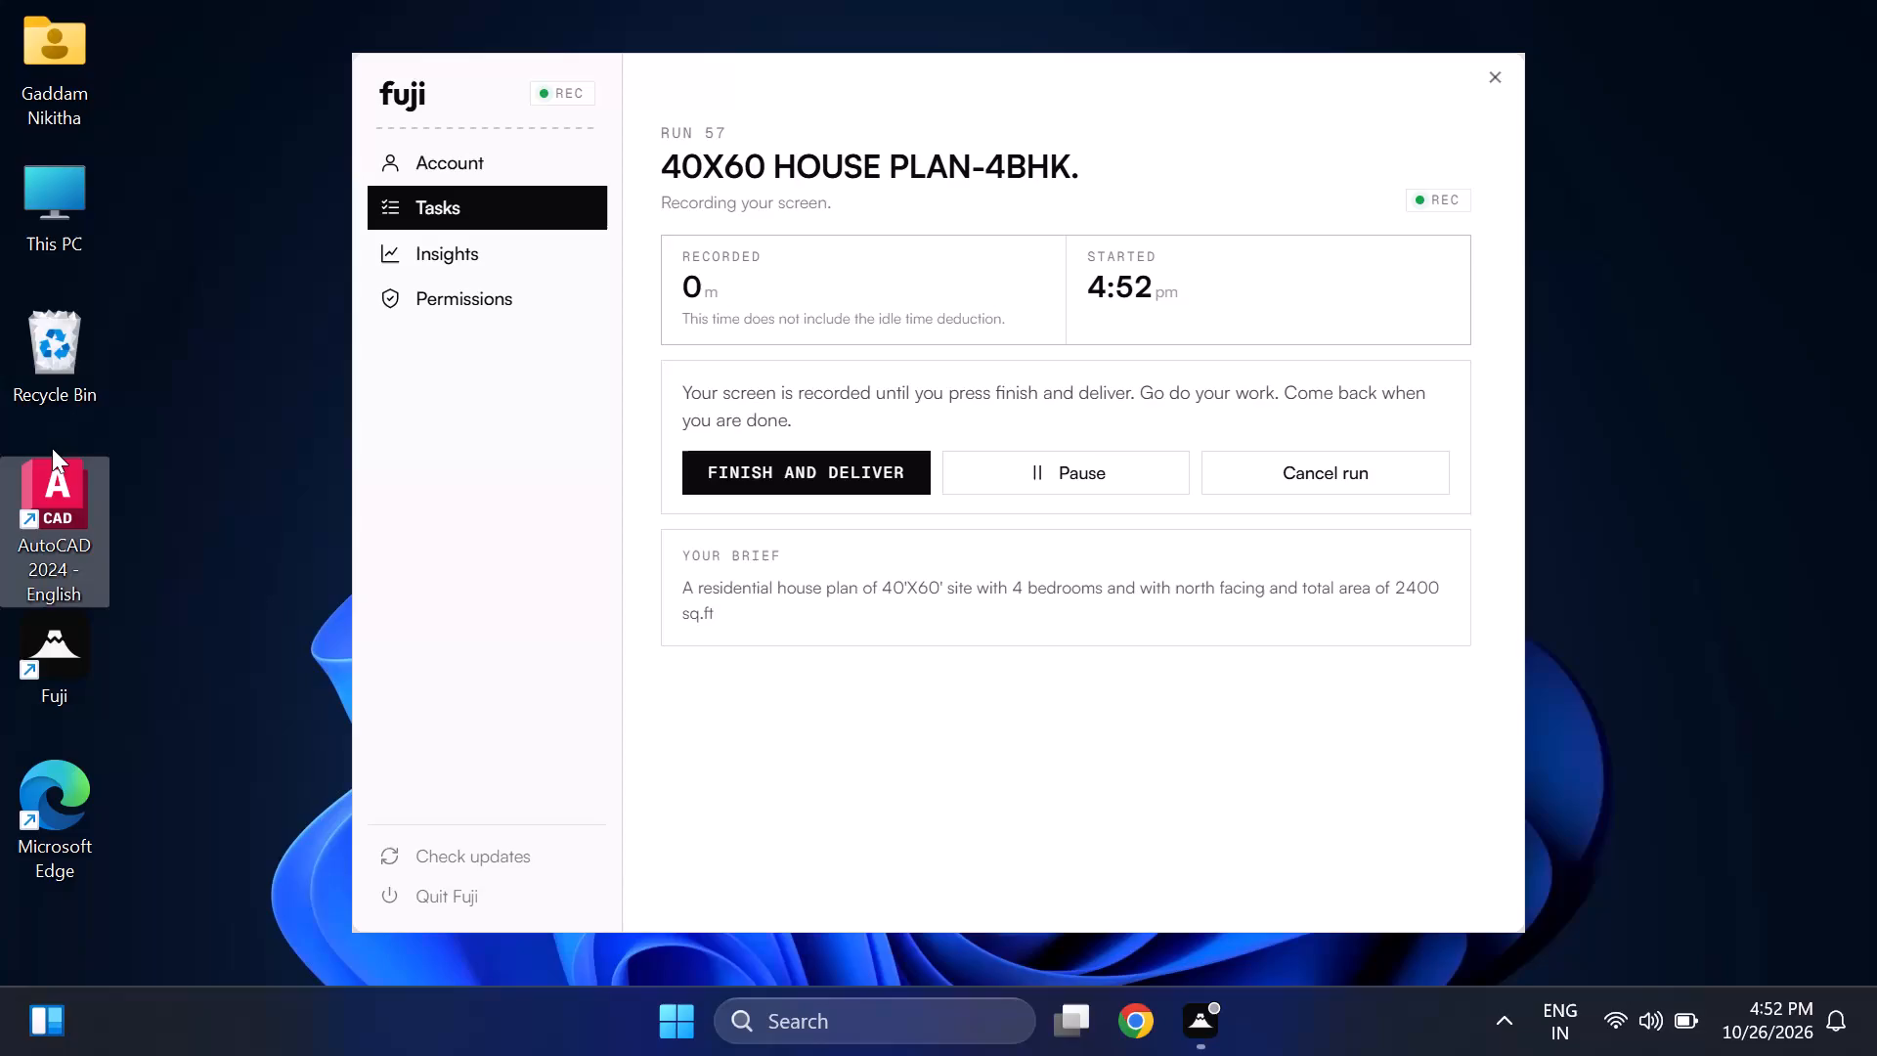
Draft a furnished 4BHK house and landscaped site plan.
Launch AutoCAD 2024 - English from the desktop.
double_click(50, 464)
double_click(75, 498)
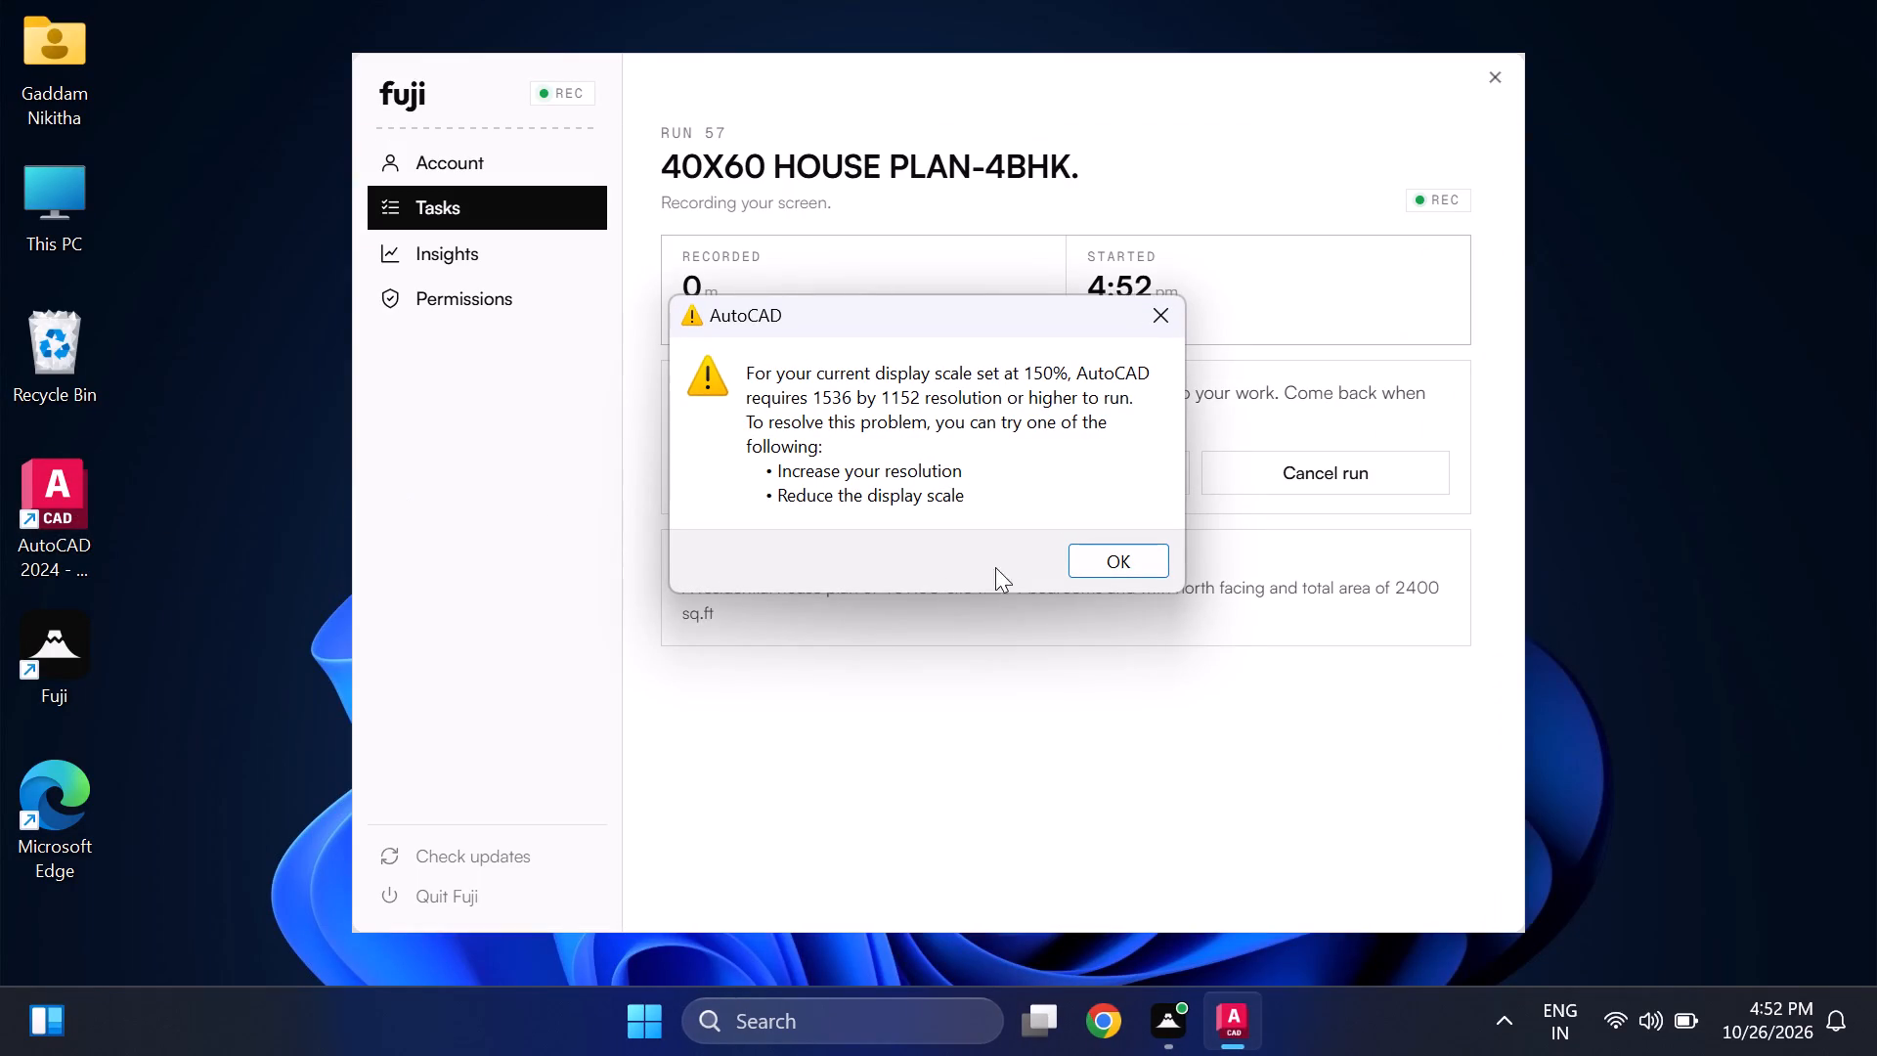
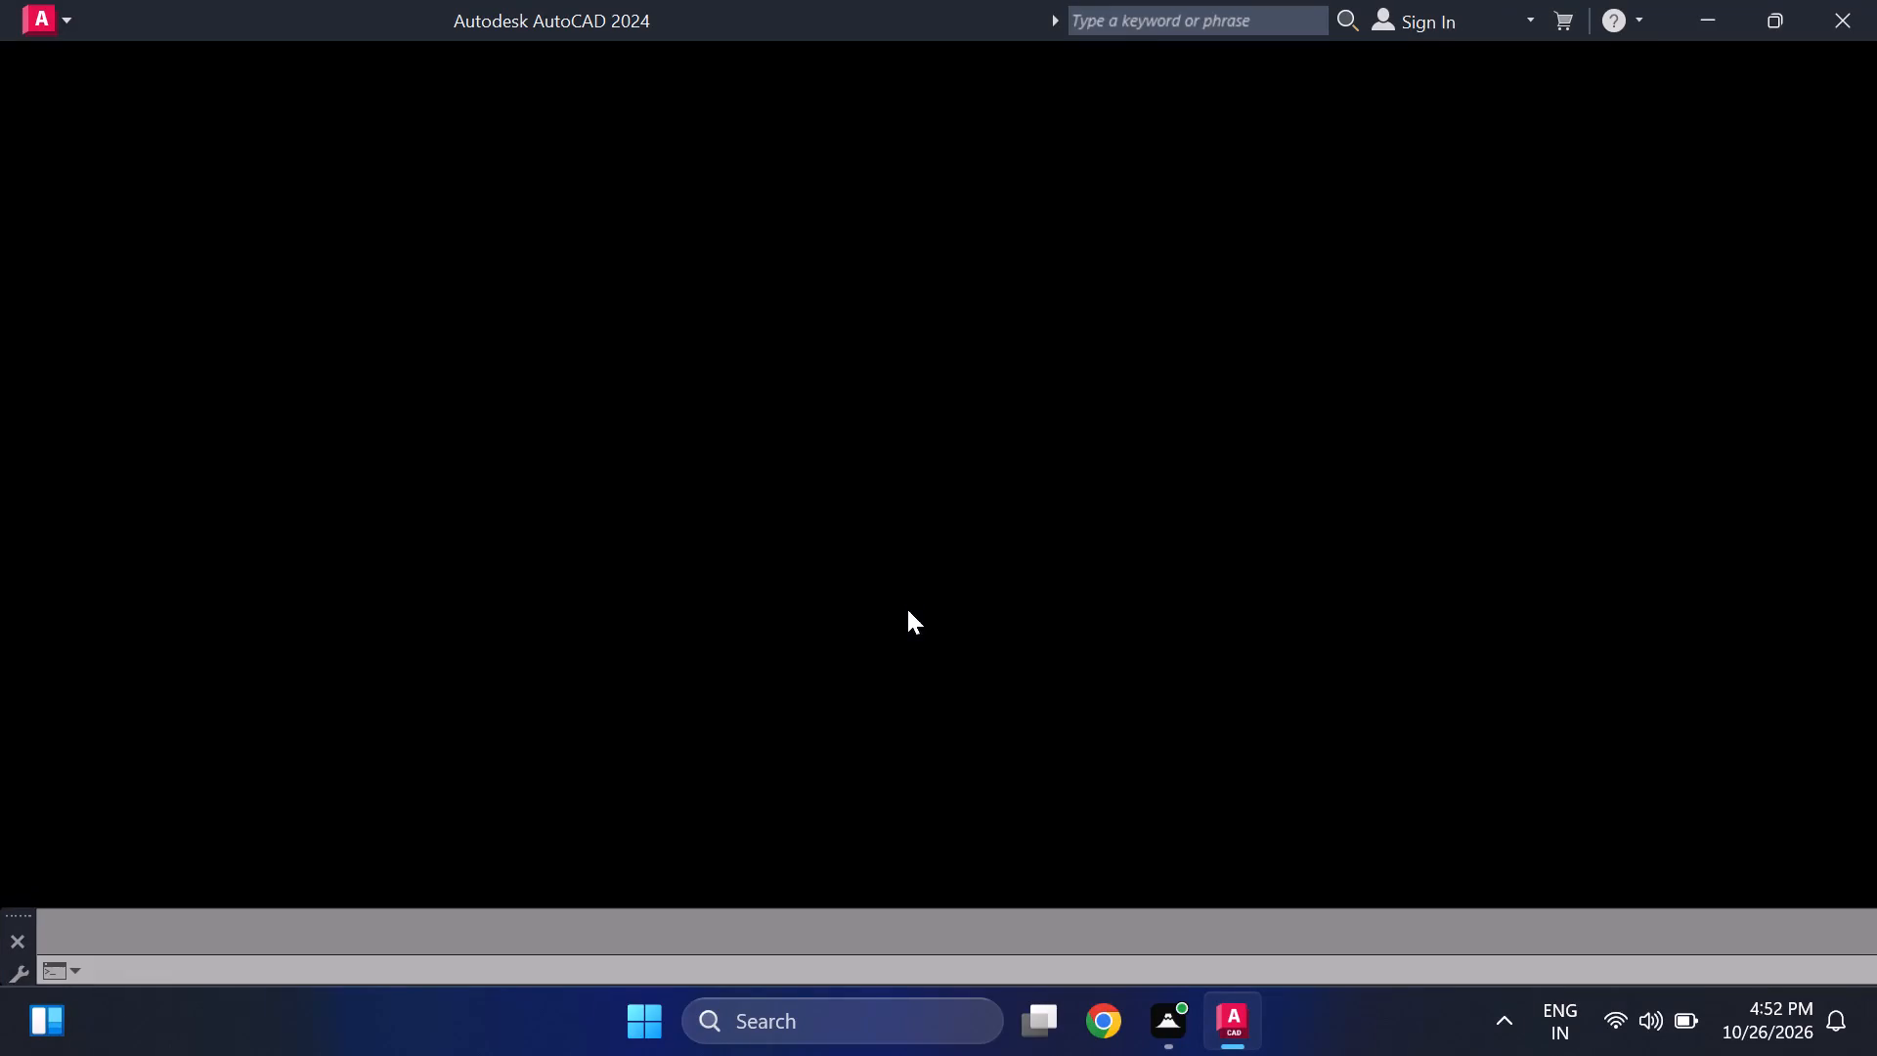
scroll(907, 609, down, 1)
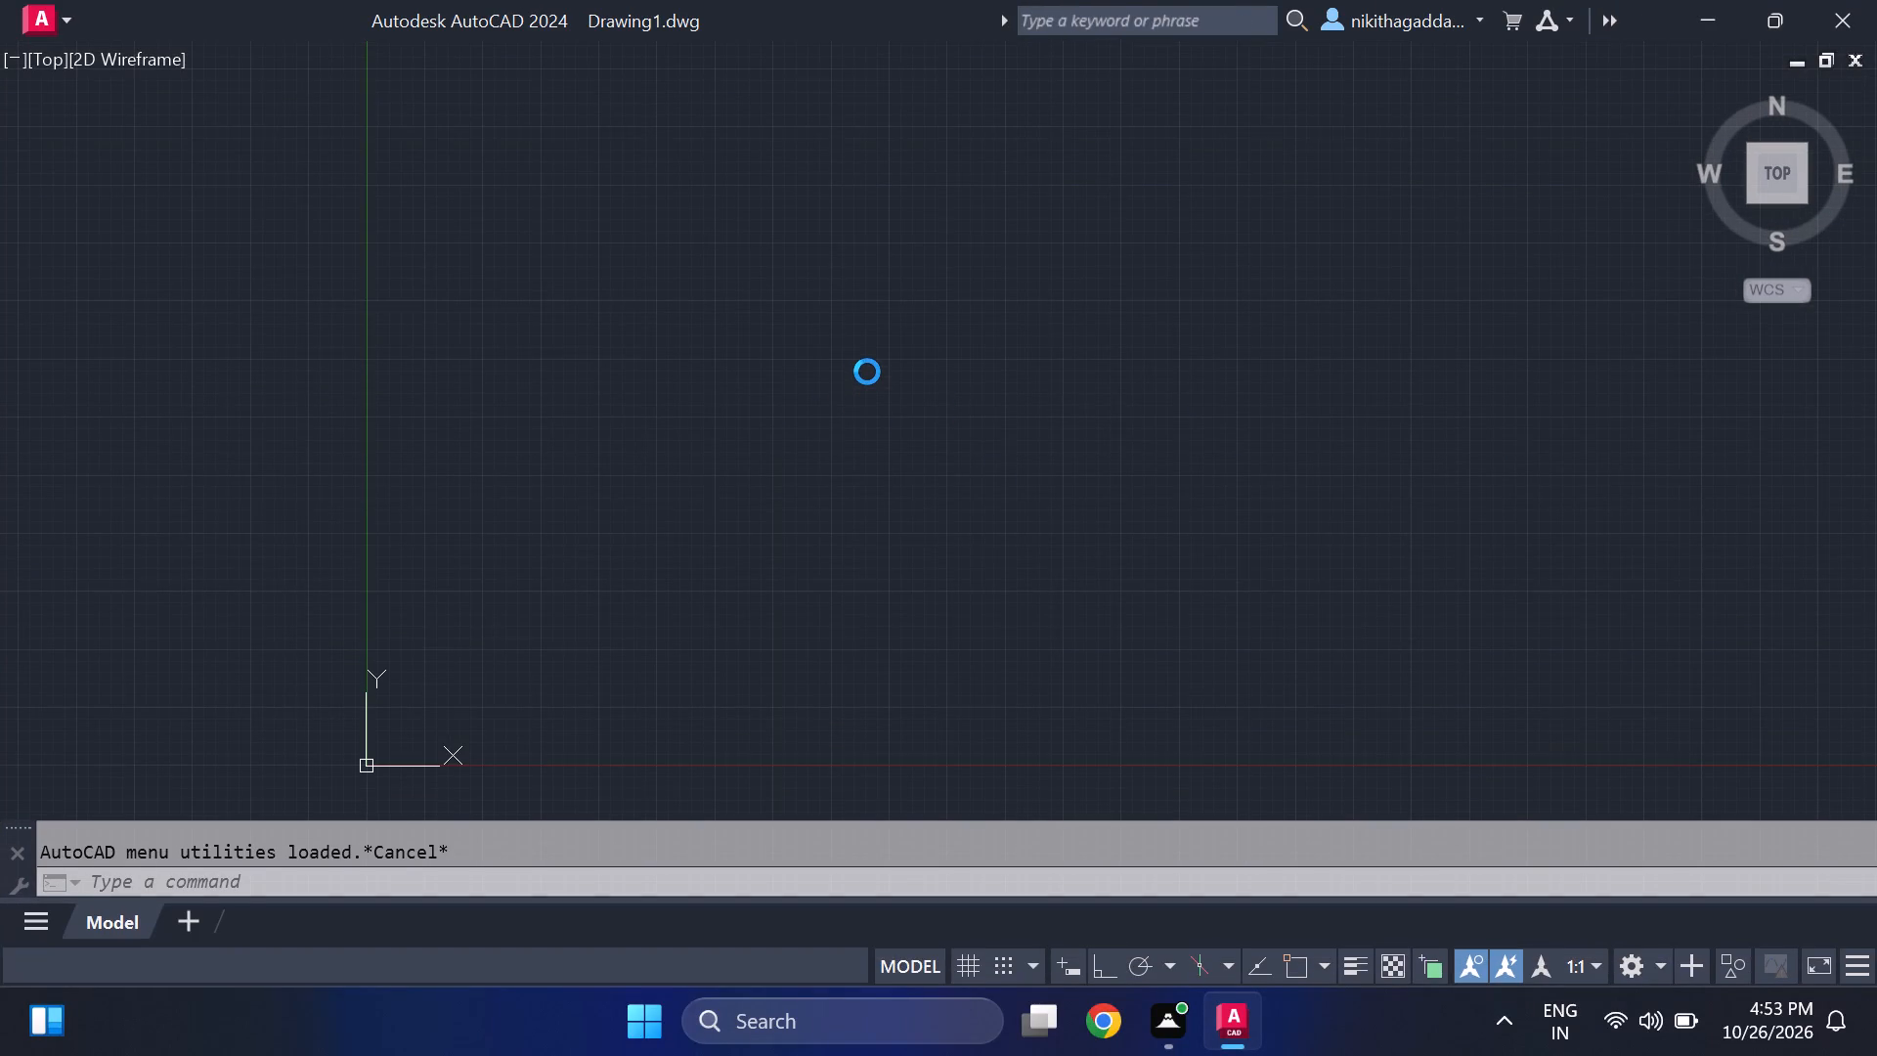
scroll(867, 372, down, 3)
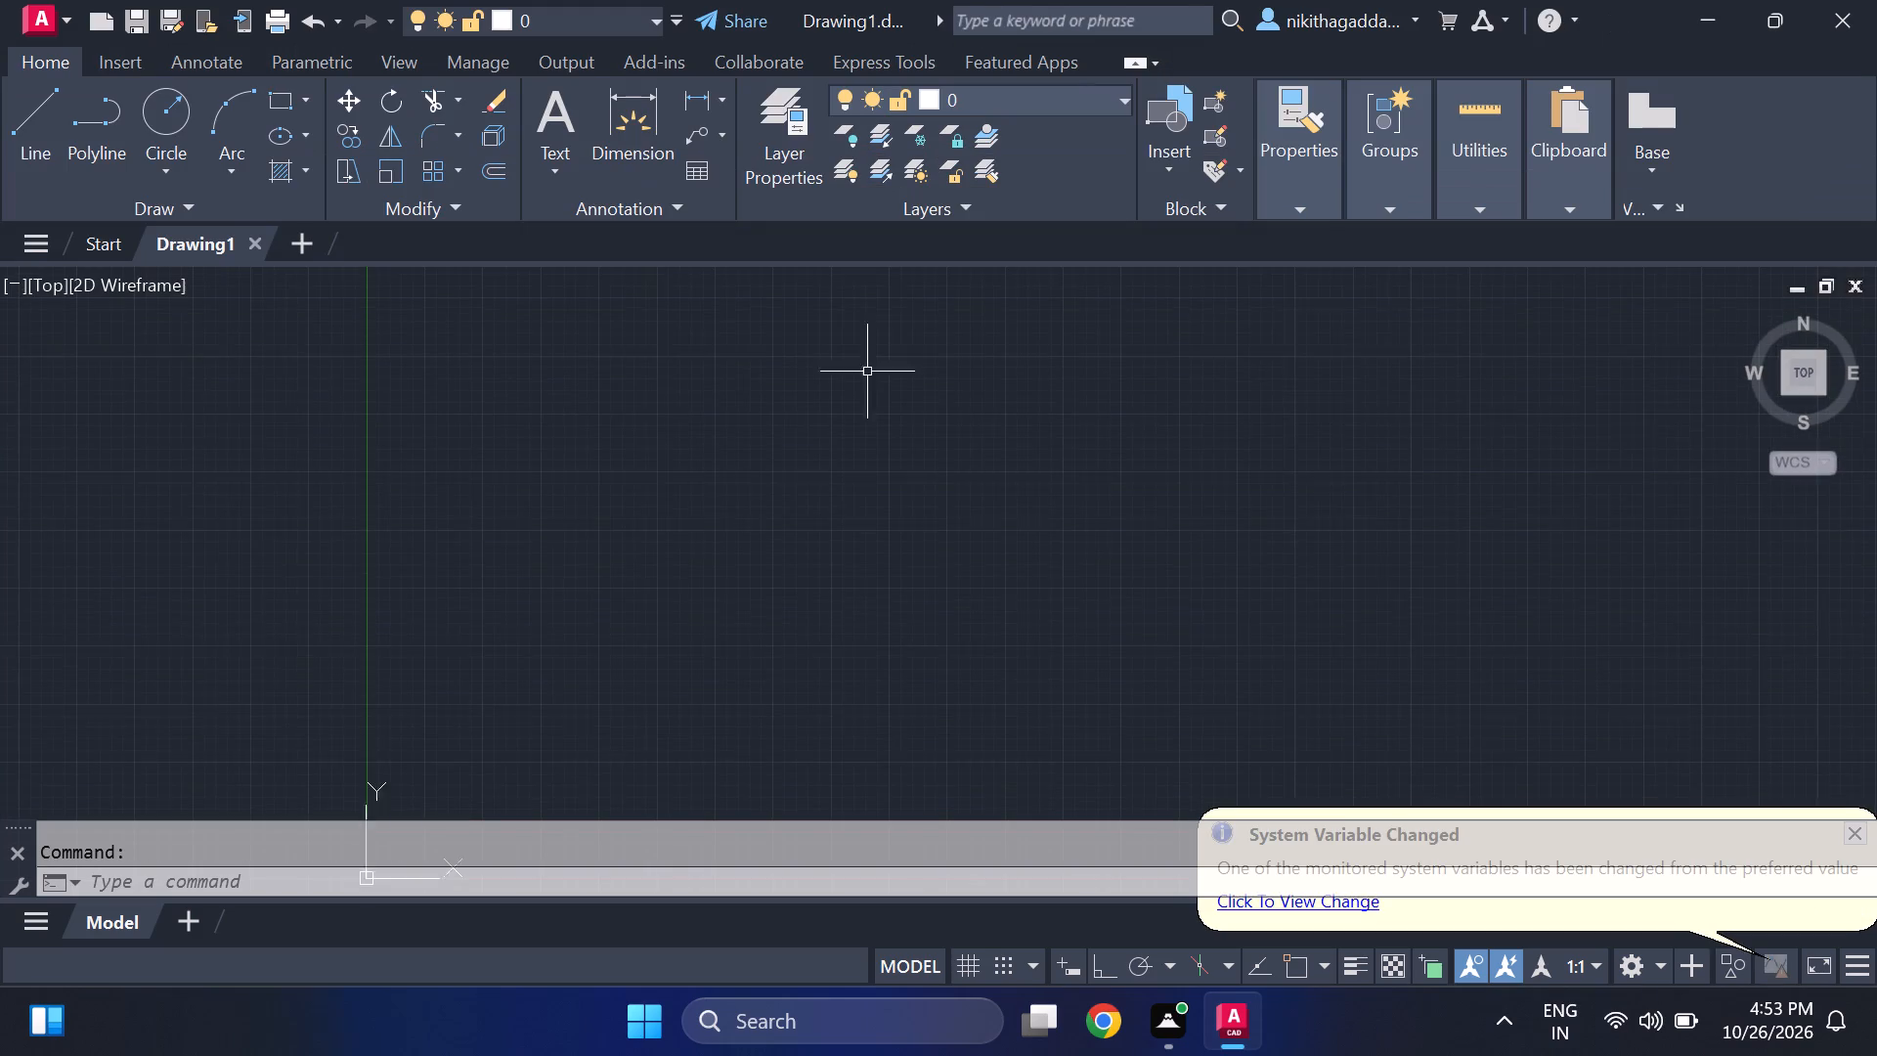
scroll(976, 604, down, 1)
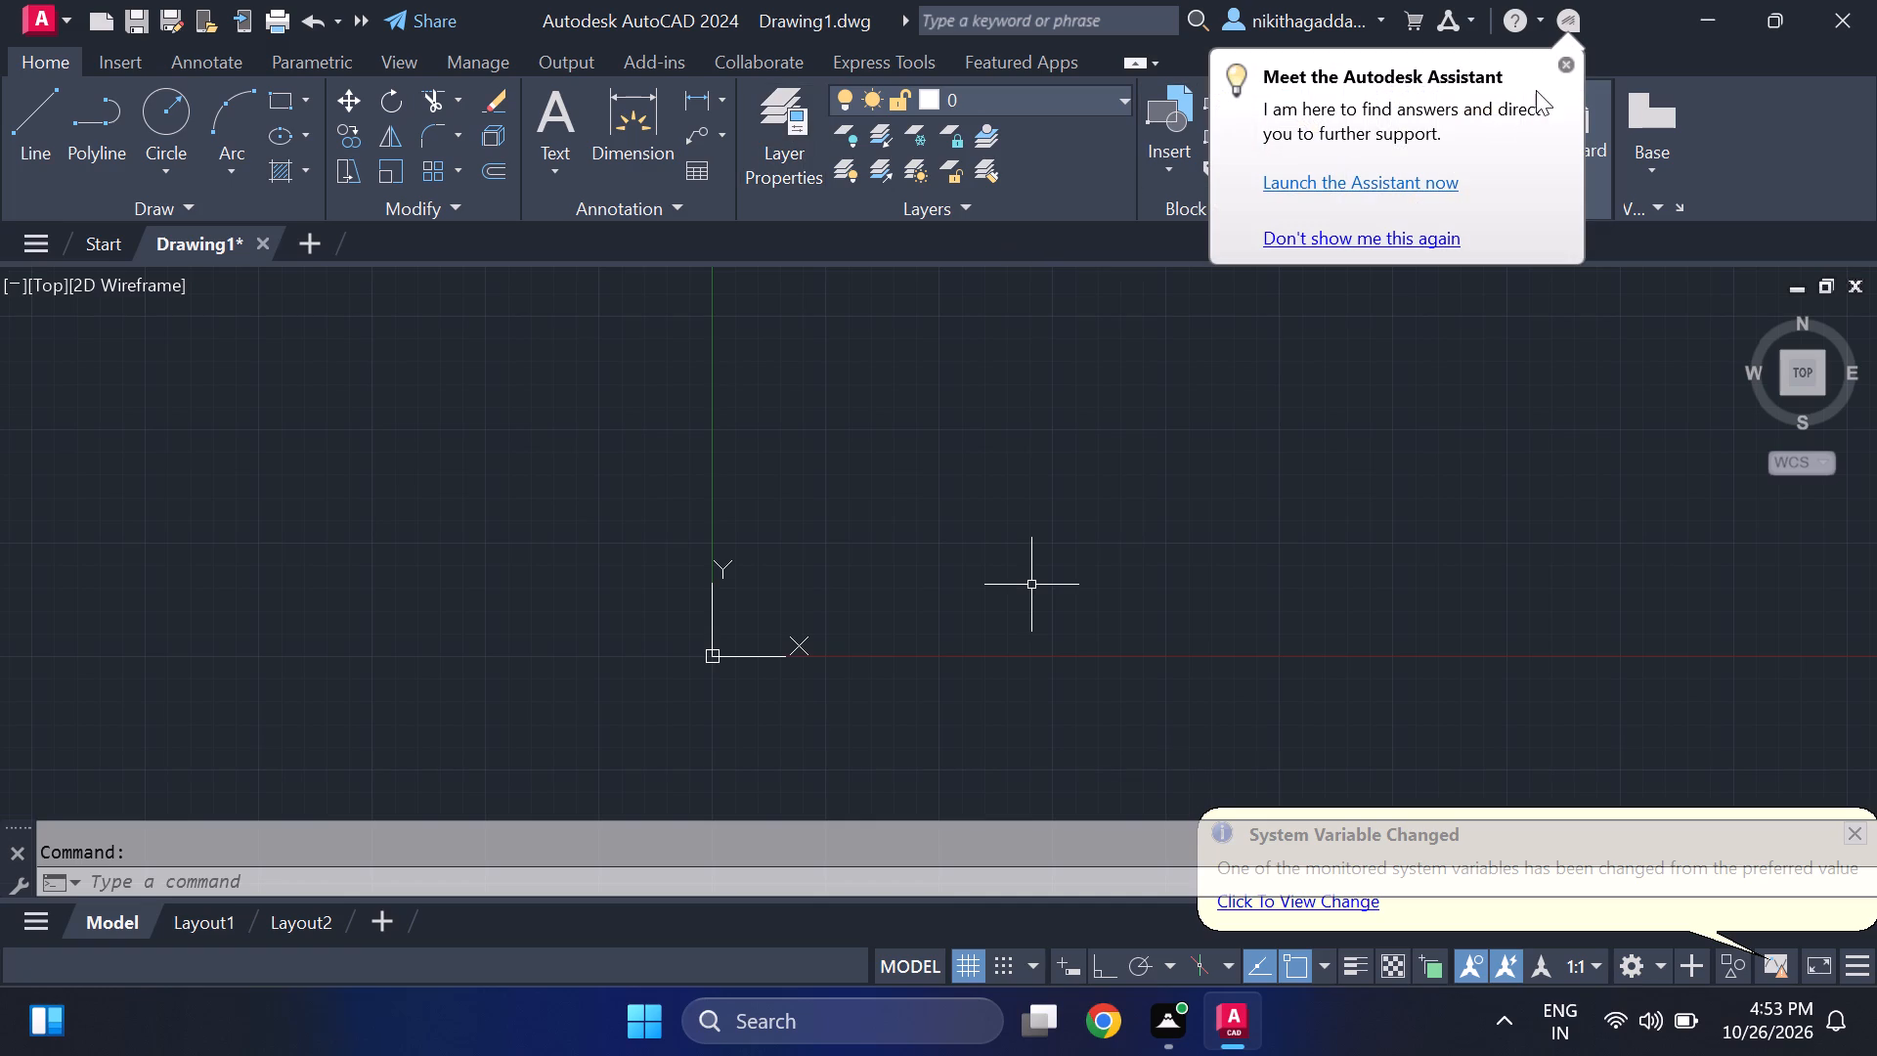
Dismiss the Autodesk Assistant notice, then view the changed system variables and close the monitor without editing.
click(1572, 66)
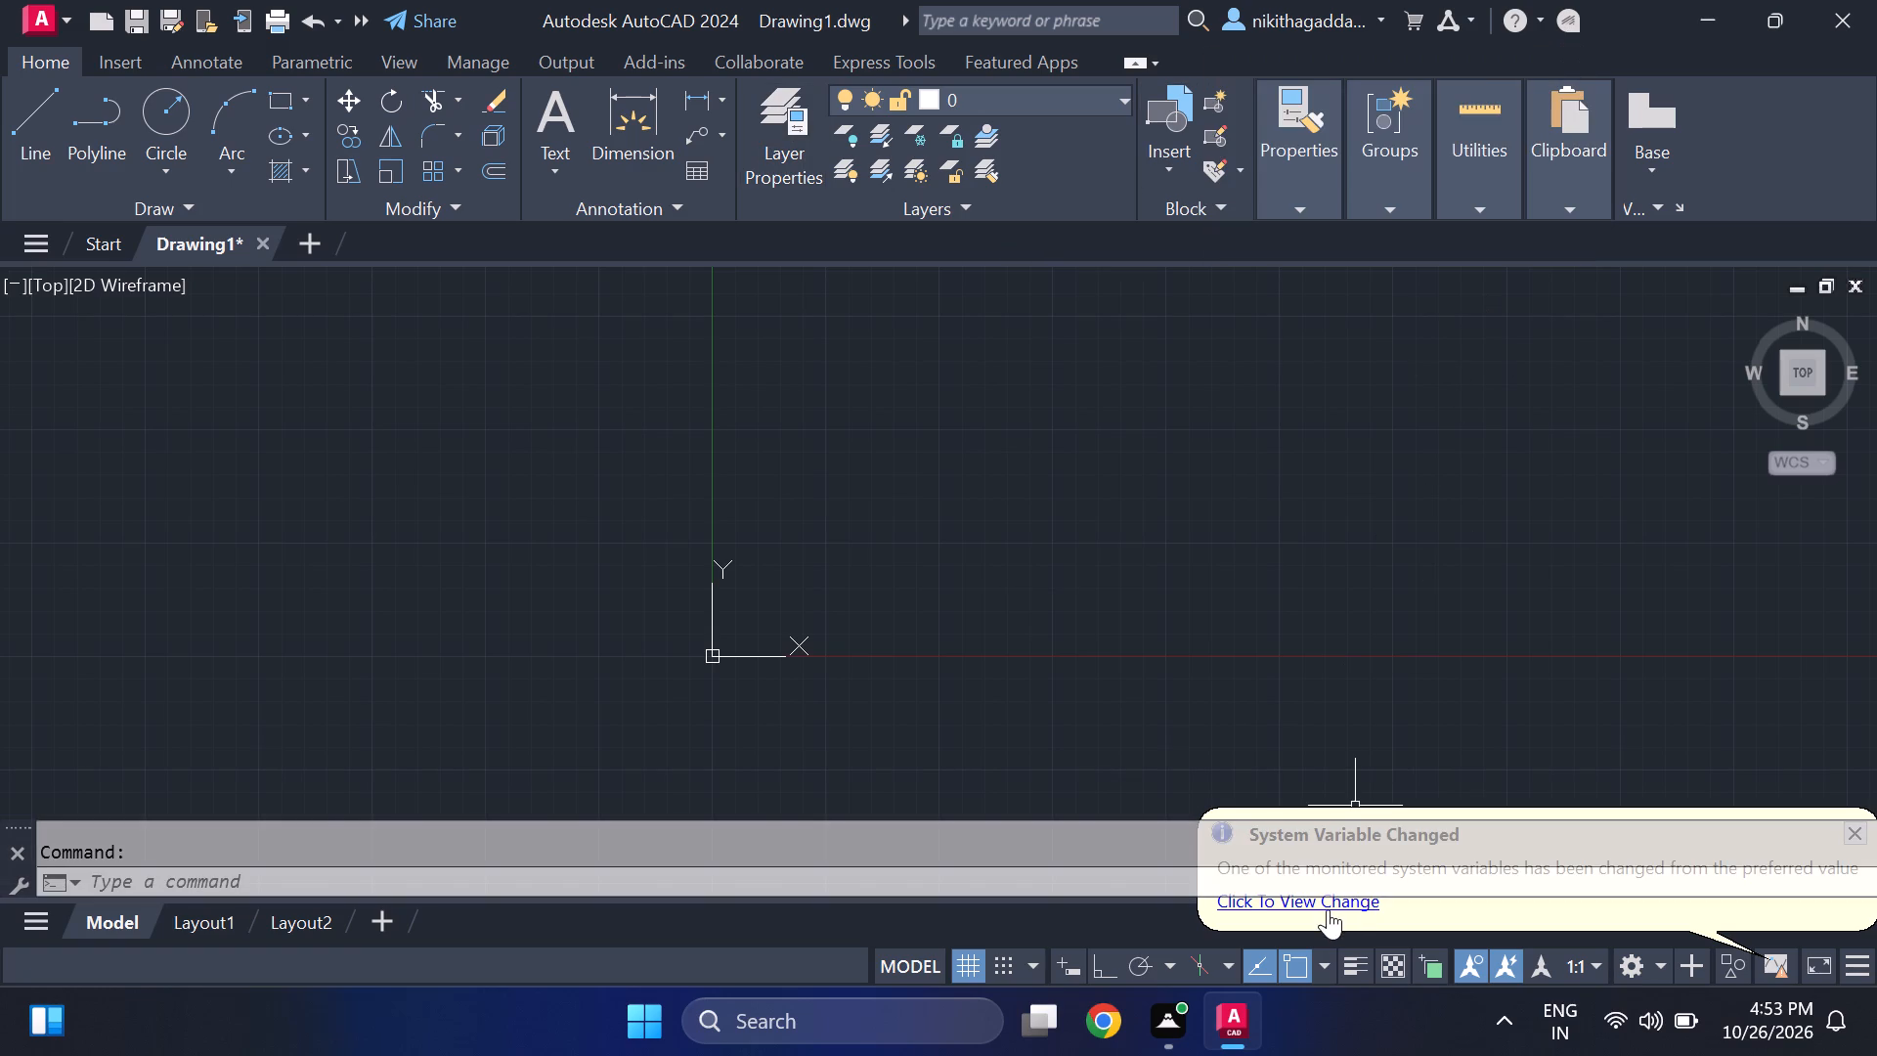
click(1328, 904)
click(1261, 159)
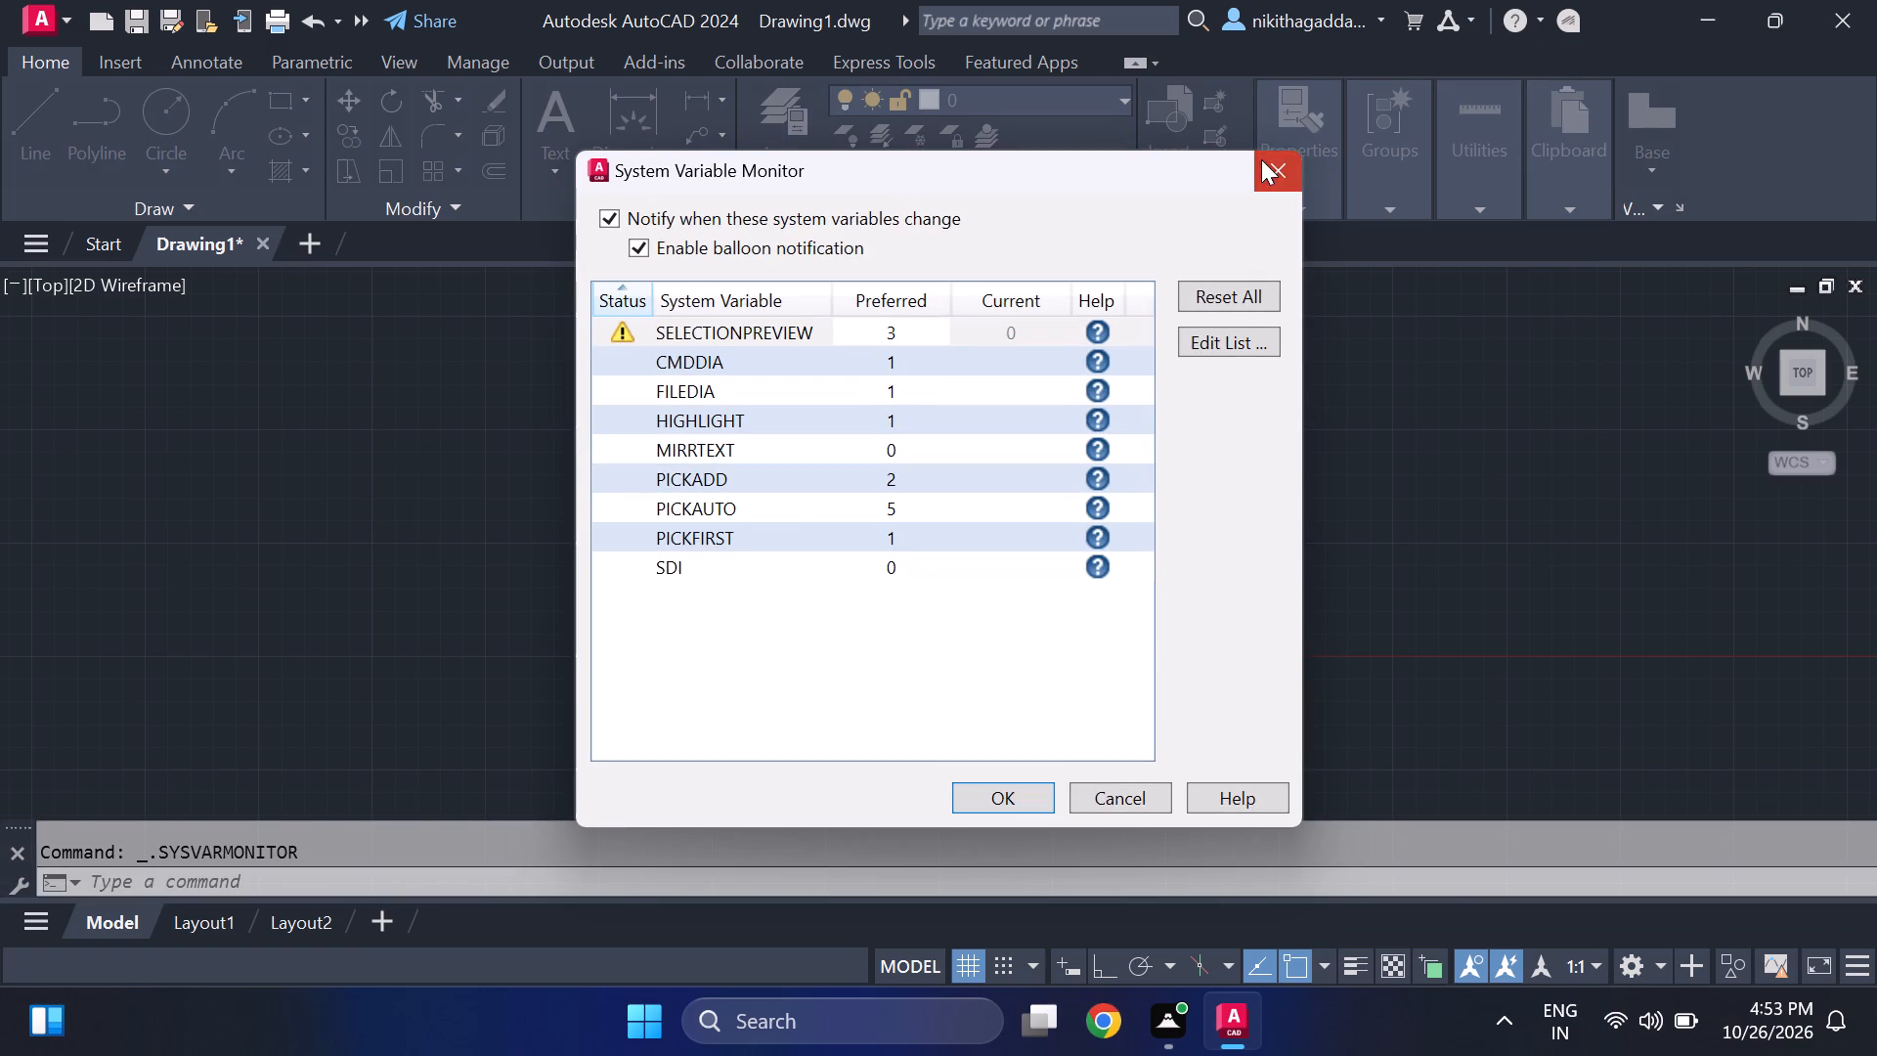
click(1116, 126)
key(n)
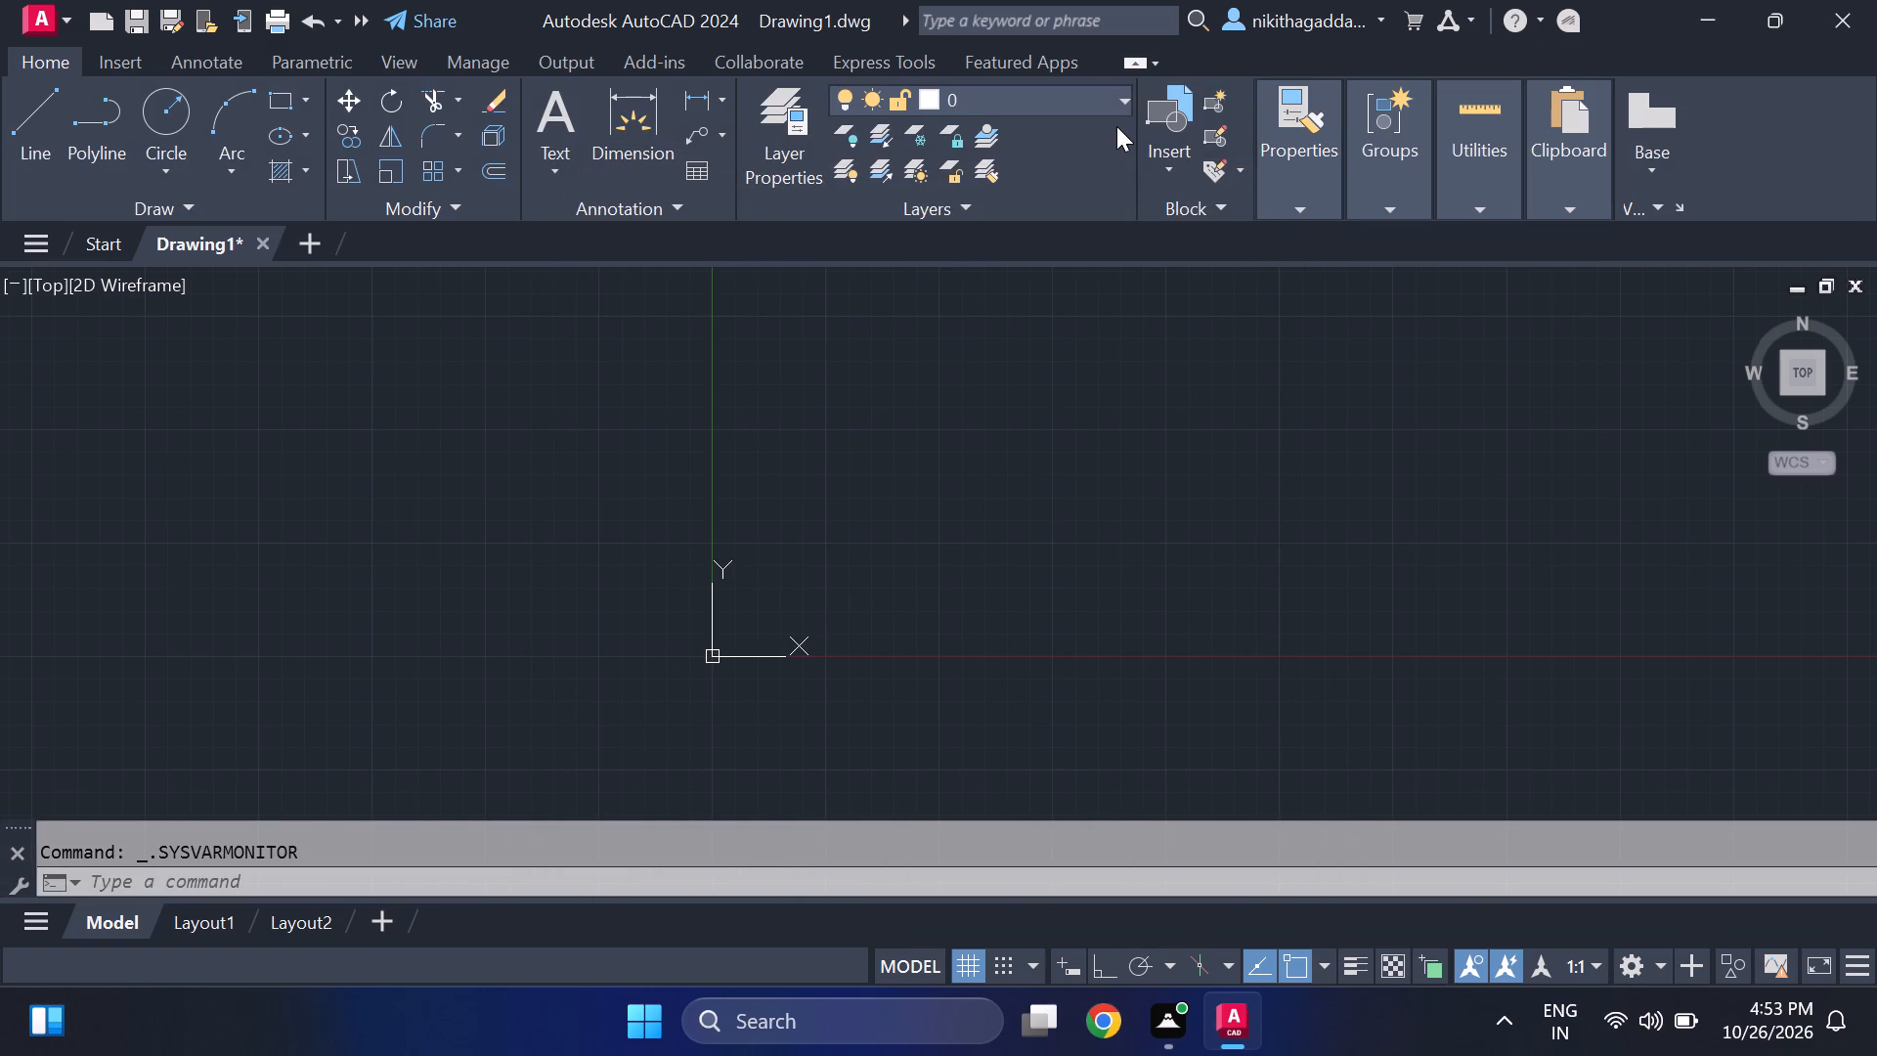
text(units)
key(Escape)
Configure the drawing units to Engineering length with 0'-0.00" precision.
click(441, 879)
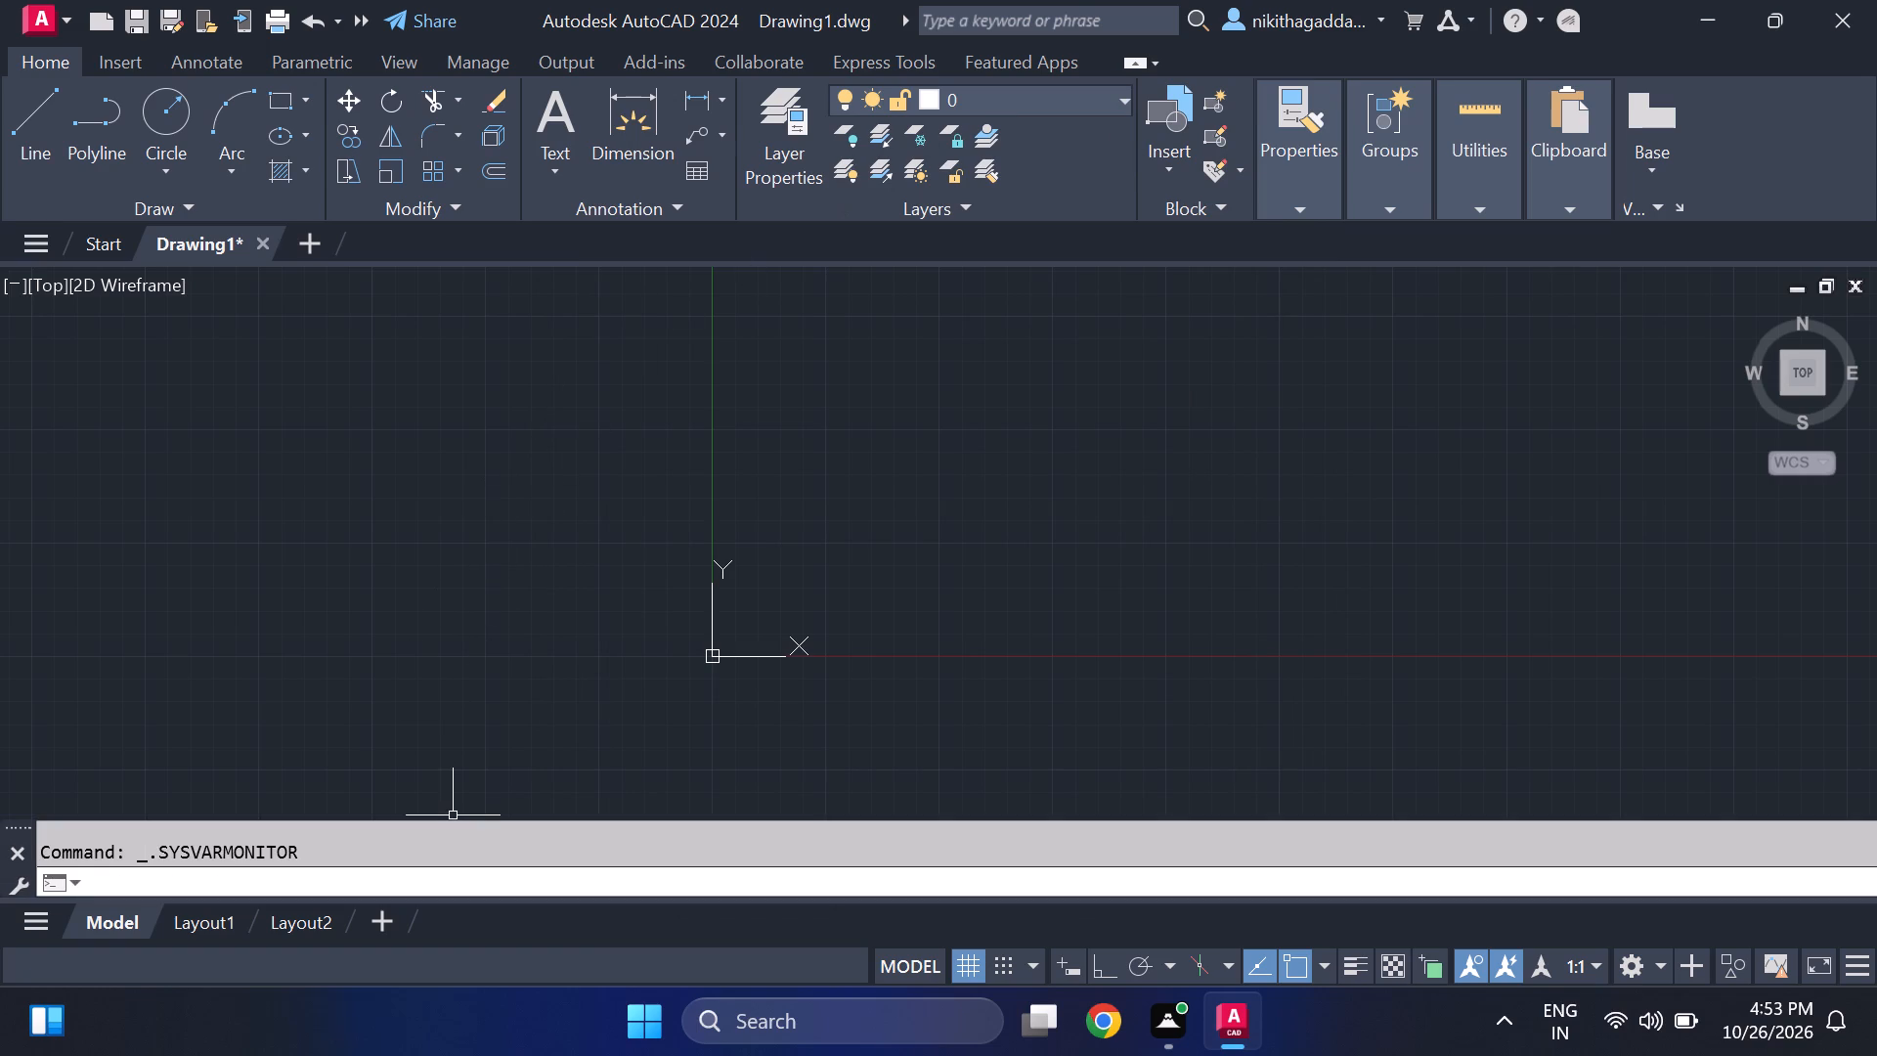
text(unit)
key(s)
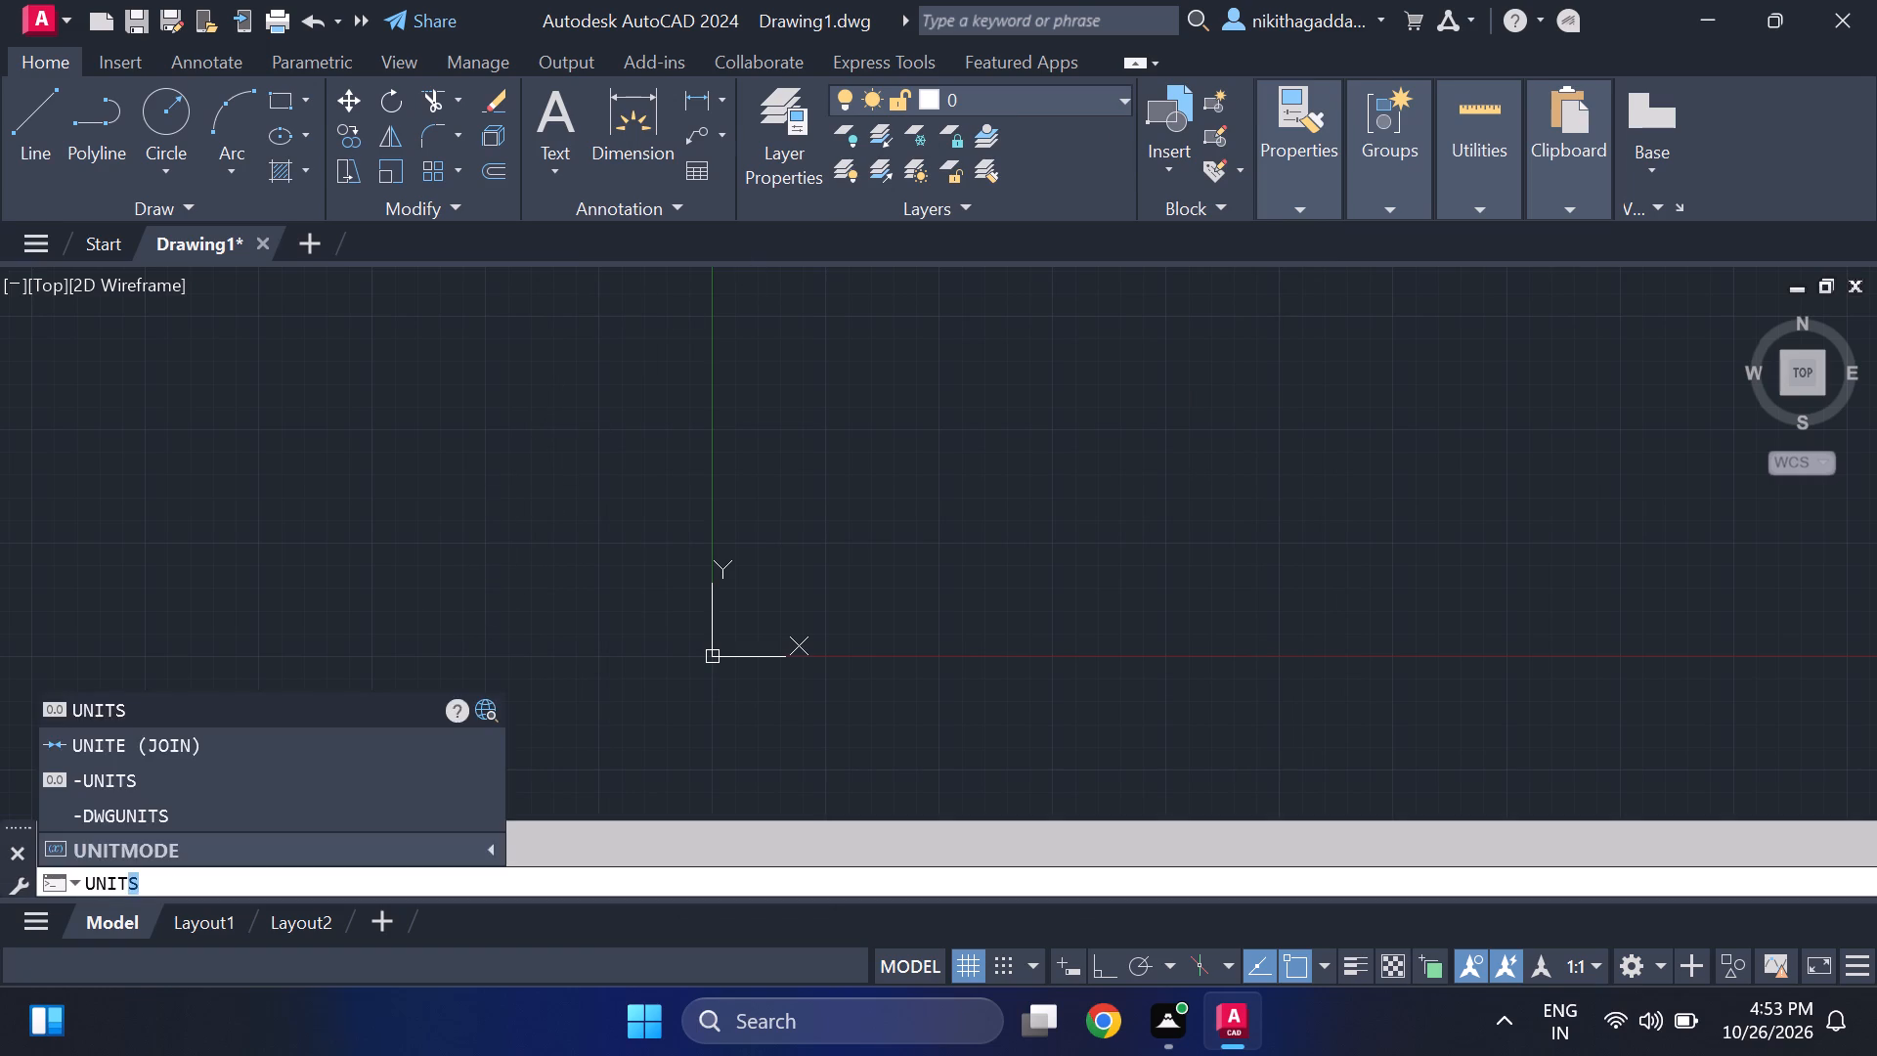
key(Return)
click(851, 289)
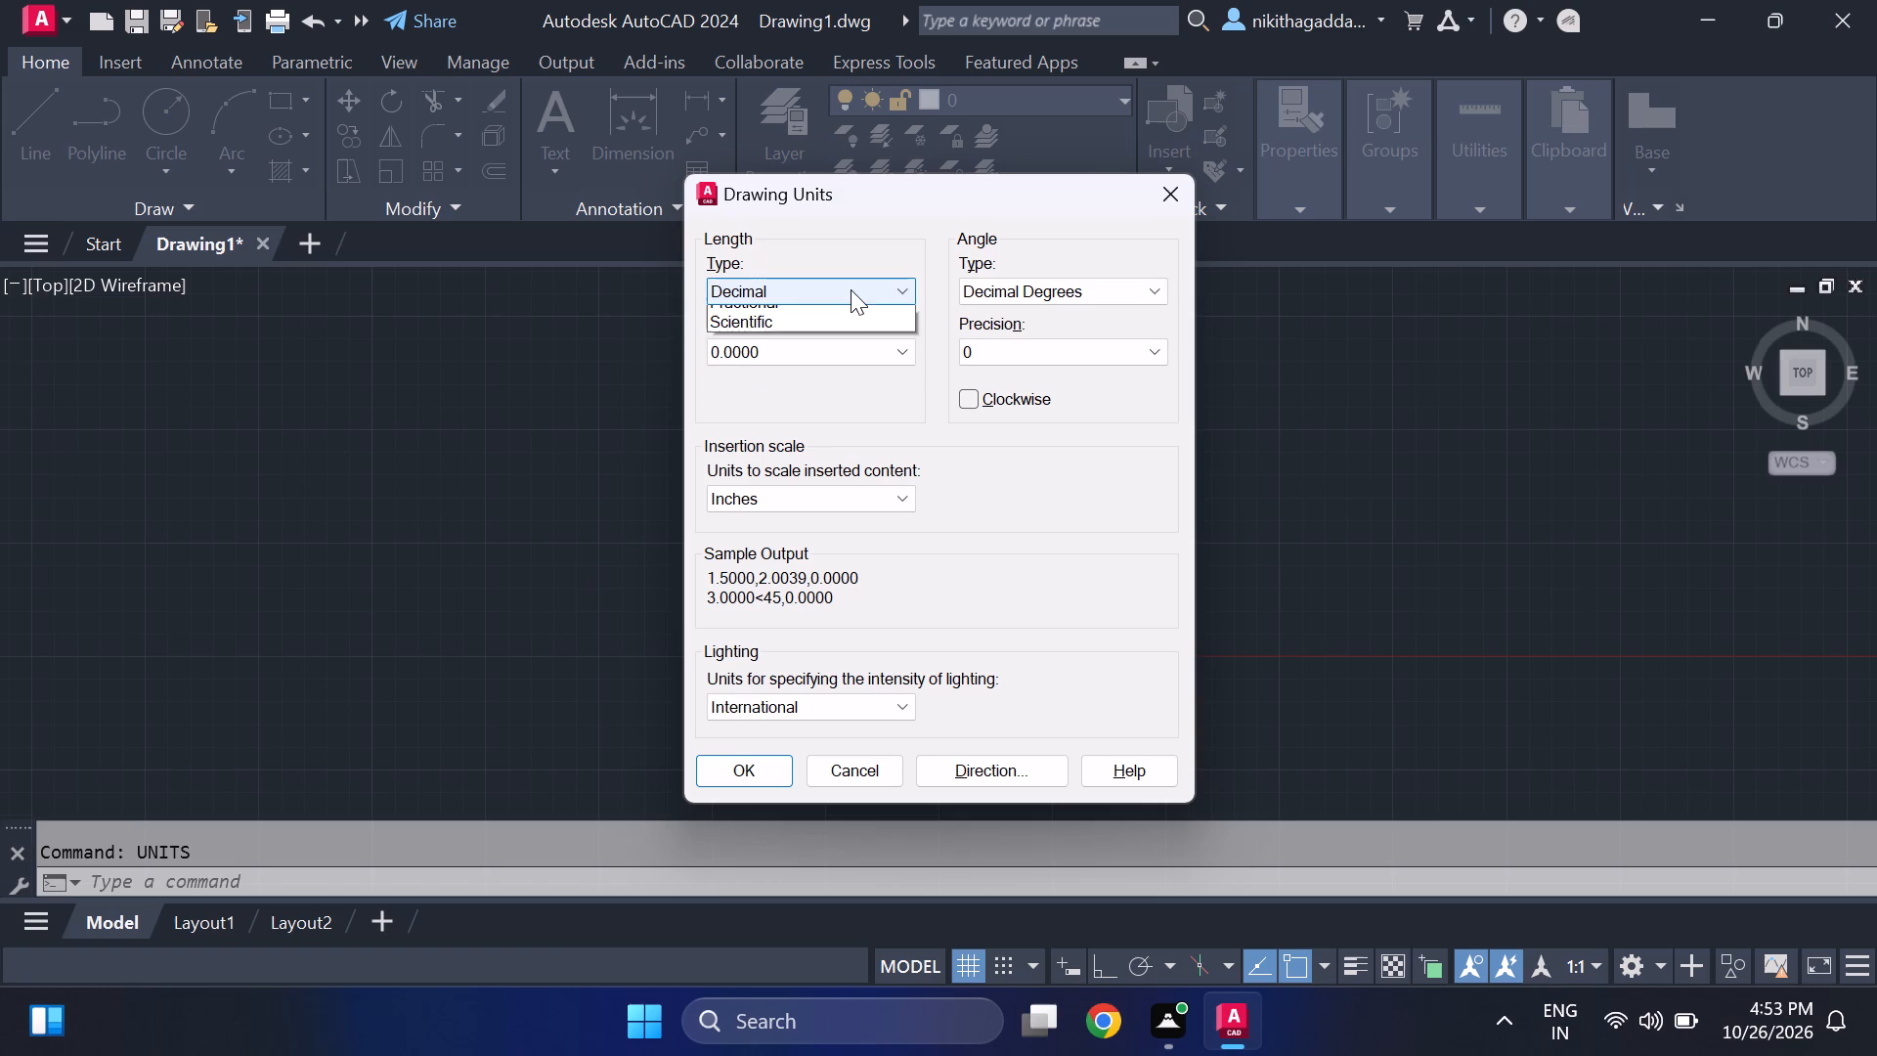
click(788, 346)
click(788, 346)
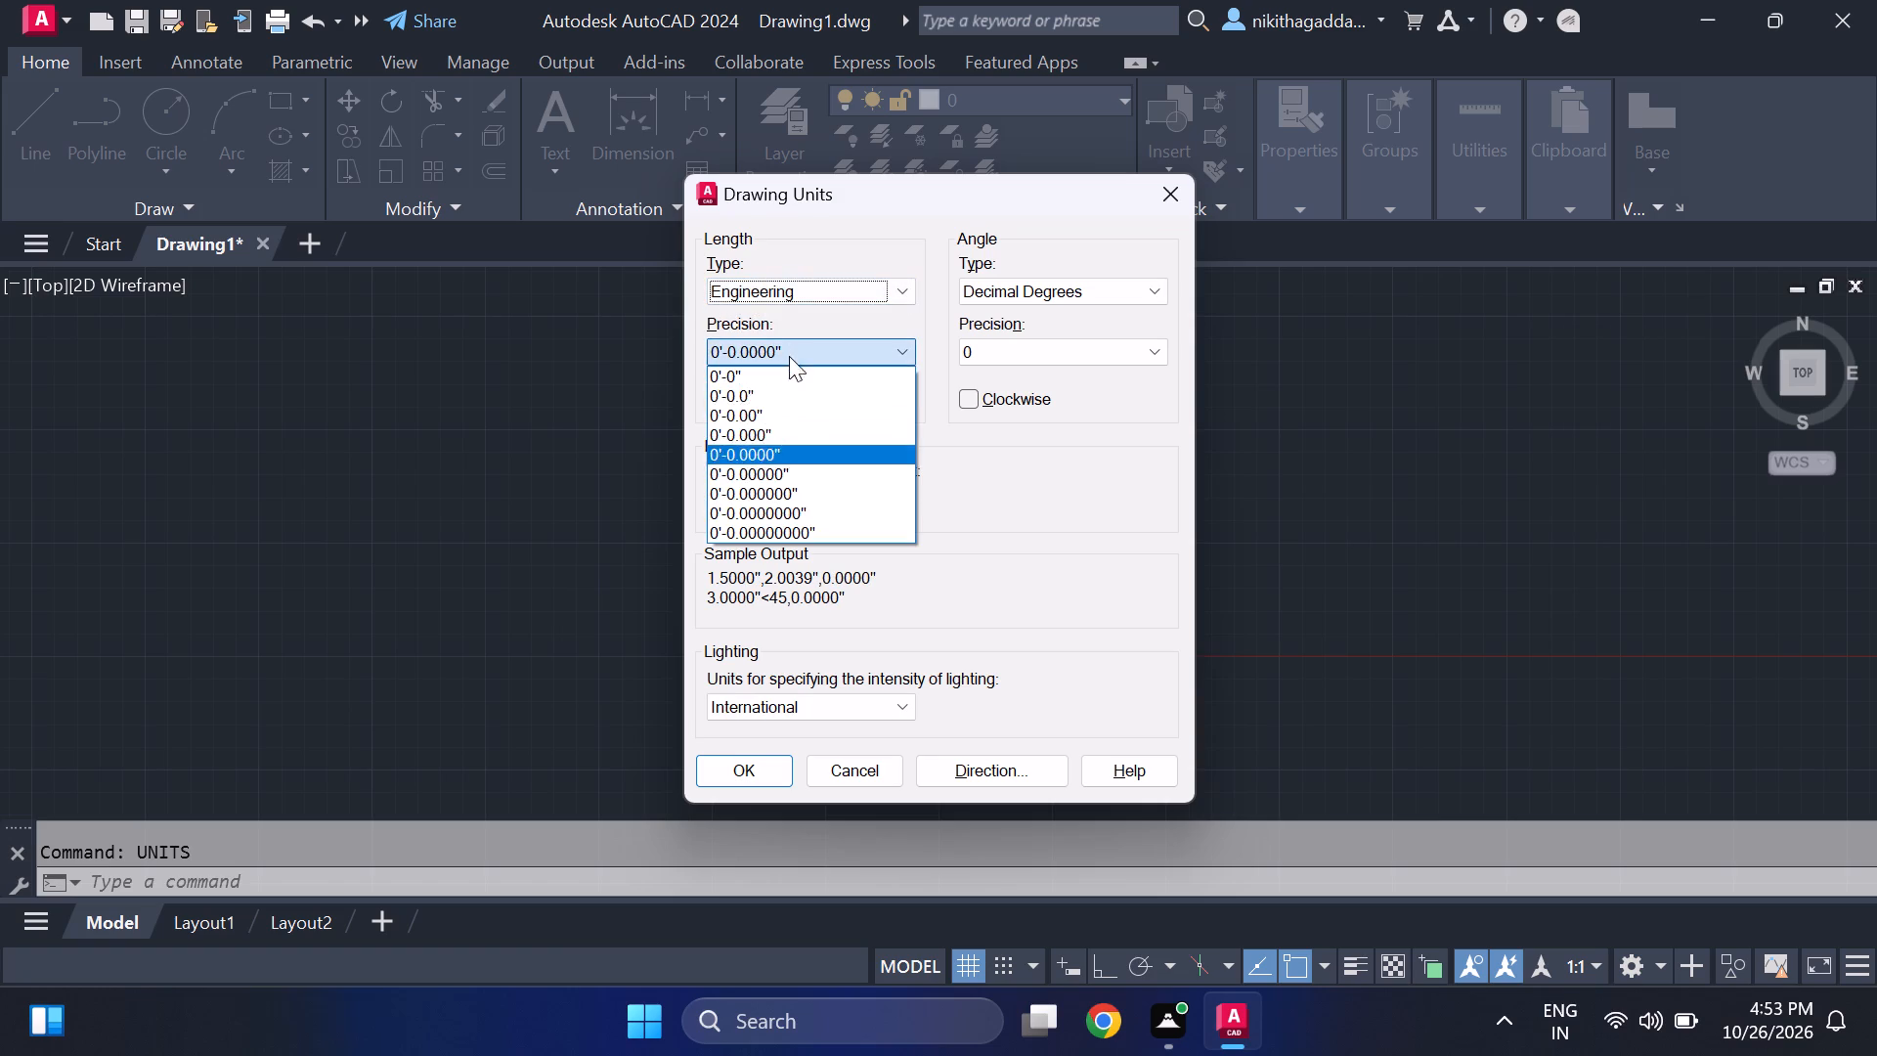
click(739, 418)
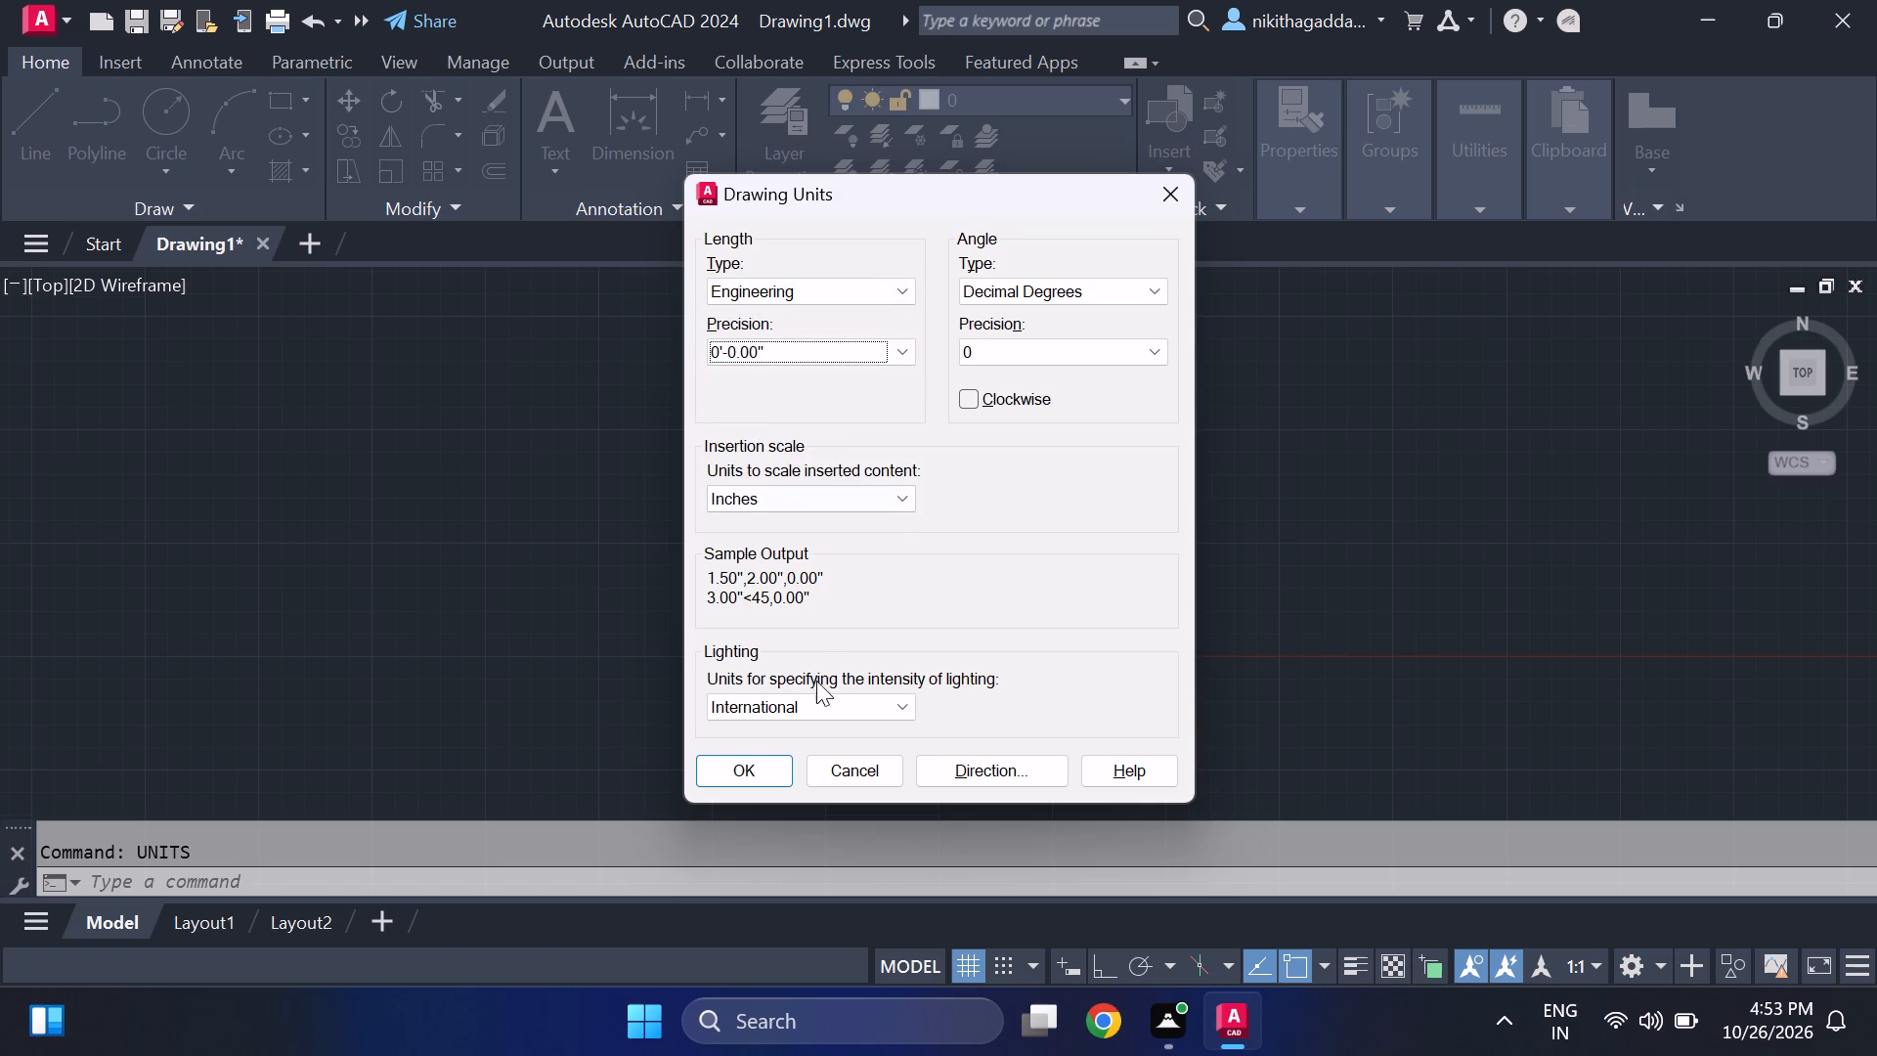
click(767, 766)
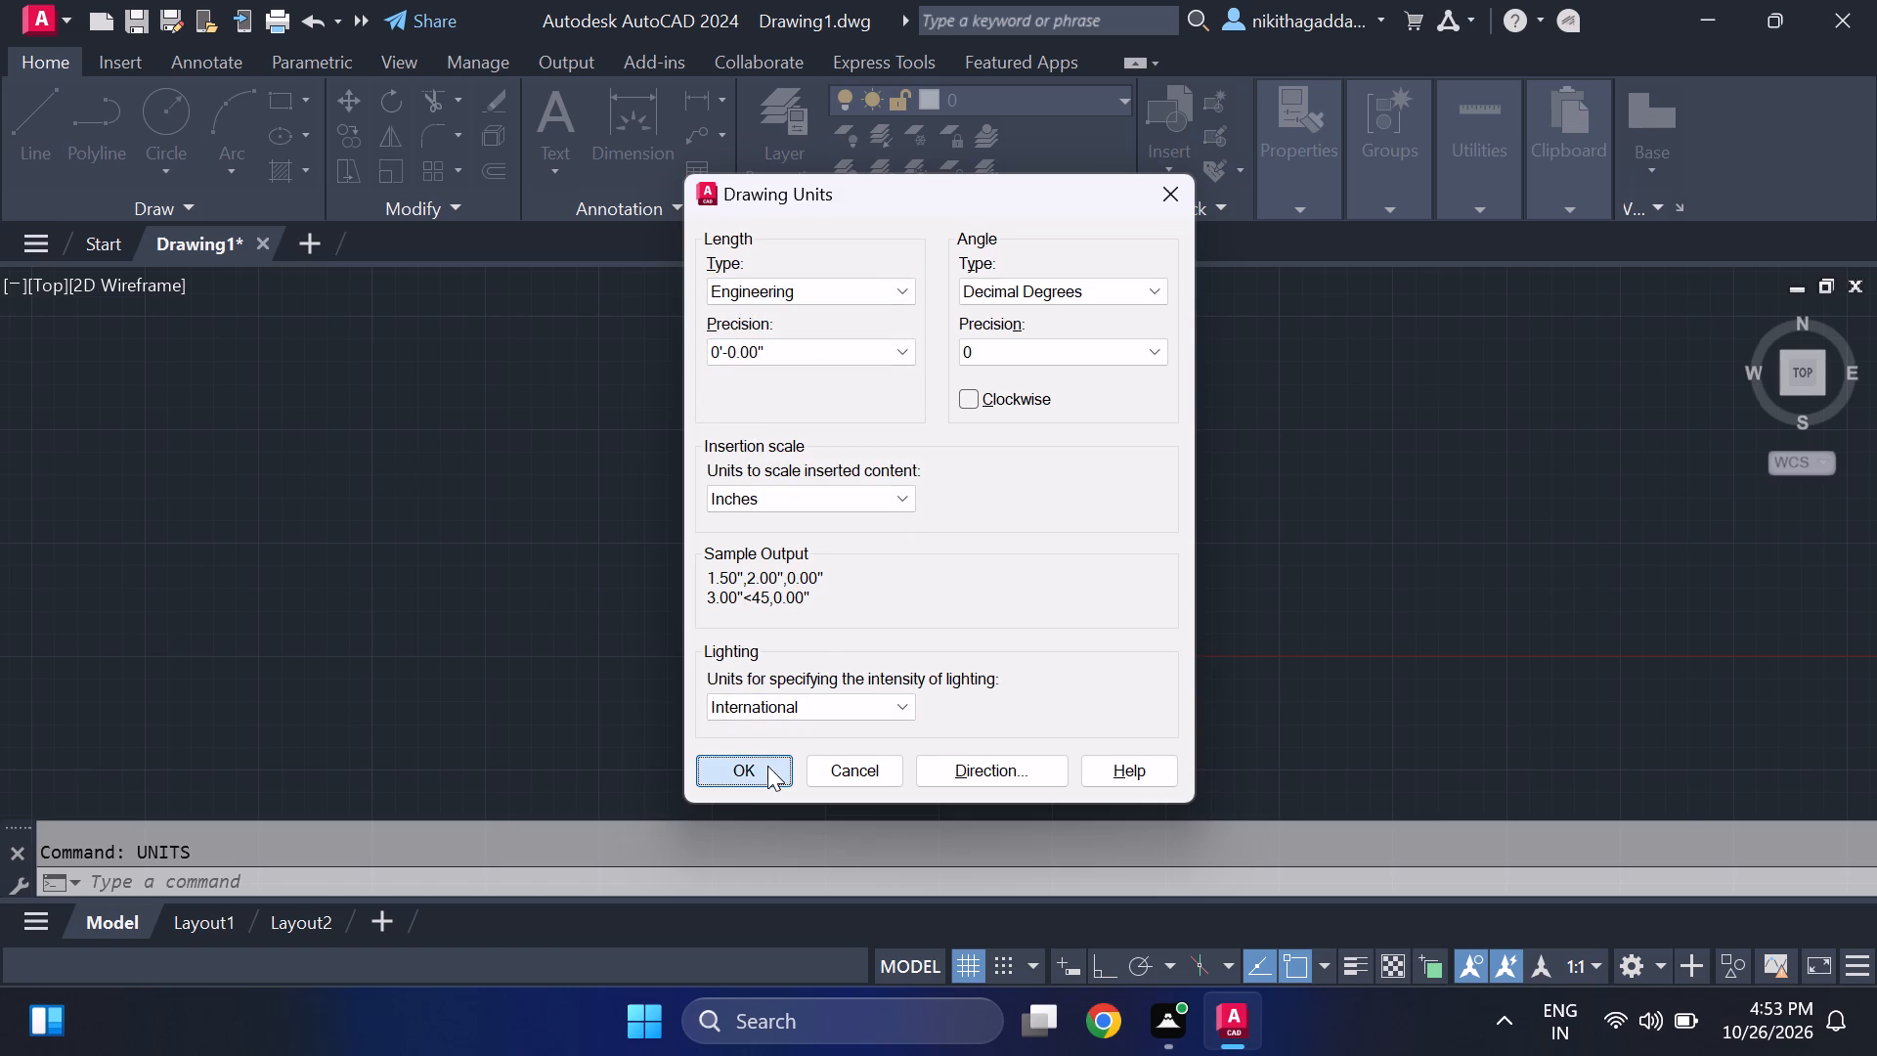
Modify the Standard dimension style's primary units to Engineering format with 0'-0.00" precision.
key(d)
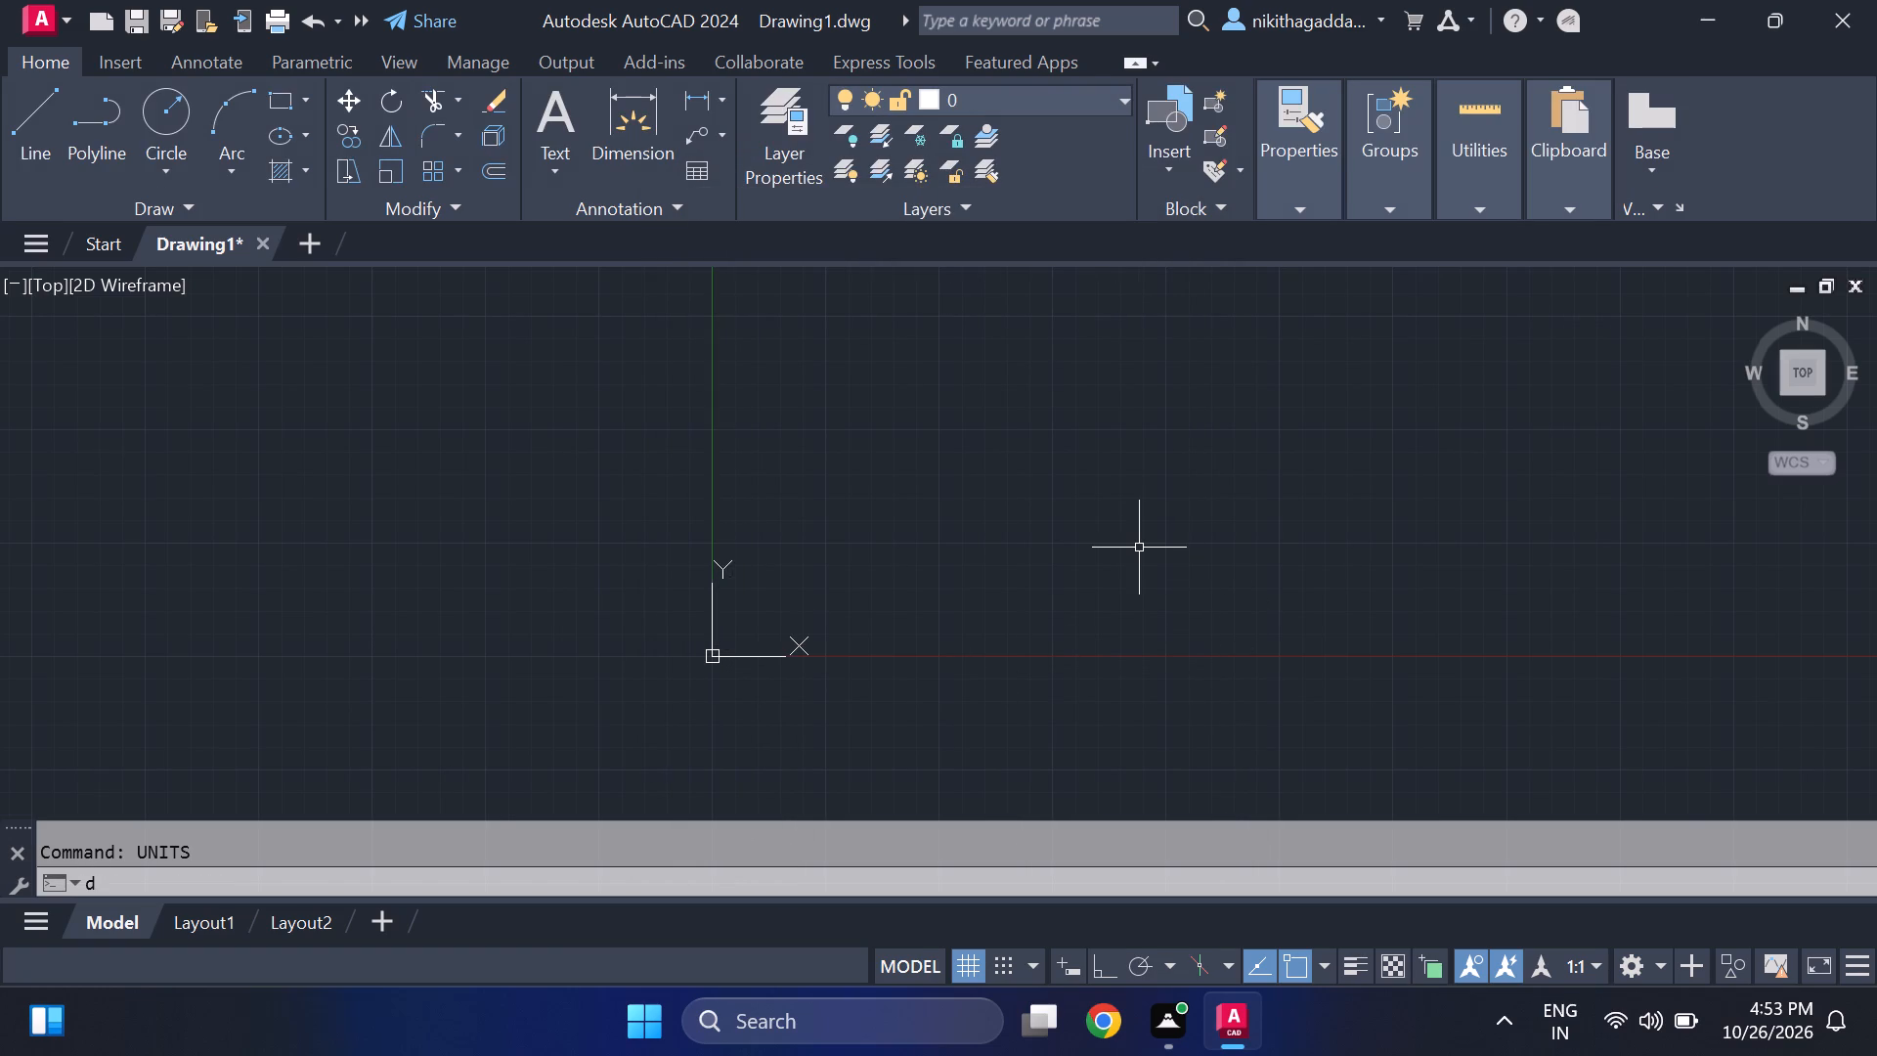
key(Return)
click(1288, 438)
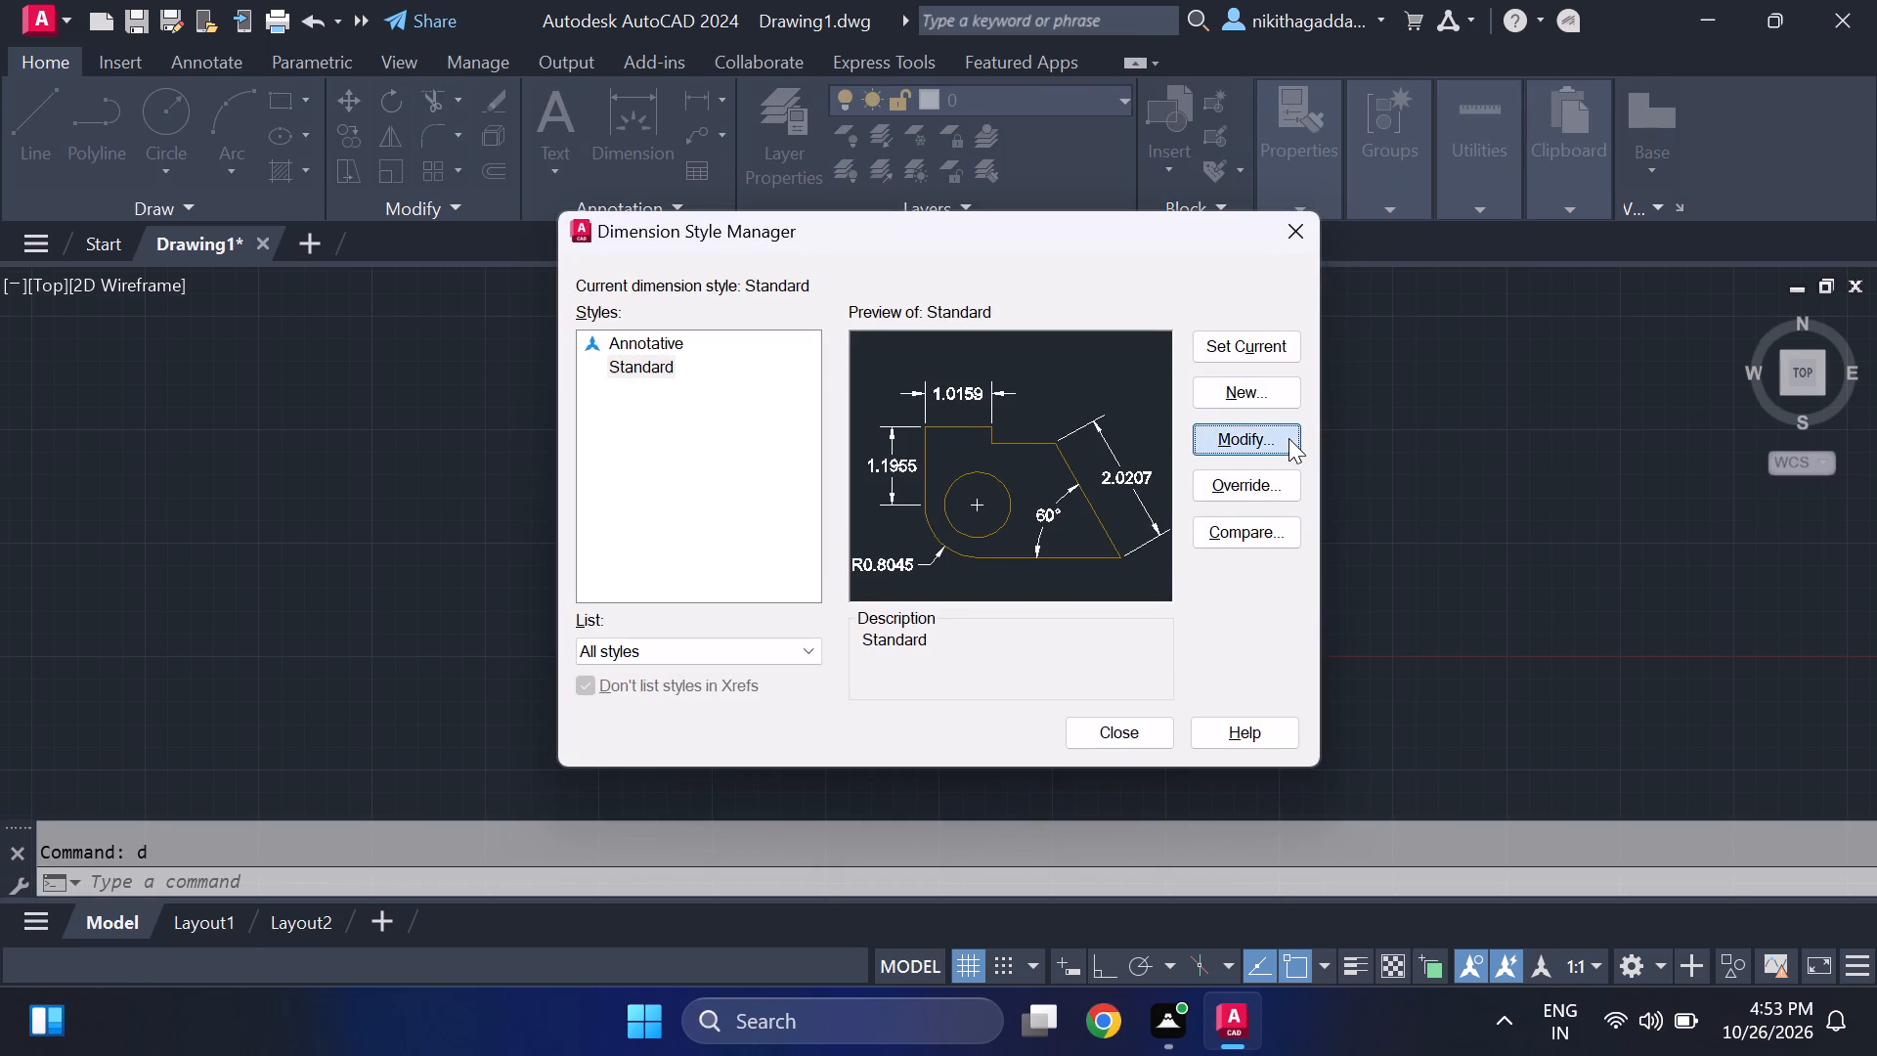
click(851, 180)
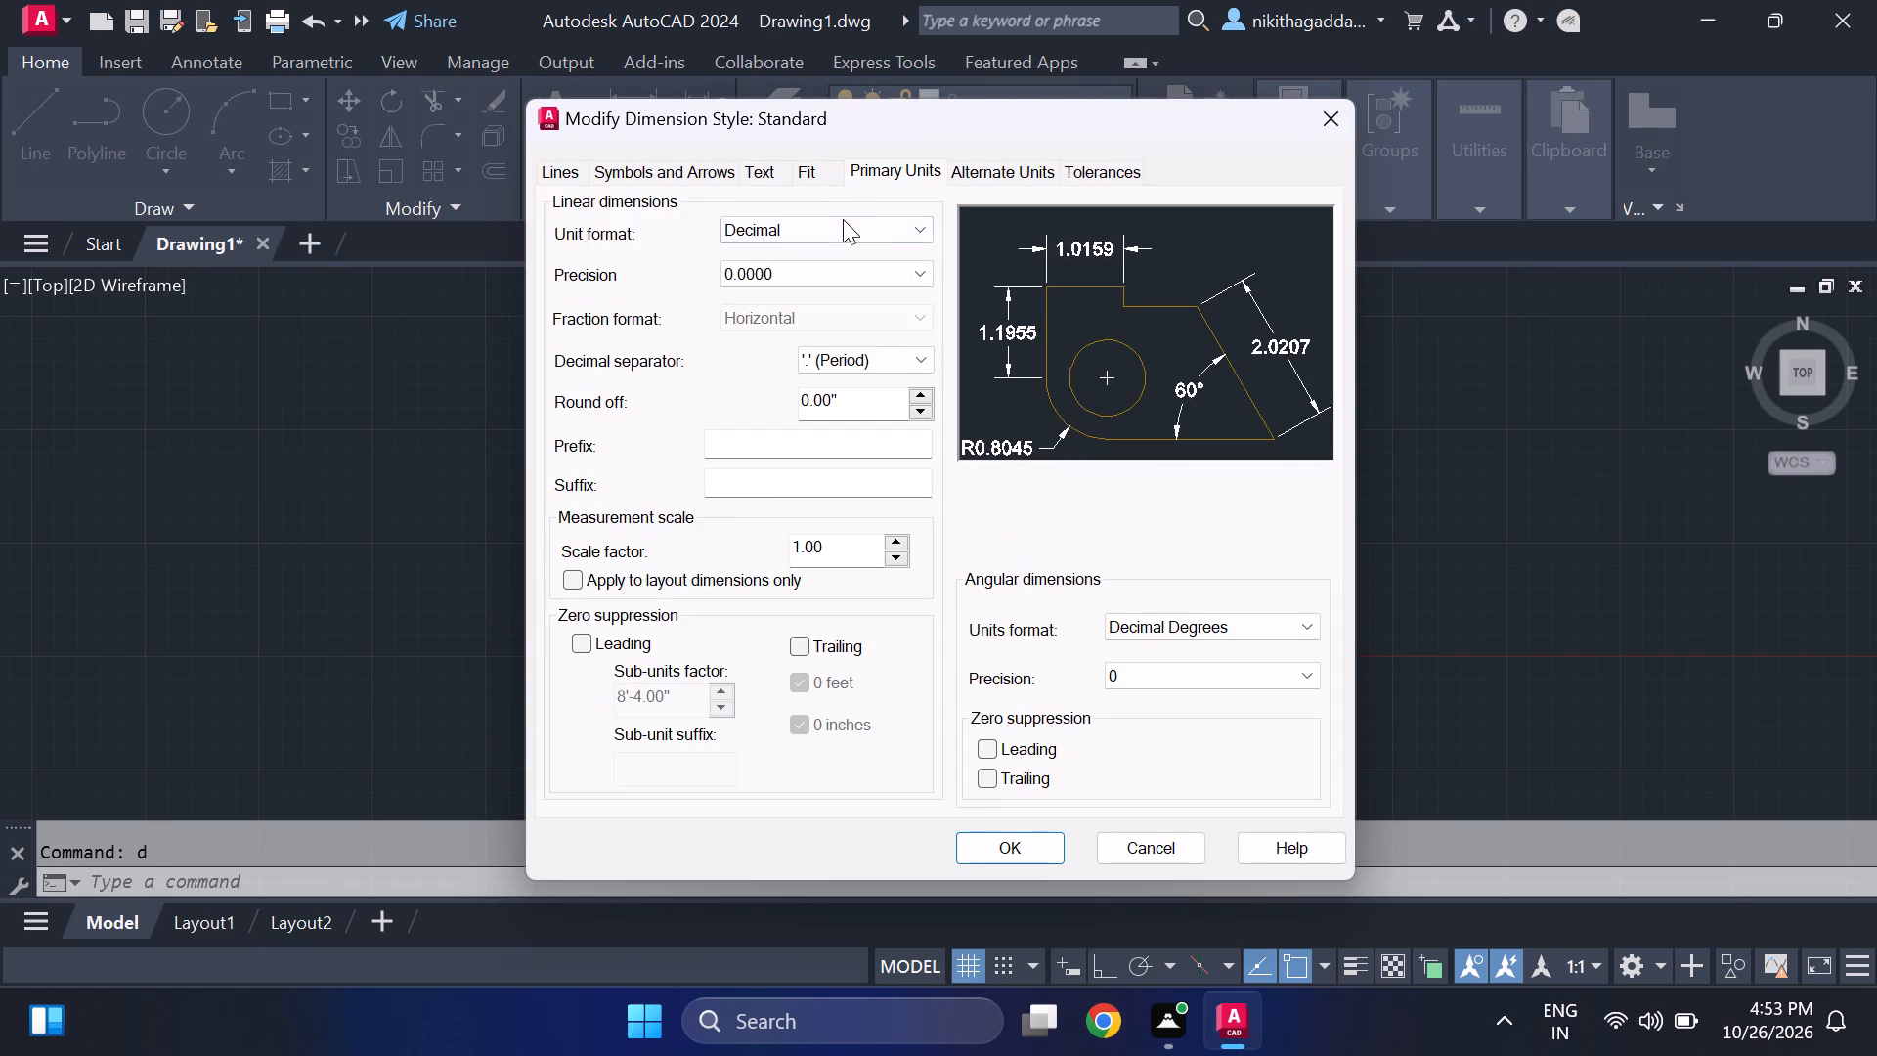
click(843, 226)
click(831, 291)
click(829, 277)
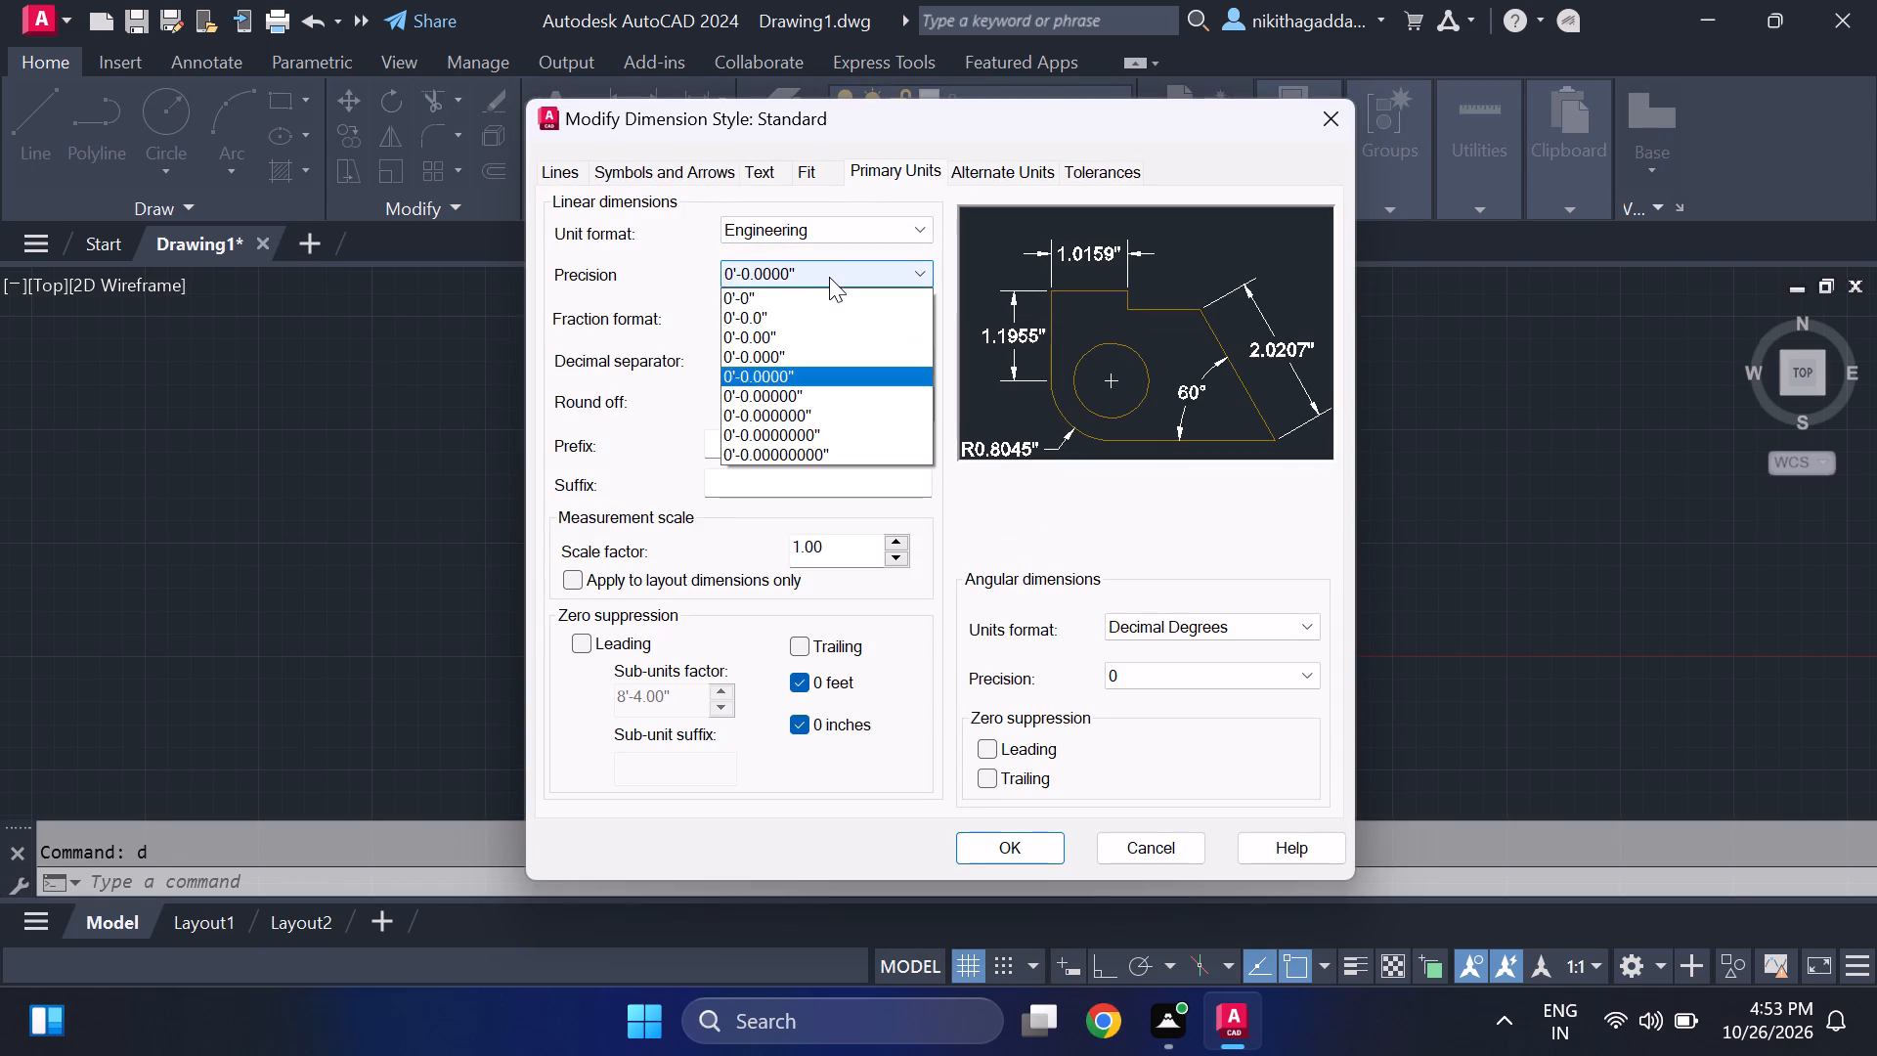
click(754, 338)
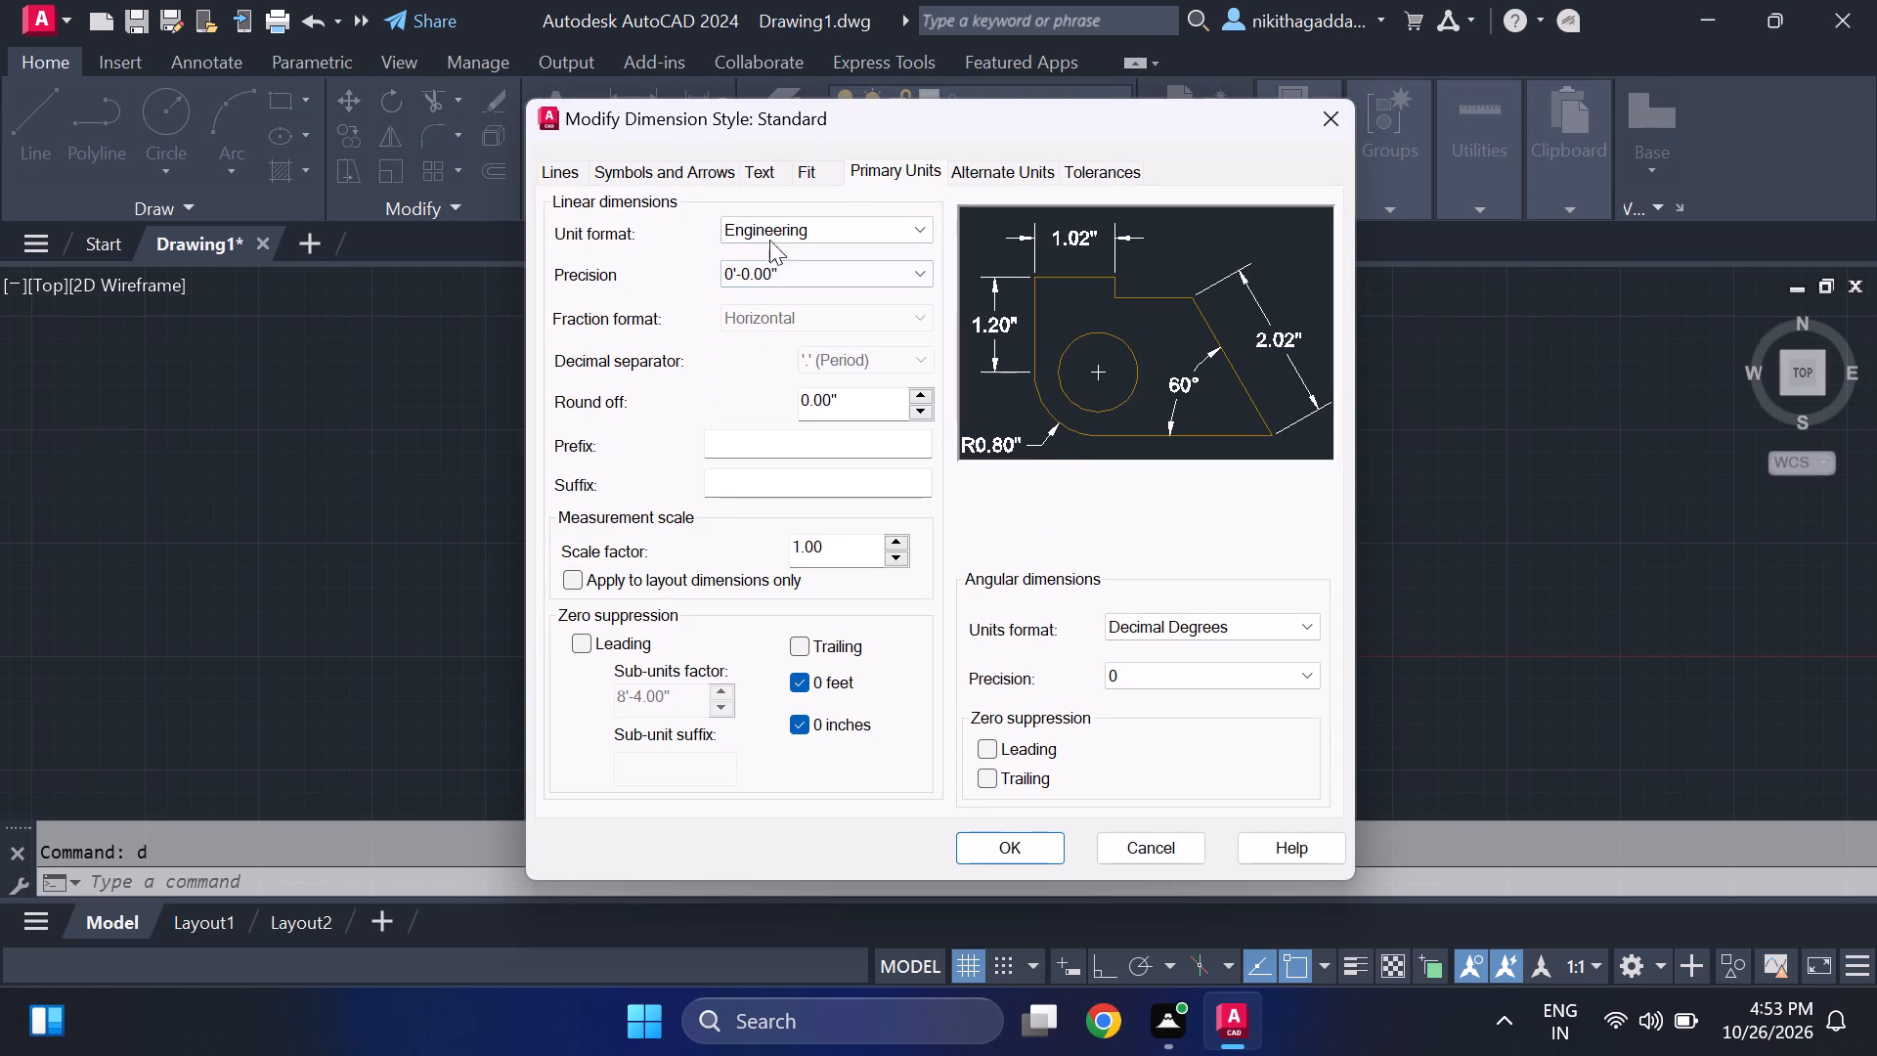
Set the Standard dimension style's text height to 8 and make the style current.
click(756, 186)
click(764, 173)
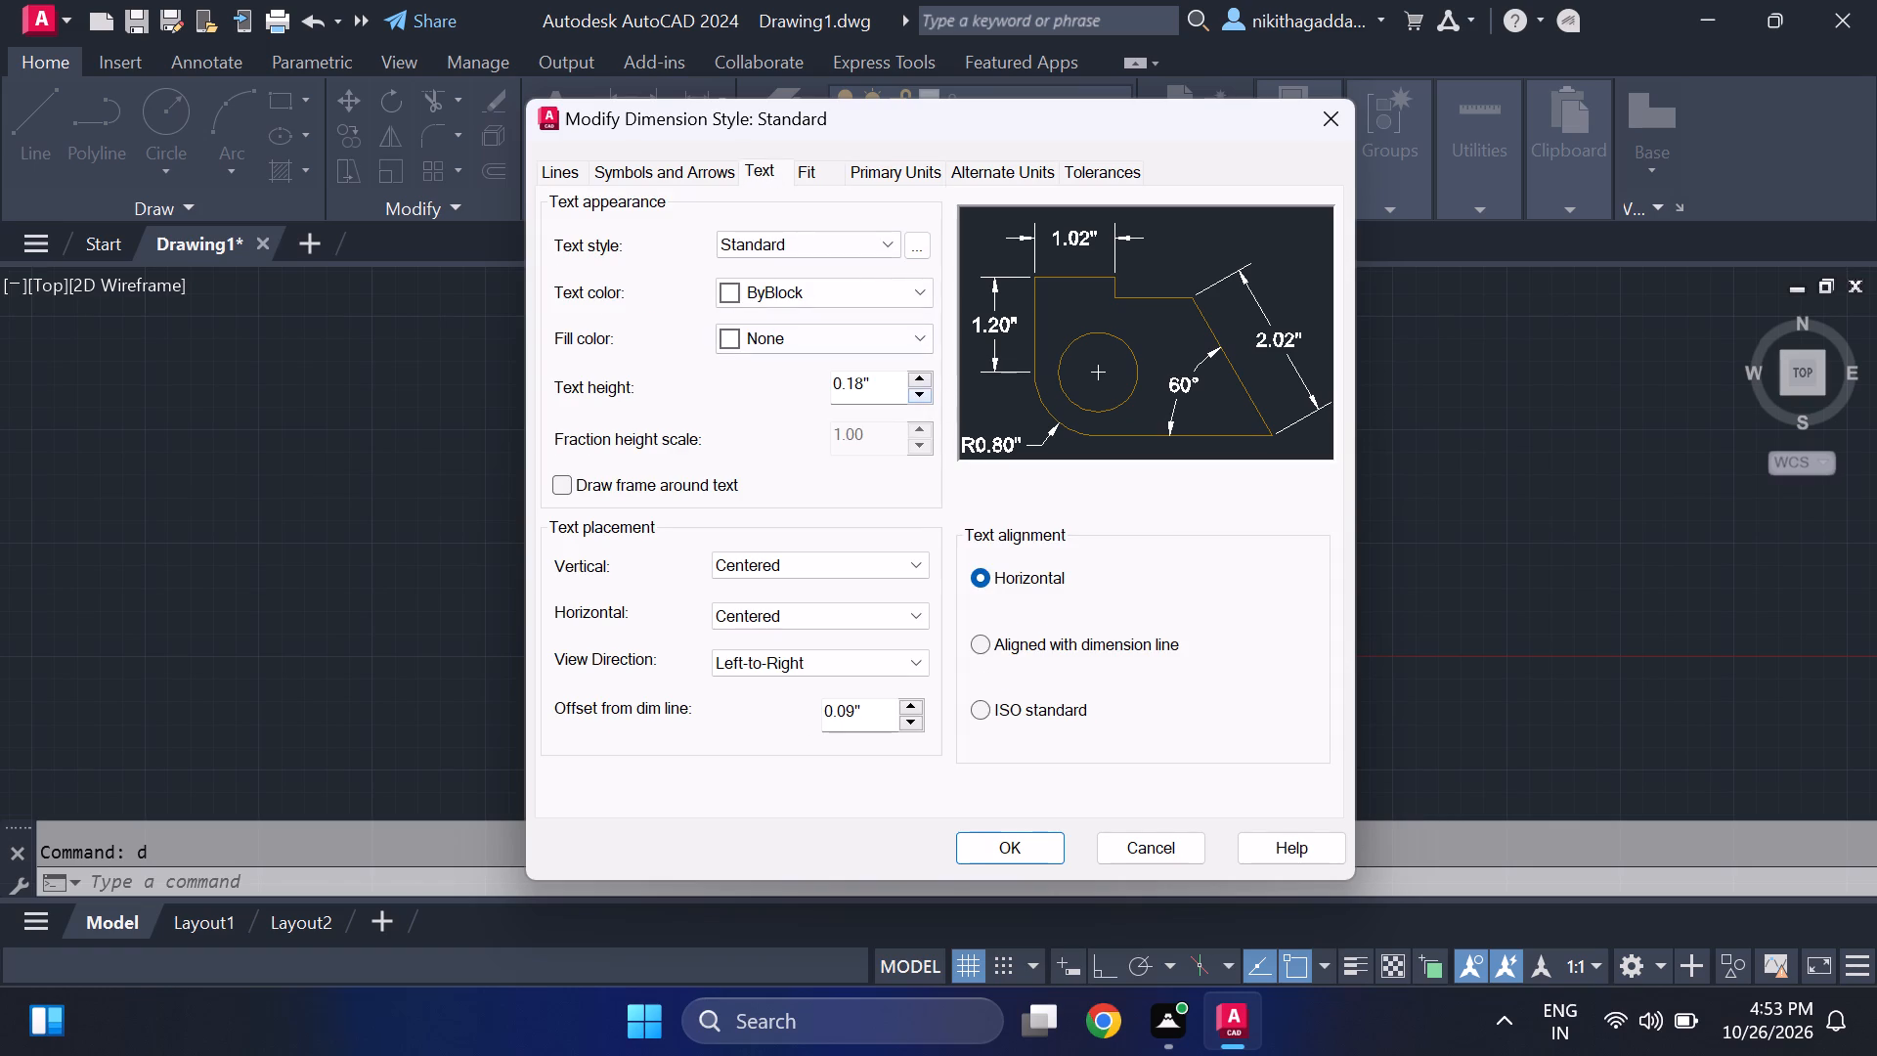
click(892, 382)
key(BackSpace)
key(BackSpace)
key(BackSpace)
key(BackSpace)
key(BackSpace)
key(BackSpace)
key(BackSpace)
key(BackSpace)
key(7)
key(BackSpace)
key(8)
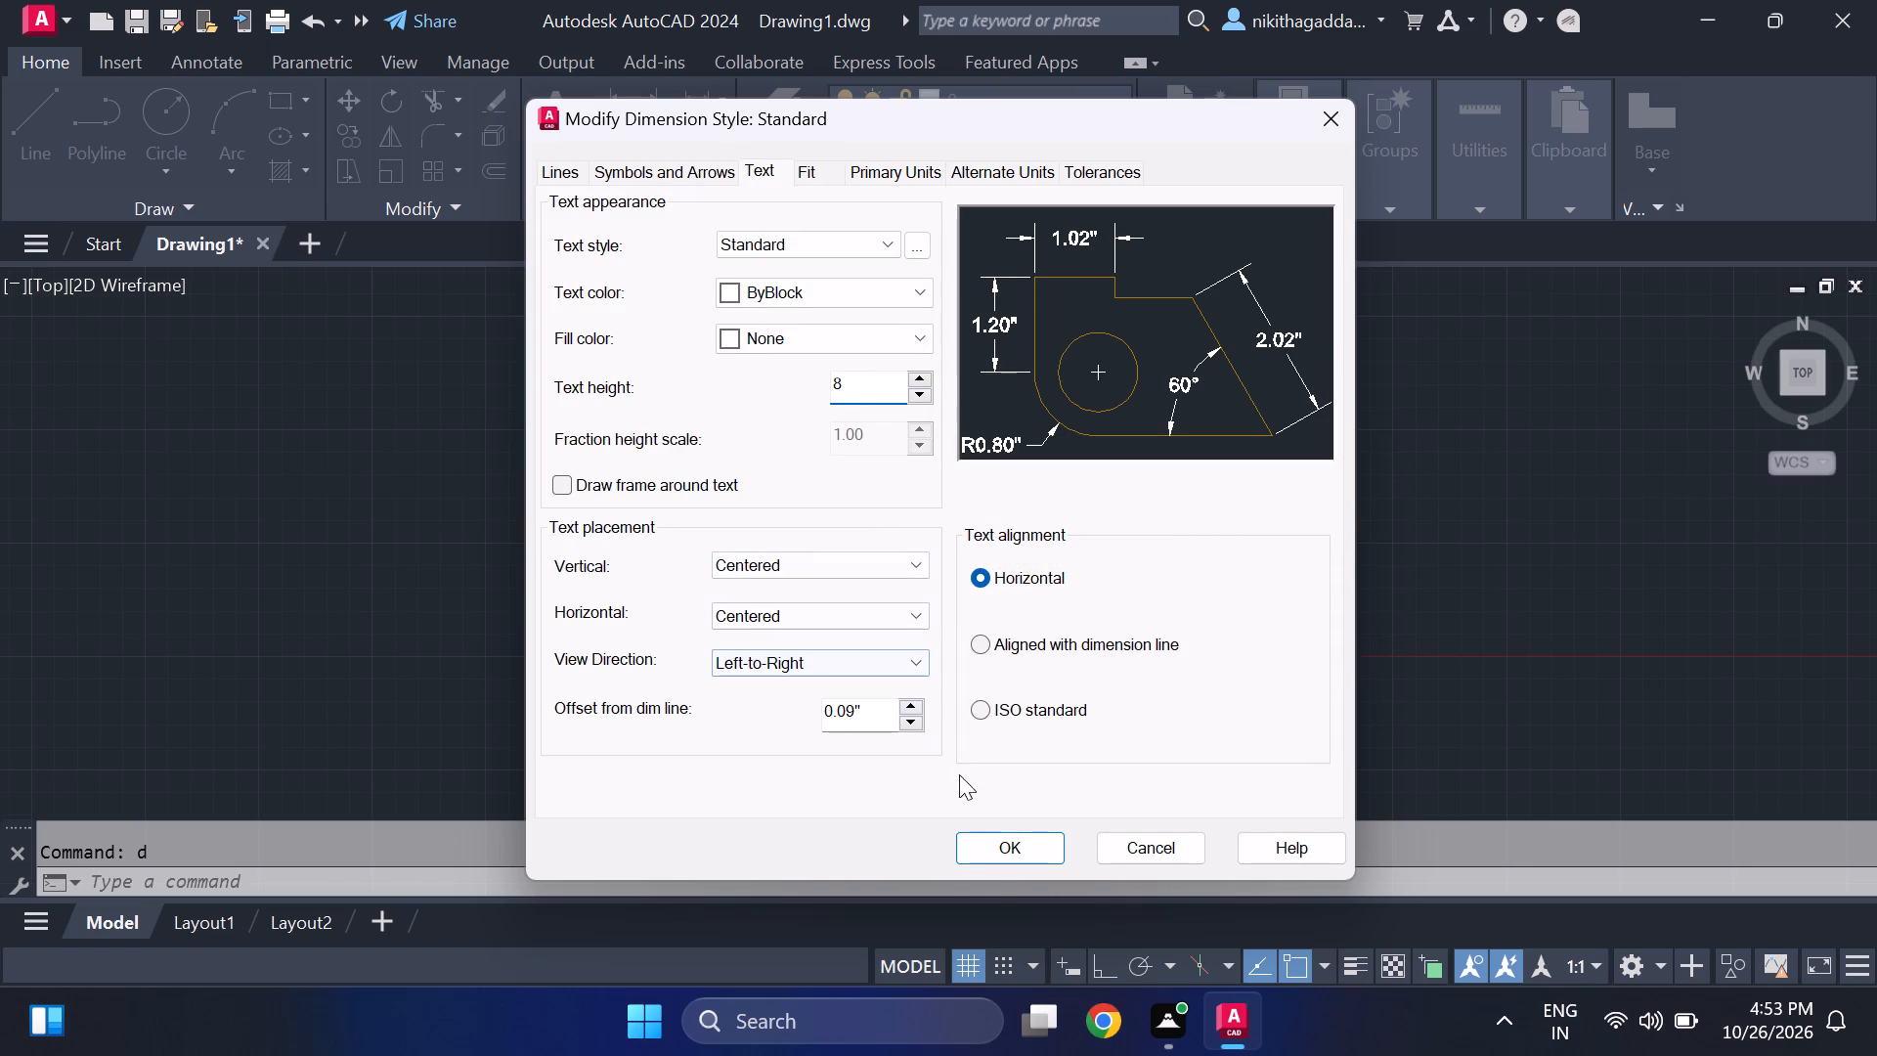
click(980, 863)
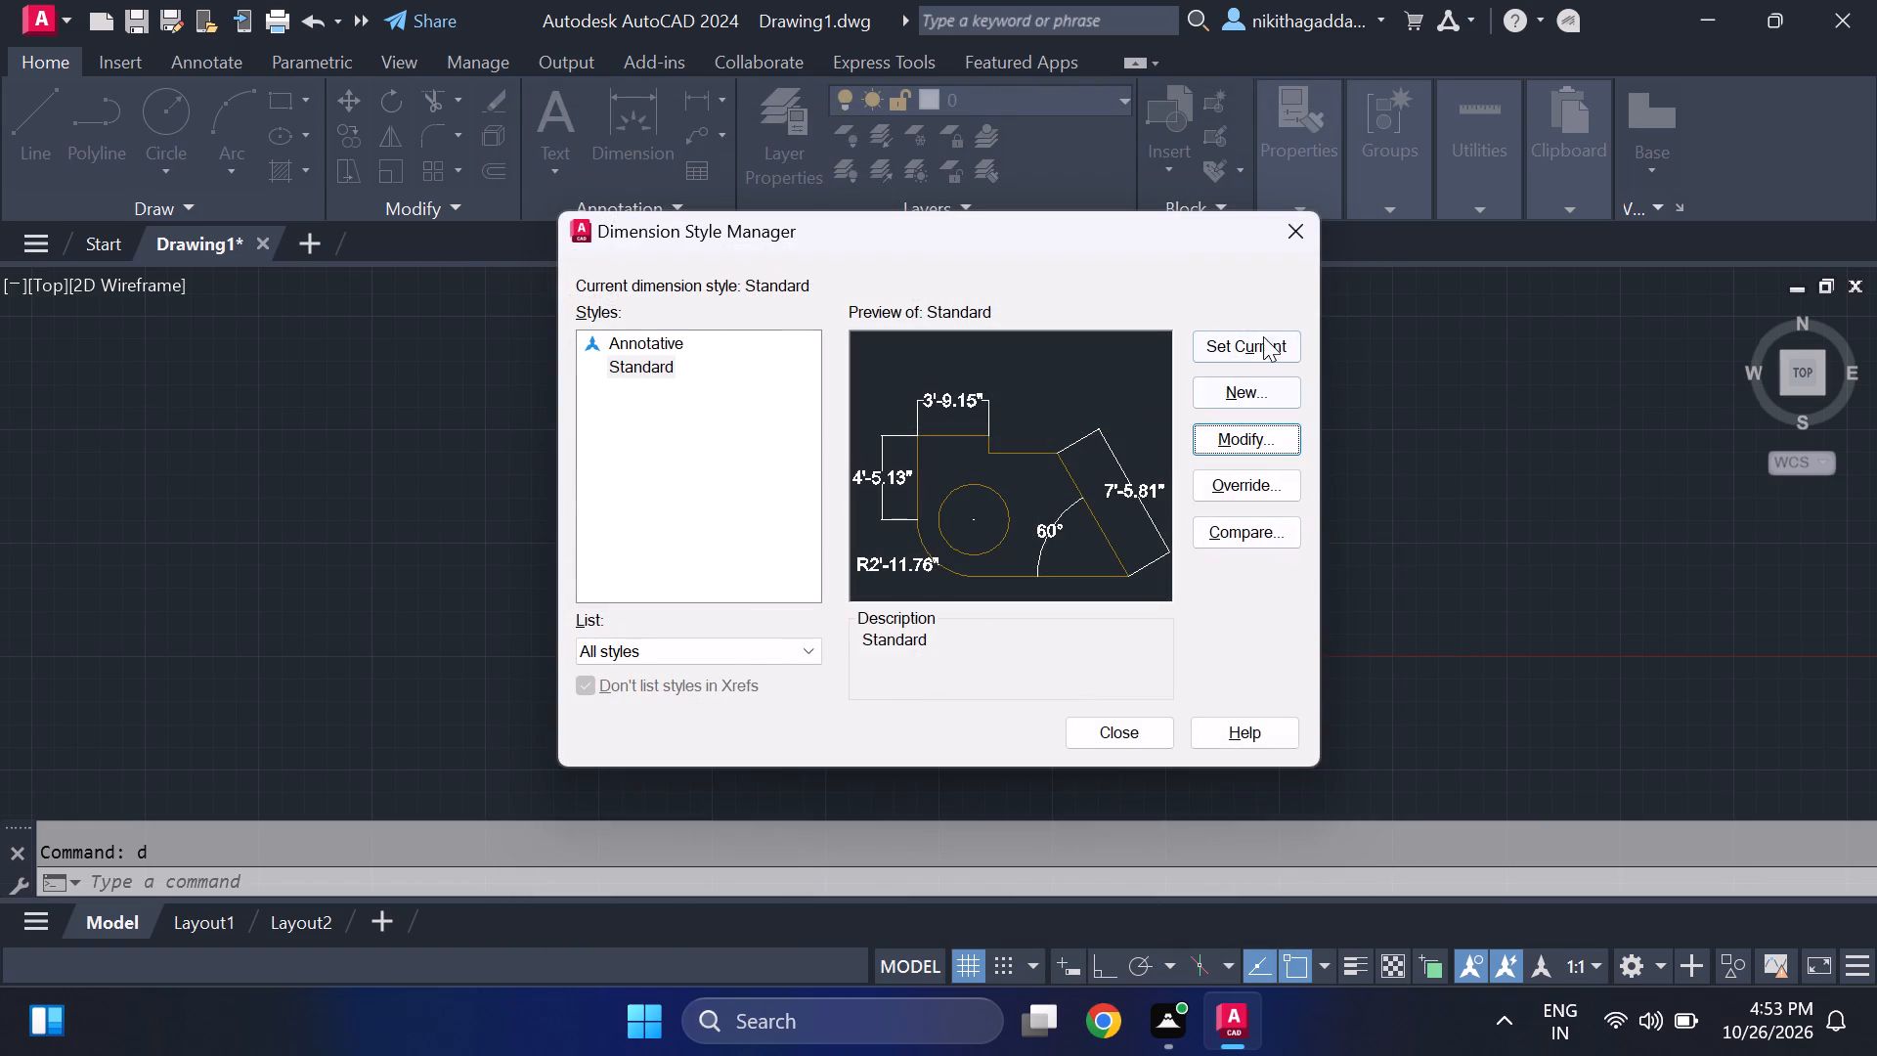
click(1248, 342)
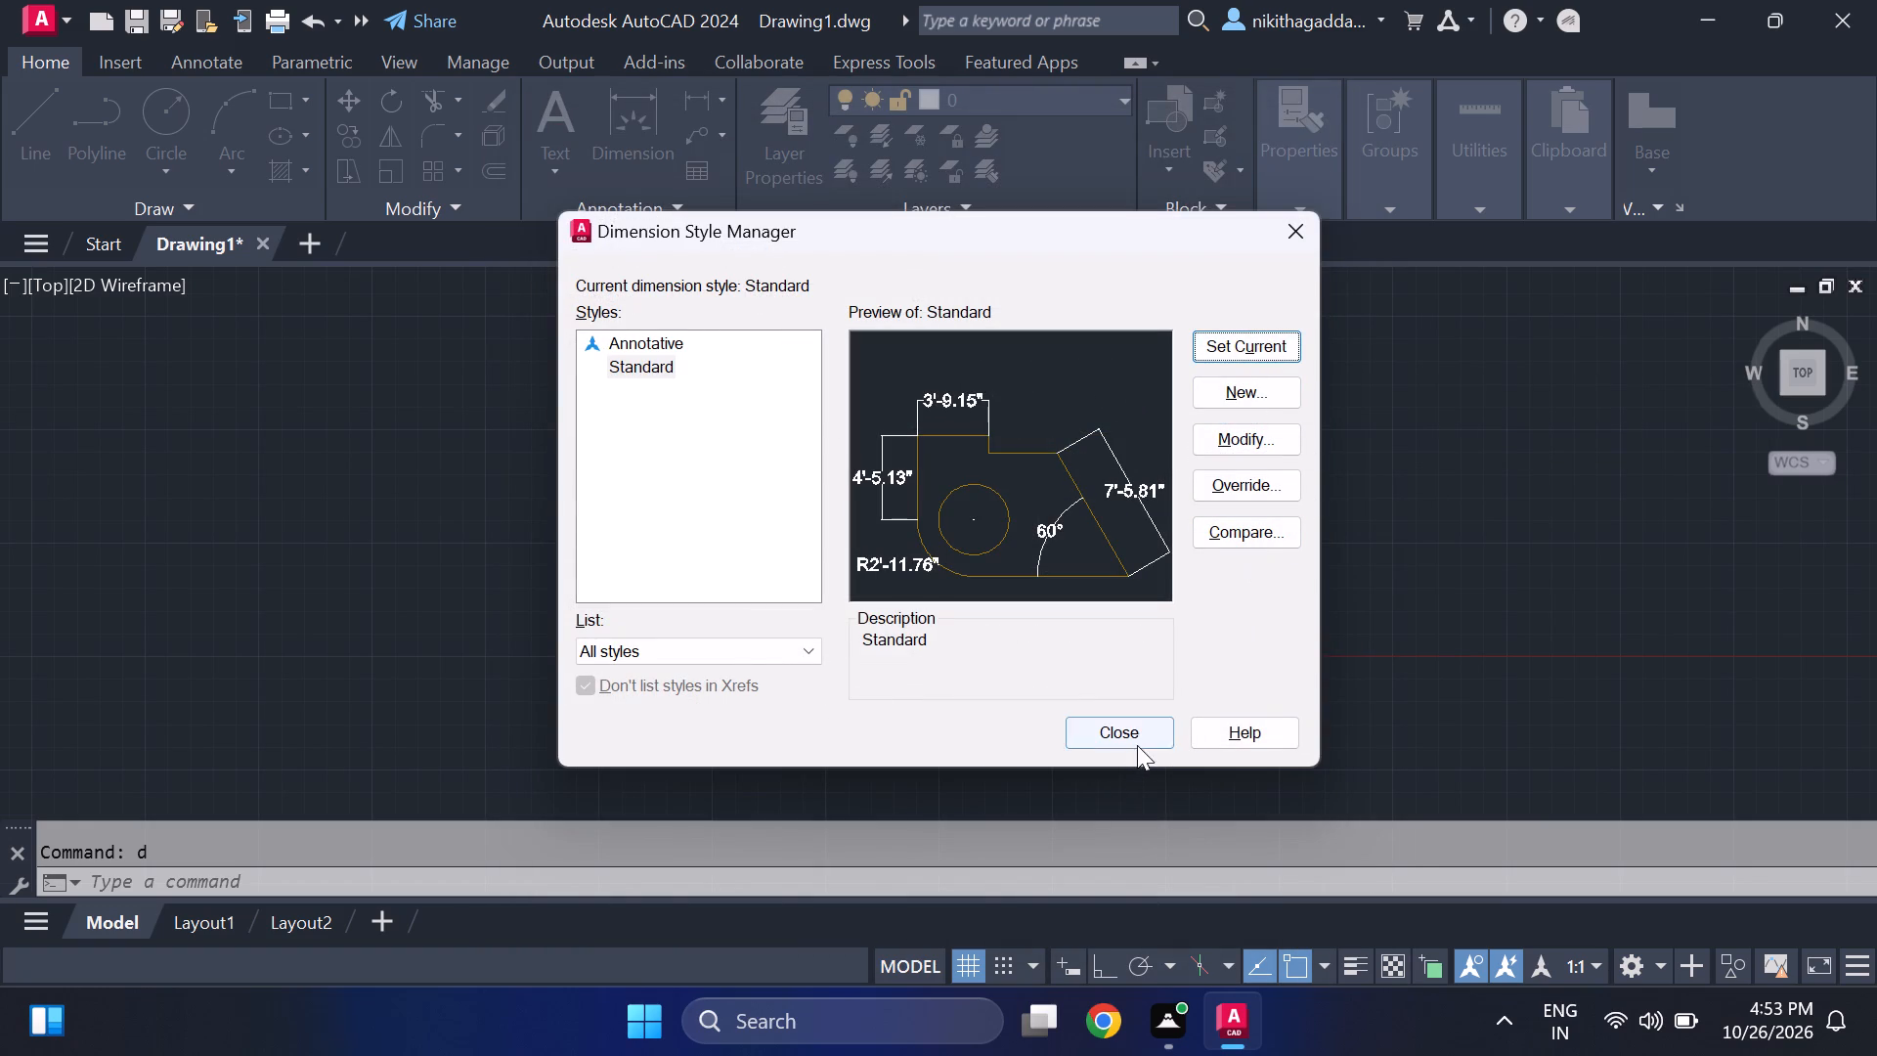
click(1138, 738)
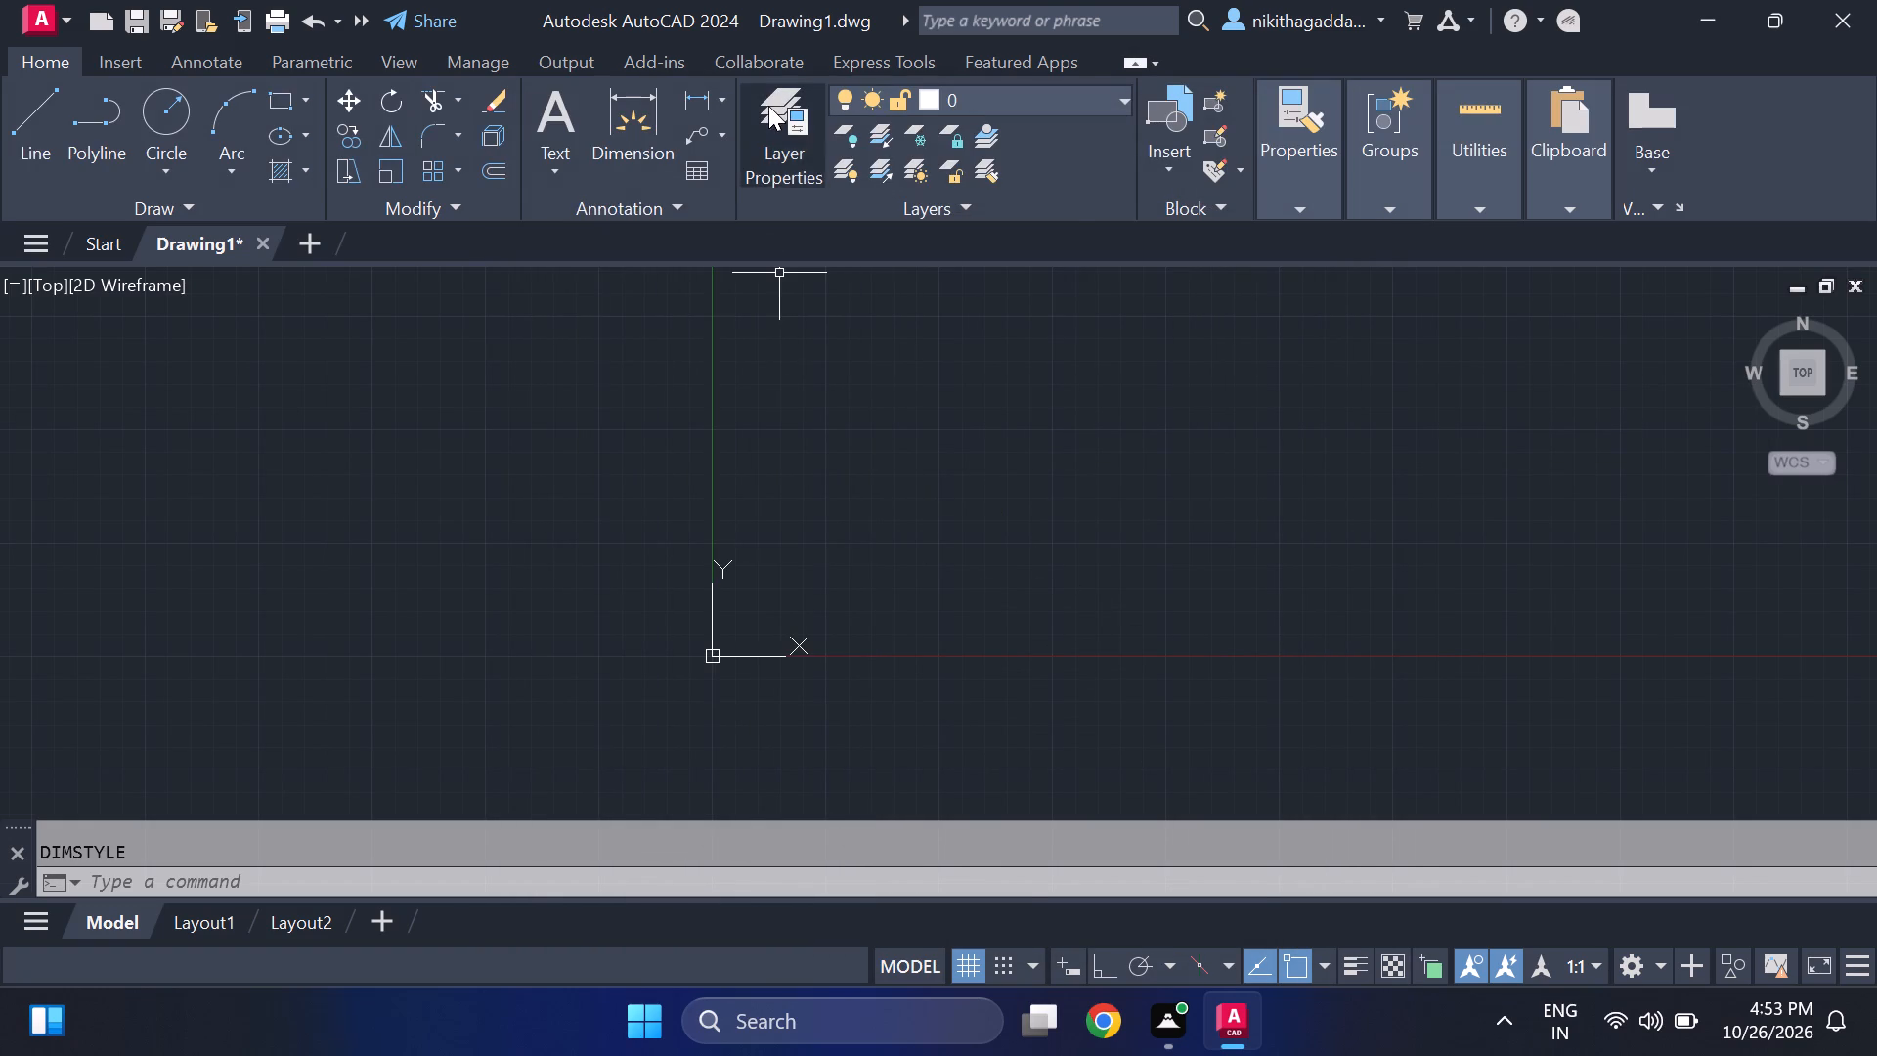
Create two new layers named walls and furniture.
click(775, 107)
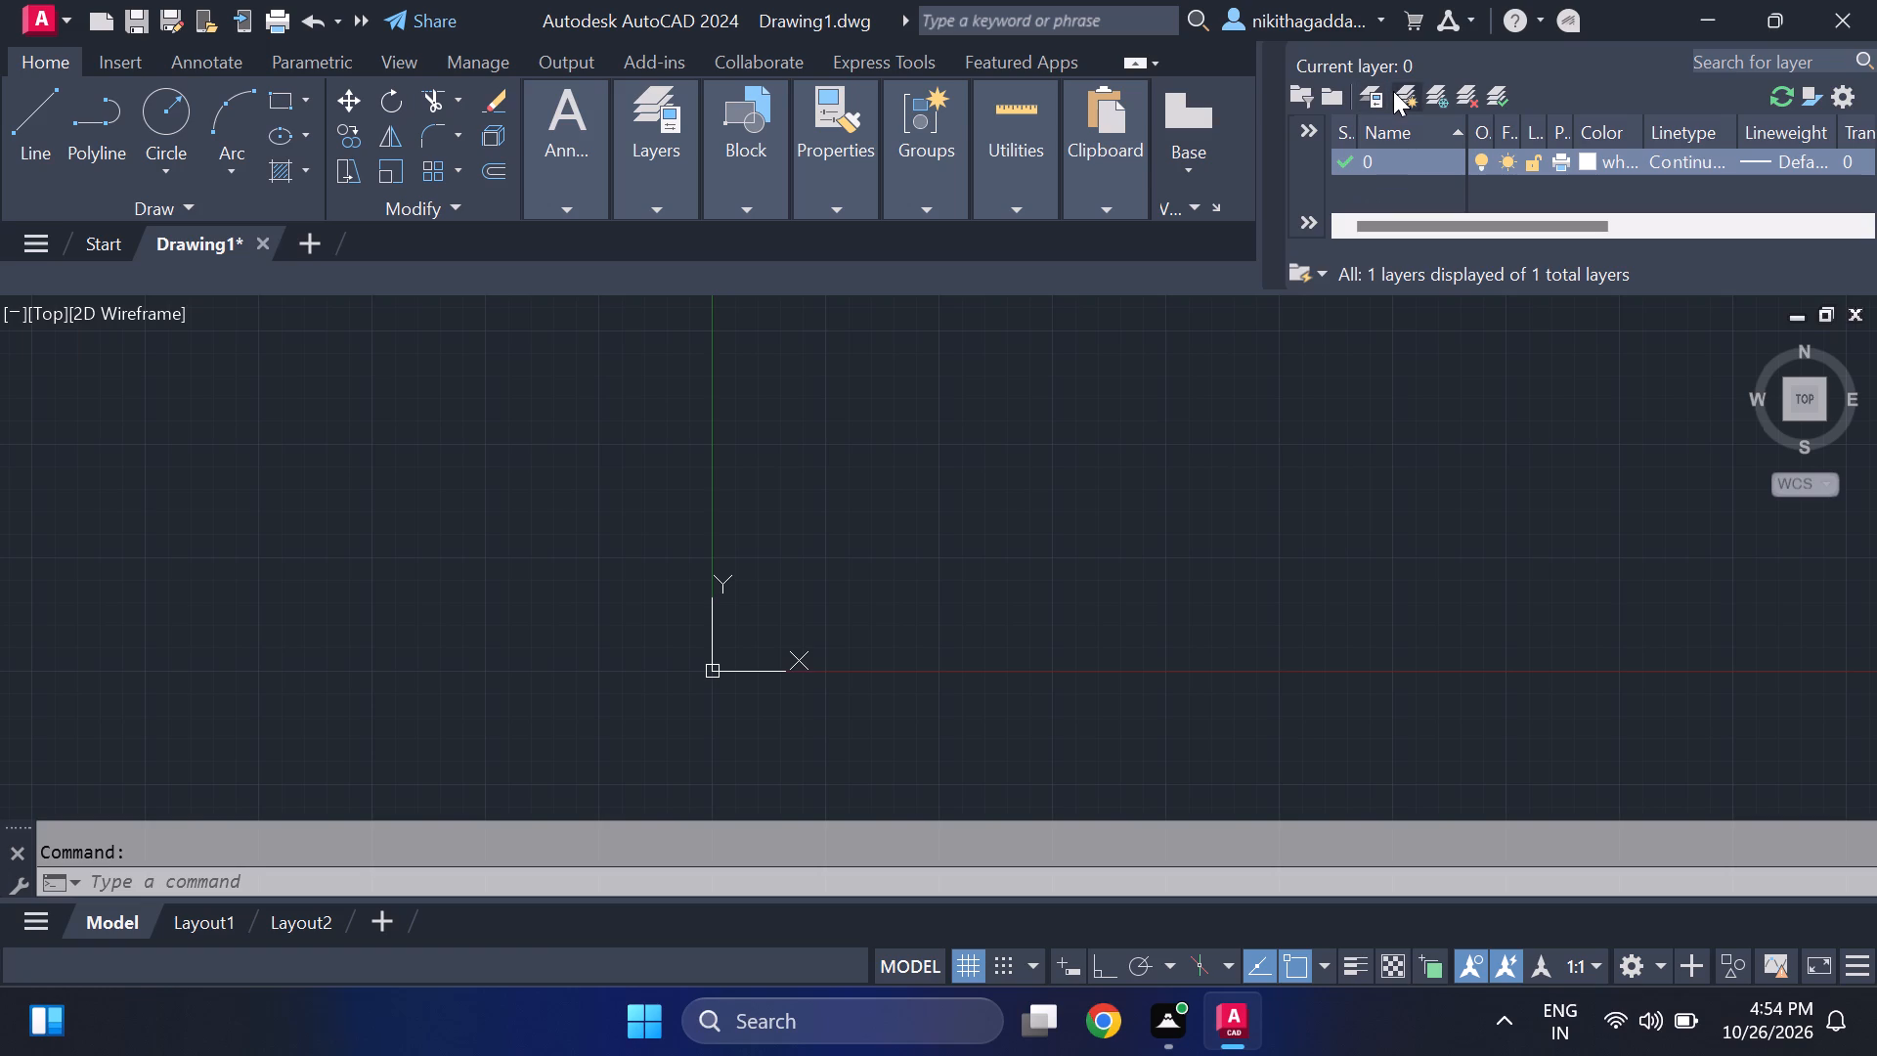
click(1399, 91)
key(BackSpace)
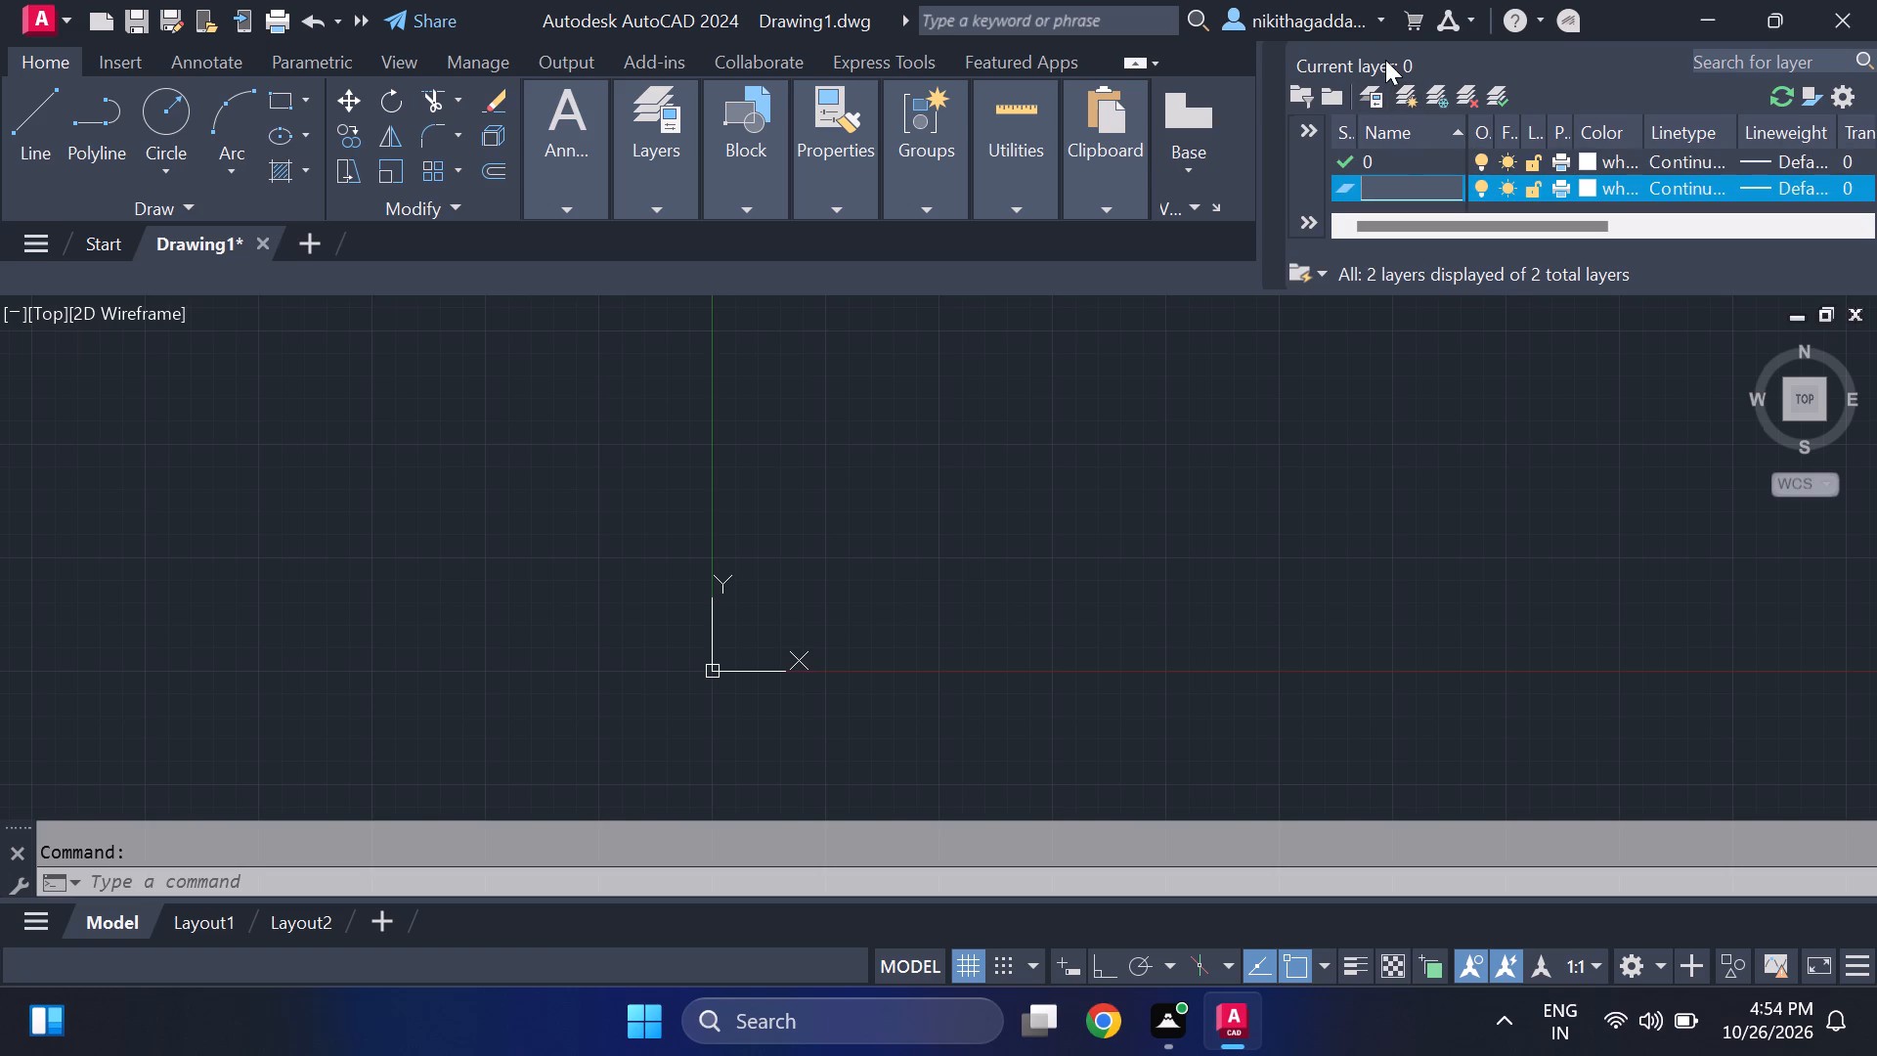
text(walls)
key(Return)
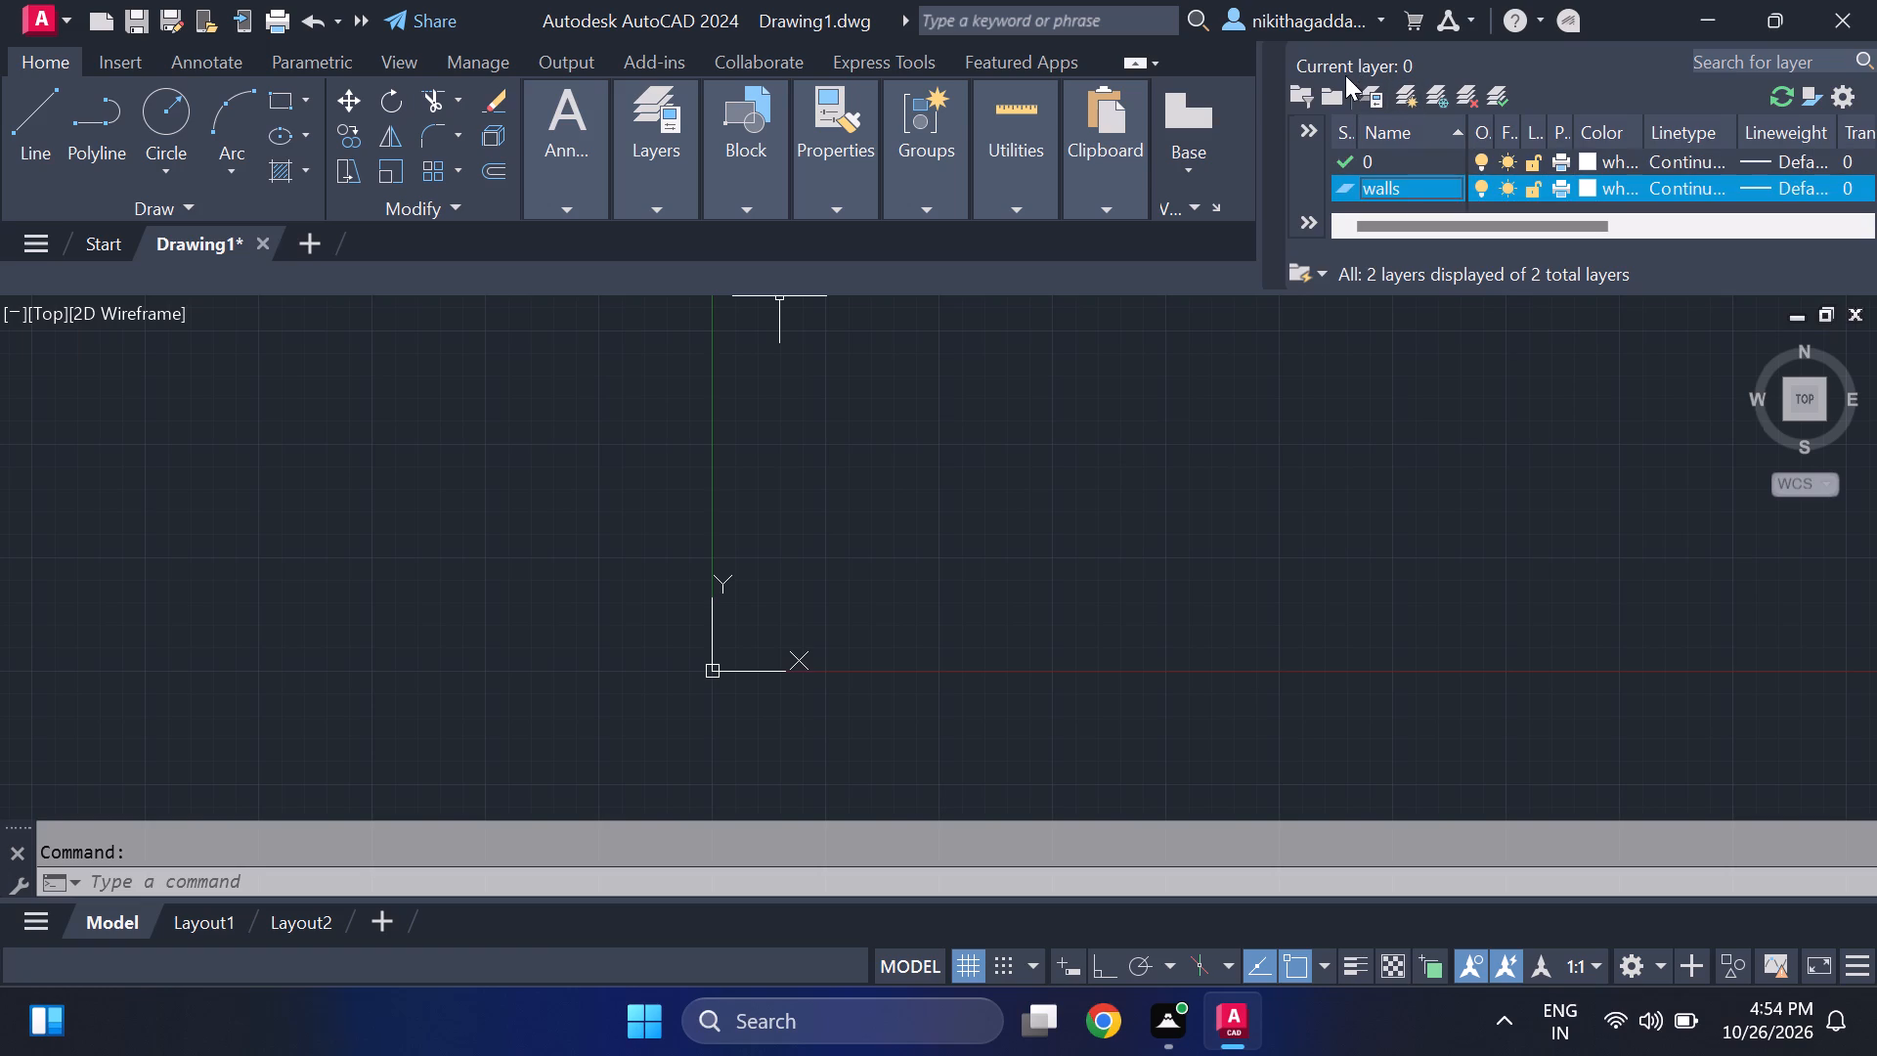
click(1399, 108)
key(BackSpace)
text(furniture)
key(Return)
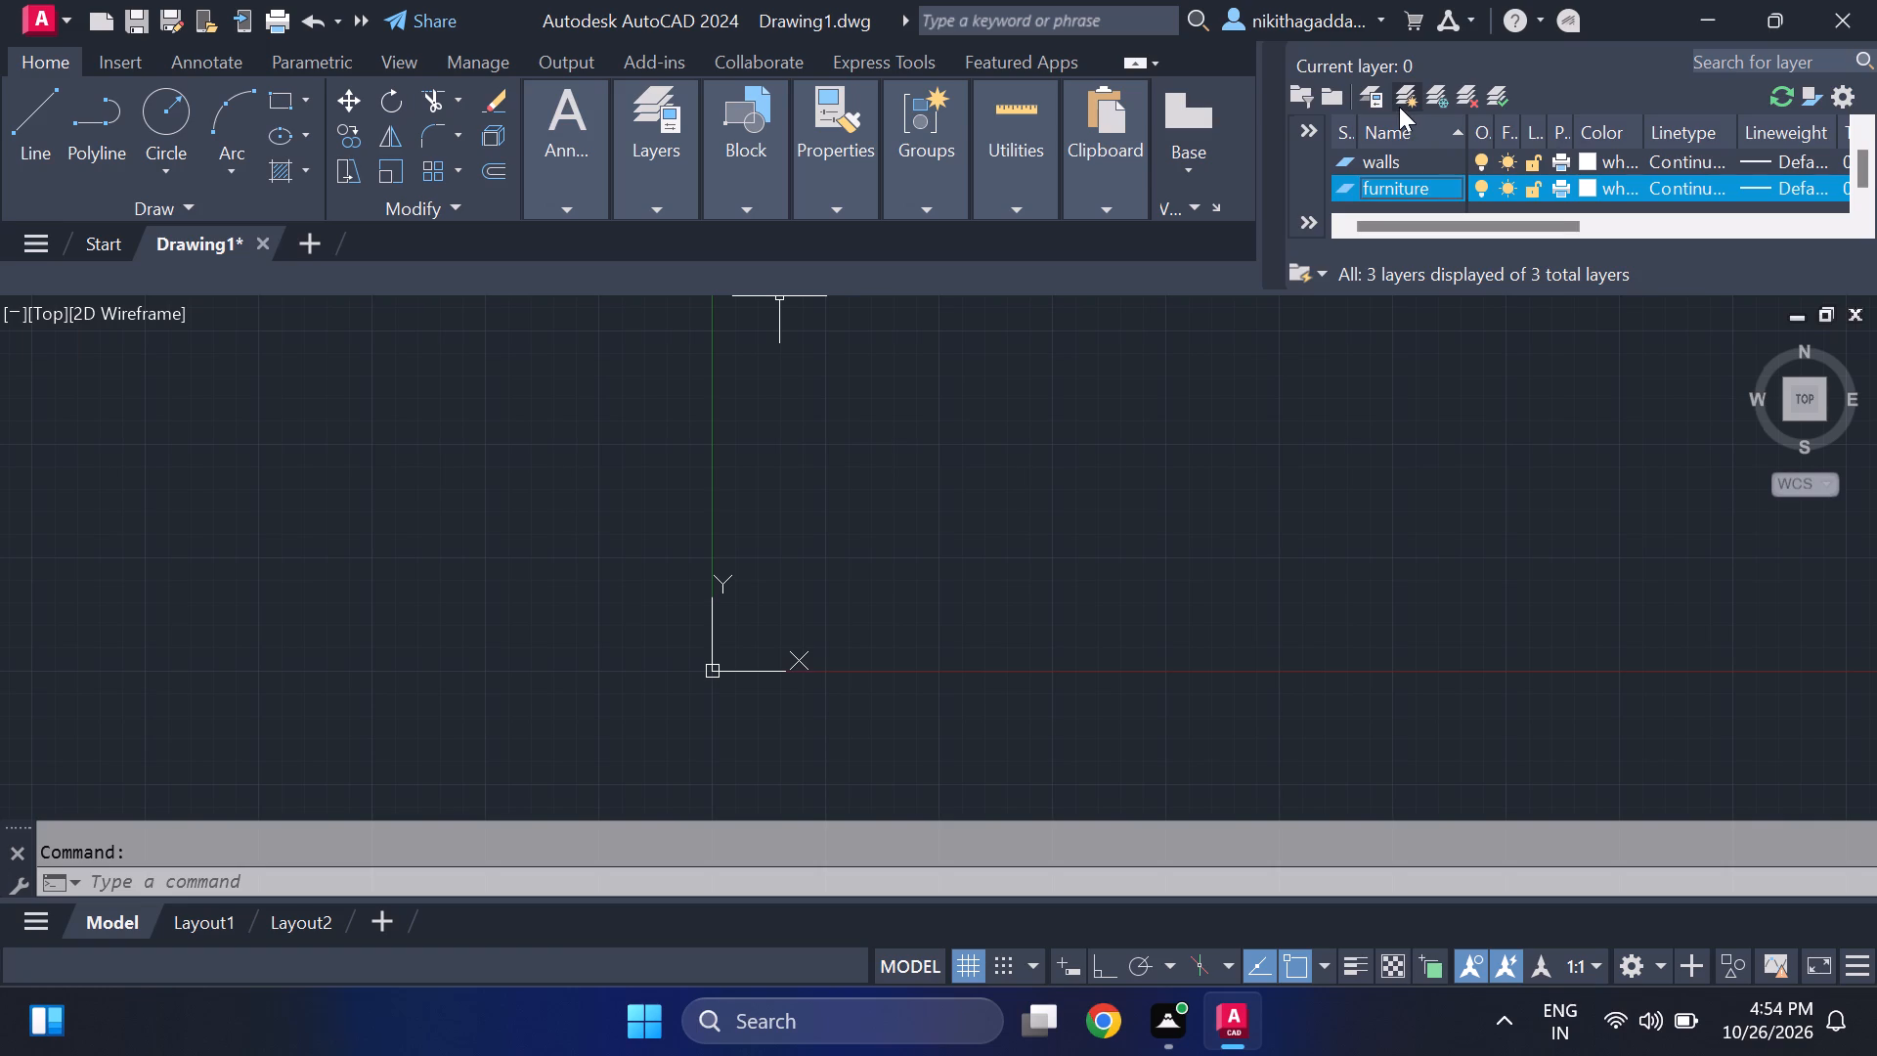
Create two more layers named lawn and hatch.
click(1401, 100)
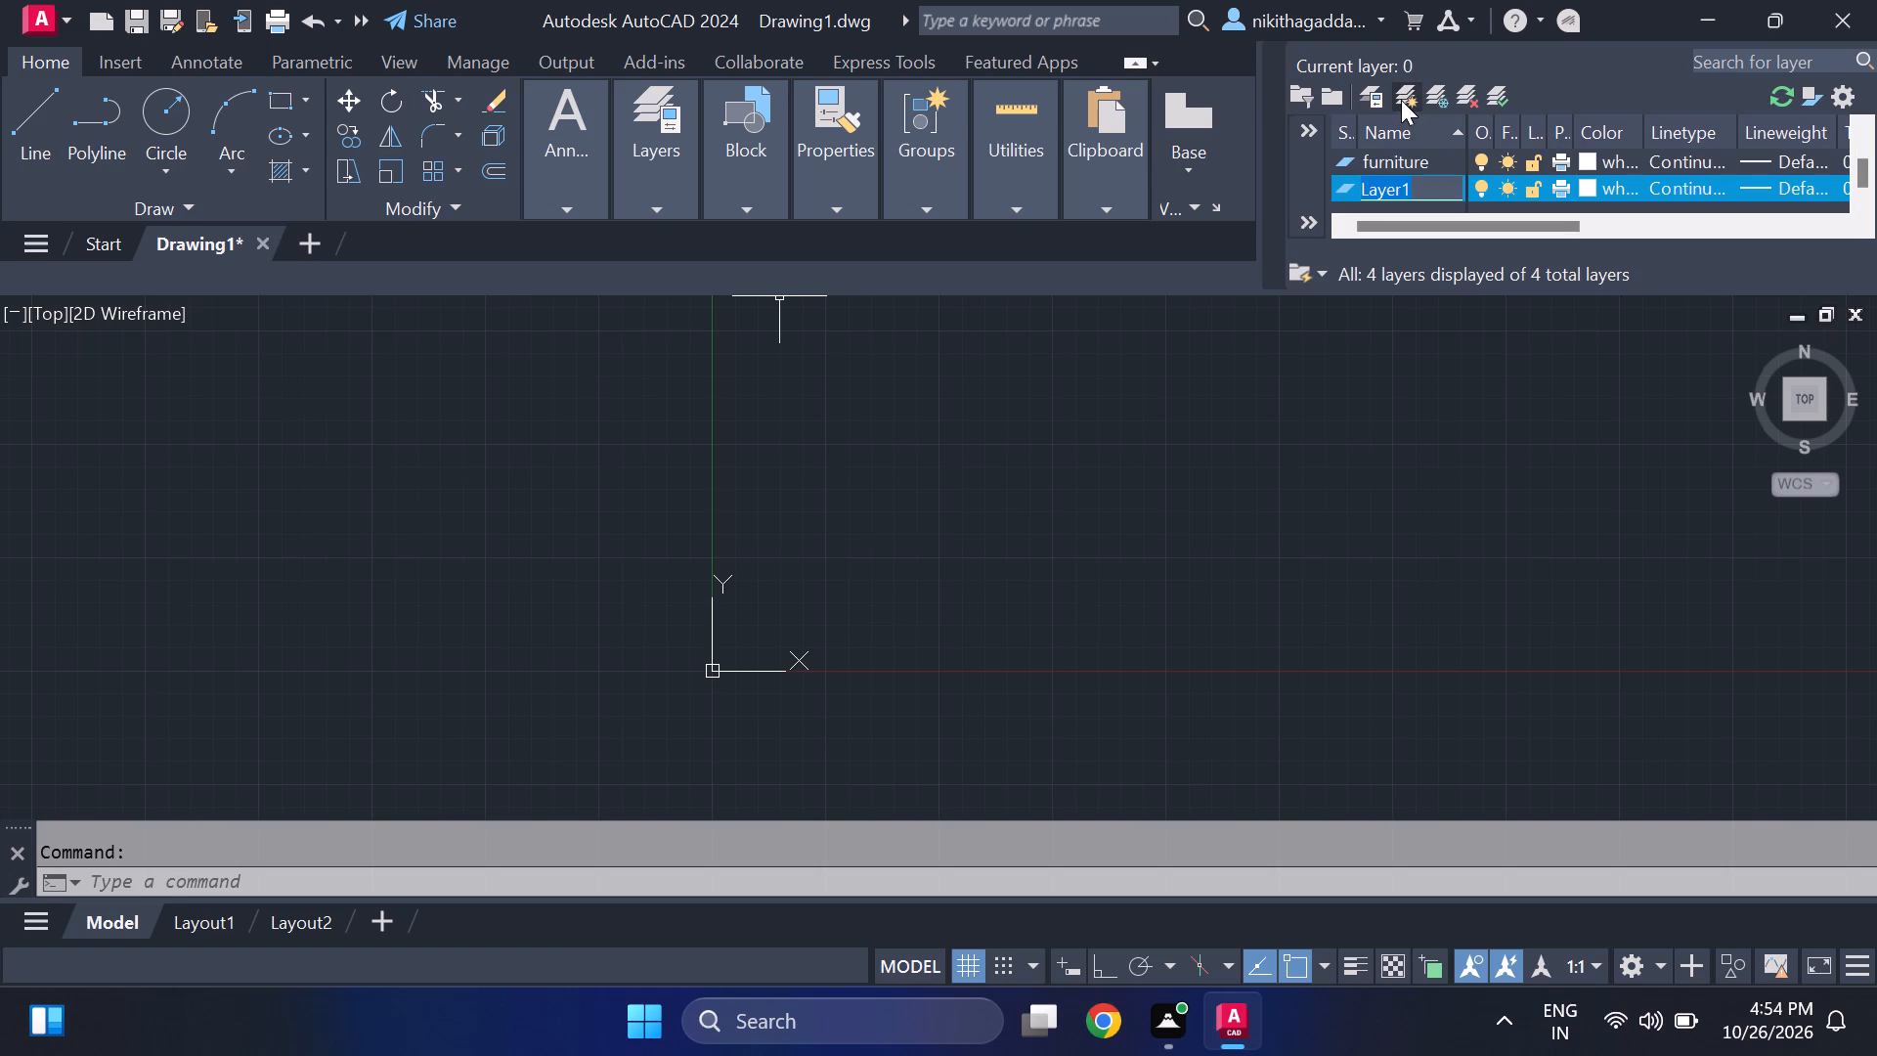
key(BackSpace)
text(lawn)
key(Return)
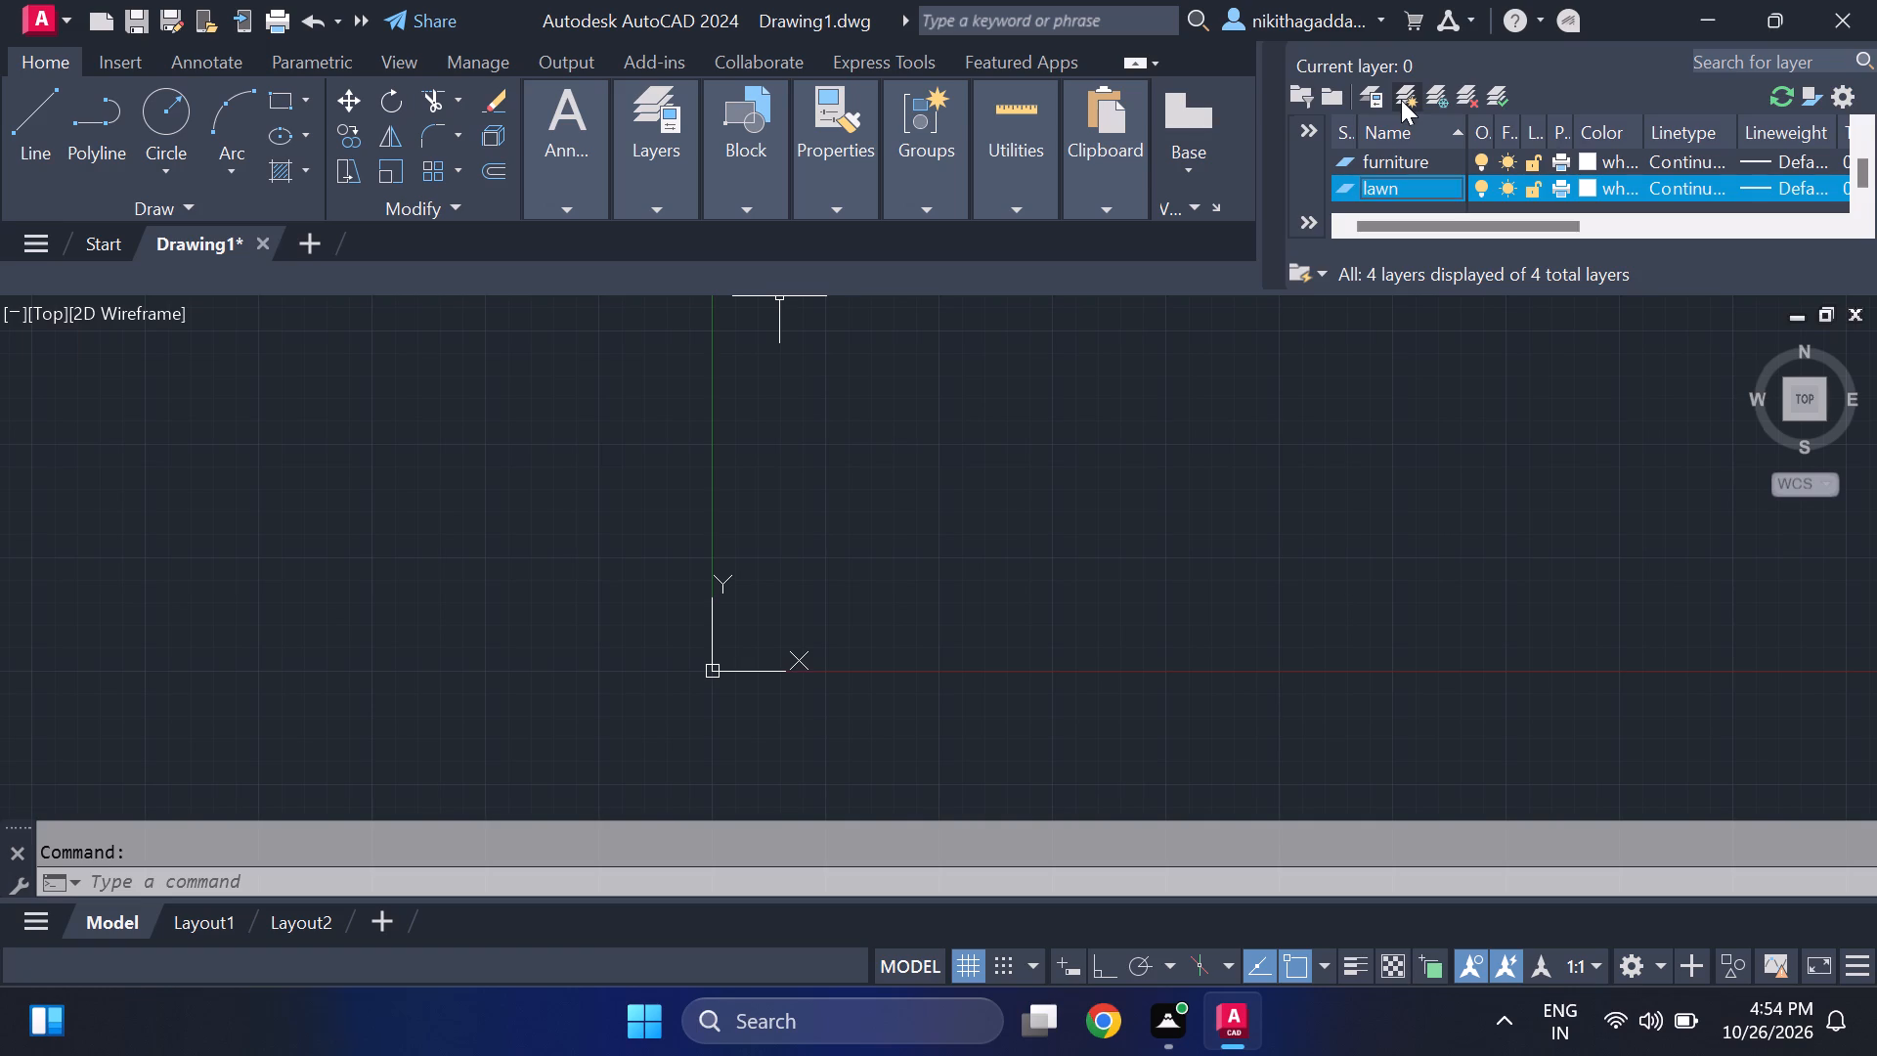
click(1401, 100)
key(BackSpace)
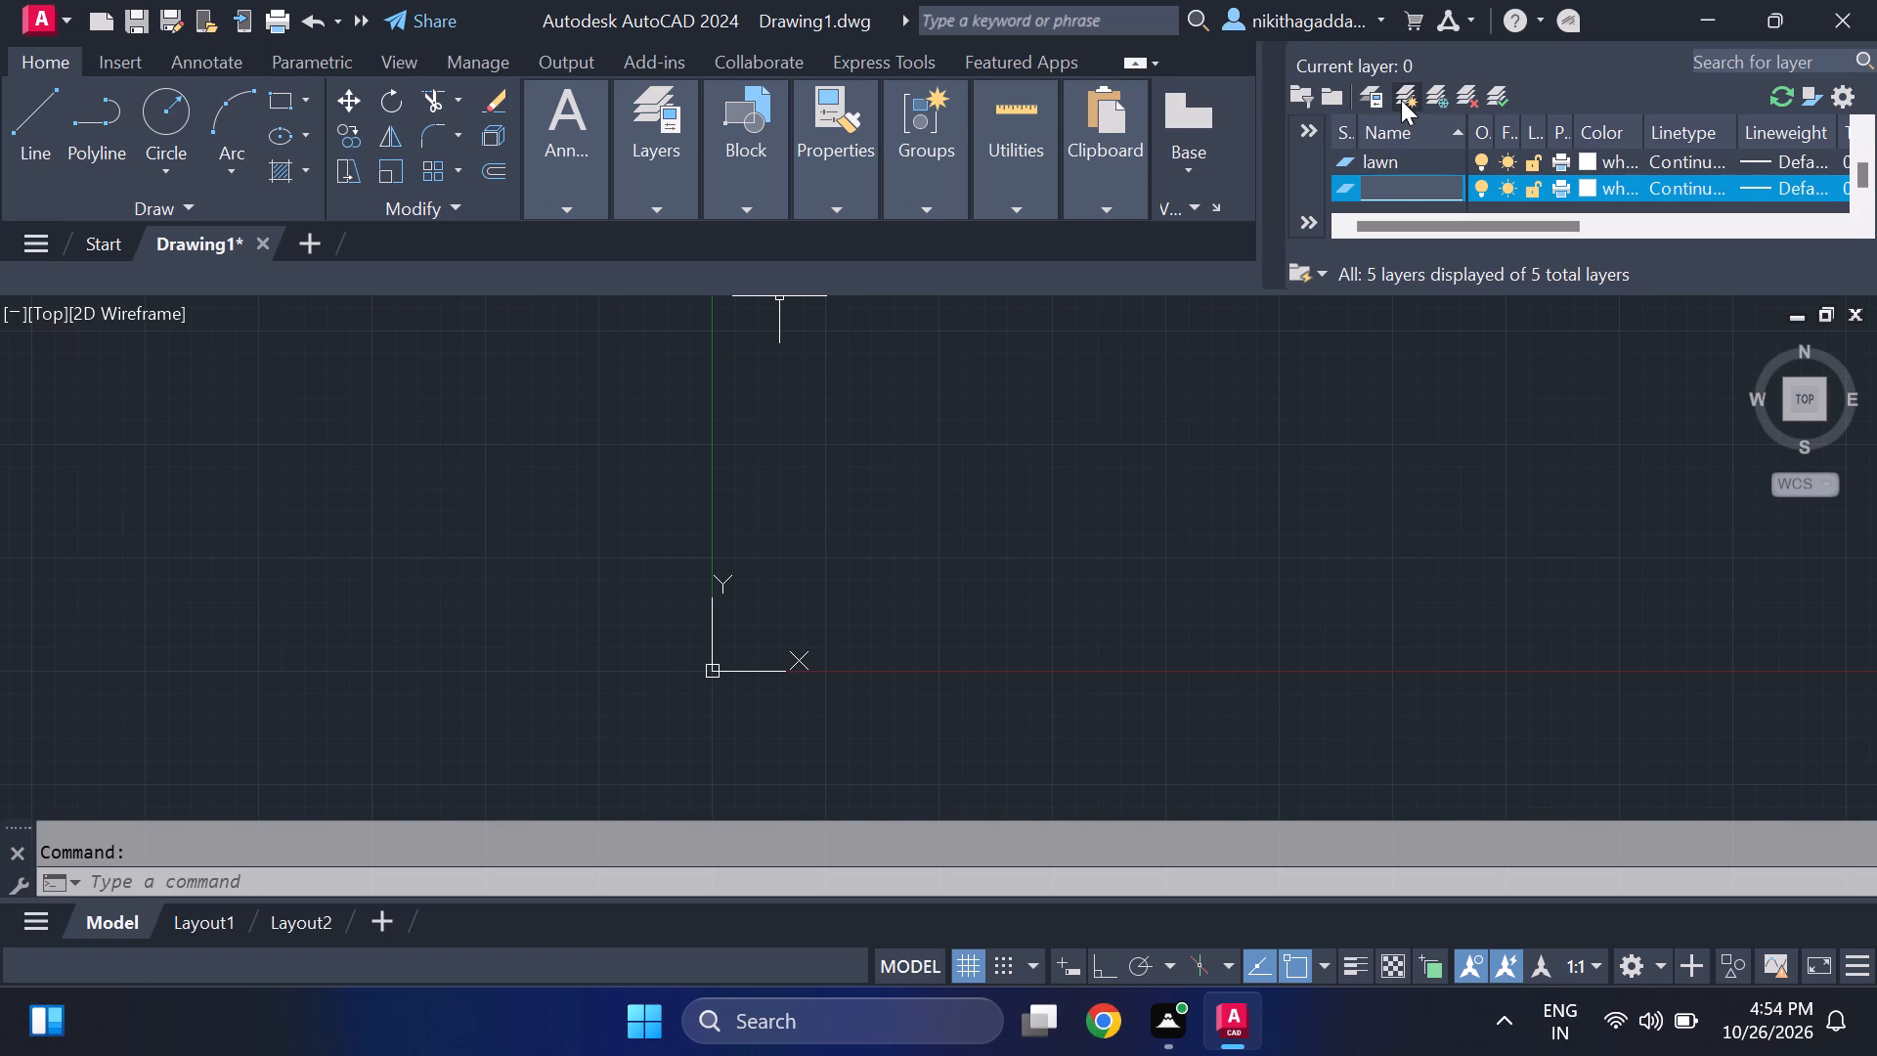
text(hatch)
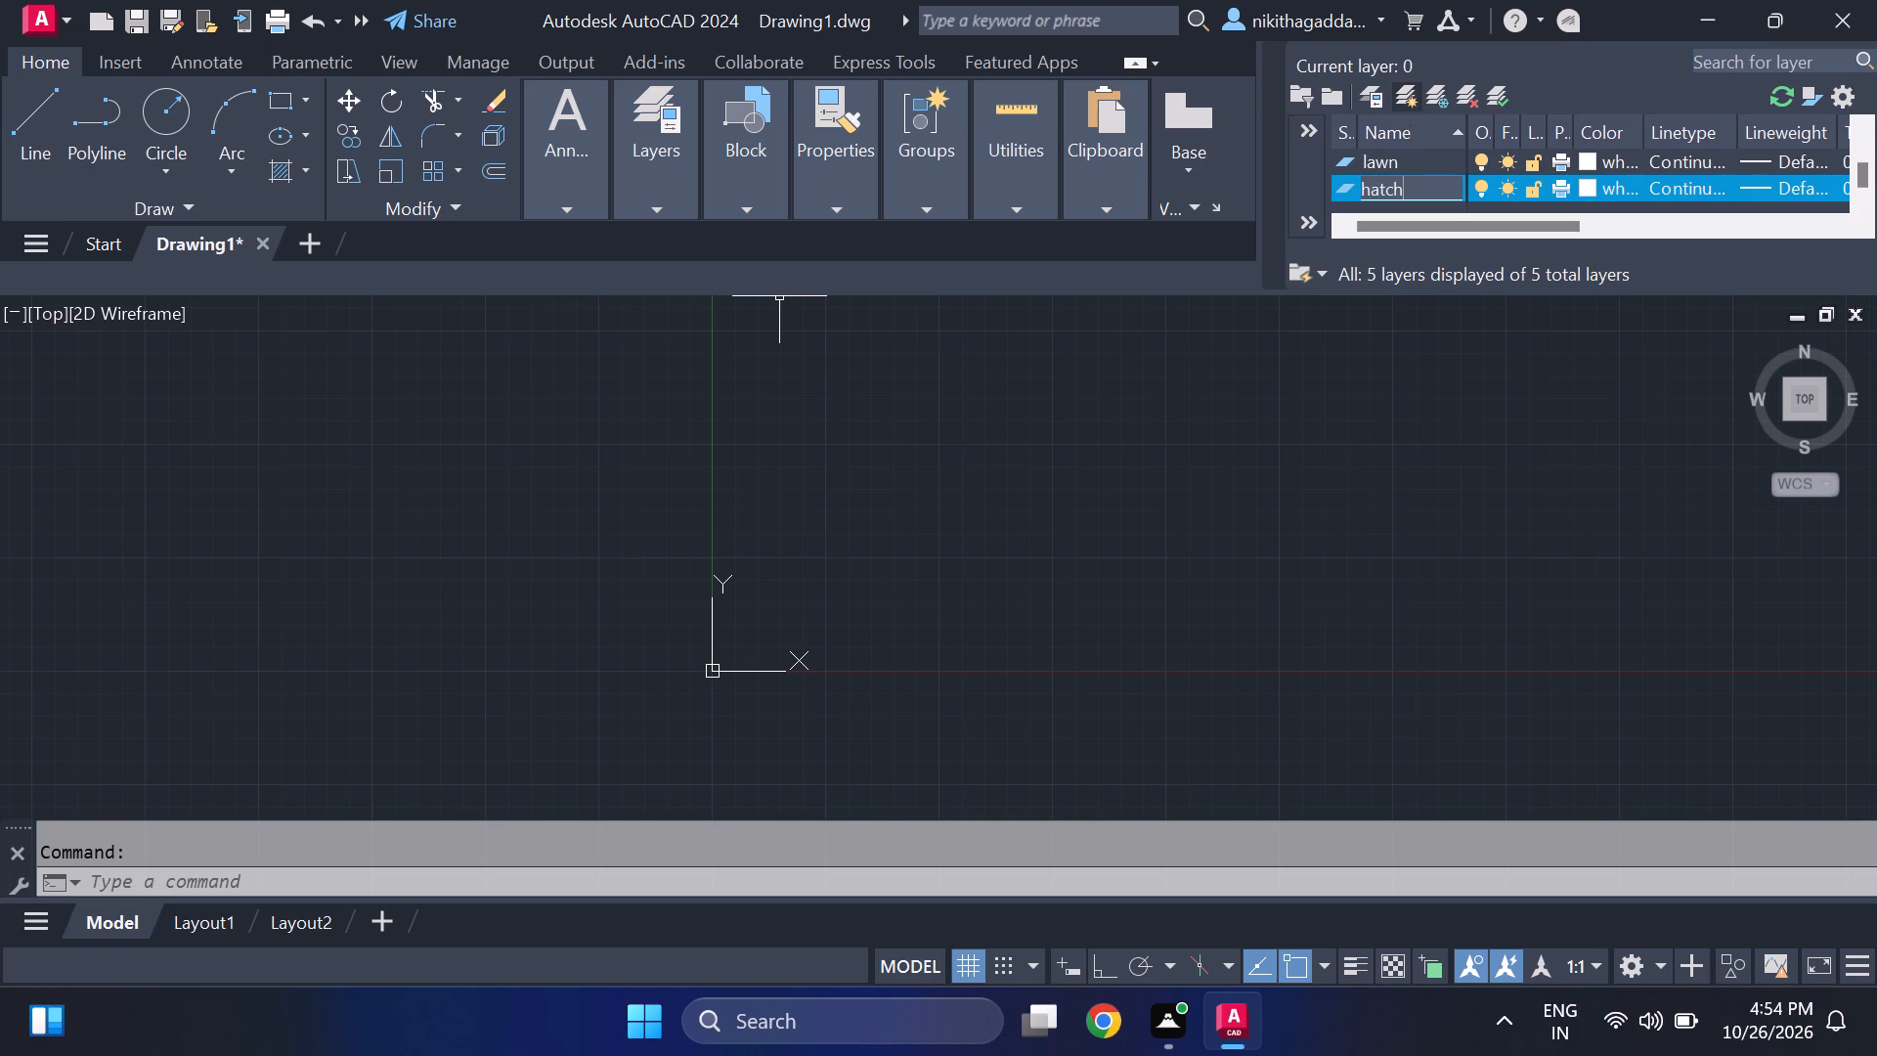
key(Return)
Create two more layers named windows and text.
click(1401, 100)
key(BackSpace)
key(w)
key(i)
text(ndows)
key(Return)
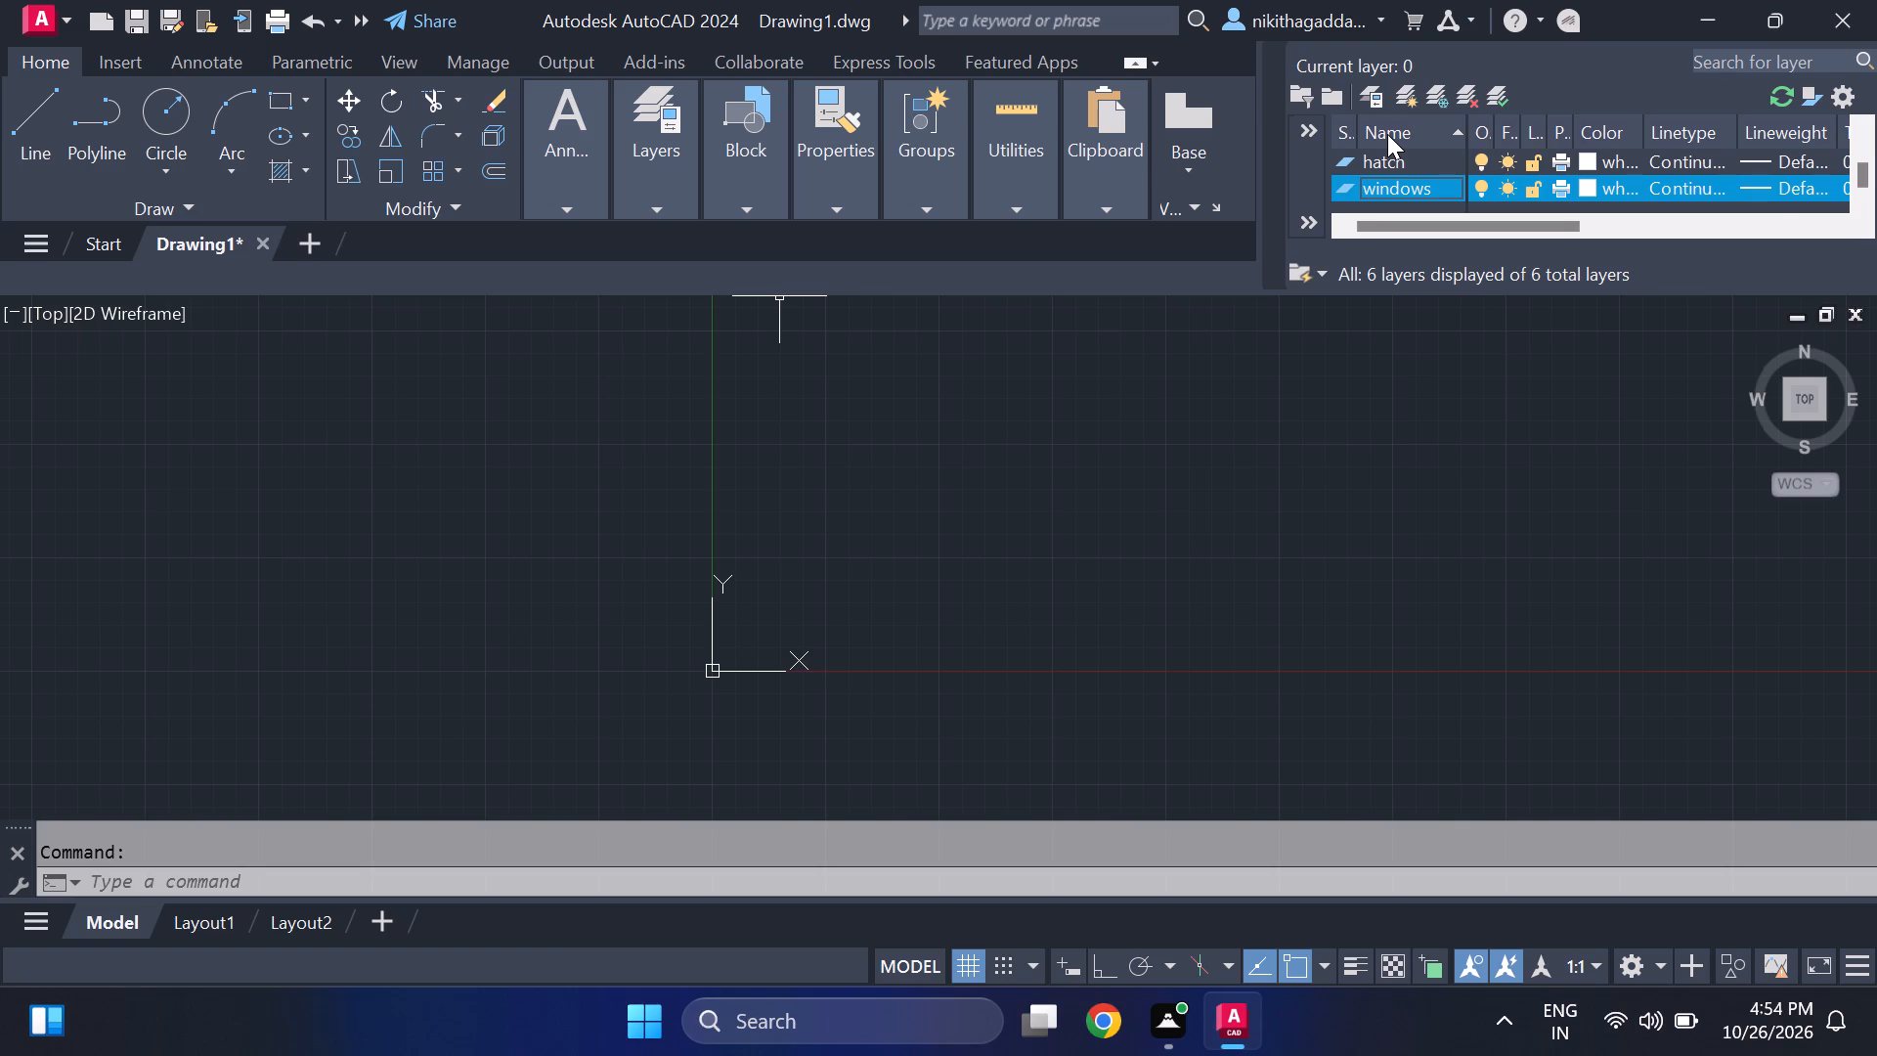
click(1403, 97)
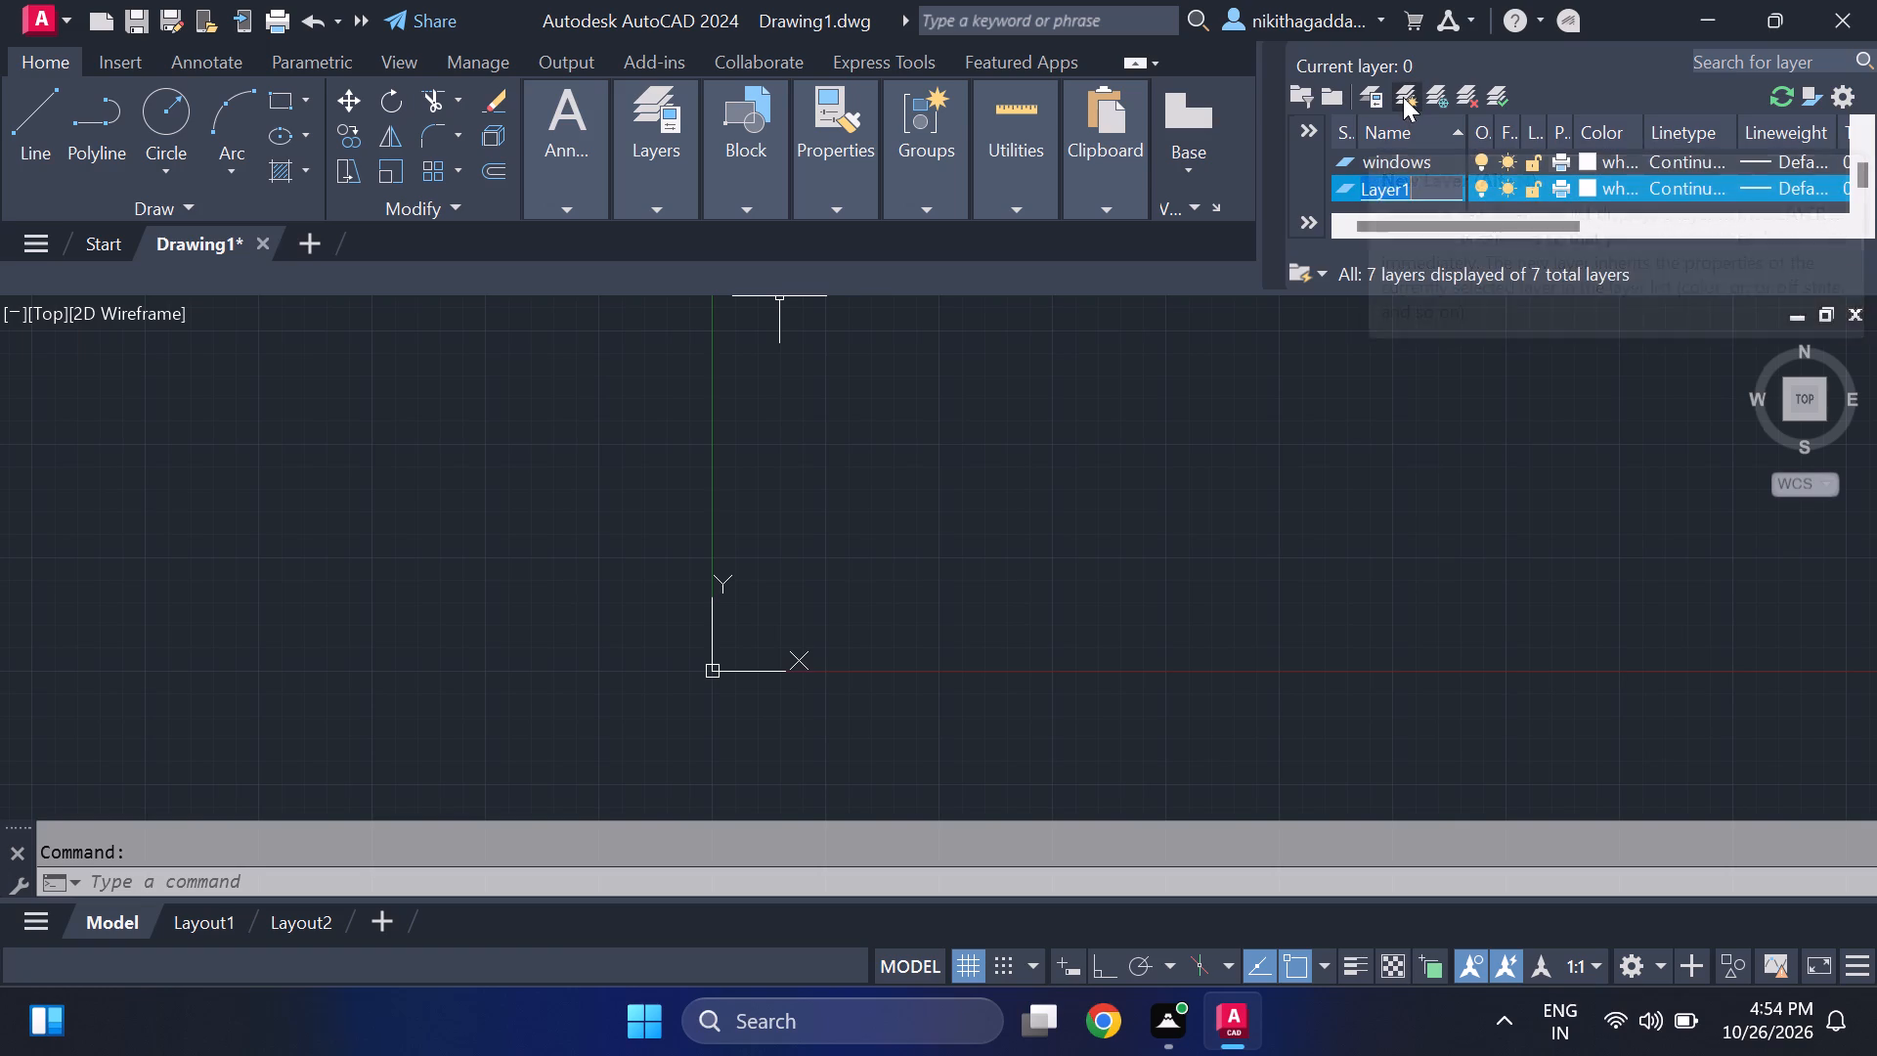
key(BackSpace)
text(text)
key(Return)
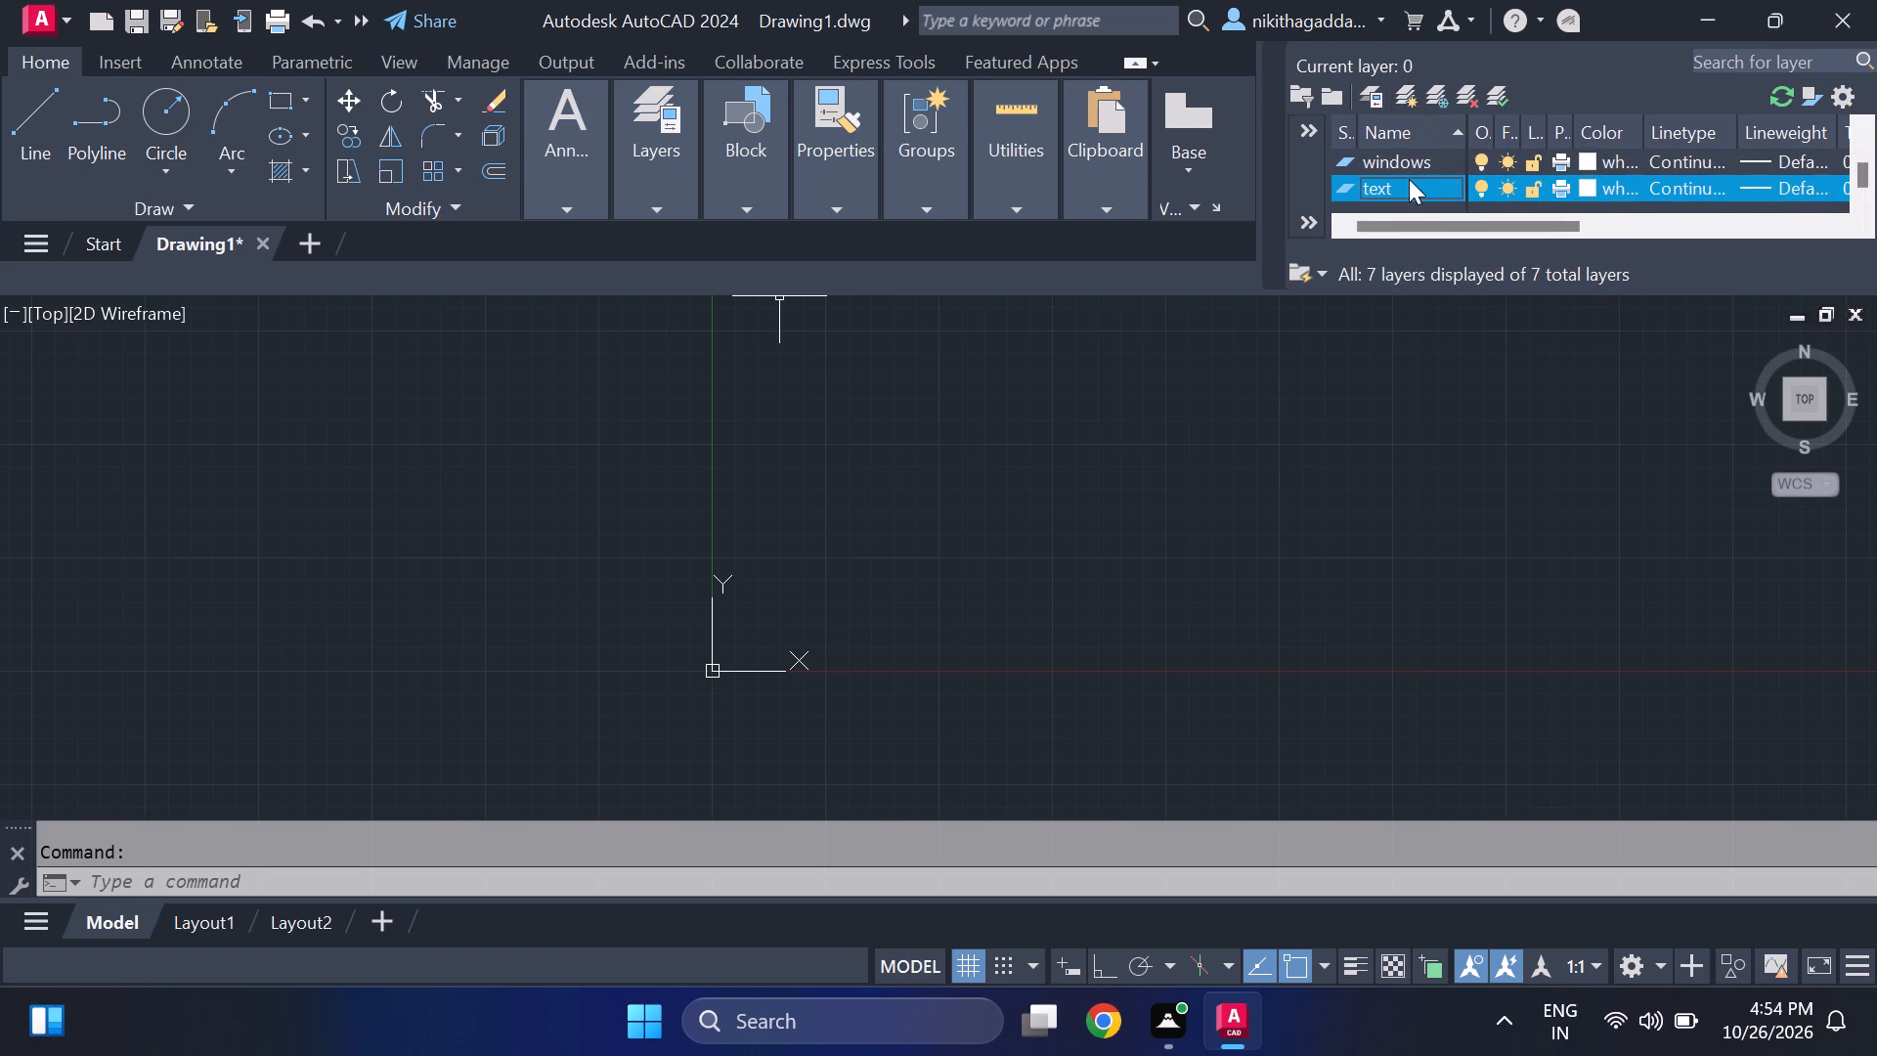
Add one more new layer and leave it with its default name.
scroll(1409, 179, up, 1)
click(1406, 157)
scroll(1406, 157, up, 4)
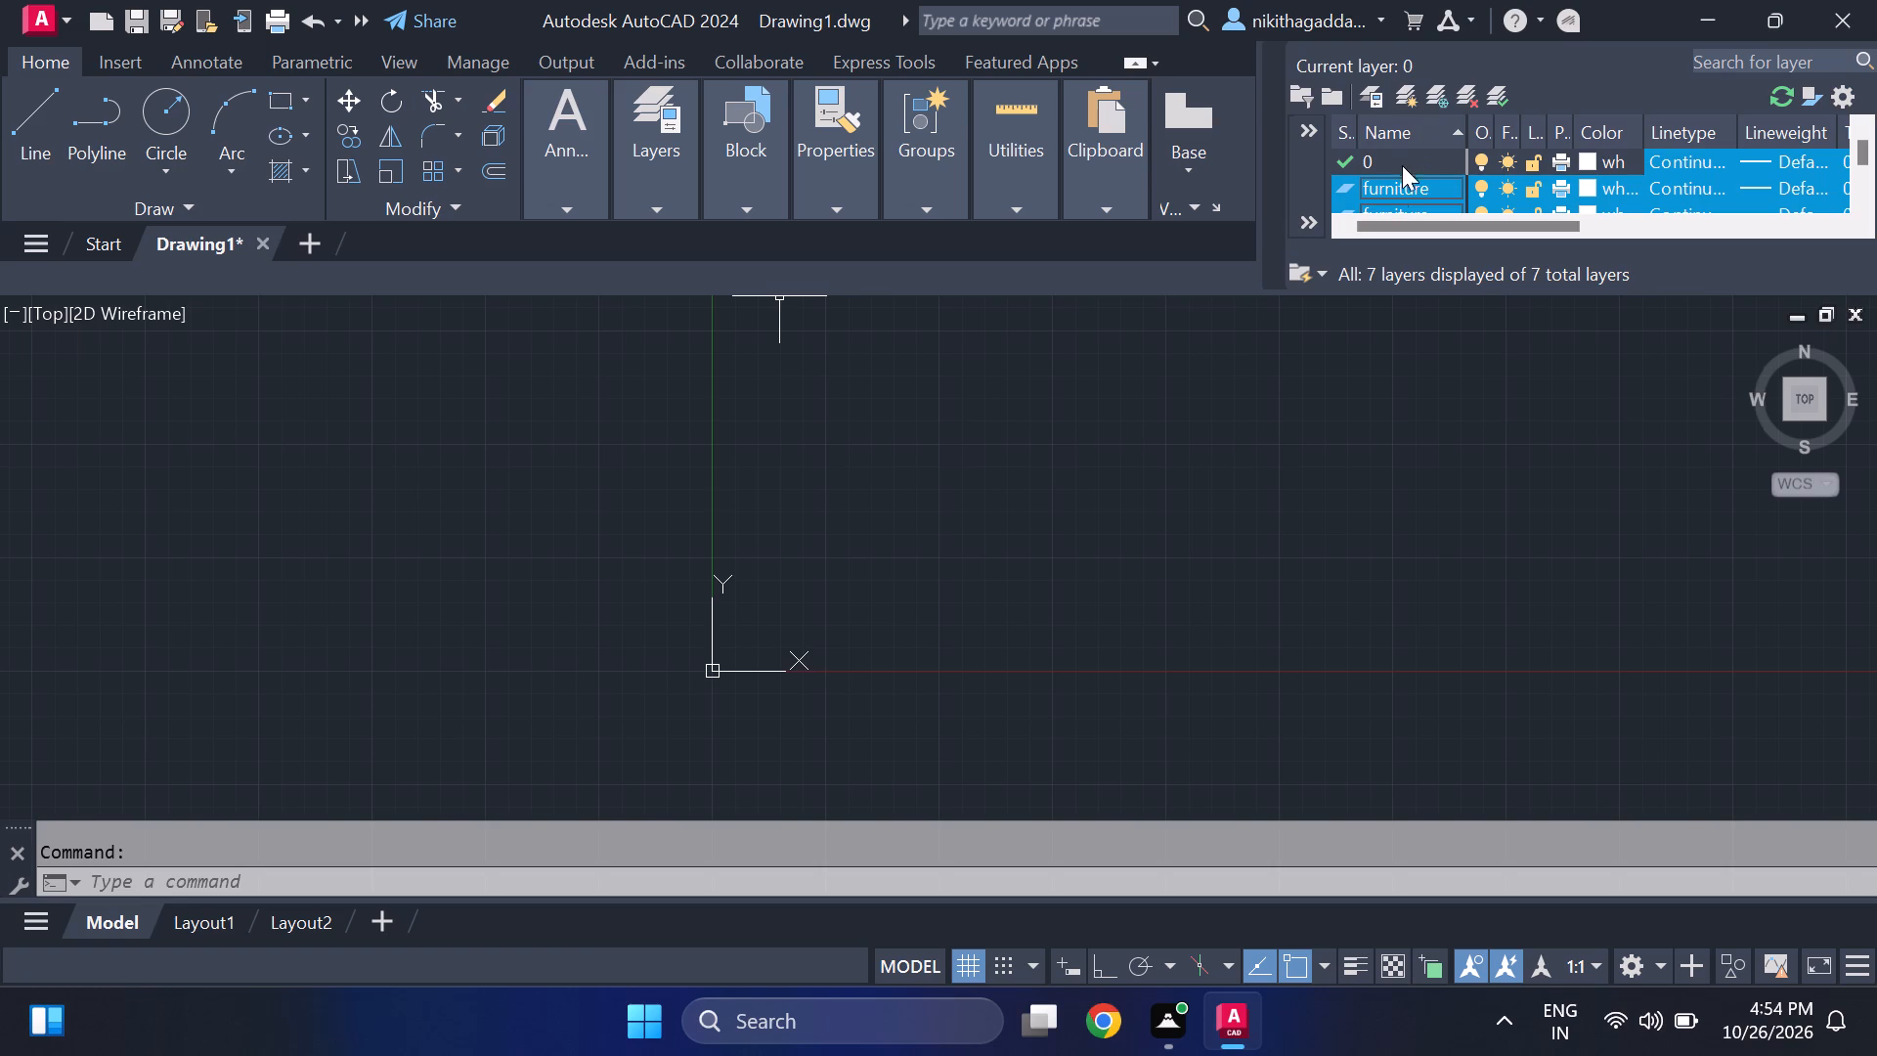
click(1391, 194)
click(1403, 97)
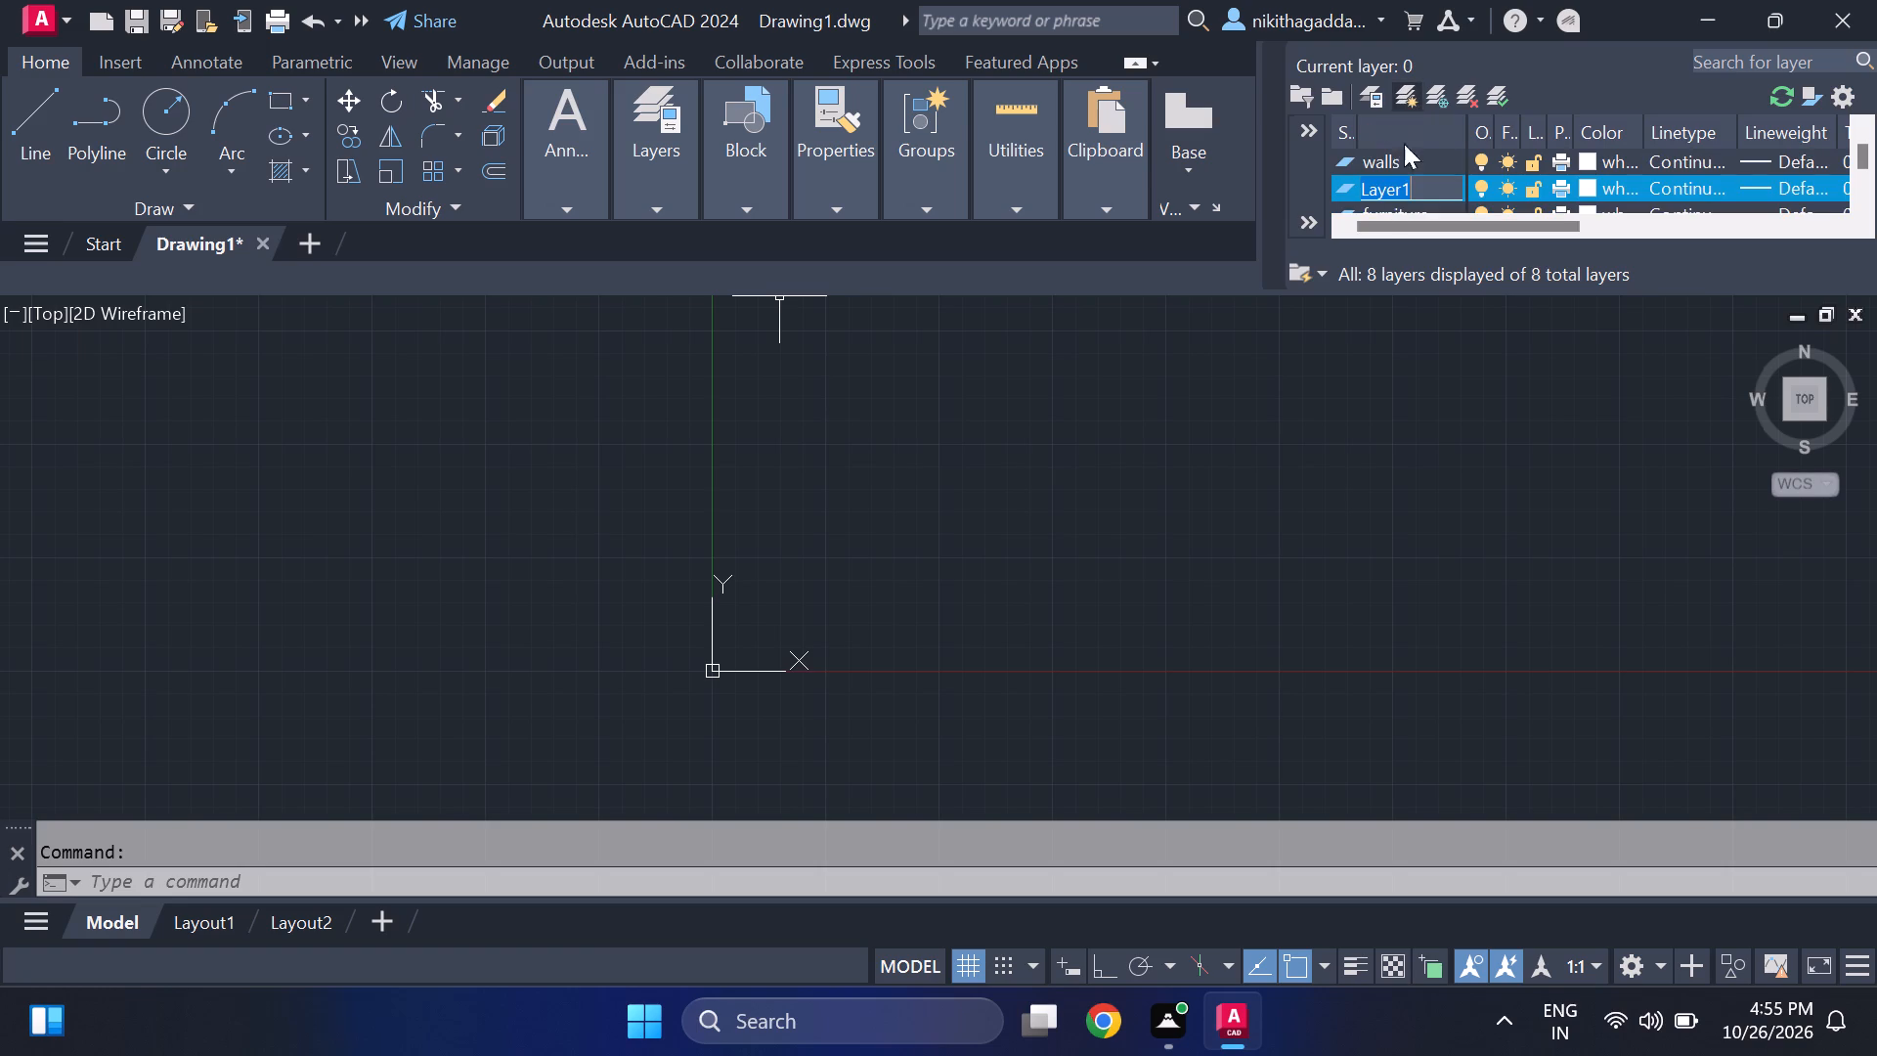
key(BackSpace)
key(BackSpace)
key(BackSpace)
key(BackSpace)
key(BackSpace)
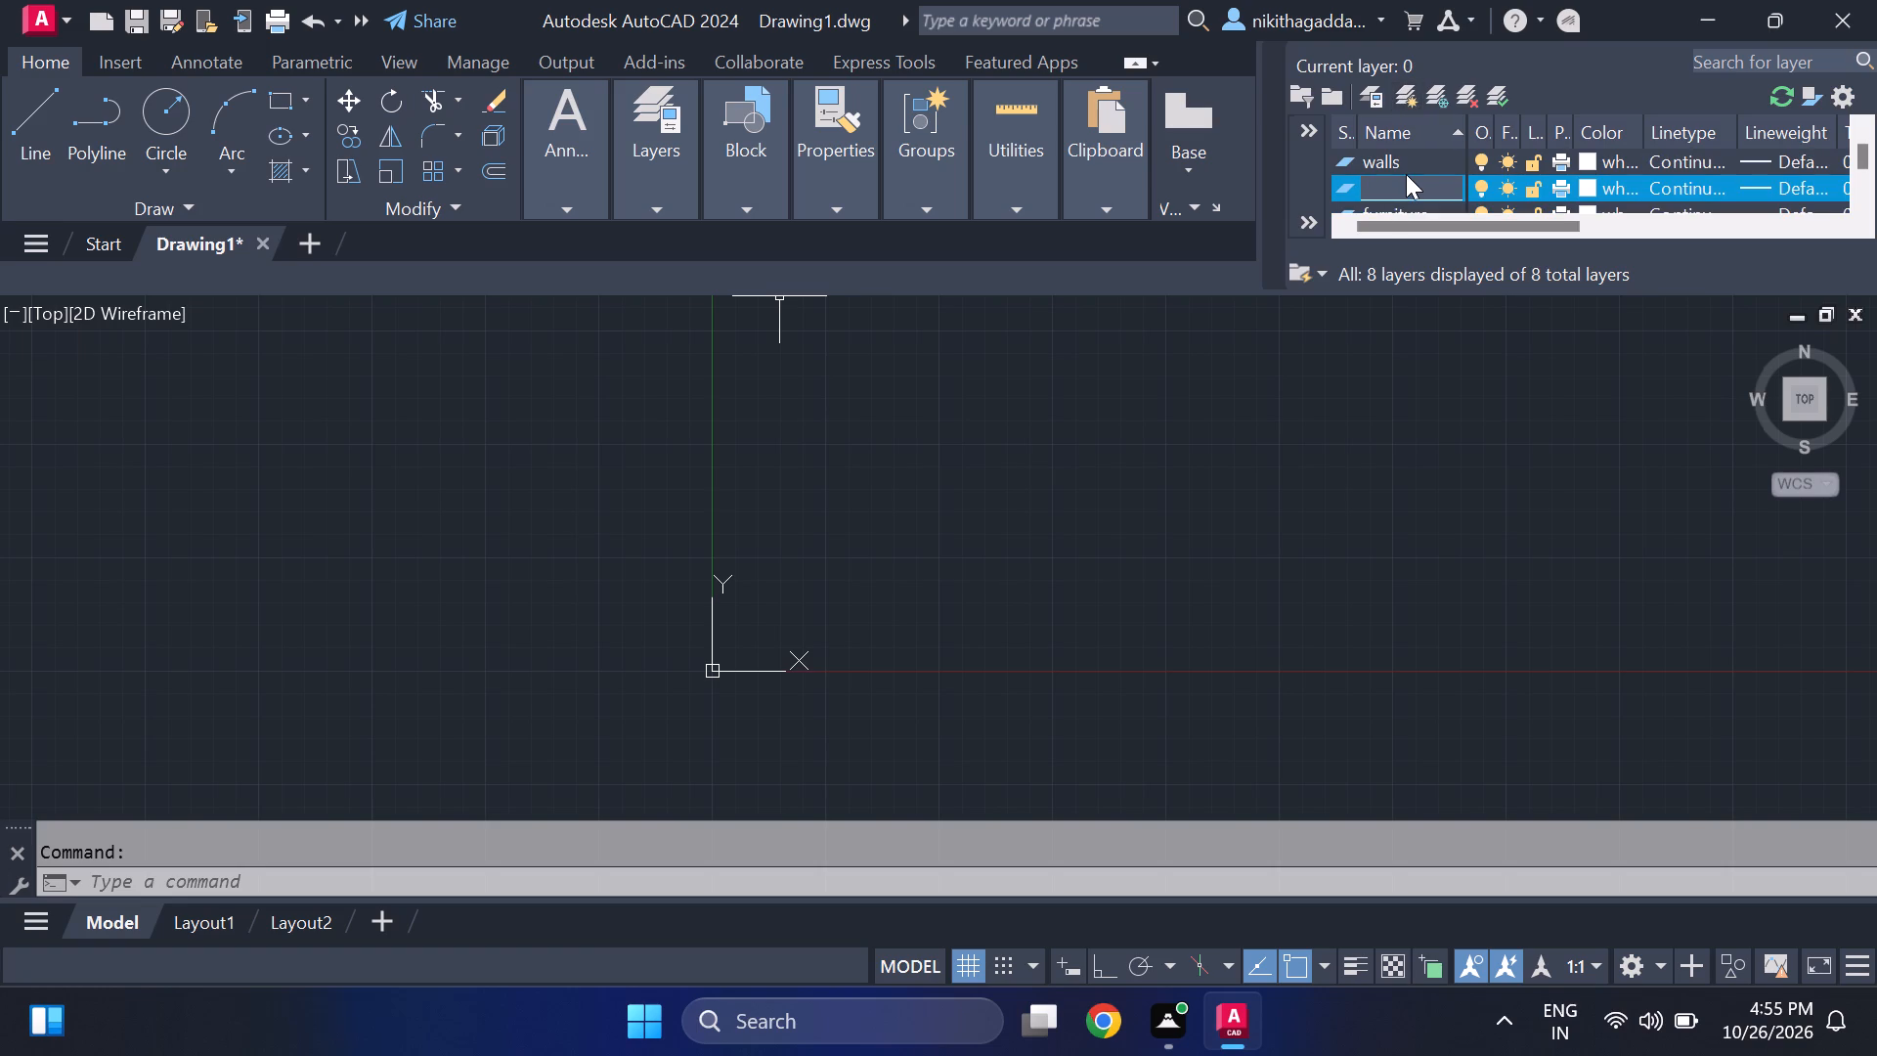
key(Escape)
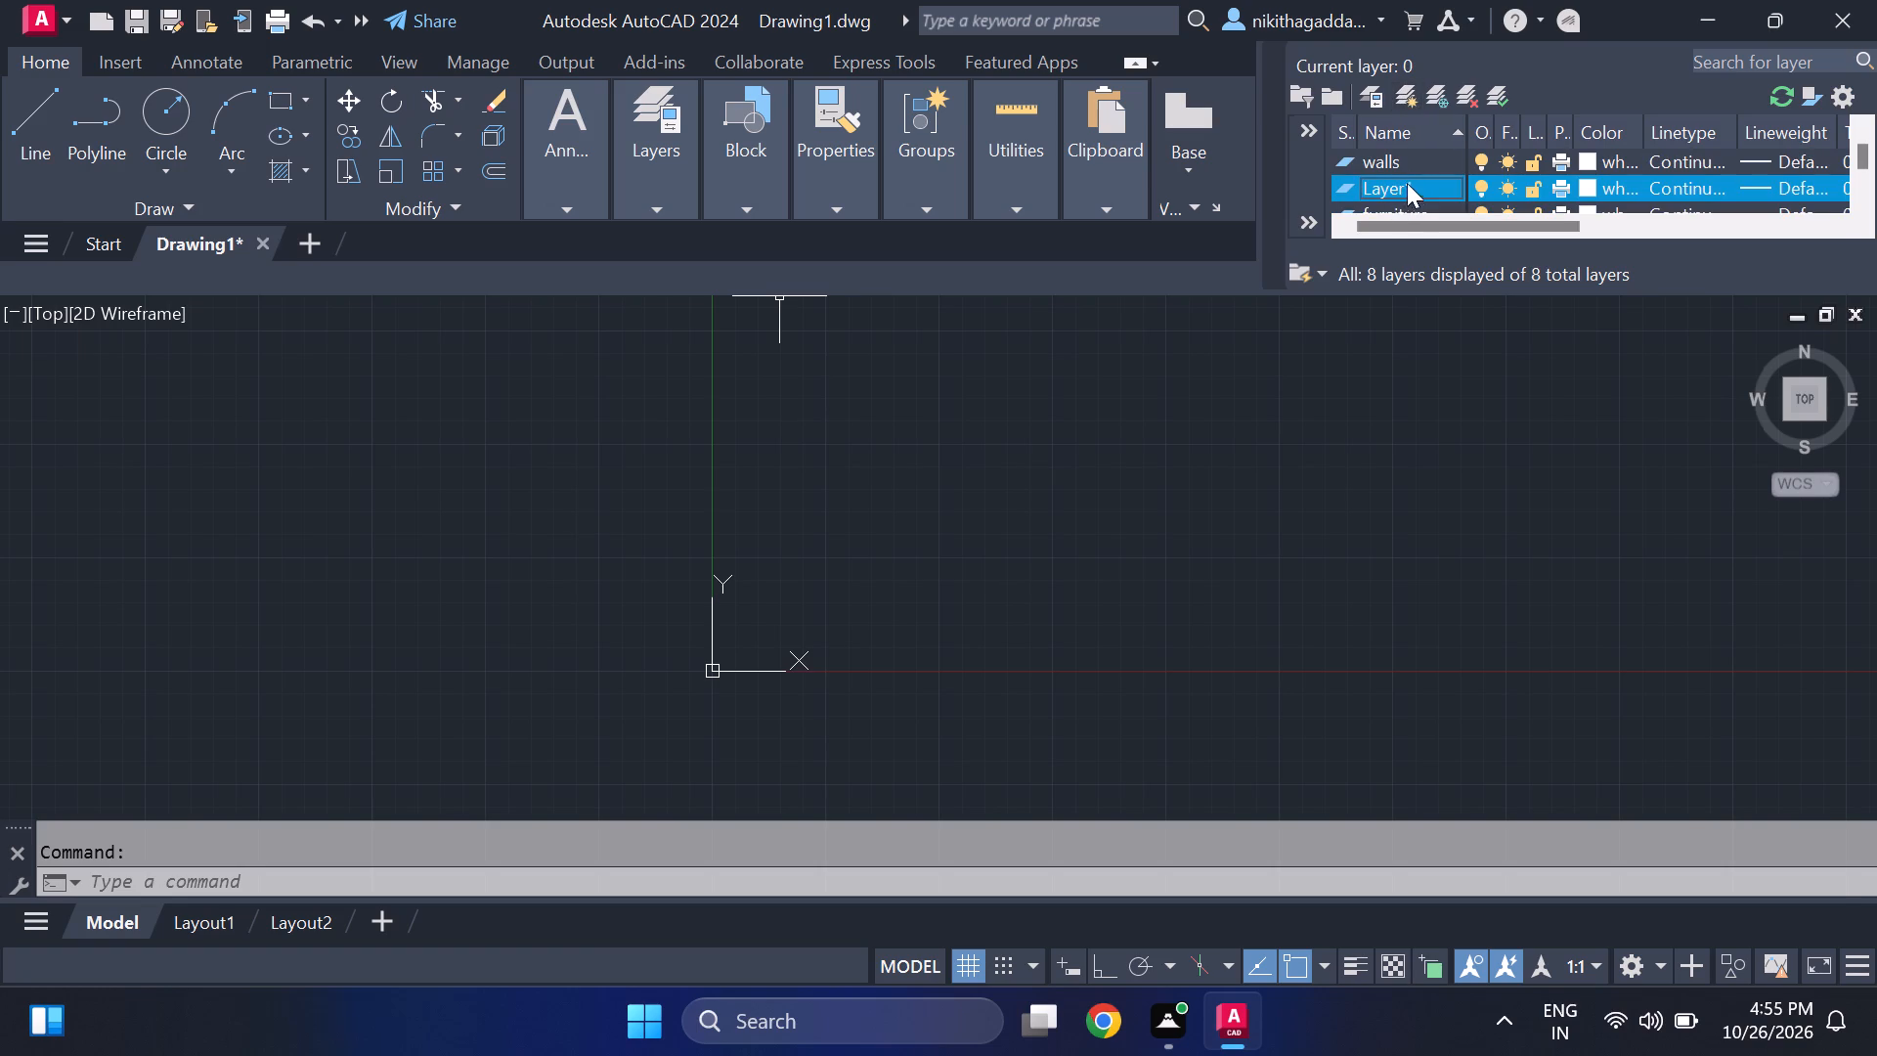
right_click(1412, 181)
click(1412, 181)
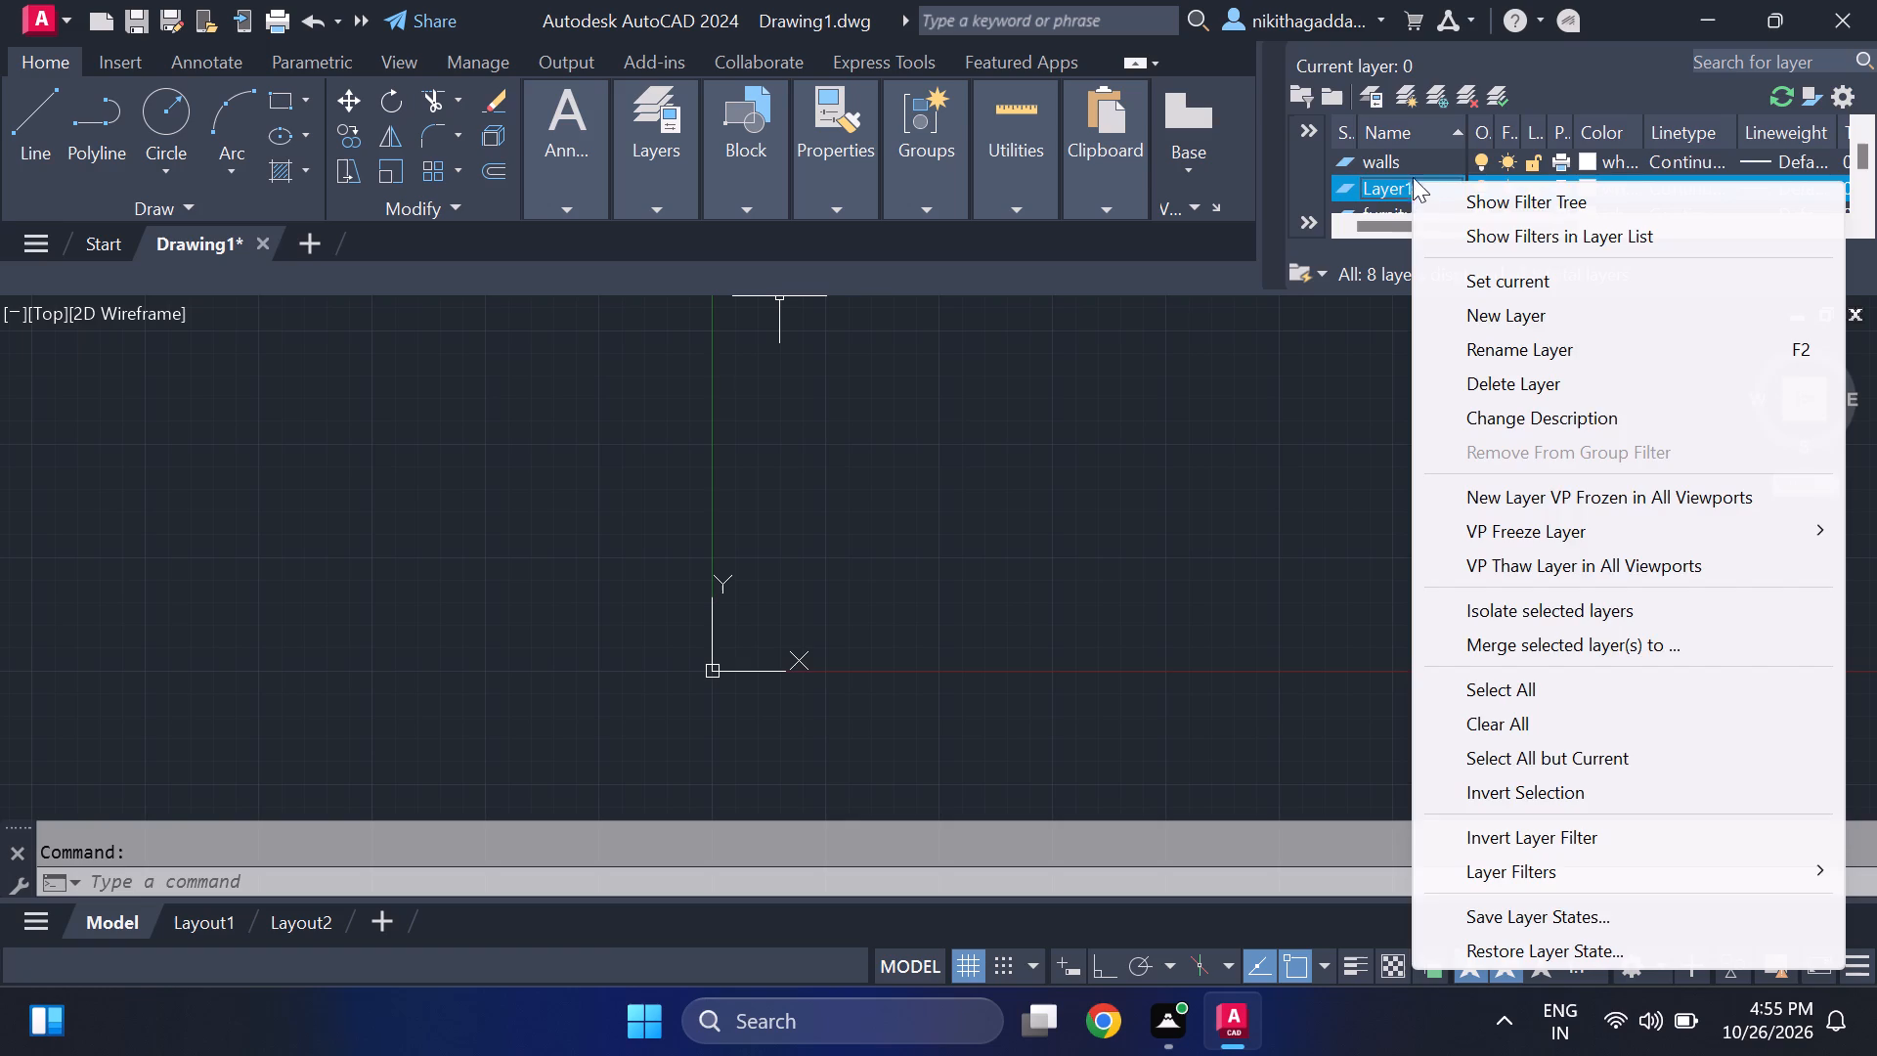
Make the walls layer current and set its color to index 253.
click(1410, 168)
click(1499, 99)
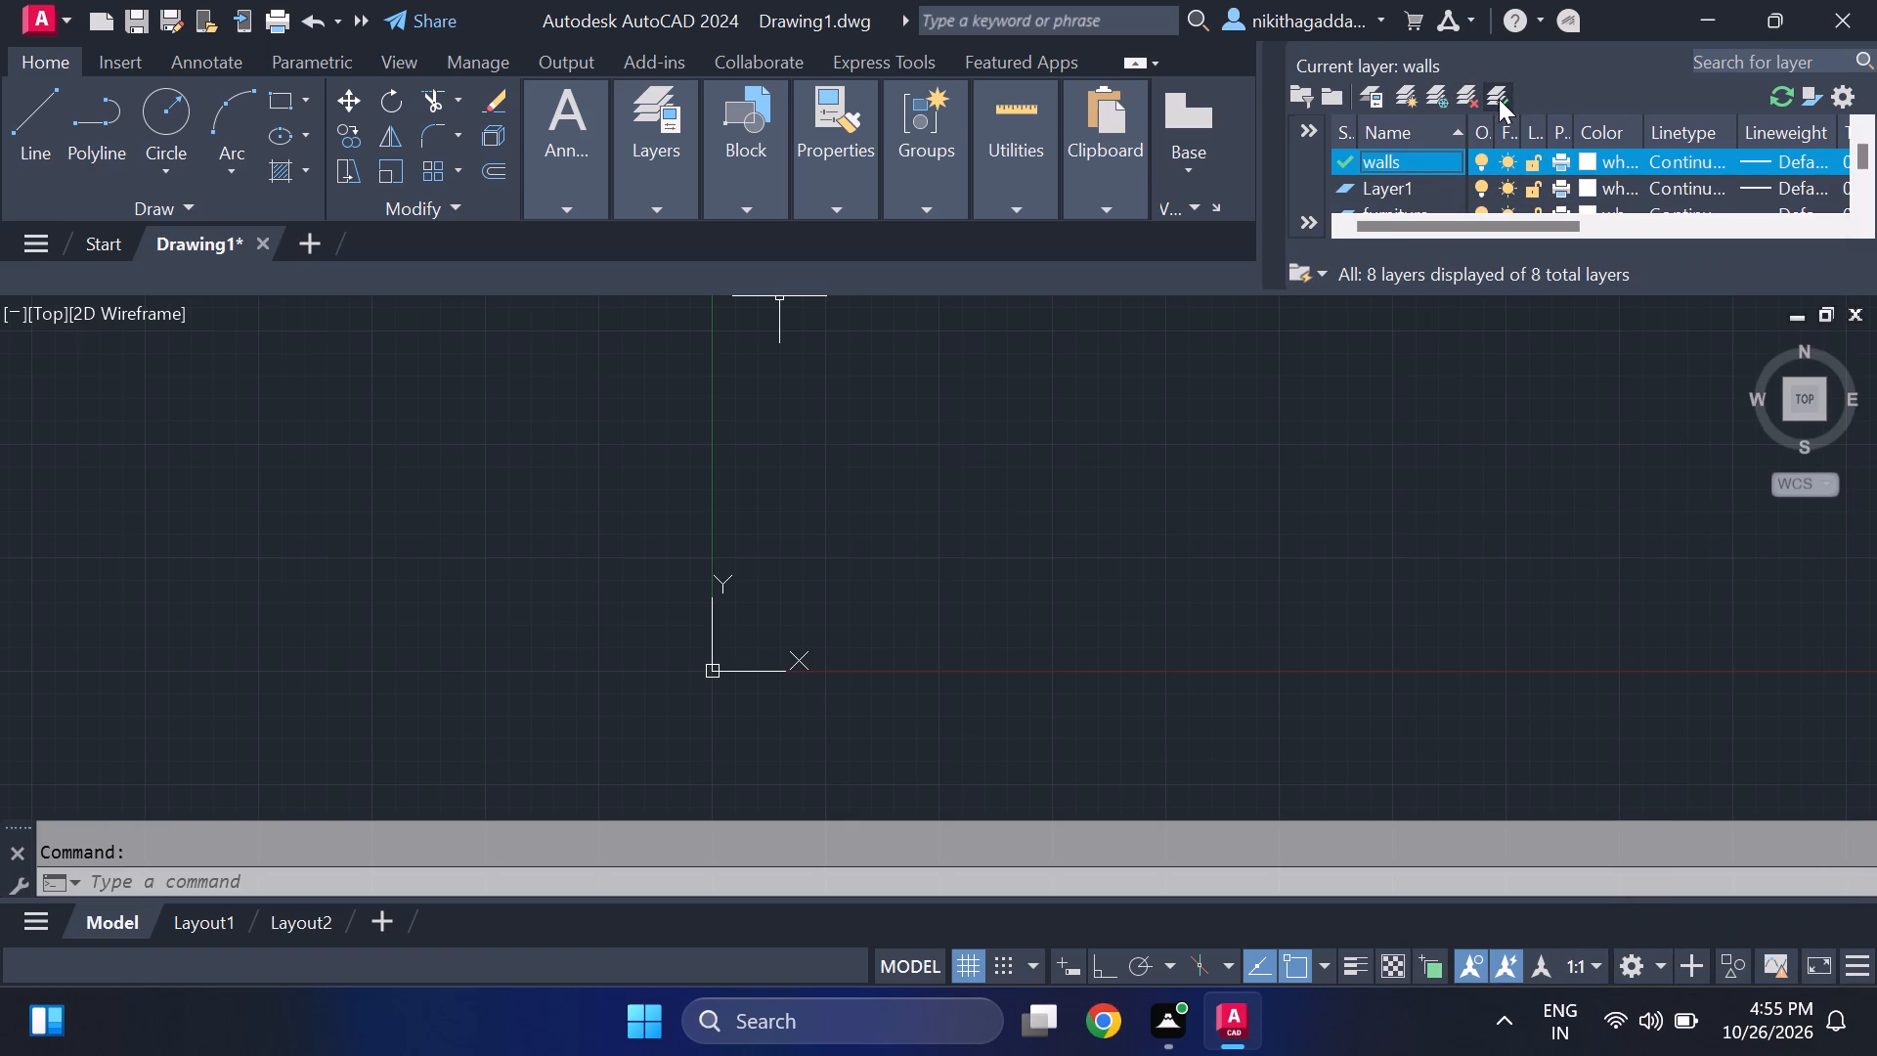
click(1581, 160)
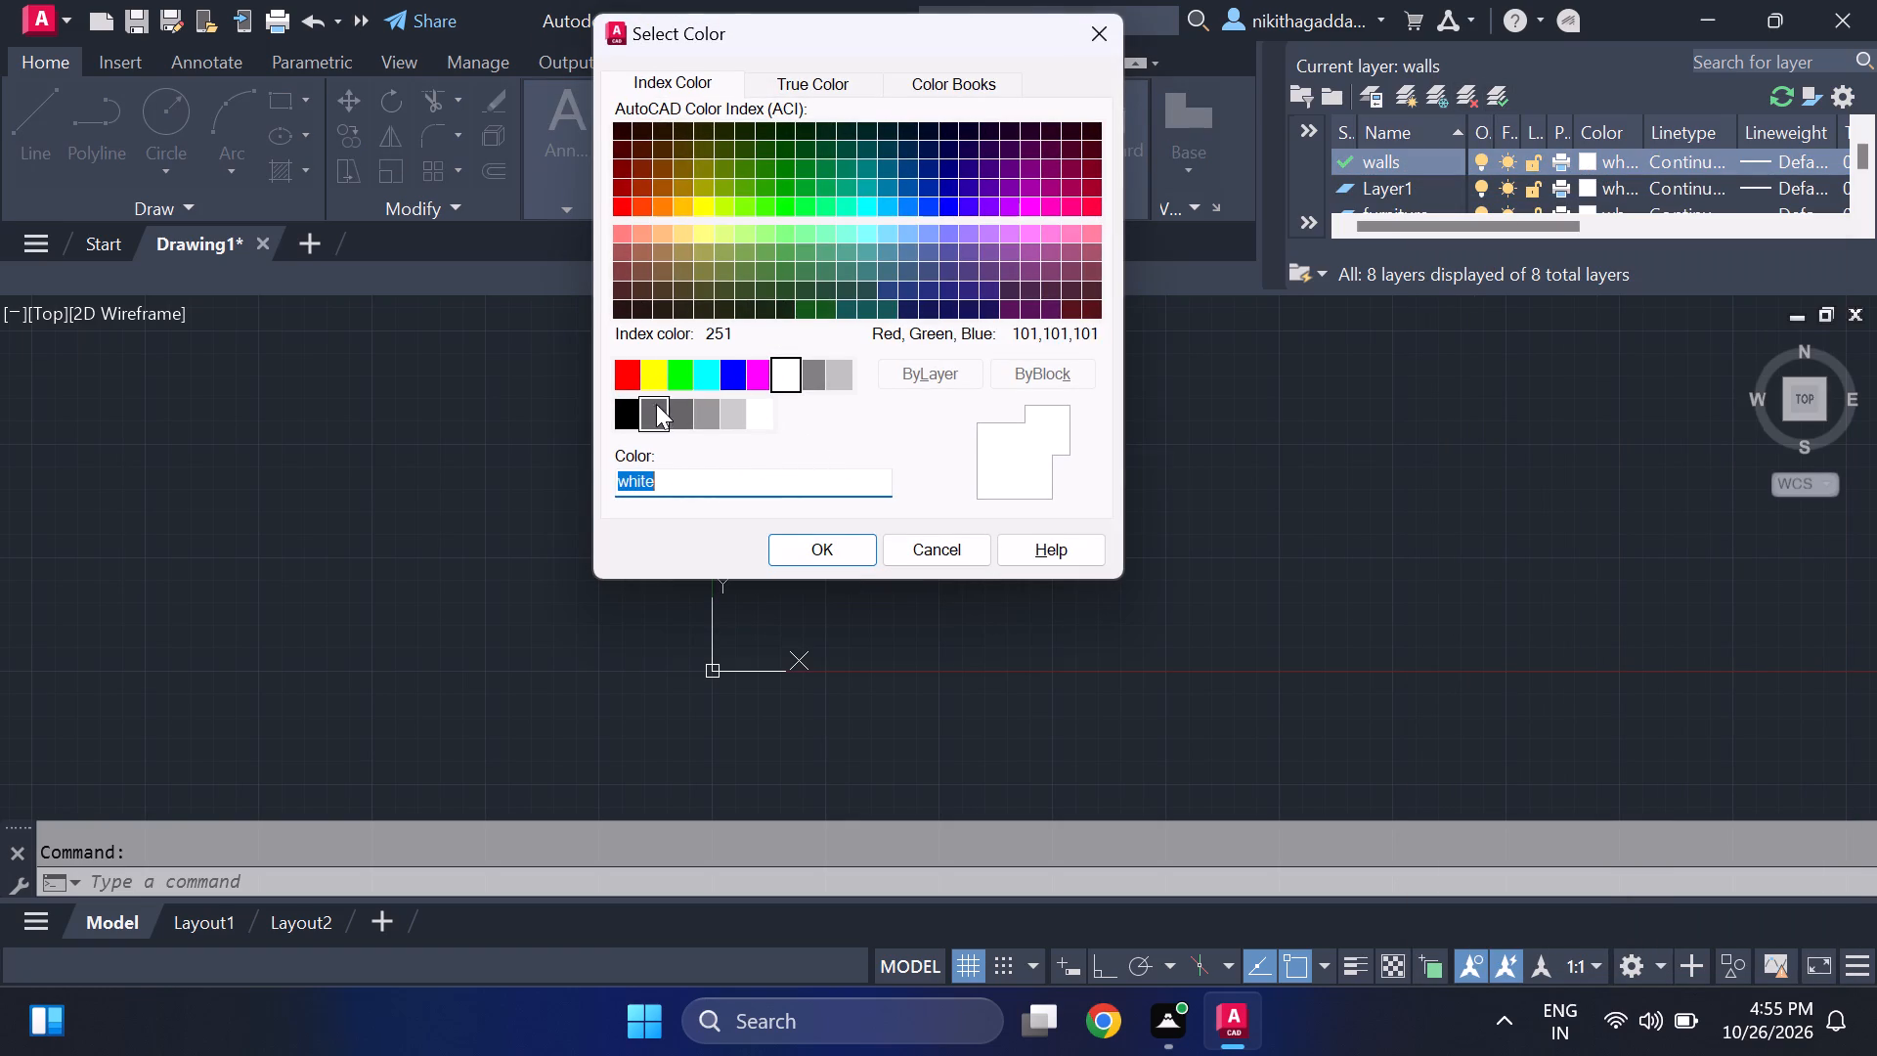
click(702, 422)
click(850, 550)
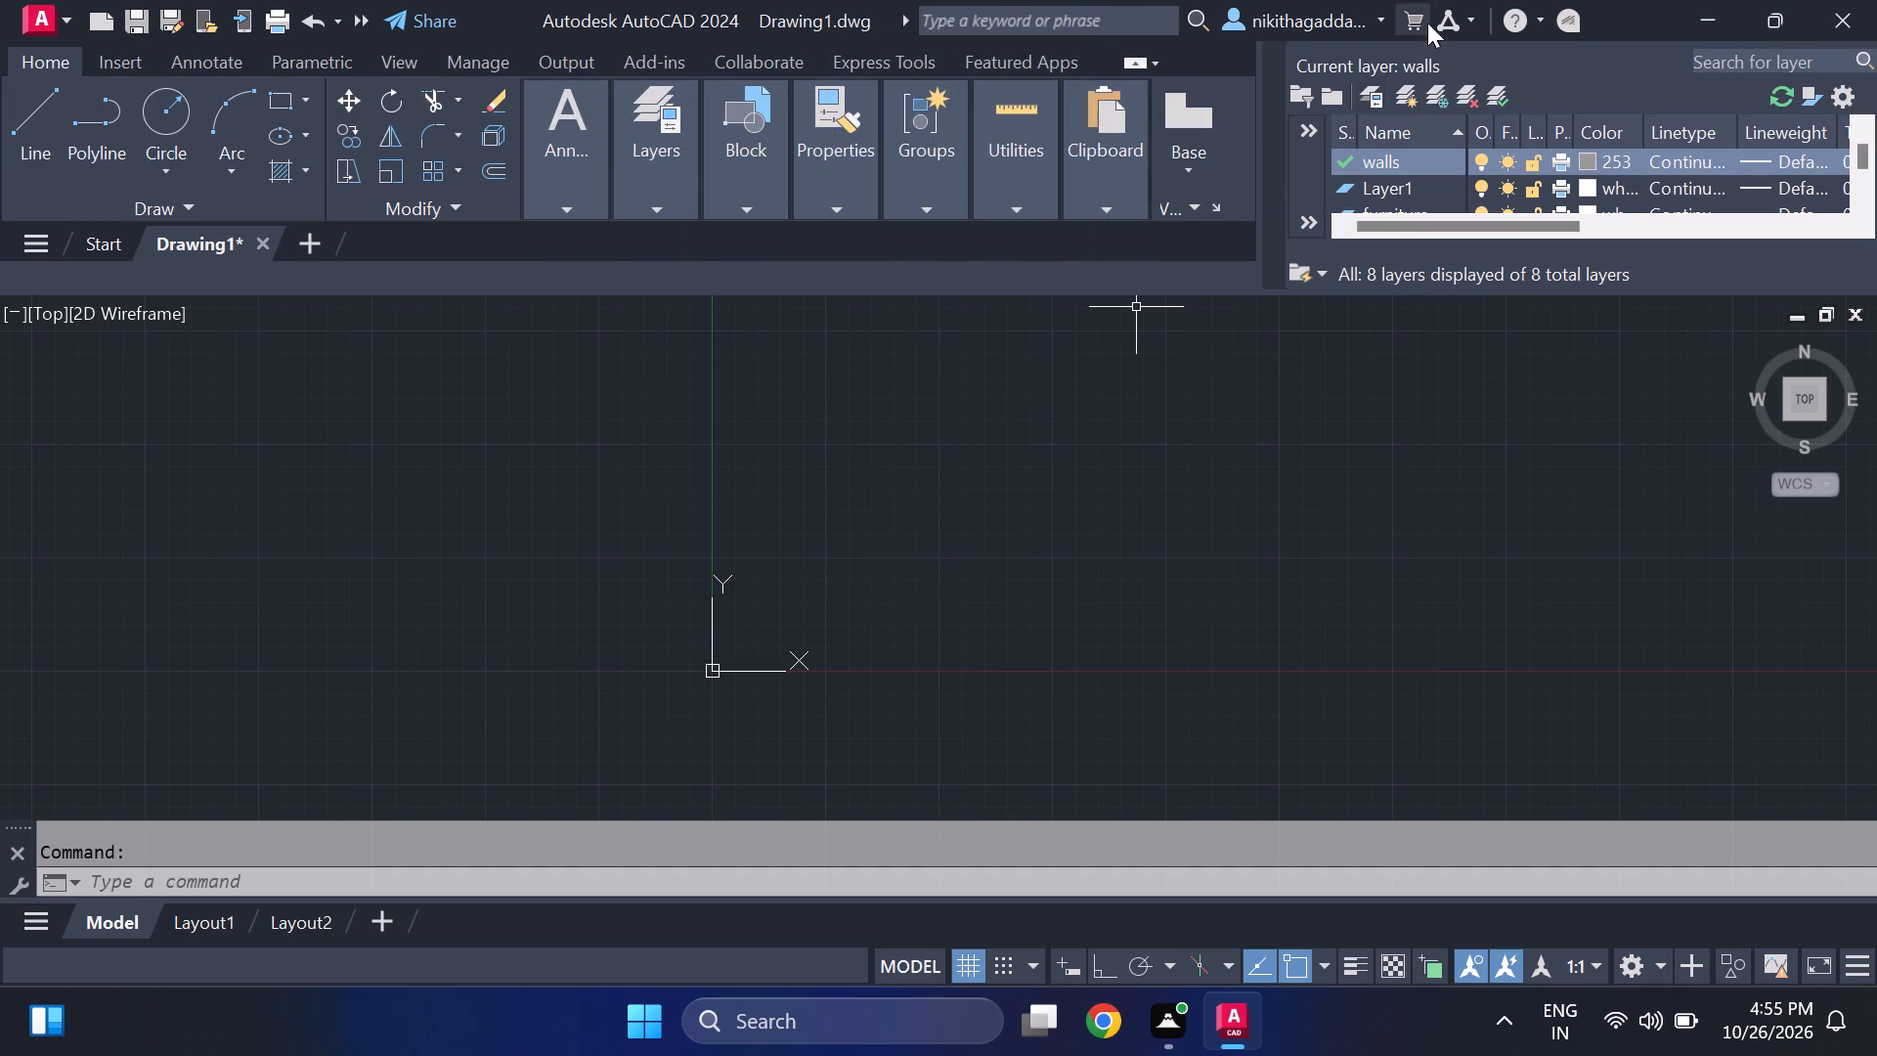
click(1268, 56)
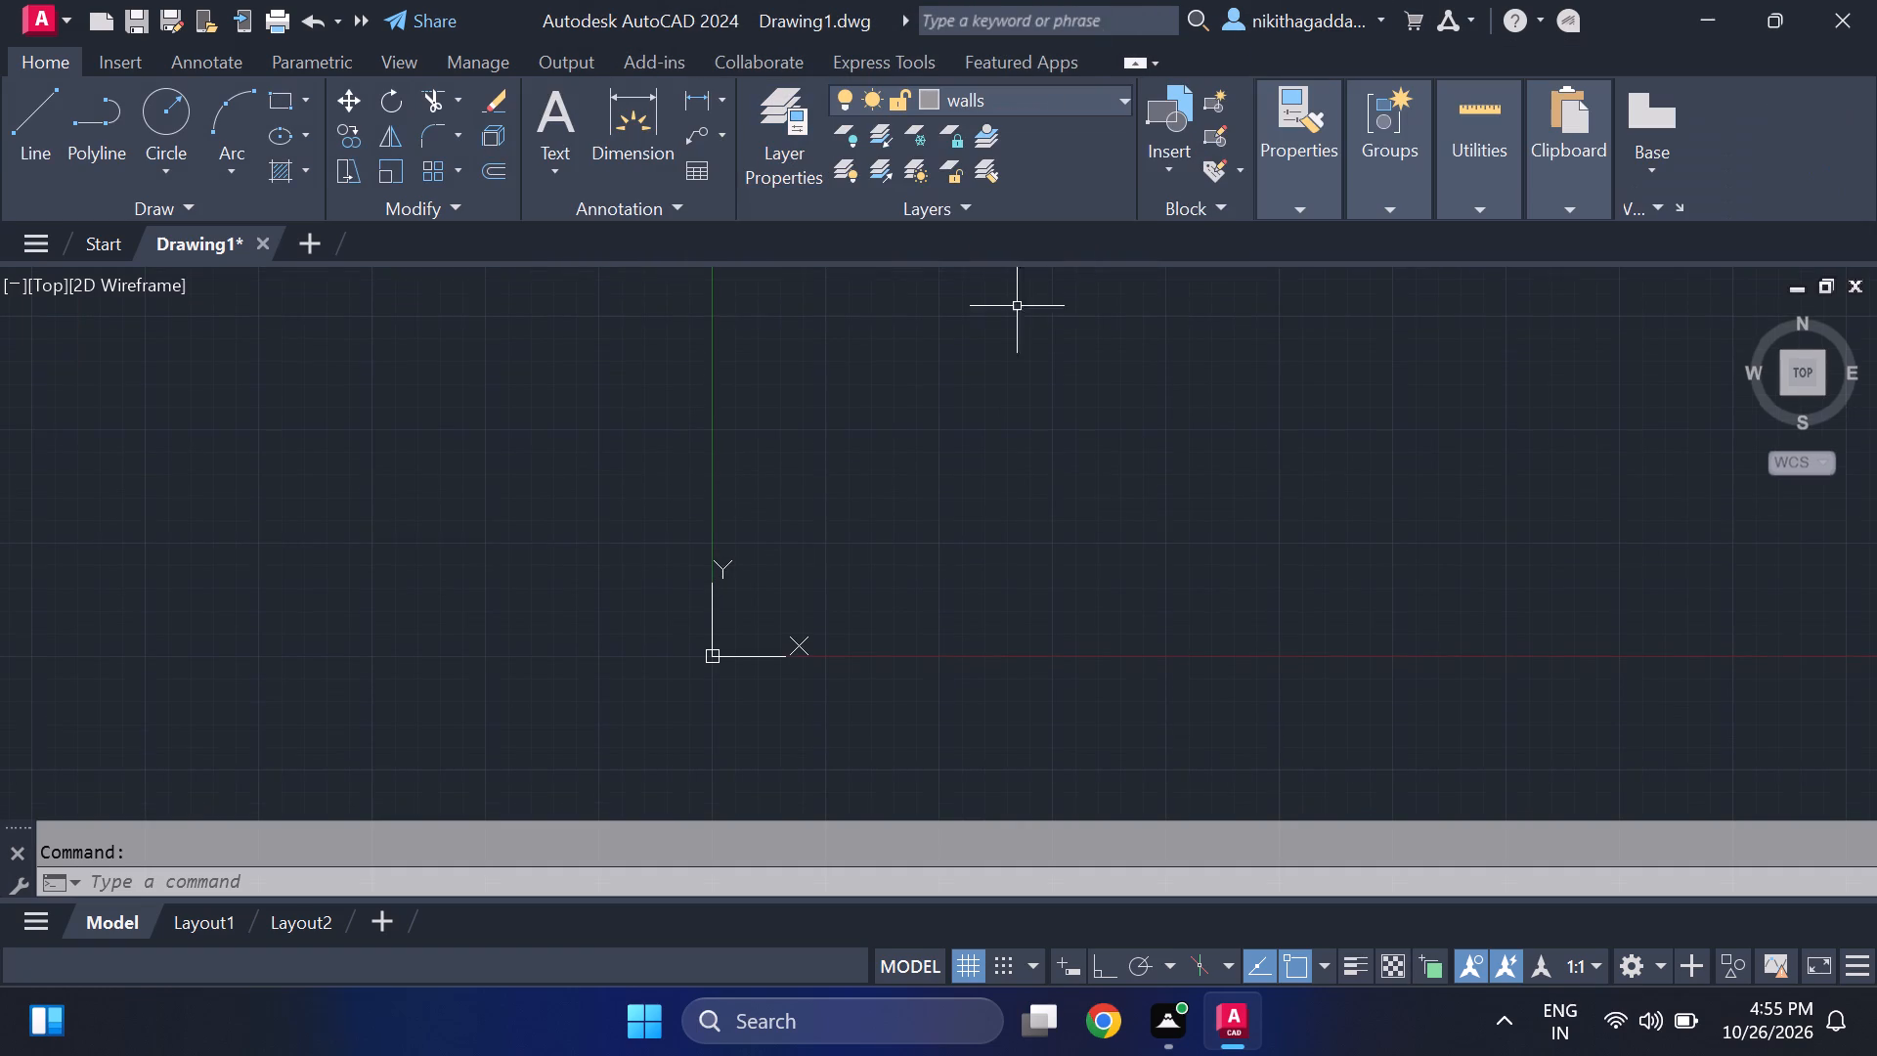
With Ortho on, start the site boundary with a 40' horizontal top line and a 60' line straight down from its right end.
middle_drag(754, 612, 151, 649)
scroll(658, 703, up, 1)
scroll(401, 438, down, 3)
scroll(477, 418, up, 1)
middle_drag(474, 431, 326, 578)
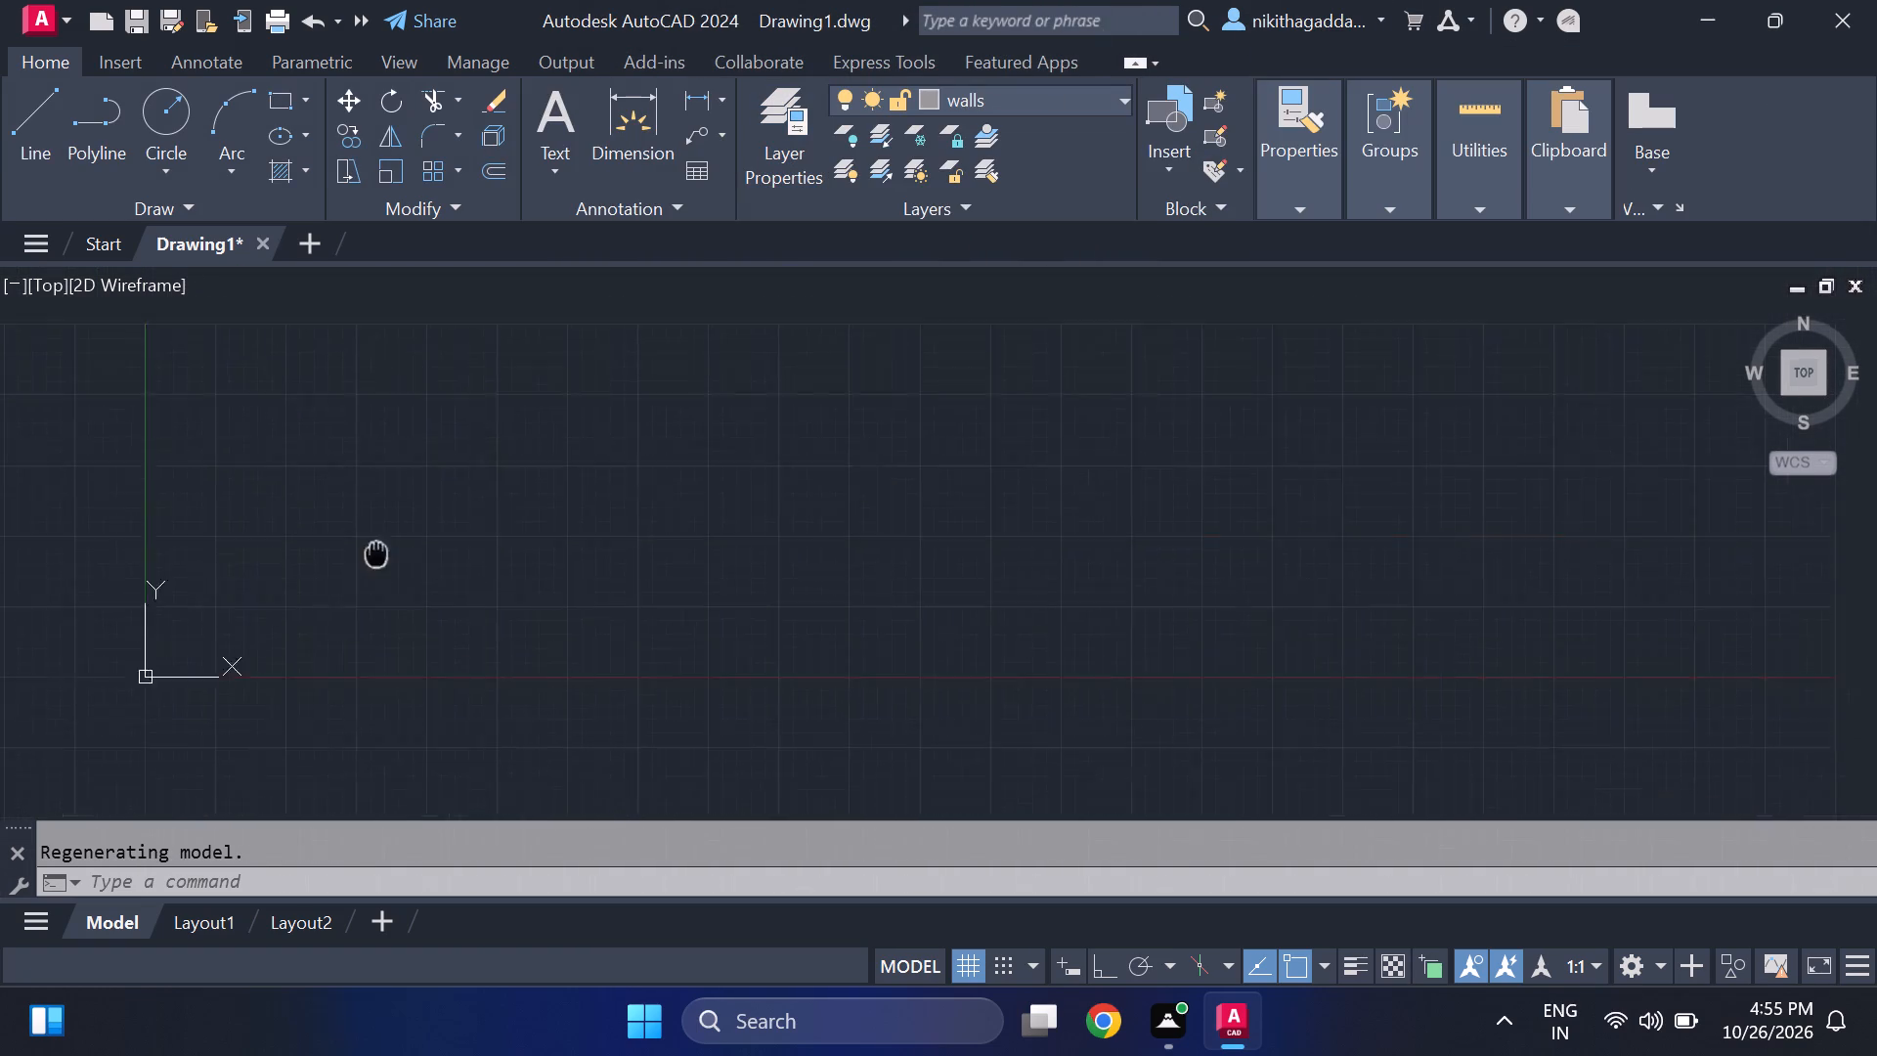
middle_drag(326, 578, 186, 680)
middle_drag(567, 386, 641, 635)
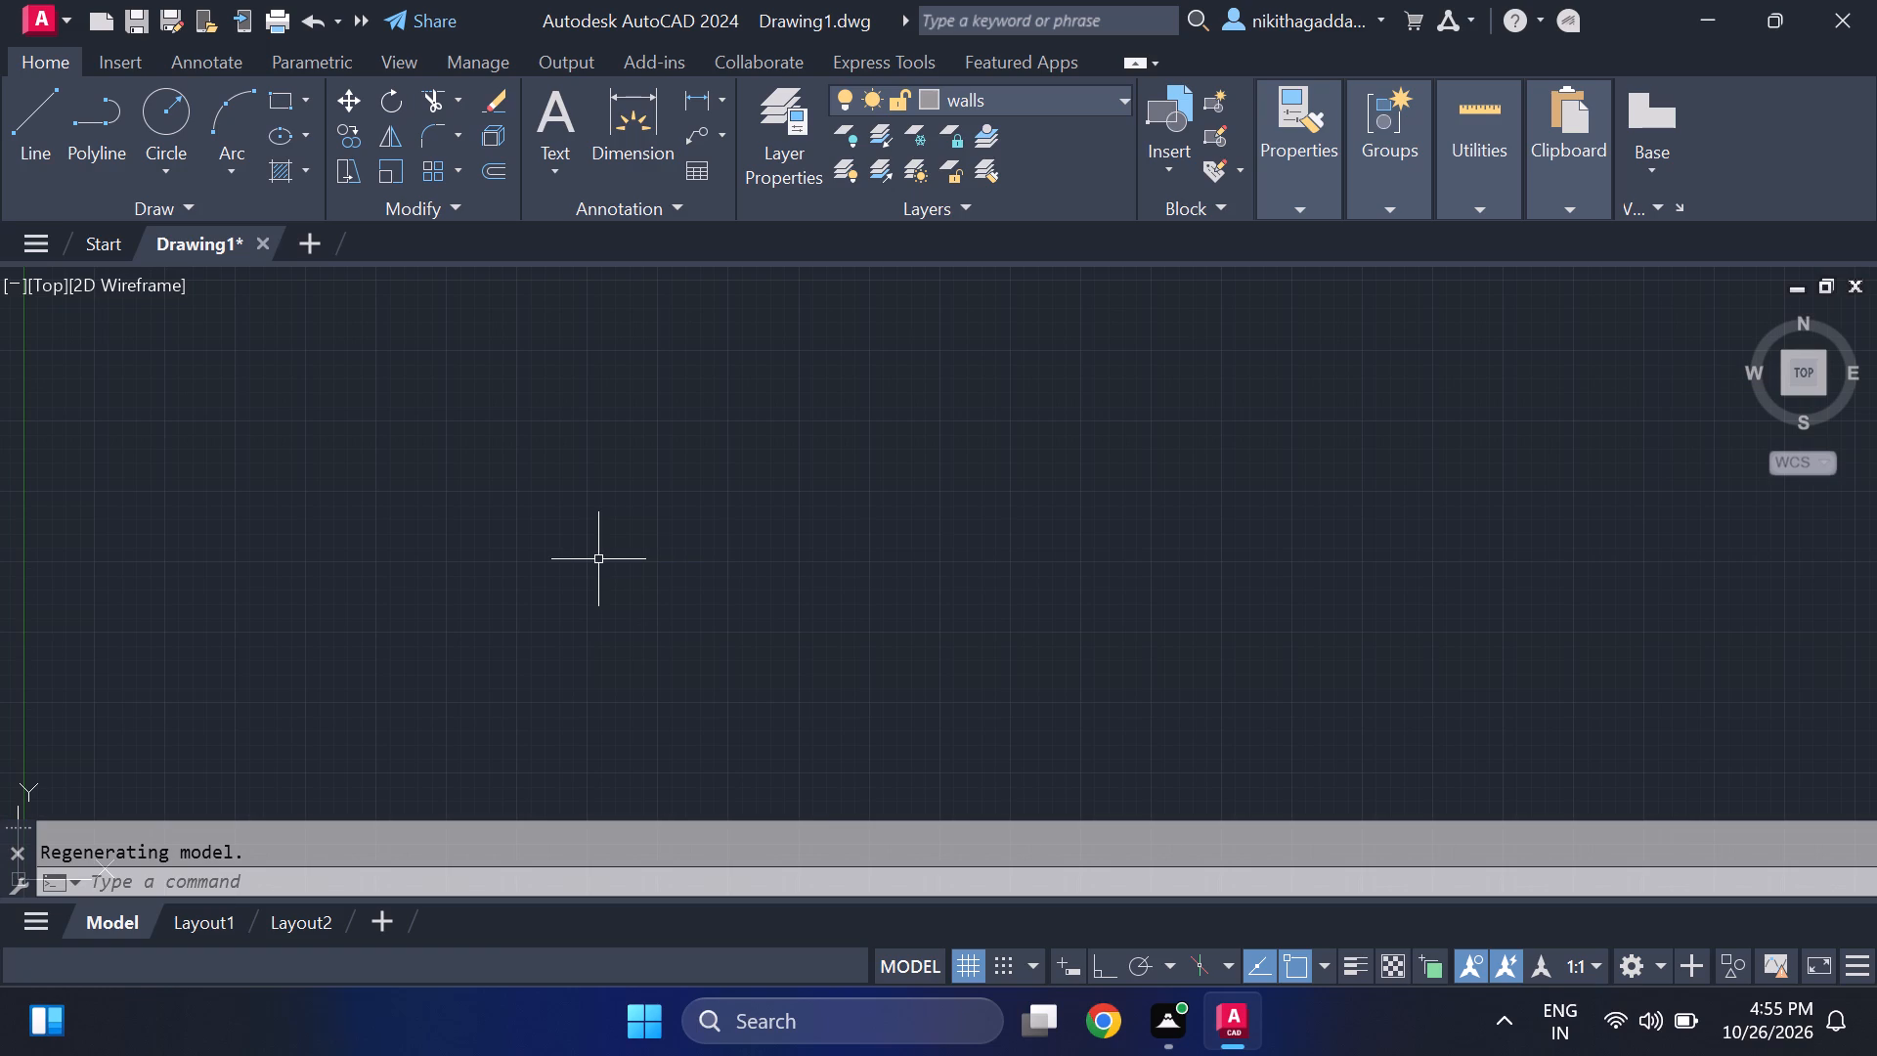
key(l)
key(Return)
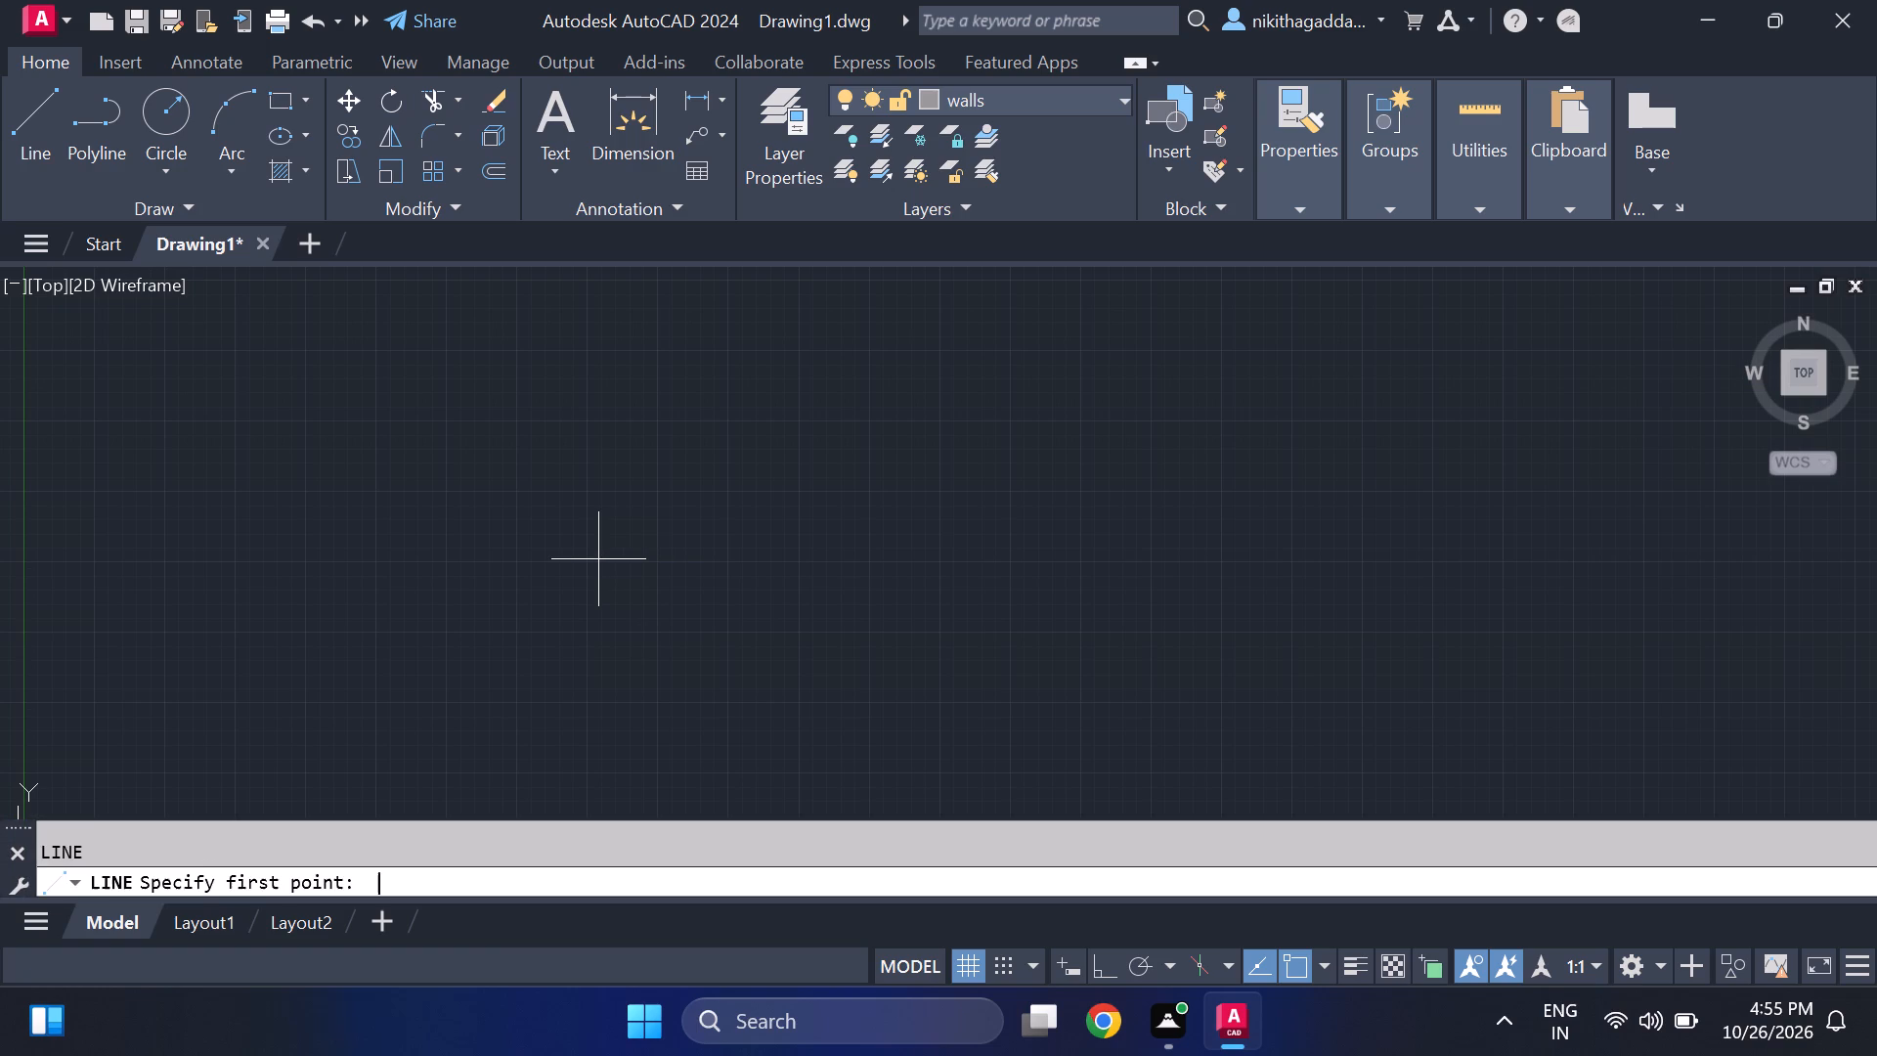
middle_drag(403, 348, 374, 356)
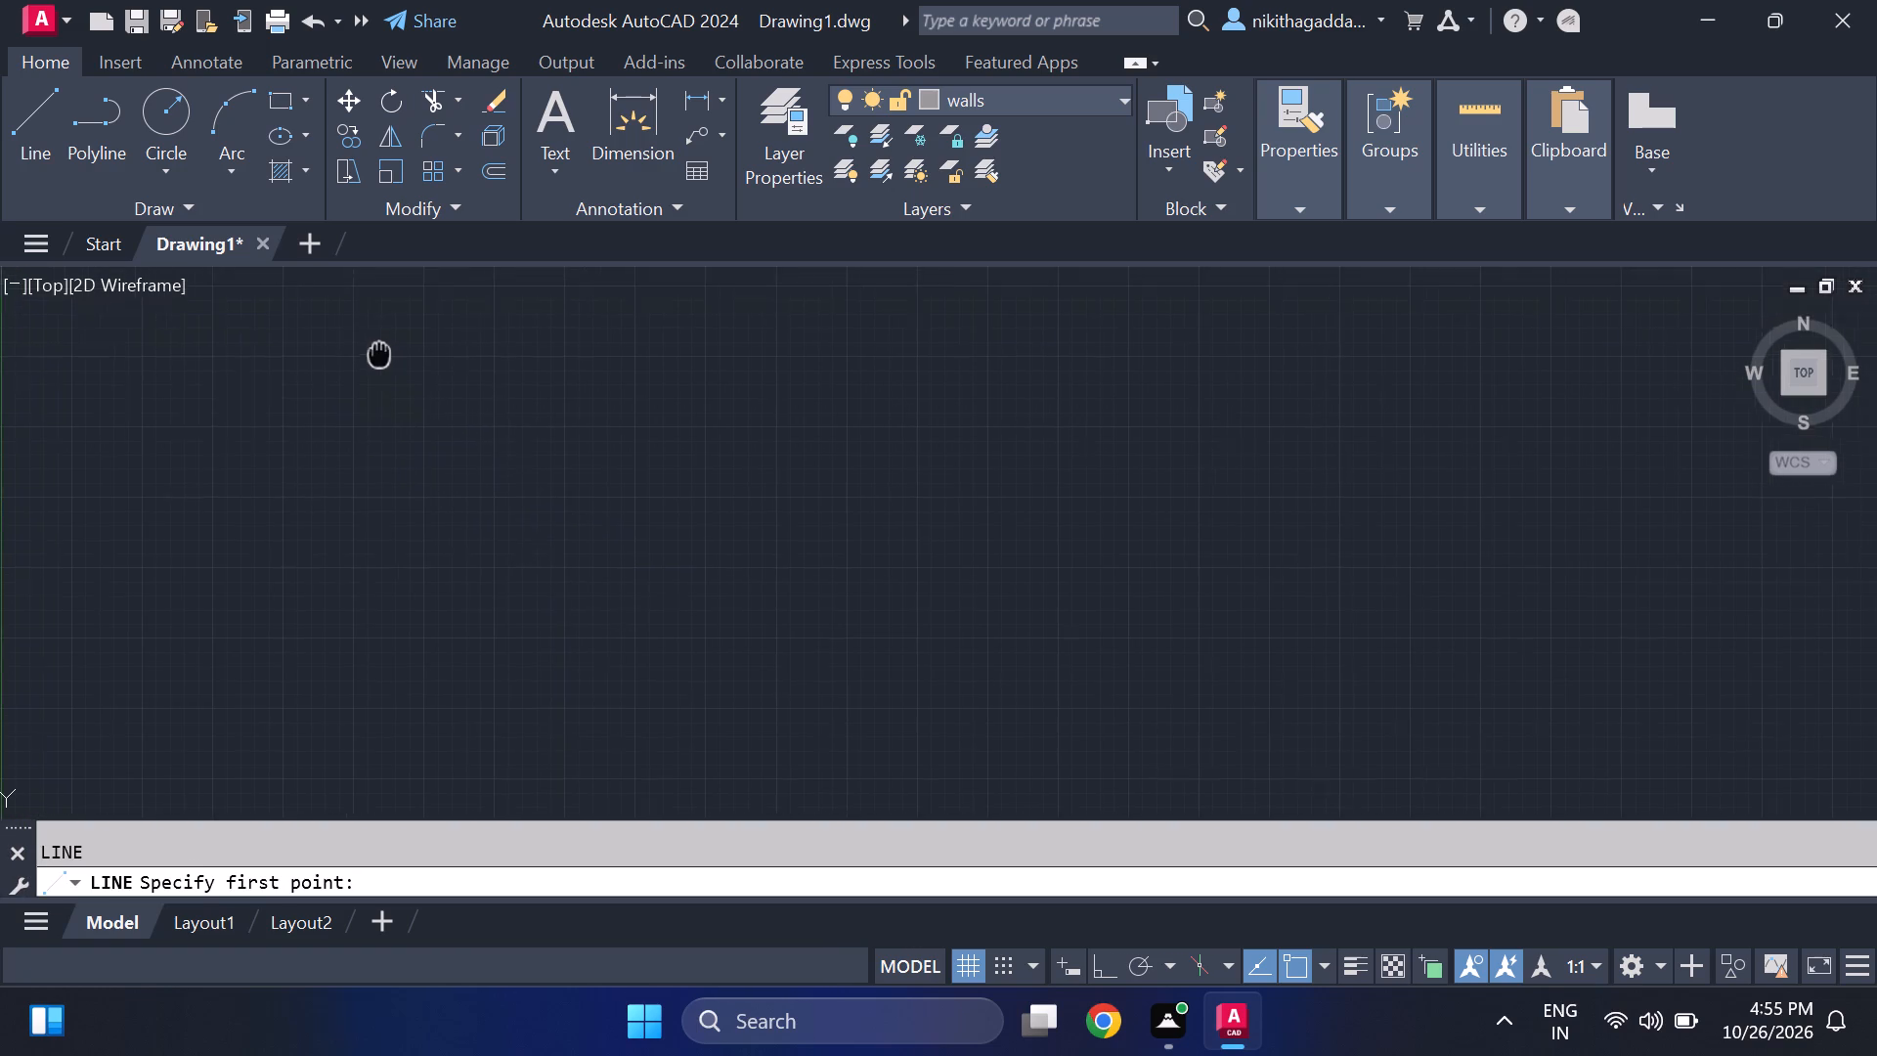
middle_drag(374, 356, 348, 381)
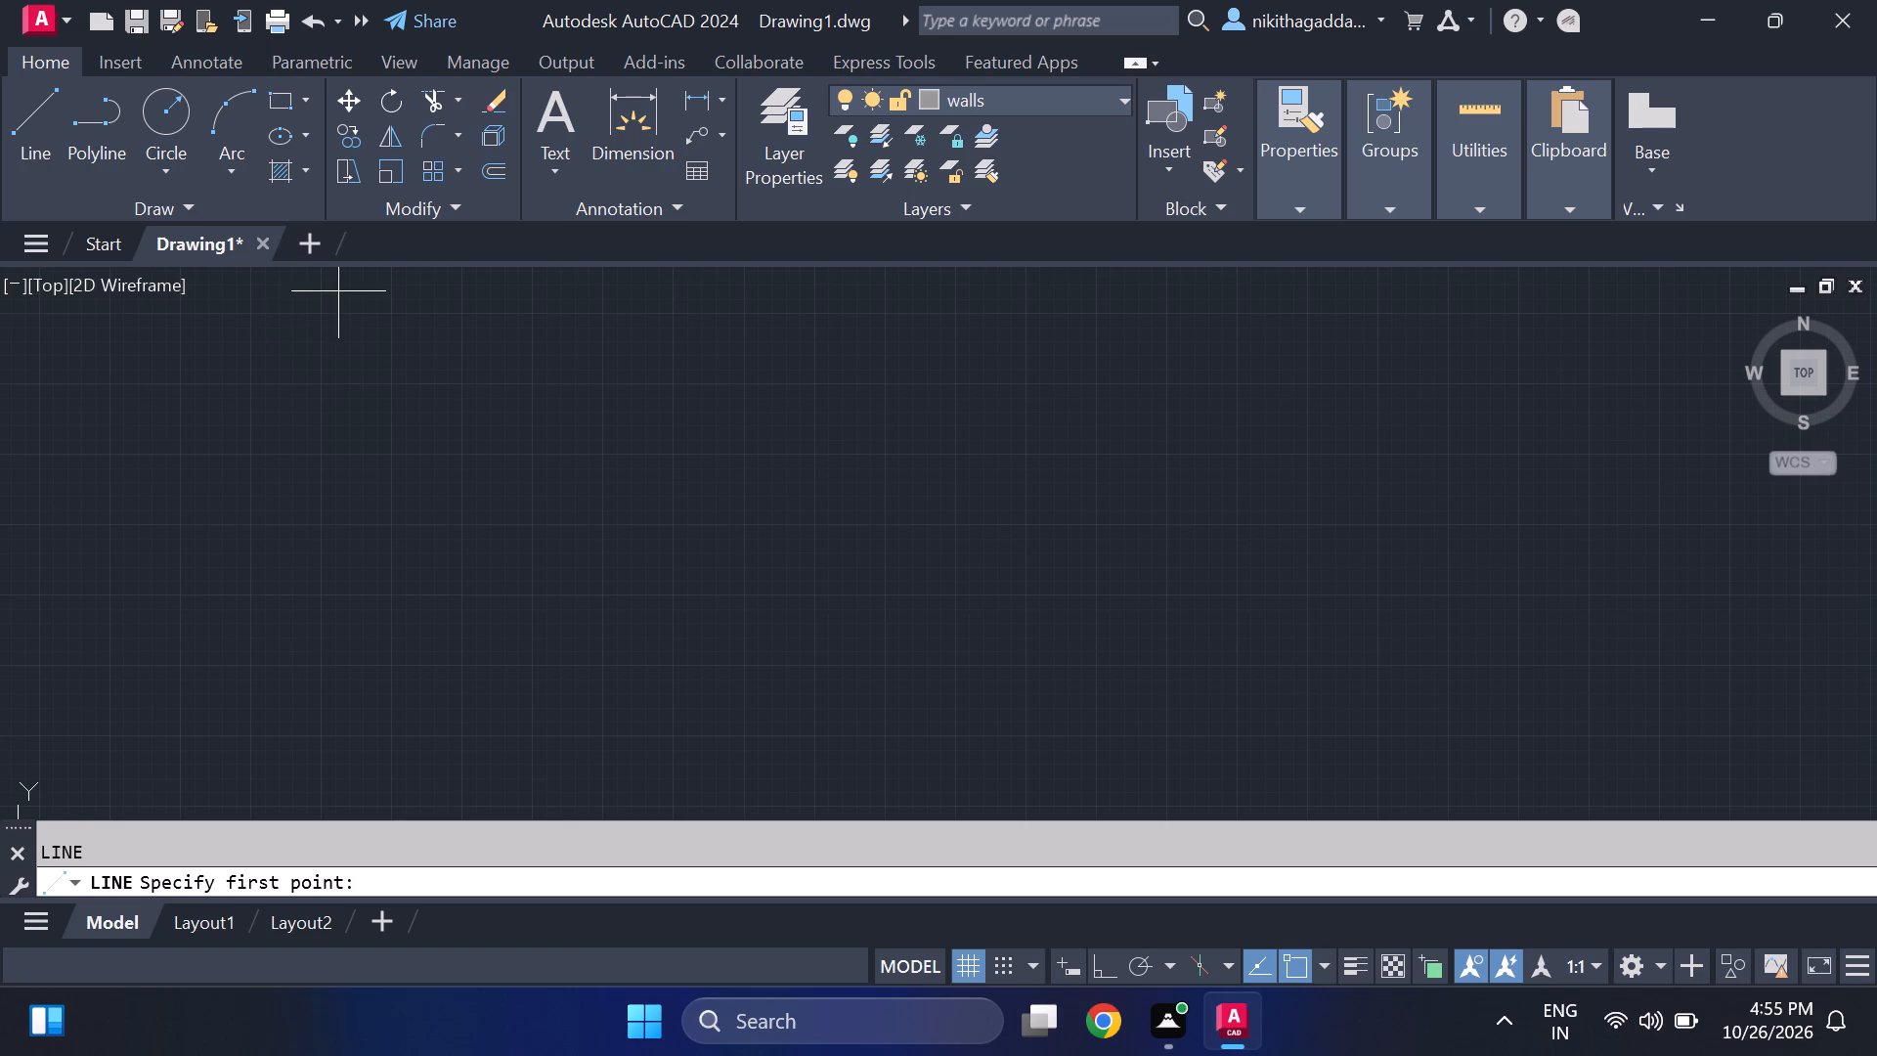
middle_drag(374, 448, 283, 585)
click(441, 330)
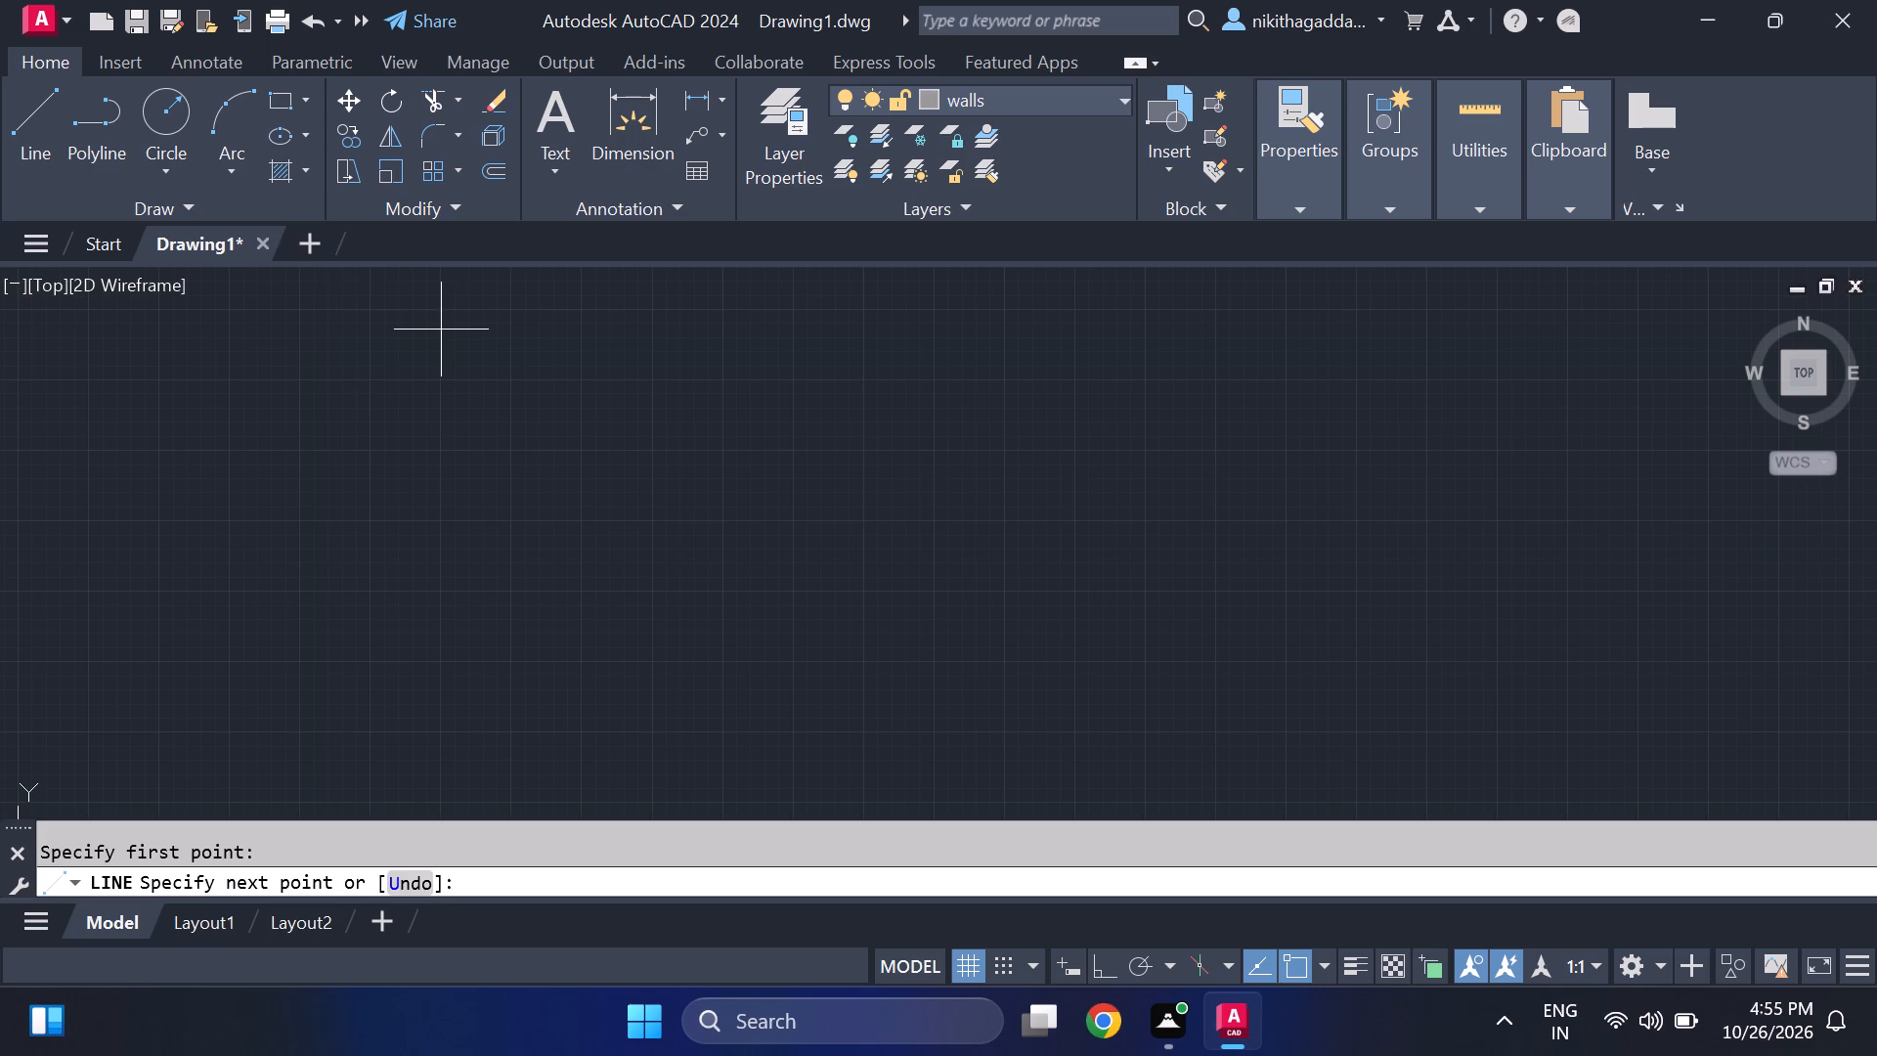
key(F8)
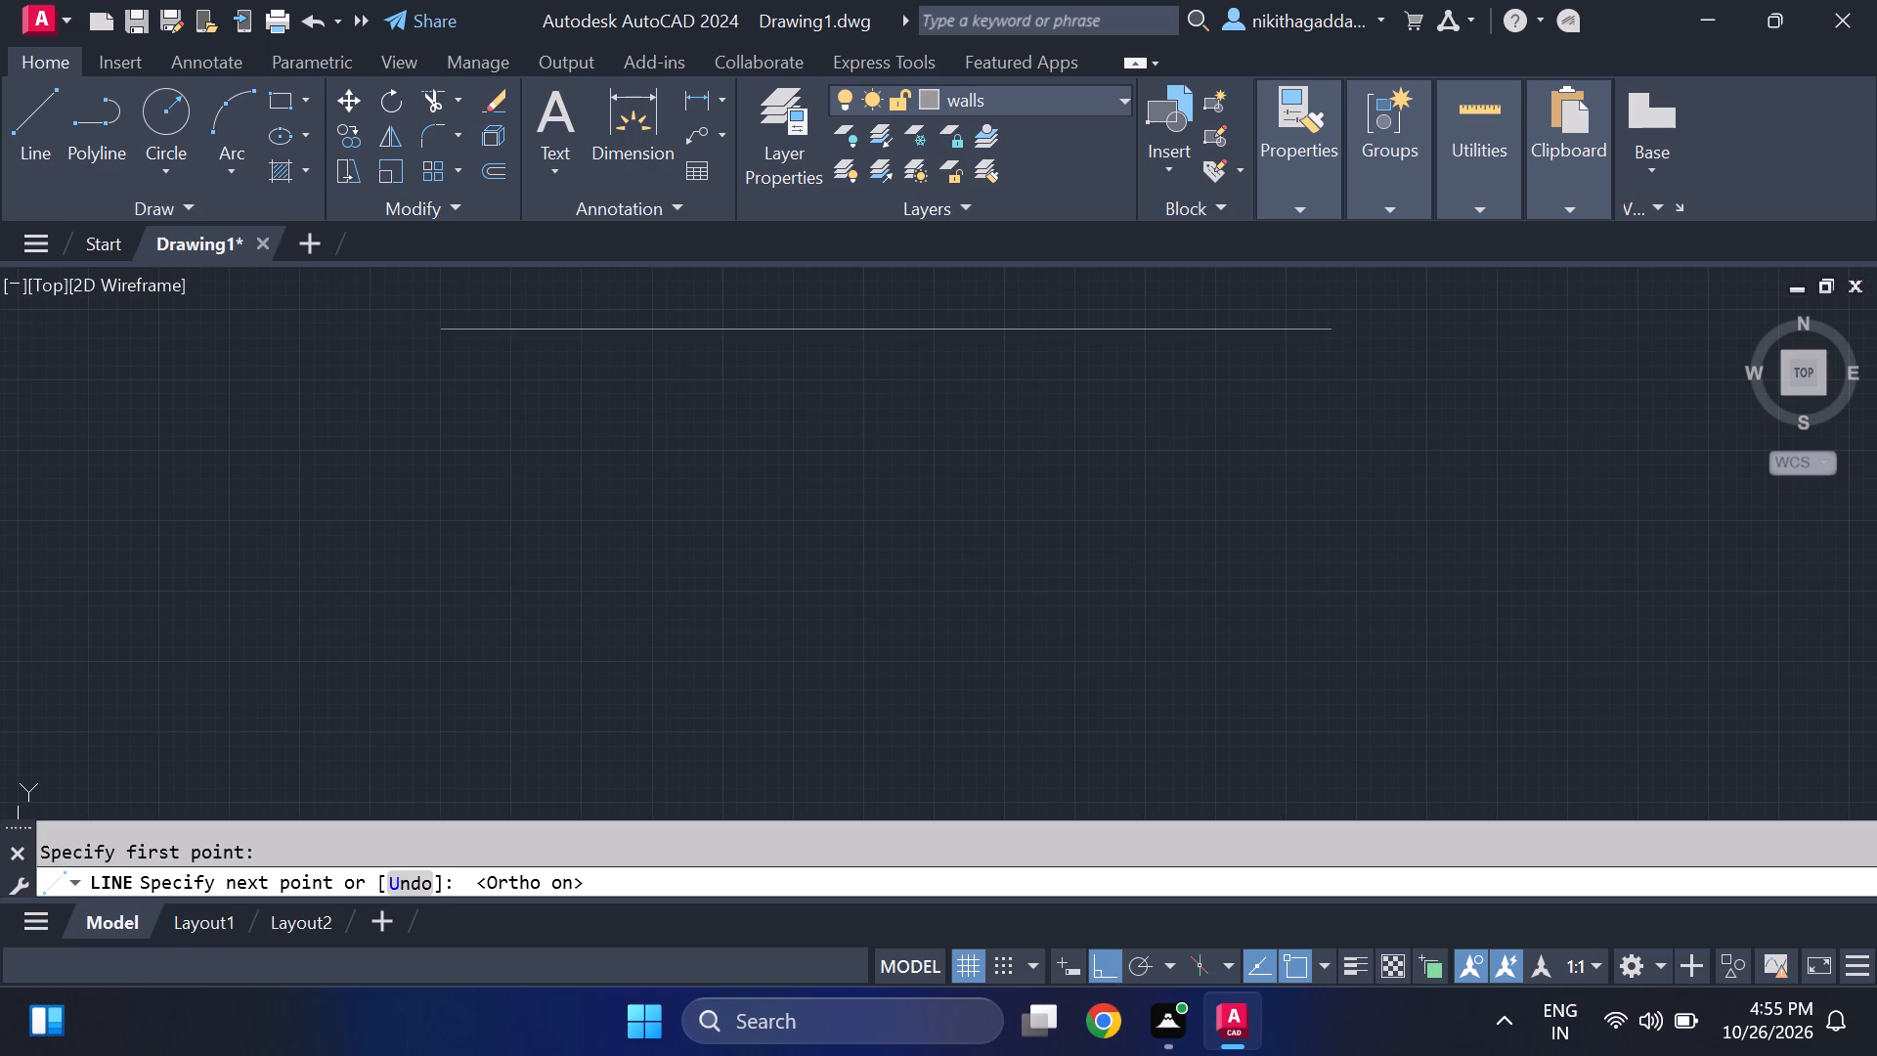
text(40')
key(Return)
scroll(1335, 456, down, 5)
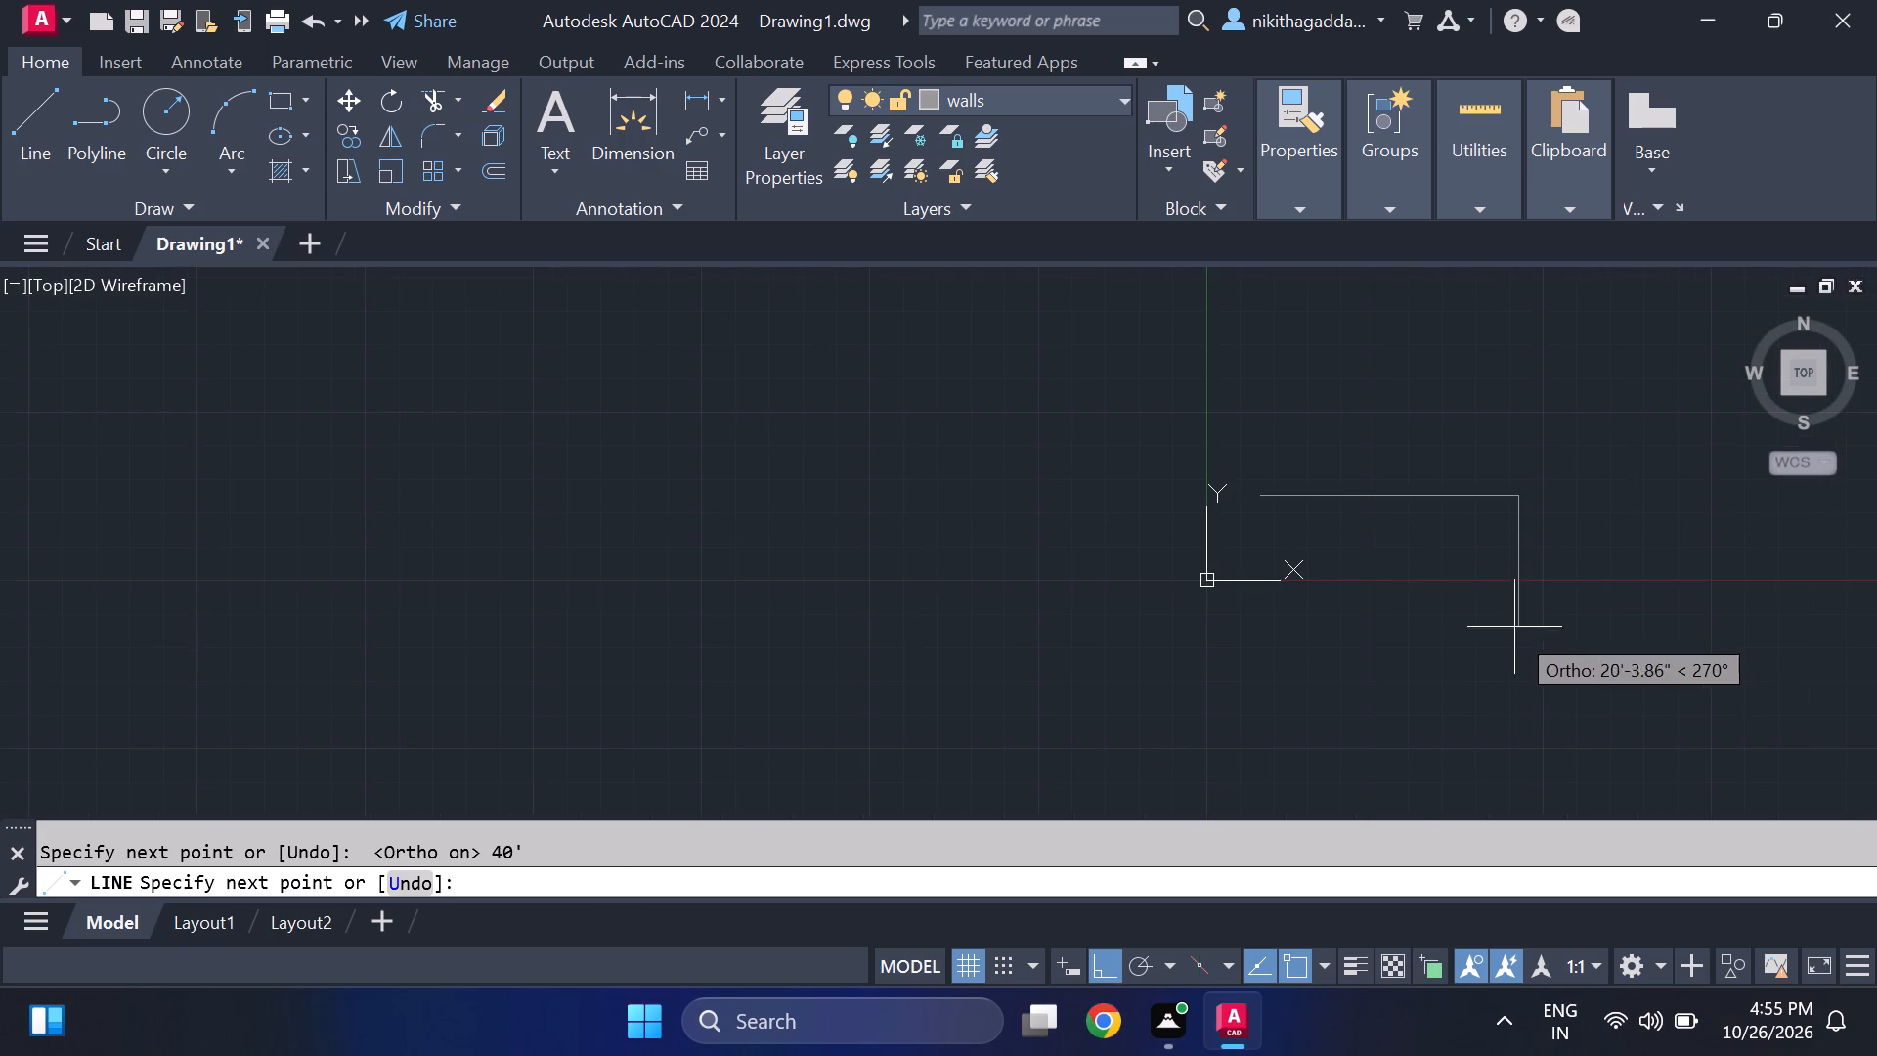
middle_drag(1514, 739, 1184, 648)
scroll(1122, 560, up, 2)
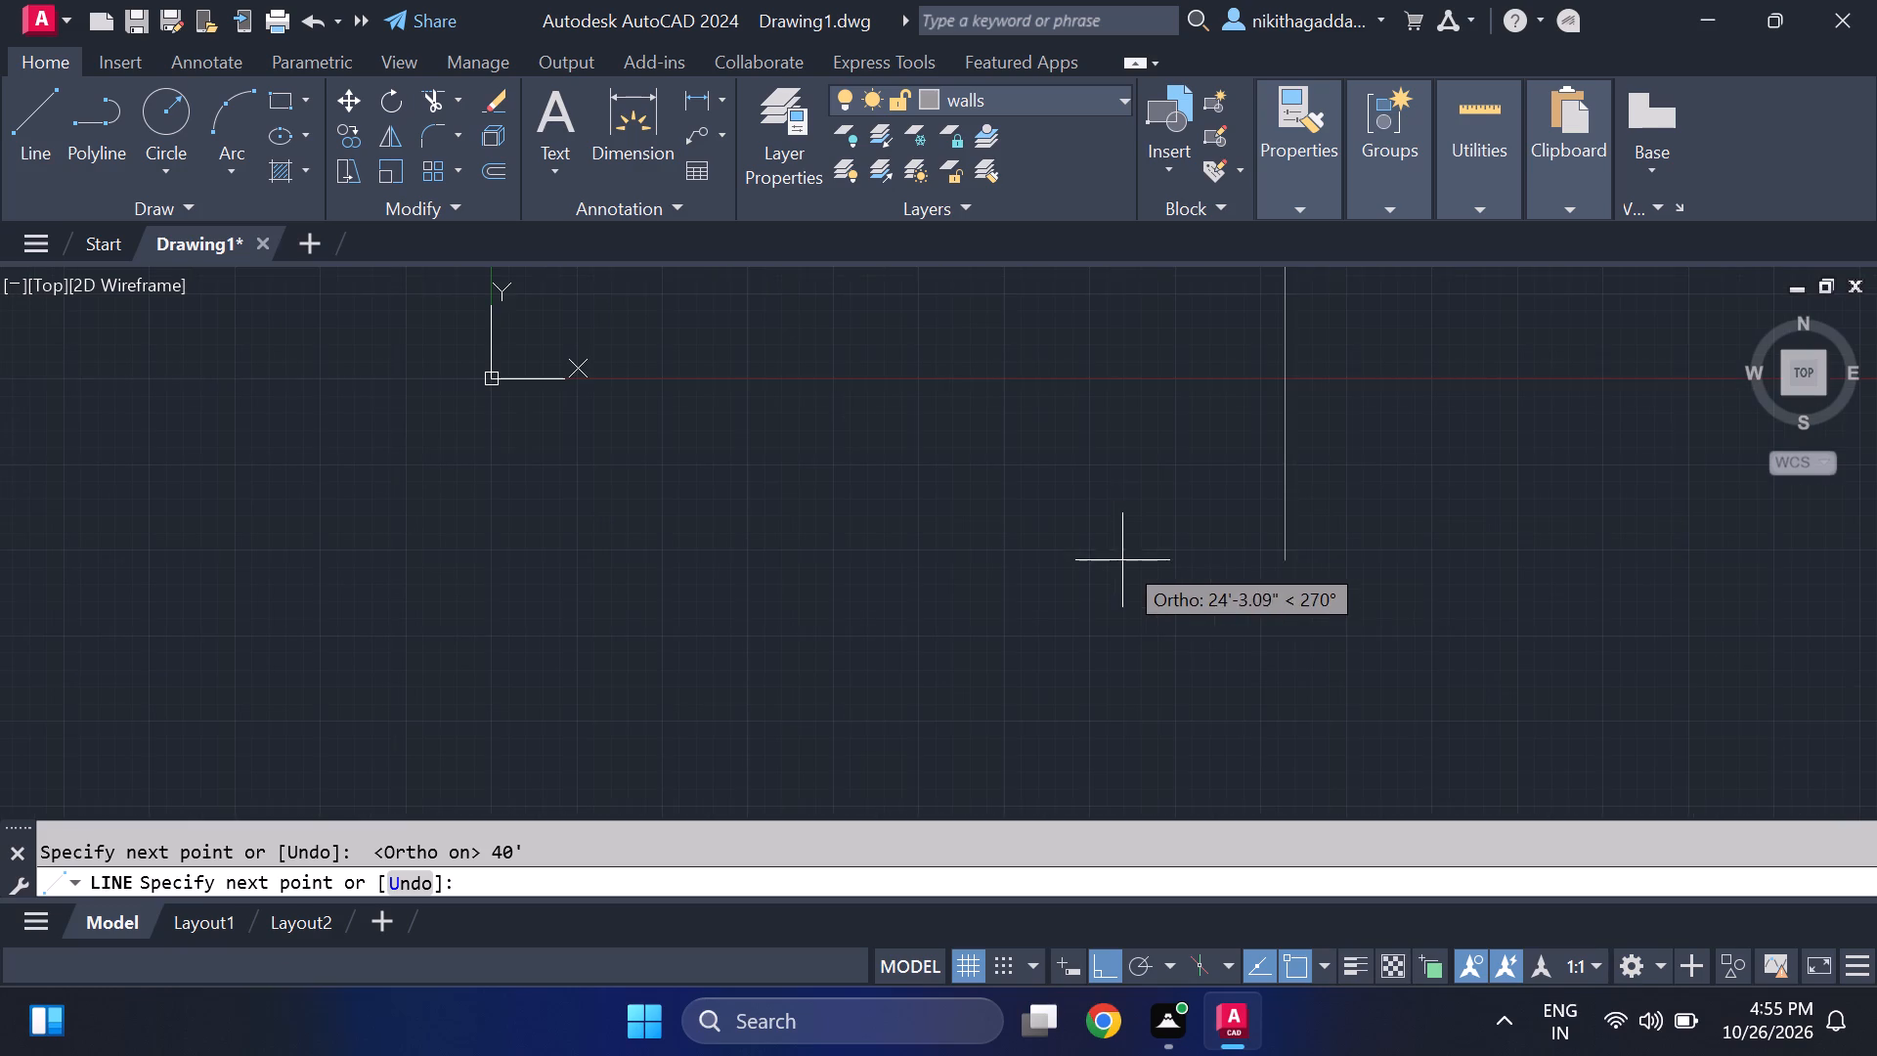
middle_drag(1128, 612, 1144, 664)
text(60')
key(Return)
Complete the site rectangle with a 40' bottom line to the left and a line back up to the starting corner.
scroll(1092, 550, down, 3)
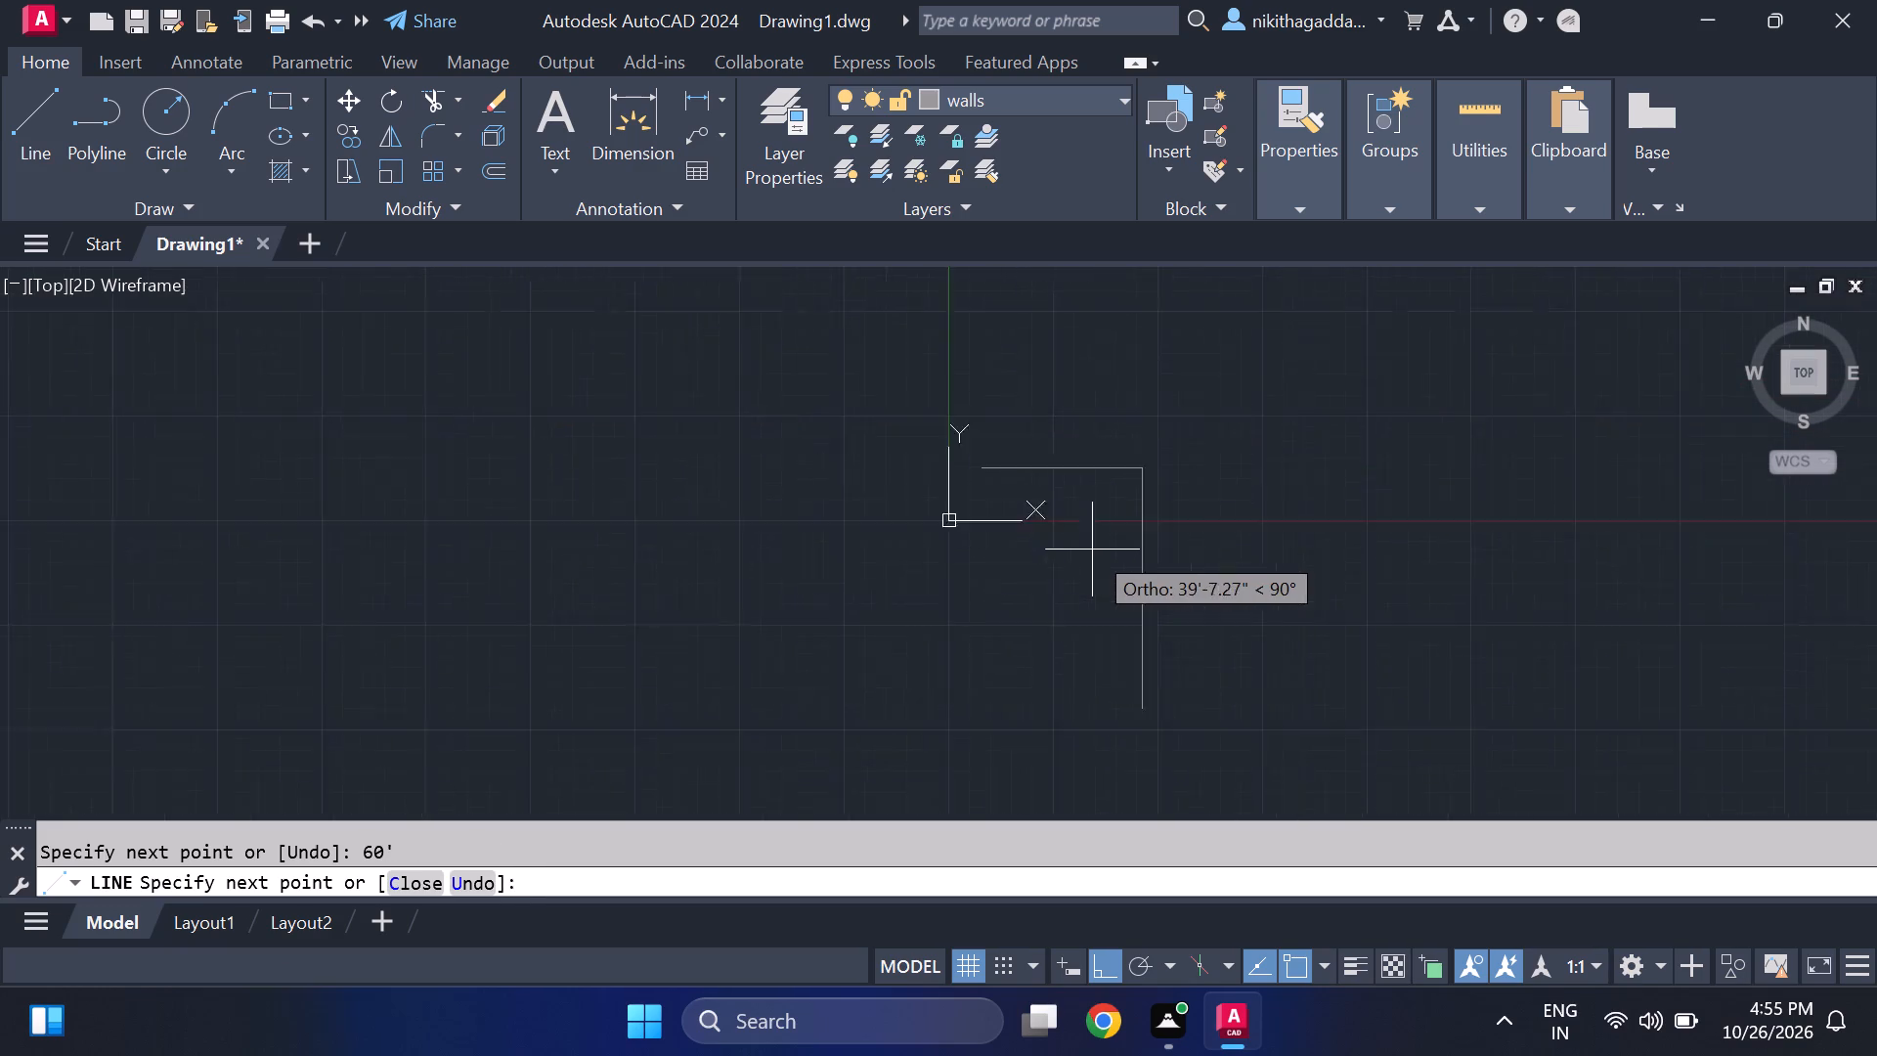
scroll(1092, 550, down, 3)
scroll(1019, 611, up, 3)
middle_drag(861, 608, 470, 697)
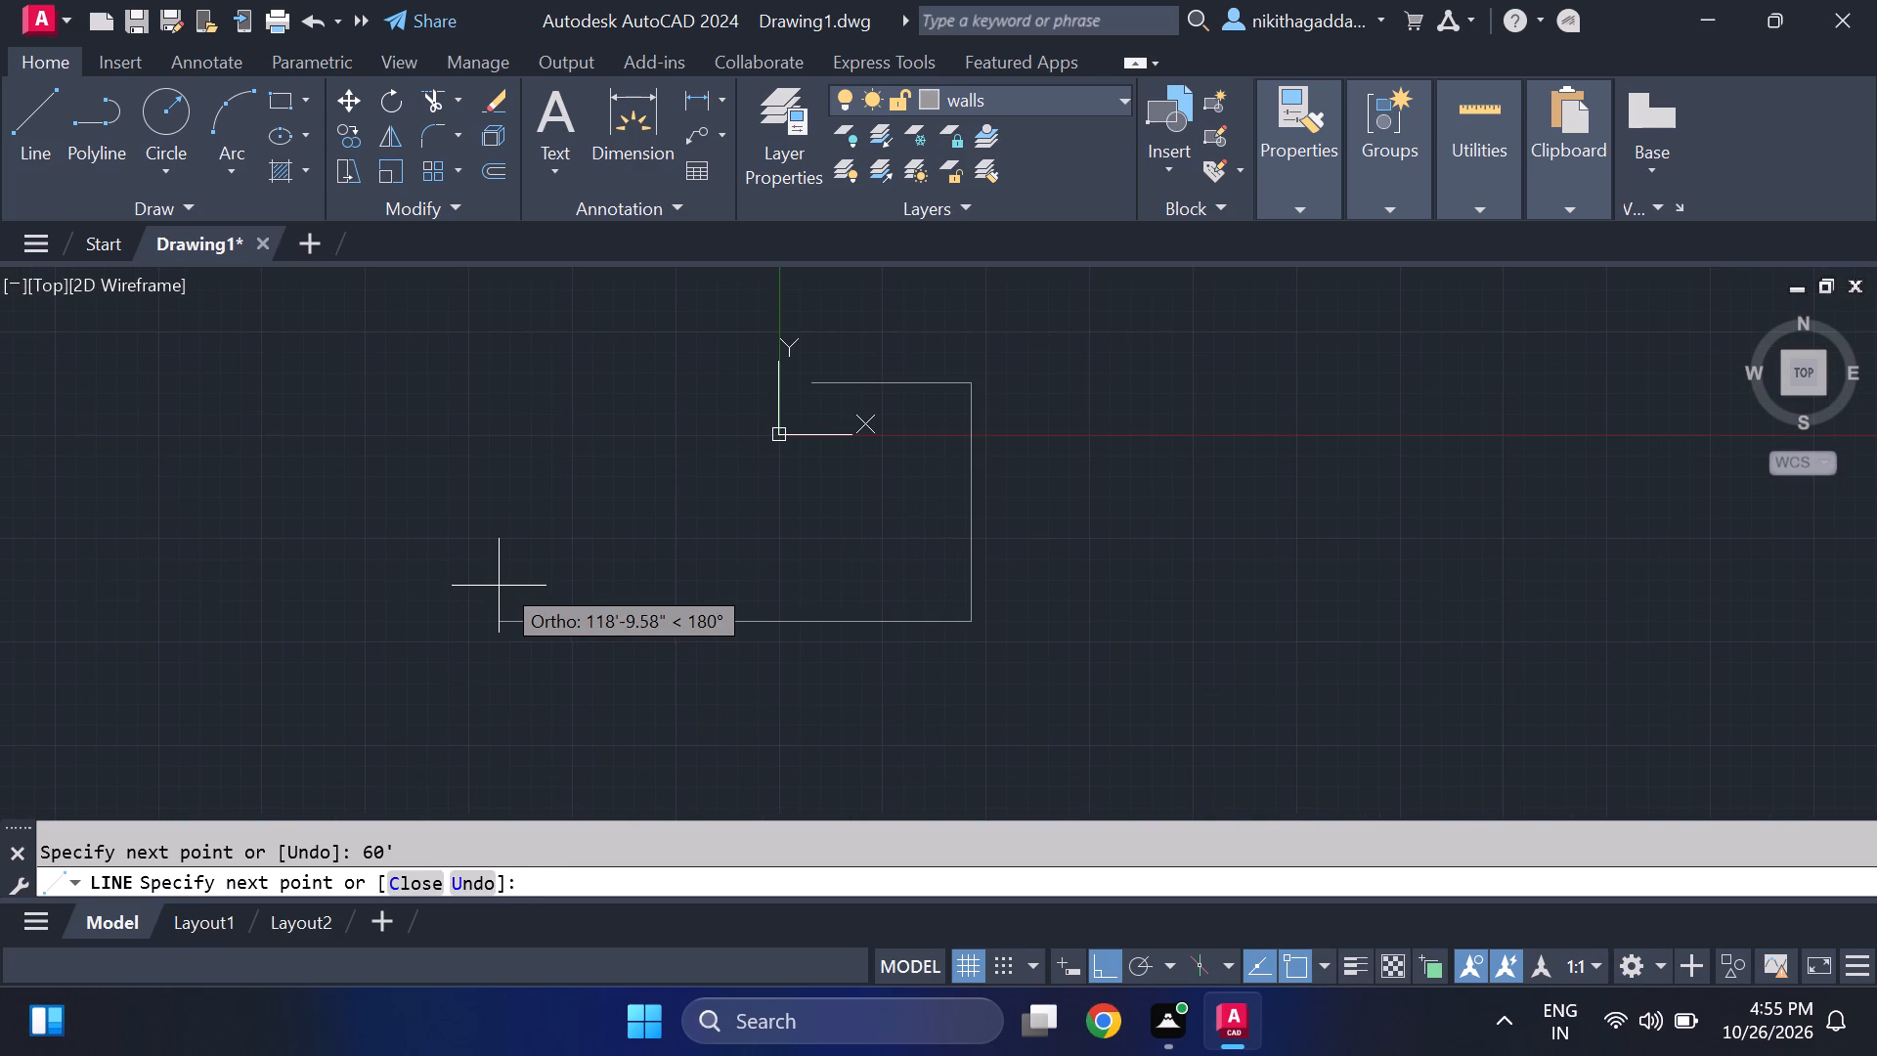
text(40')
key(Return)
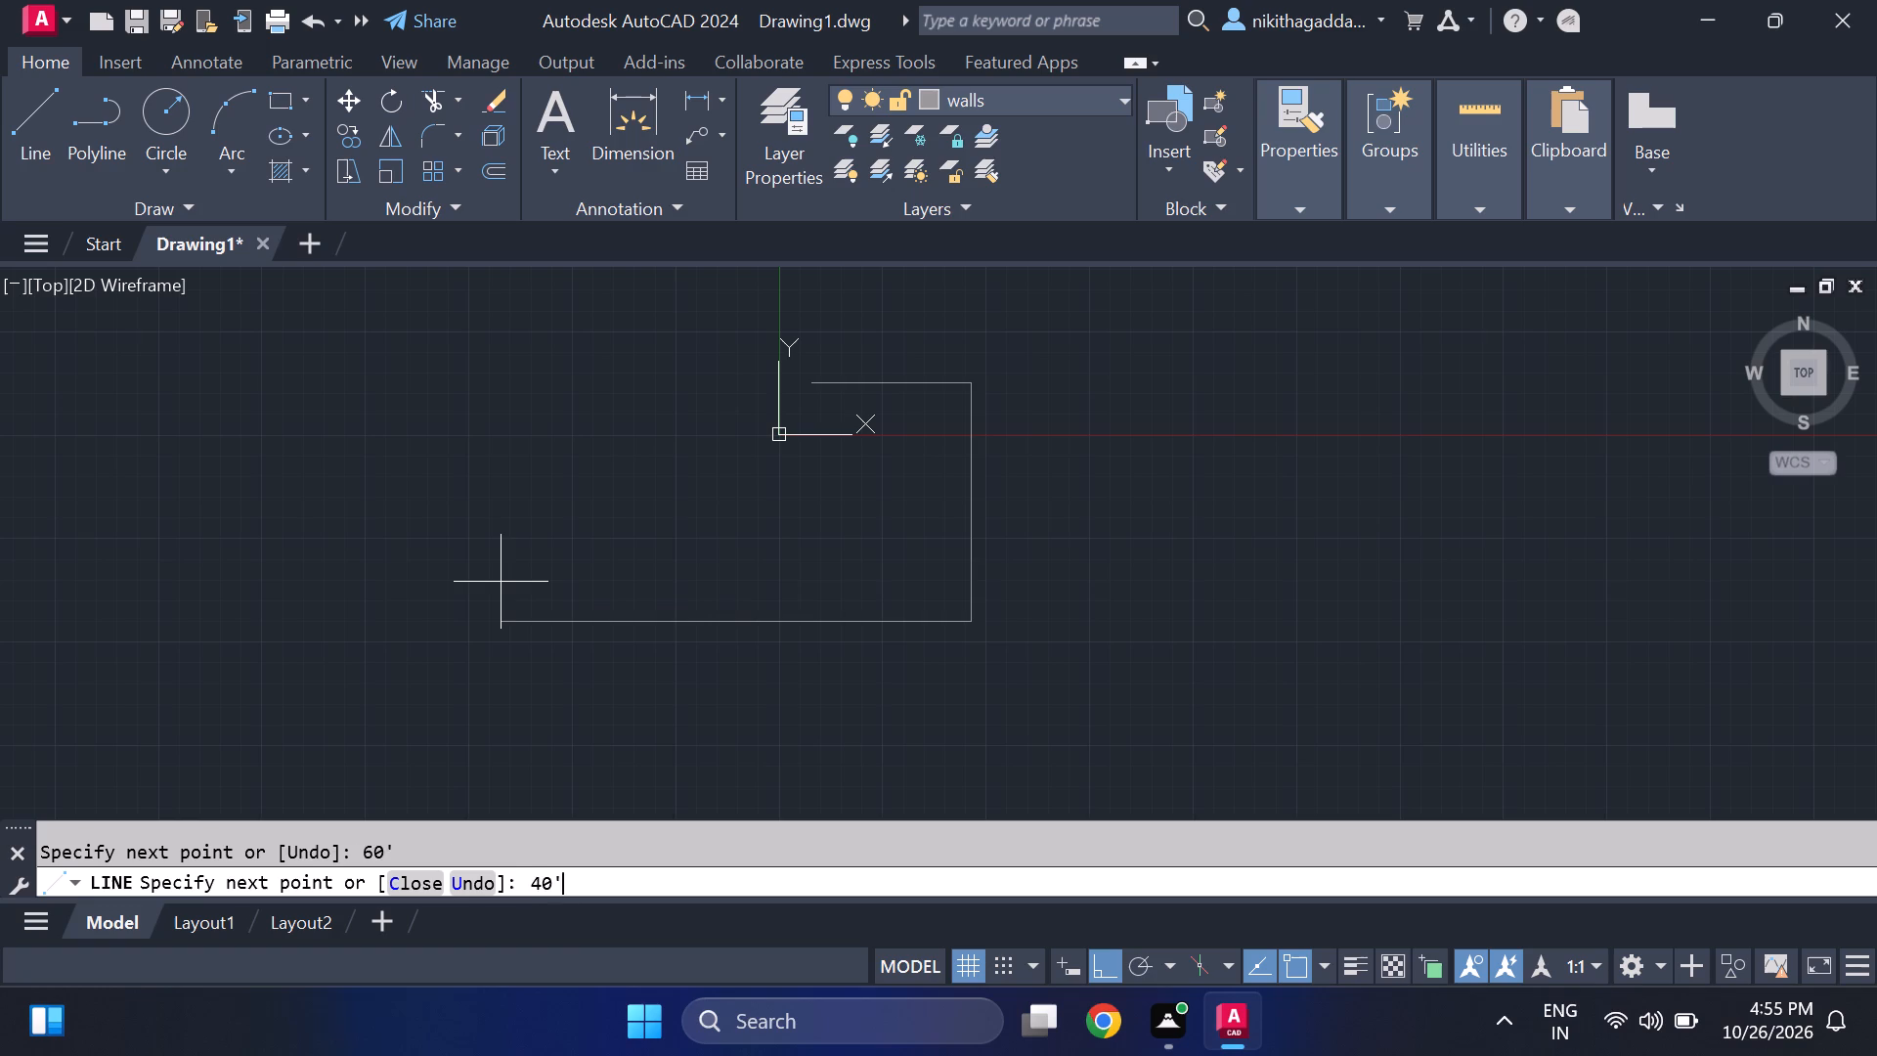
scroll(826, 399, up, 2)
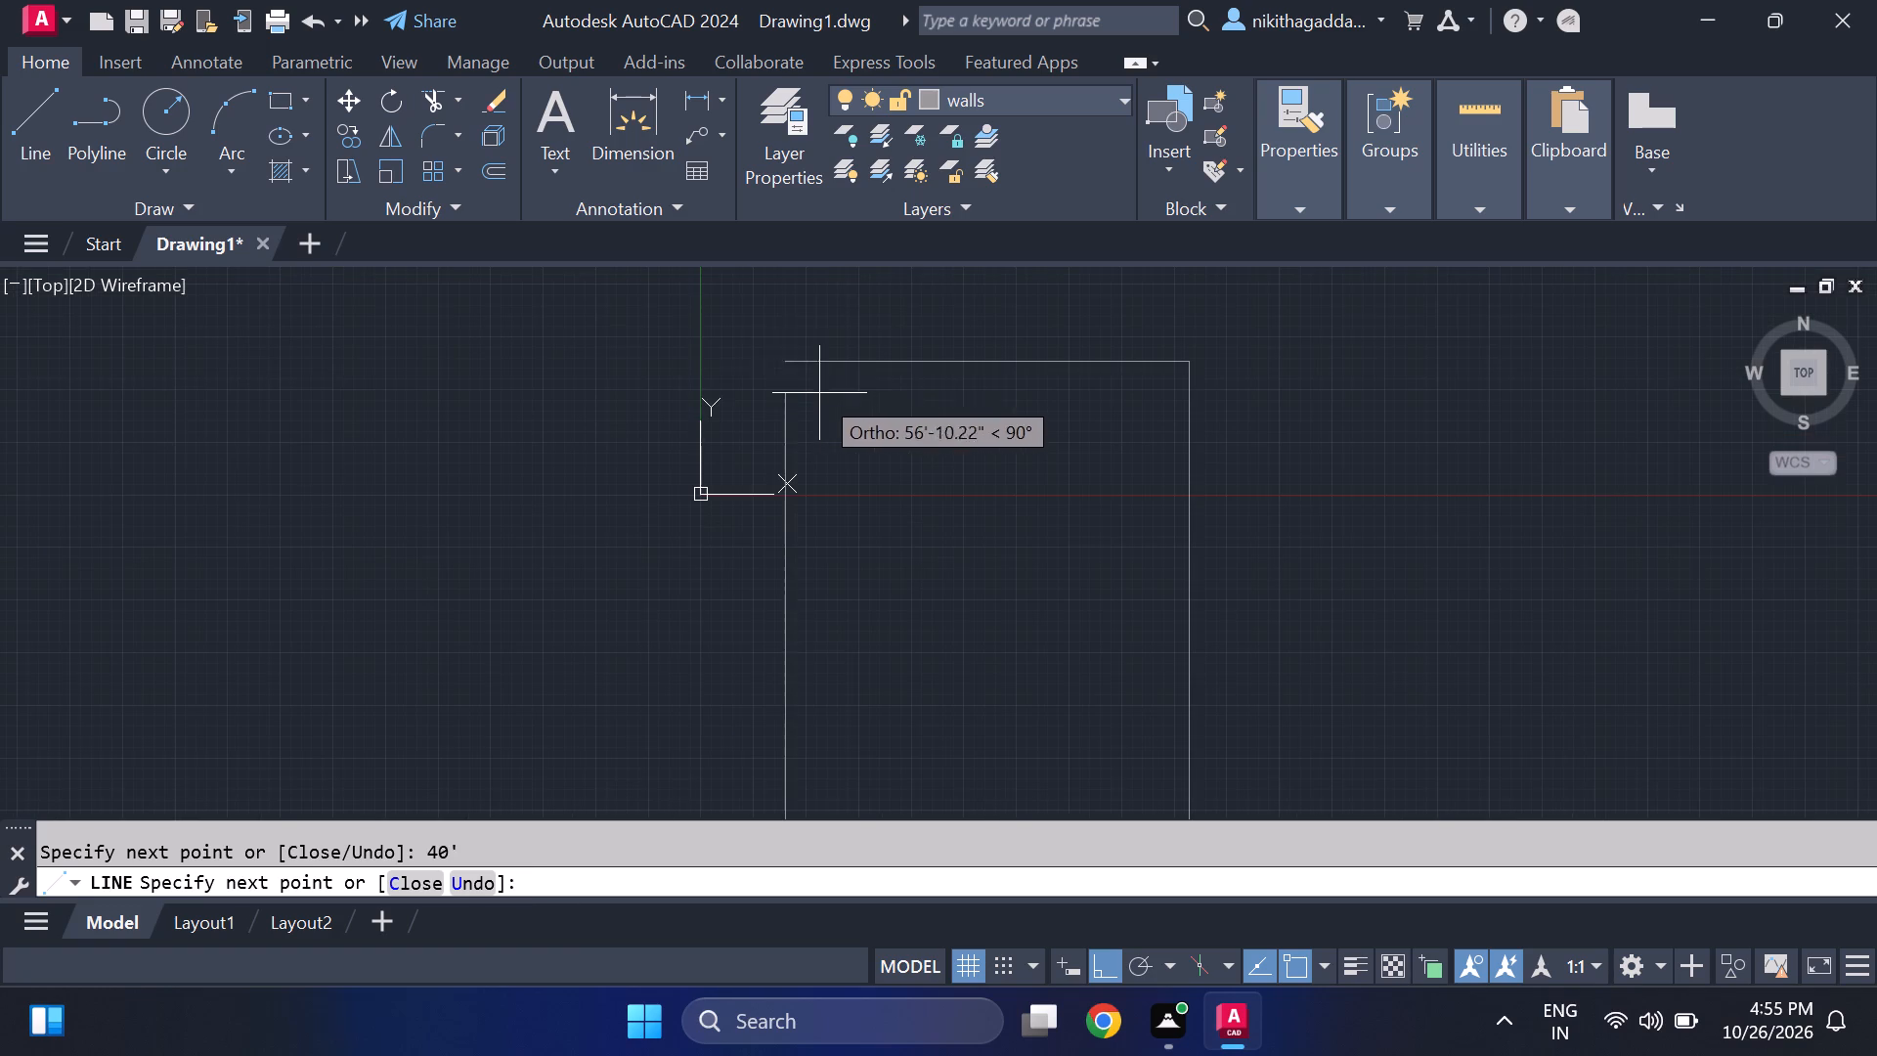
click(792, 367)
scroll(1113, 424, down, 3)
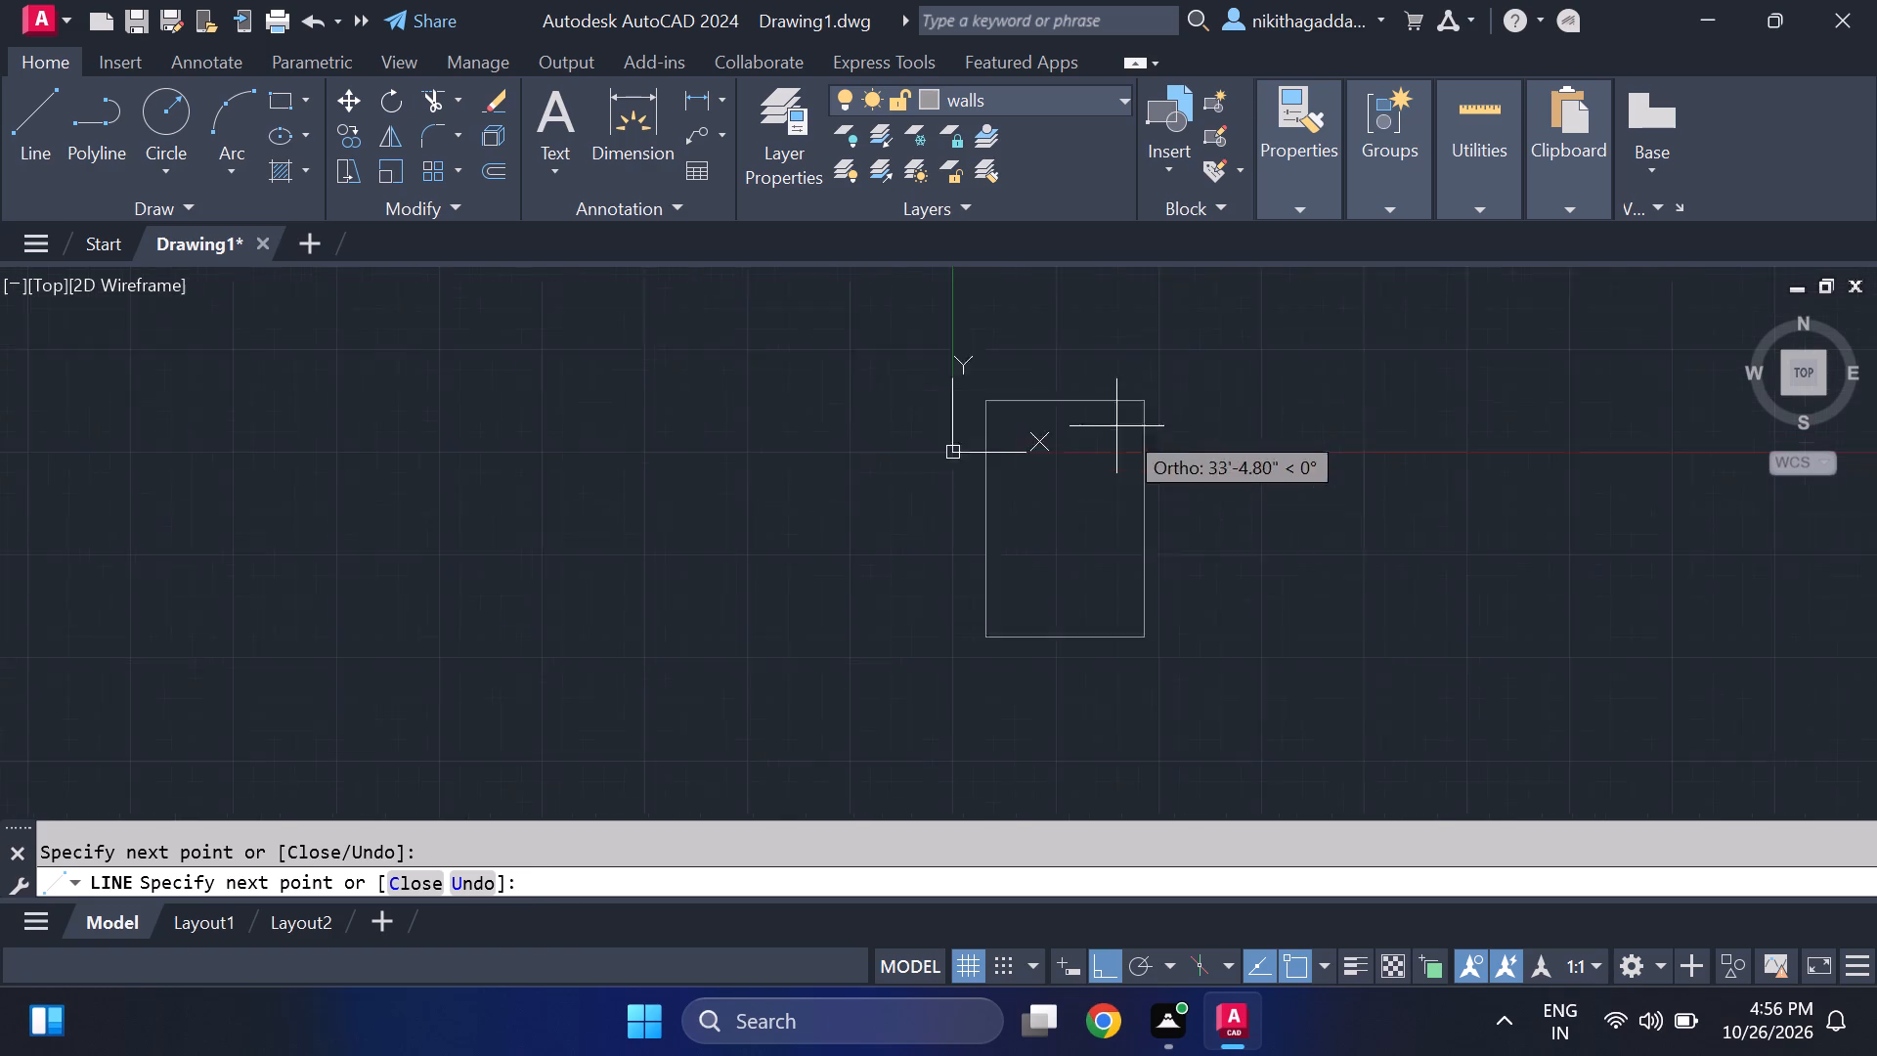
key(Escape)
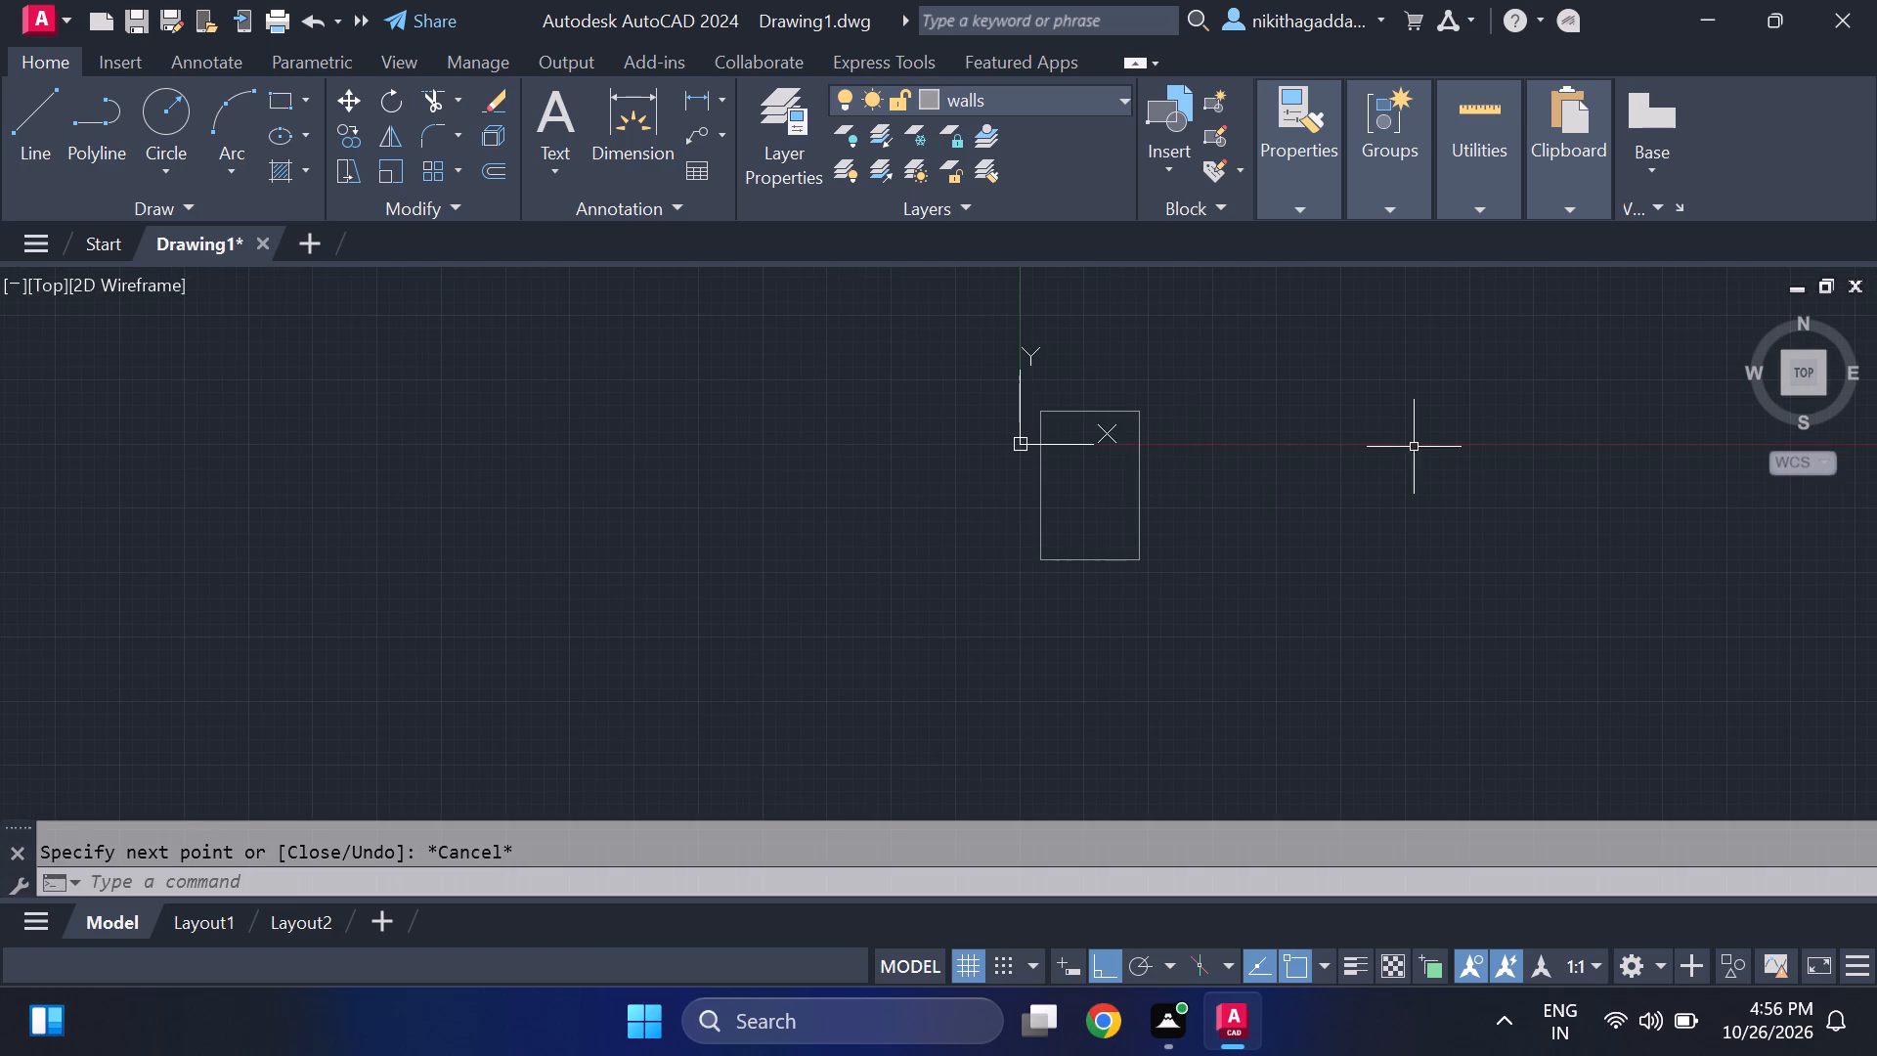
Move the whole site rectangle by its lower-right corner, with Ortho off, to a clear spot above and right of the origin.
click(1167, 373)
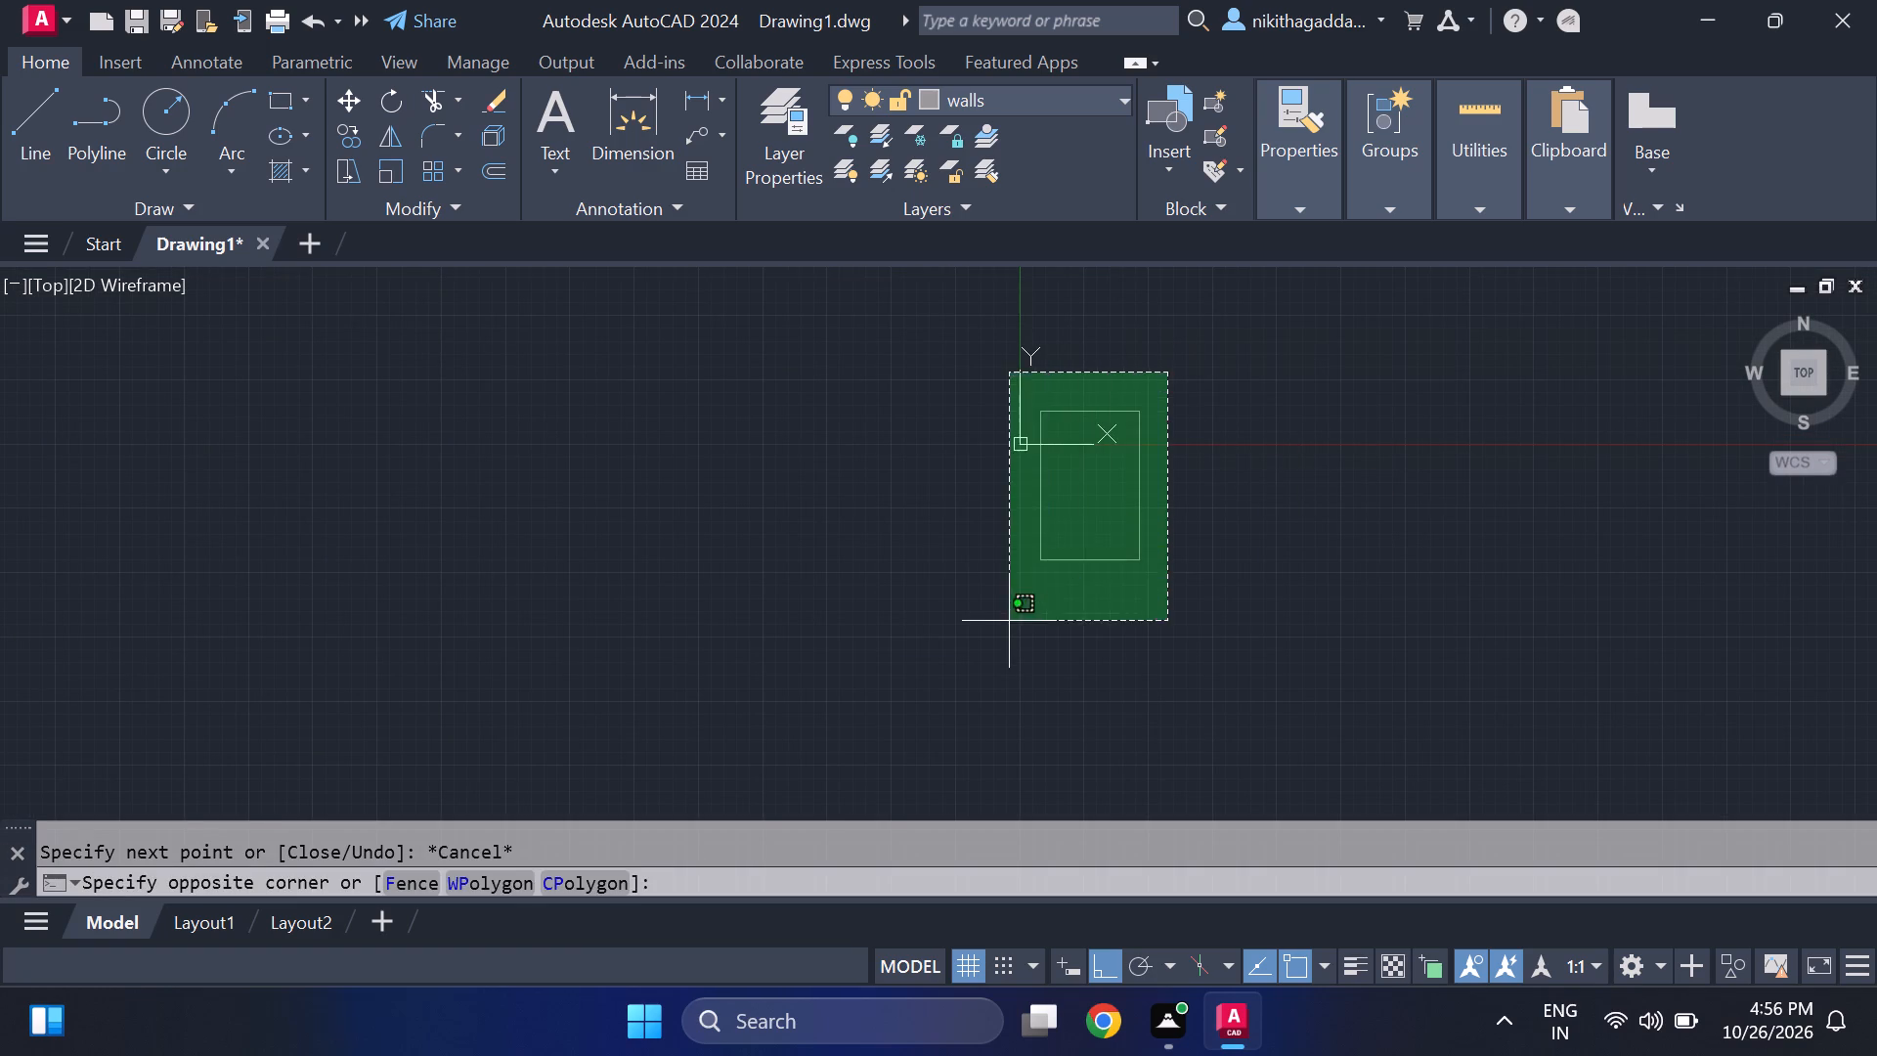
click(1007, 621)
key(m)
key(Return)
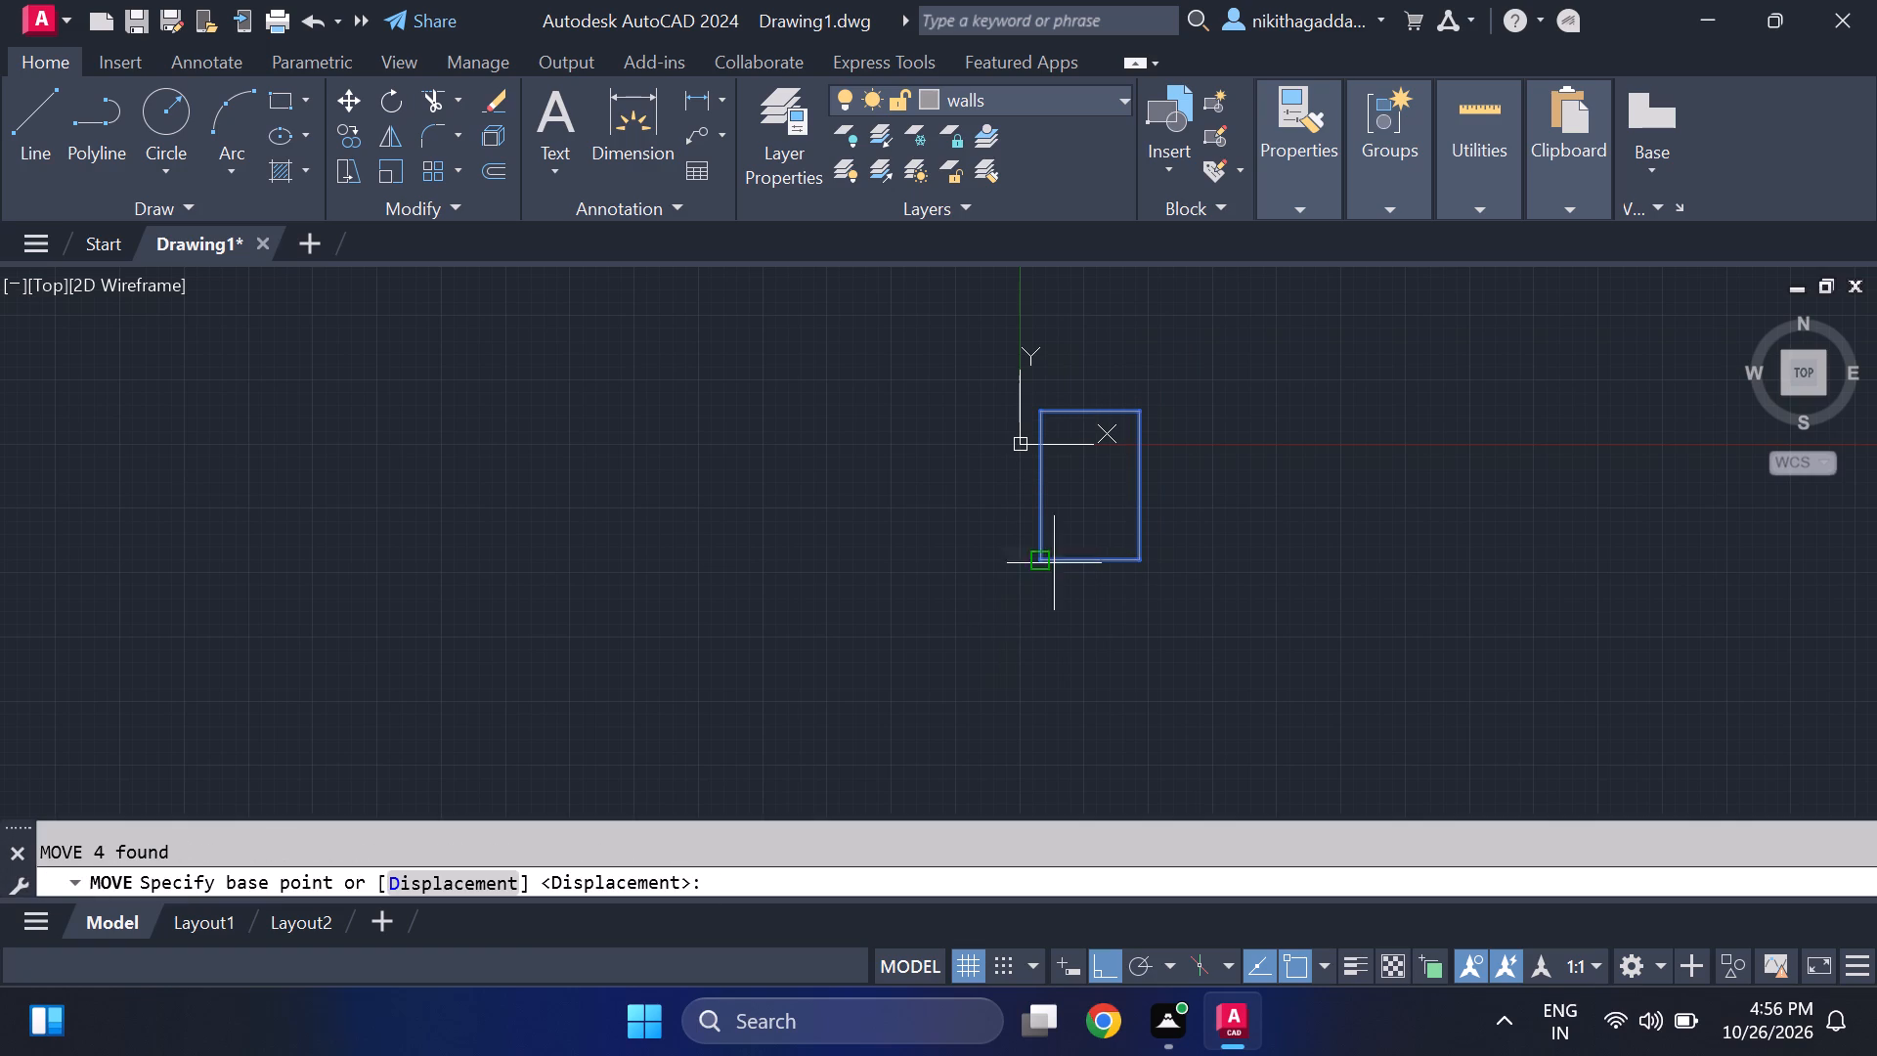
click(1136, 556)
middle_drag(1234, 380, 1078, 492)
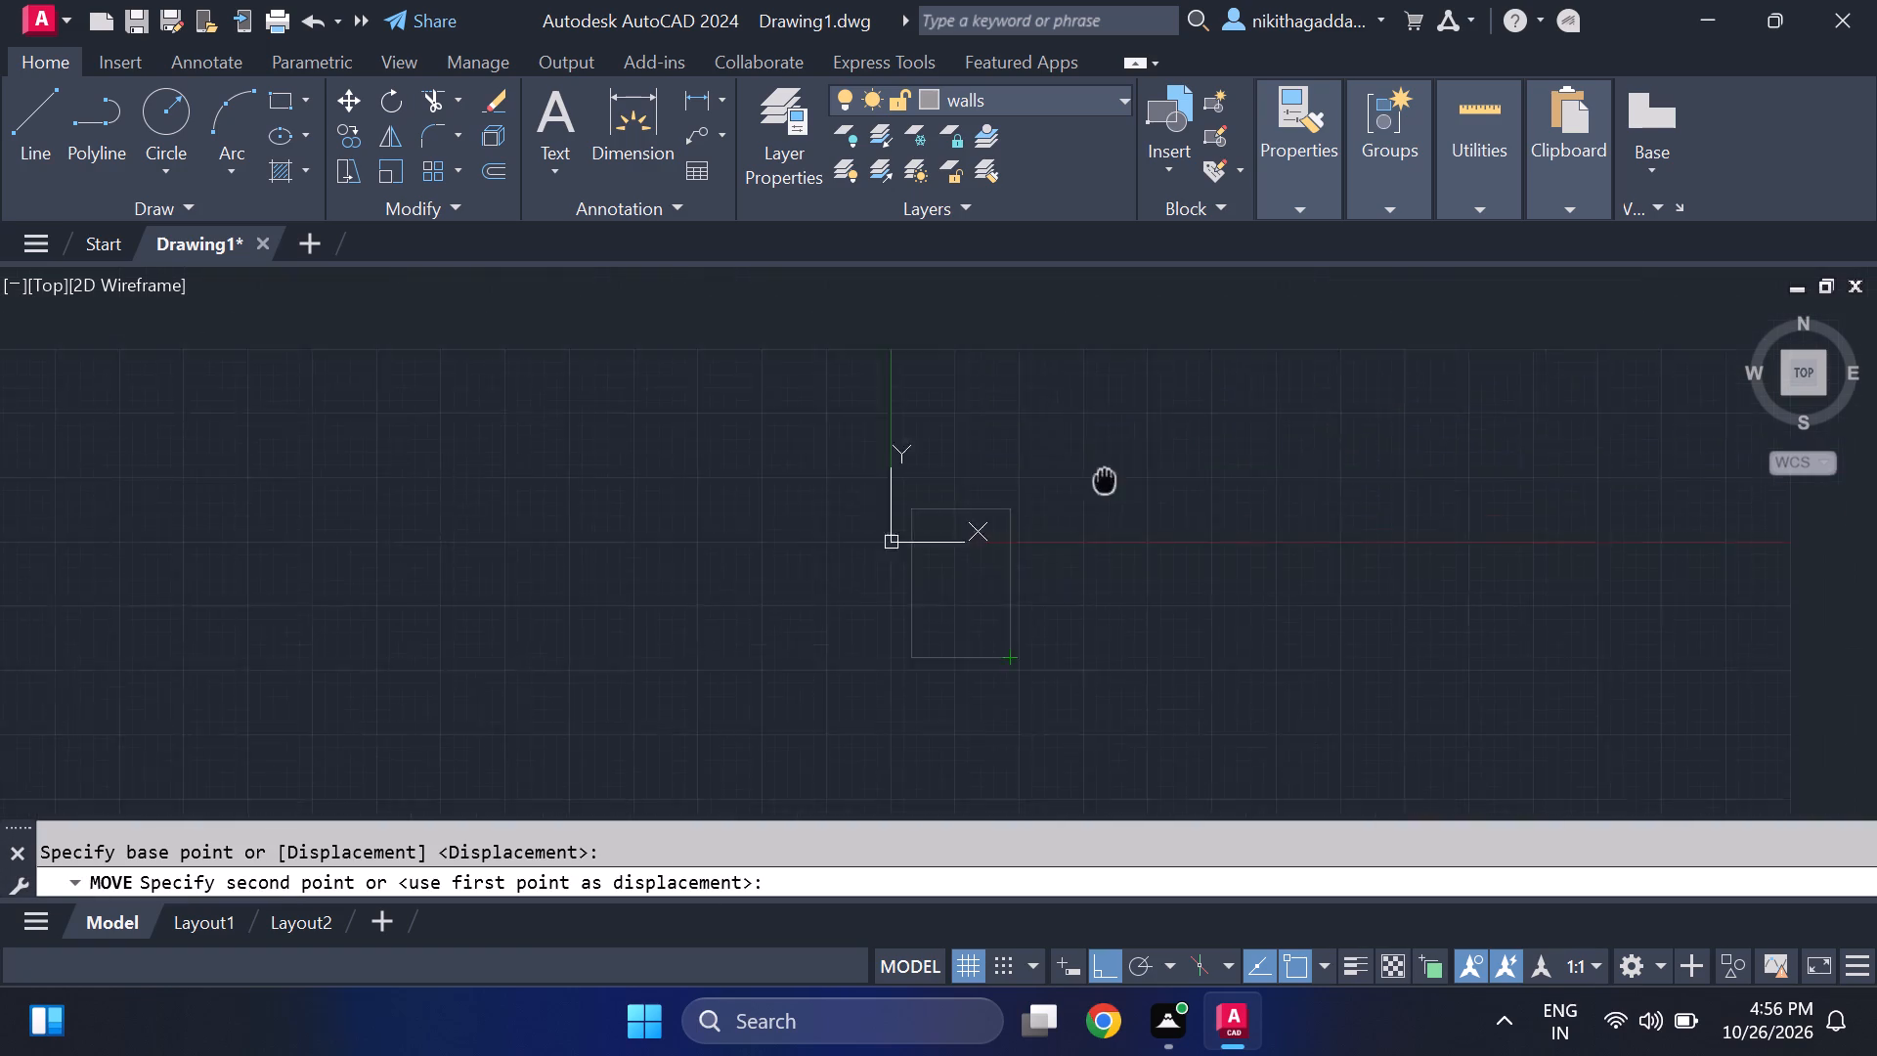
middle_drag(1078, 492, 884, 559)
key(F8)
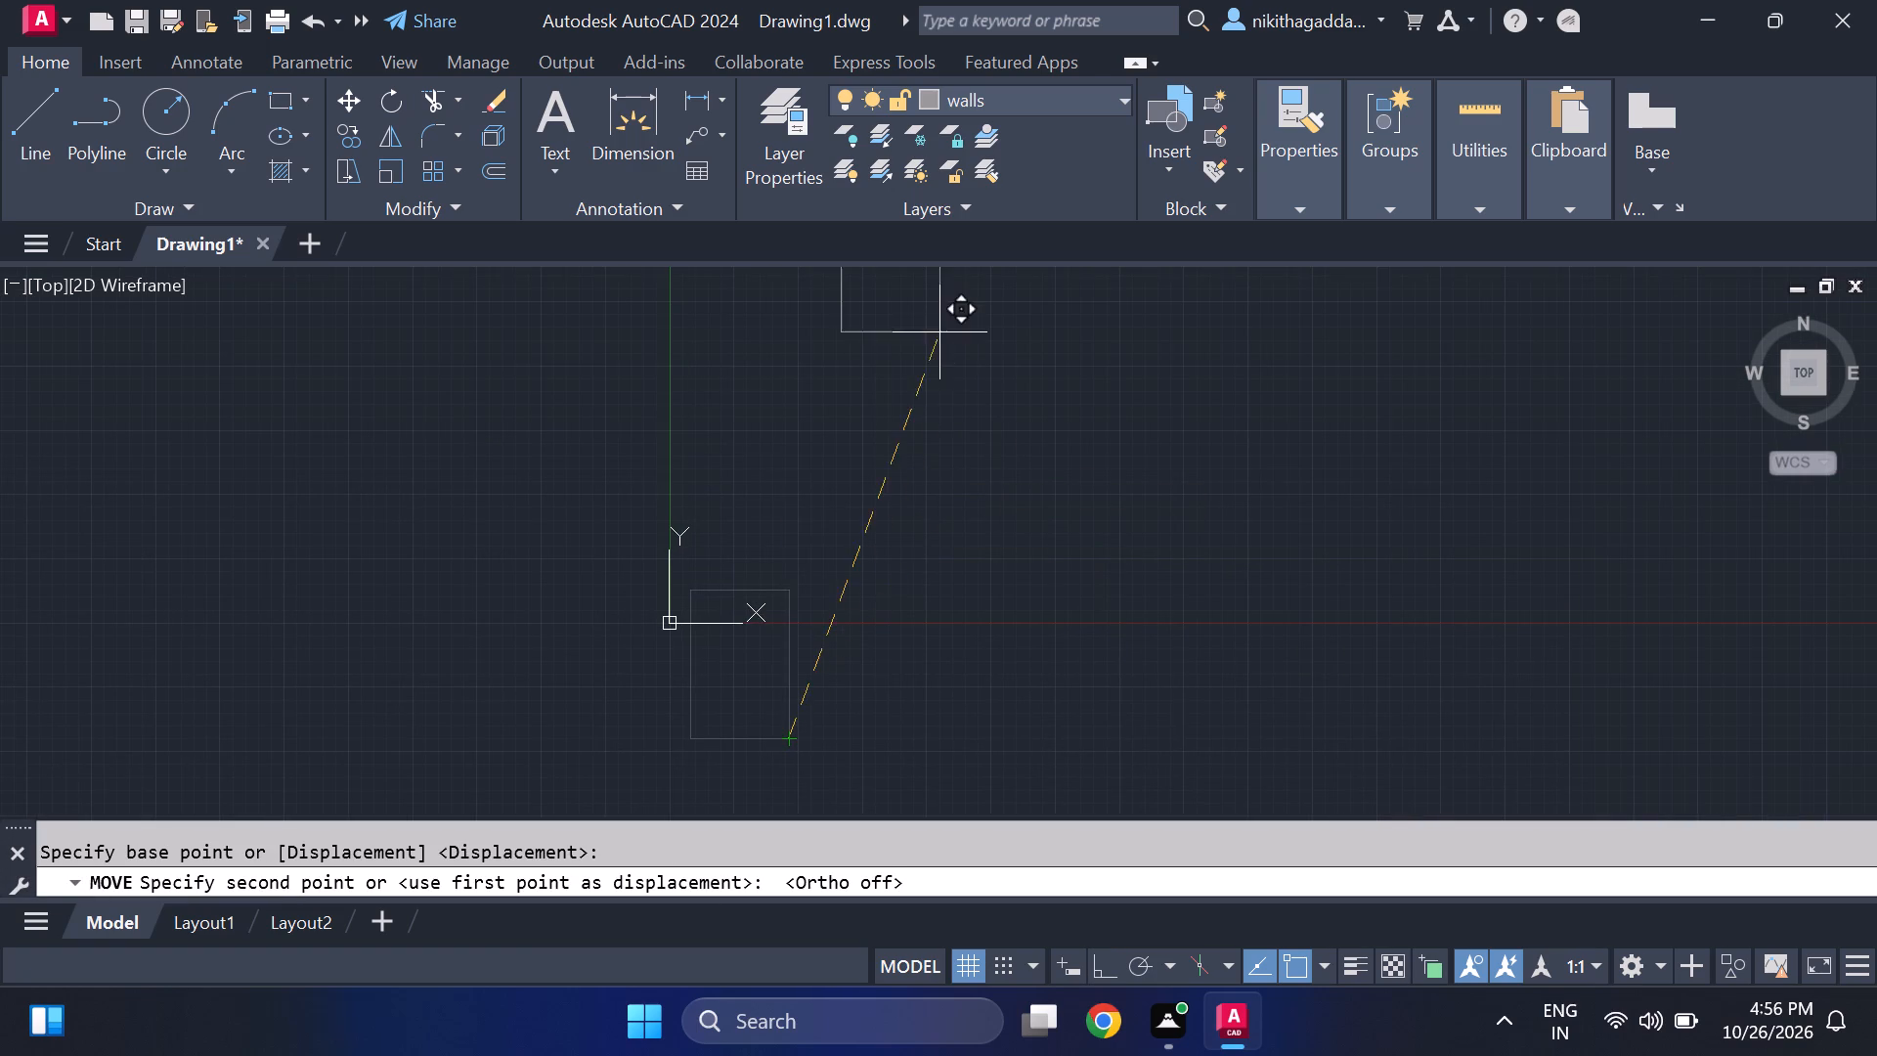
click(965, 473)
scroll(866, 348, up, 3)
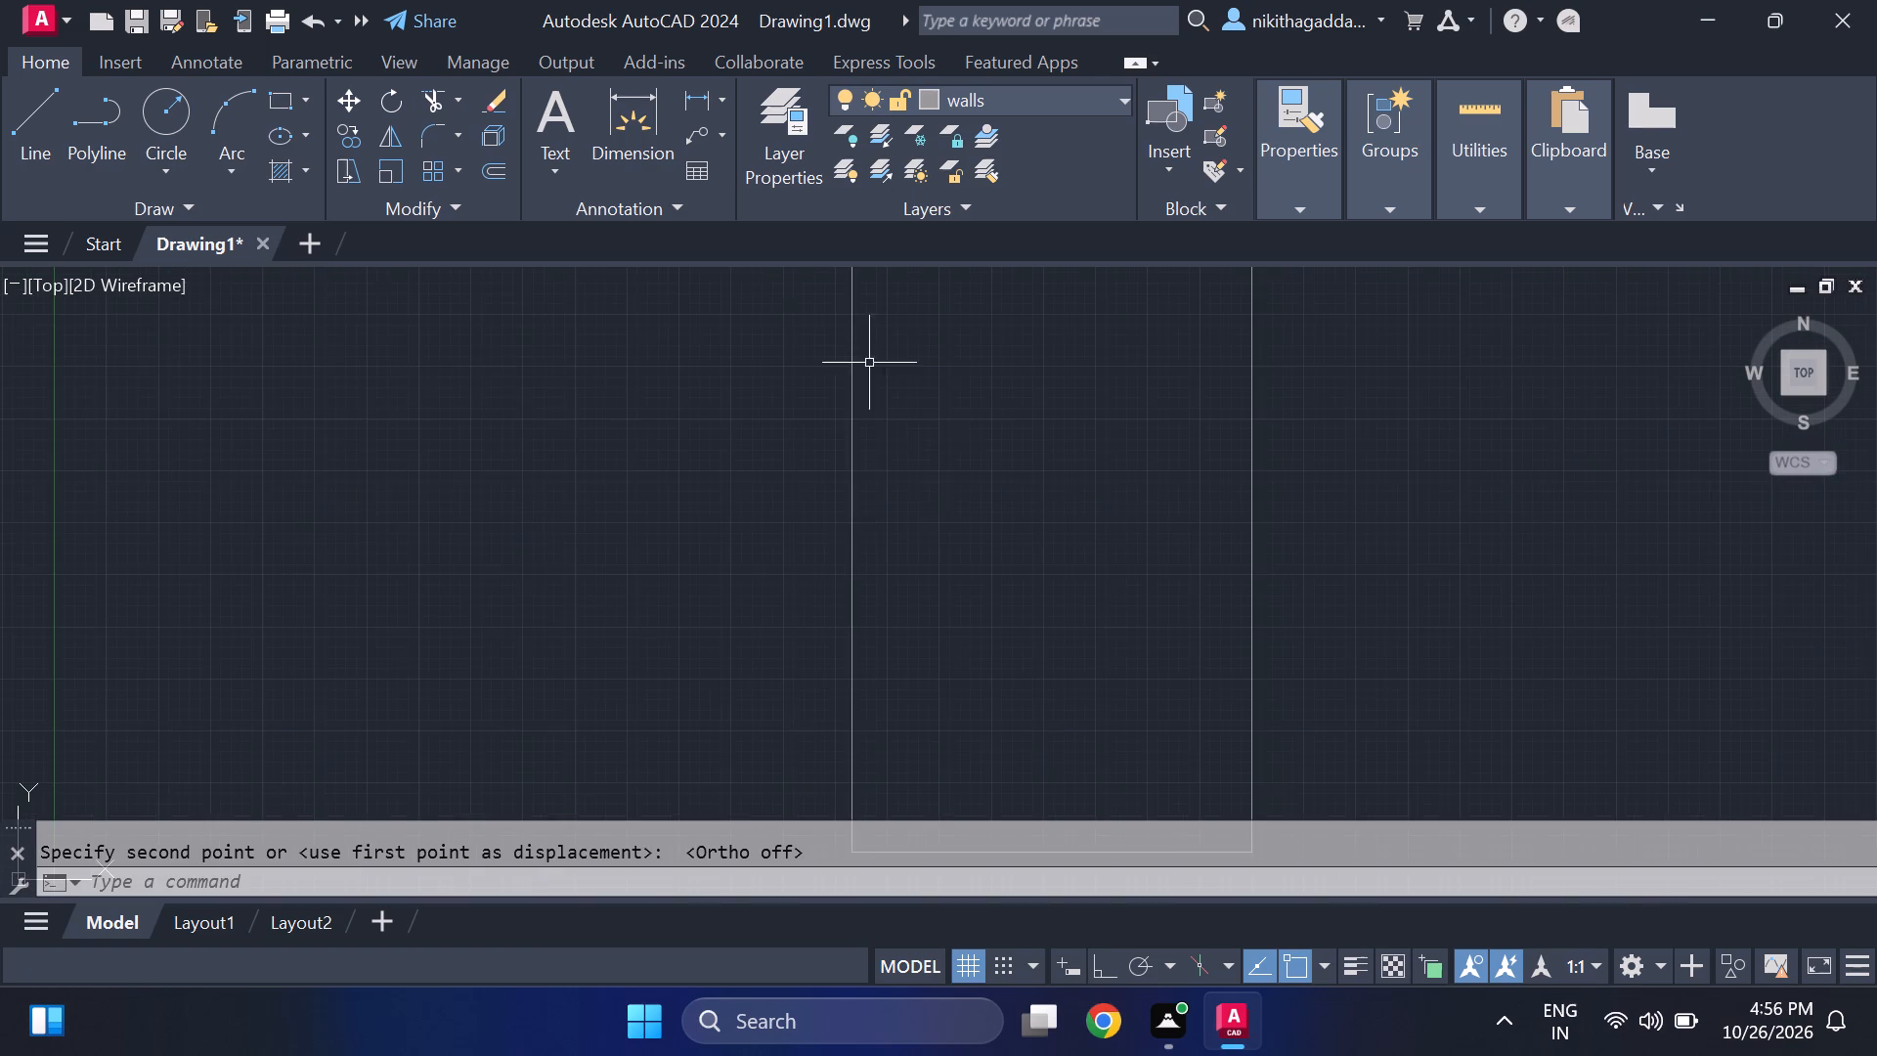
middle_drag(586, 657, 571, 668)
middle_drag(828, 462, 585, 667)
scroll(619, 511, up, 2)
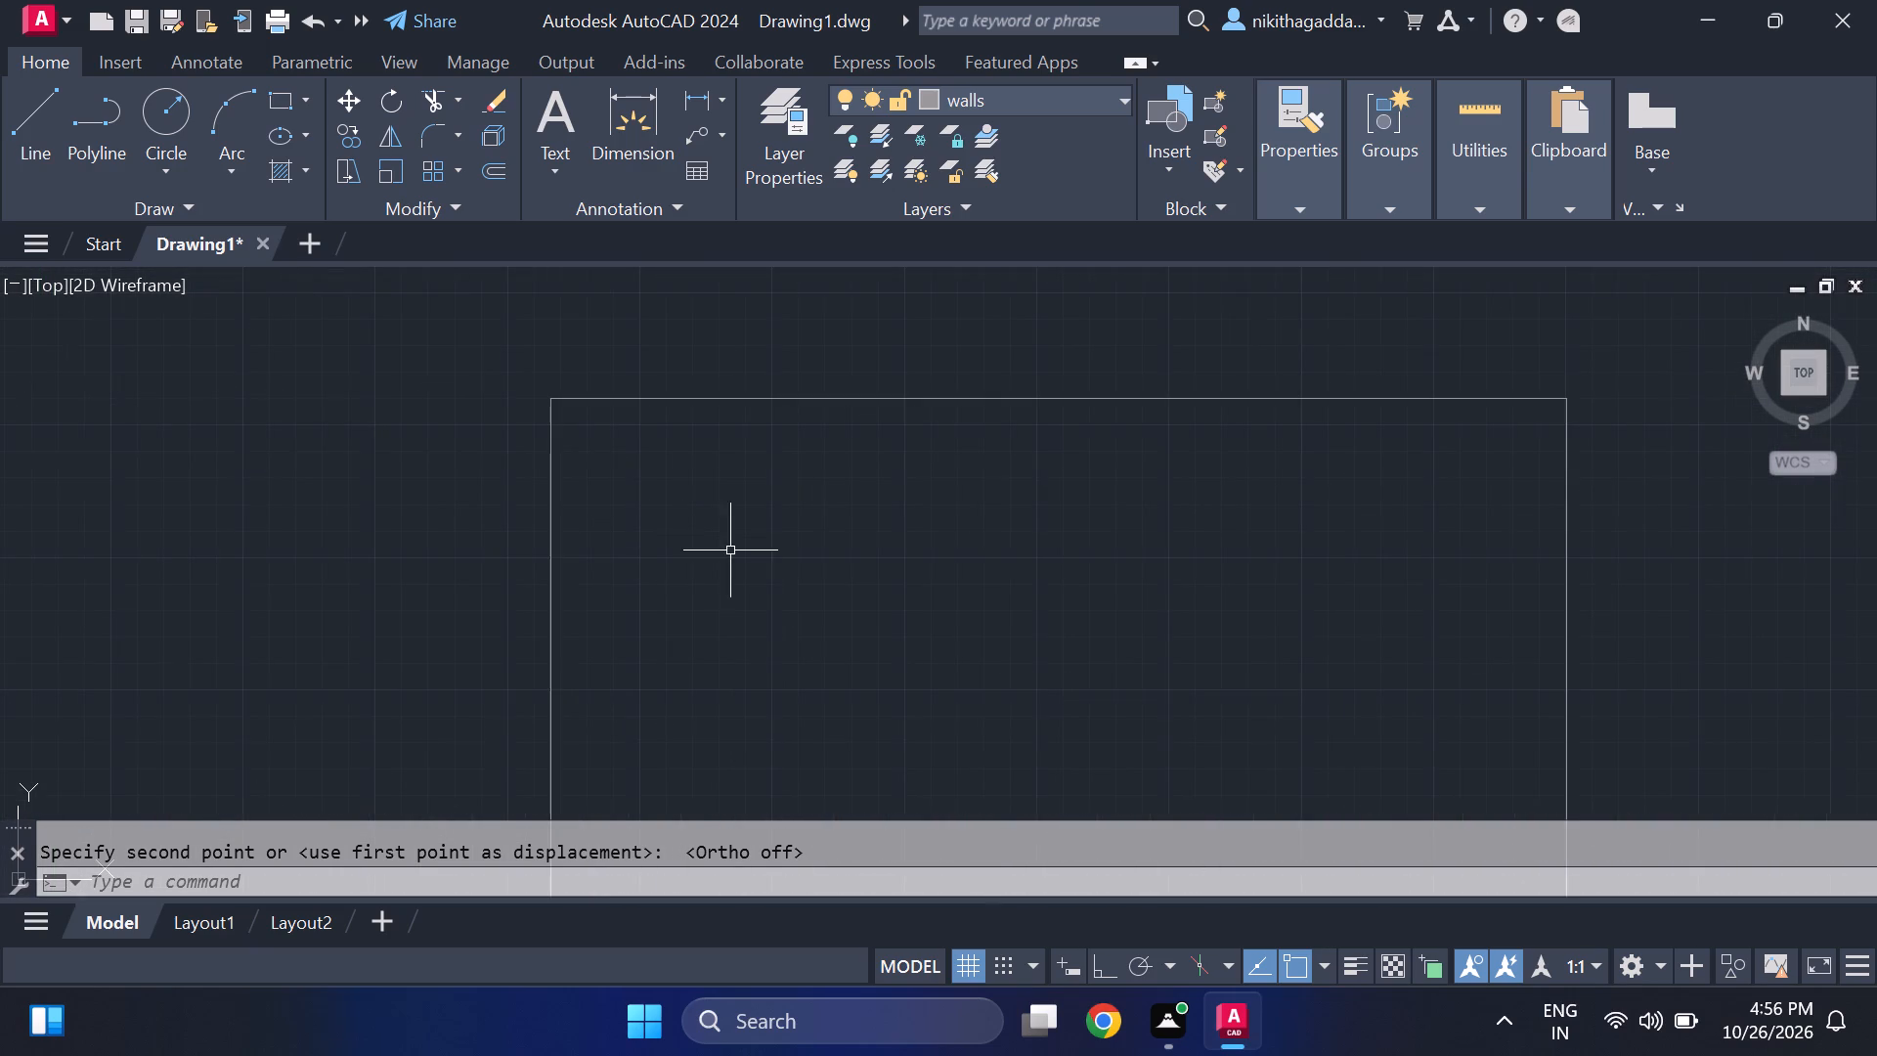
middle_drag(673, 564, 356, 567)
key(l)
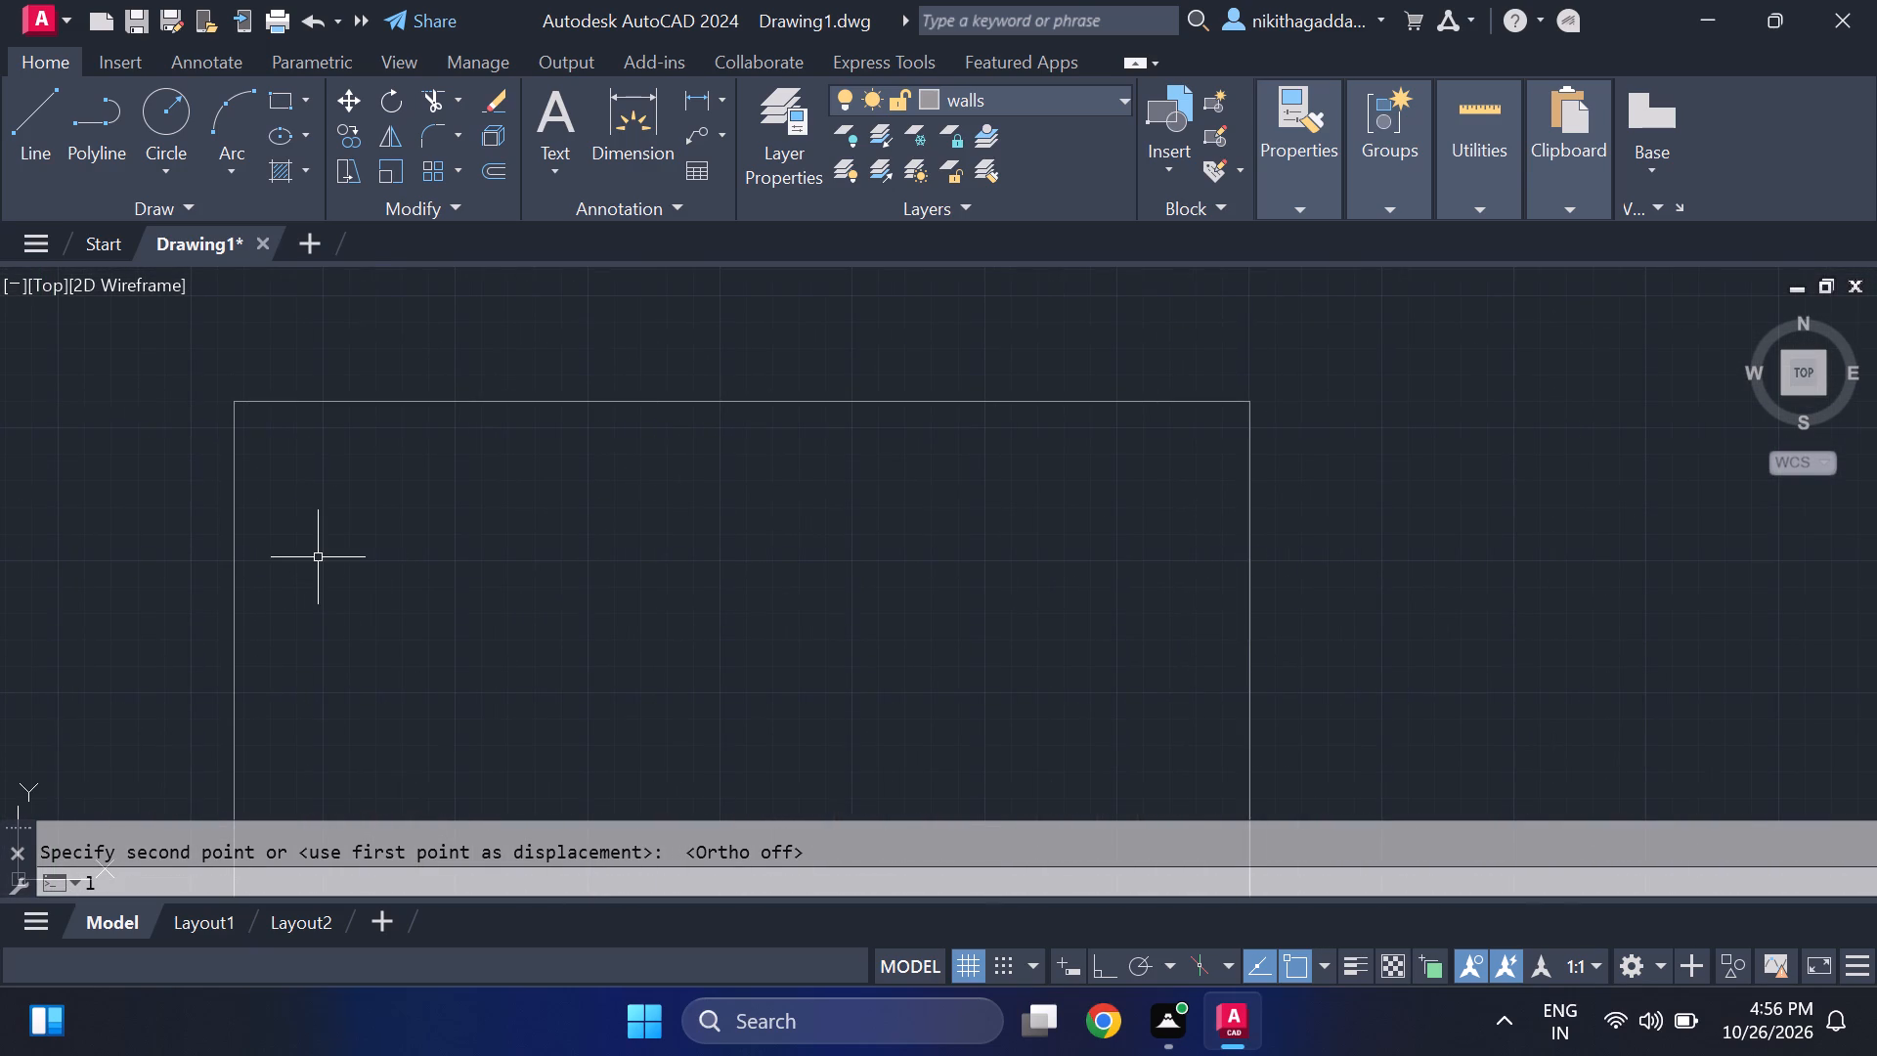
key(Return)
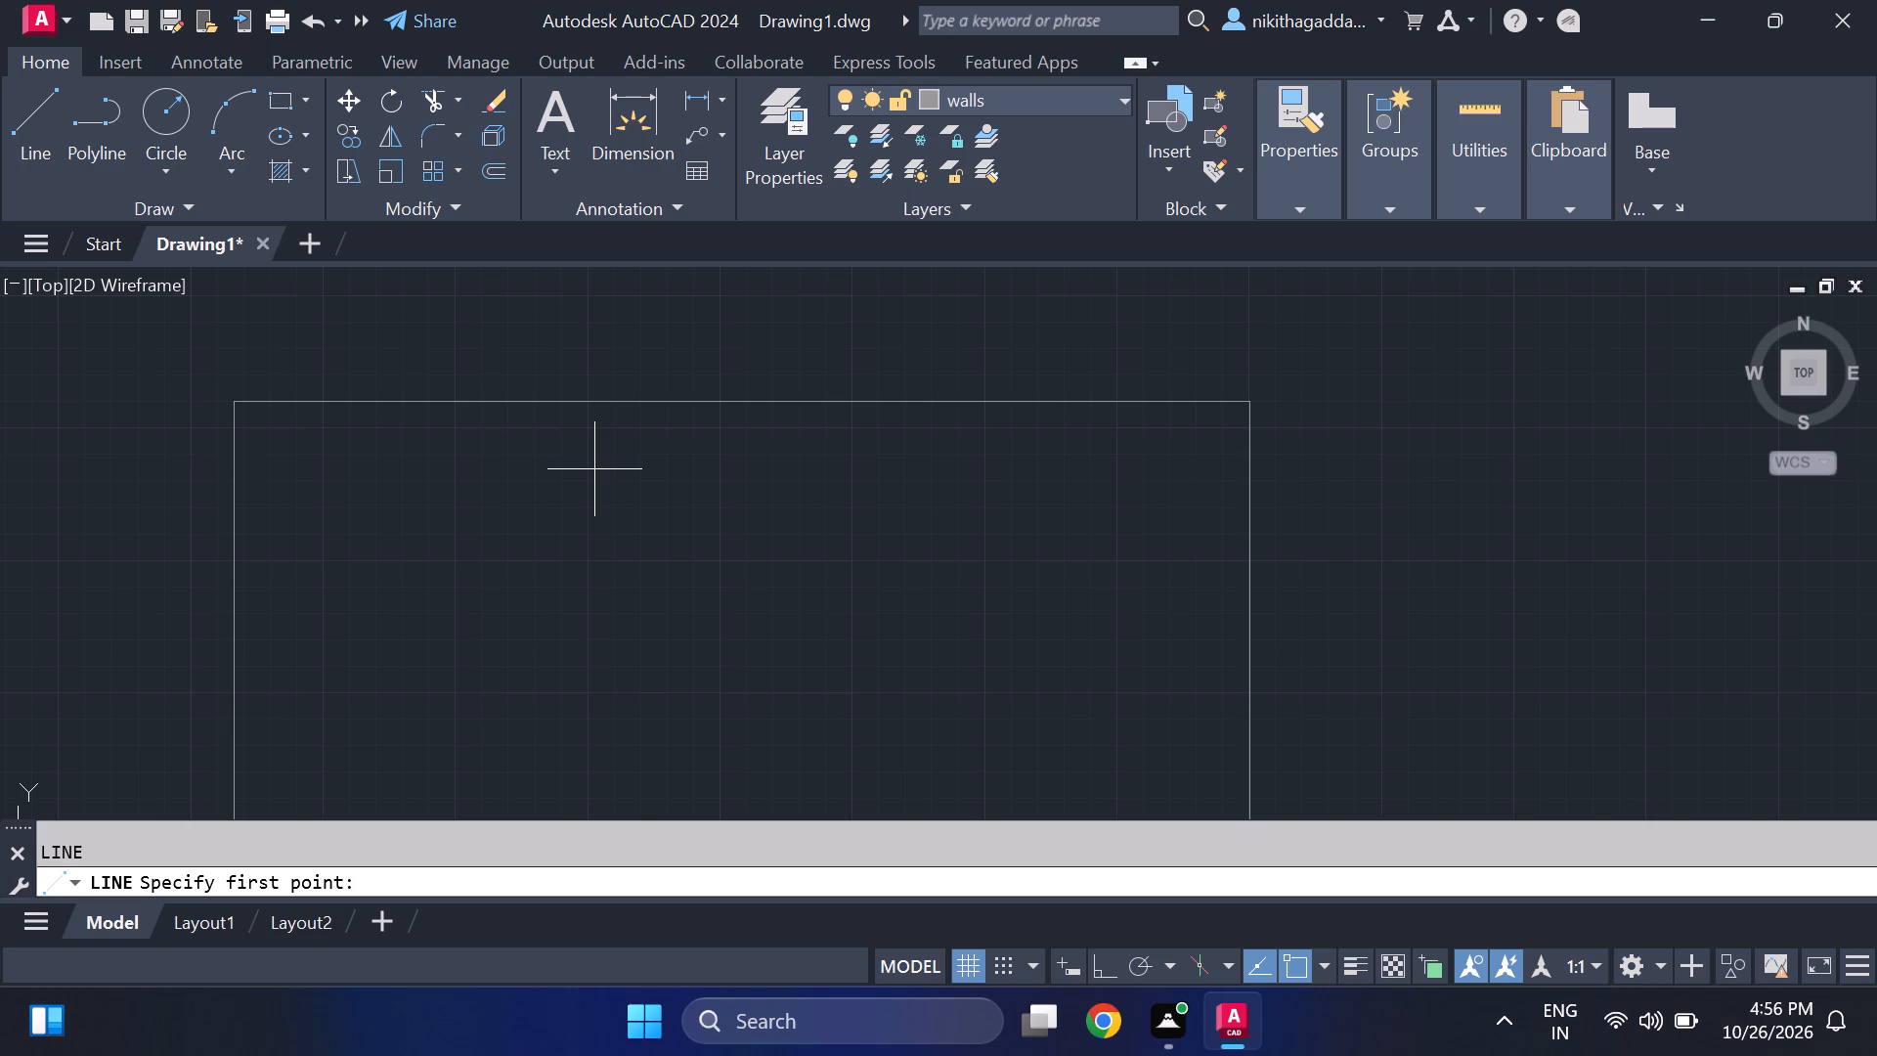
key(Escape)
Offset the top line of the site boundary 2' downward, into the site.
text(of)
key(Return)
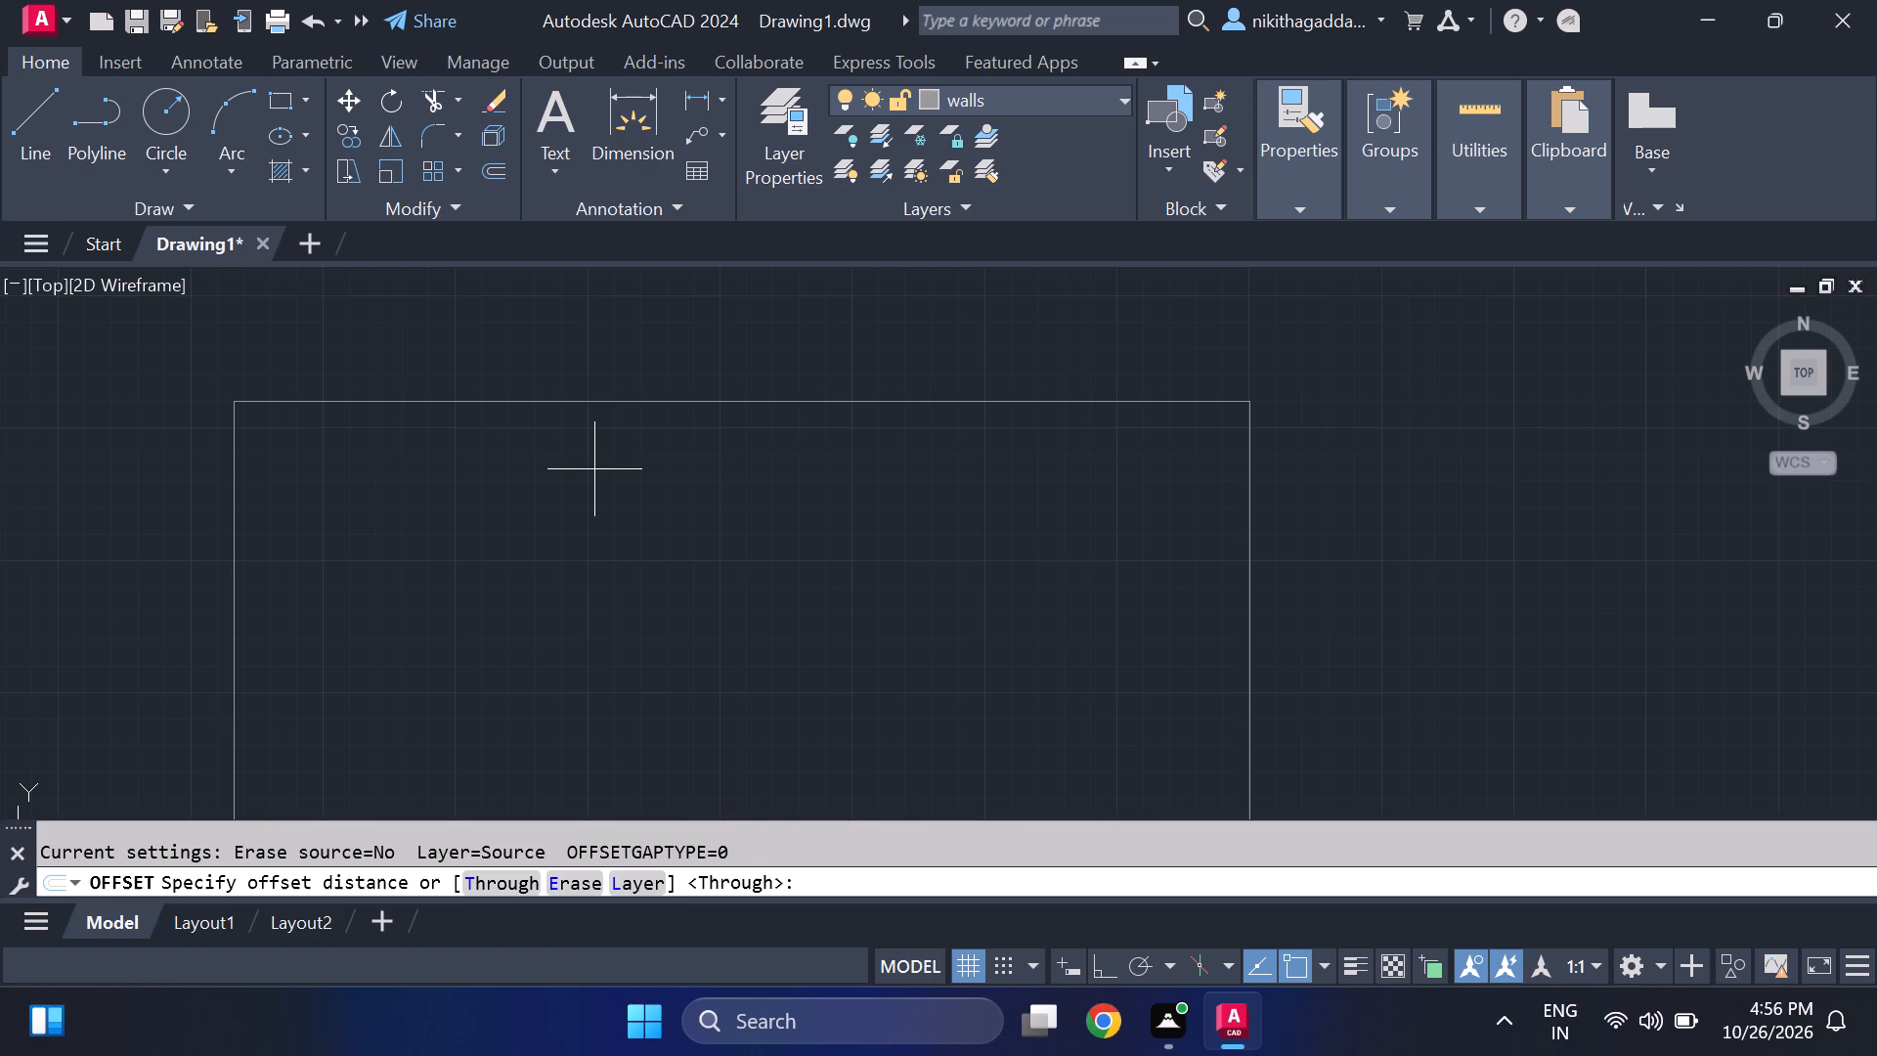
text(2')
key(Return)
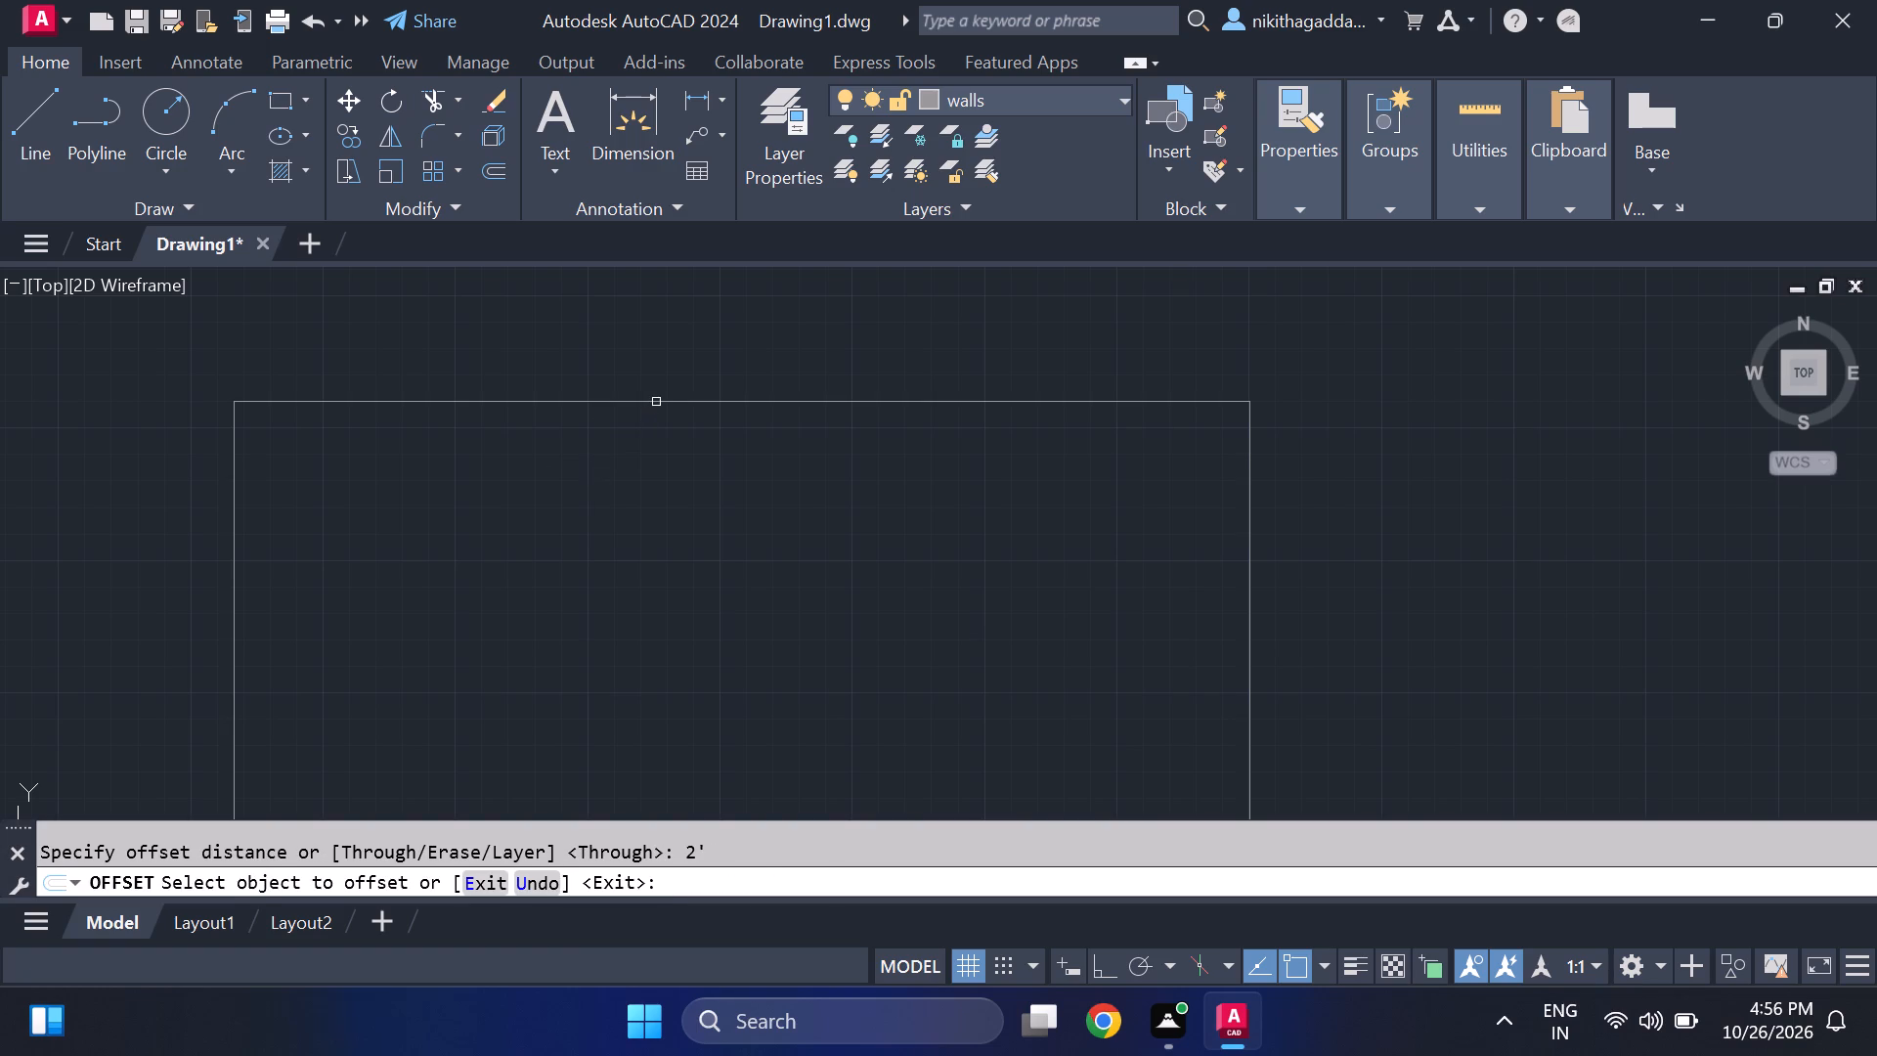
click(656, 402)
click(685, 562)
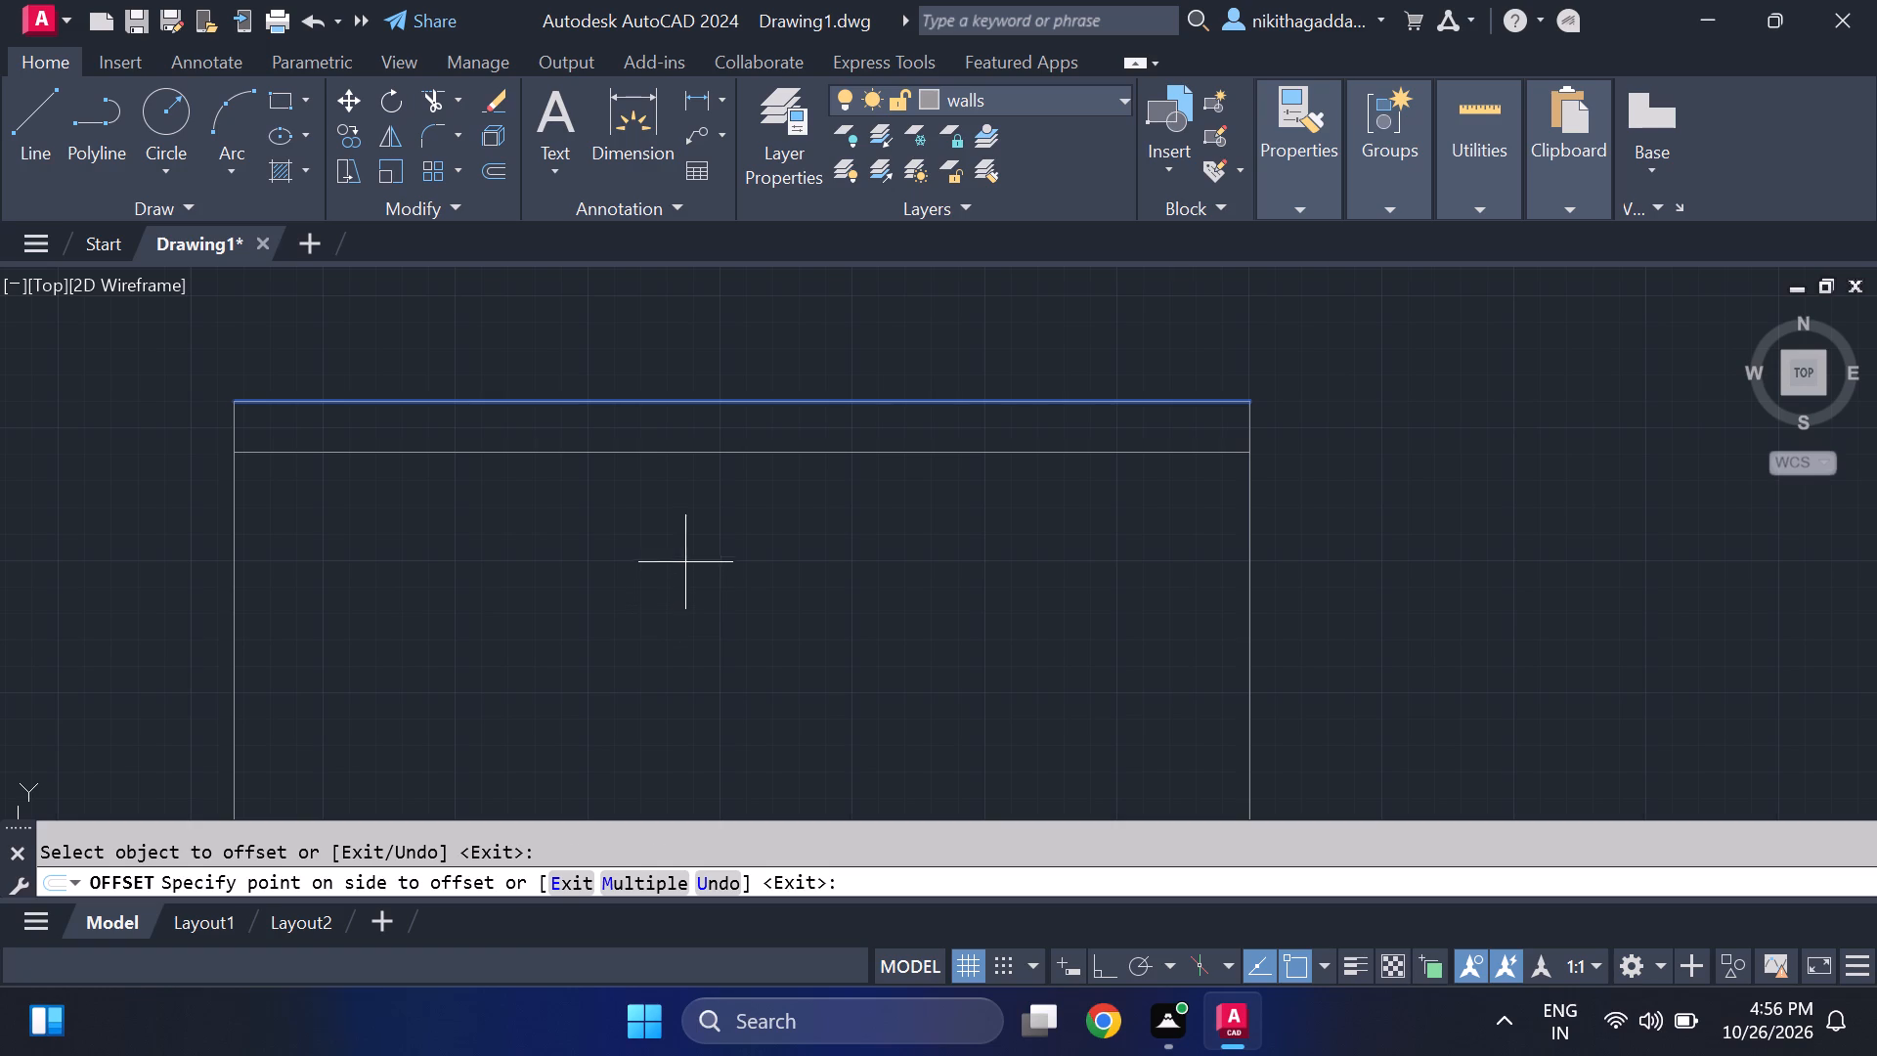
key(Escape)
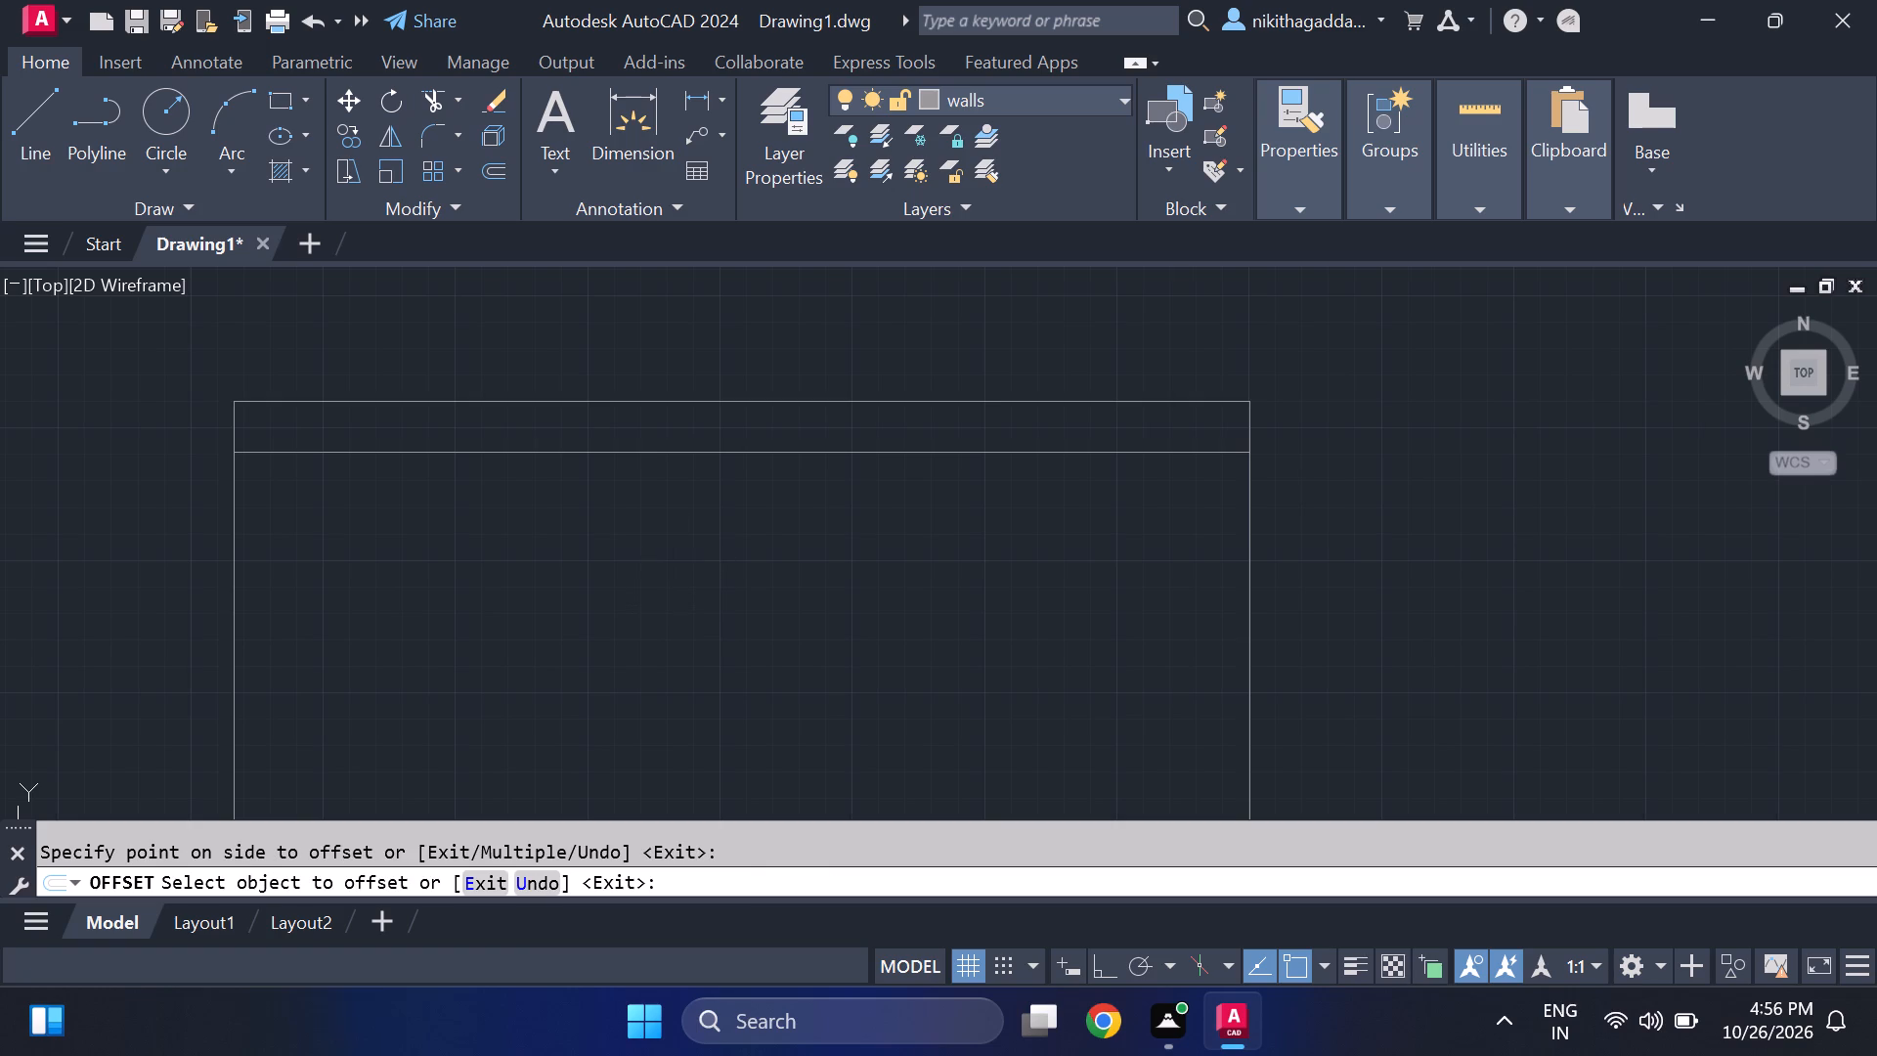
Offset the left and right site boundary lines 2' inward.
key(space)
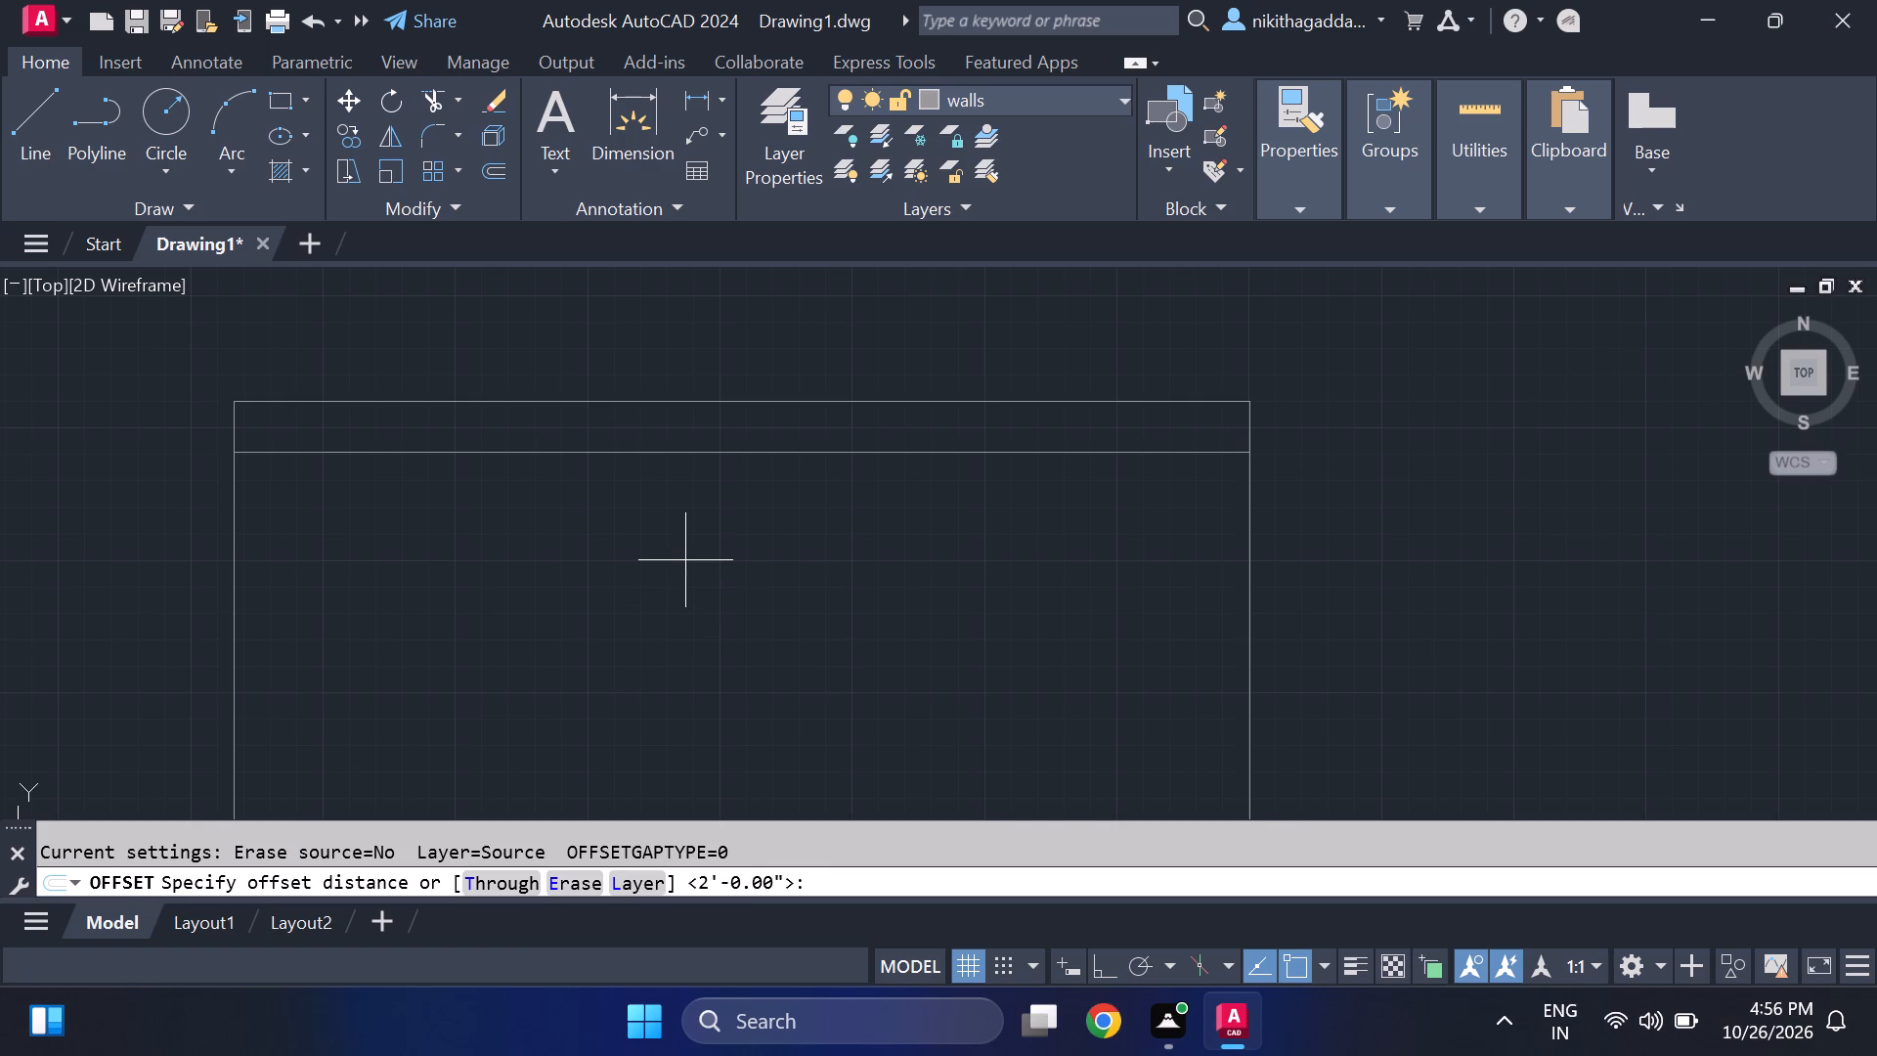
text(2')
key(Return)
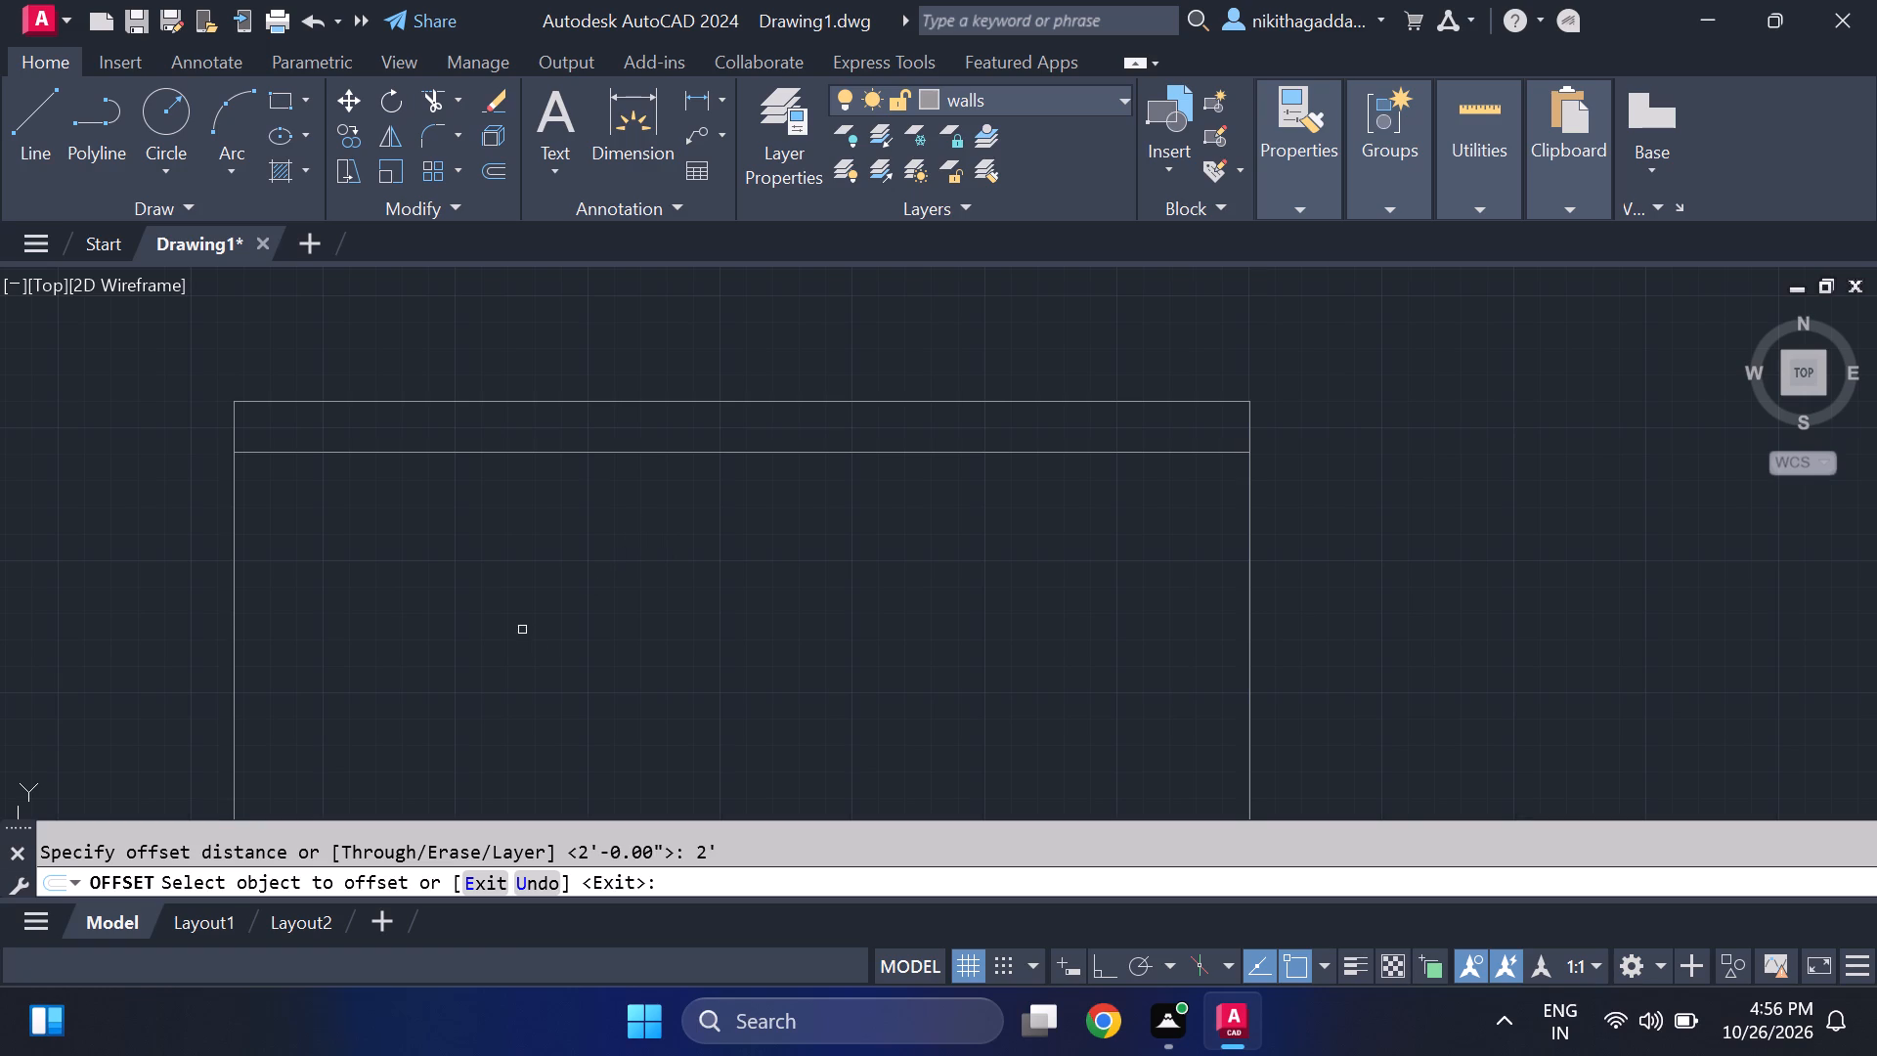
drag(238, 589, 220, 582)
click(395, 621)
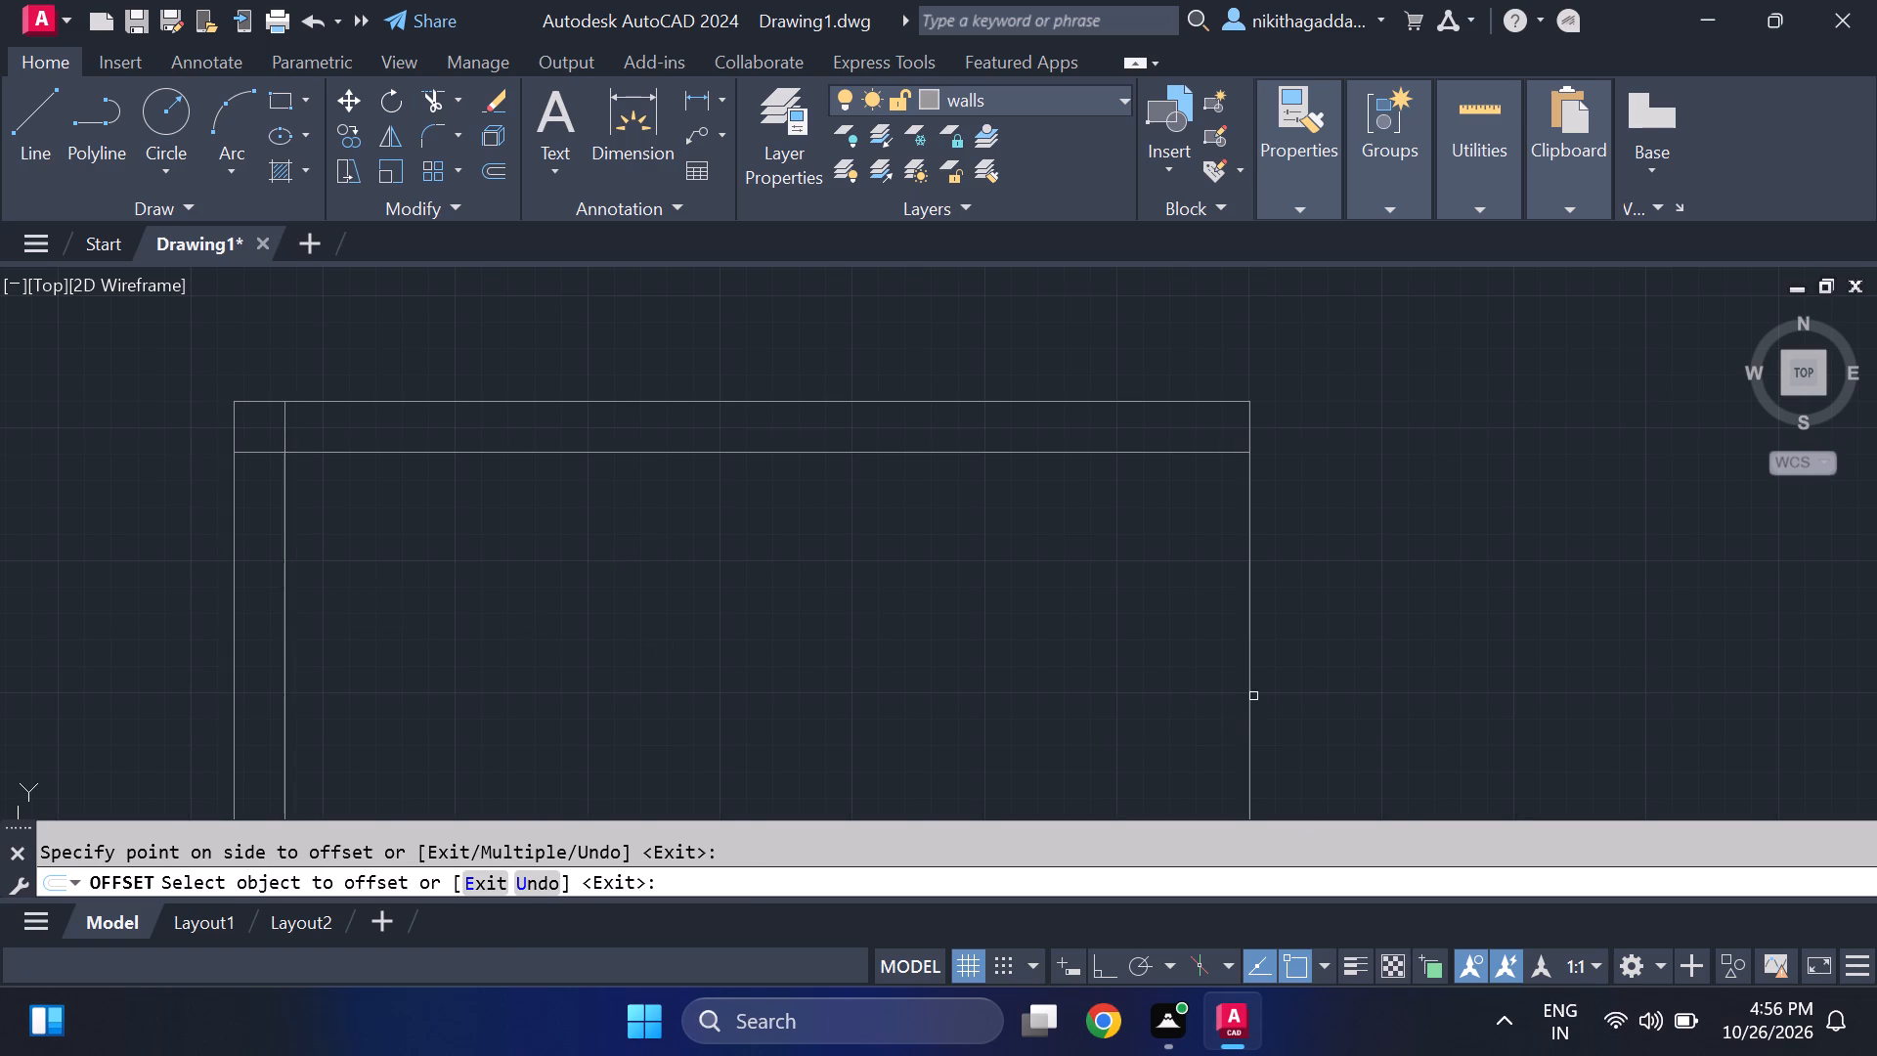
click(1253, 696)
click(970, 682)
key(Escape)
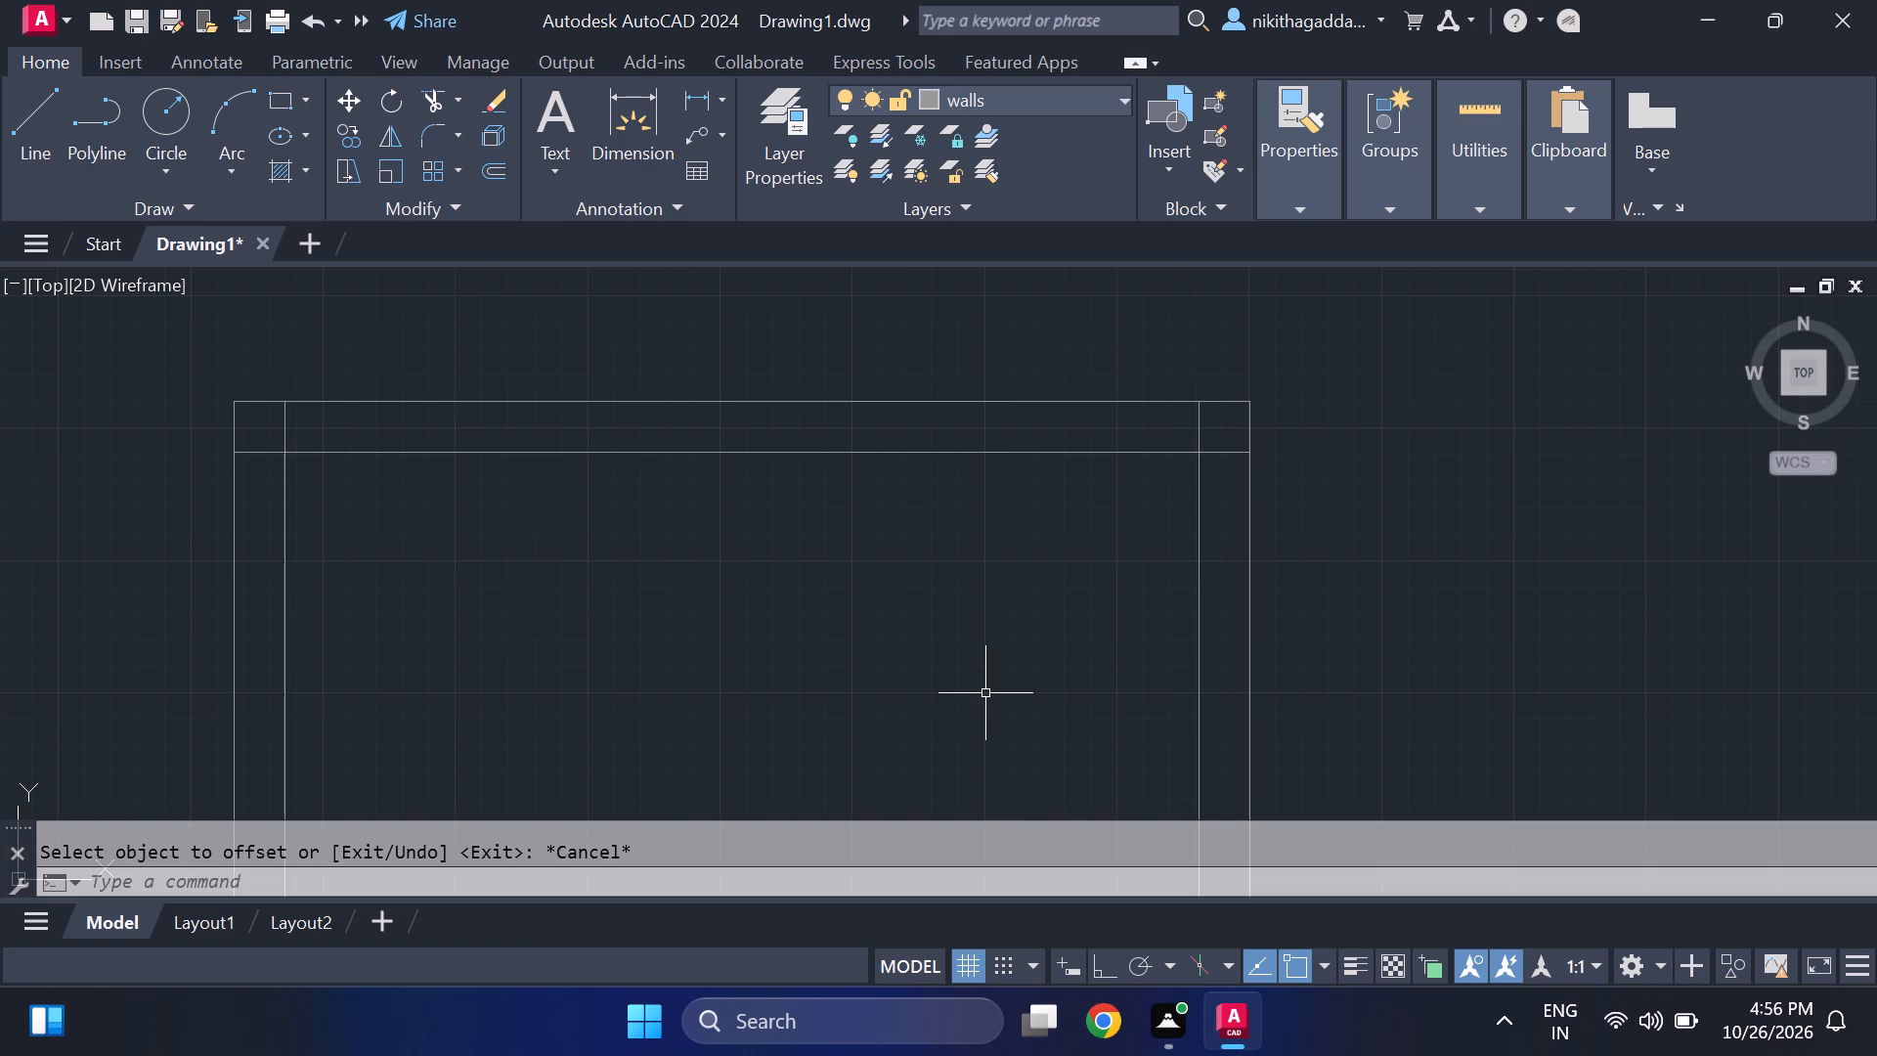
Trim the overlapping ends of the 2' offset lines at the site's upper-left and upper-right corners to form clean inner corners.
text(tr)
key(Return)
scroll(345, 417, up, 1)
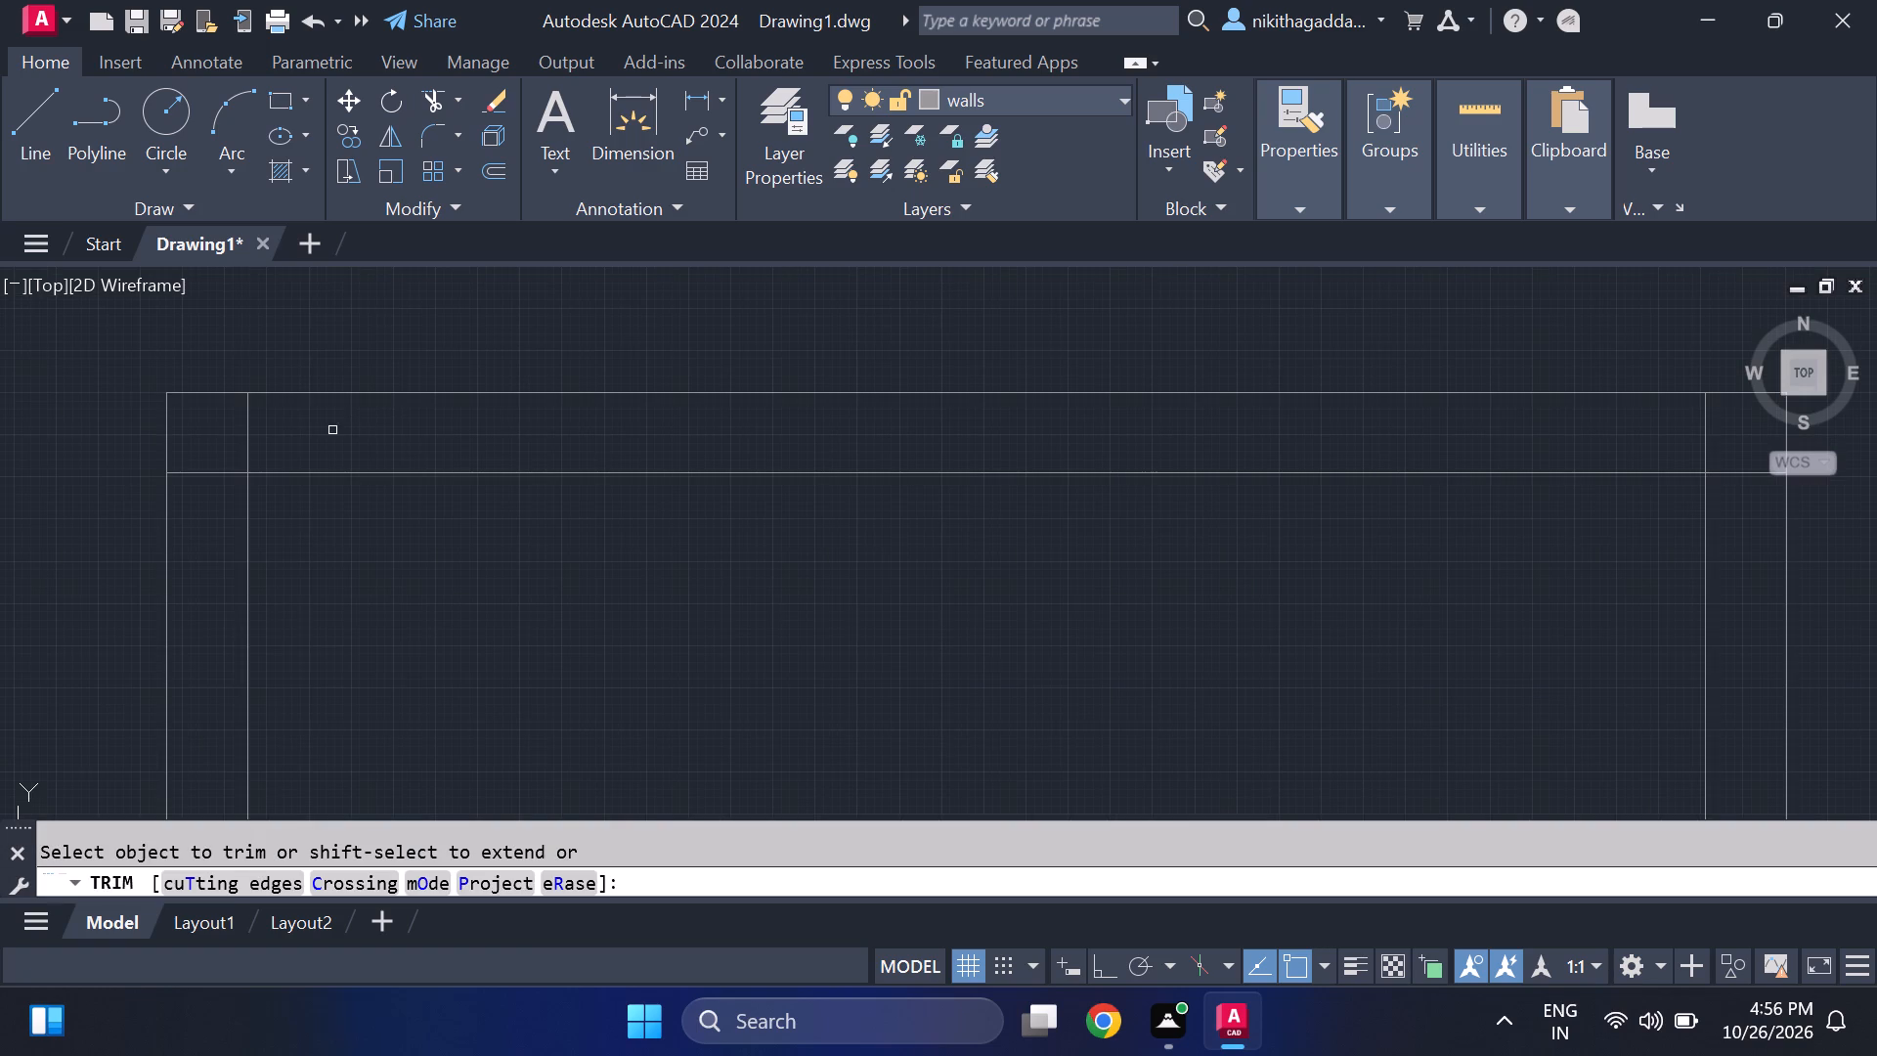
drag(326, 429, 188, 499)
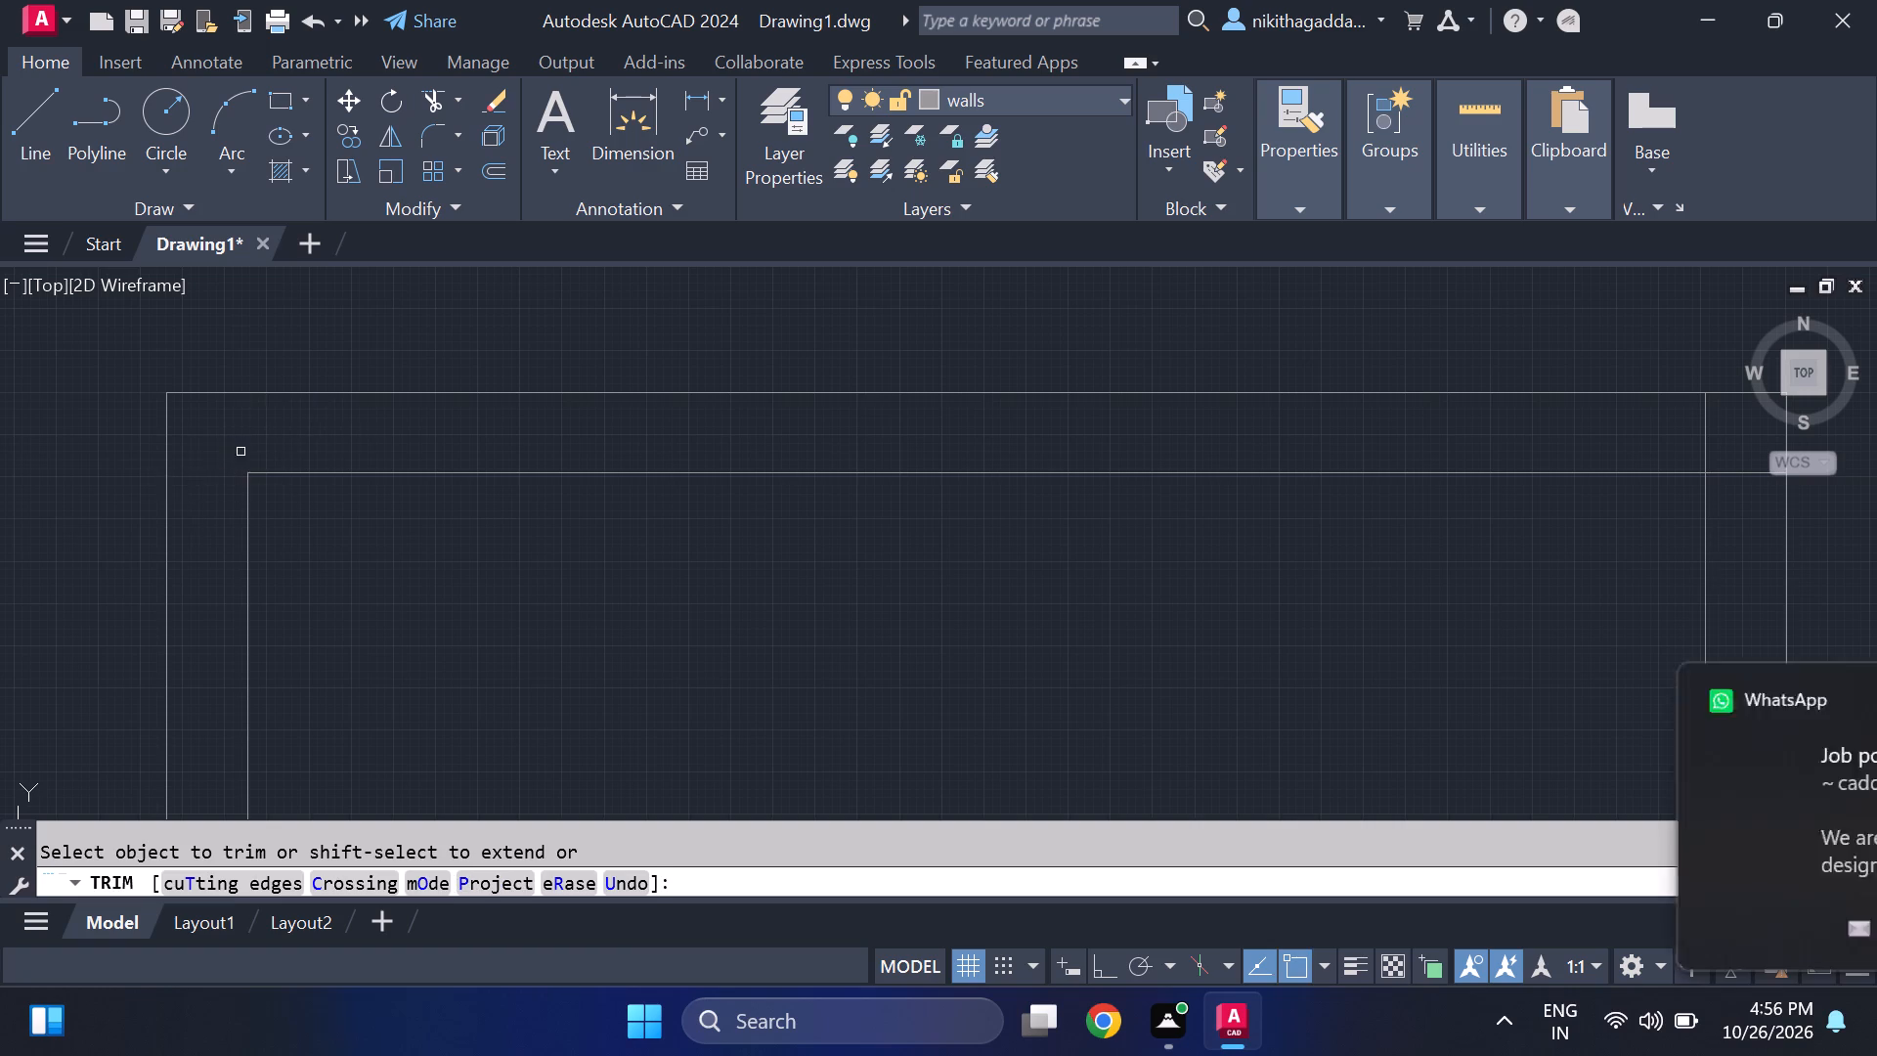
scroll(417, 419, down, 3)
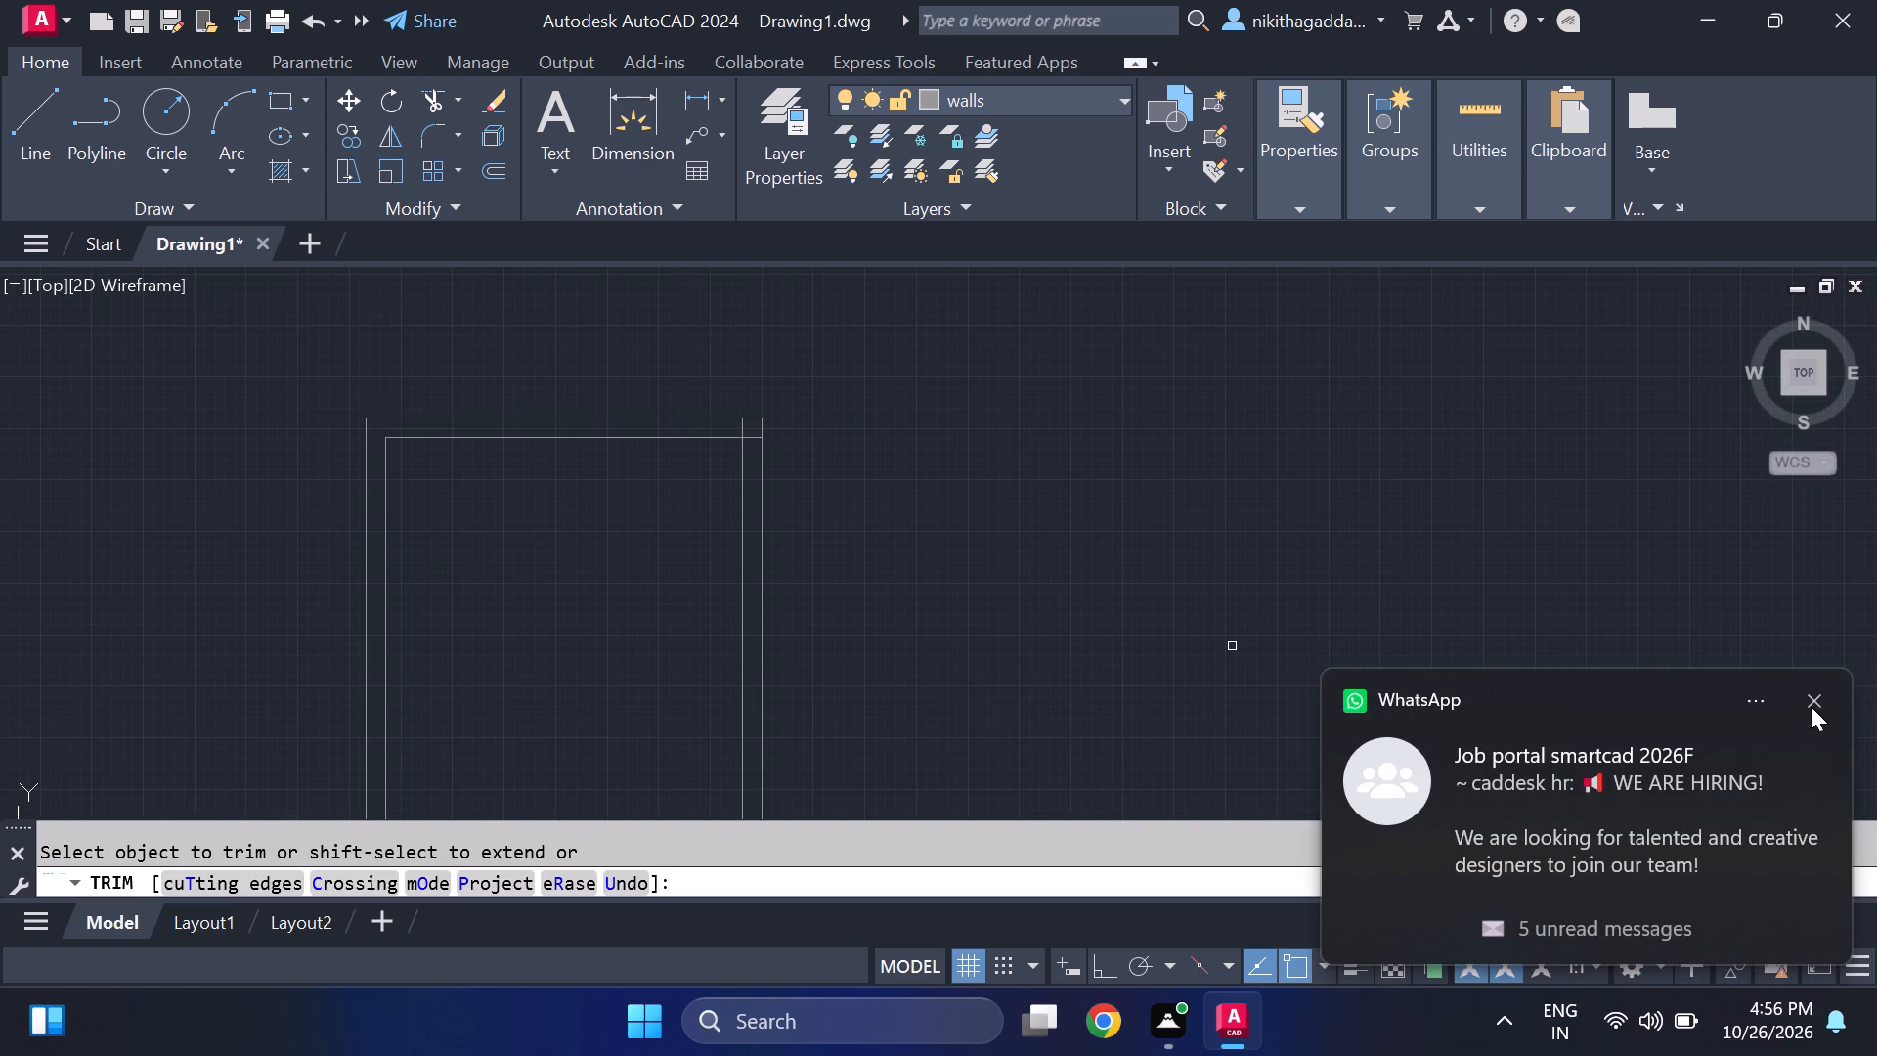
click(1810, 703)
scroll(687, 420, up, 2)
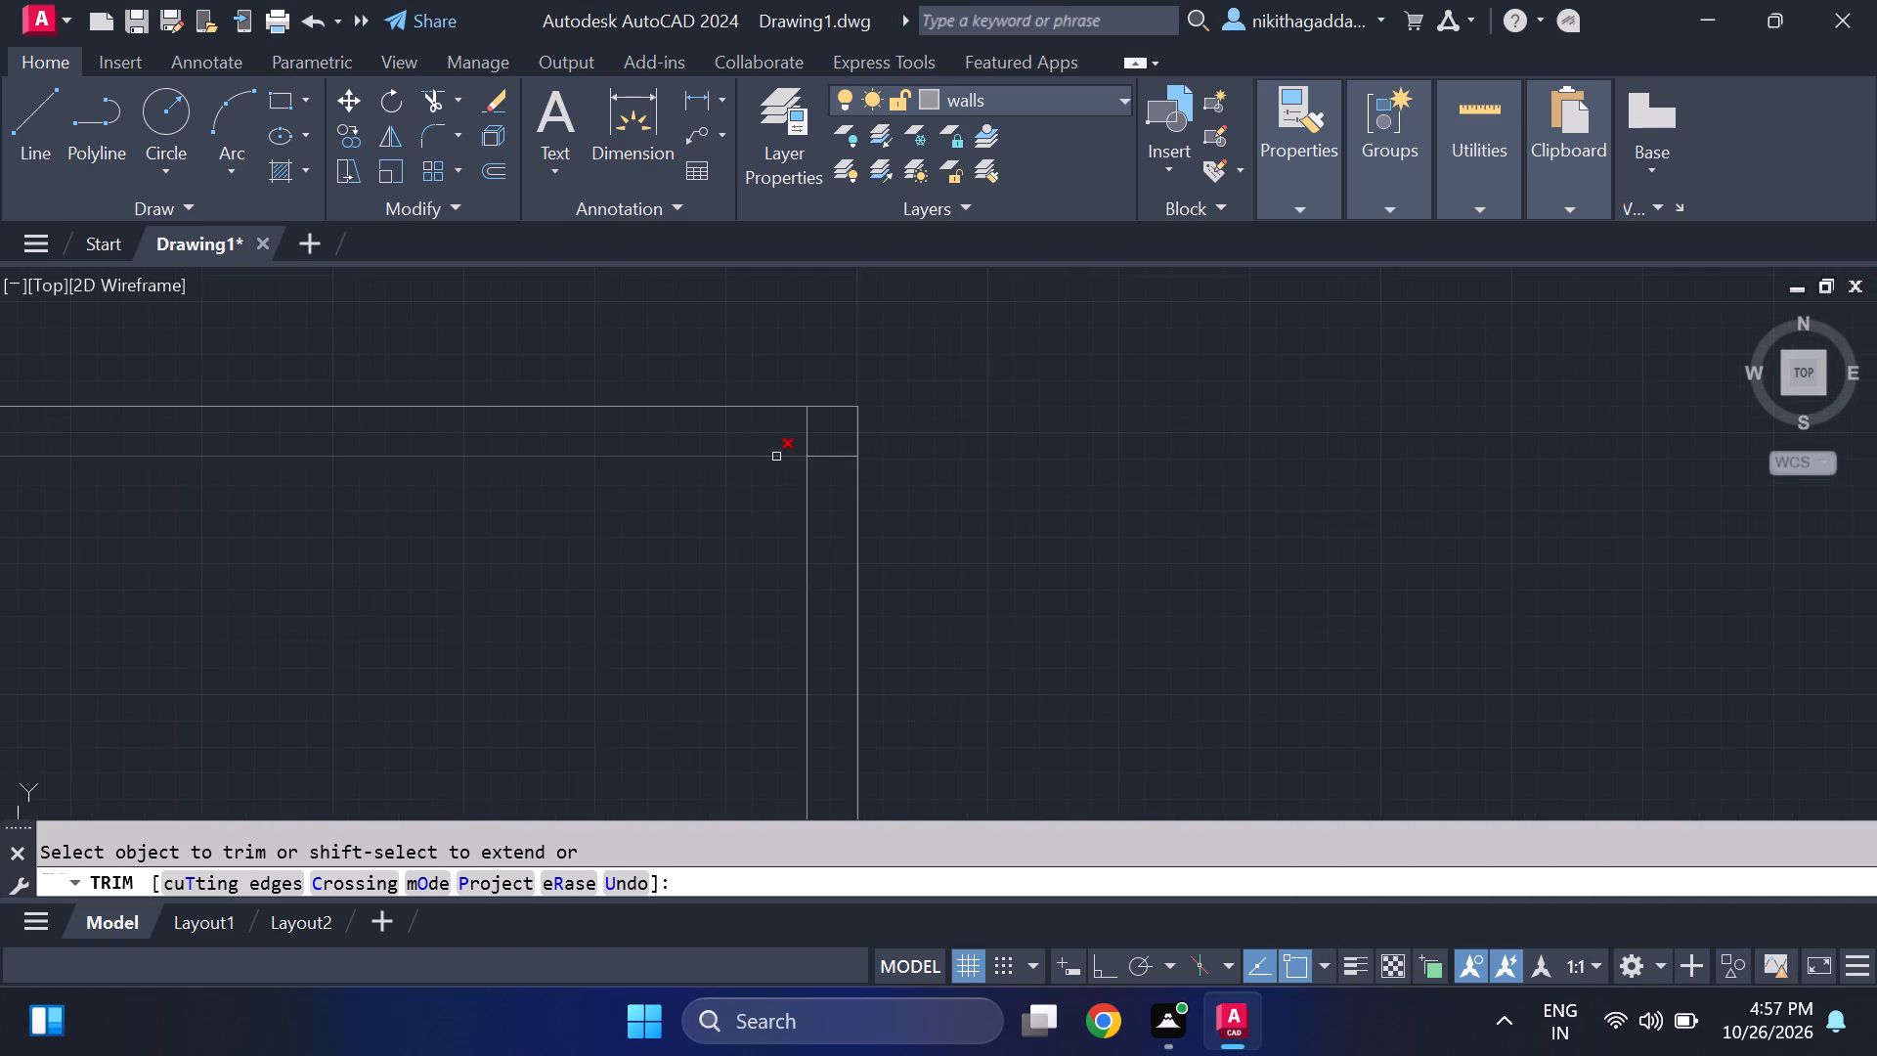
scroll(800, 445, up, 2)
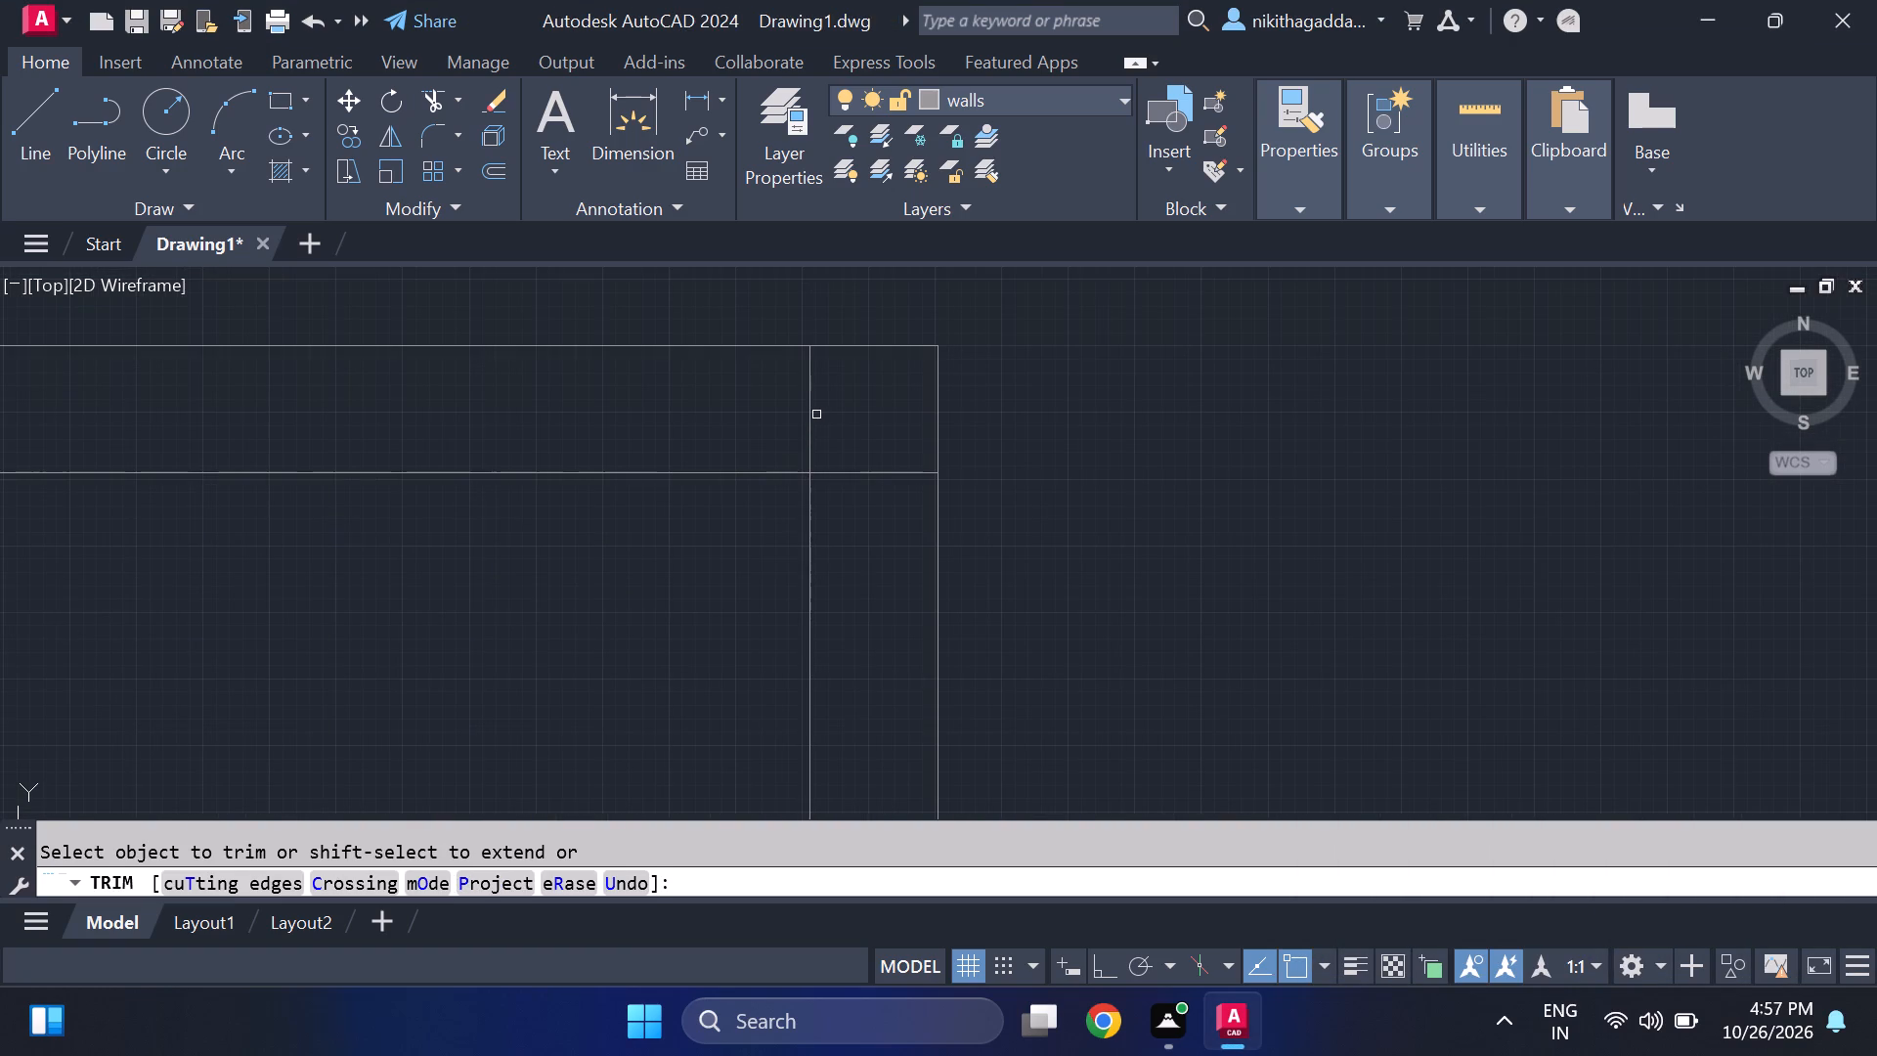
drag(816, 415, 900, 522)
Look over the site rectangle and its inner offset lines from top to bottom, and end the trimming.
scroll(895, 500, down, 5)
middle_drag(747, 657, 719, 428)
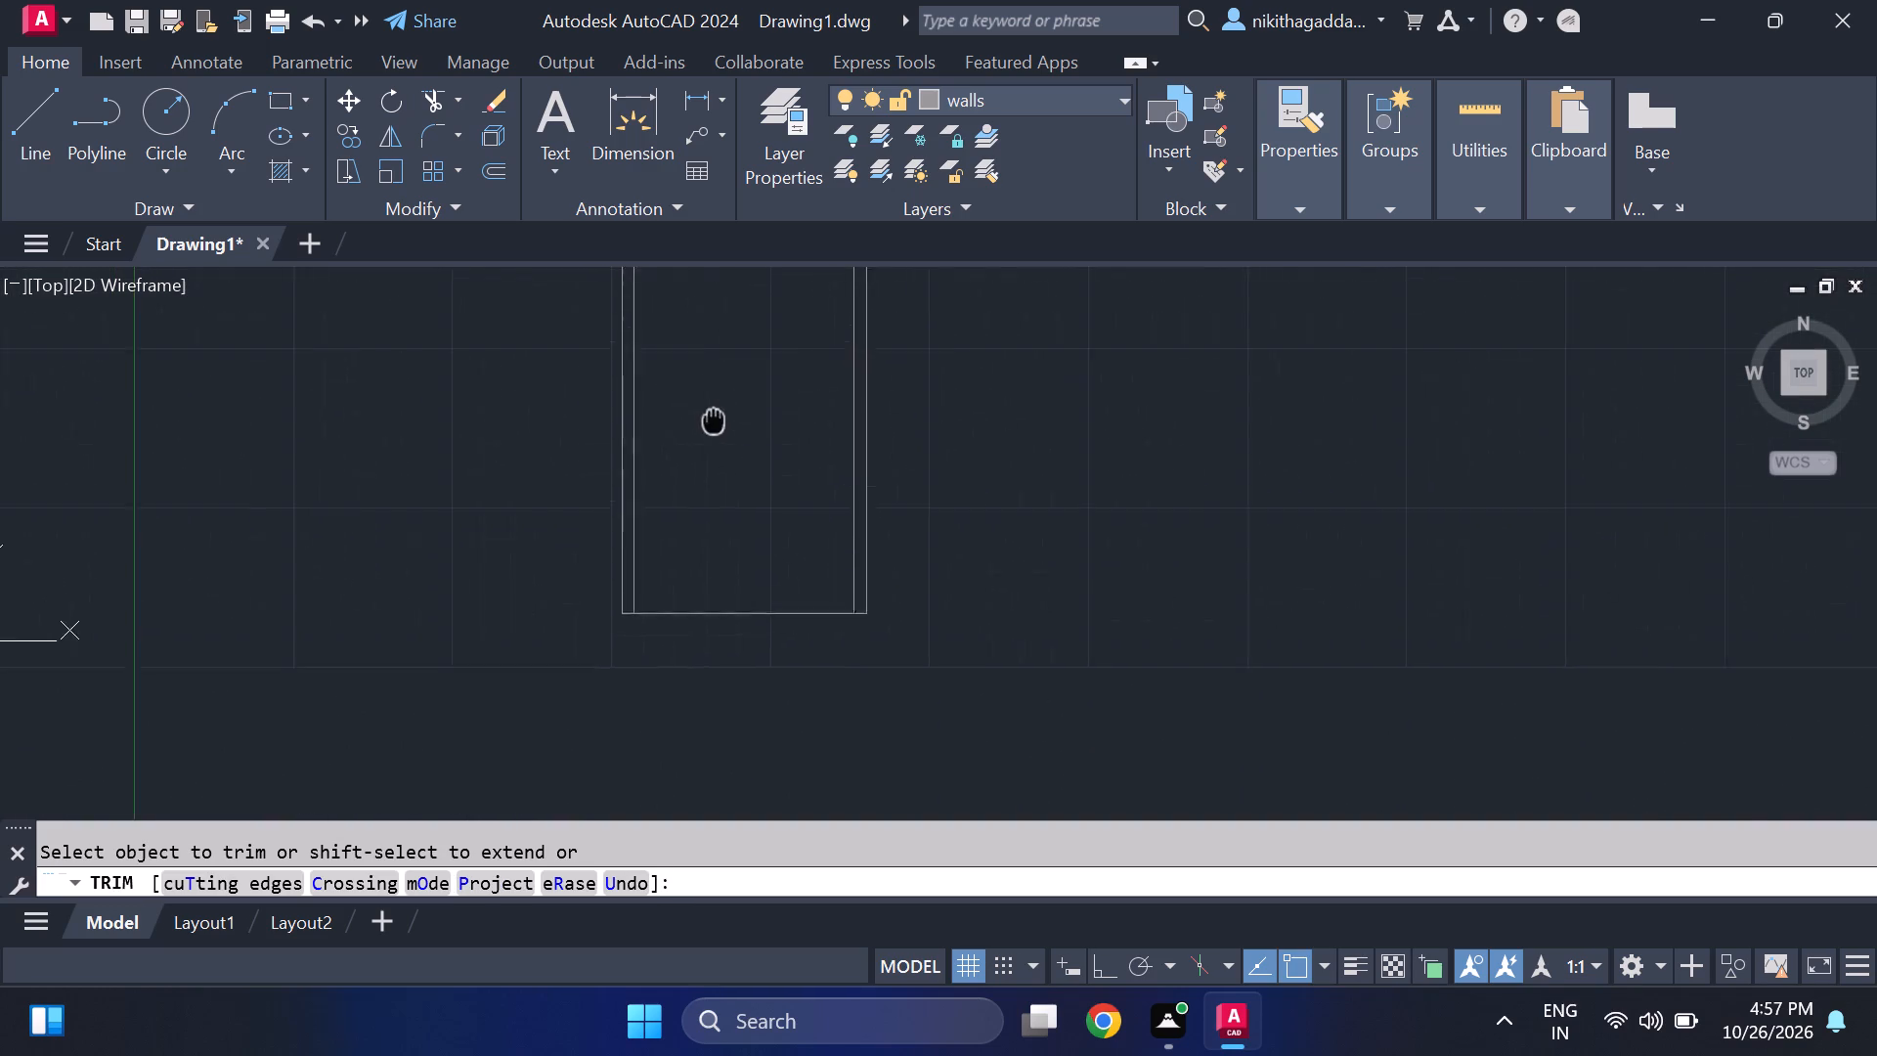
middle_drag(719, 428, 744, 681)
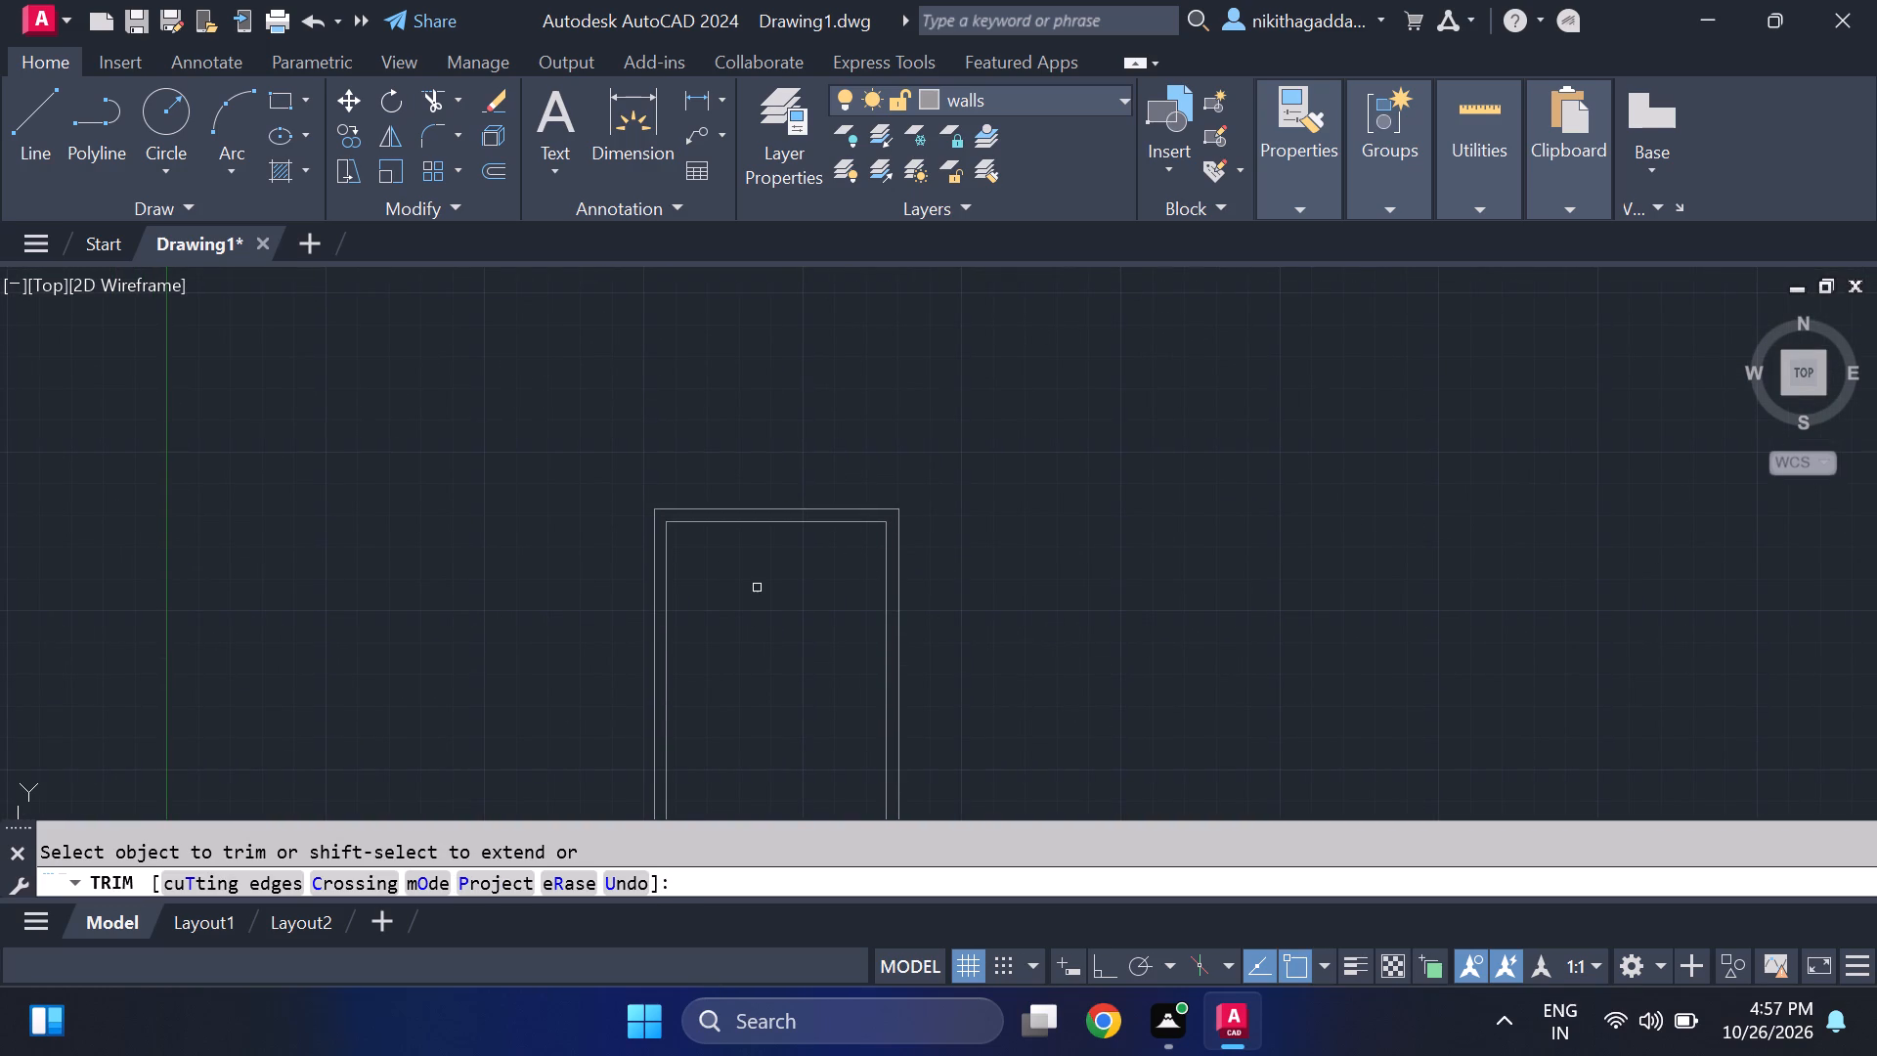
middle_drag(757, 588, 729, 708)
scroll(633, 686, up, 2)
middle_drag(861, 742, 822, 682)
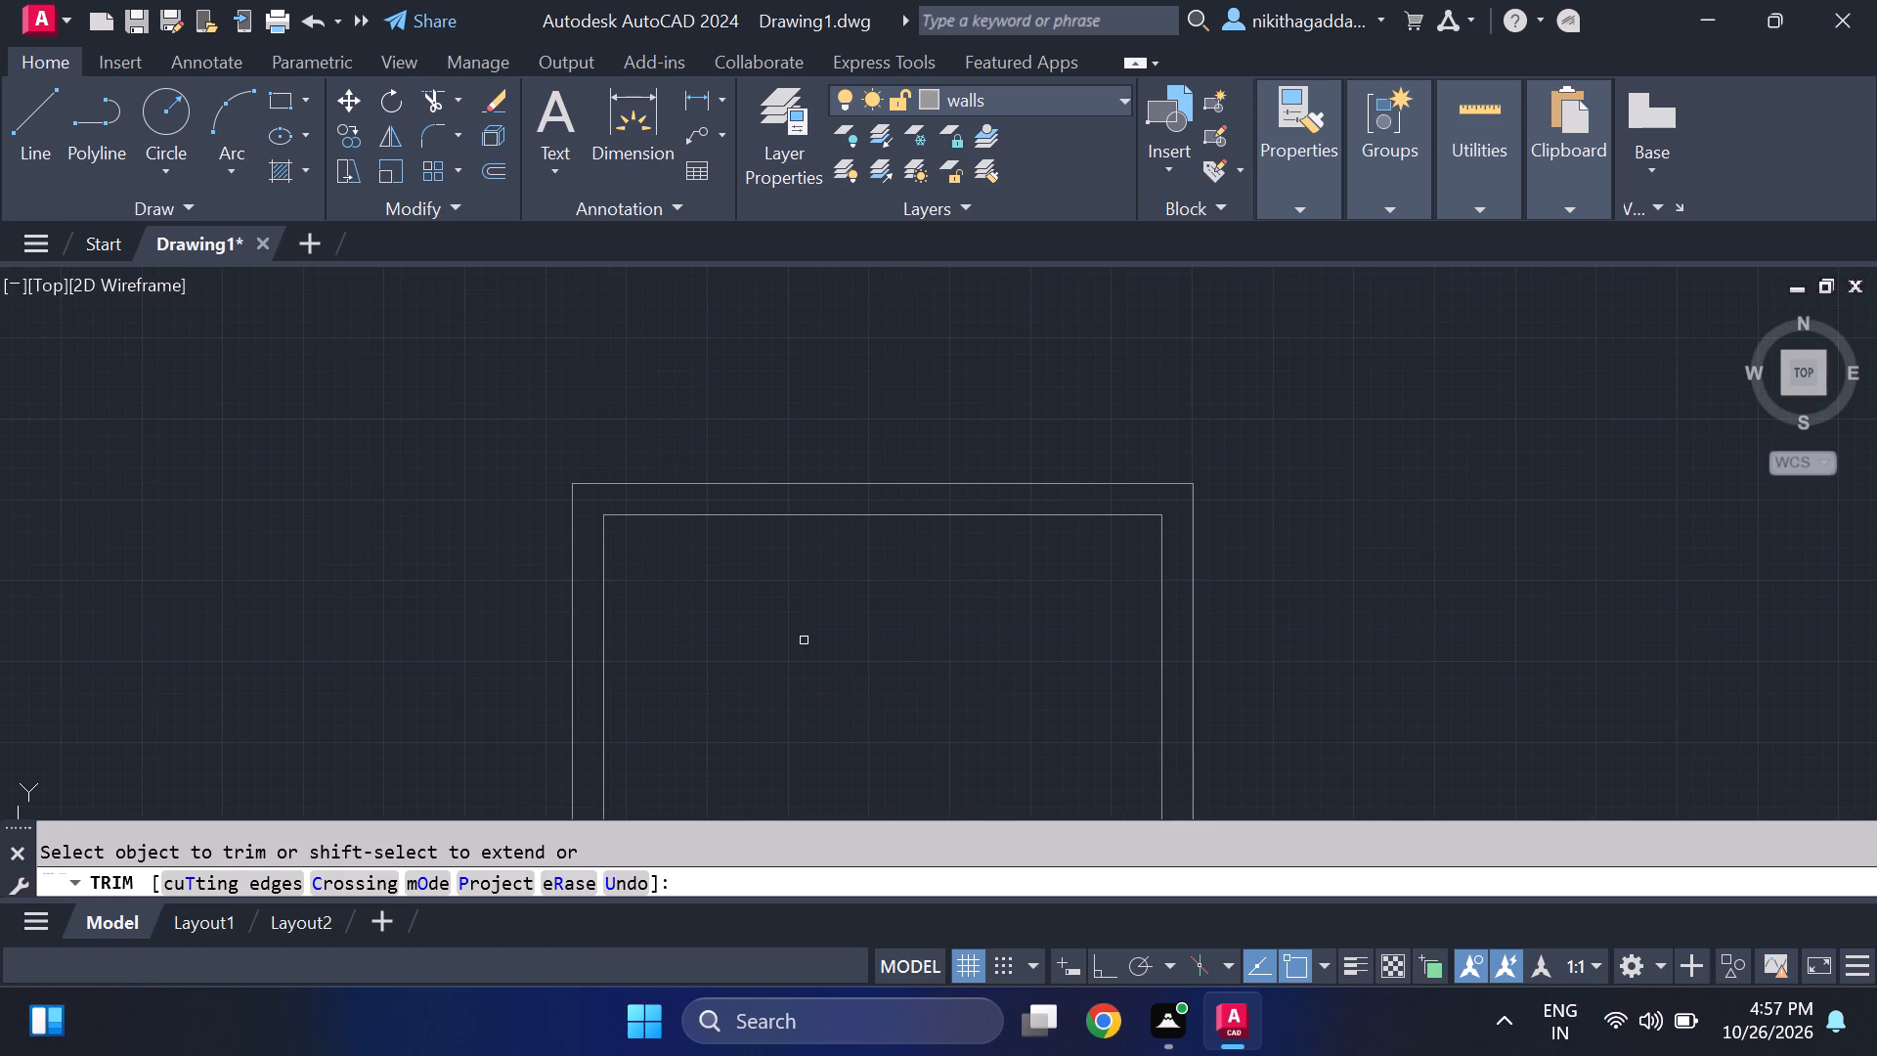
middle_drag(769, 610, 762, 484)
scroll(766, 447, down, 2)
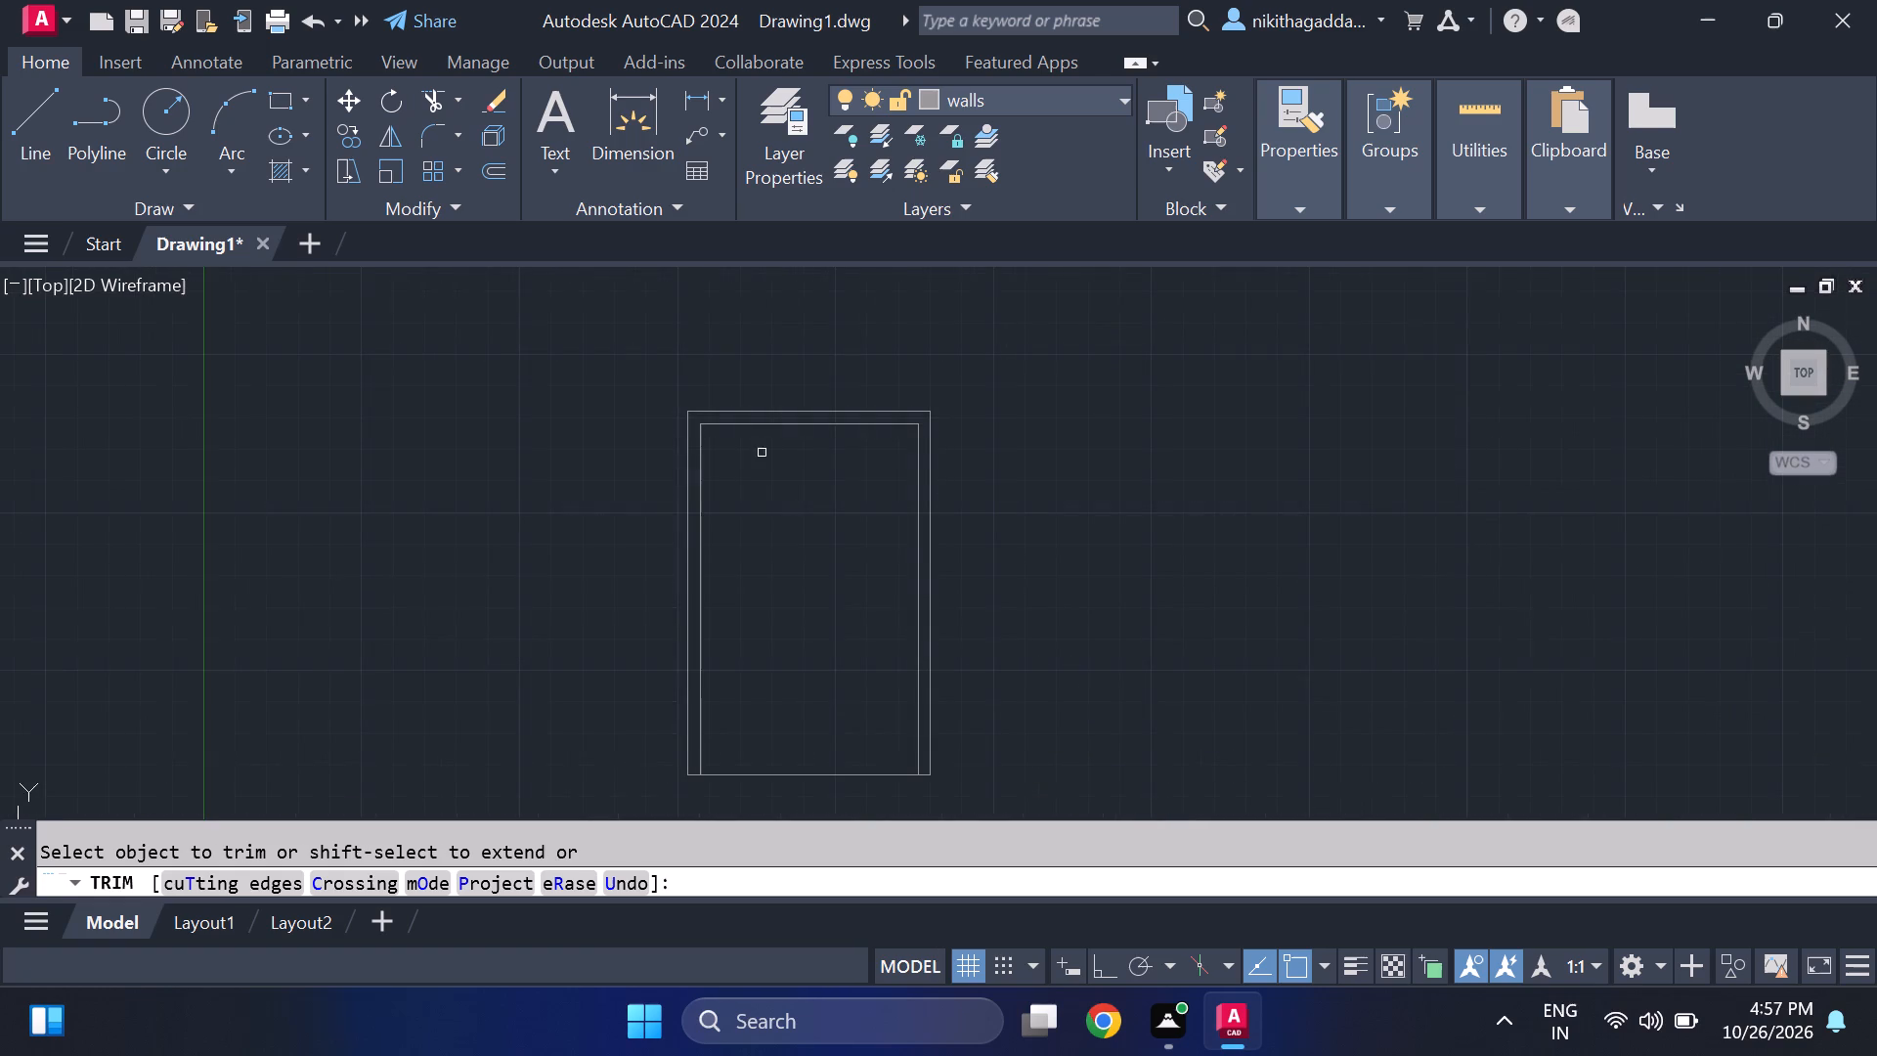
scroll(752, 564, up, 1)
middle_drag(765, 586, 768, 592)
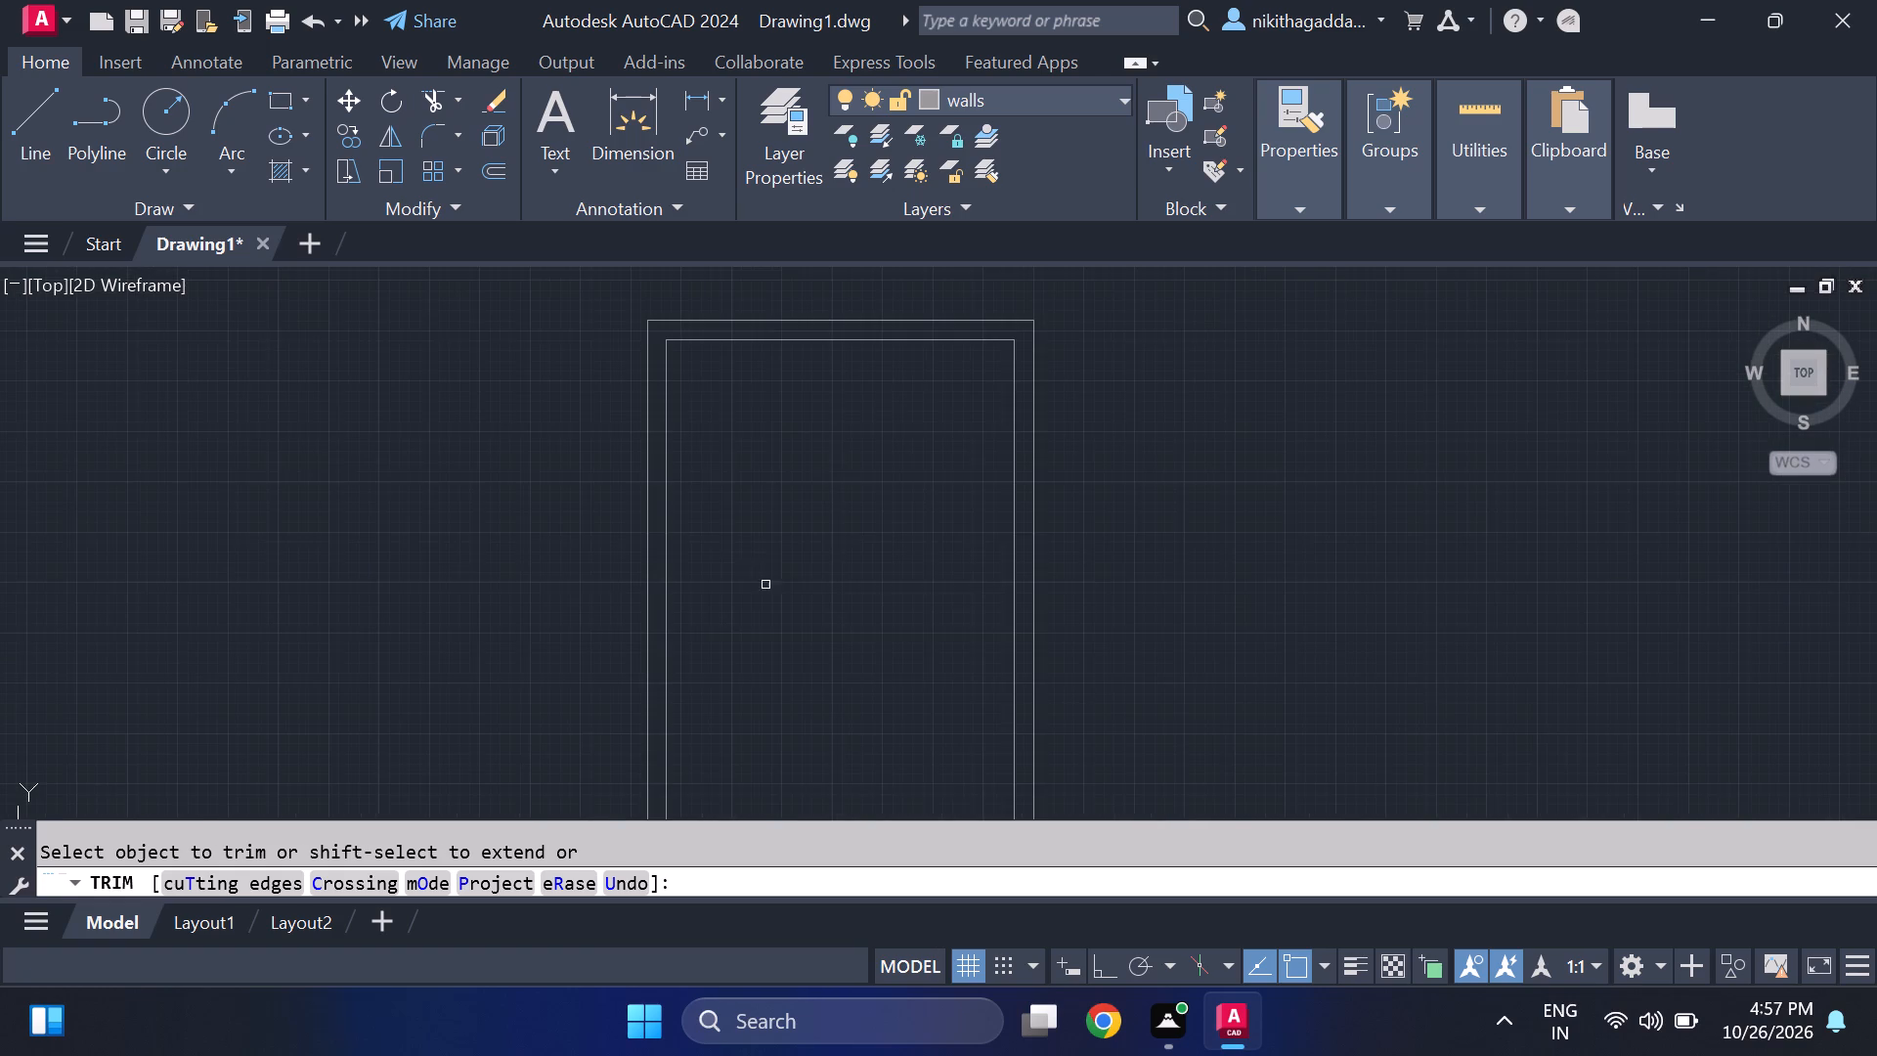
middle_drag(768, 592, 789, 686)
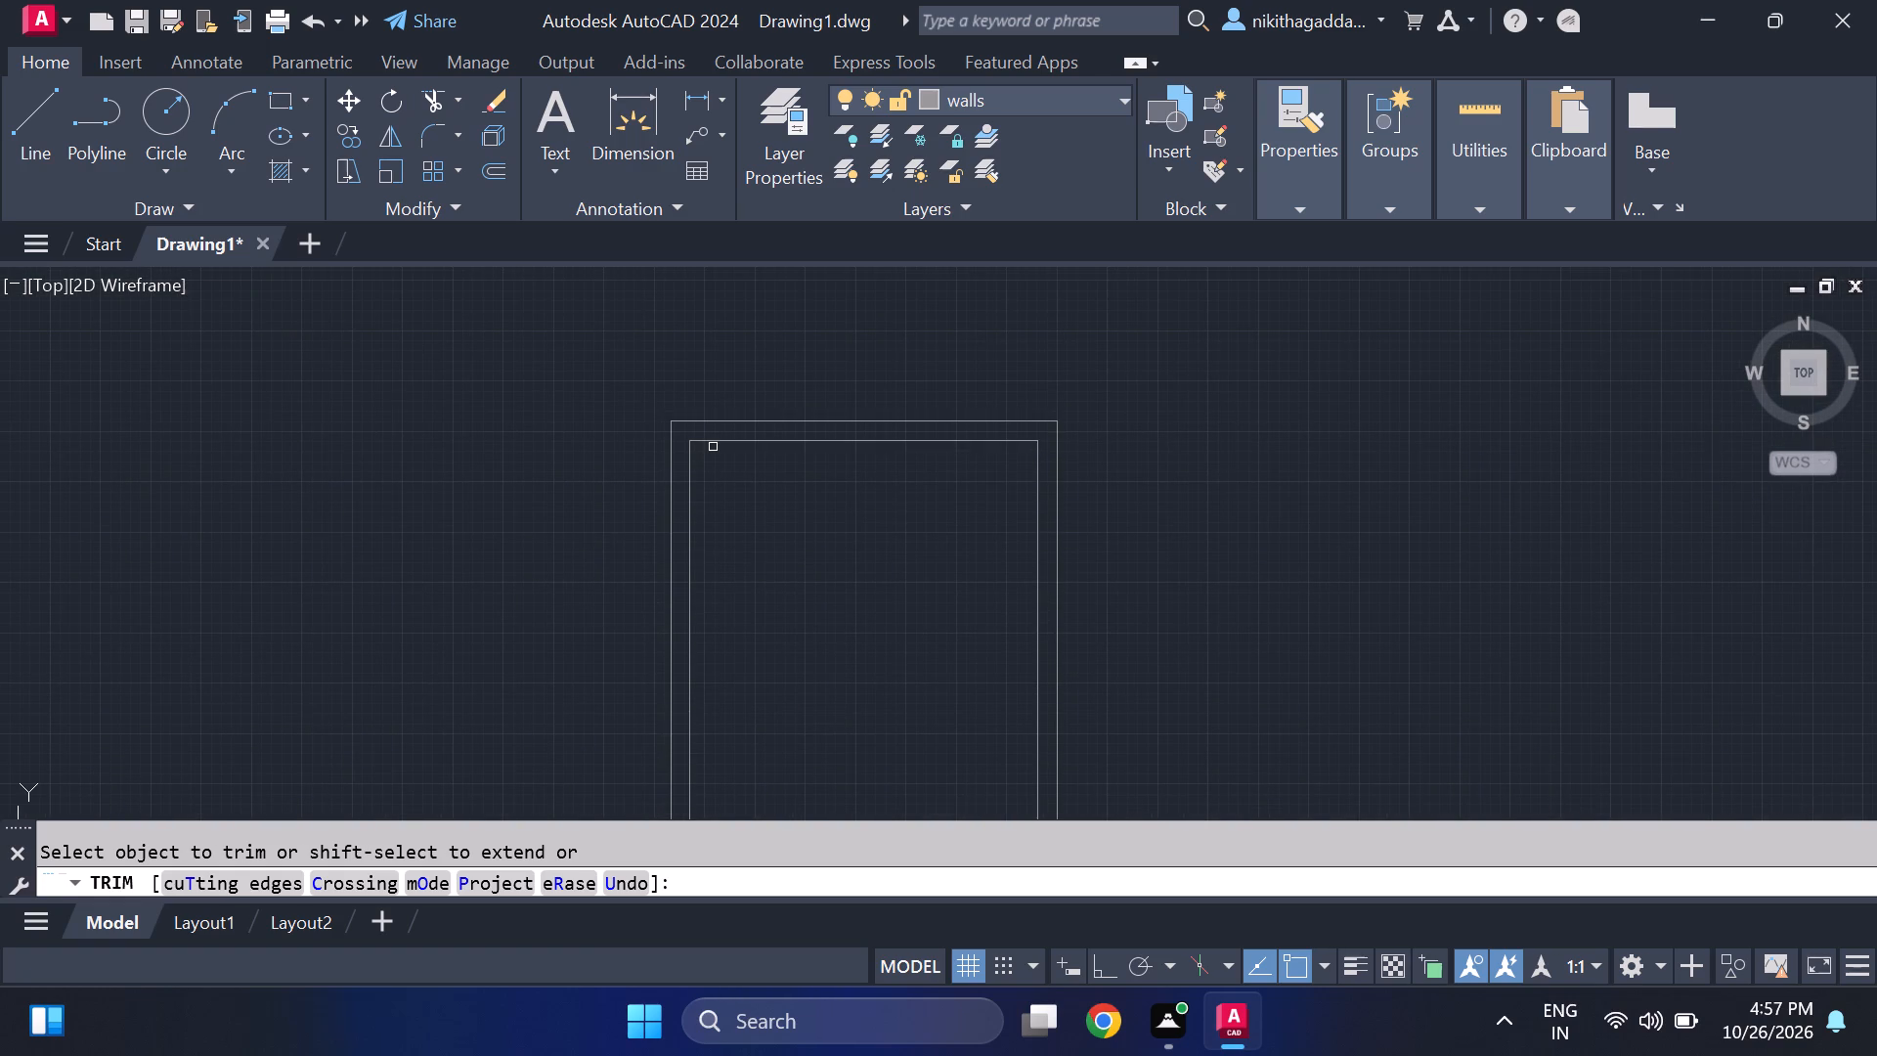
scroll(713, 451, up, 1)
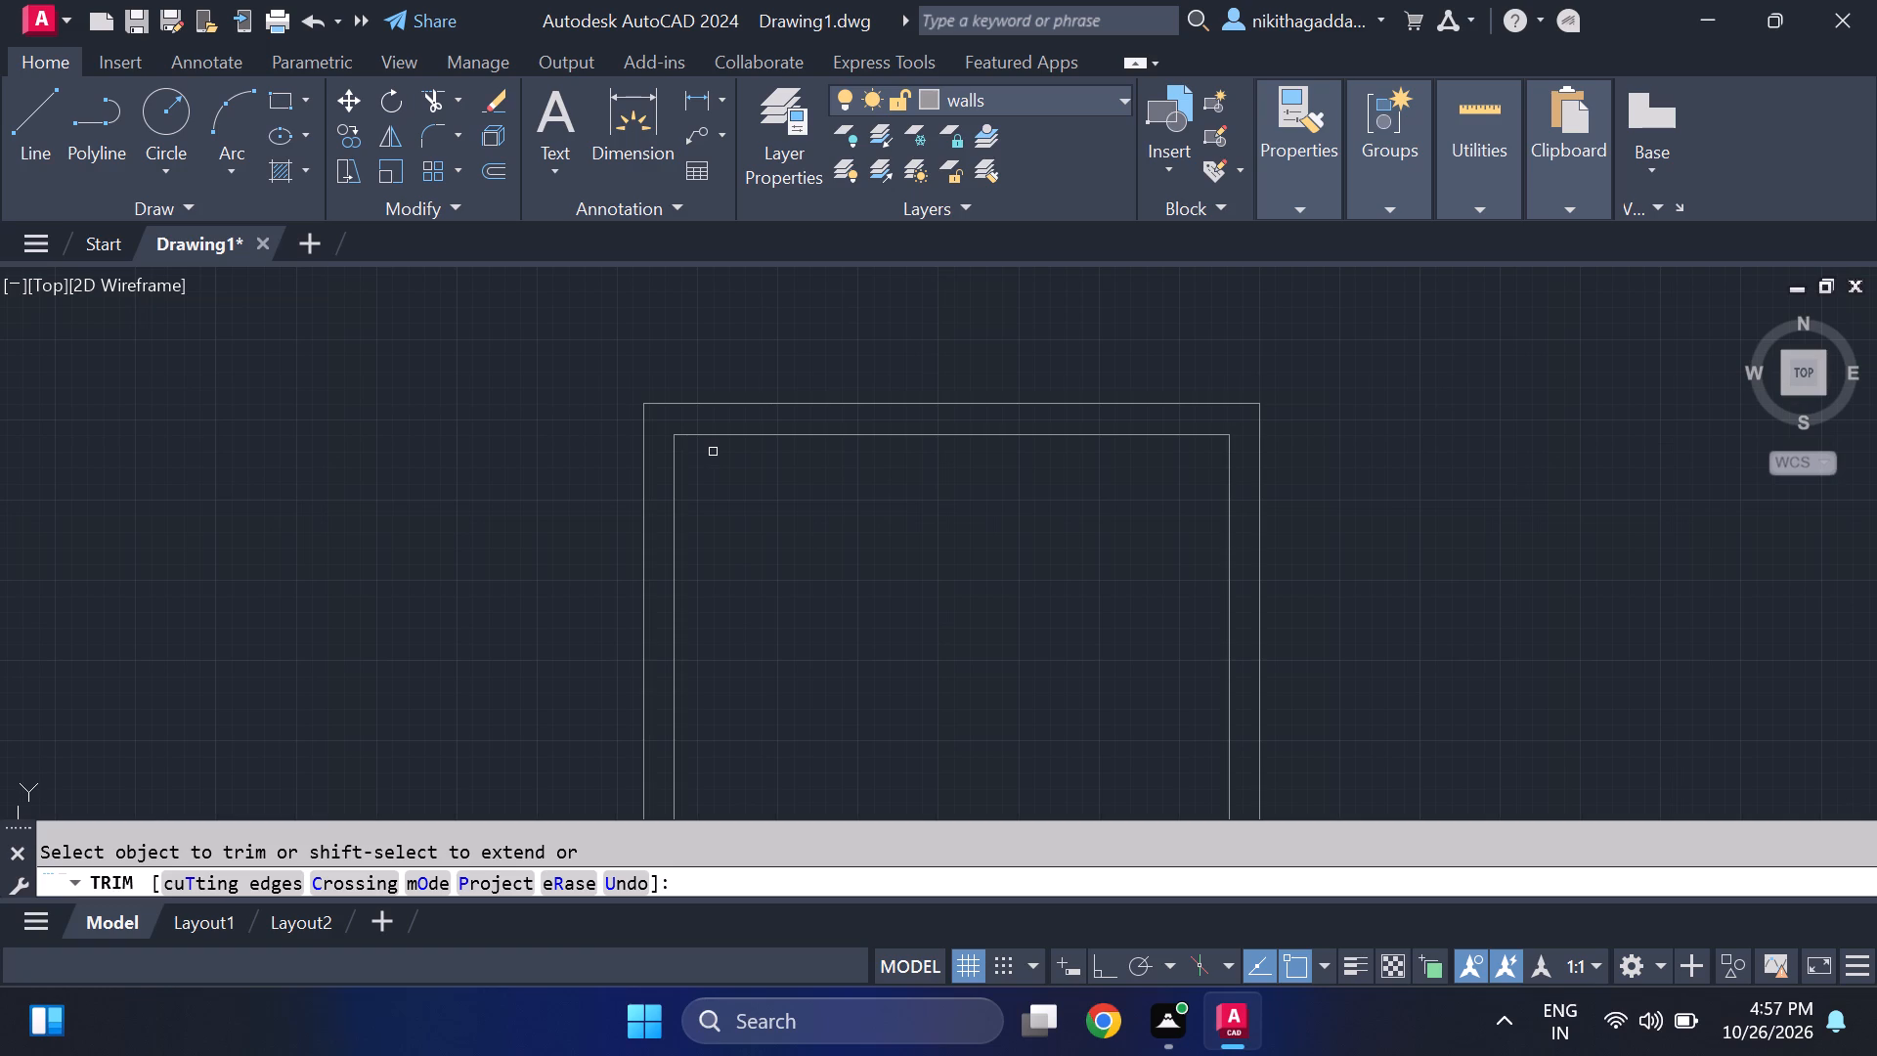
scroll(708, 463, up, 1)
middle_drag(707, 490, 708, 500)
scroll(707, 490, up, 1)
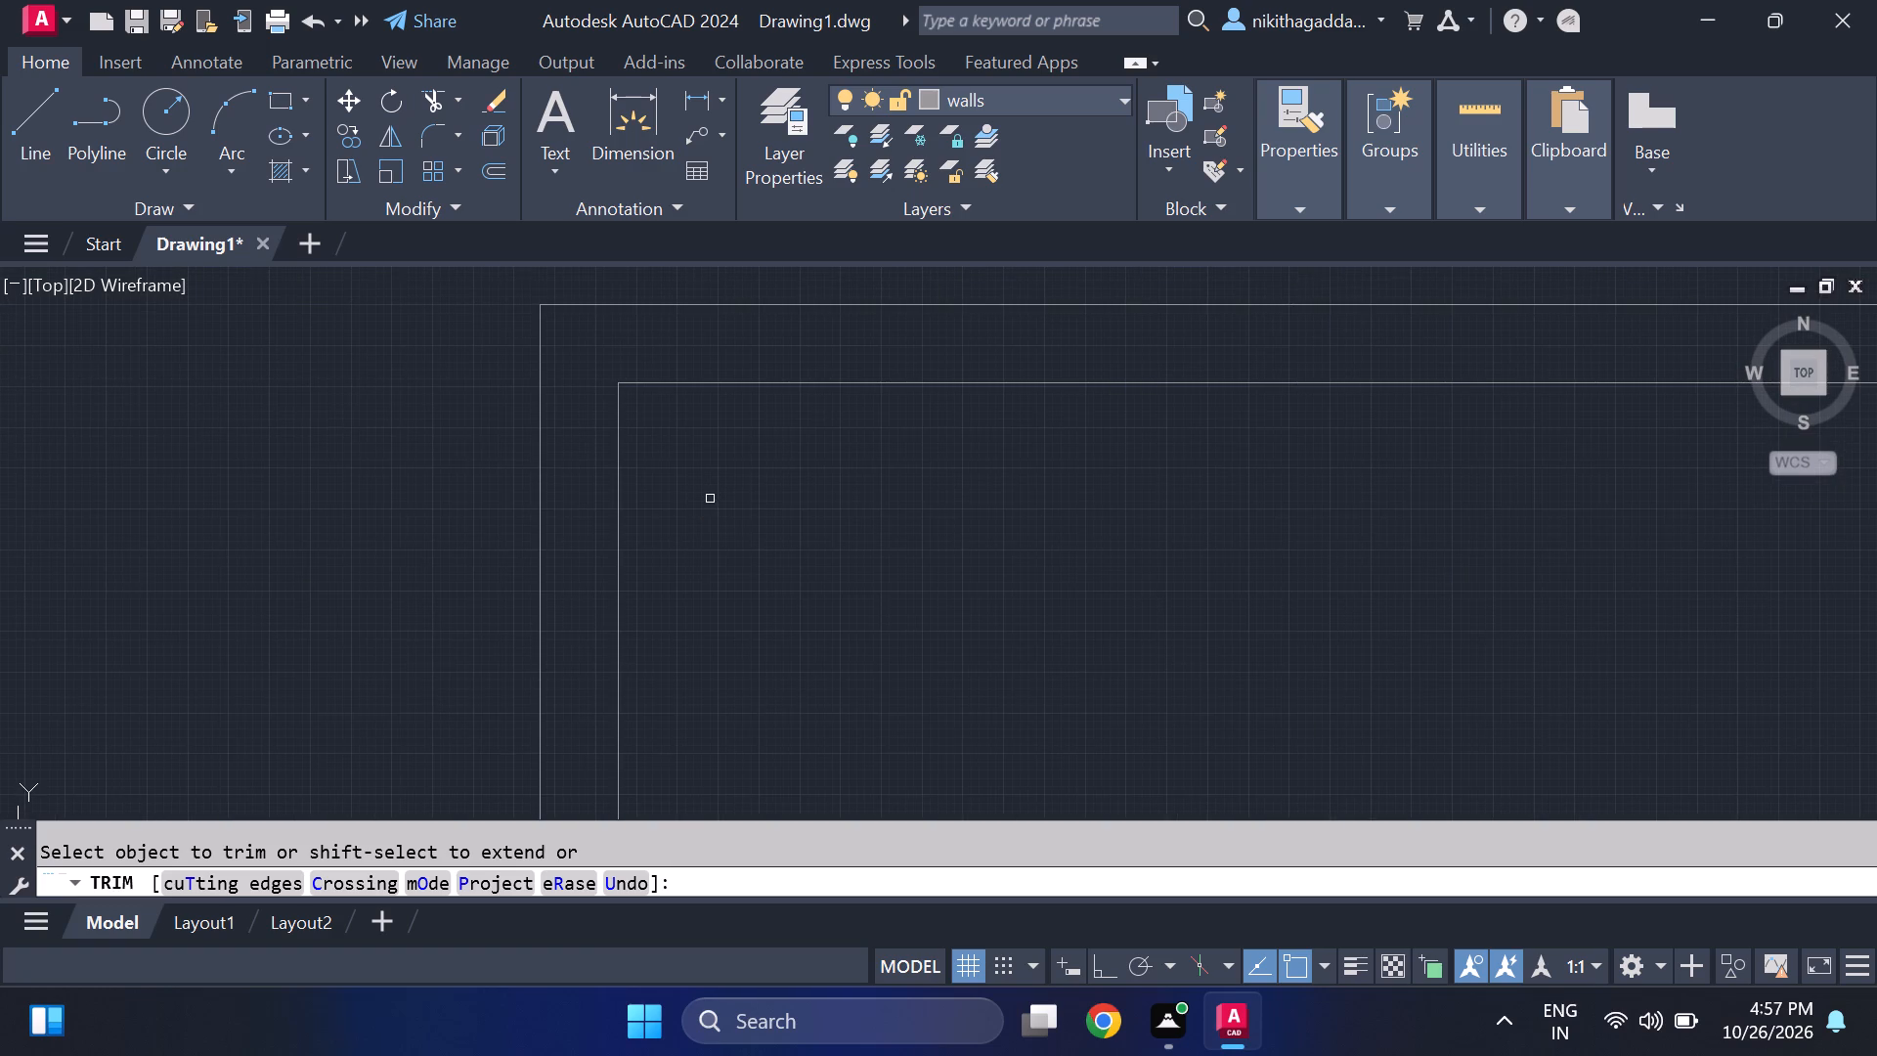
key(Escape)
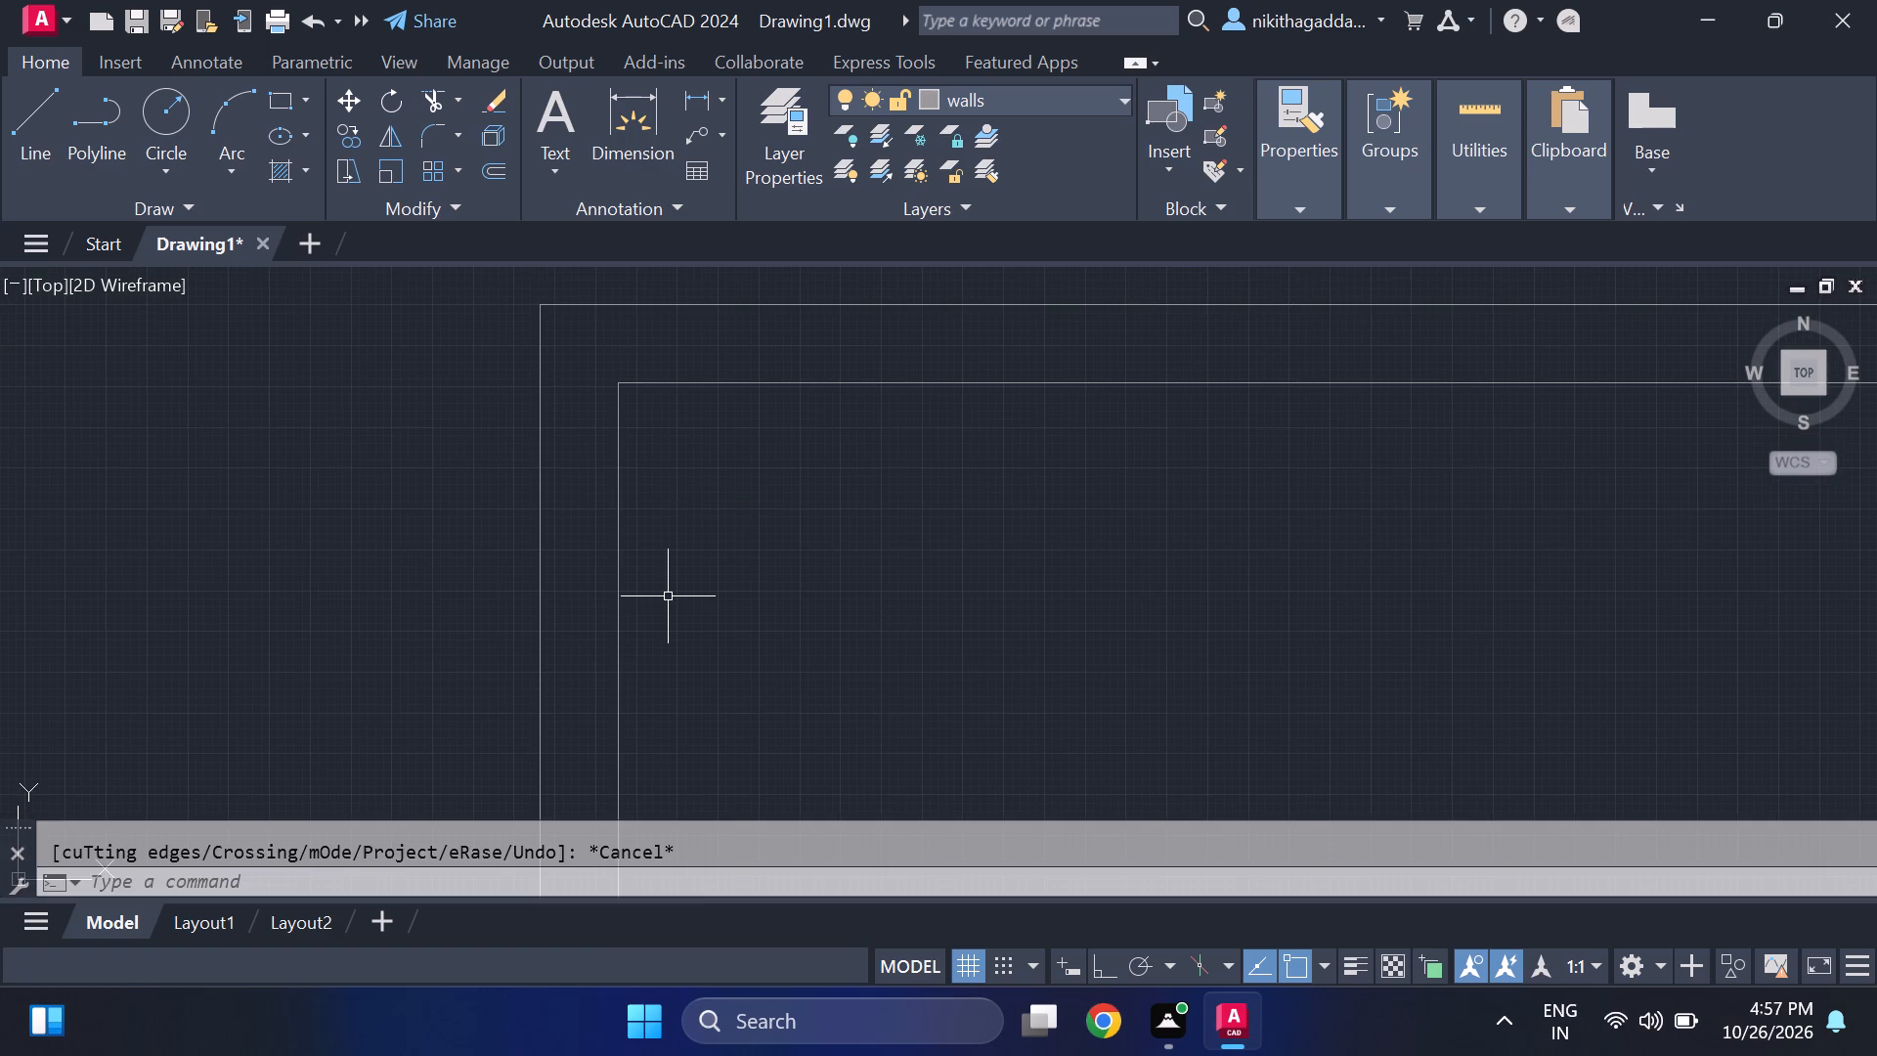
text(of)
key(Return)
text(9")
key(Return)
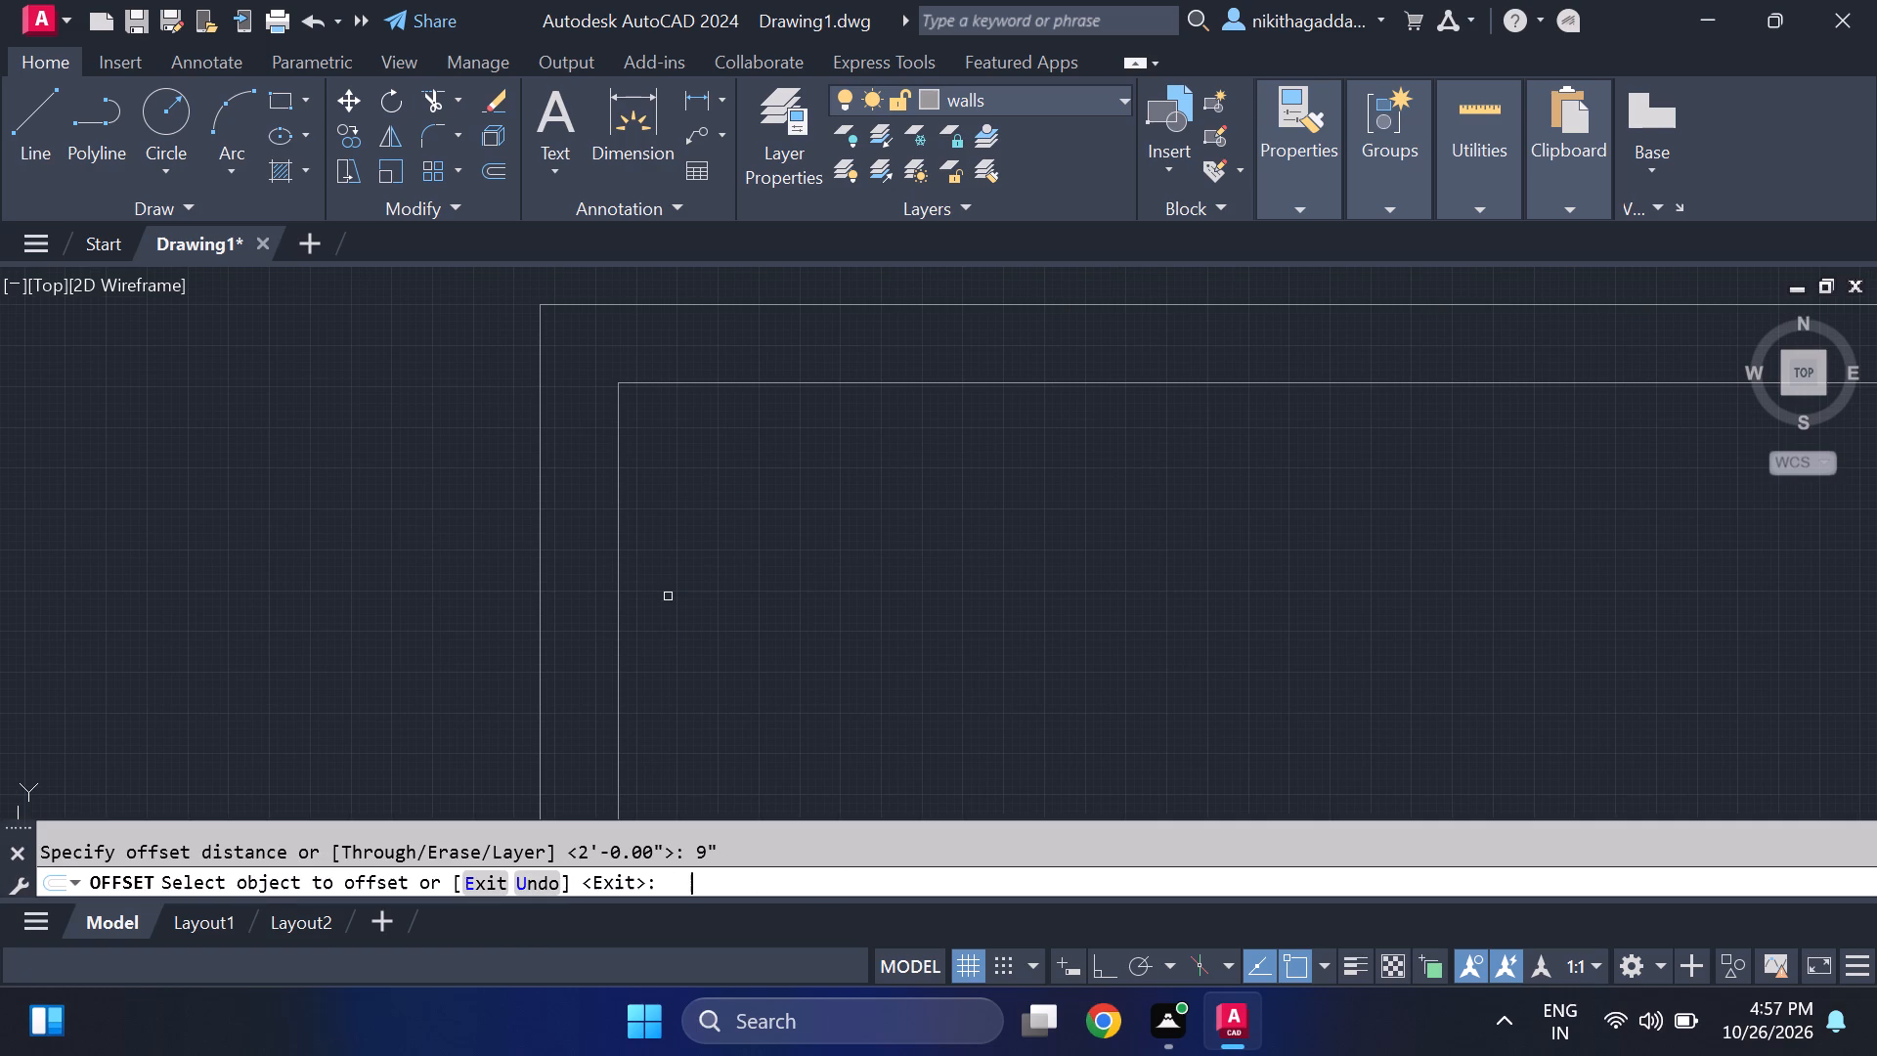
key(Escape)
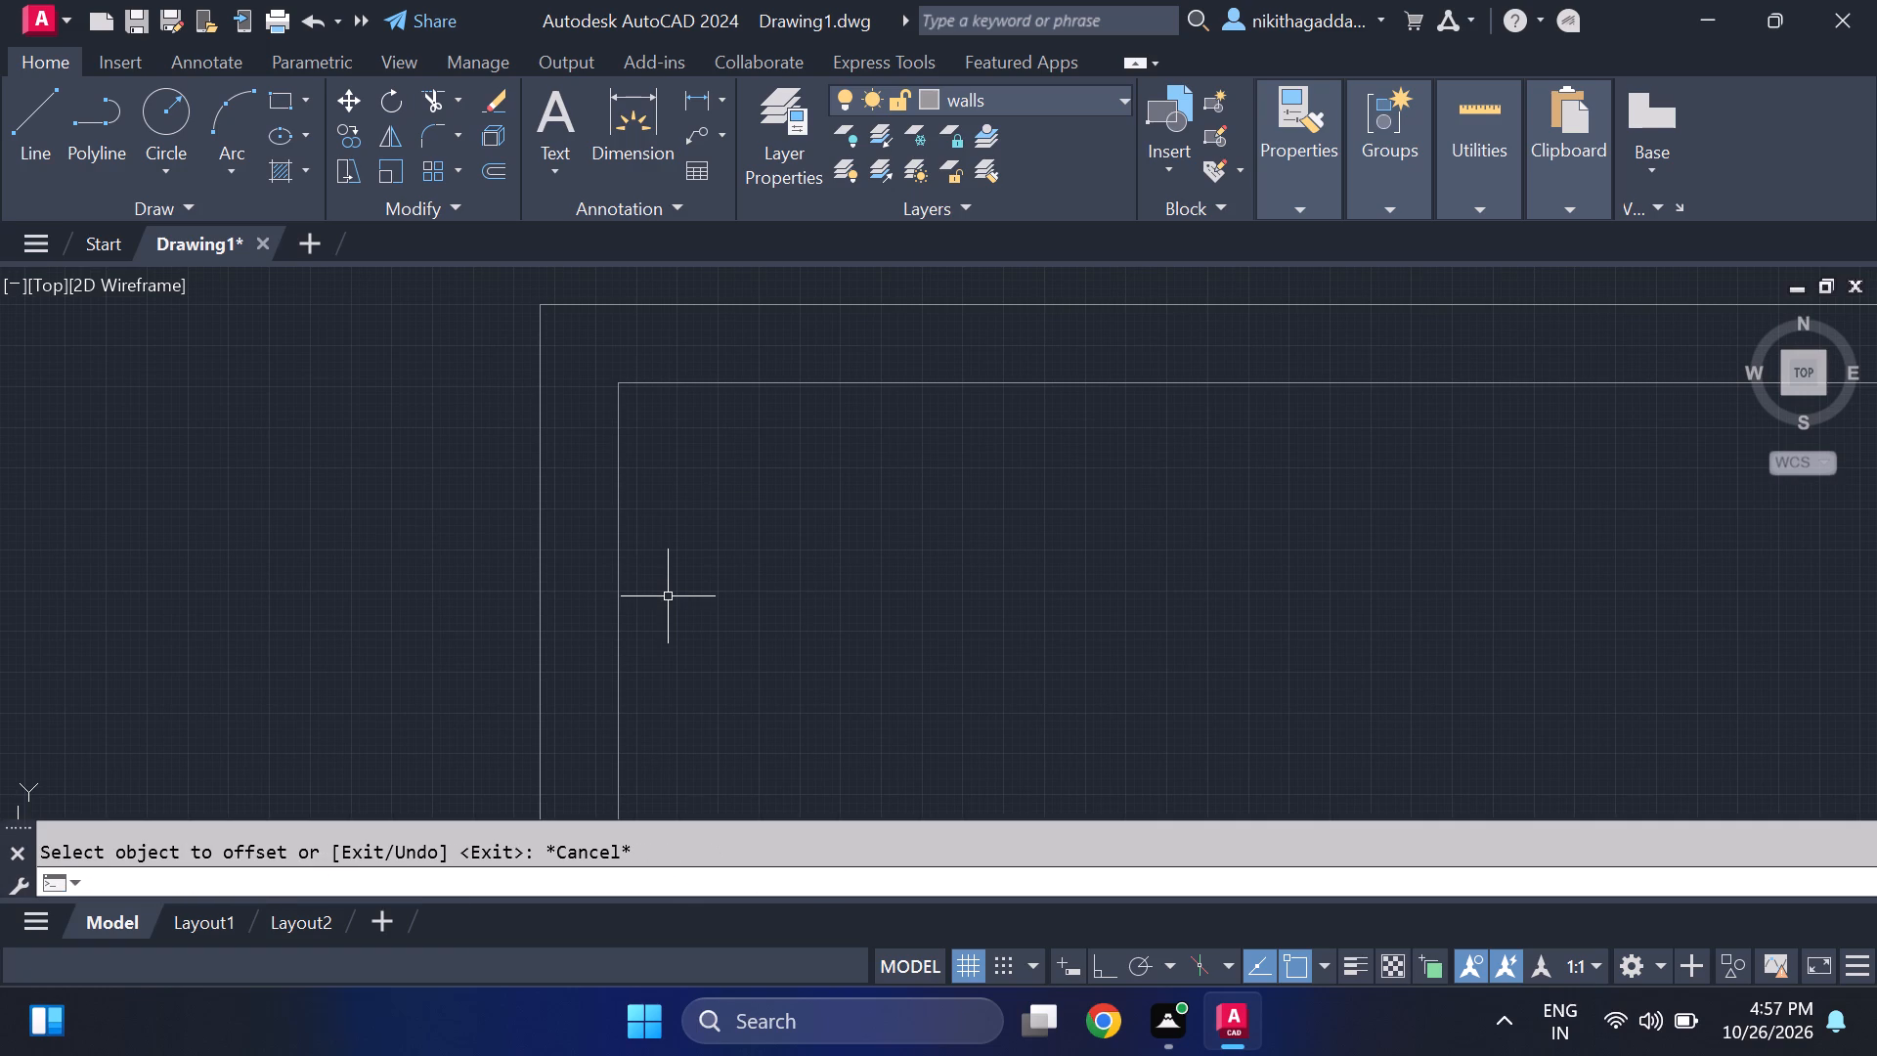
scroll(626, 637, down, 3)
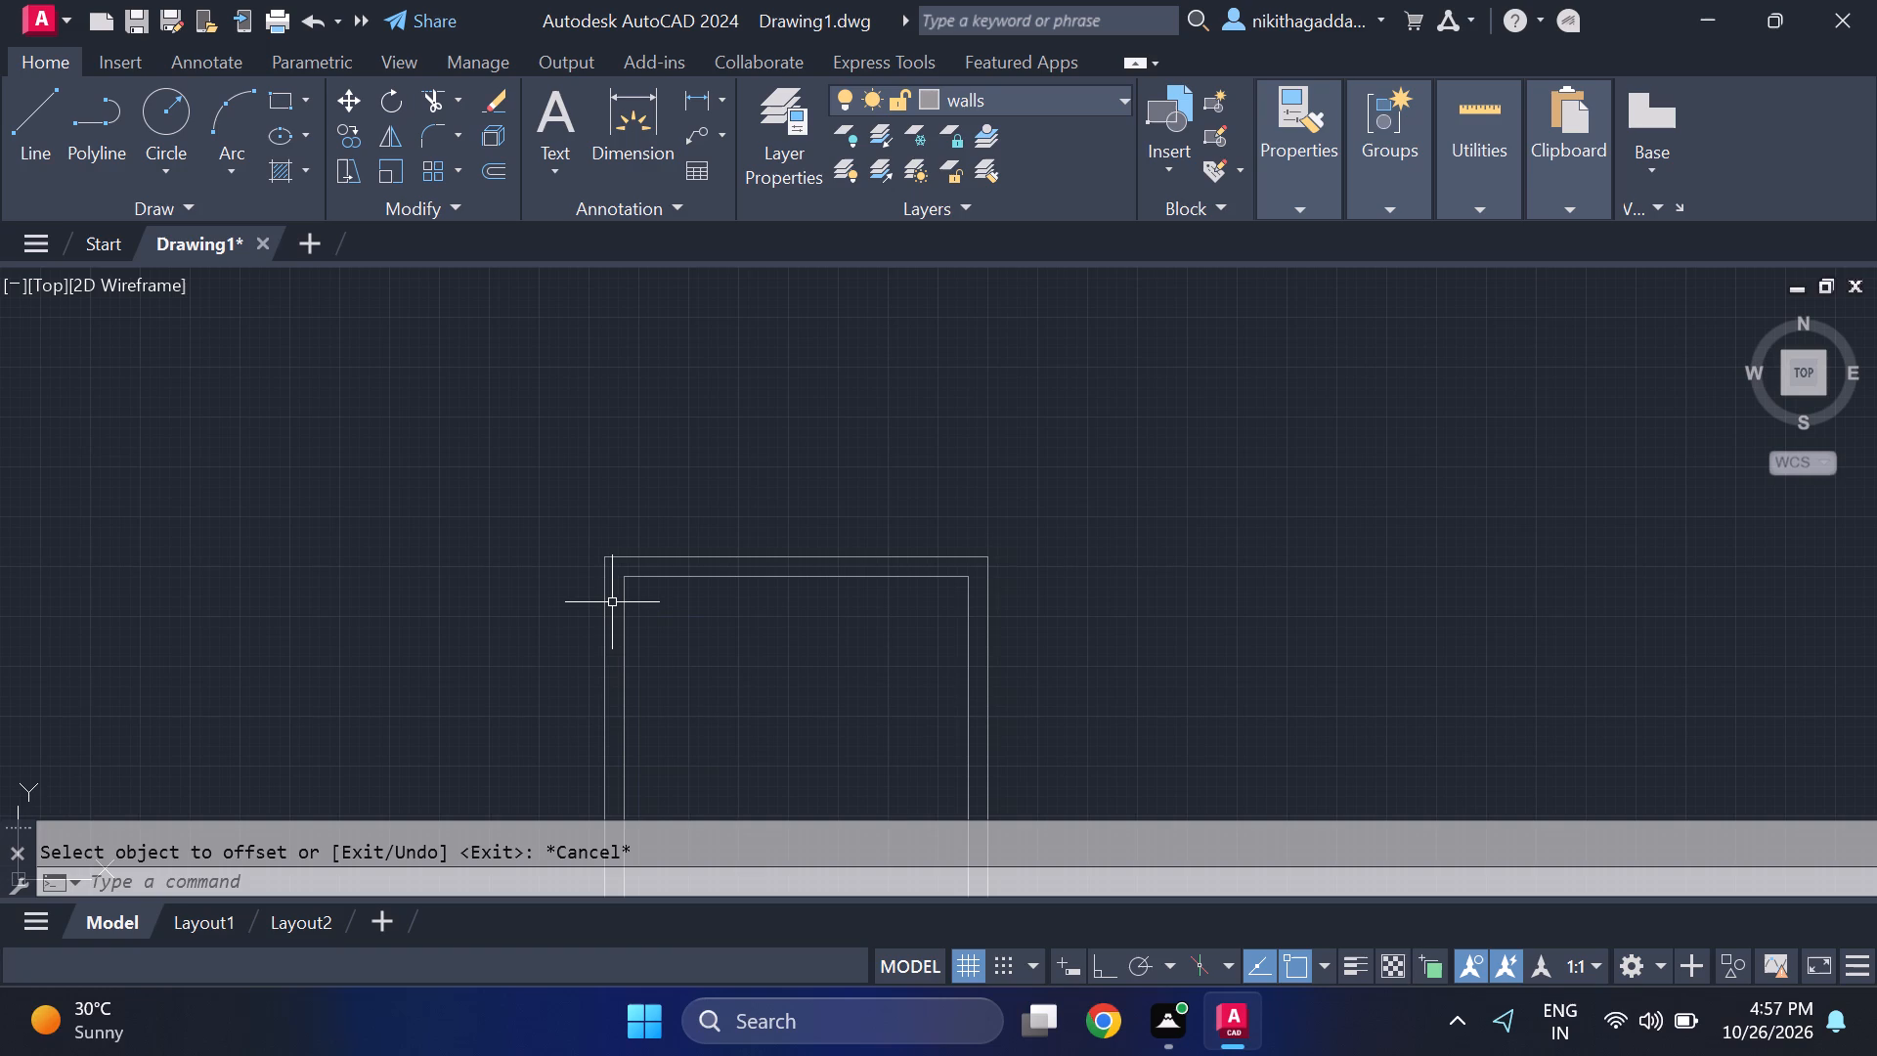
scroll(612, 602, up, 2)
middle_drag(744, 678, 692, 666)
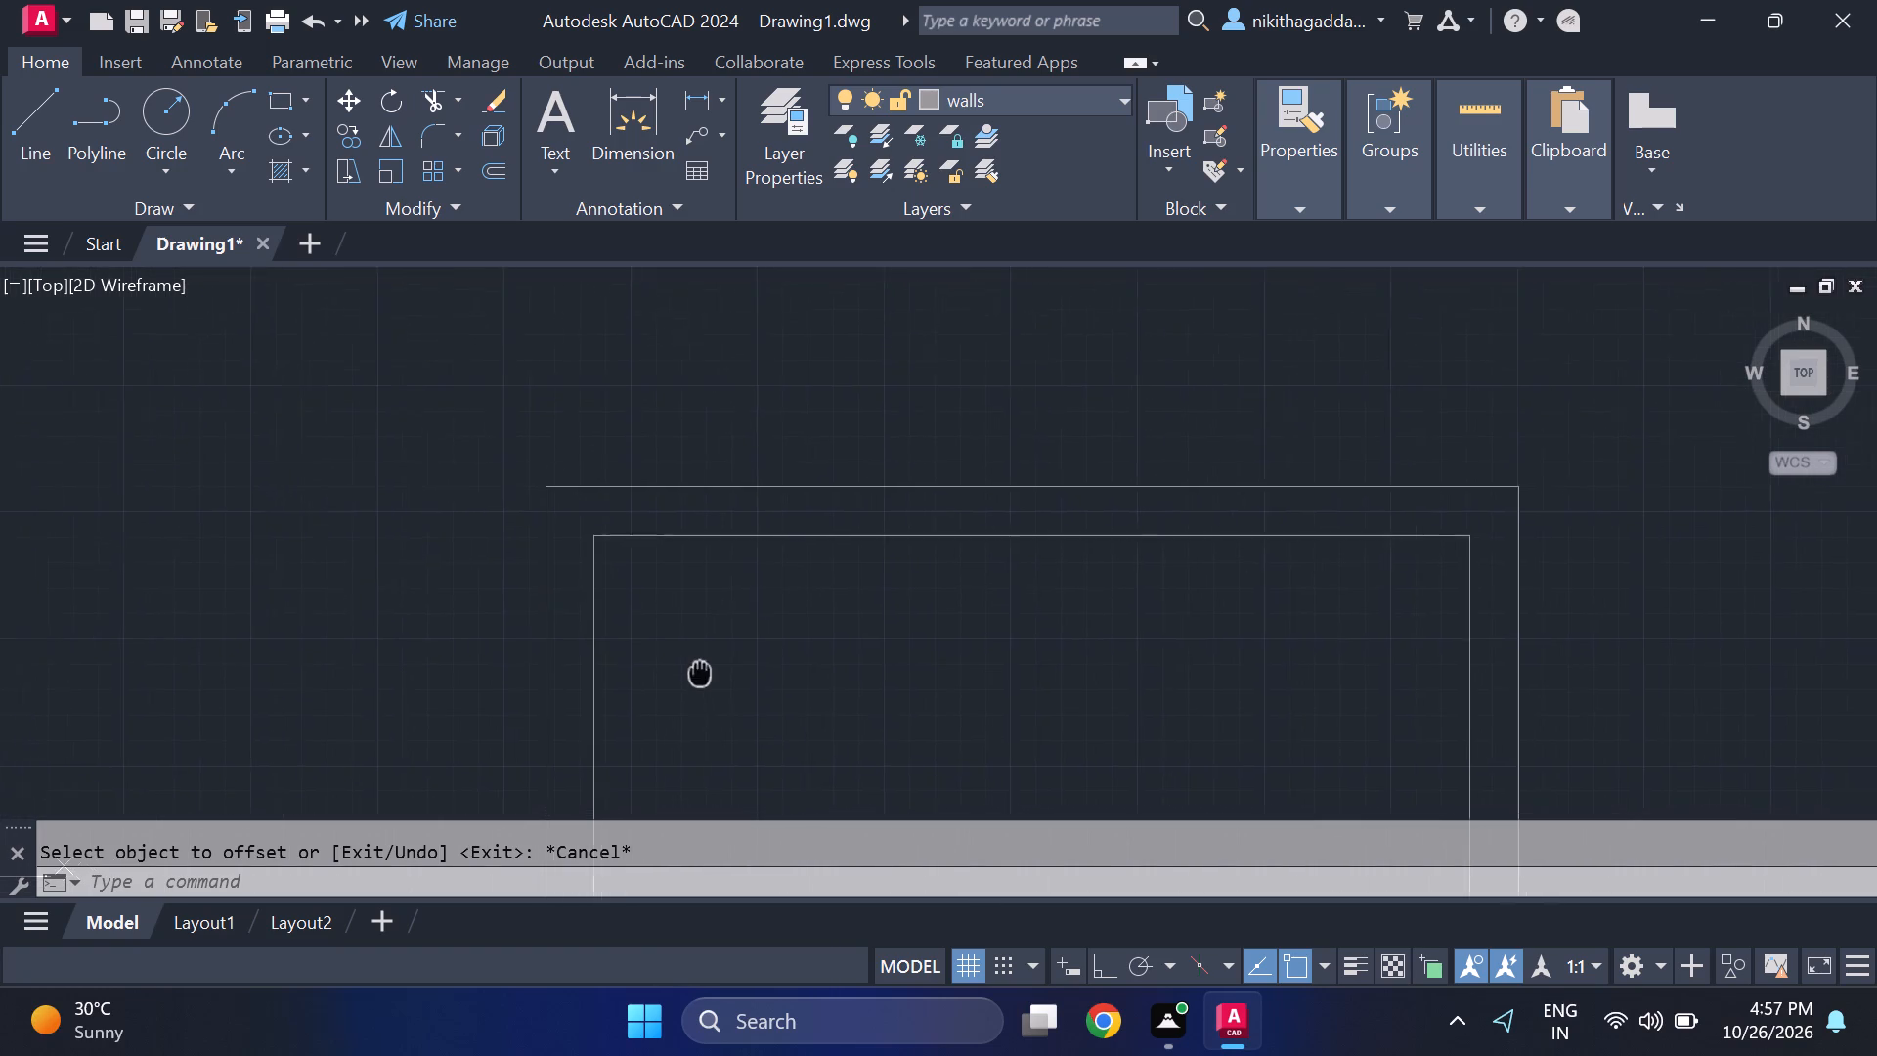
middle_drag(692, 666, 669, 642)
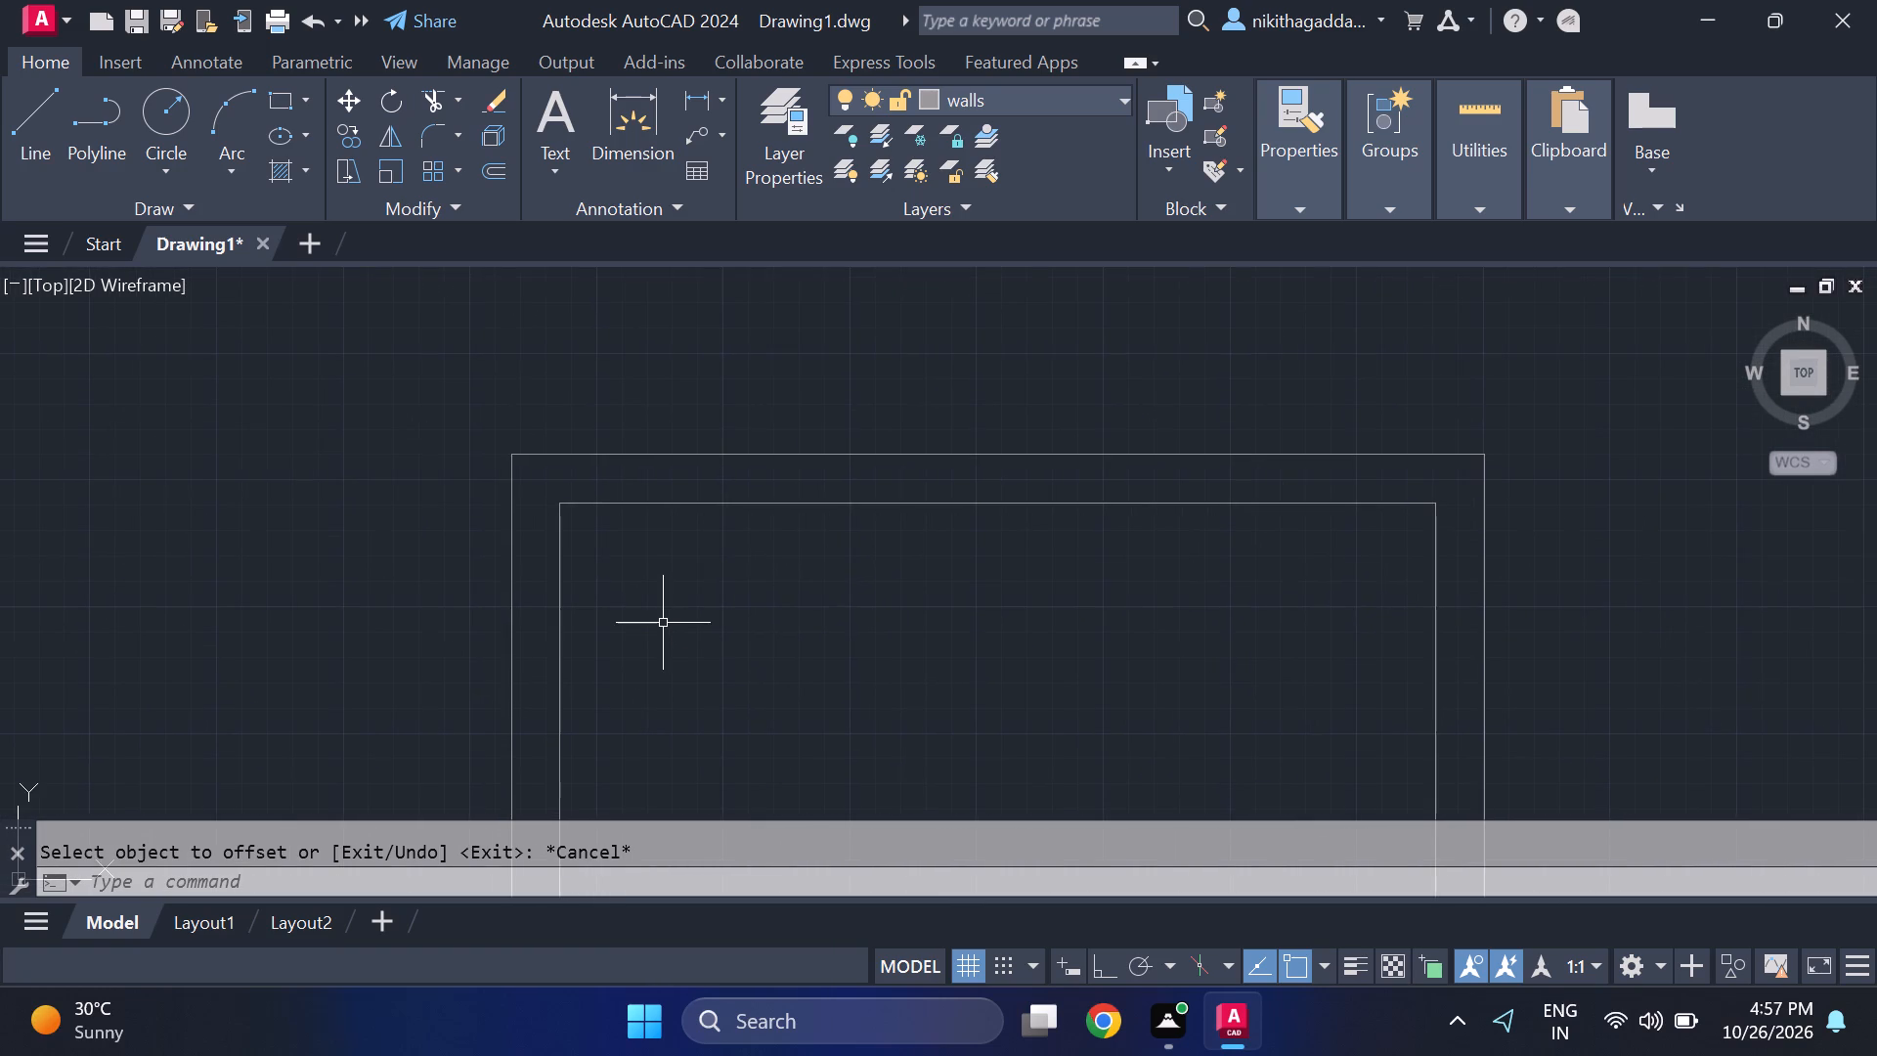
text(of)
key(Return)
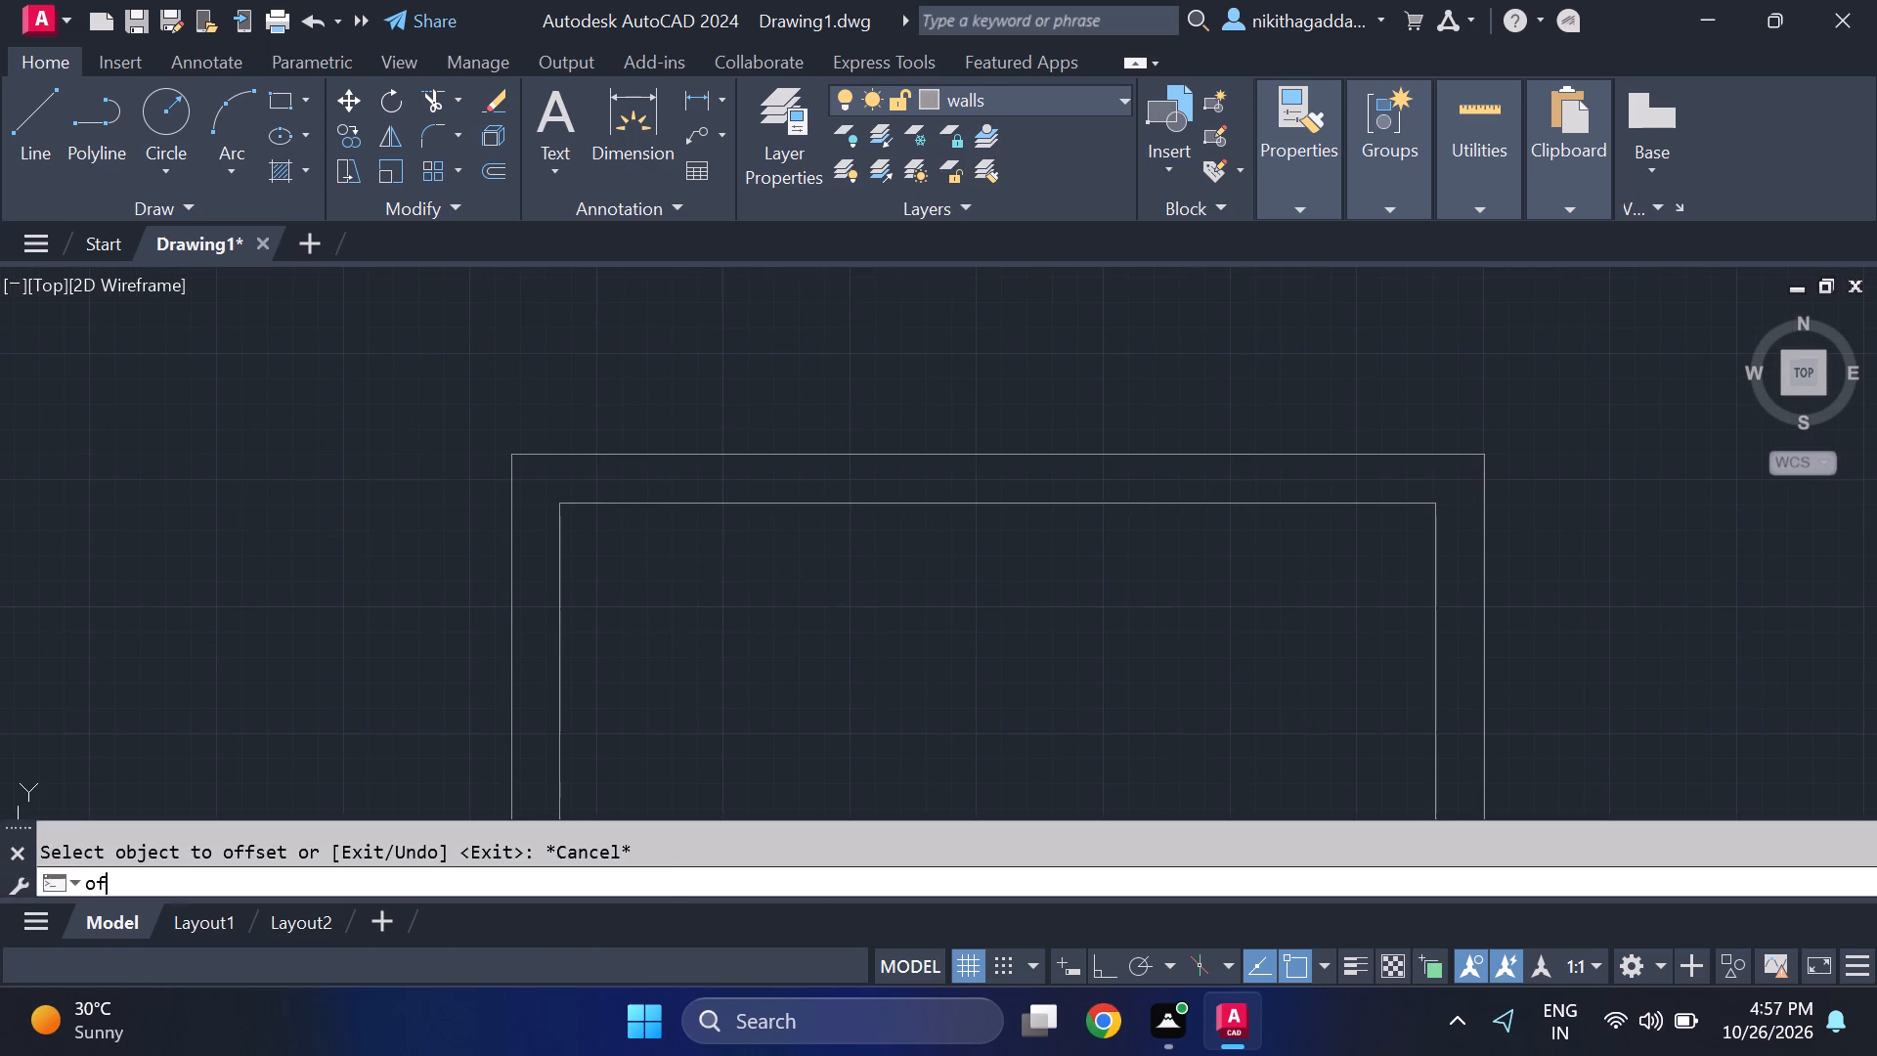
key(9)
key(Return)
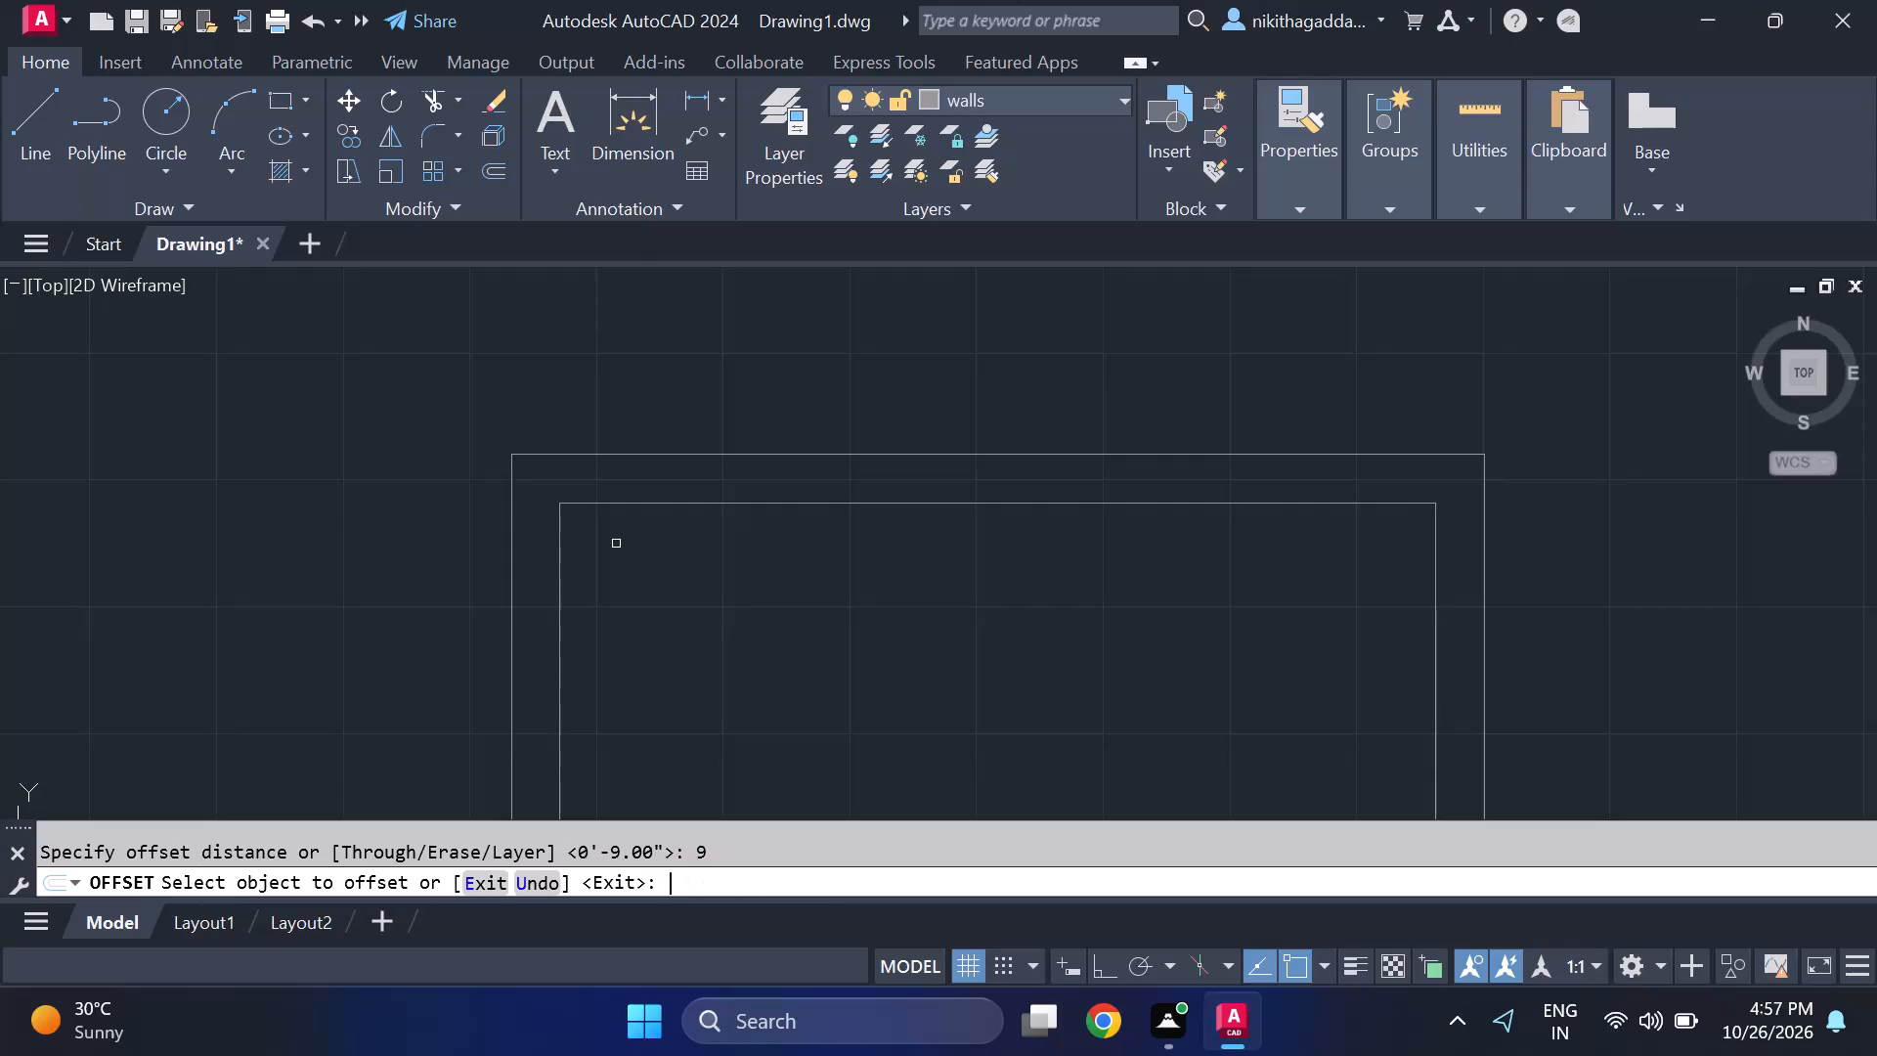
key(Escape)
Offset the left, top and right 2' setback lines 9" inward to form the outer wall thickness.
text(of)
key(Return)
text(9")
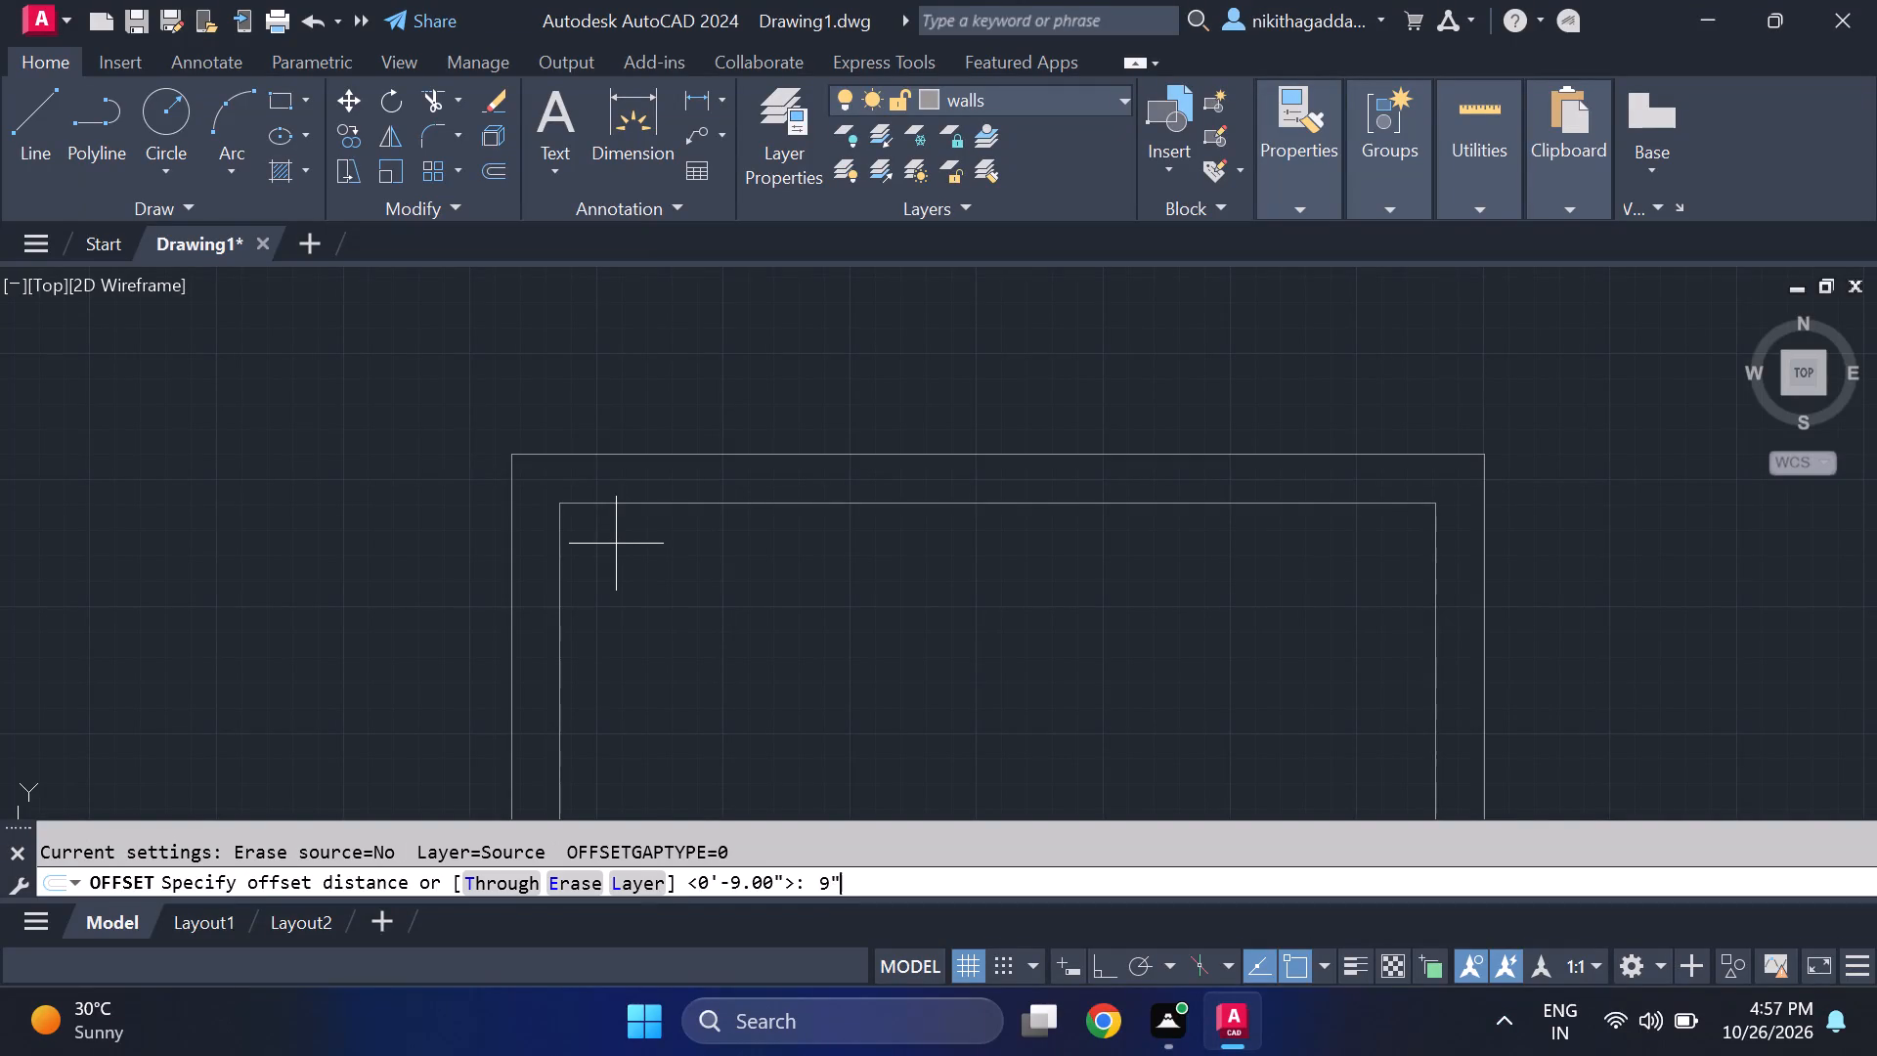
key(Return)
click(556, 578)
click(759, 620)
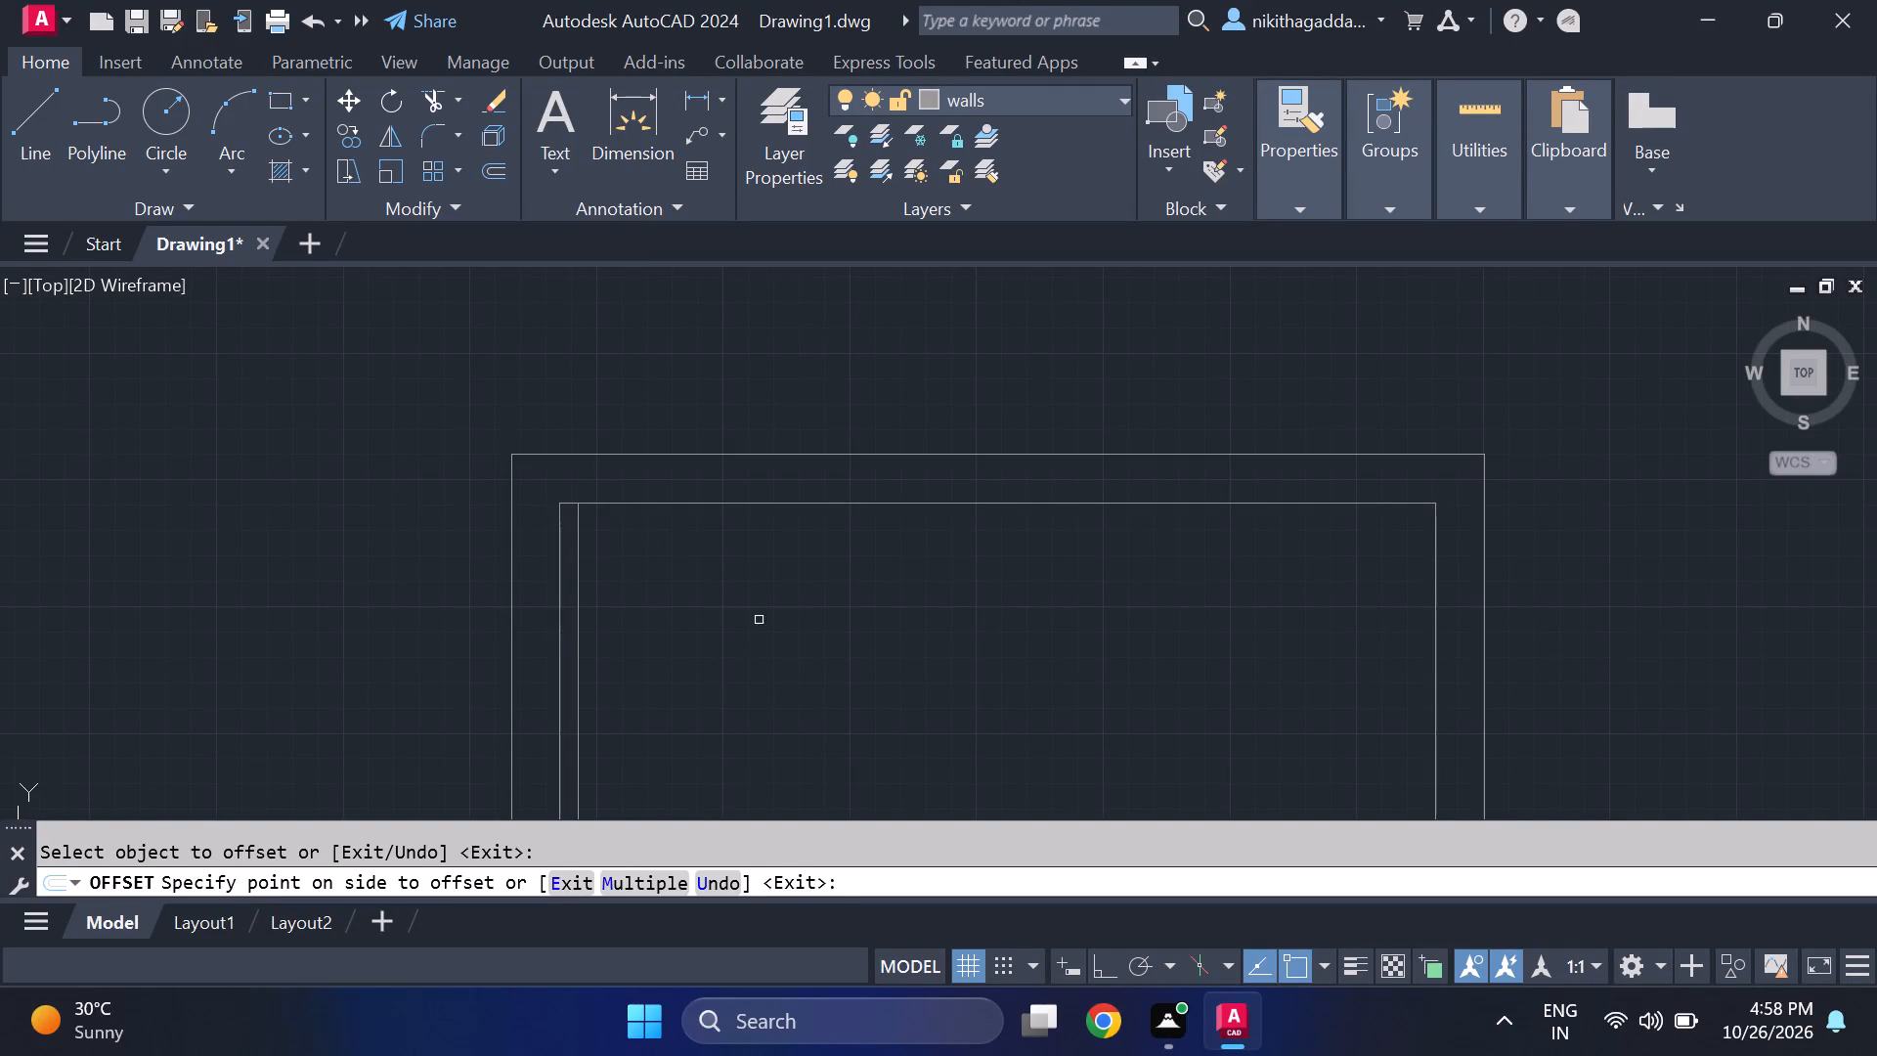
click(794, 500)
click(740, 594)
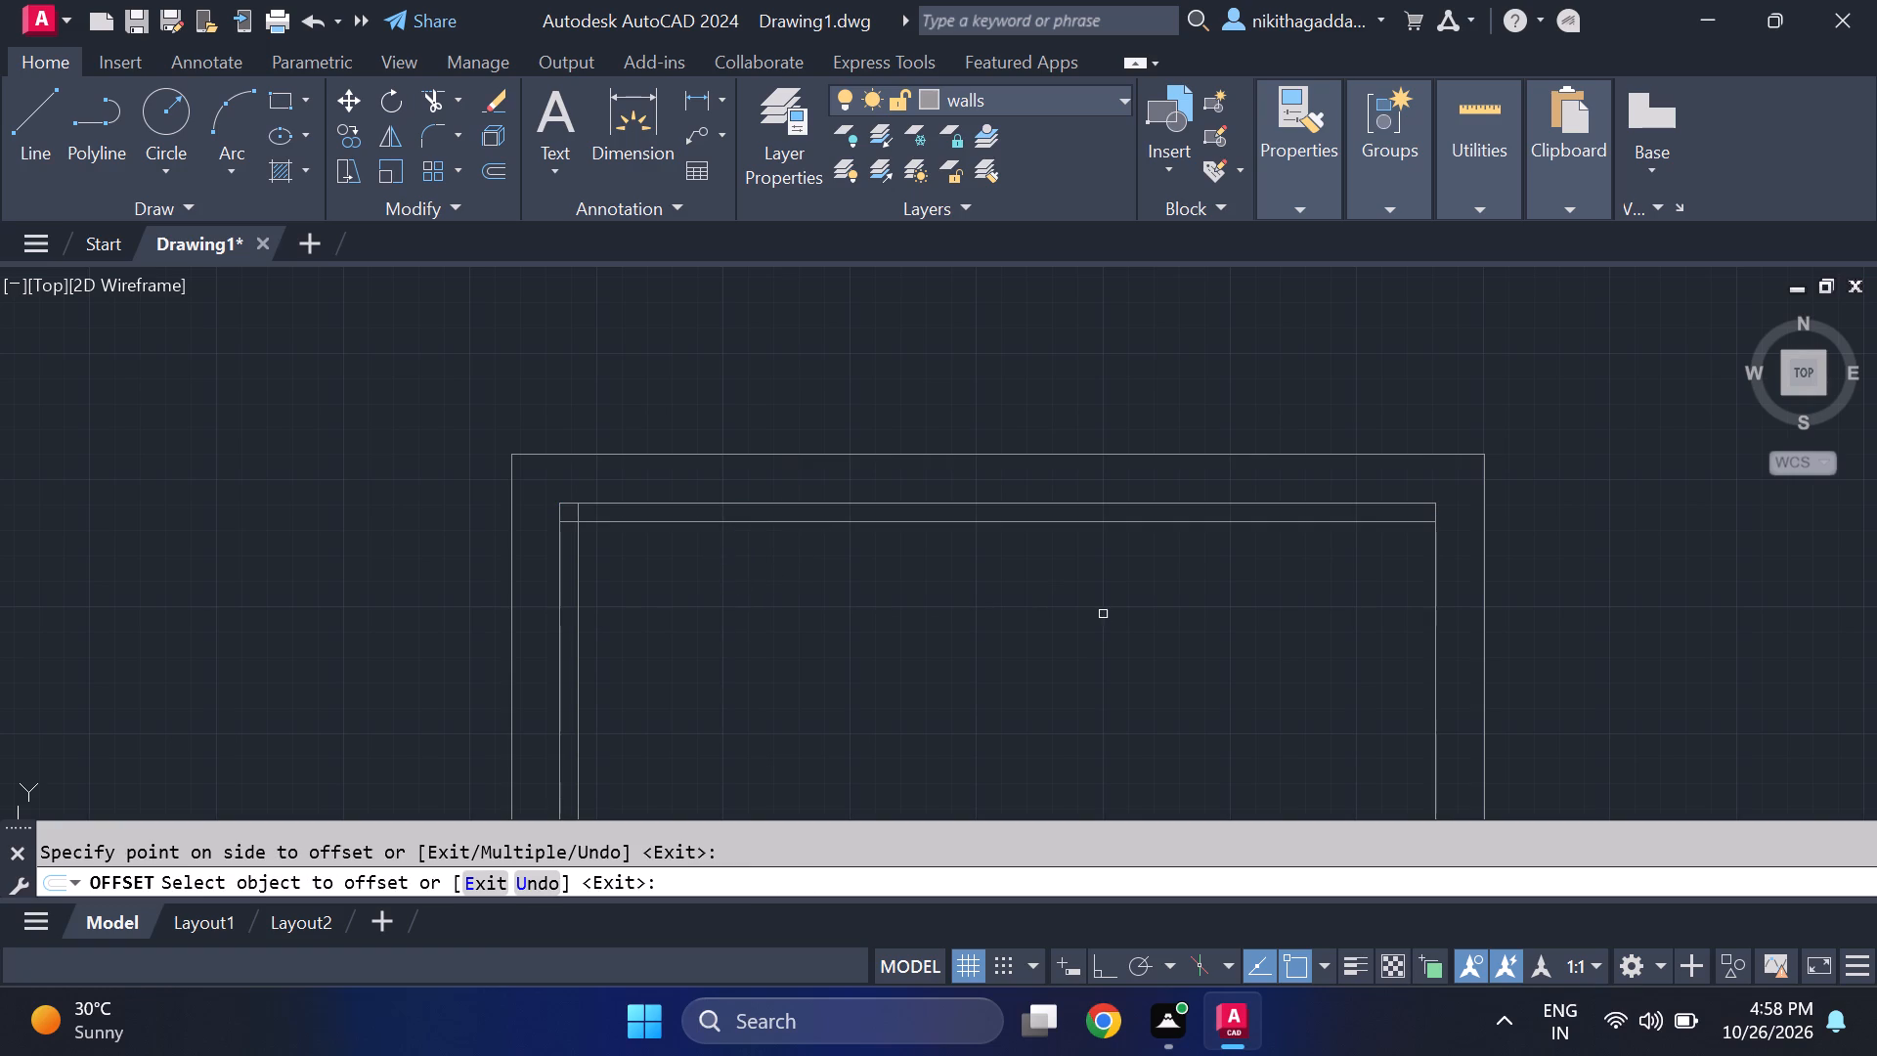
click(1444, 640)
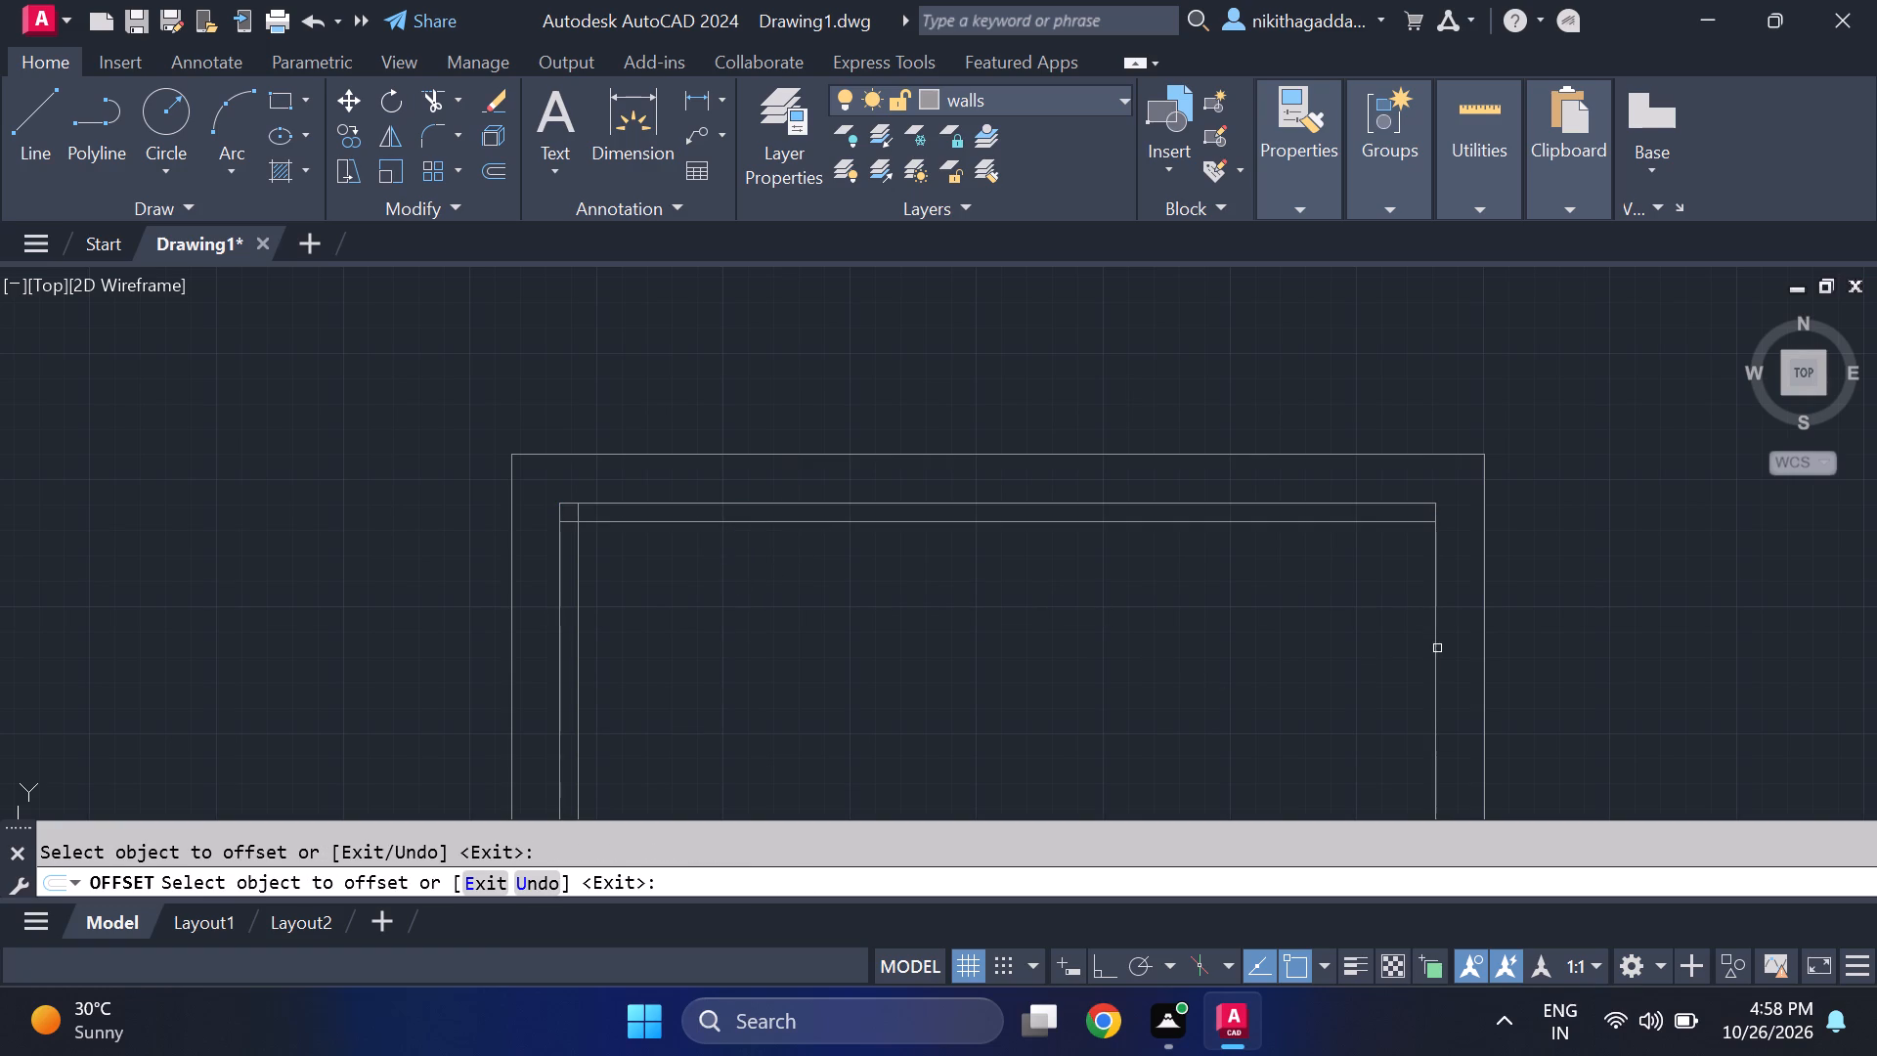
click(1437, 648)
click(1283, 662)
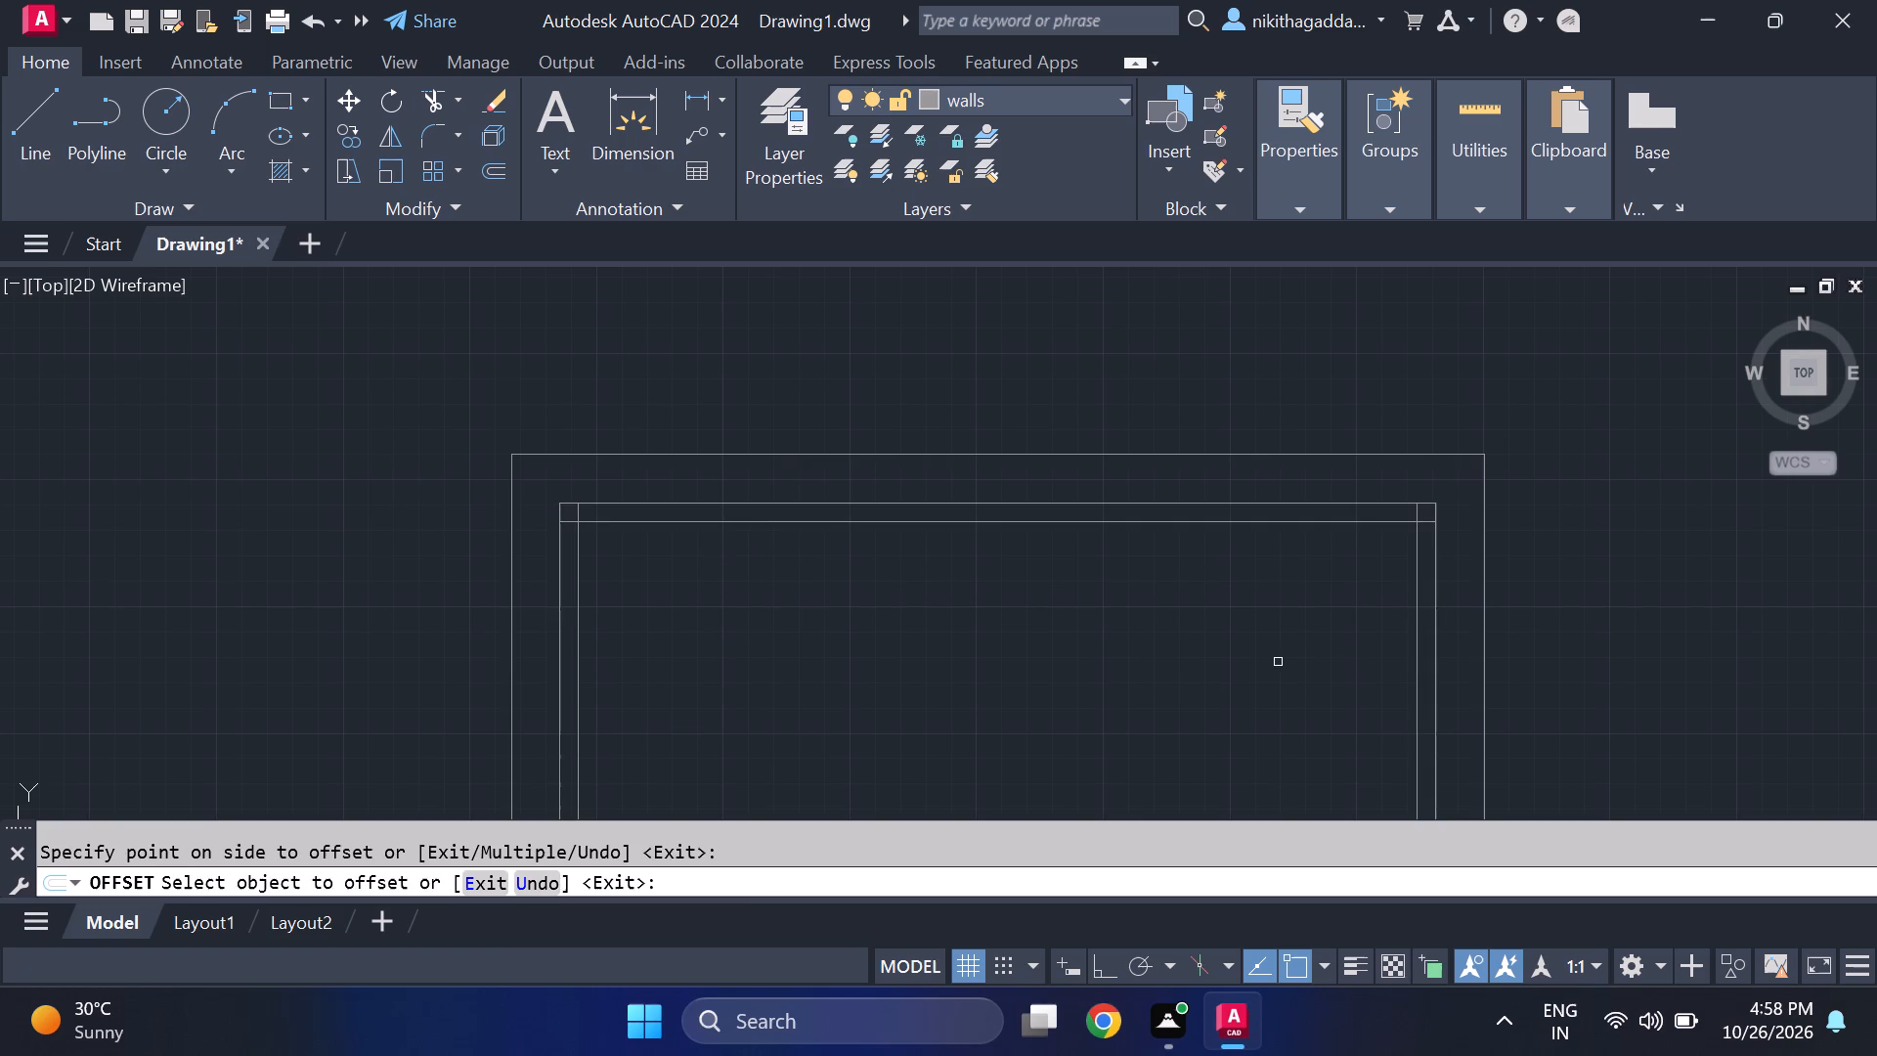
key(Escape)
Trim the overlapping ends of the 9" offset lines at the upper-left and upper-right wall corners to form clean inner corners.
text(tr)
key(Return)
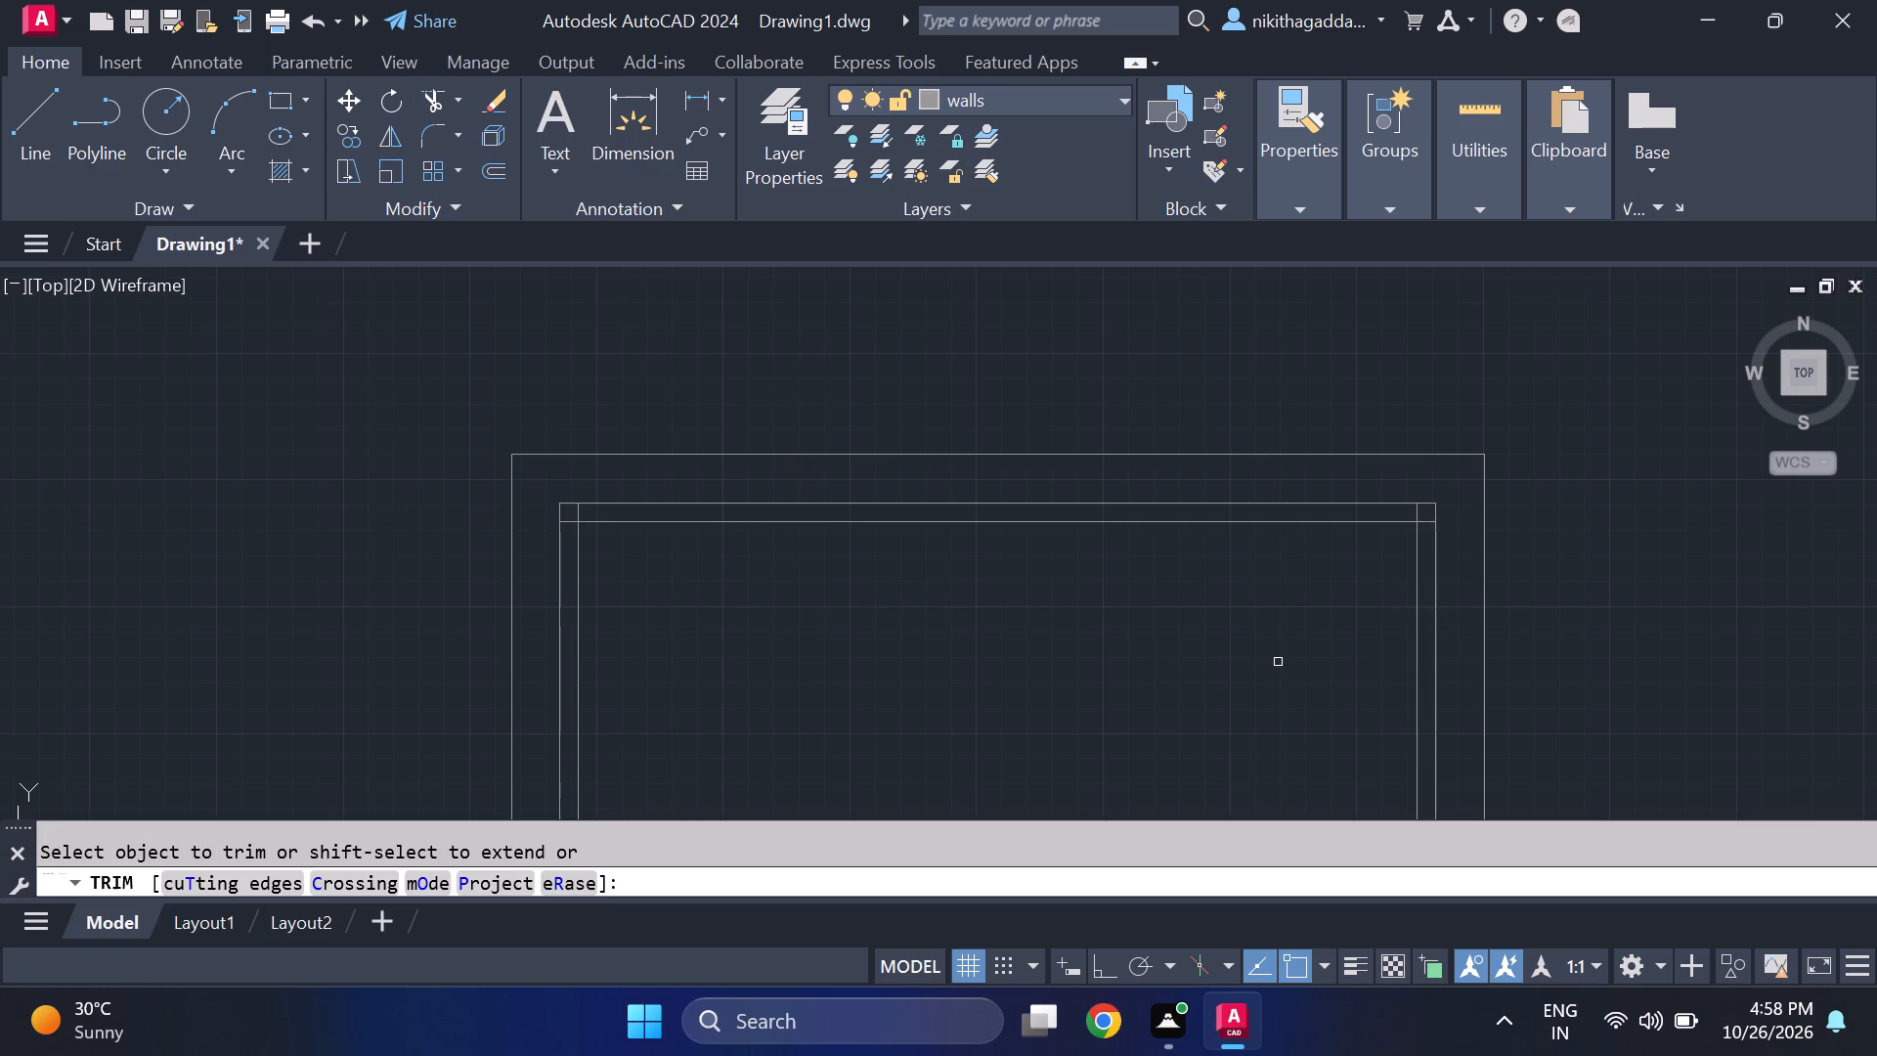
scroll(597, 492, up, 3)
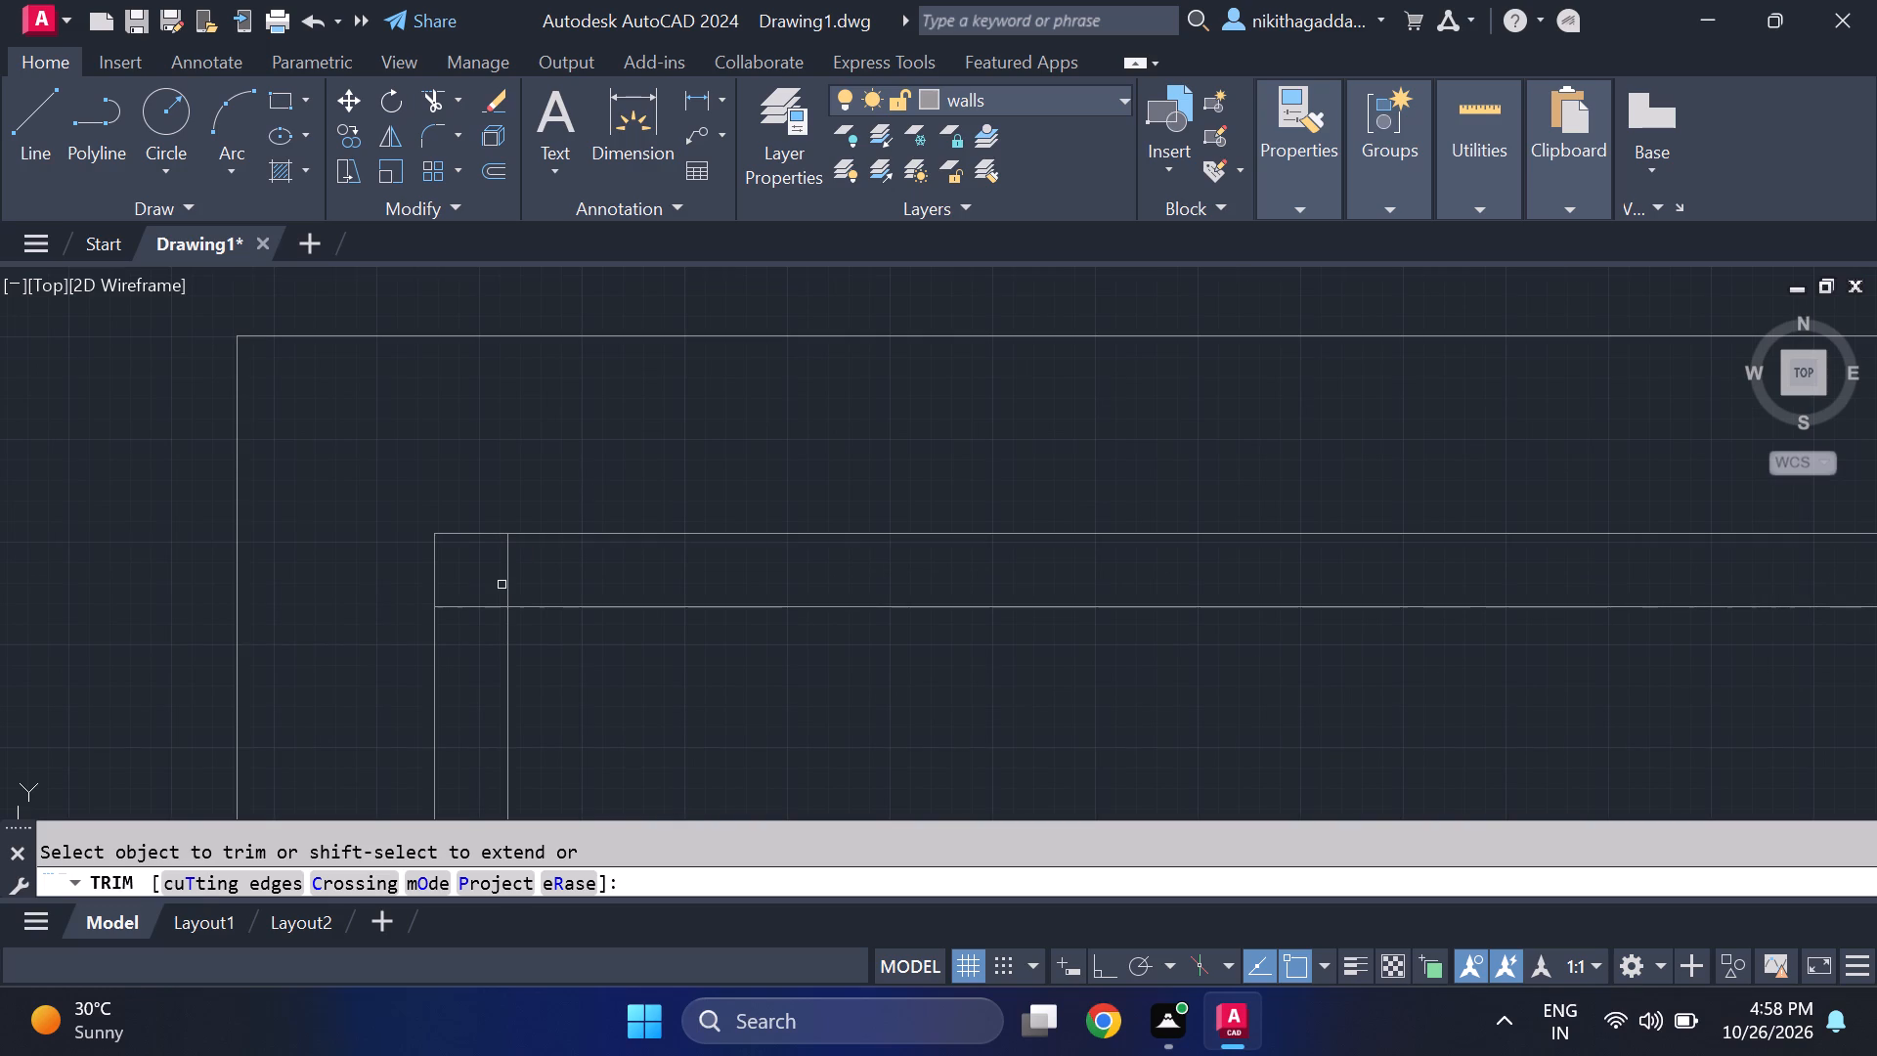
click(502, 585)
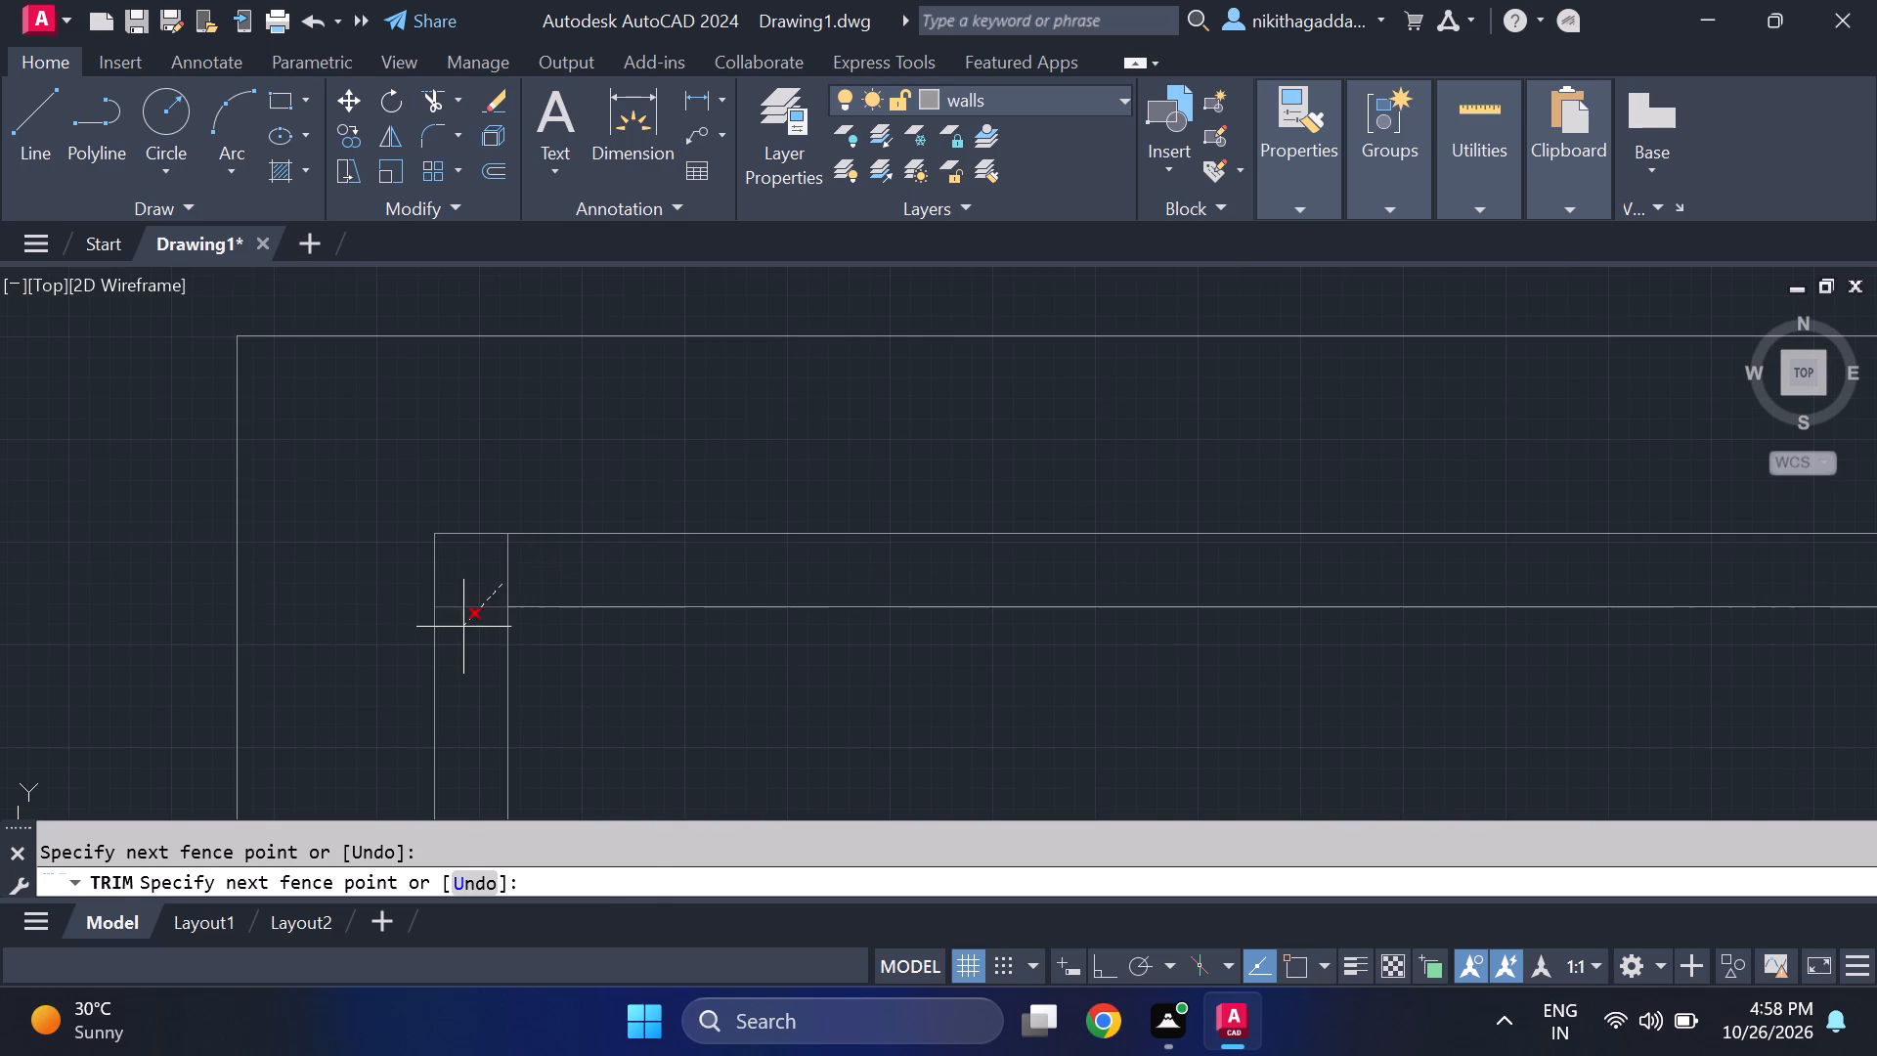
click(463, 628)
drag(468, 592, 520, 578)
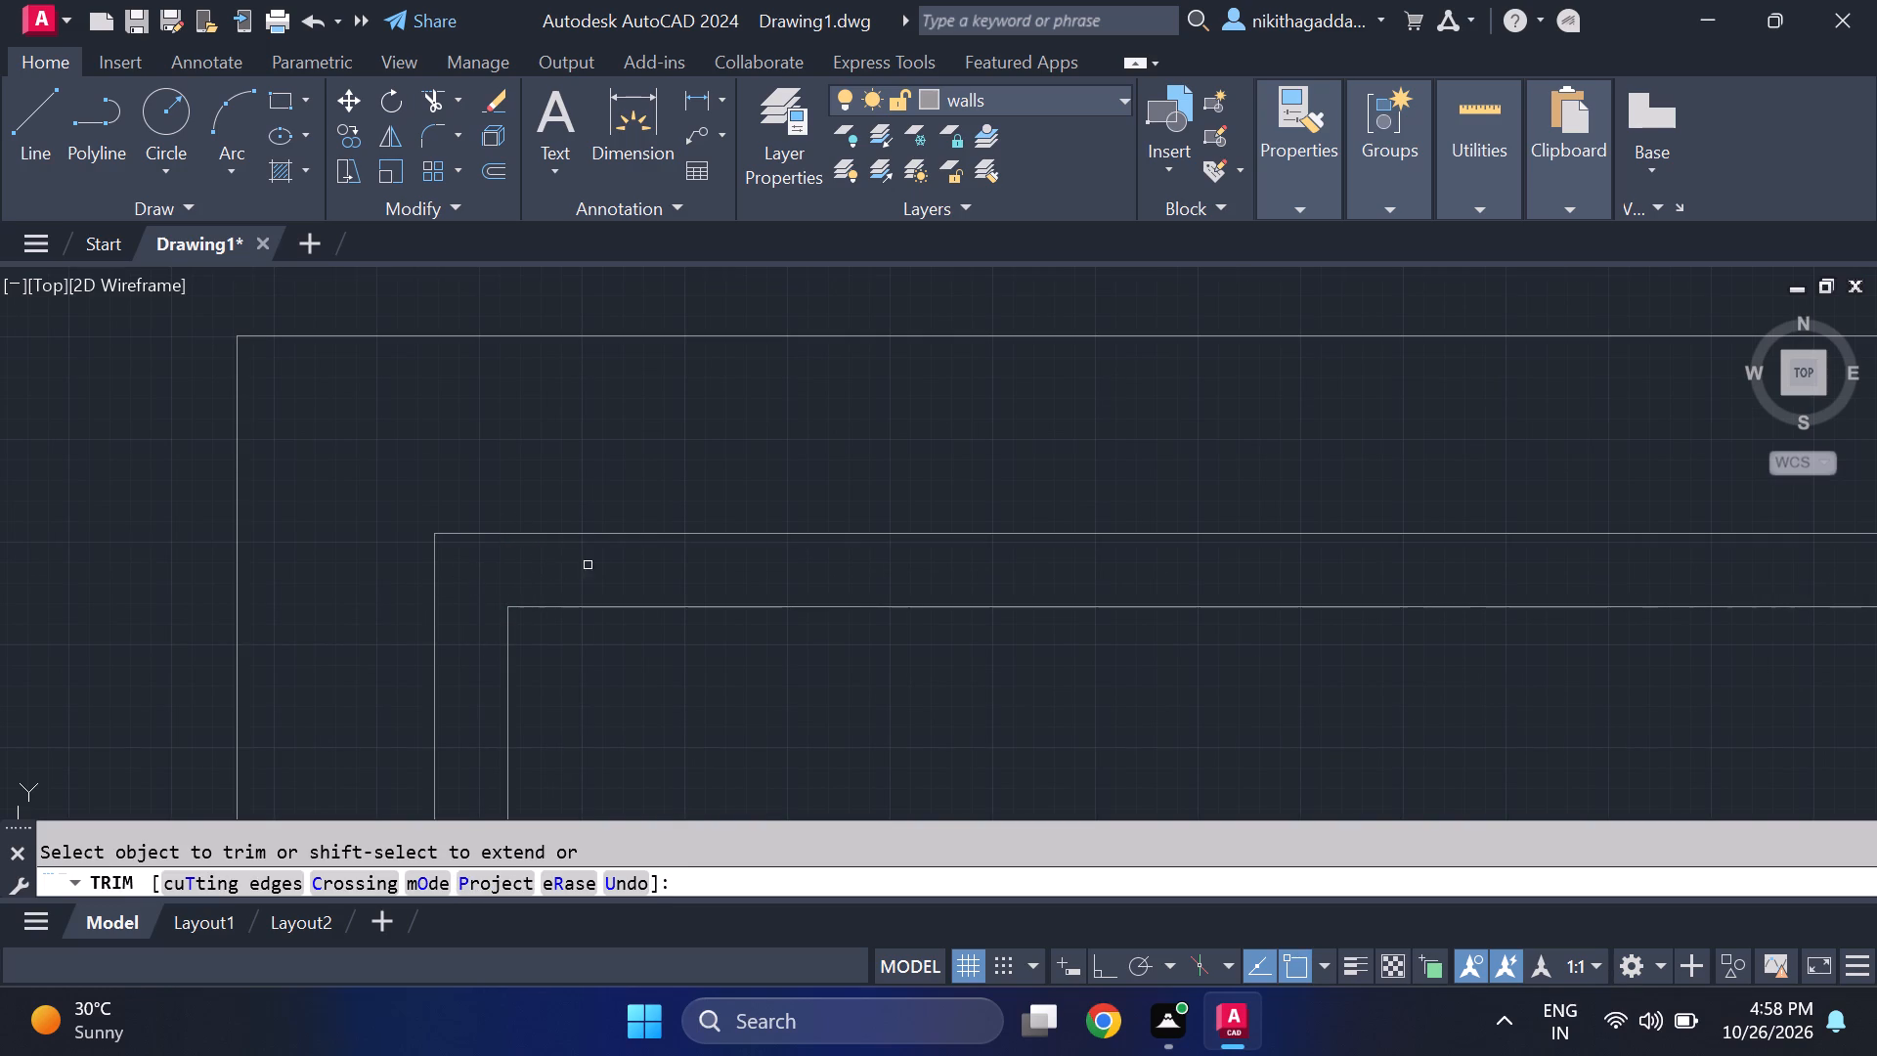
scroll(606, 577, down, 5)
scroll(959, 596, up, 6)
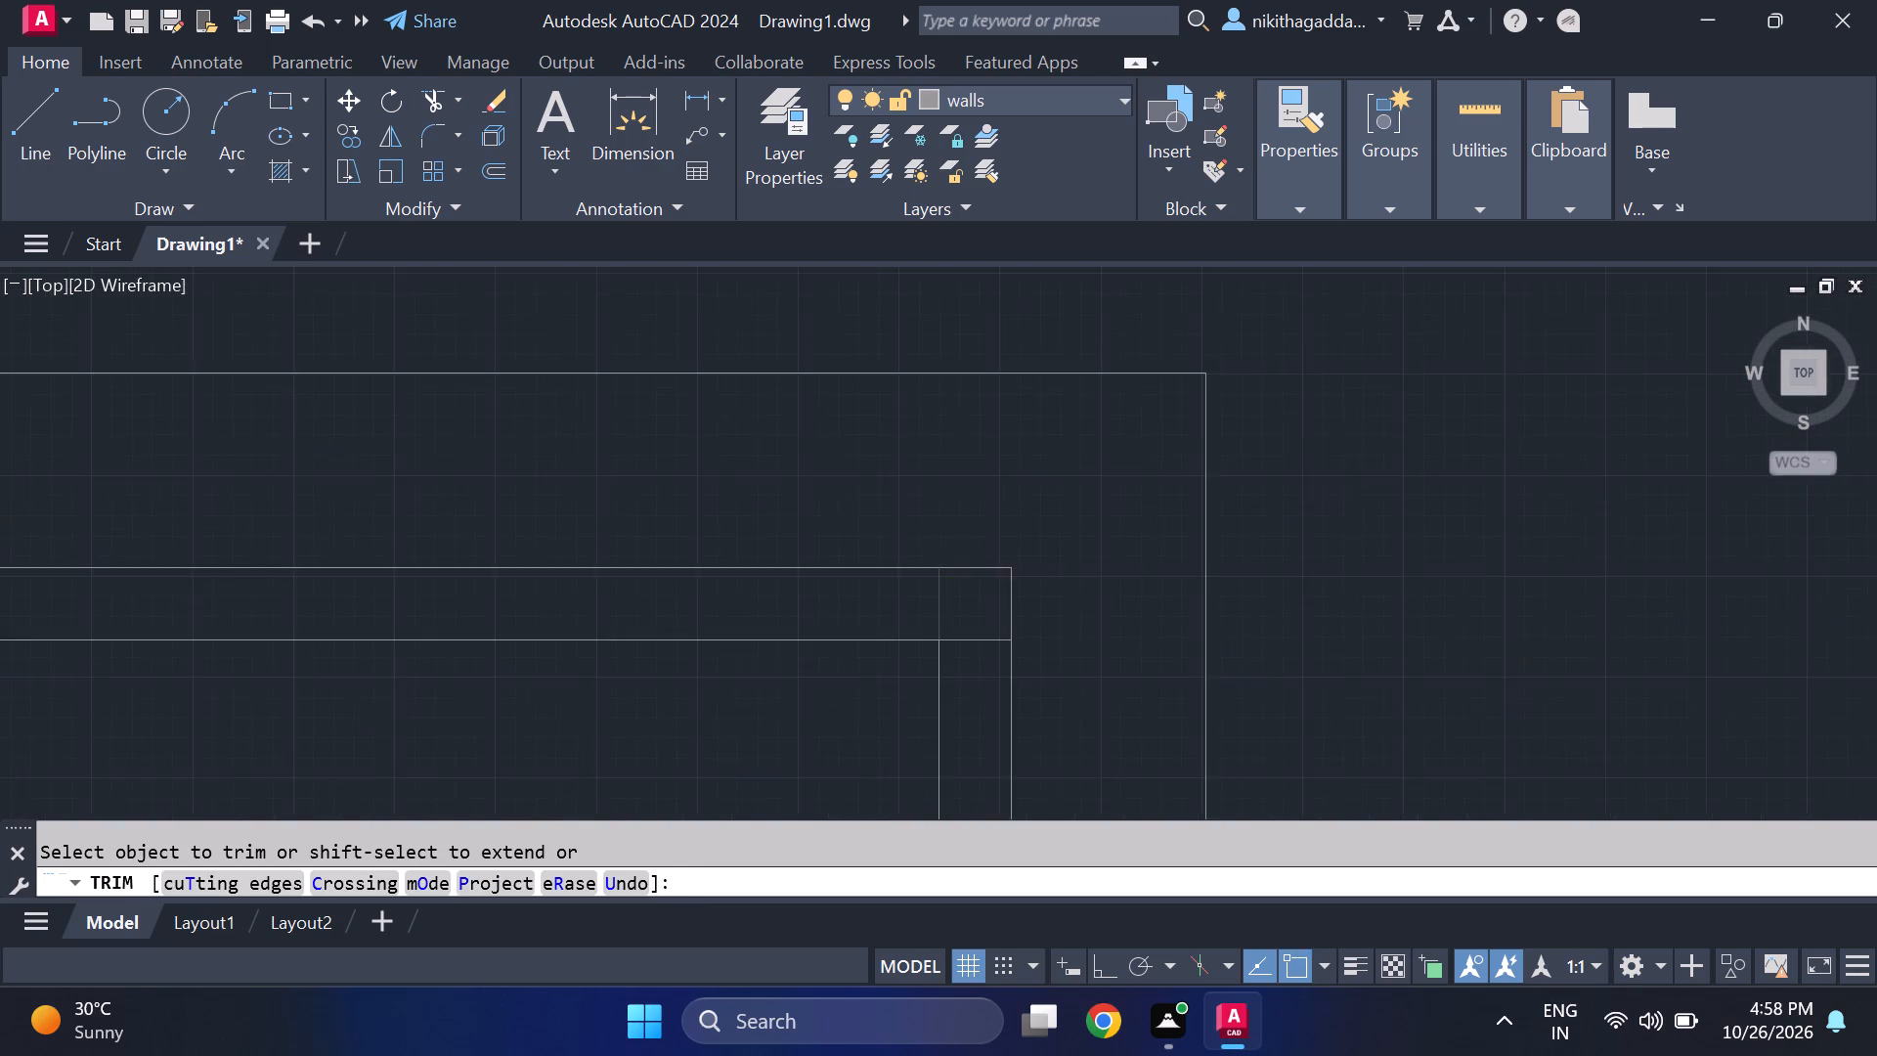
drag(922, 598, 981, 725)
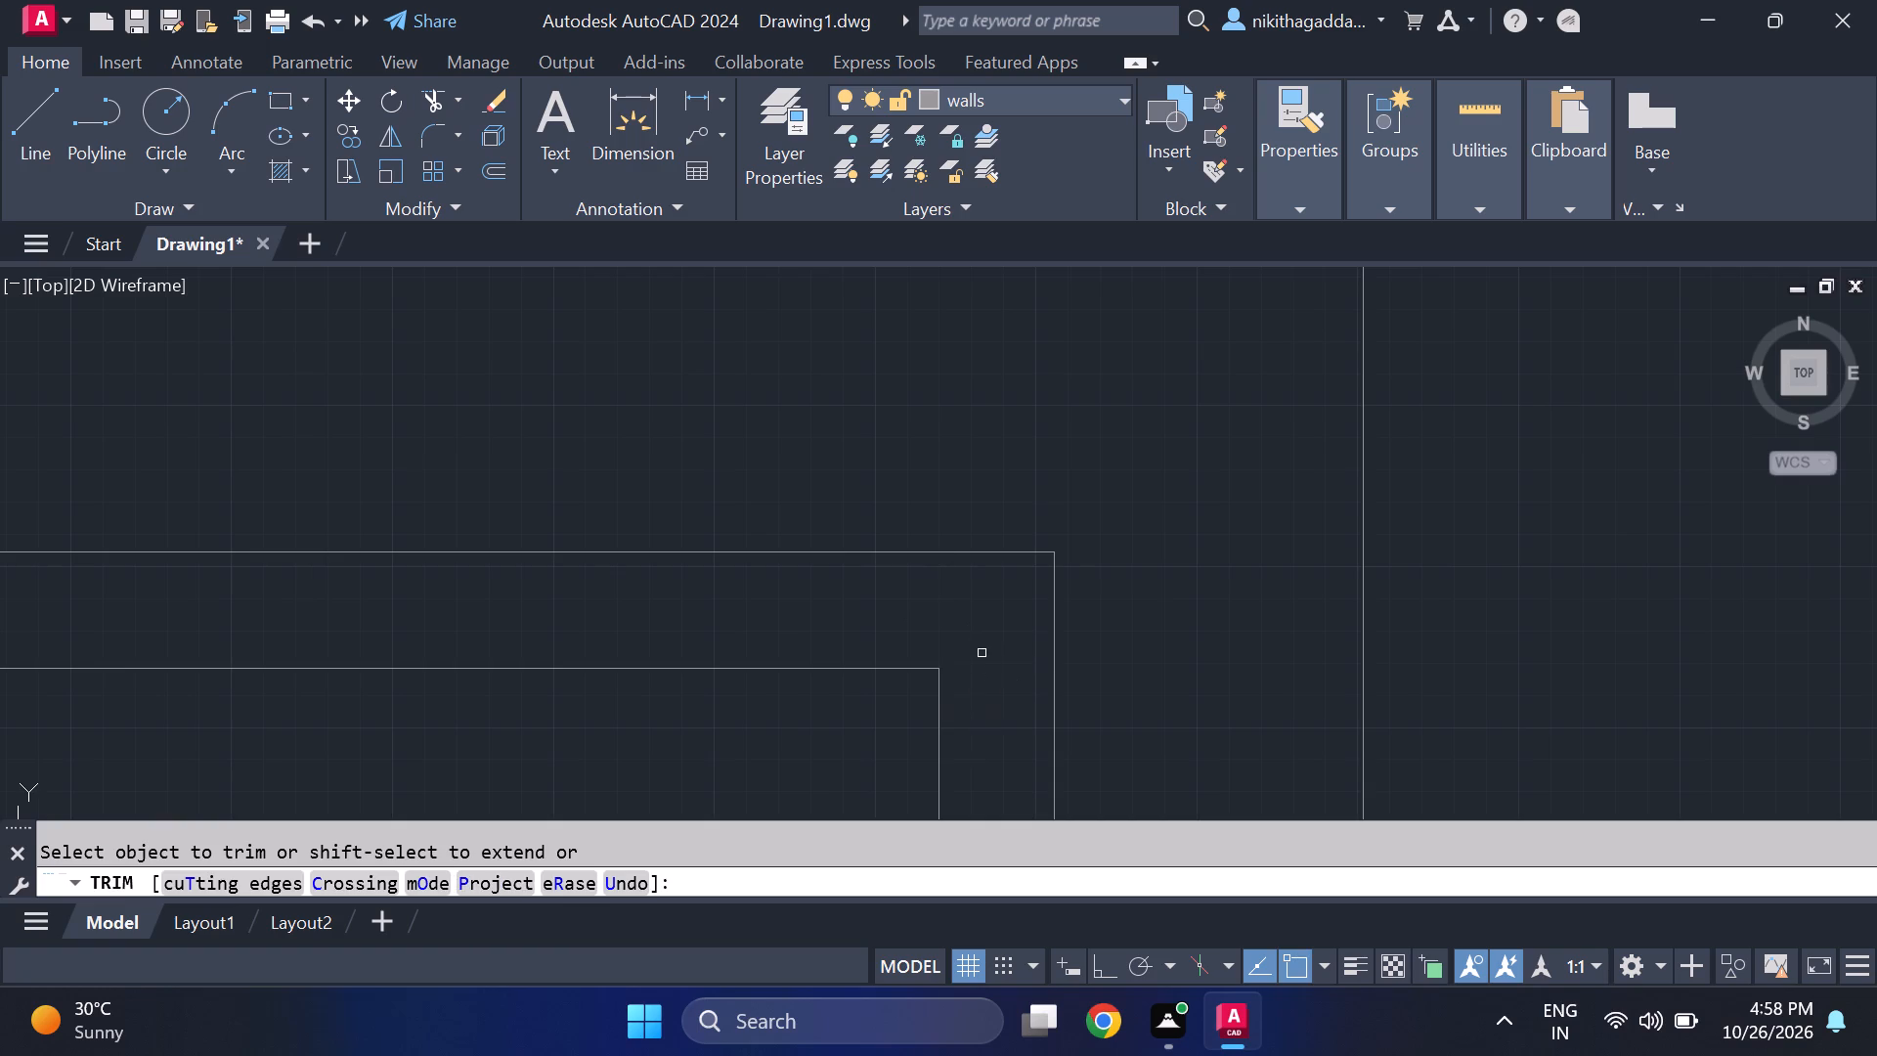
scroll(982, 652, down, 6)
key(Escape)
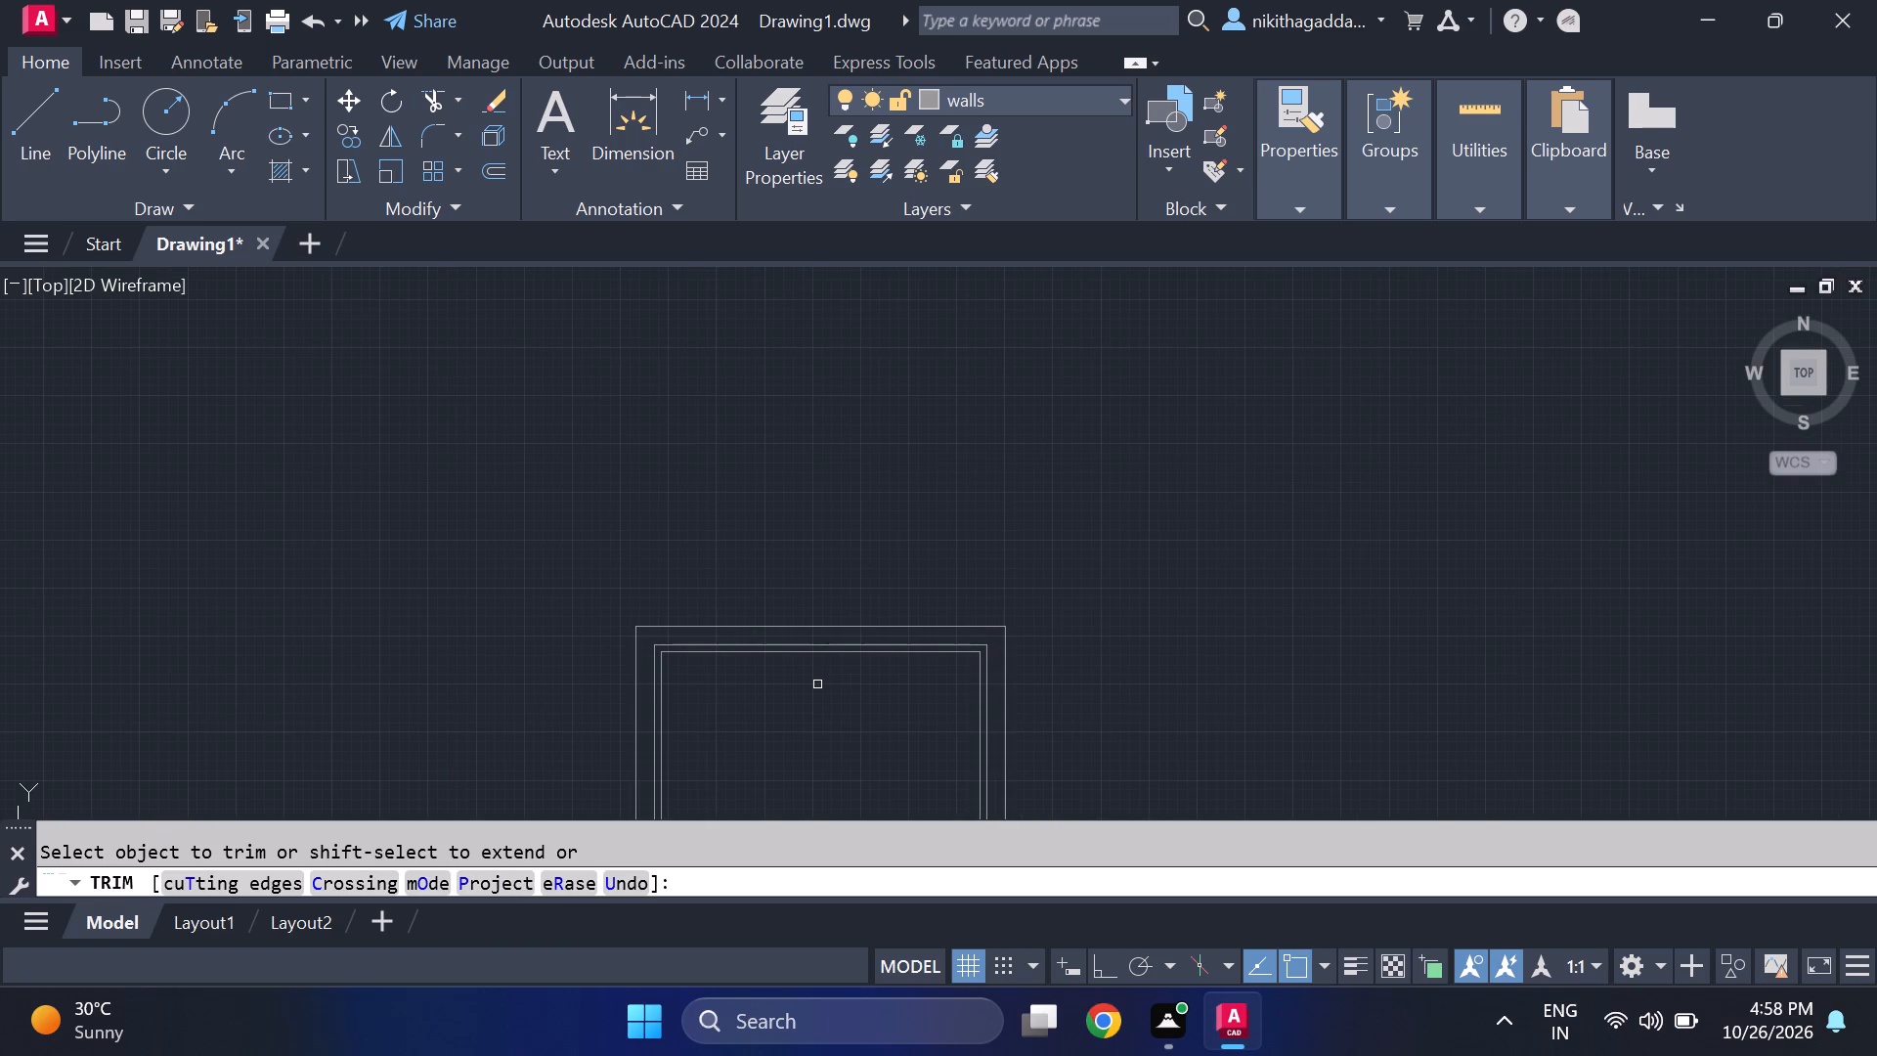
click(817, 684)
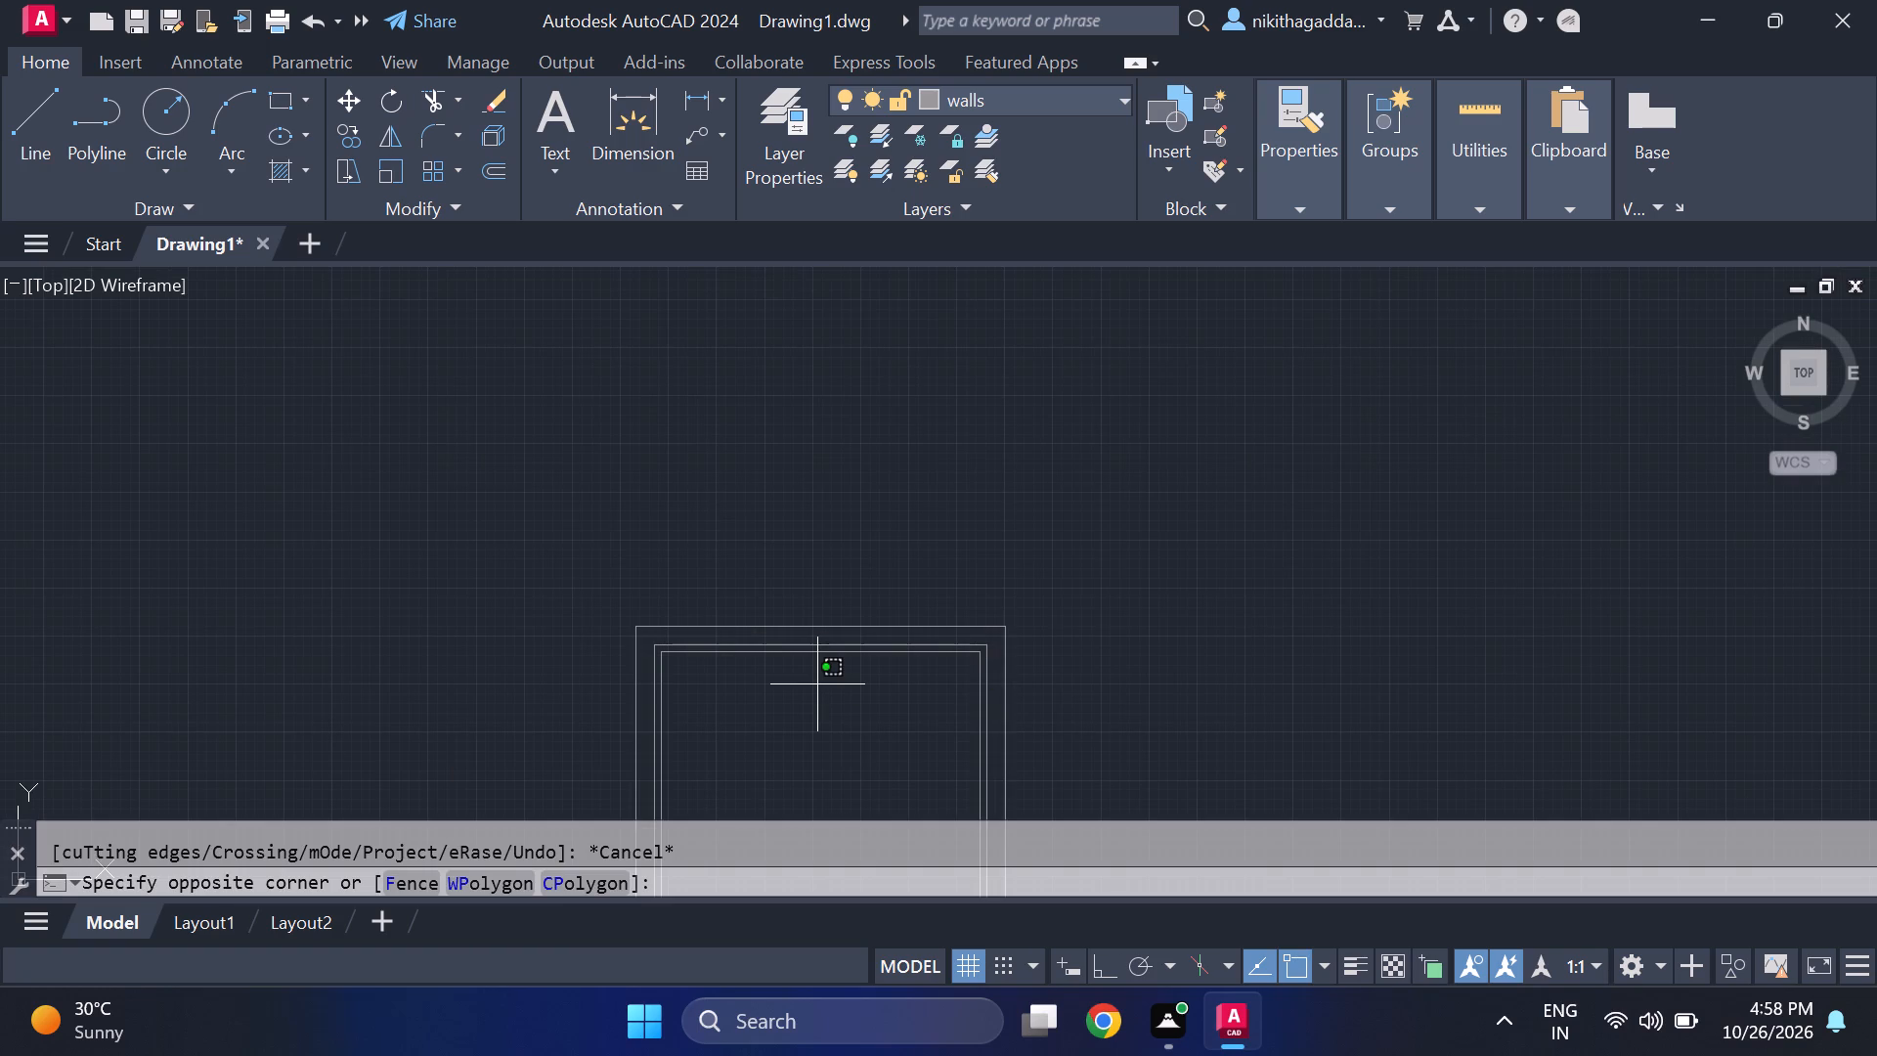
click(807, 744)
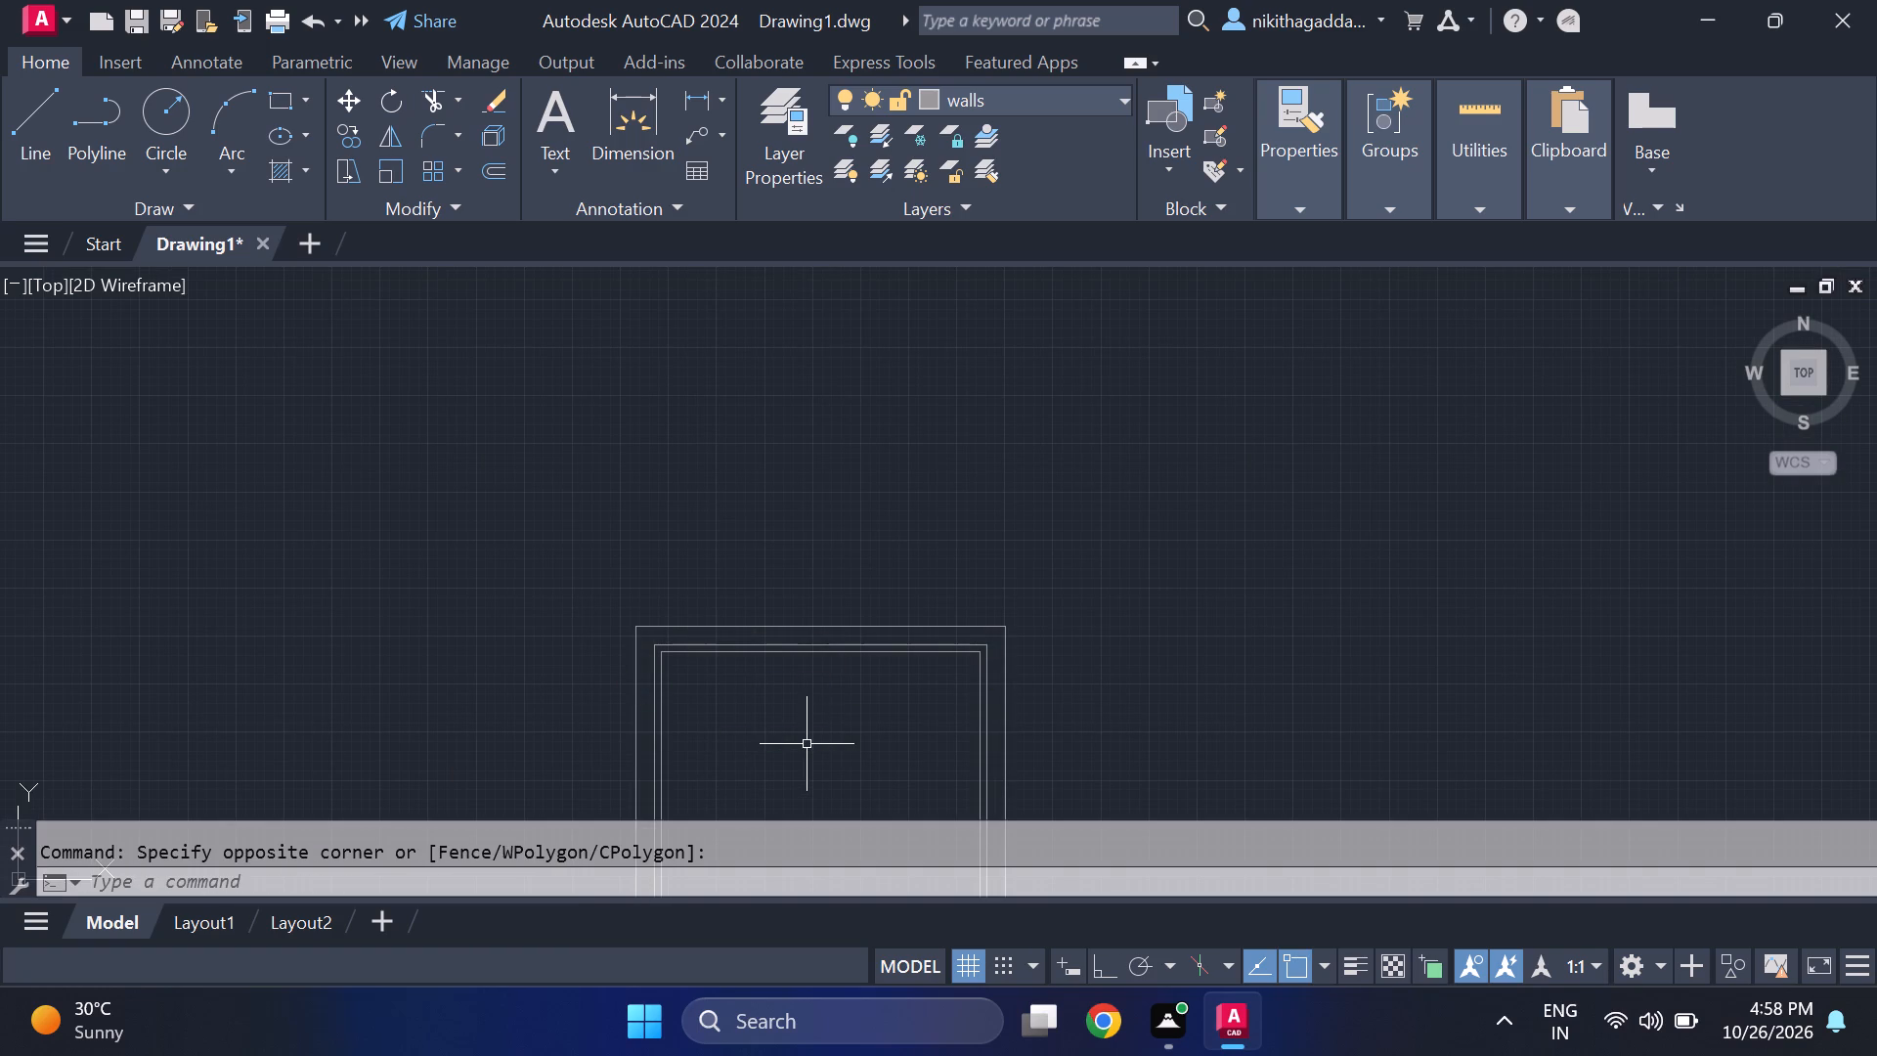
Offset the inner face line of the left outer wall 12' to the right, into the house.
scroll(687, 718, up, 3)
middle_drag(691, 715, 724, 639)
middle_click(725, 639)
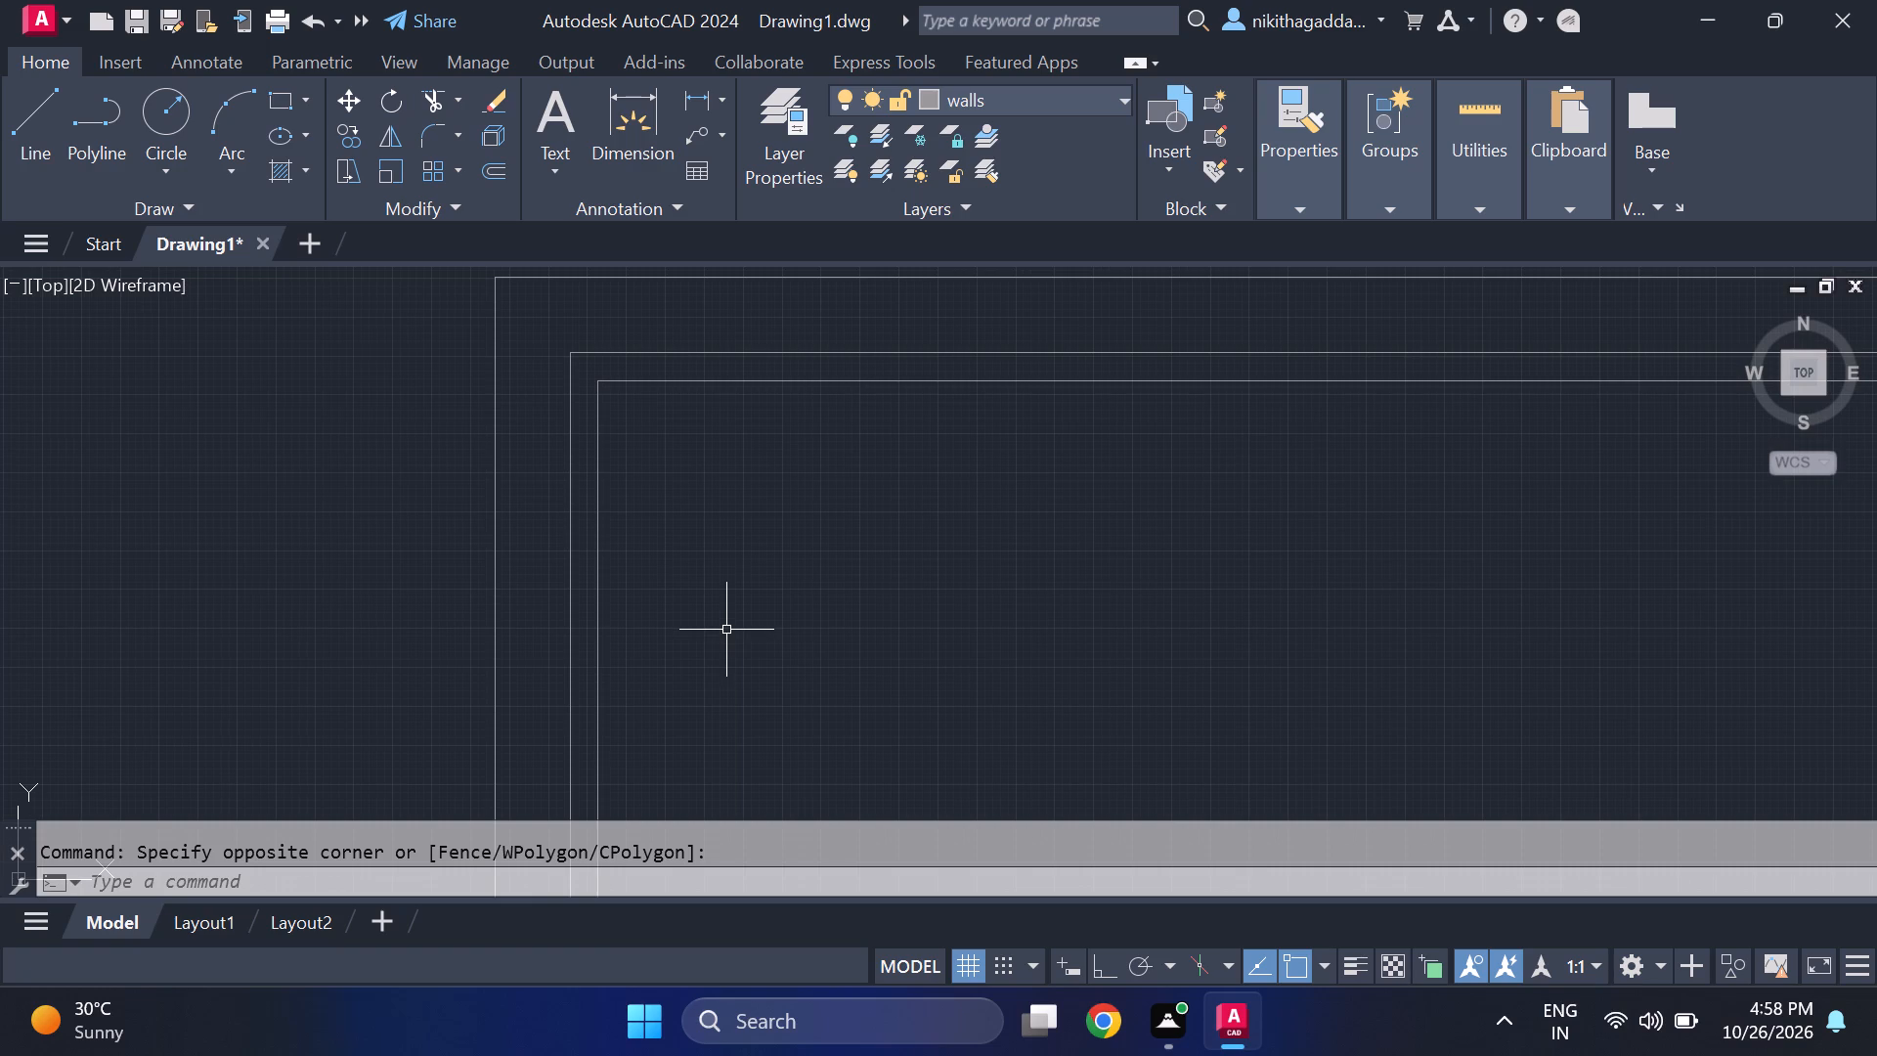
text(of)
key(Return)
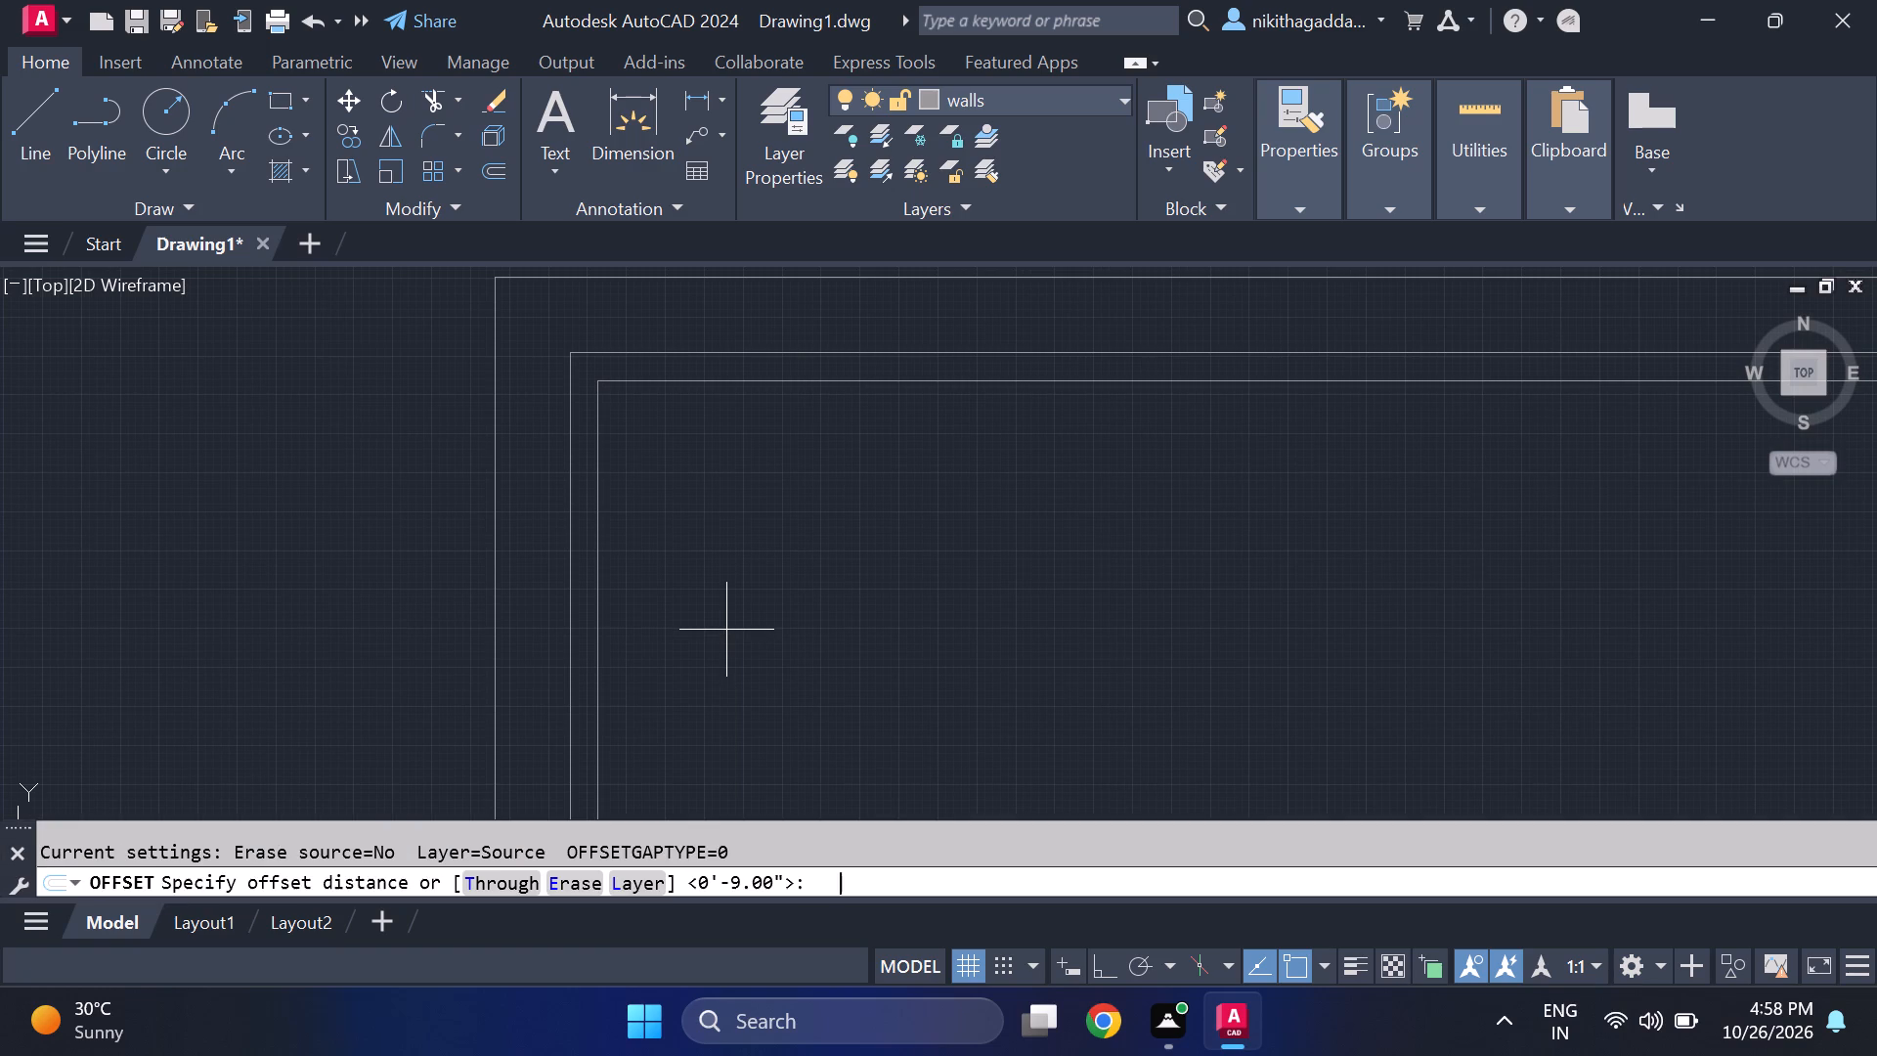
text(12)
key(apostrophe)
key(Return)
click(601, 576)
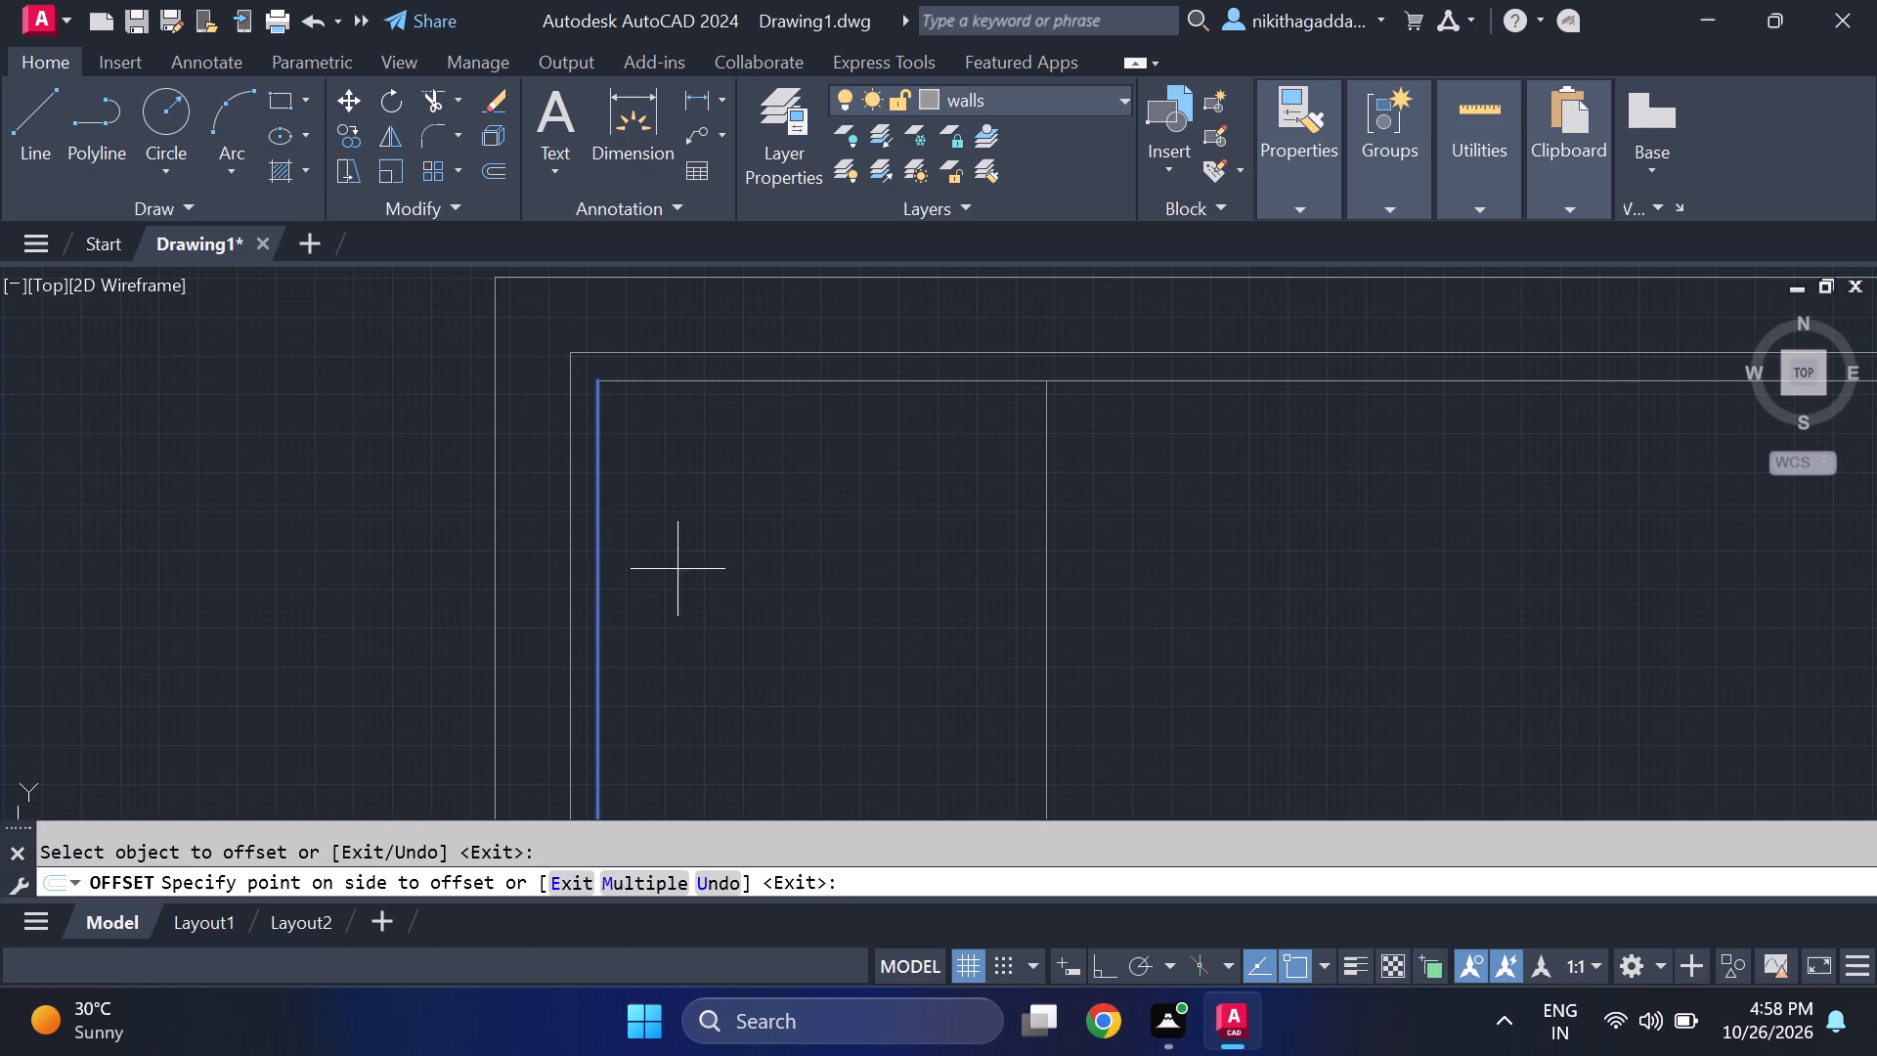
click(928, 626)
key(Escape)
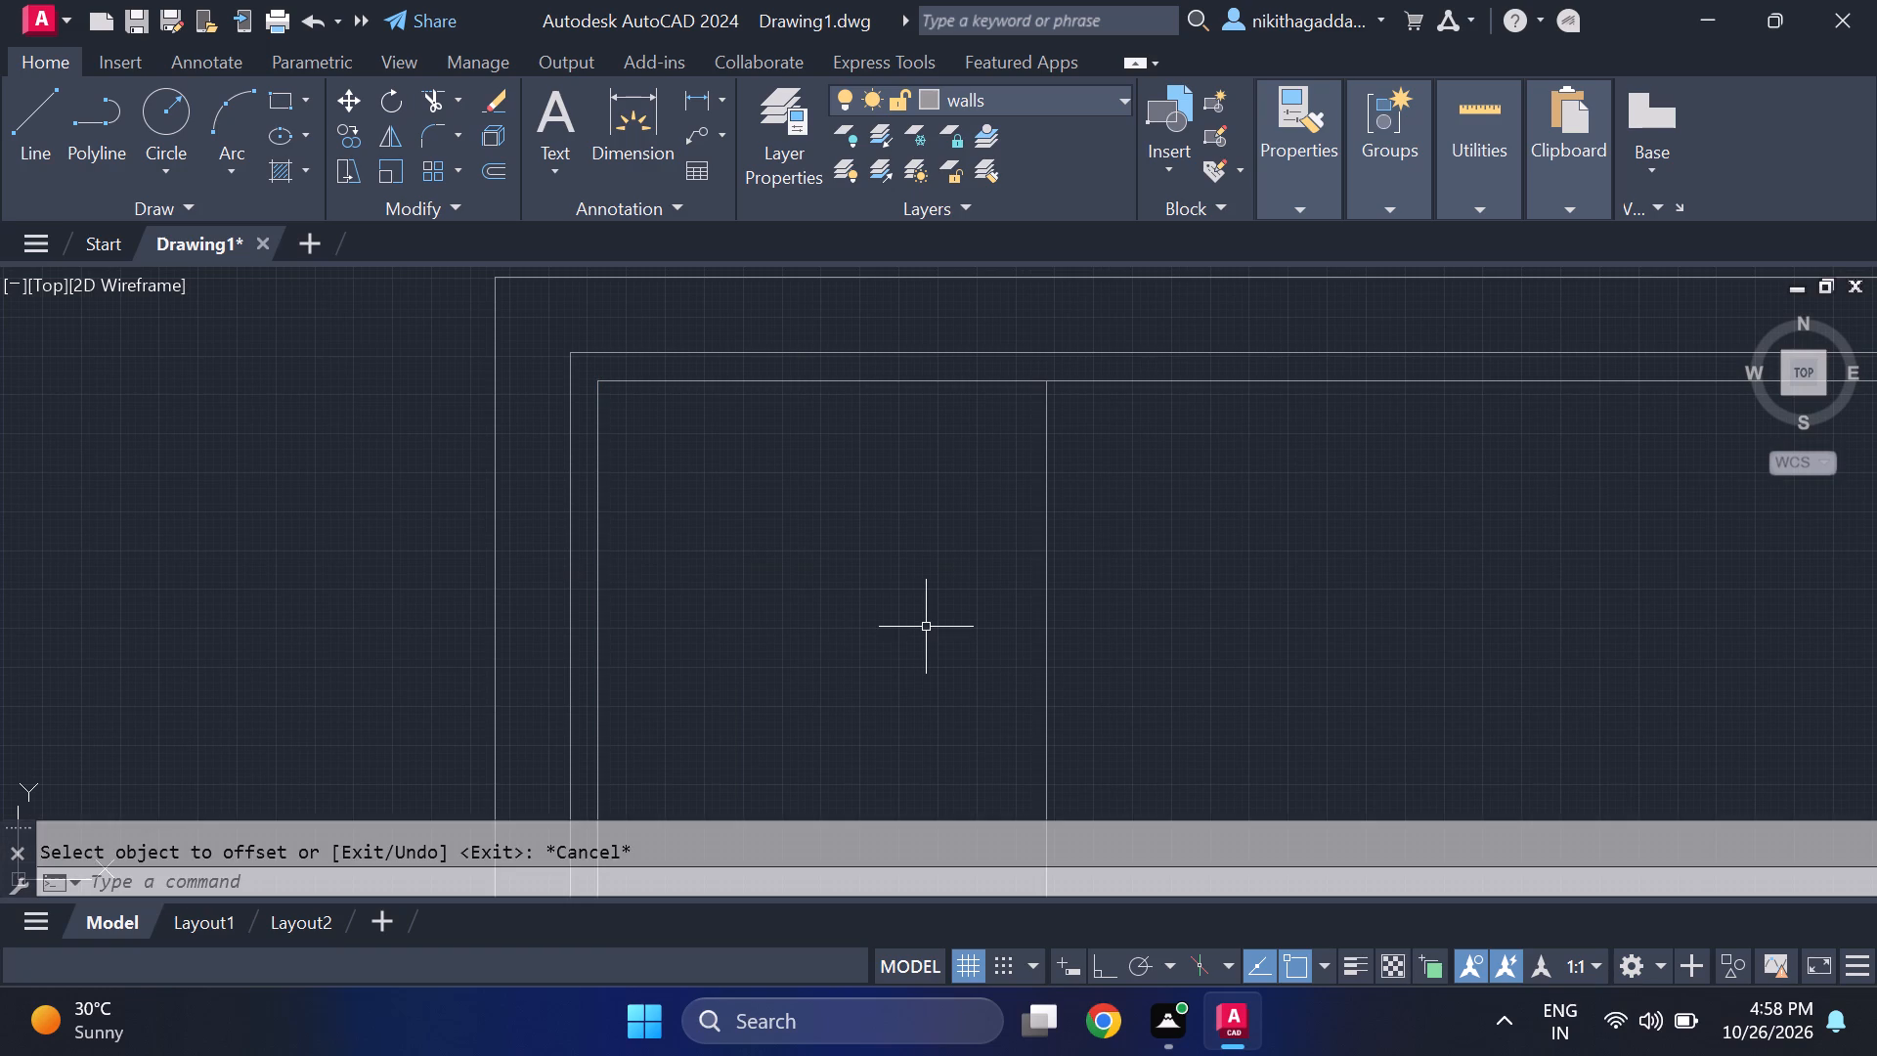
Offset the new vertical line 4.5" to the right to give the partition wall its thickness.
text(of)
key(Return)
text(4.5)
key(shift+quotedbl)
key(Return)
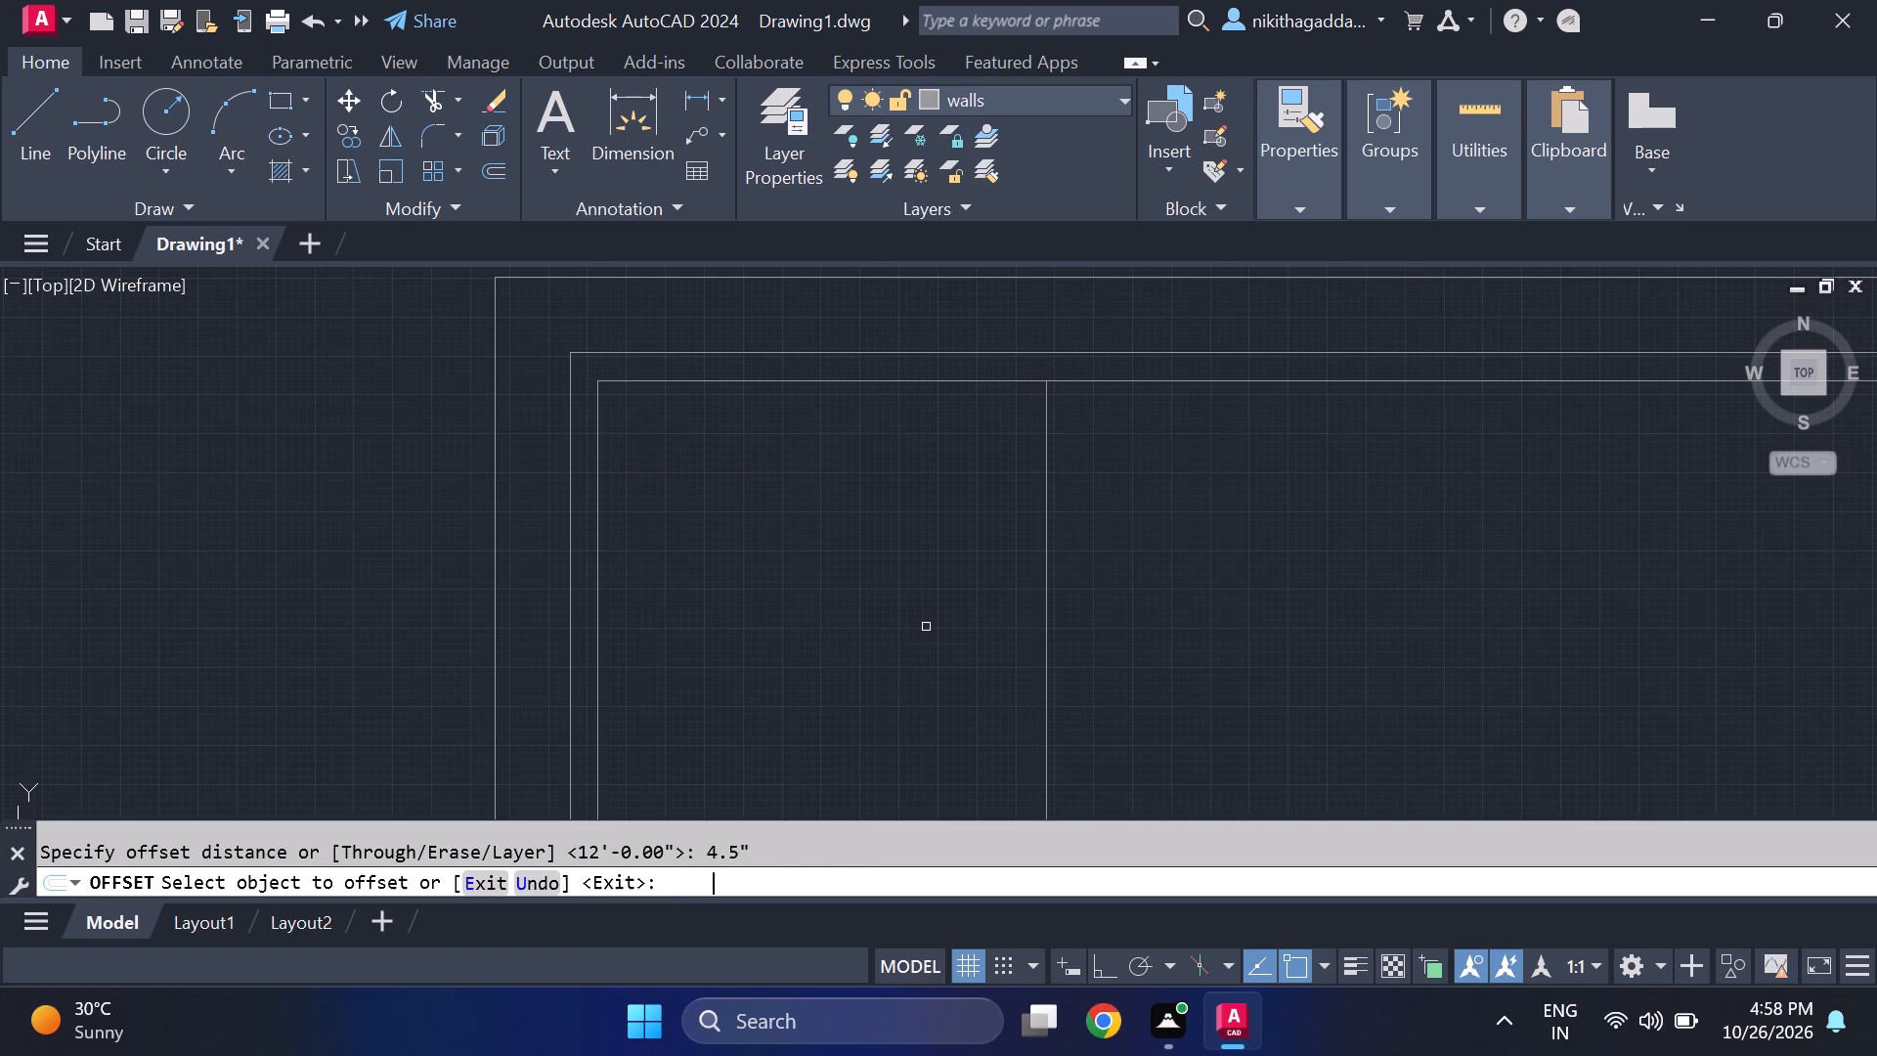
click(1045, 501)
click(1183, 527)
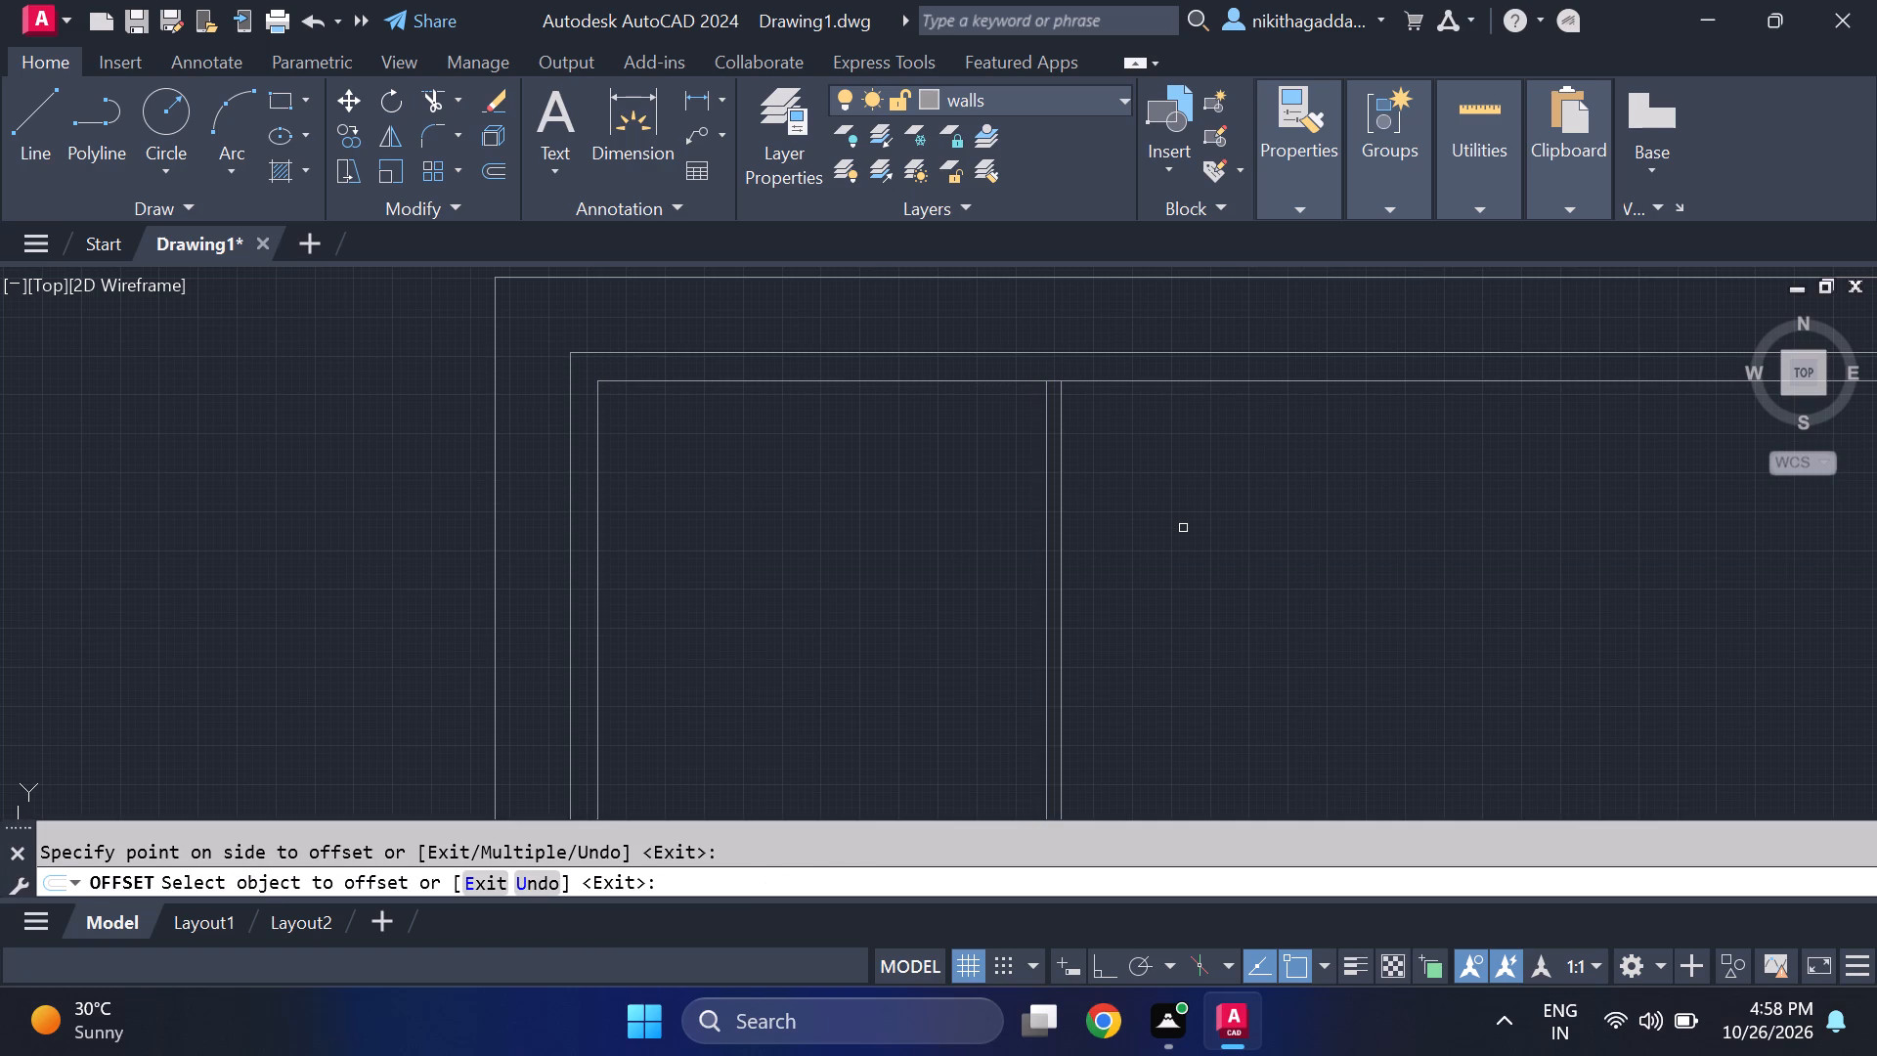
key(Escape)
Offset the inner face line of the top outer wall 14' downward, into the house.
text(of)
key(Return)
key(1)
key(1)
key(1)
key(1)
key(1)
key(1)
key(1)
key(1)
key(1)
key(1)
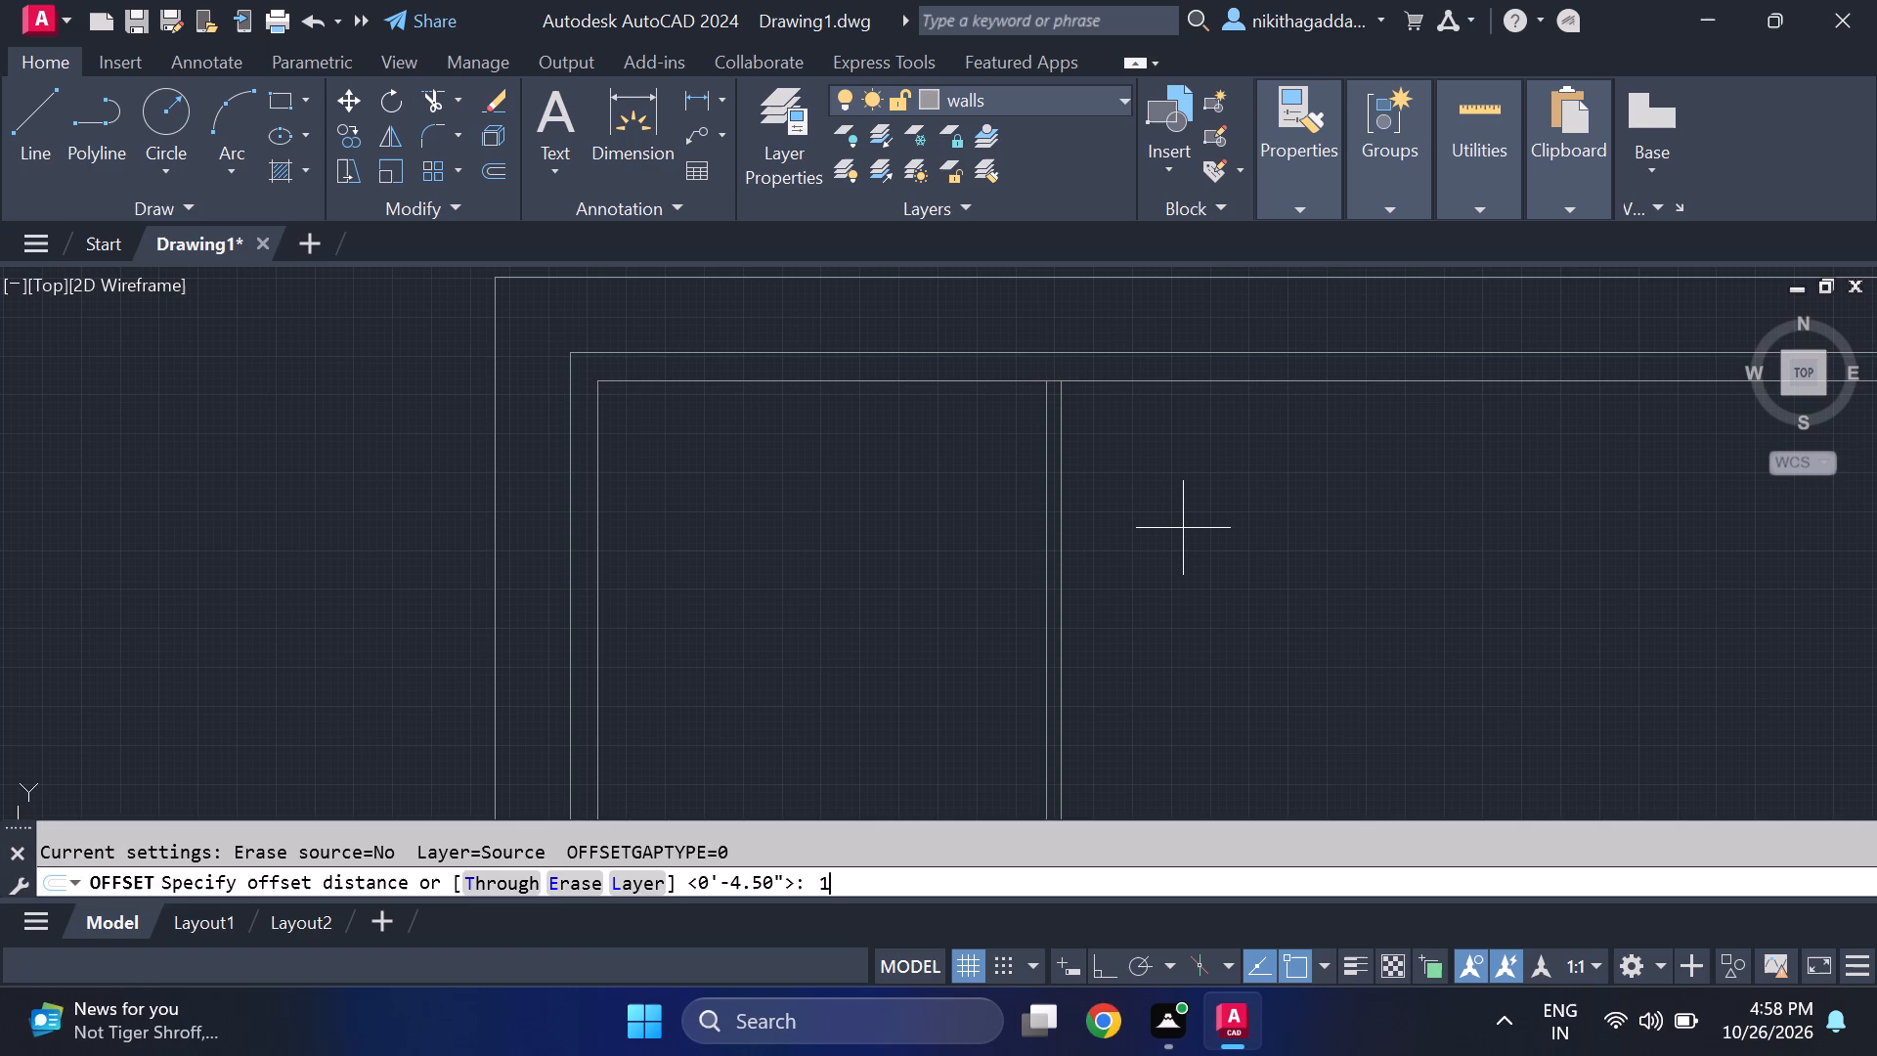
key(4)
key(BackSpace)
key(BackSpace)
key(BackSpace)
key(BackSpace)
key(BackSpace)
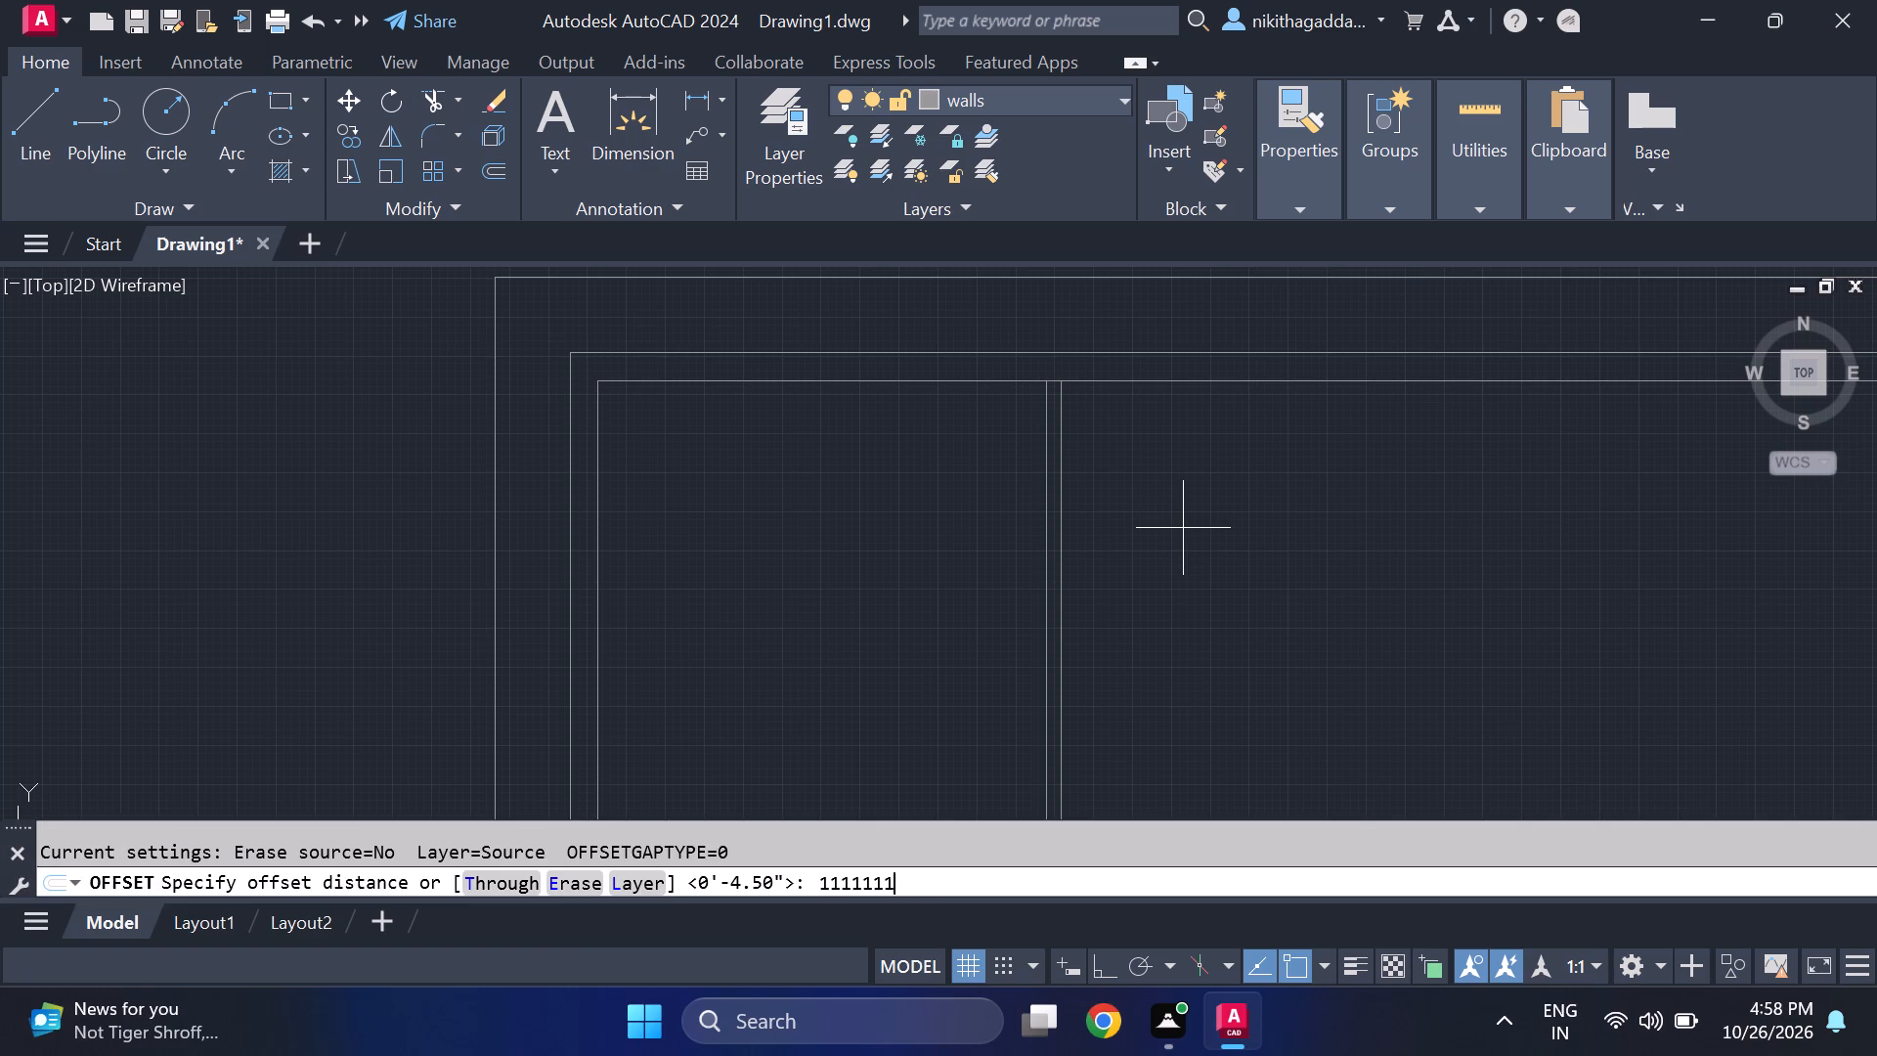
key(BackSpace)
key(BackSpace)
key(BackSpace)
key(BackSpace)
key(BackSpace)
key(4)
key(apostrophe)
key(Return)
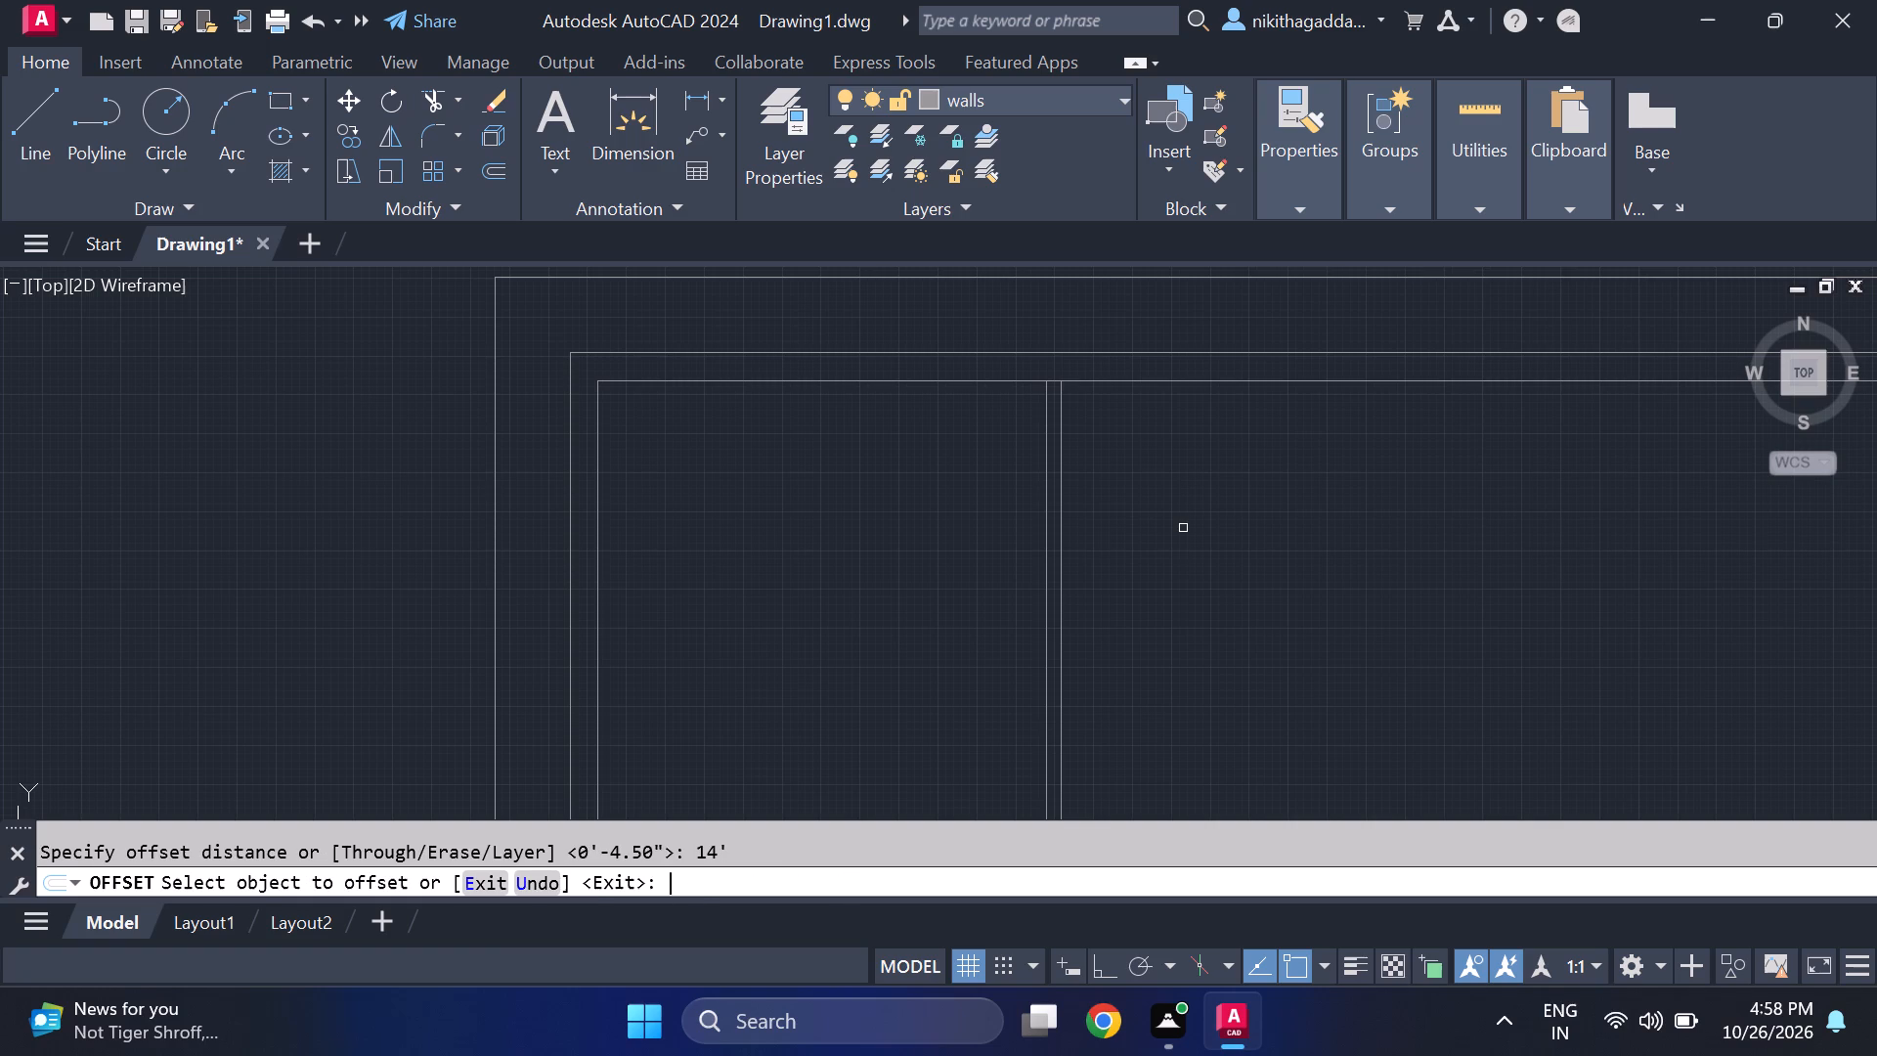
click(959, 383)
scroll(831, 695, down, 2)
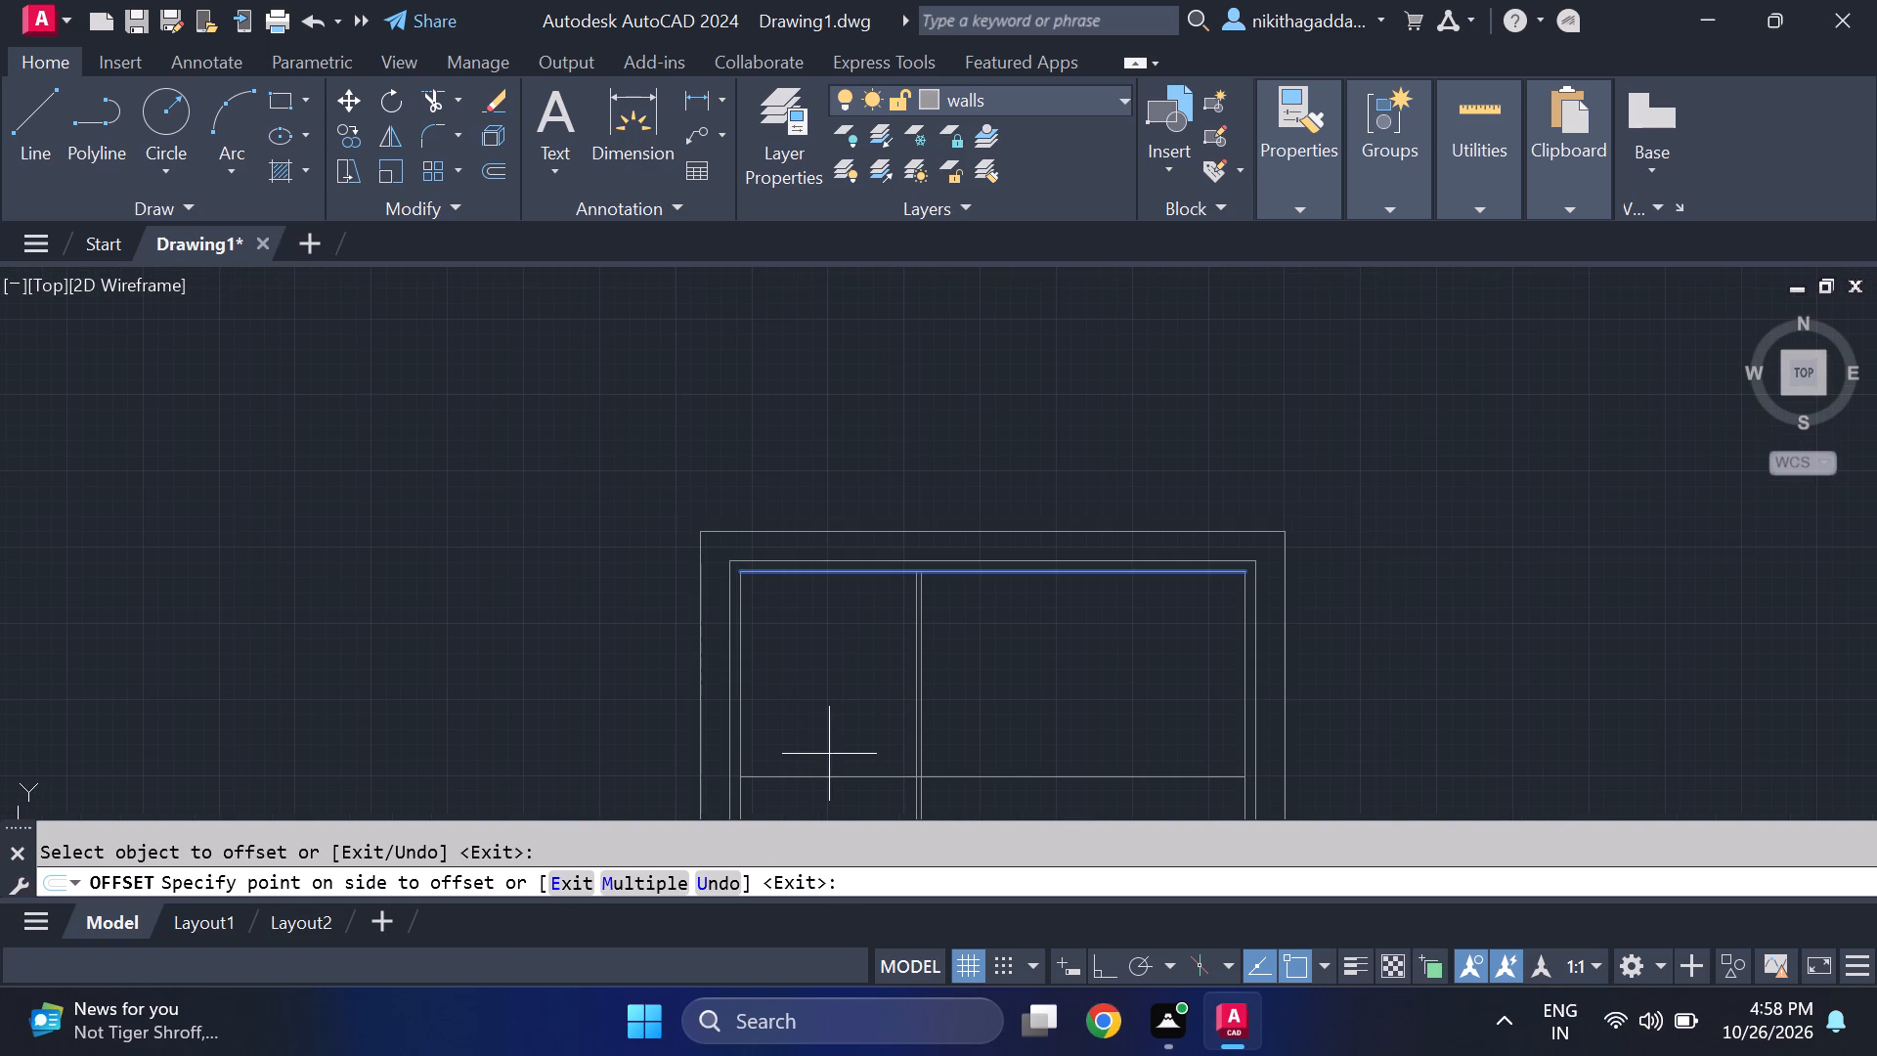
click(829, 754)
key(Escape)
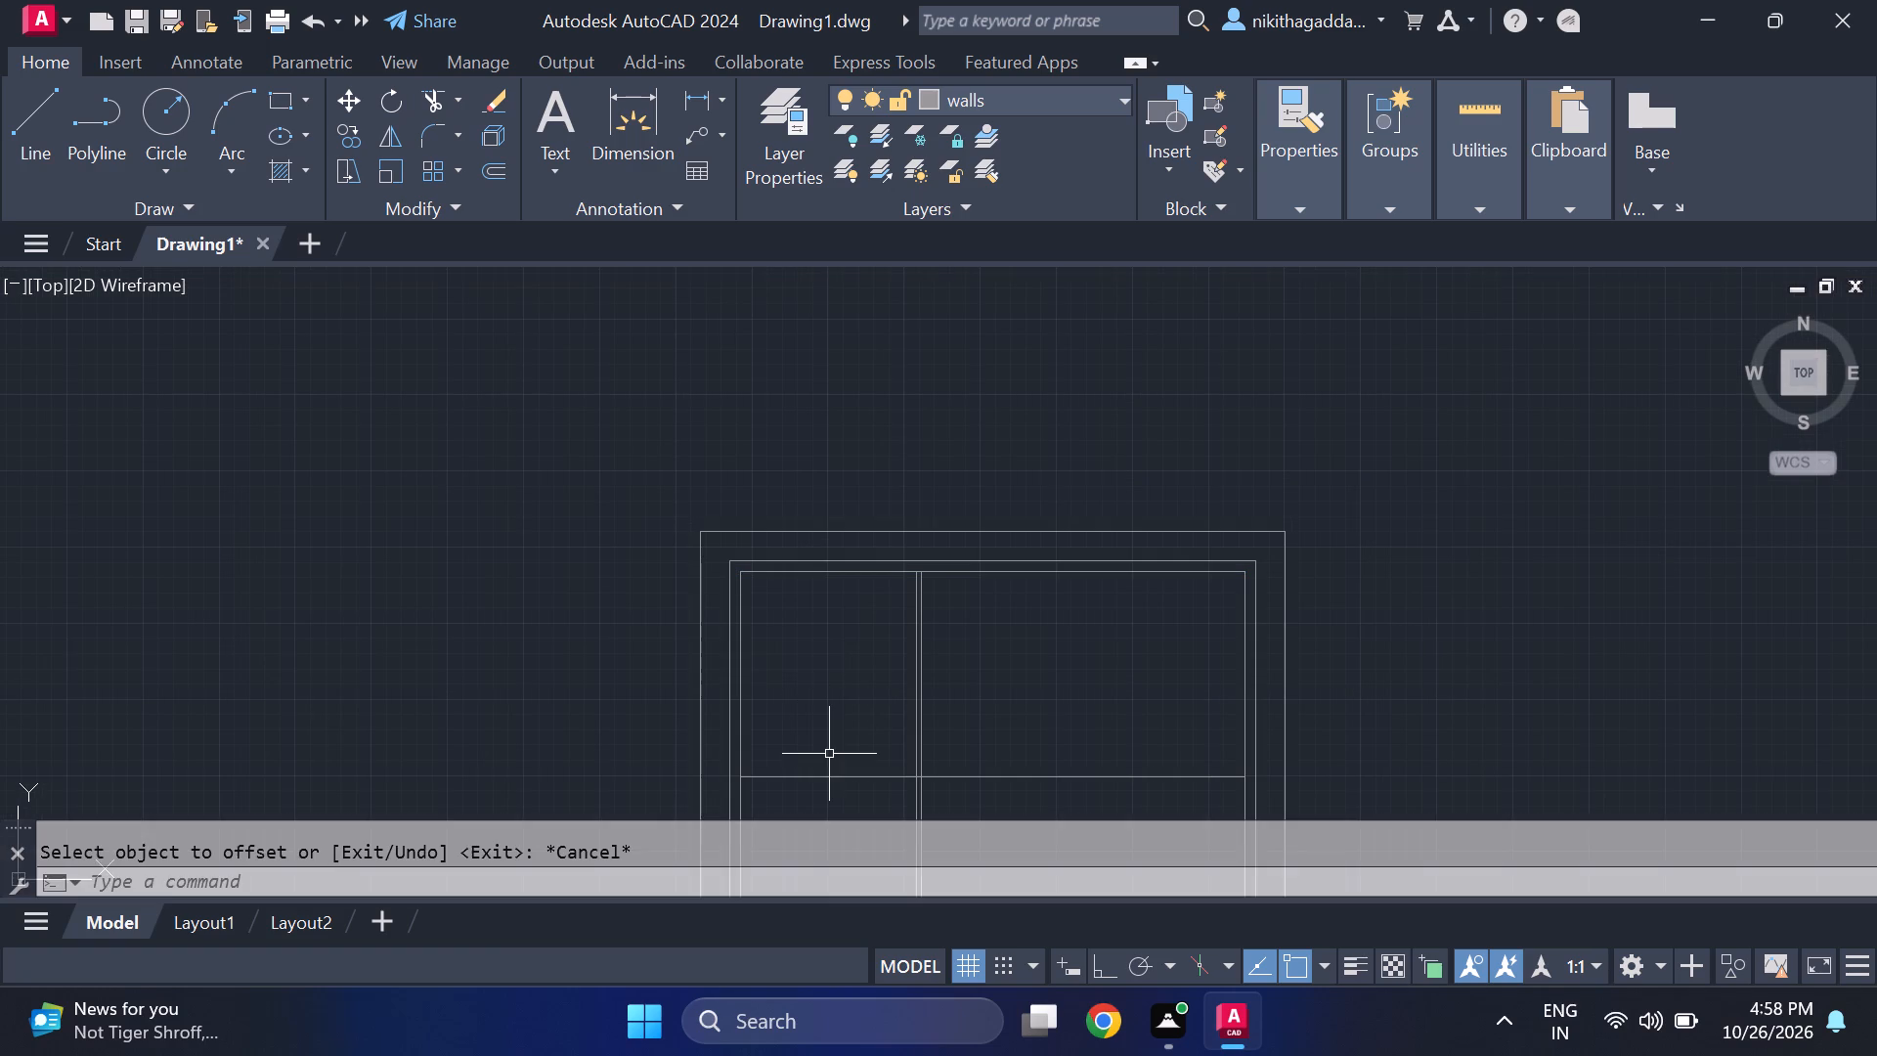
Offset the new horizontal line 4.5" downward to give the cross partition wall its thickness.
text(of)
key(Return)
text(4.5)
key(shift+quotedbl)
key(Return)
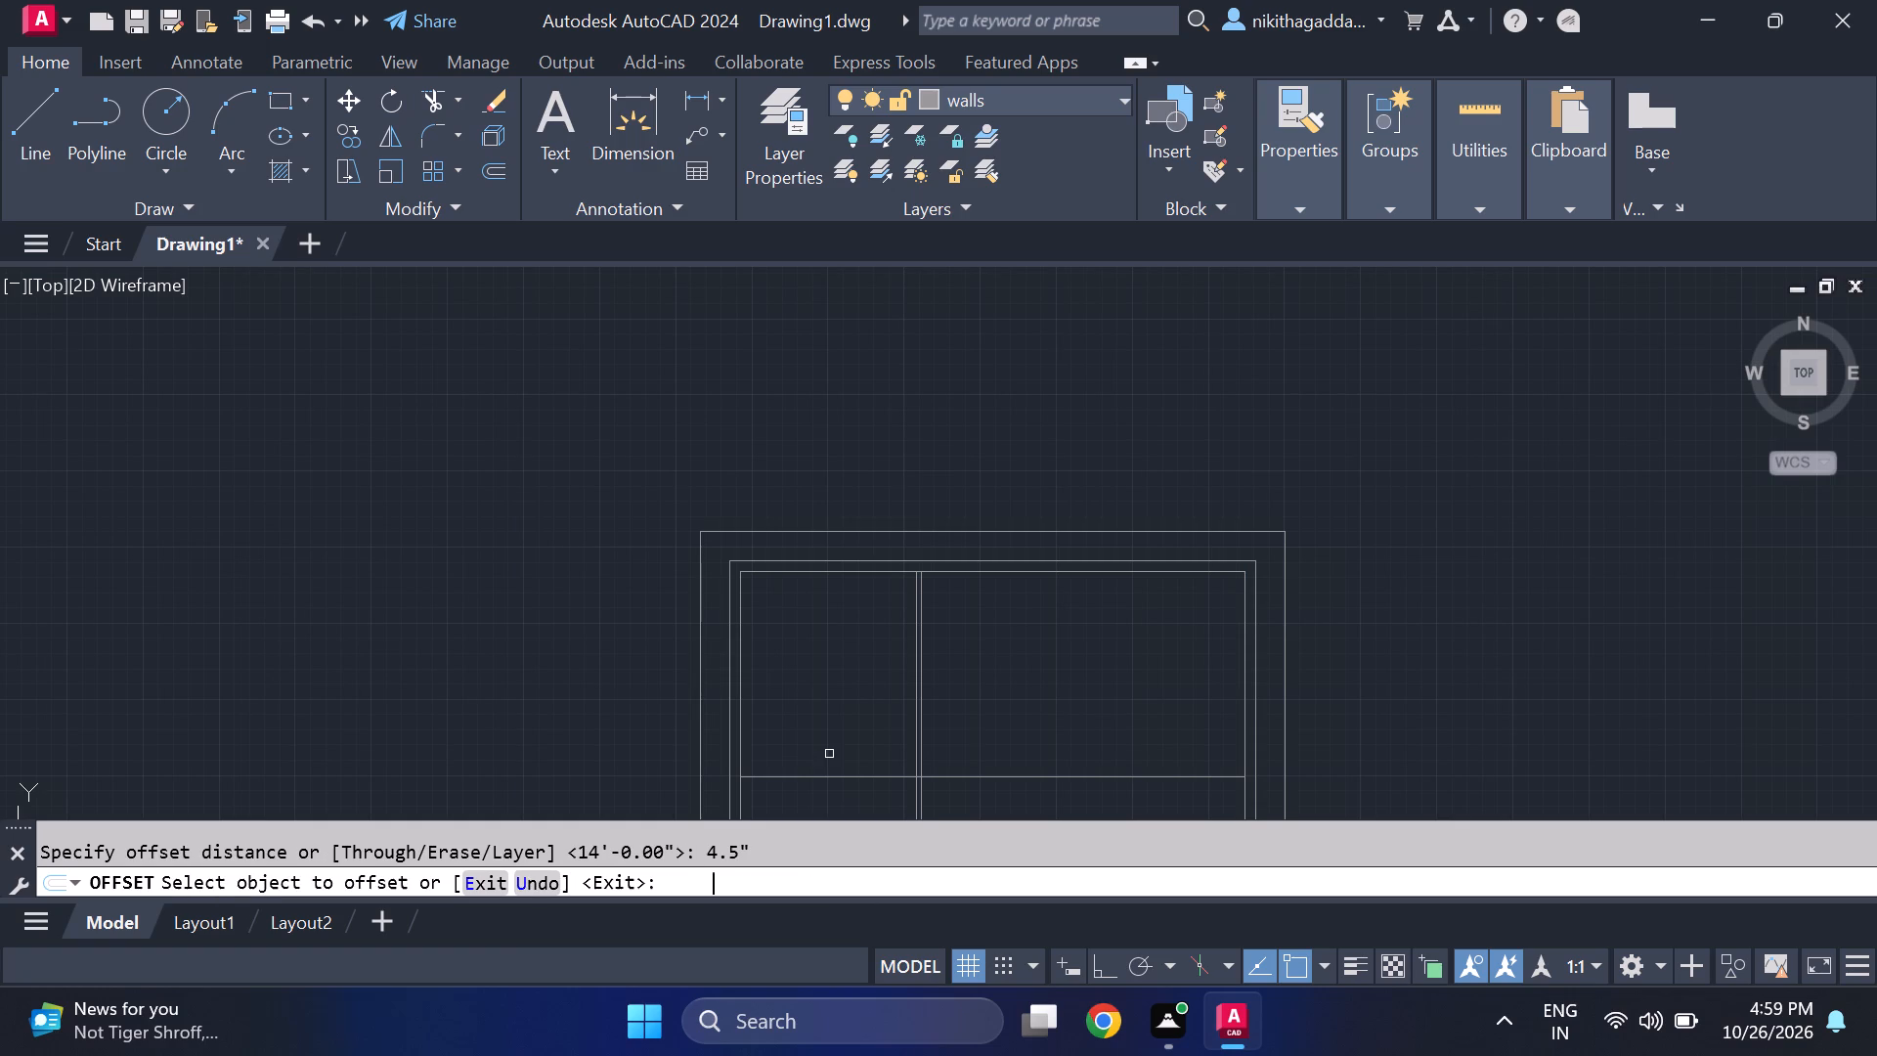
middle_drag(869, 736, 850, 707)
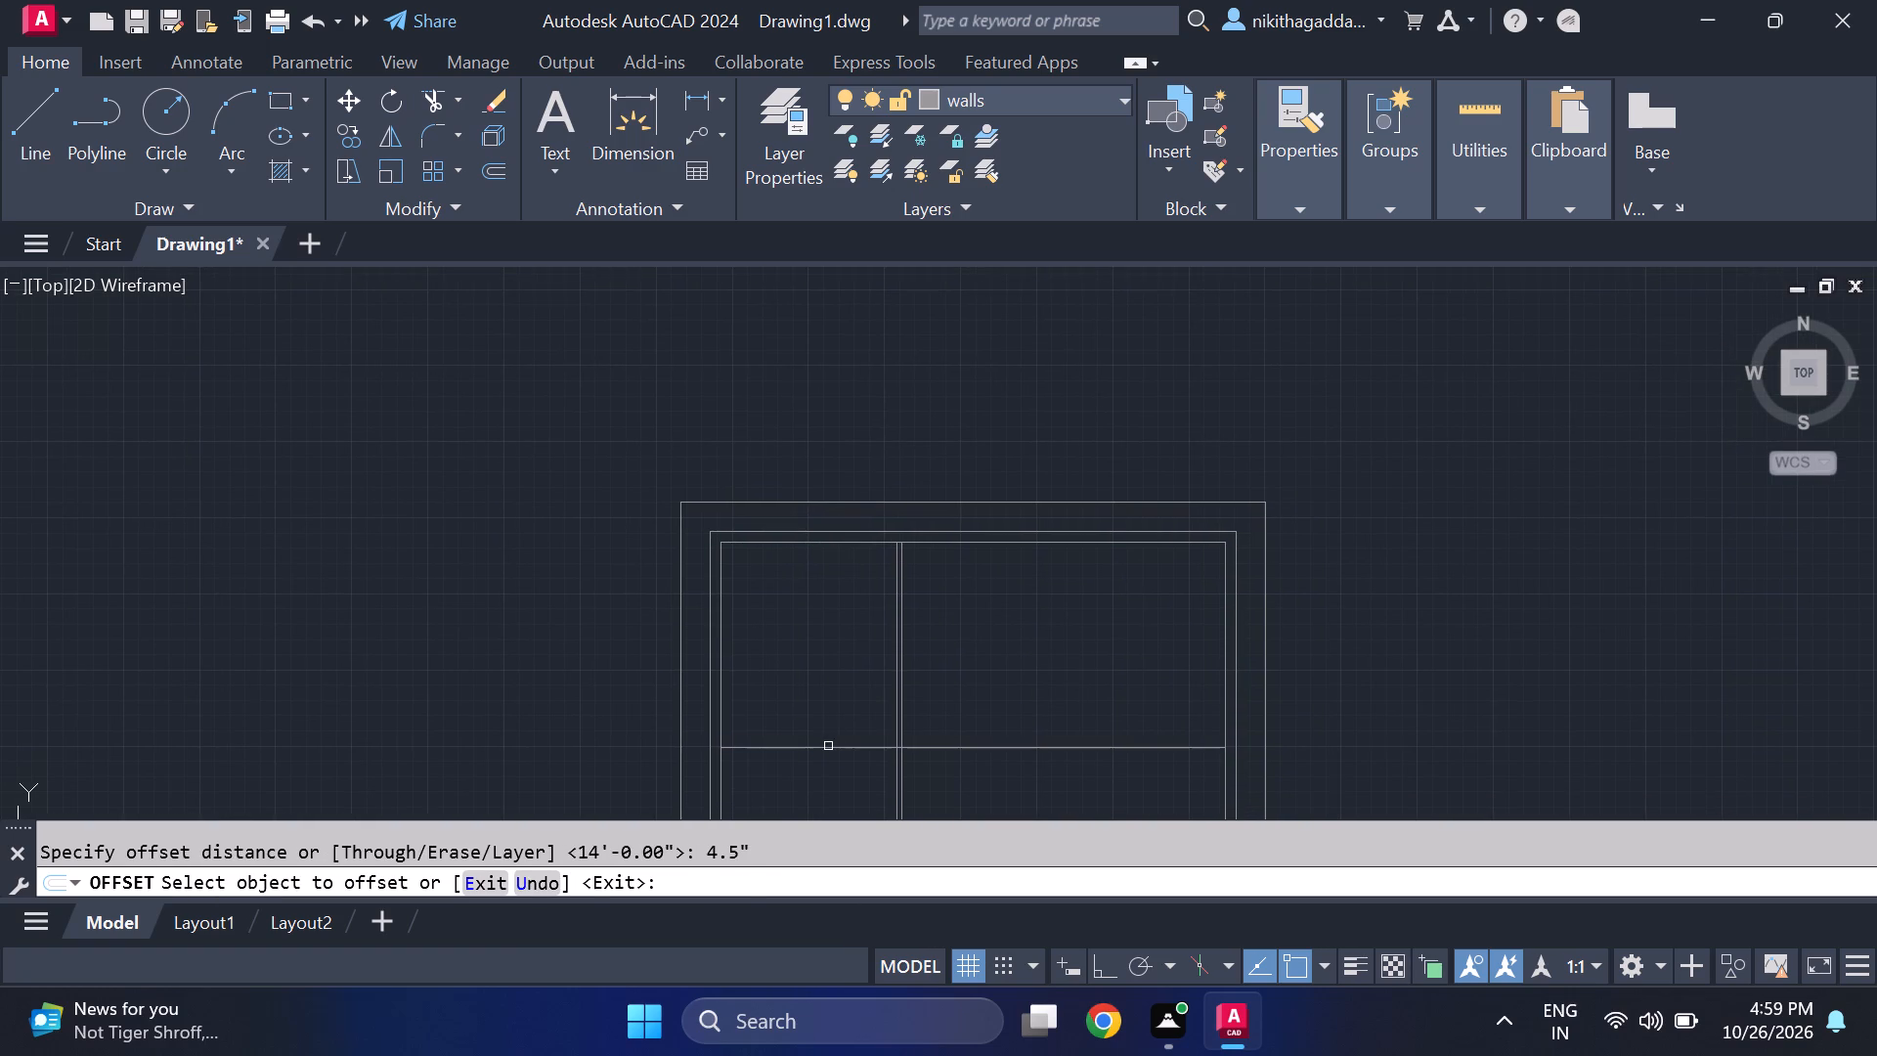
click(828, 746)
click(812, 776)
key(Escape)
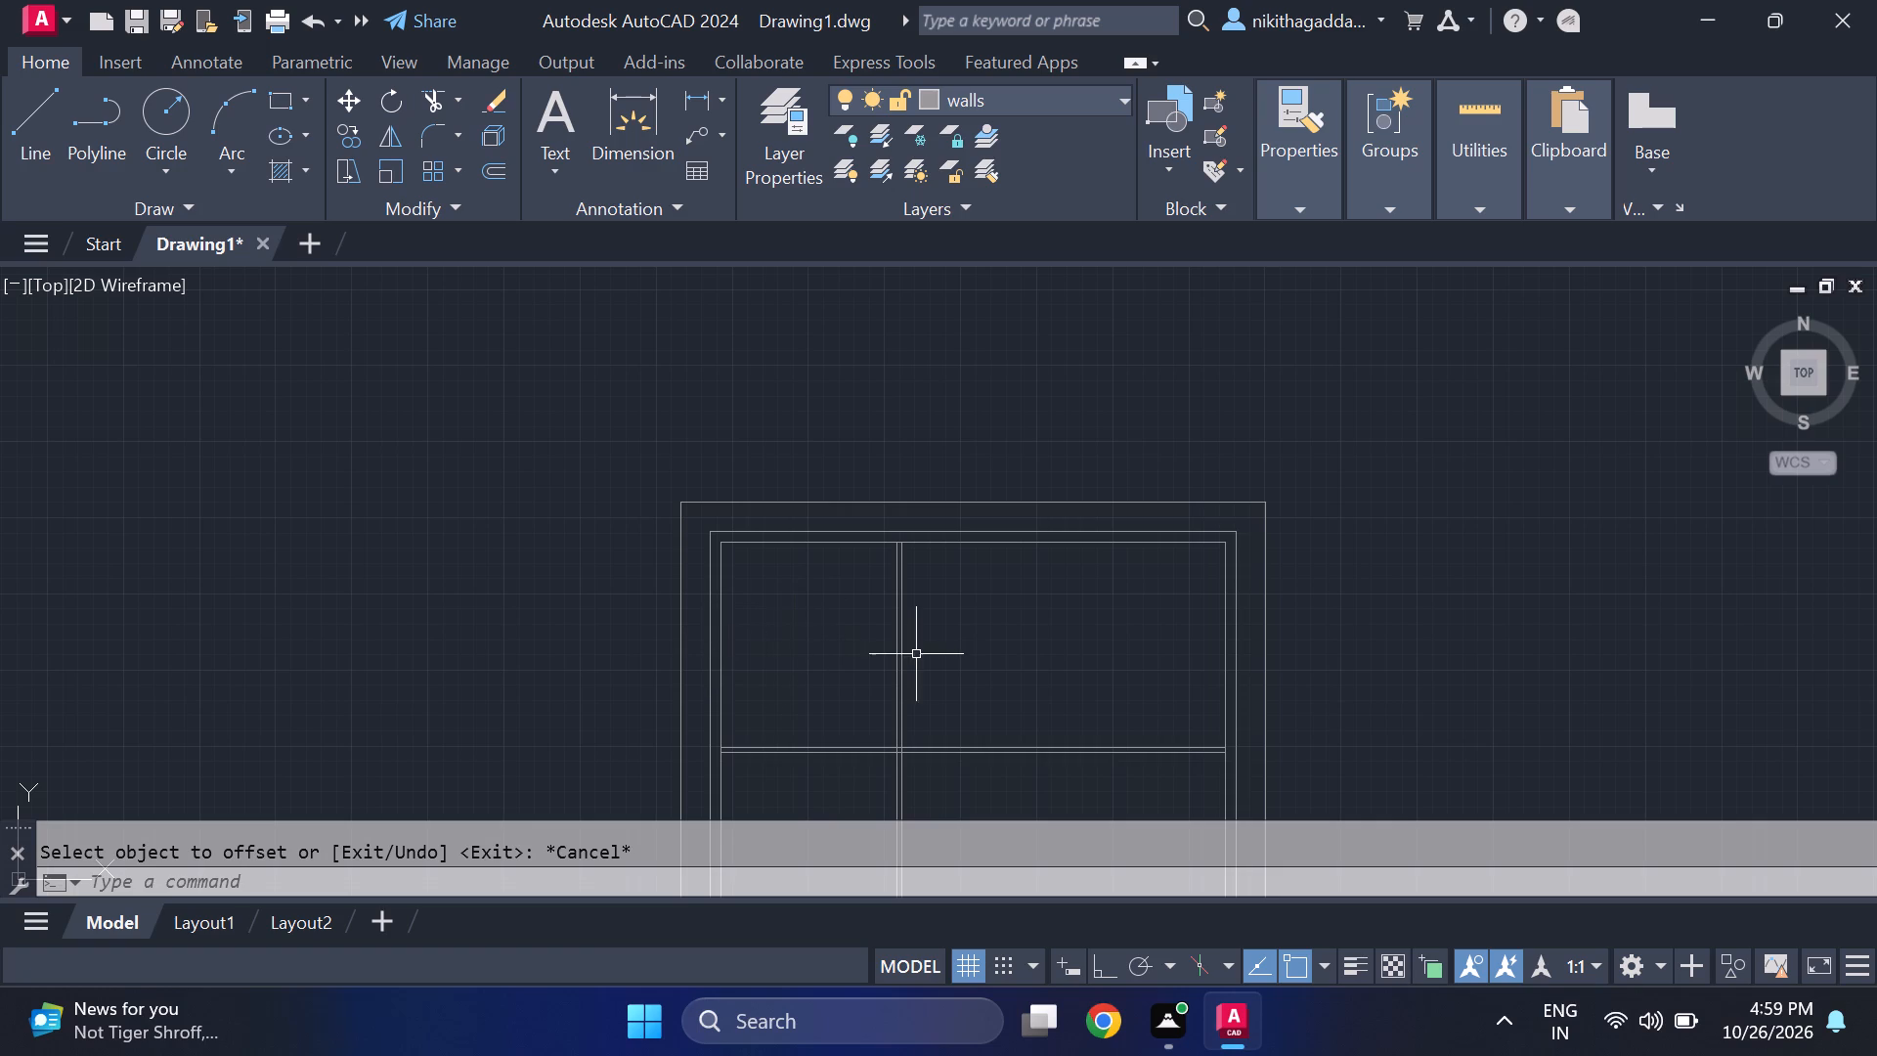
Offset the right face line of the vertical partition wall 5' to the right.
middle_drag(966, 656, 819, 638)
scroll(789, 593, up, 2)
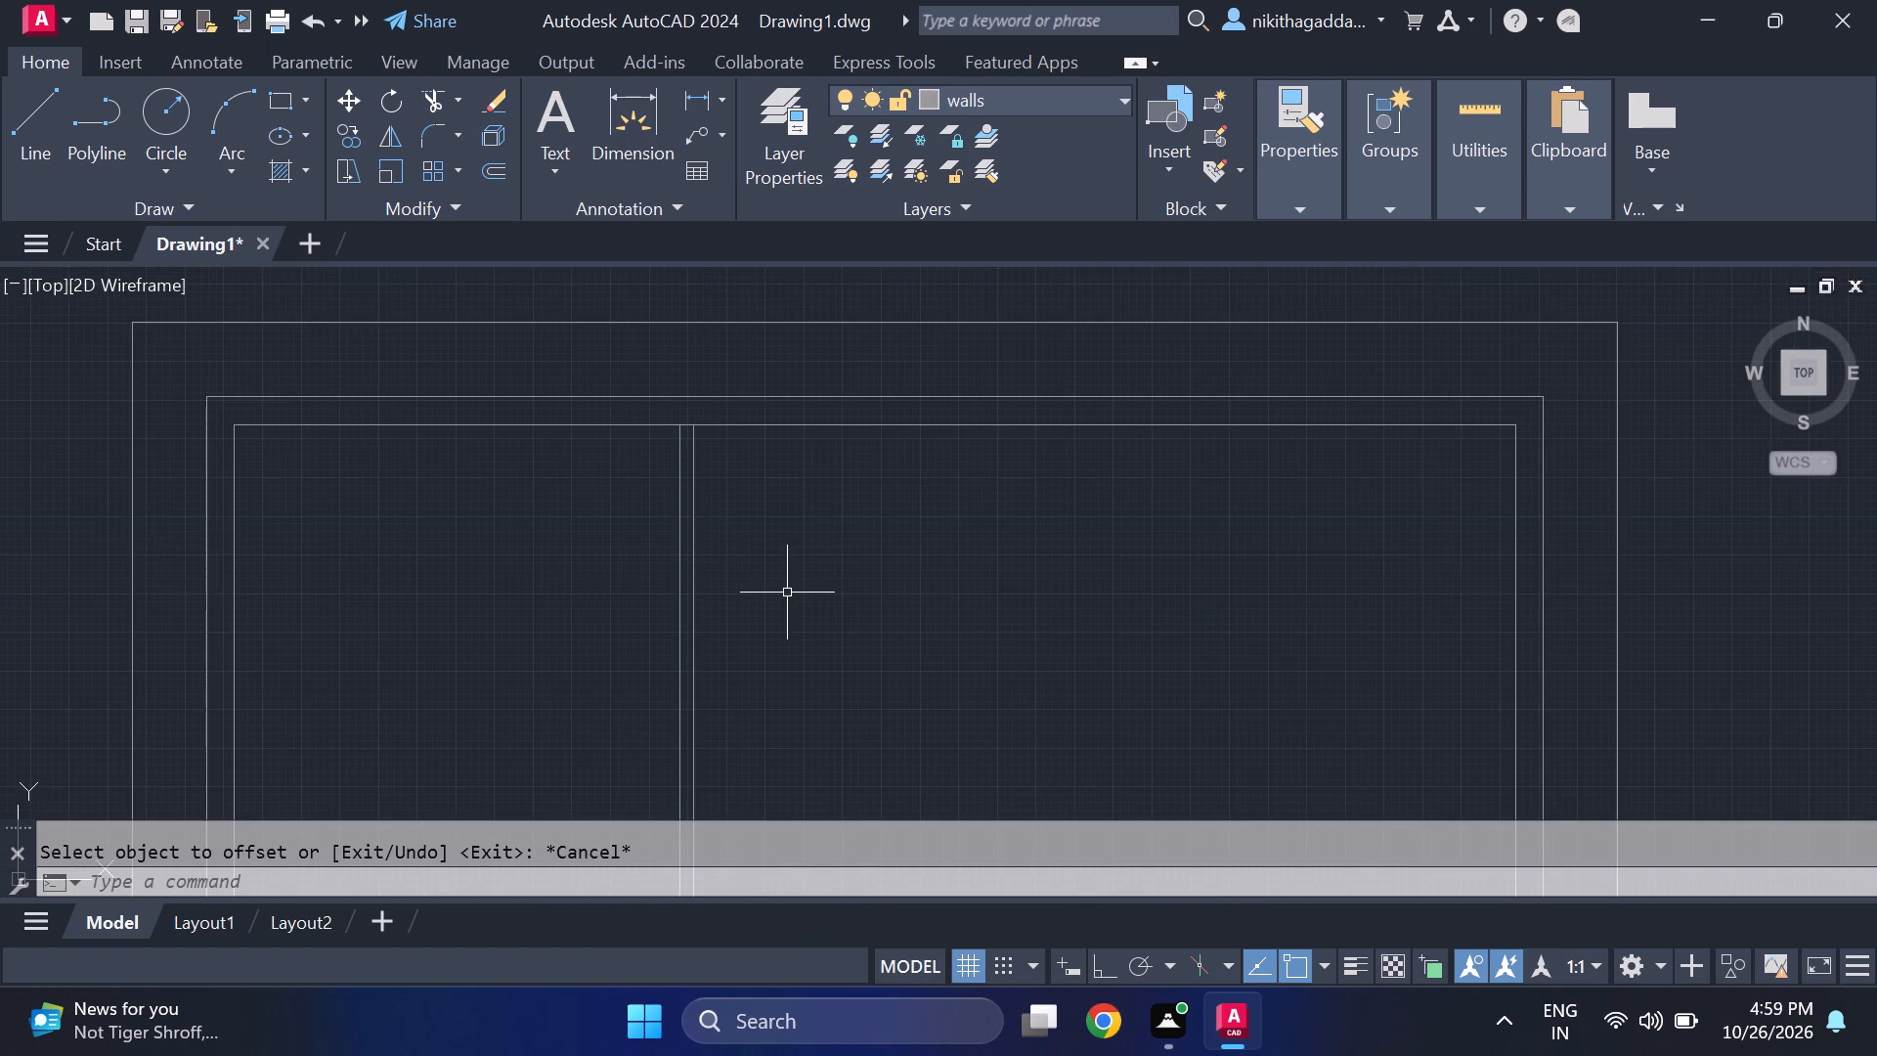
text(of)
key(Return)
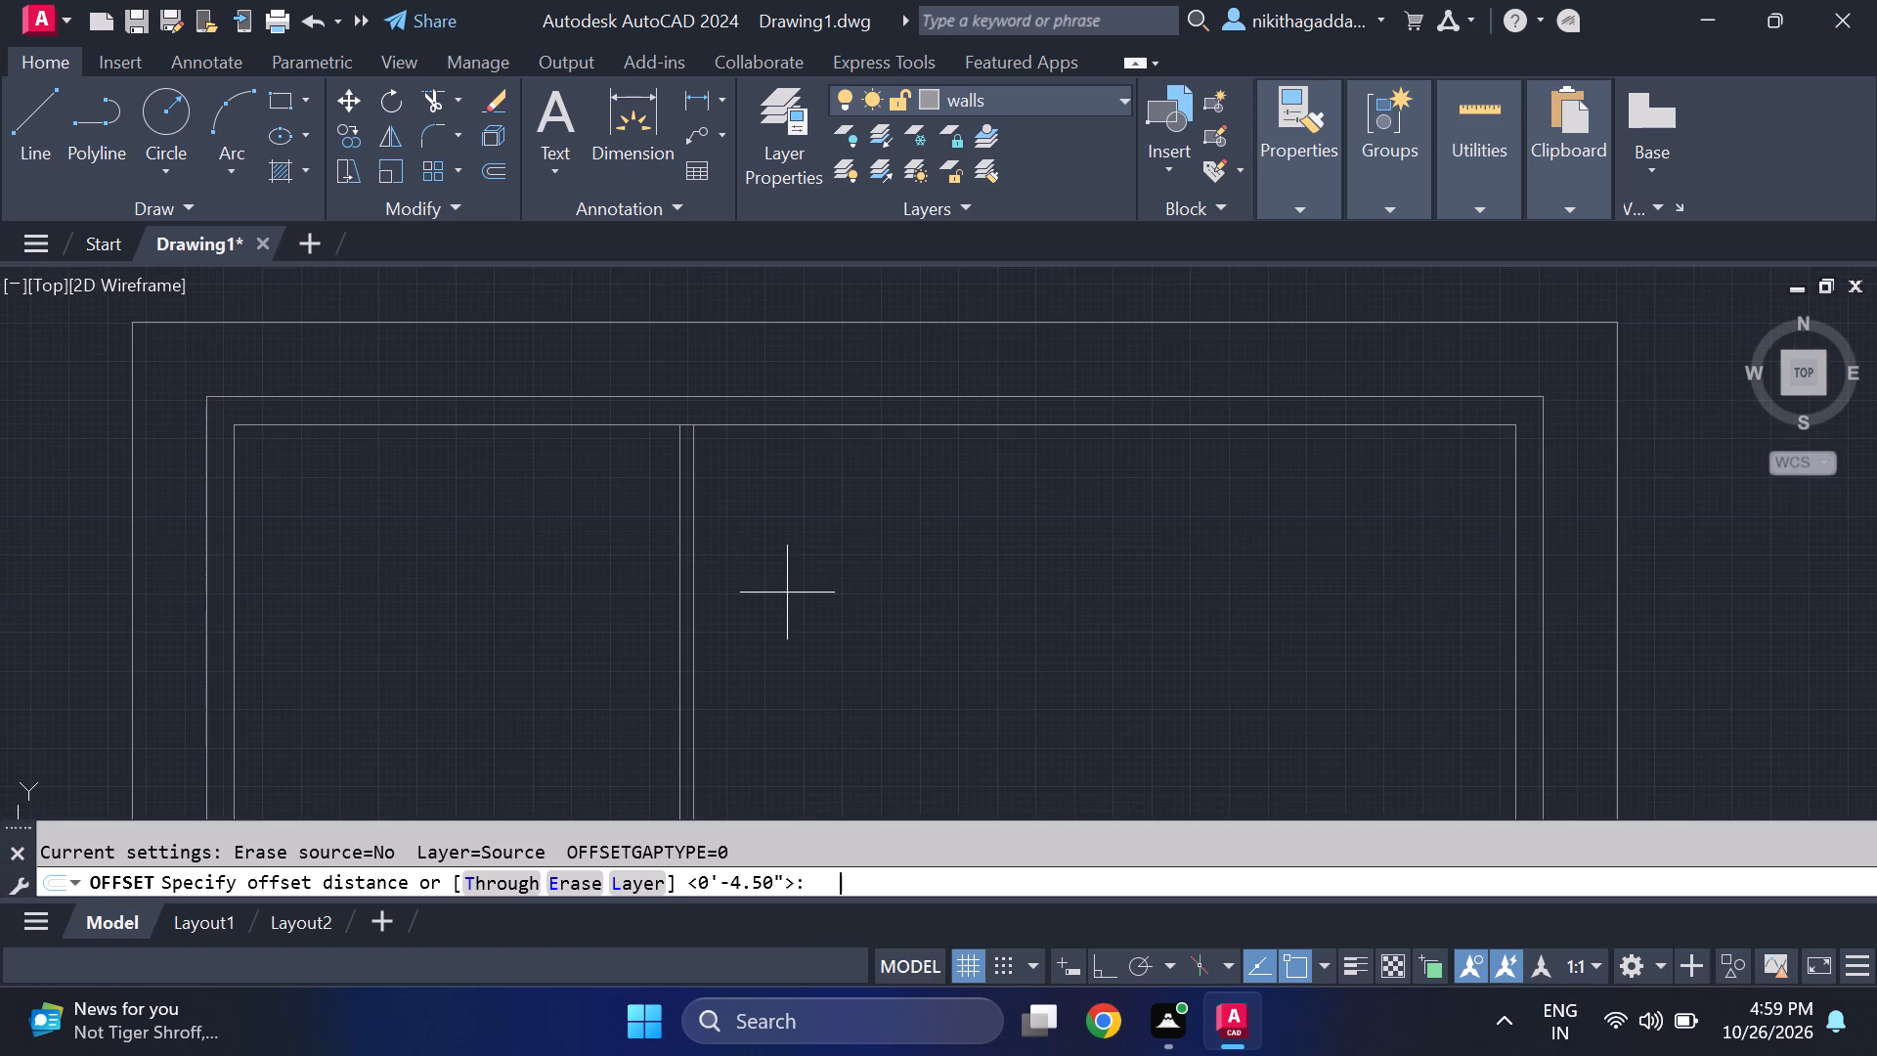
text(5')
key(Return)
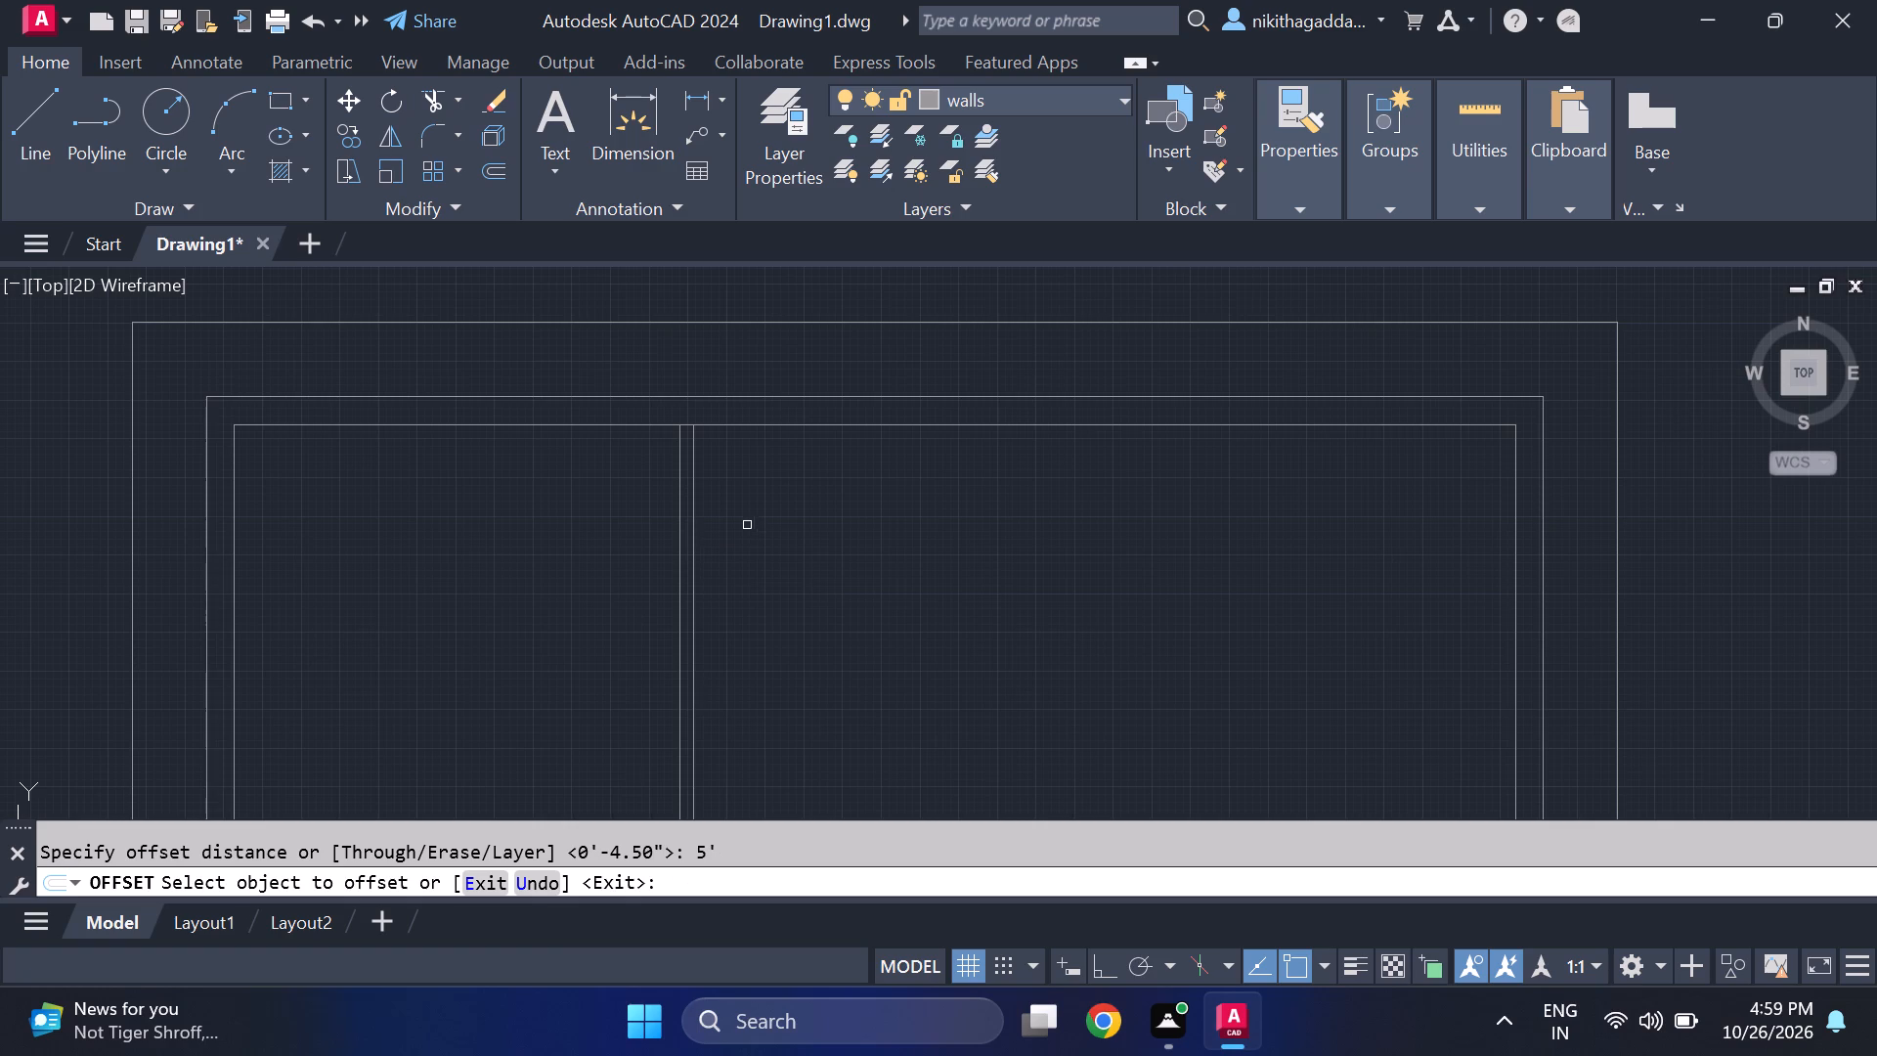
click(694, 532)
click(1062, 527)
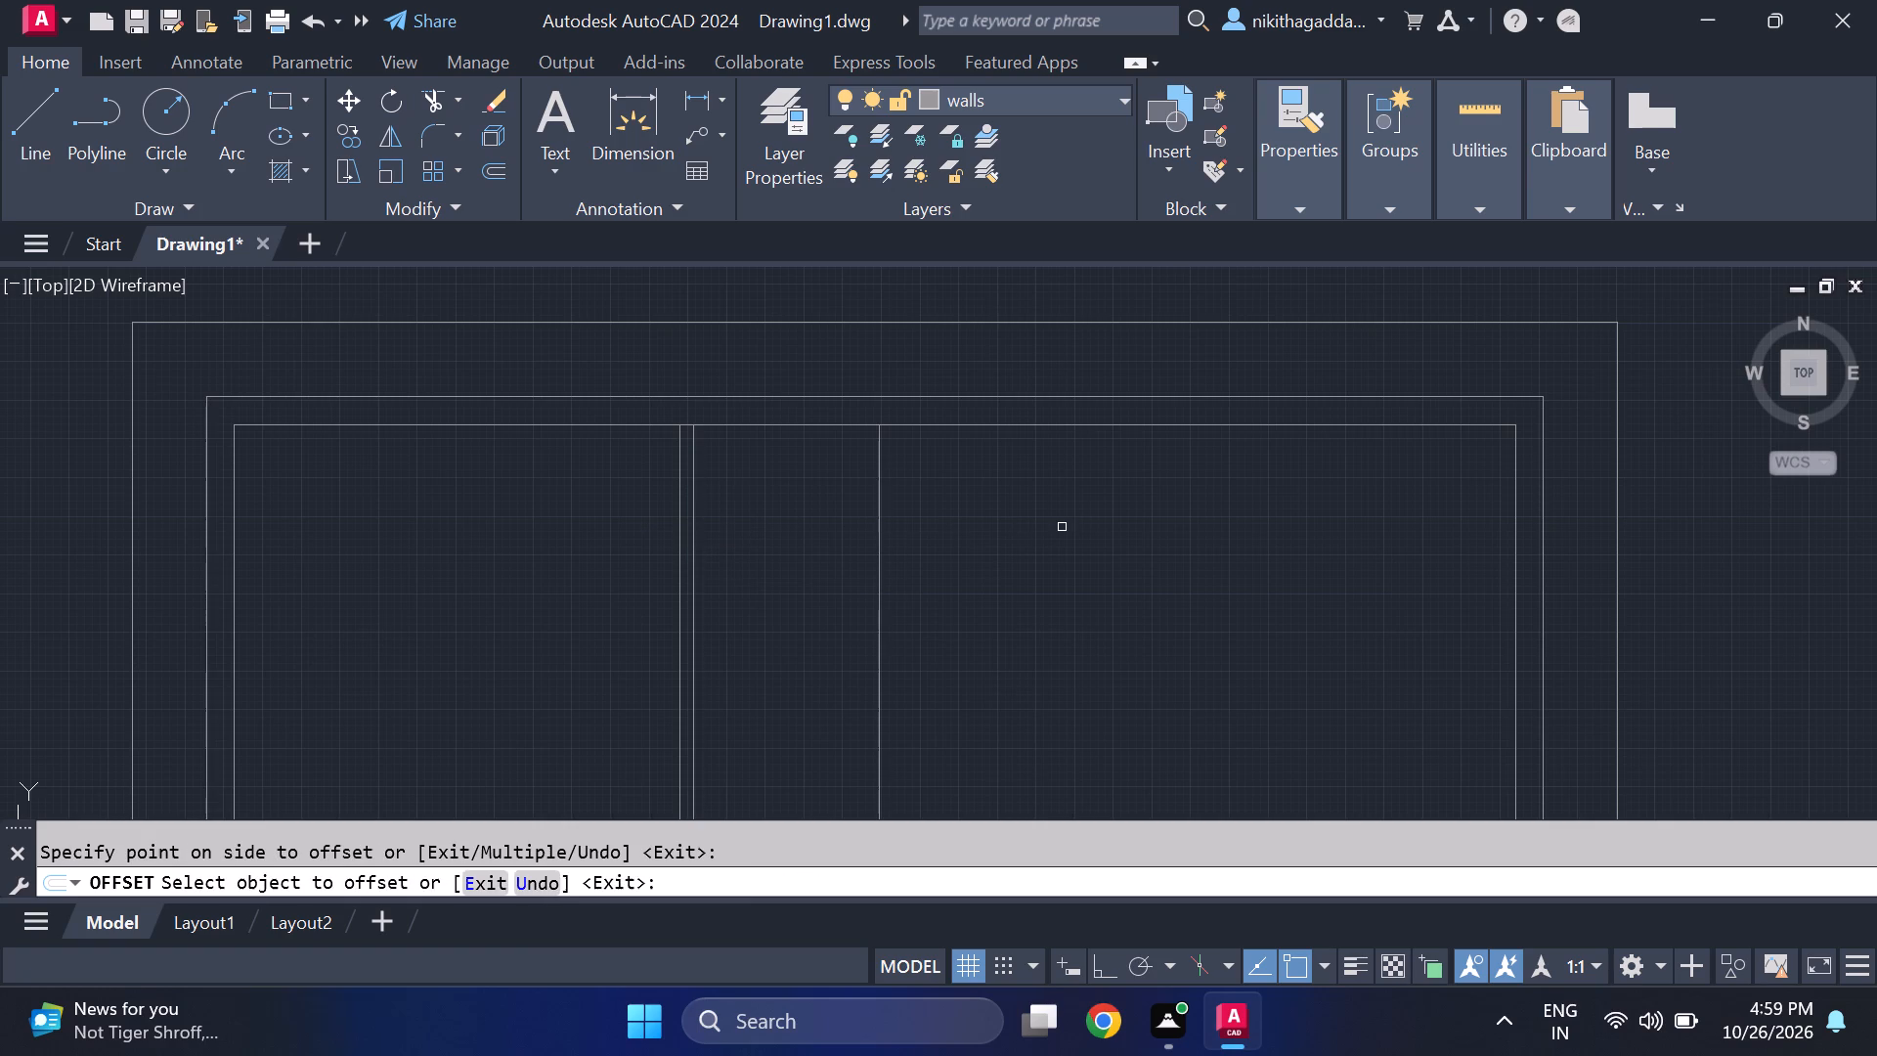
key(Escape)
Offset the new vertical line 4.5" to the right to give the second vertical partition its thickness.
text(of)
key(Return)
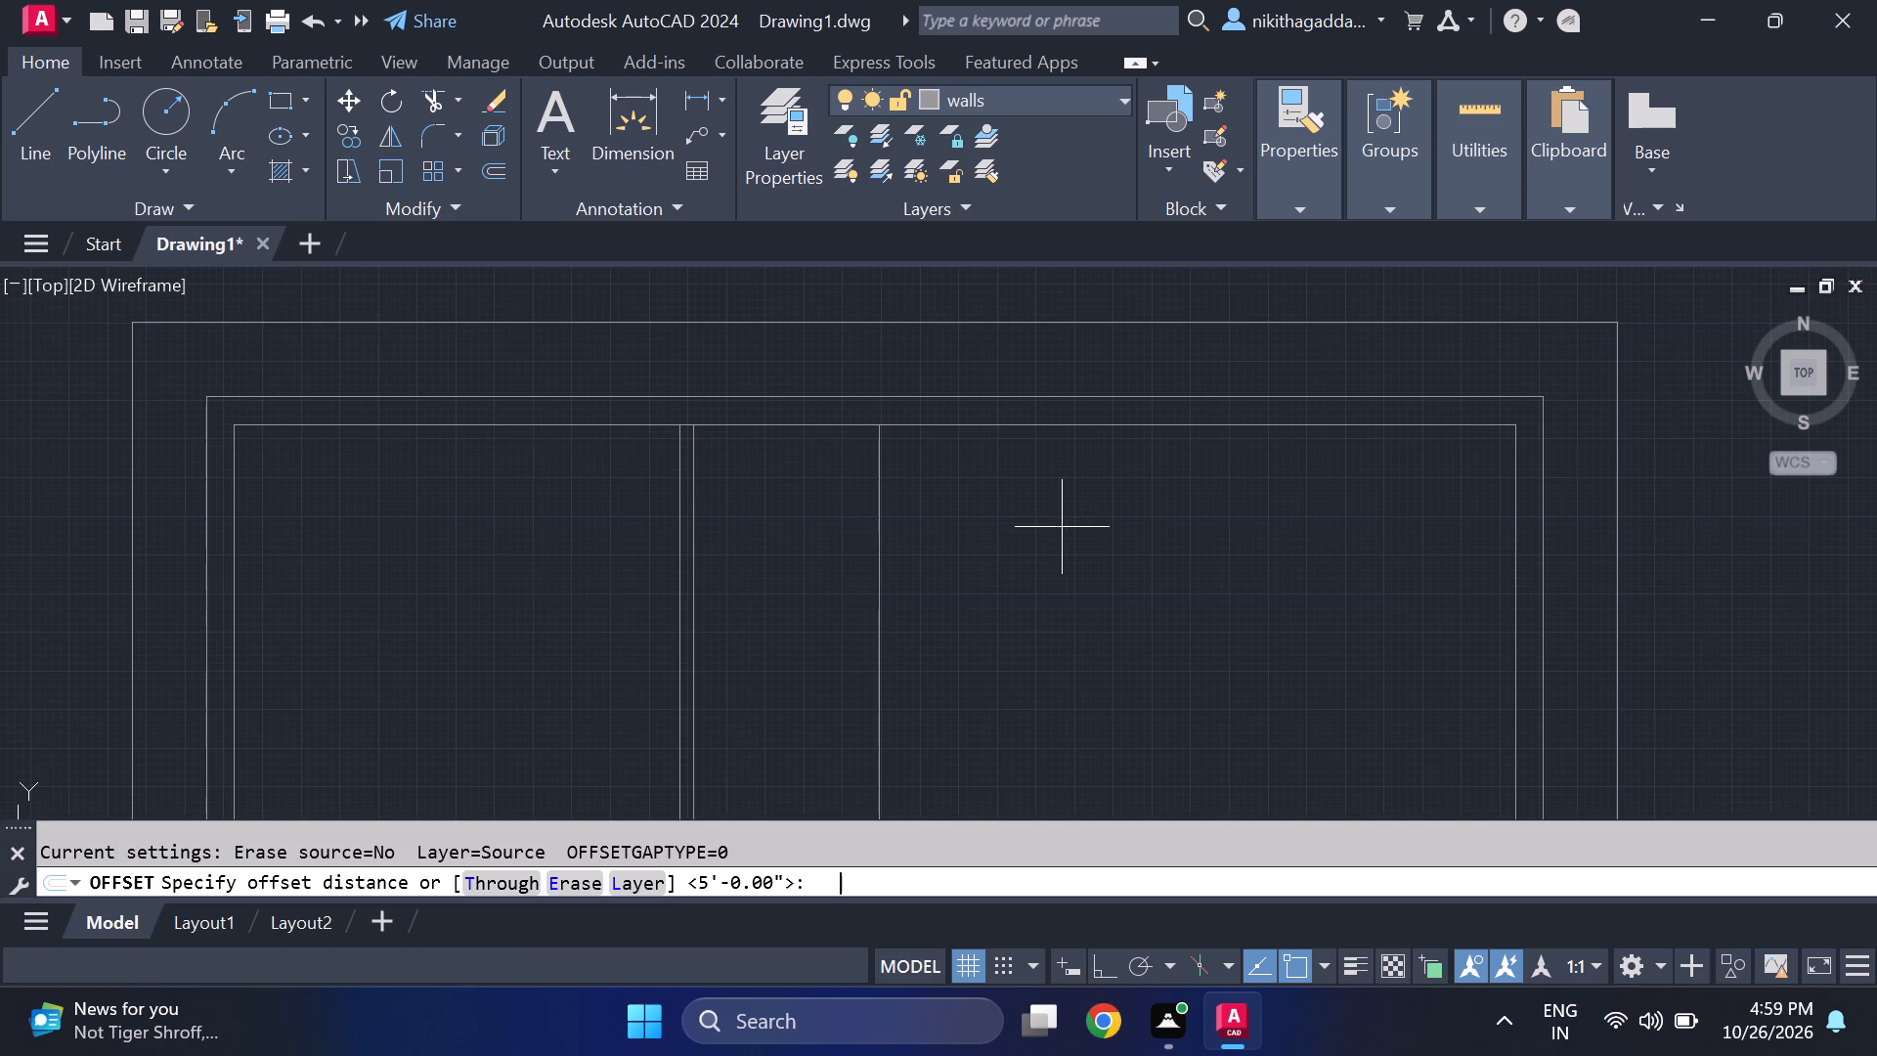
text(4.5")
key(Return)
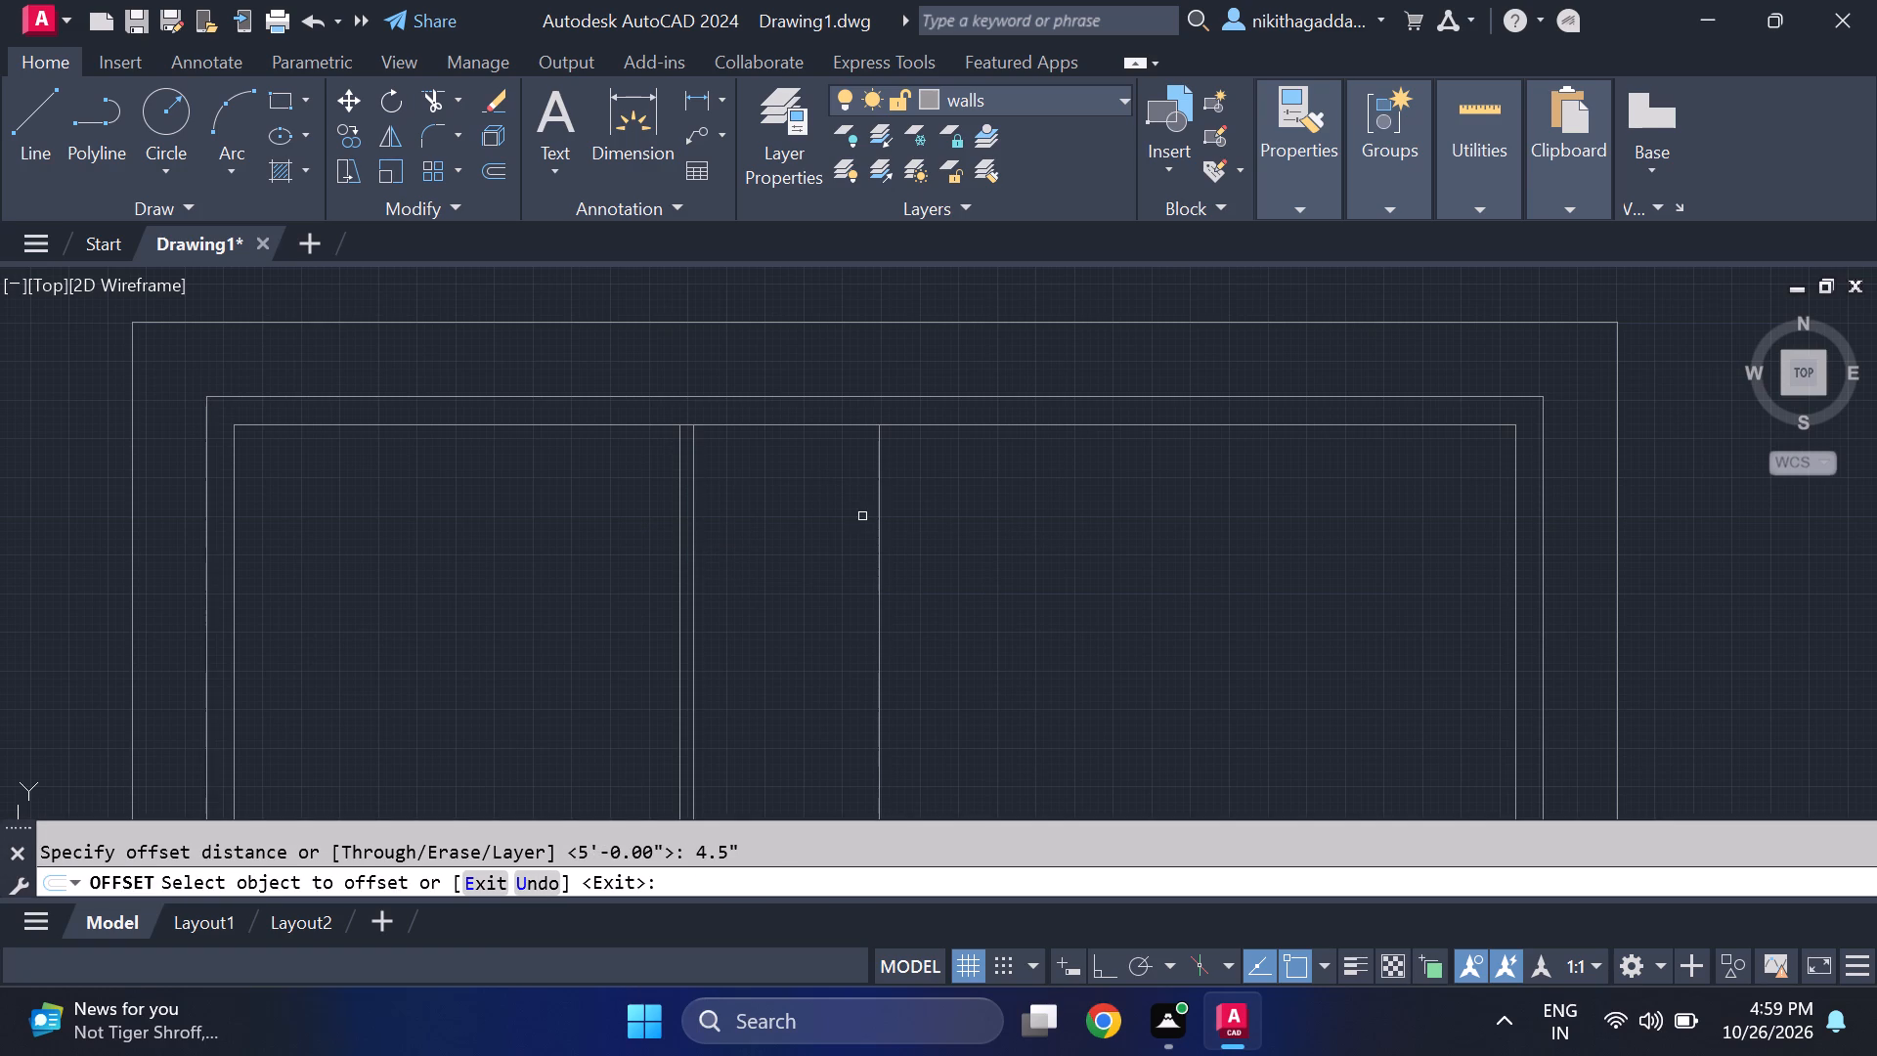
click(873, 544)
click(878, 550)
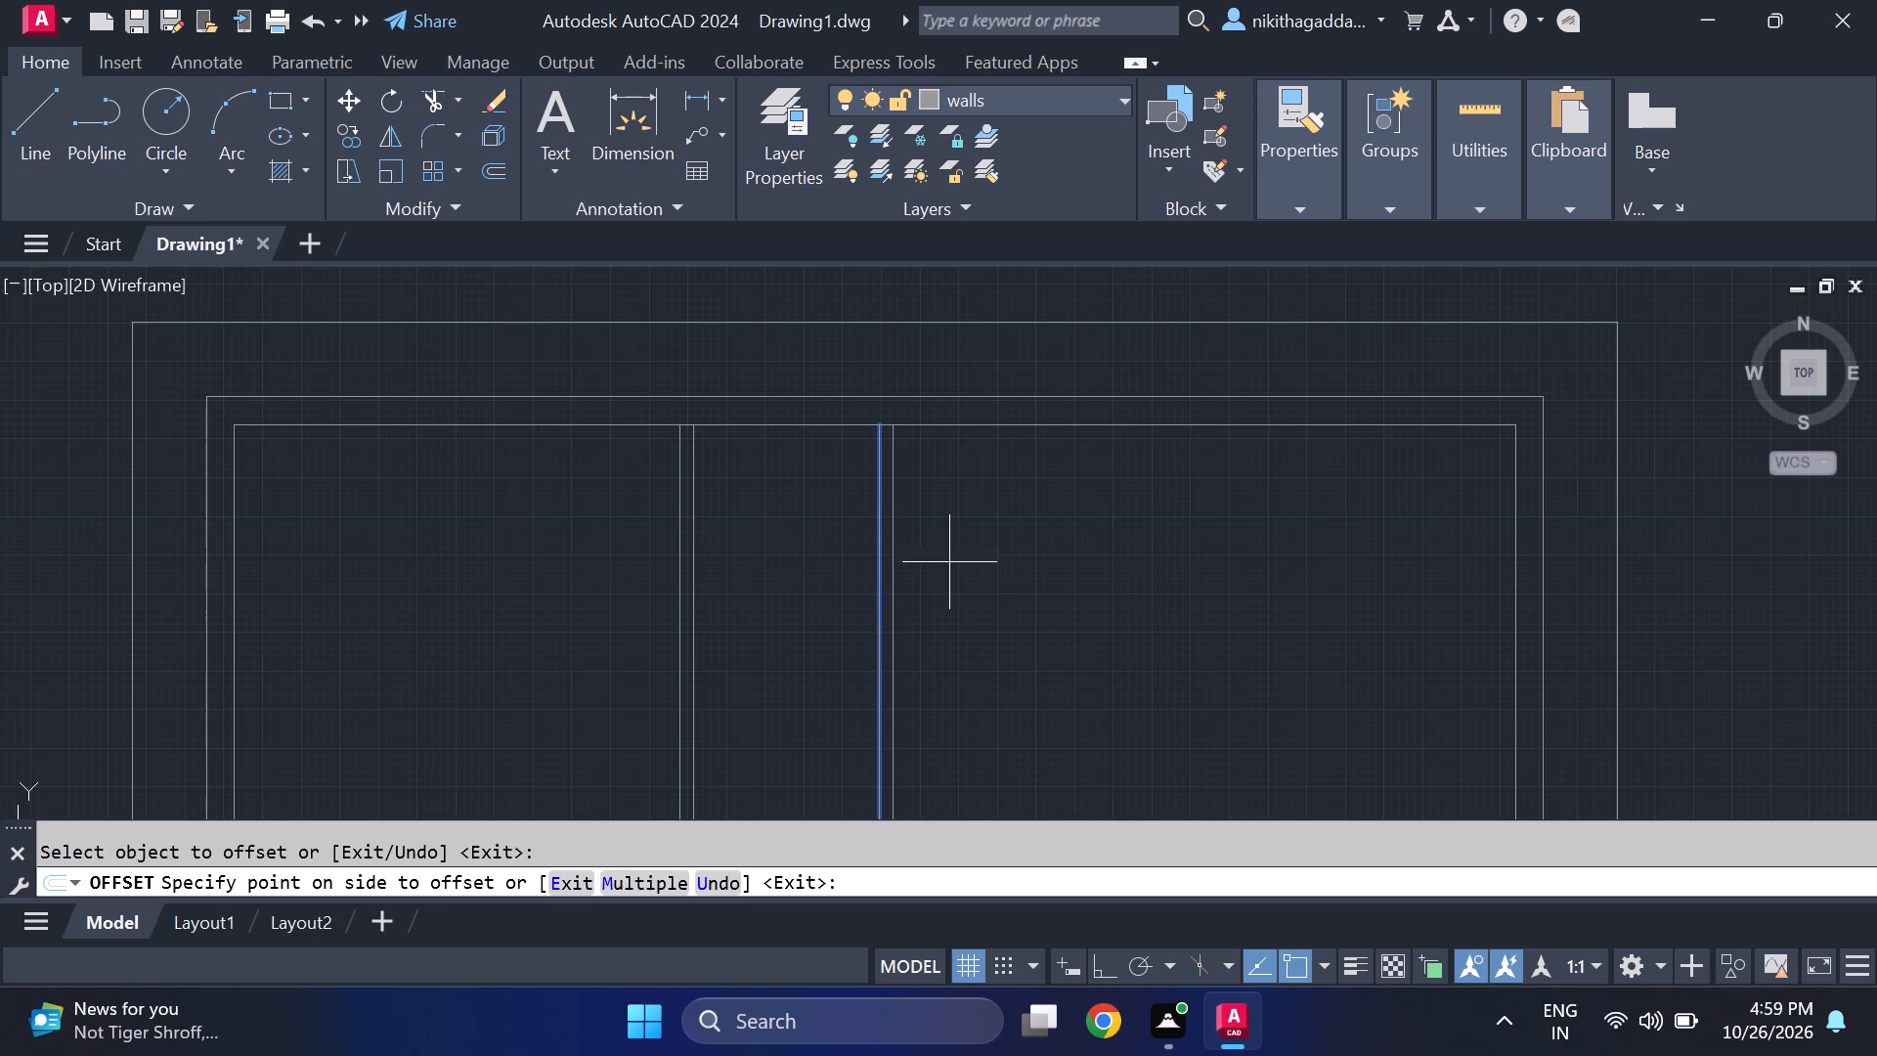
click(974, 570)
key(Escape)
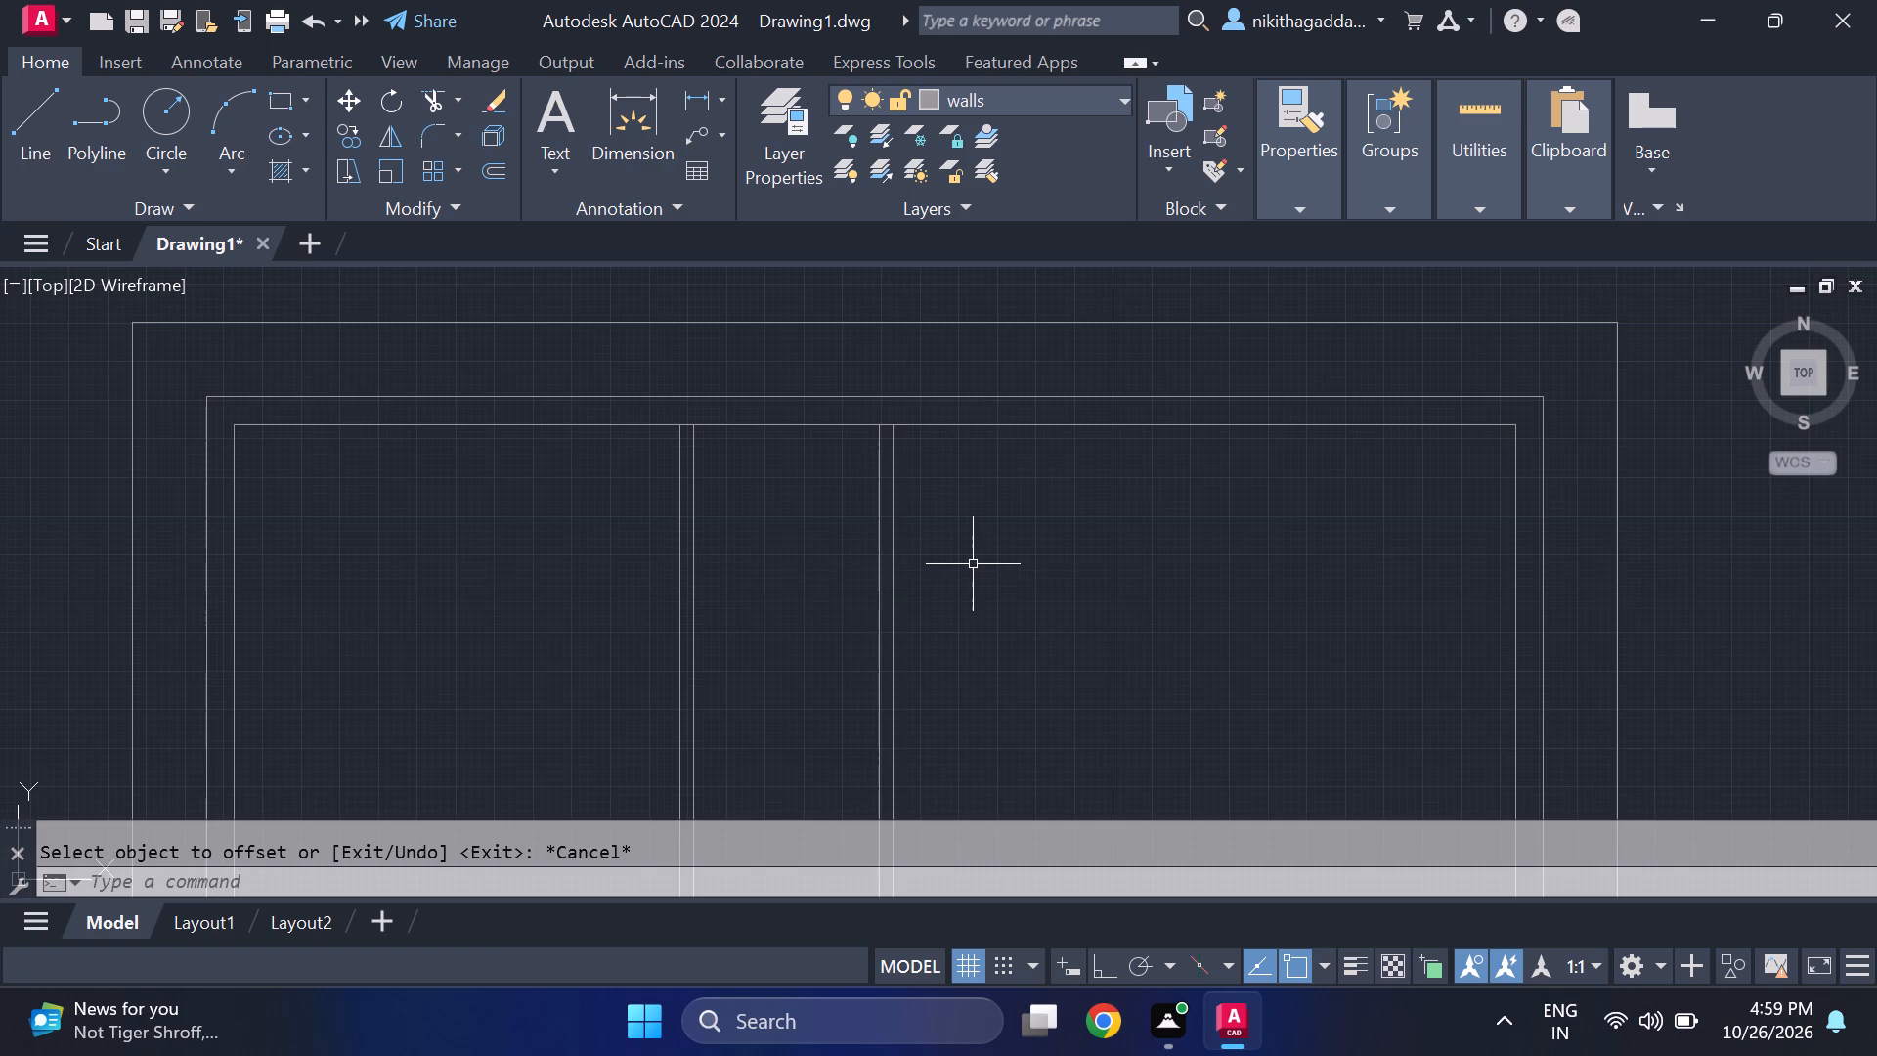
Offset the inner face line of the top outer wall 8' downward, into the house.
text(of)
key(Return)
text(8')
key(Return)
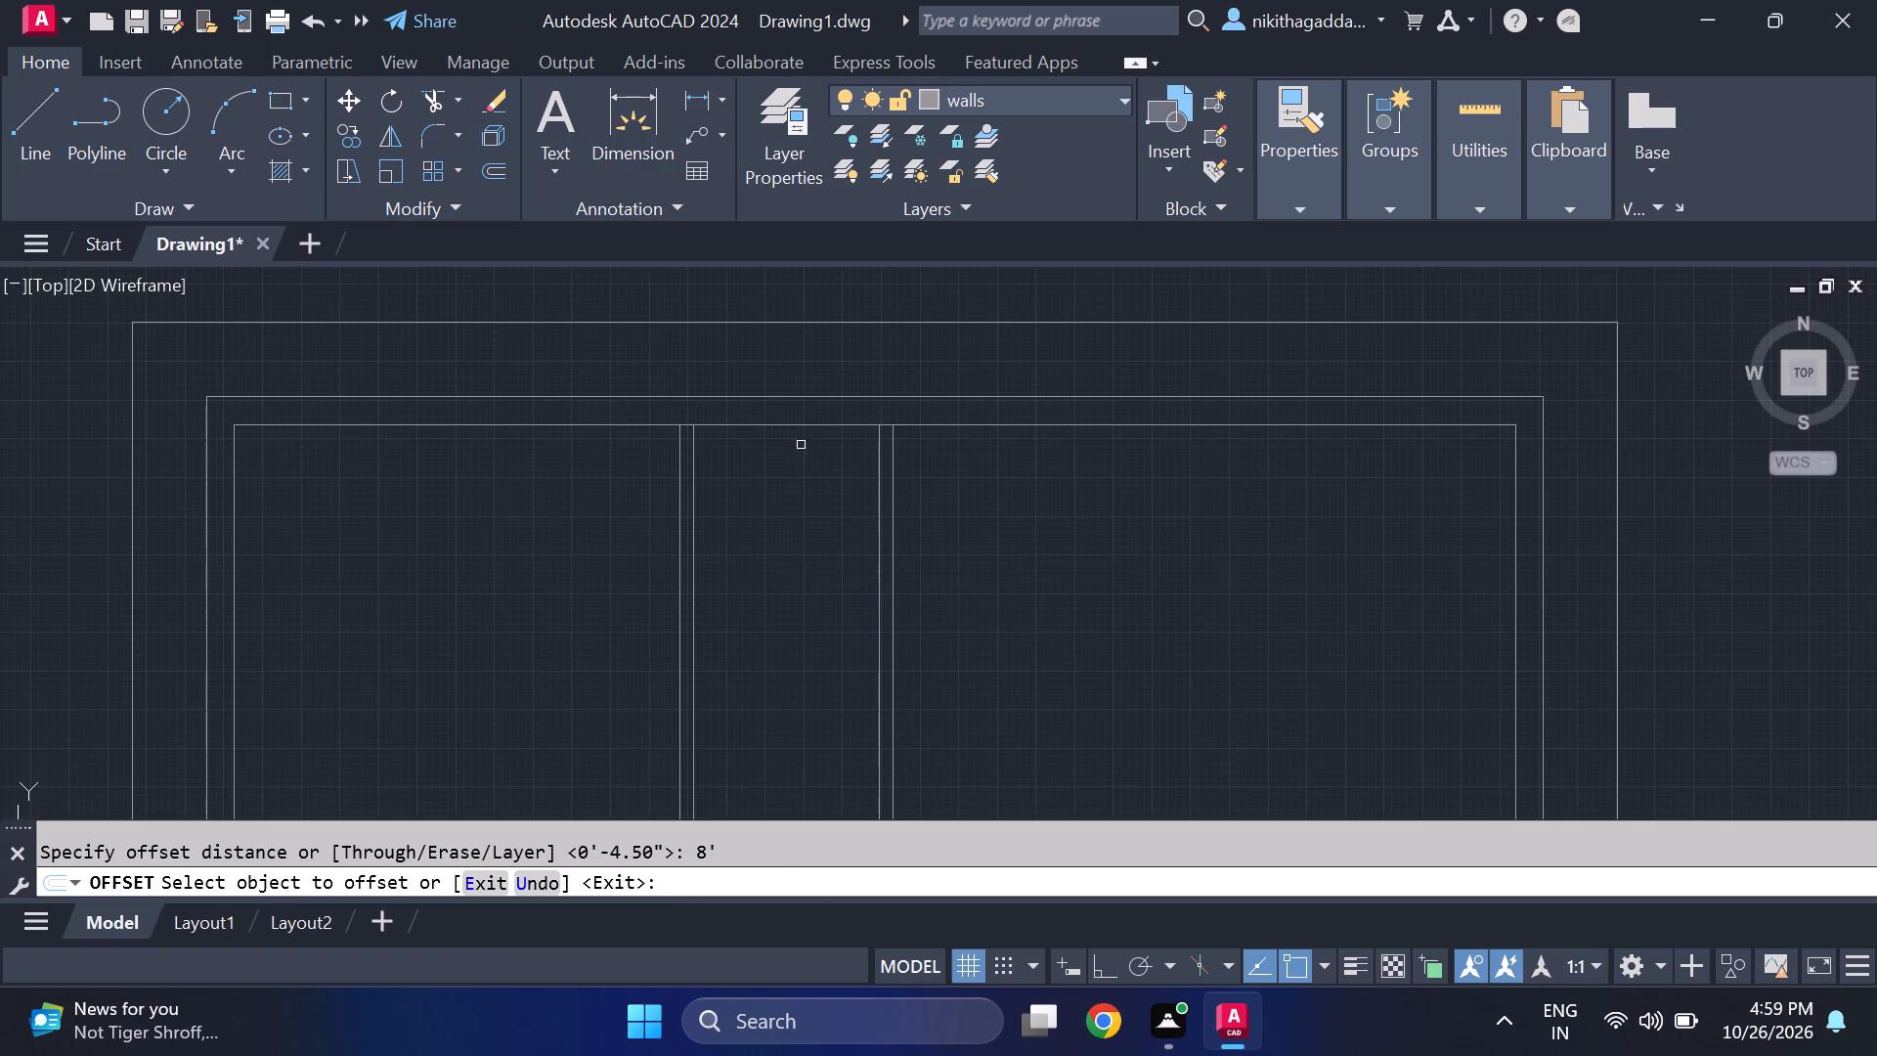
click(808, 423)
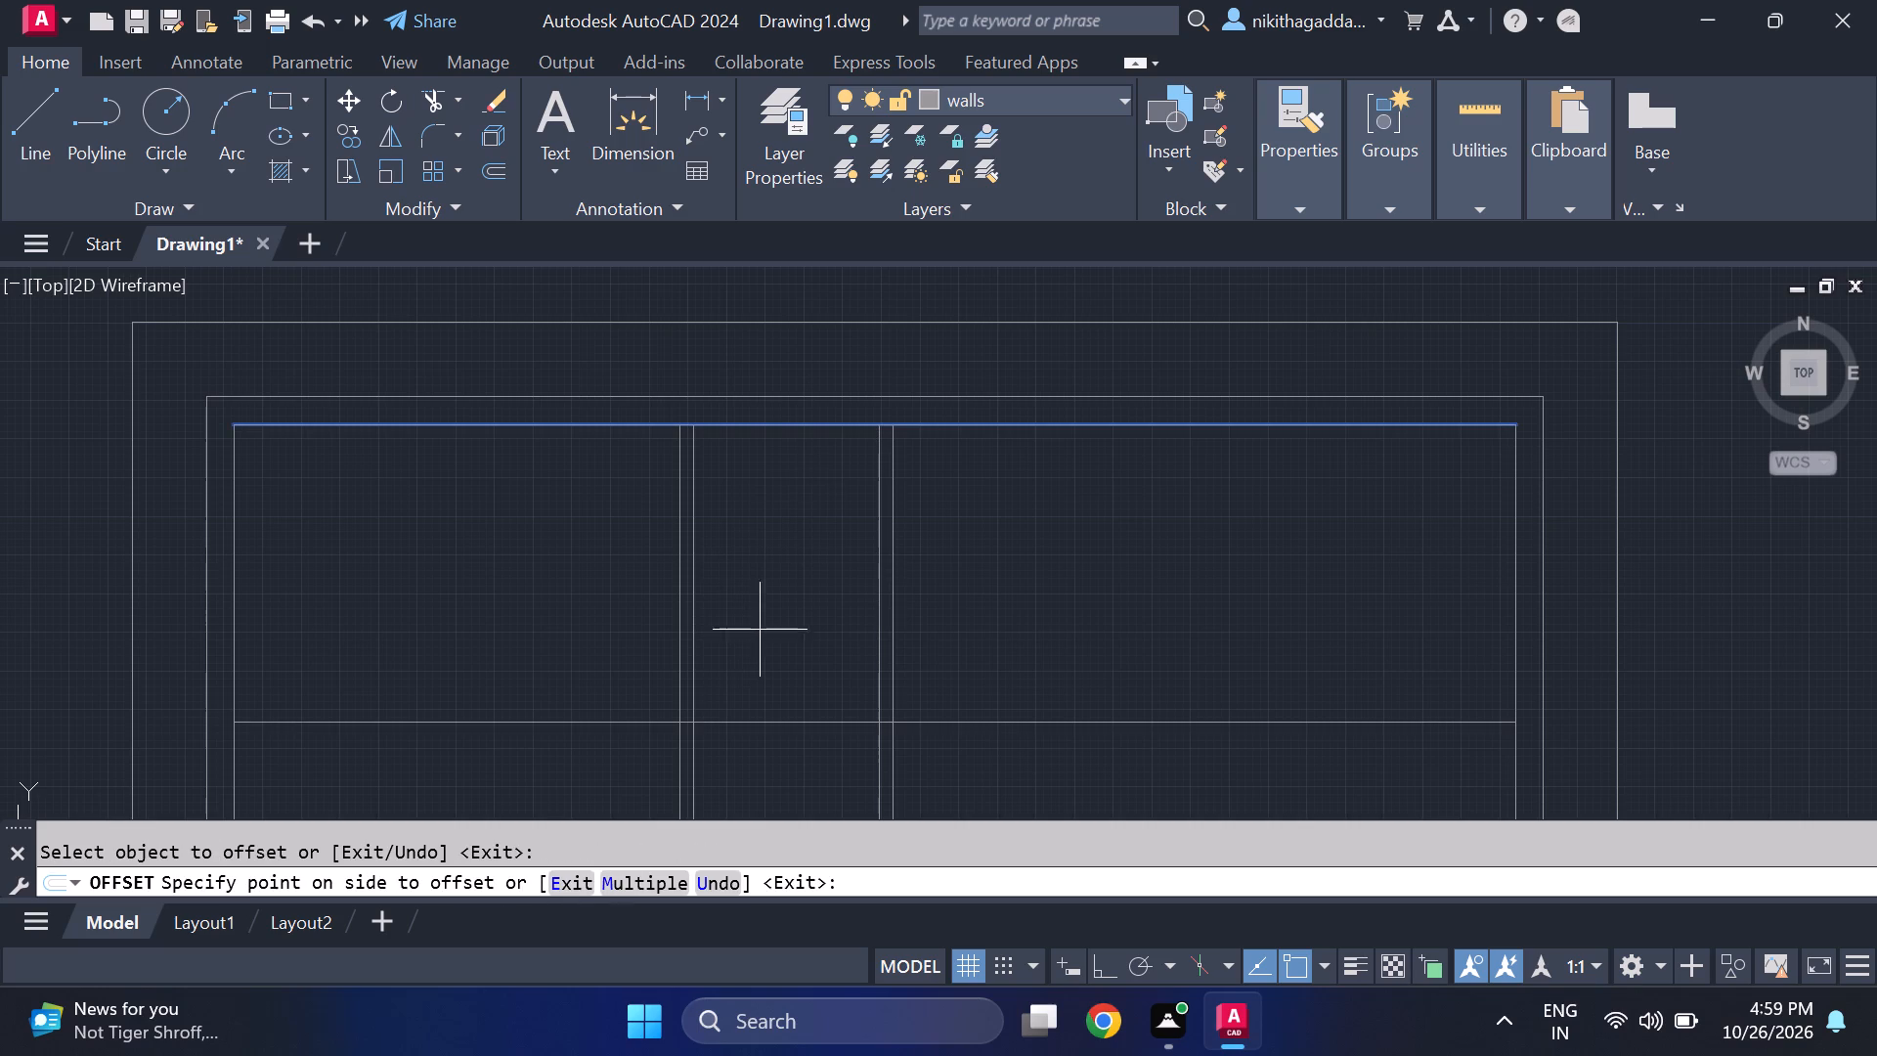
click(769, 629)
key(Escape)
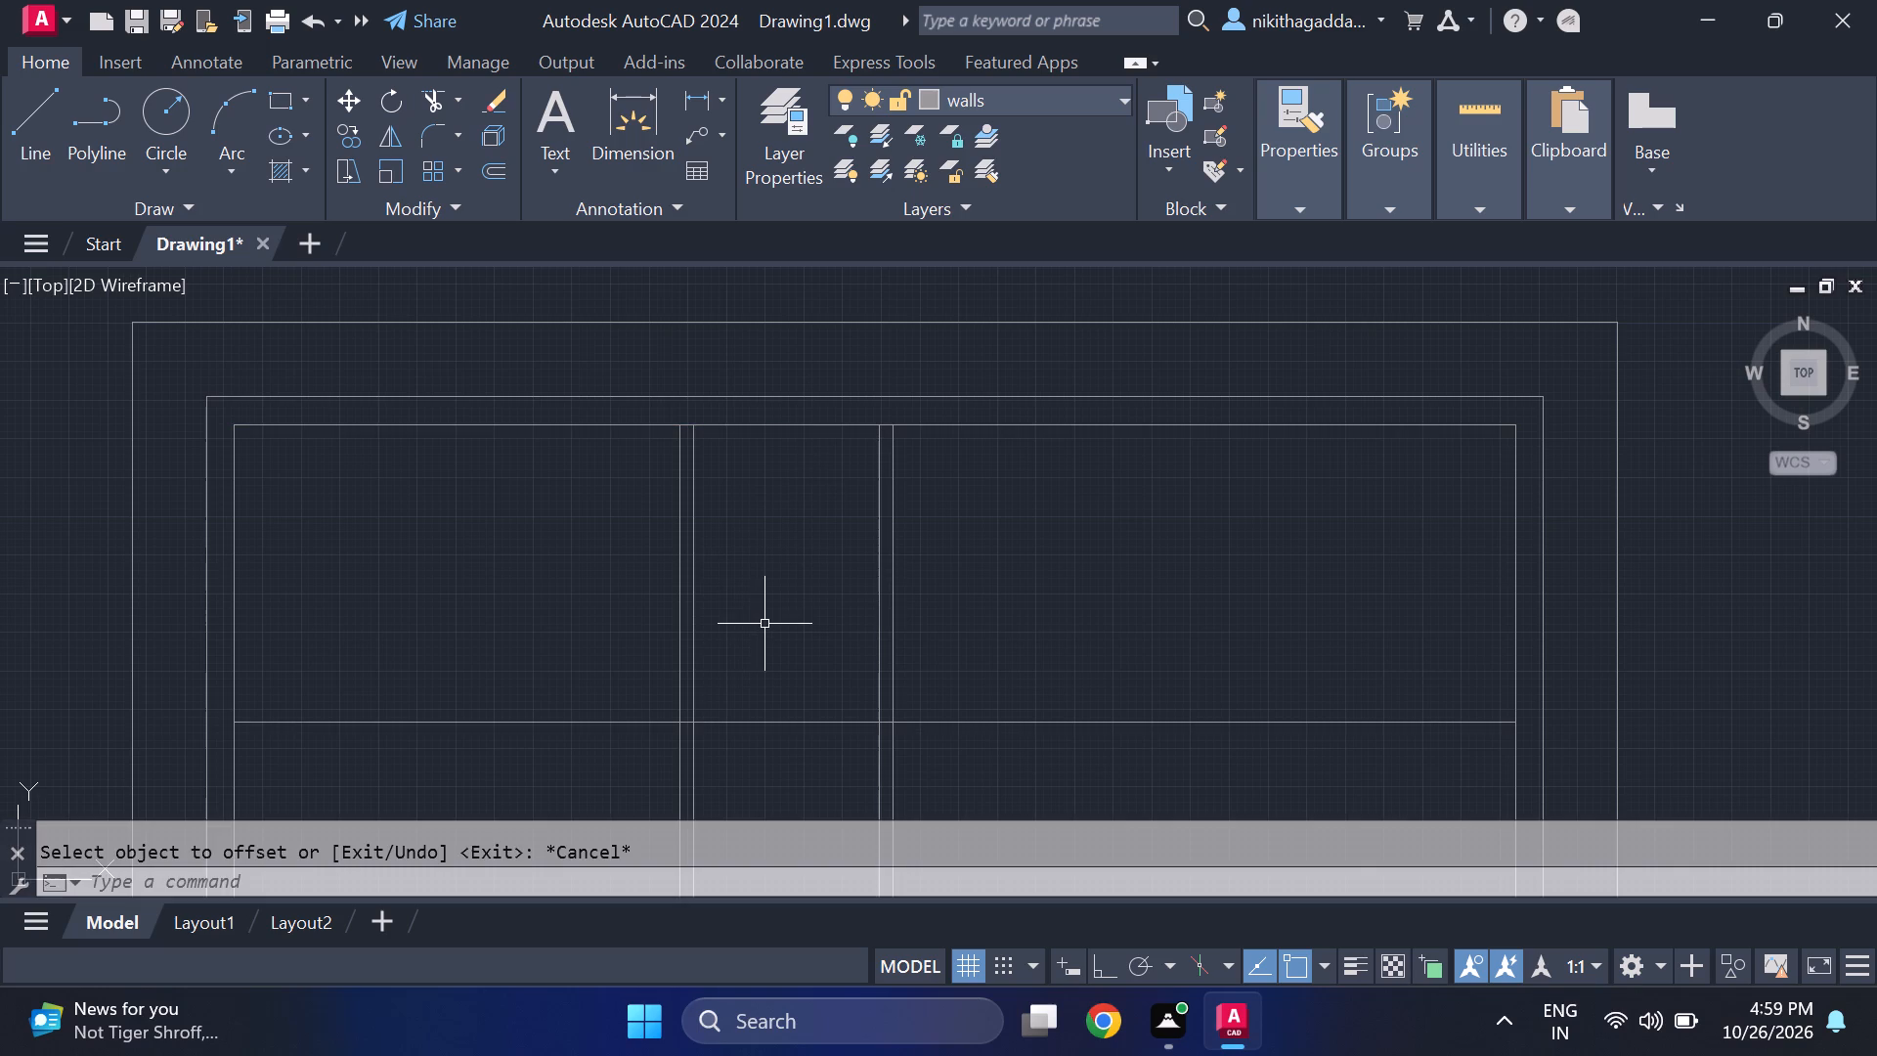
Offset the new horizontal line 4.5" downward to give the upper cross partition its thickness.
text(of)
key(Return)
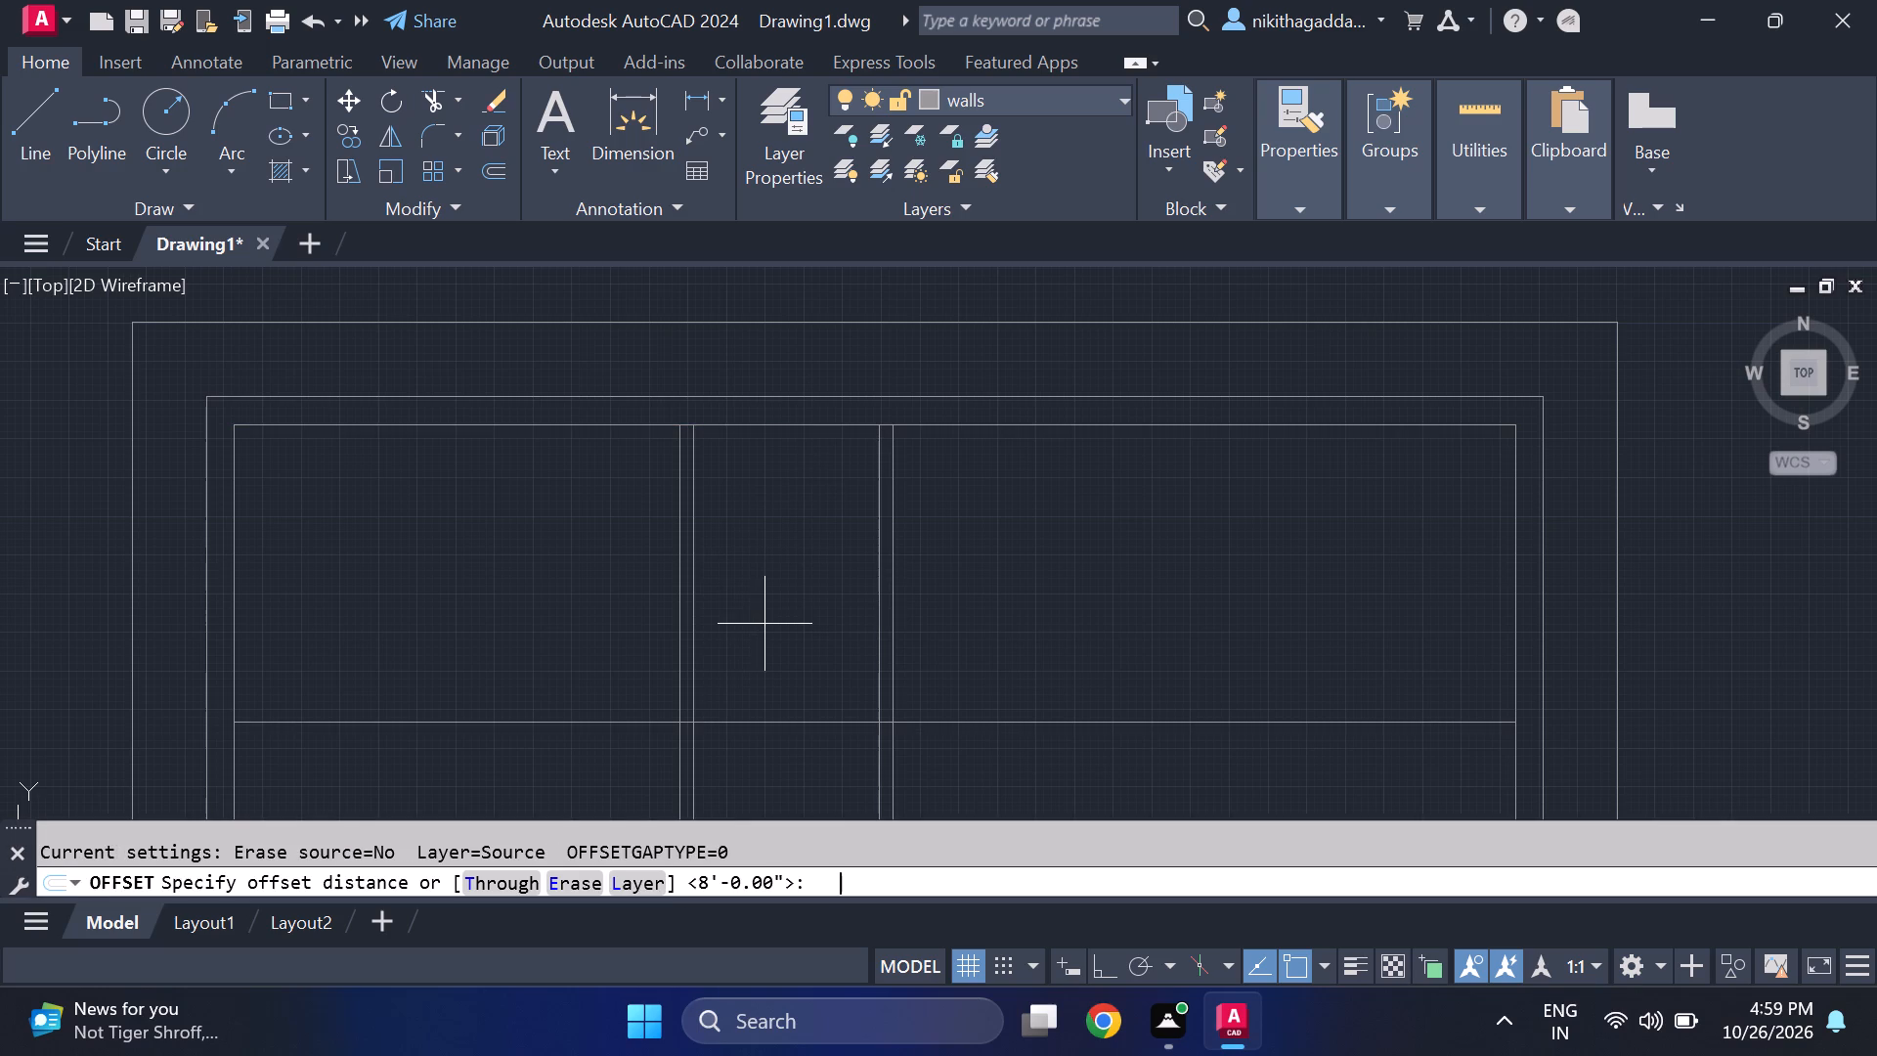
text(4.5)
key(shift+quotedbl)
key(Return)
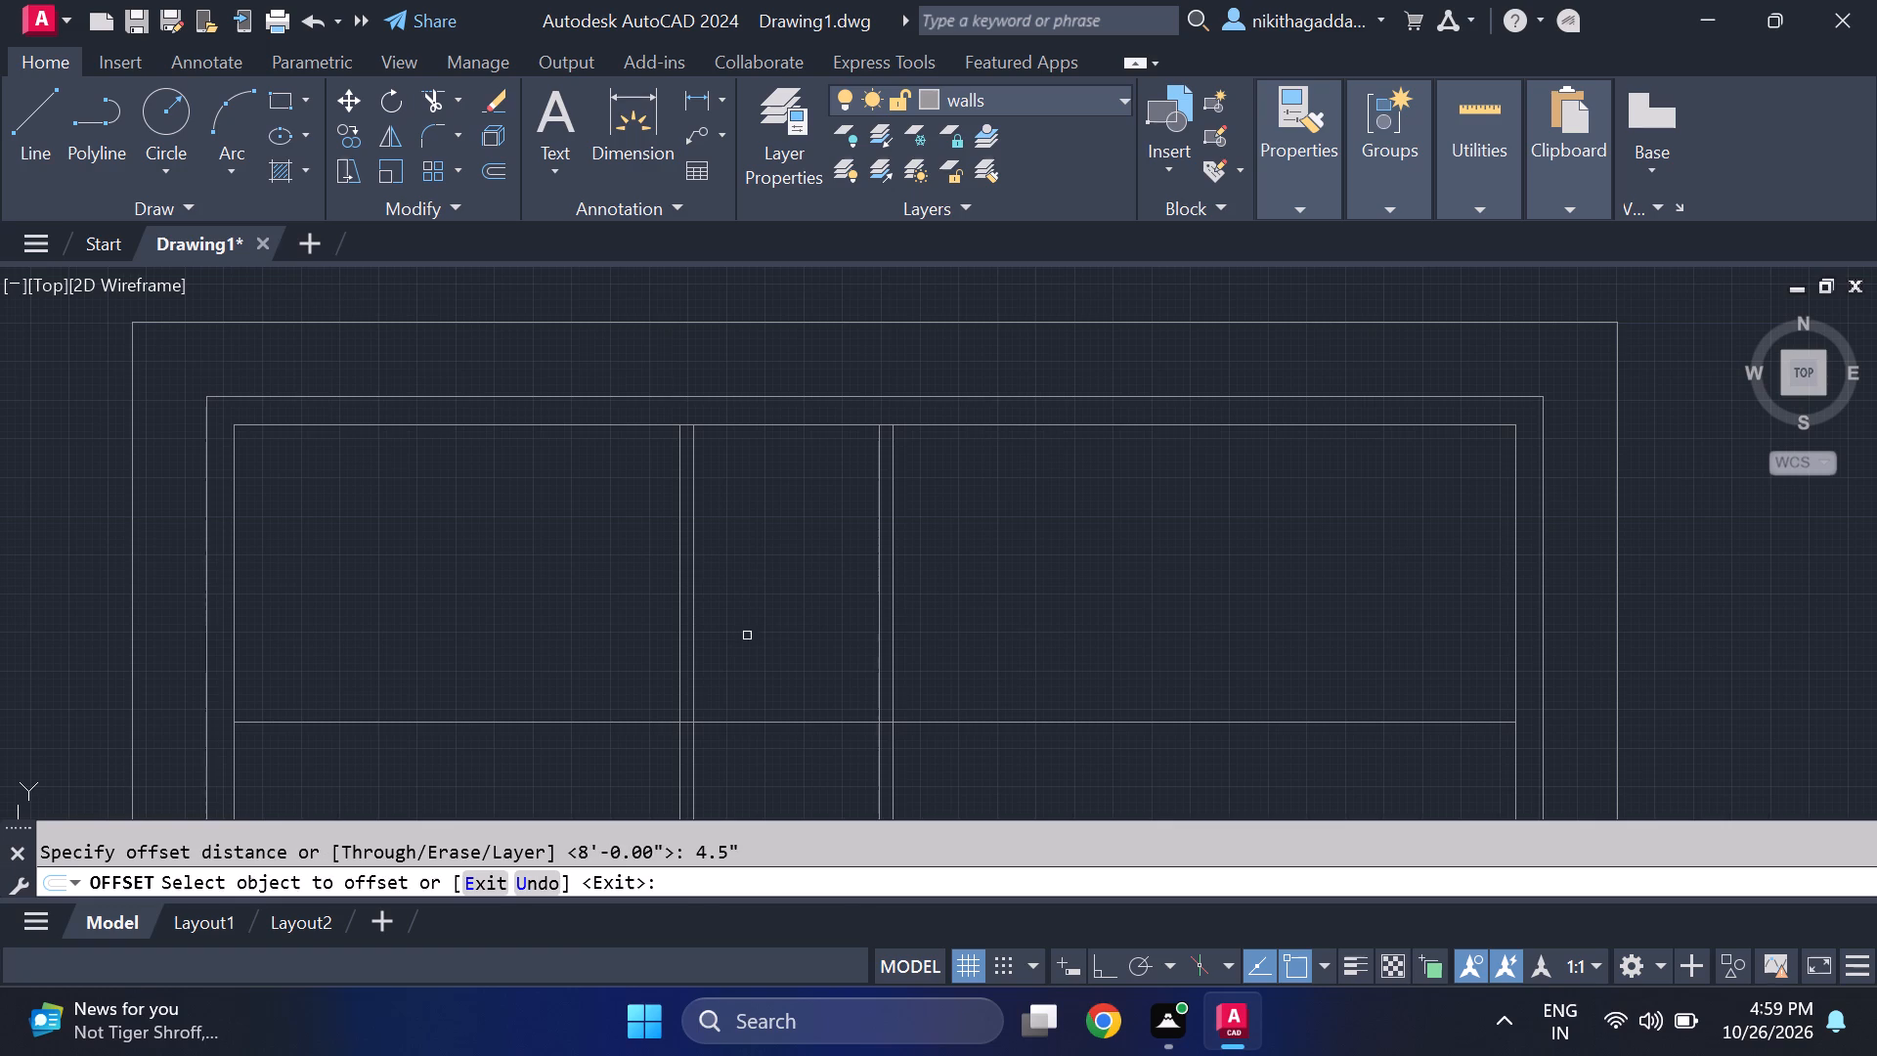
click(750, 724)
click(741, 750)
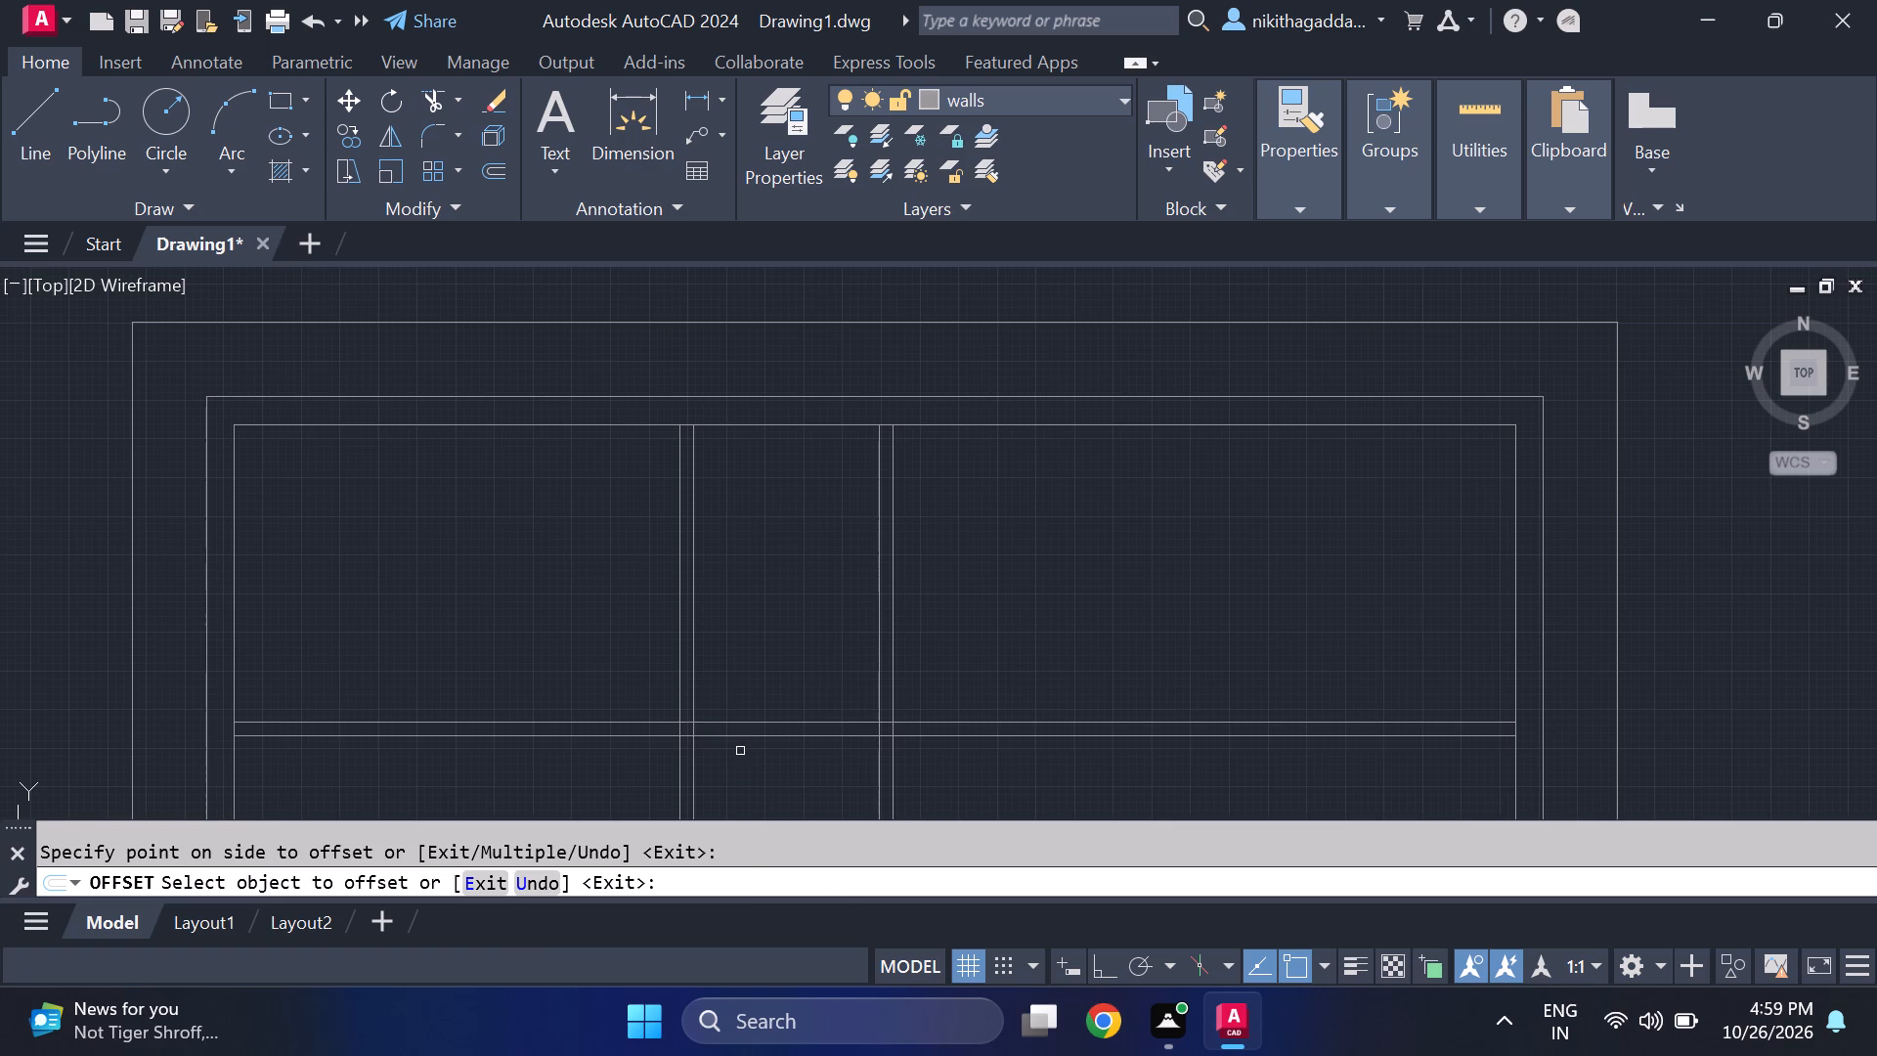
key(Escape)
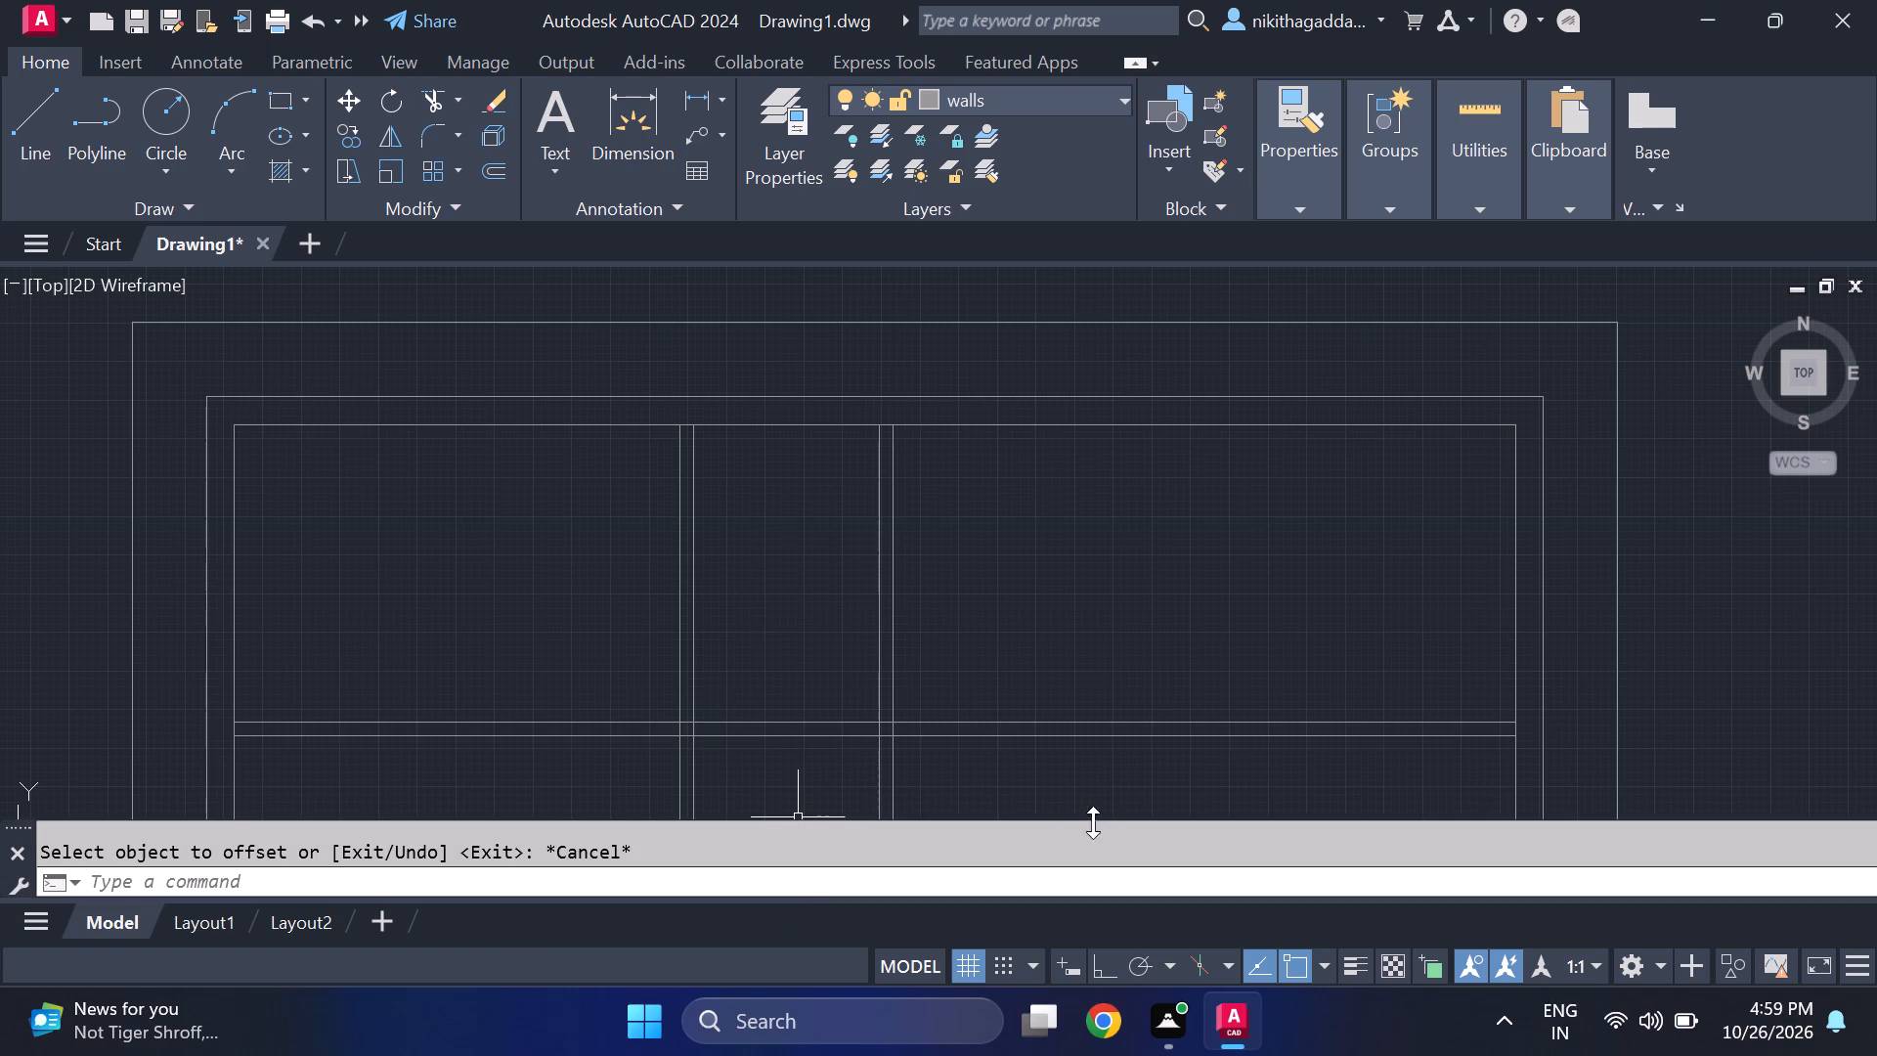
Offset the right face line of the second vertical partition 5' to the right.
middle_drag(1031, 563, 896, 510)
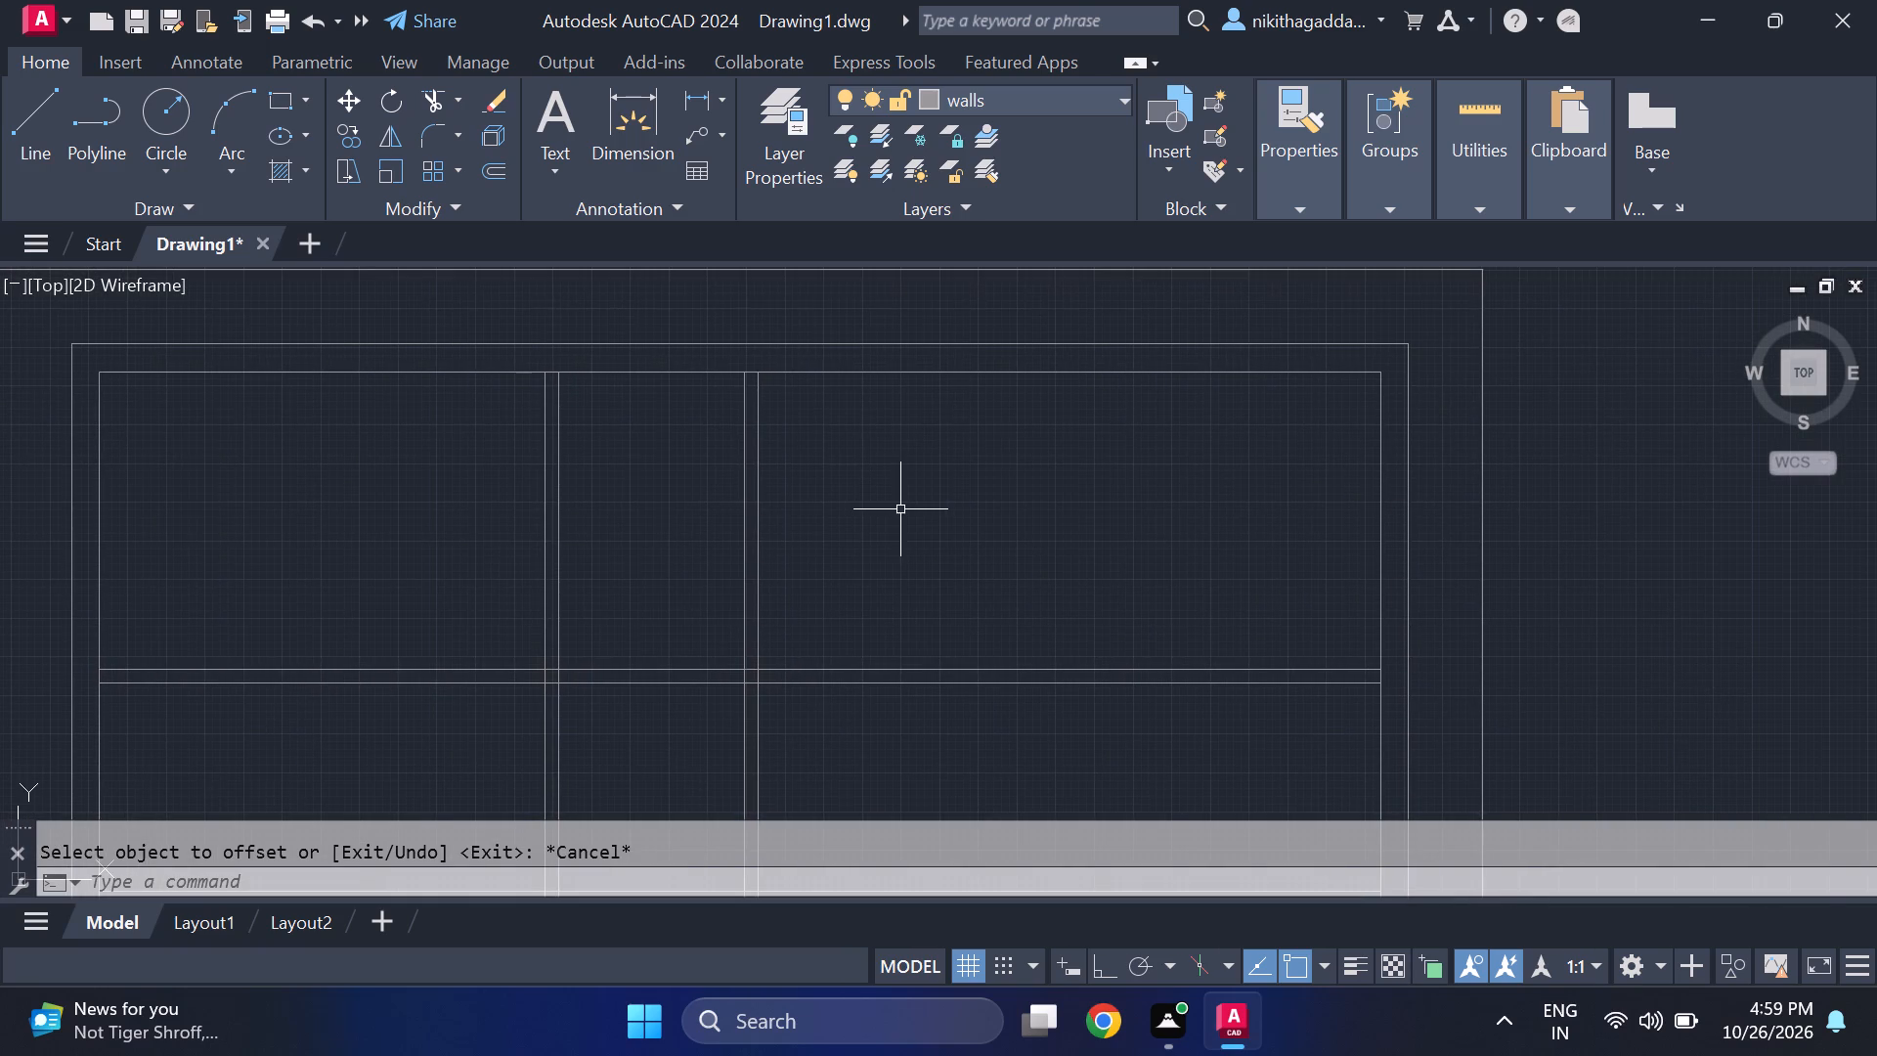
text(of)
key(Return)
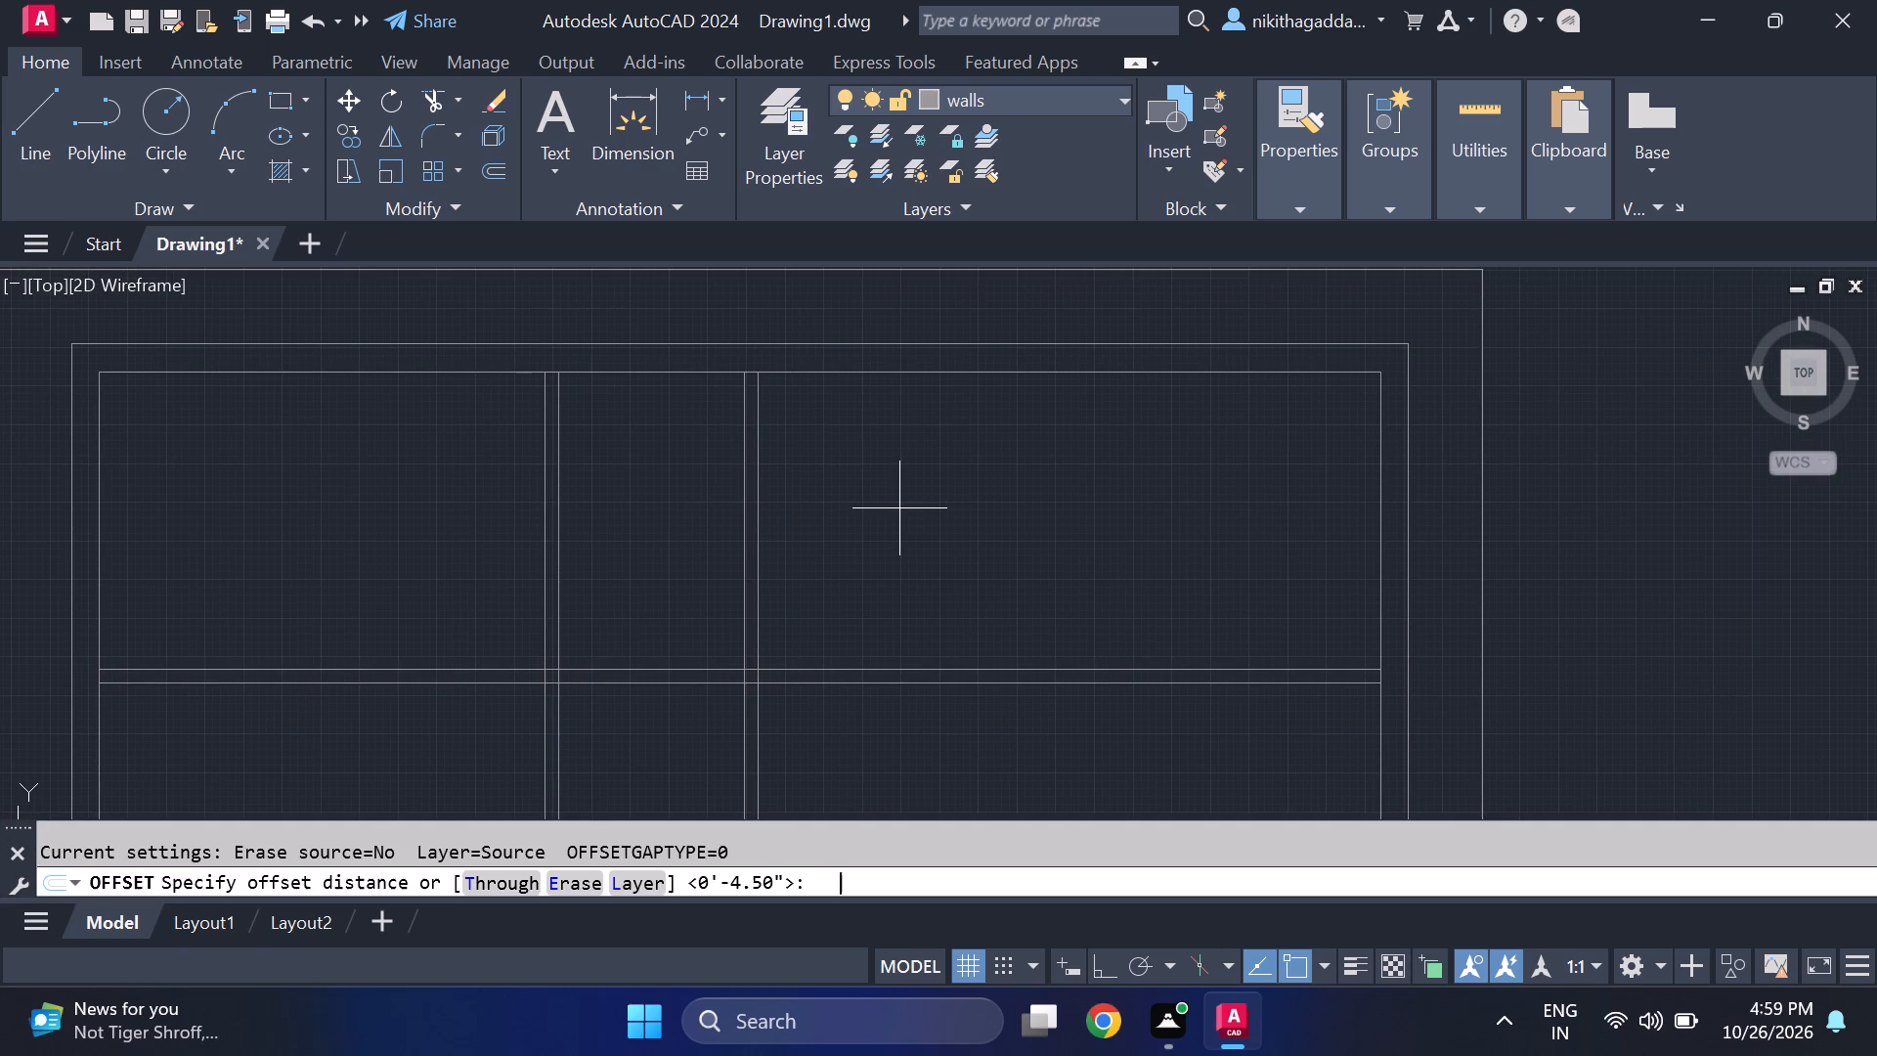
text(5')
key(Return)
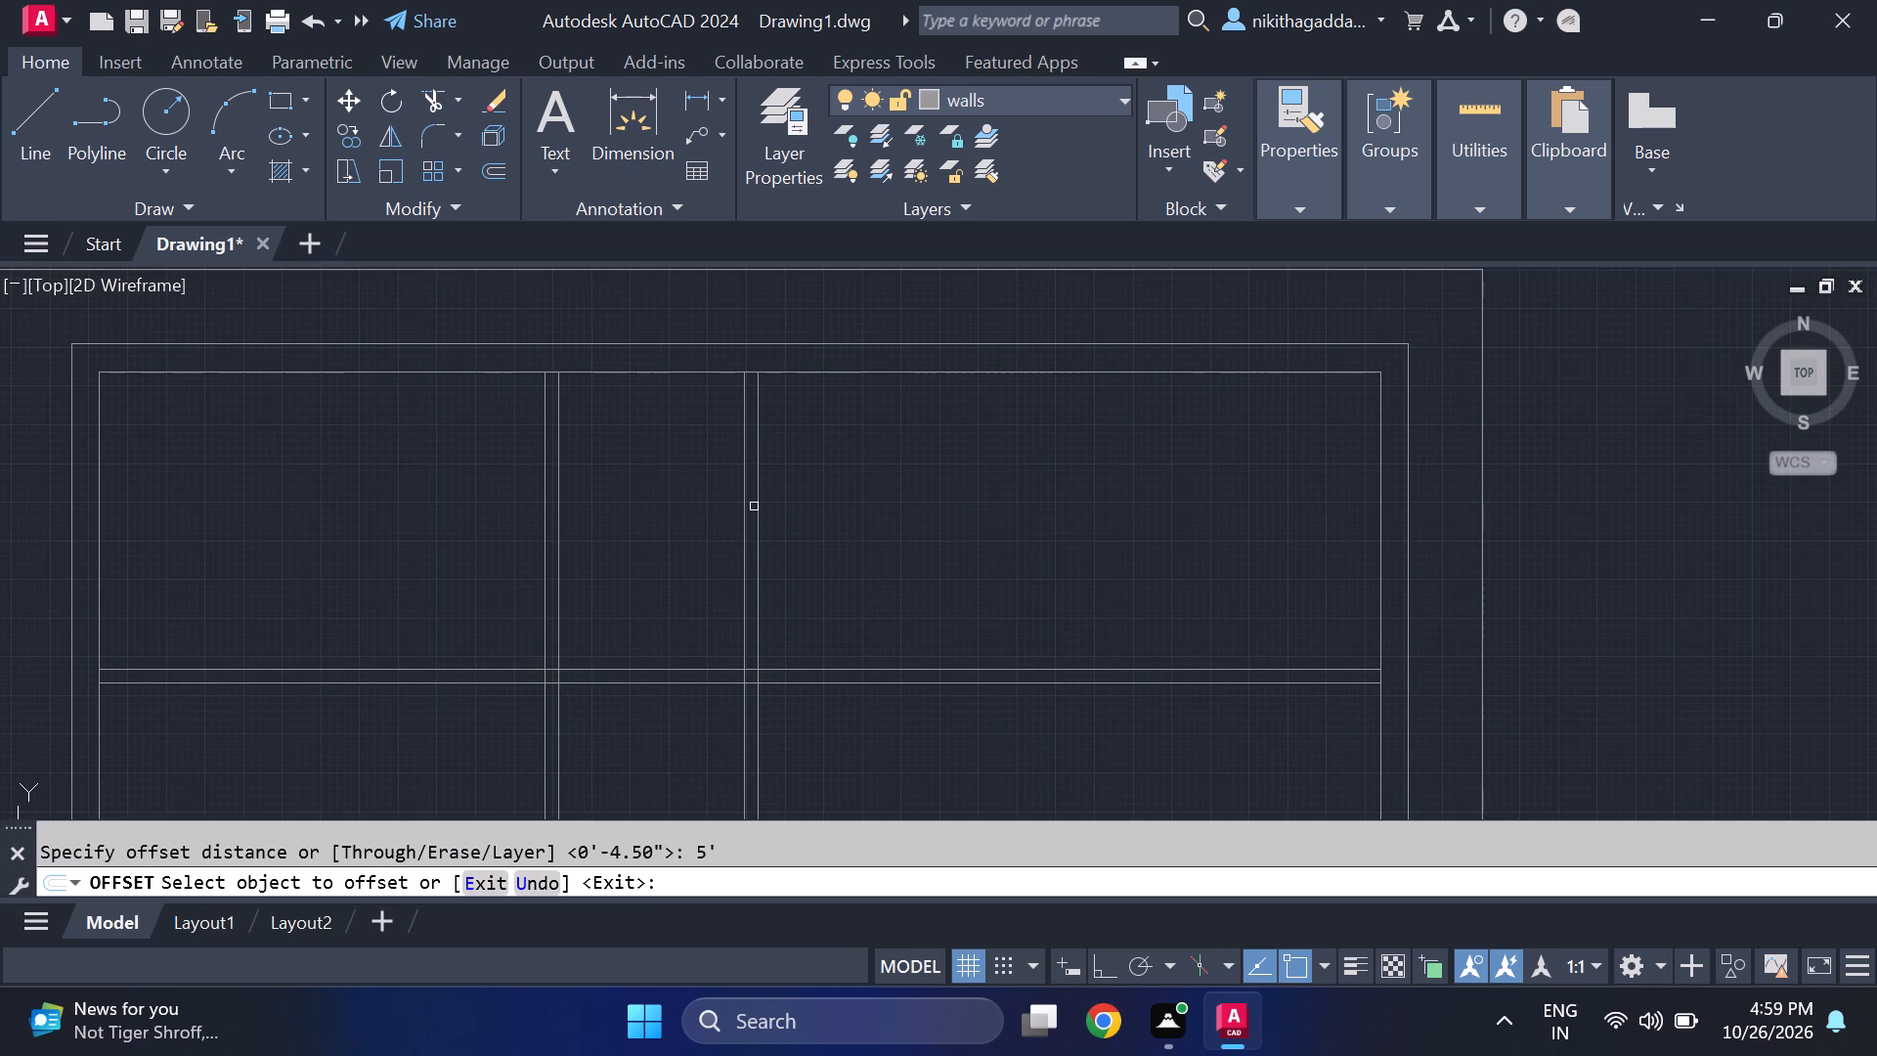
click(754, 503)
click(955, 493)
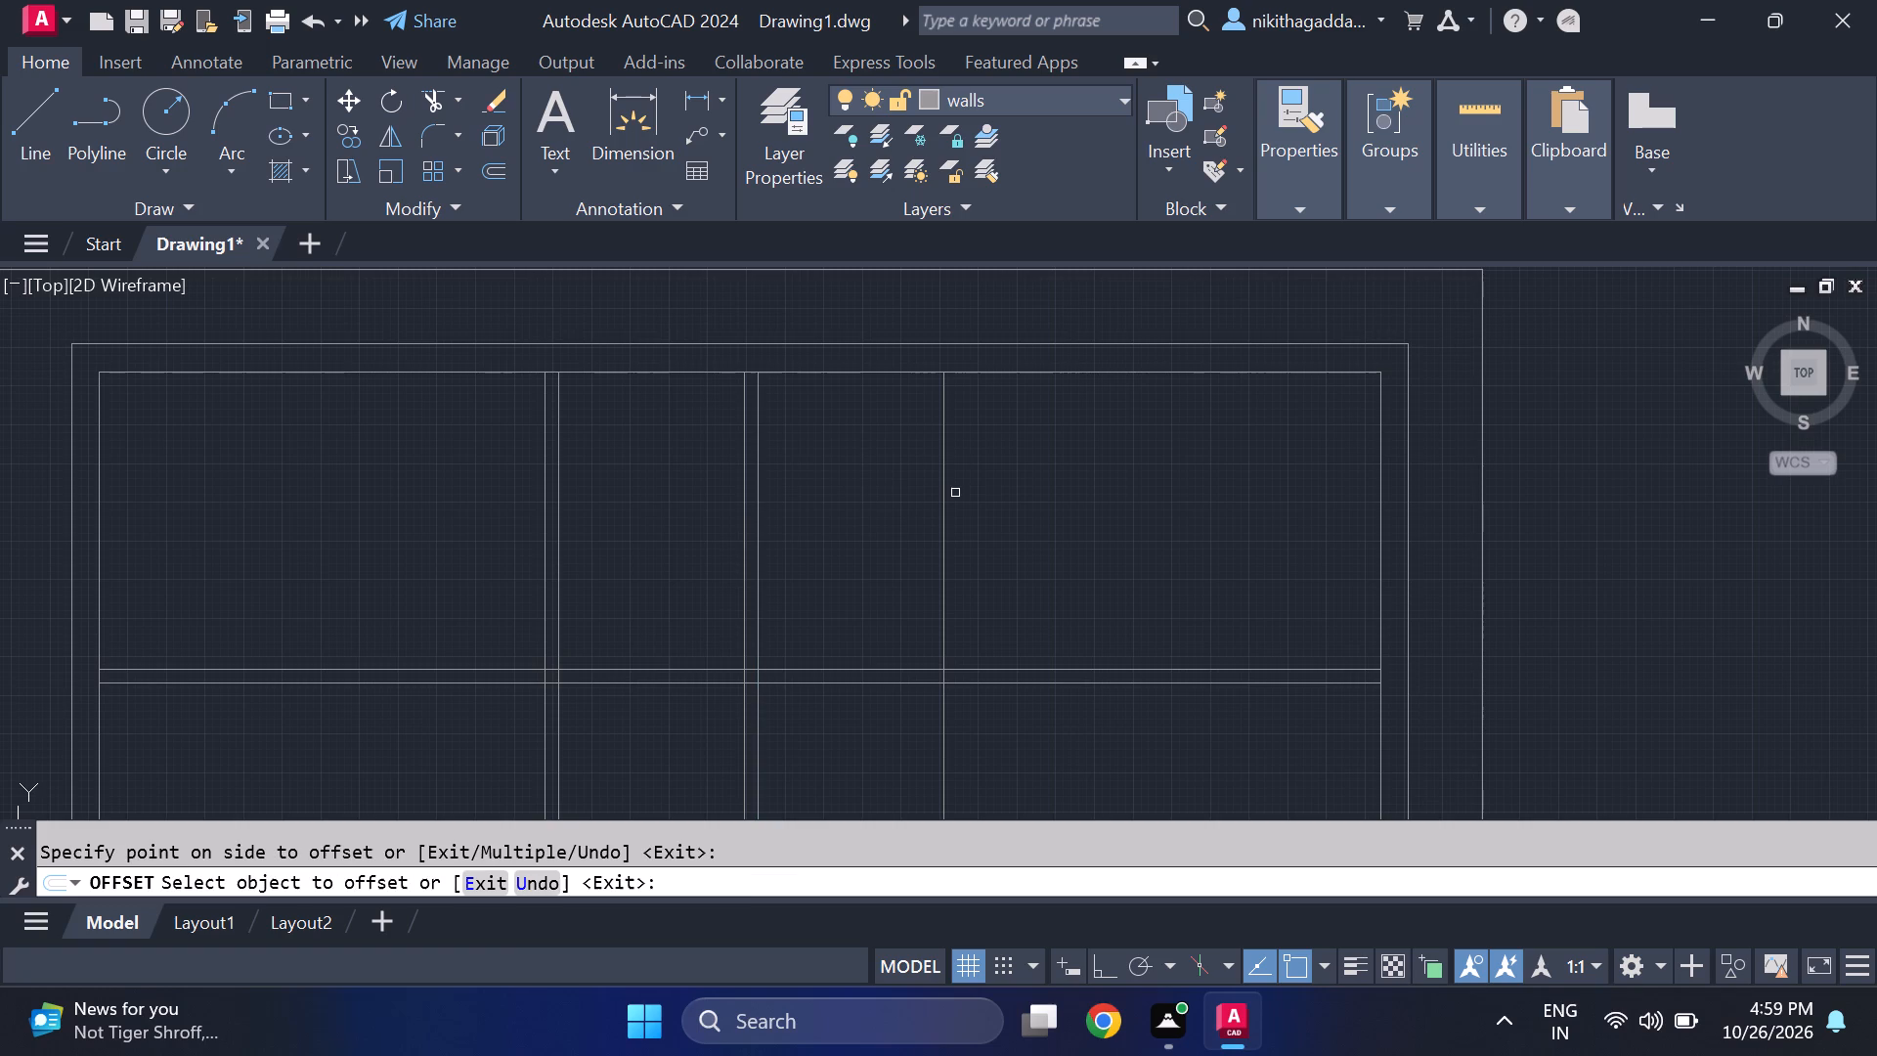
key(Escape)
Offset the new vertical line 4.5" to the right to give the third vertical partition its thickness.
text(of)
key(Return)
key(5)
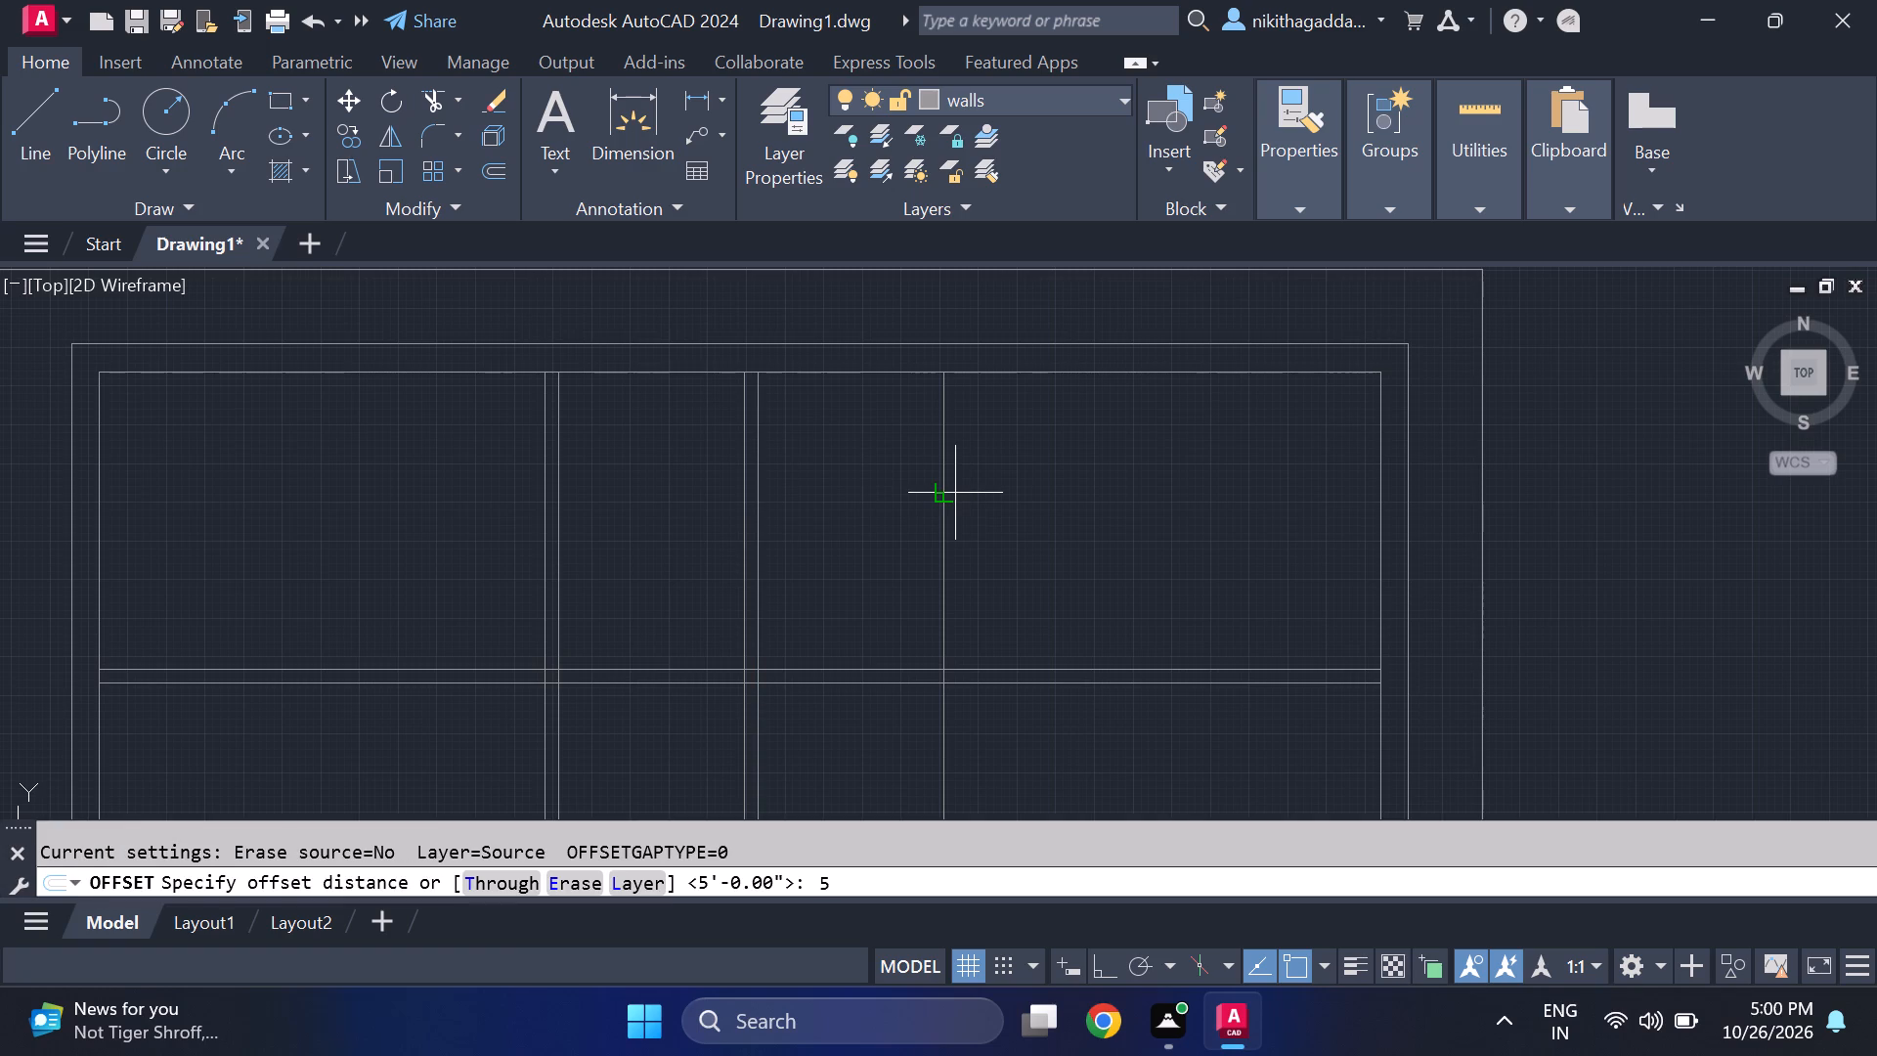
key(BackSpace)
text(4.5)
key(shift+quotedbl)
key(Return)
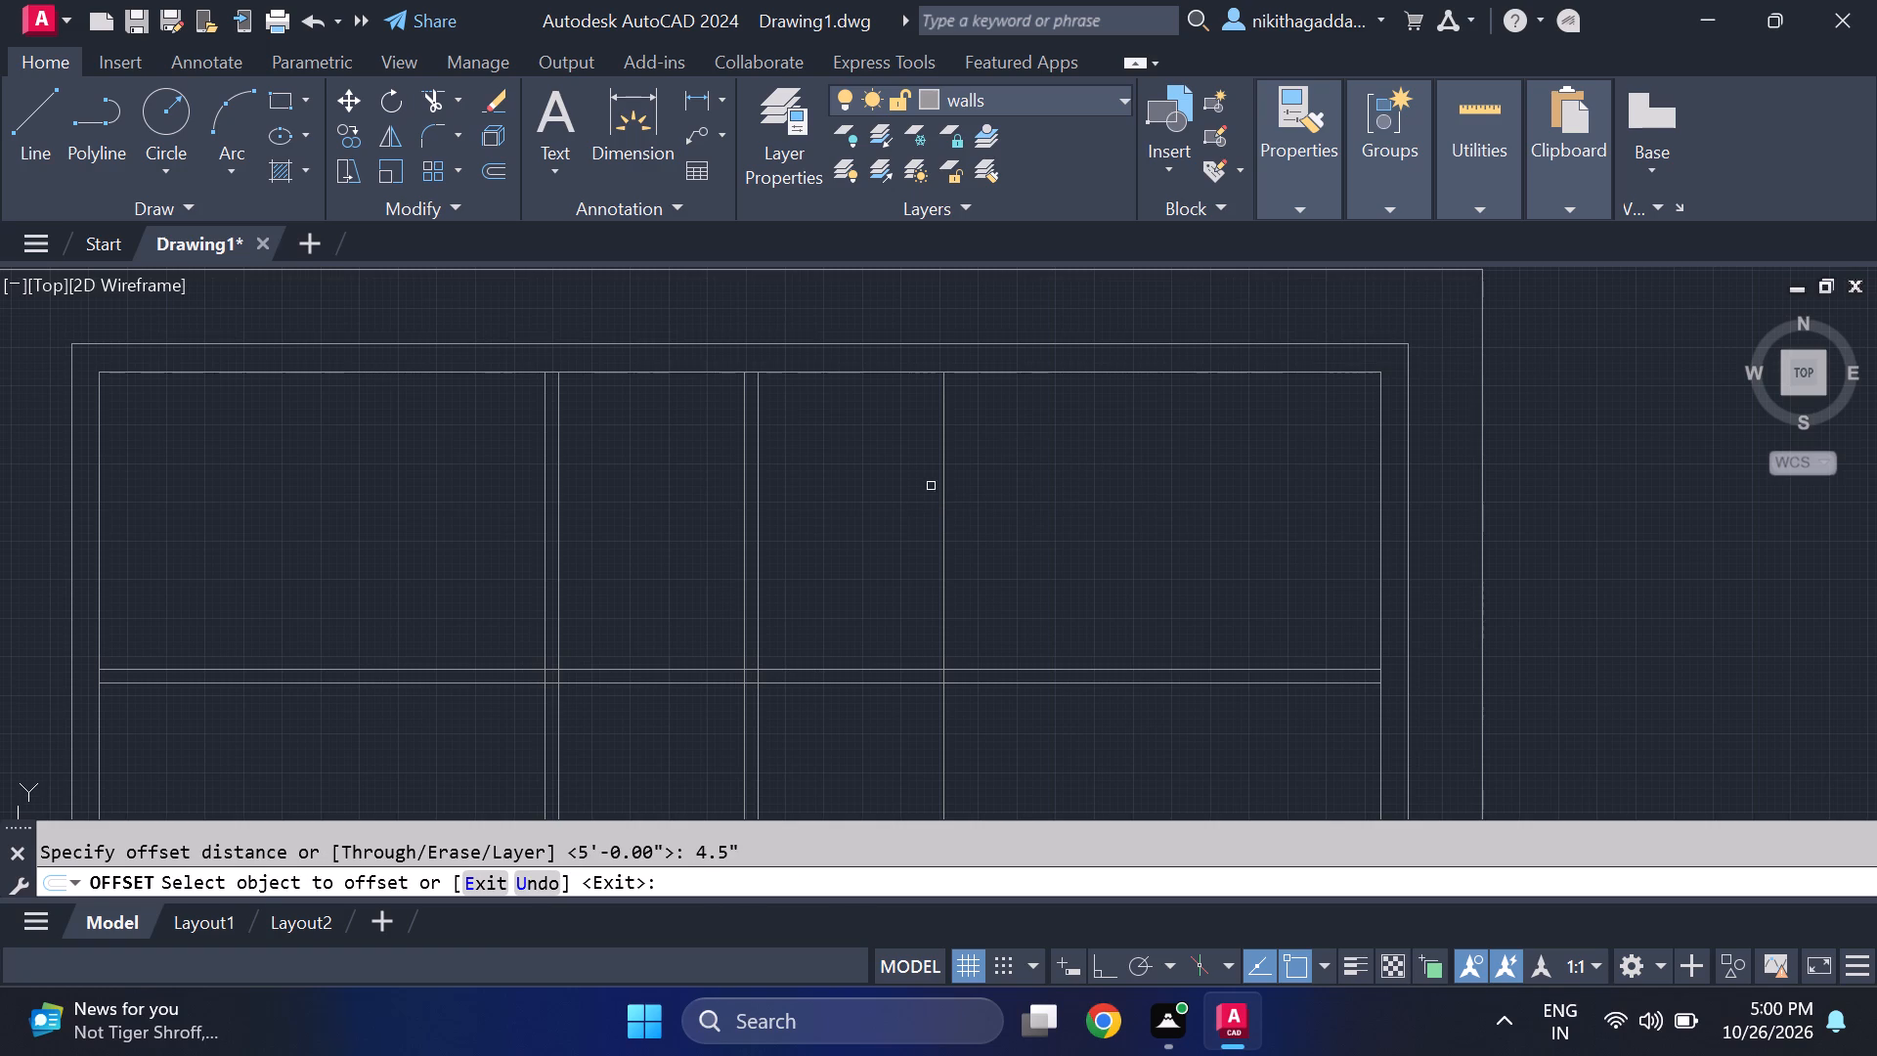
click(940, 472)
click(1058, 455)
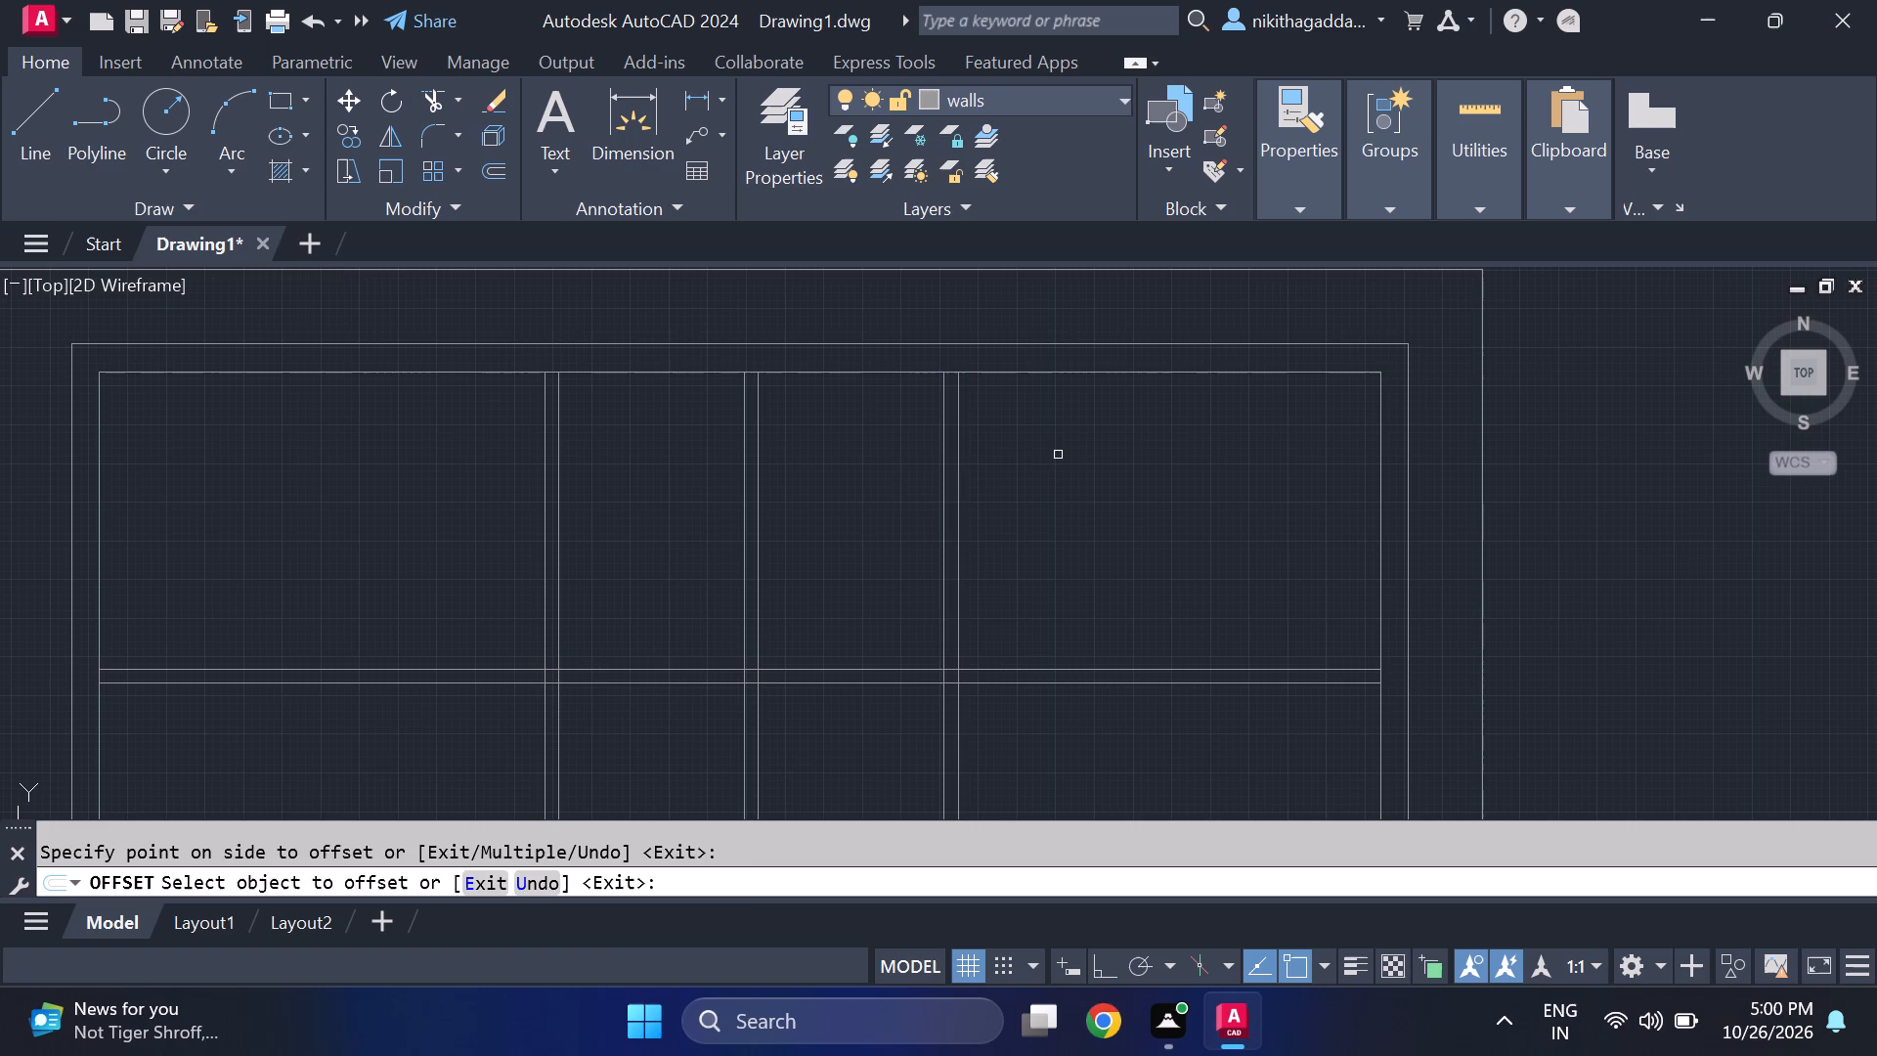
key(Escape)
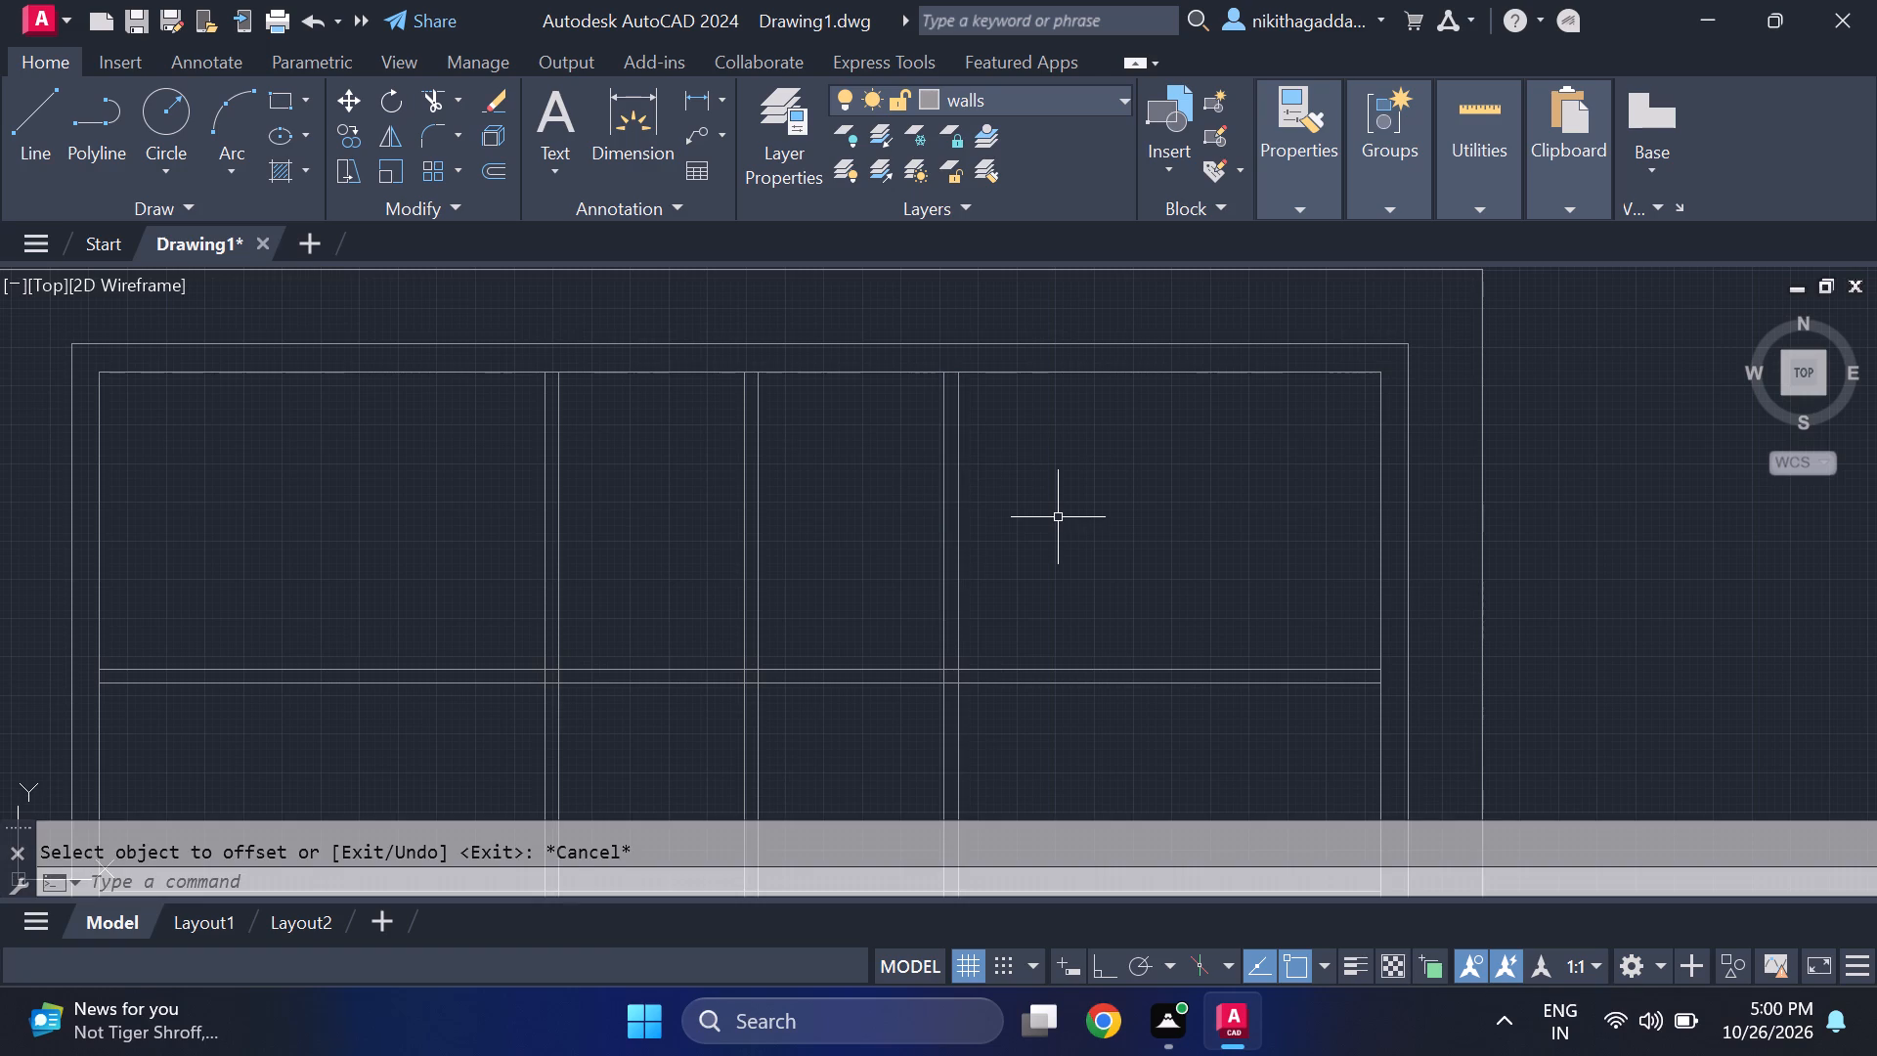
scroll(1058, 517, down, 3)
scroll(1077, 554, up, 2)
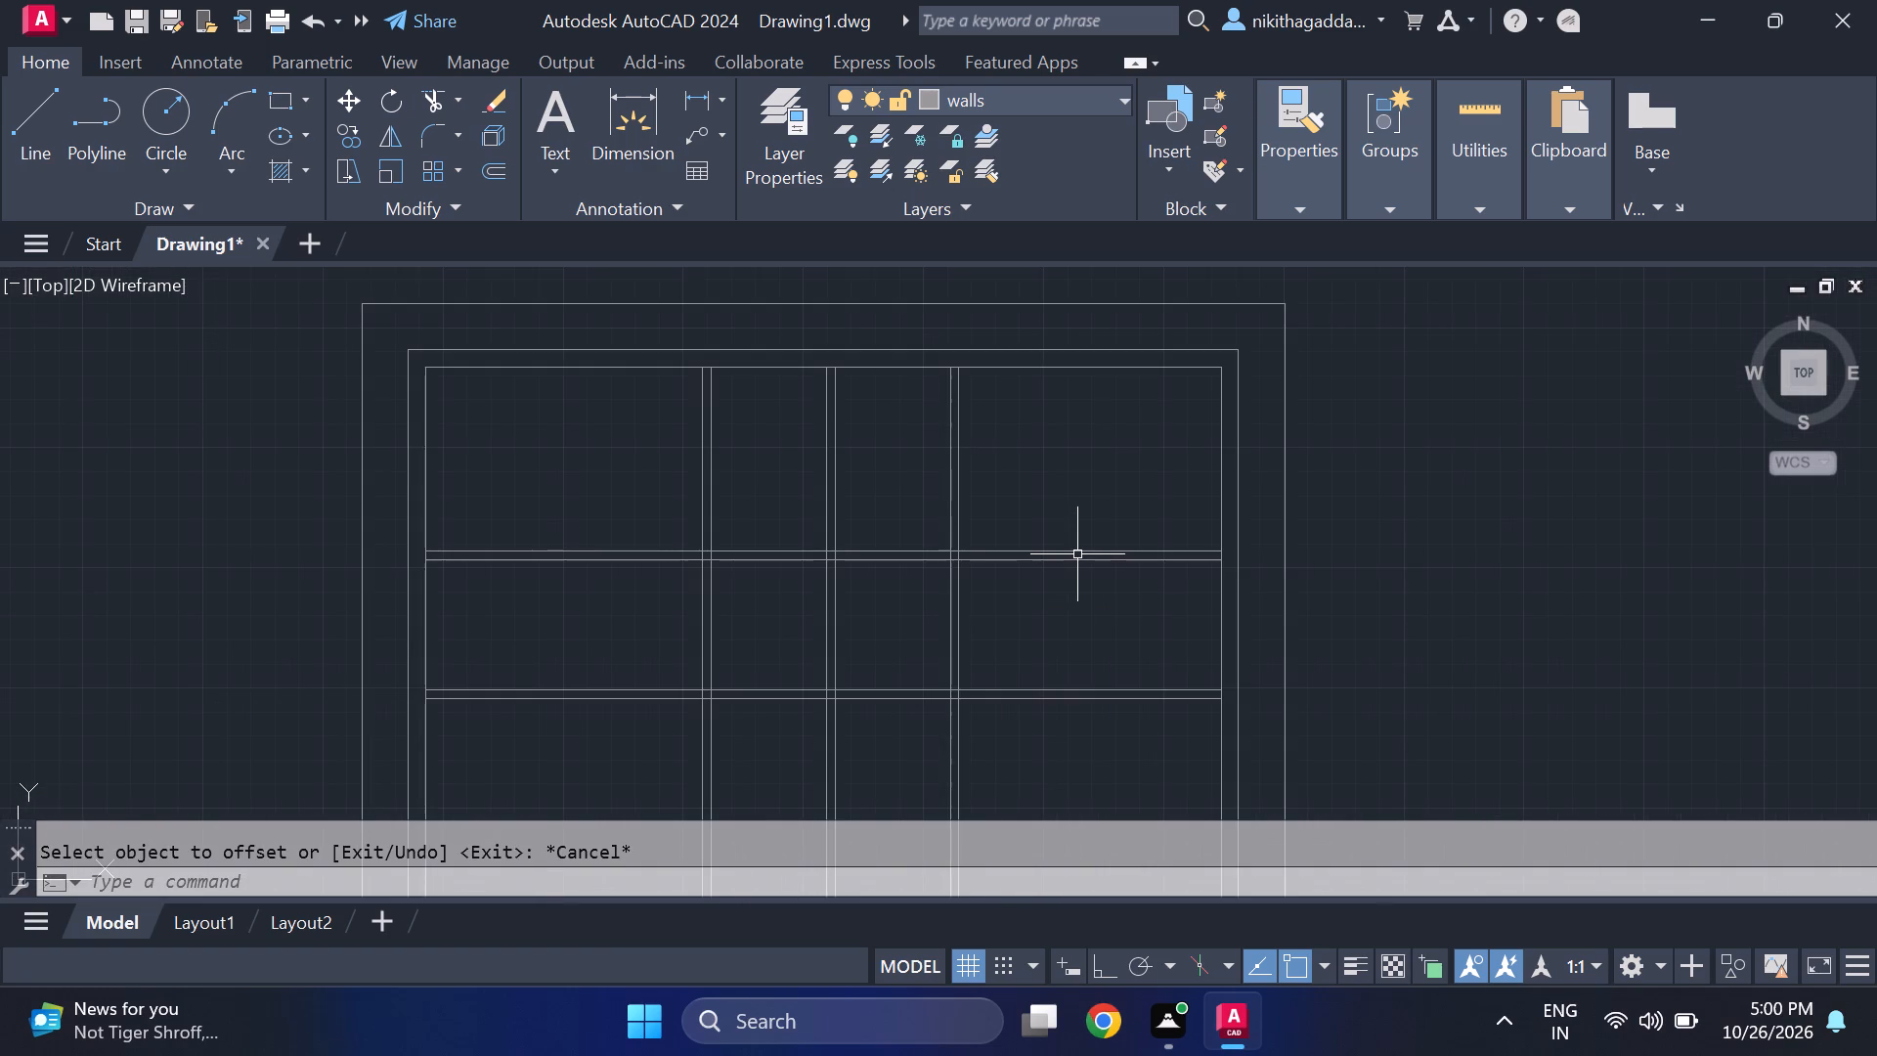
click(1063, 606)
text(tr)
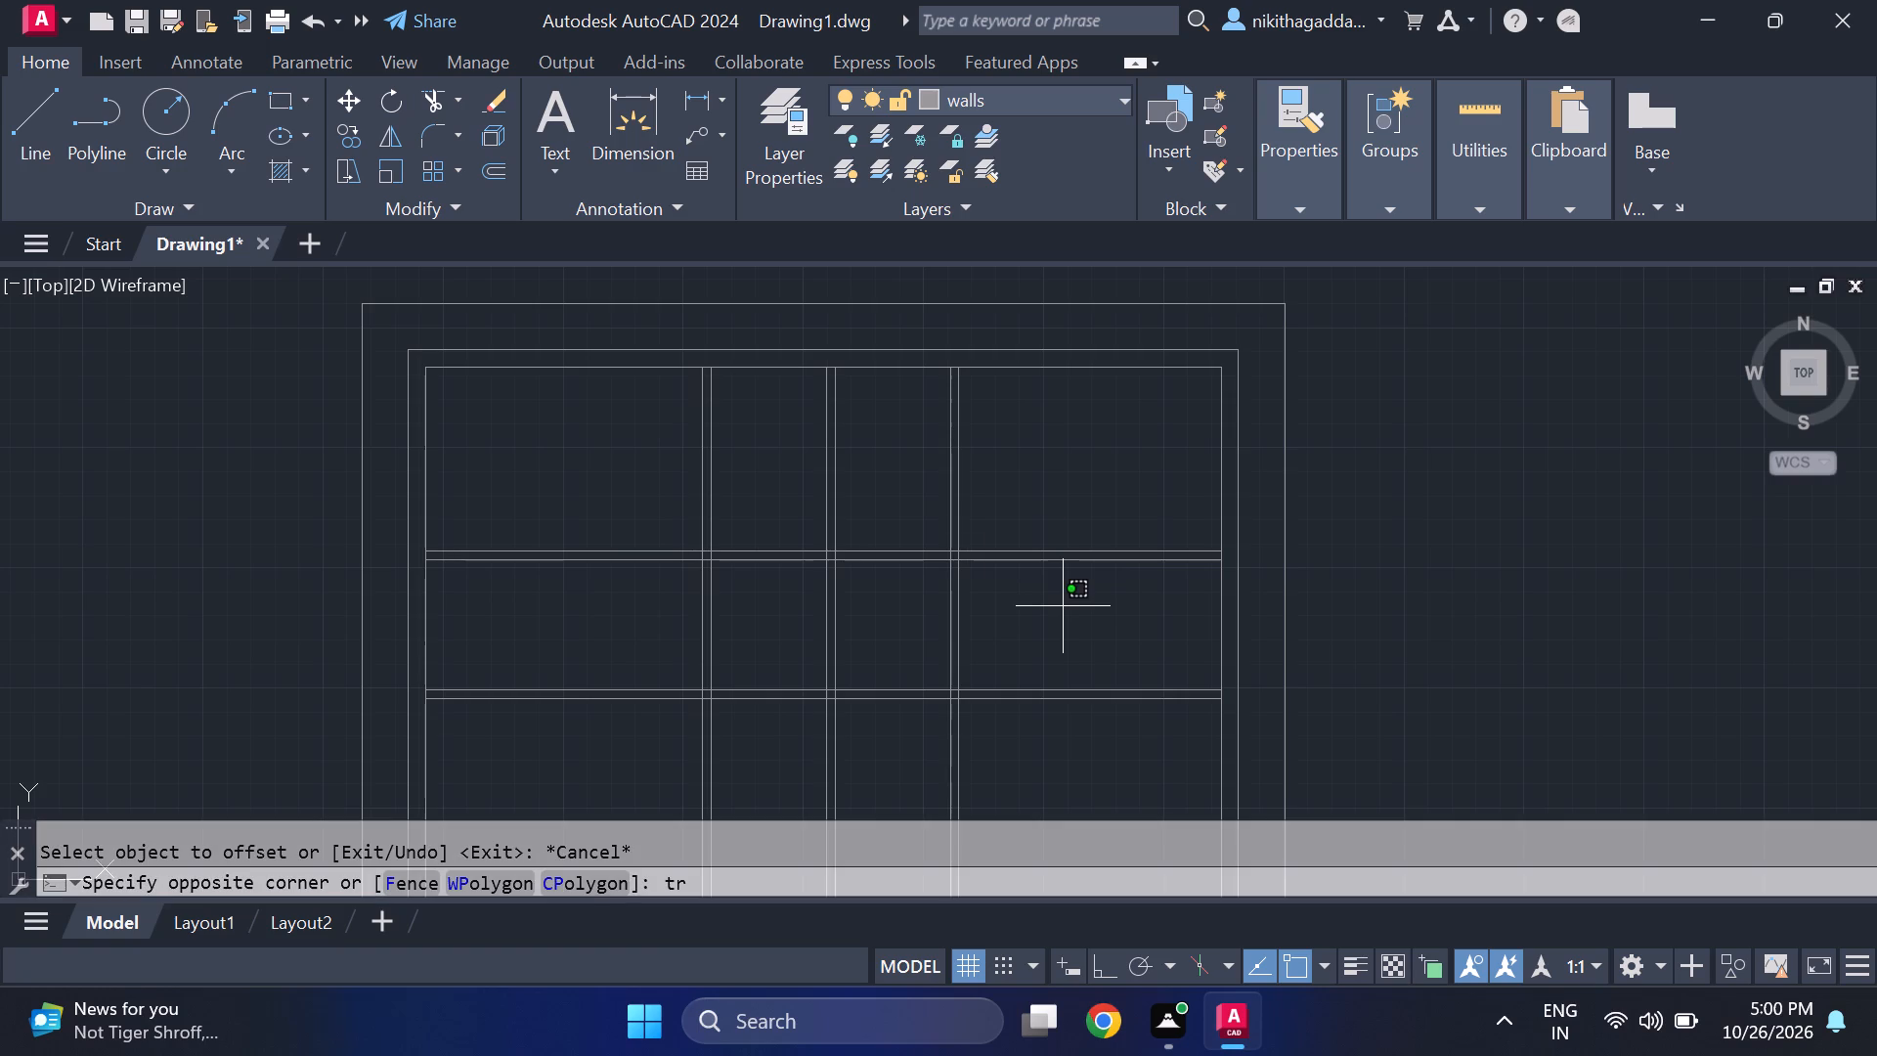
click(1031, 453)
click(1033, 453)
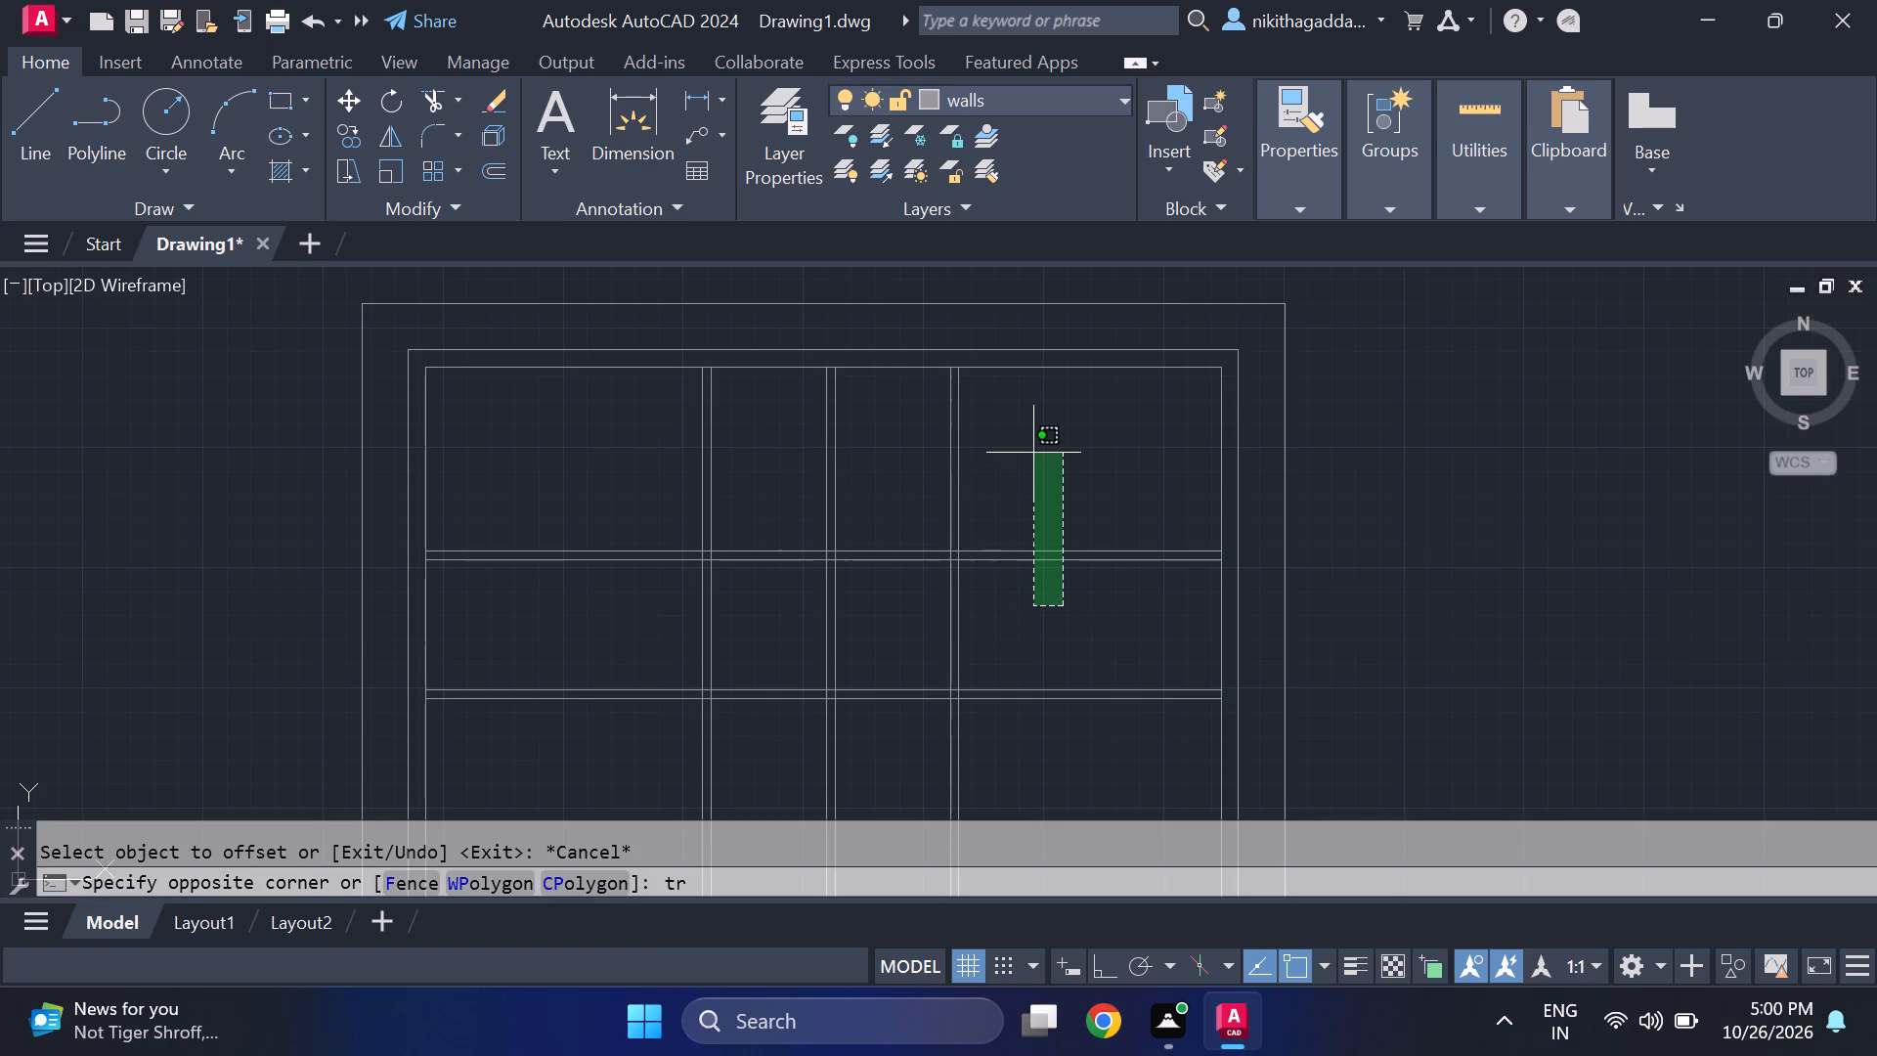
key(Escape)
Trim off the upper cross partition's two lines between the third vertical partition and the right outer wall.
text(tr)
key(Return)
drag(1033, 453, 1070, 603)
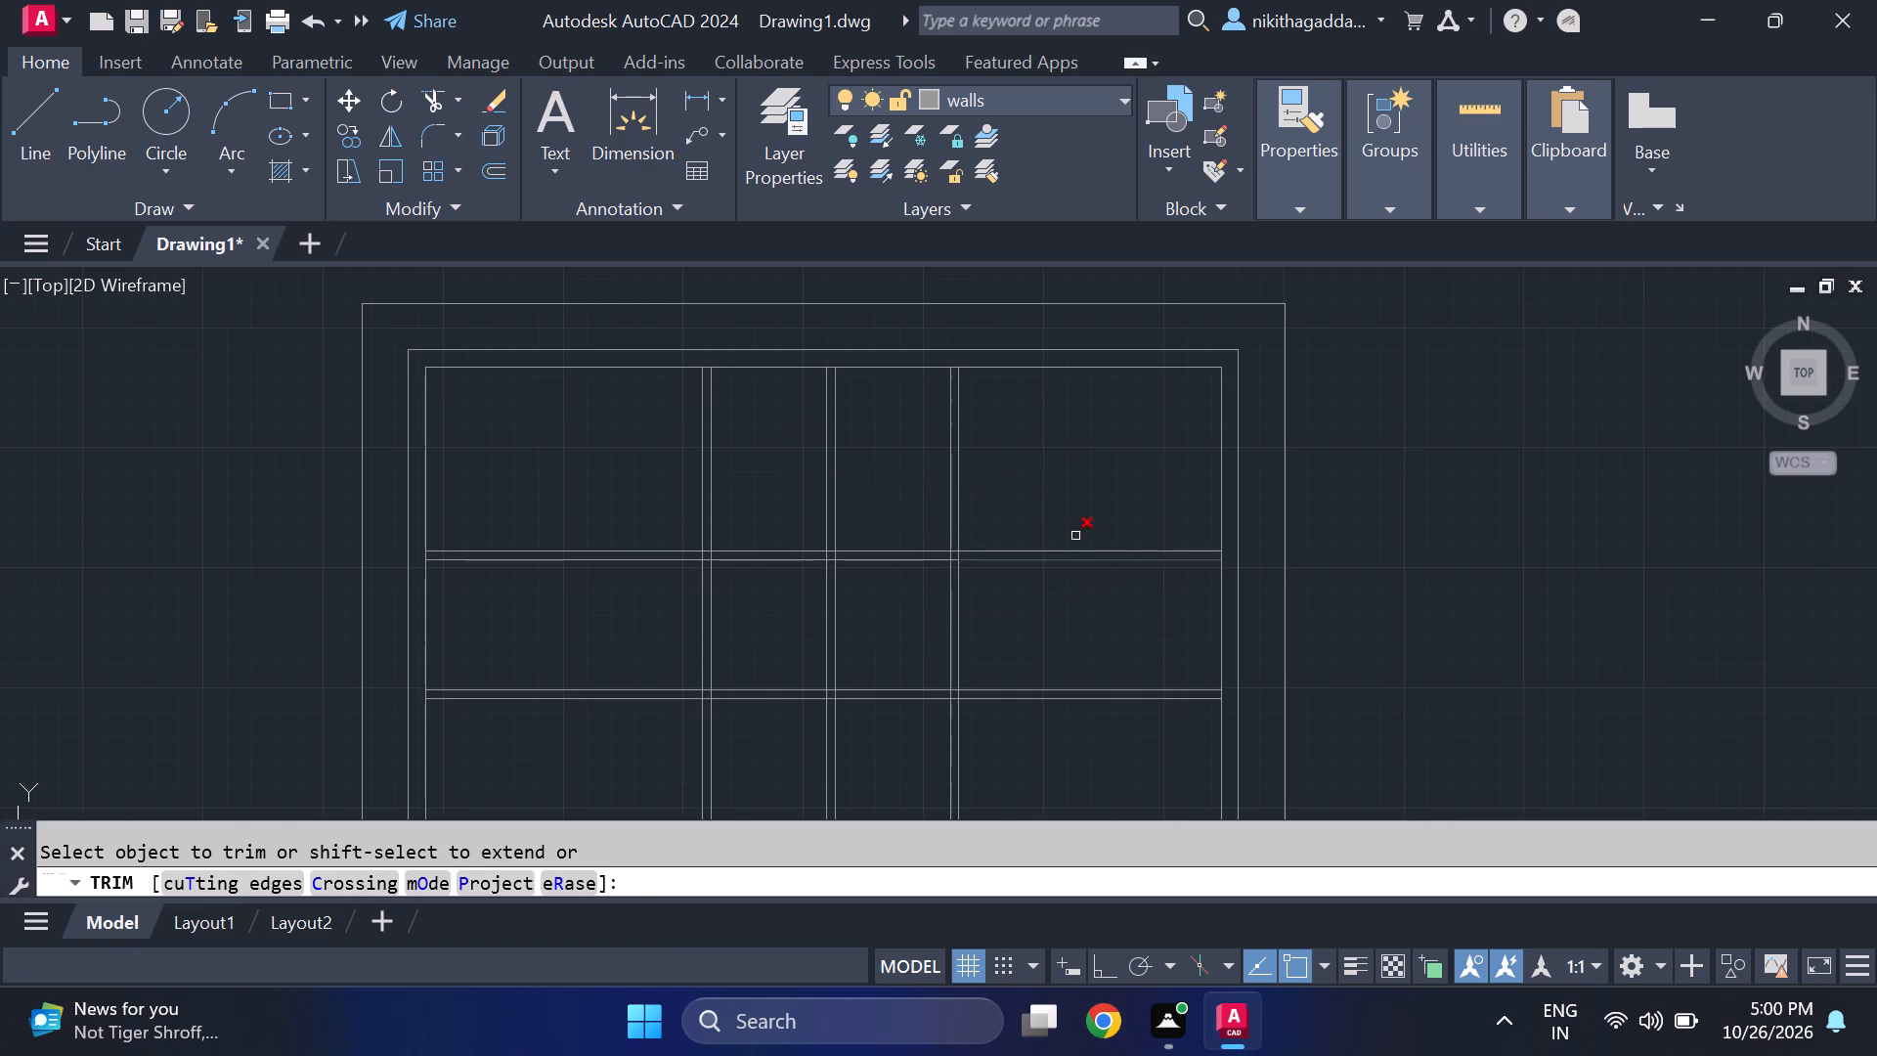
drag(1095, 496, 1097, 615)
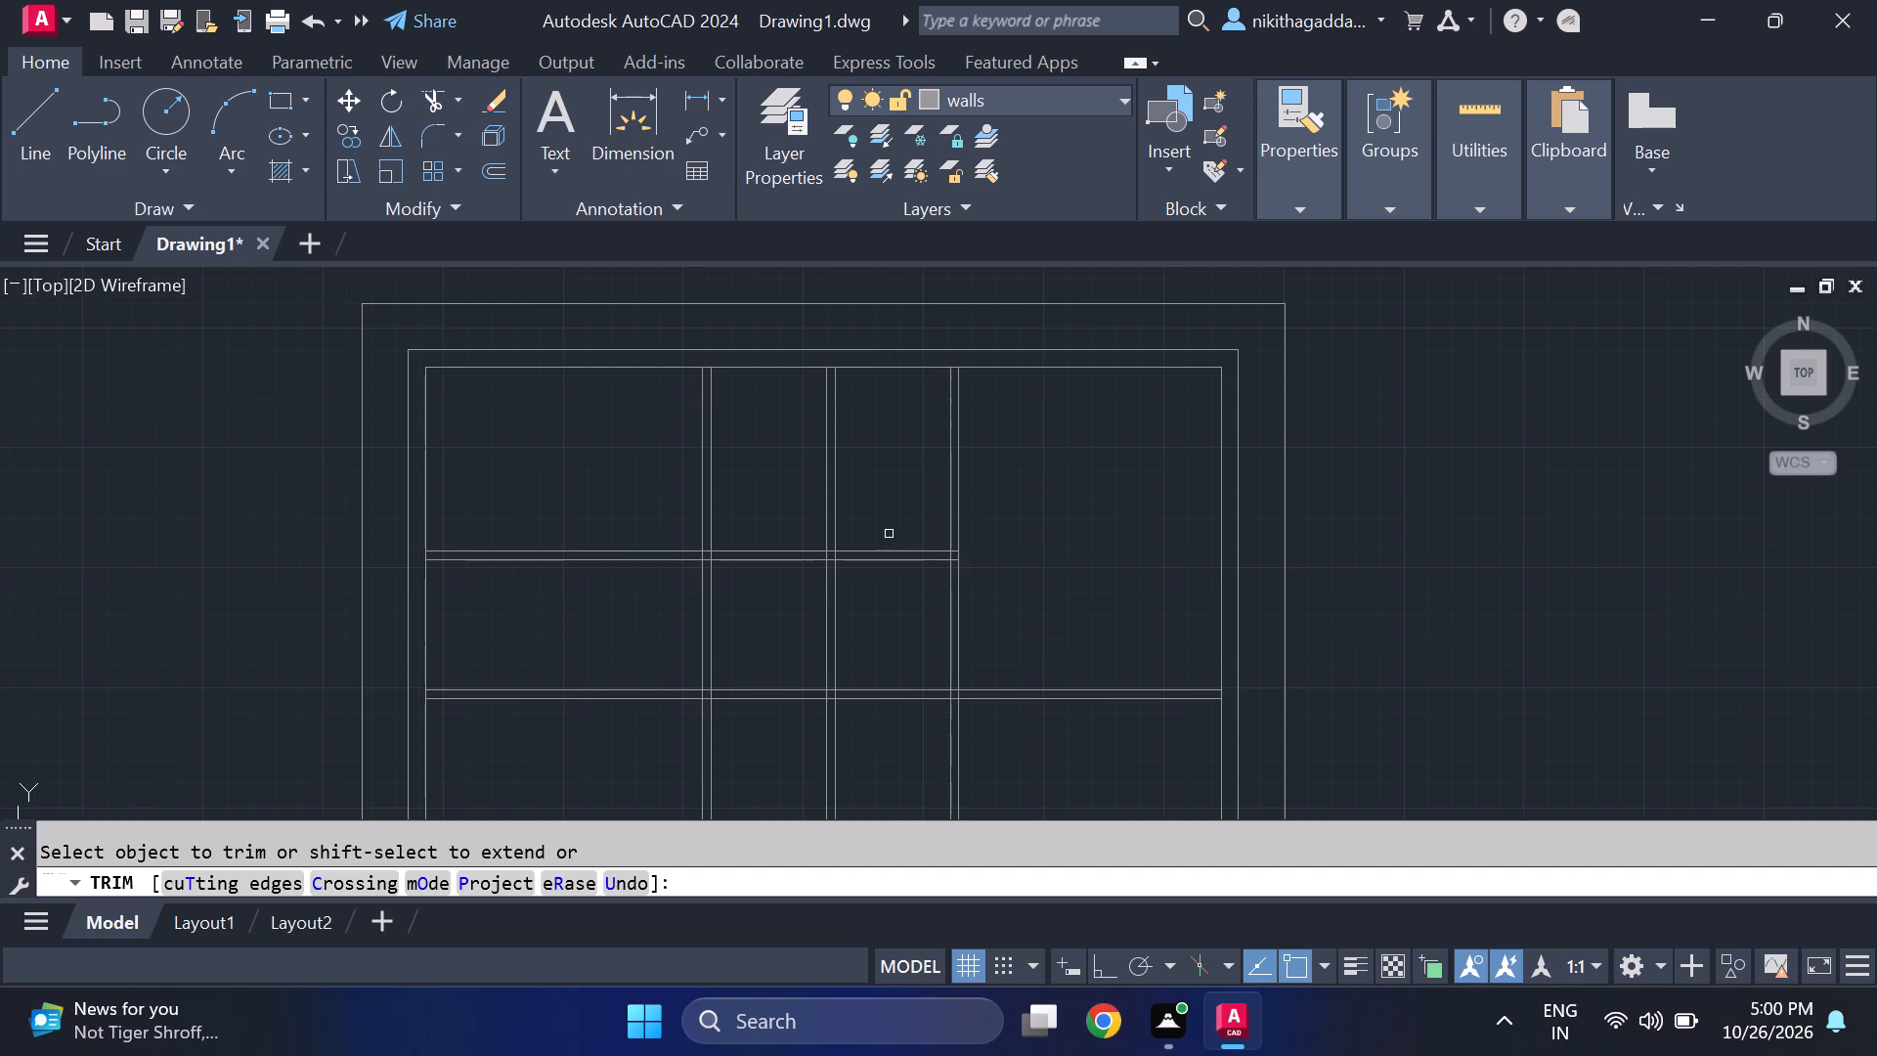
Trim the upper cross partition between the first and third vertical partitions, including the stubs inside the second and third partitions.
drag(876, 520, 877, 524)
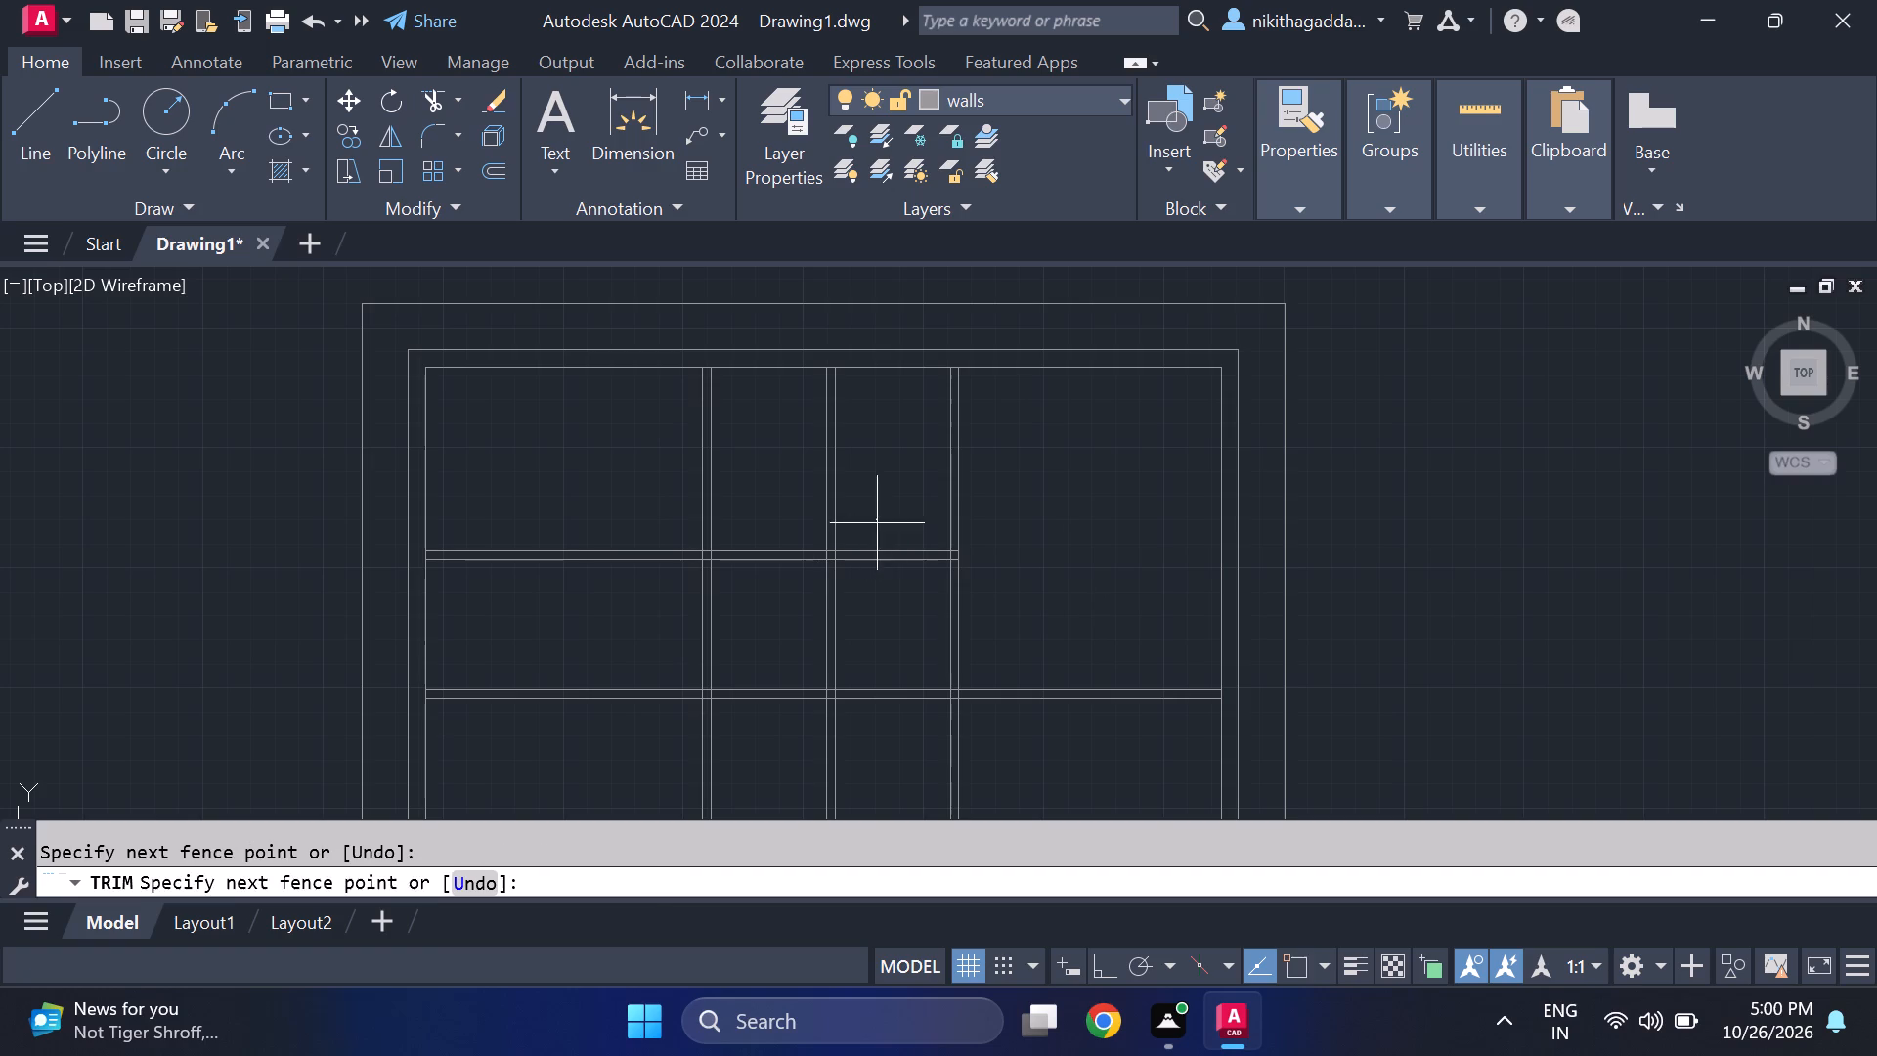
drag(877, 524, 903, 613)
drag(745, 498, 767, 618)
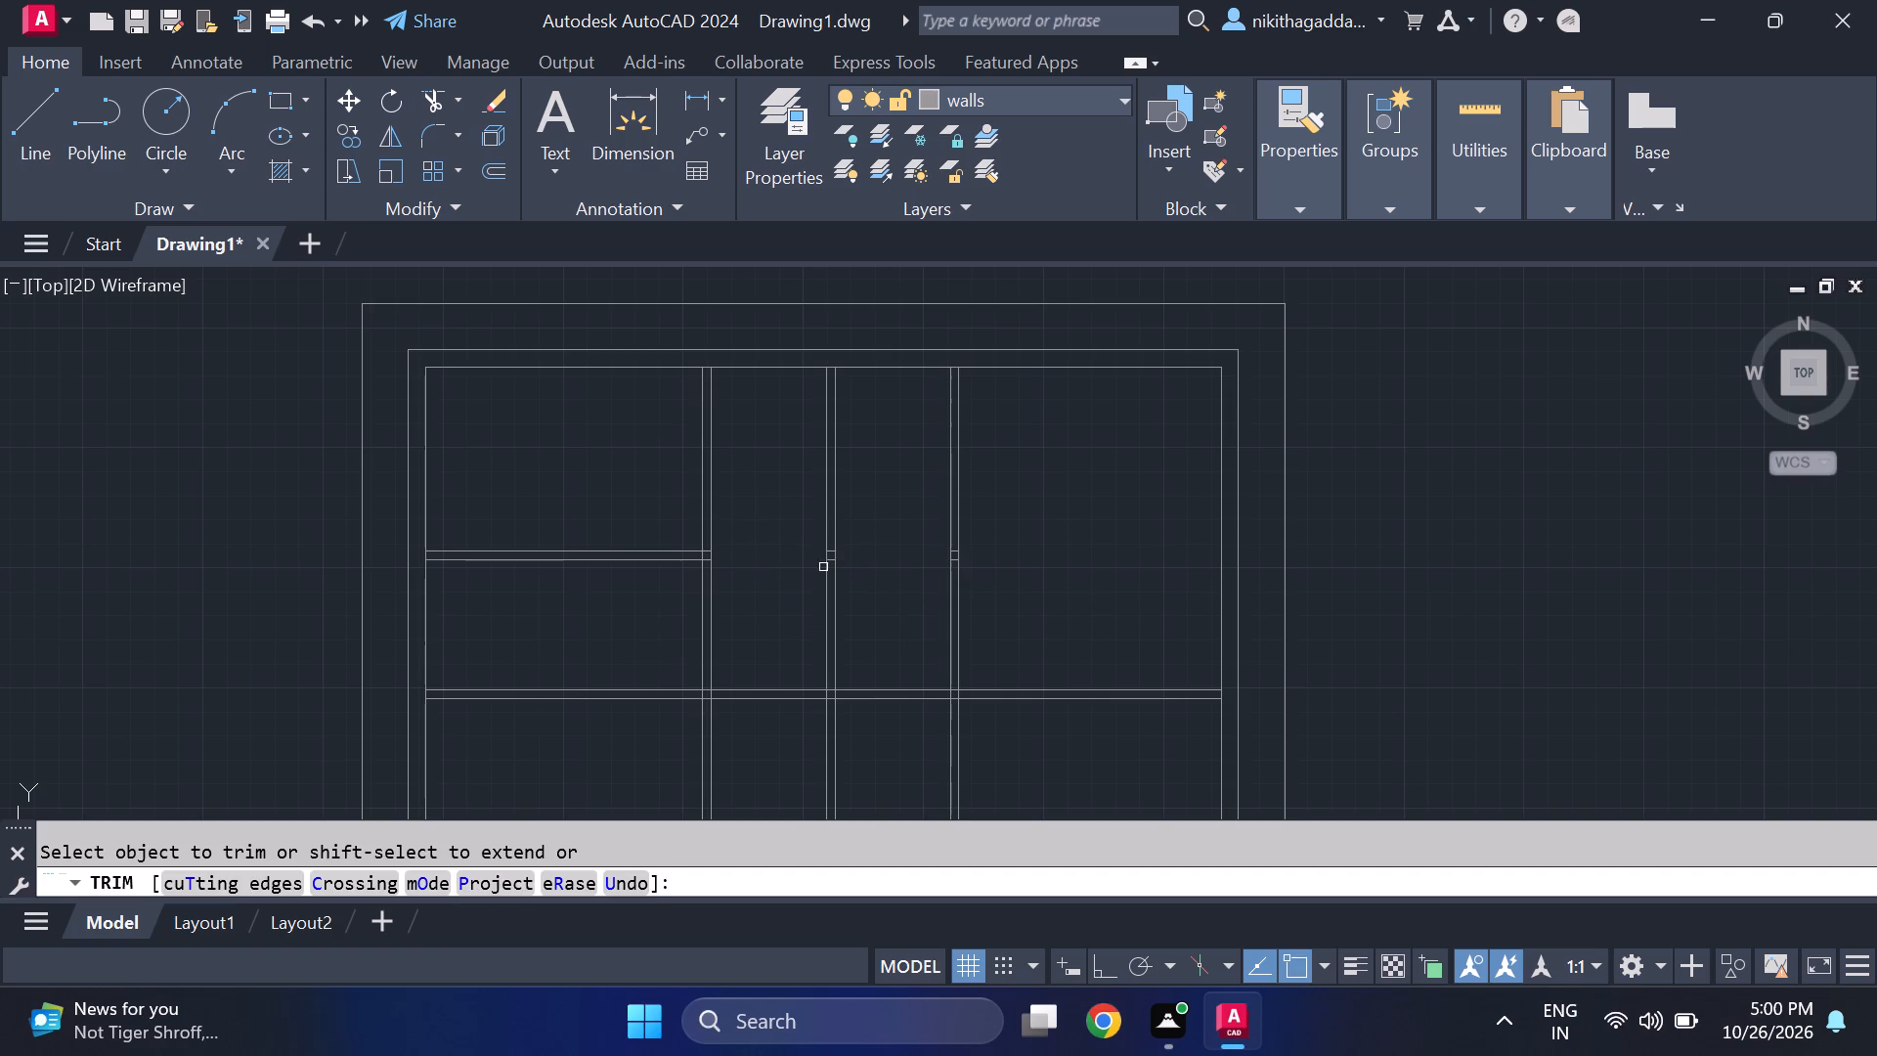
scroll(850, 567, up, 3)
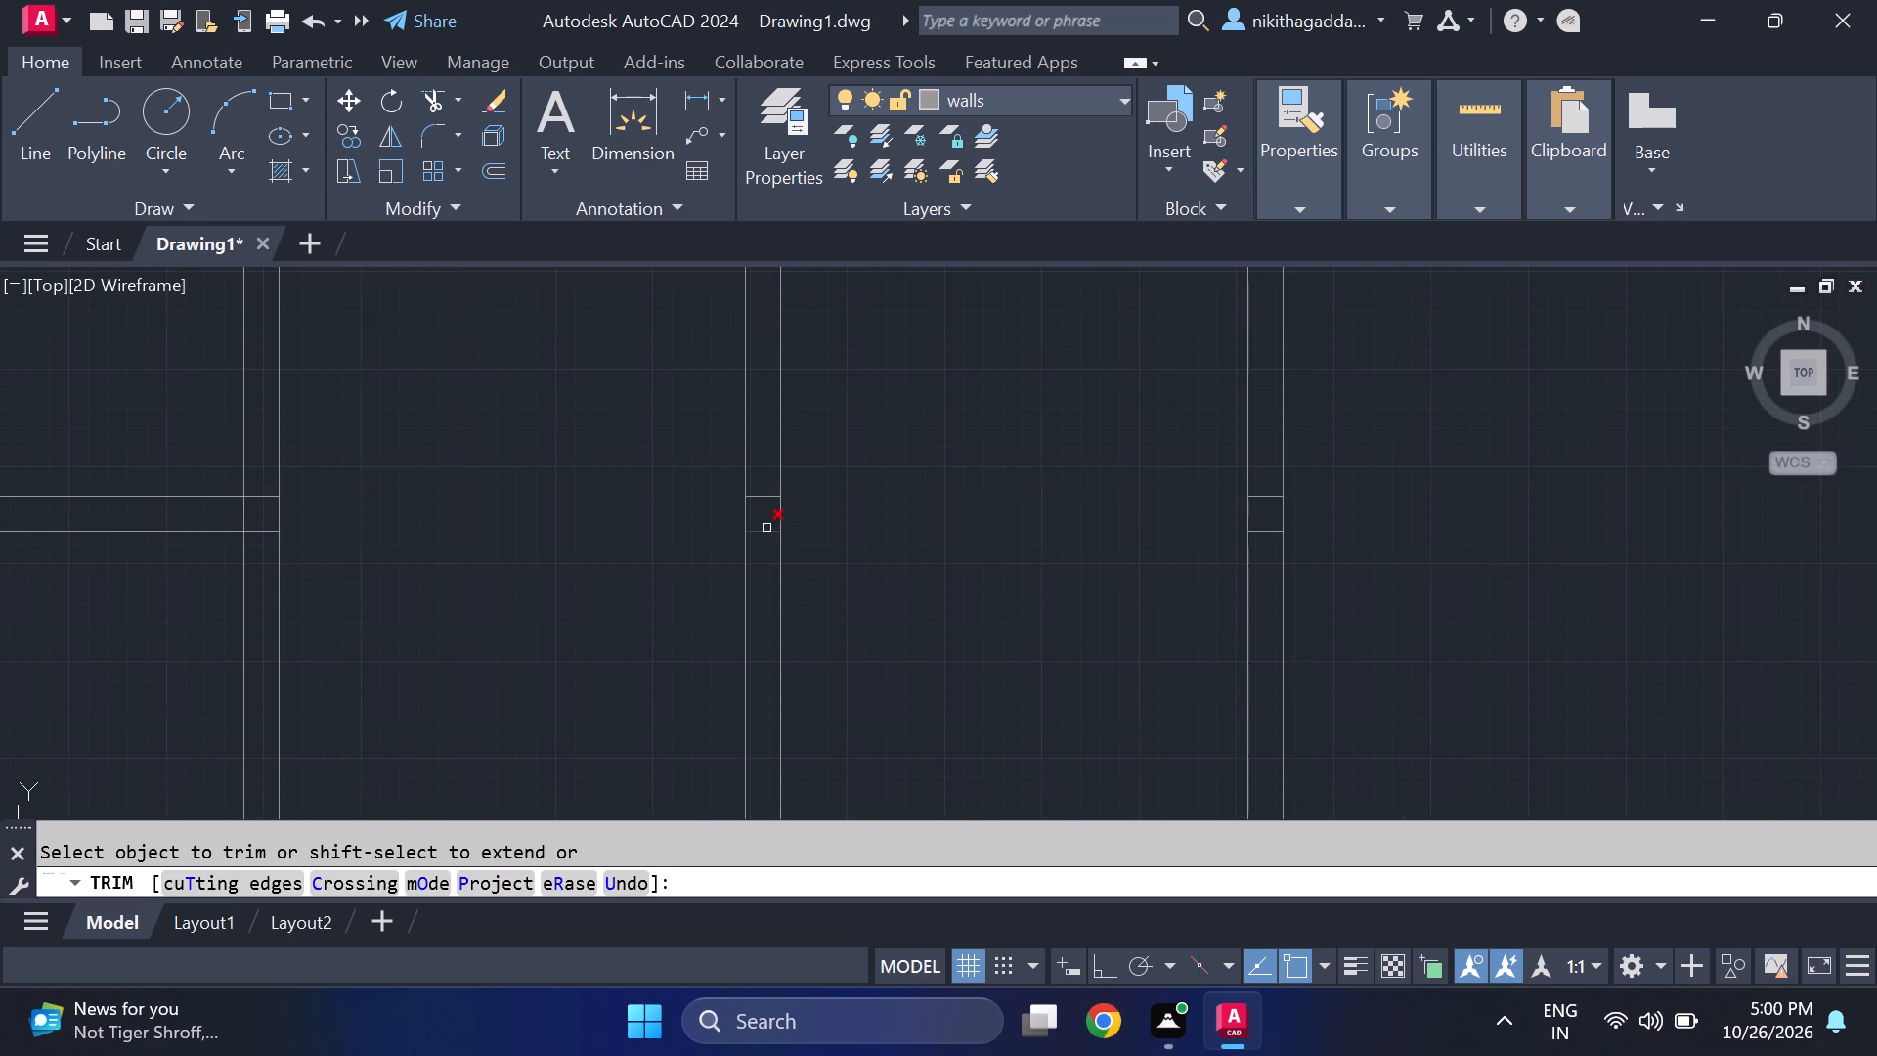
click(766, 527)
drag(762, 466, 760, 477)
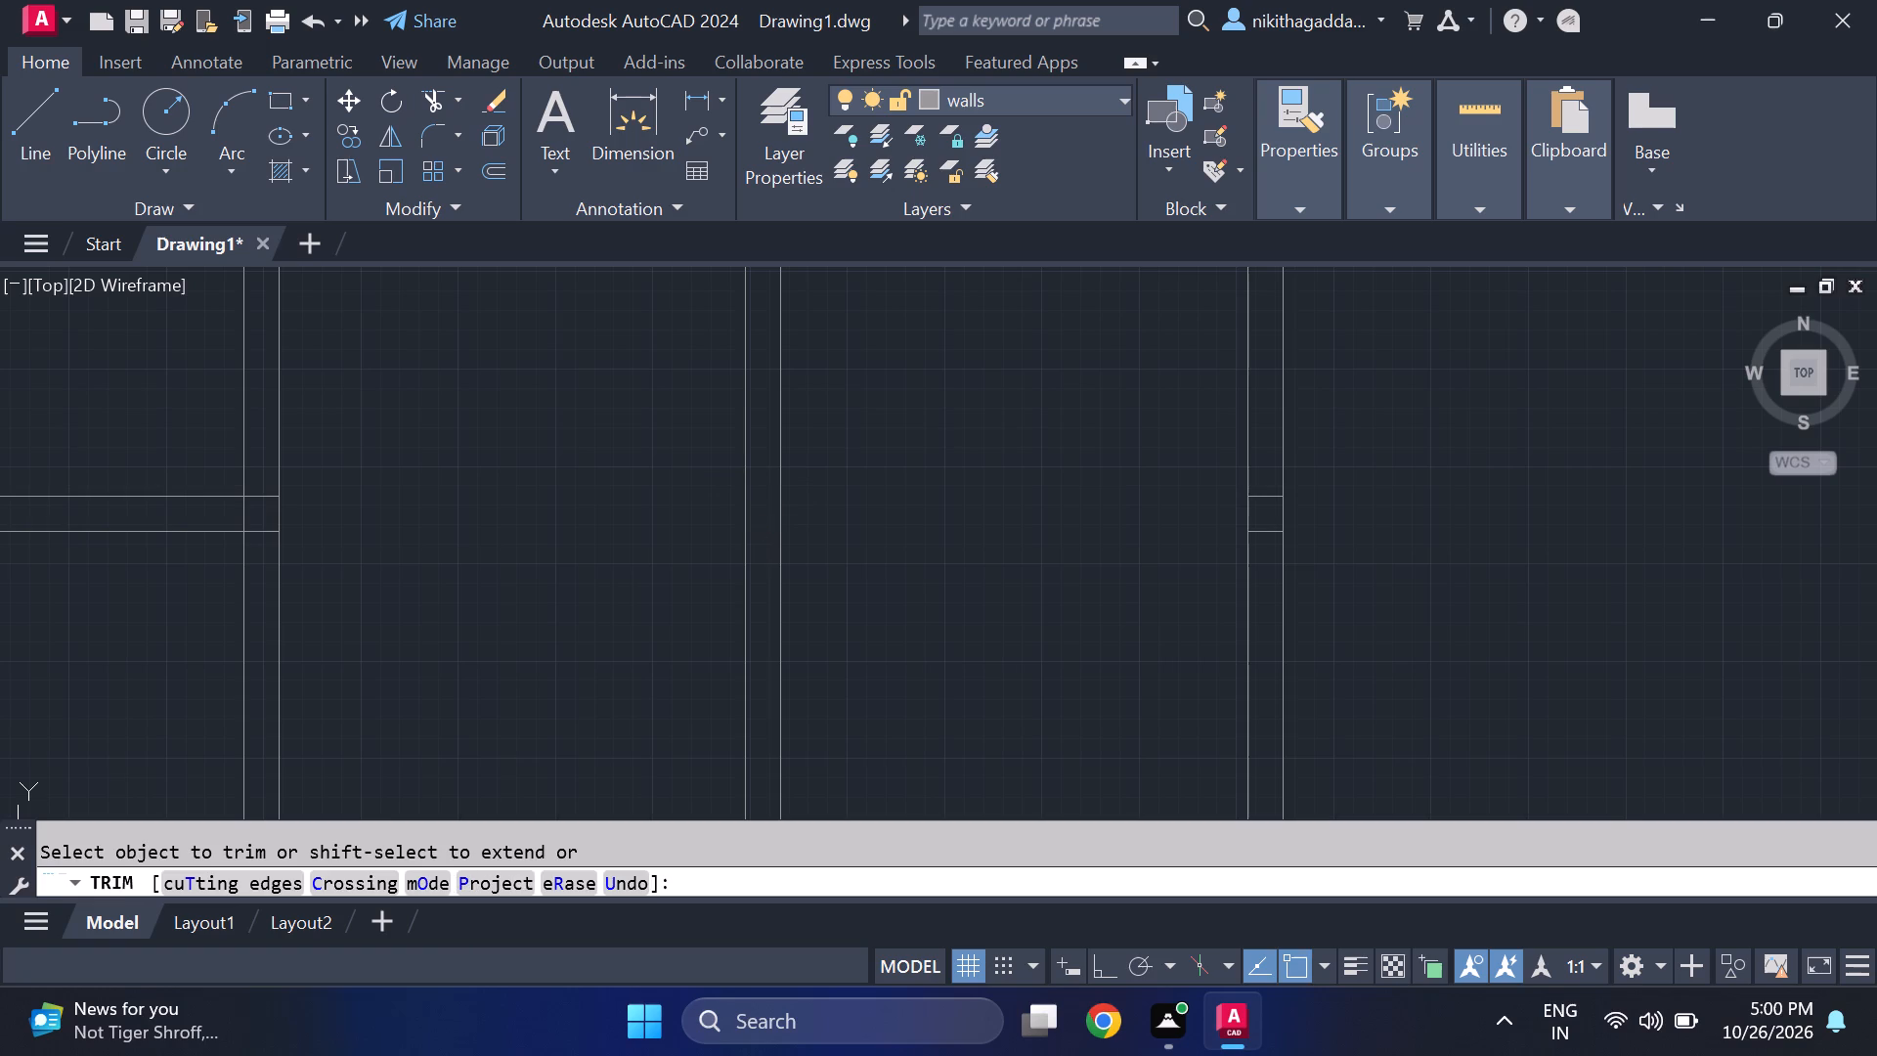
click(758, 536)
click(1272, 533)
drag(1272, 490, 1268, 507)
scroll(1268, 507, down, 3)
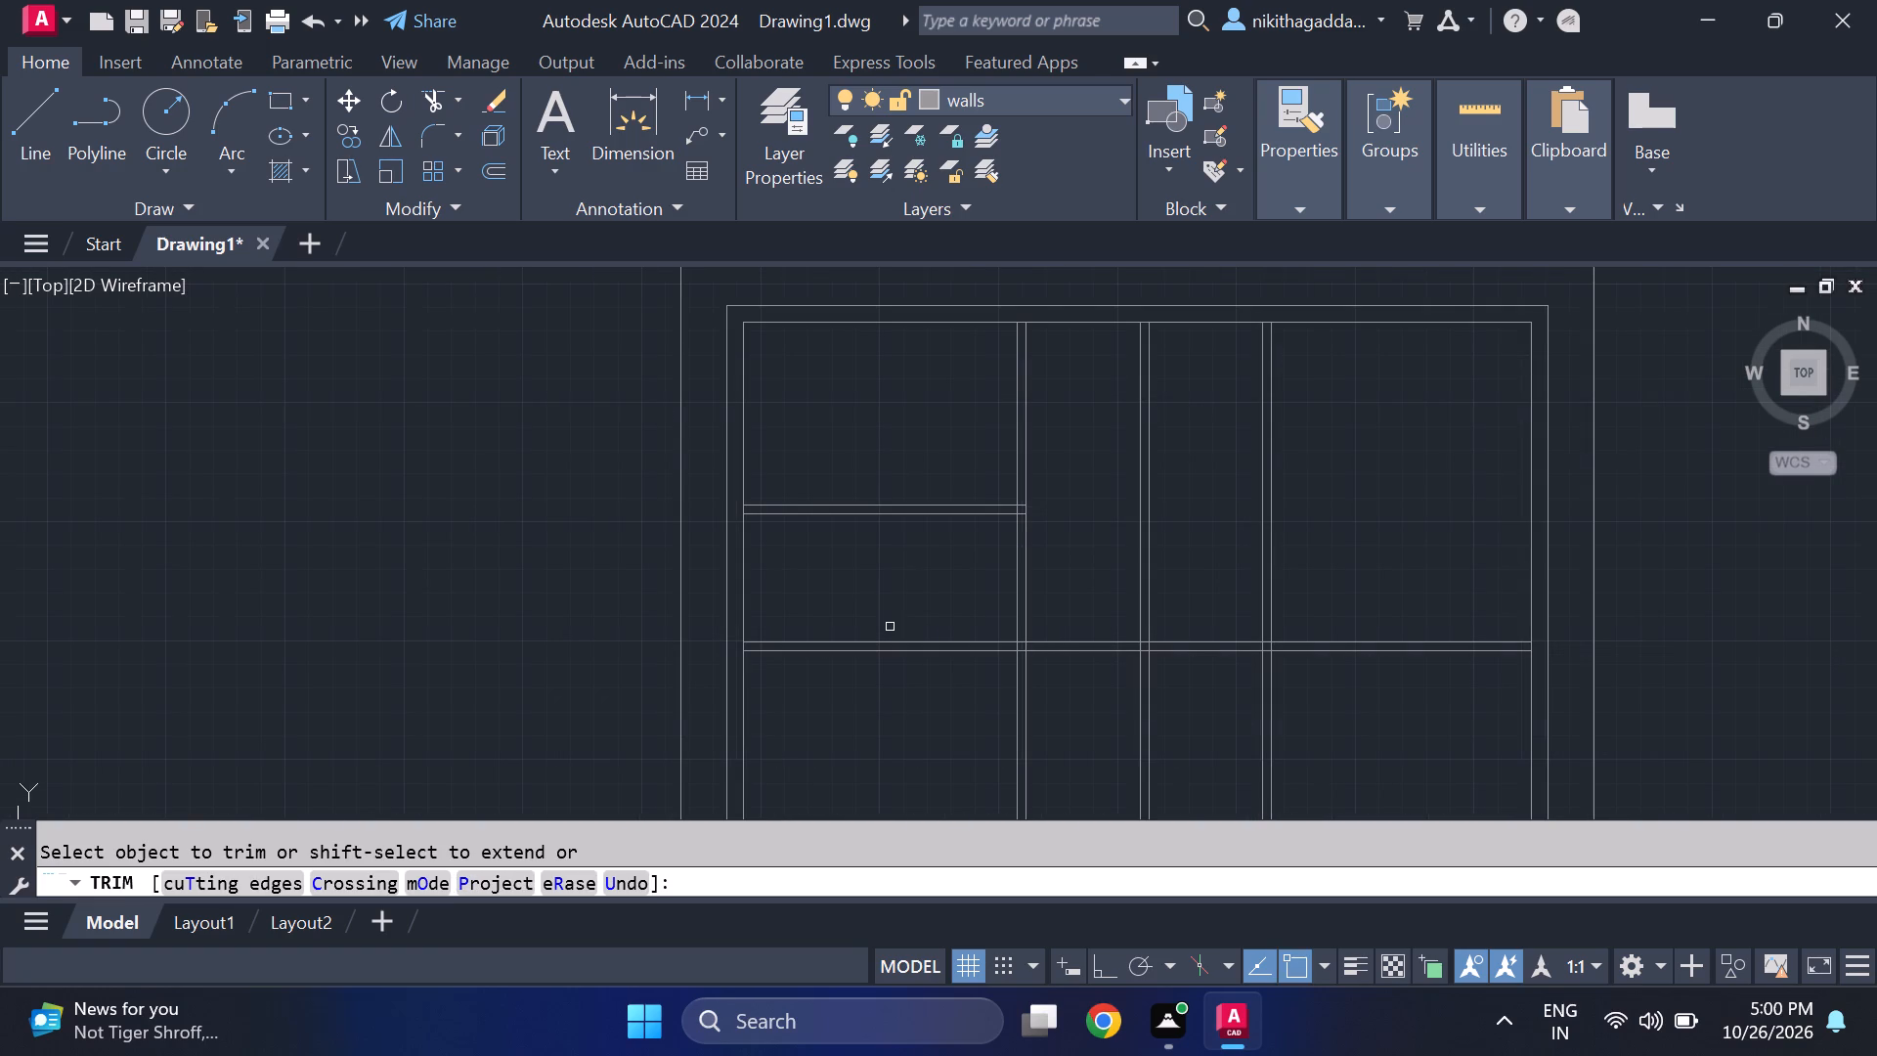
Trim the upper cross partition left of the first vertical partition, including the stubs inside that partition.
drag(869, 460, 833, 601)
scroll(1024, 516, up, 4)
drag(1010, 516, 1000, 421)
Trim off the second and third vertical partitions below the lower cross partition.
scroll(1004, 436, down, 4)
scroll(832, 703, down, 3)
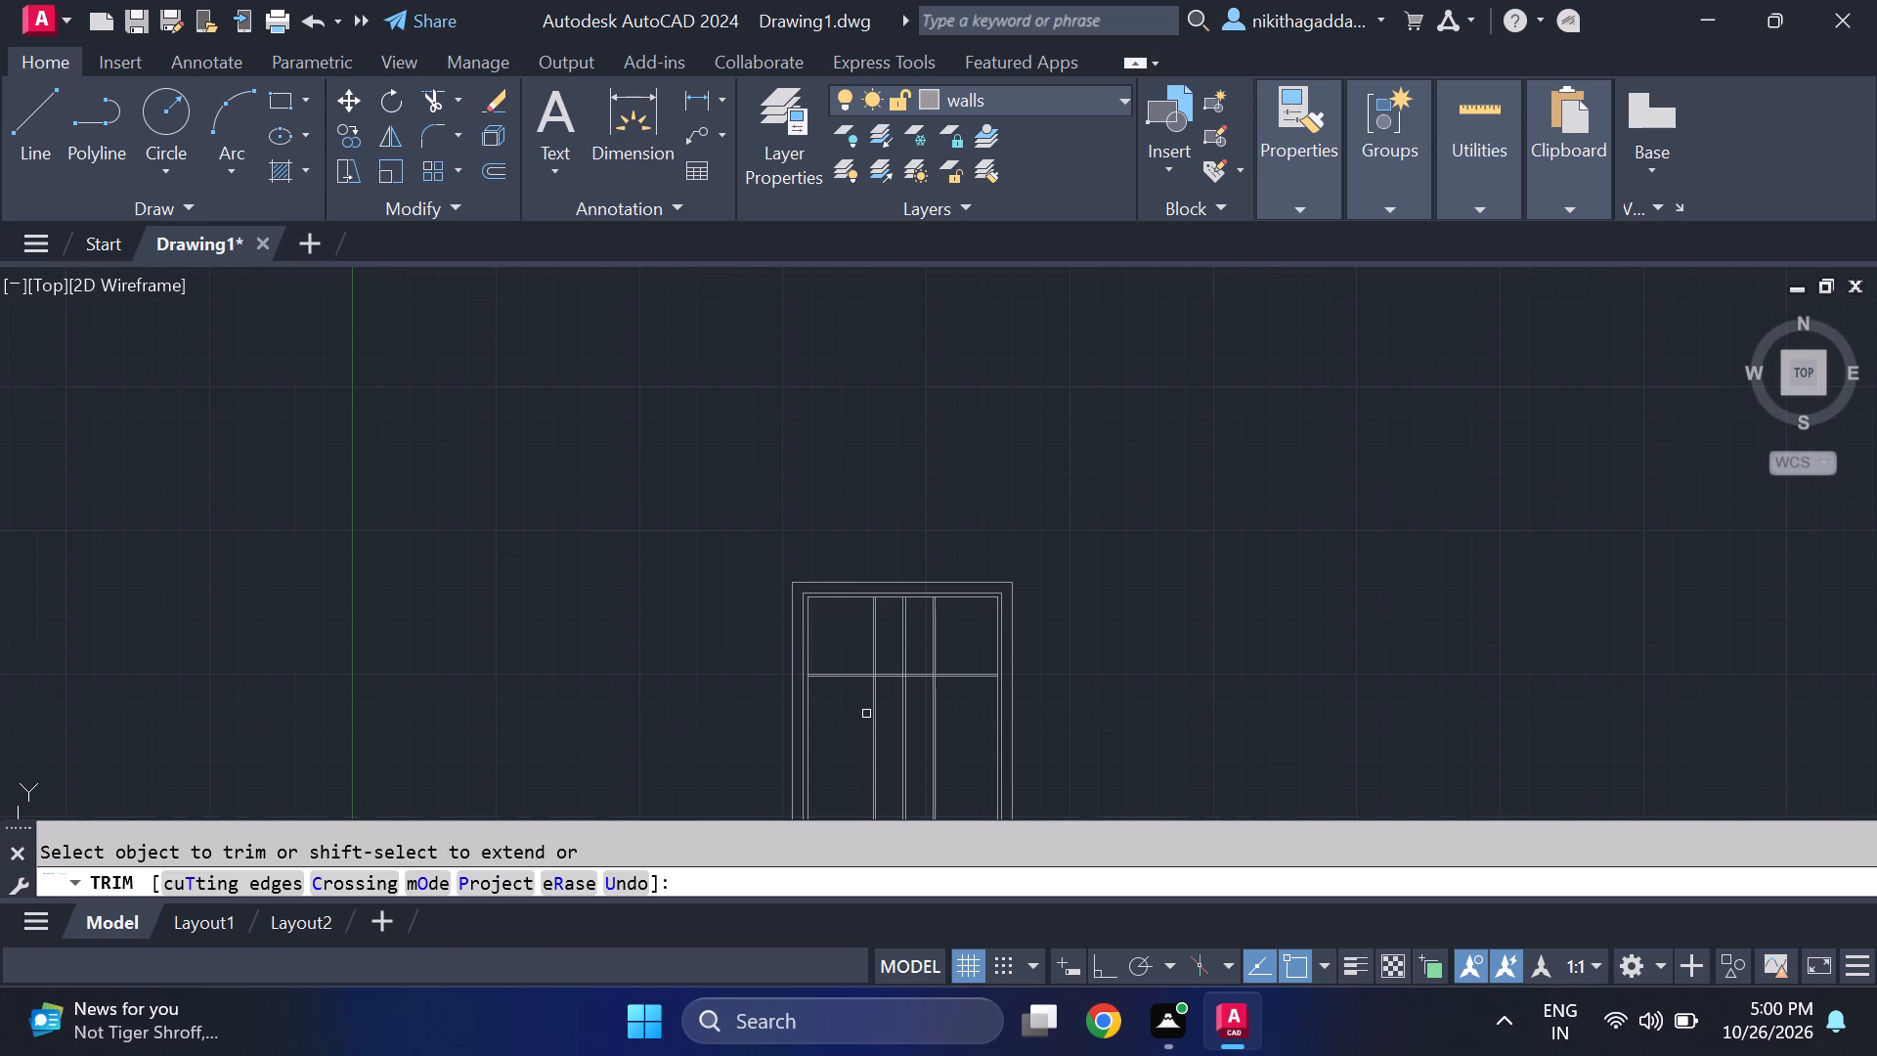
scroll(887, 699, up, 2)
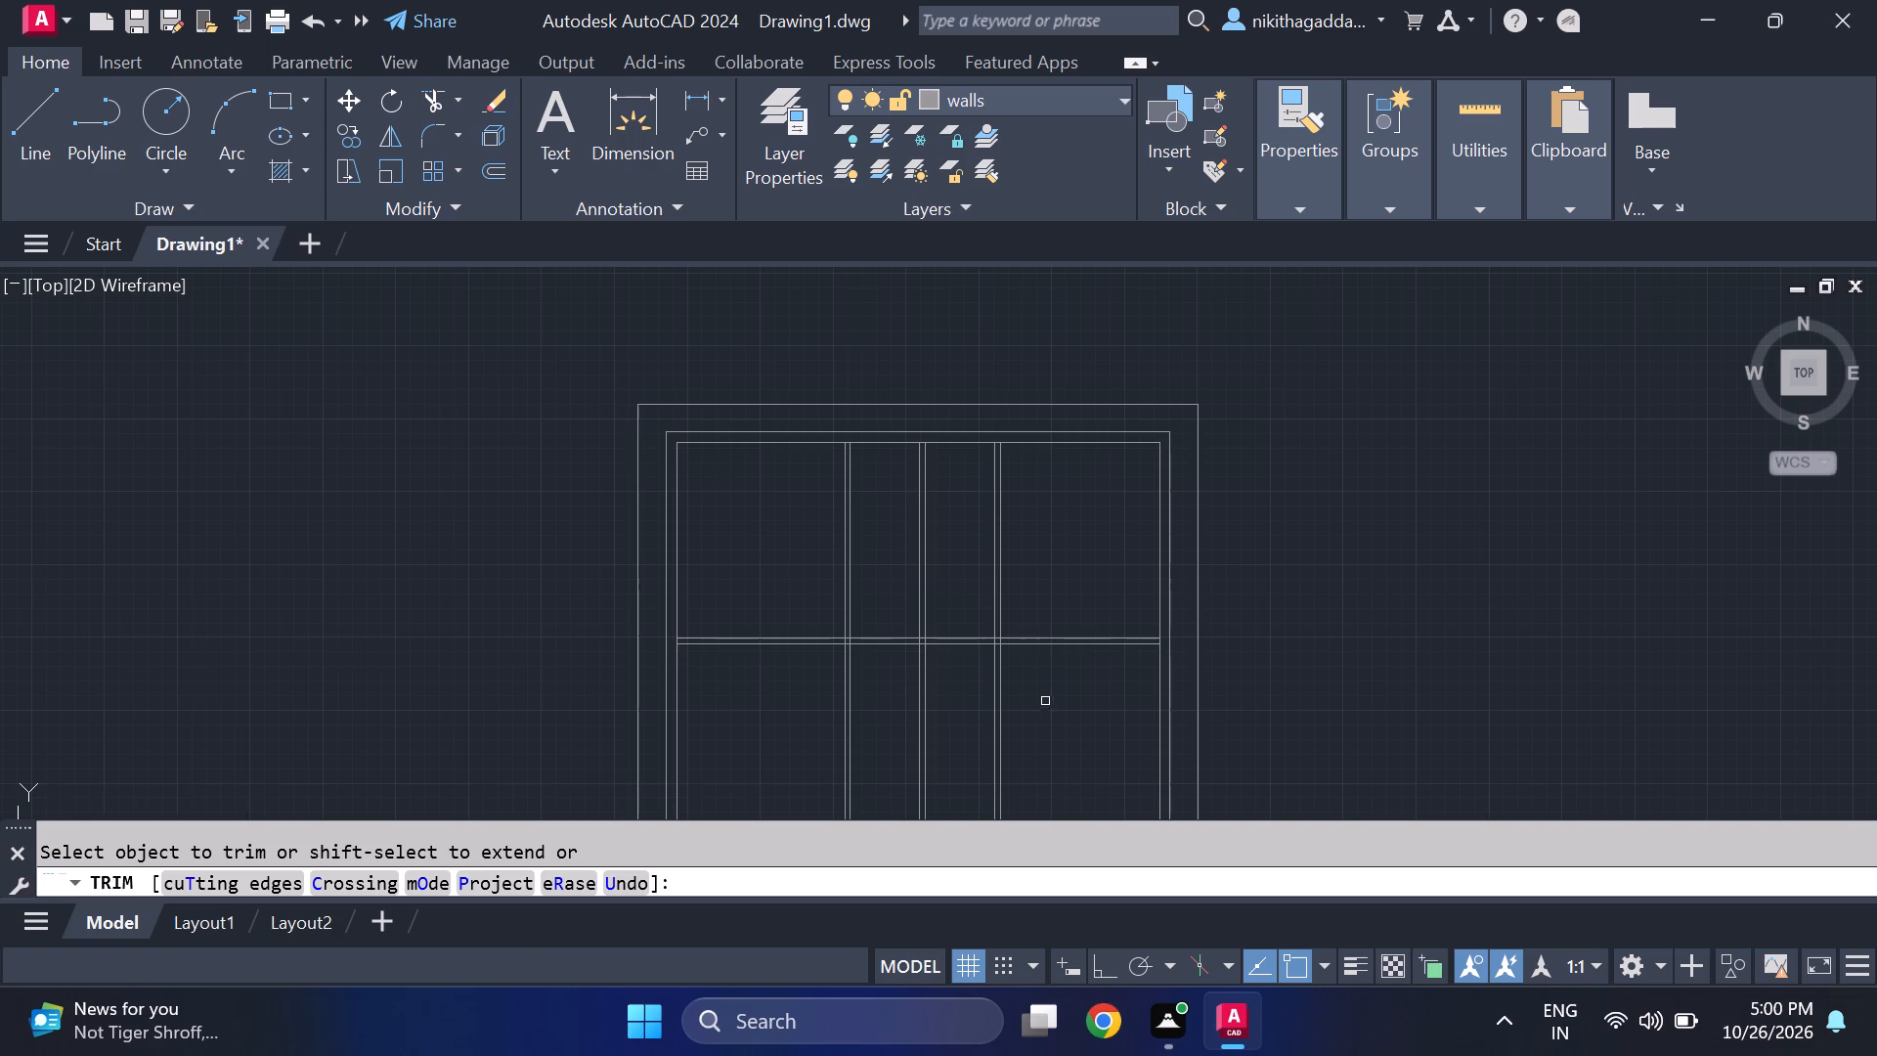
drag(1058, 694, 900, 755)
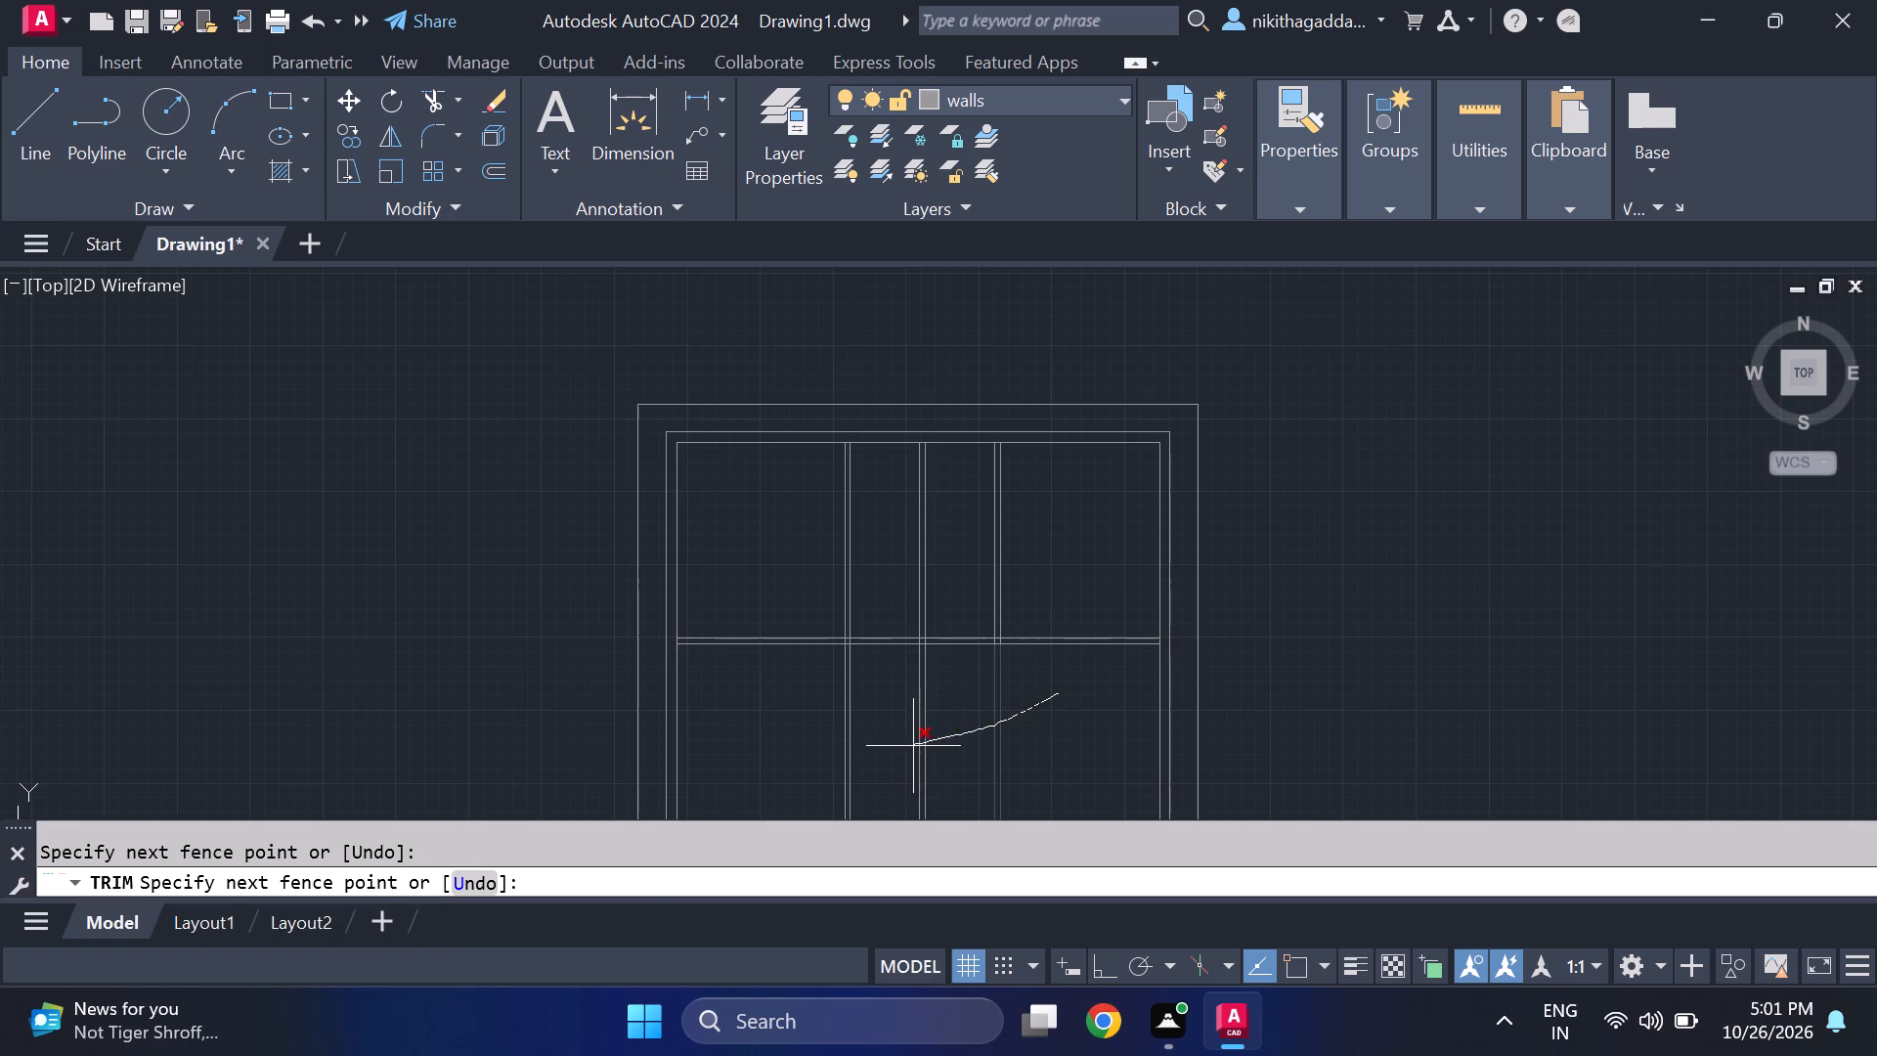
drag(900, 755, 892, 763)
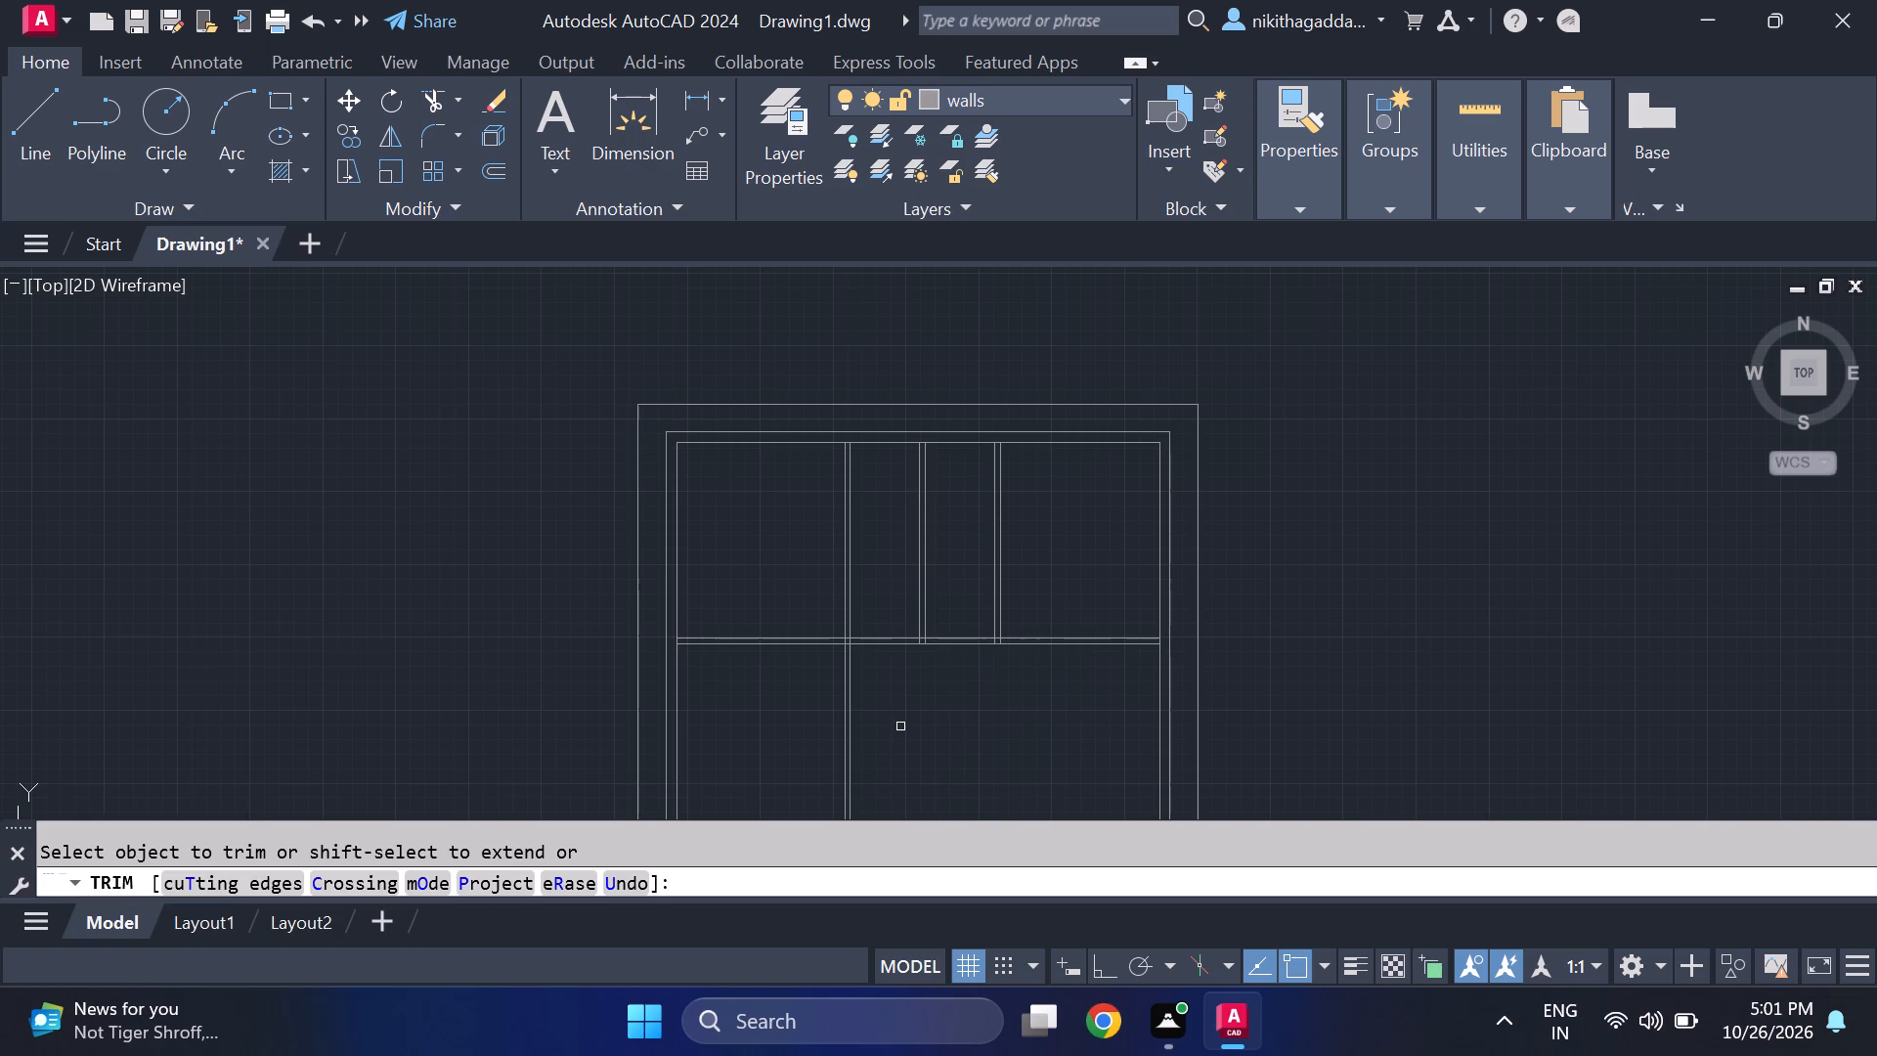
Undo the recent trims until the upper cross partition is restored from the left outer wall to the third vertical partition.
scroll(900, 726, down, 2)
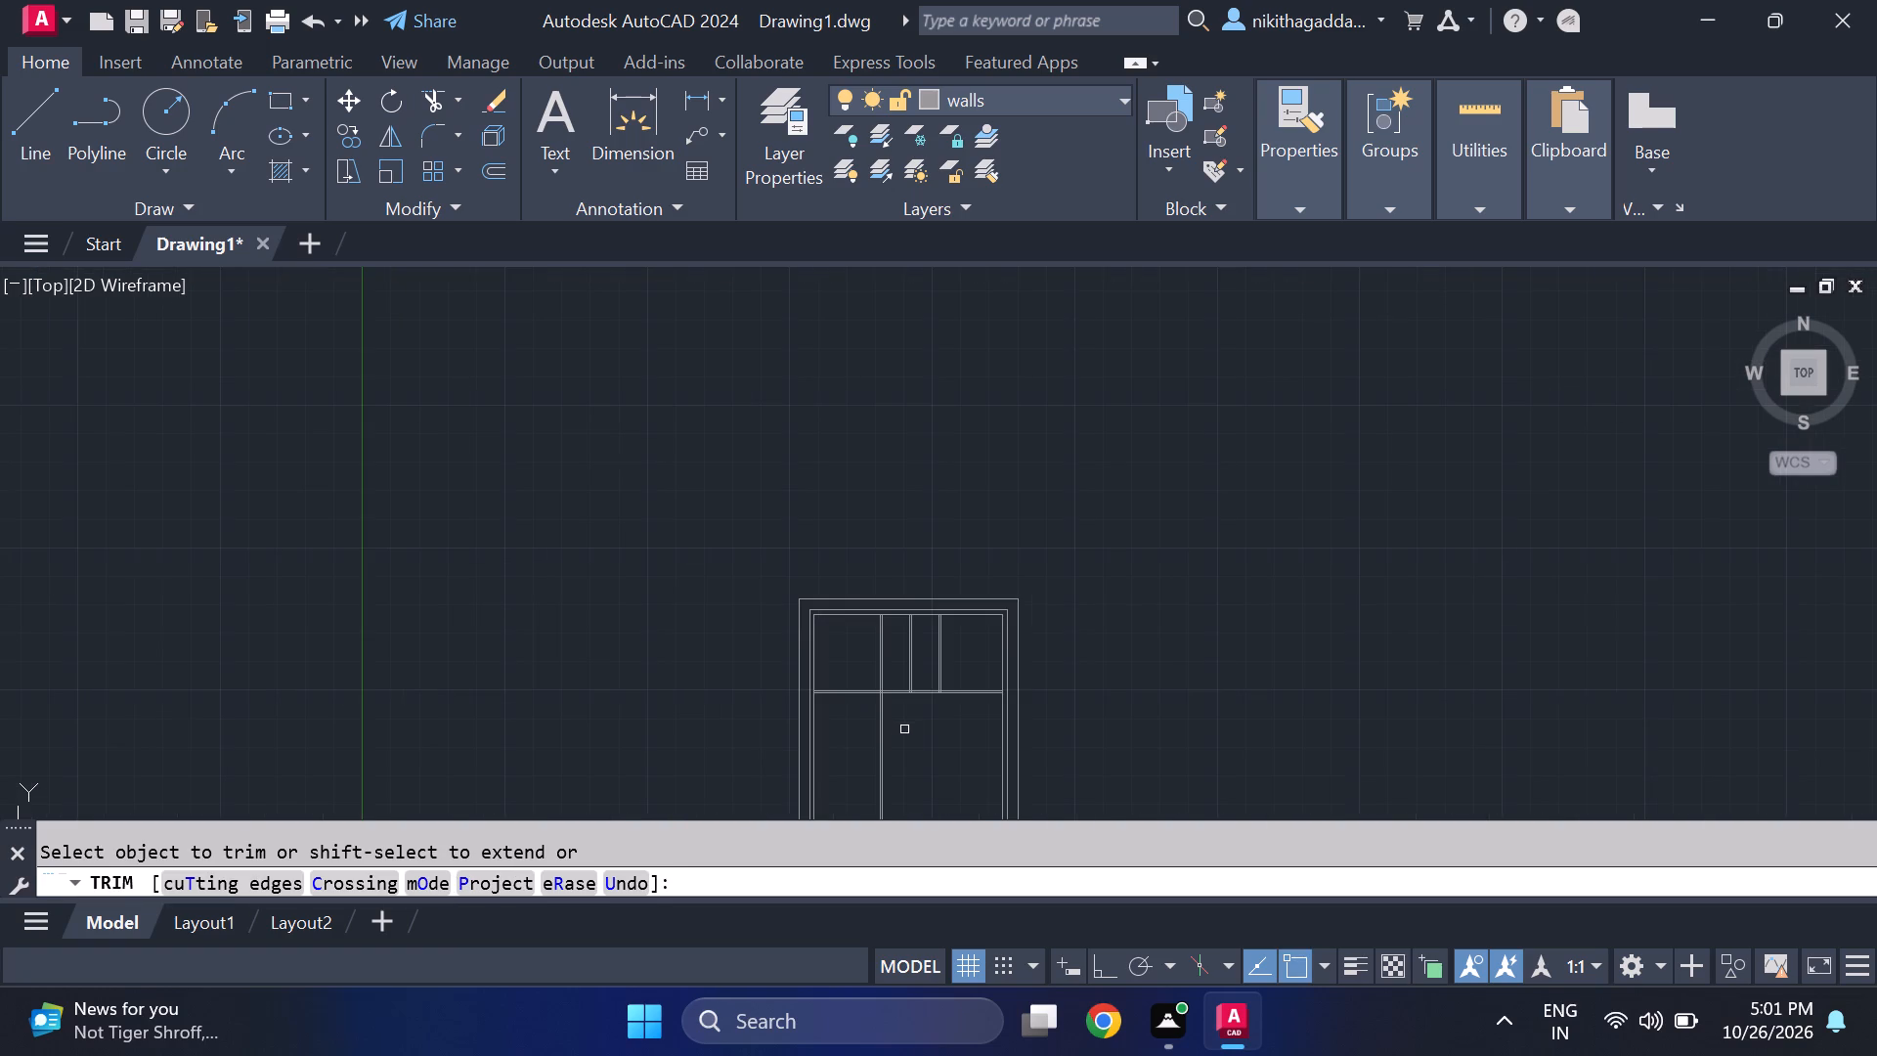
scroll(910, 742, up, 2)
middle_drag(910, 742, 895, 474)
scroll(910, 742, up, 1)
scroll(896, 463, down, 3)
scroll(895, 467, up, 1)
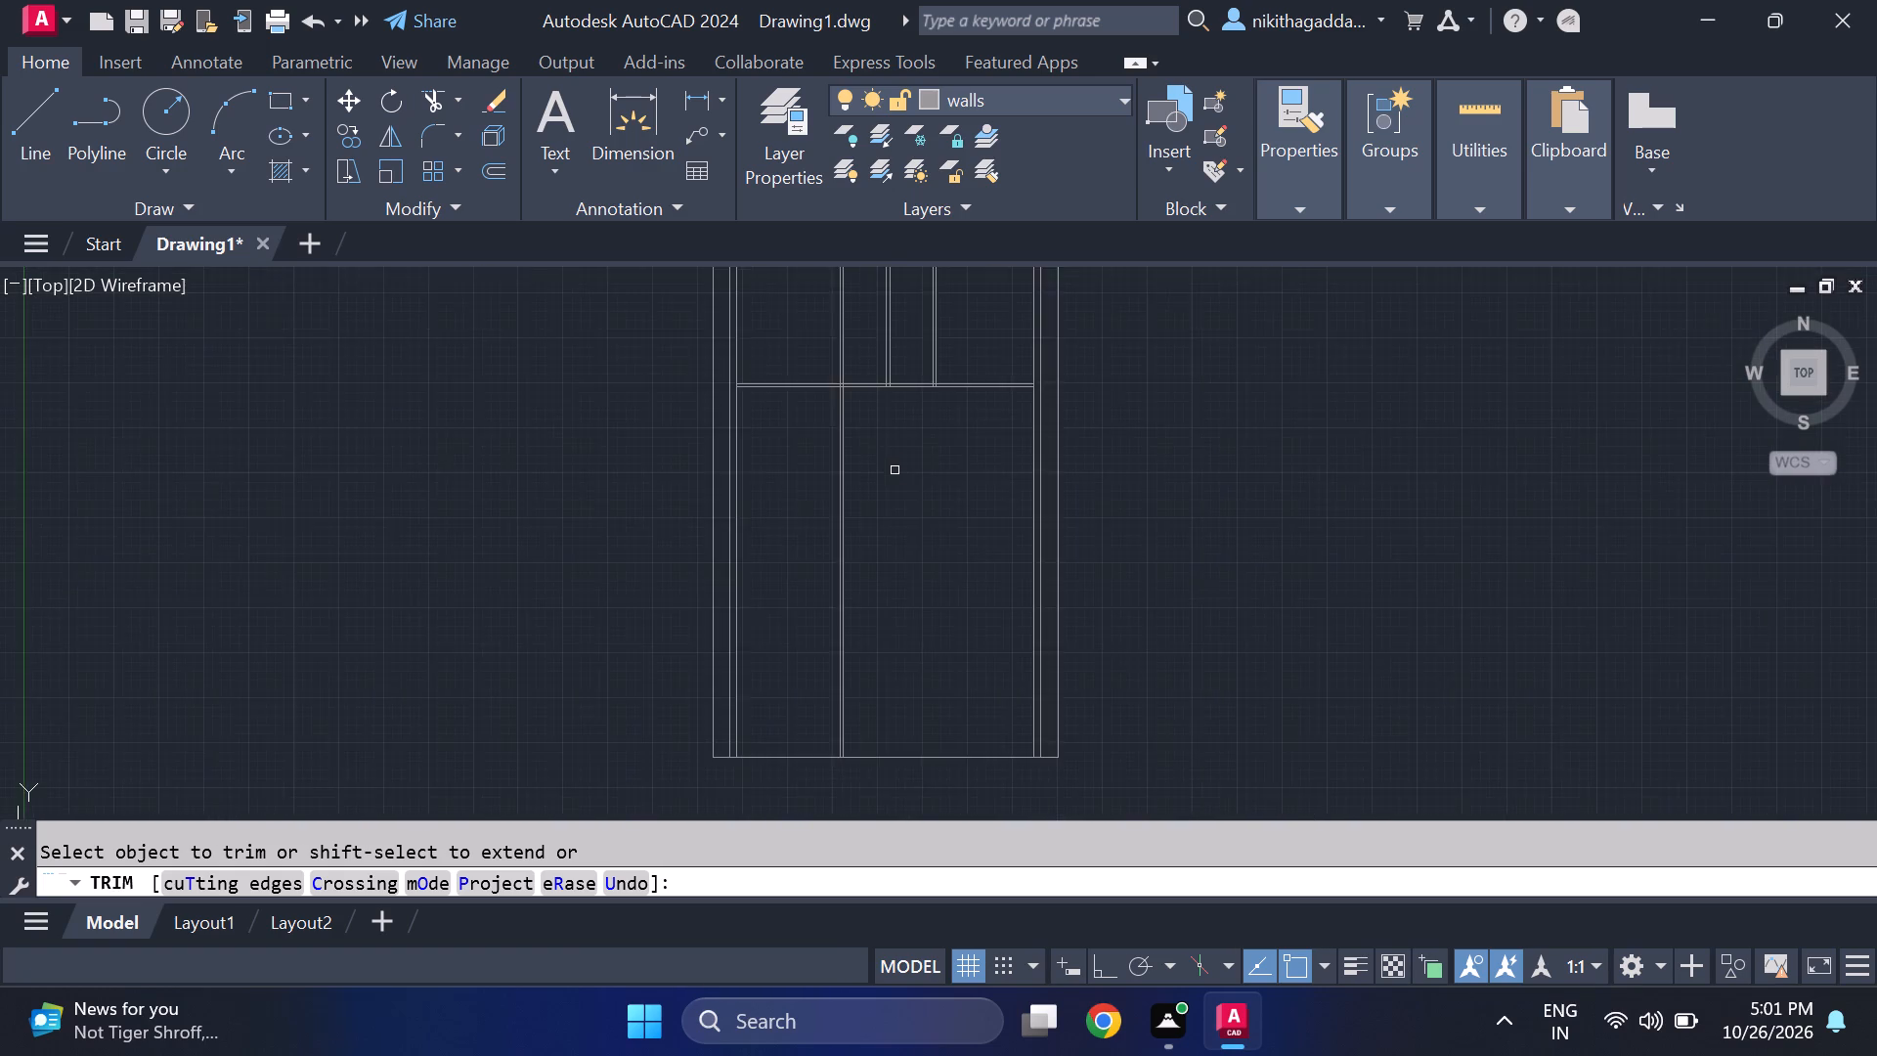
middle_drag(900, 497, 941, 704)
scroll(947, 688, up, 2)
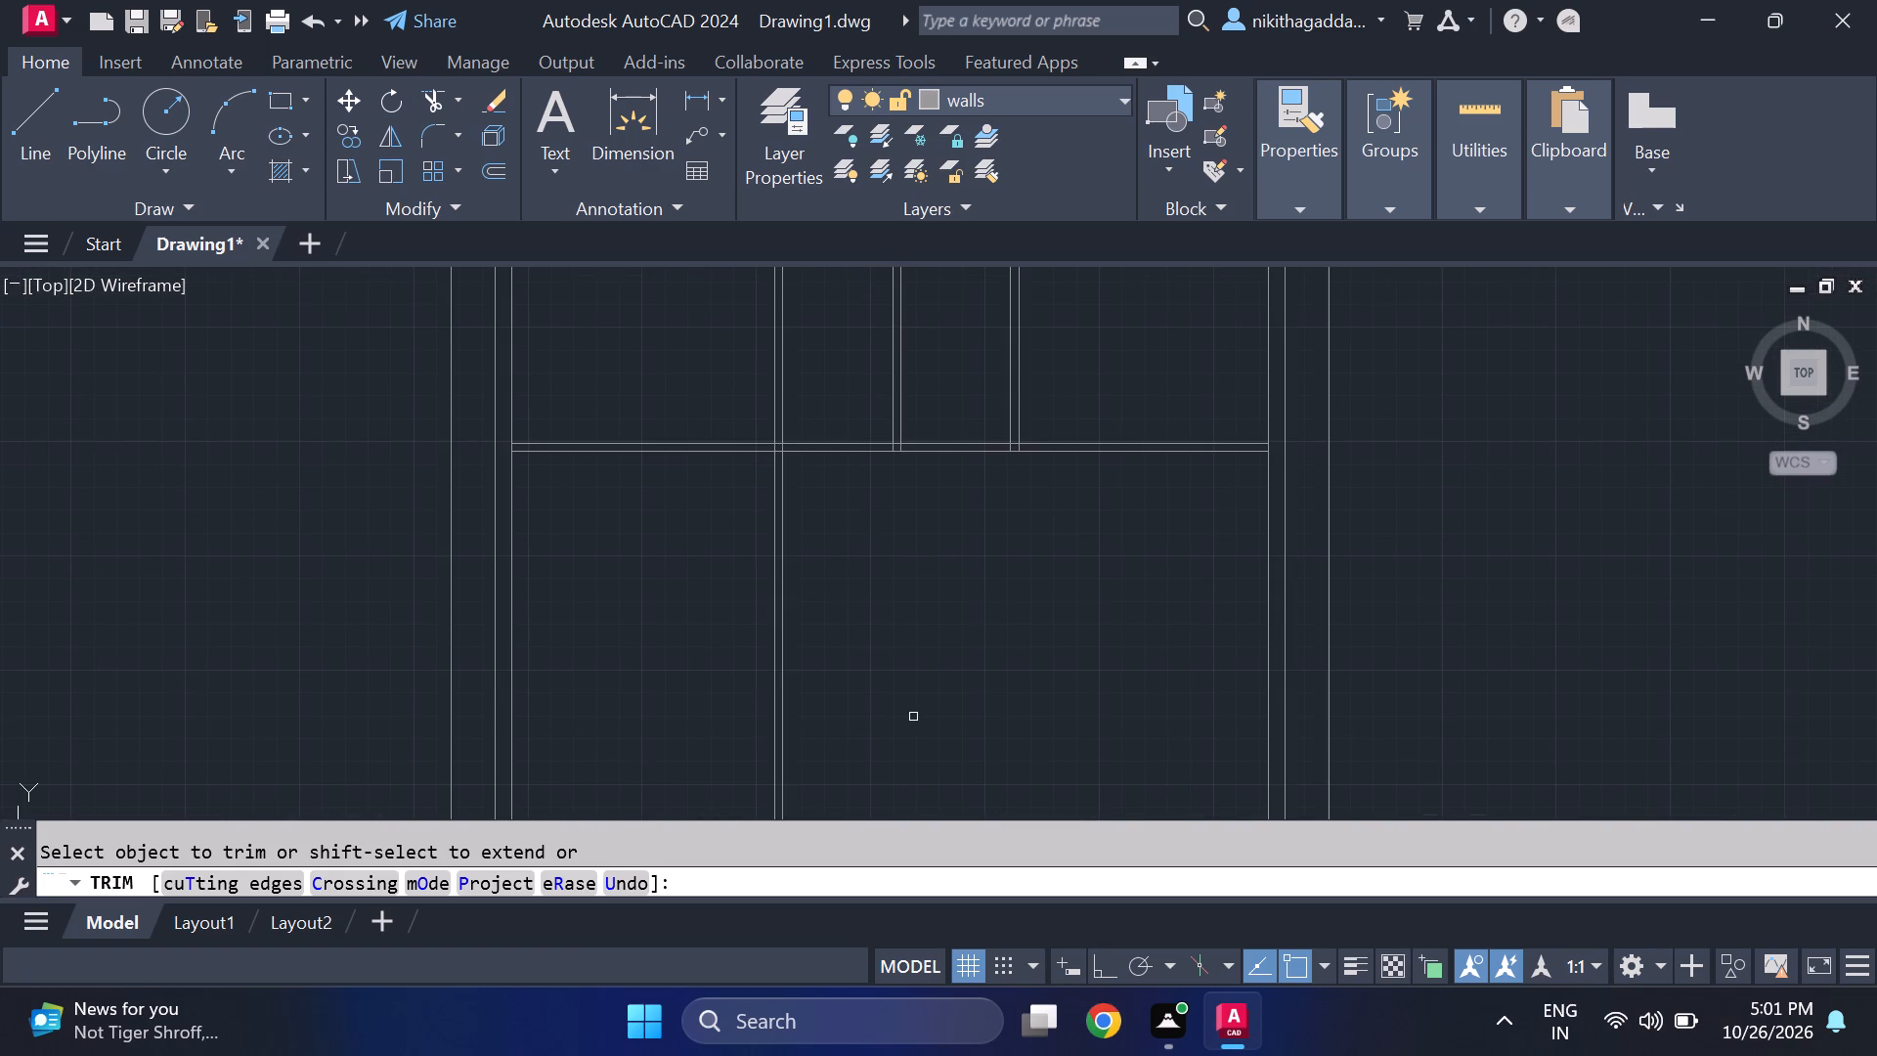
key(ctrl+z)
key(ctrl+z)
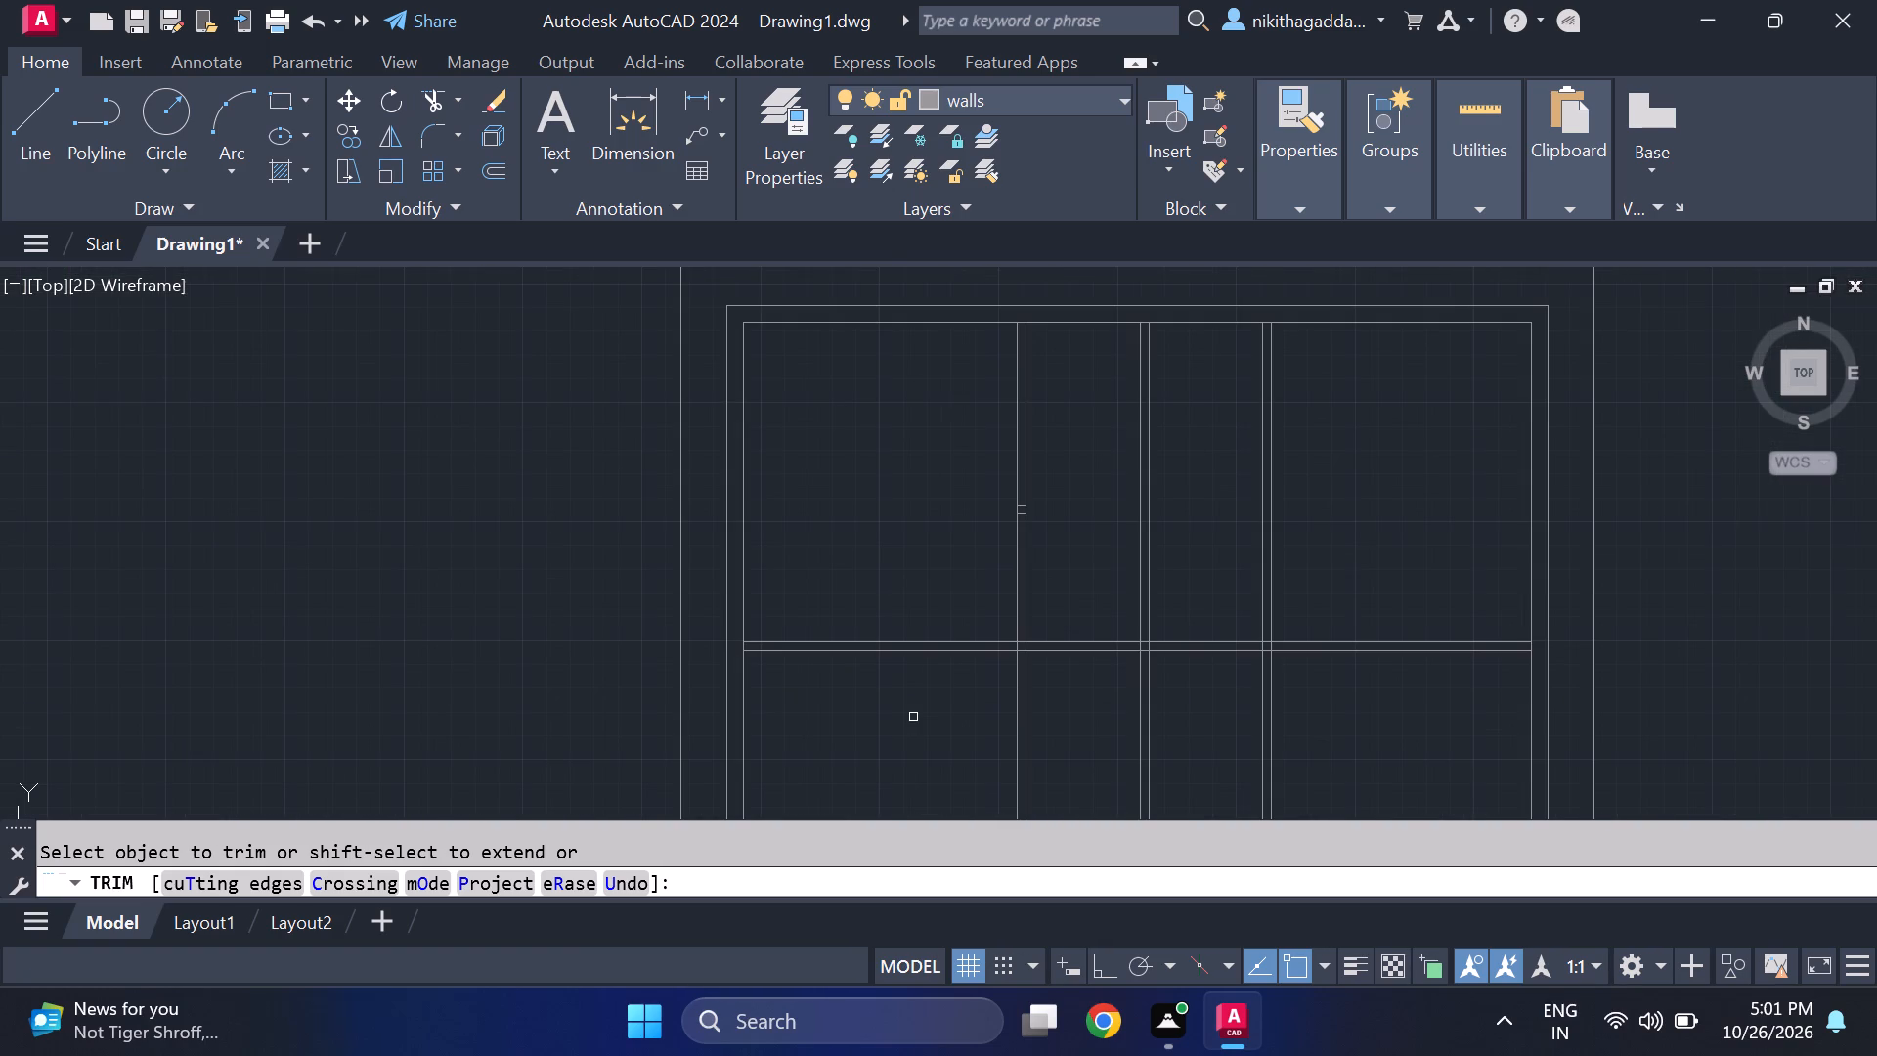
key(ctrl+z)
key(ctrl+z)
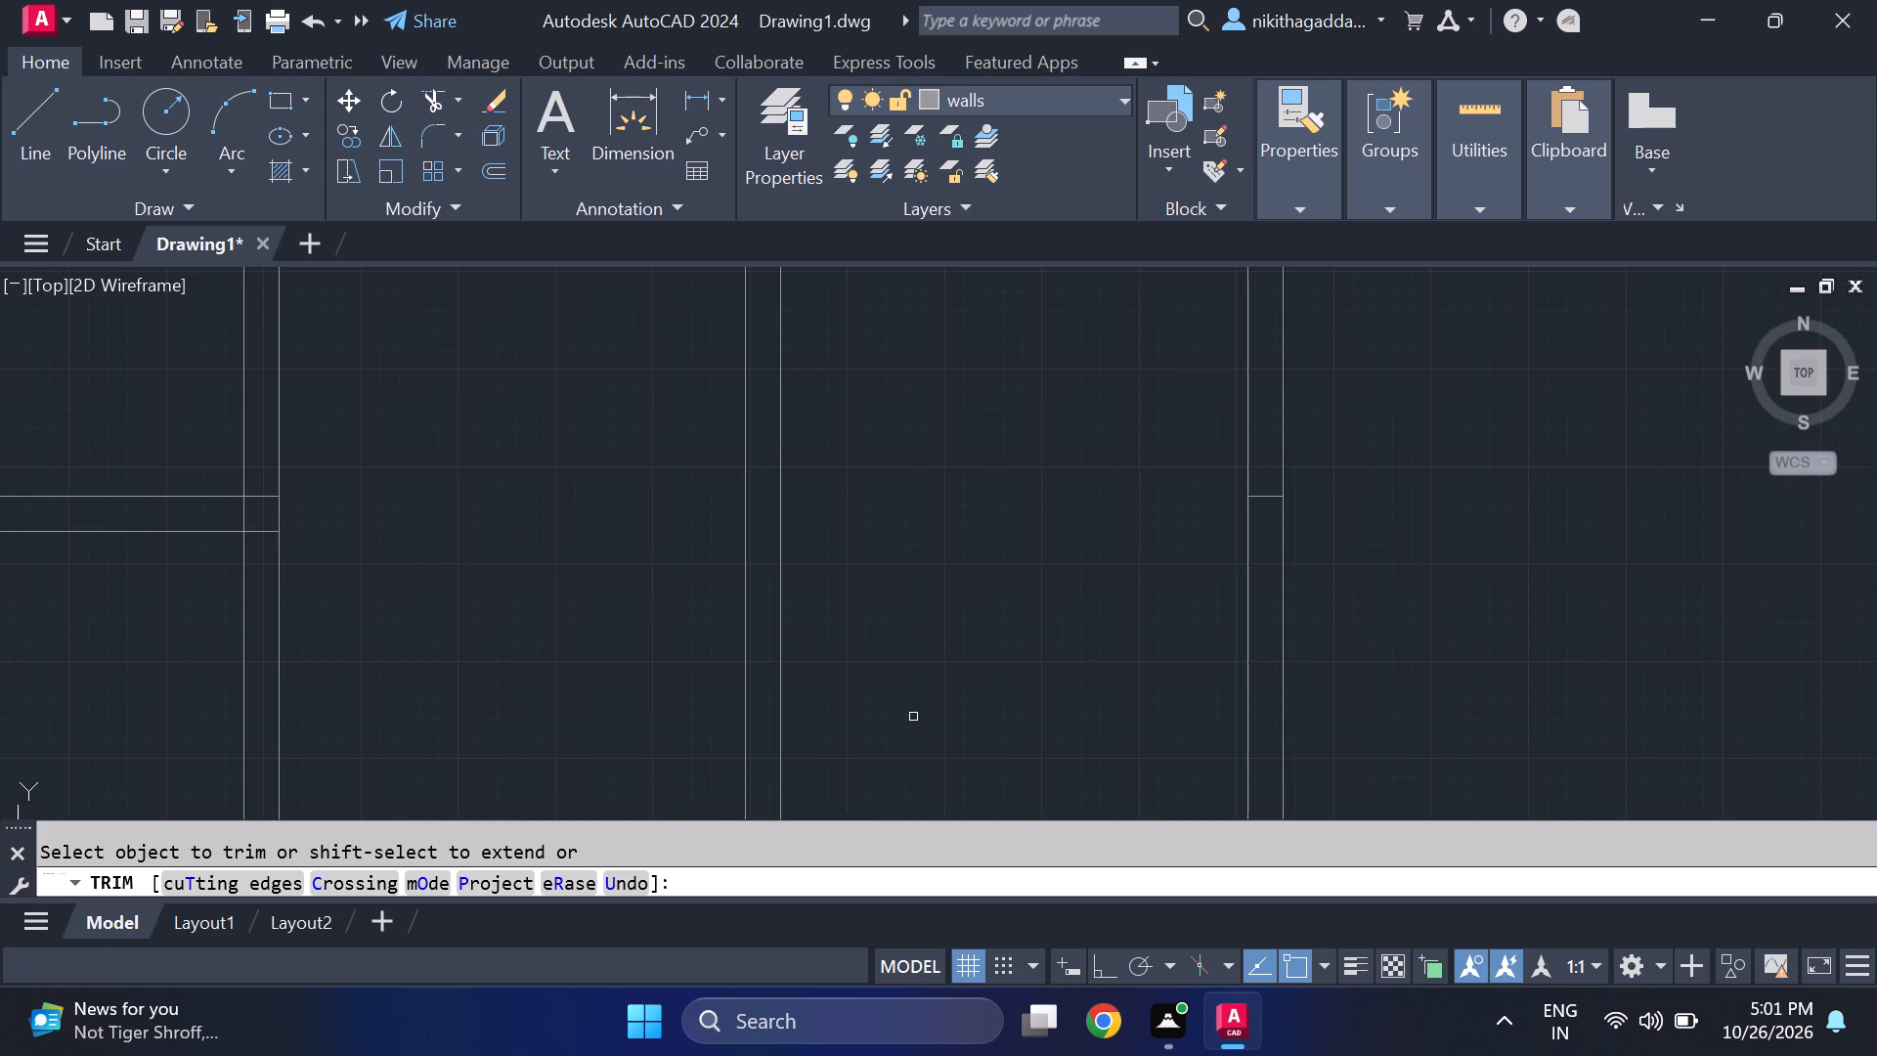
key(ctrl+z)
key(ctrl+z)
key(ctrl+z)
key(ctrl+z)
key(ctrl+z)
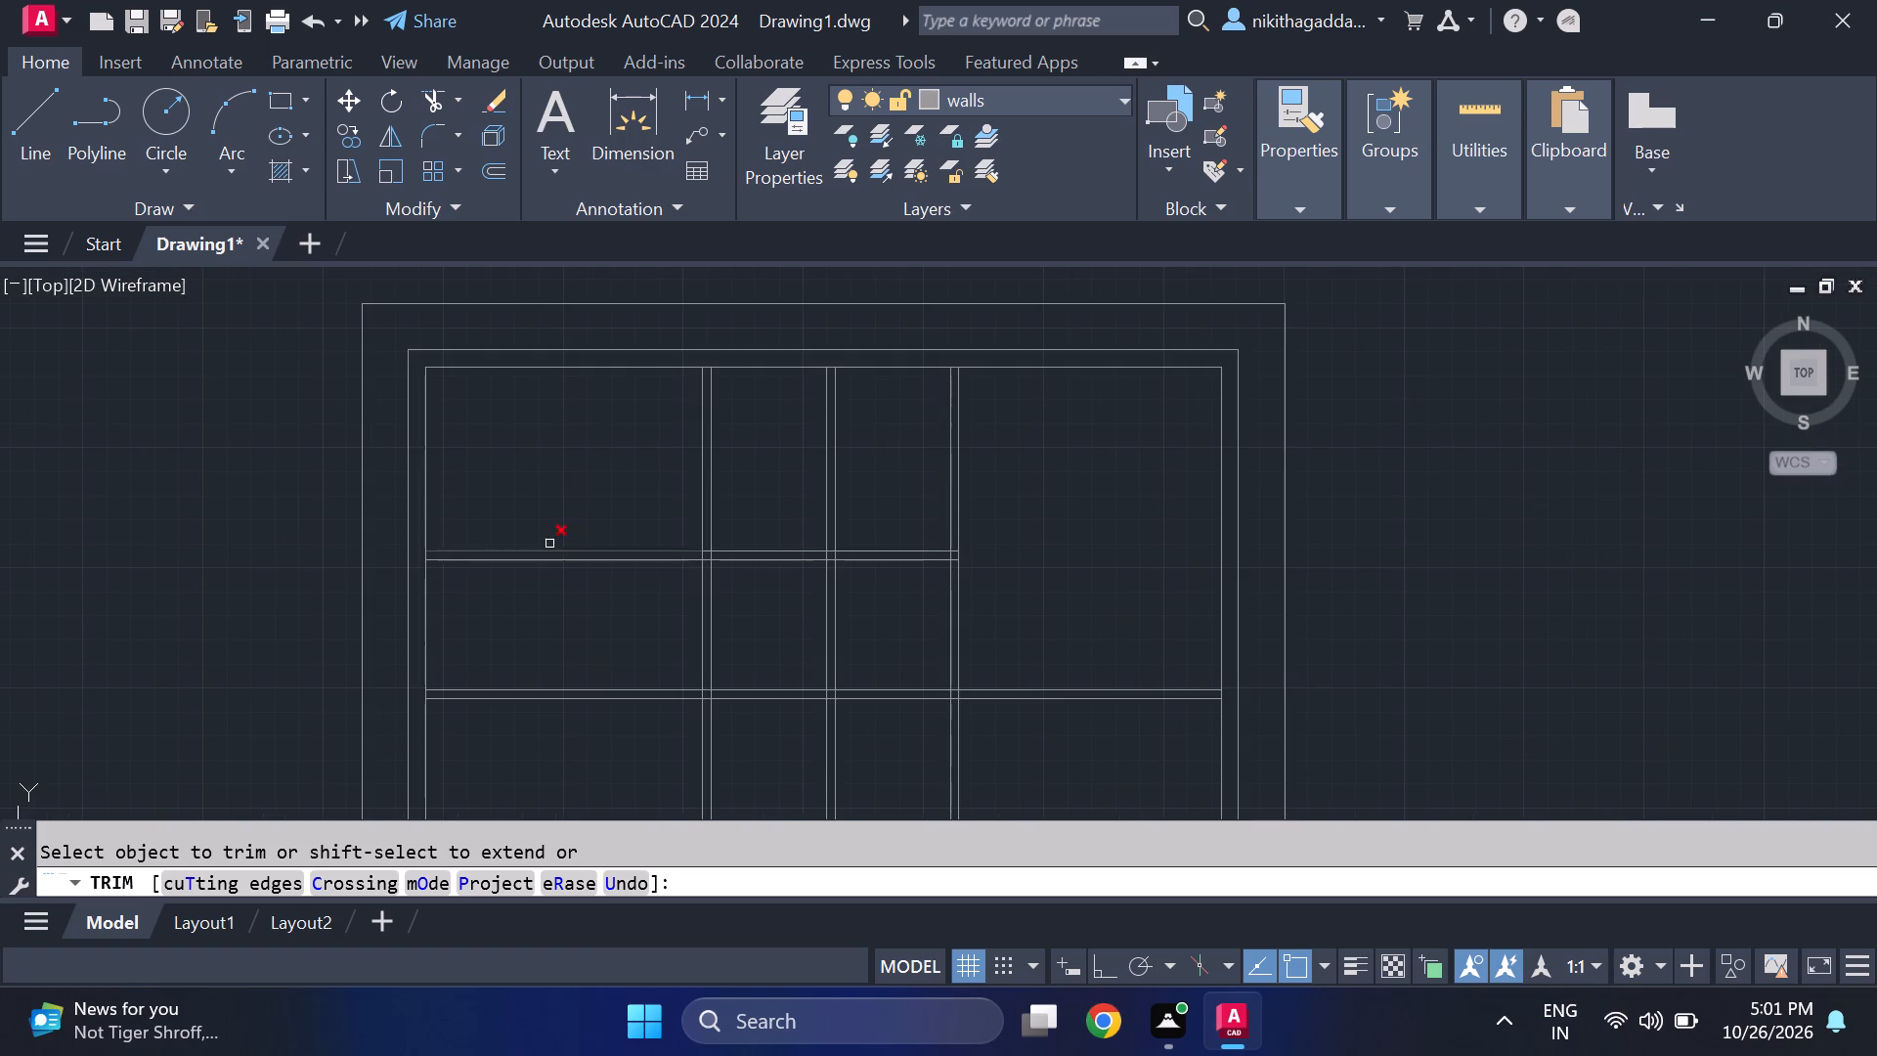
Trim off the upper cross partition's two lines between the left outer wall and the first vertical partition.
drag(554, 531, 541, 591)
Trim away the second vertical partition below the upper cross partition, and the lower cross partition between the first and third vertical partitions.
drag(882, 628, 802, 638)
drag(799, 627, 793, 699)
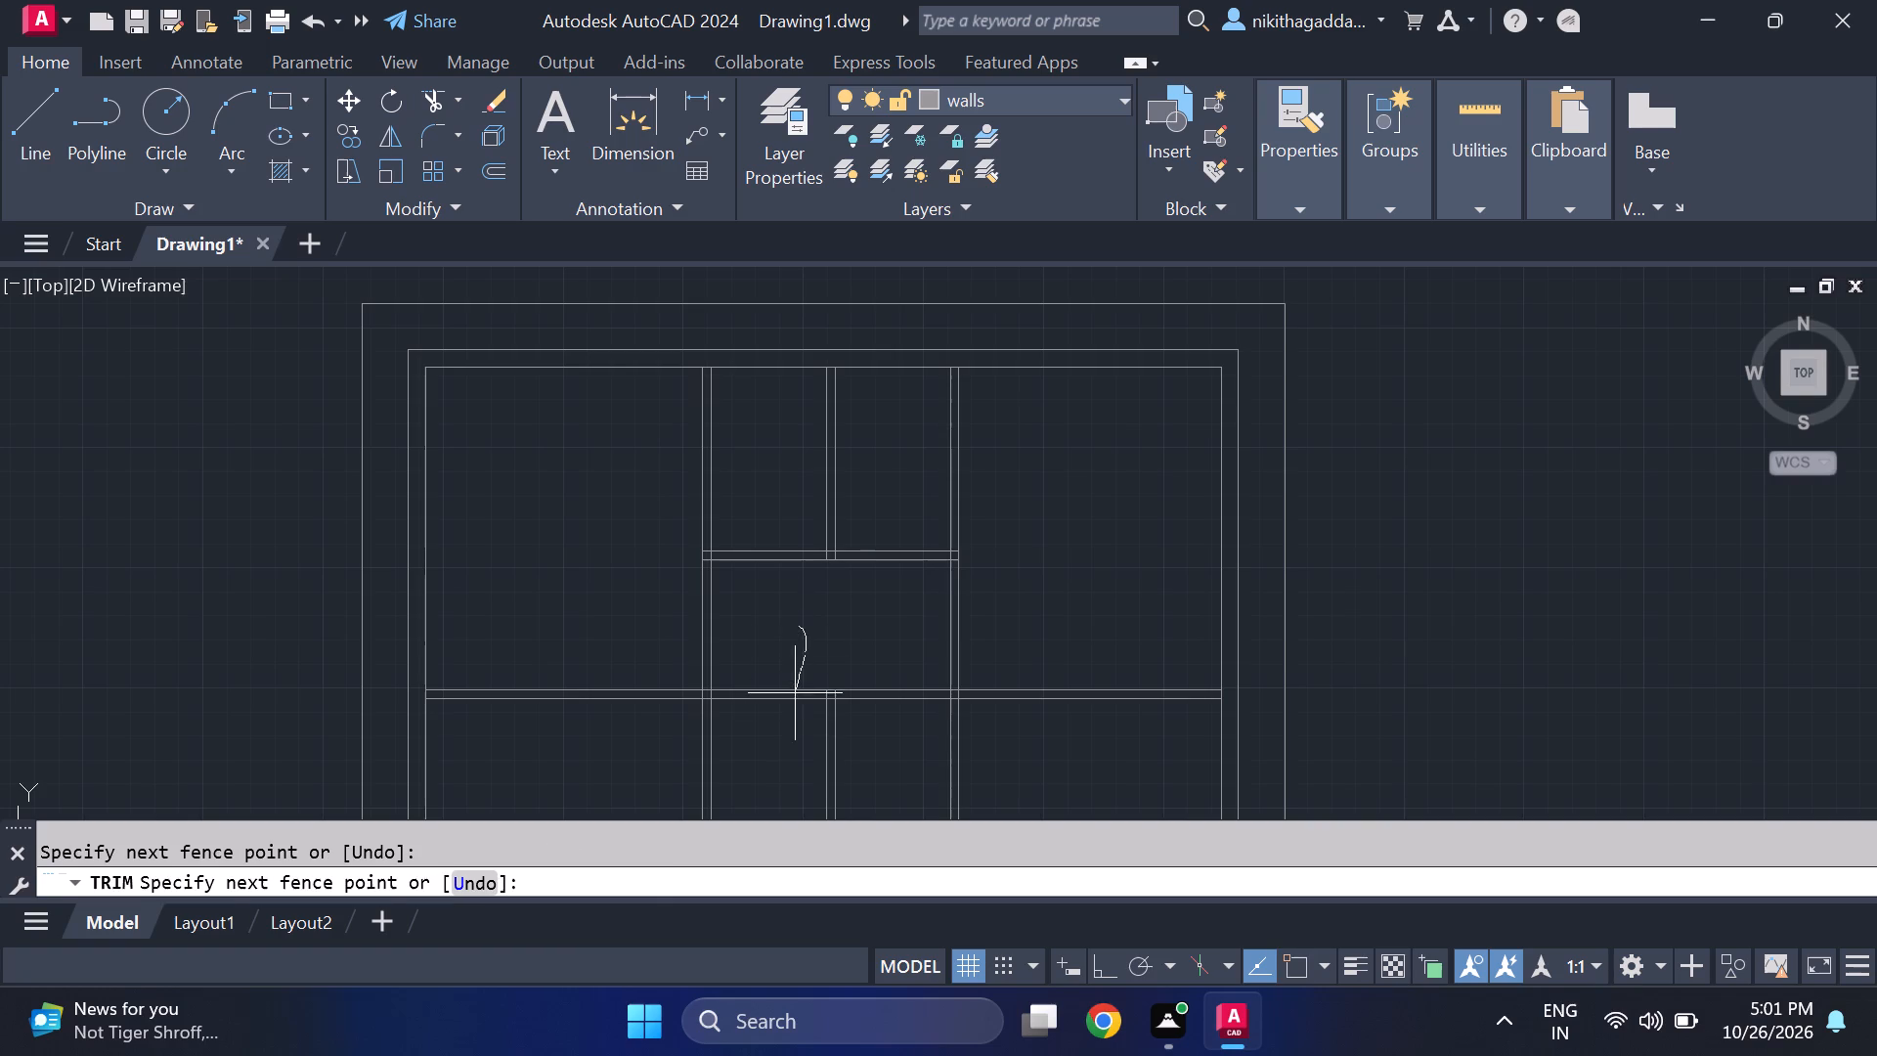
drag(793, 699, 783, 756)
drag(855, 647, 821, 694)
drag(821, 694, 845, 700)
scroll(842, 696, up, 3)
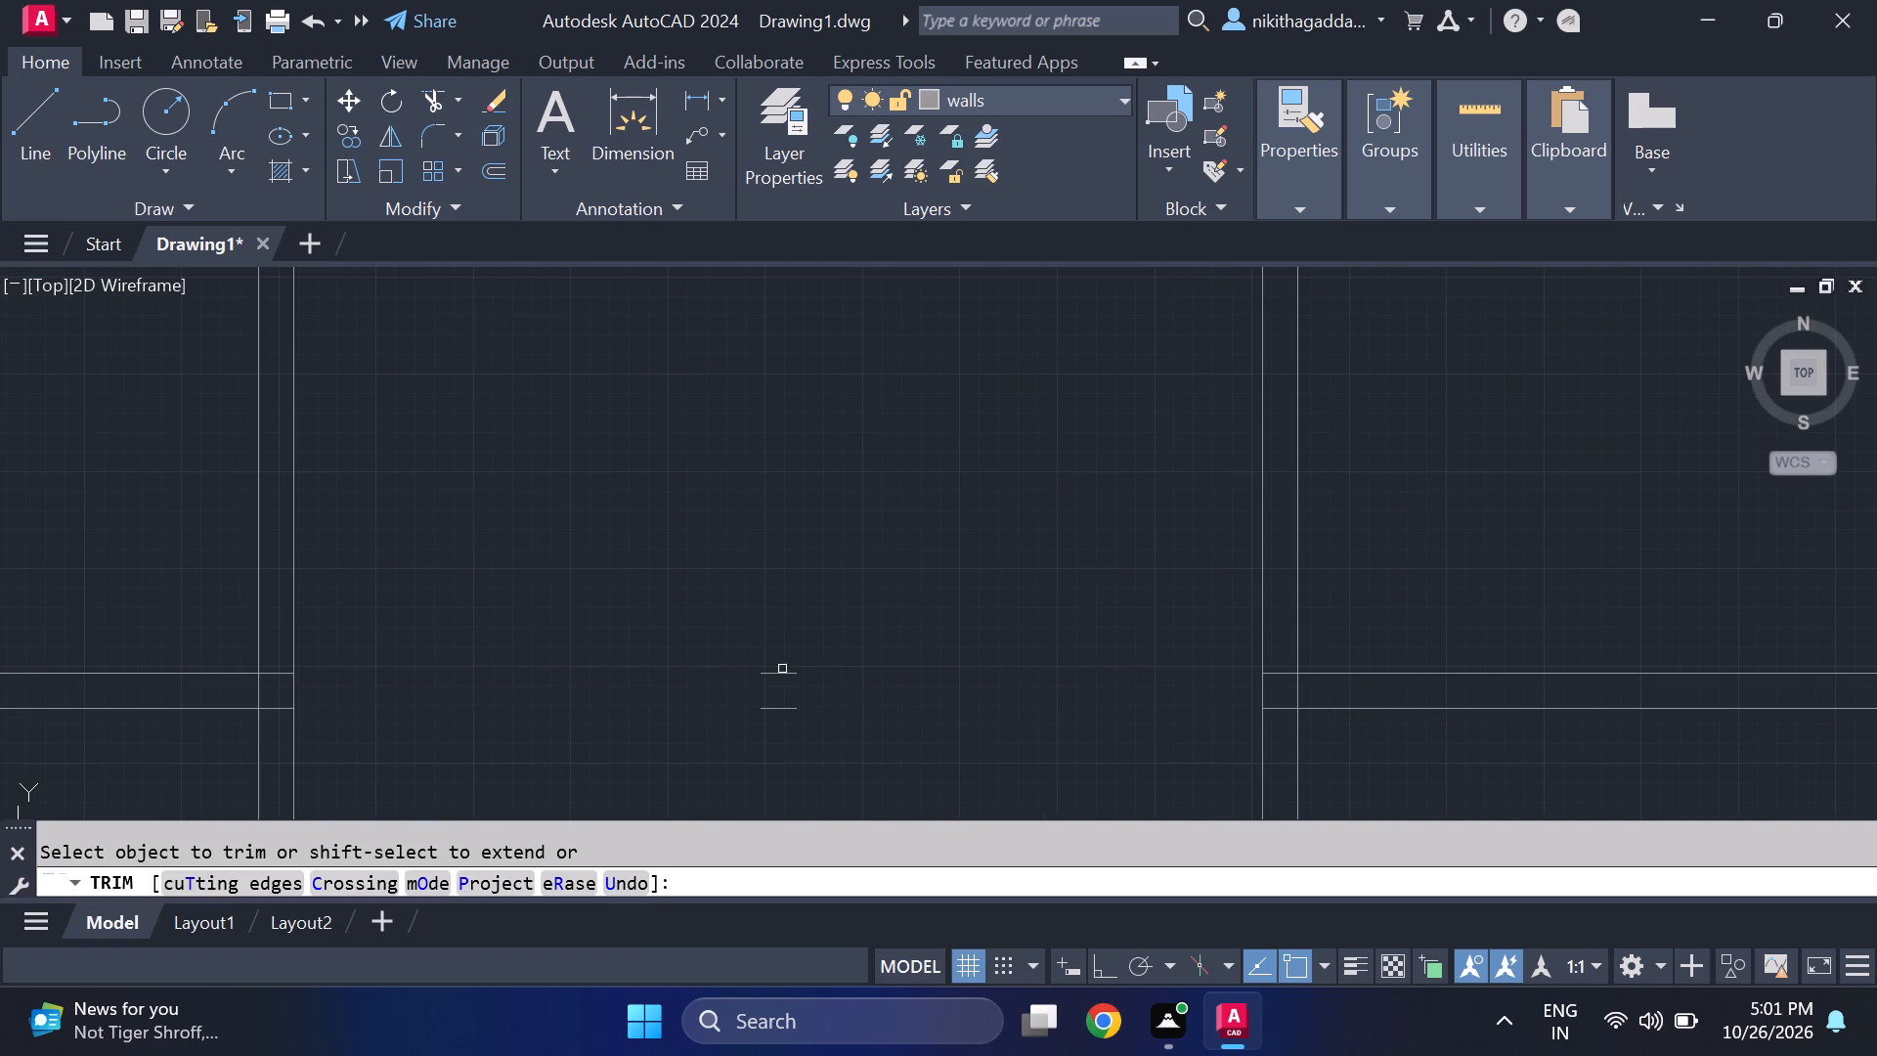
click(782, 669)
click(777, 743)
Trim the overlapping line segments where the upper cross partition meets the first vertical partition to open the T-junction.
scroll(818, 650, down, 7)
scroll(814, 698, up, 3)
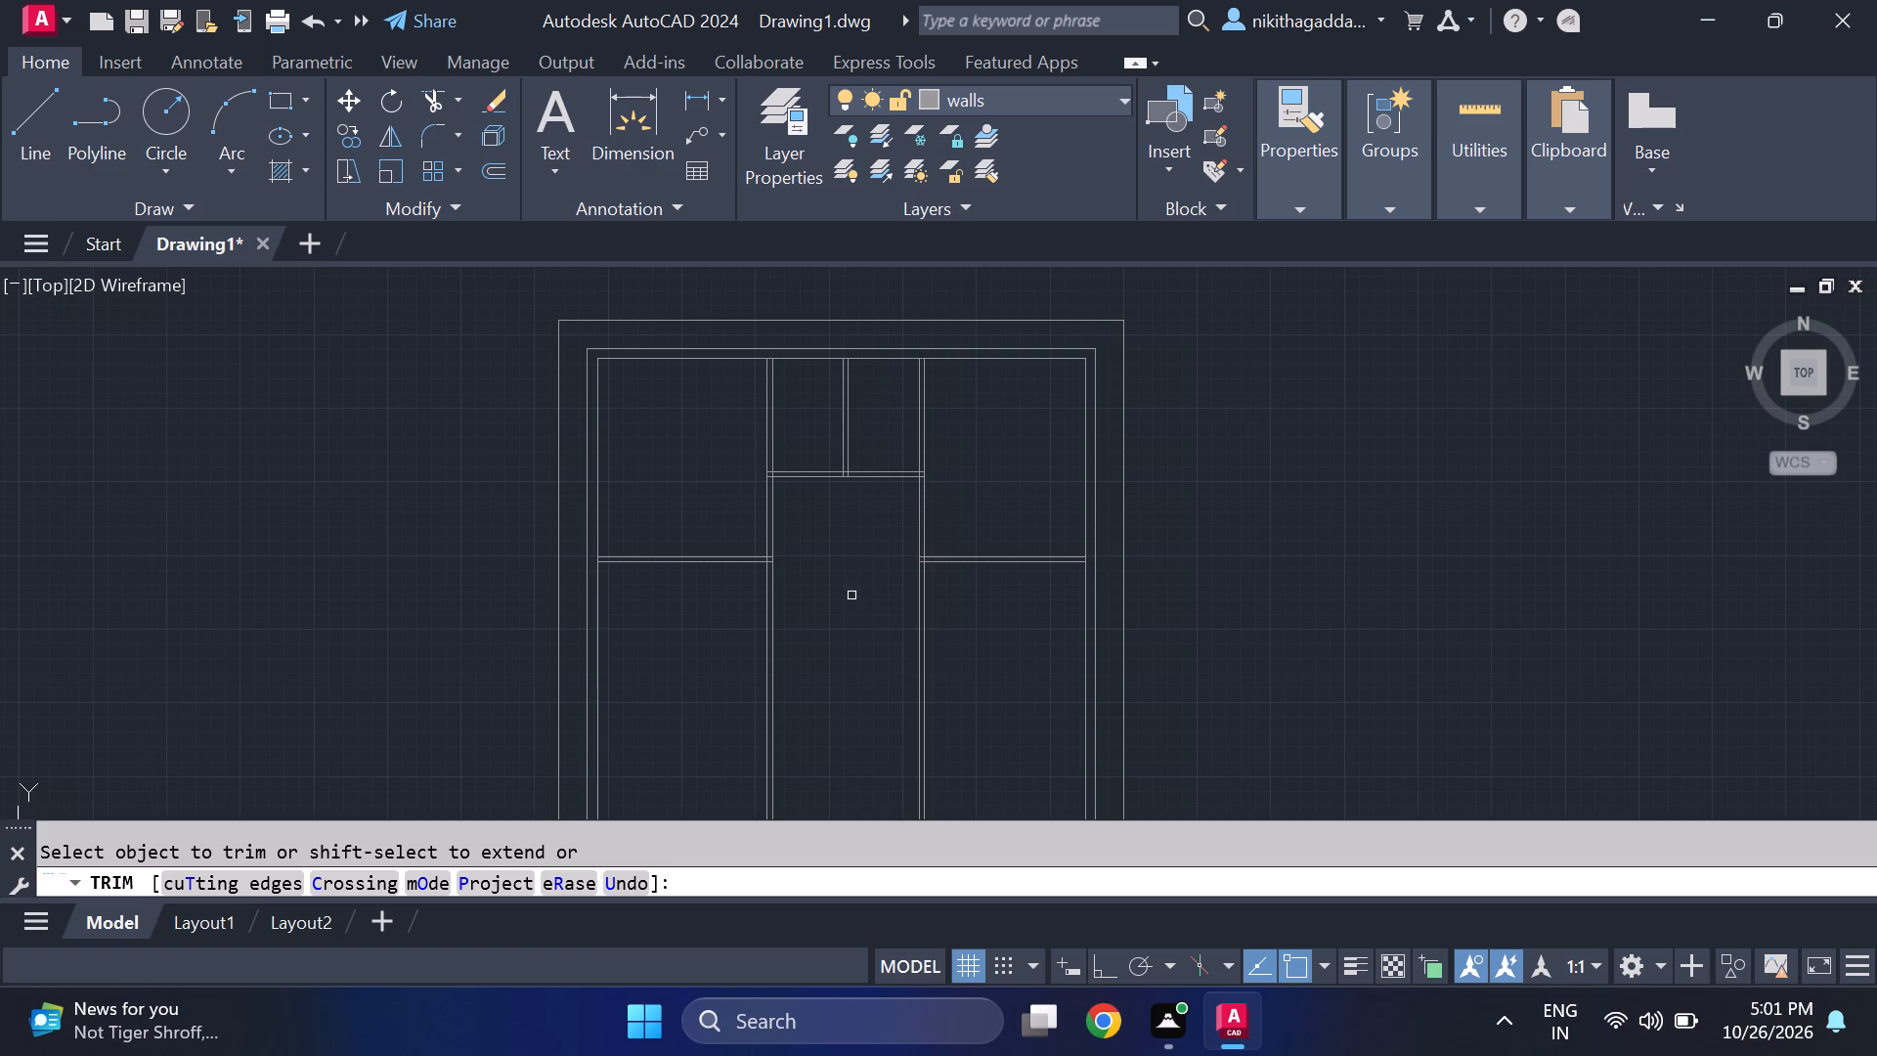
middle_drag(856, 603, 861, 638)
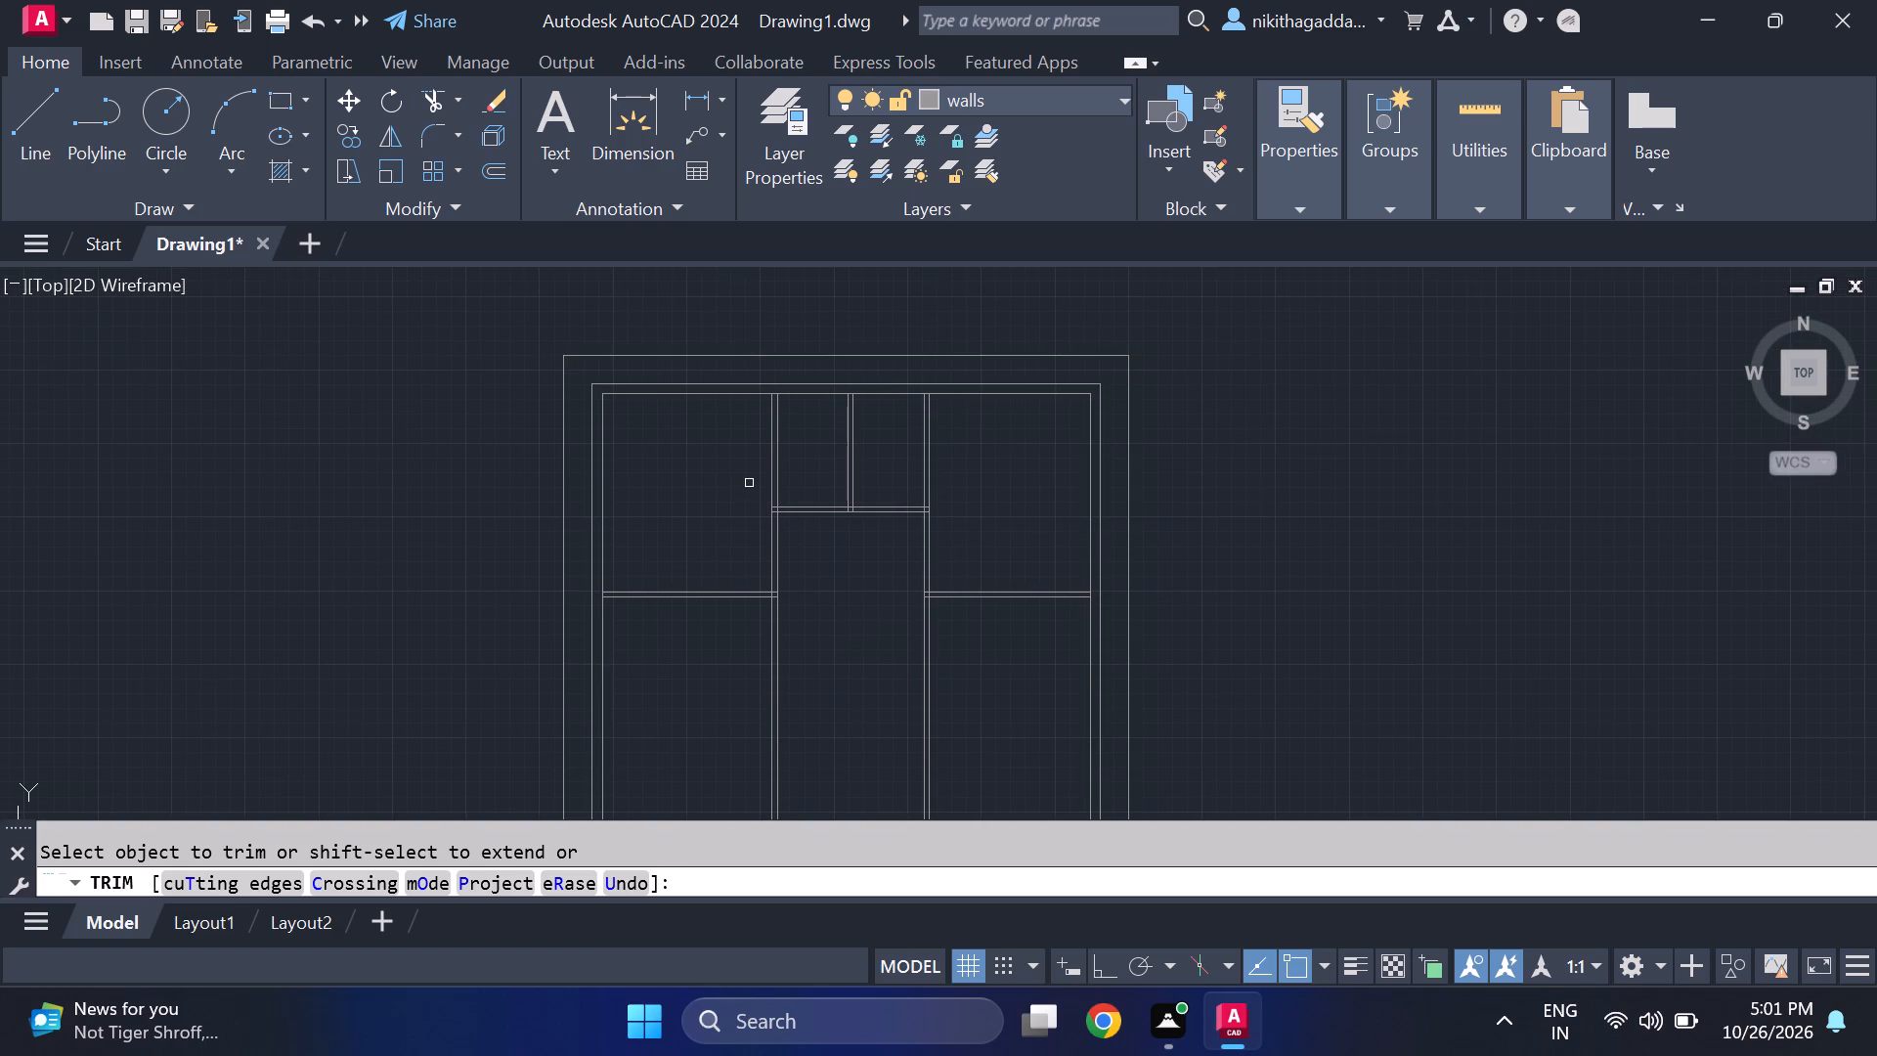
scroll(749, 487, up, 4)
scroll(895, 635, up, 2)
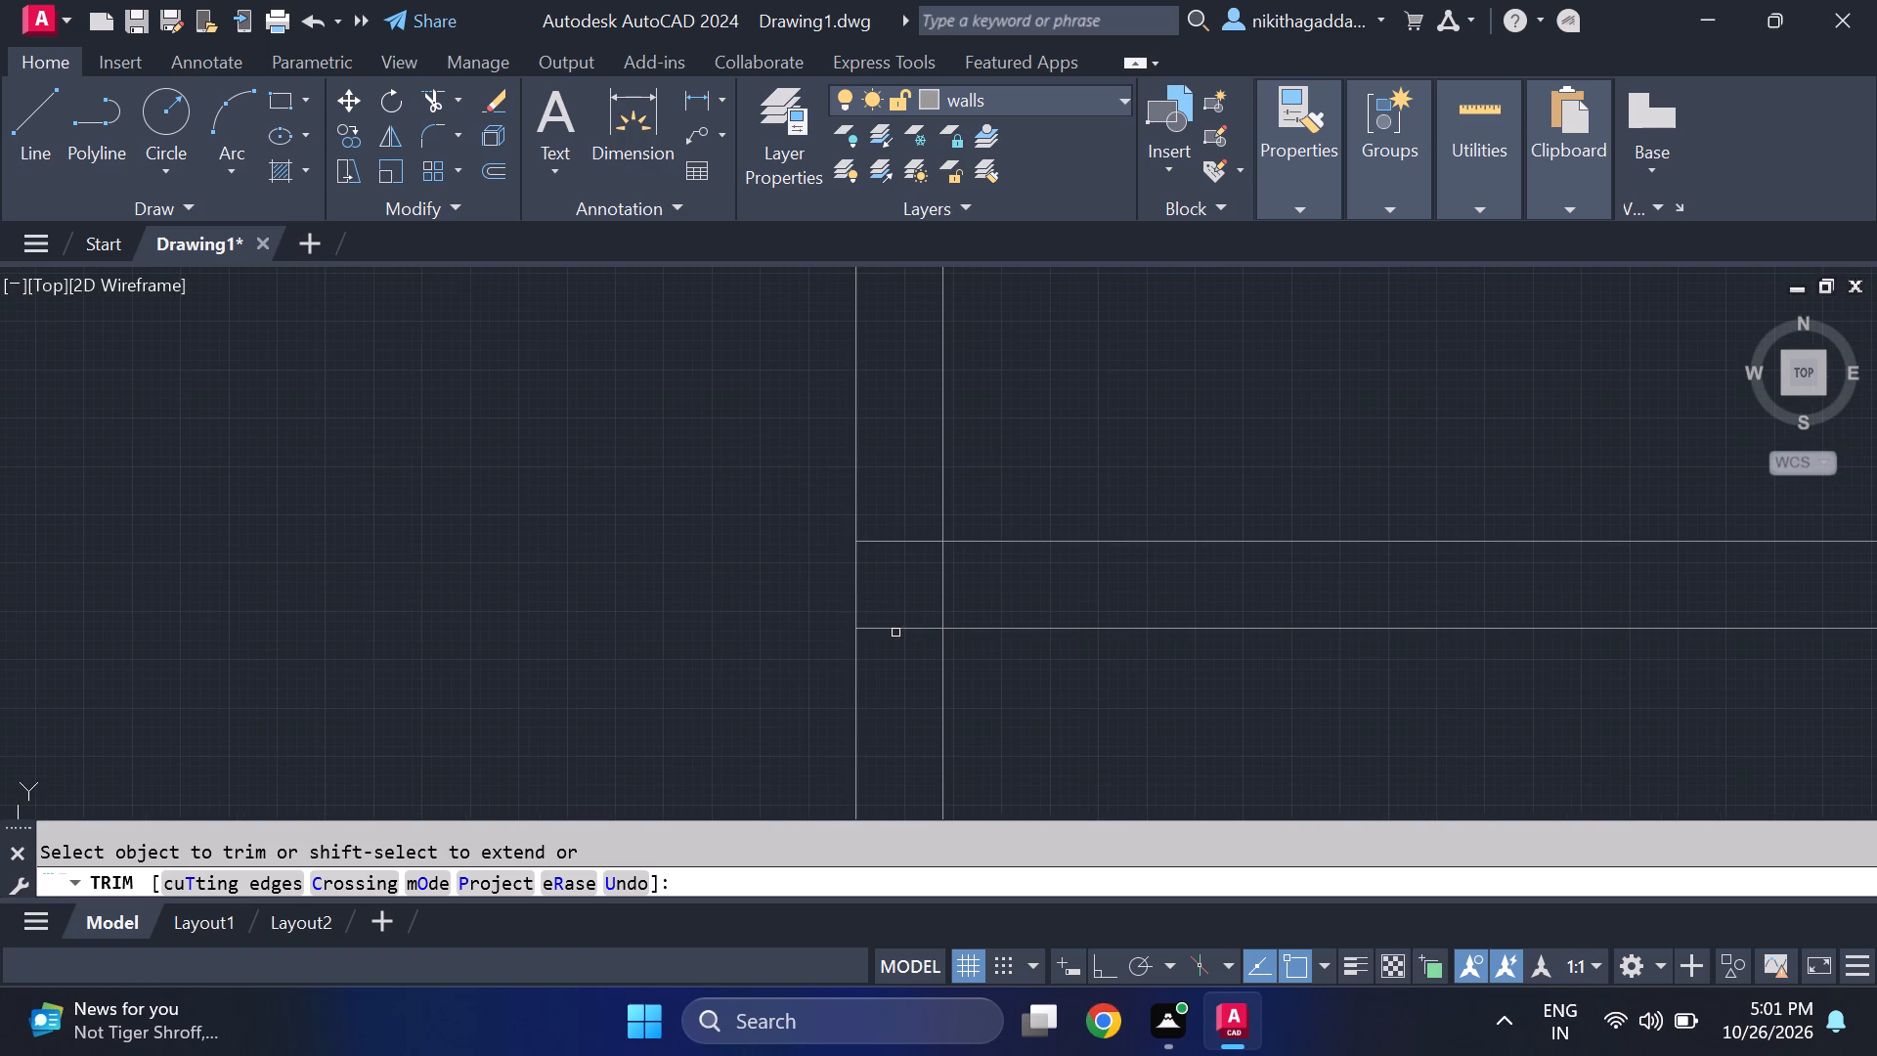
click(895, 631)
click(892, 542)
click(941, 583)
Trim the overlapping line segments where the second vertical partition meets the upper cross partition to open the T-junction.
scroll(956, 562, down, 4)
scroll(1129, 566, up, 3)
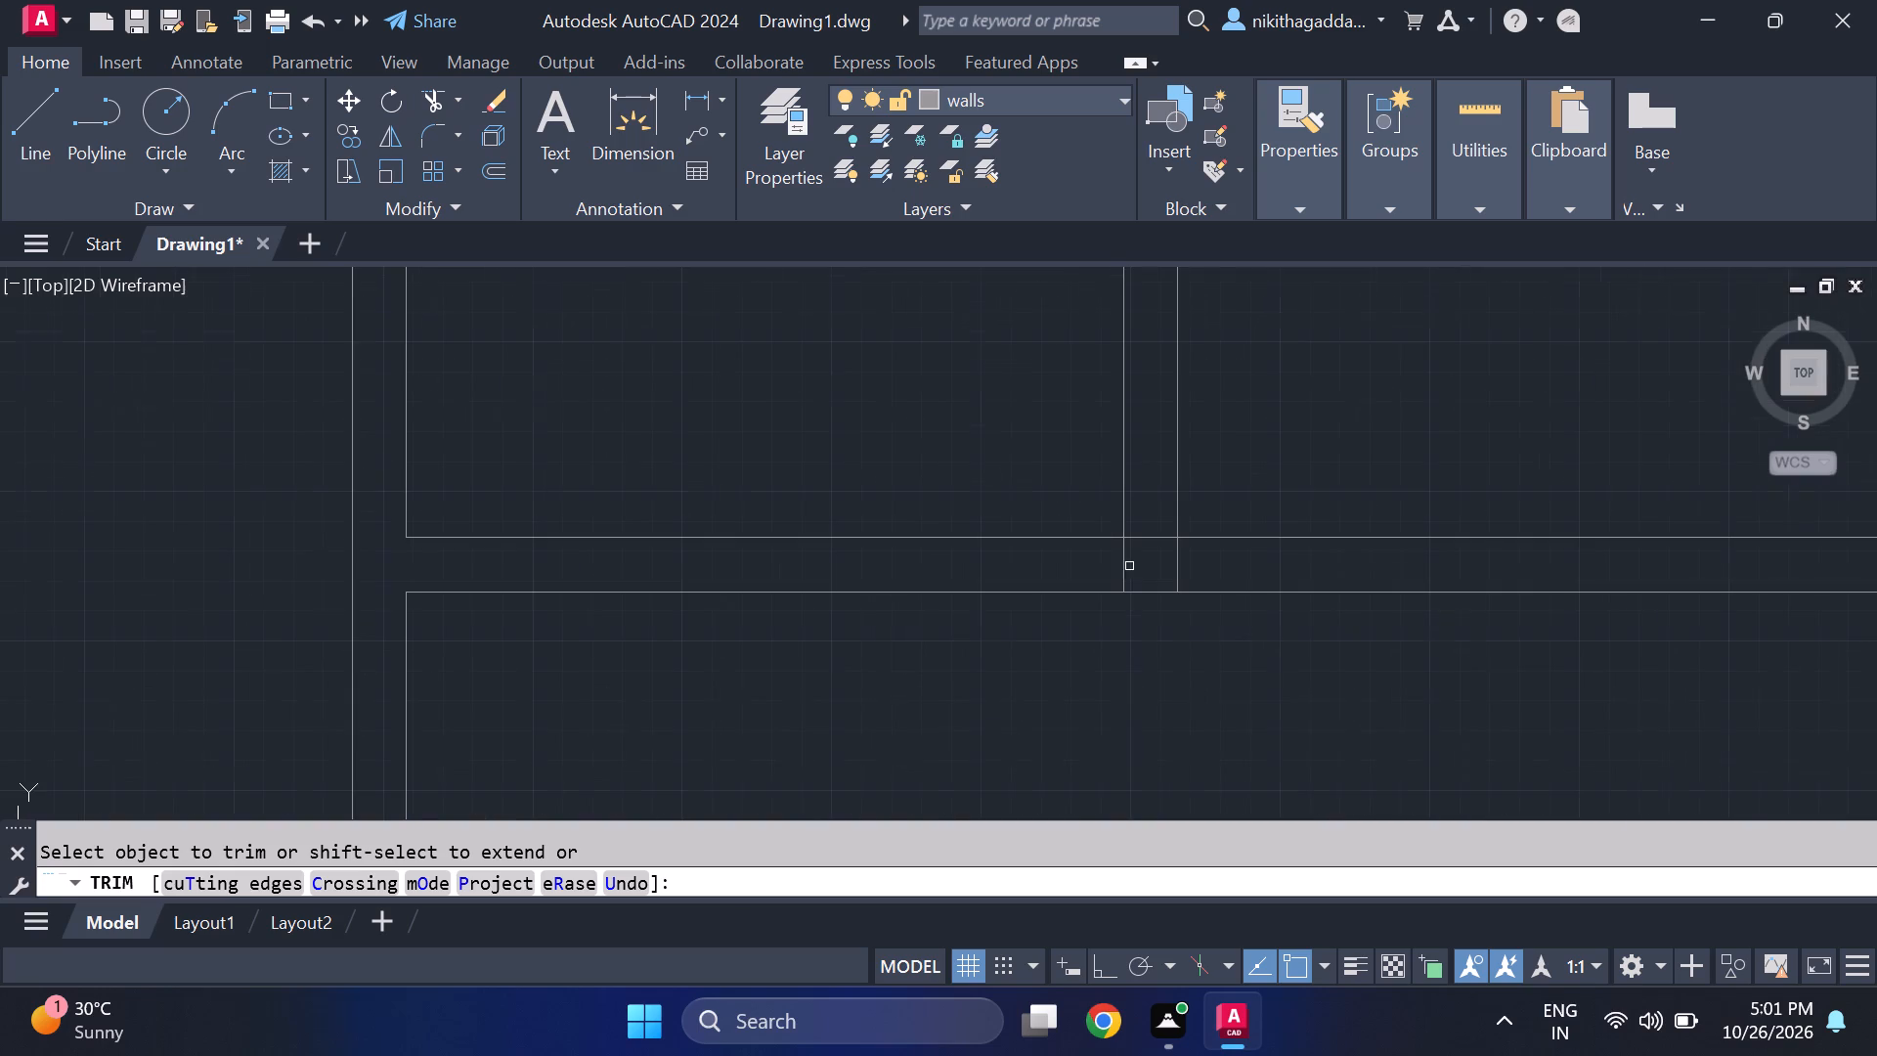
click(1125, 564)
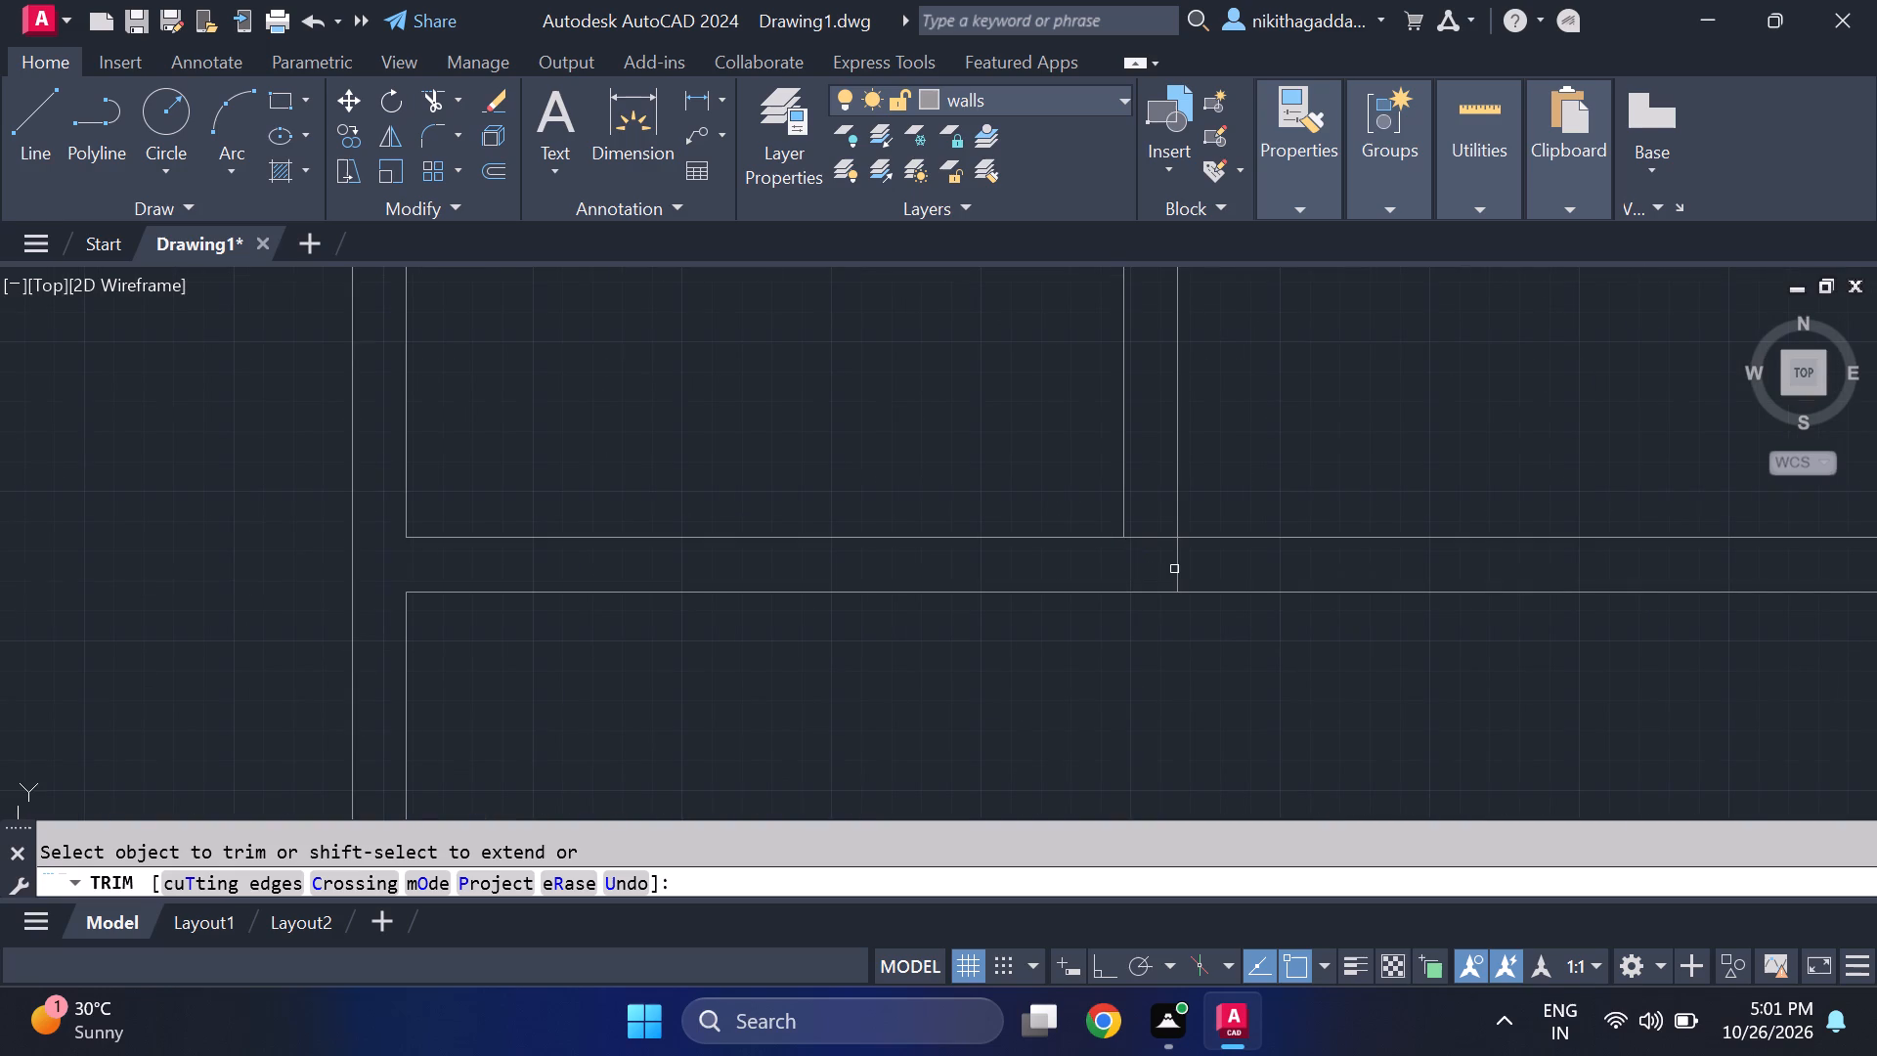
click(1174, 569)
click(1157, 538)
Trim the overlapping line segments where the upper cross partition meets the third vertical partition to open the T-junction.
scroll(1188, 606, down, 4)
middle_drag(1259, 655, 1156, 700)
scroll(1153, 682, up, 1)
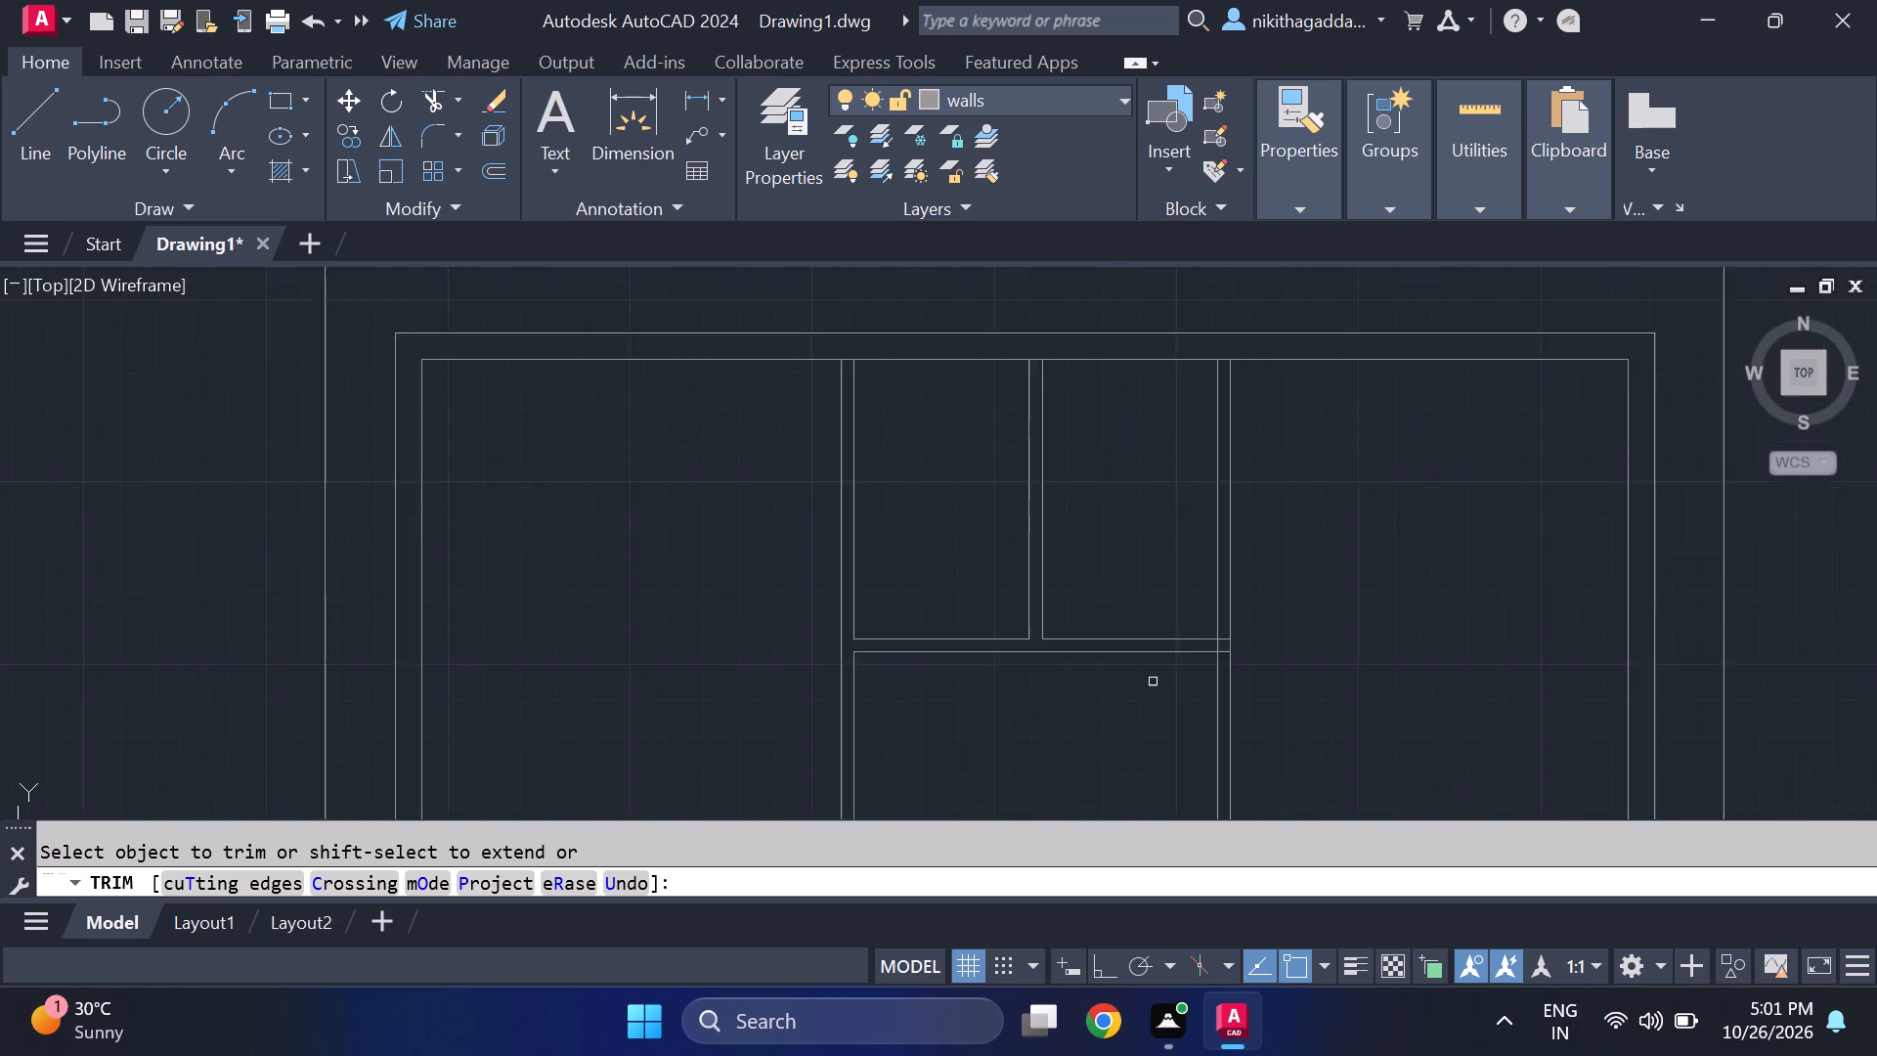
scroll(1153, 682, up, 1)
scroll(1262, 618, up, 2)
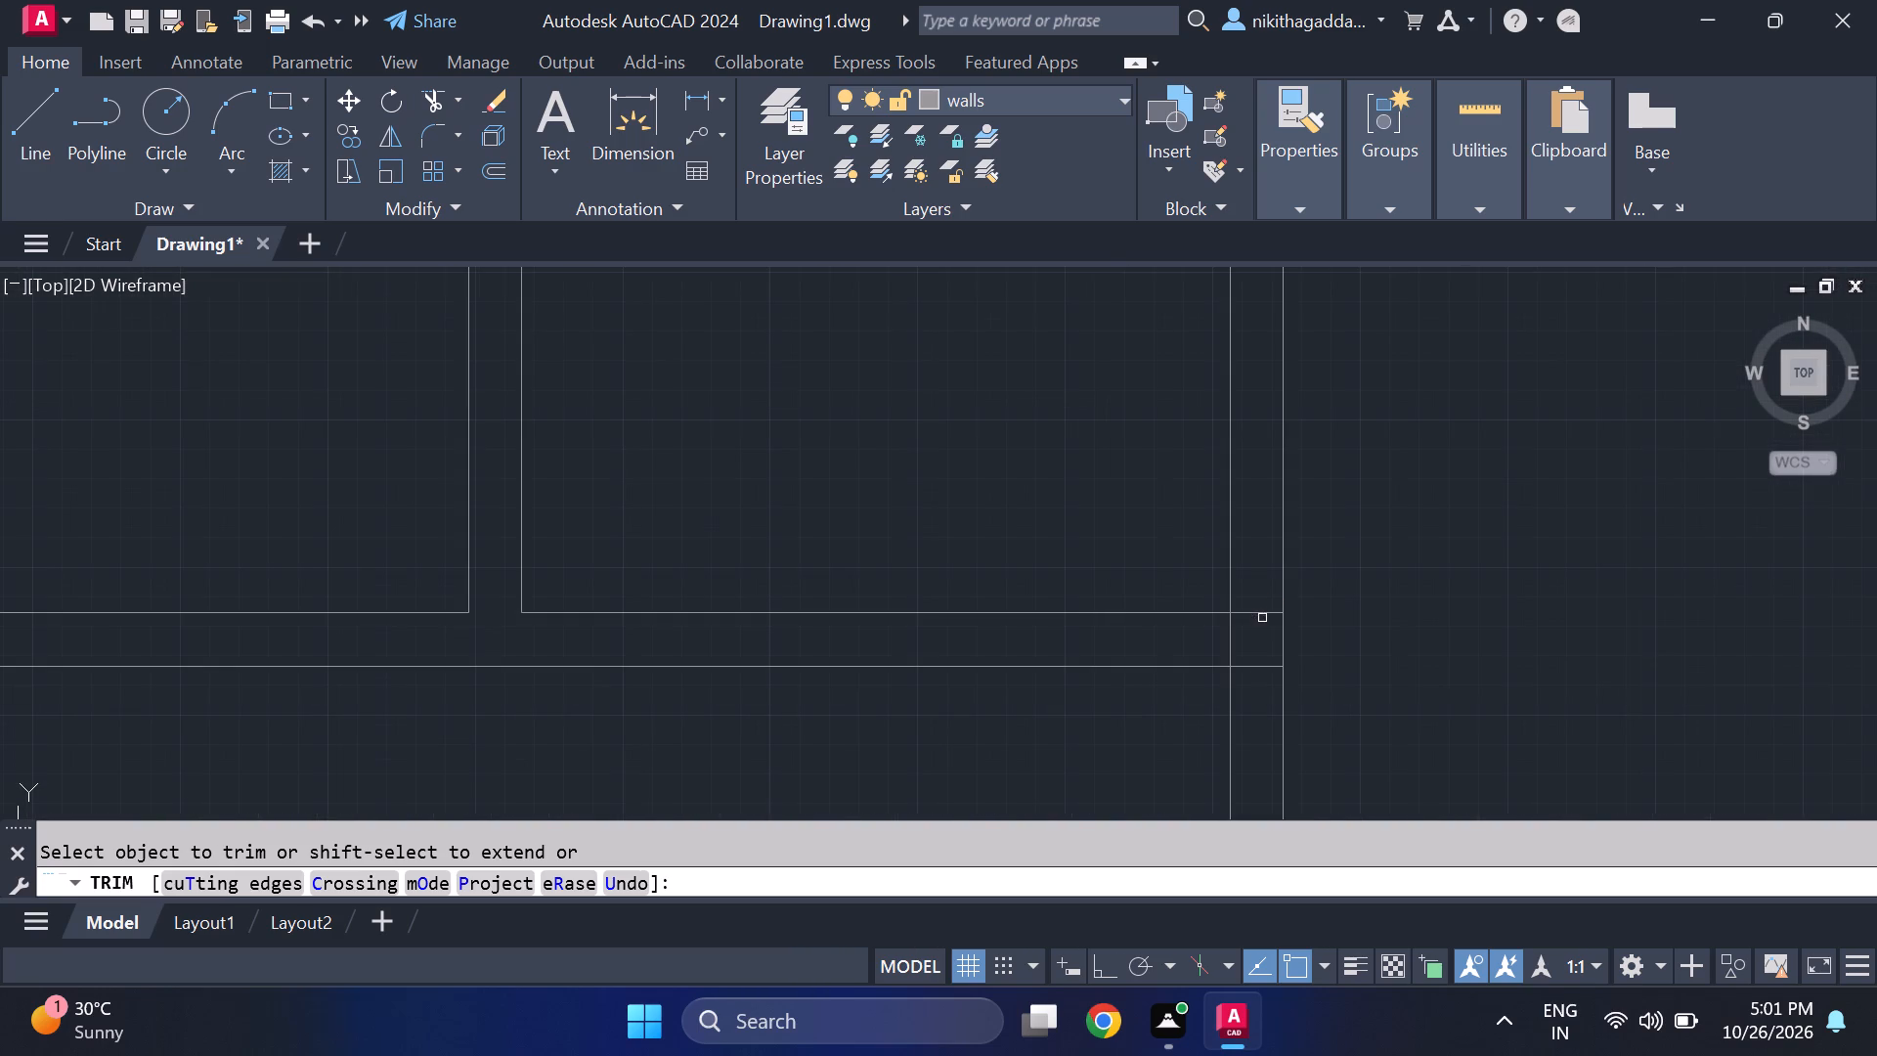
click(1262, 611)
click(1256, 667)
click(1231, 634)
scroll(1232, 665, down, 4)
scroll(1217, 489, up, 3)
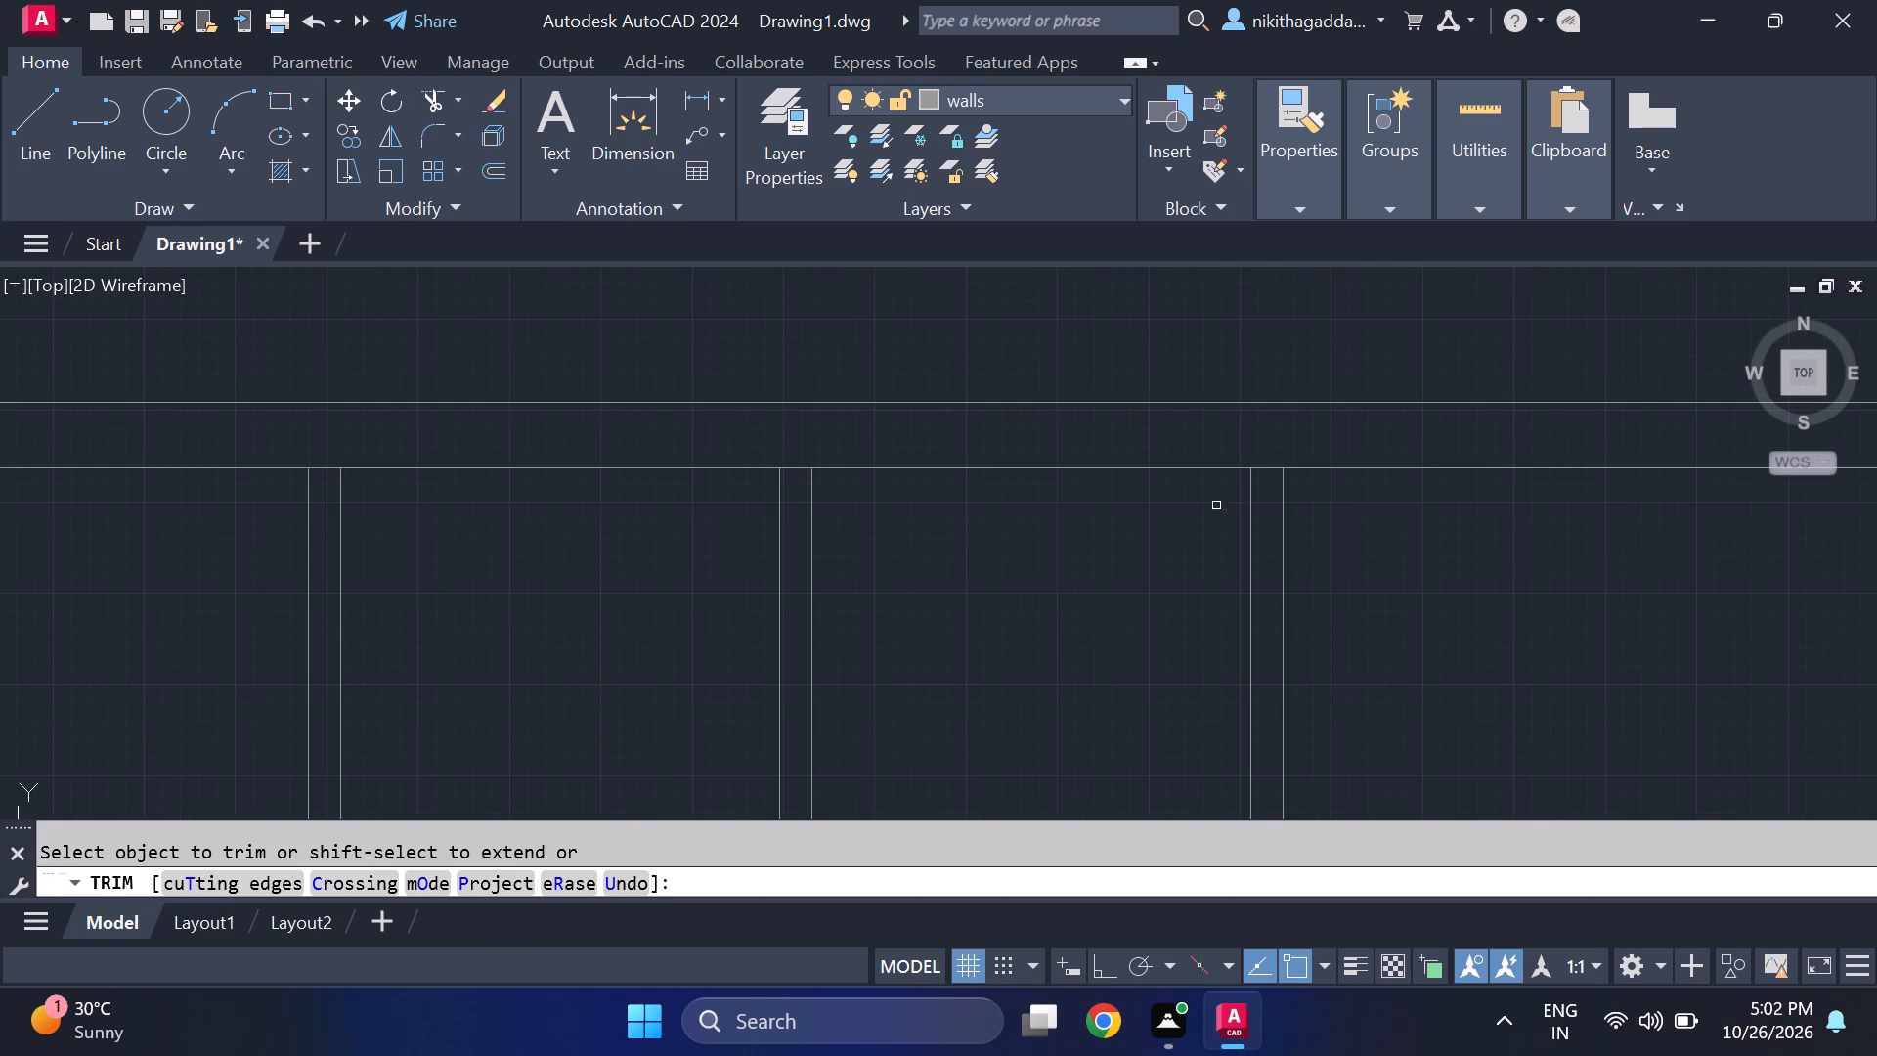
Trim the inner line of the north outer wall where the three vertical partitions meet it, opening the T-junctions.
click(1273, 472)
click(795, 470)
click(327, 469)
Trim away both lines of the third vertical partition below the lower cross partition.
scroll(436, 489, down, 4)
middle_drag(899, 636, 945, 601)
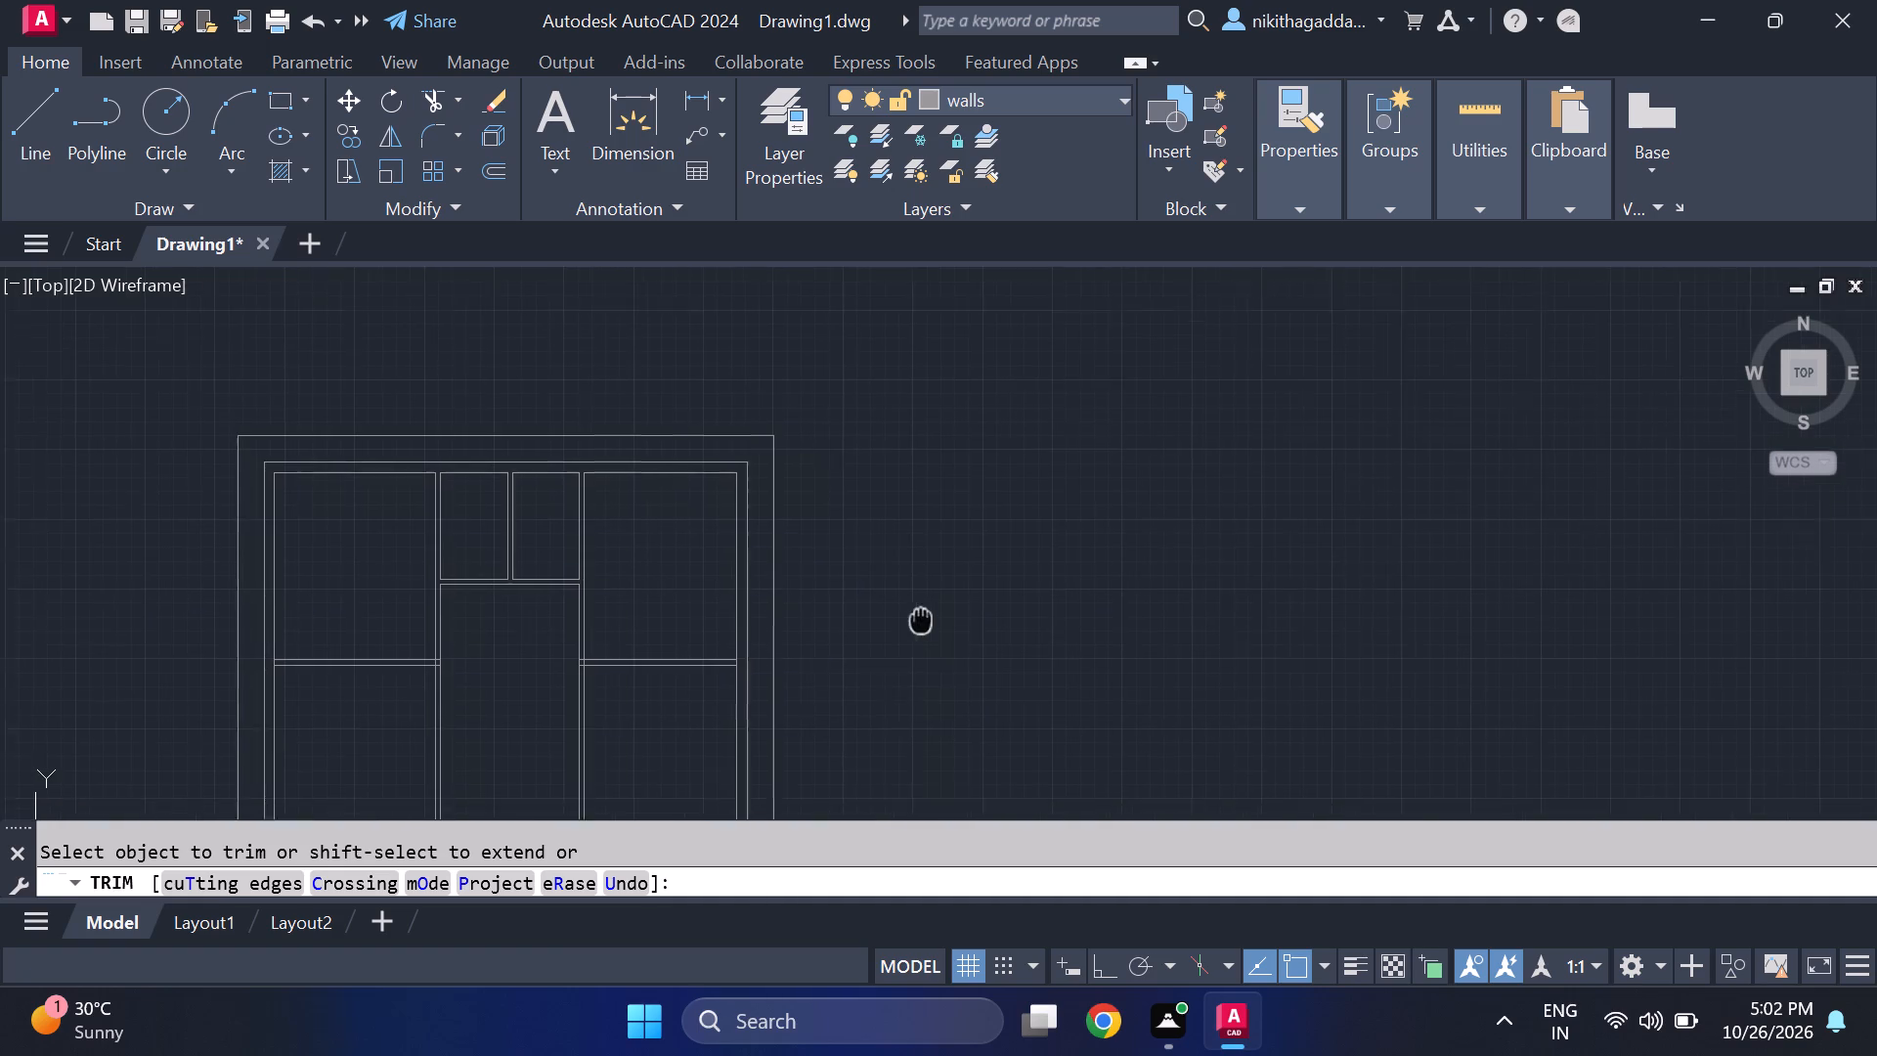
middle_drag(945, 601, 957, 595)
scroll(602, 651, up, 3)
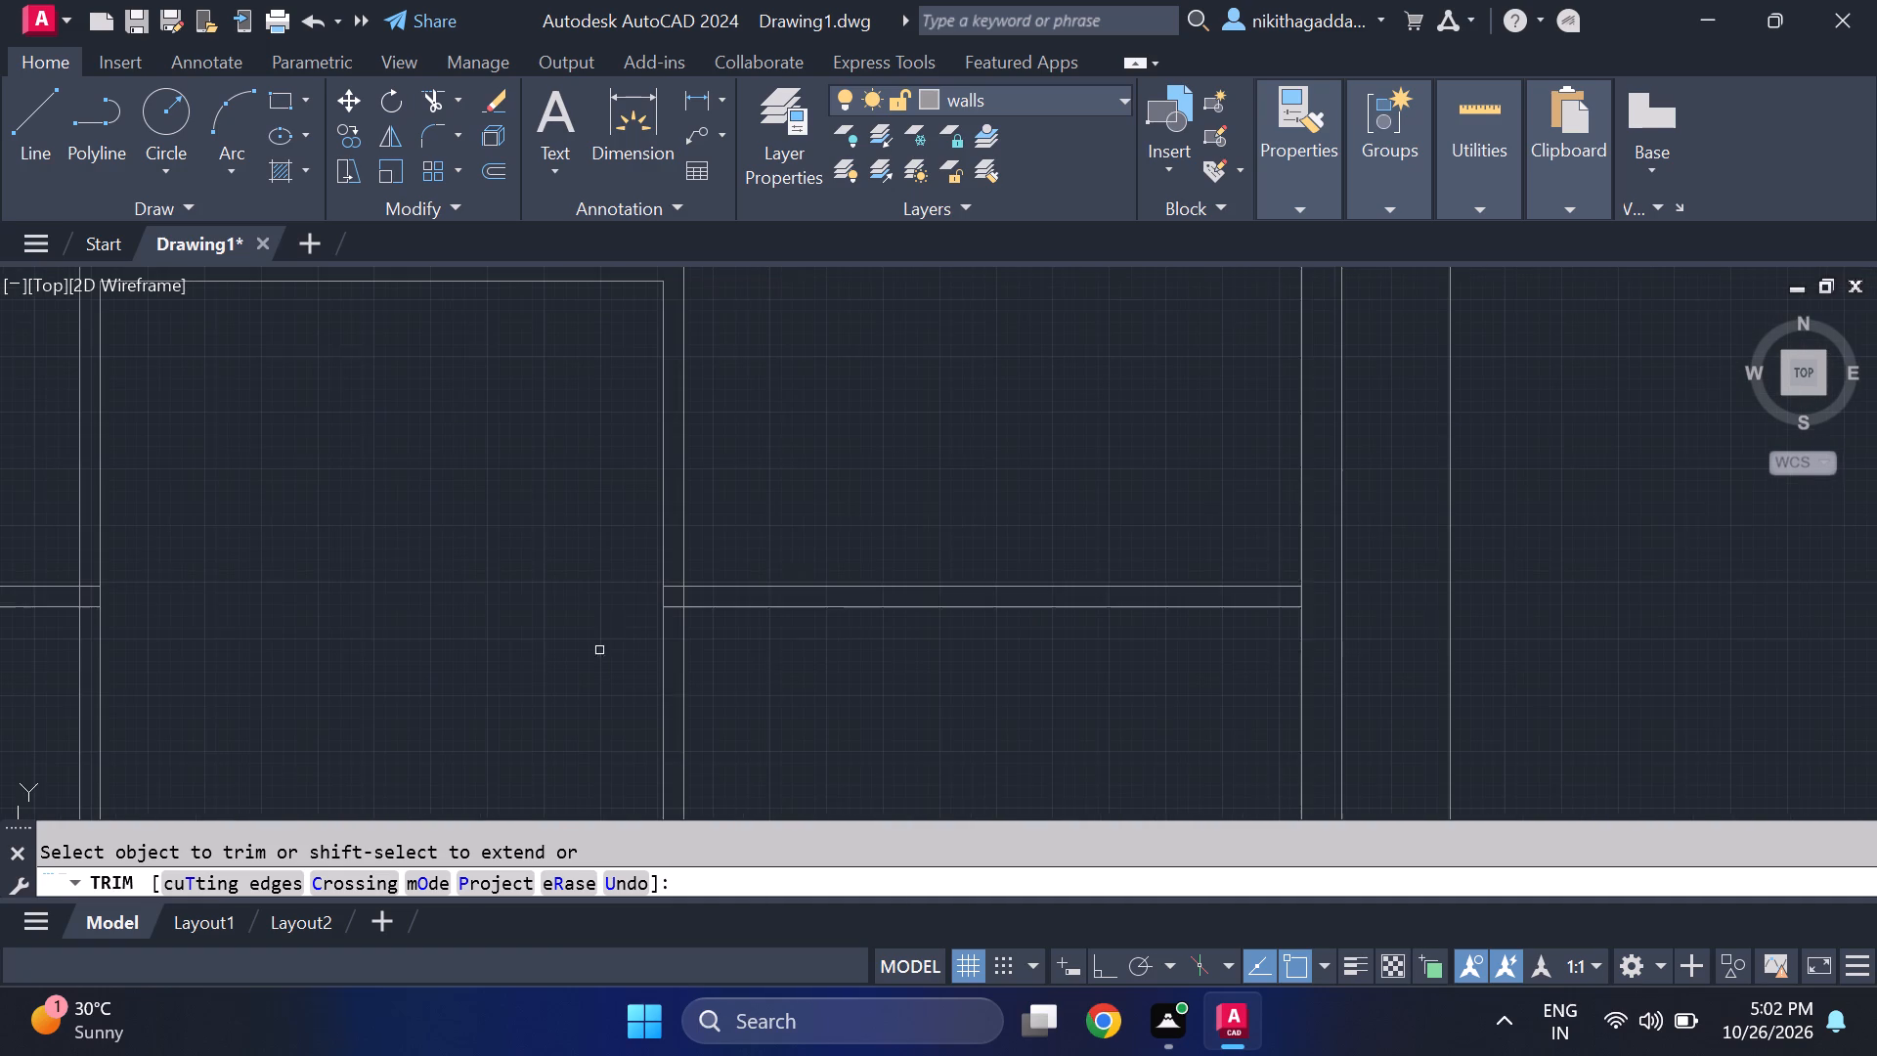
scroll(681, 616, up, 2)
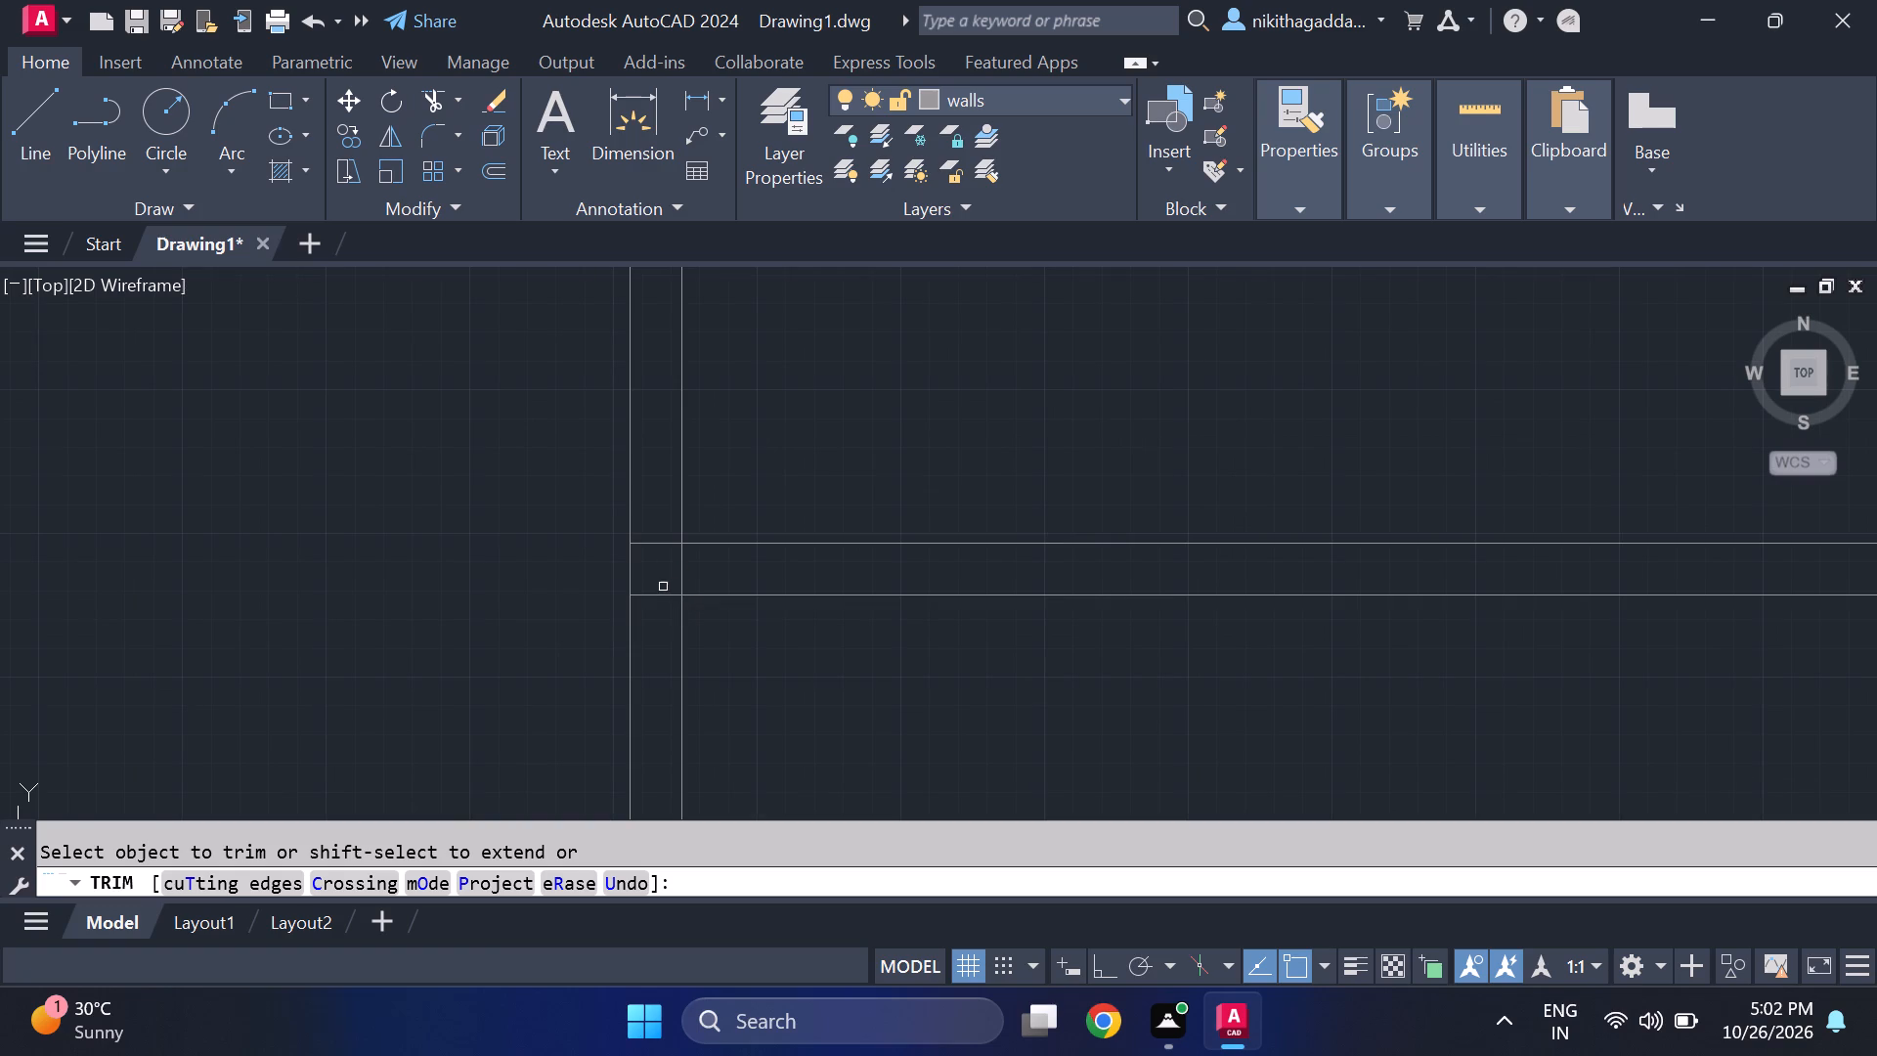
scroll(660, 641, down, 3)
drag(688, 684, 590, 716)
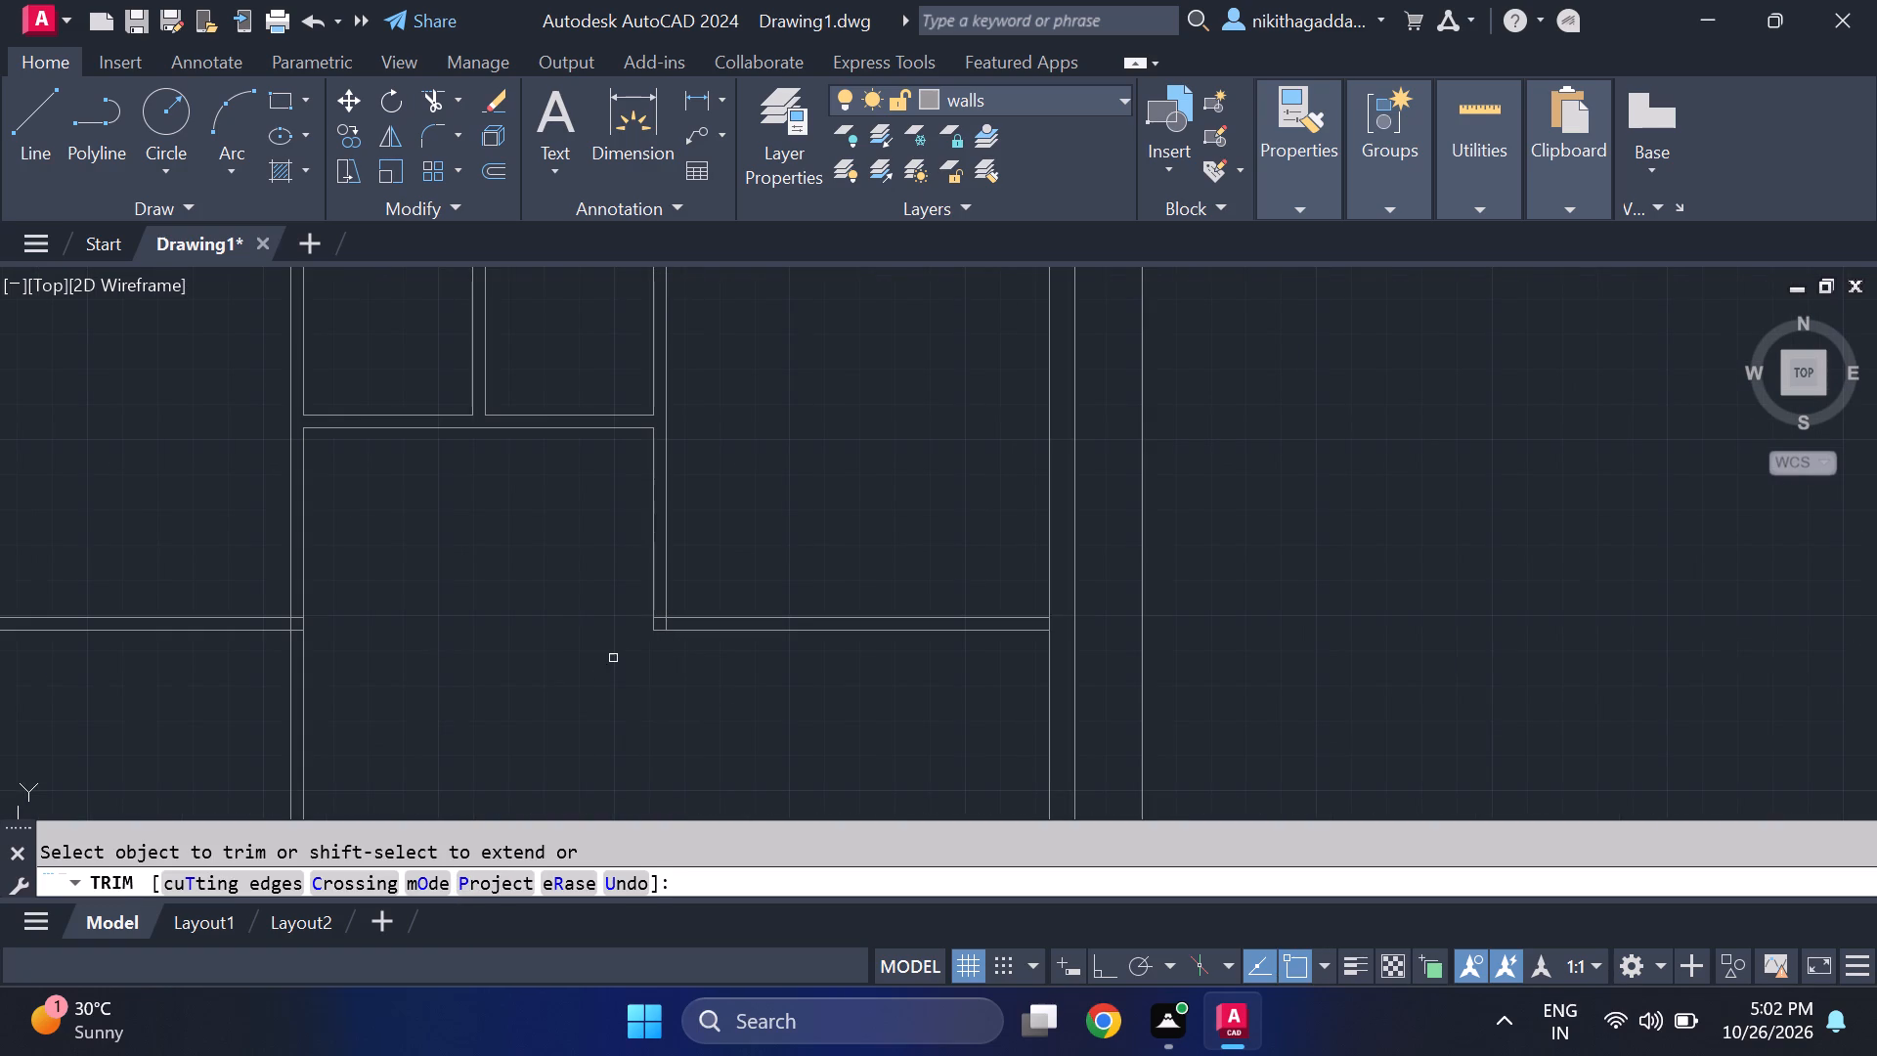
Trim the overlapping line ends at the corner where the third vertical partition meets the lower cross partition.
scroll(629, 605, up, 4)
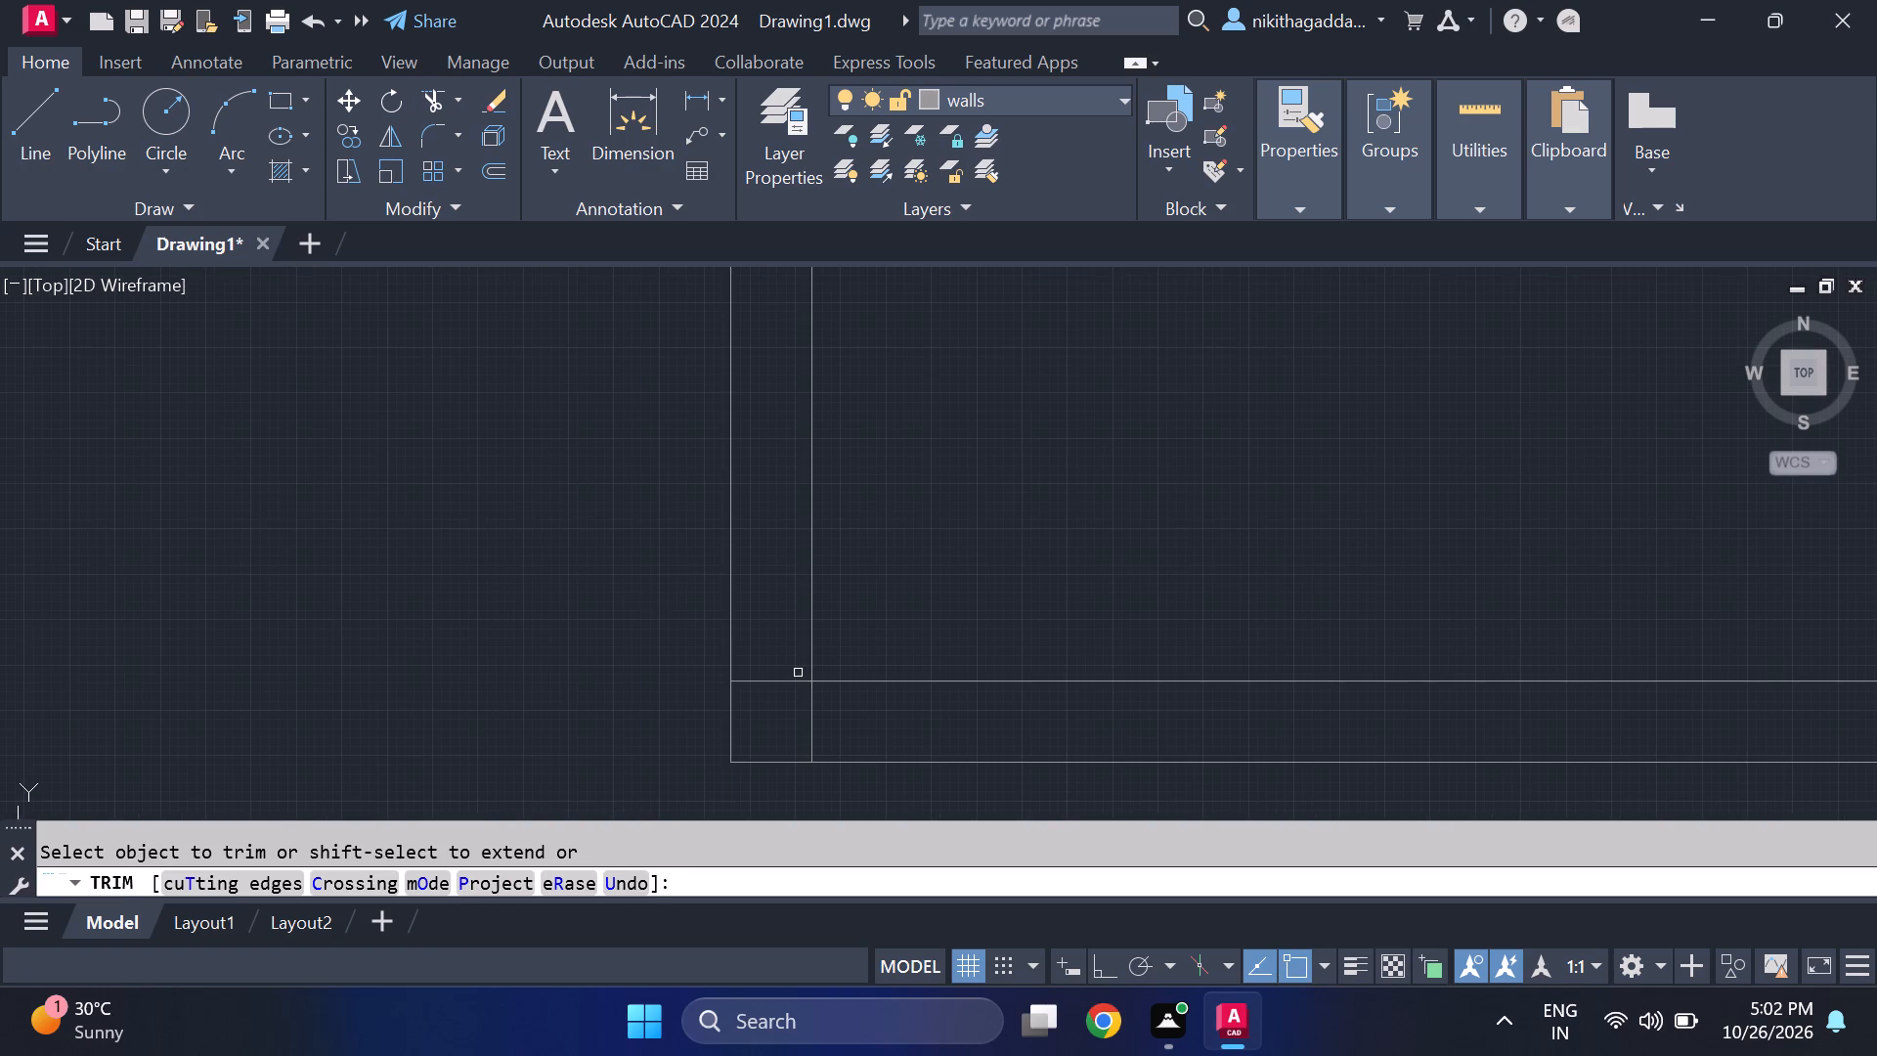
drag(773, 666, 871, 717)
Trim the inner lines of the east and west outer walls where the lower cross partitions meet them.
scroll(870, 715, down, 5)
middle_drag(917, 746, 795, 715)
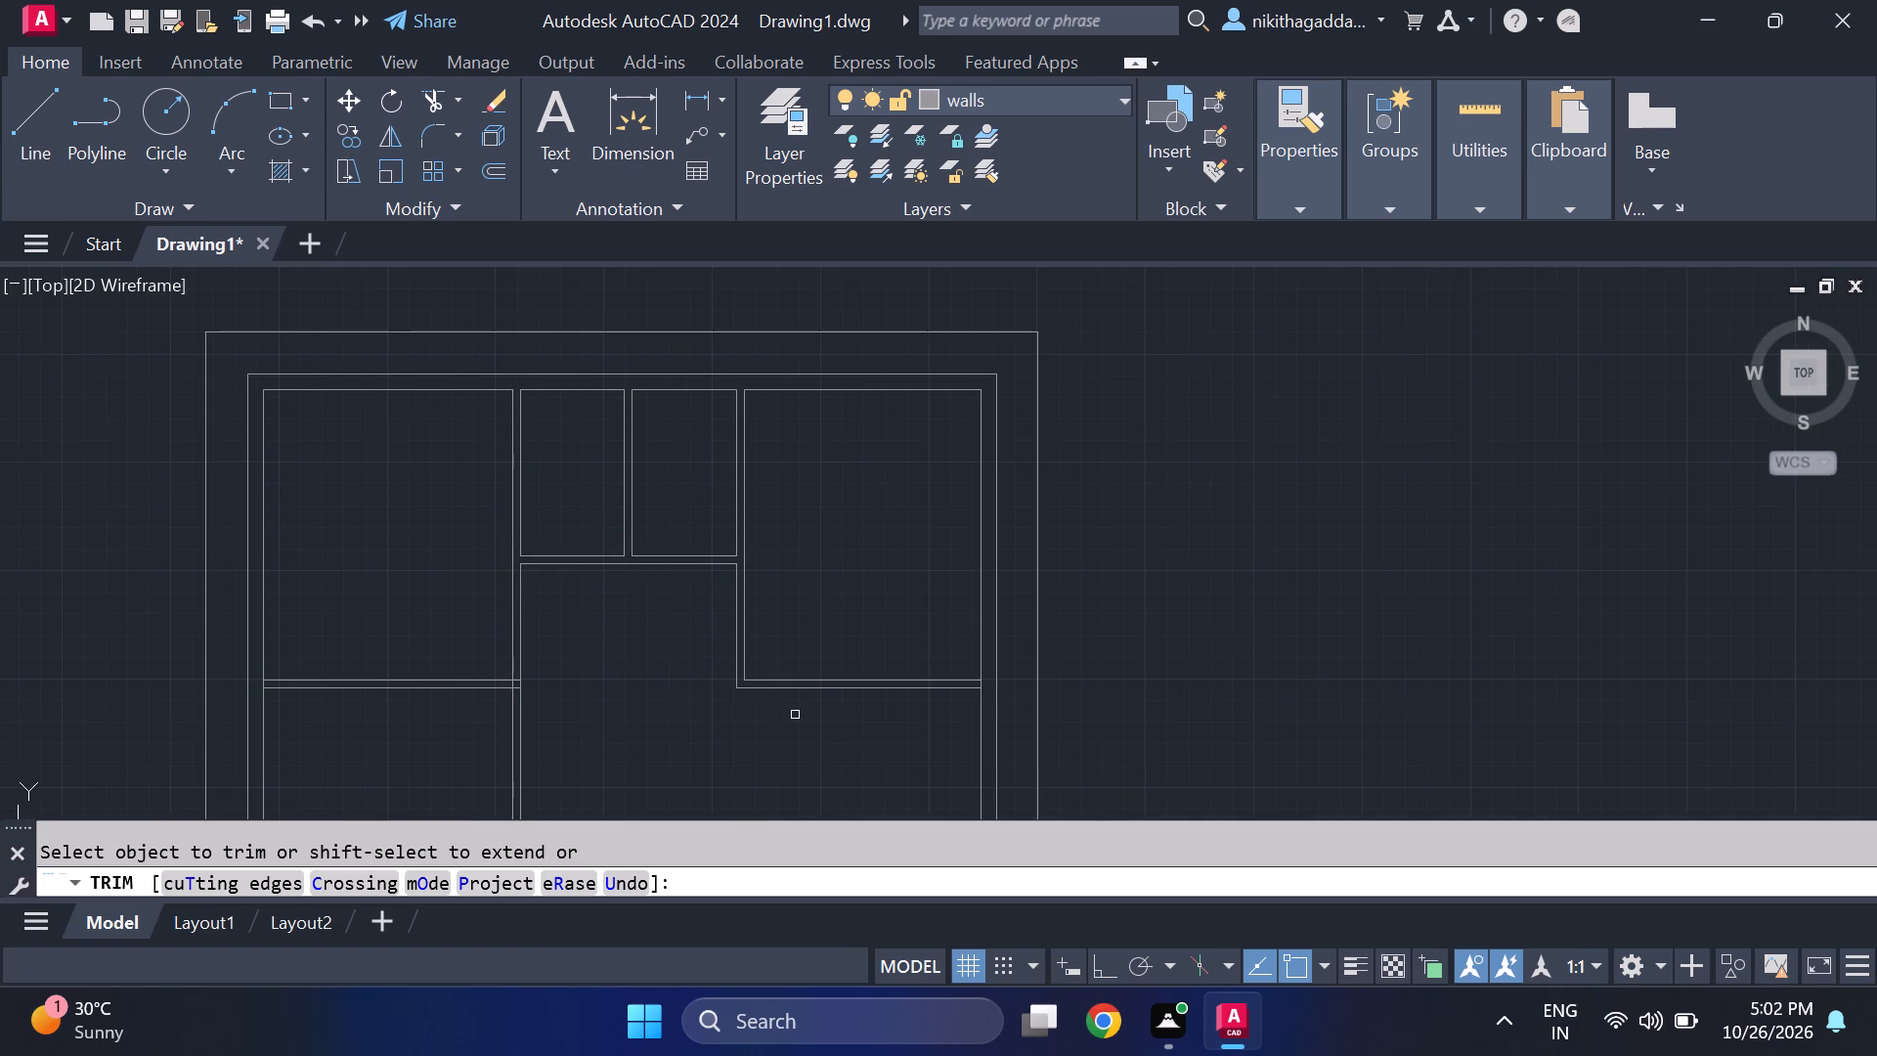
scroll(973, 733, up, 3)
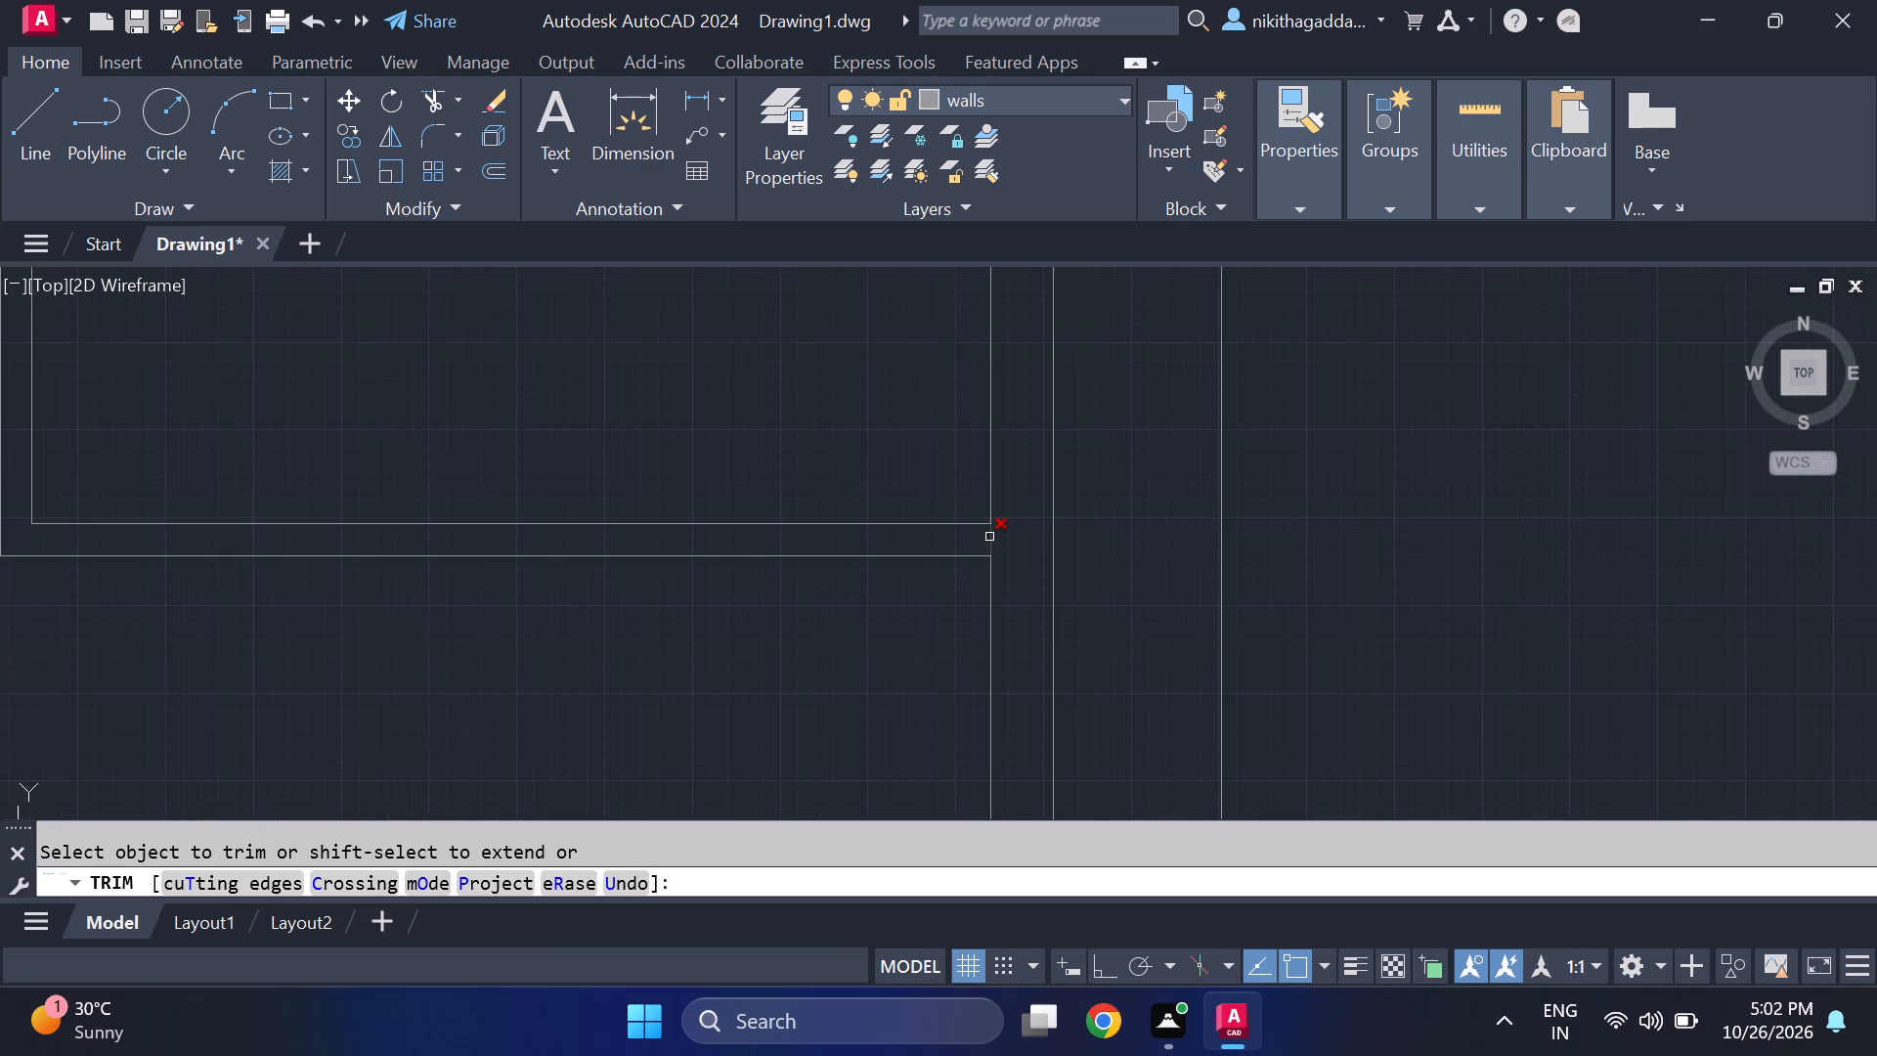
click(989, 537)
scroll(921, 598, down, 4)
middle_drag(736, 681, 880, 681)
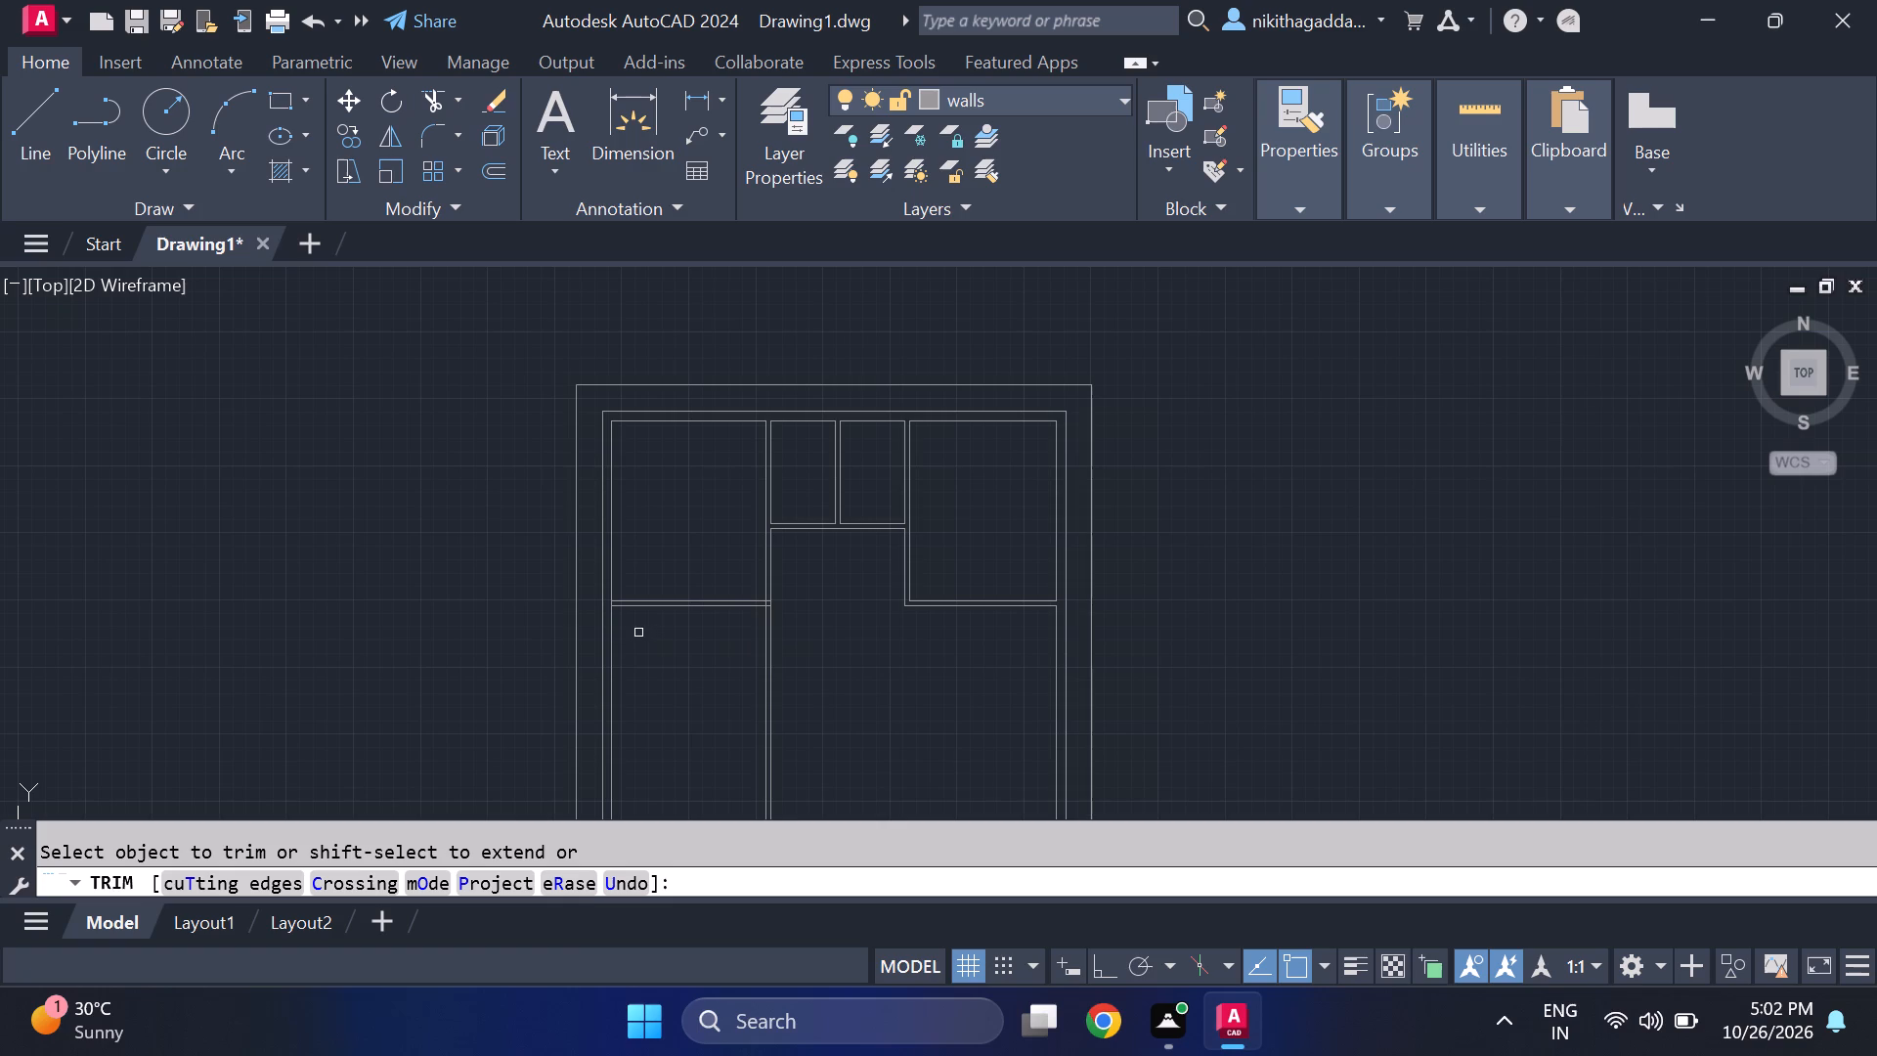
scroll(607, 600, up, 4)
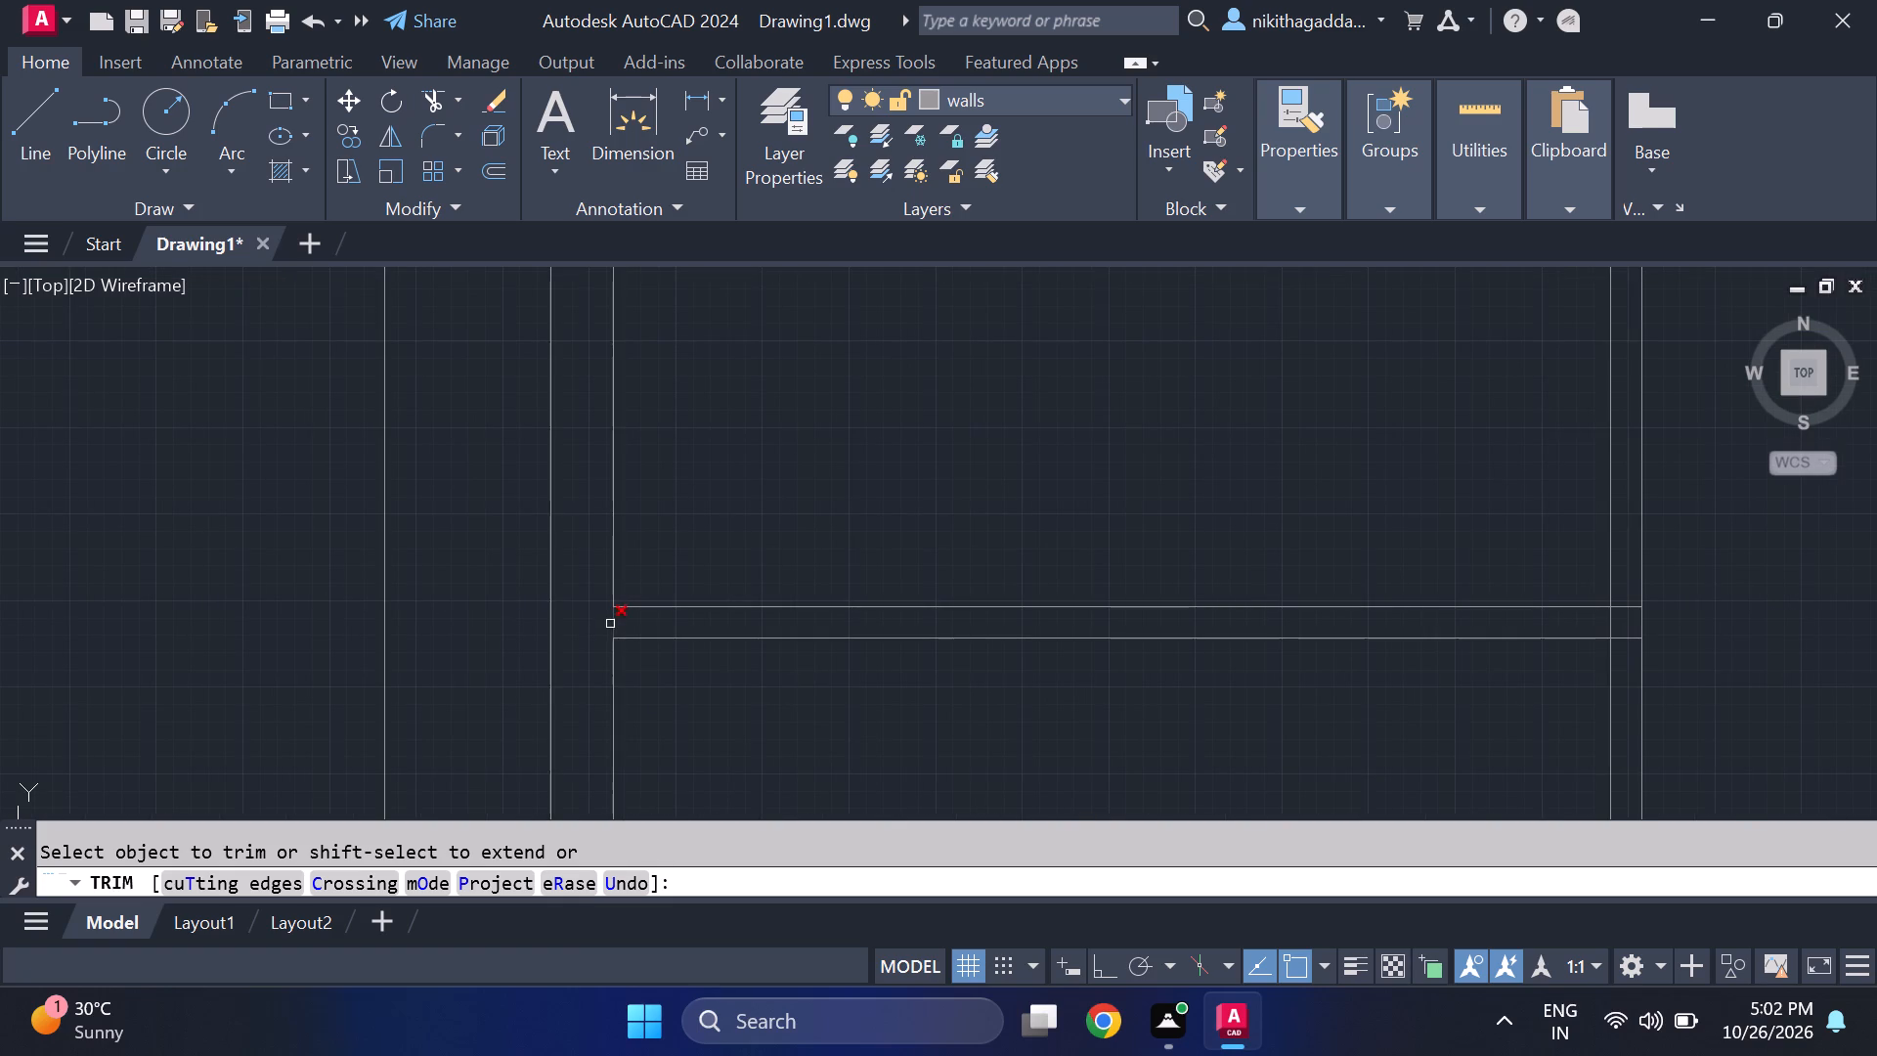
click(610, 624)
Trim the overlapping line segments where the west part of the lower cross partition meets the first vertical partition, and end trimming.
scroll(628, 615, down, 4)
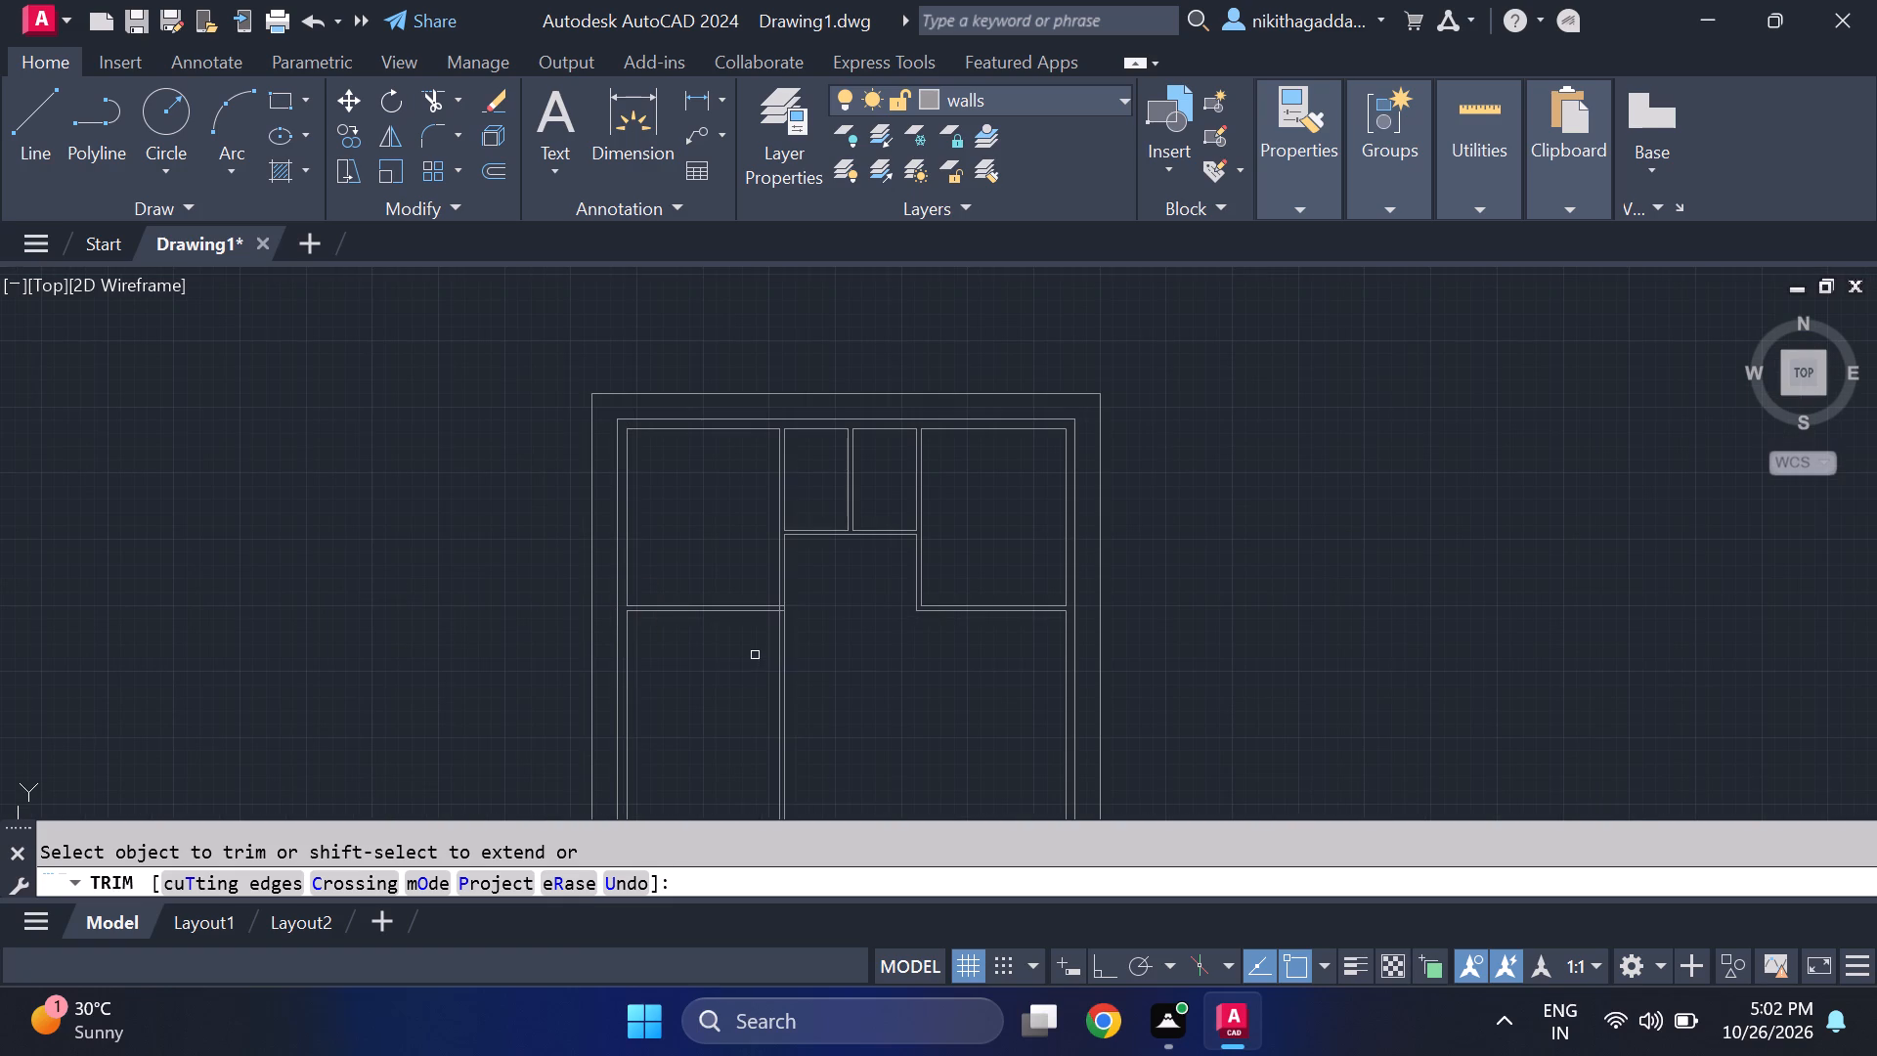
scroll(770, 617, up, 3)
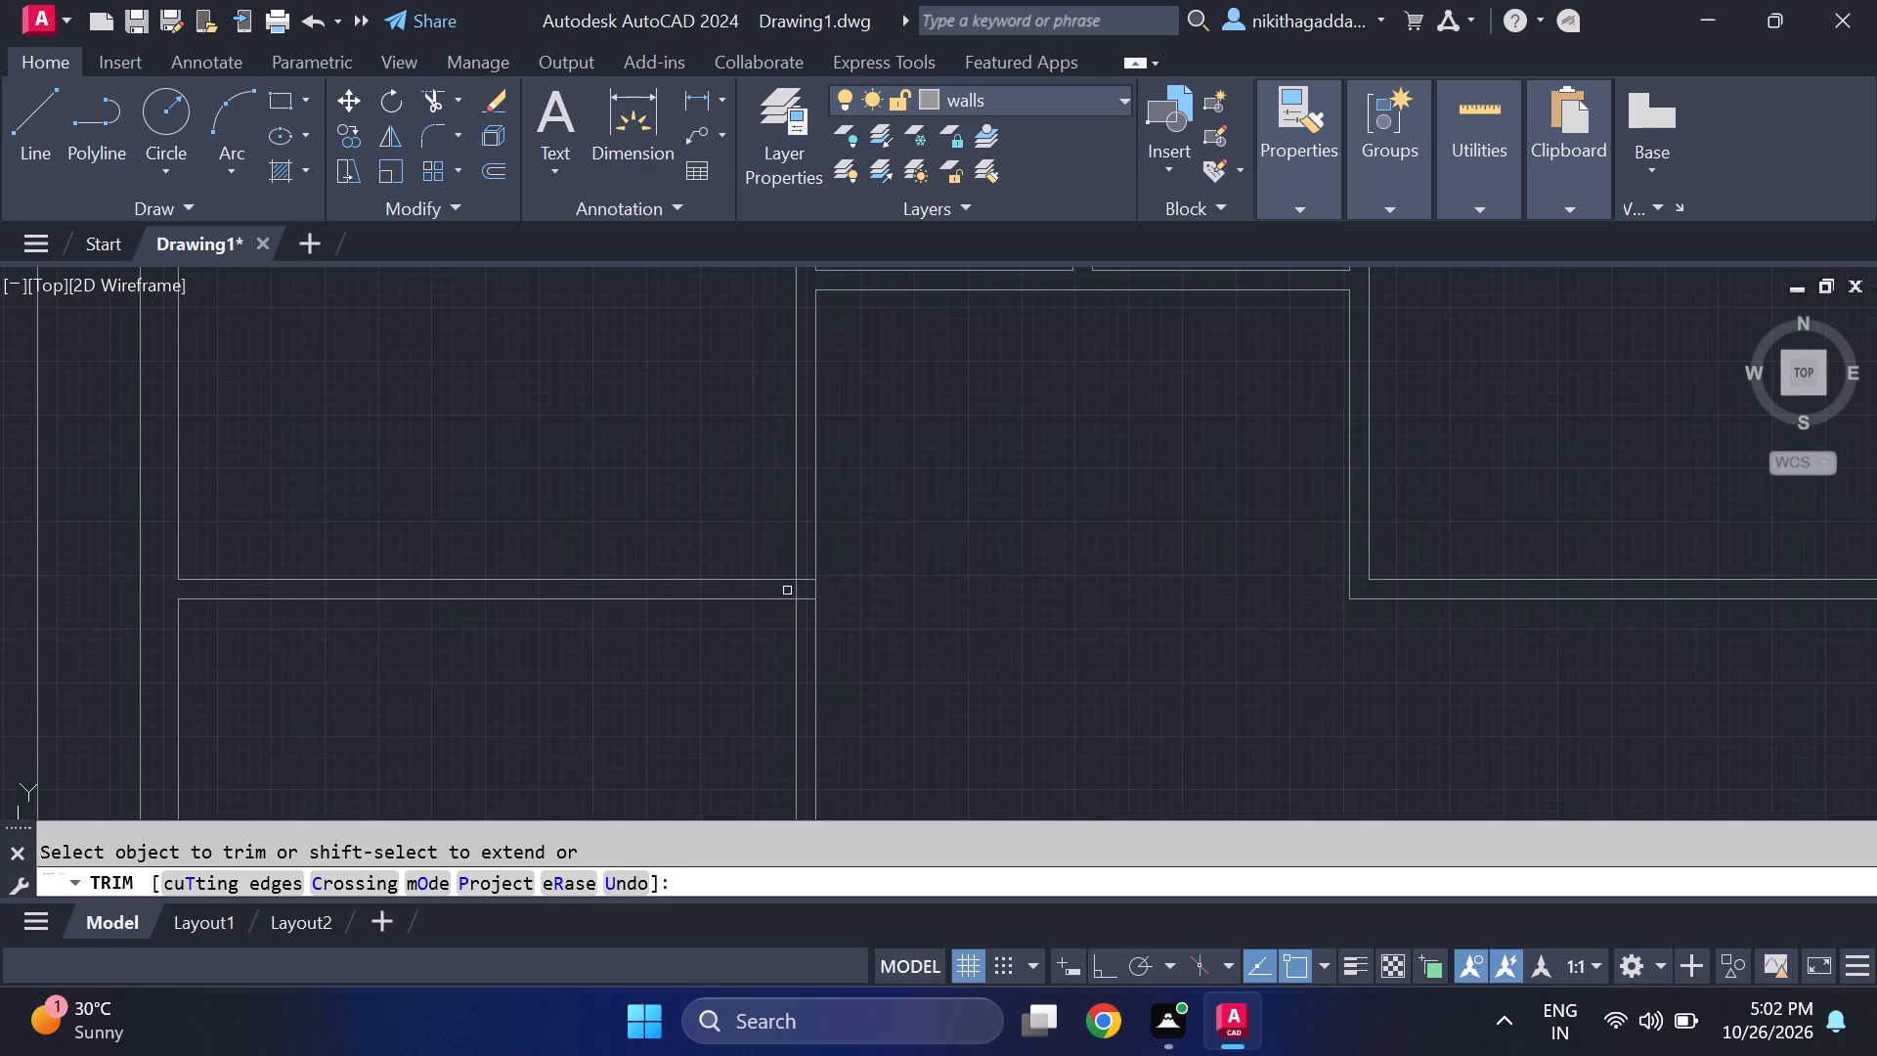
scroll(787, 591, up, 3)
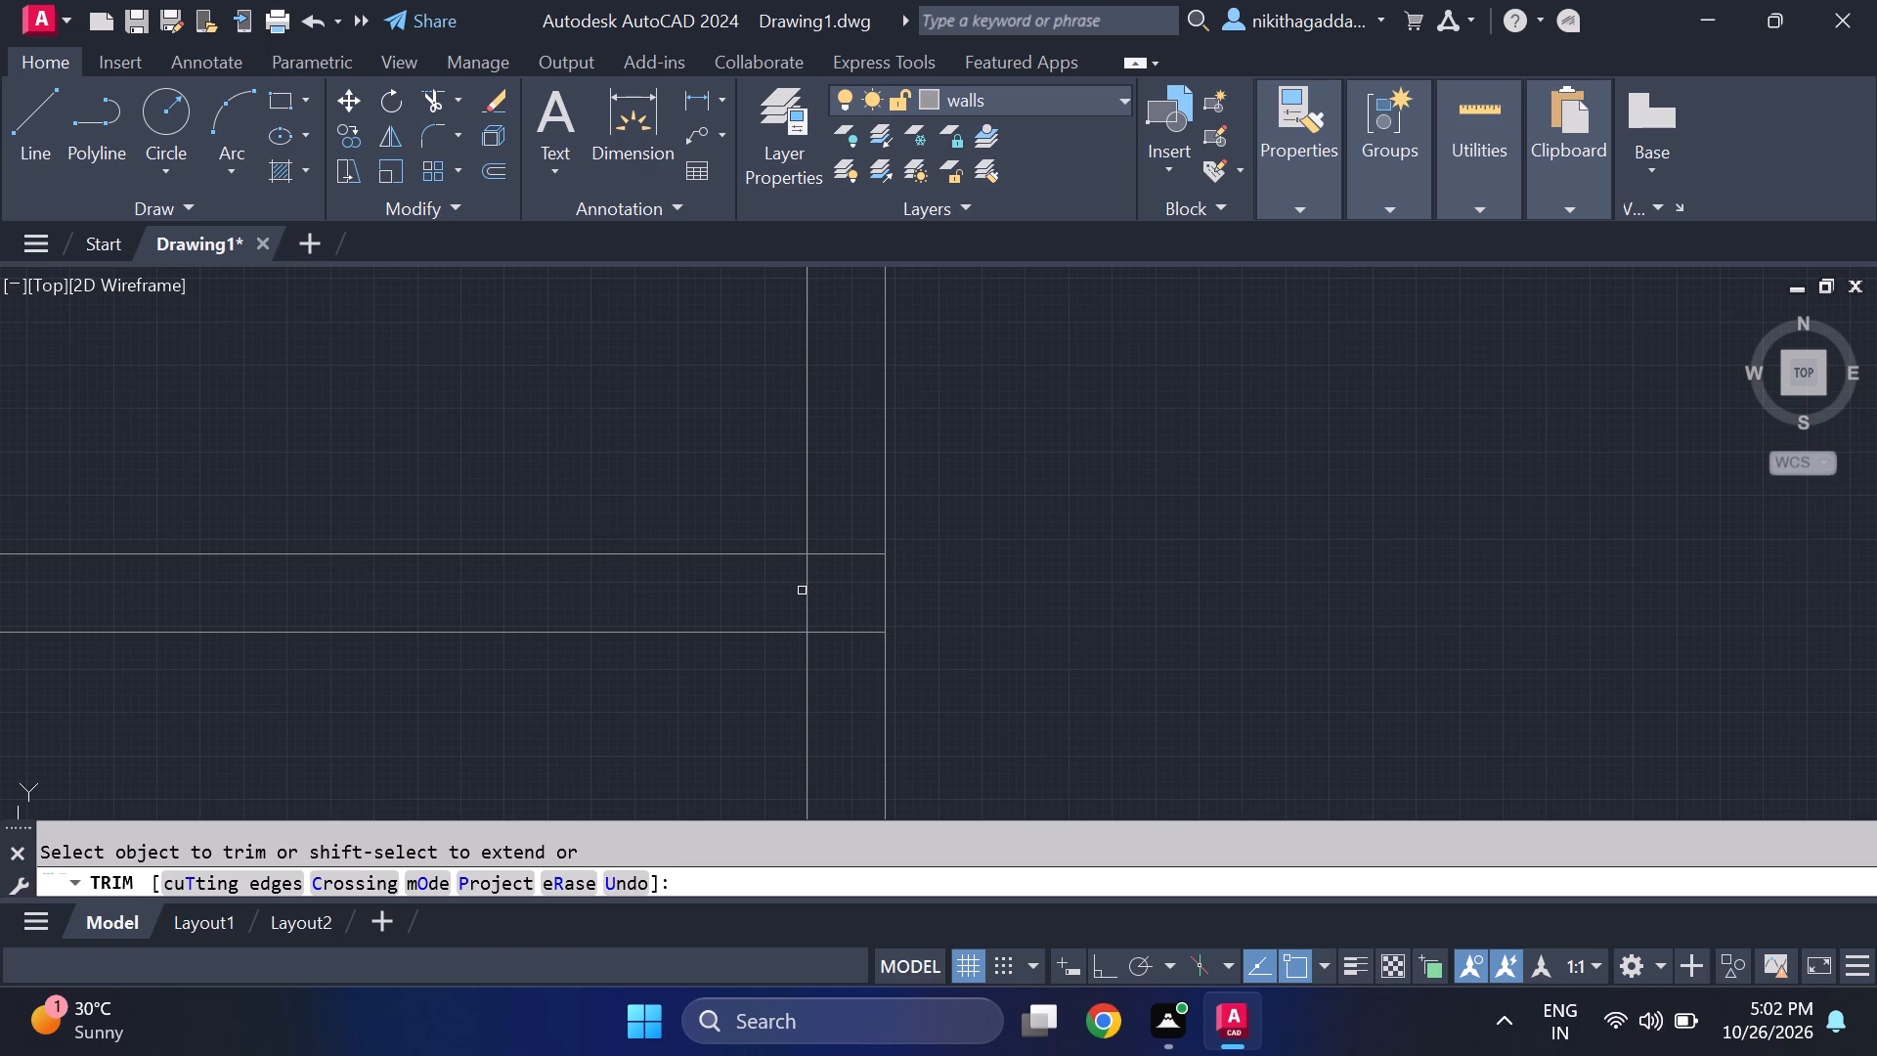
click(808, 594)
click(830, 635)
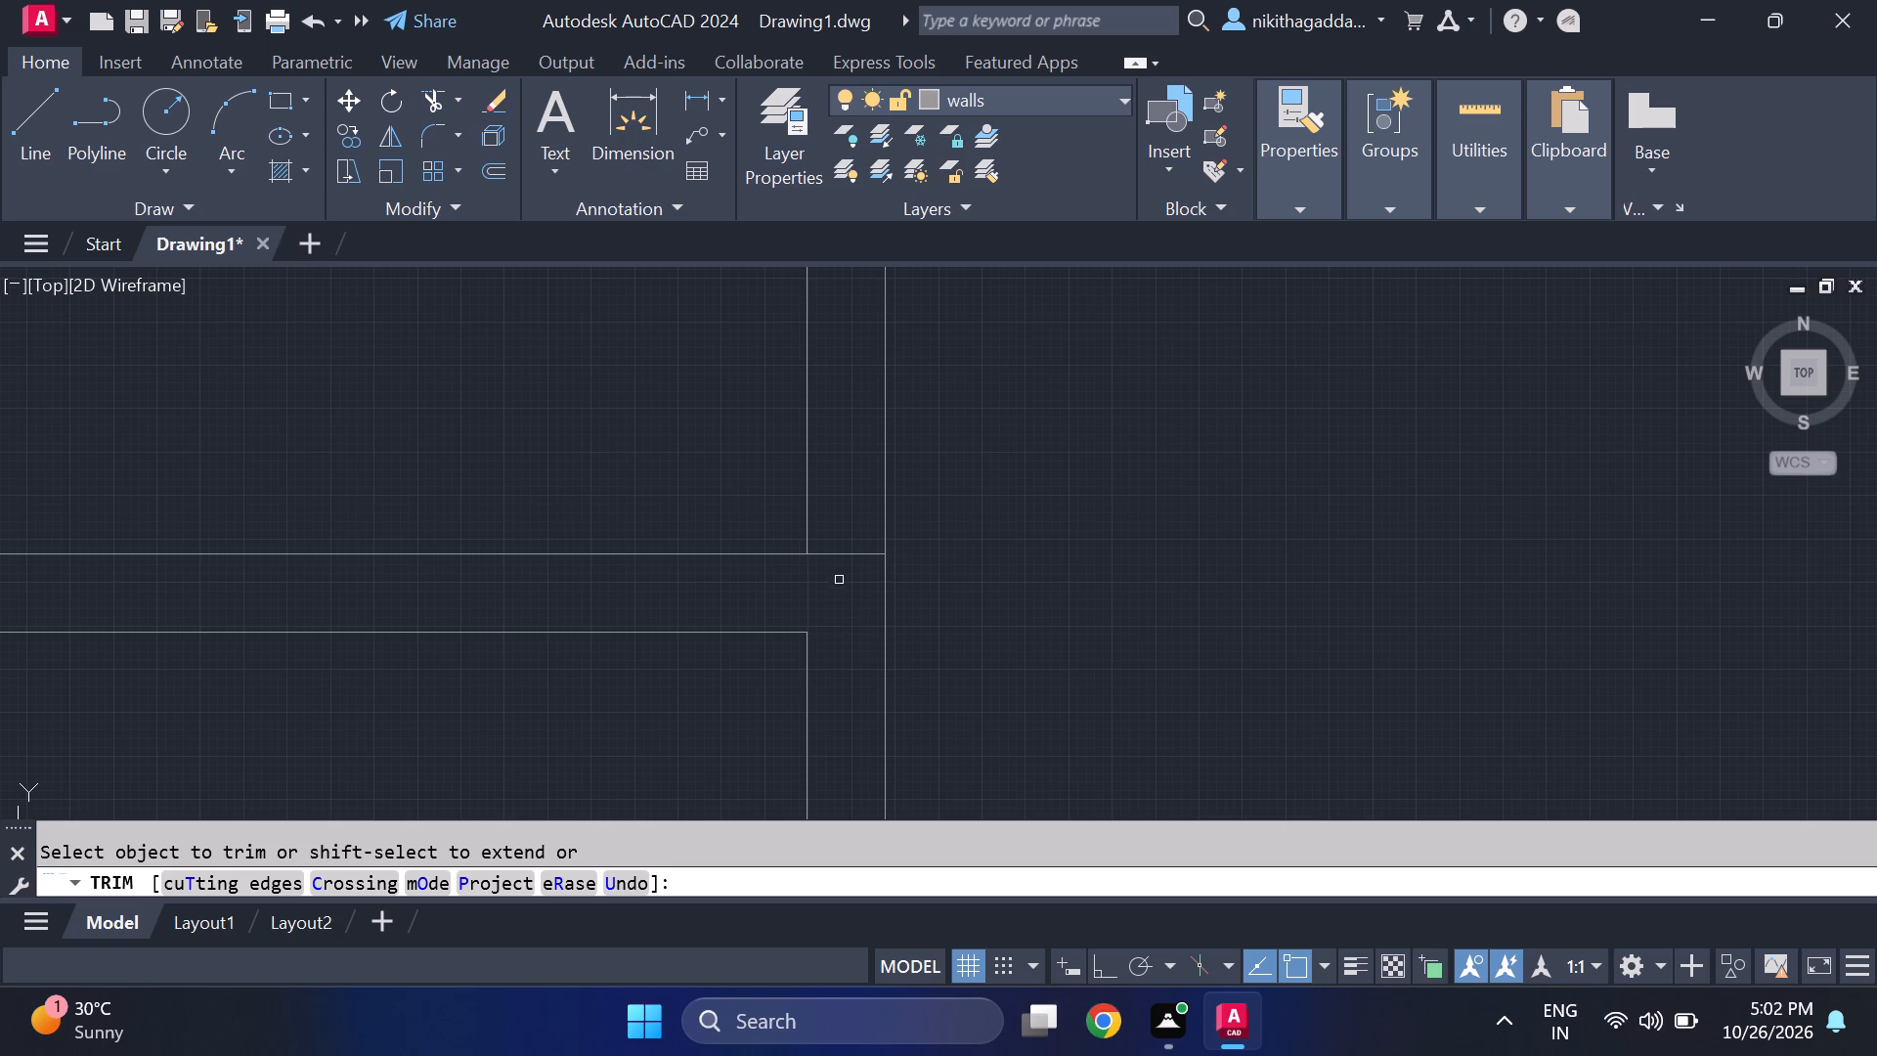
click(846, 550)
click(842, 581)
scroll(842, 579, down, 4)
scroll(961, 625, down, 3)
middle_drag(963, 671, 950, 621)
scroll(951, 627, up, 1)
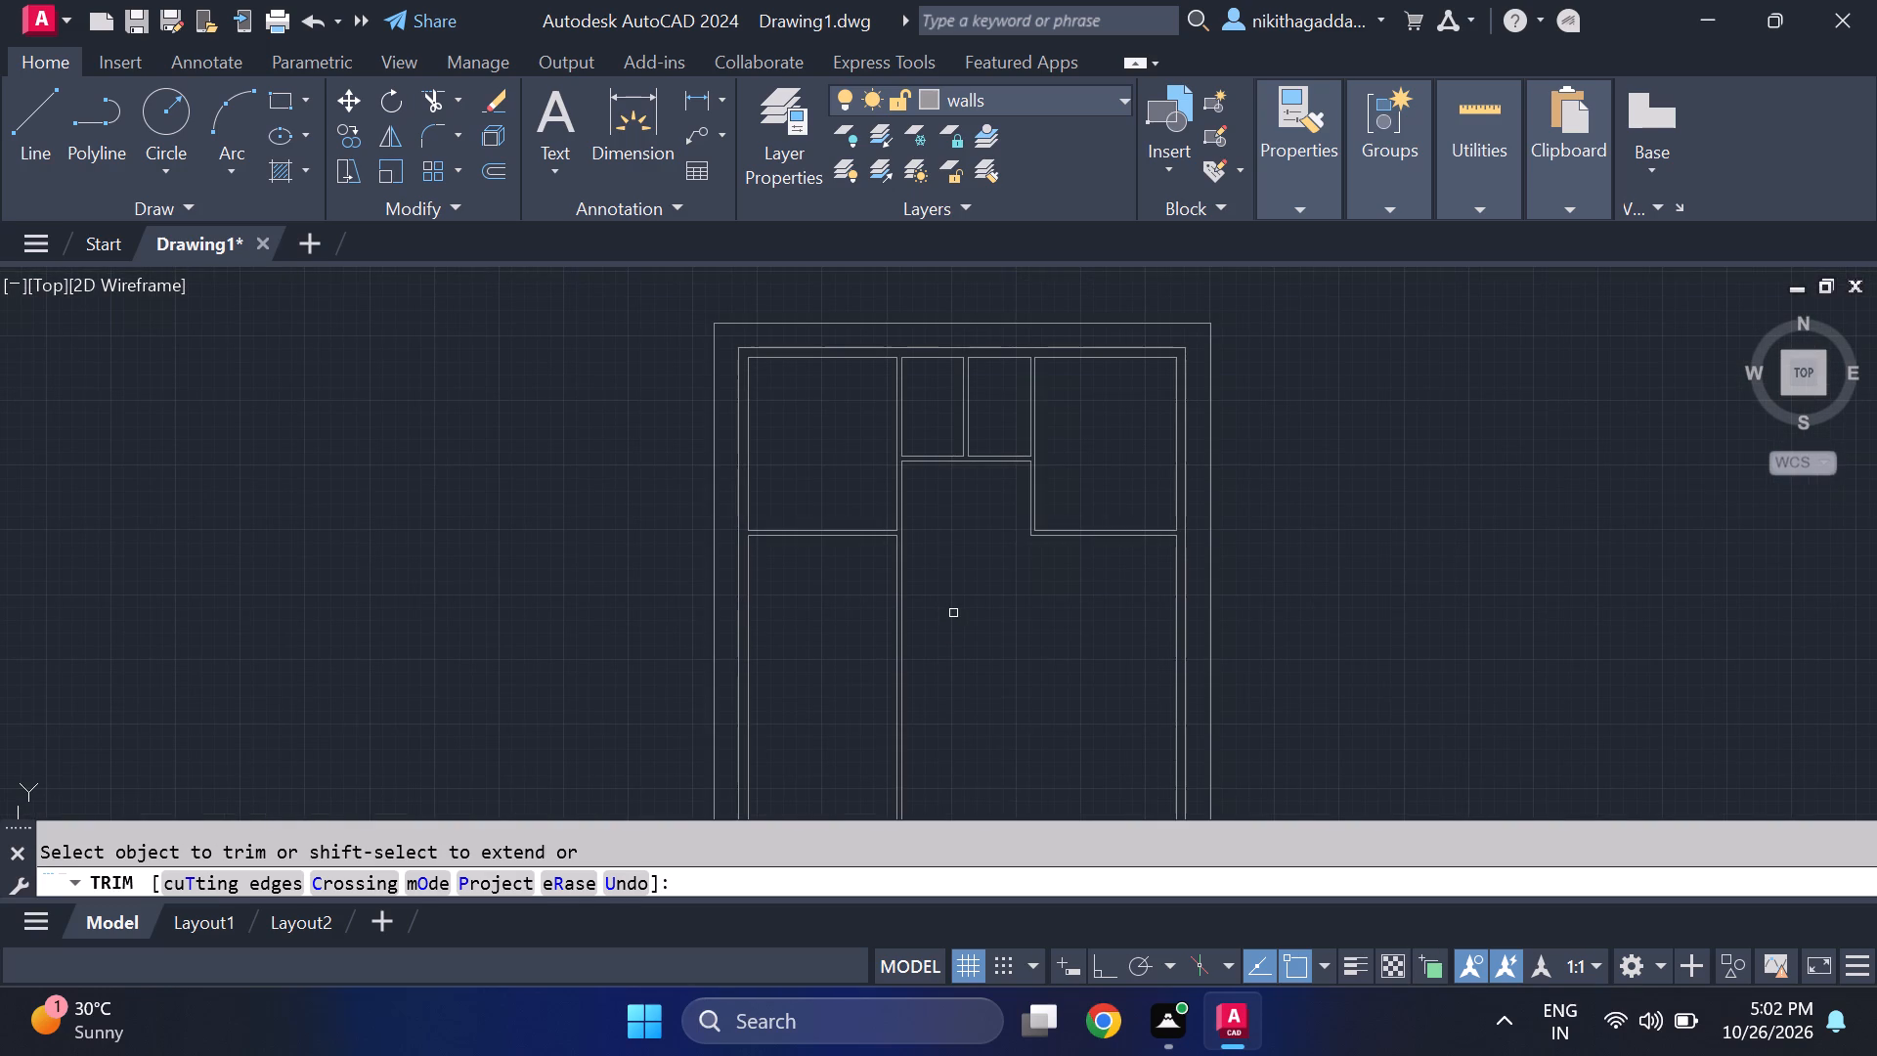
key(Escape)
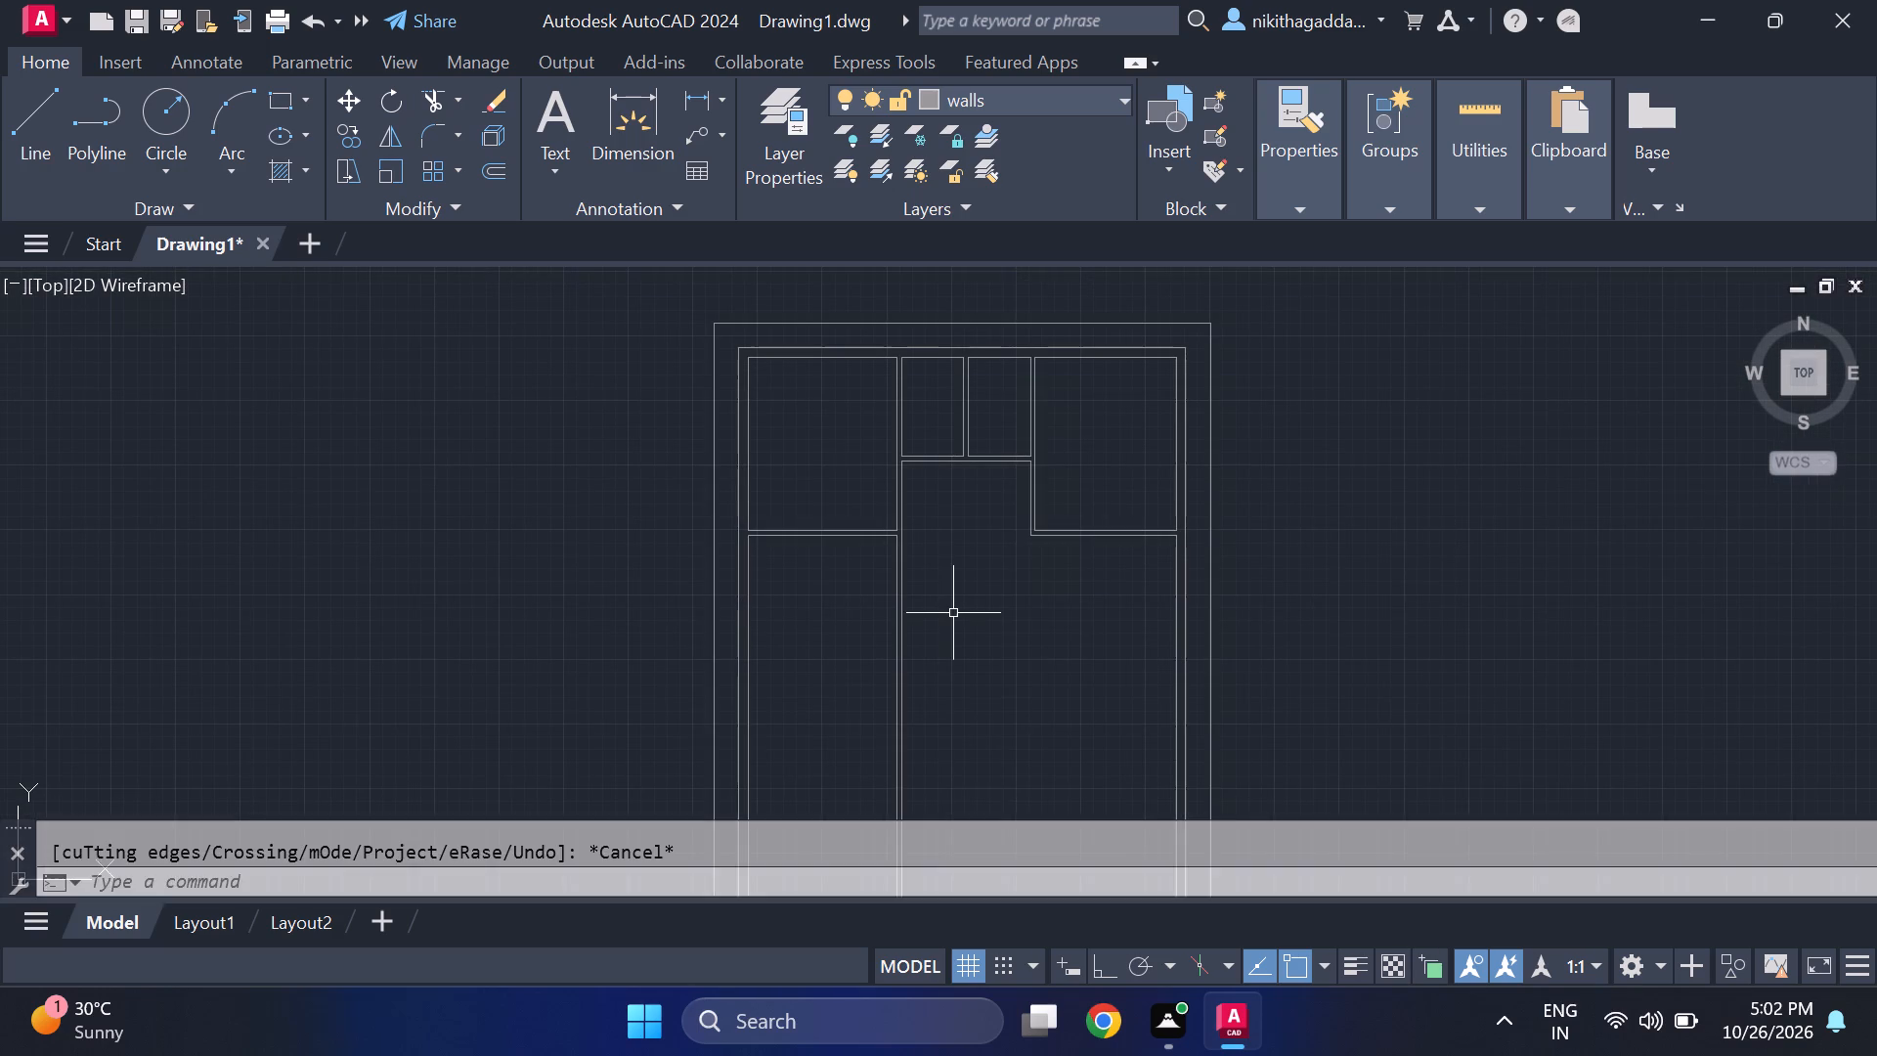
Offset the lower line of the west room's cross partition 14' to the south.
text(of)
key(Return)
text(14')
key(Return)
scroll(856, 545, up, 1)
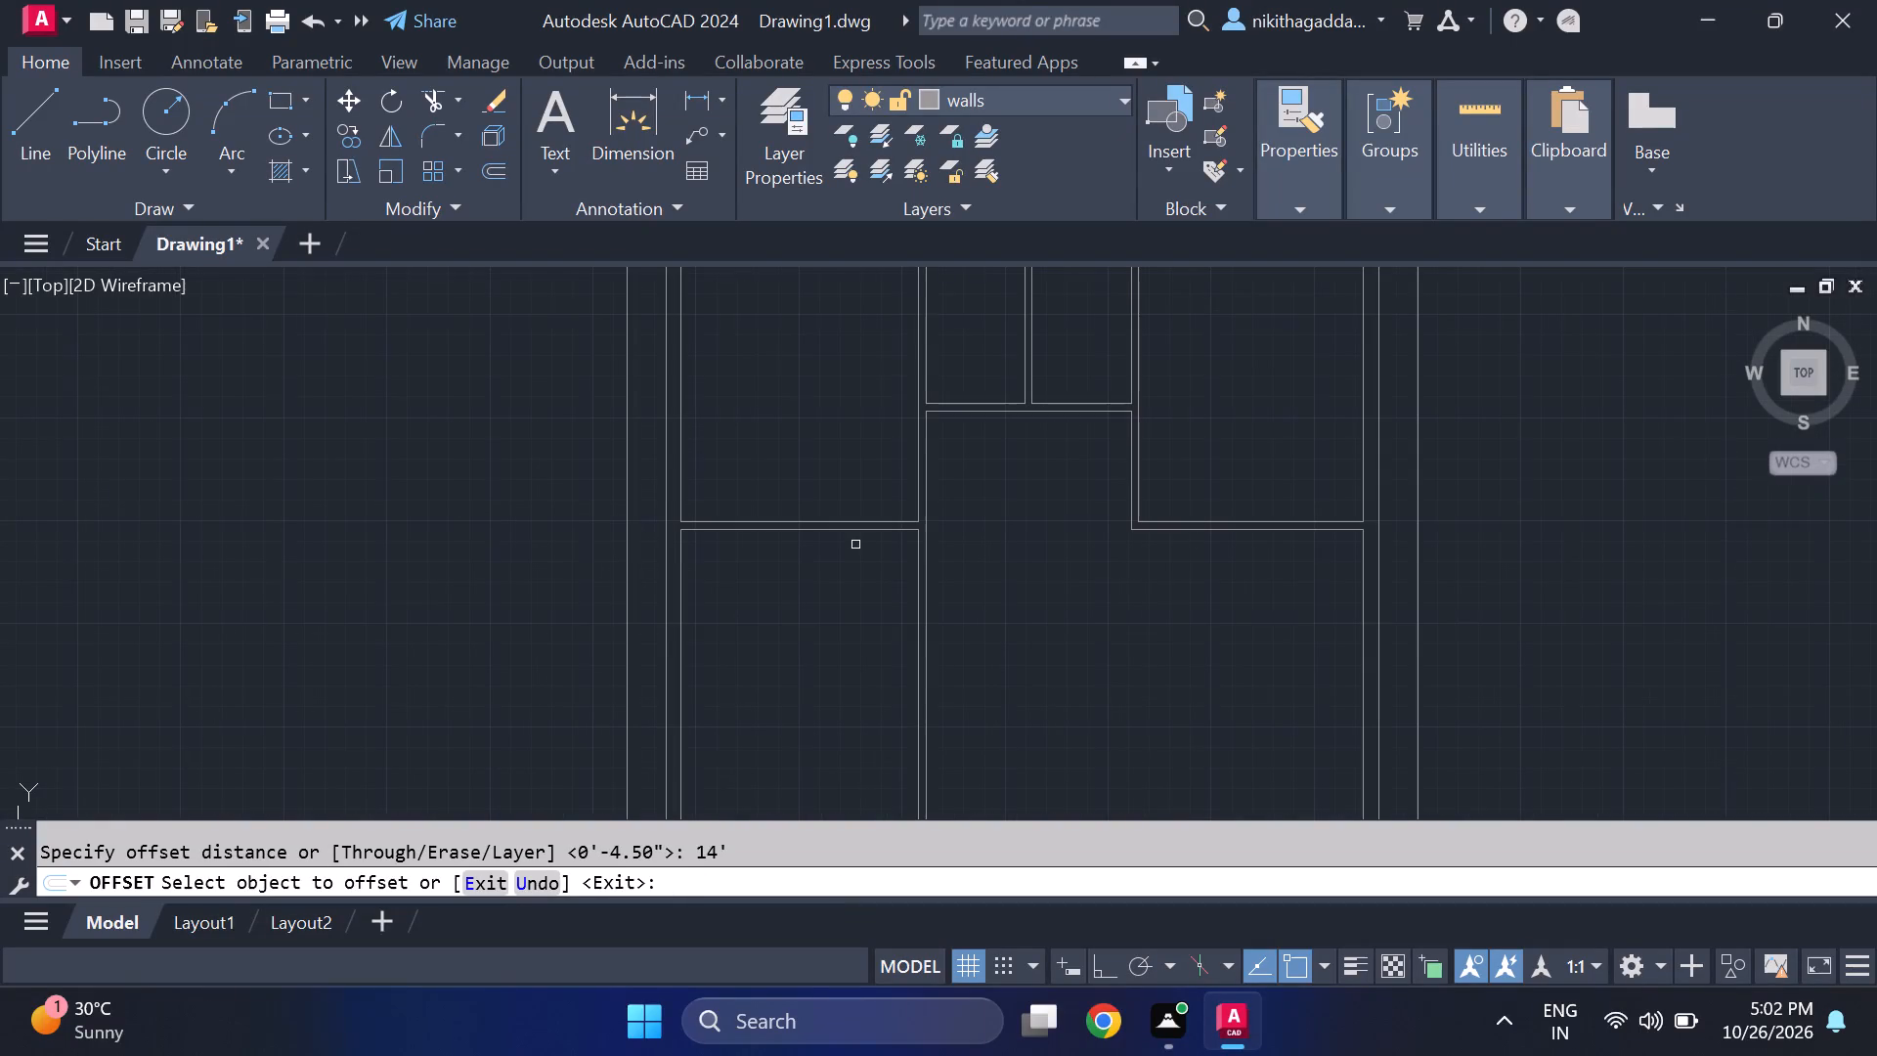
click(850, 533)
click(740, 727)
scroll(758, 713, down, 2)
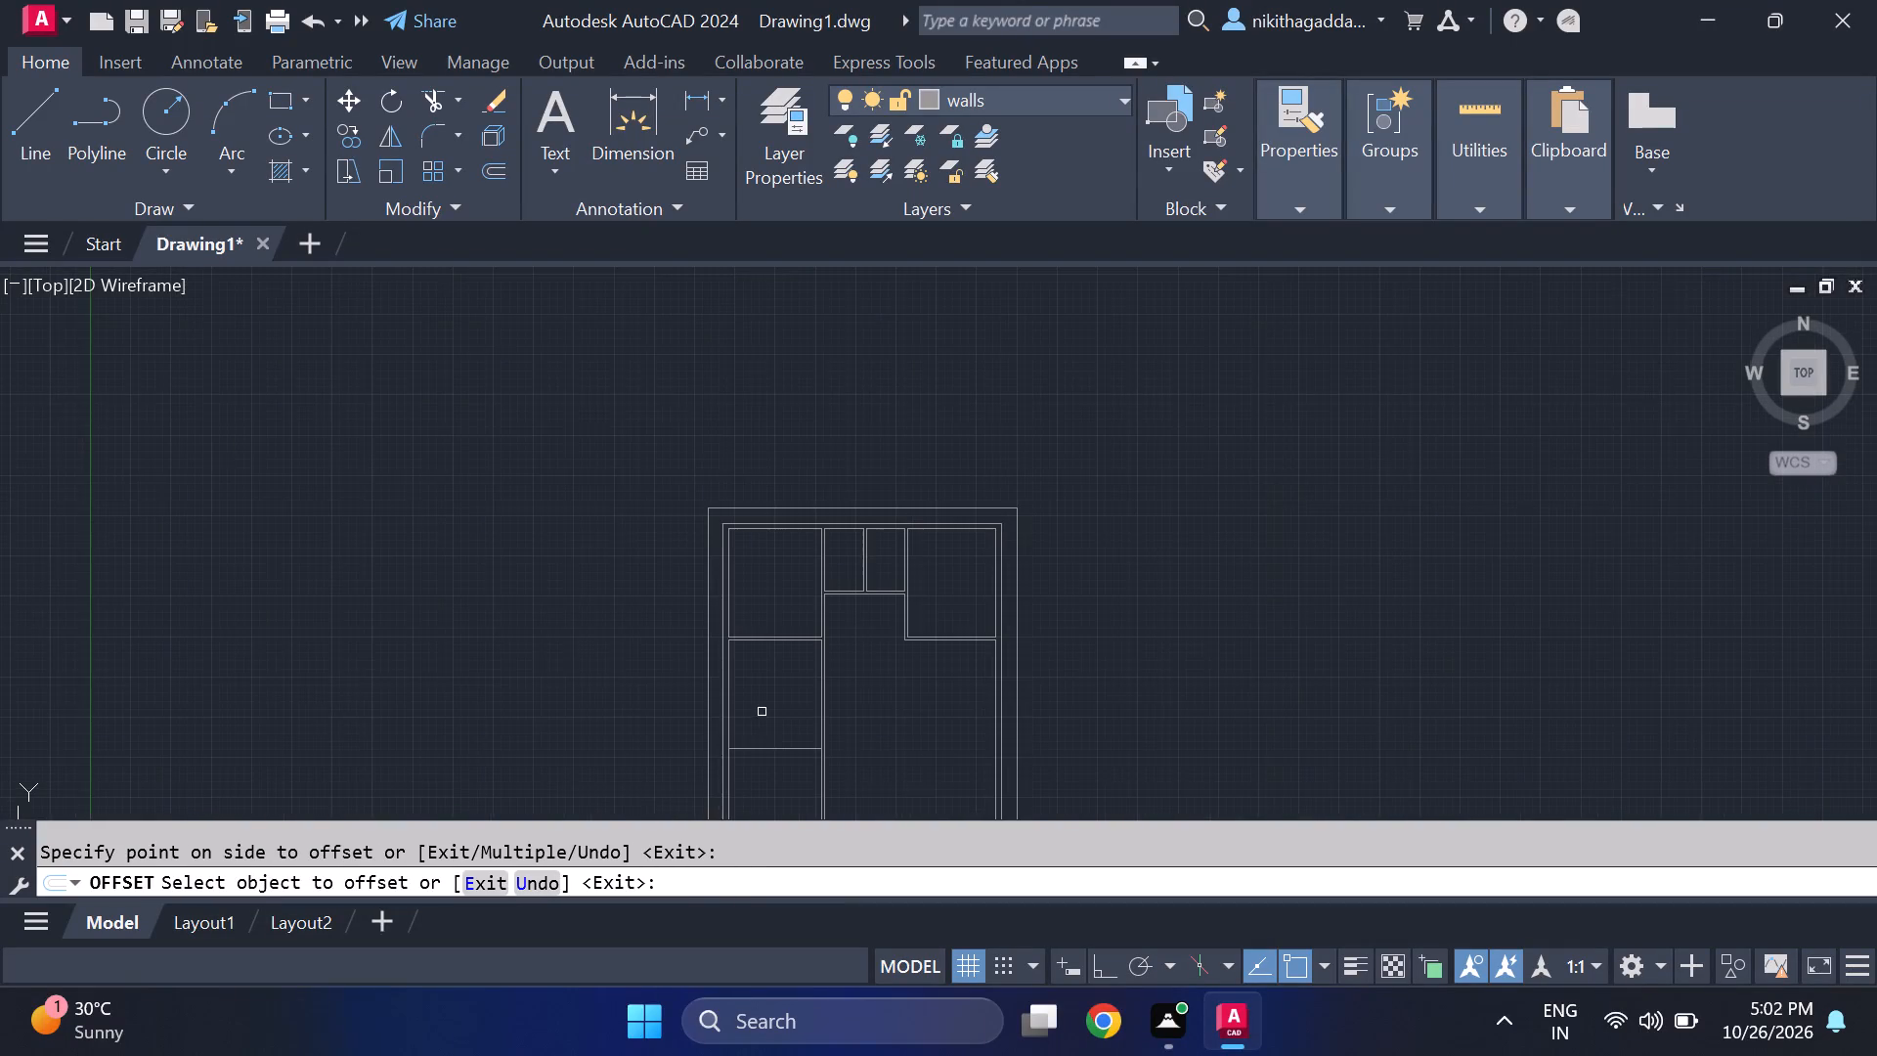
middle_drag(764, 742, 742, 676)
scroll(747, 666, up, 1)
key(Escape)
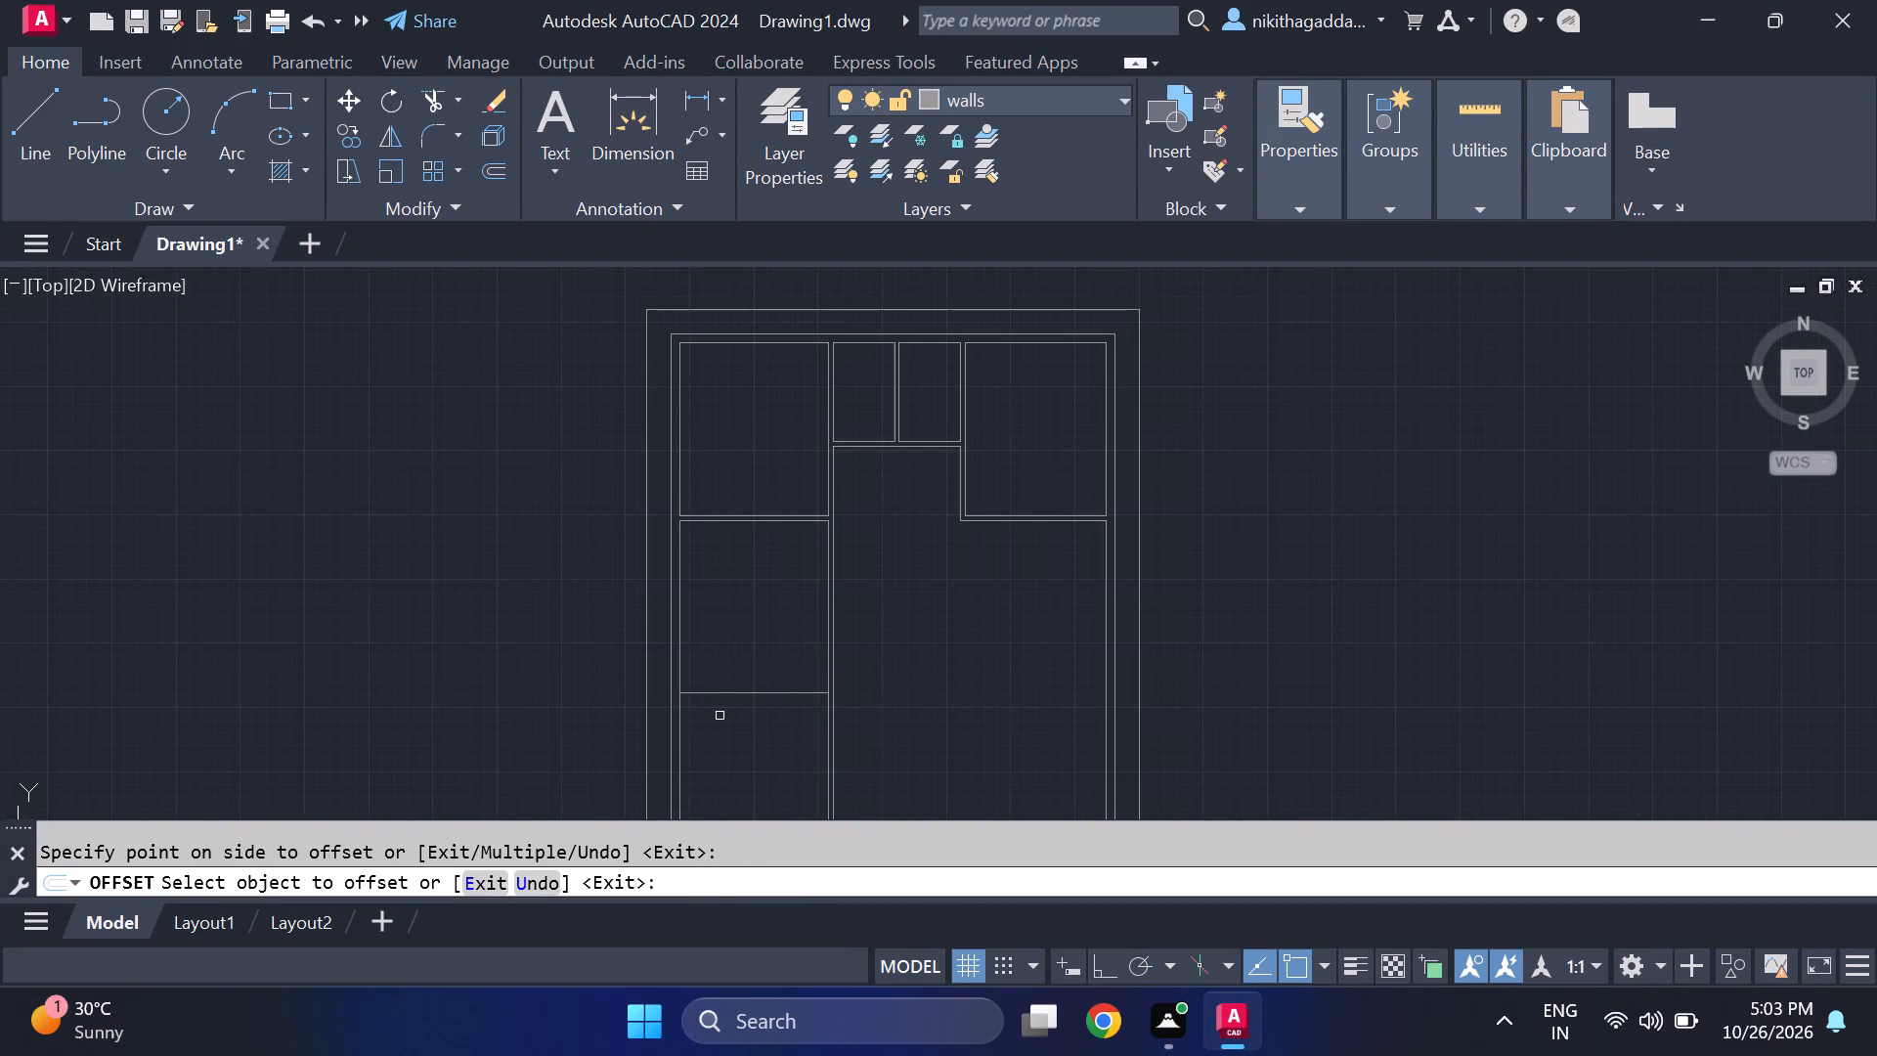
Offset the new cross line in the west rooms 4.5" to the south to give the partition its thickness.
text(of)
key(Return)
key(4)
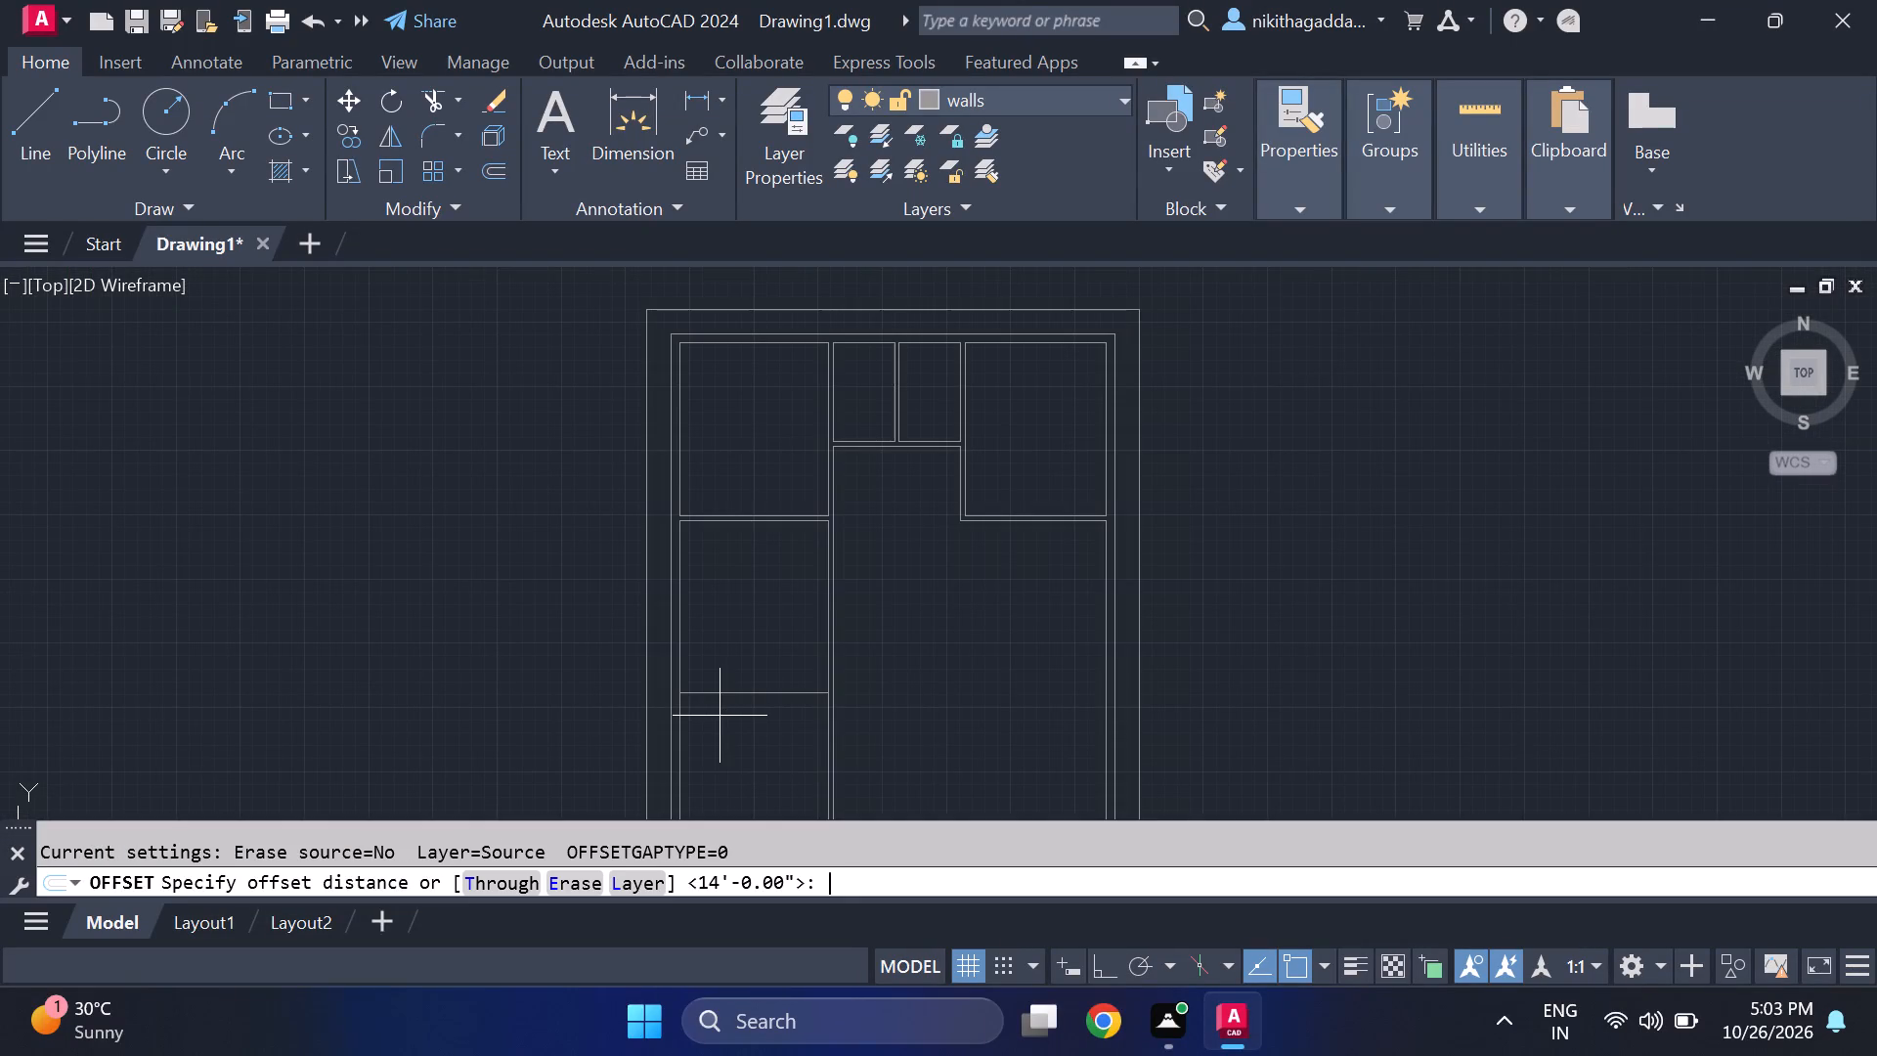
text(.5)
key(shift+quotedbl)
scroll(720, 716, up, 1)
key(Return)
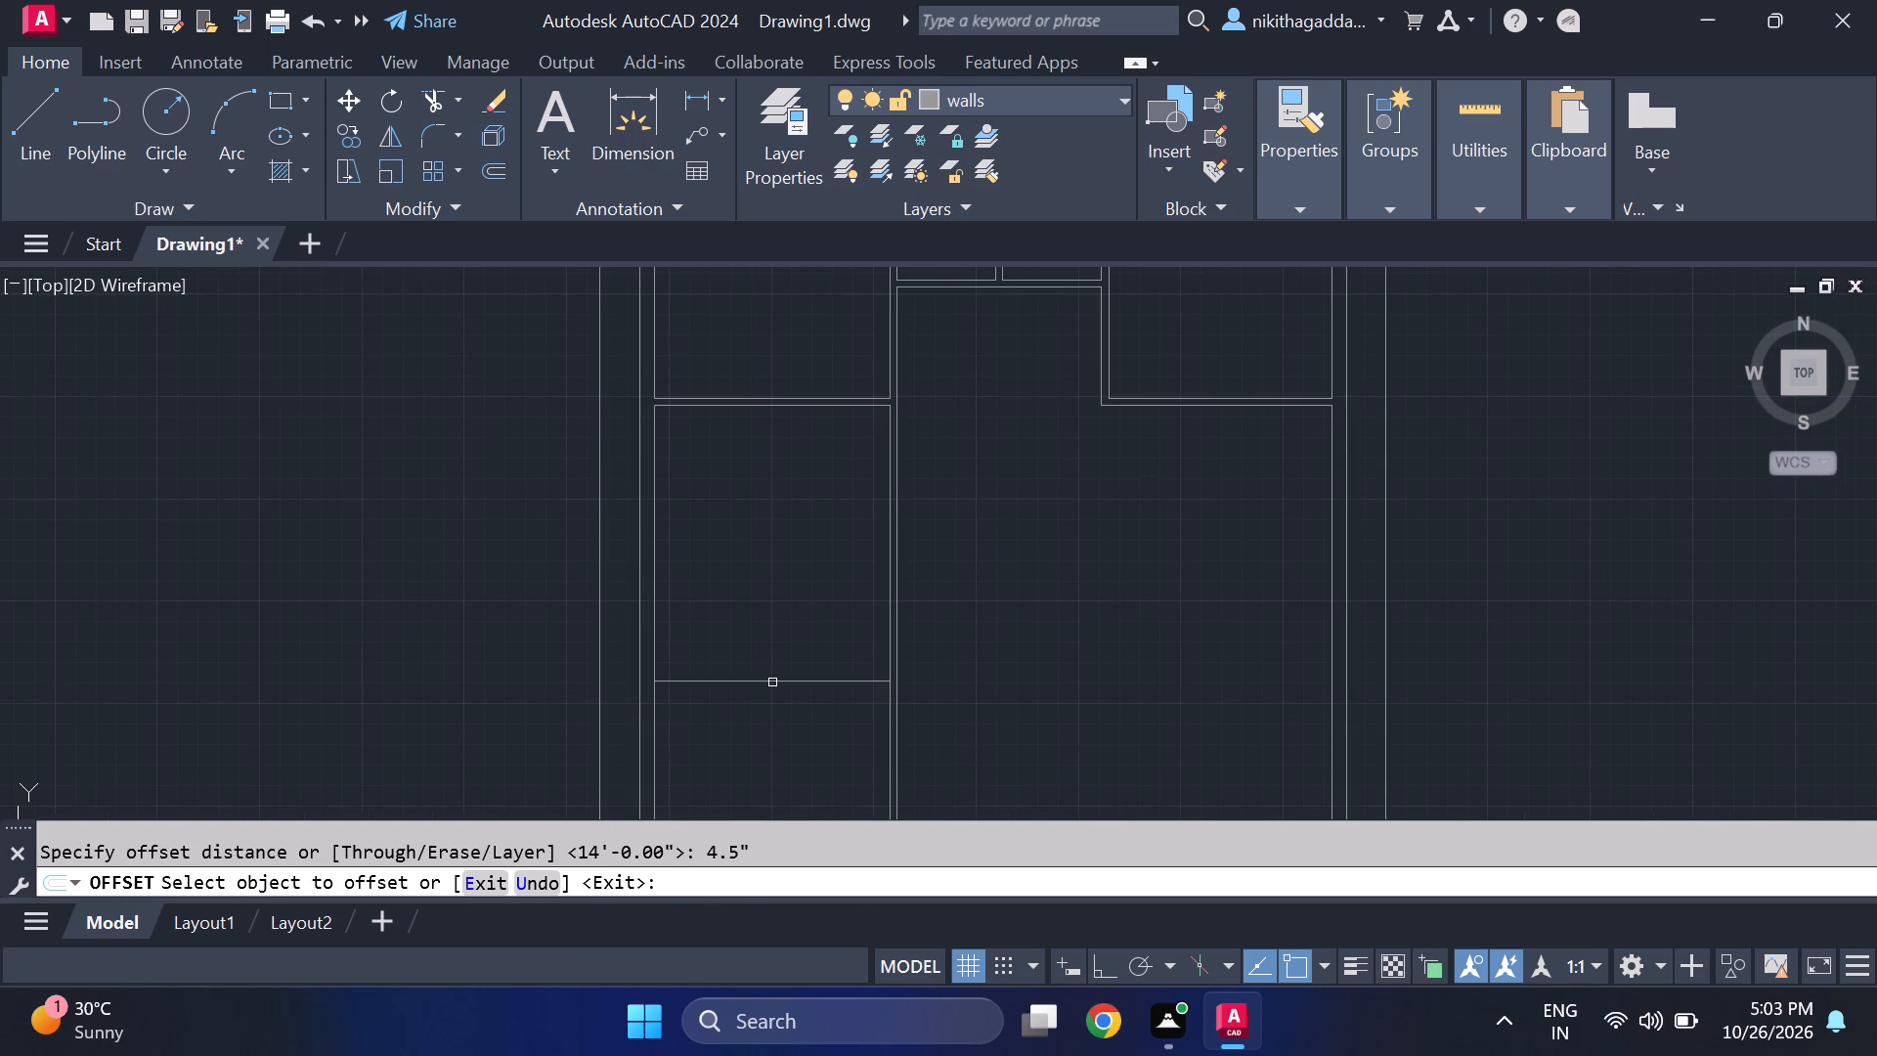
click(772, 682)
click(772, 729)
key(Escape)
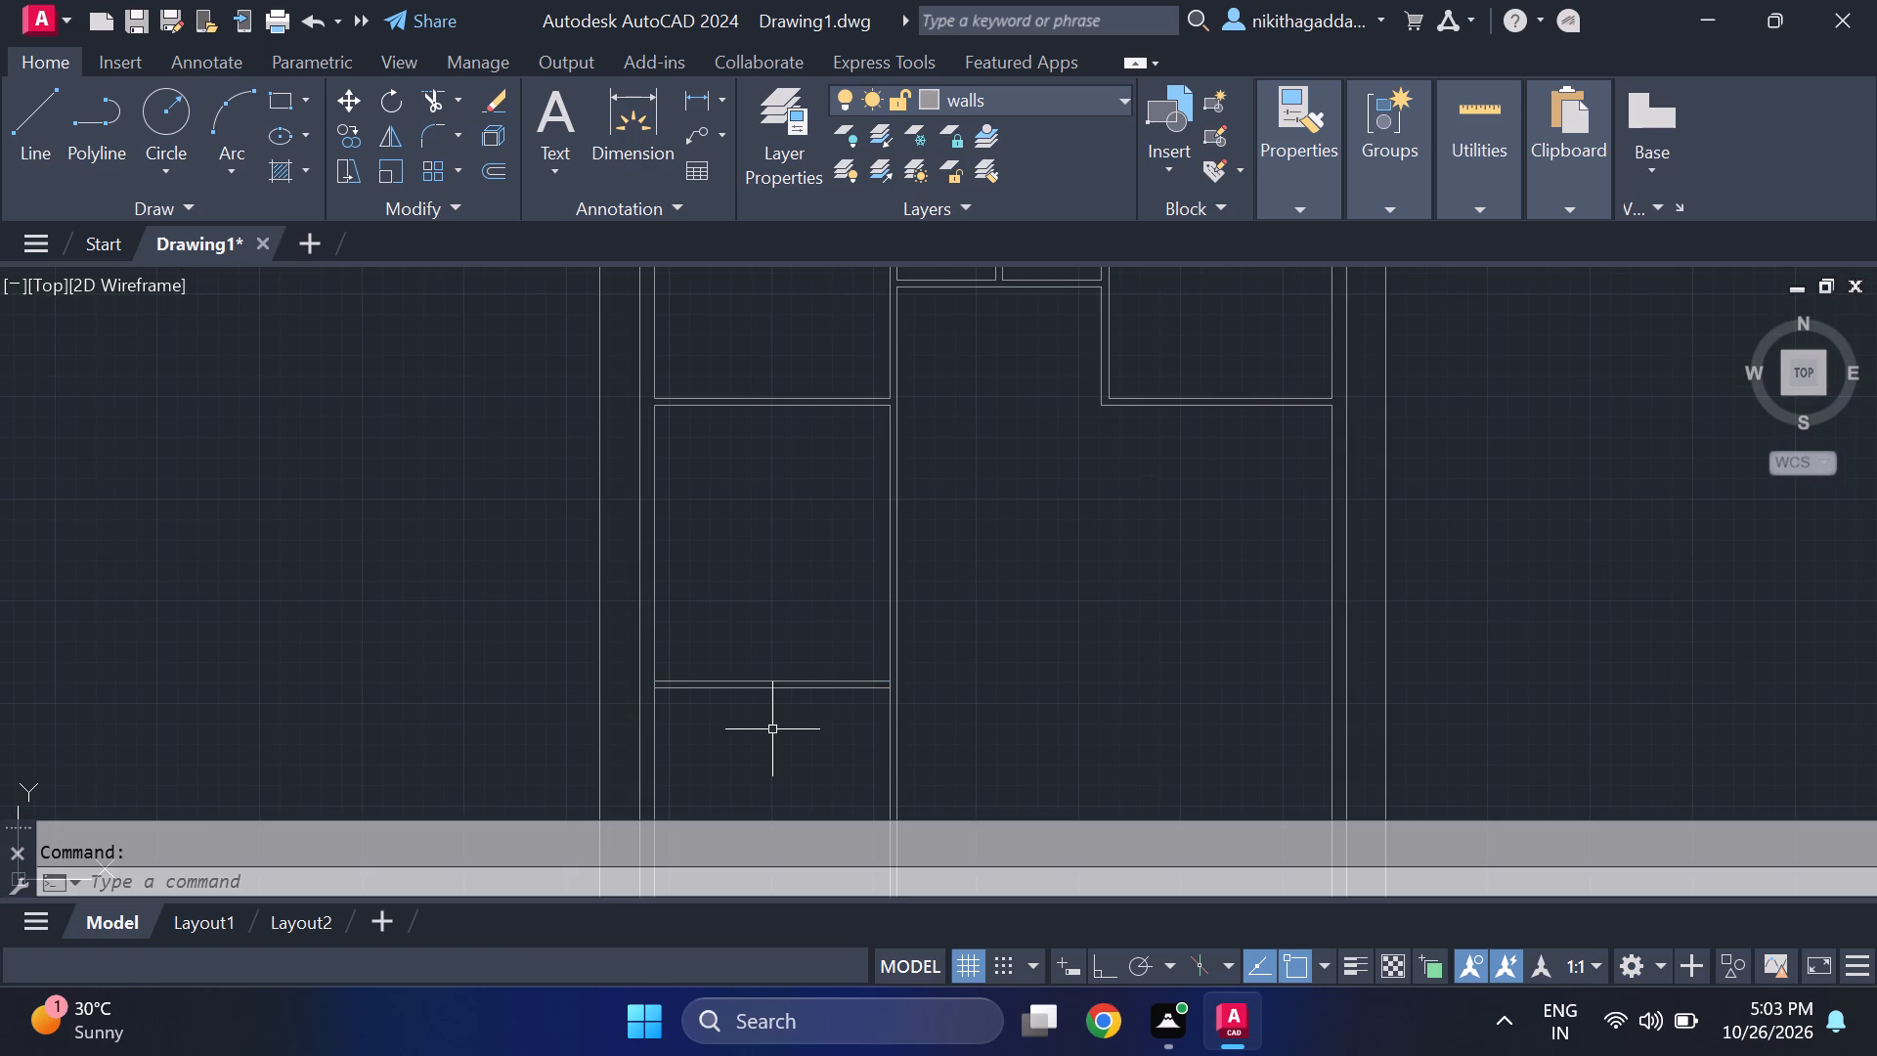
Offset the lower line of the east room's cross partition 12' to the south.
middle_drag(1076, 664, 829, 670)
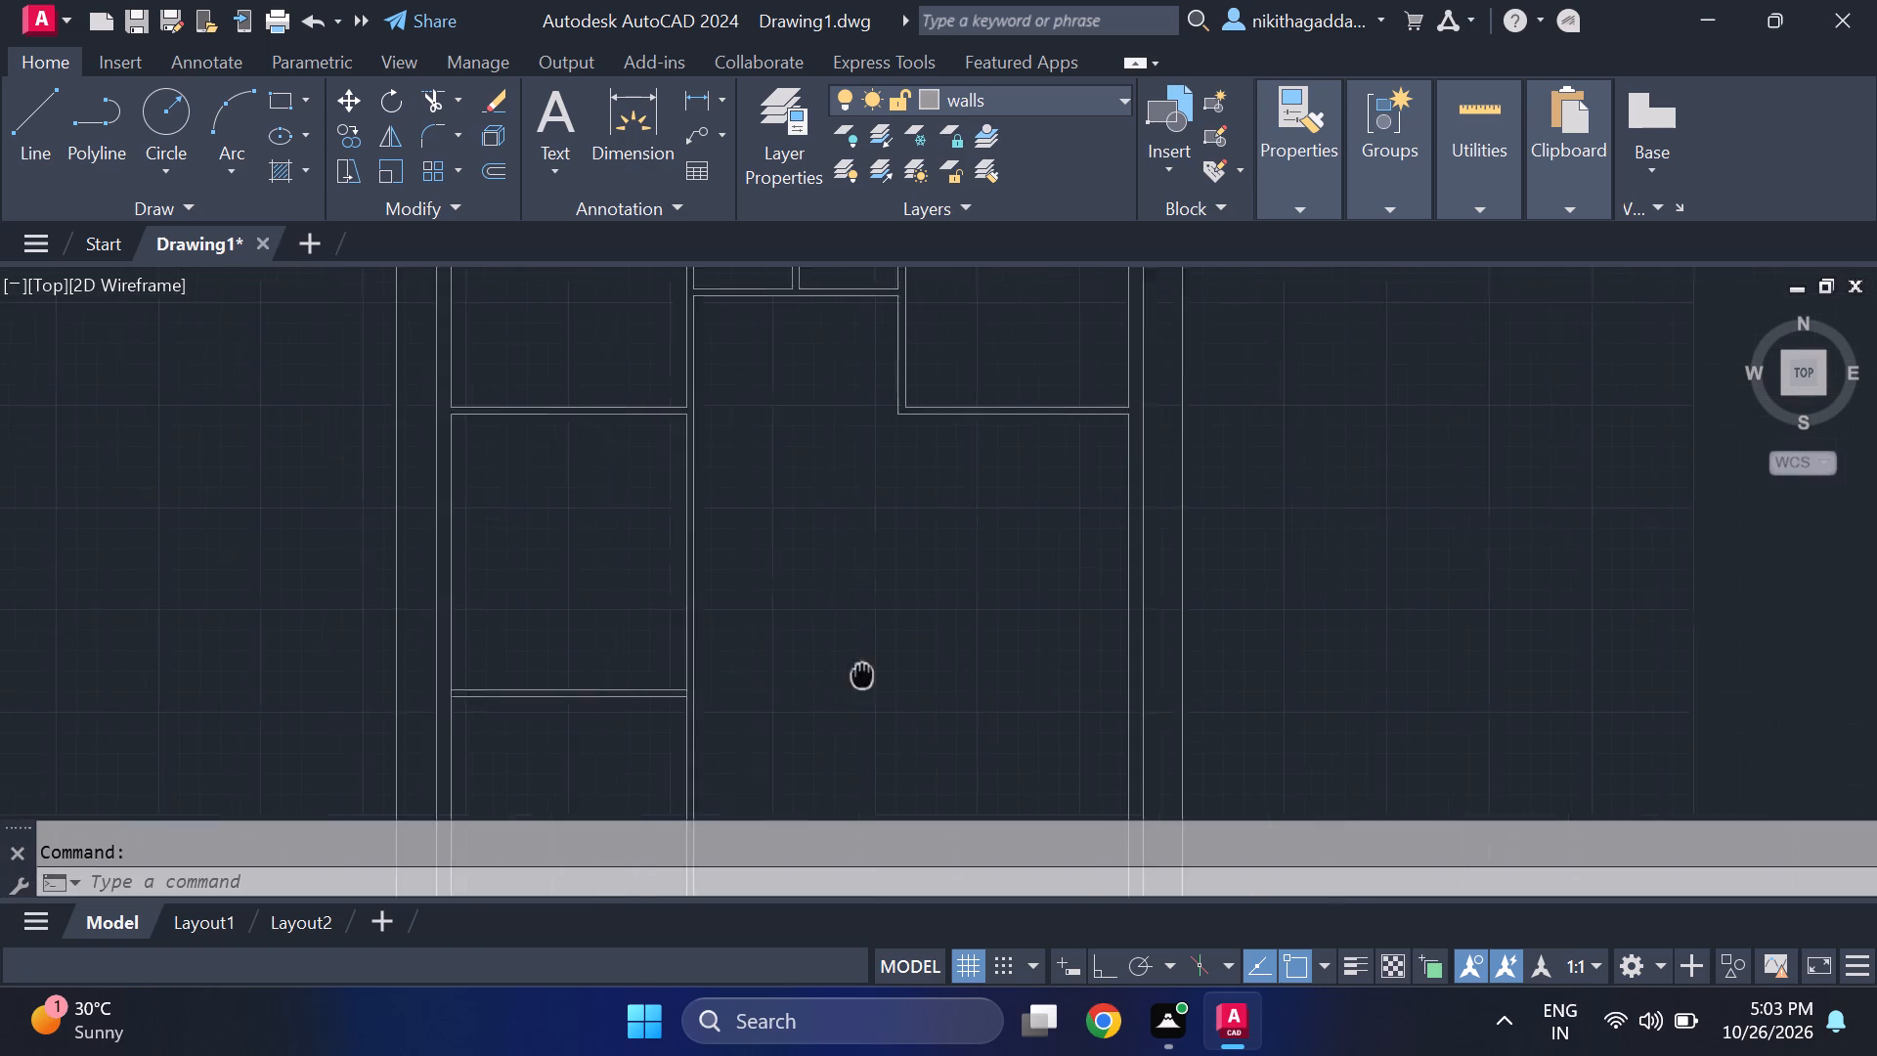
middle_drag(829, 670, 815, 667)
middle_drag(802, 662, 796, 632)
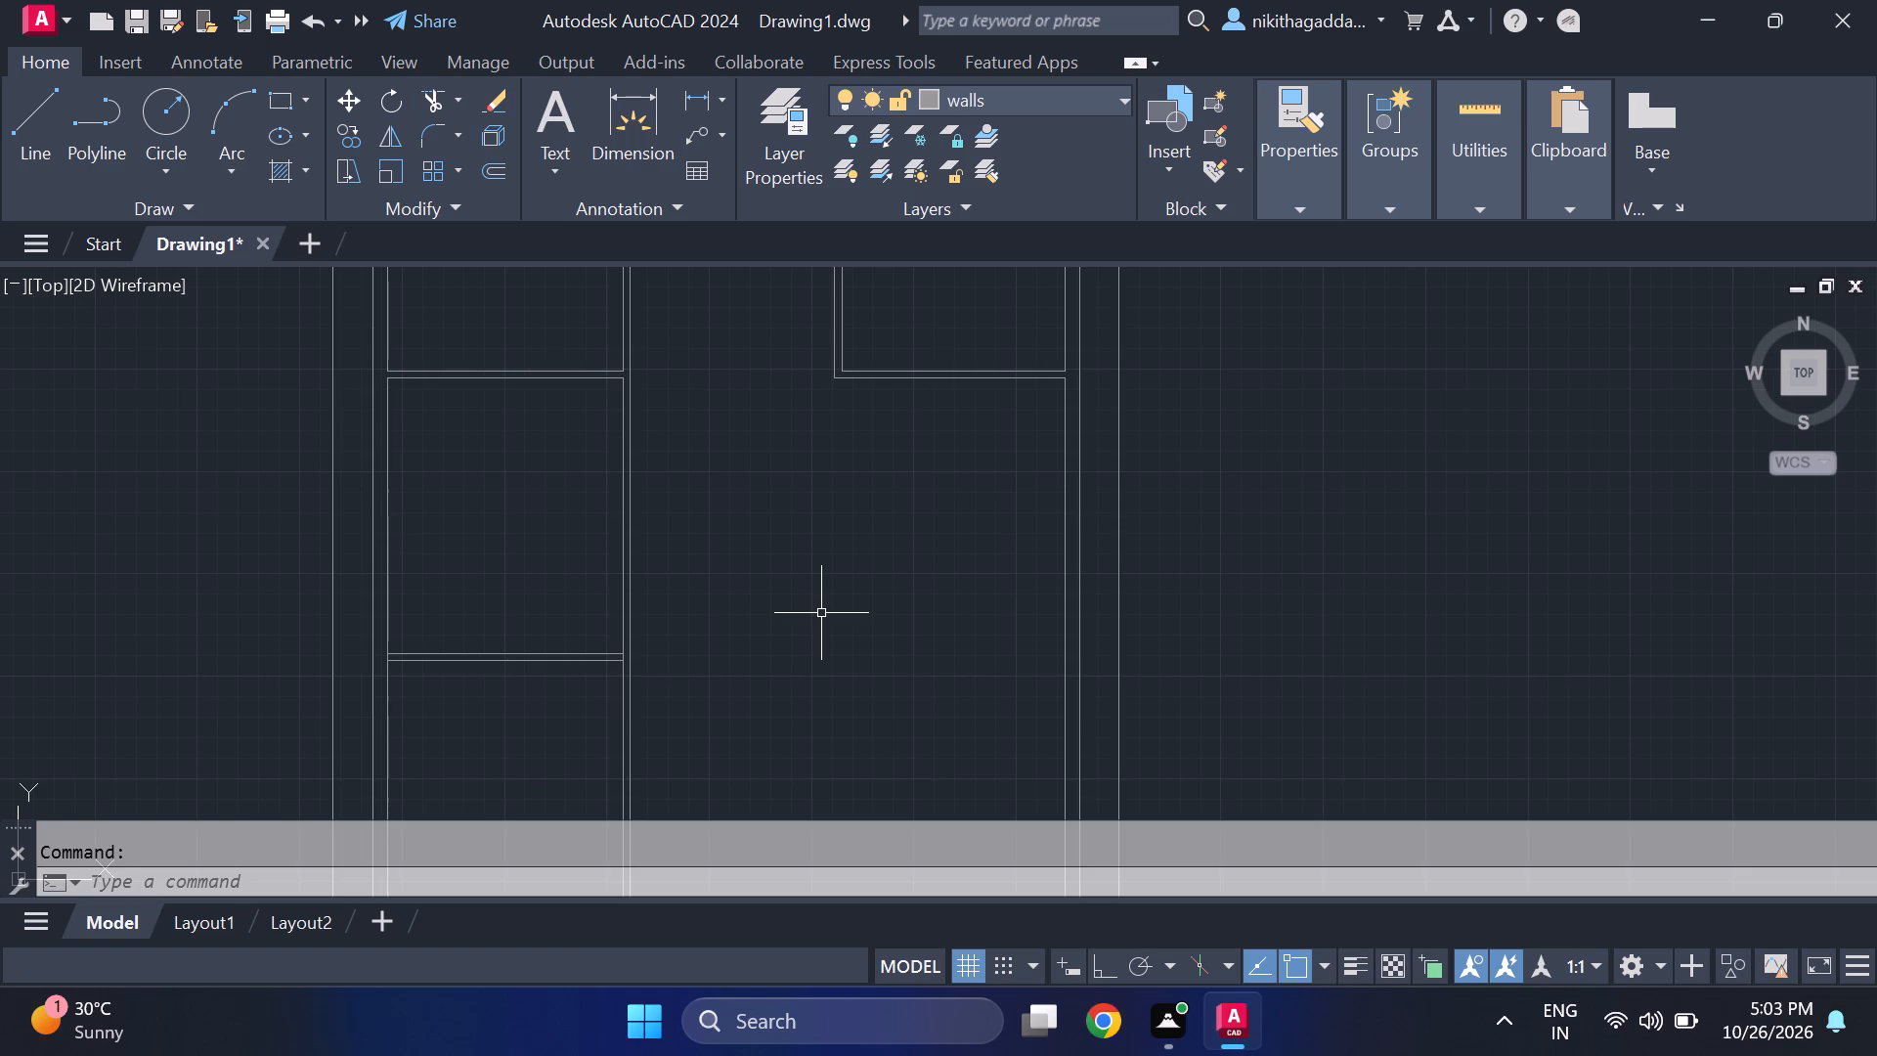
middle_drag(821, 613, 827, 635)
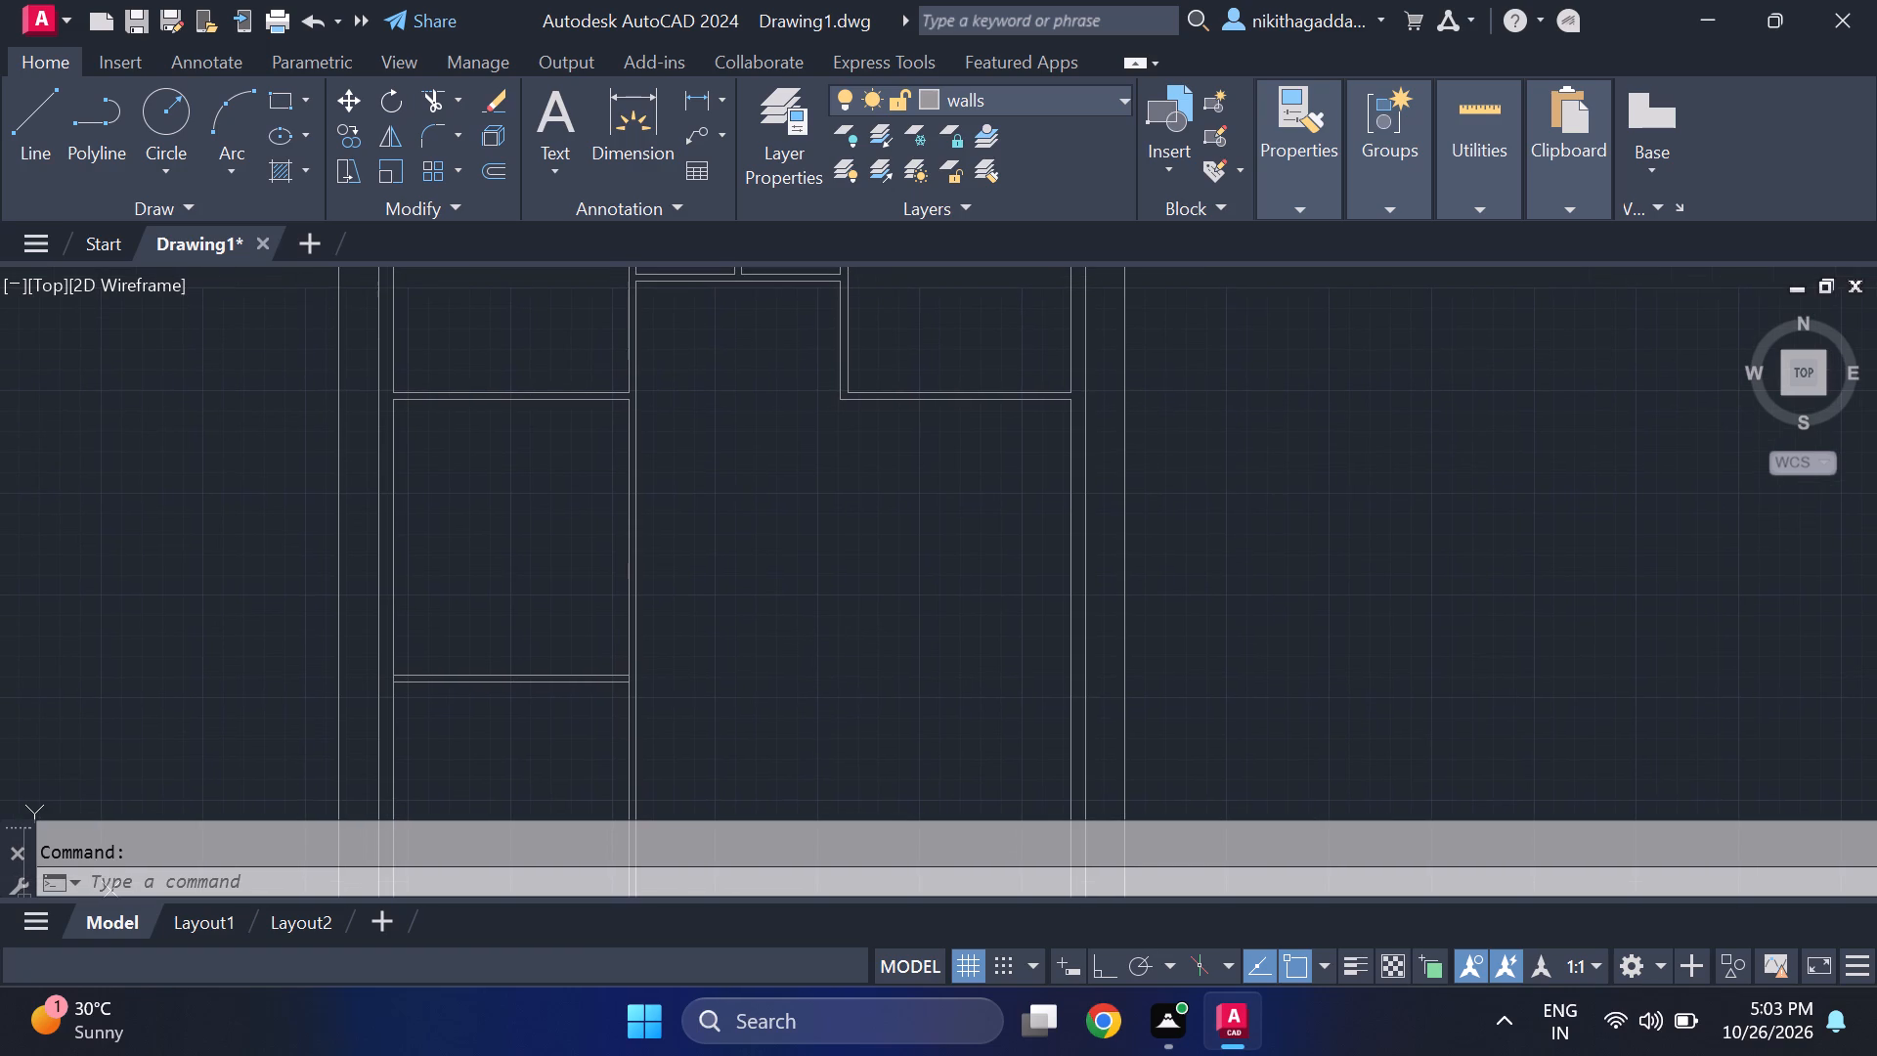
text(of)
key(Return)
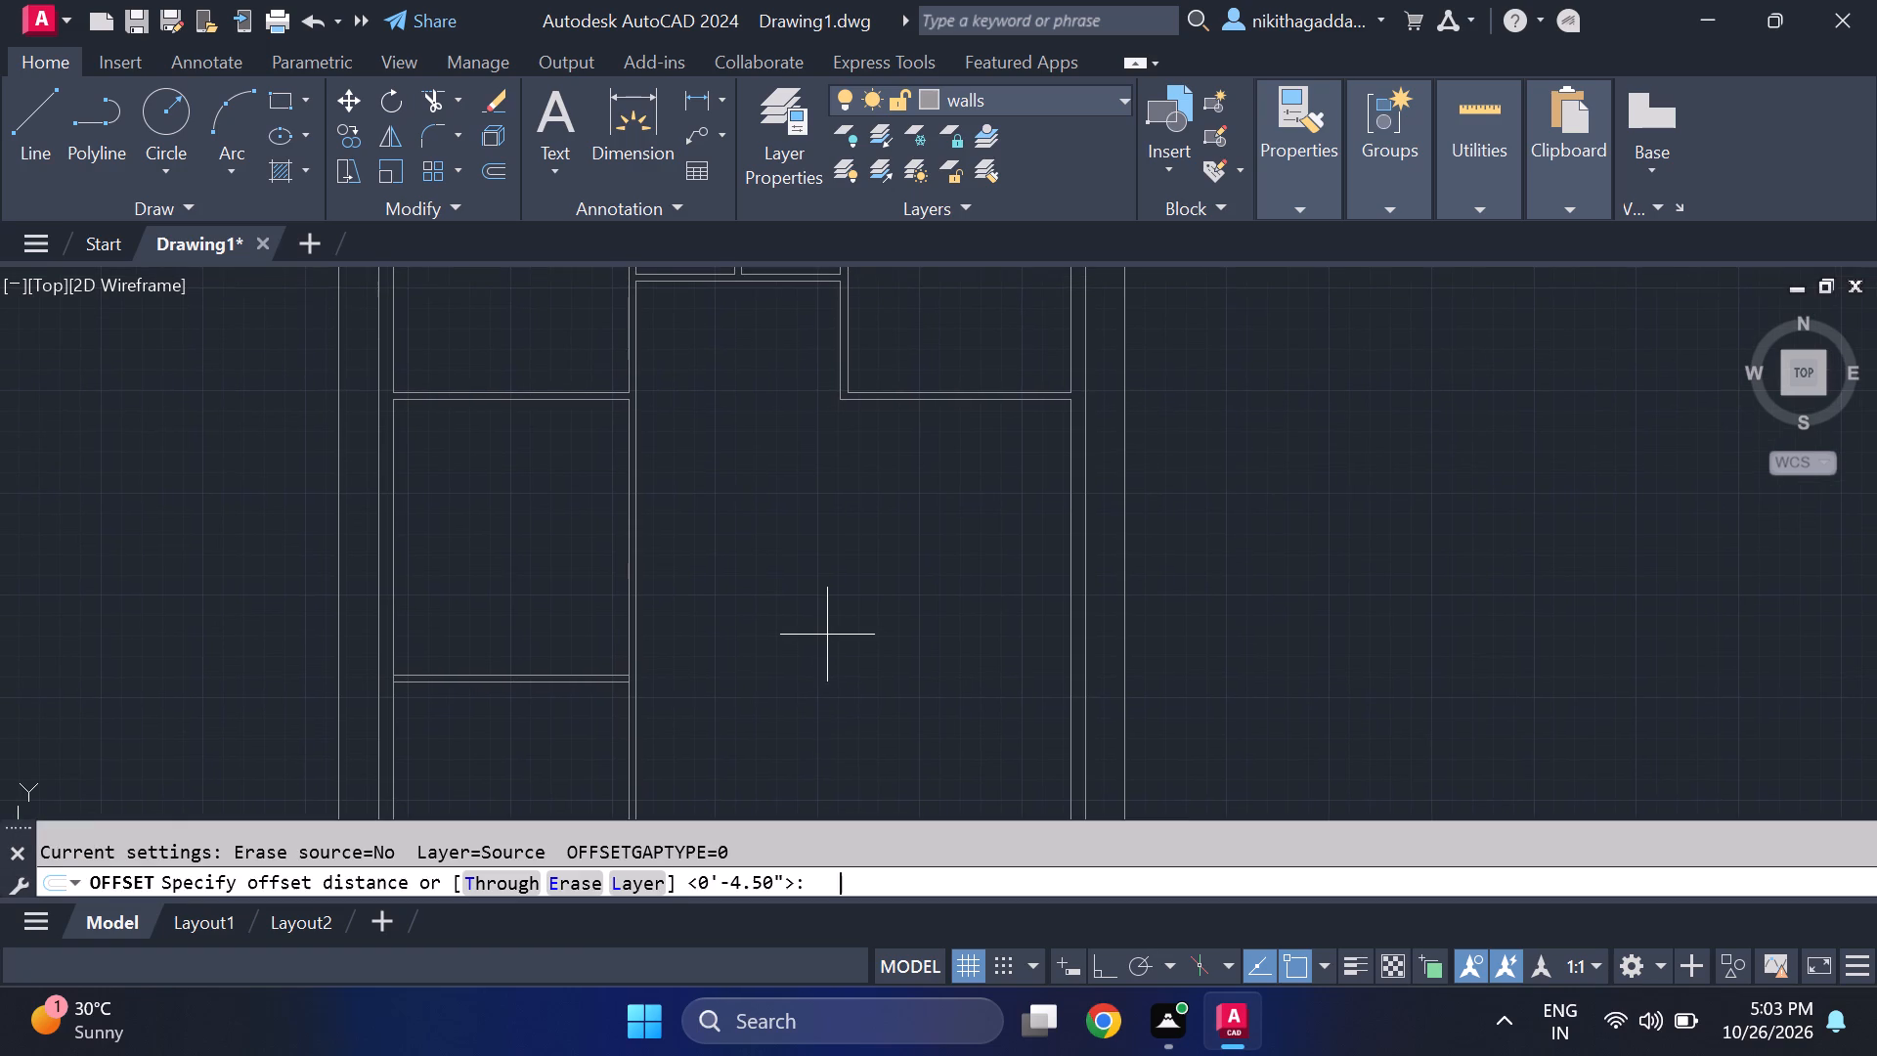
text(12)
key(apostrophe)
key(Return)
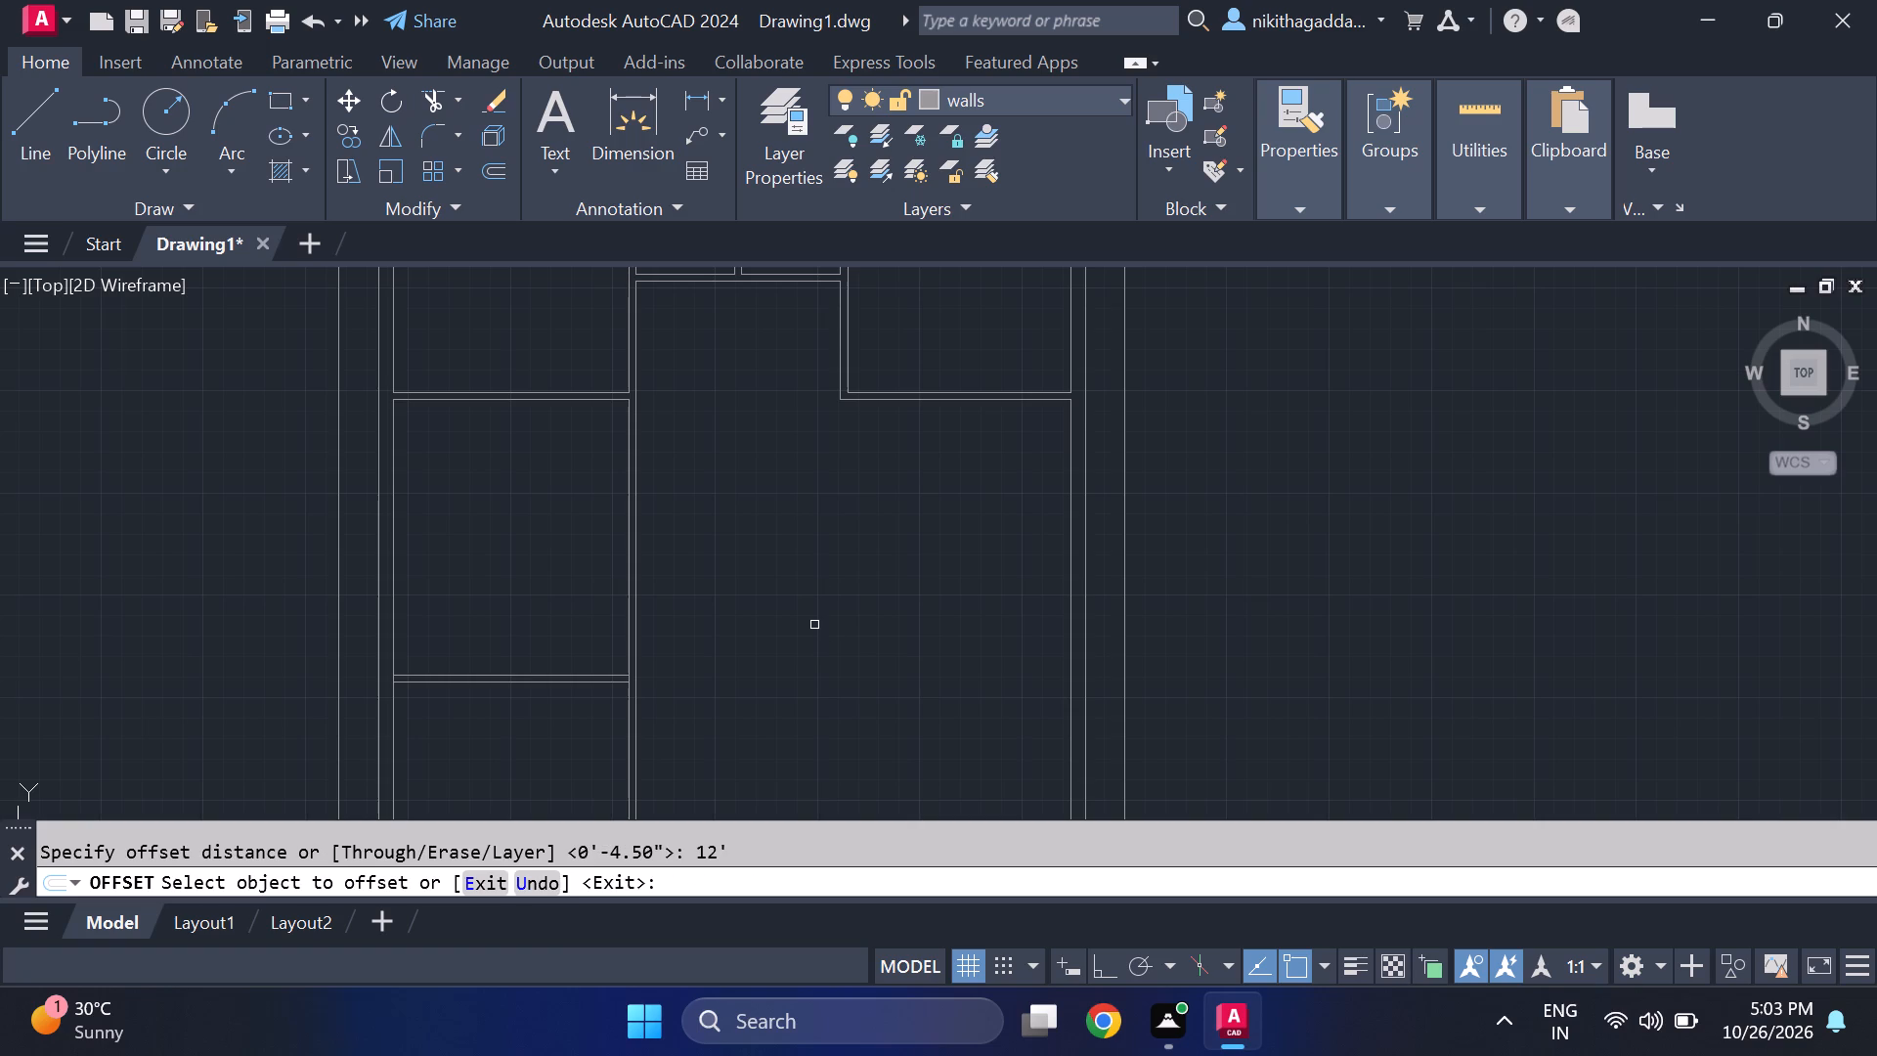
click(970, 403)
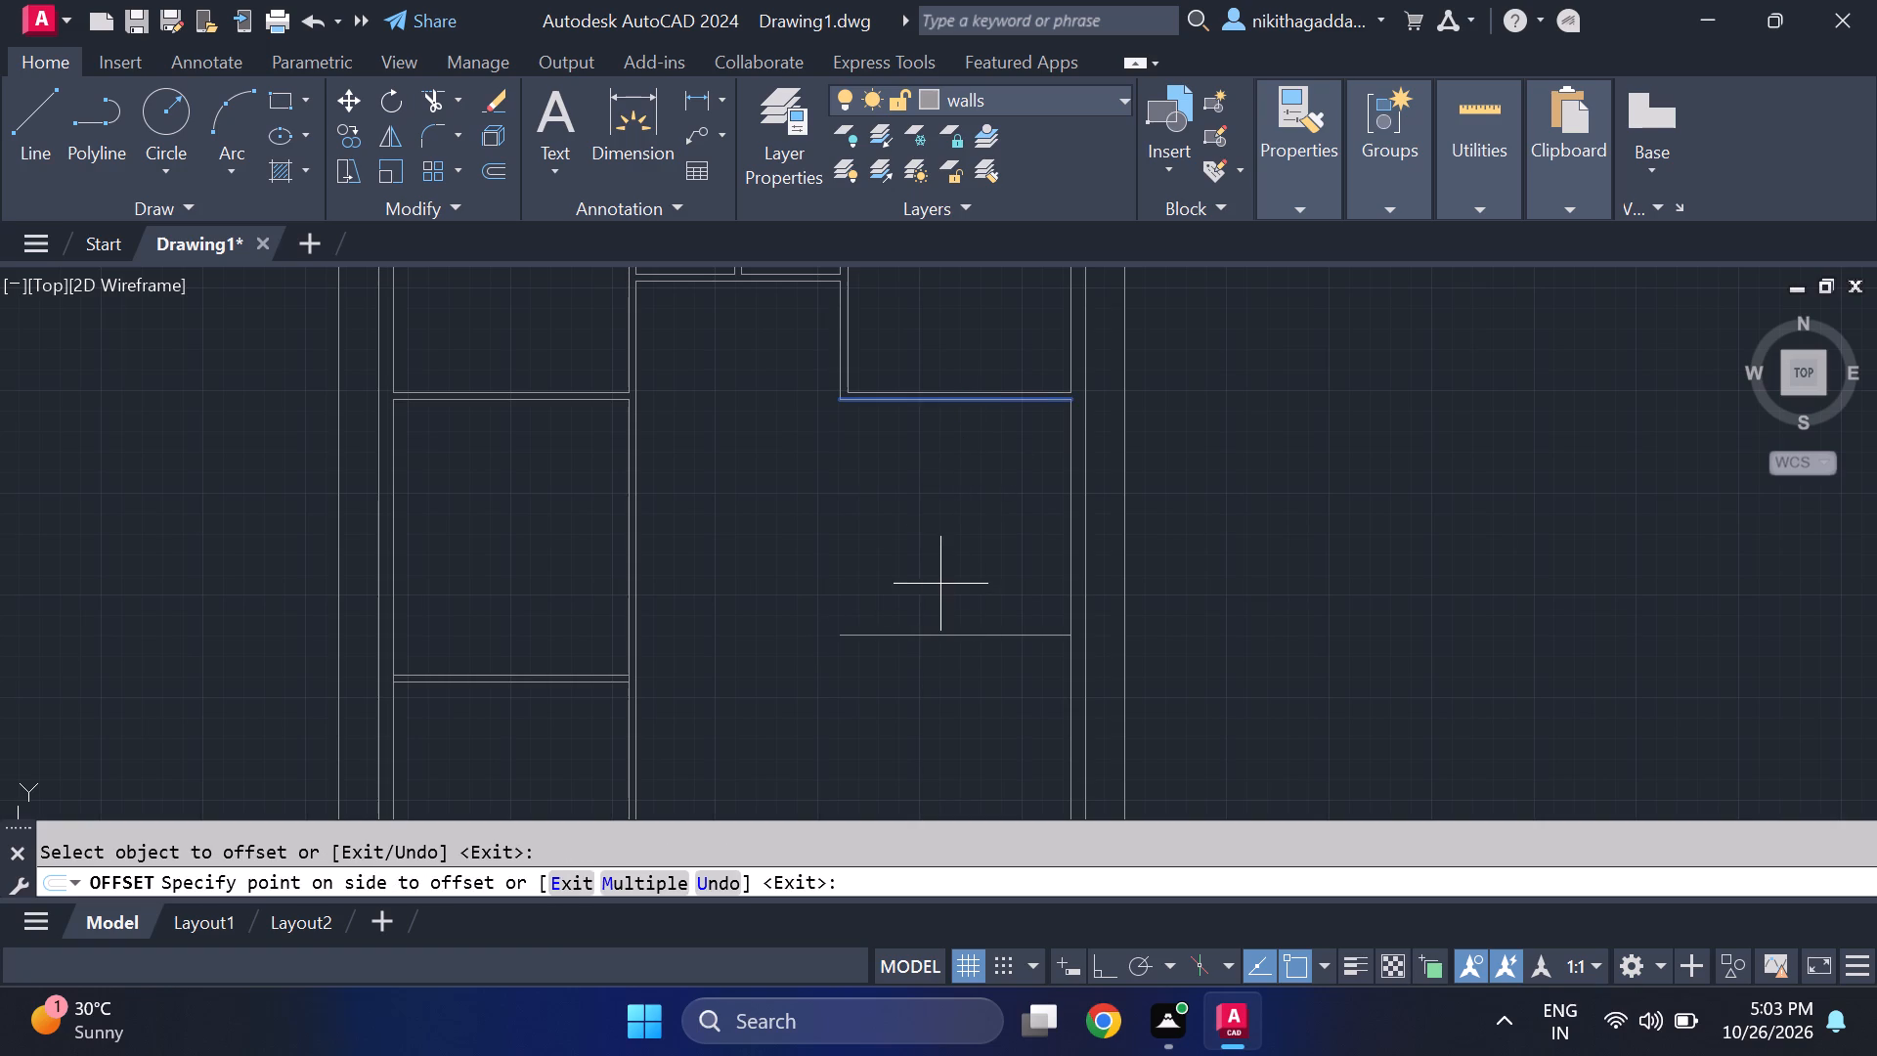
click(940, 584)
key(Escape)
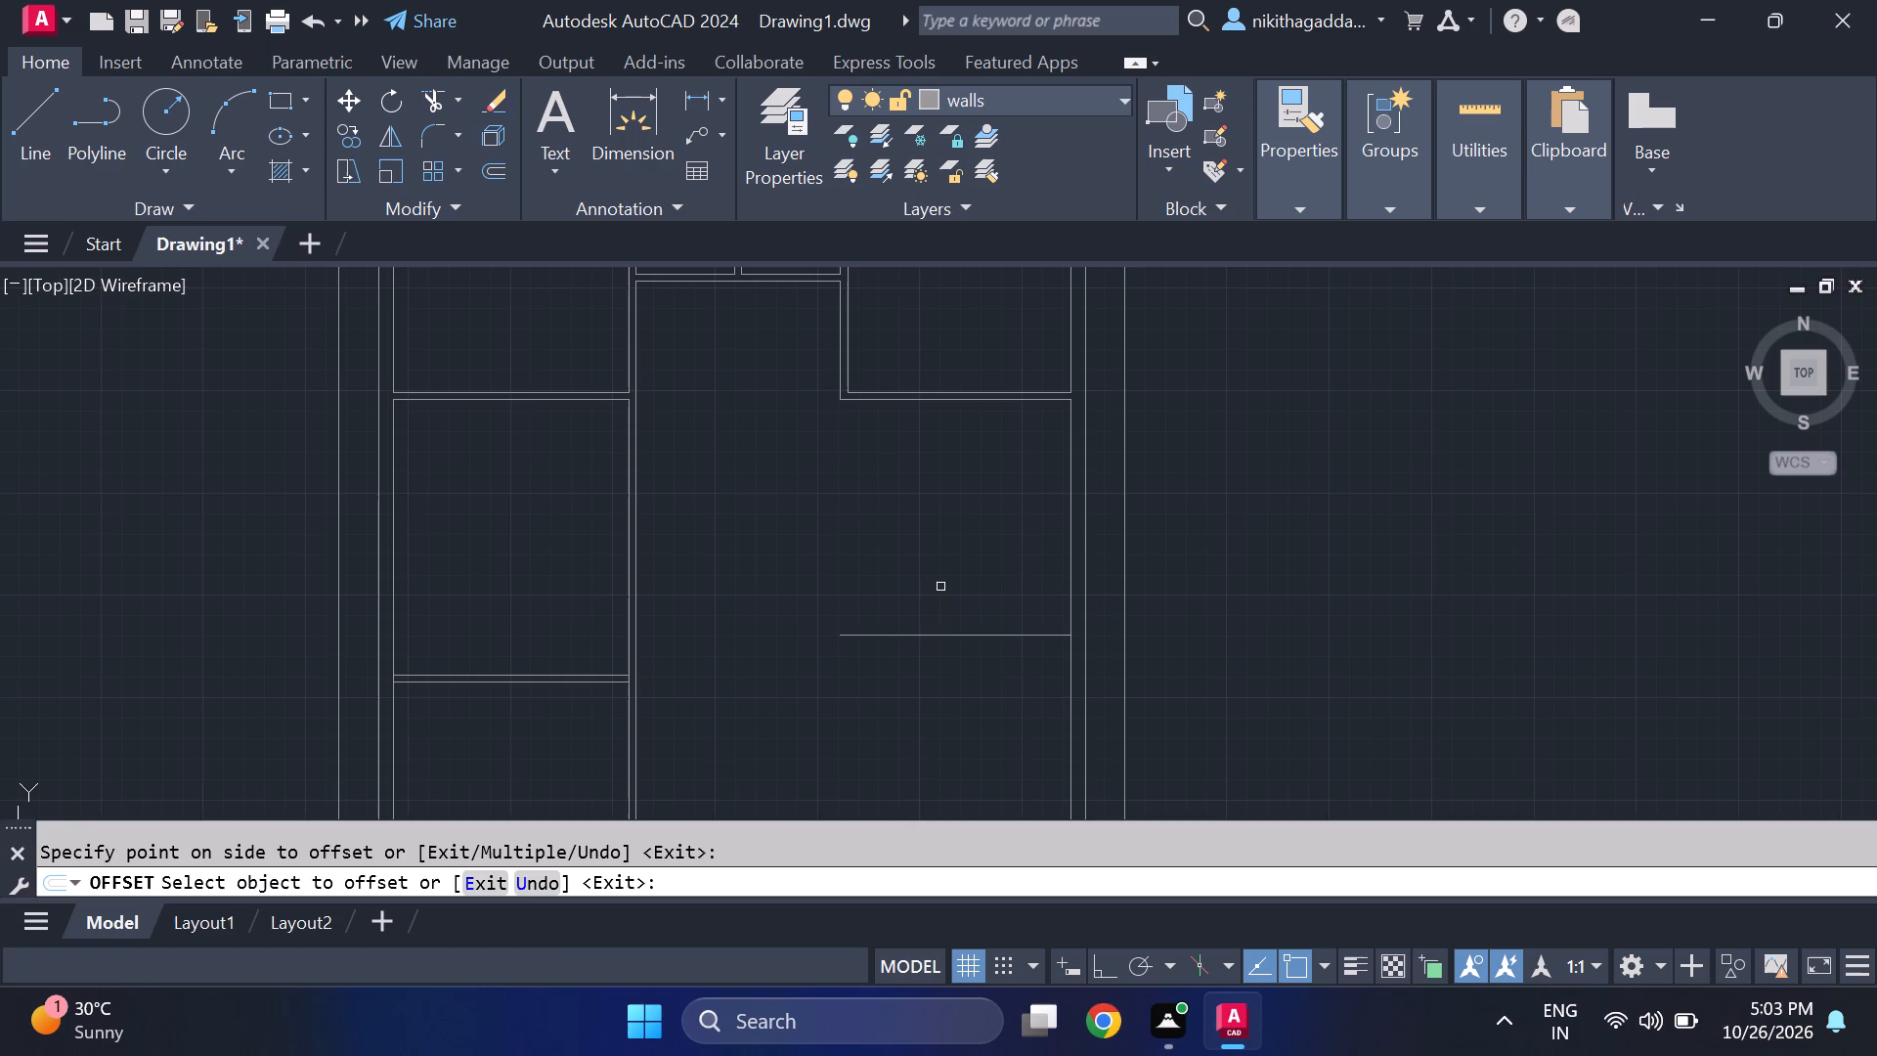
Offset the new cross line on the east side 4.5" to the south to give the partition its thickness.
text(of)
key(Return)
key(4)
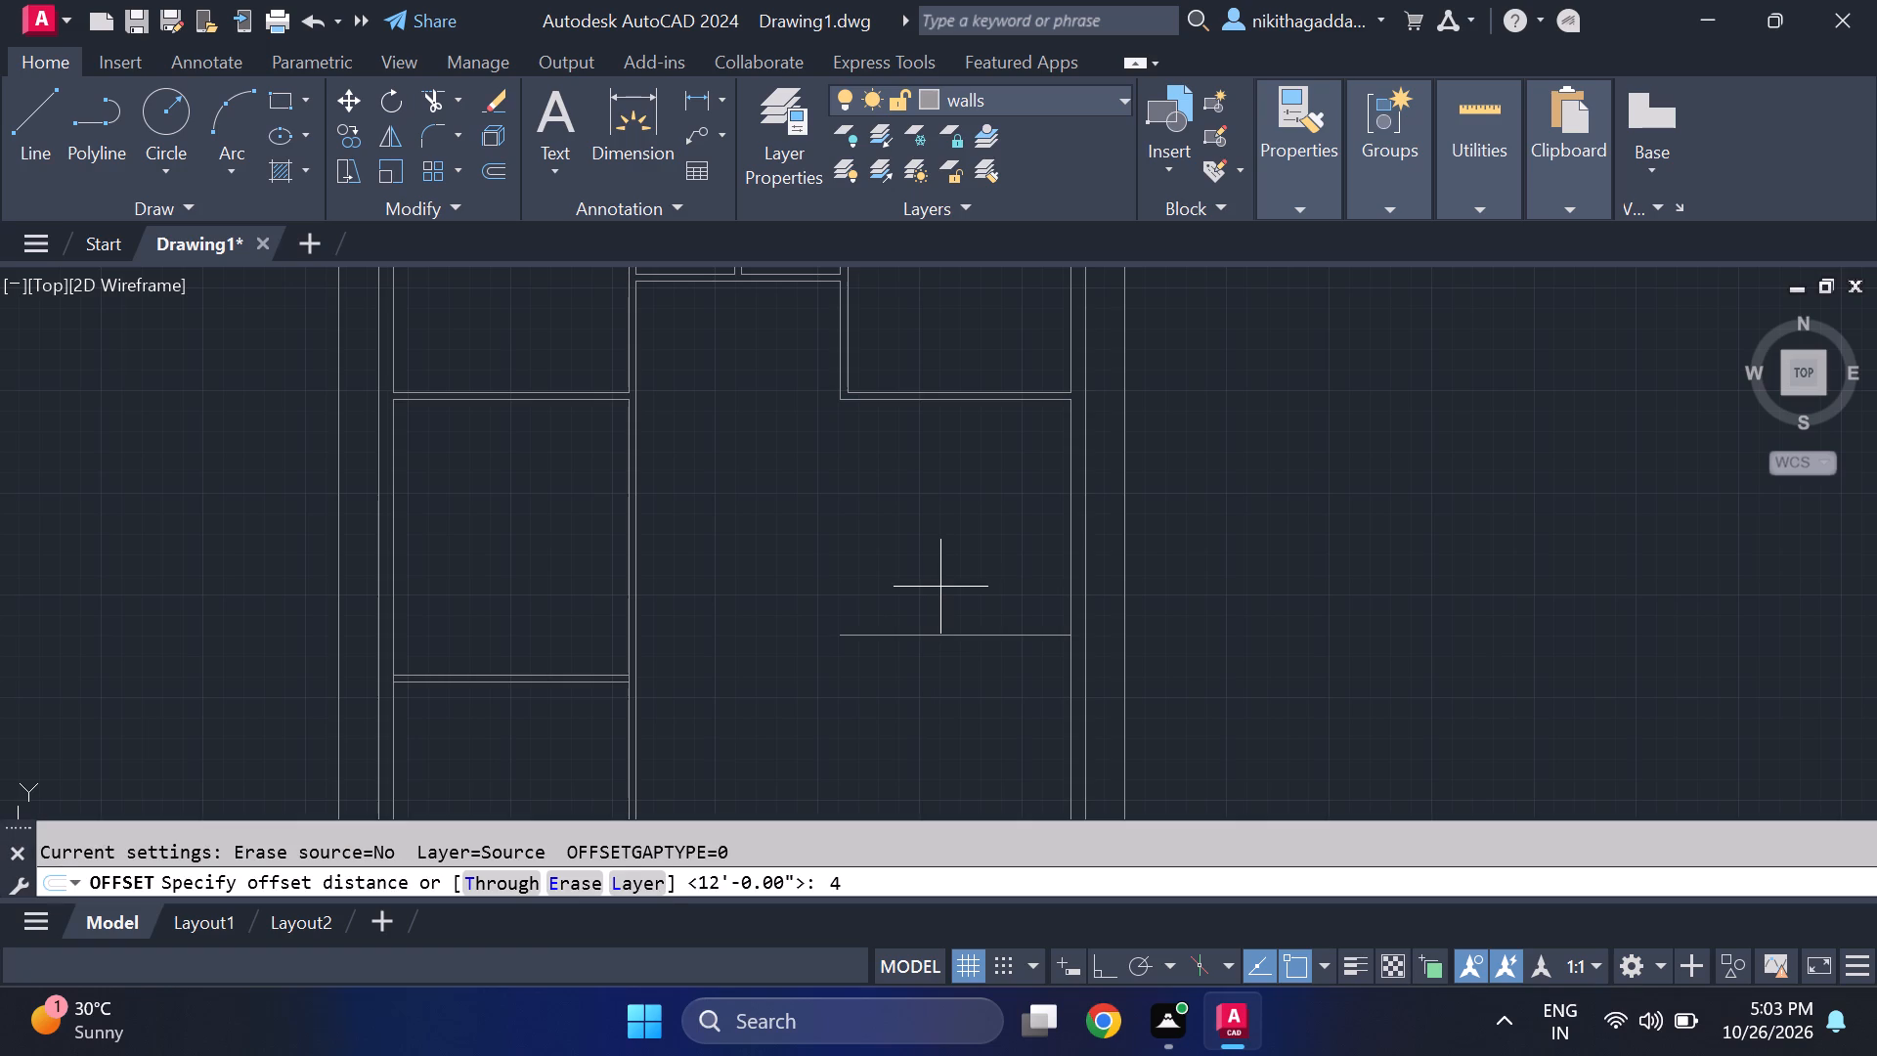
text(.5)
key(shift+quotedbl)
key(Return)
click(938, 638)
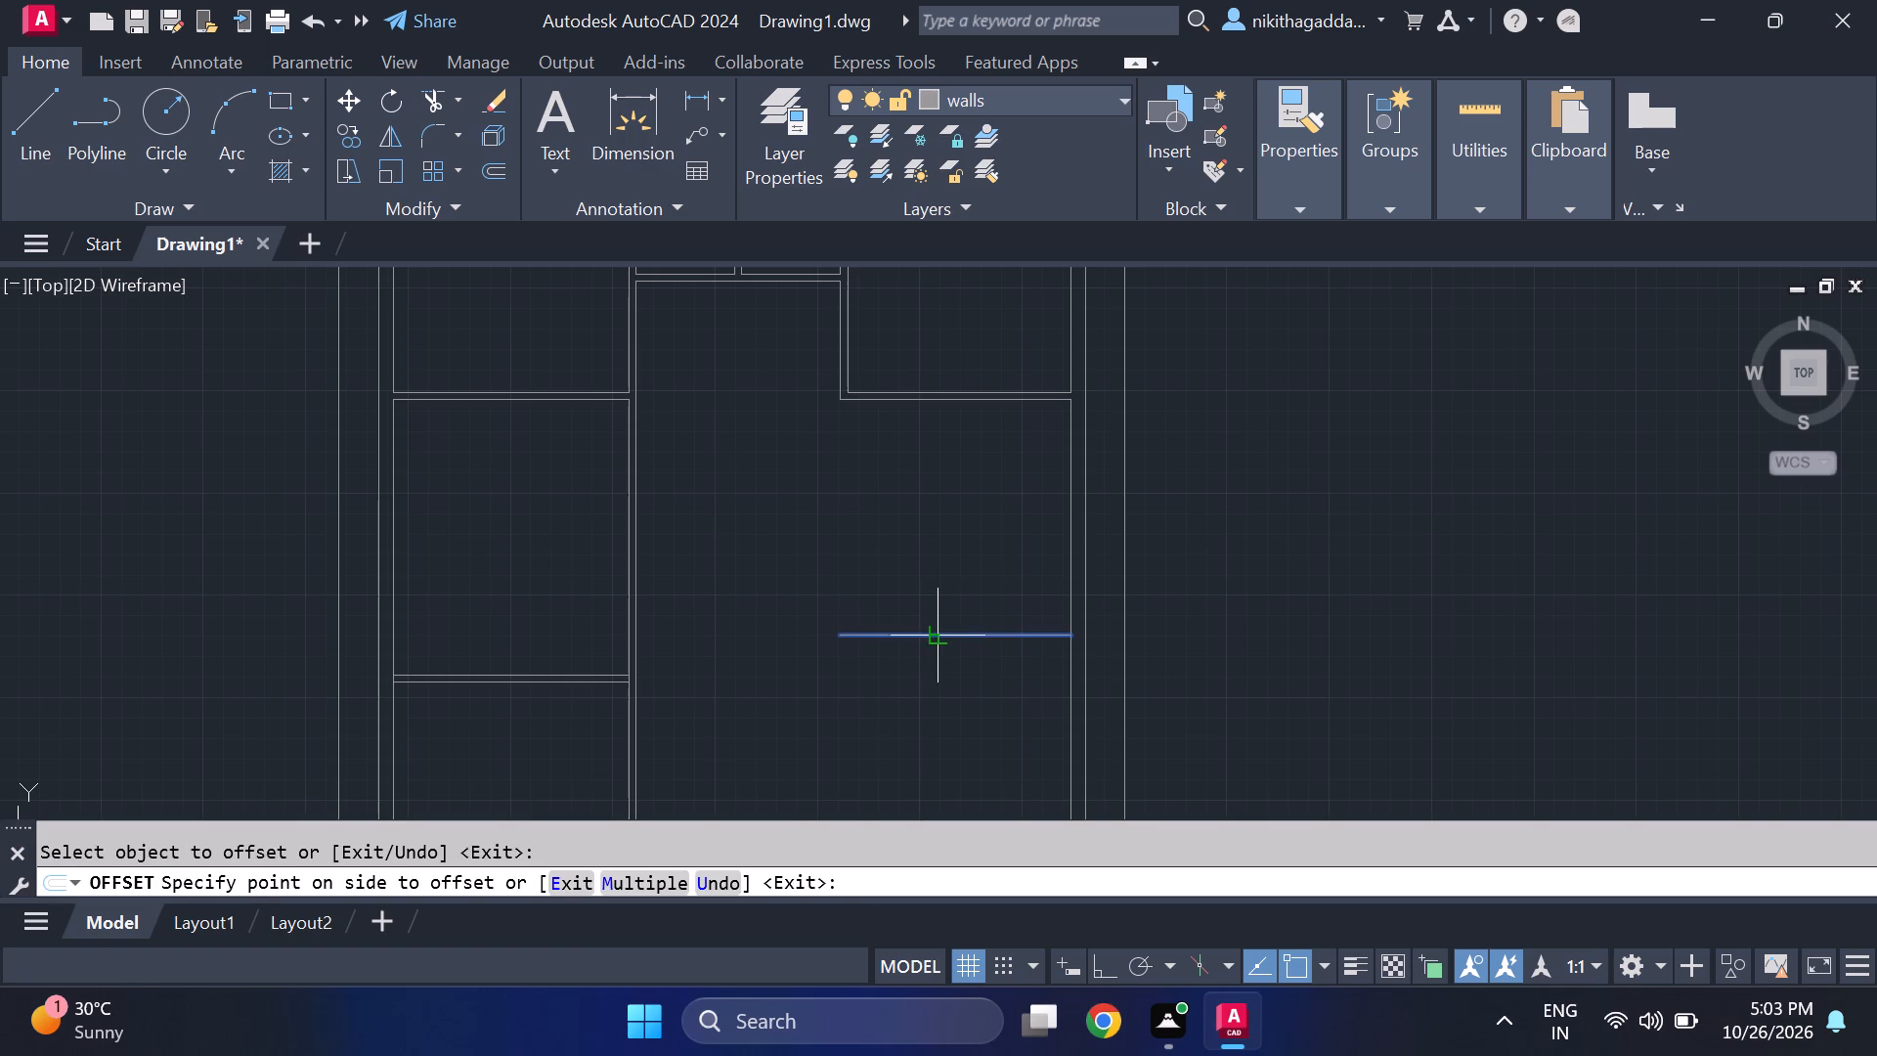
click(931, 674)
key(Escape)
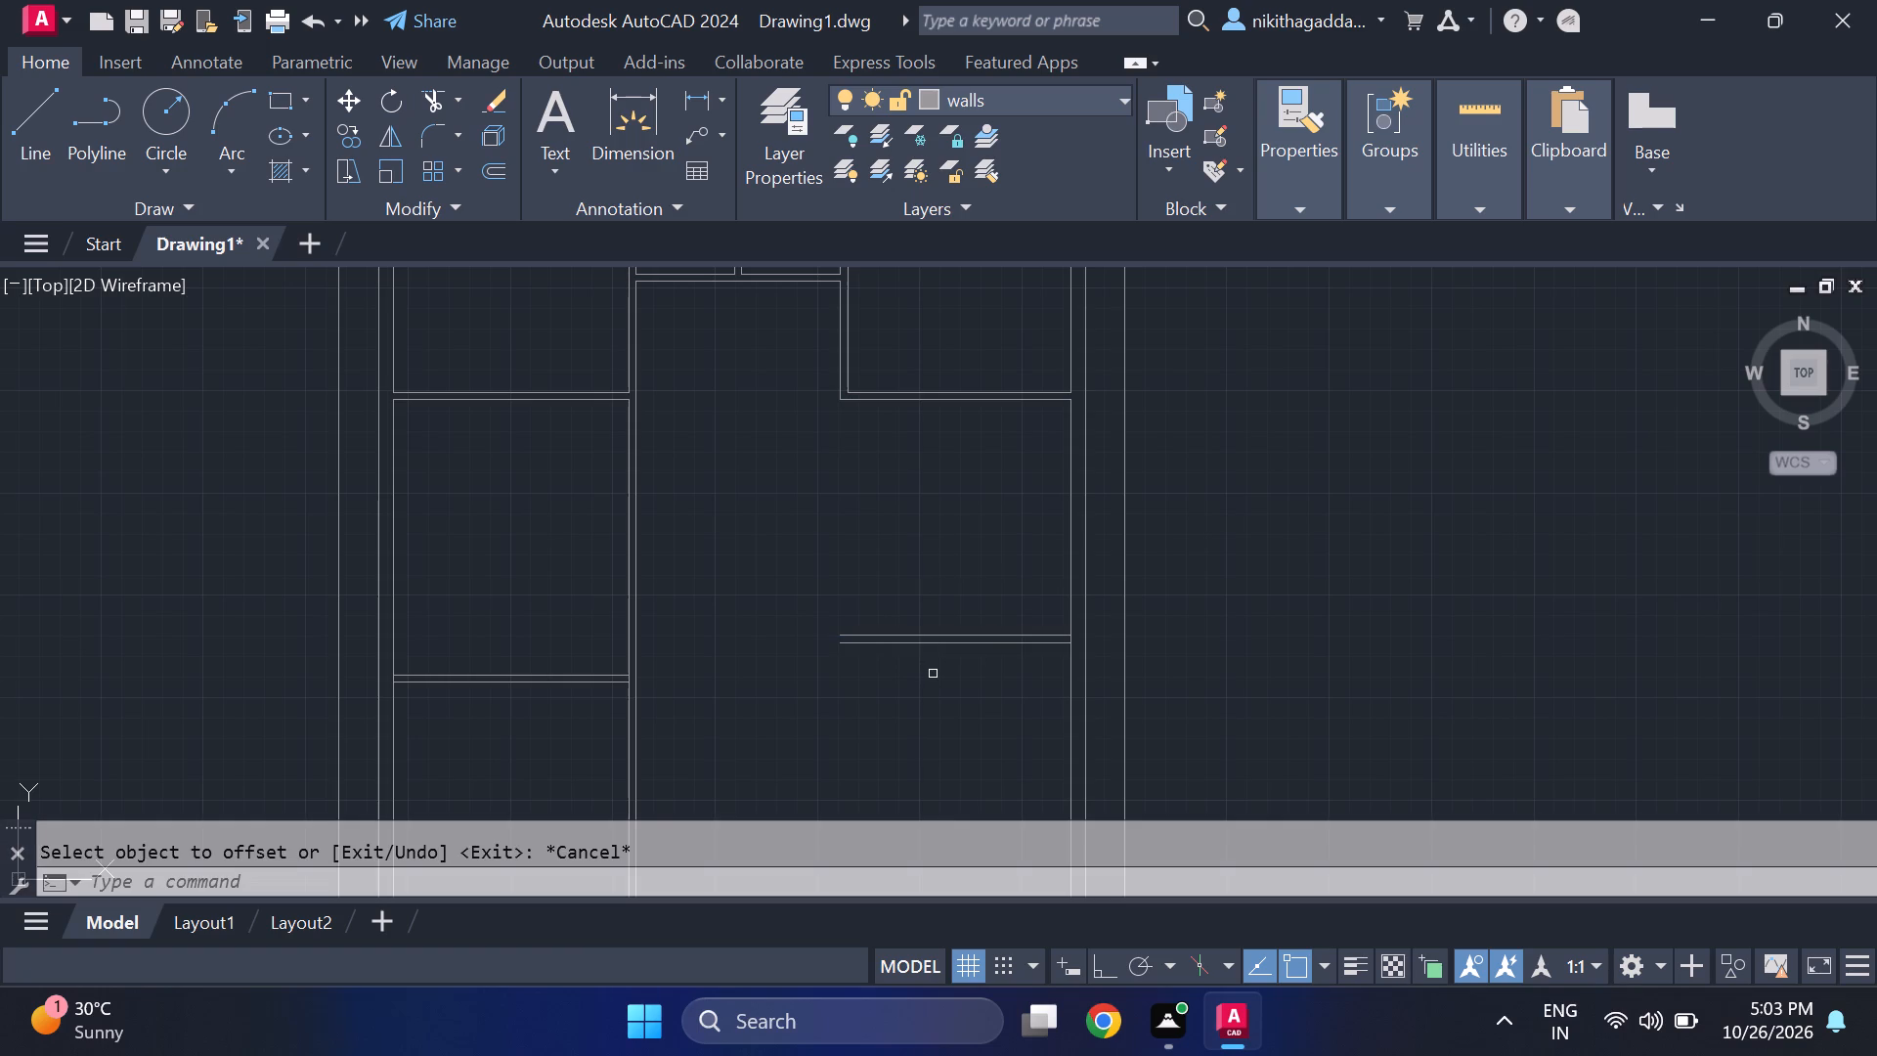
Offset the inner line of the east outer wall 8' to the west, below the northeast room.
text(of)
key(Return)
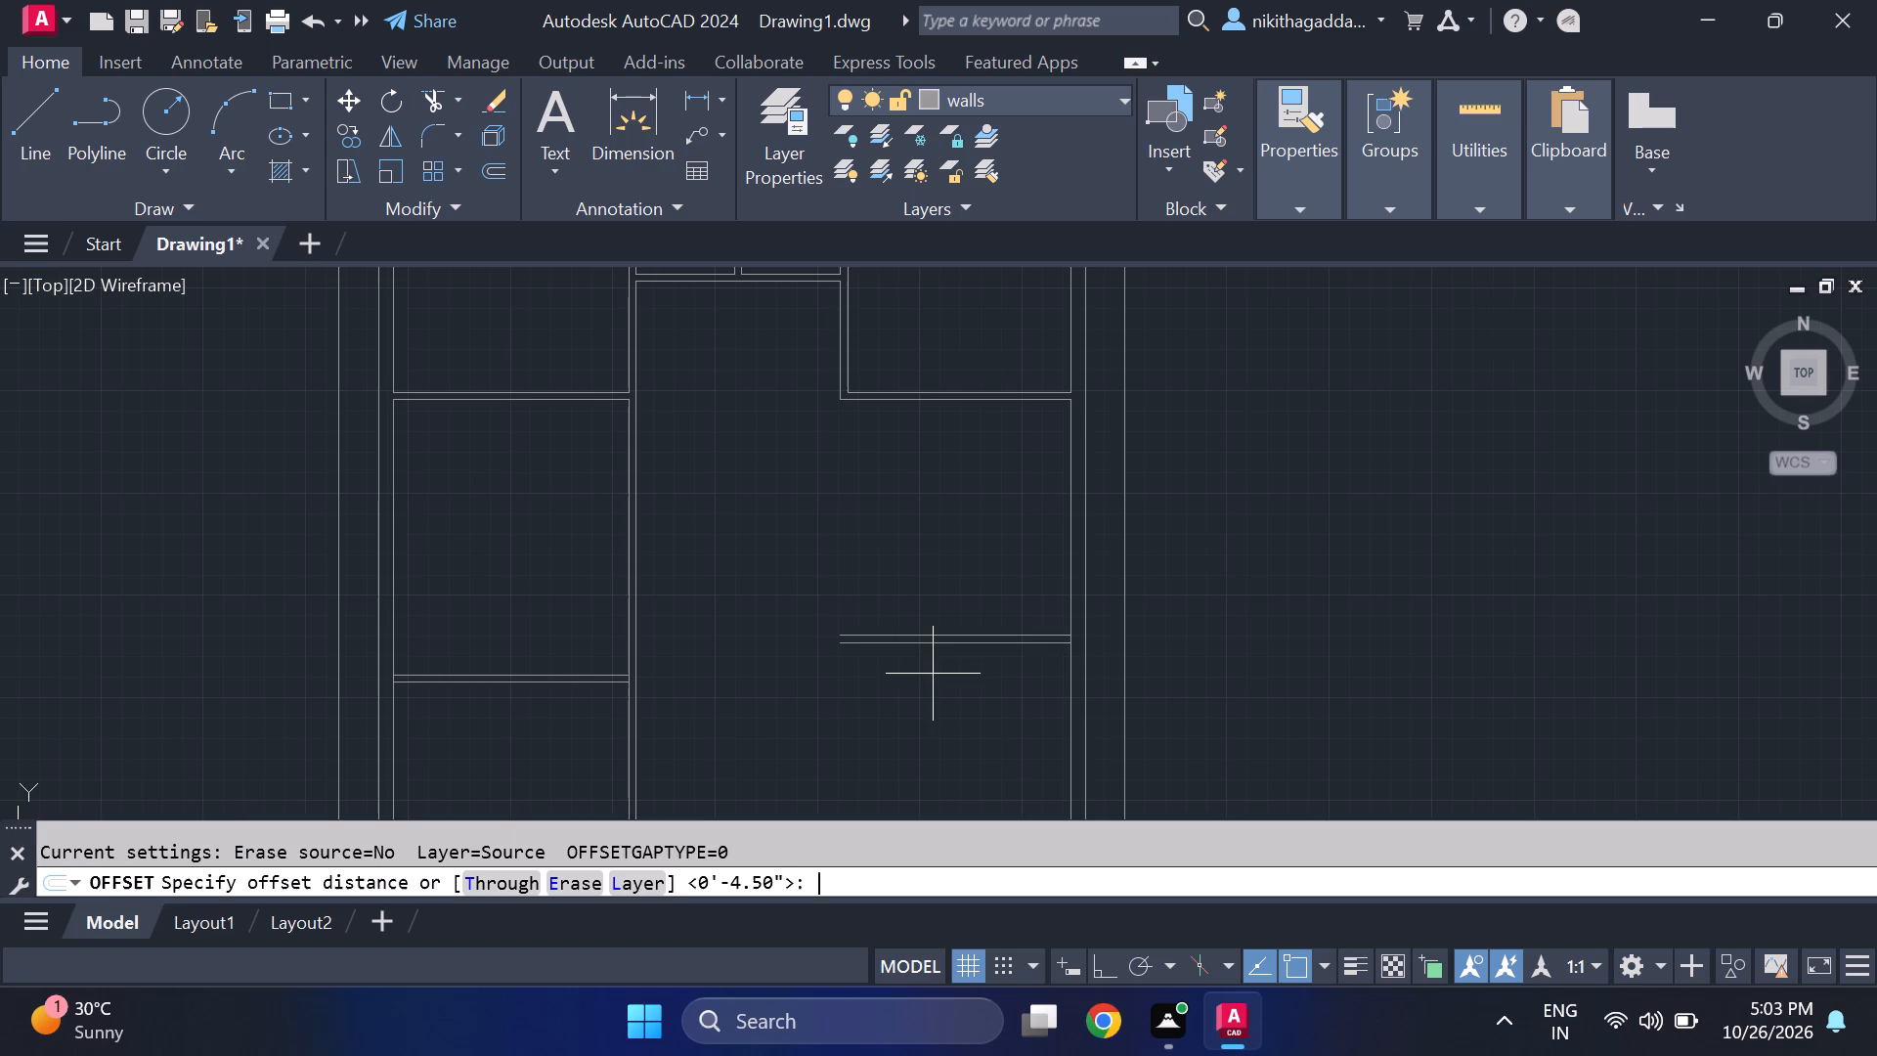
text(8')
key(Return)
click(1071, 704)
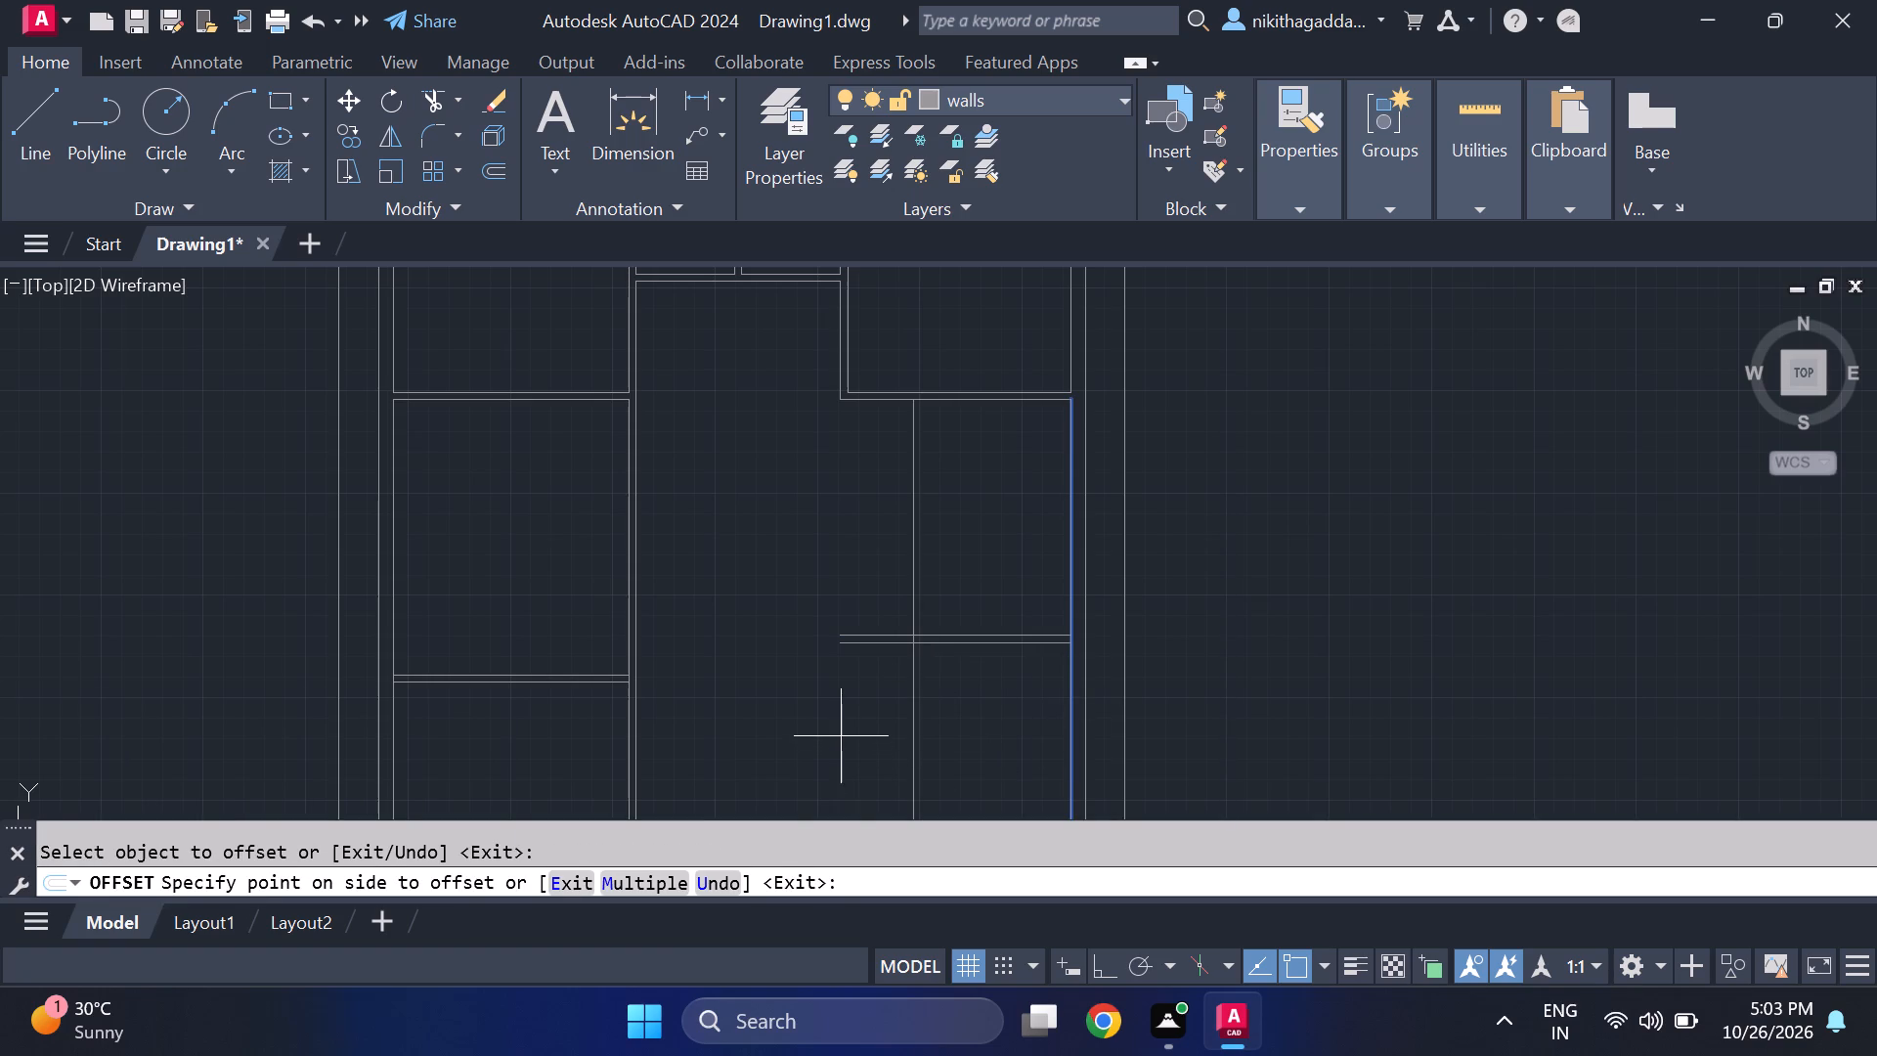
click(841, 736)
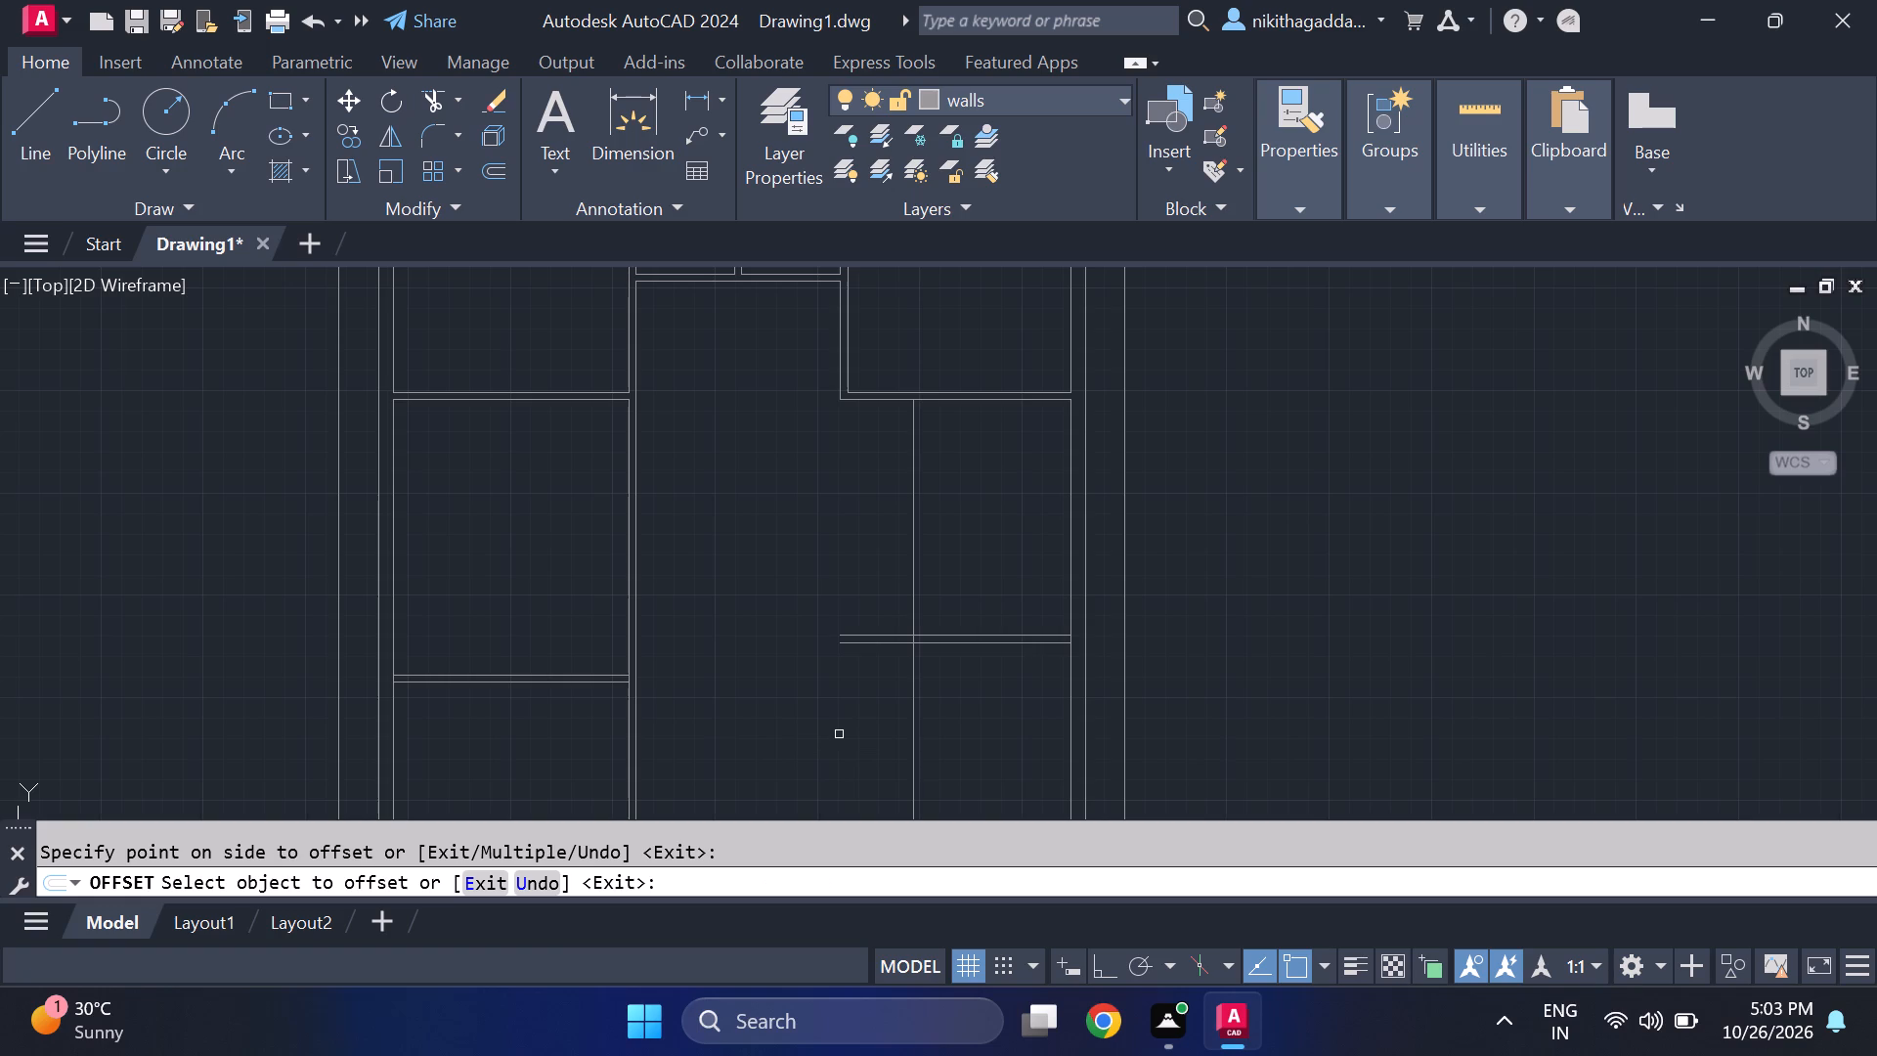
key(Escape)
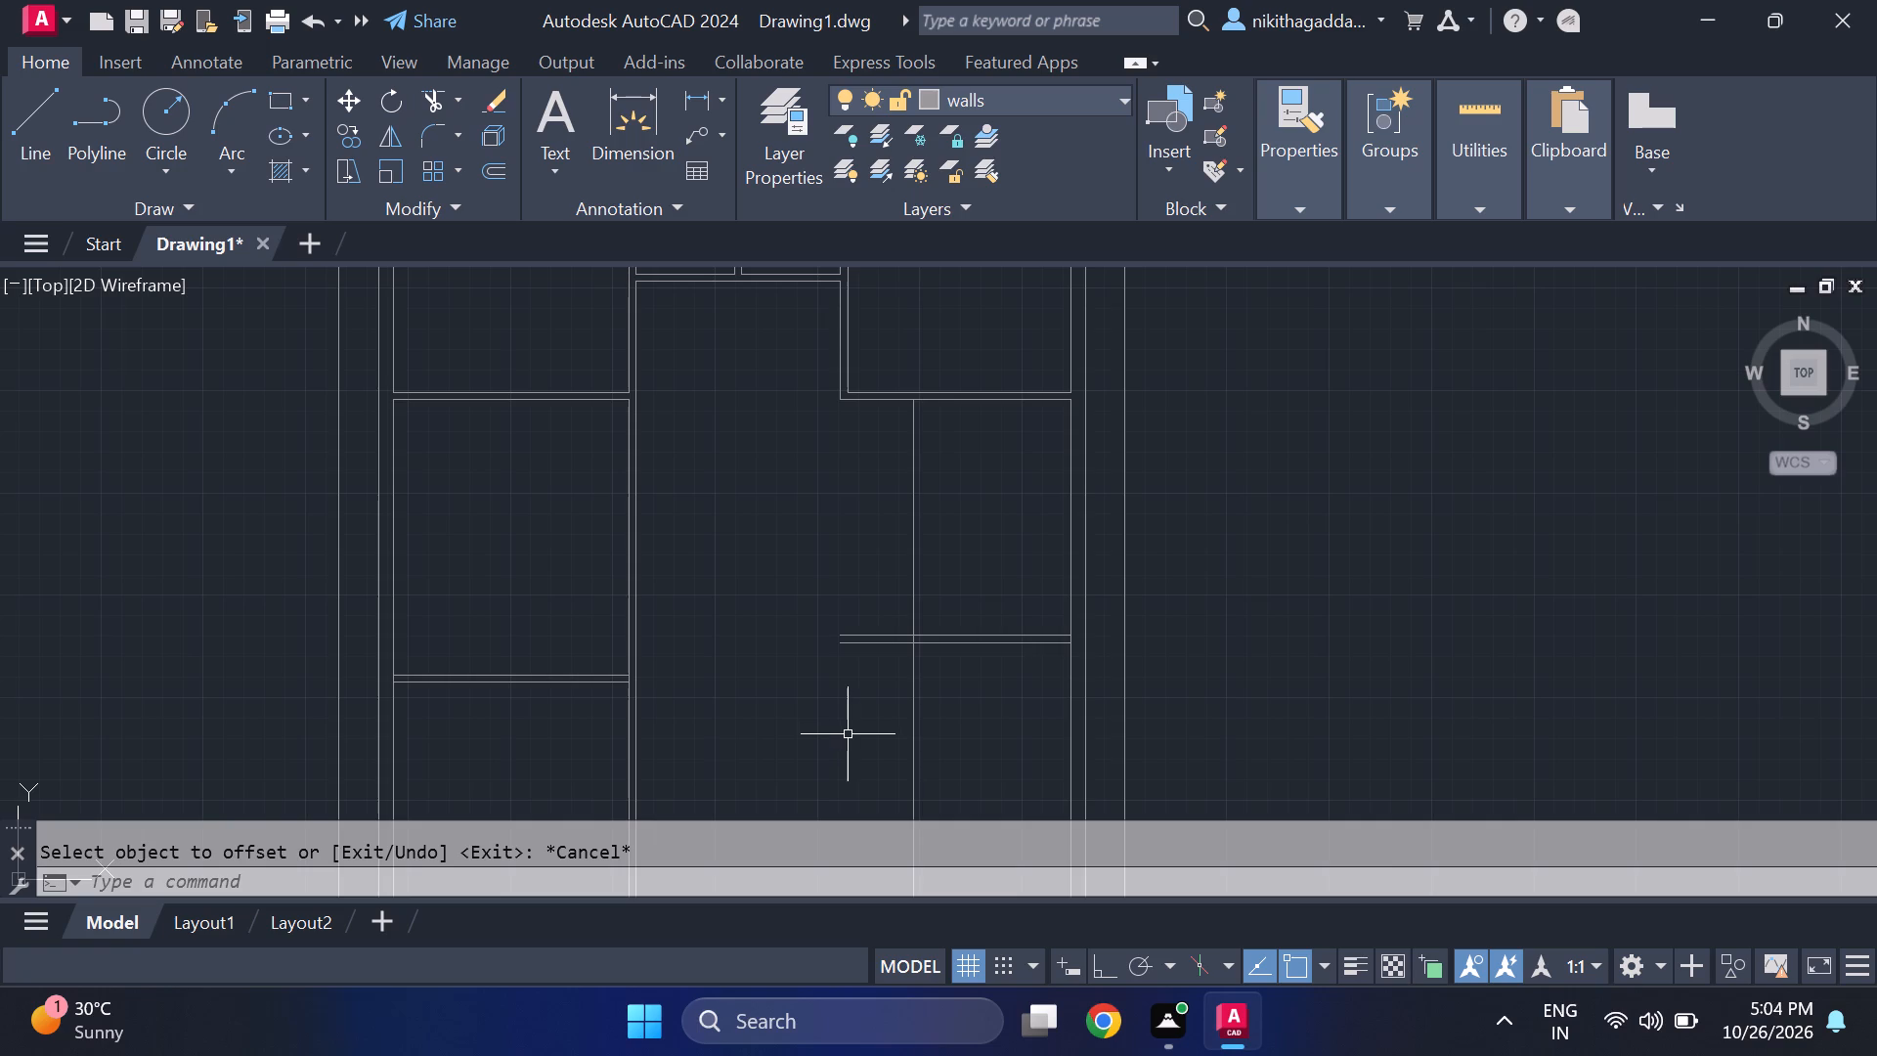
Offset the new vertical line on the east side 4.5" to the west to give the partition its thickness.
text(of)
key(Return)
key(4)
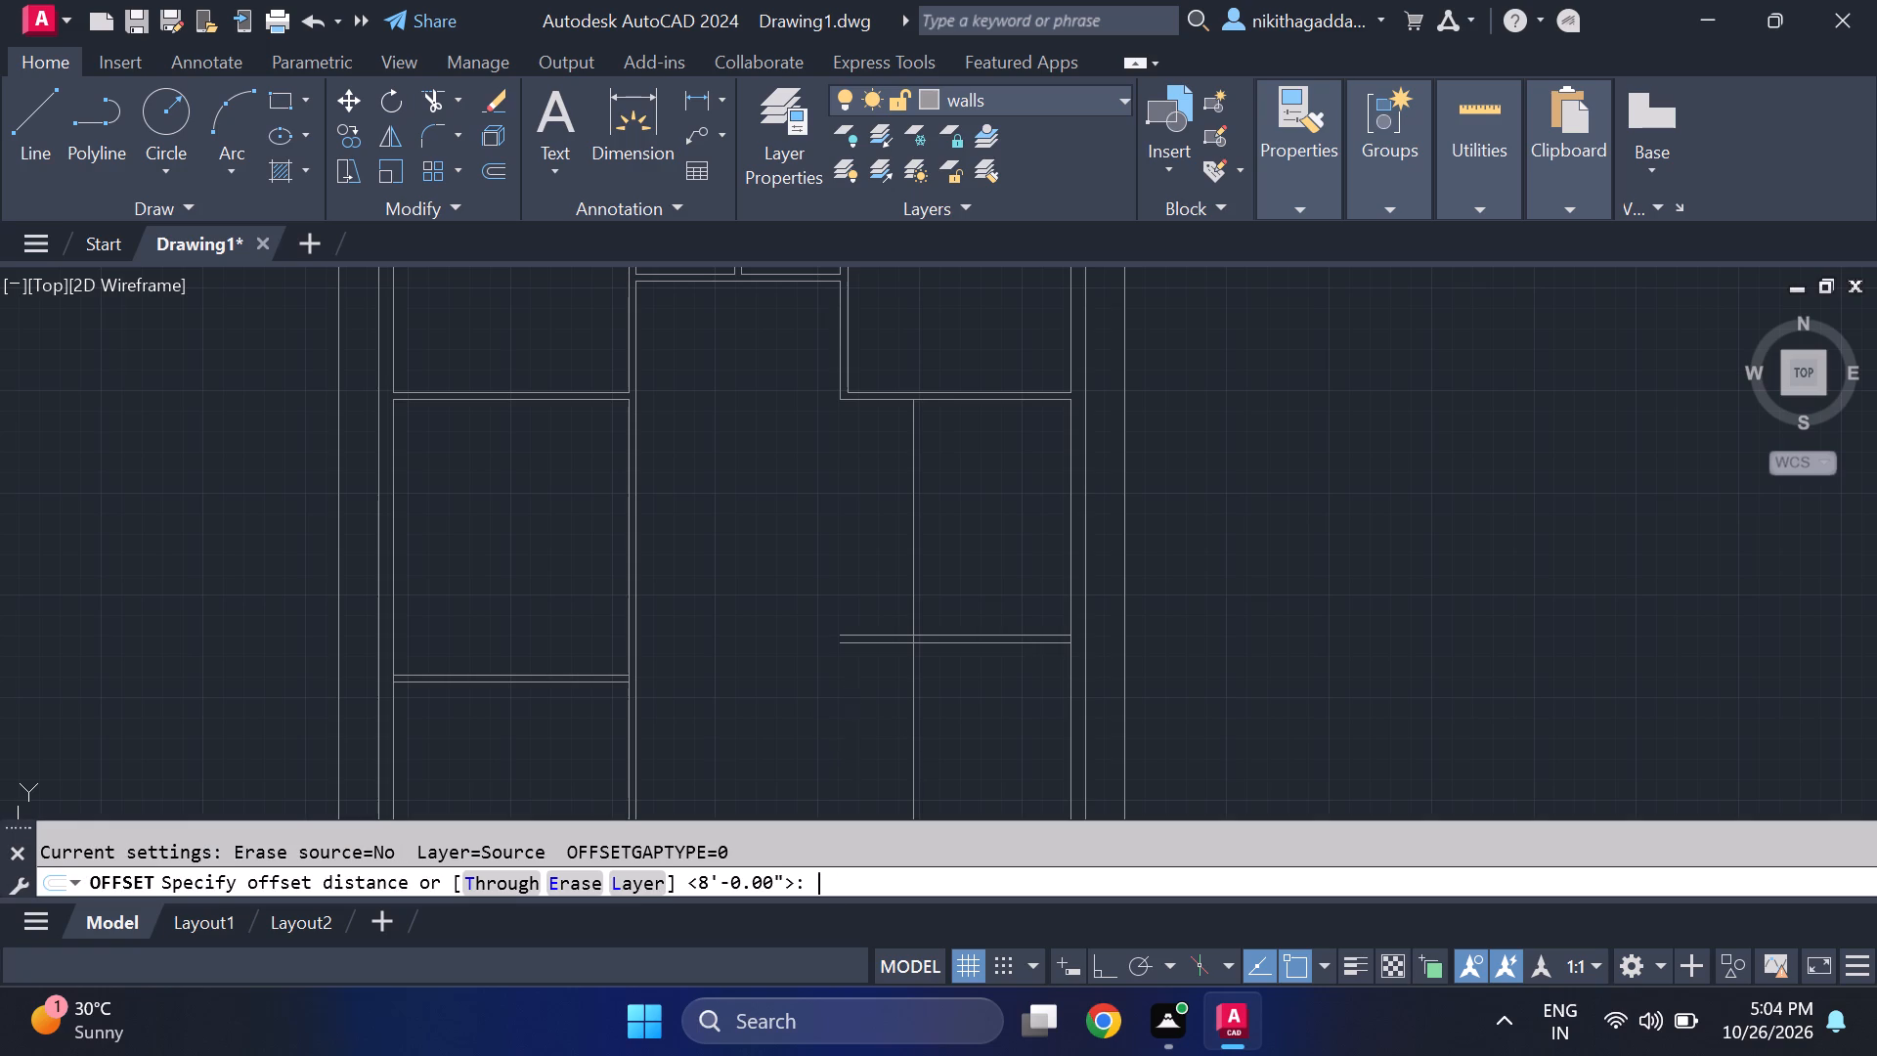
text(.5")
key(Return)
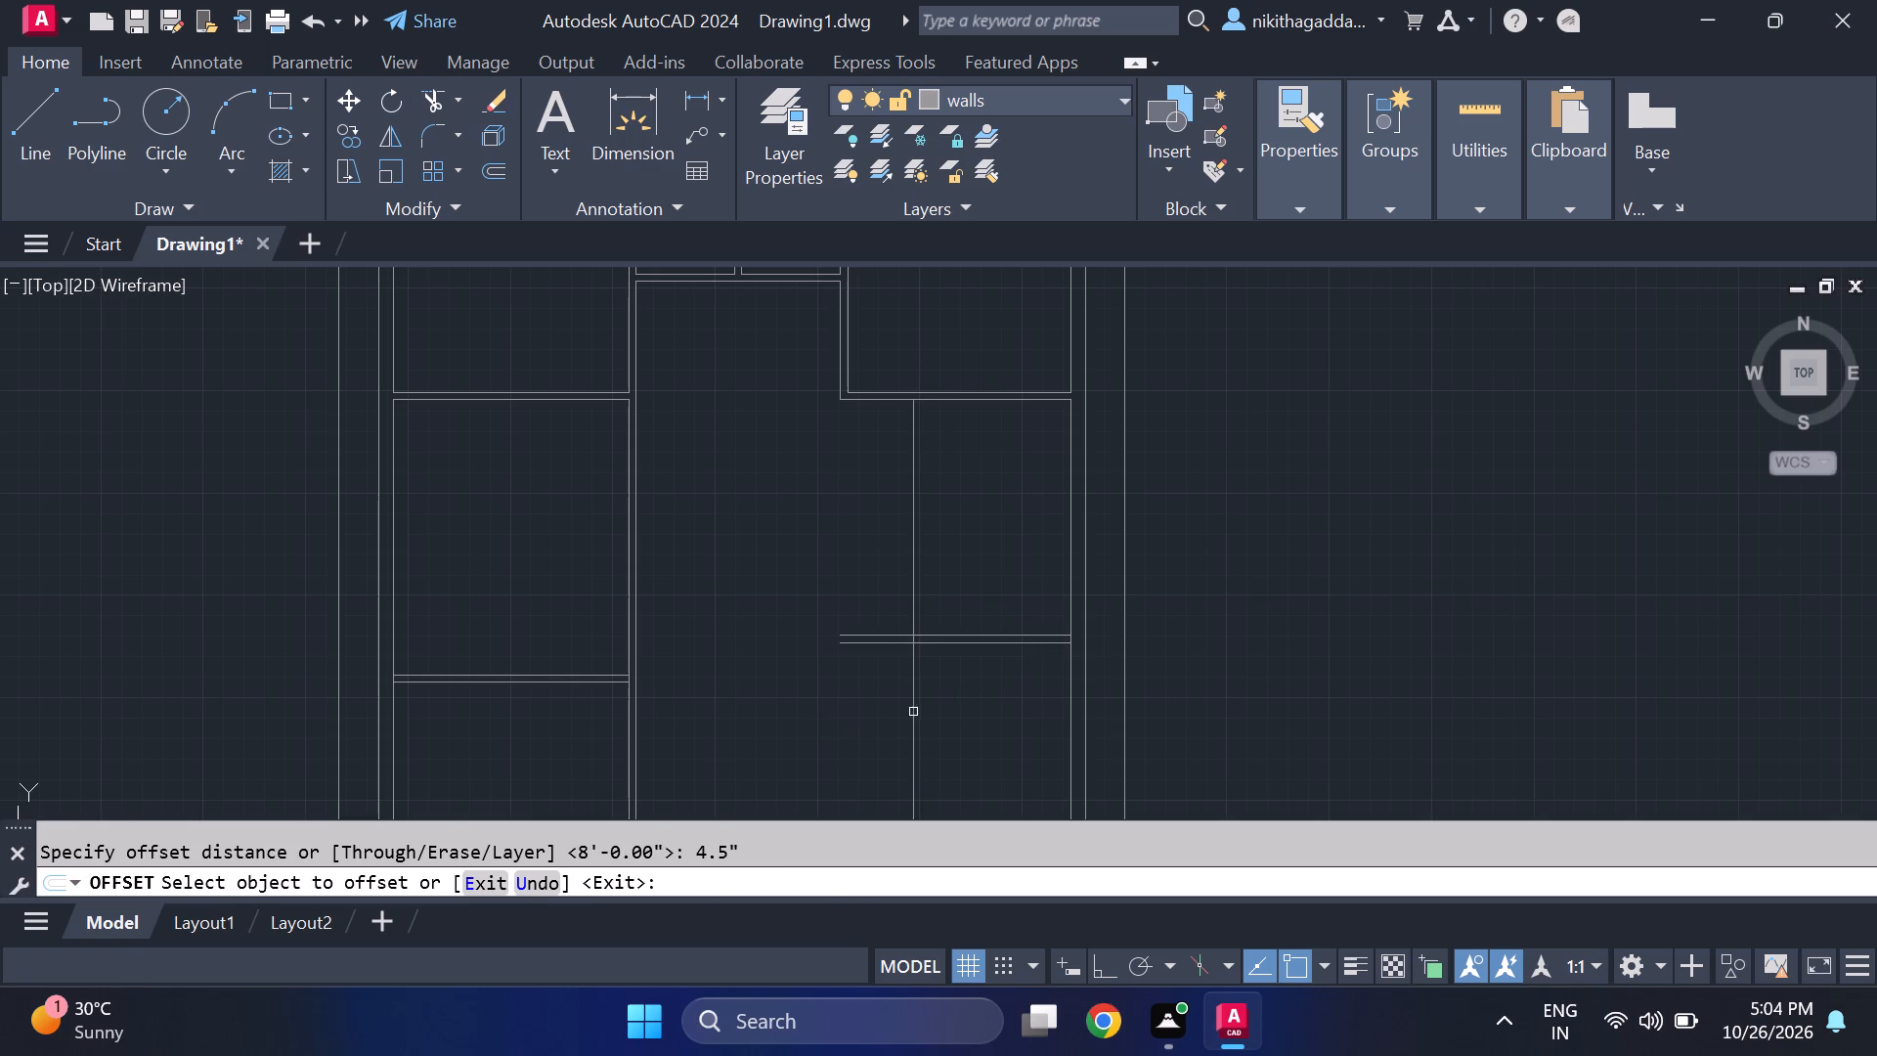
click(913, 712)
click(852, 709)
key(Escape)
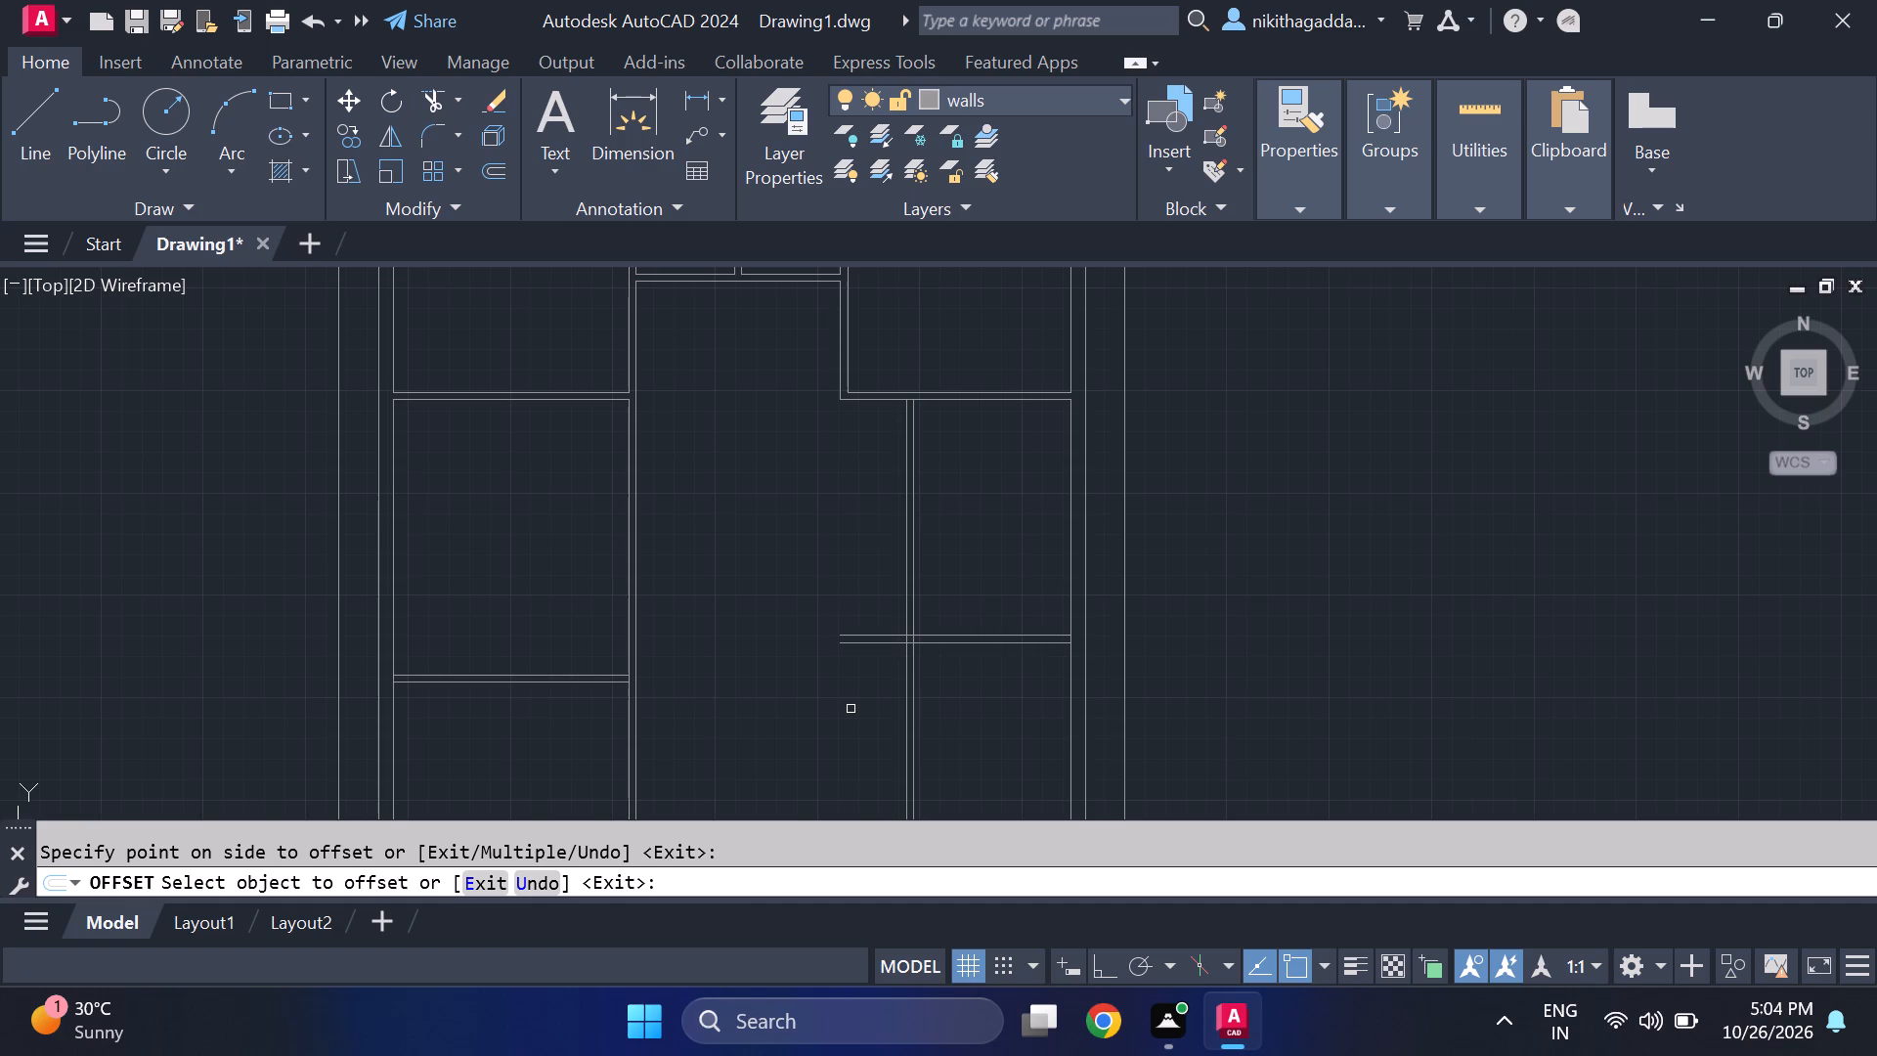
Offset the lower line of the new east cross partition 5' to the south.
text(of)
key(Return)
text(5')
key(Return)
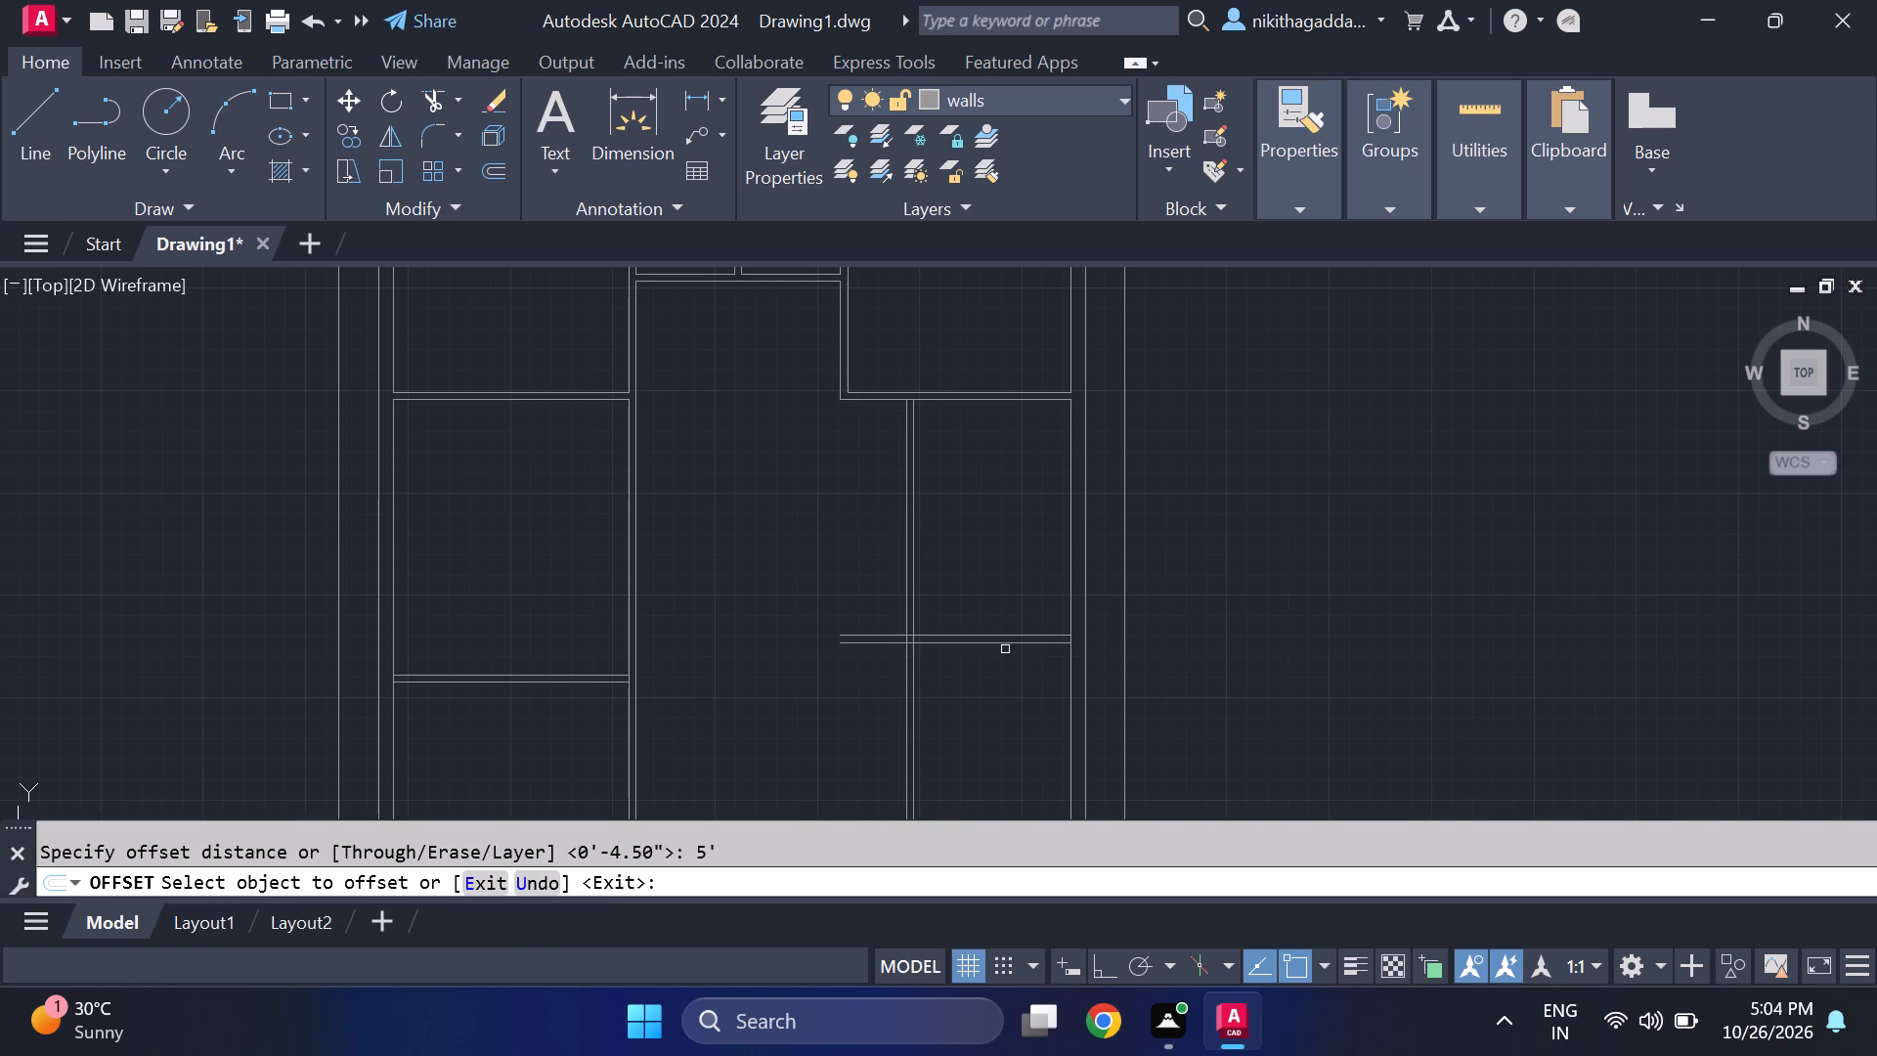
click(1008, 643)
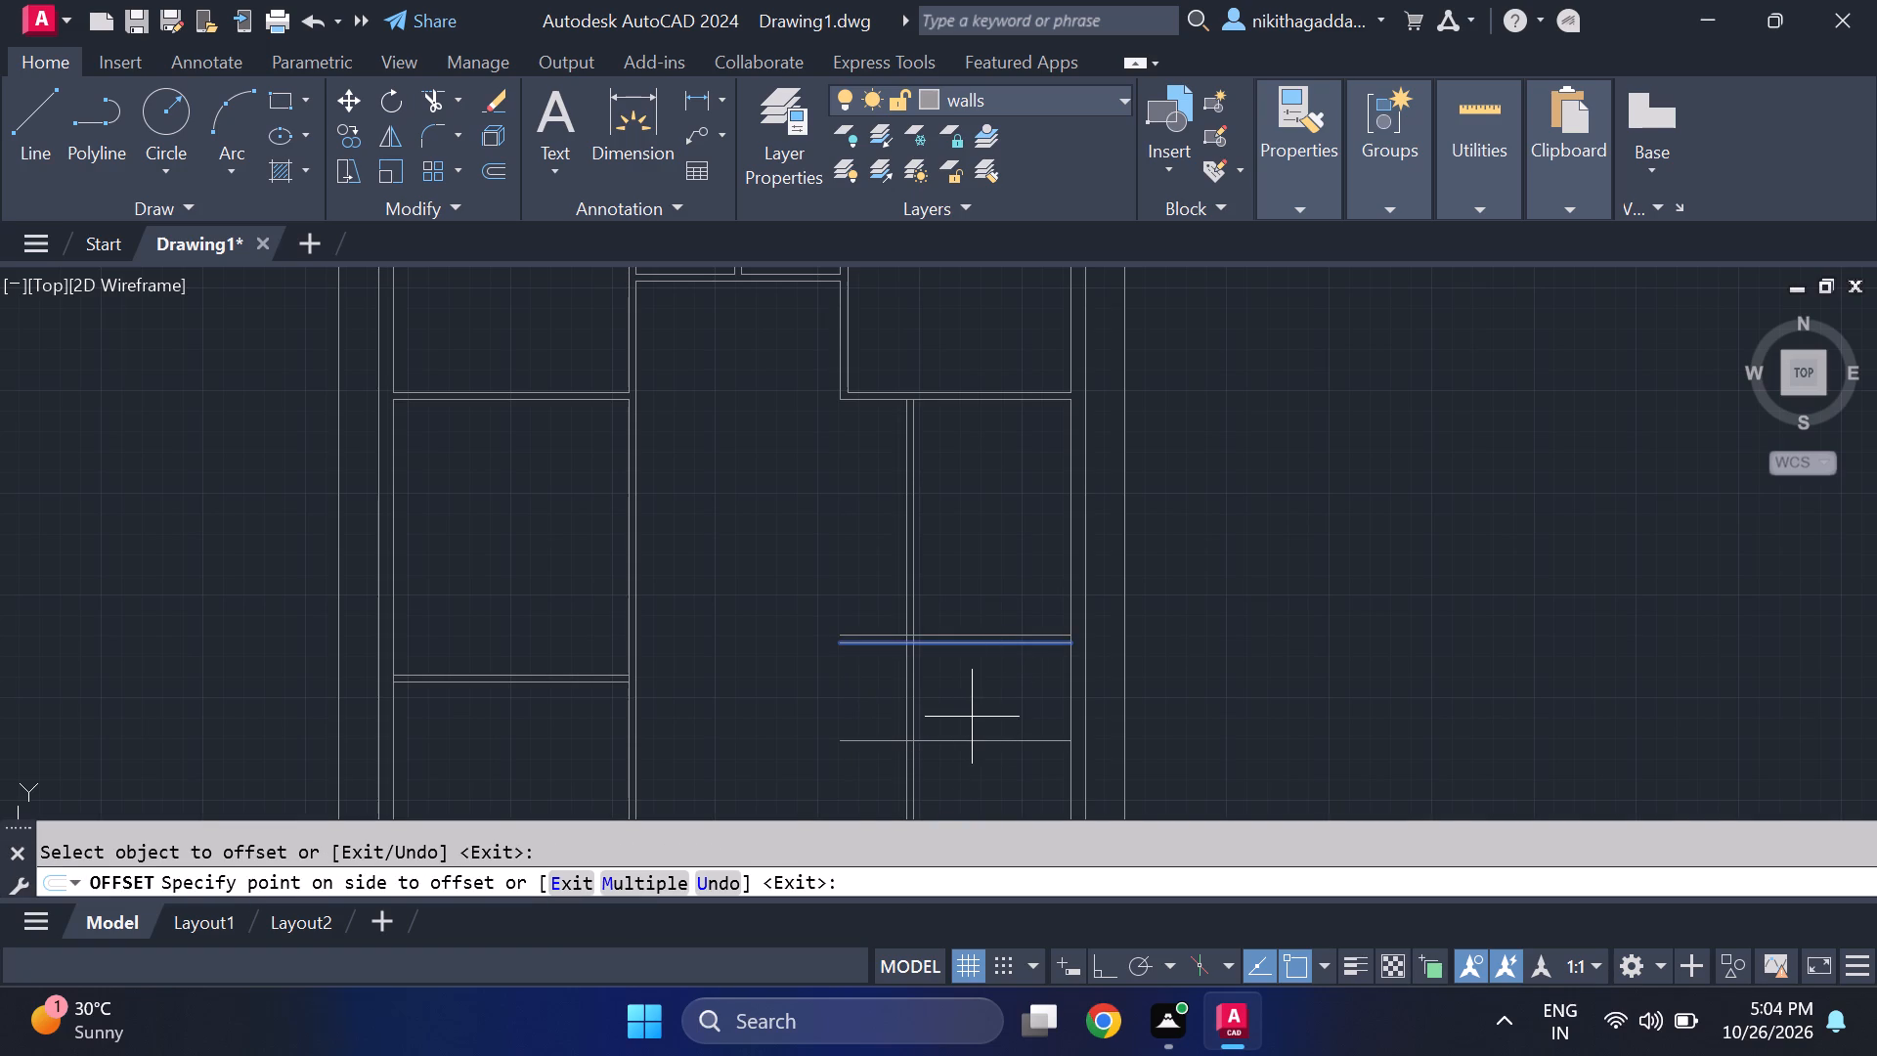
middle_click(972, 717)
middle_drag(972, 717, 942, 653)
middle_drag(1010, 722, 1007, 722)
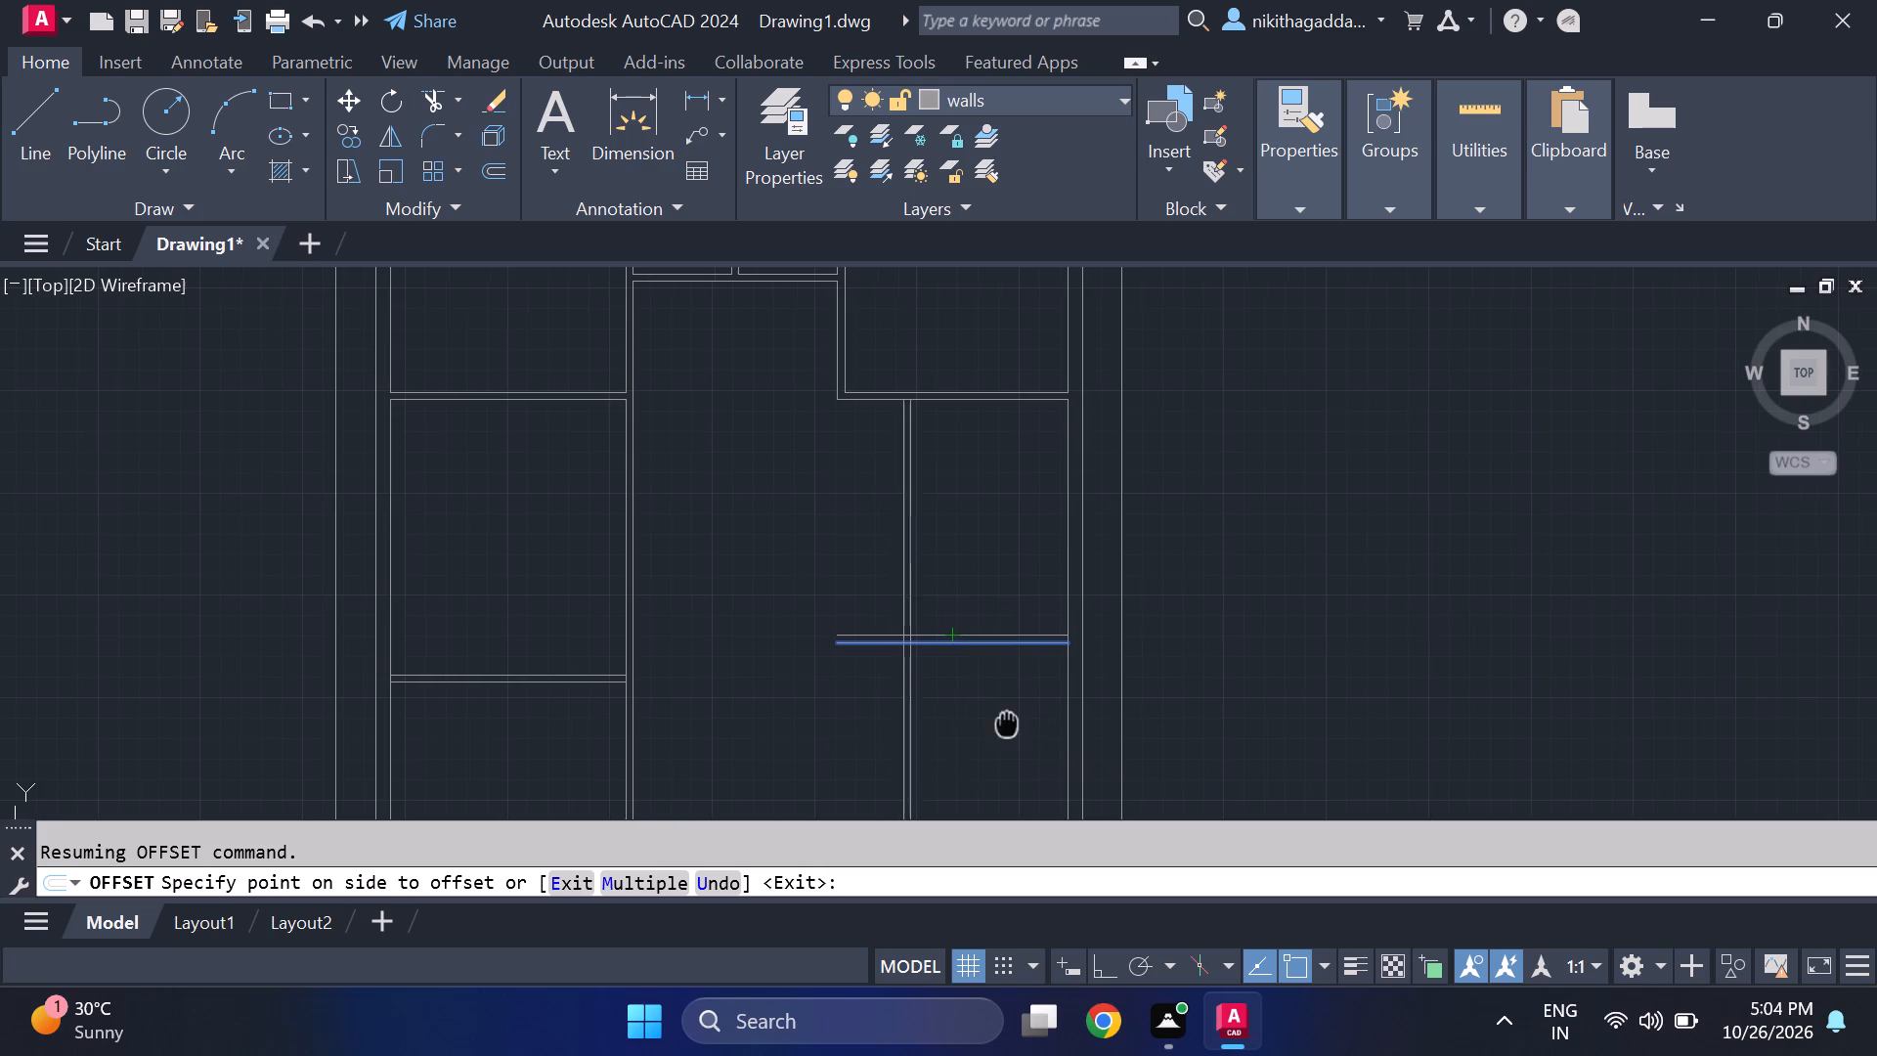
middle_drag(1007, 722, 979, 596)
click(996, 585)
key(Escape)
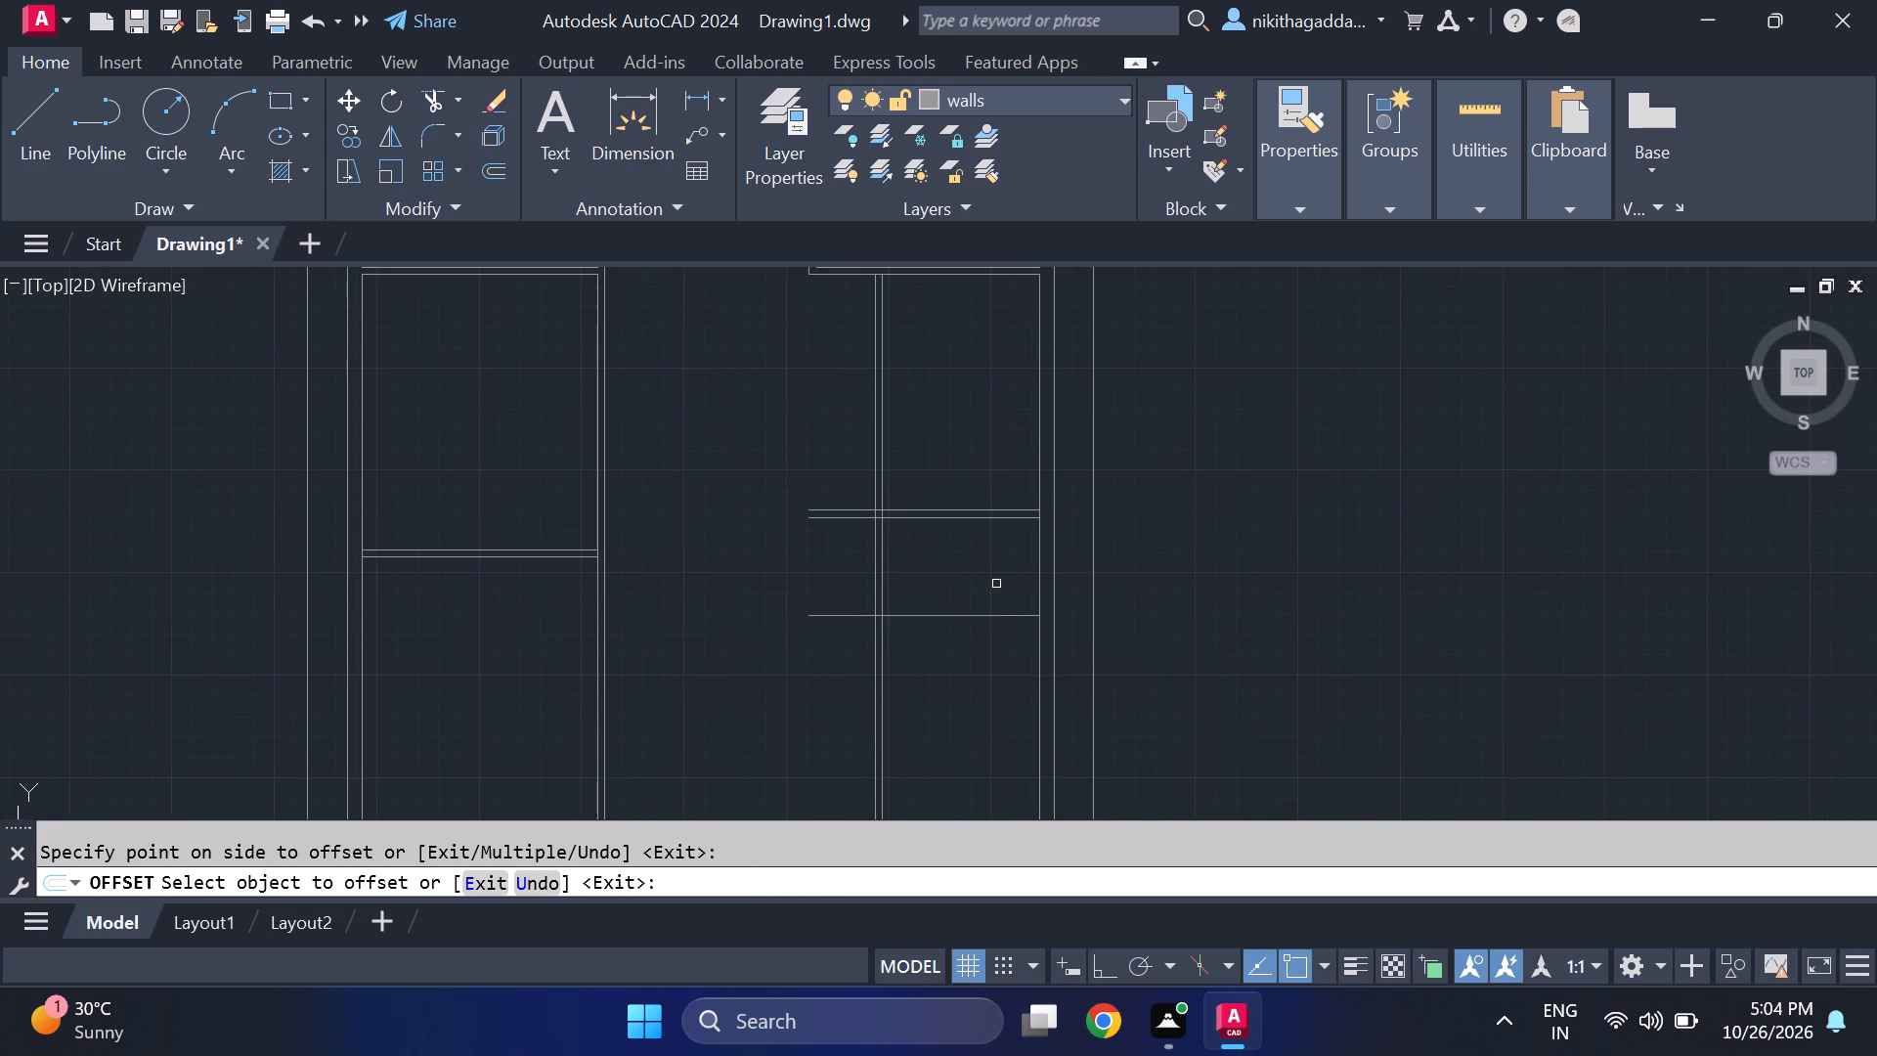
Offset the second new cross line on the east side 4.5" to the south to give the partition its thickness.
text(of)
key(Return)
text(4.5")
key(Return)
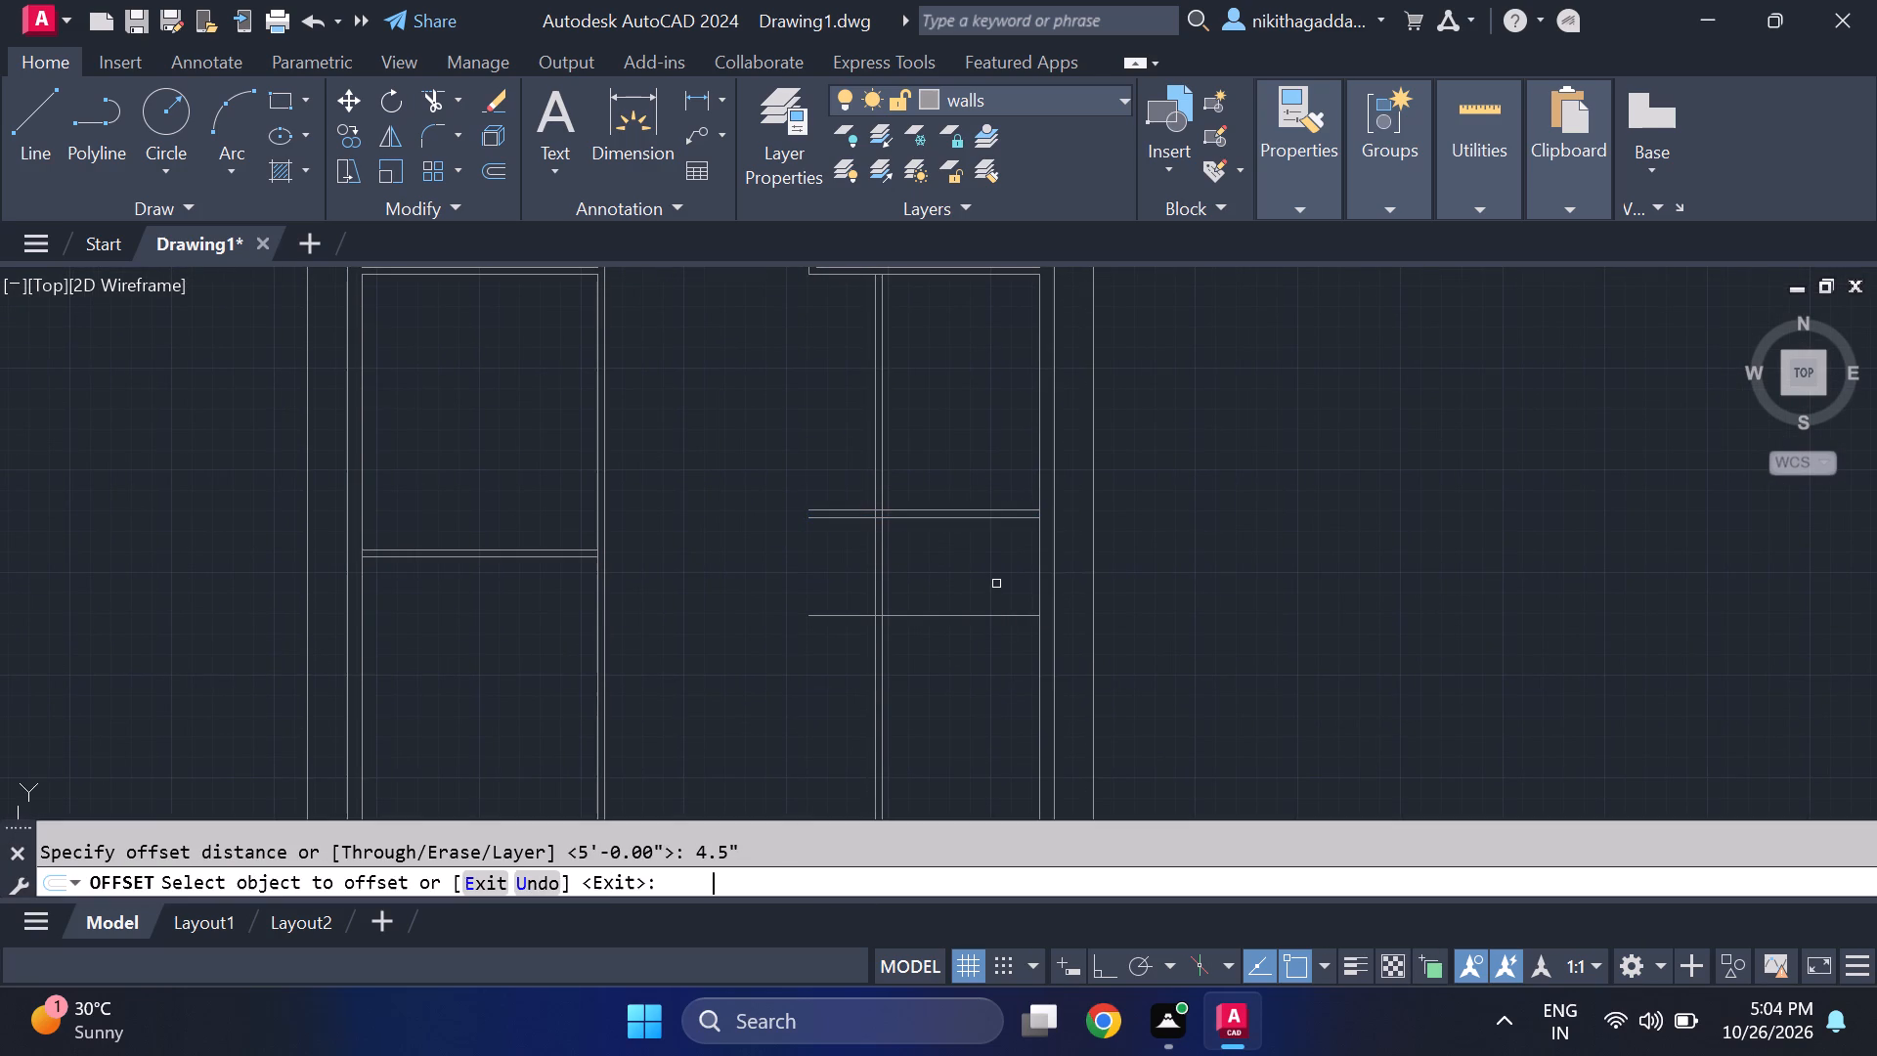
click(990, 616)
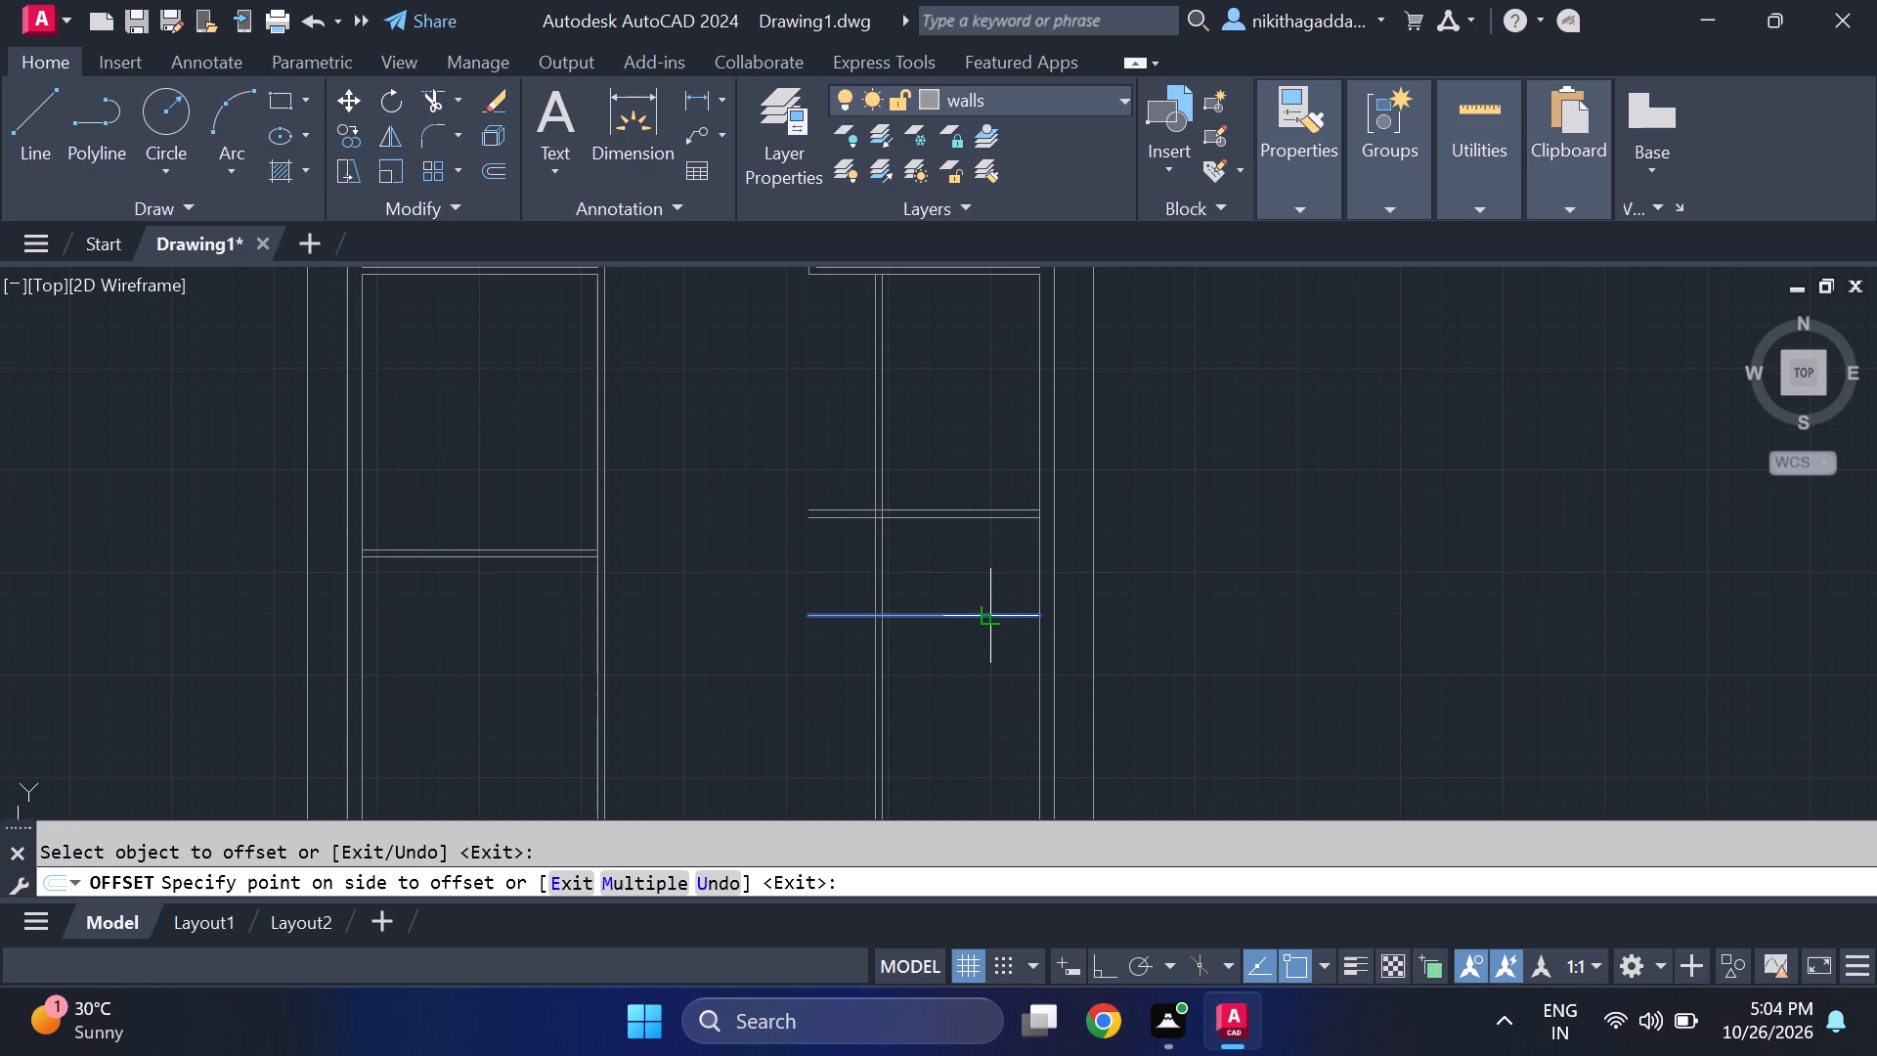
click(982, 682)
key(Escape)
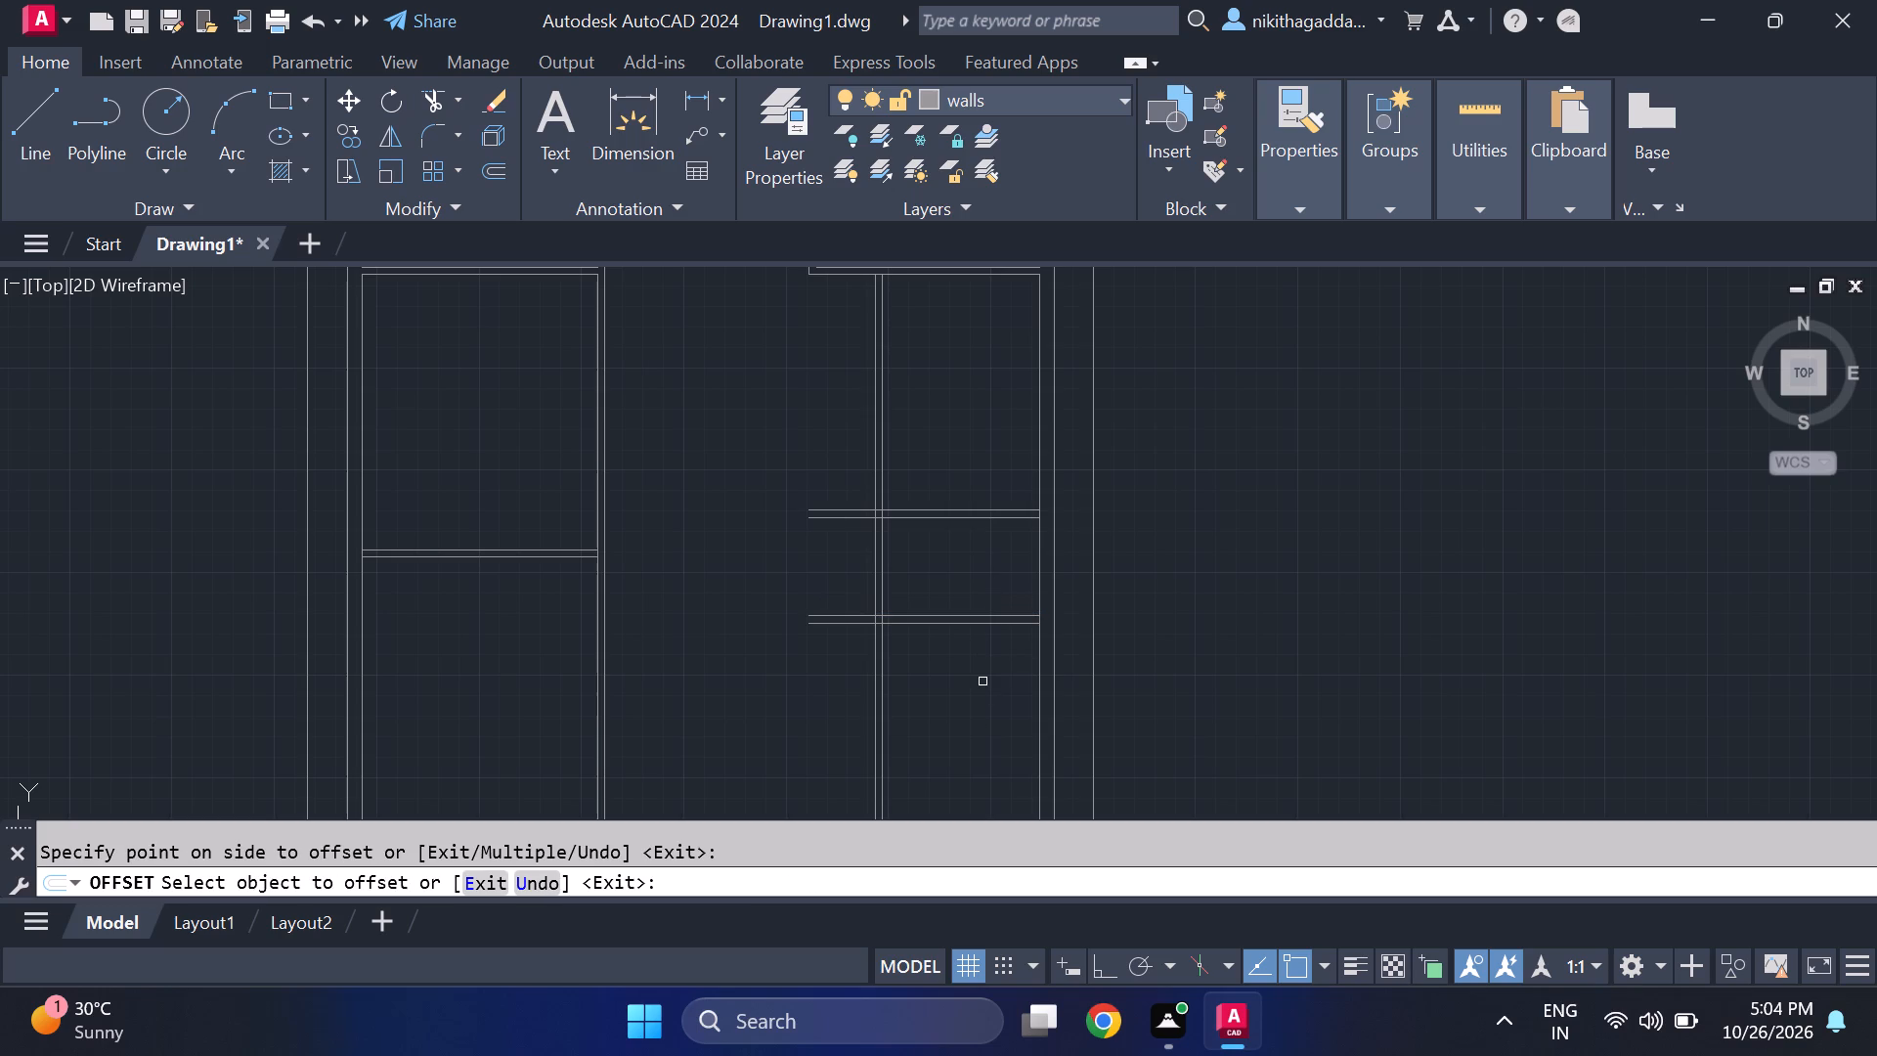
Trim the ends of both new east cross partitions that extend west of the new vertical partition.
text(tr)
key(Return)
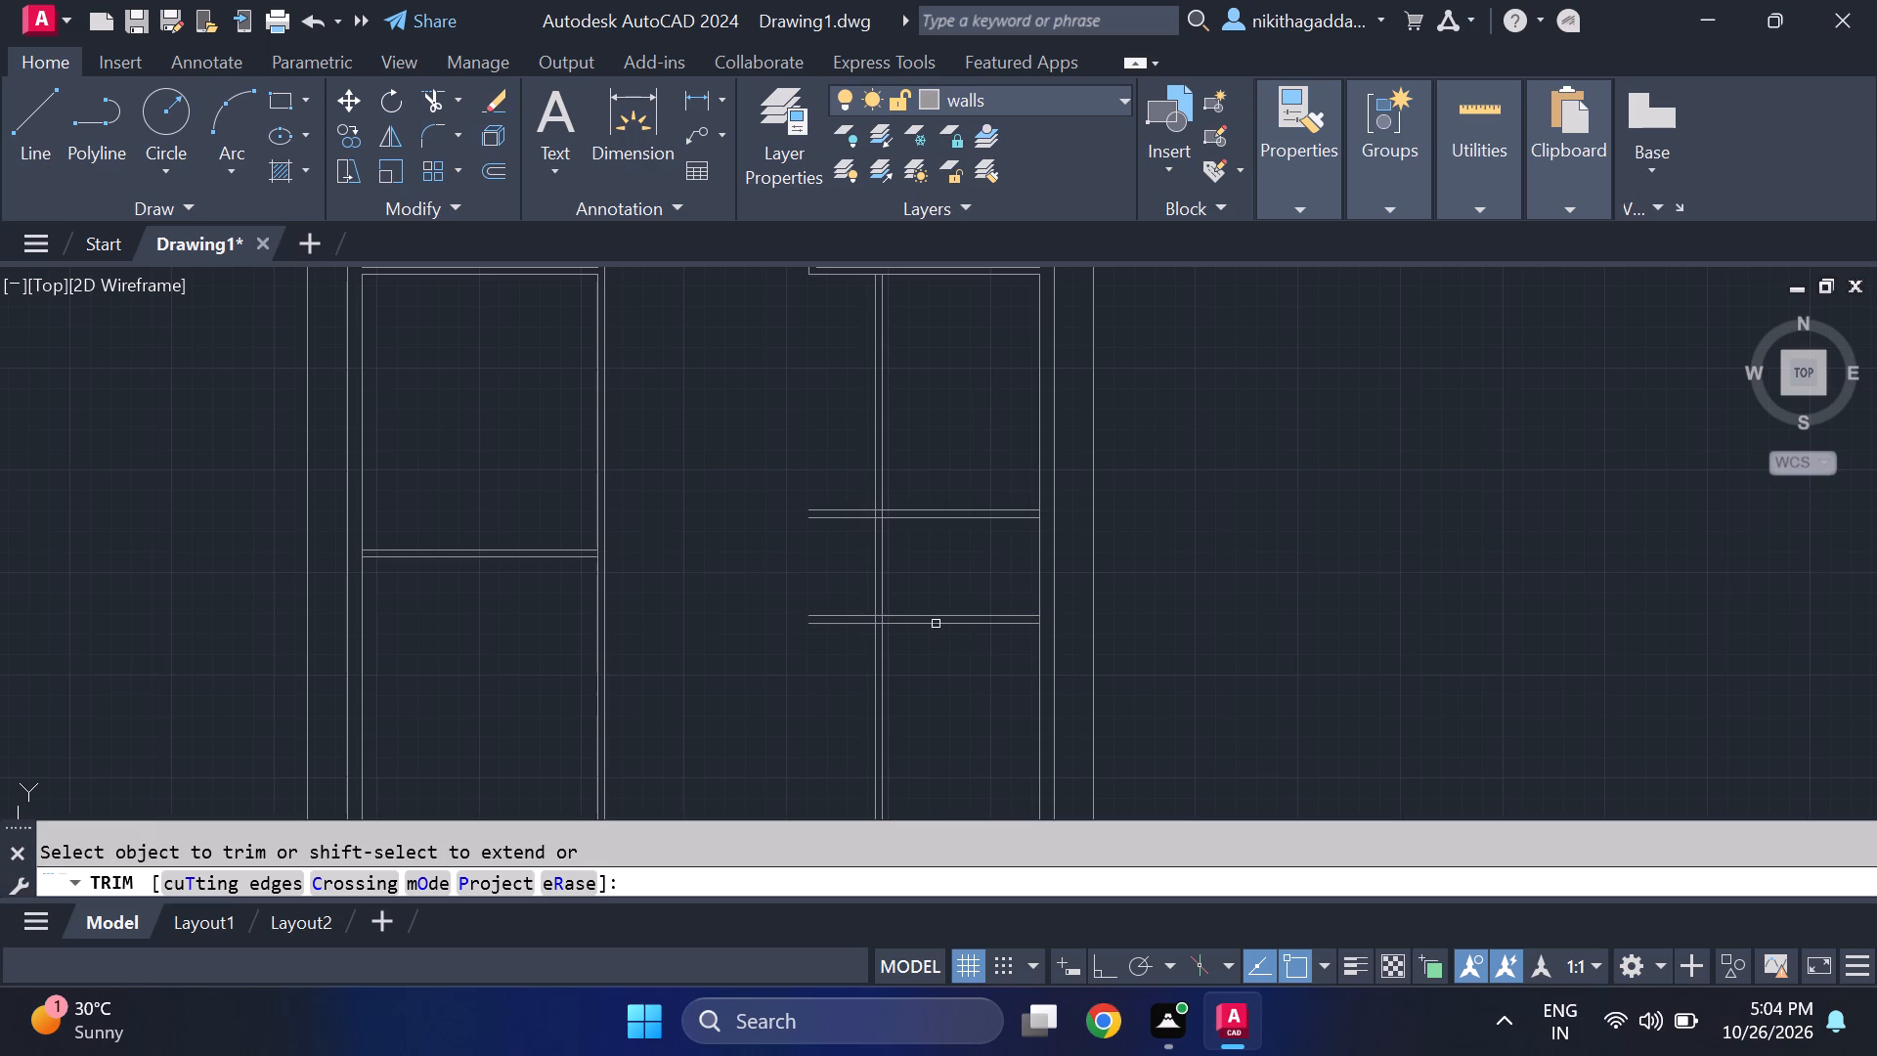
drag(835, 489, 797, 662)
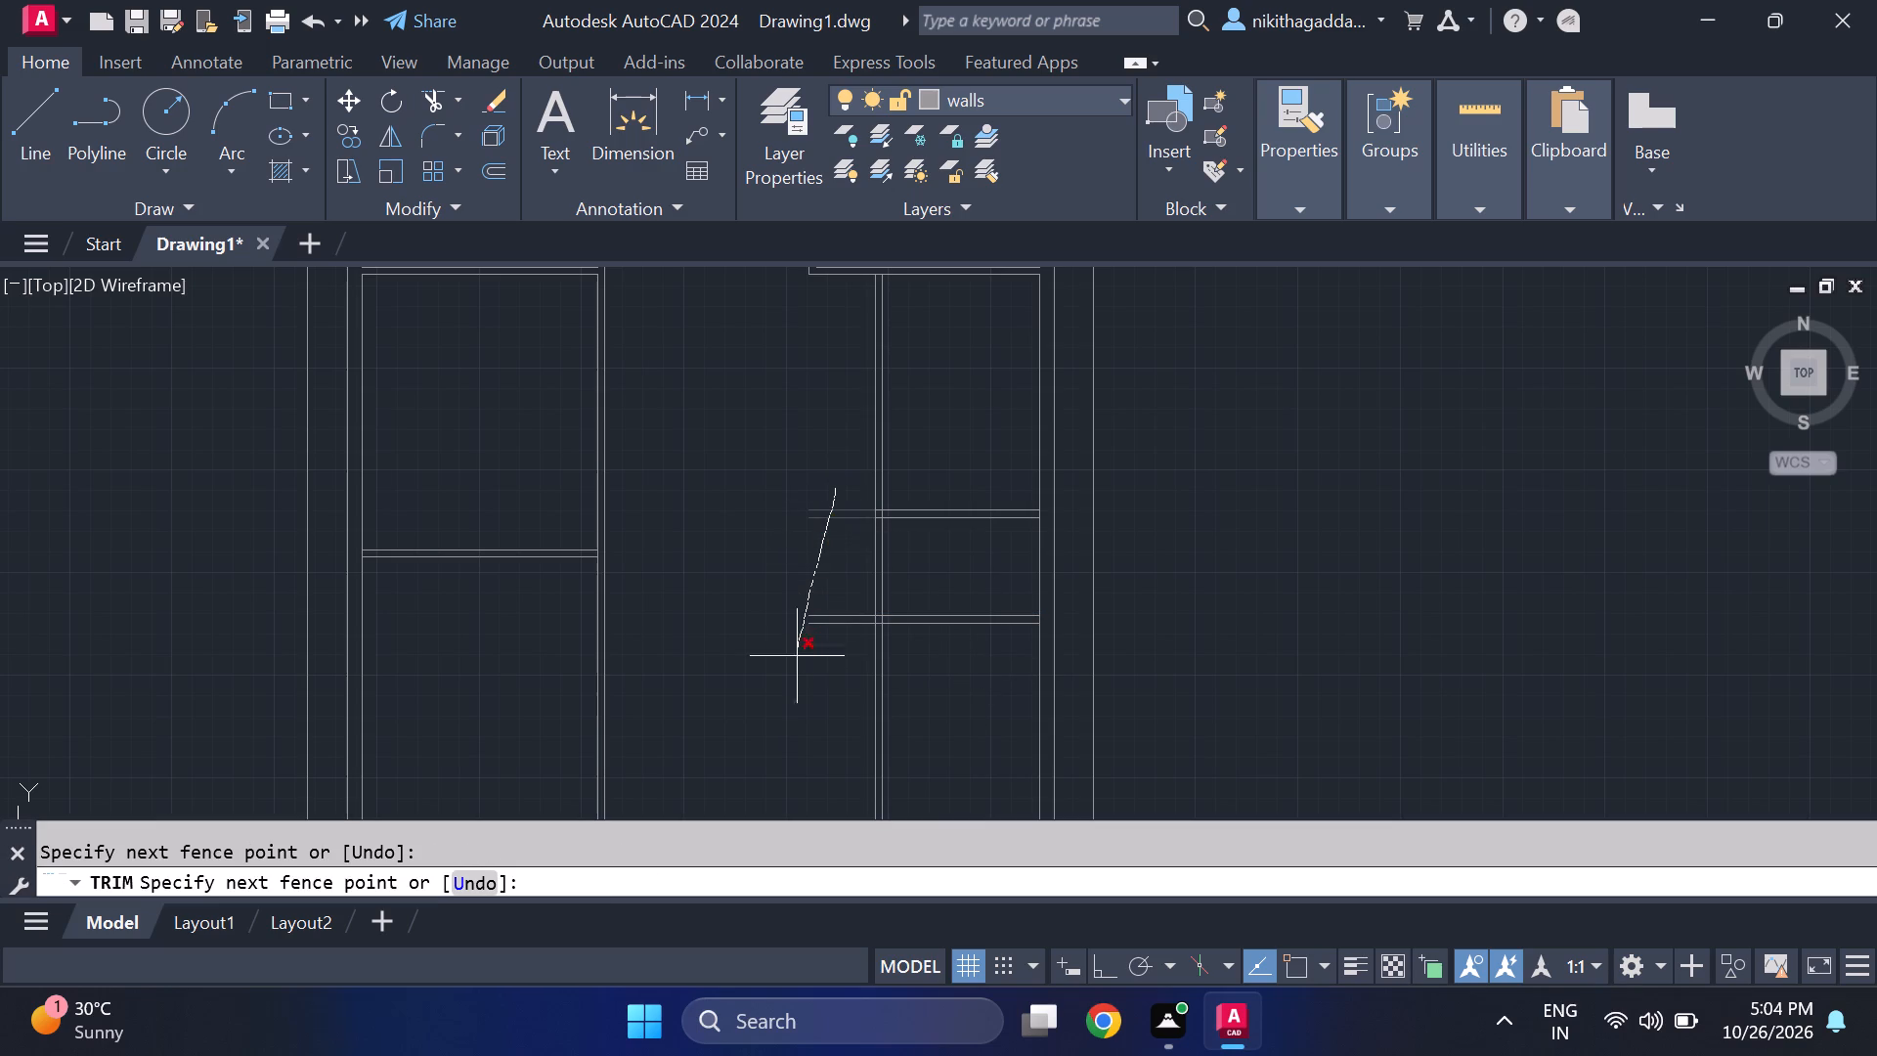
drag(797, 662, 848, 590)
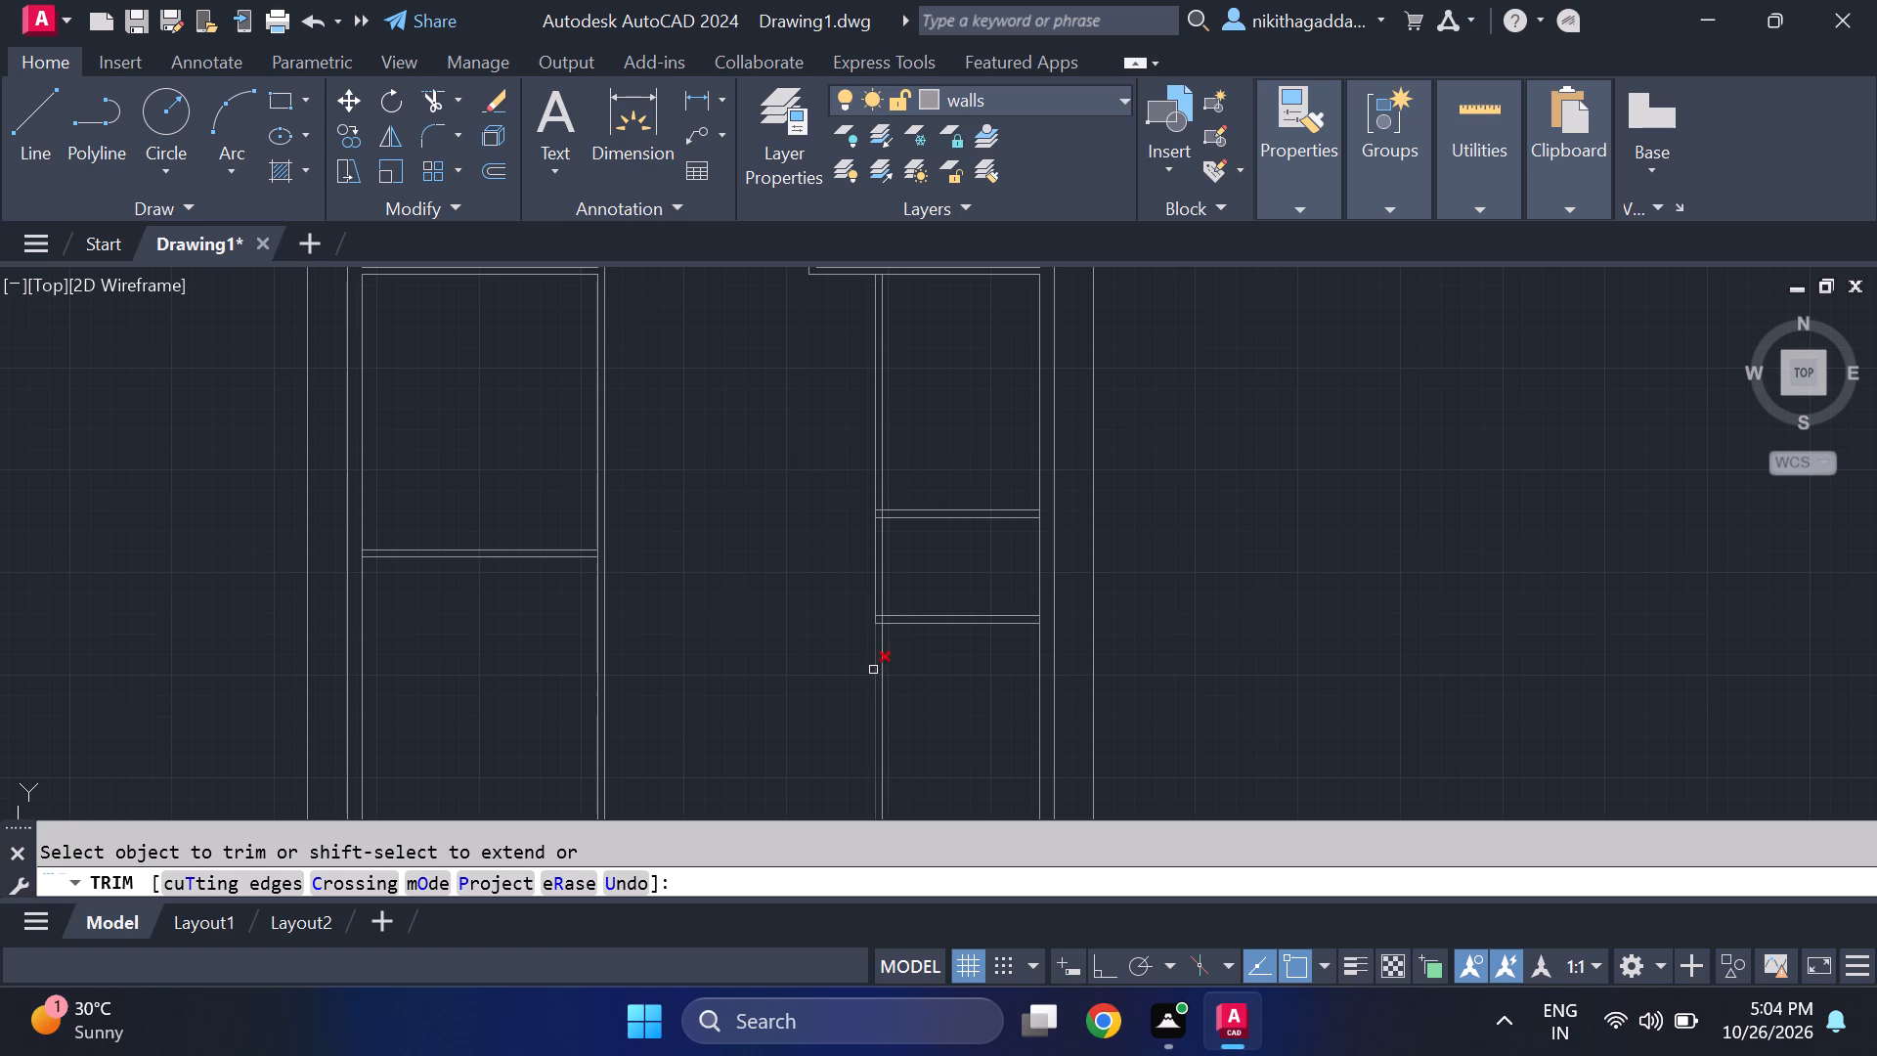
Trim away the new east vertical partition's two lines between the northeast room and the upper new cross partition.
middle_drag(871, 670, 845, 645)
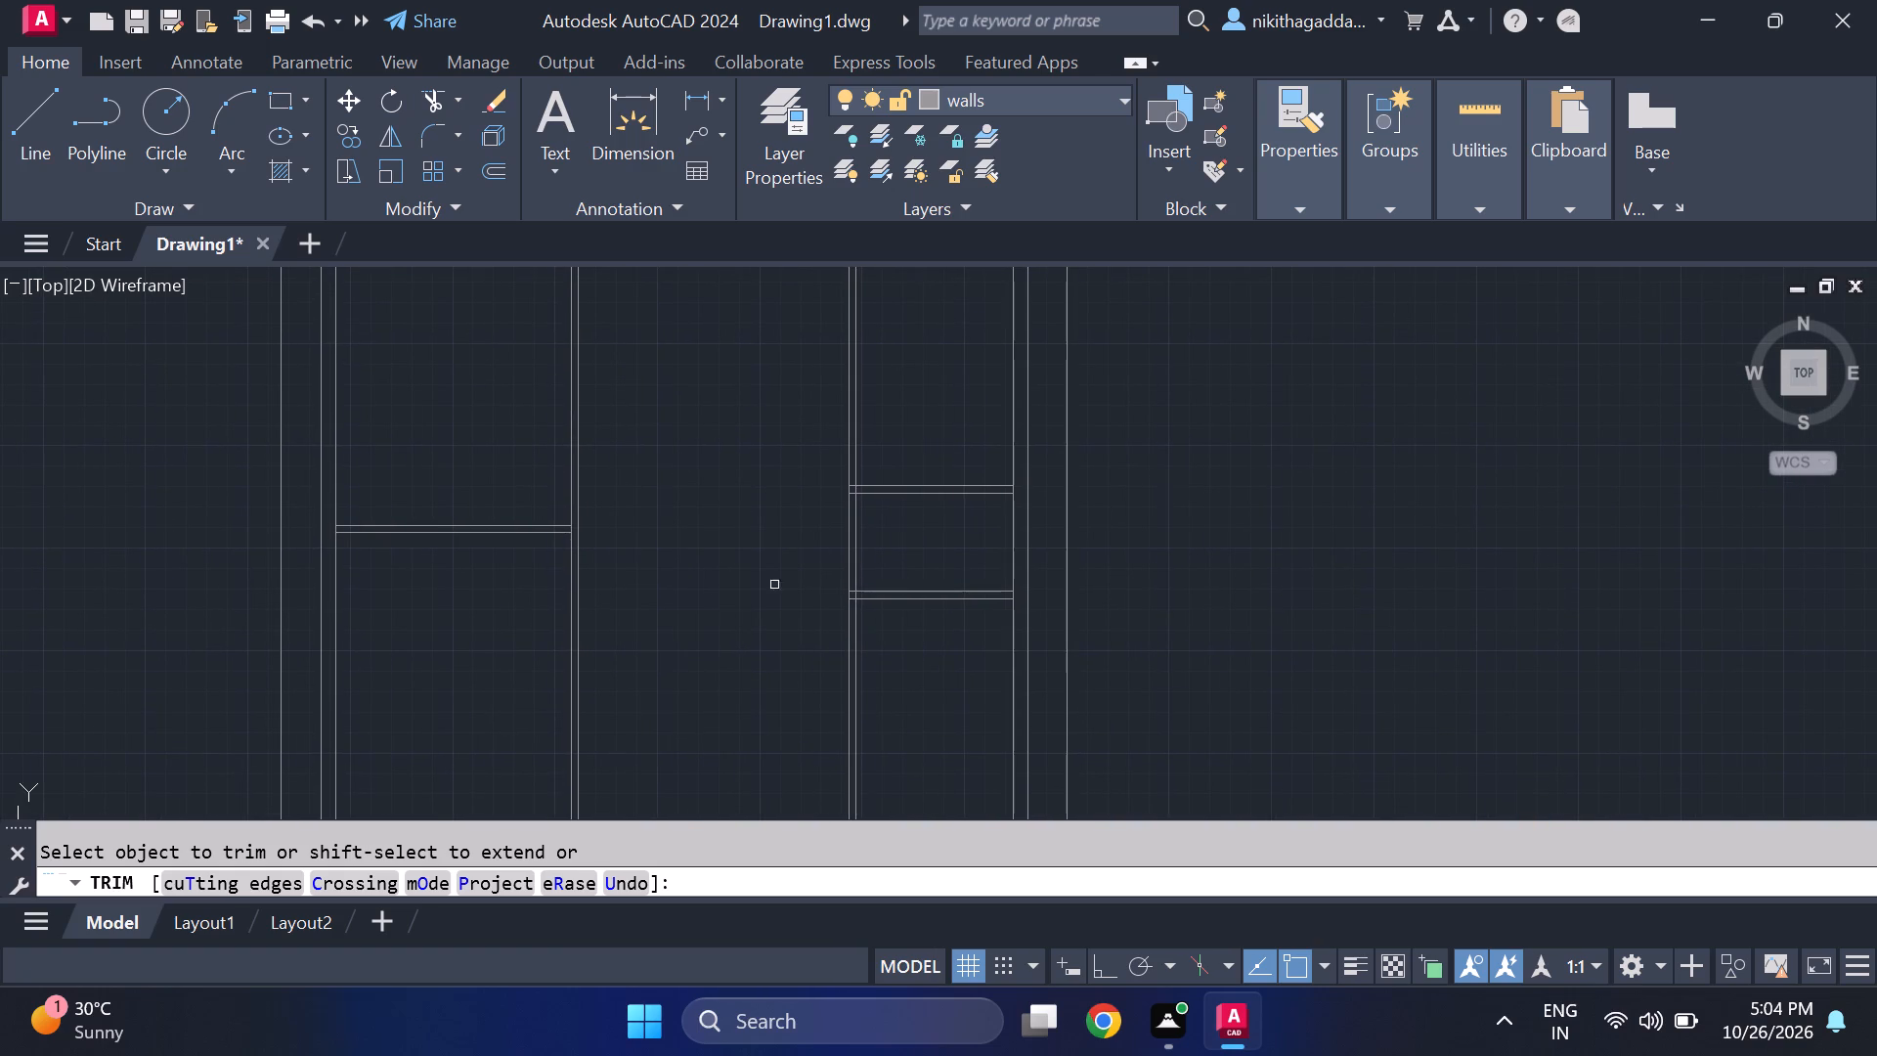
scroll(861, 466, up, 2)
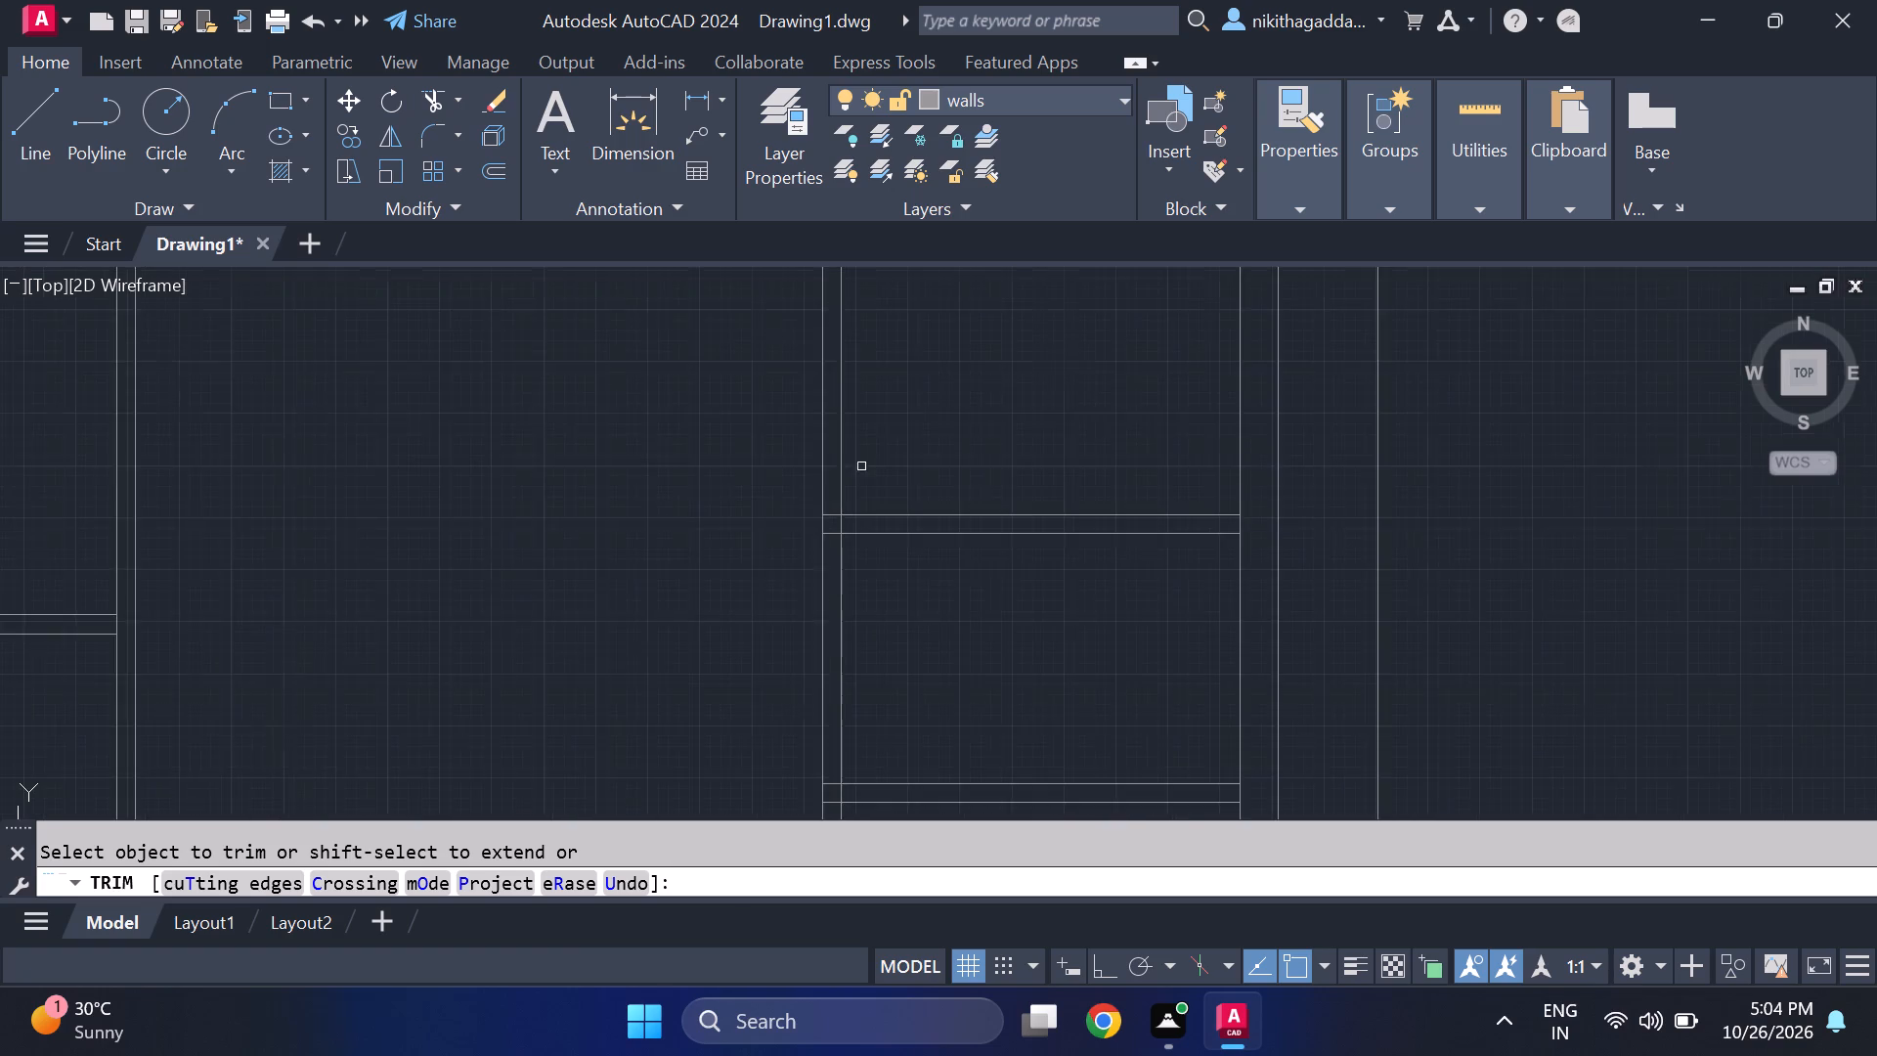
scroll(871, 454, down, 3)
middle_drag(901, 418, 917, 564)
drag(918, 536, 916, 536)
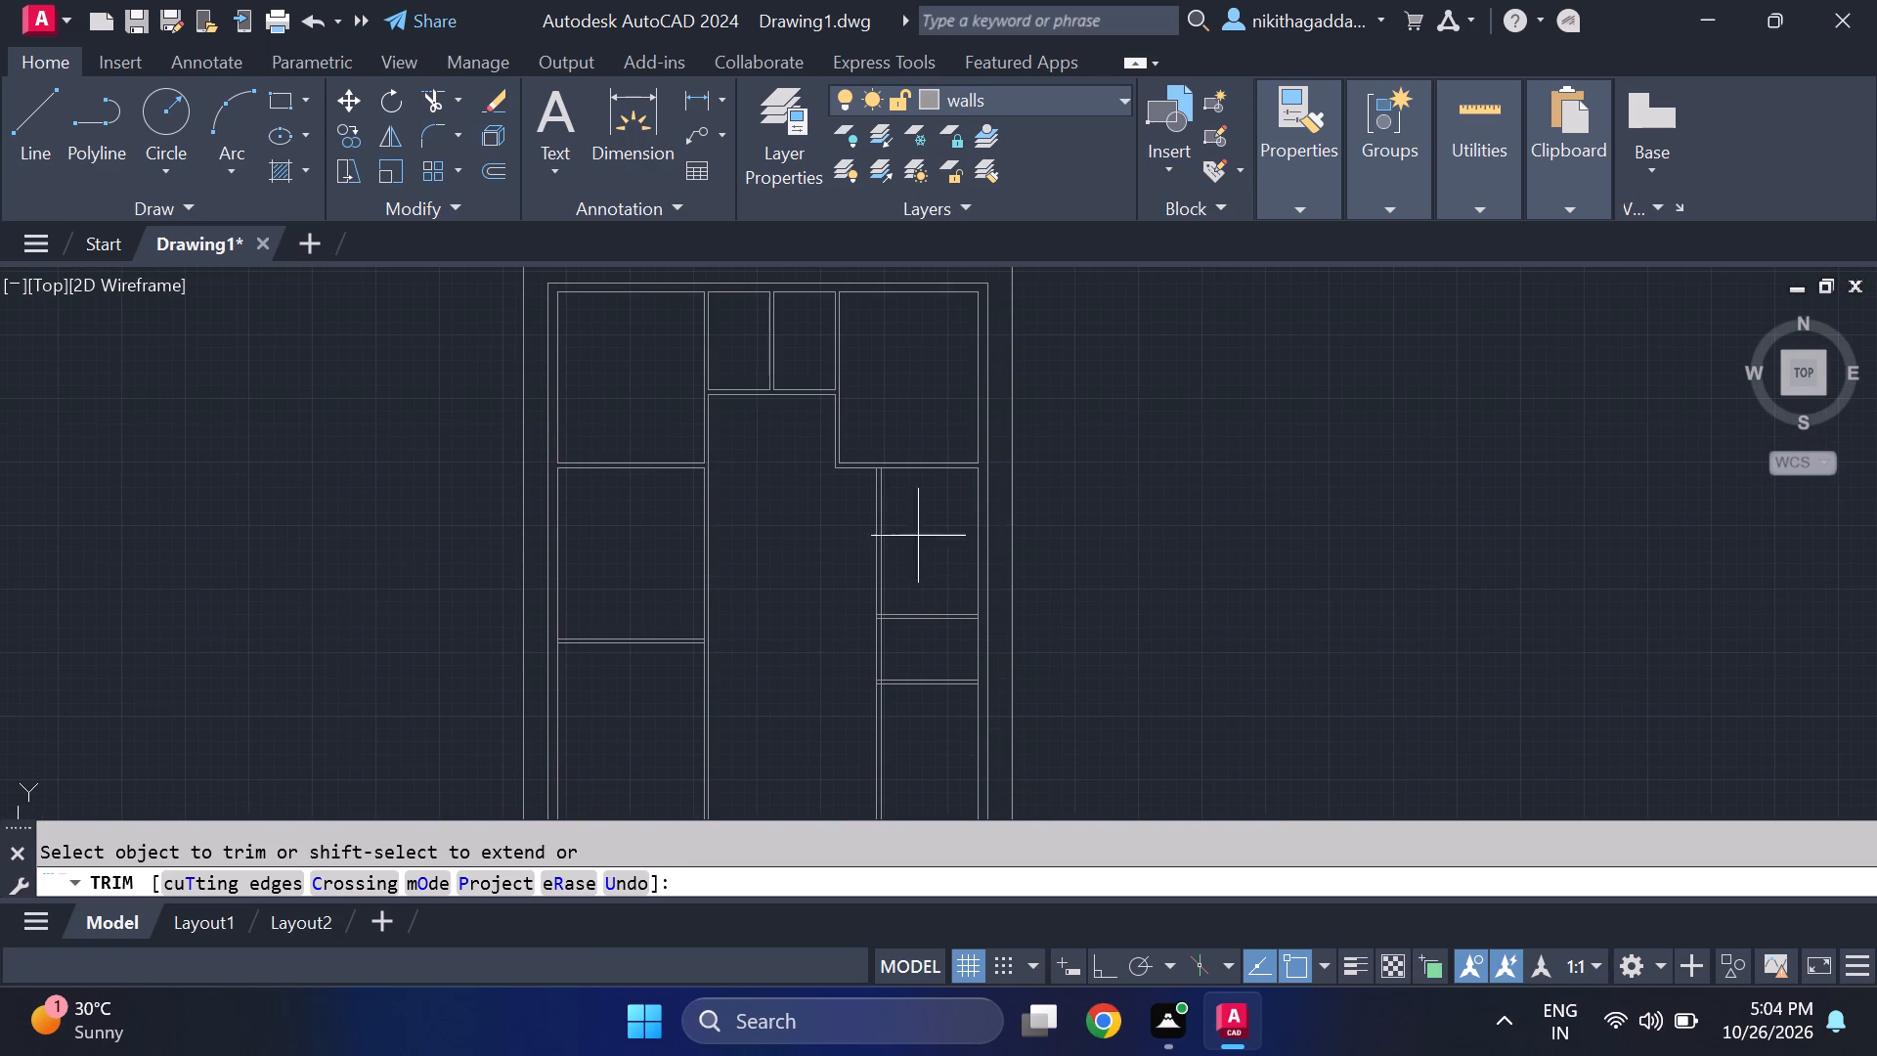
drag(916, 536, 814, 592)
Trim the overlapping line segments at the corner of the upper new cross partition and the east vertical partition.
scroll(875, 622, up, 3)
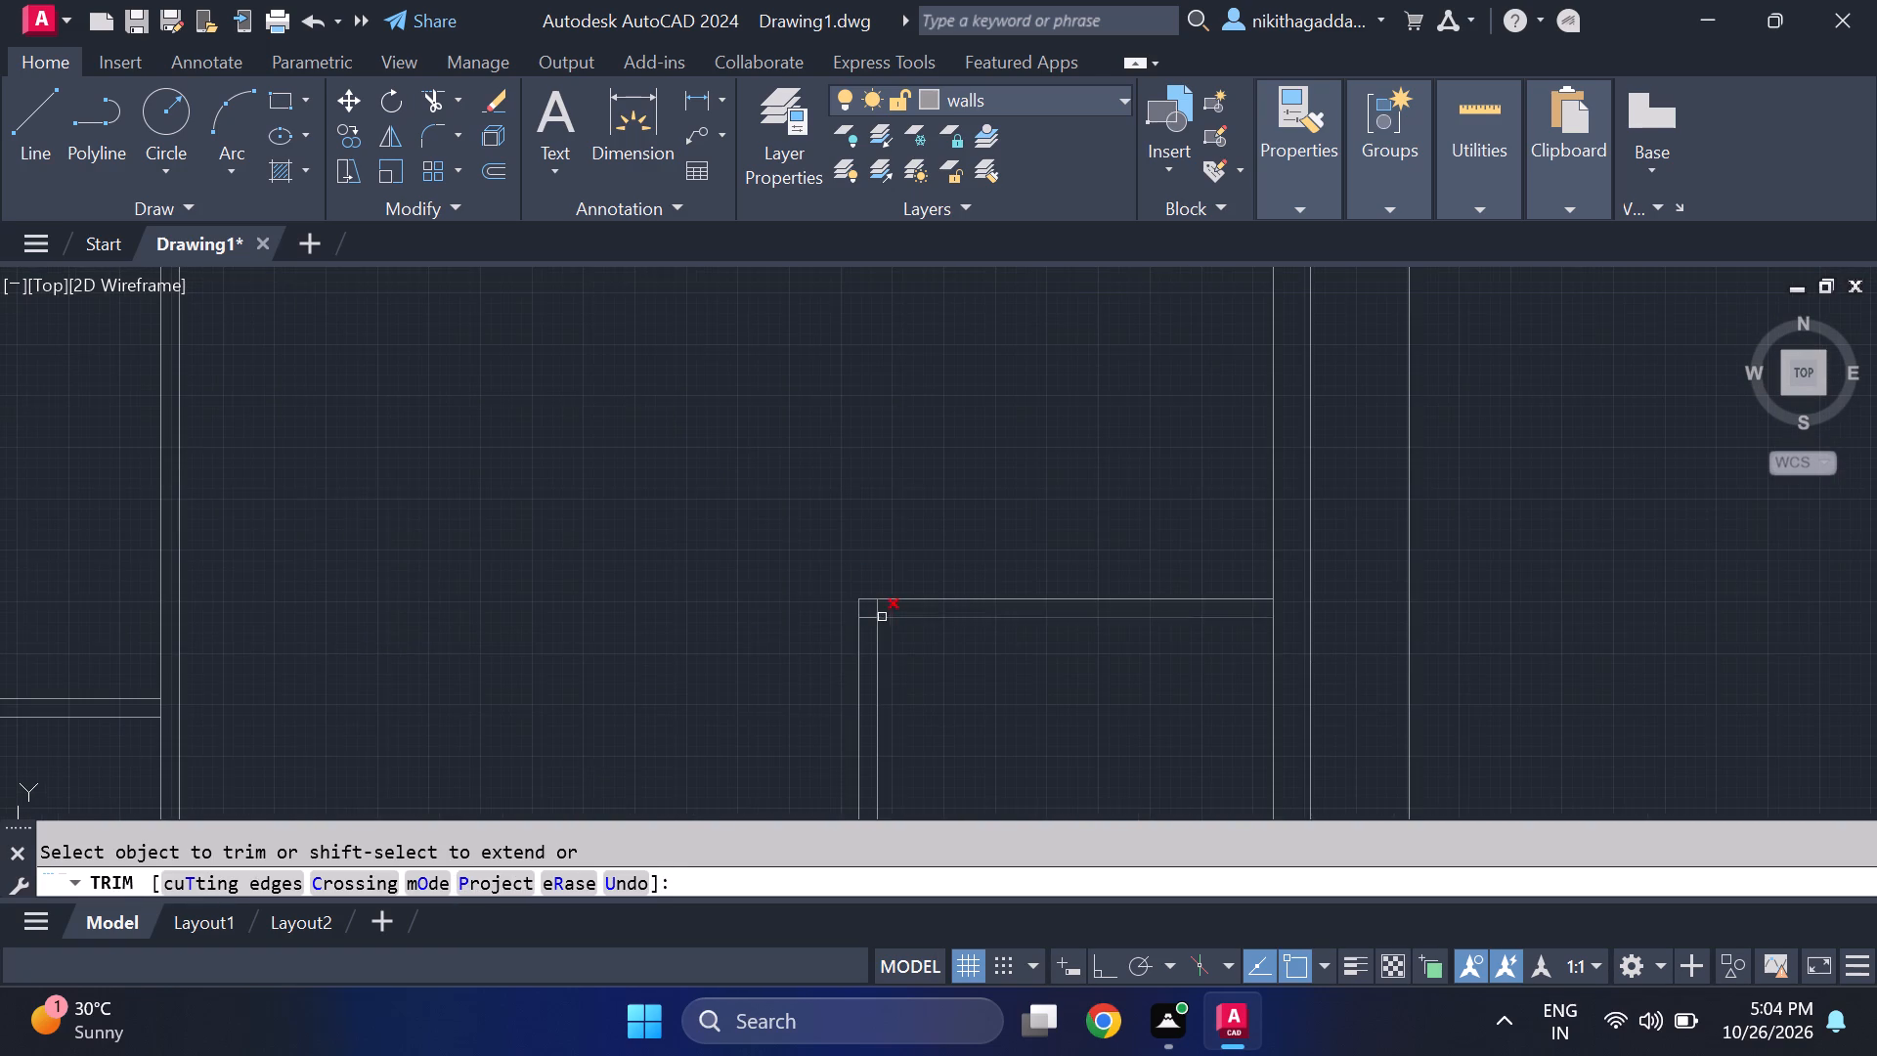
scroll(879, 617, up, 3)
drag(879, 593, 830, 632)
Trim the east wall's inner line between the paired lines of the upper and lower east cross partitions to open both junctions.
scroll(834, 620, down, 4)
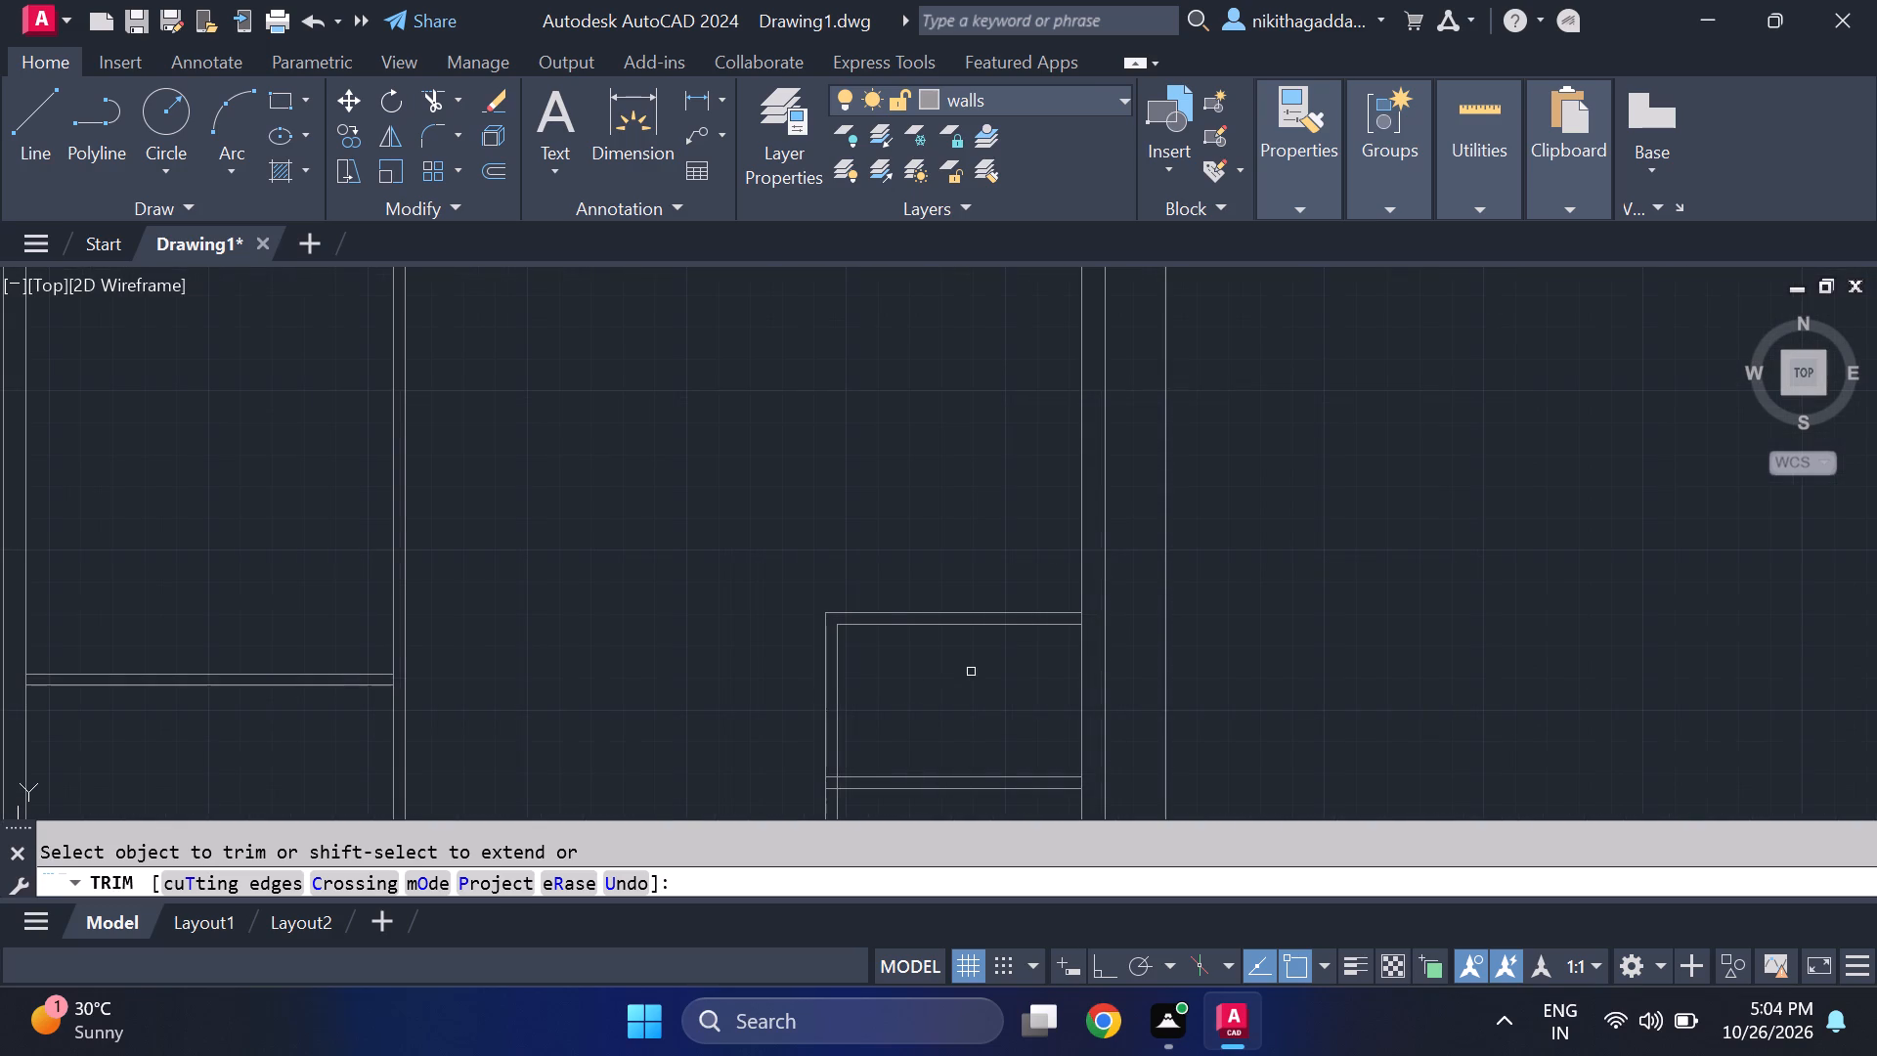
scroll(1033, 619, up, 2)
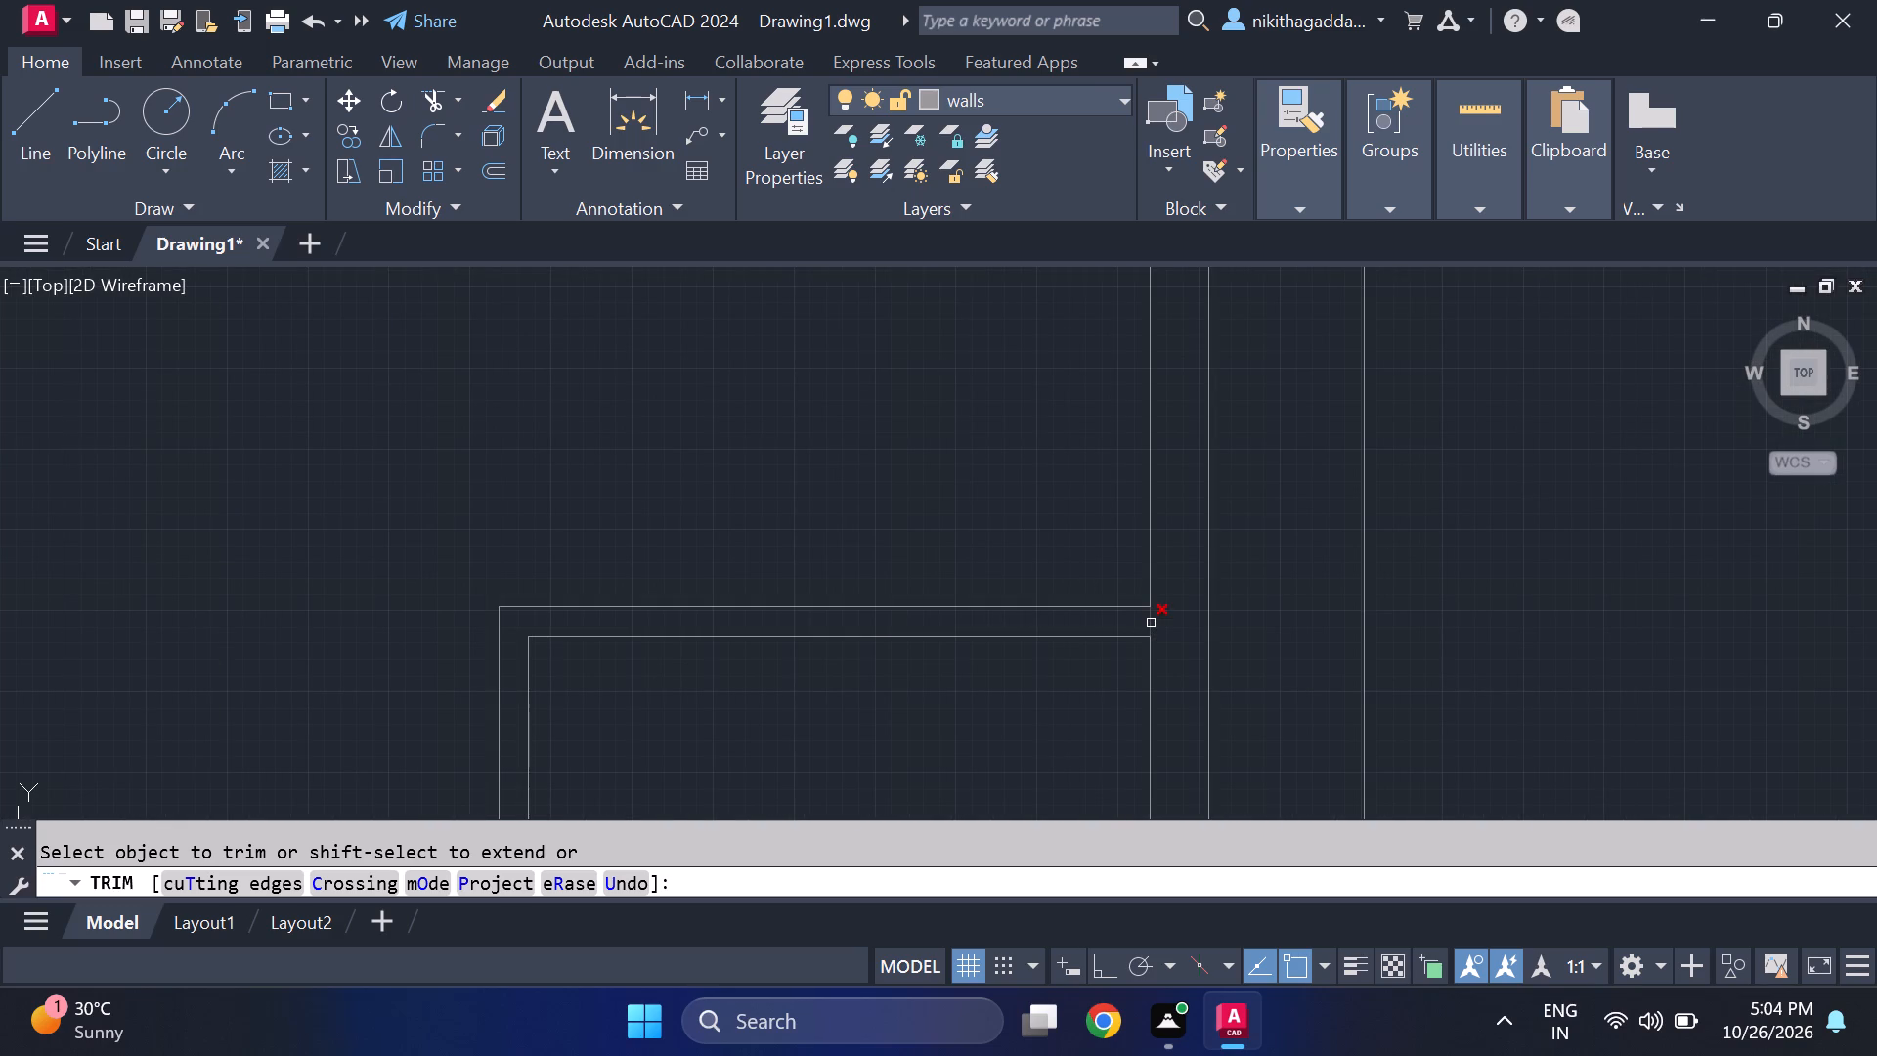
click(1151, 623)
scroll(1148, 623, down, 4)
scroll(1119, 749, up, 1)
middle_drag(1119, 749, 1106, 733)
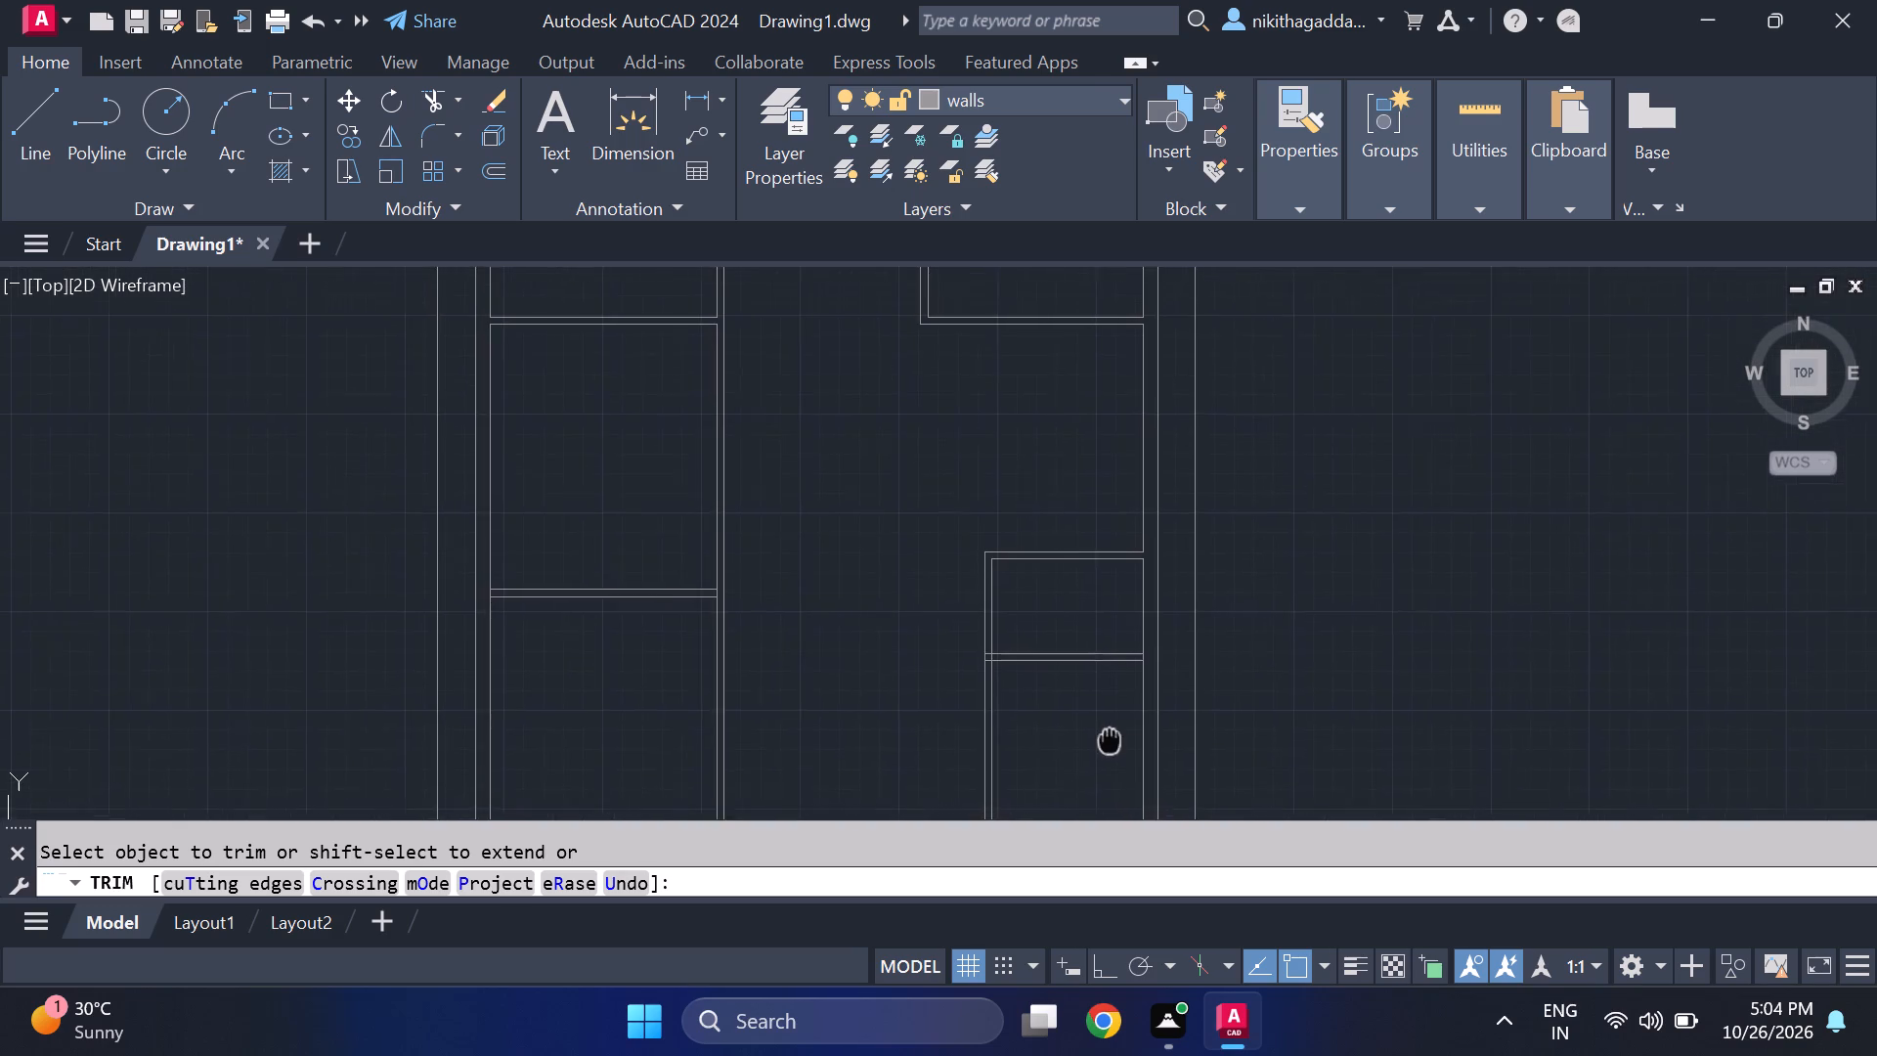
middle_drag(1106, 733, 1075, 695)
scroll(1116, 618, up, 3)
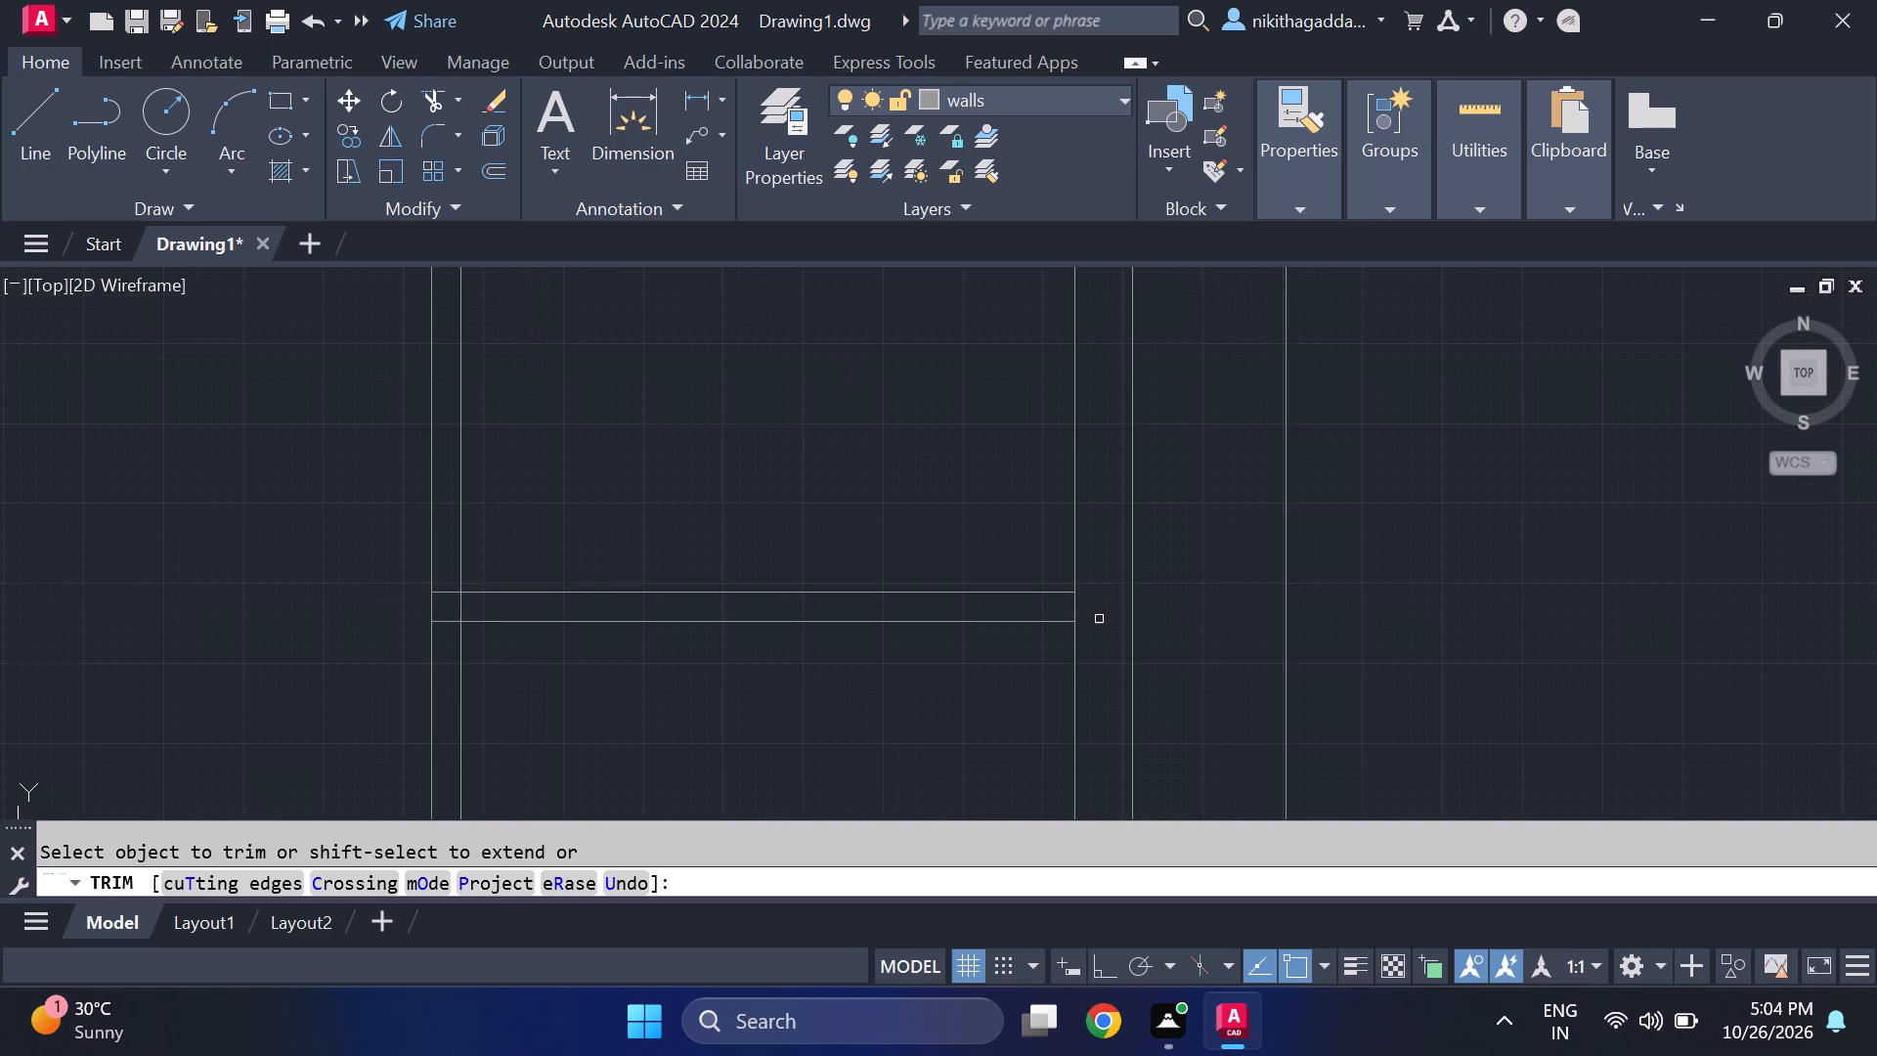
click(1077, 609)
scroll(1068, 618, down, 4)
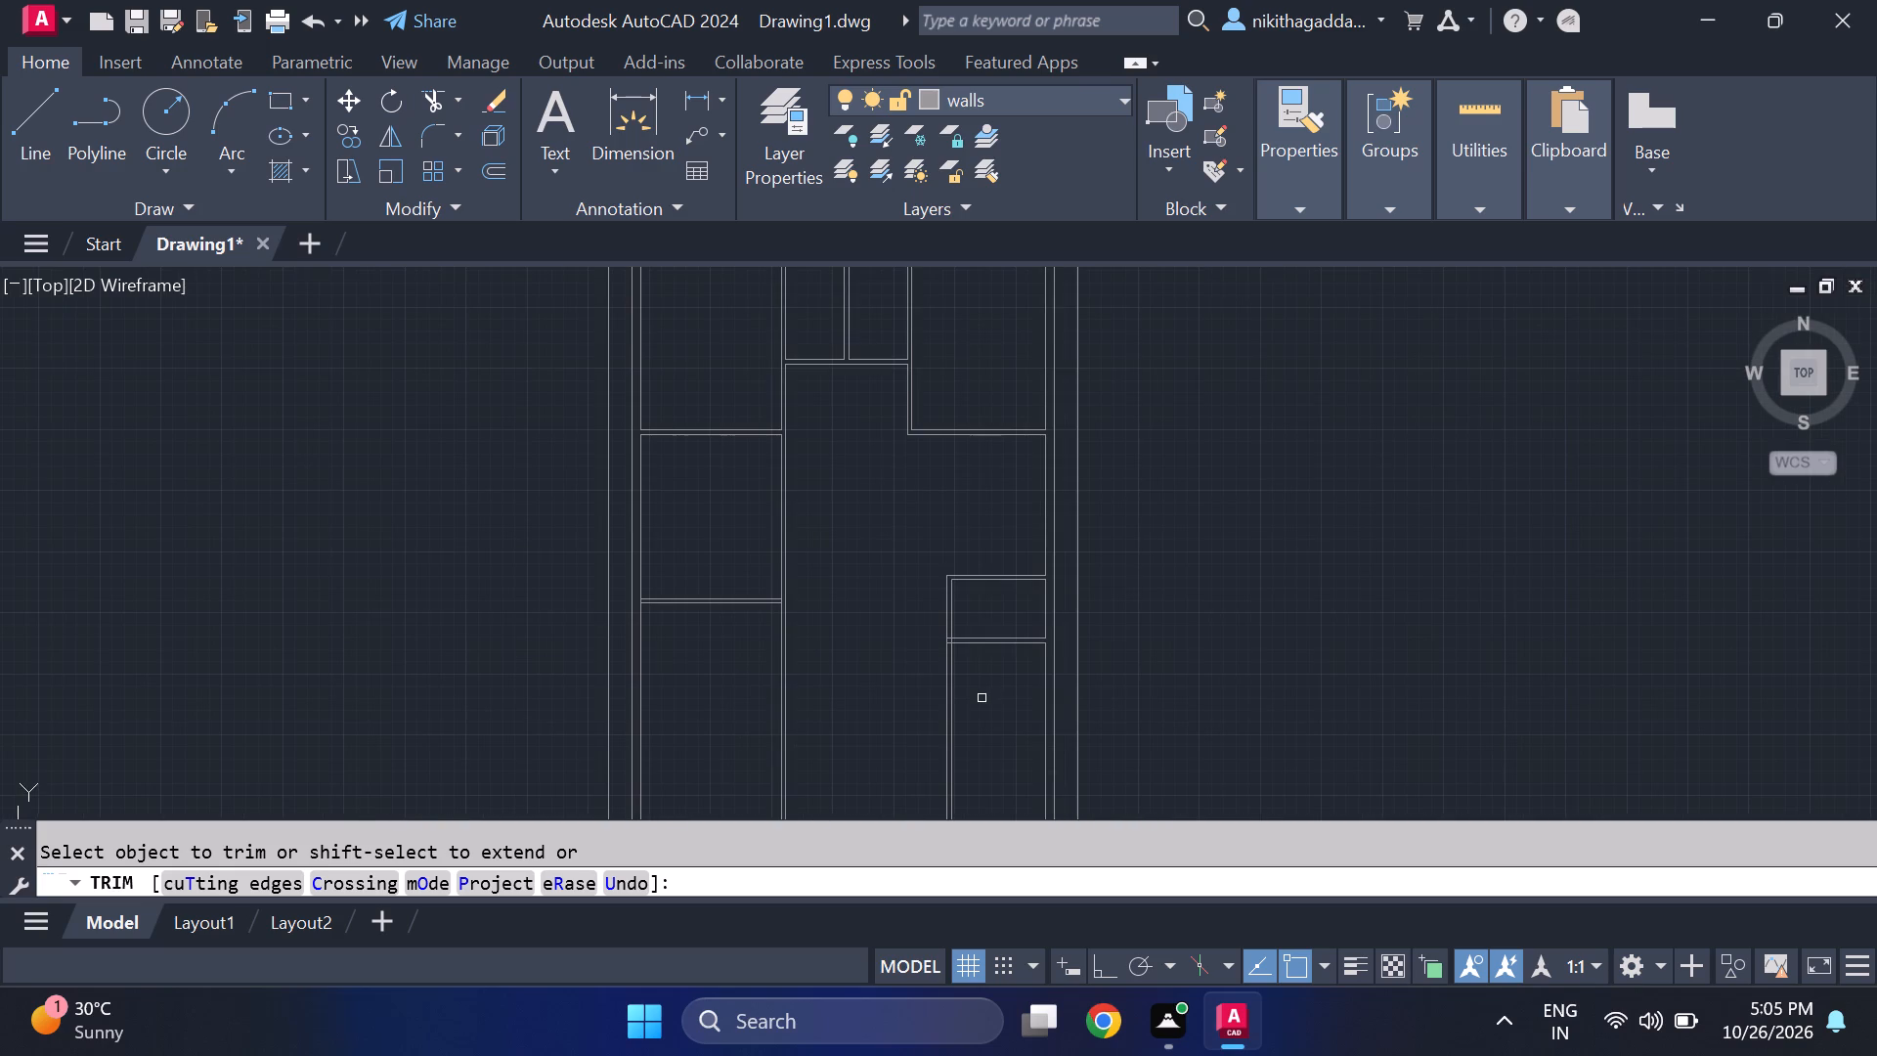
Trim the overlapping line segments where the lower east cross partition meets the east vertical partition.
scroll(967, 696, up, 2)
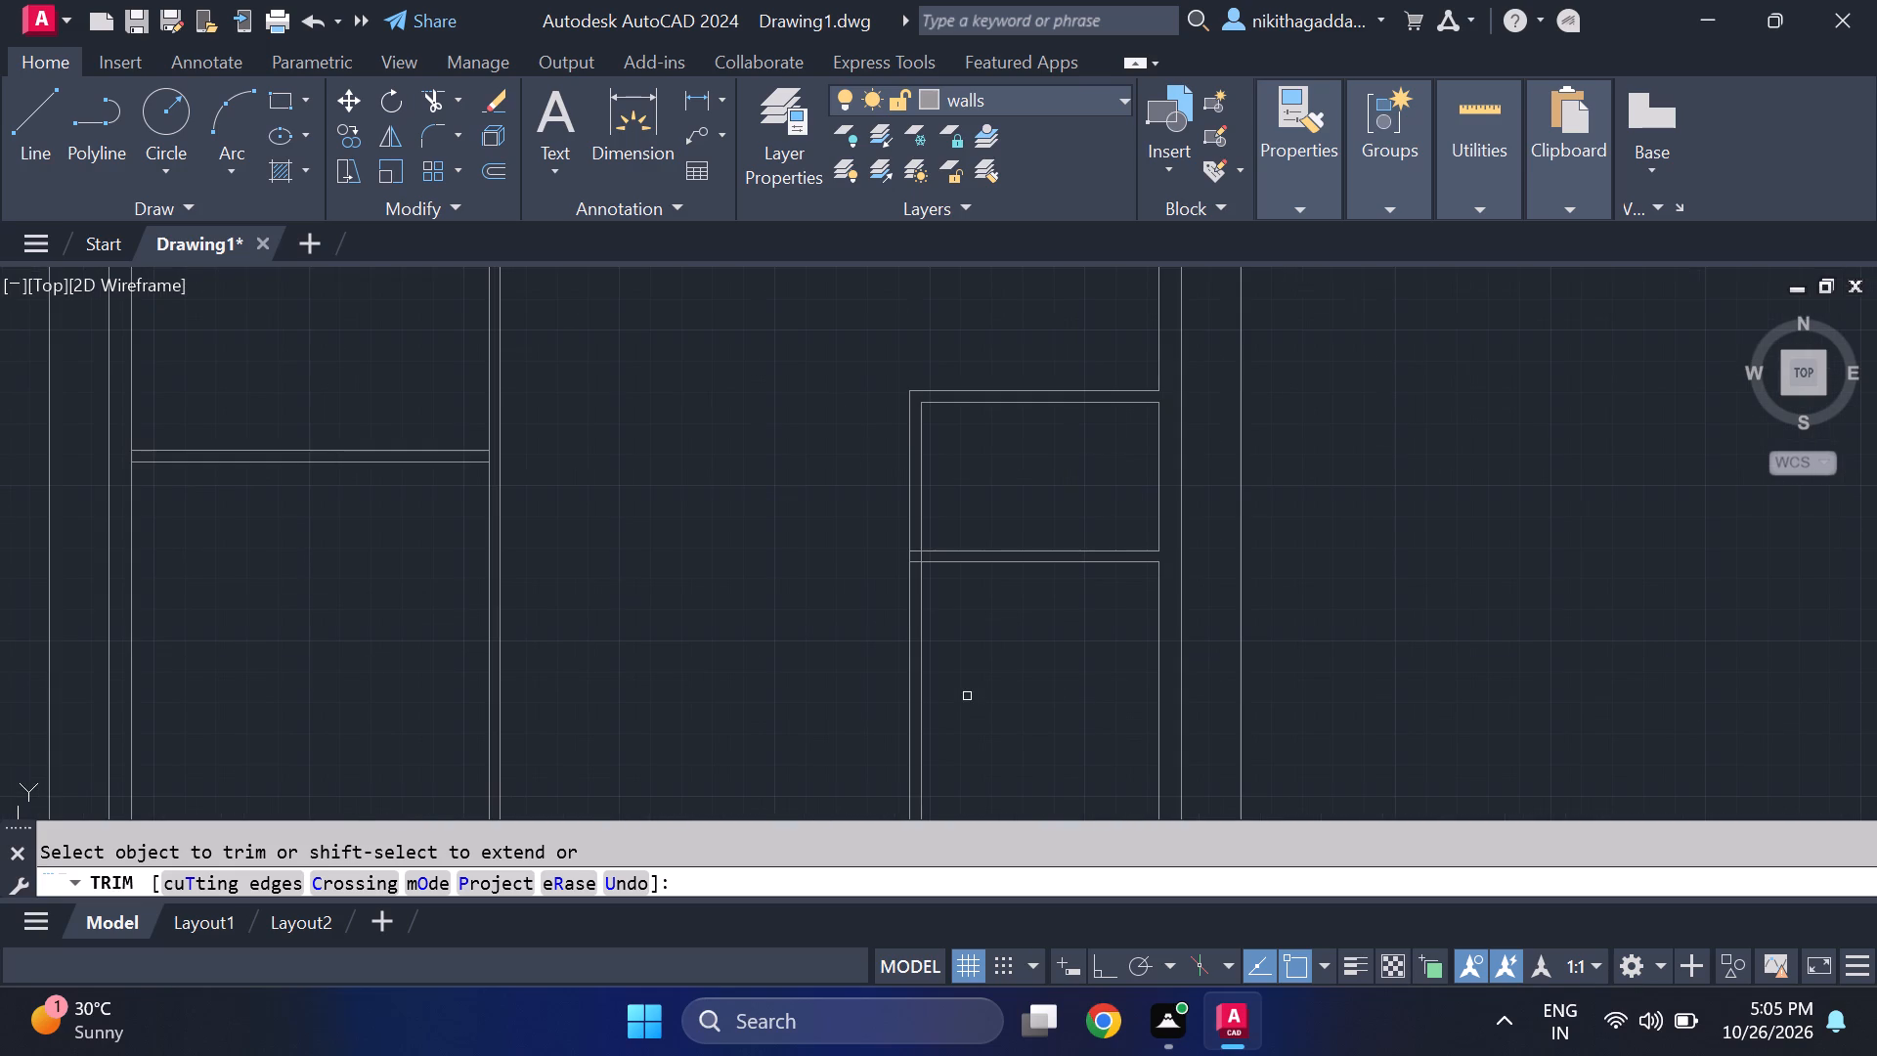
scroll(901, 589, up, 3)
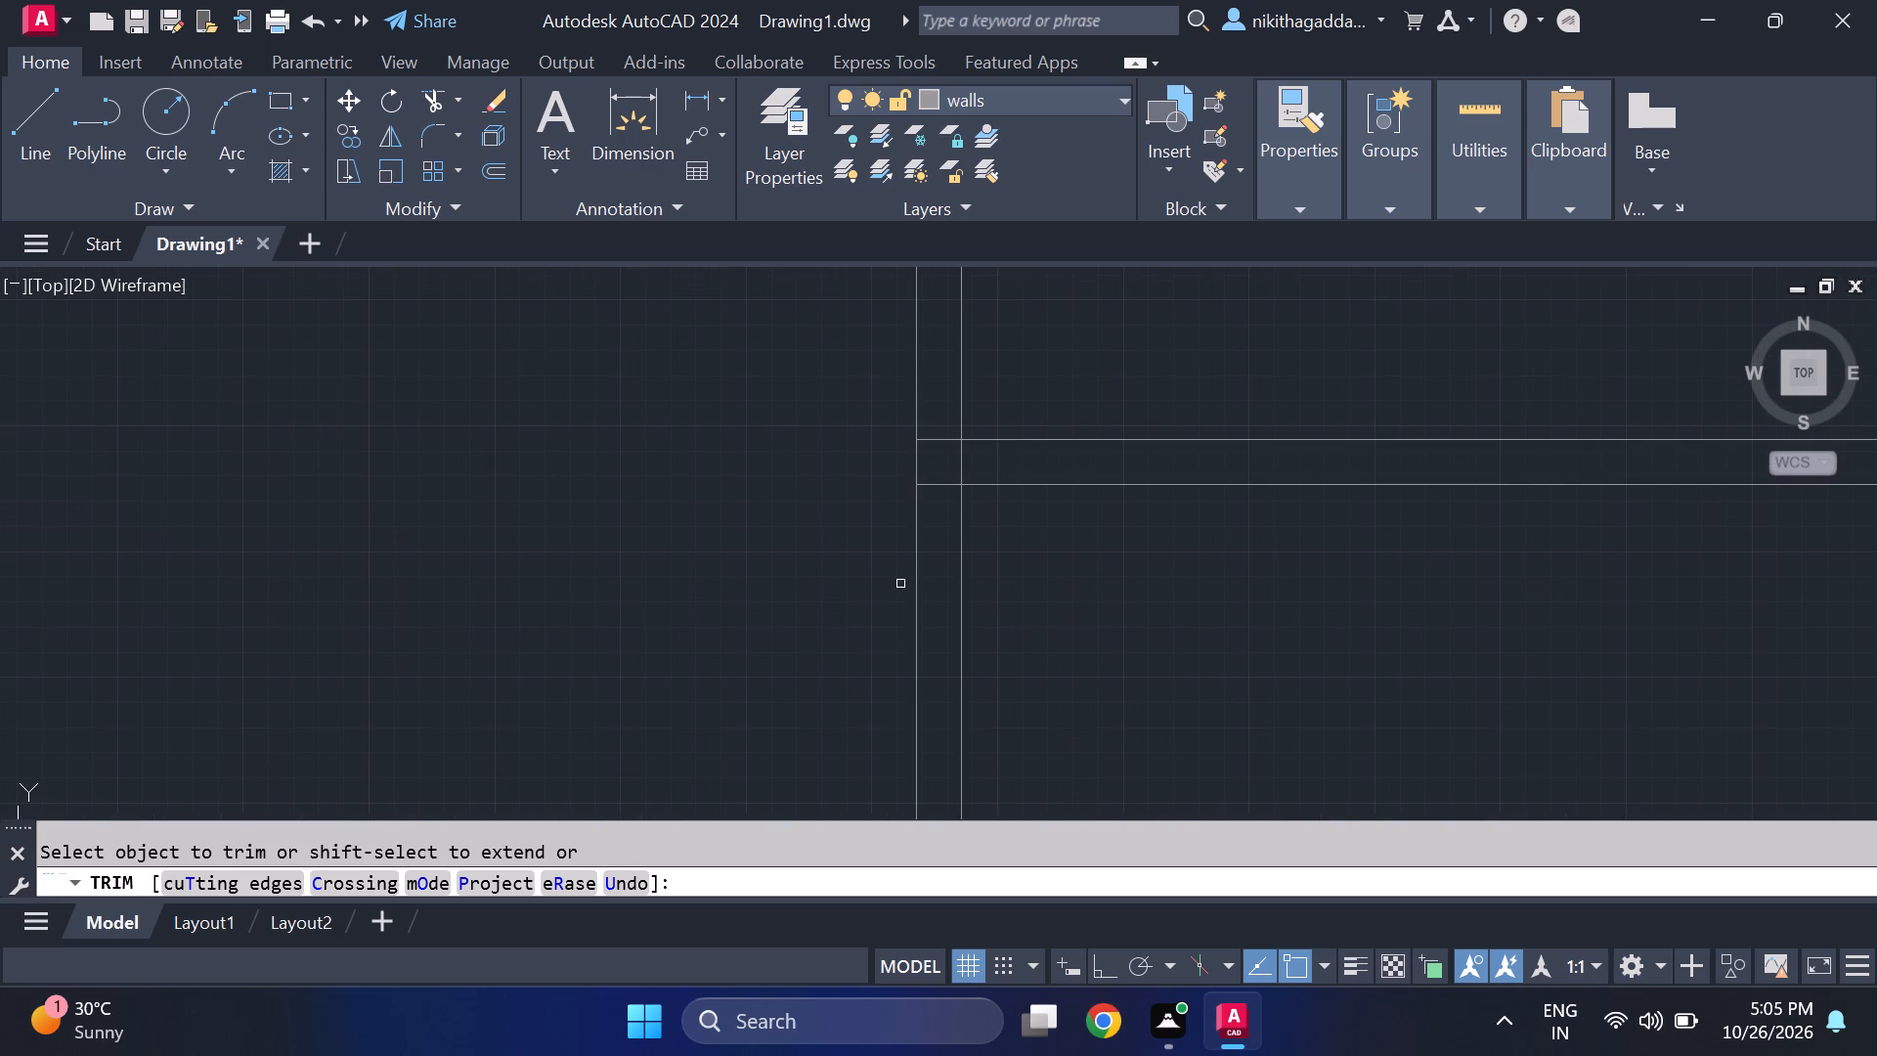
click(937, 437)
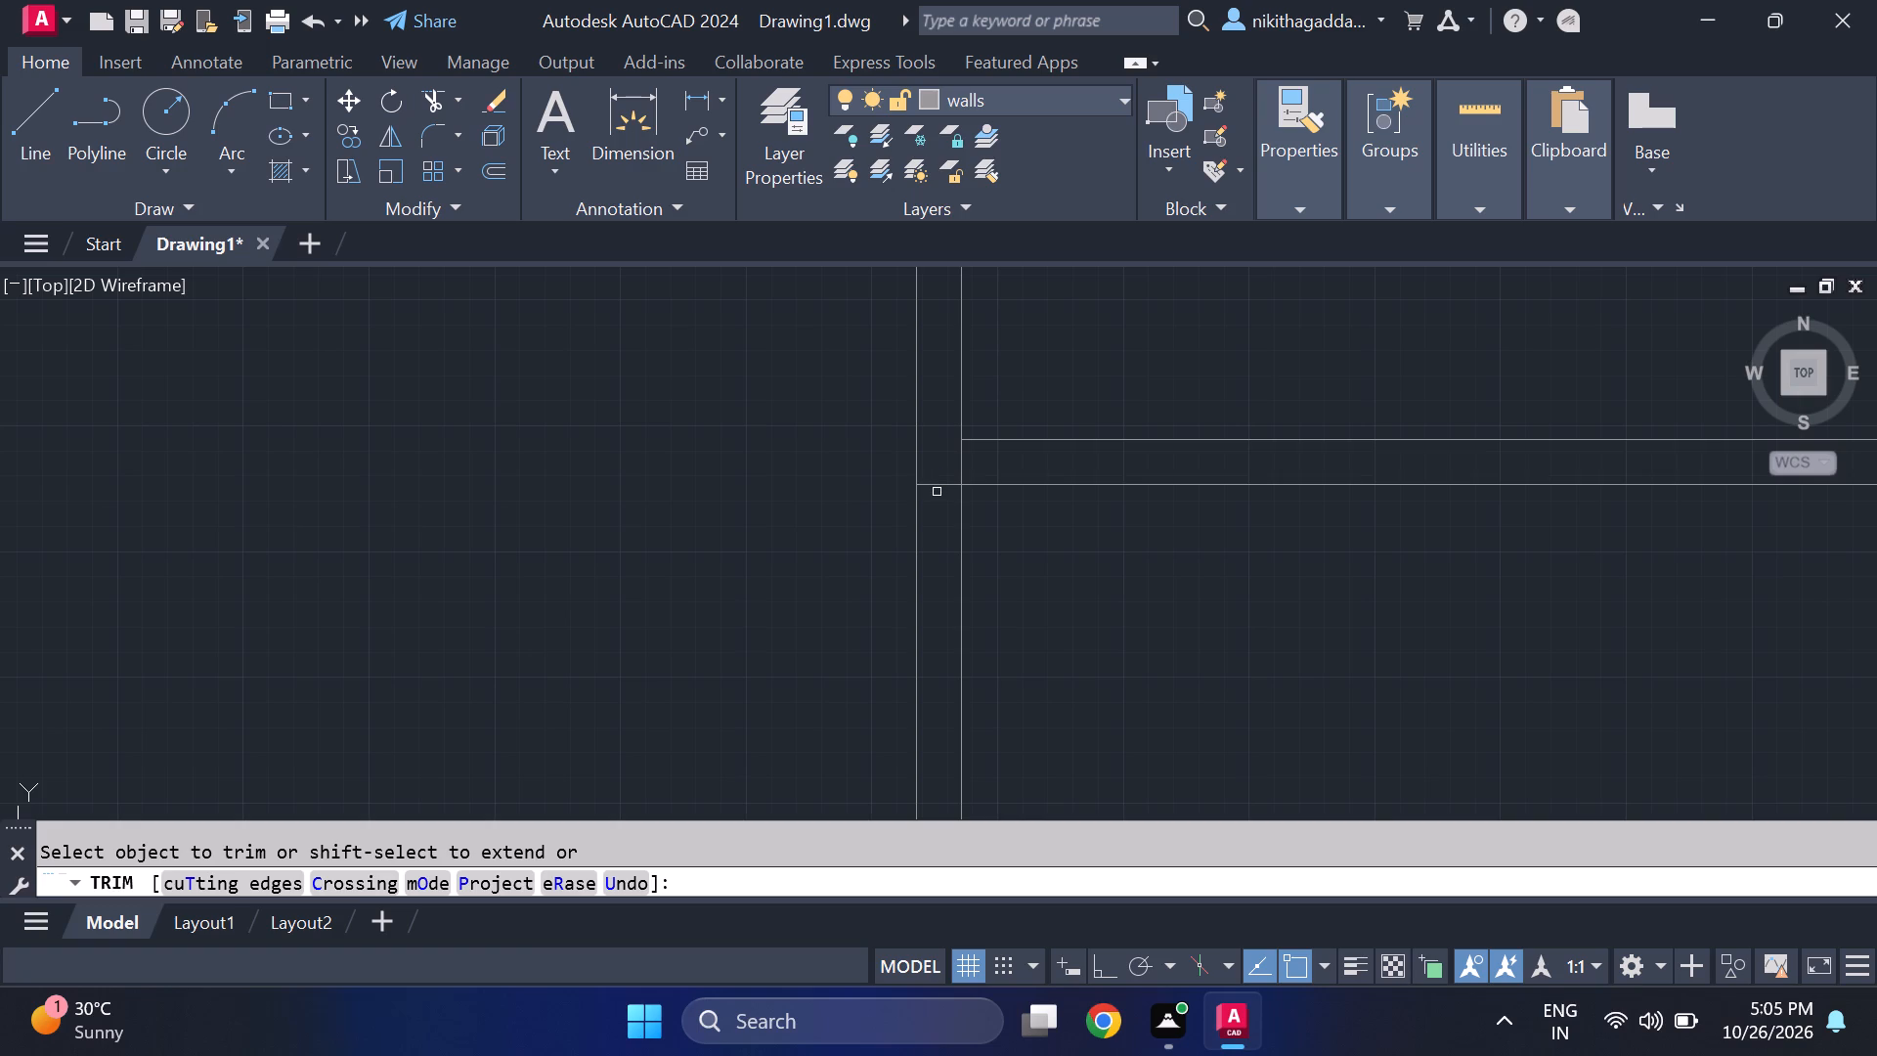
click(937, 492)
click(937, 479)
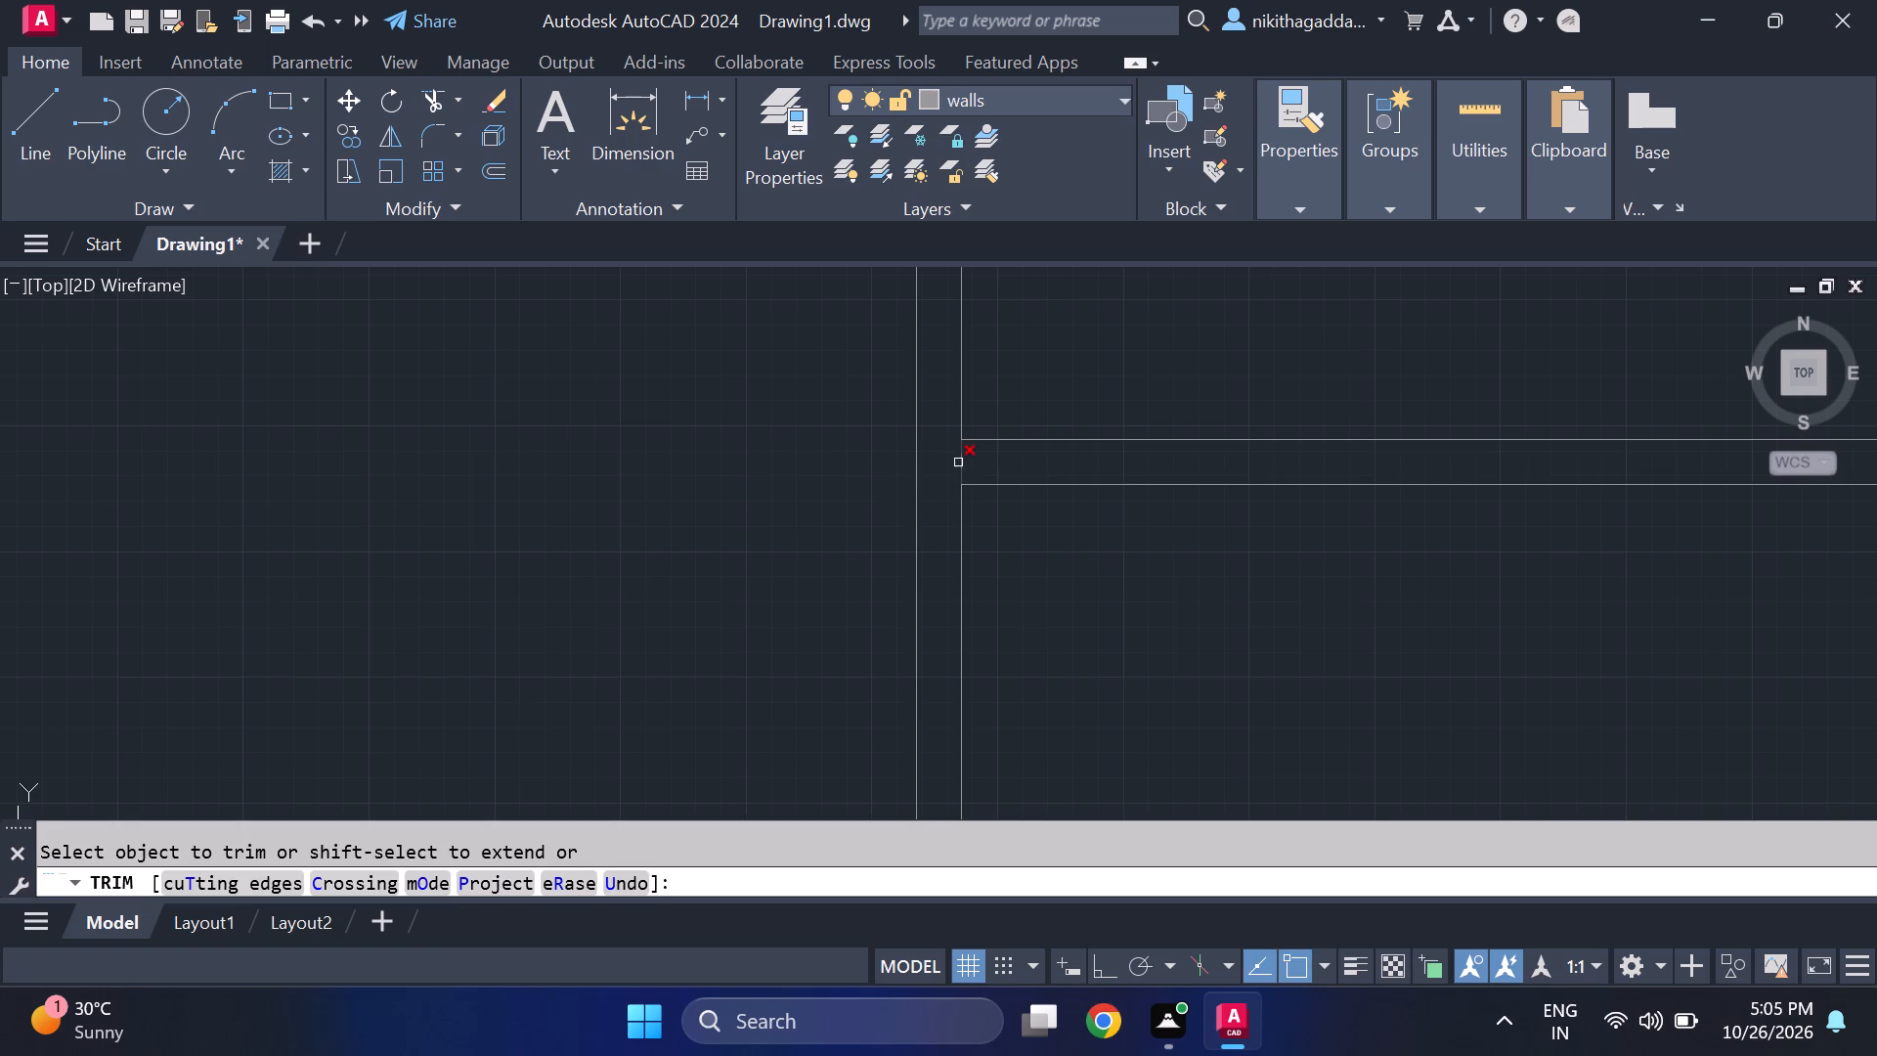
click(959, 462)
scroll(959, 471, down, 4)
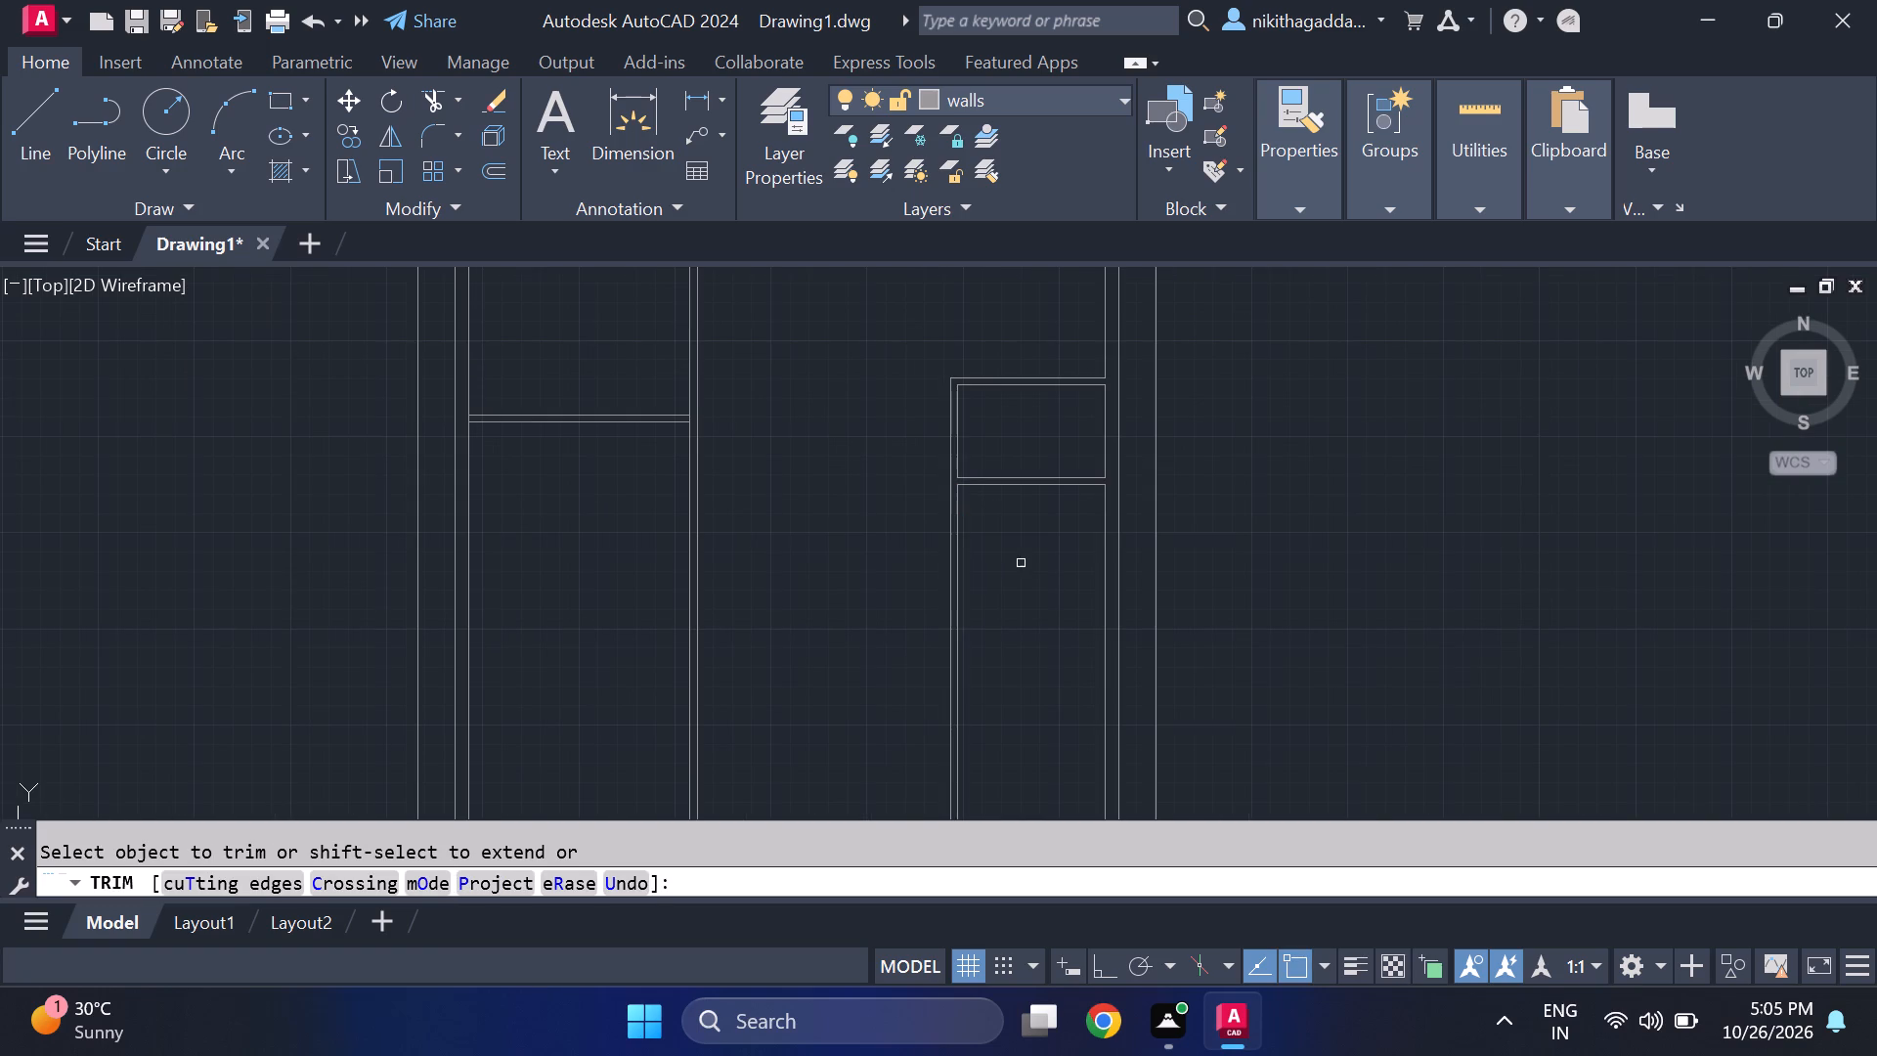
middle_drag(1021, 563, 1027, 580)
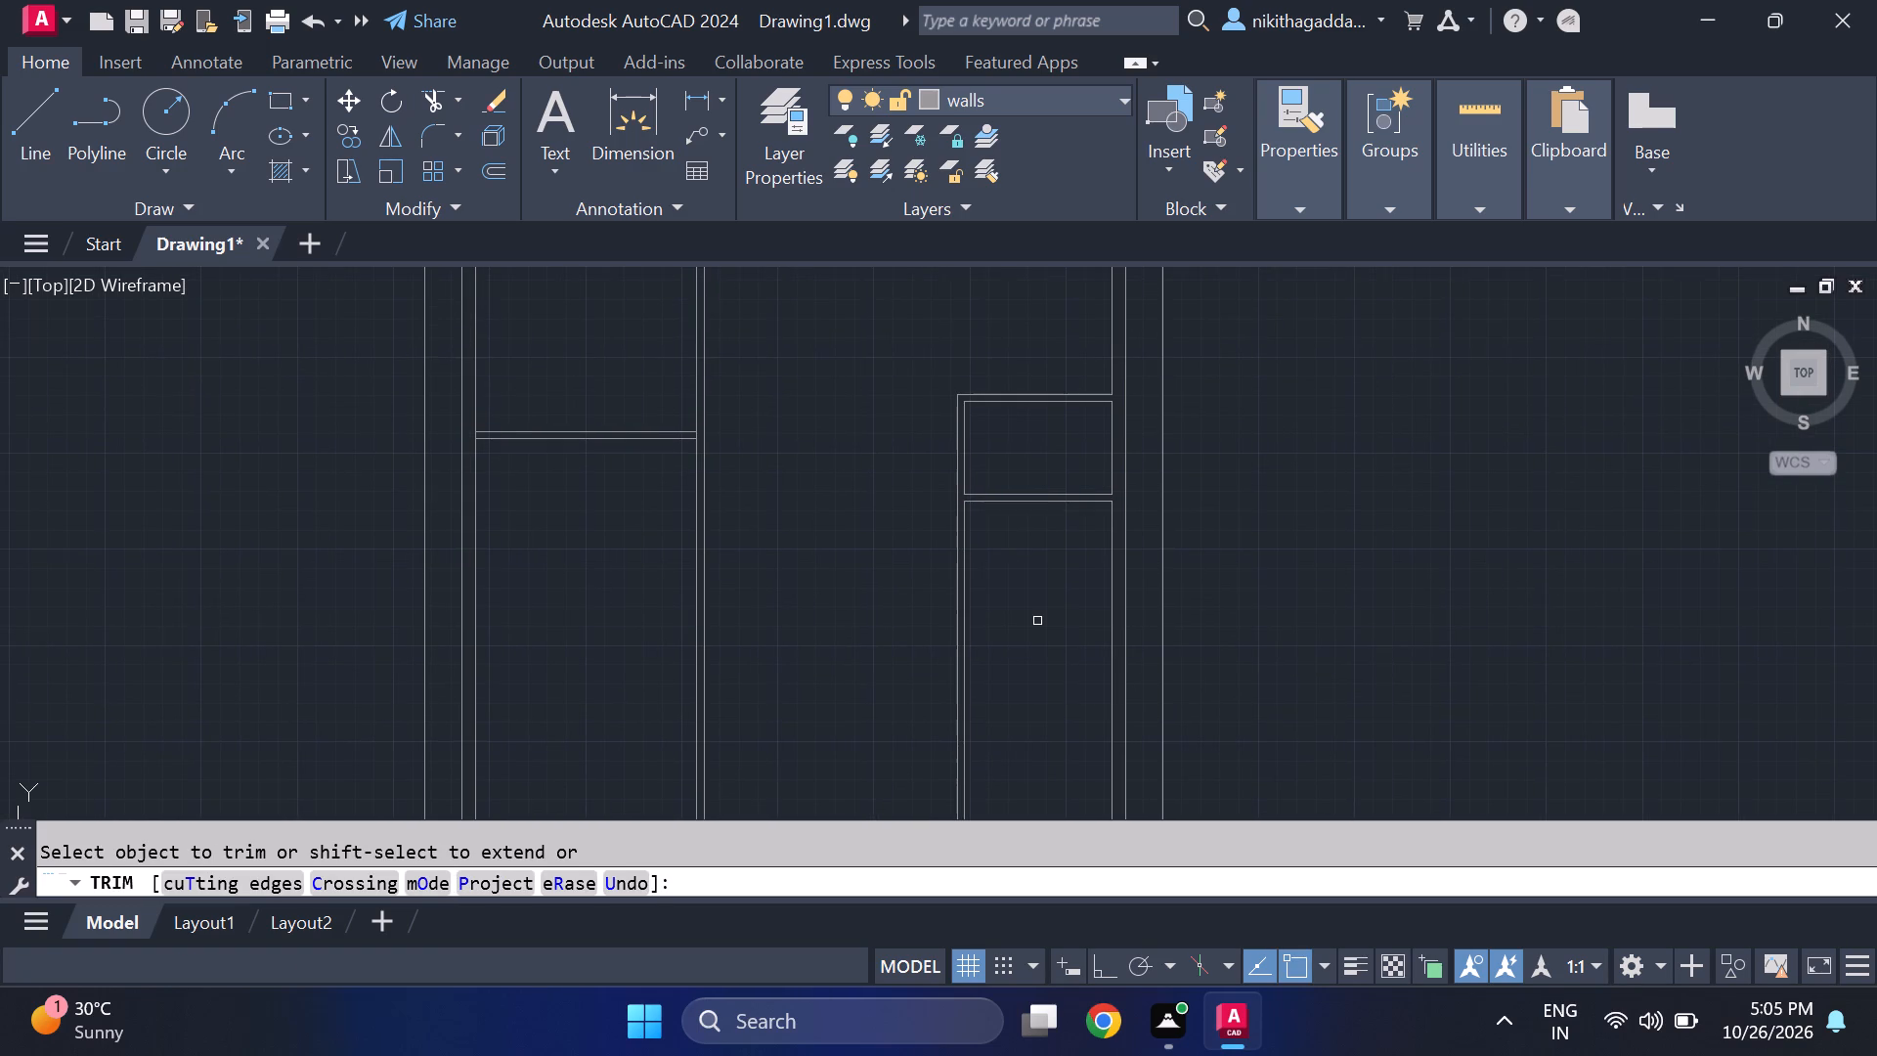
key(Escape)
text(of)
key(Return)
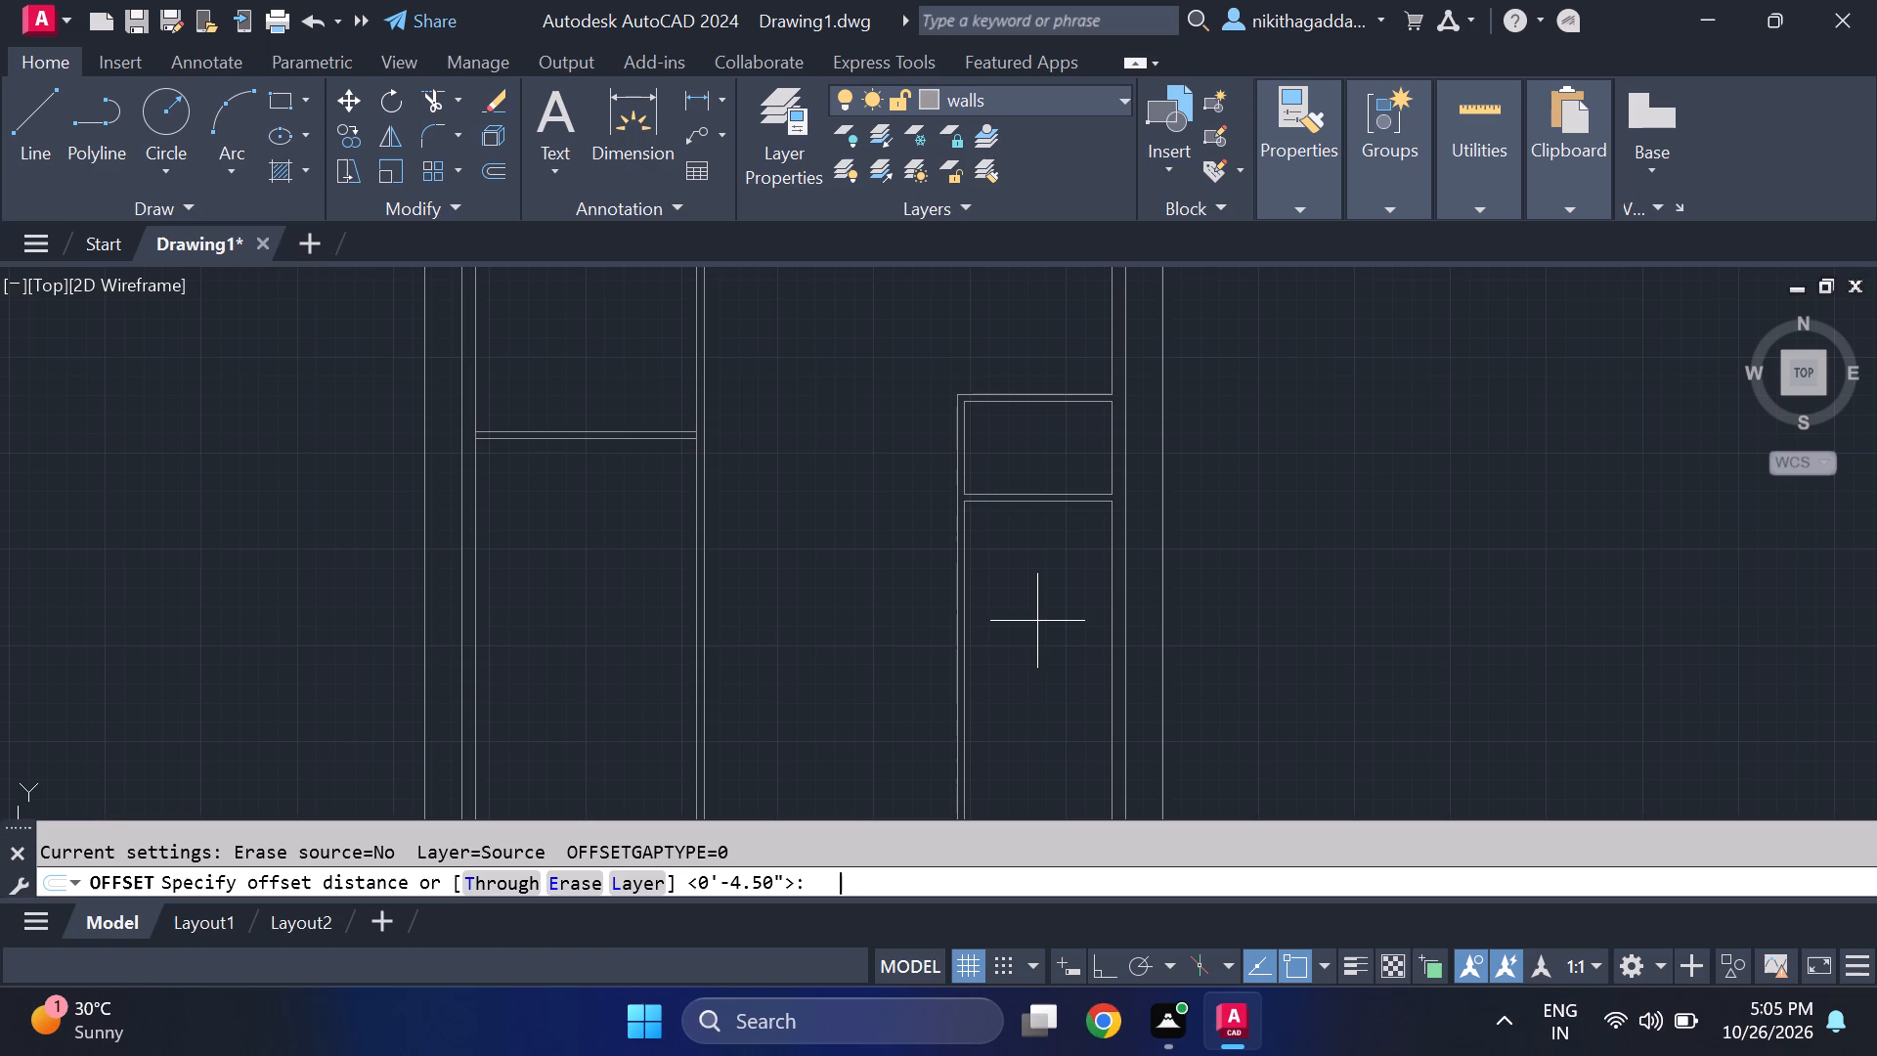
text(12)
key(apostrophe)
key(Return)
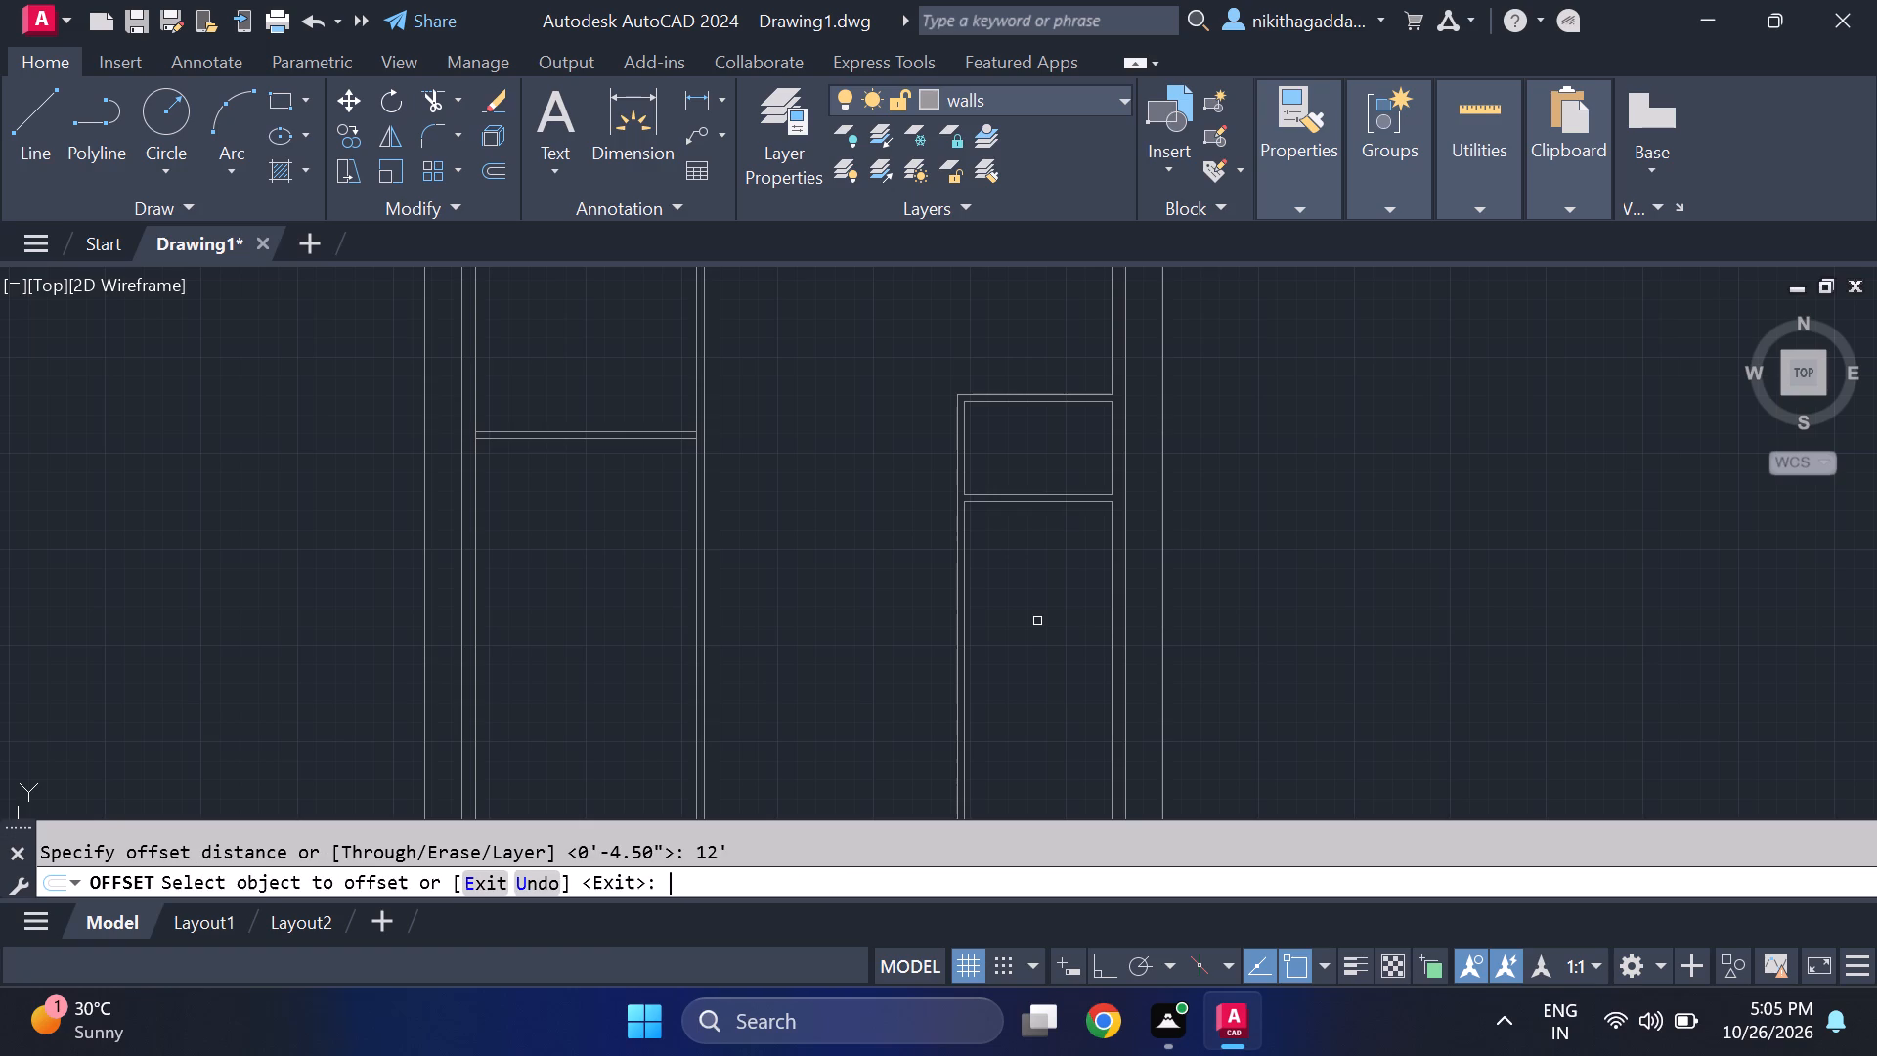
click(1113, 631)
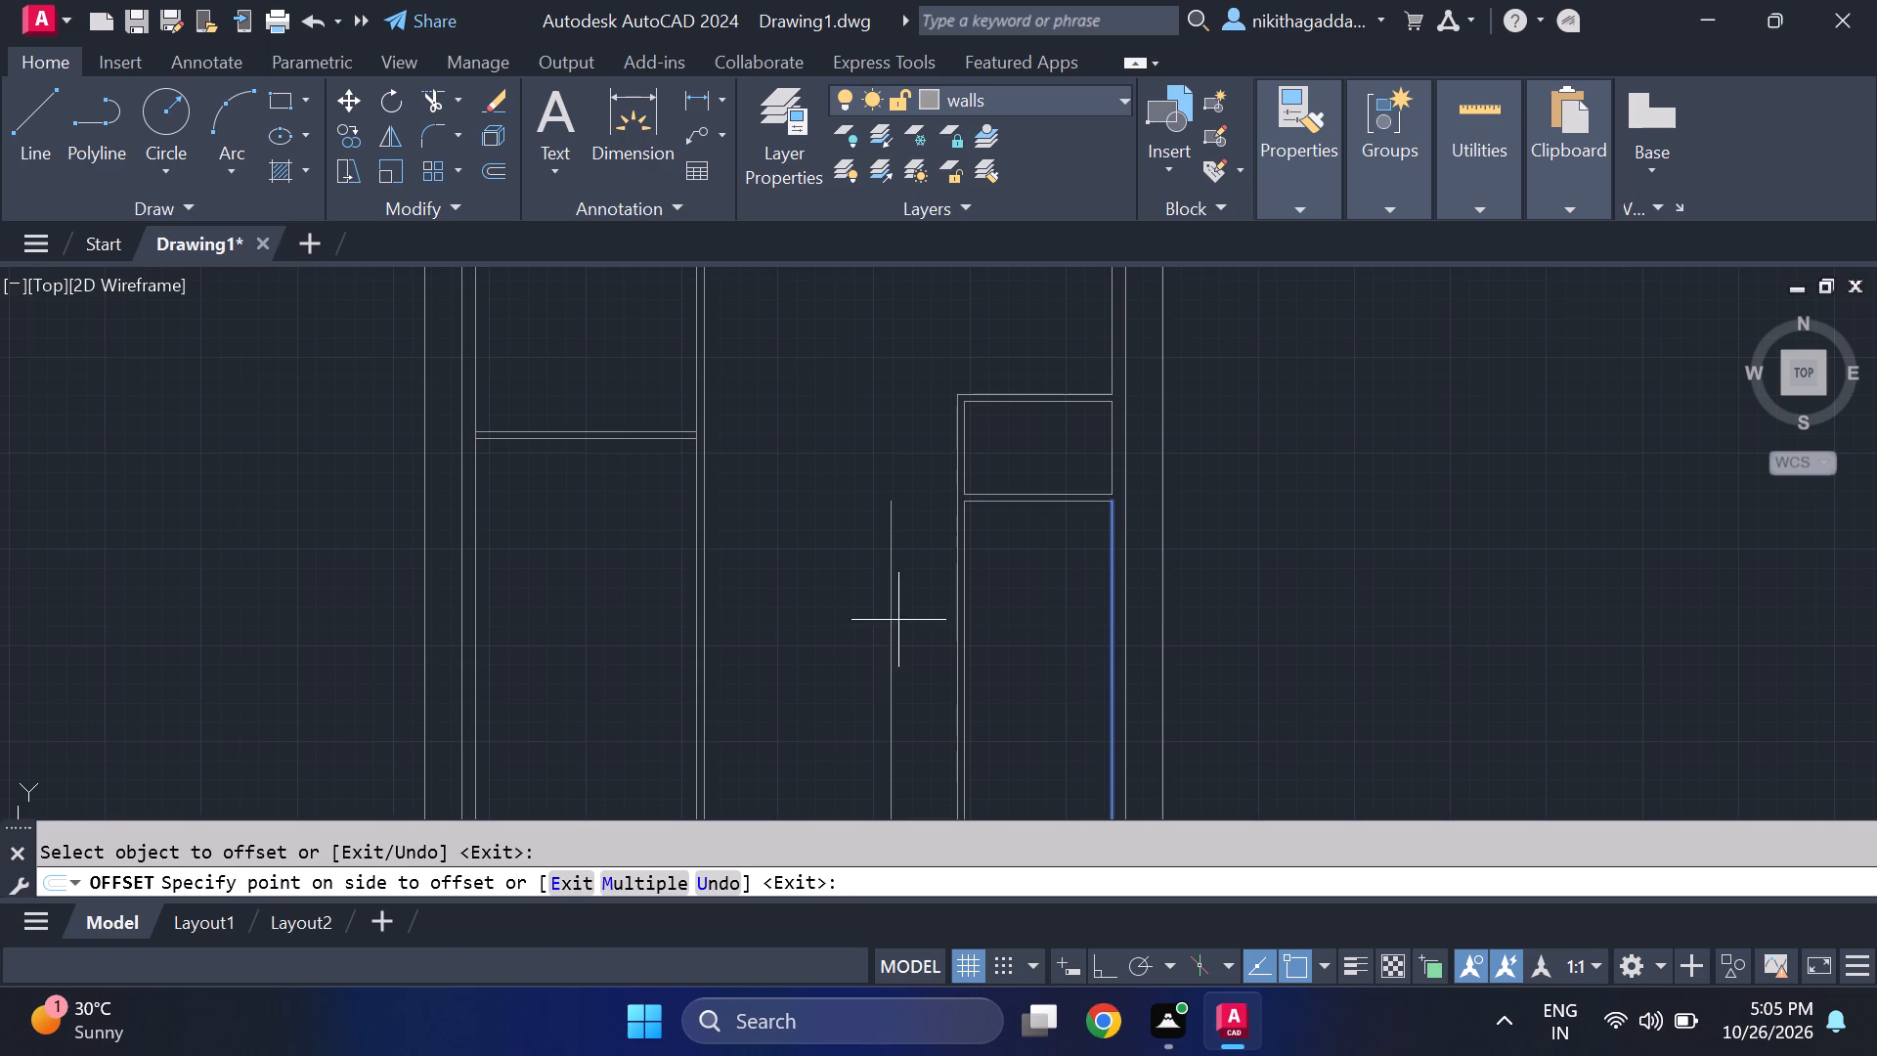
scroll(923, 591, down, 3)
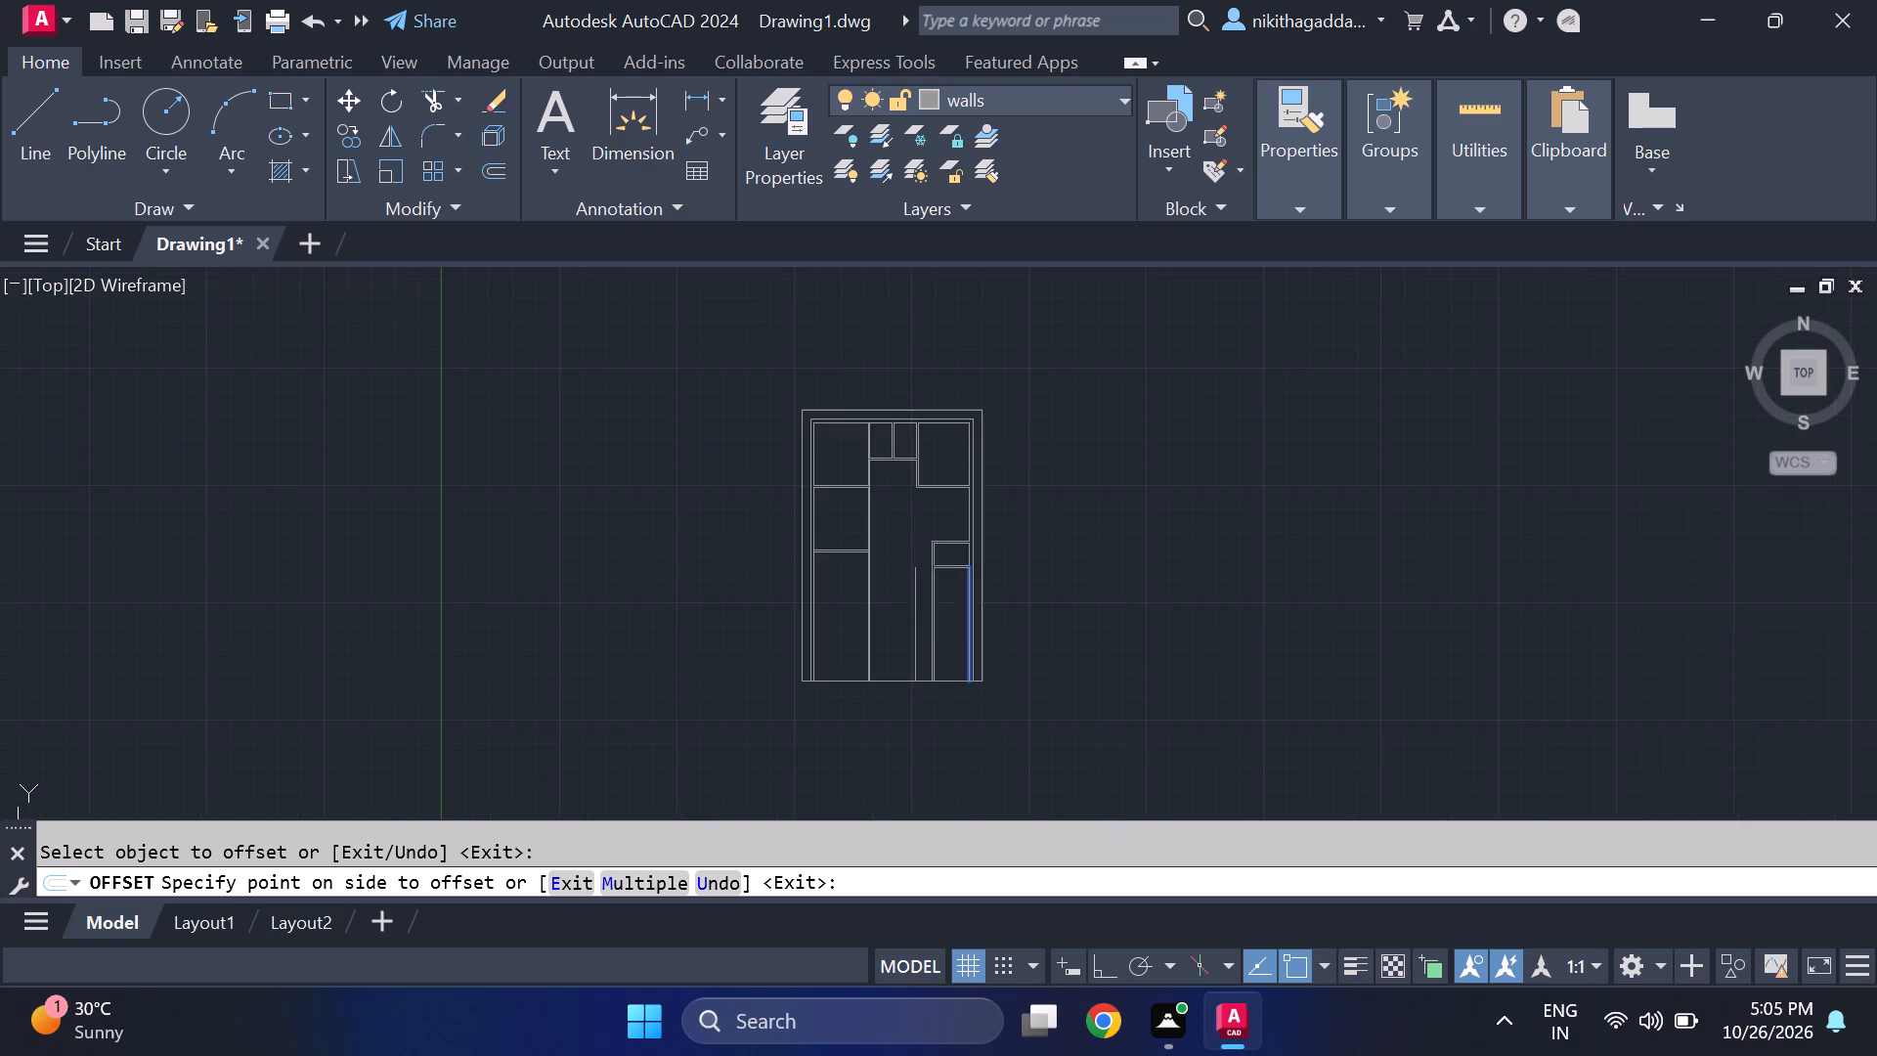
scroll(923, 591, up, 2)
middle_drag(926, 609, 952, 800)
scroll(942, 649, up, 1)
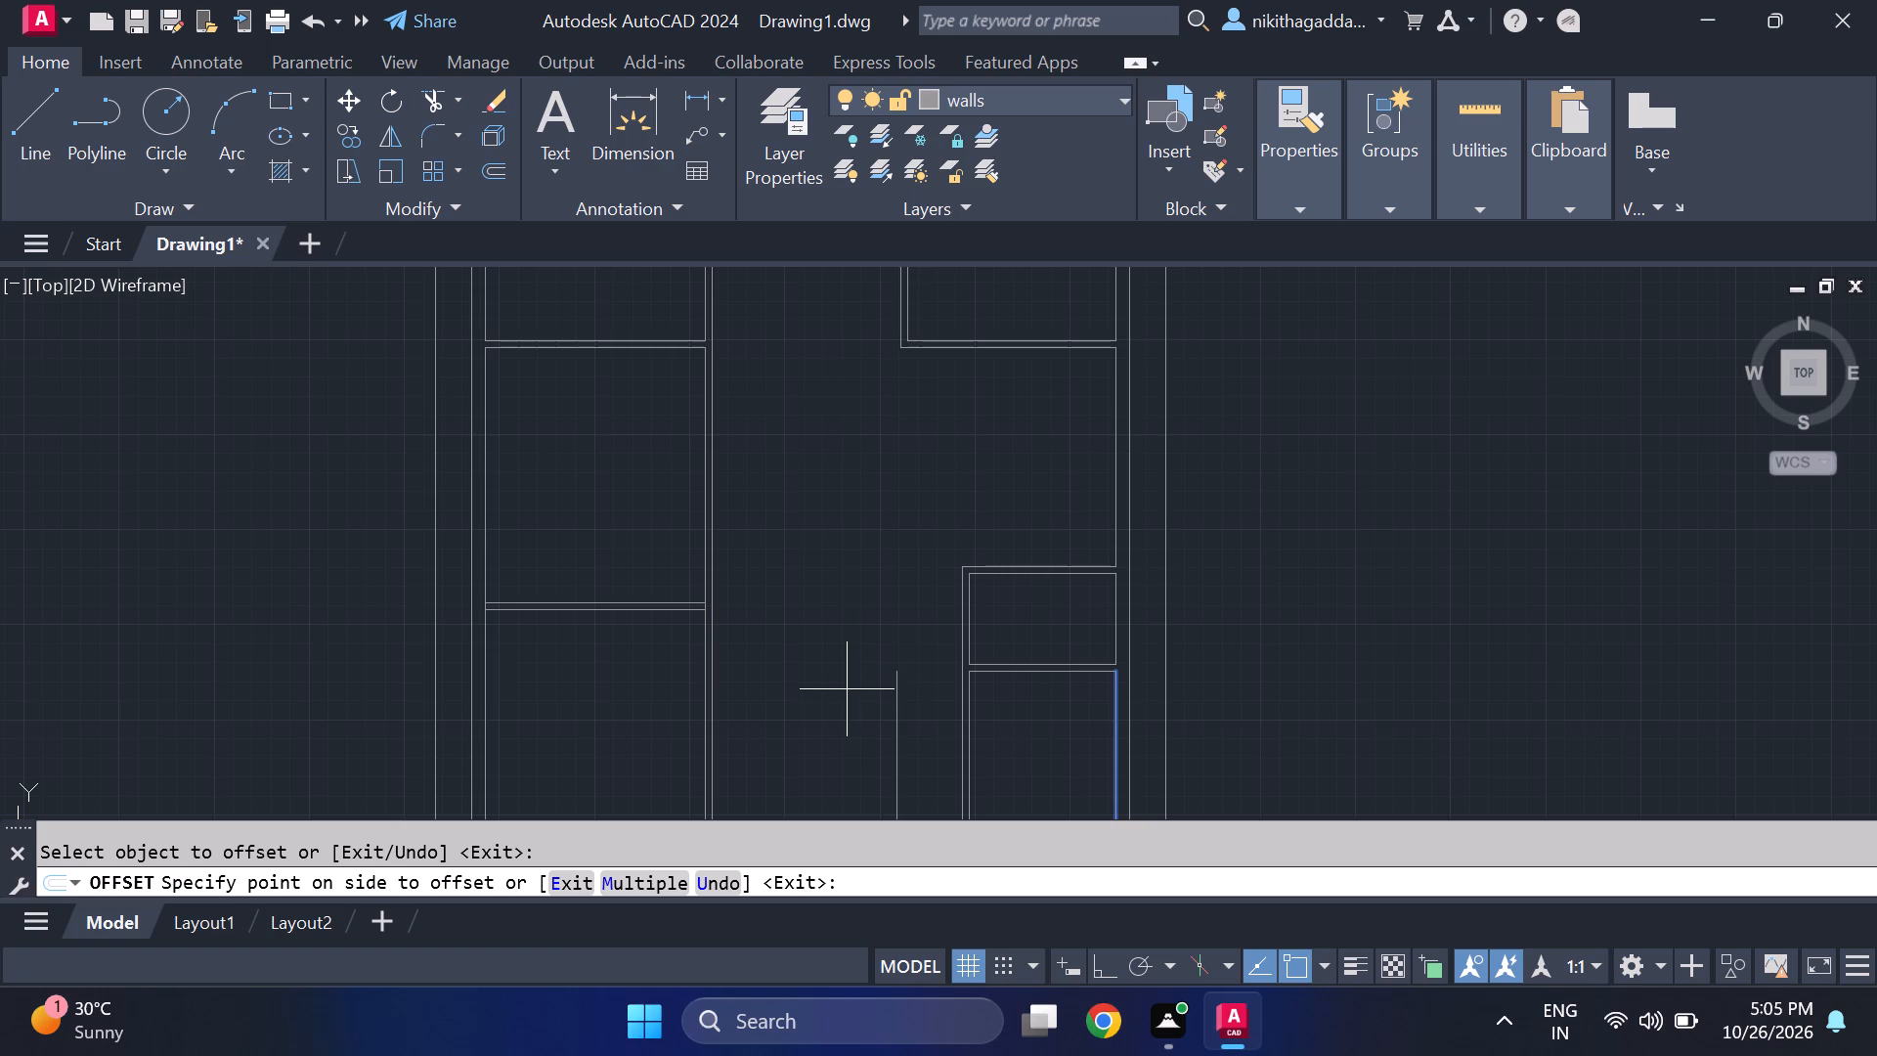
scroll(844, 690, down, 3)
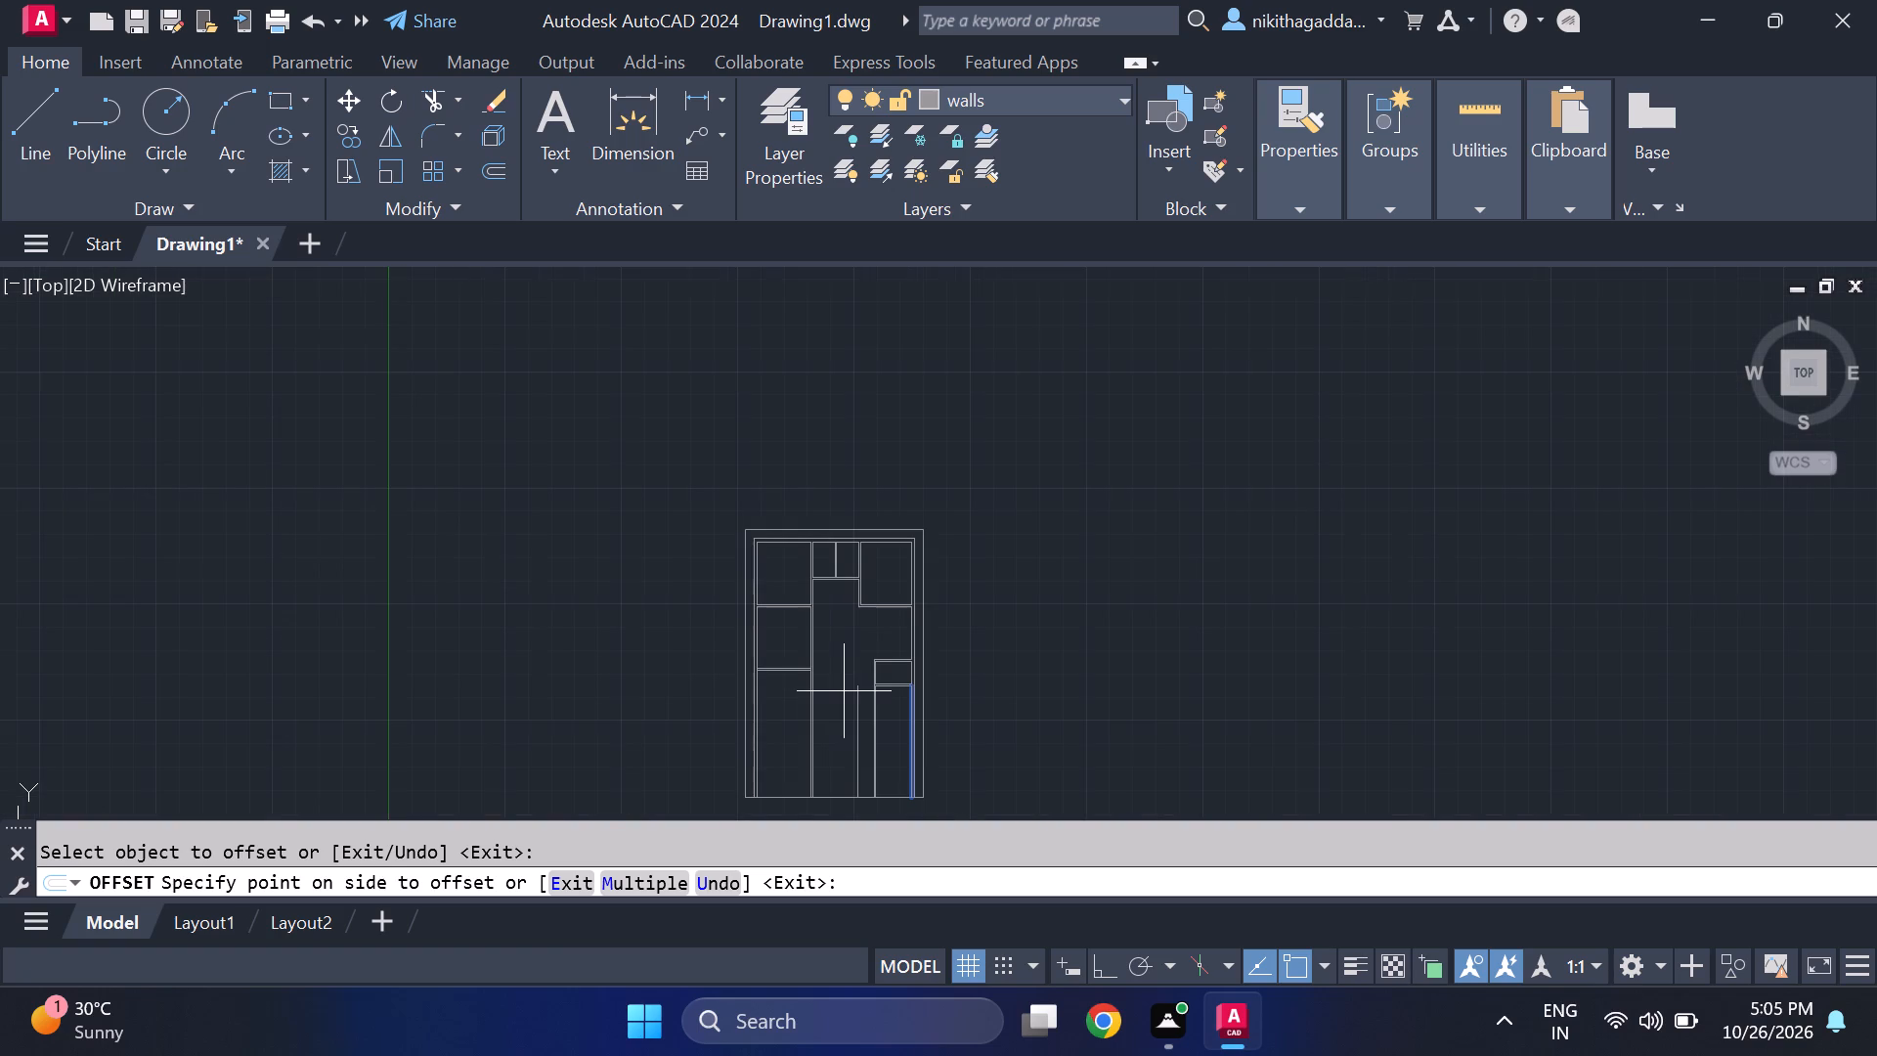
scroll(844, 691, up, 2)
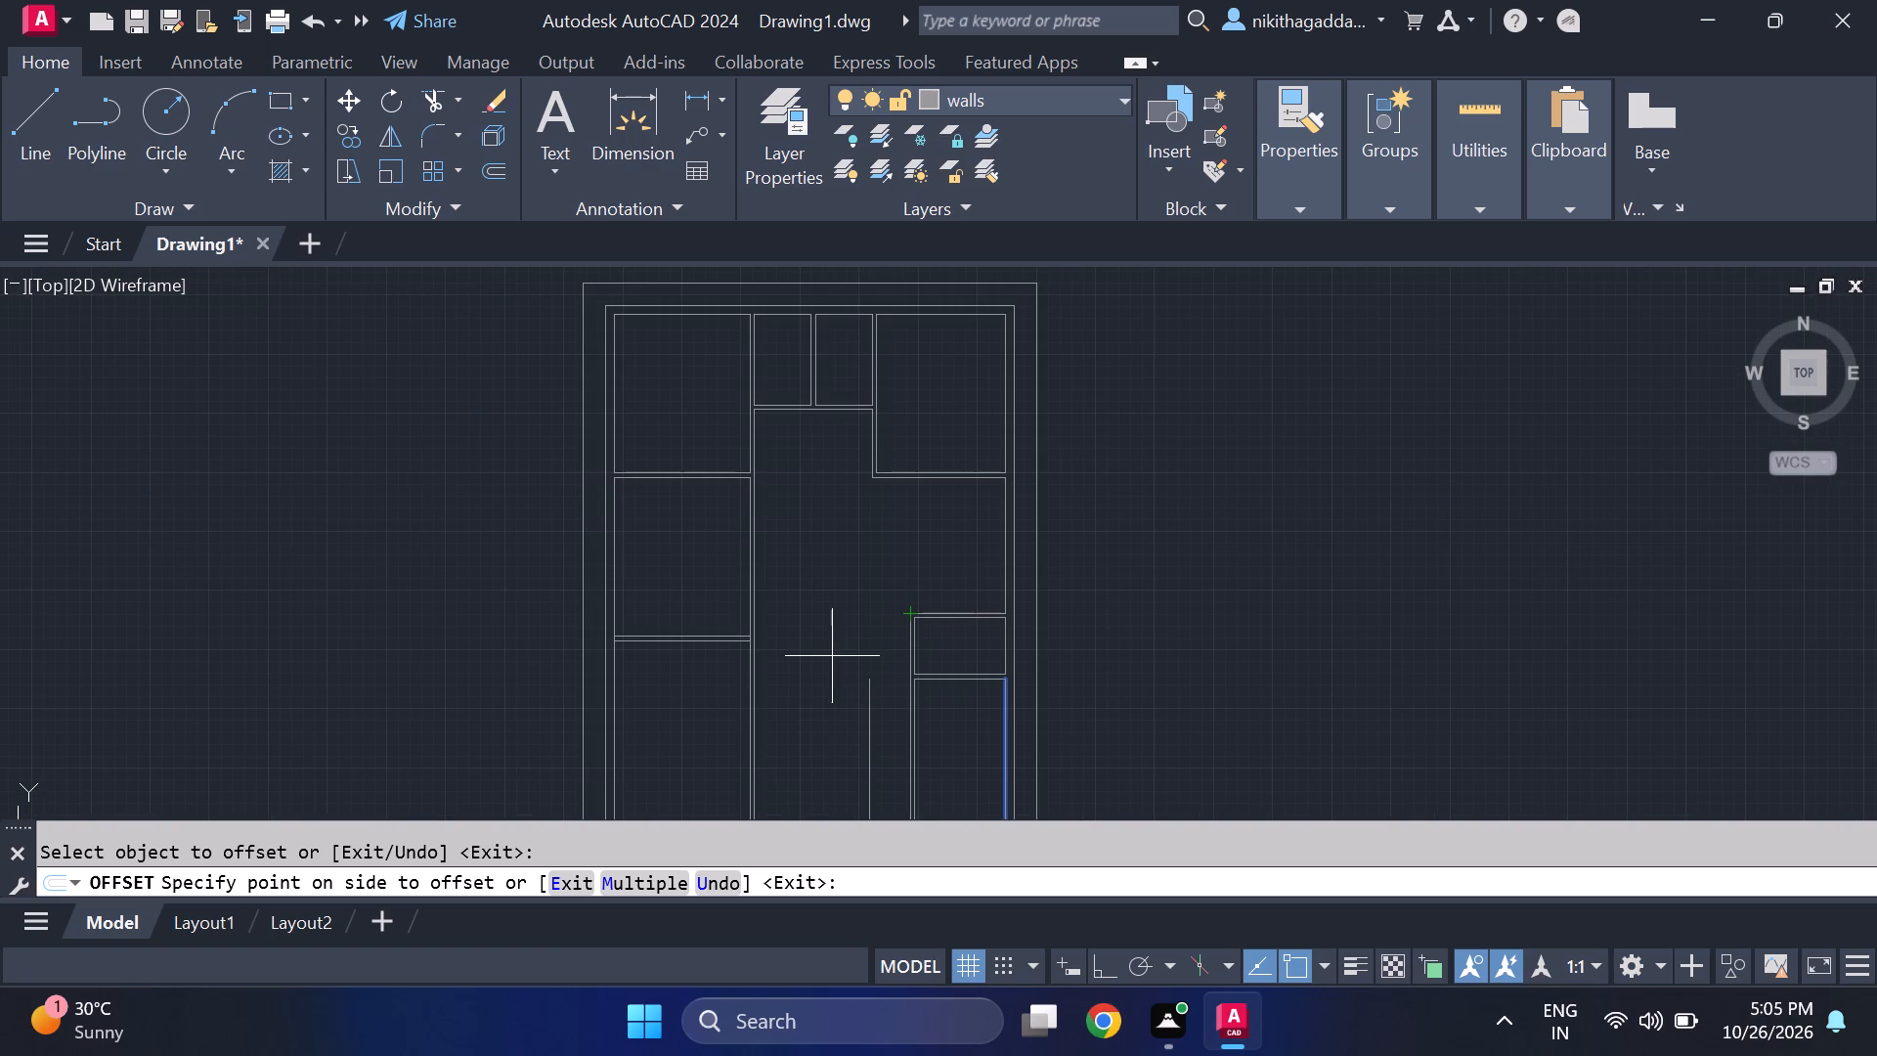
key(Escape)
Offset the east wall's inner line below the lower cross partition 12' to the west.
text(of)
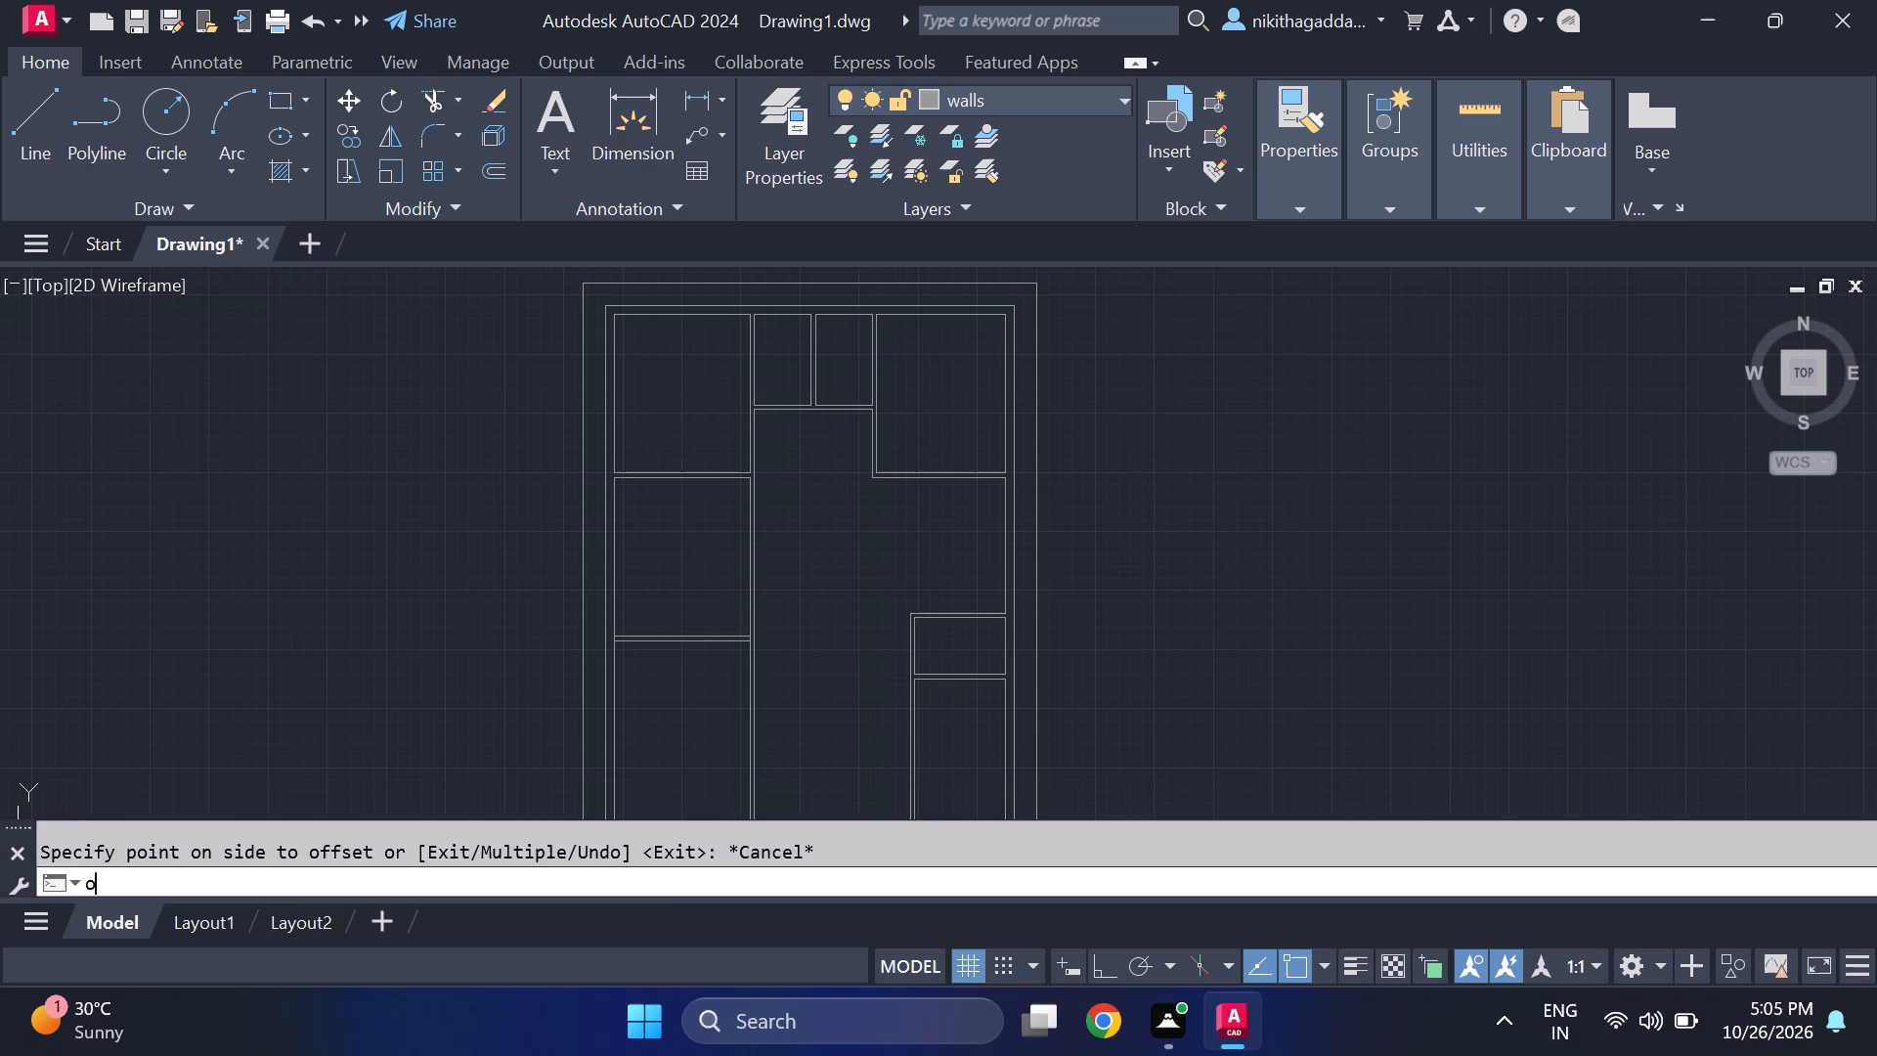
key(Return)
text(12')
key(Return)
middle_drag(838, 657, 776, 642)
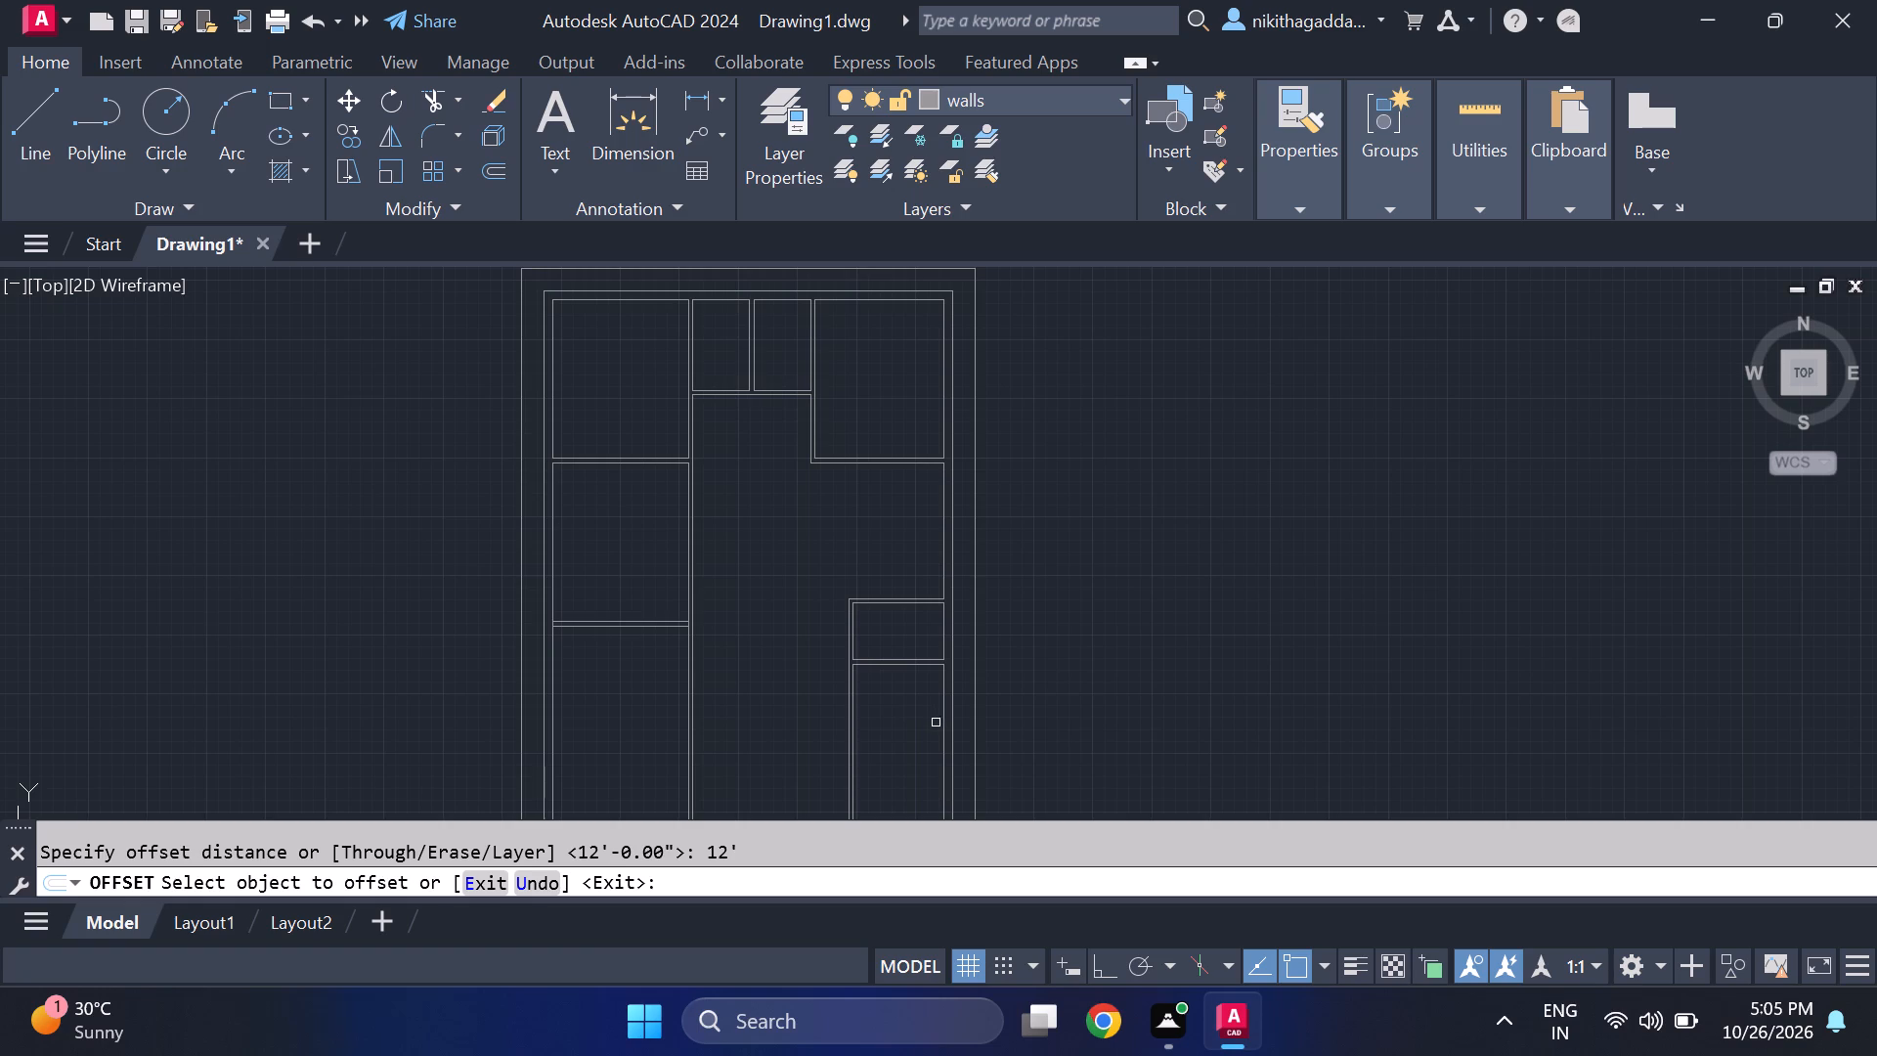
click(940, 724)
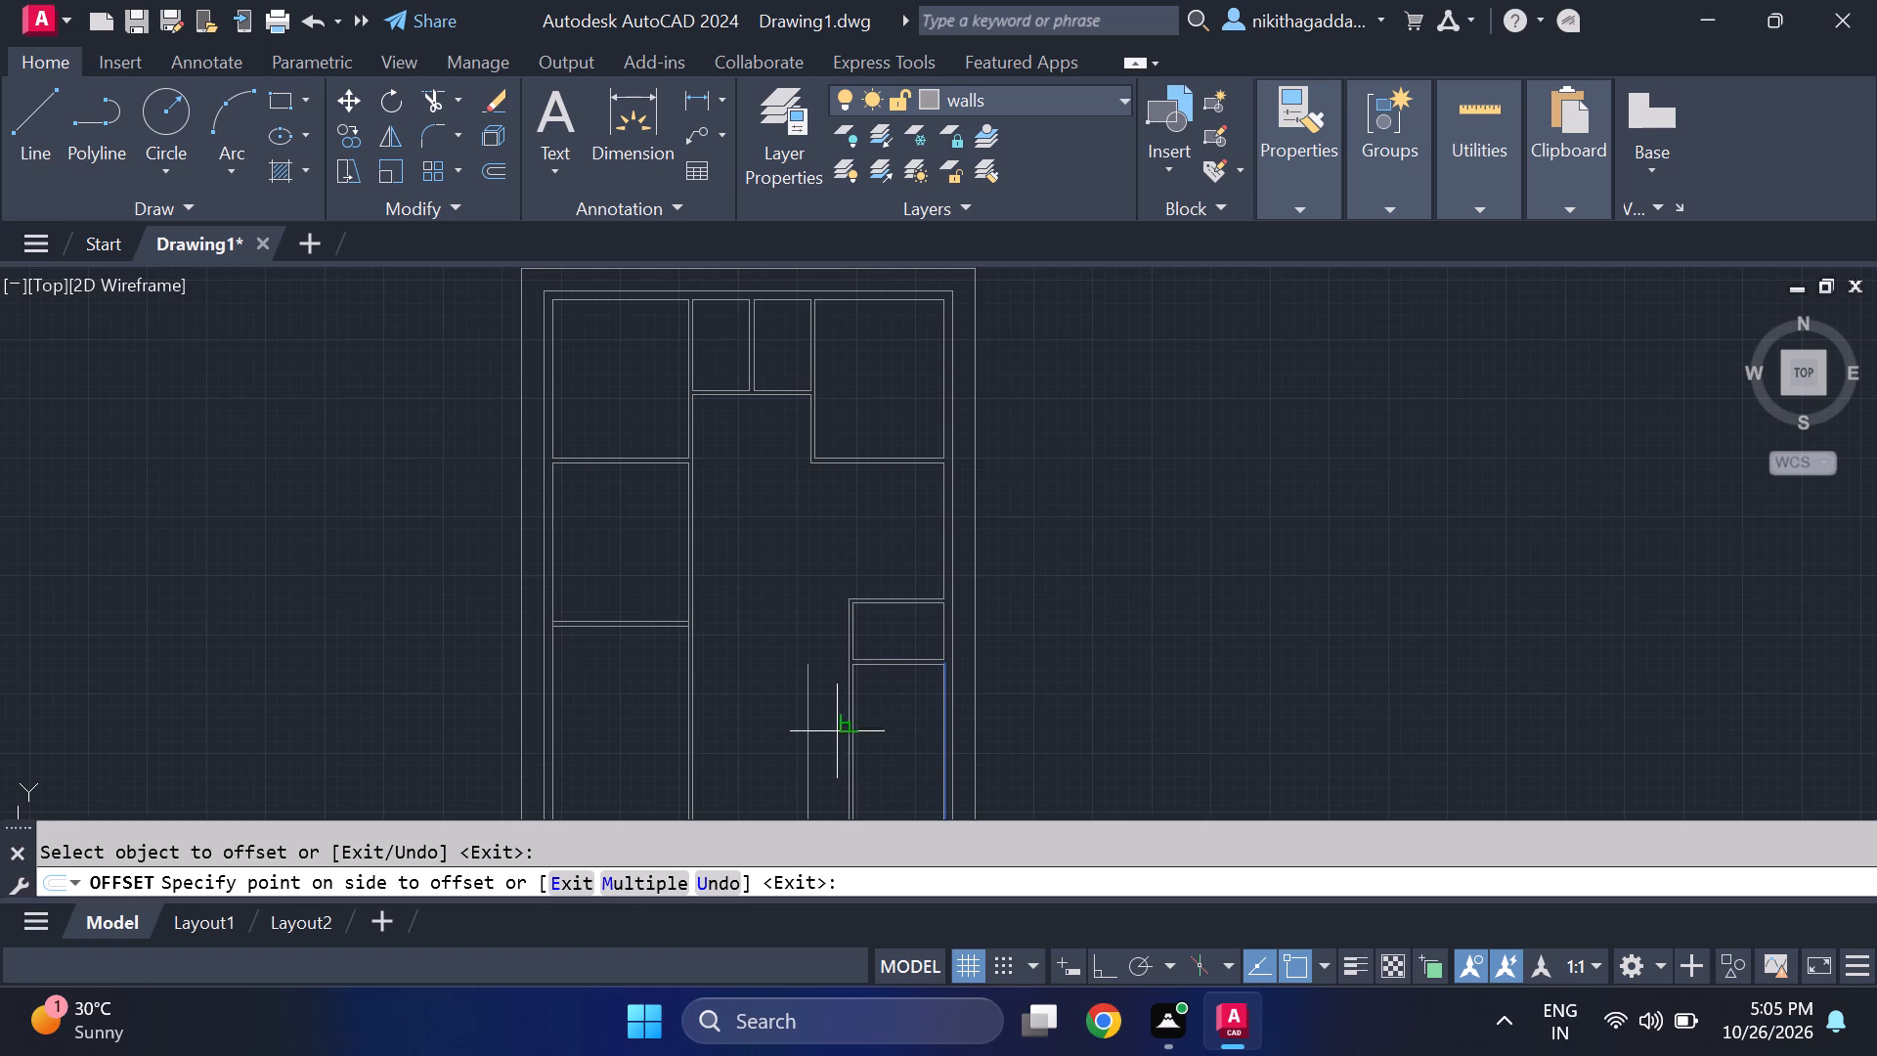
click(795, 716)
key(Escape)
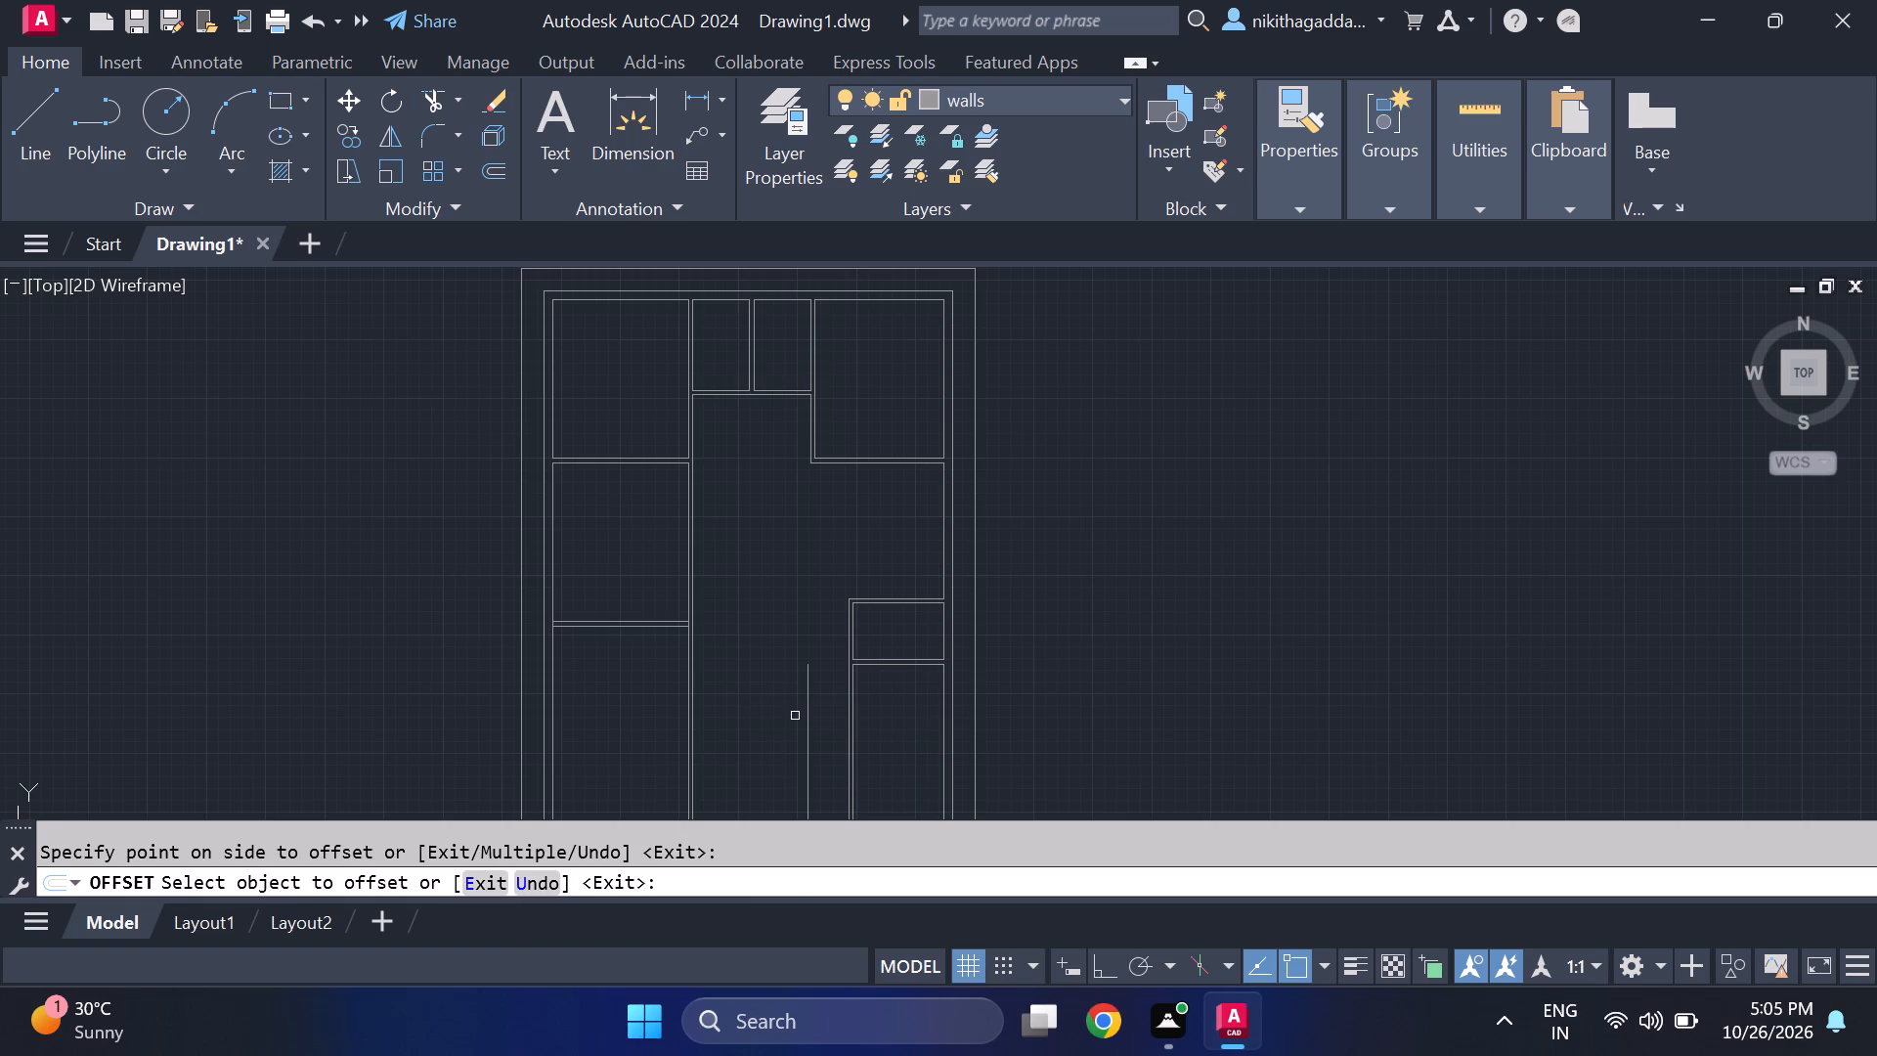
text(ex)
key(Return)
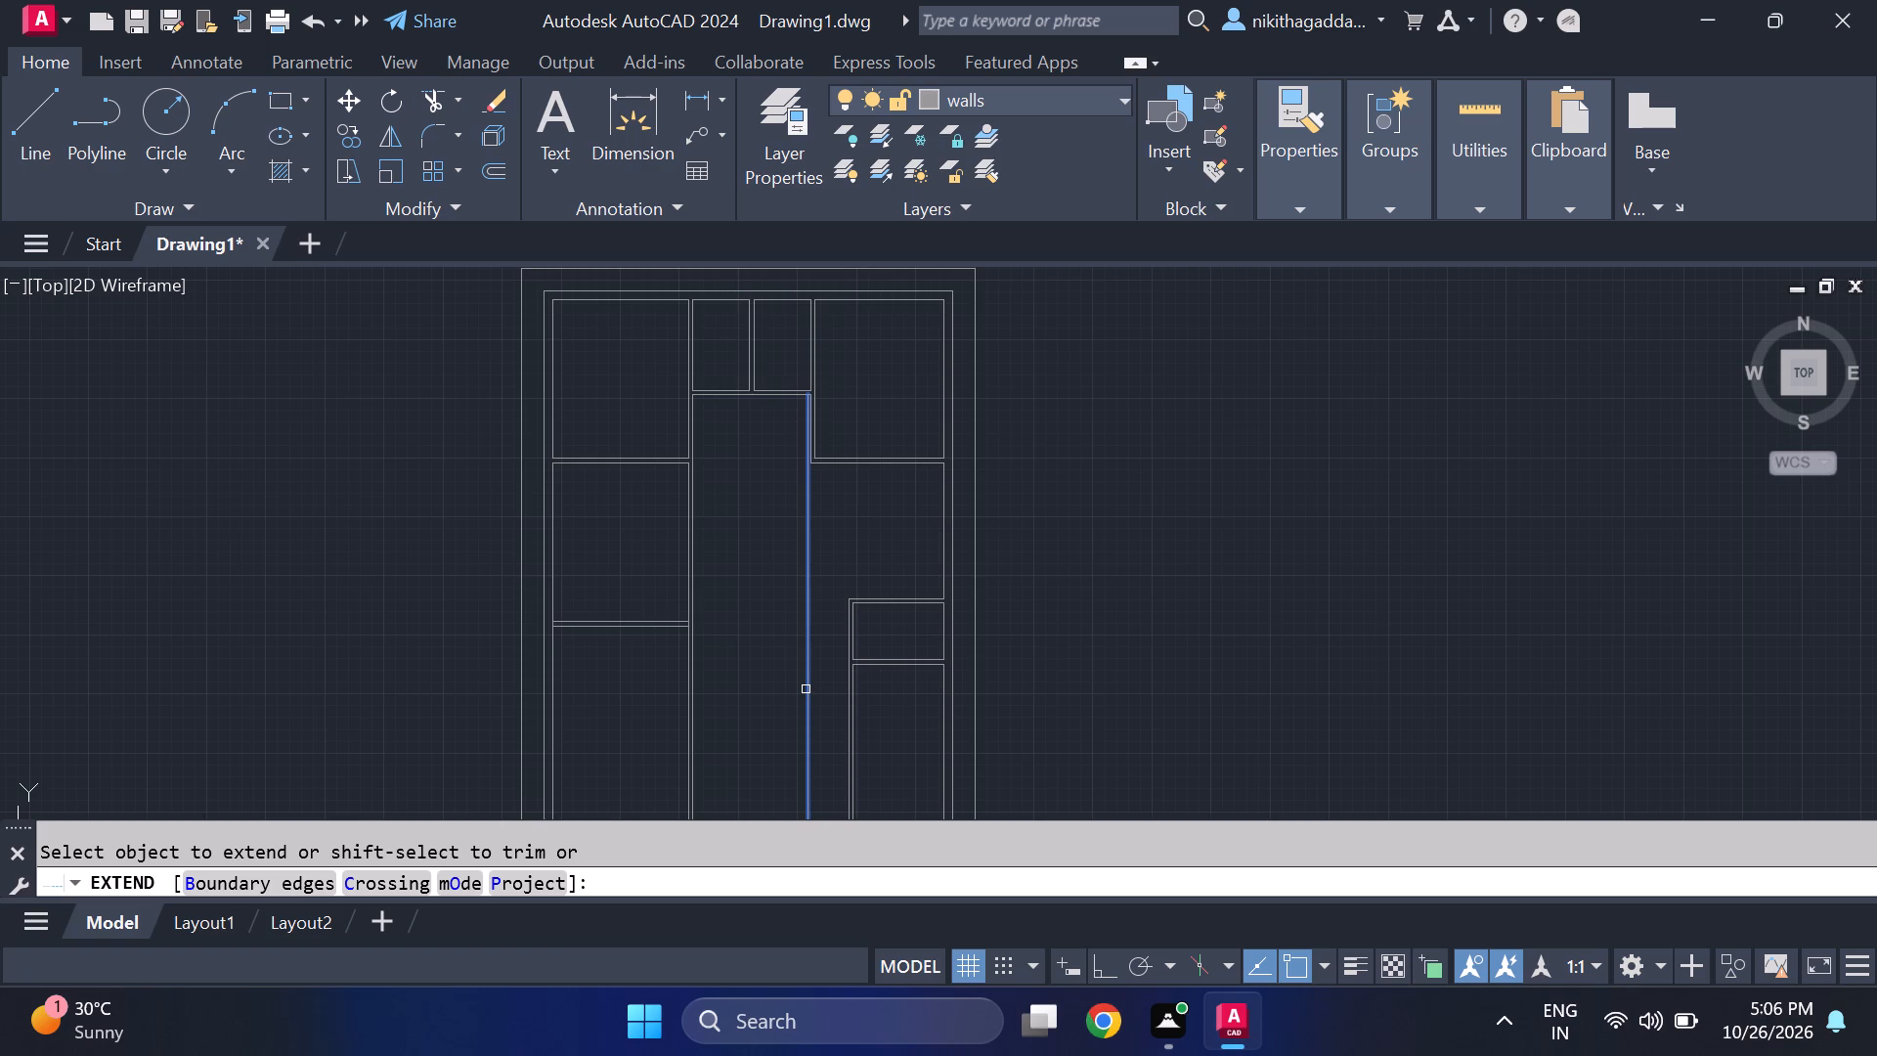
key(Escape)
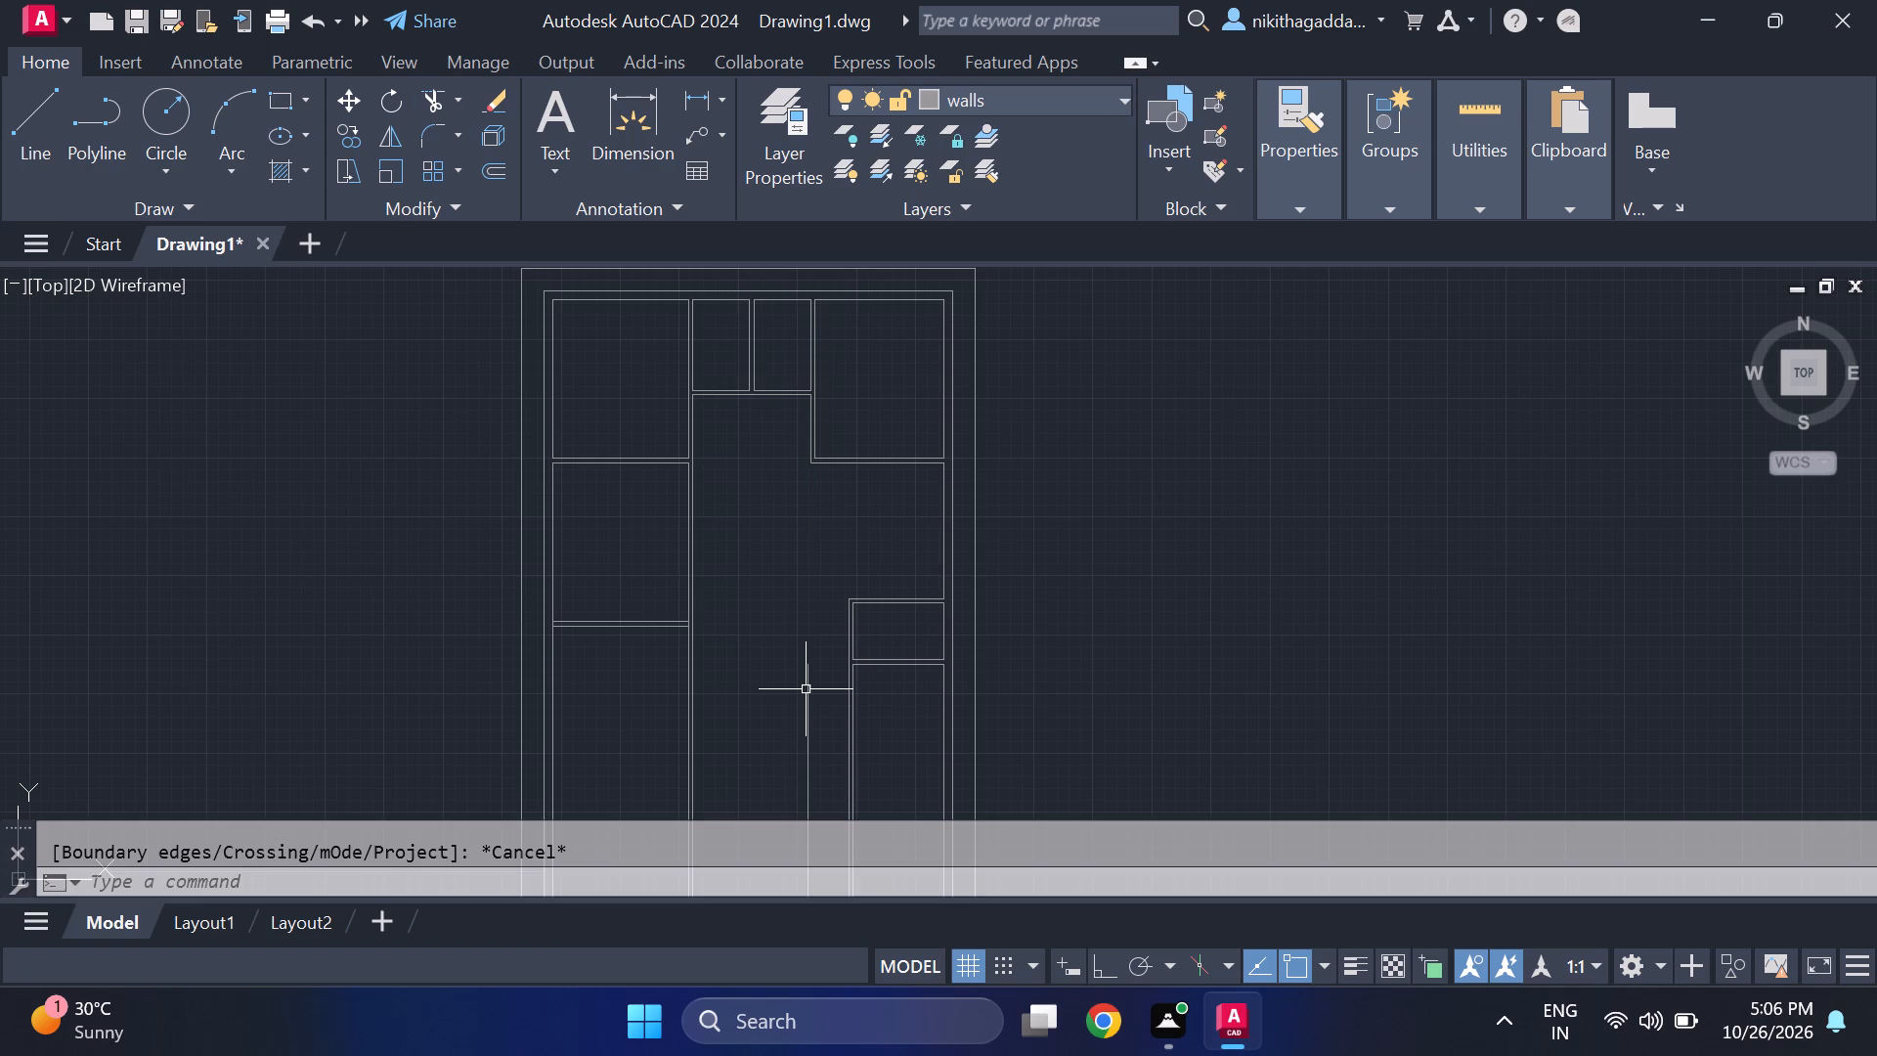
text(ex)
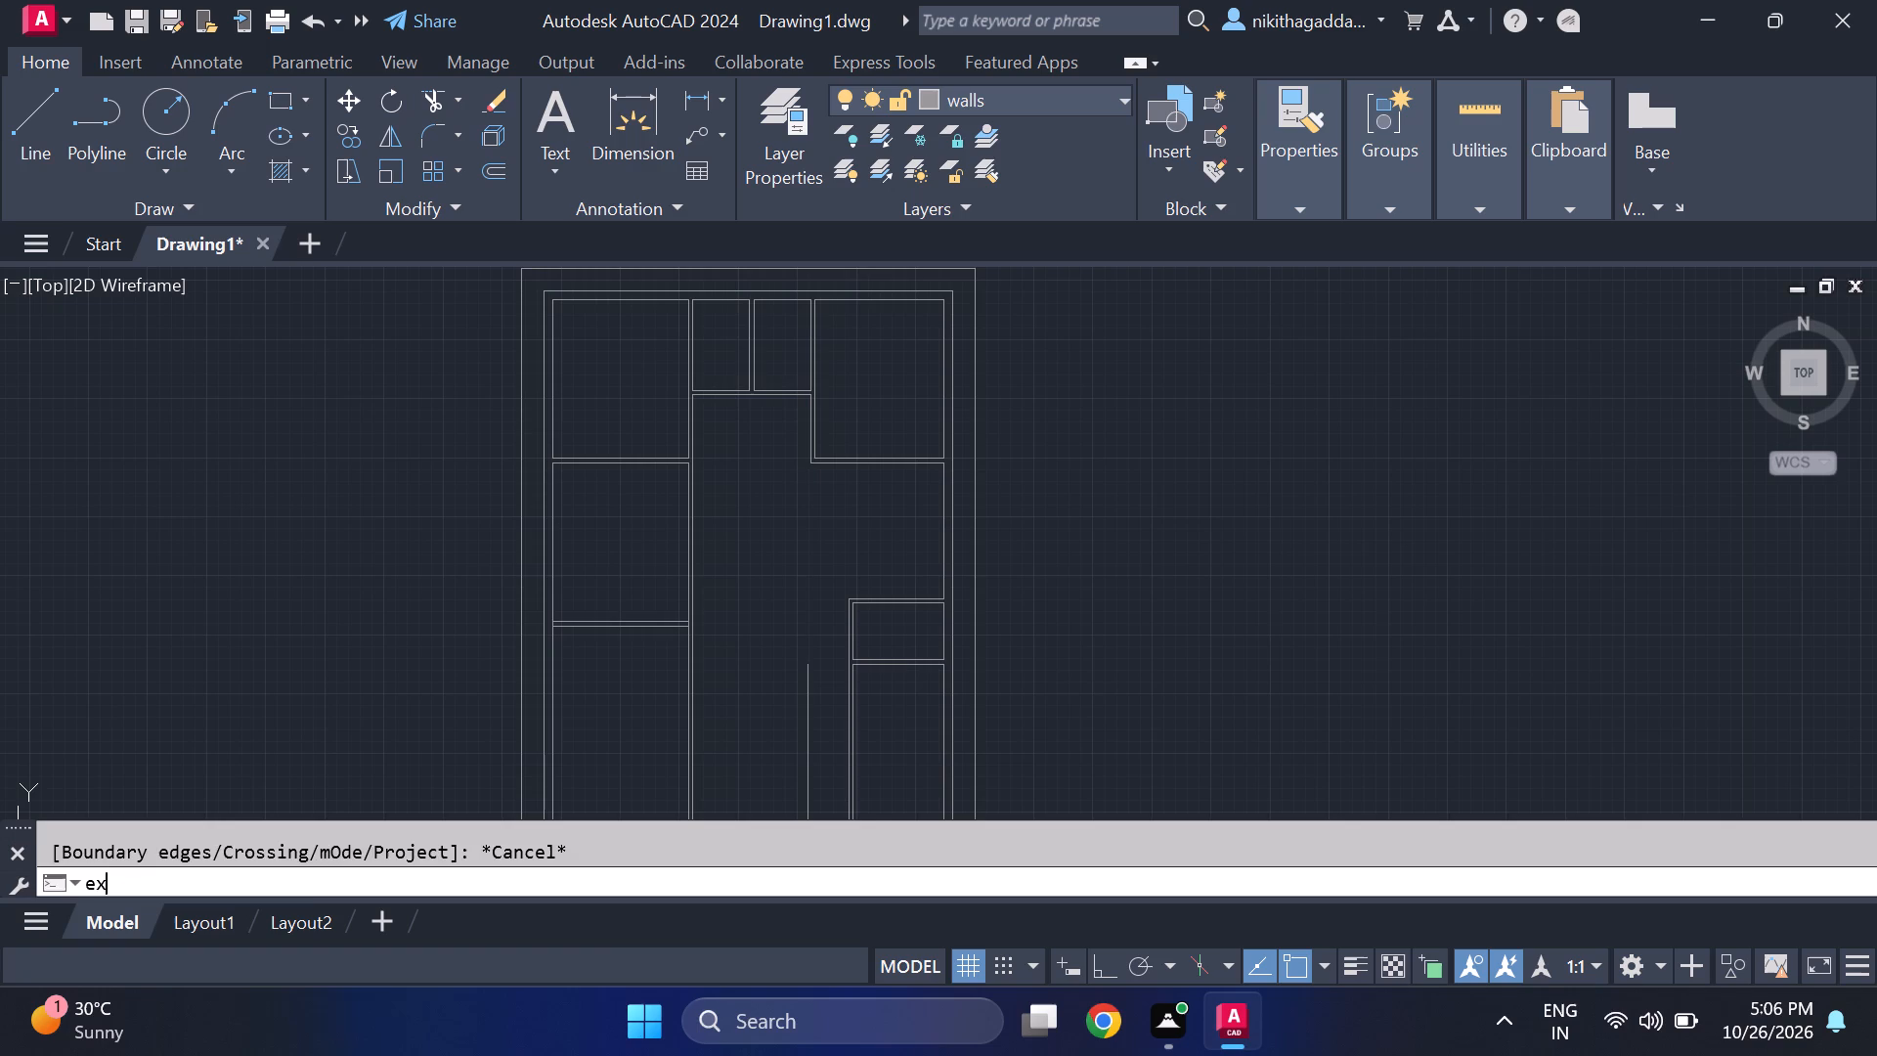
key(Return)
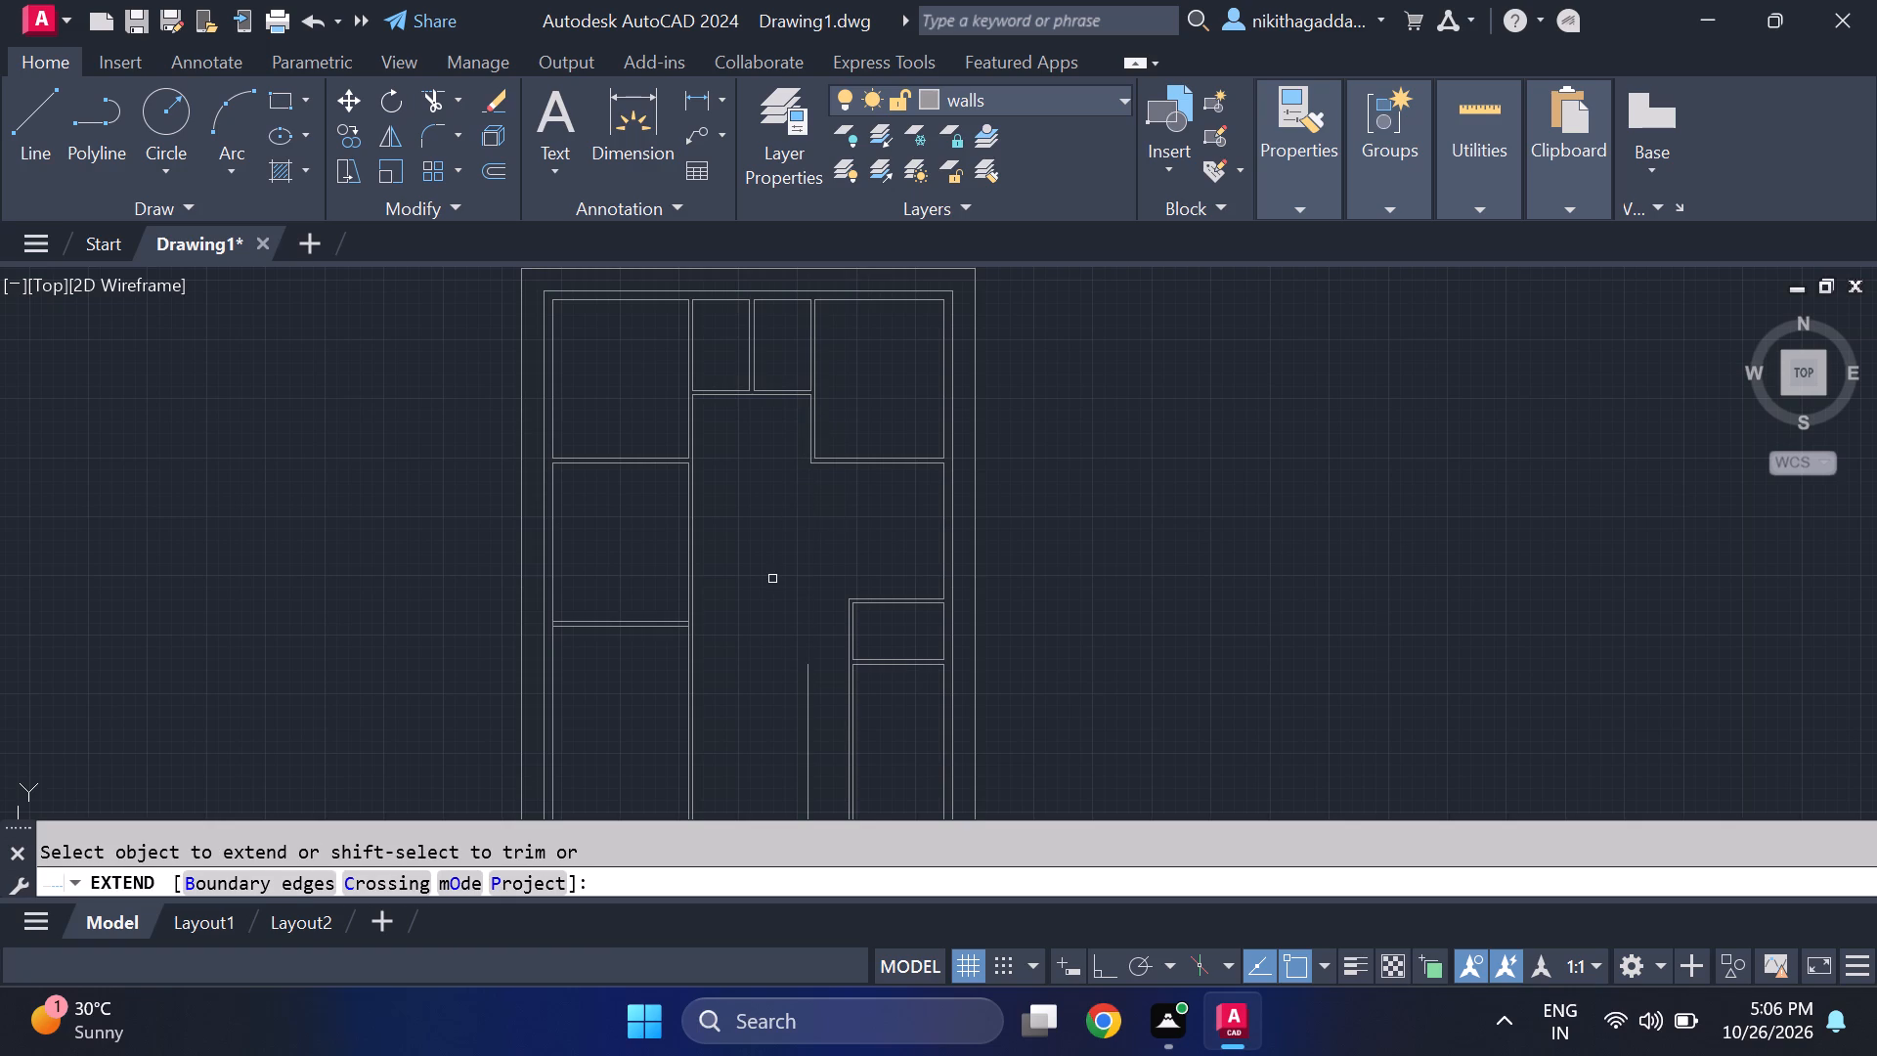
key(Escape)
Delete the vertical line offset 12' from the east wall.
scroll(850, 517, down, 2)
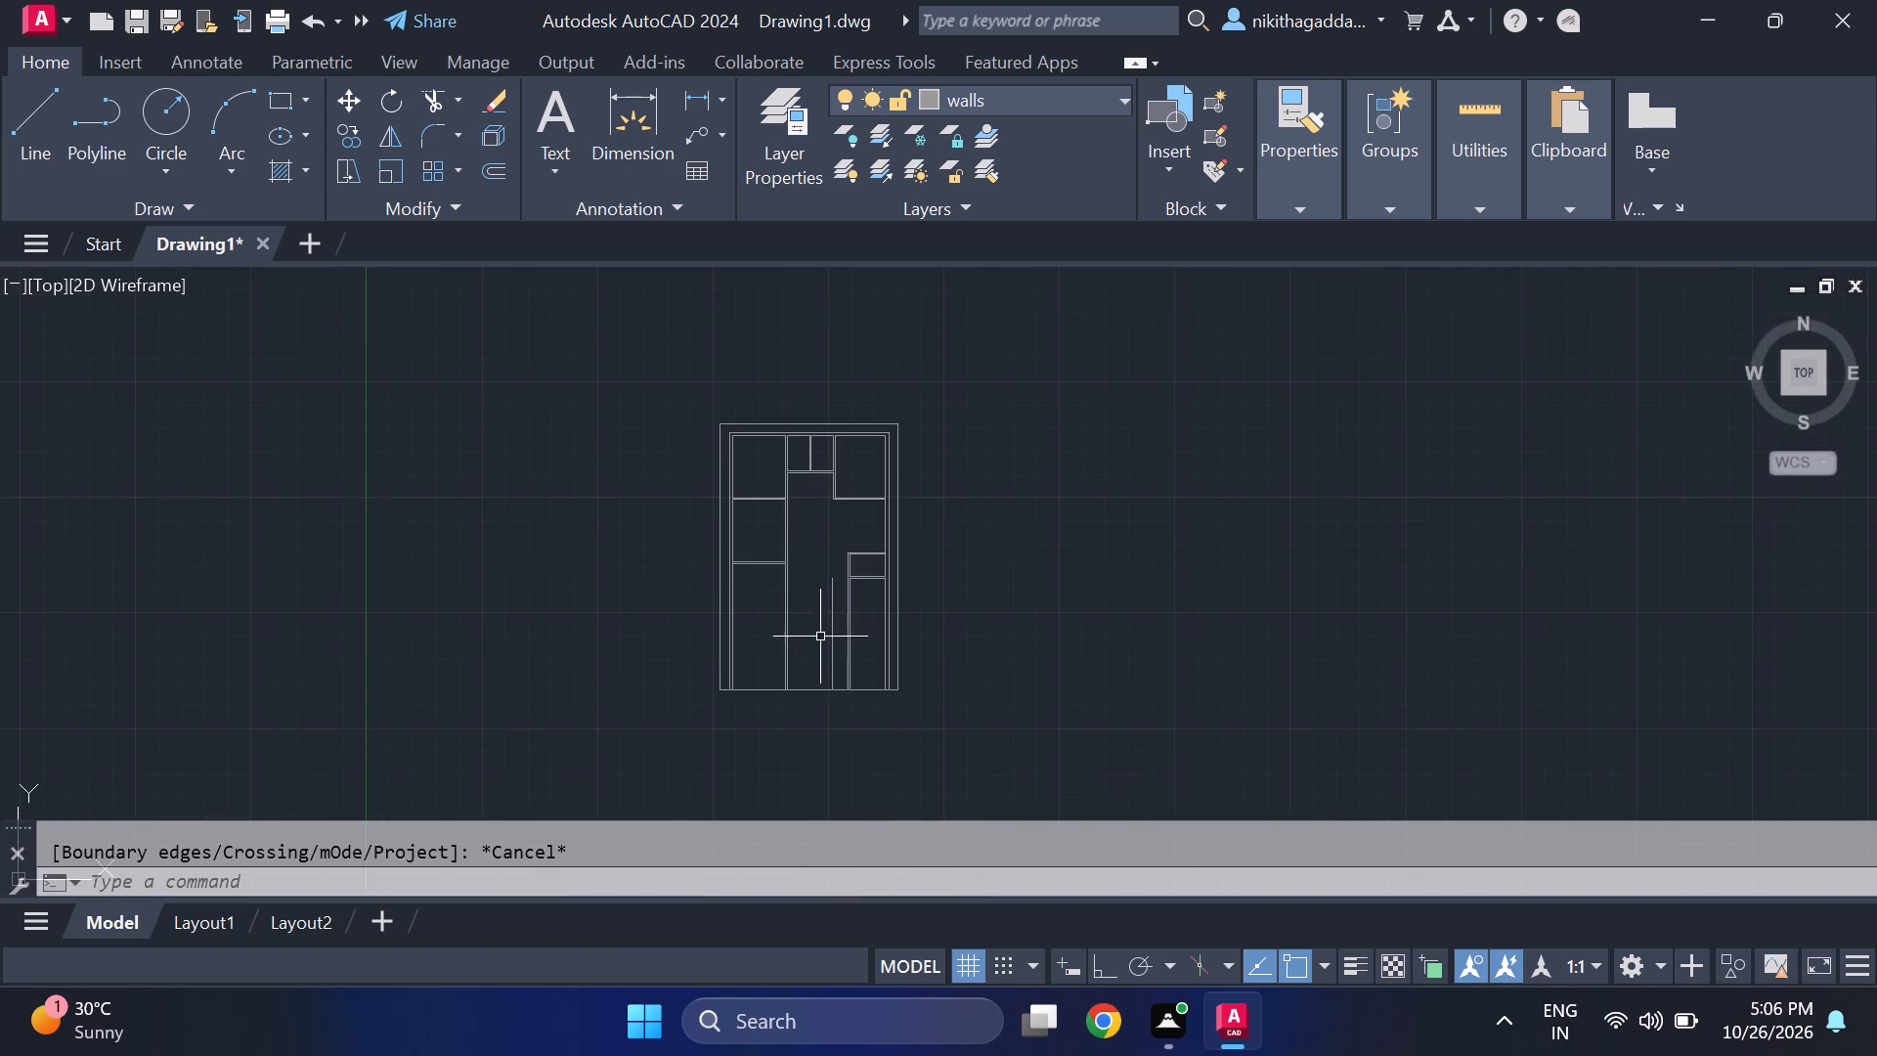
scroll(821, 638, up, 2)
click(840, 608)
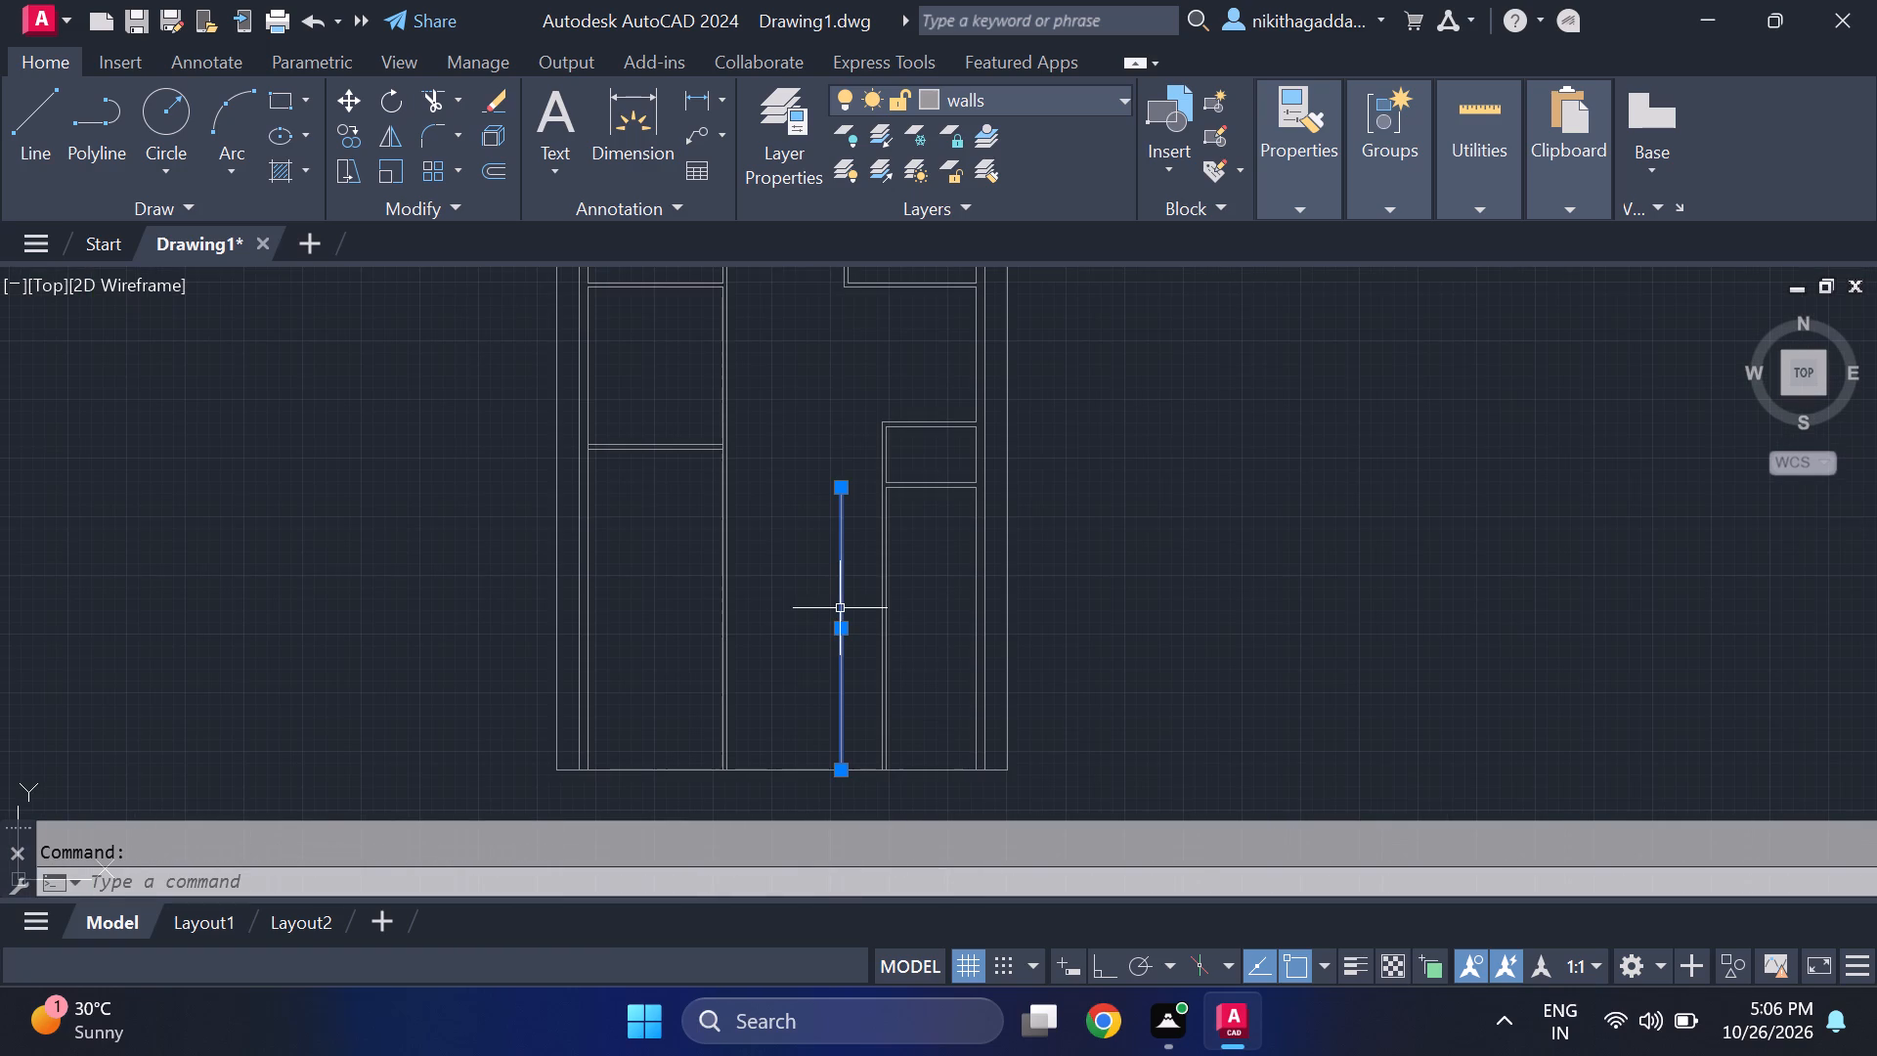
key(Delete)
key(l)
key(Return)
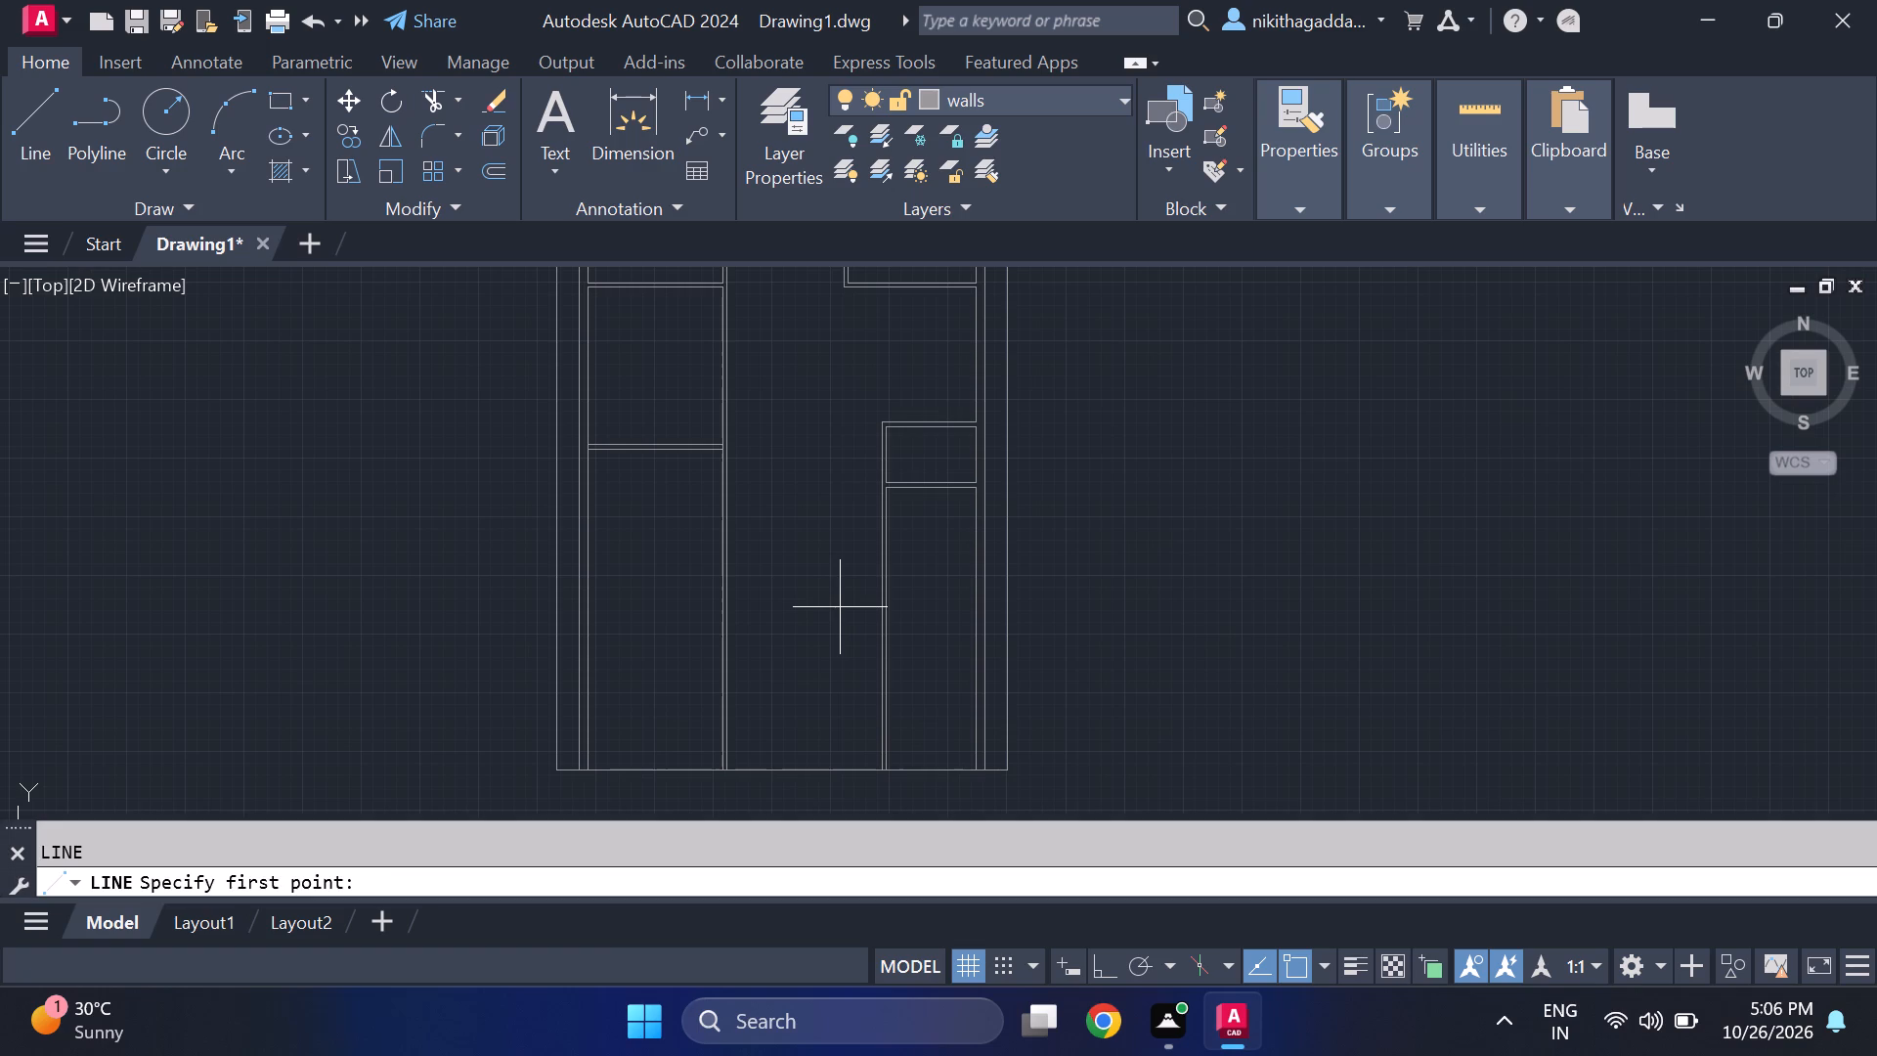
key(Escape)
Extend both lines of the northeast room's west partition south to the plan's southern boundary line.
text(ex)
key(Return)
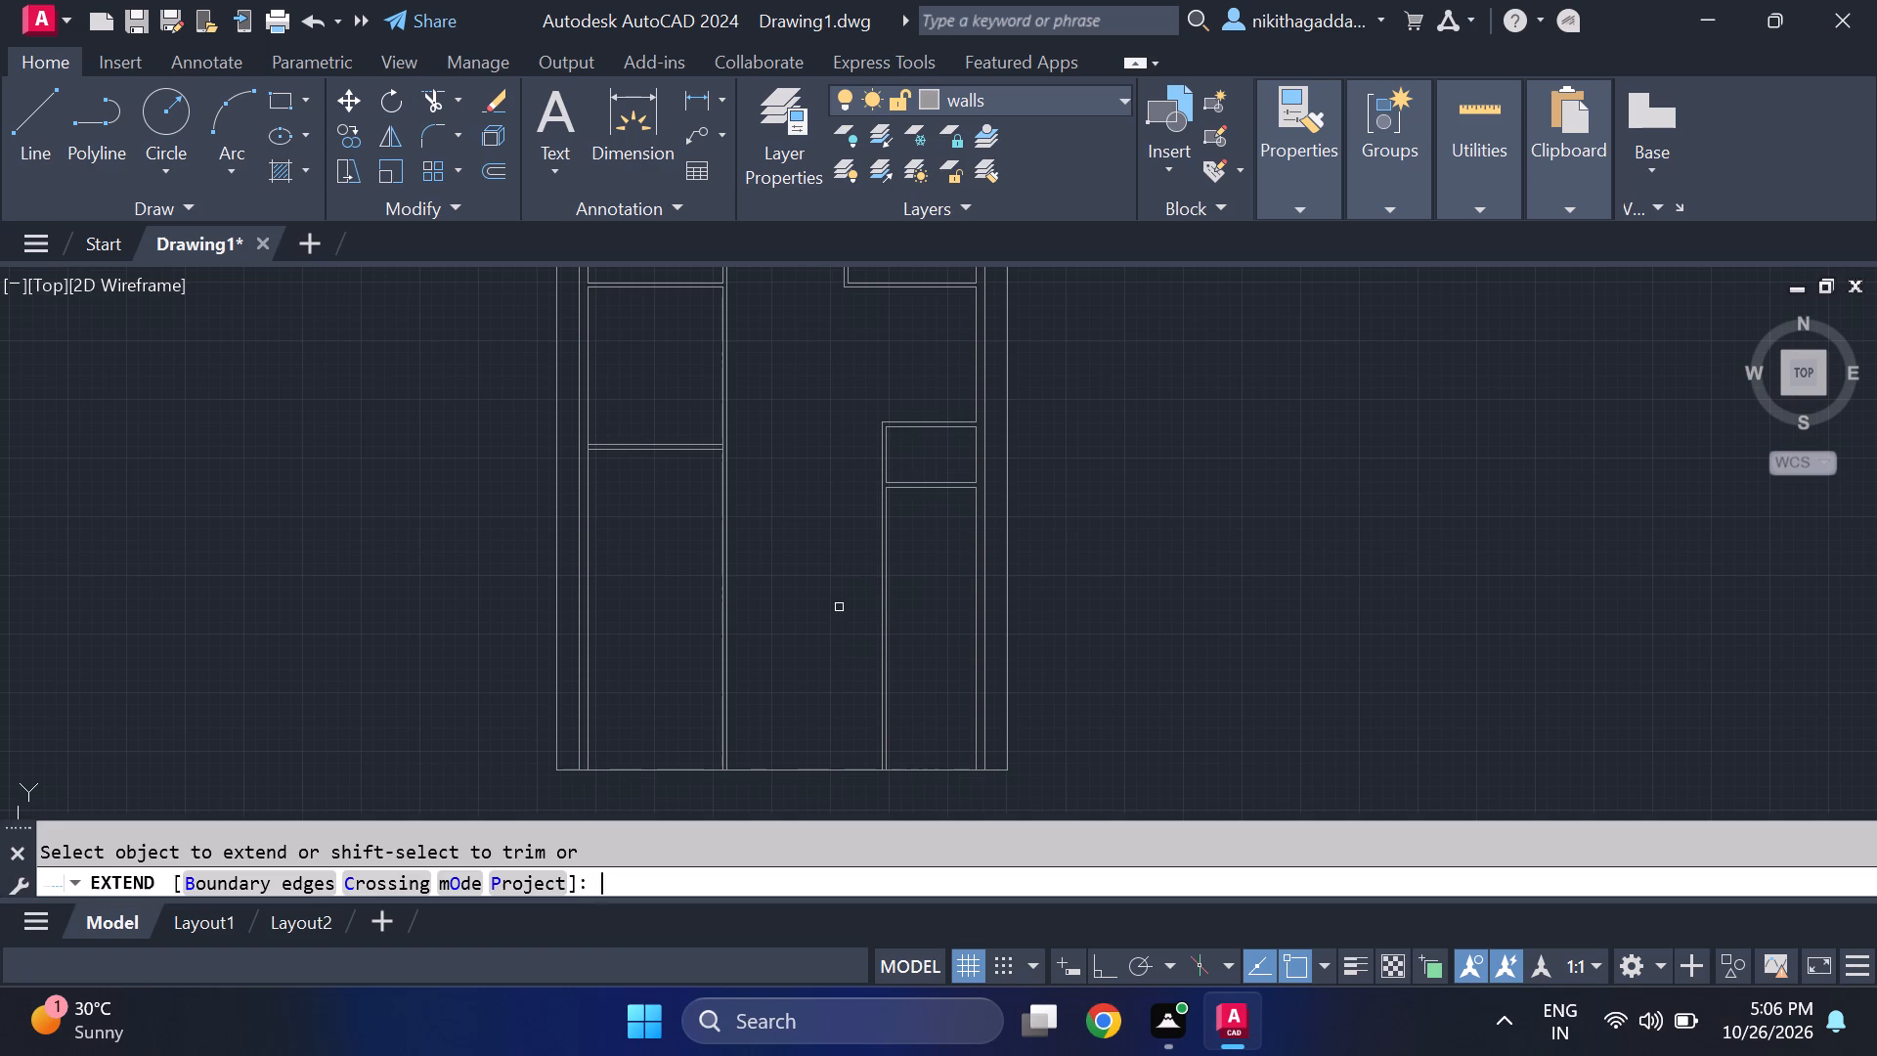
middle_drag(793, 374, 796, 450)
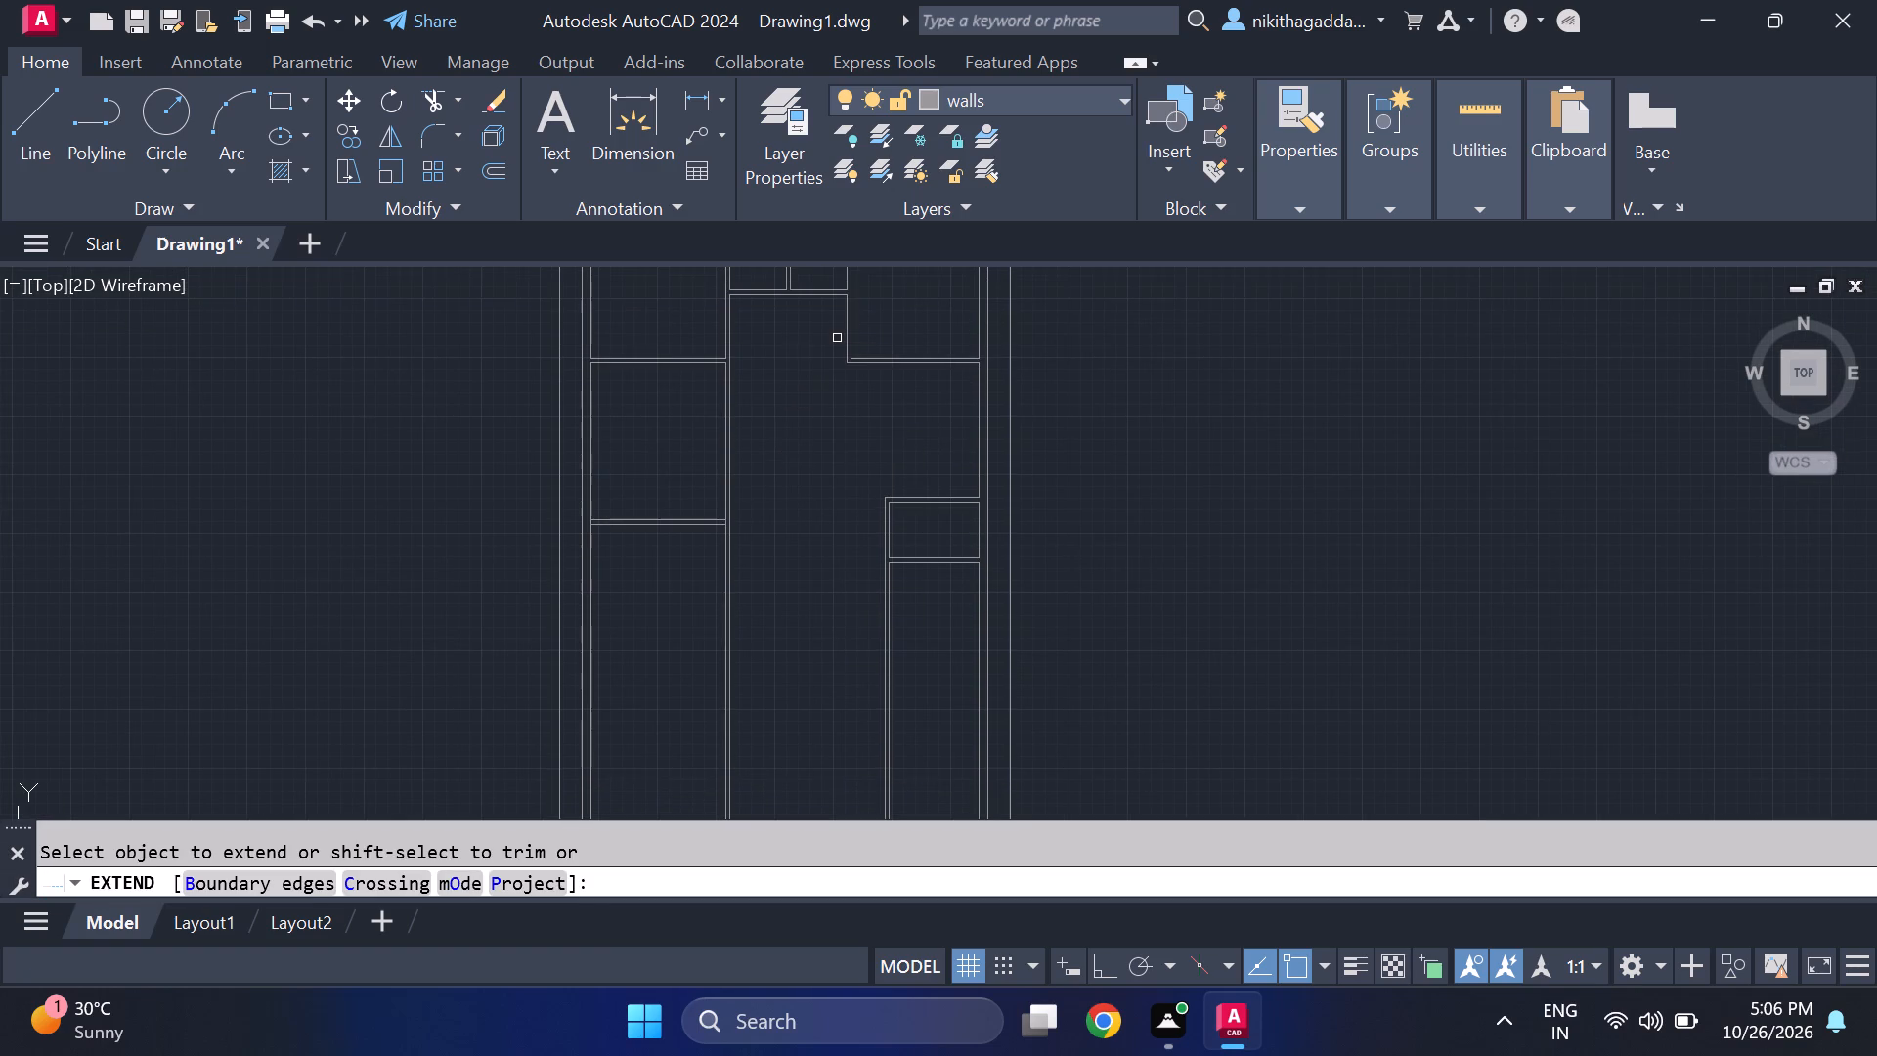
click(845, 335)
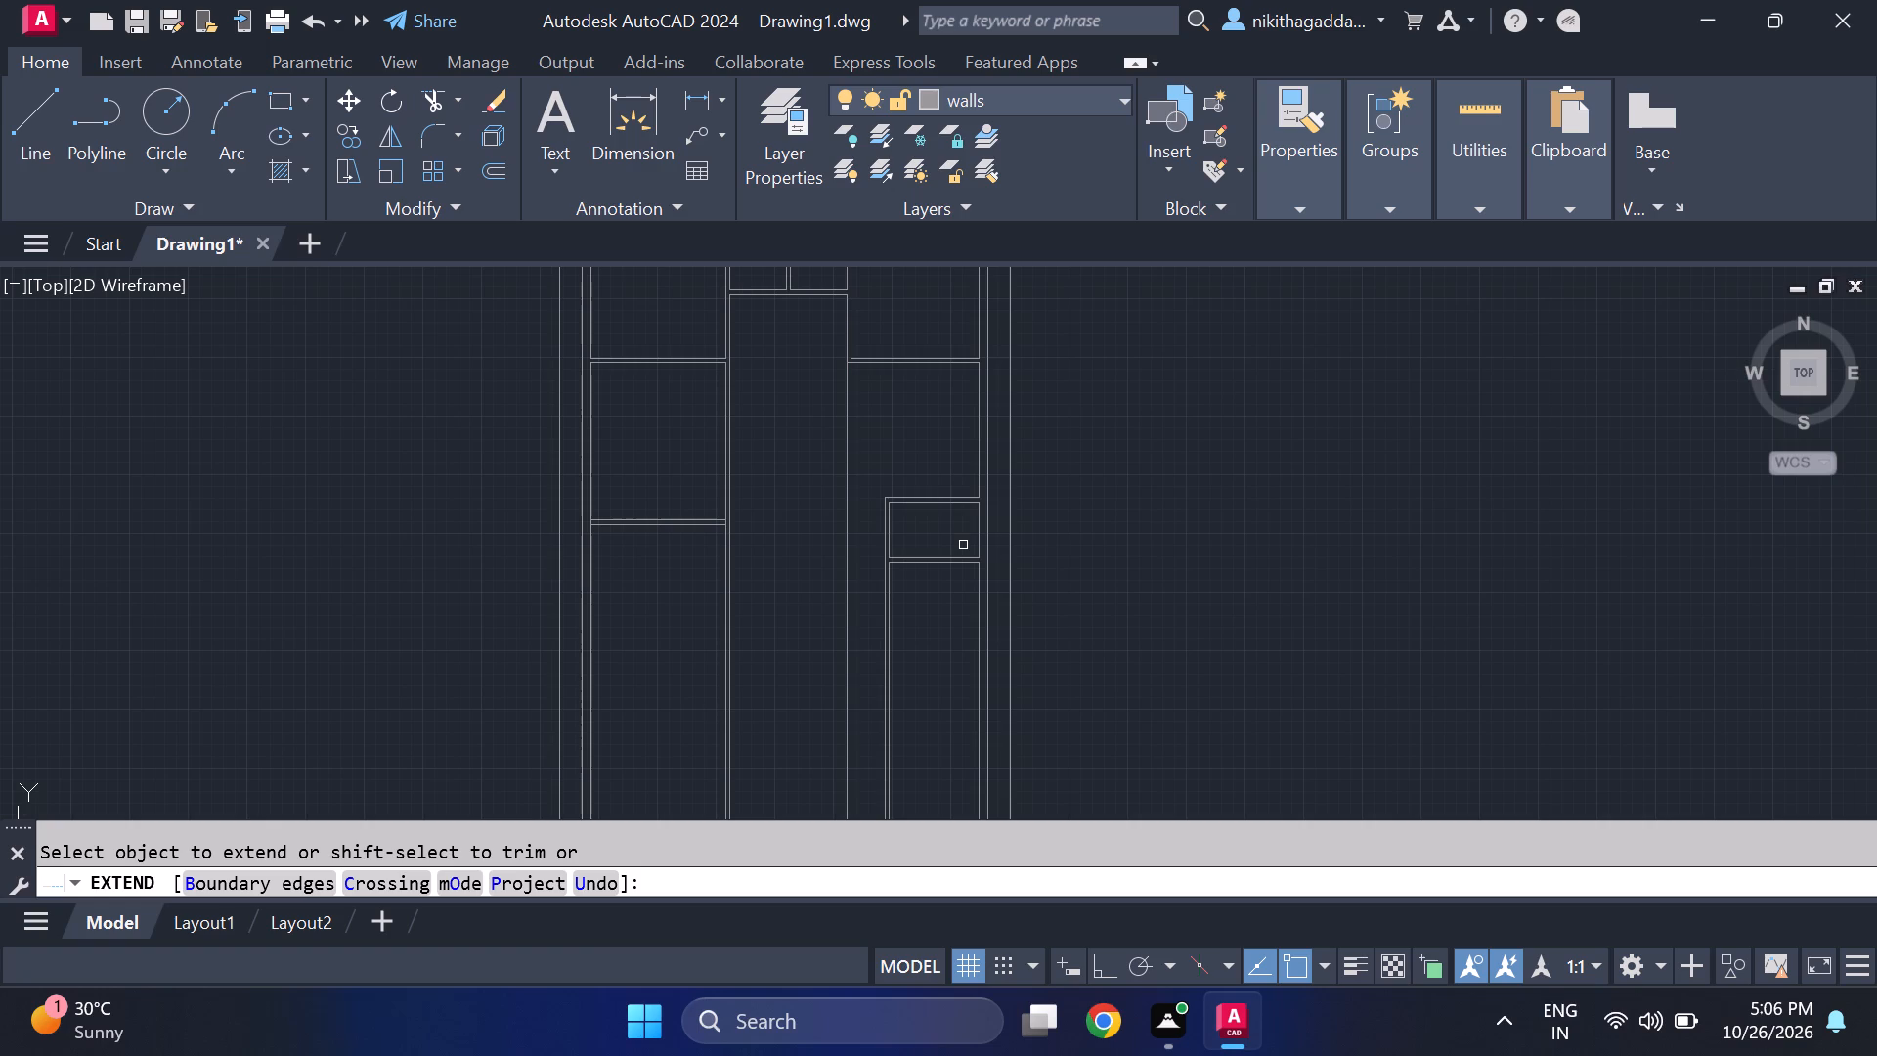
click(853, 346)
click(851, 353)
key(Escape)
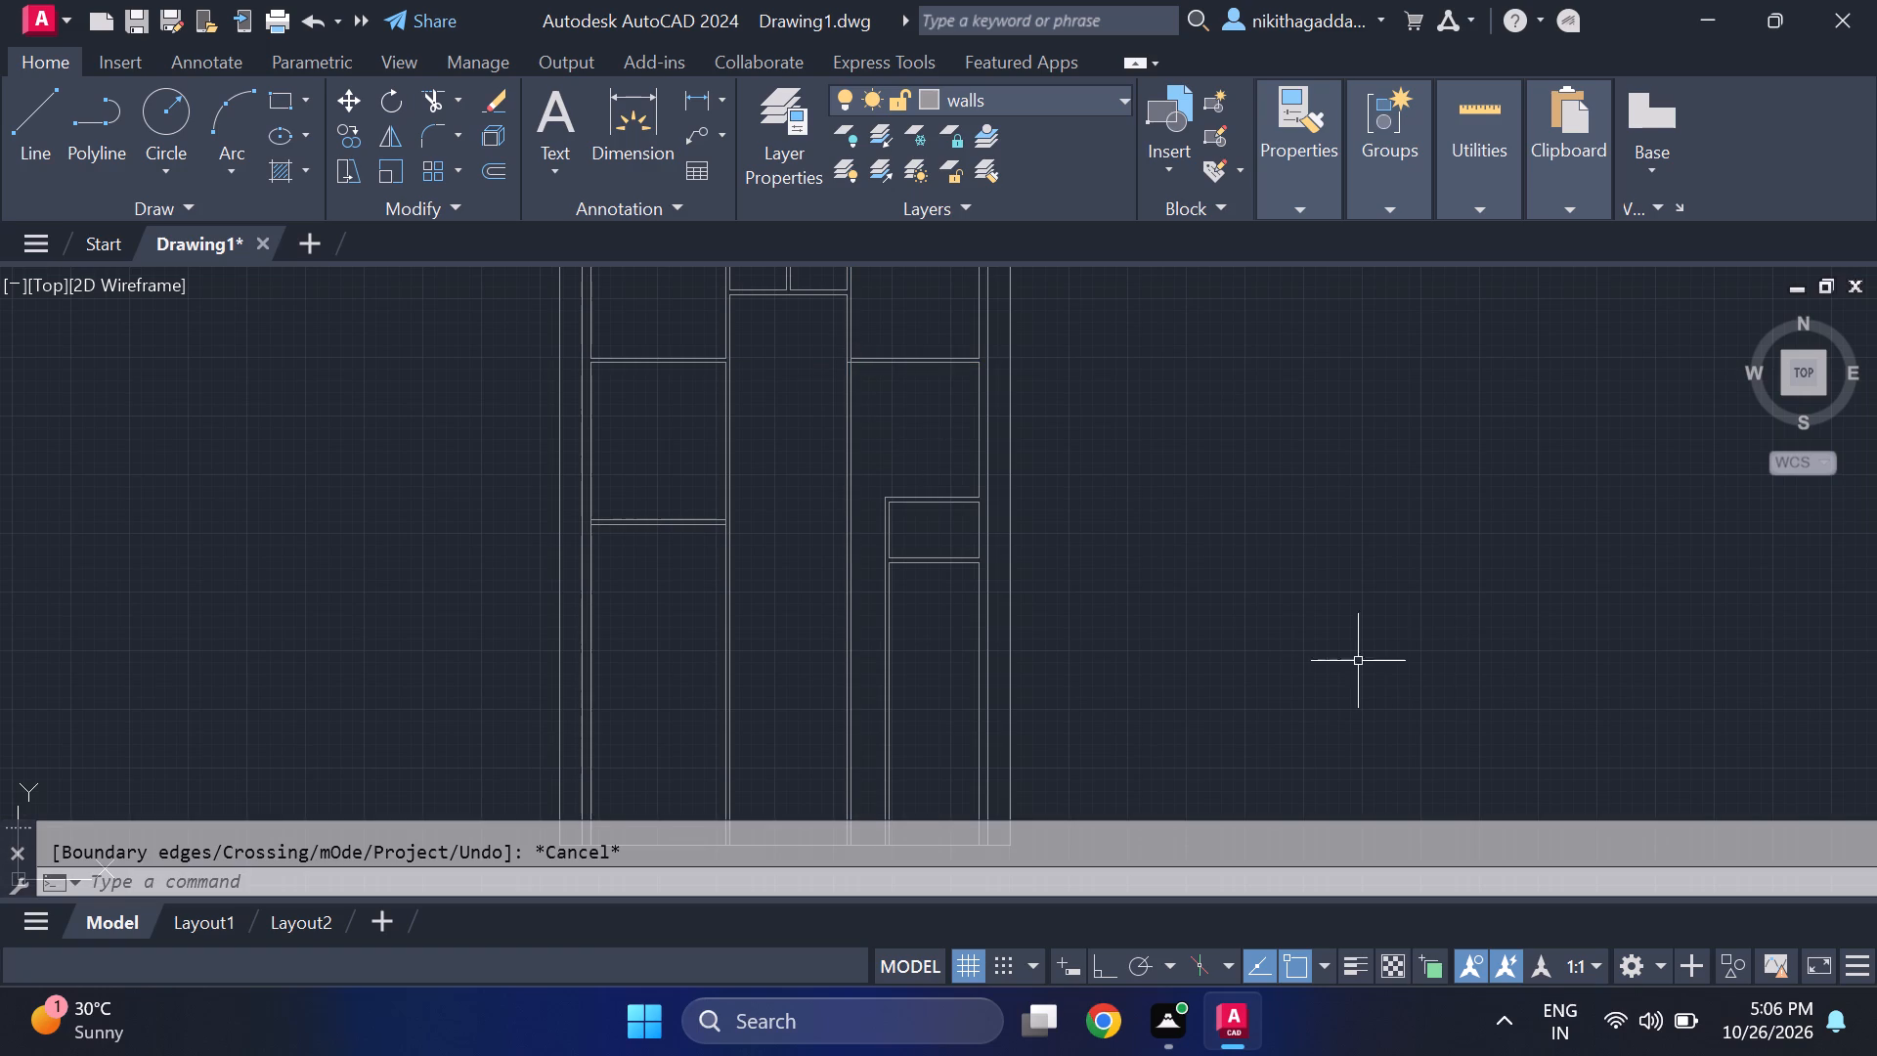
Draw a horizontal line south of the lower east cross partition, from the northeast room's extended west partition to the small east room's west partition.
scroll(928, 650, up, 1)
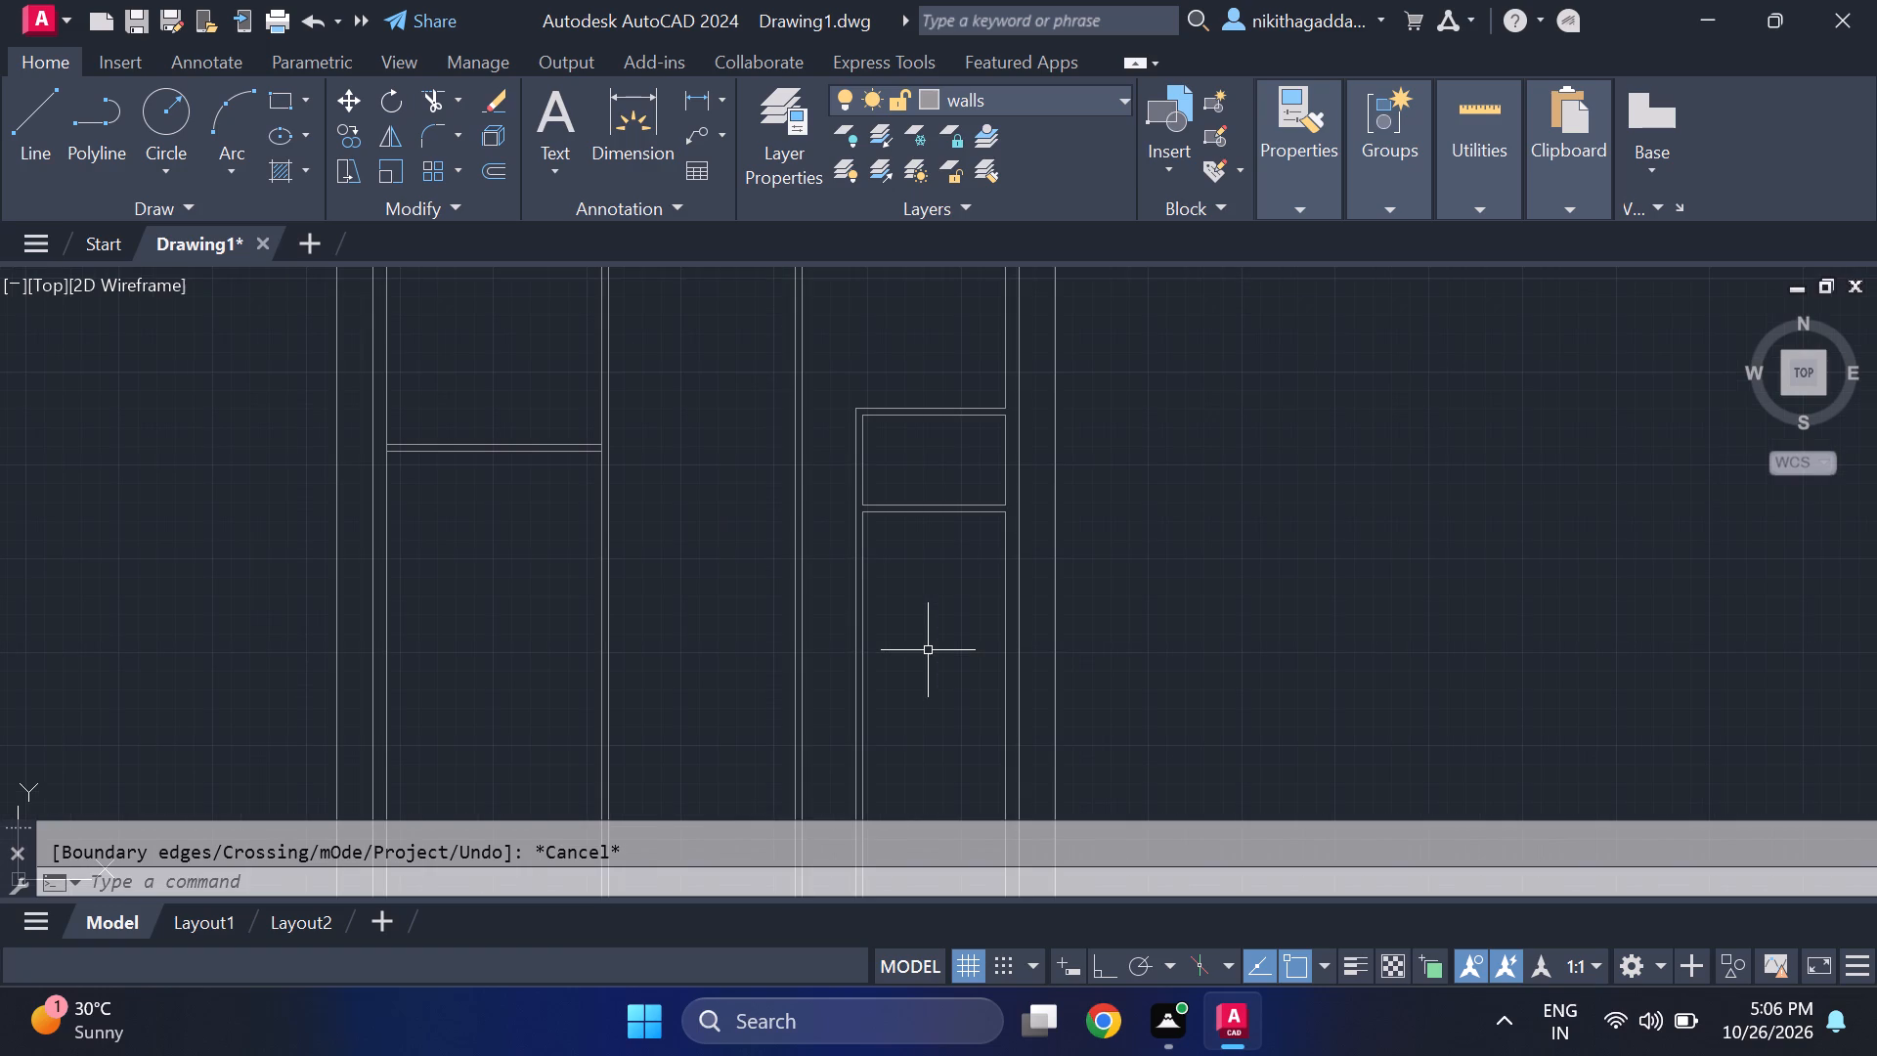
middle_drag(928, 650, 814, 558)
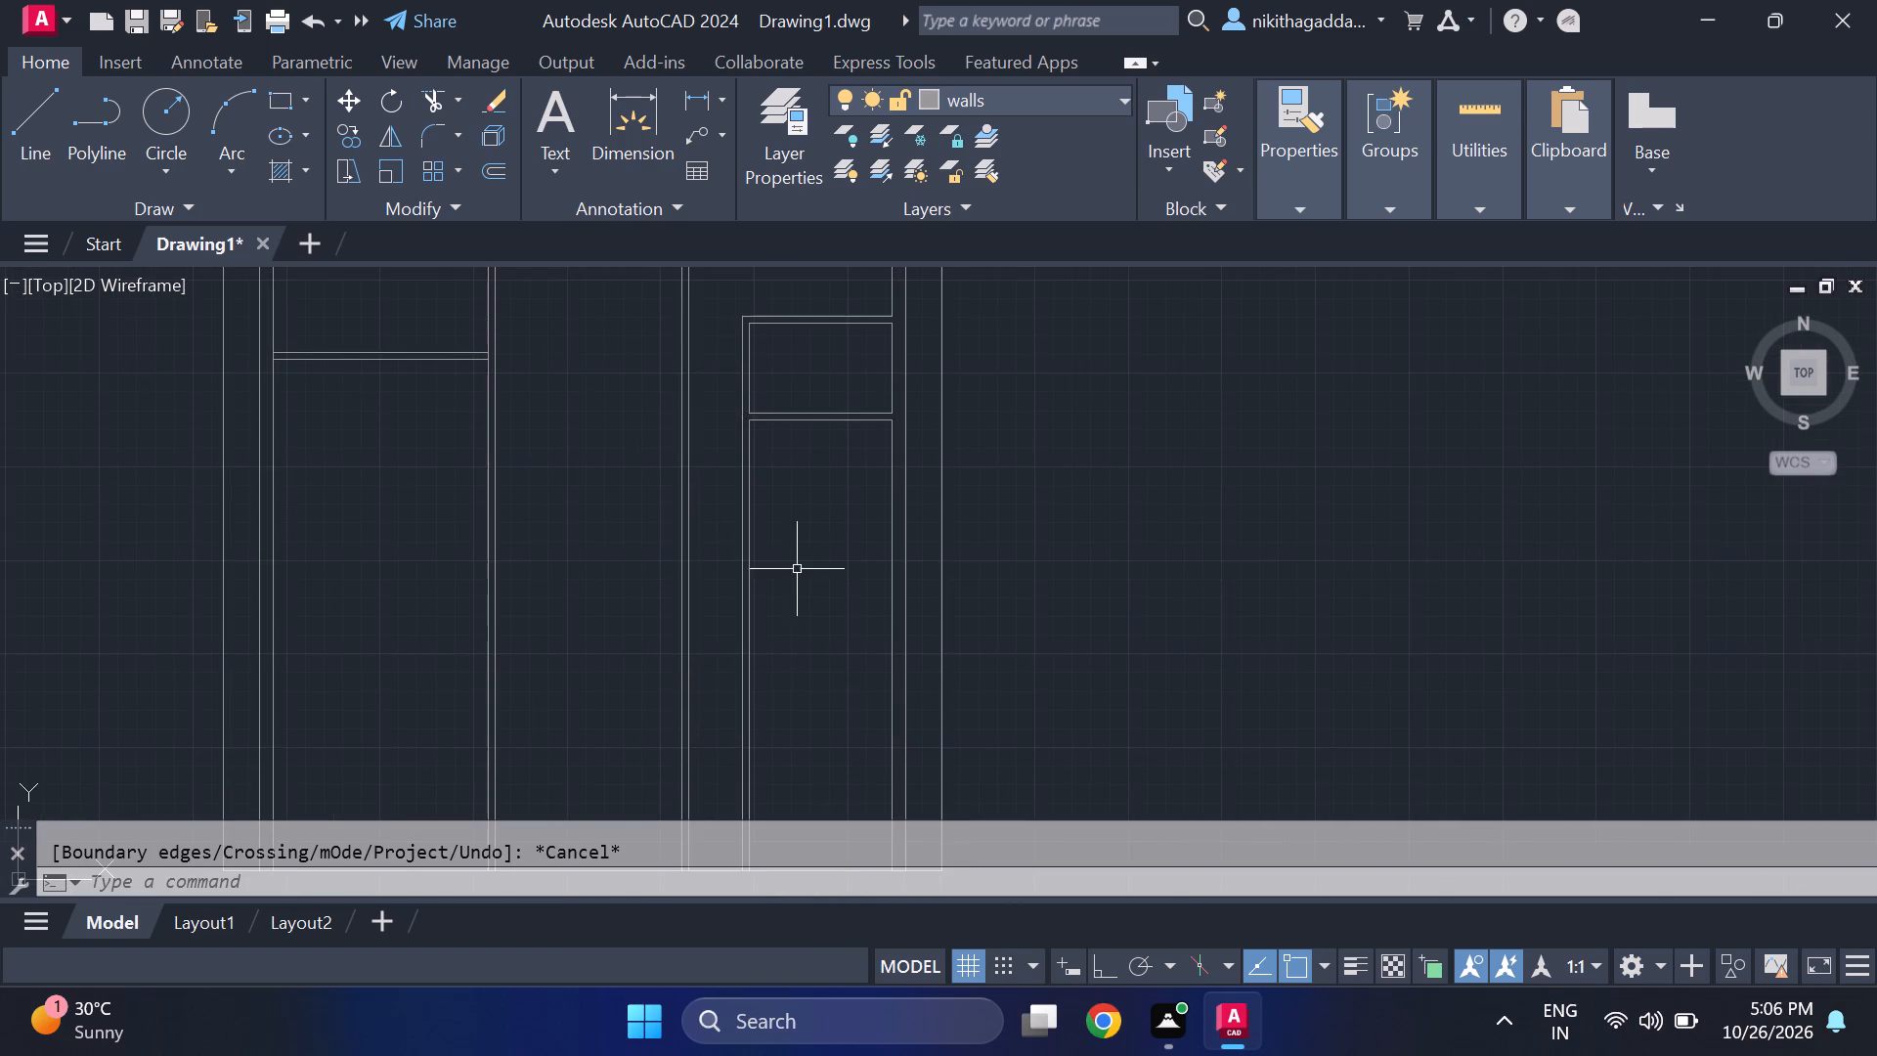
scroll(762, 592, down, 2)
scroll(771, 611, up, 2)
middle_drag(776, 613, 798, 654)
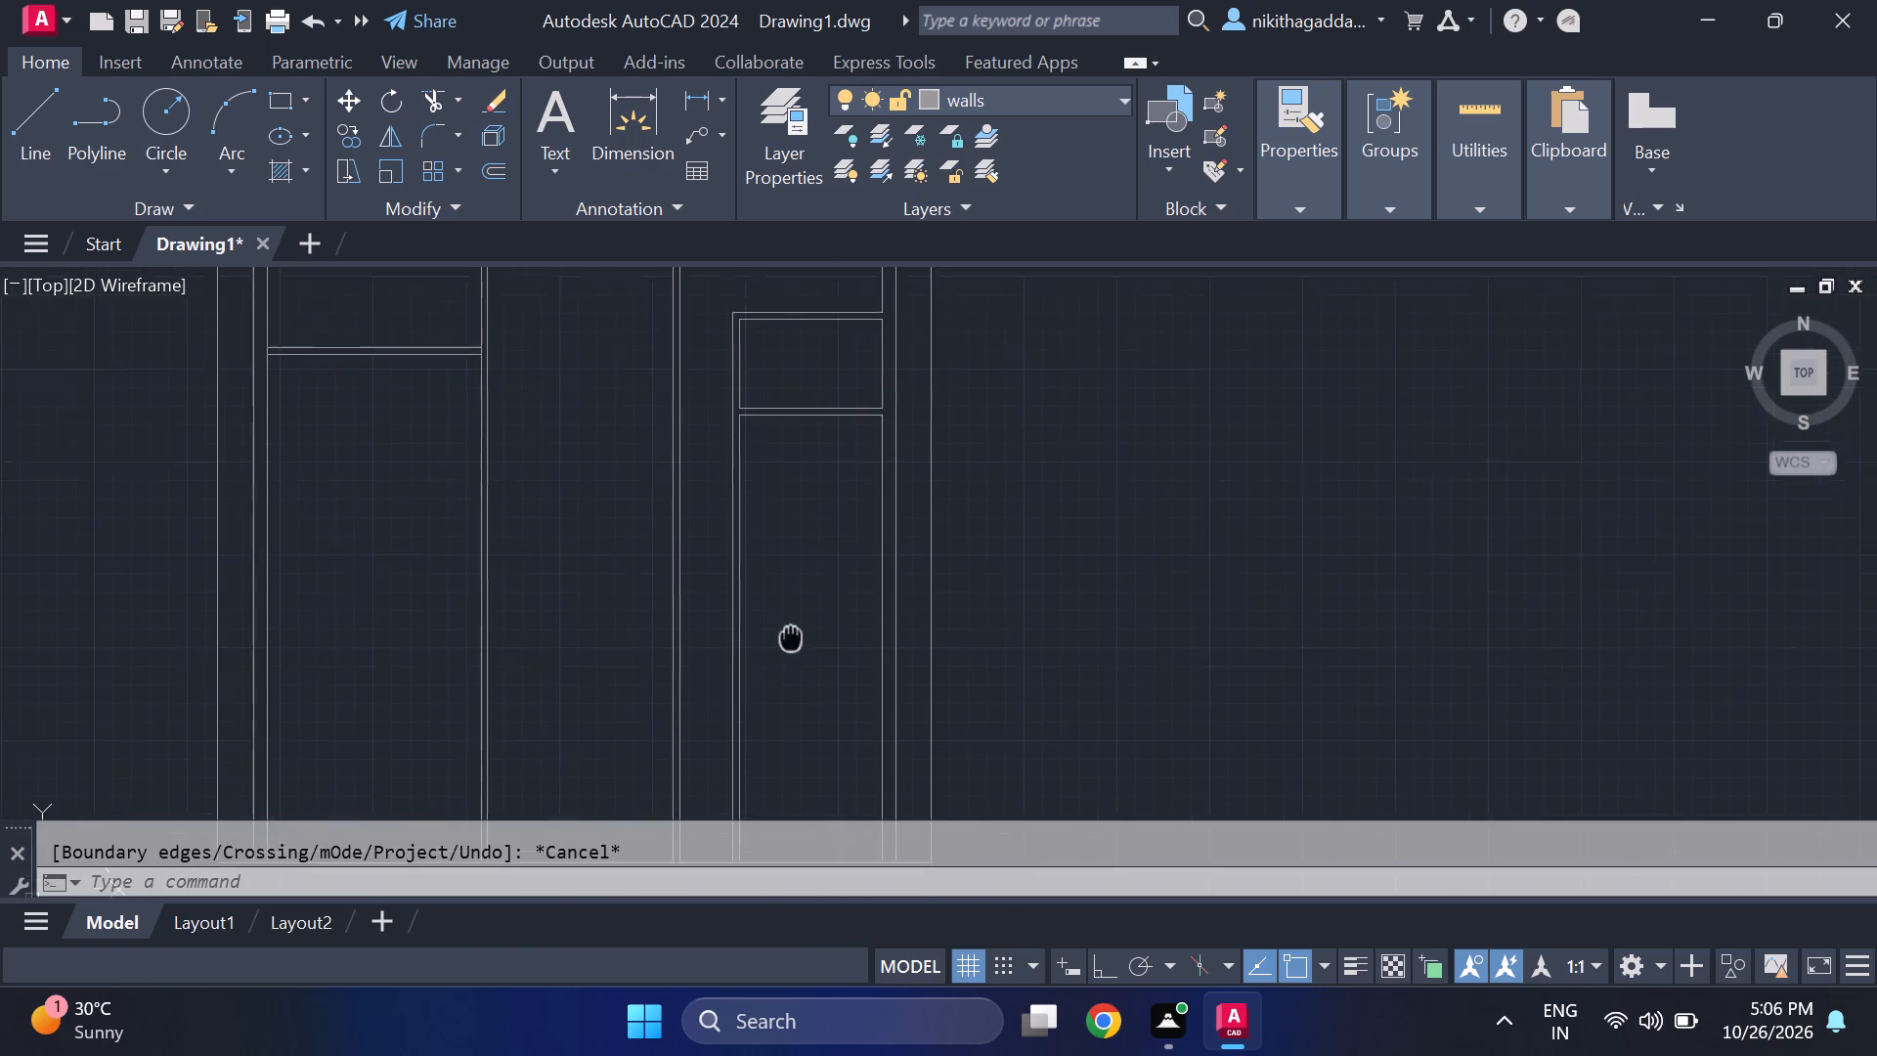
middle_drag(798, 654, 815, 702)
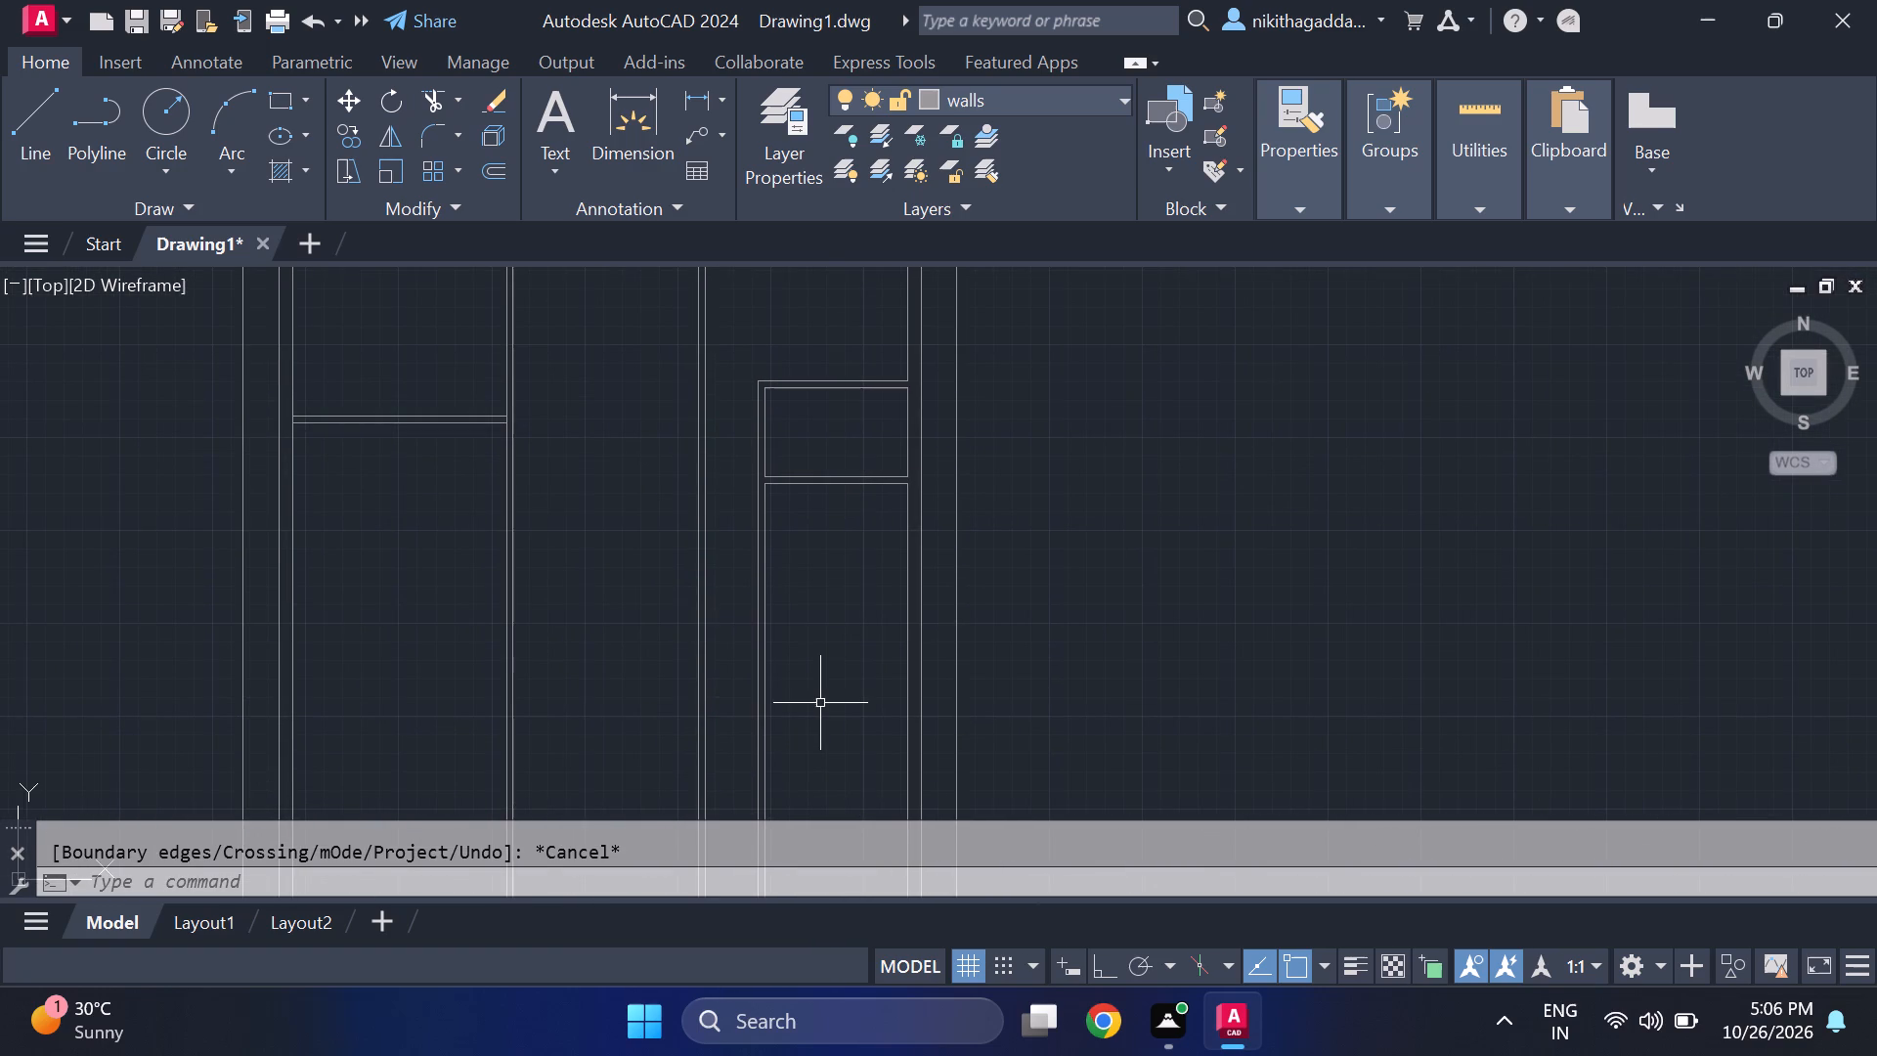
key(l)
key(Return)
scroll(744, 657, up, 1)
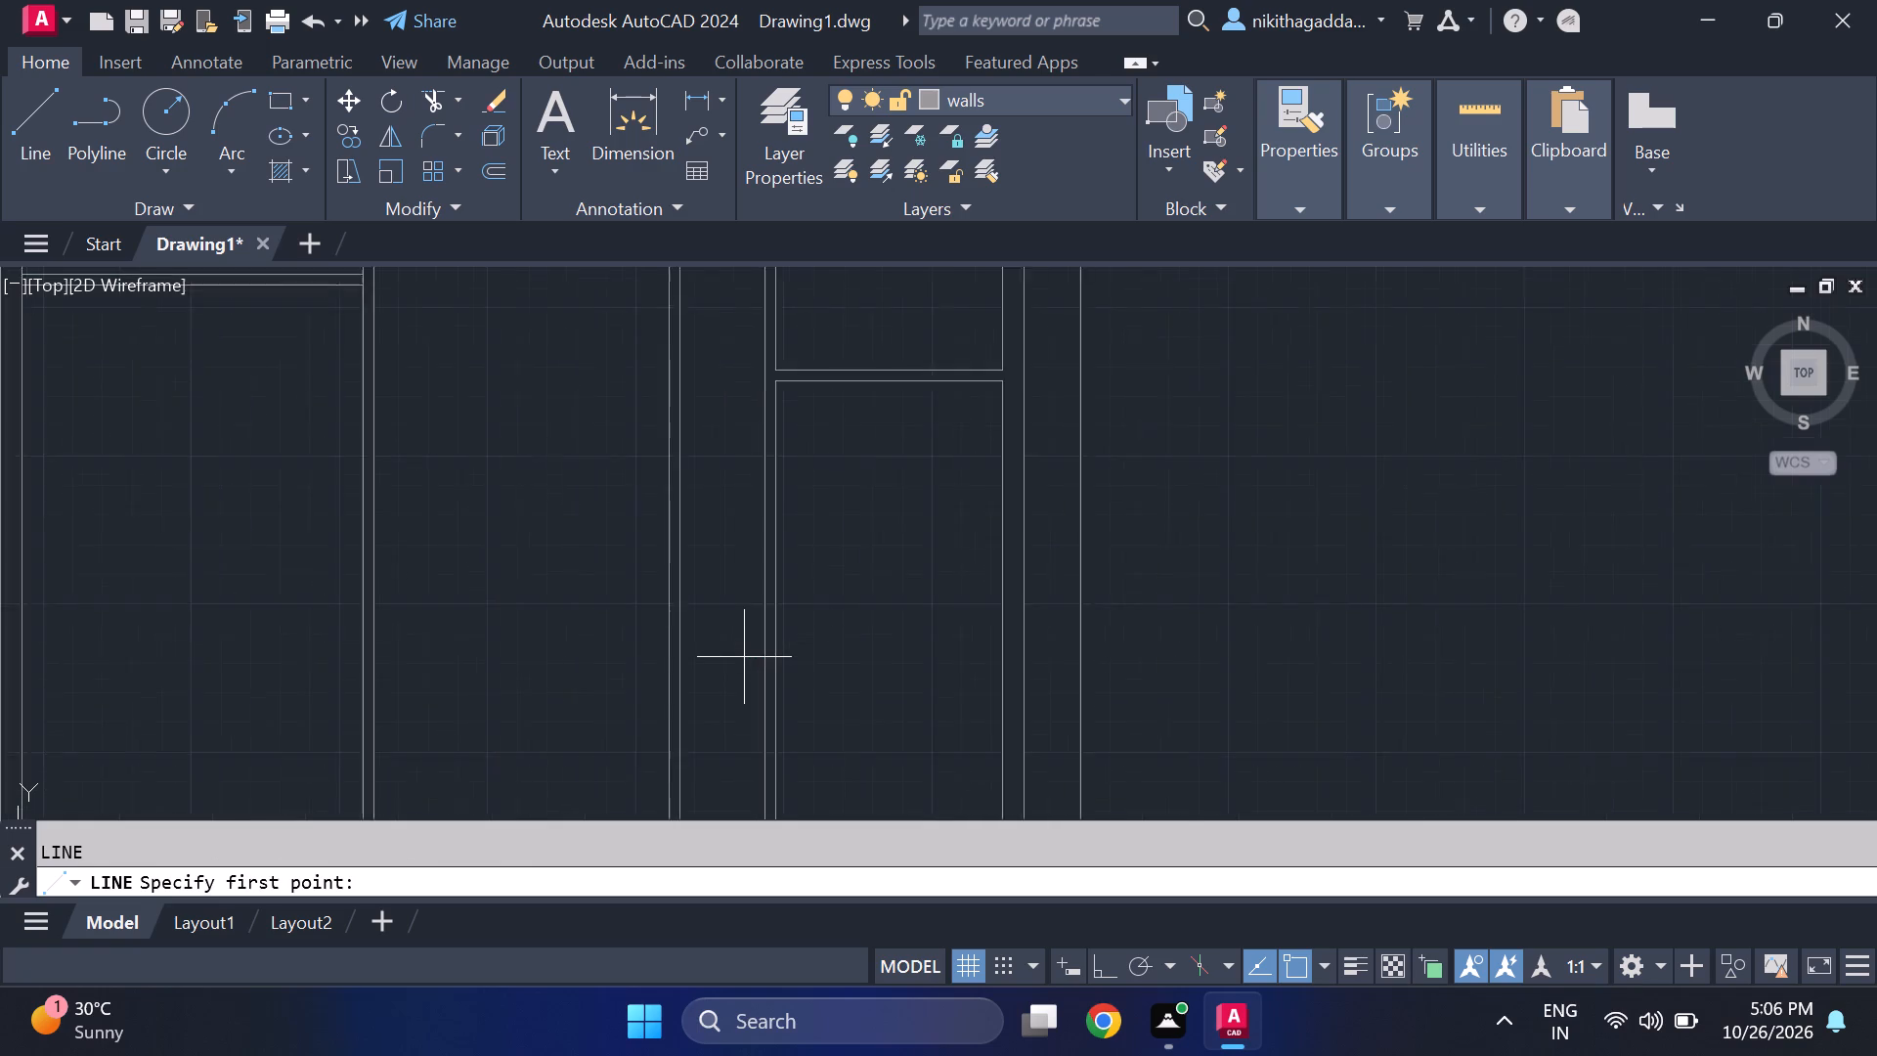
scroll(744, 657, up, 1)
middle_drag(744, 663, 758, 726)
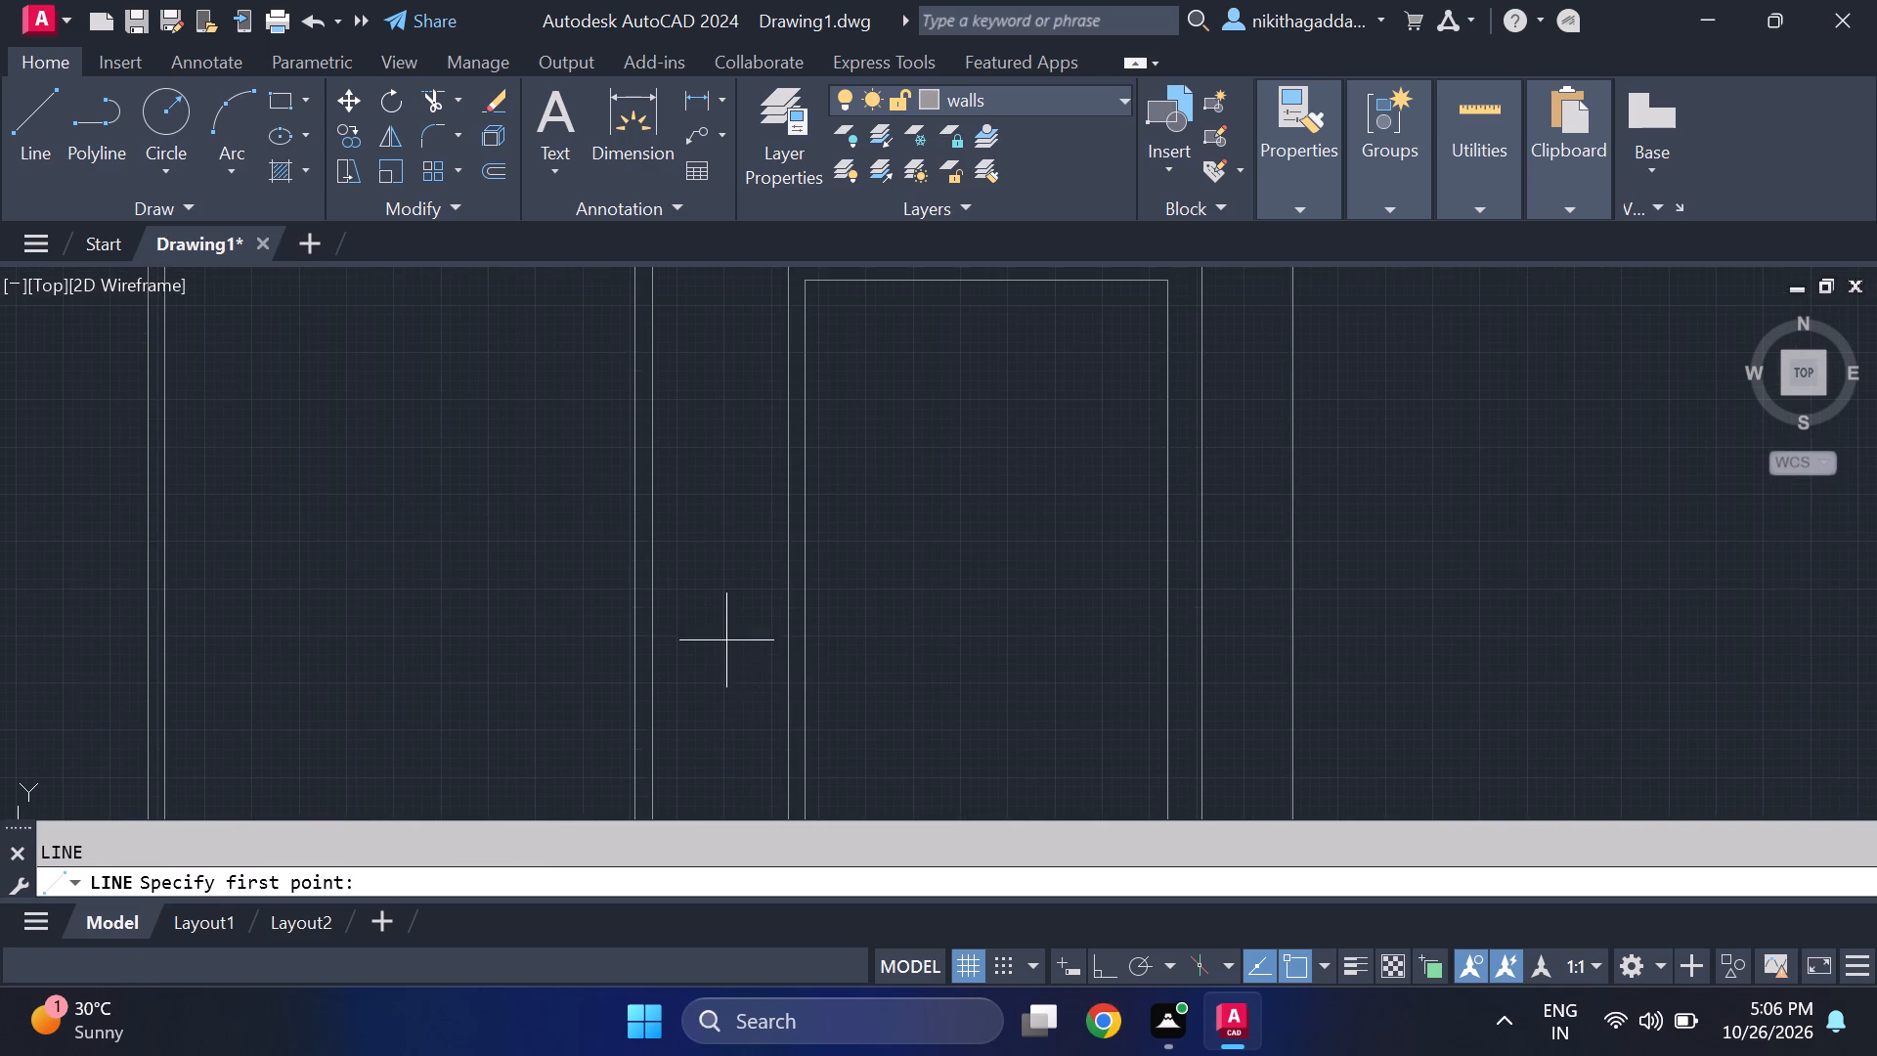
scroll(677, 557, down, 3)
scroll(675, 530, up, 1)
middle_drag(675, 530, 683, 565)
scroll(675, 531, up, 1)
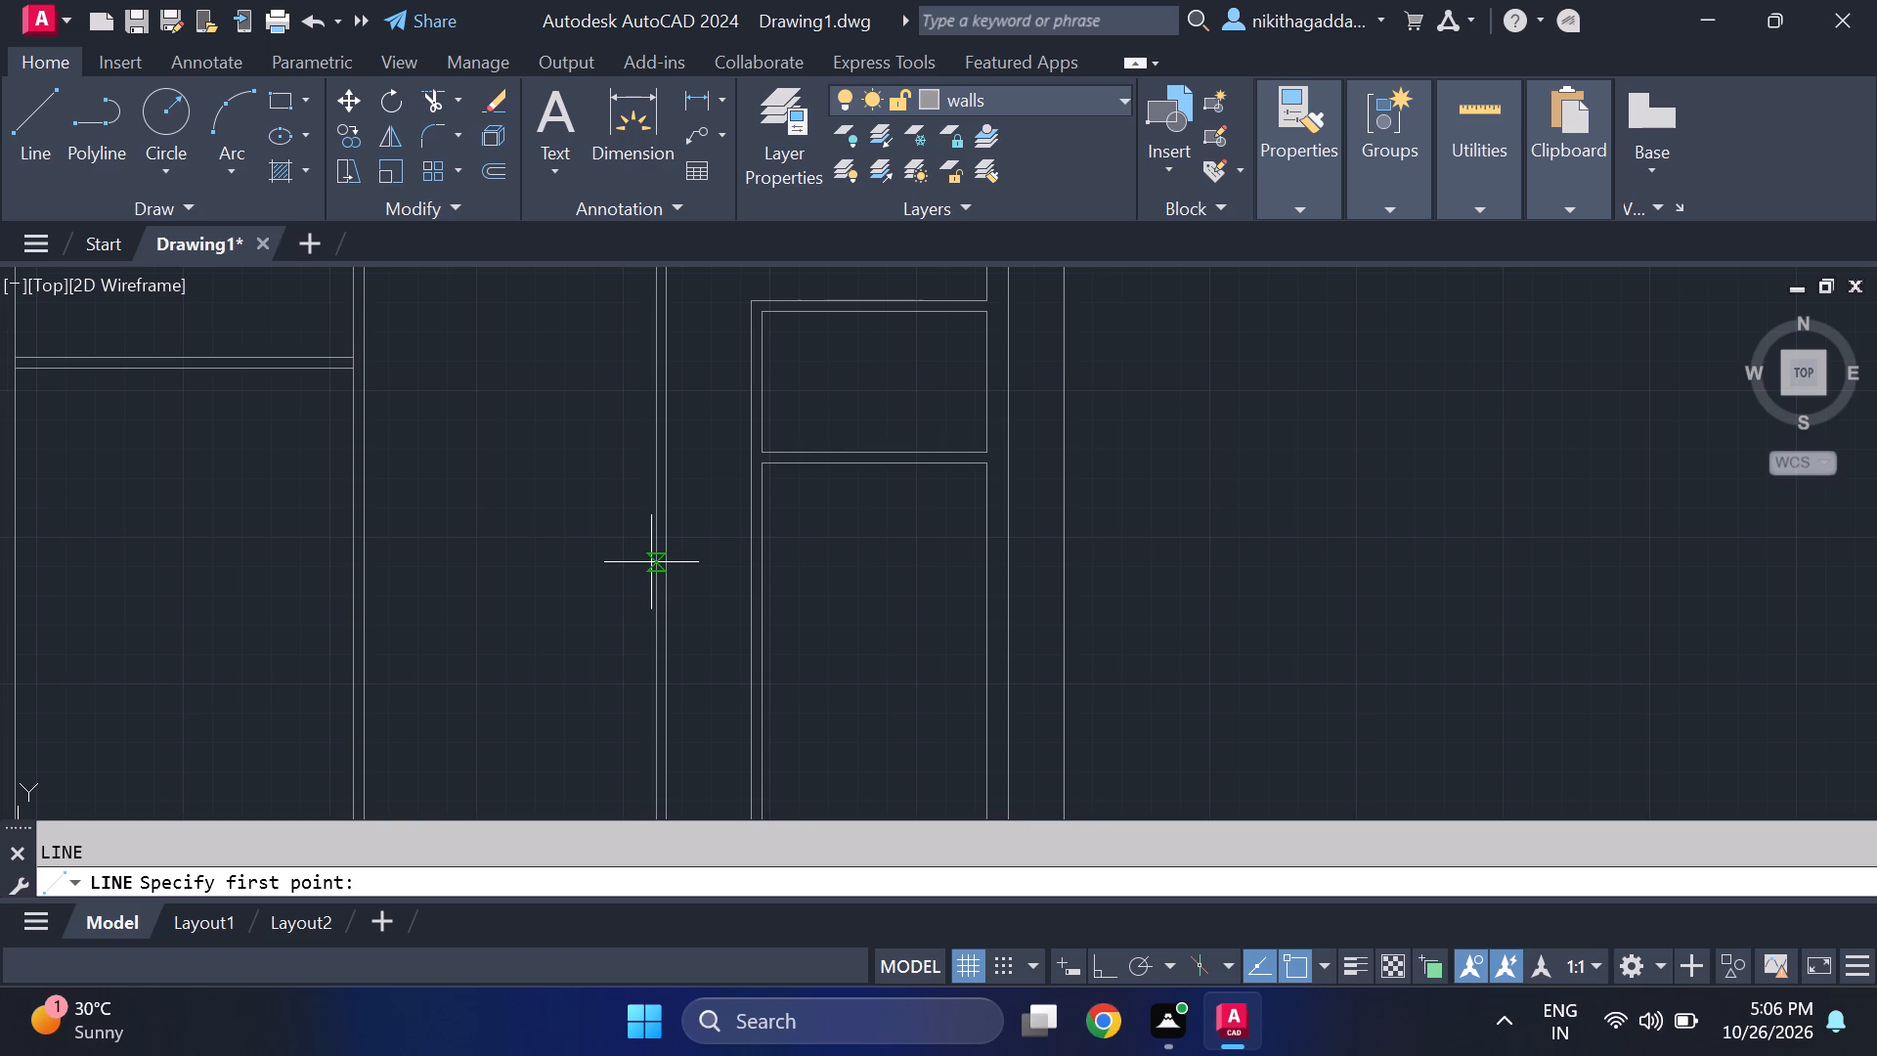
click(651, 562)
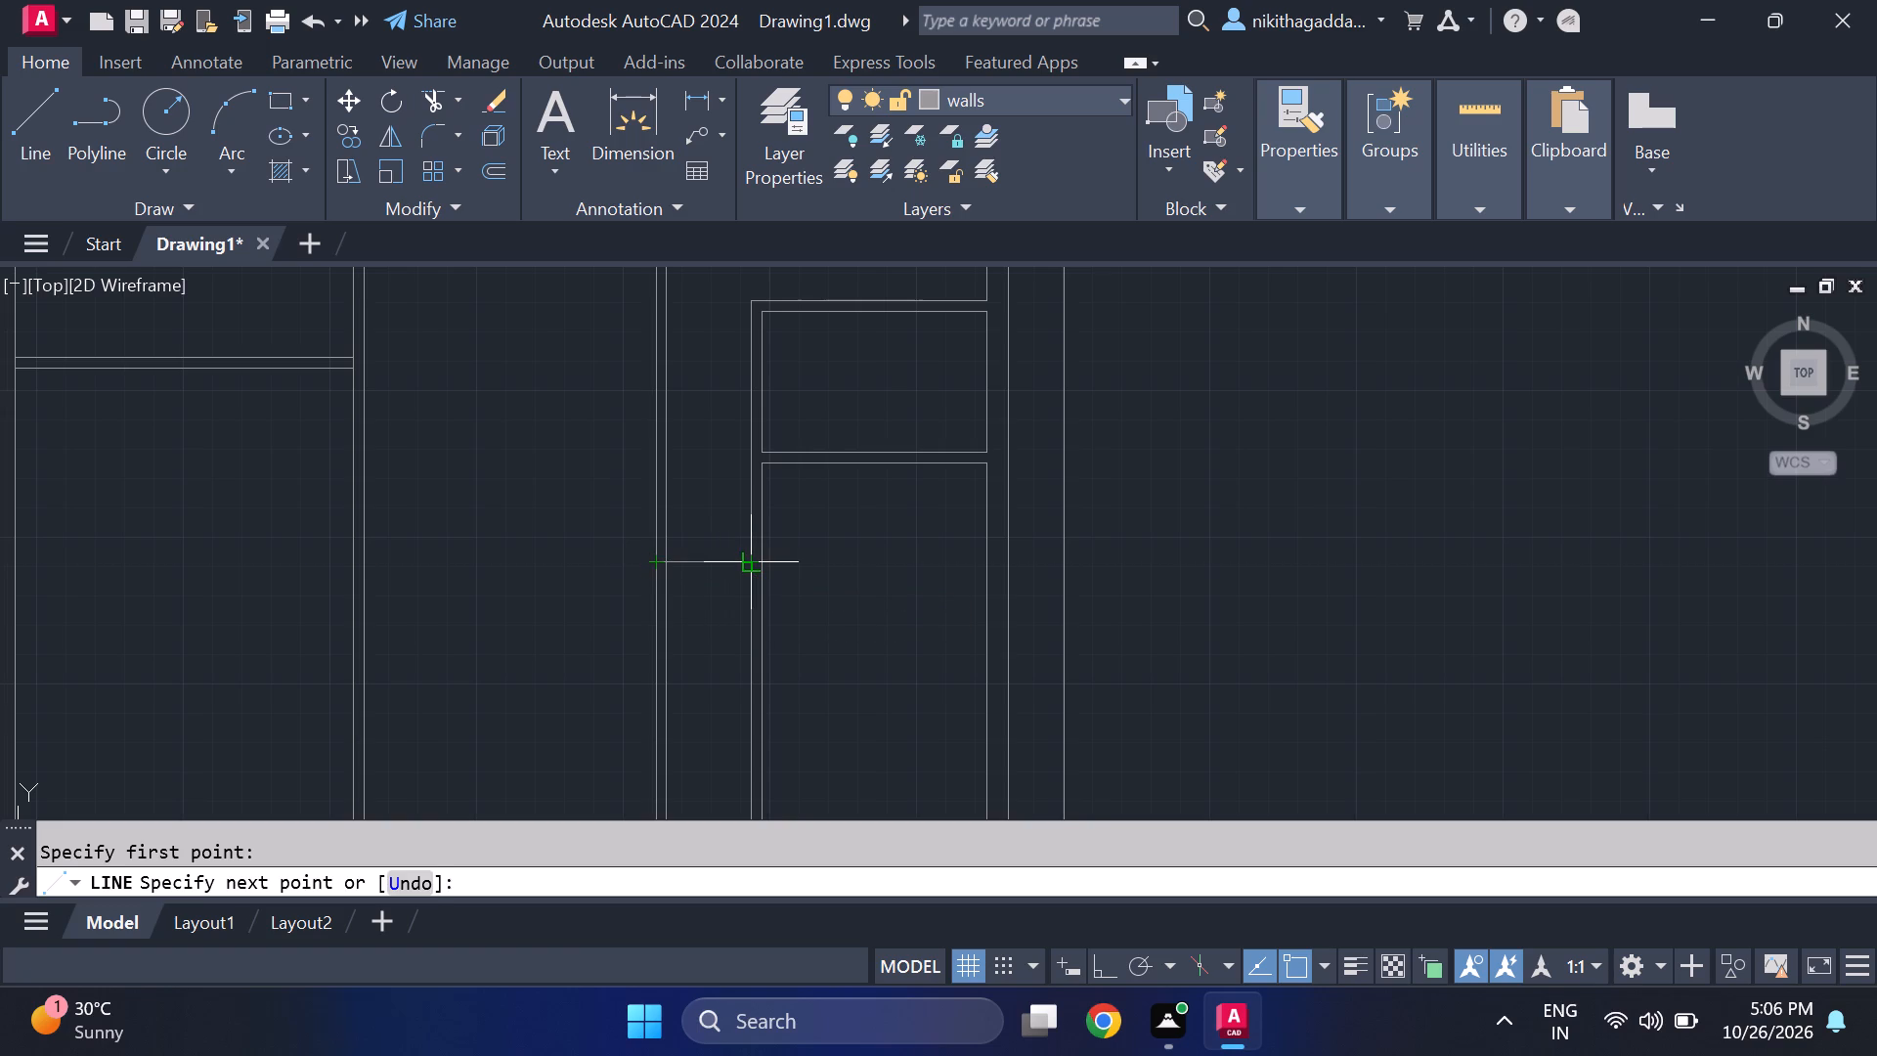
scroll(752, 569, up, 2)
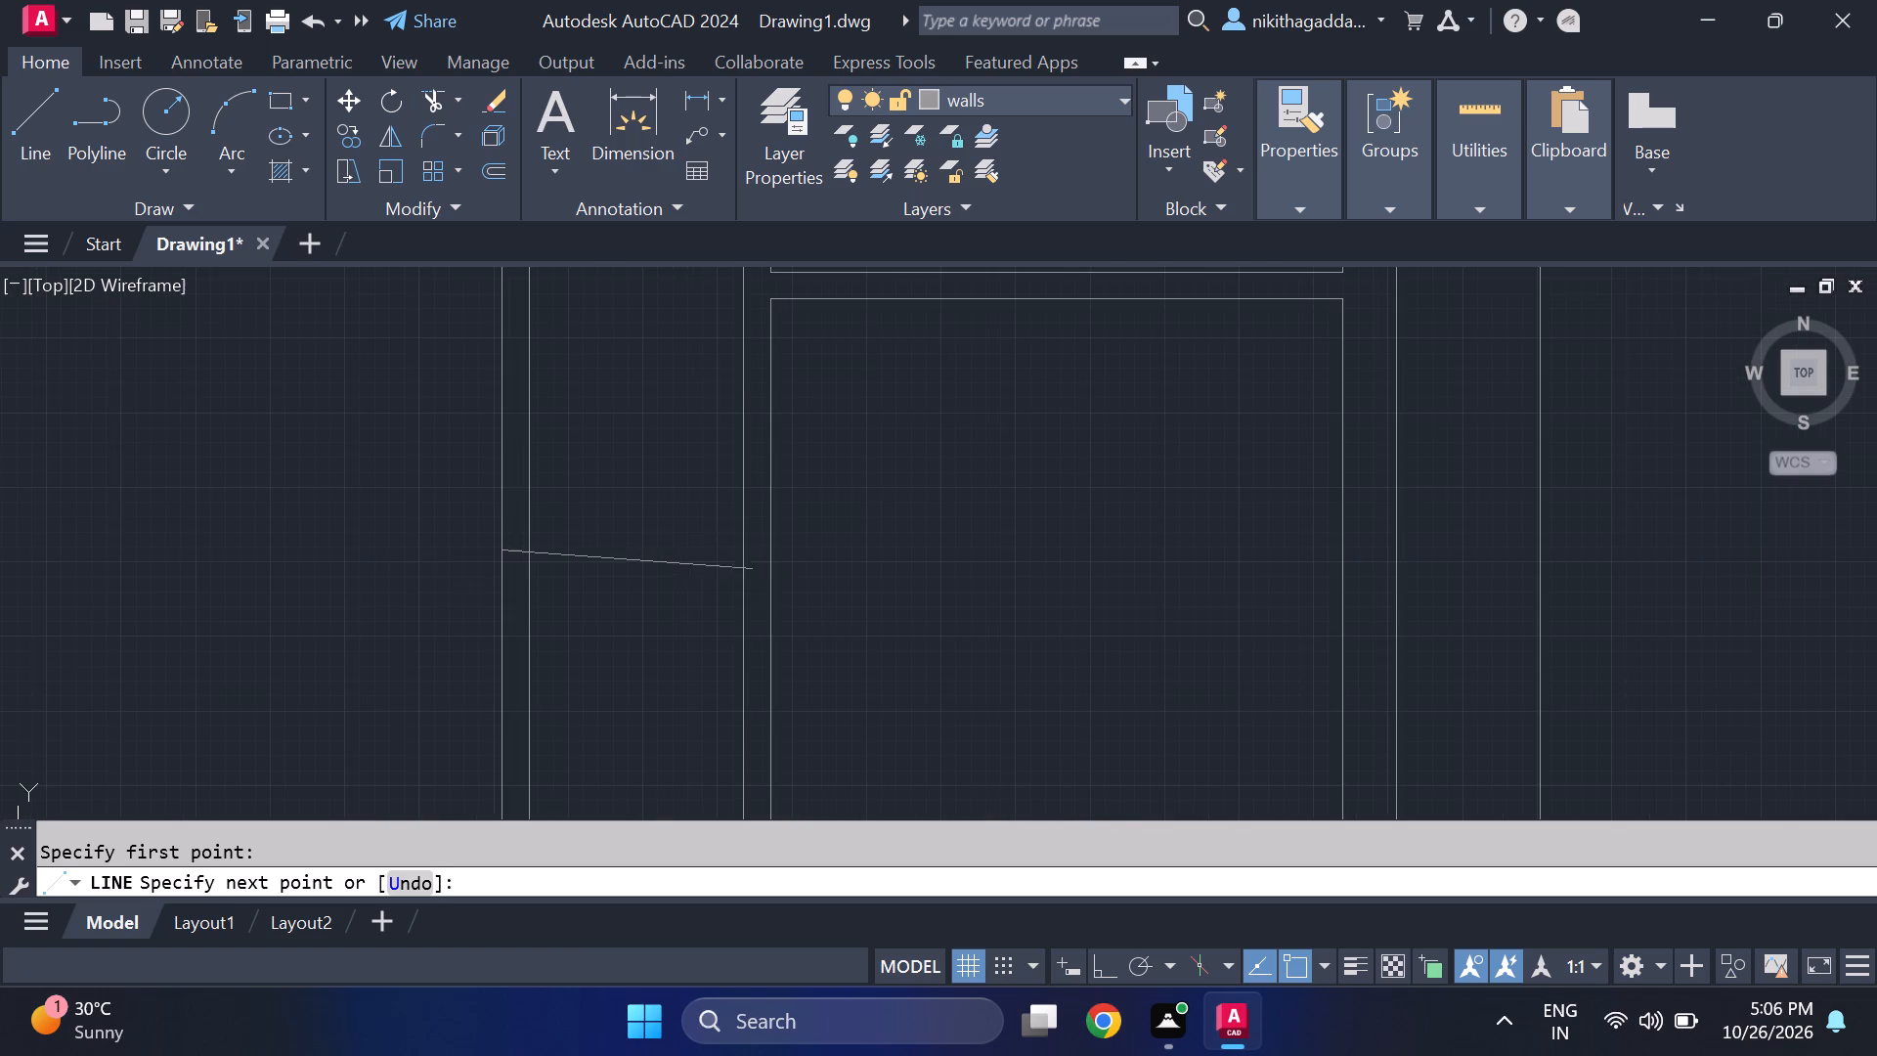
click(747, 548)
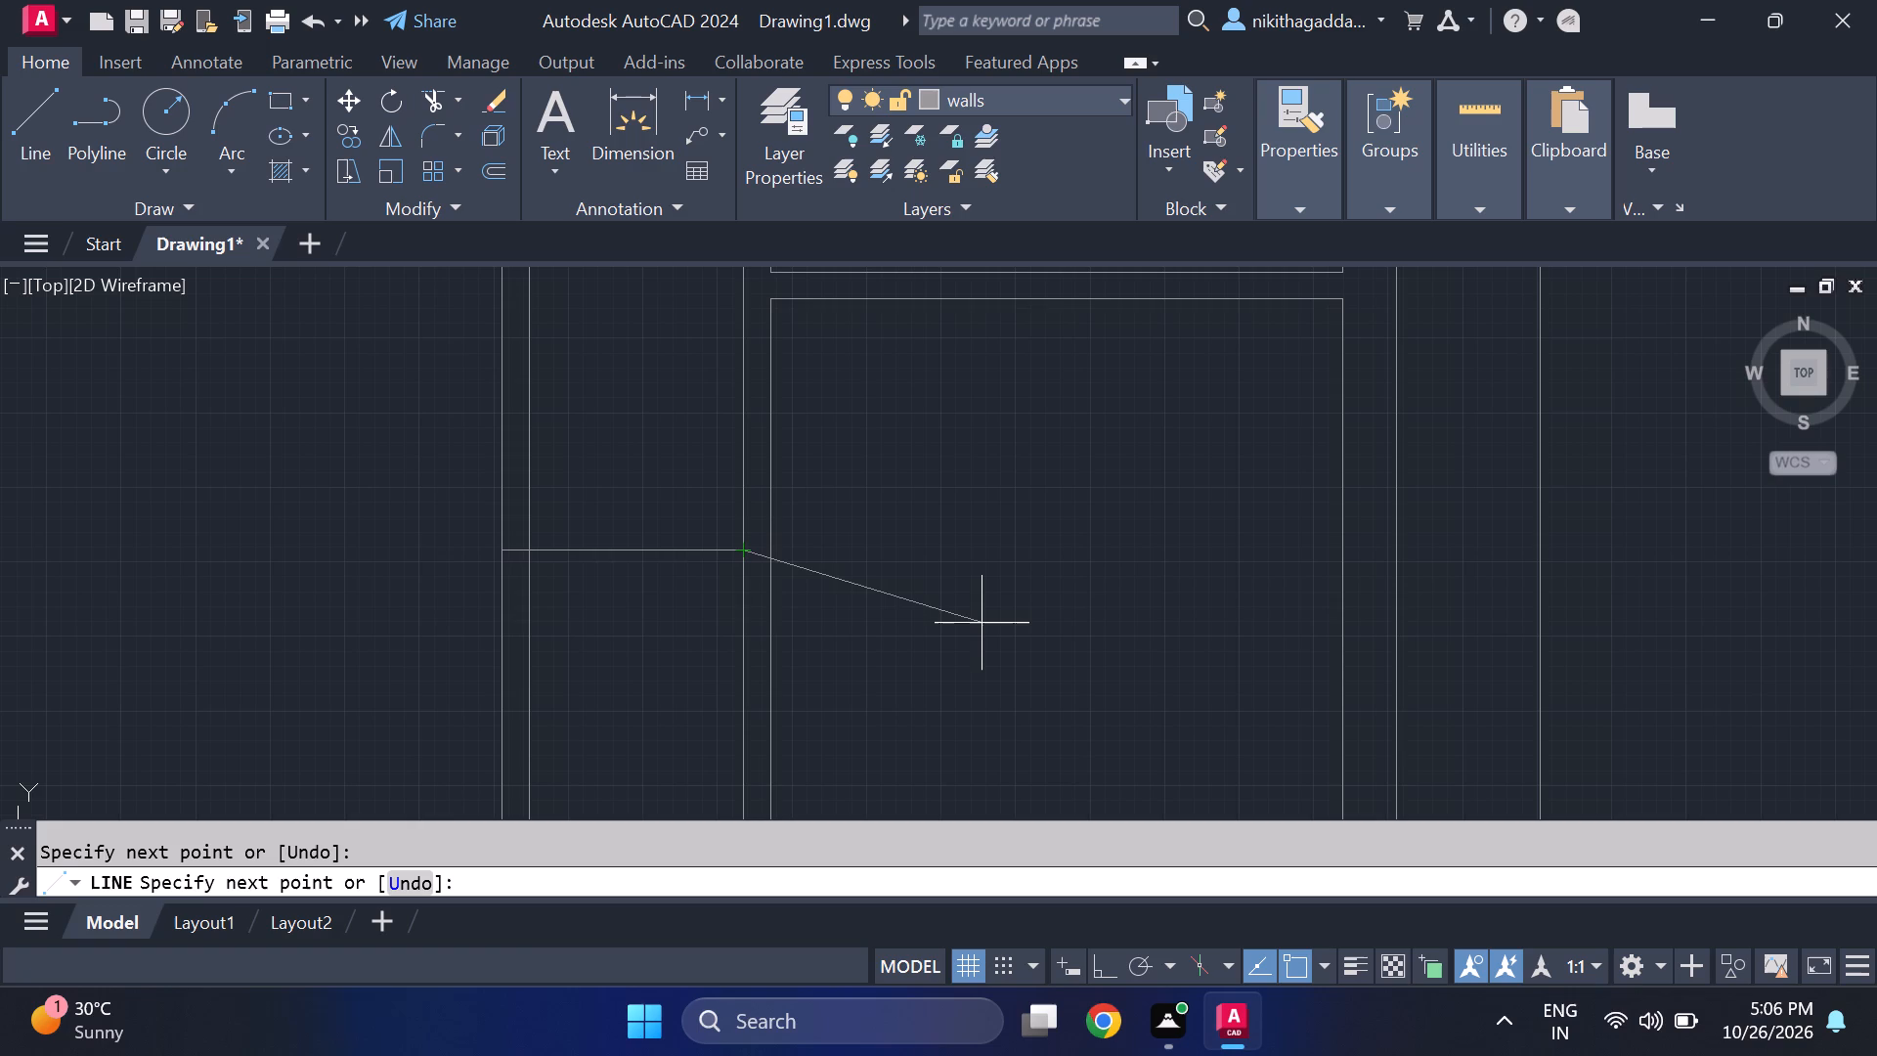
key(Escape)
Offset the new horizontal connecting line 4.5" to the south to form the partition's second line.
text(of)
key(Return)
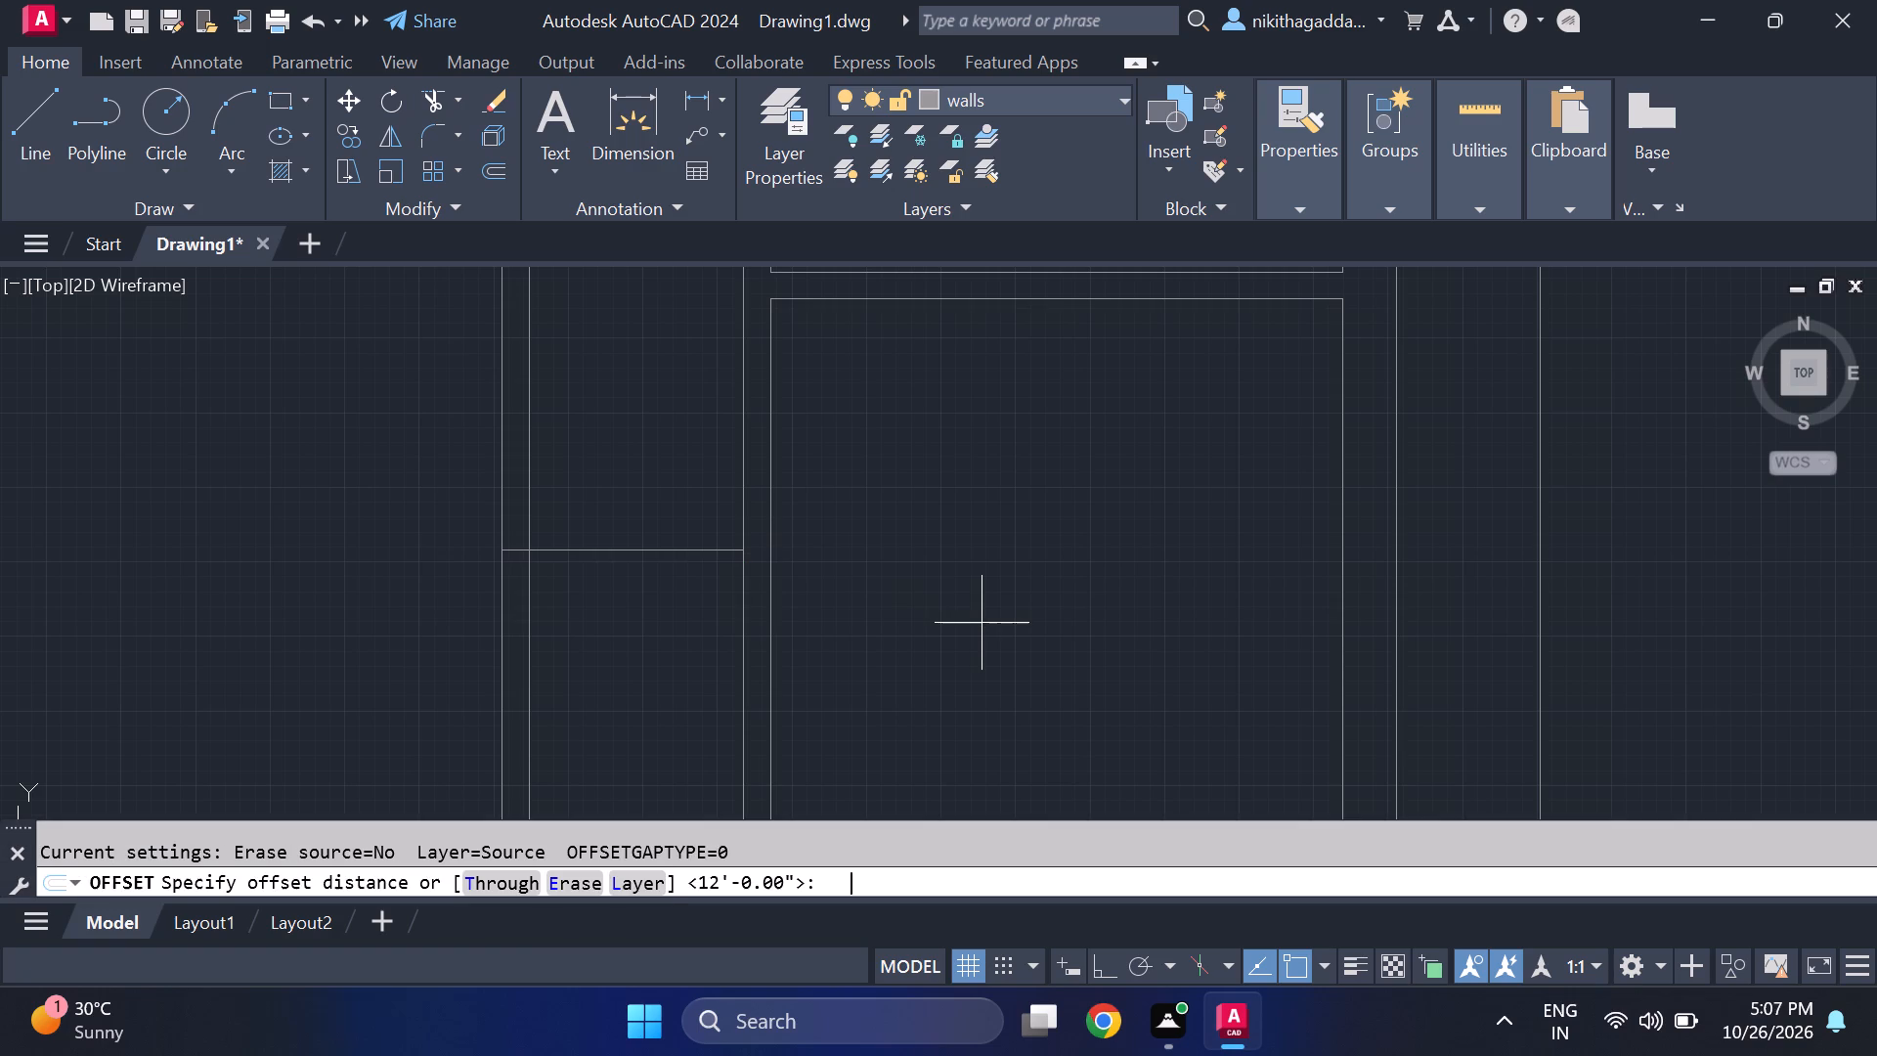
key(4)
text(.5)
key(shift+quotedbl)
key(Return)
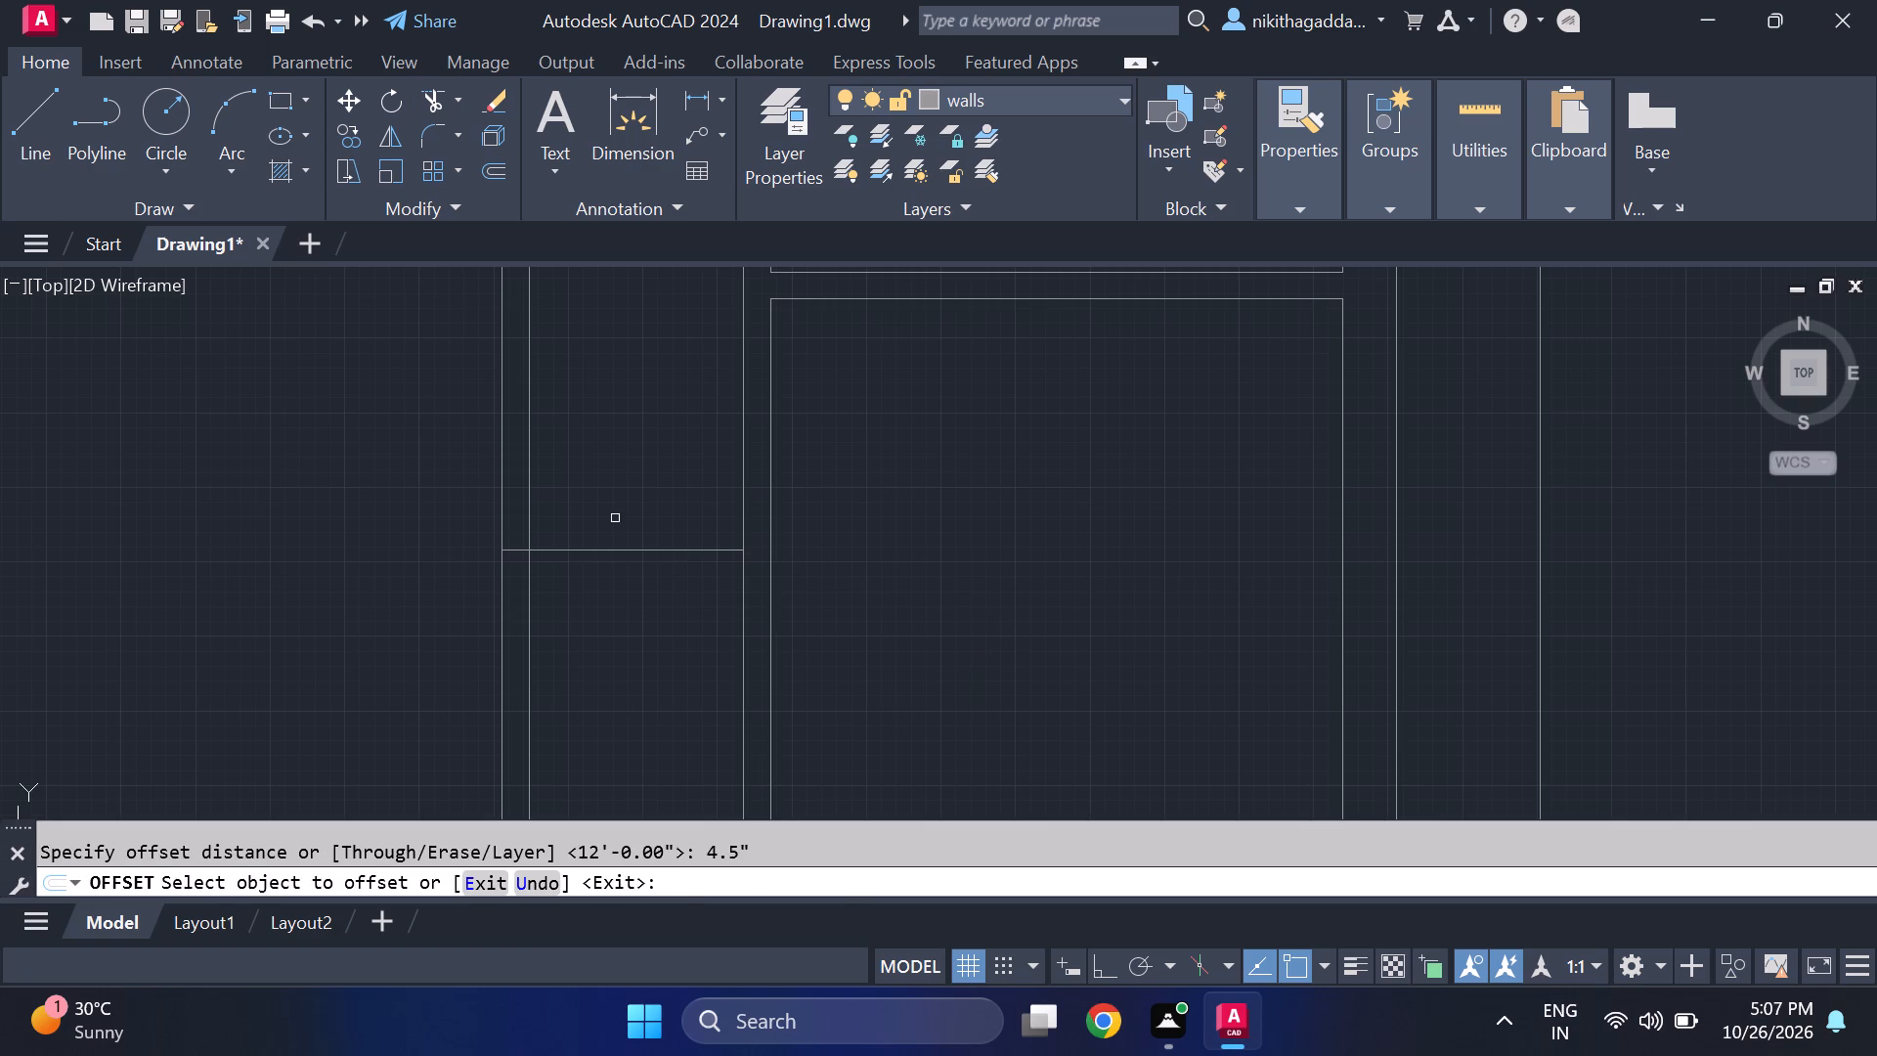
click(591, 550)
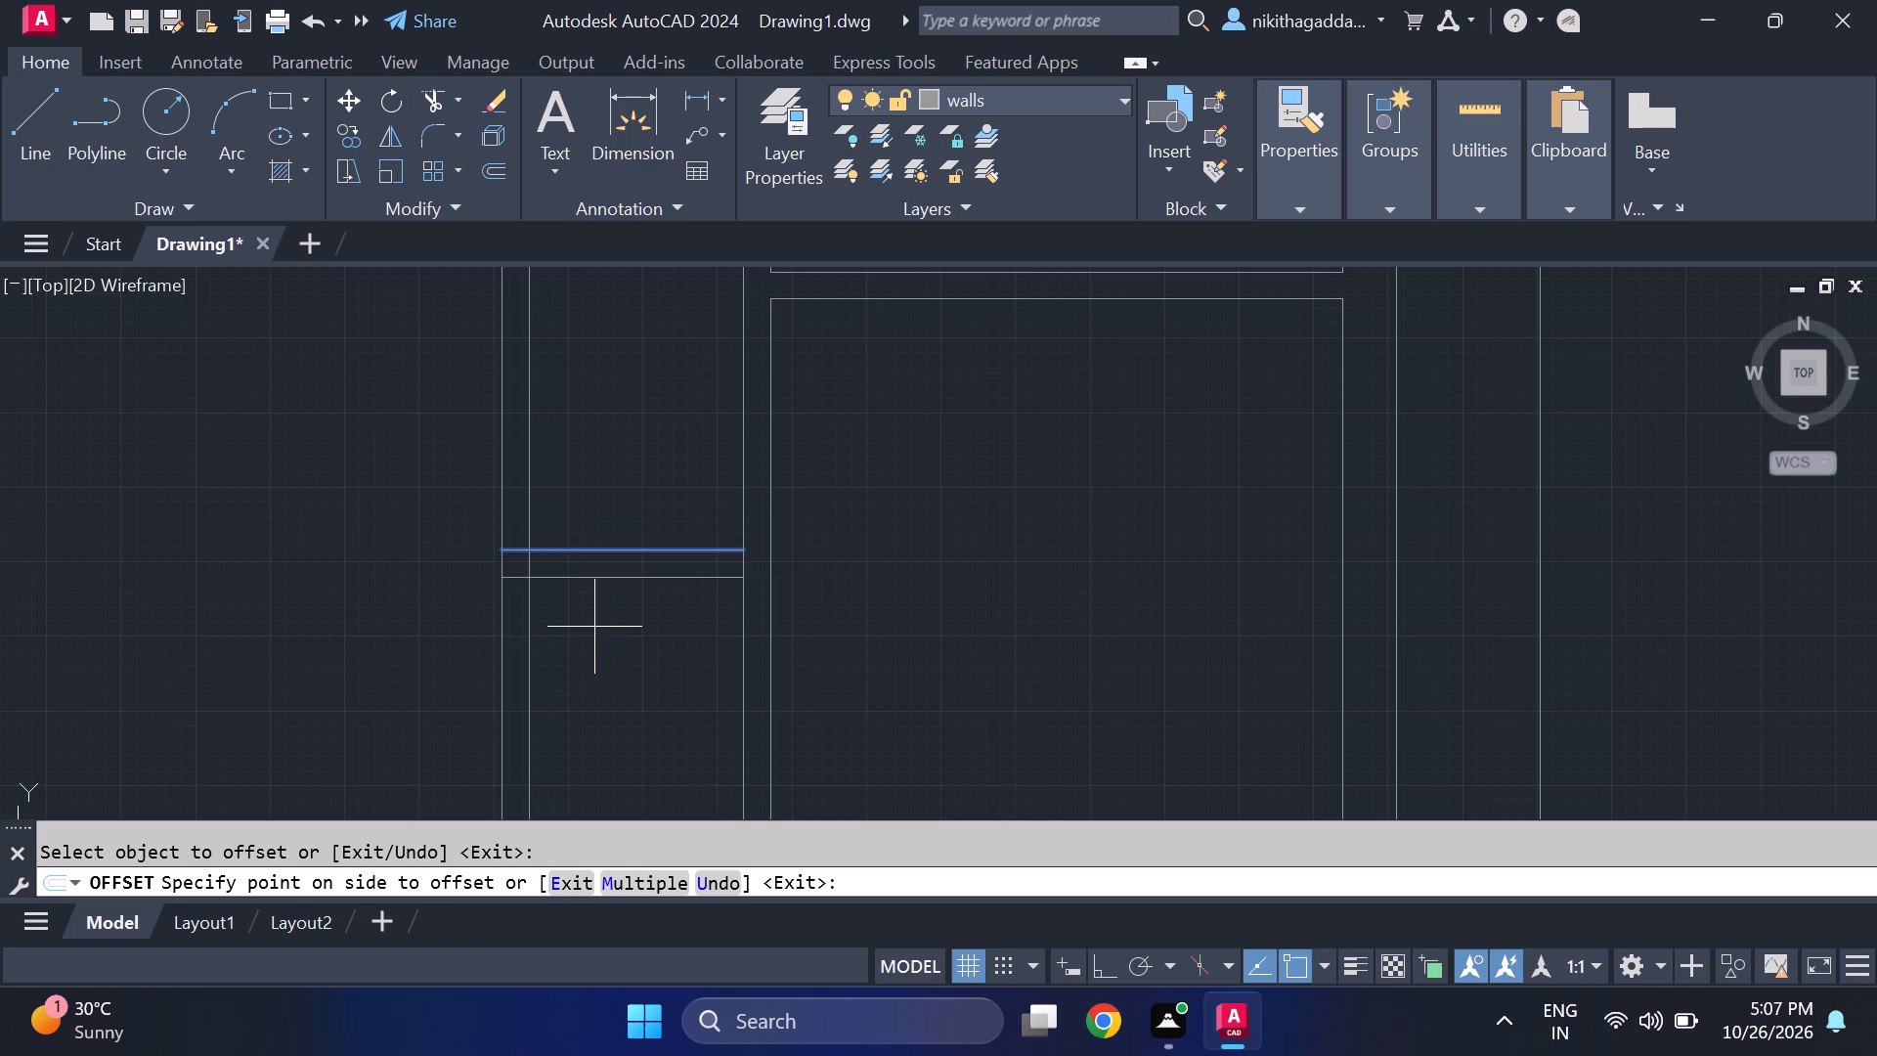
click(598, 624)
key(Escape)
Extend the lower connecting line east to the inner line of the small east room's west partition.
text(ex)
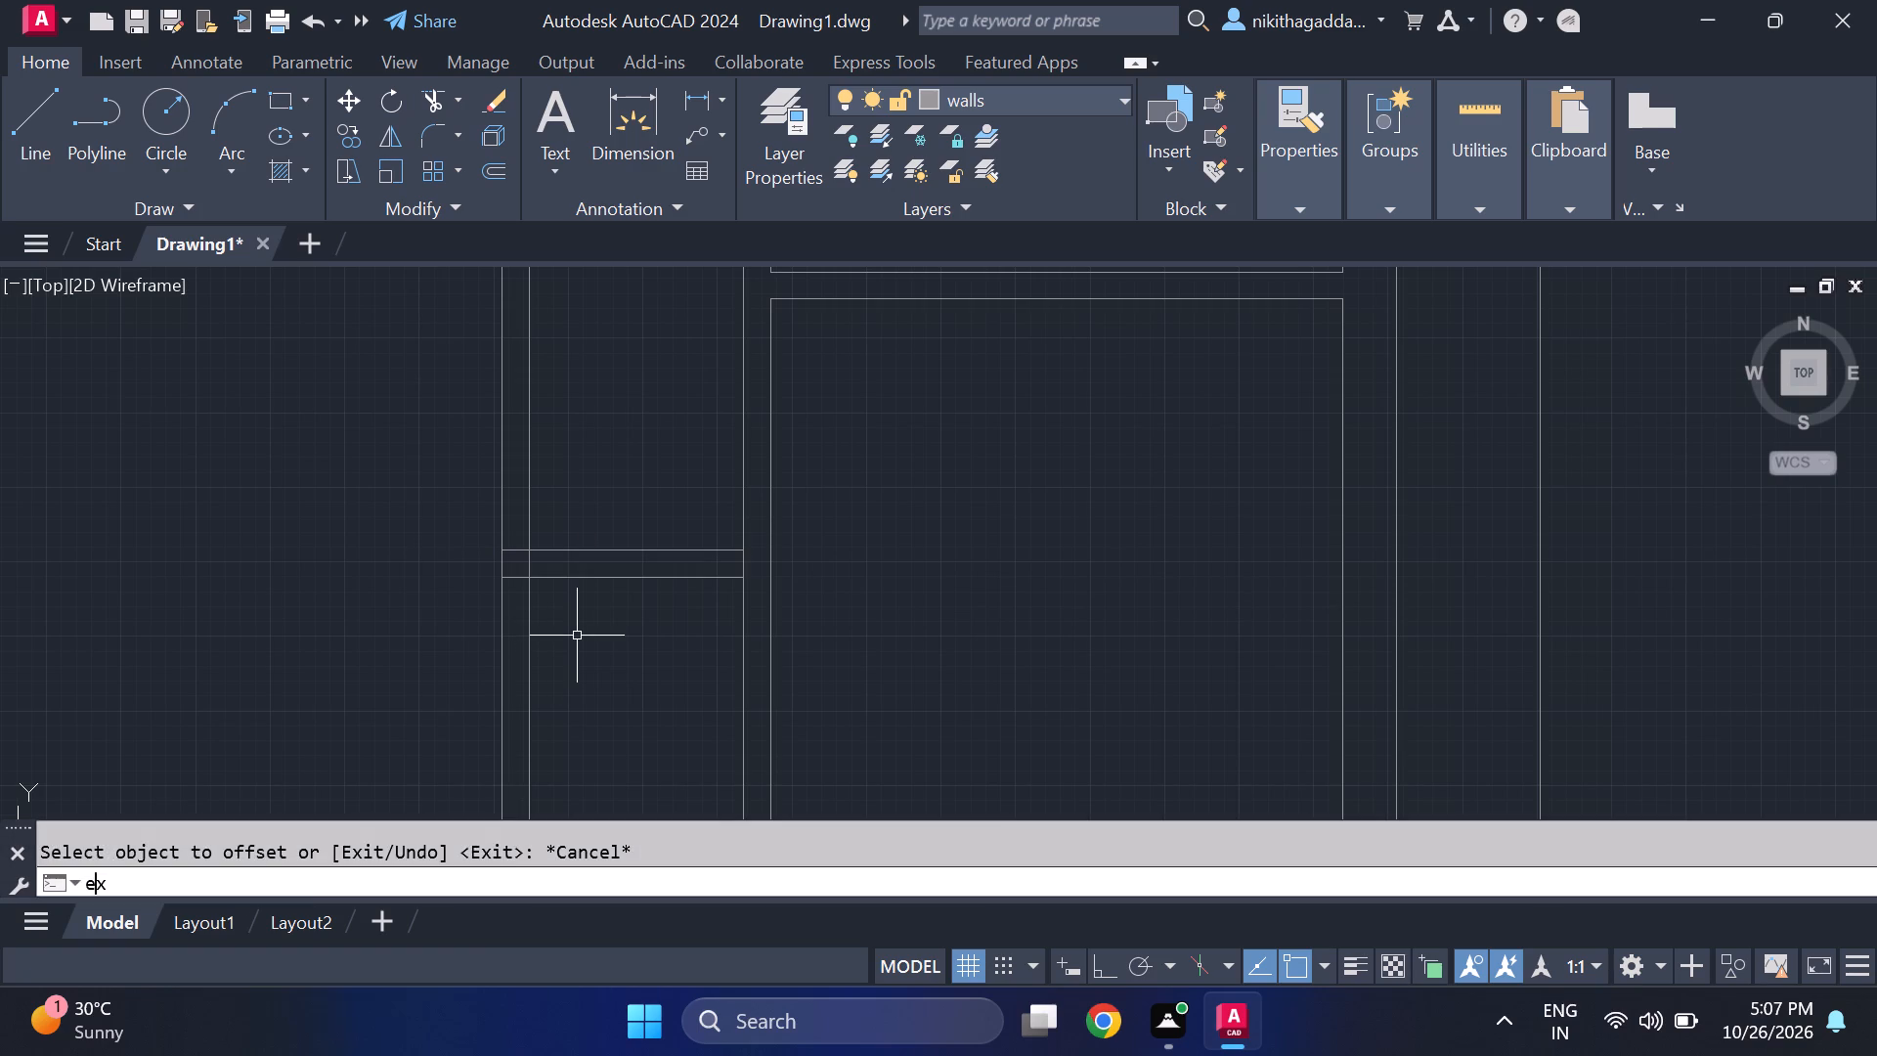
key(Return)
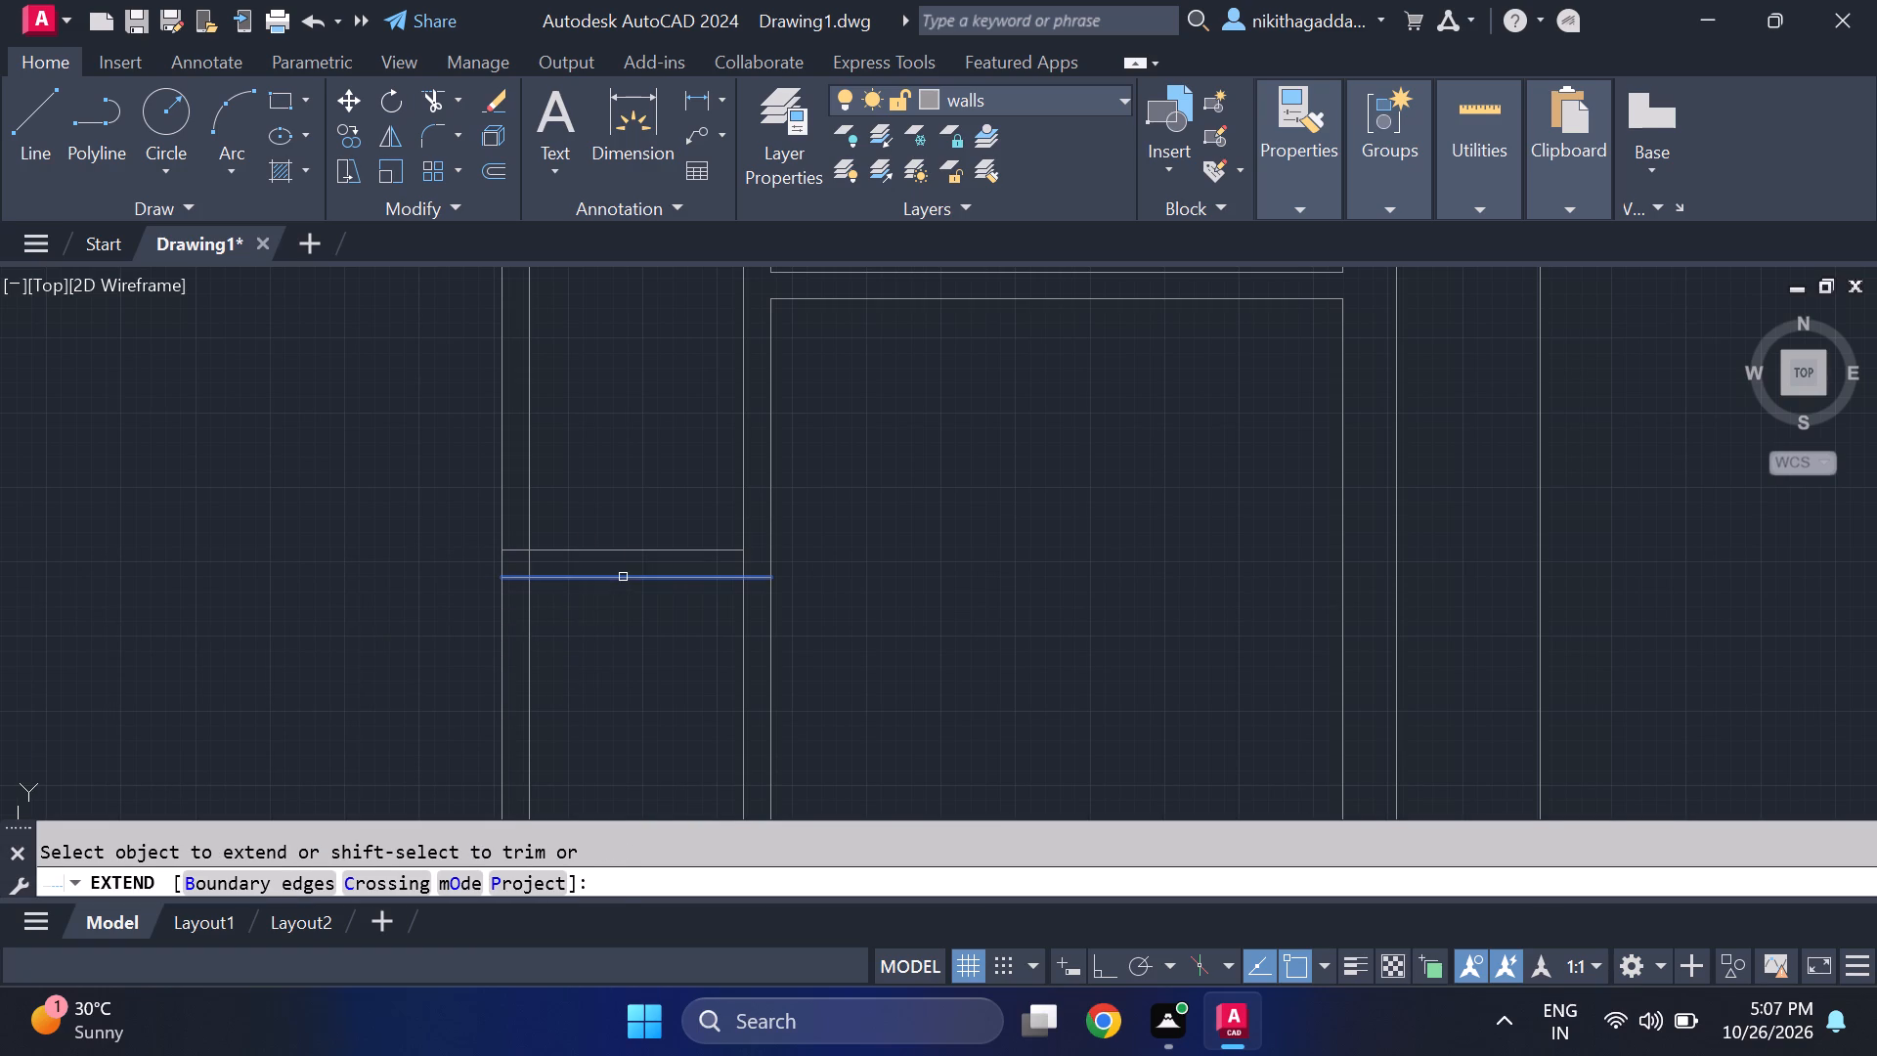
click(623, 577)
key(Escape)
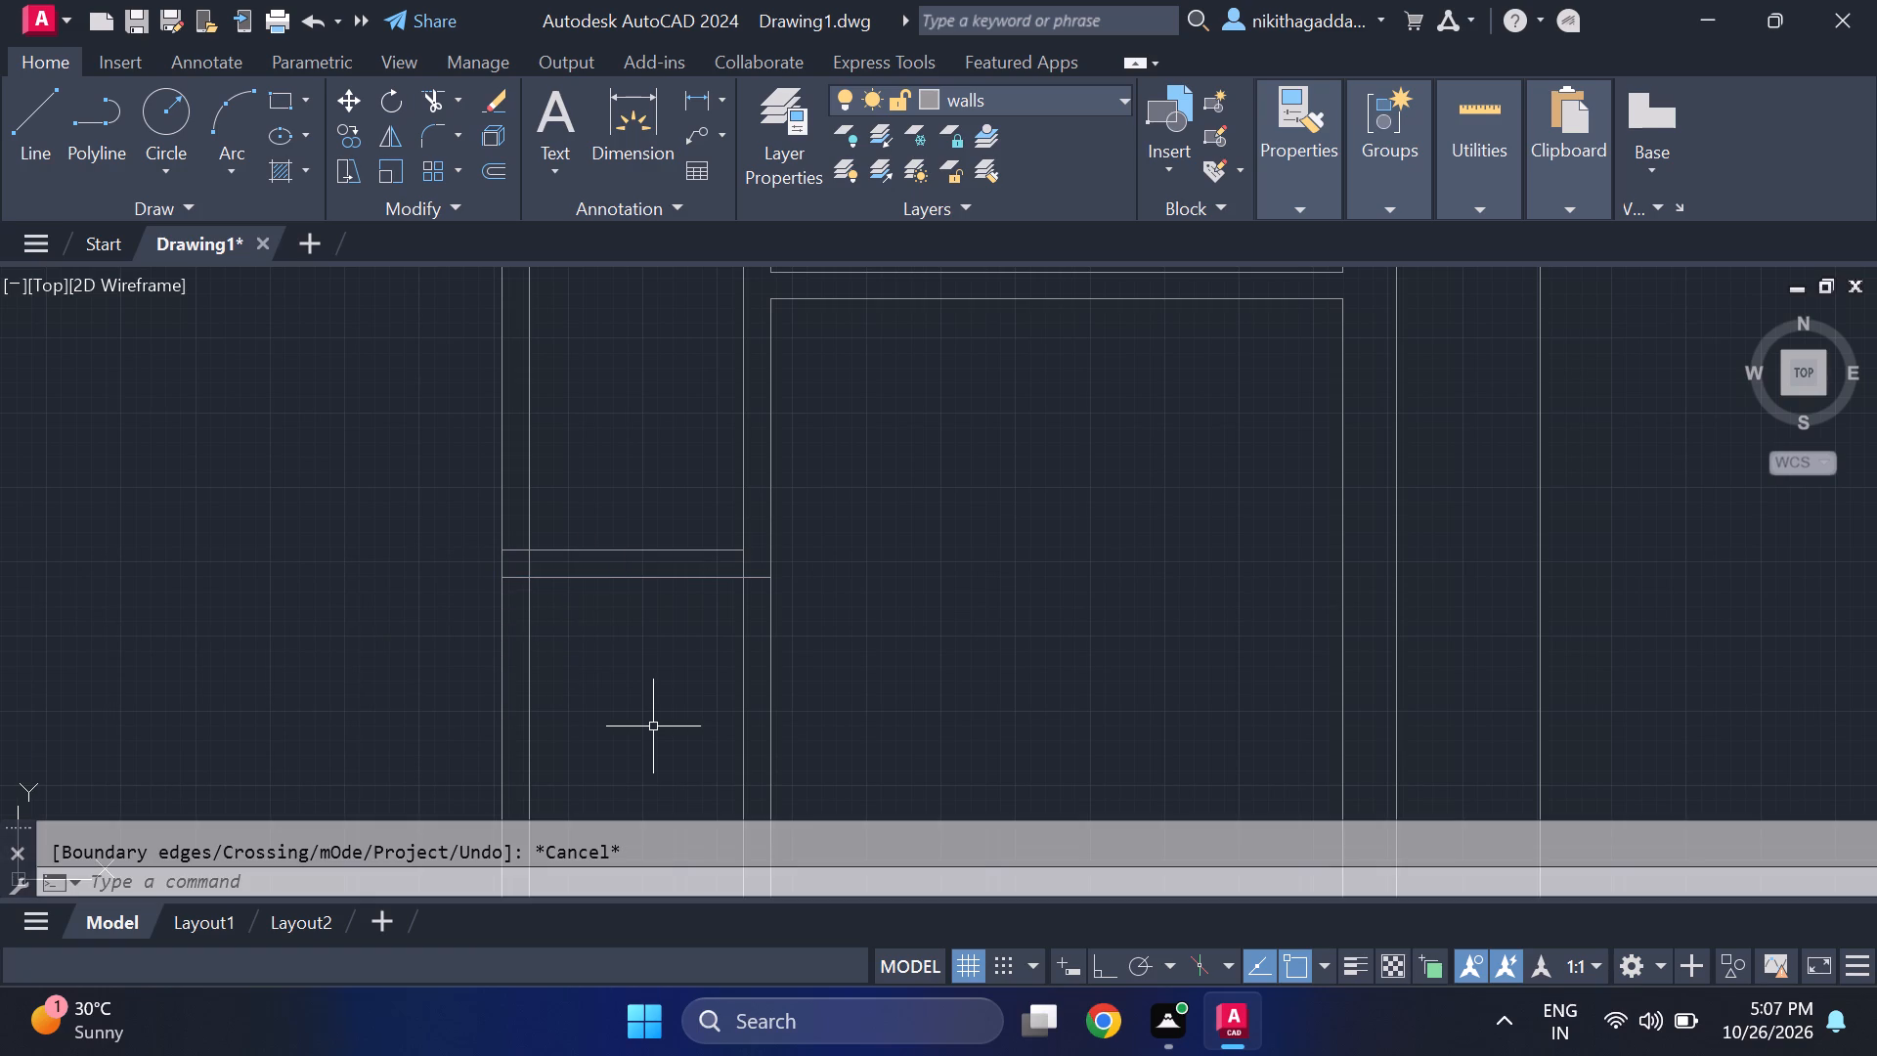
Trim away both lines of the northeast room's extended west partition directly north of the new connecting partition.
text(tr)
key(Return)
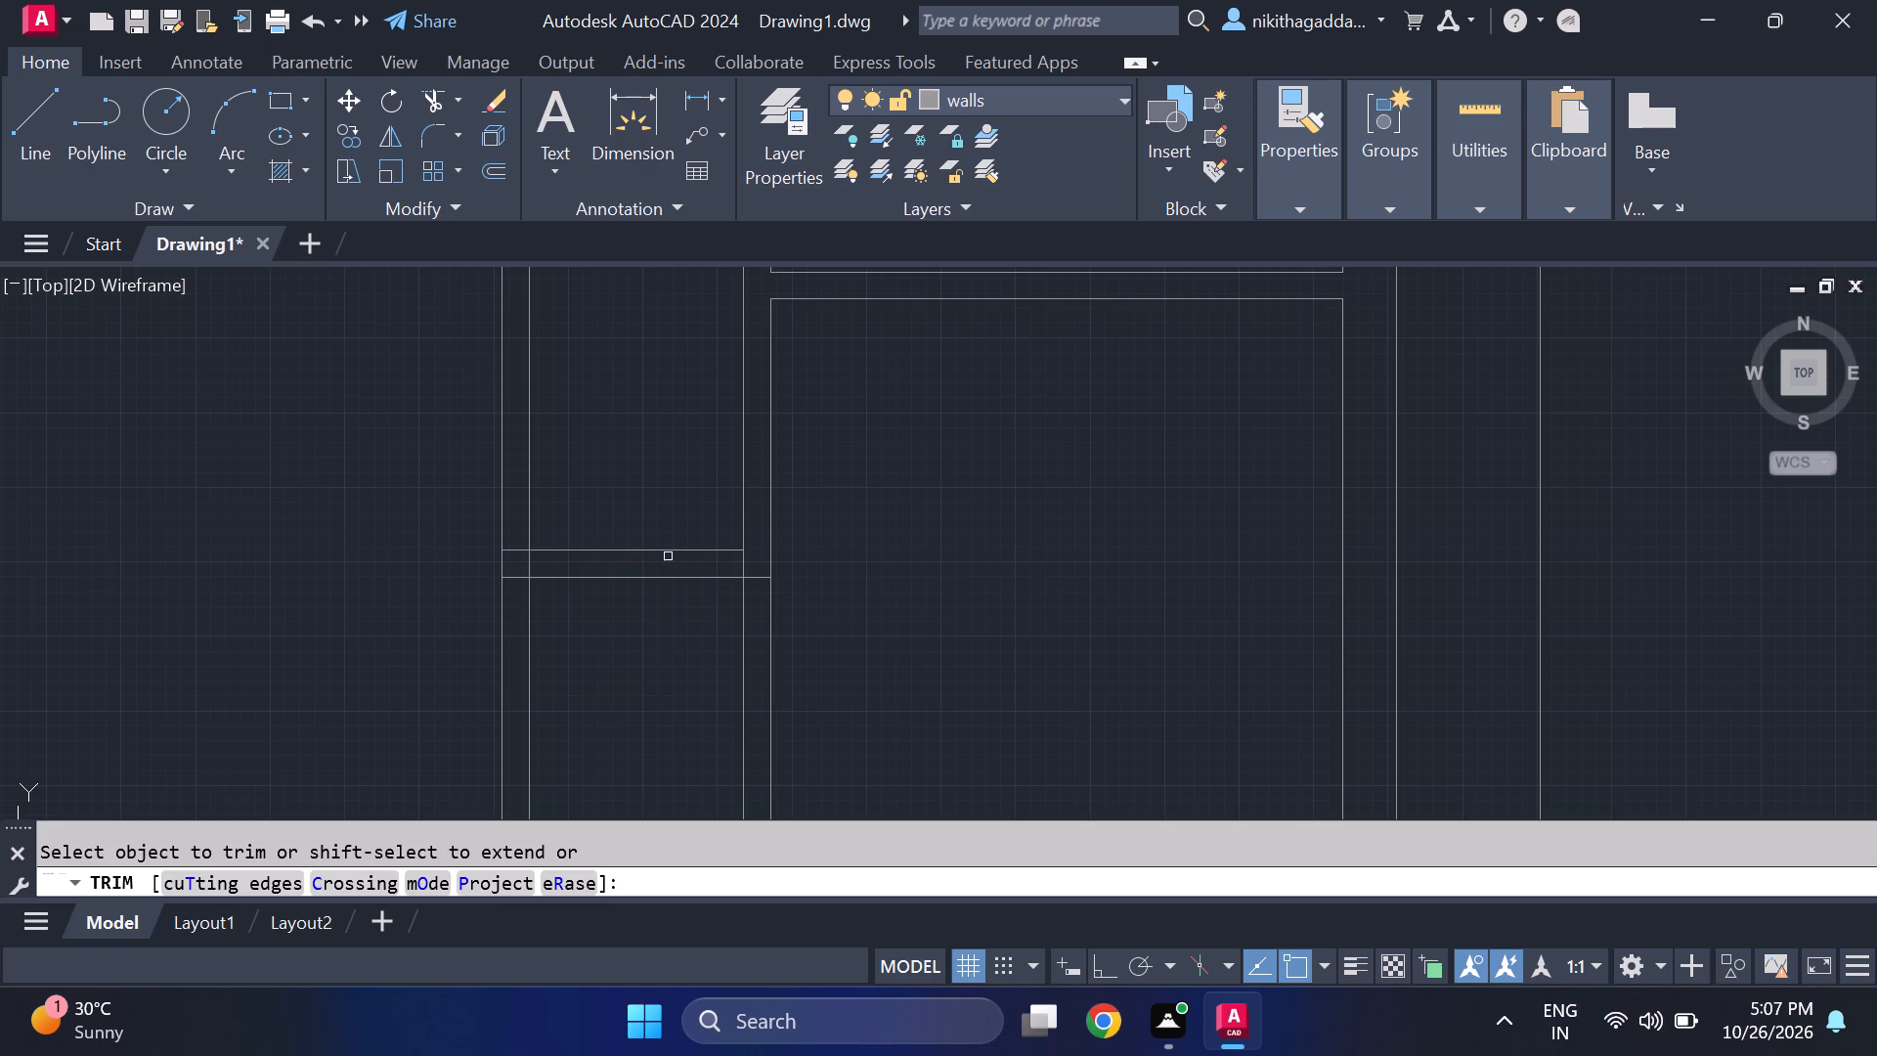
drag(610, 396, 232, 412)
Trim the overlaps at both corners of the connecting partition and the small room's partition lines south of it, forming one stepped wall.
scroll(524, 590, up, 1)
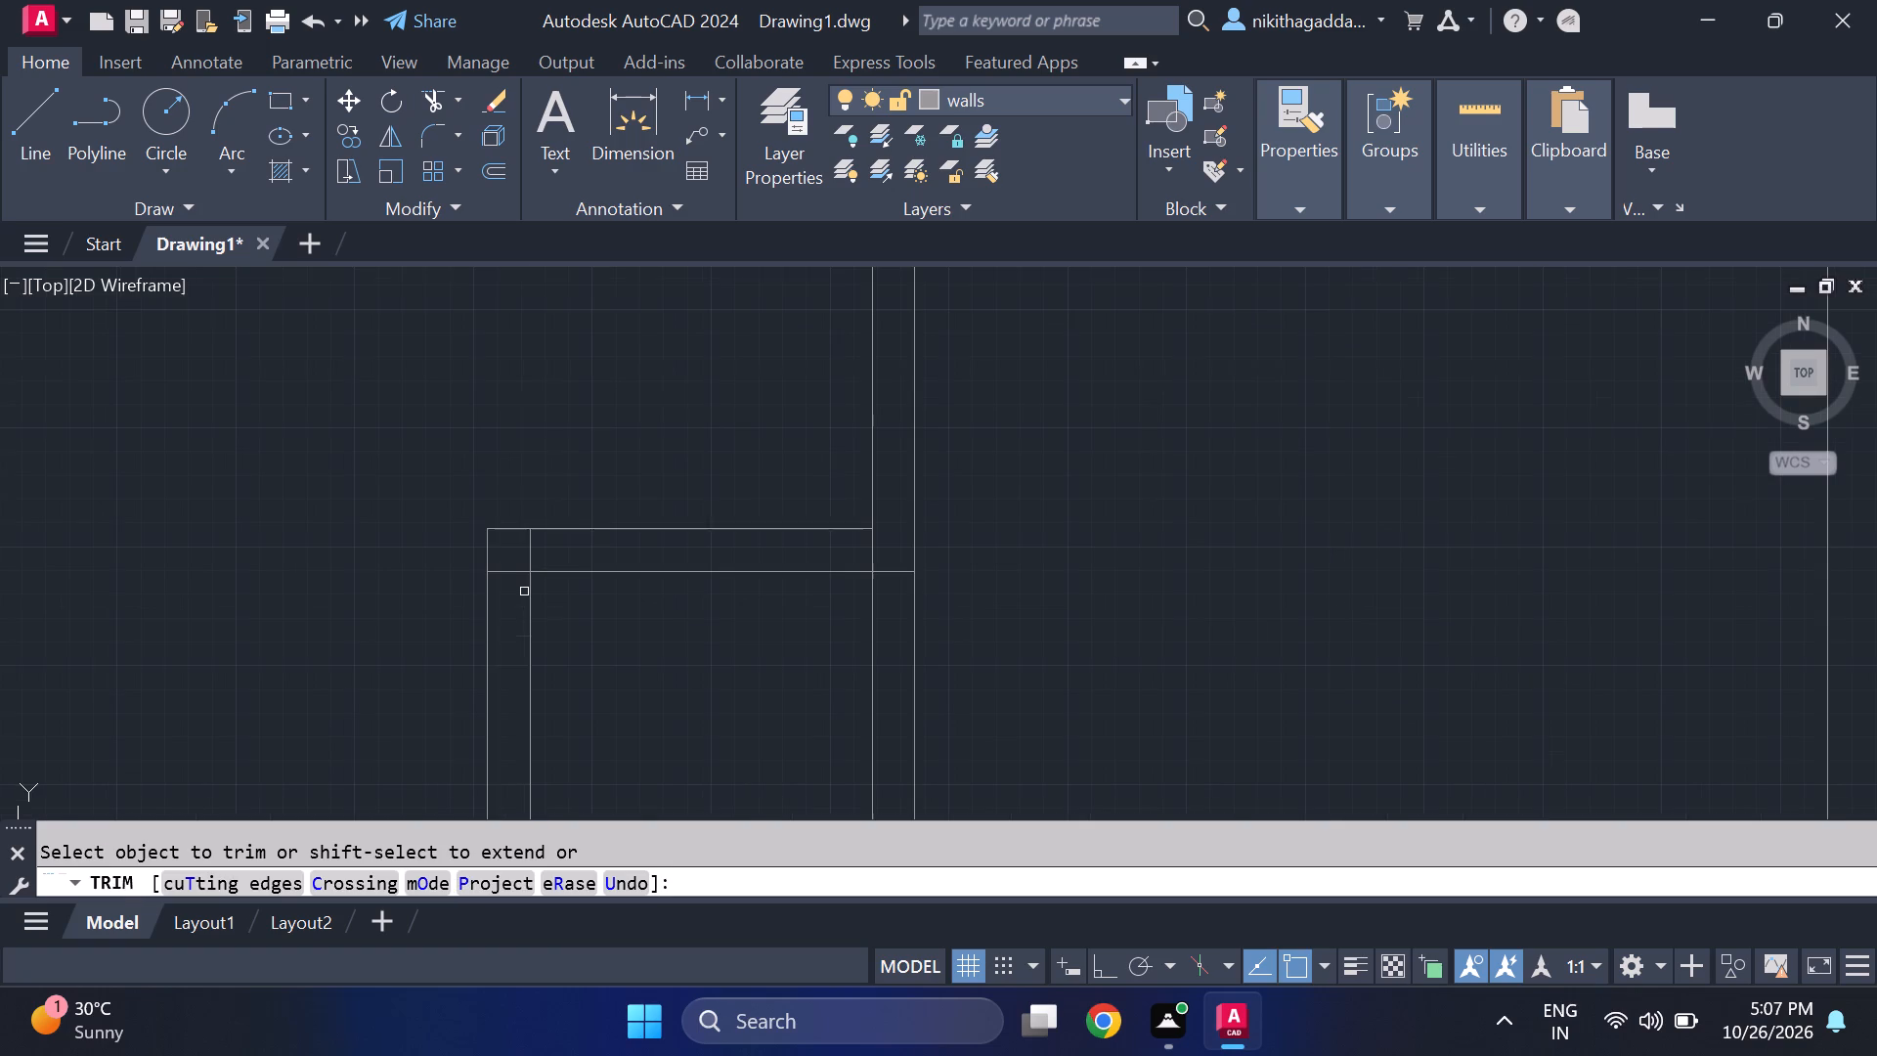
scroll(474, 562, up, 1)
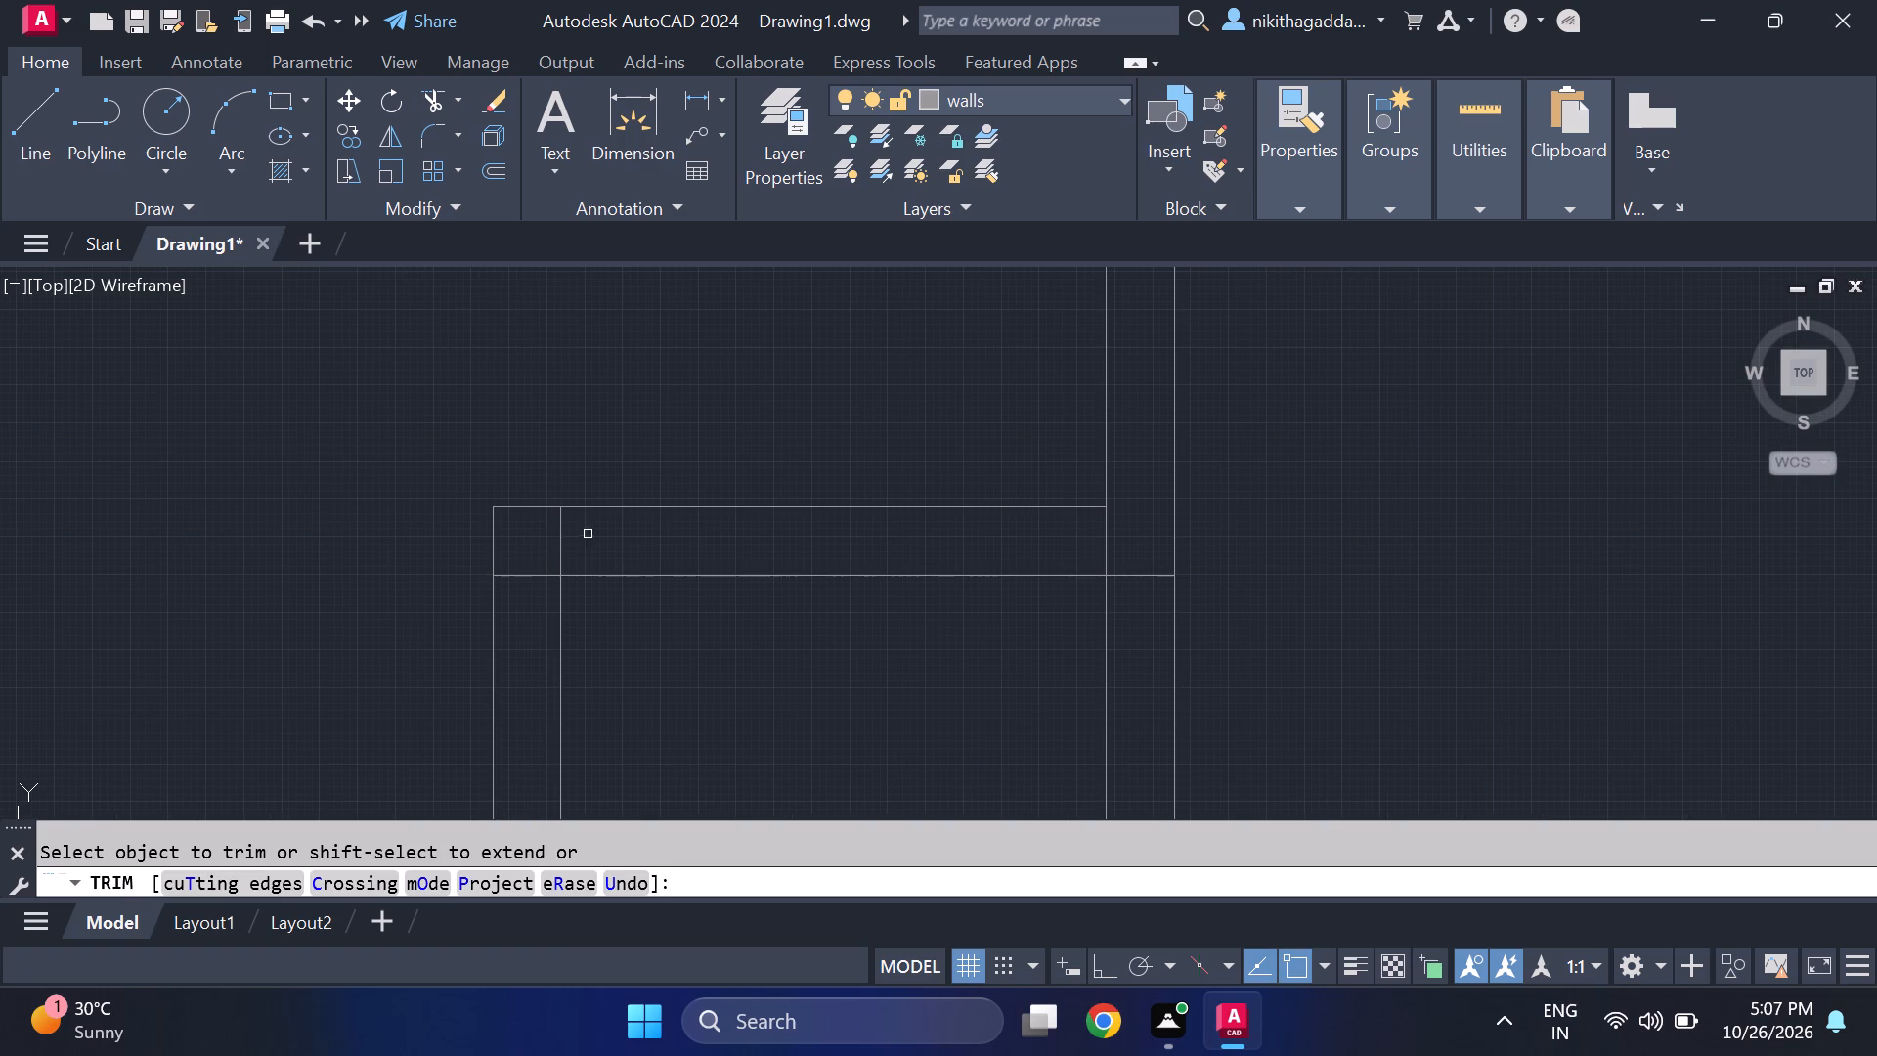
drag(589, 534, 524, 620)
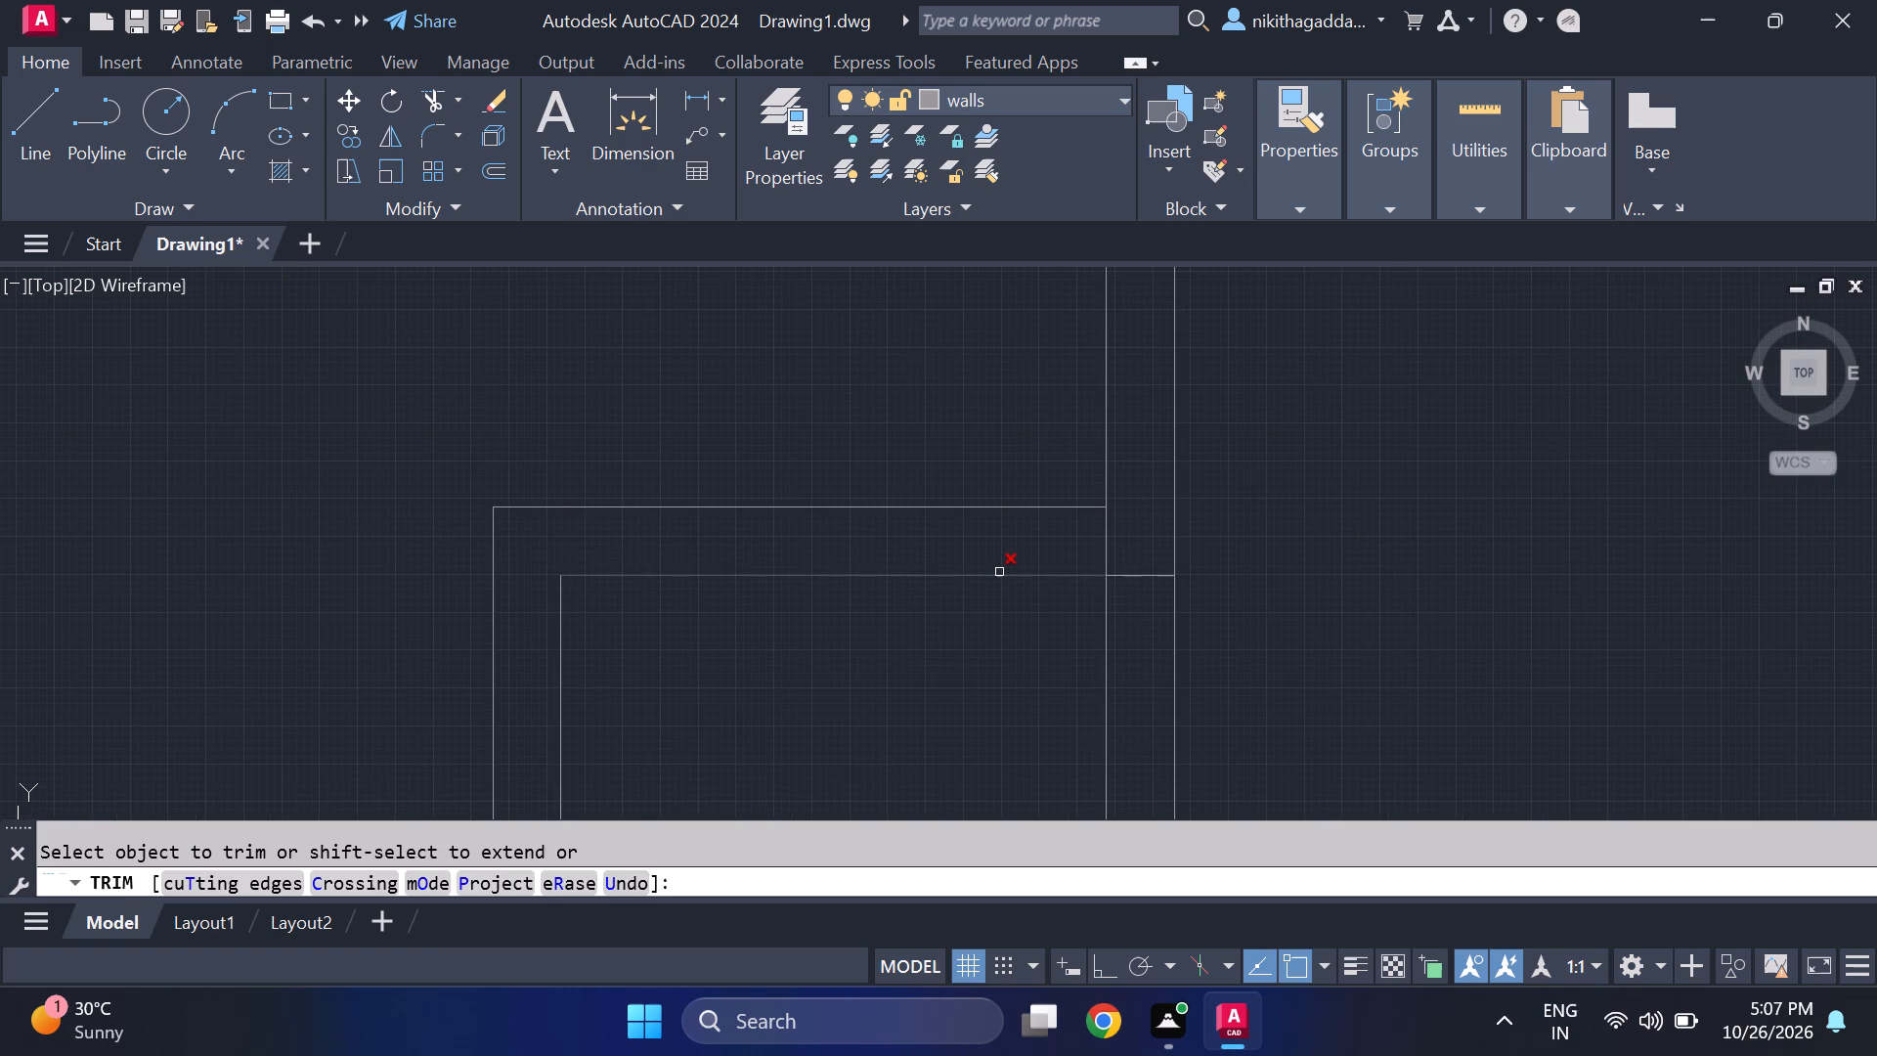
click(1104, 530)
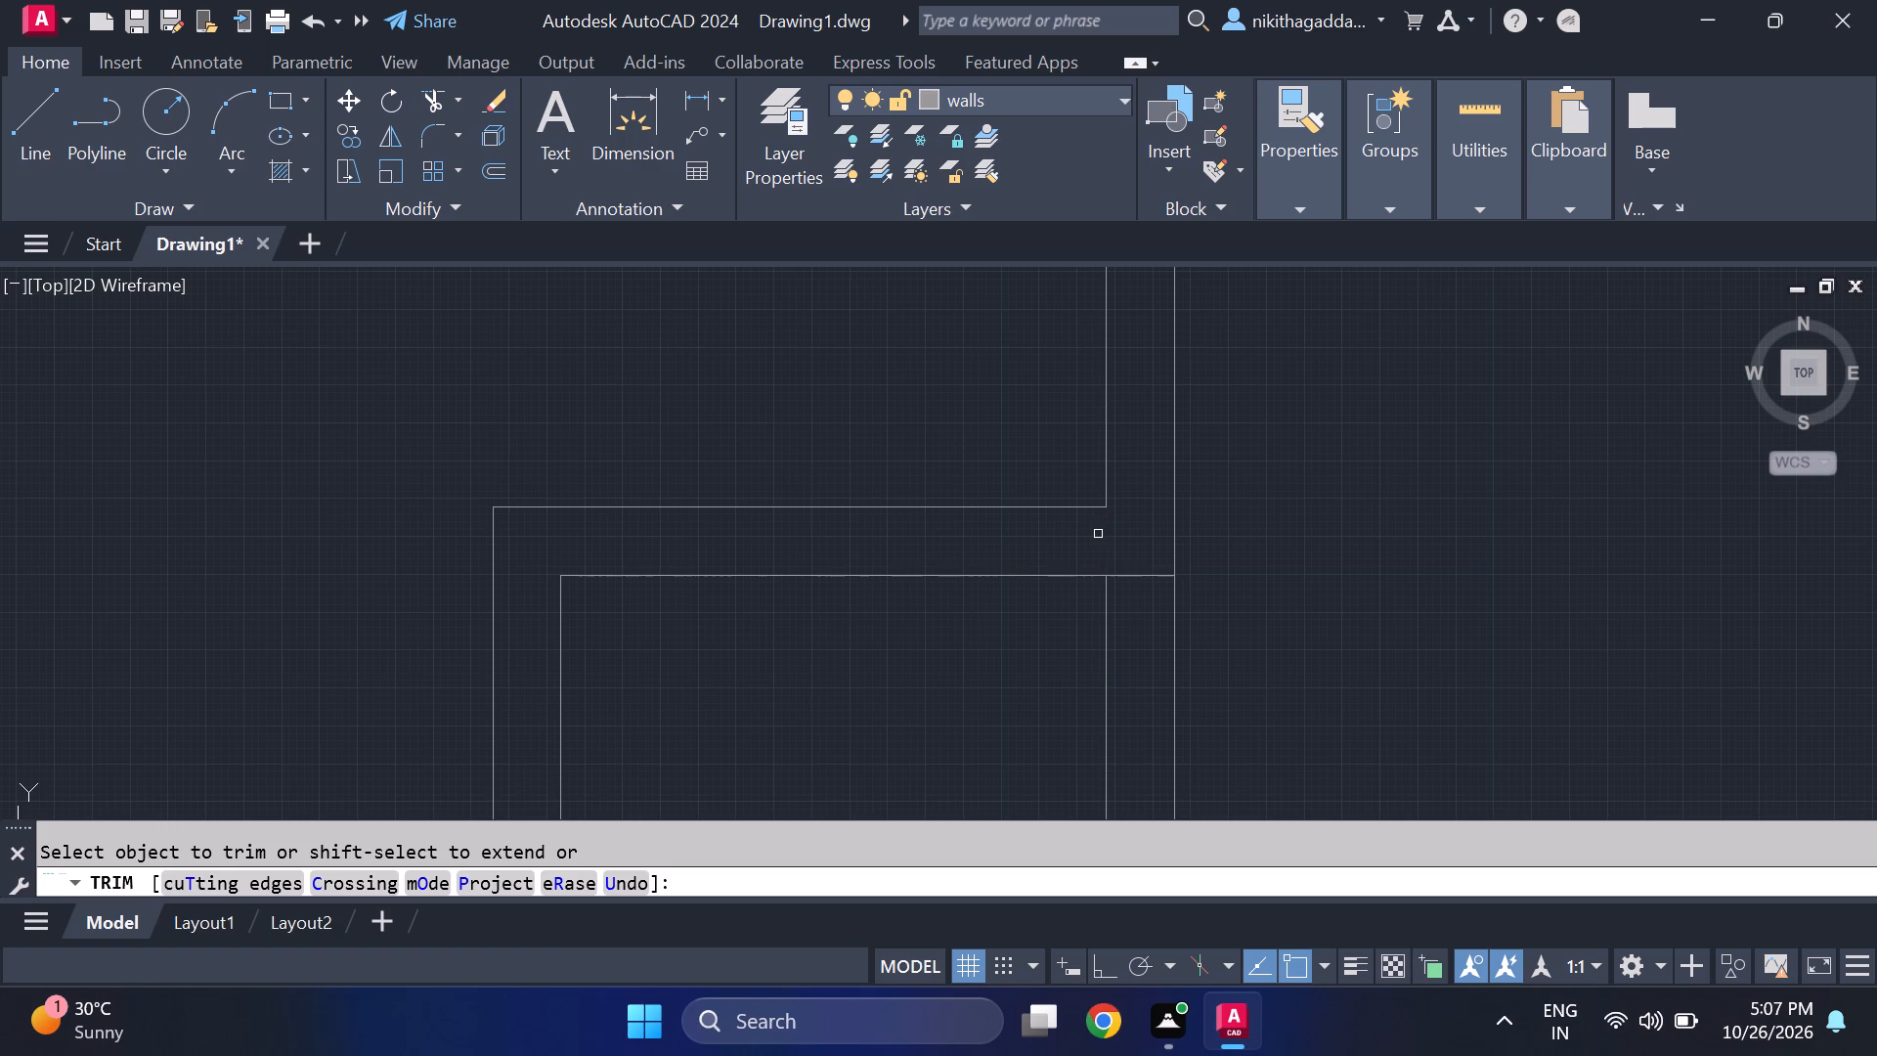
scroll(1093, 540, down, 3)
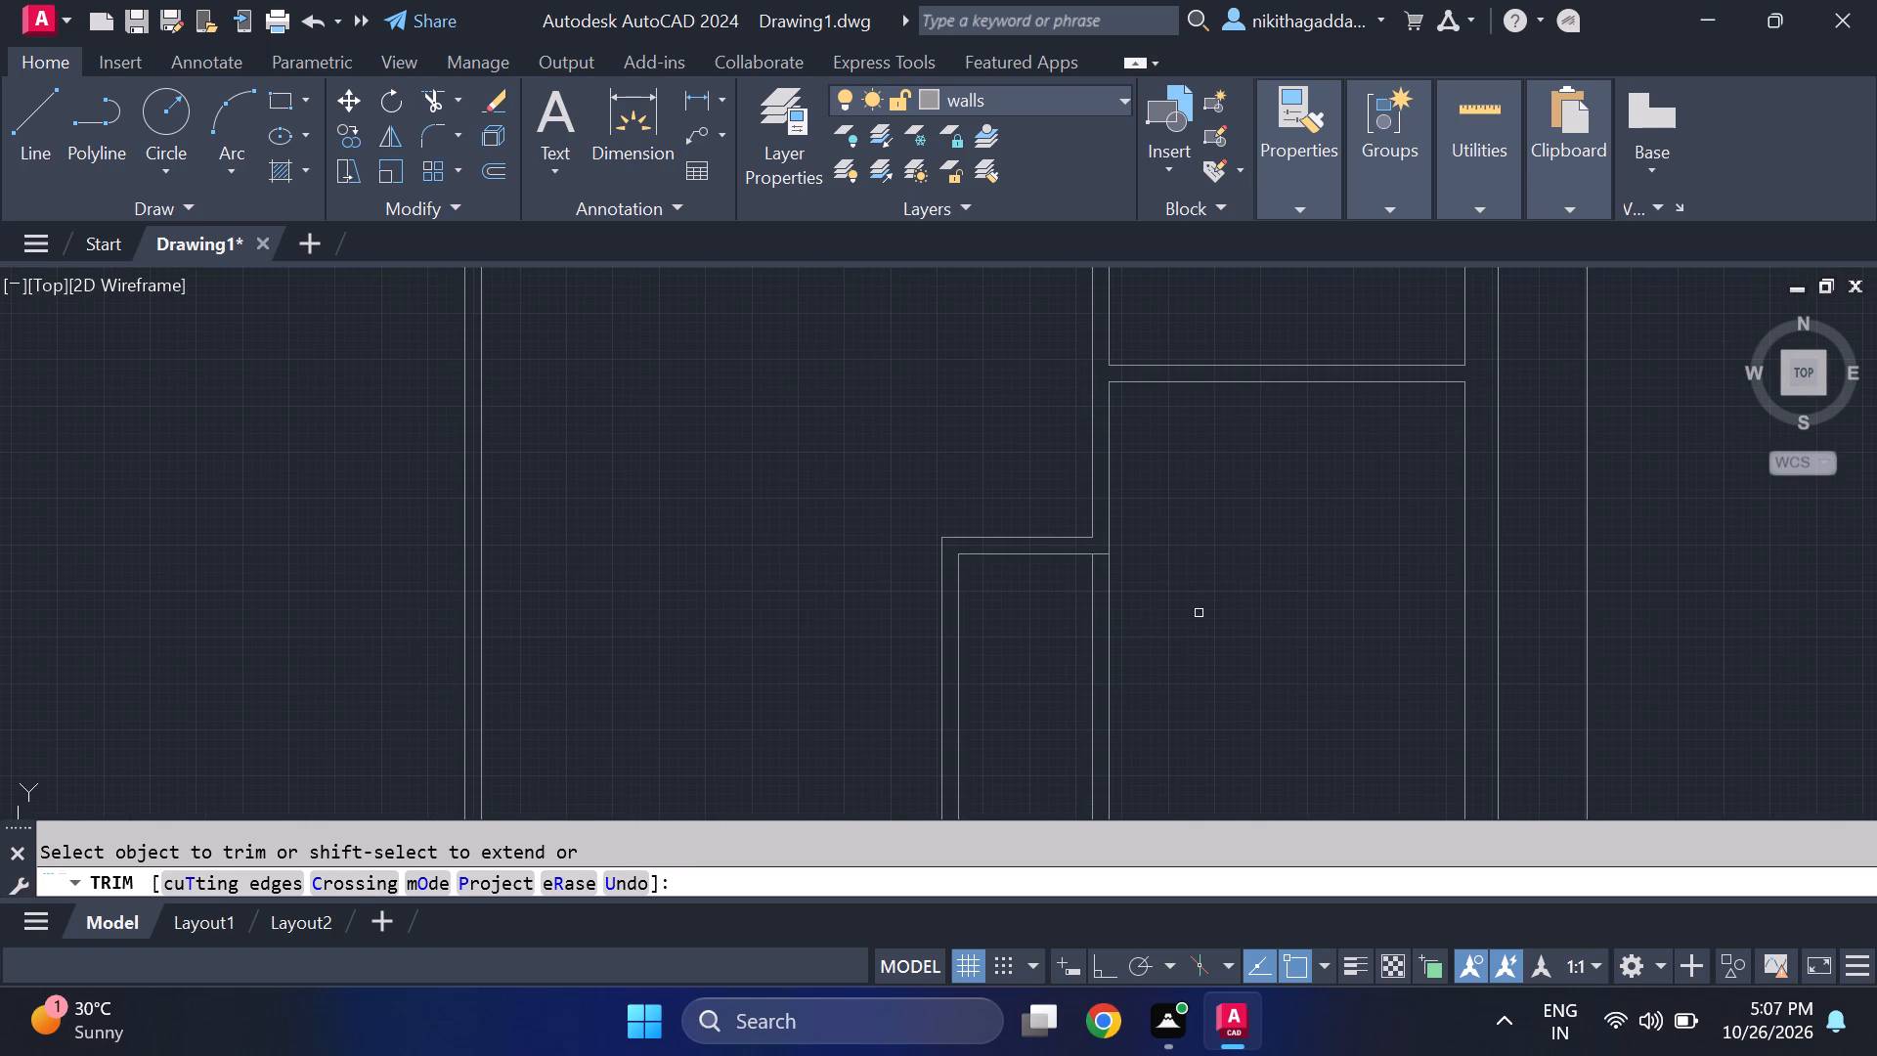
drag(1199, 612, 1063, 698)
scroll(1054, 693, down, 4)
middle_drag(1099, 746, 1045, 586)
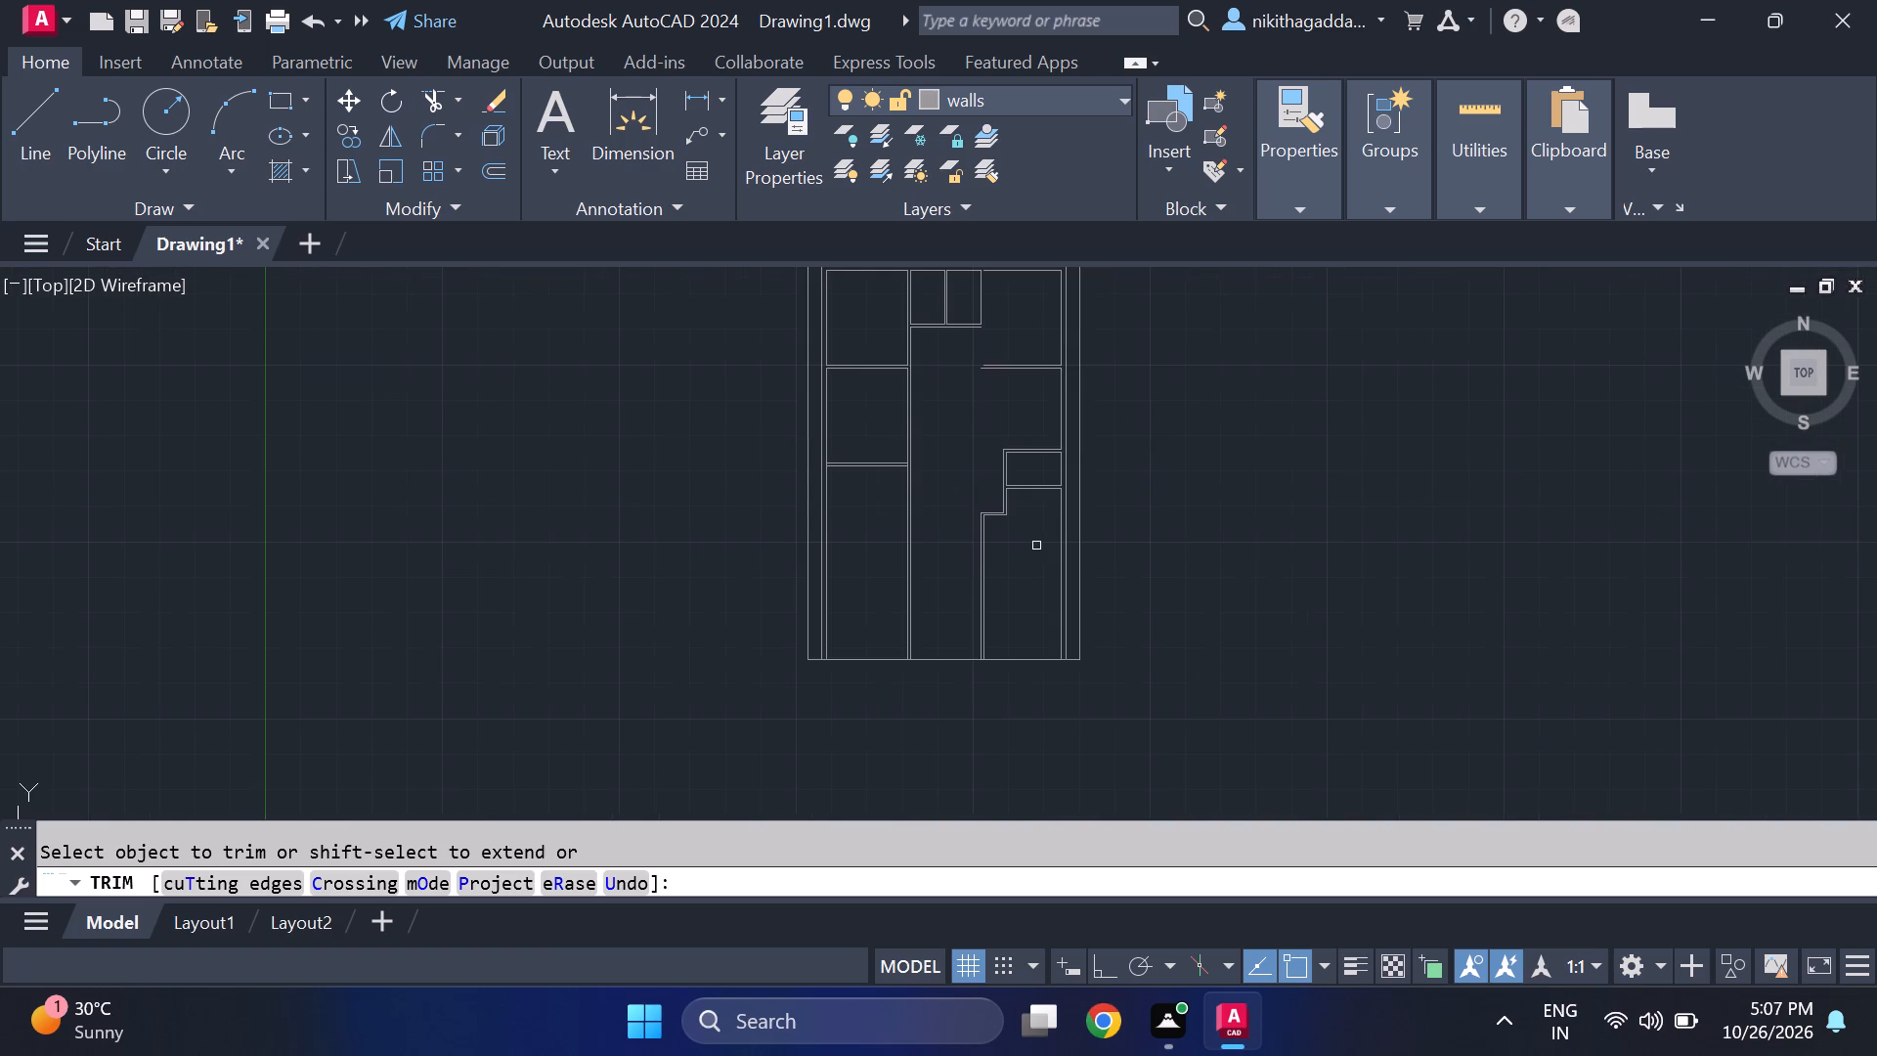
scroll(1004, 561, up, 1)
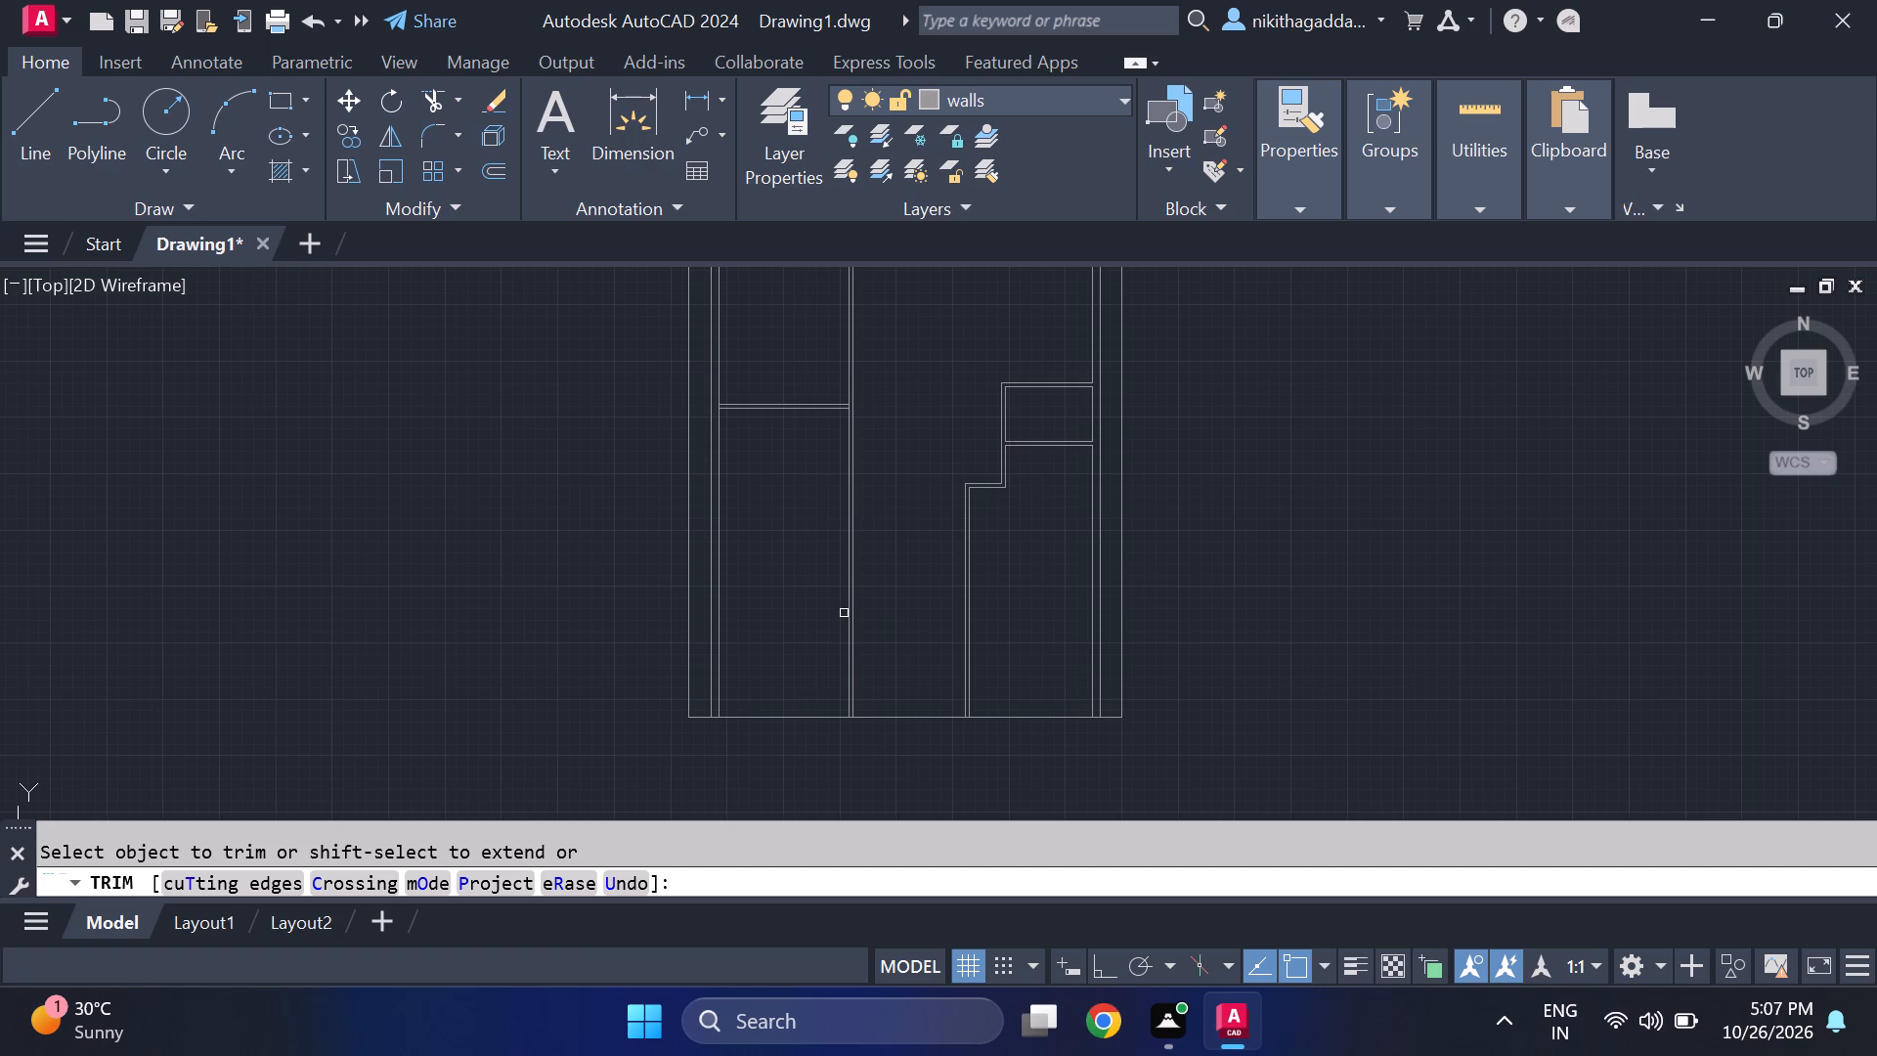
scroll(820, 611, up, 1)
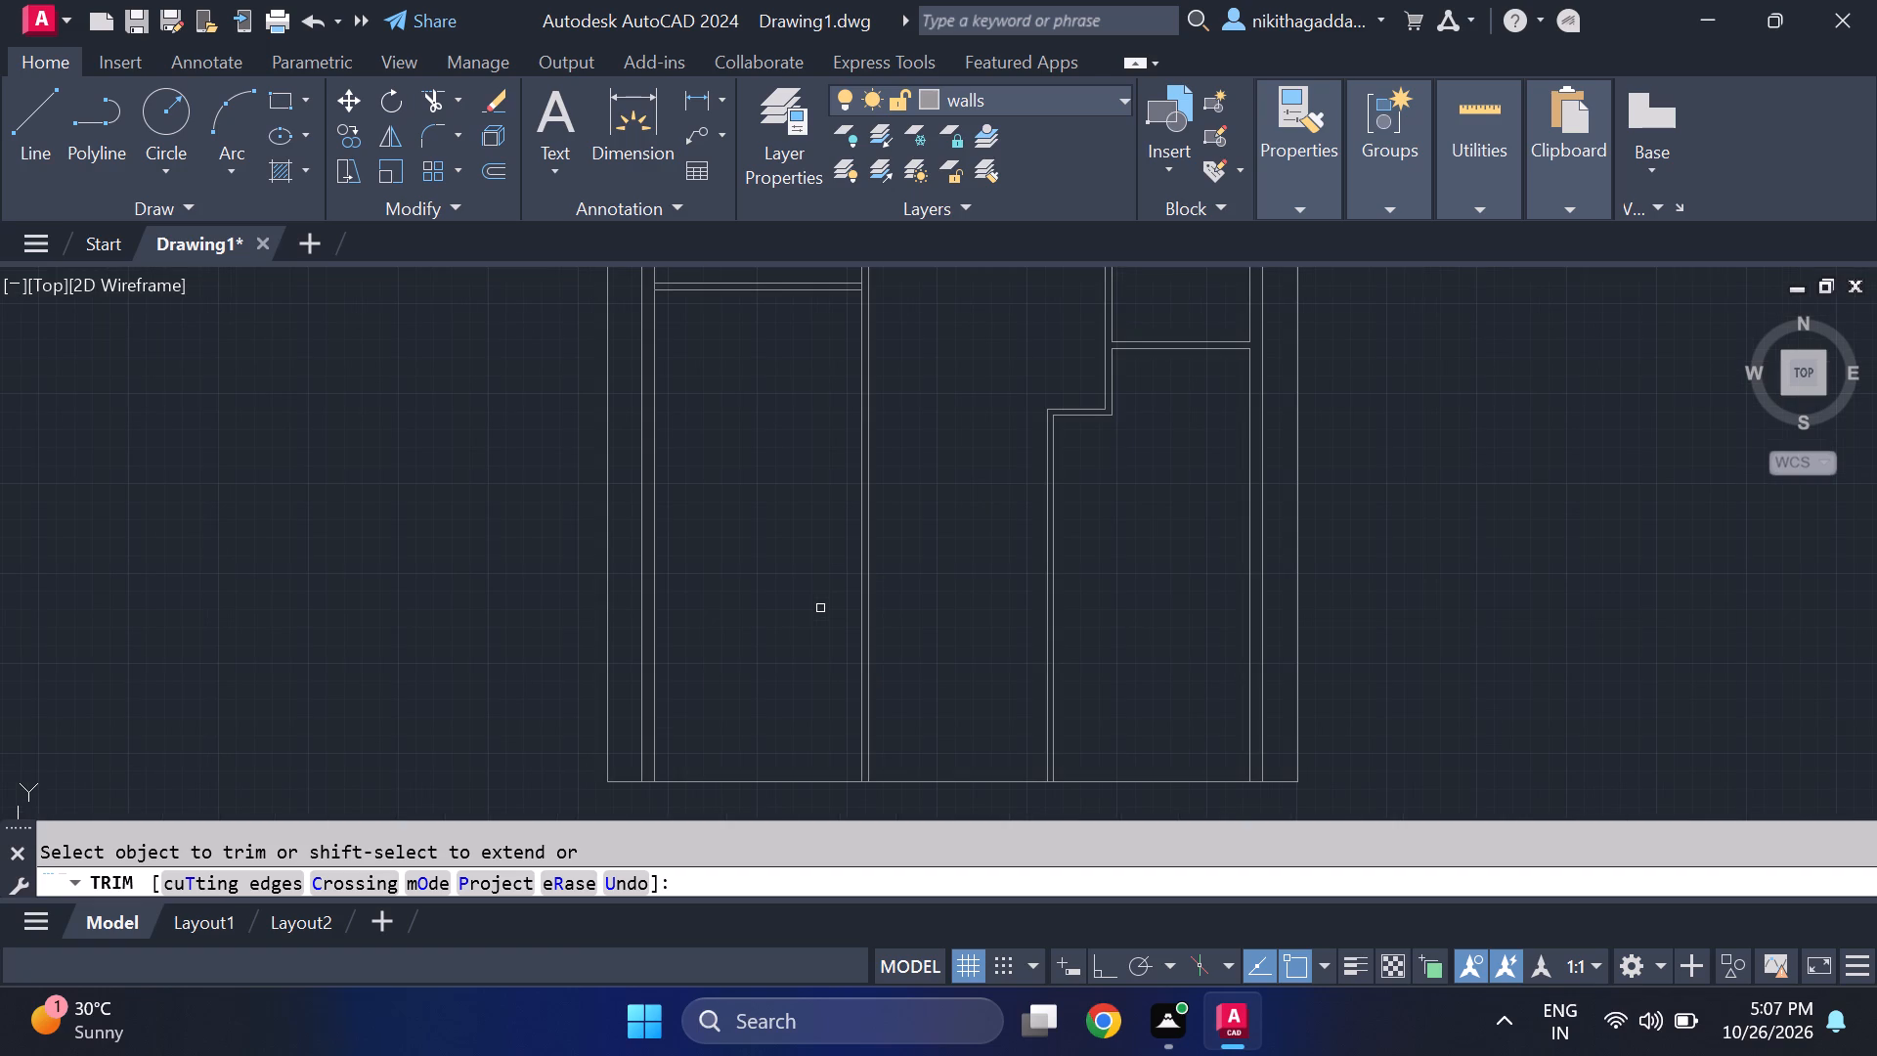
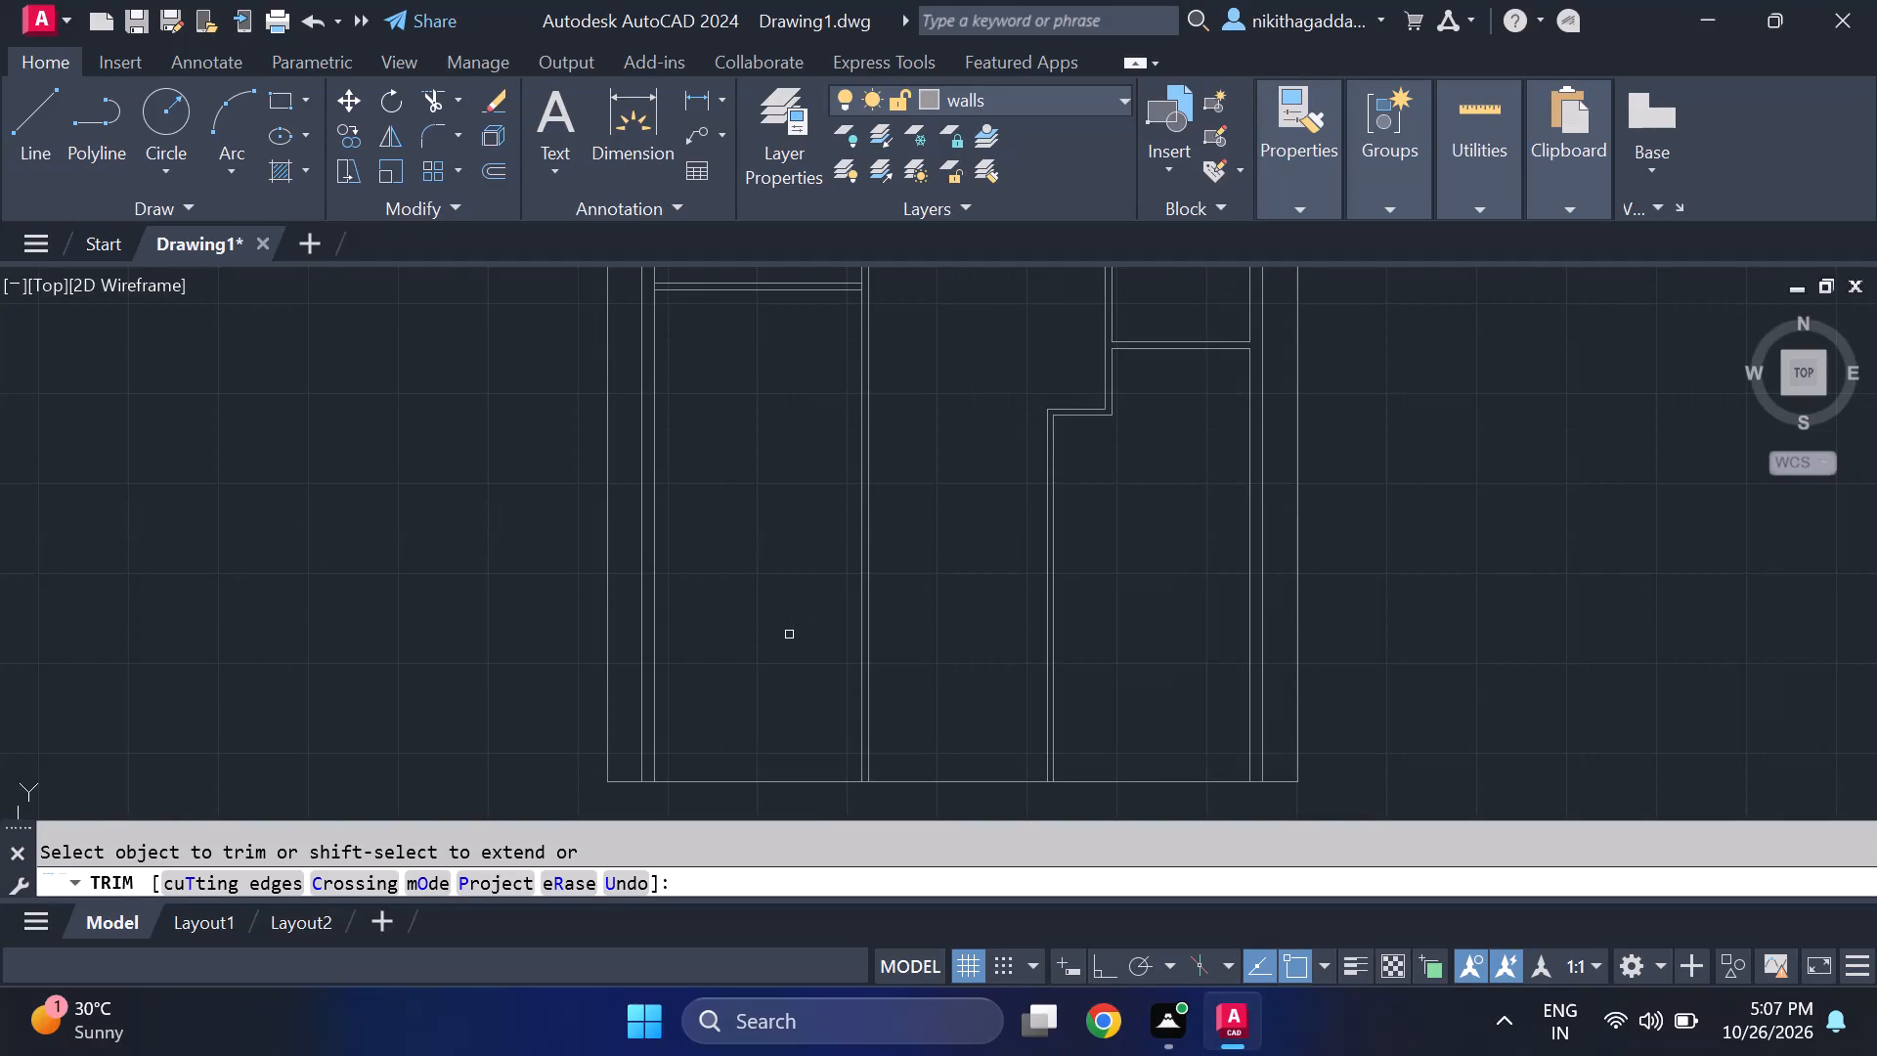
Offset the lower line of the small east room's south partition 14' to the south.
key(Escape)
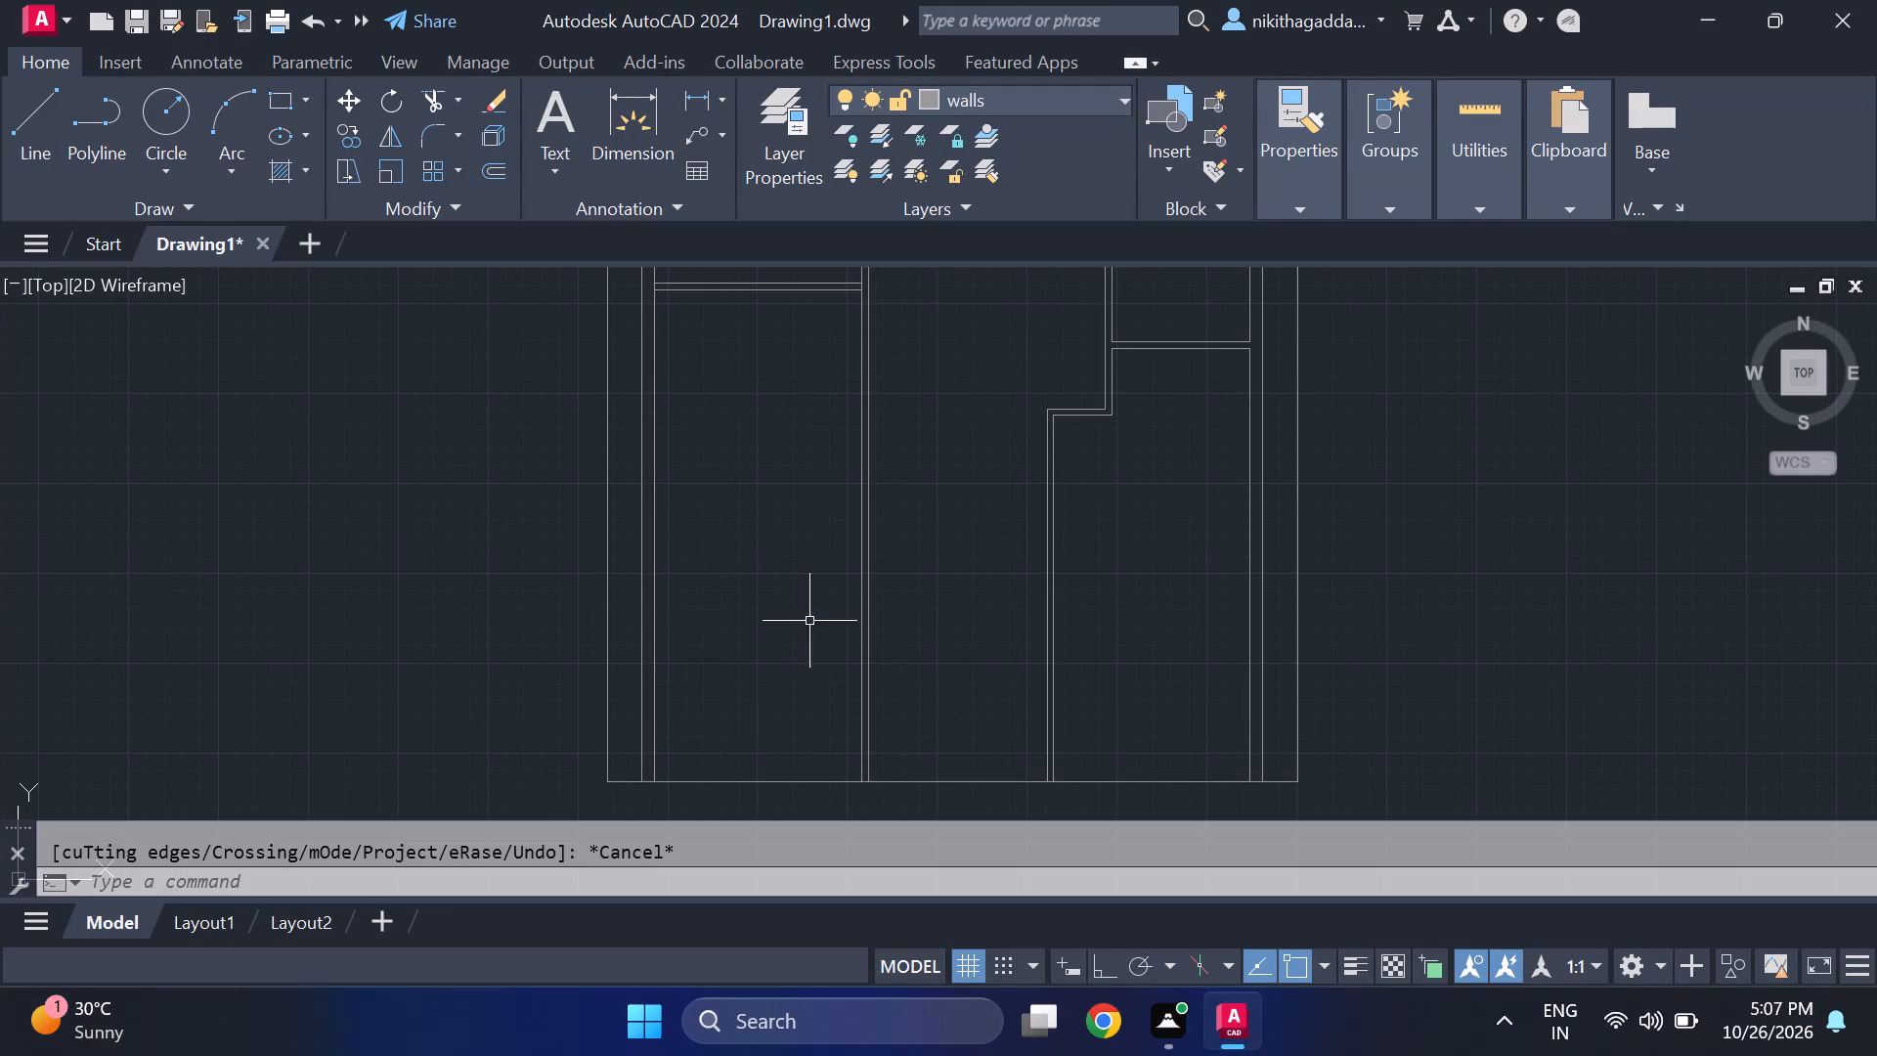
text(of)
key(Return)
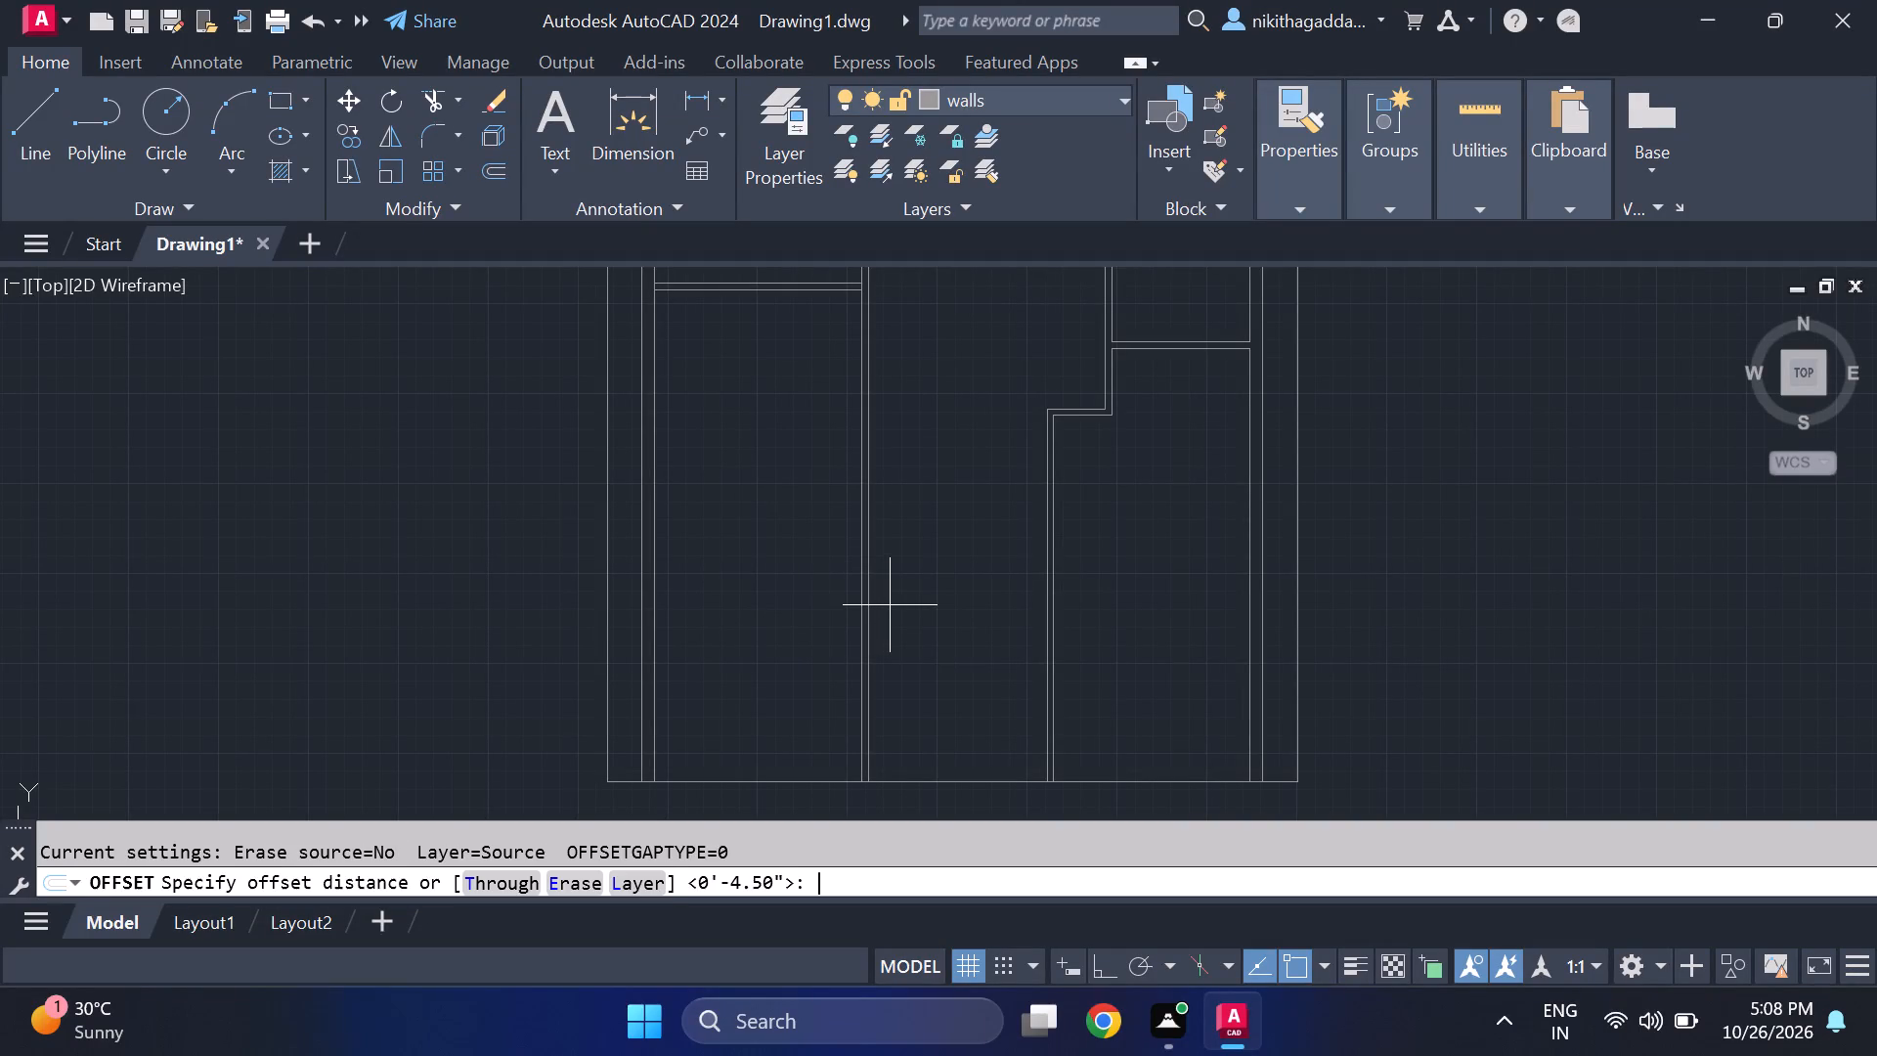
key(1)
text(4')
key(Return)
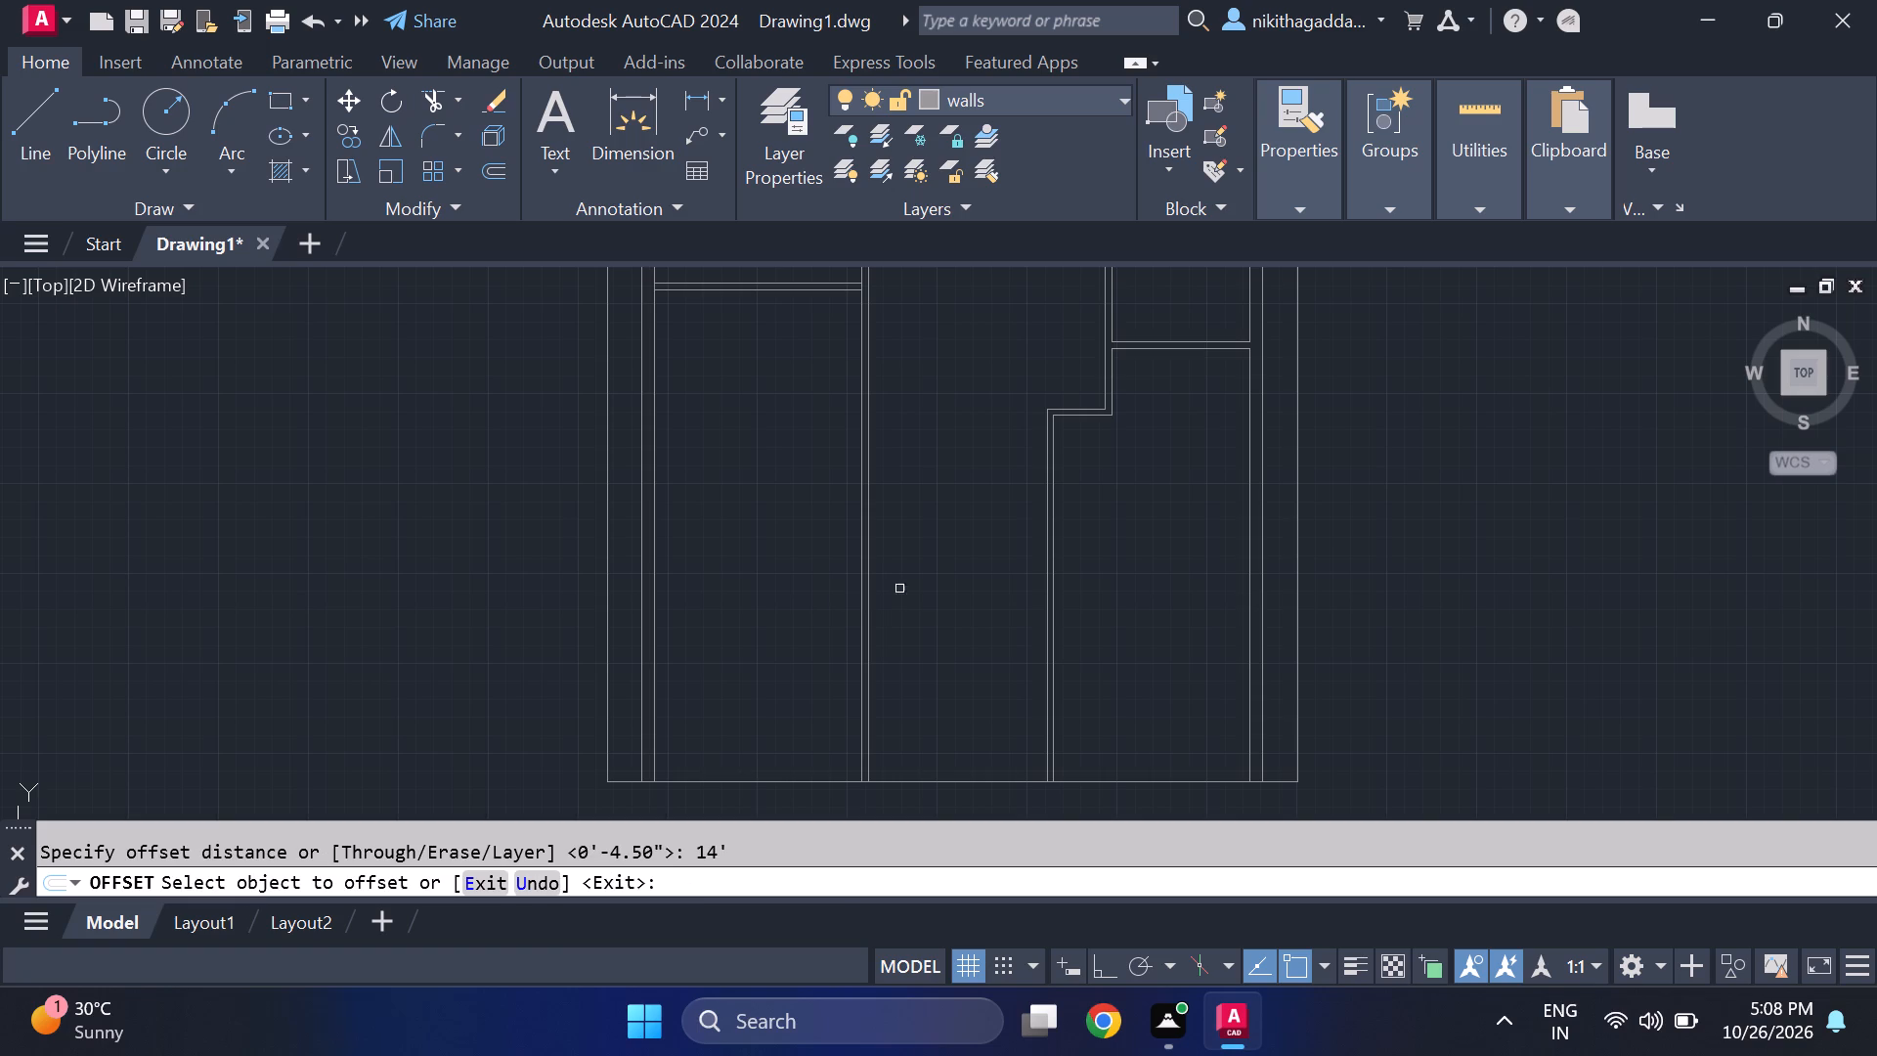
click(1181, 351)
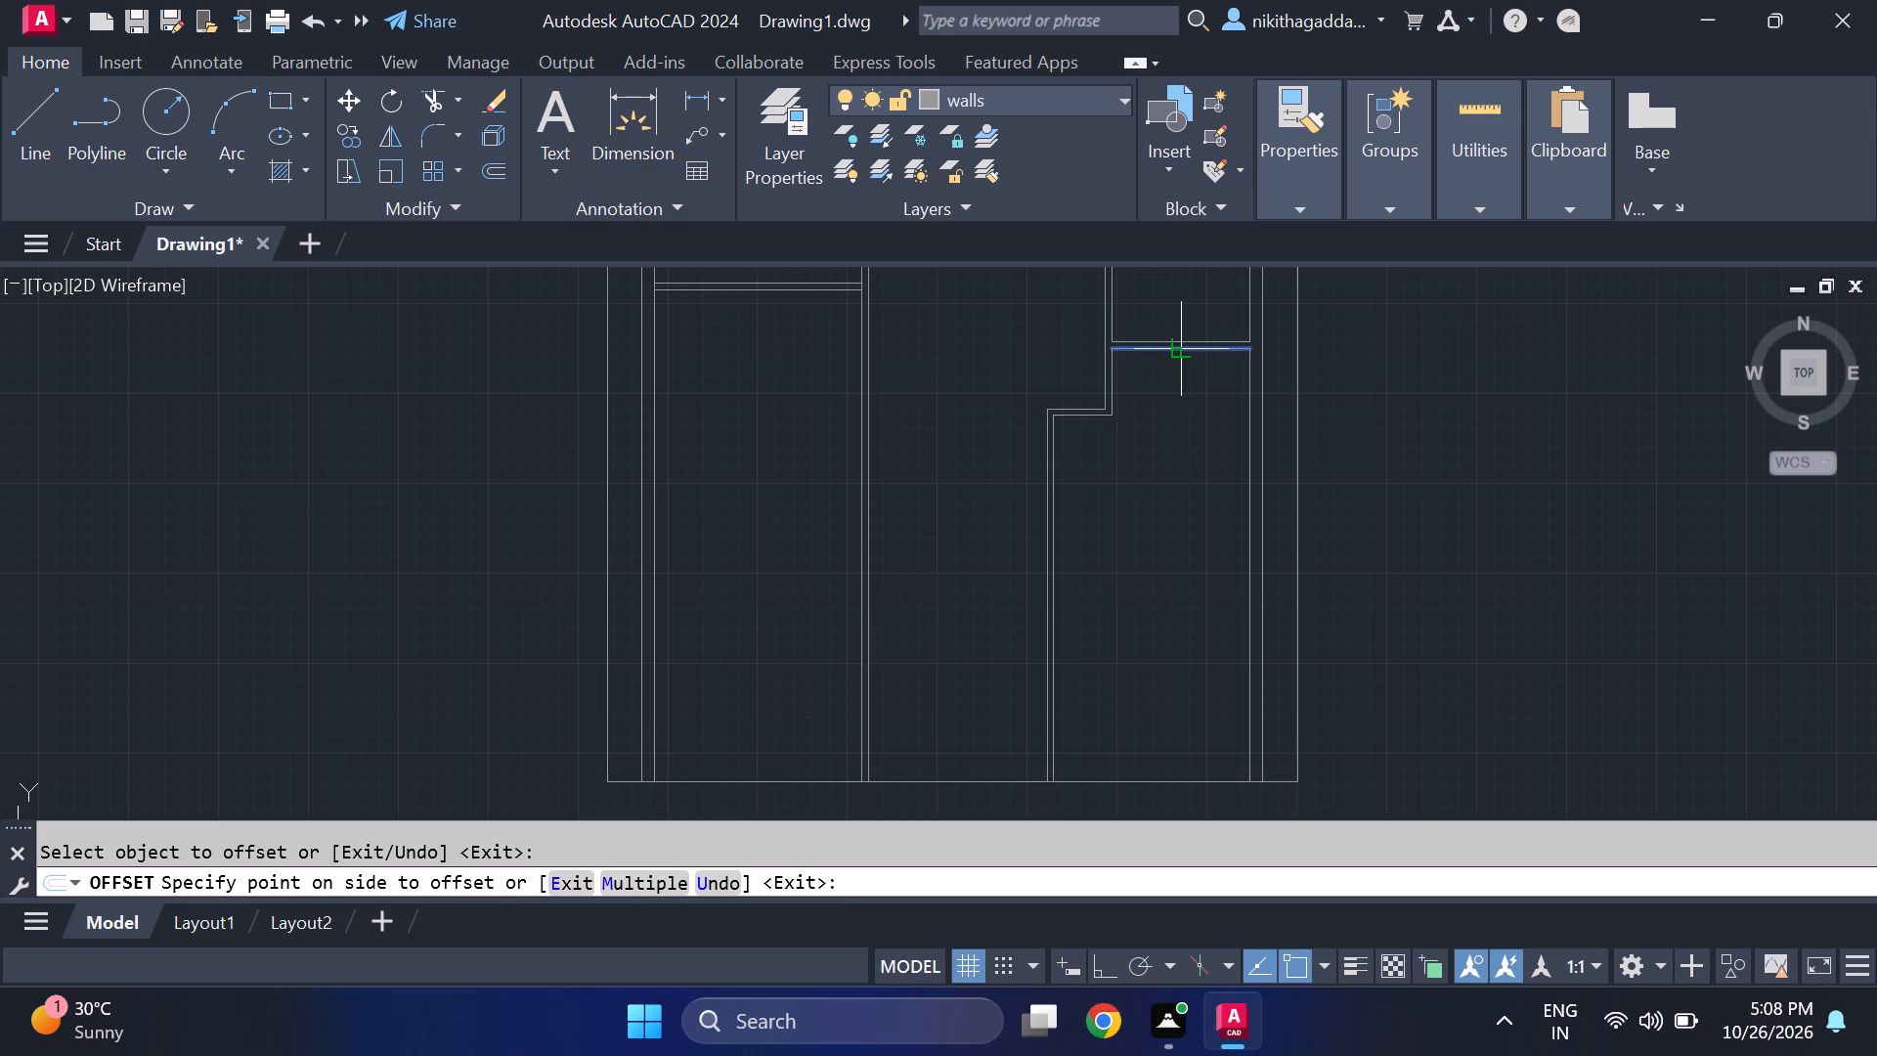
click(1119, 549)
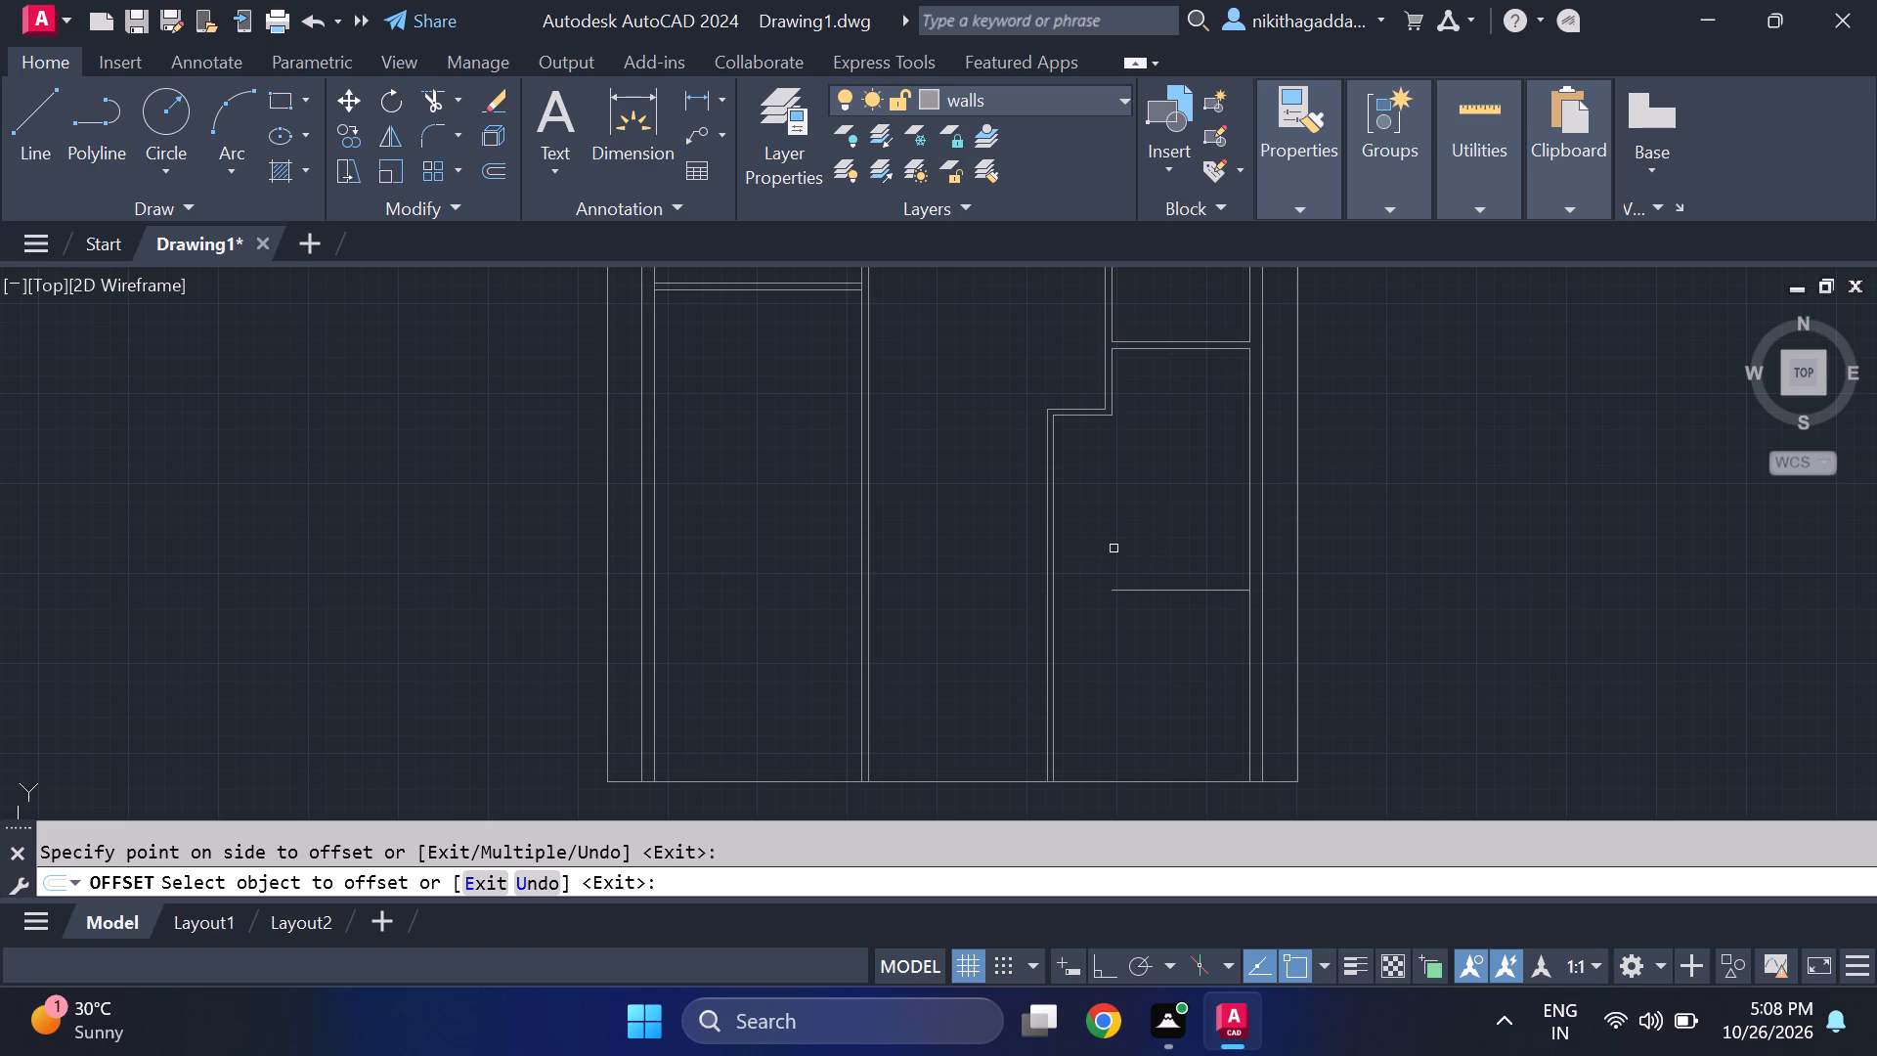
key(Escape)
Extend the new horizontal line west across both lines of the southeast room's west partition to its outer line.
text(ex)
key(Return)
drag(1113, 546, 1166, 655)
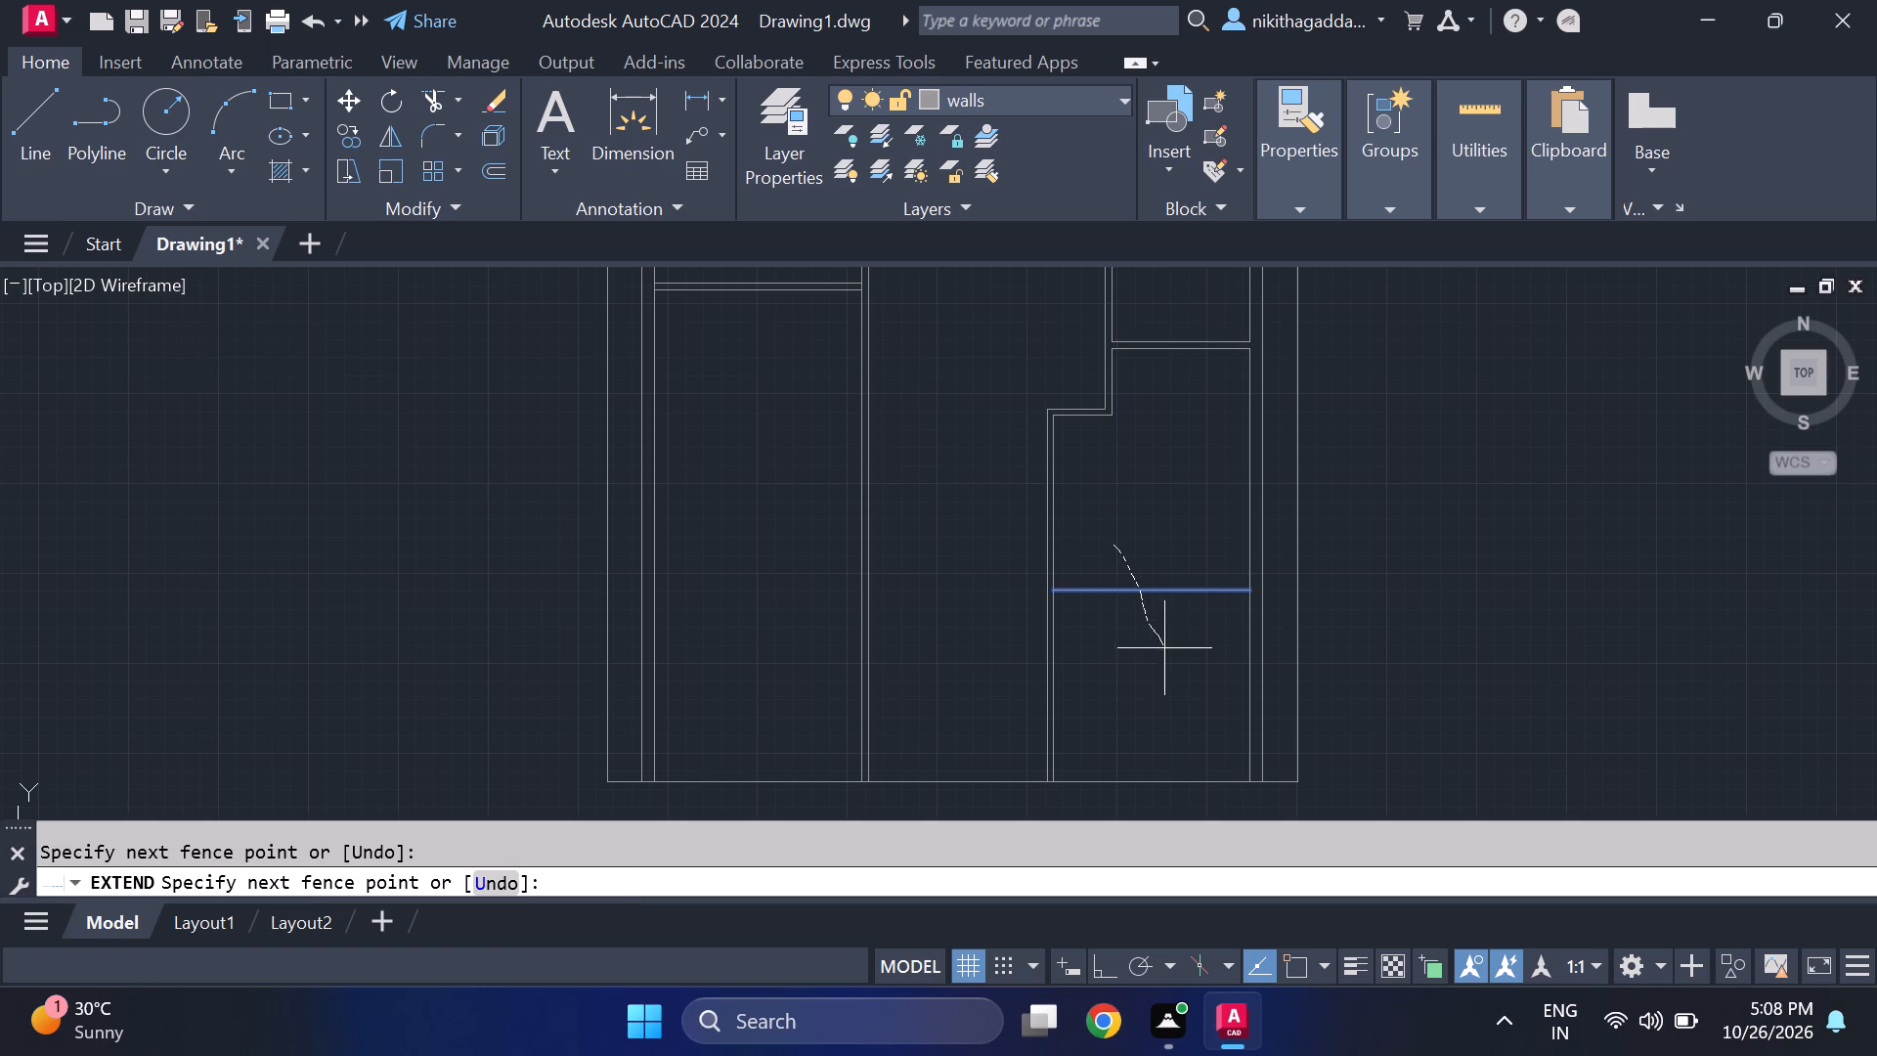
drag(1166, 655, 1167, 670)
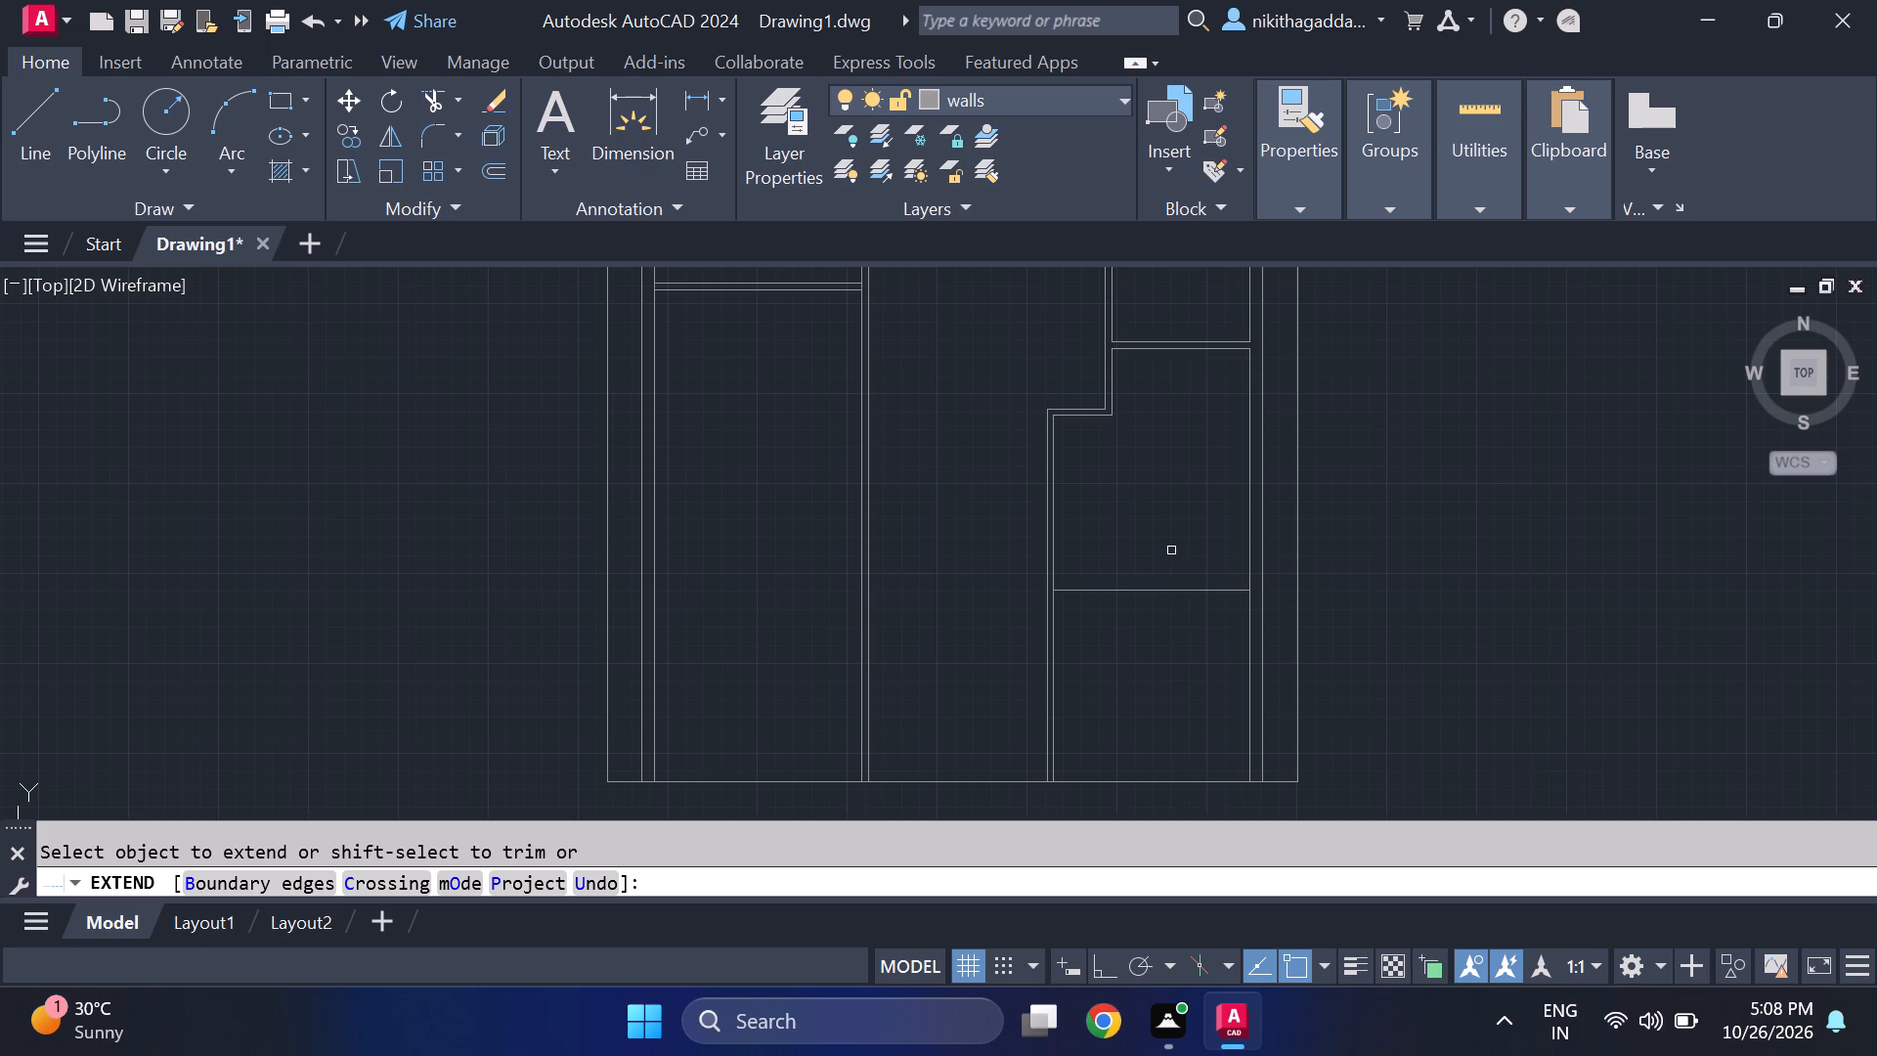
drag(1088, 562, 1066, 633)
key(Escape)
Offset the extended horizontal line 9" to the south to form the southeast room's south wall.
text(of)
key(Return)
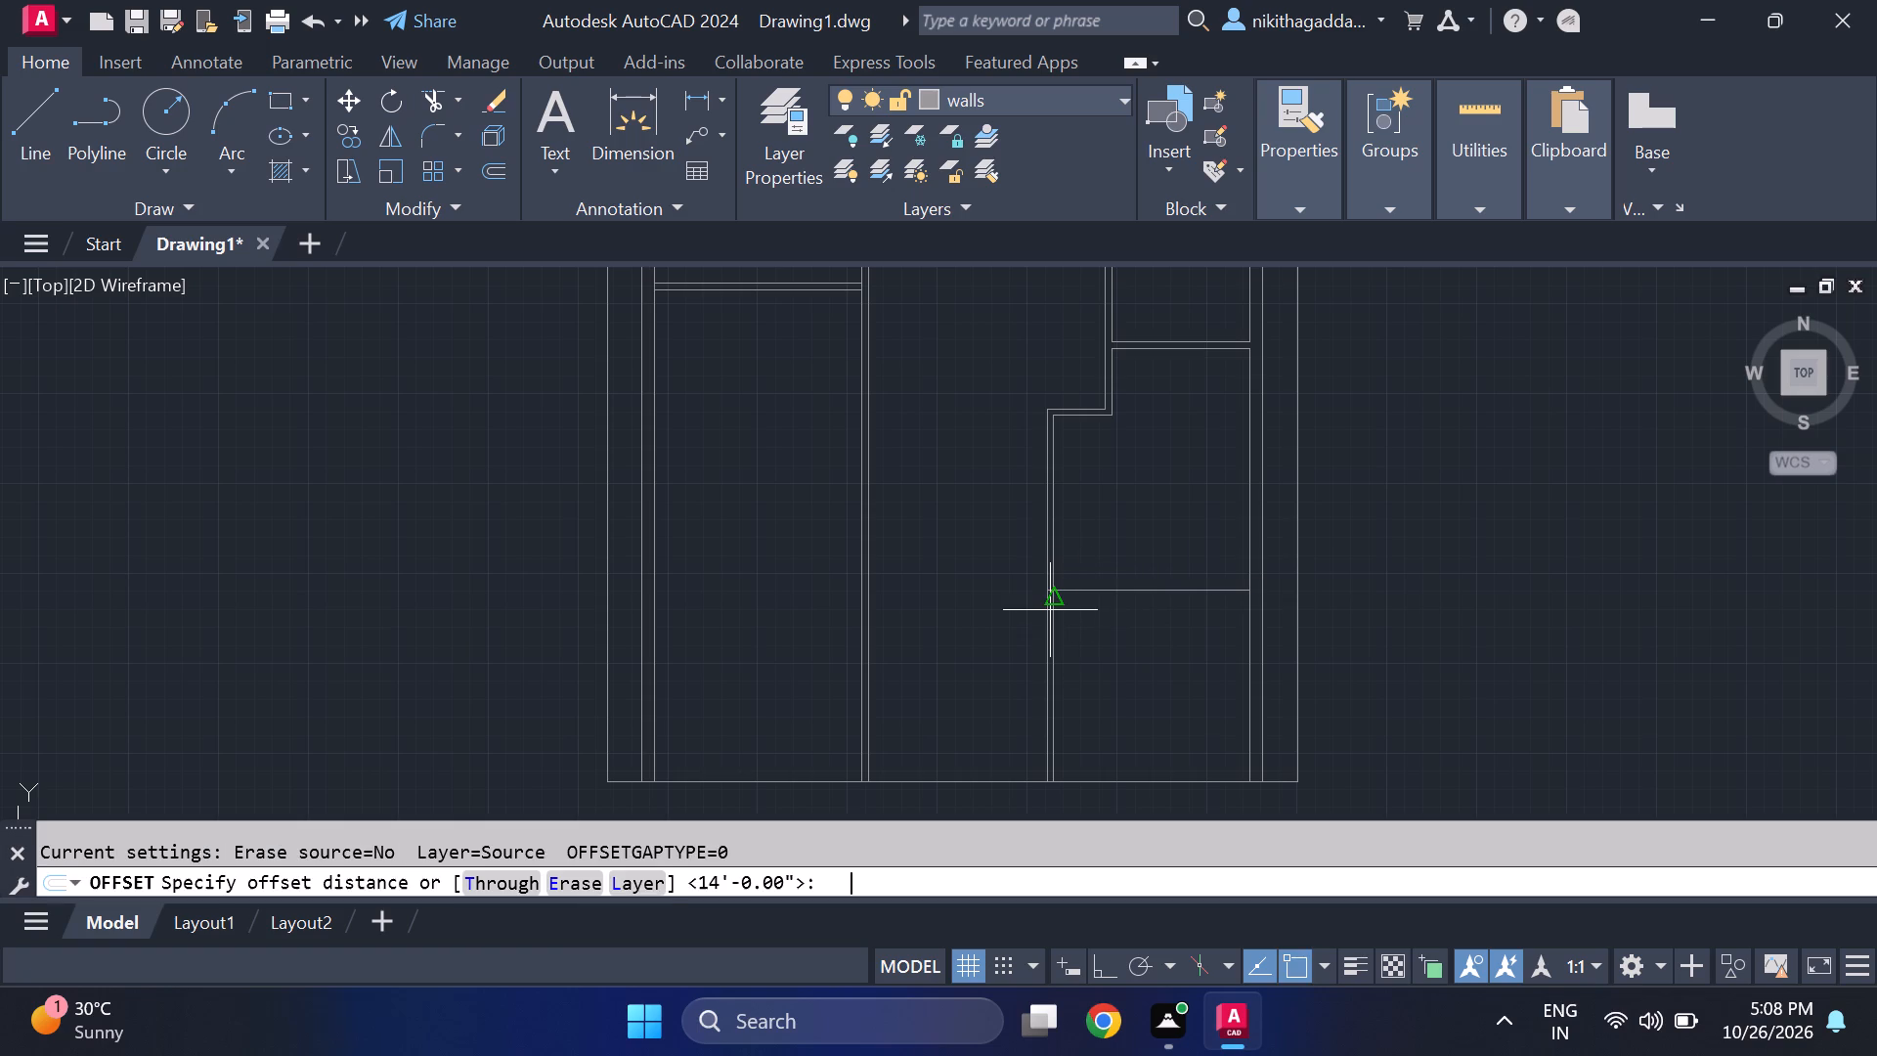
text(9")
key(Return)
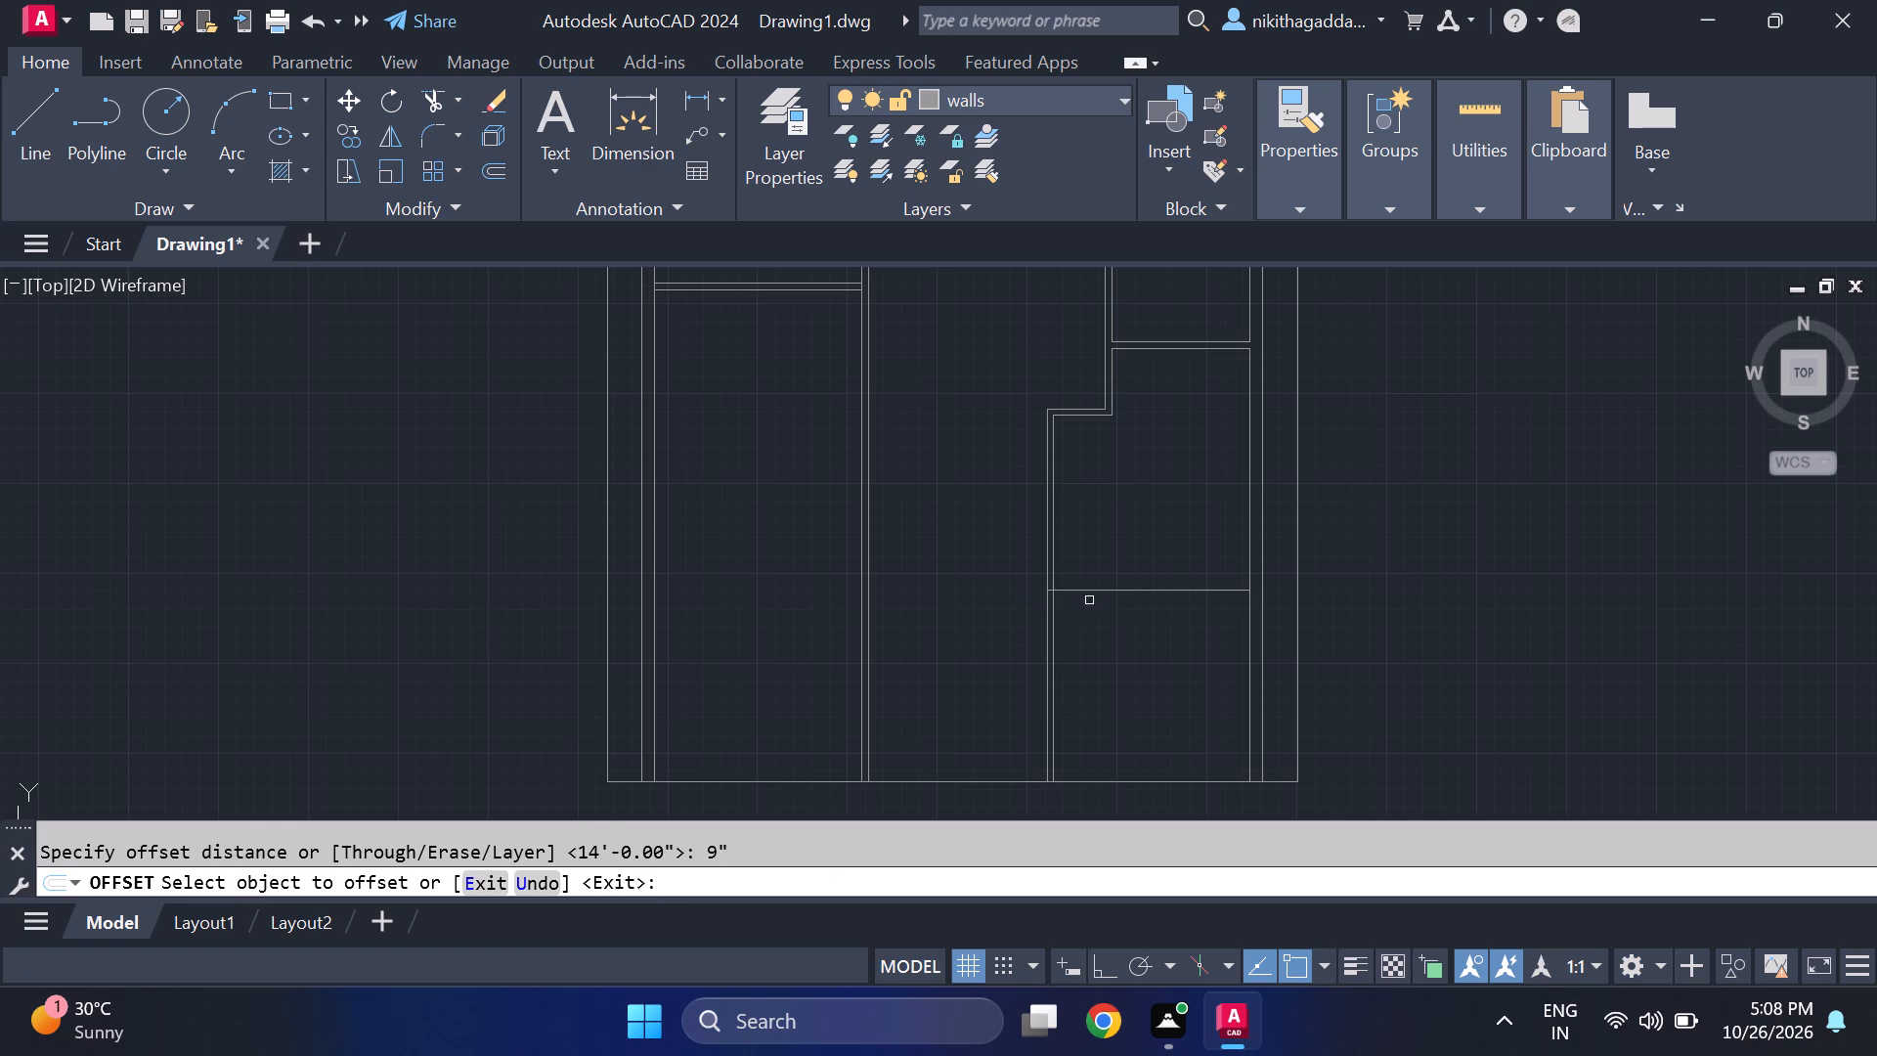
click(1124, 587)
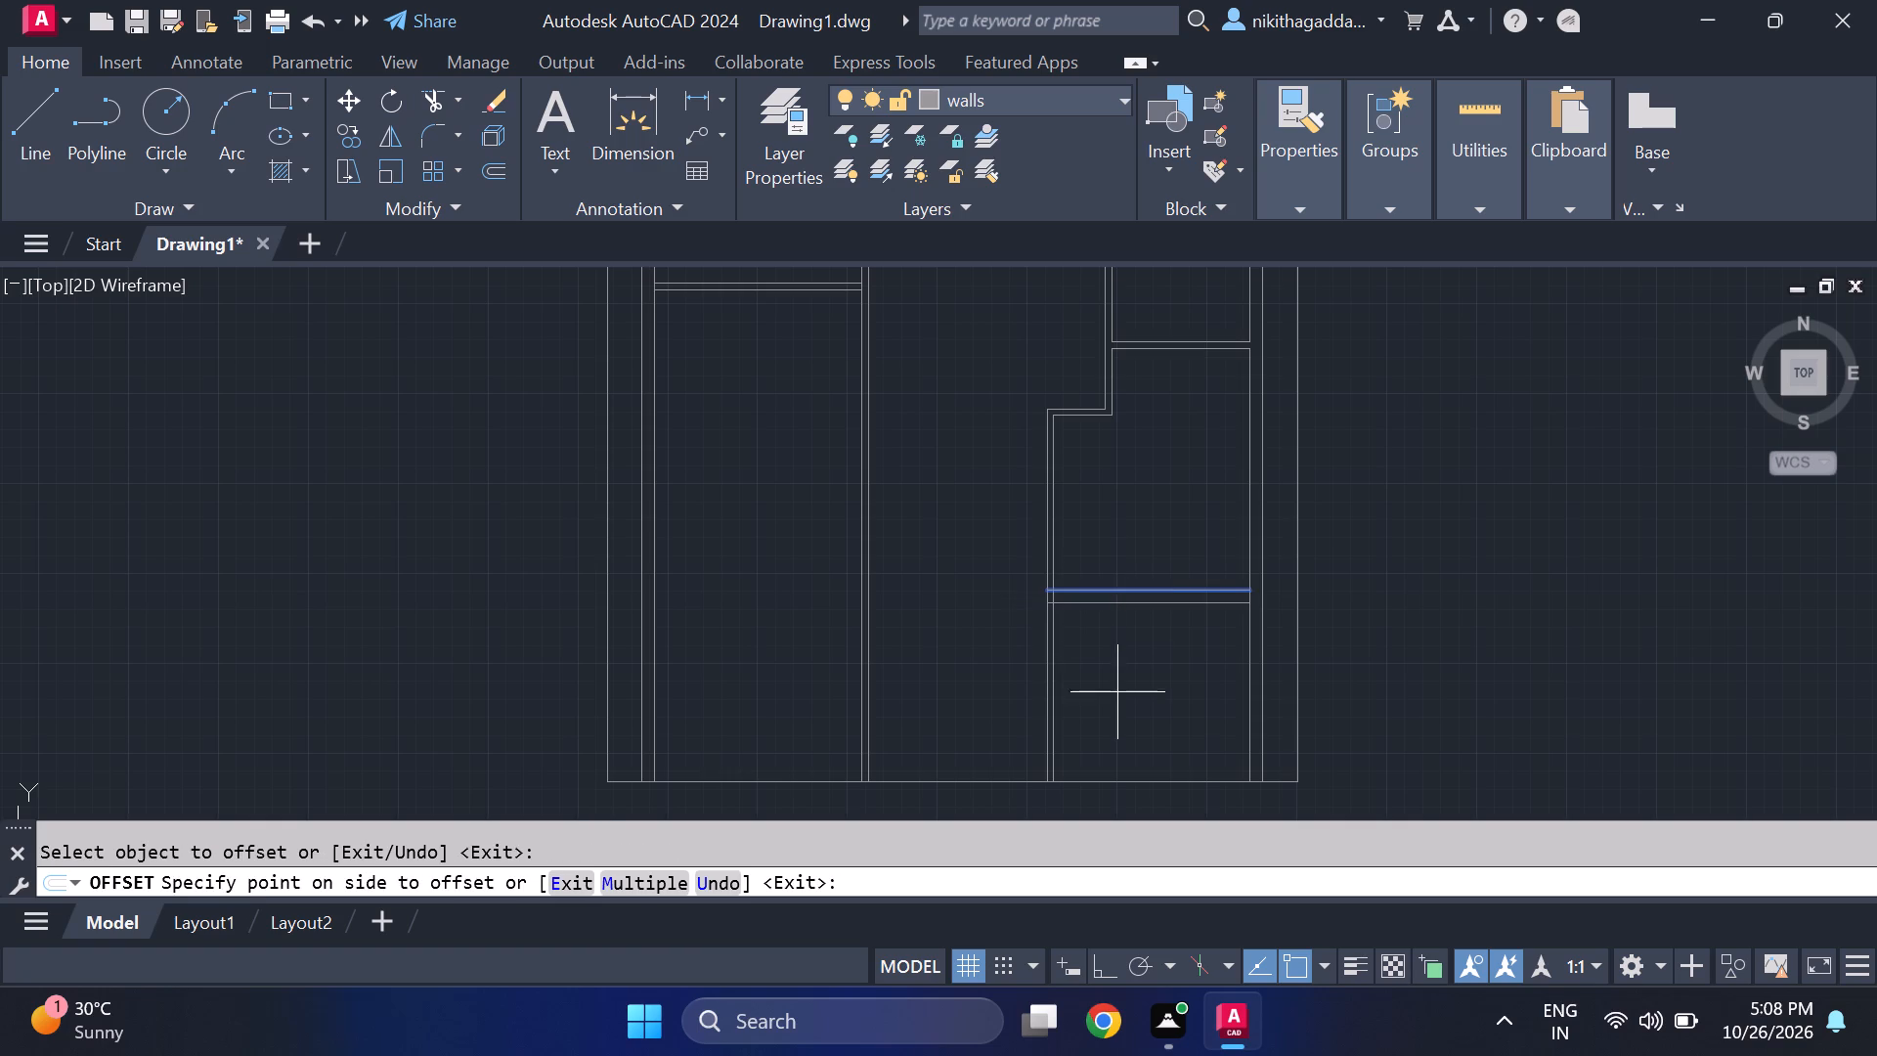
click(1117, 692)
key(Escape)
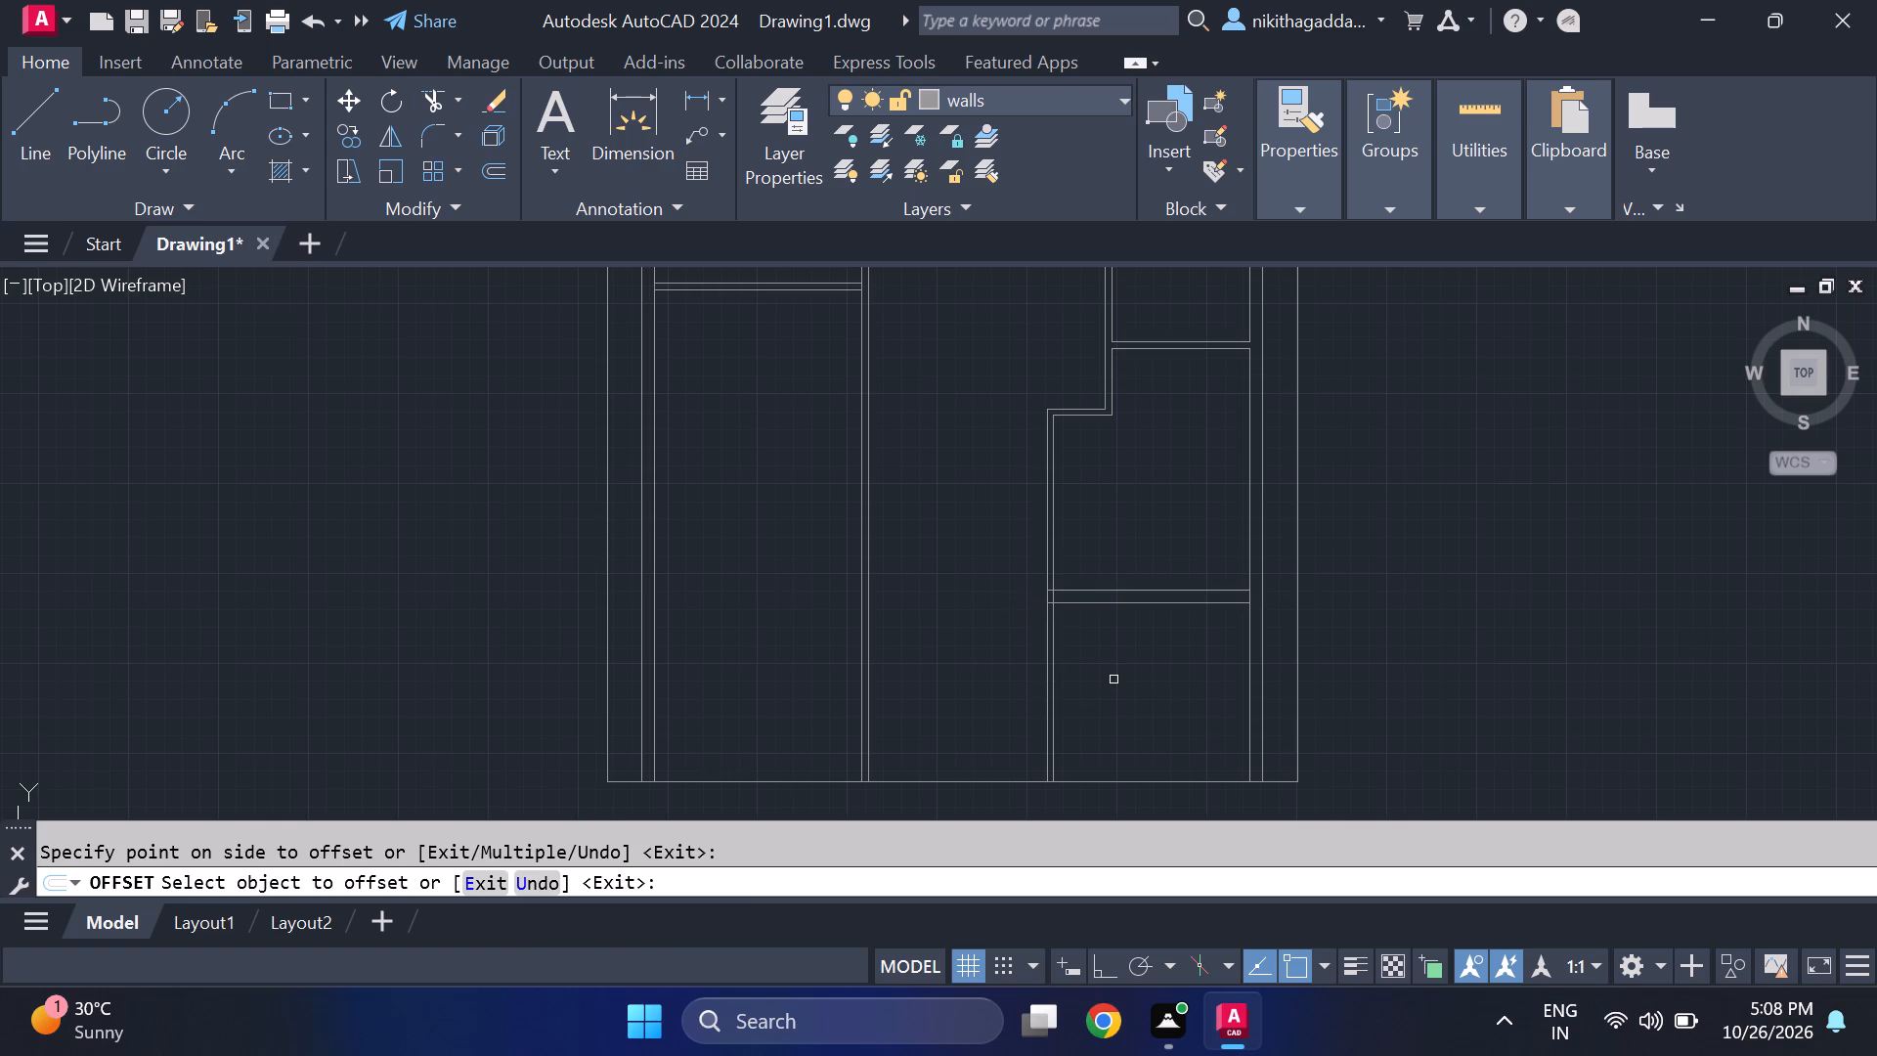
Trim away both lines of the southeast room's west partition south of the new 9" wall.
text(tr)
key(Return)
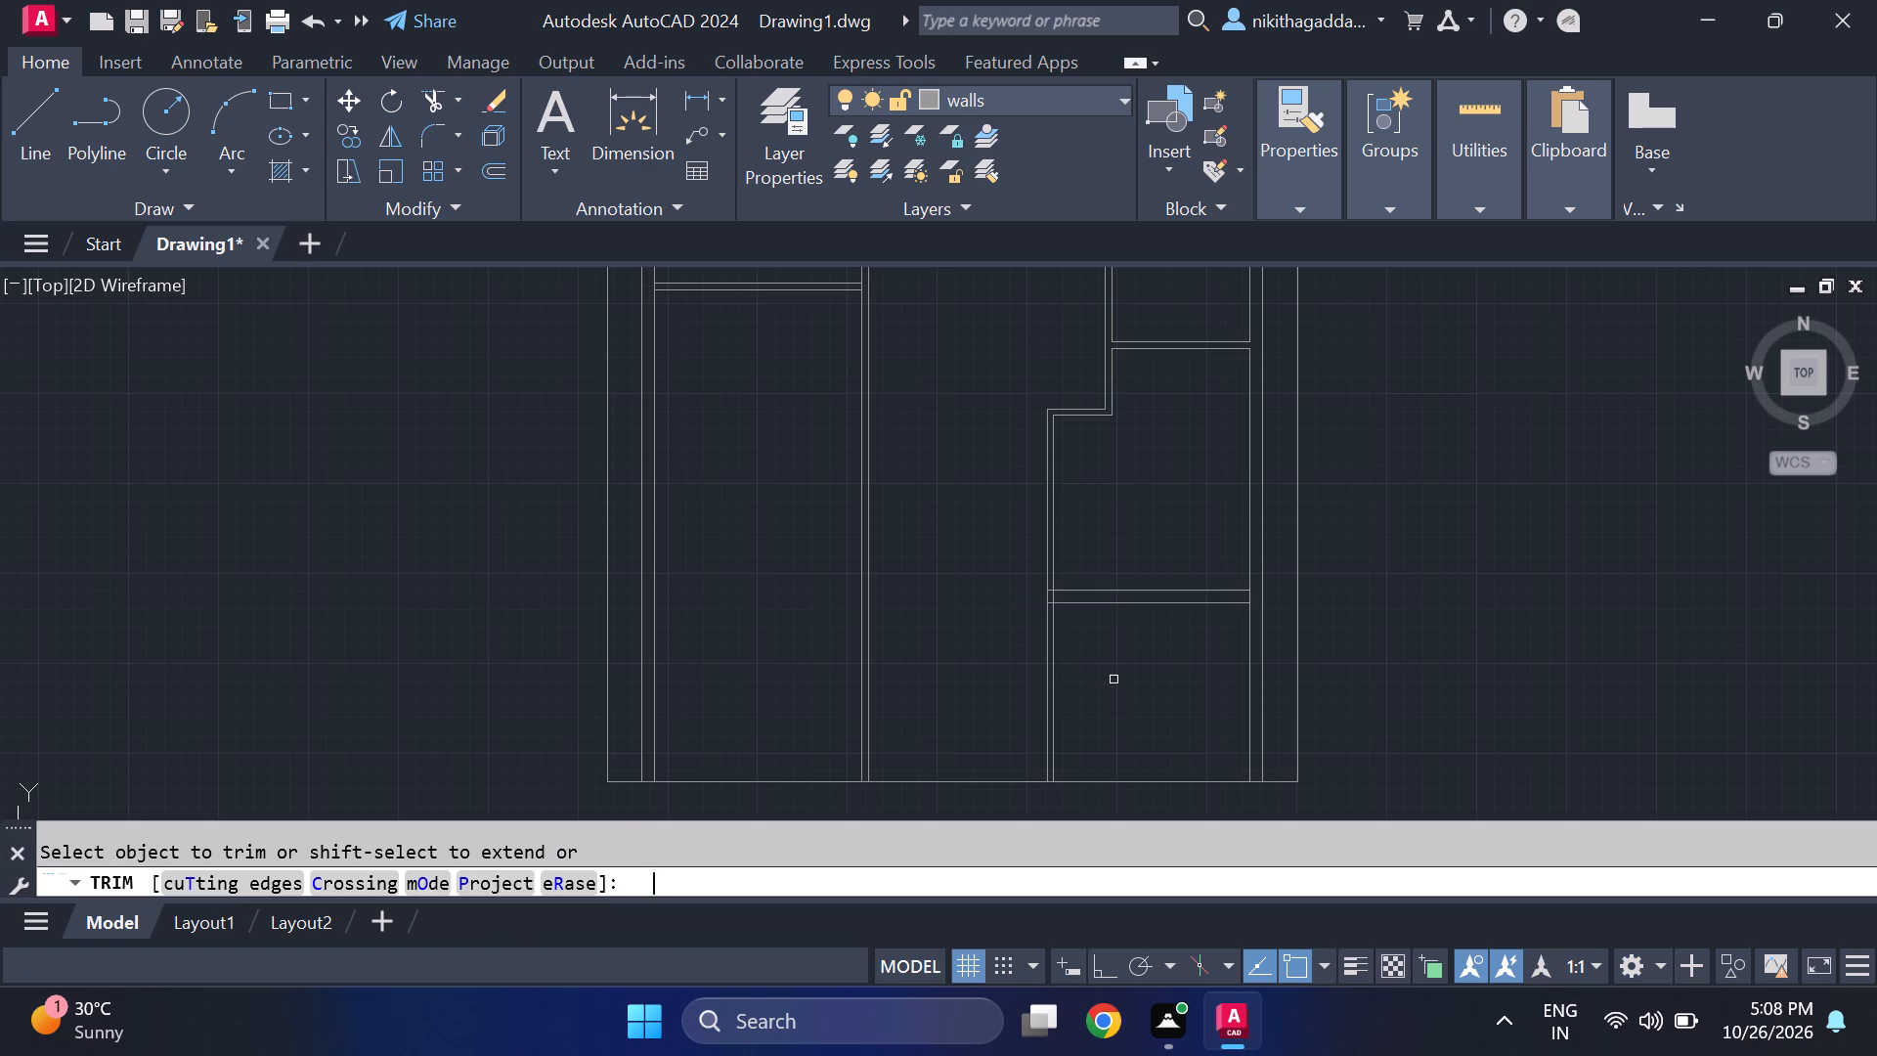
drag(1113, 680, 1033, 720)
drag(1093, 666, 963, 727)
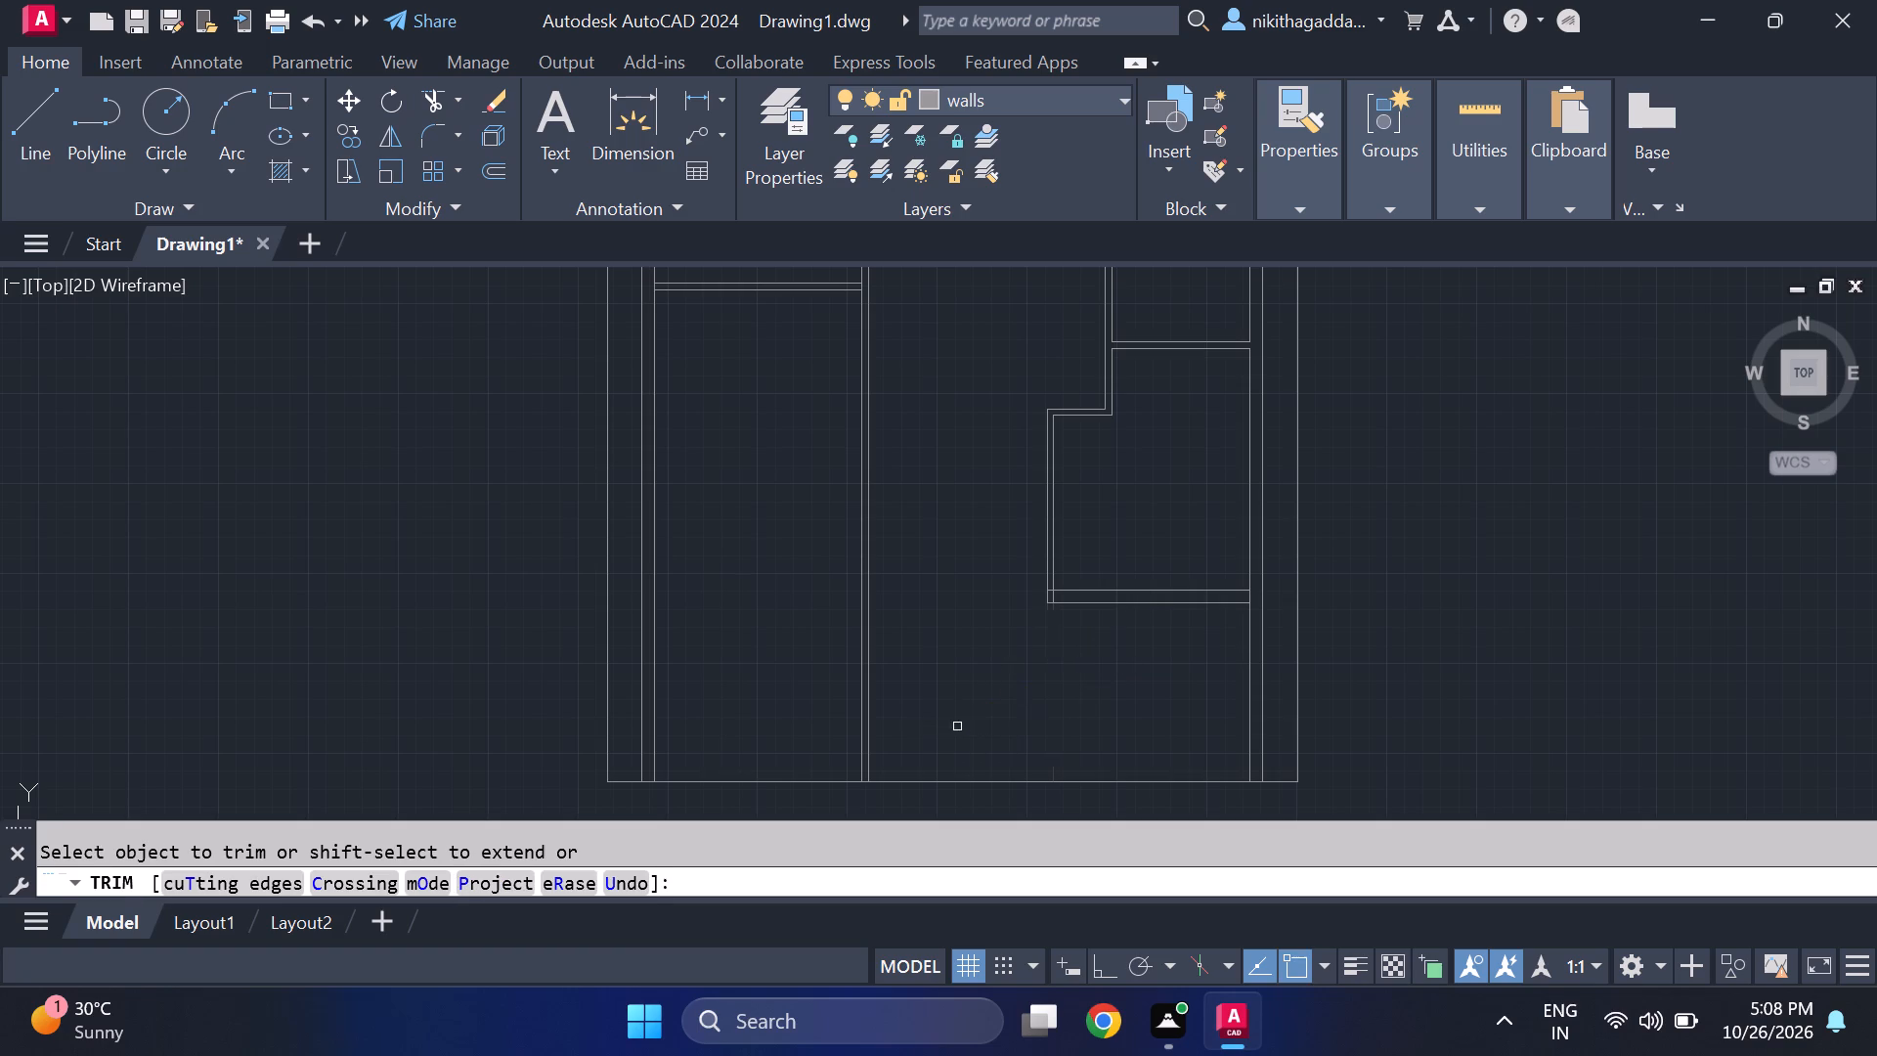
scroll(1015, 670, down, 3)
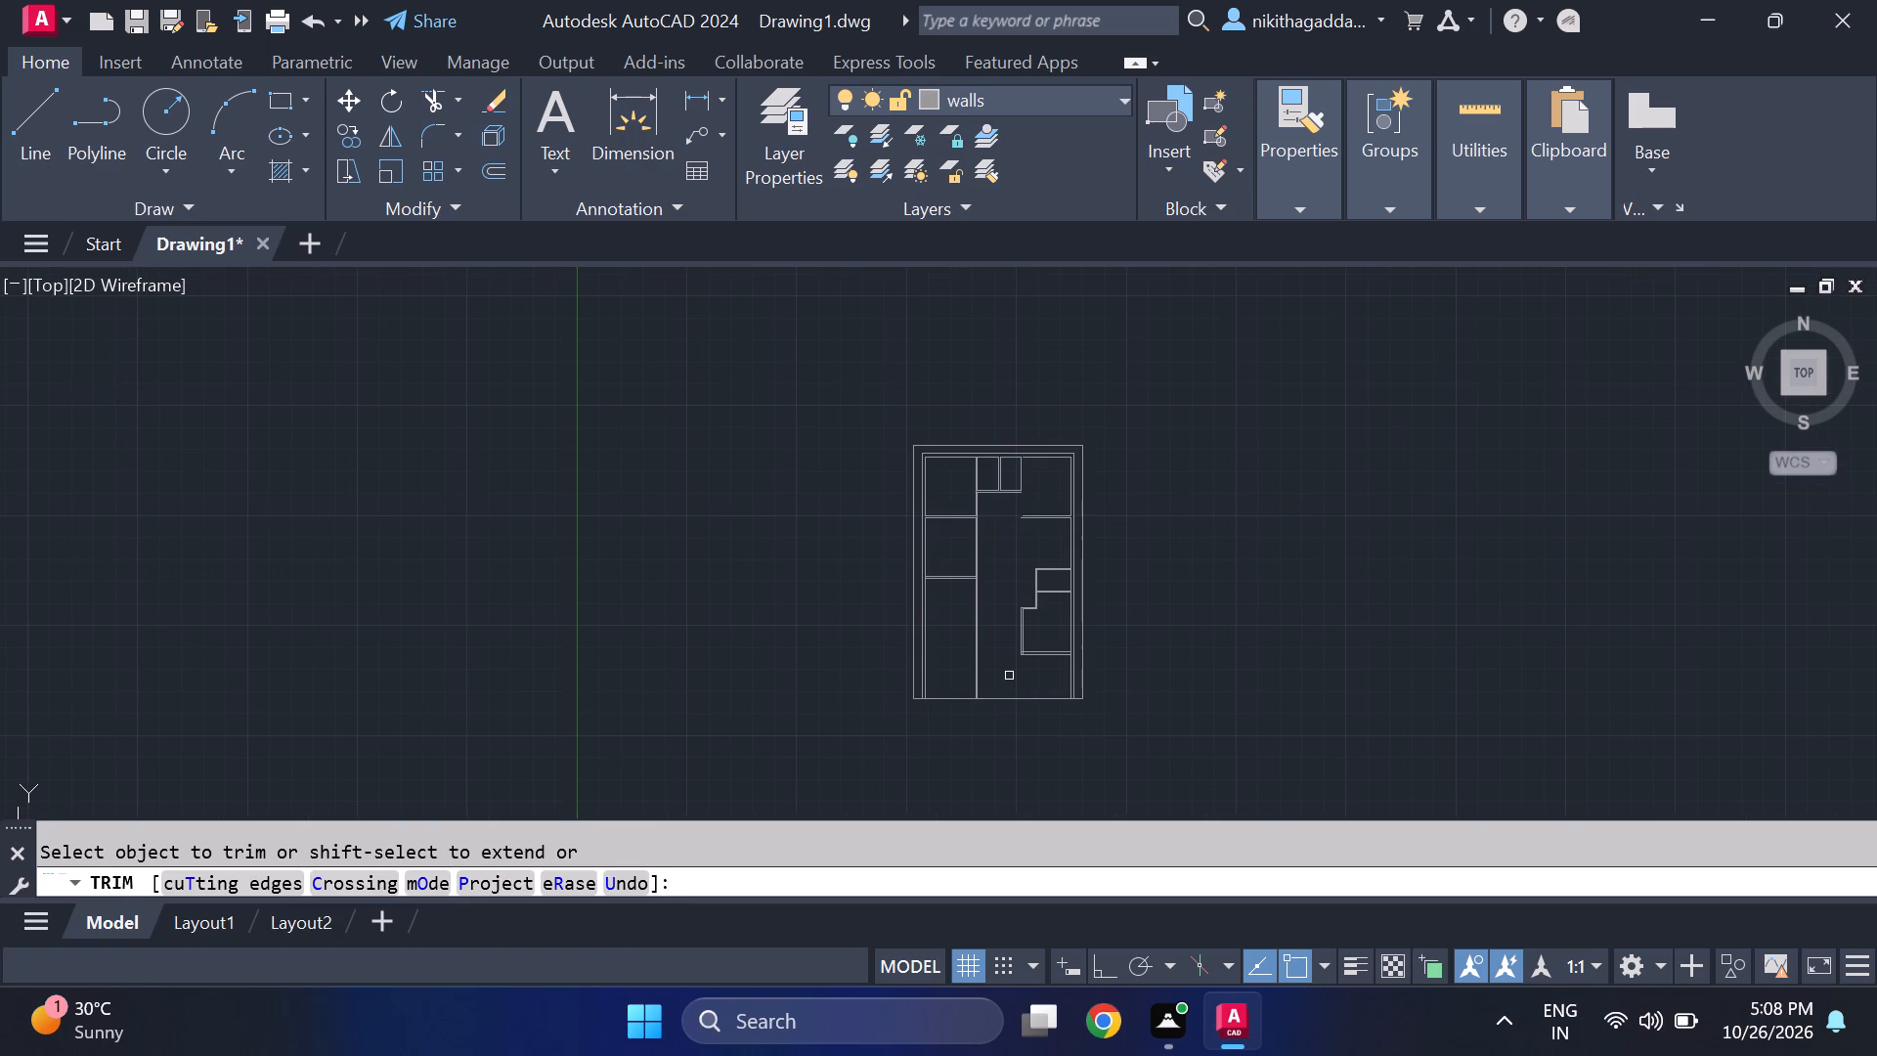
scroll(1009, 676, up, 1)
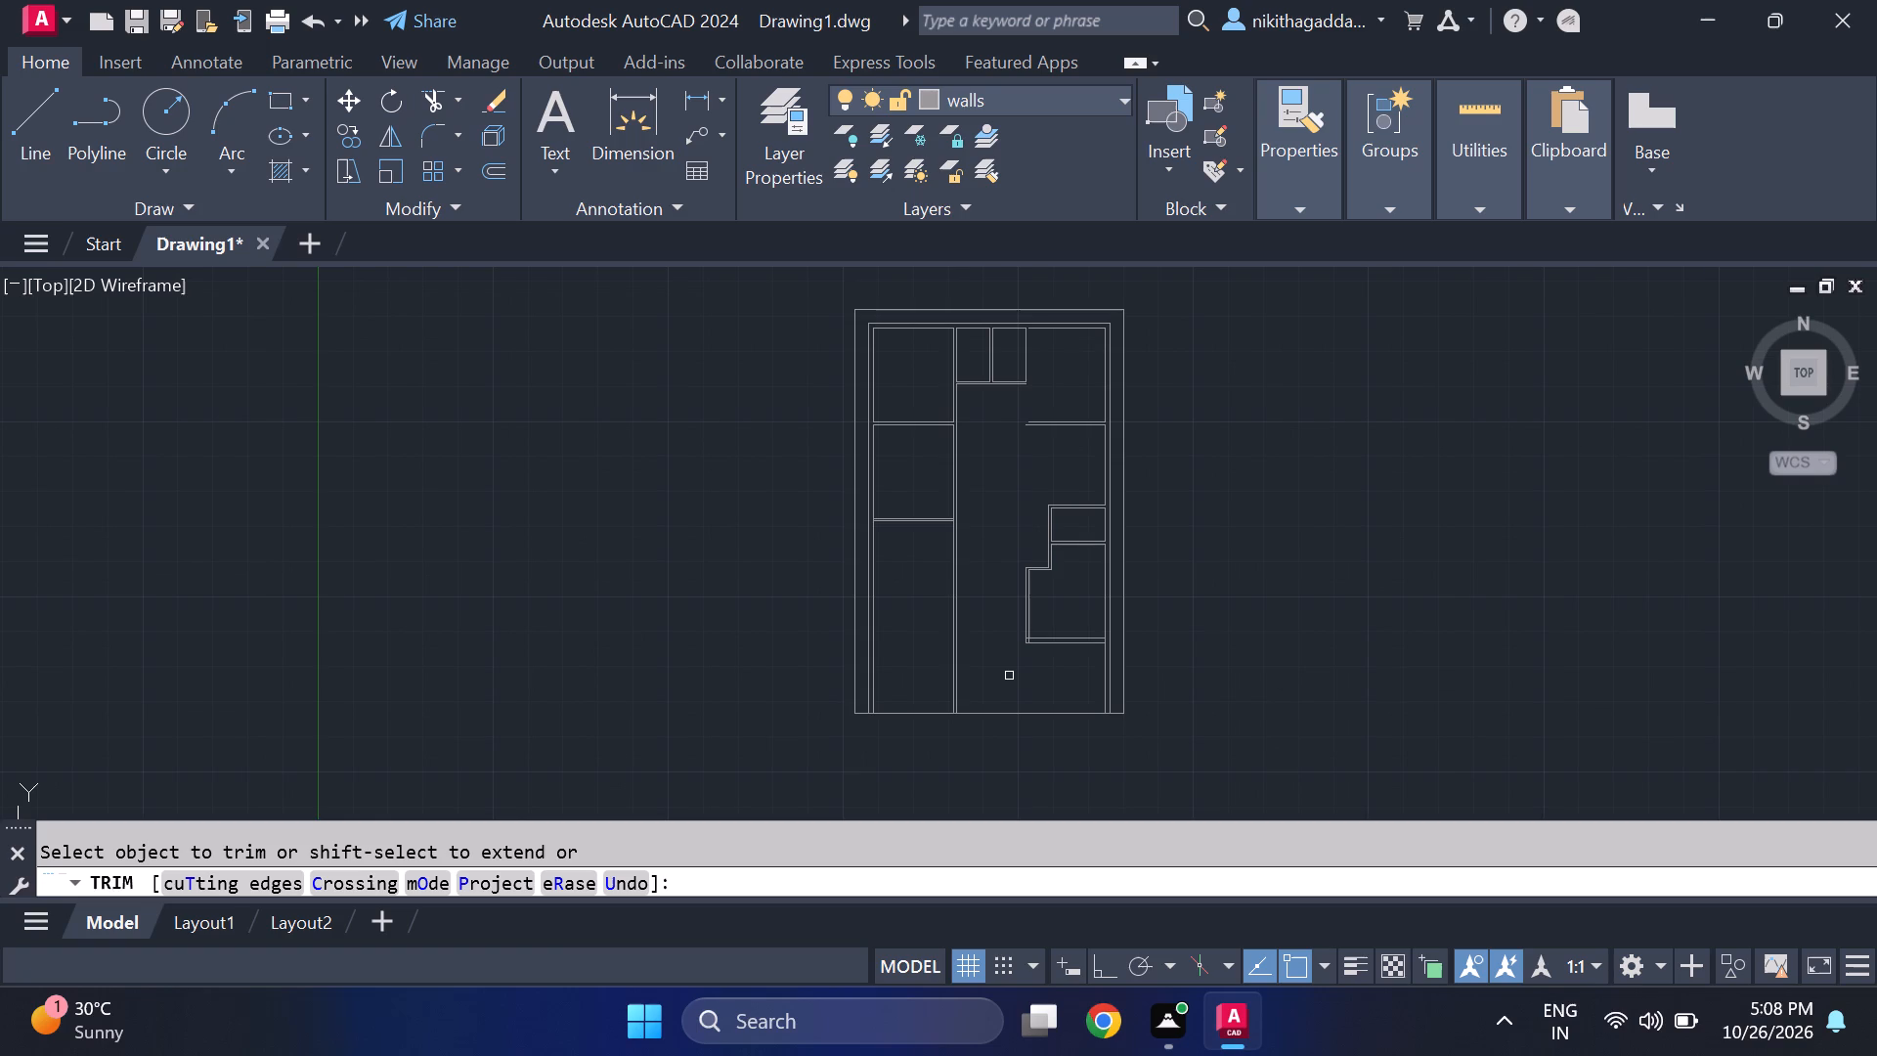
key(Escape)
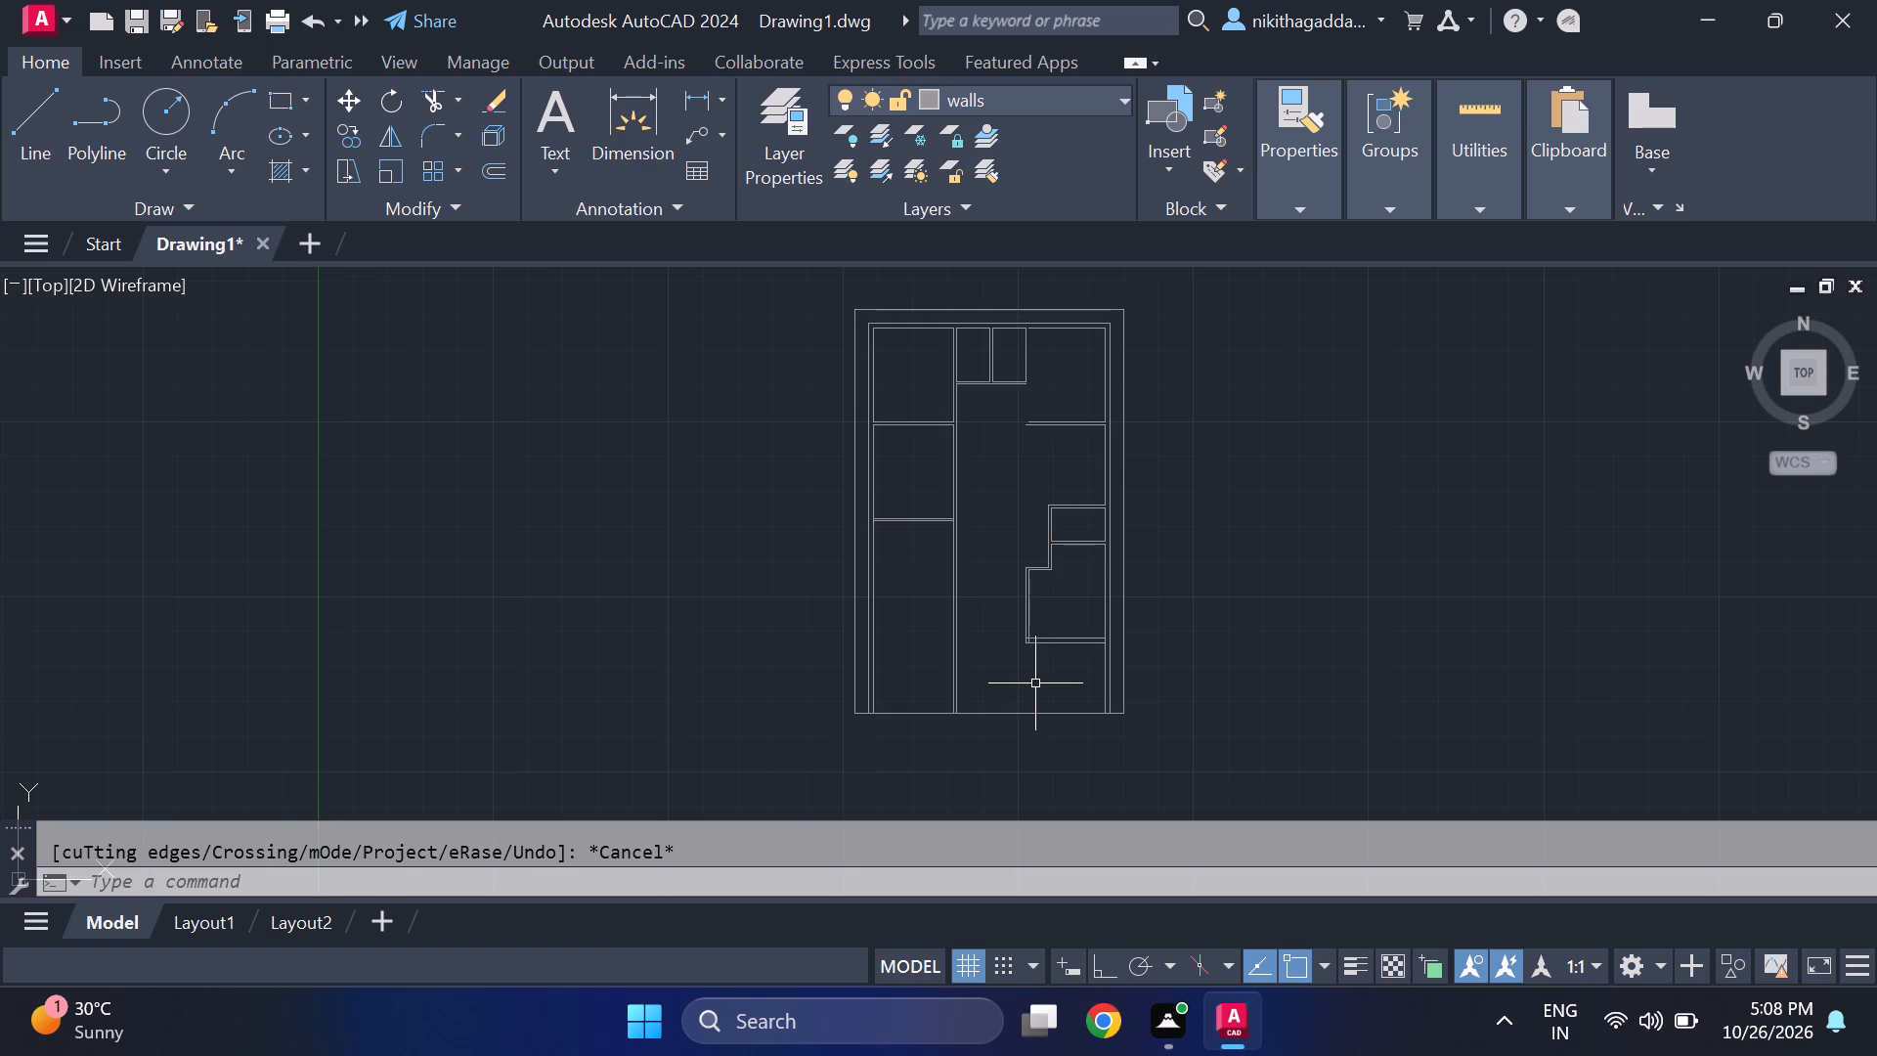
Examine the overall floor plan, including the southeast room, the western rooms and the open ends of the northern partitions.
scroll(1035, 683, up, 1)
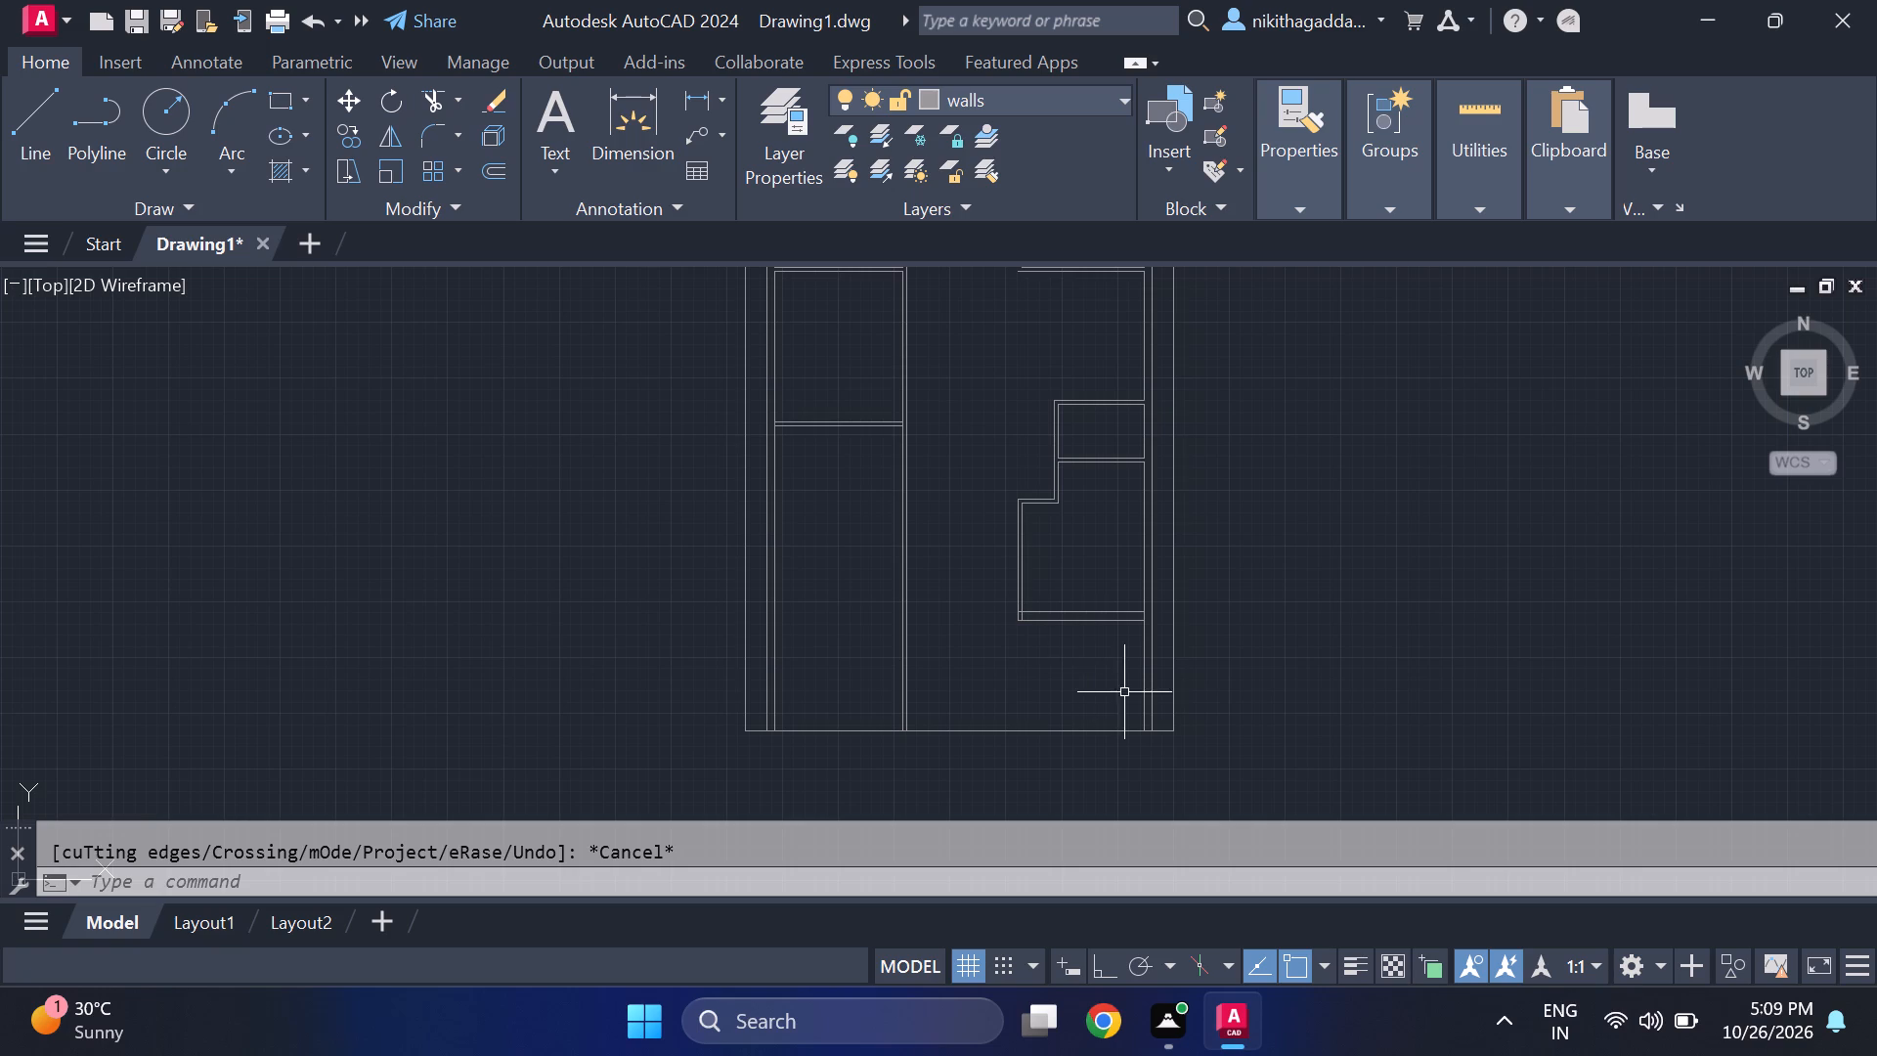
scroll(1032, 609, up, 2)
scroll(1042, 647, down, 2)
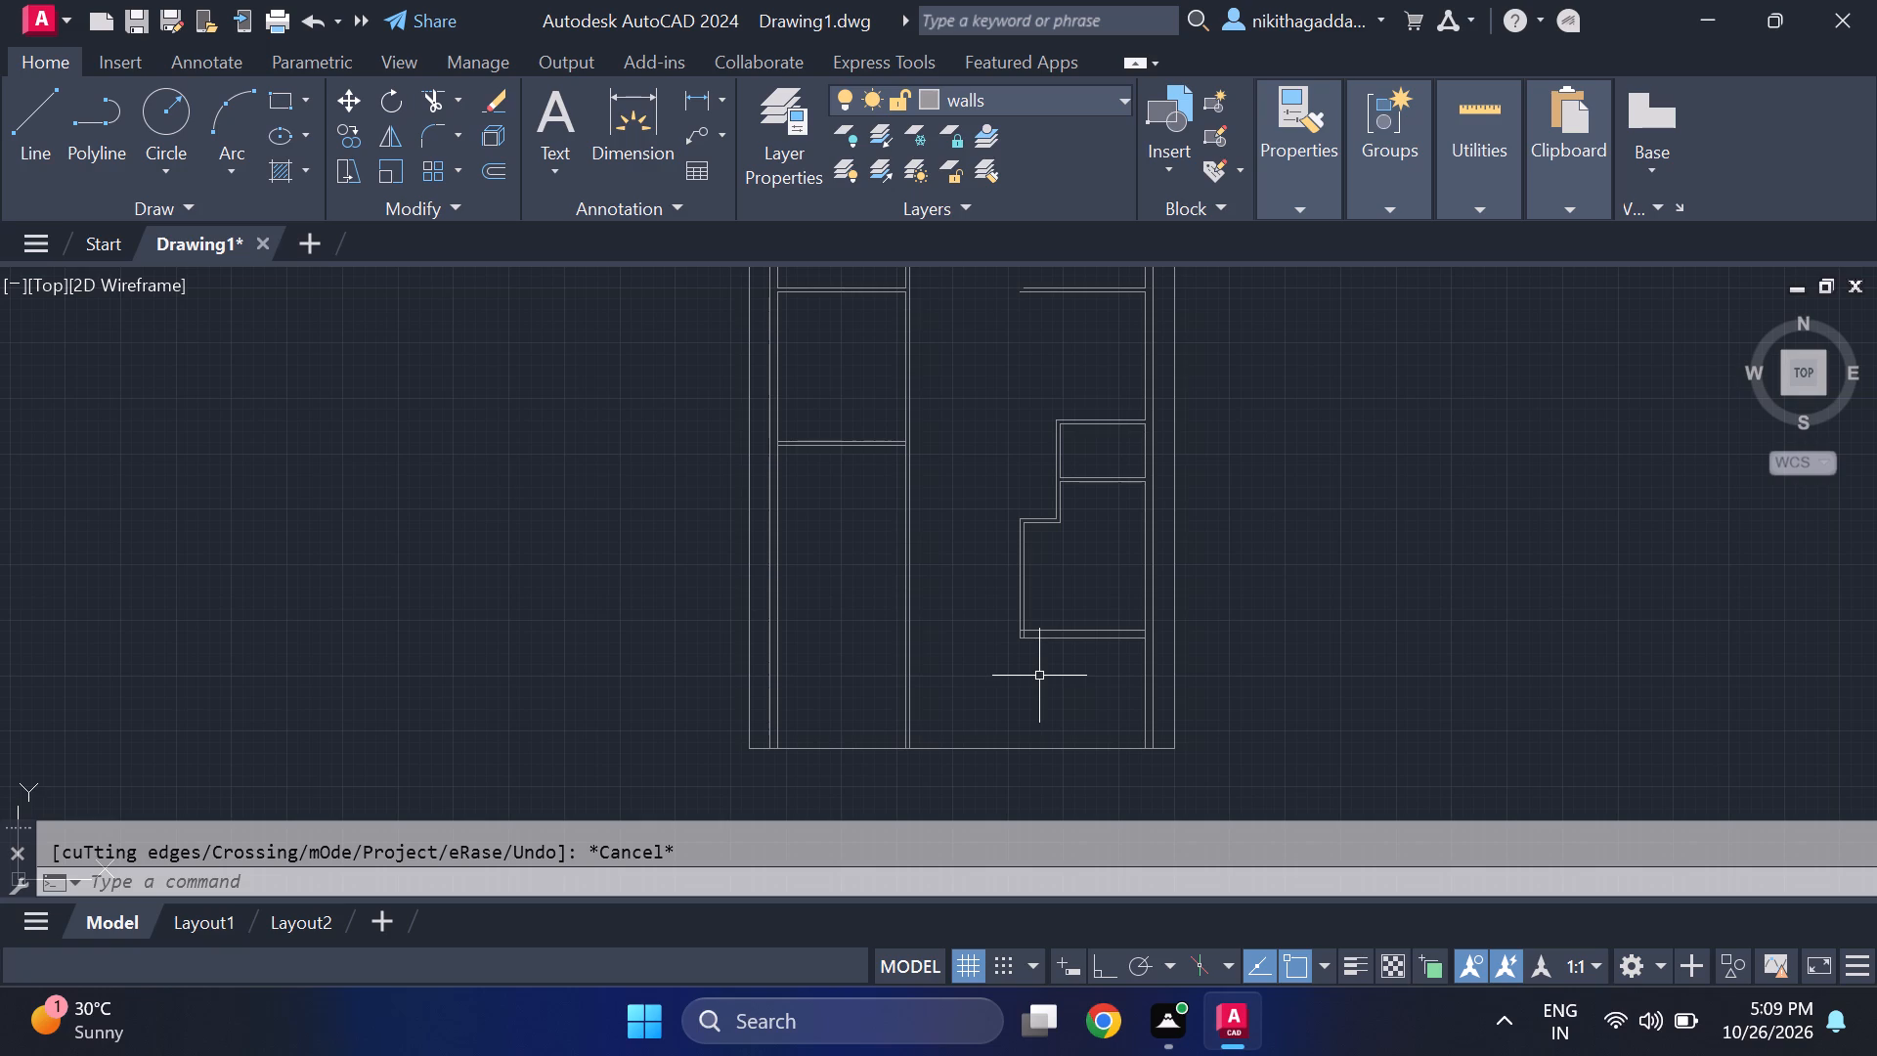
scroll(1031, 675, down, 2)
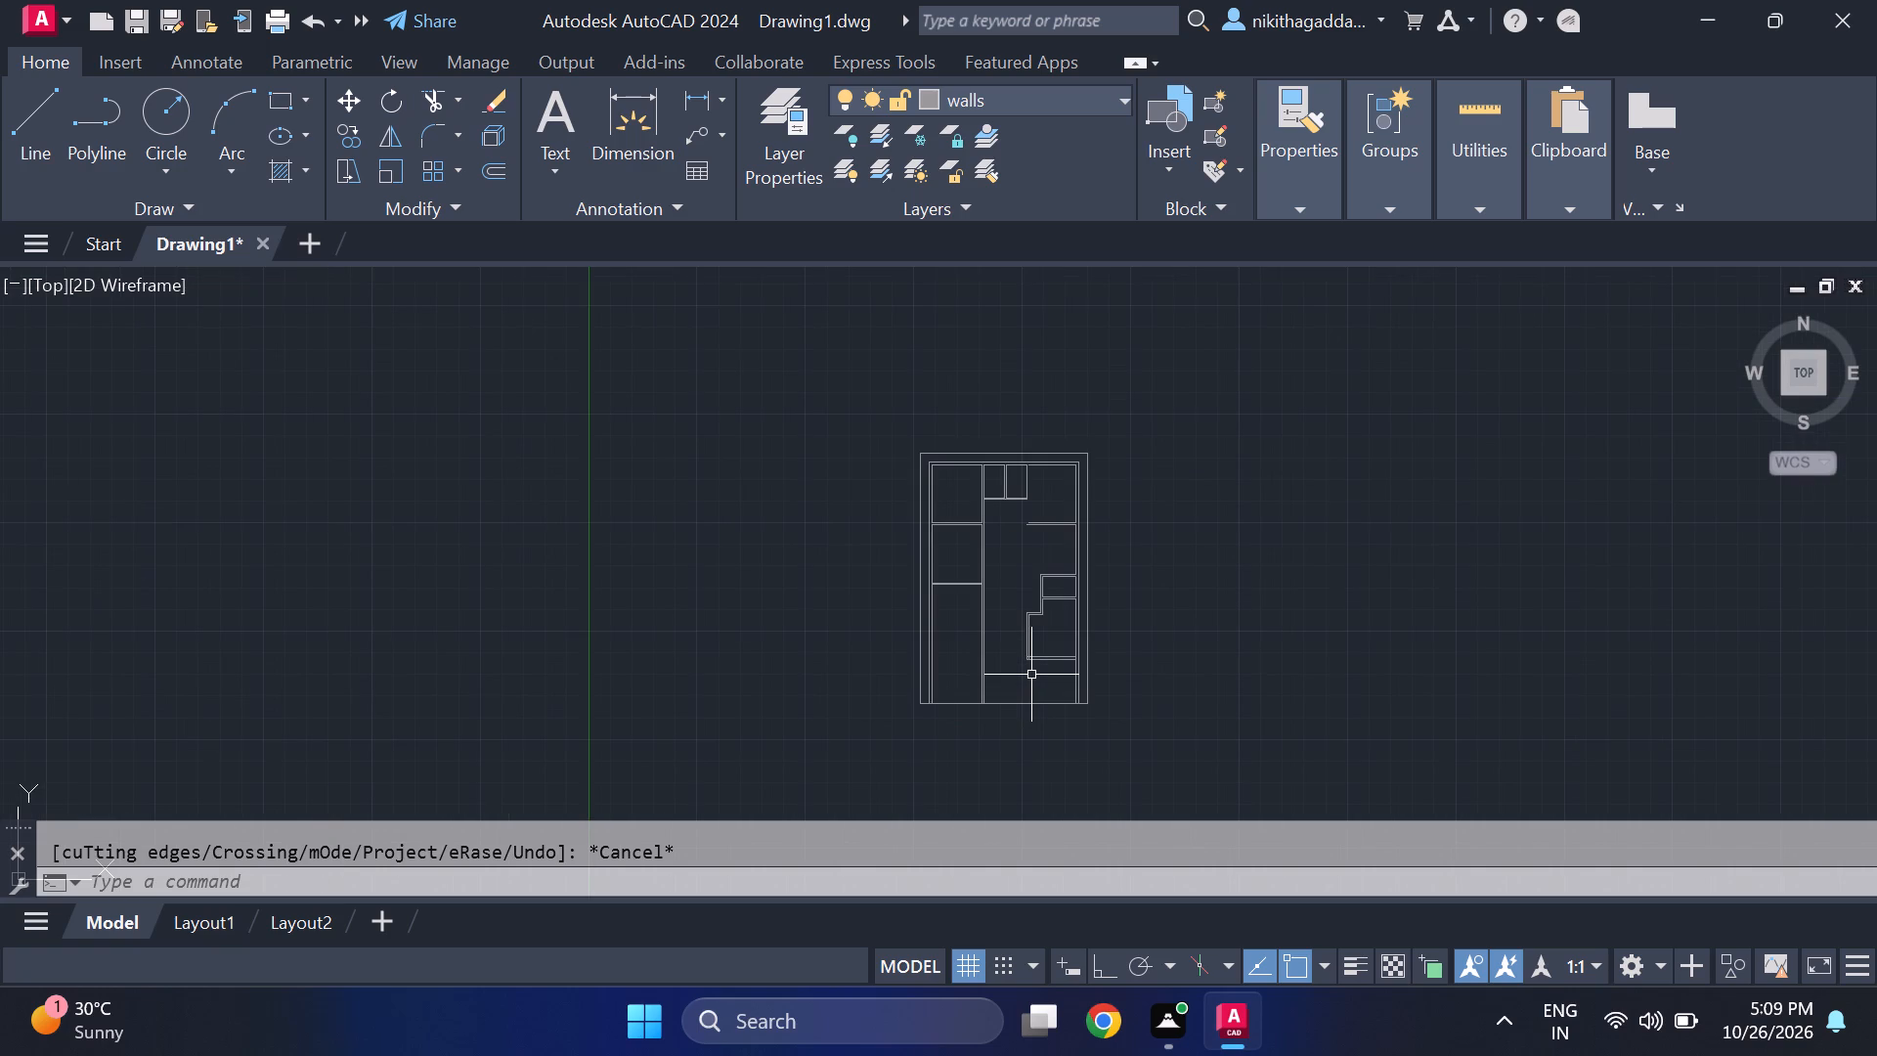
scroll(1031, 675, up, 1)
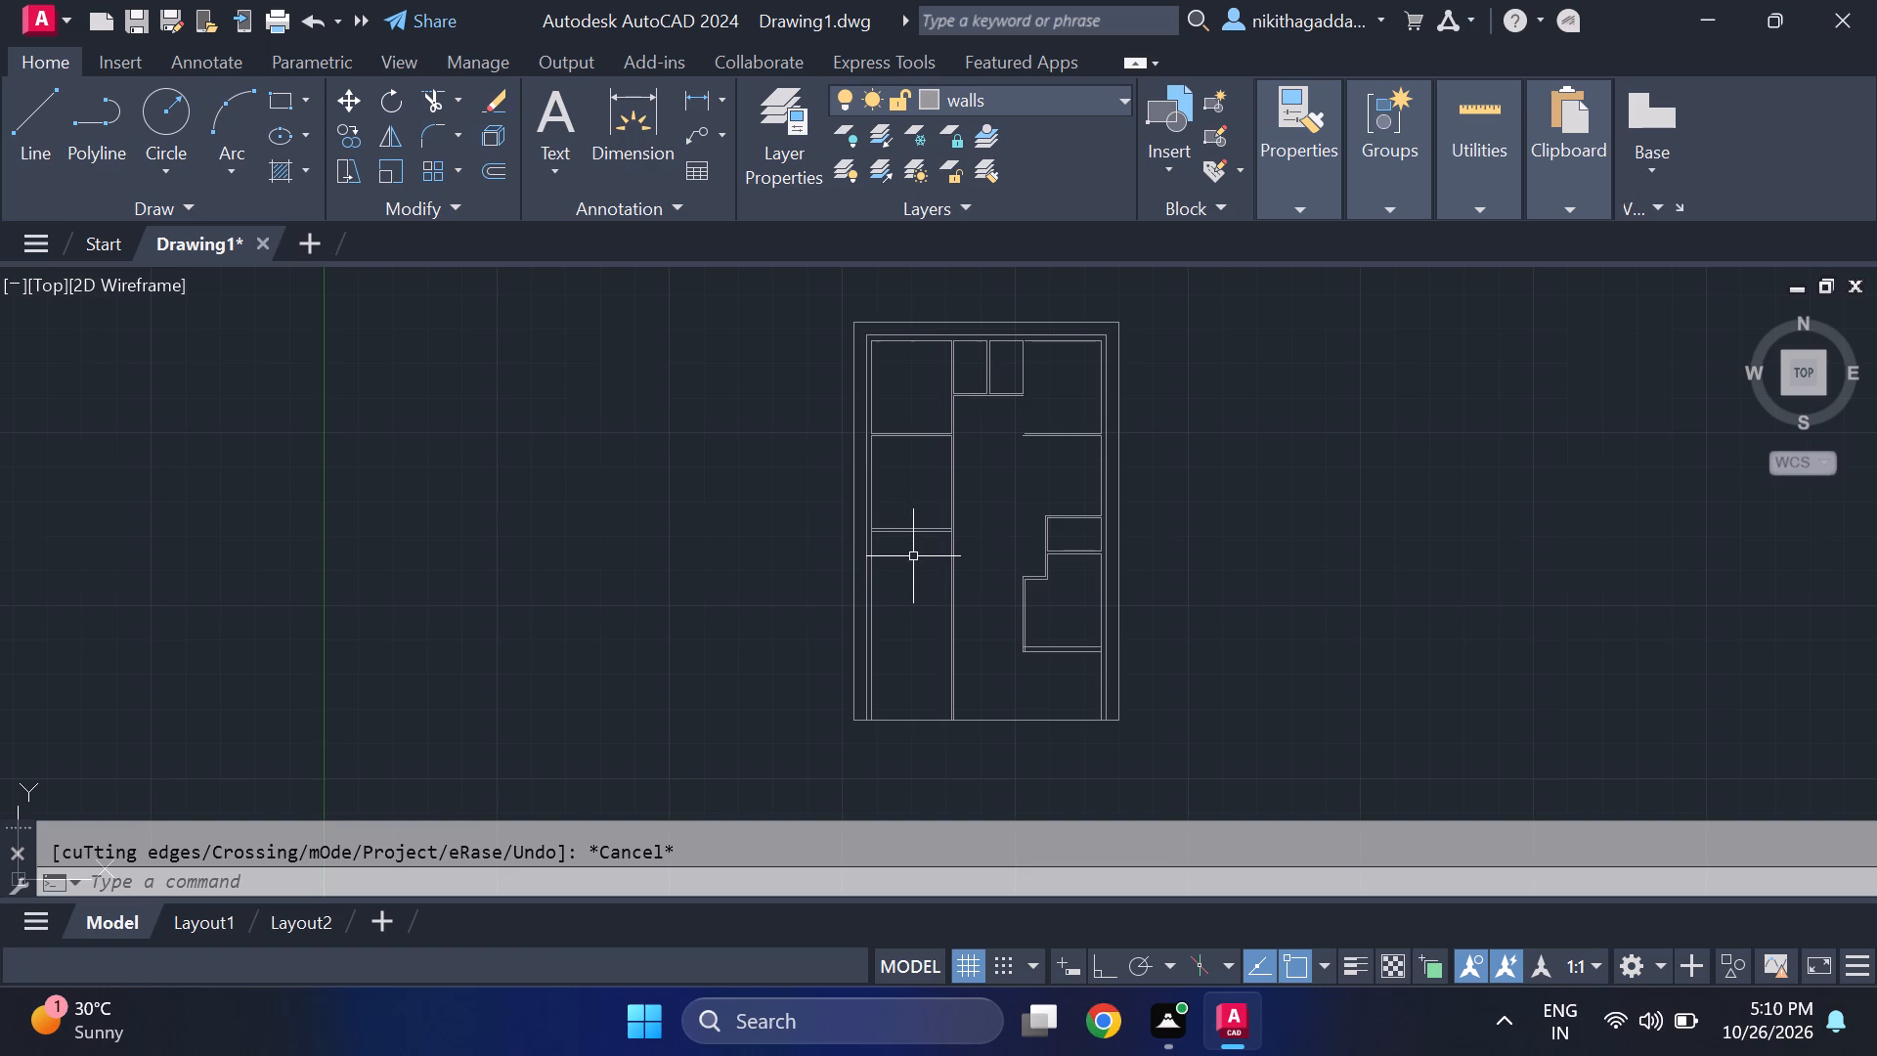
scroll(913, 556, up, 2)
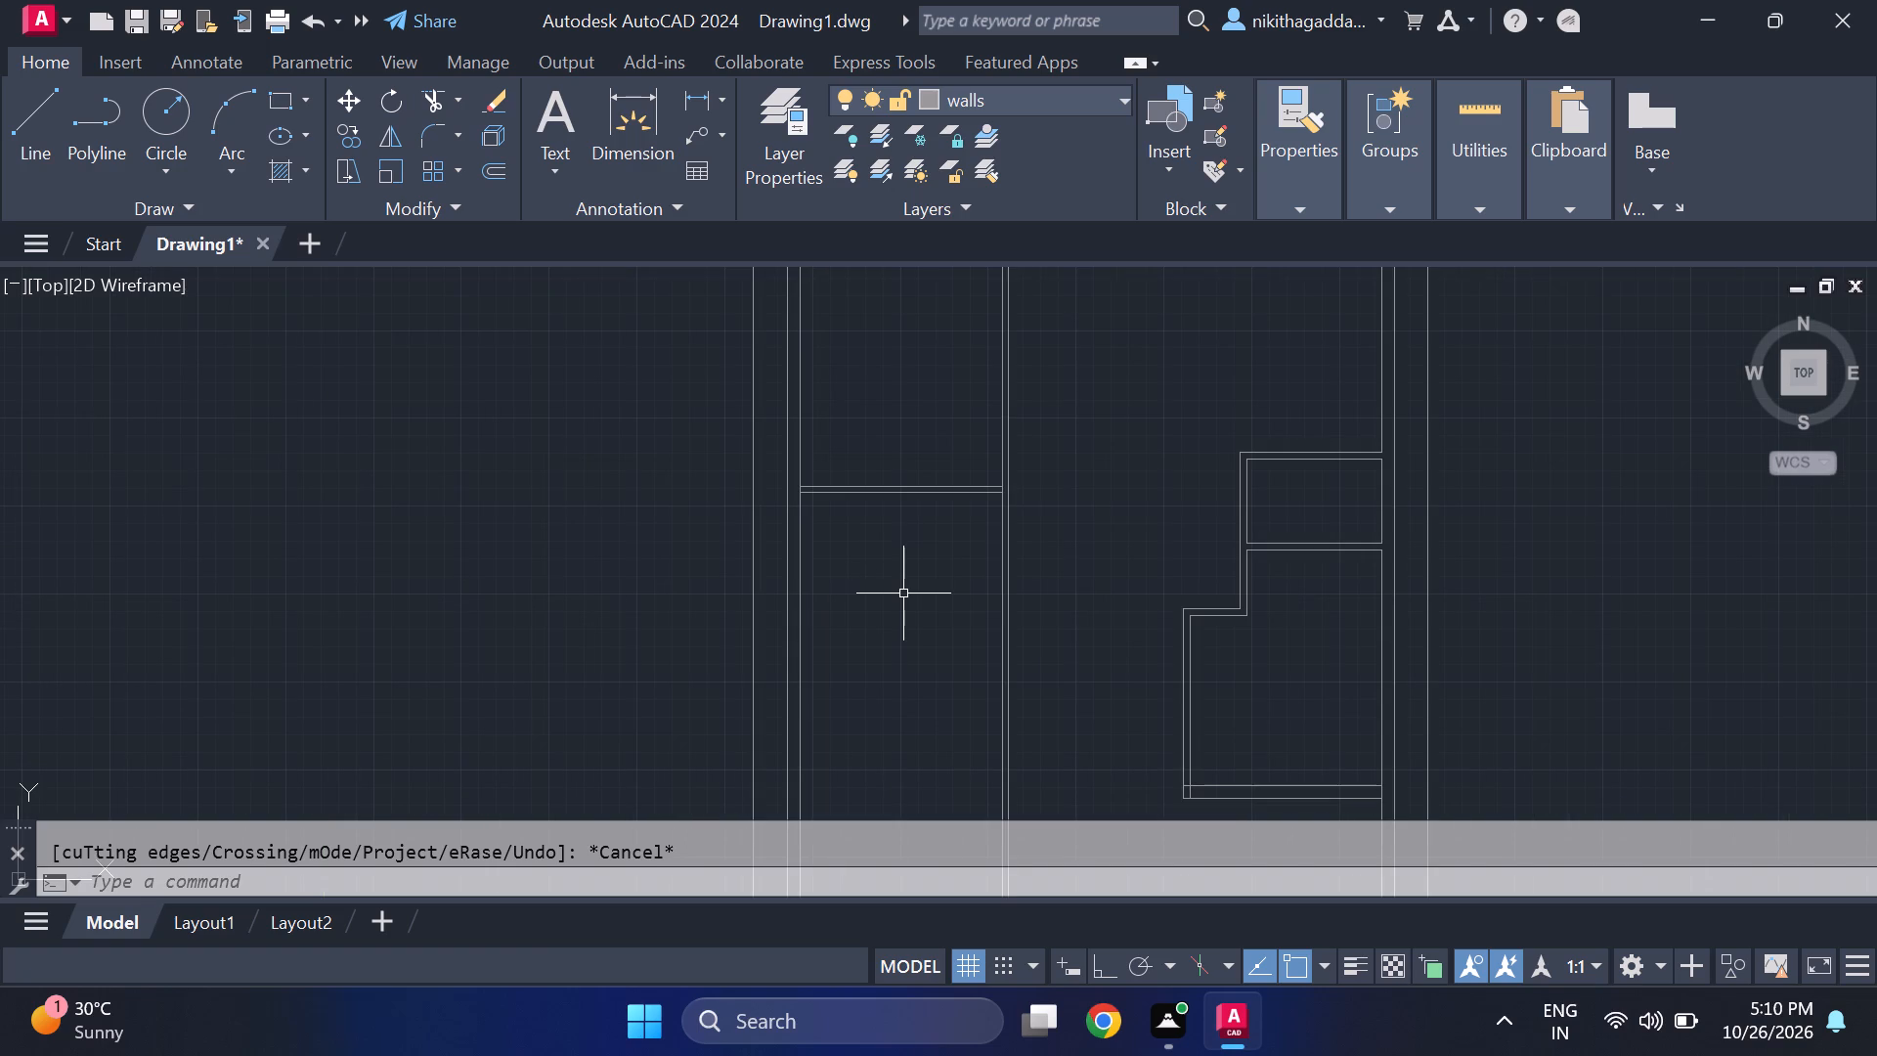
scroll(901, 595, up, 1)
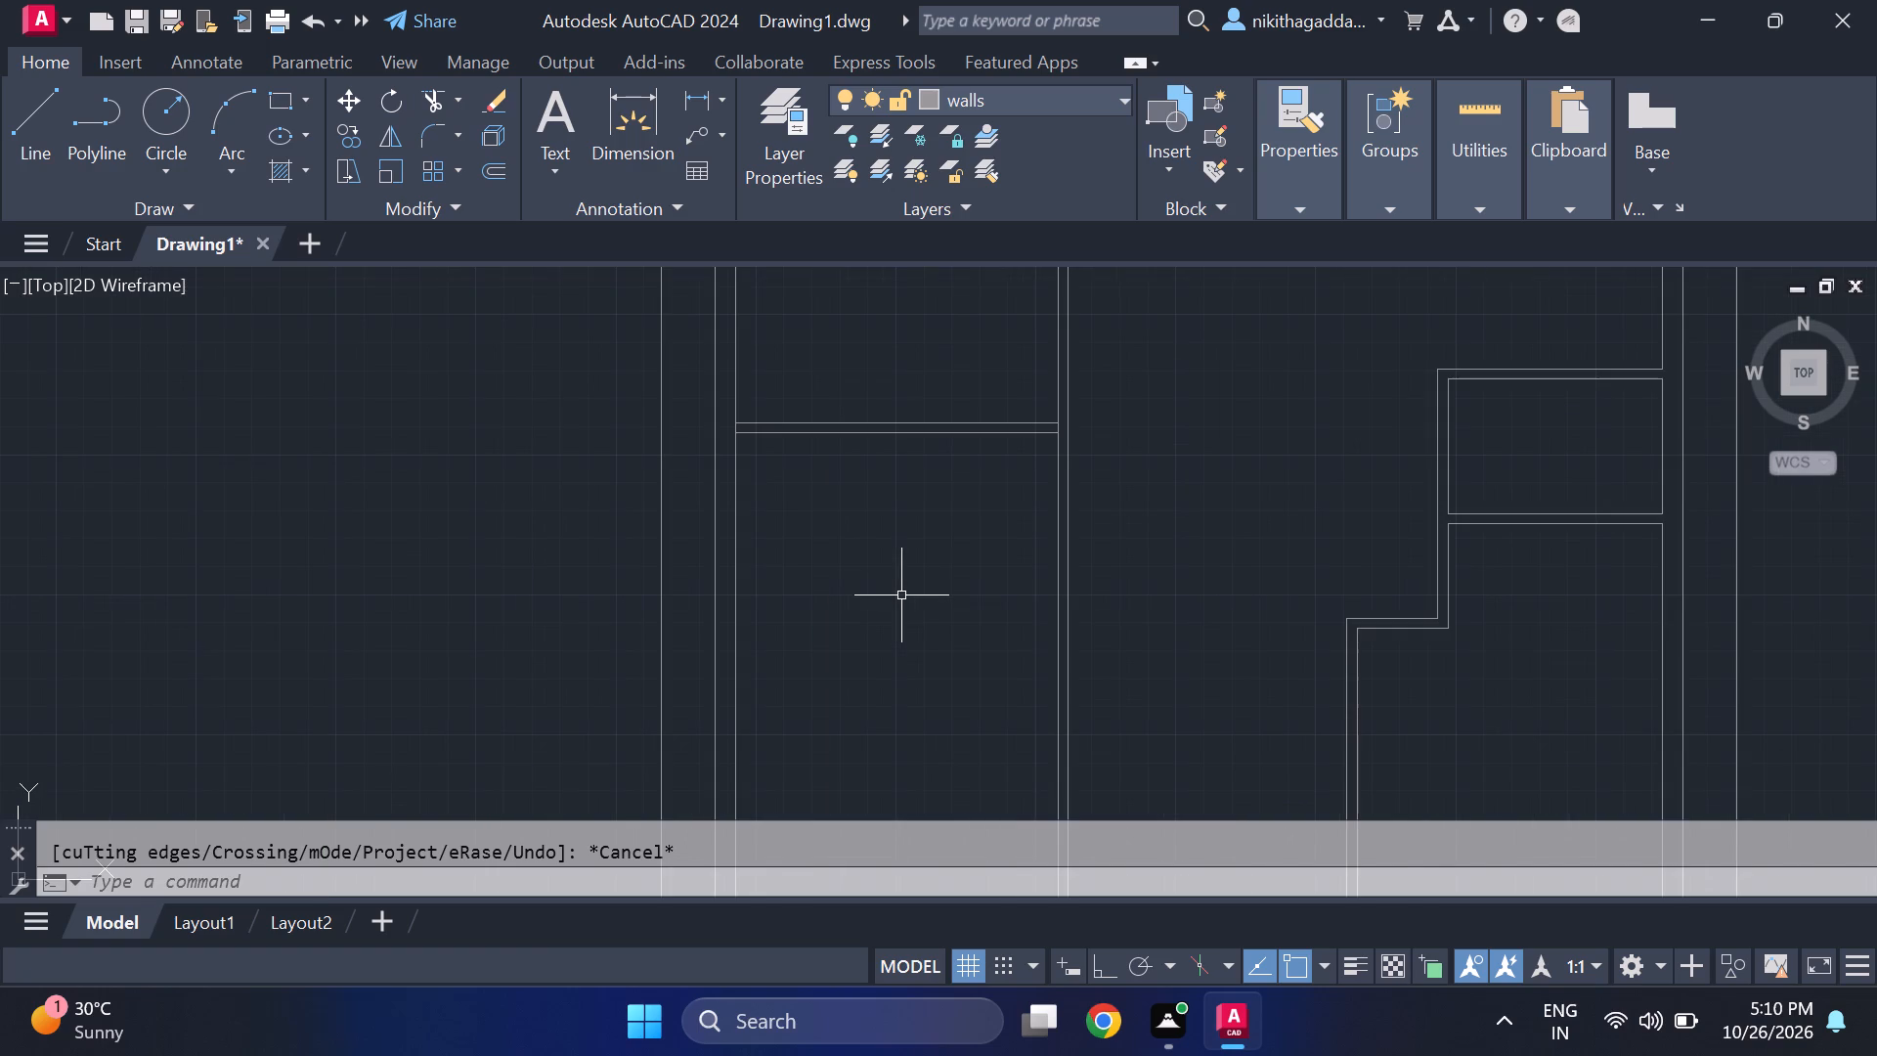
scroll(901, 595, down, 3)
scroll(898, 597, up, 2)
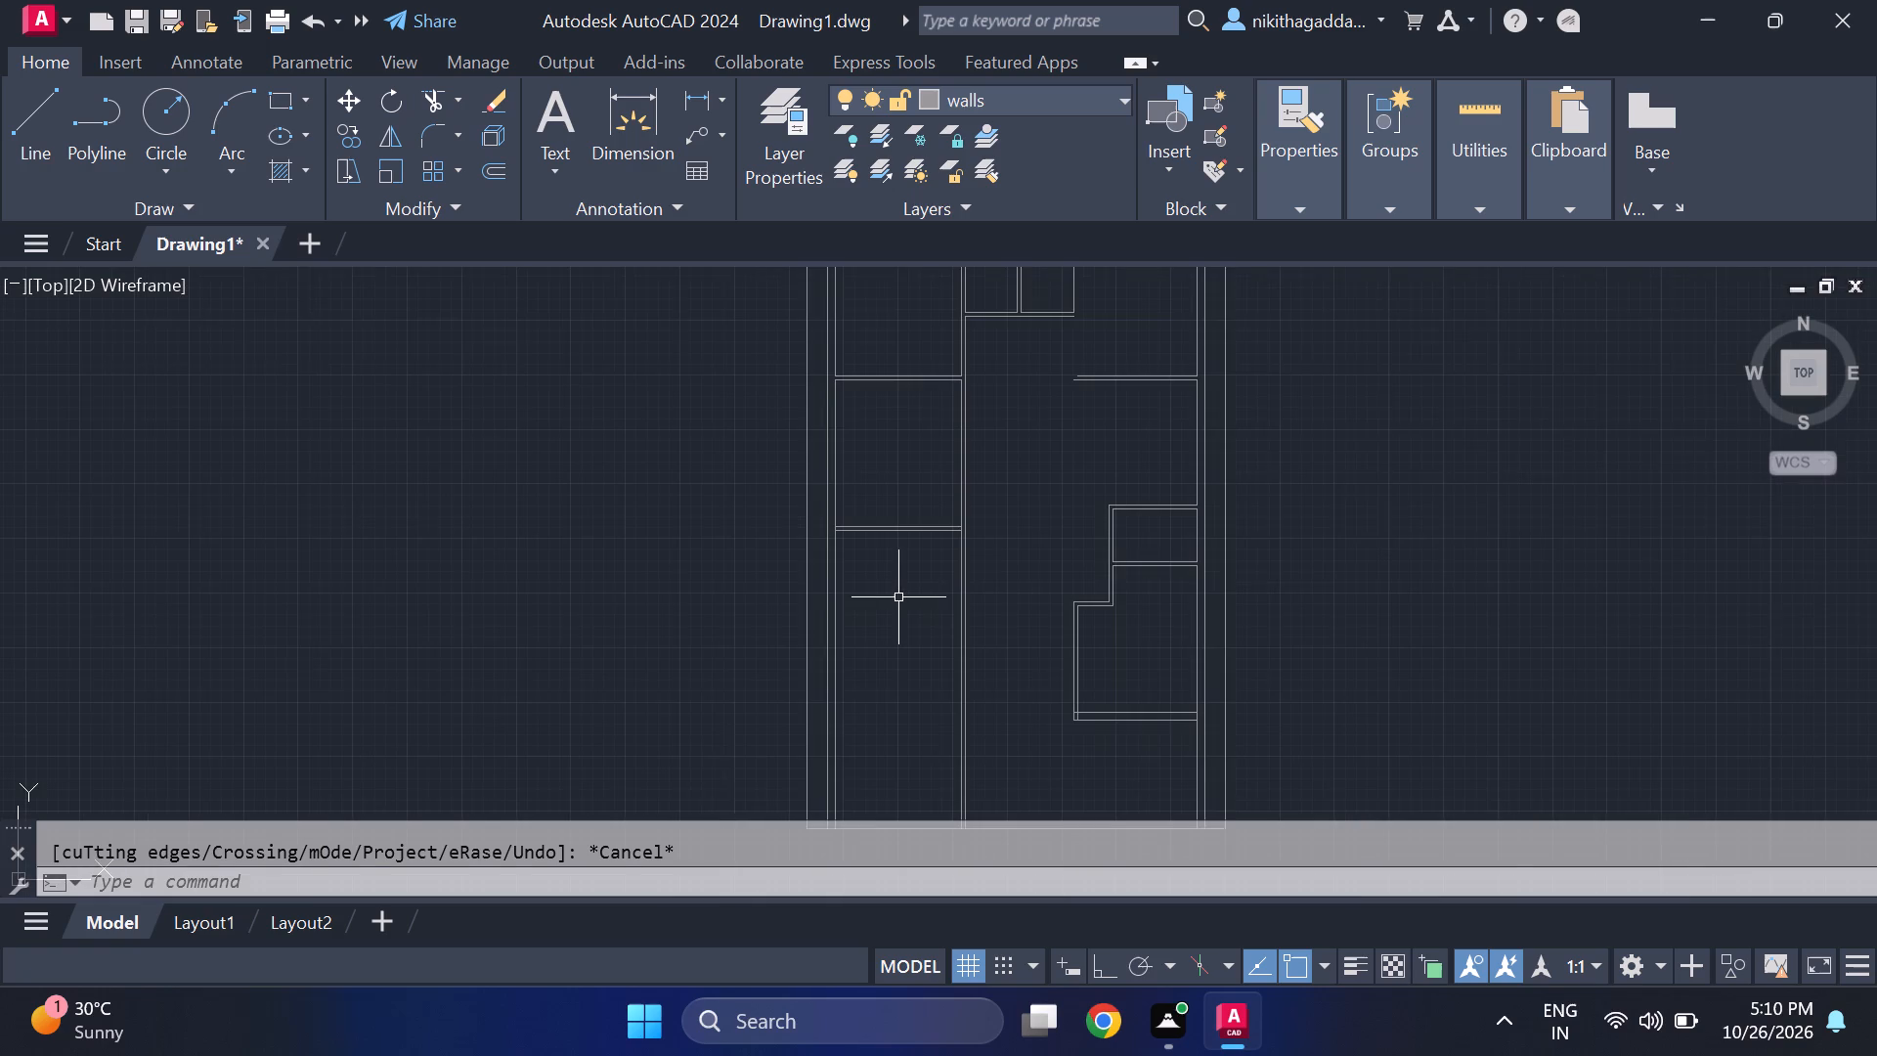
scroll(898, 597, down, 2)
scroll(898, 597, up, 2)
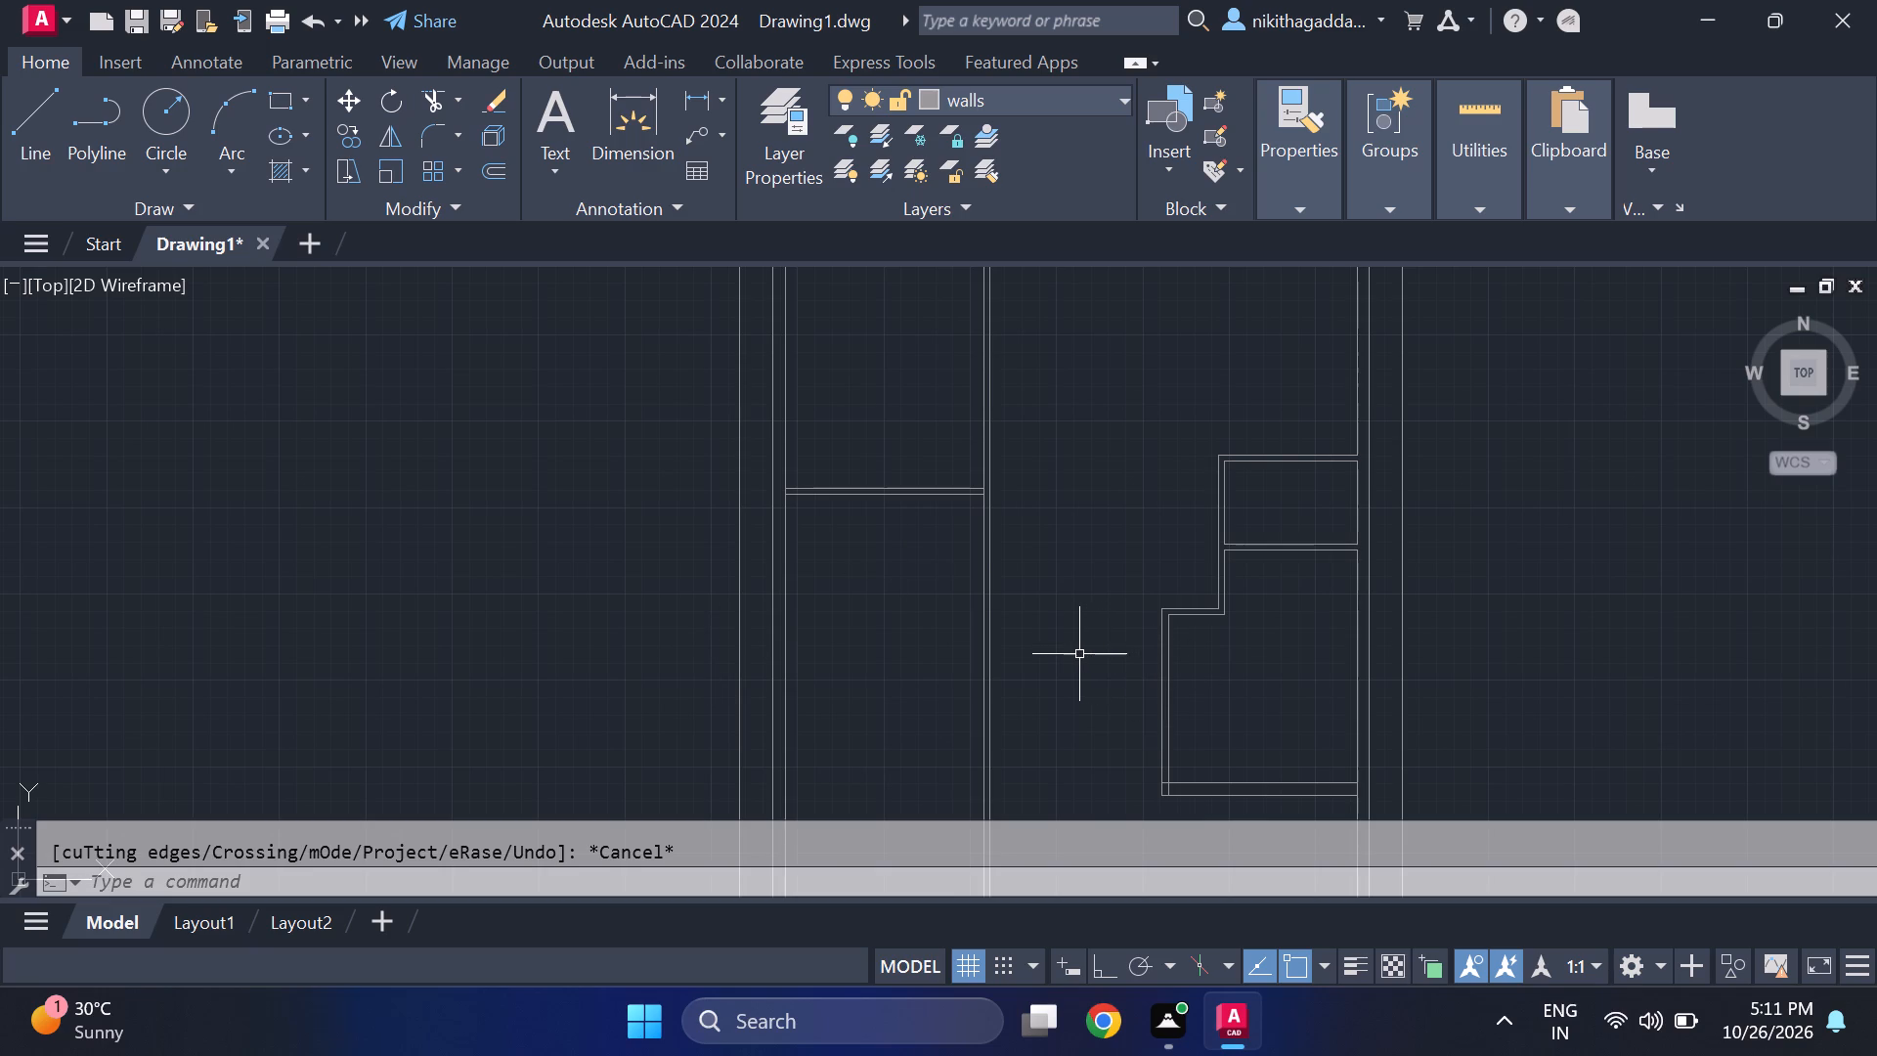
scroll(1082, 654, down, 2)
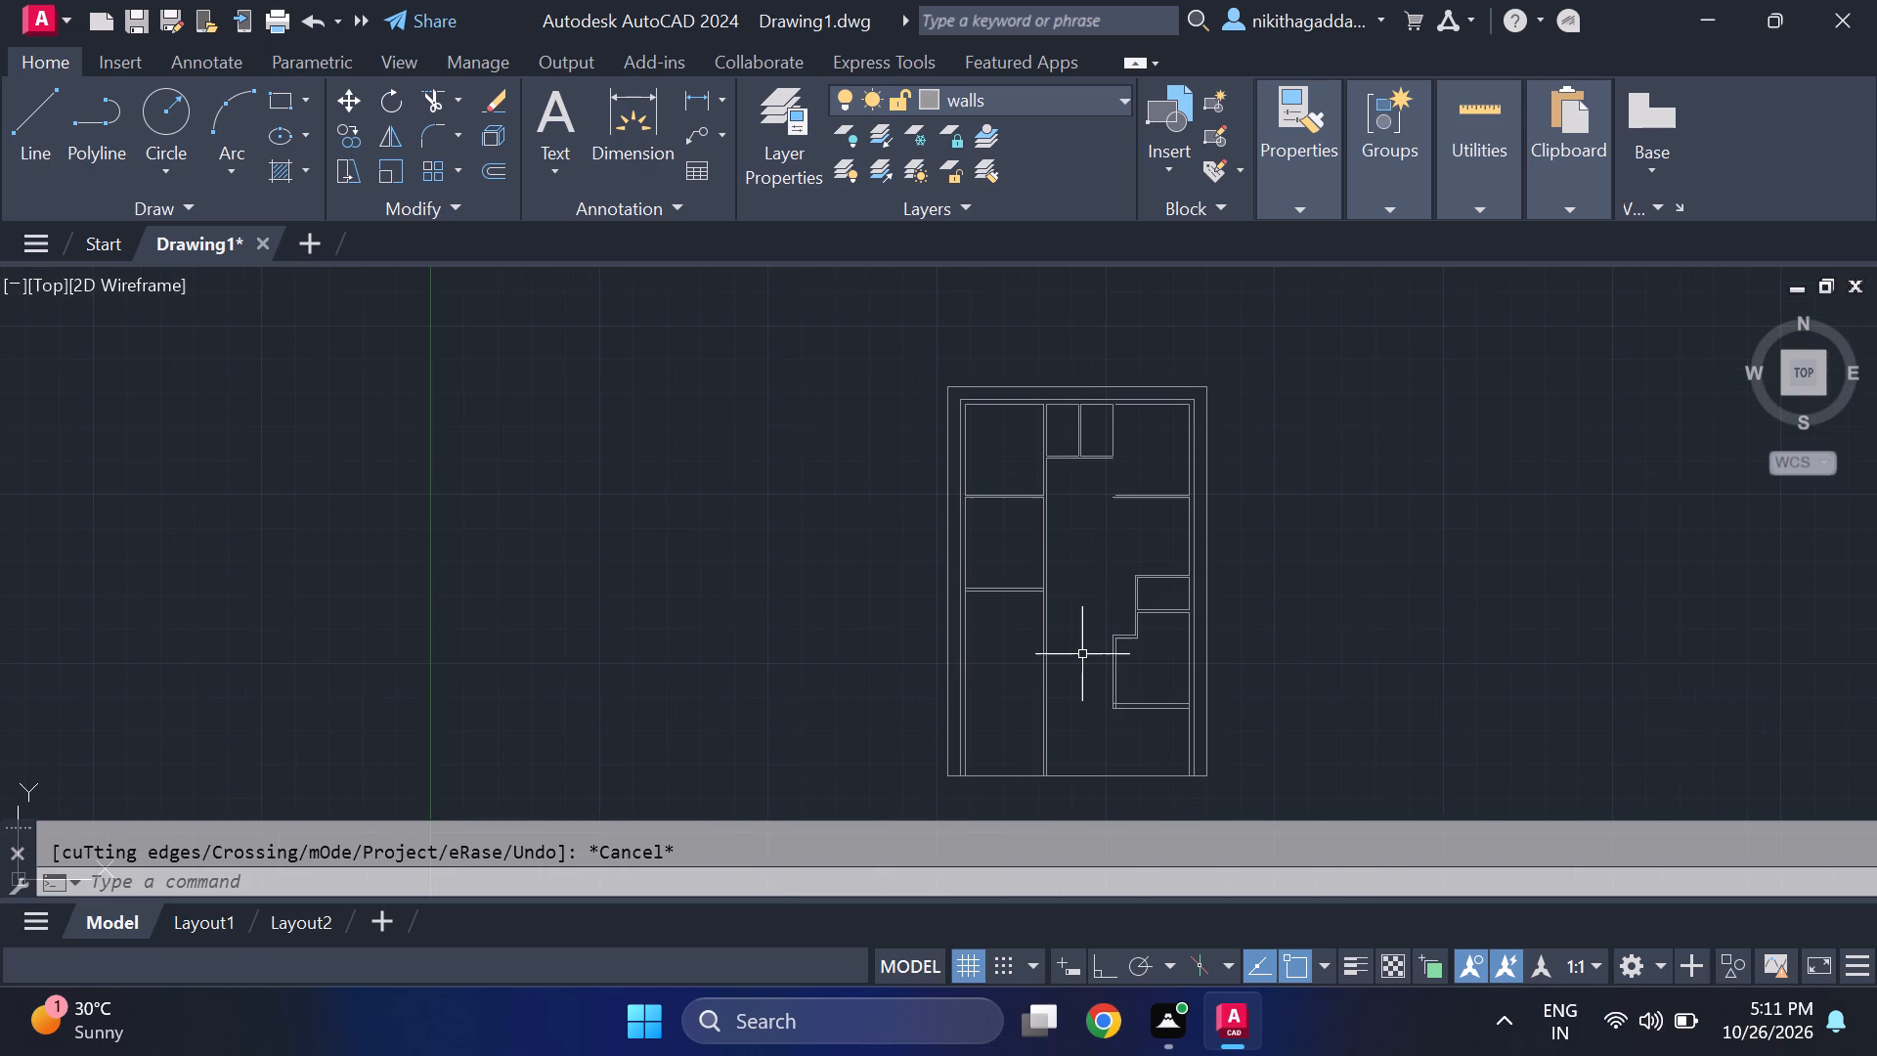
middle_drag(1082, 654, 1096, 686)
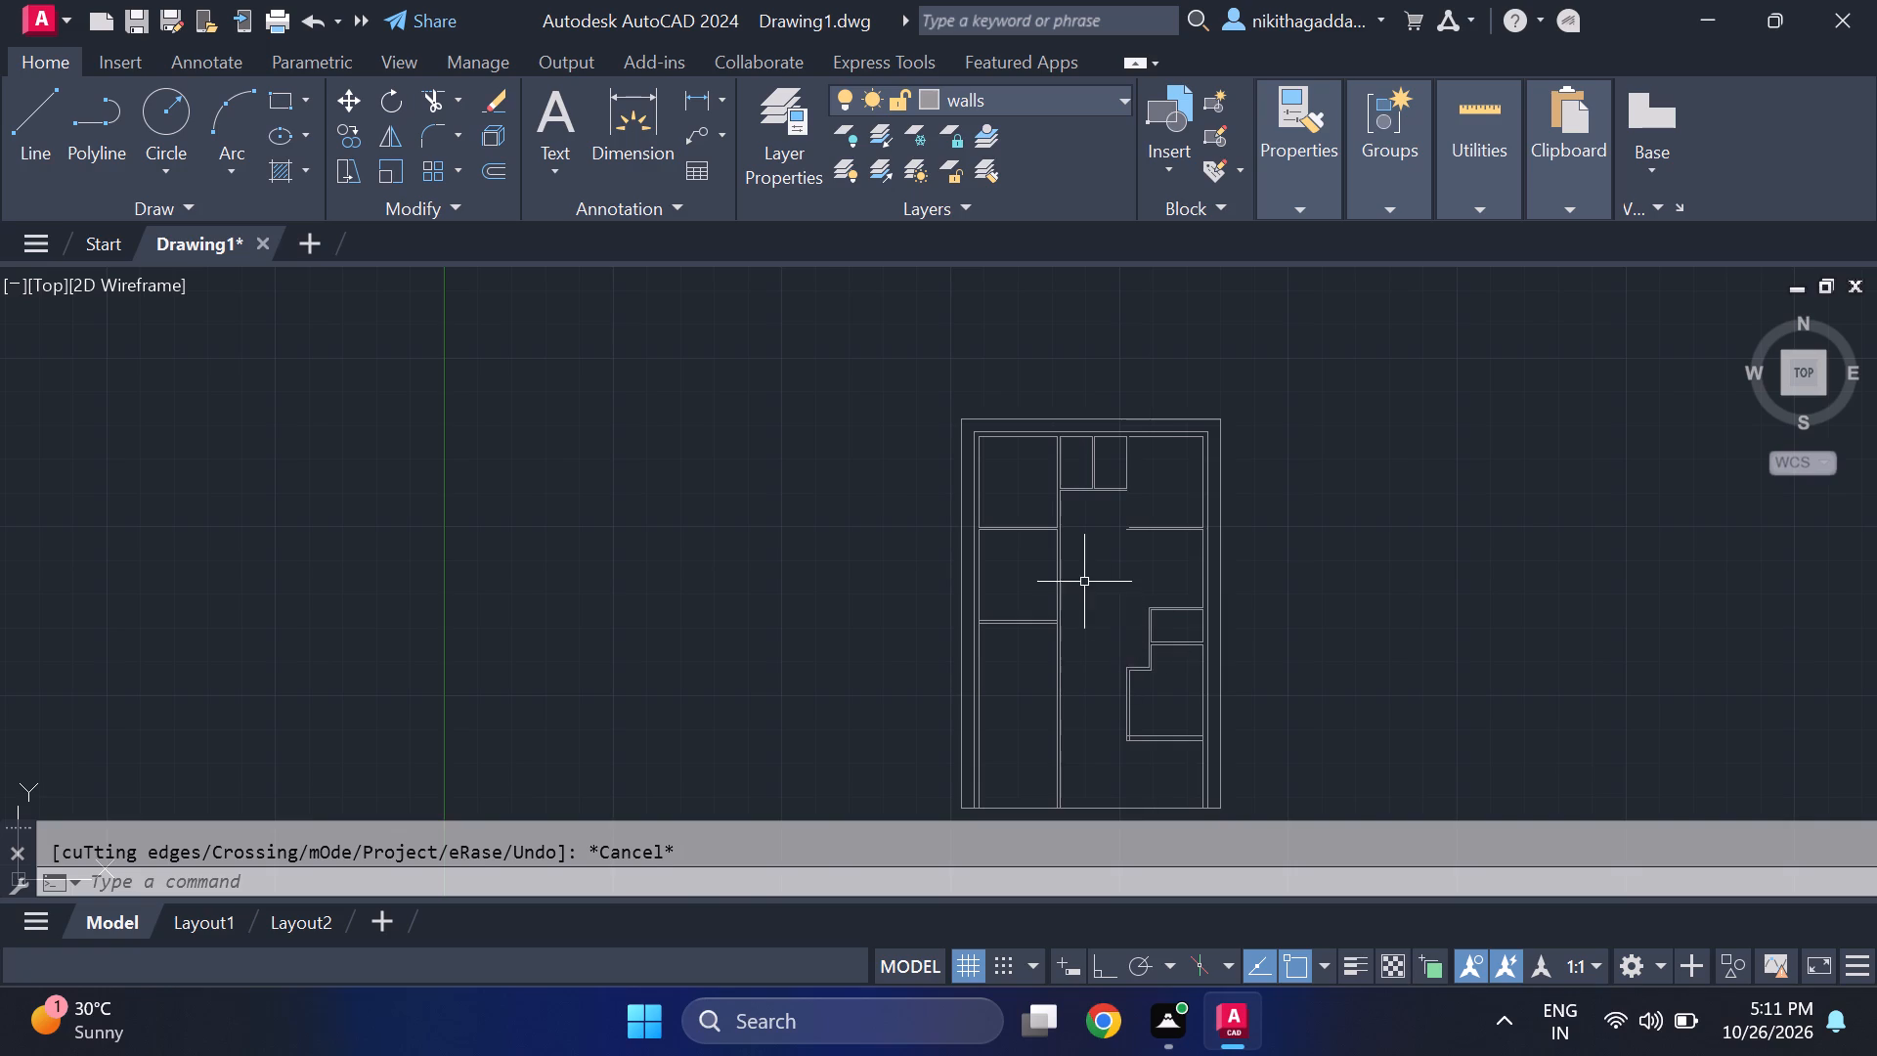
scroll(1083, 582, up, 2)
middle_drag(1093, 675, 1097, 713)
scroll(1097, 698, down, 1)
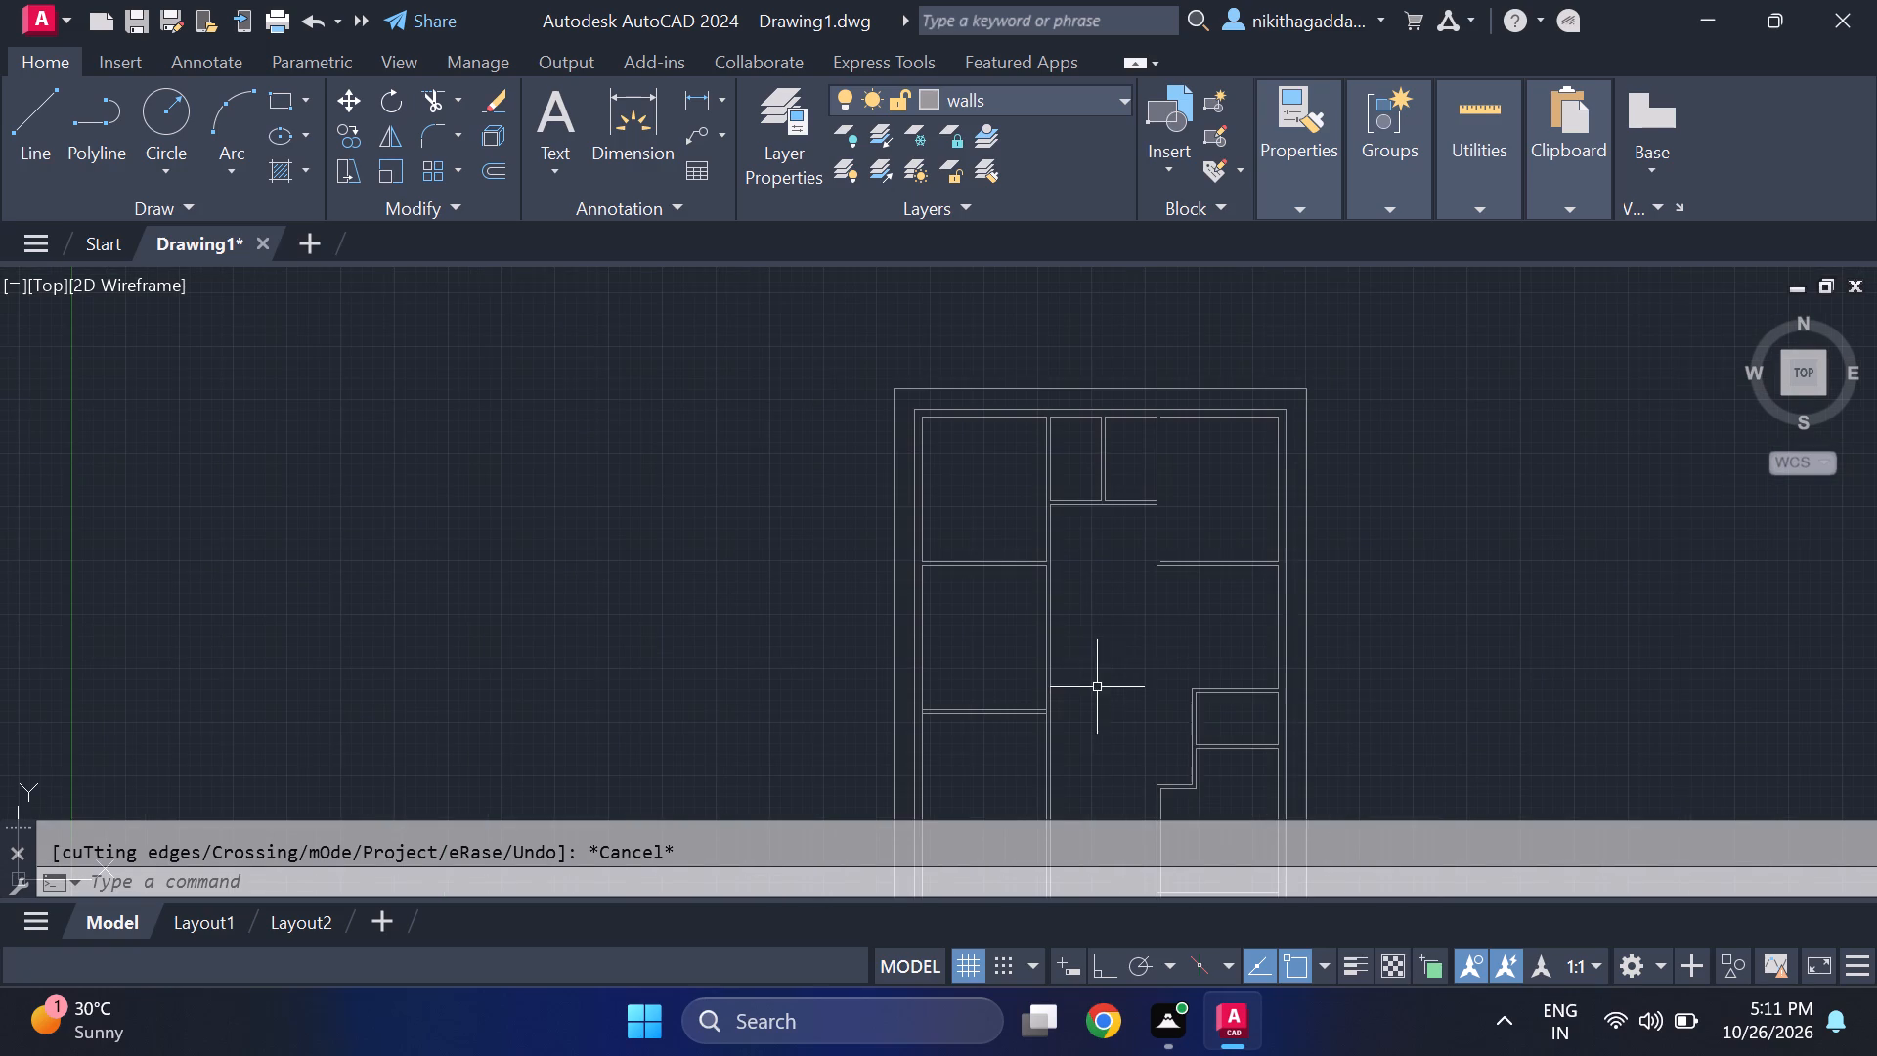
middle_drag(1150, 672, 1135, 669)
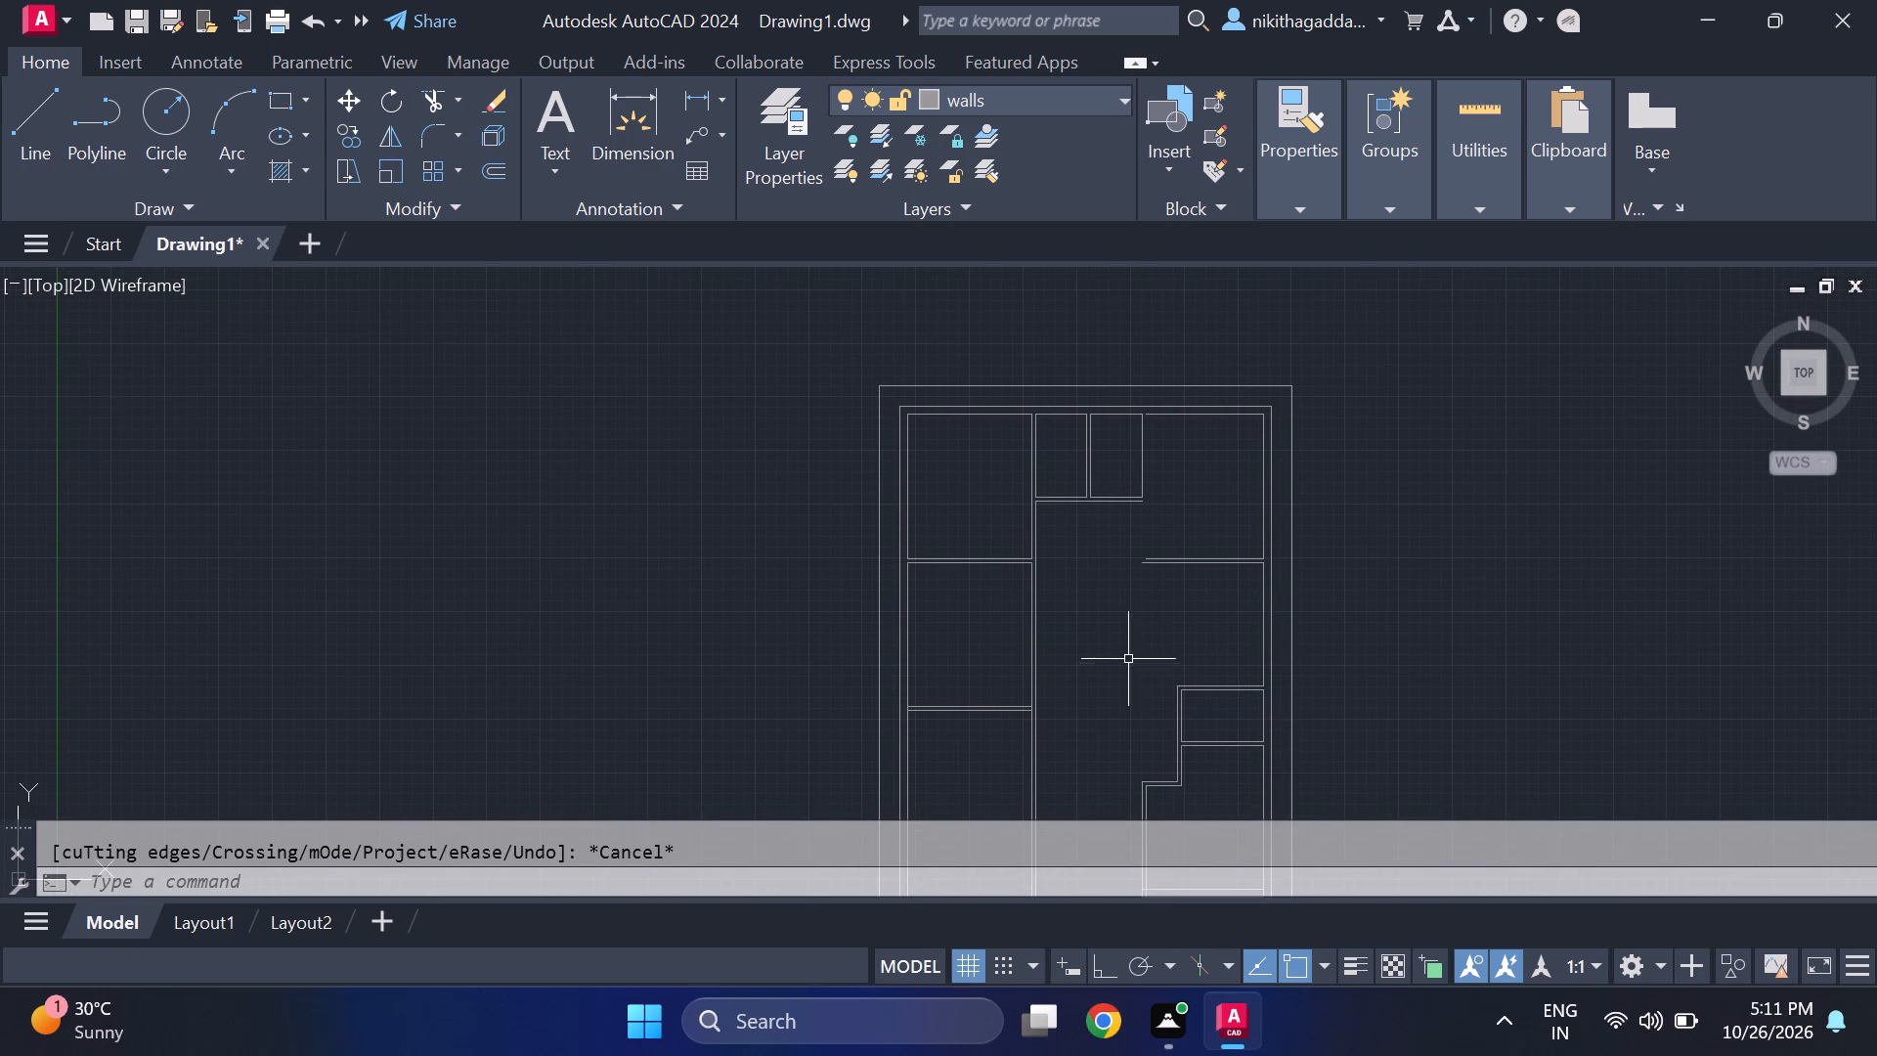
scroll(1120, 600, up, 2)
middle_drag(1131, 623, 1122, 800)
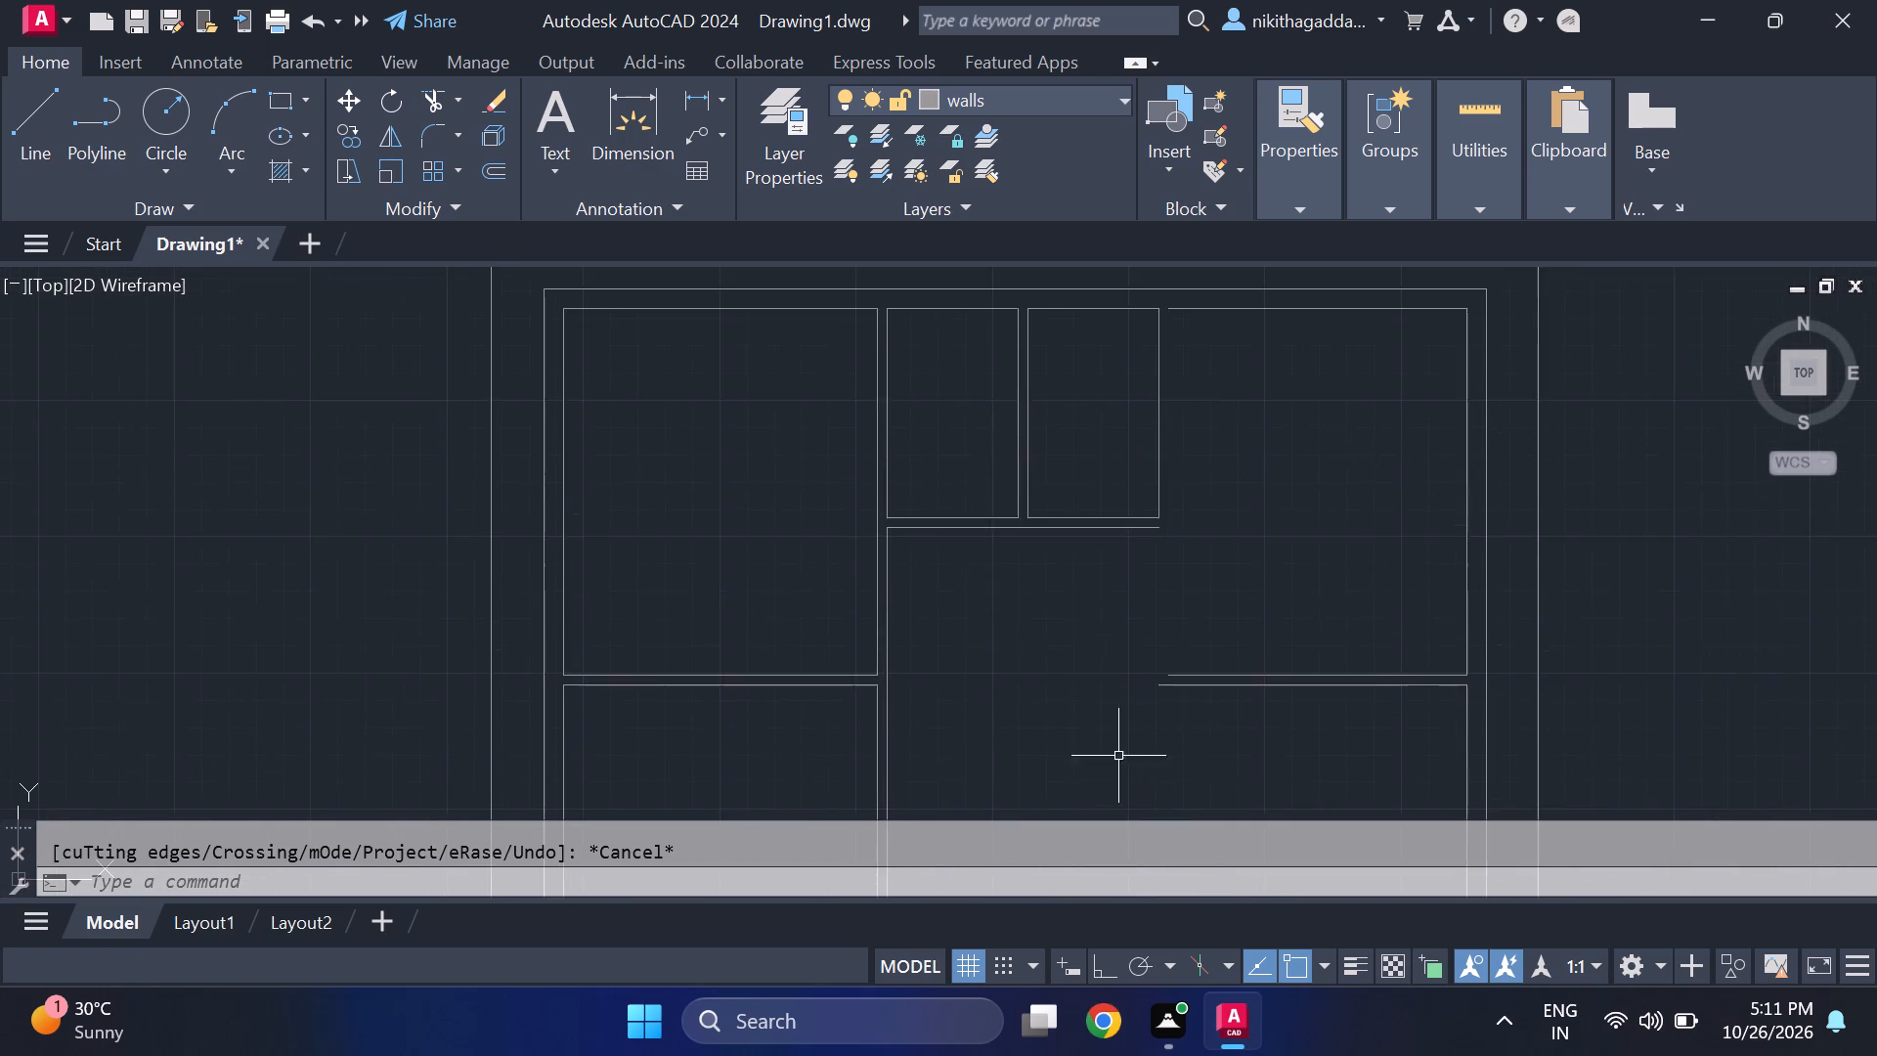
scroll(1119, 733, down, 2)
middle_drag(1135, 745, 1125, 601)
middle_drag(1148, 563, 1166, 518)
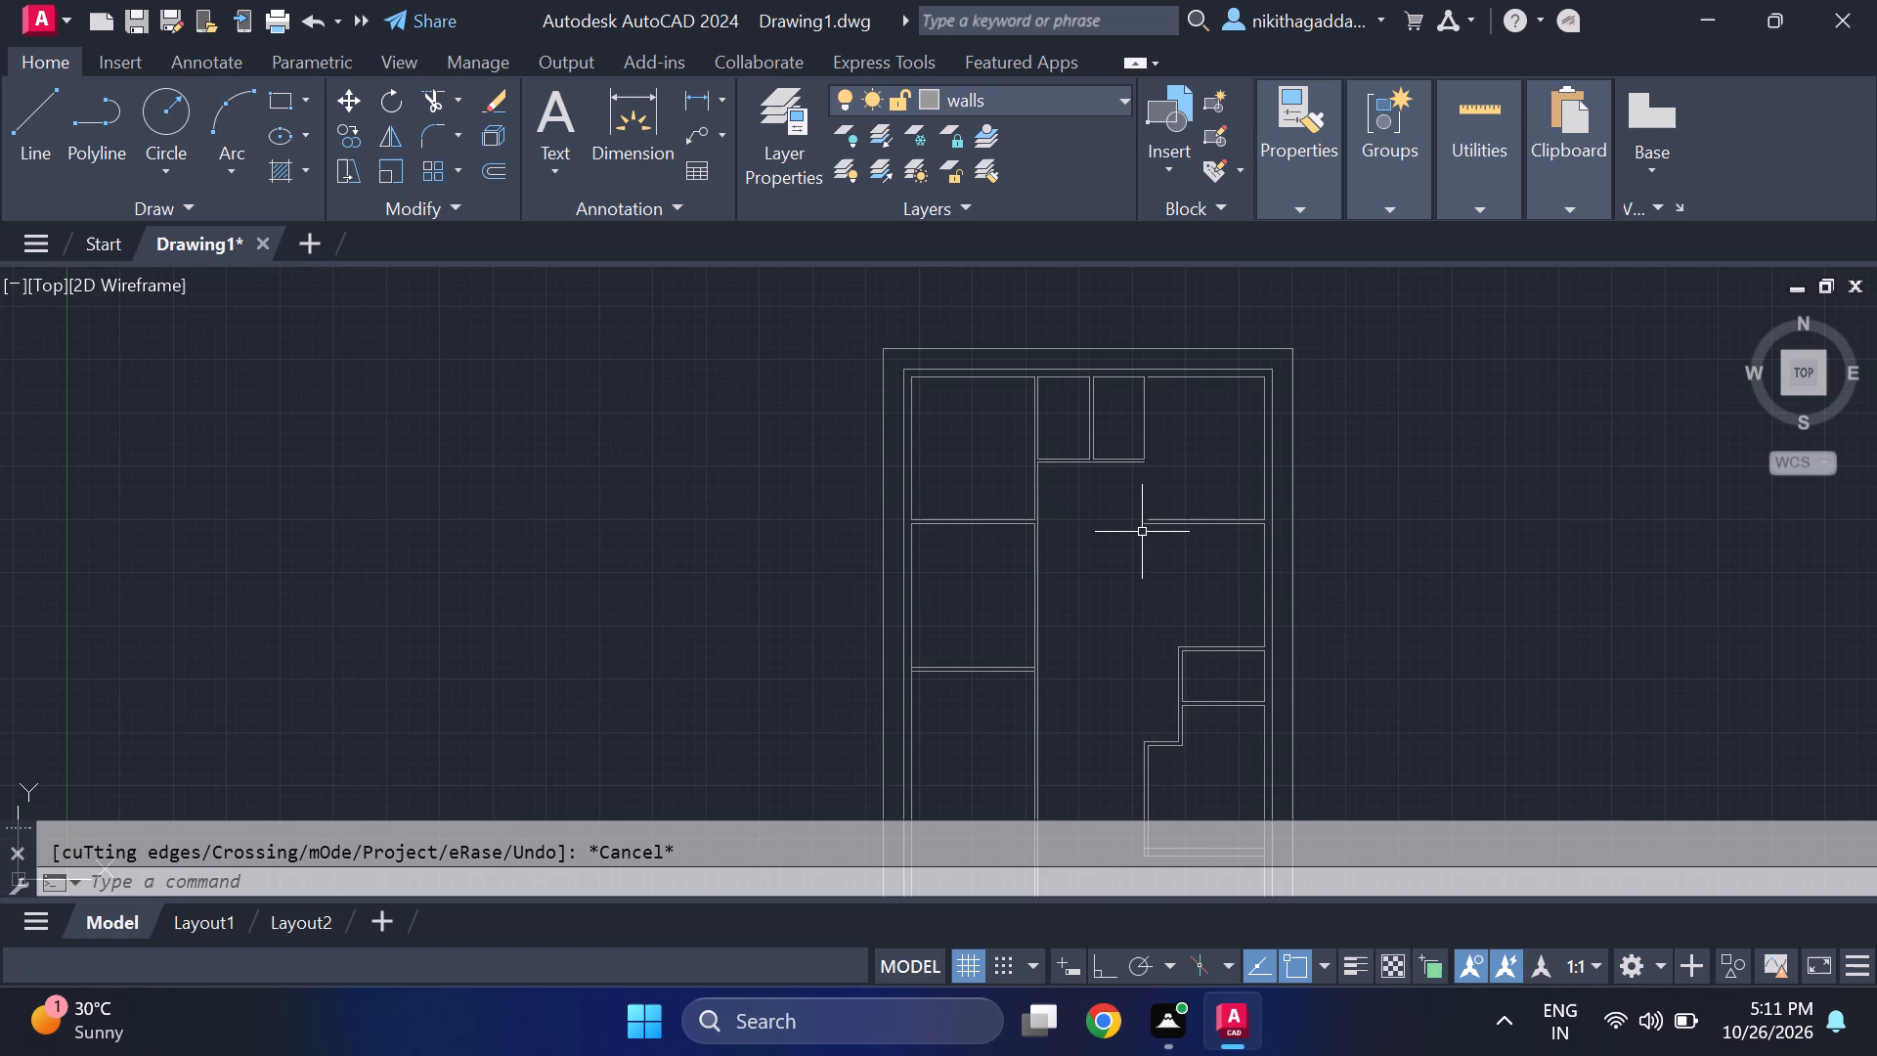
middle_drag(1112, 549, 1102, 632)
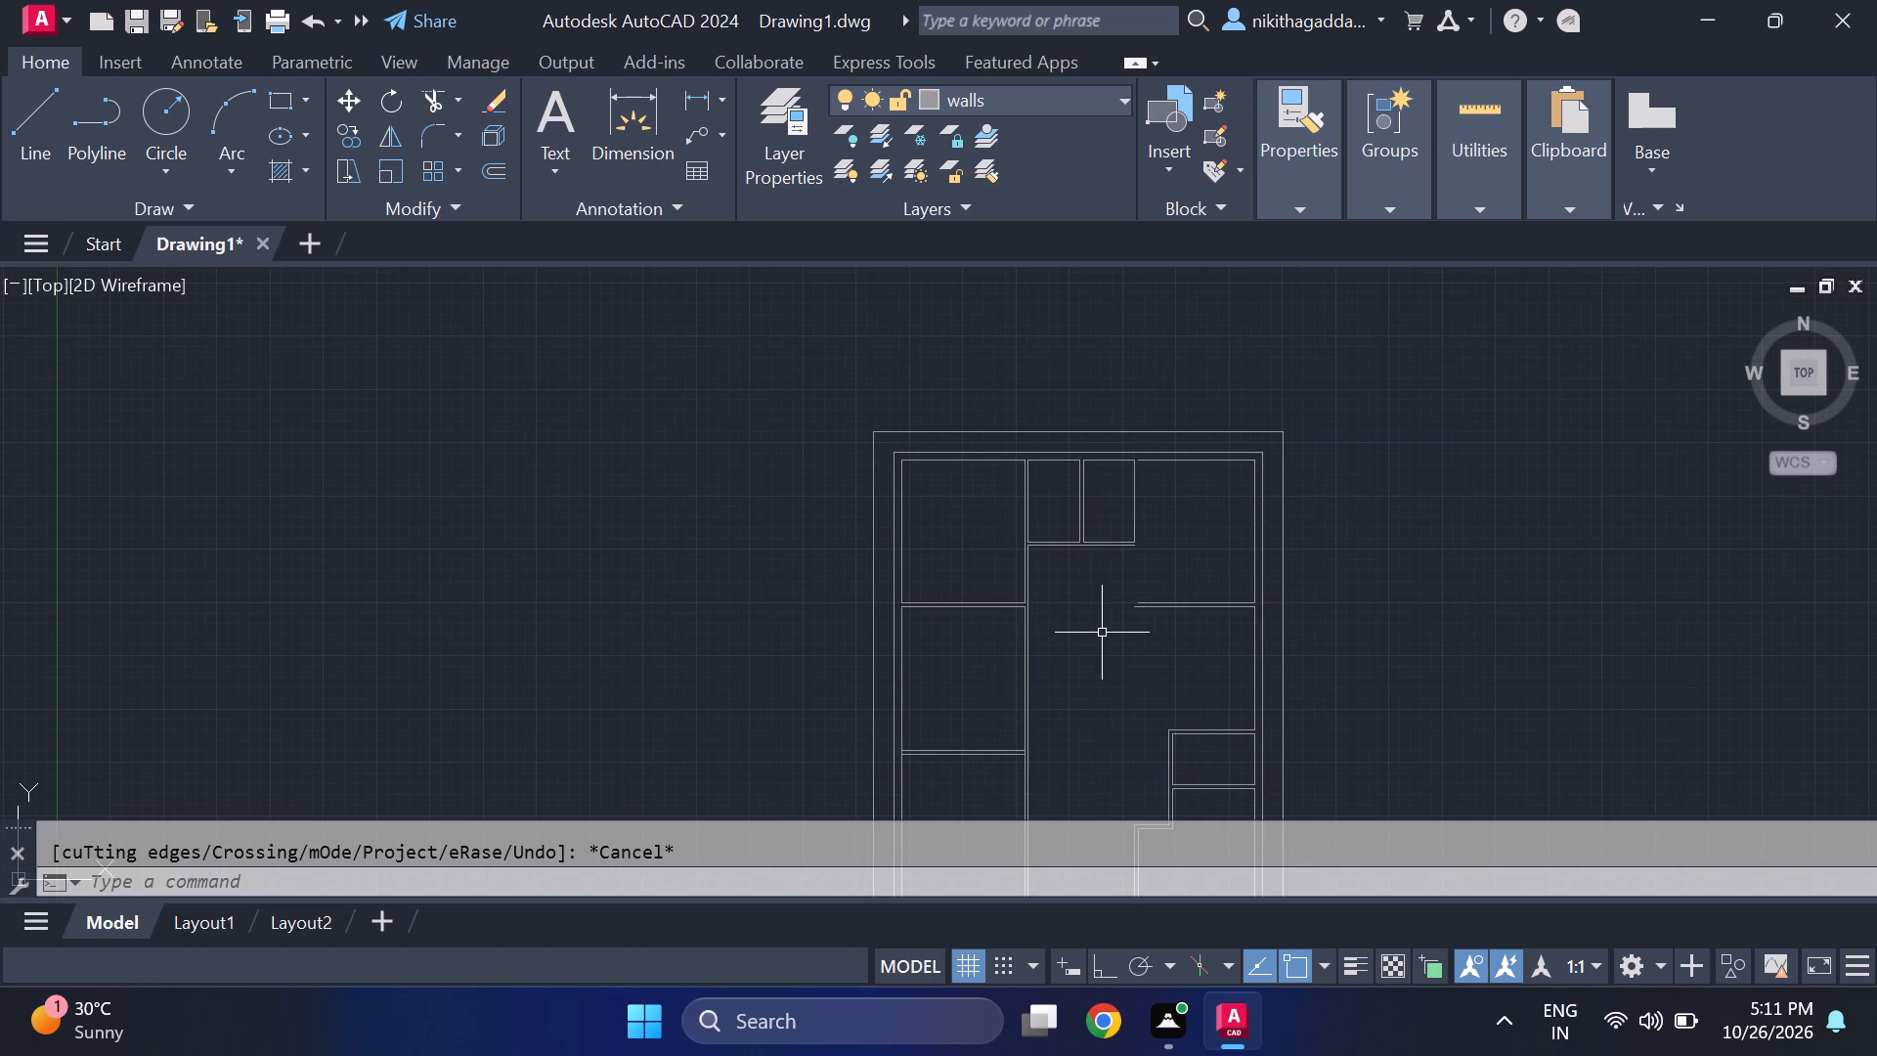
scroll(1102, 633, up, 3)
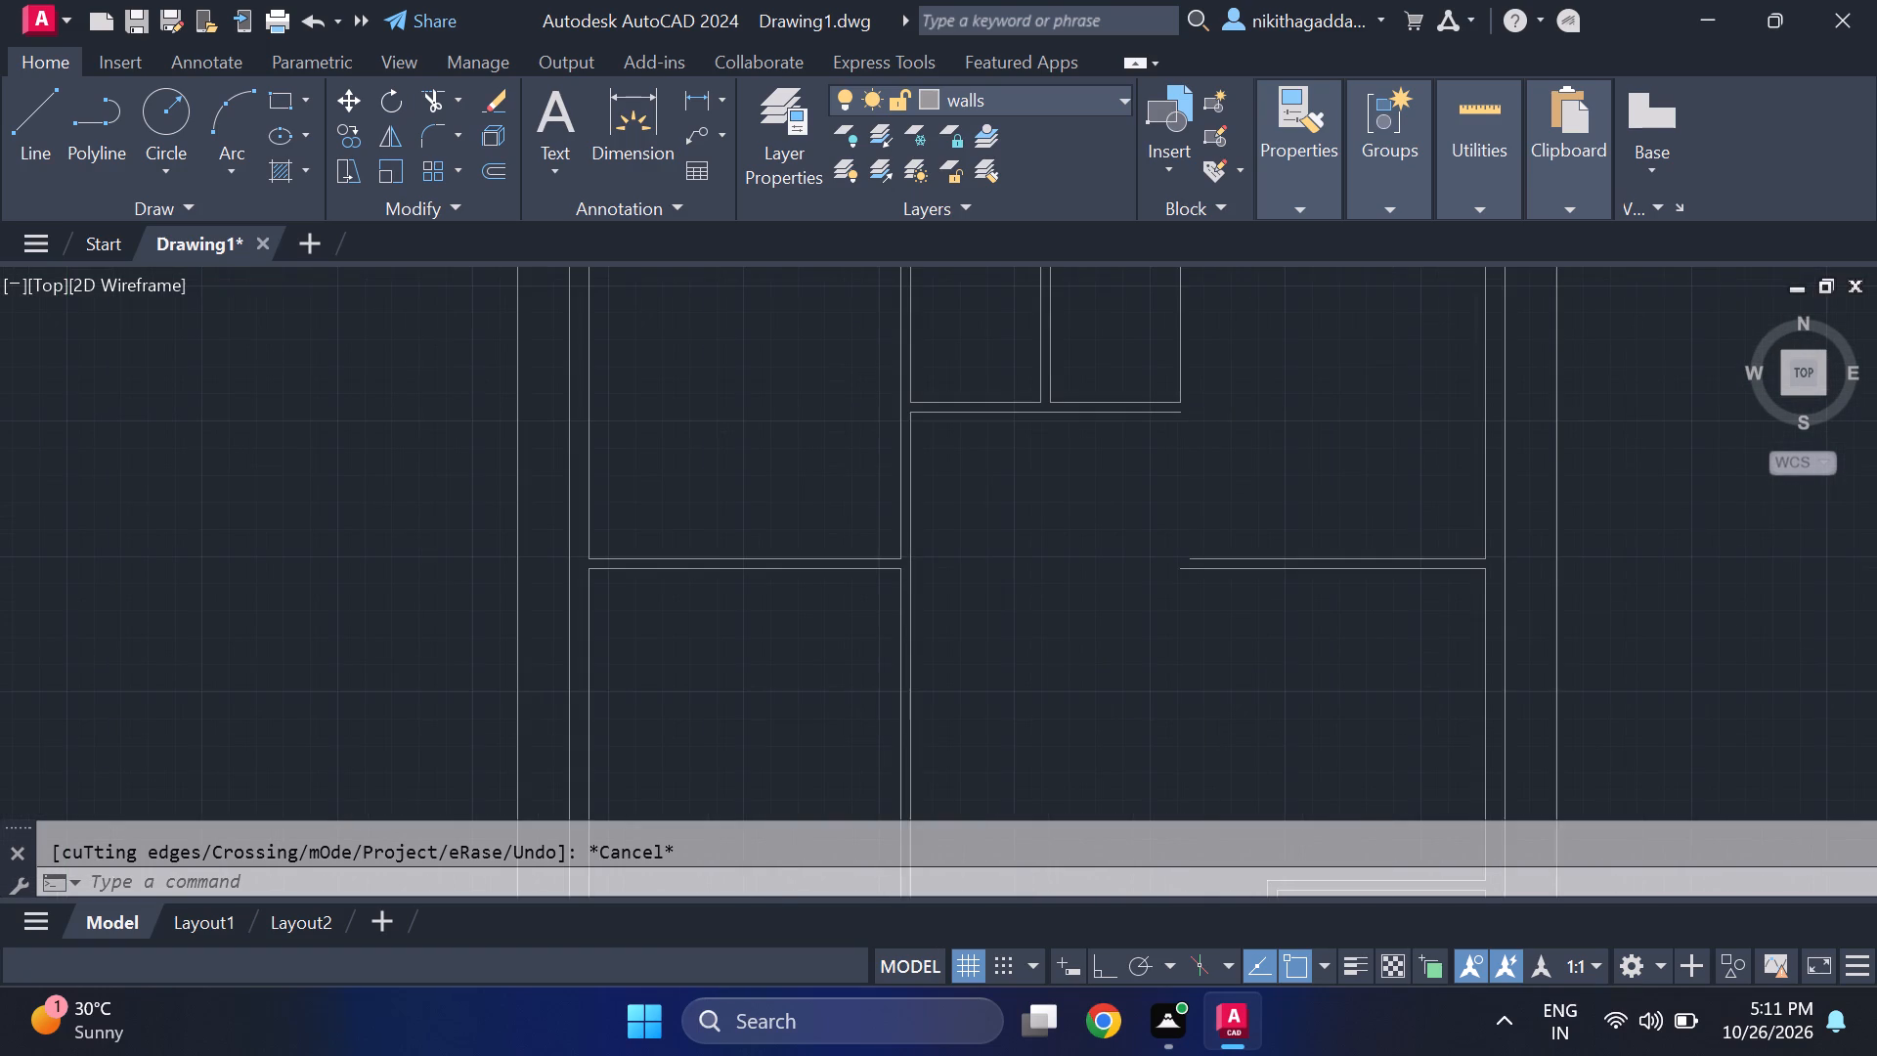
scroll(1102, 633, down, 5)
scroll(1100, 633, up, 2)
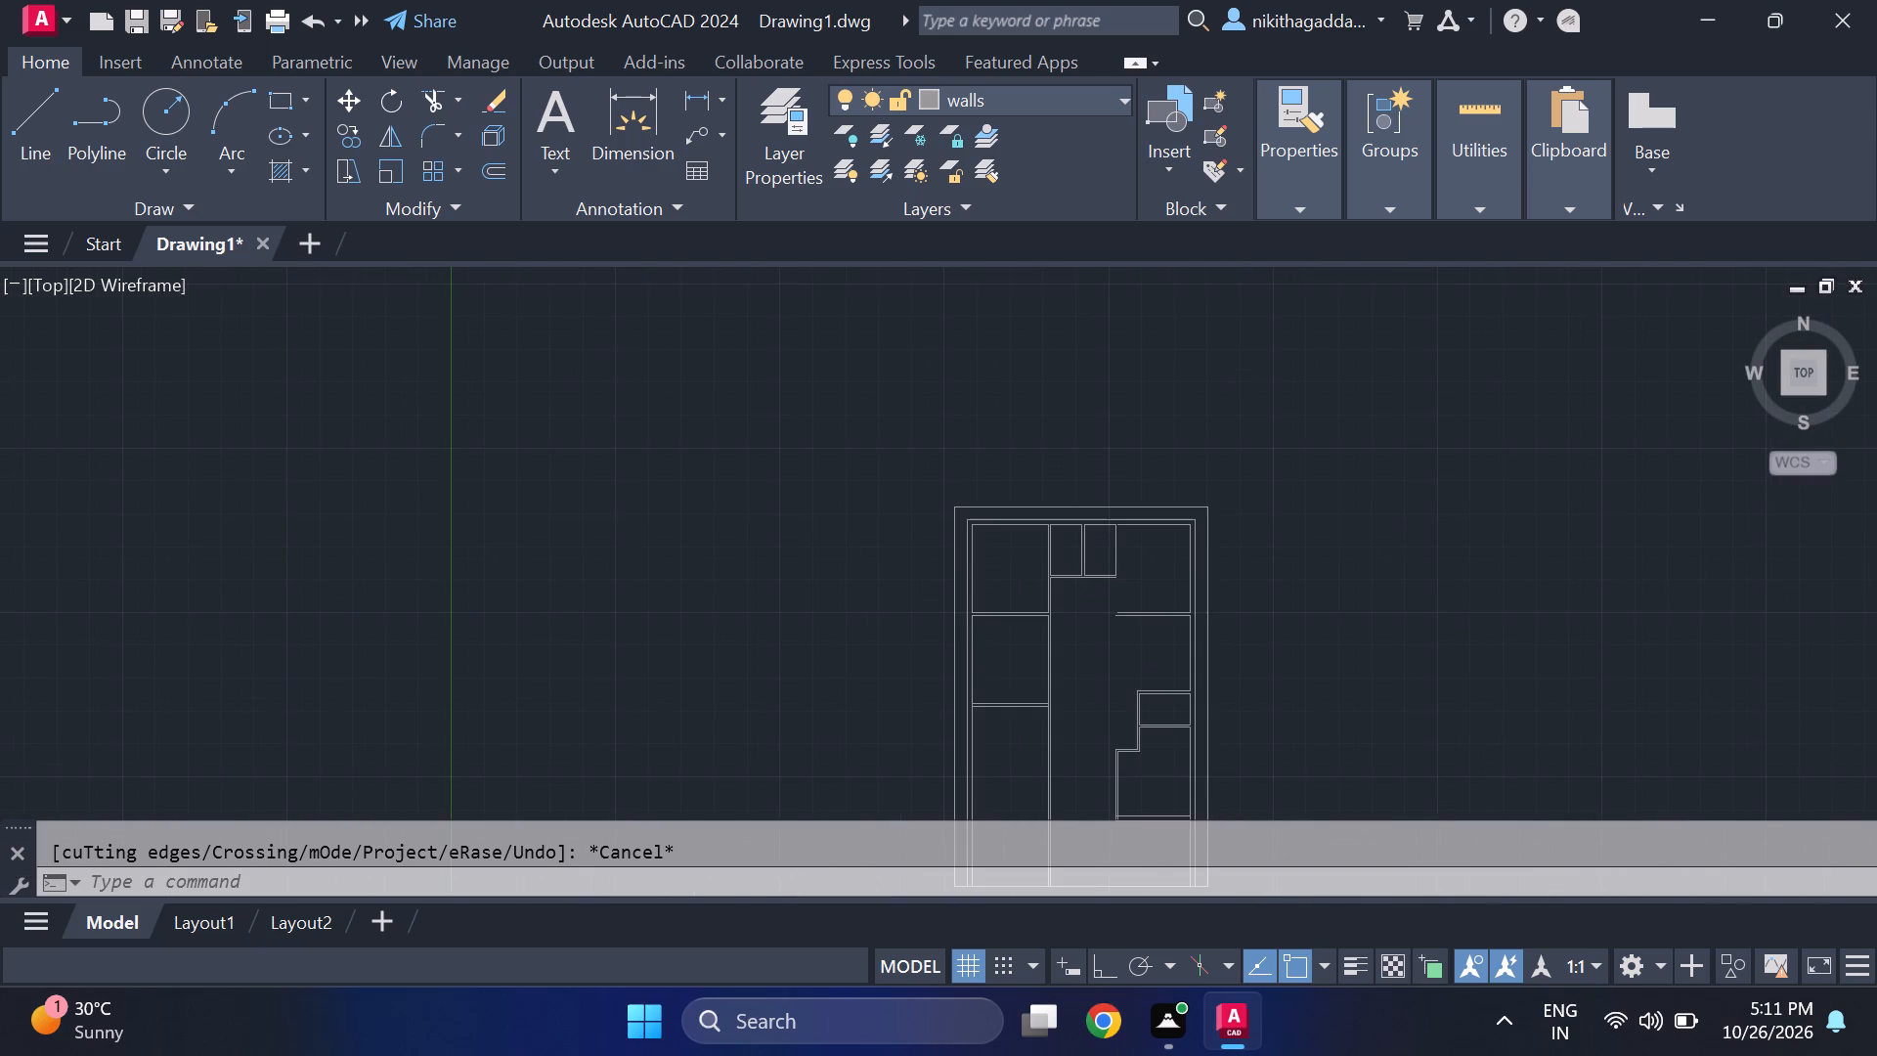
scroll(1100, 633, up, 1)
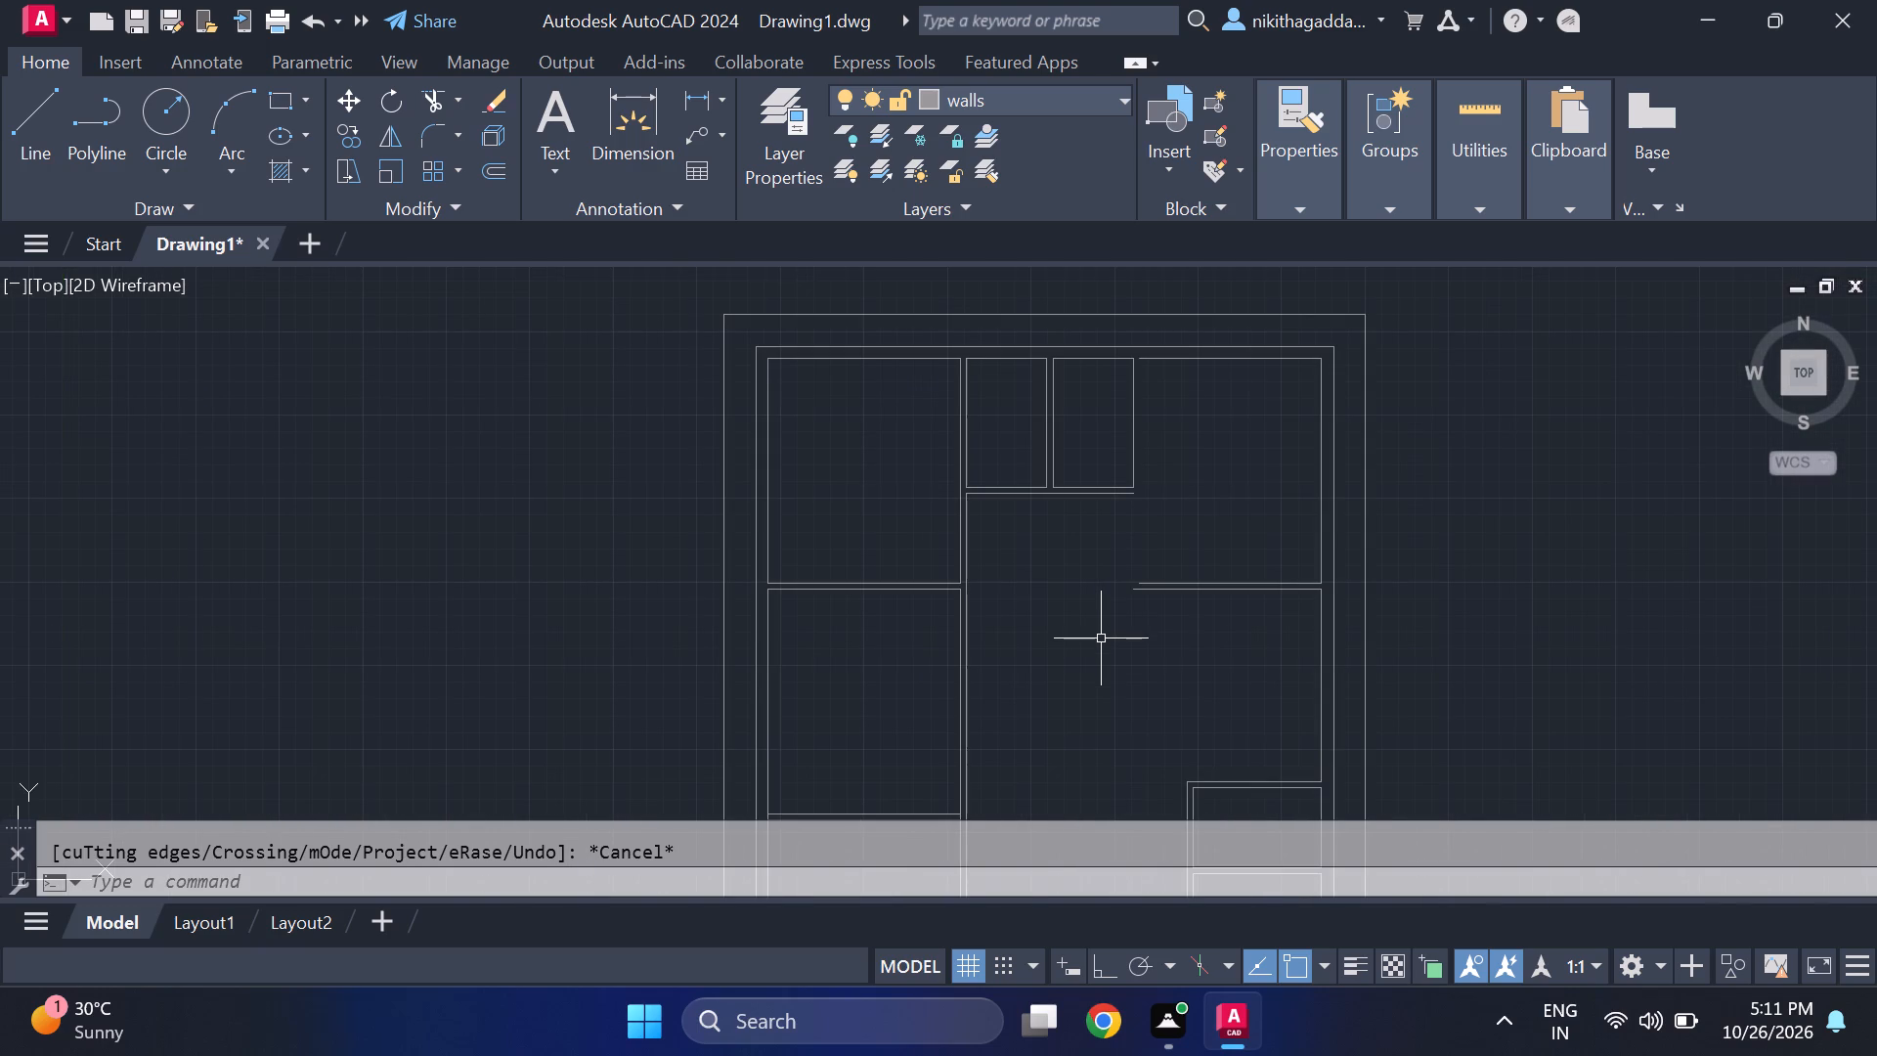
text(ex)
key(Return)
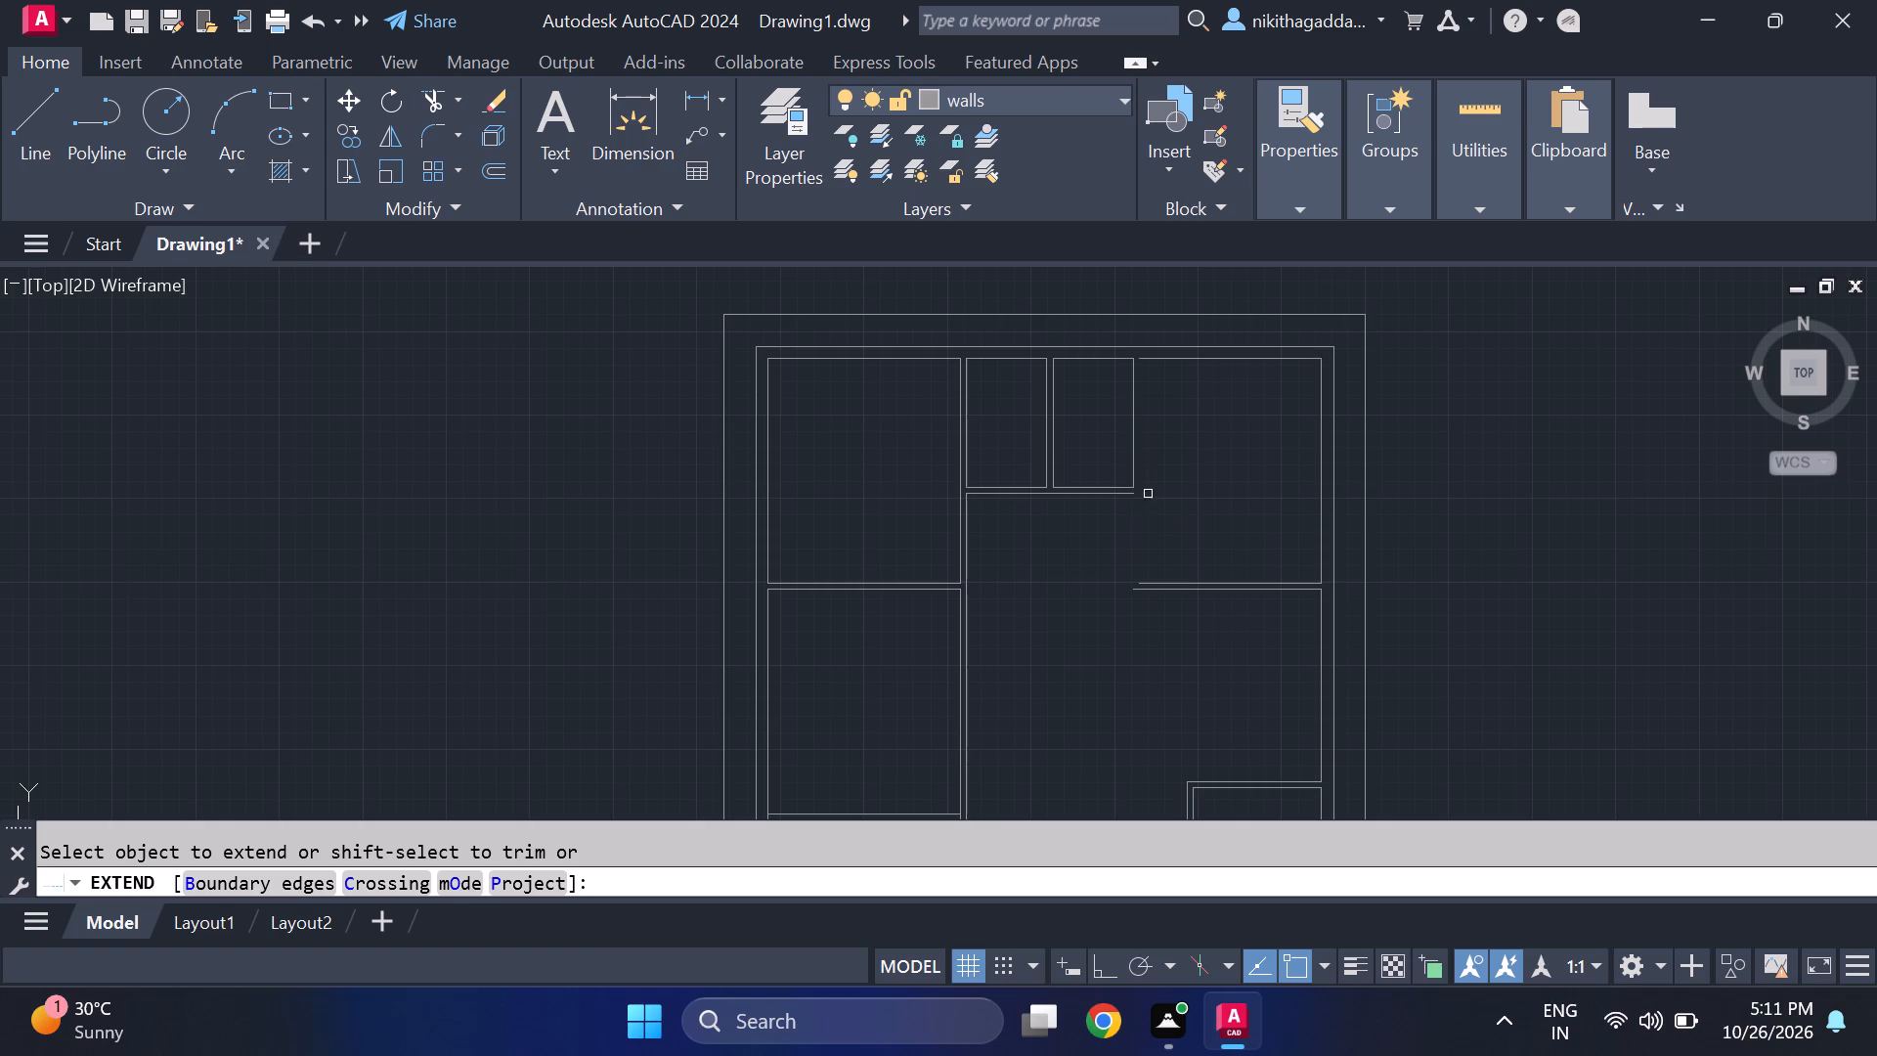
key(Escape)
Offset the east line of the eastern small northern room 4.5" to the east to form a double-line wall.
key(grave)
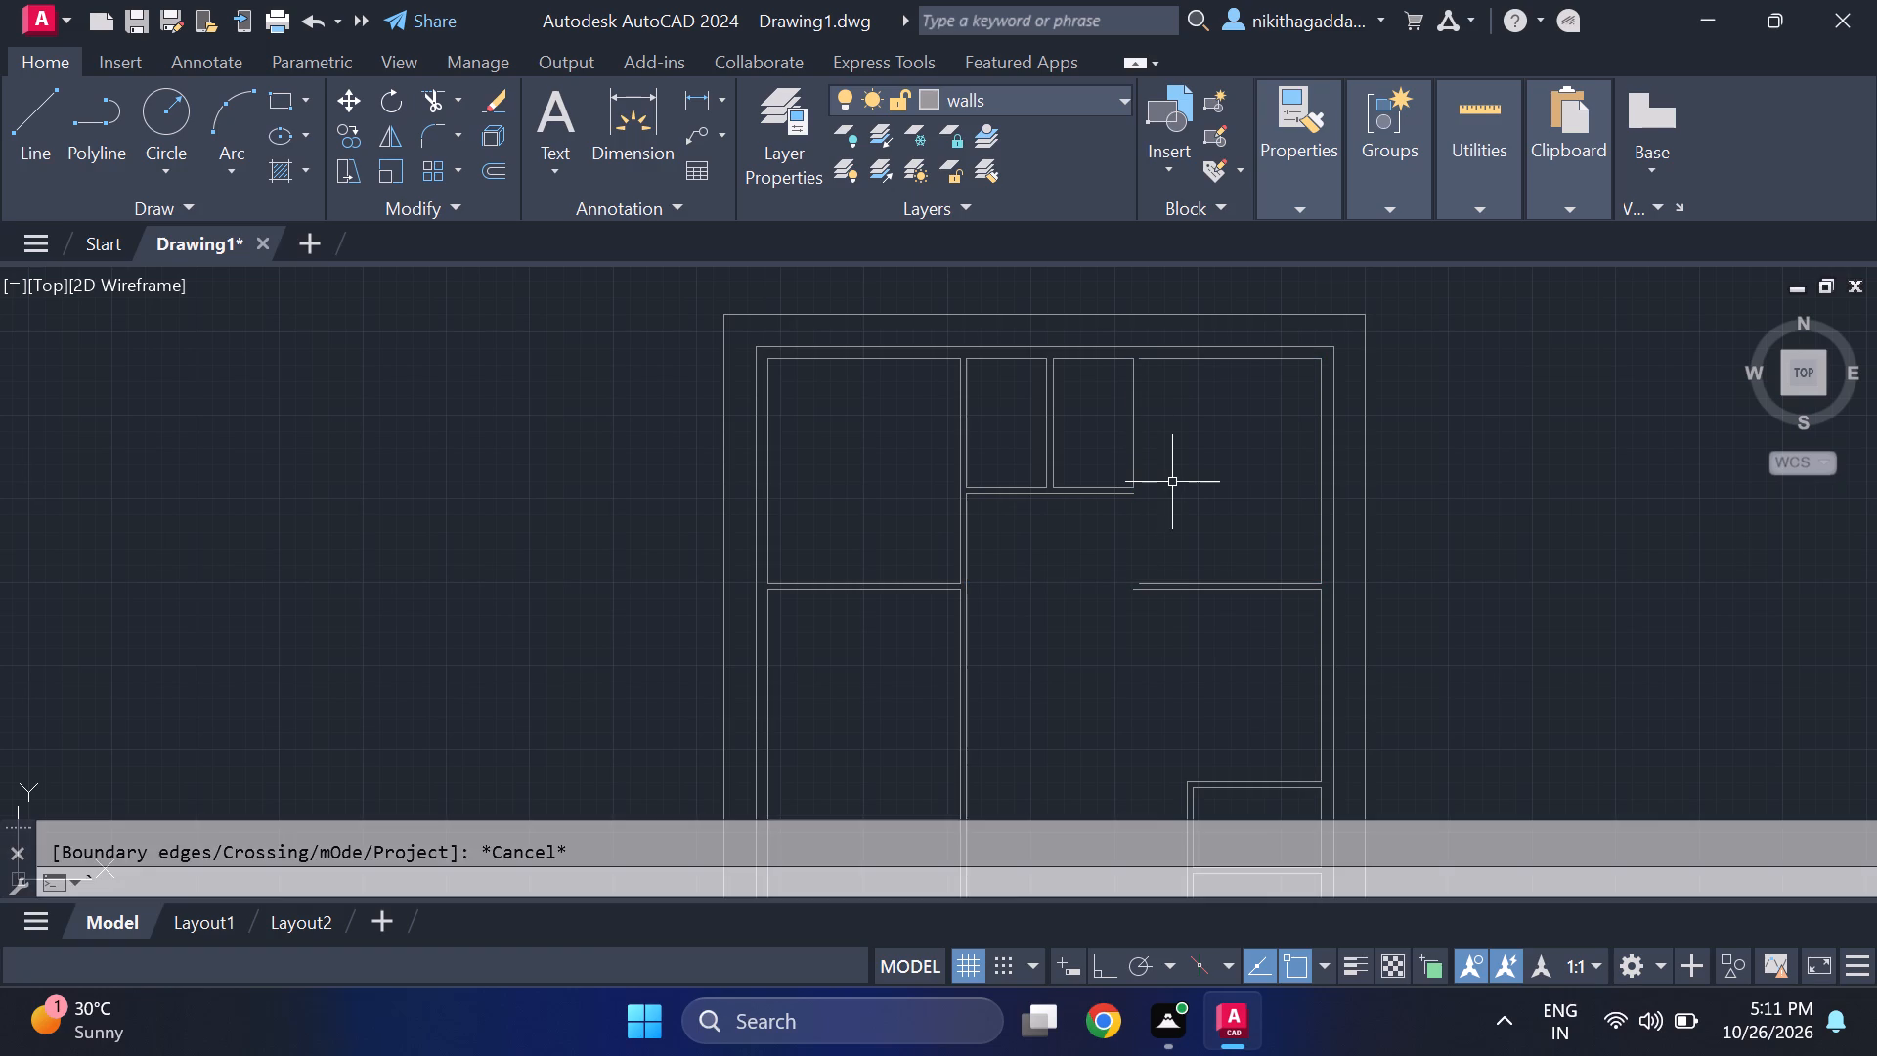
text(of)
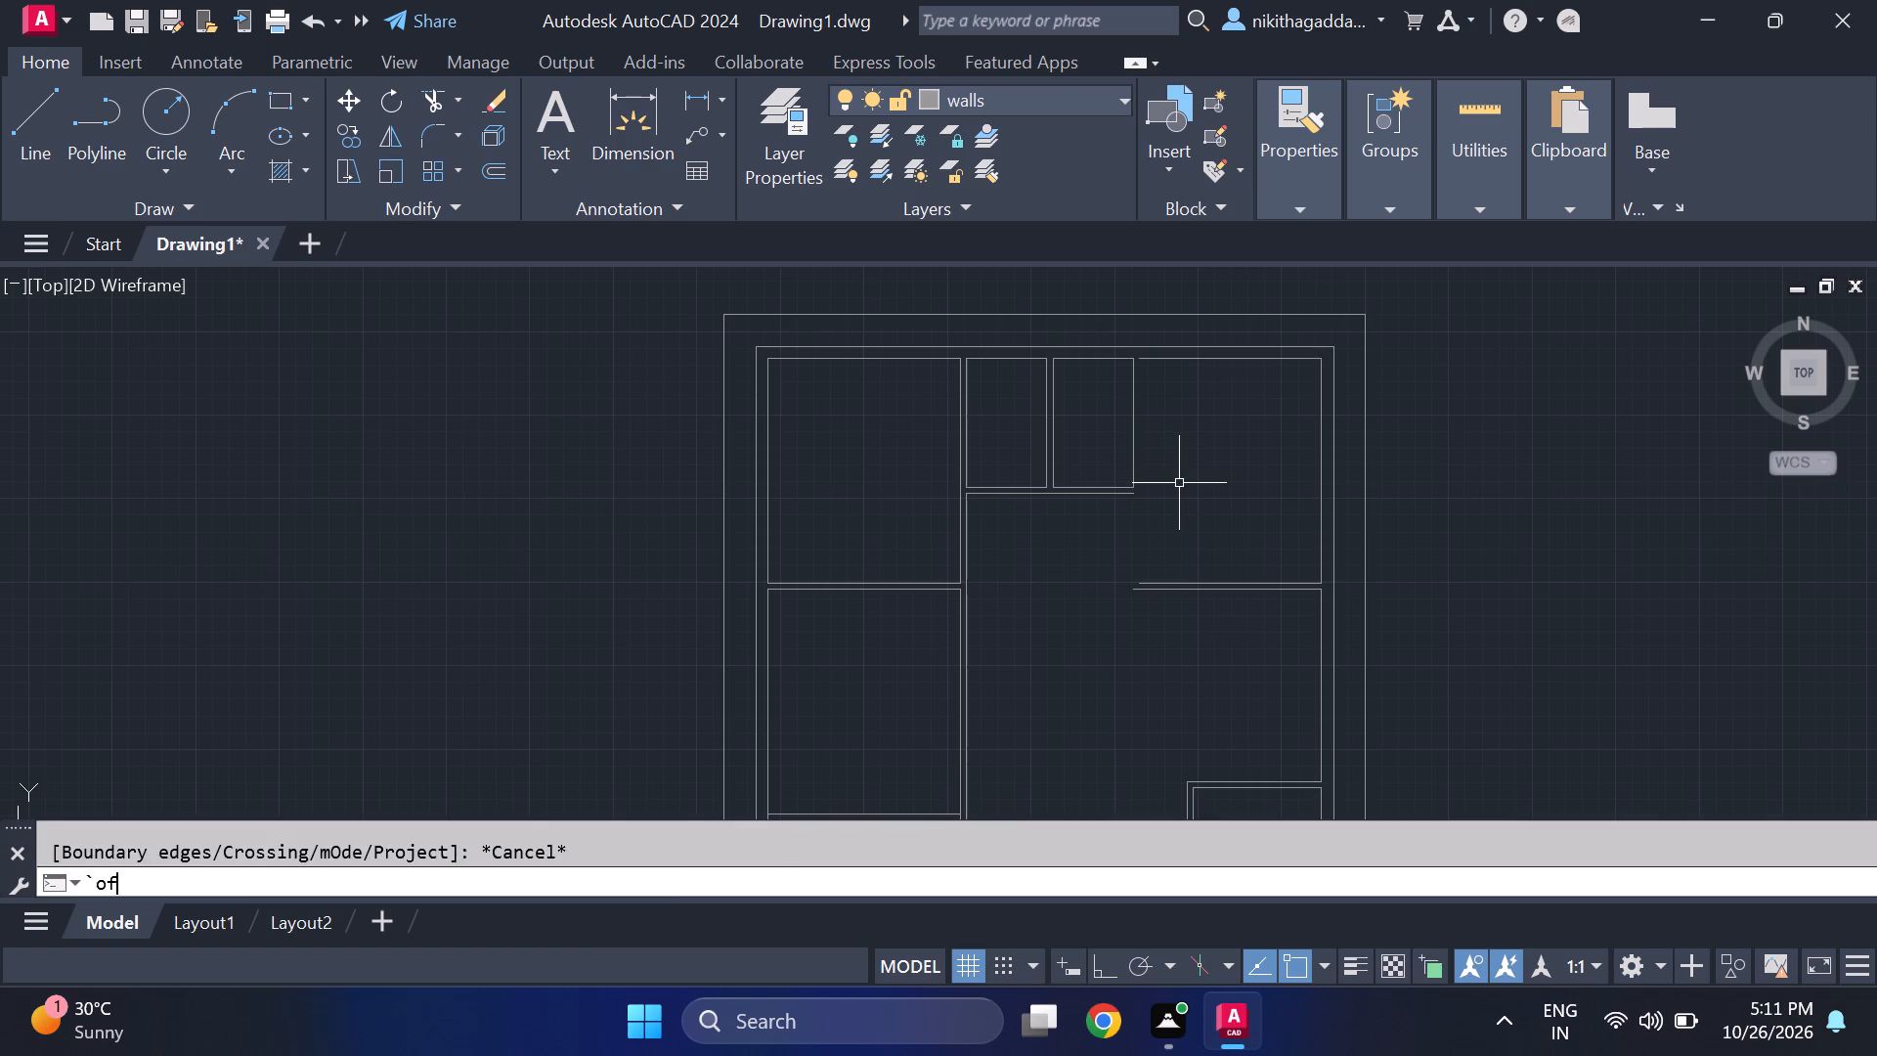
key(Return)
text(4.)
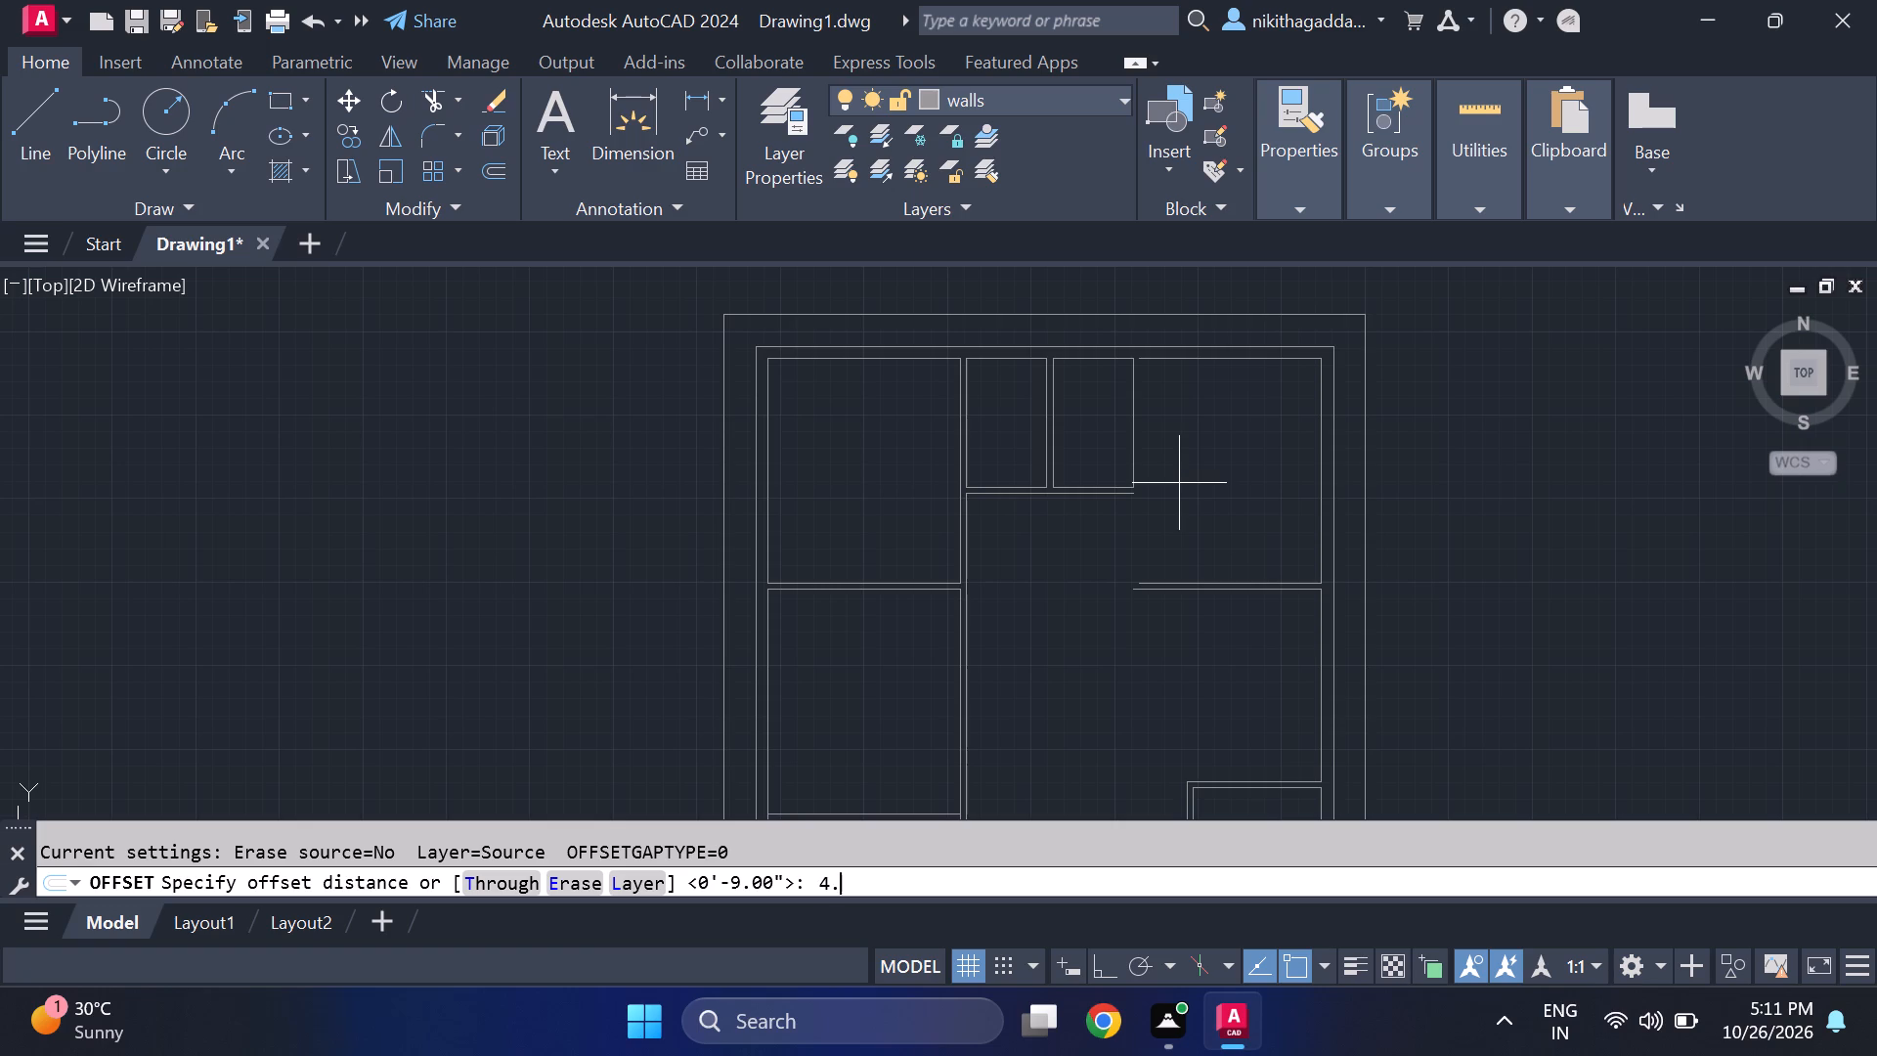
key(5)
key(shift+quotedbl)
key(Return)
scroll(1179, 483, up, 1)
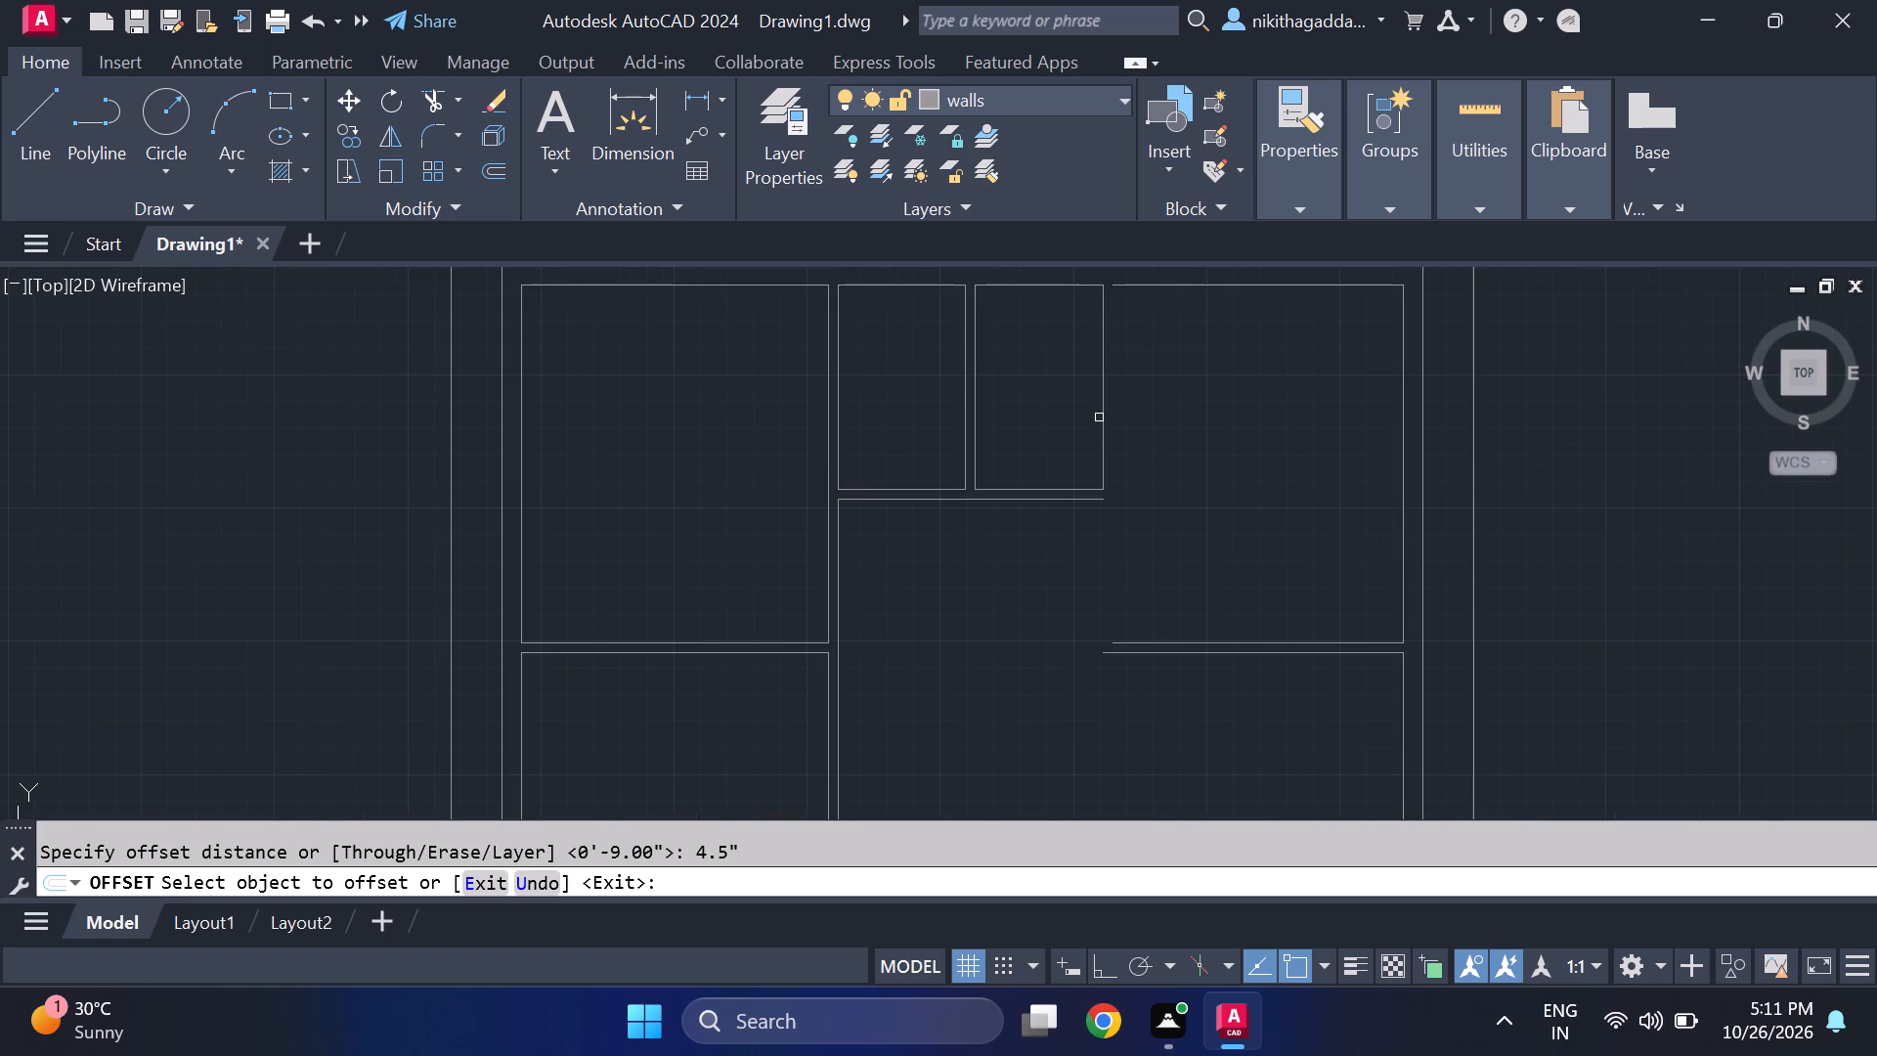
click(1102, 407)
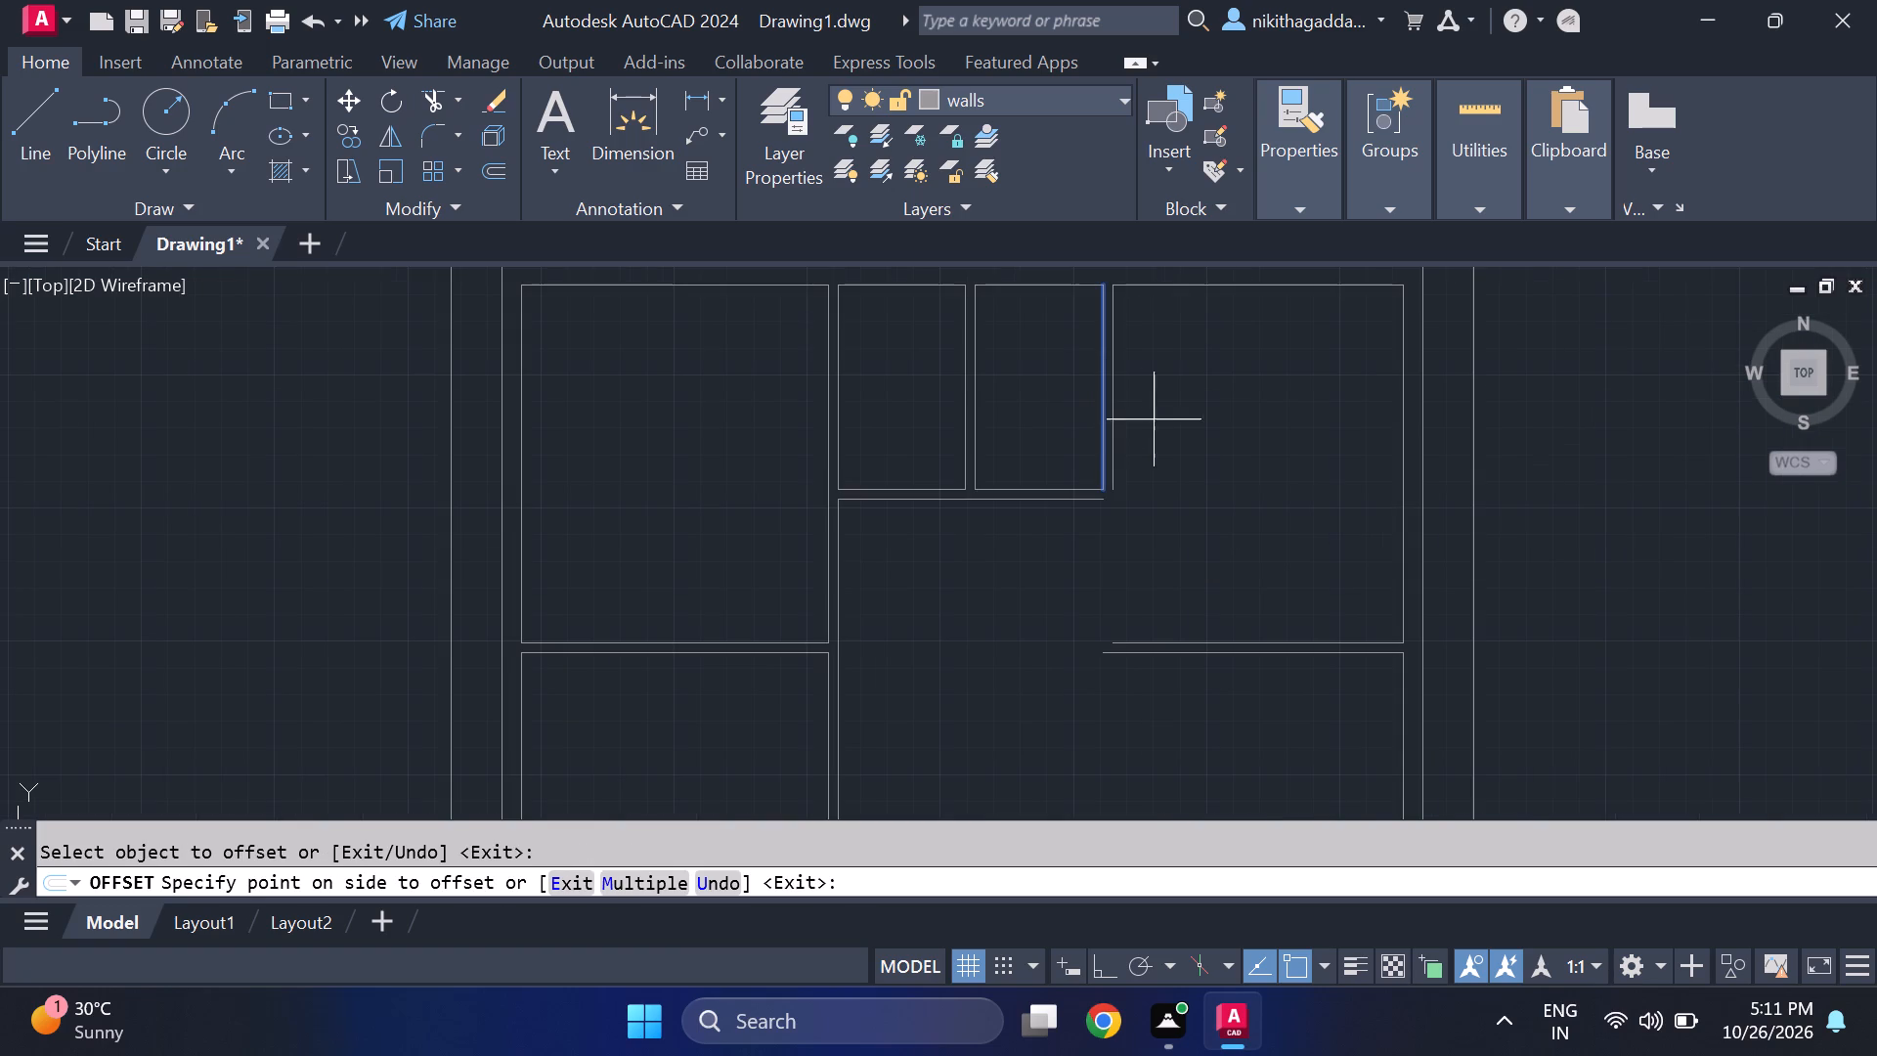
click(1157, 419)
key(Escape)
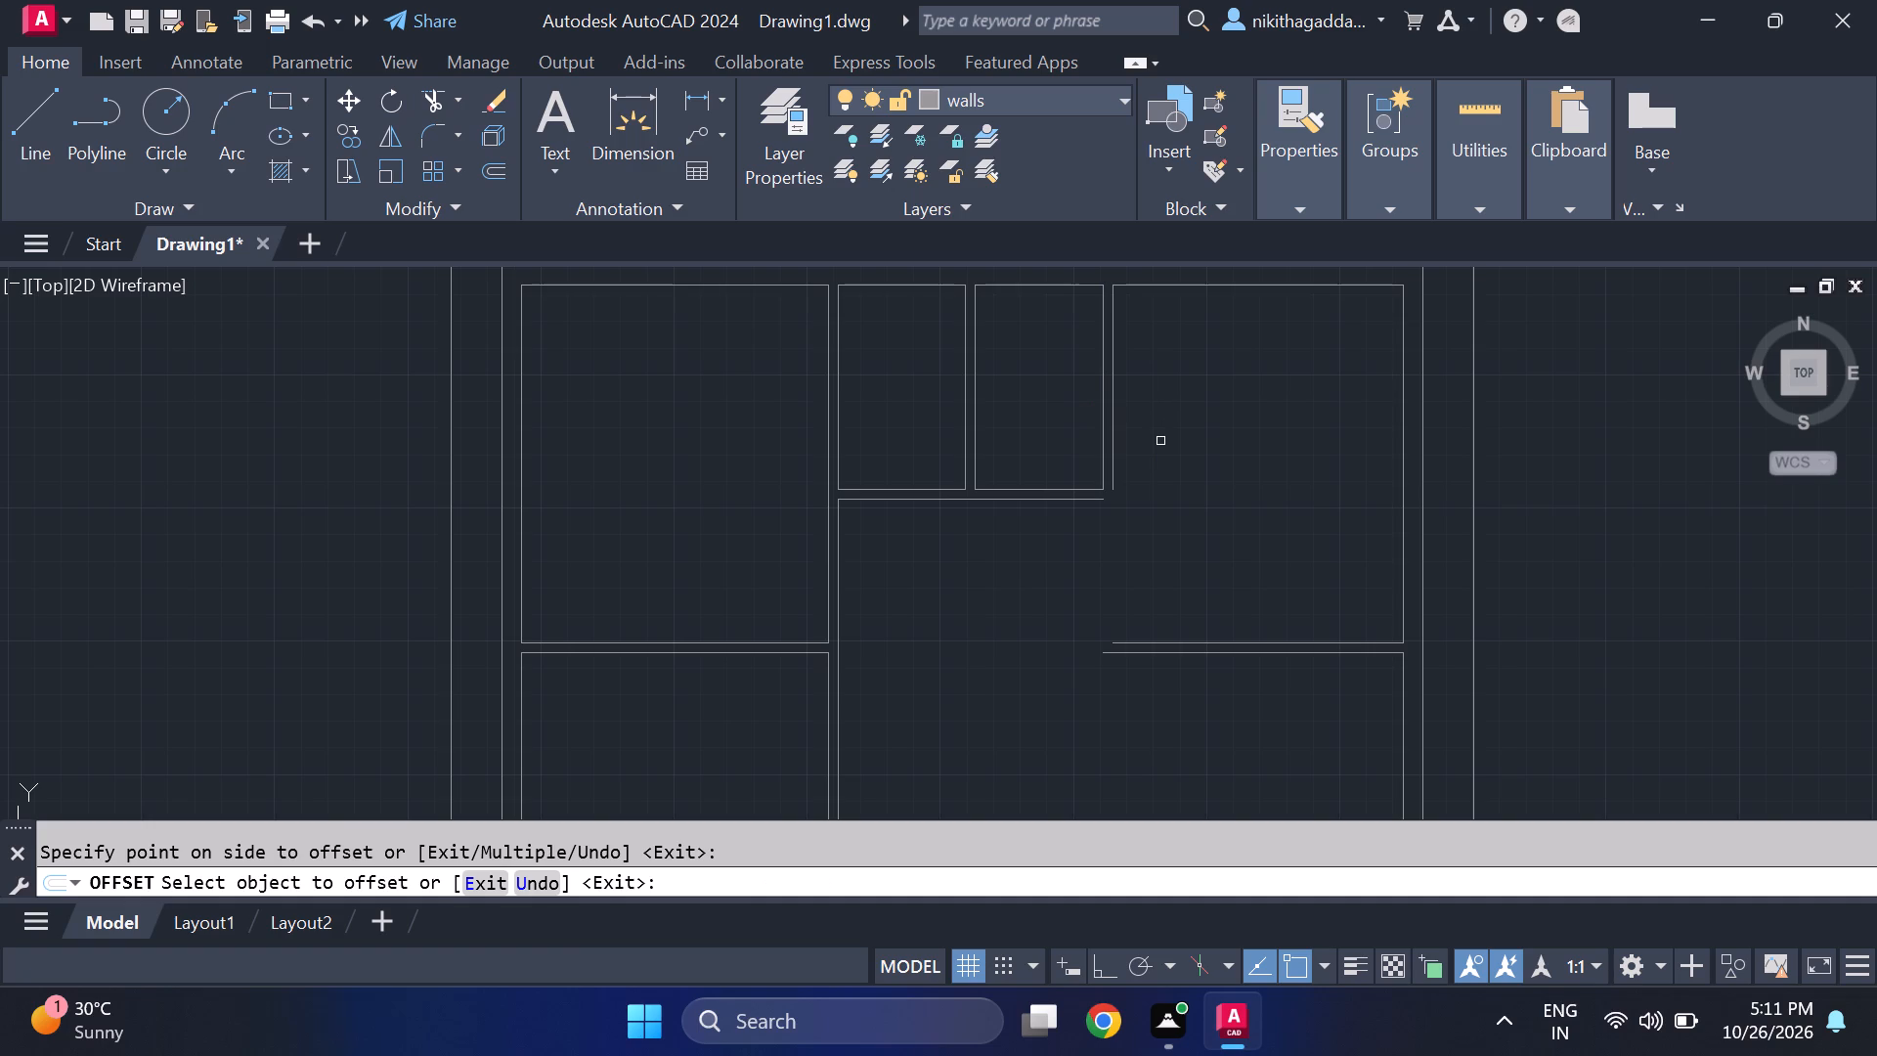
Extend both lines of the new 4.5" wall south to meet the two lines of the northeast room's south wall.
text(ex)
key(Return)
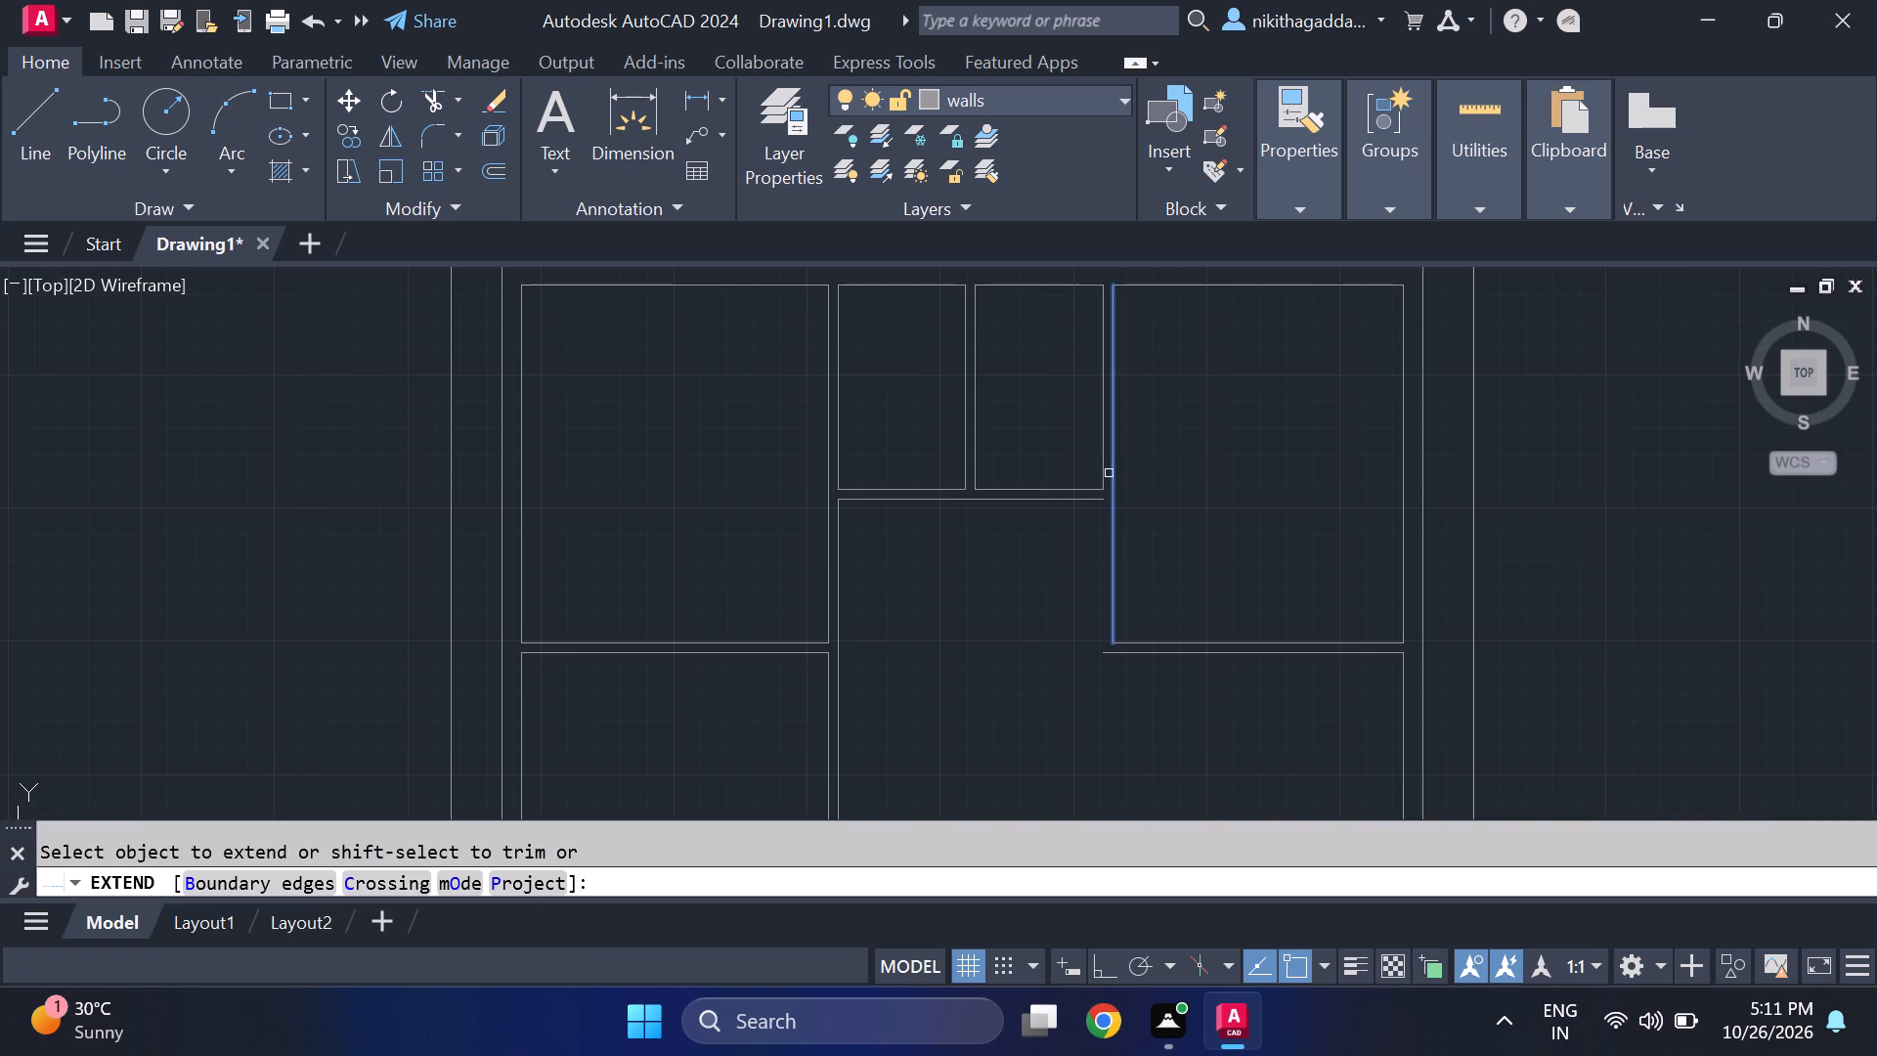
click(1113, 462)
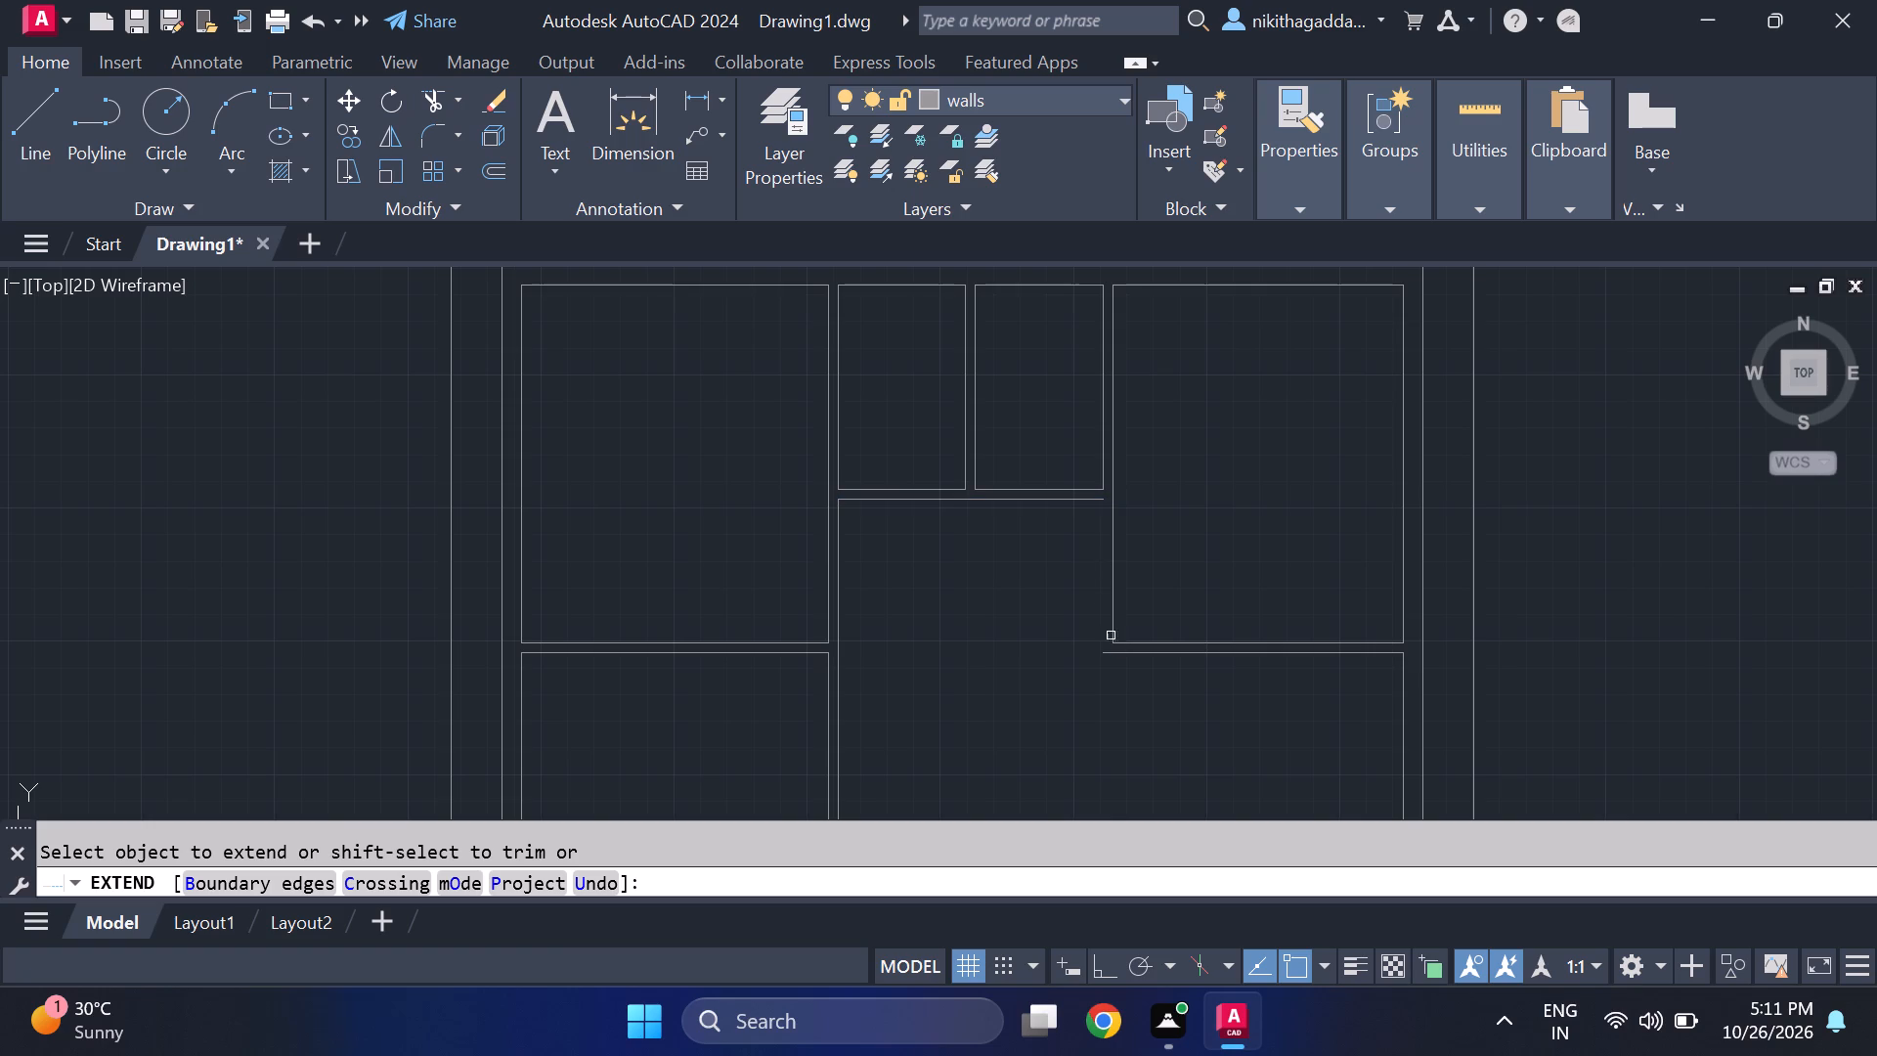
click(1103, 476)
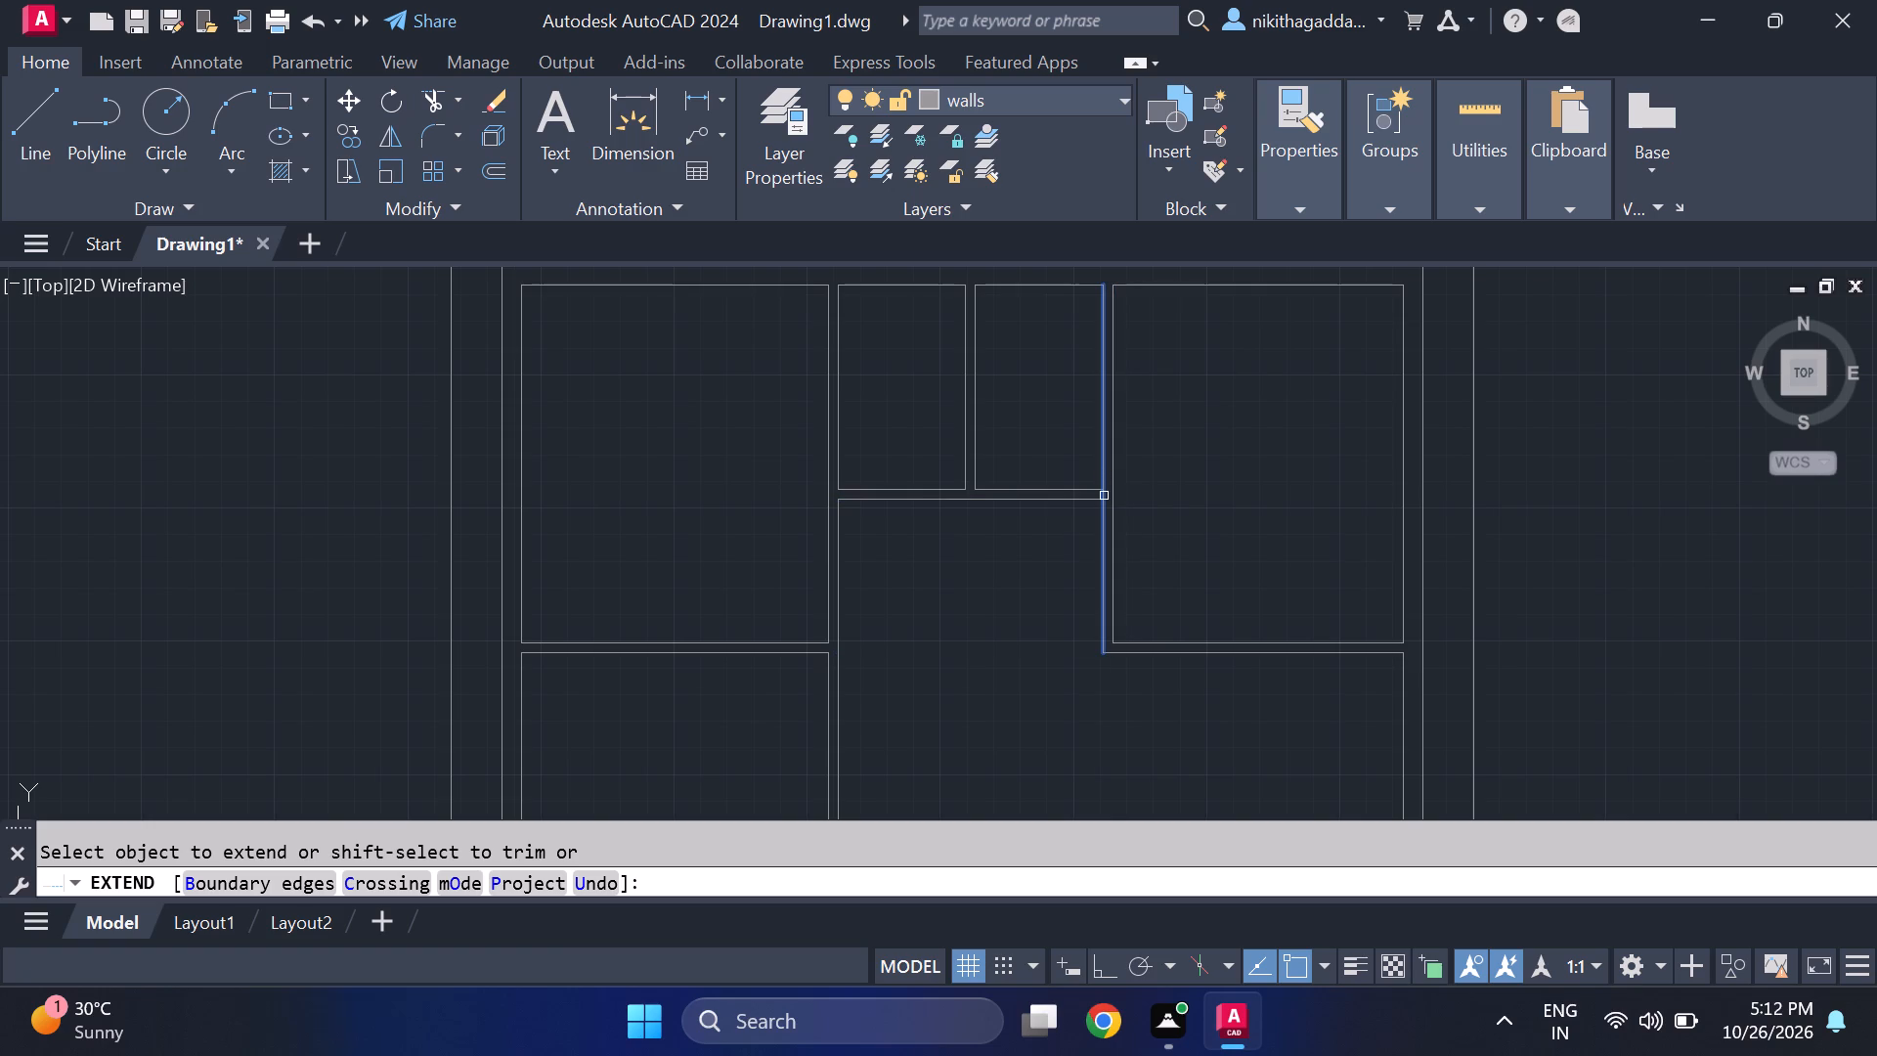
click(1104, 496)
key(Escape)
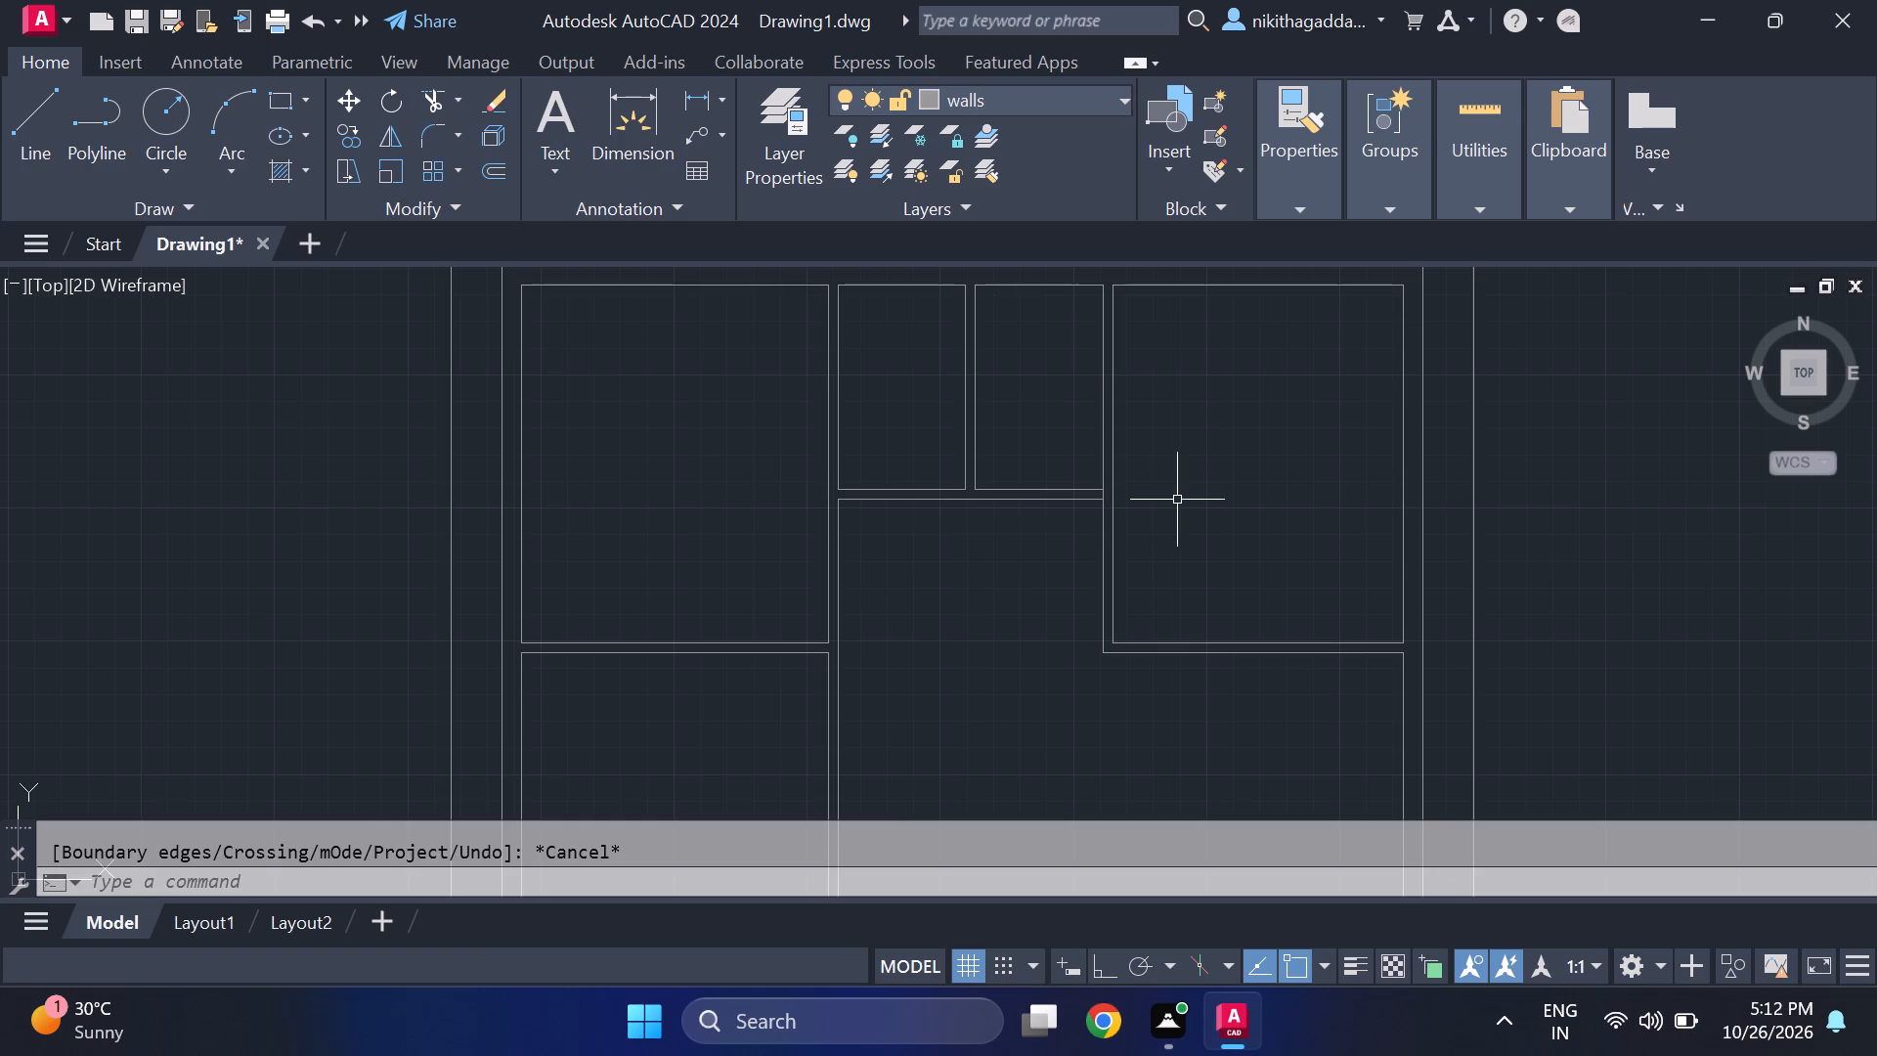
Trim the northeast room's outer west-wall line where it crosses the end of the small northern rooms' south wall.
text(tr)
key(Return)
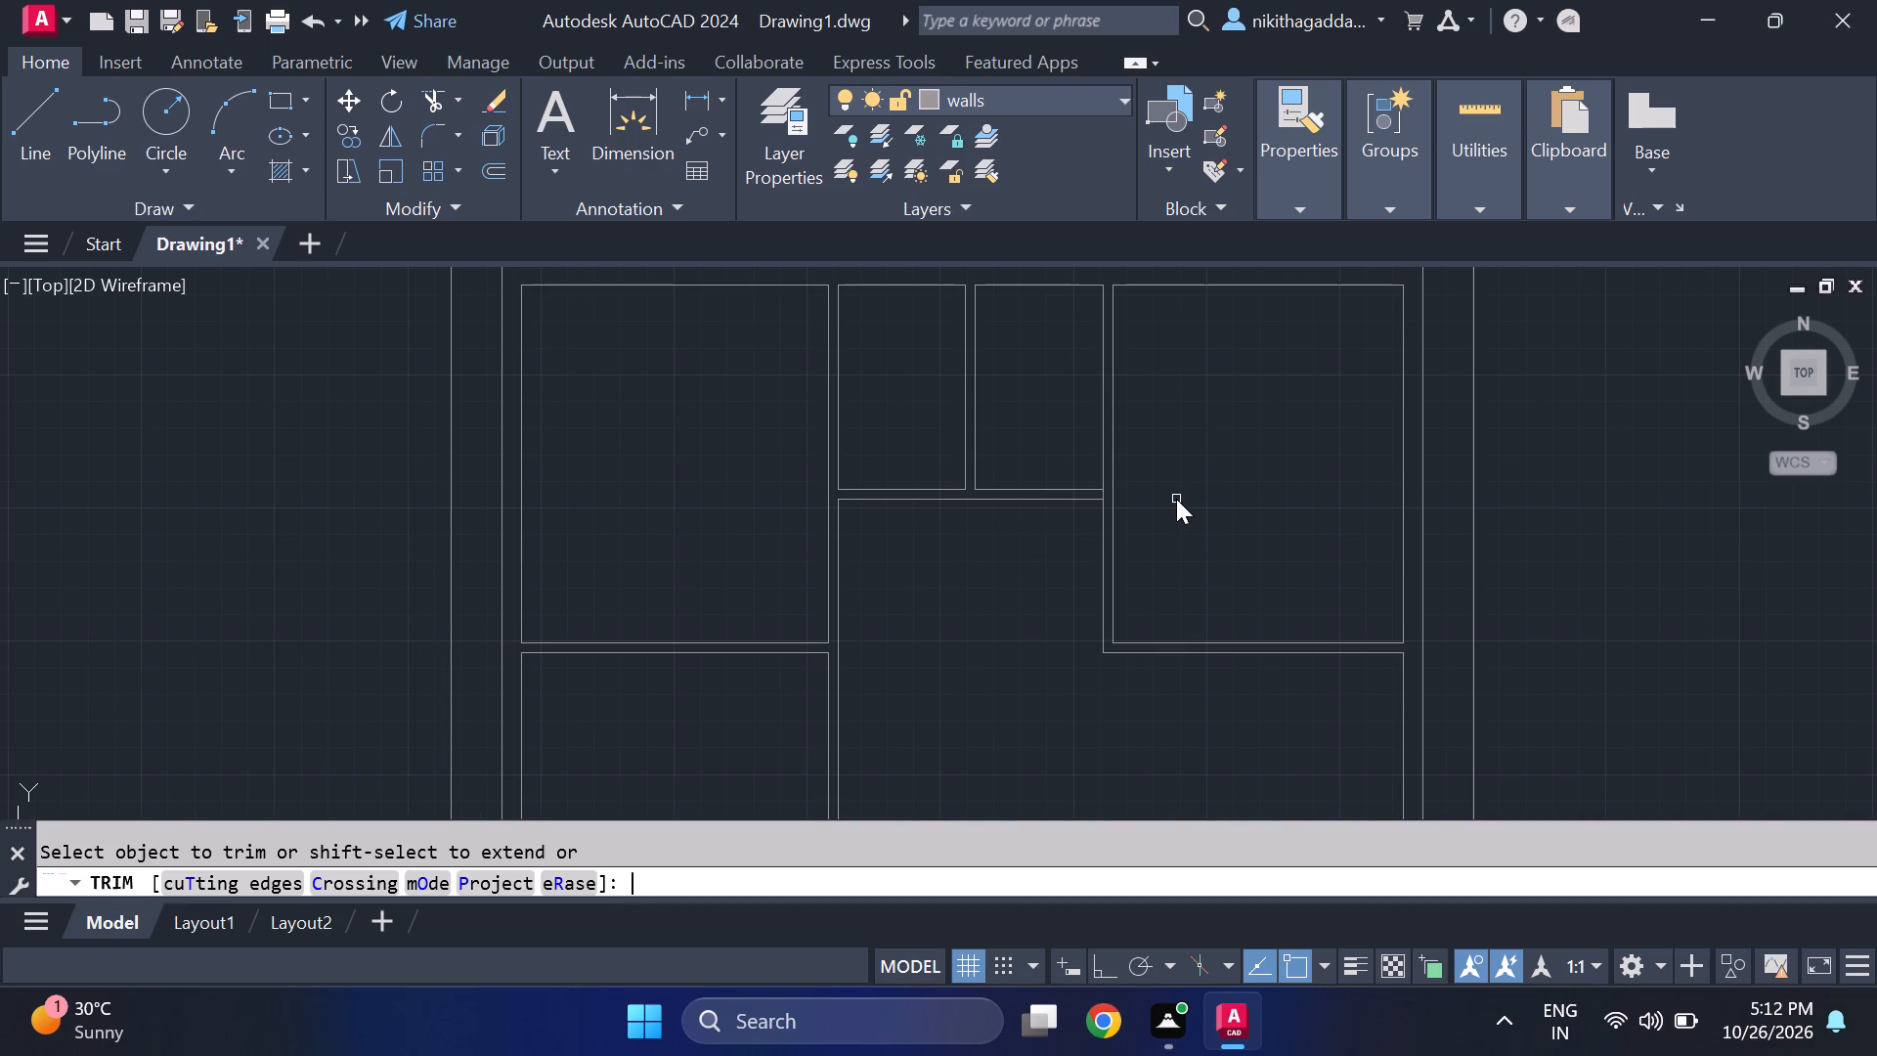
scroll(1107, 507, up, 3)
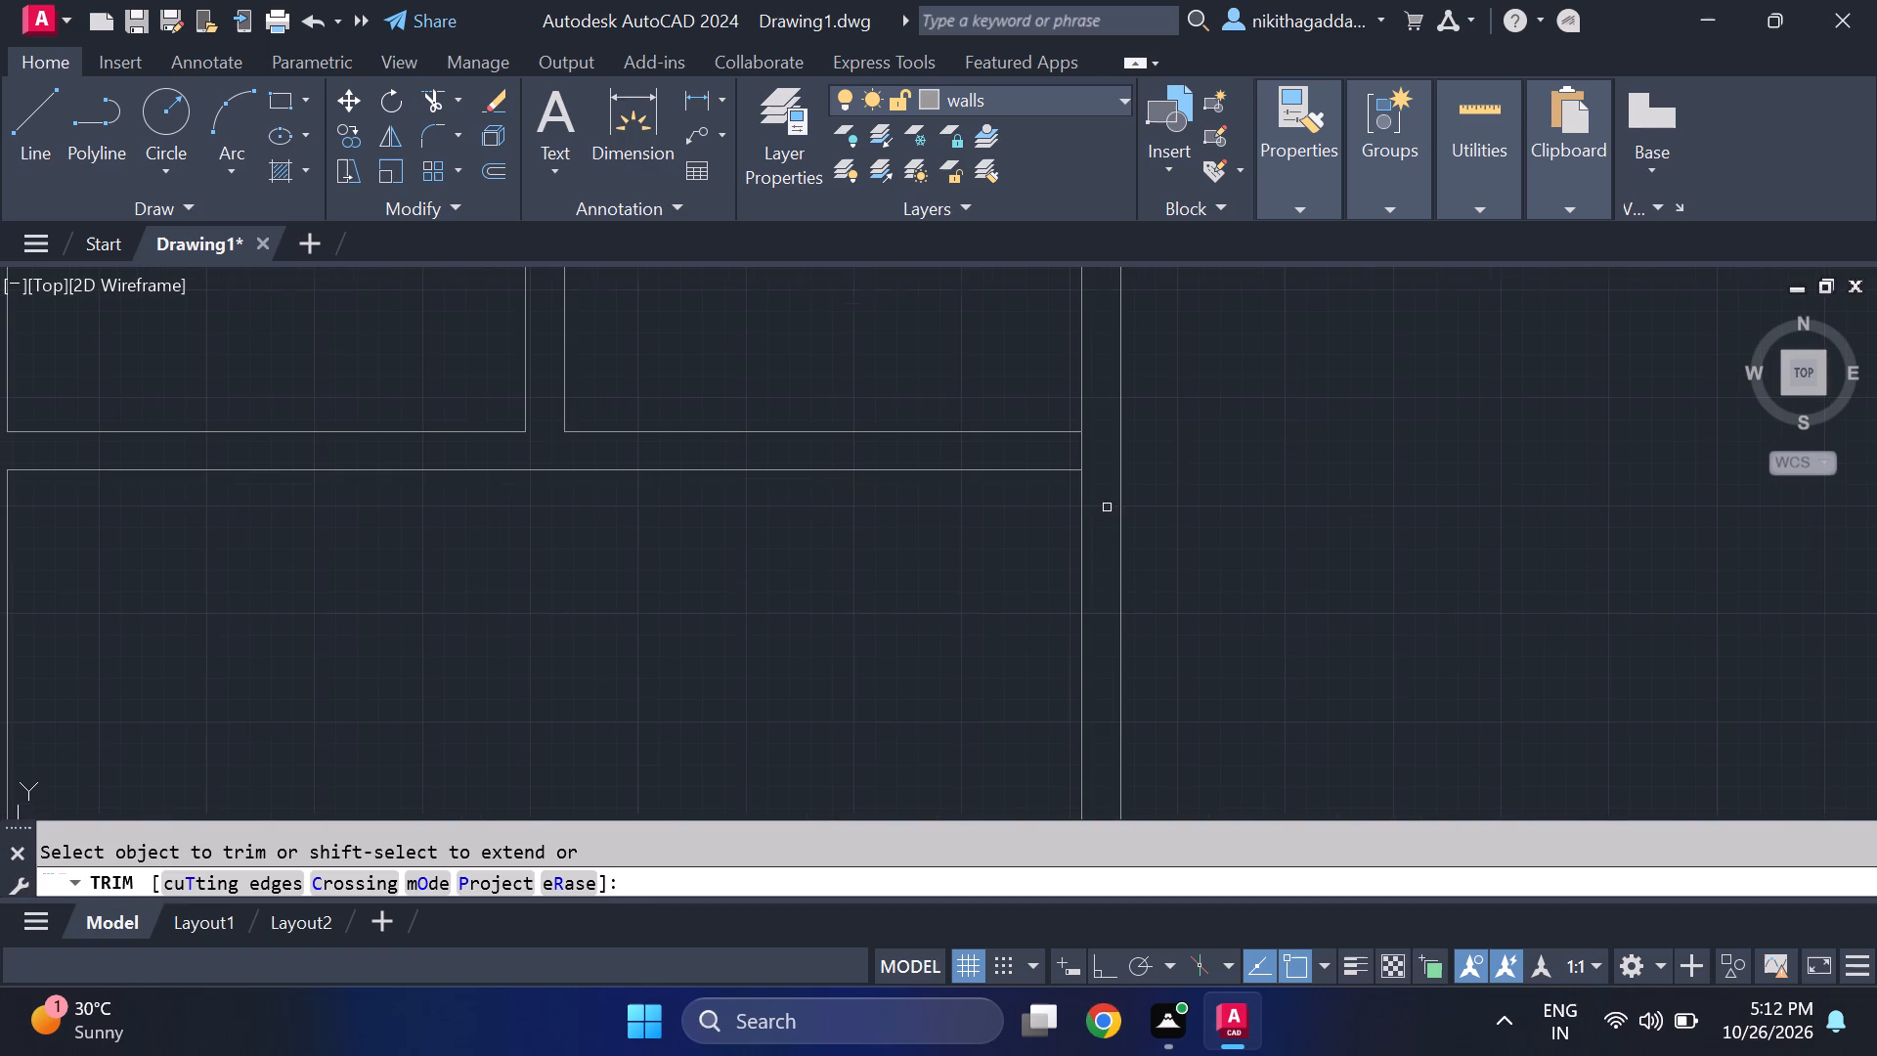
click(1078, 459)
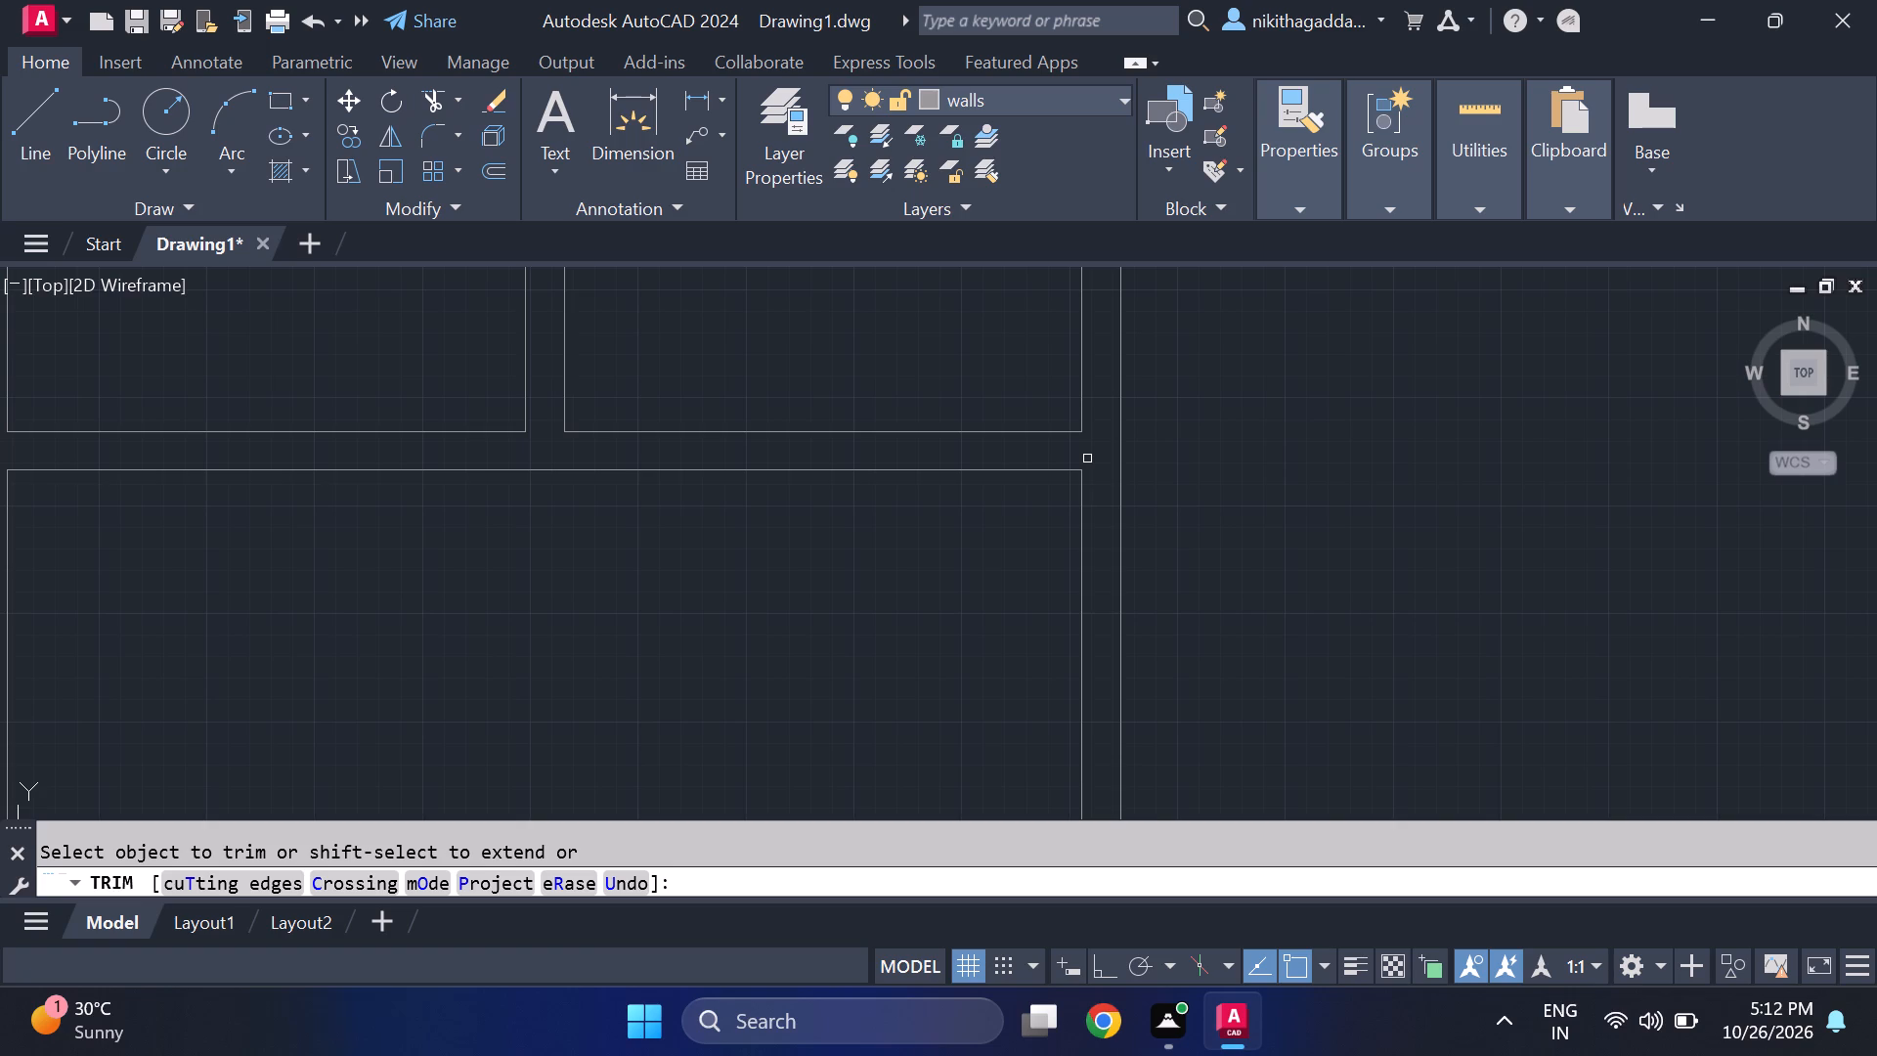
key(Escape)
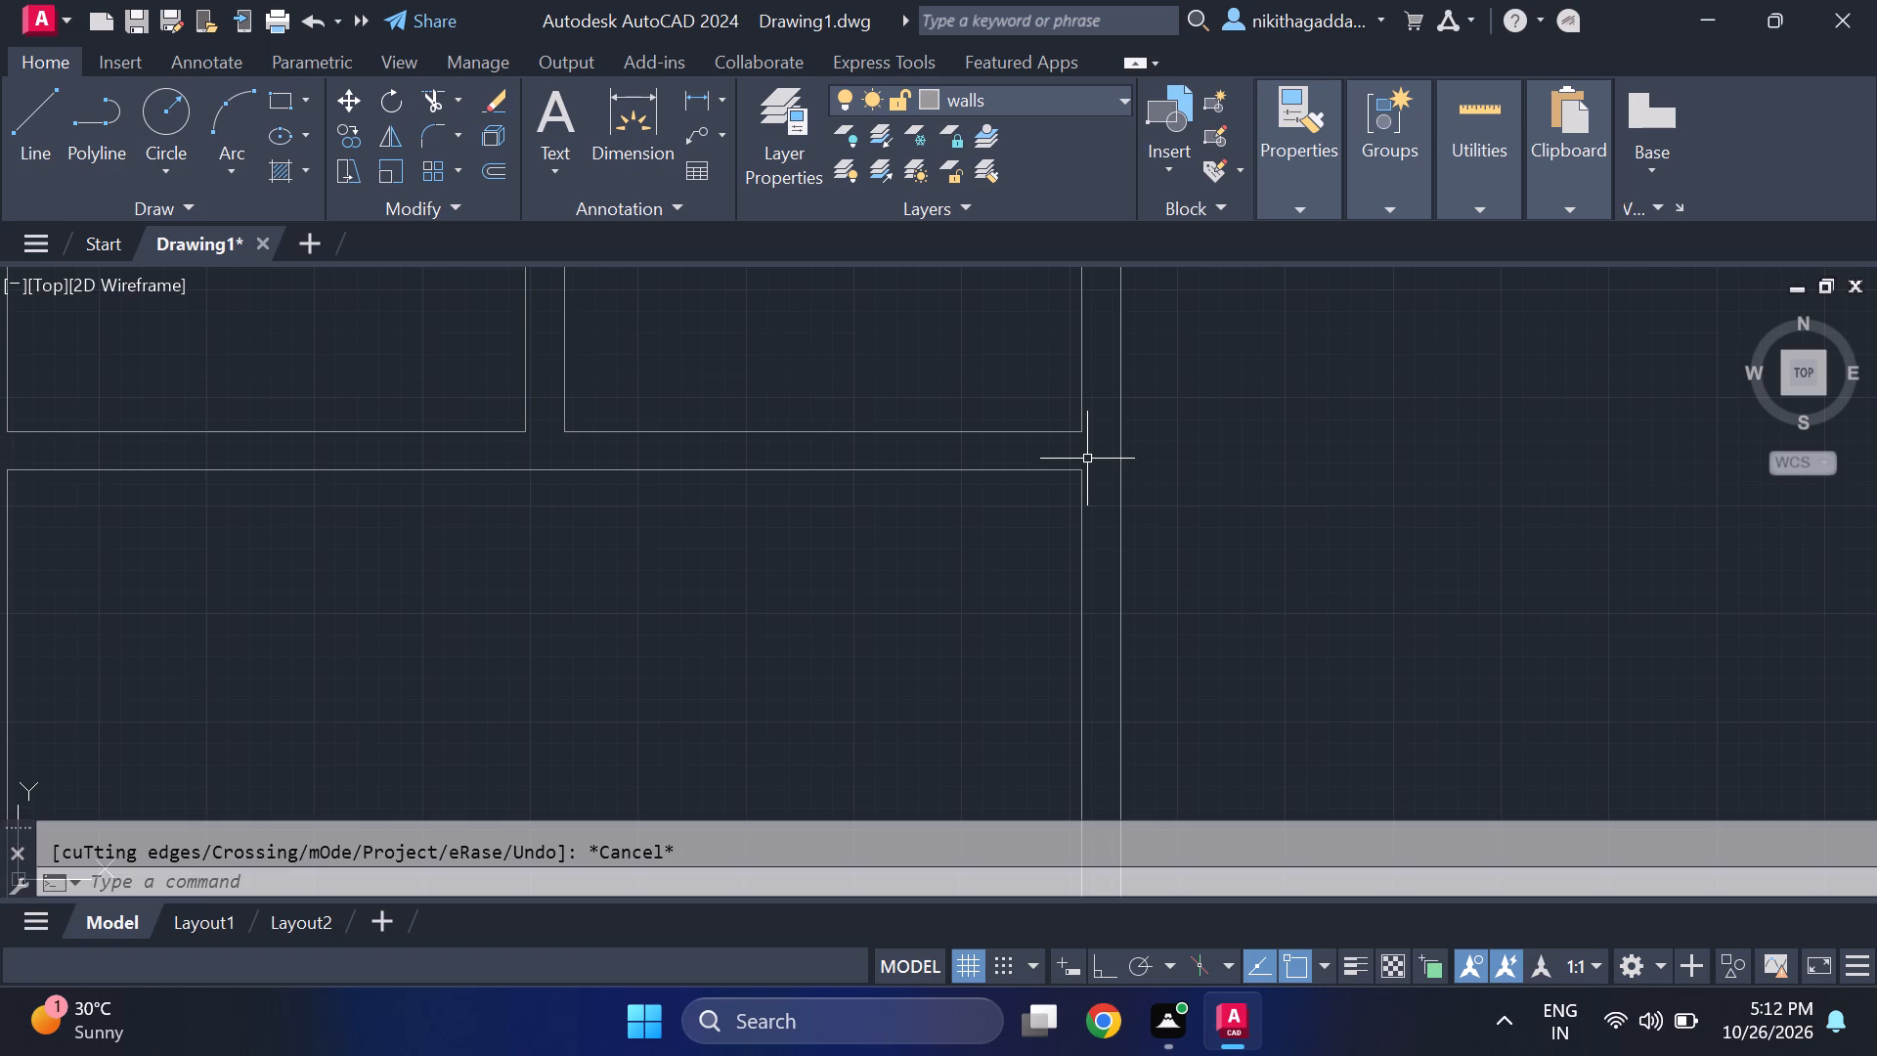
Examine the floor plan from the northern rooms down to the western partitions and the southwest room.
scroll(1087, 459, down, 4)
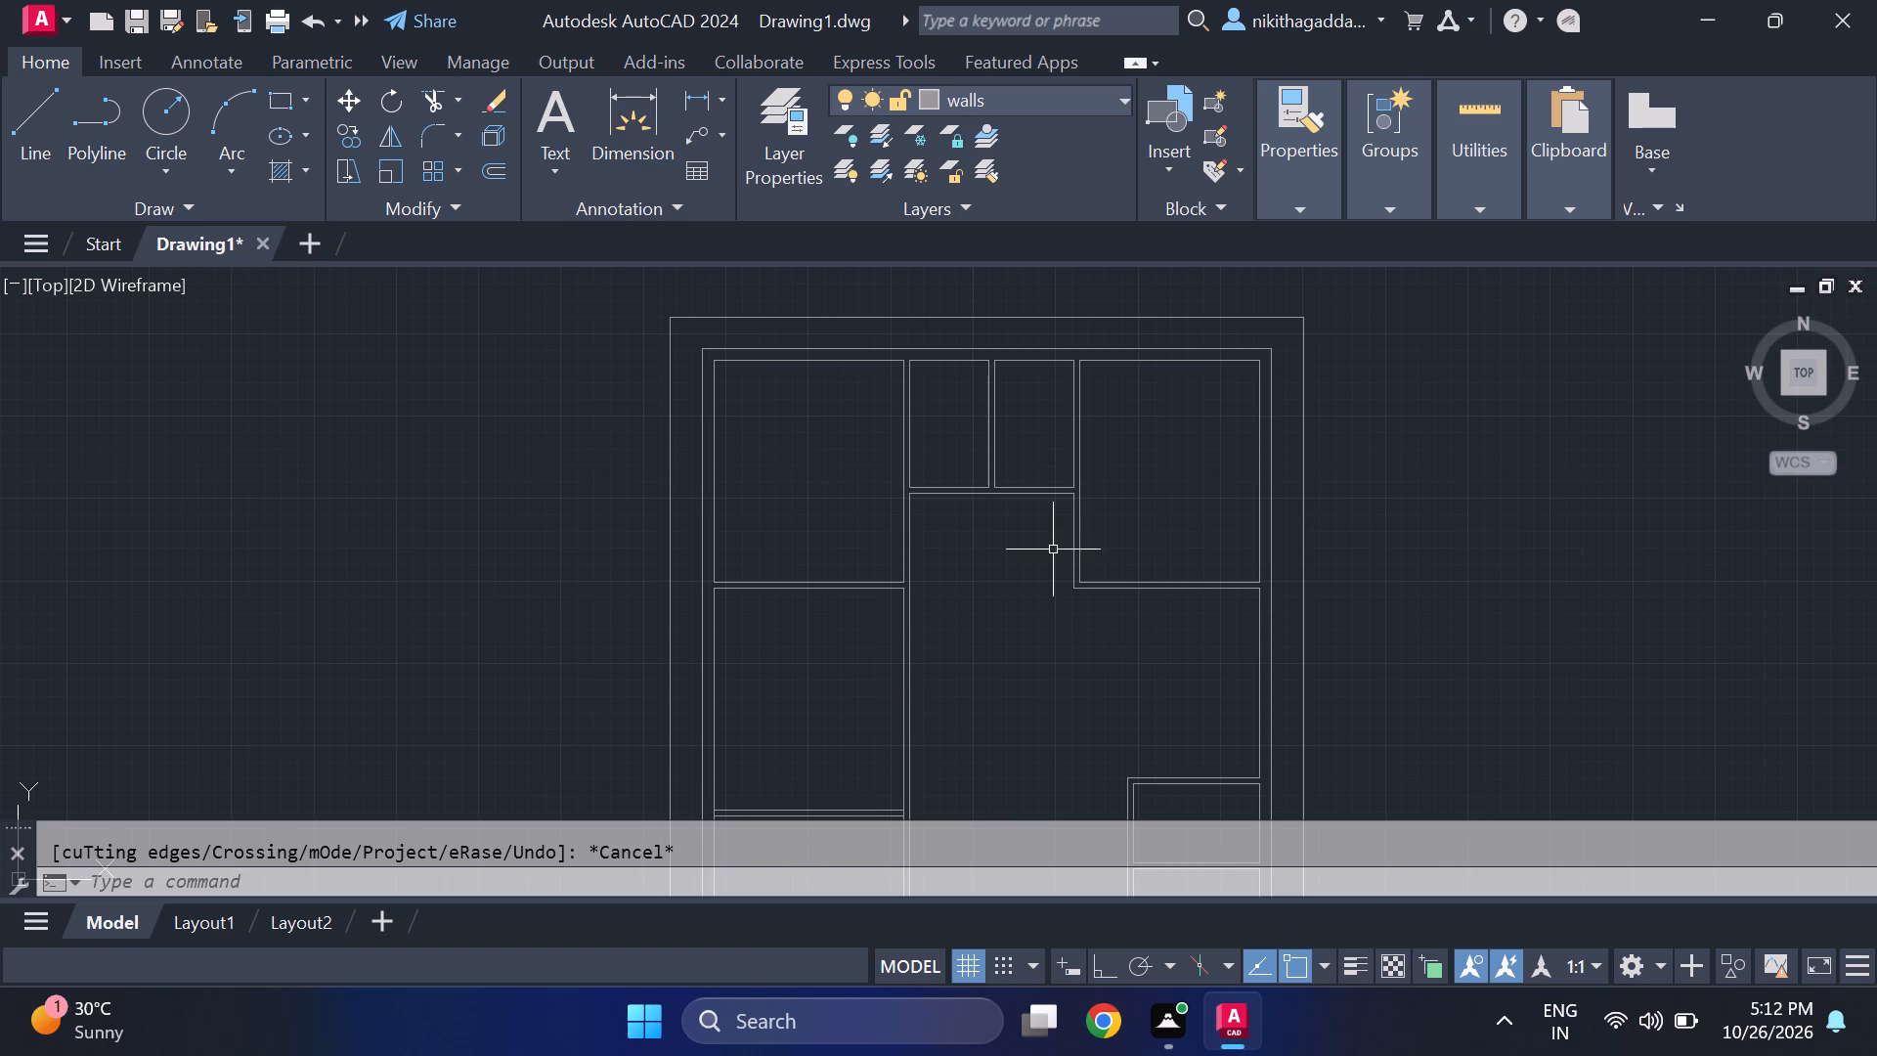
right_drag(1088, 538, 1113, 560)
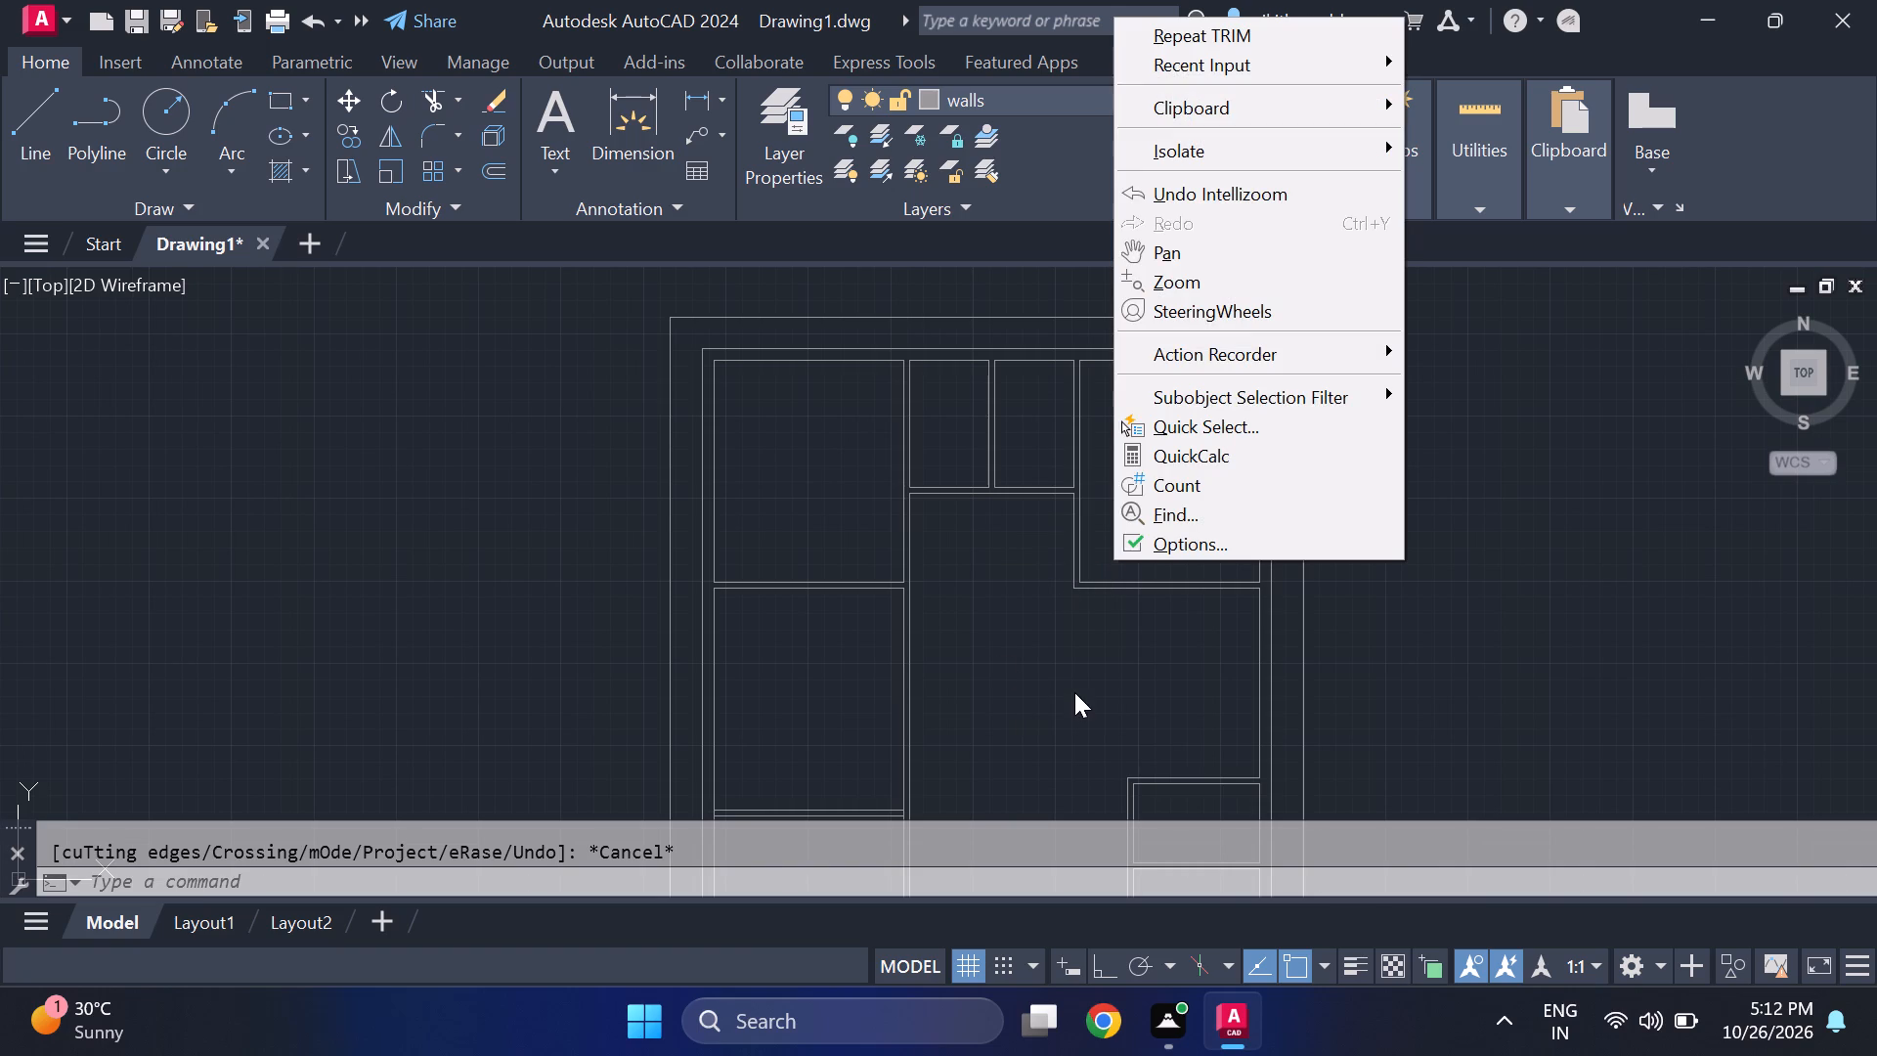
click(1074, 692)
double_click(1074, 692)
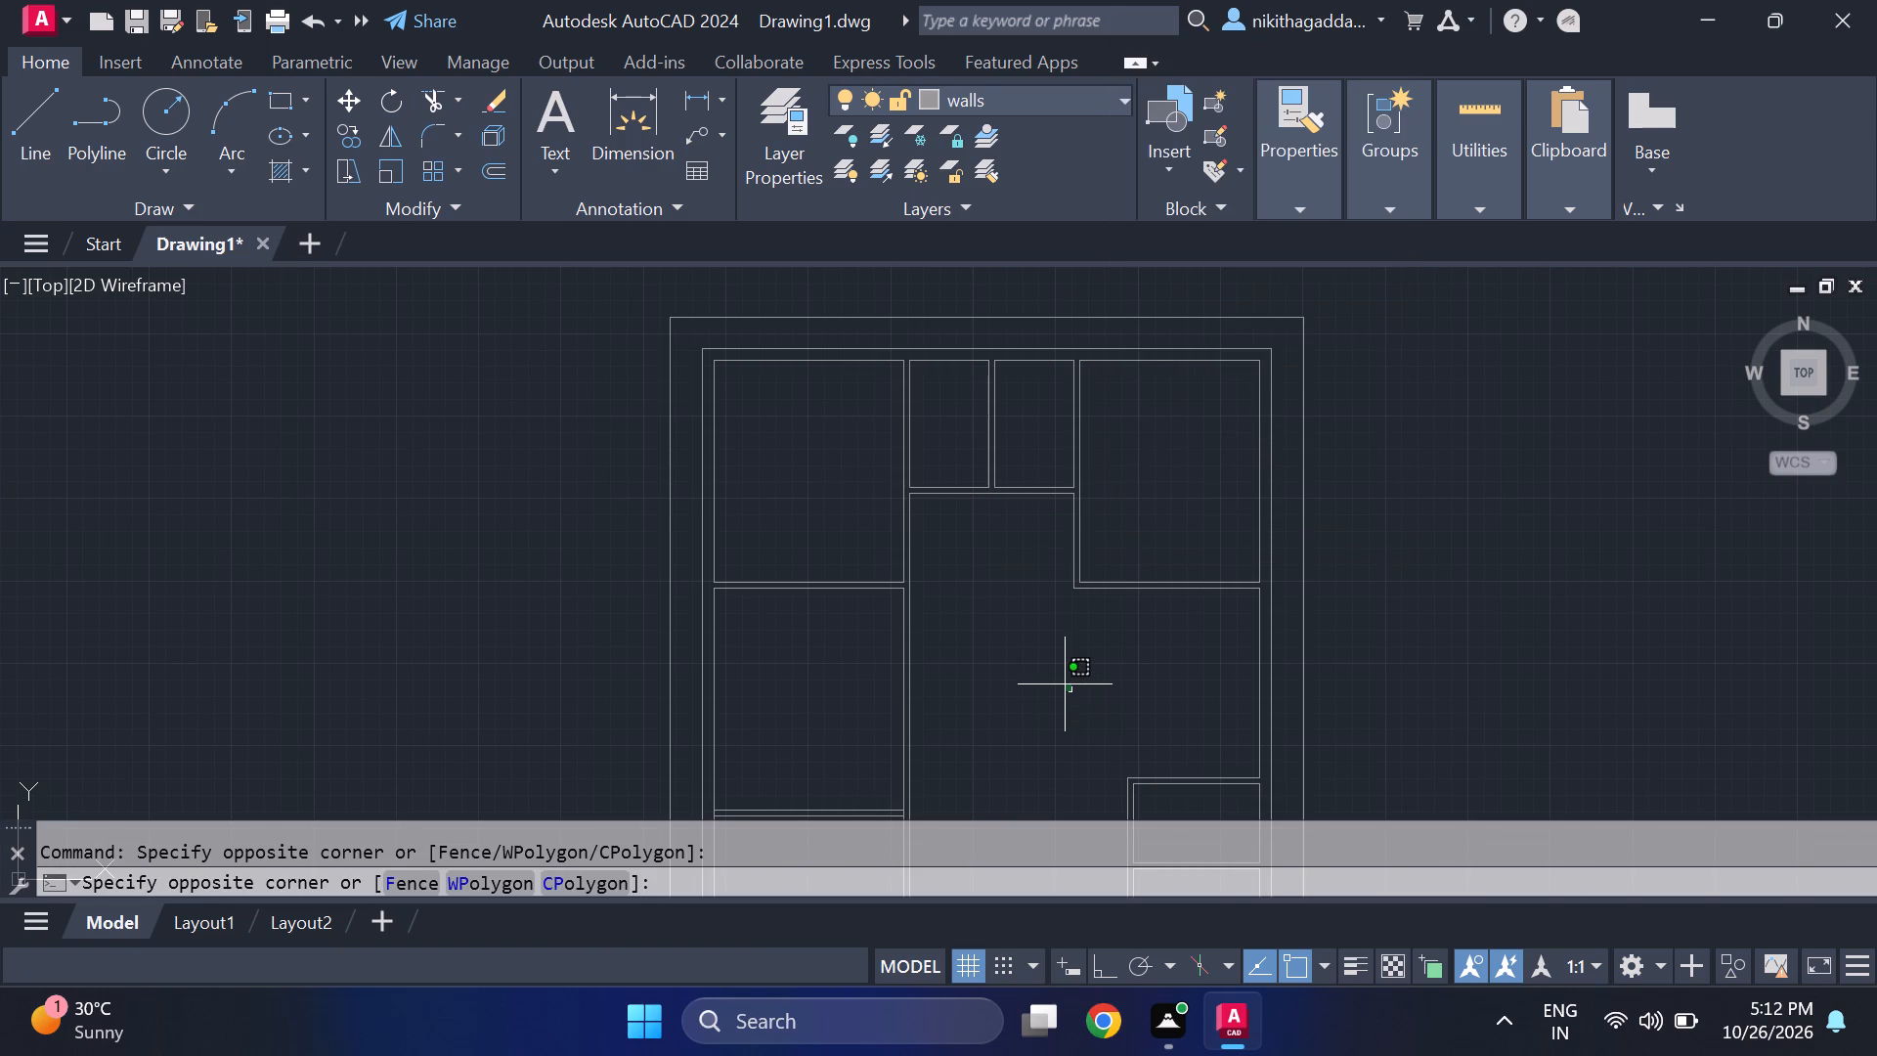
key(Escape)
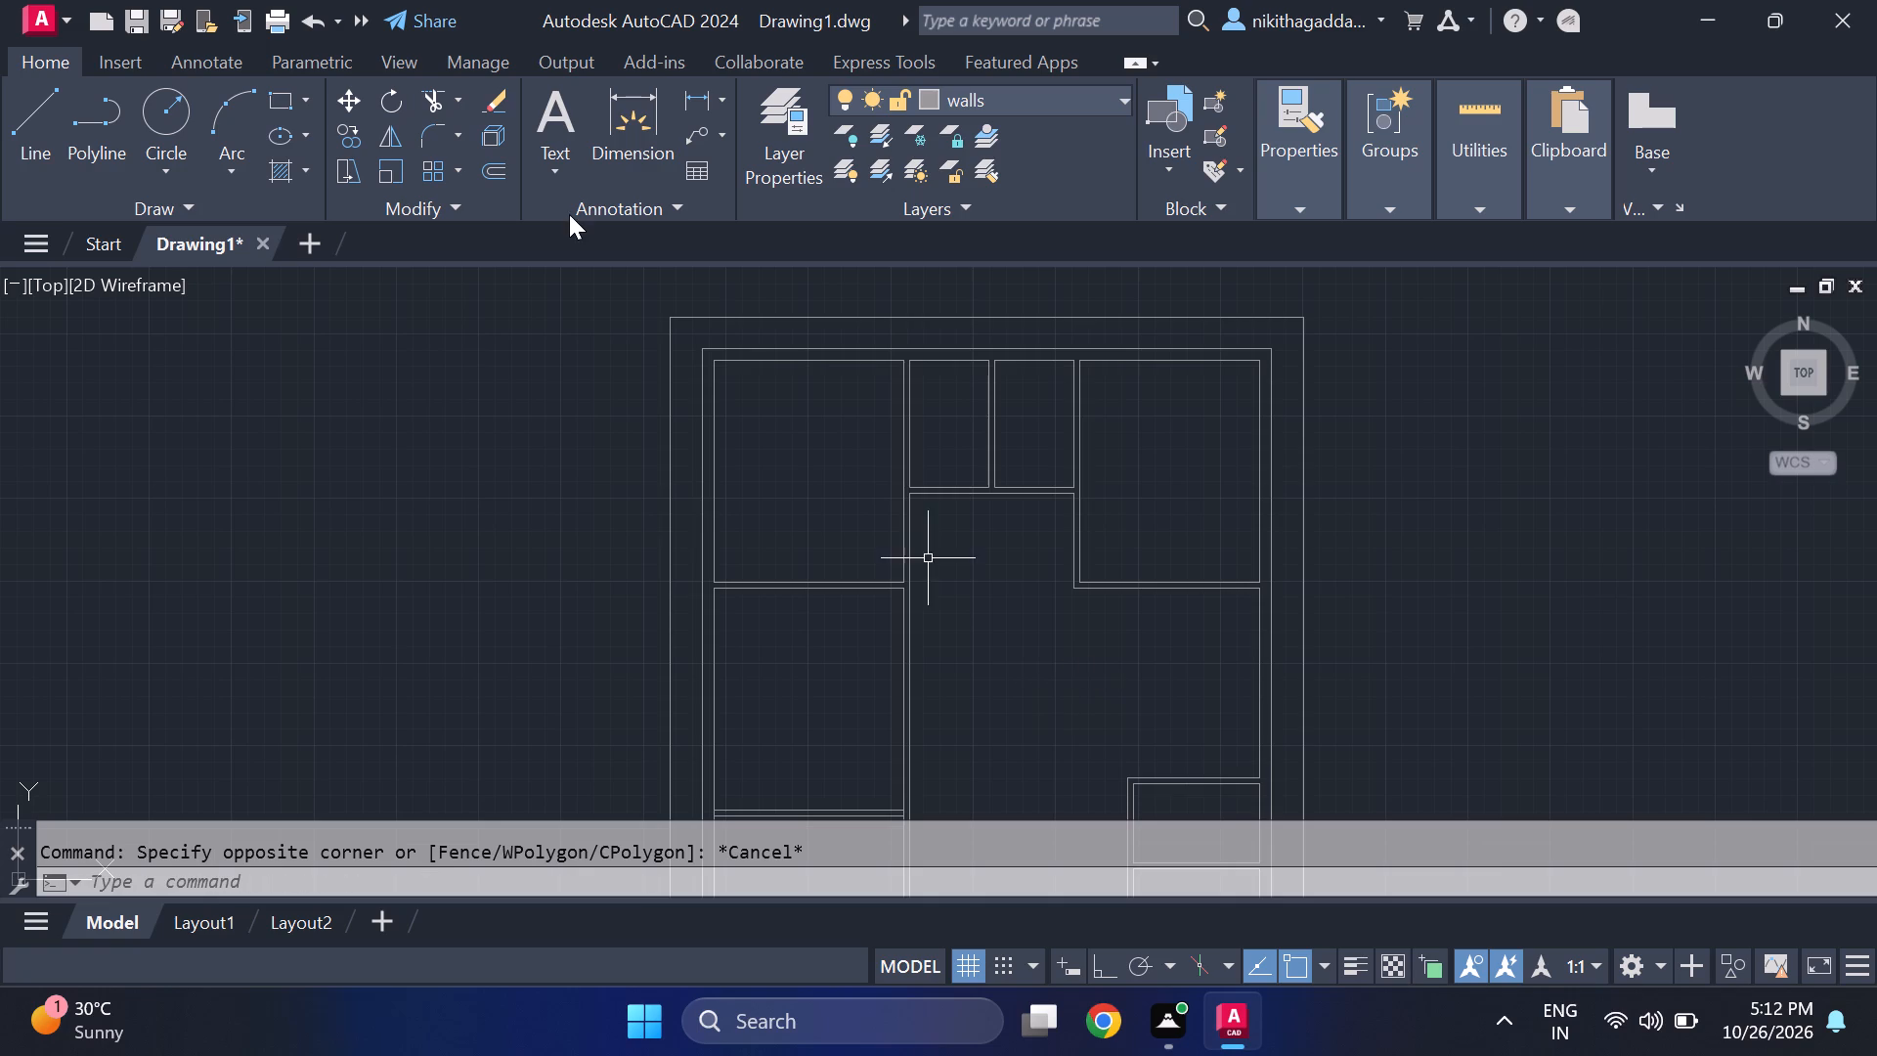
middle_drag(817, 687, 815, 558)
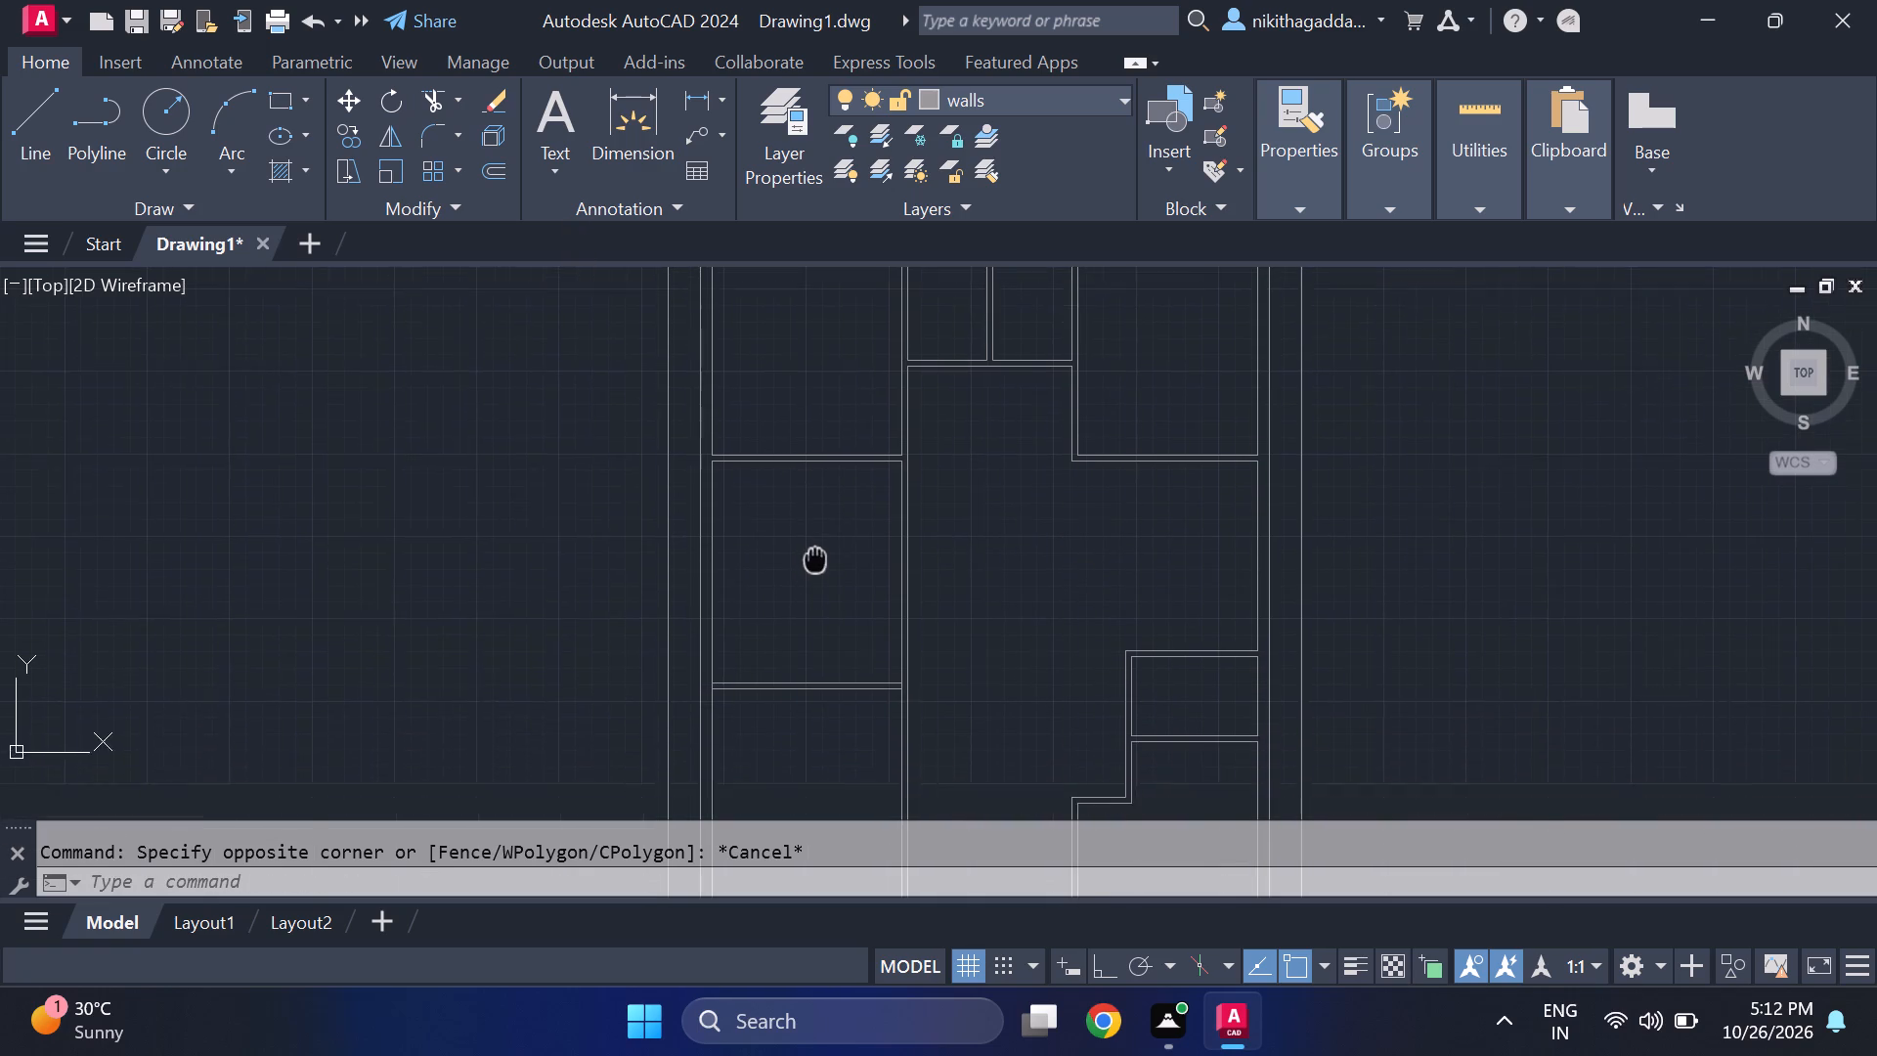
middle_drag(815, 558, 815, 548)
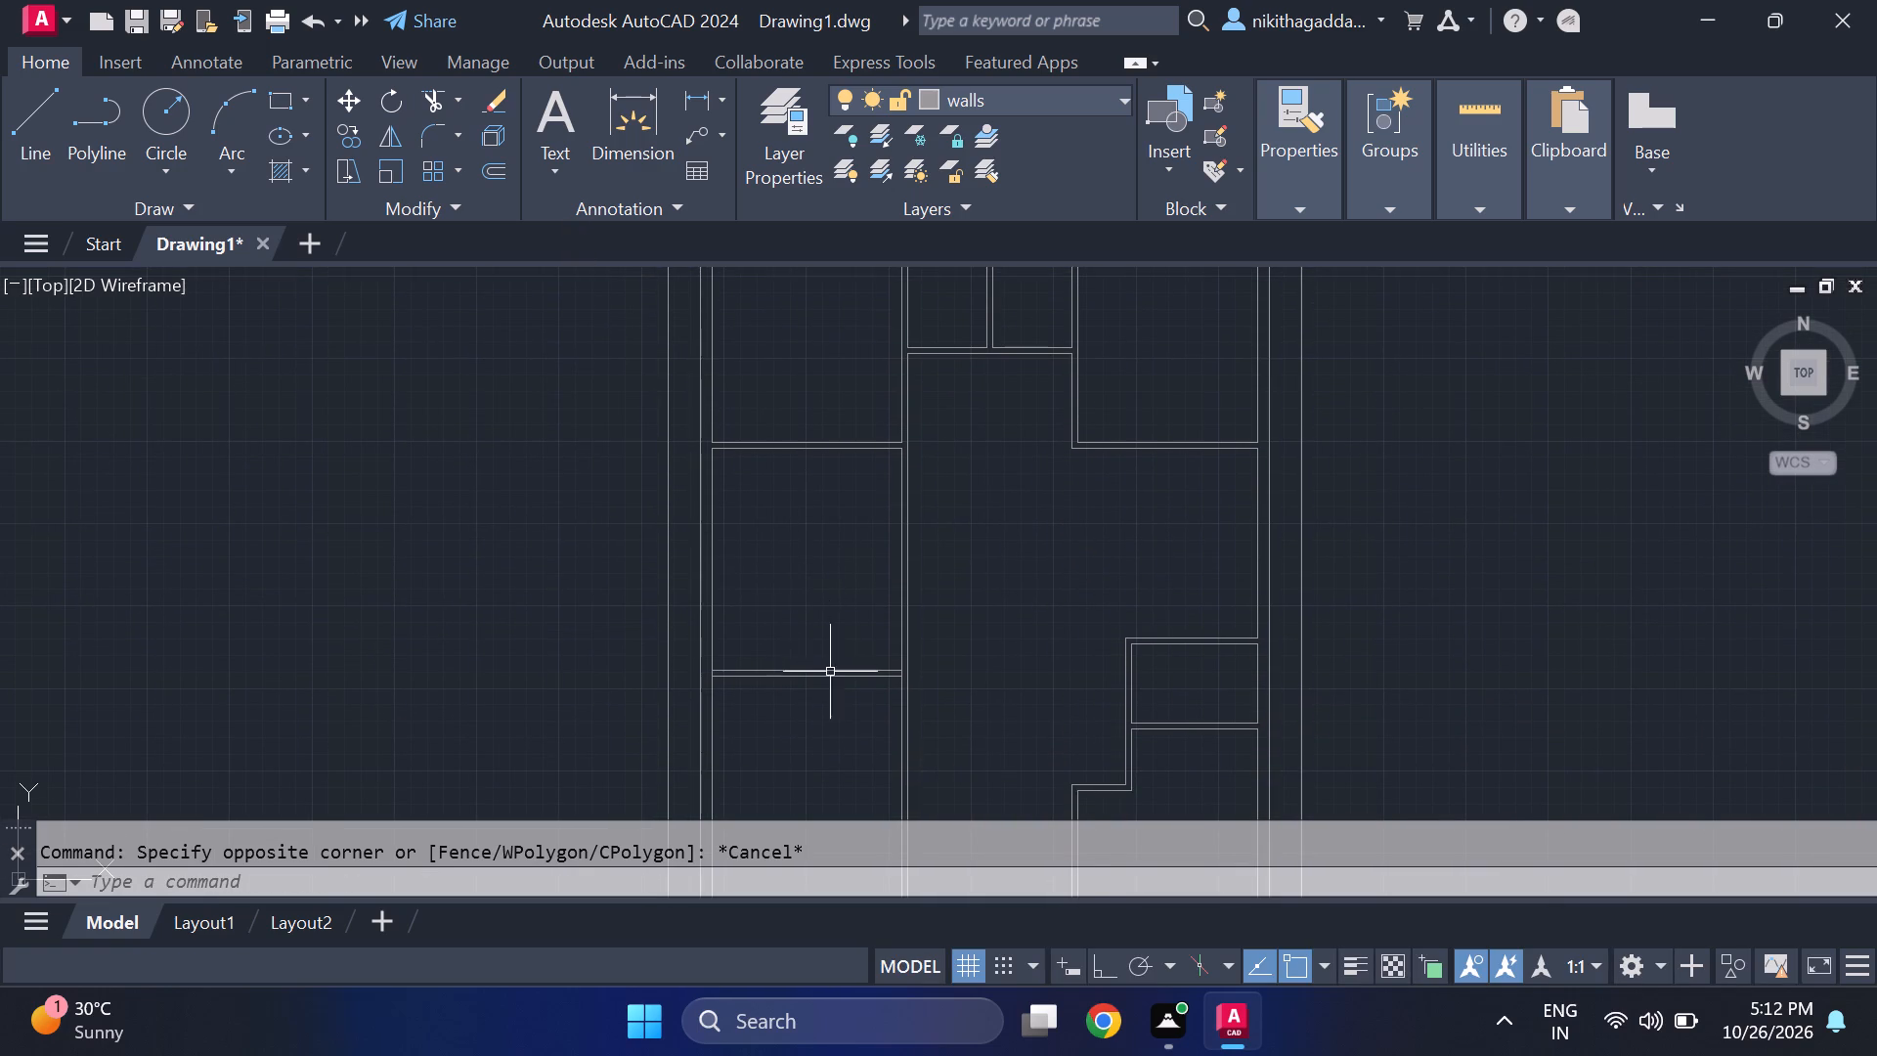
middle_drag(851, 700, 860, 661)
scroll(832, 685, down, 2)
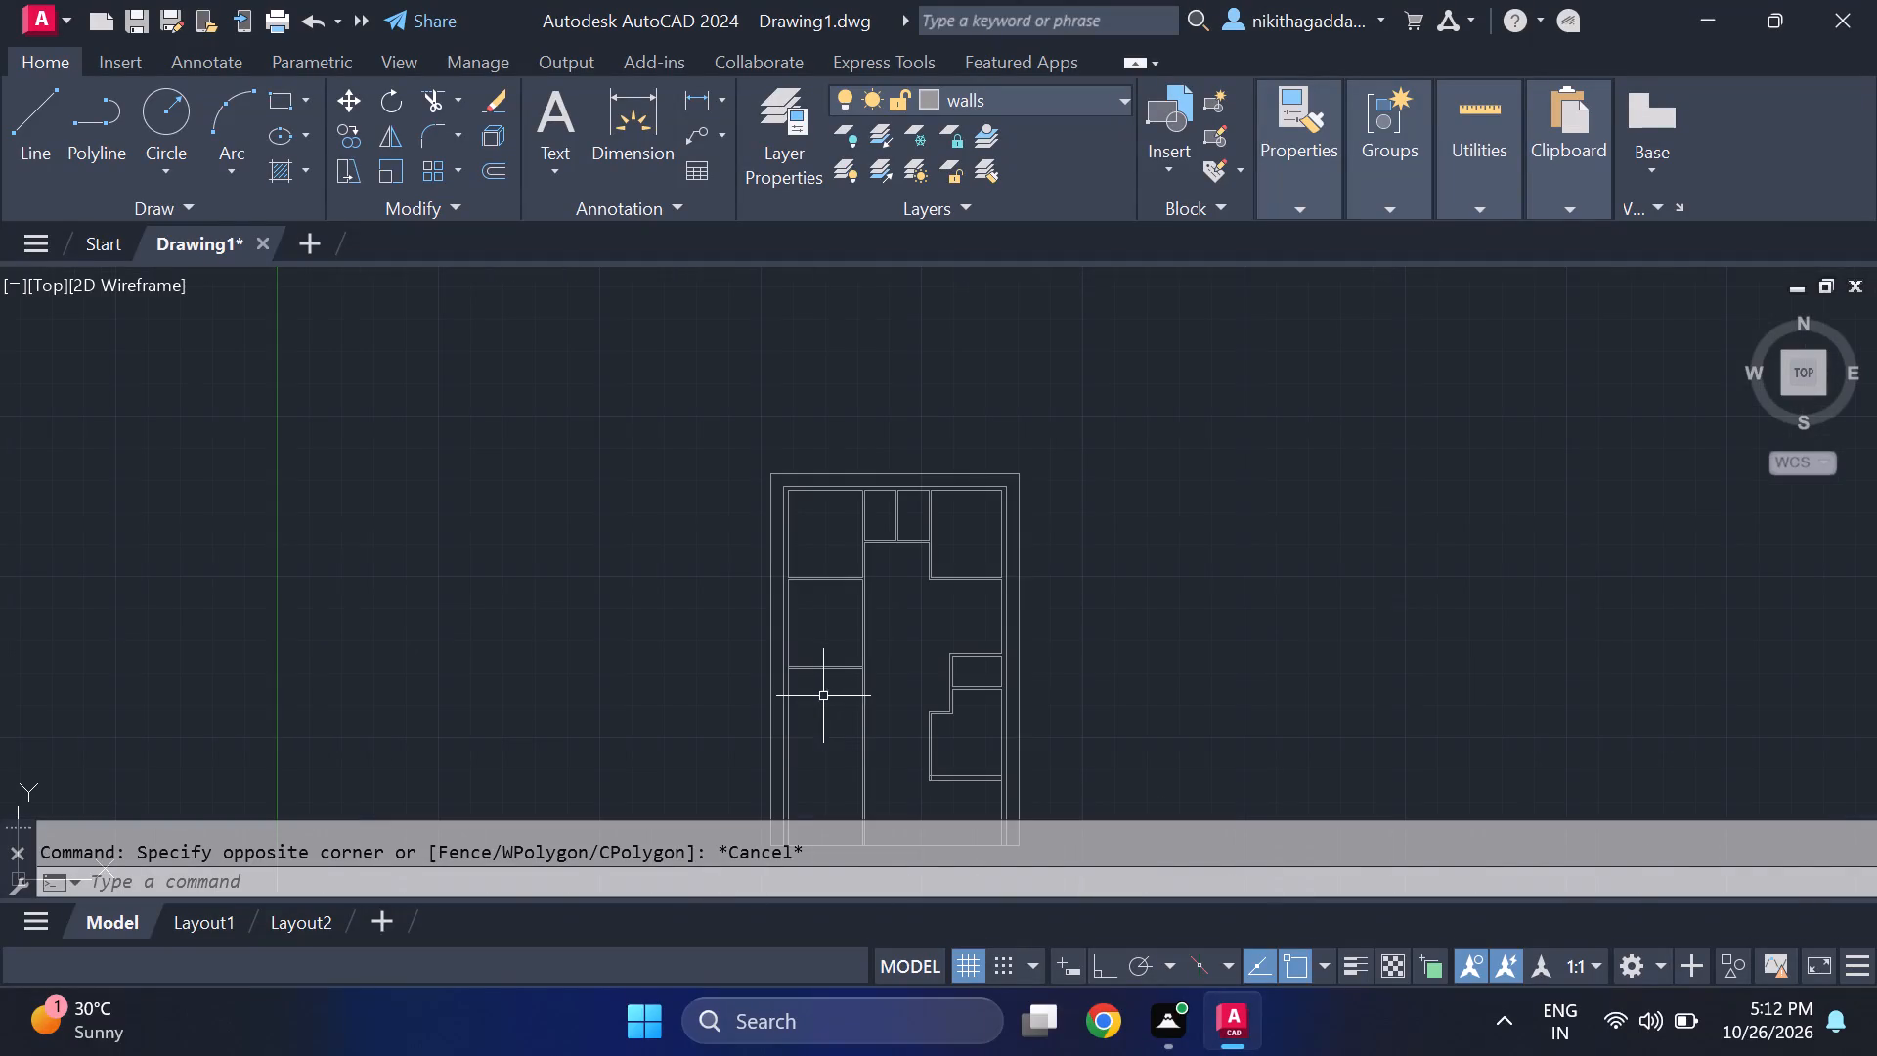
middle_drag(809, 718, 900, 656)
scroll(884, 643, up, 2)
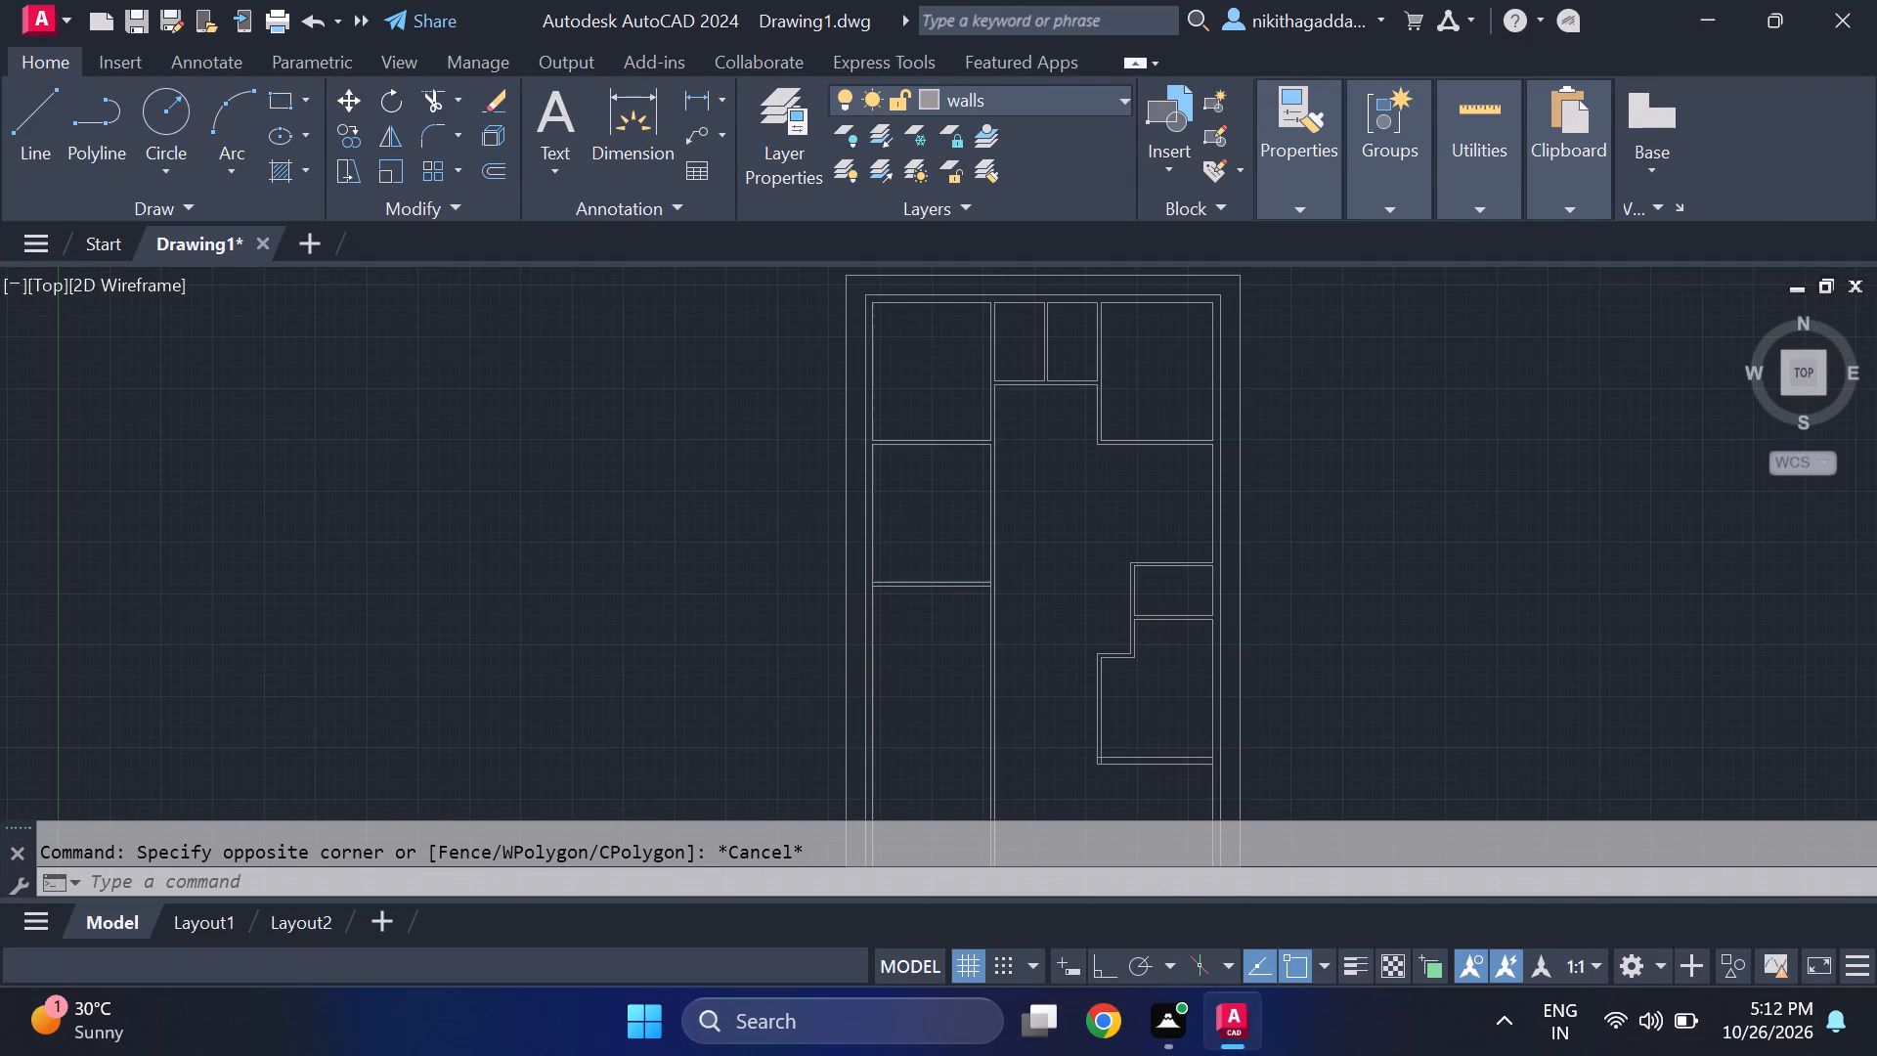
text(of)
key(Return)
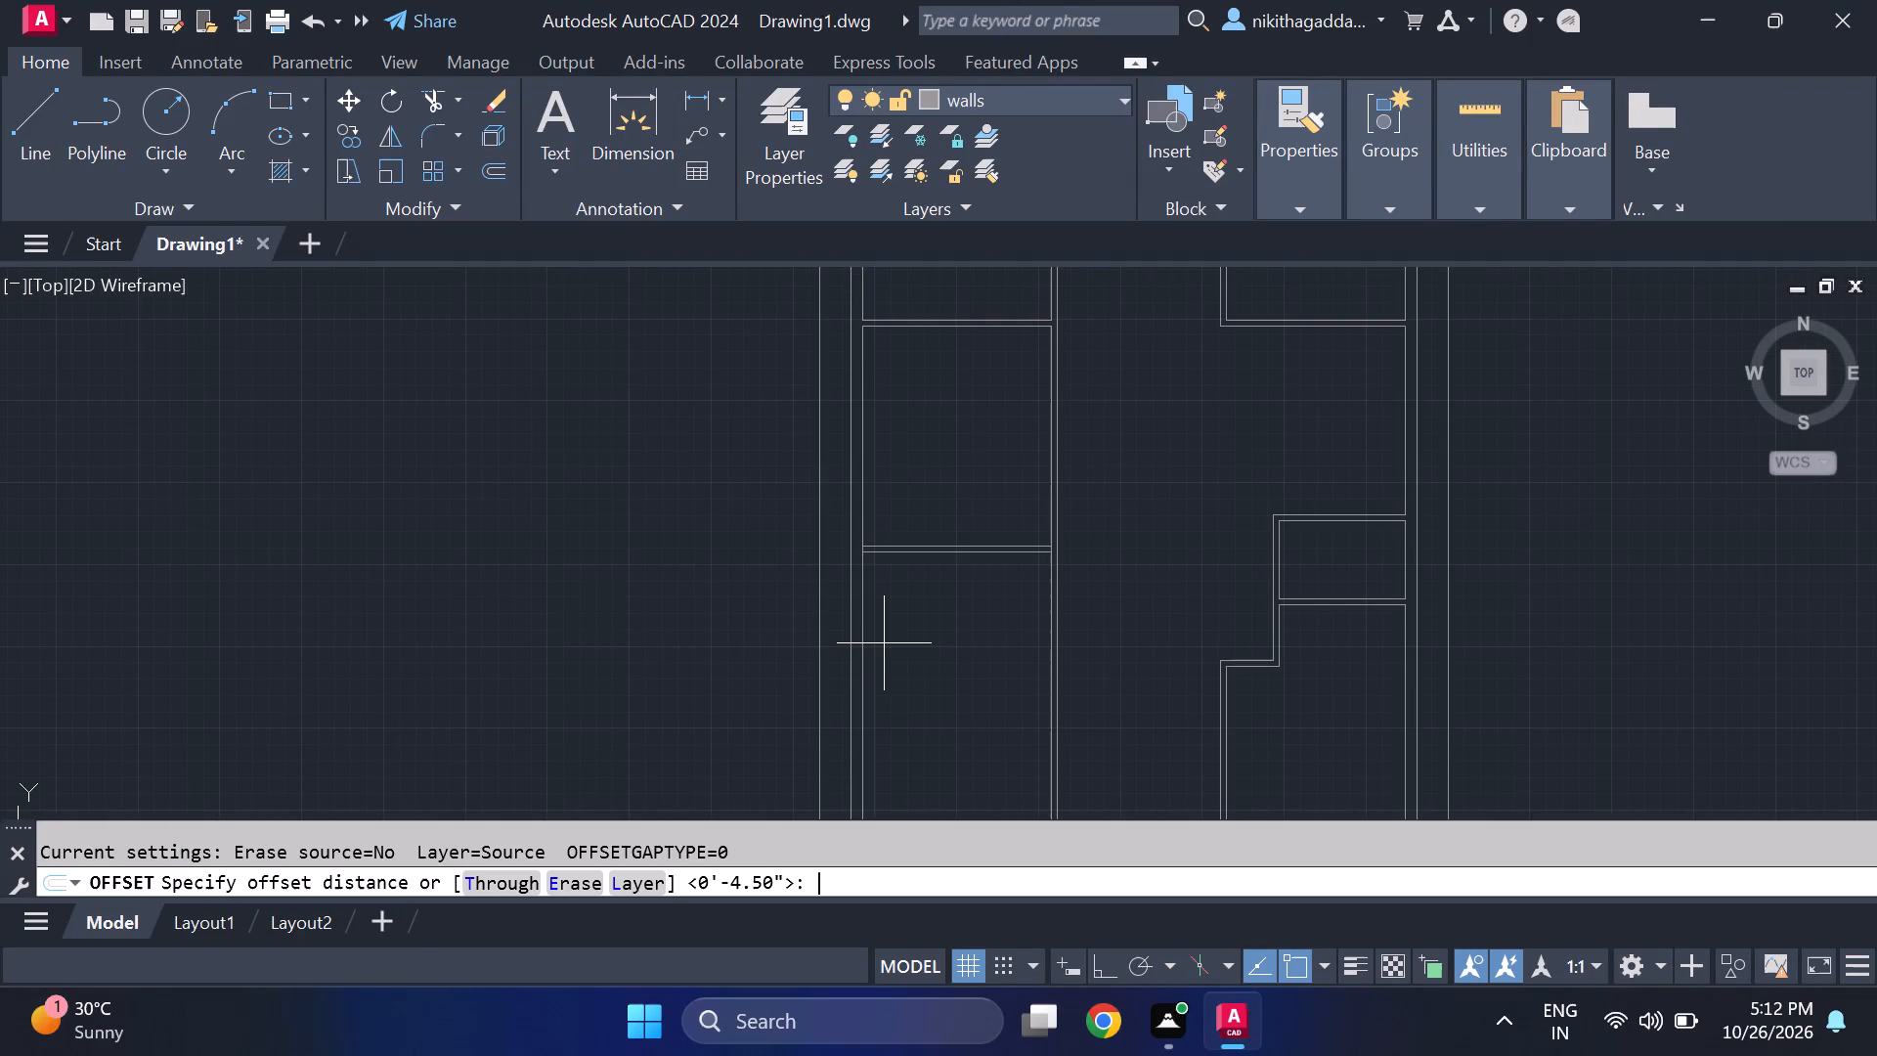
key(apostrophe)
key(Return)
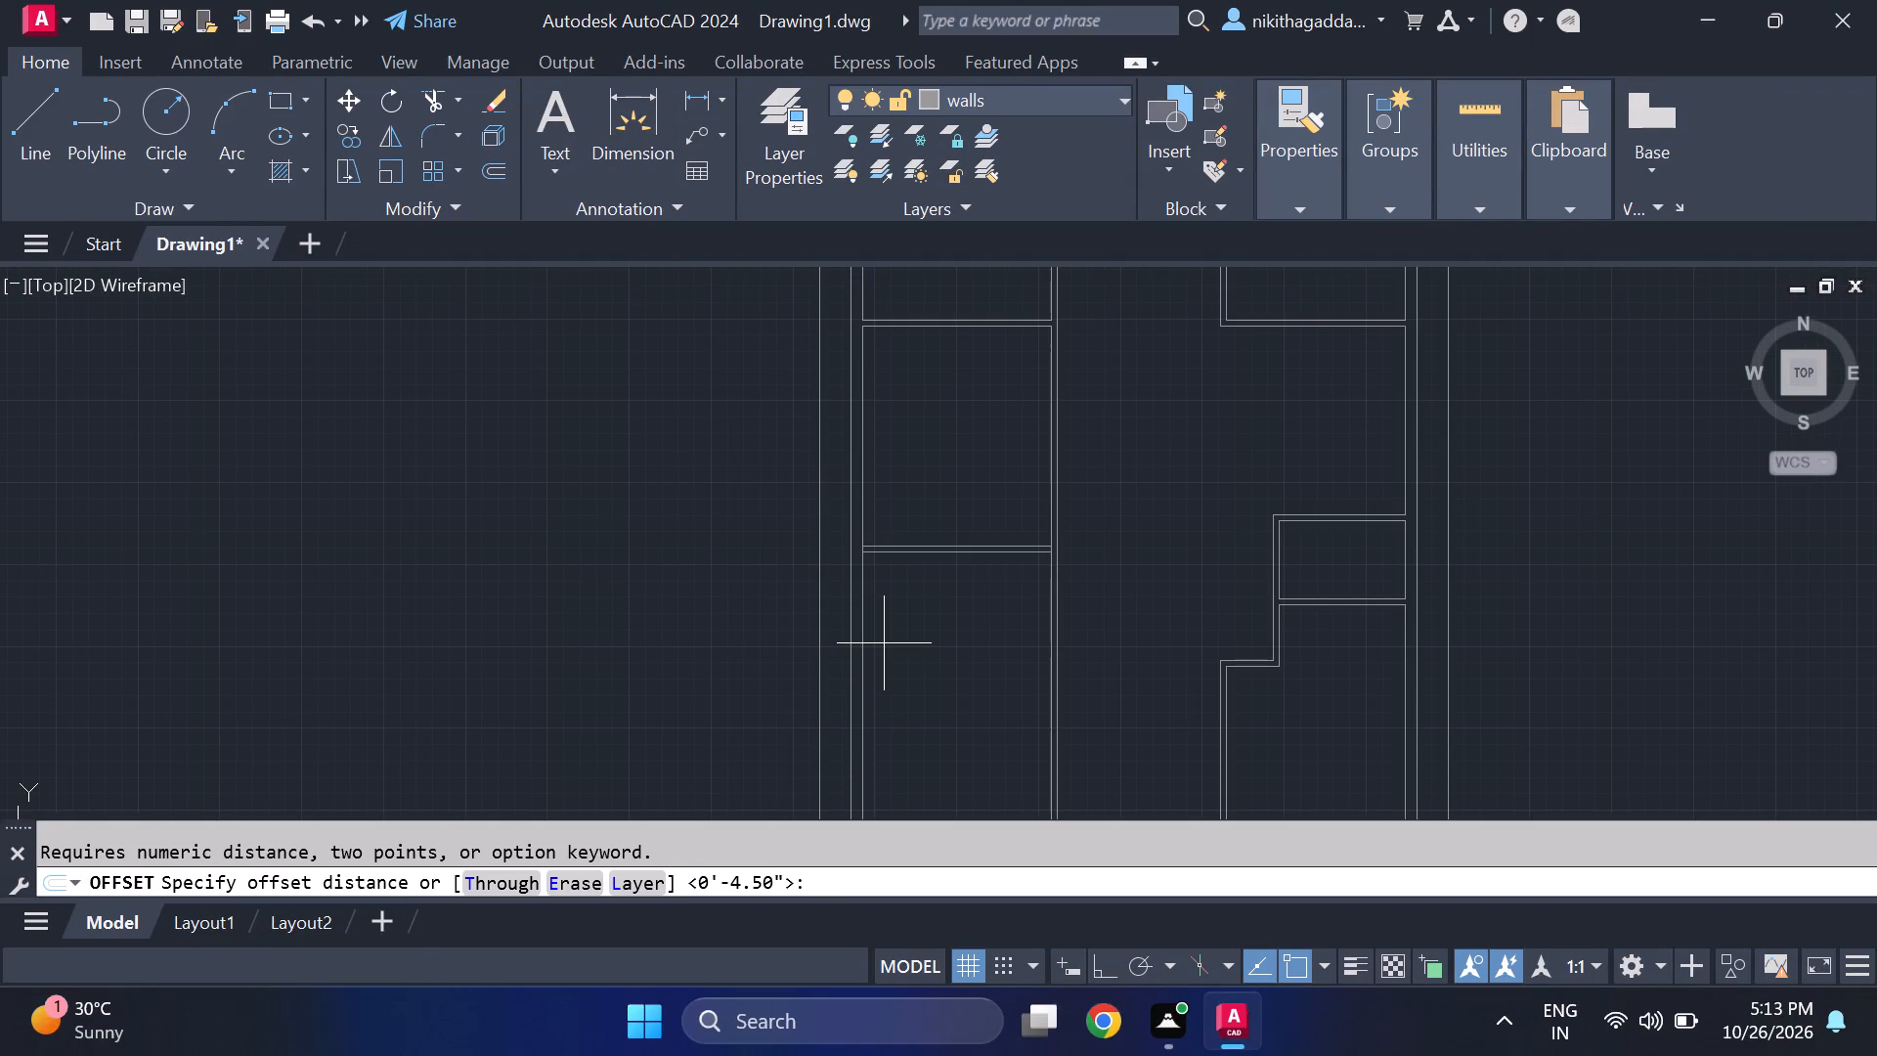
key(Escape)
Offset the lower line of the partition between the middle-west and southwest rooms 8' to the south.
text(of)
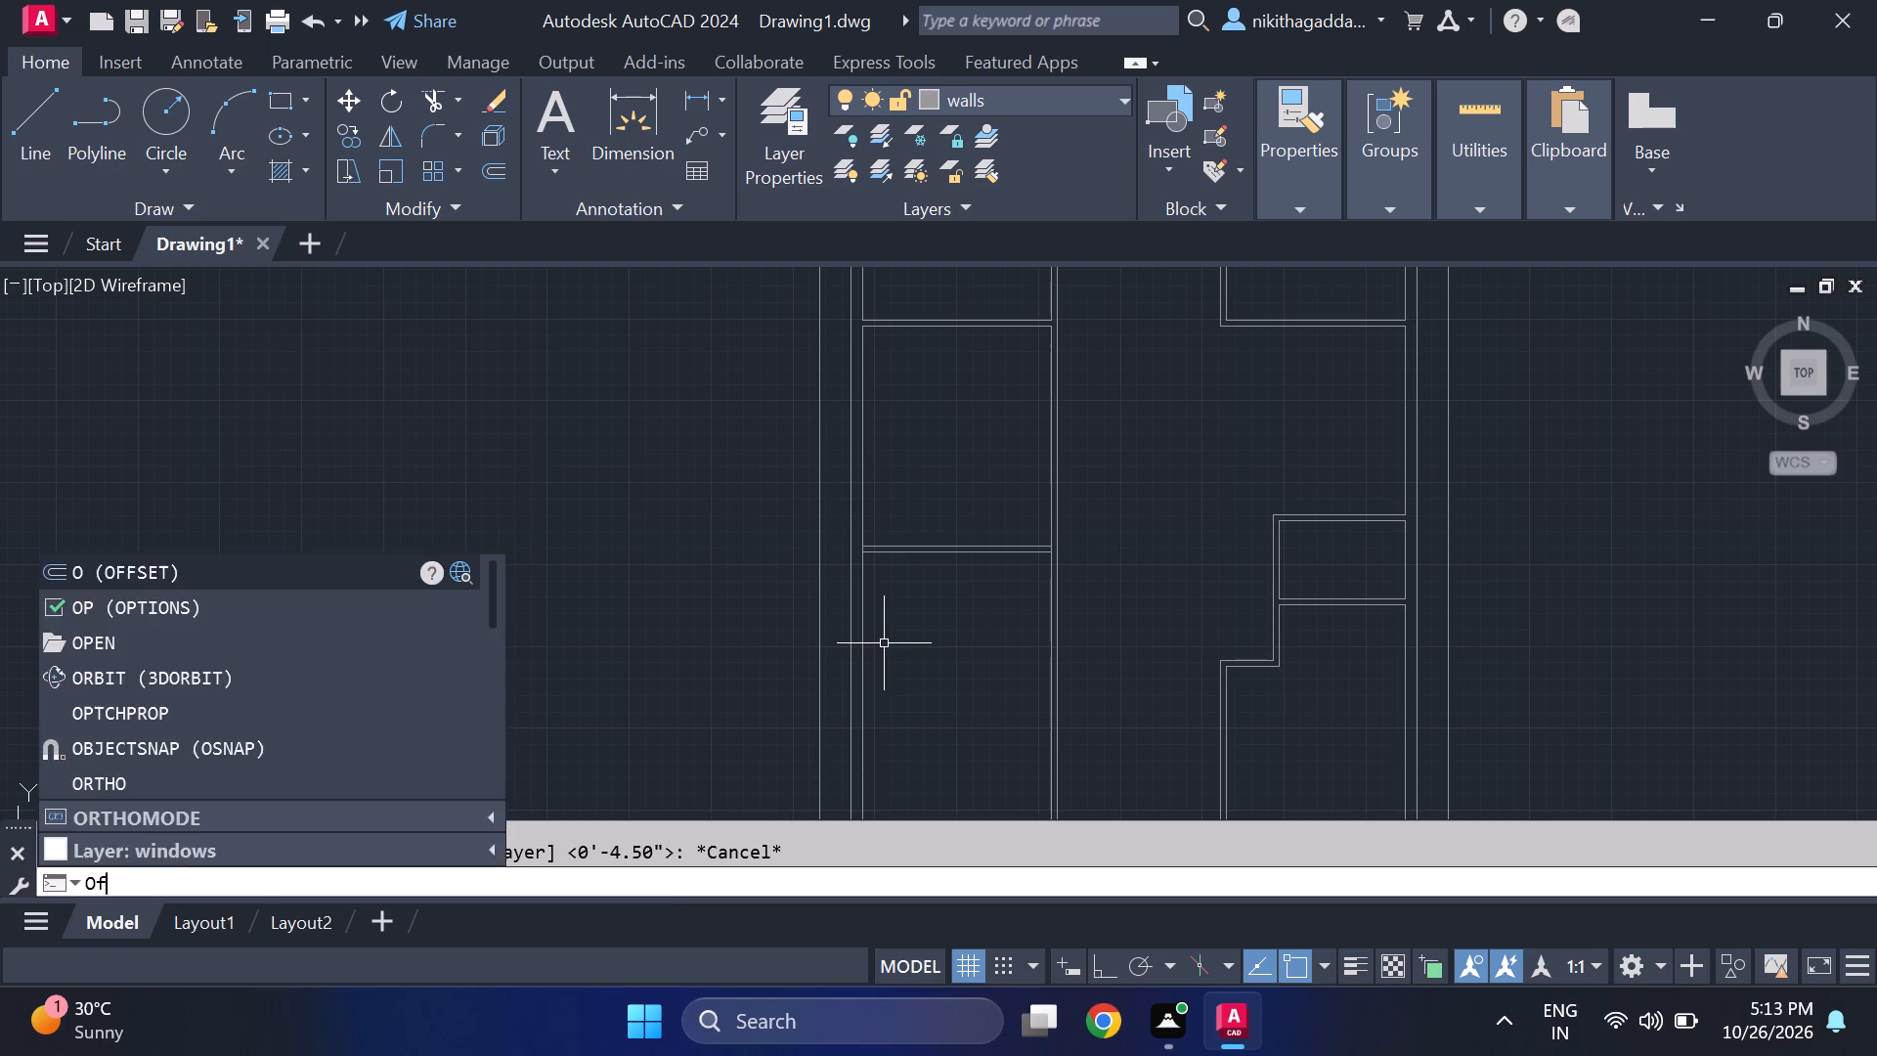
key(Return)
text(8')
key(Return)
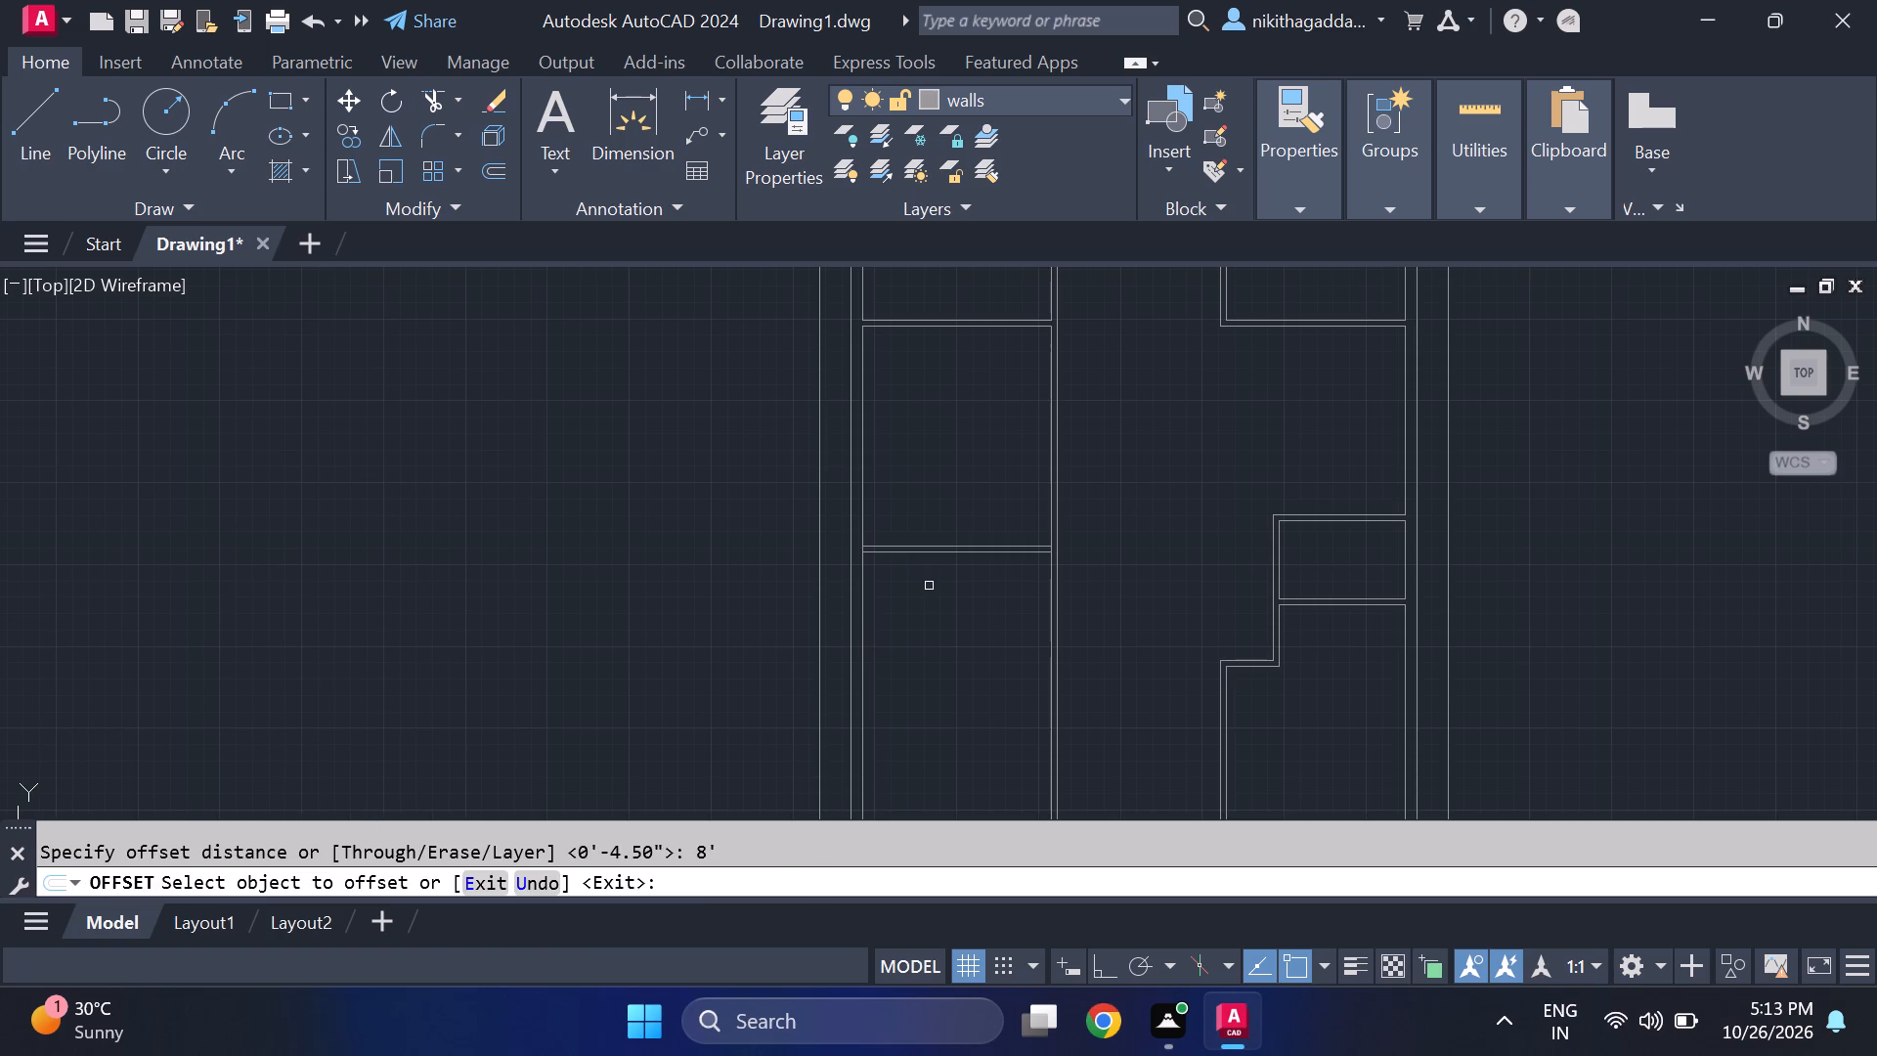
click(960, 550)
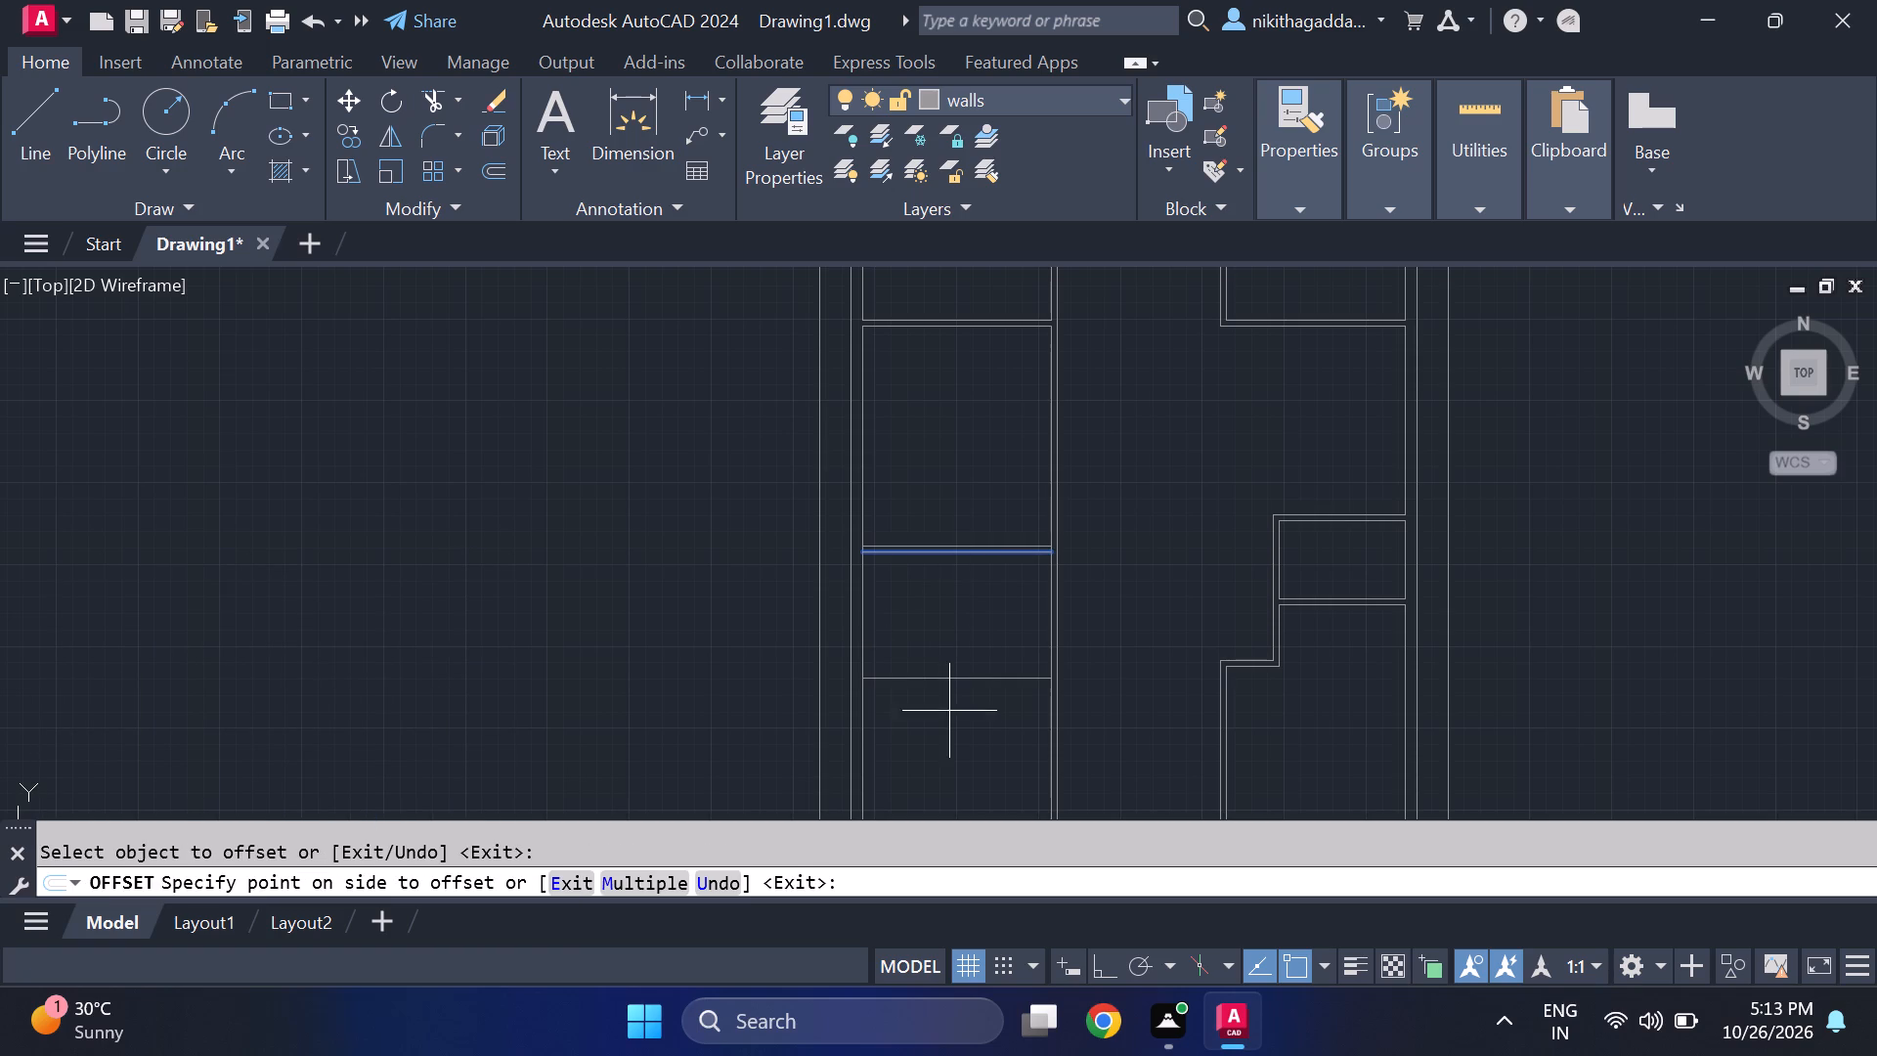
click(953, 723)
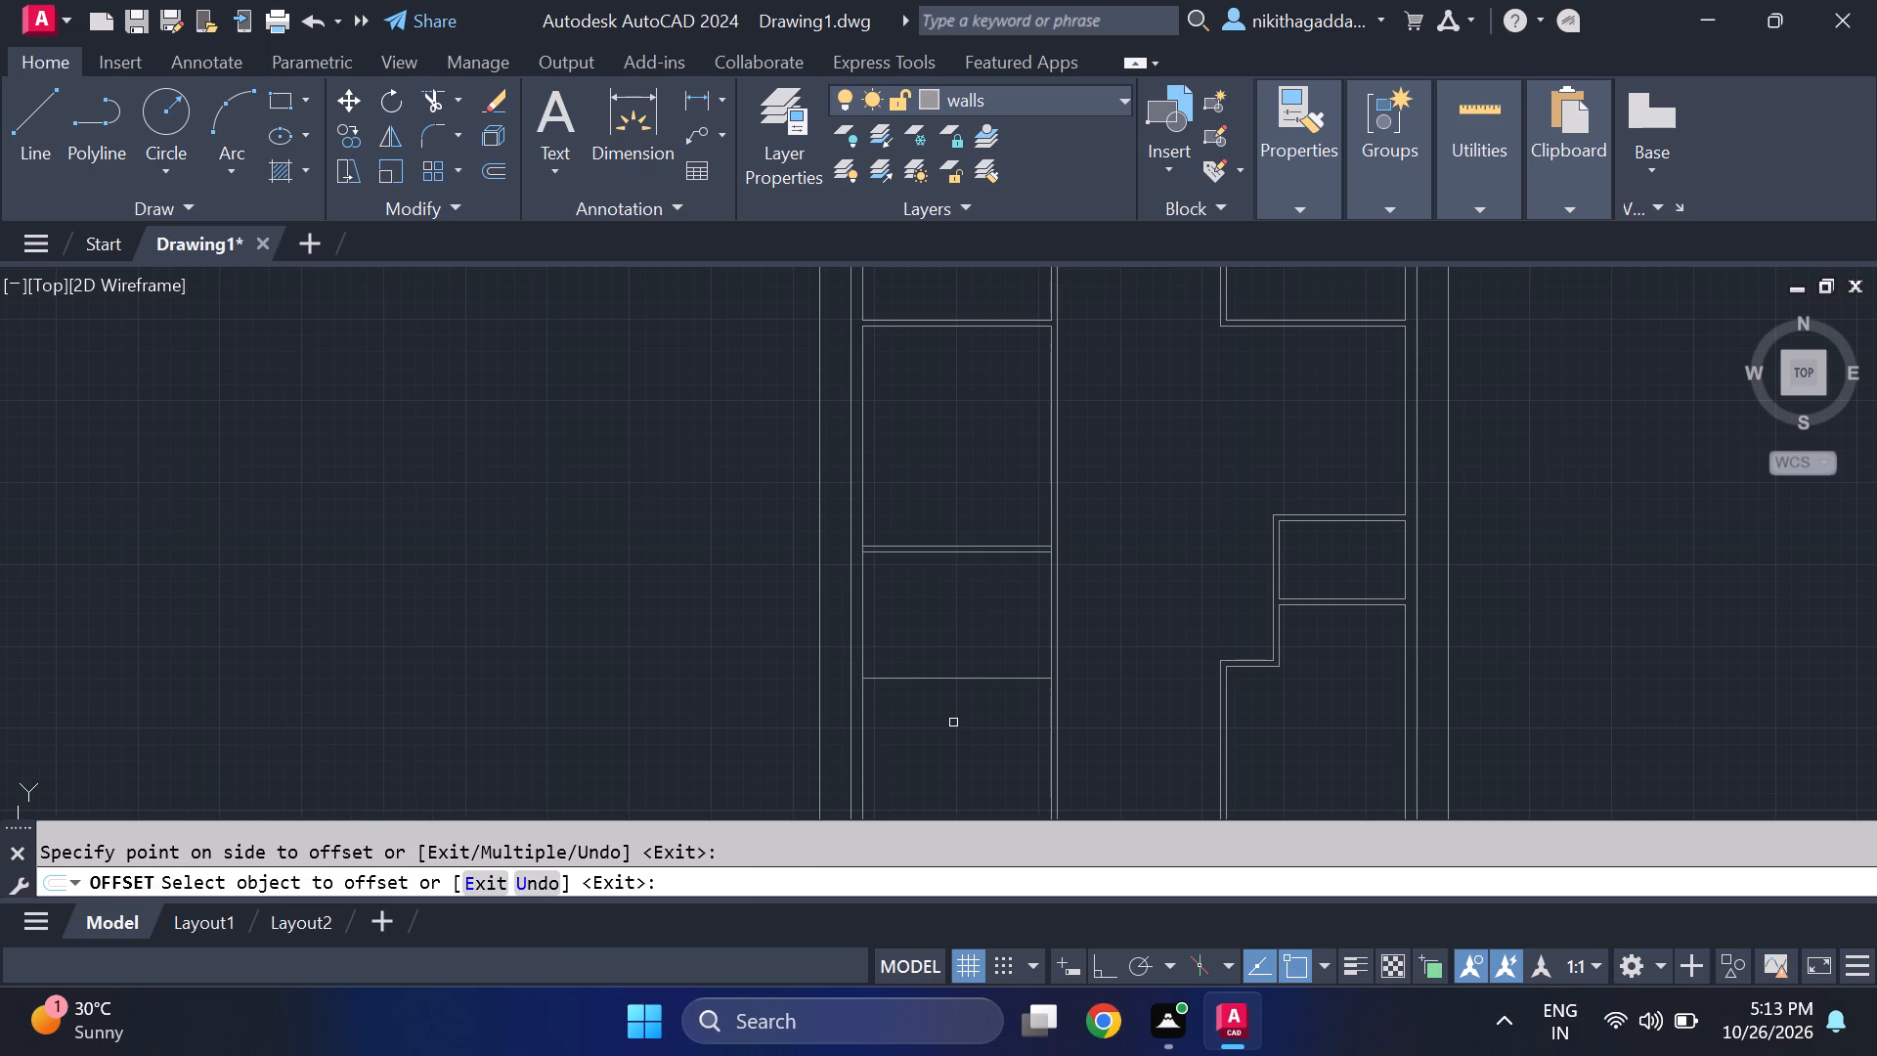
key(Escape)
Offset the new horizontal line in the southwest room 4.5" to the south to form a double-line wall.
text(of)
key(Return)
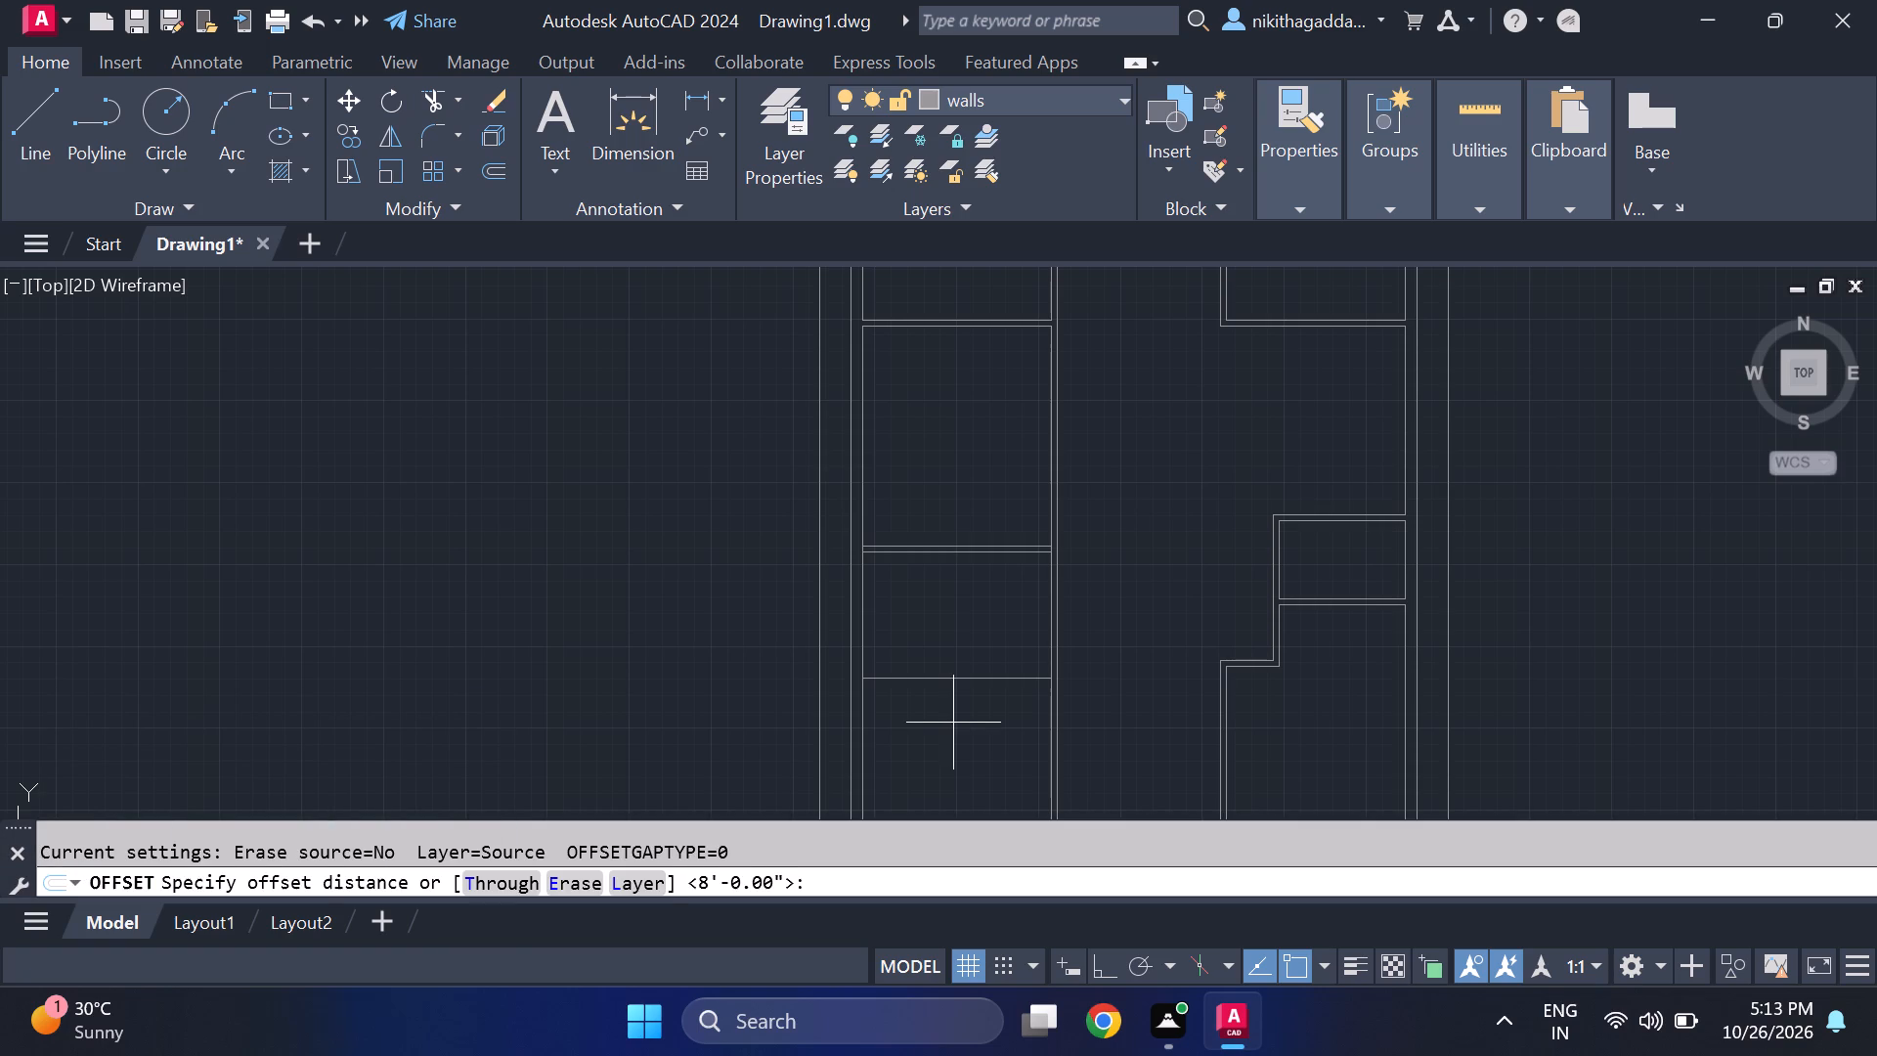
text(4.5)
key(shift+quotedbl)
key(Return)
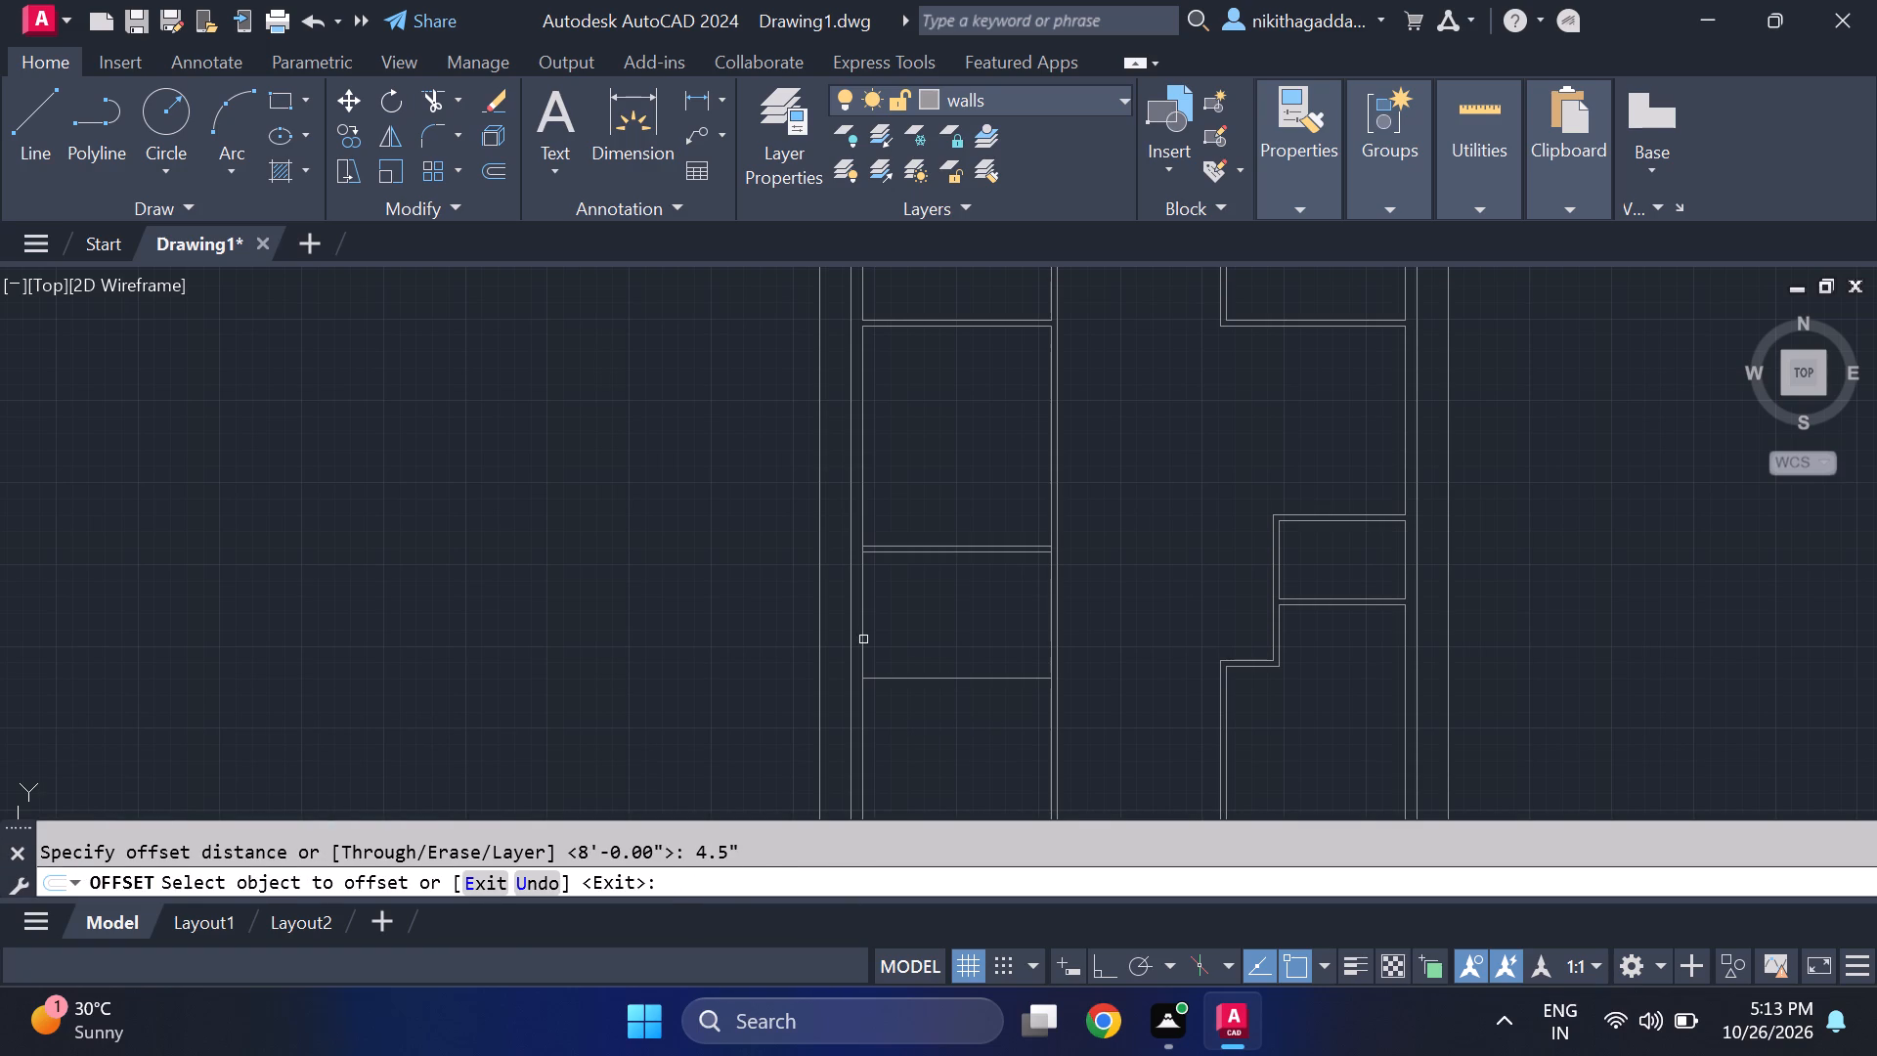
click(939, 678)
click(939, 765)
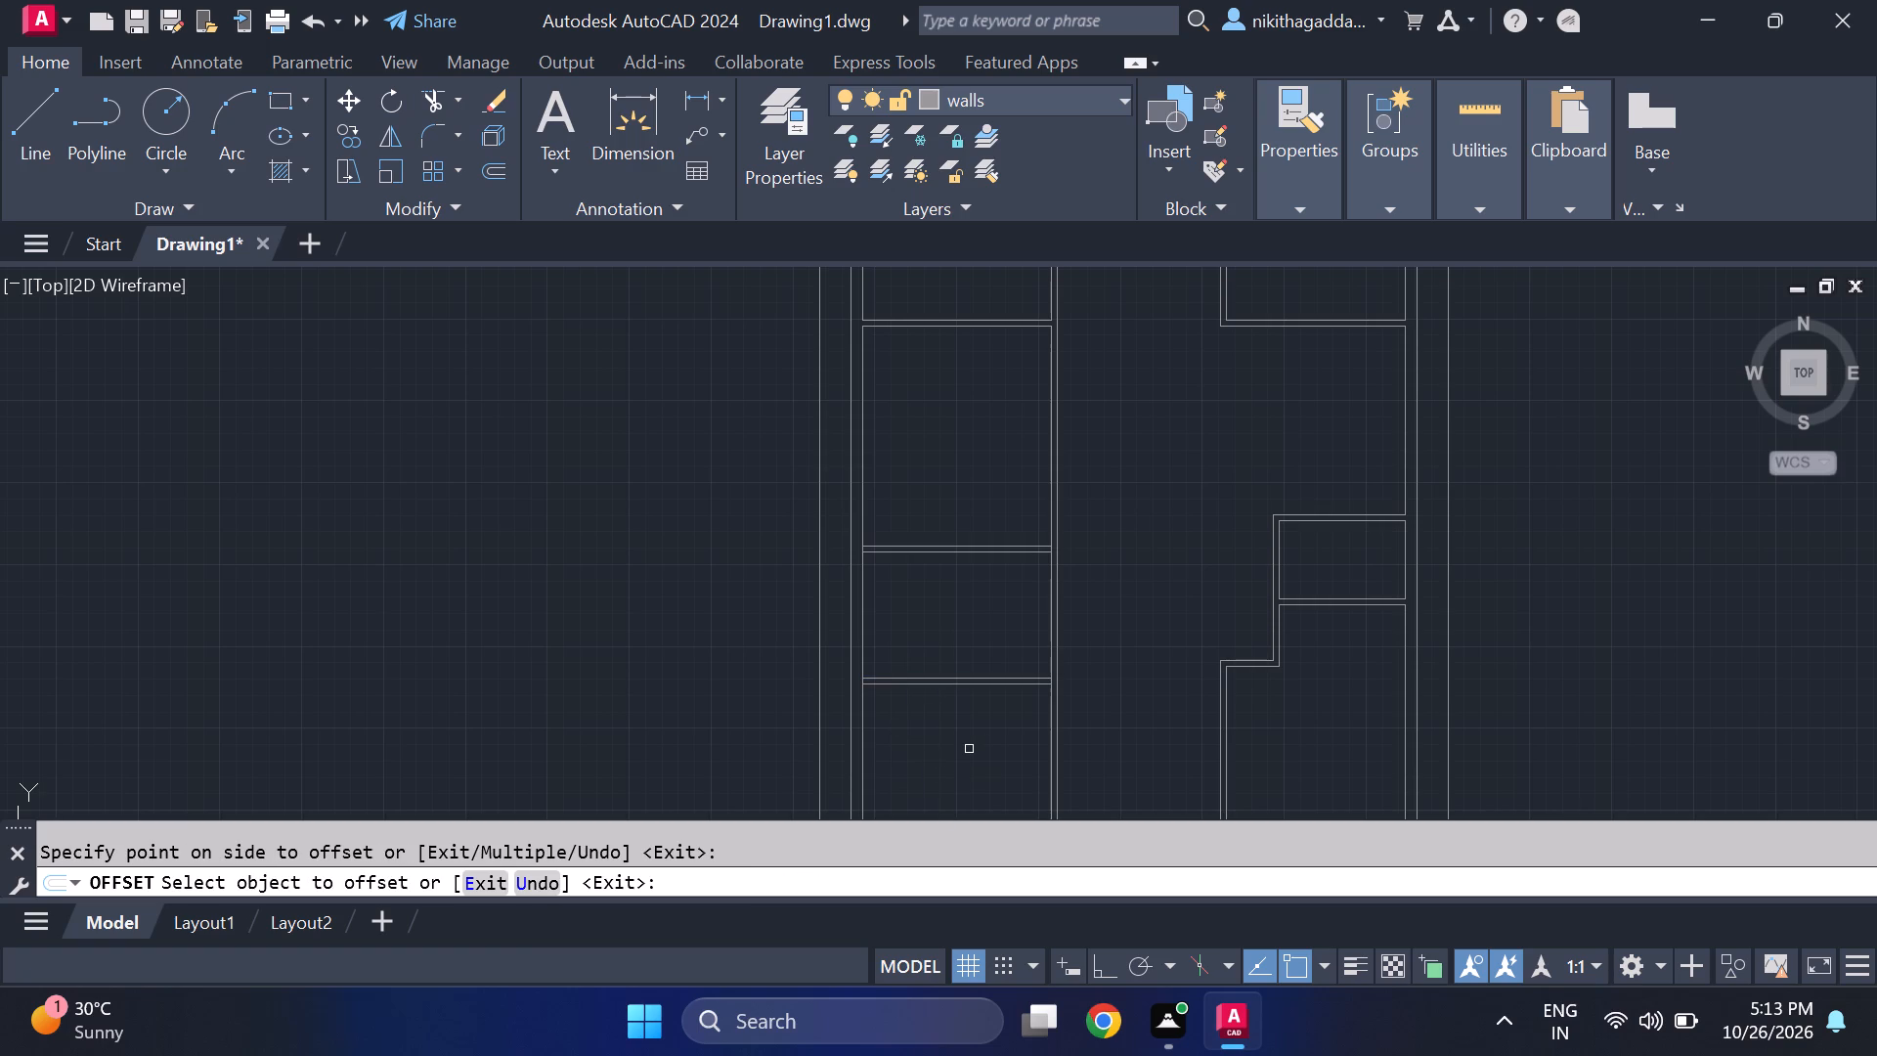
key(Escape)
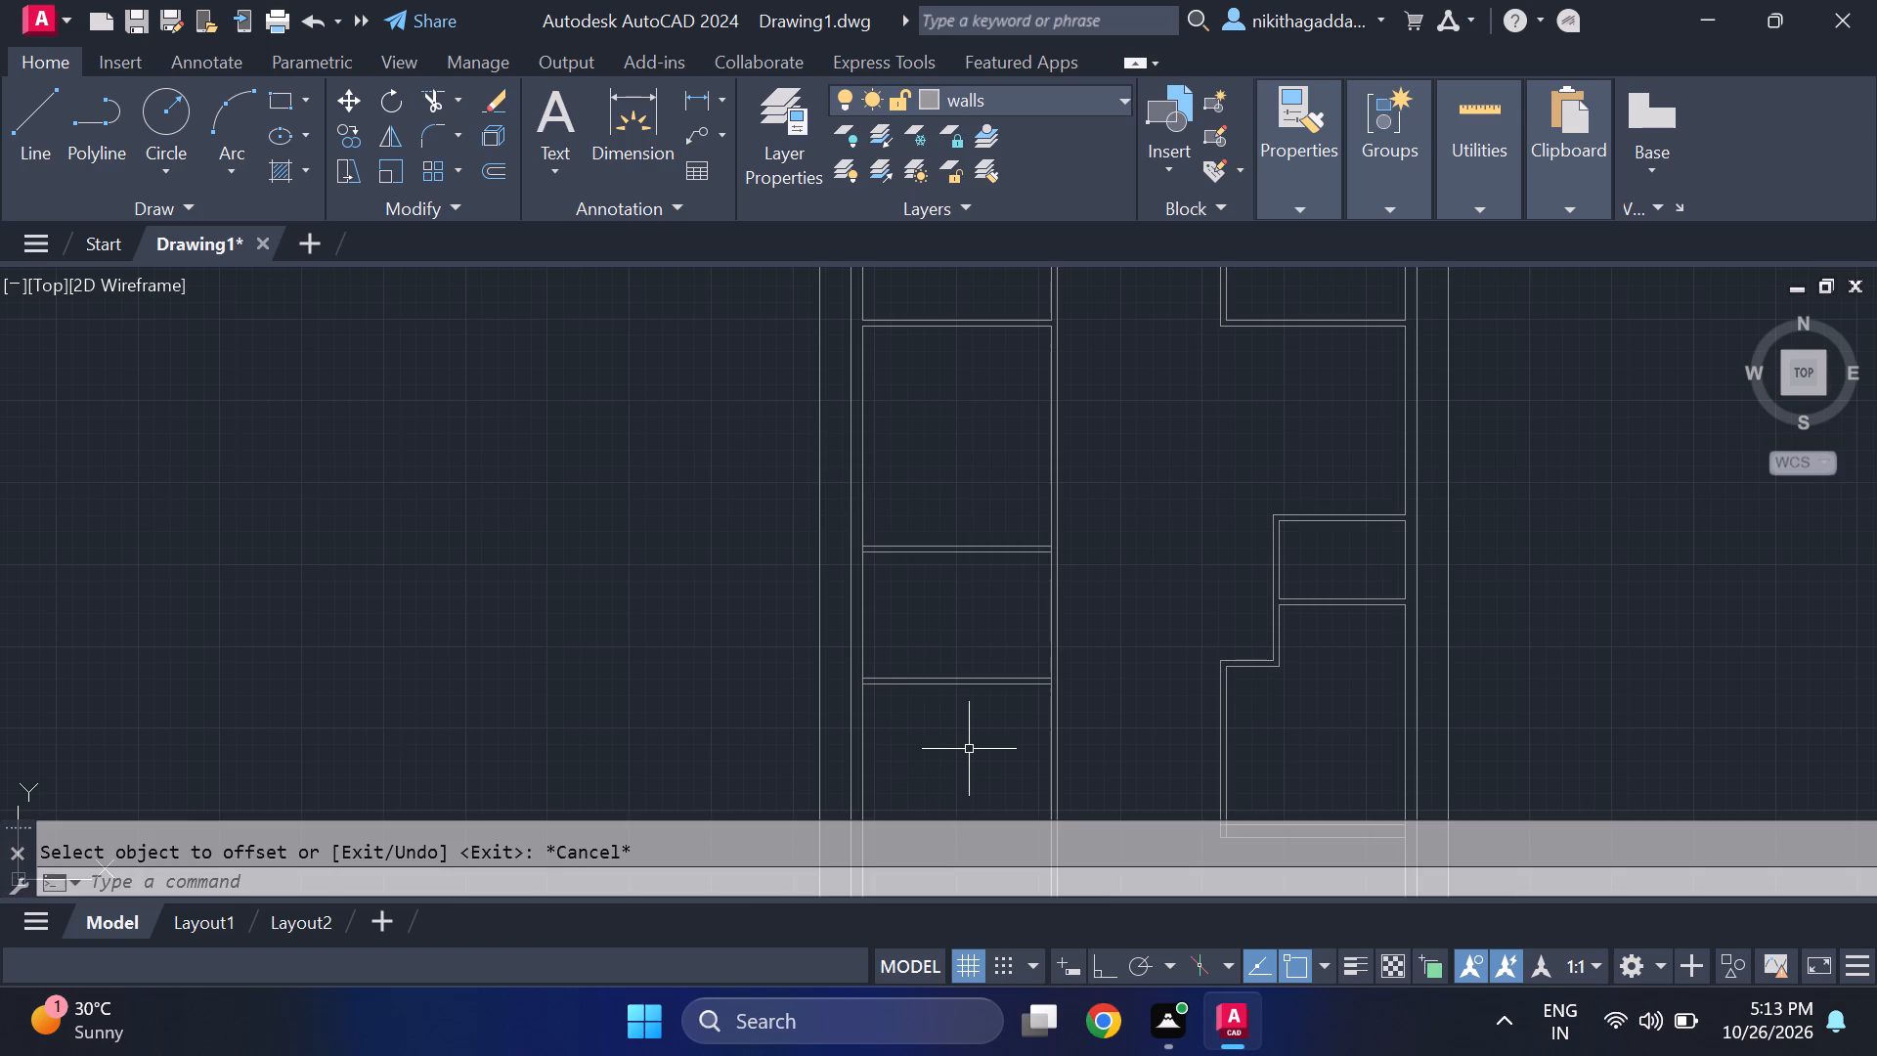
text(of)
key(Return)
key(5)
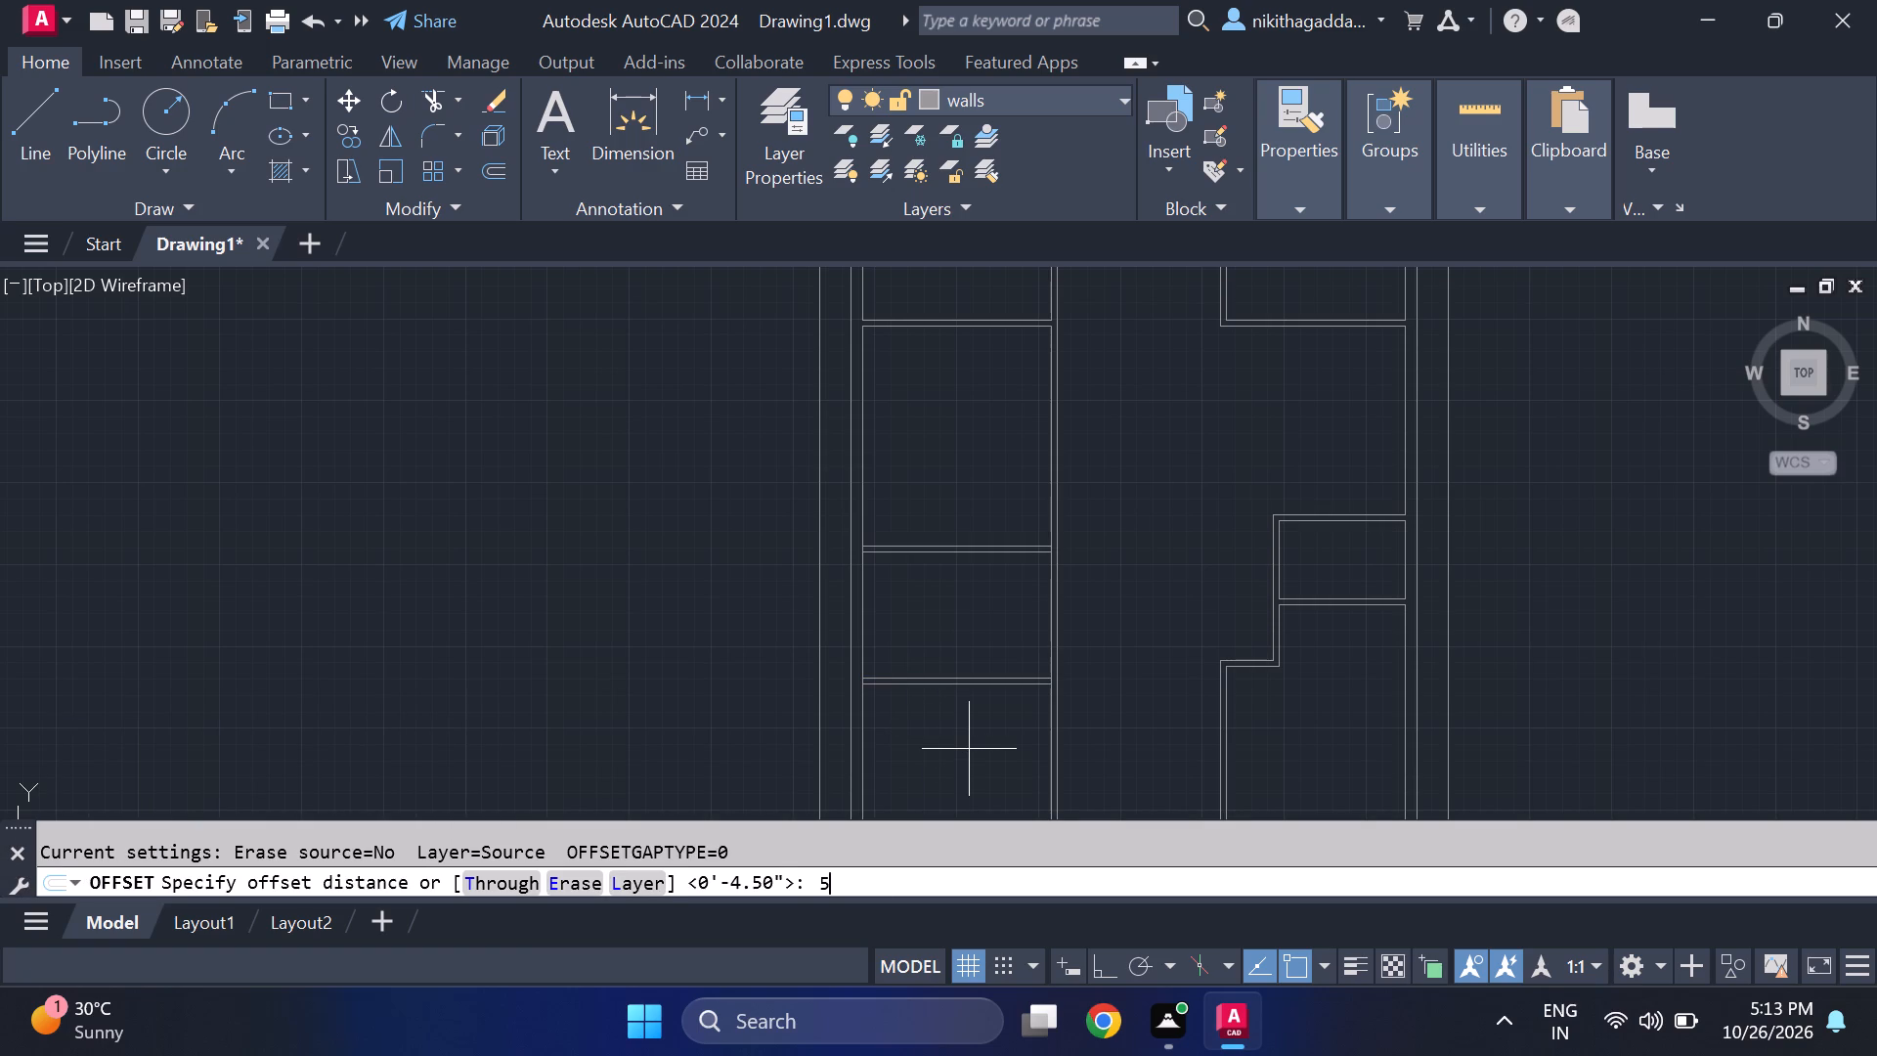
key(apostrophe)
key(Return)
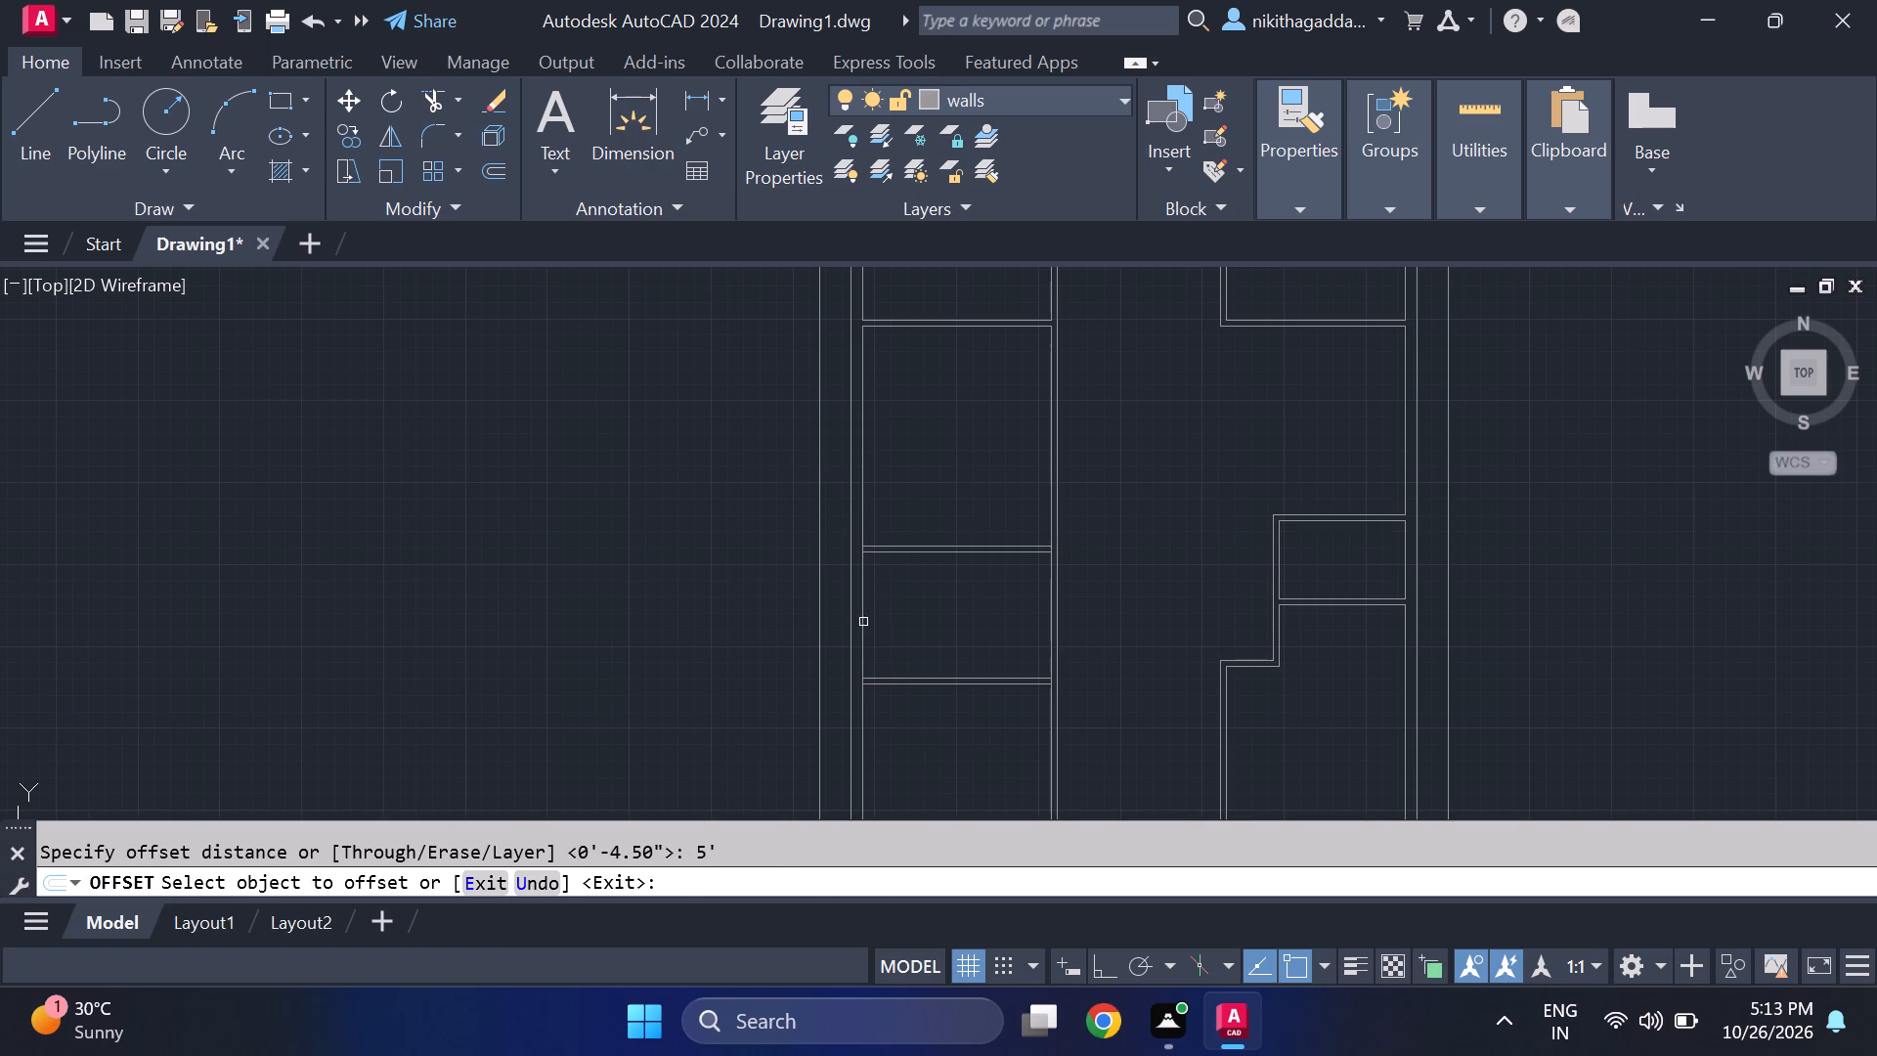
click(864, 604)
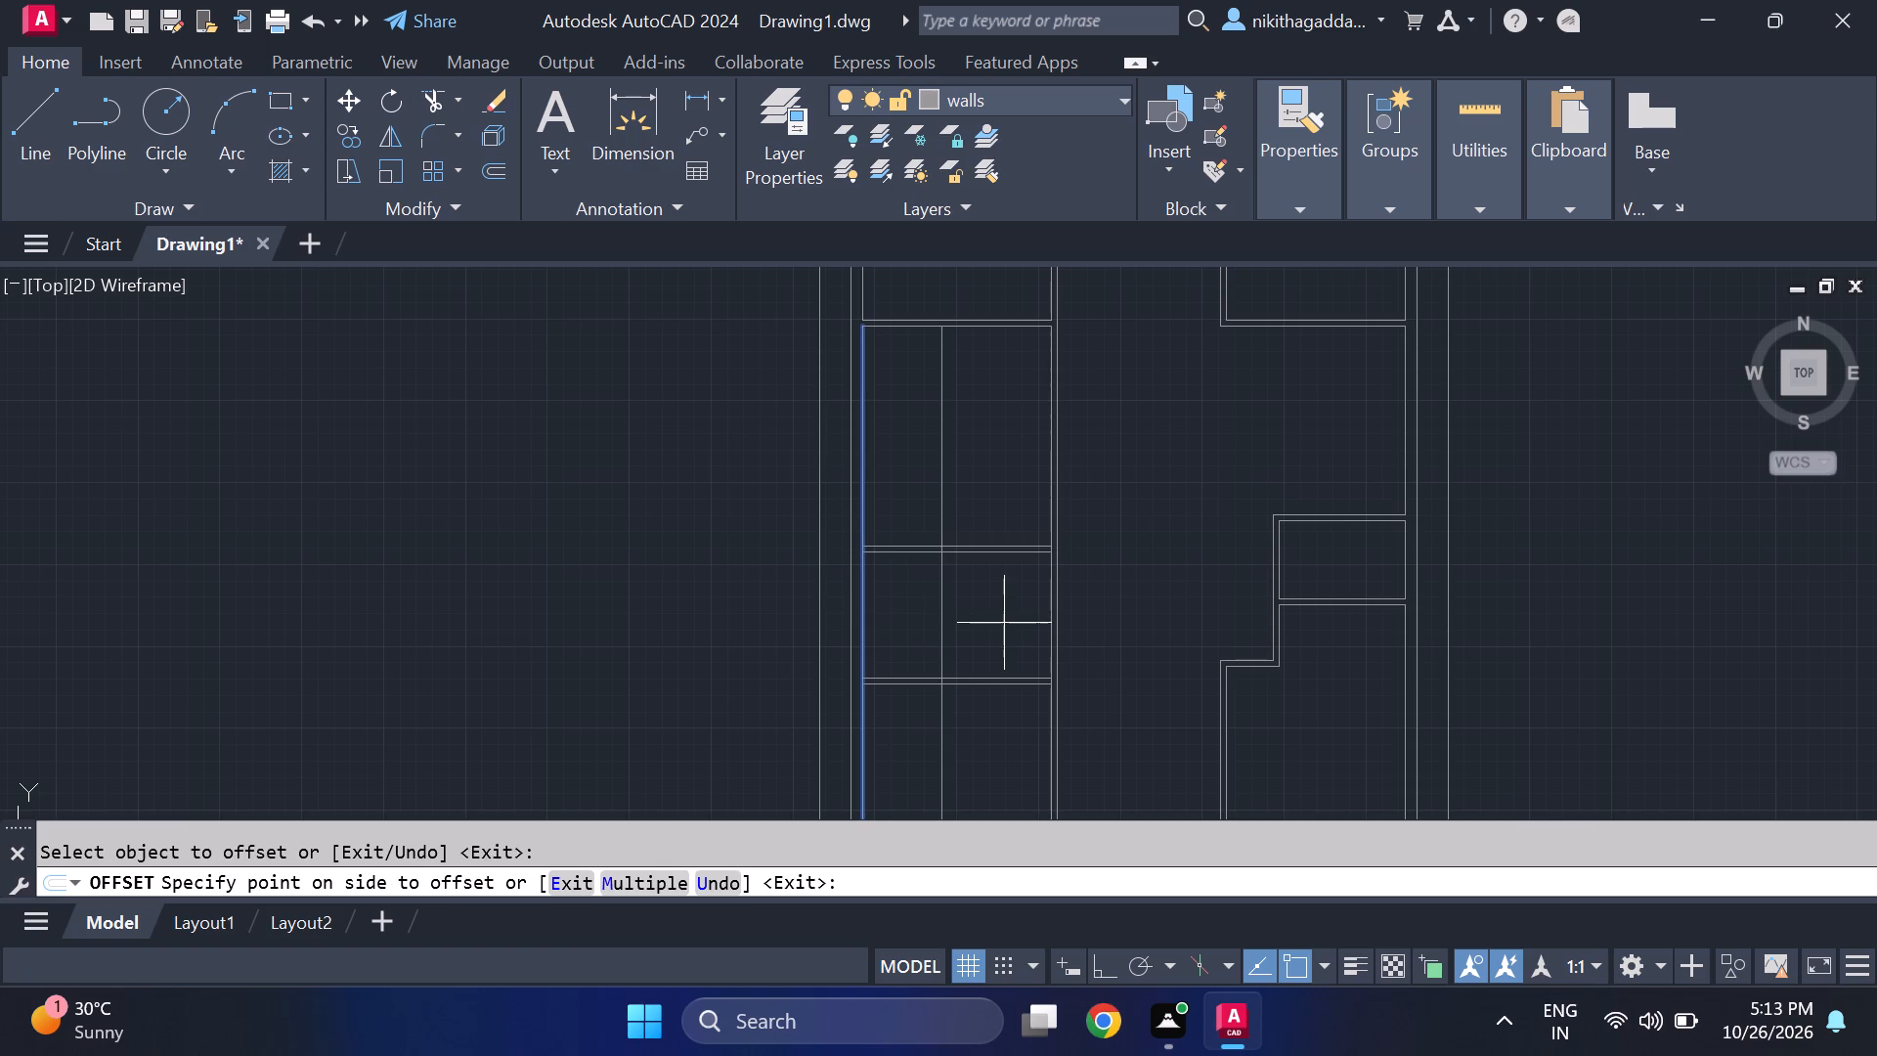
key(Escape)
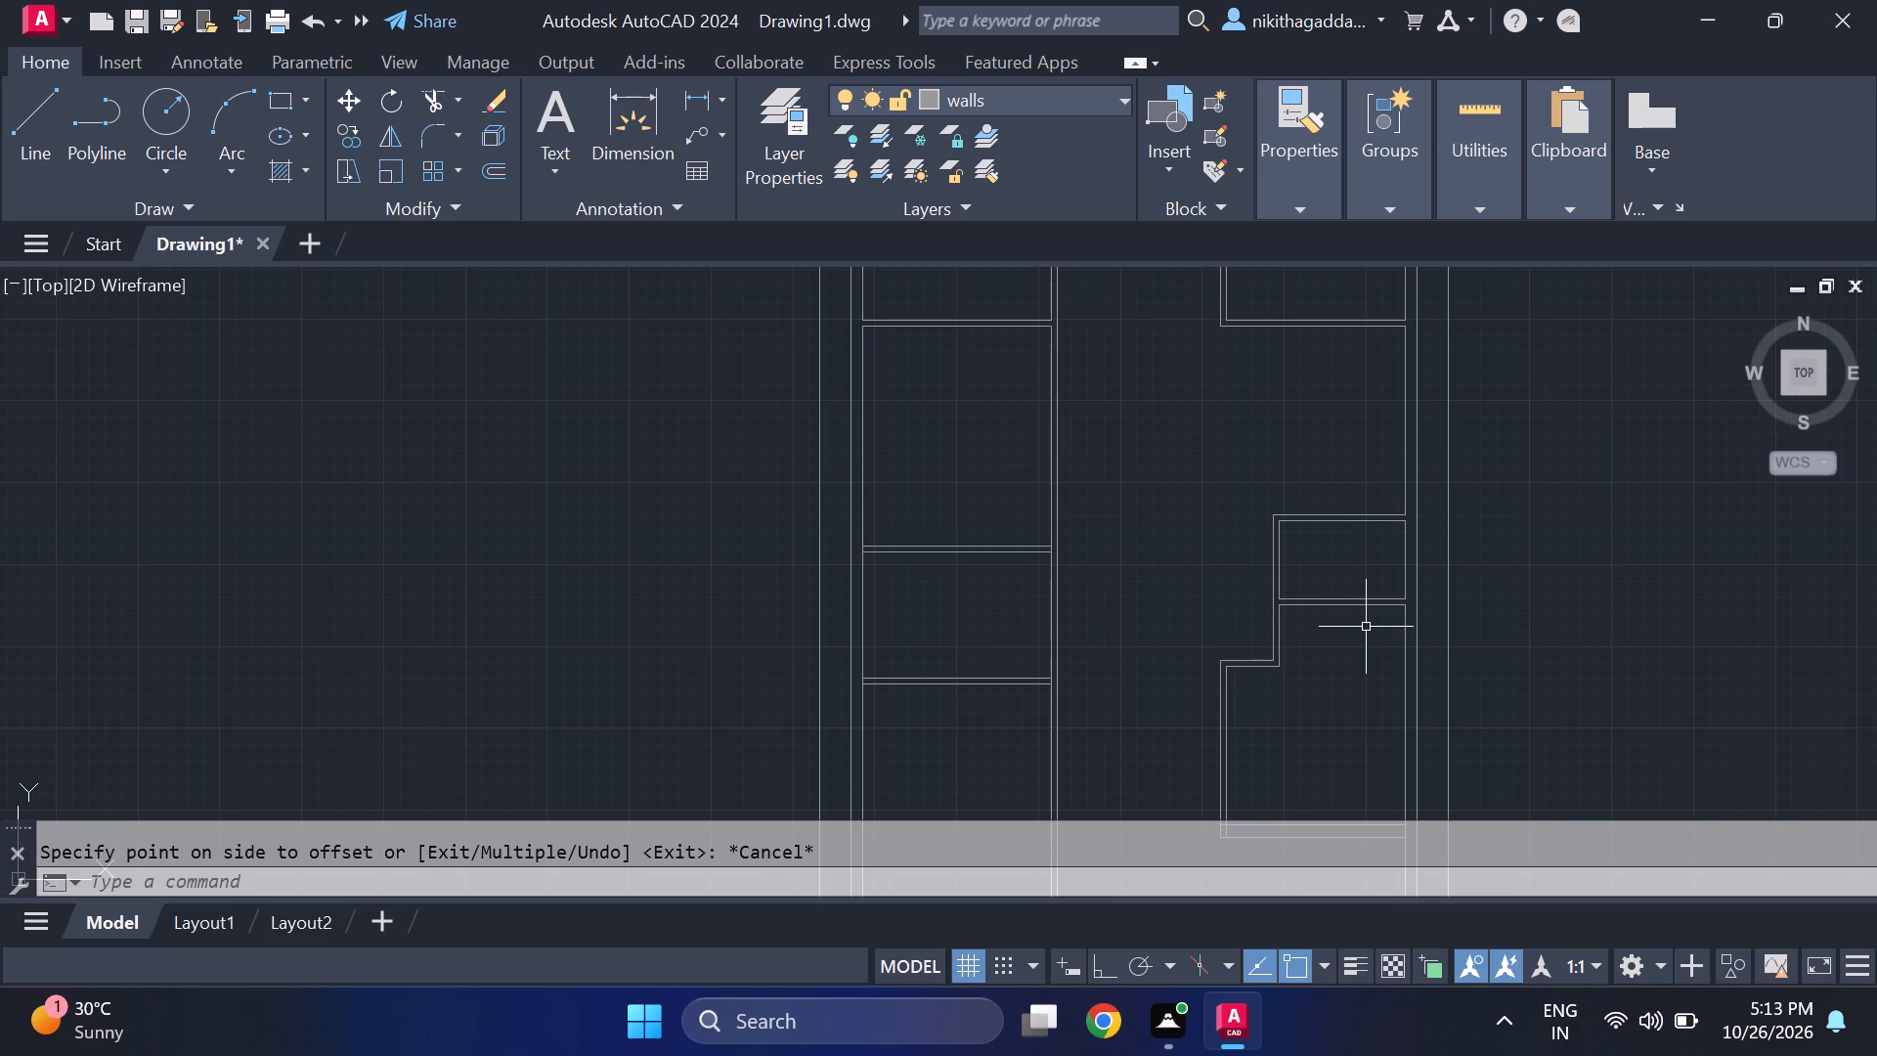
Erase both lines of the new horizontal wall inside the southwest room.
middle_drag(1366, 629, 1208, 661)
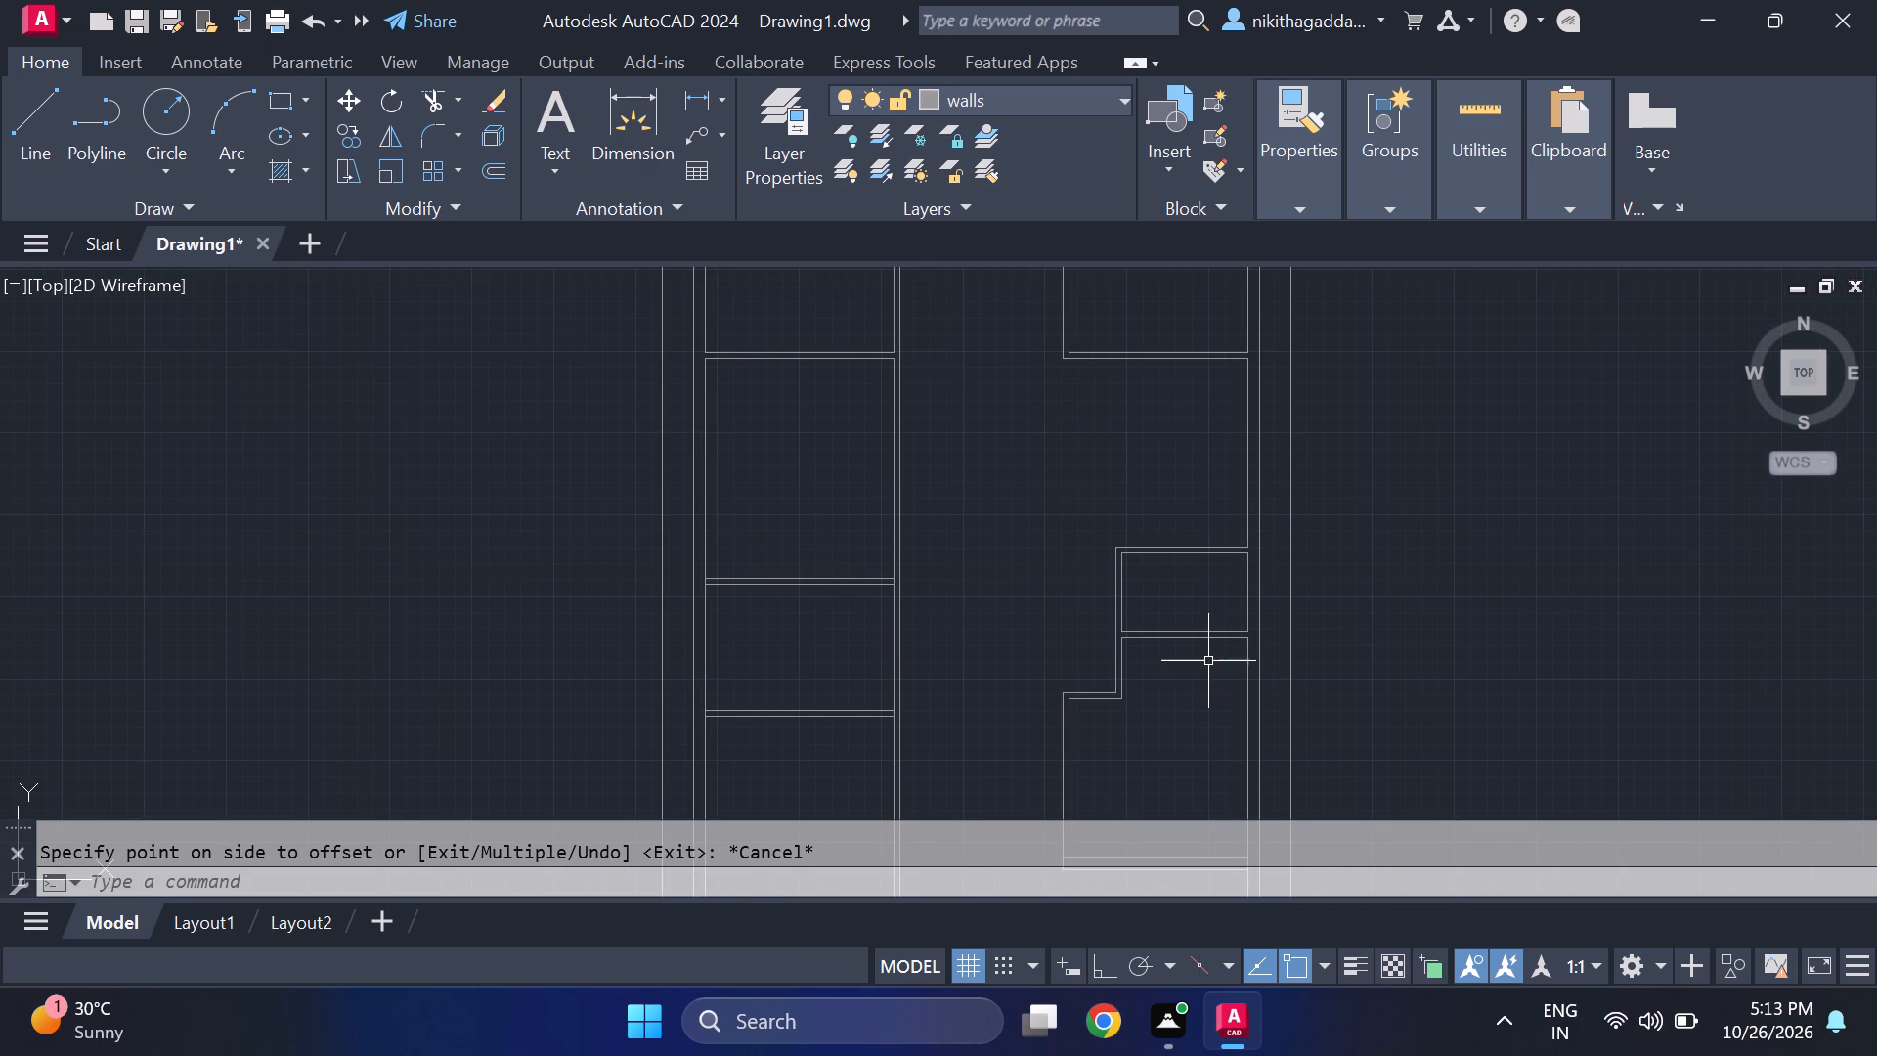
scroll(1203, 662, down, 2)
scroll(1056, 694, up, 2)
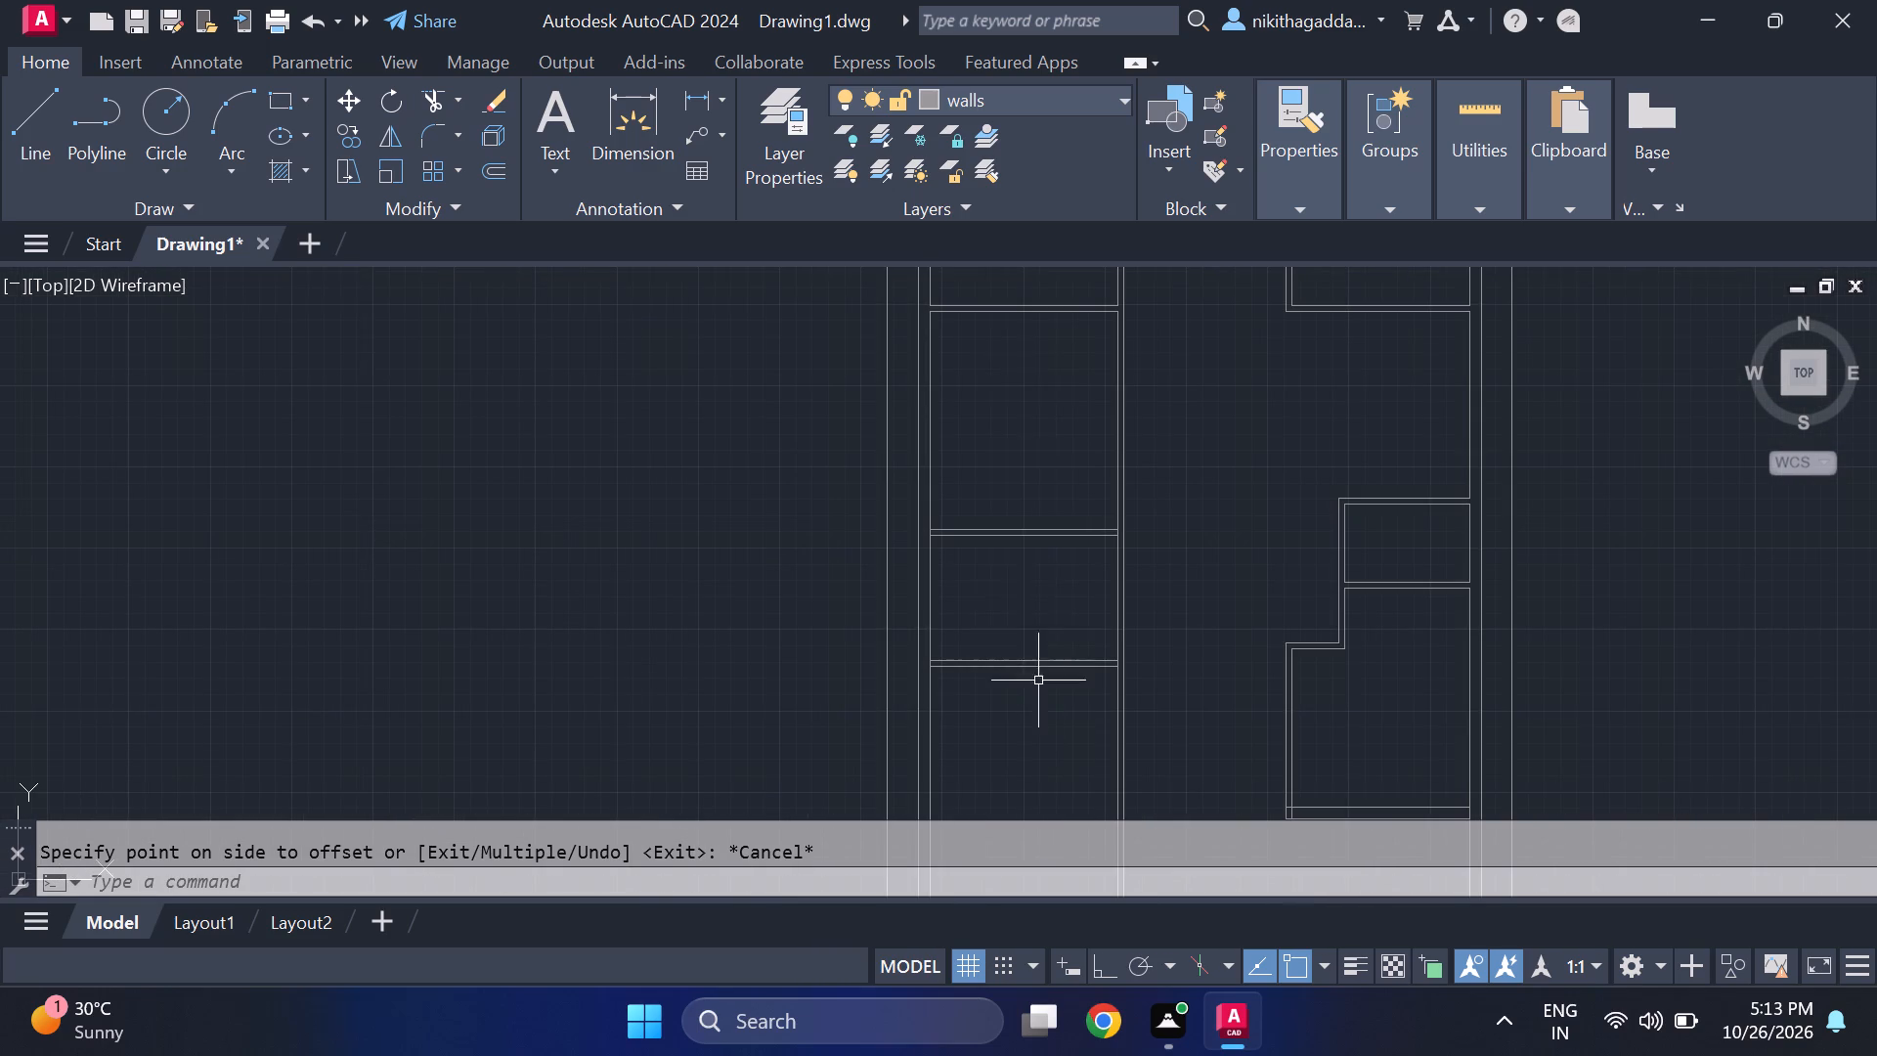
click(1058, 610)
click(992, 705)
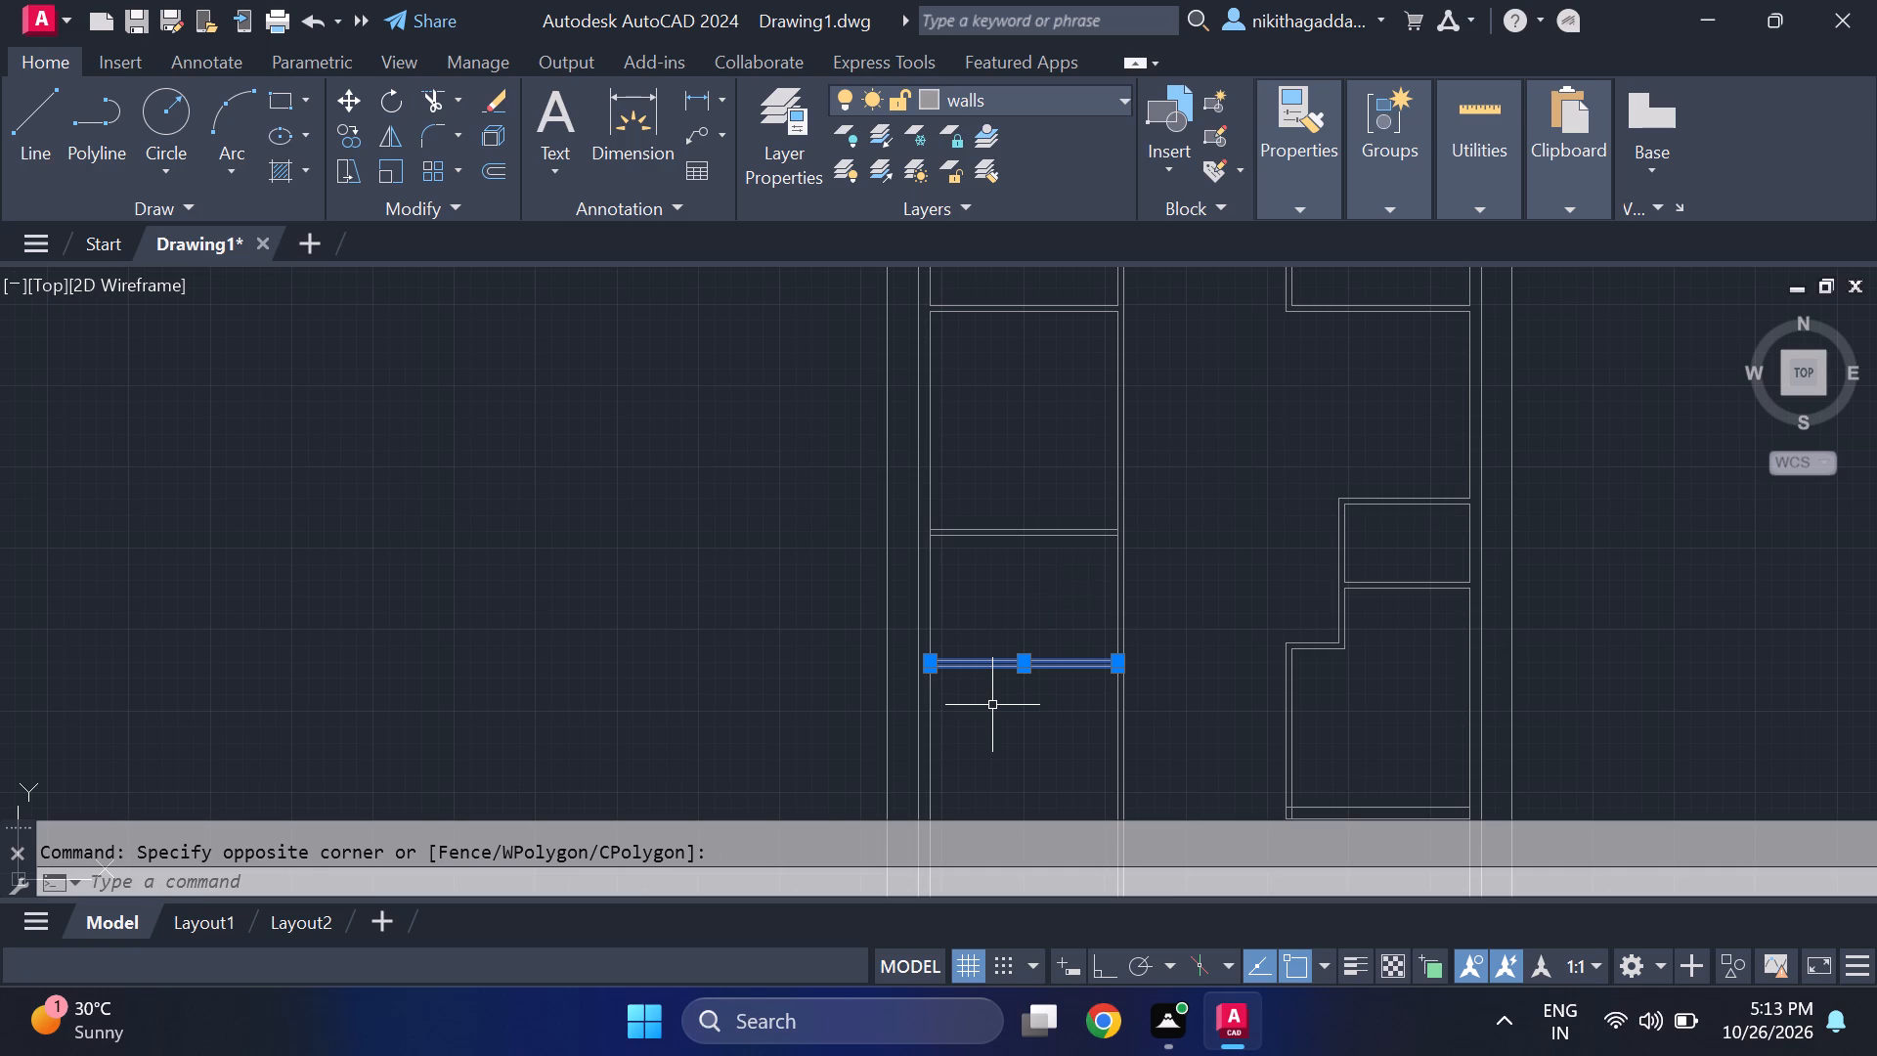
key(Delete)
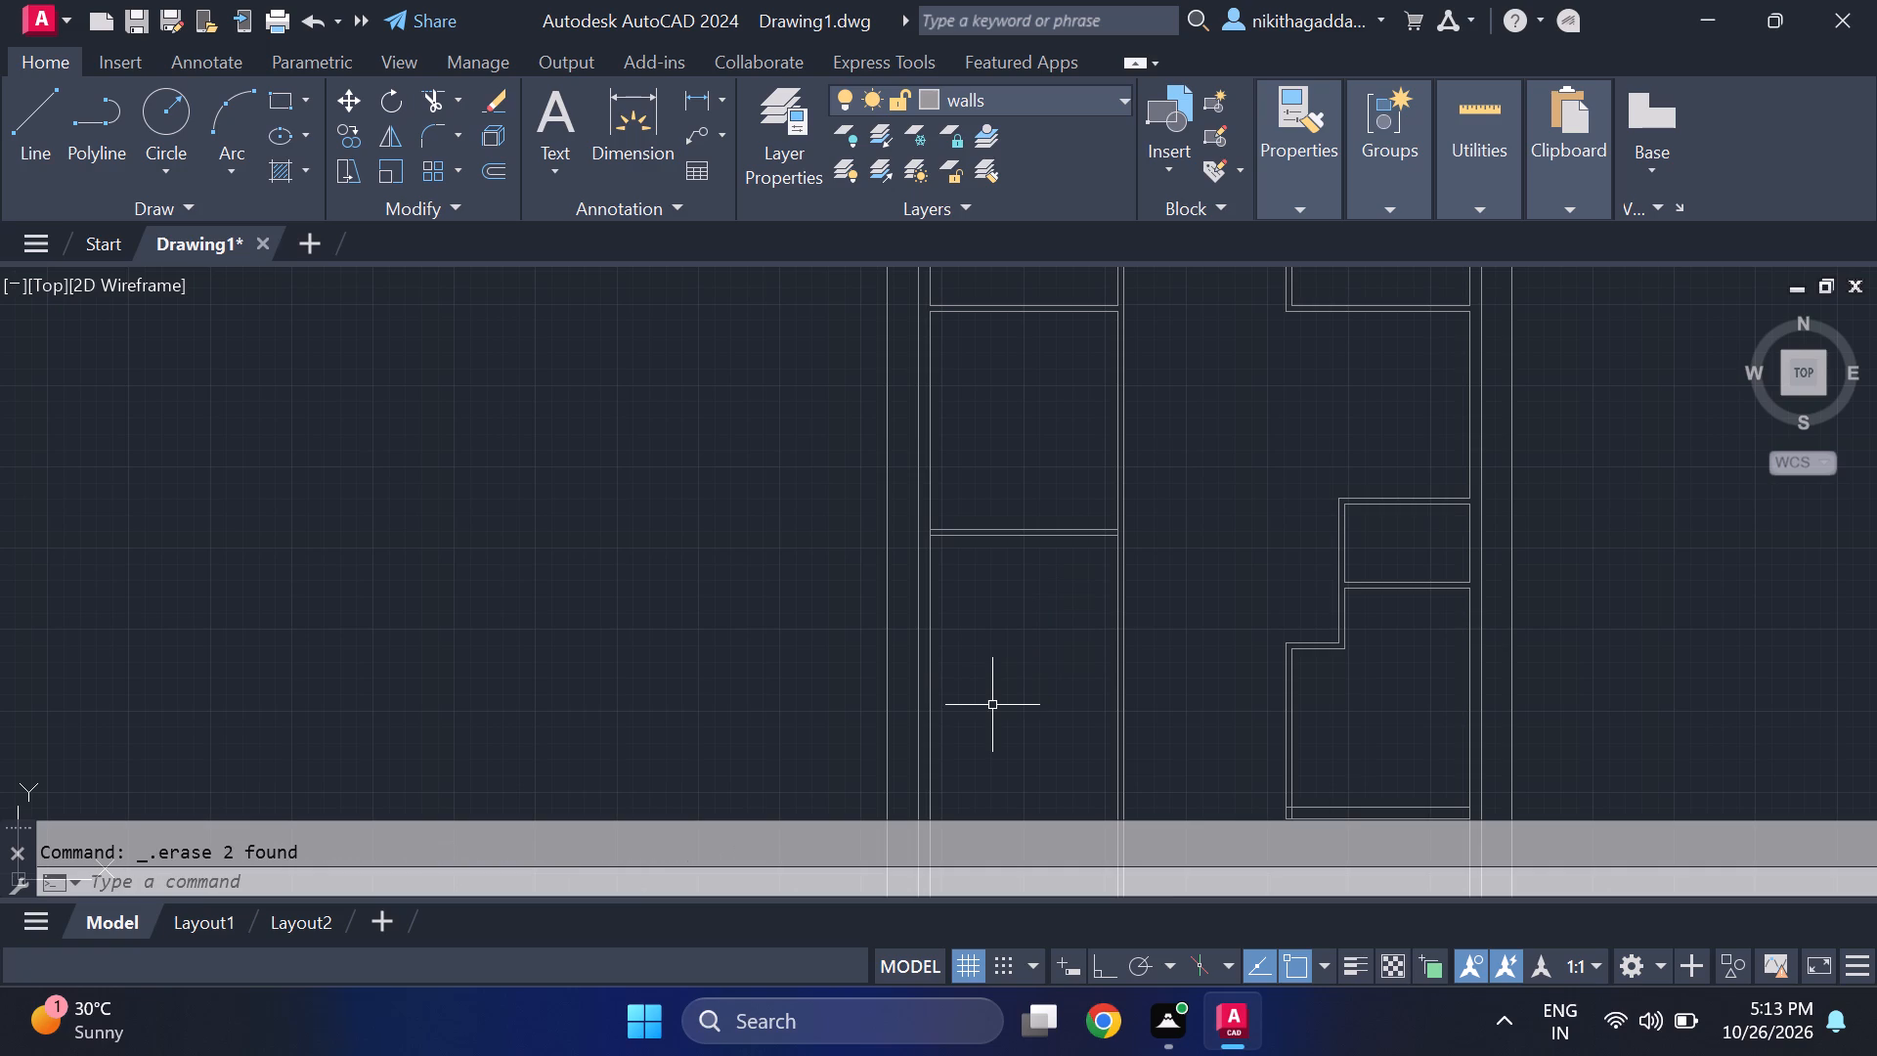
Offset the lower line of the partition between the middle-west and southwest rooms 5' to the south.
text(of)
key(Return)
text(5')
key(Return)
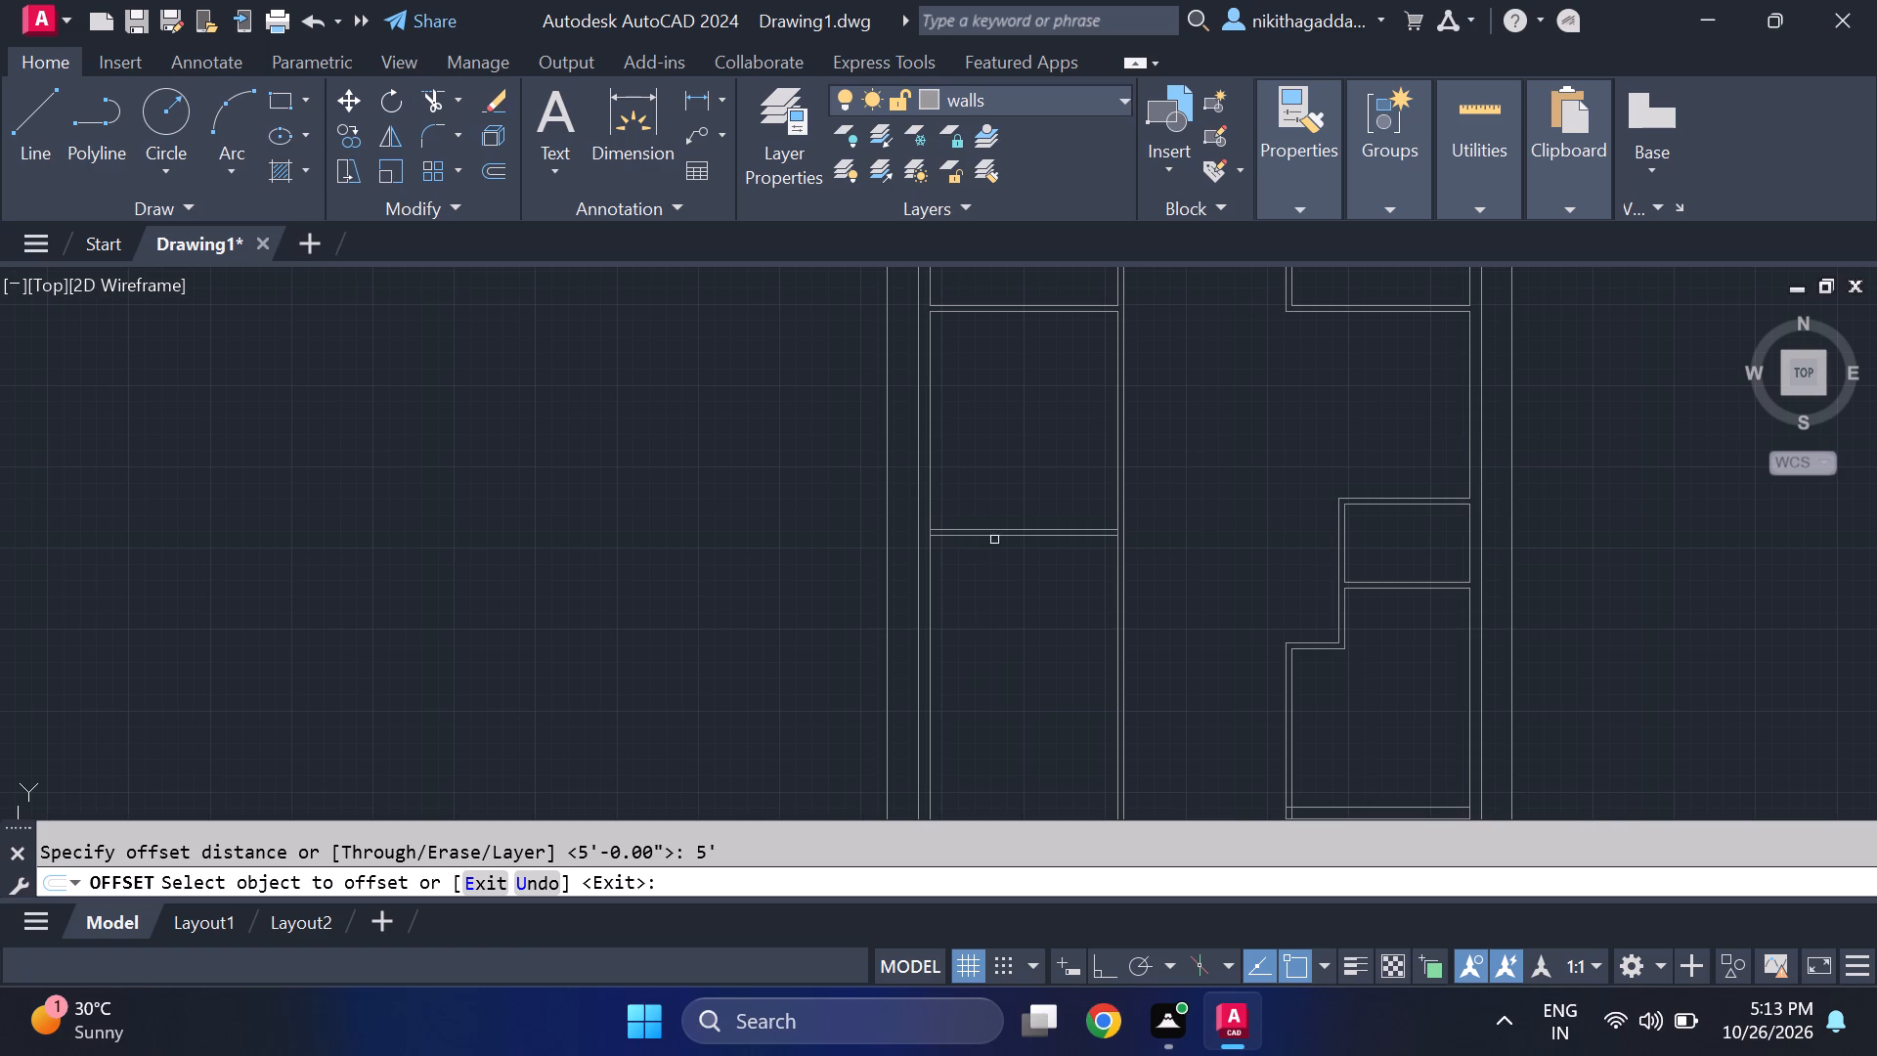
click(997, 536)
click(1015, 687)
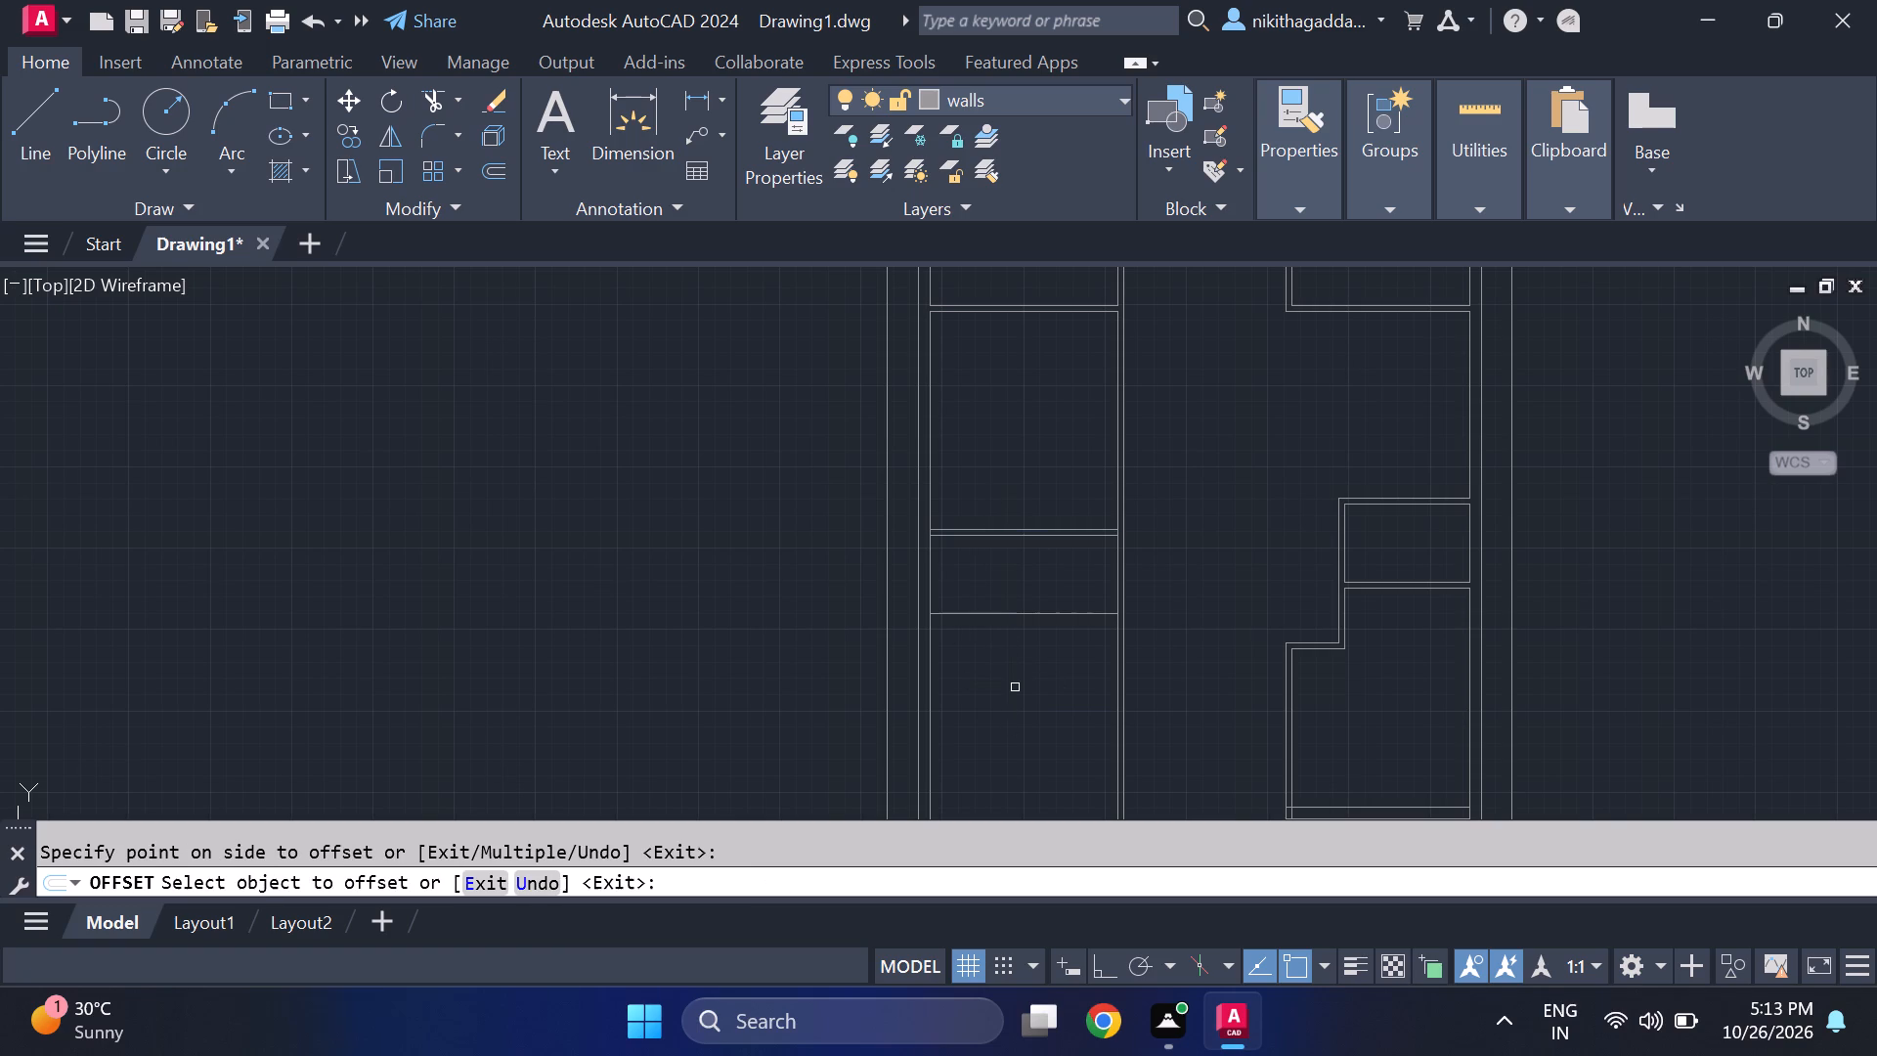
key(Escape)
Offset the new horizontal line in the southwest room 4.5" to the south to give the wall its thickness.
text(of)
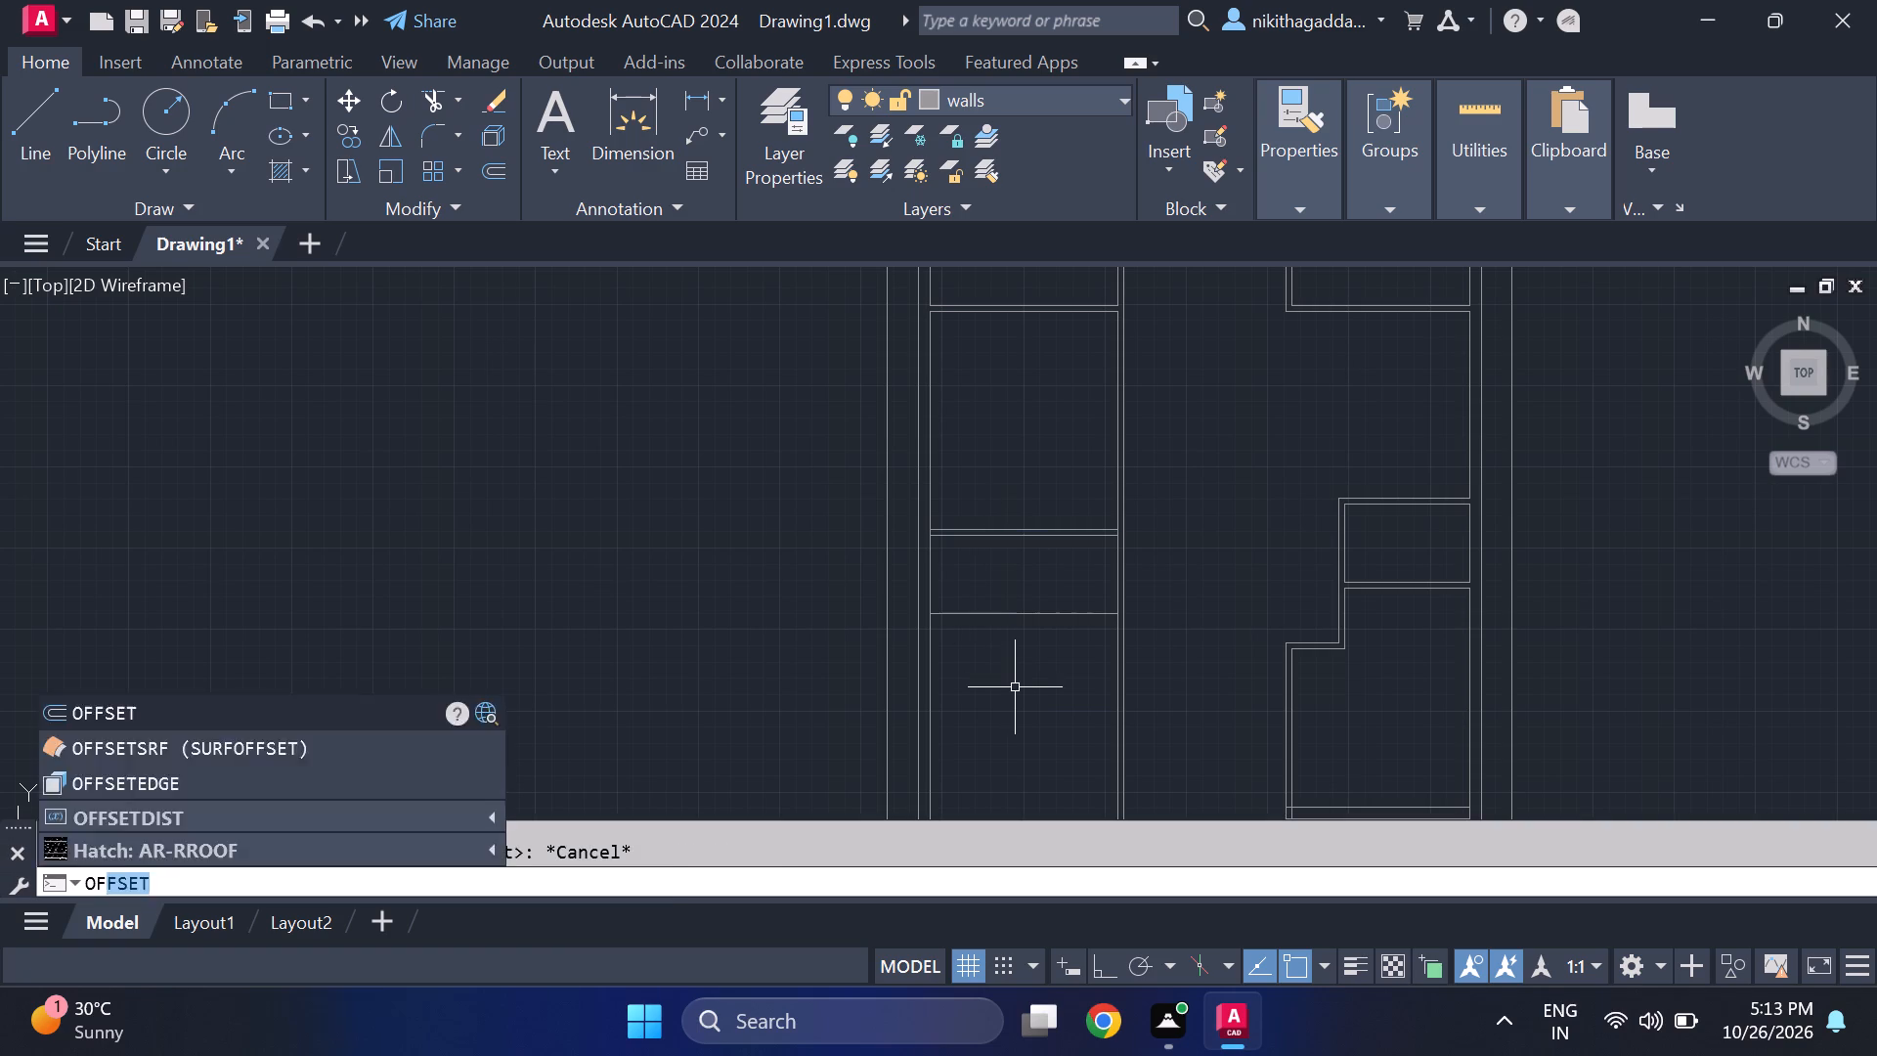
key(Return)
text(4.5)
key(shift+quotedbl)
key(Return)
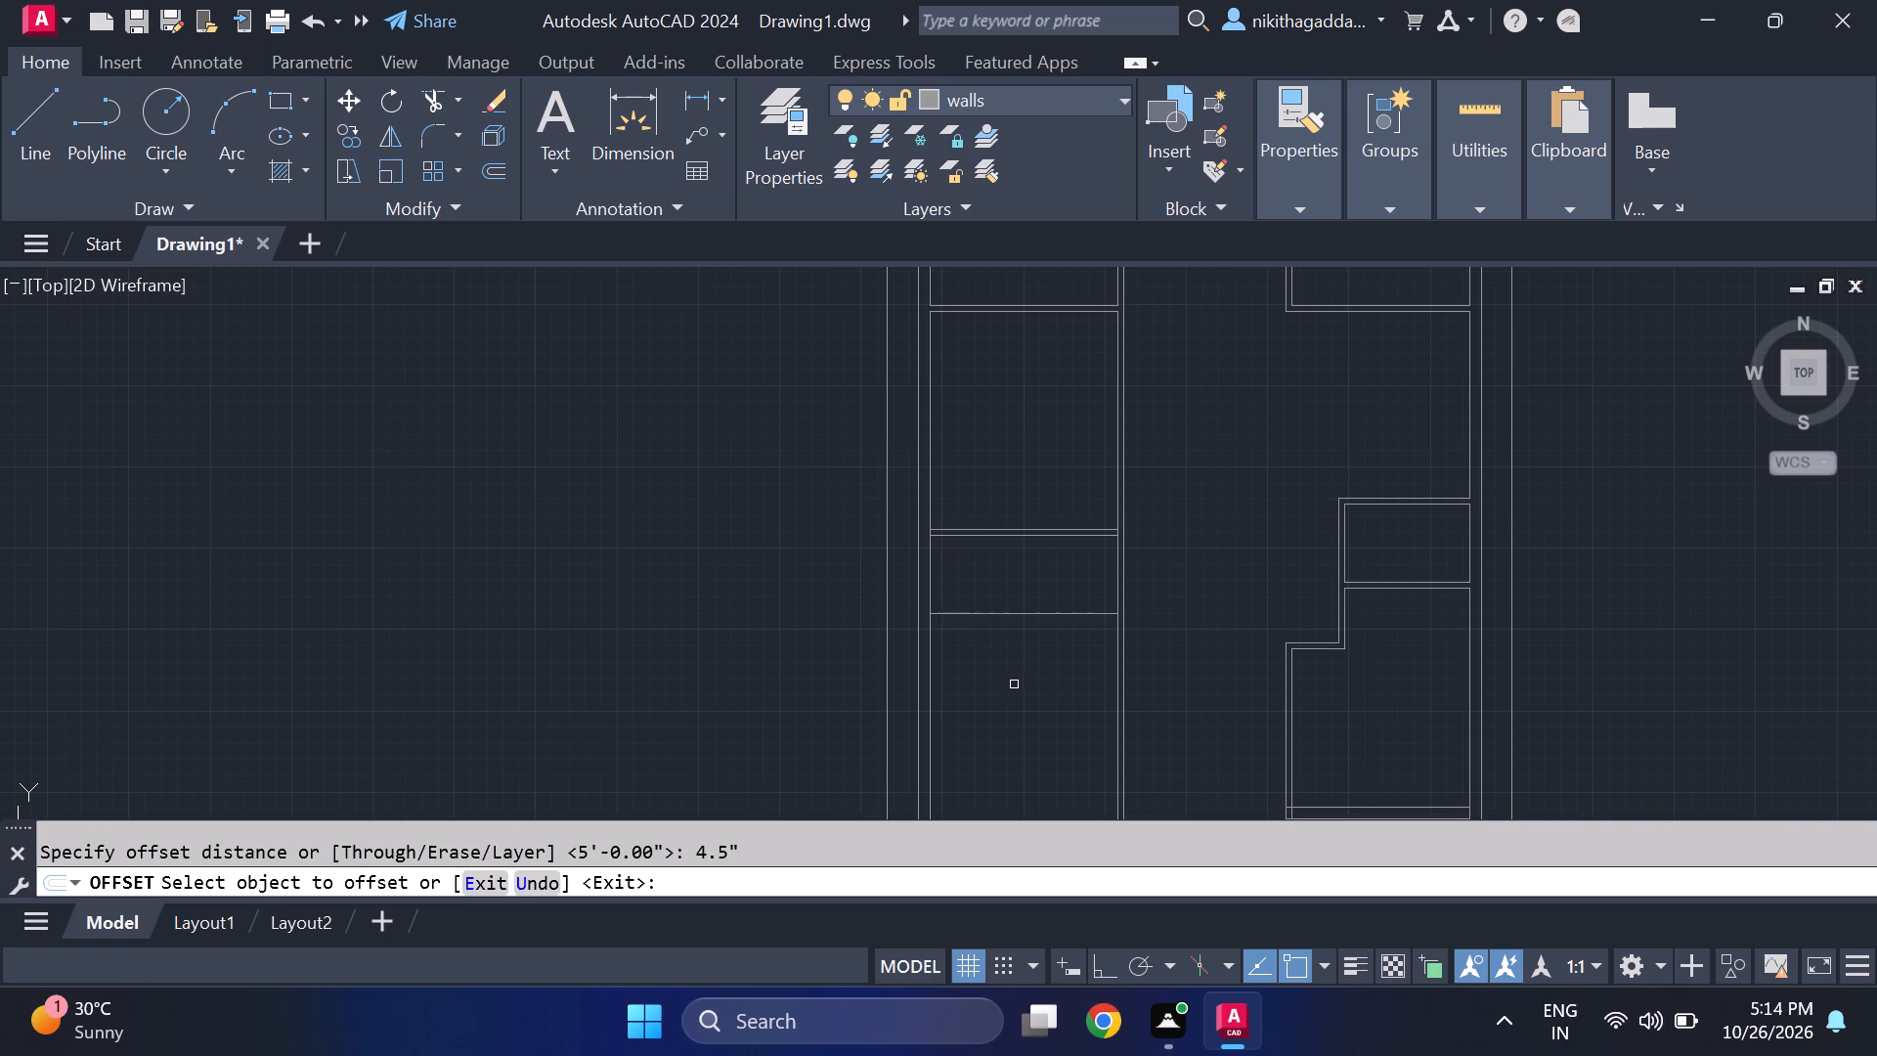
click(1070, 613)
click(1057, 662)
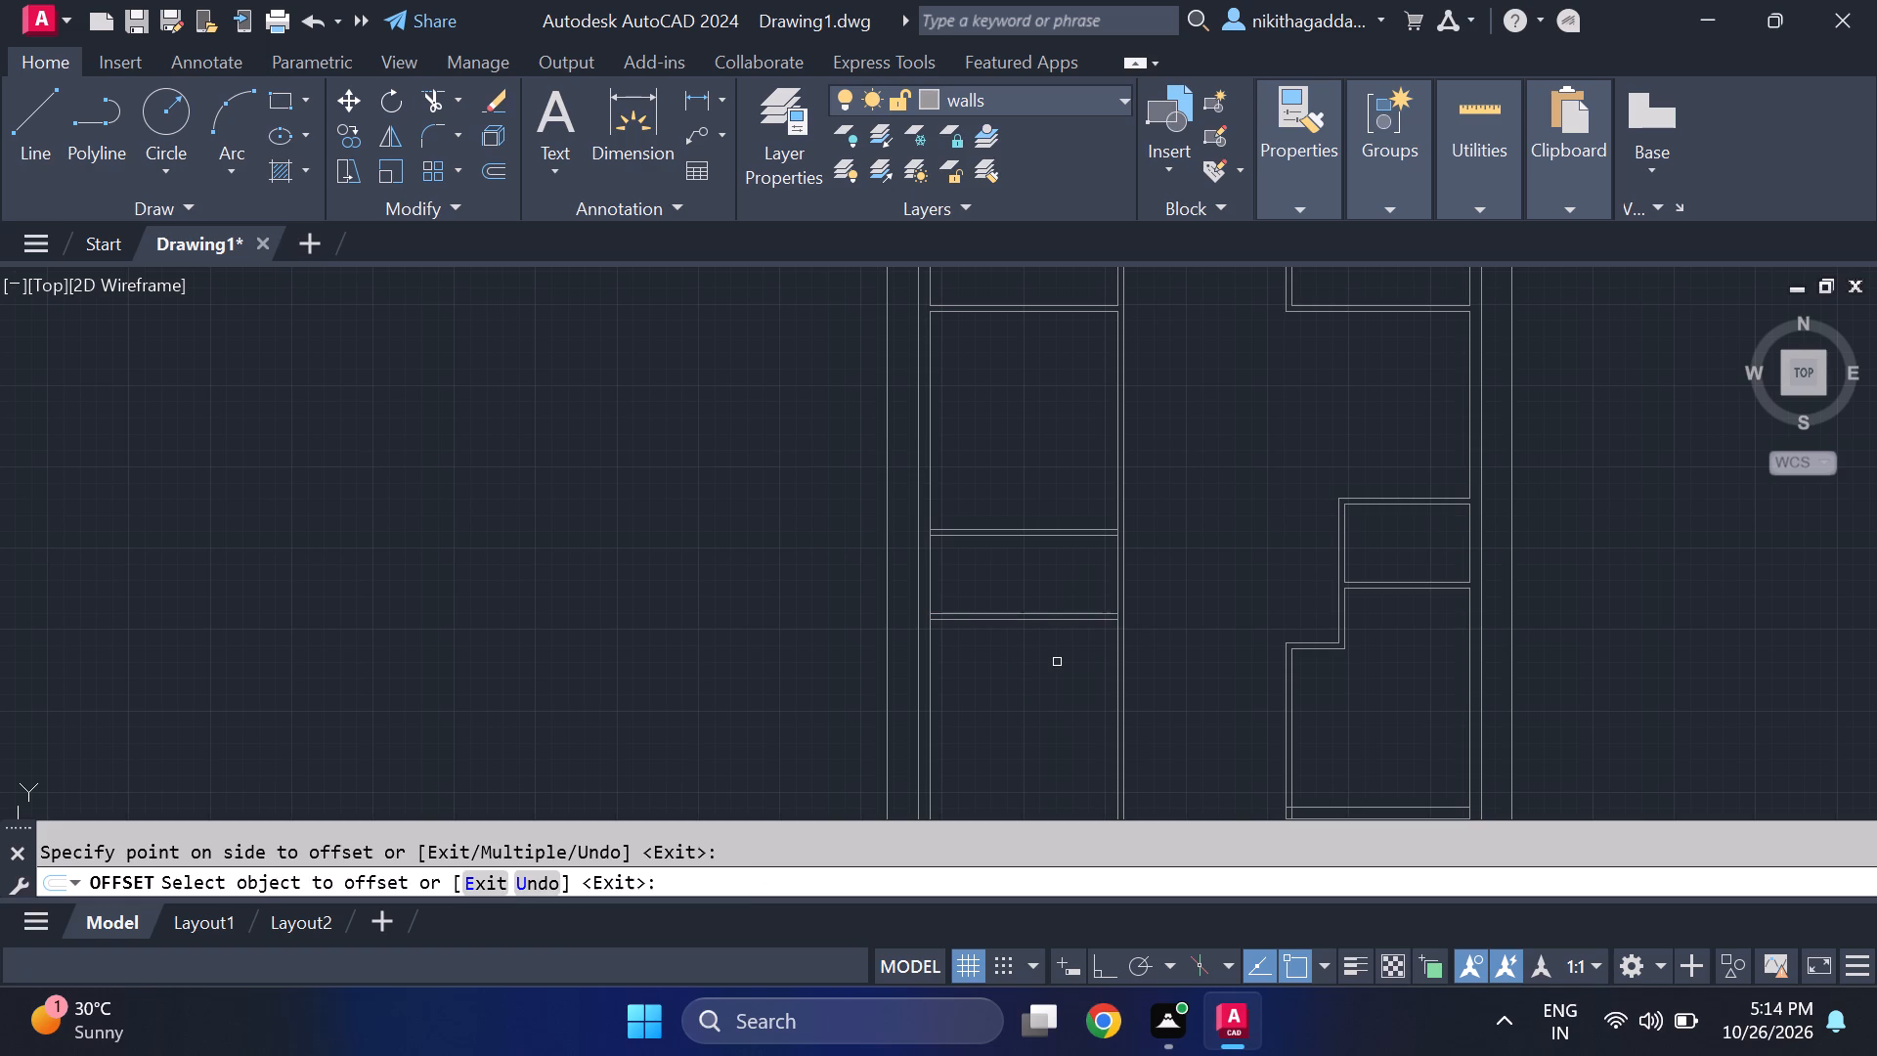
key(Escape)
Offset the inner line of the west exterior wall 8' to the east, through the western rooms.
text(of)
key(Return)
key(8)
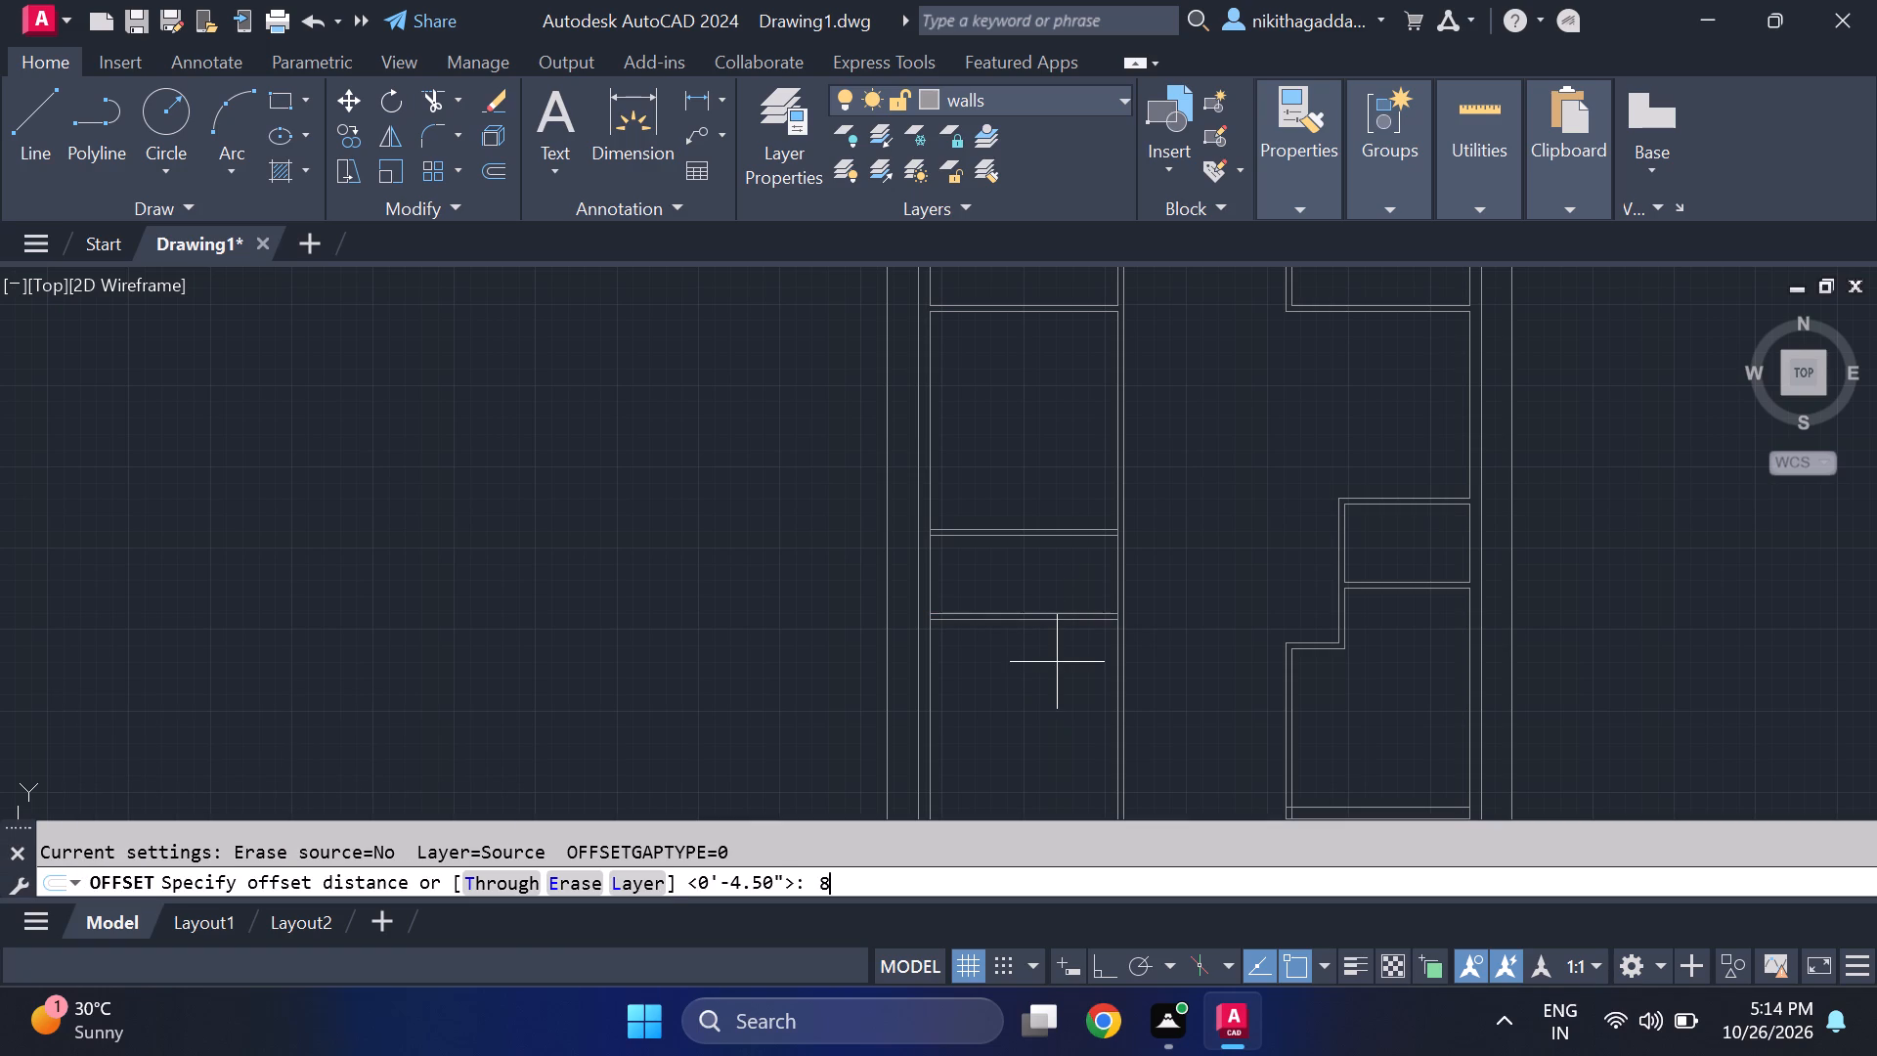
key(apostrophe)
key(Return)
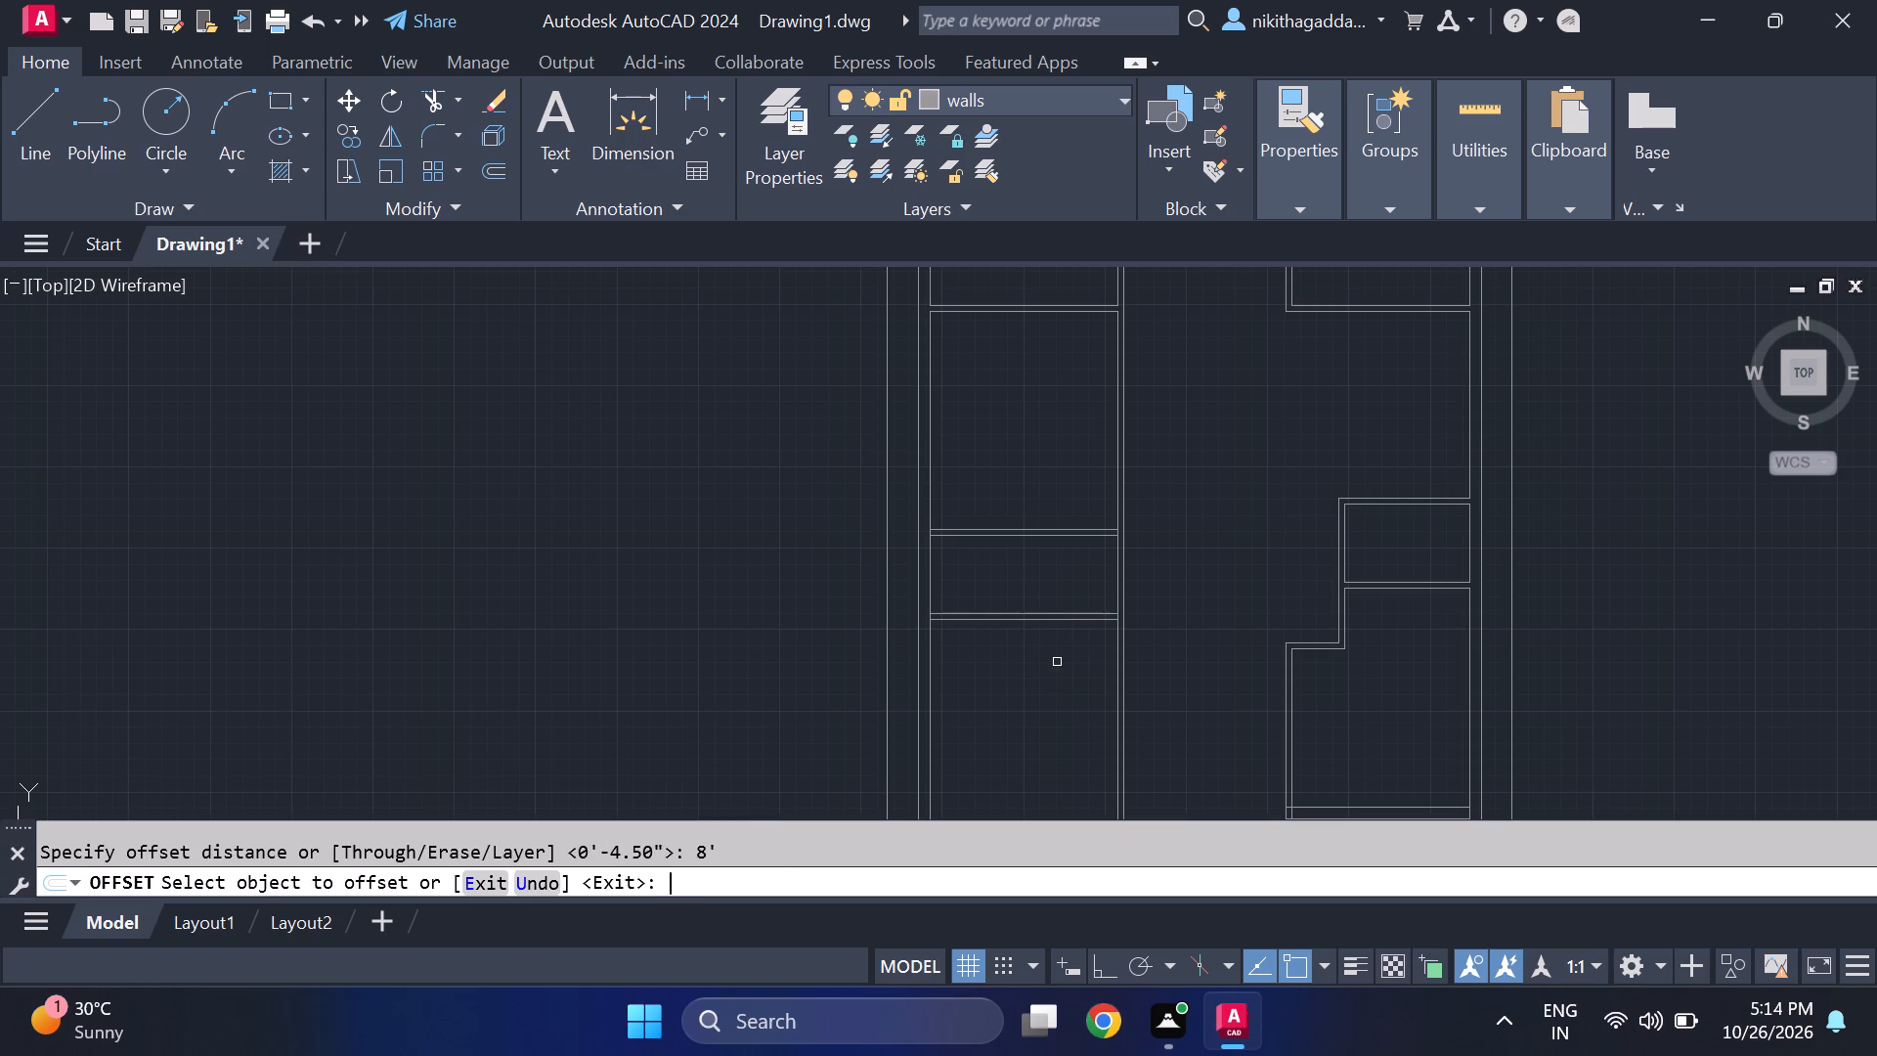
click(929, 567)
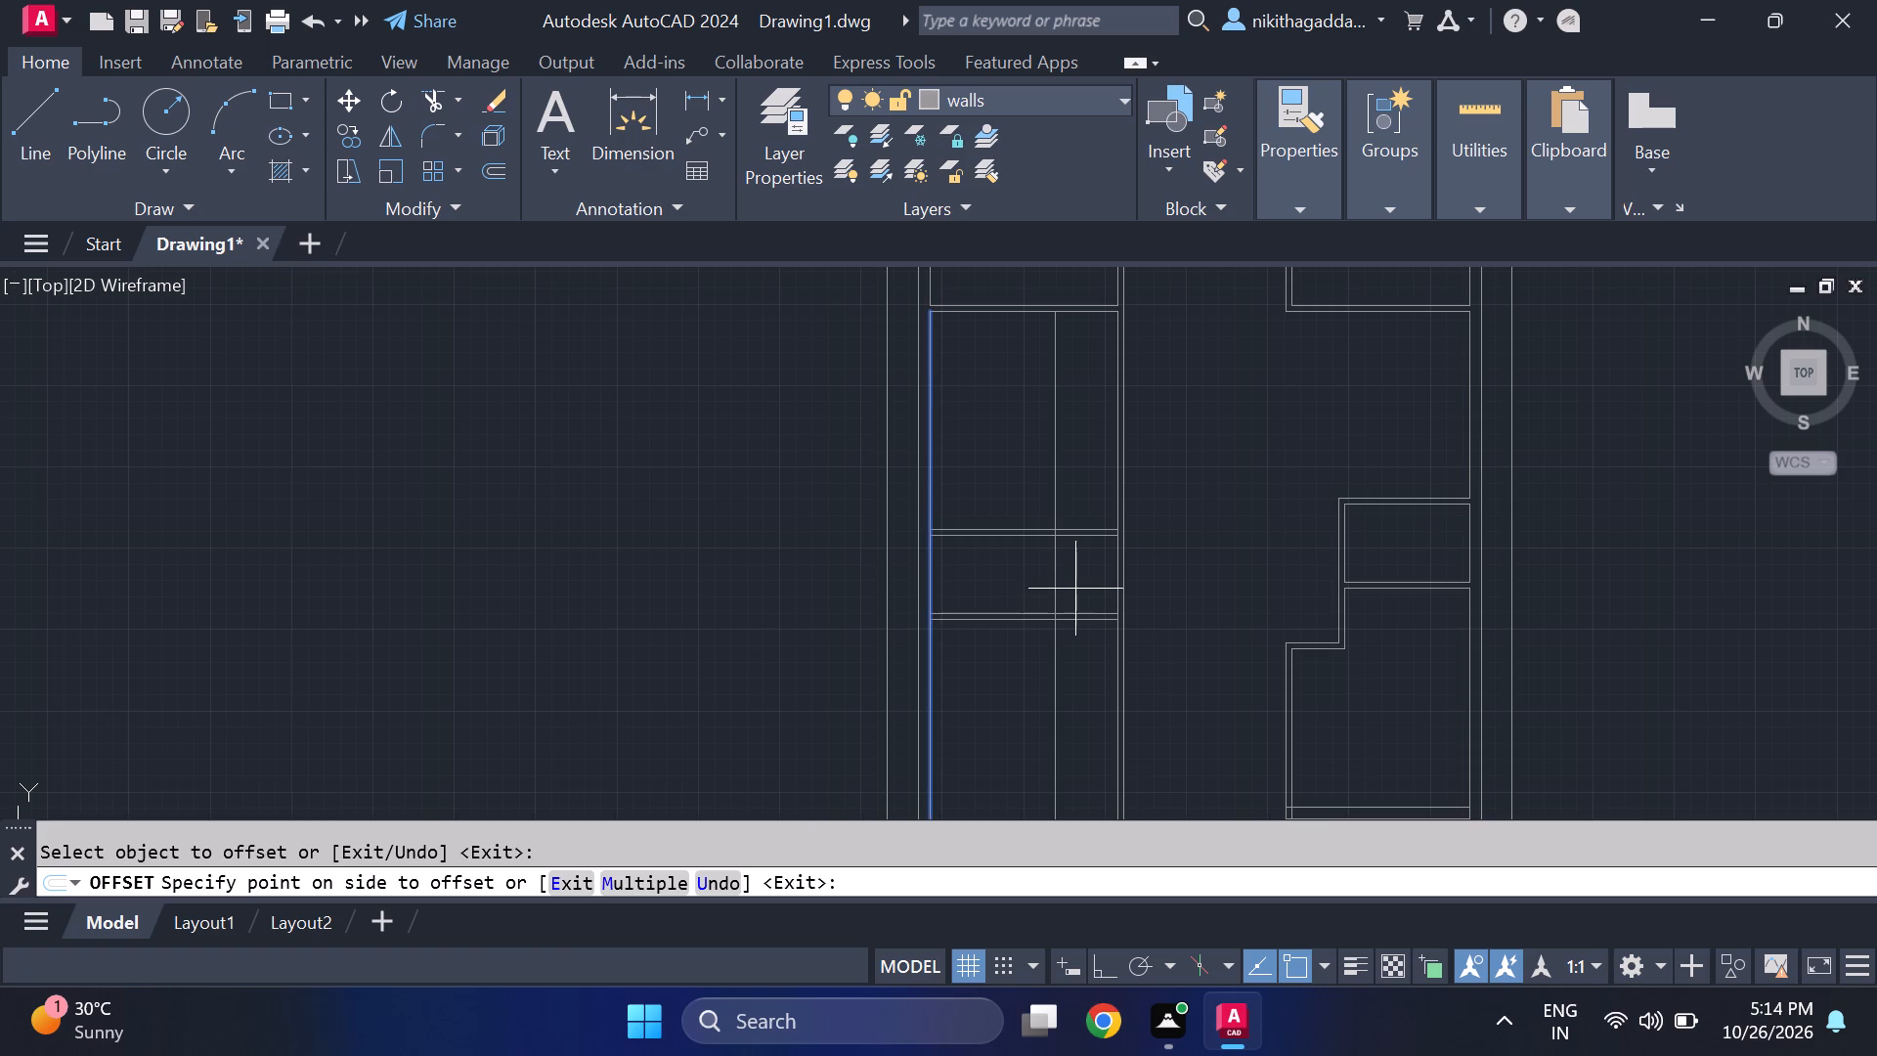
click(1075, 589)
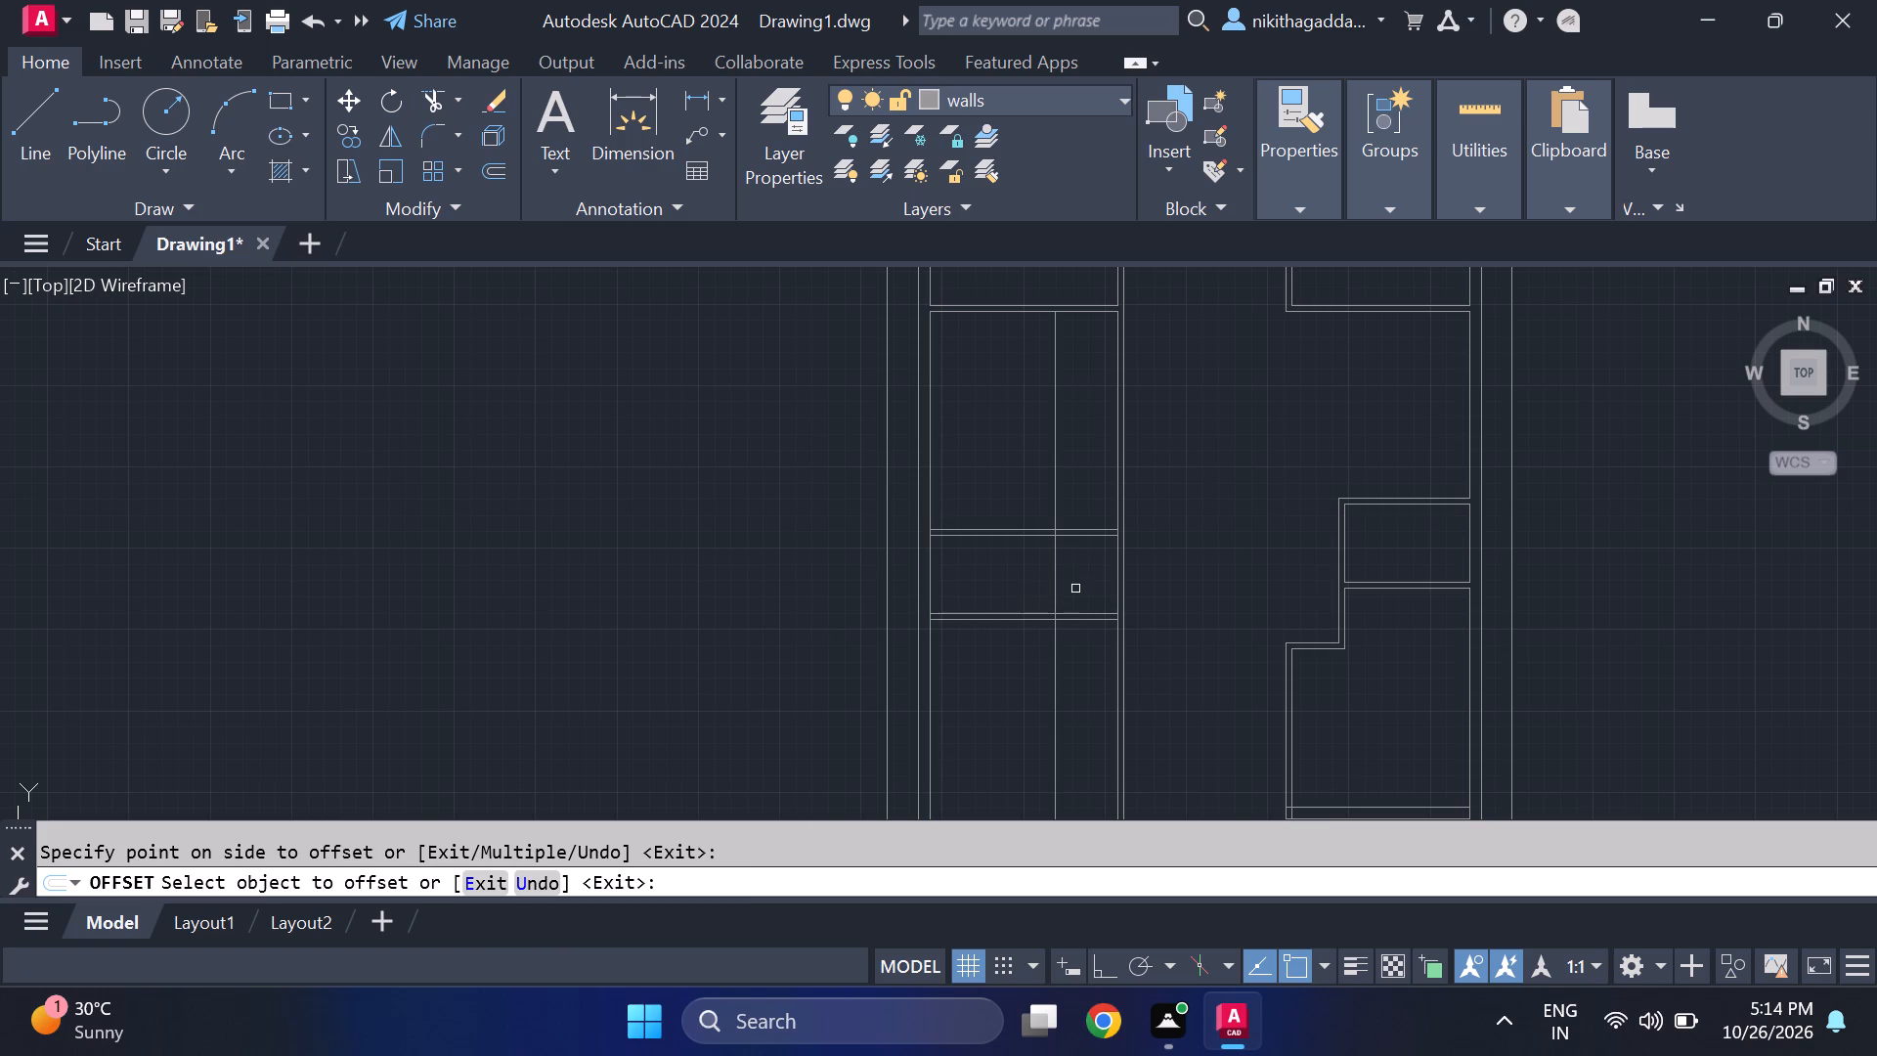
key(Escape)
Offset the new vertical line 4.5" to the east to form a double-line wall.
text(of)
key(Return)
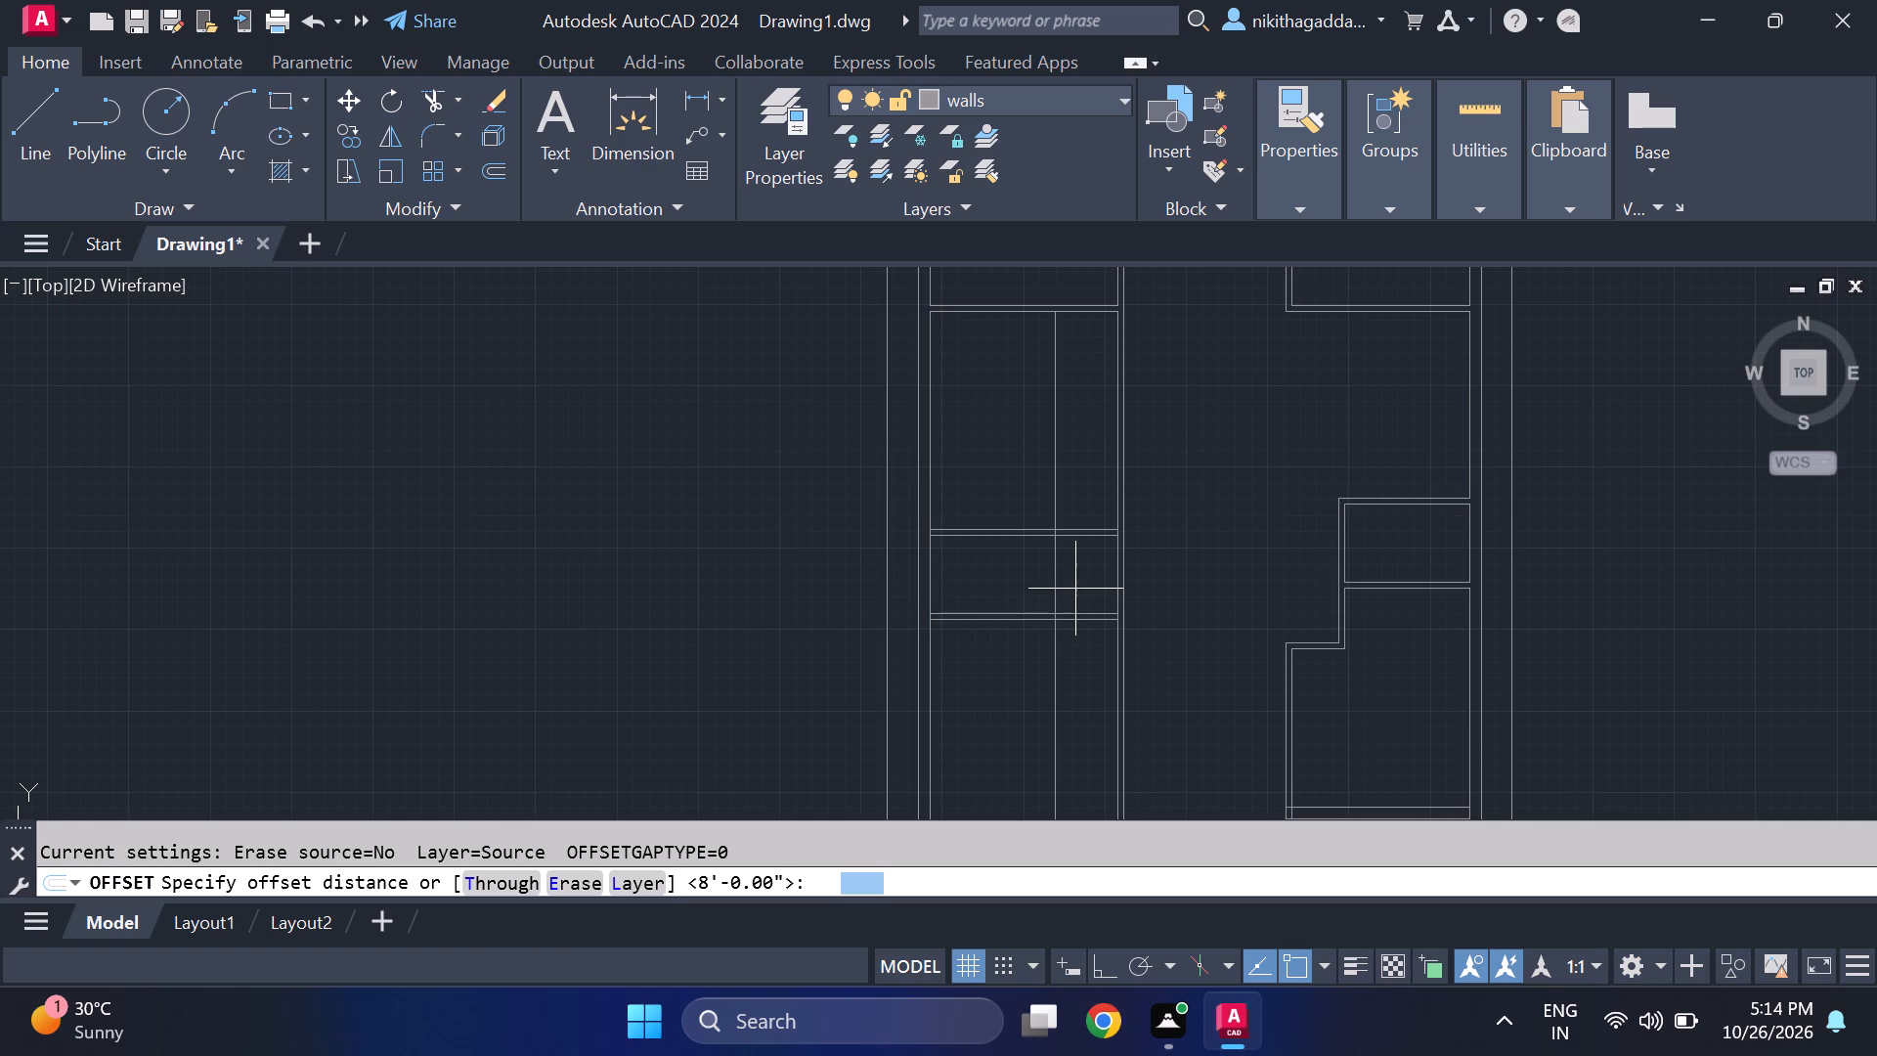
key(4)
text(.5)
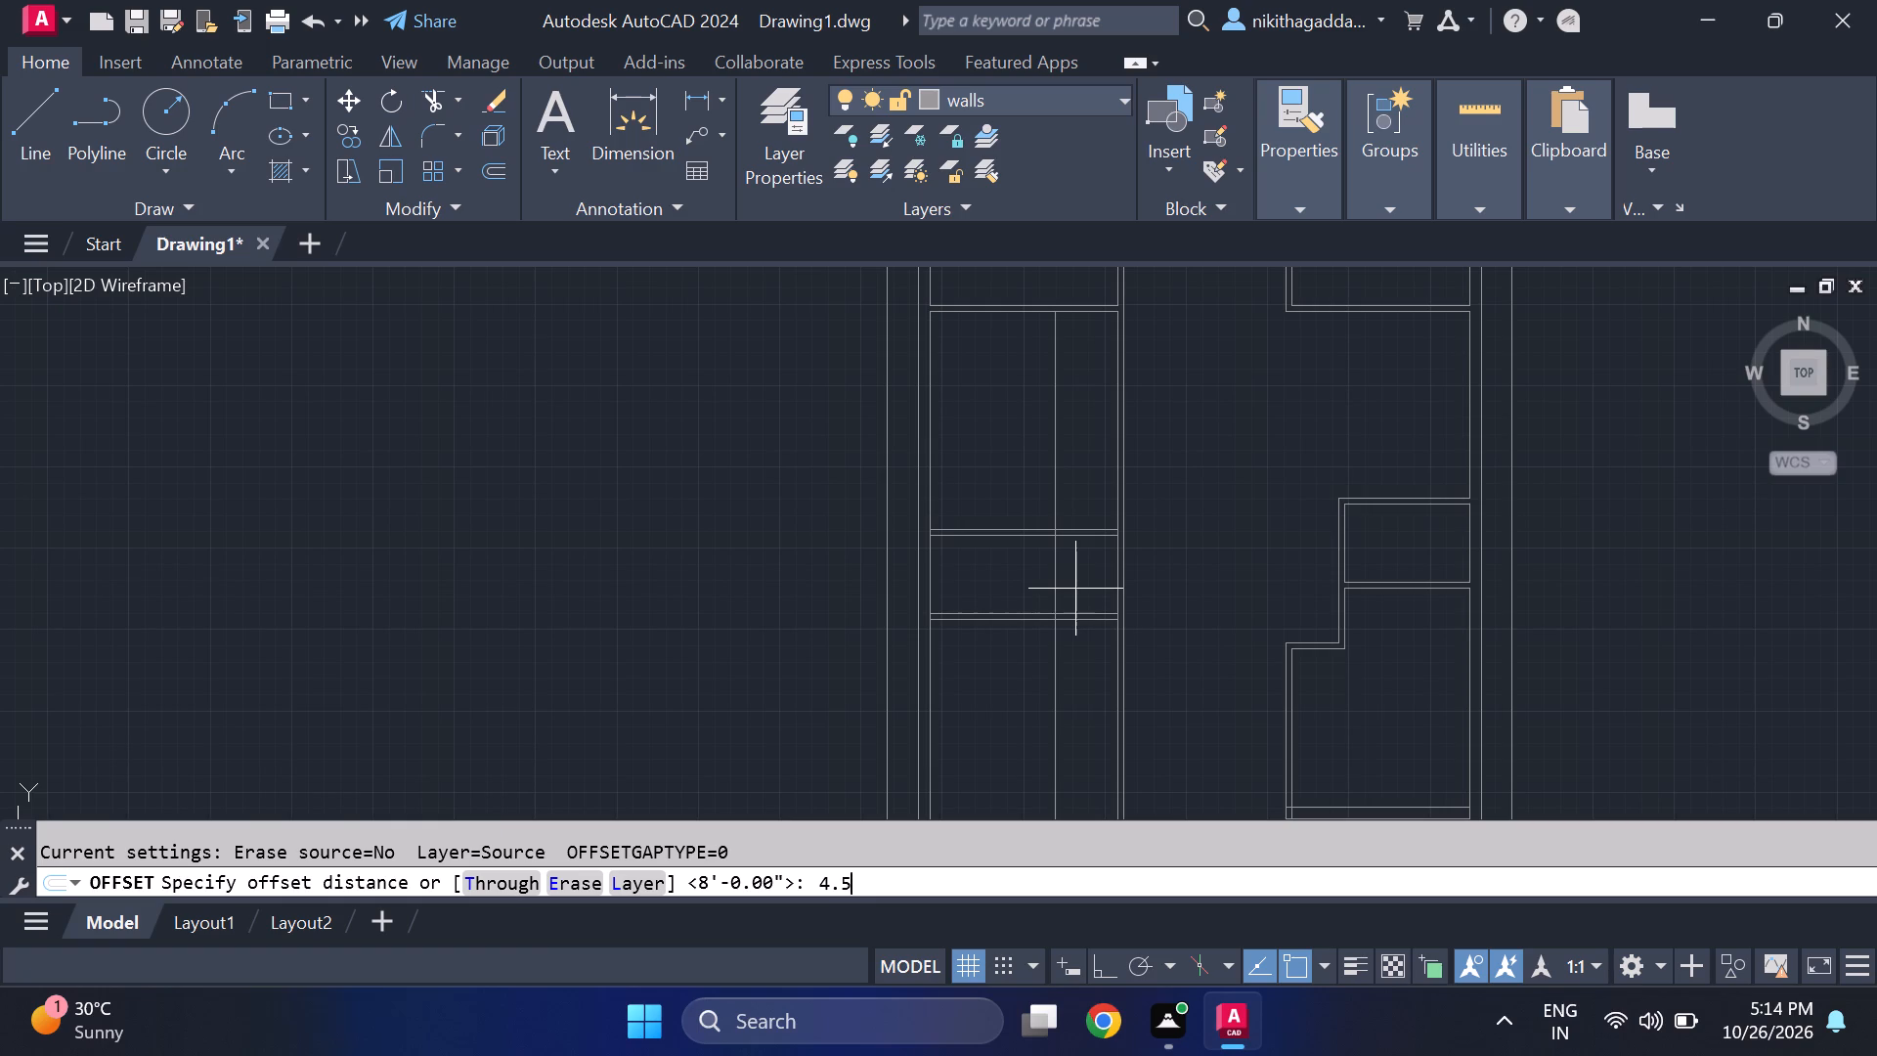
key(shift+quotedbl)
key(Return)
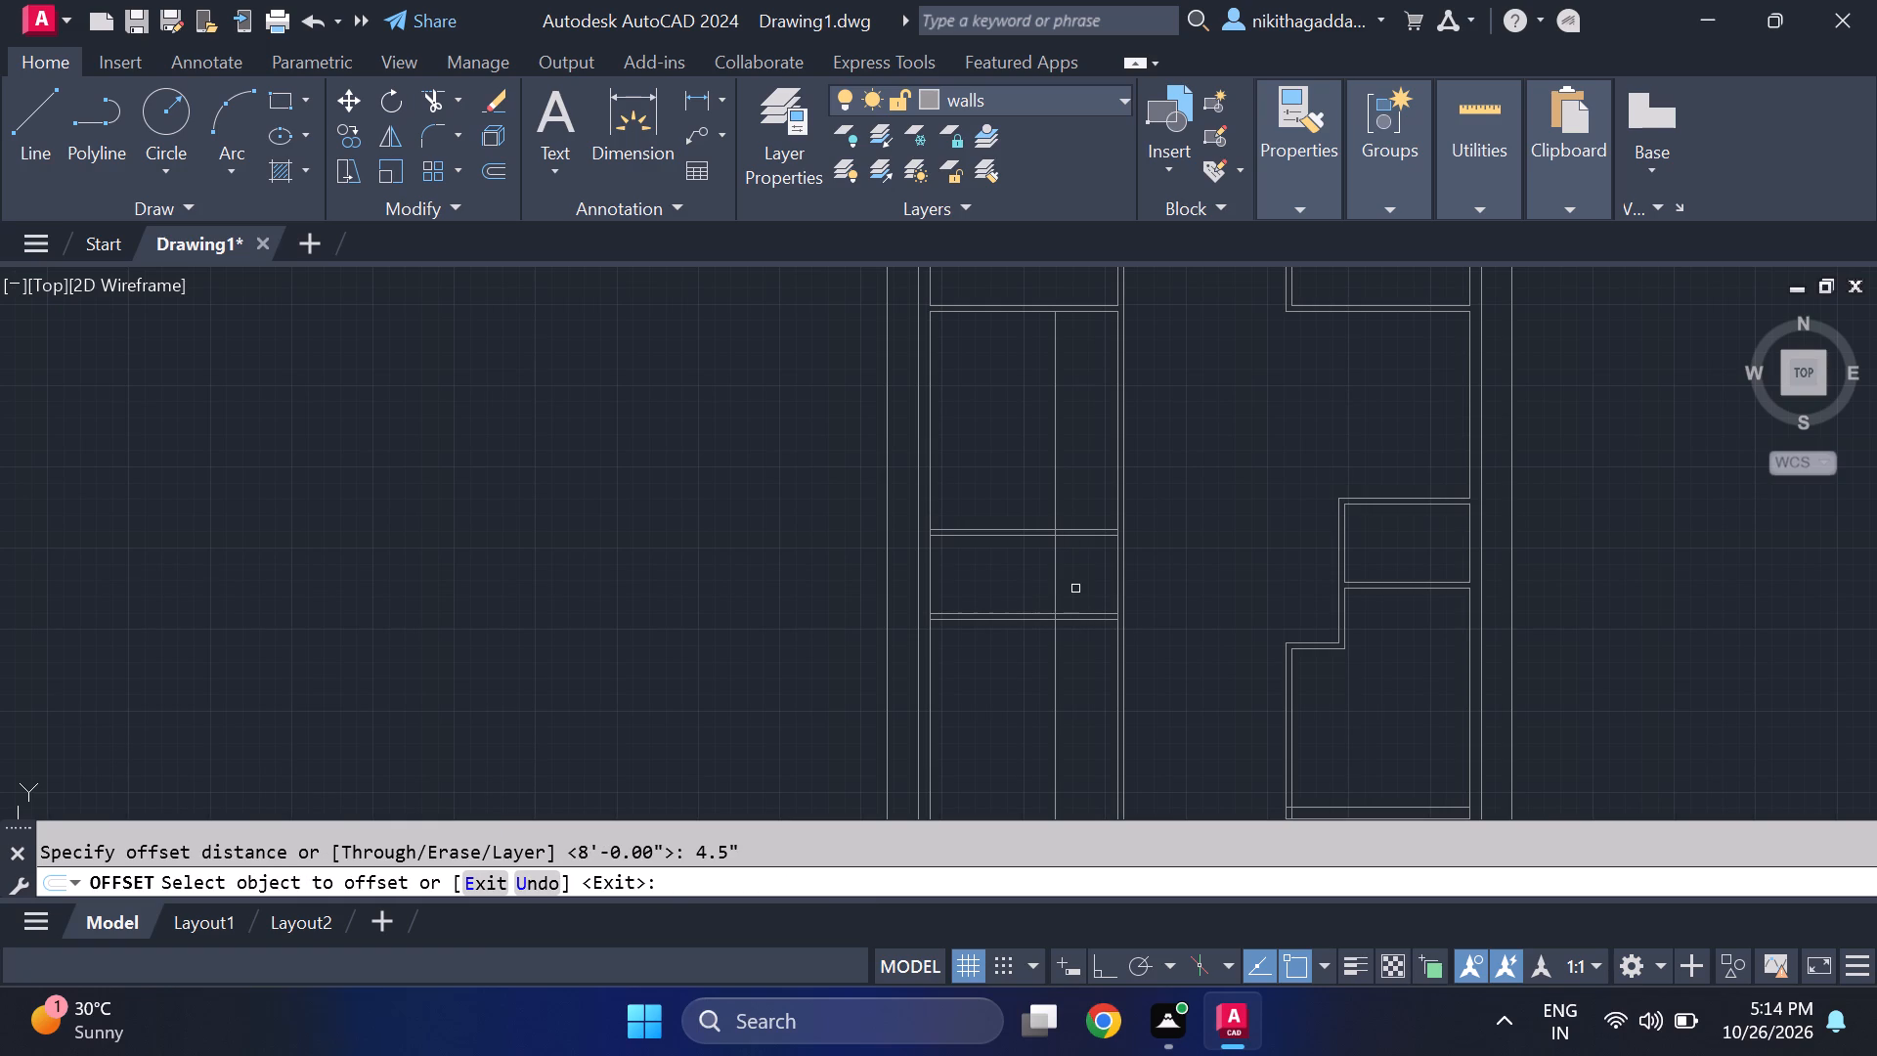
click(1053, 574)
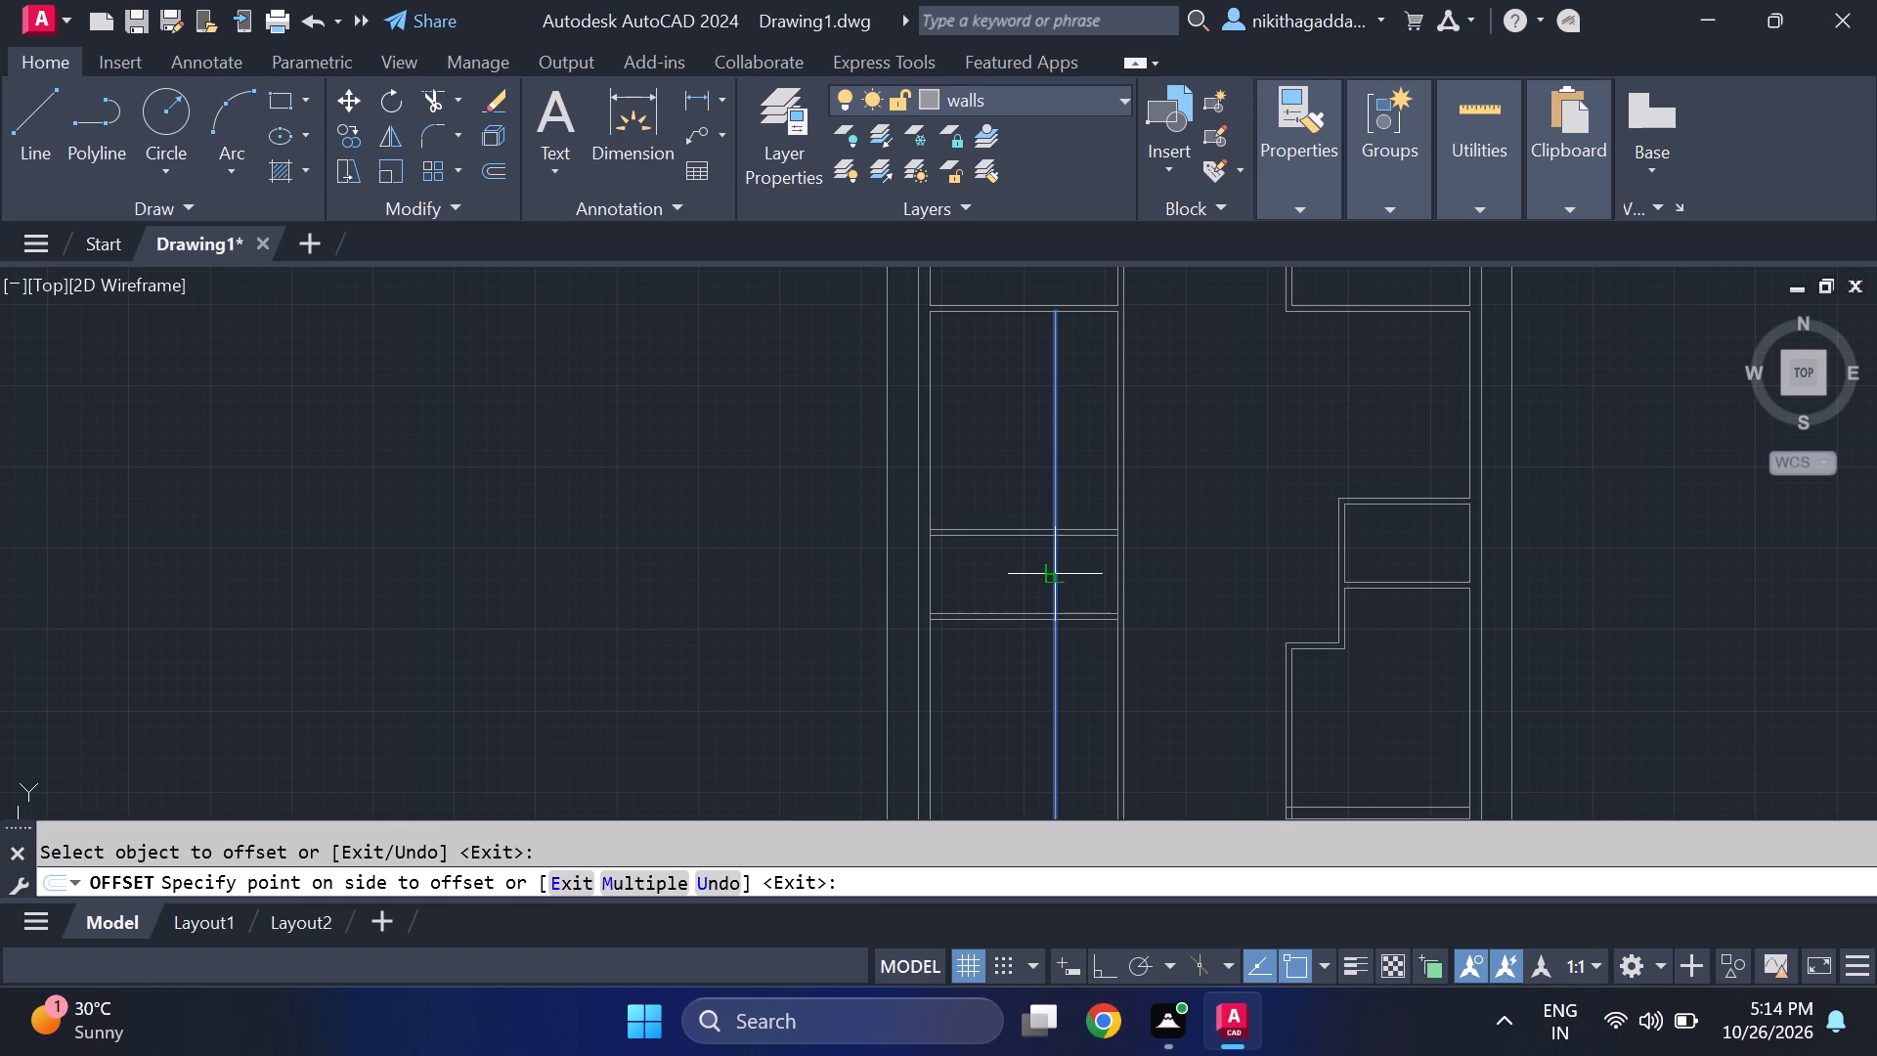
click(1077, 583)
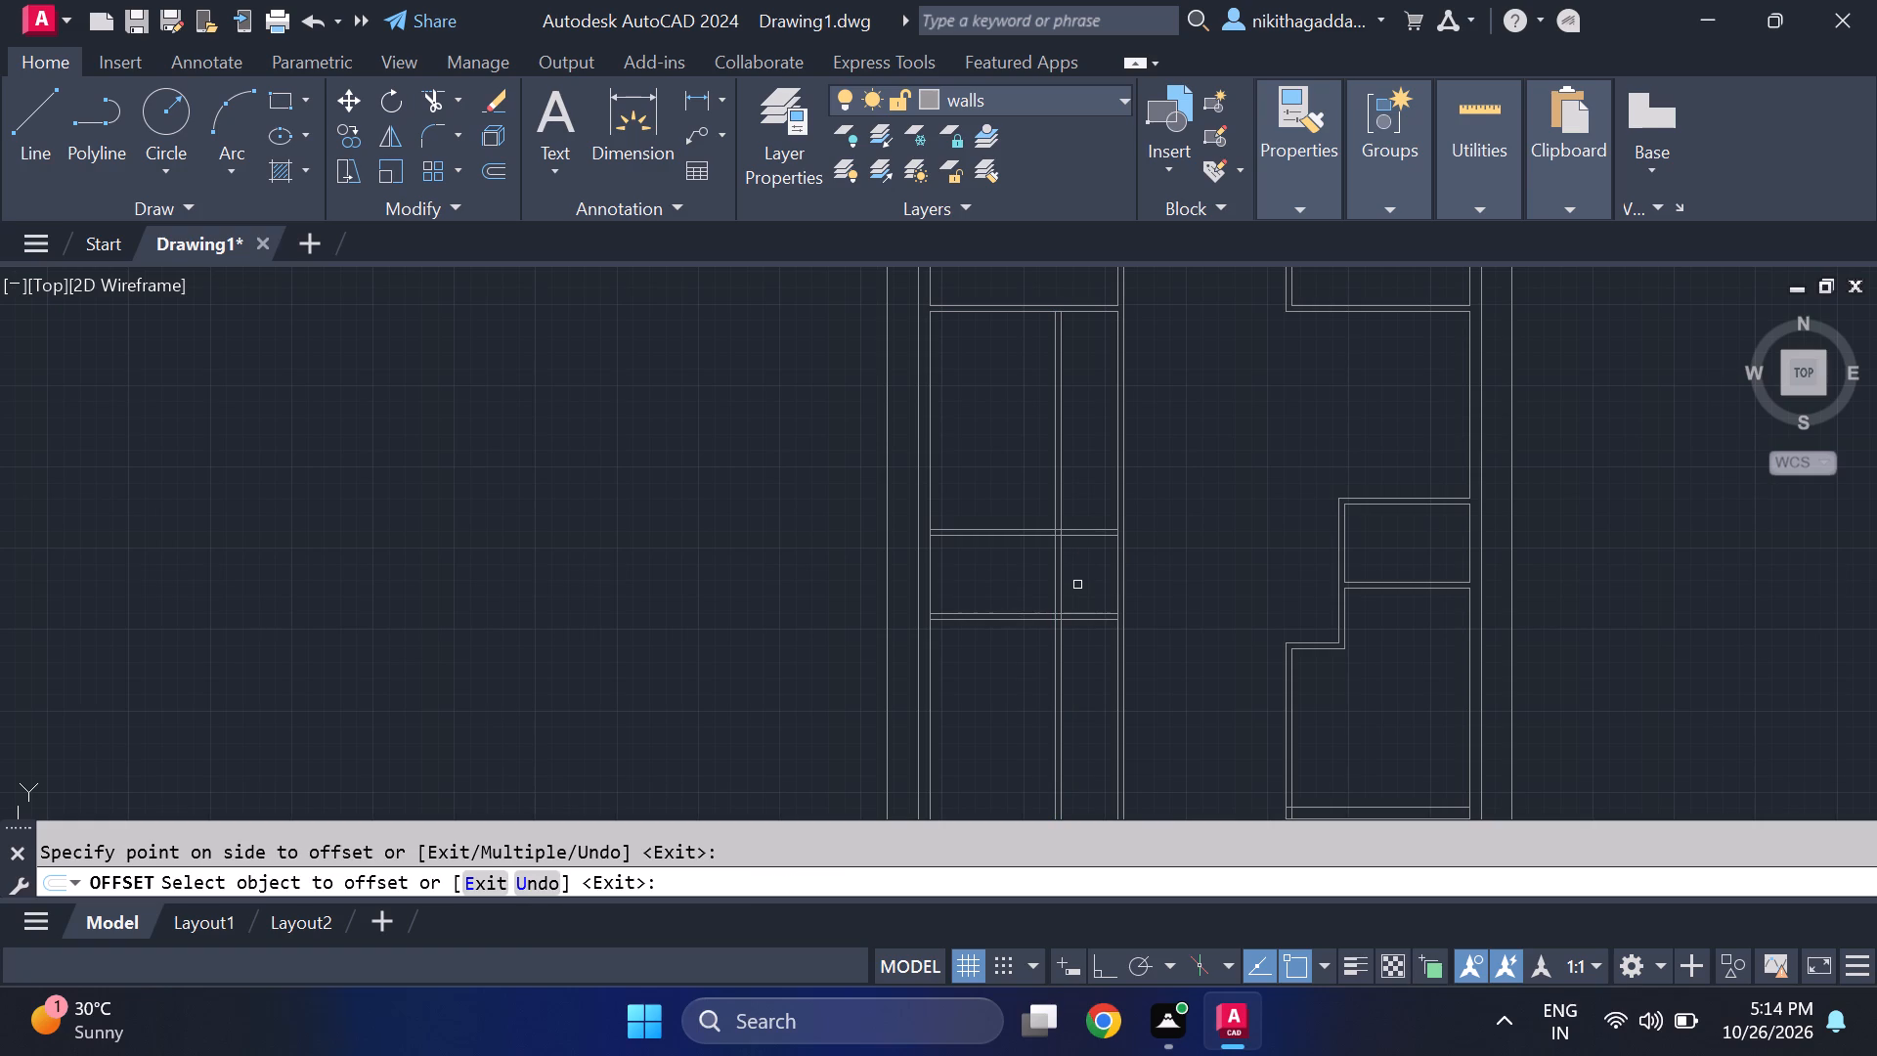
key(Escape)
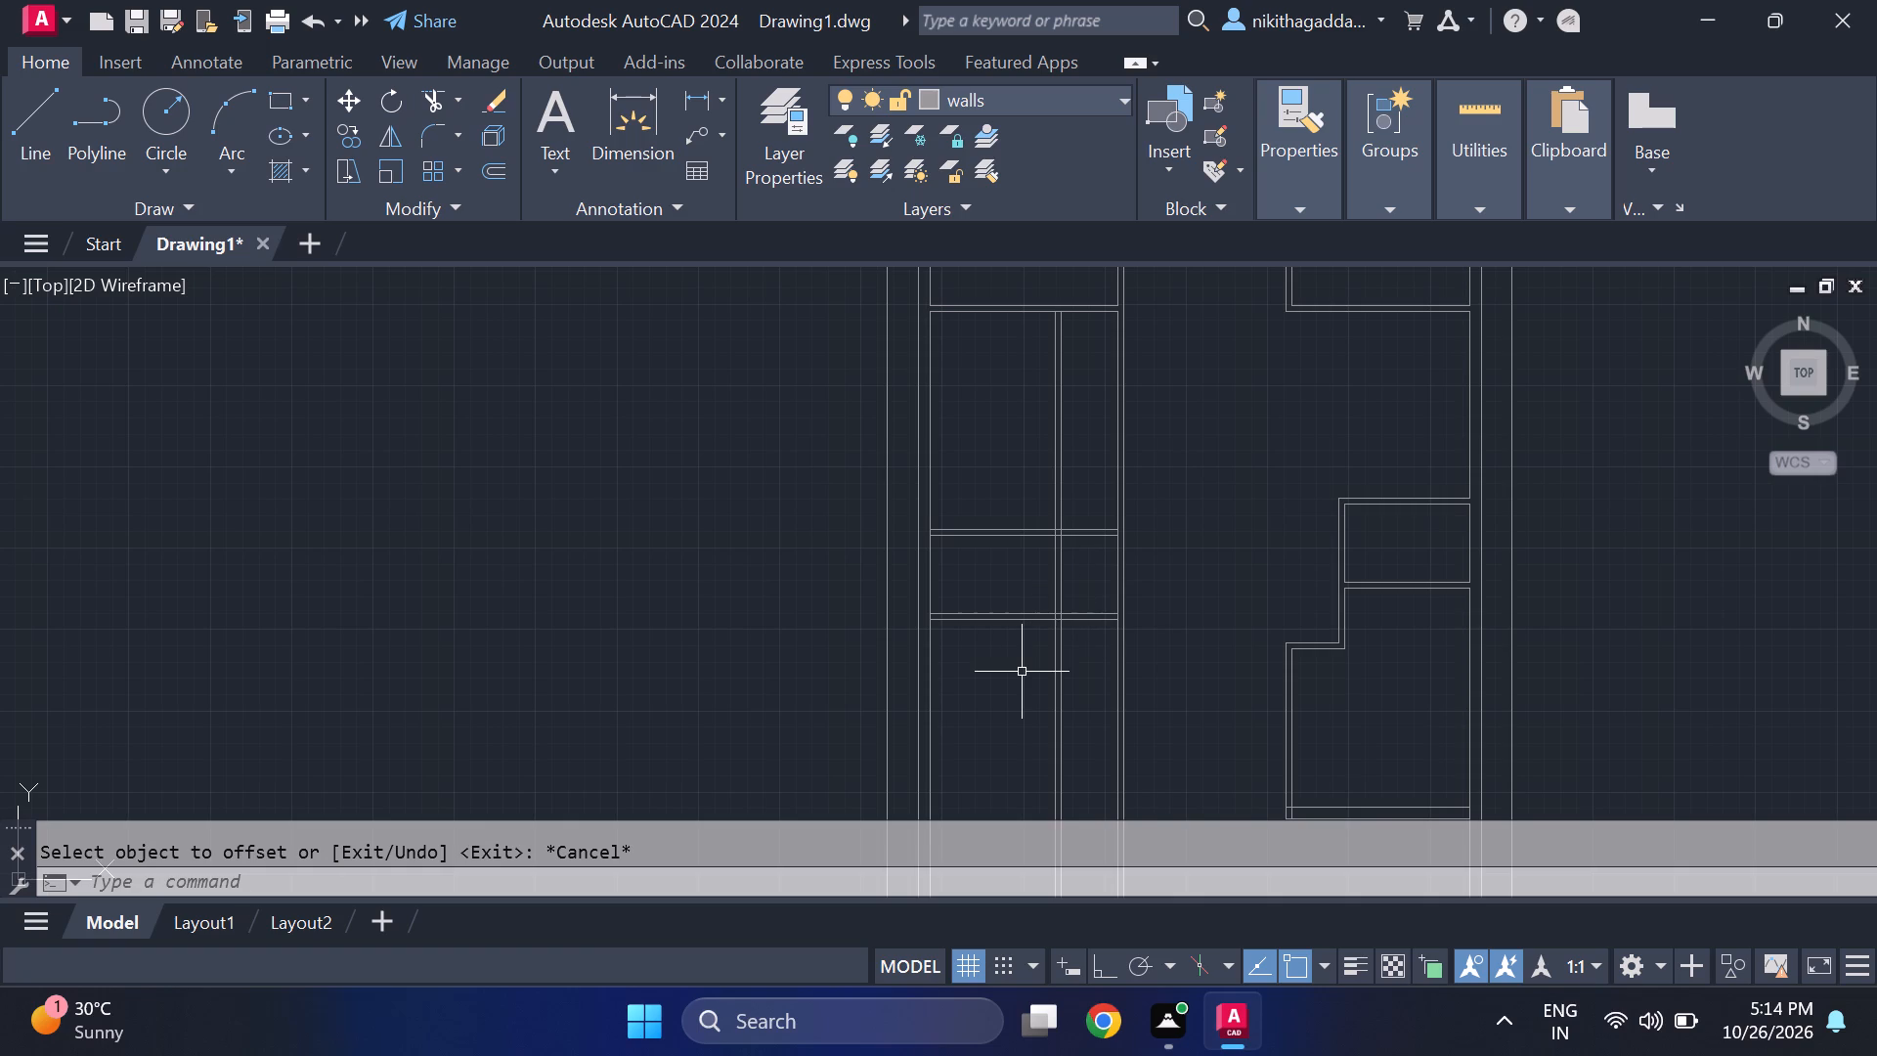
Trim the new horizontal and vertical walls beyond their crossing, removing the eastern part of one and the southern part of the other.
text(tr)
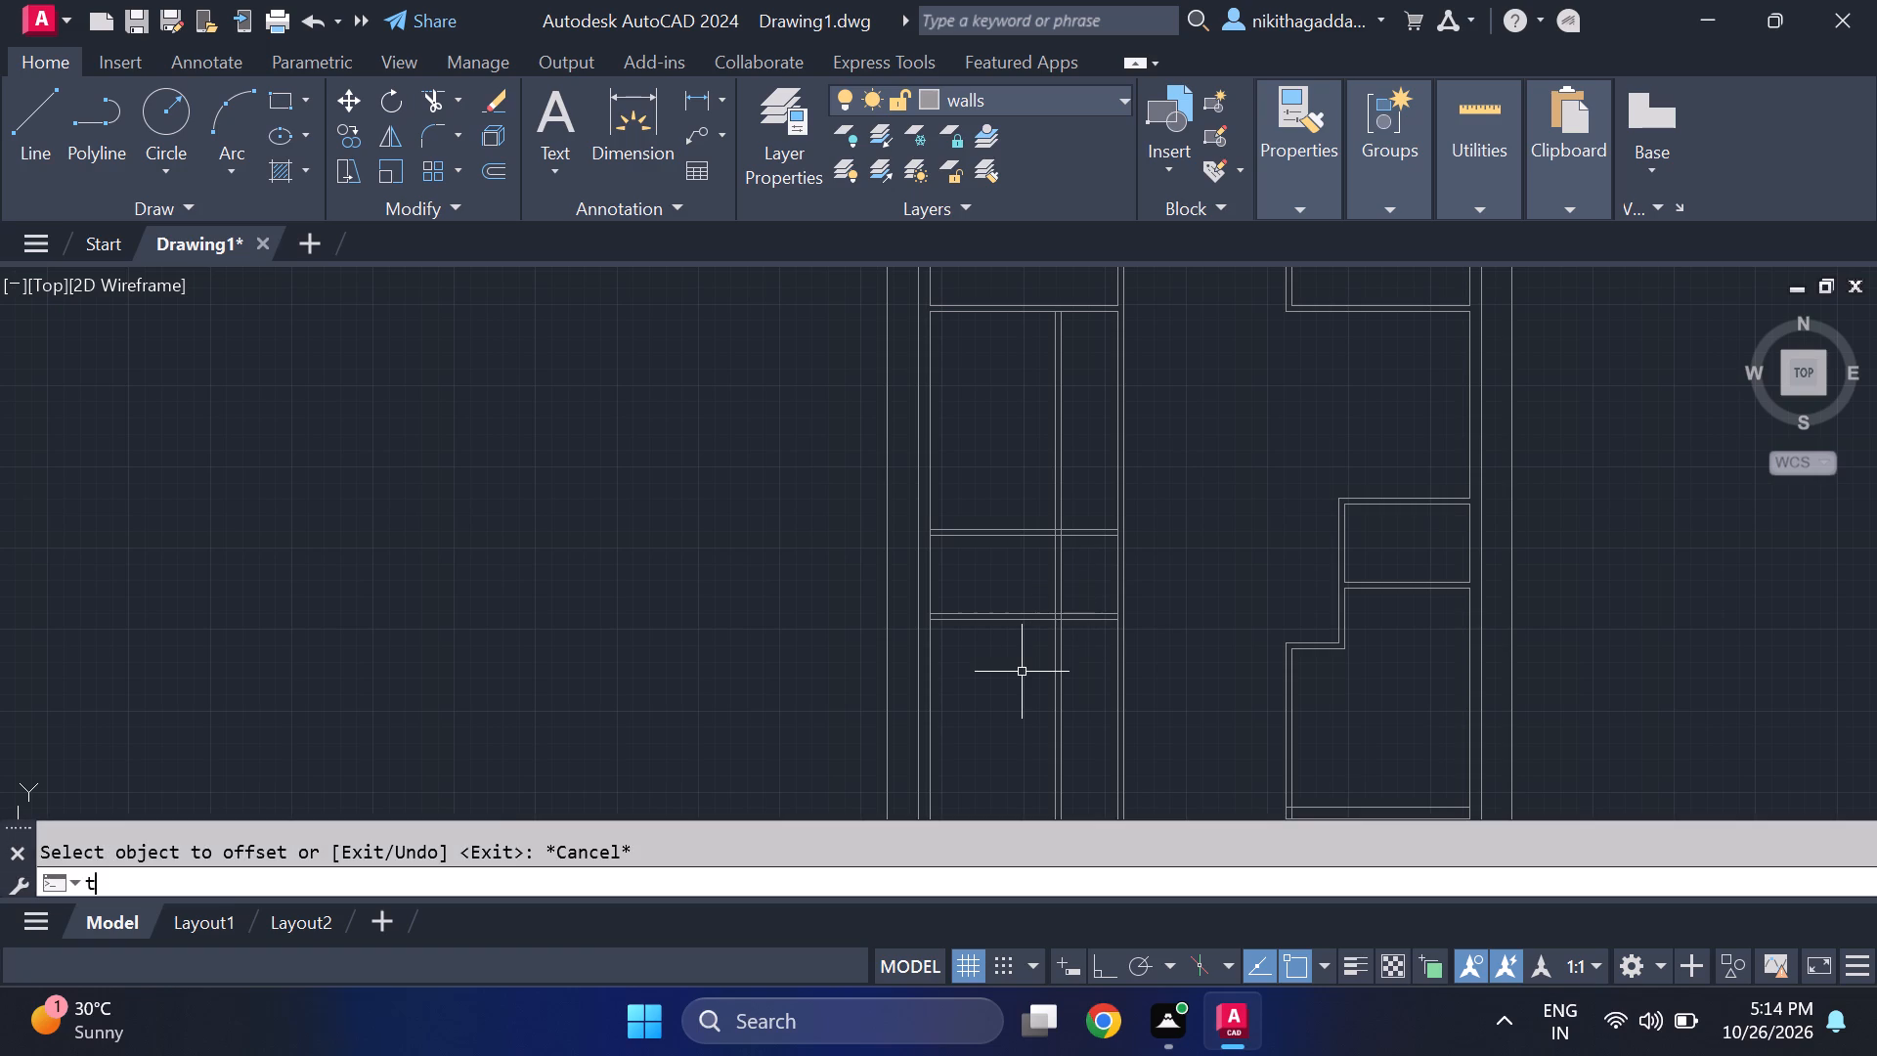
key(shift+Return)
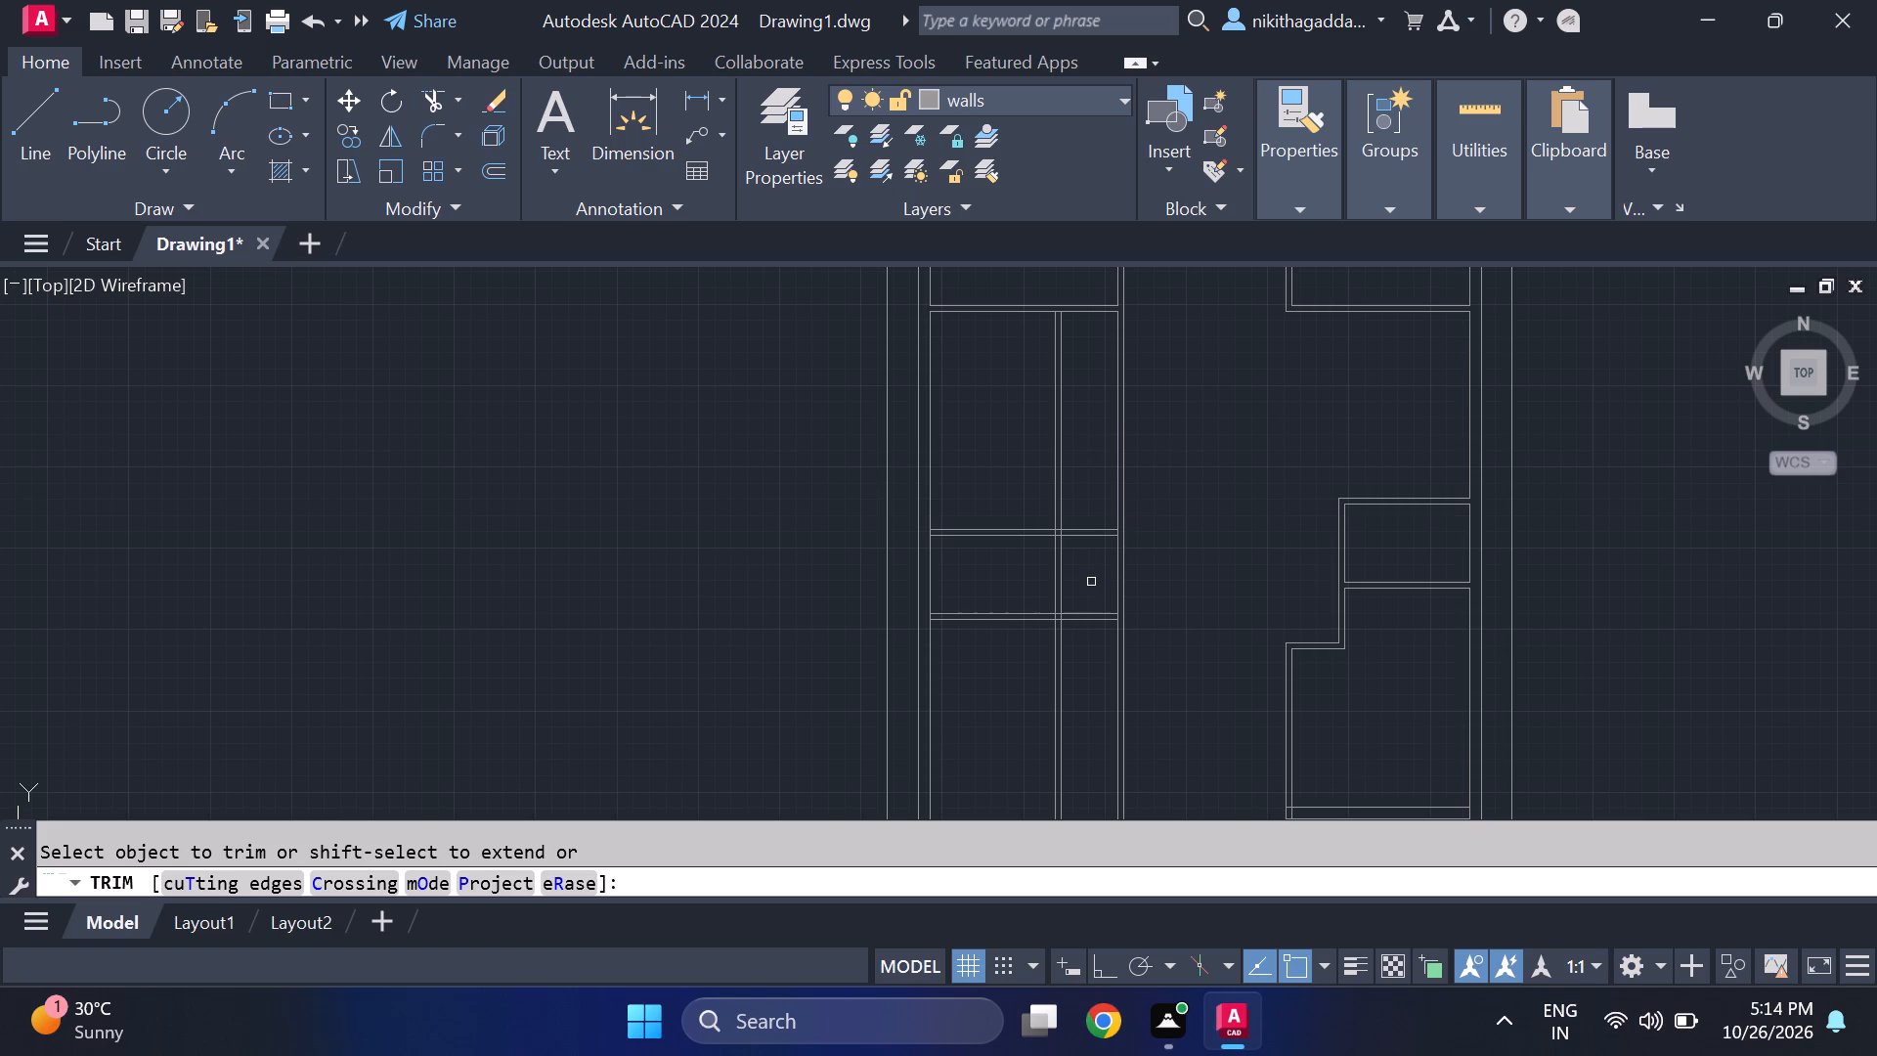
drag(1091, 582, 1081, 717)
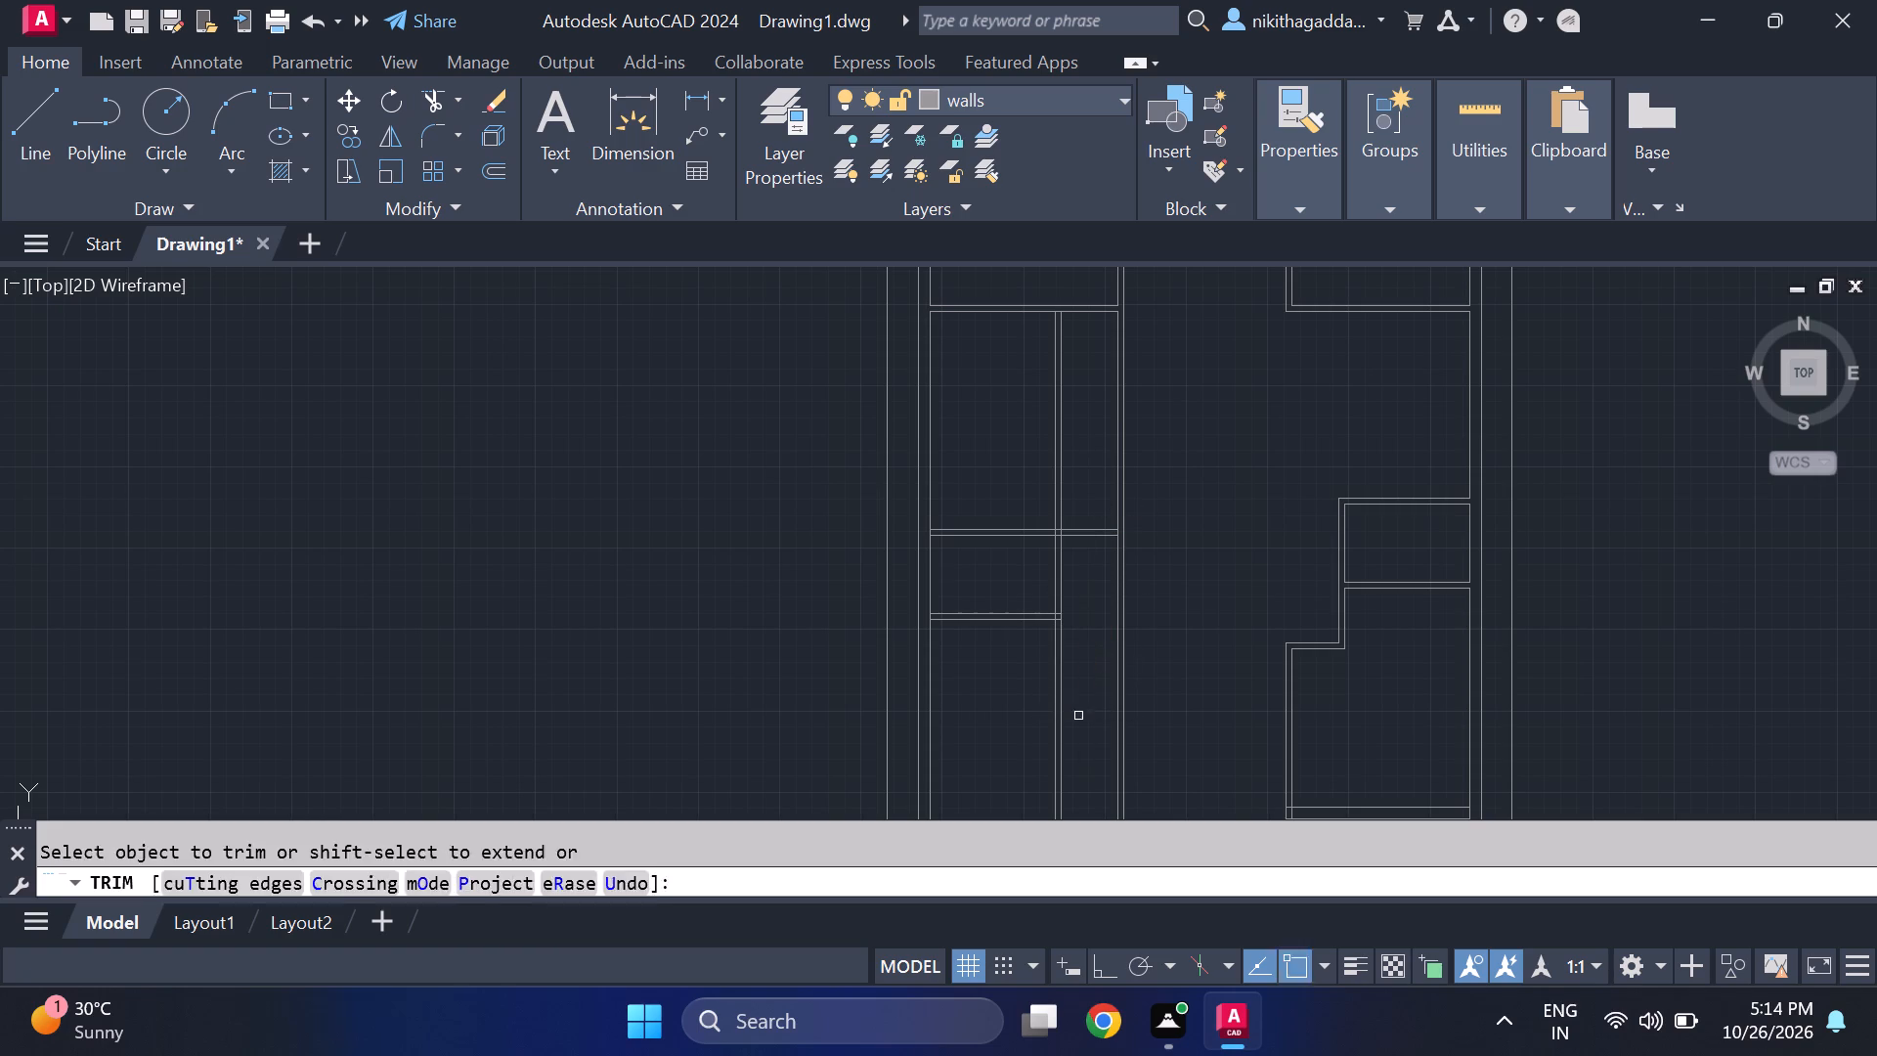
drag(1078, 716, 1037, 773)
Trim the overlapping inner line ends at the southeast corner of the new small room.
scroll(1051, 617, up, 3)
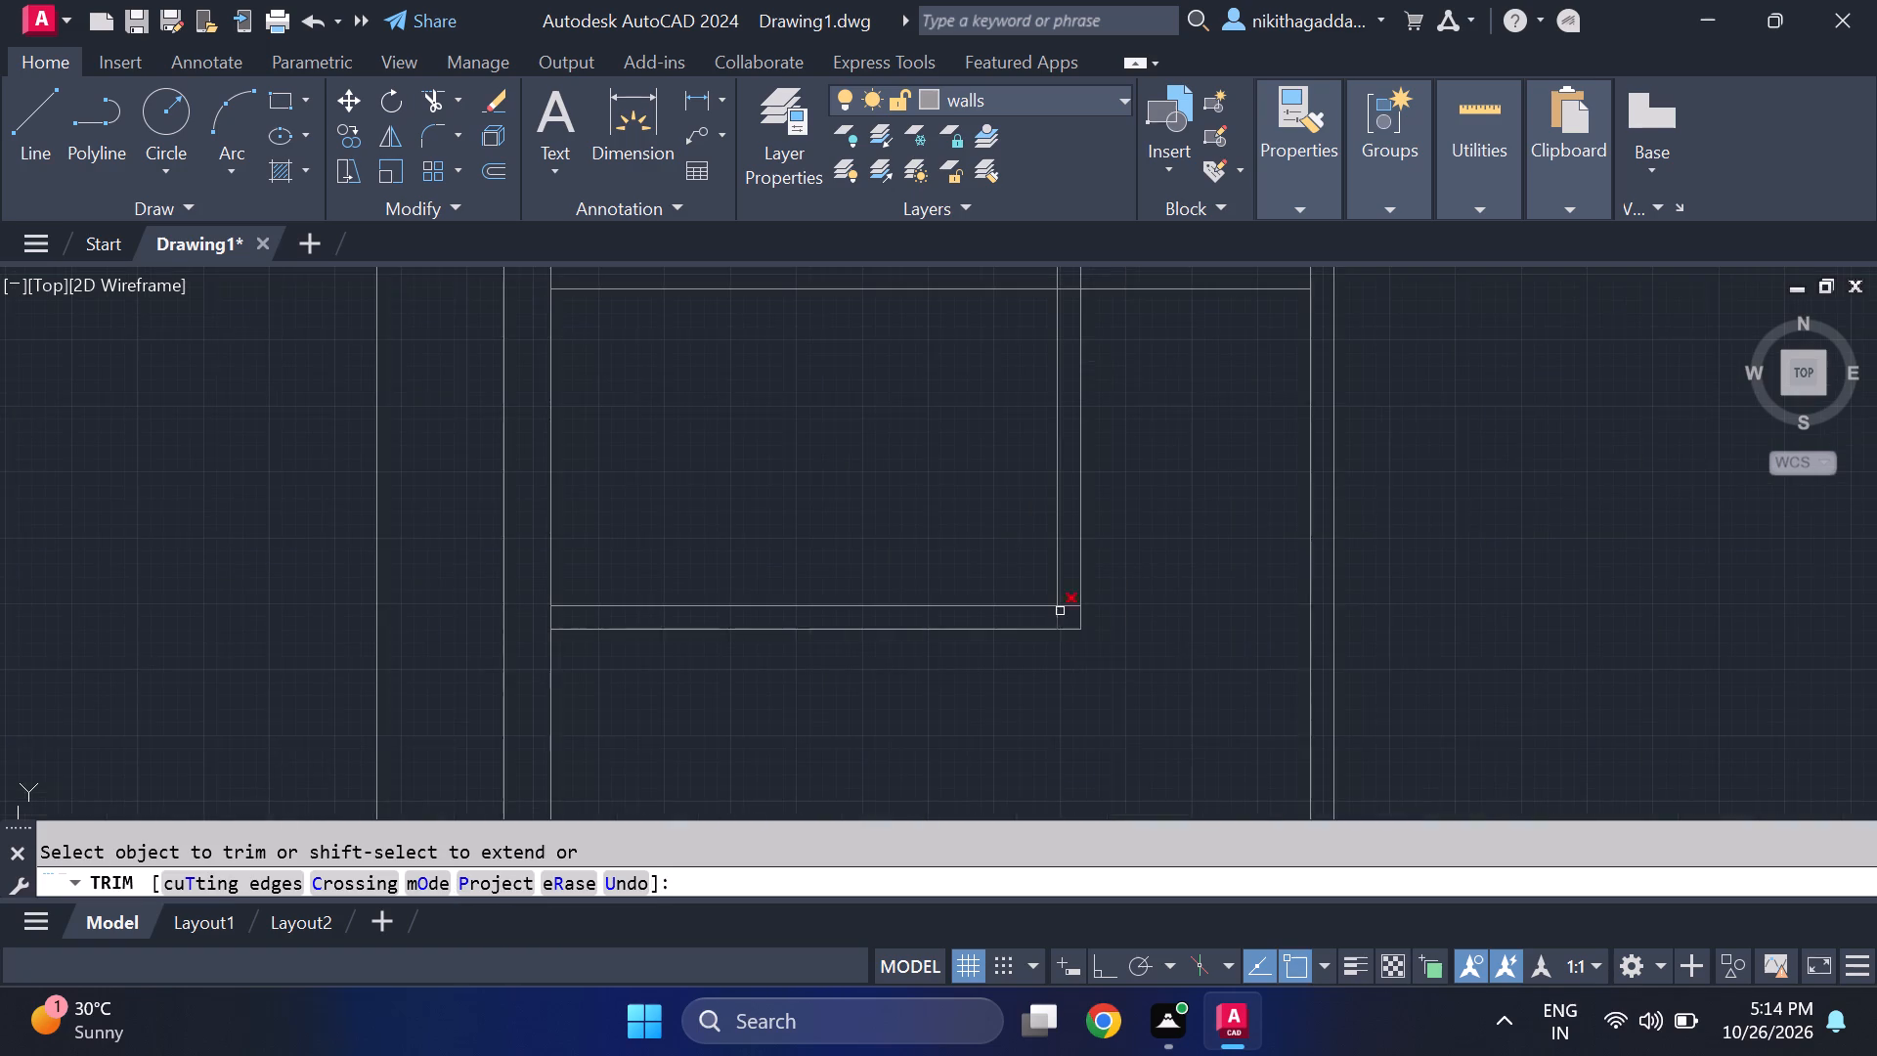
scroll(1060, 611, up, 3)
drag(1014, 646, 1069, 540)
Trim away the two vertical wall lines that run north past the small southwest room's north wall.
scroll(1066, 546, down, 5)
middle_drag(1191, 570, 1186, 593)
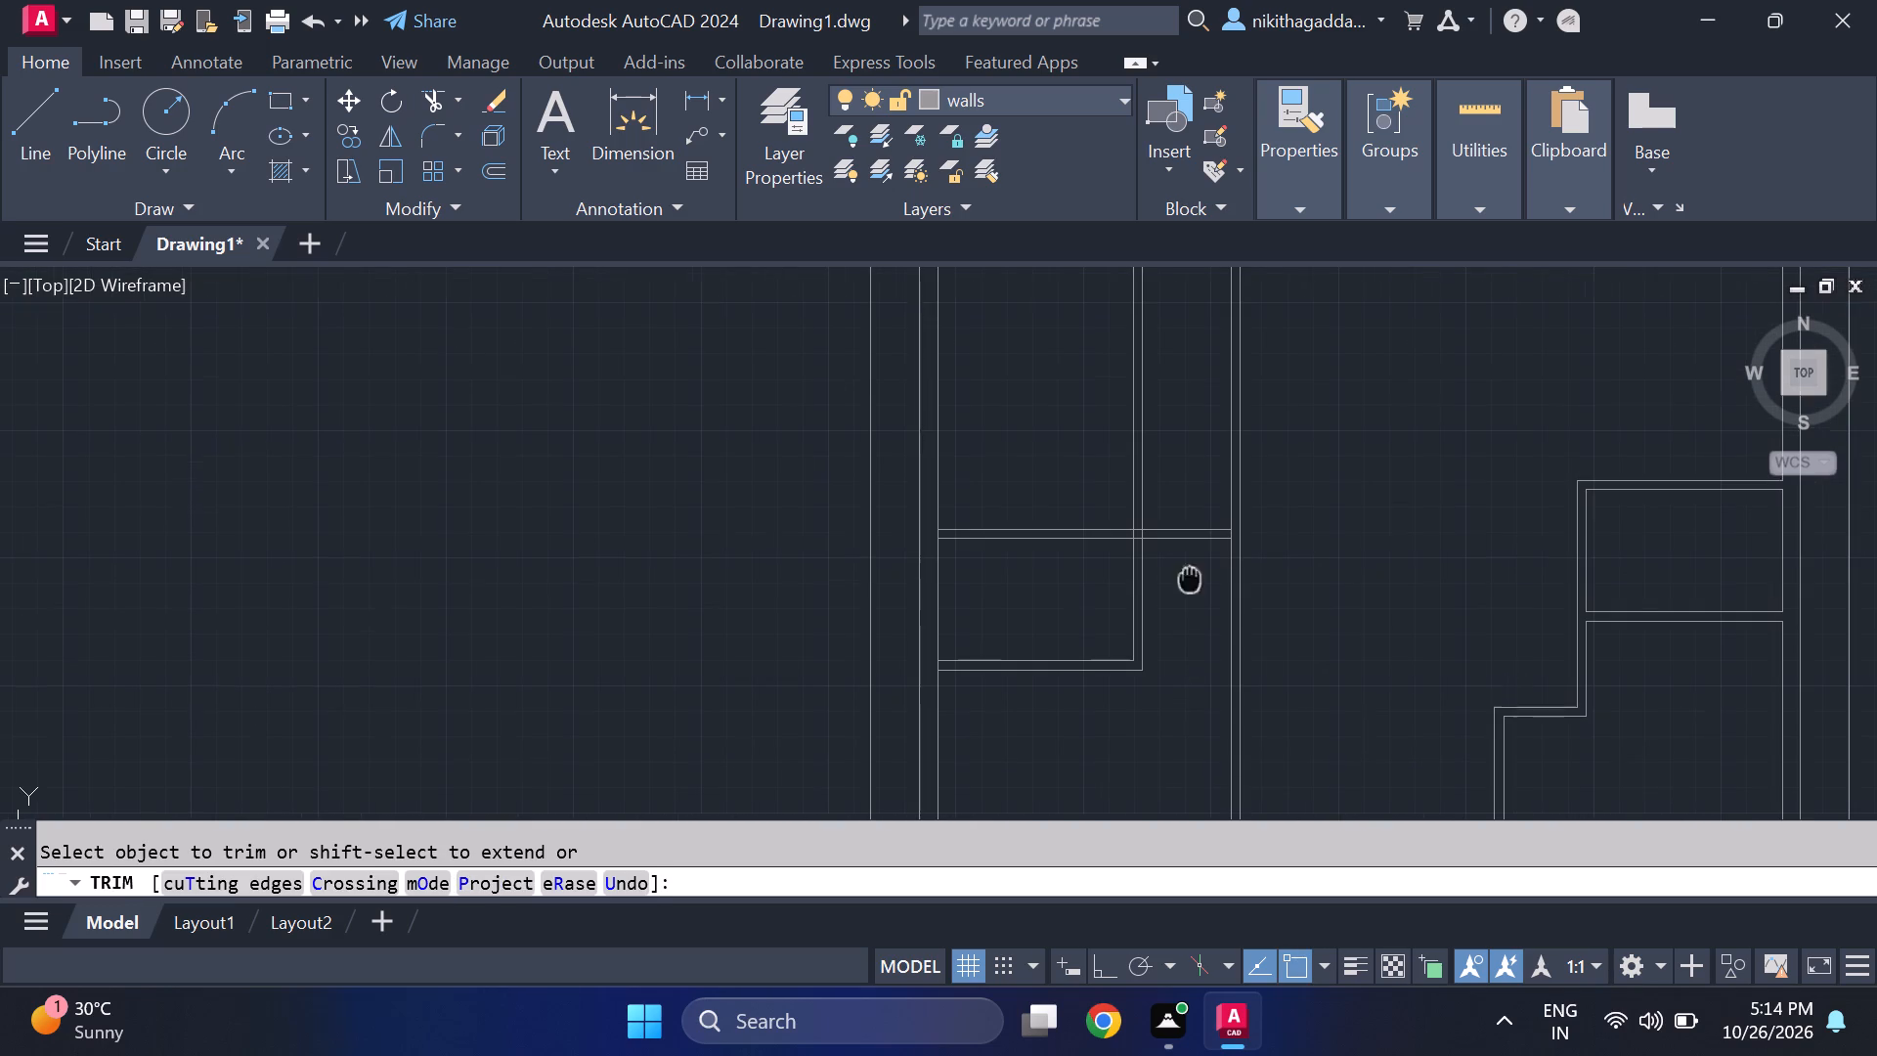
middle_drag(1186, 593, 1161, 682)
drag(1127, 491, 1056, 610)
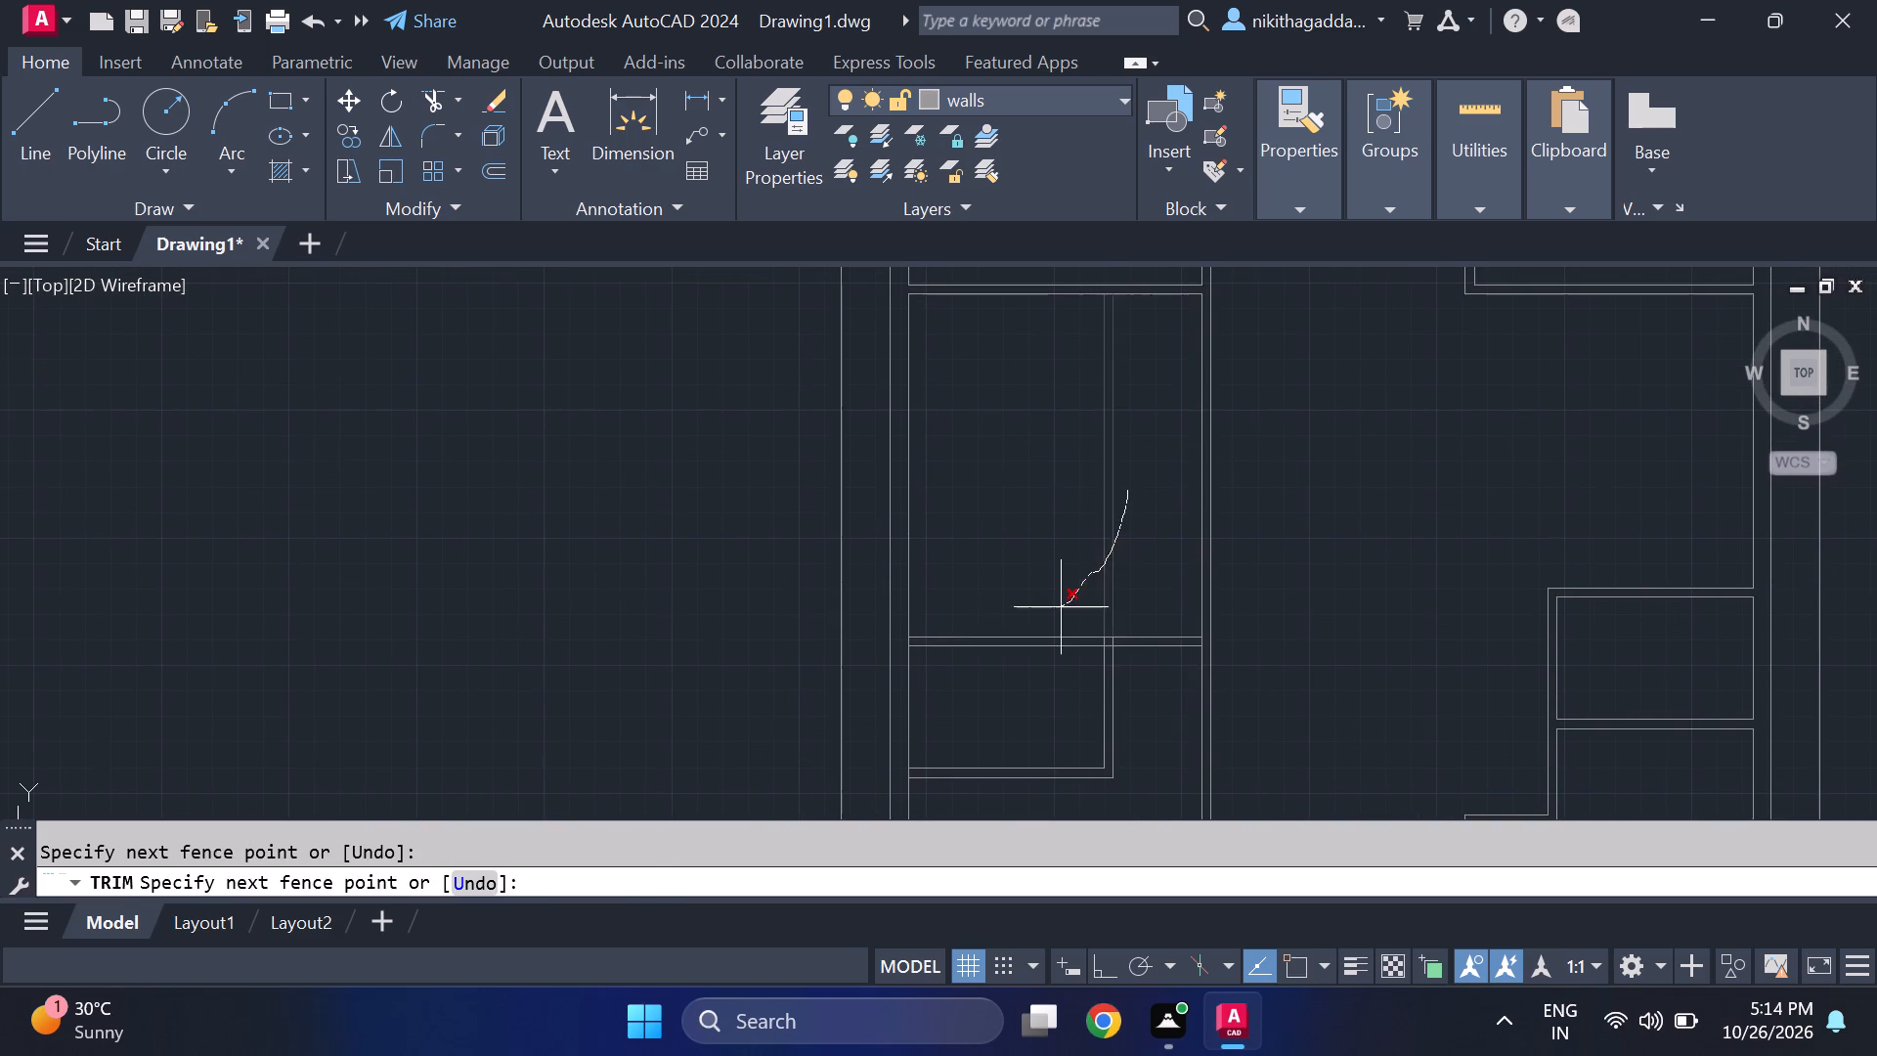
drag(1056, 610, 1056, 611)
Trim the overlapping lines where the small room's east wall meets its north wall to form a clean T-junction.
scroll(1244, 682, up, 1)
middle_drag(1244, 682, 1171, 555)
scroll(1175, 529, down, 2)
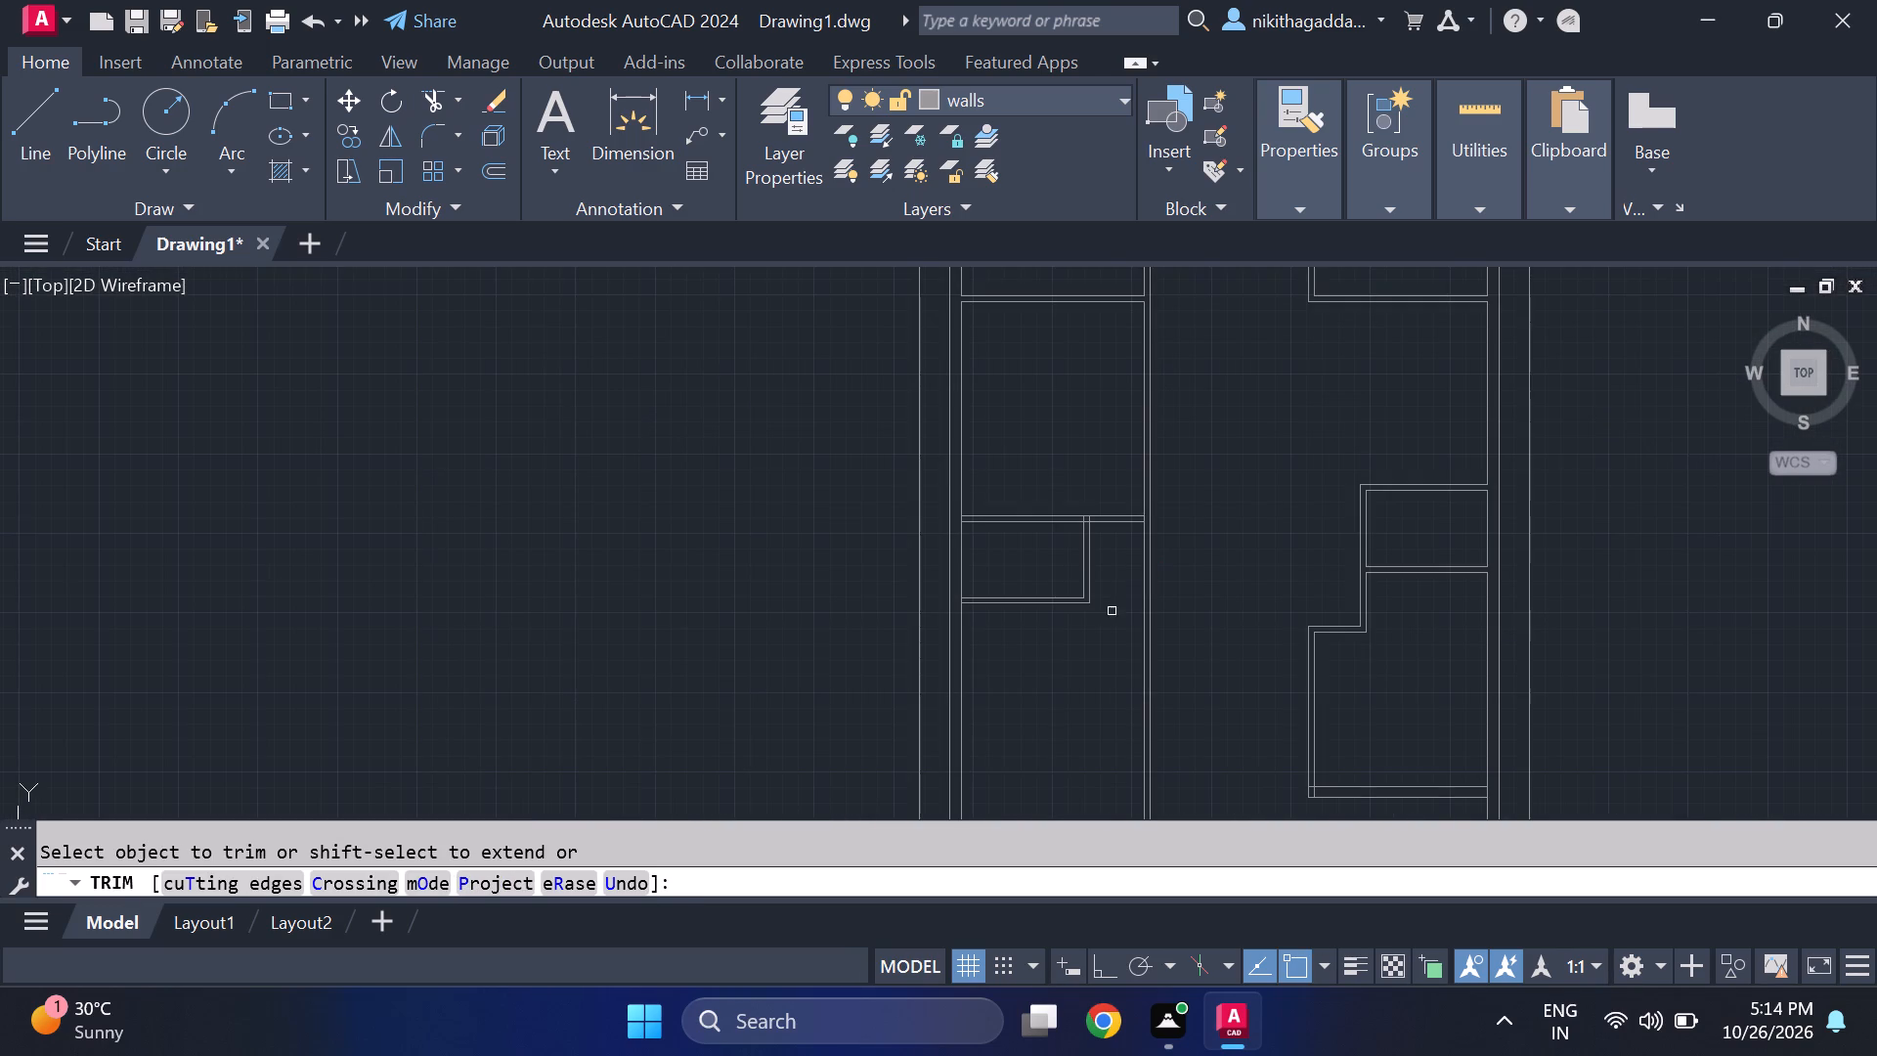
scroll(1078, 513, up, 7)
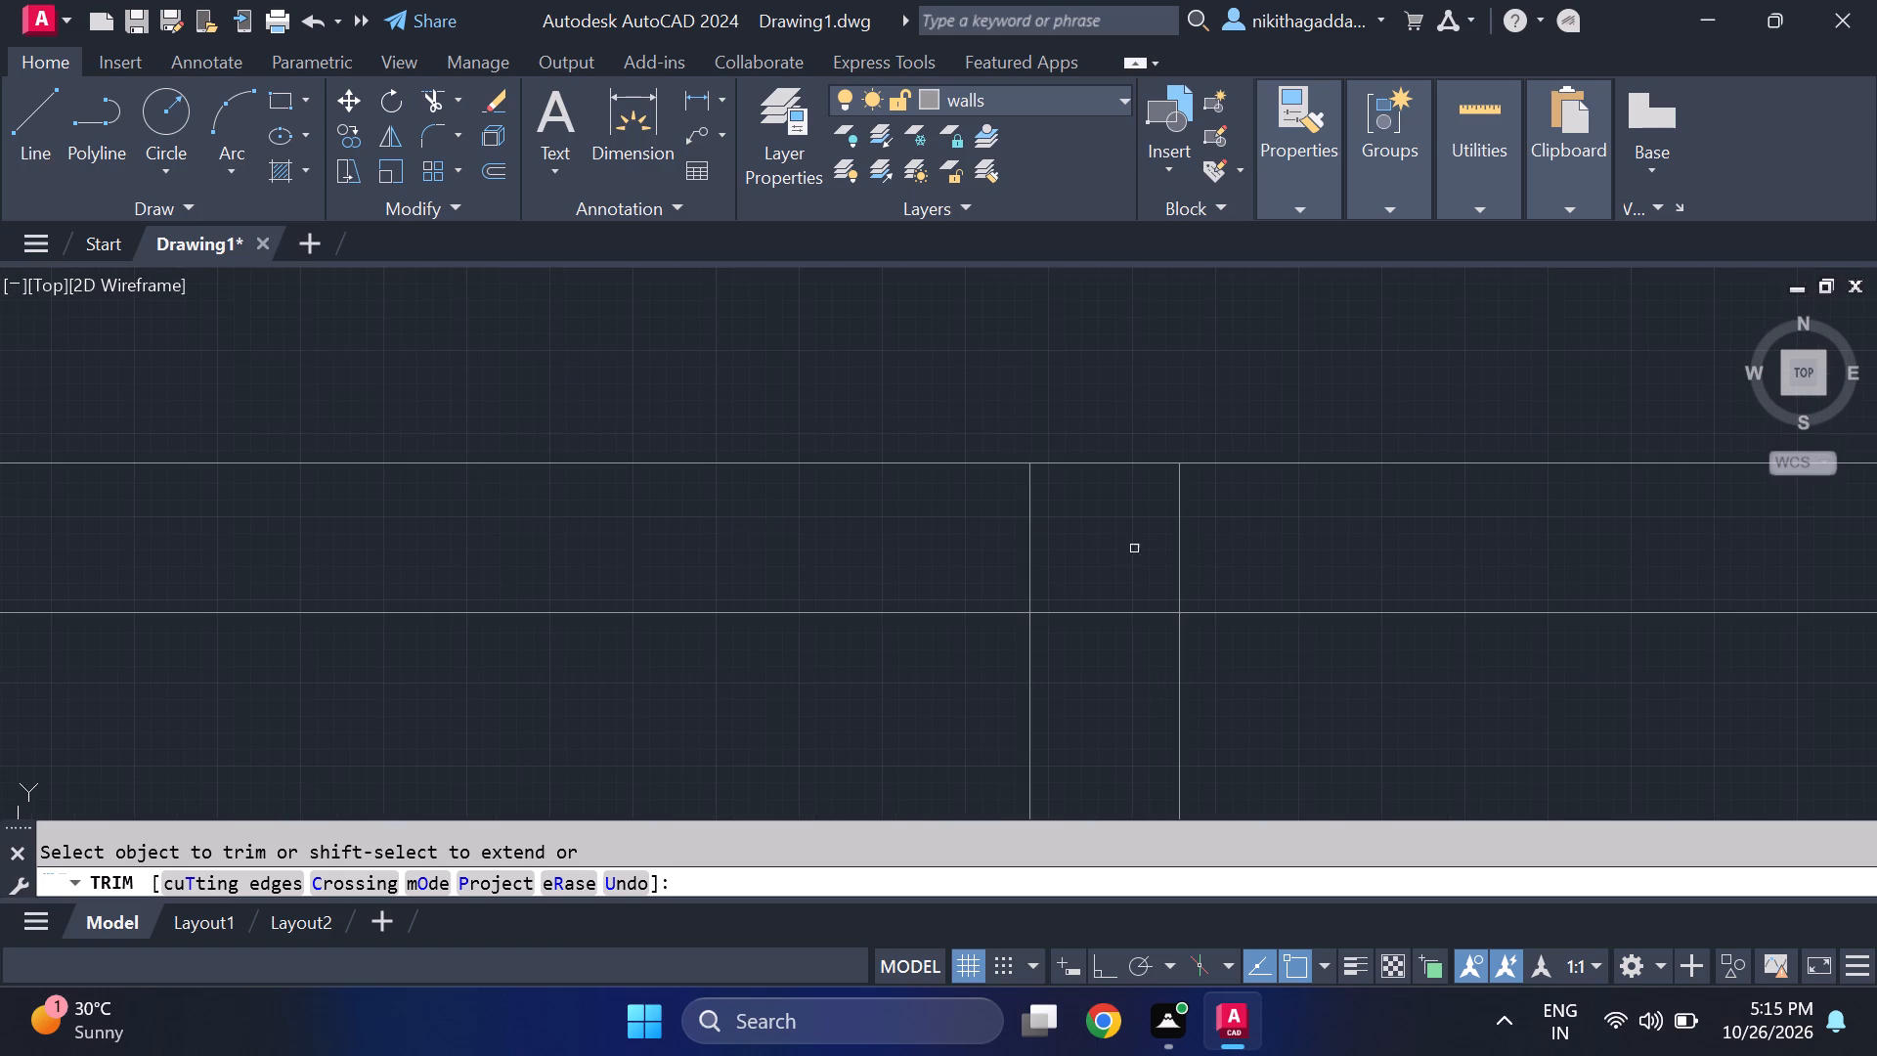
drag(1210, 548, 926, 545)
click(1085, 610)
scroll(1078, 595, down, 5)
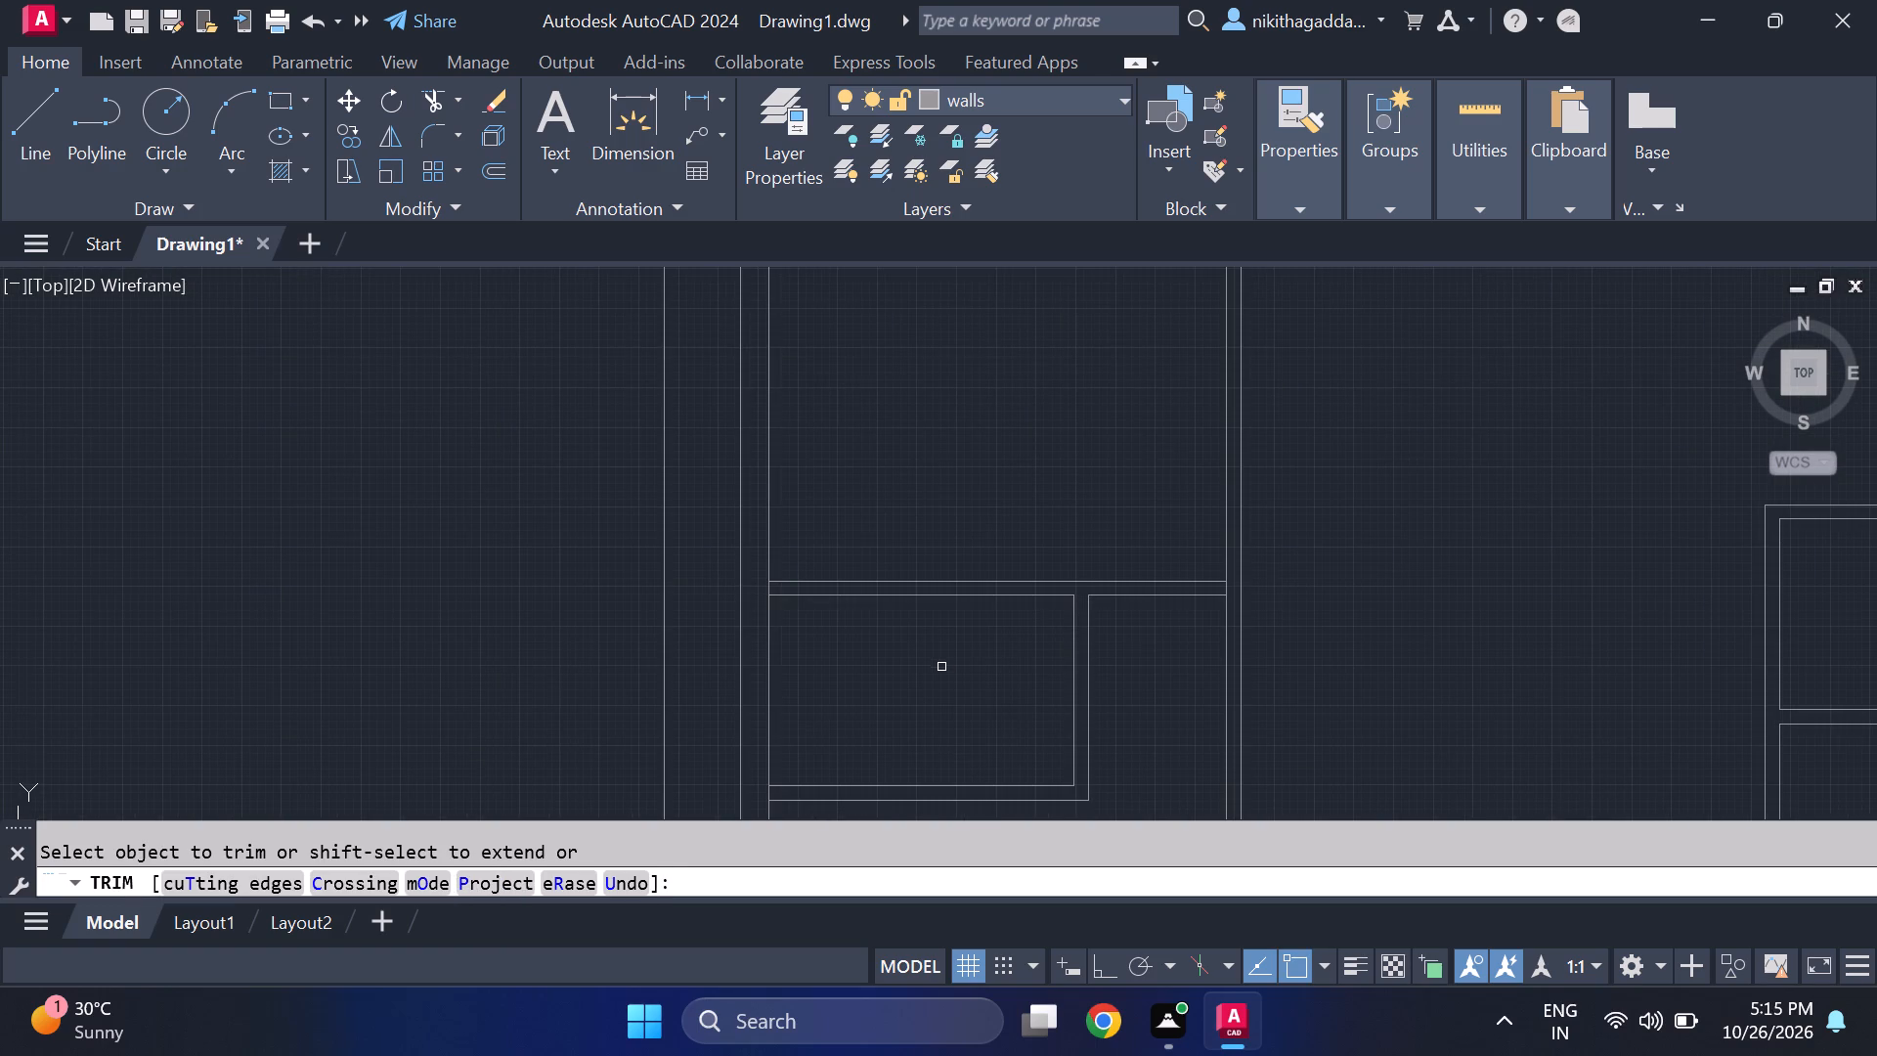
Trim the west exterior wall's inner line where the small room's north and south walls join it.
scroll(916, 667, down, 3)
scroll(887, 638, up, 4)
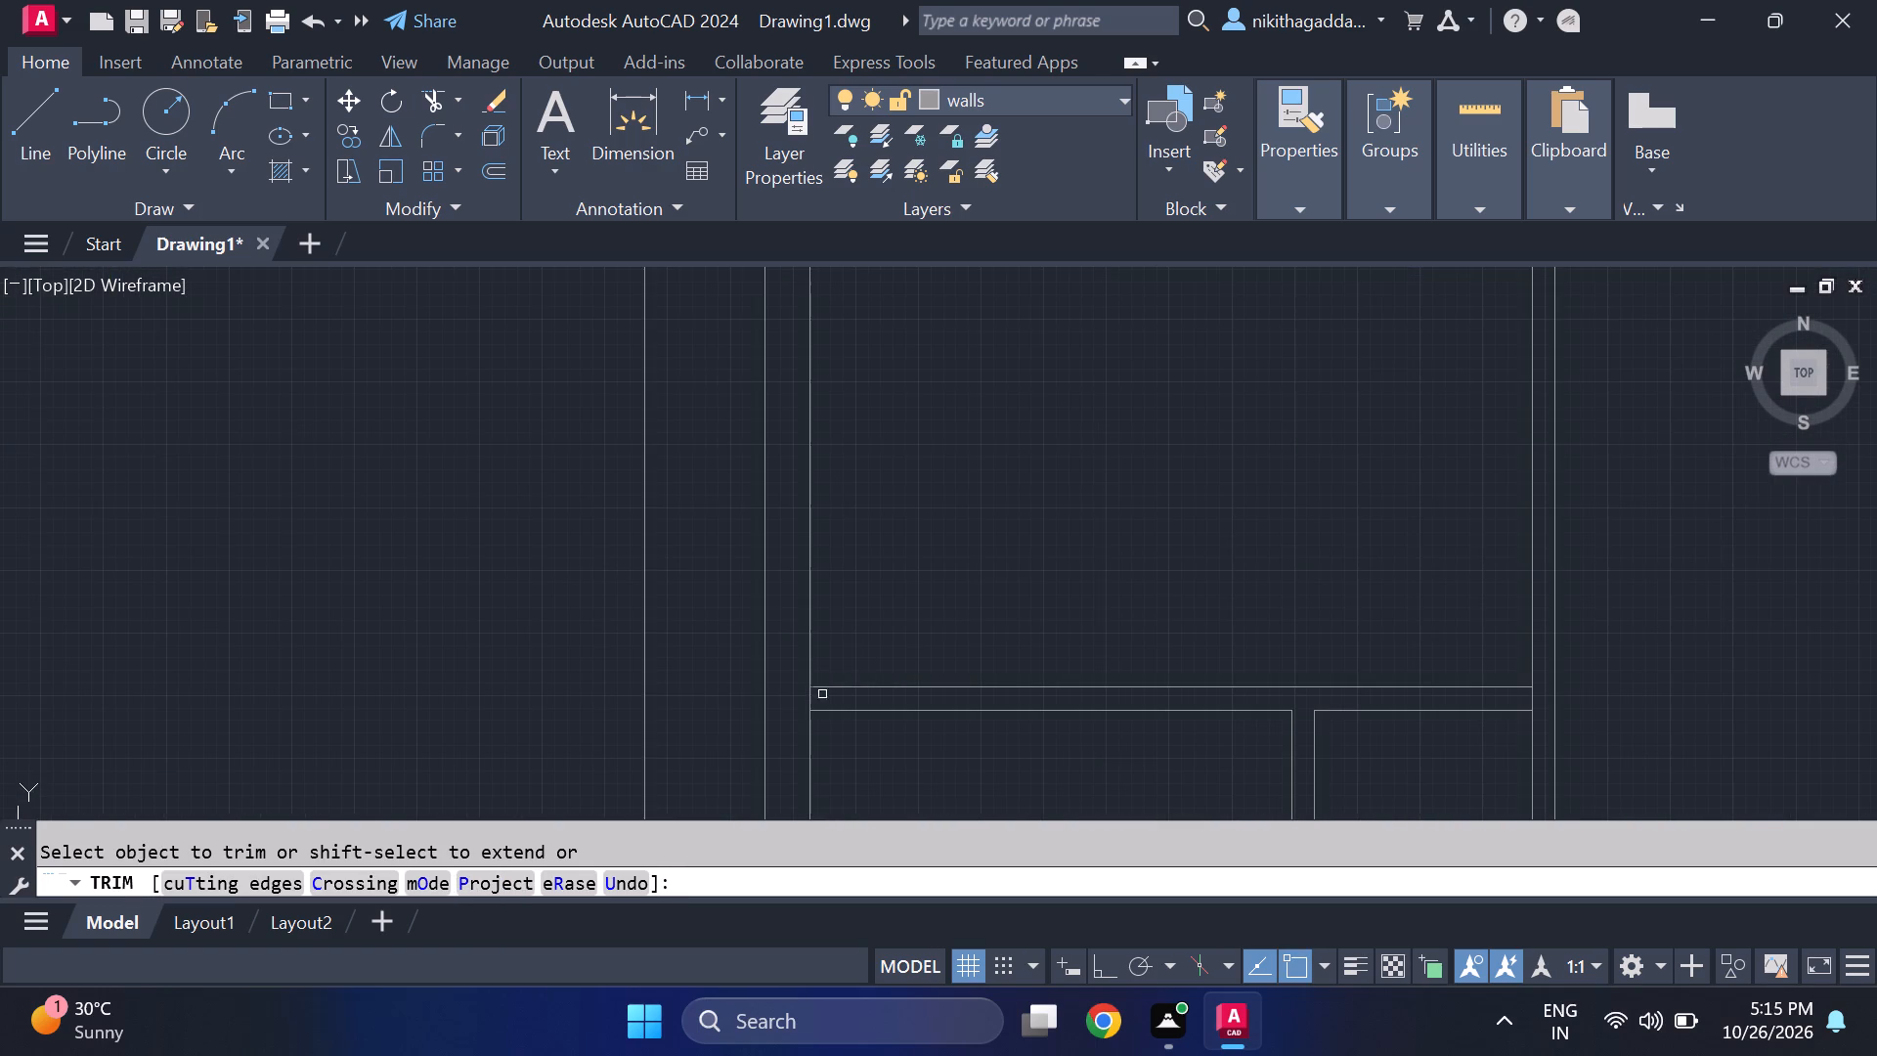
click(812, 701)
scroll(885, 640, down, 4)
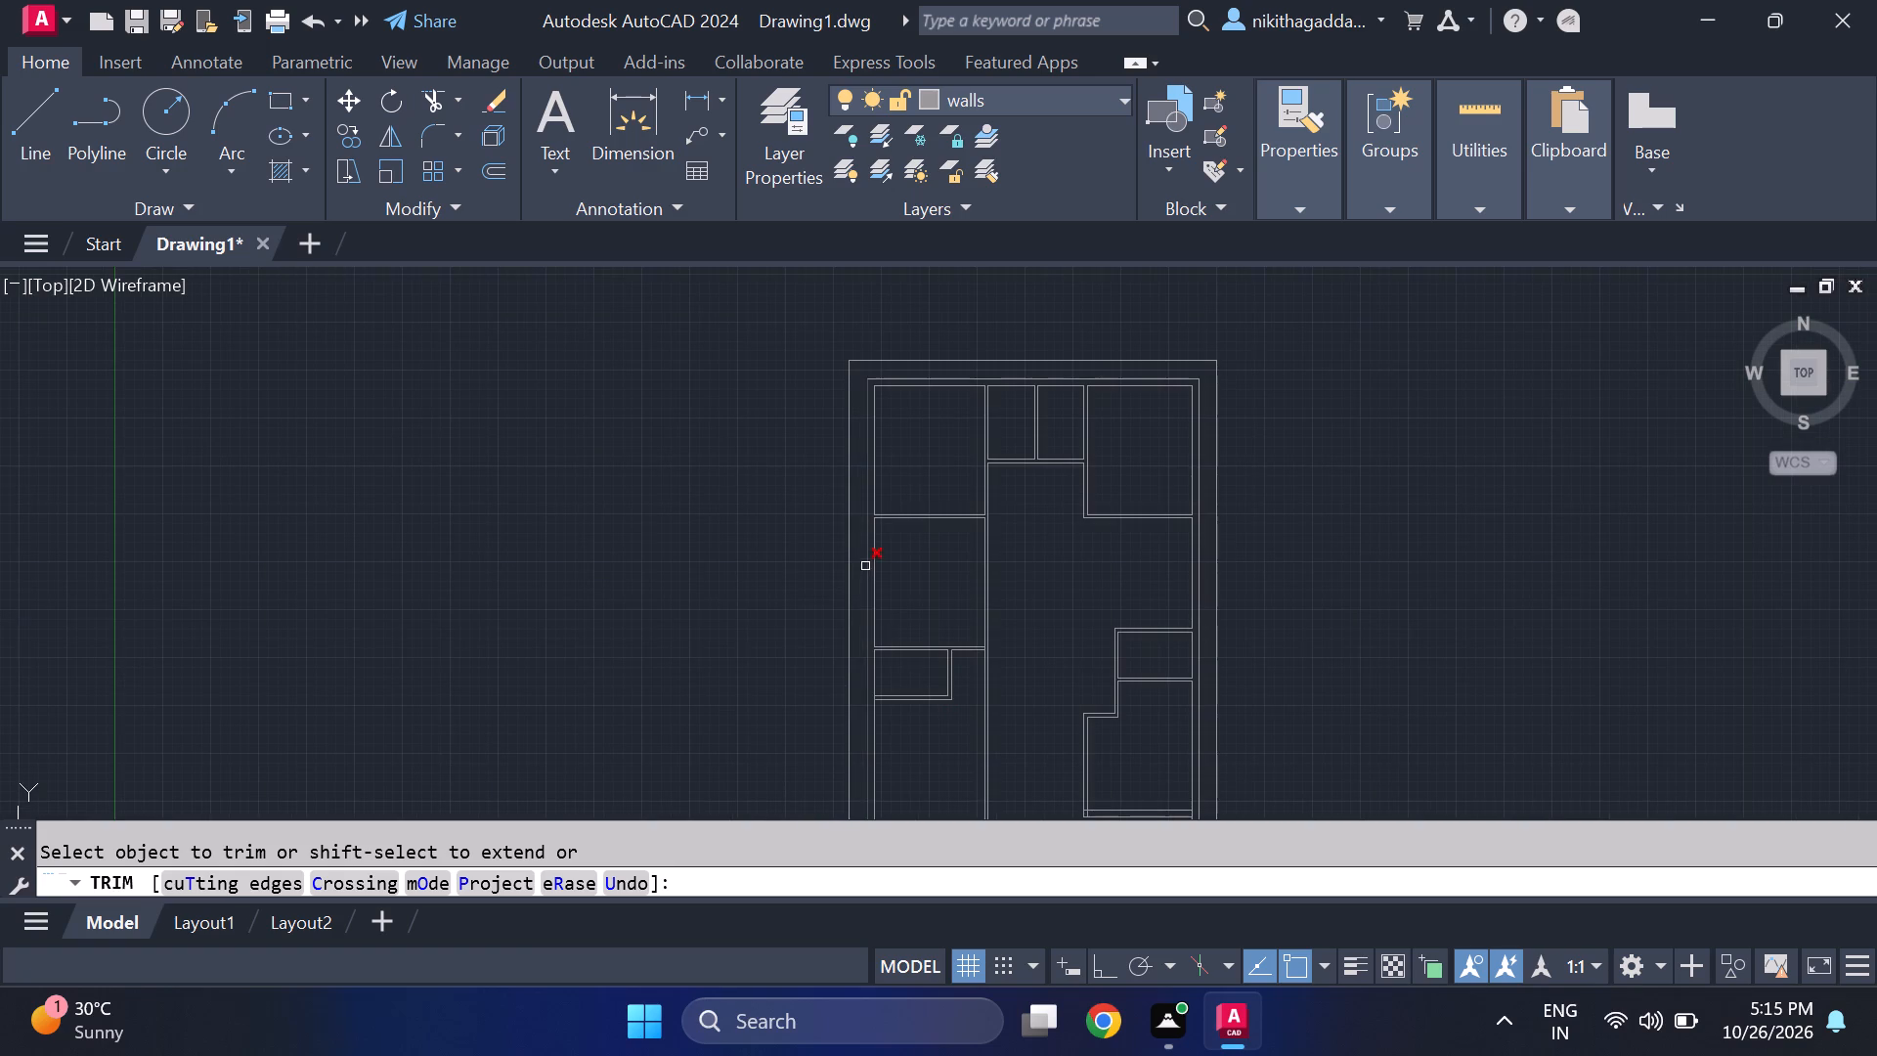
scroll(899, 718, up, 4)
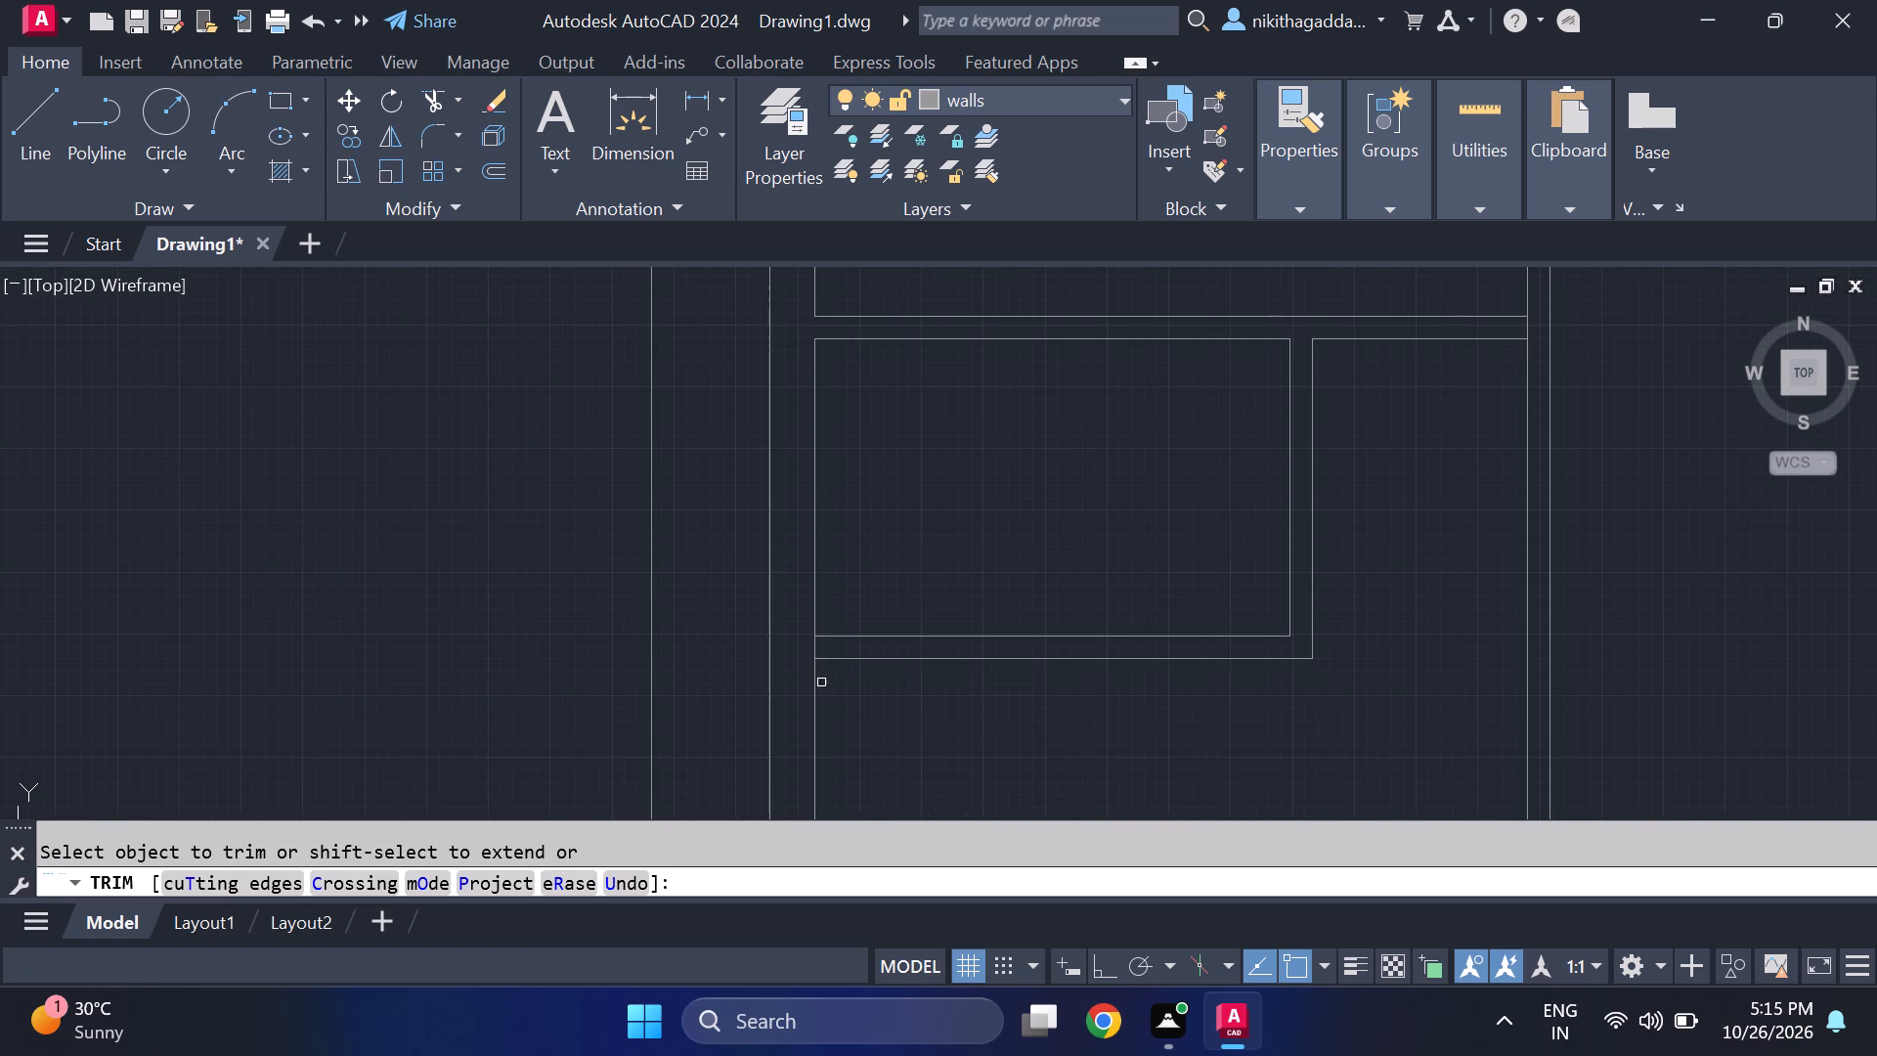
click(811, 646)
scroll(860, 657, down, 4)
Examine the layout and the open space south of the small southwest room, and end trimming.
middle_drag(919, 715, 912, 676)
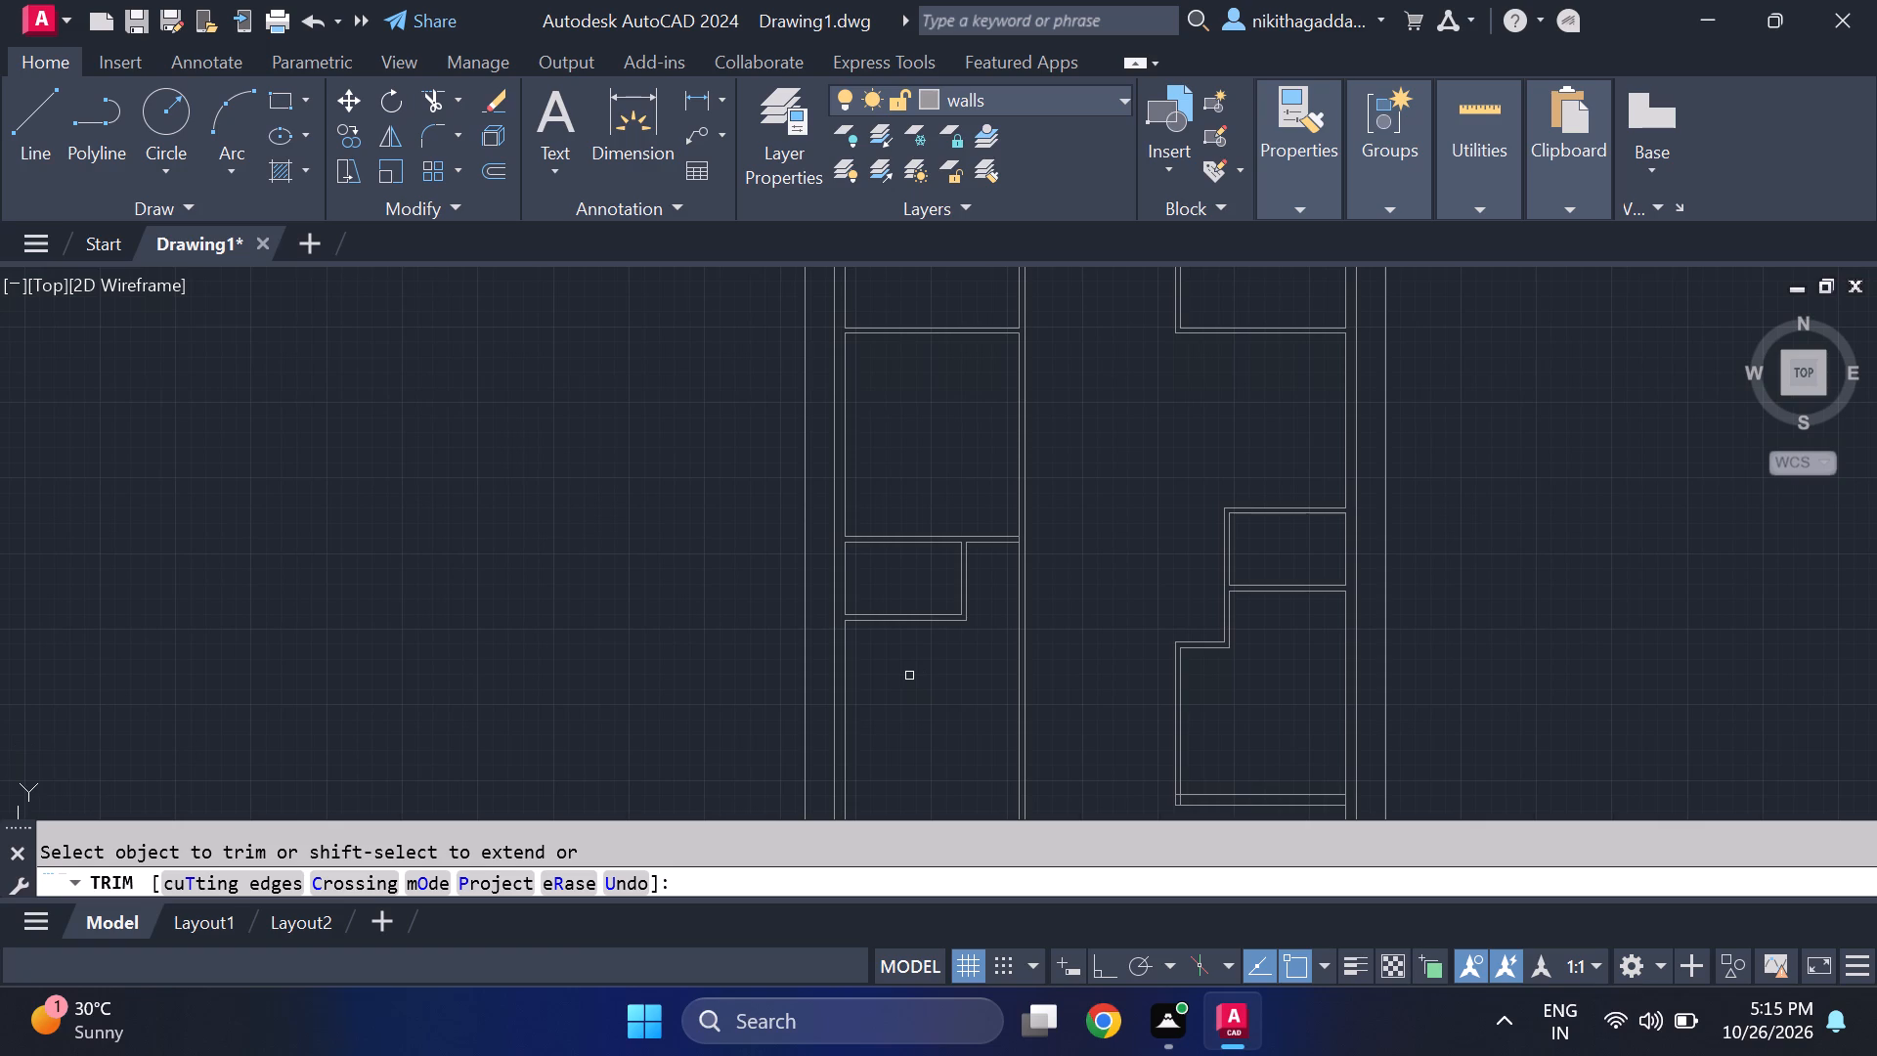
scroll(909, 676, up, 2)
middle_drag(914, 699, 1037, 493)
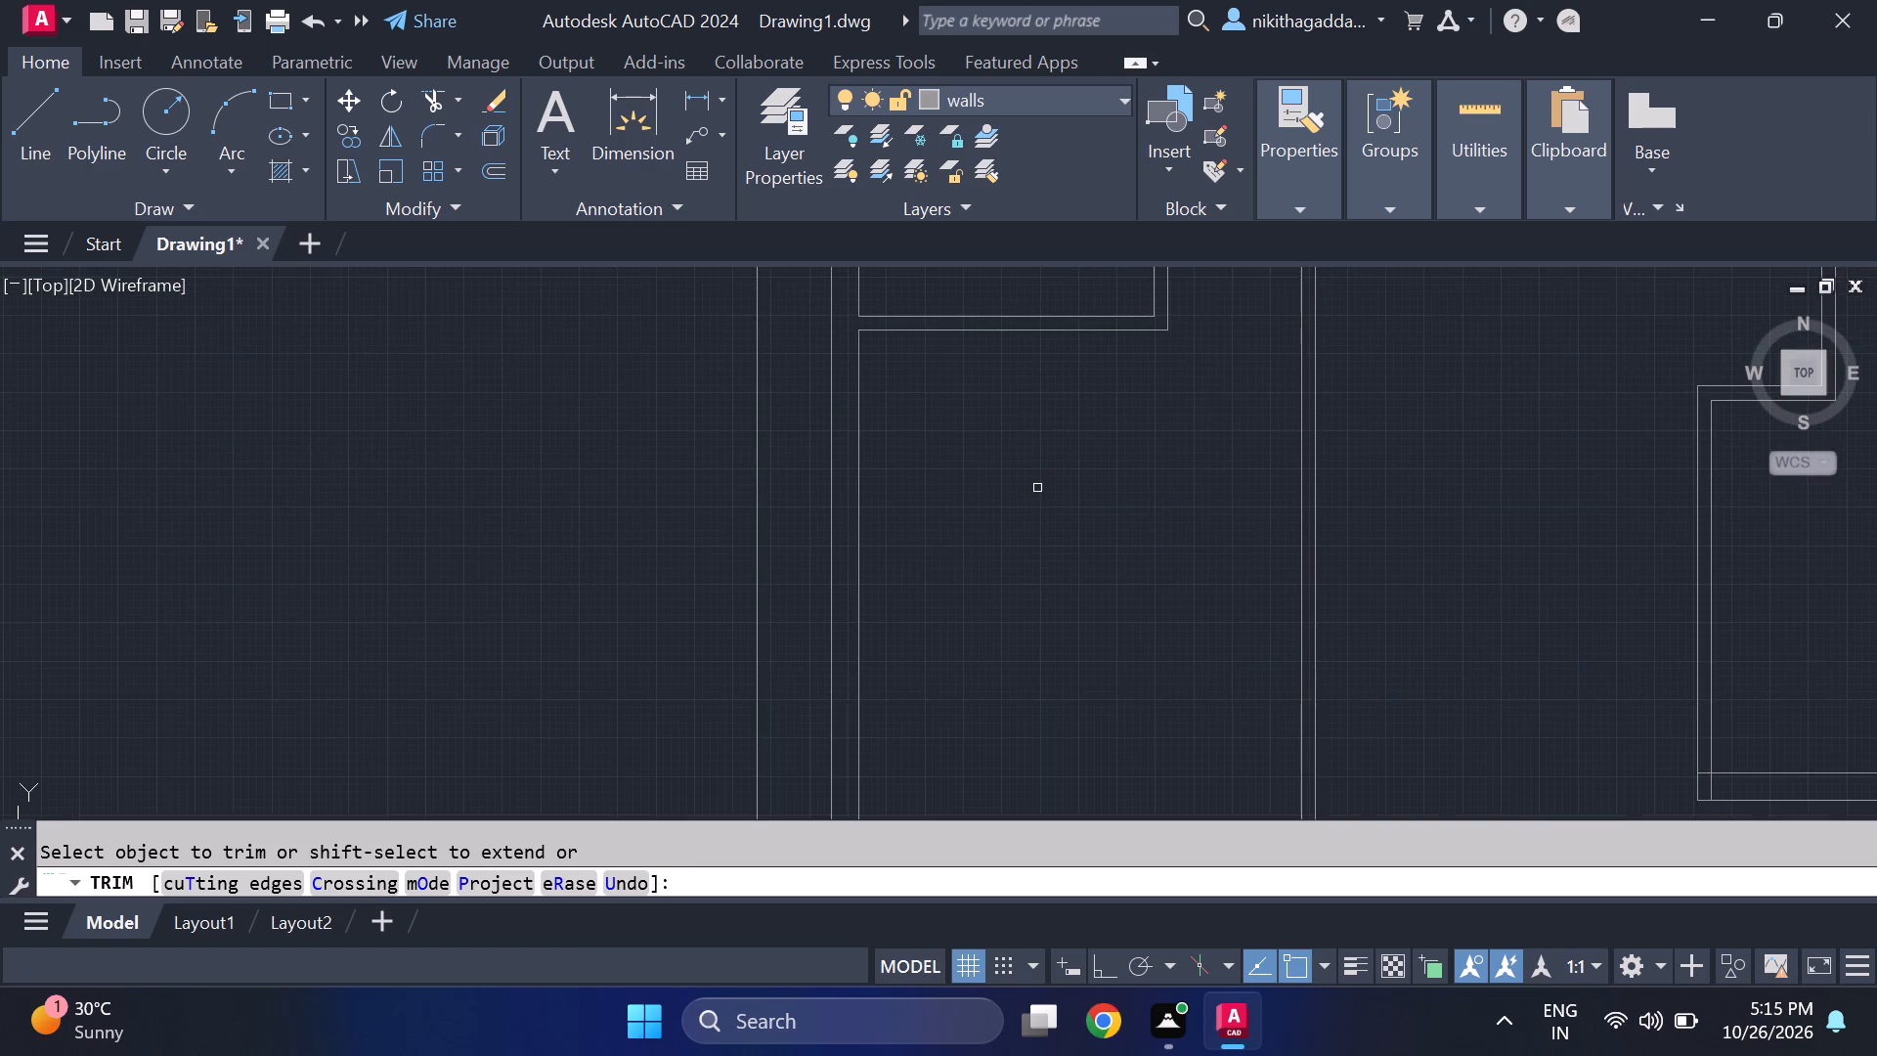
scroll(1027, 493, down, 3)
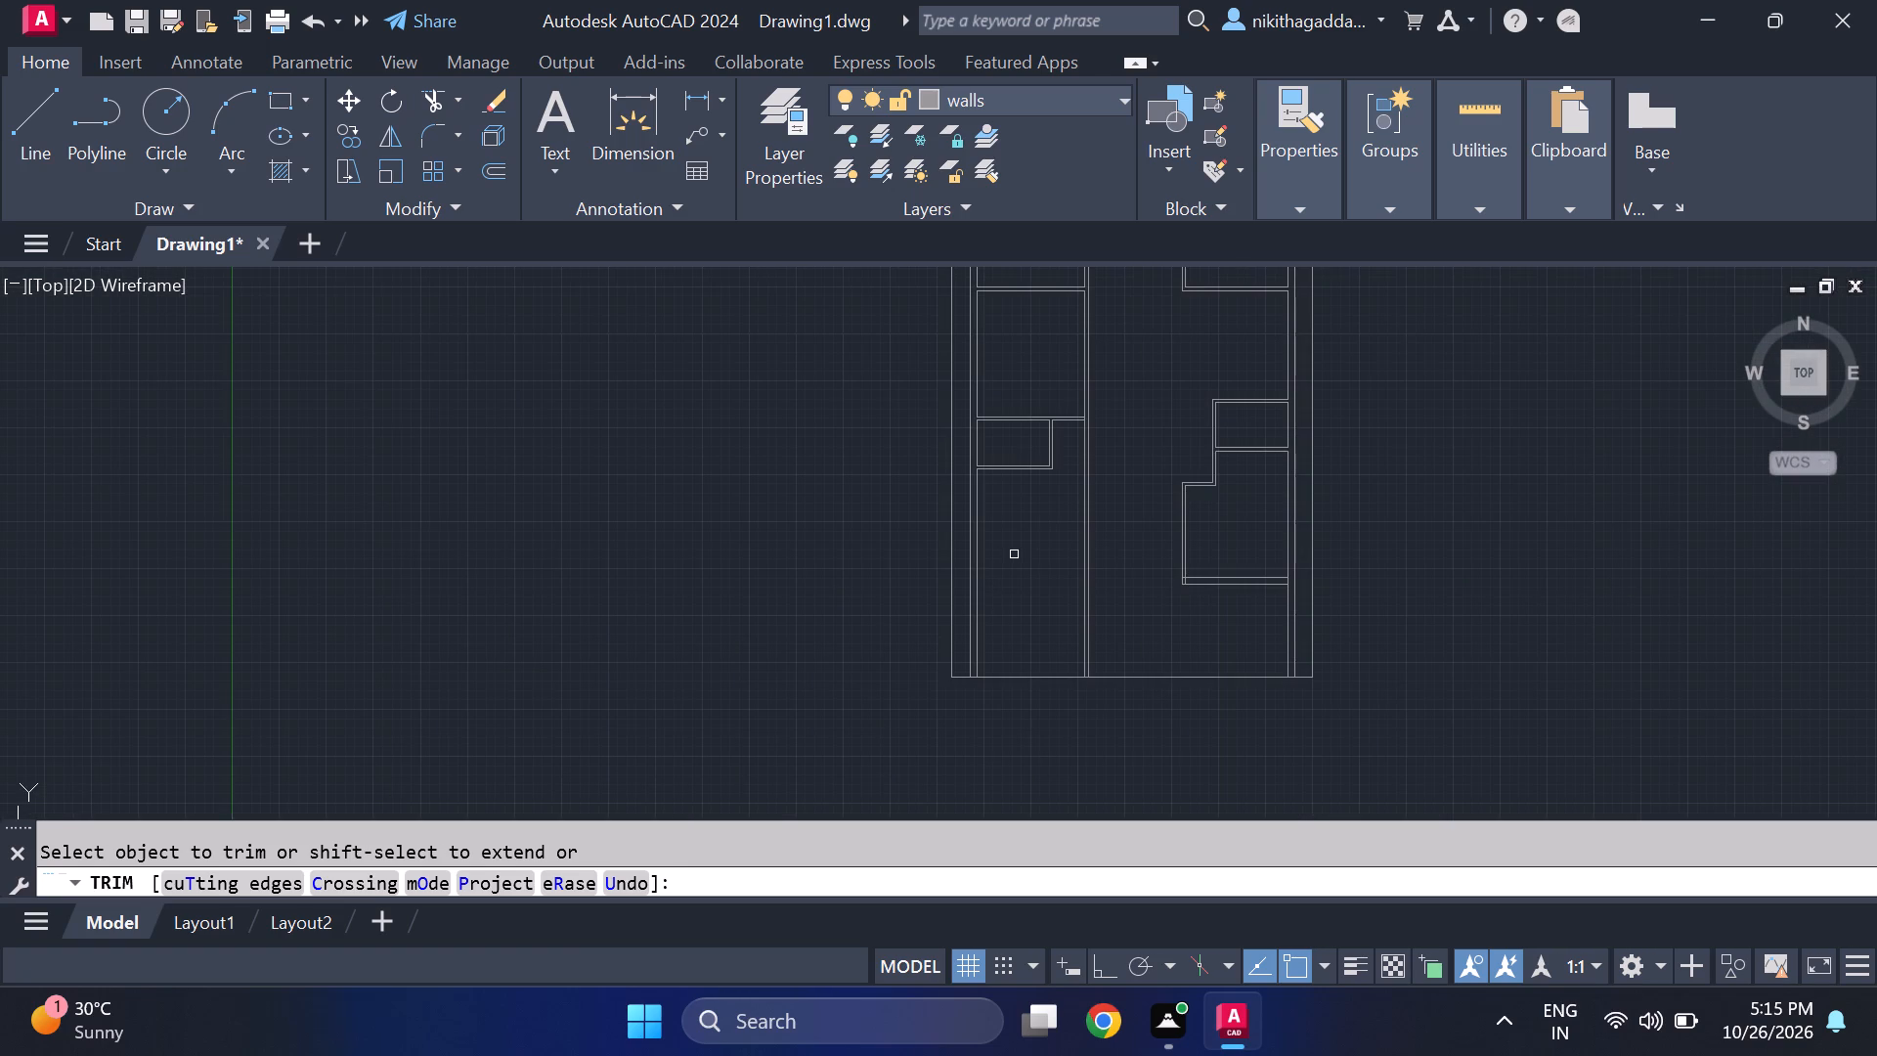
middle_drag(1014, 554, 1035, 605)
scroll(1035, 605, up, 2)
scroll(1035, 605, down, 2)
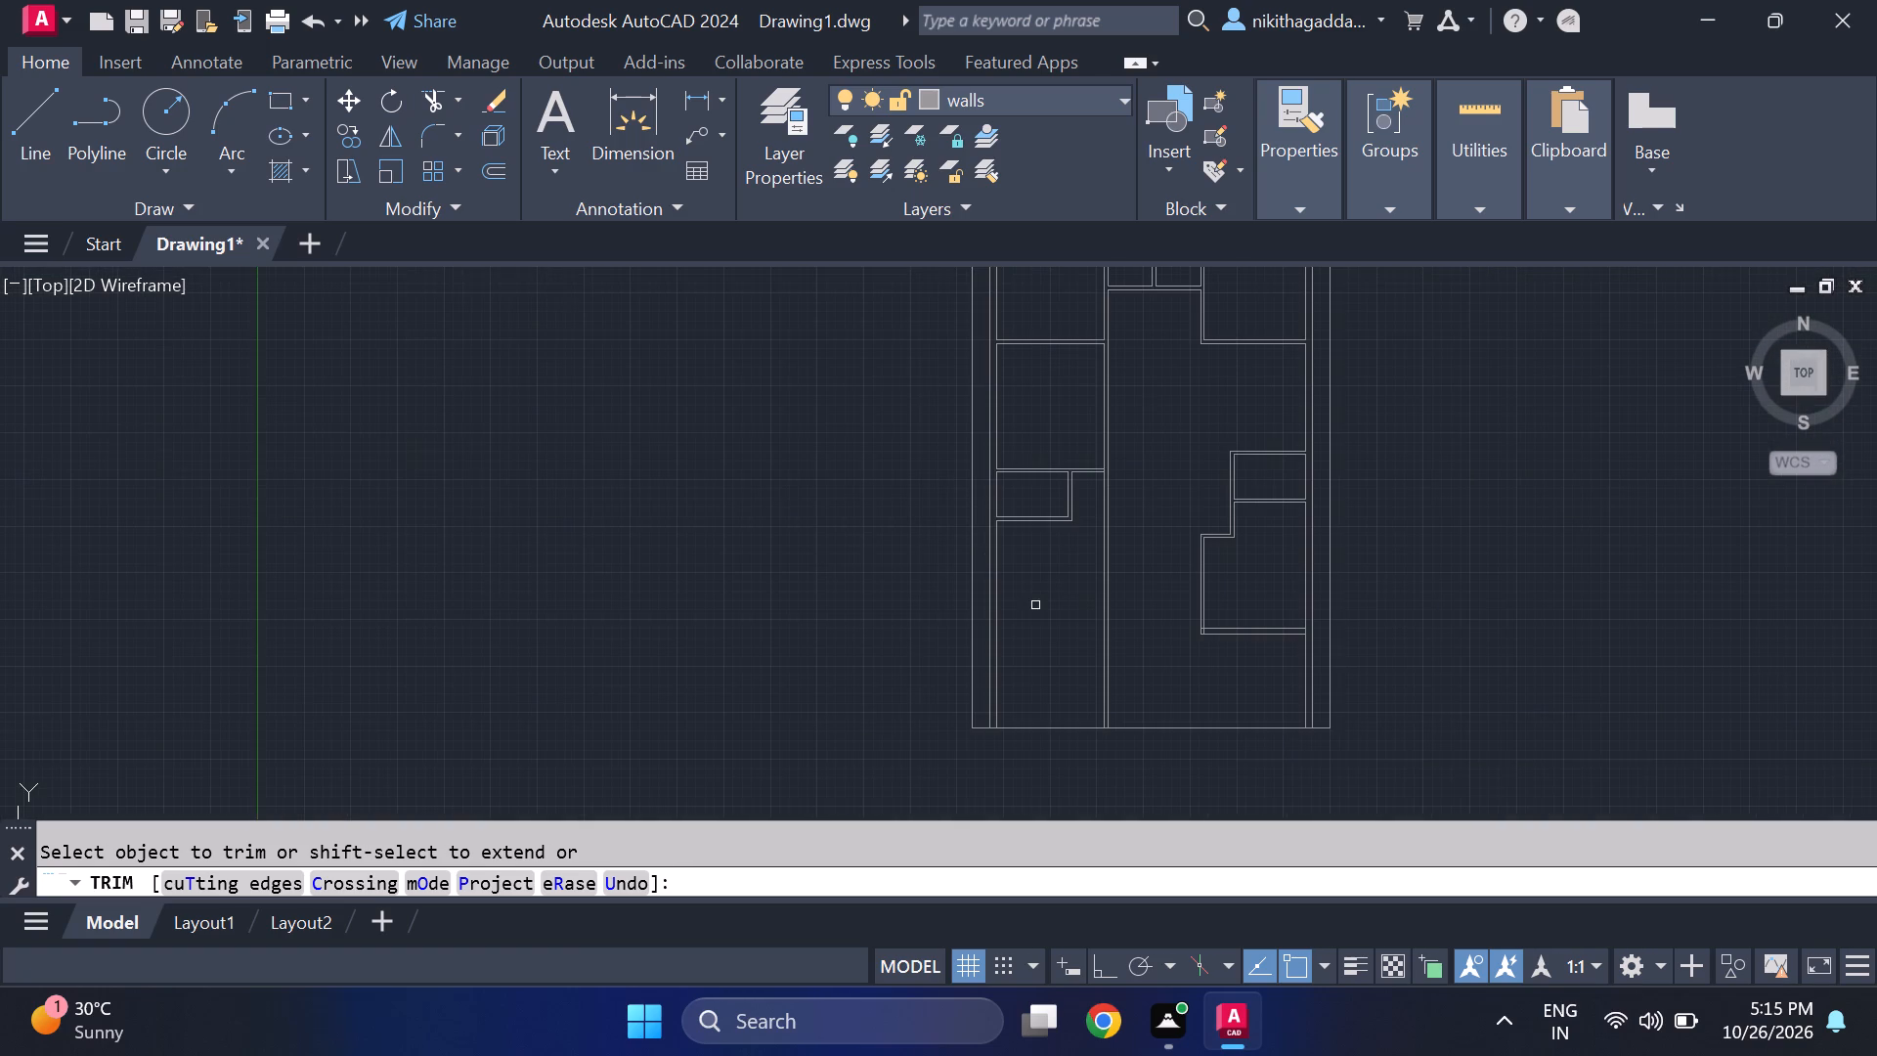
middle_drag(1033, 603, 1019, 585)
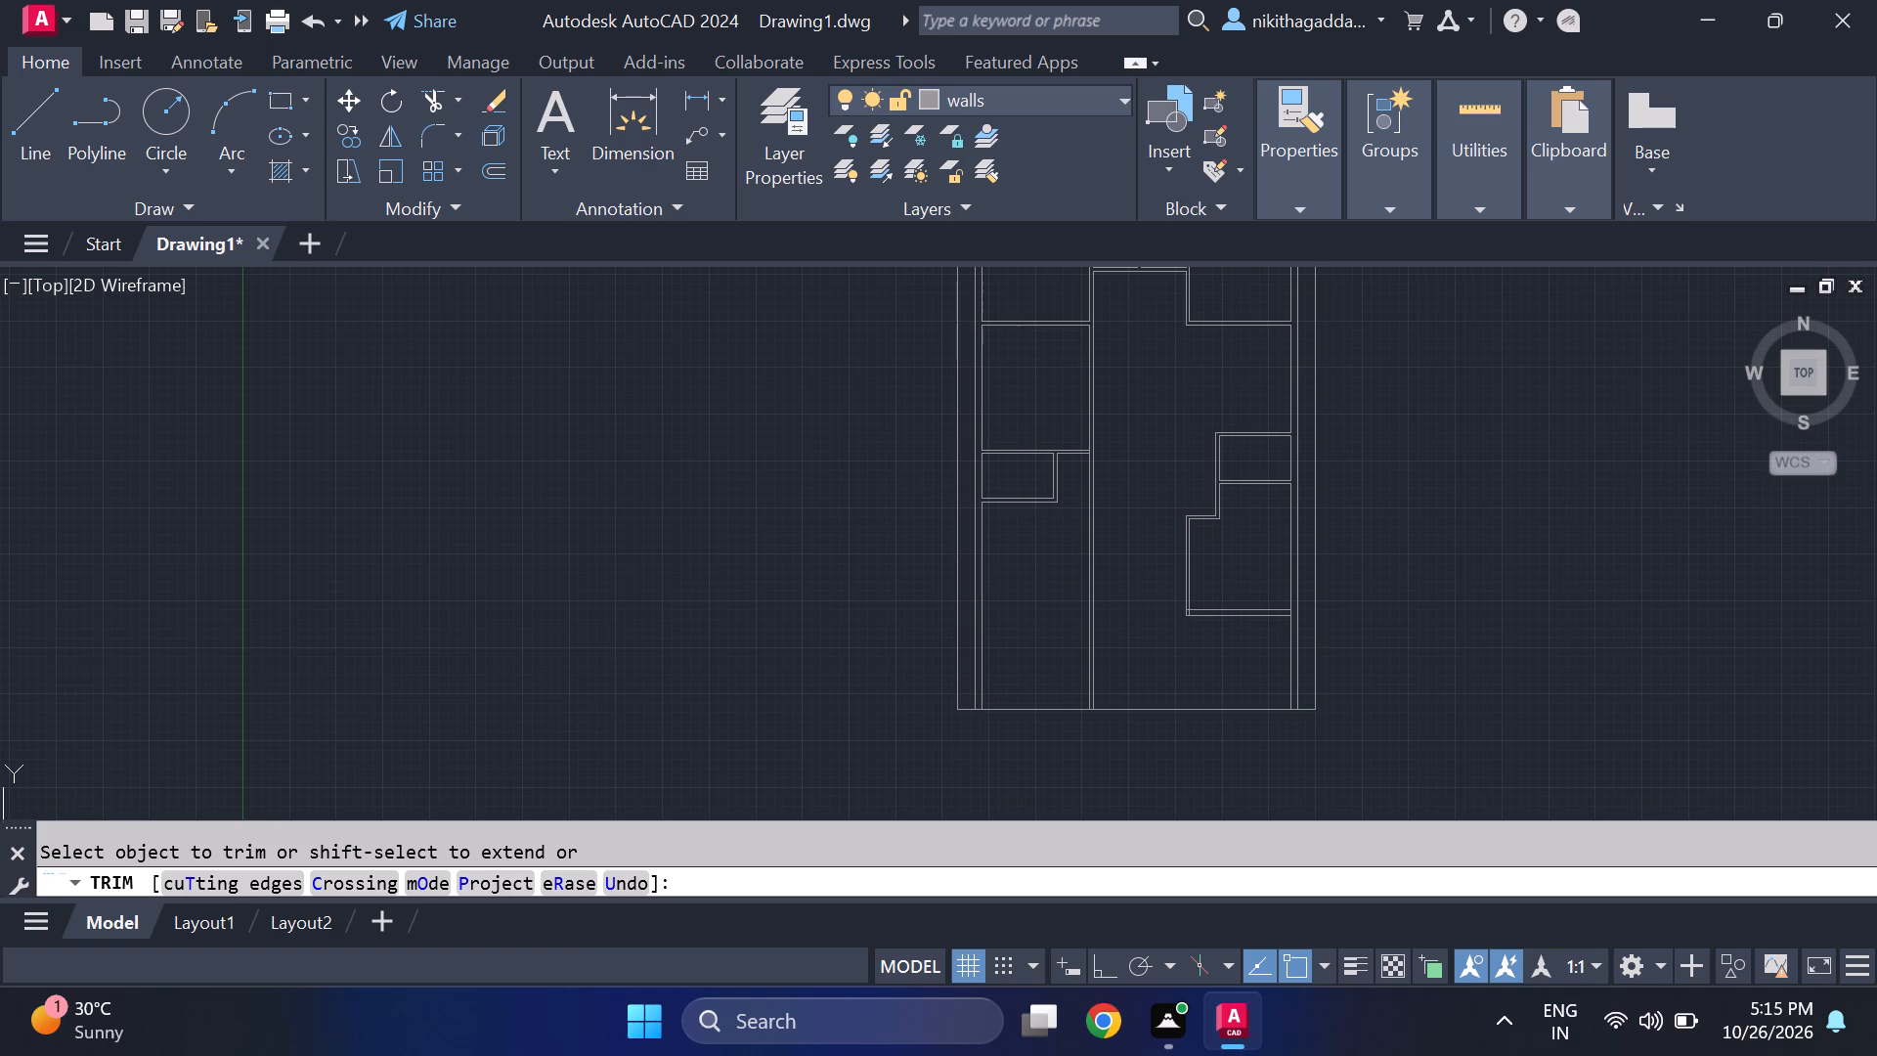
middle_drag(1055, 574, 1075, 665)
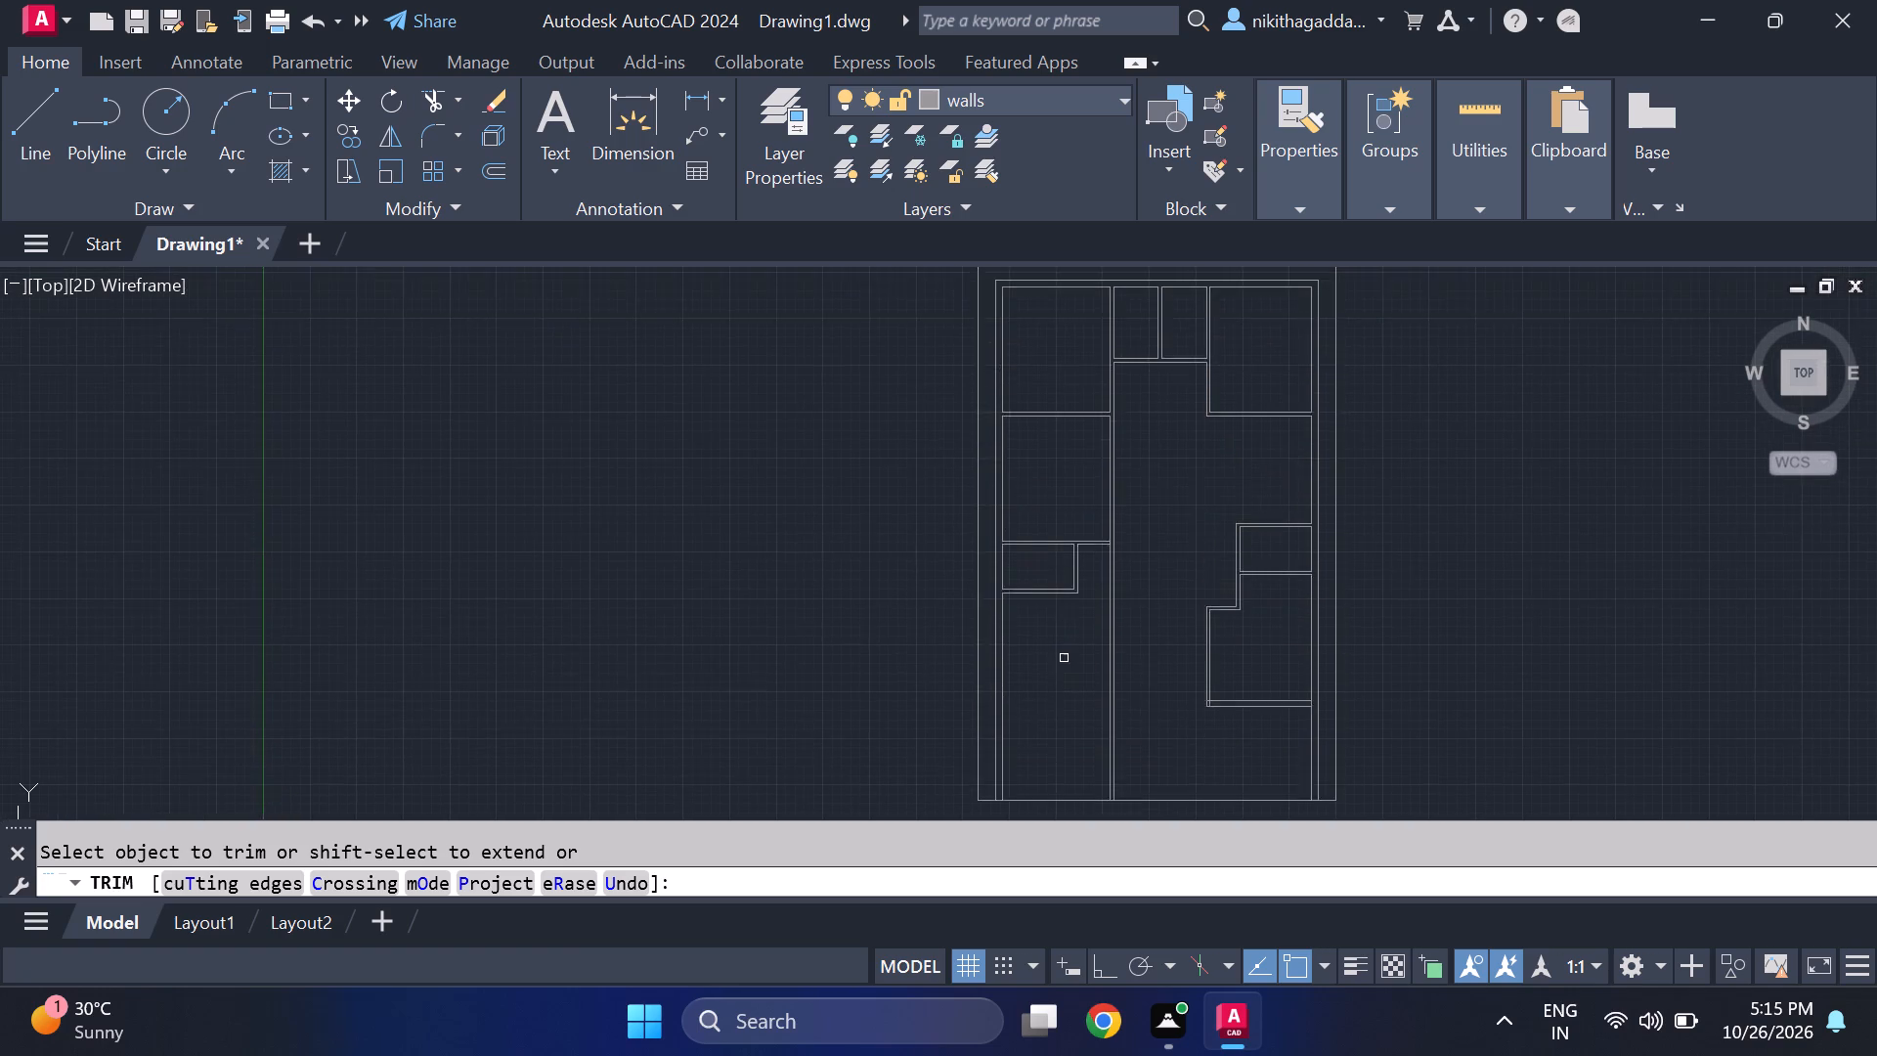
scroll(1060, 653, up, 1)
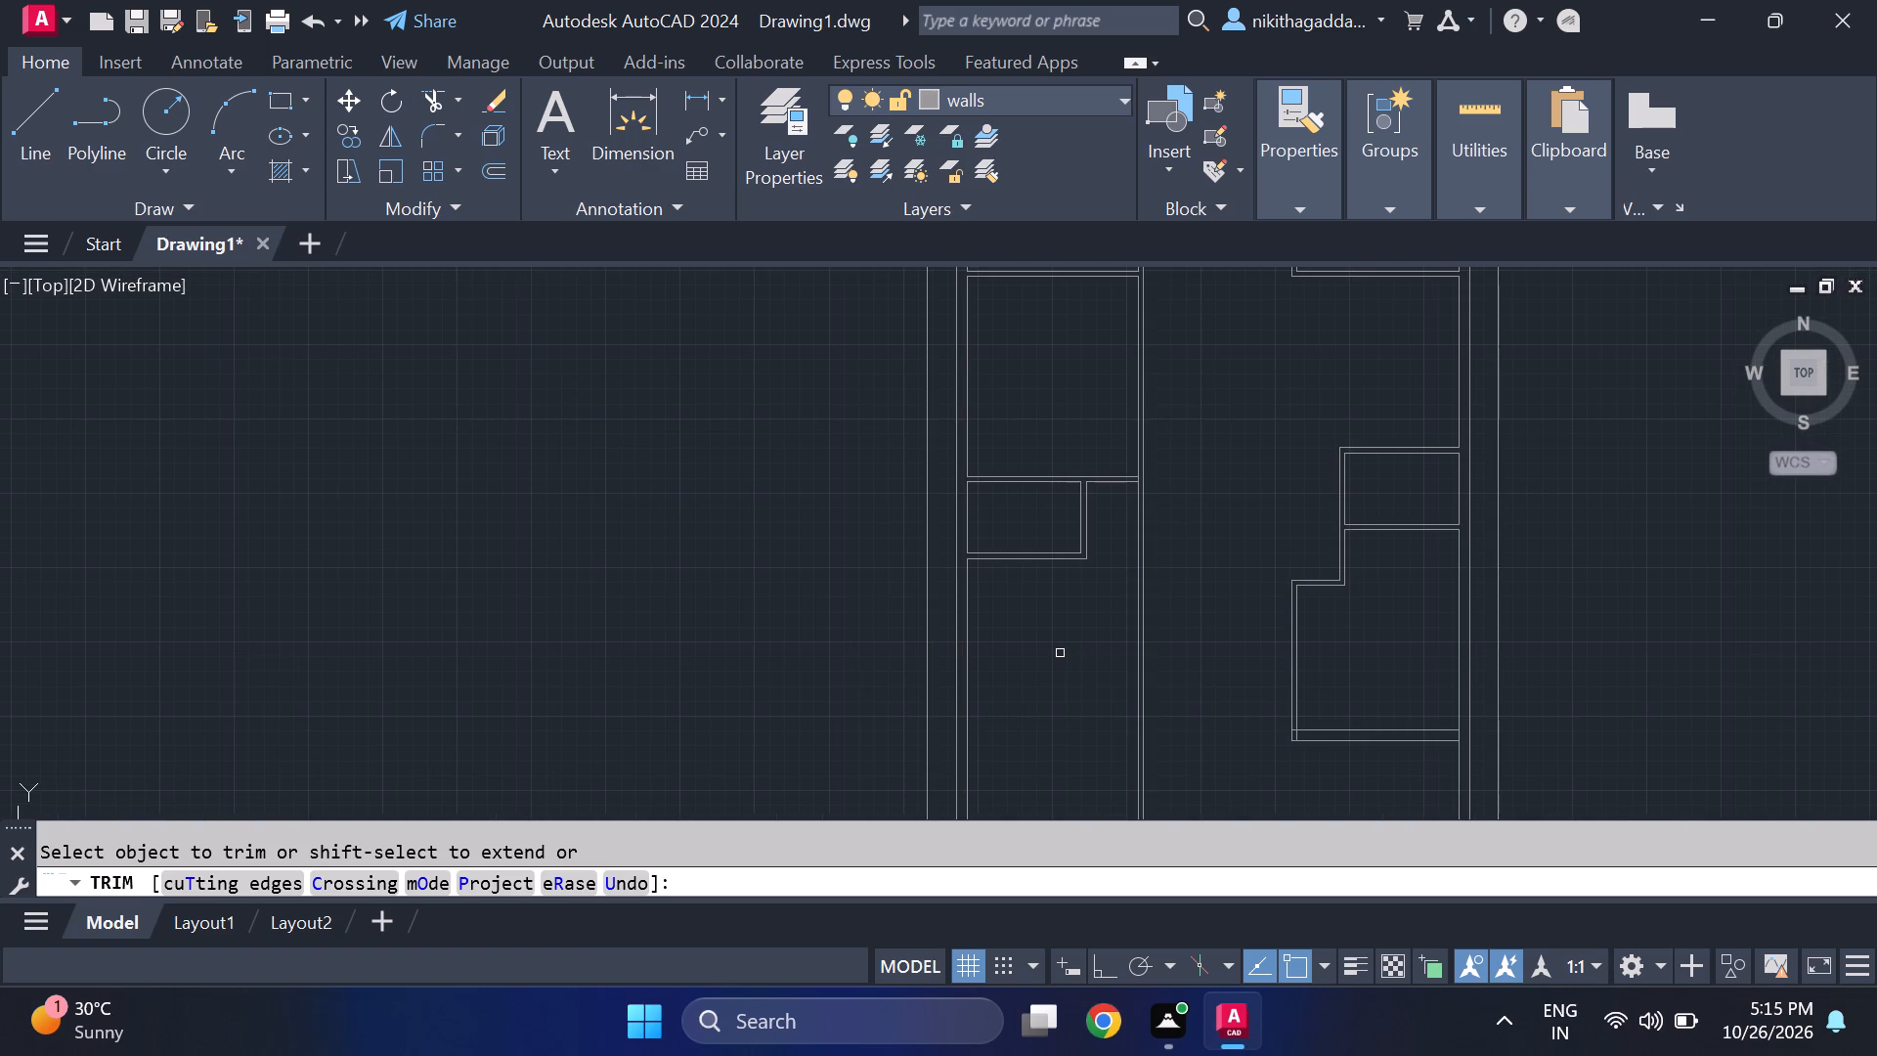
key(Escape)
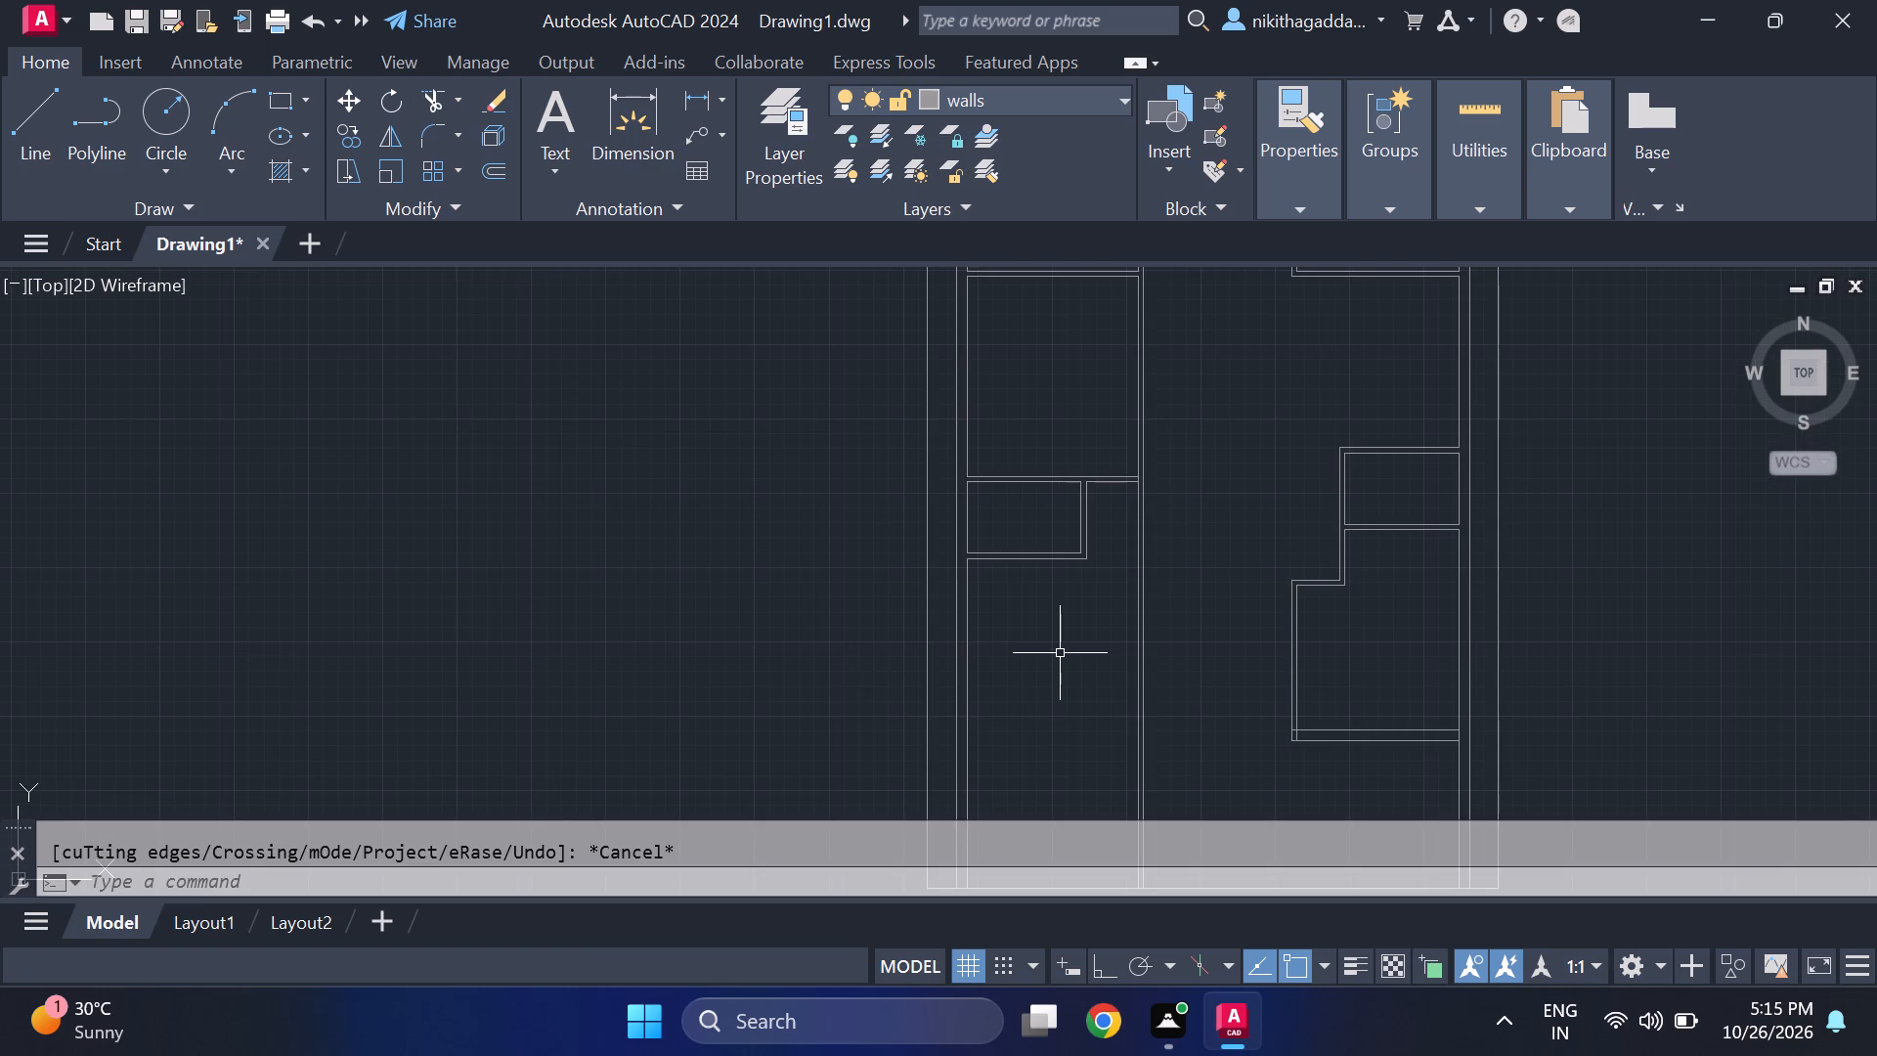
Offset the outer line of the small room's south wall 12' to the south.
text(of)
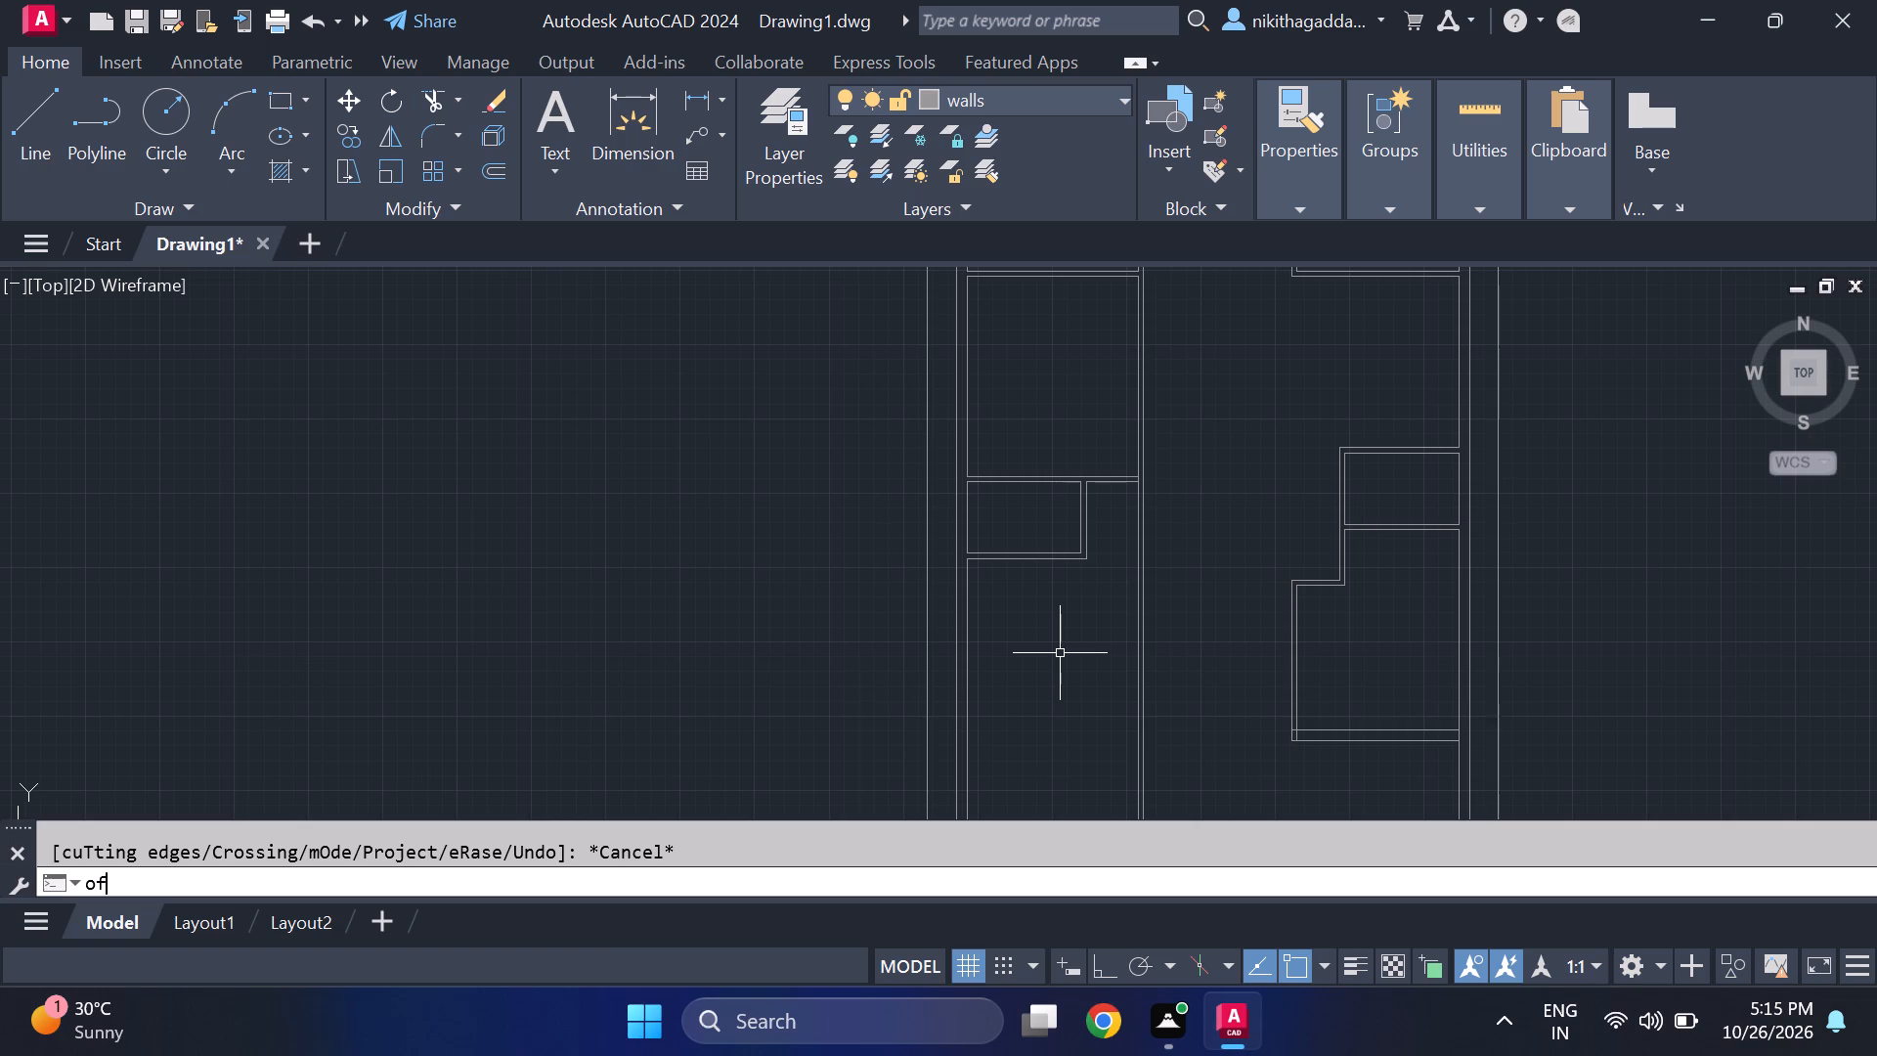
key(Return)
text(12)
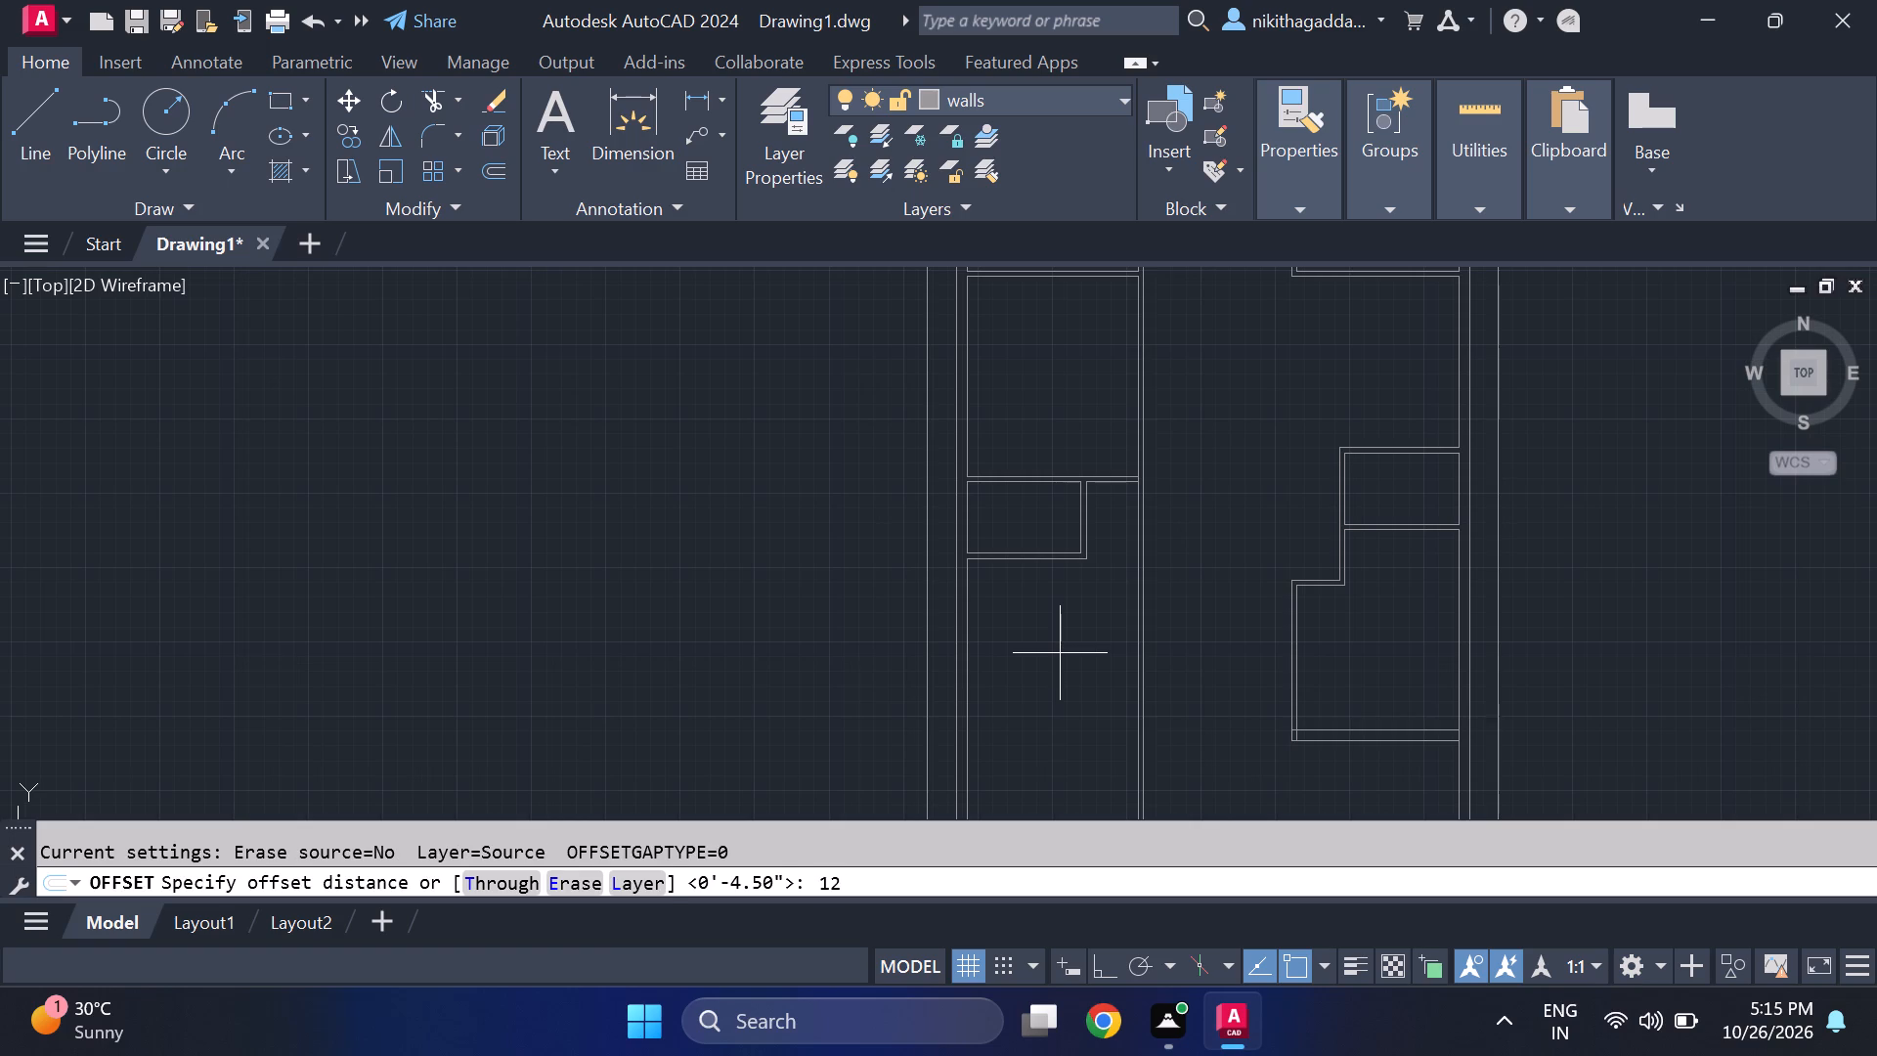
key(apostrophe)
key(Return)
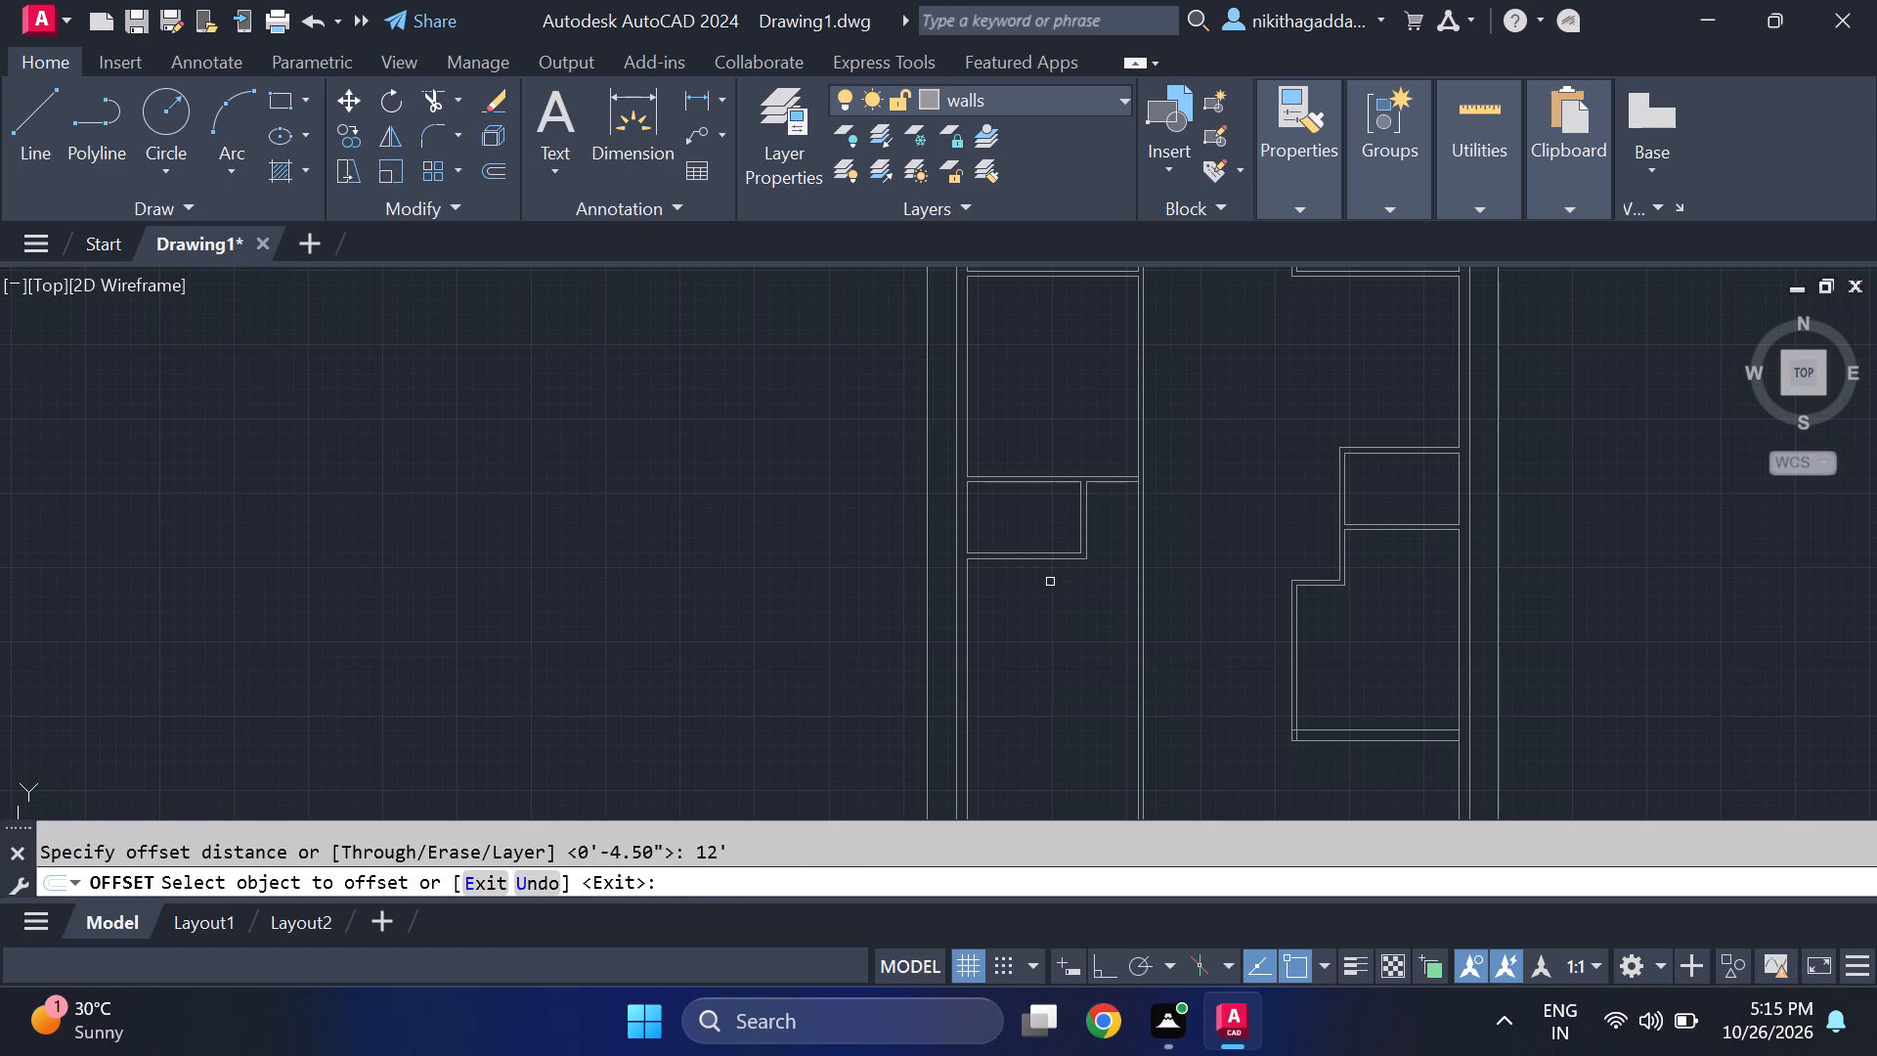
click(1053, 561)
click(1019, 686)
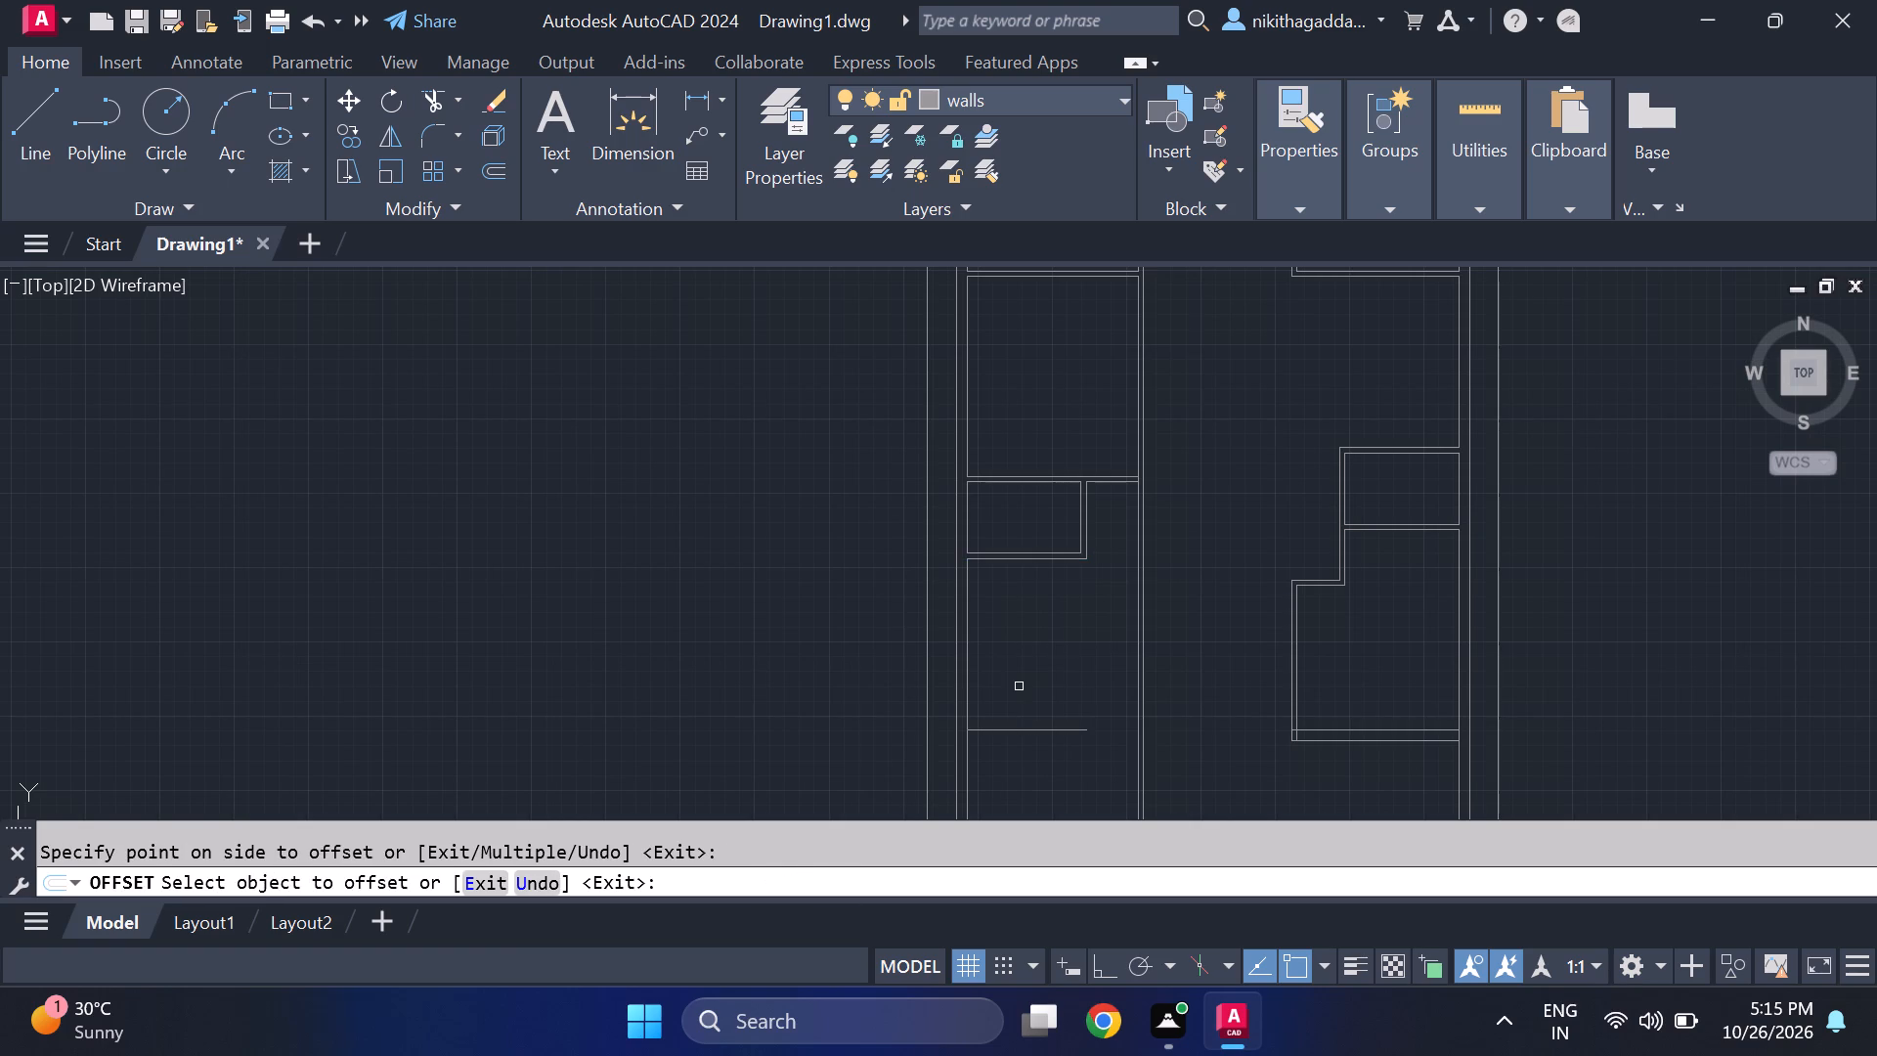
key(Escape)
Extend the new horizontal line east to the long north-south interior wall.
text(ex)
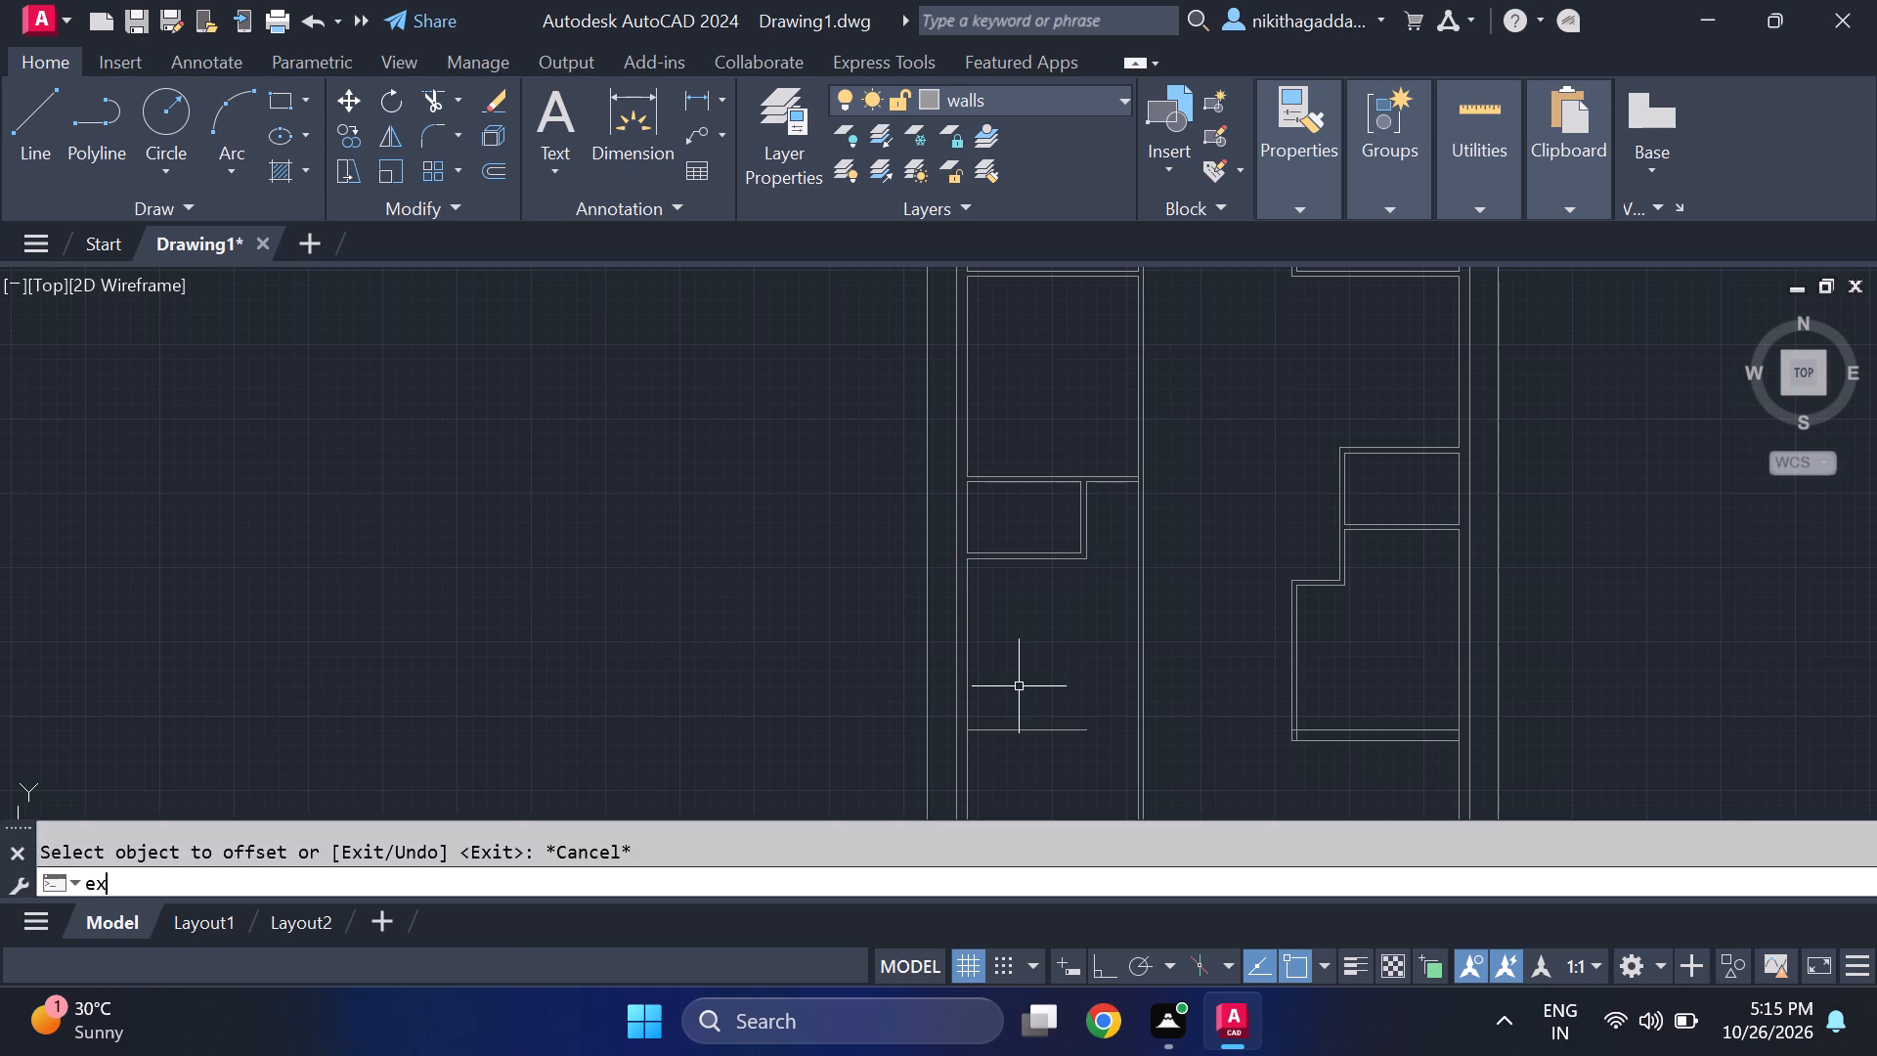
key(Return)
drag(1061, 681, 1057, 781)
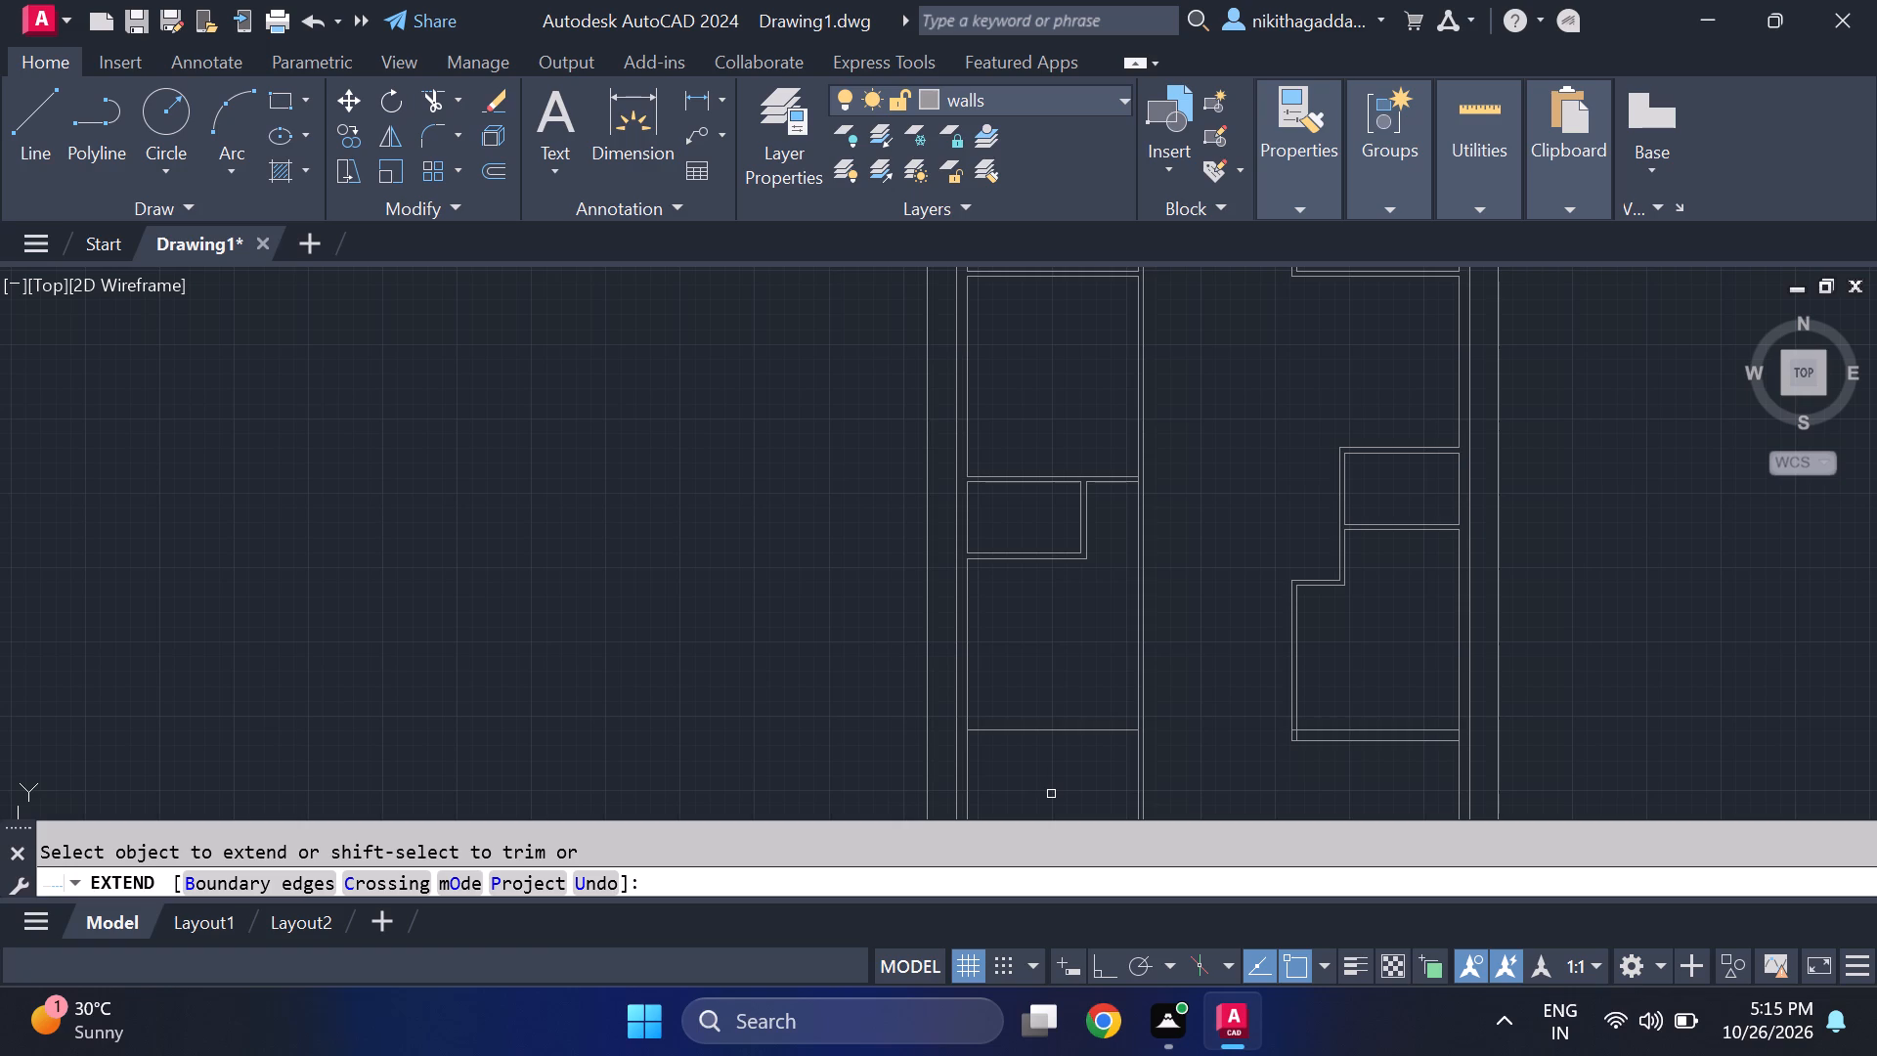
key(Escape)
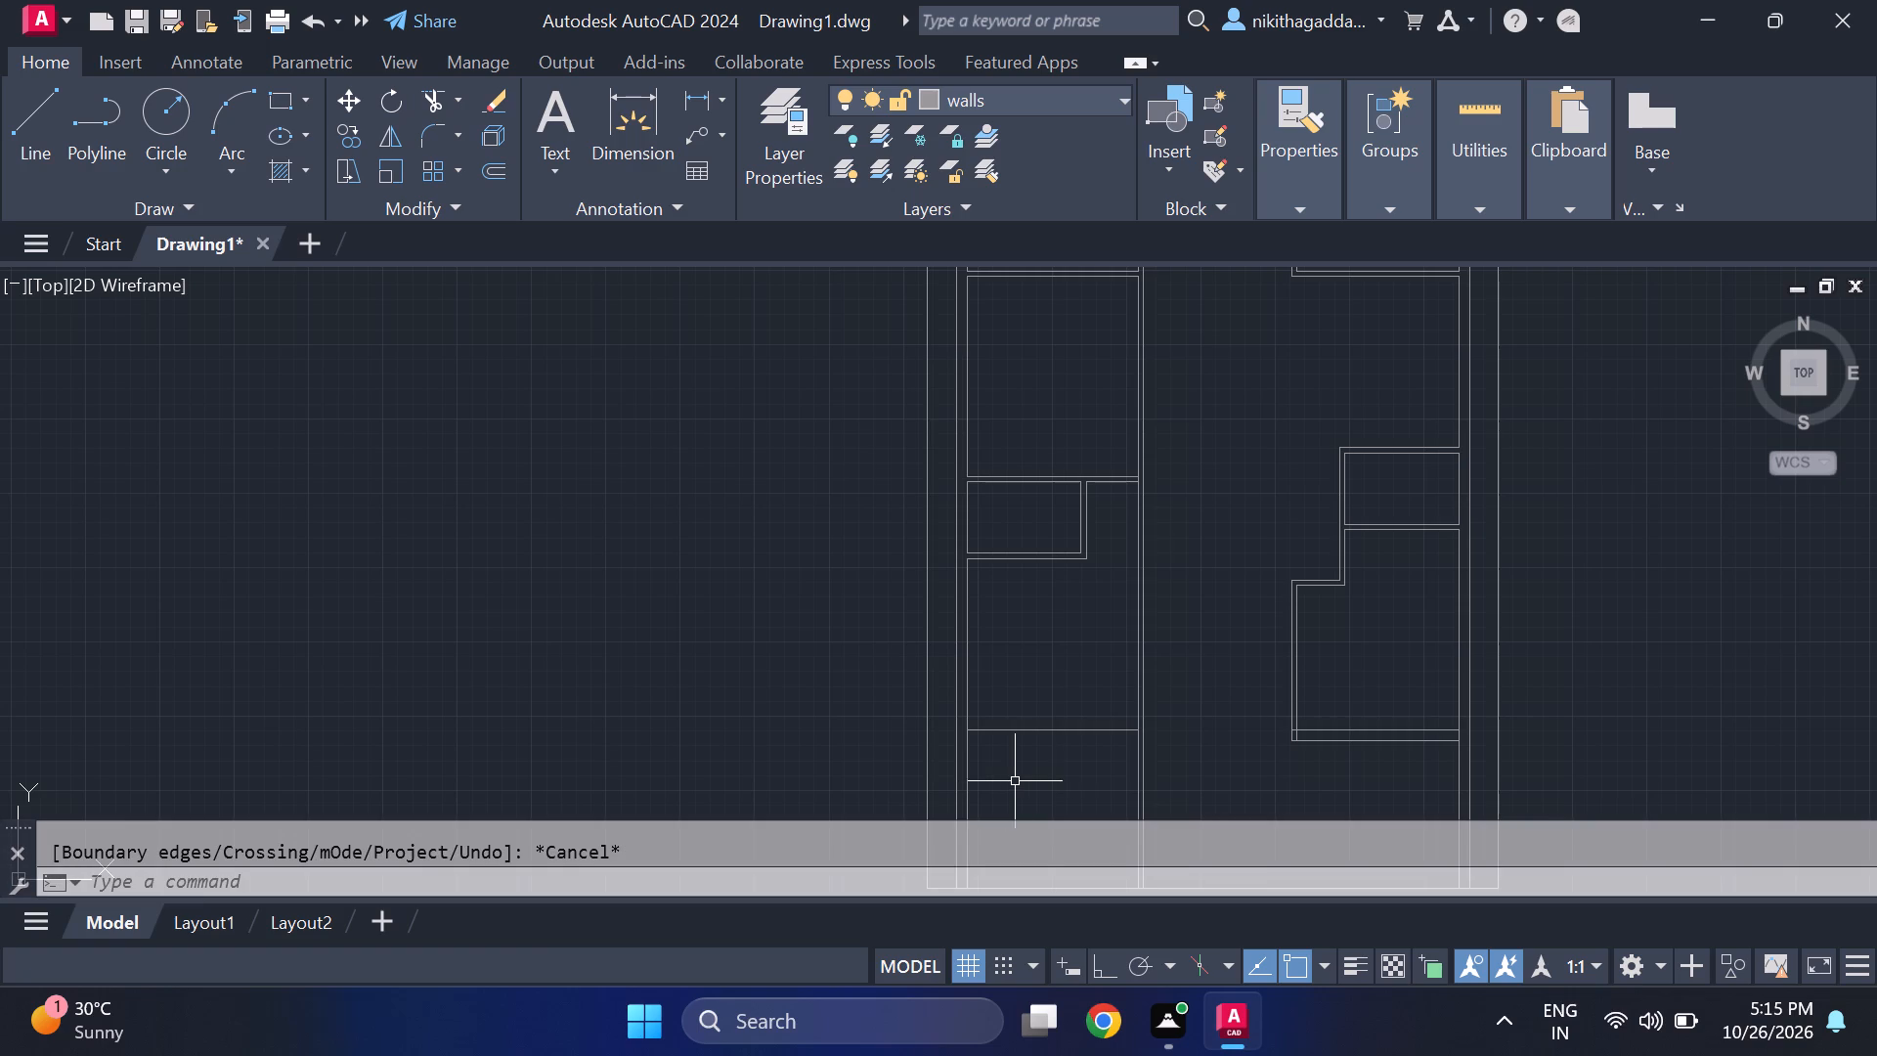
Offset the extended horizontal line 4.5" to the south to form a double-line wall.
scroll(1047, 764, up, 1)
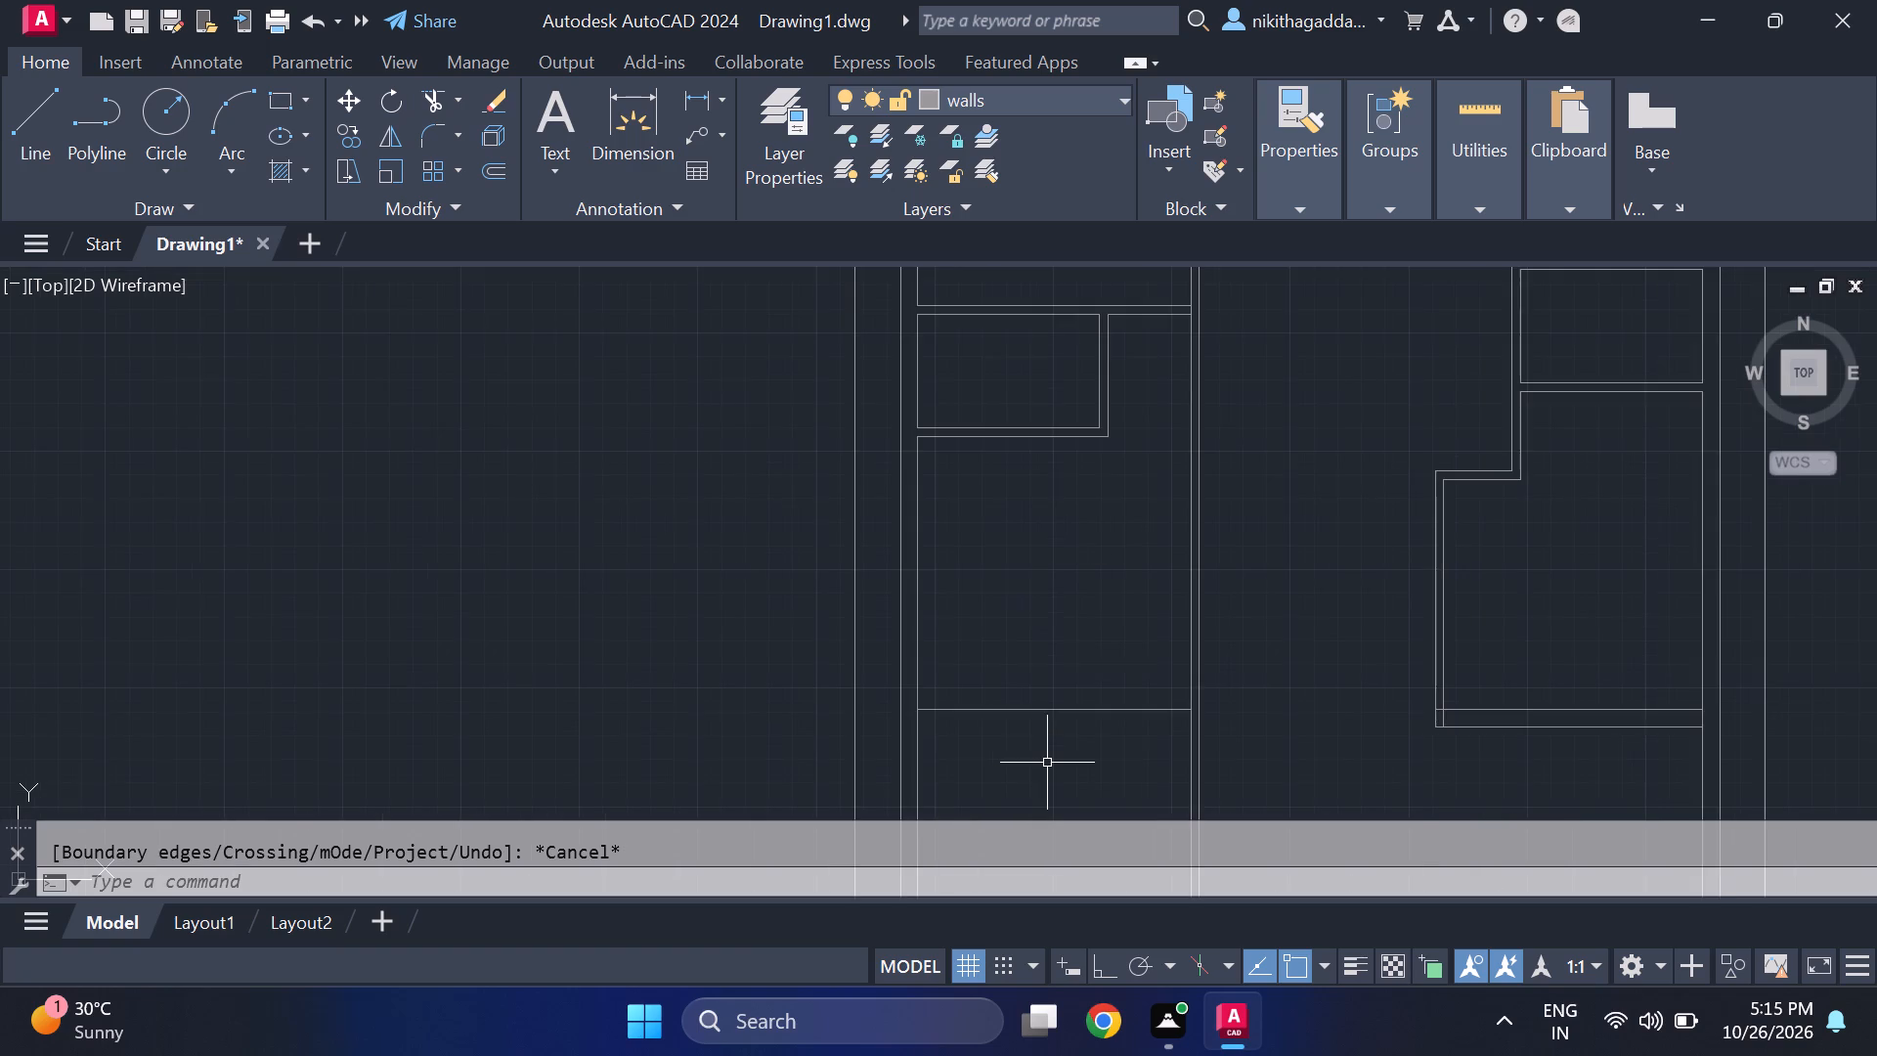
scroll(1047, 763, down, 1)
middle_drag(1033, 743, 1020, 725)
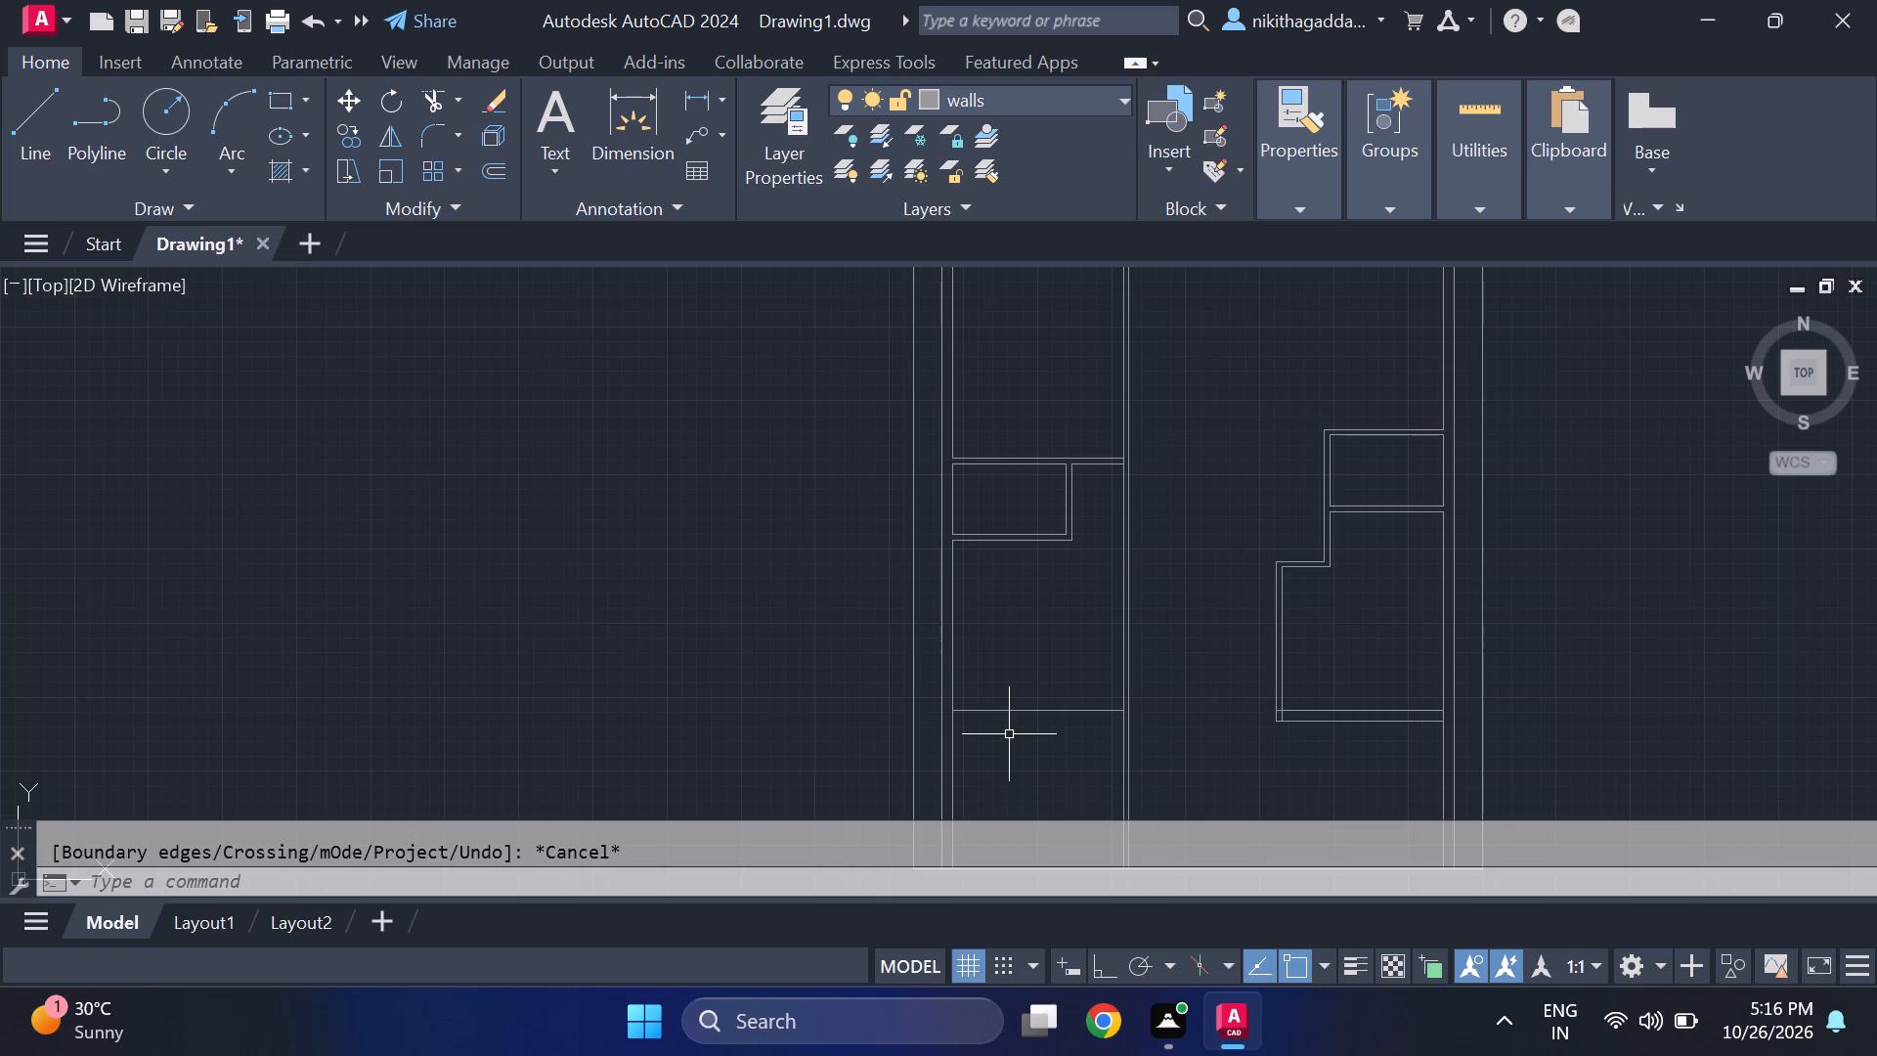
text(of)
key(Return)
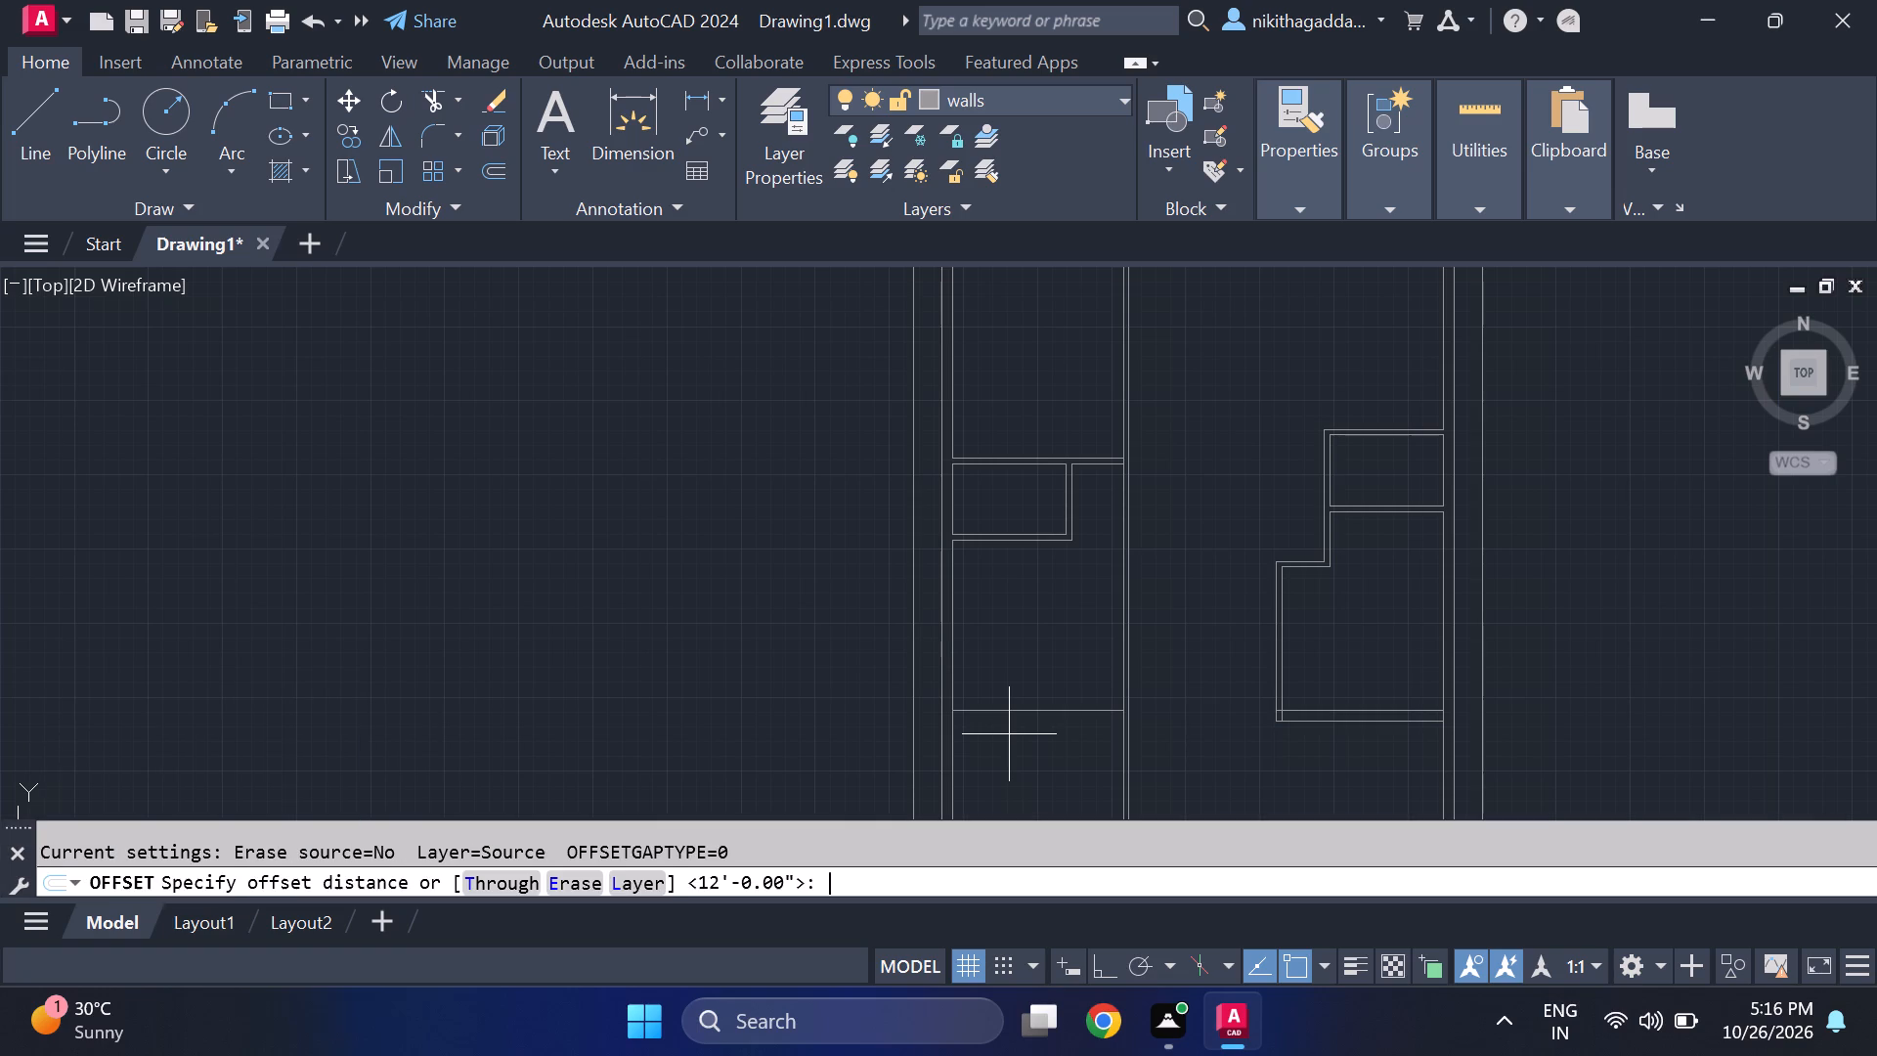
text(4.)
key(5)
key(shift+quotedbl)
key(Return)
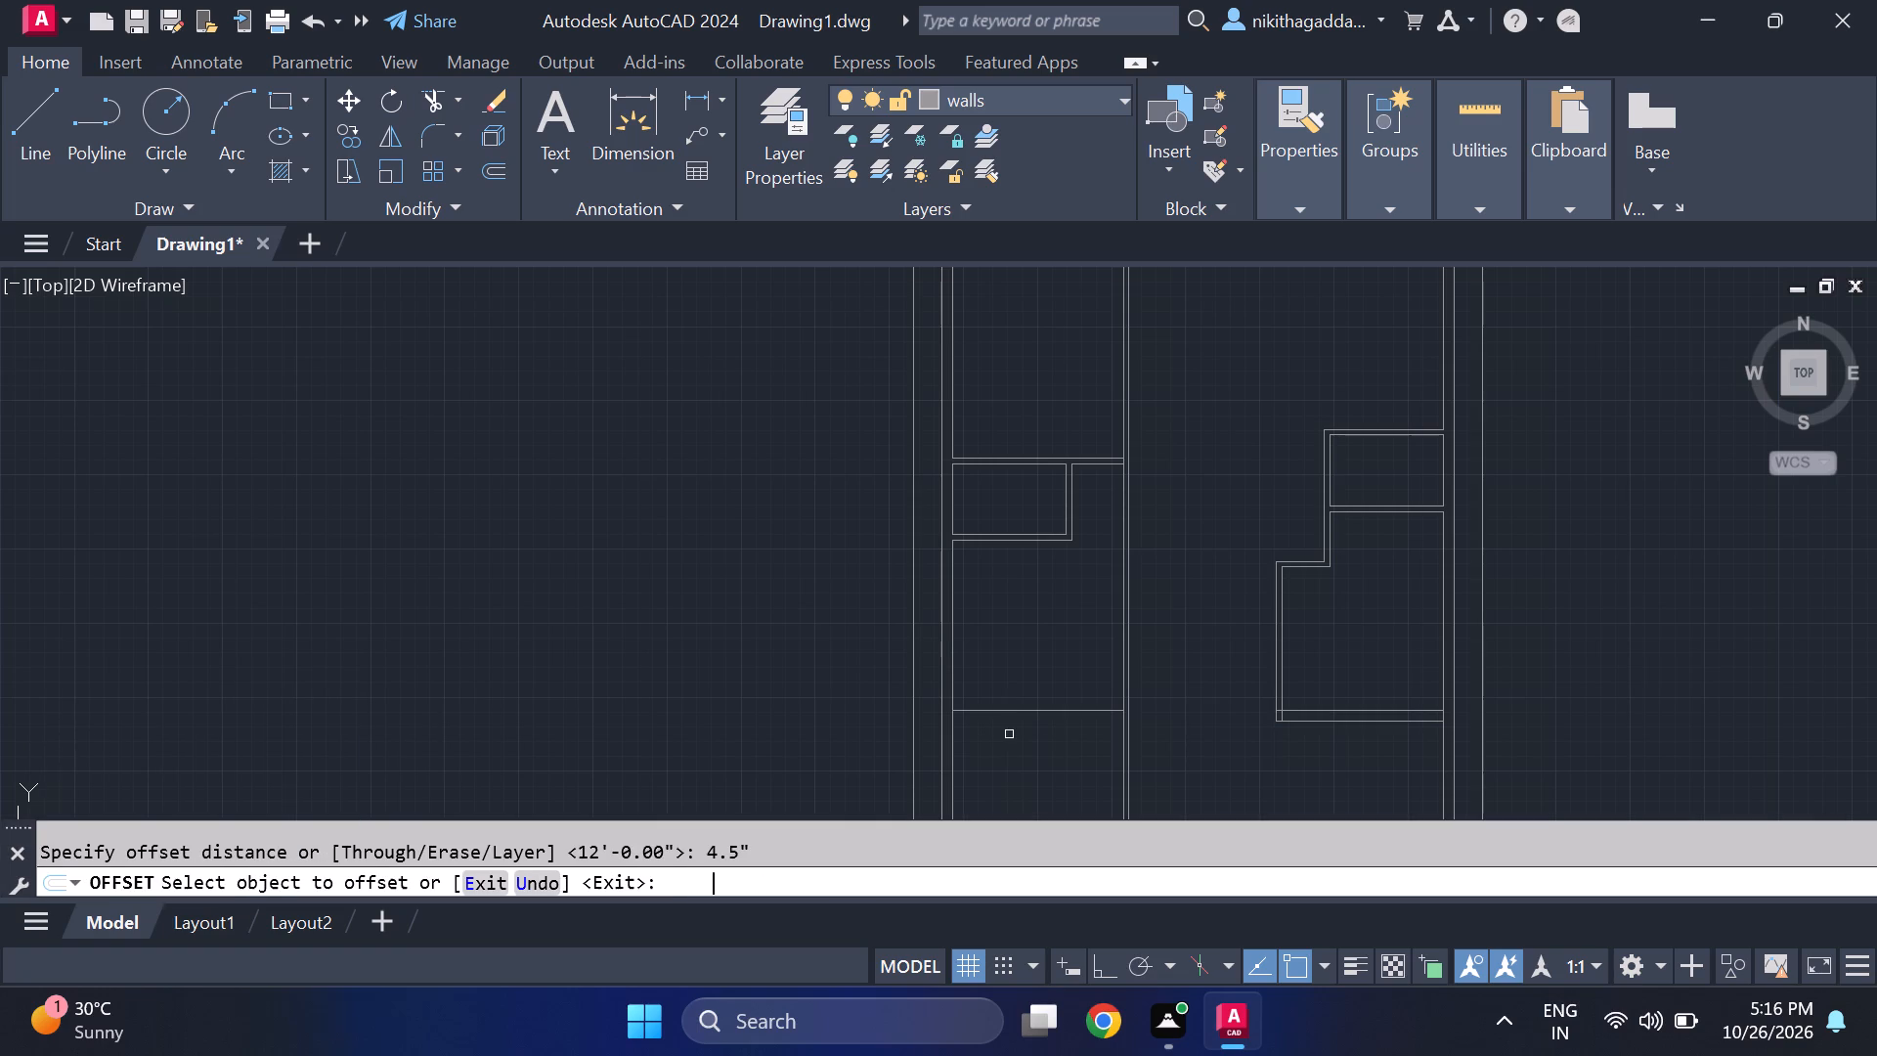
click(1022, 713)
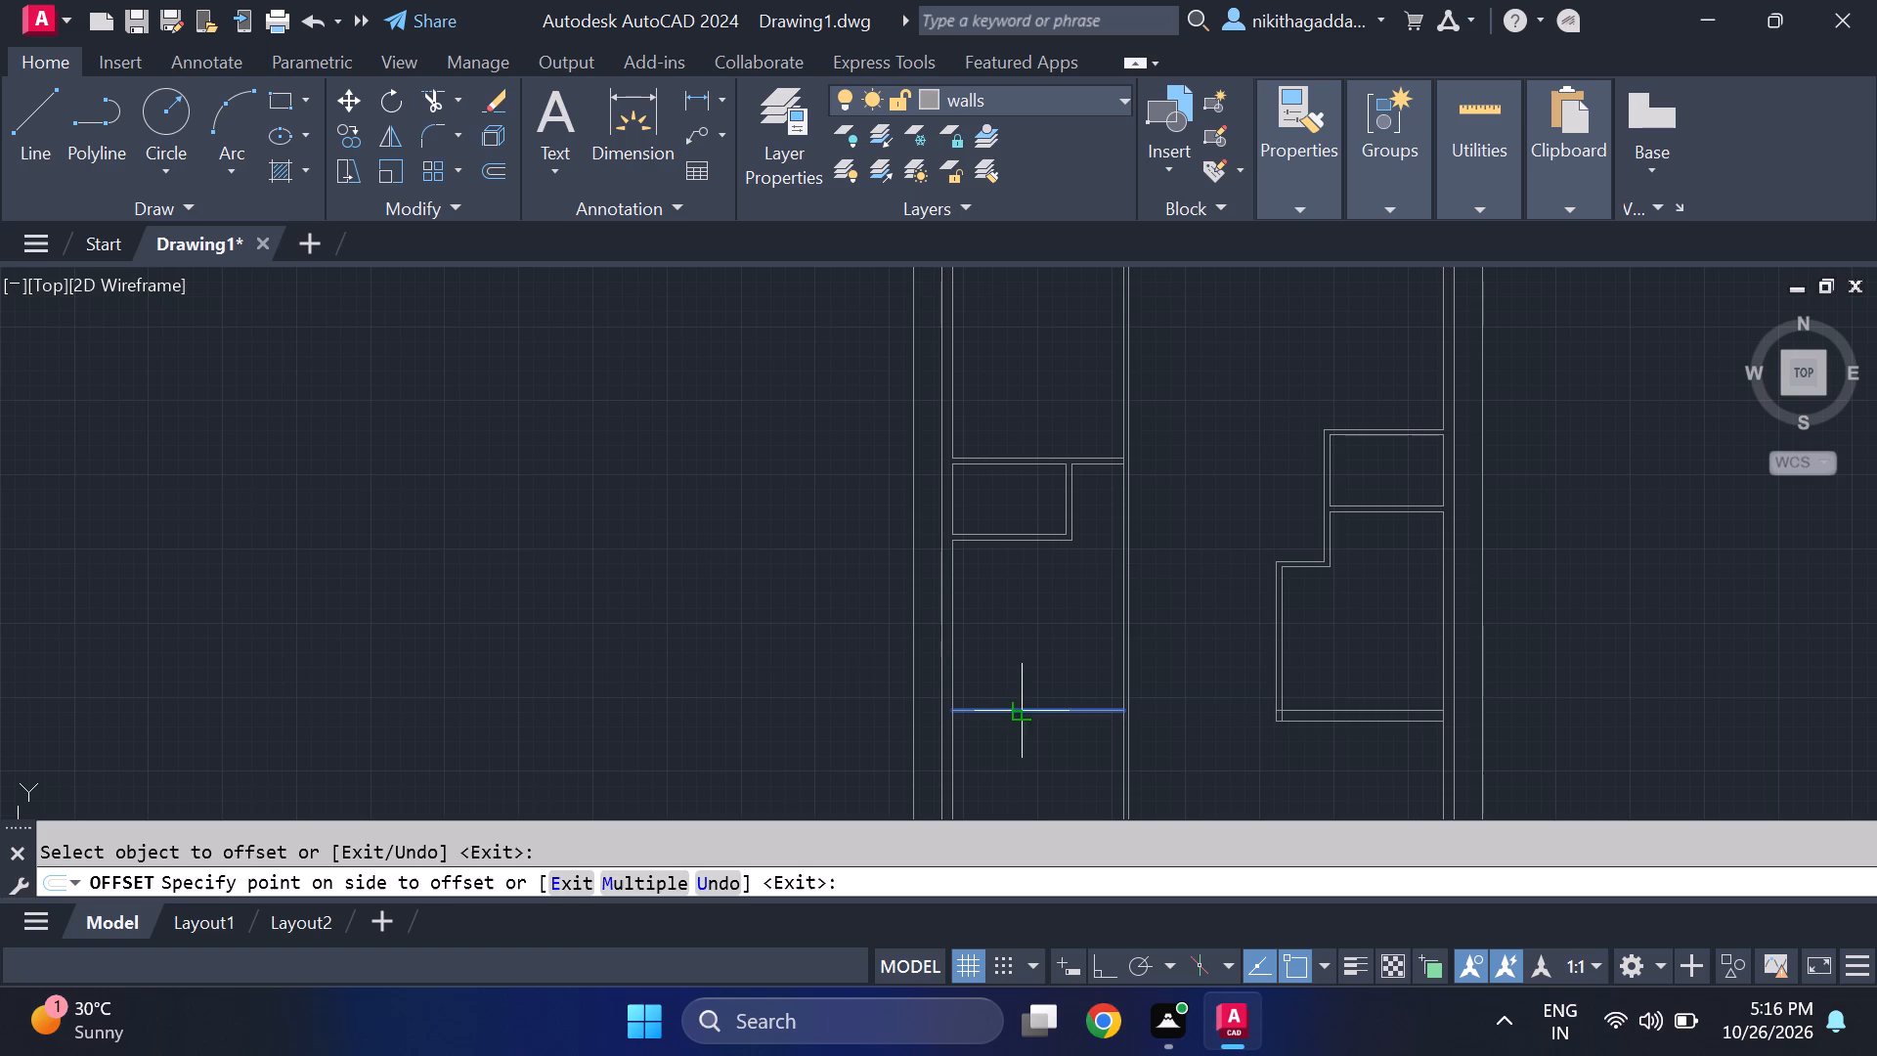
click(1017, 750)
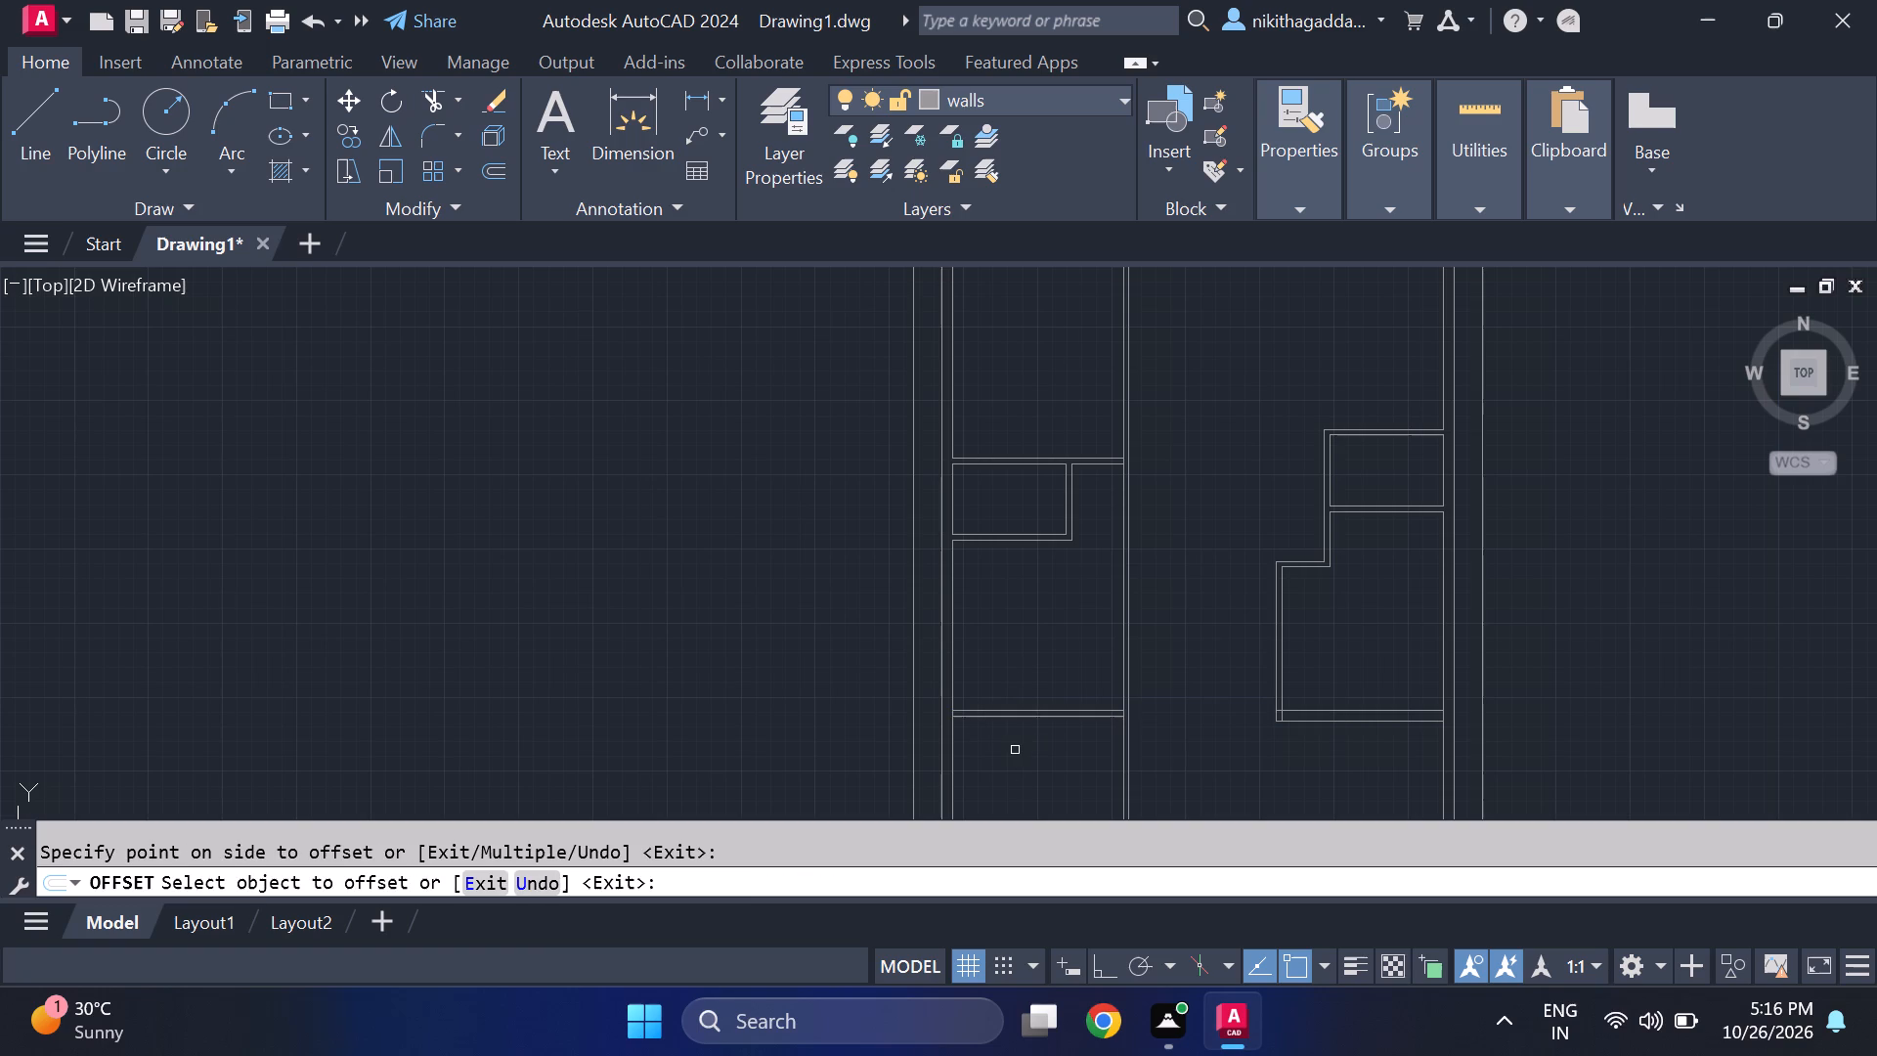
key(Escape)
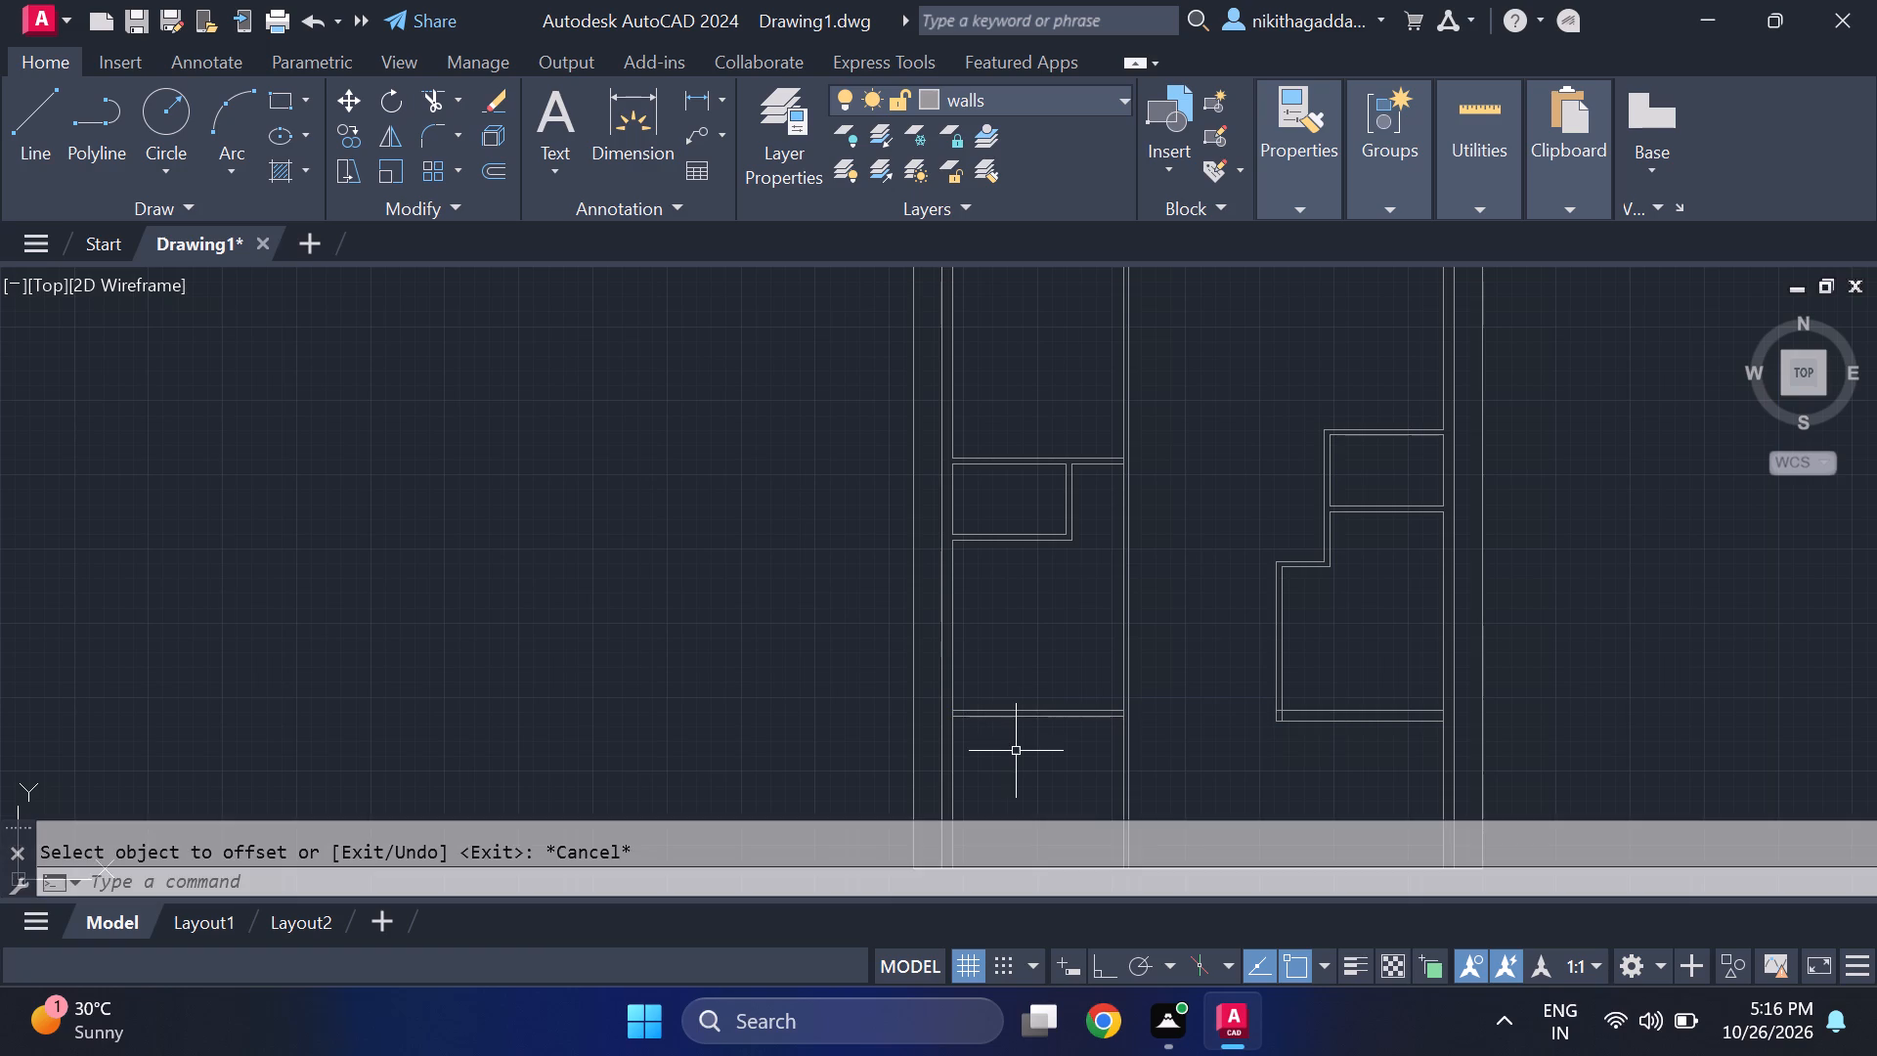
Offset the lower line of the new southwest horizontal wall 5'6" to the south.
middle_drag(1015, 751, 982, 673)
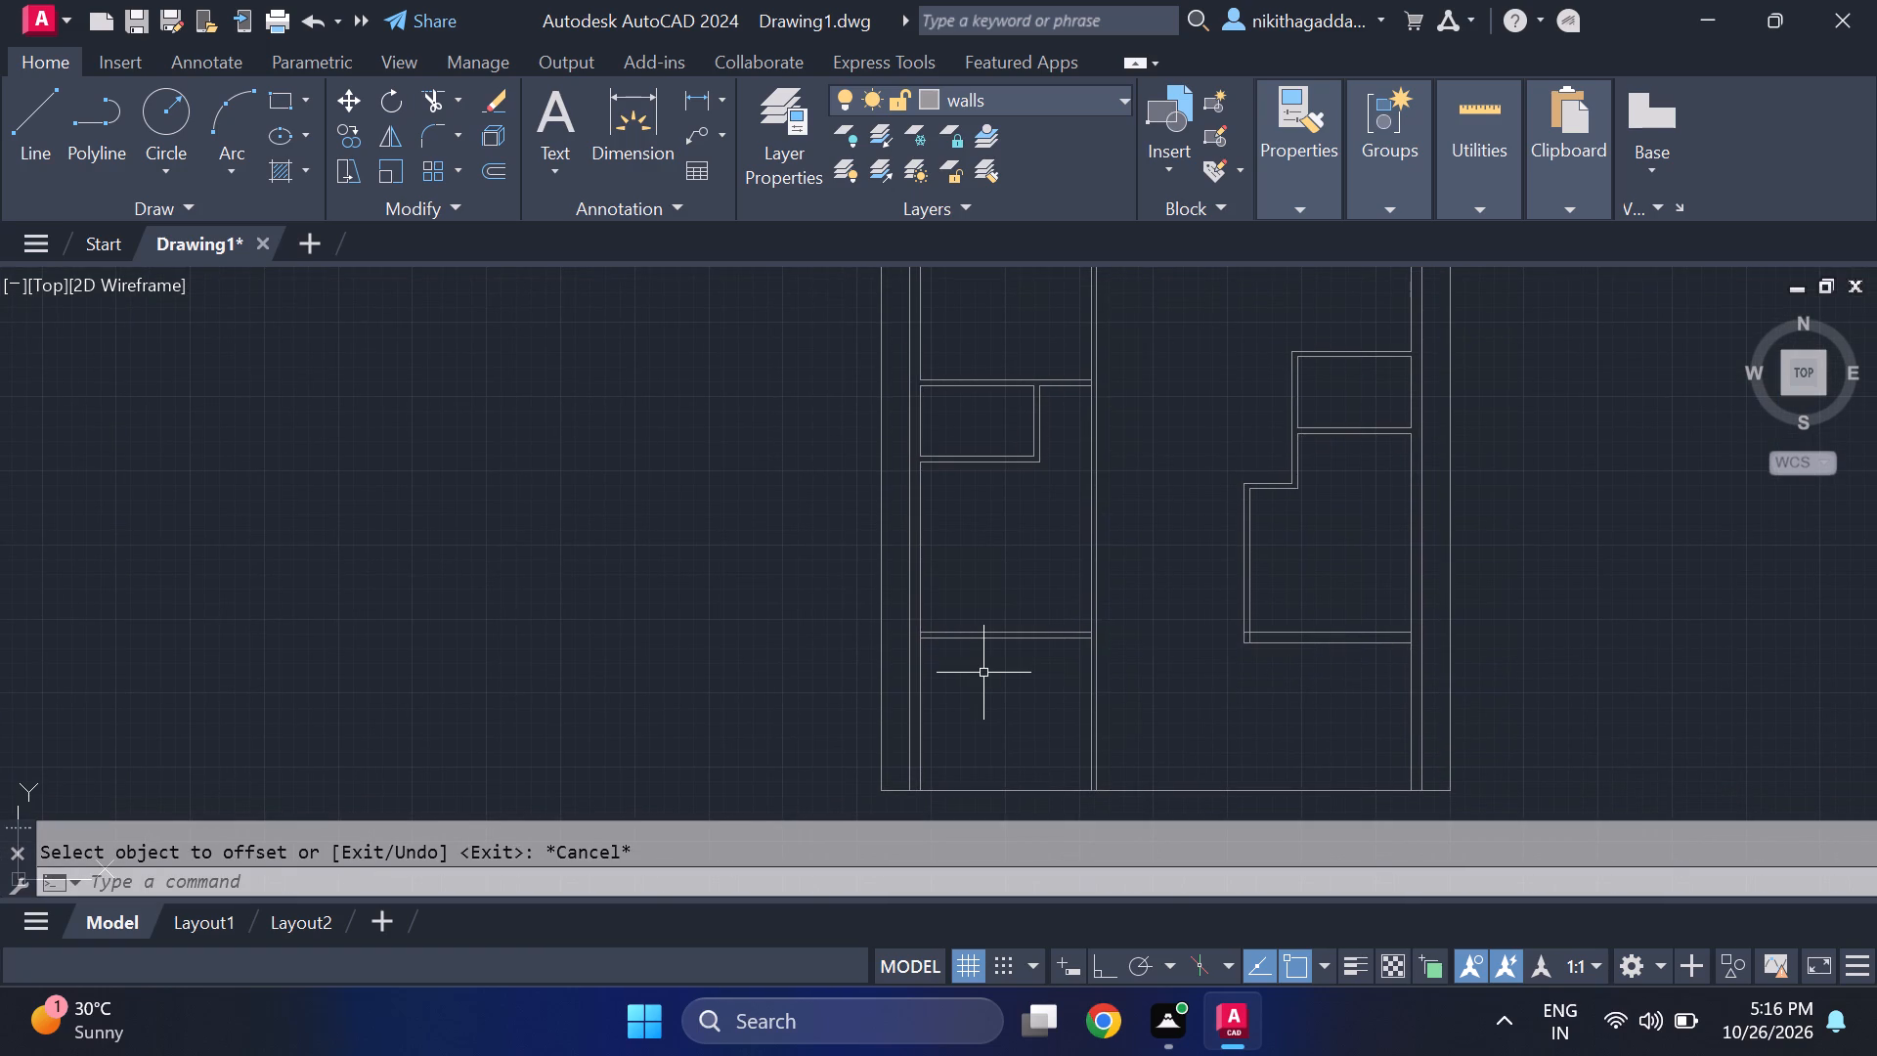
text(of)
key(Return)
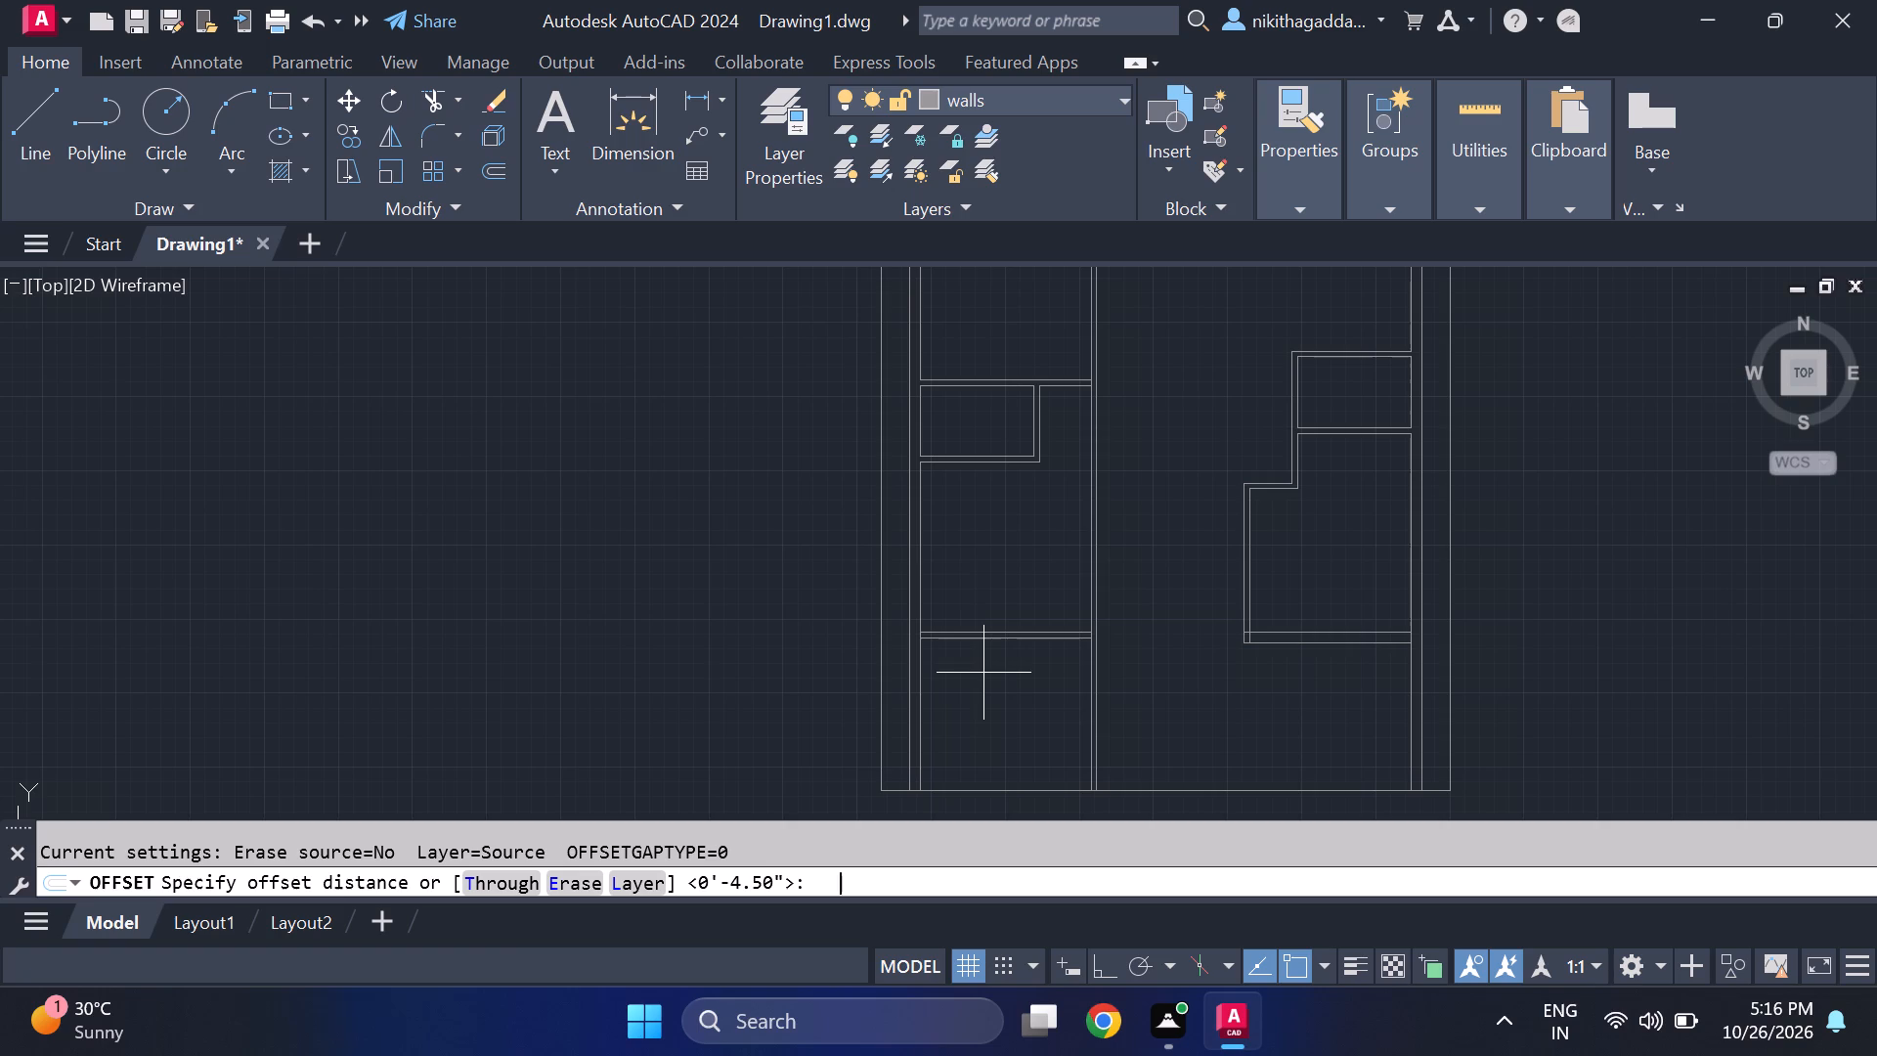
text(5'6")
key(Return)
scroll(978, 656, up, 1)
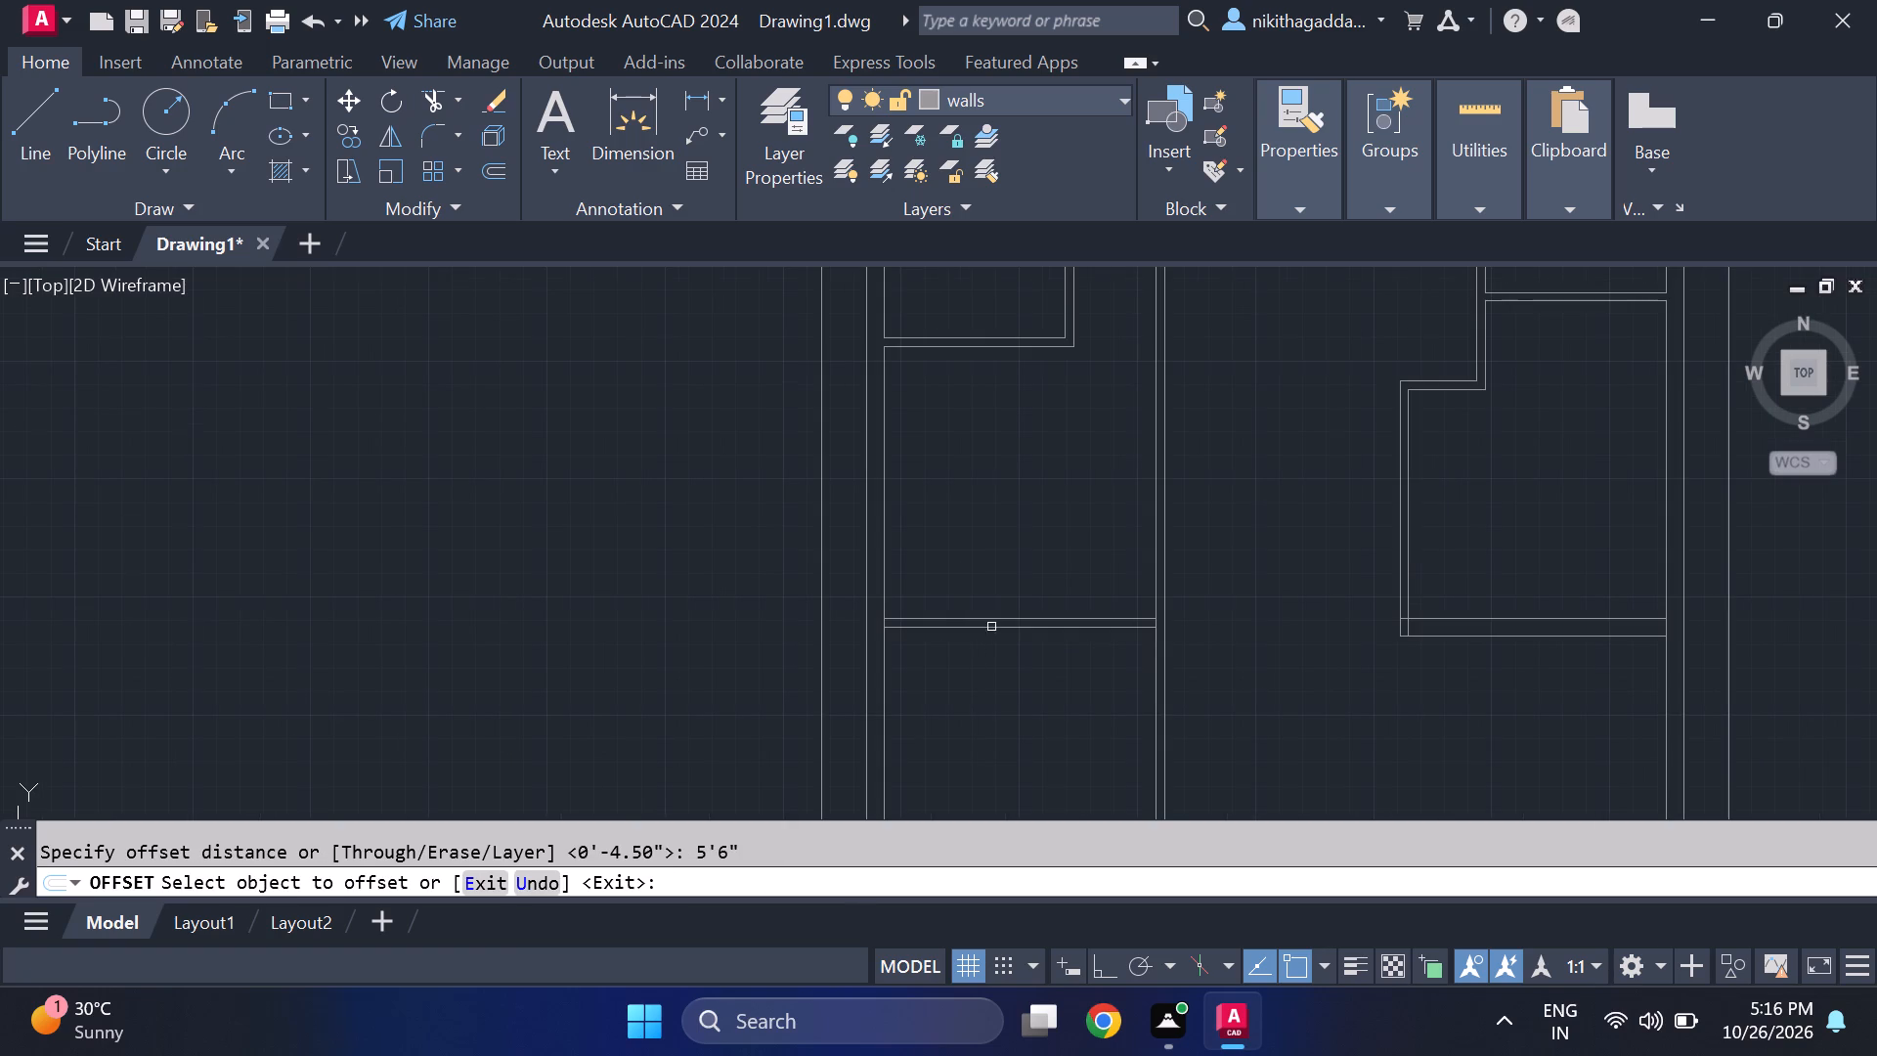
click(993, 626)
click(980, 746)
scroll(997, 726, down, 2)
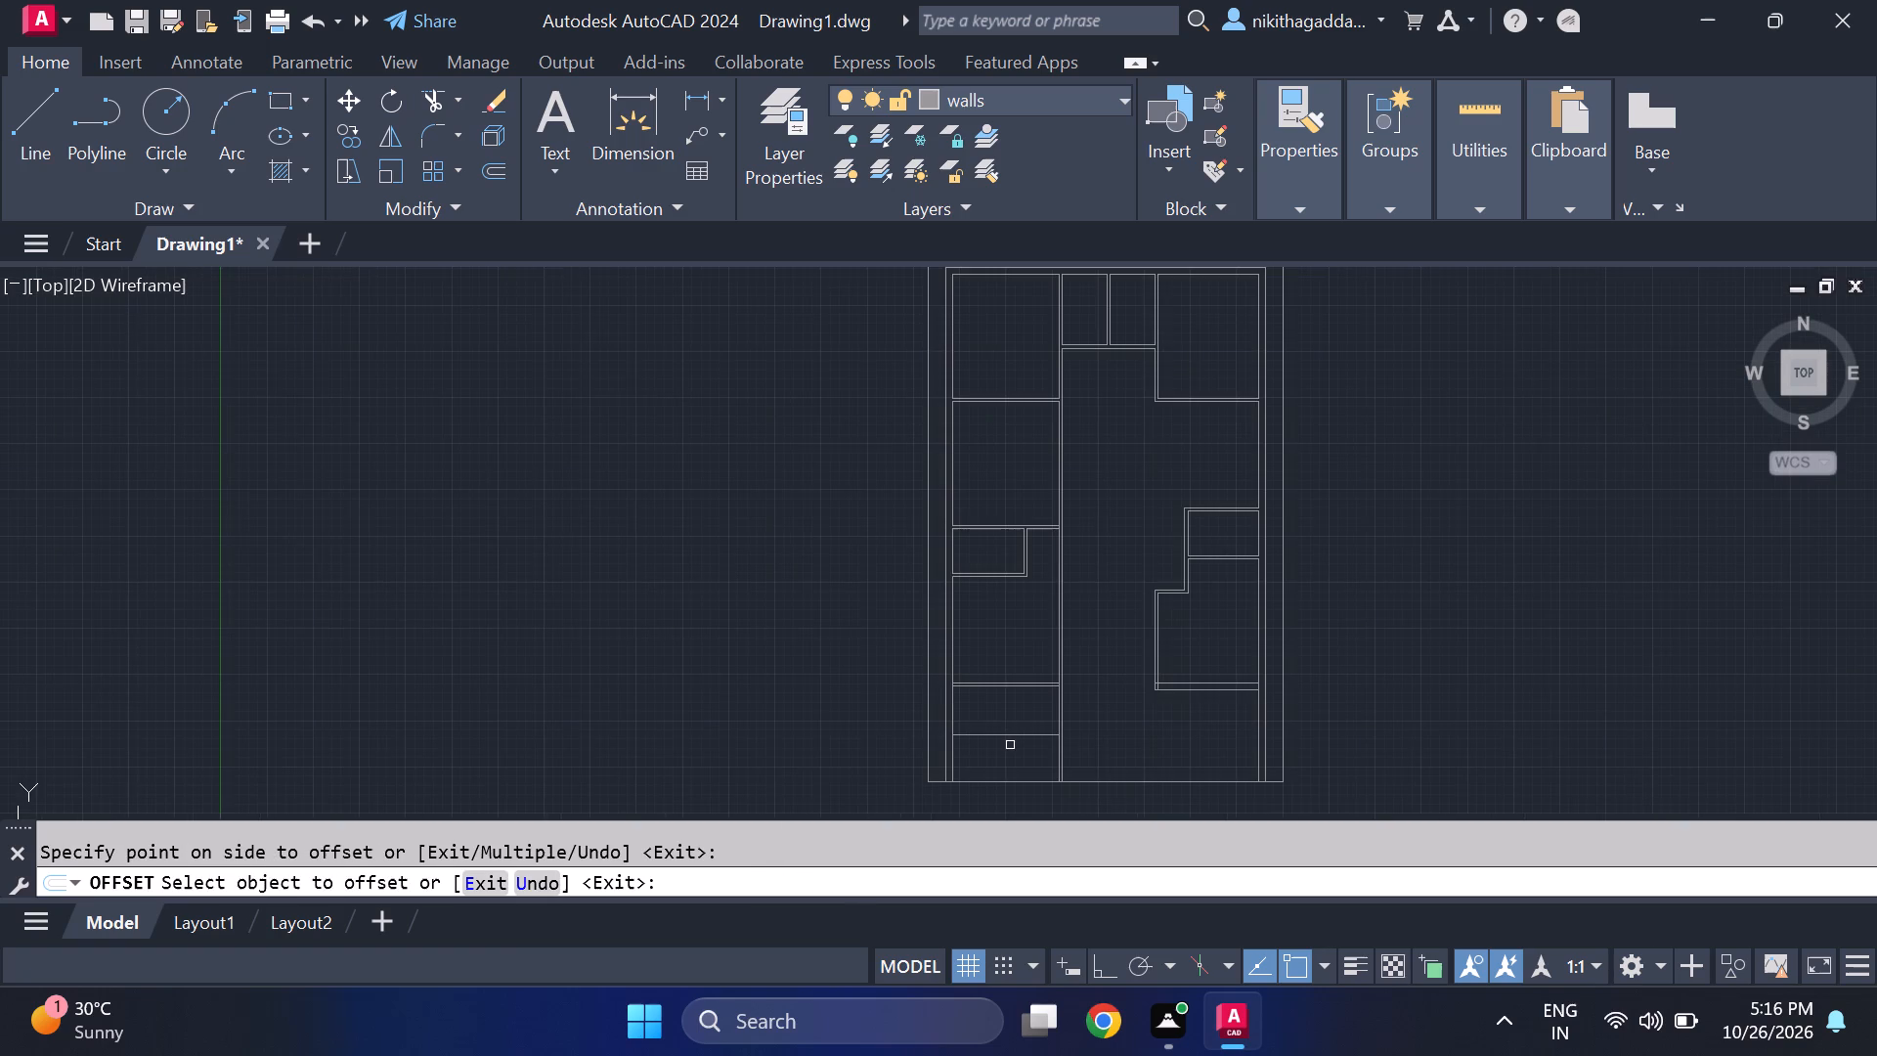
middle_drag(1010, 745, 1036, 691)
scroll(1016, 705, up, 1)
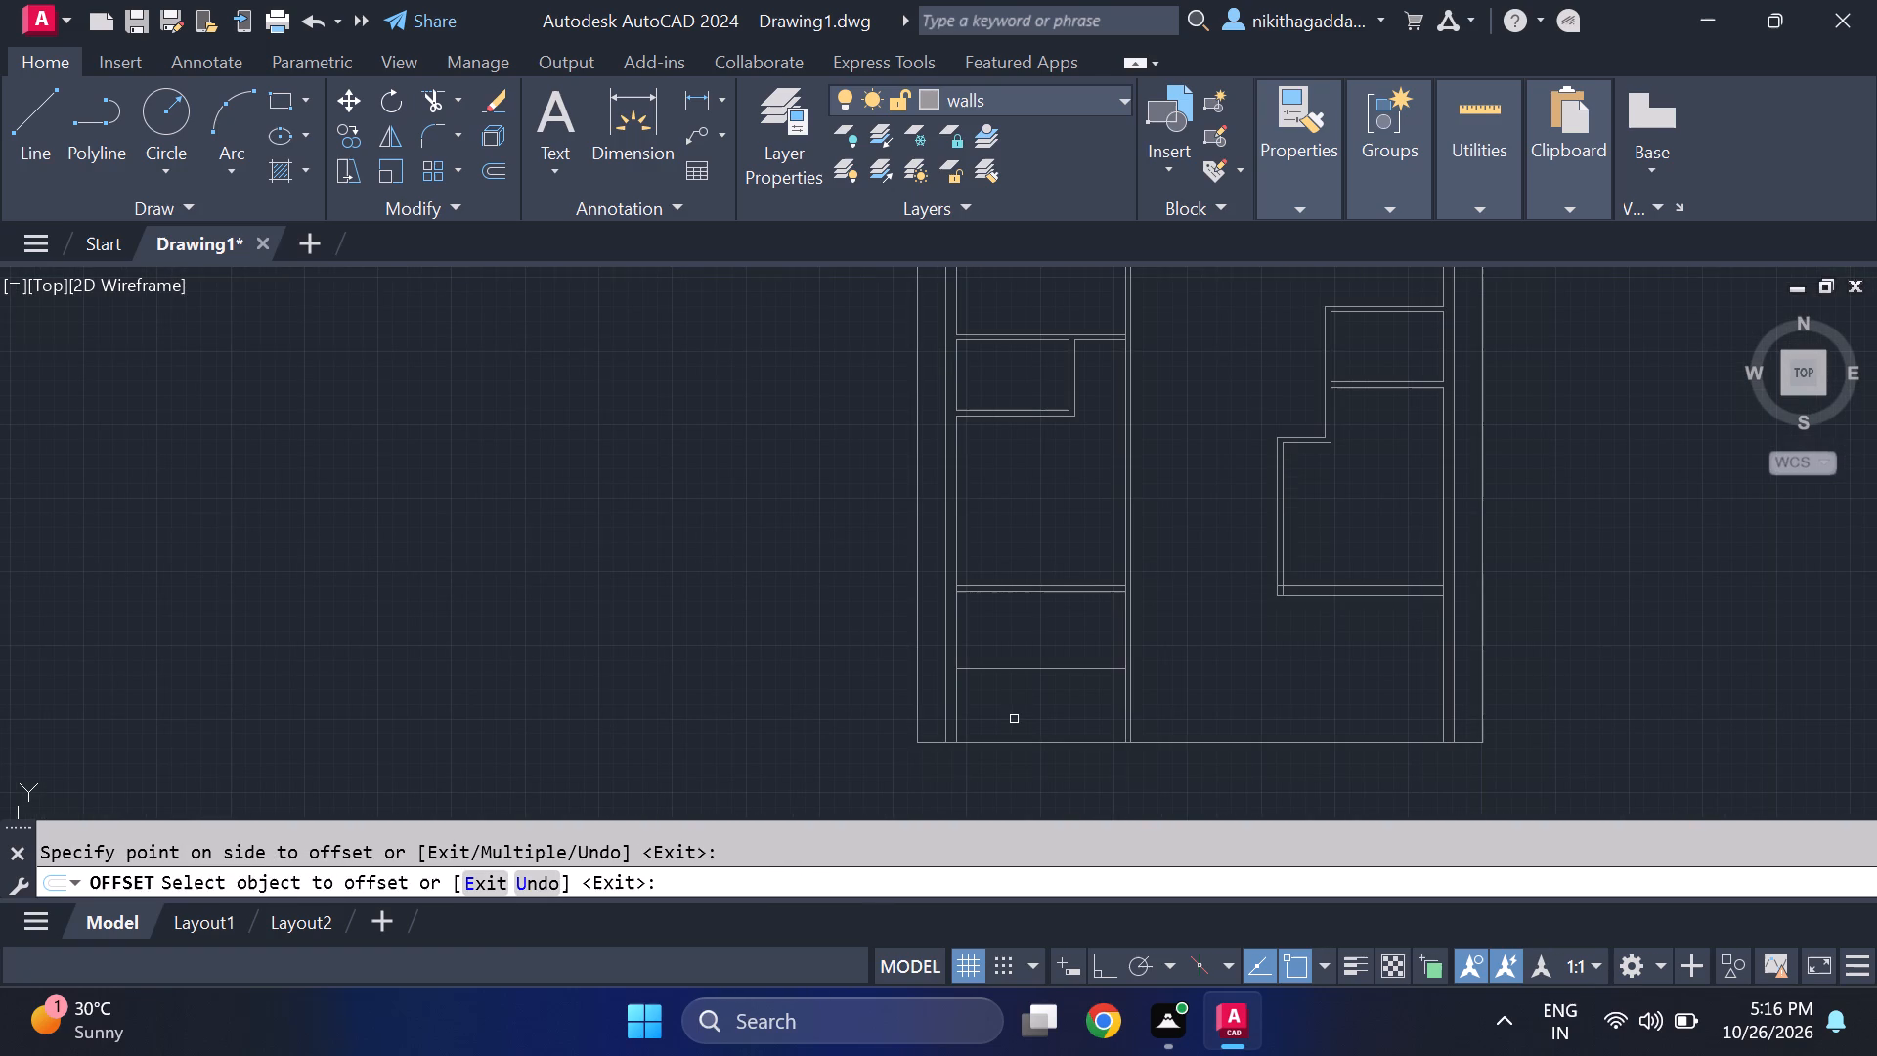
key(Escape)
Offset the new southernmost horizontal line 4.5" to the south to form a double-line wall.
text(of)
key(Return)
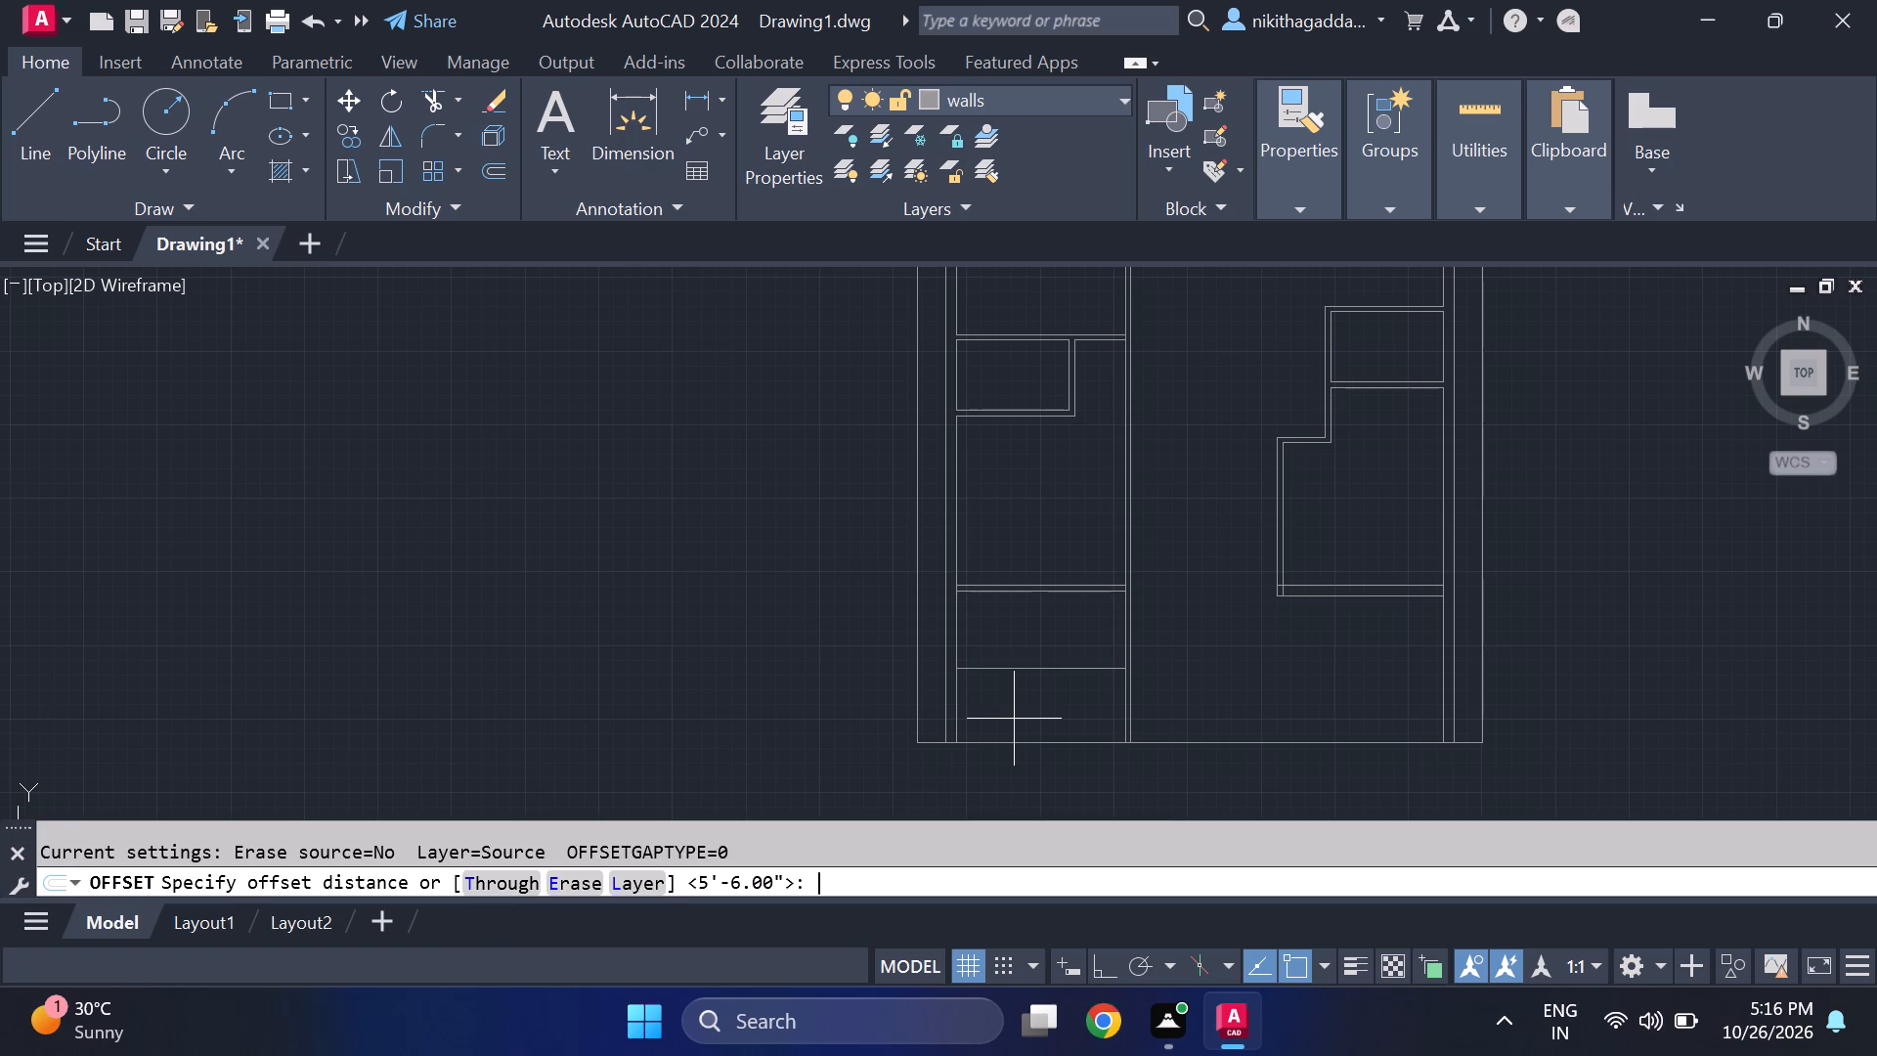
text(4.5)
key(shift+quotedbl)
key(Return)
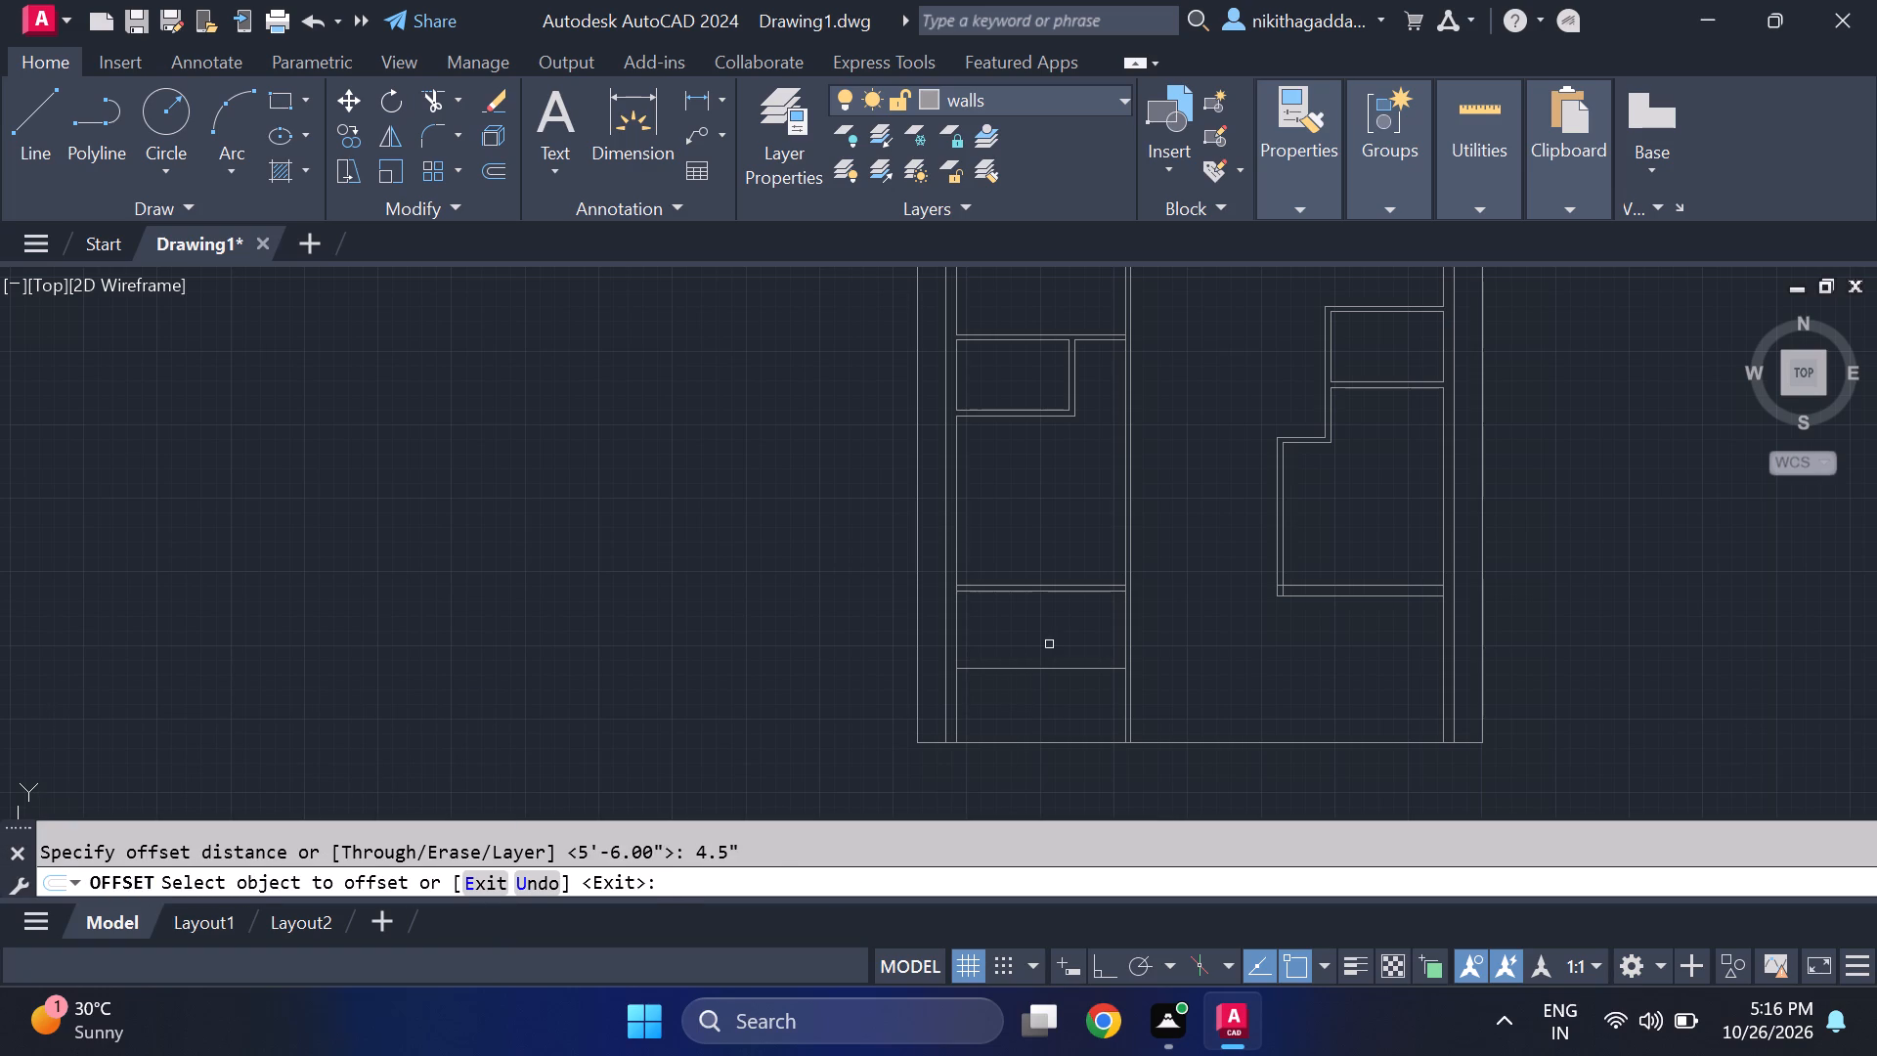
click(1043, 664)
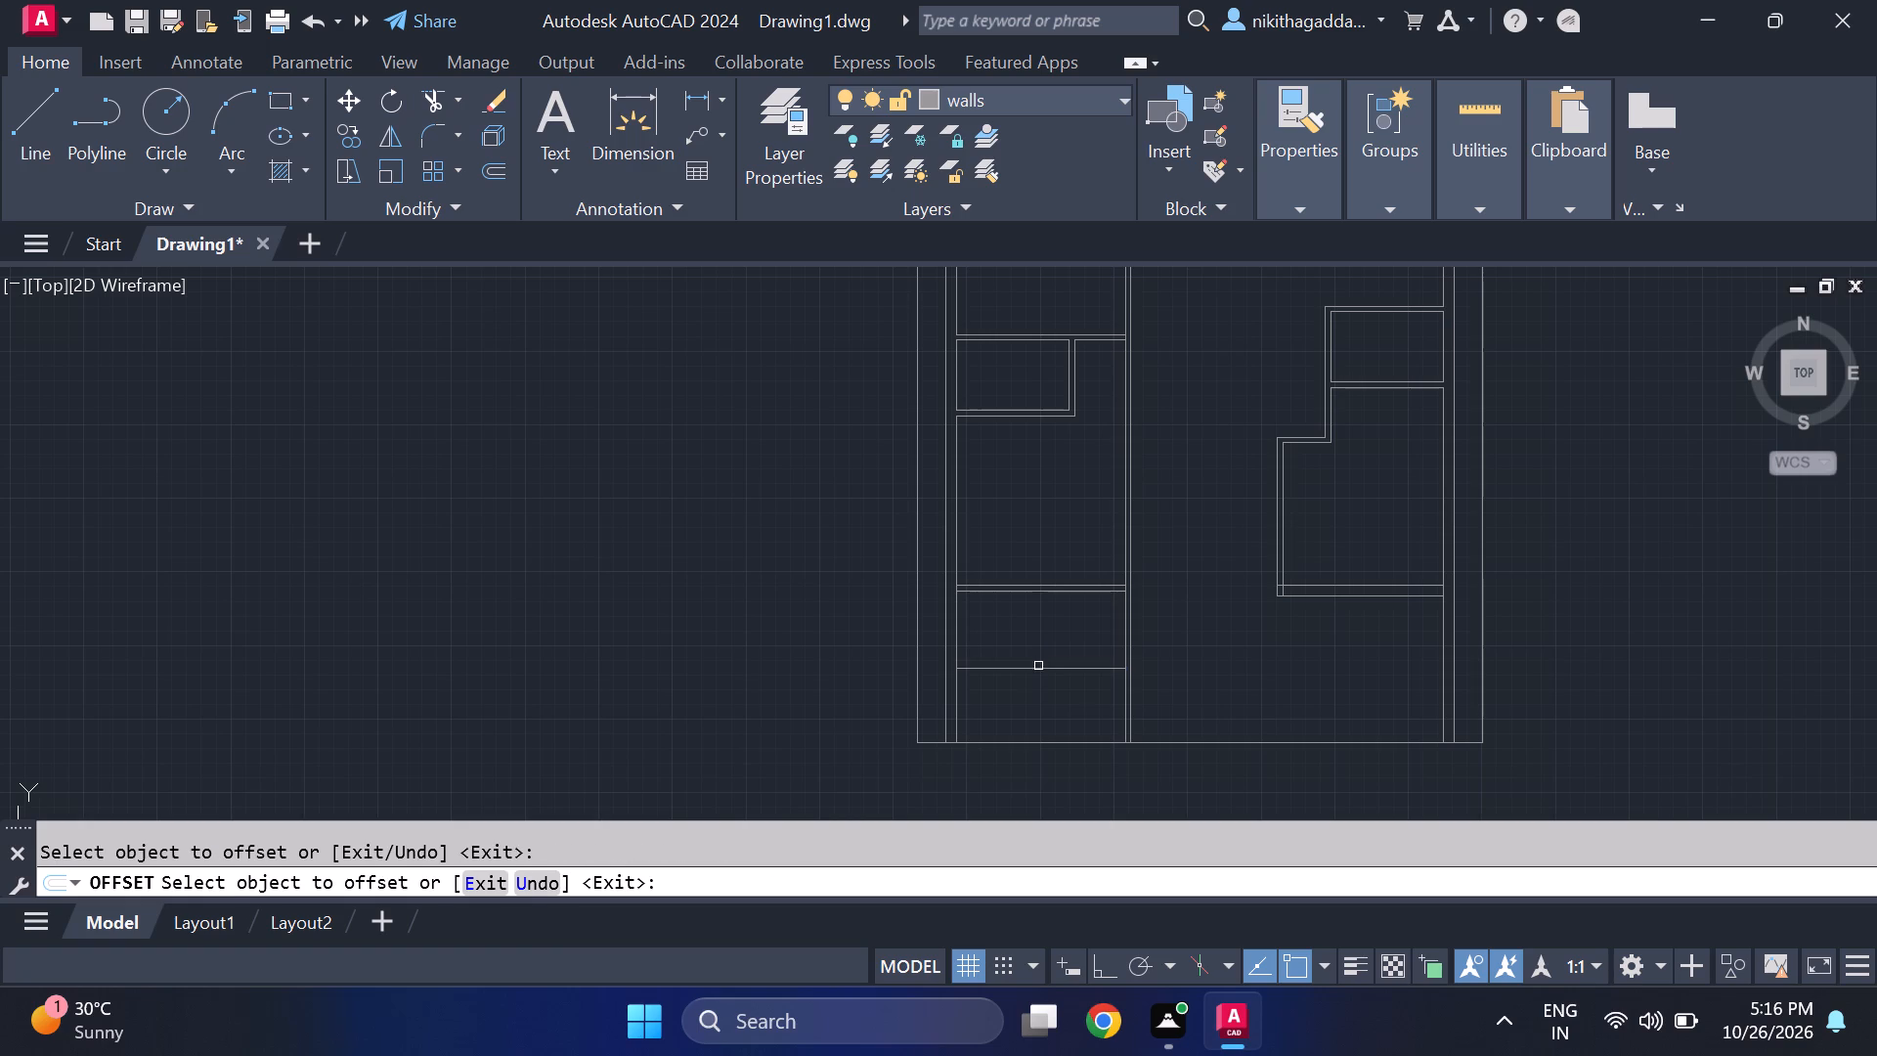
click(1038, 666)
click(1032, 702)
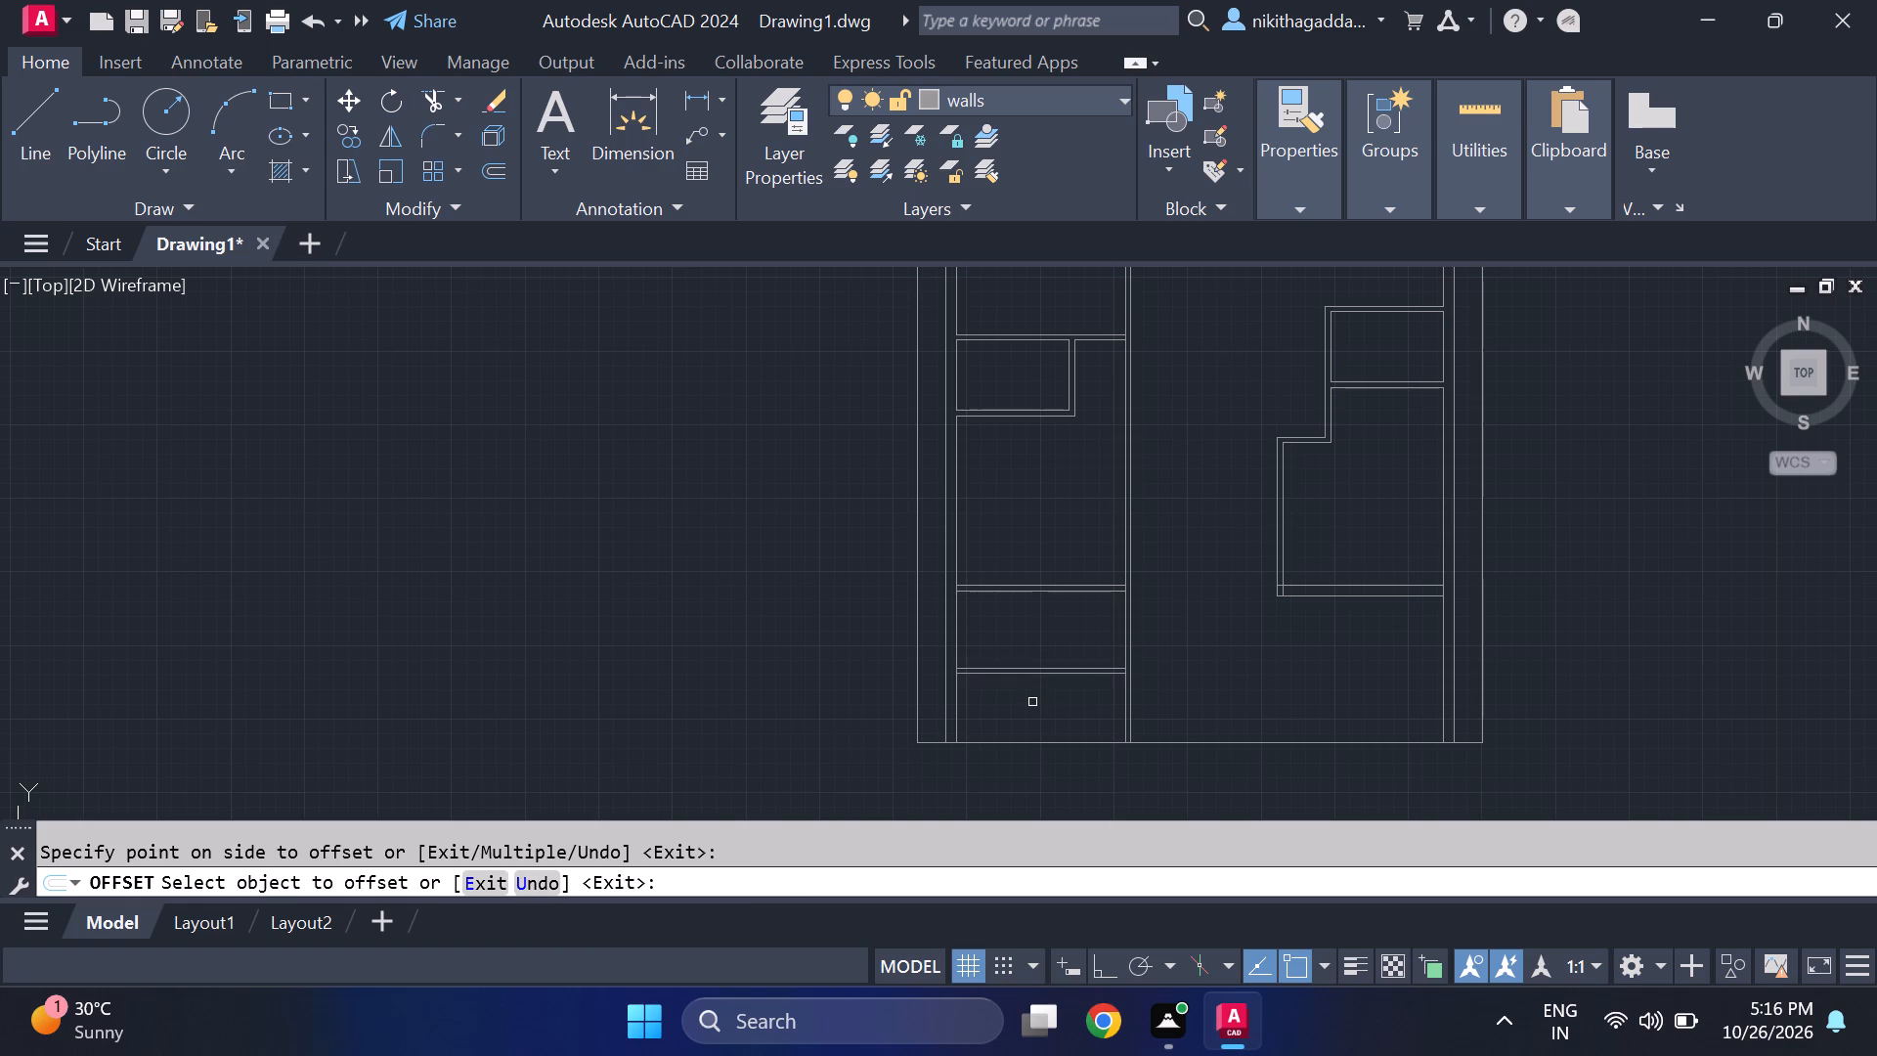
key(Escape)
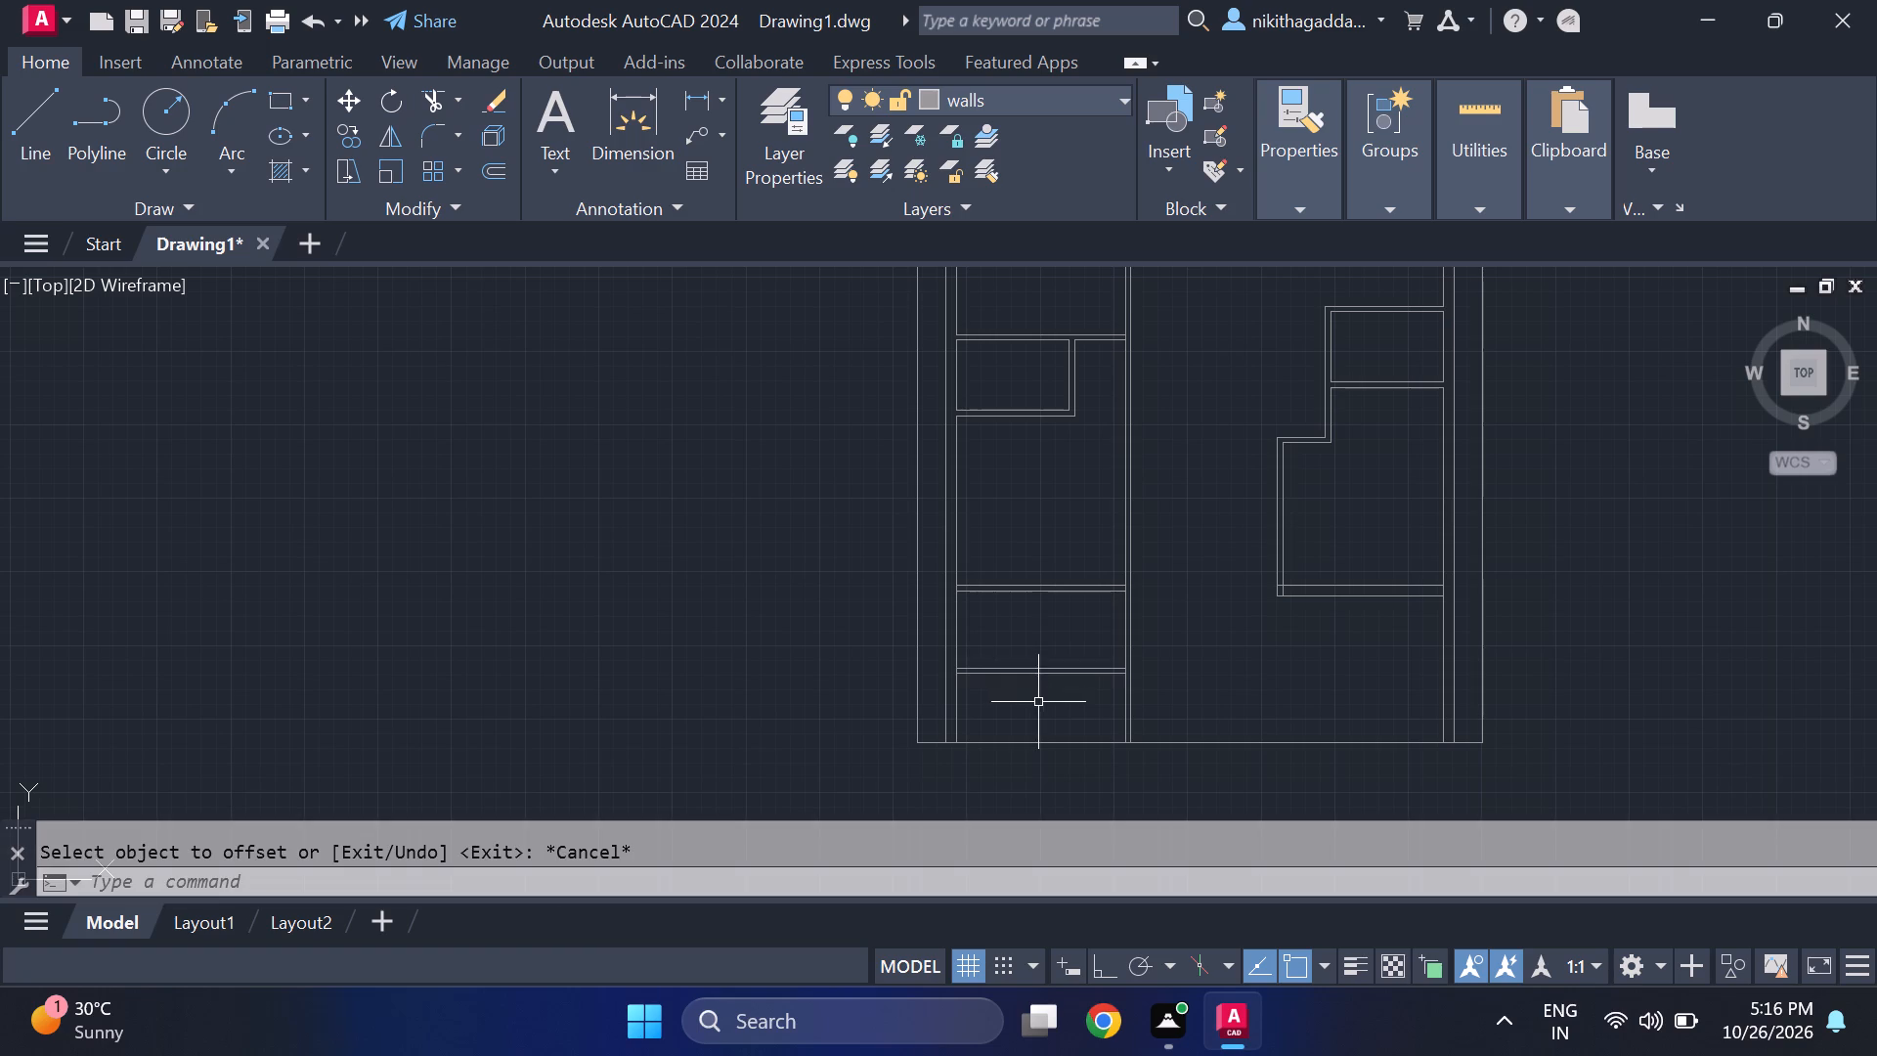
Extend both lines of the southeast room's south wall west to the long north-south interior wall.
middle_drag(1093, 675, 797, 736)
scroll(797, 736, up, 1)
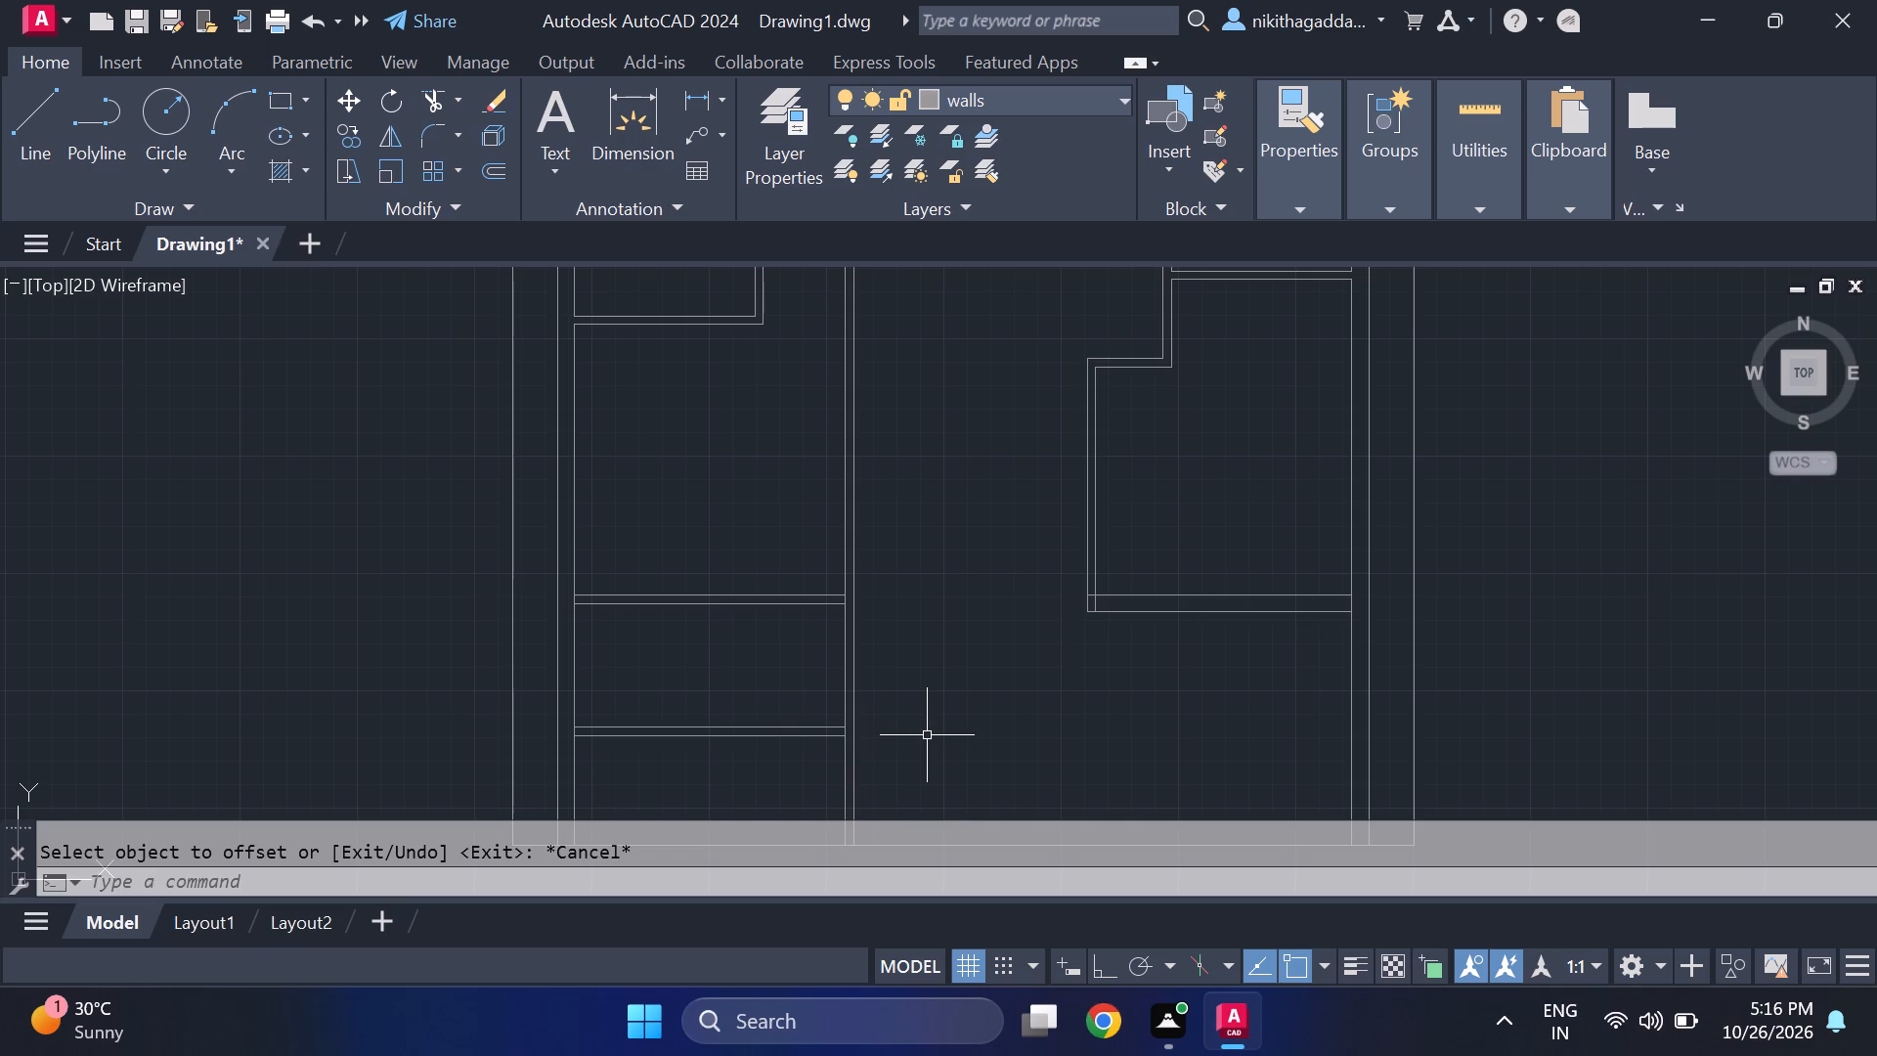
middle_drag(921, 736, 904, 761)
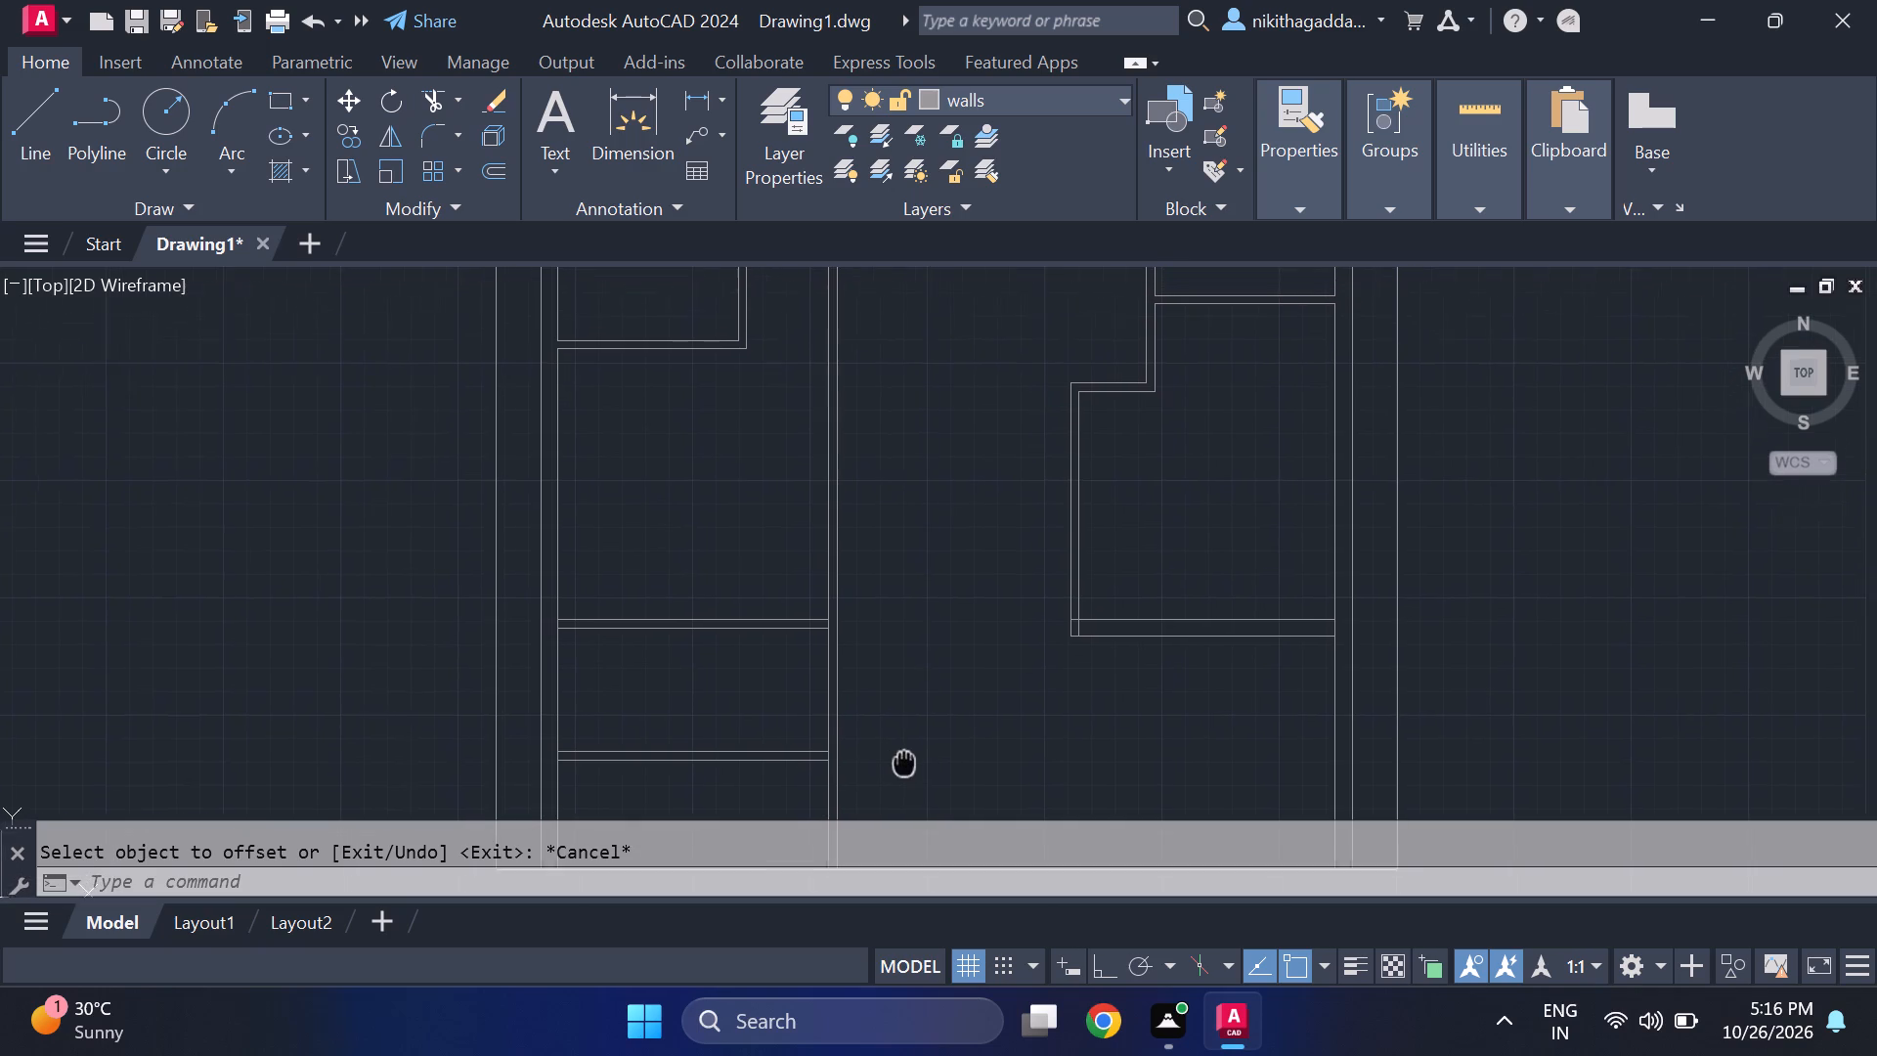
middle_drag(904, 761, 894, 774)
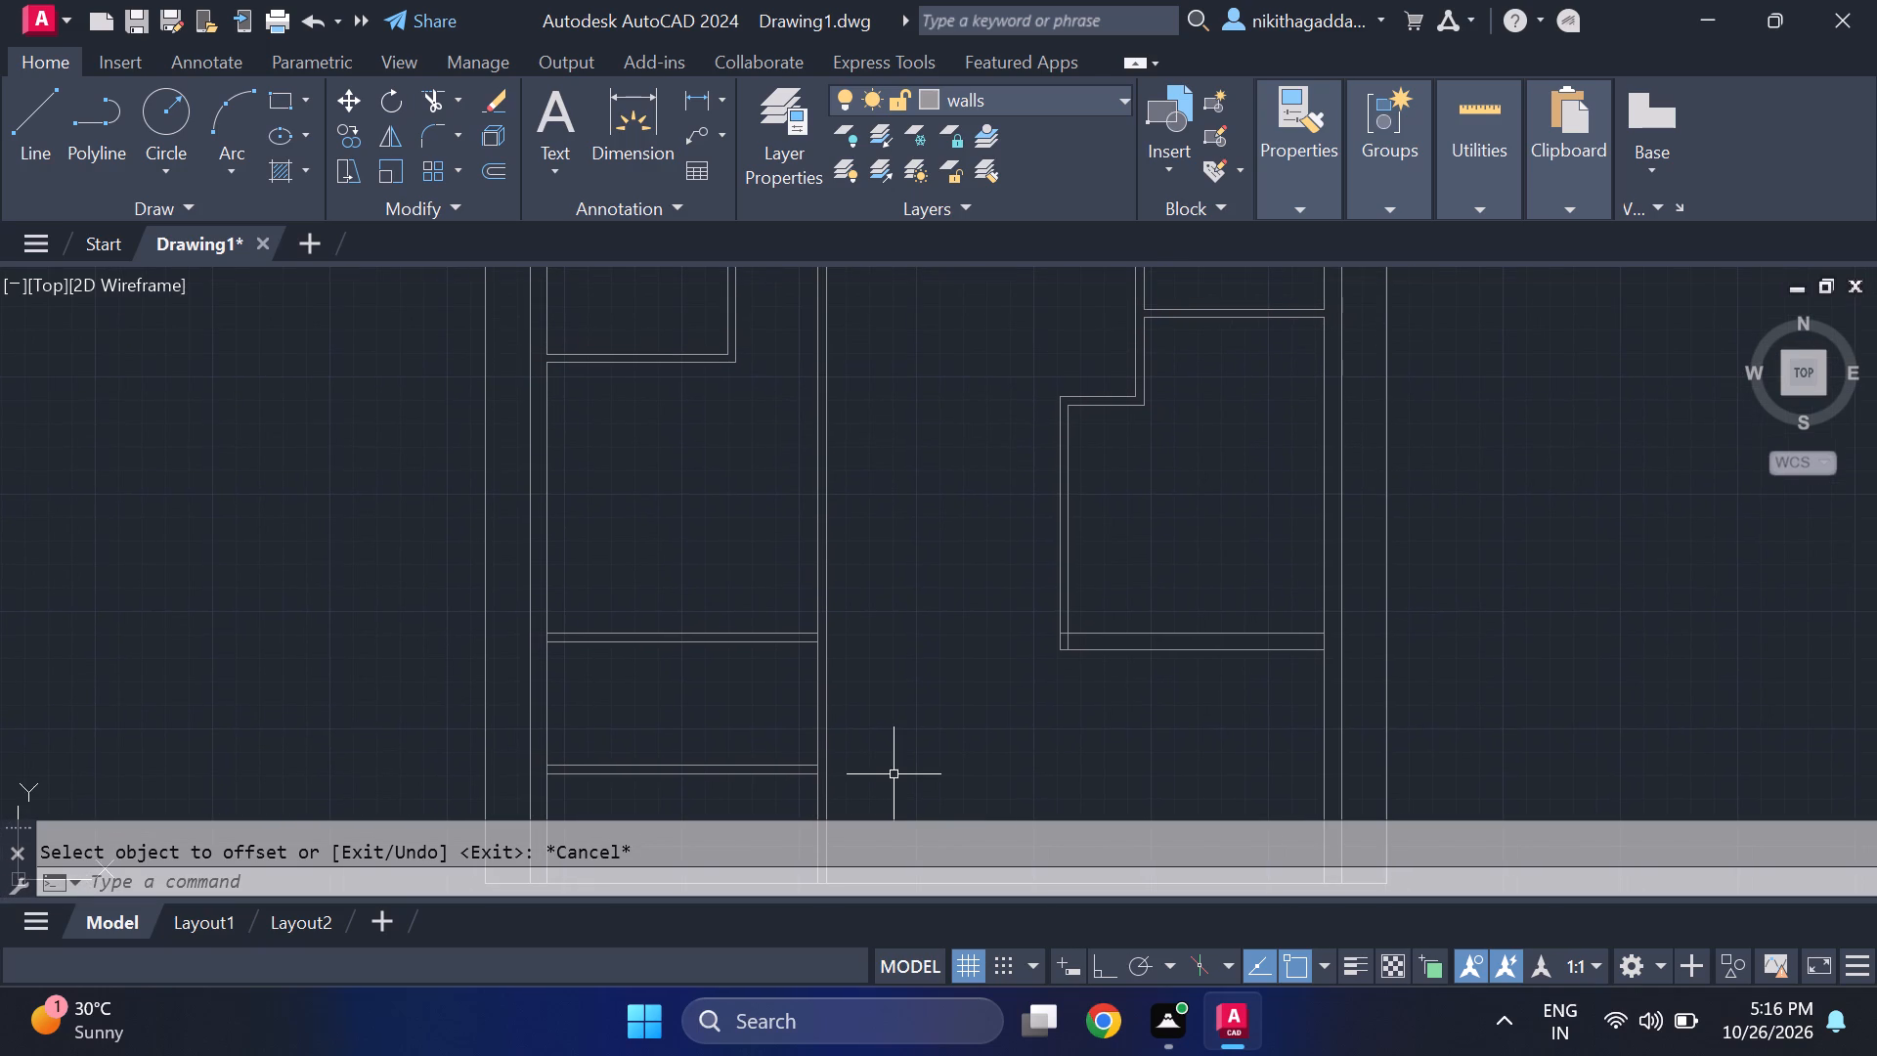
key(w)
key(Escape)
text(ex)
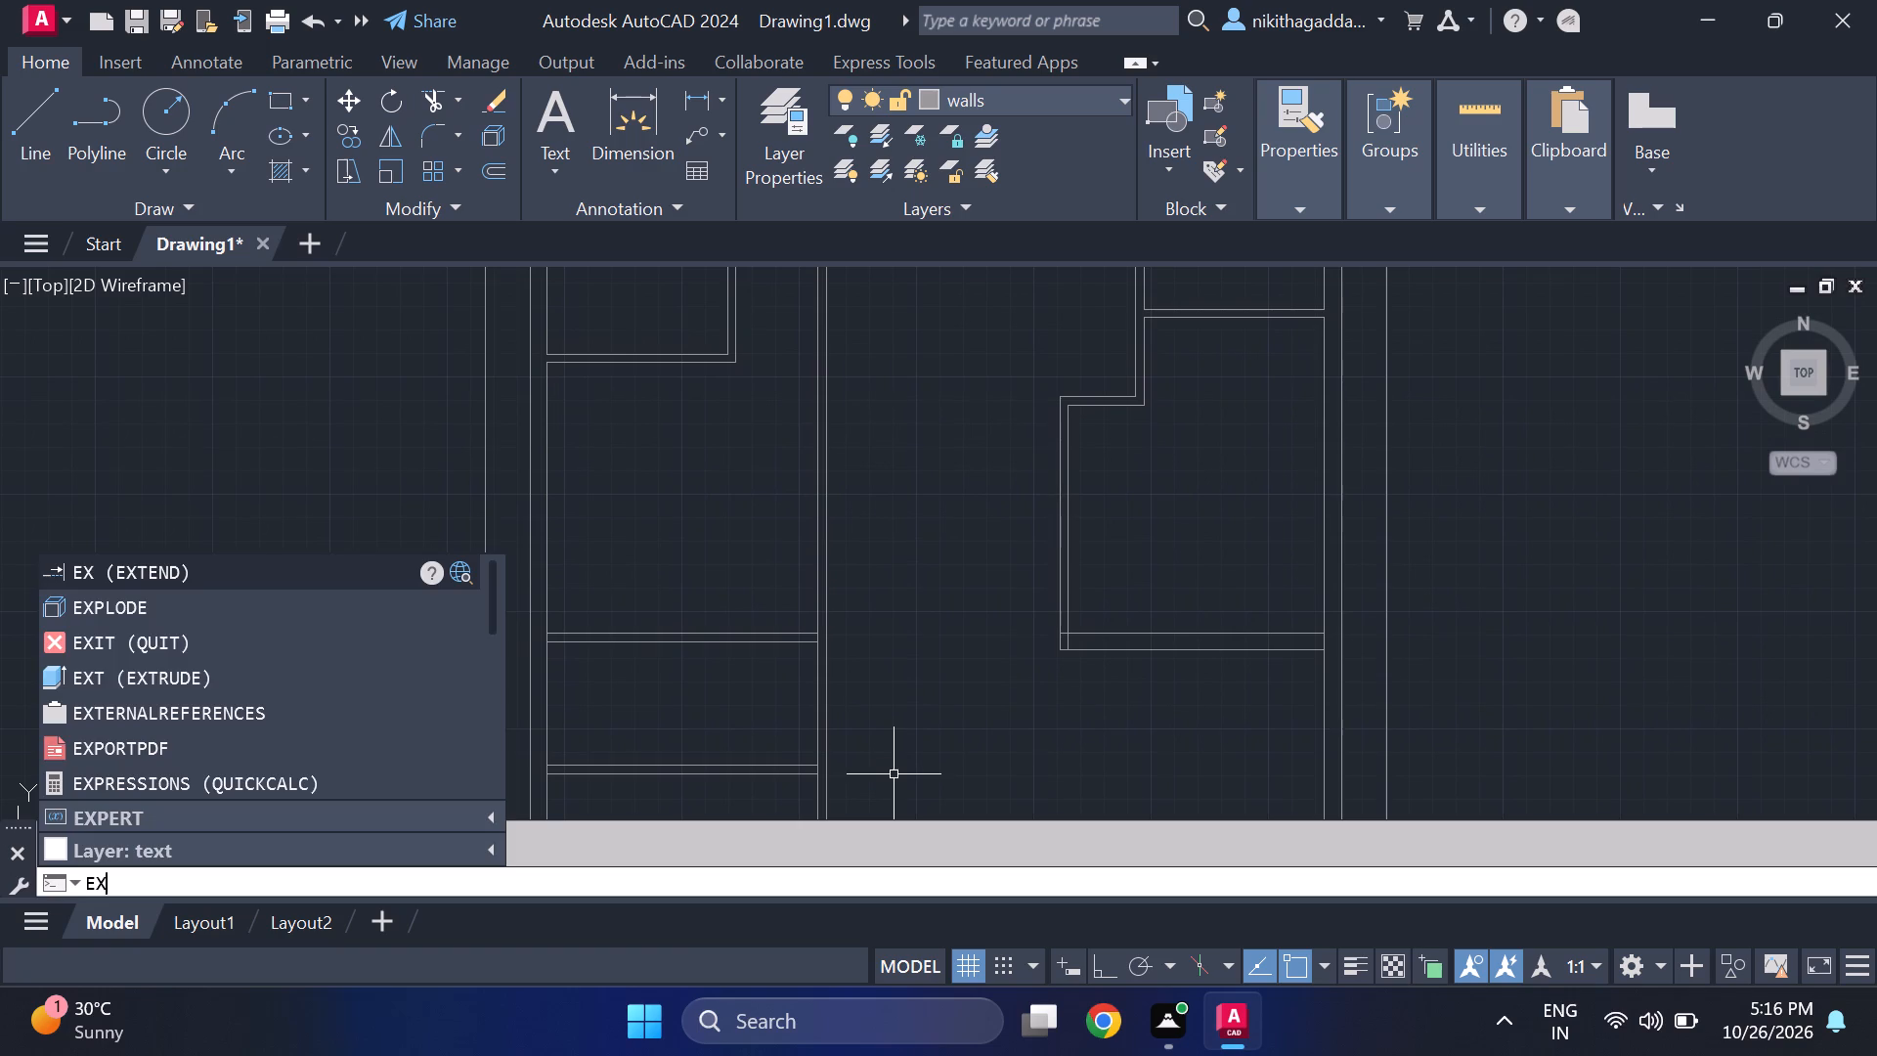
key(Return)
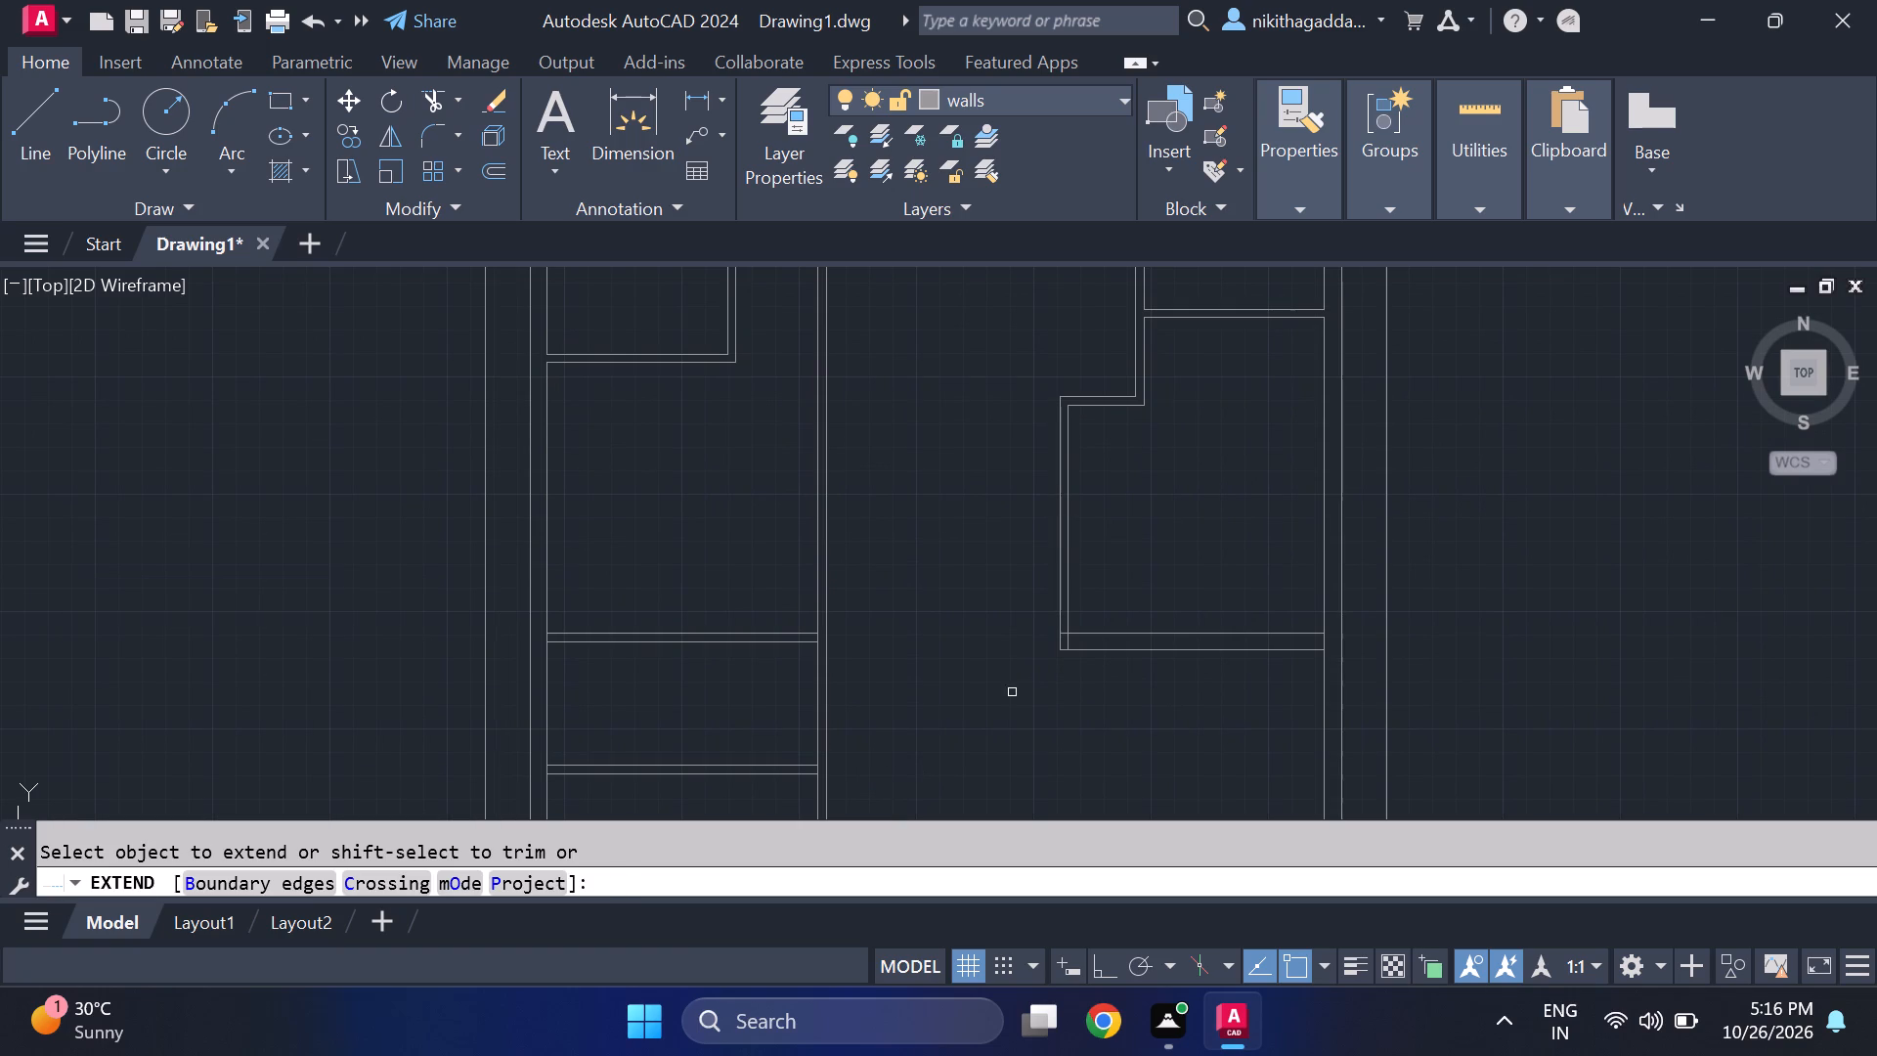
drag(1142, 594, 1177, 766)
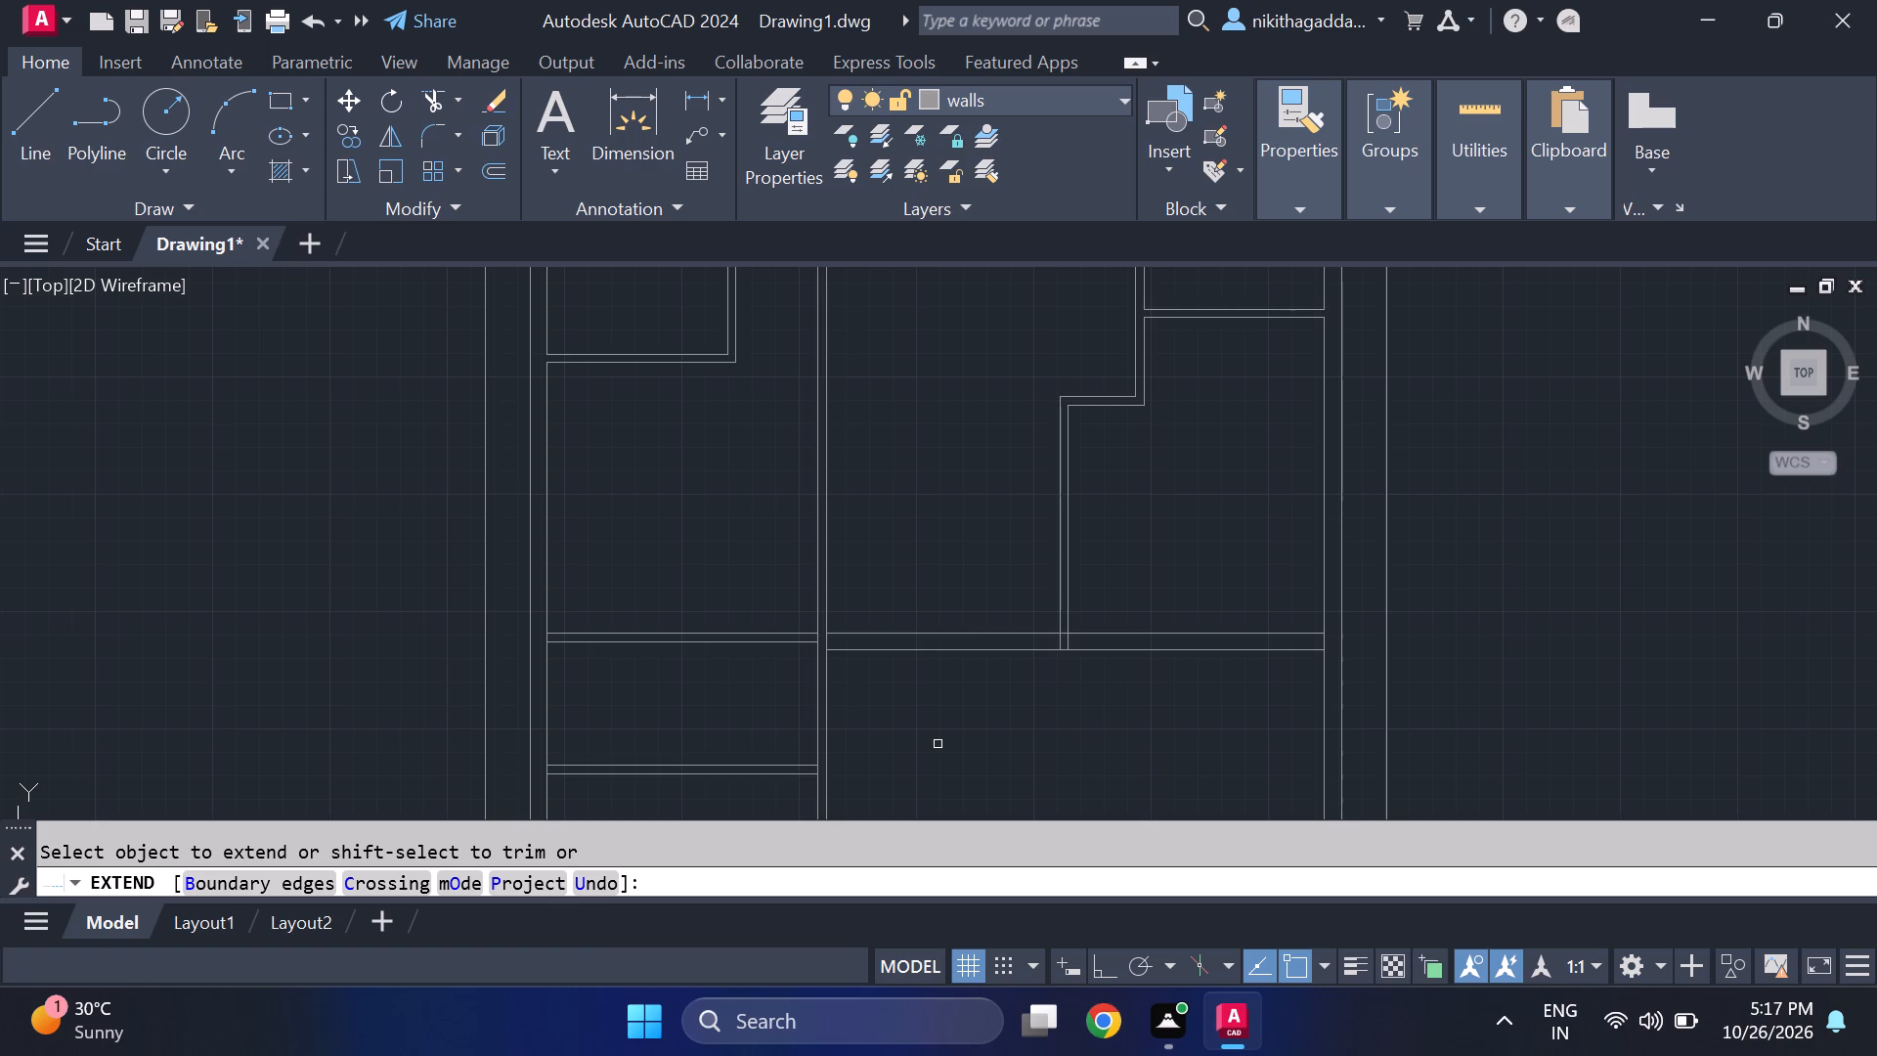
key(Escape)
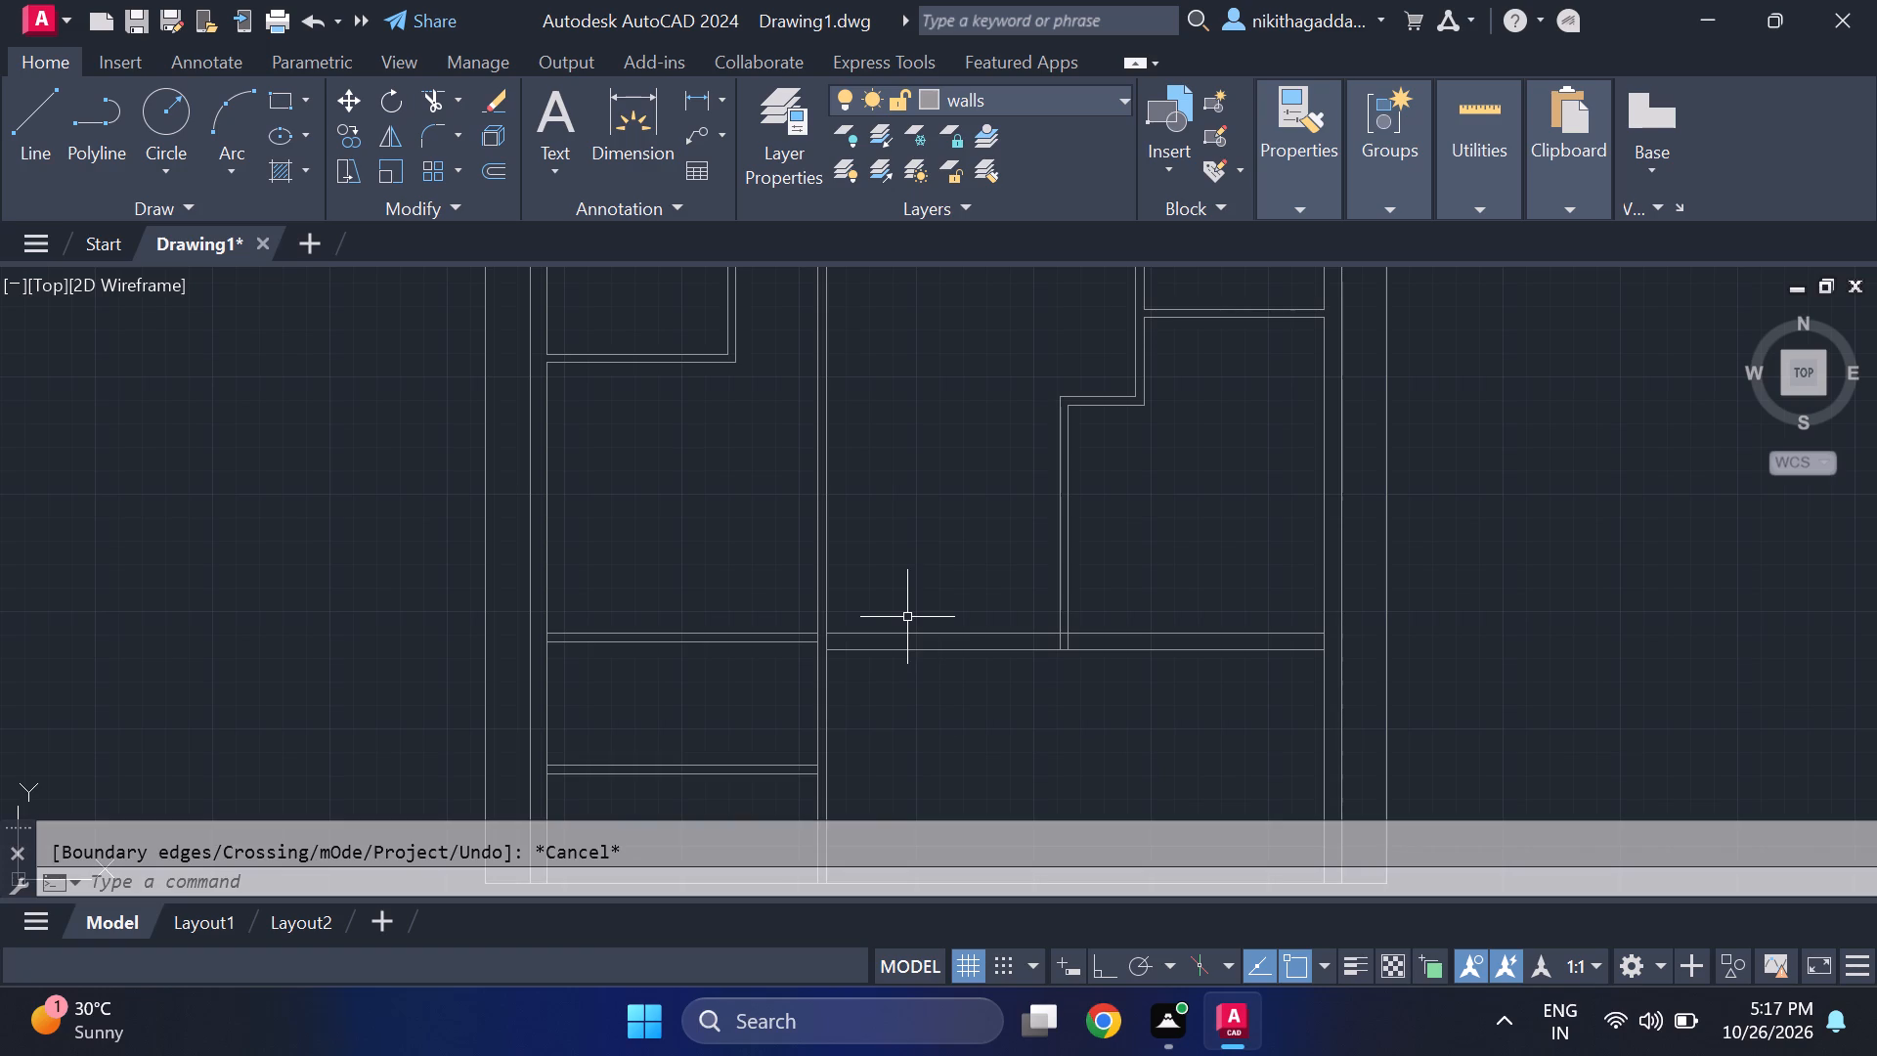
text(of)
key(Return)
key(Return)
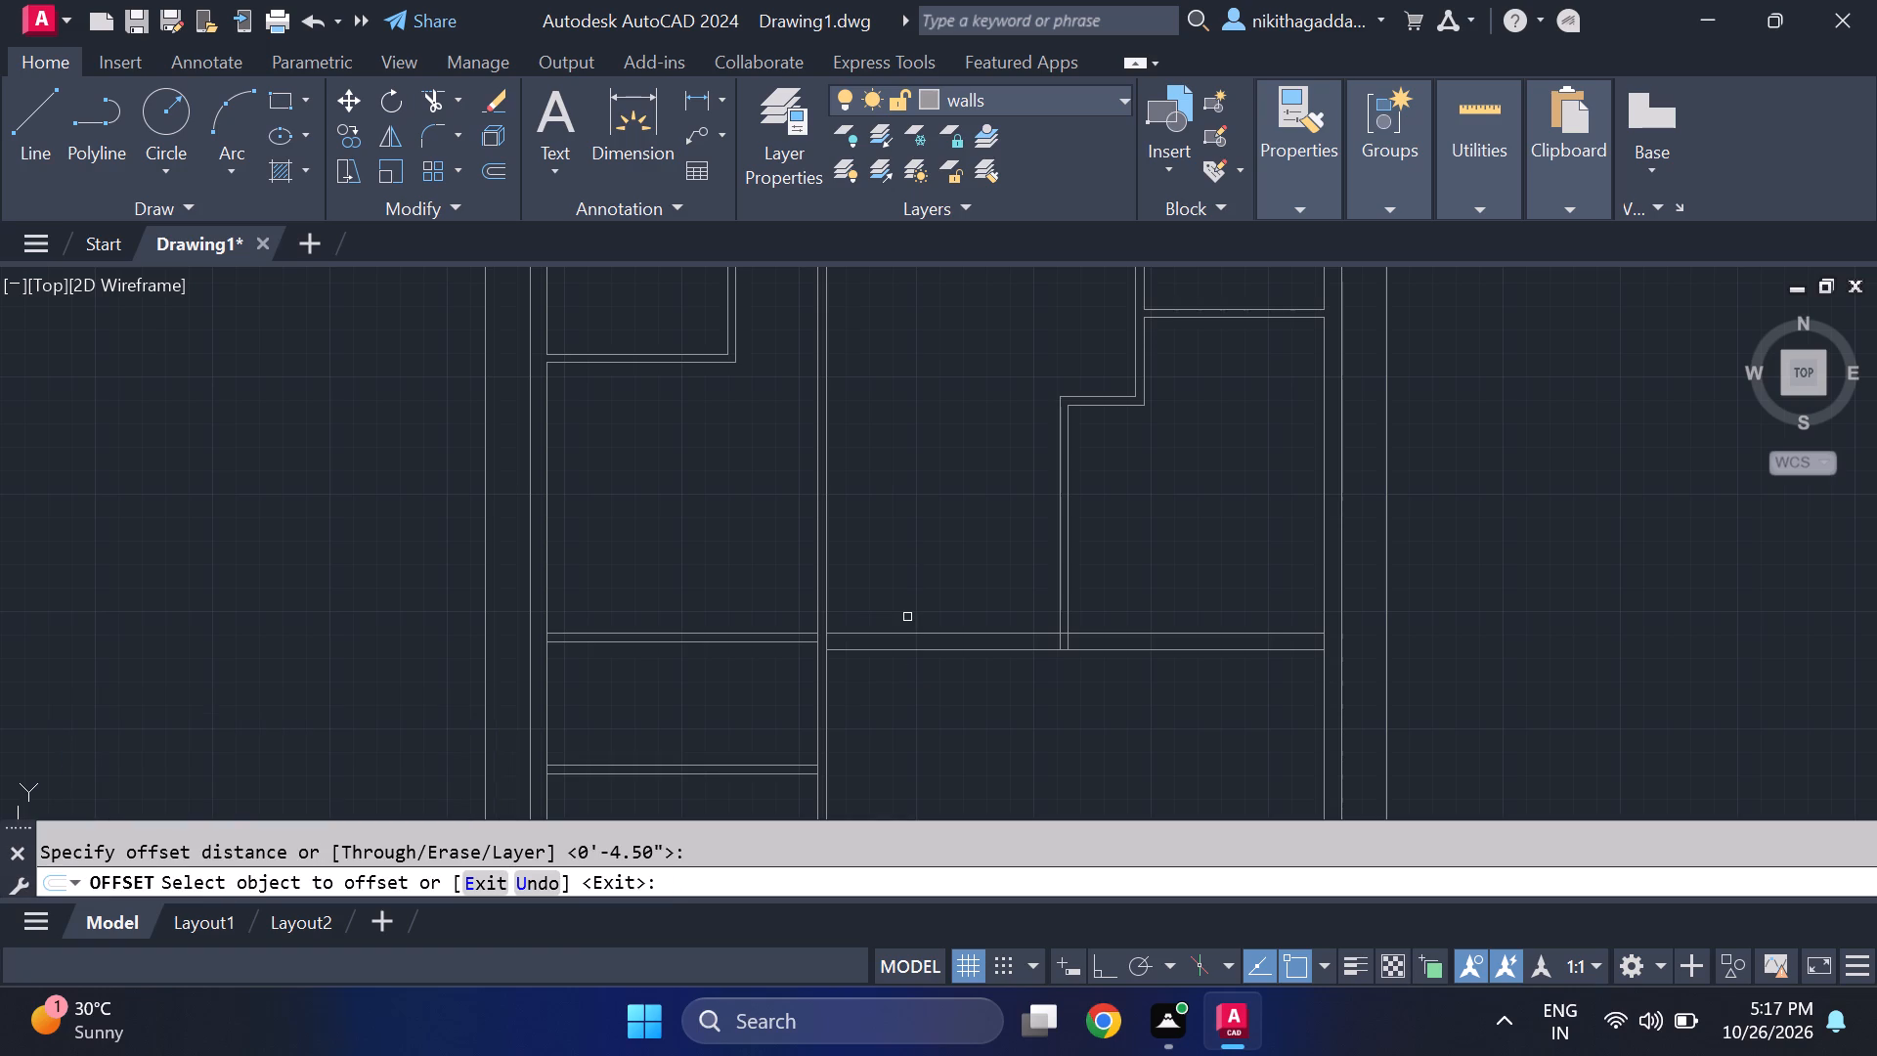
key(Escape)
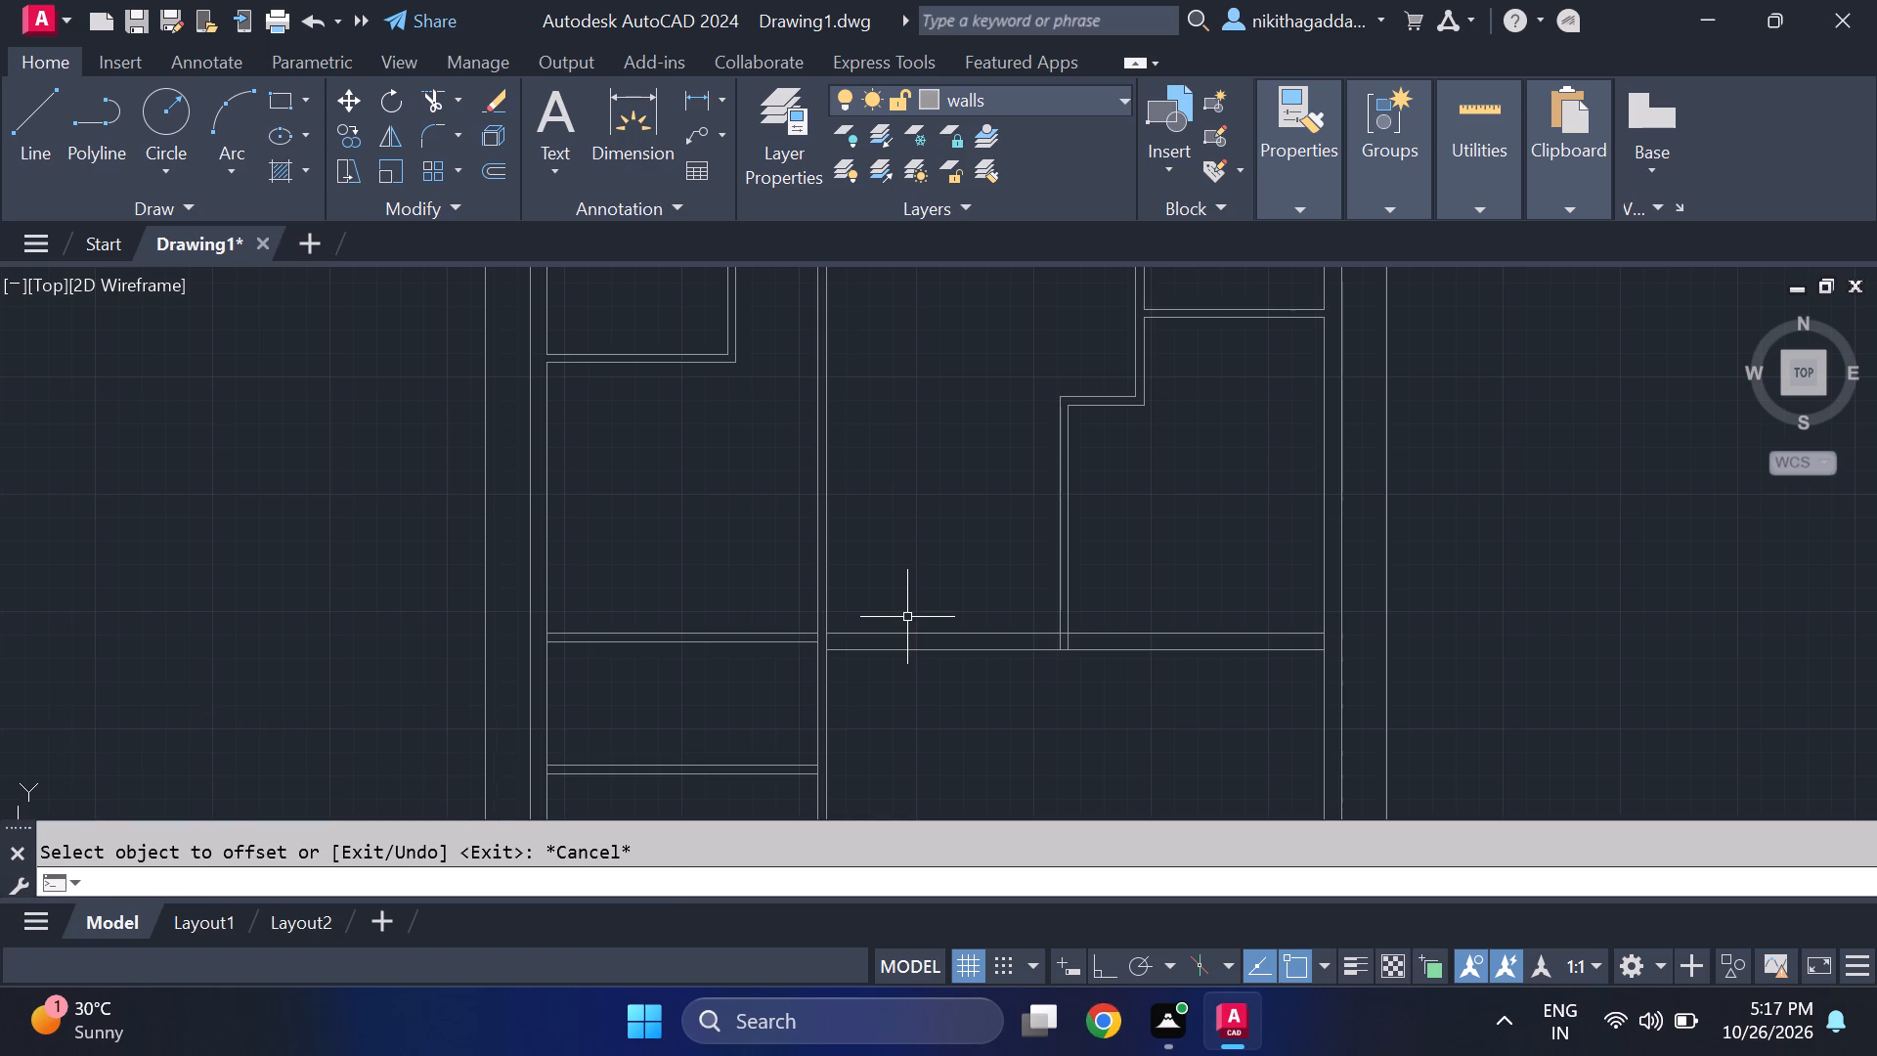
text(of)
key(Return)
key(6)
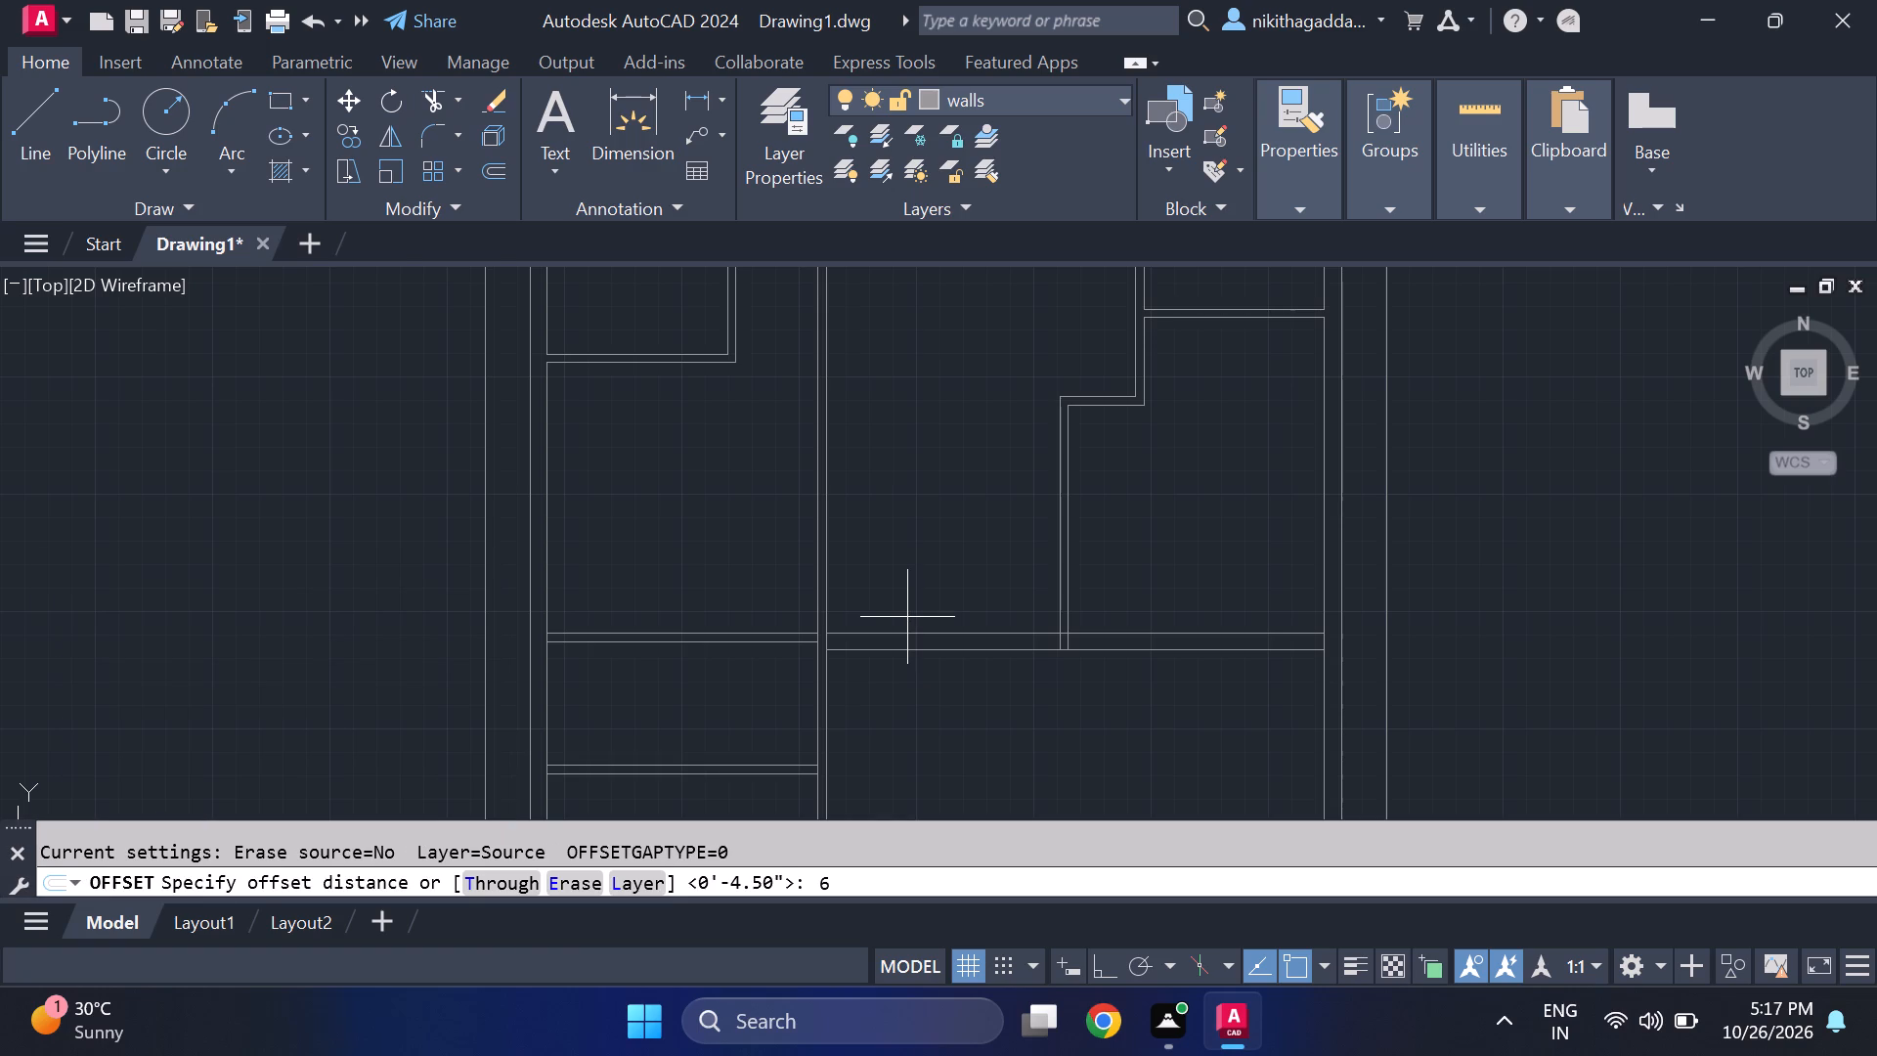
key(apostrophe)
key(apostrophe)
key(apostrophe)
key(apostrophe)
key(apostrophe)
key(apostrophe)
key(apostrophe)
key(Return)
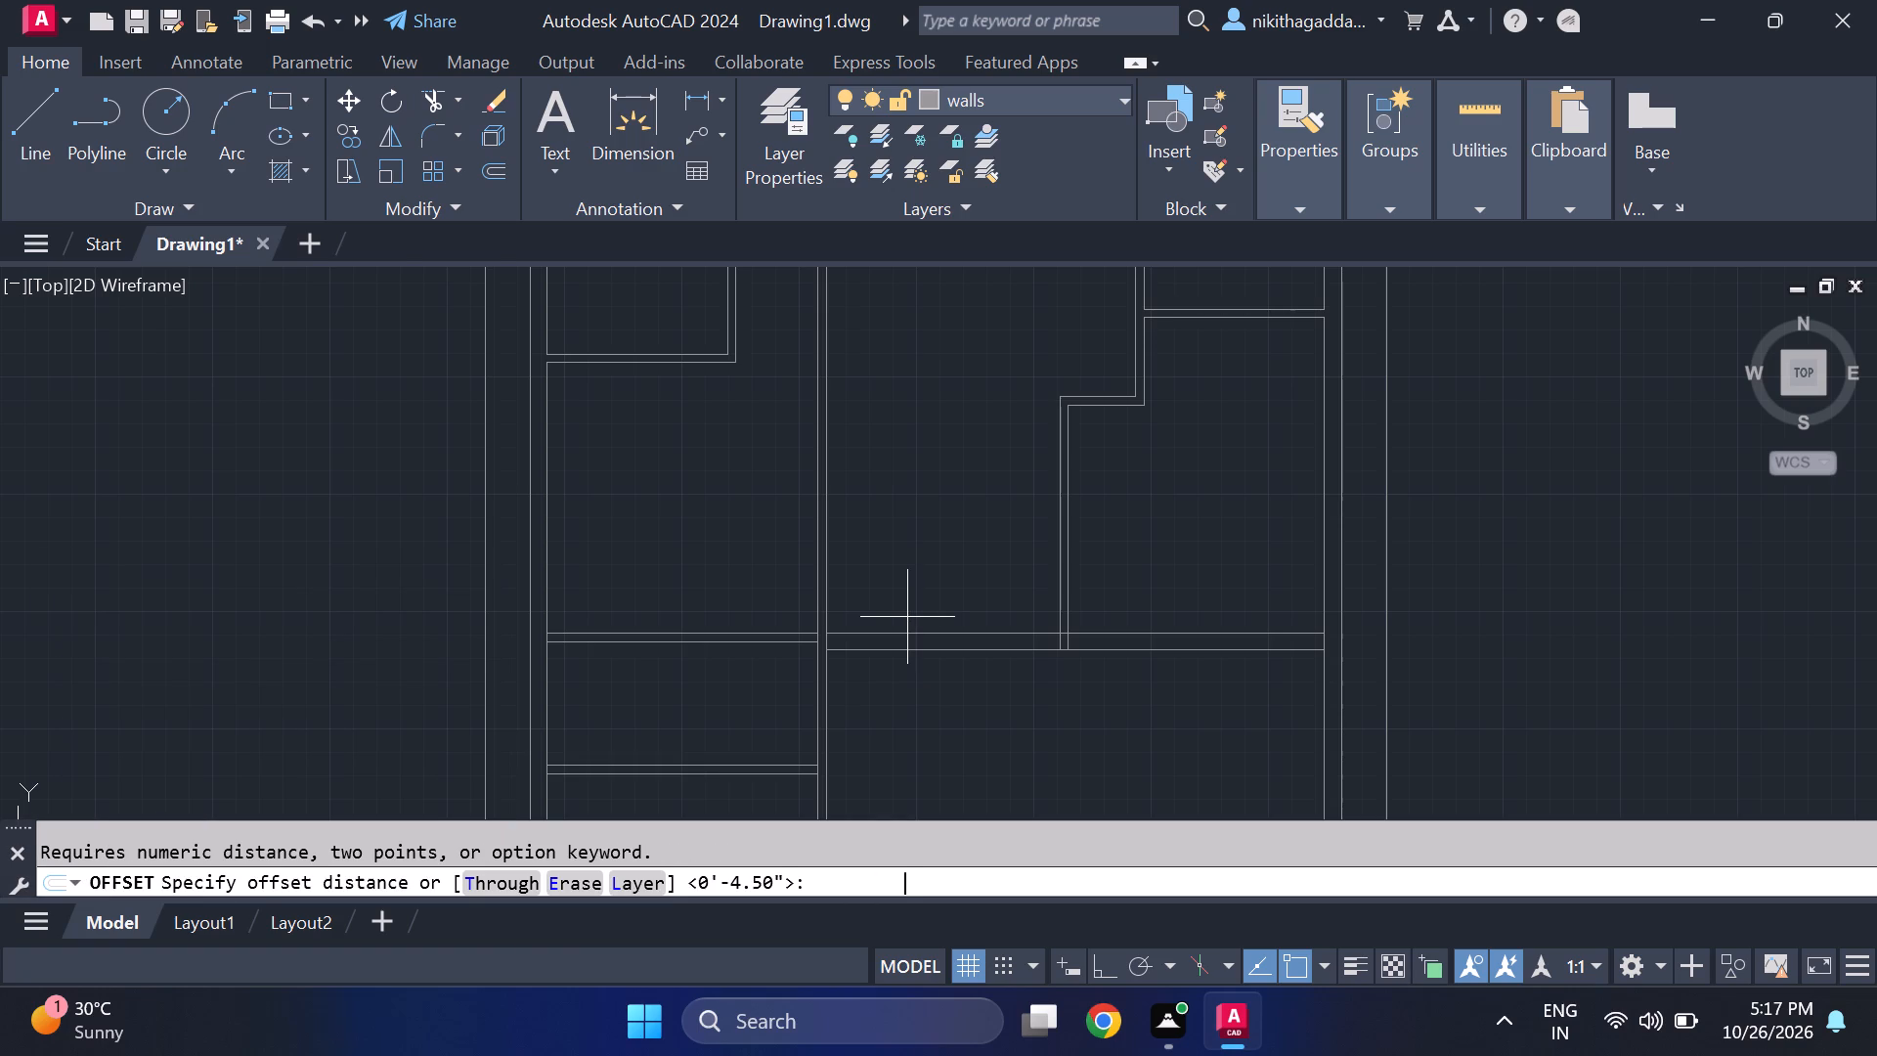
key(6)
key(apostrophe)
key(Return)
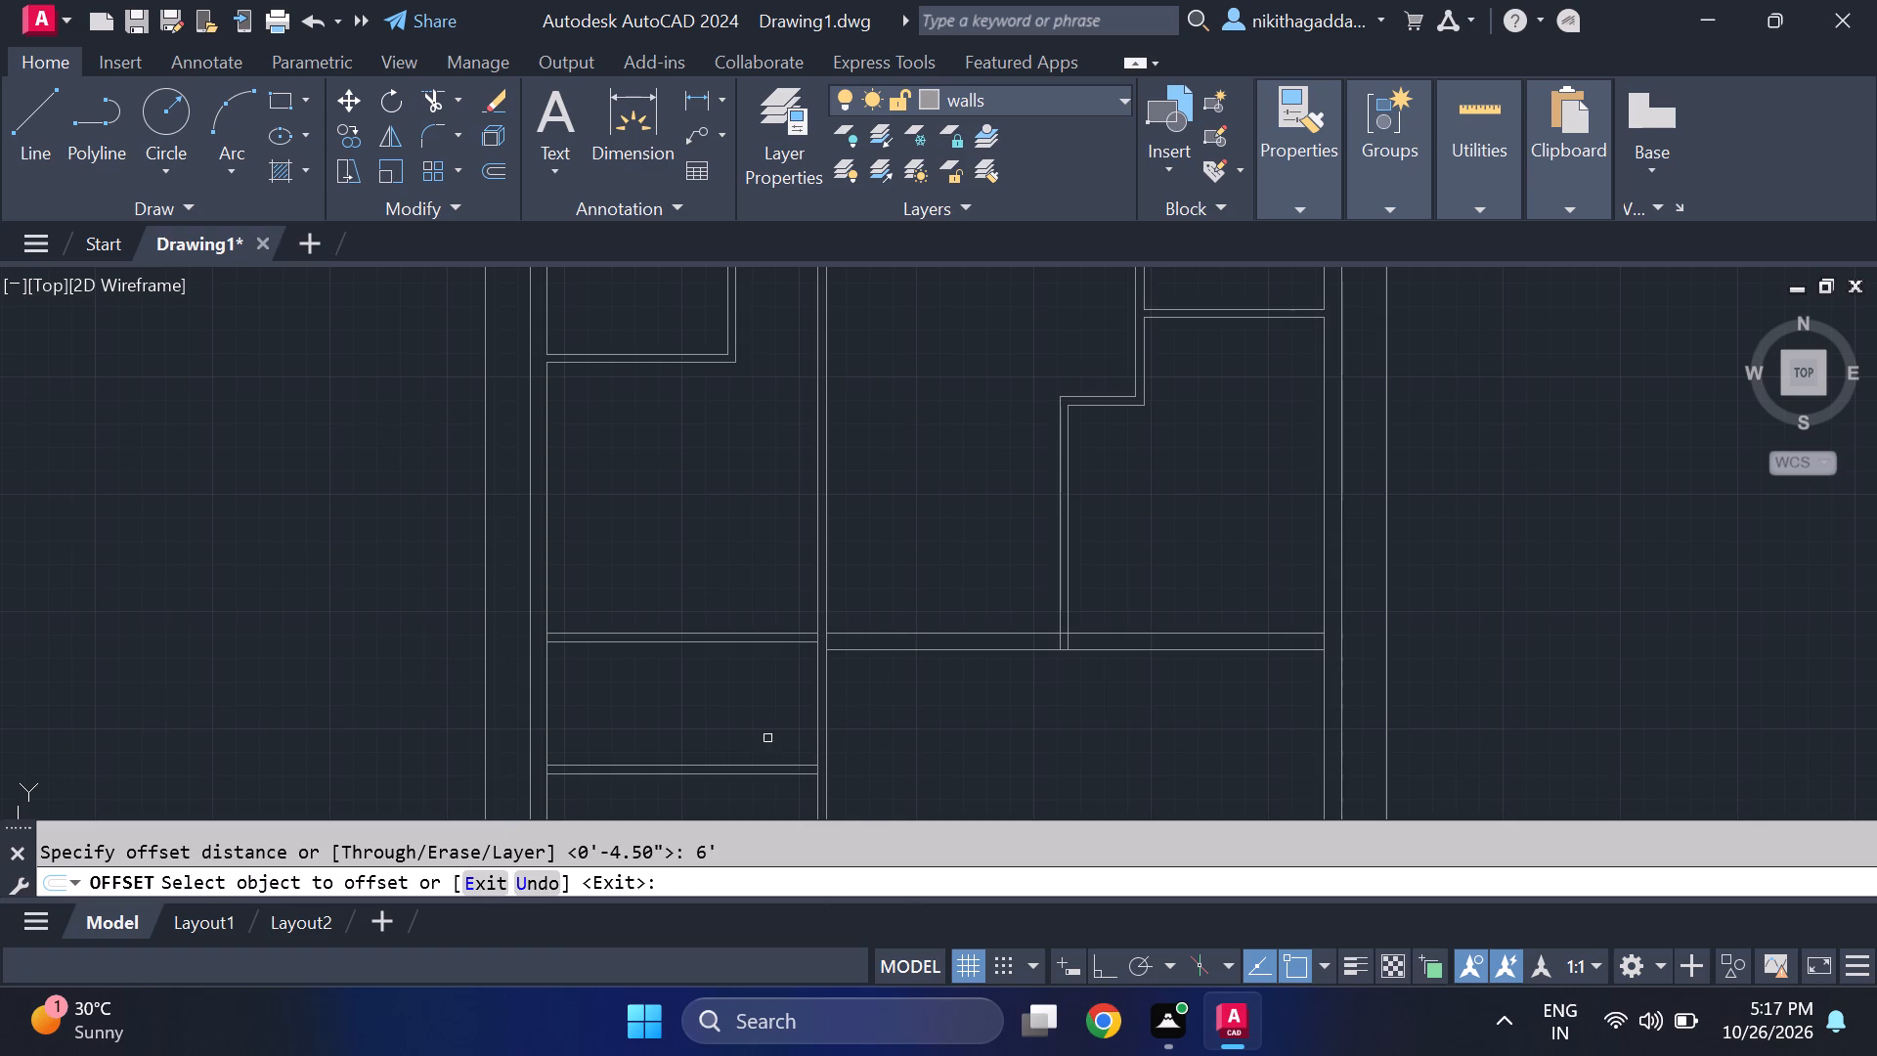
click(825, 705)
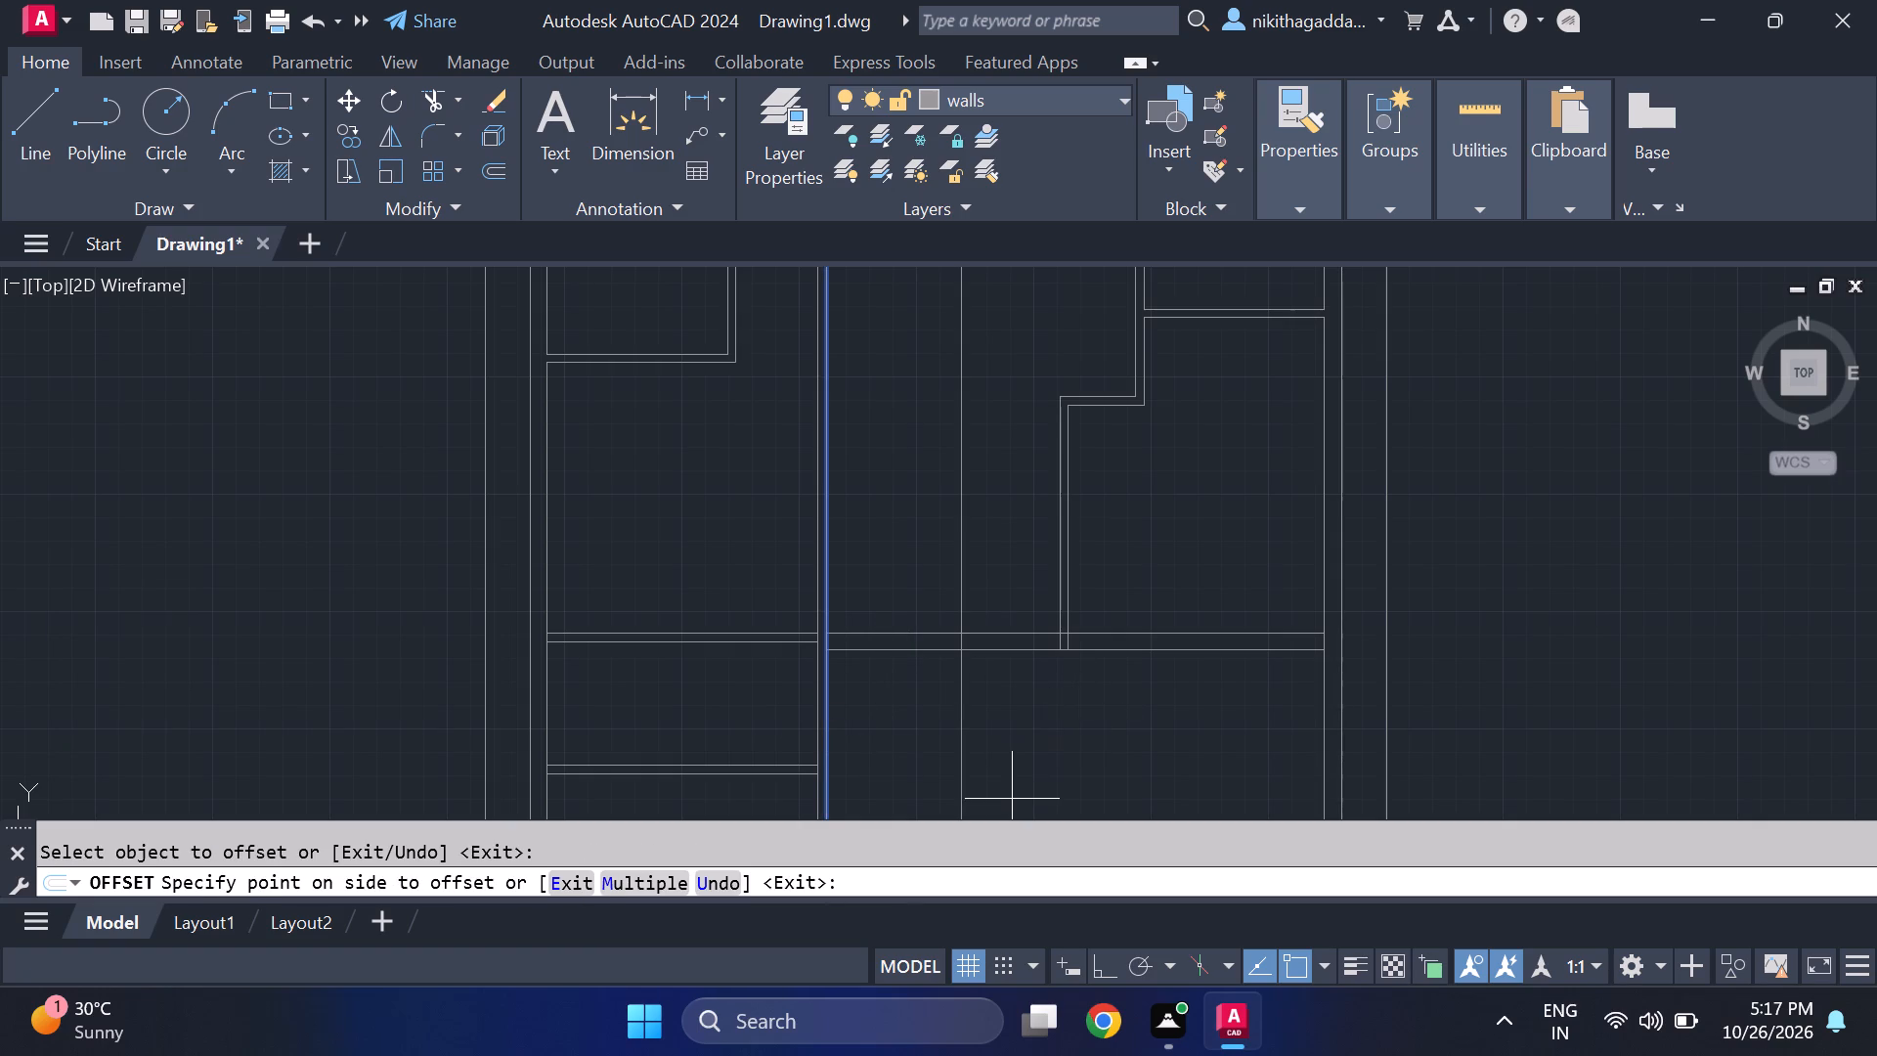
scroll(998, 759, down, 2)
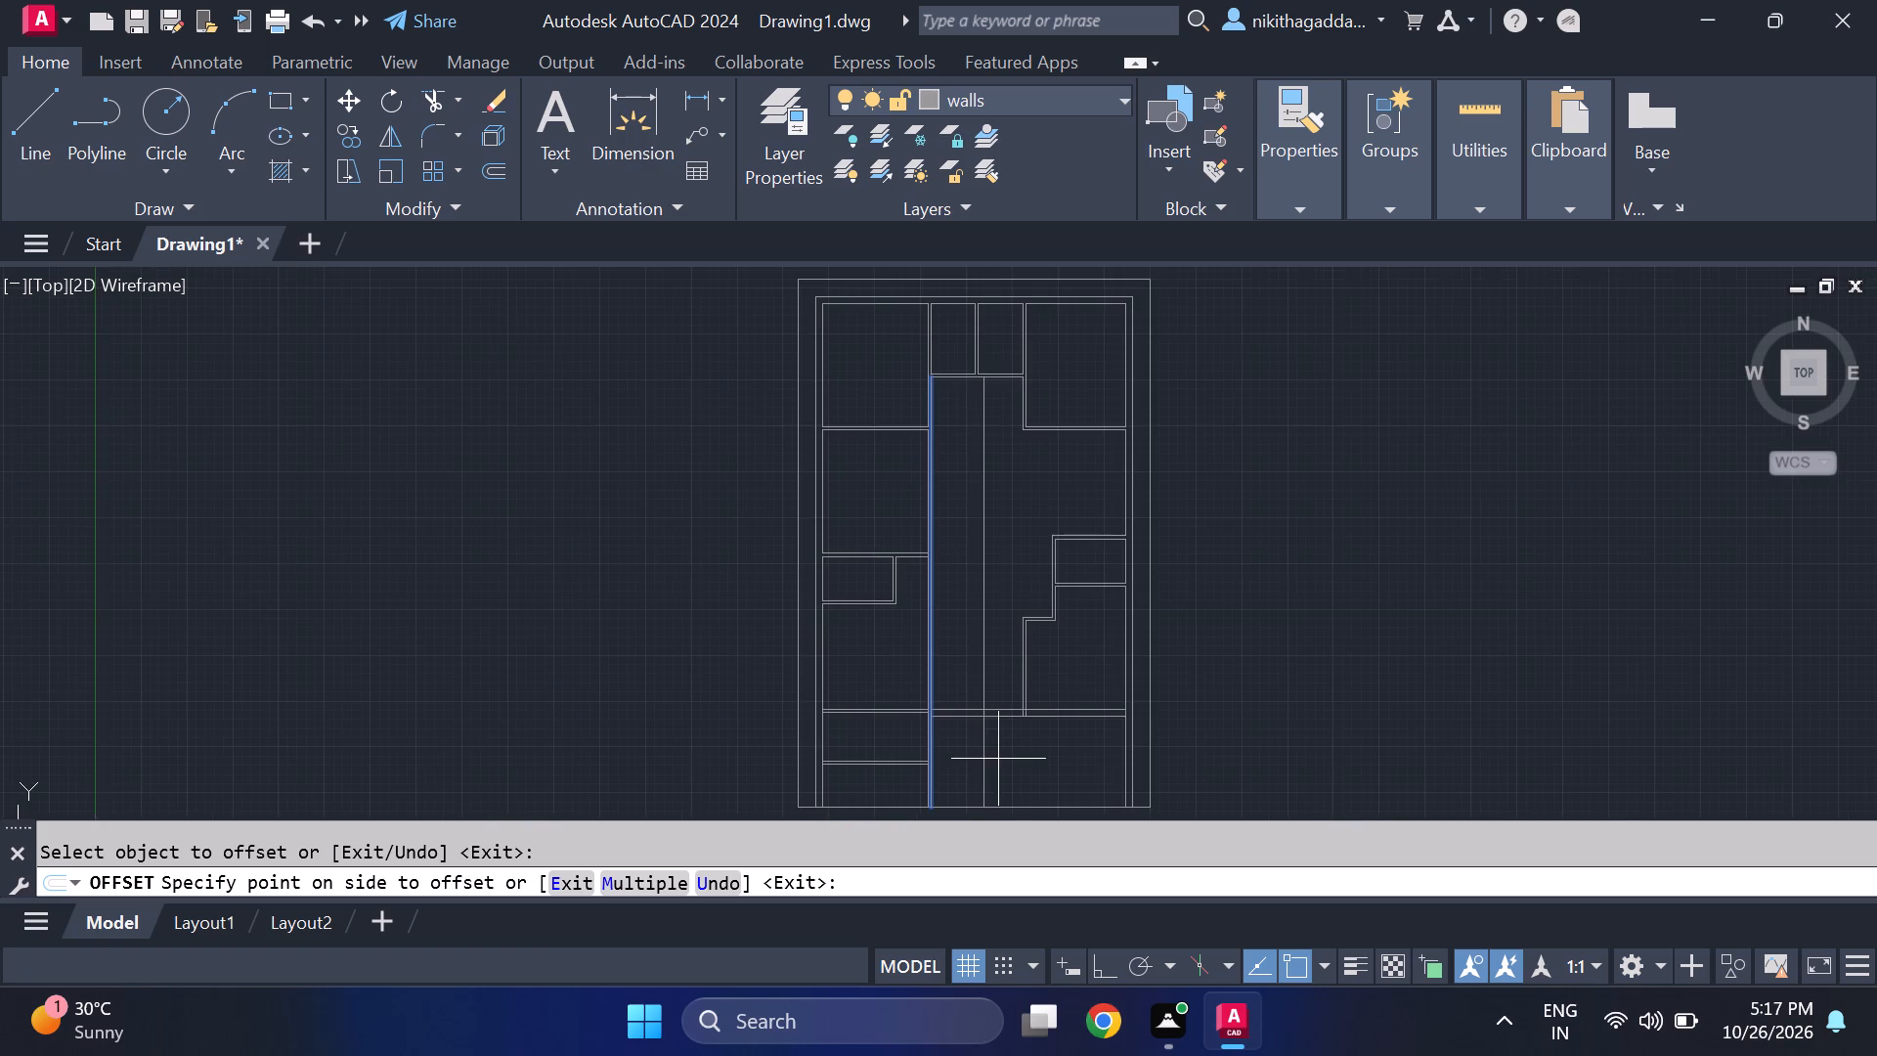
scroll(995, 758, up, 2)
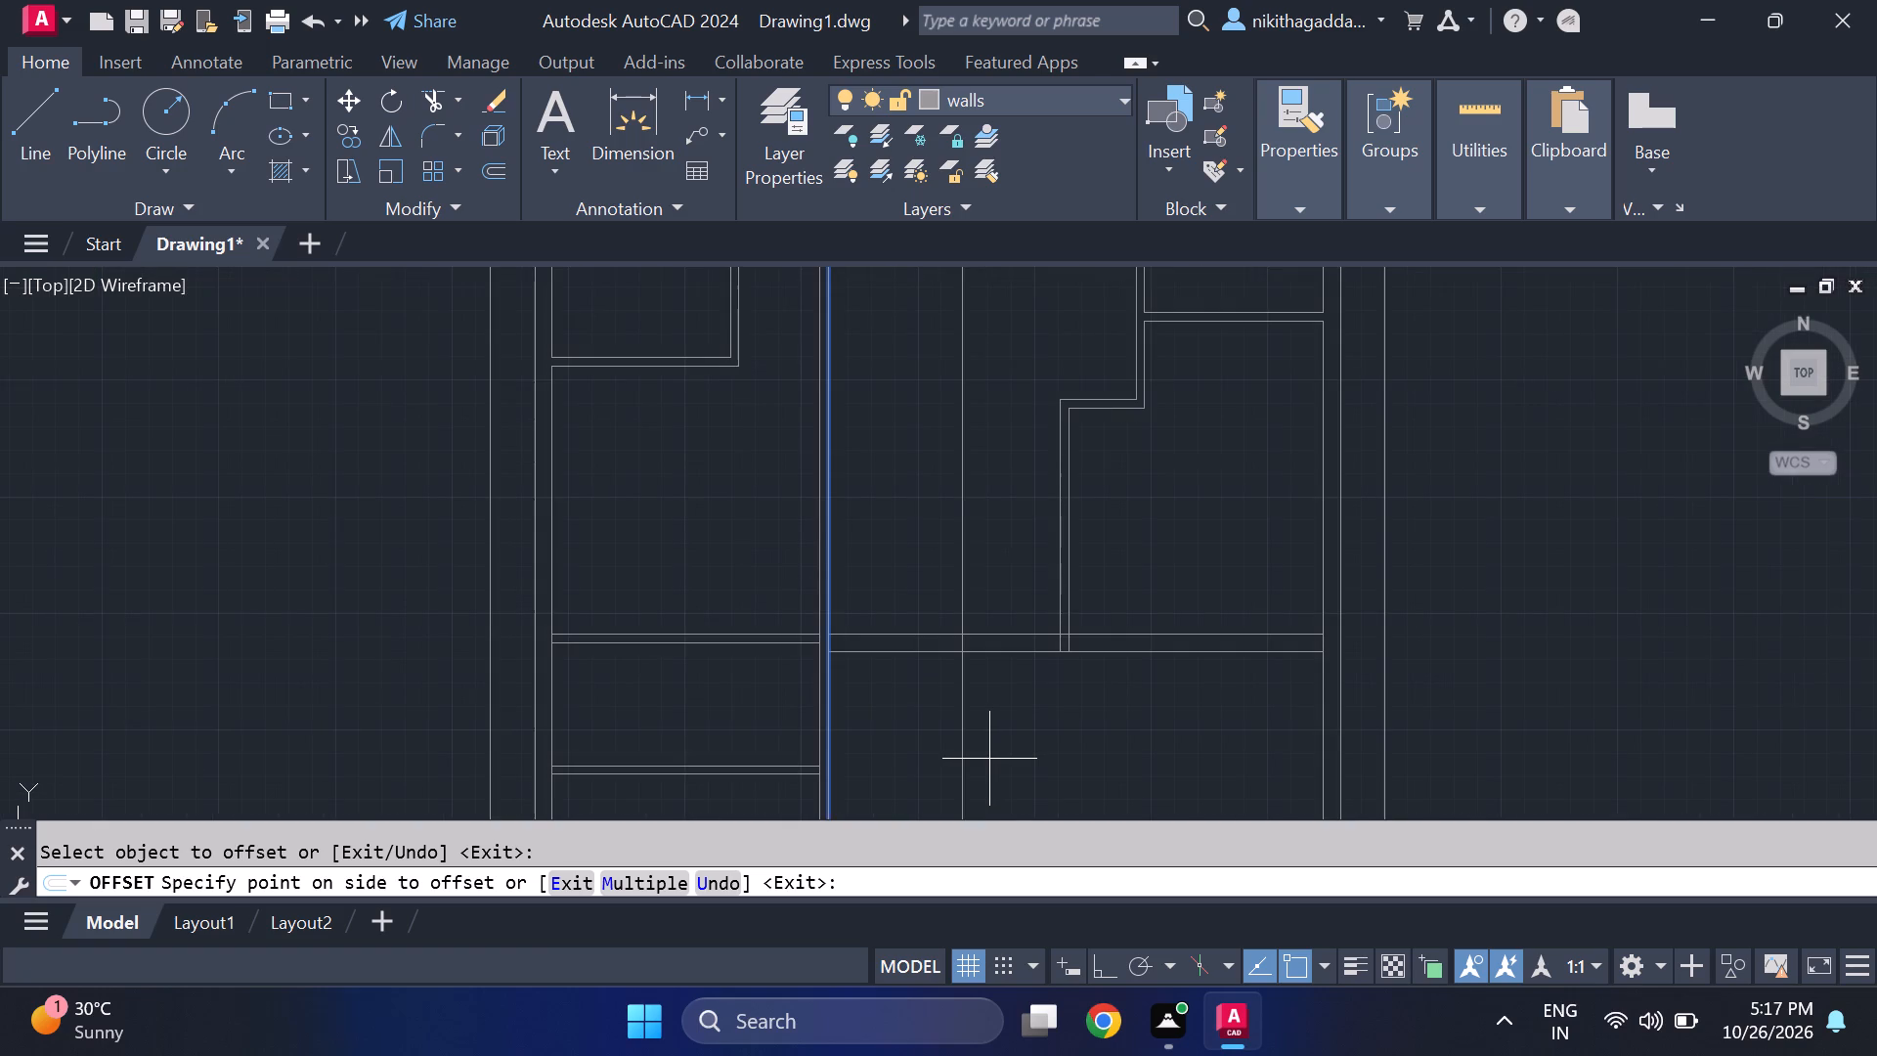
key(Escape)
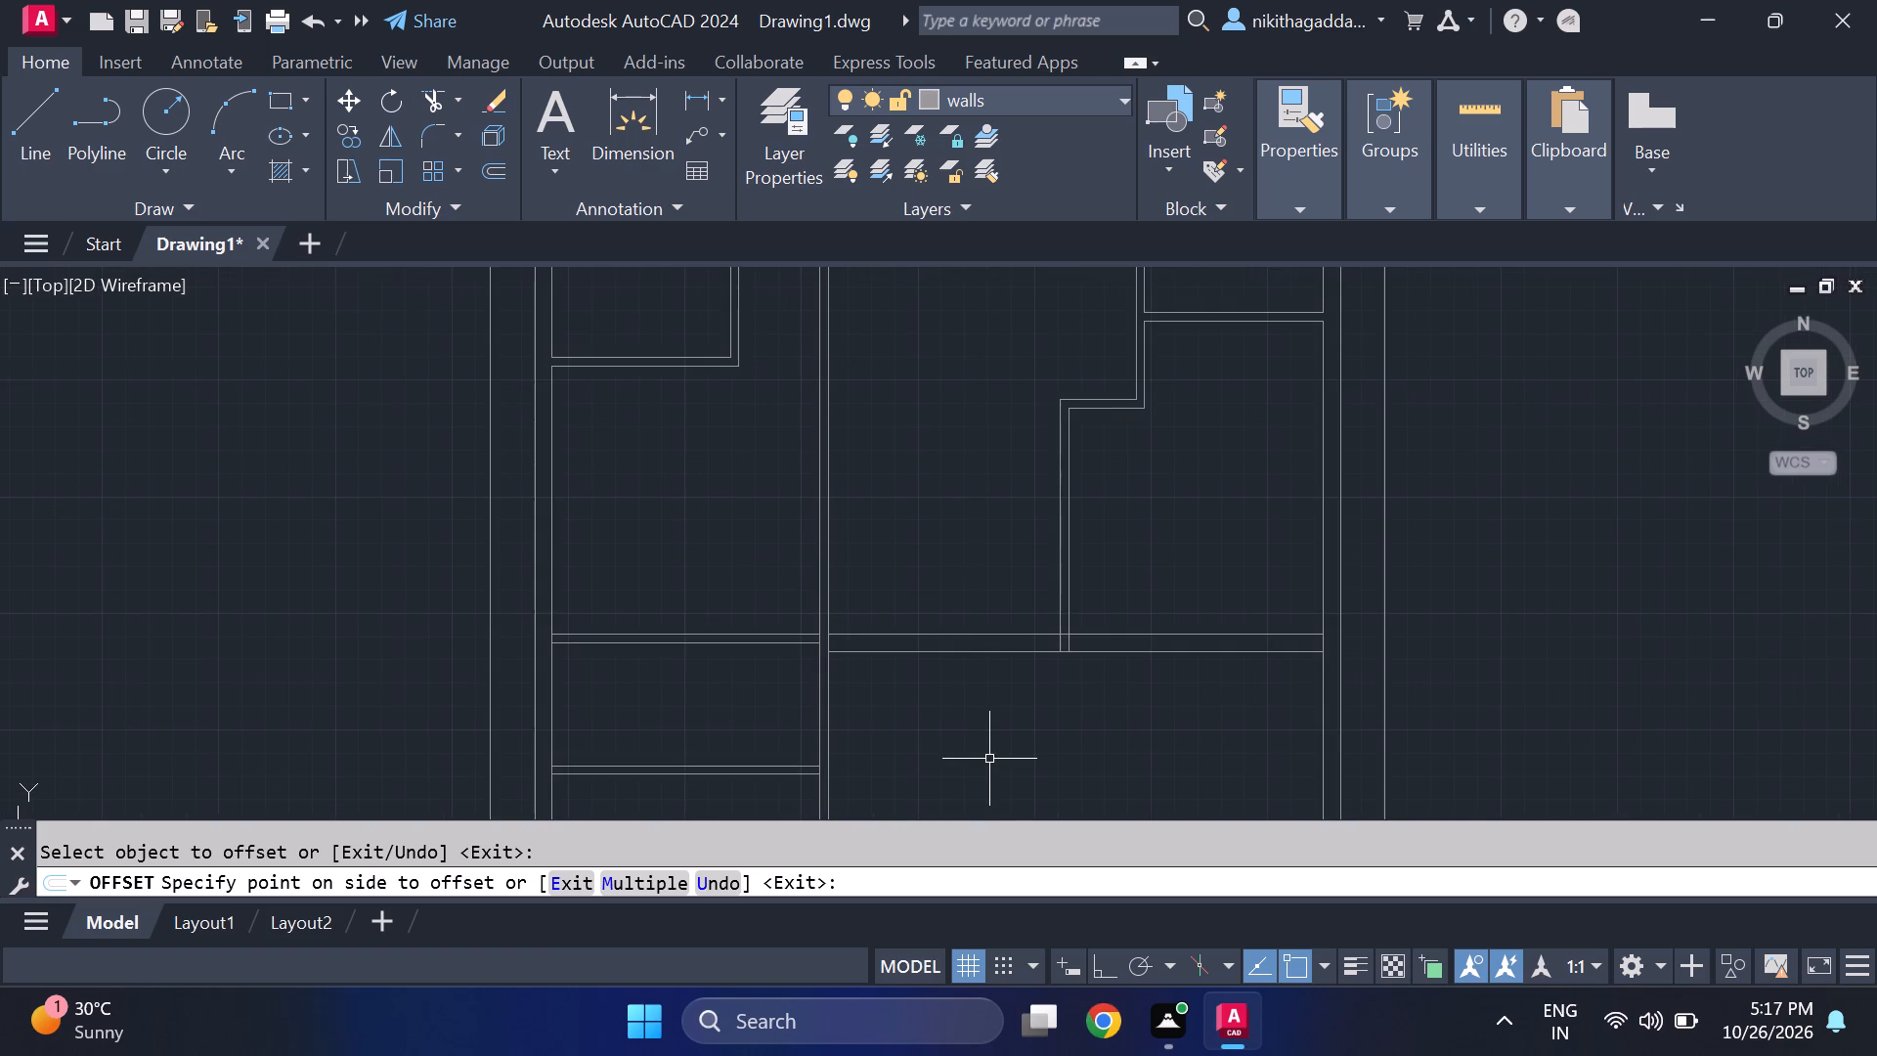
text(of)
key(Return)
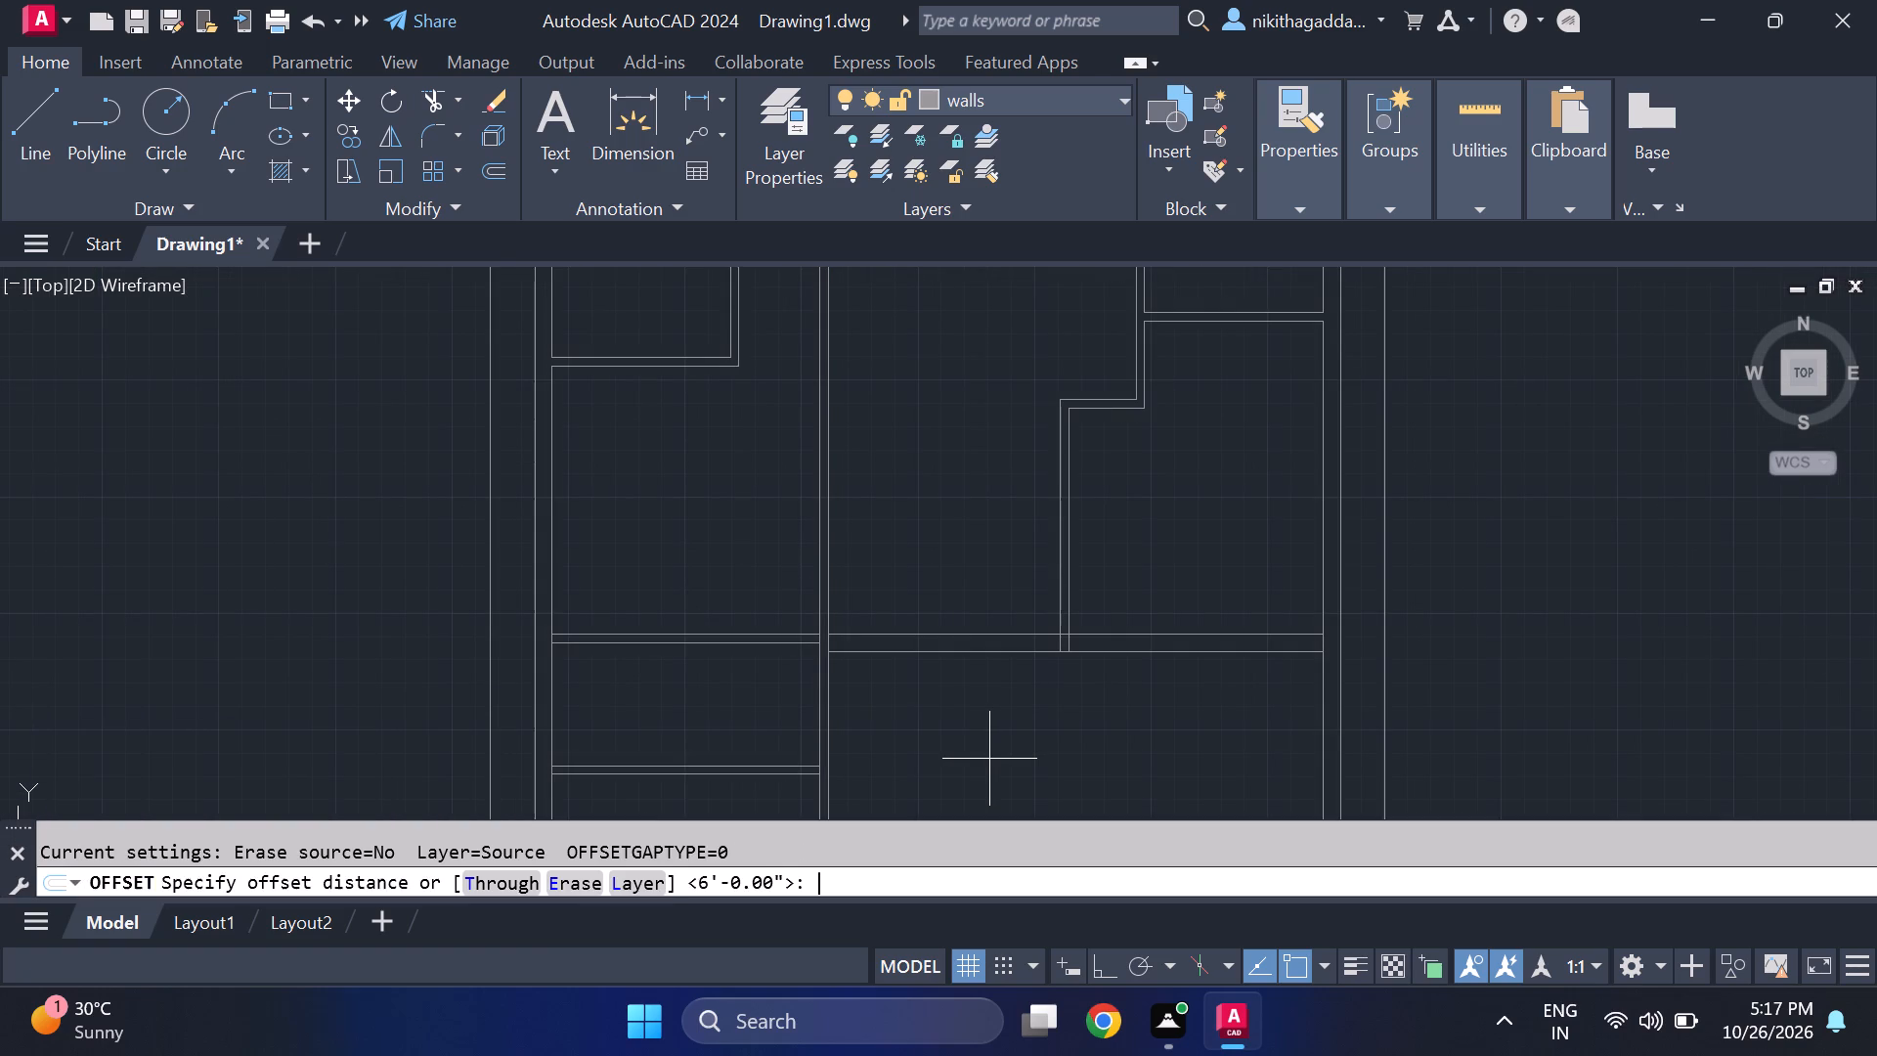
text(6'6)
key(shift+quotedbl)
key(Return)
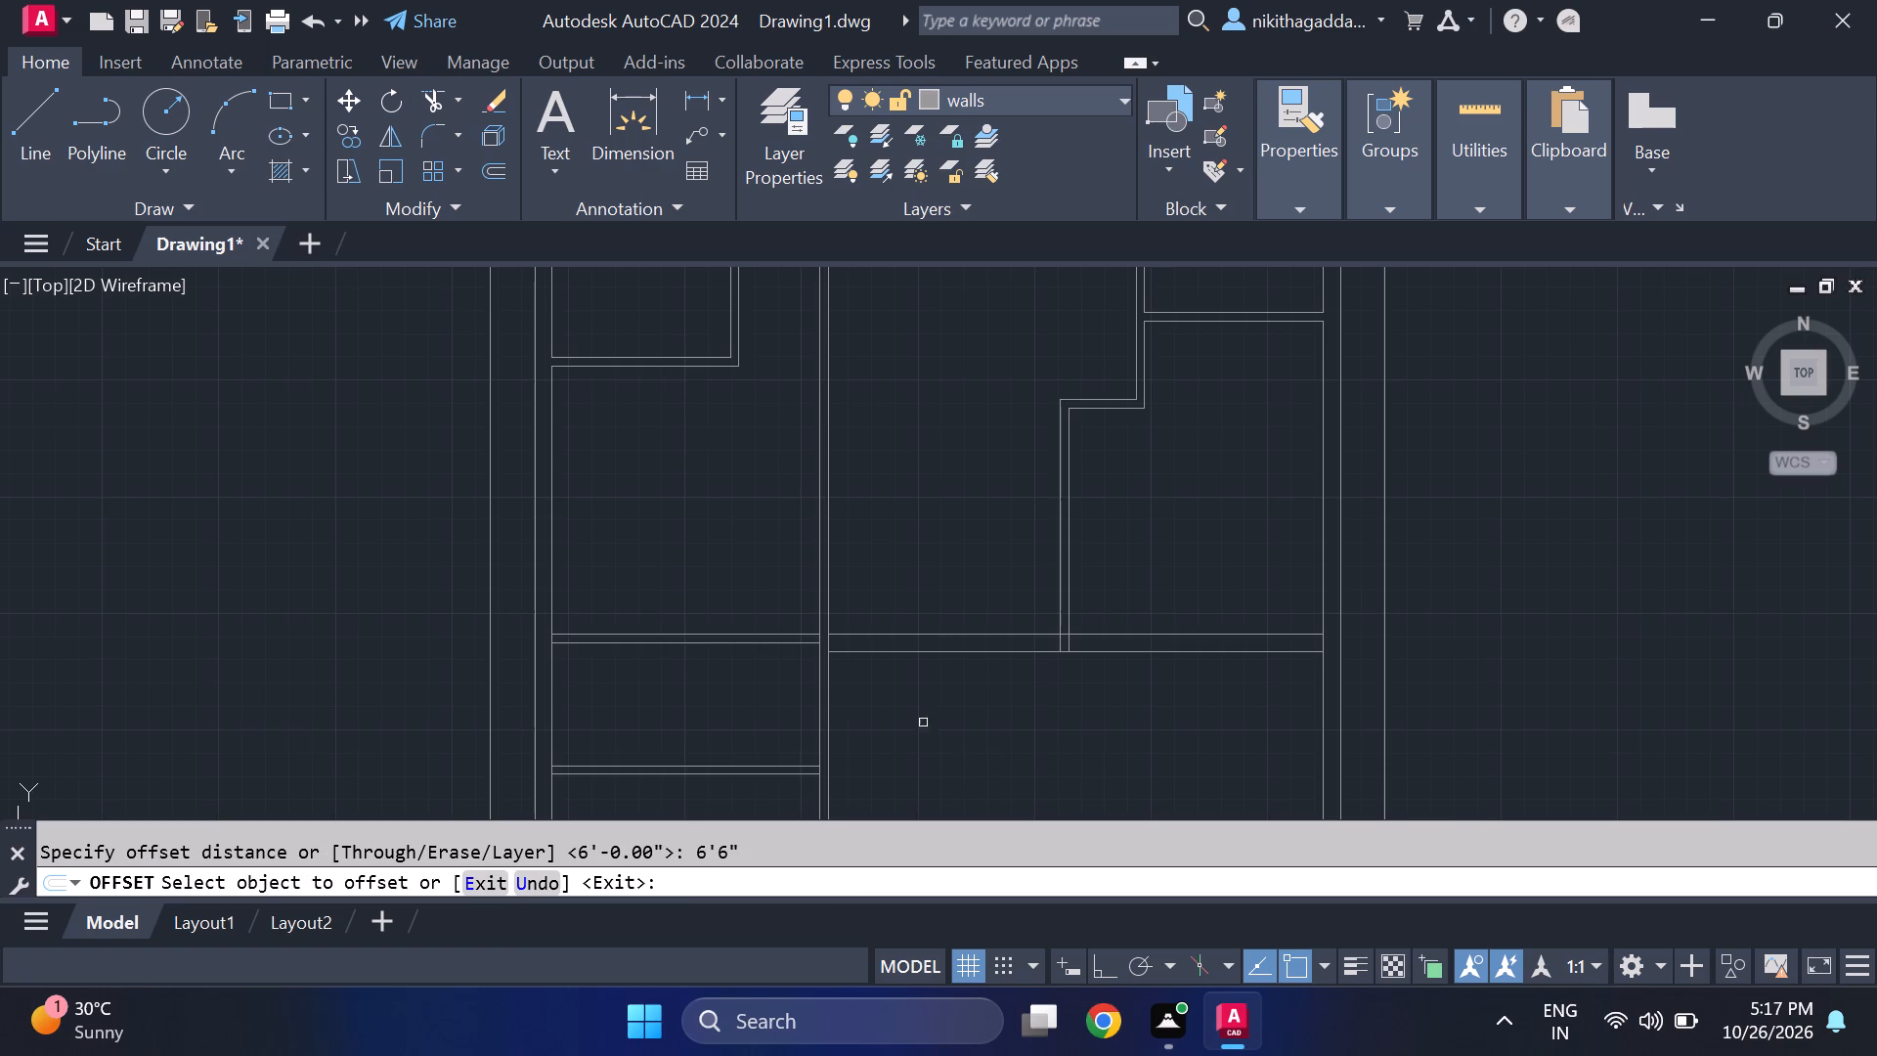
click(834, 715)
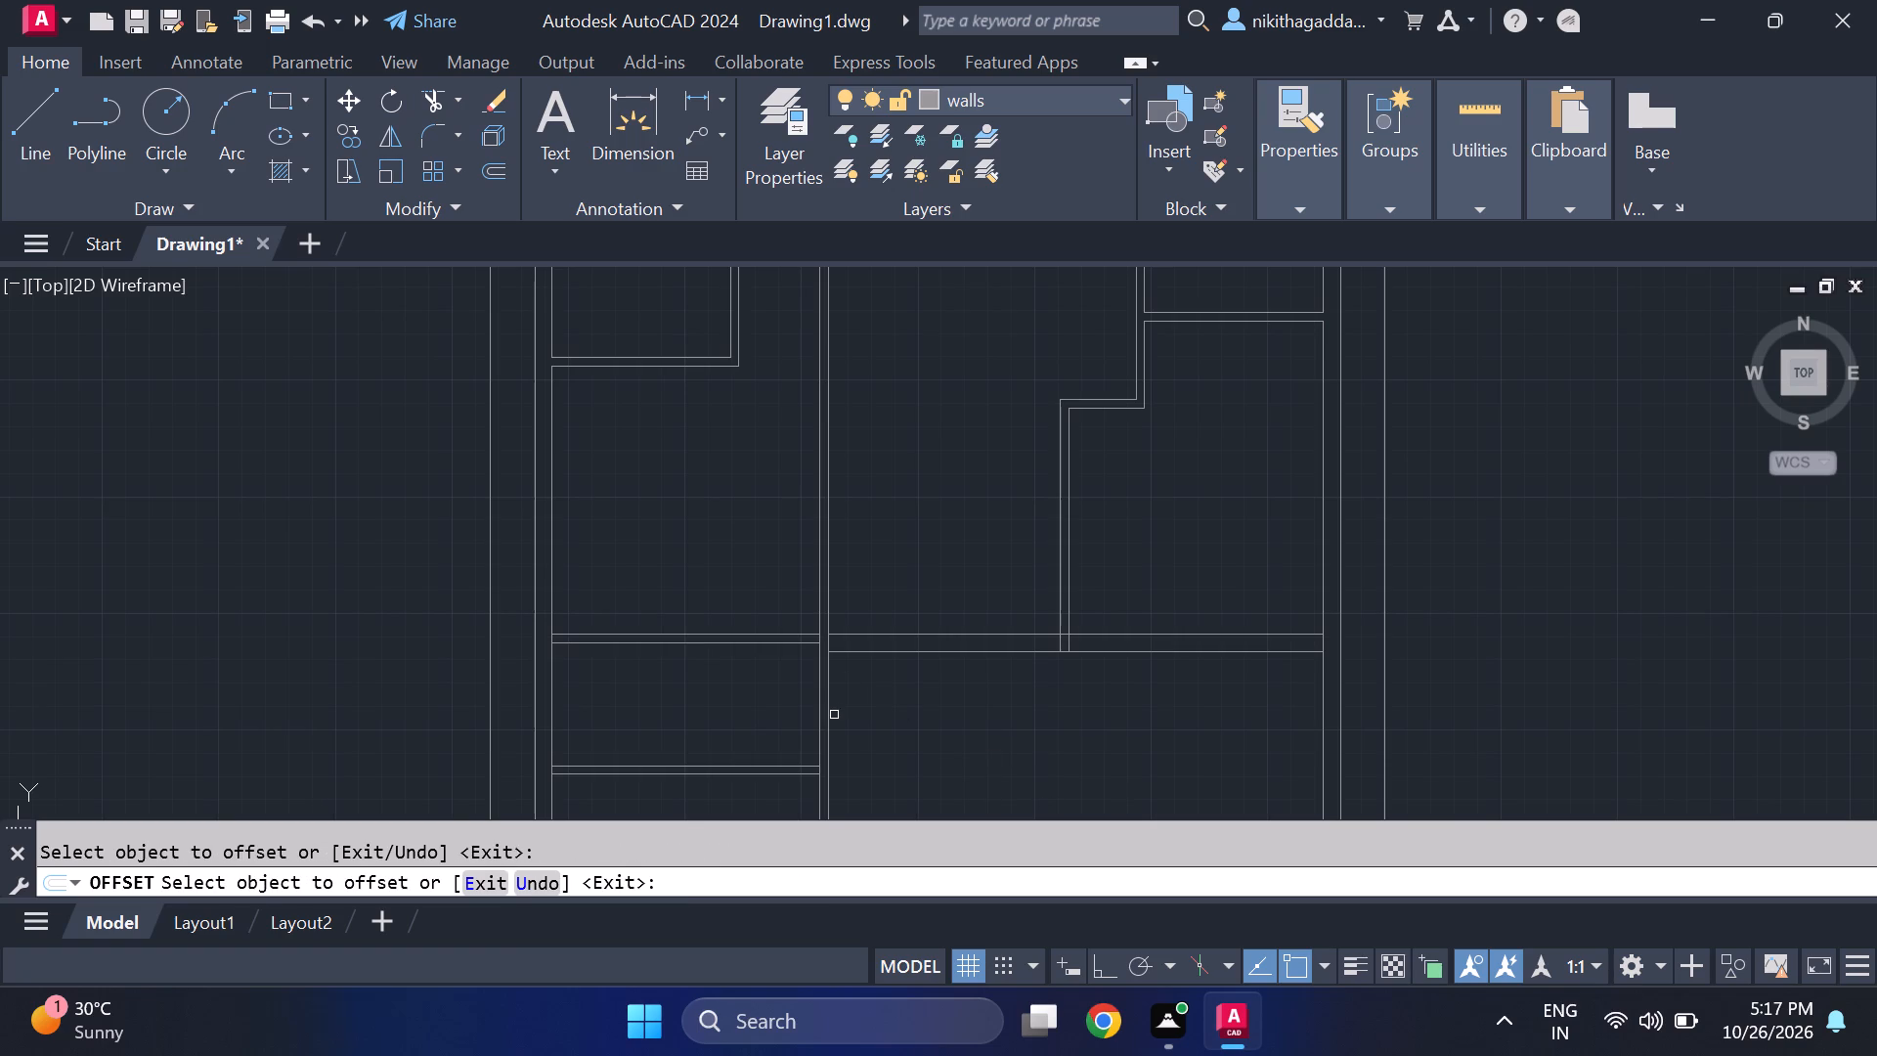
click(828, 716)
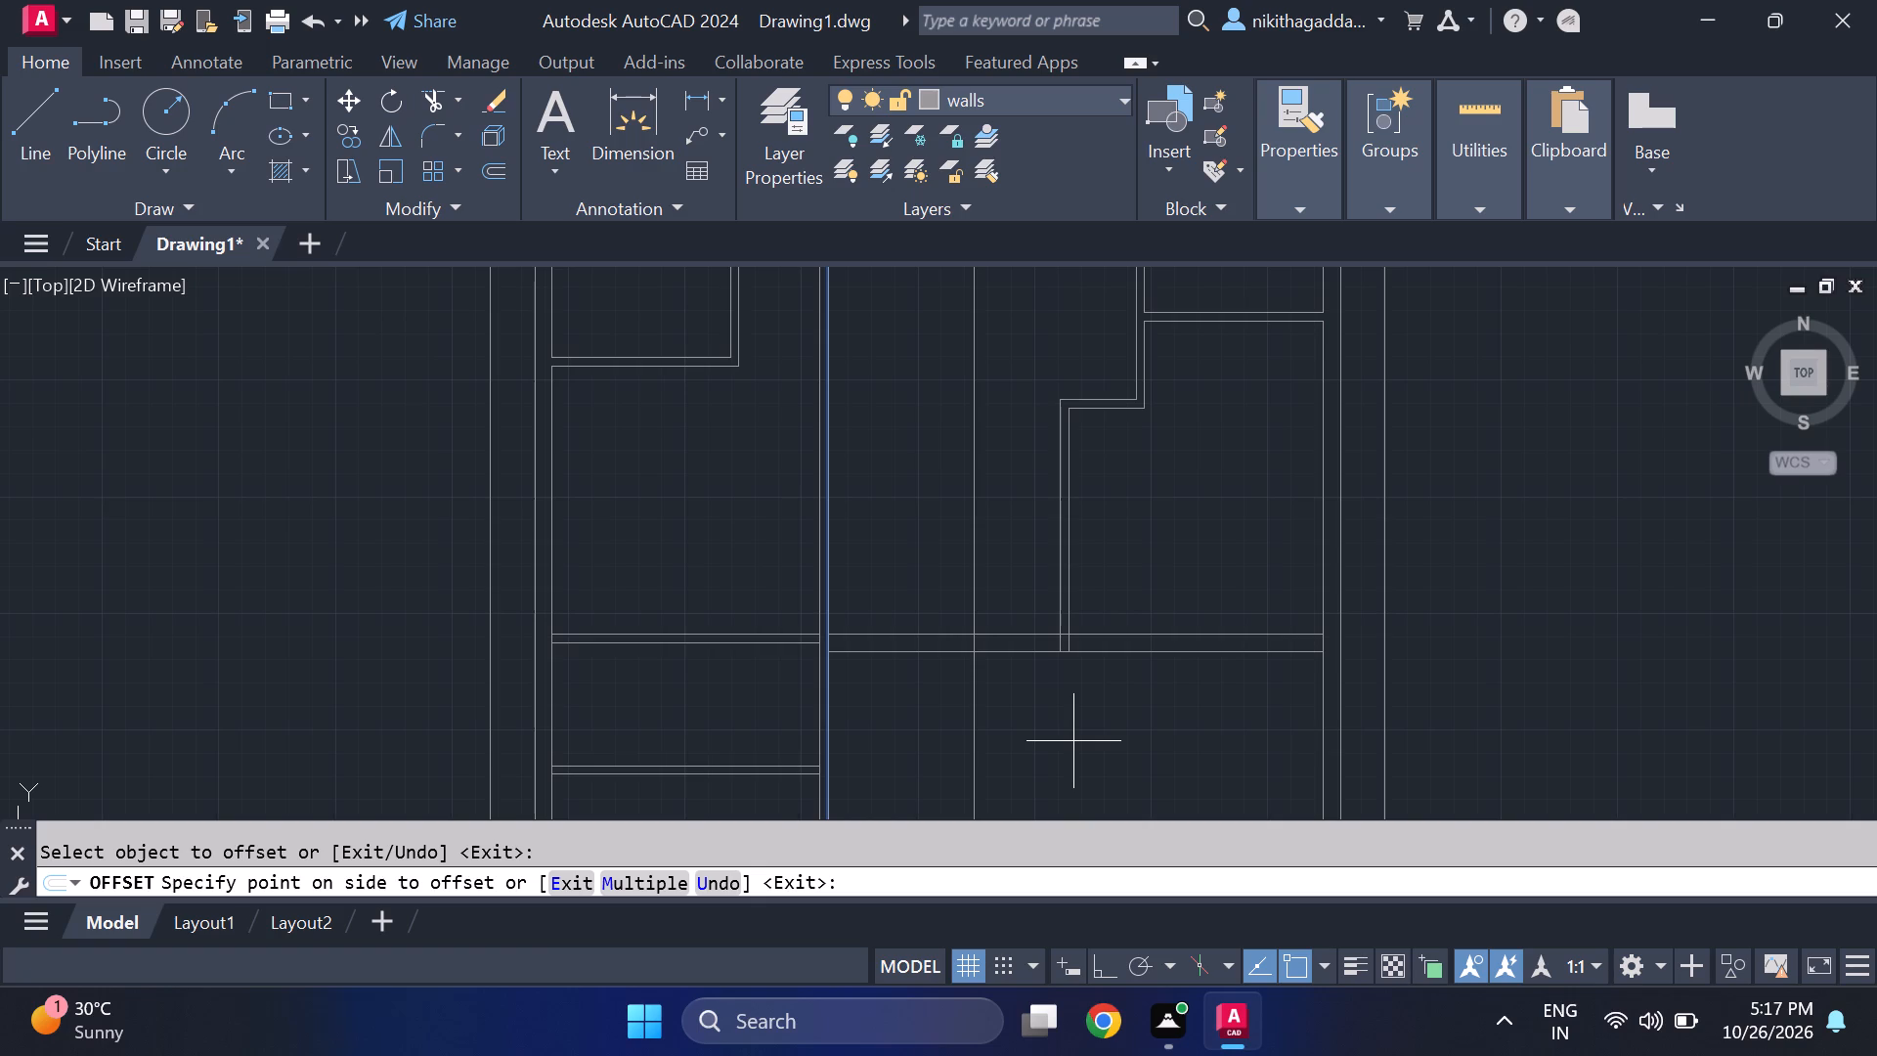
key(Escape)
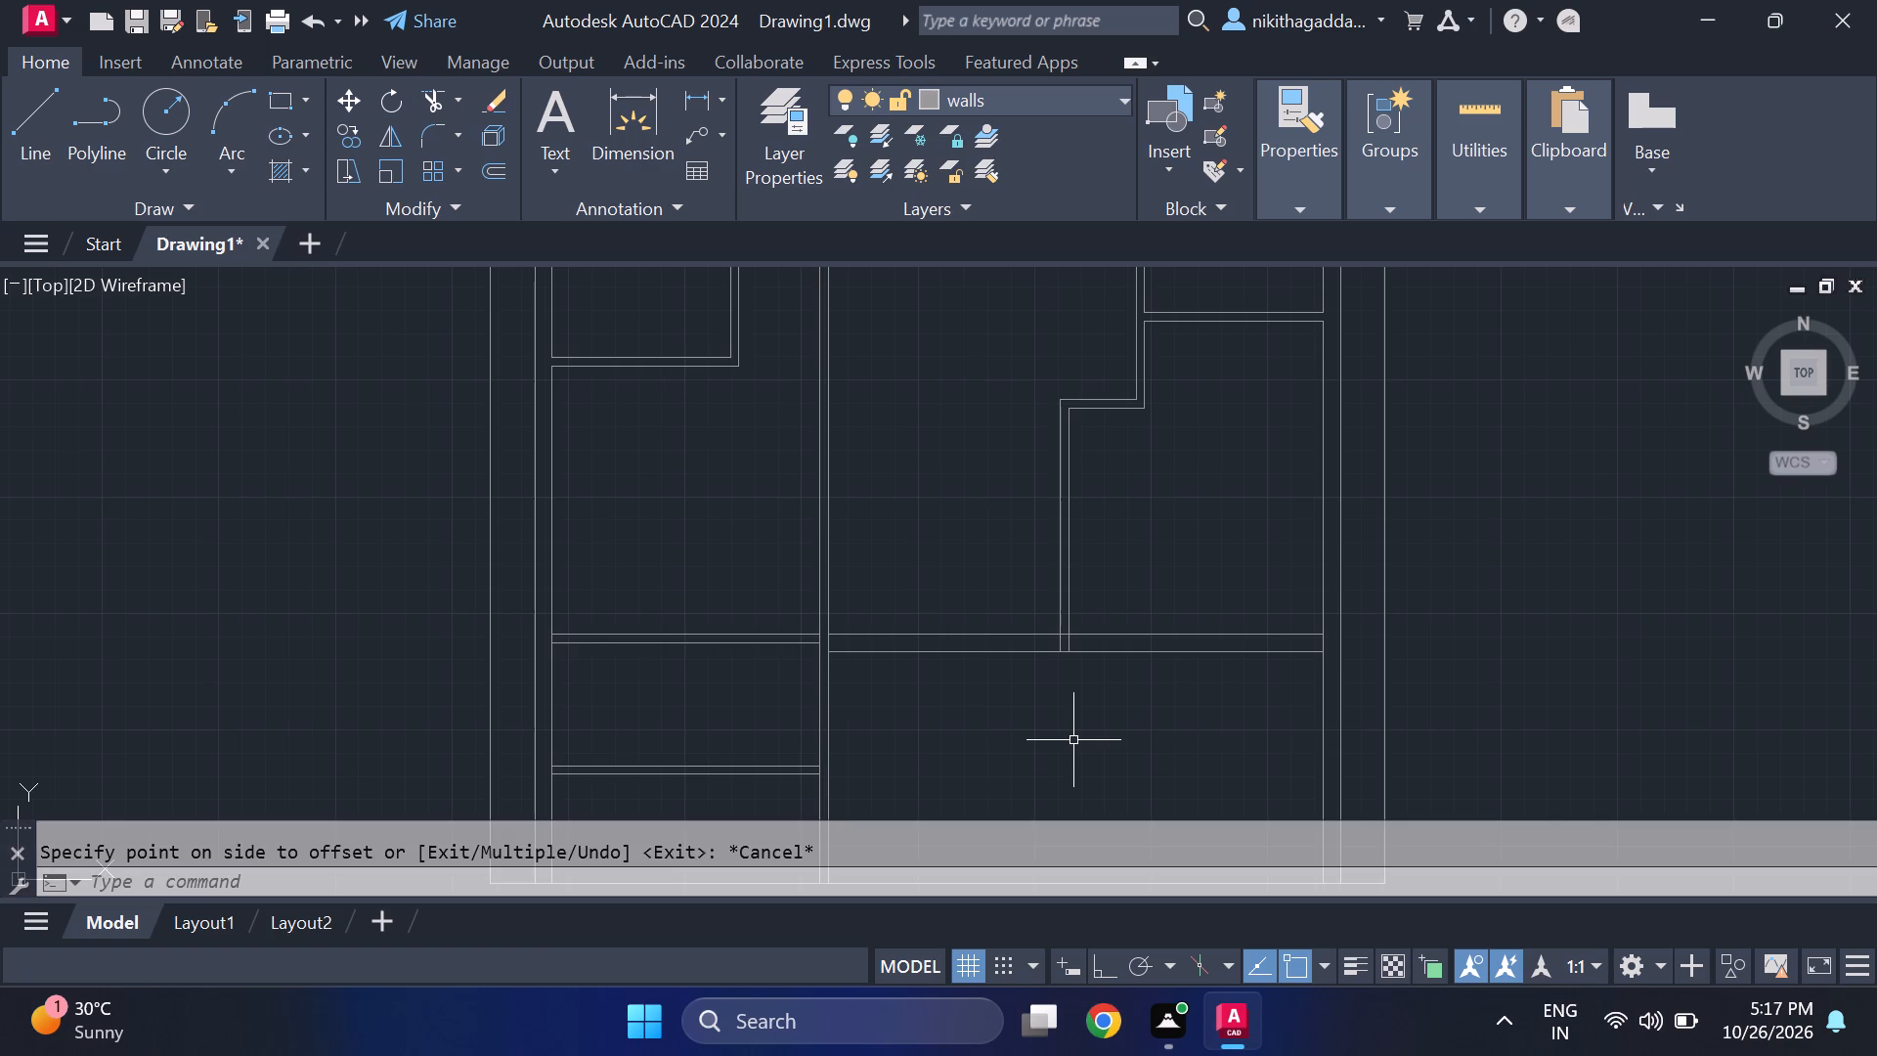
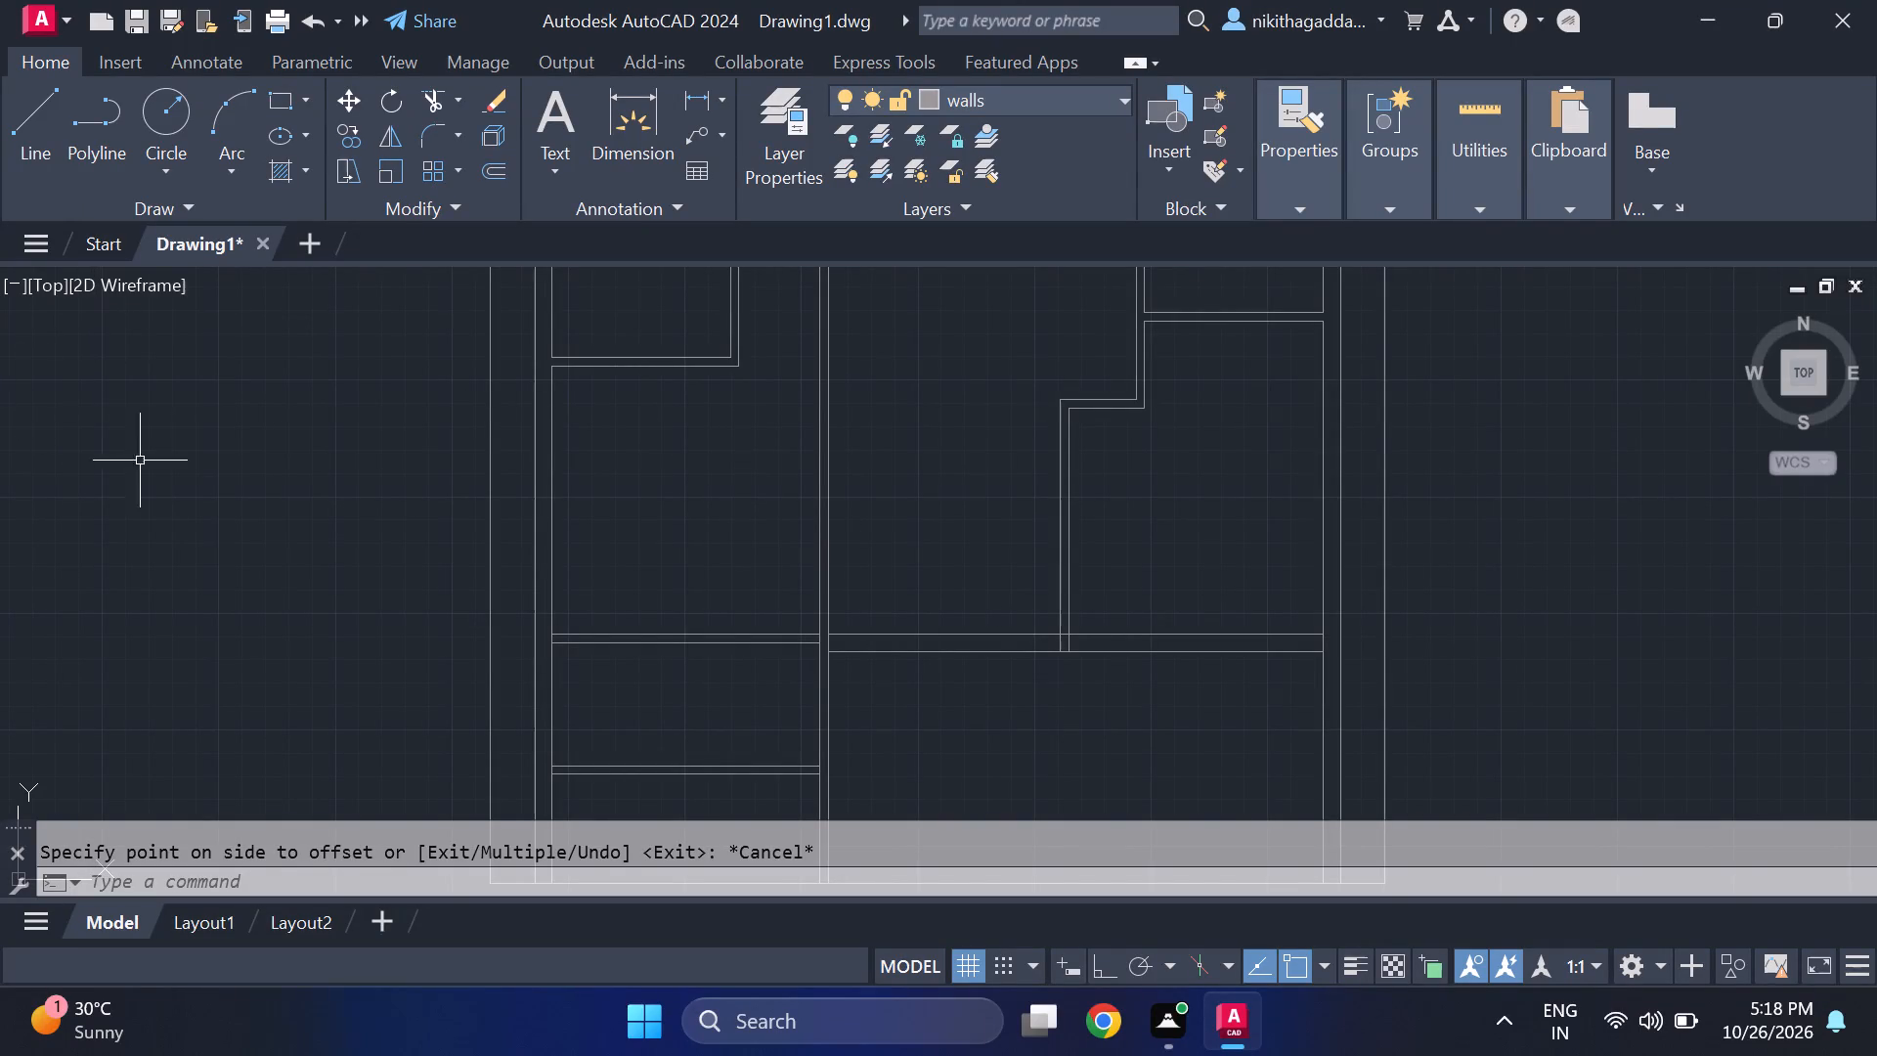
Offset the lower line of the southeast room's south wall 6'6" to the south.
scroll(477, 361, up, 1)
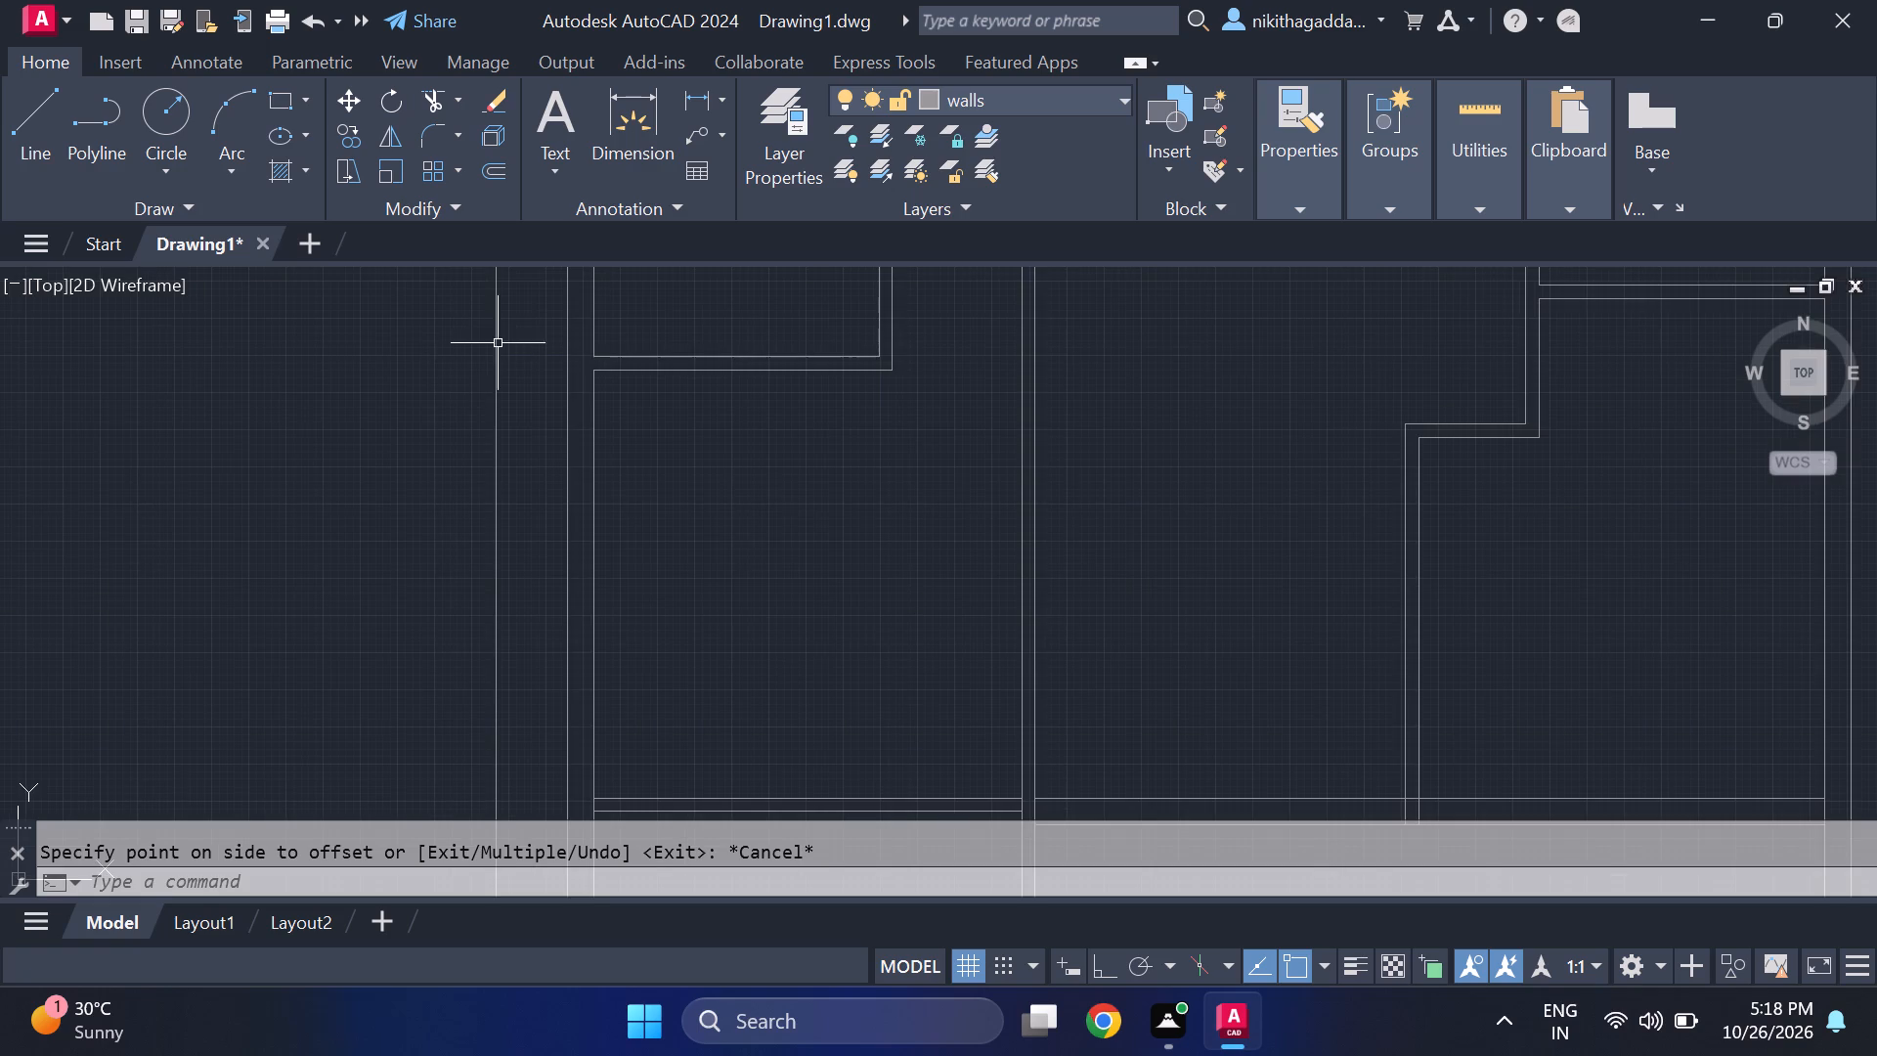
middle_drag(918, 536, 669, 610)
scroll(563, 649, down, 3)
middle_drag(733, 722, 718, 591)
scroll(670, 615, up, 3)
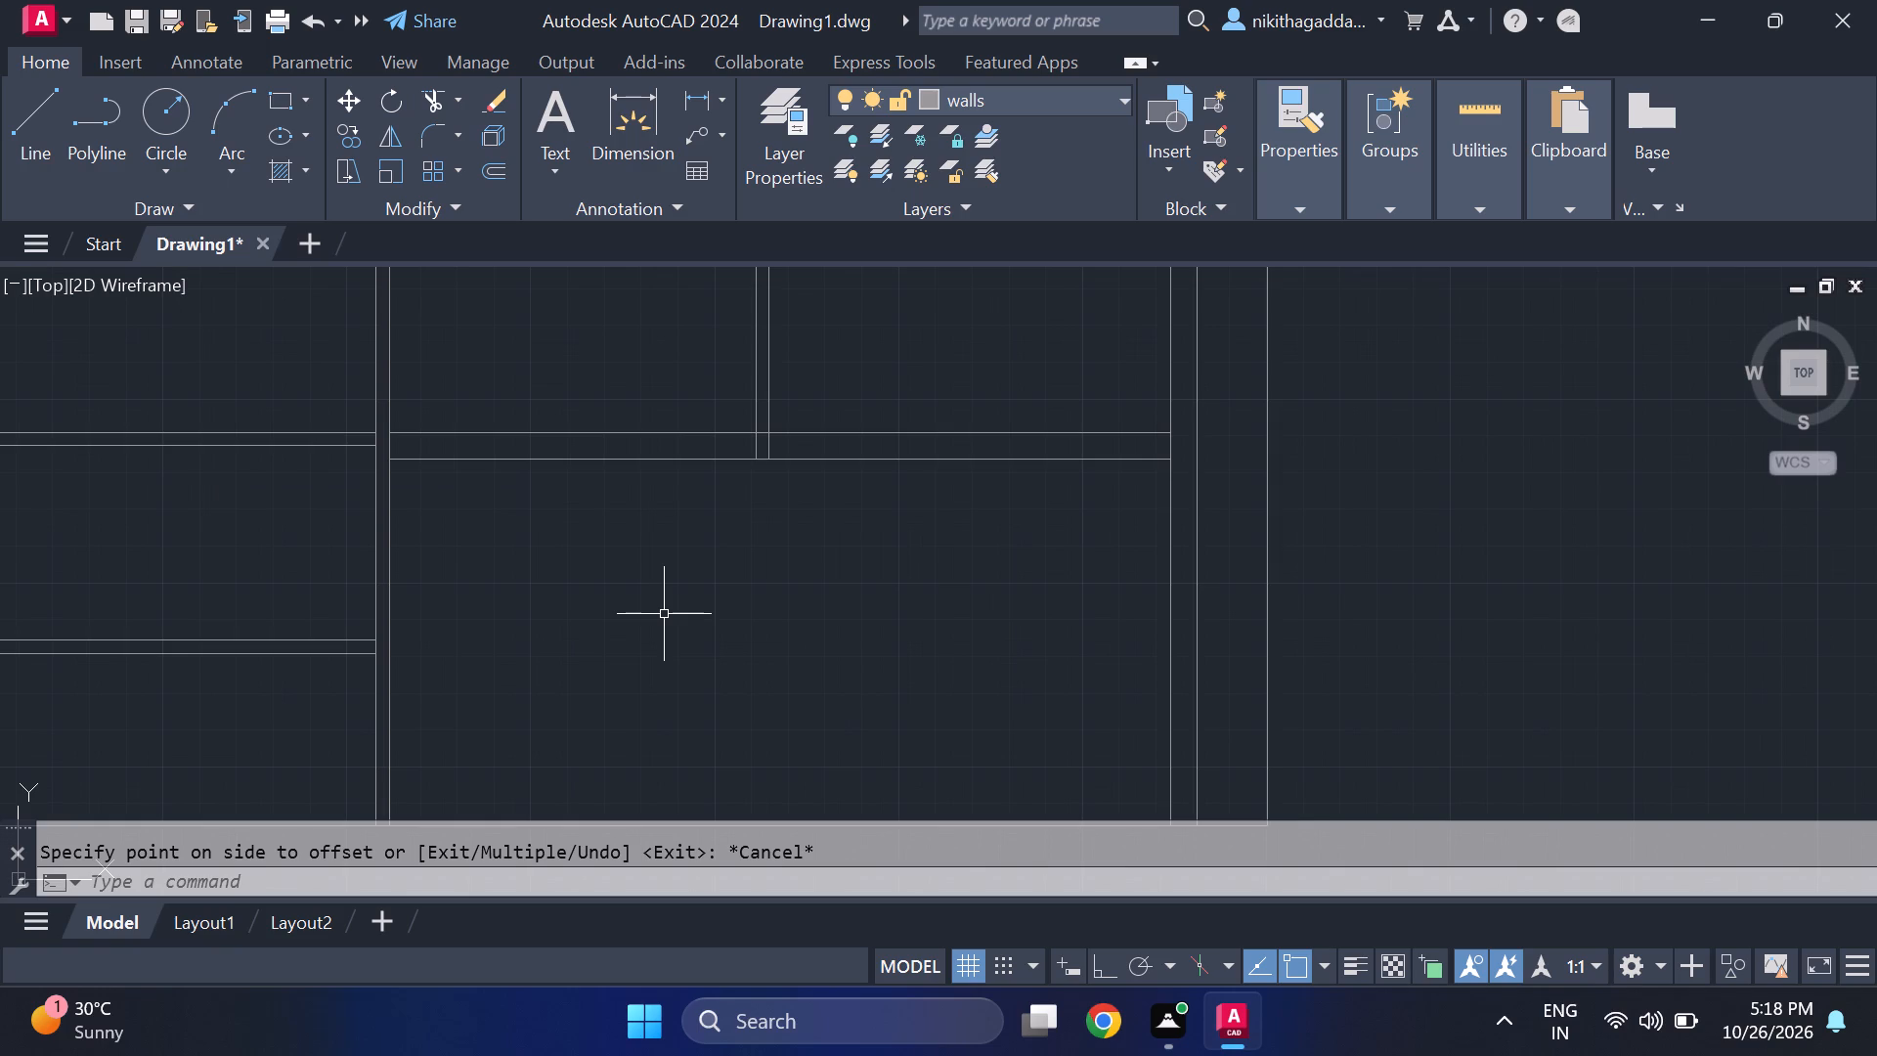
text(of)
key(Return)
text(6'6)
key(Return)
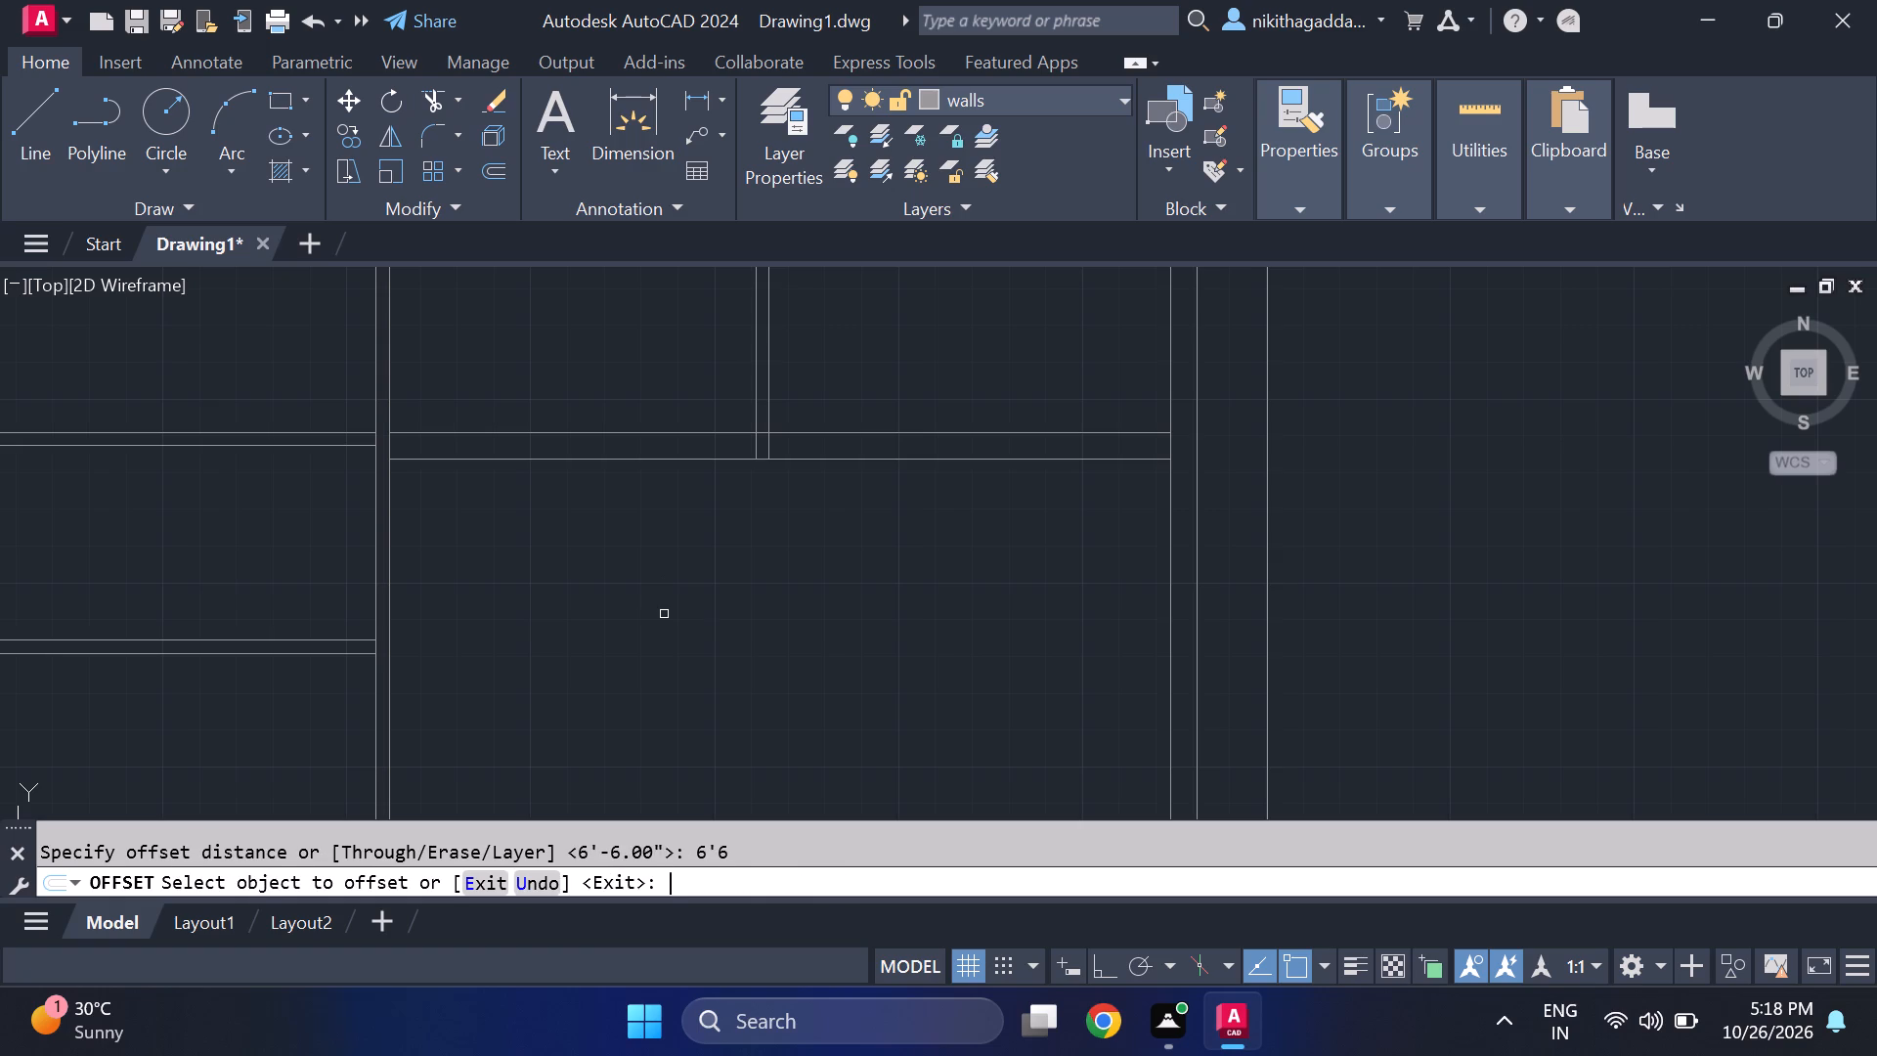
click(537, 457)
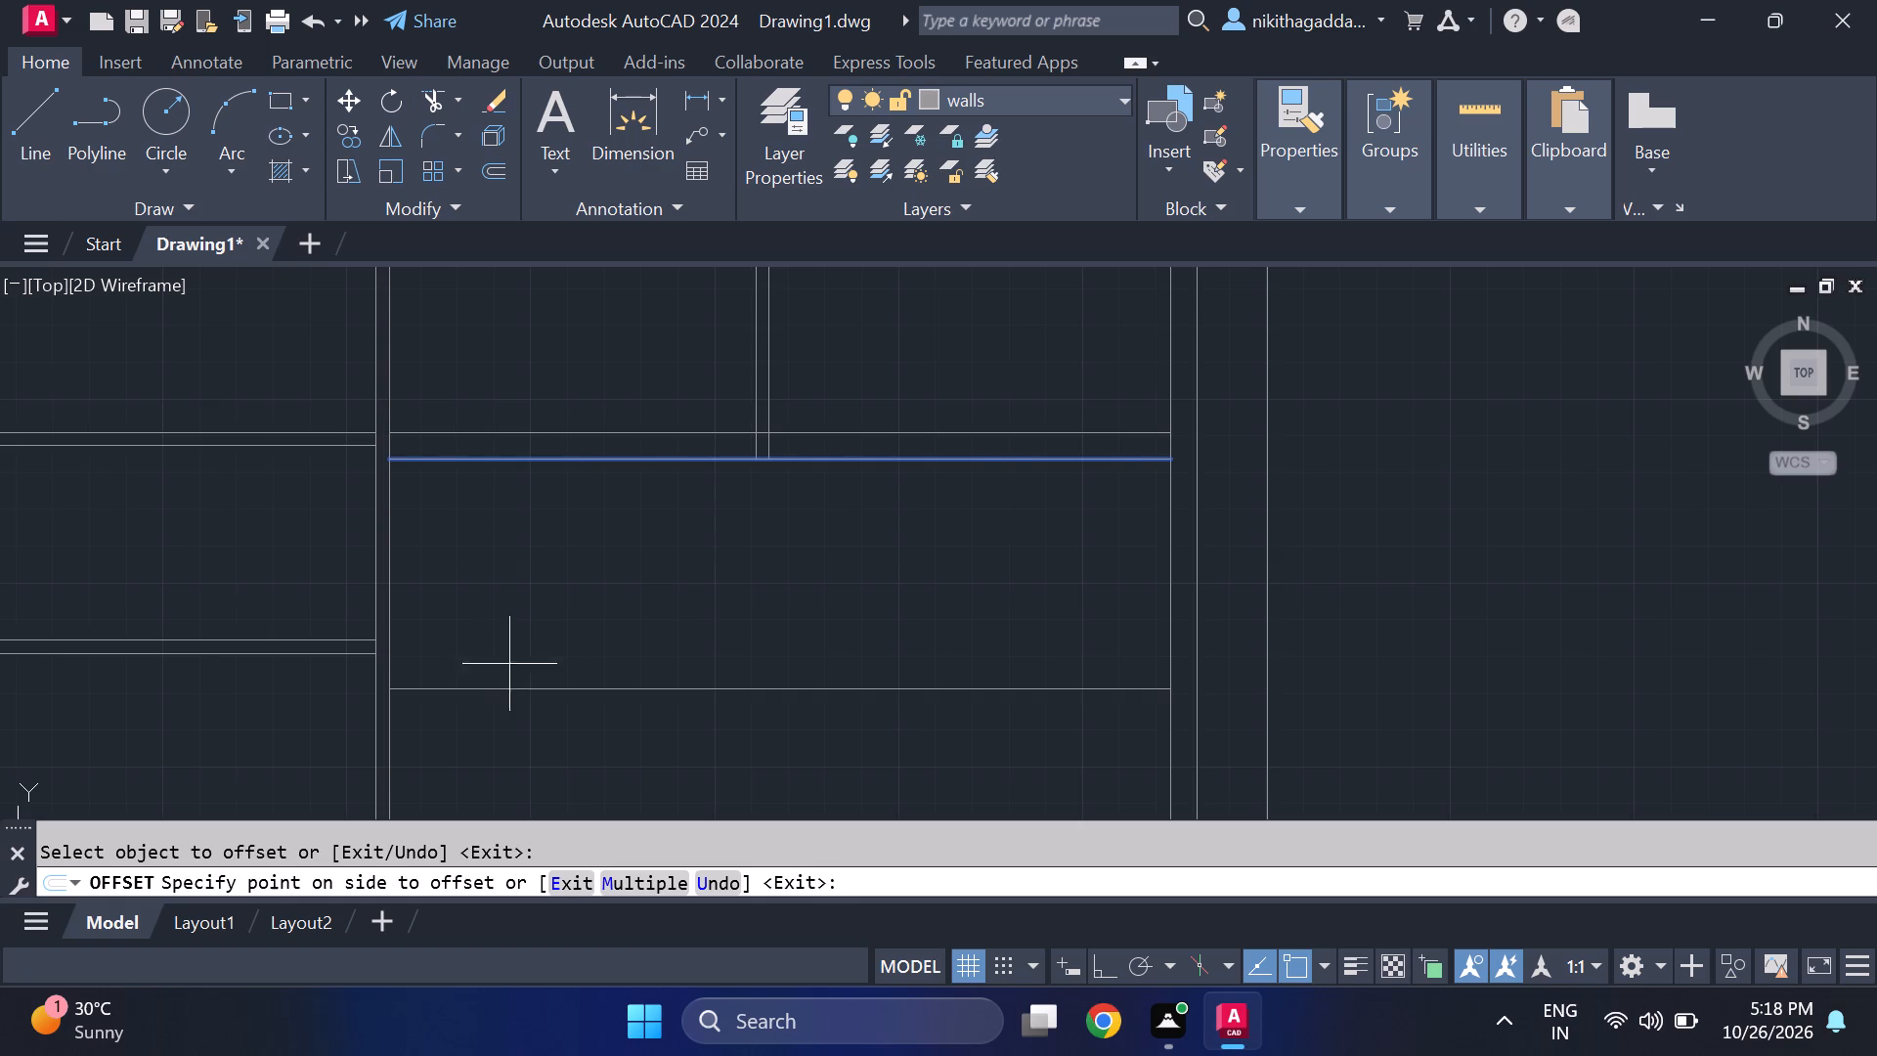
click(530, 629)
key(Escape)
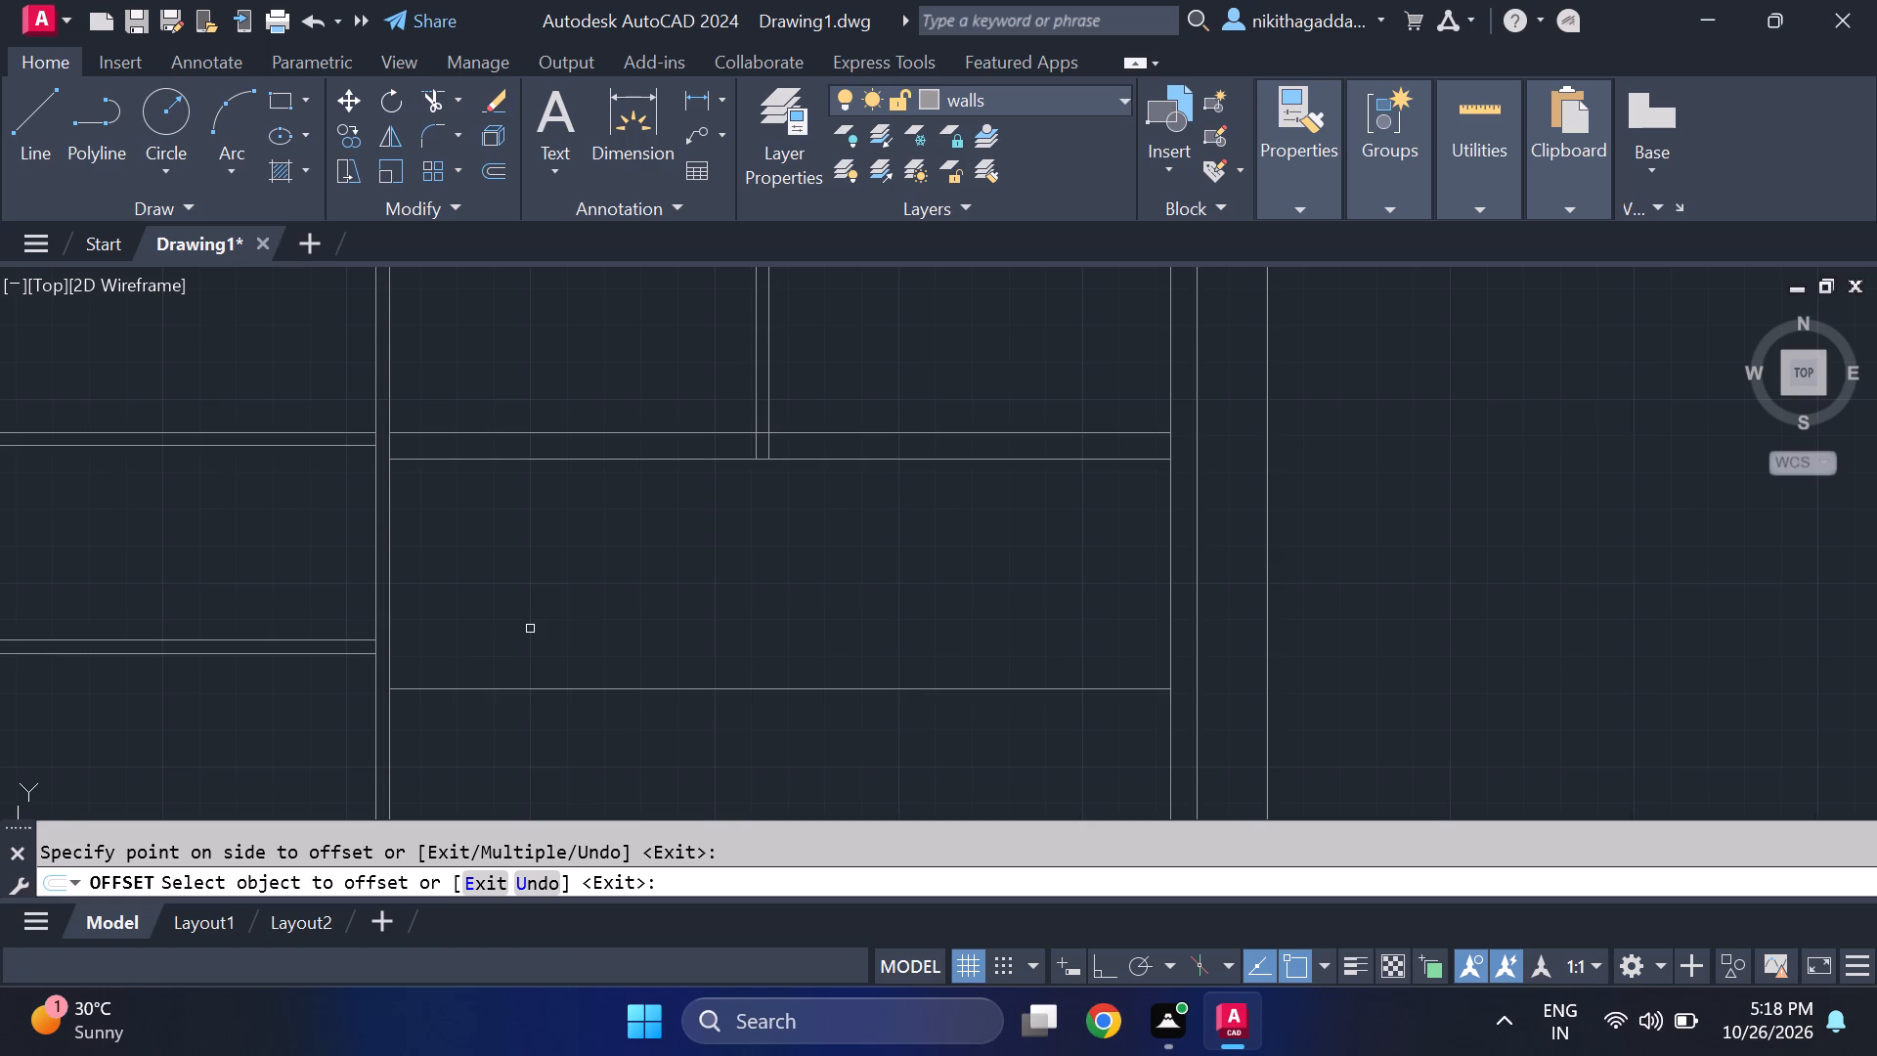
Offset the new southernmost horizontal line 9" to the south to form a double-line wall.
text(of)
key(Return)
text(9")
key(Return)
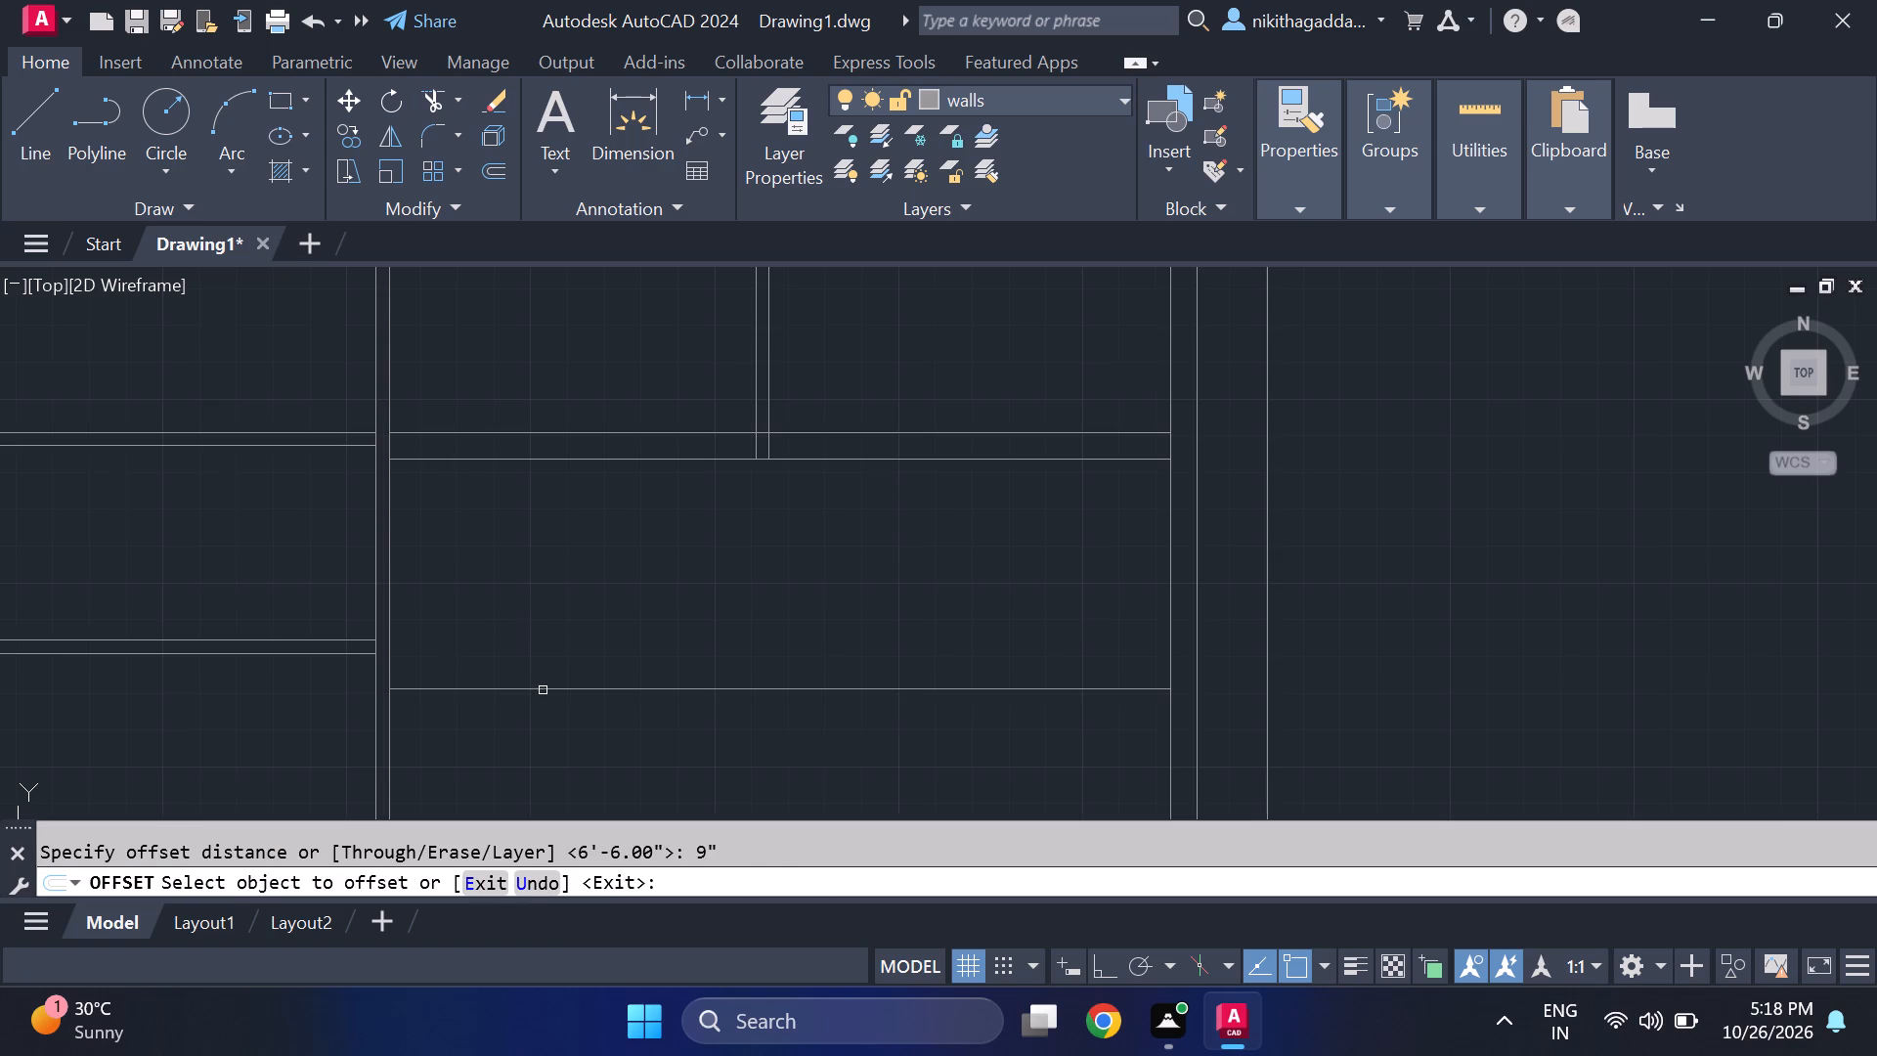
click(543, 690)
click(531, 745)
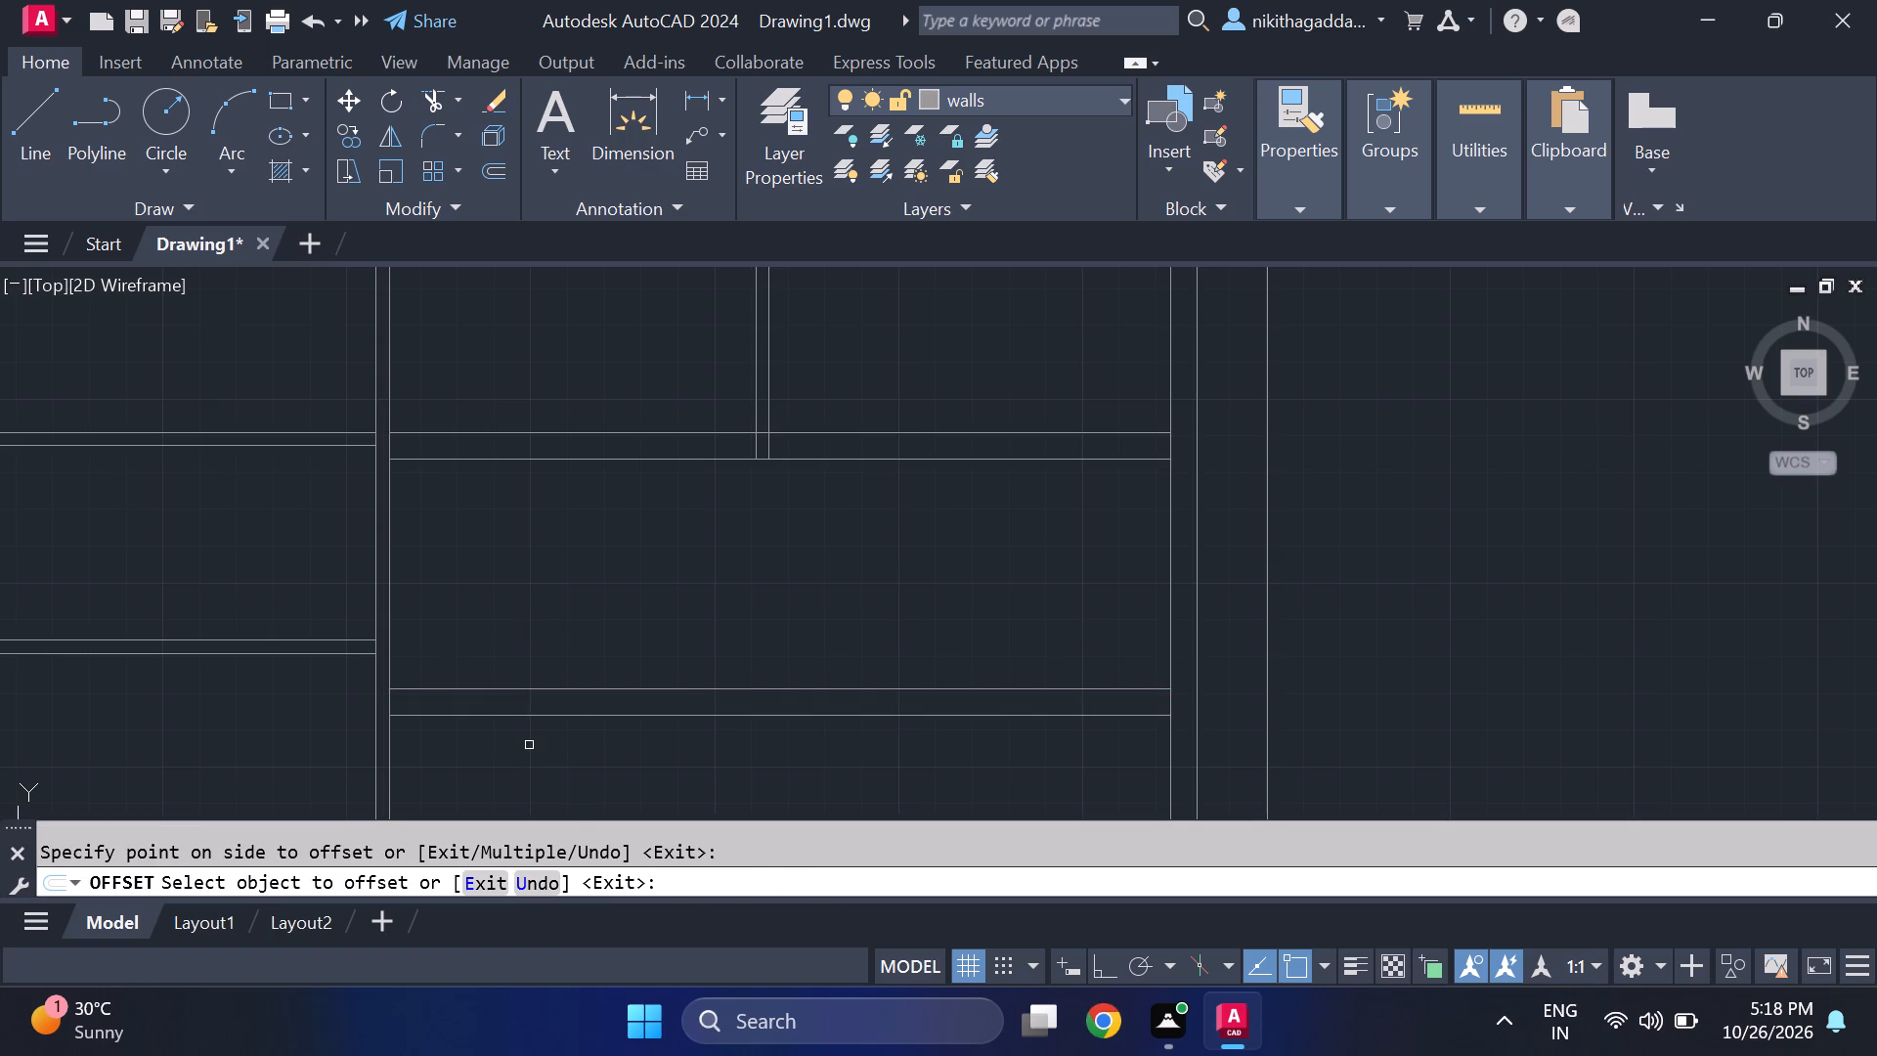
key(Escape)
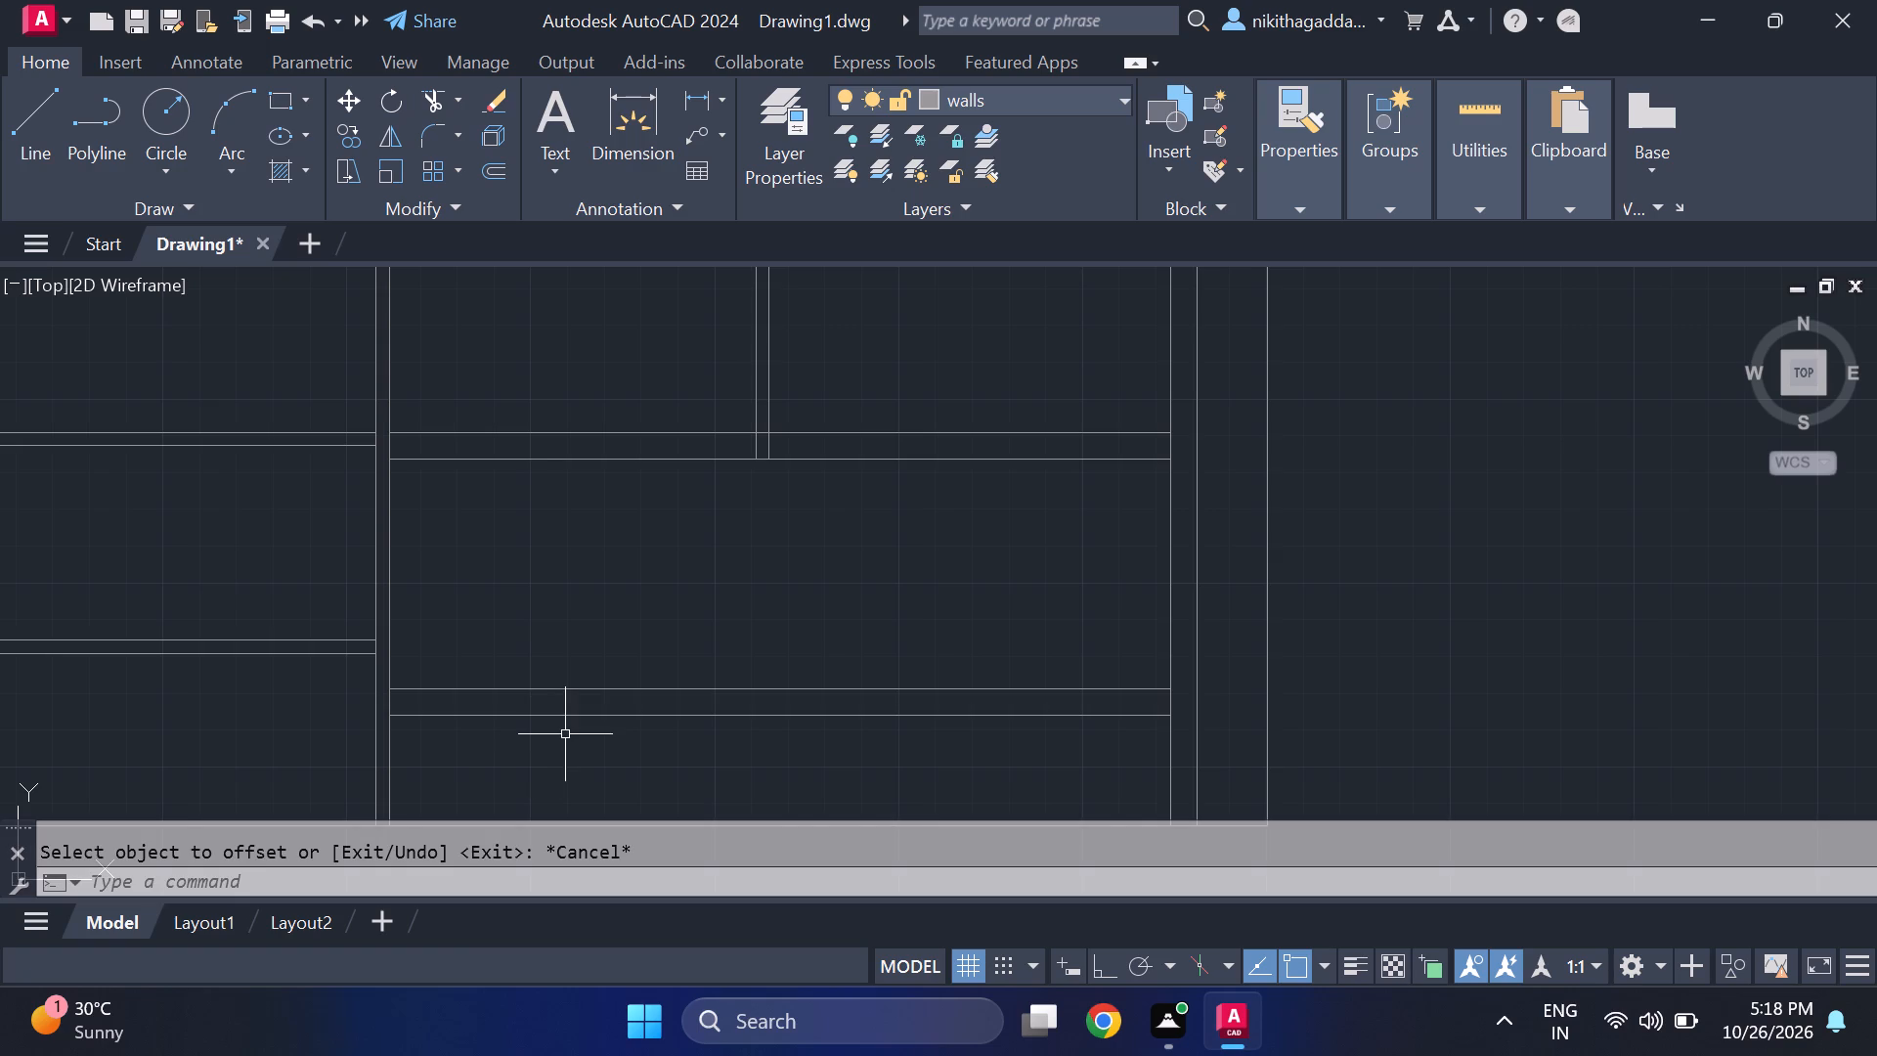
Draw a vertical line between the two southeast horizontal walls, starting just west of the vertical wall above and meeting the lower wall perpendicularly.
scroll(662, 661, down, 3)
scroll(616, 697, up, 1)
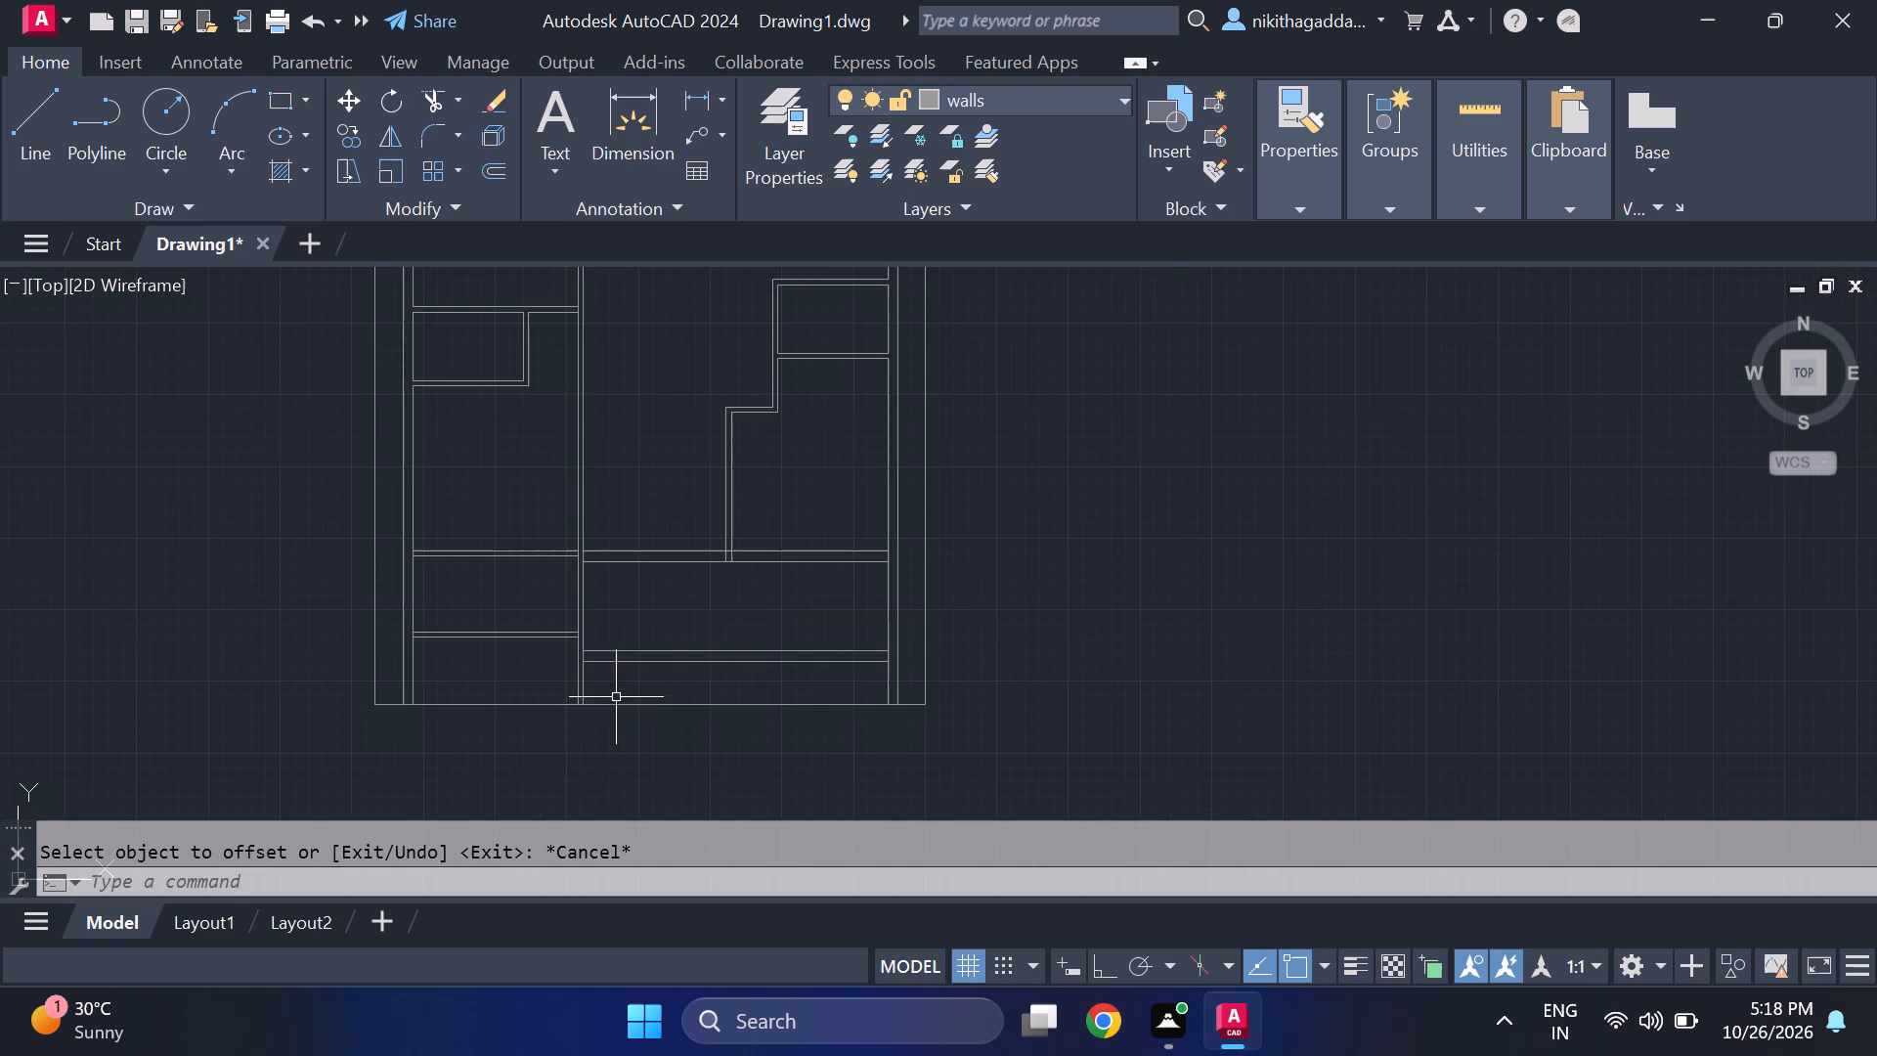
middle_drag(658, 614, 530, 678)
scroll(658, 614, up, 1)
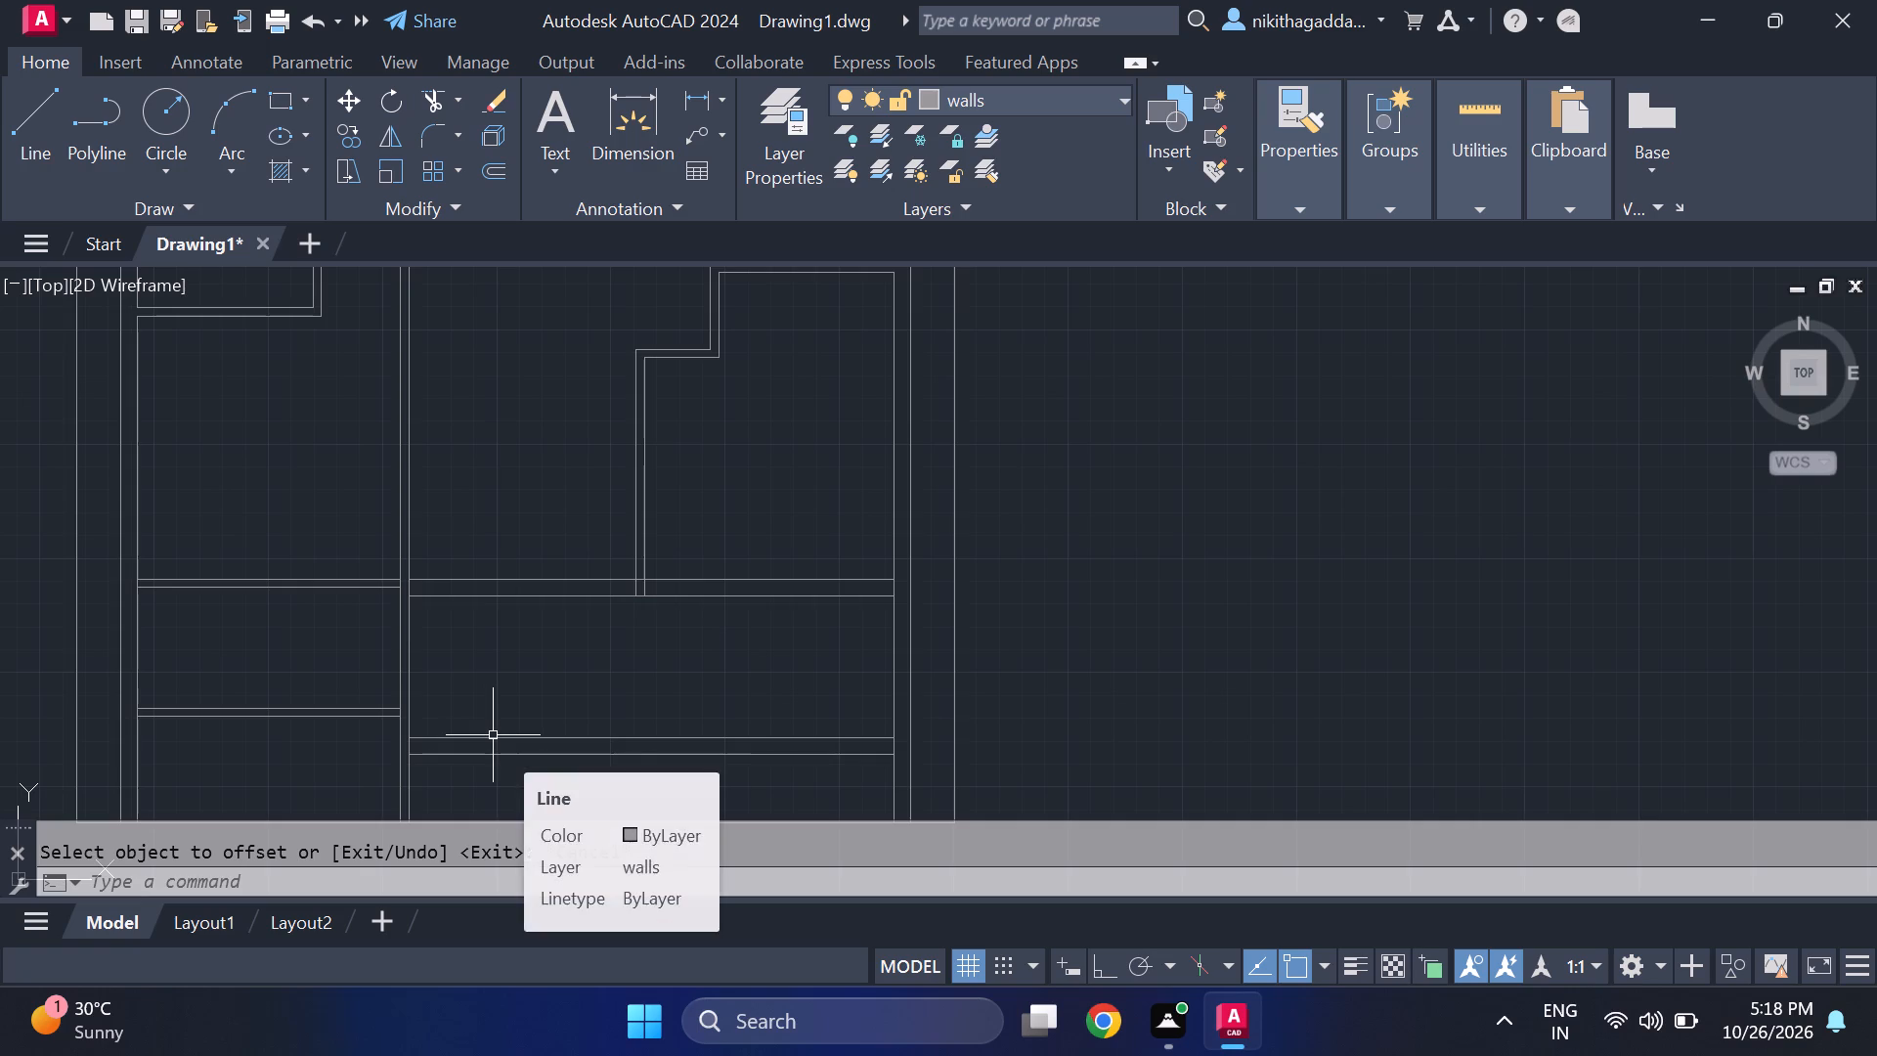
scroll(498, 733, up, 1)
text(l')
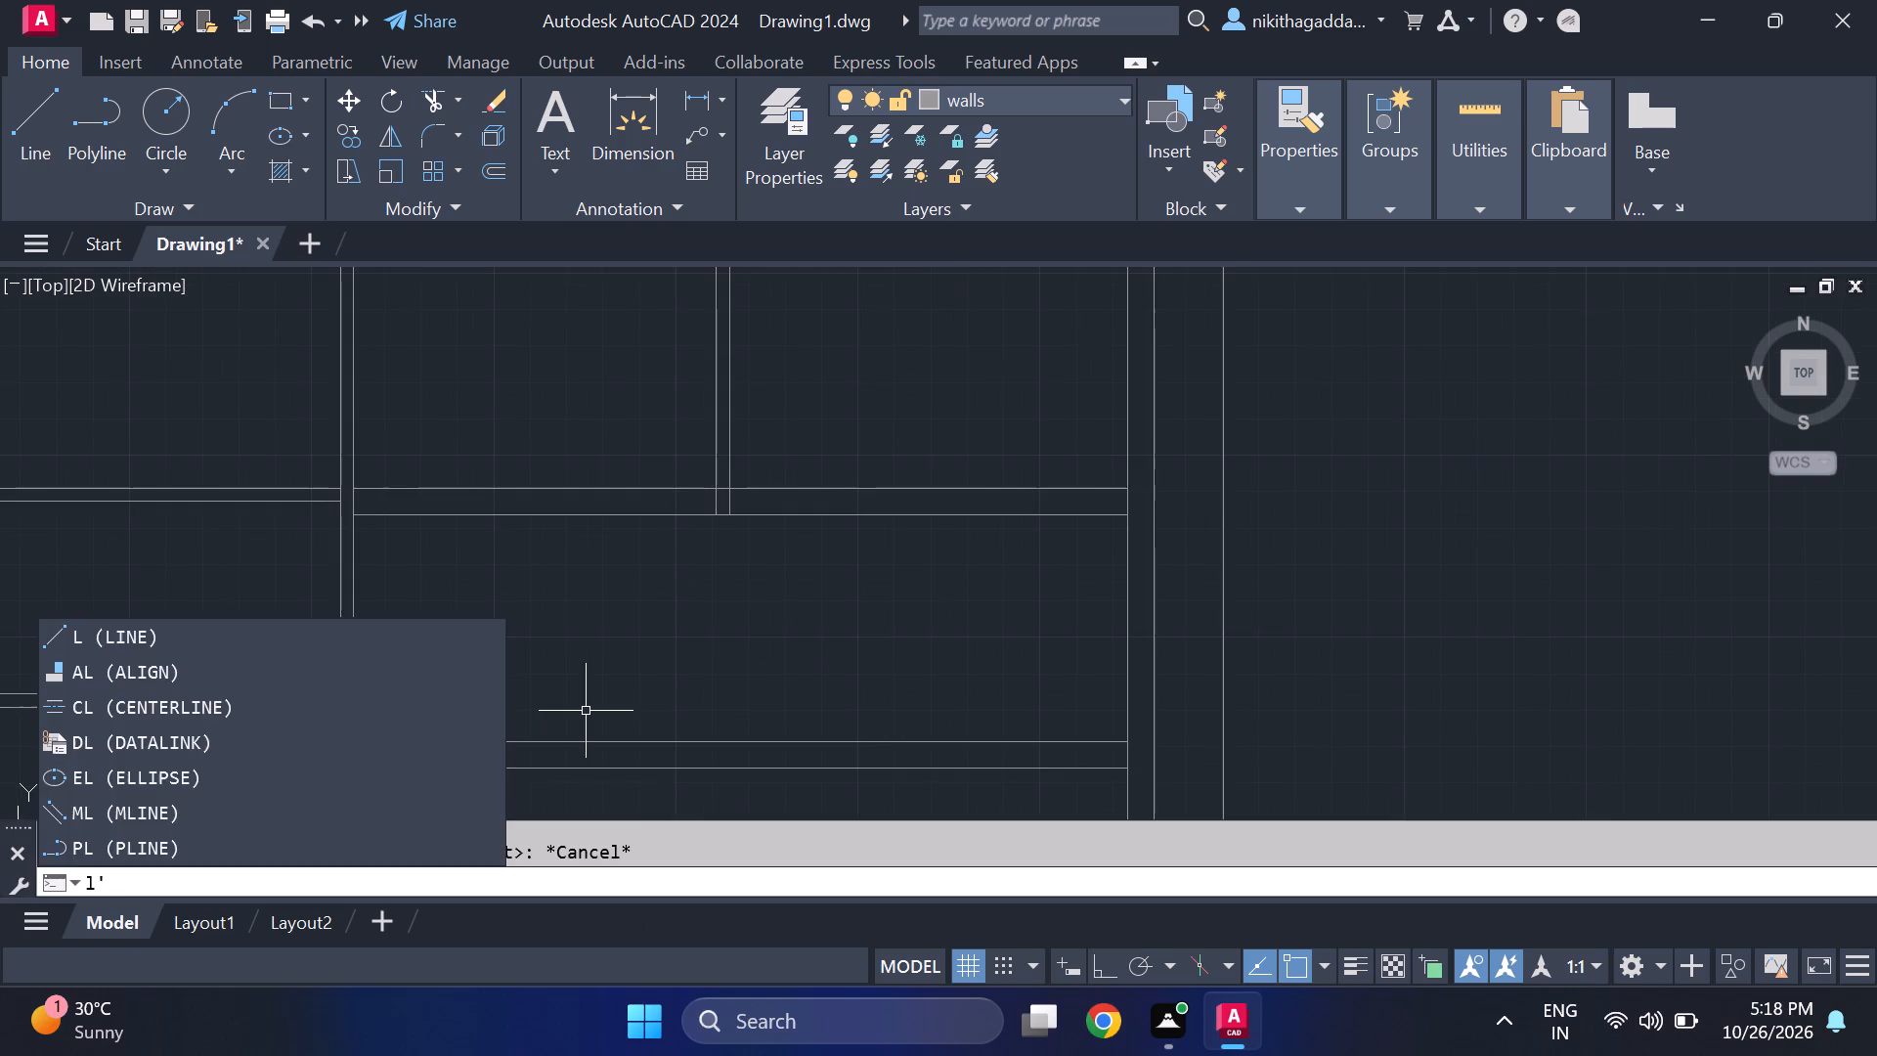
key(Escape)
key(l)
key(Return)
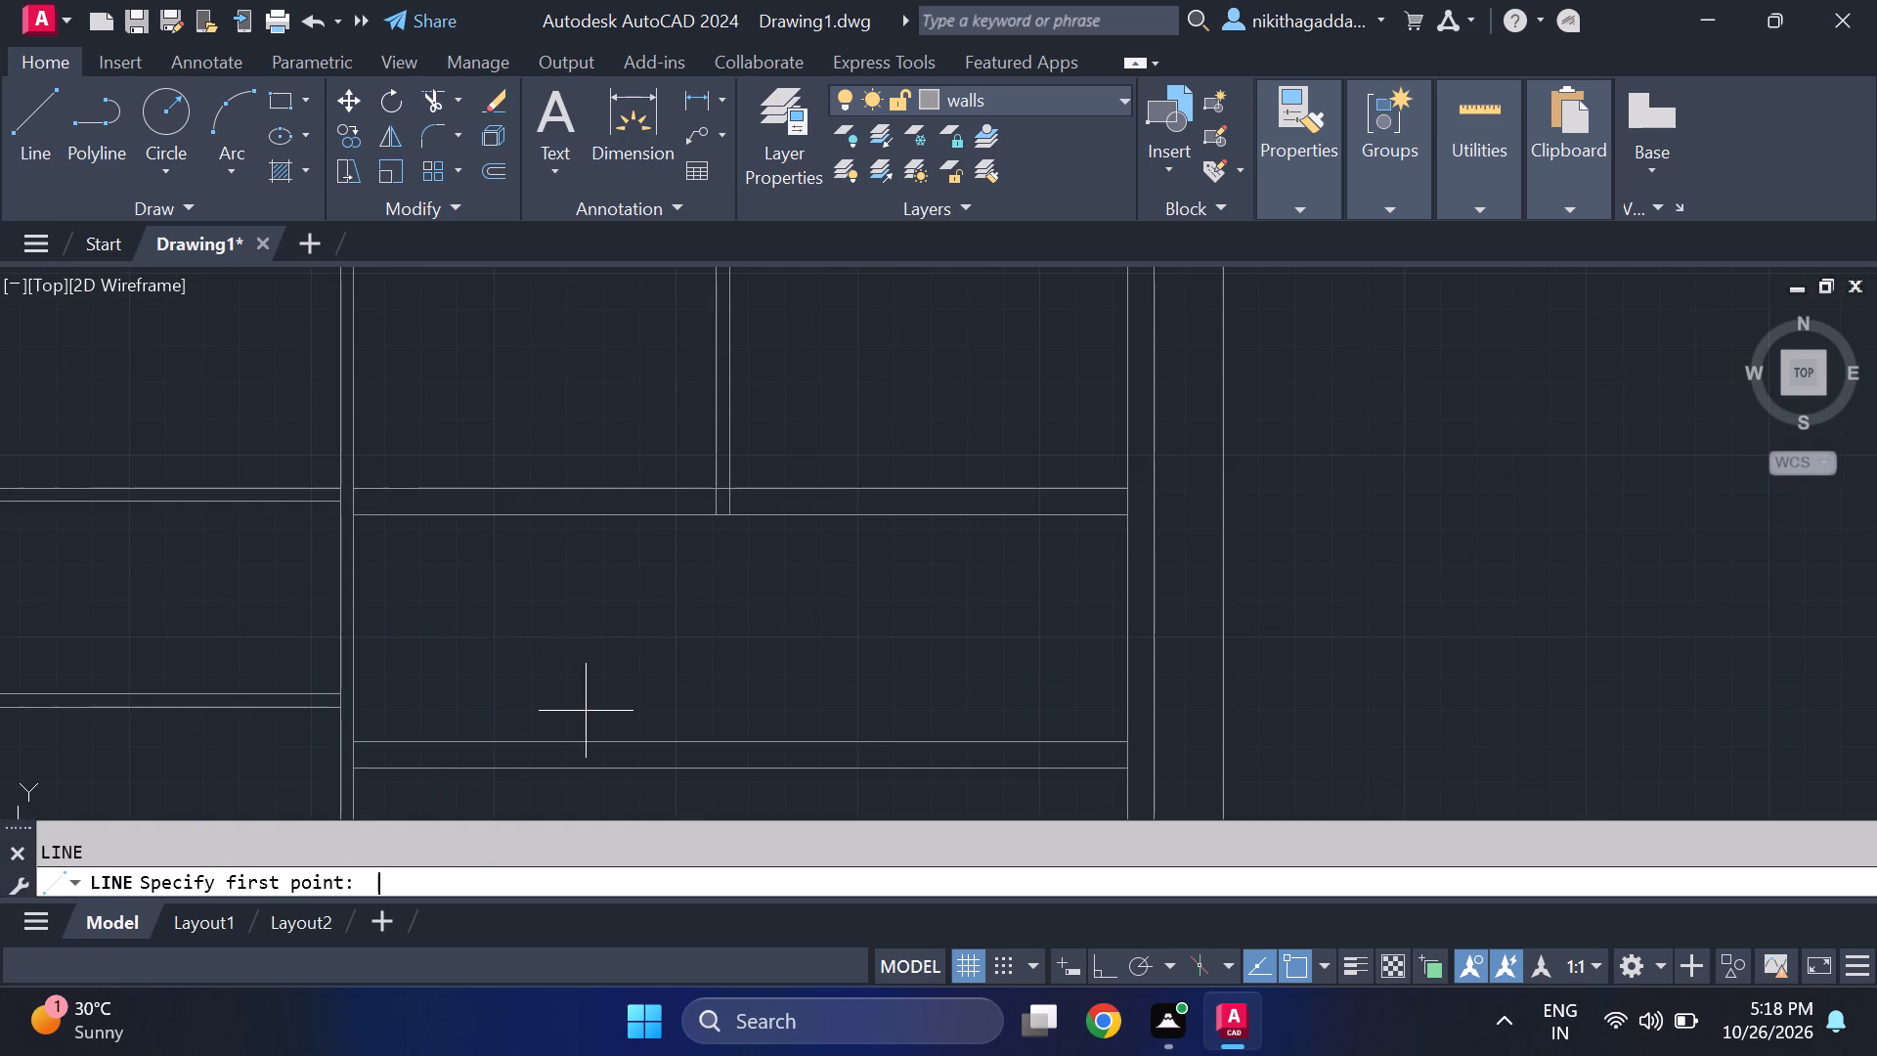
middle_drag(664, 655, 602, 624)
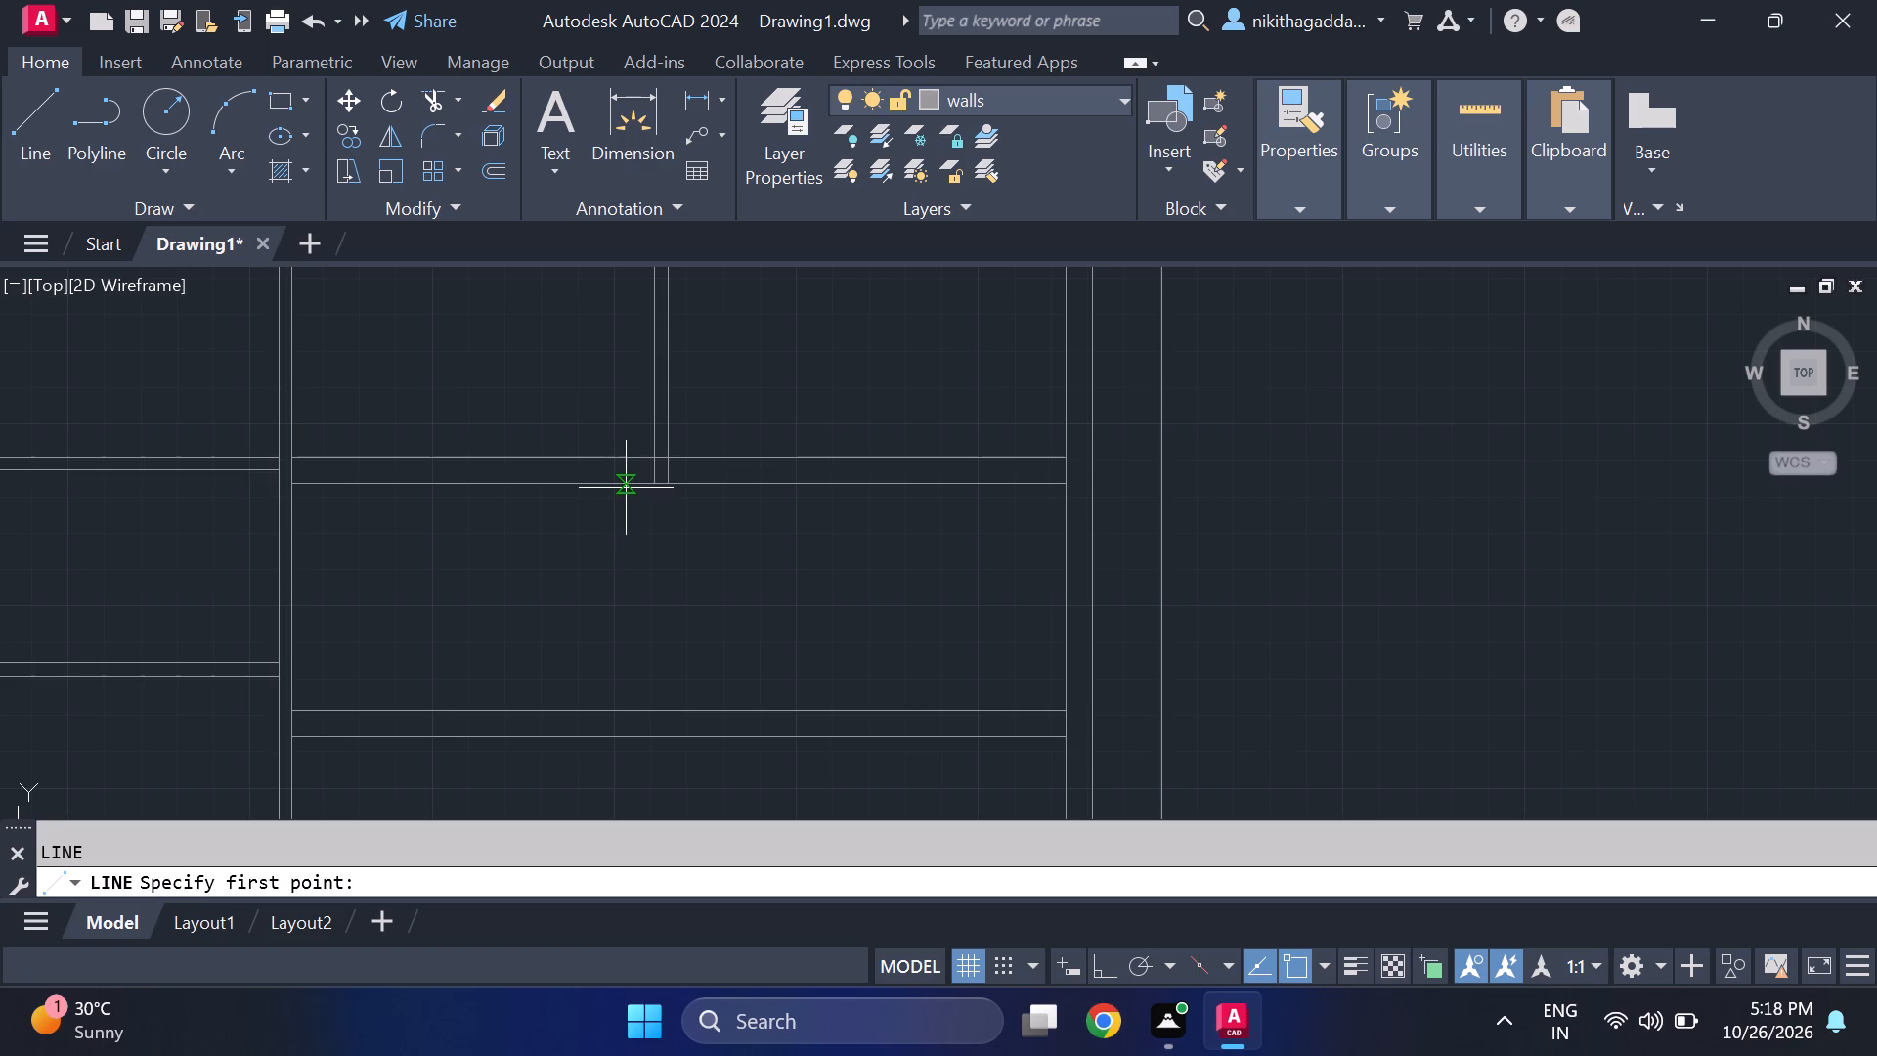
click(628, 484)
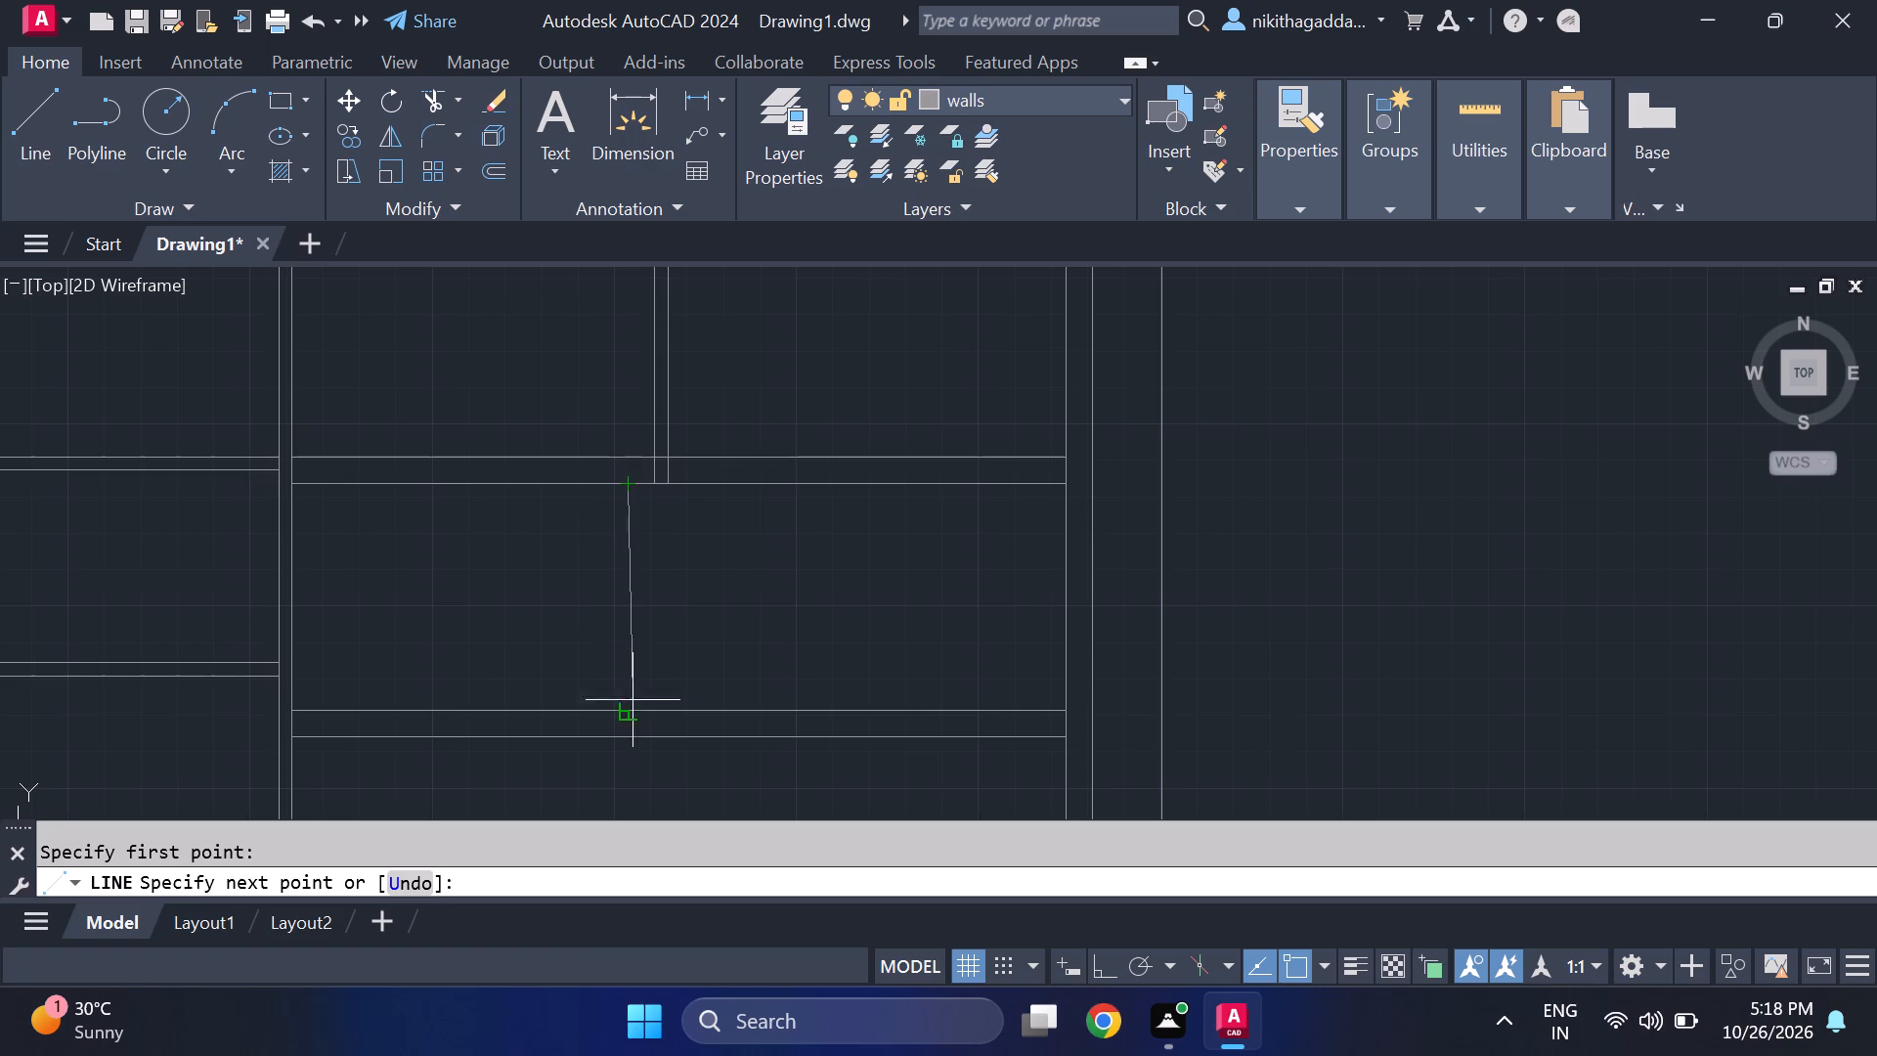
click(621, 714)
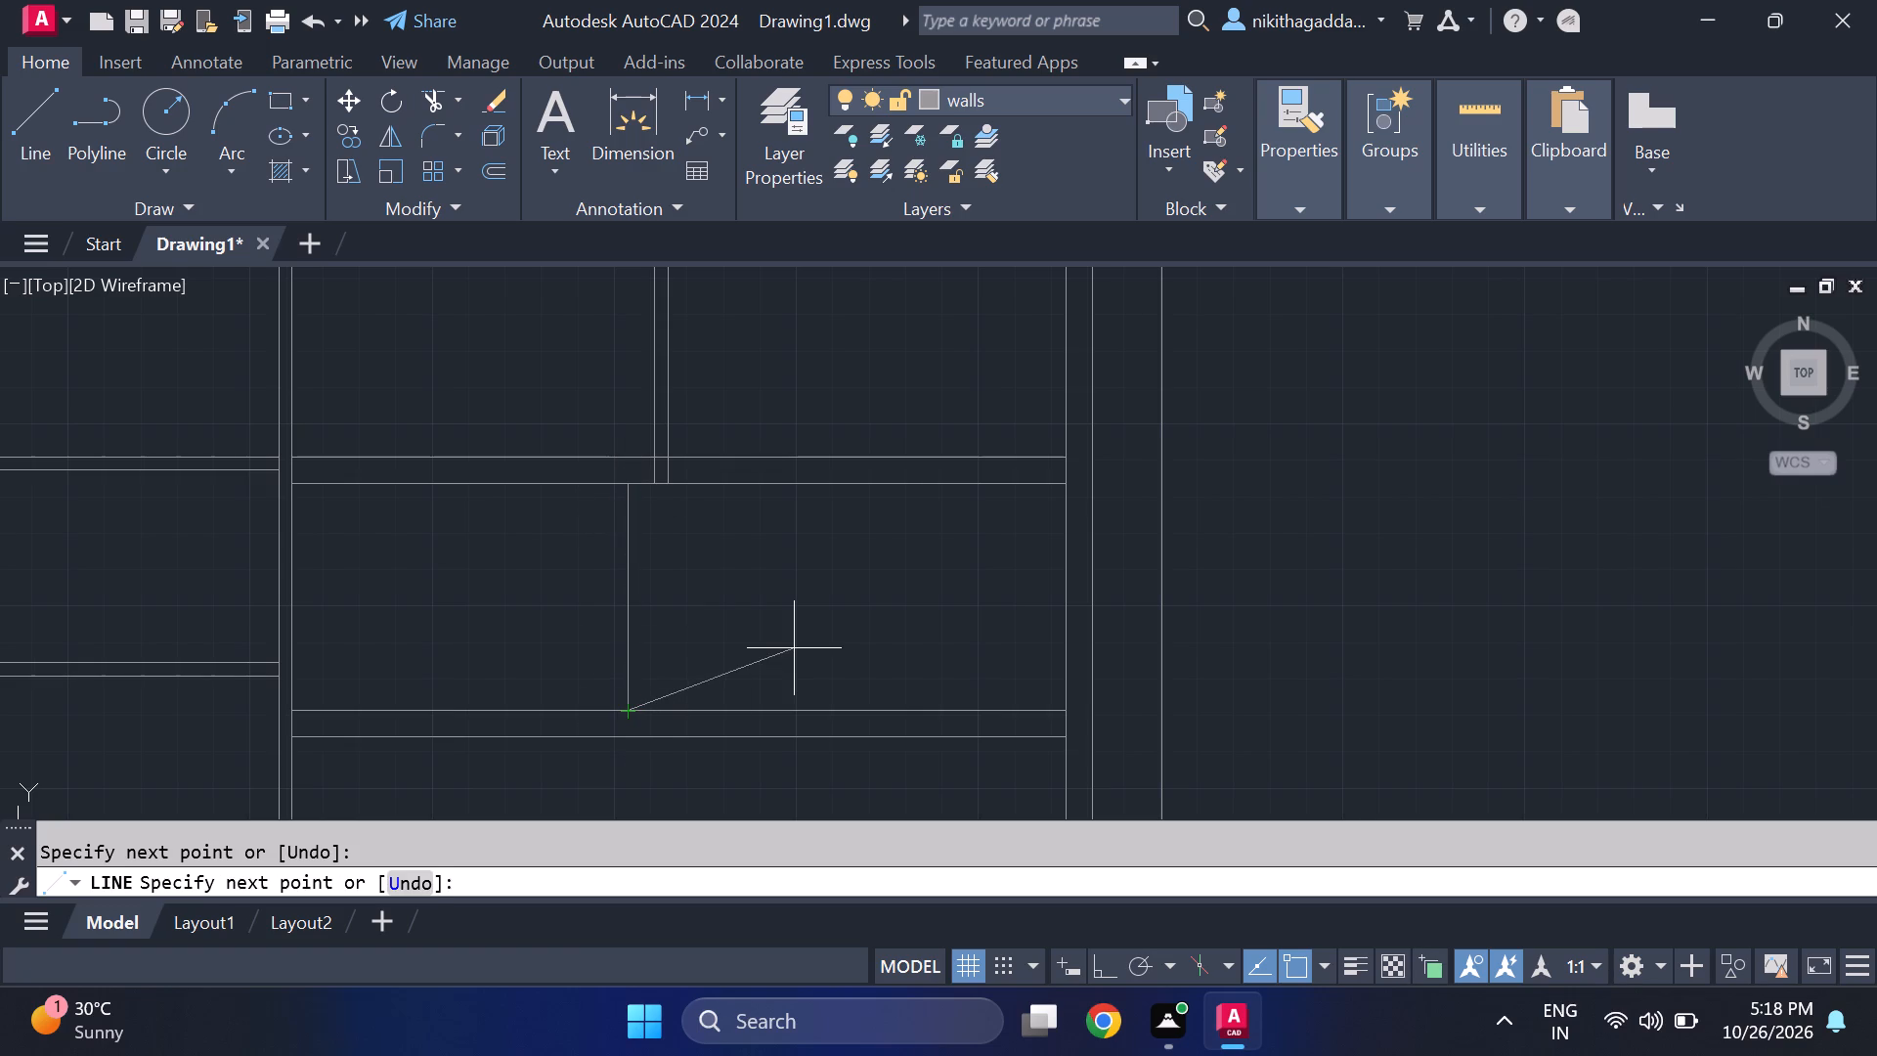
key(Escape)
Offset the new vertical line 9" to the east to form a double-line wall.
text(of)
key(Return)
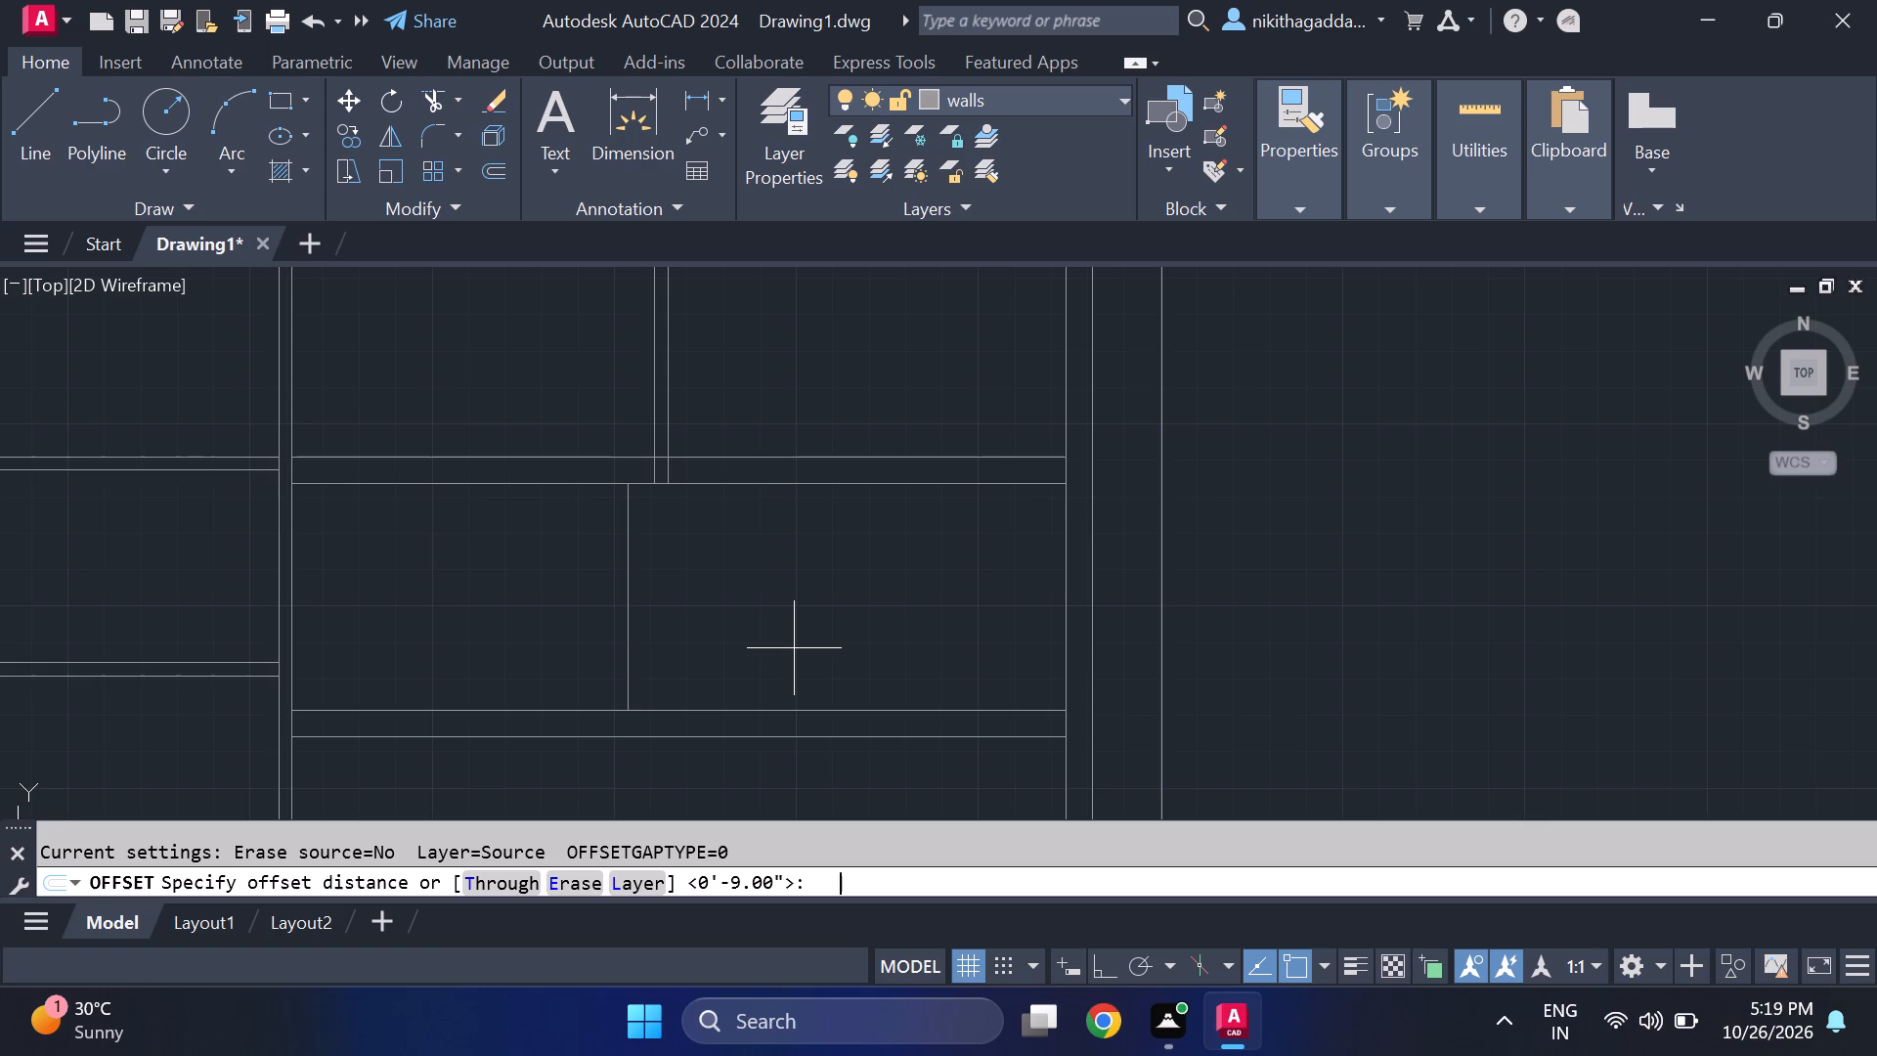
text(9")
key(Return)
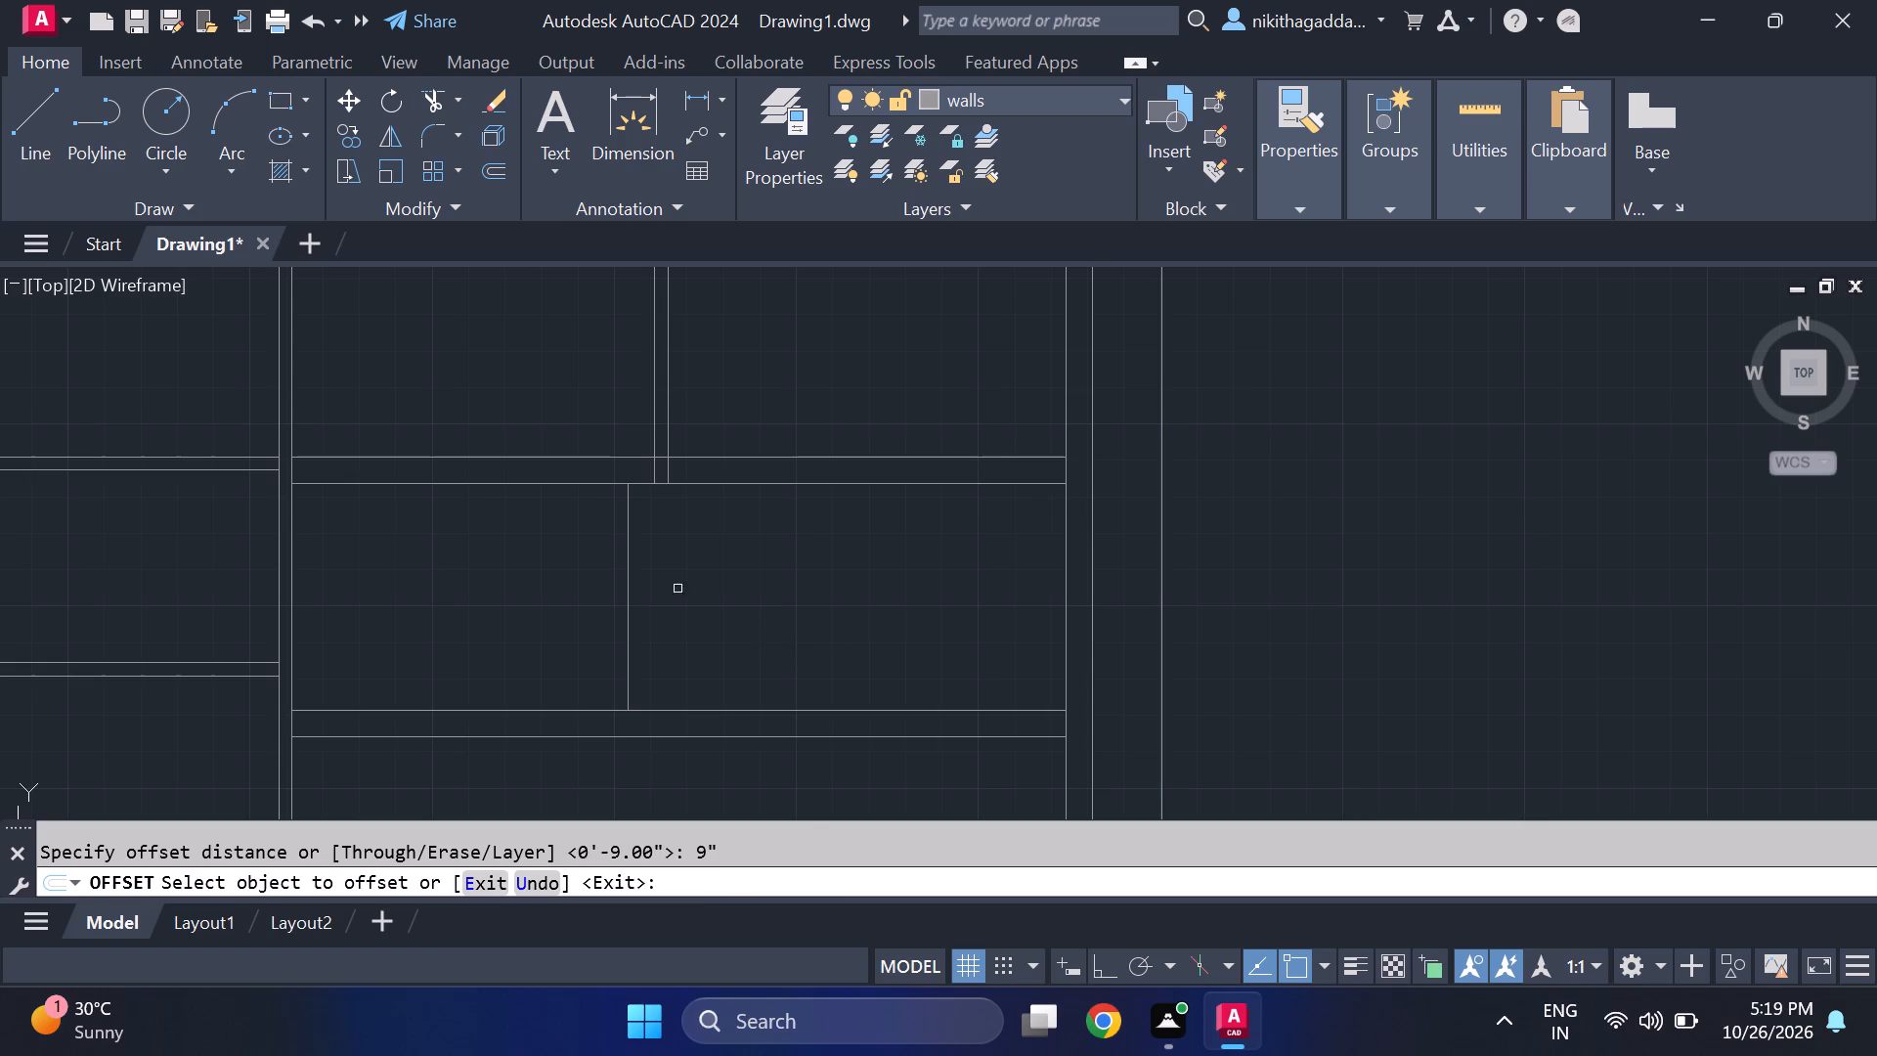
click(630, 558)
click(656, 542)
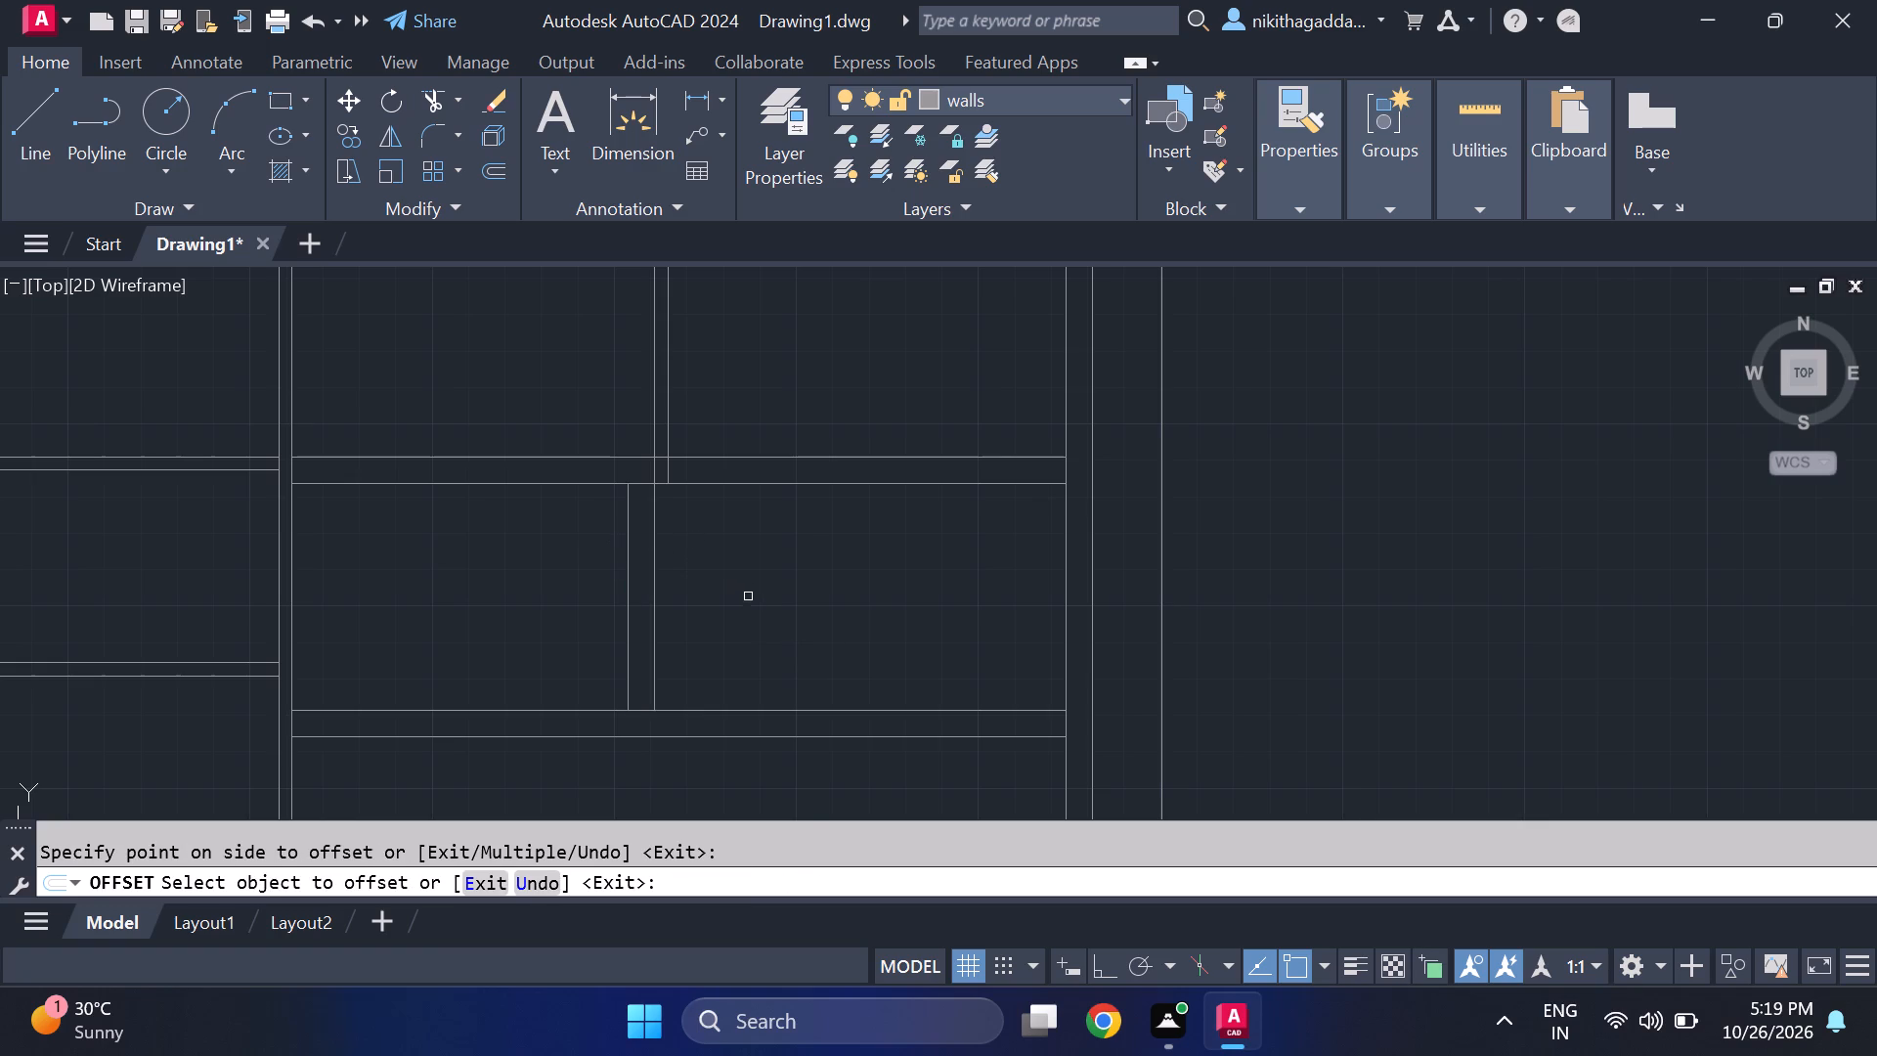
key(Escape)
Move both lines of the new 9" vertical wall slightly west along the southern horizontal wall.
drag(739, 602, 689, 608)
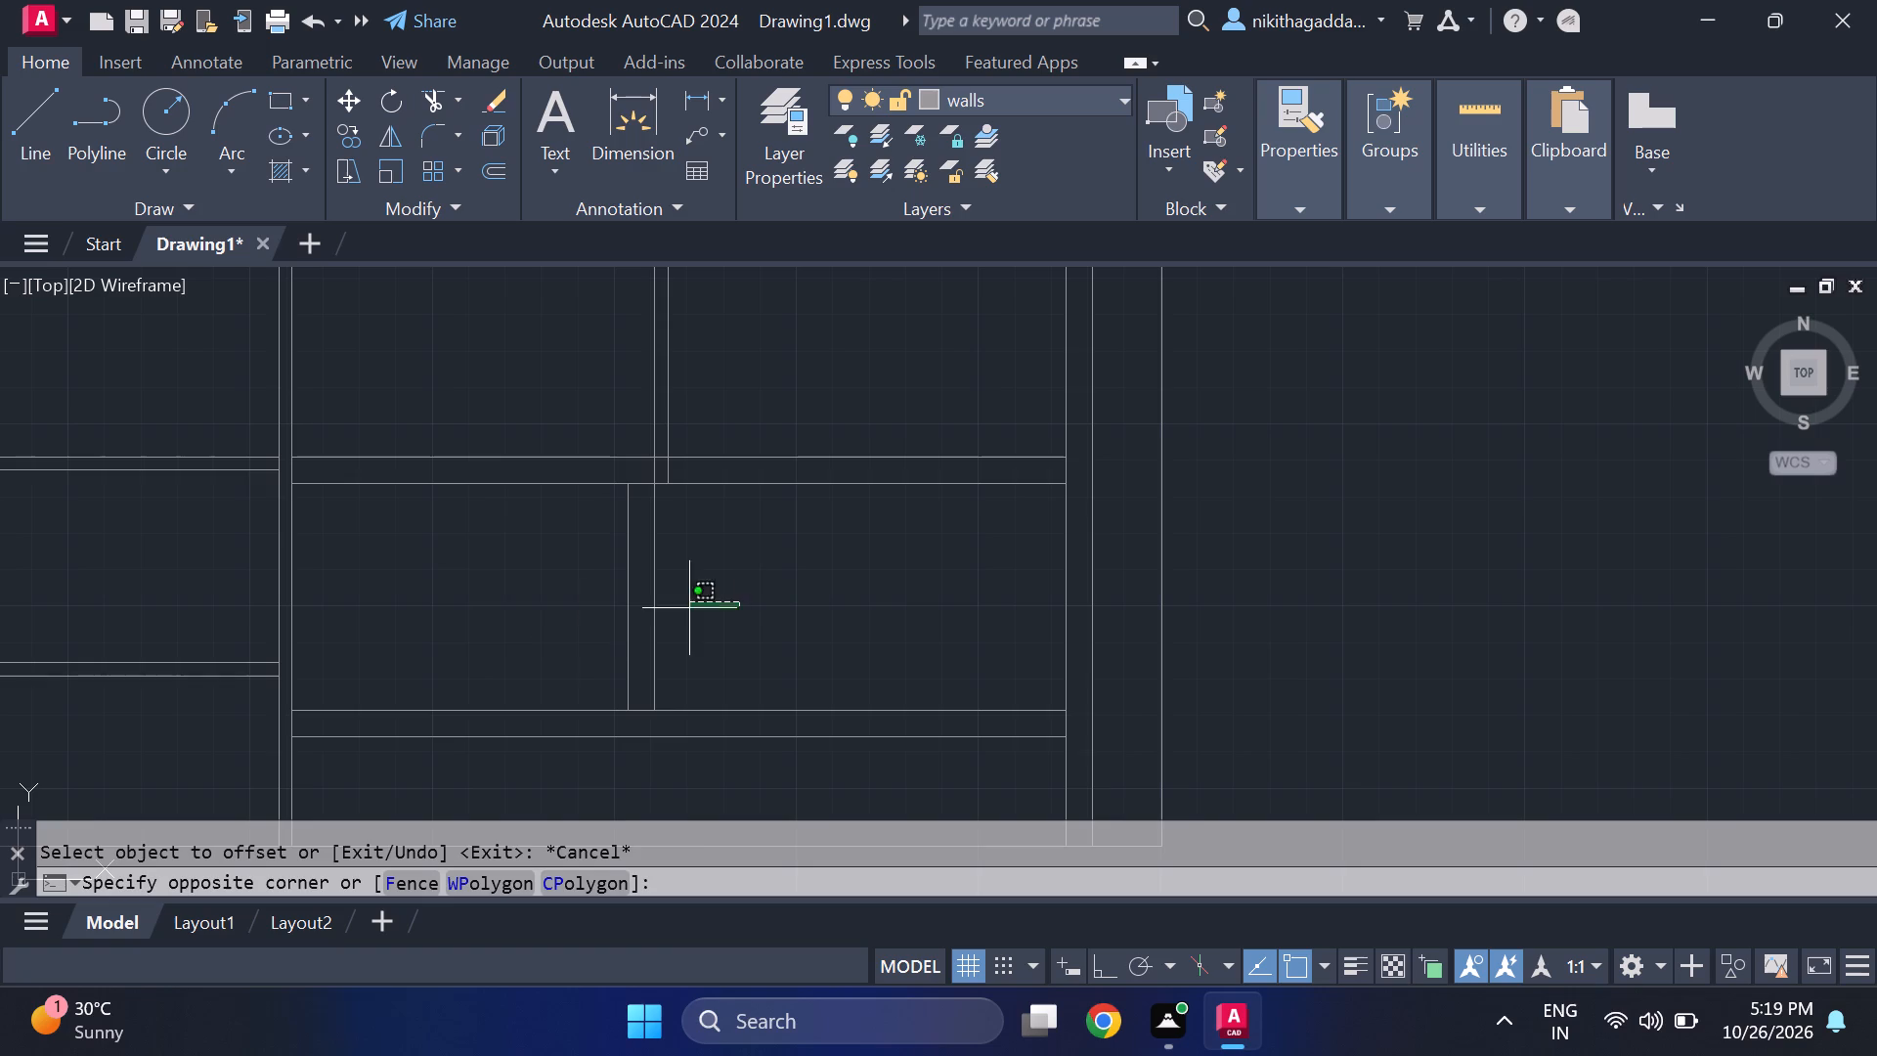
click(474, 652)
key(m)
key(Return)
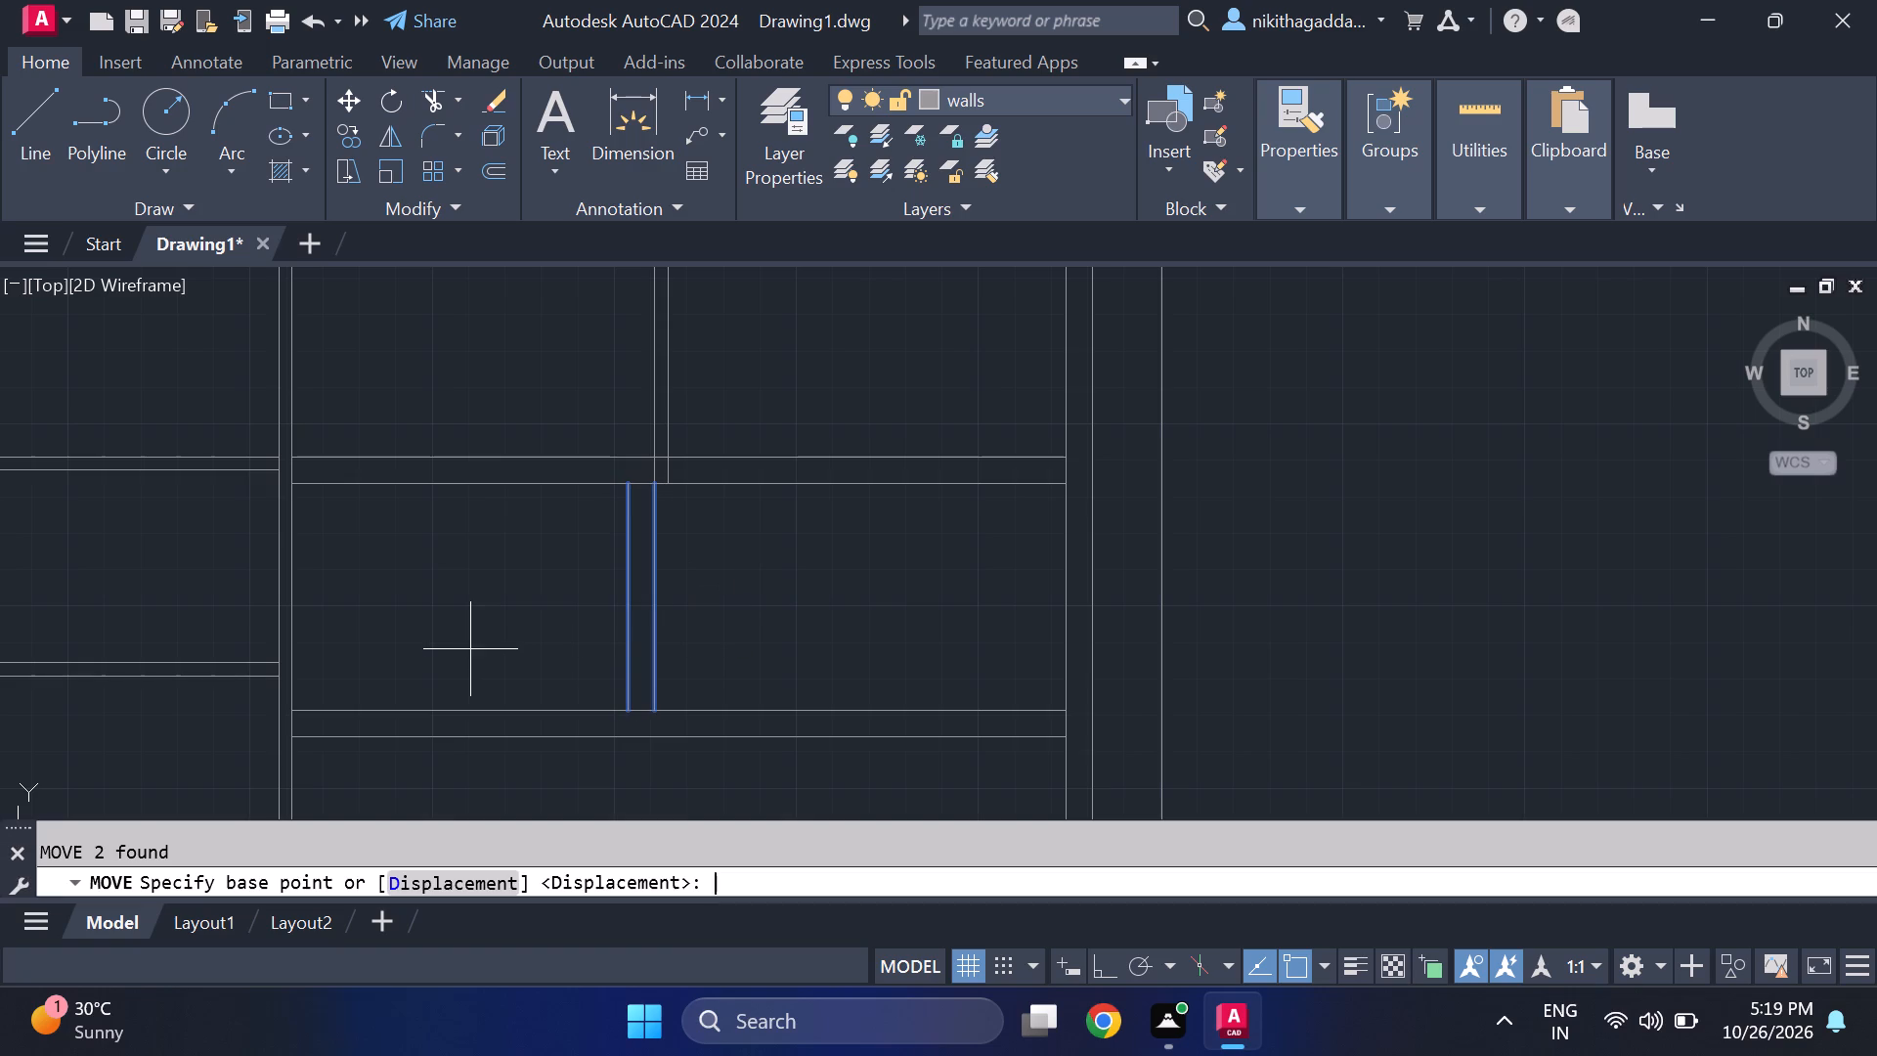
click(653, 719)
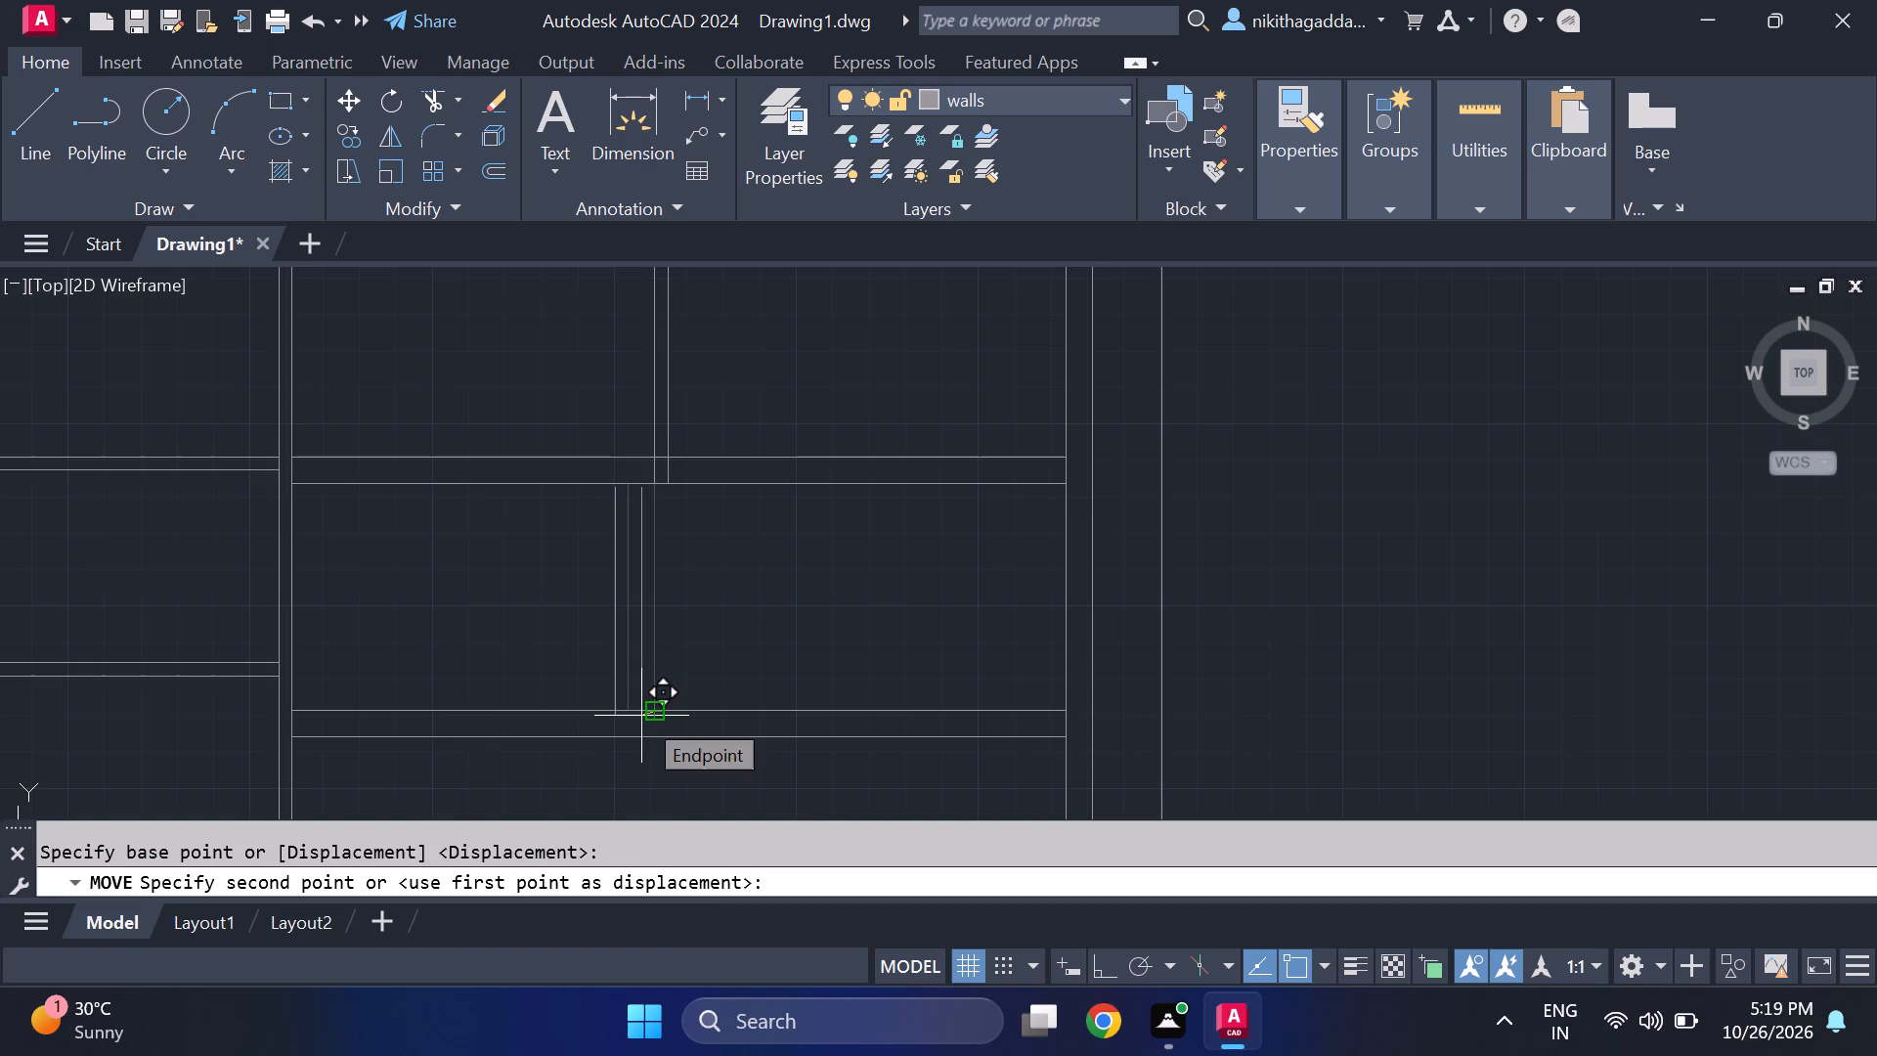
scroll(638, 713, up, 2)
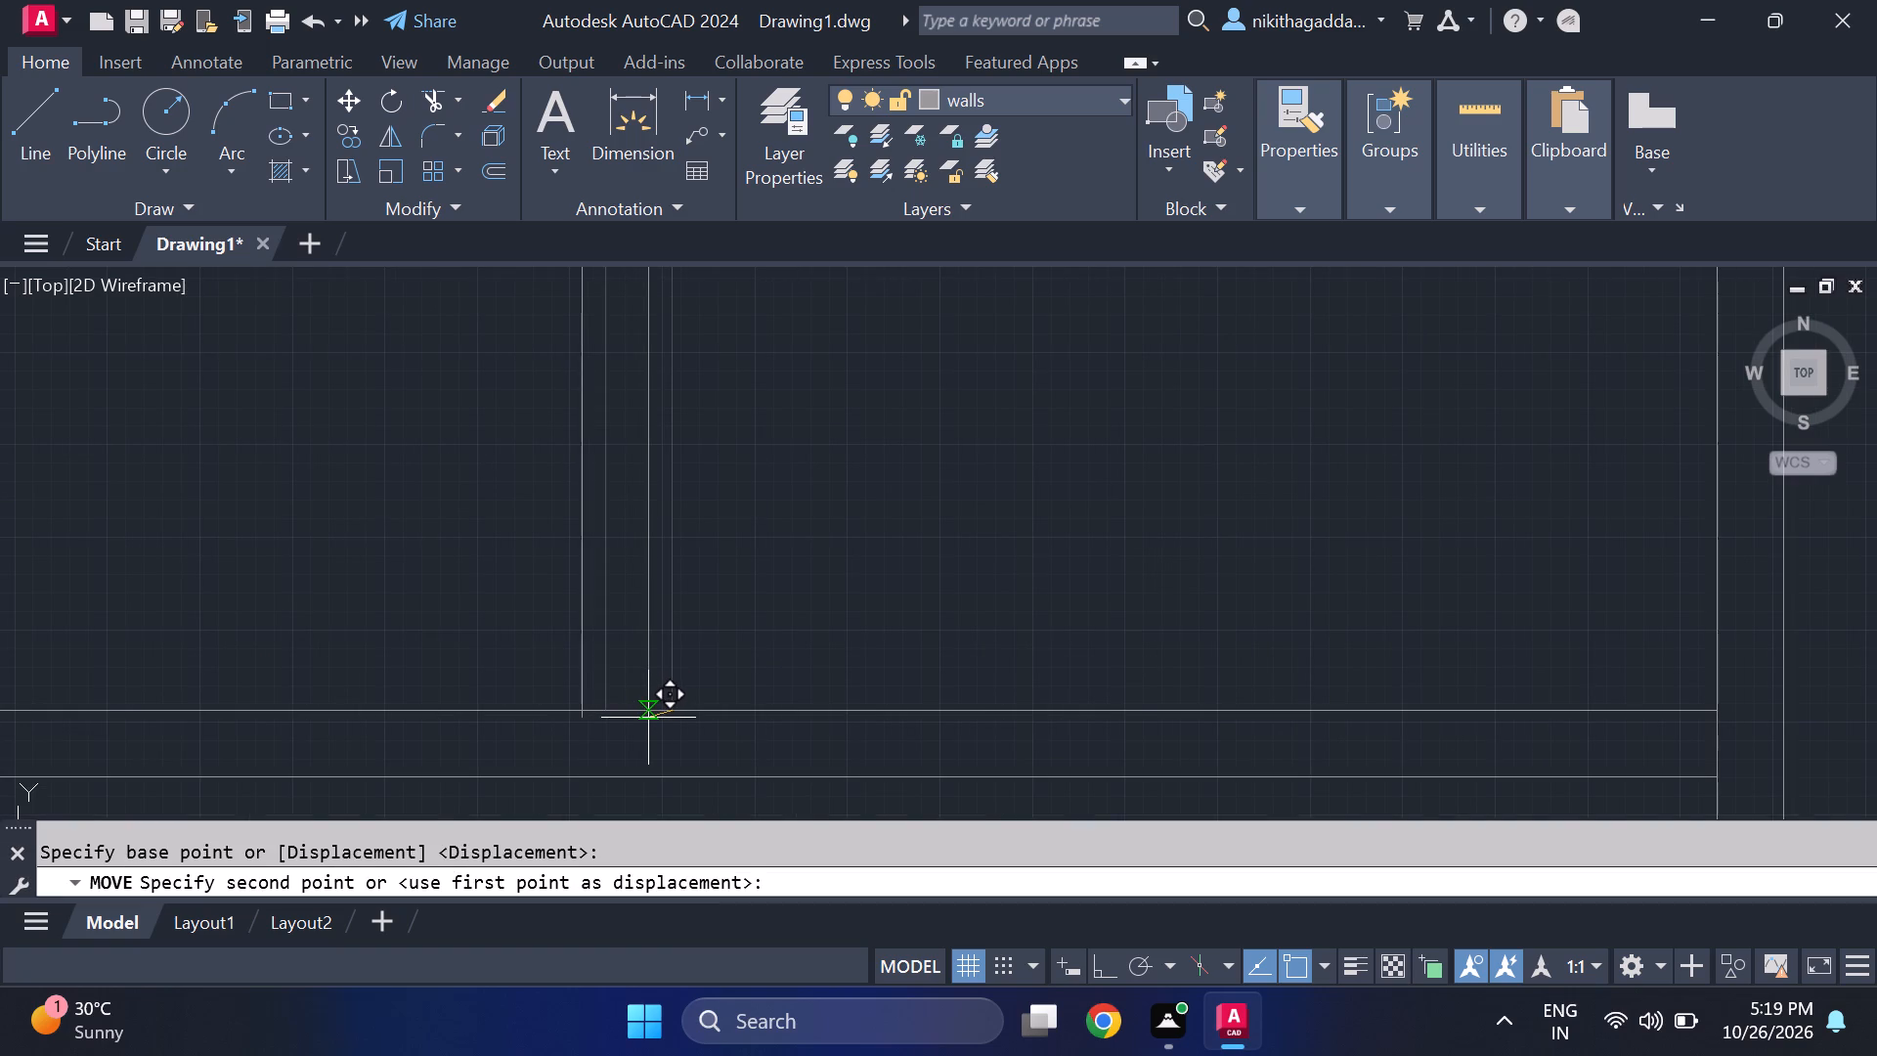
click(652, 713)
scroll(724, 618, down, 4)
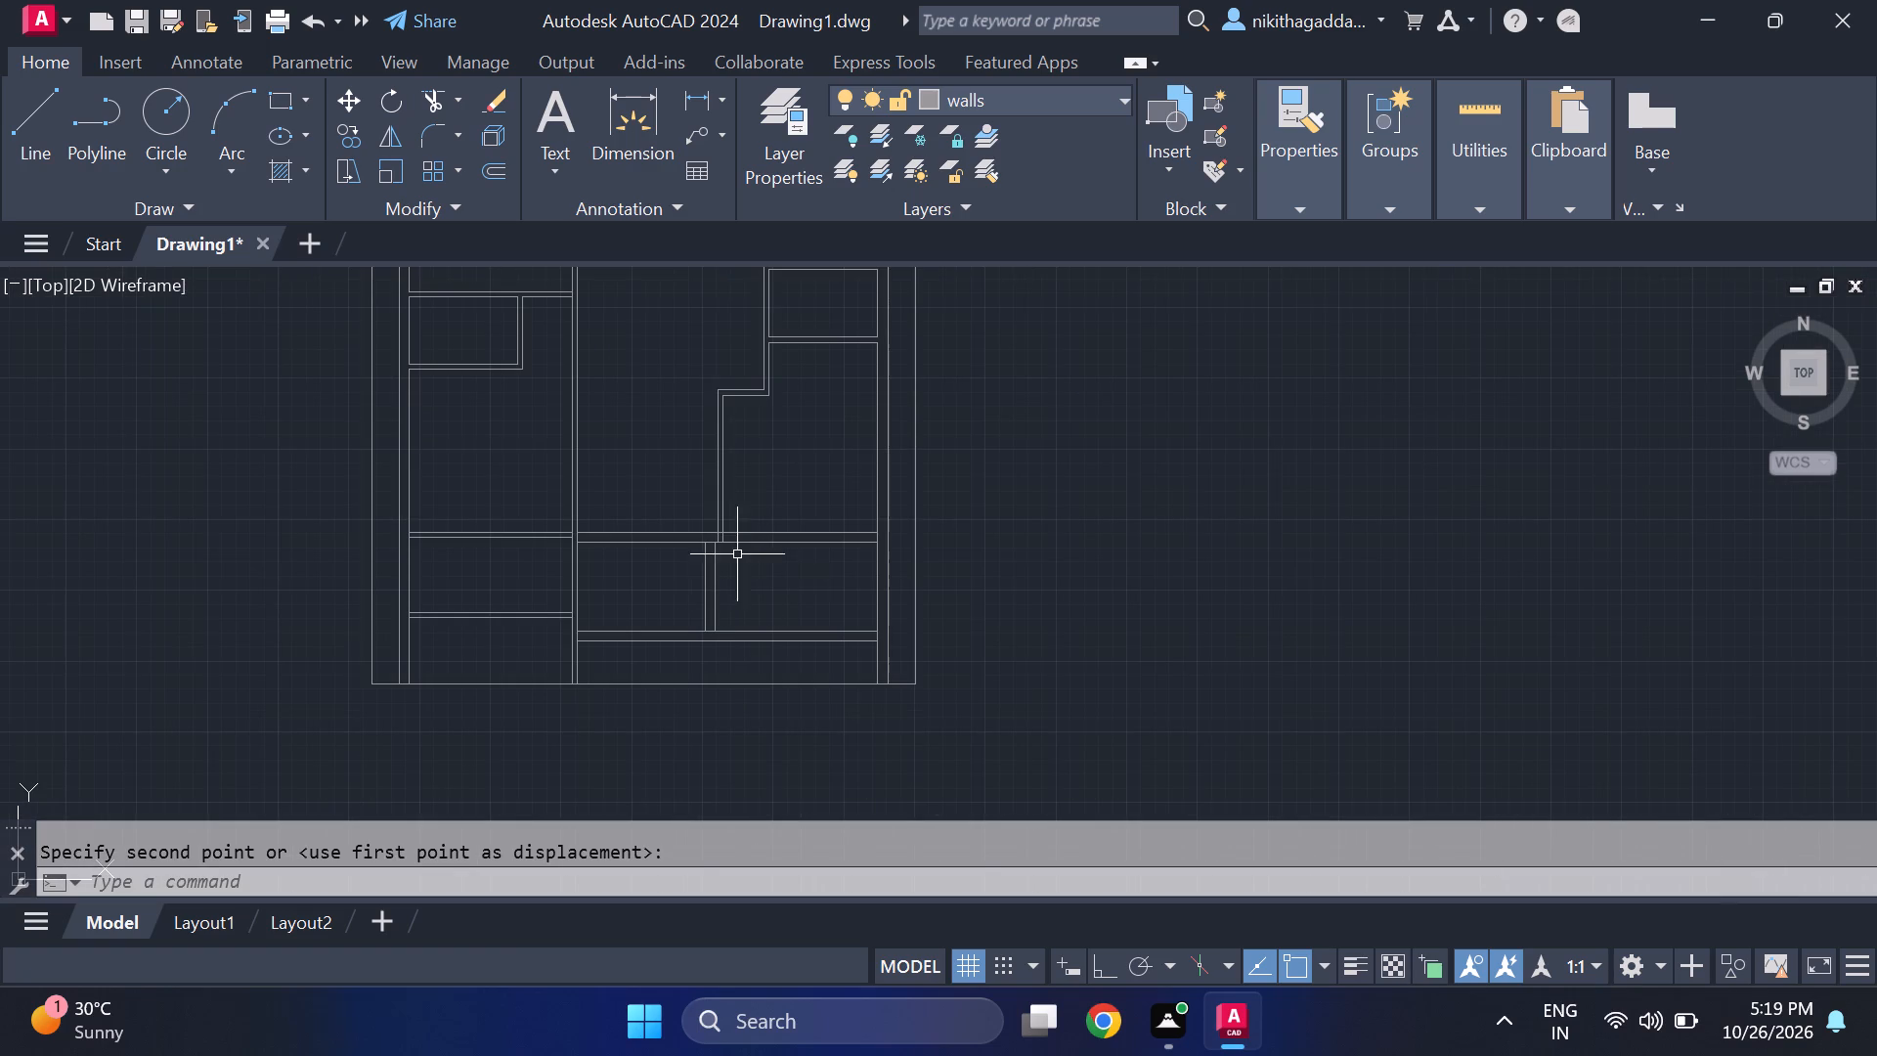
Extend both lines of the short 9" vertical wall south to the outer line of the southern horizontal wall.
middle_drag(732, 552, 736, 622)
middle_drag(723, 702, 712, 651)
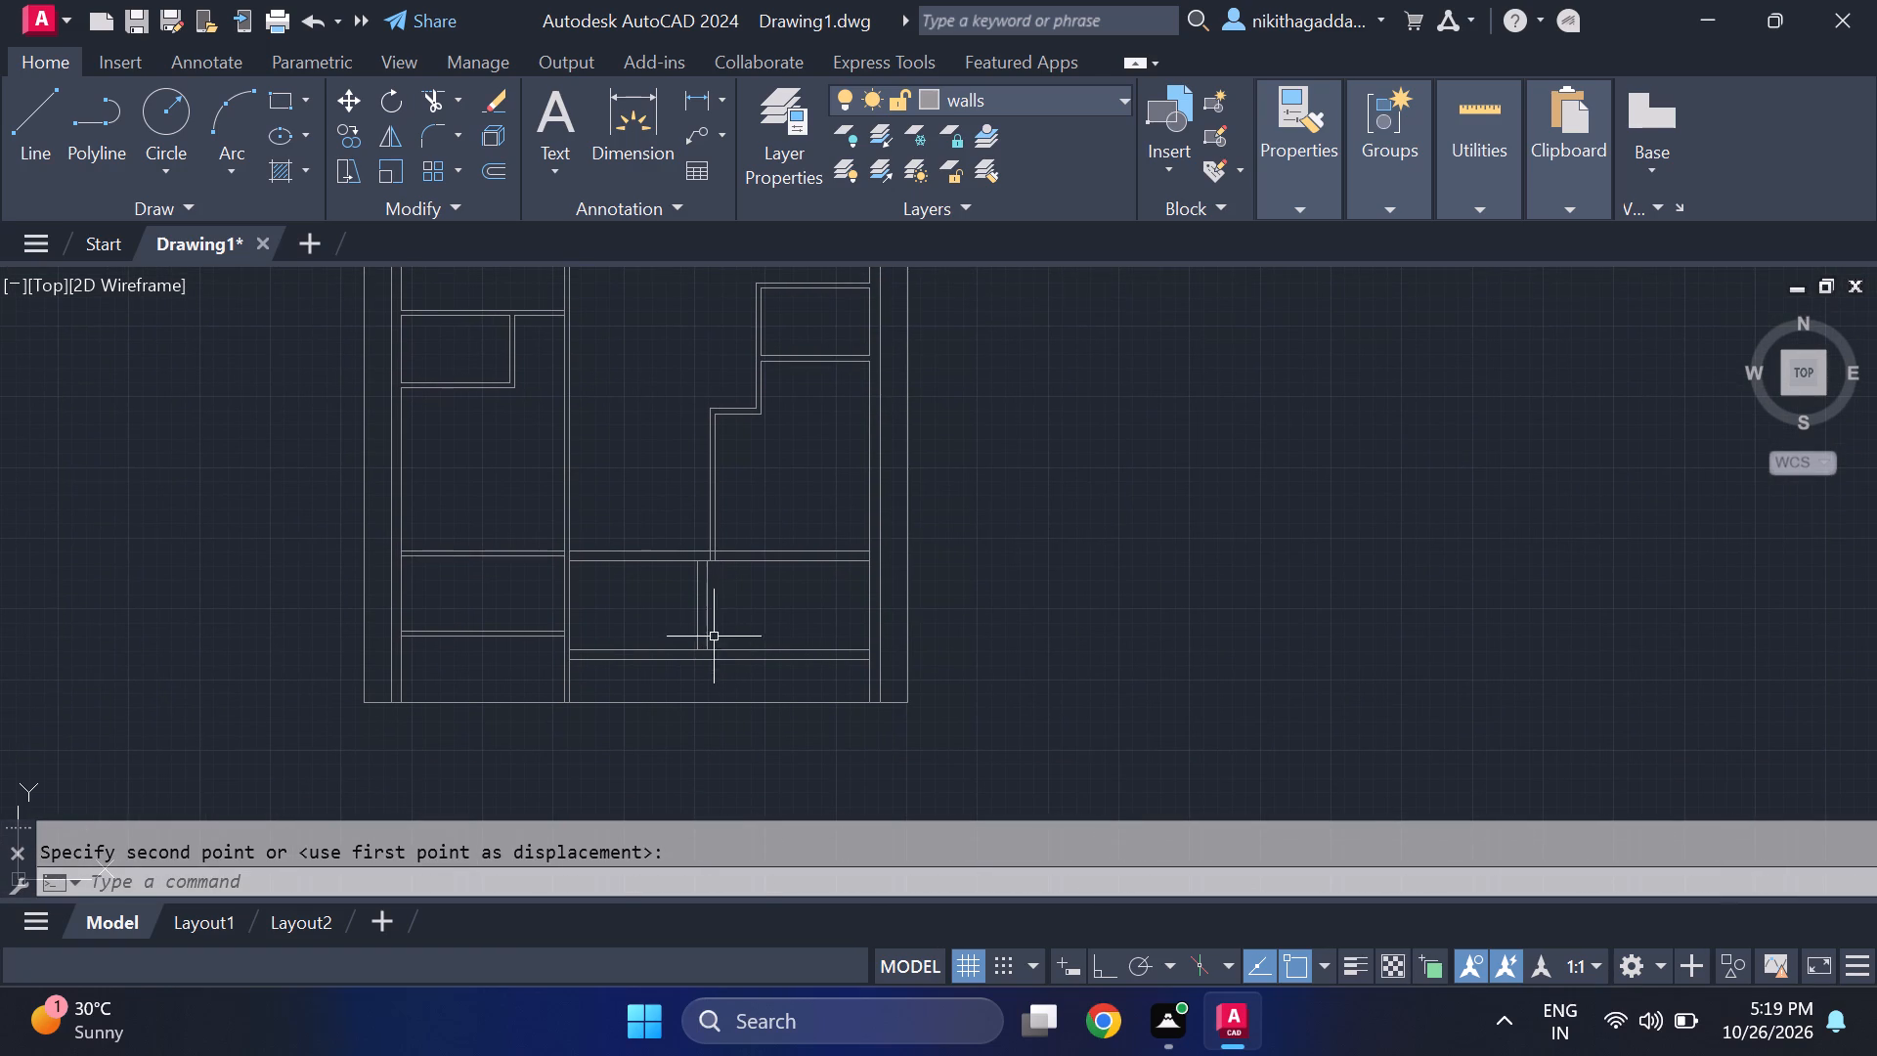
scroll(724, 618, up, 1)
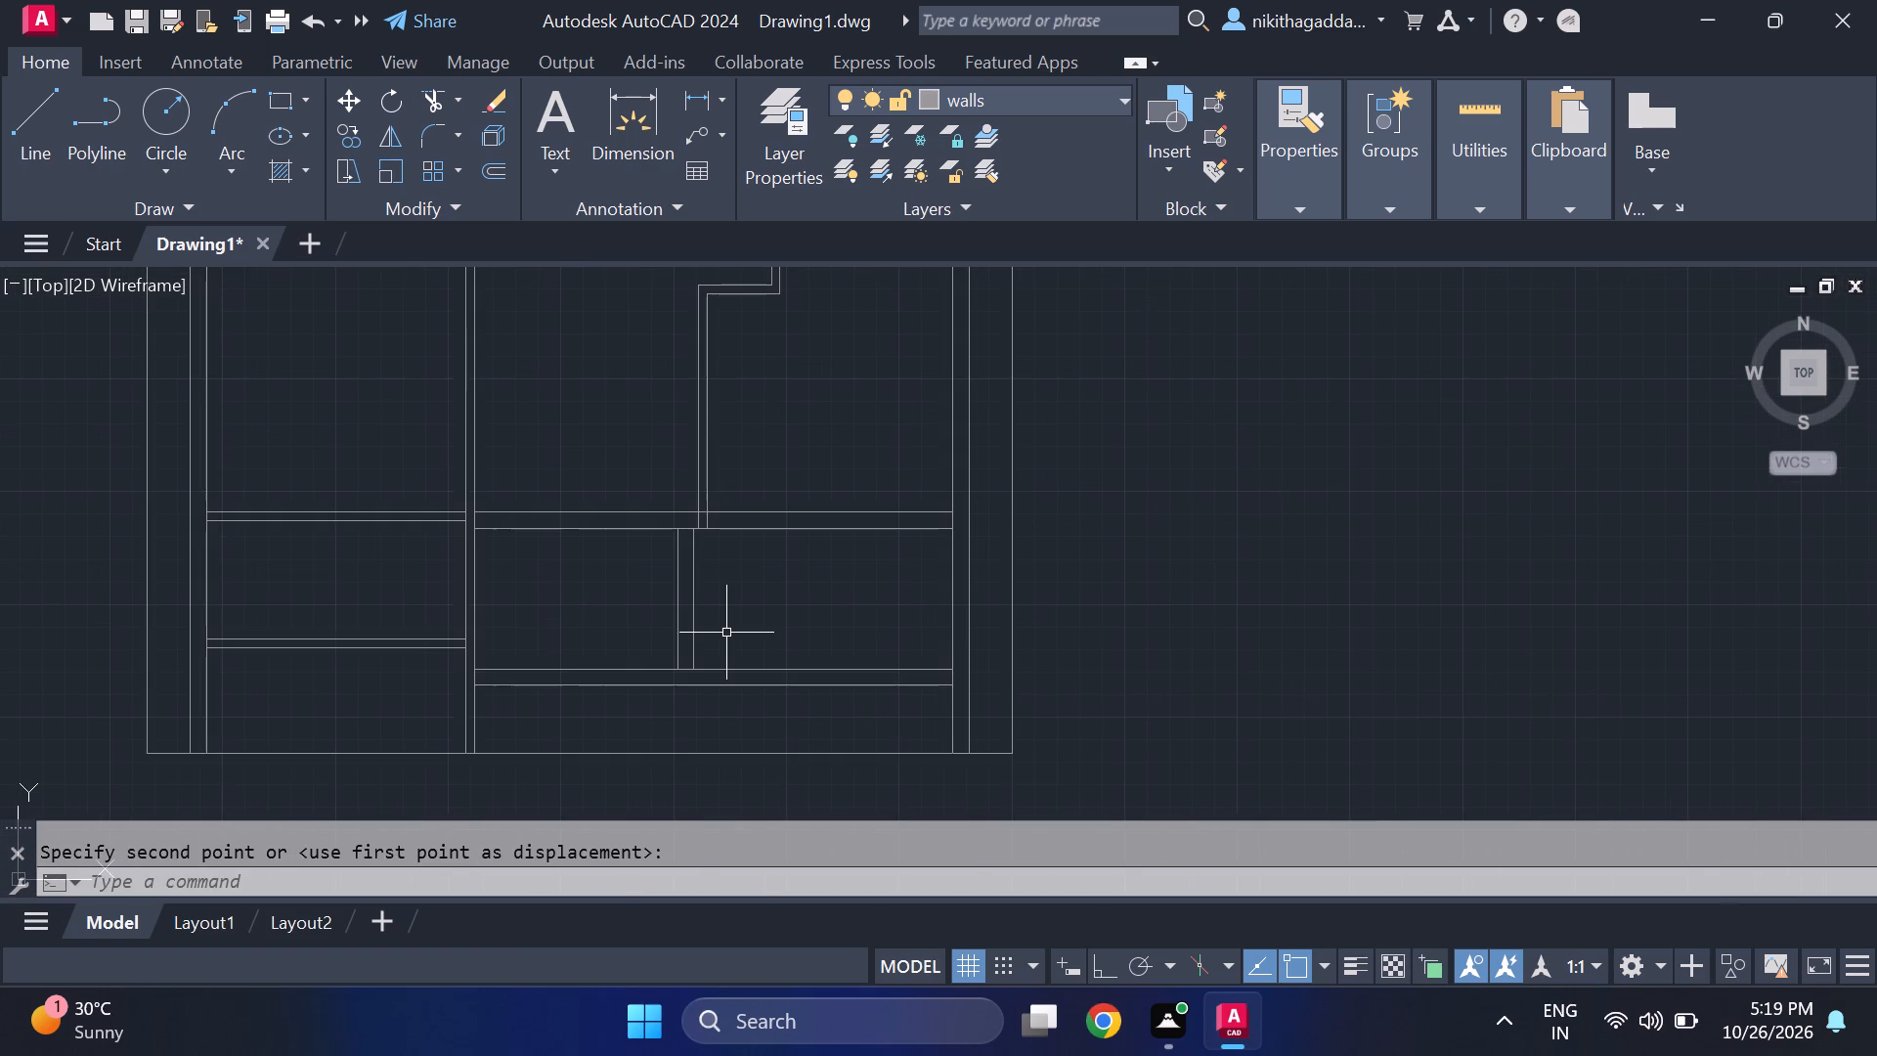
text(ex)
key(Return)
drag(729, 639, 589, 613)
key(Escape)
Trim both lines of the southern horizontal wall east of the short 9" vertical wall.
text(tr)
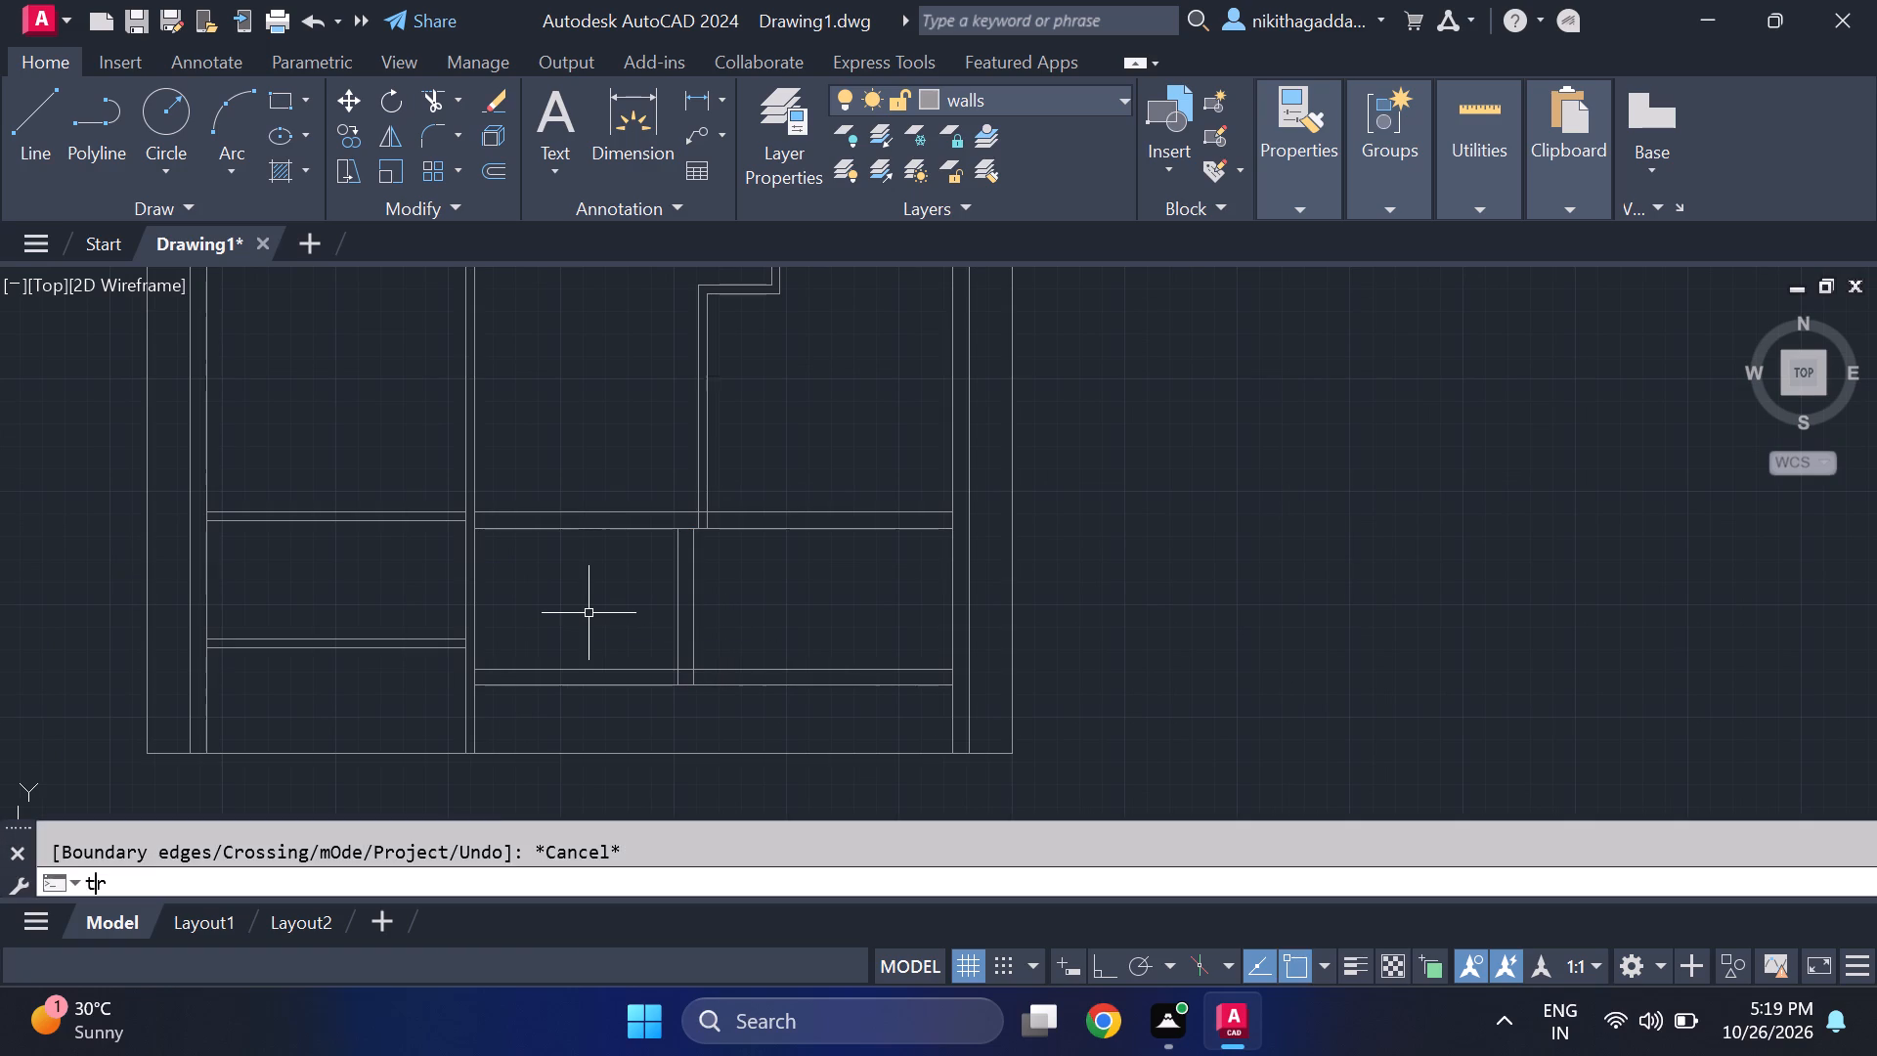
key(Return)
drag(745, 606, 751, 731)
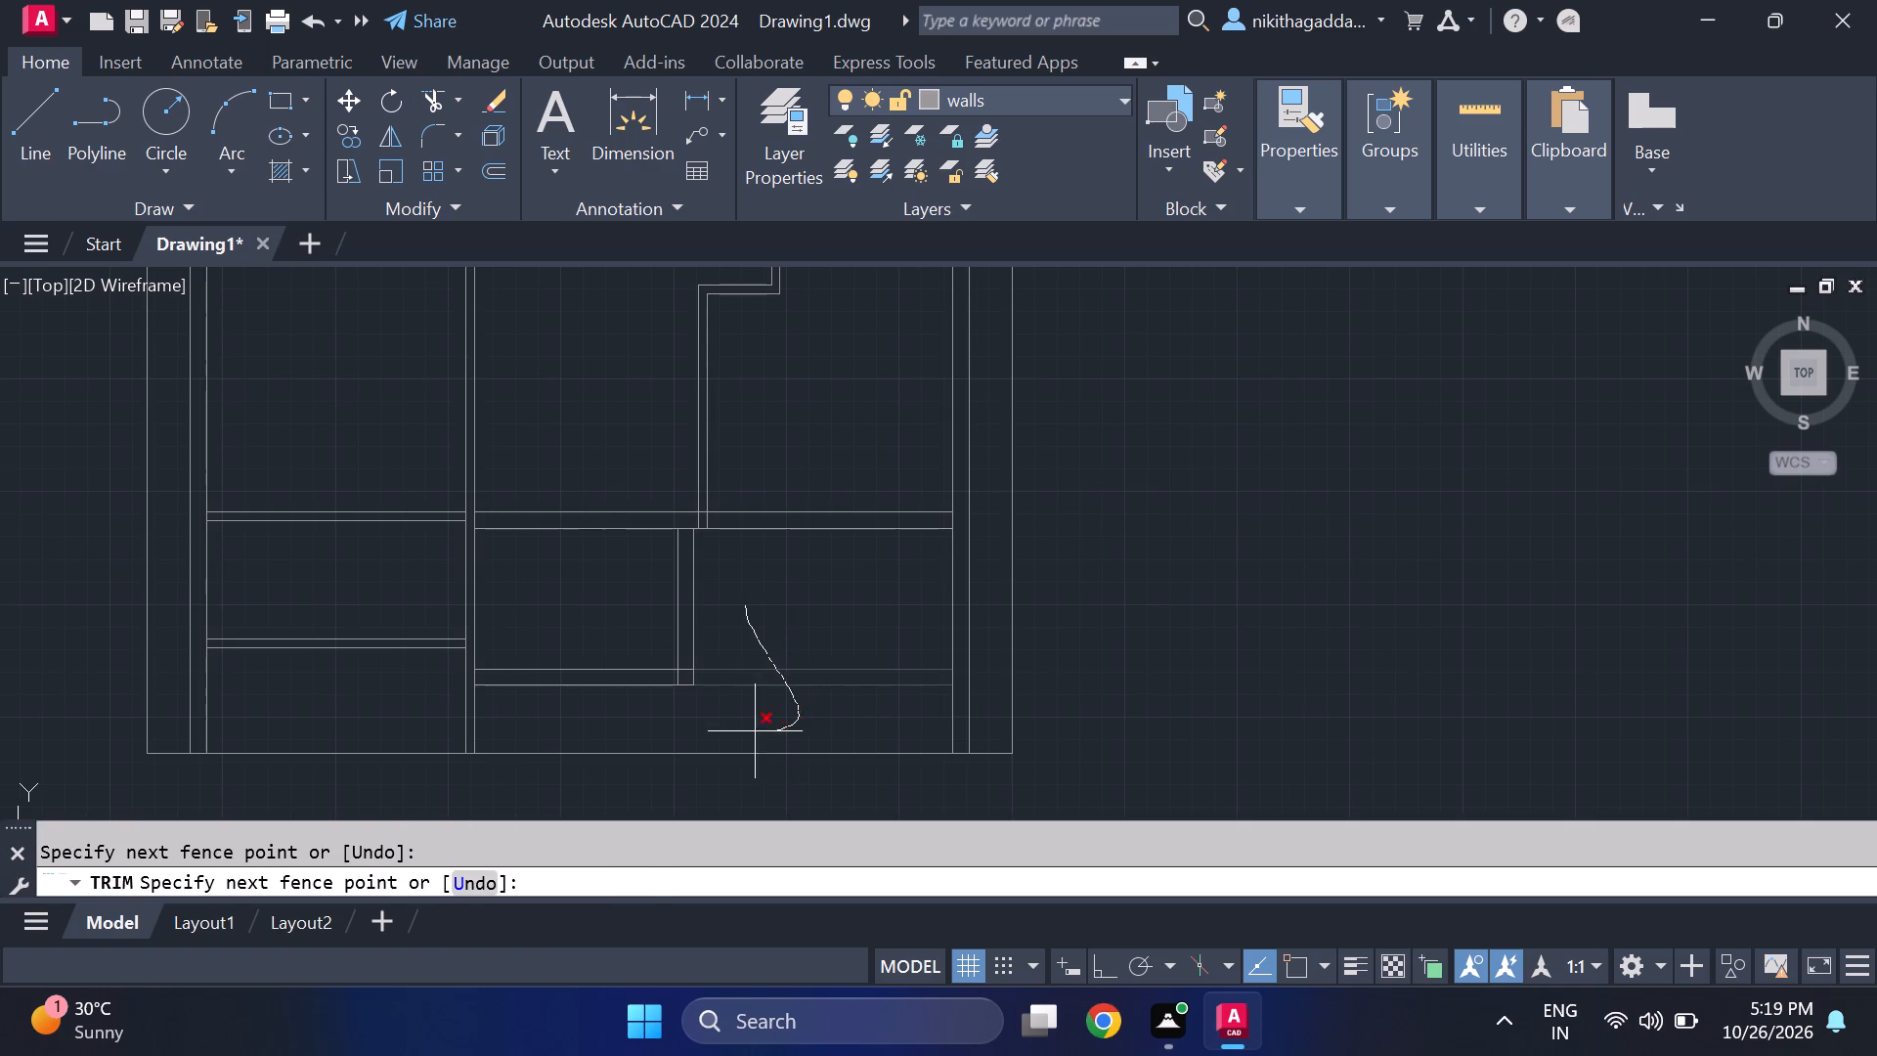
drag(751, 731, 719, 723)
Trim the southern ends of both long north-south interior wall lines that run past the new rooms to the site boundary.
scroll(477, 749, up, 1)
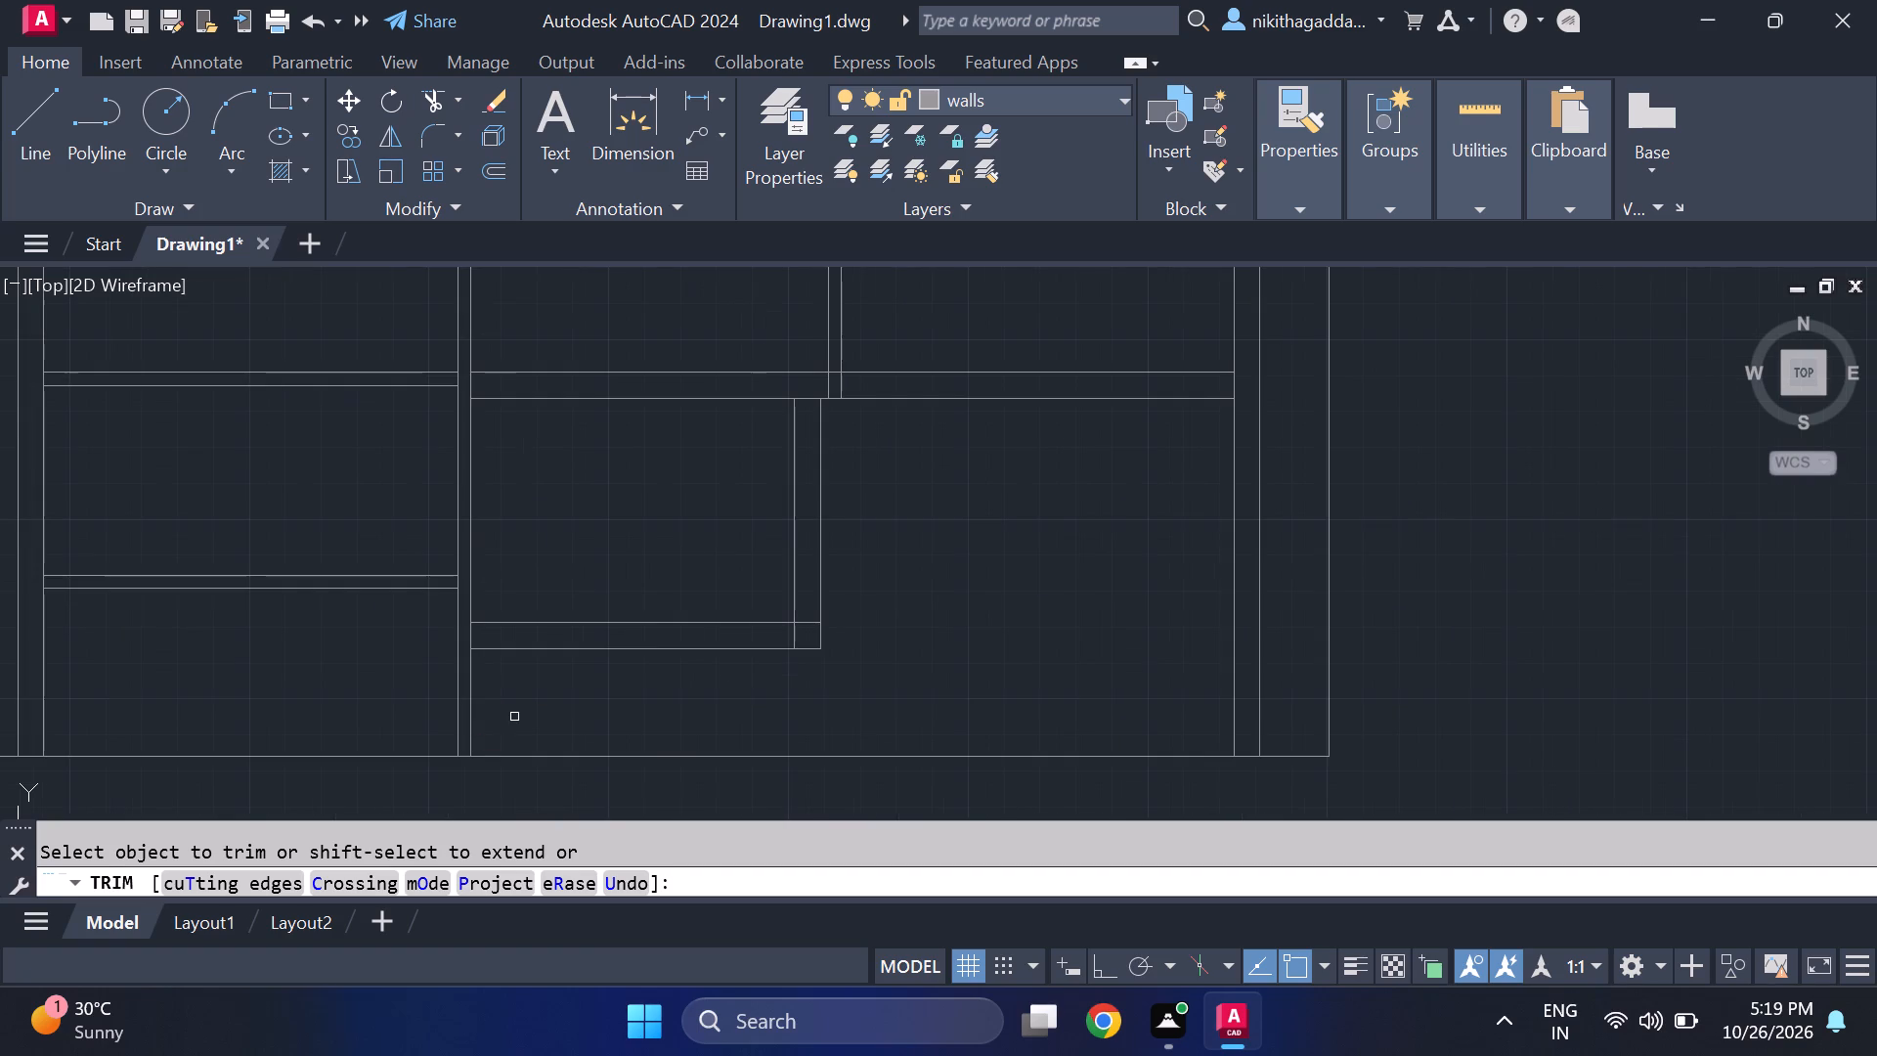
drag(518, 710, 320, 707)
Trim the overlapping inner line ends at the small southern room's southeast corner to form a clean wall corner.
scroll(366, 682, down, 3)
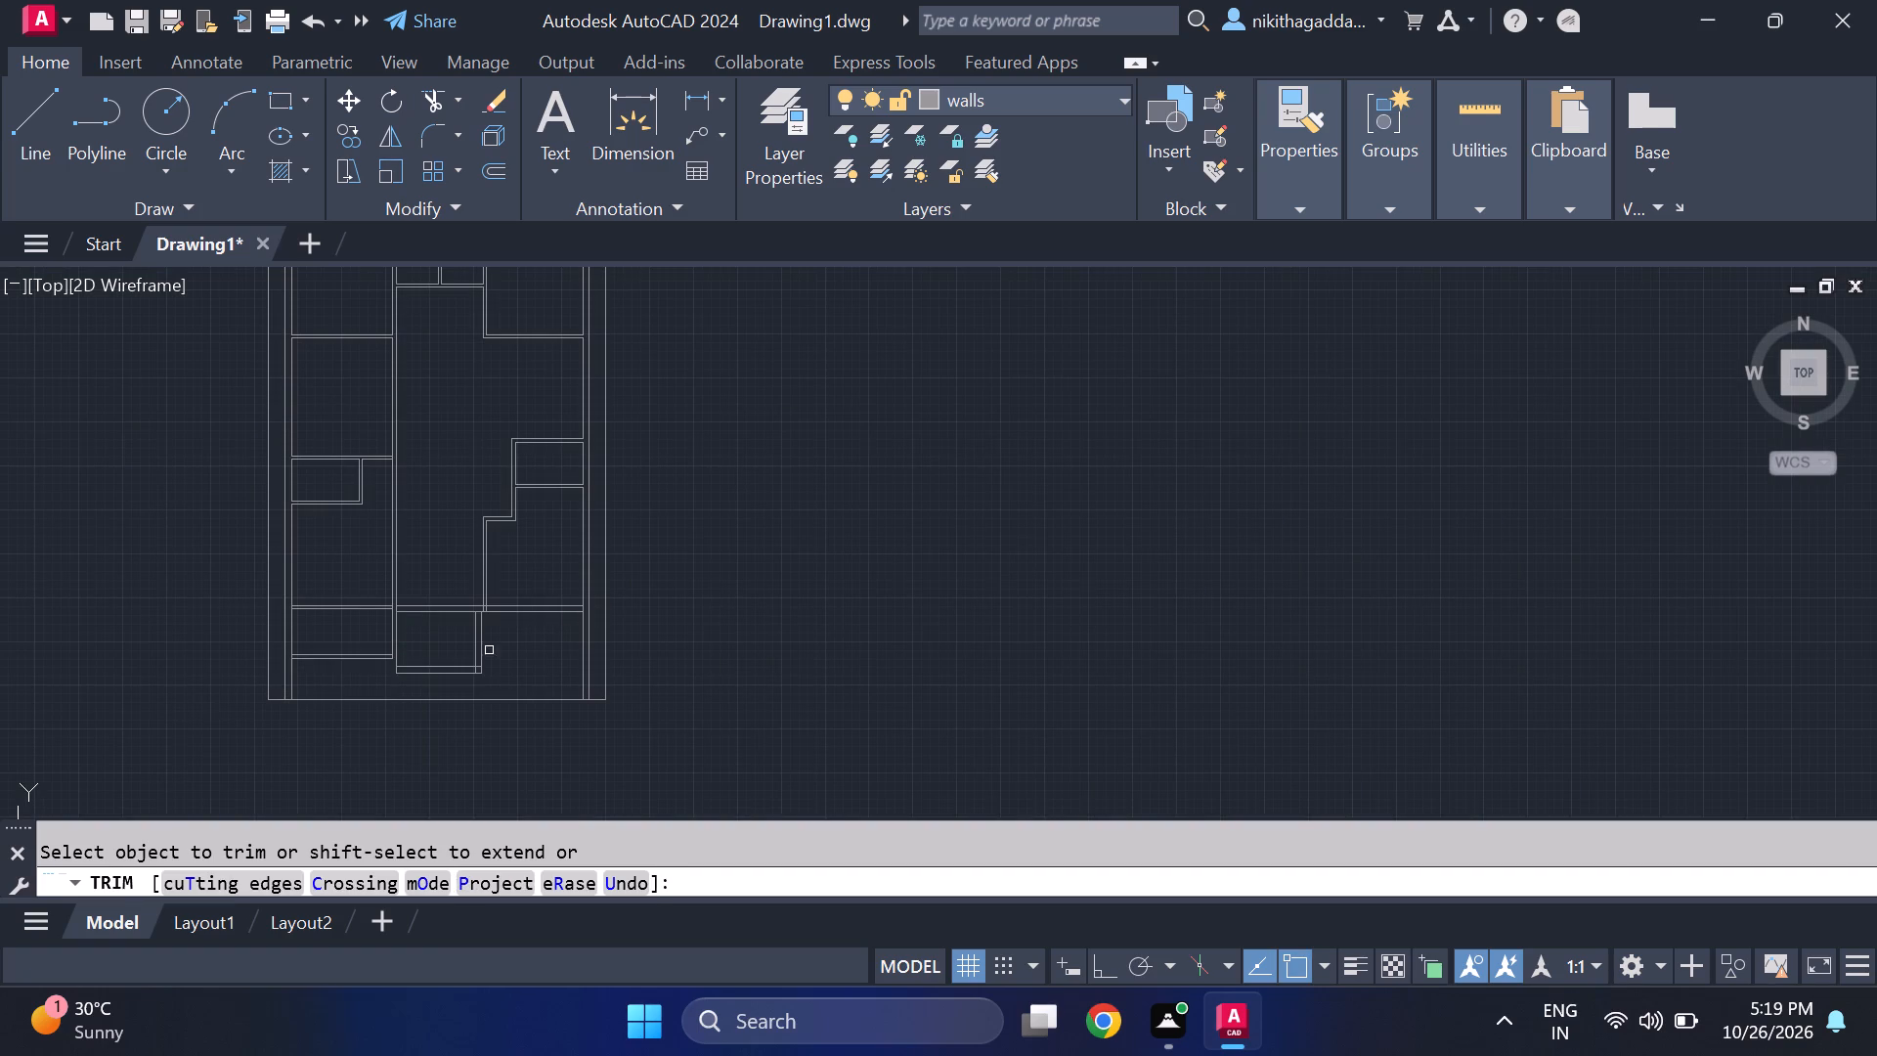
scroll(410, 658, up, 3)
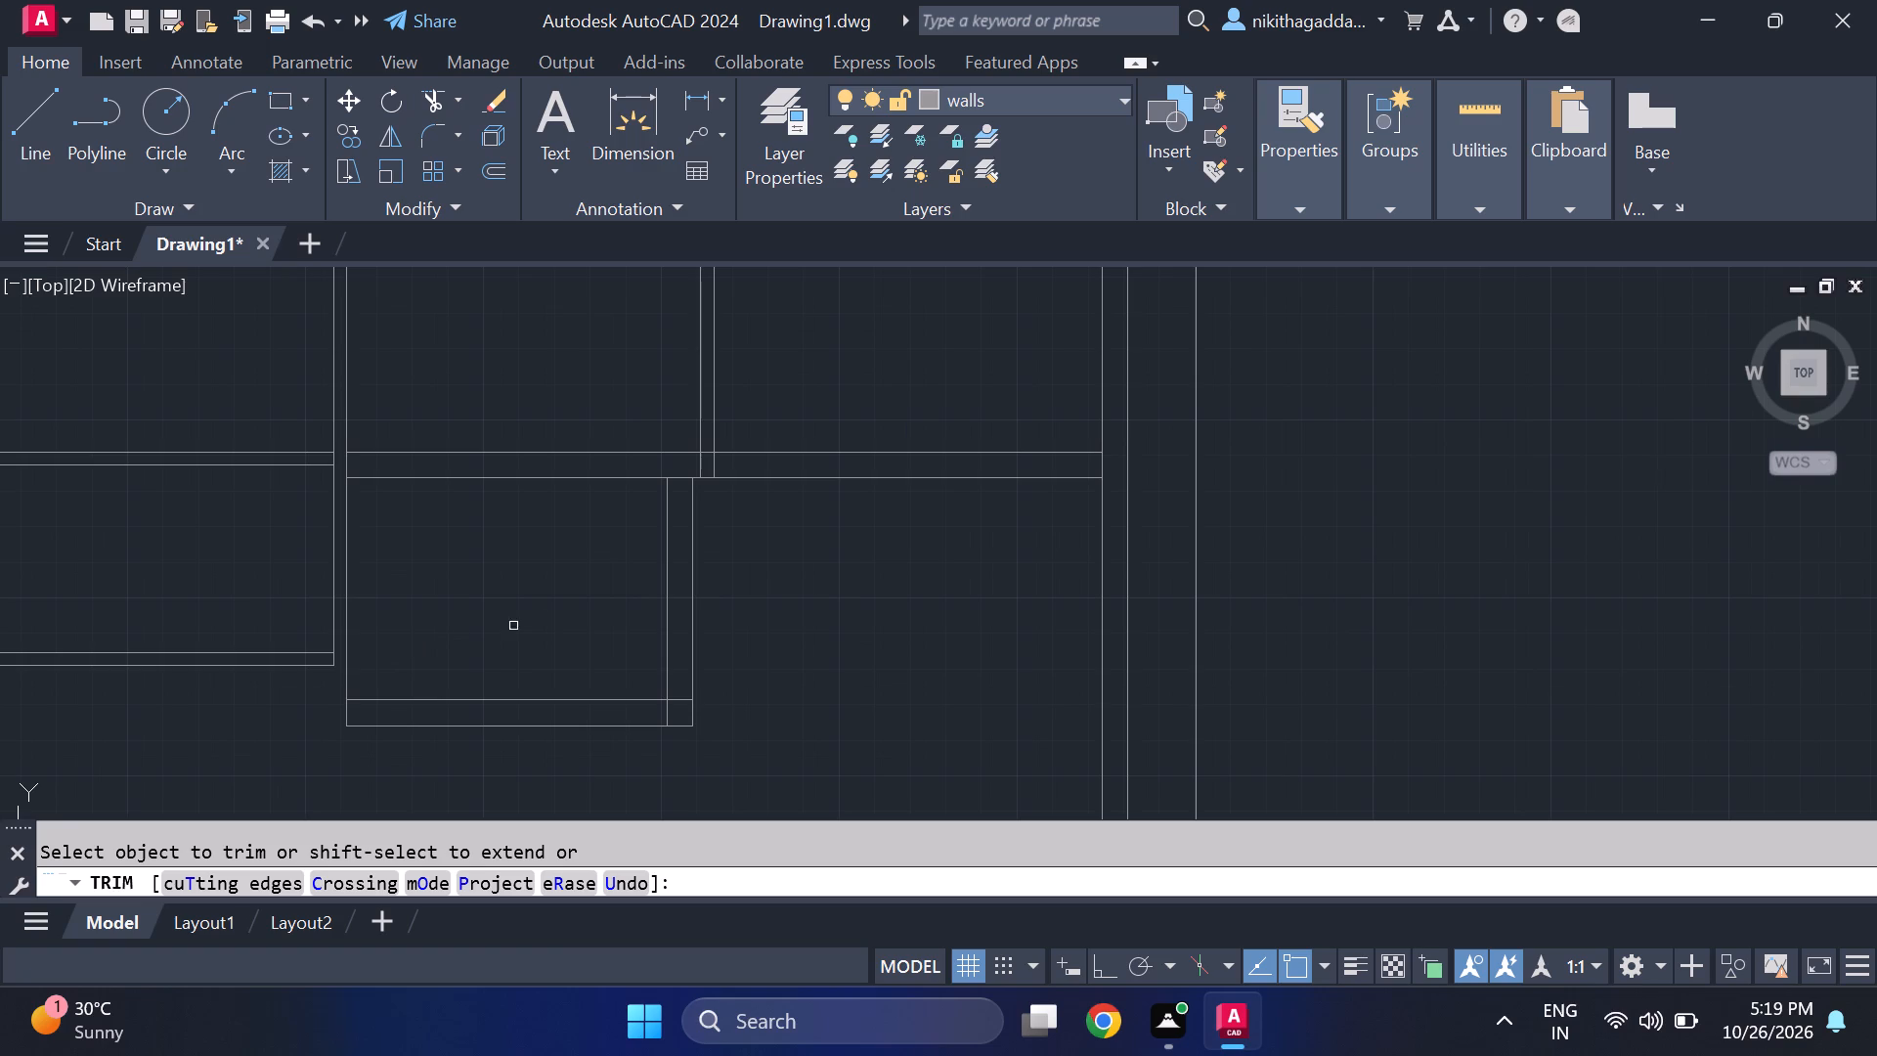
scroll(604, 730, up, 1)
scroll(696, 715, up, 2)
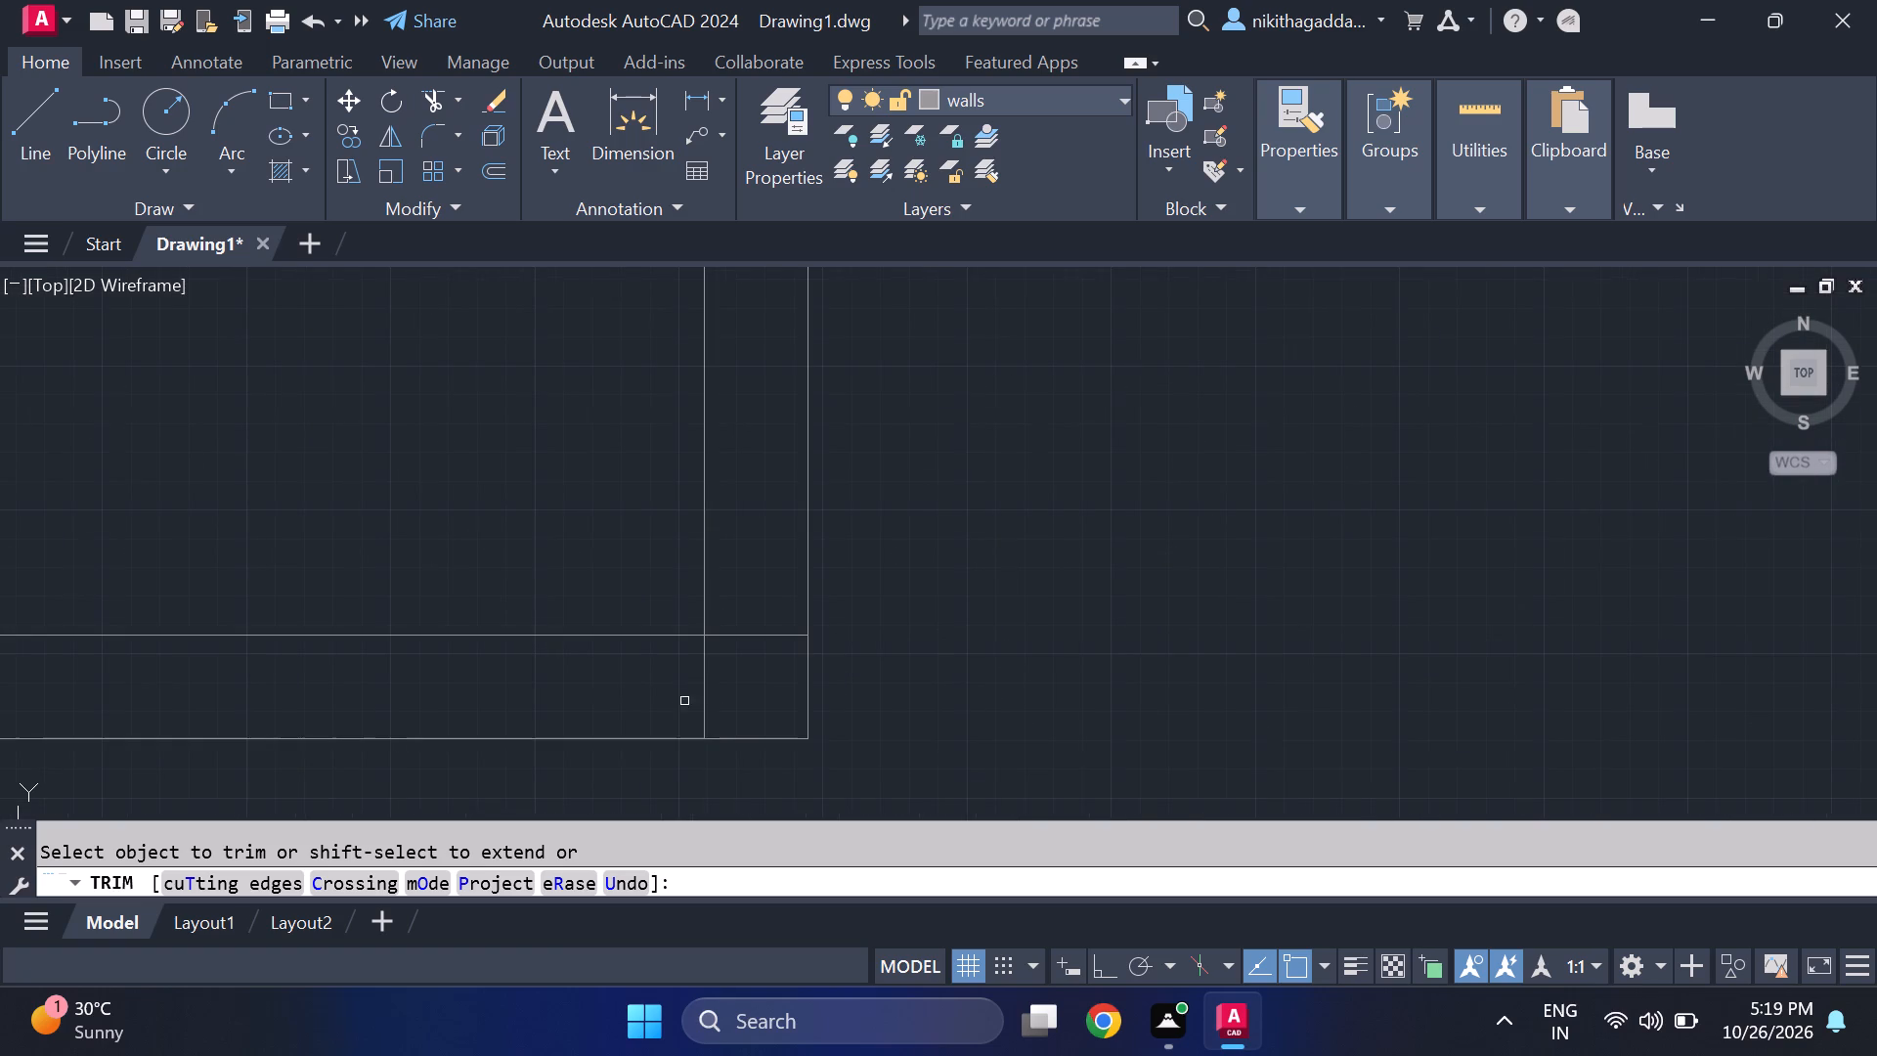
drag(675, 695, 747, 617)
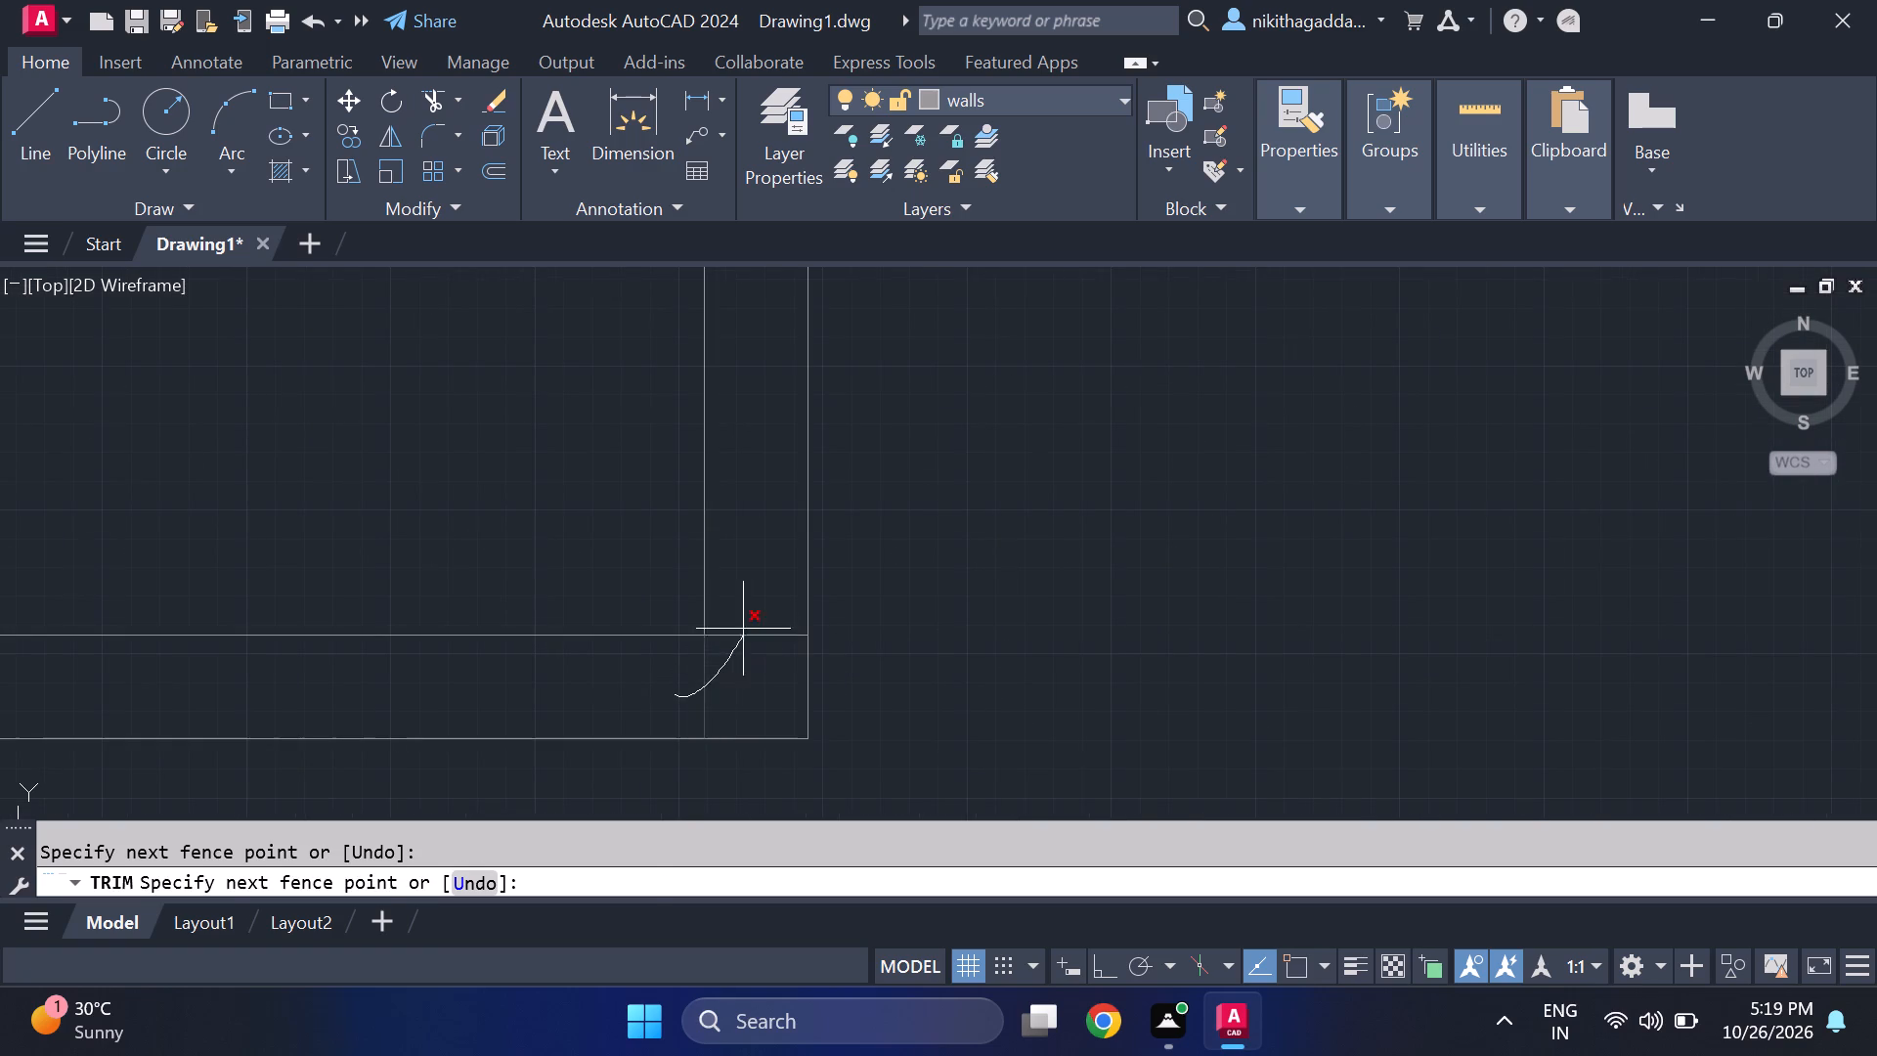
drag(747, 617, 754, 577)
scroll(737, 603, down, 5)
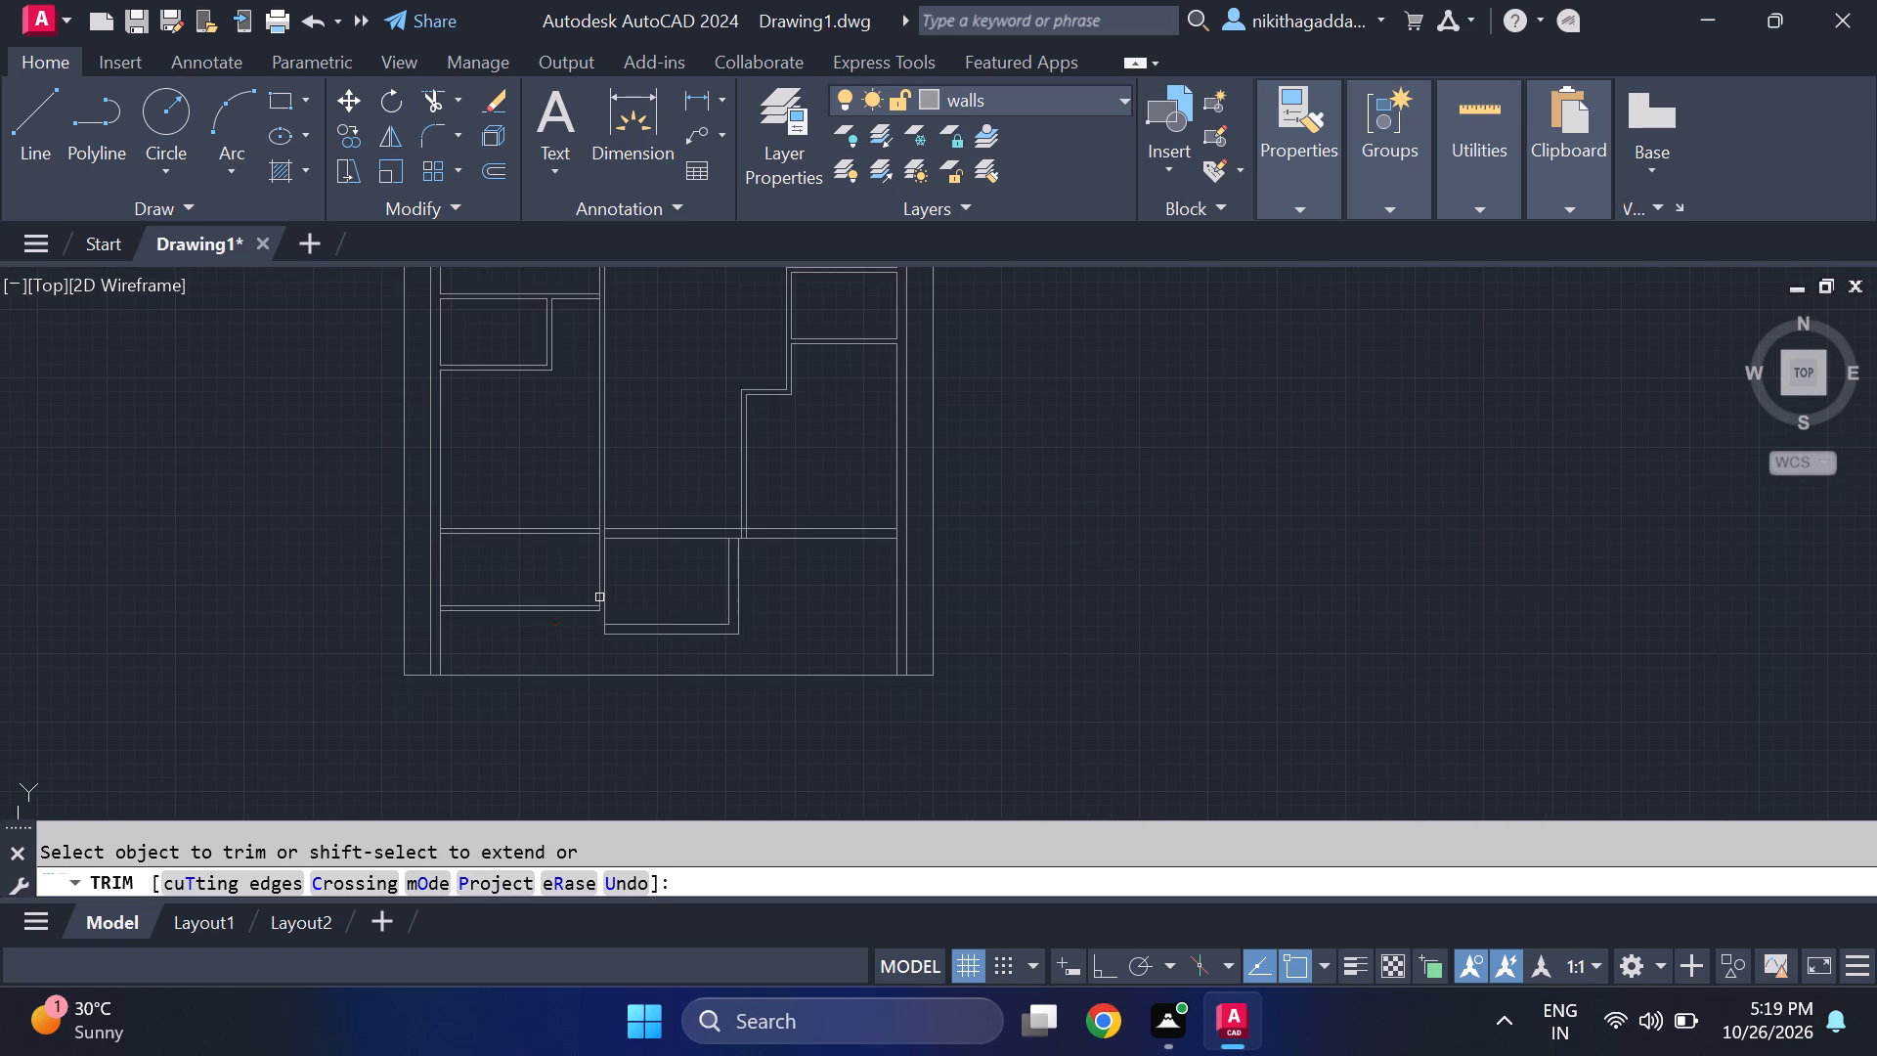
middle_drag(674, 593, 713, 540)
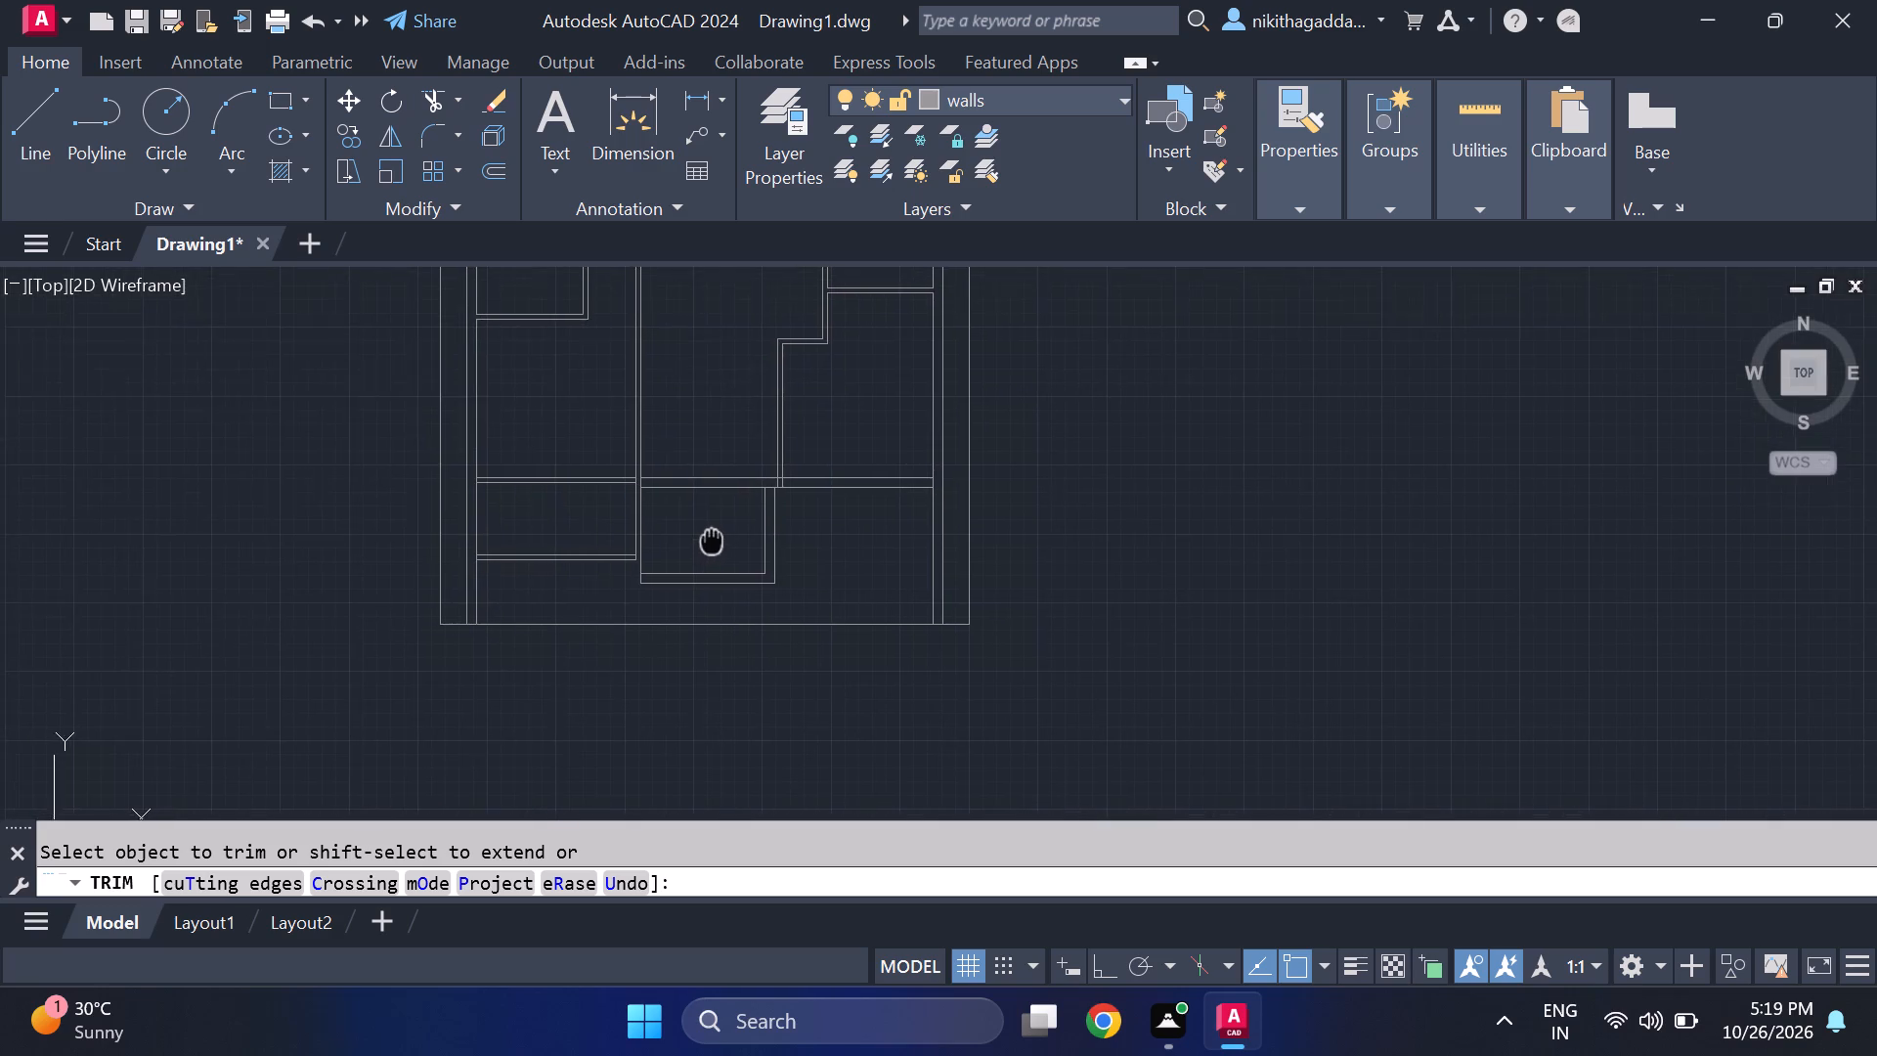
Trim the crossing line segments where the stepped interior wall and the small southern room's east wall join the southern horizontal wall.
middle_drag(713, 540, 720, 533)
middle_click(750, 512)
scroll(805, 479, up, 2)
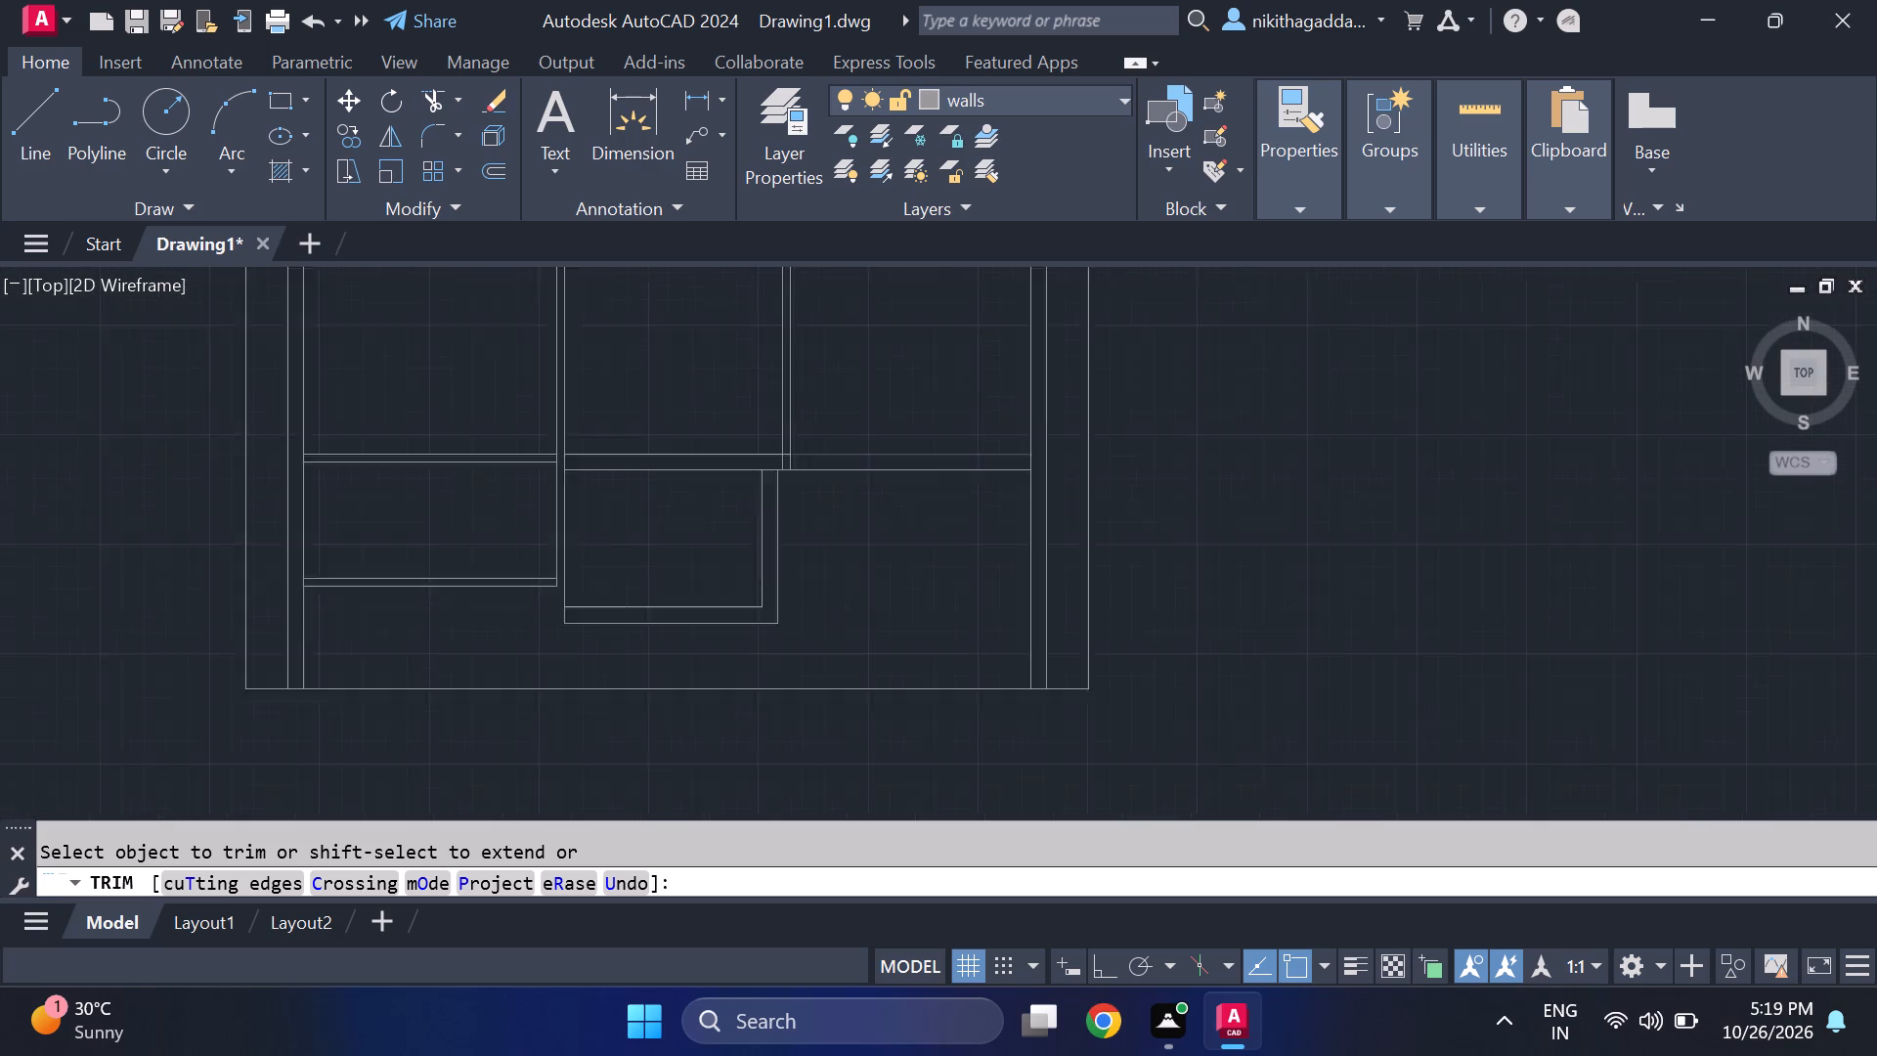
scroll(802, 481, up, 2)
middle_drag(713, 366, 767, 433)
scroll(765, 433, up, 1)
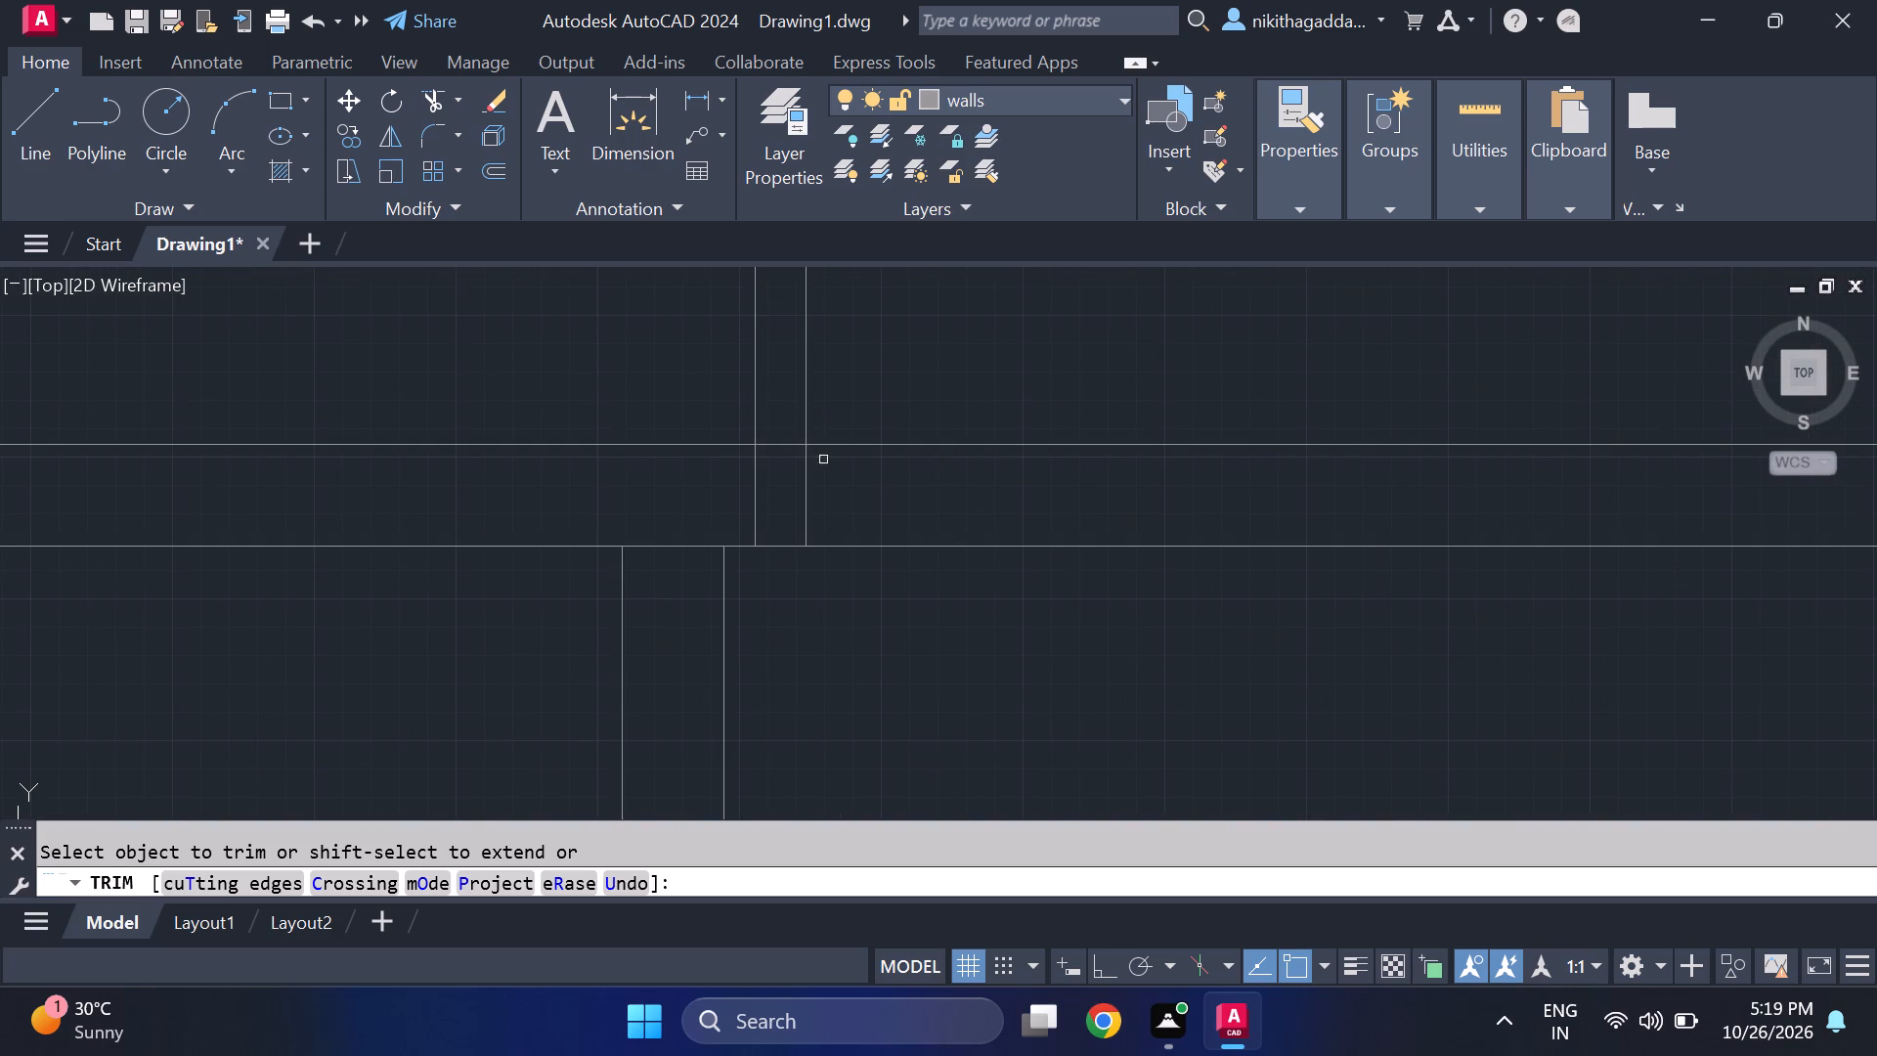
drag(845, 494, 604, 526)
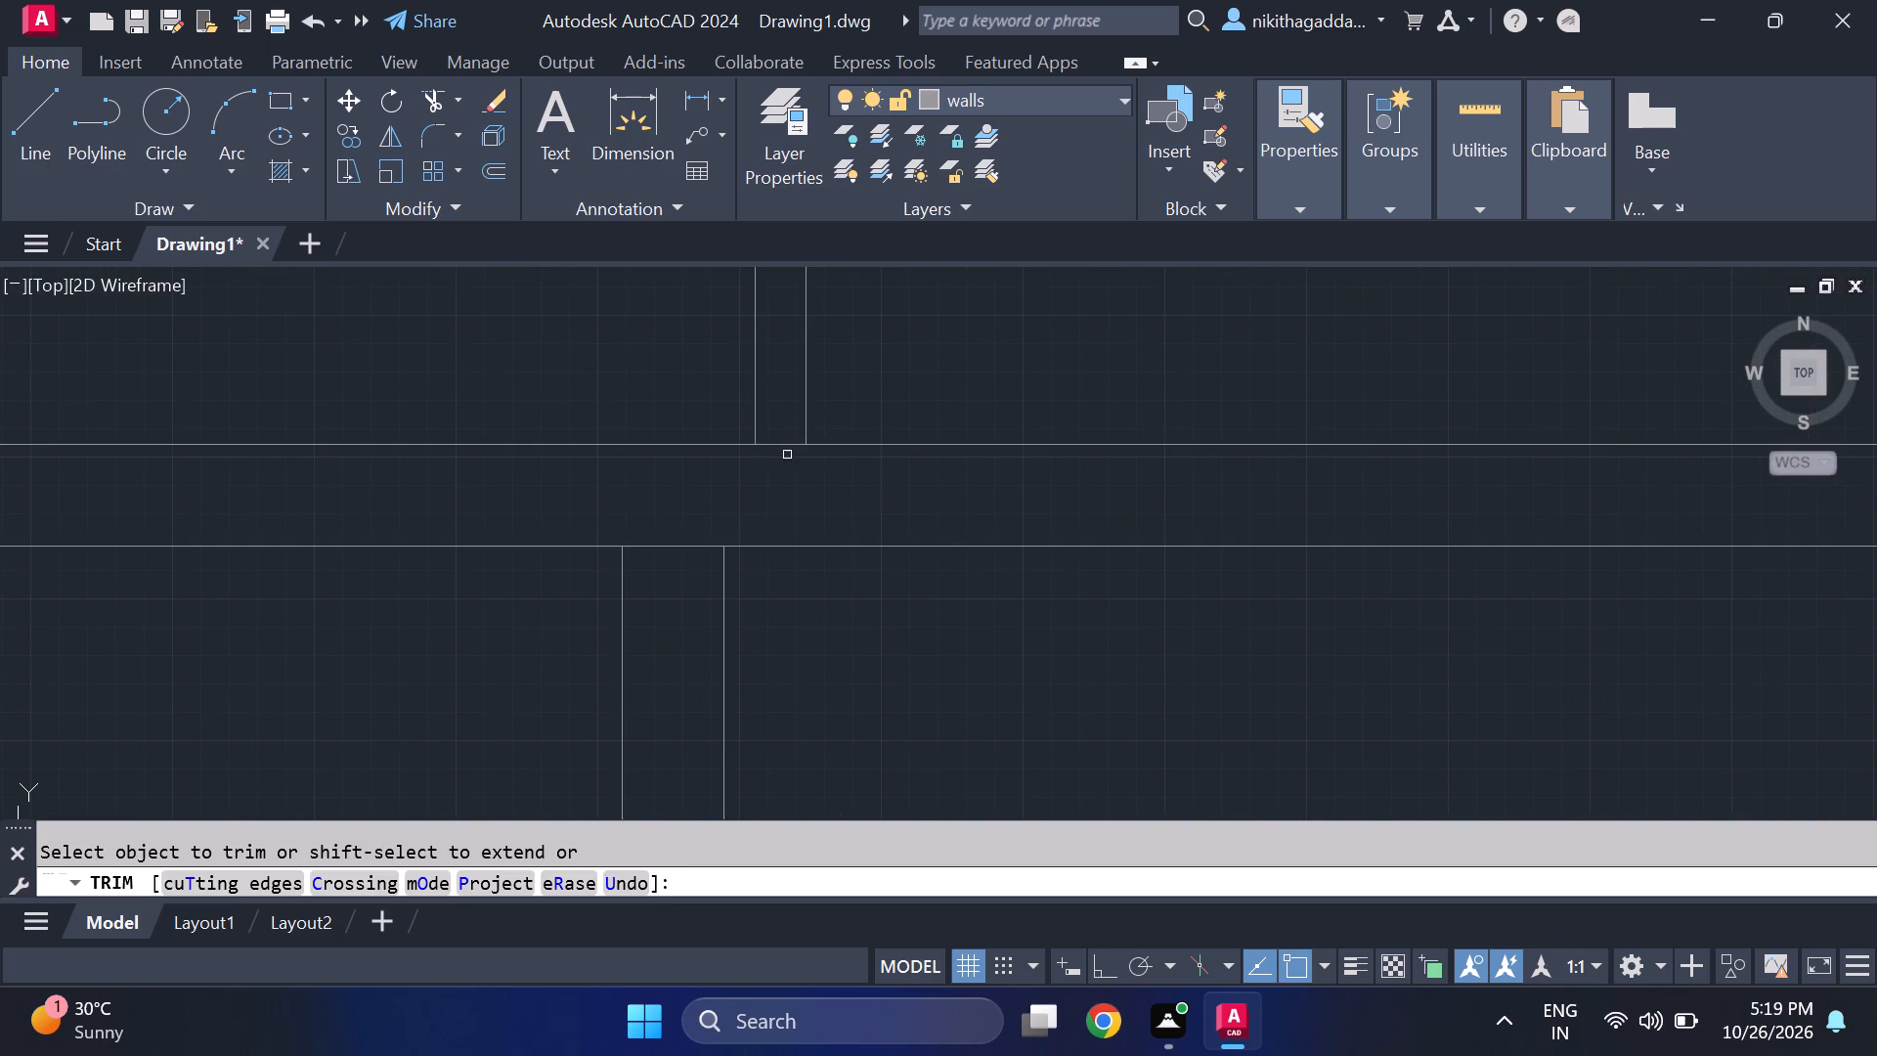
click(787, 446)
scroll(785, 509, down, 5)
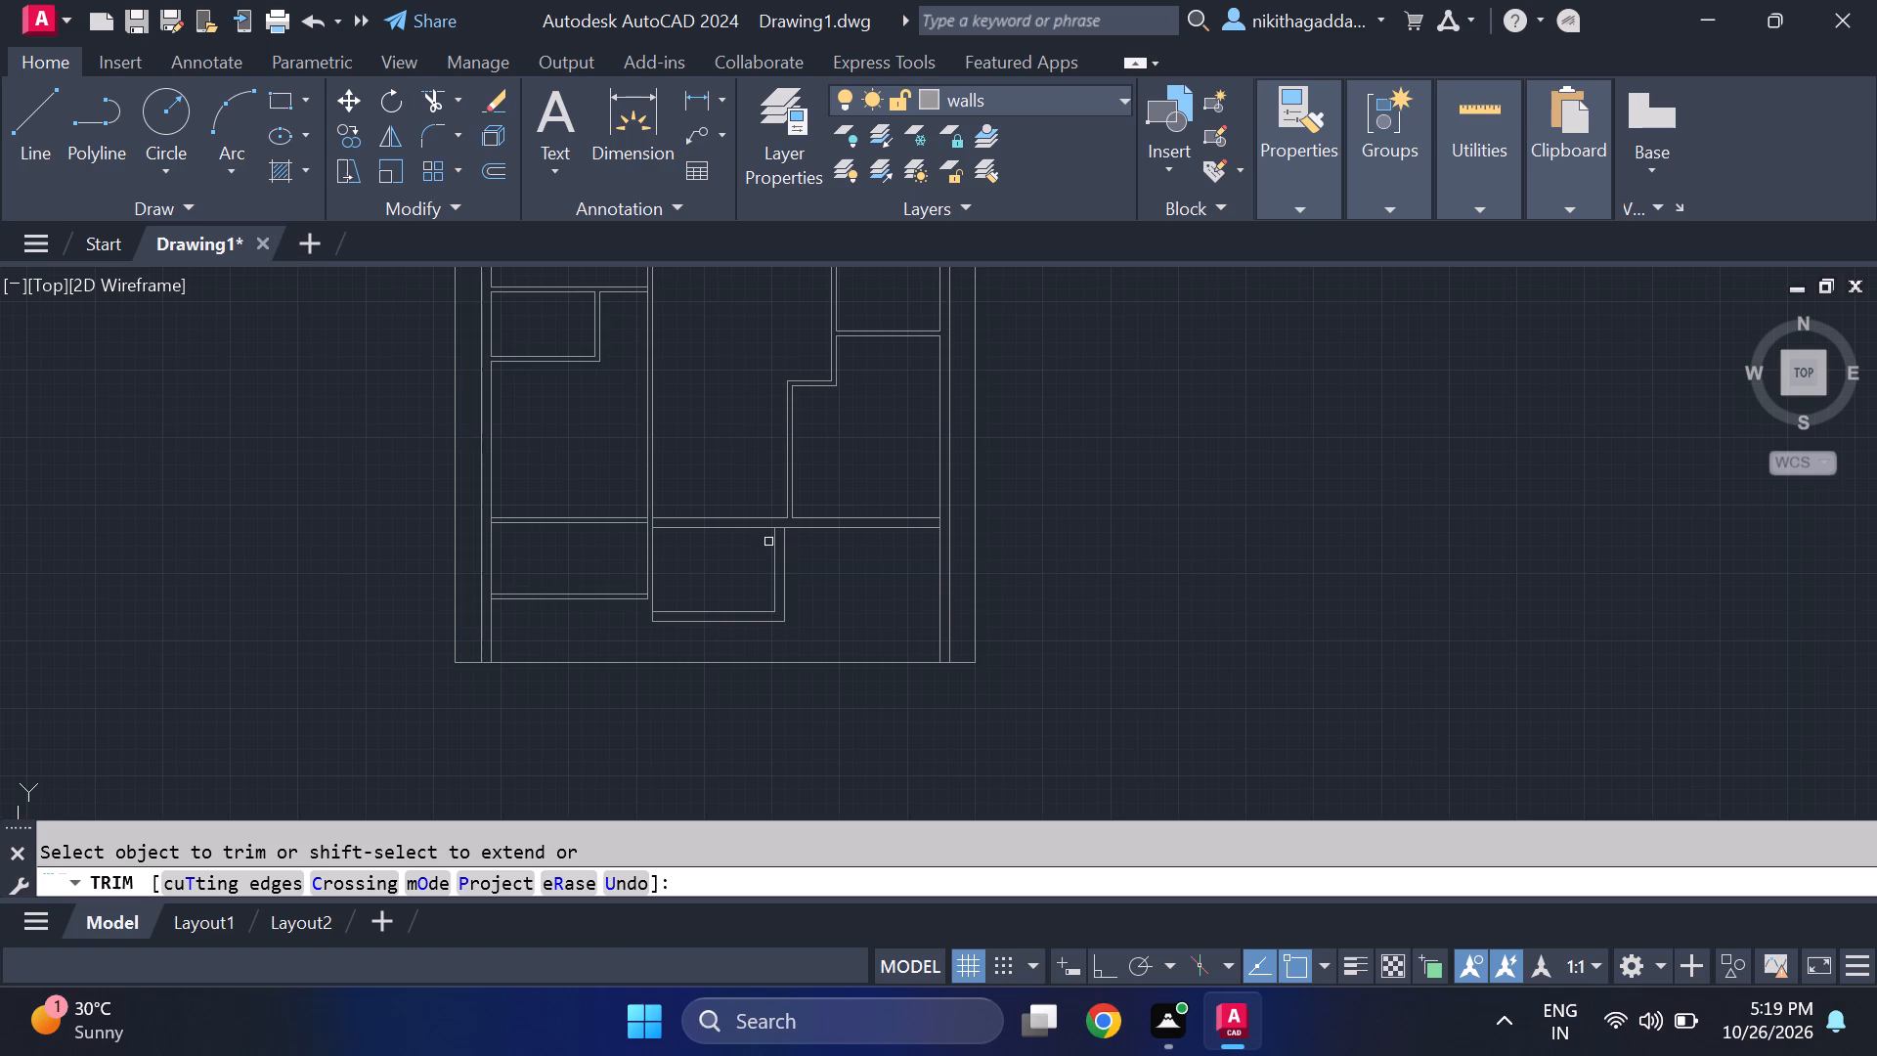
scroll(772, 503, up, 4)
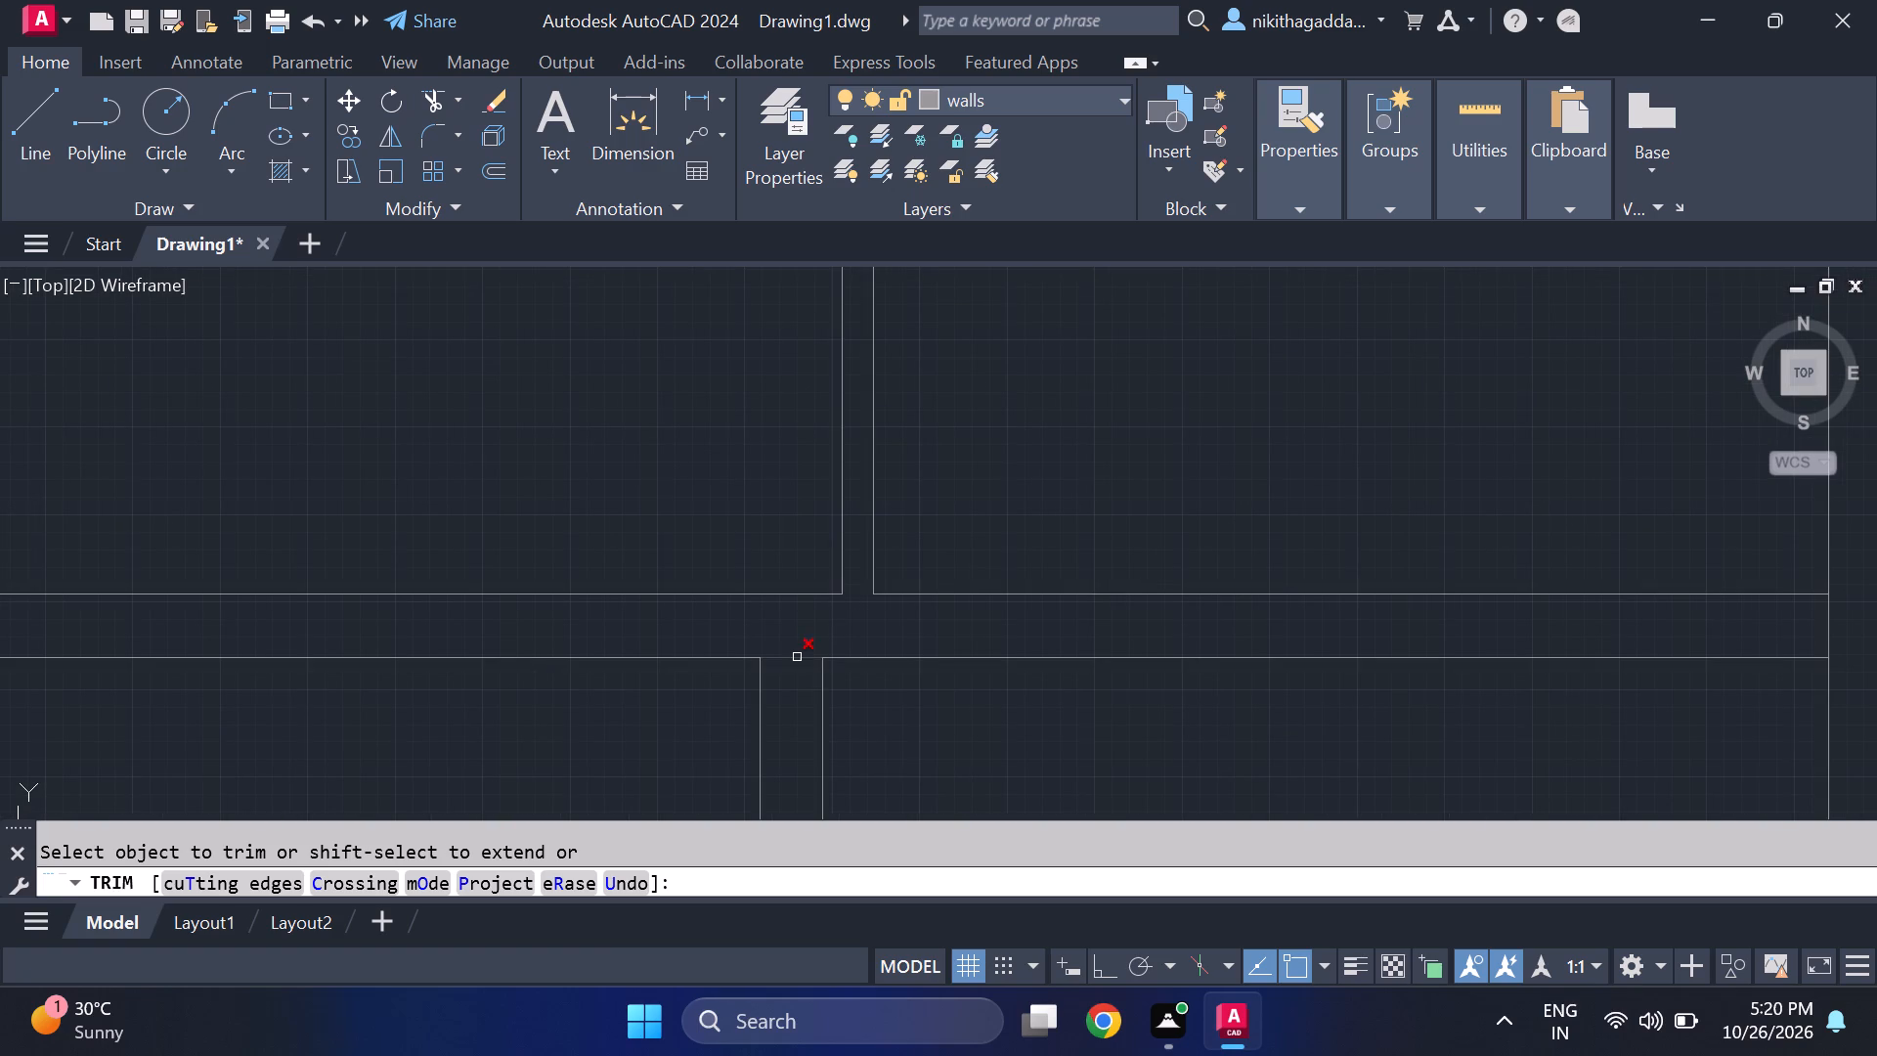
click(797, 657)
scroll(798, 633, down, 4)
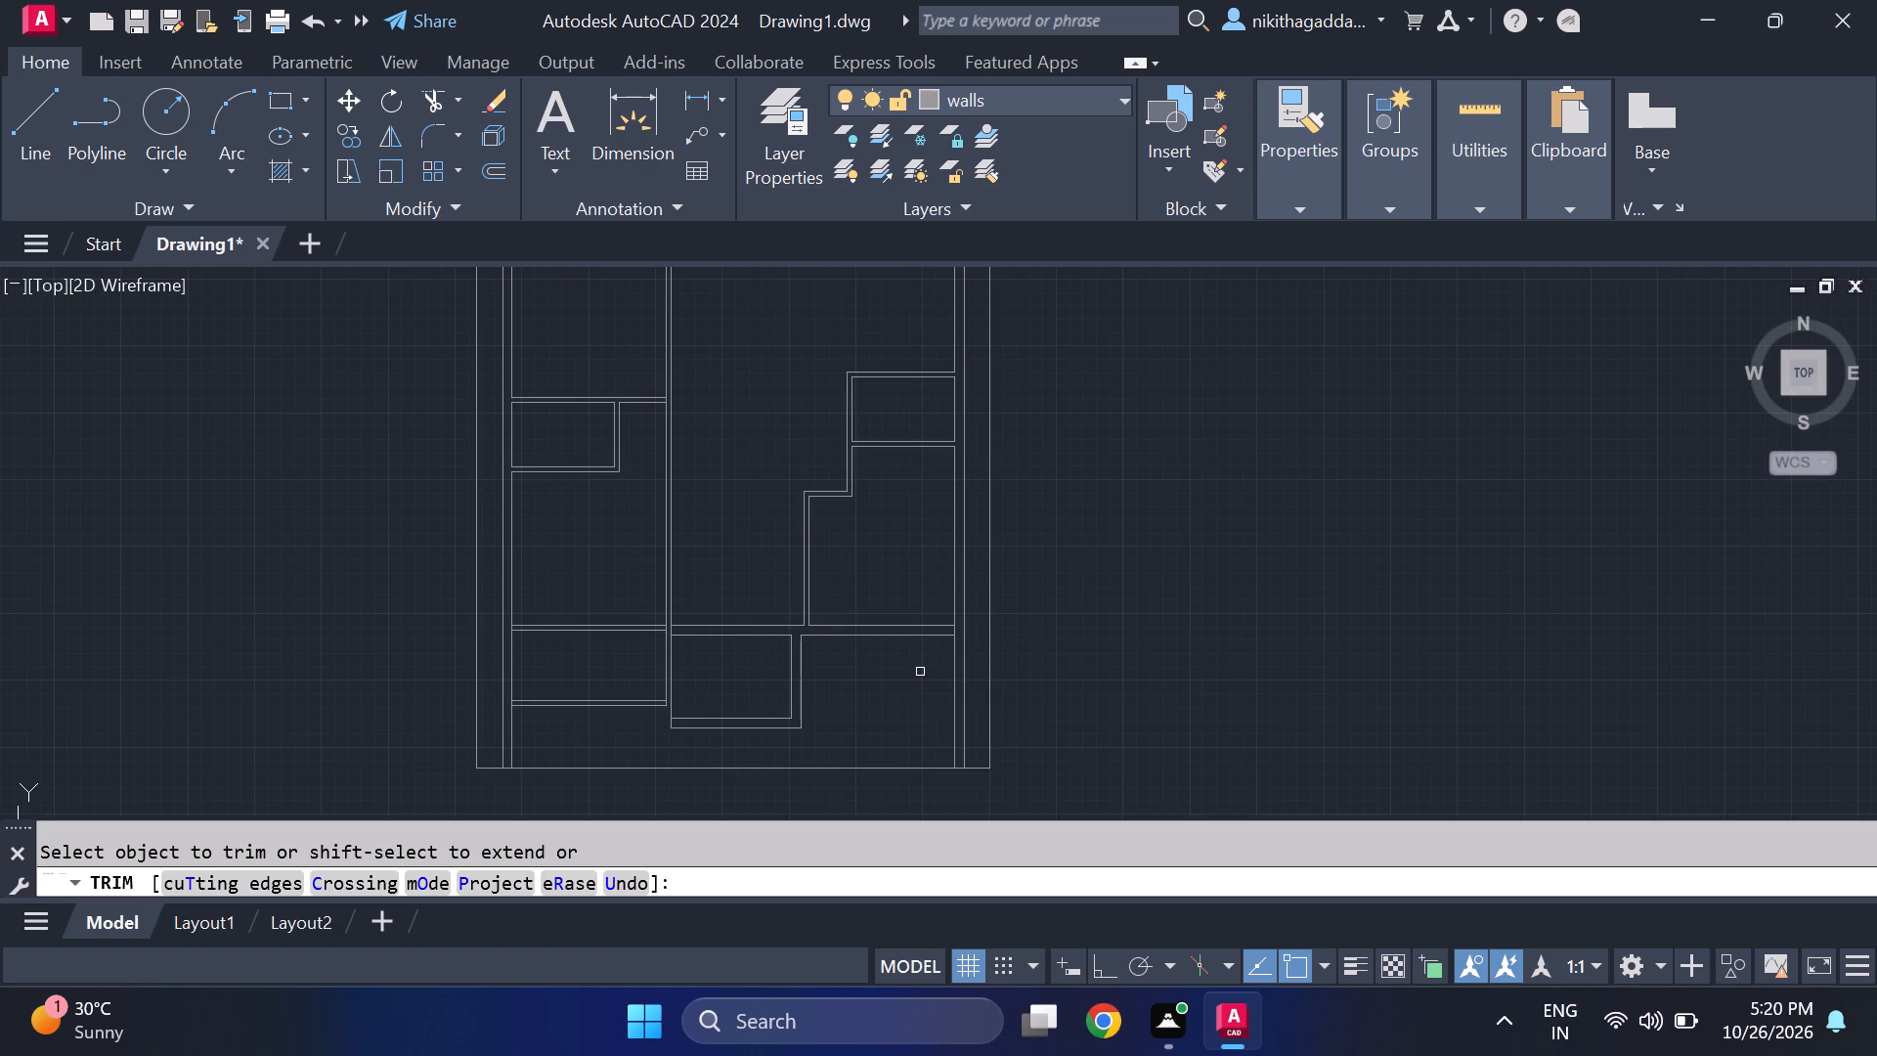
key(Escape)
Extend the outer line of the southern horizontal wall east to the outer line of the eastern exterior wall.
text(ex)
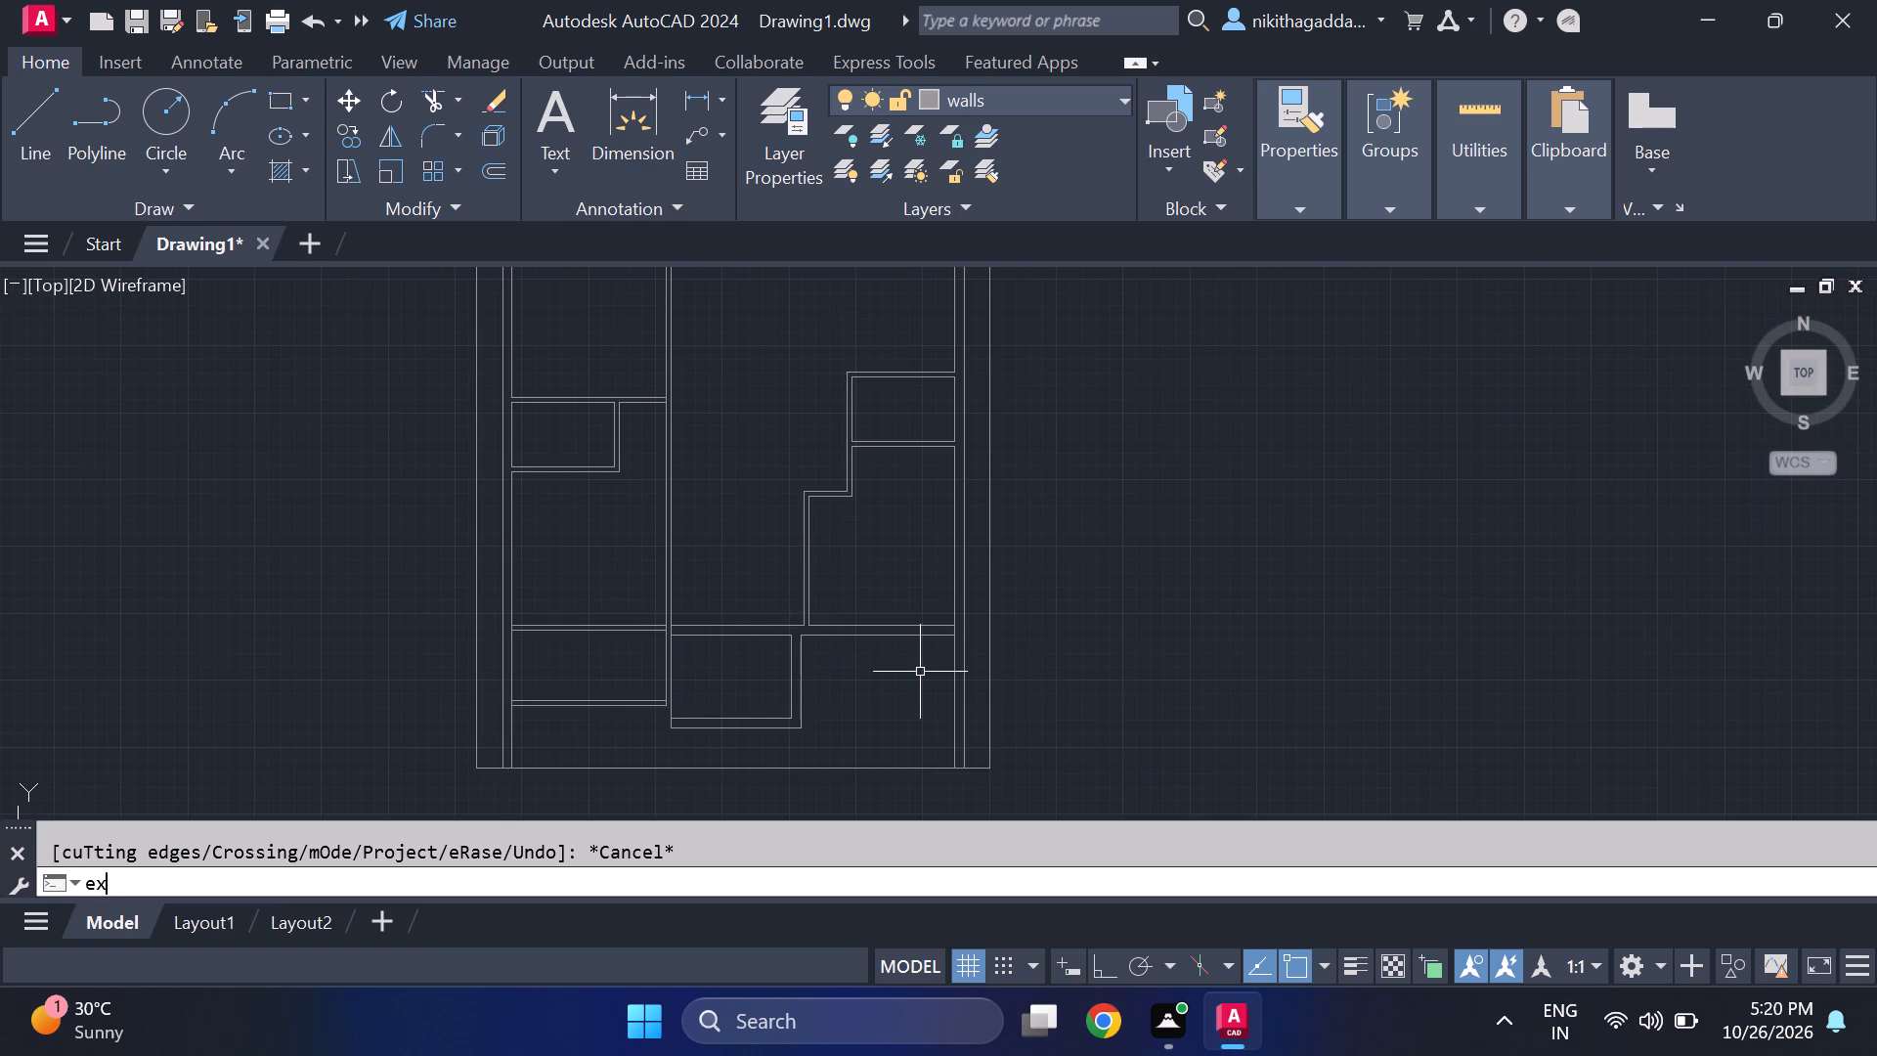
key(Return)
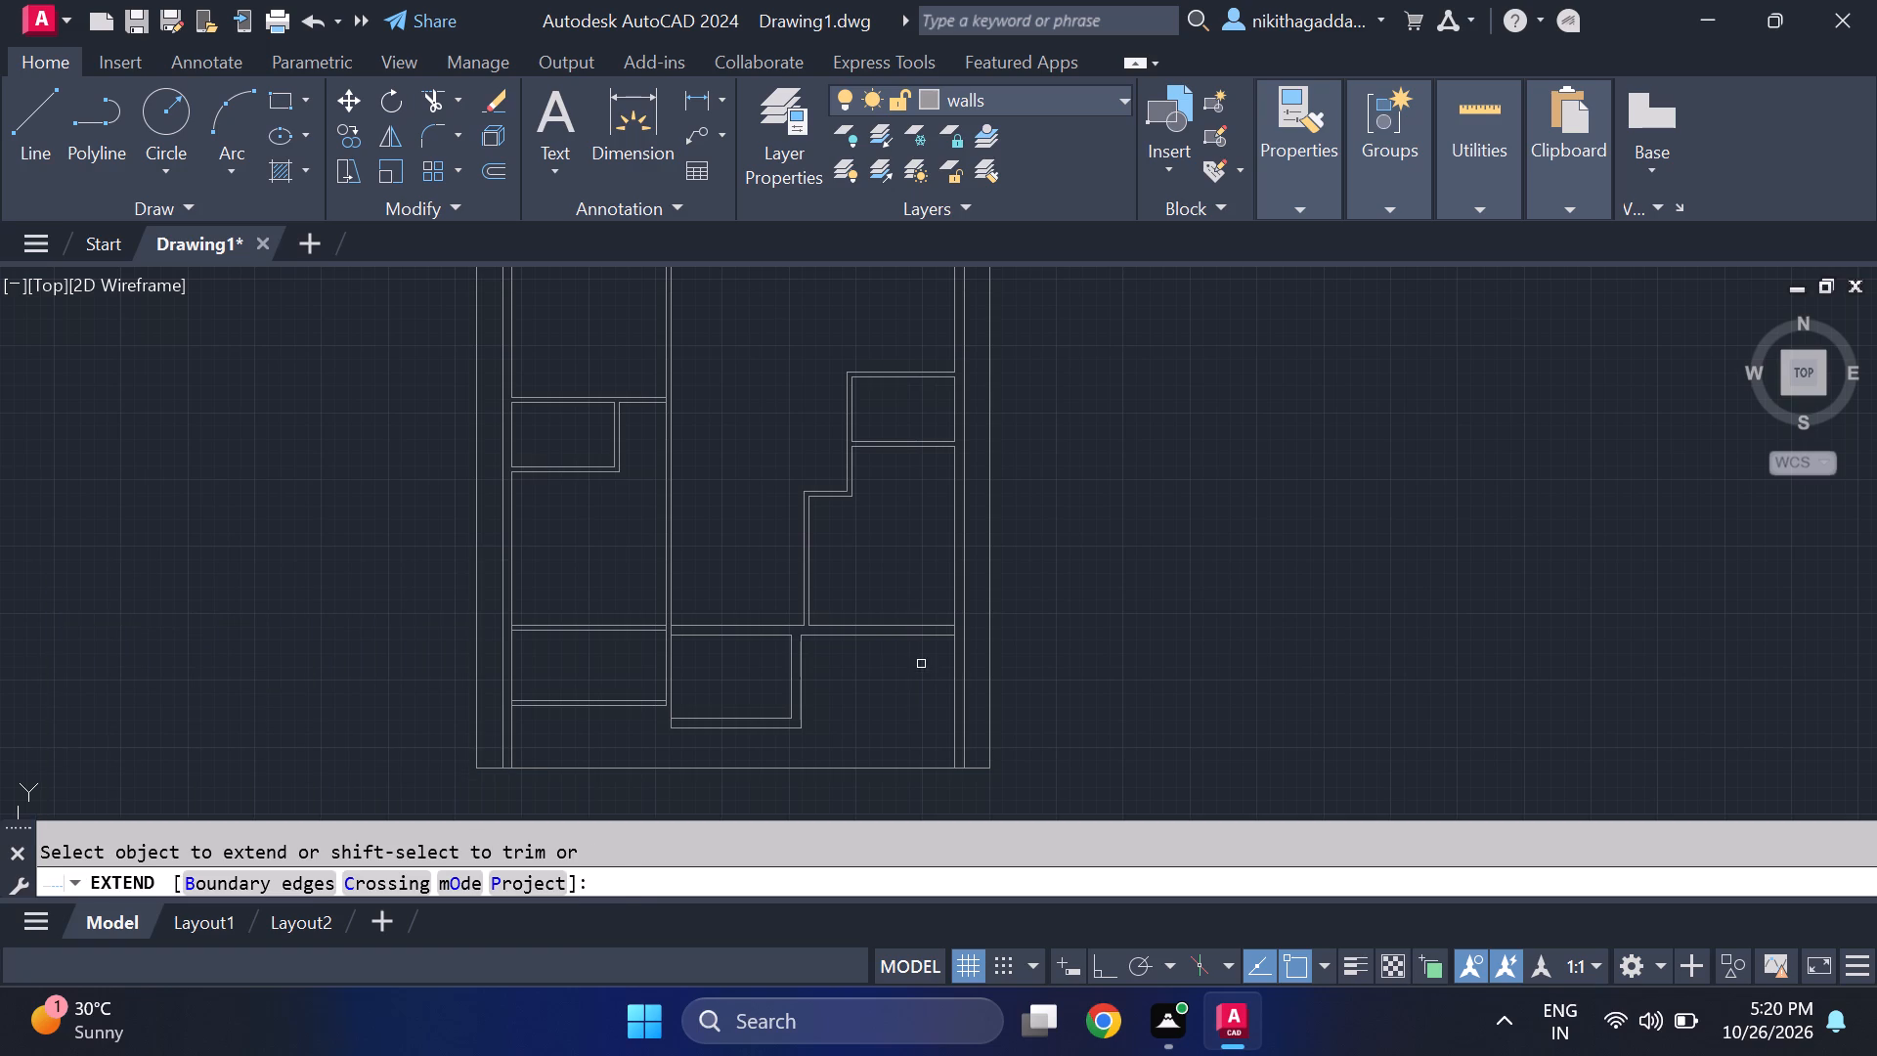
click(926, 633)
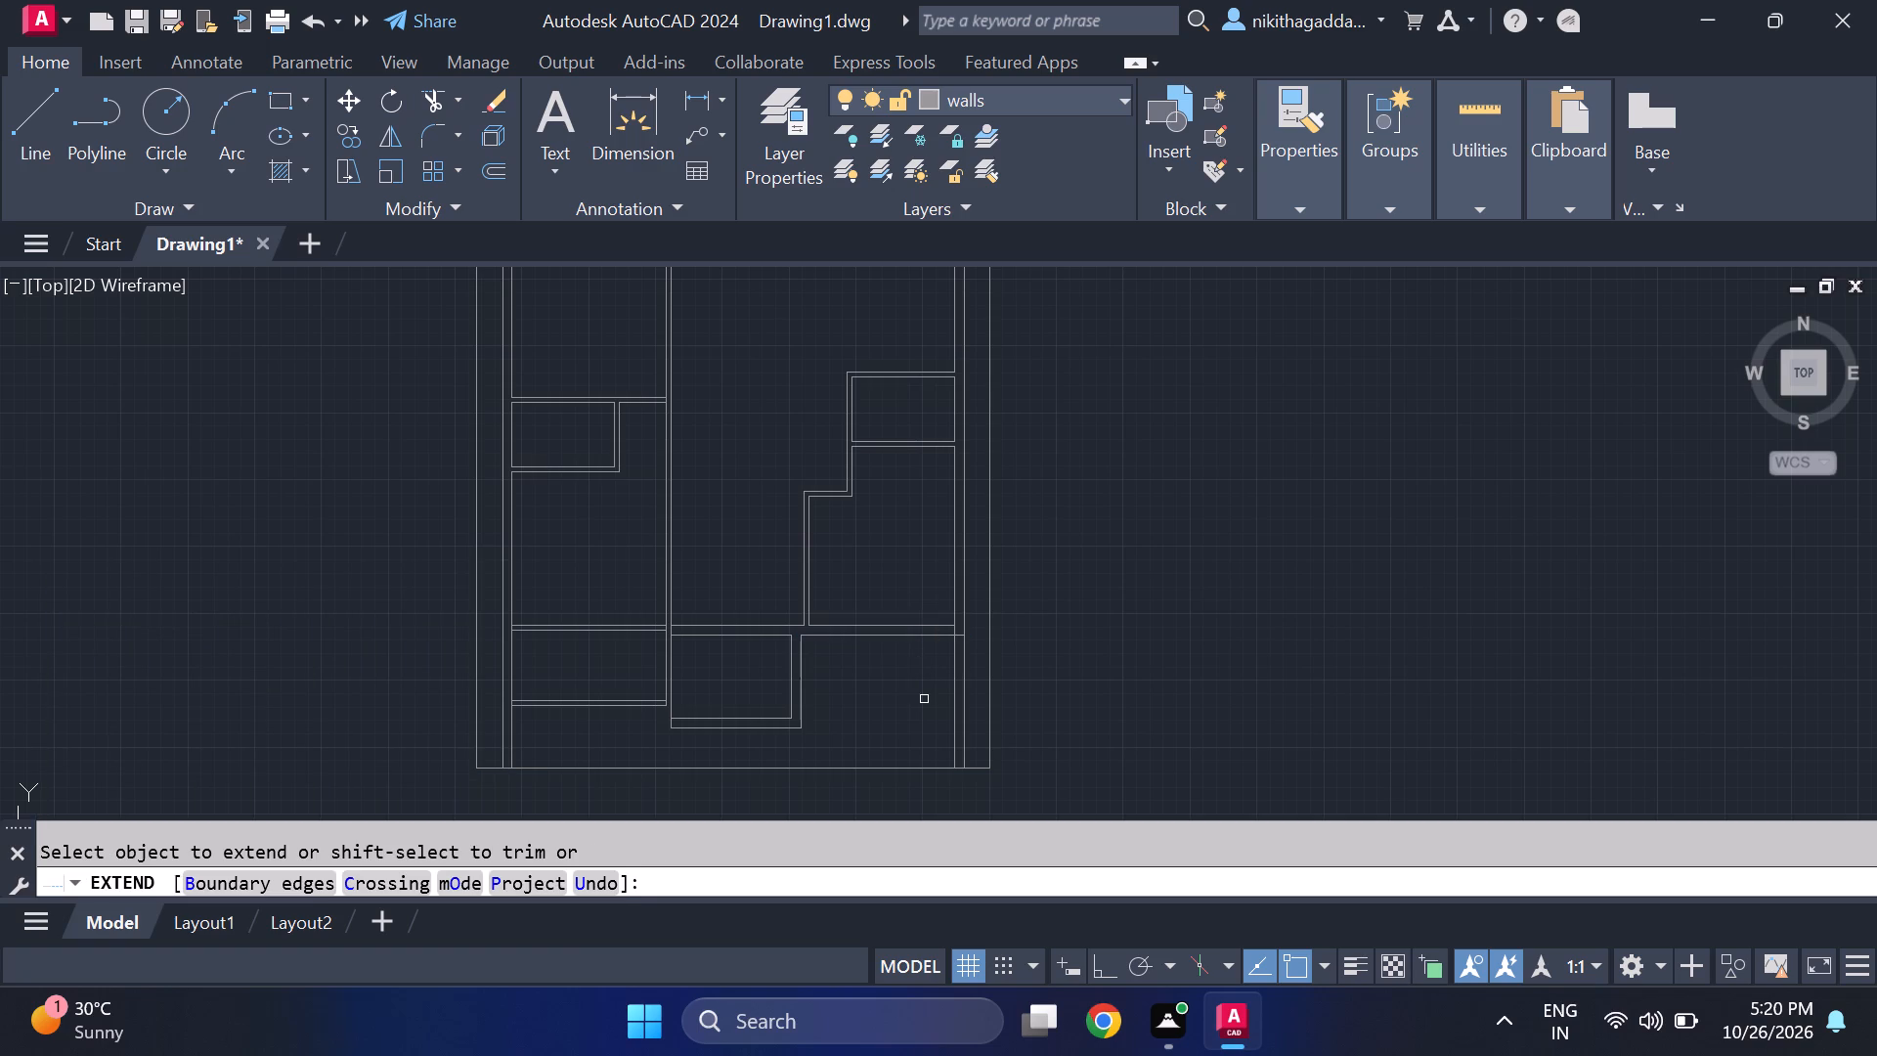
key(Escape)
Trim both eastern exterior wall lines south of the southern horizontal wall to form a clean southeast corner.
text(tr)
key(Return)
scroll(923, 695, up, 1)
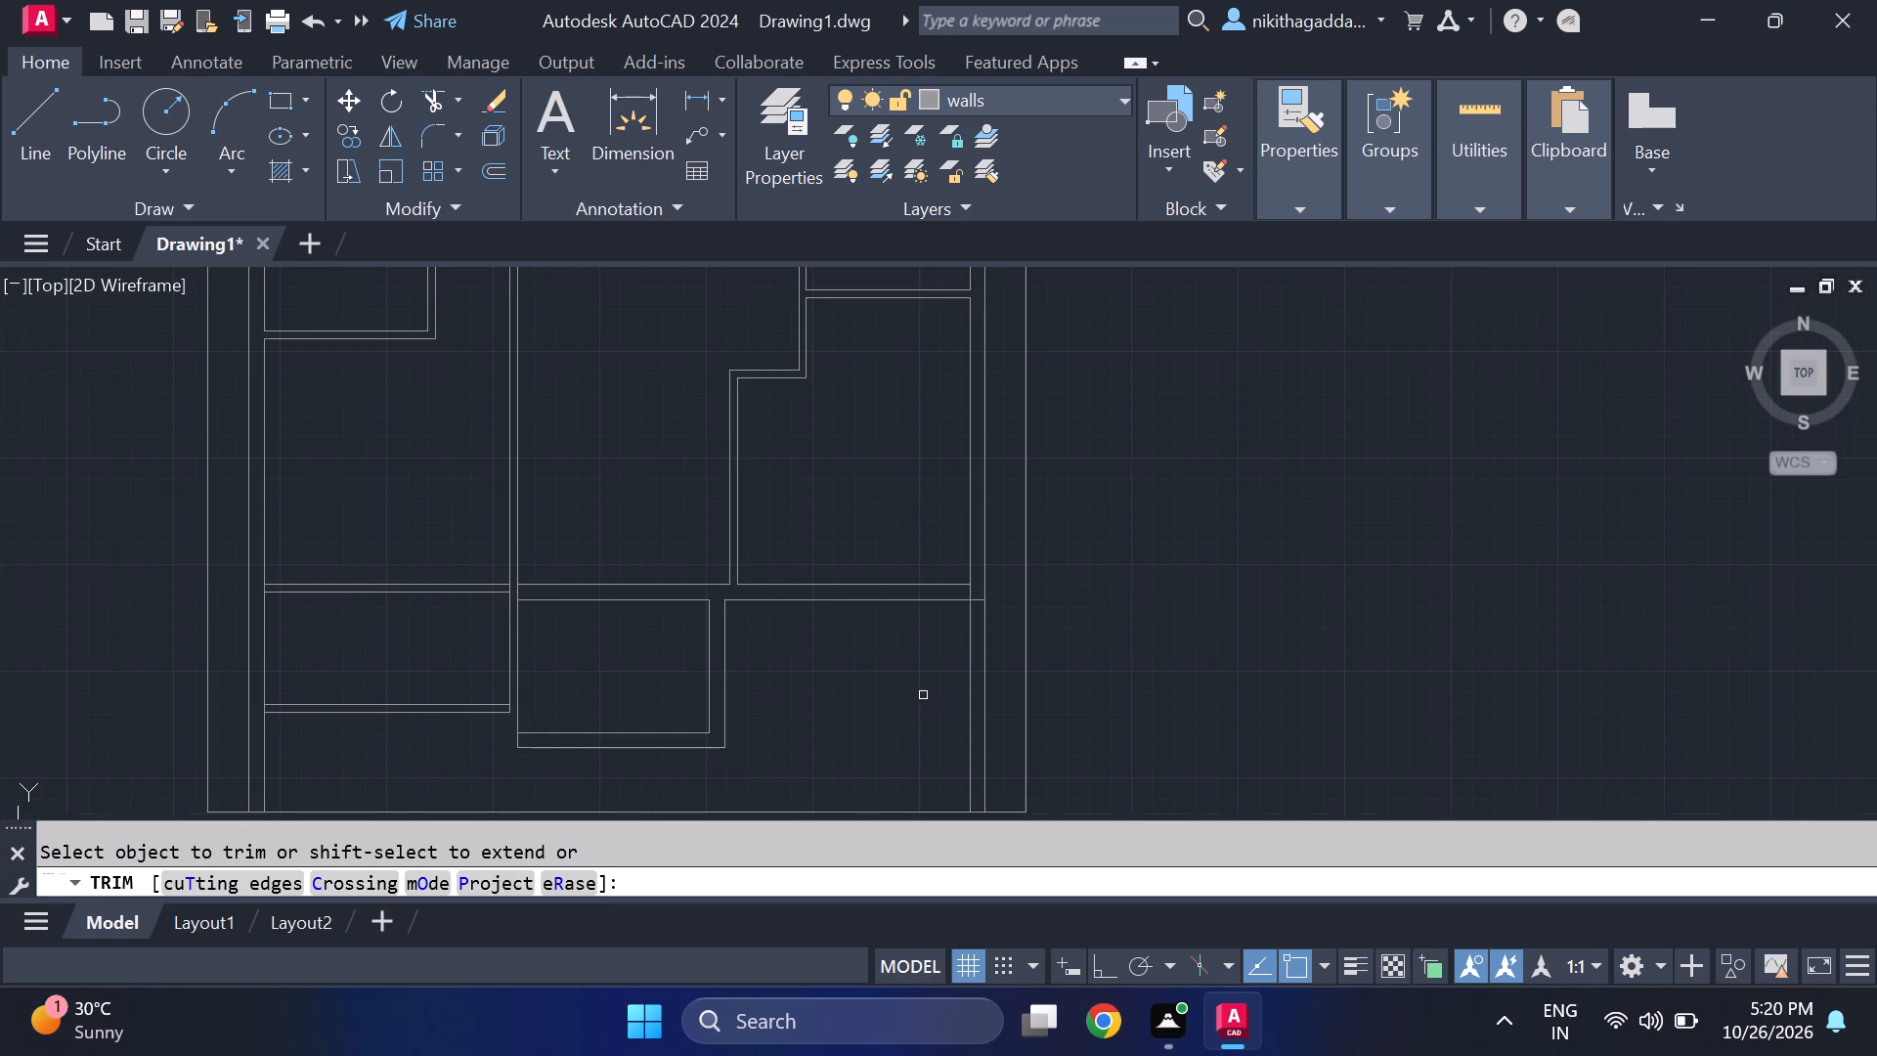
drag(999, 642, 915, 704)
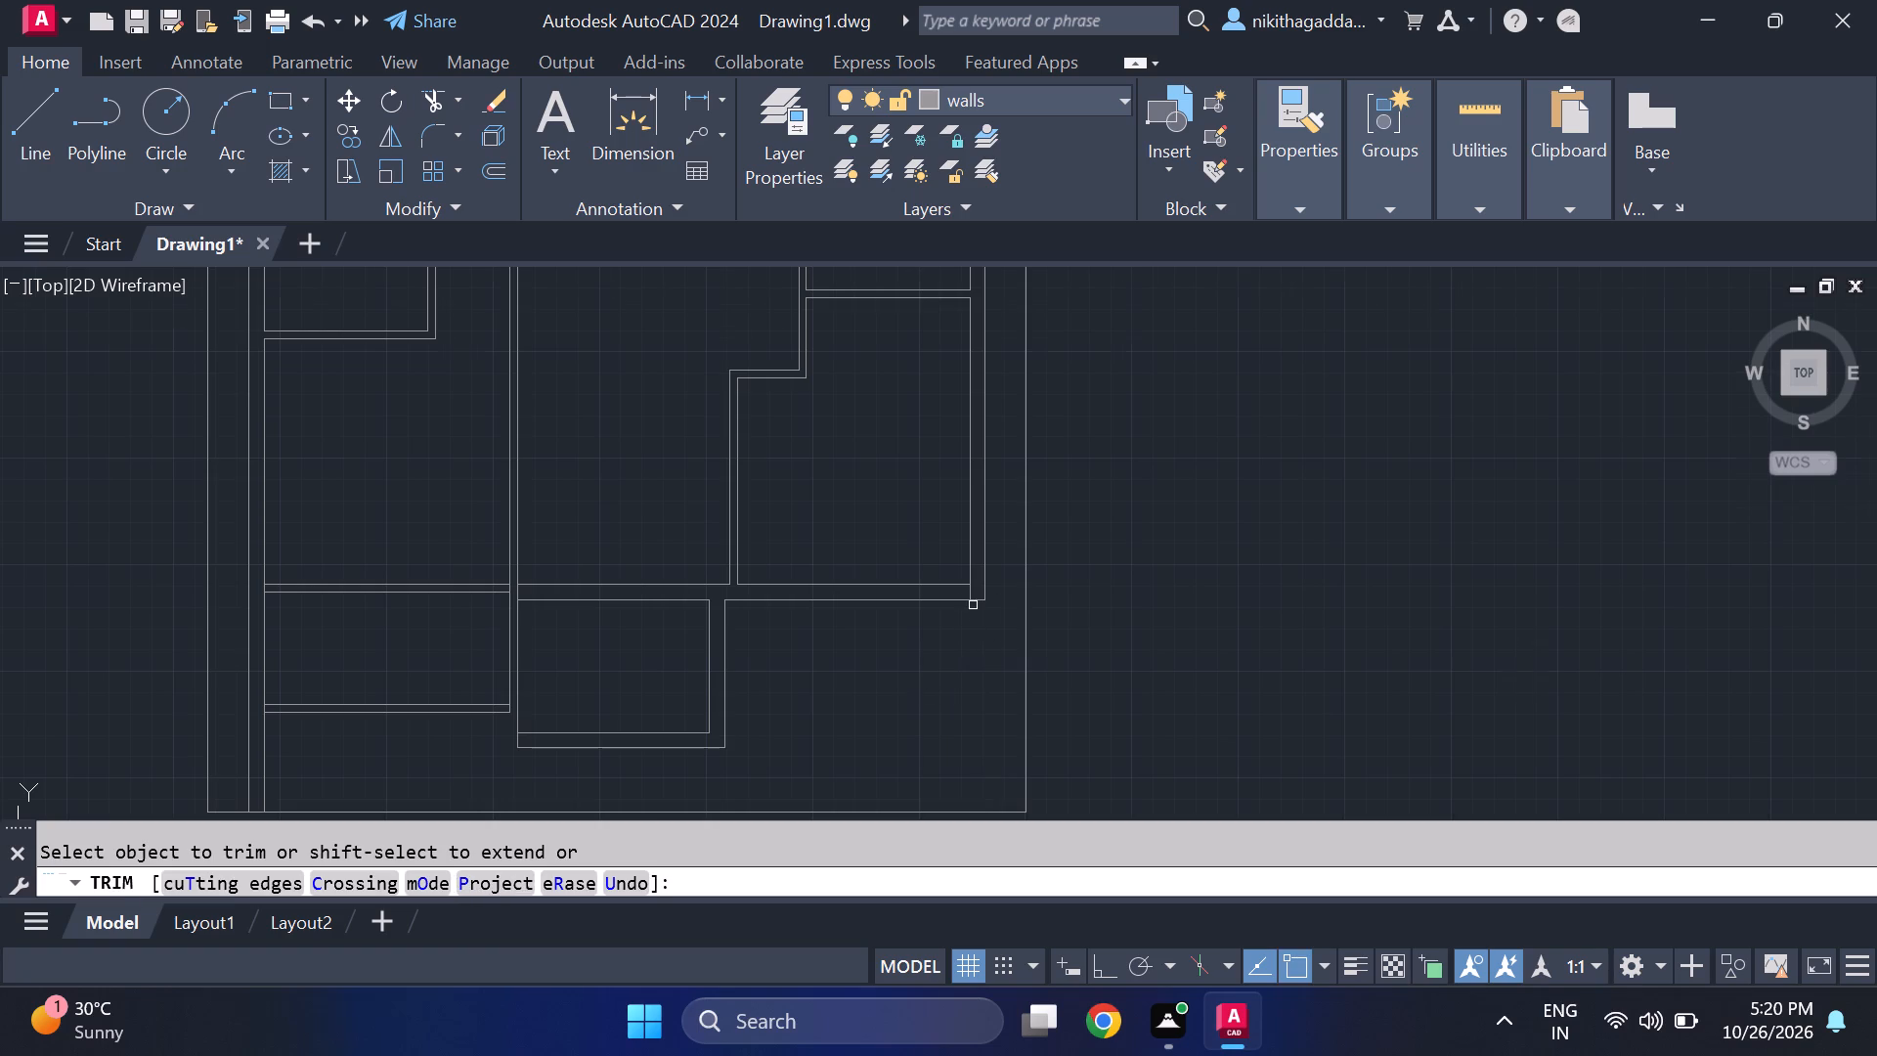
scroll(973, 604, up, 2)
click(960, 577)
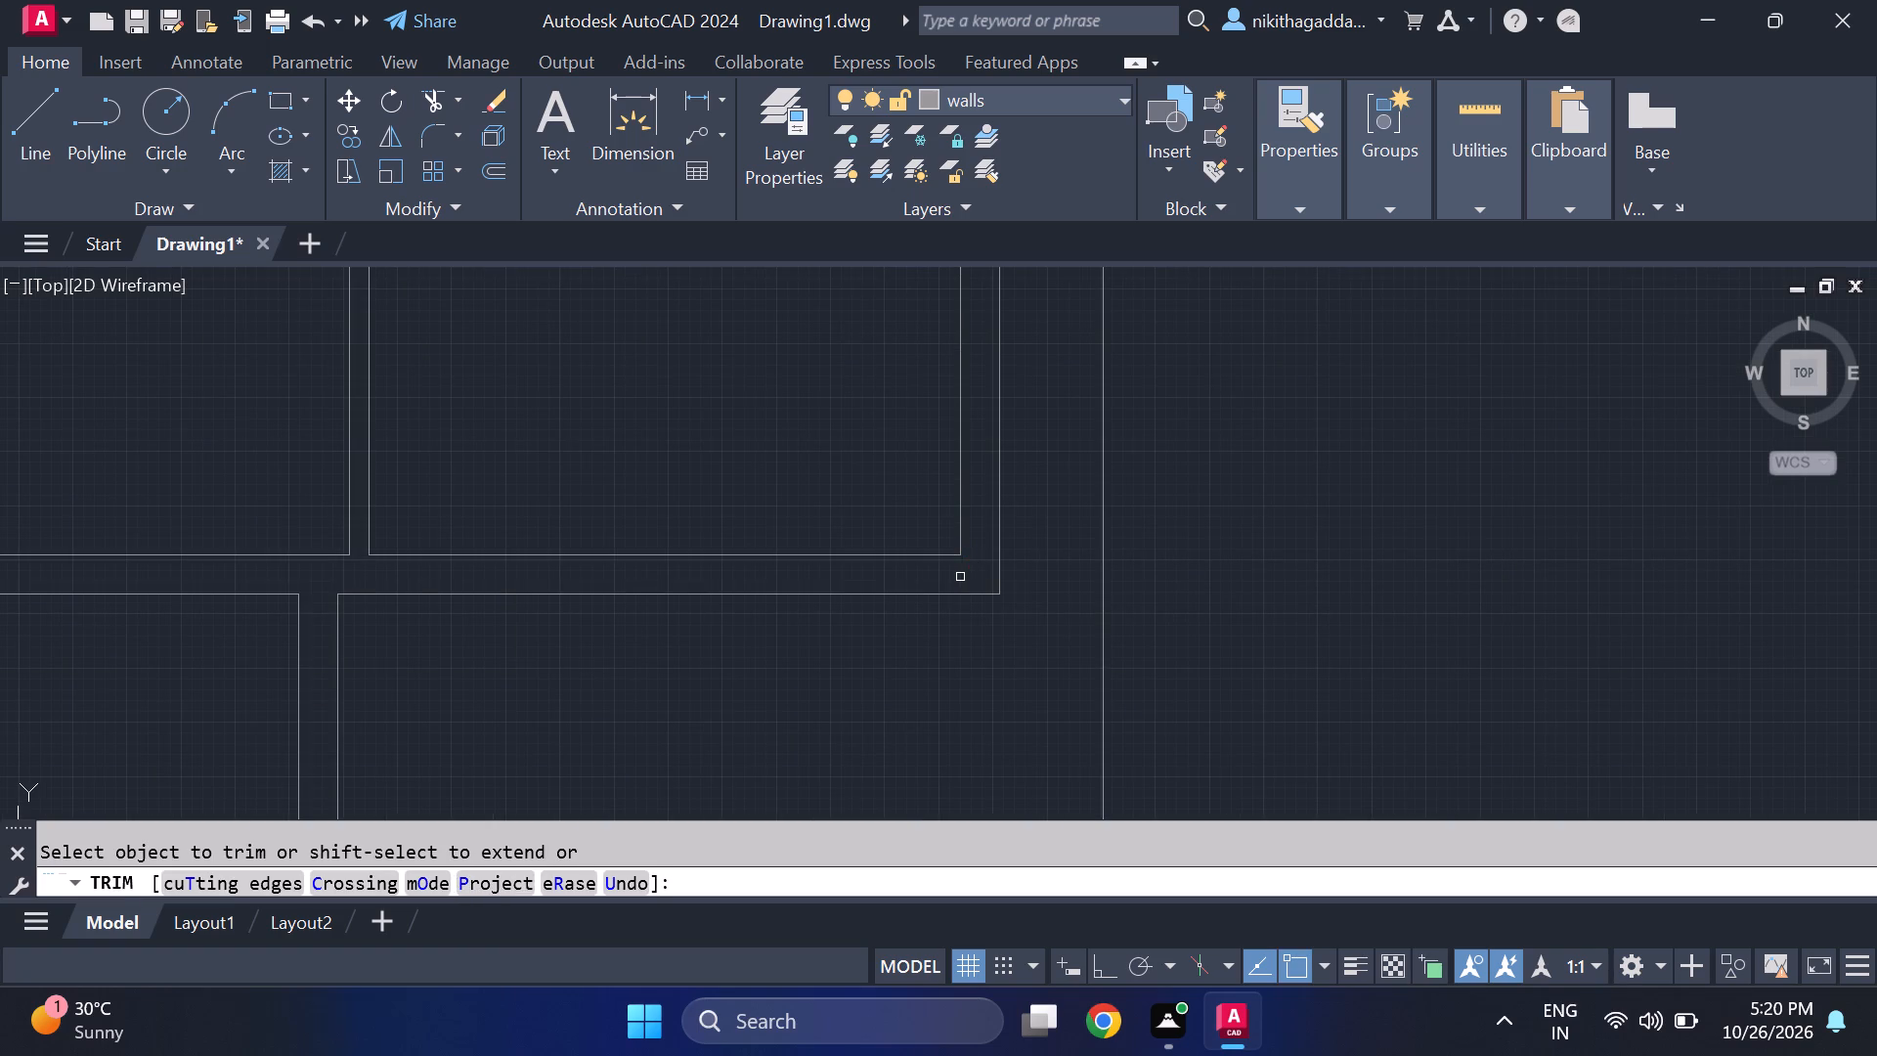
Examine the southern half of the plan, checking the trimmed walls against the site boundary.
scroll(960, 576, down, 3)
middle_drag(837, 642, 837, 639)
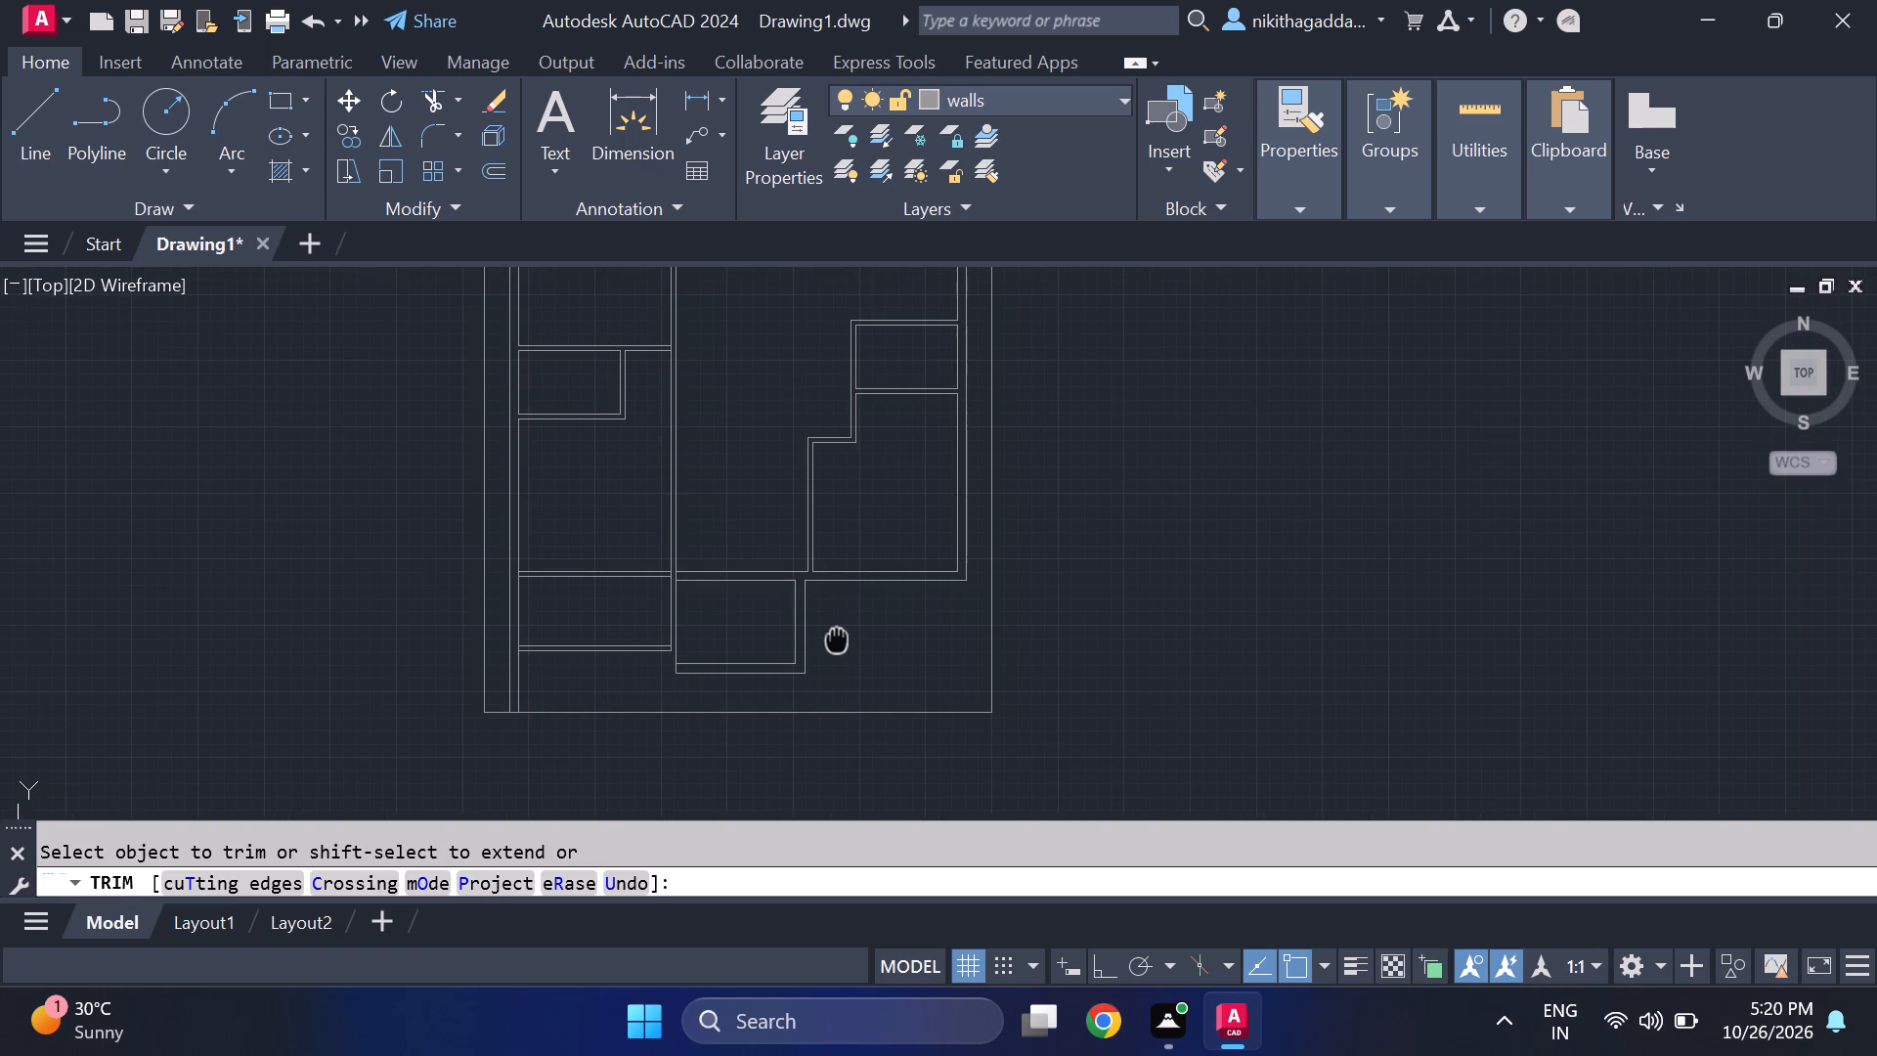
middle_drag(837, 639, 861, 632)
scroll(865, 637, down, 3)
scroll(860, 643, up, 3)
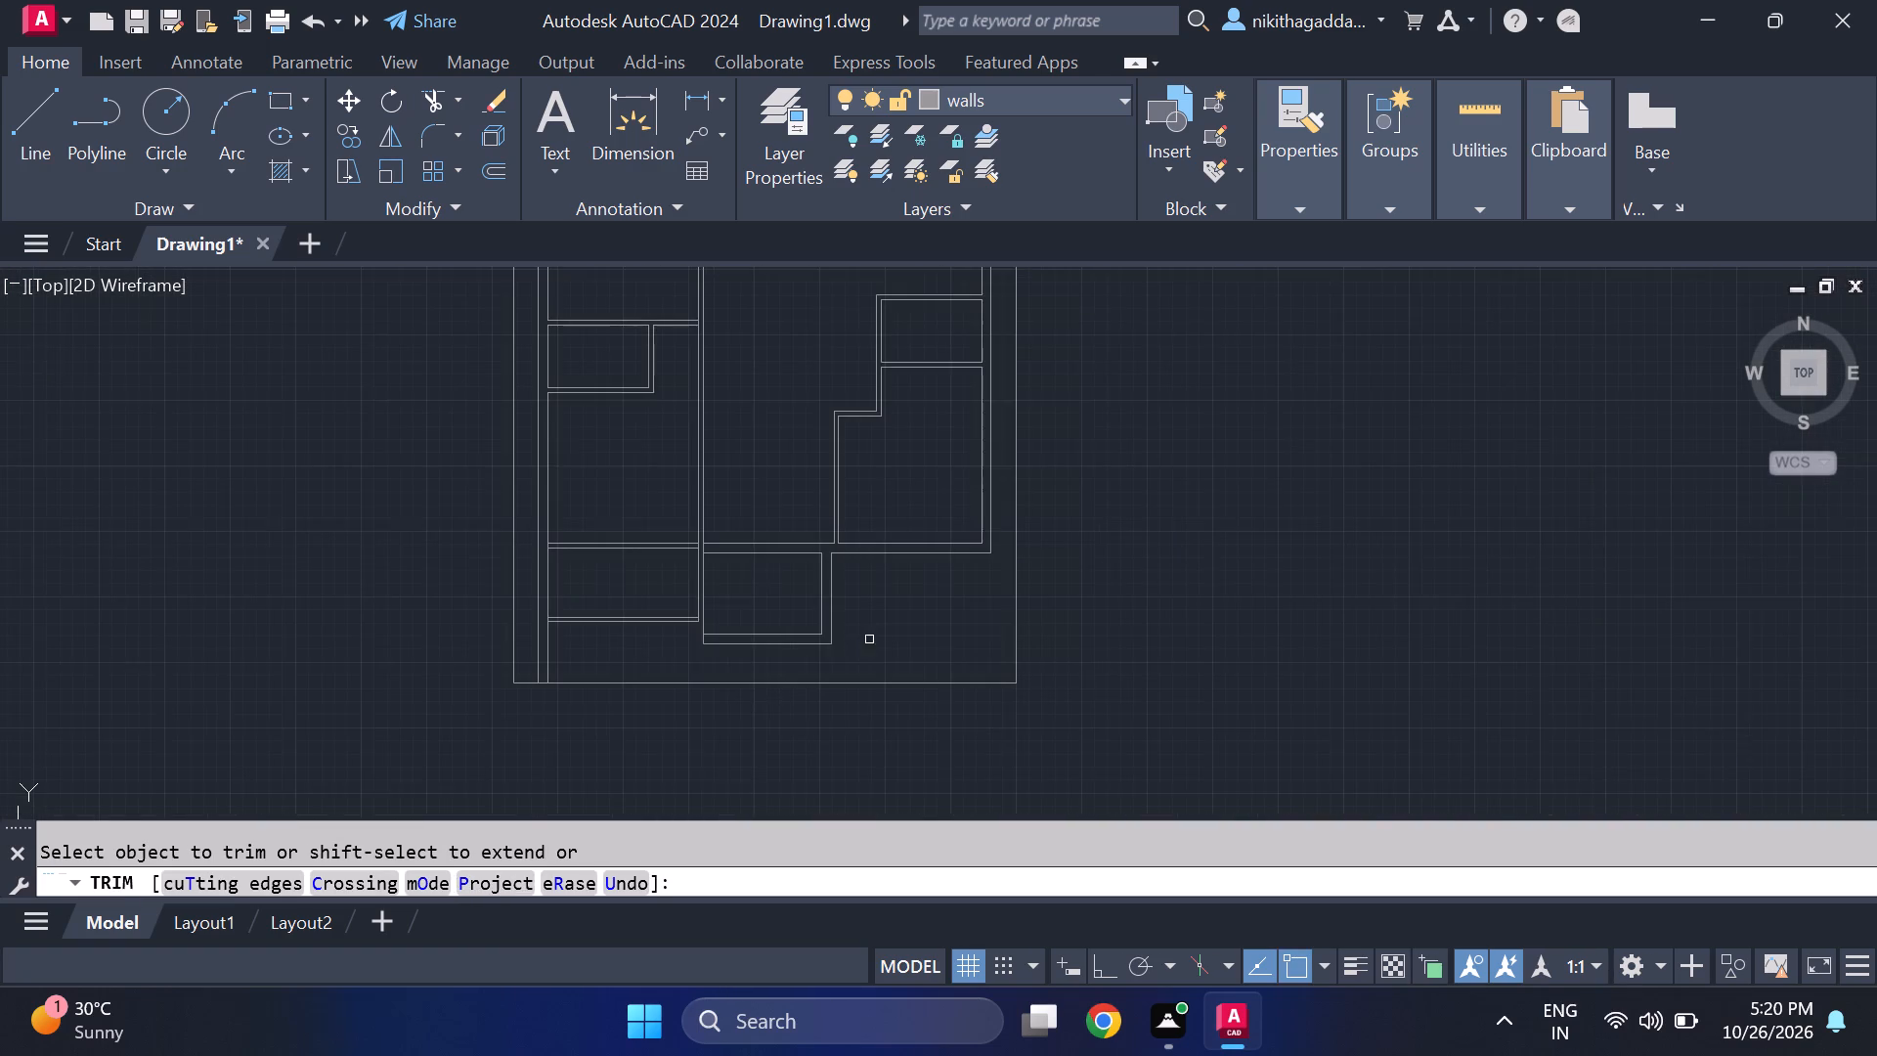
scroll(881, 632, down, 1)
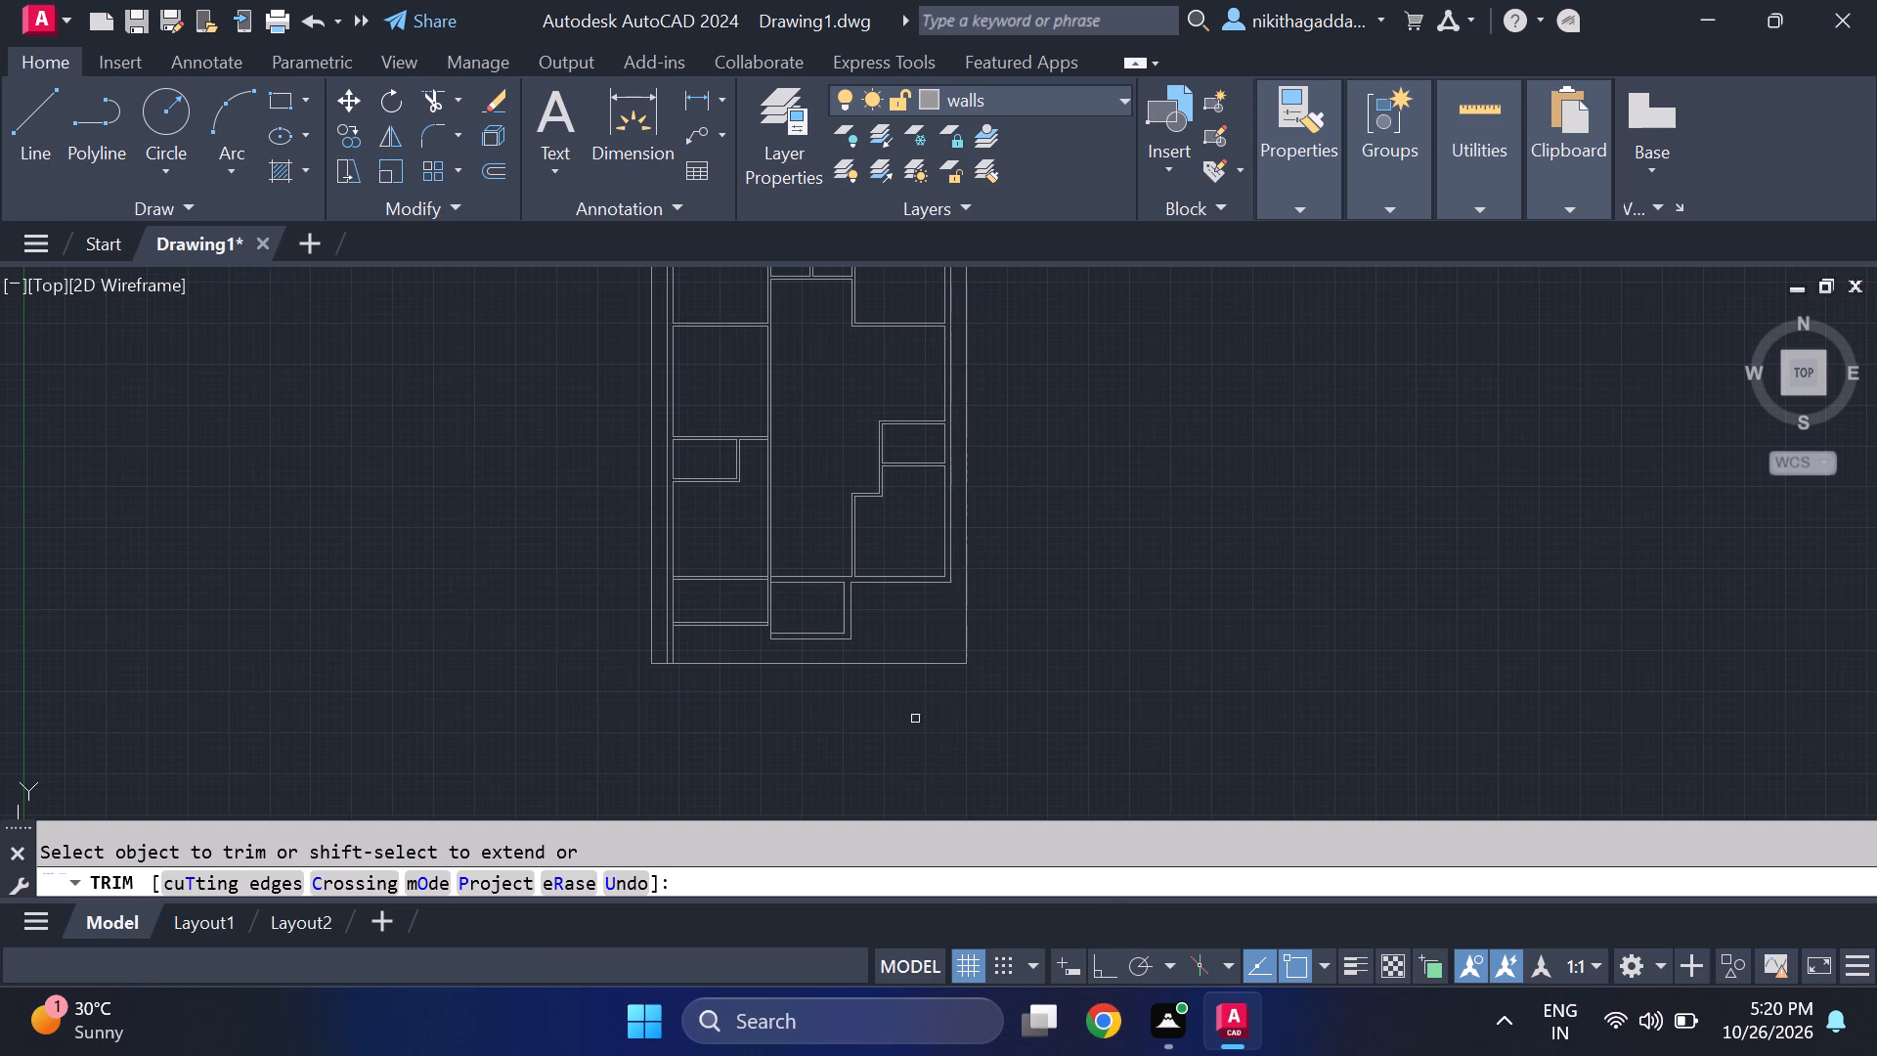
scroll(883, 639, up, 2)
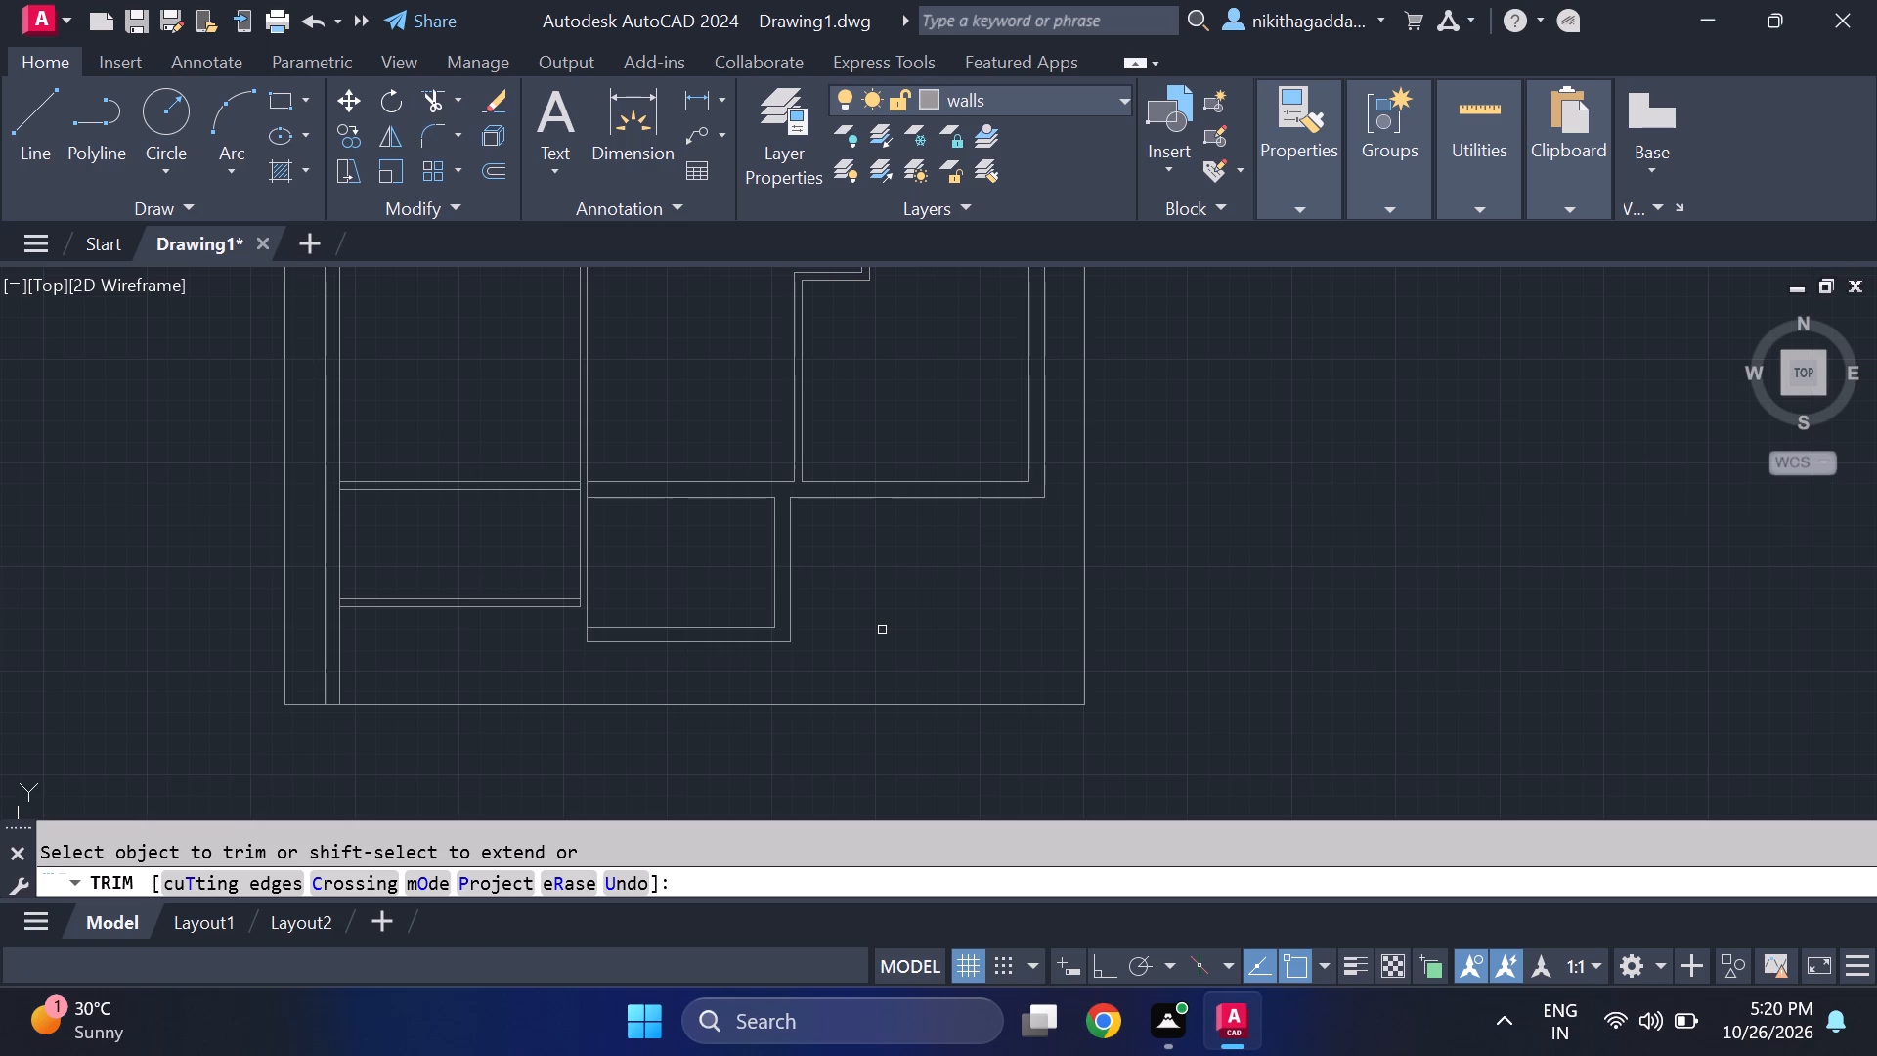
scroll(884, 605, down, 2)
middle_click(892, 612)
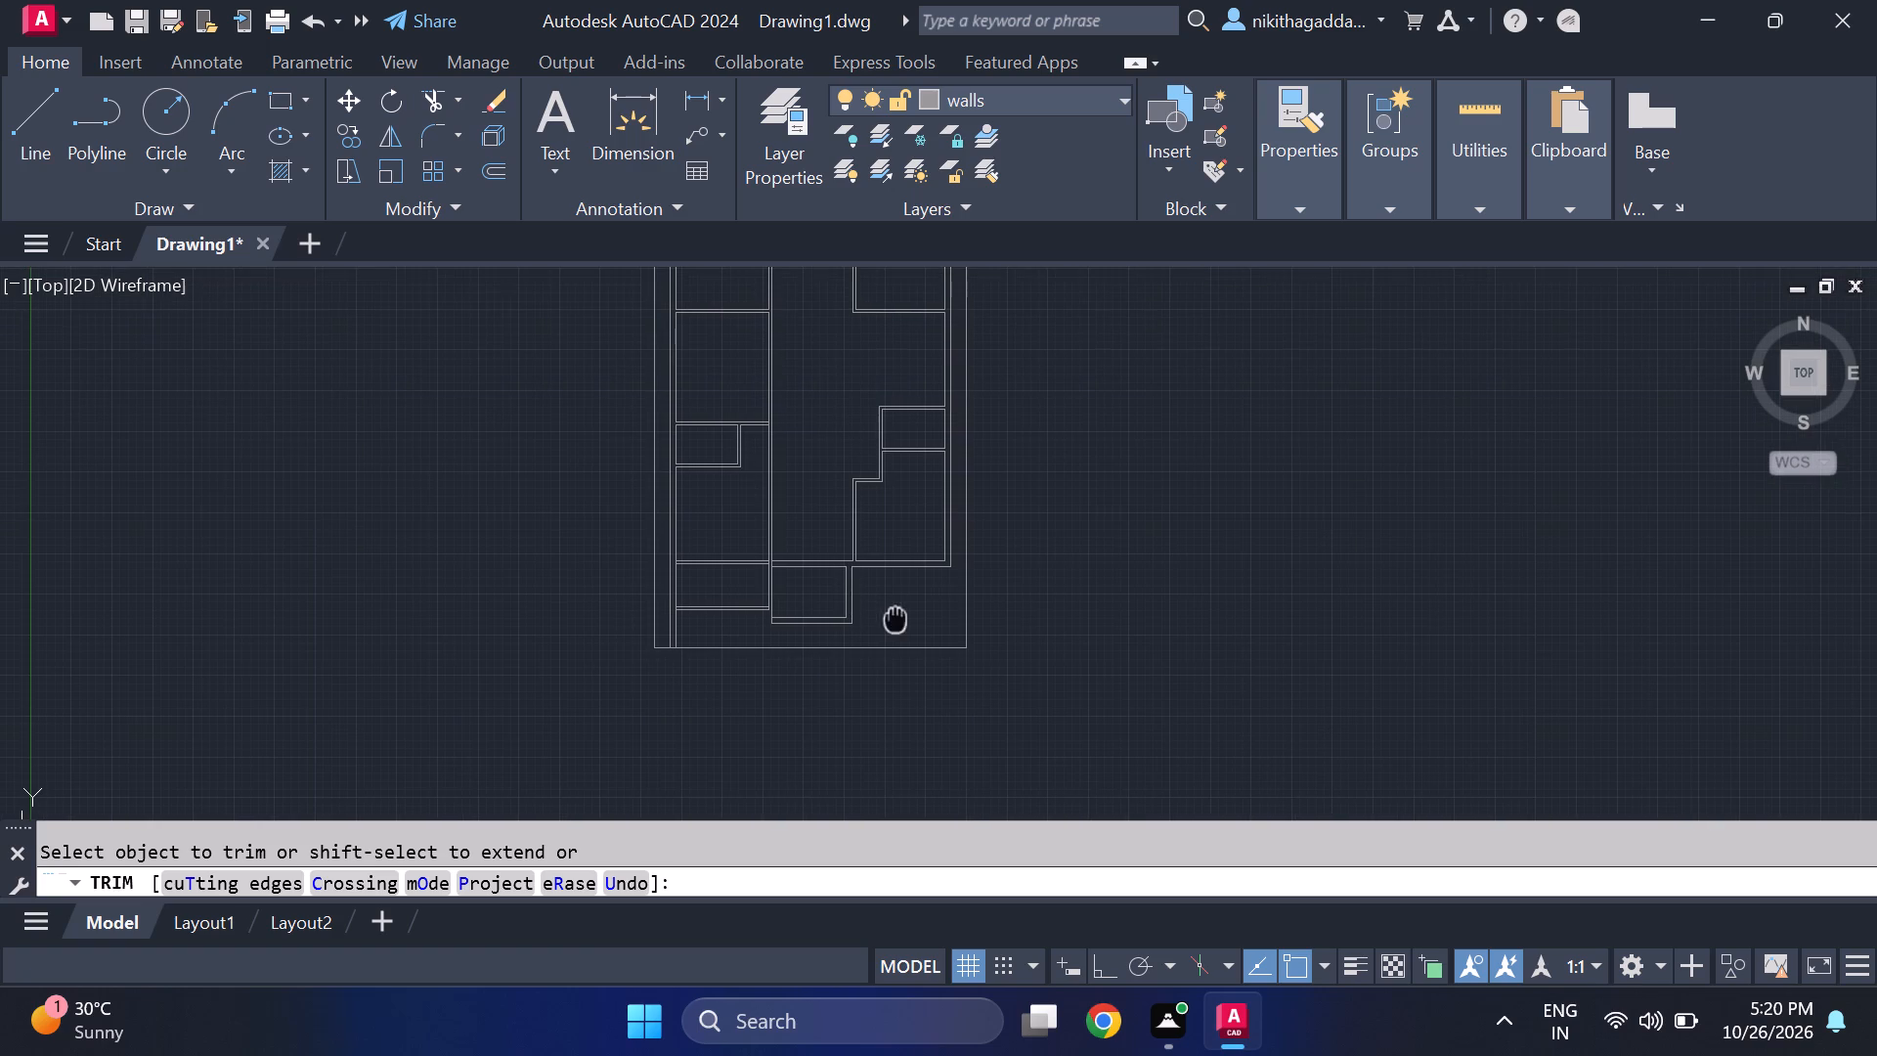
scroll(895, 617, up, 1)
key(Escape)
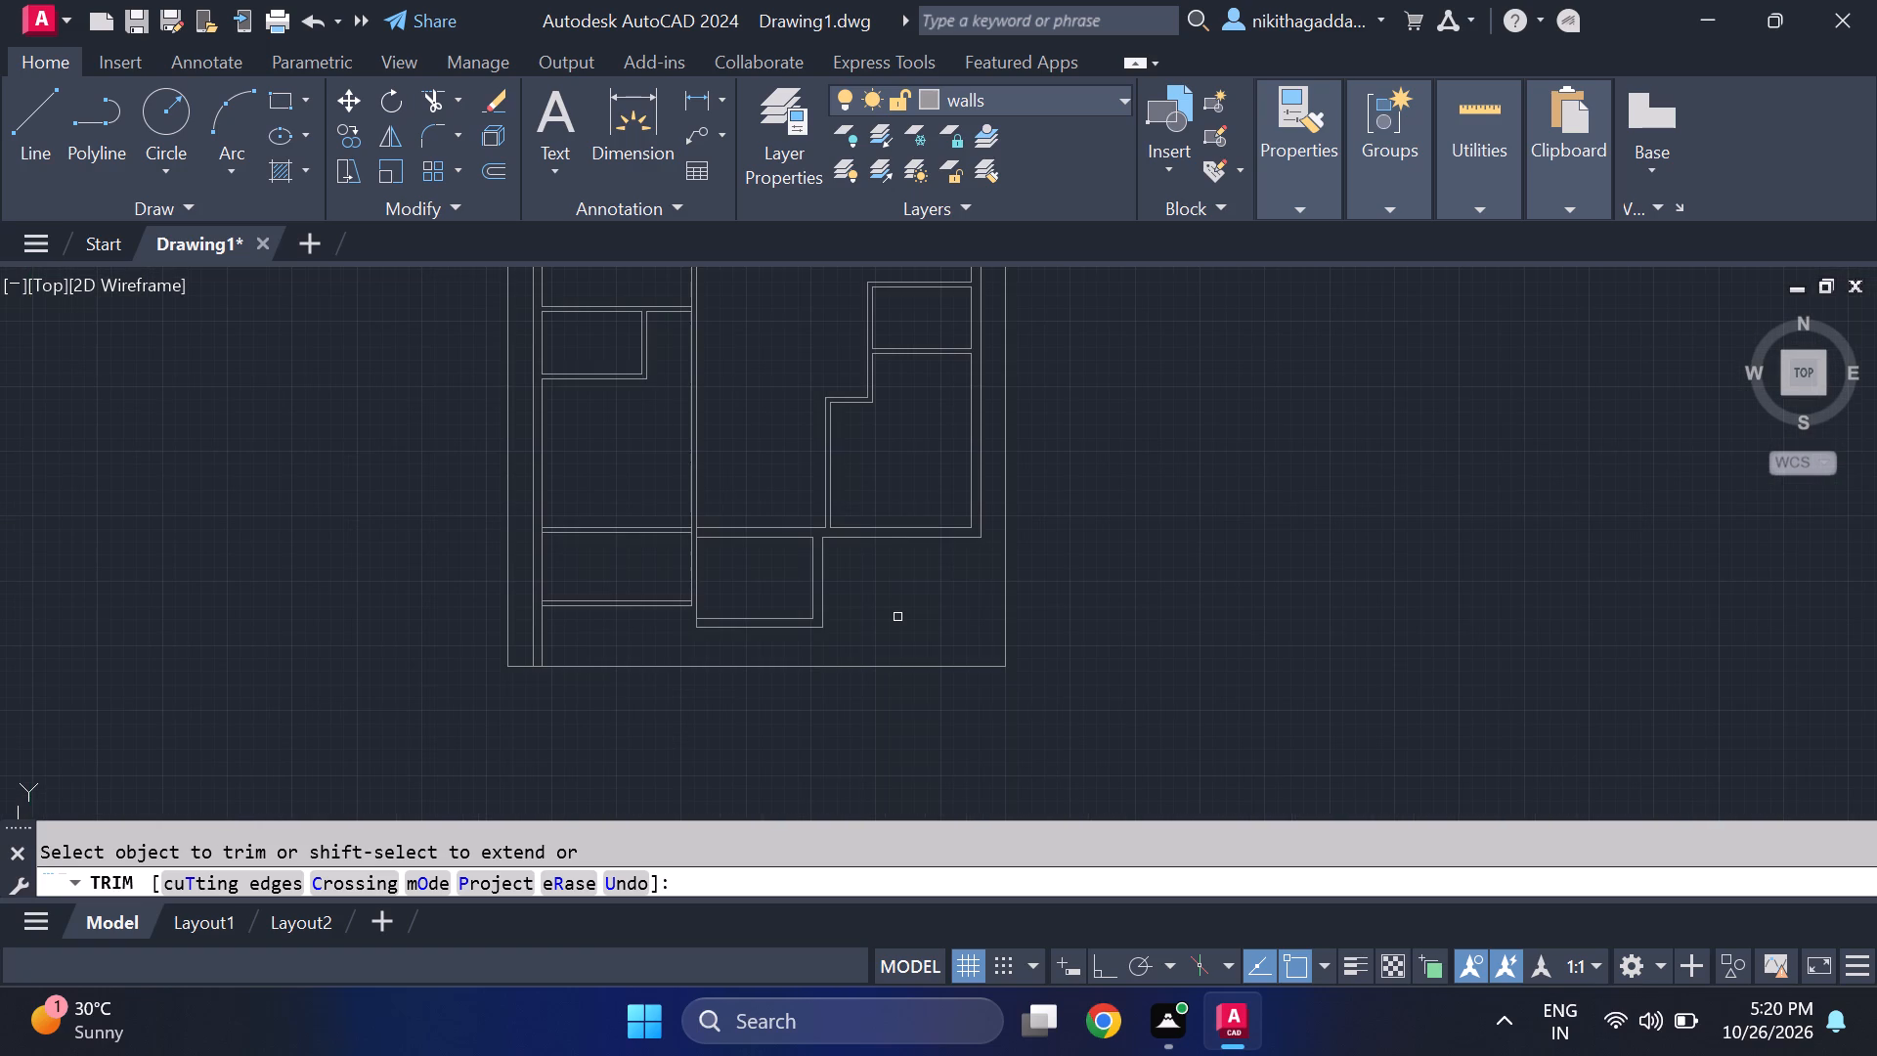
scroll(897, 617, up, 1)
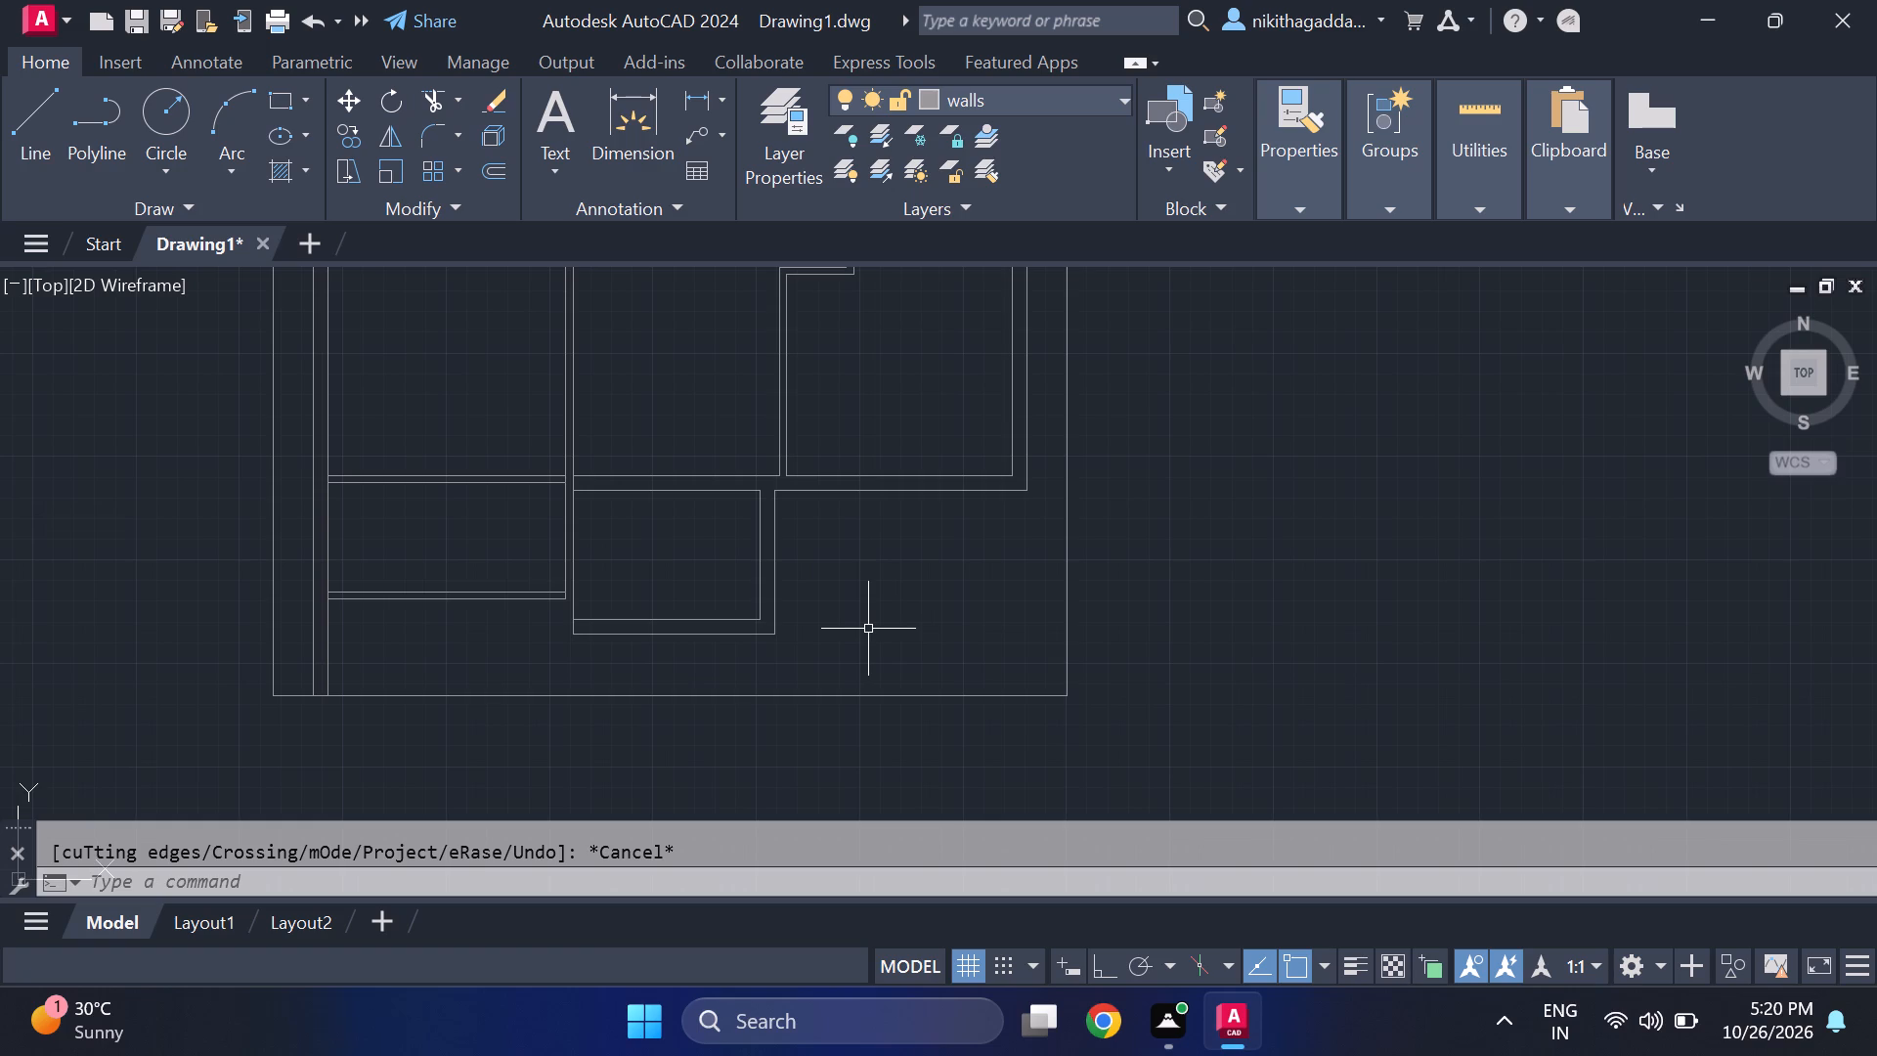
scroll(868, 629, down, 2)
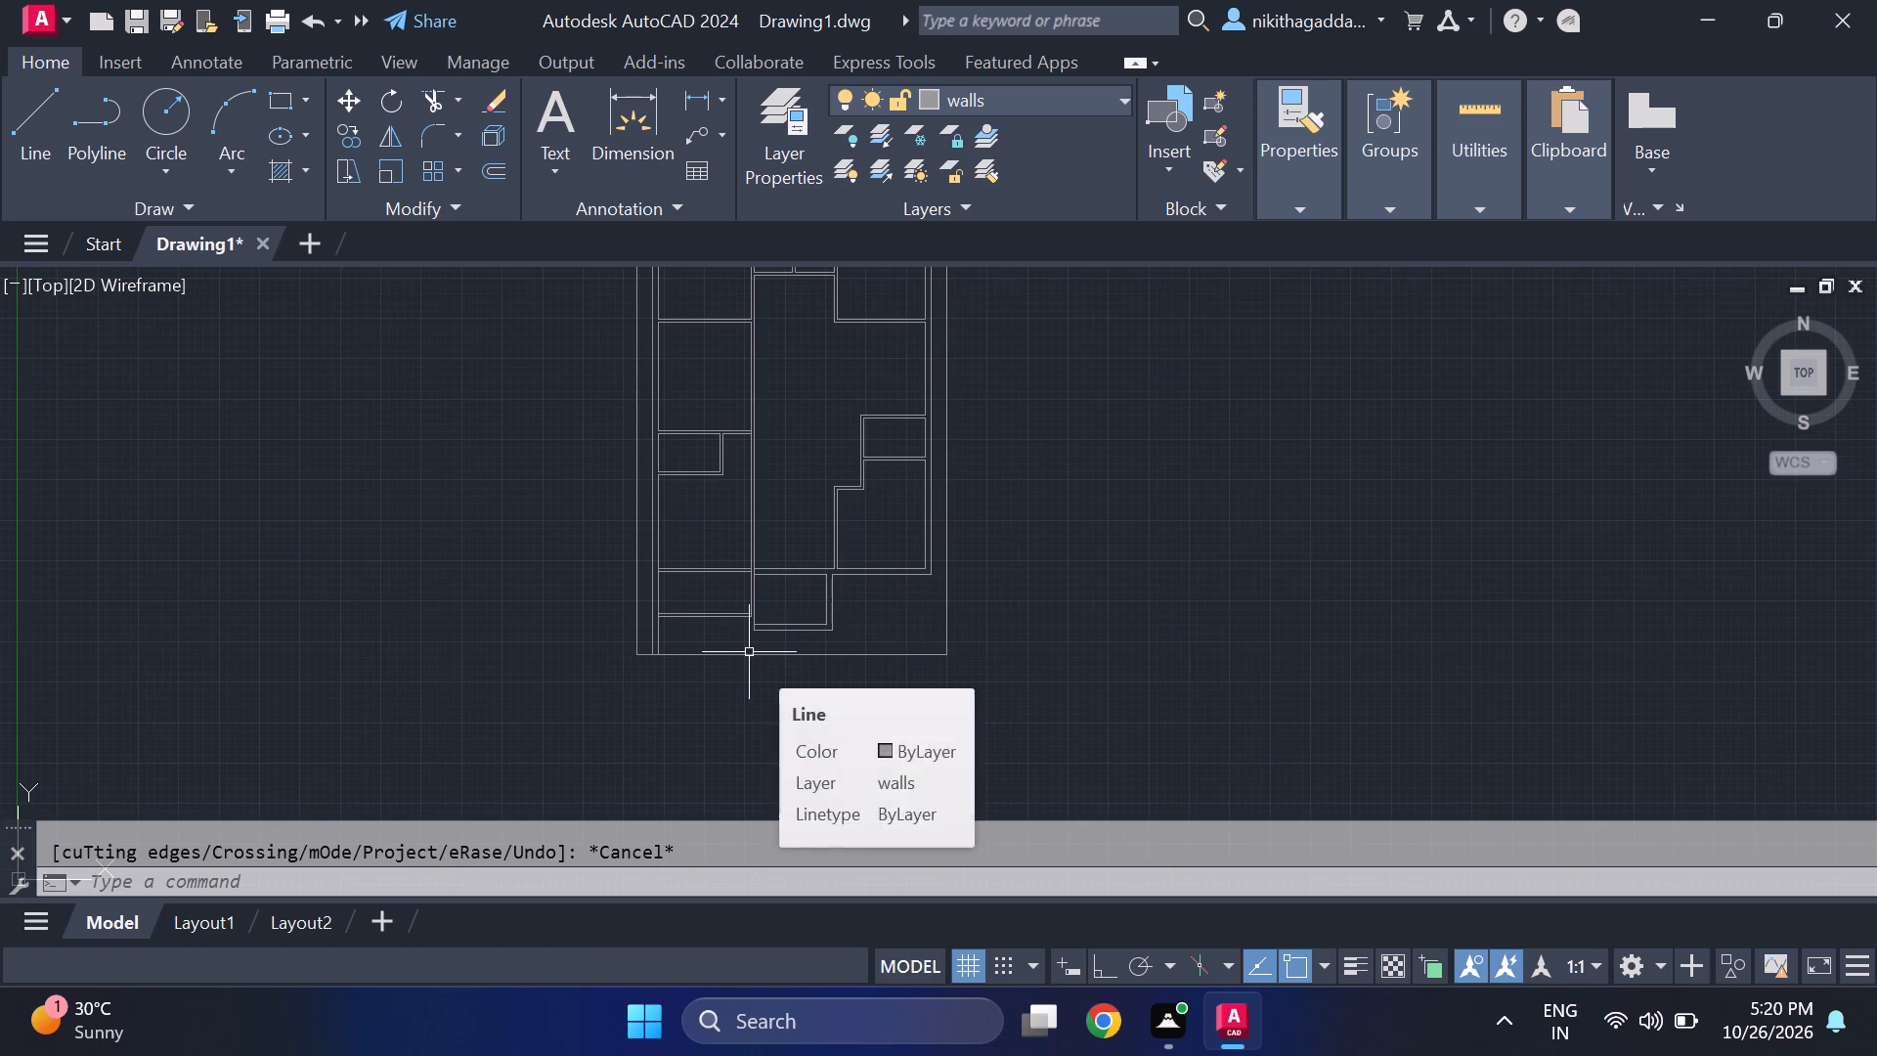
With Ortho on, draw a line about 8.6" east from the small southern room's east wall, continuing straight south to the site boundary.
scroll(759, 644, up, 4)
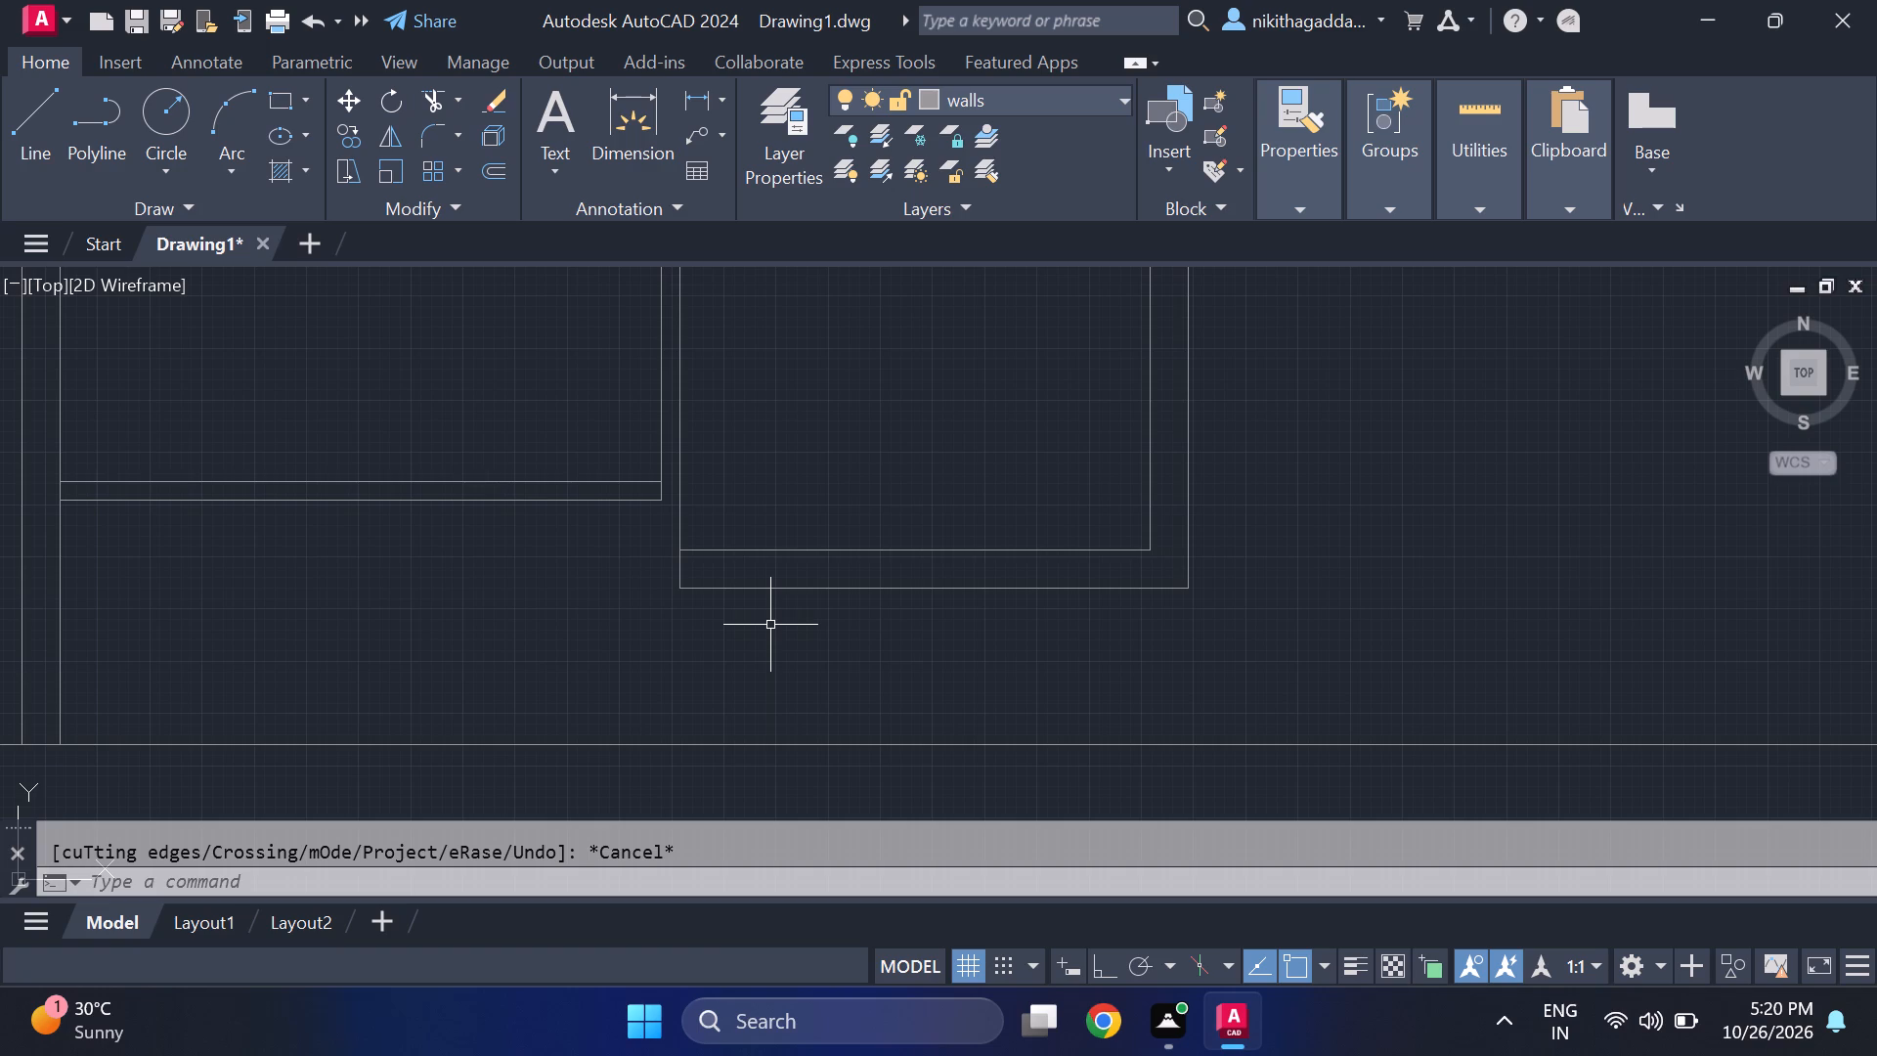
key(l)
key(Return)
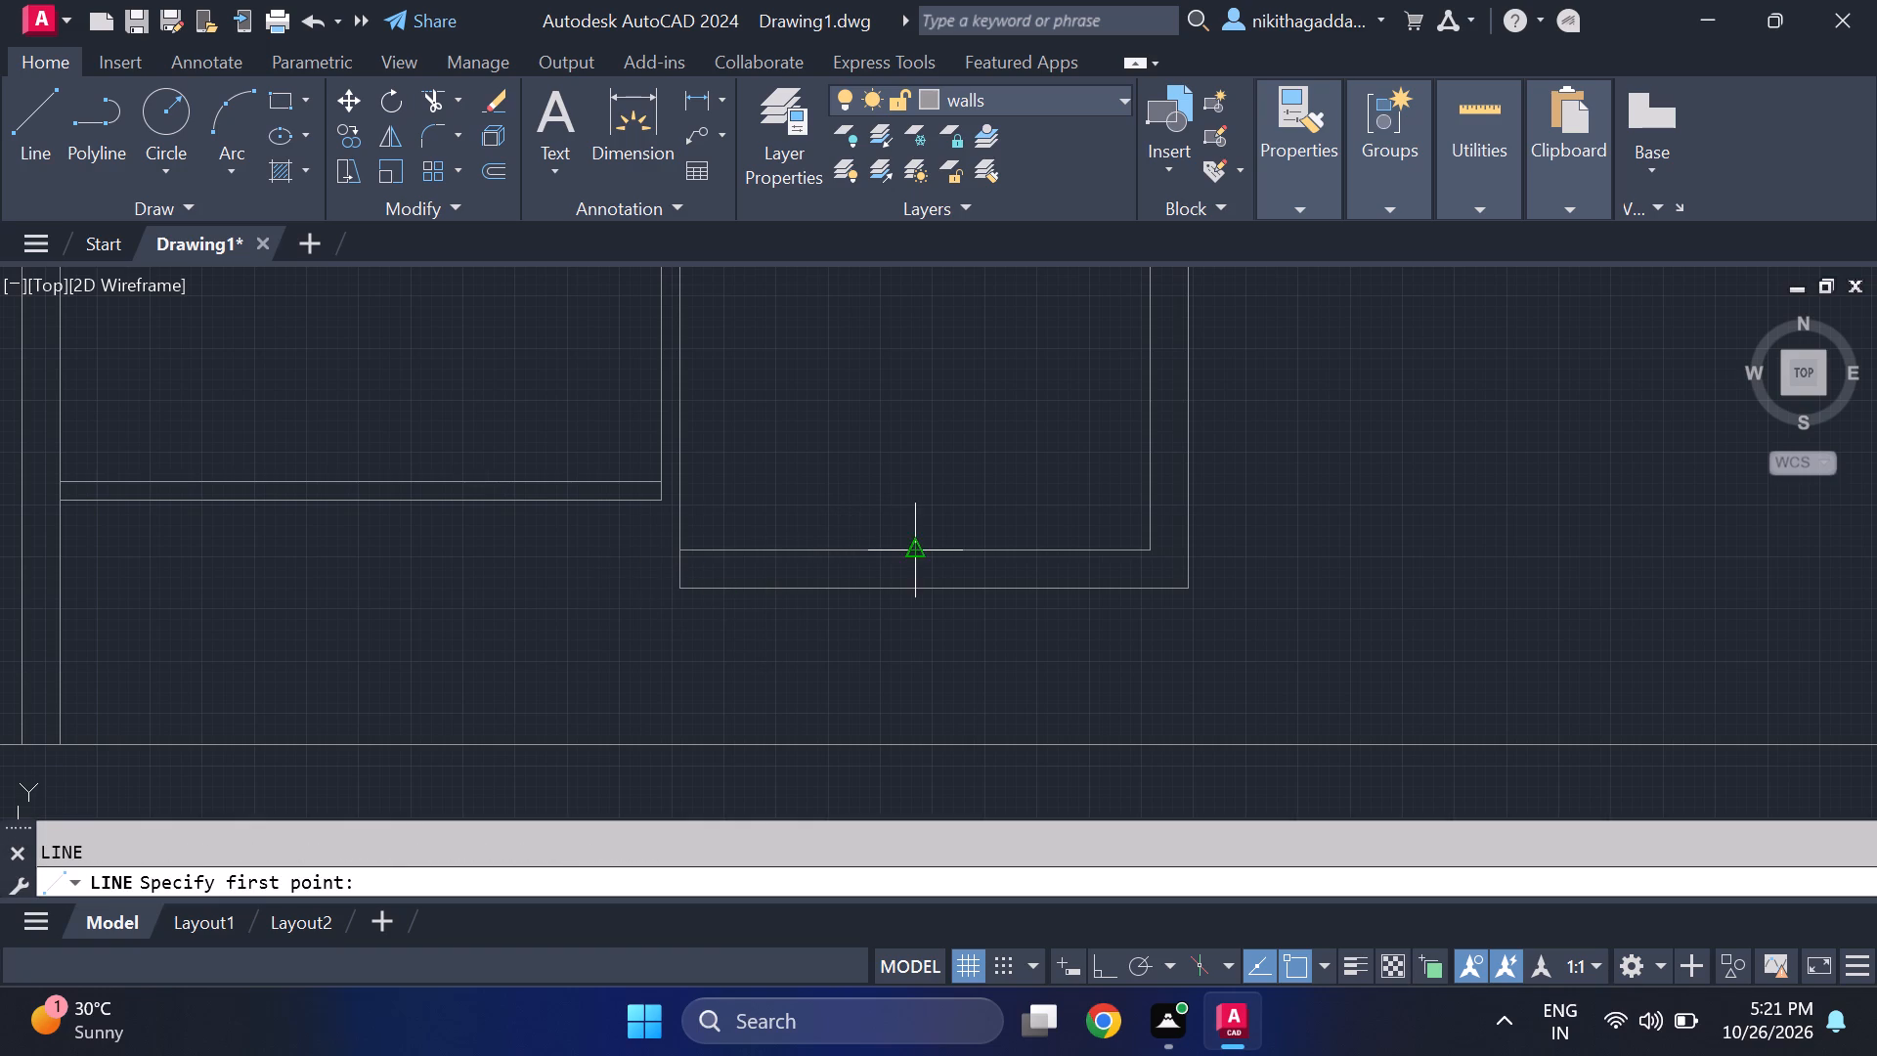
click(1193, 567)
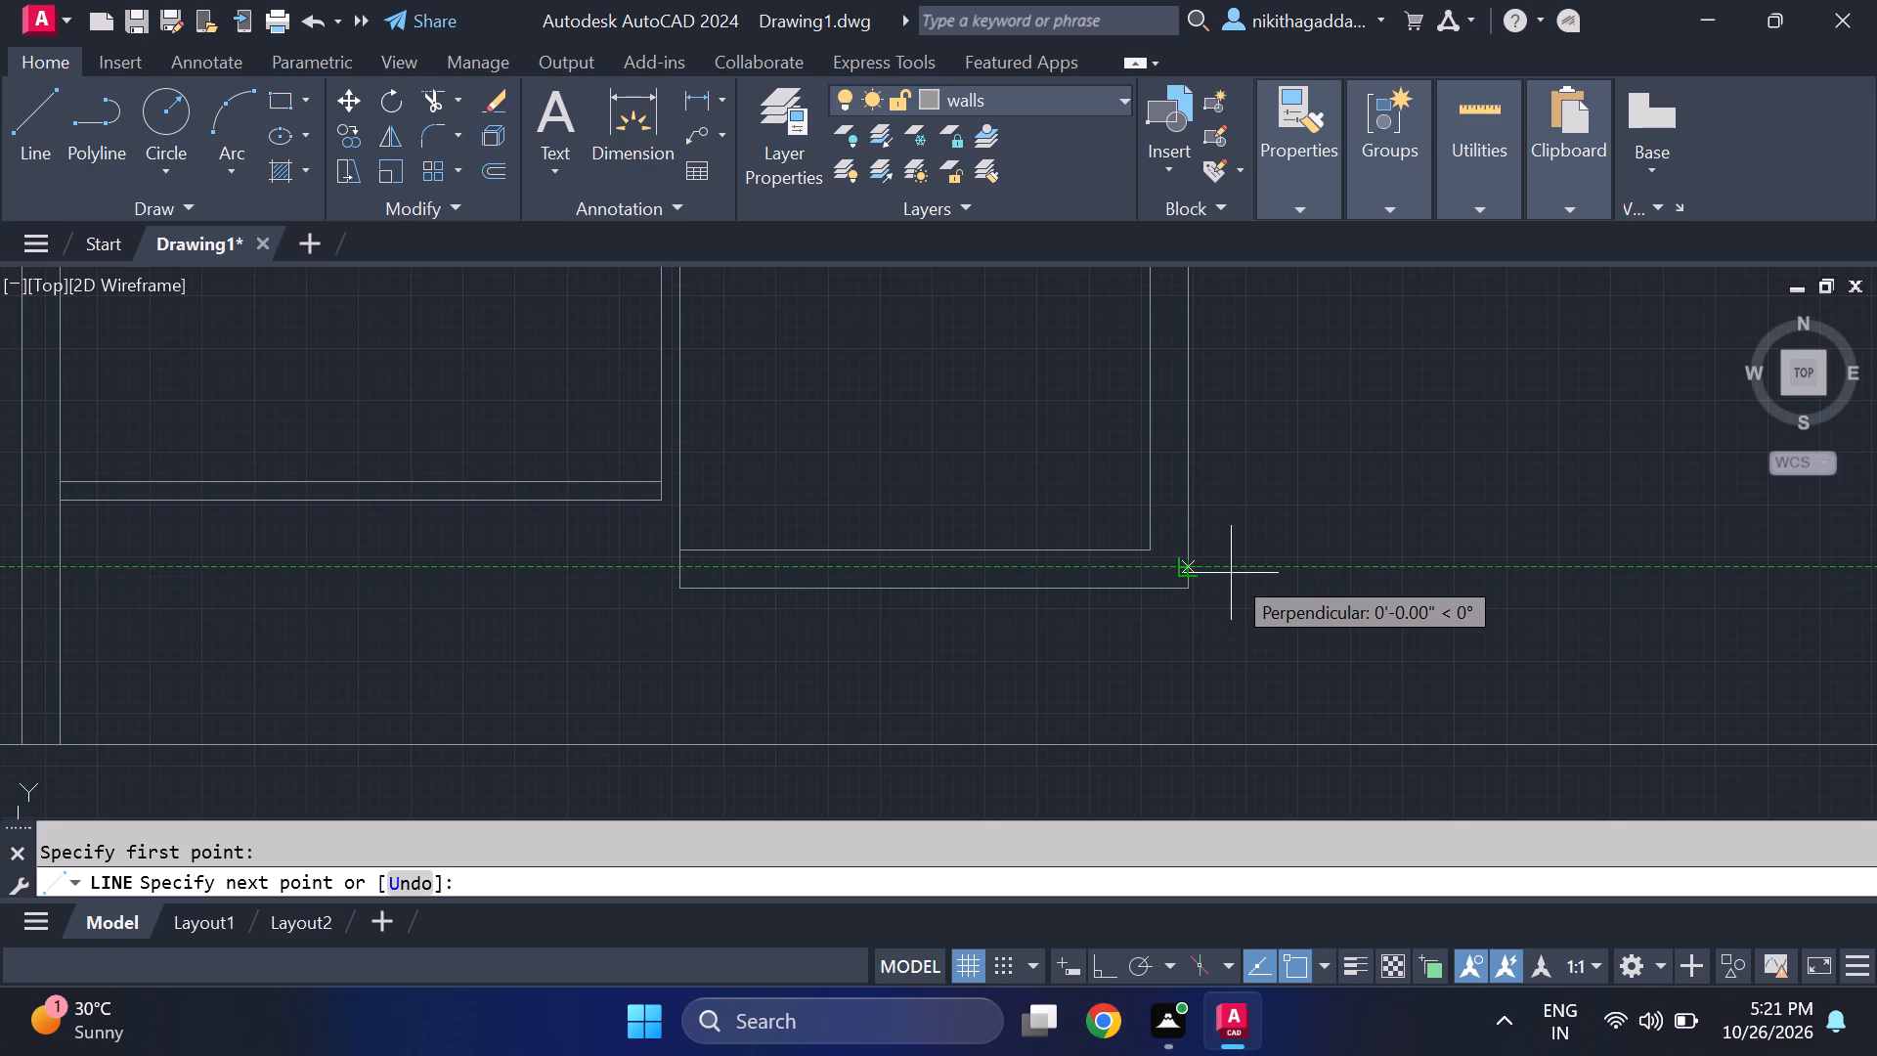
scroll(1231, 572, up, 2)
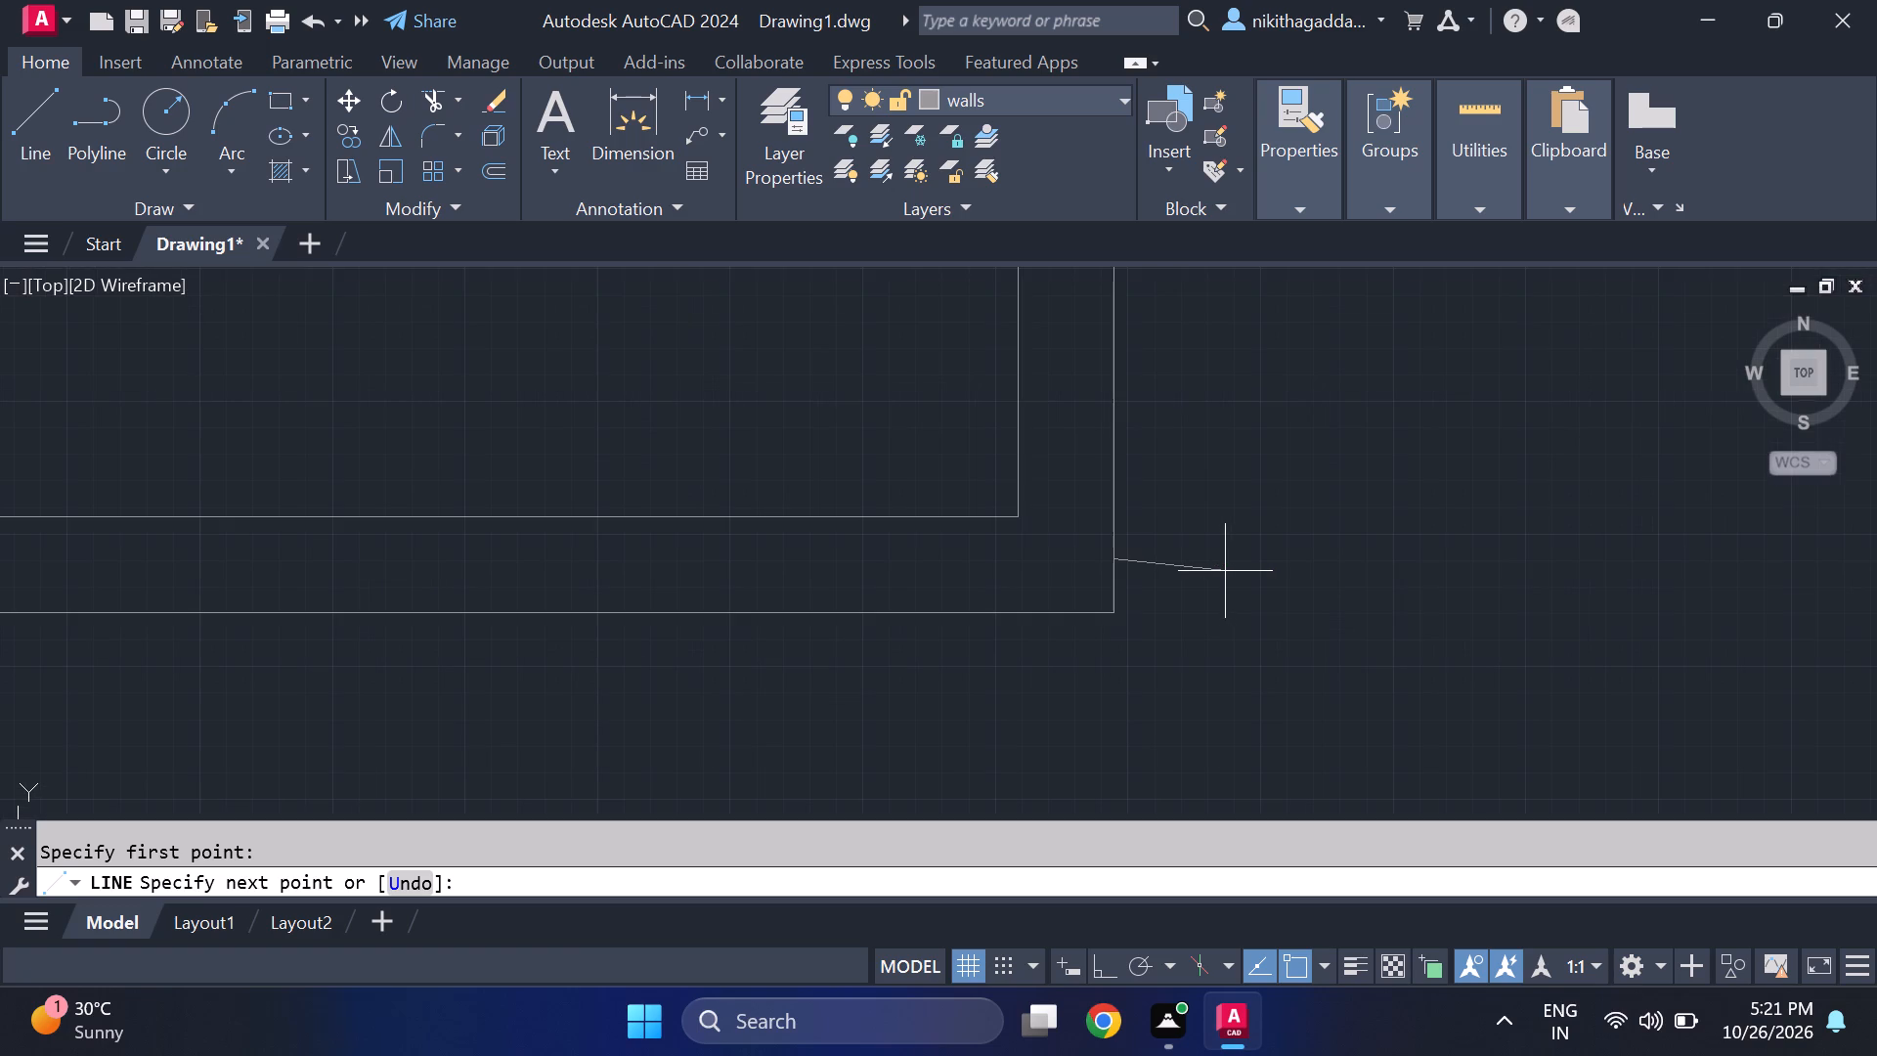
key(F8)
scroll(1219, 572, down, 3)
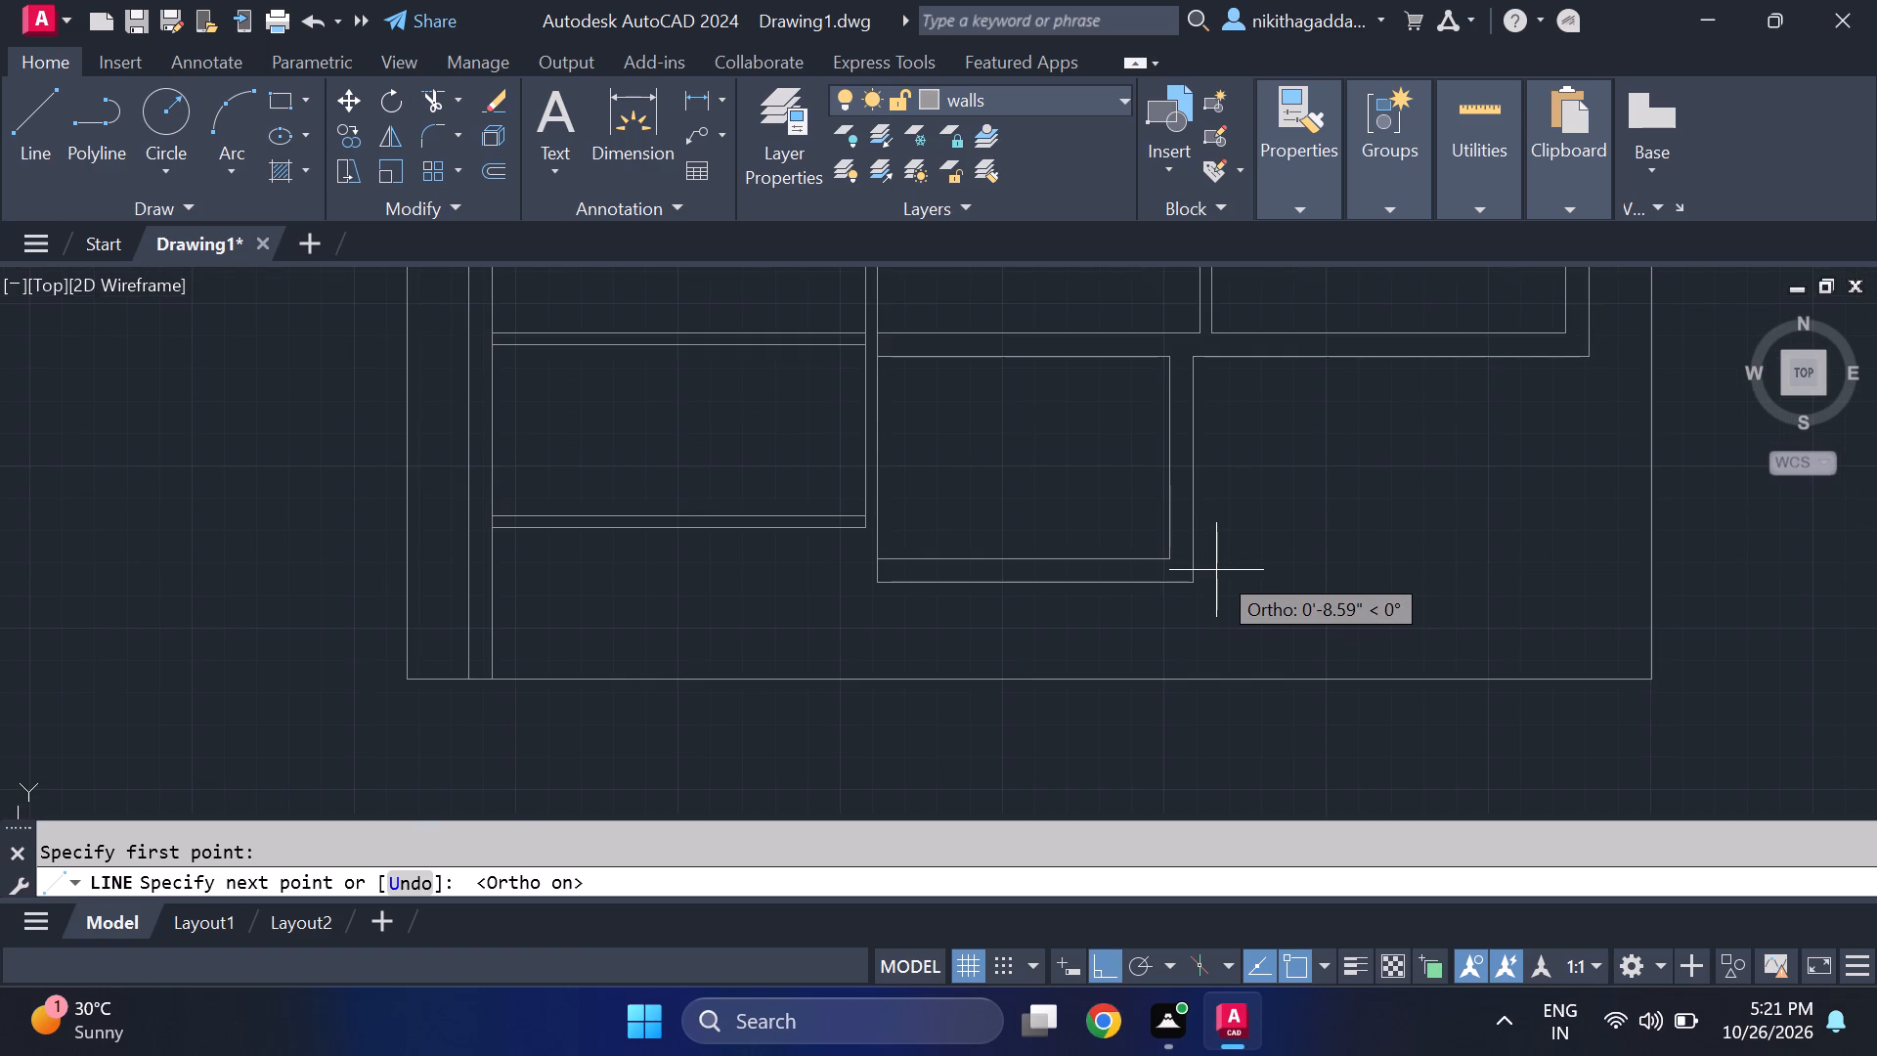
click(1216, 570)
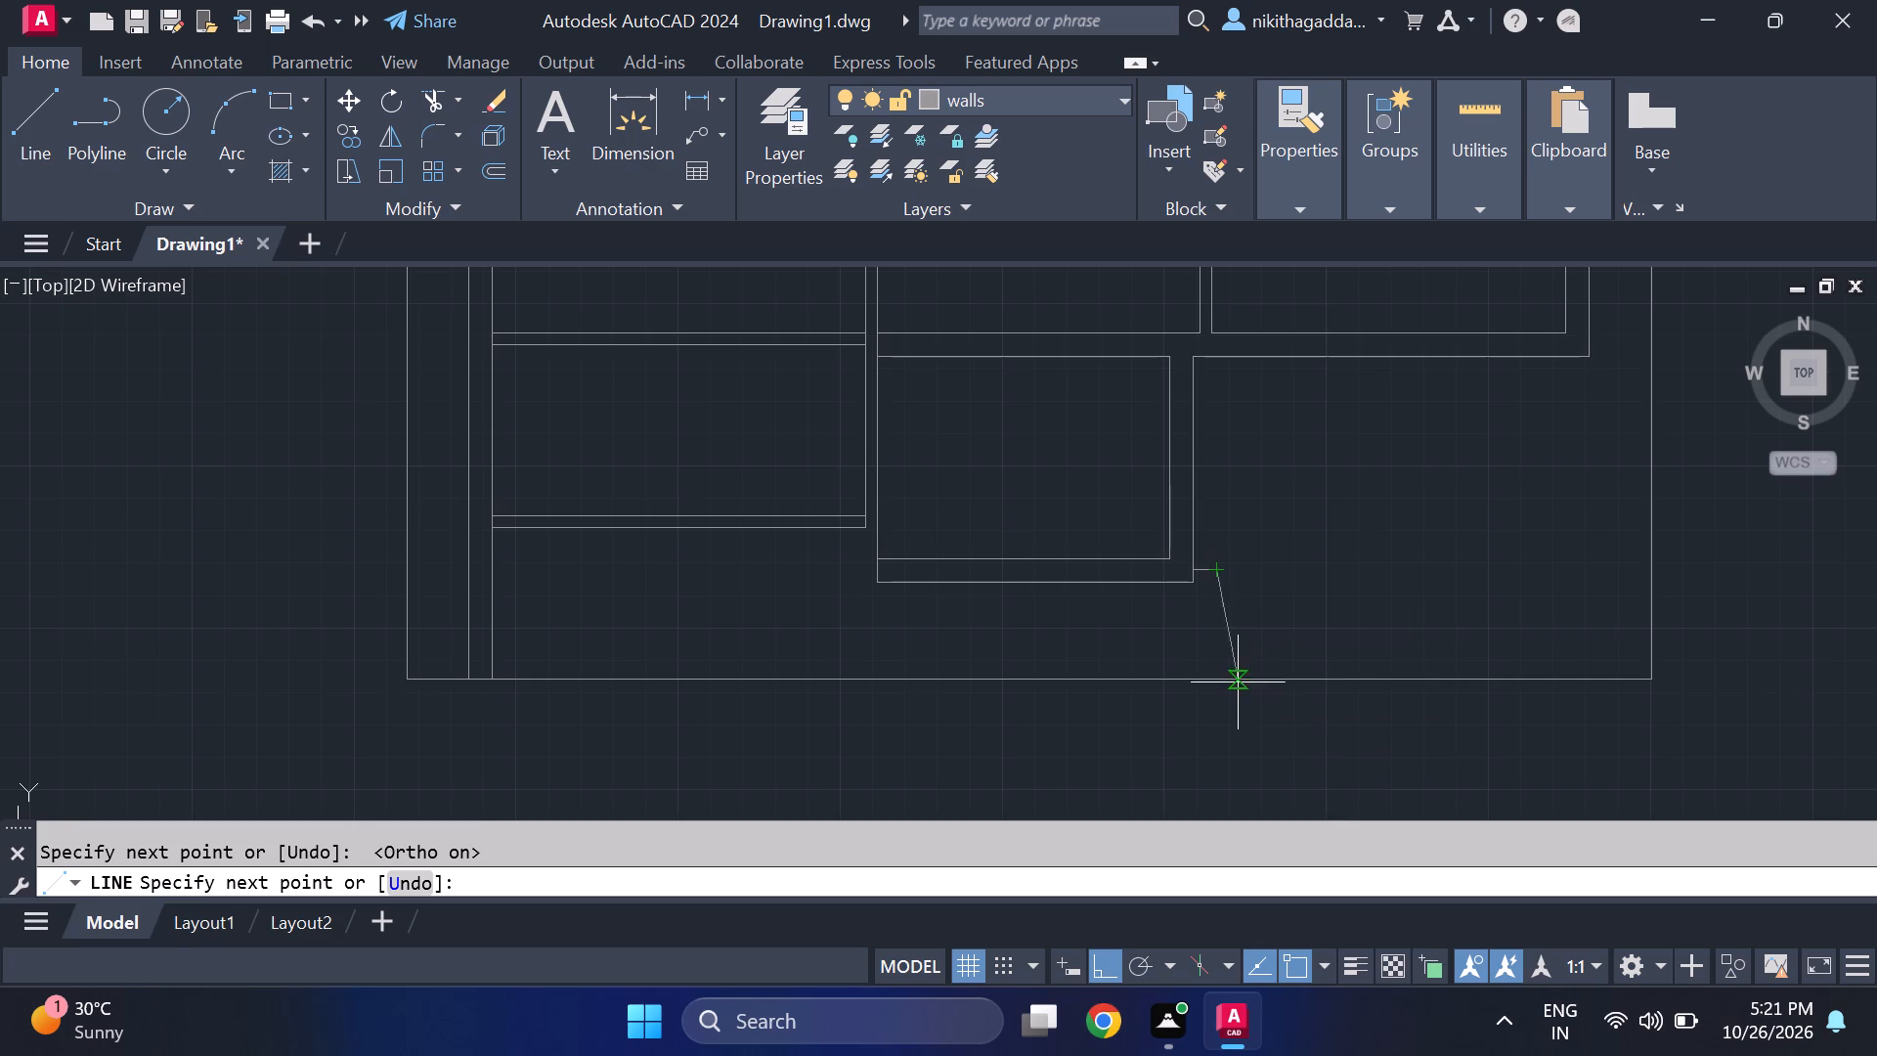
scroll(1233, 670, up, 2)
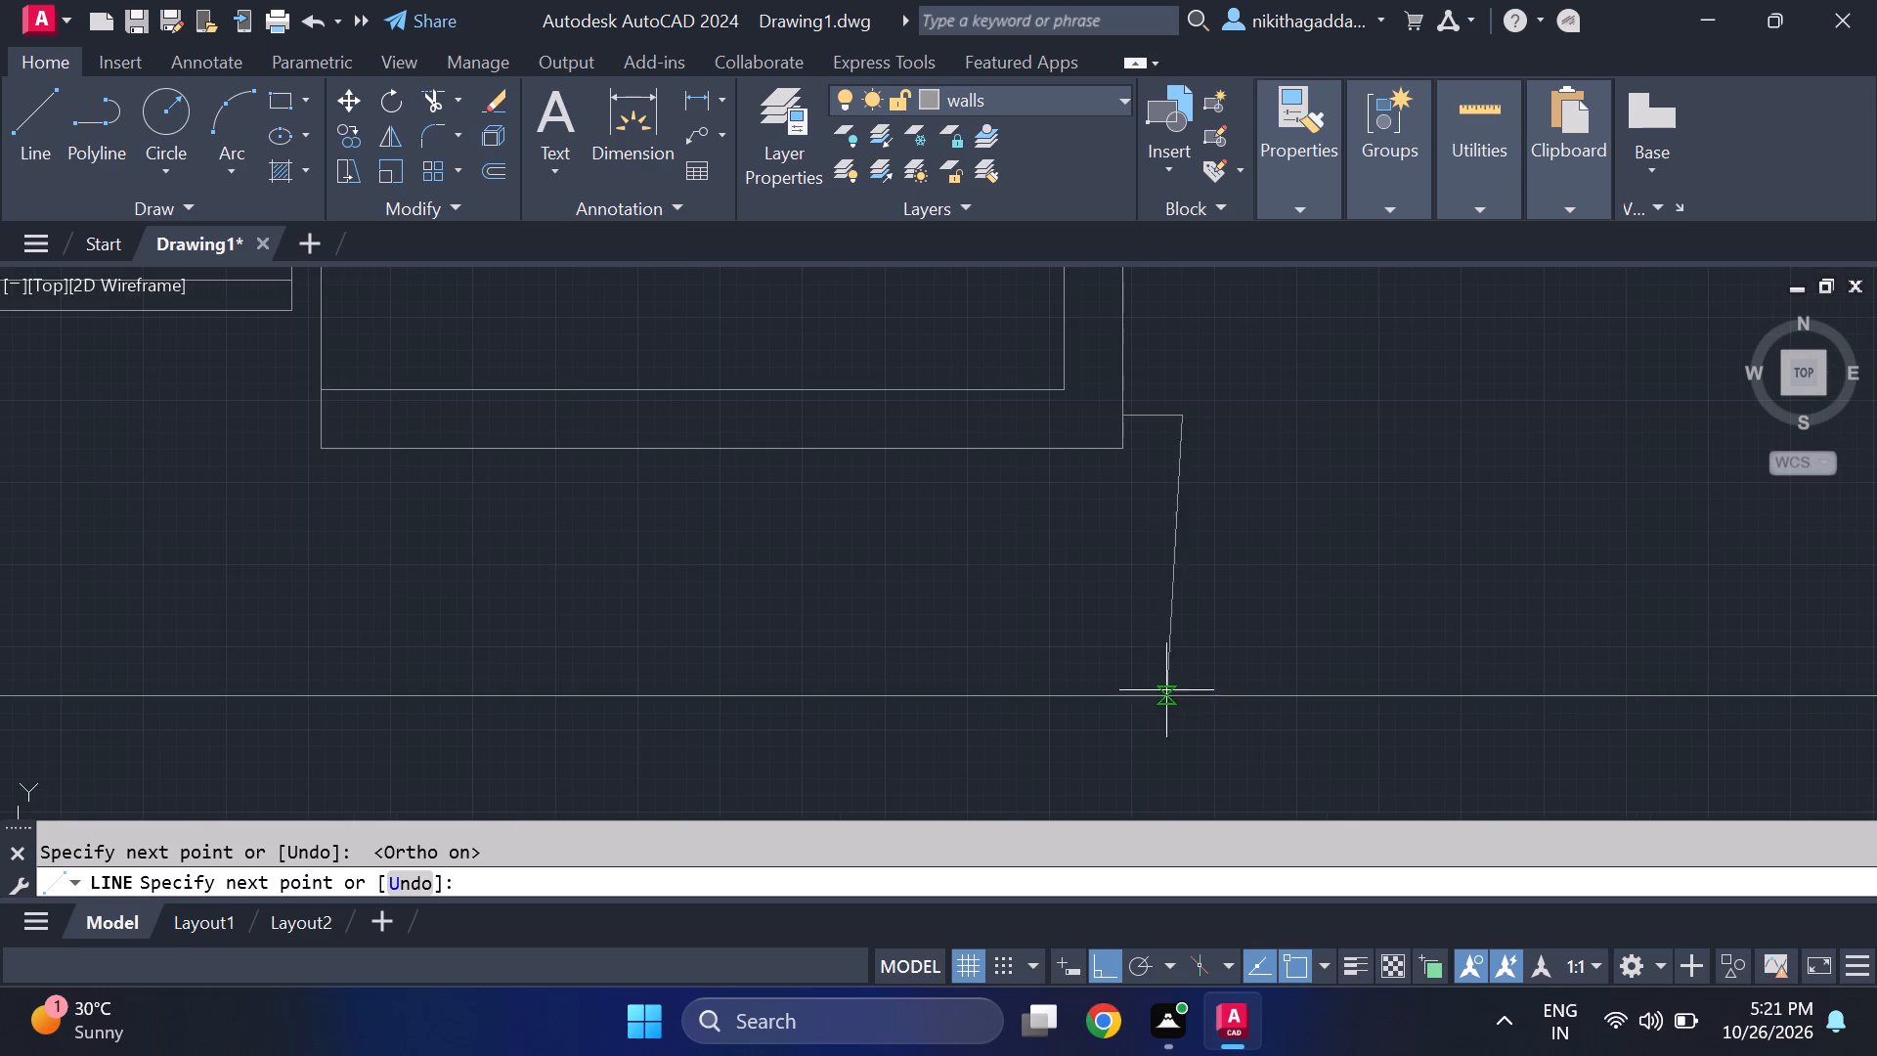
click(1180, 694)
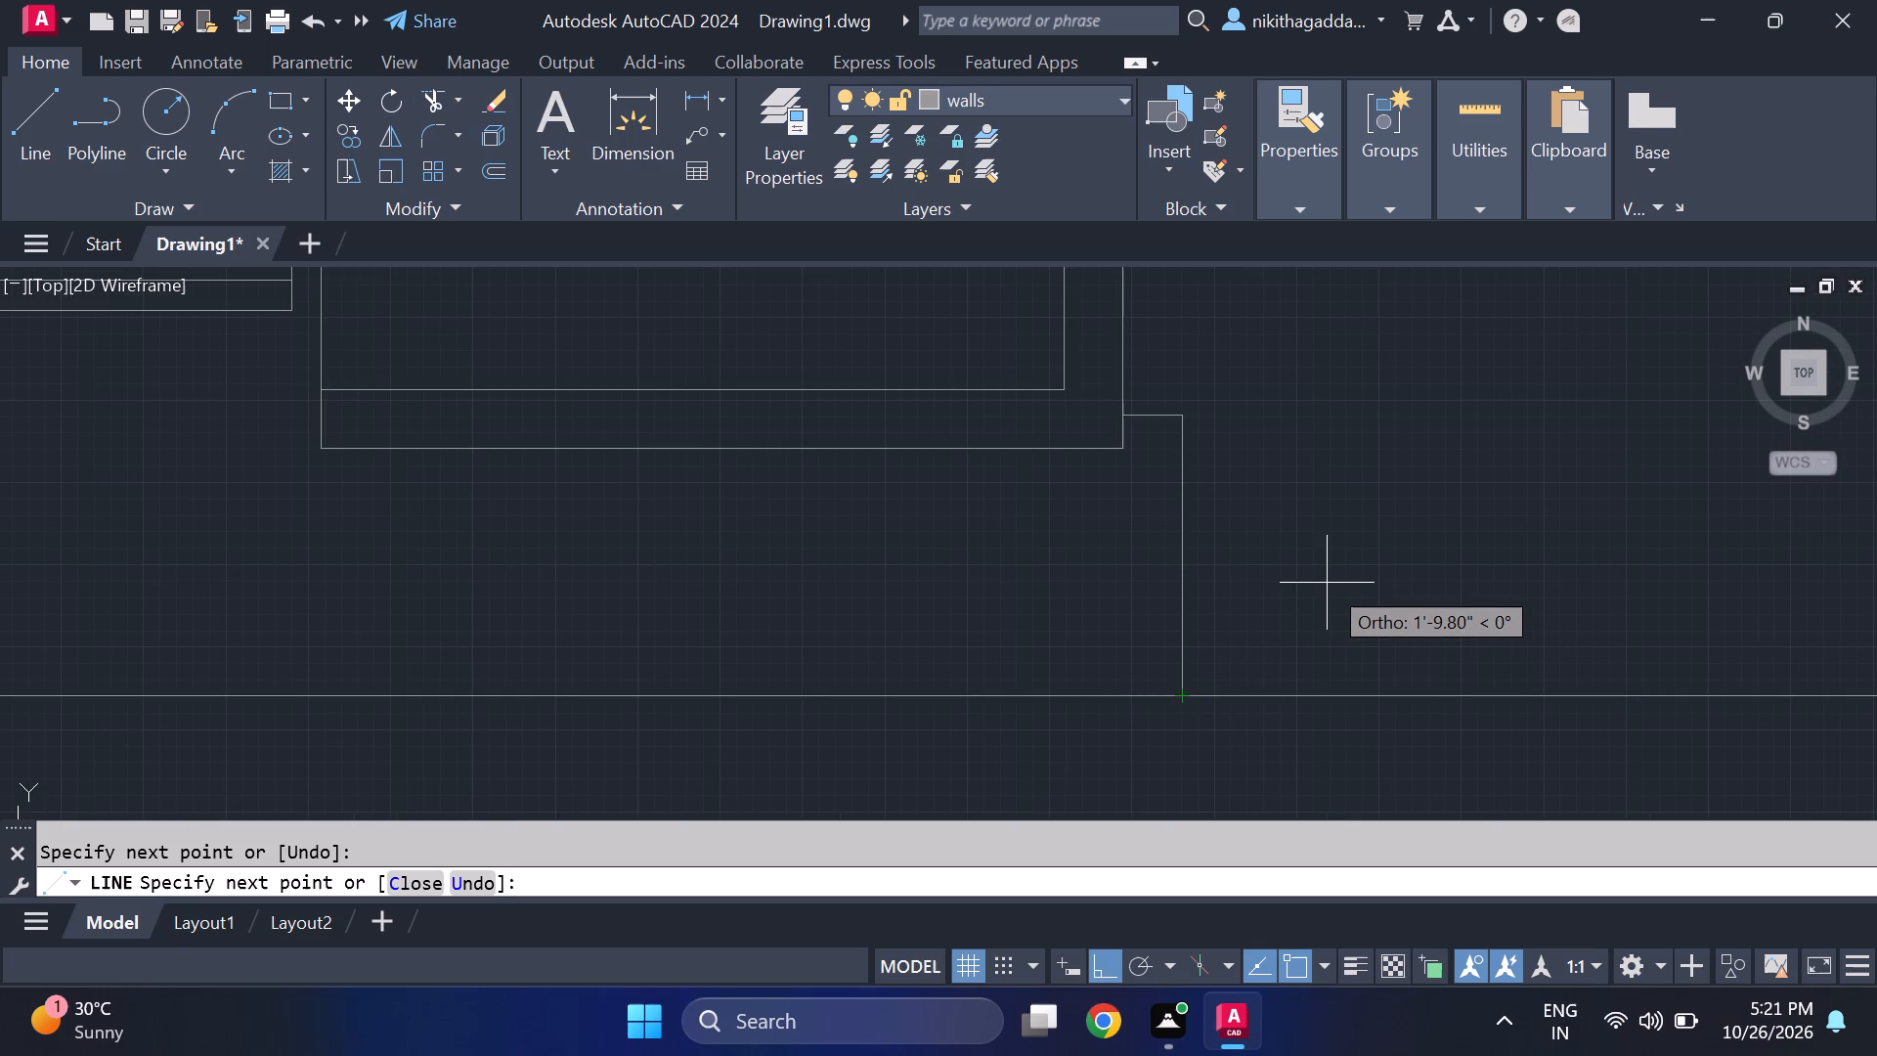
key(Escape)
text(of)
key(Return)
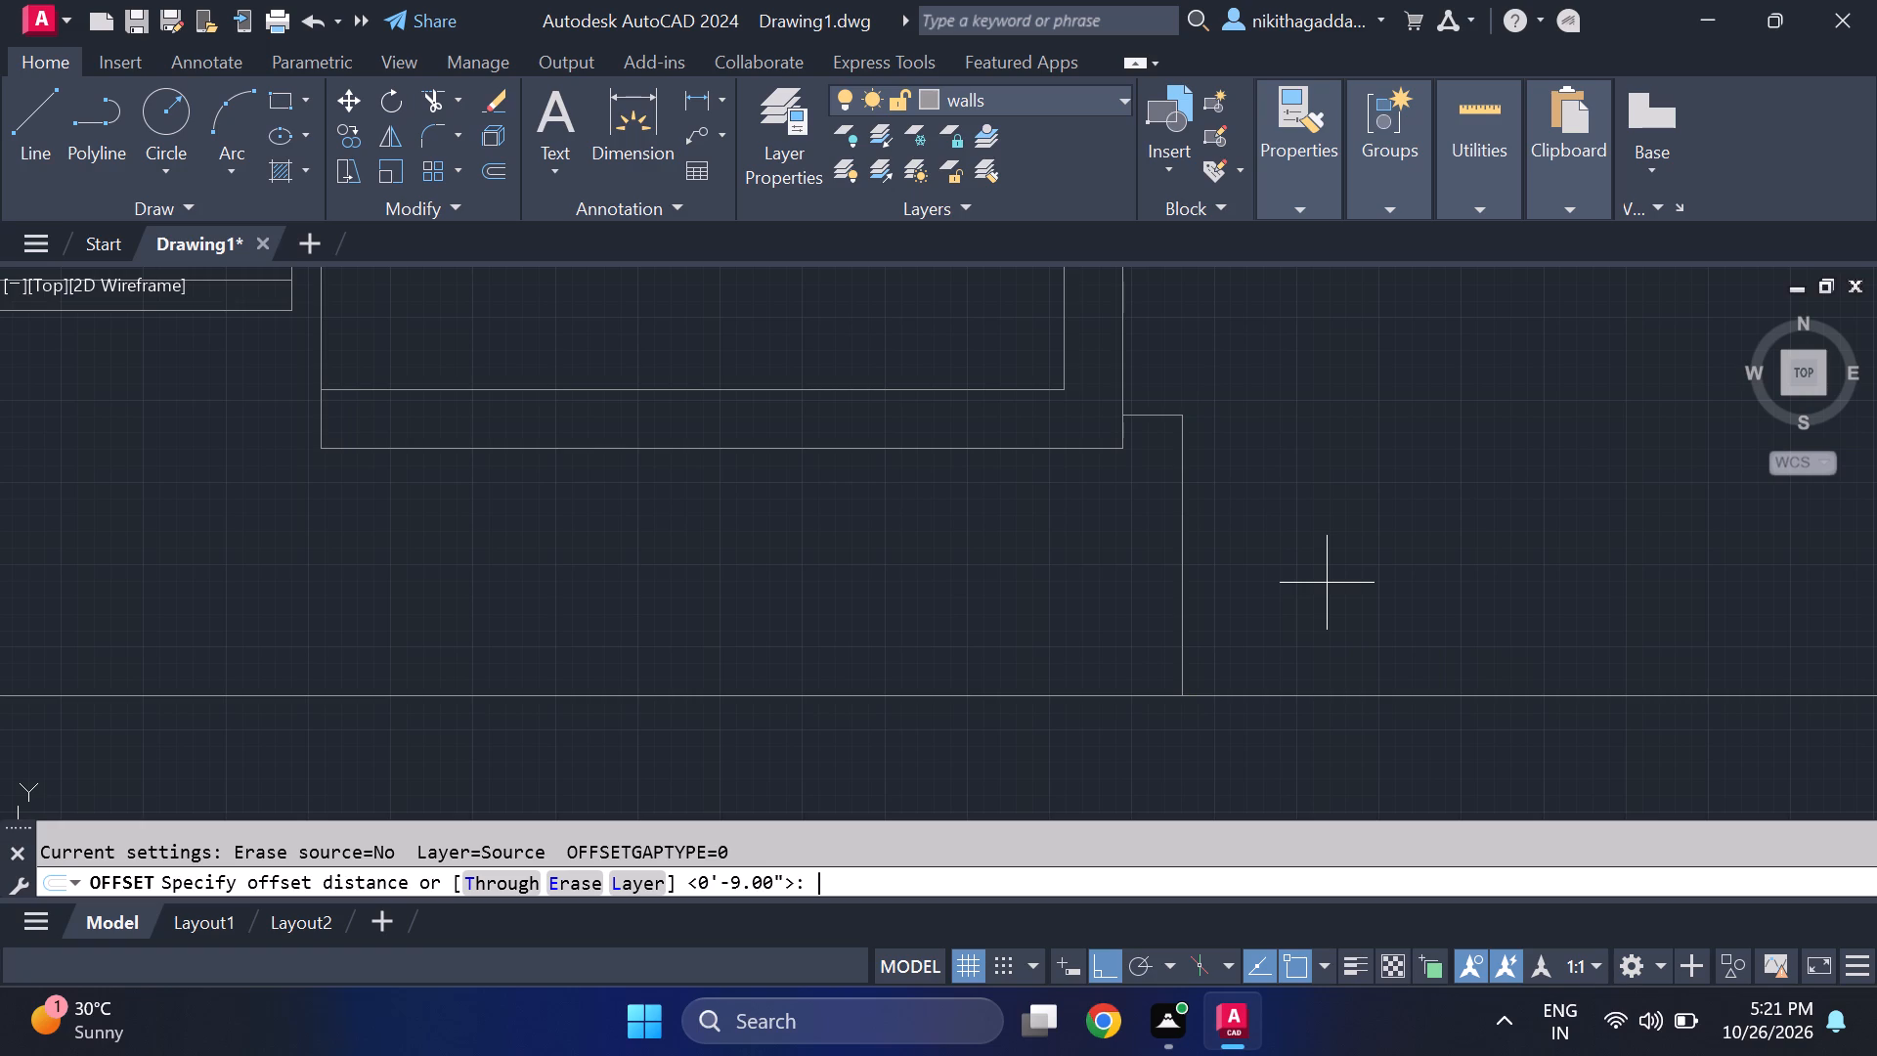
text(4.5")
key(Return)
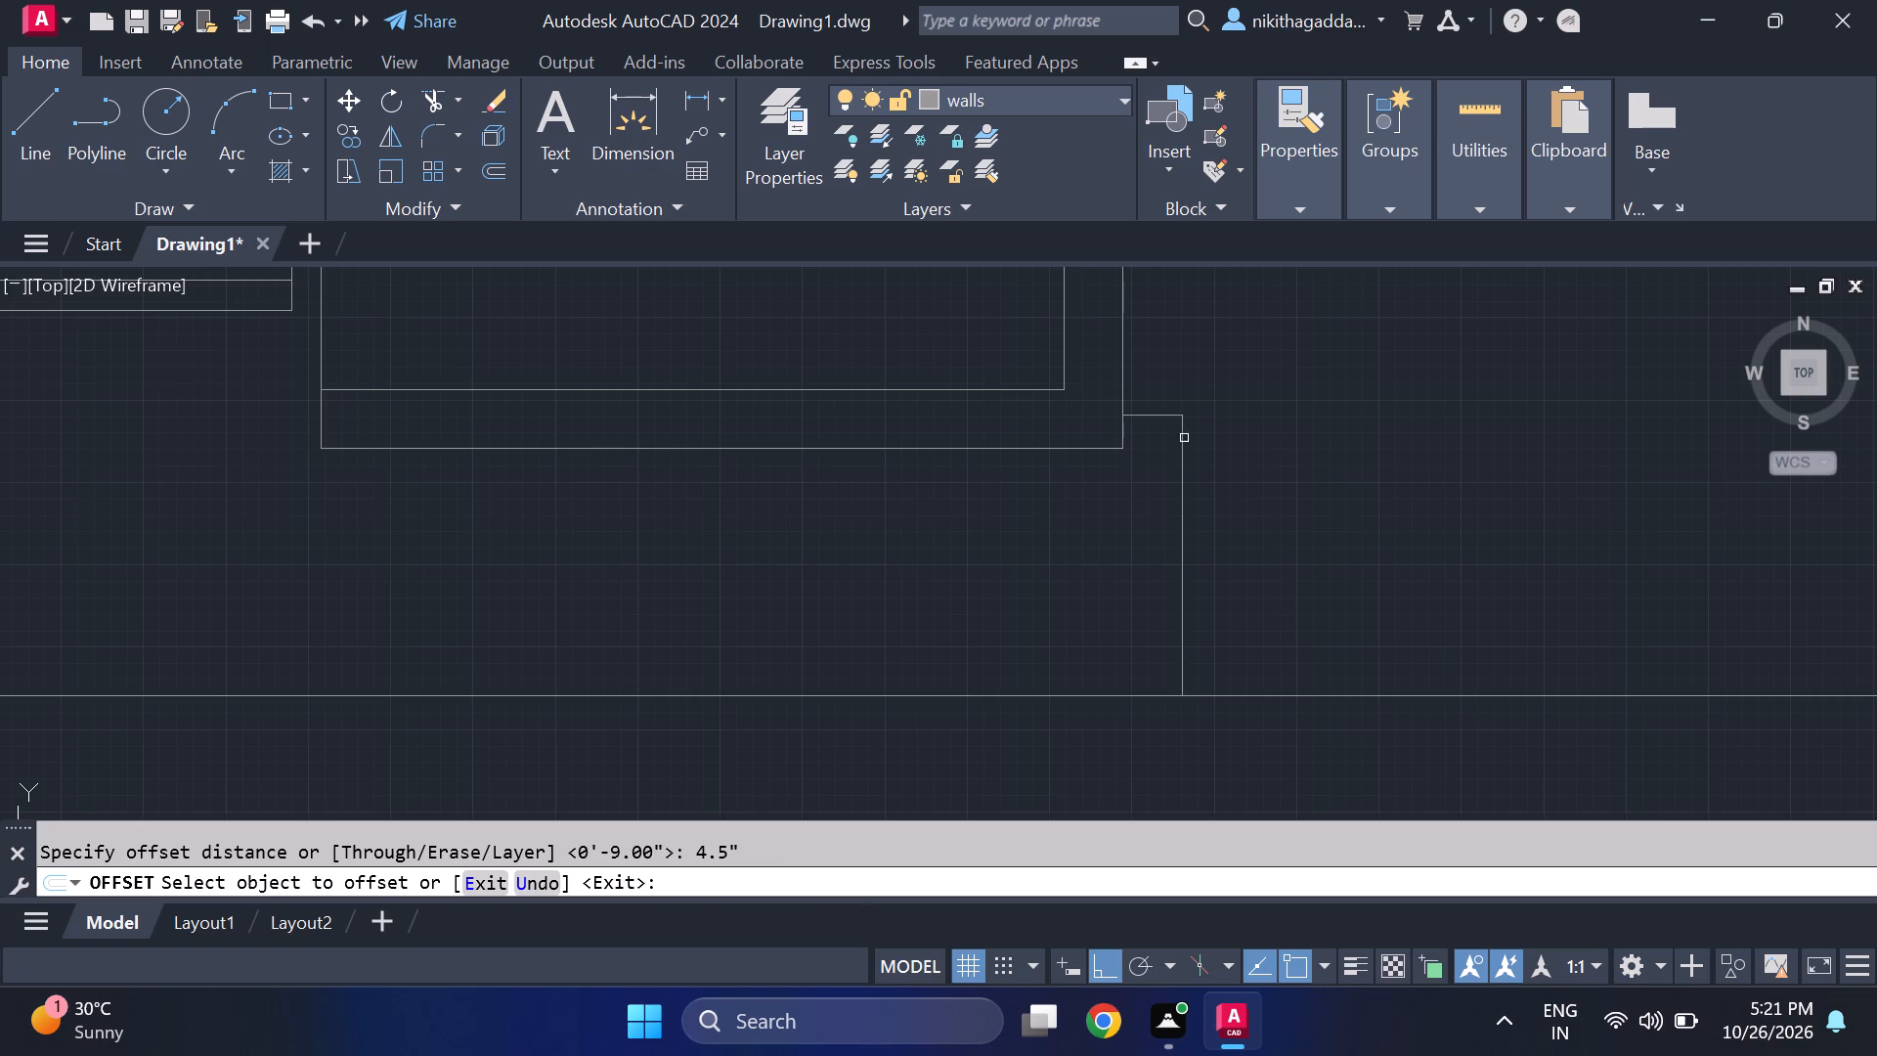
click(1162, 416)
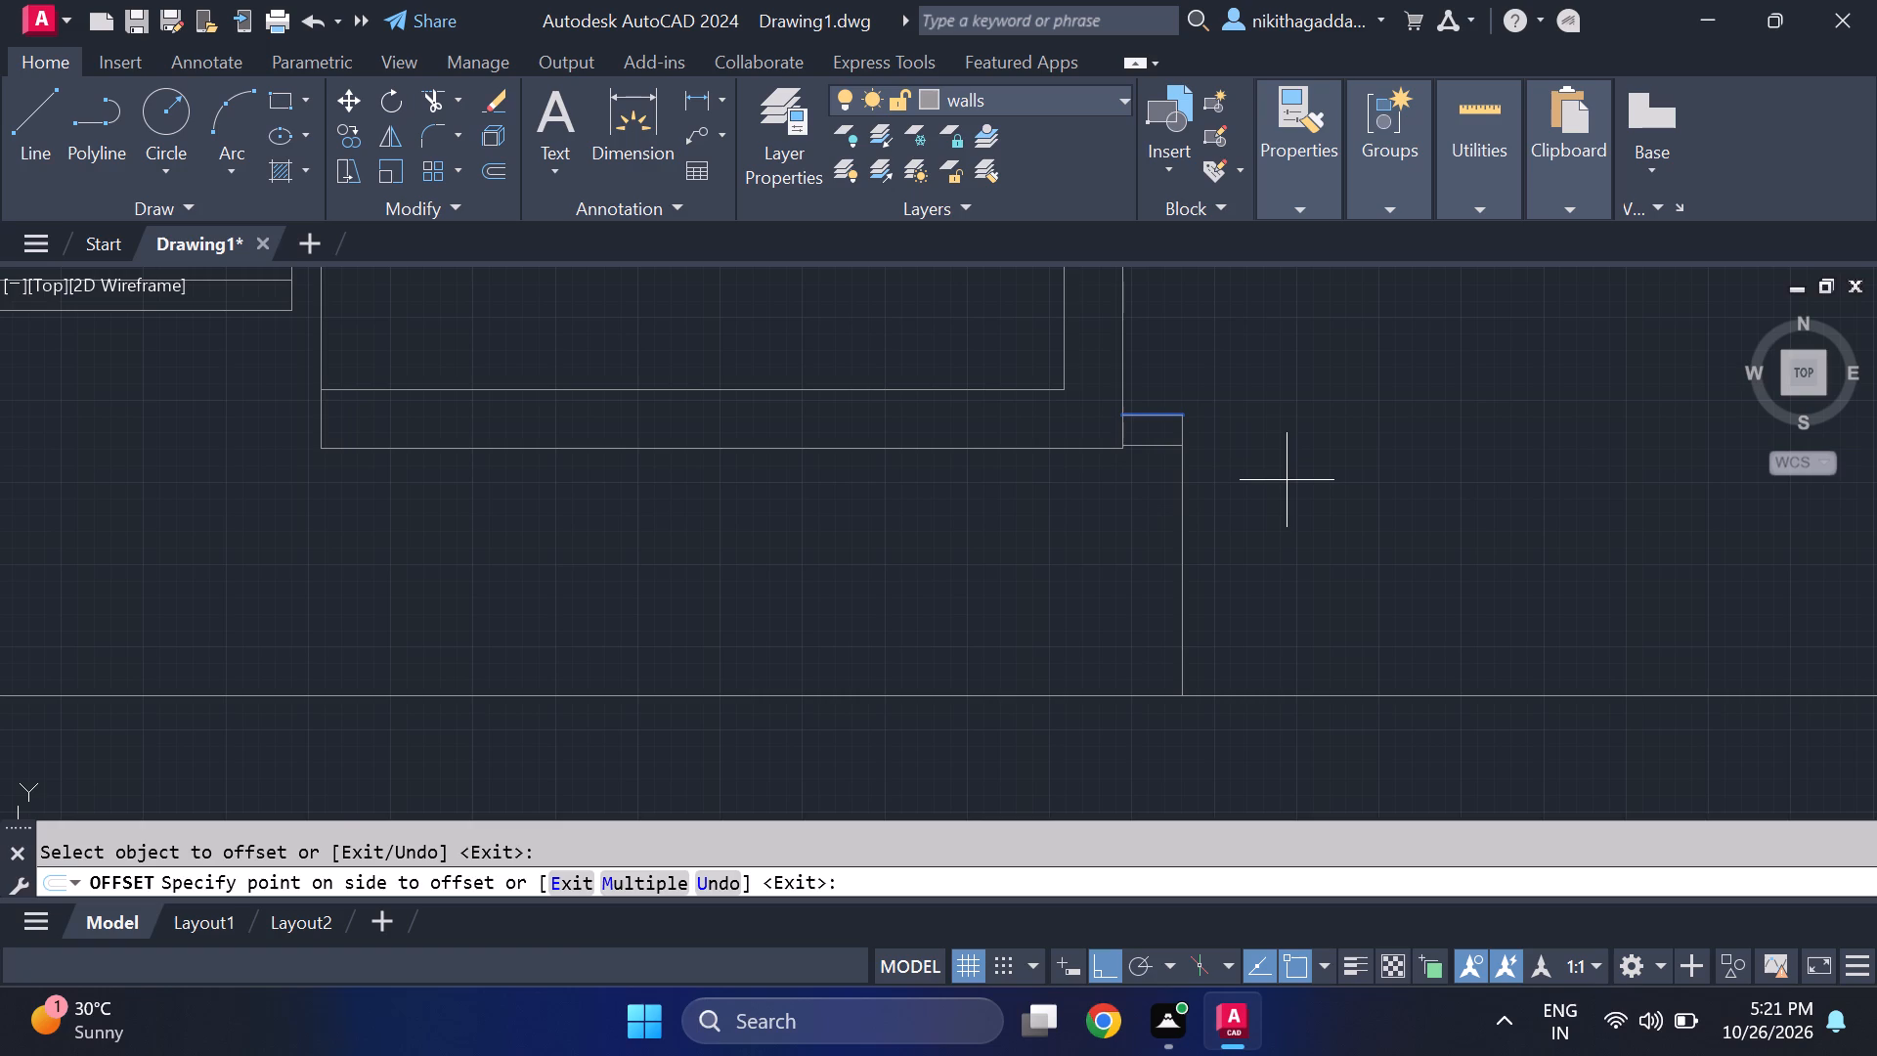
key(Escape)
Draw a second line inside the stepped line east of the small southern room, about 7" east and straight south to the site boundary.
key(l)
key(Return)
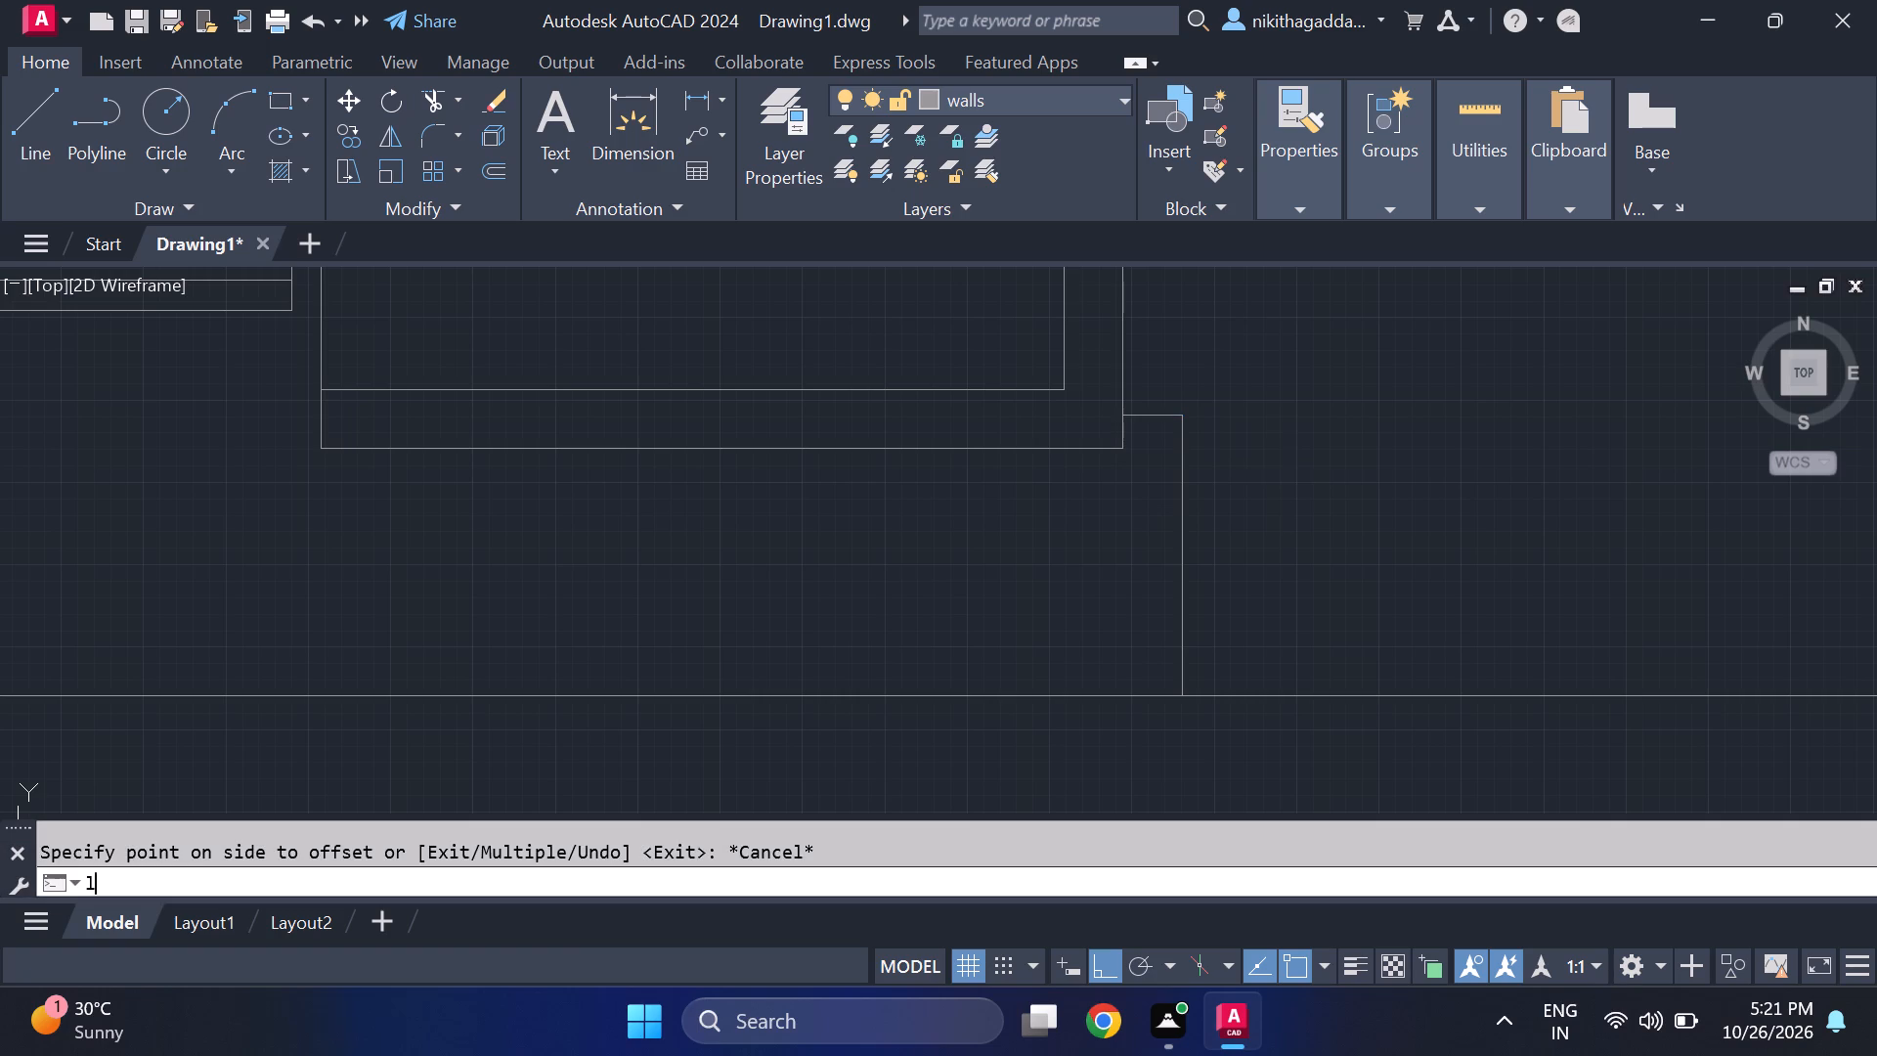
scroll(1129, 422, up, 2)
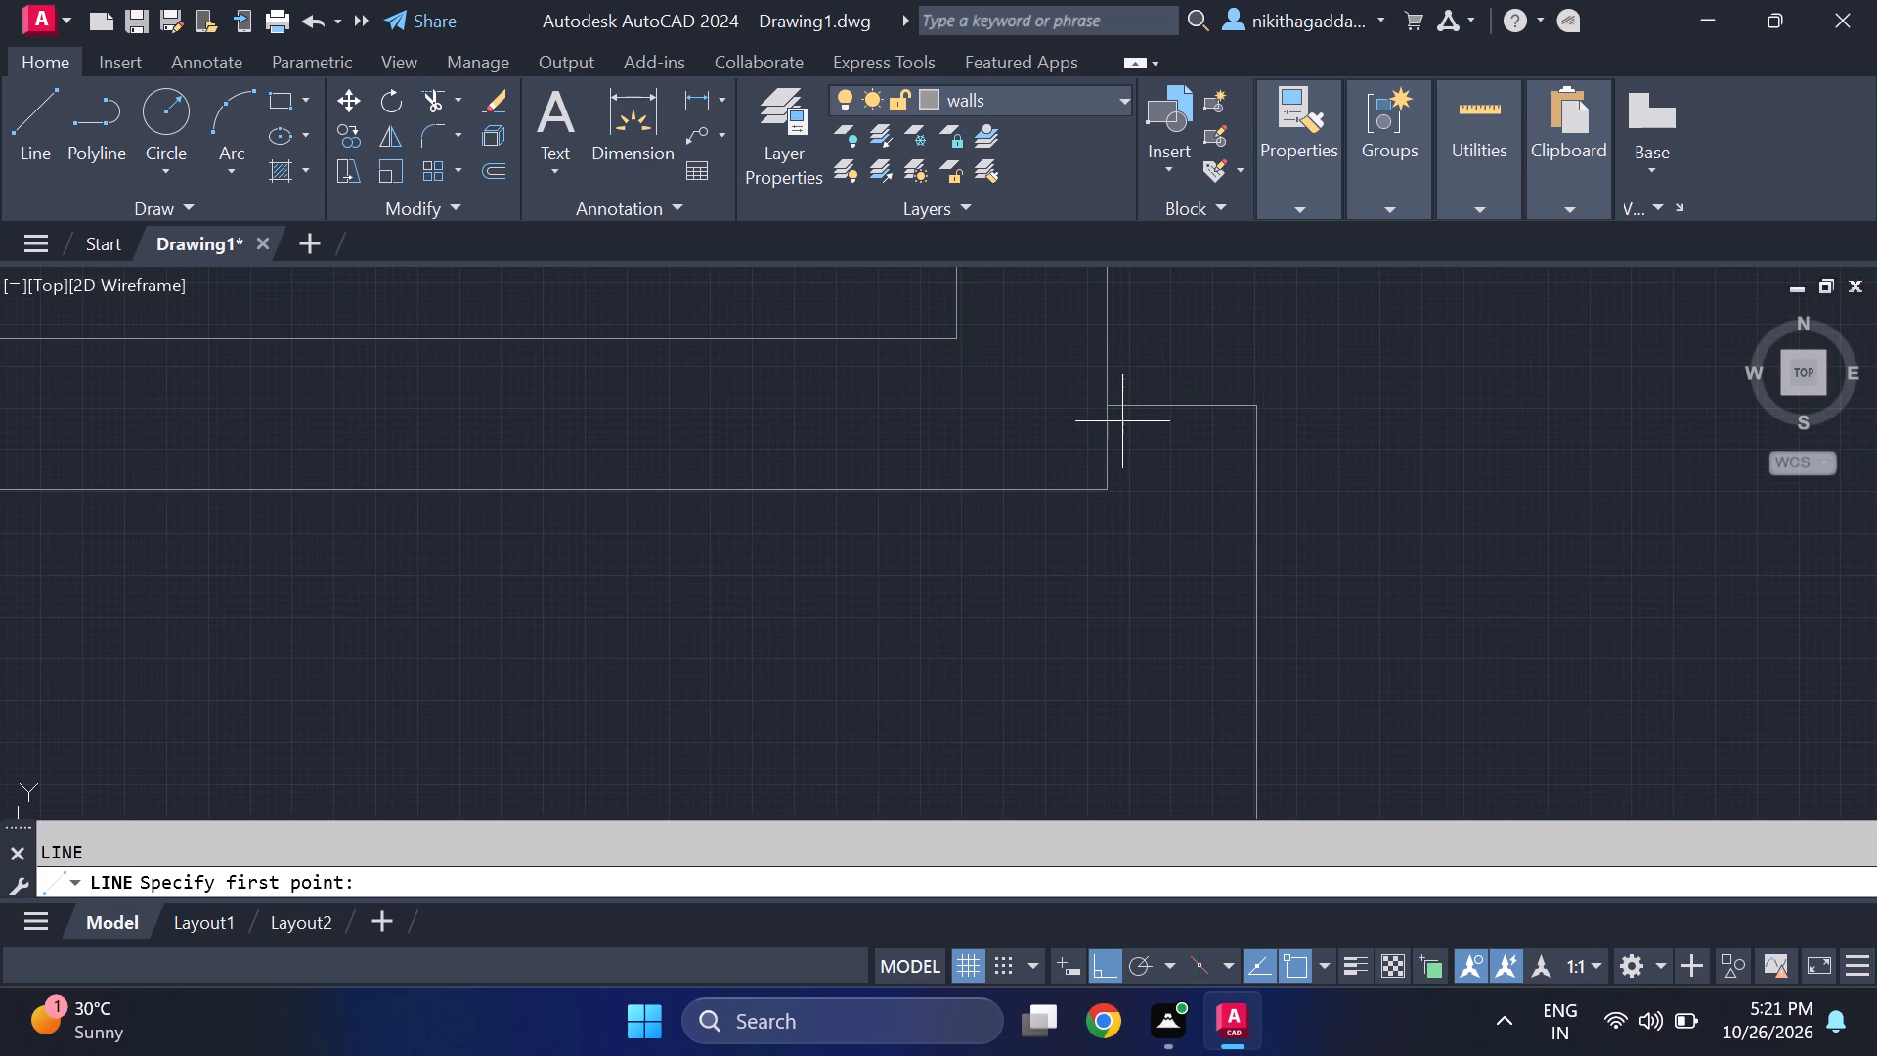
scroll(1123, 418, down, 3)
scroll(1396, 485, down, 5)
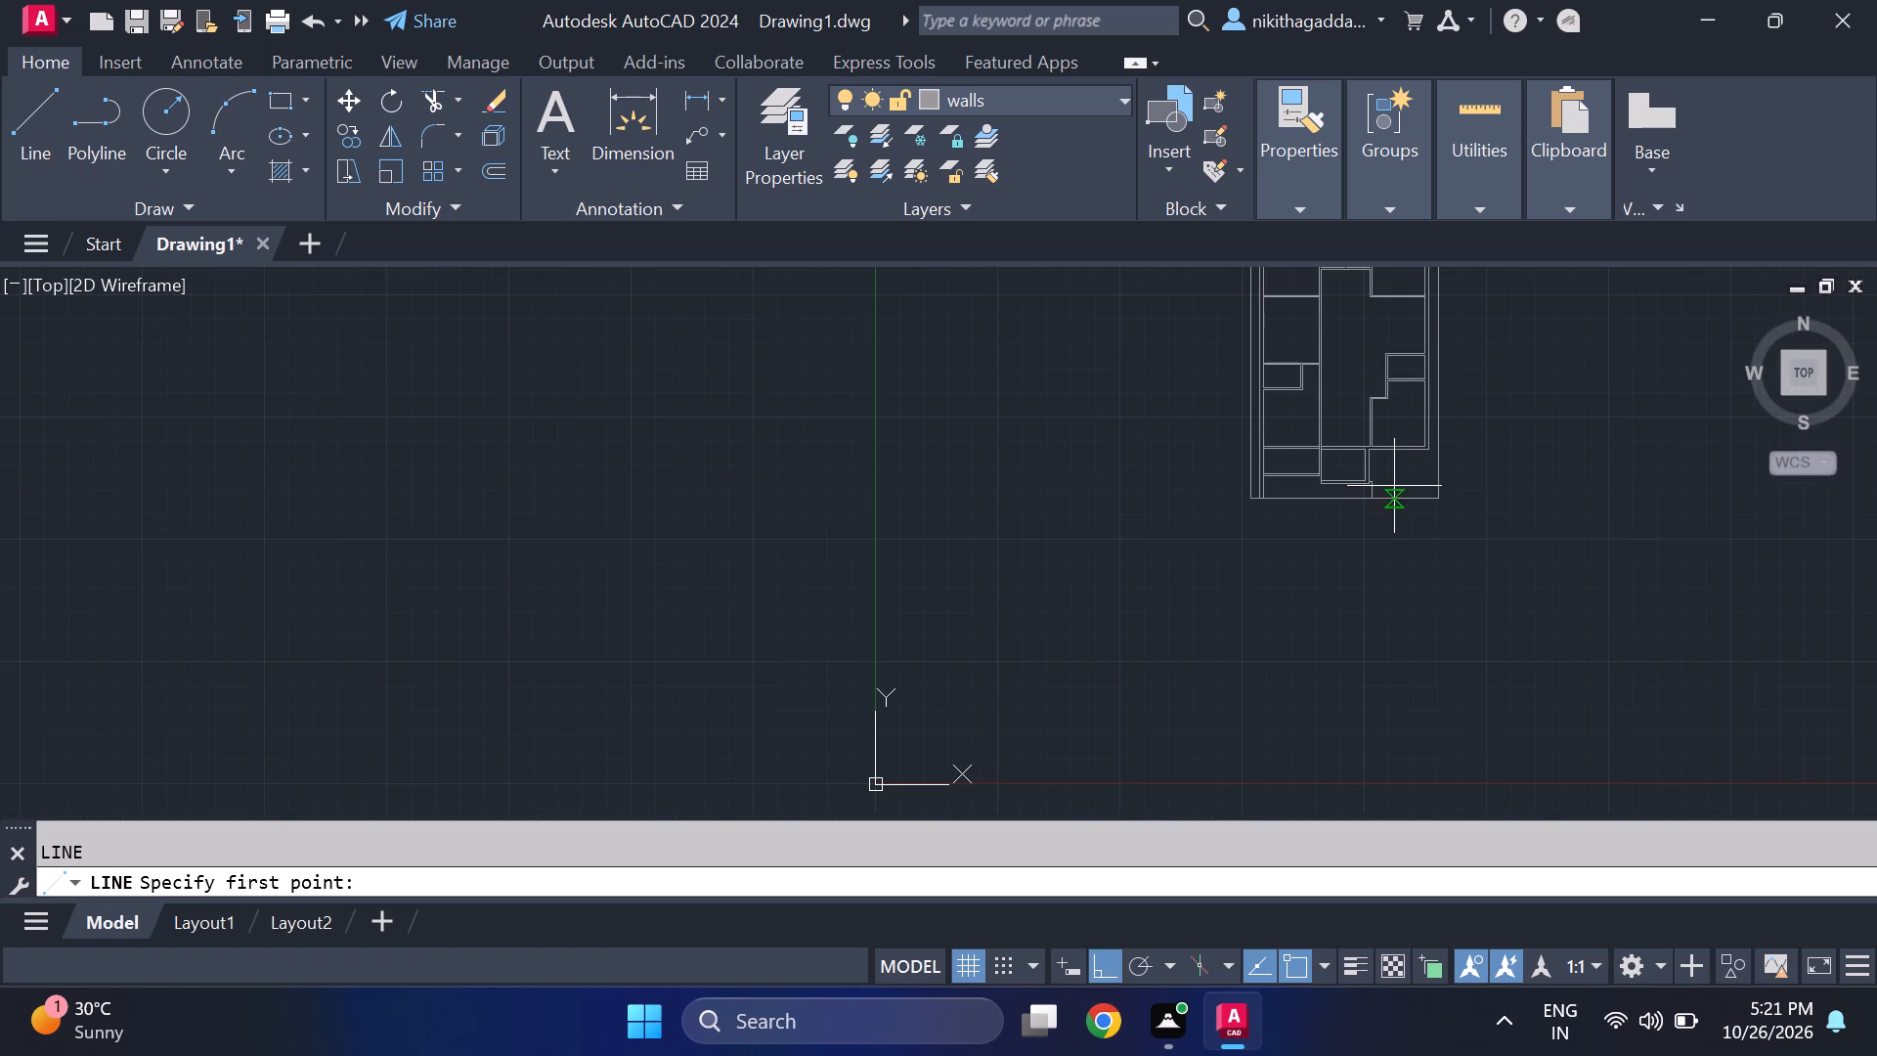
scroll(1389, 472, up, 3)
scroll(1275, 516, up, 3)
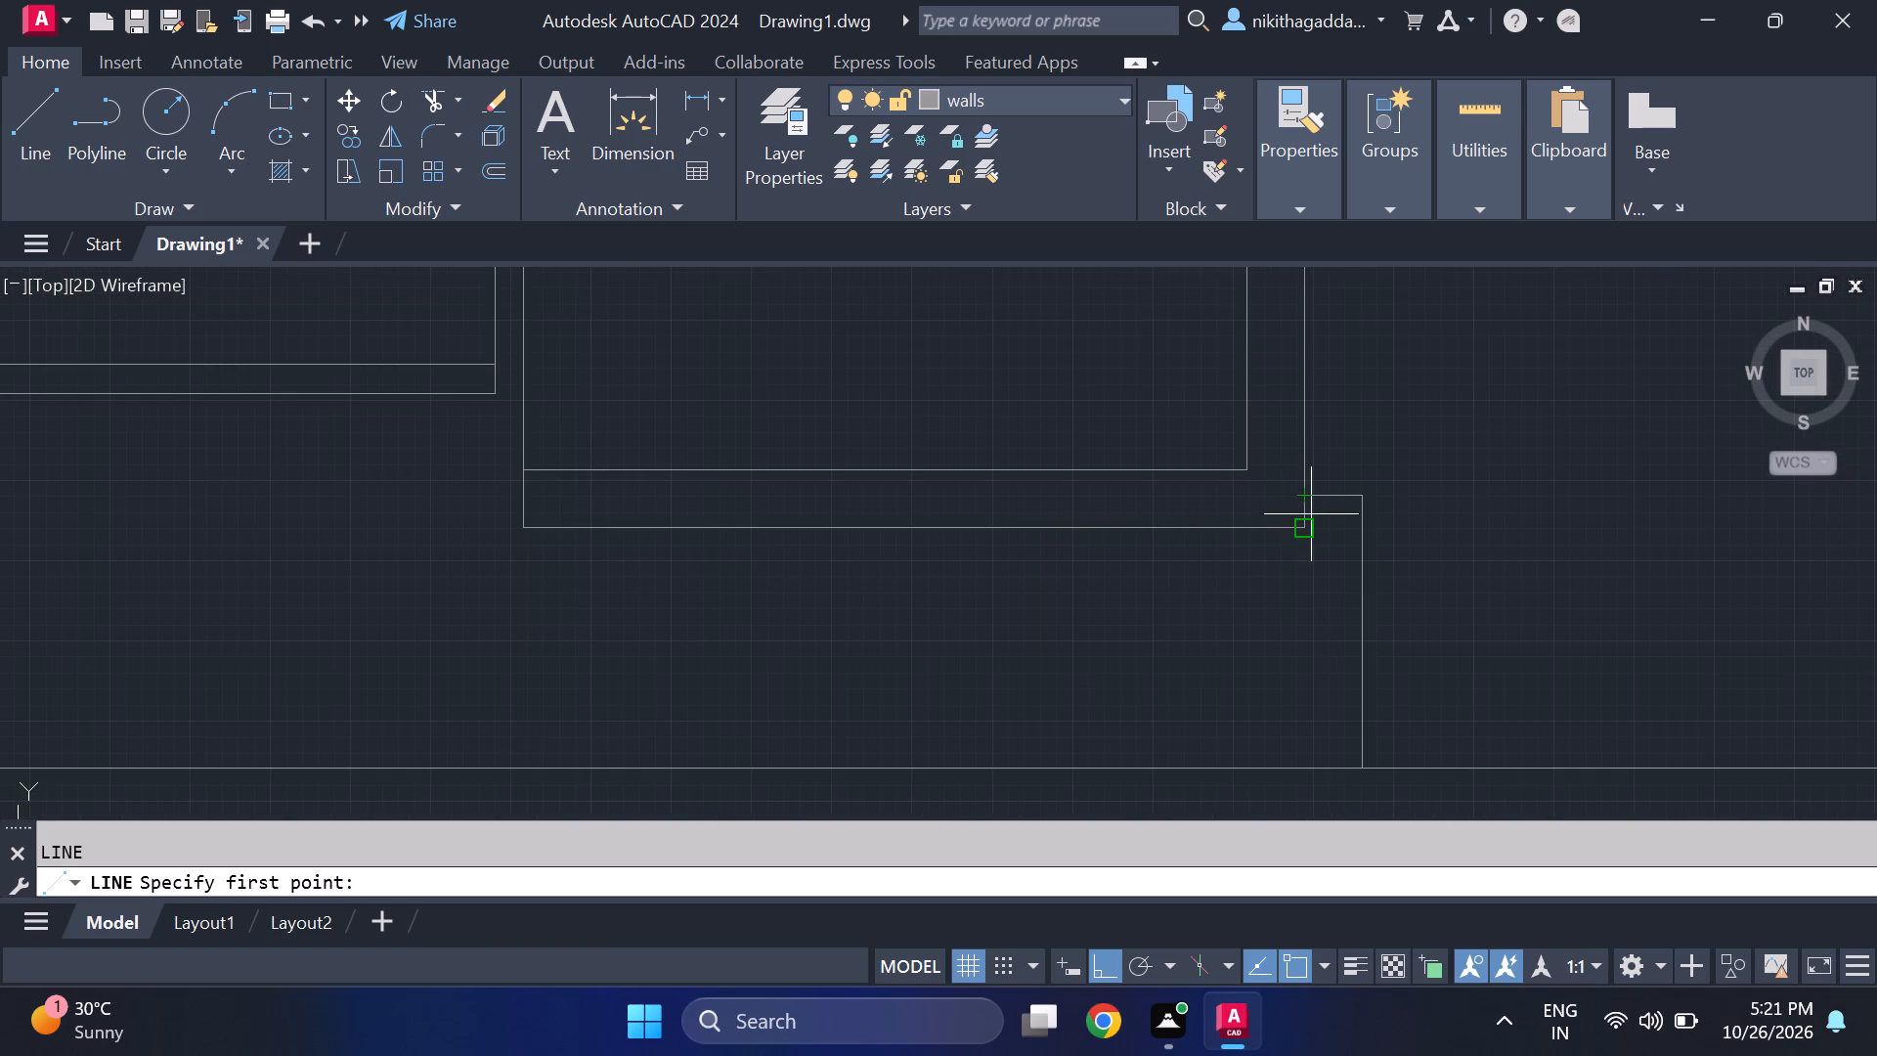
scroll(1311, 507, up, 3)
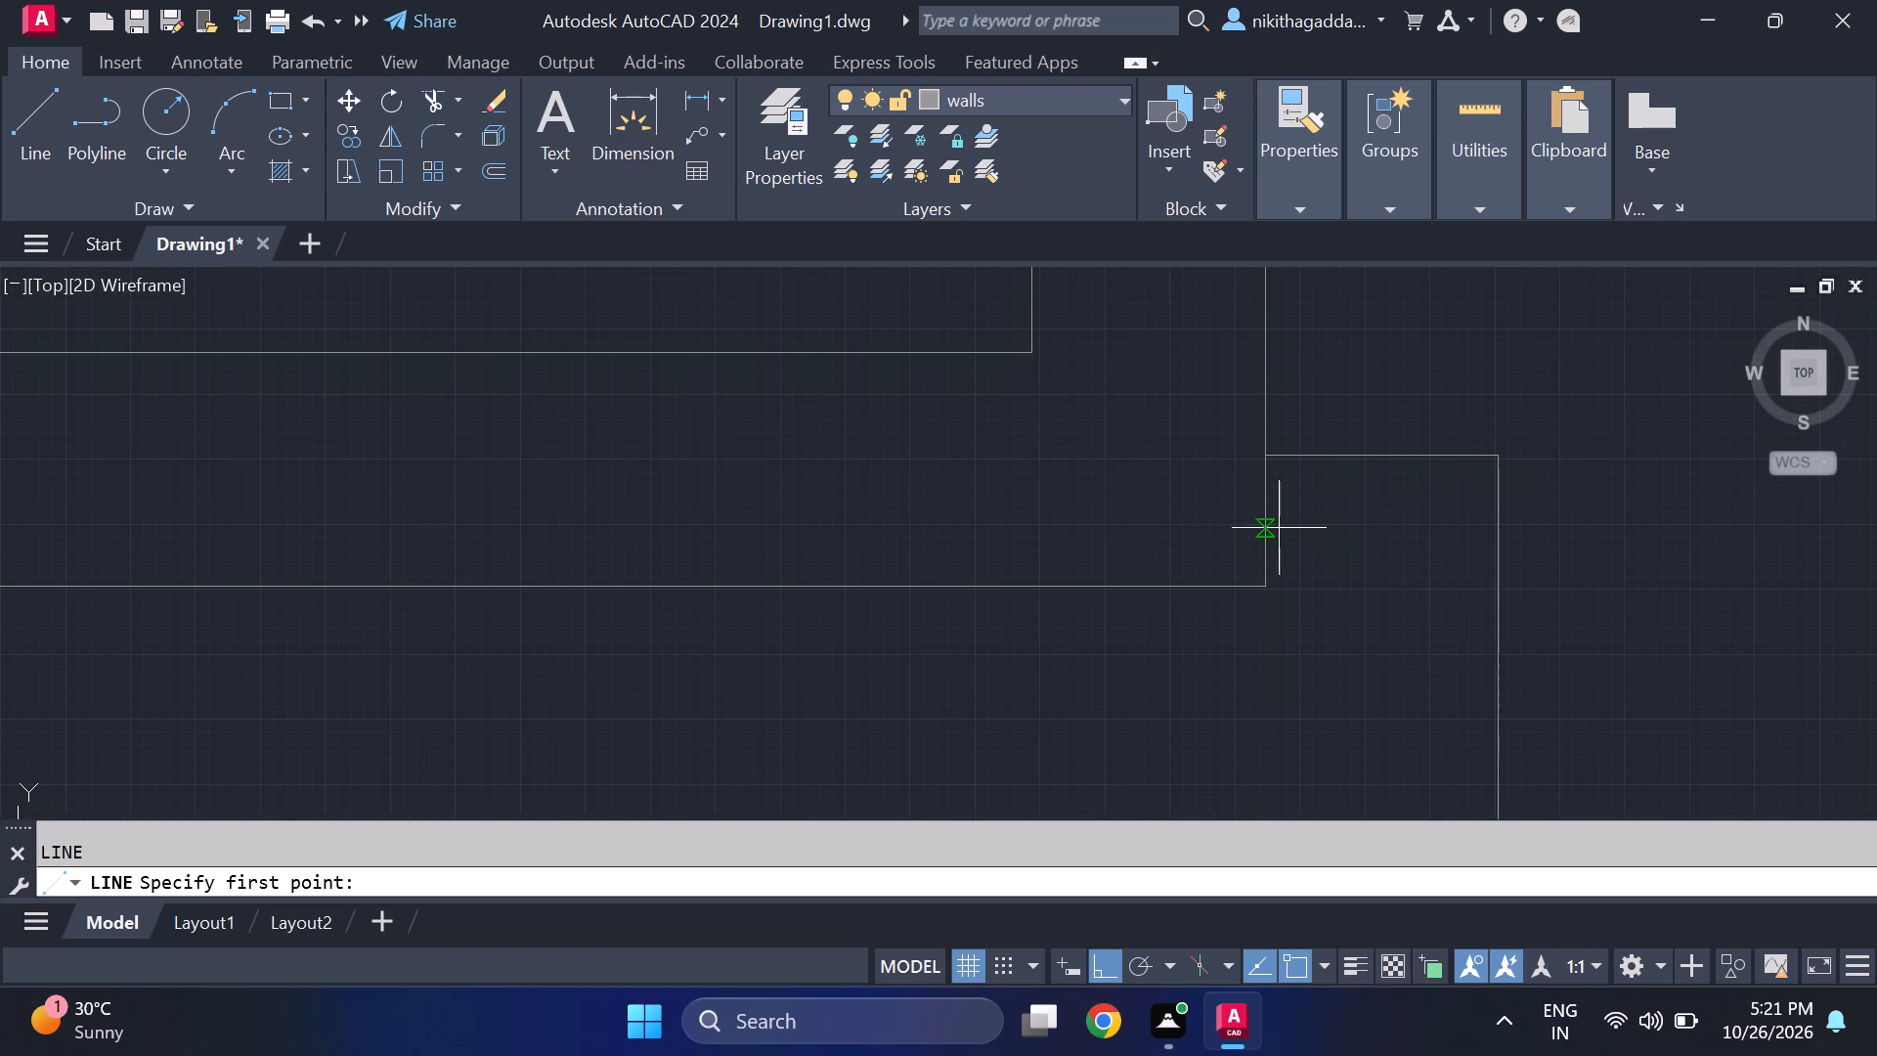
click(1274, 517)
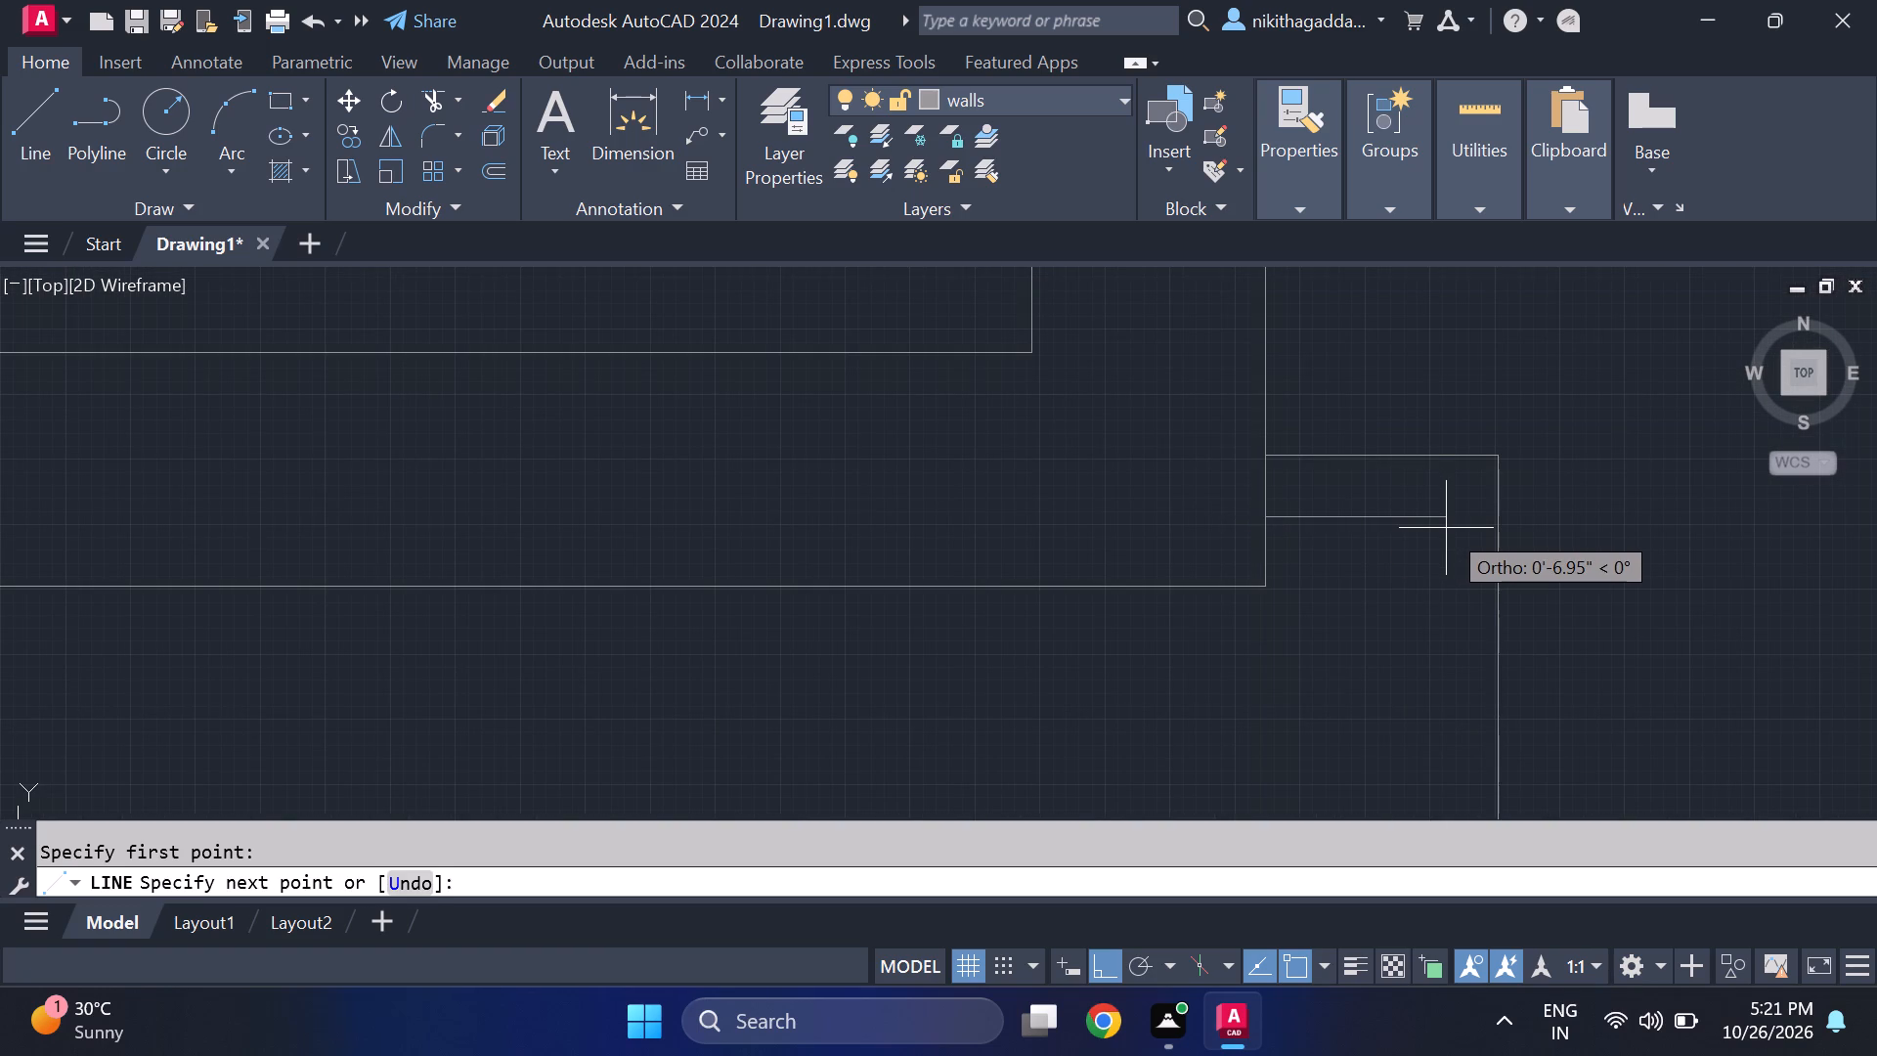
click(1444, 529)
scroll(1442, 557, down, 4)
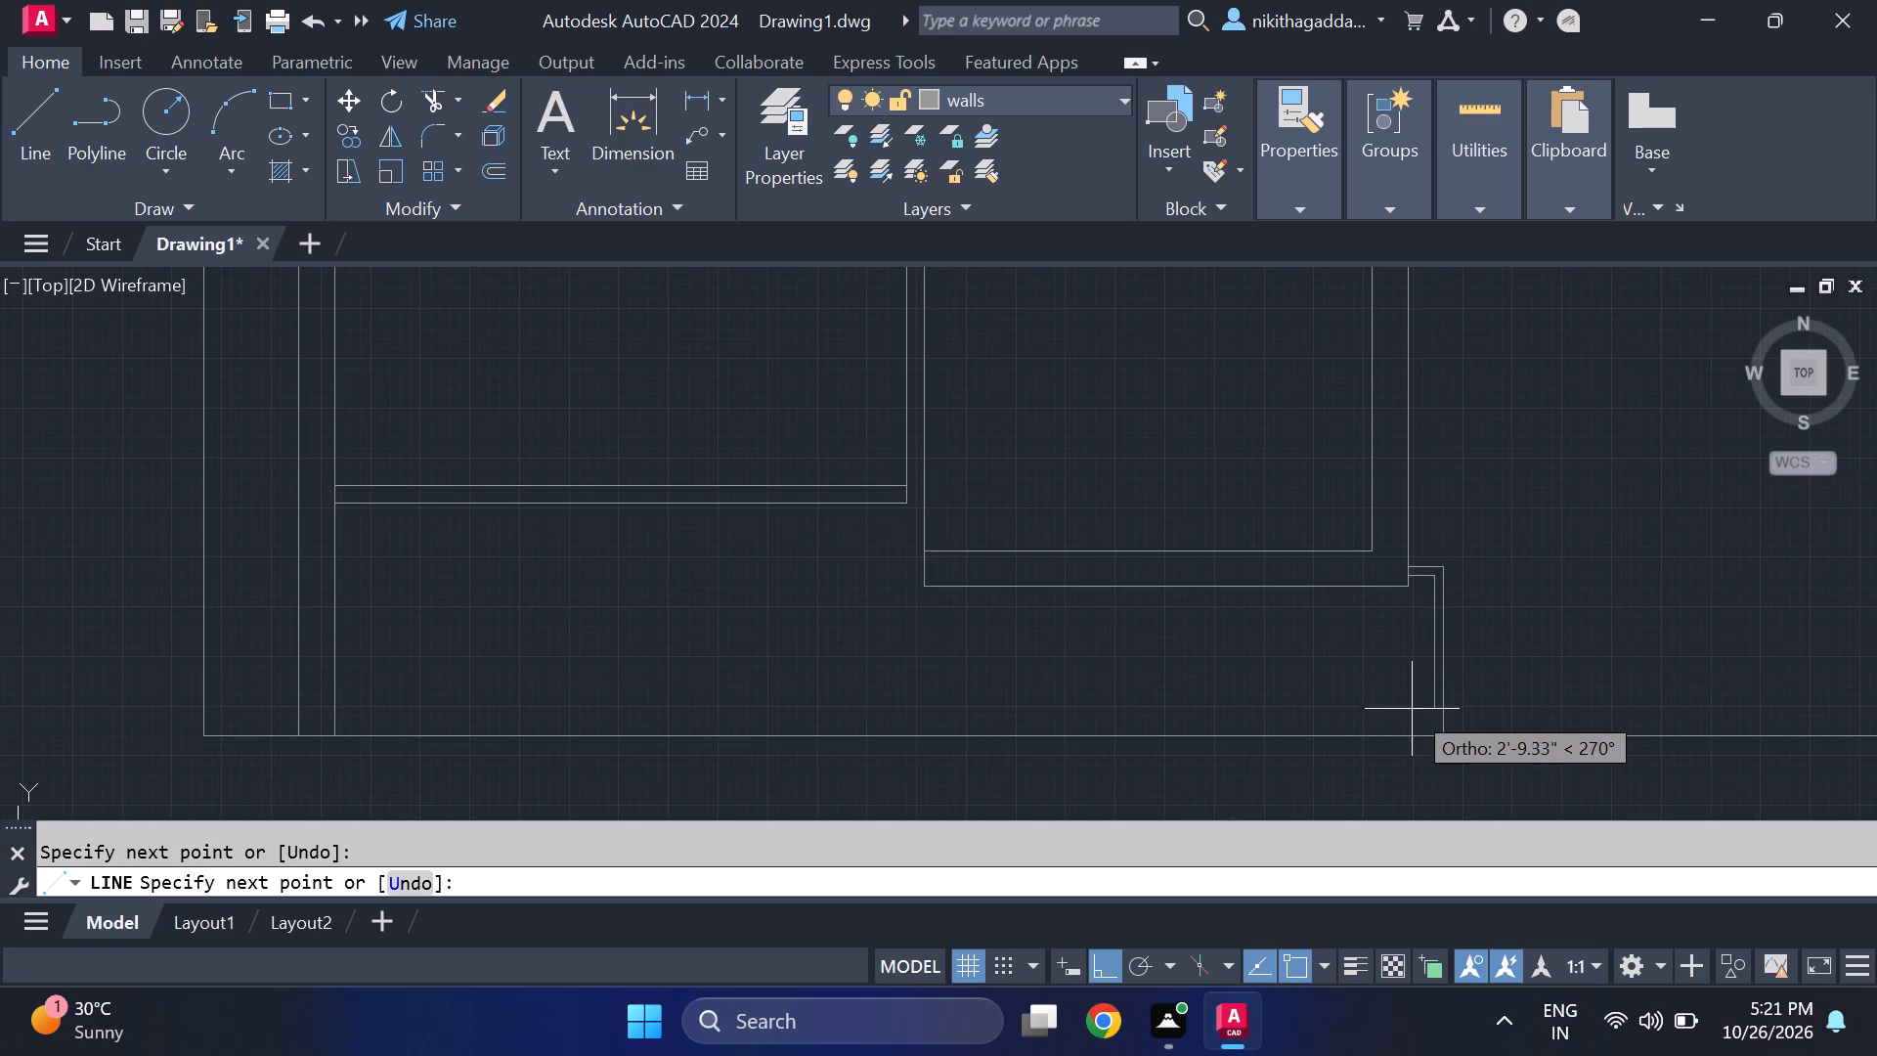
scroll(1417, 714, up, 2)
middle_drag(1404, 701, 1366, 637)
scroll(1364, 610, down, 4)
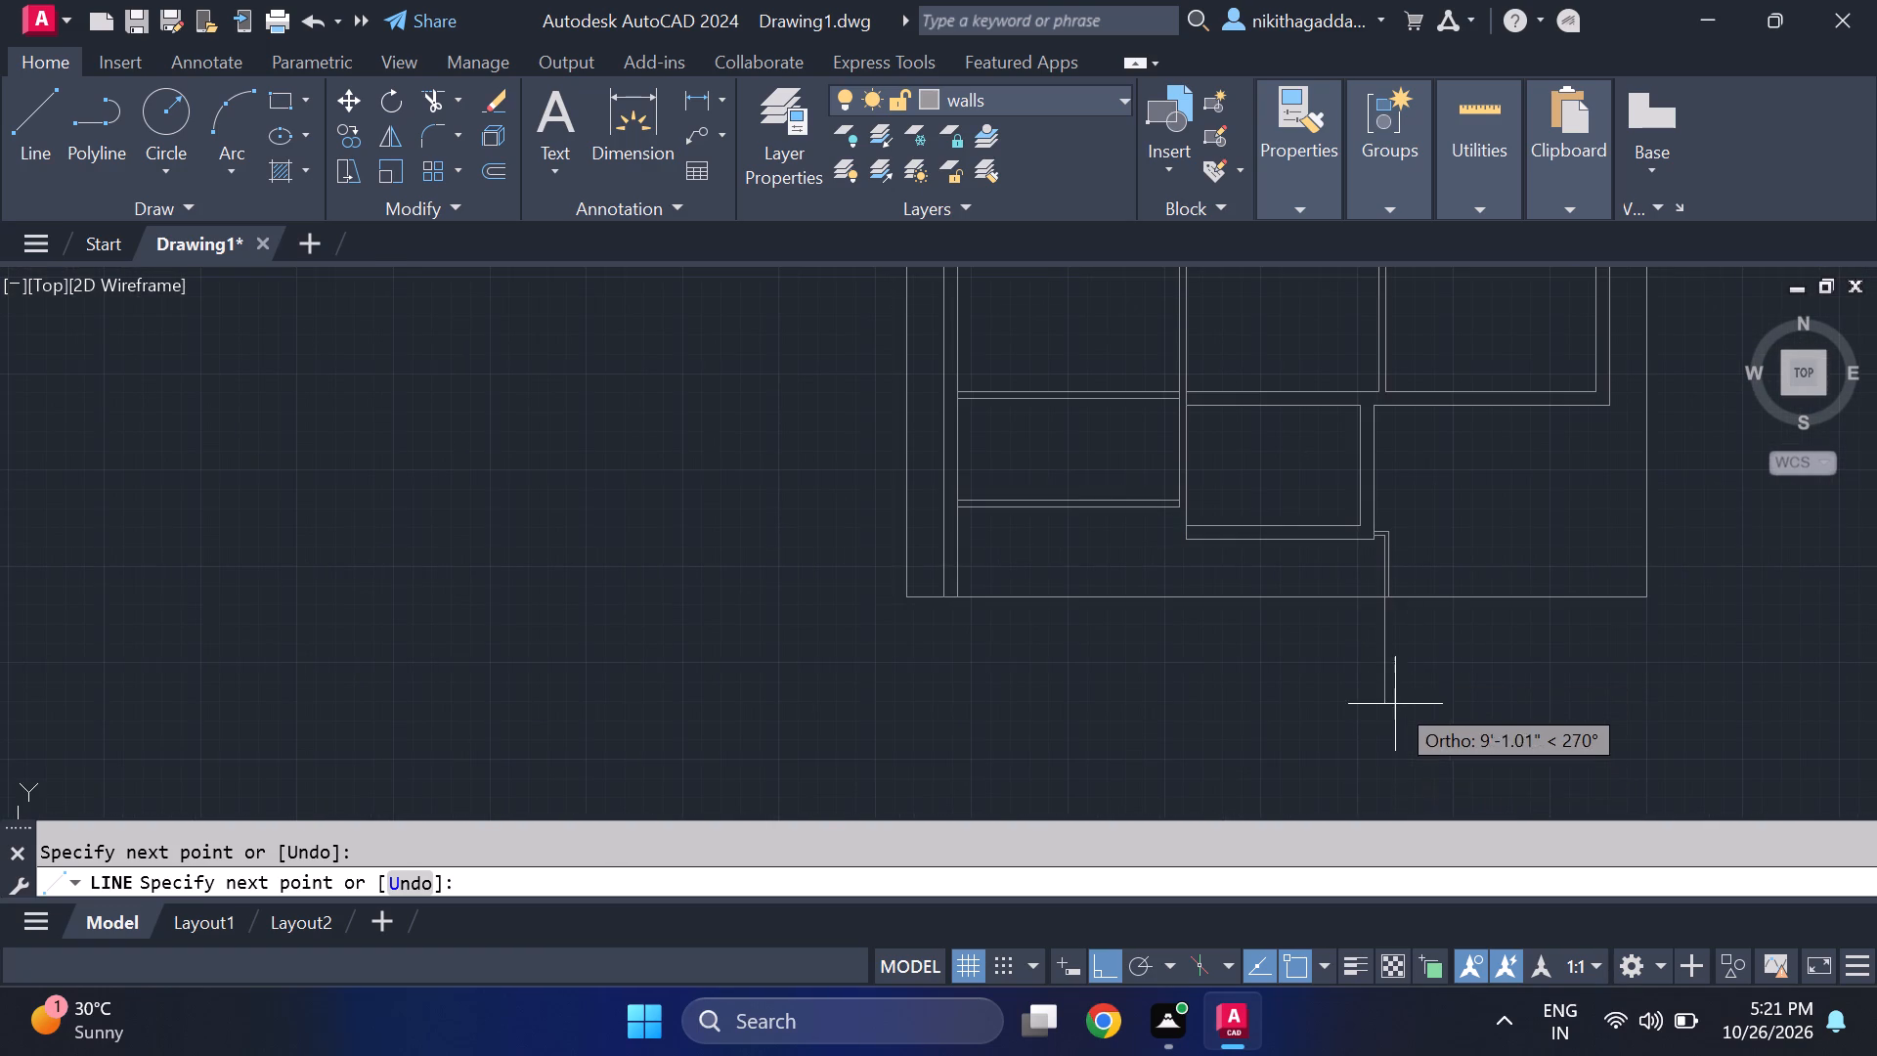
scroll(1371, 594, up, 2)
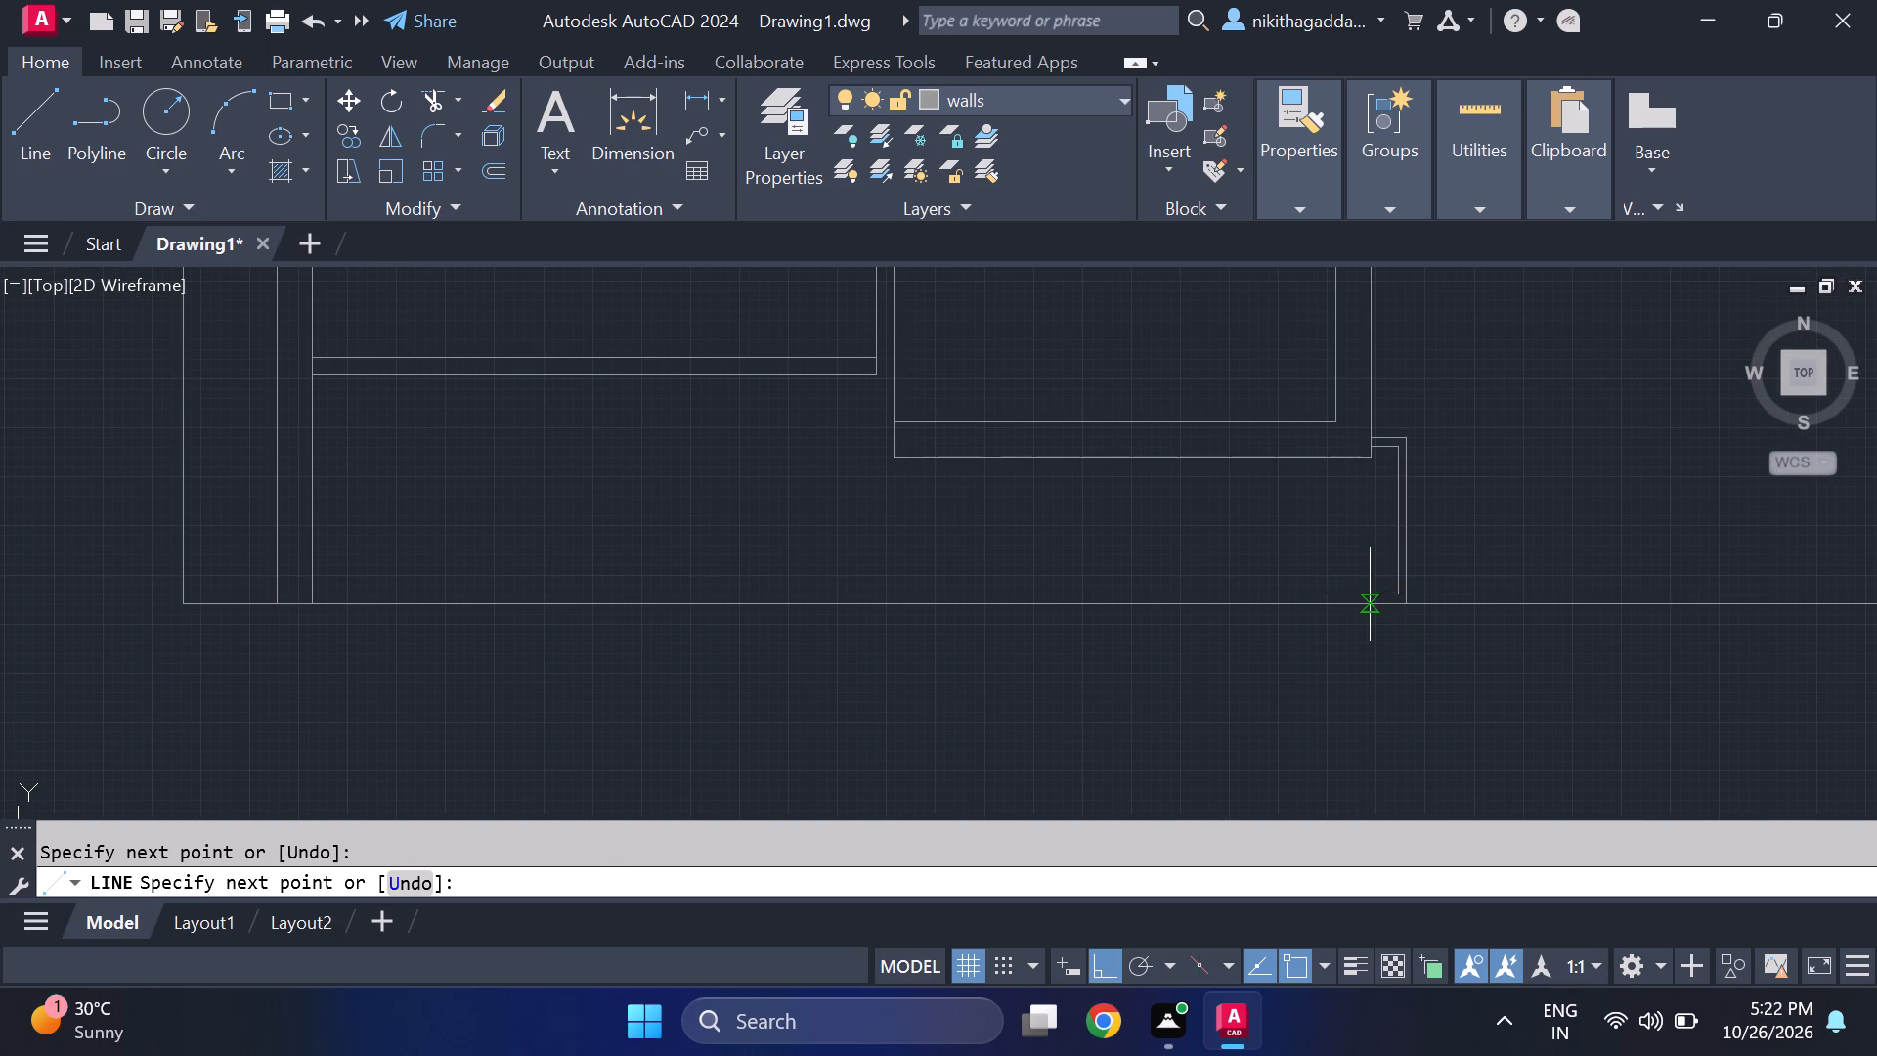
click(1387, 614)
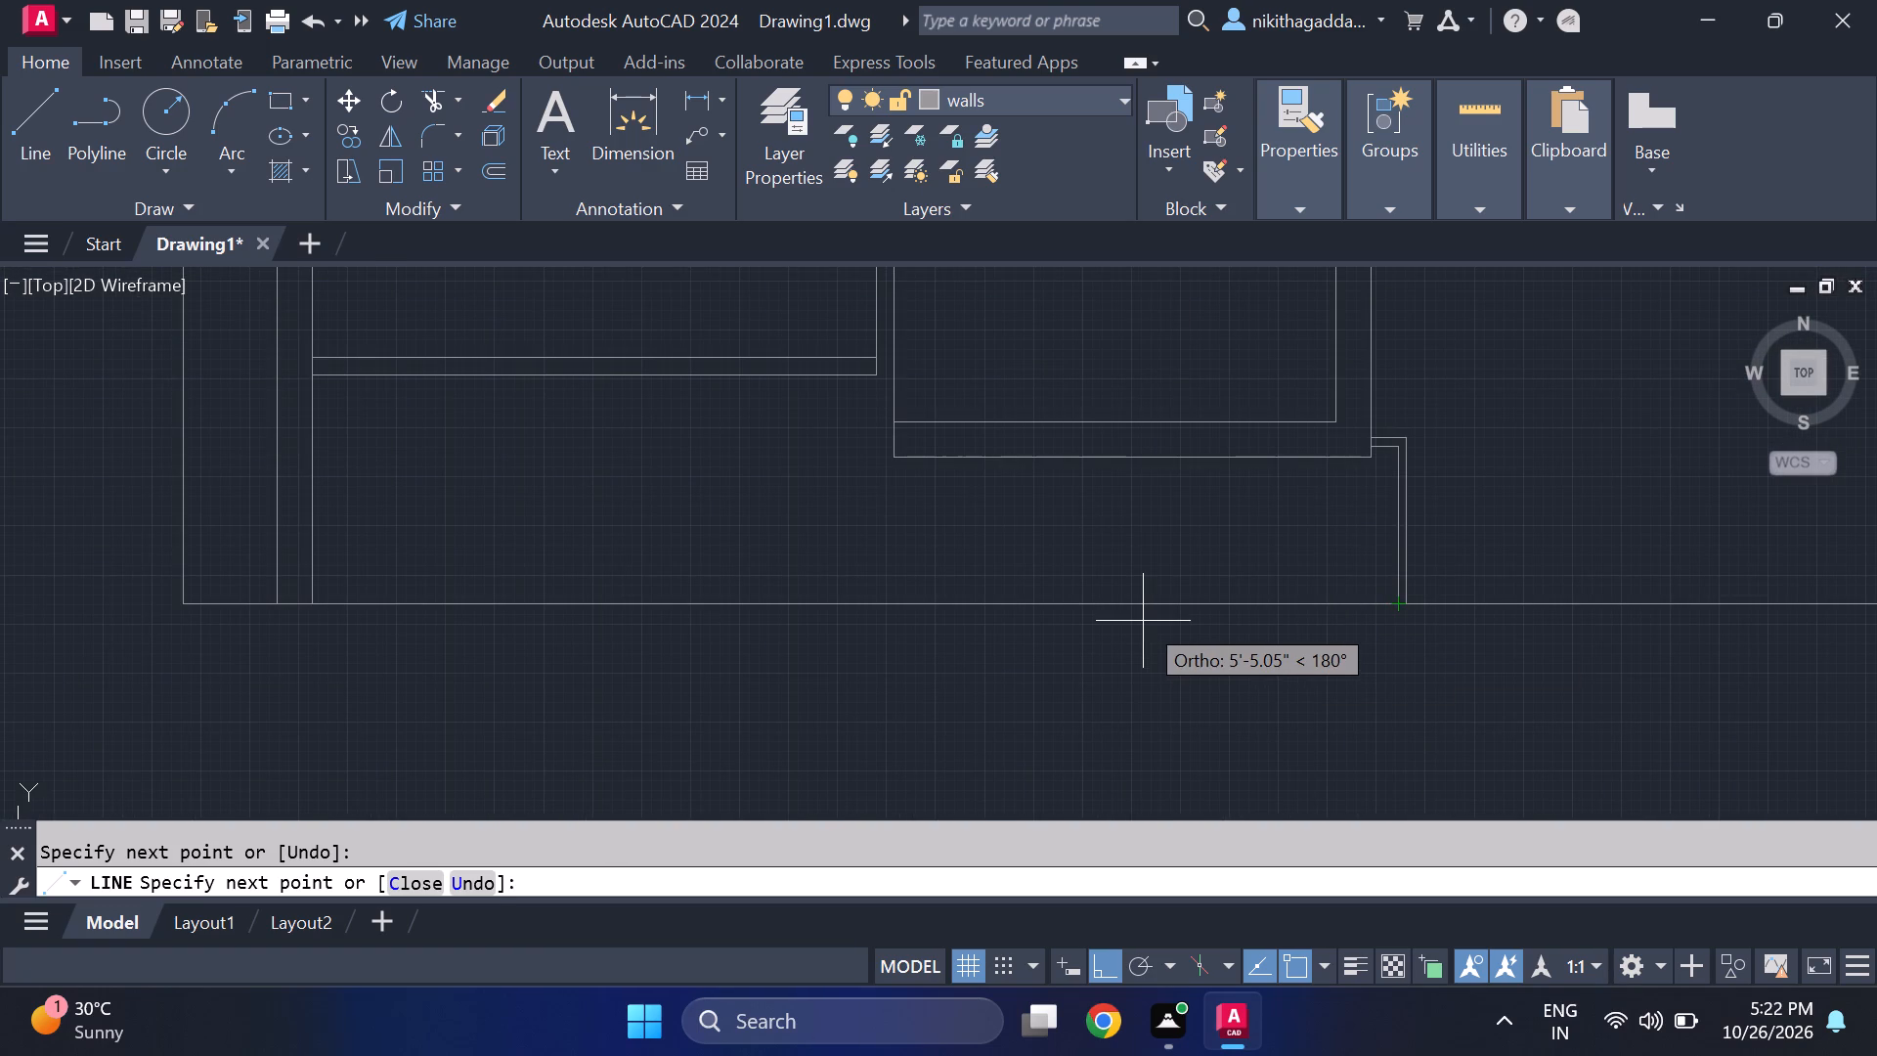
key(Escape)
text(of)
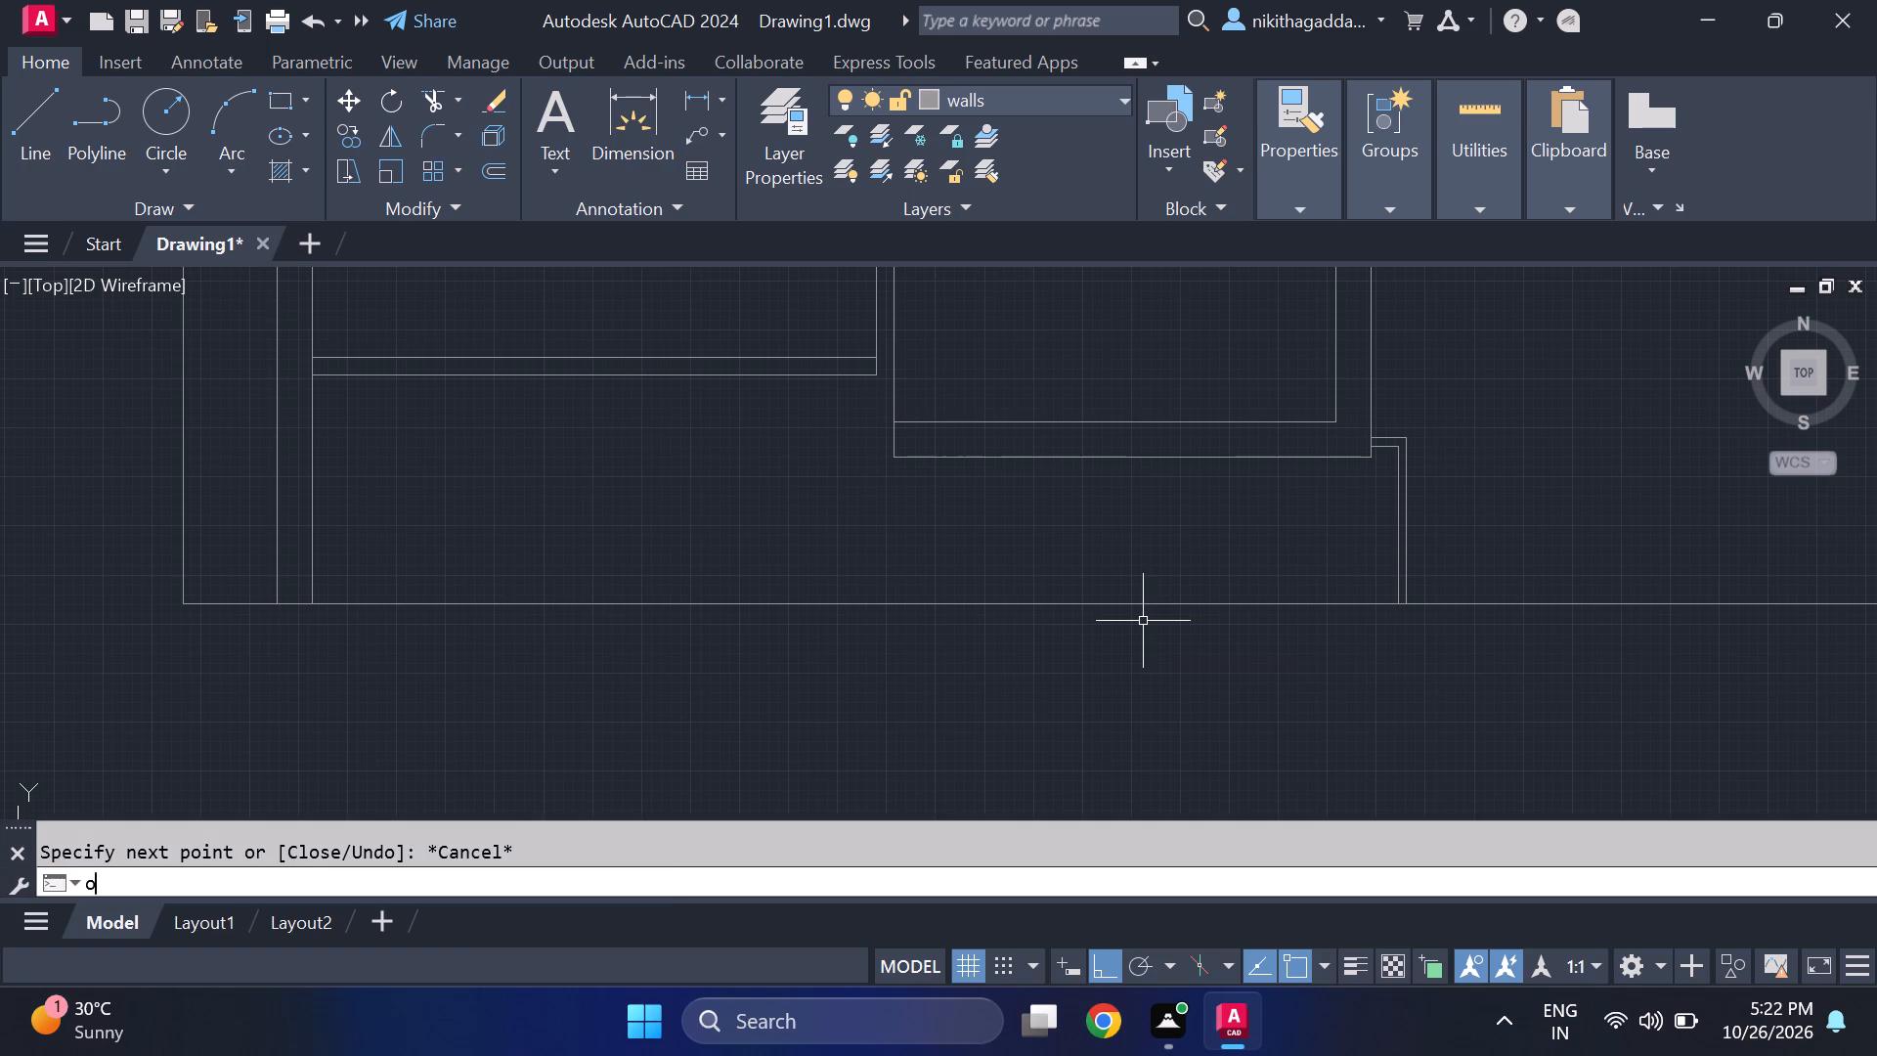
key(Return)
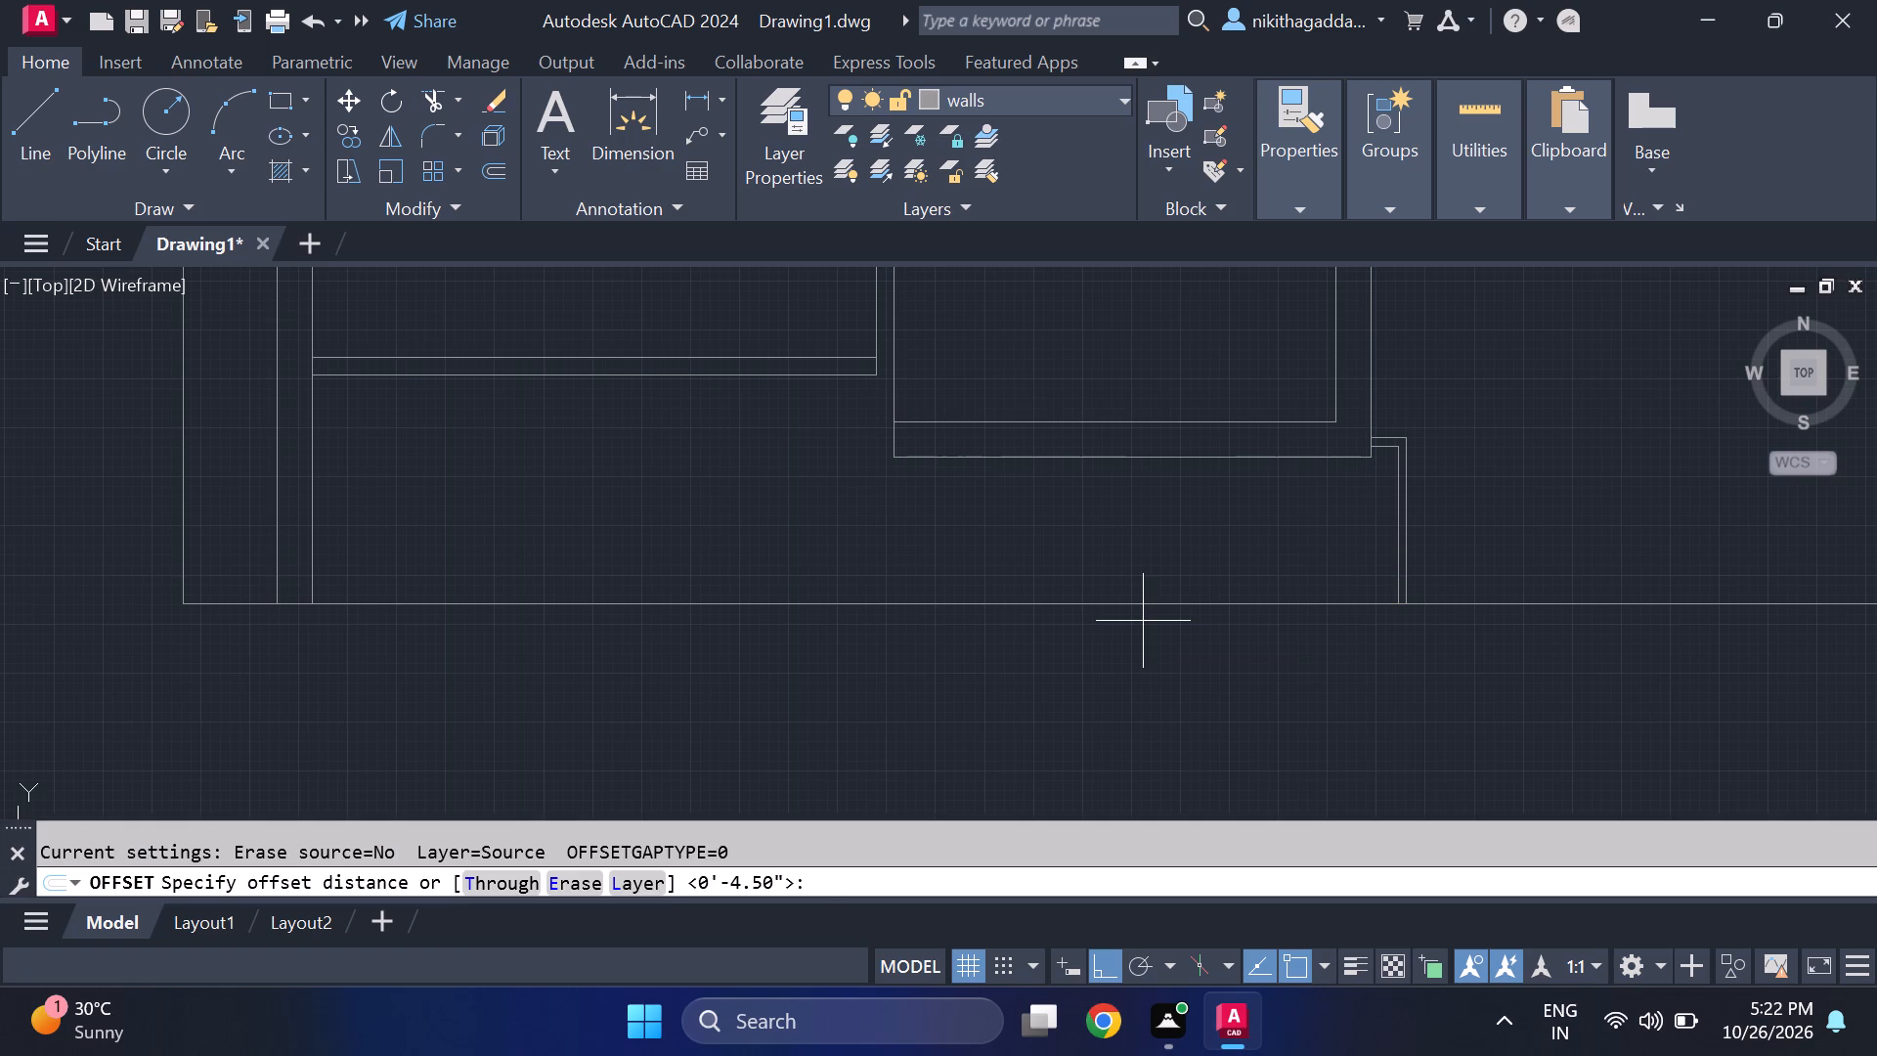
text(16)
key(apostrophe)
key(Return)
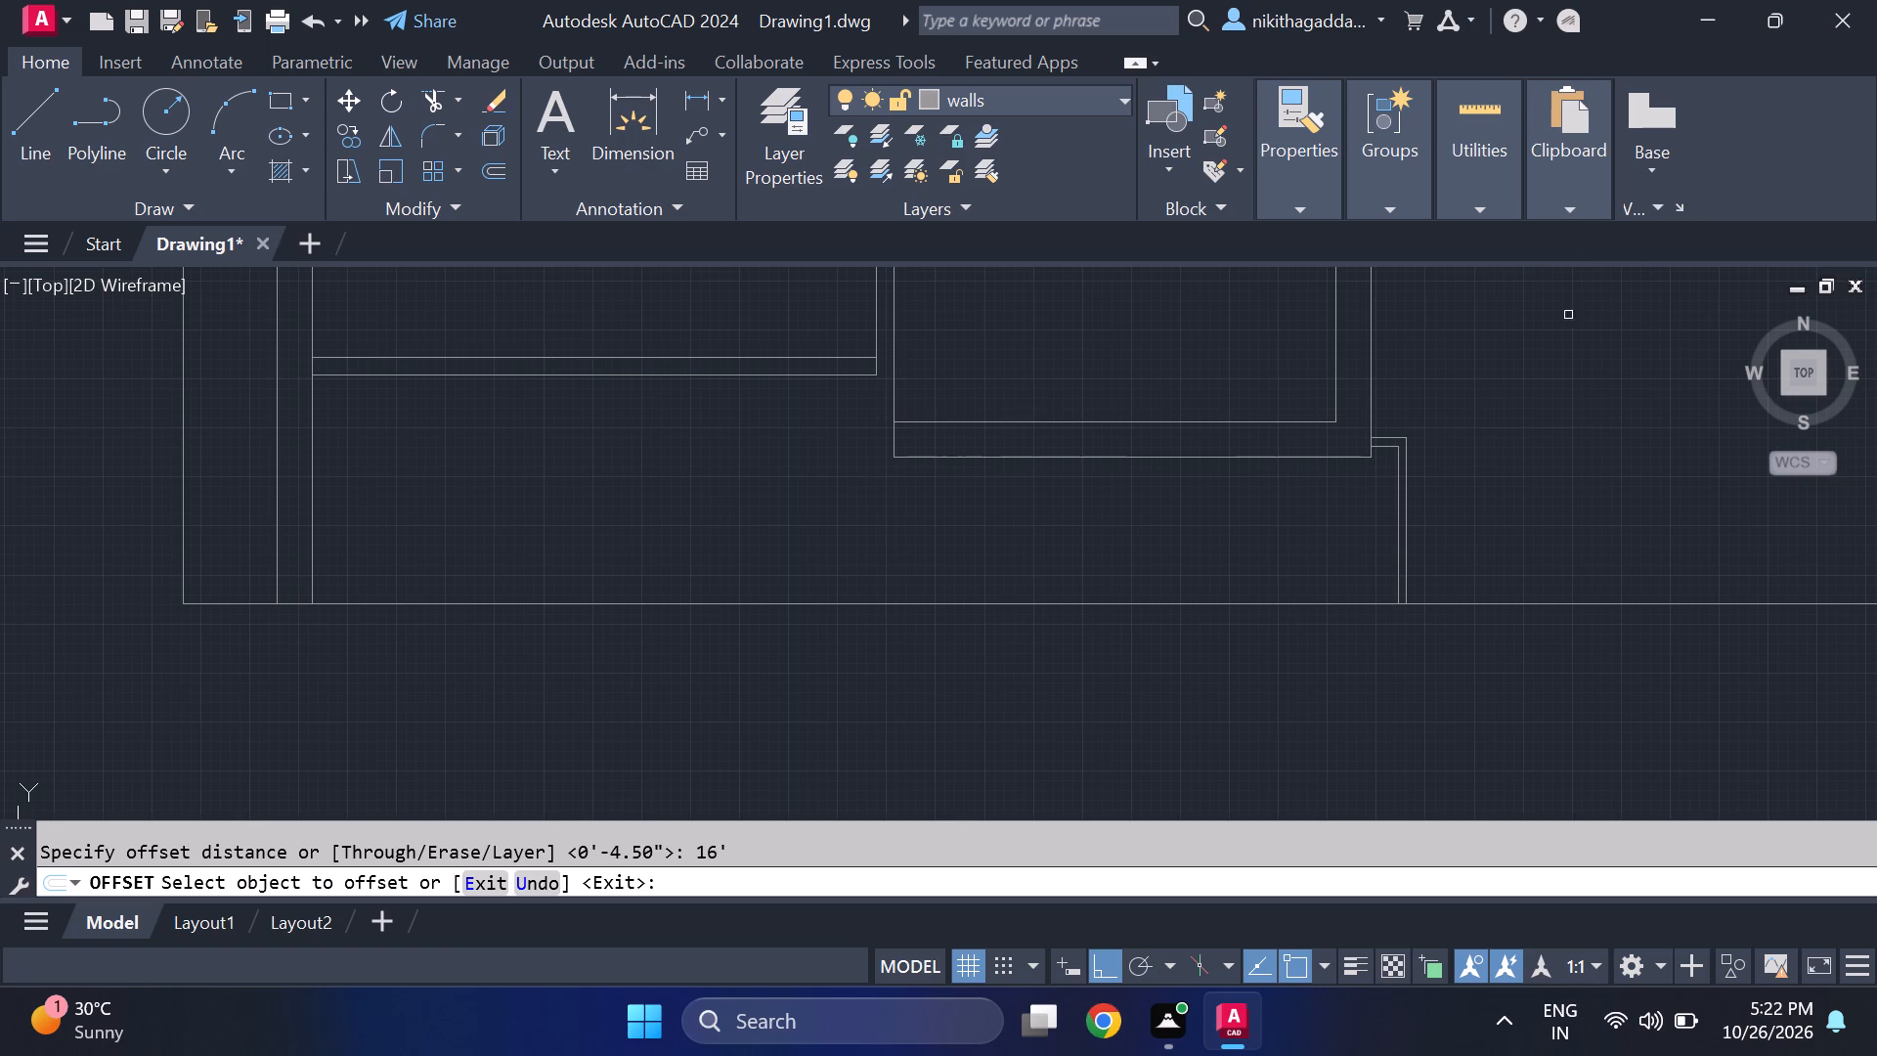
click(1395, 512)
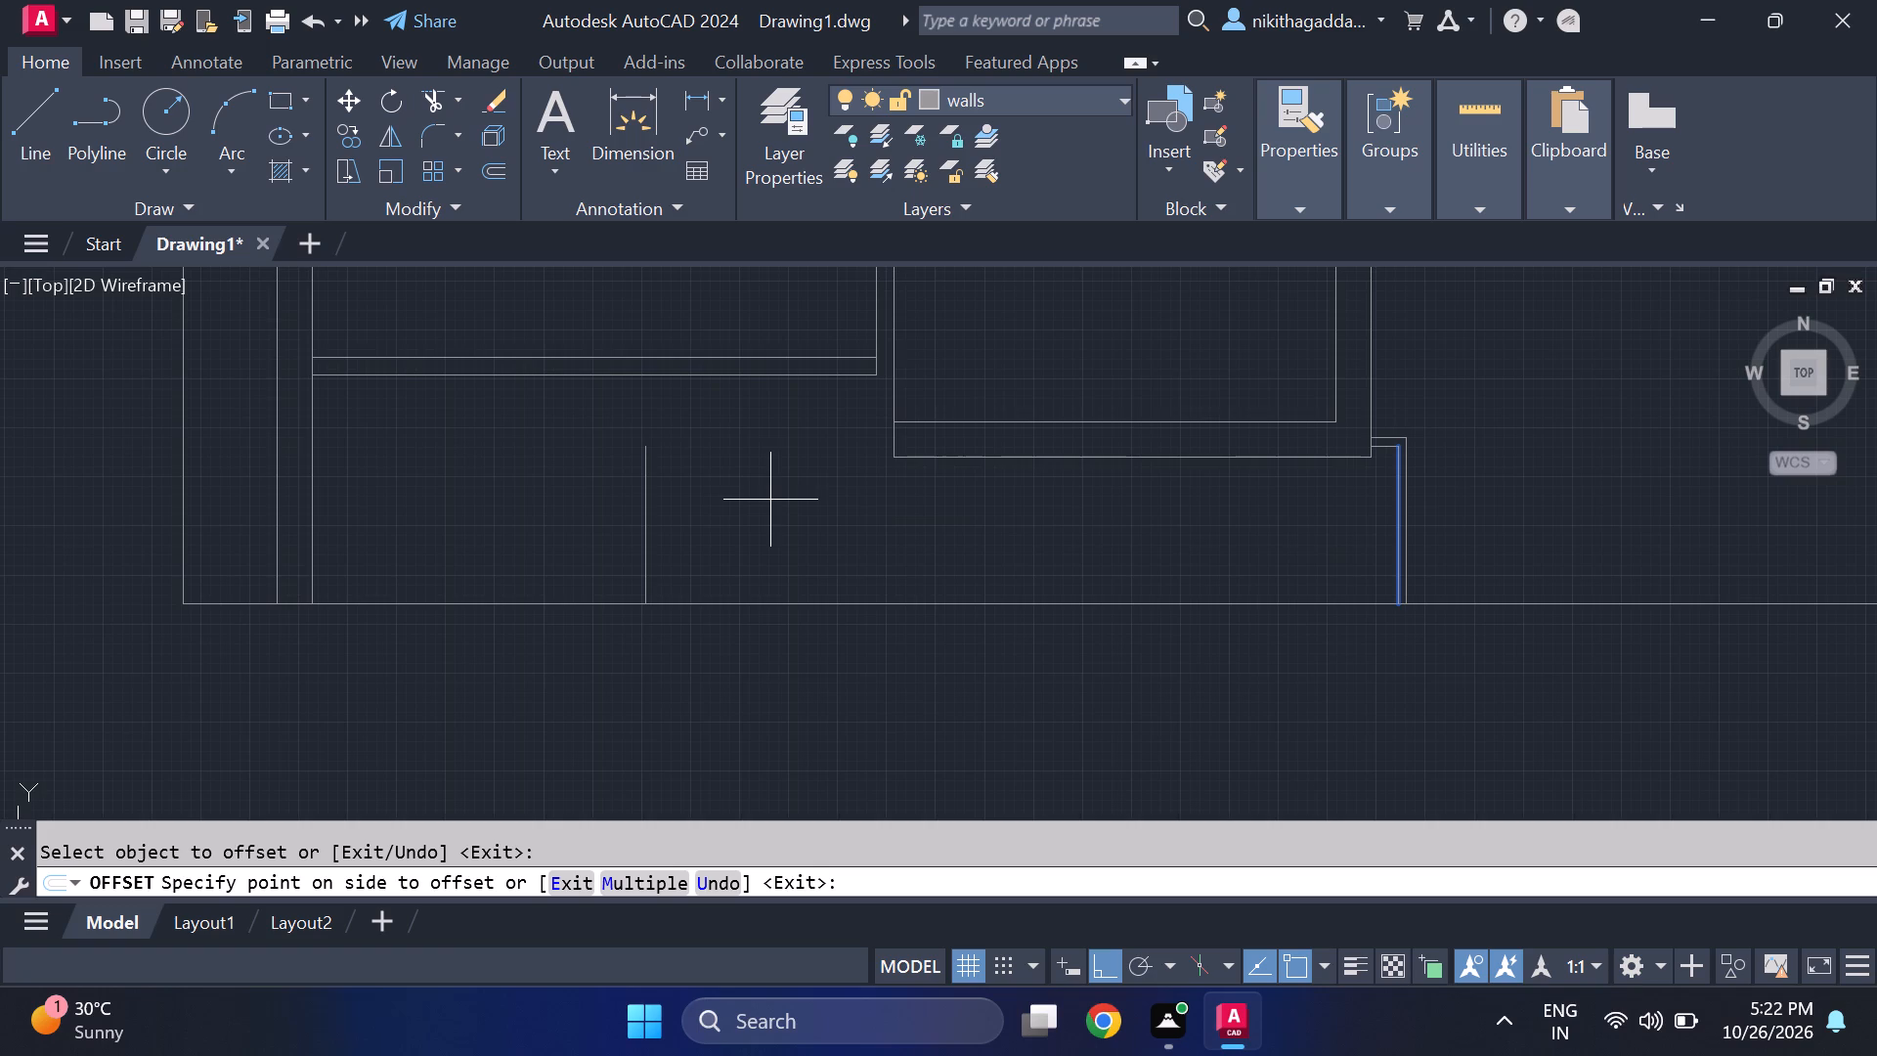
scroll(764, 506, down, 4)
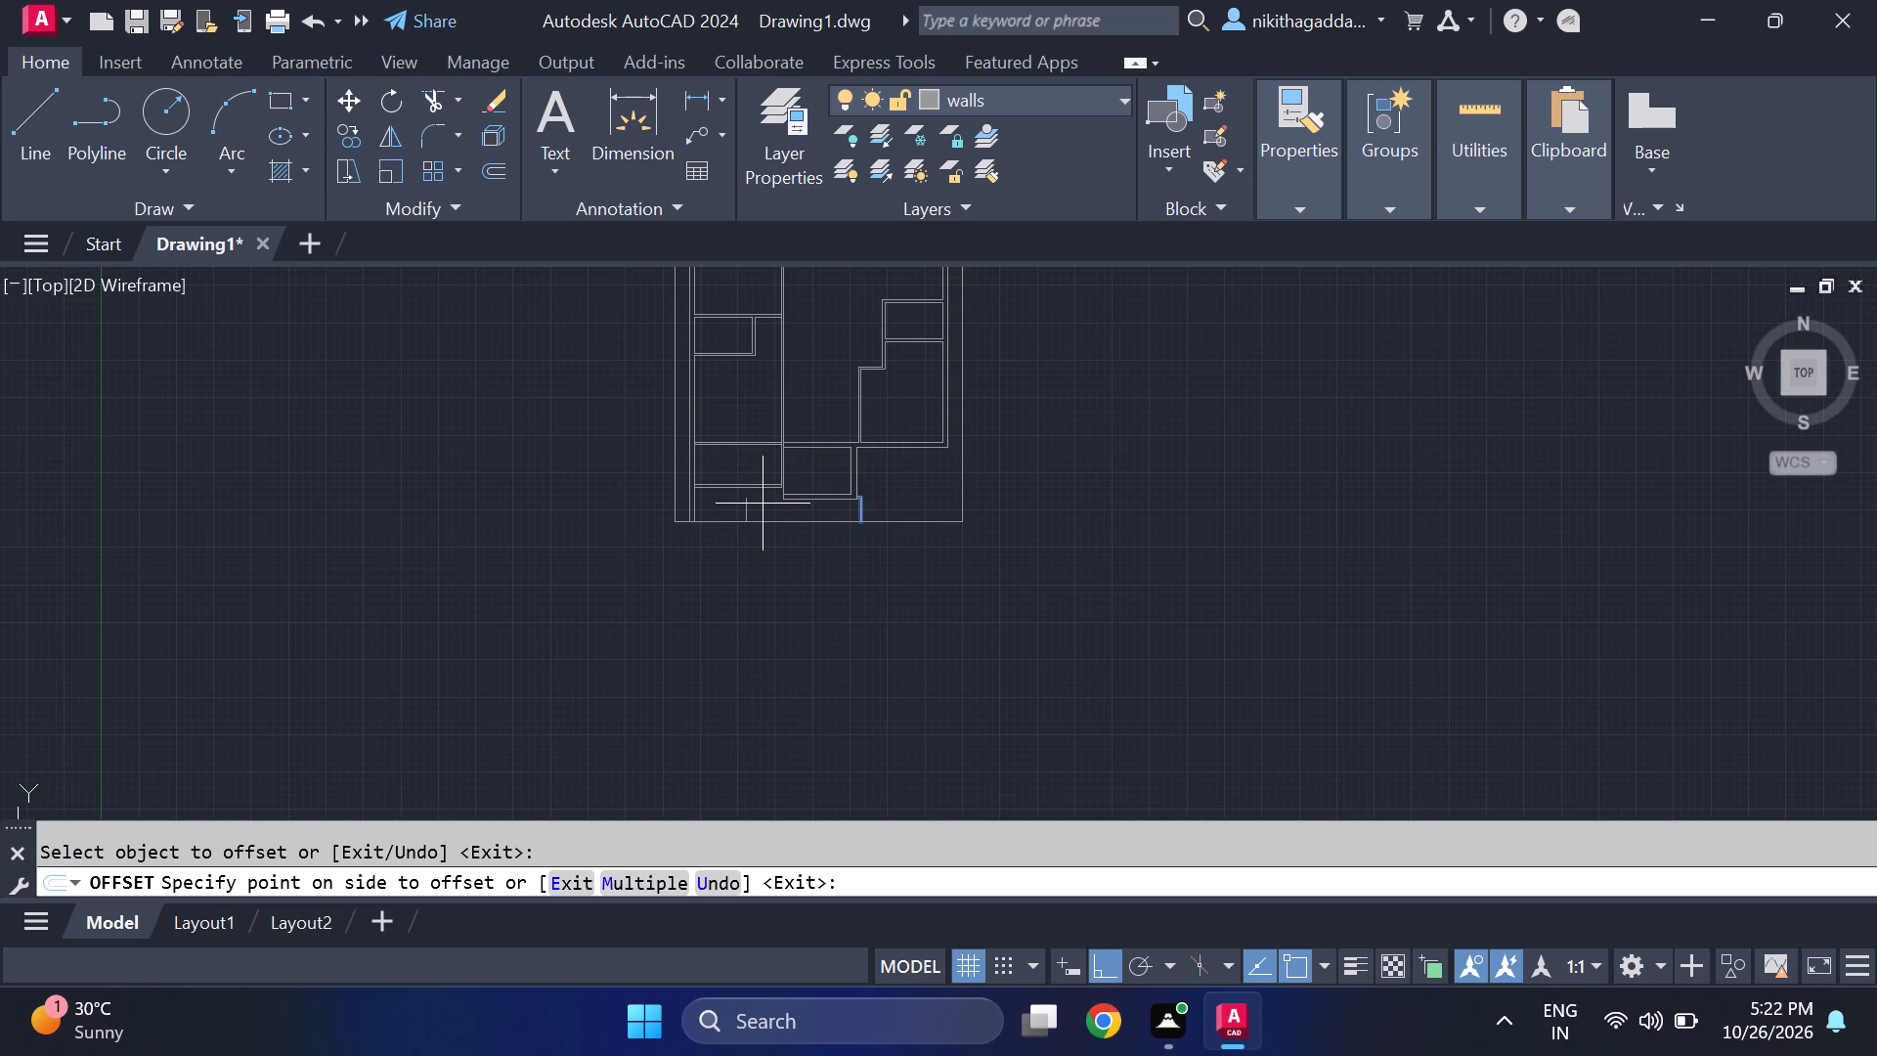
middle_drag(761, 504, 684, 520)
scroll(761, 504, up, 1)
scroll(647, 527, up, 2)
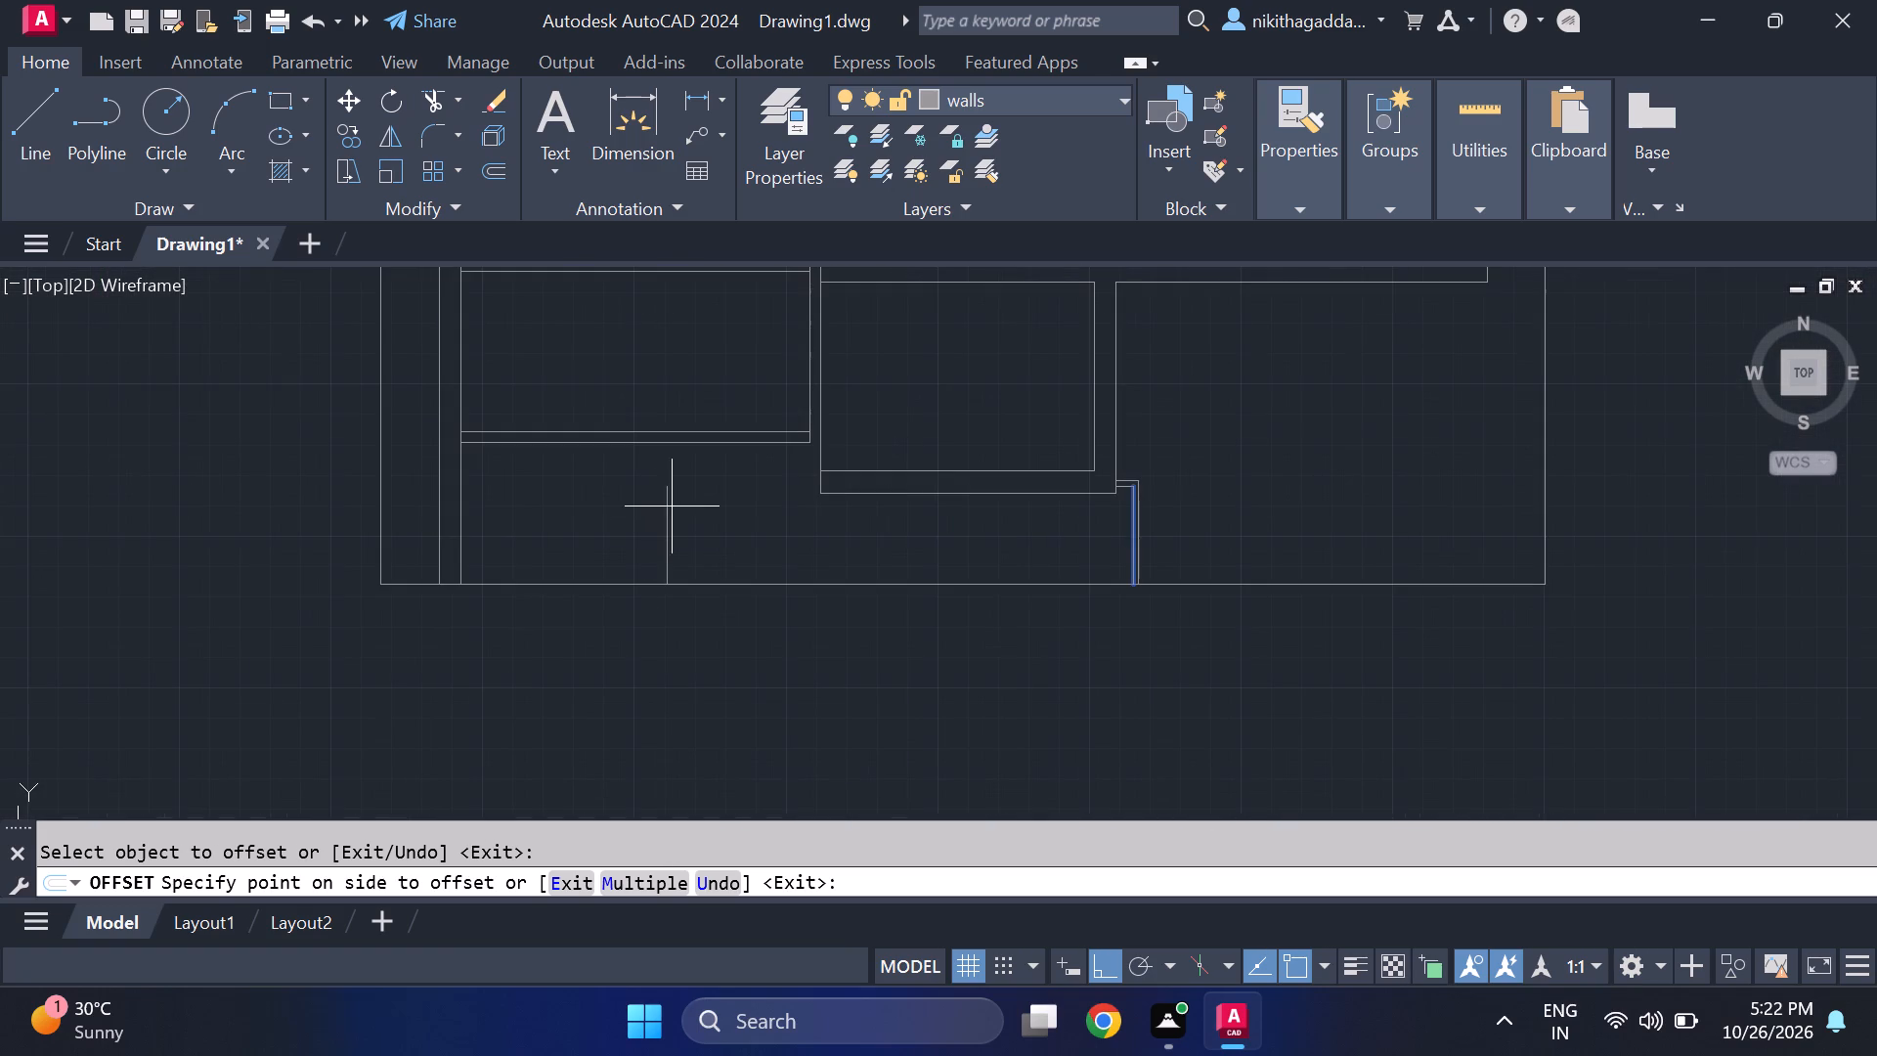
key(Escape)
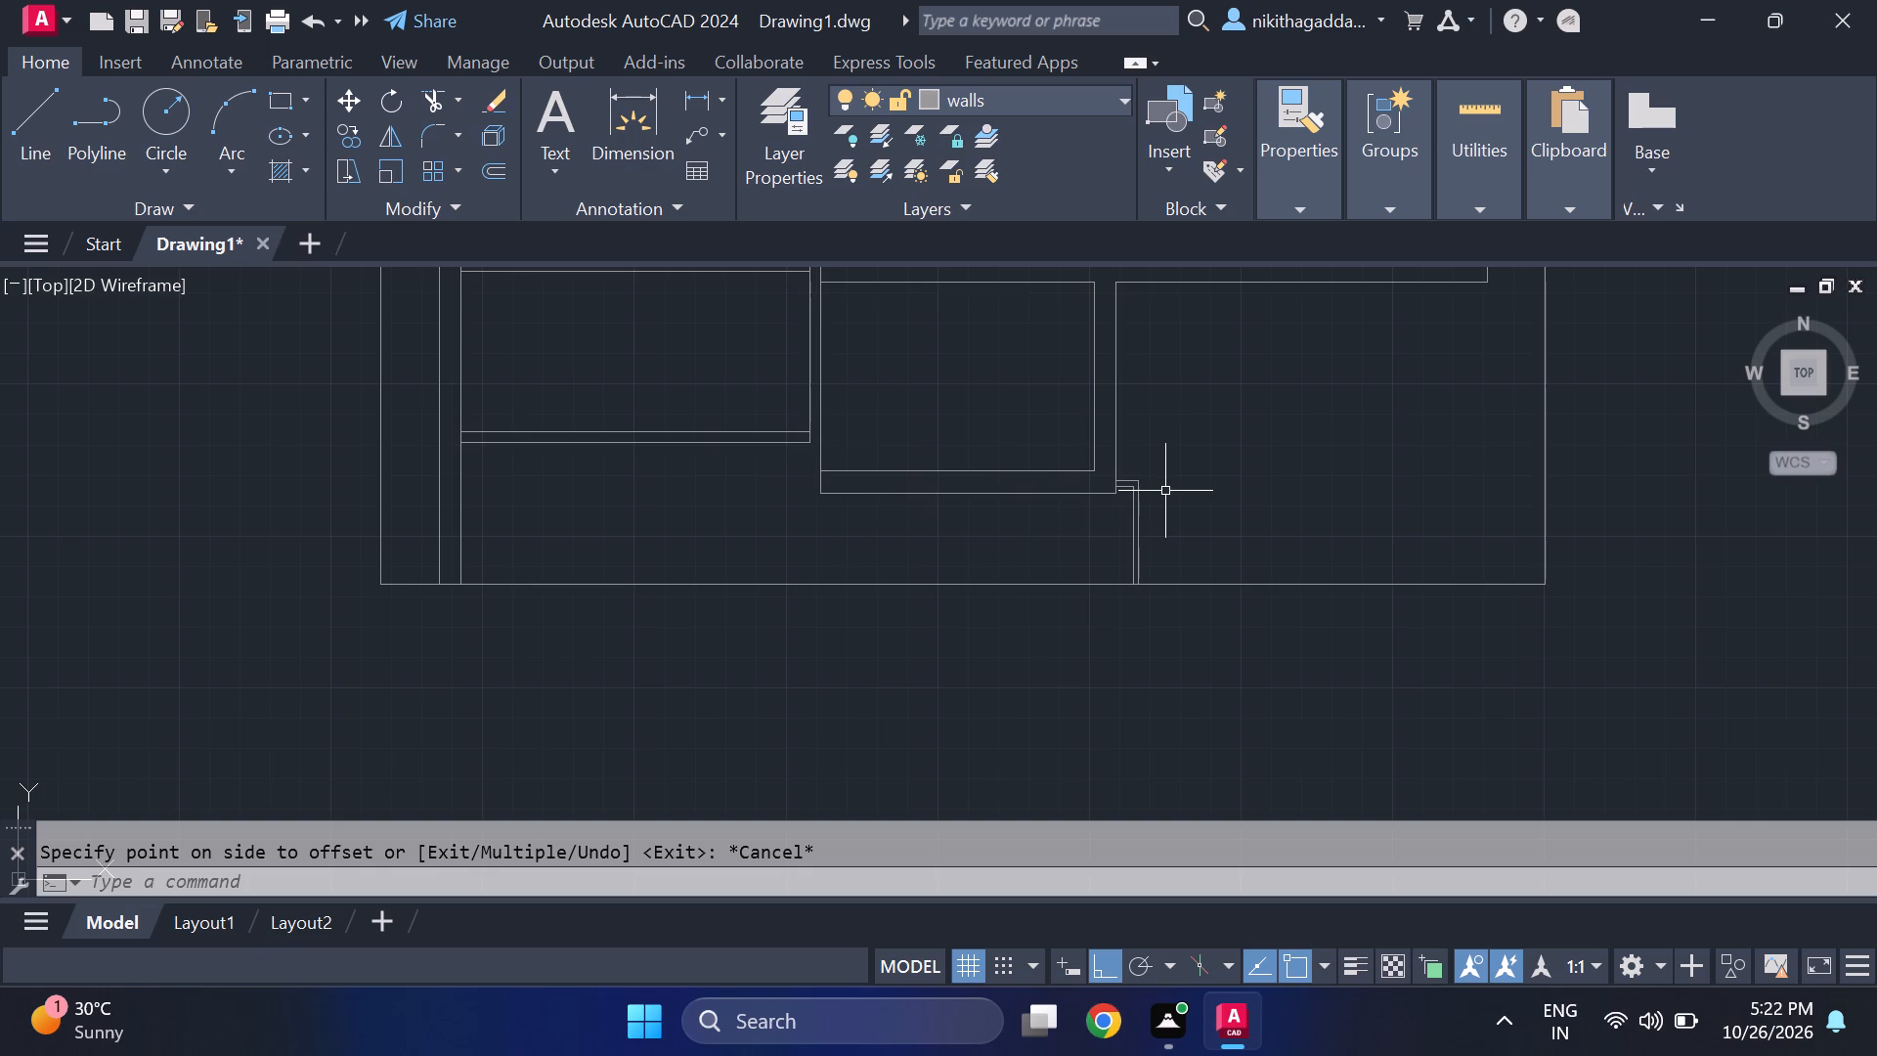
Erase the four line segments of the stepped double line between the small southern room's southeast corner and the site boundary.
scroll(1165, 496, down, 4)
scroll(1191, 537, up, 2)
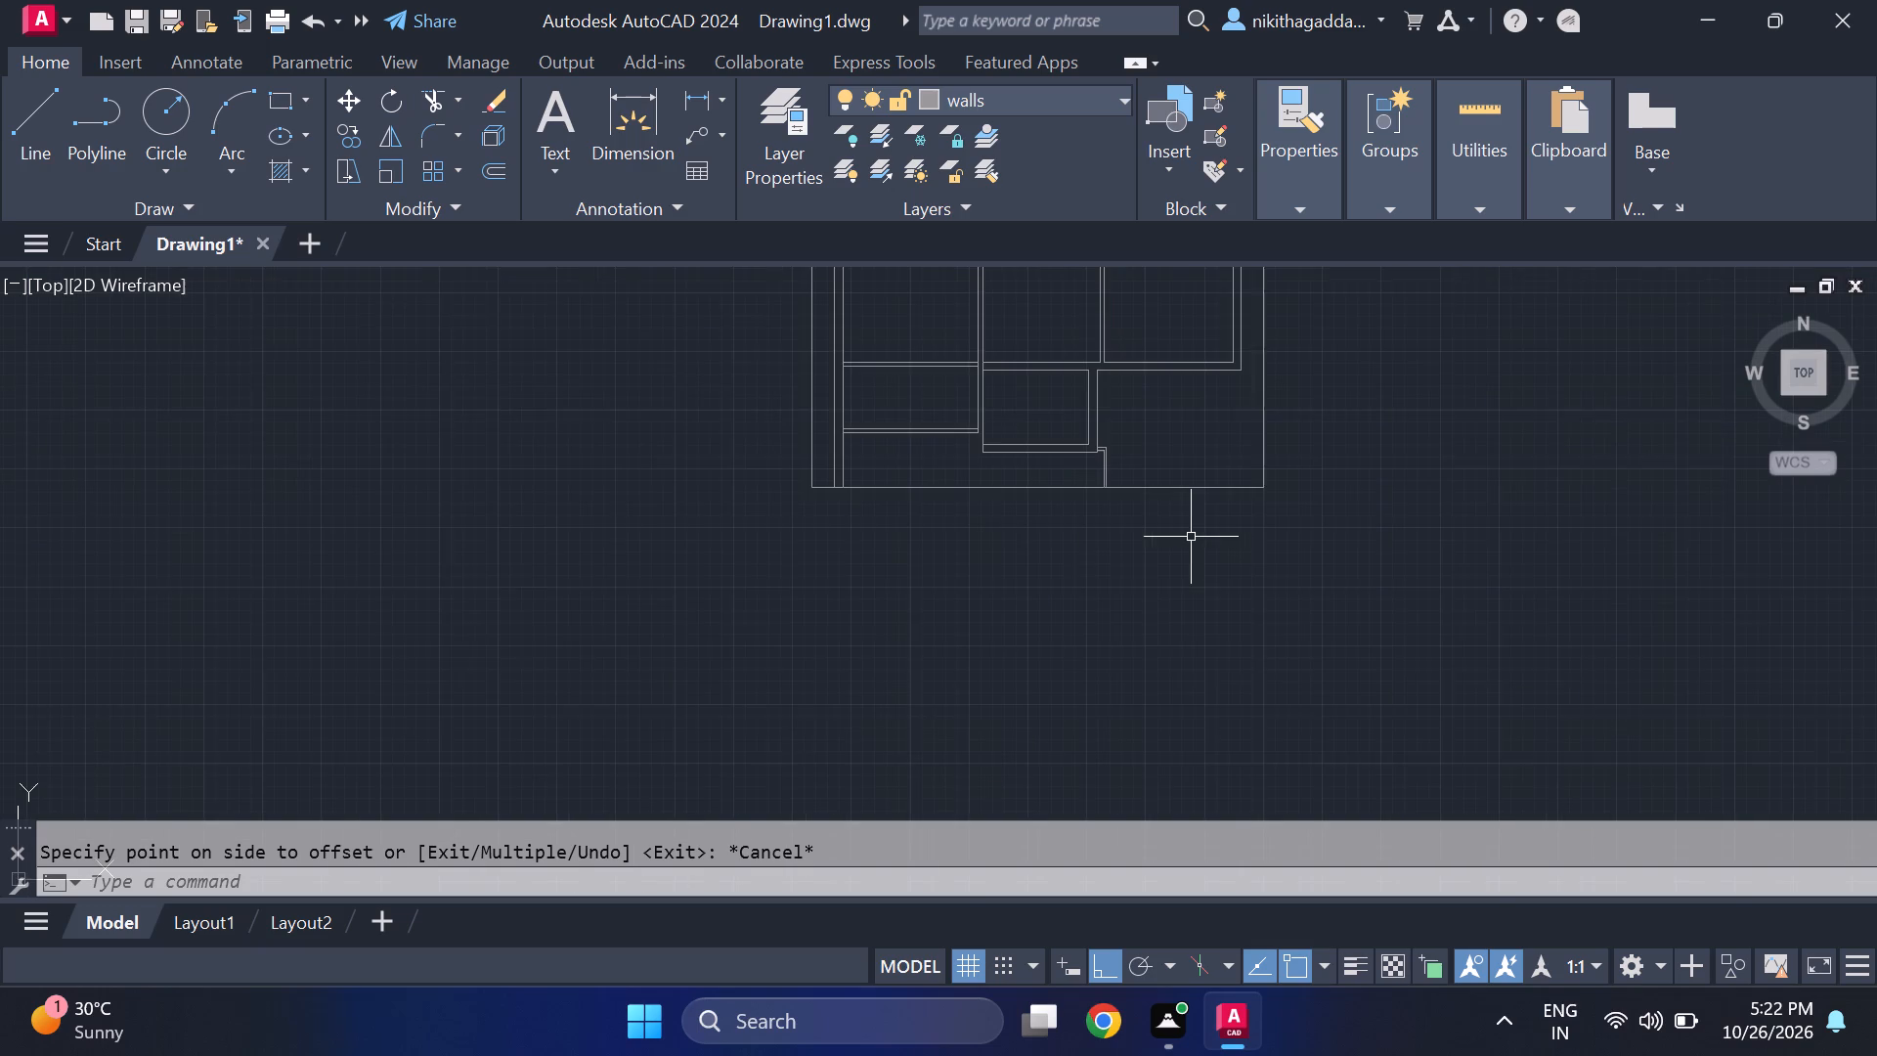
middle_drag(1188, 546, 1170, 672)
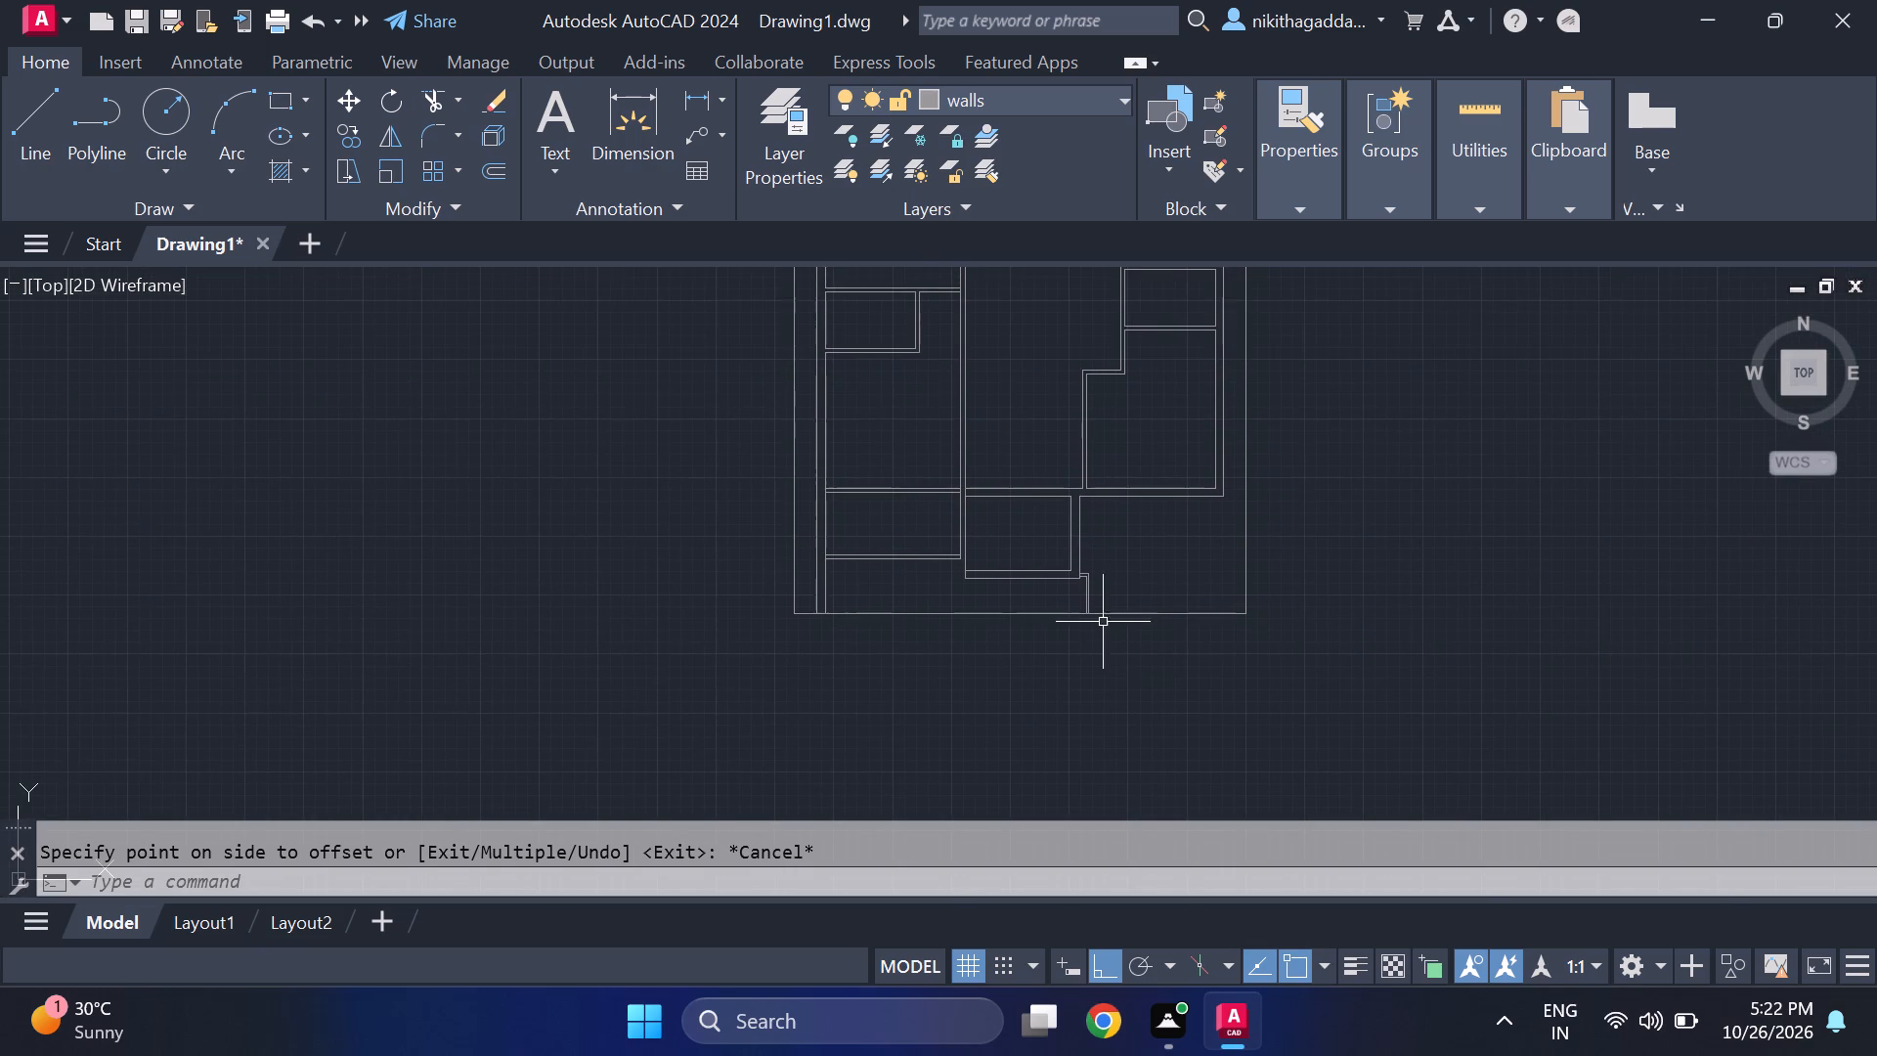
scroll(1097, 600, up, 2)
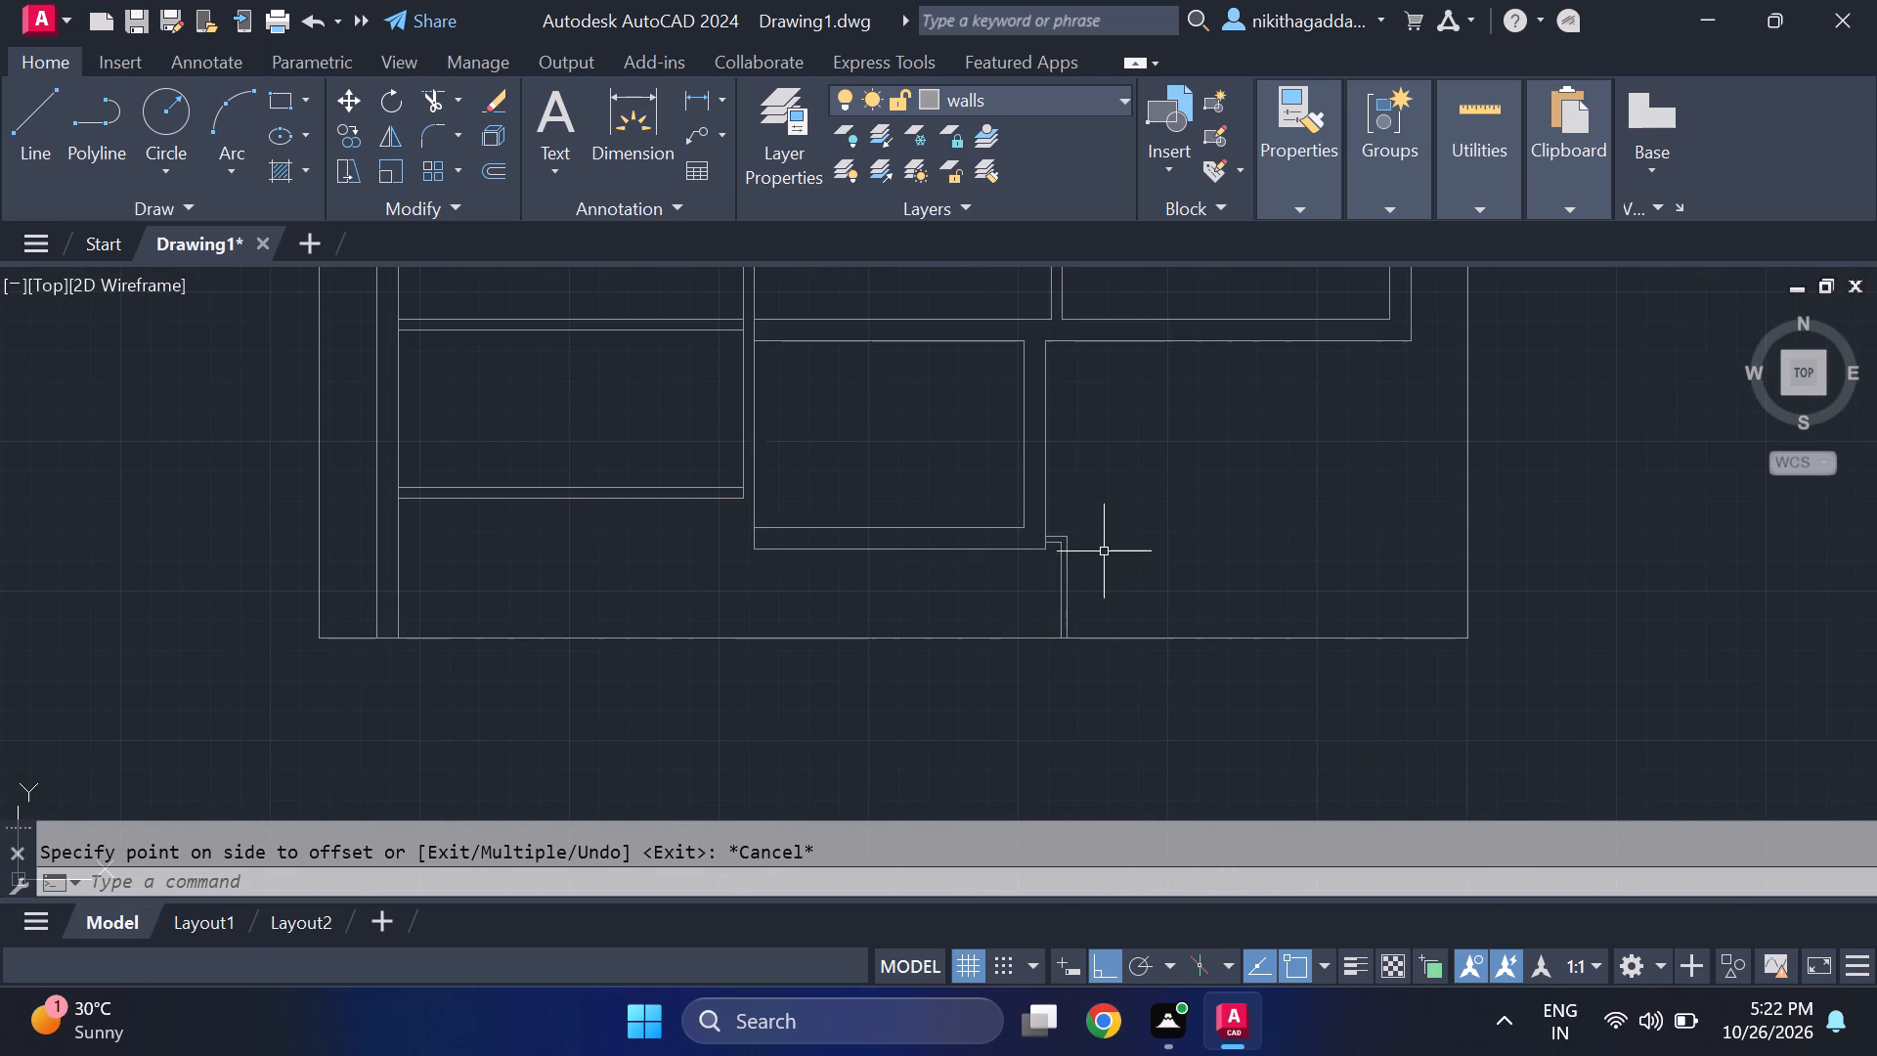
click(1099, 526)
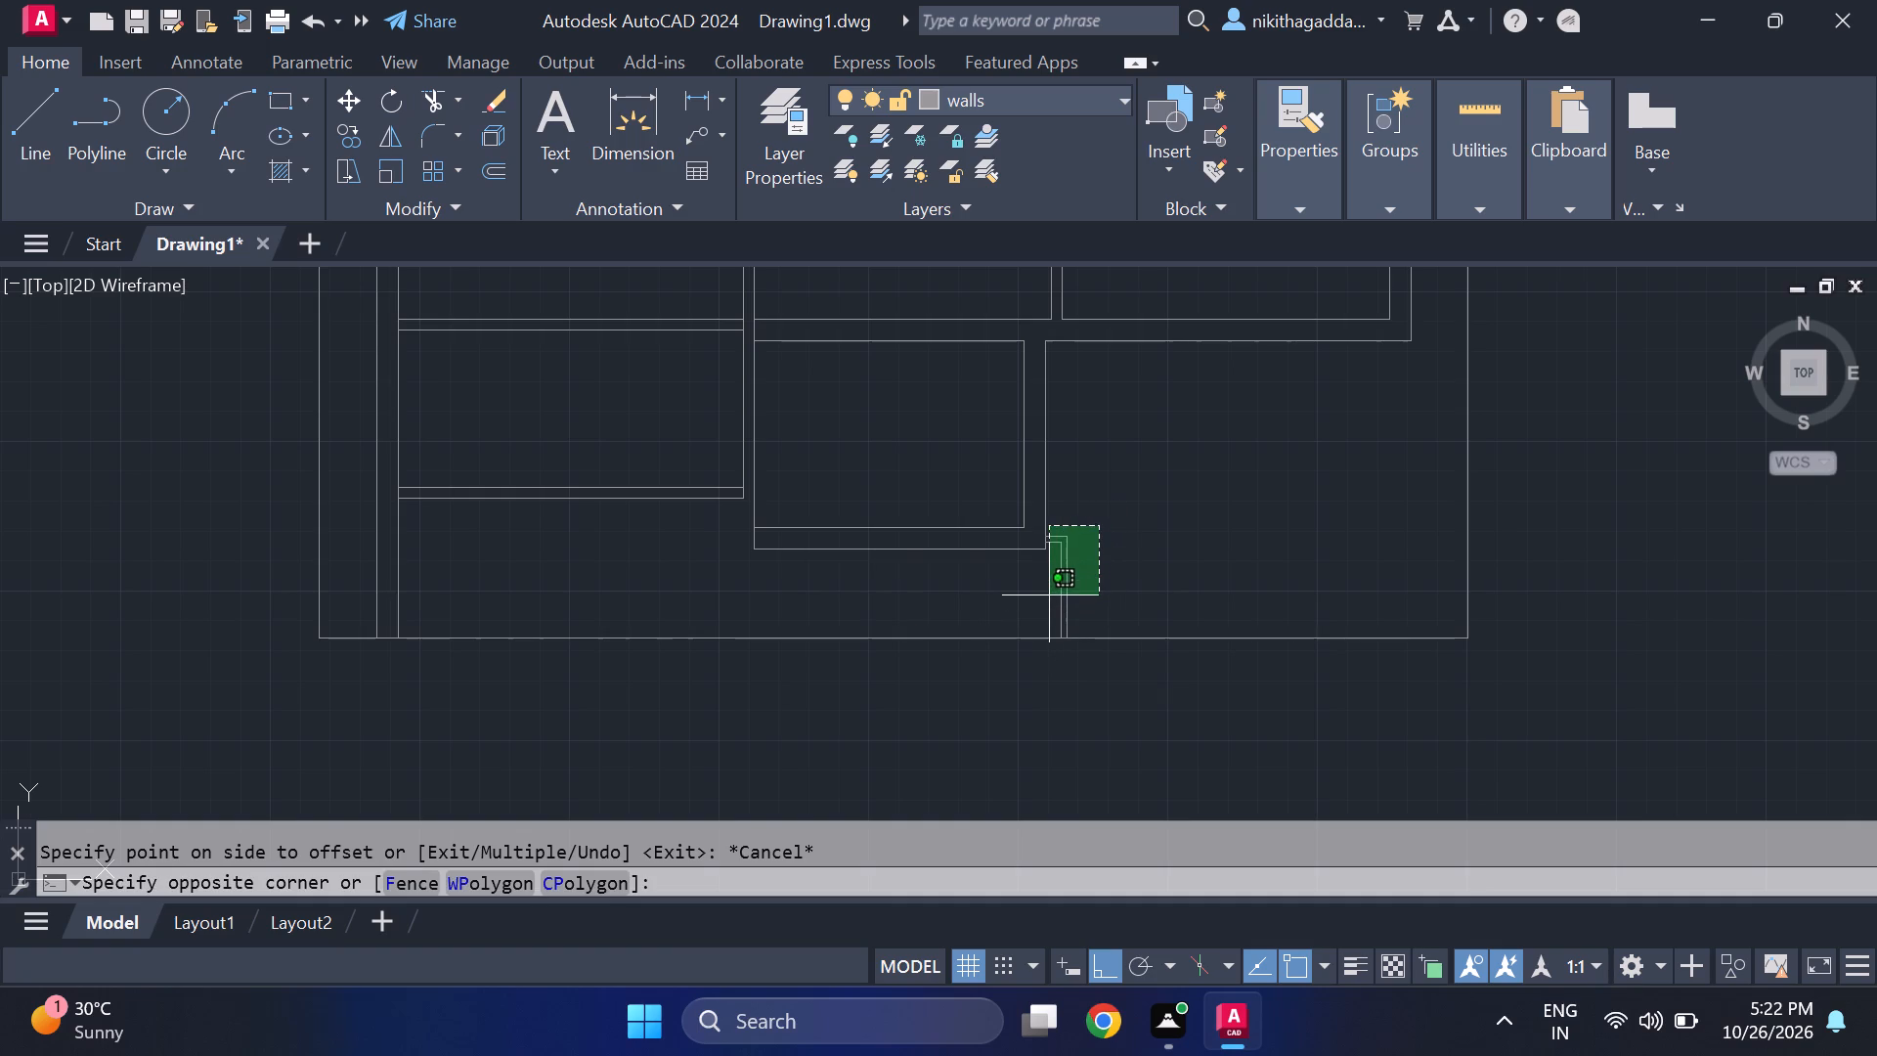
click(1049, 595)
key(Delete)
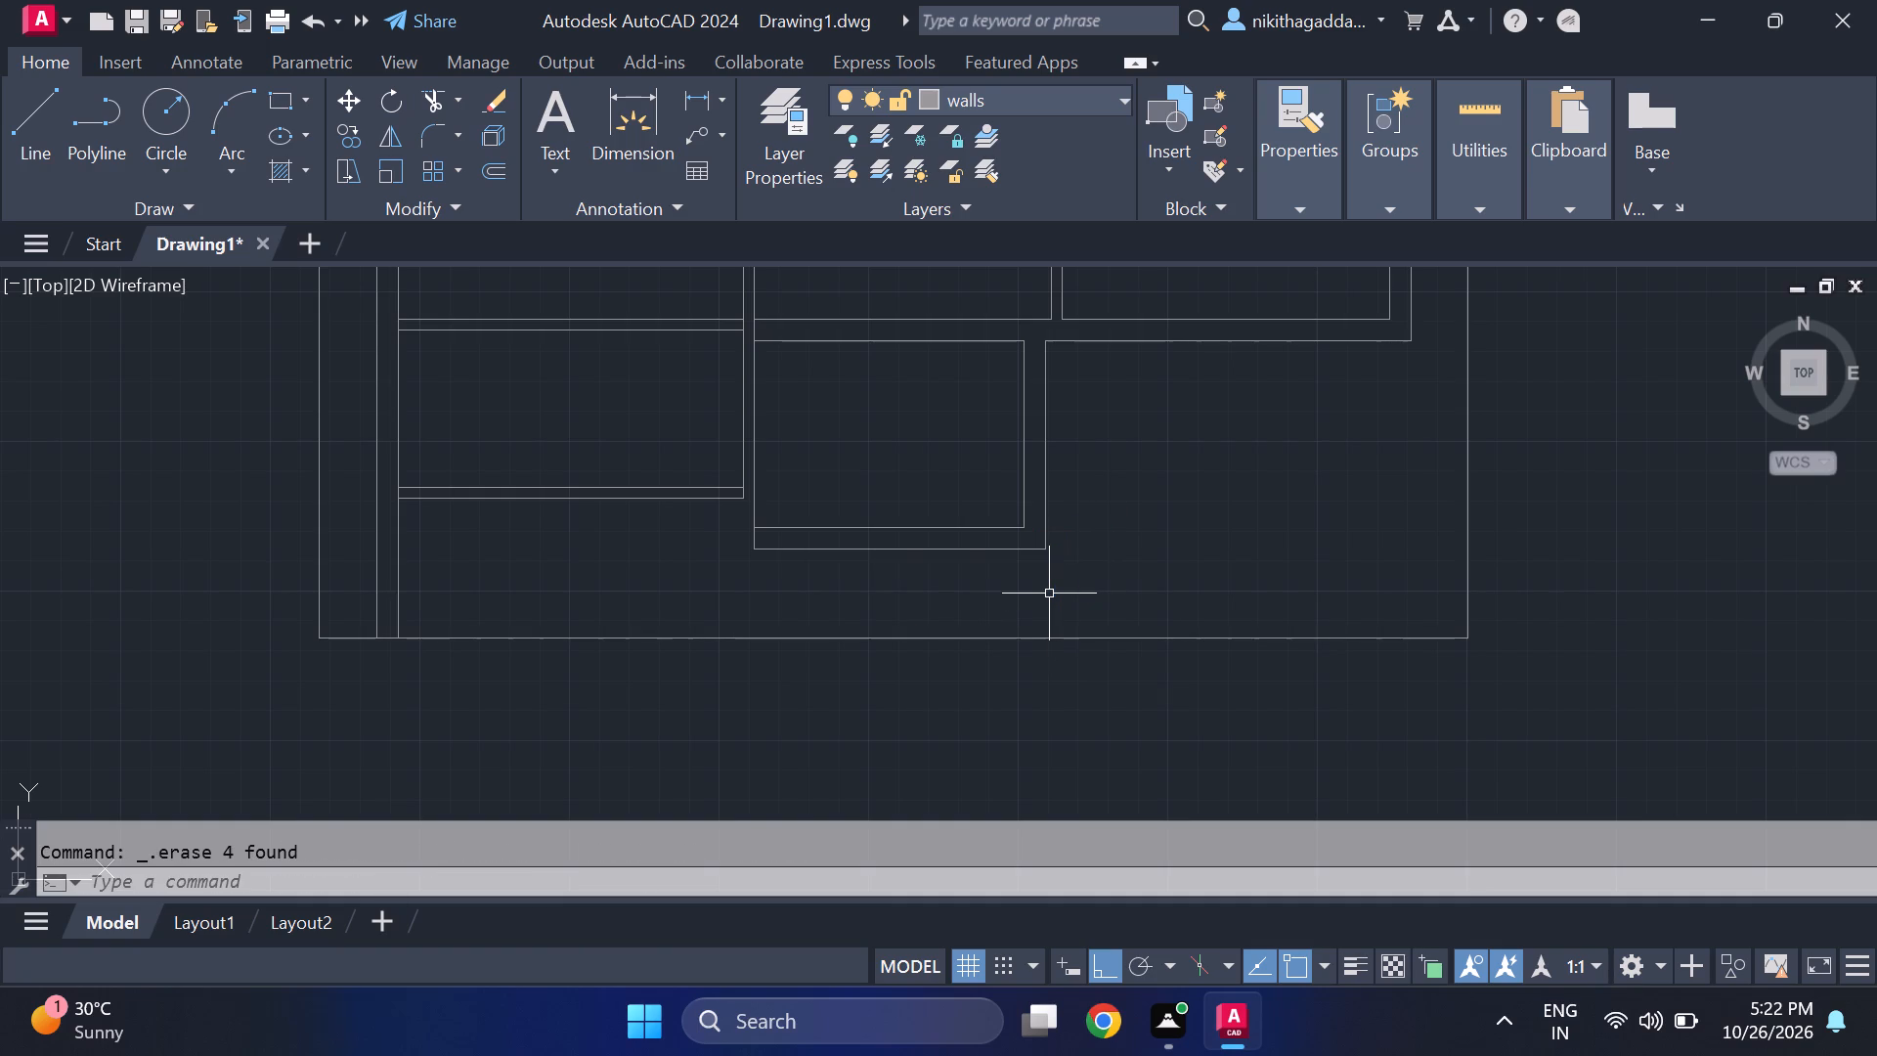
Draw a line from the small southern room's southwest corner about 2' west, continuing north to the southwestern room's bottom wall.
key(l)
key(Return)
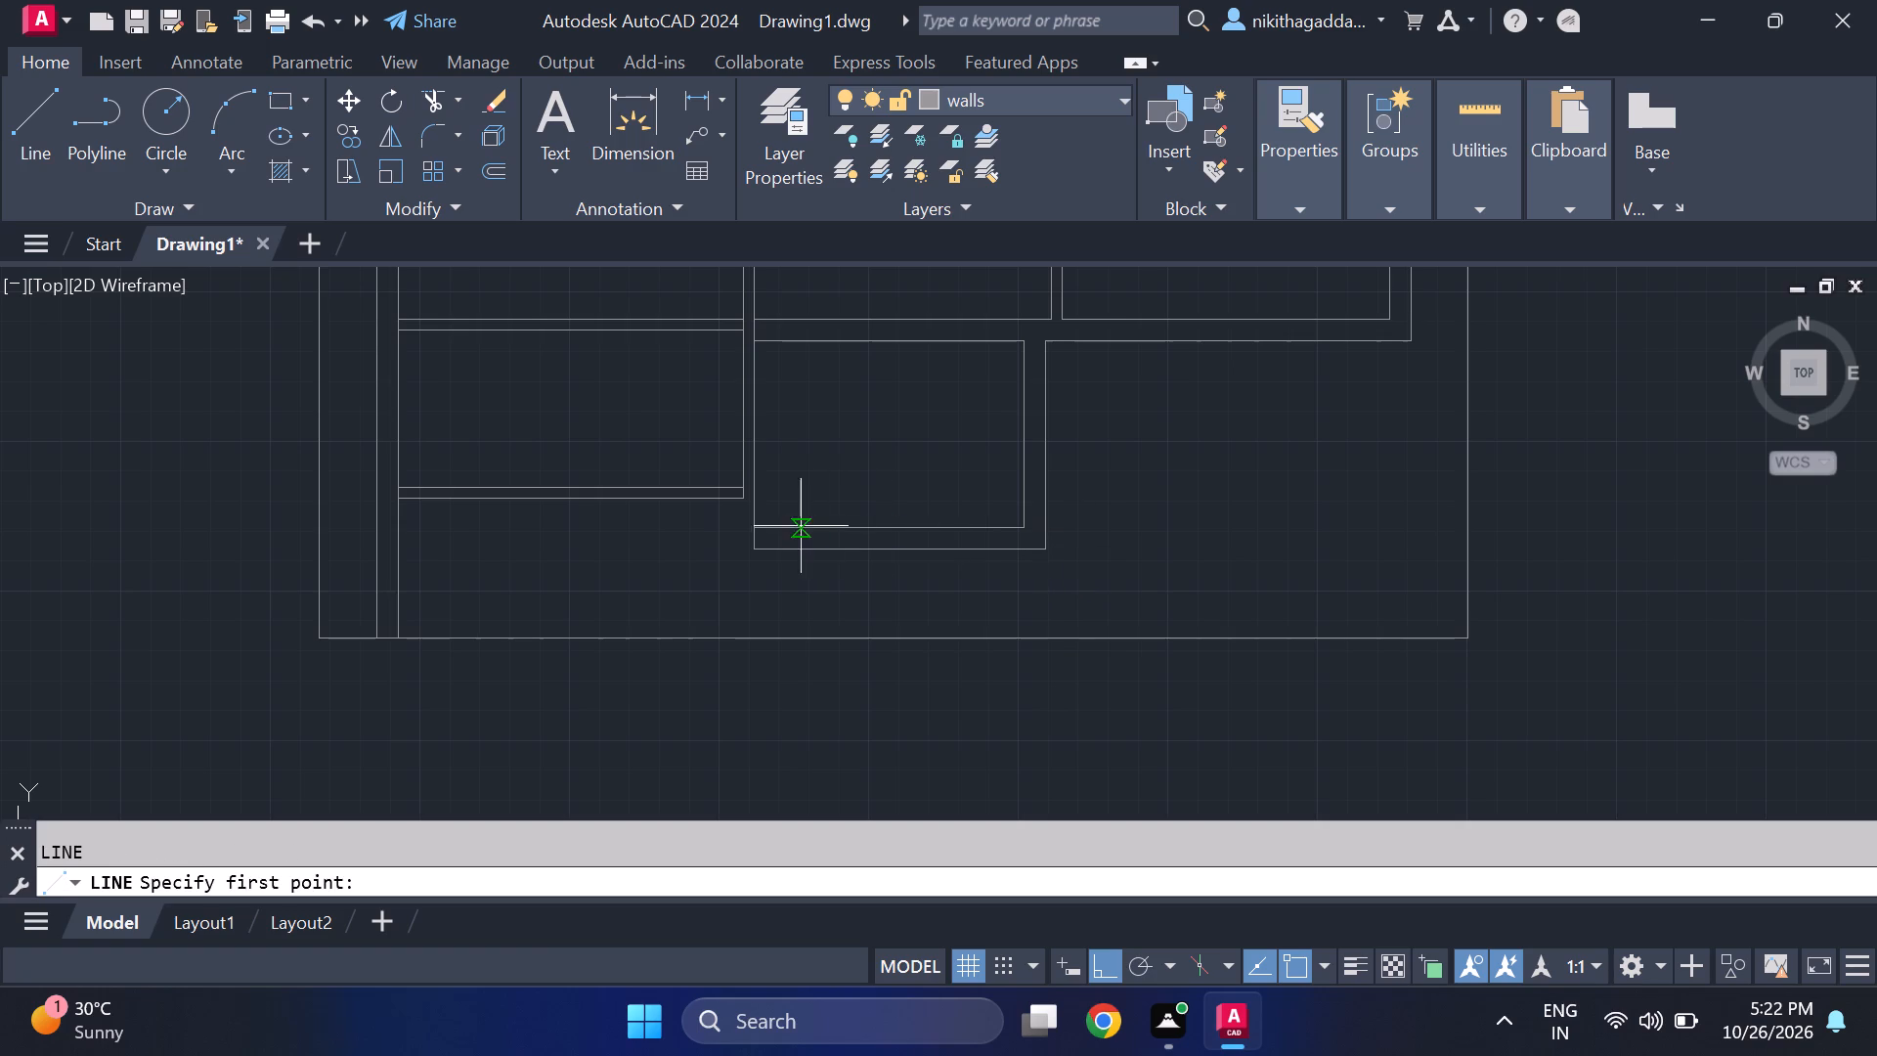
click(754, 551)
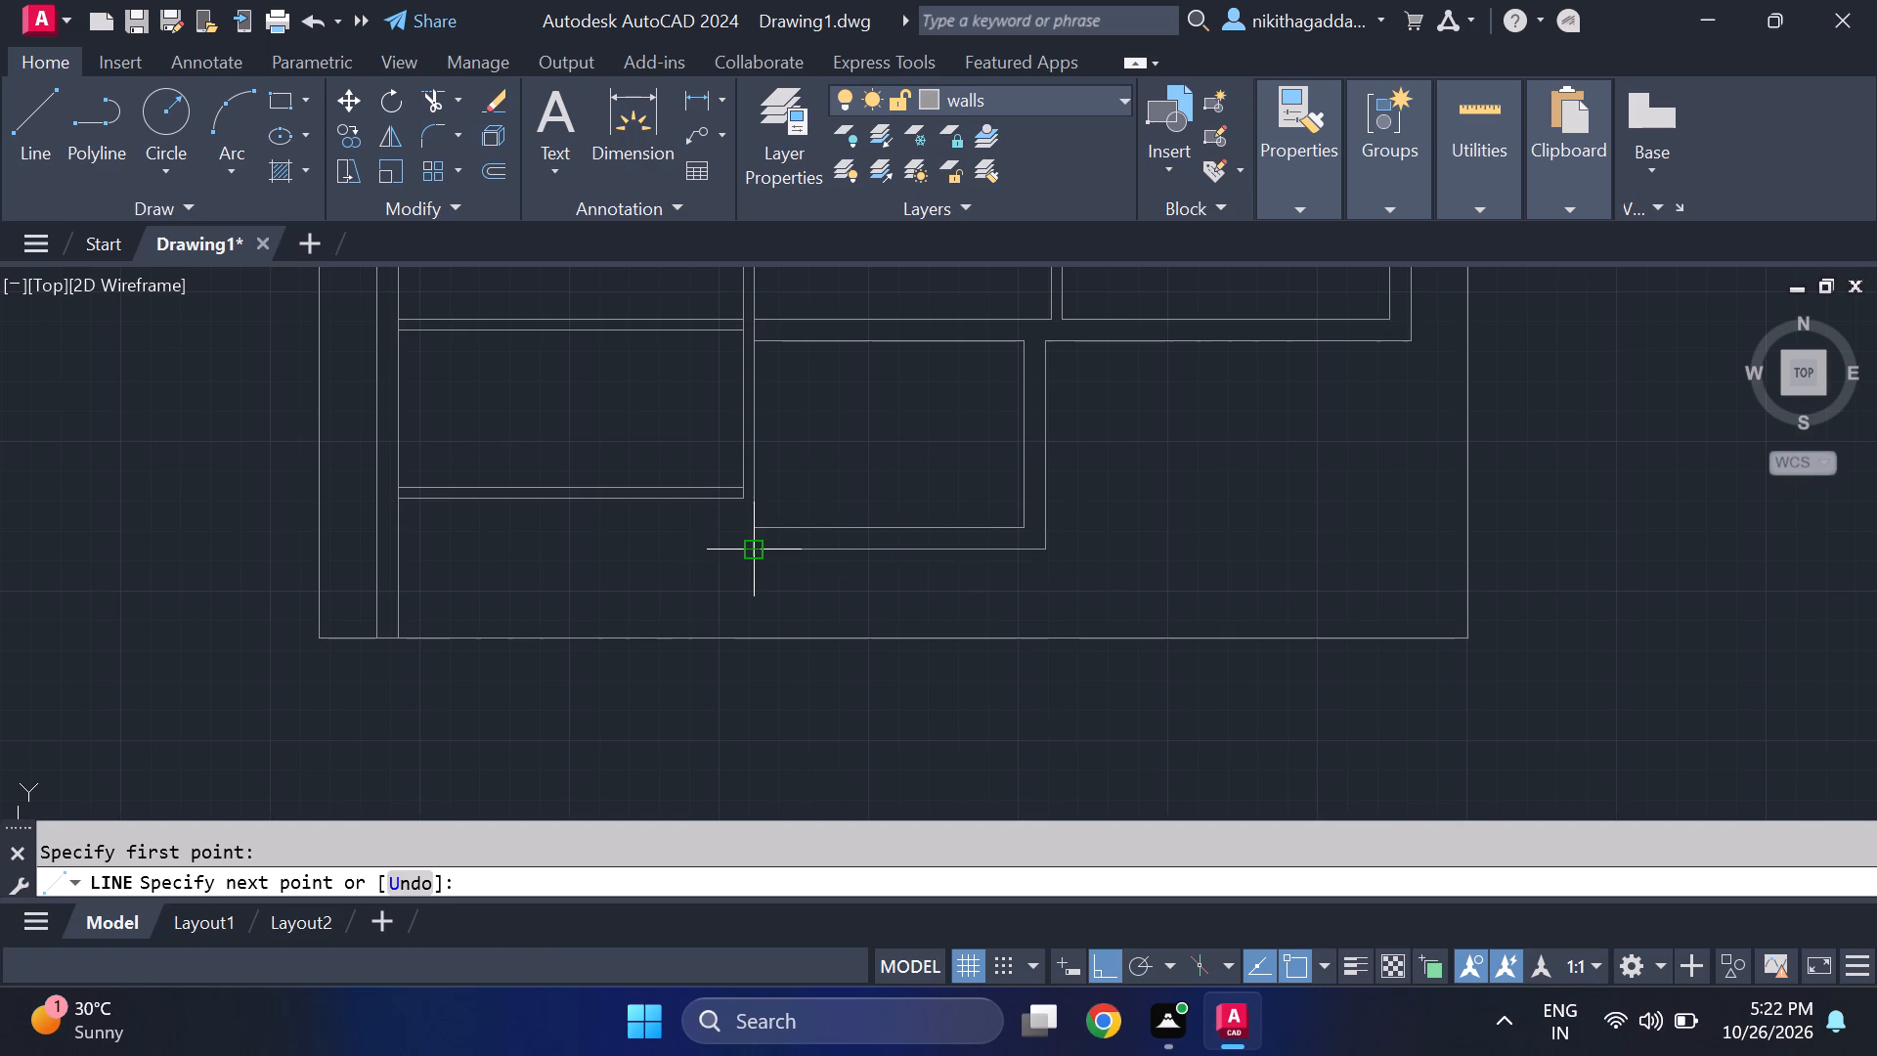
click(692, 551)
click(696, 504)
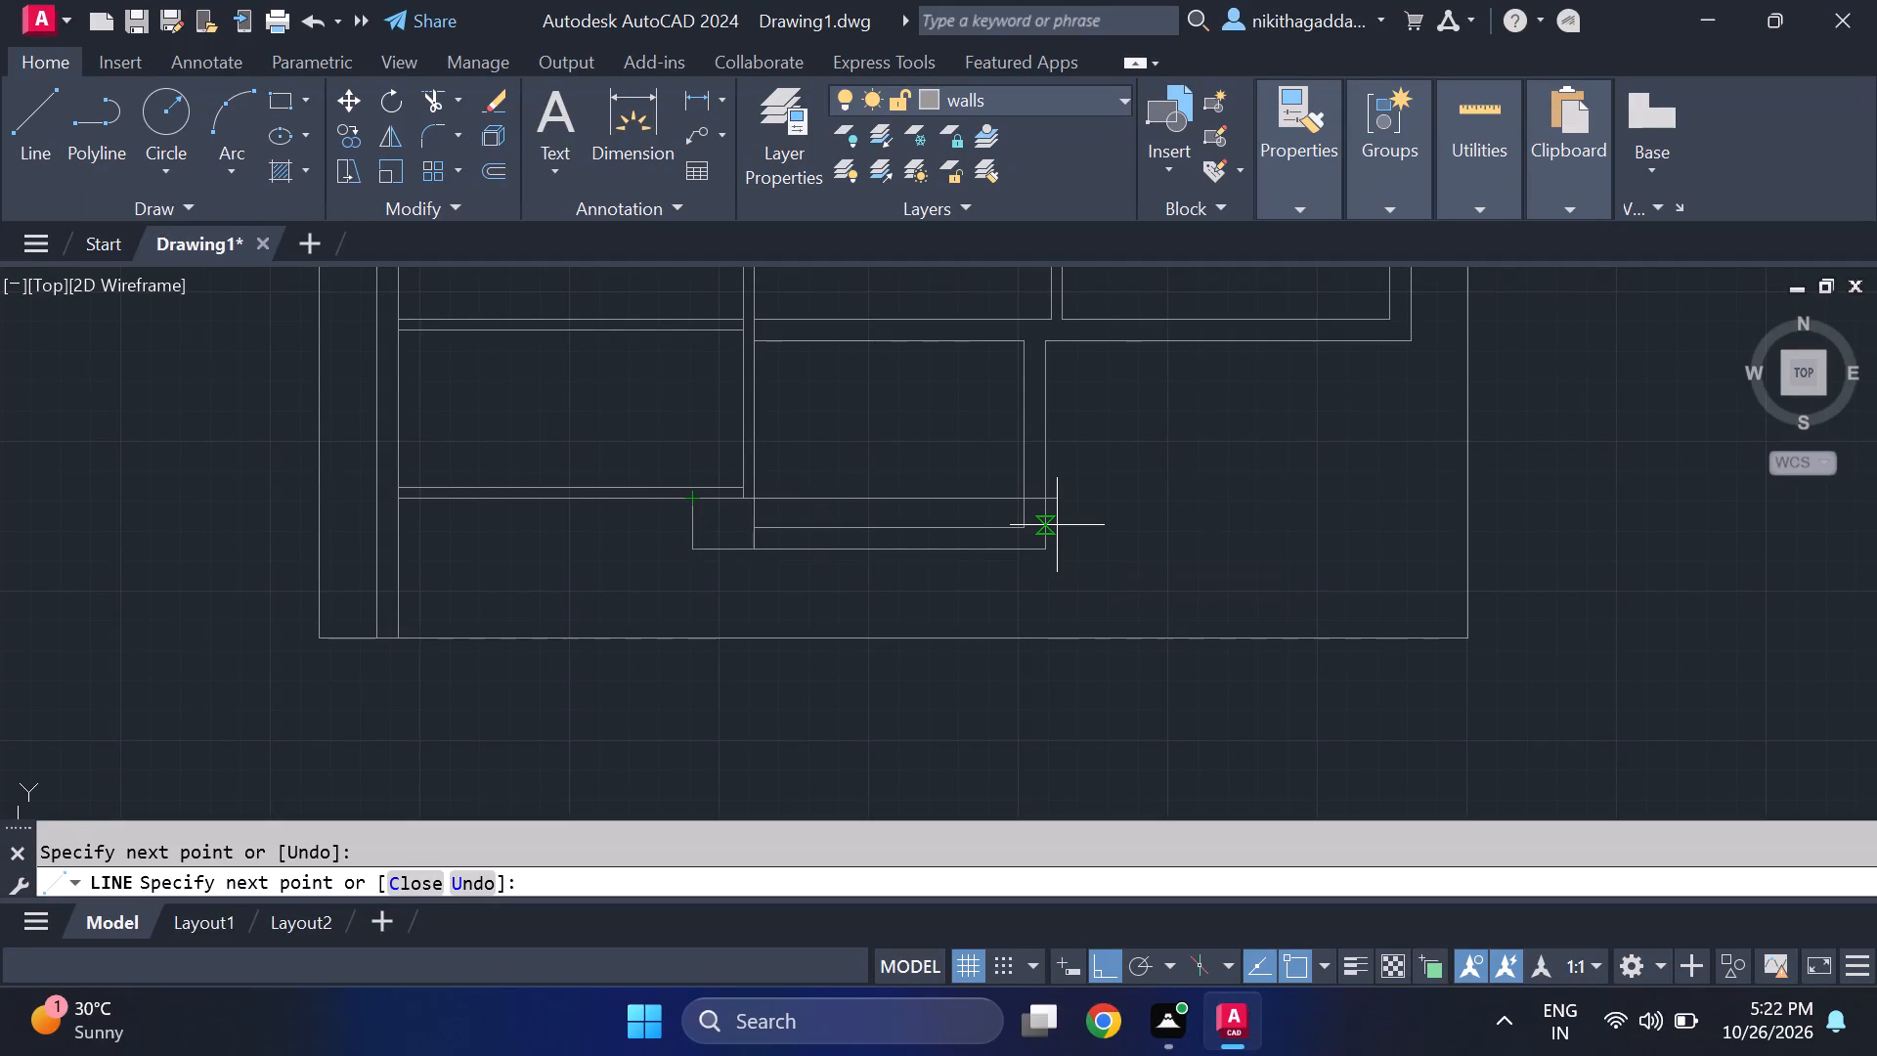
key(Escape)
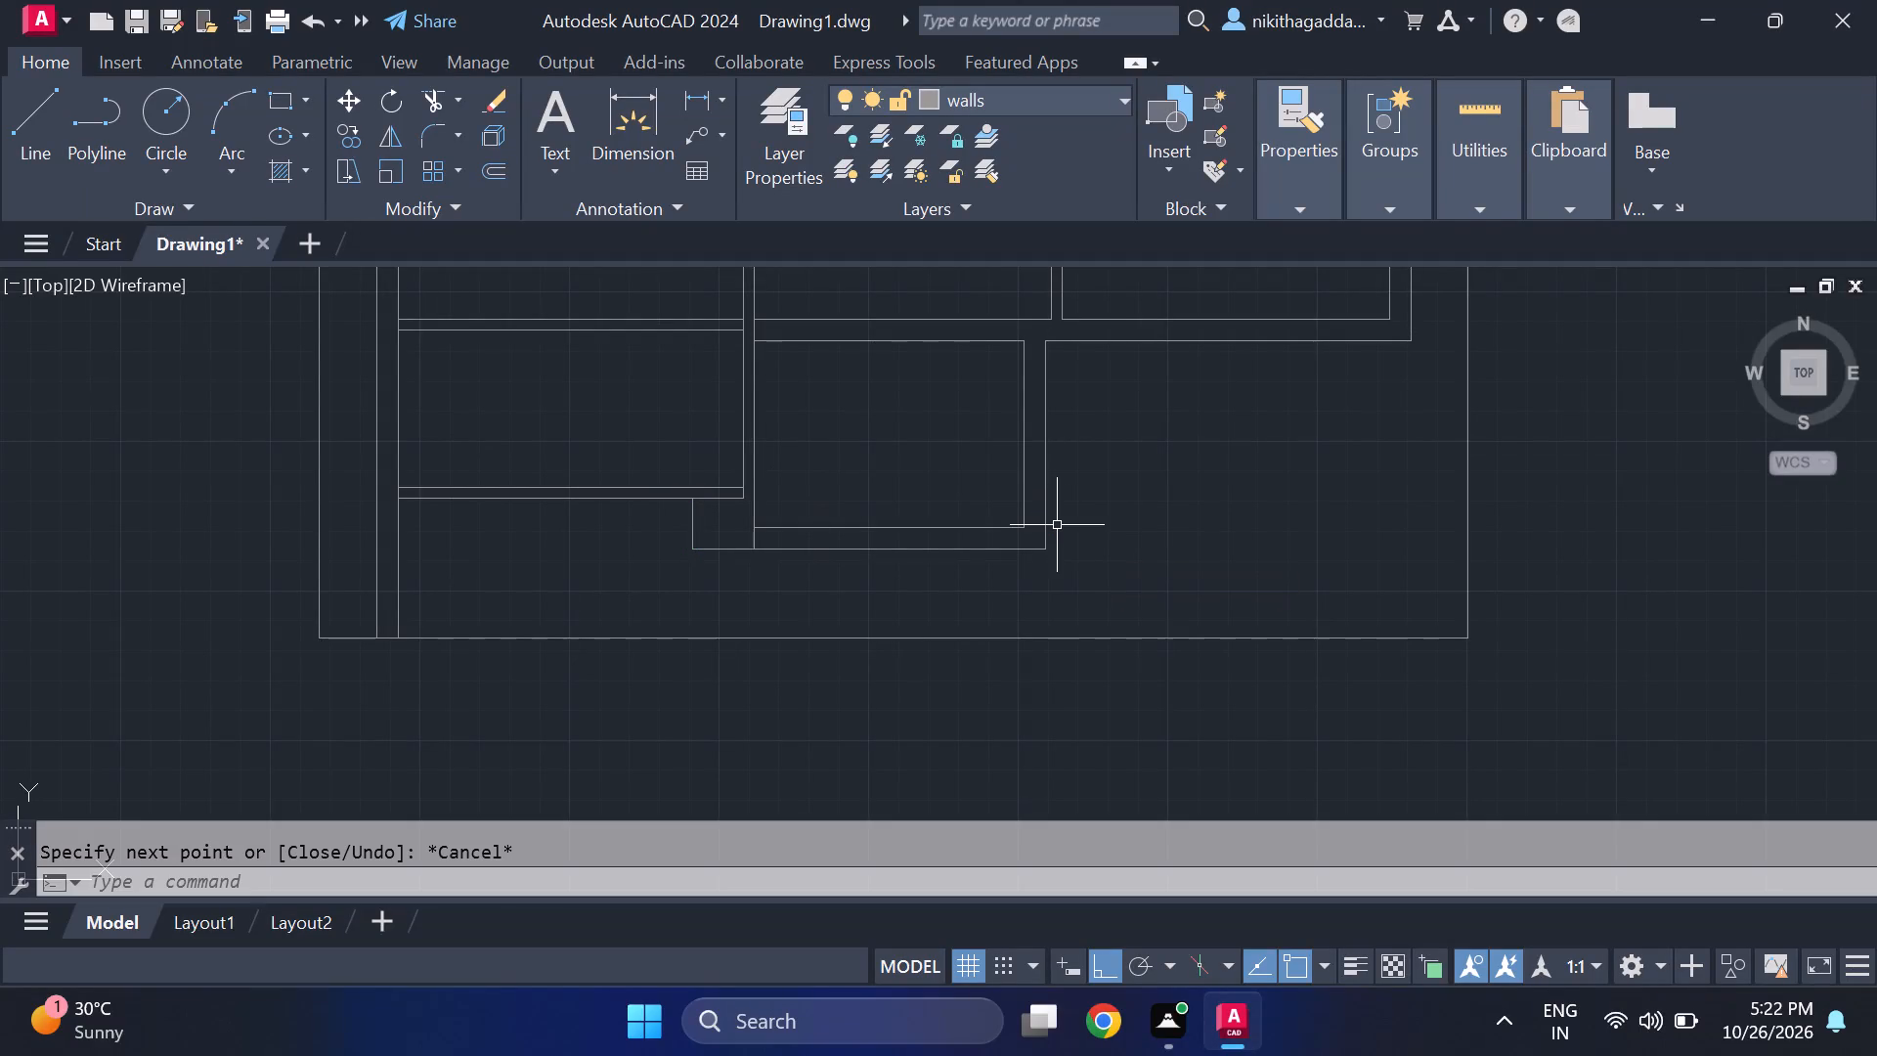
Draw a vertical line from the new line's junction with the southwestern room's bottom wall straight south to the site boundary.
key(l)
key(Return)
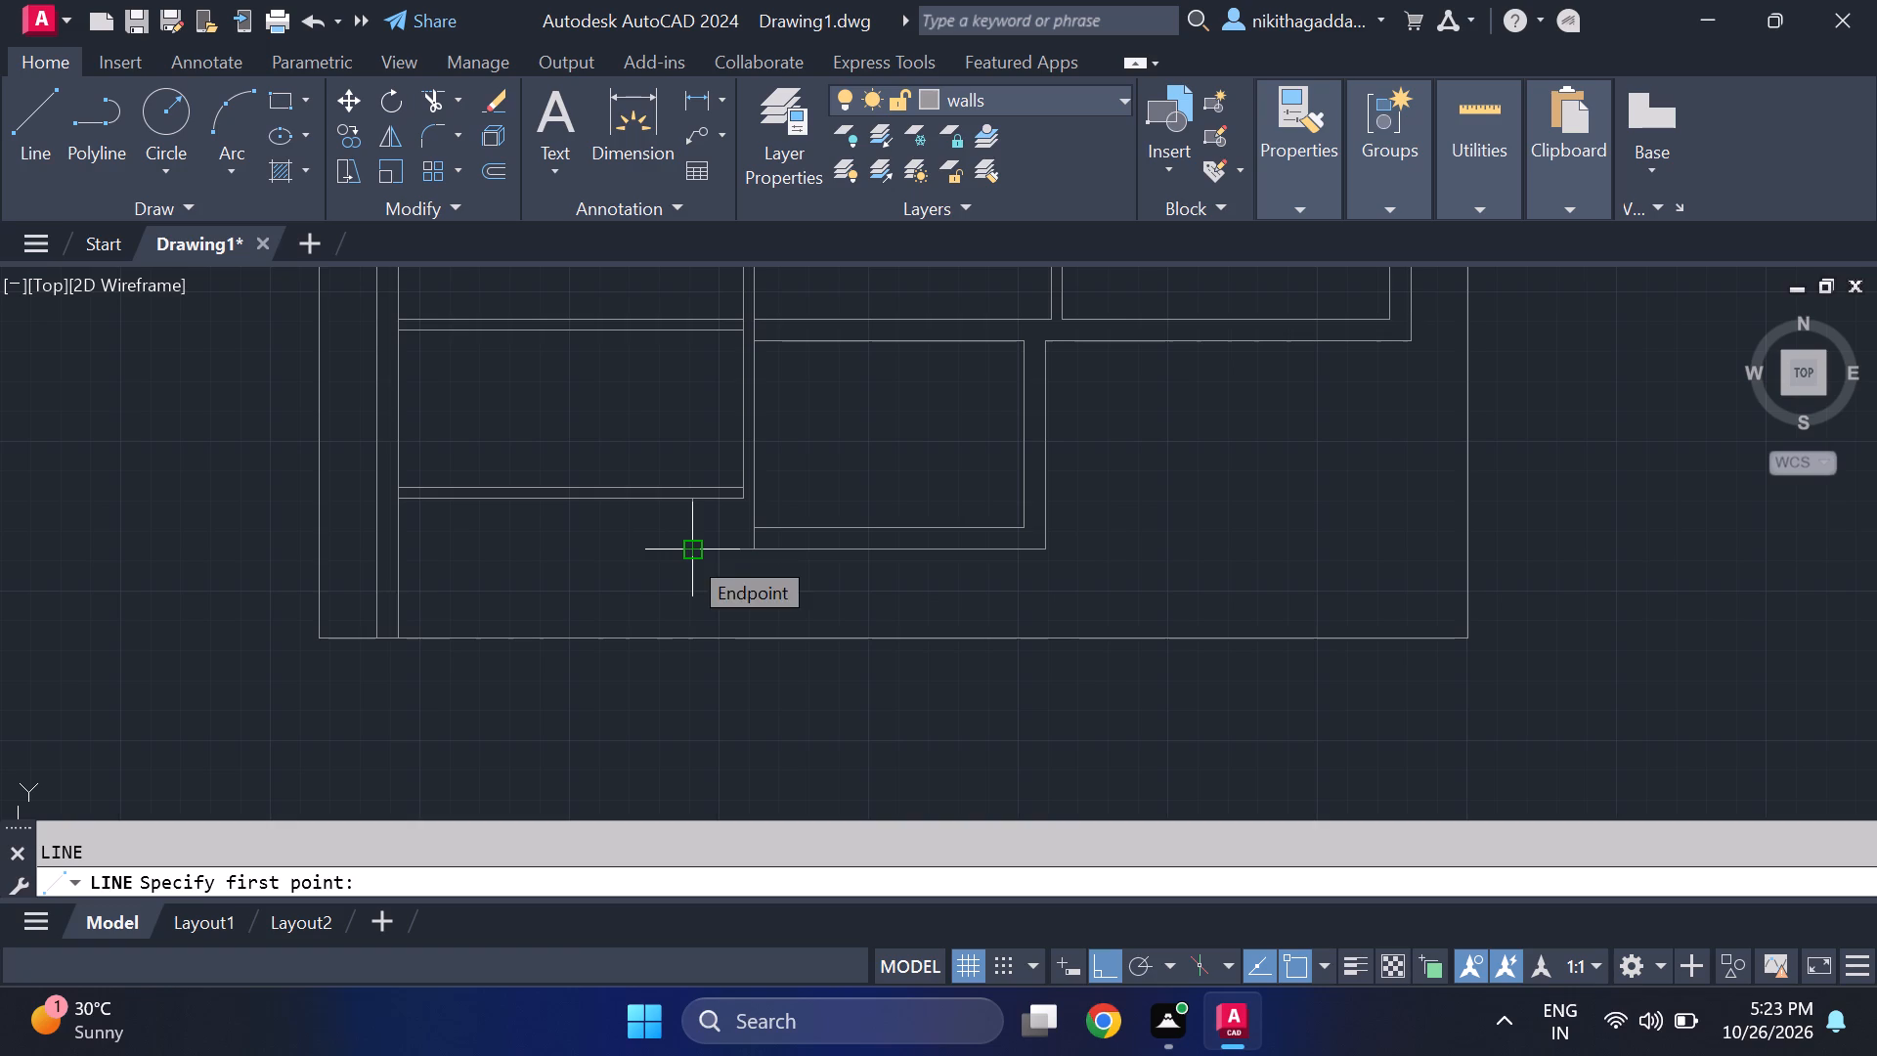
click(687, 496)
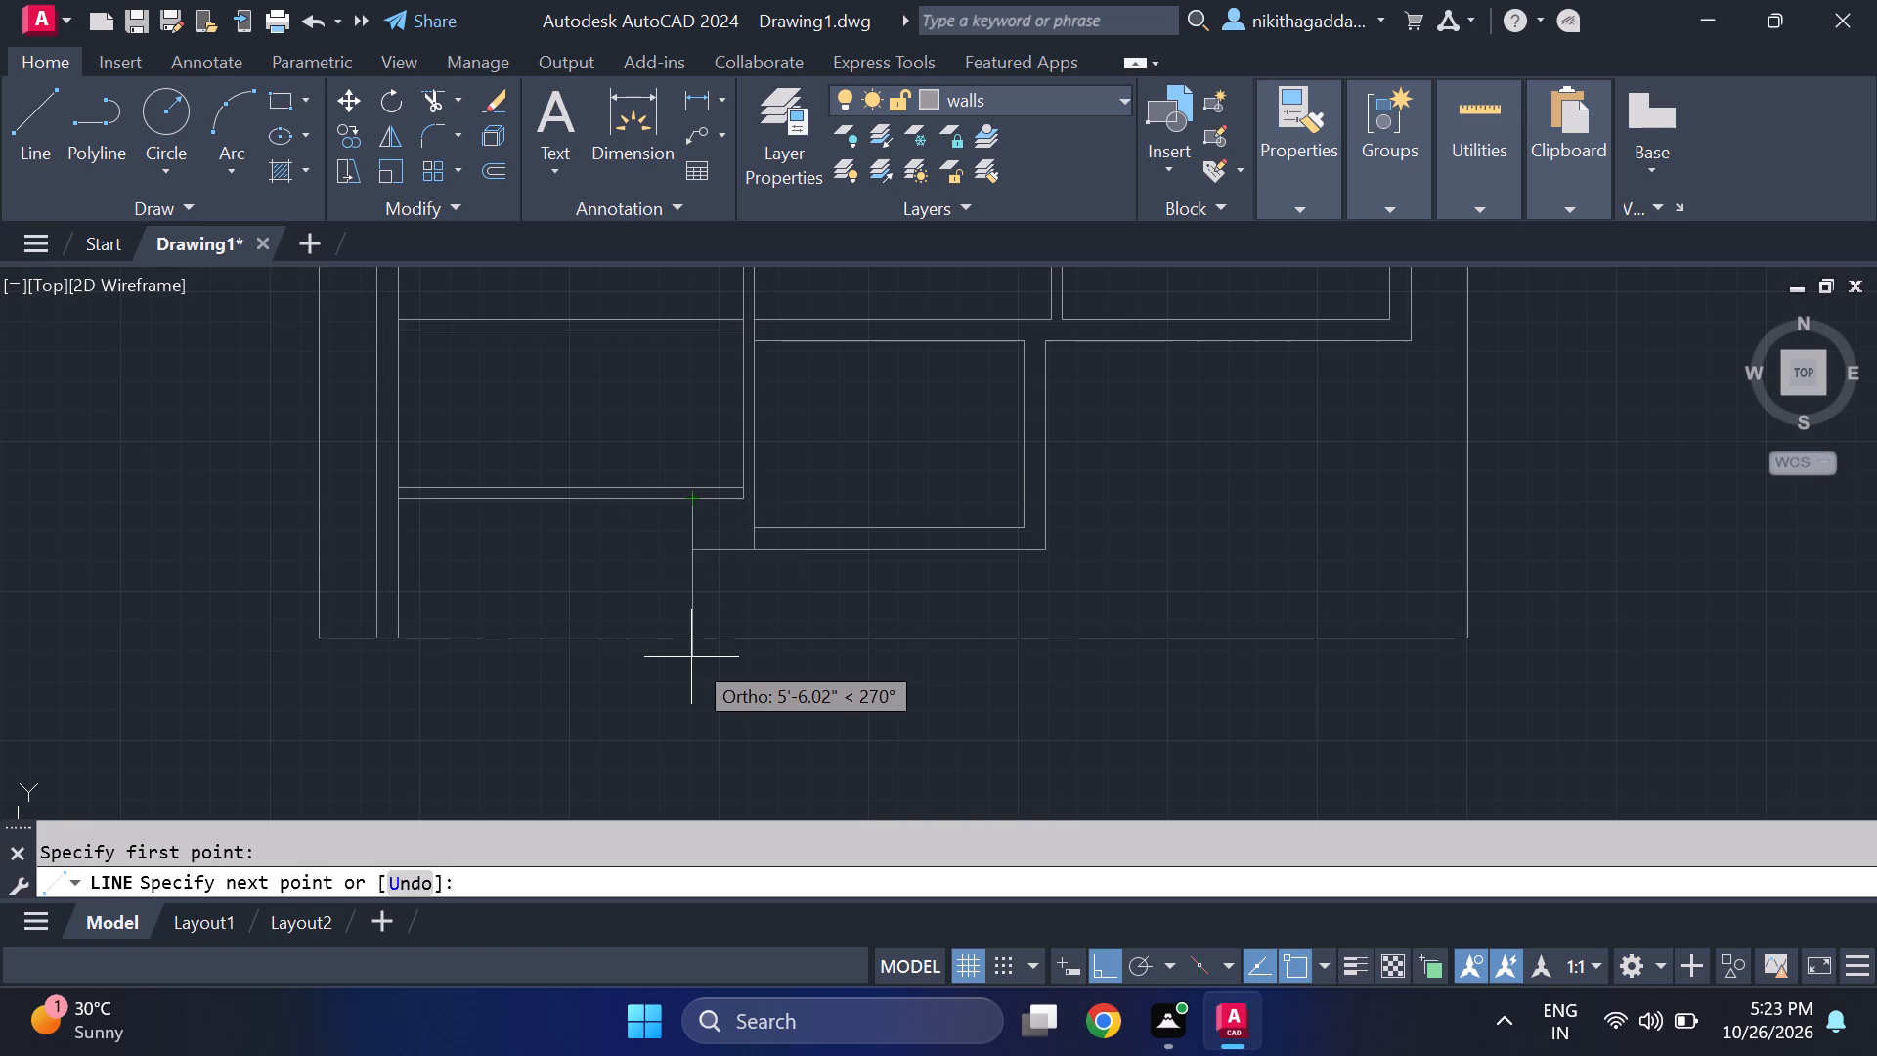
click(687, 644)
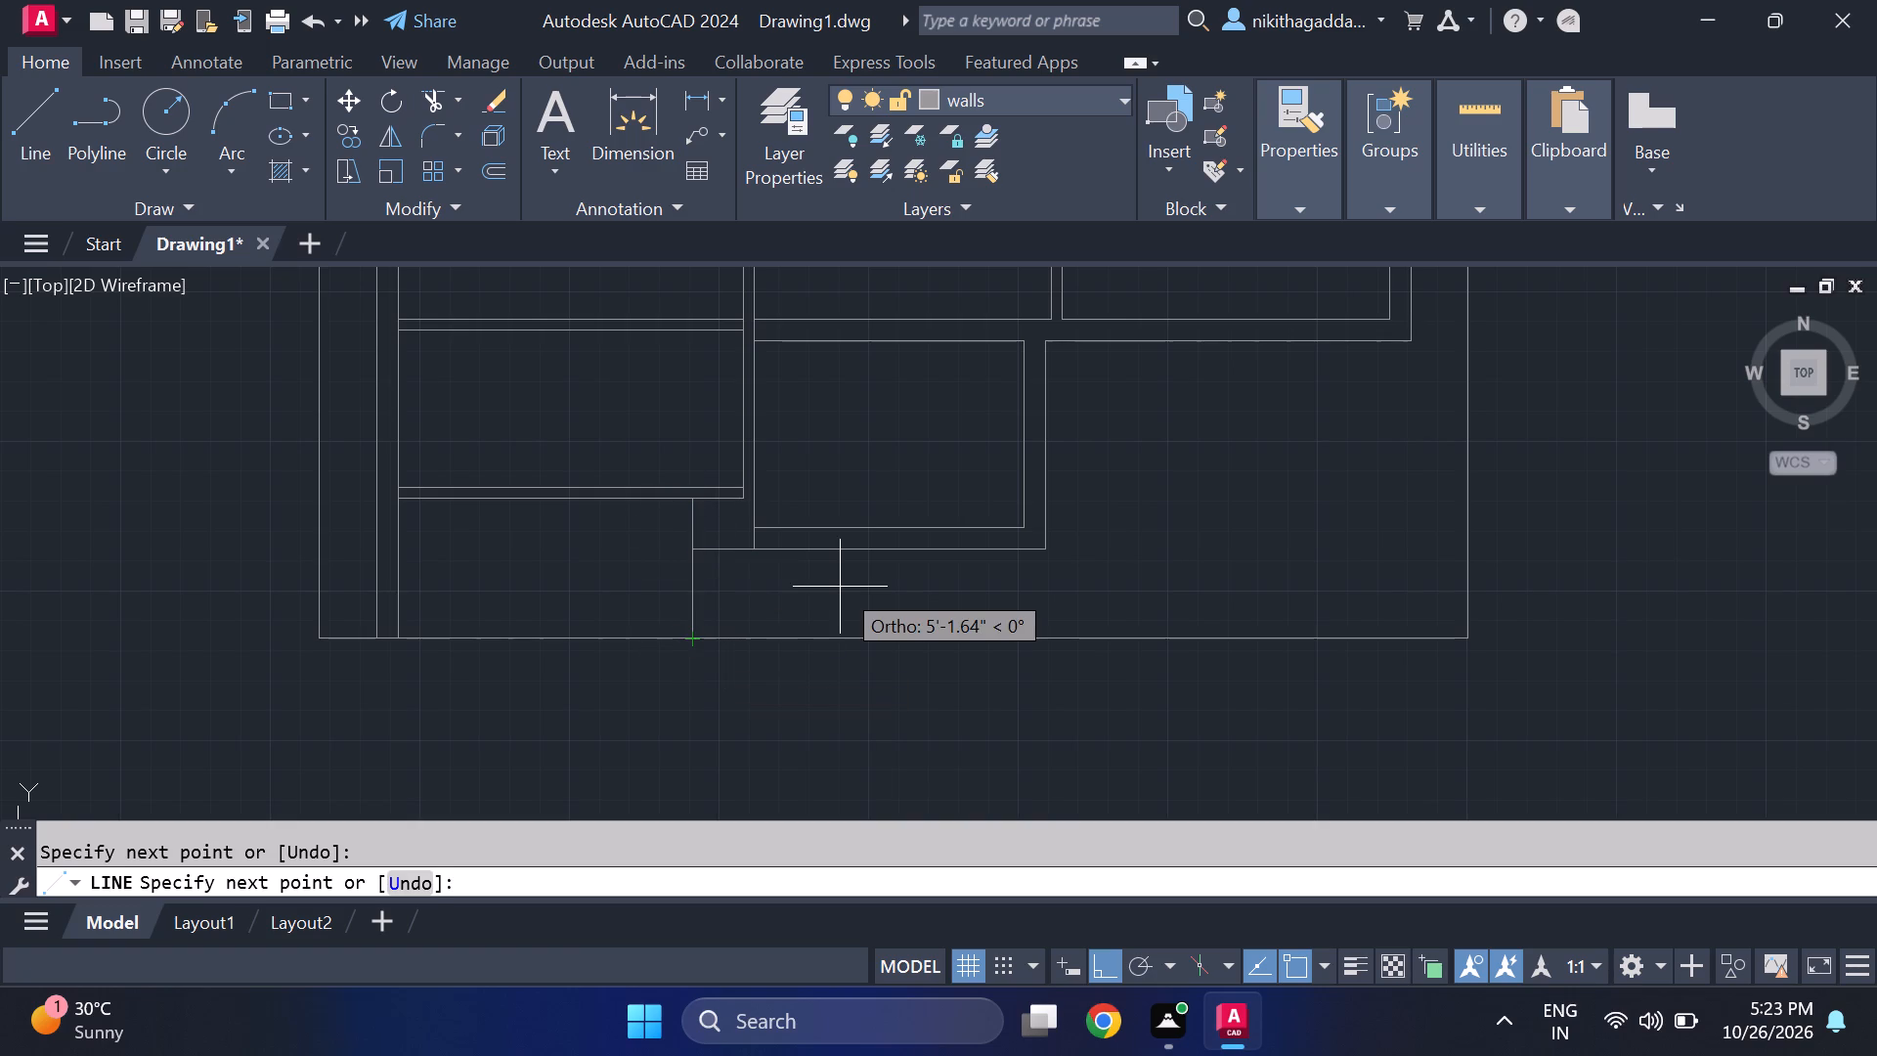
key(Escape)
Offset the new vertical line 3" to the west to form a thin wall running down to the site boundary.
text(of)
key(Return)
key(3)
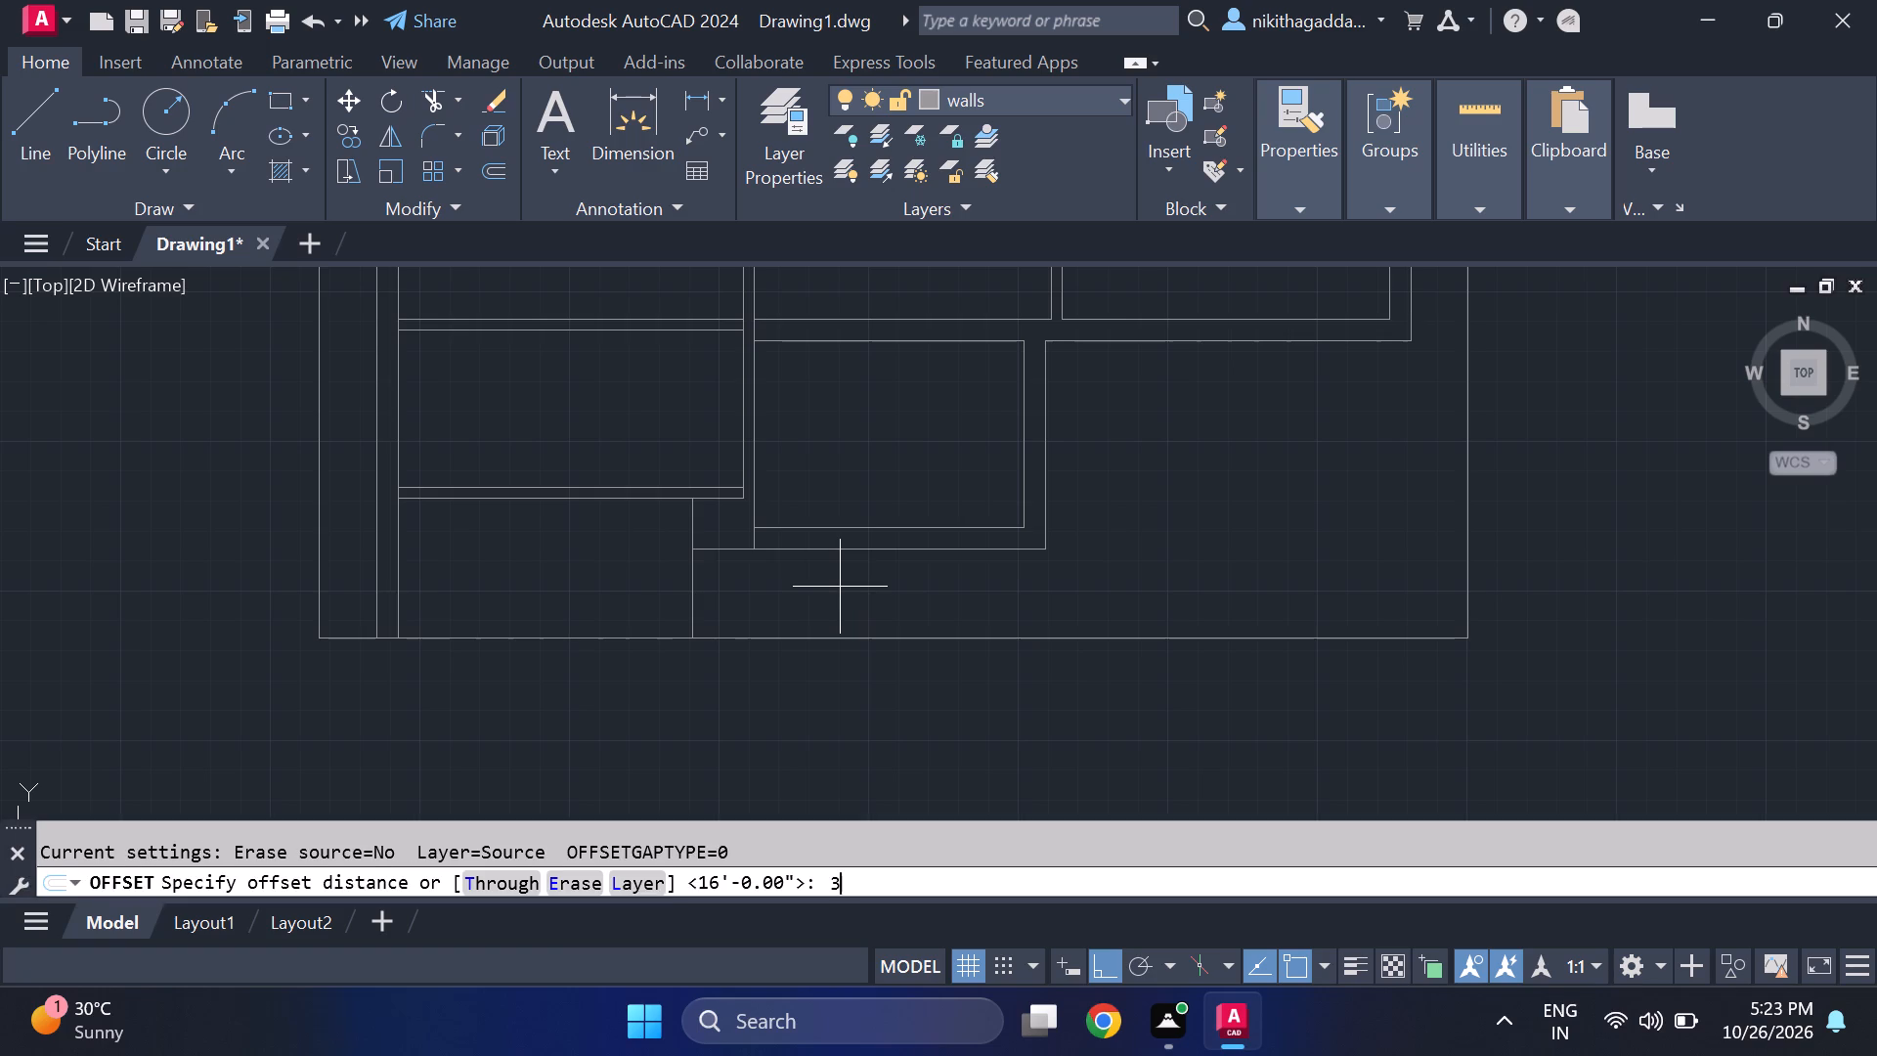
key(shift+quotedbl)
key(Return)
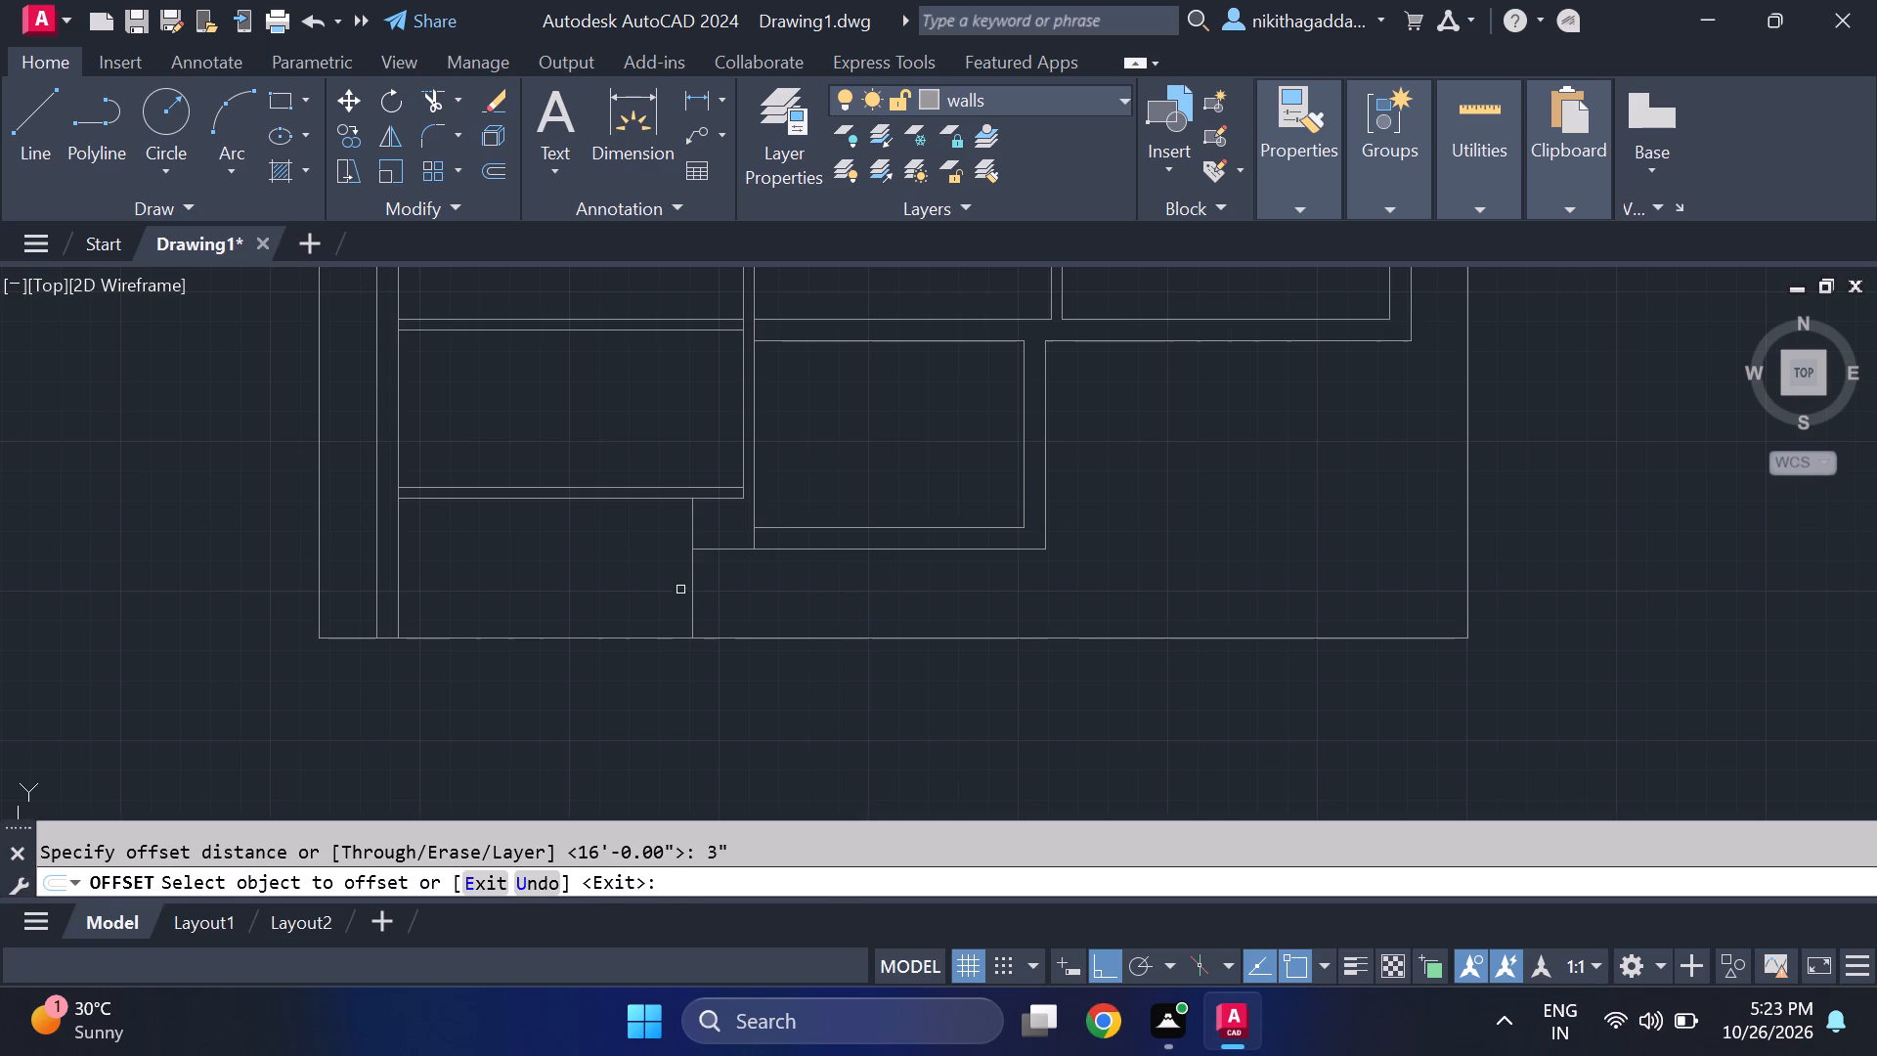
click(693, 576)
click(673, 594)
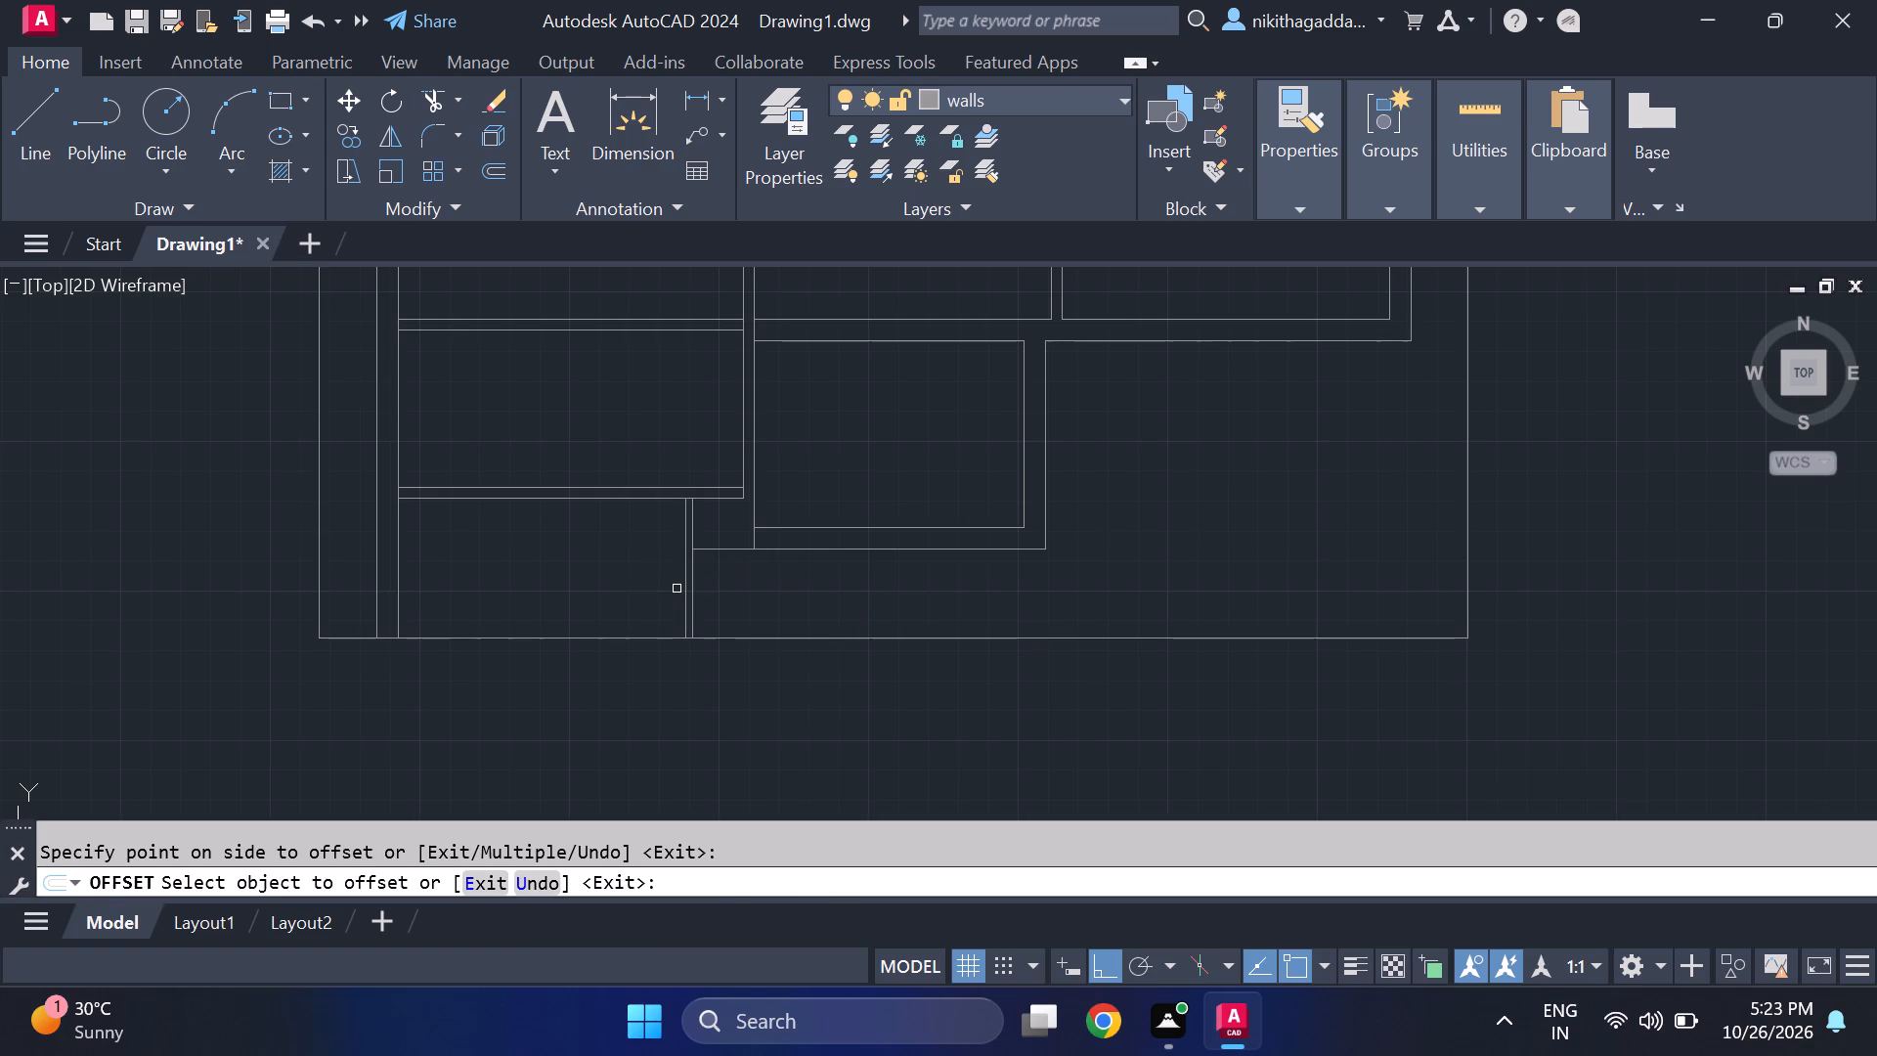
key(Escape)
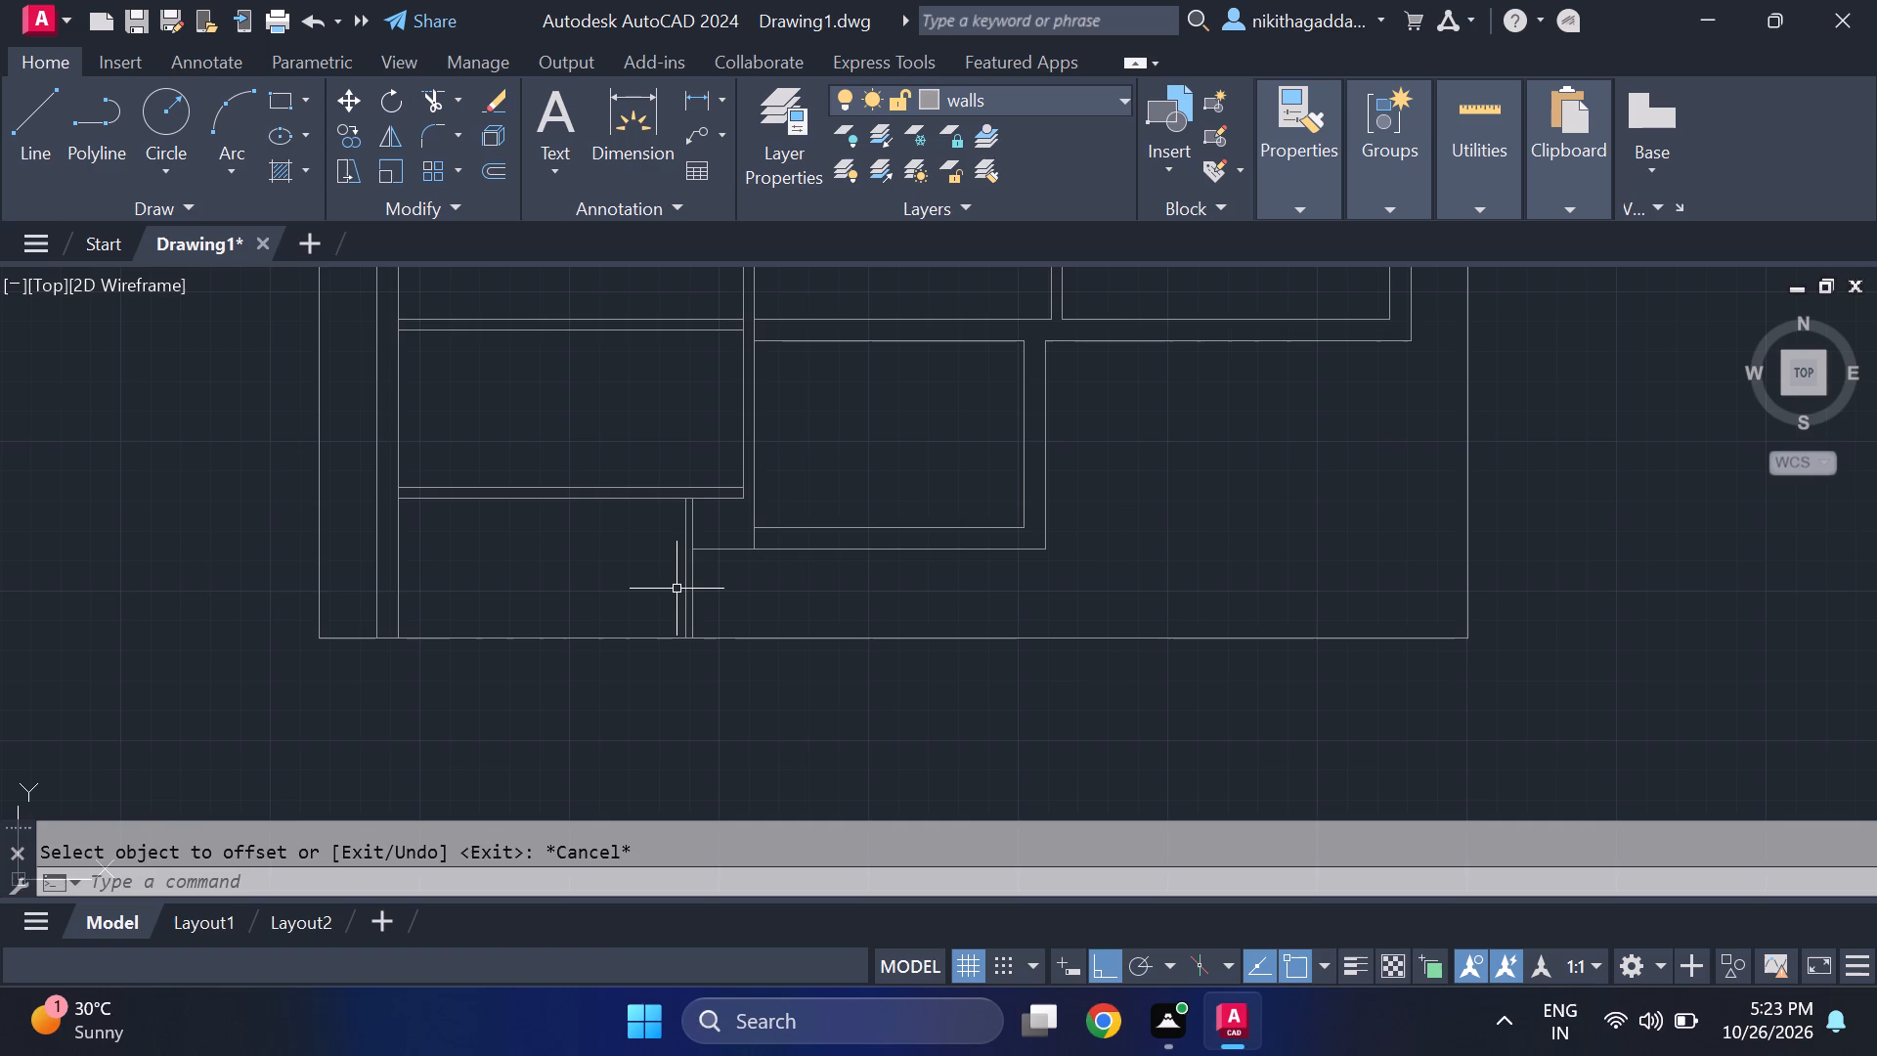
Offset the thin wall's eastern line, southwest of the small southern room, 16' to the east.
text(of)
key(Return)
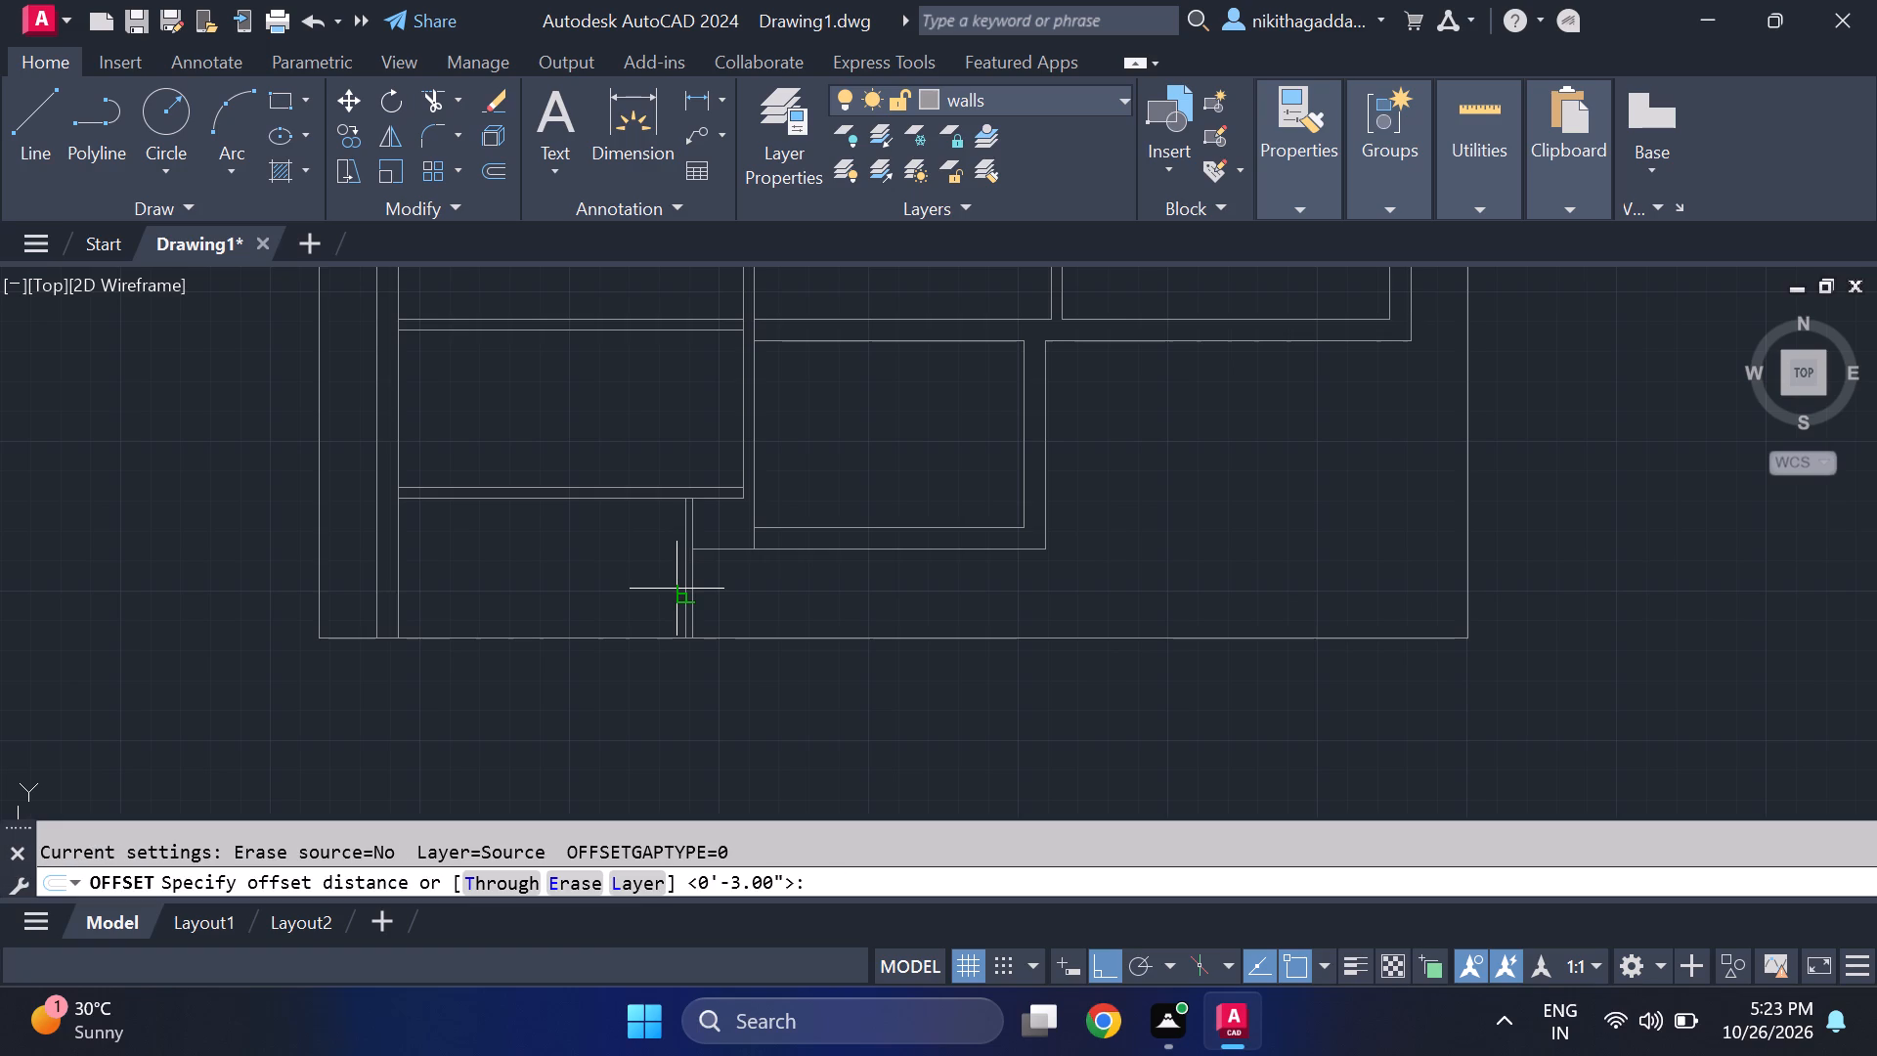
key(1)
text(6')
key(Return)
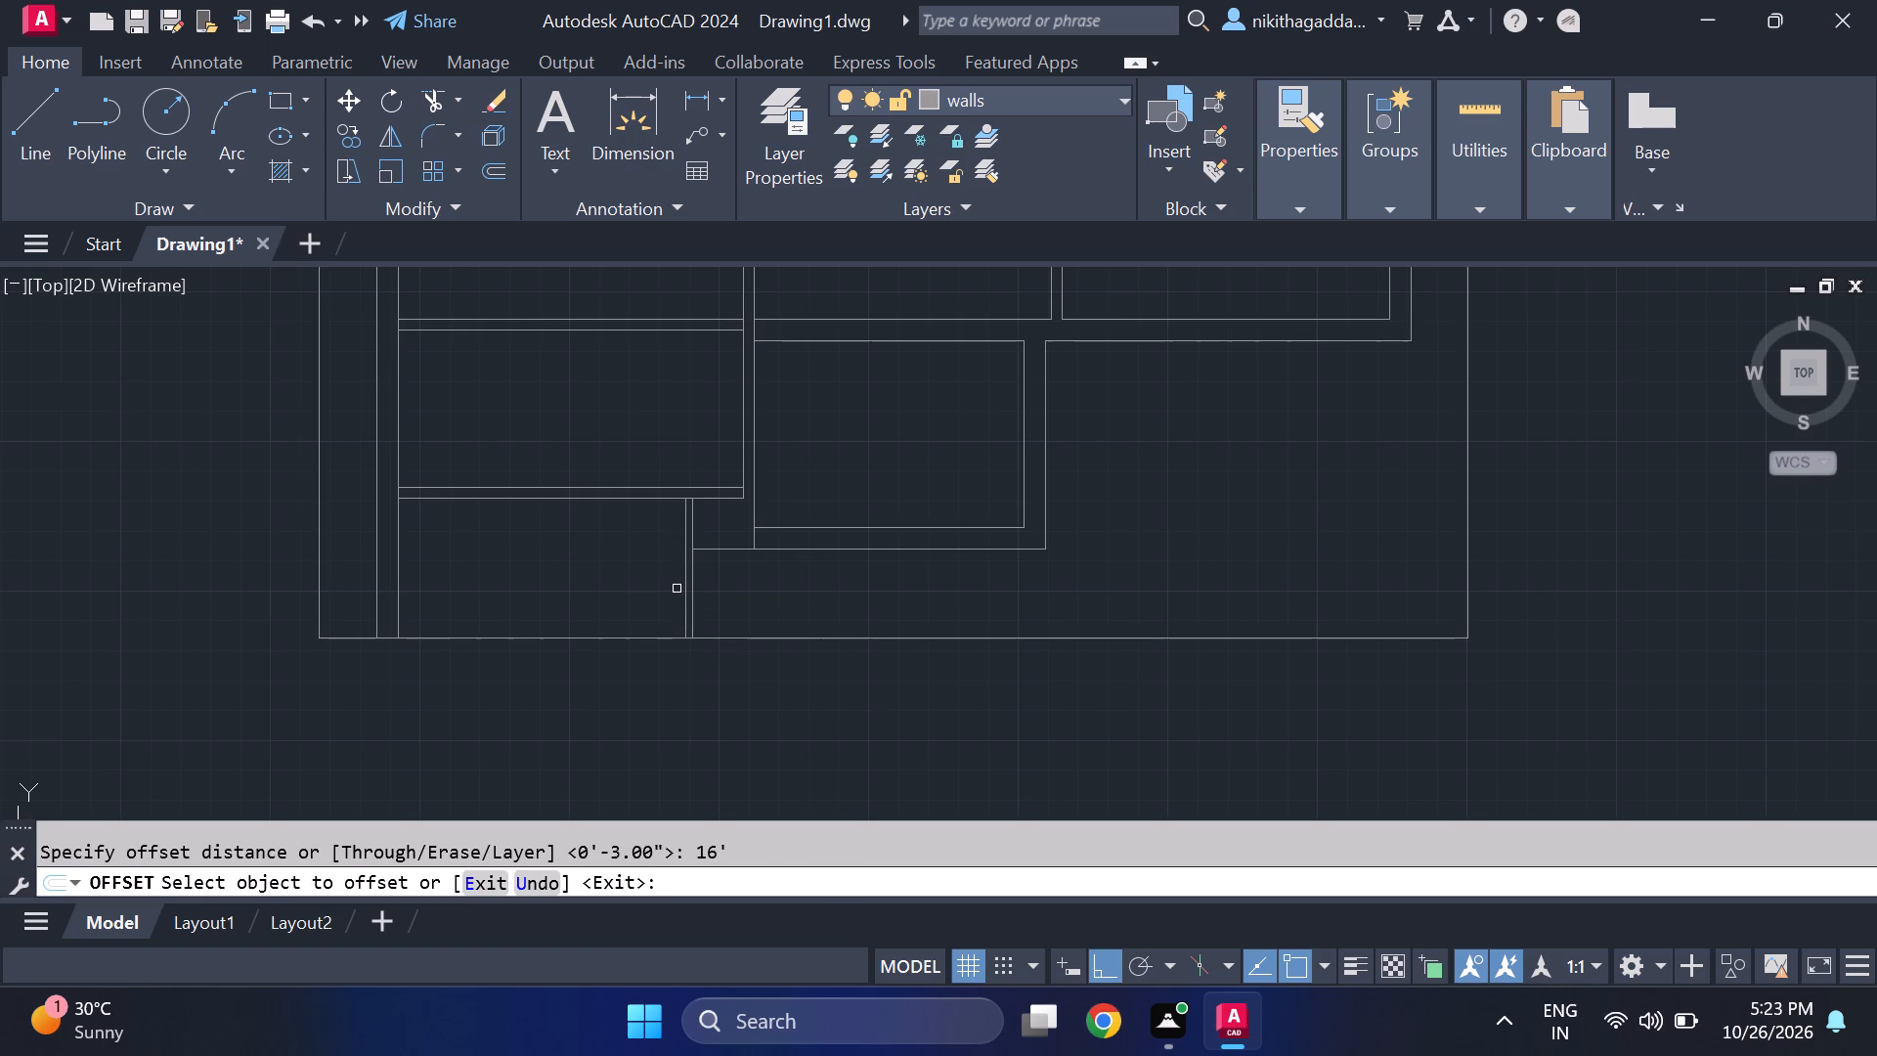
click(693, 571)
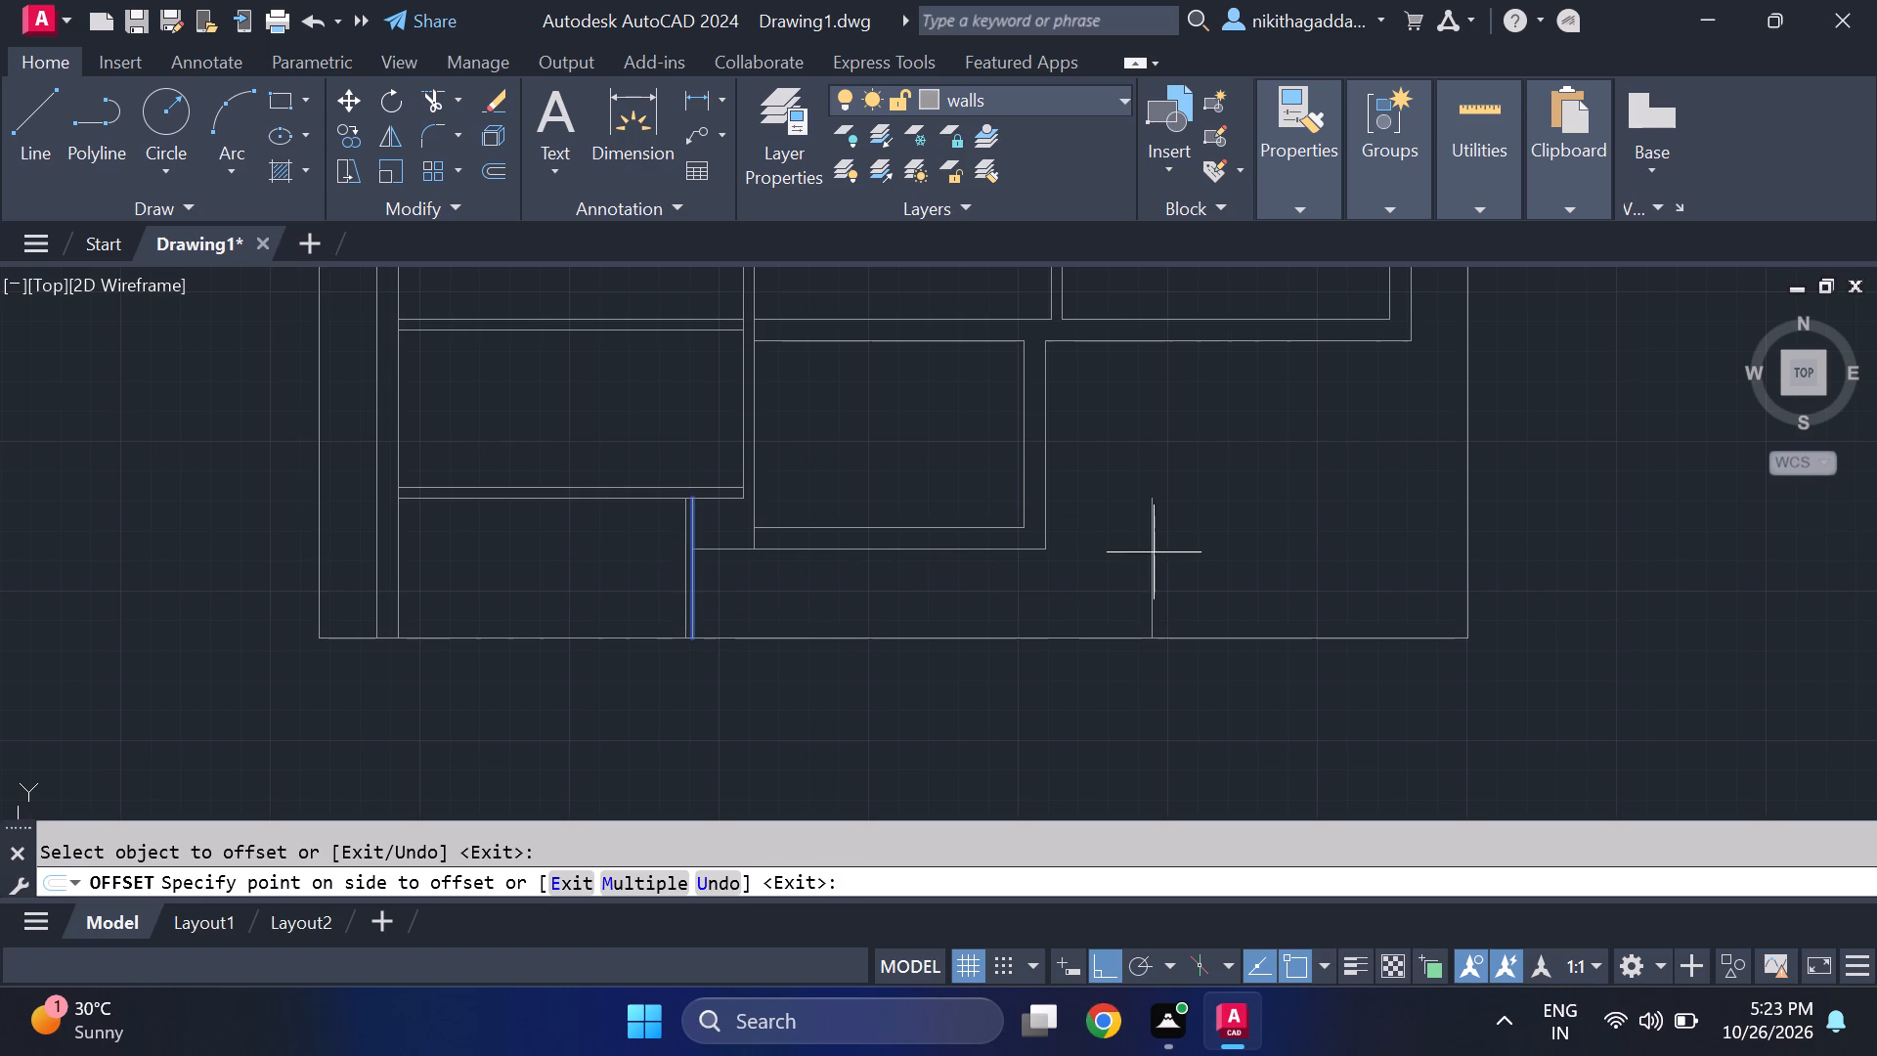
click(1120, 554)
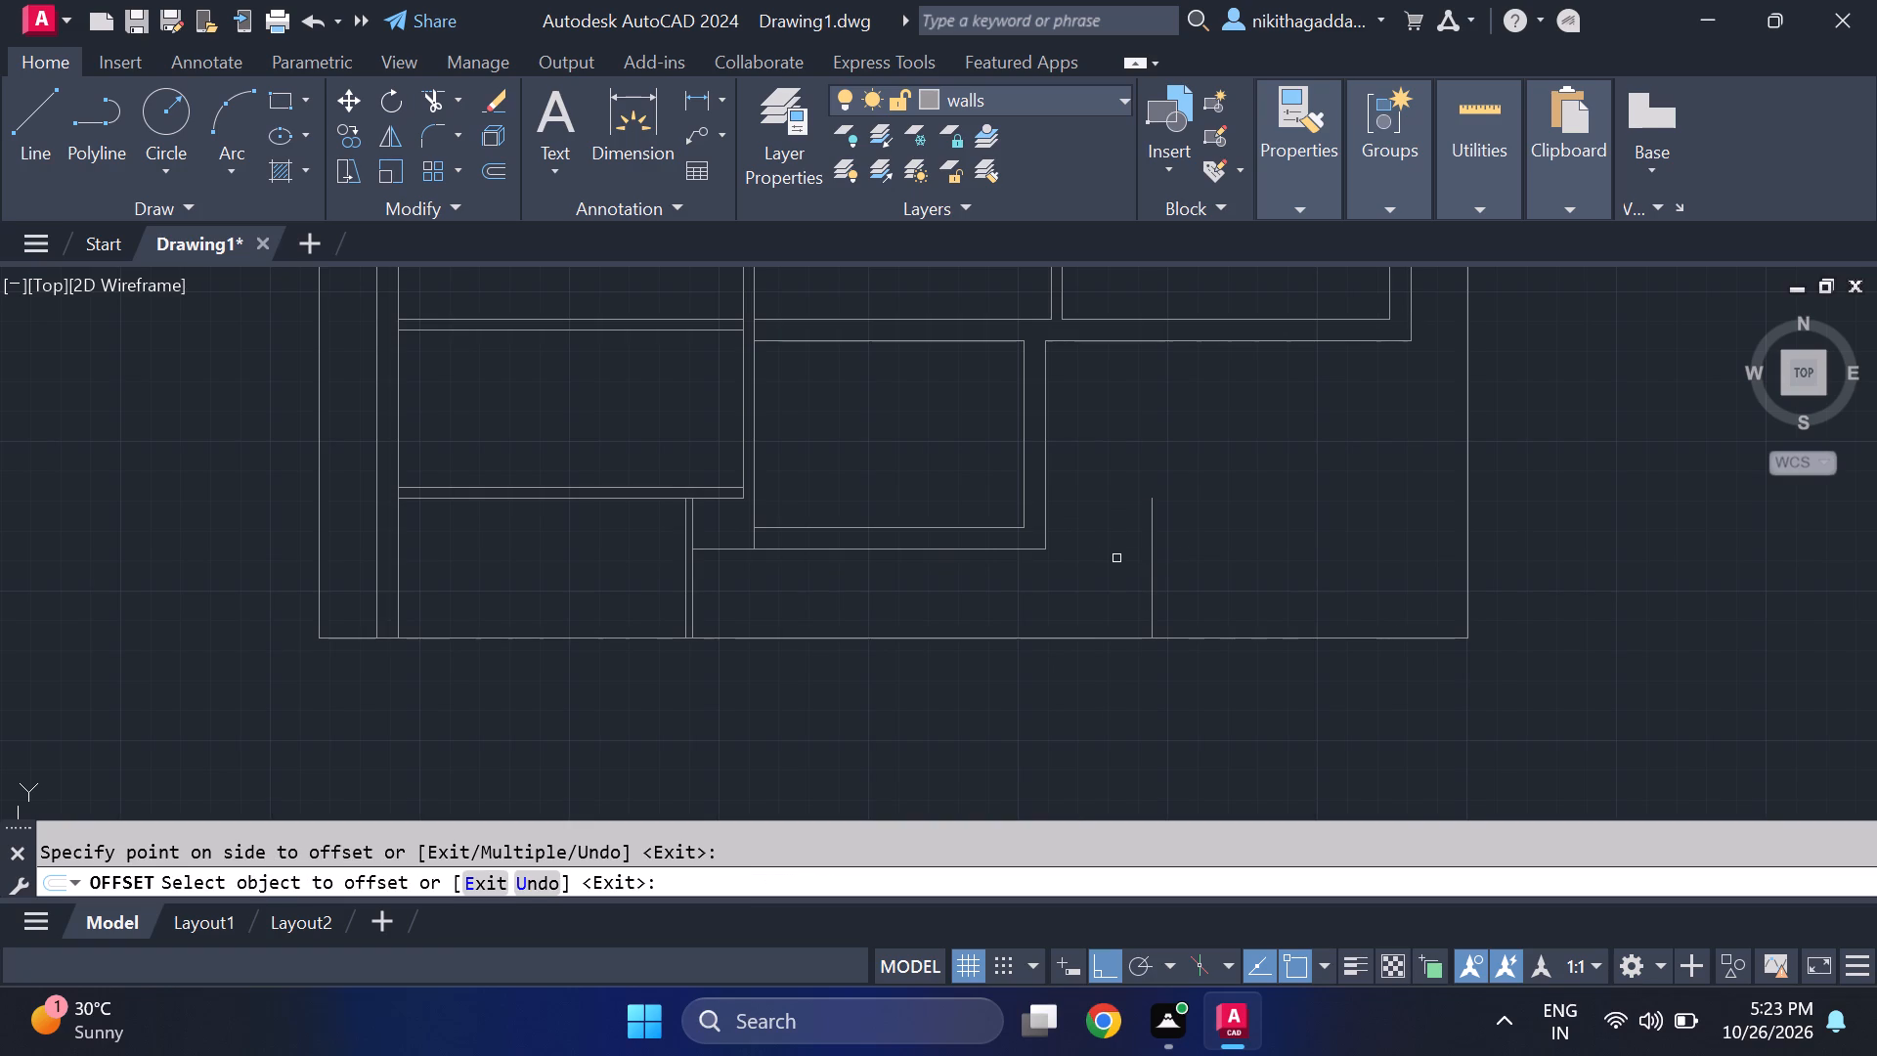
key(Escape)
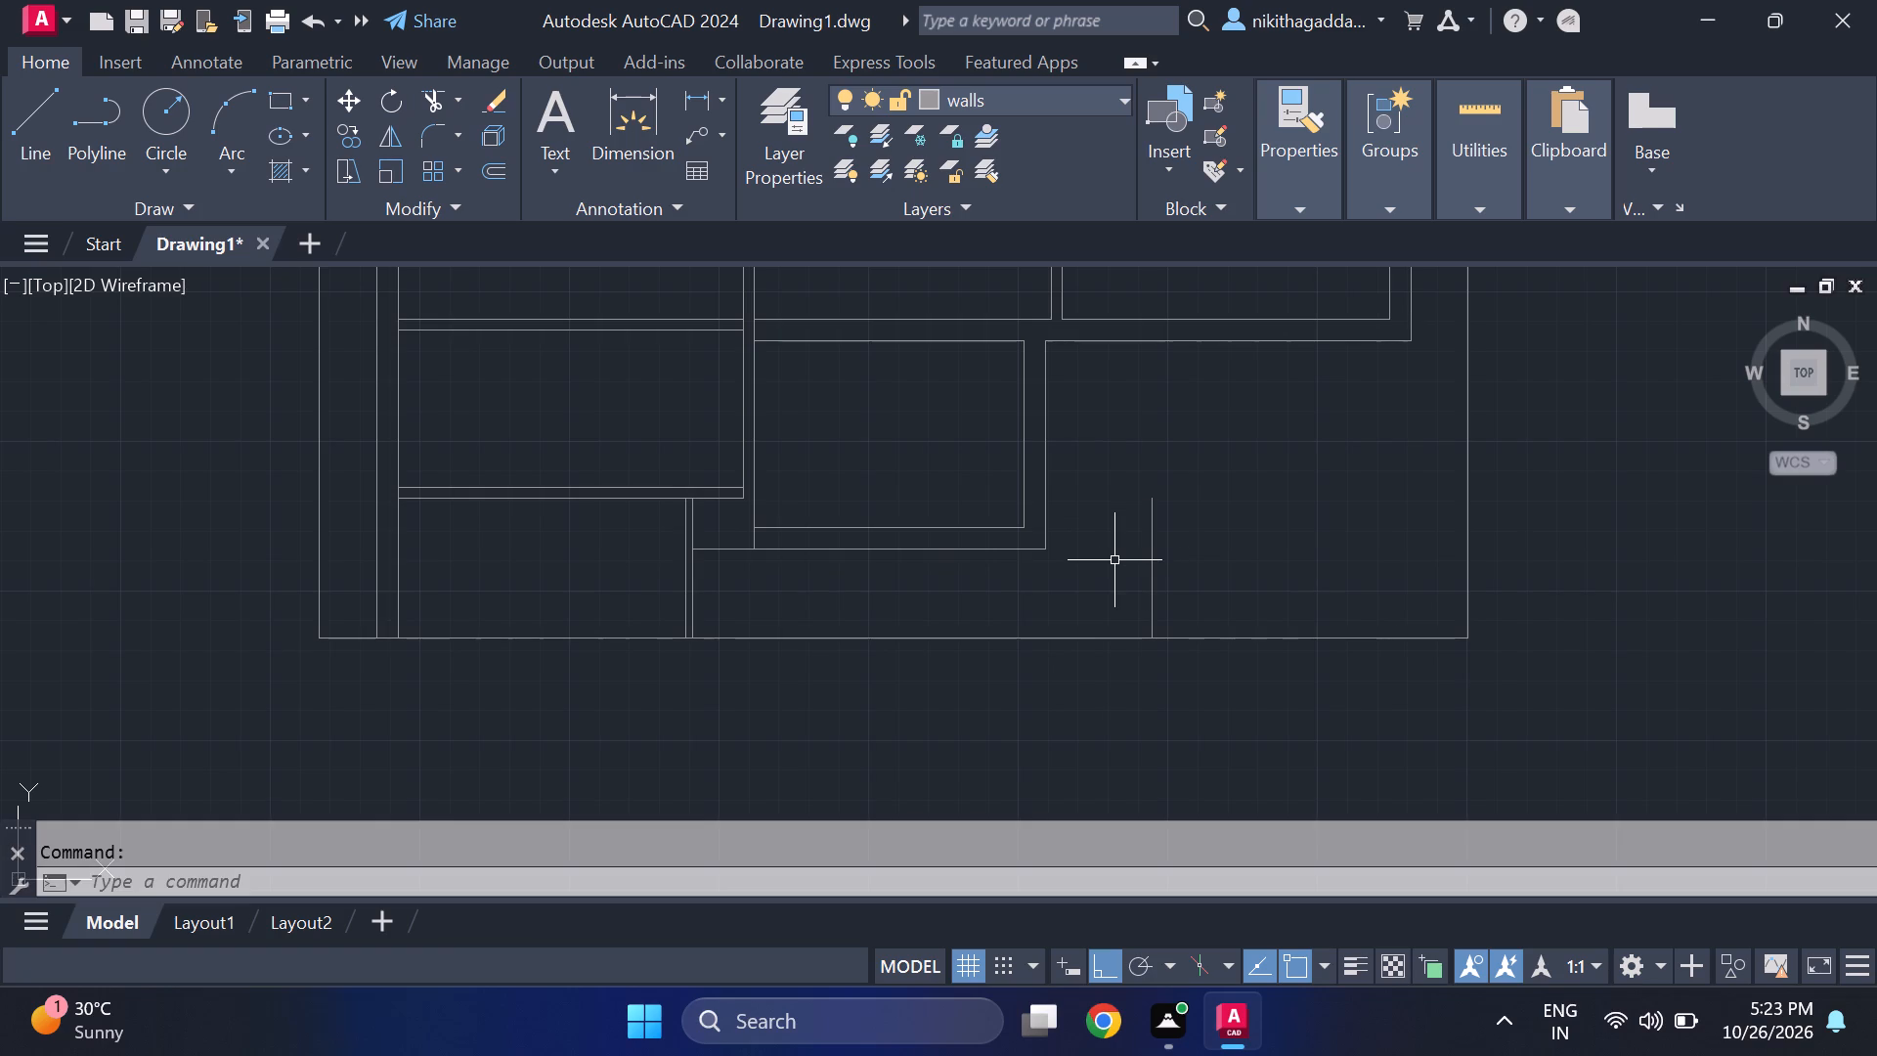
Offset the new eastern vertical line 3" to the west to form a second thin wall.
text(og)
key(BackSpace)
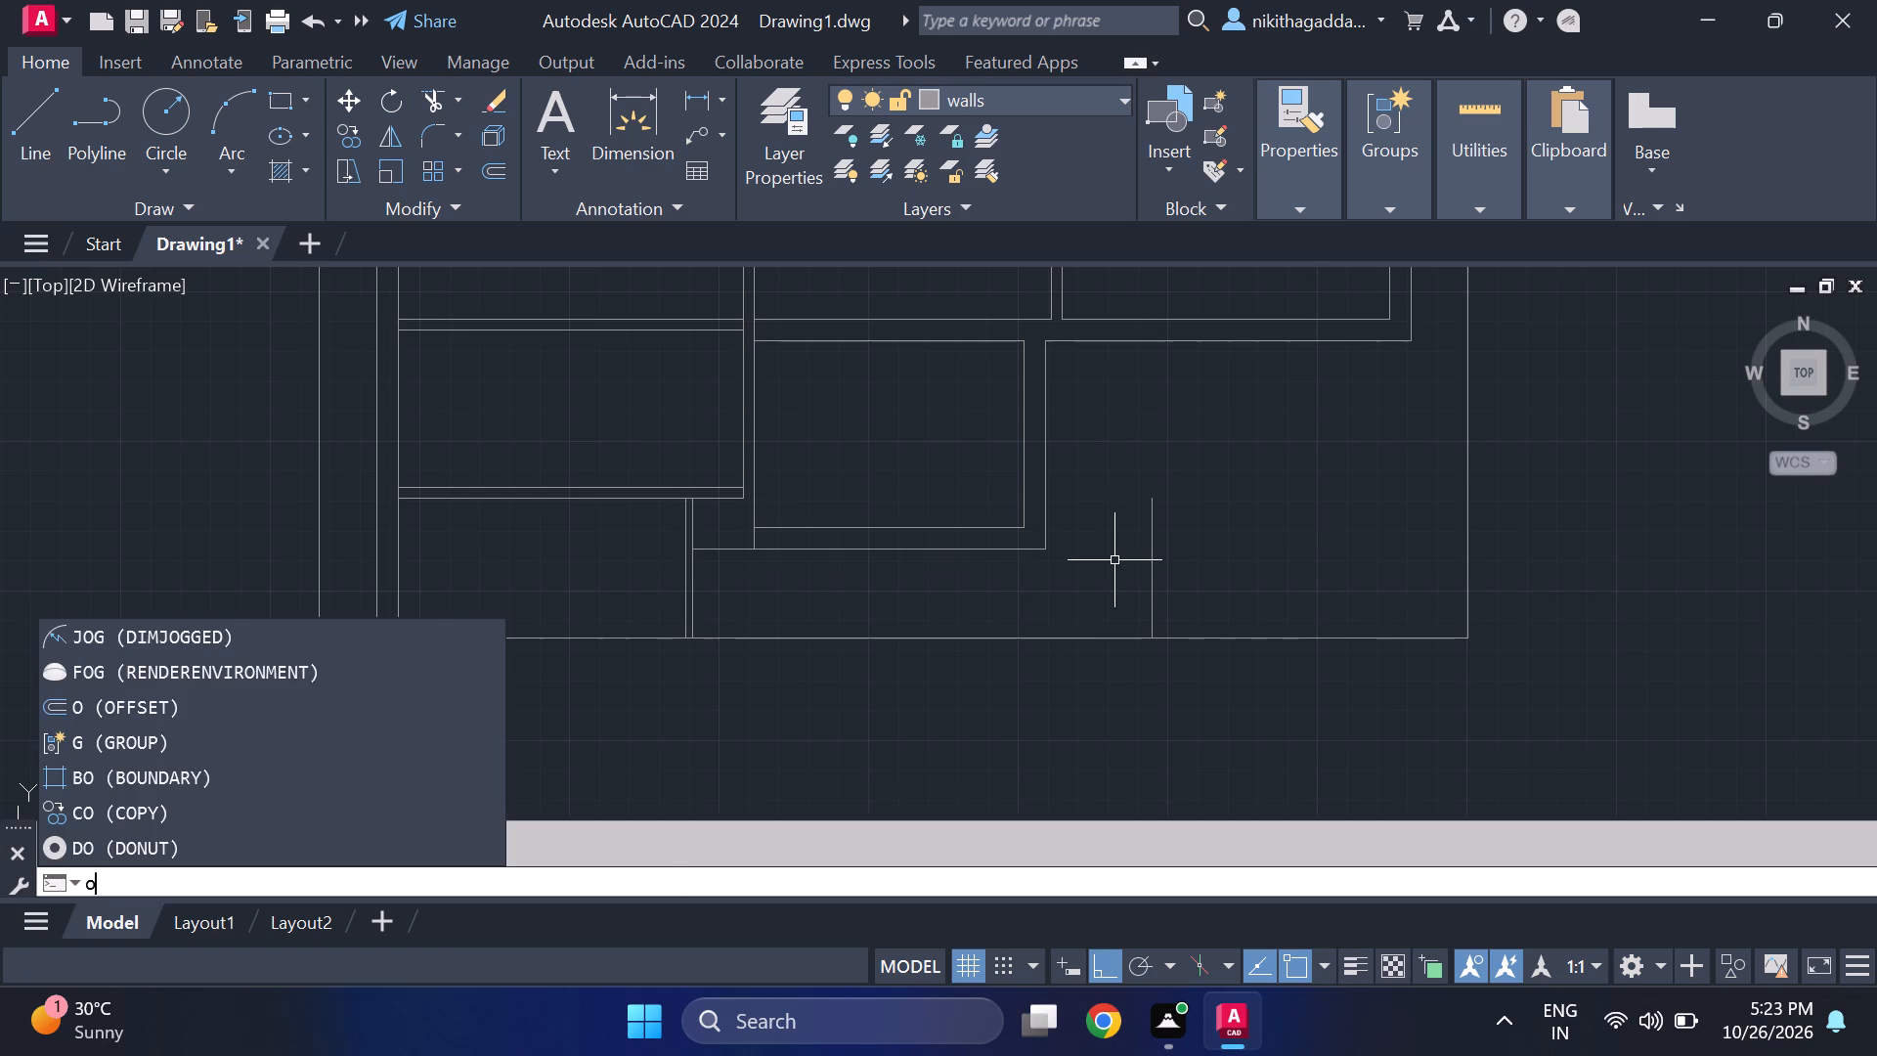
key(f)
key(Return)
key(3)
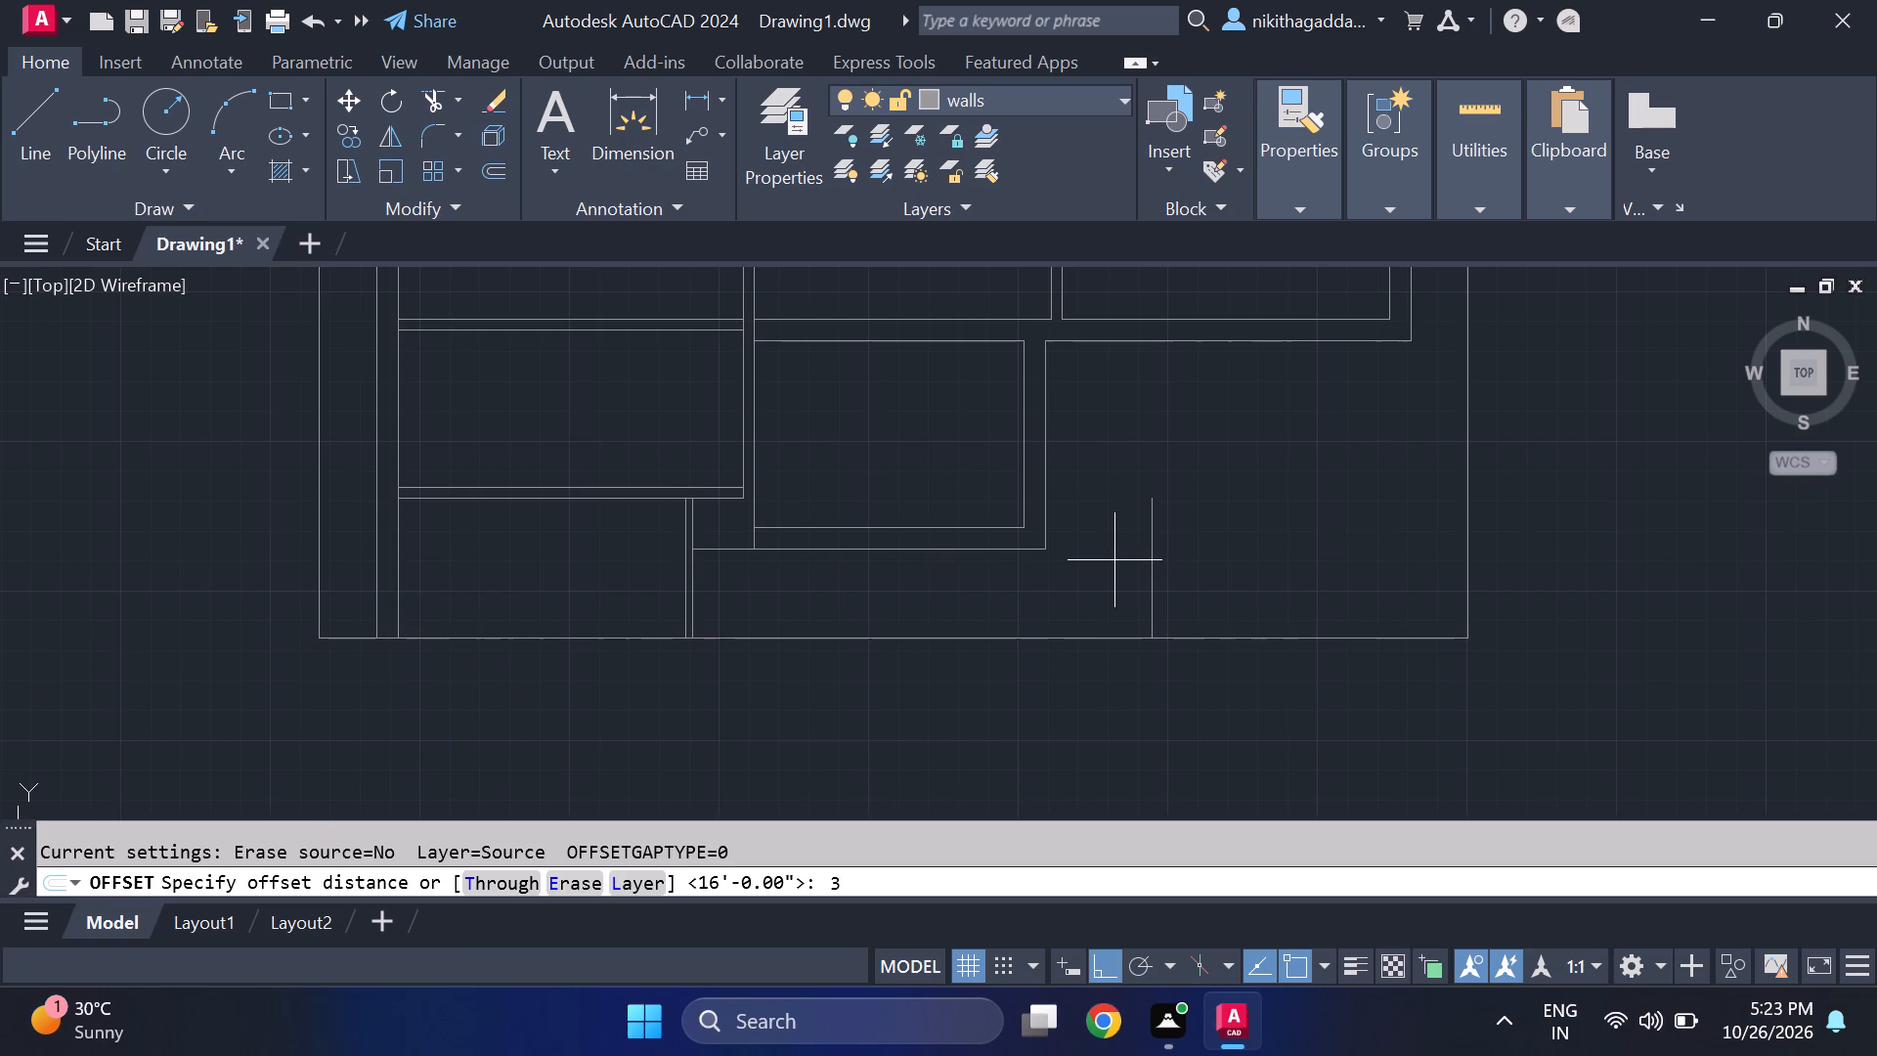
key(shift+quotedbl)
key(Return)
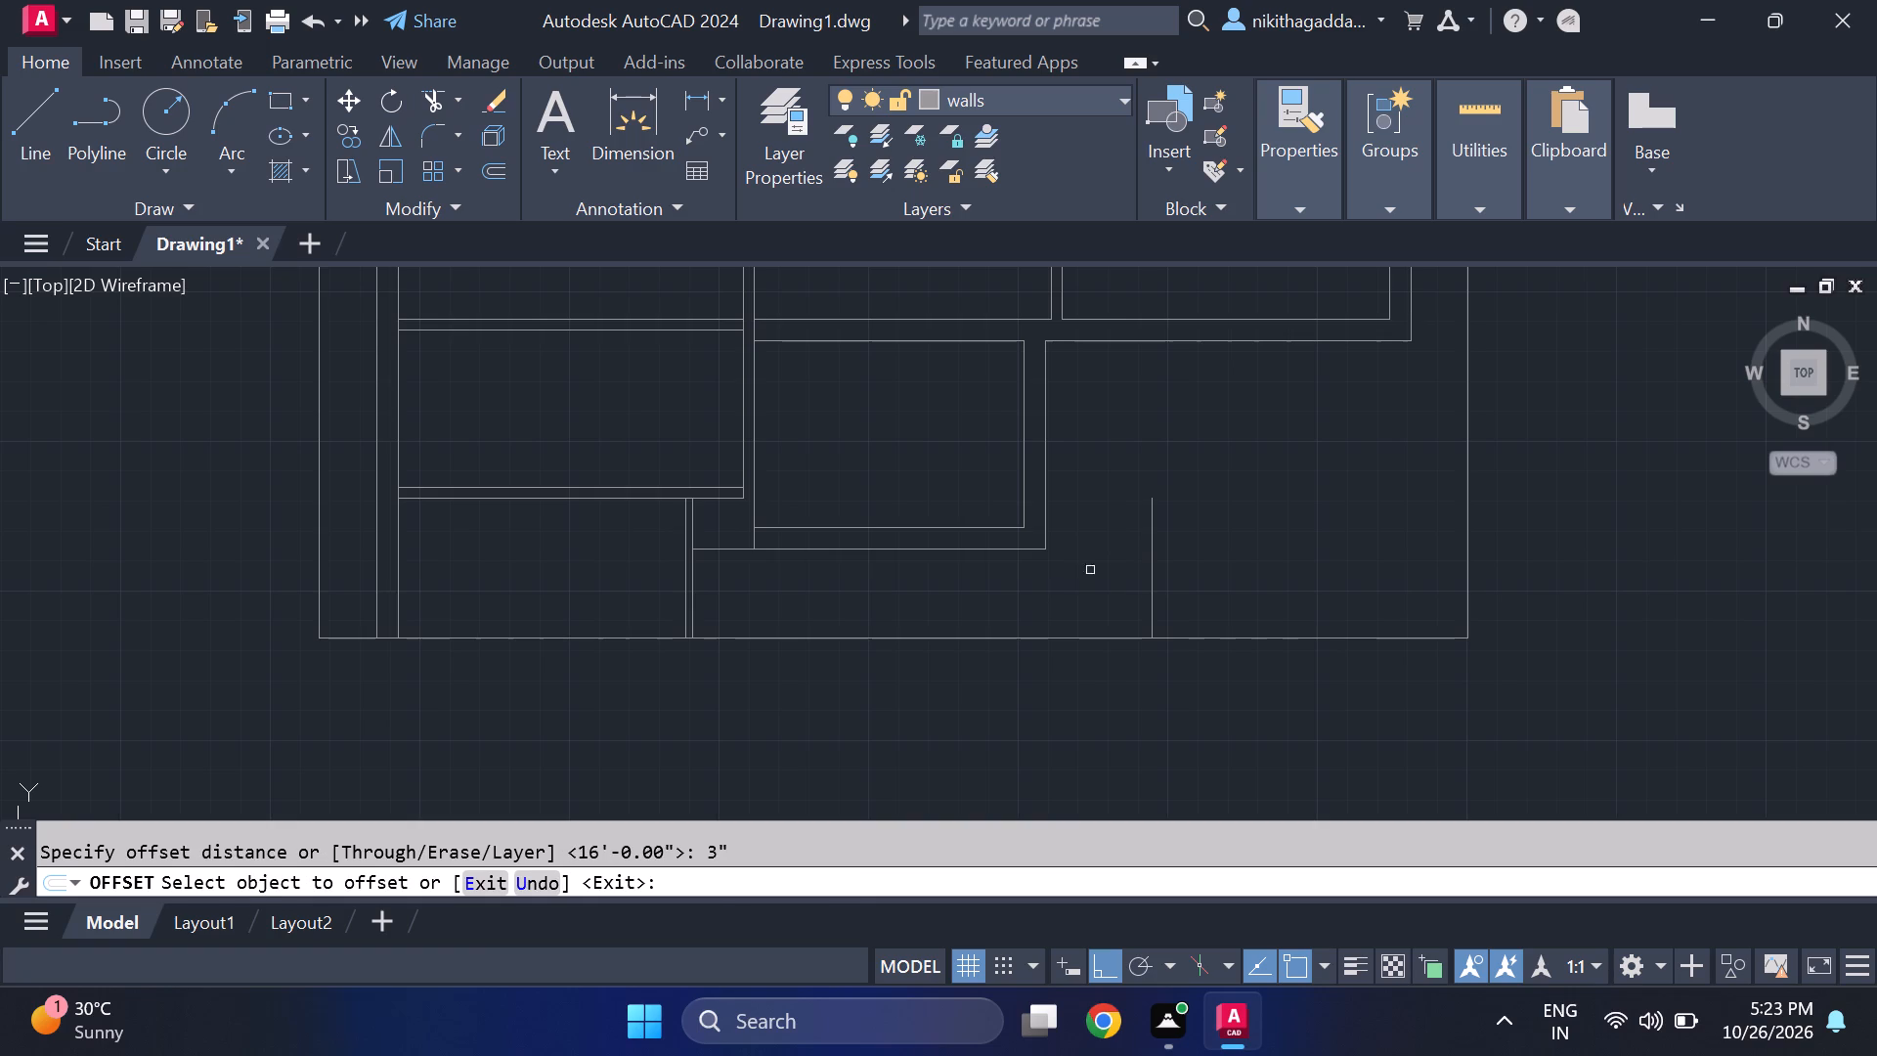
click(1151, 528)
click(1124, 540)
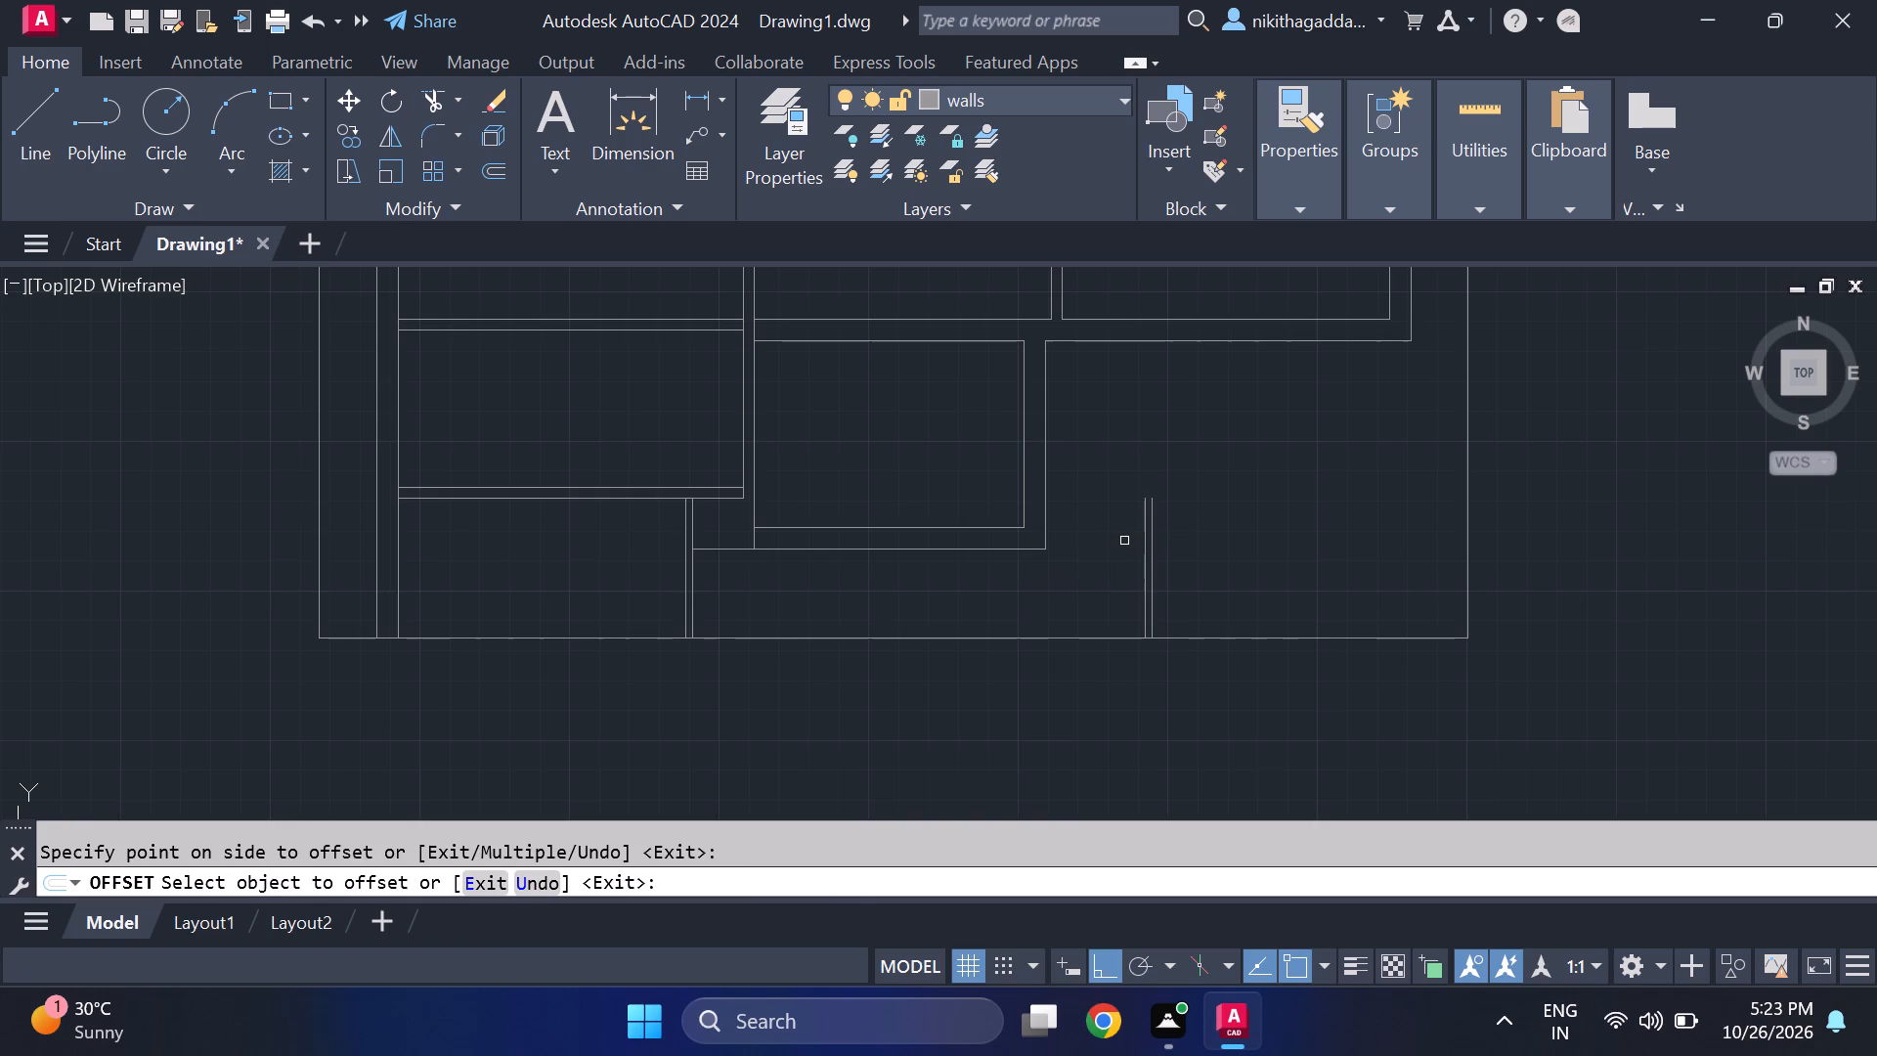
key(Escape)
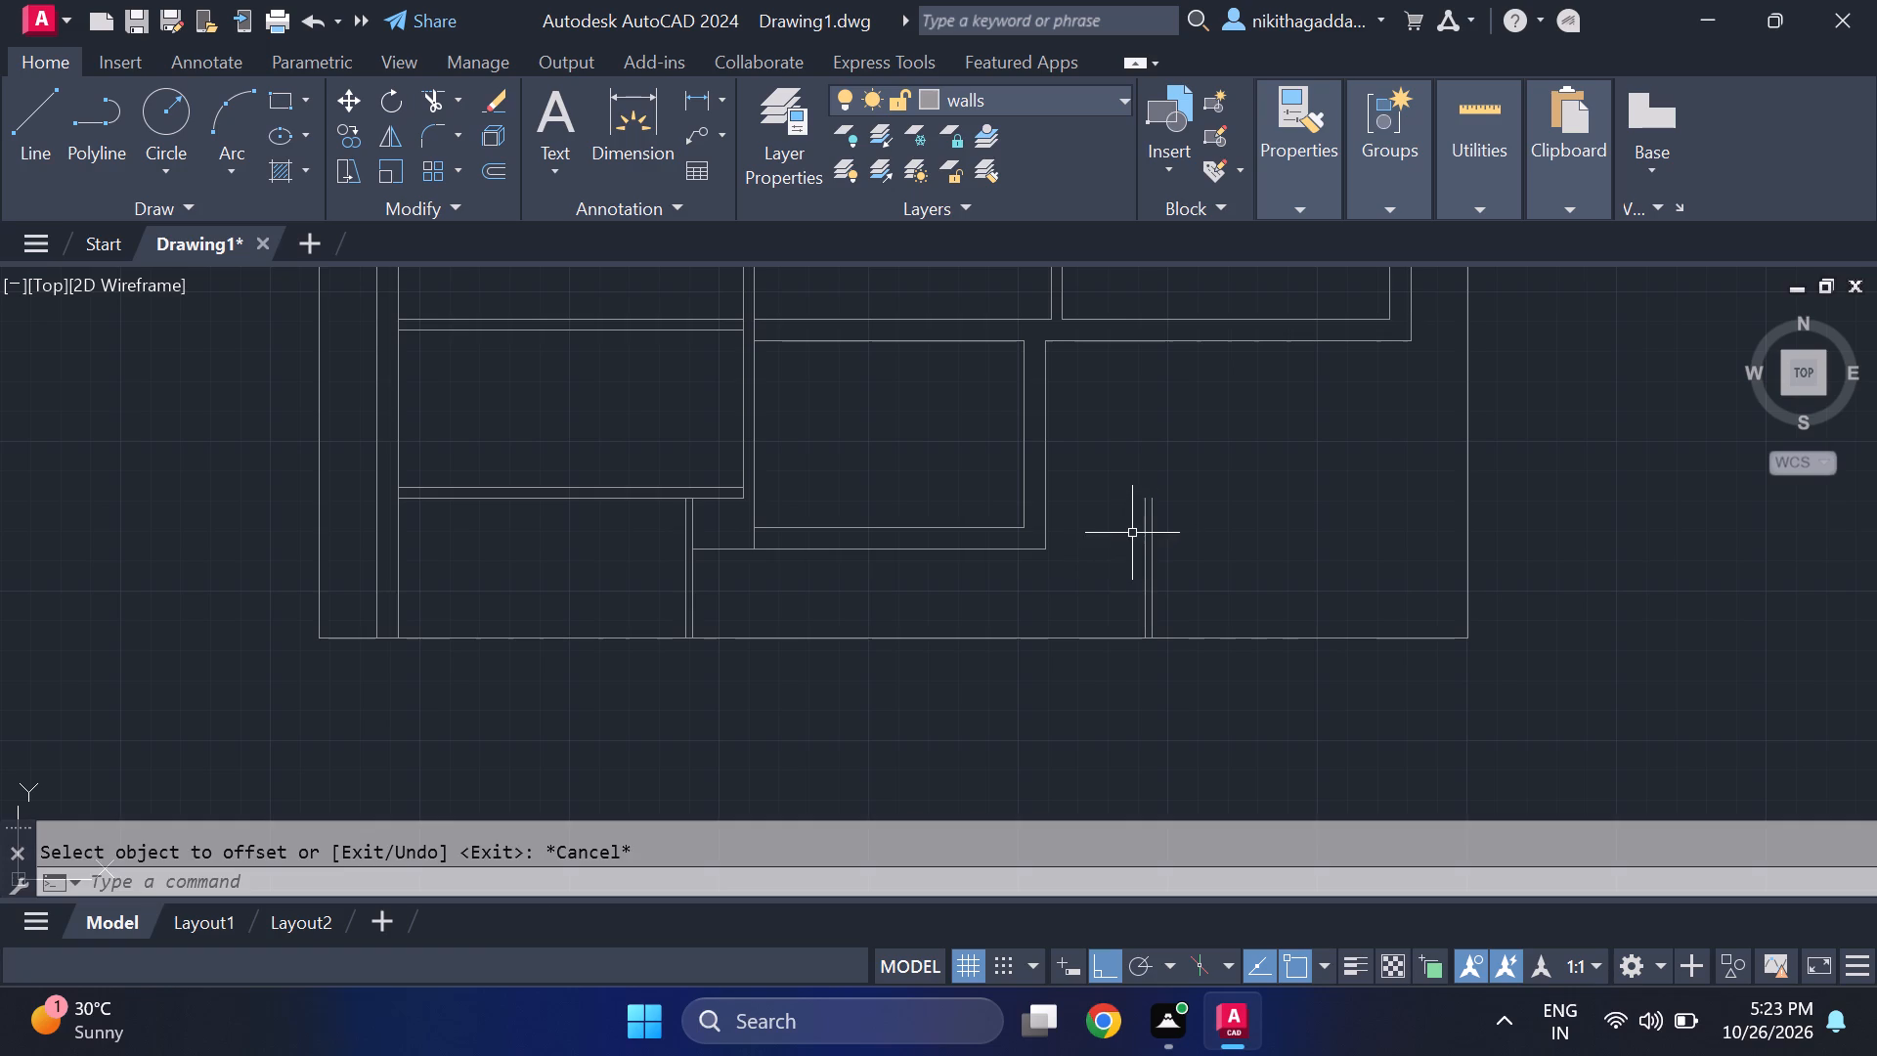
Move the new thin wall's two lines west along the site boundary, with its outer line about 2' east of the small southern room.
drag(1226, 475, 1185, 510)
click(1103, 565)
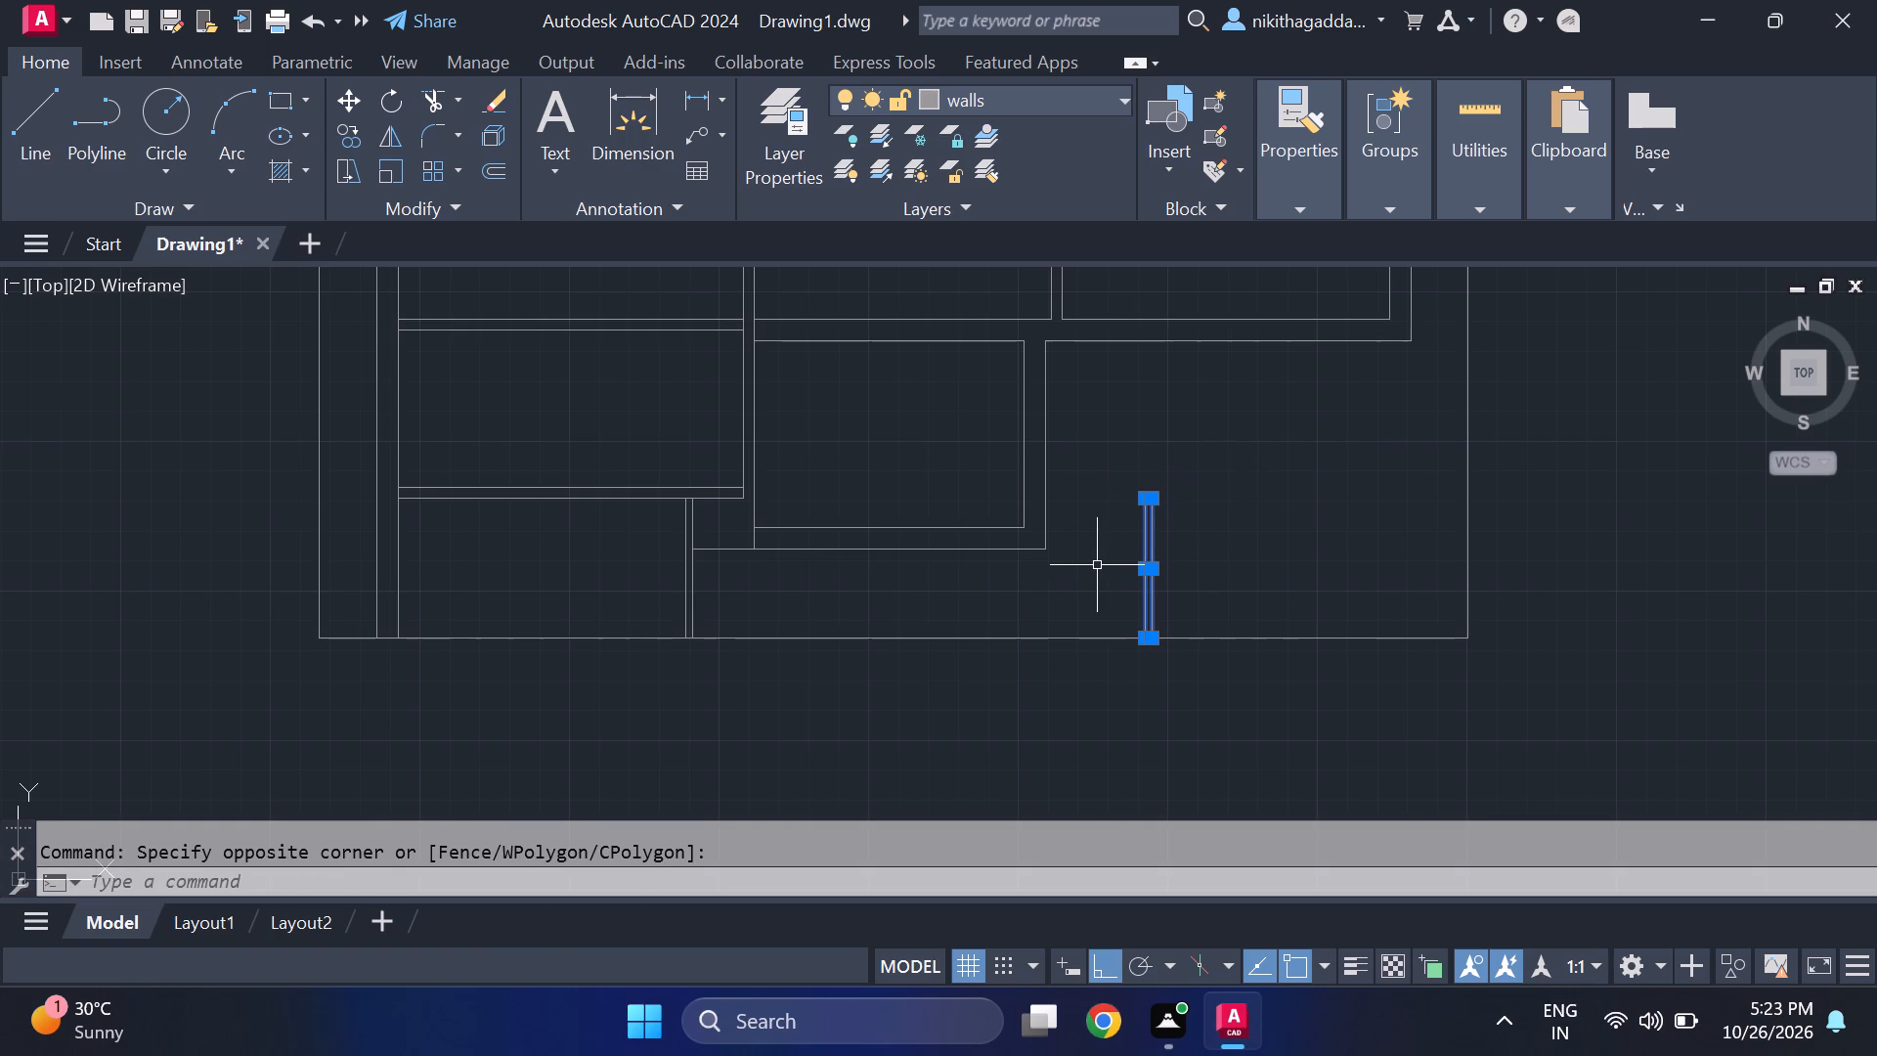
key(m)
key(Return)
scroll(1127, 647, up, 2)
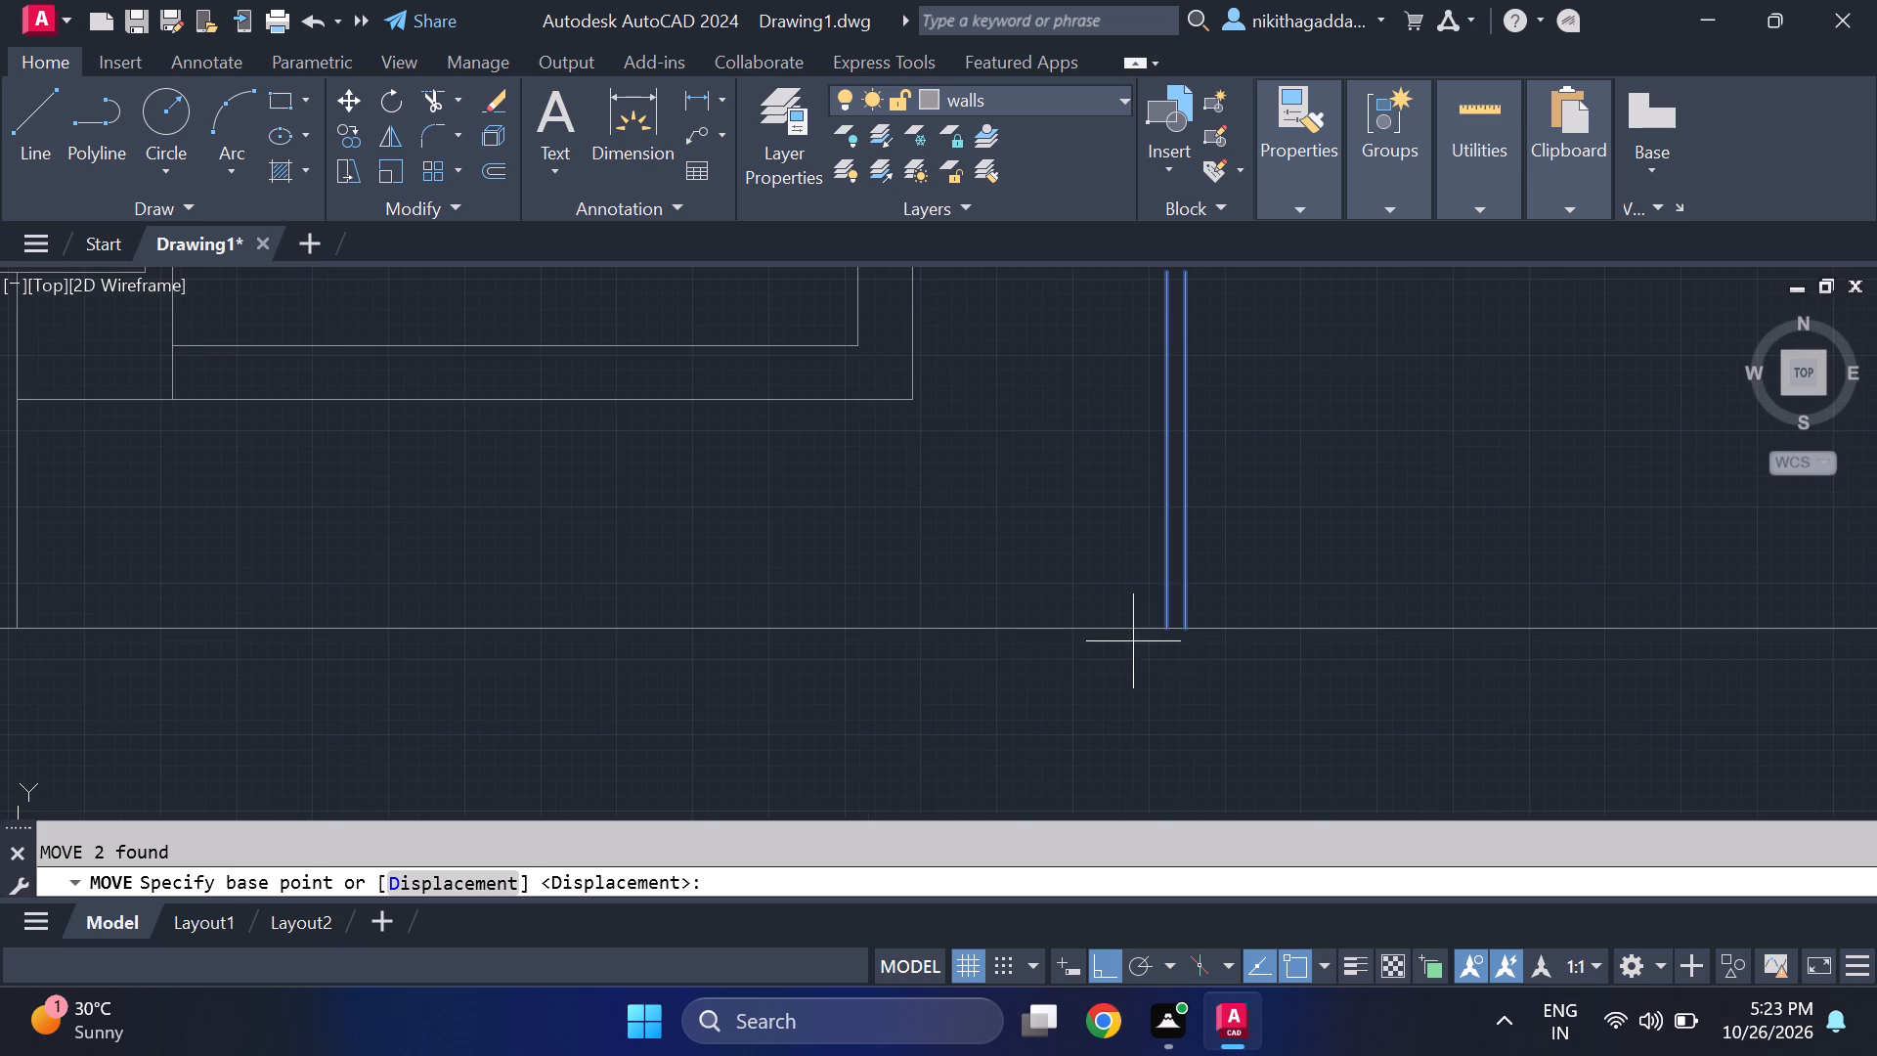
click(1190, 623)
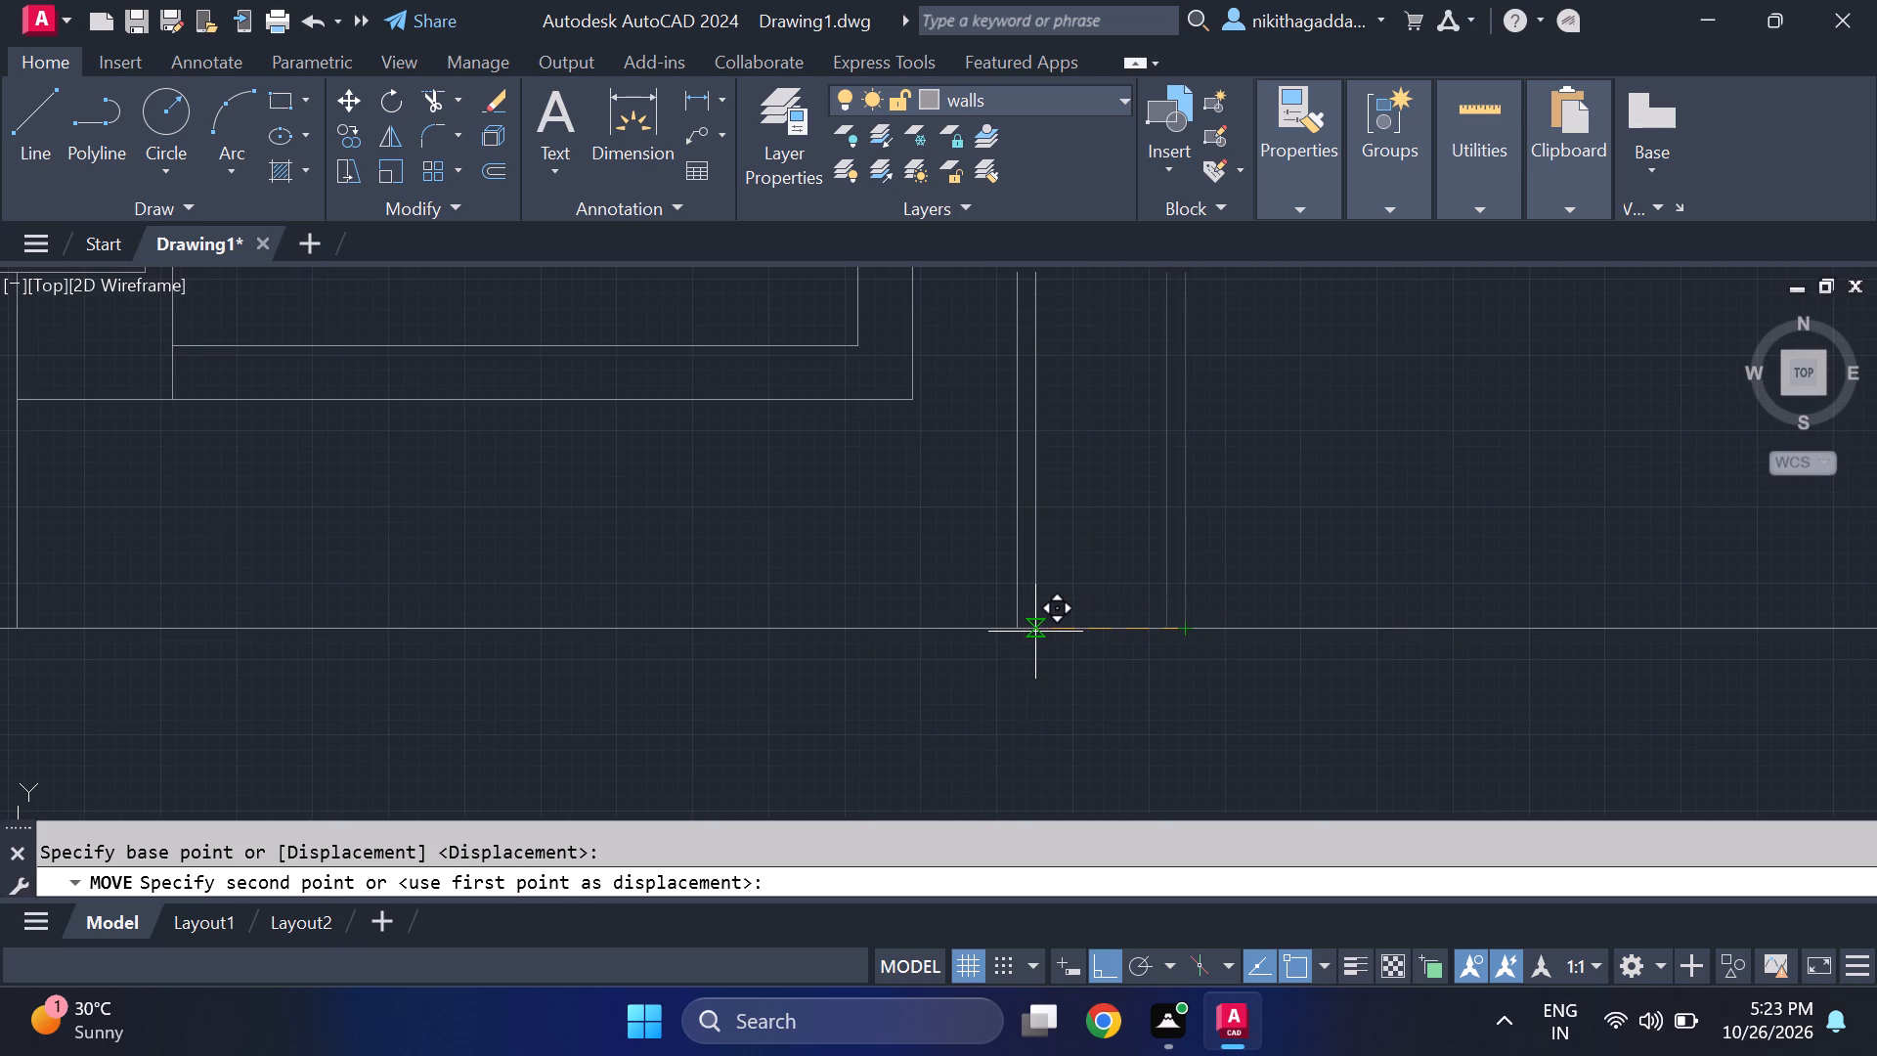
click(1057, 625)
scroll(1119, 576, down, 4)
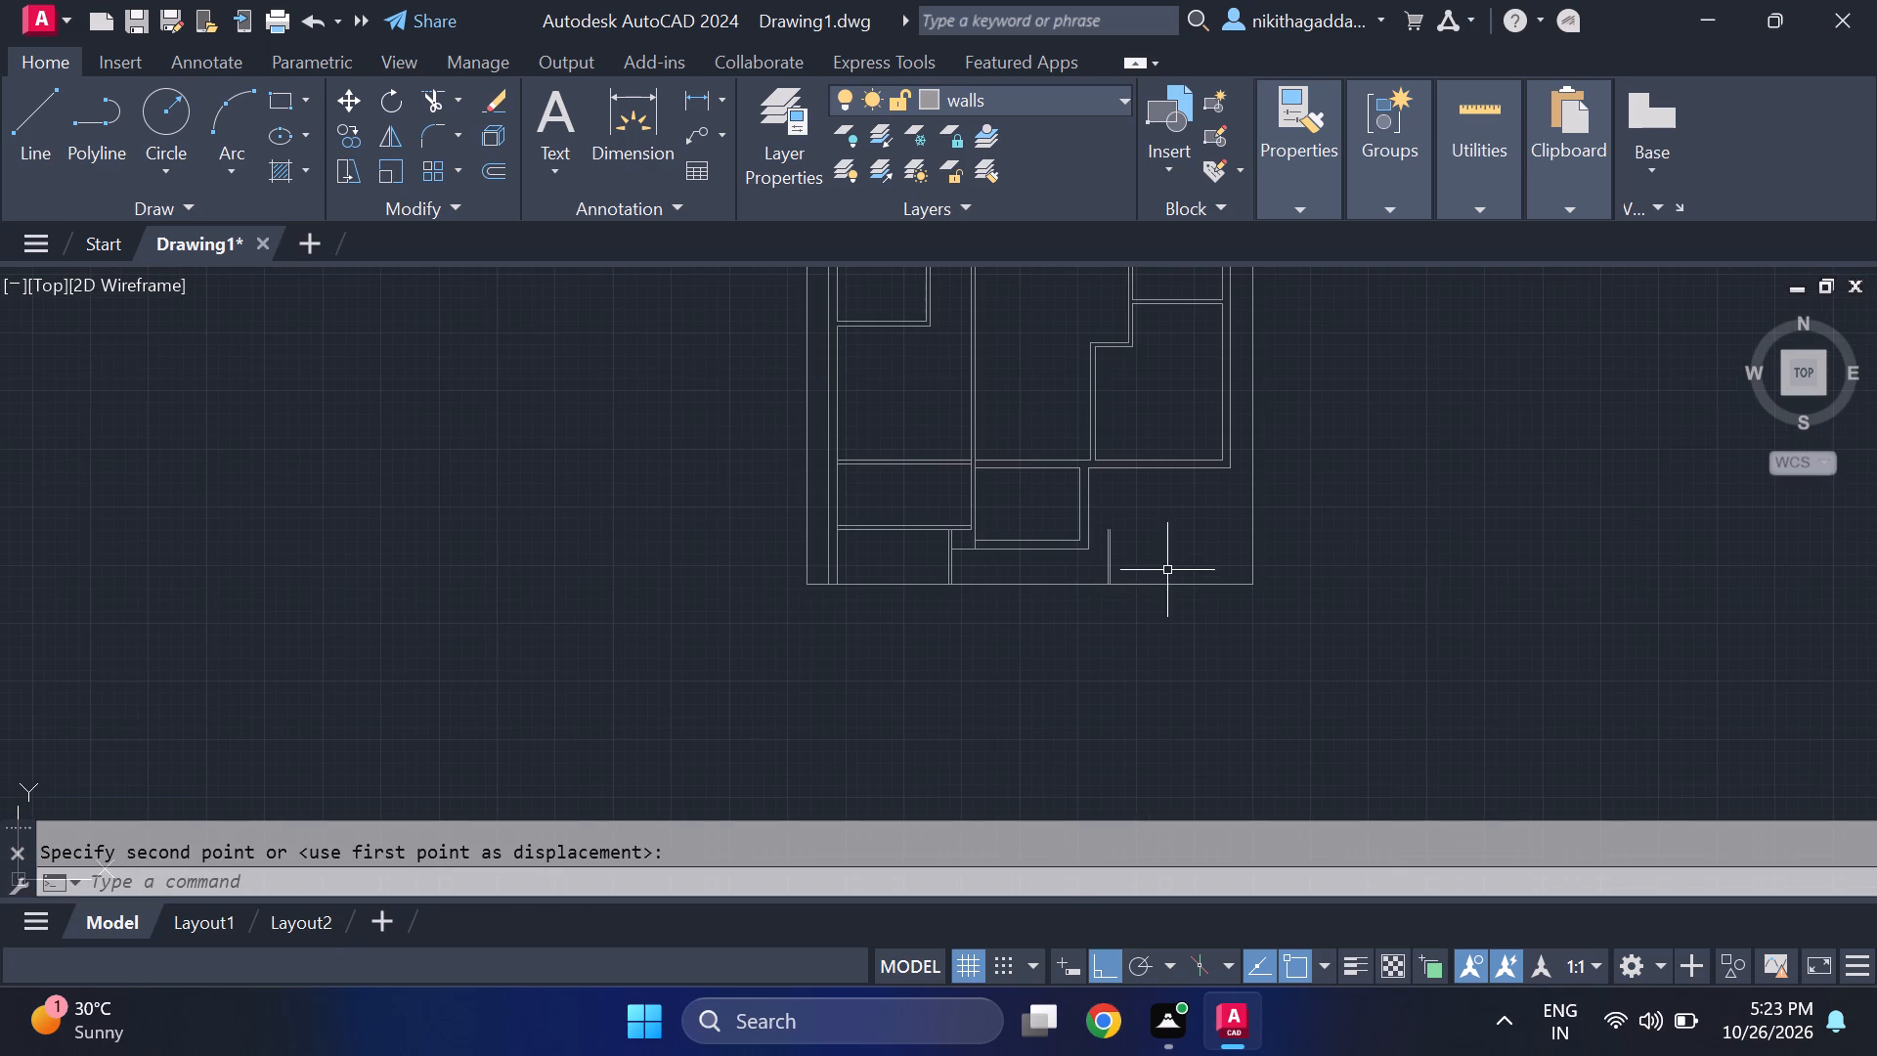
scroll(1076, 541, up, 2)
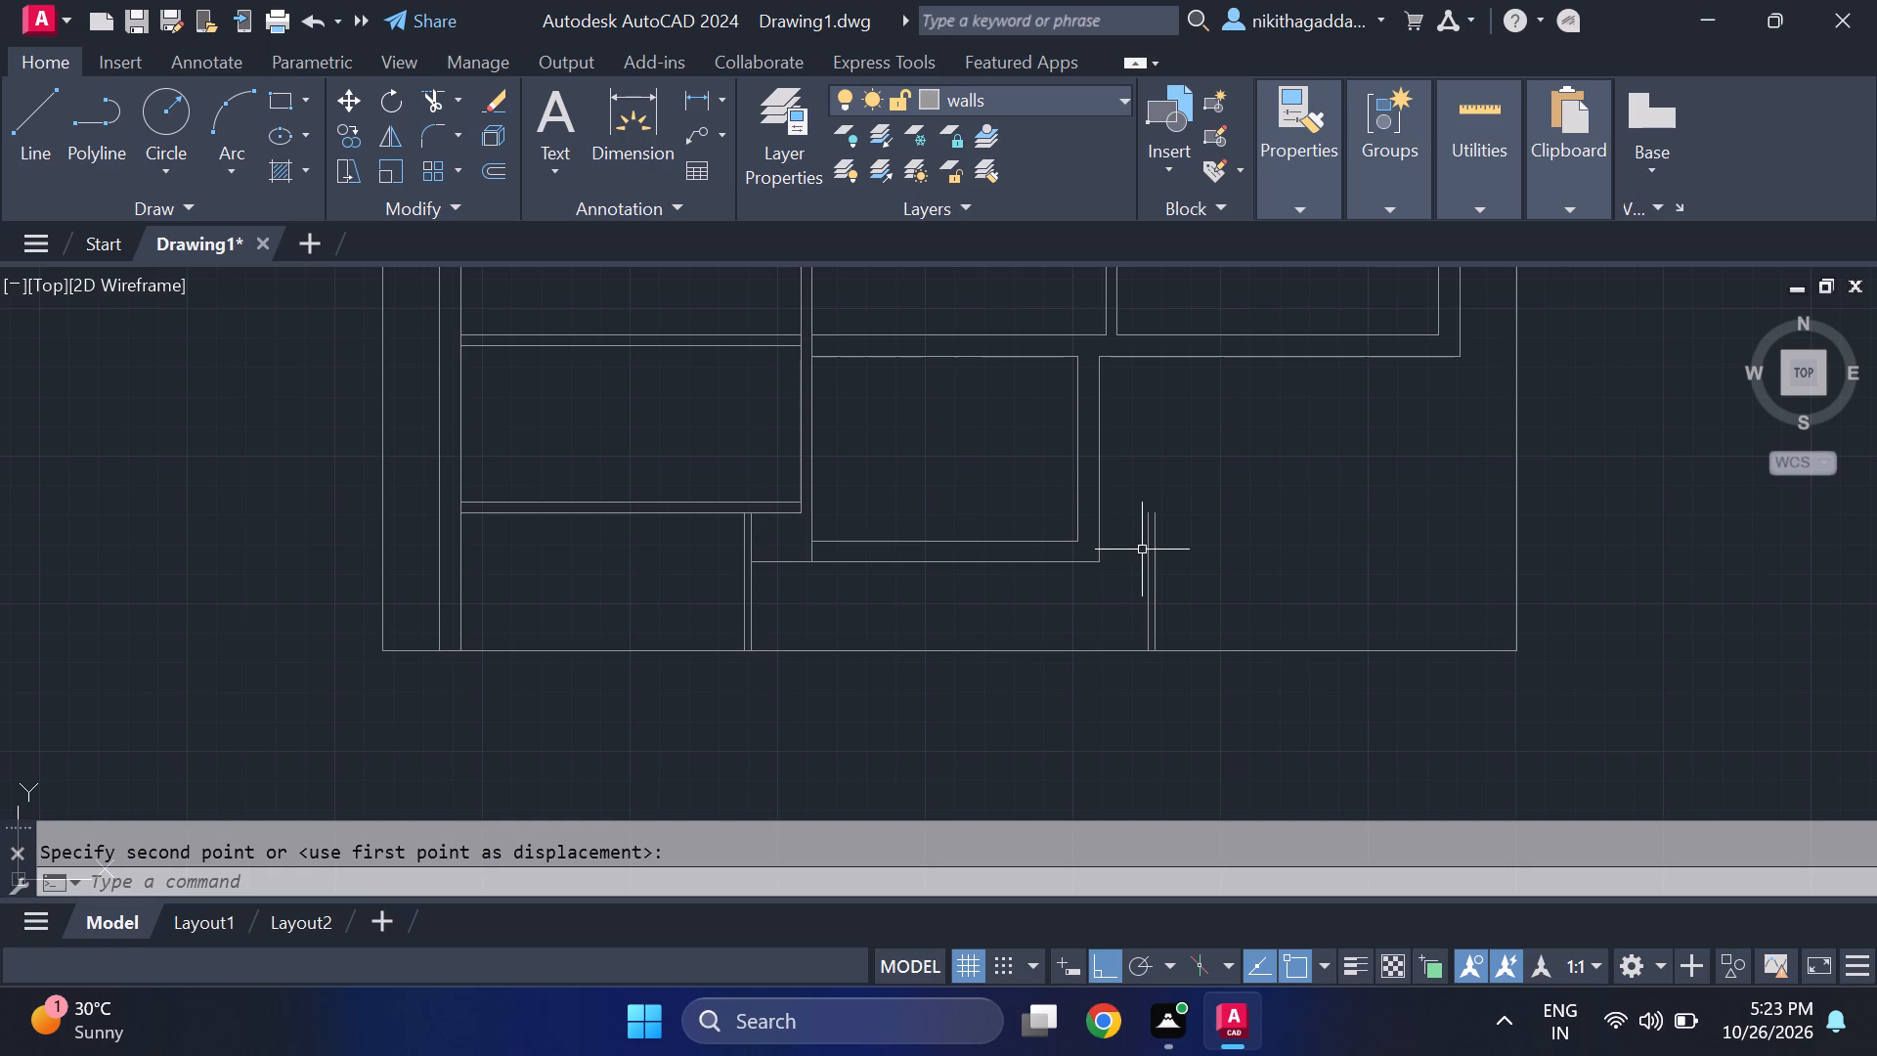
Draw a horizontal line from the small southern room's outer east wall, just above its southeast corner, to the new thin wall's outer line.
key(l)
key(Return)
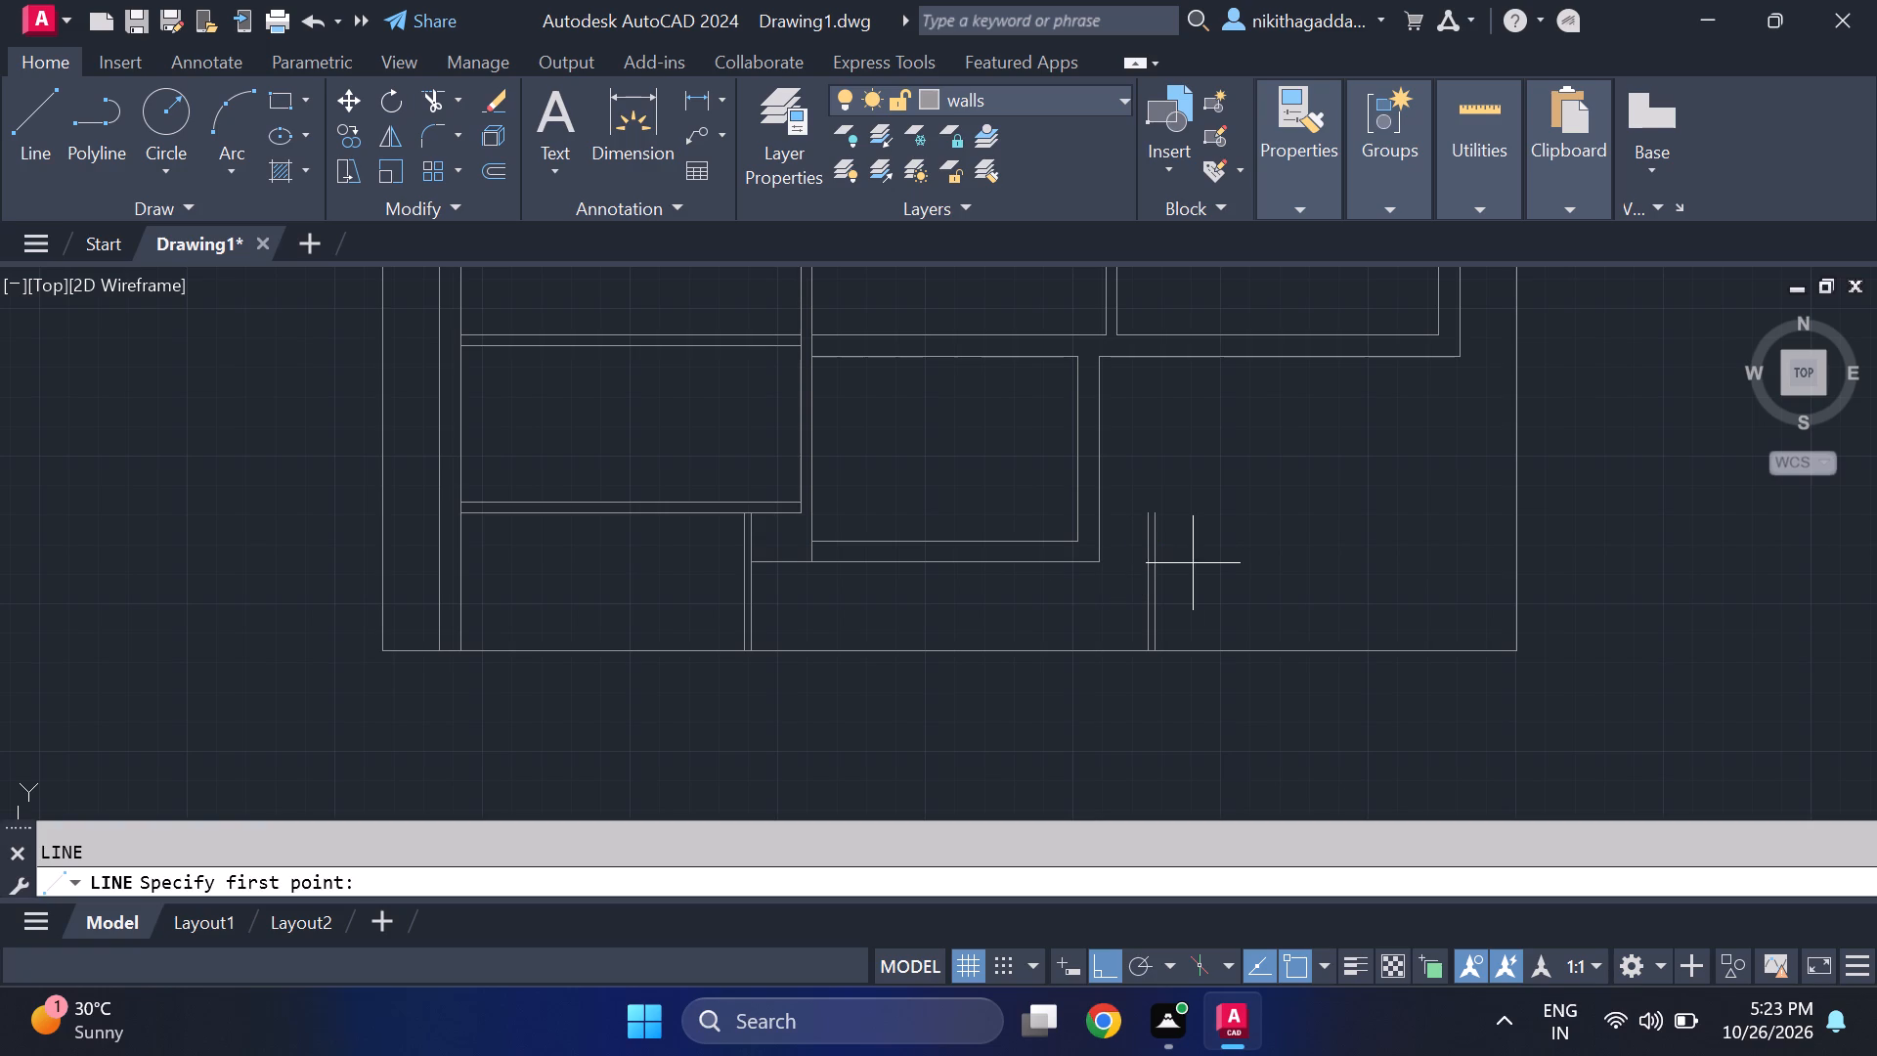
scroll(1178, 558, up, 3)
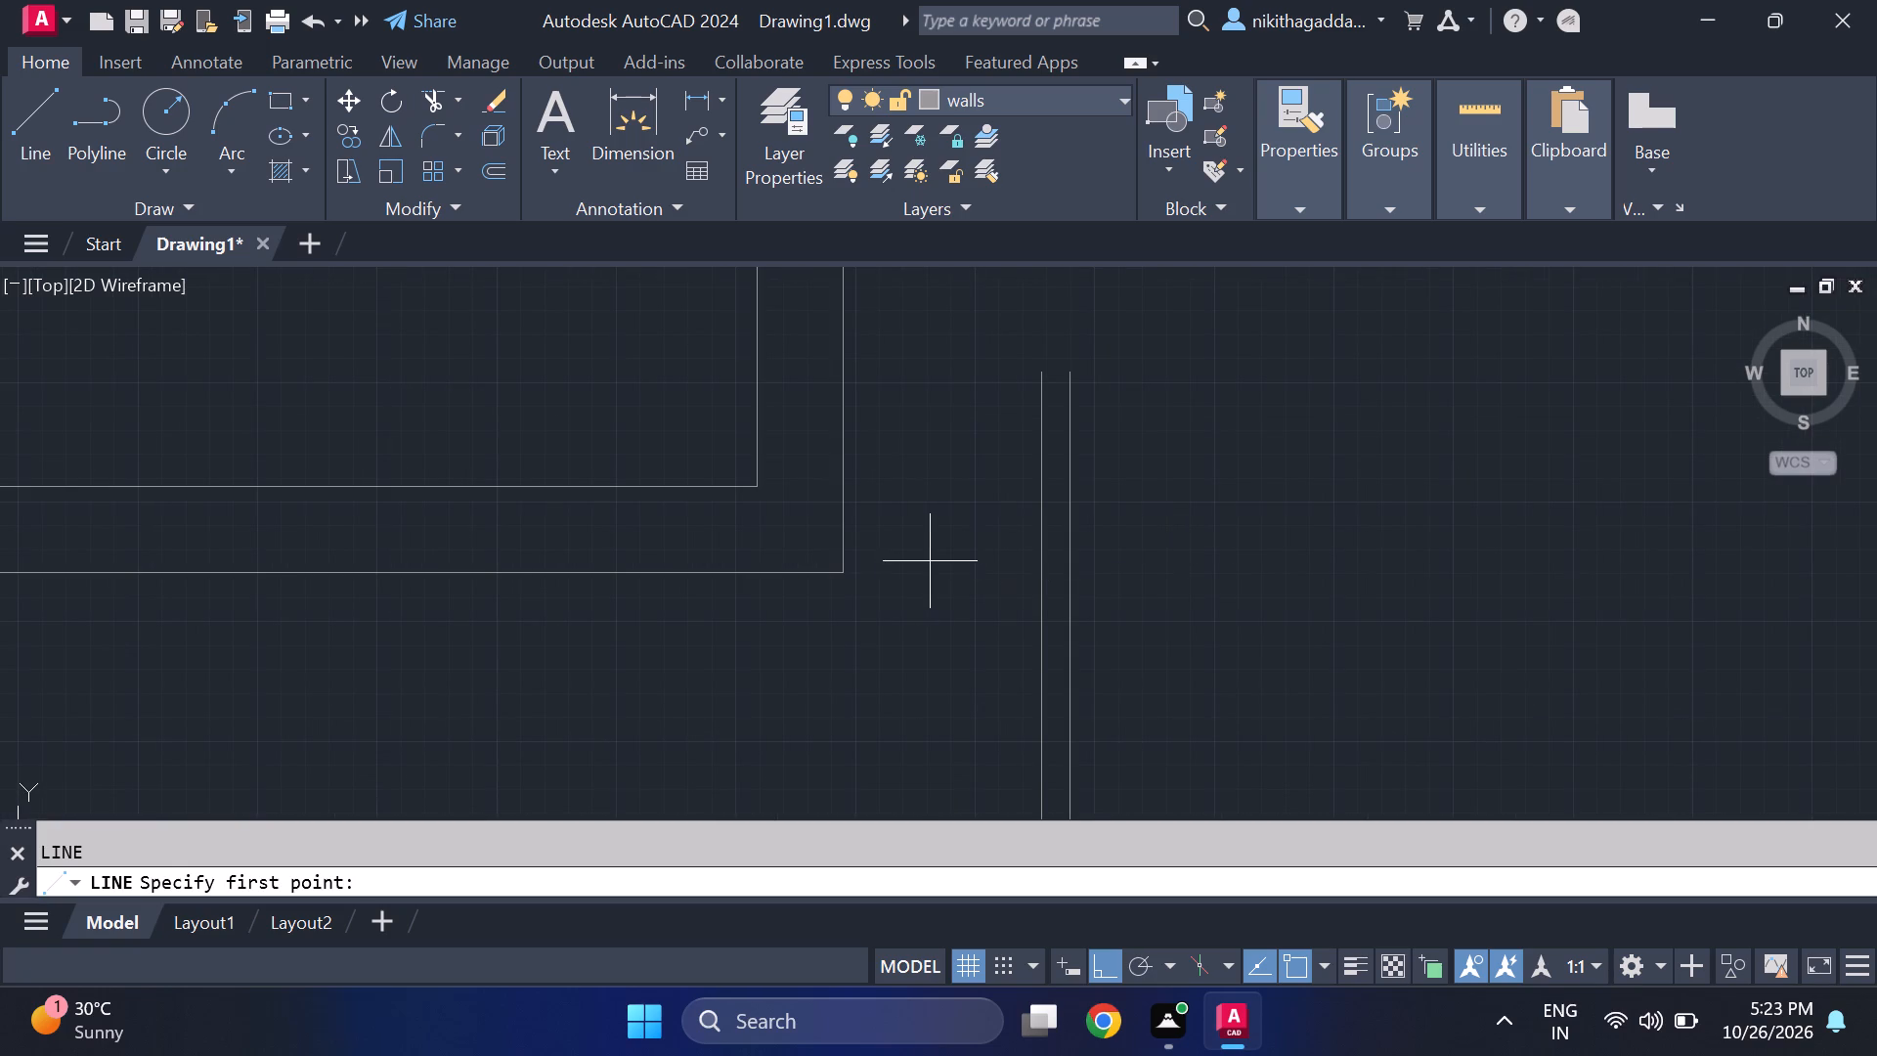
click(848, 546)
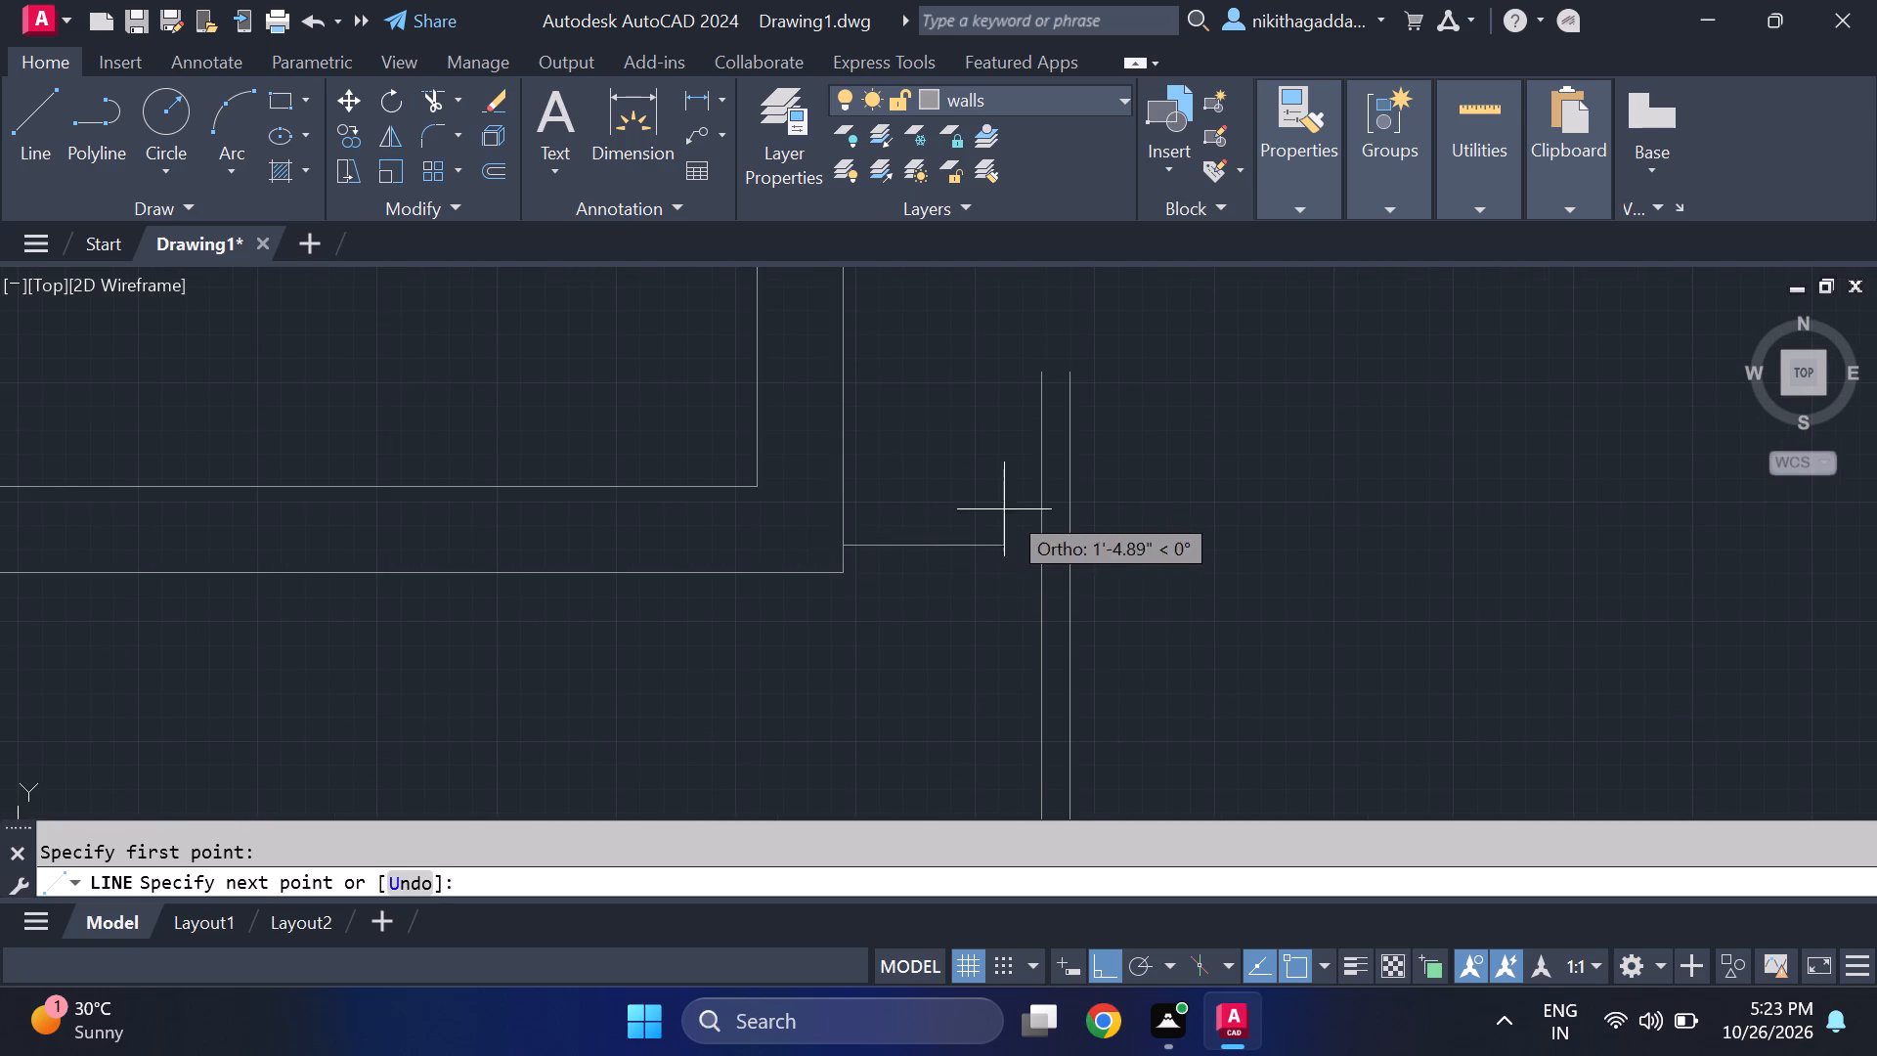
click(1067, 553)
key(Escape)
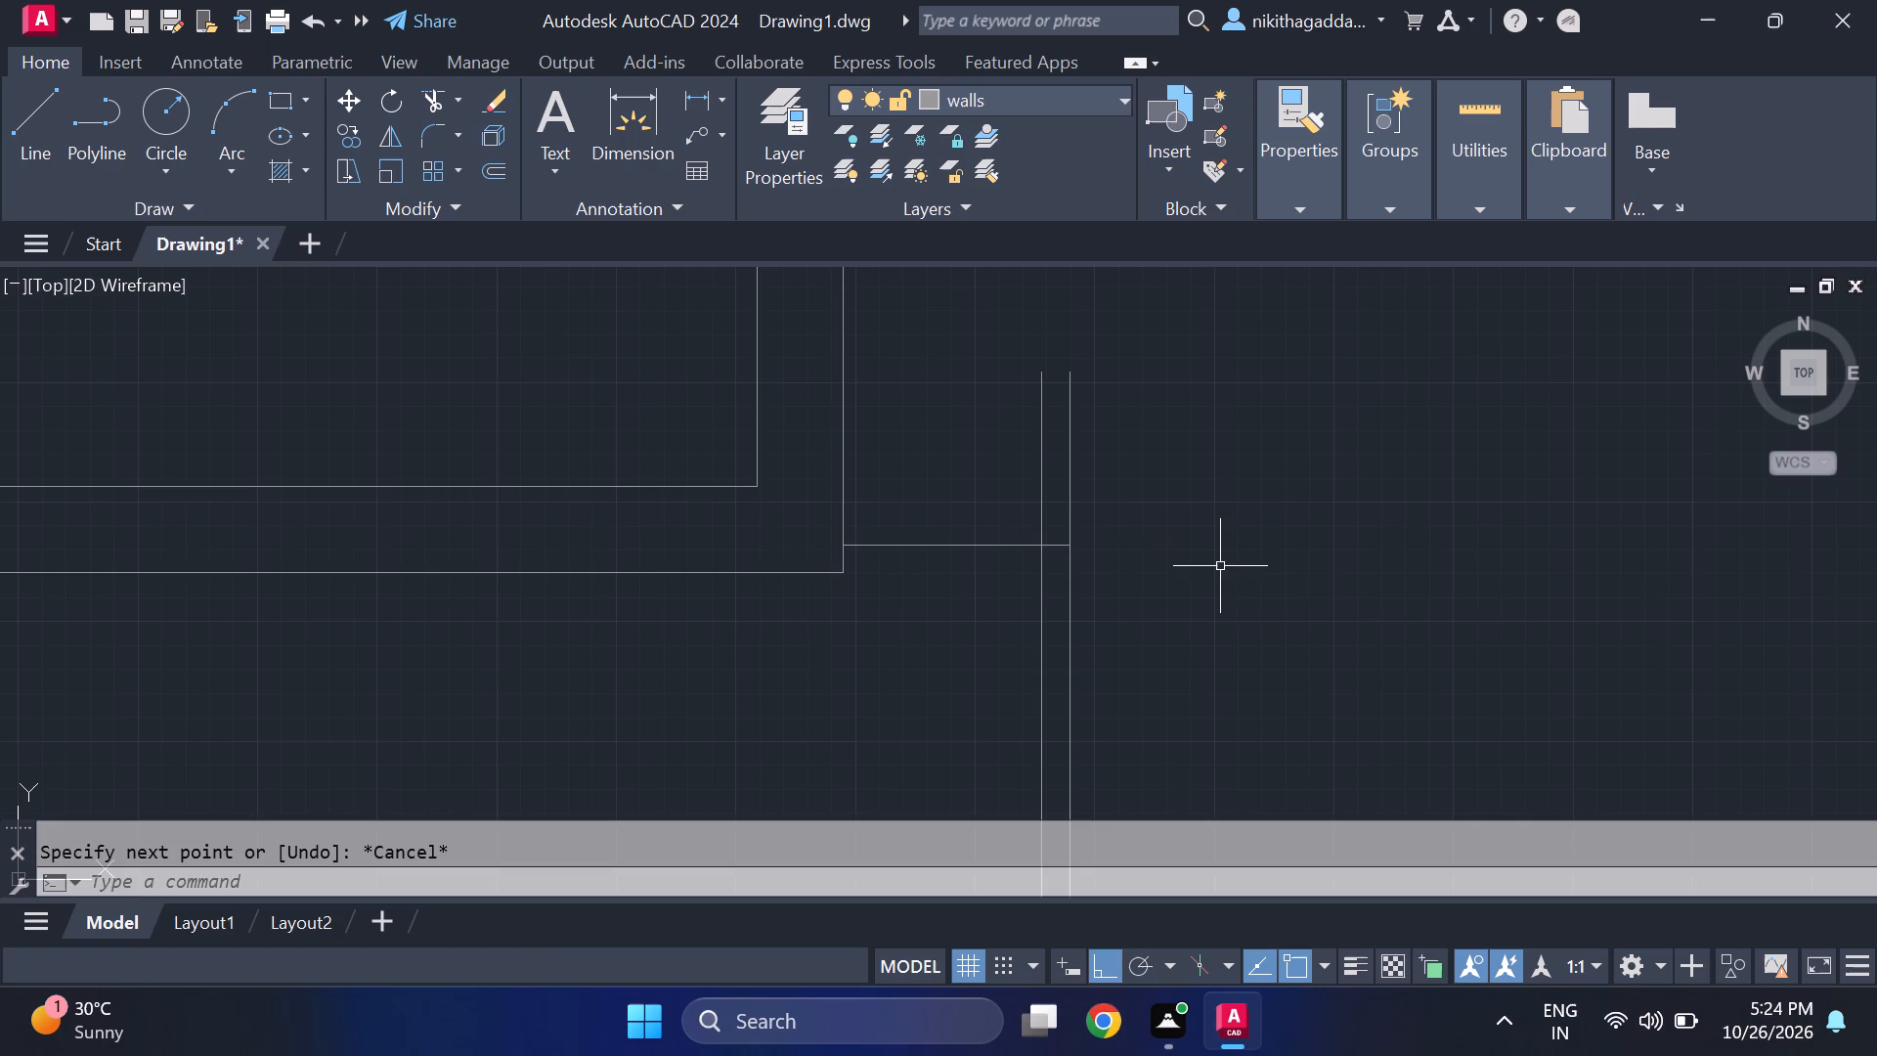
Offset the short horizontal line 3" to the south to form a thin connecting wall.
text(of)
key(Return)
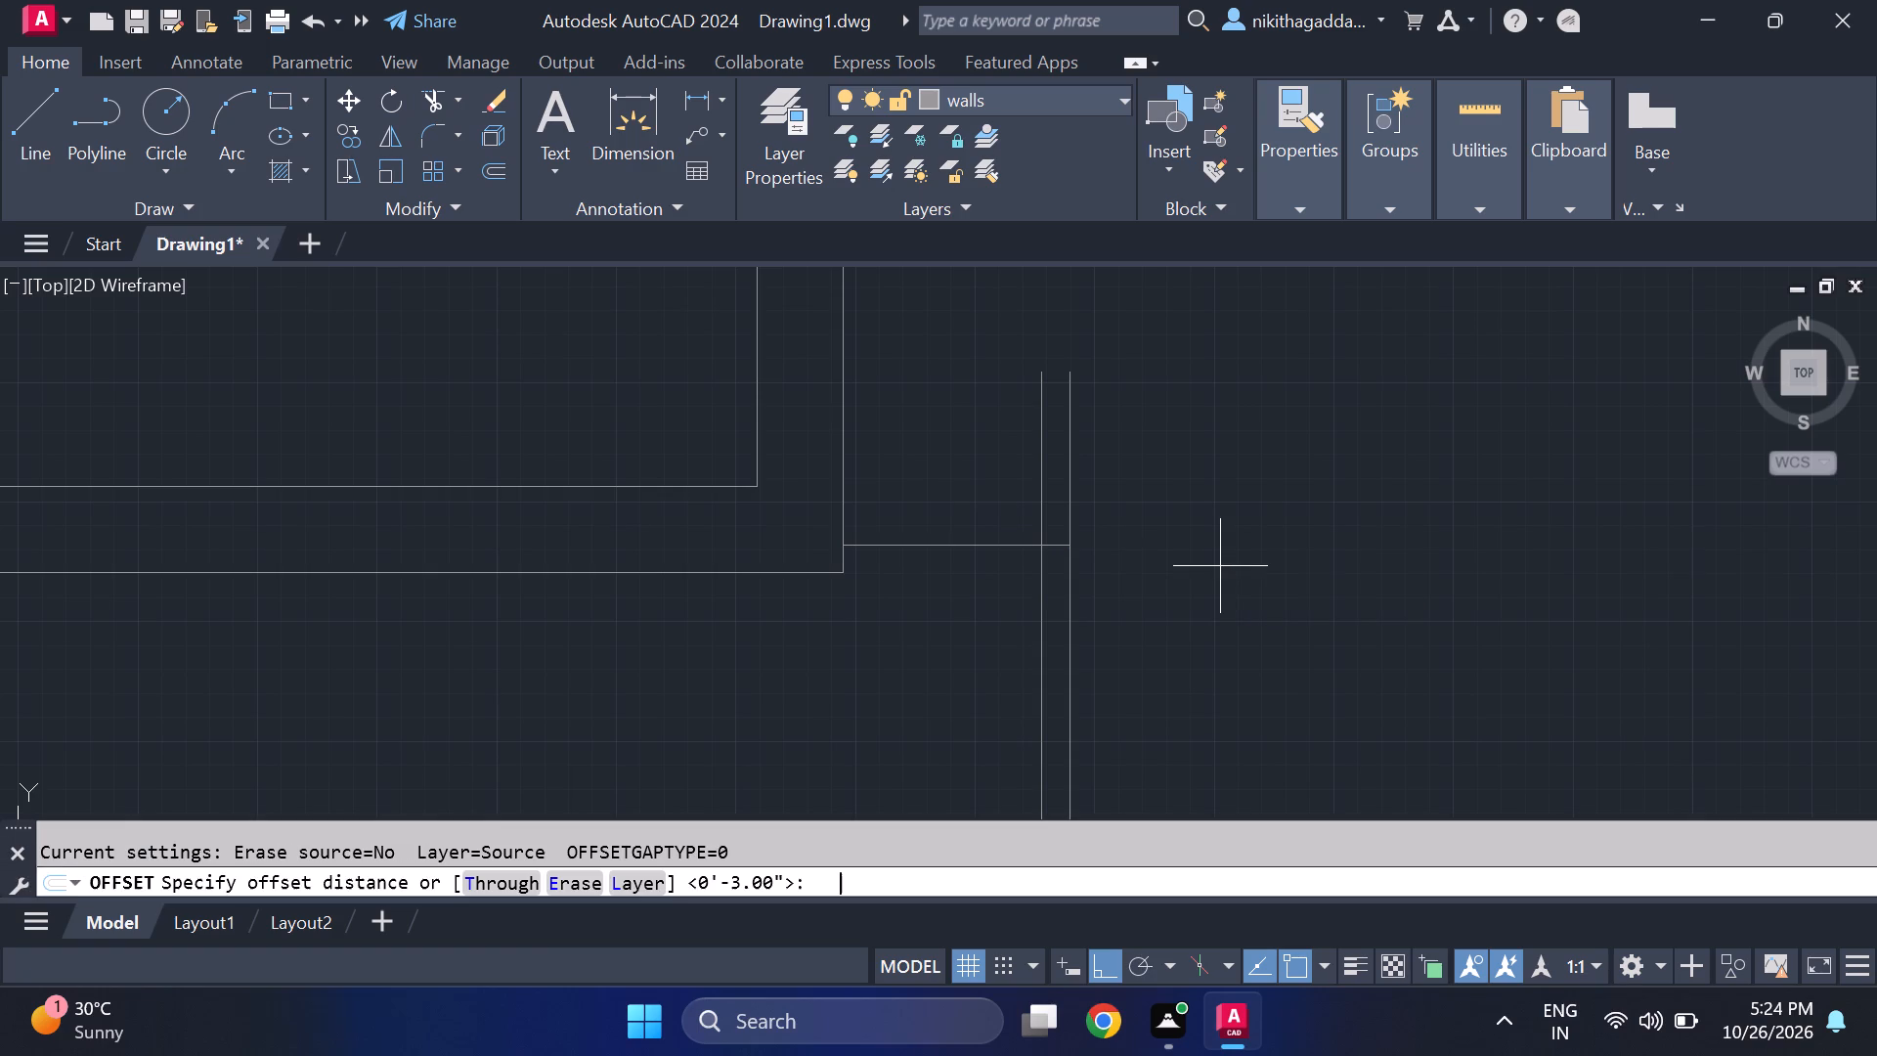
text(3")
key(Return)
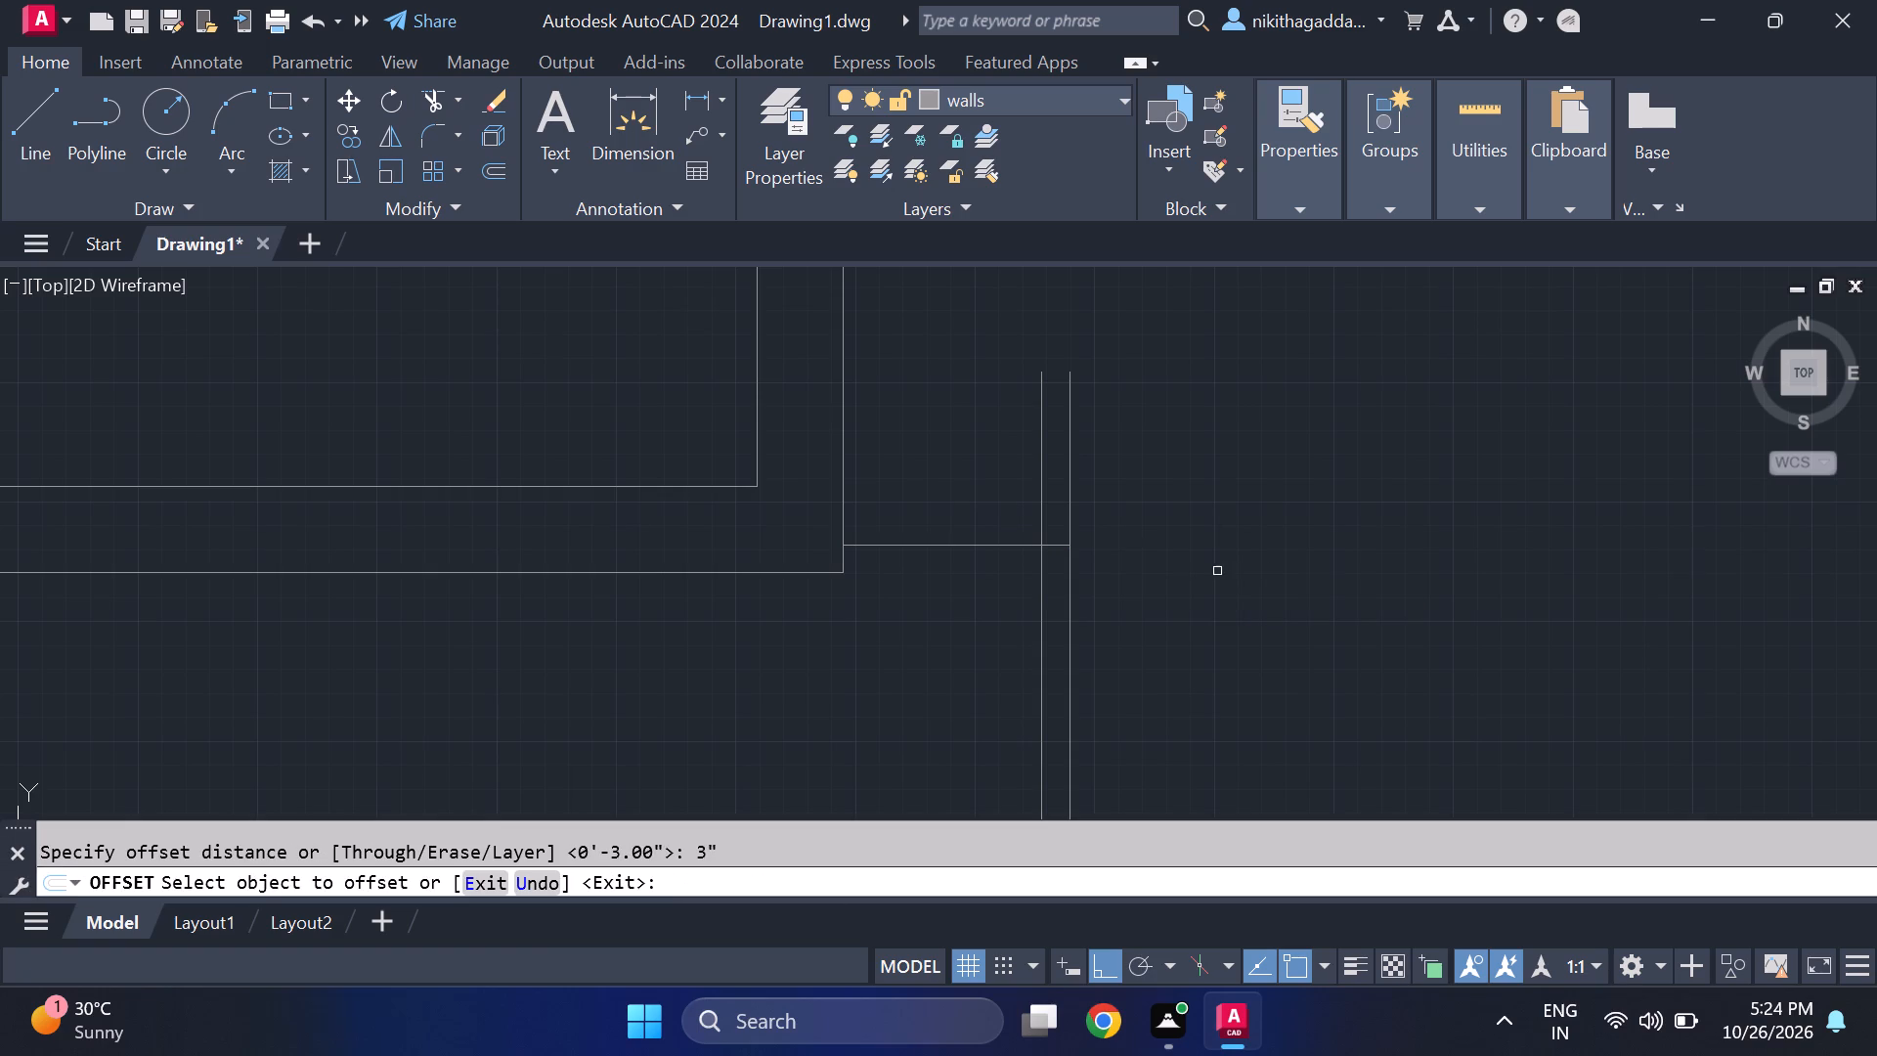
click(974, 550)
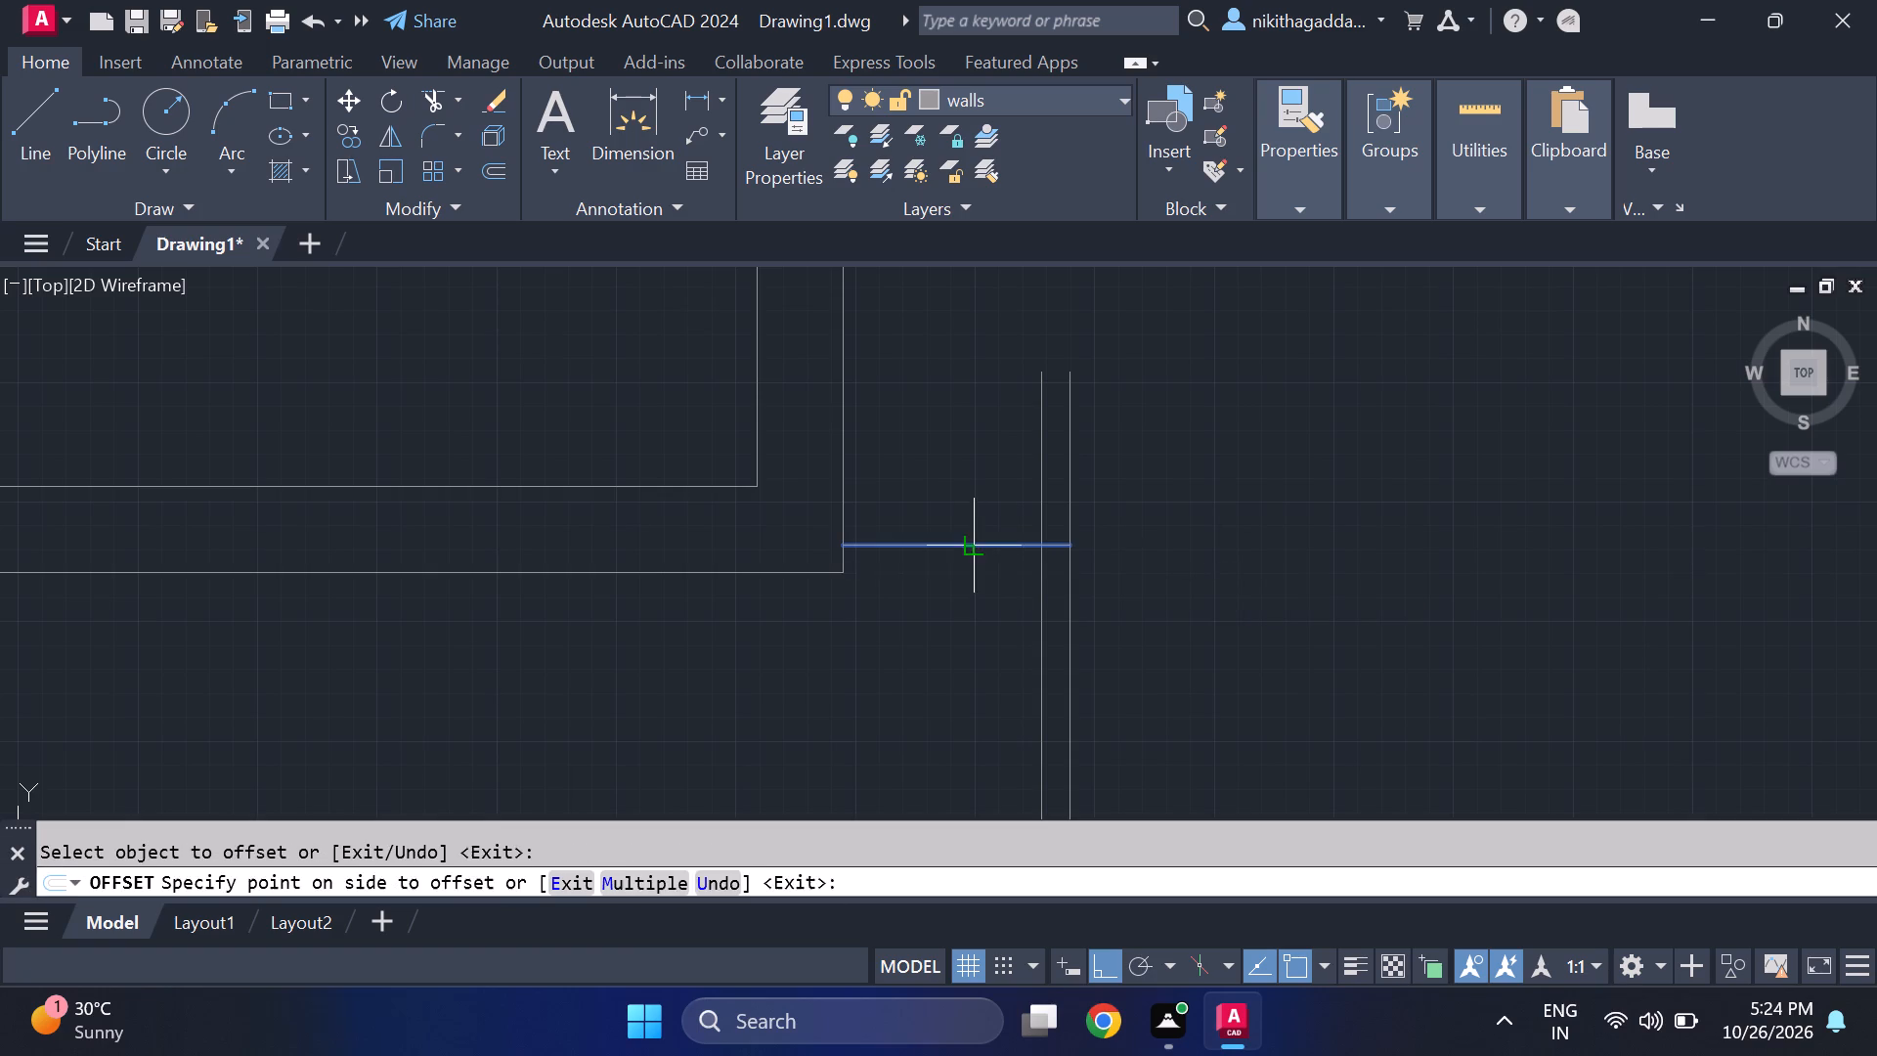
click(956, 591)
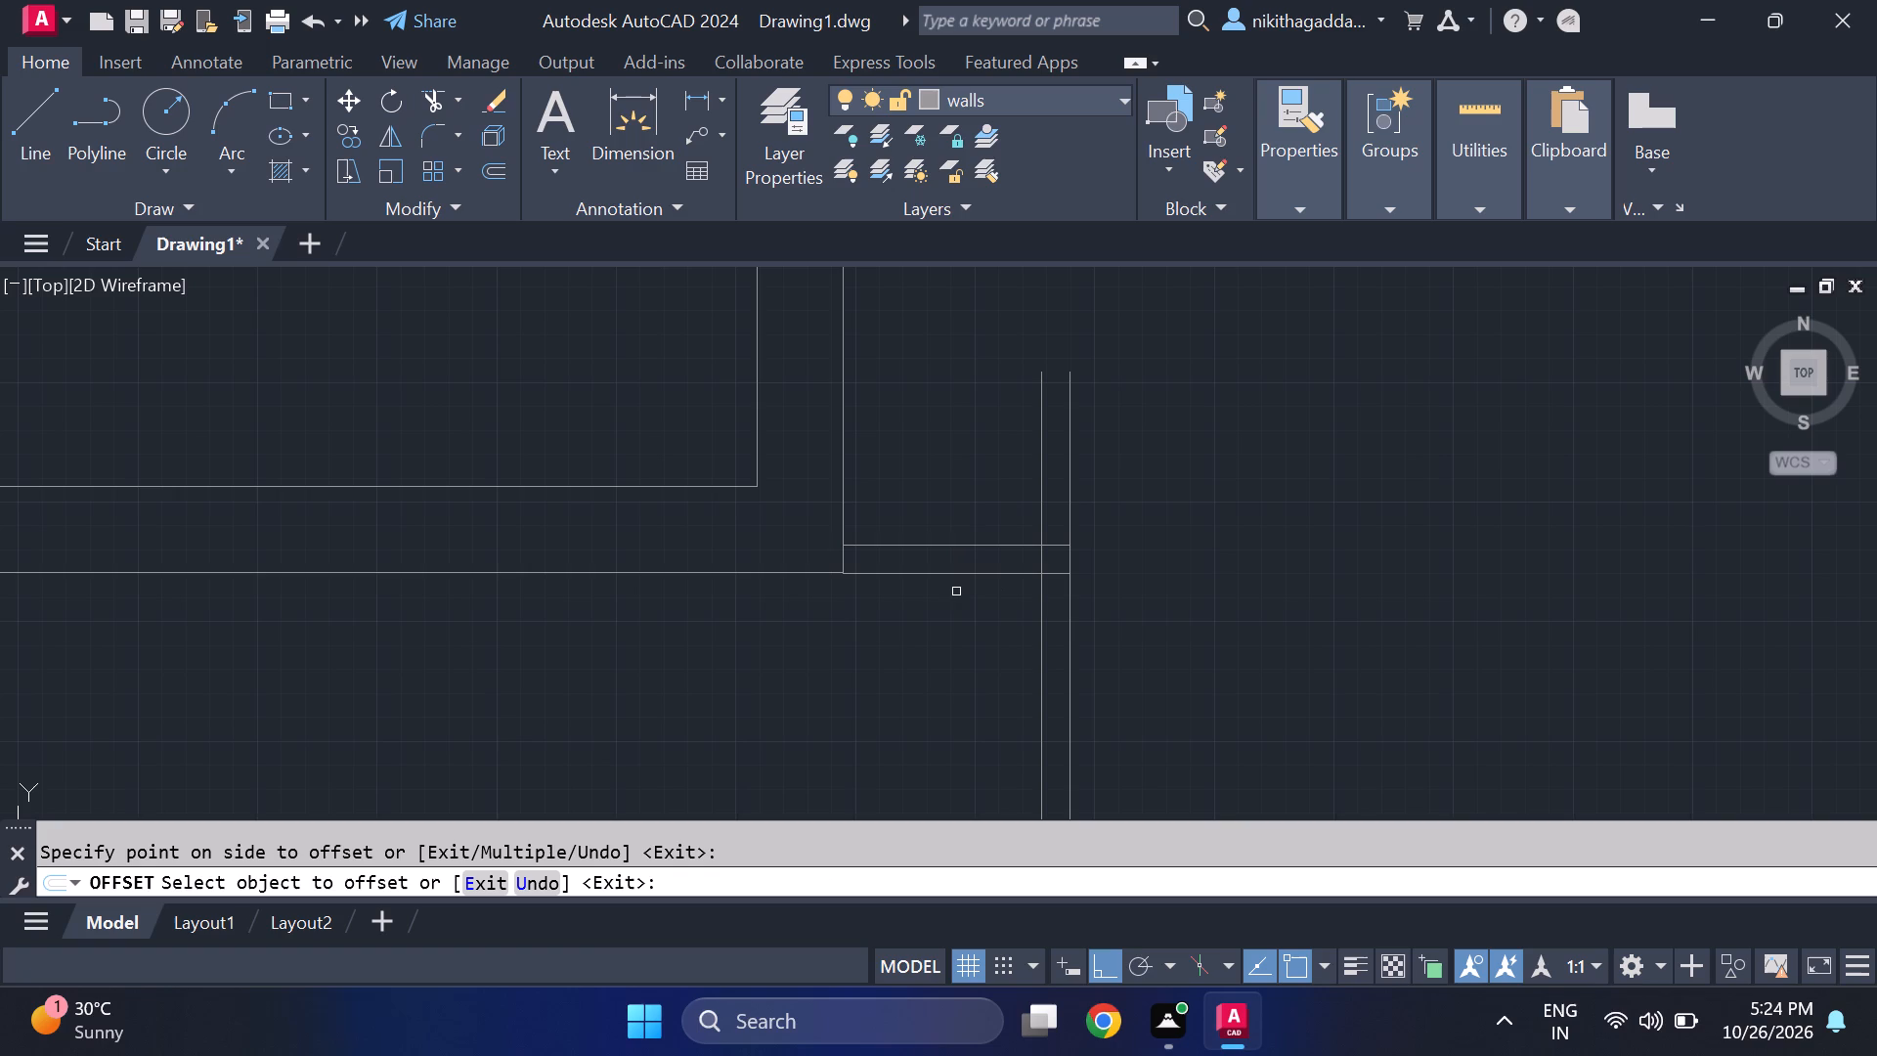
key(Escape)
Trim the vertical lines above the connecting wall and the overlapping inner segments to leave a clean thin-wall corner.
text(tr)
key(Return)
drag(1170, 504, 985, 459)
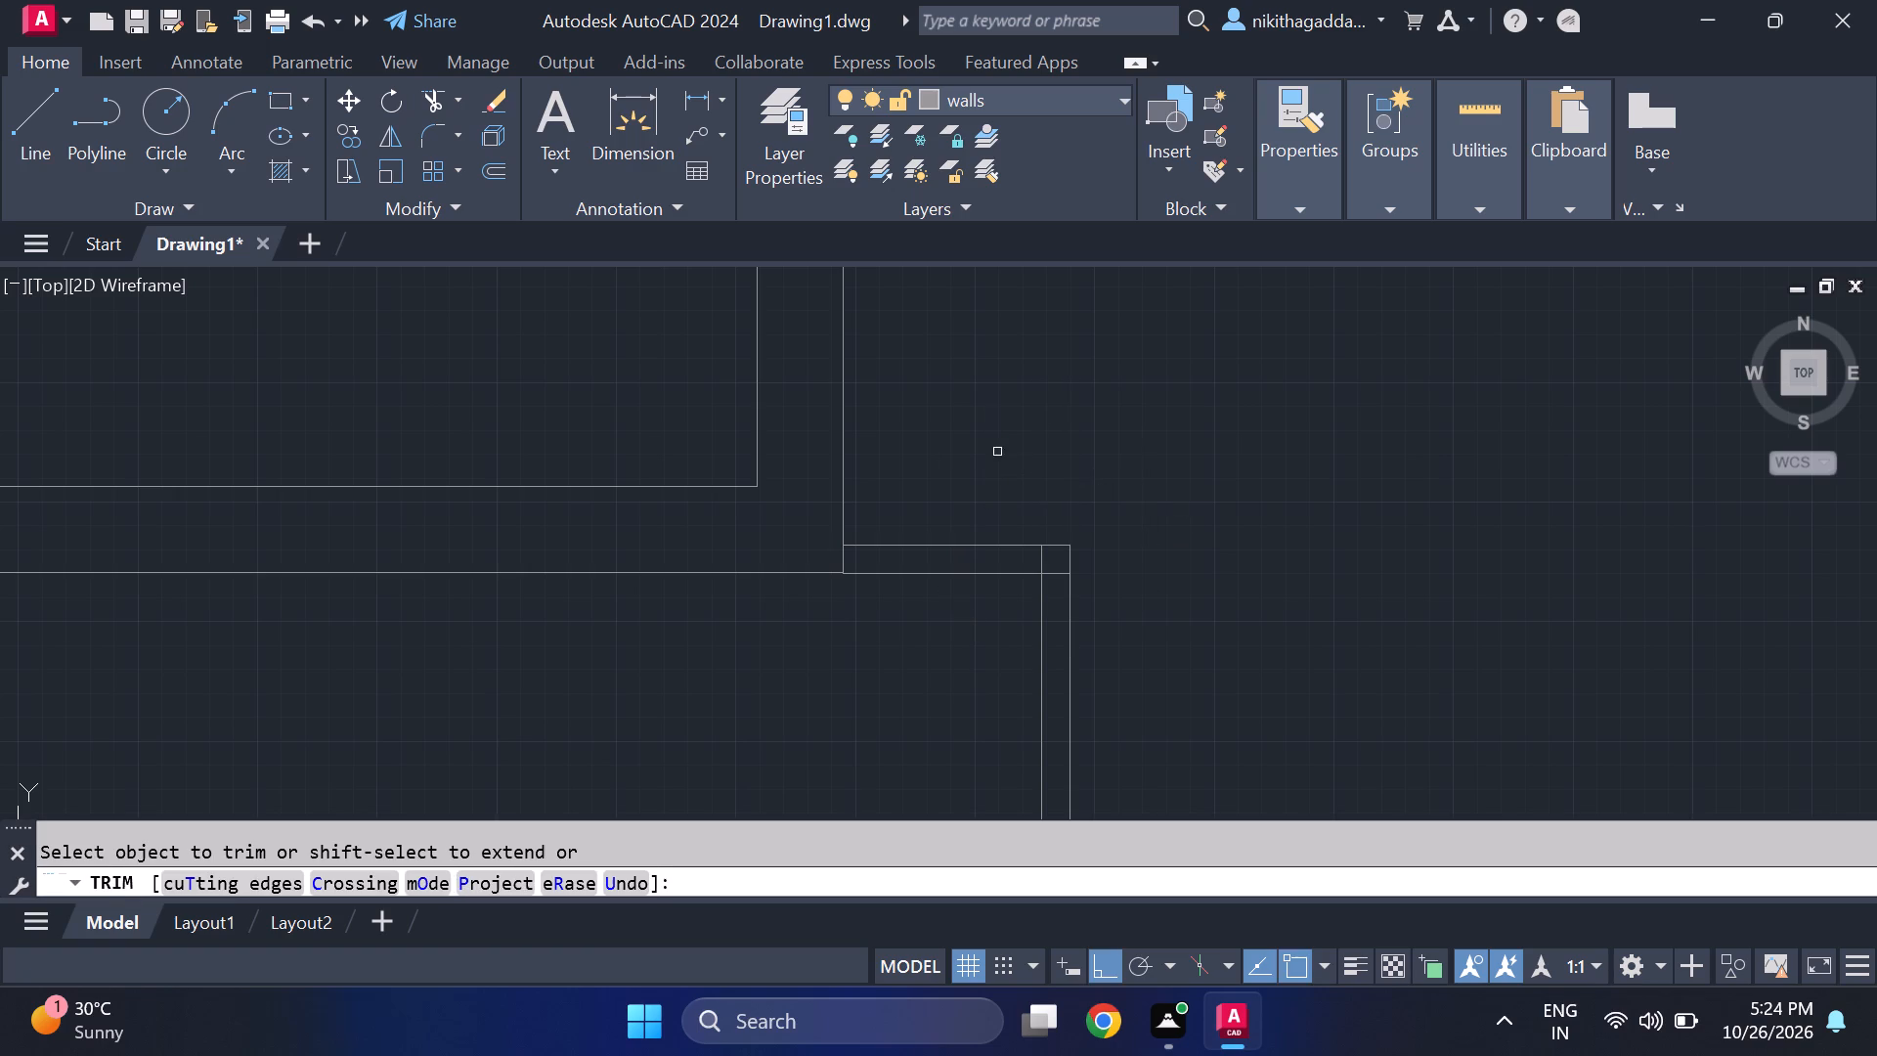
scroll(1023, 531, up, 3)
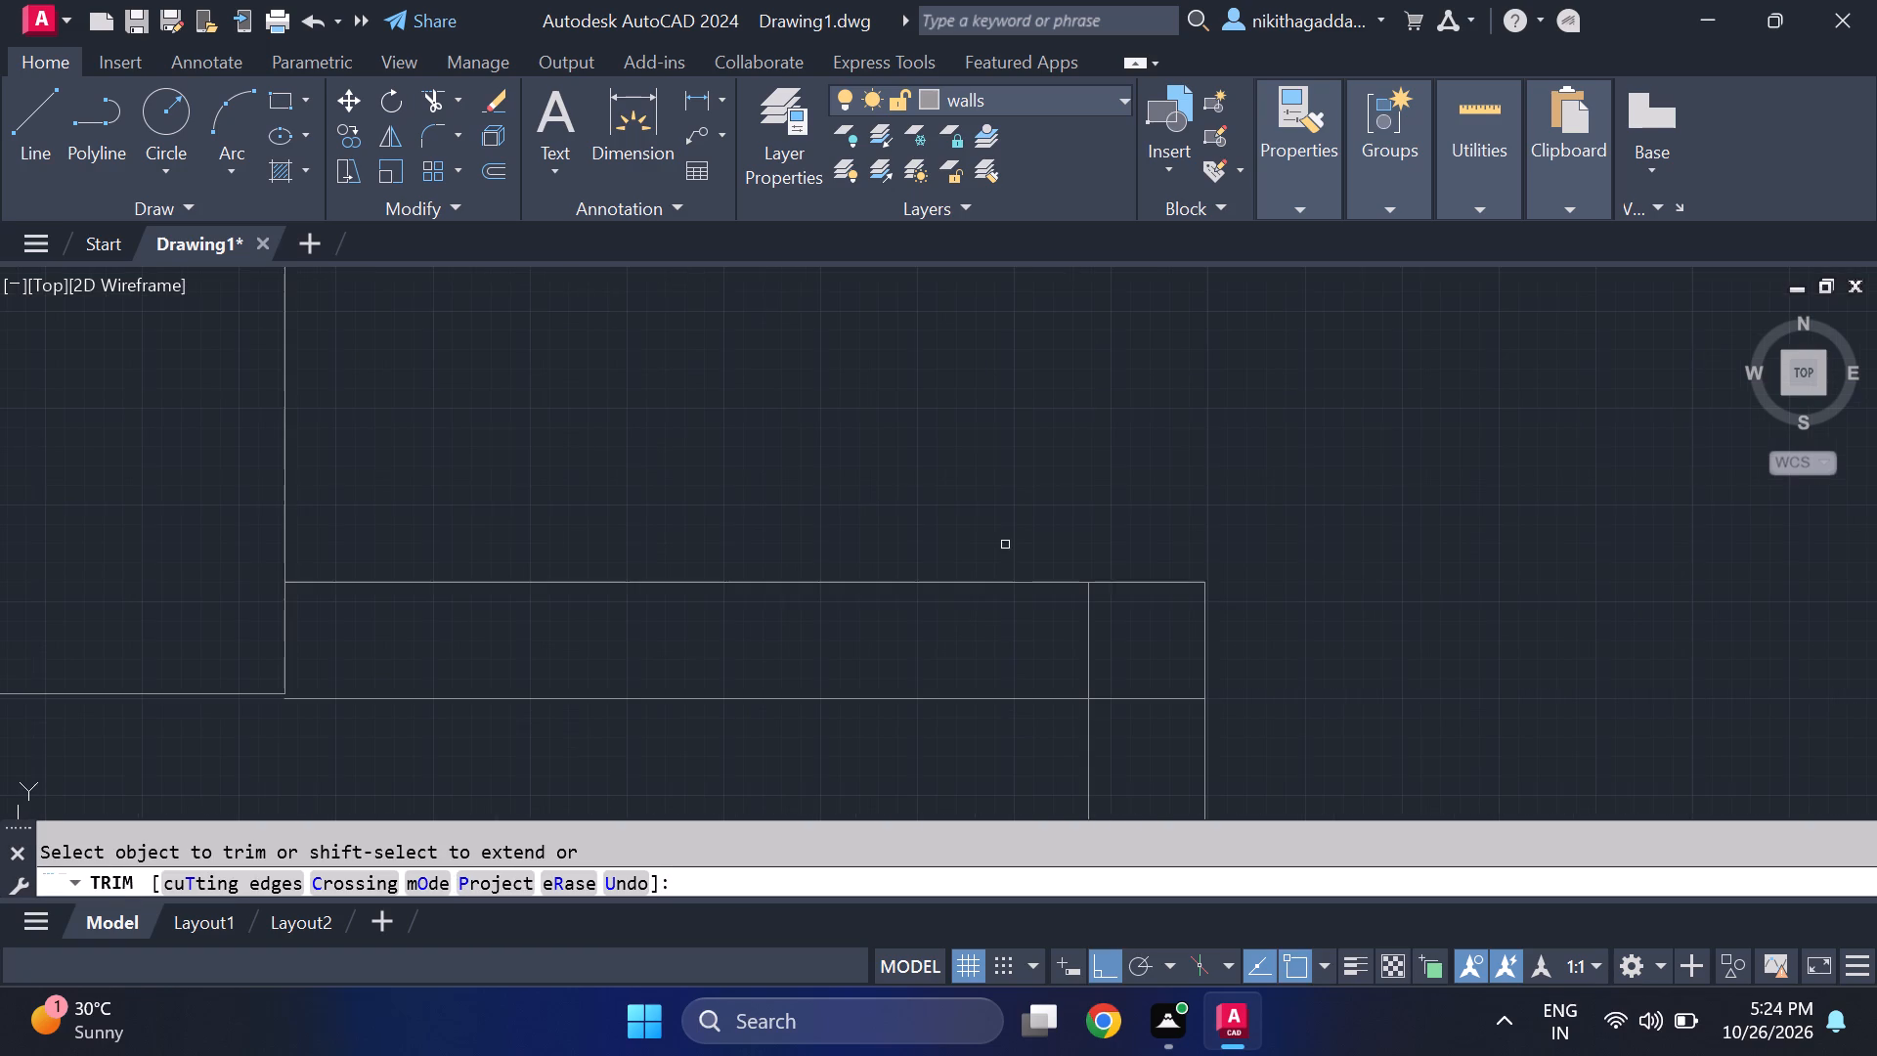
drag(1007, 637, 1134, 733)
scroll(1142, 676, down, 6)
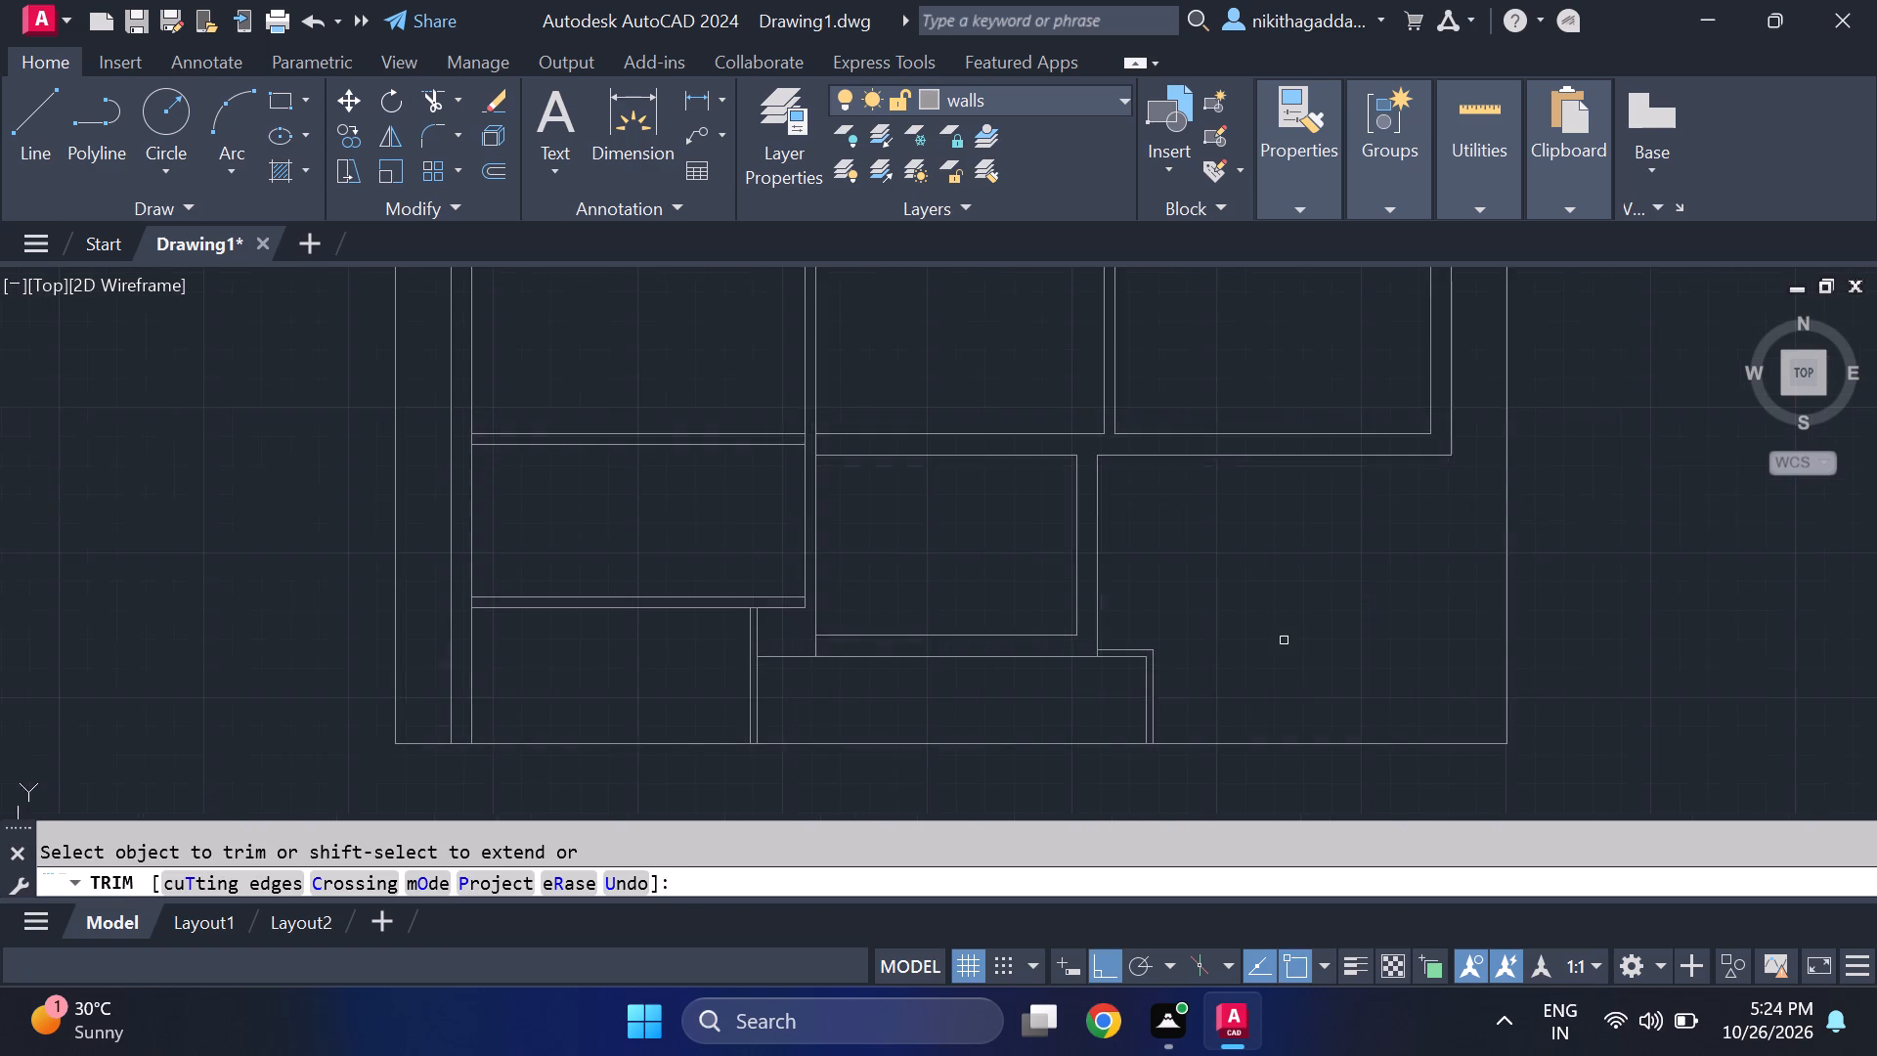
scroll(1280, 641, down, 3)
scroll(1262, 637, up, 1)
middle_drag(1260, 637, 1218, 635)
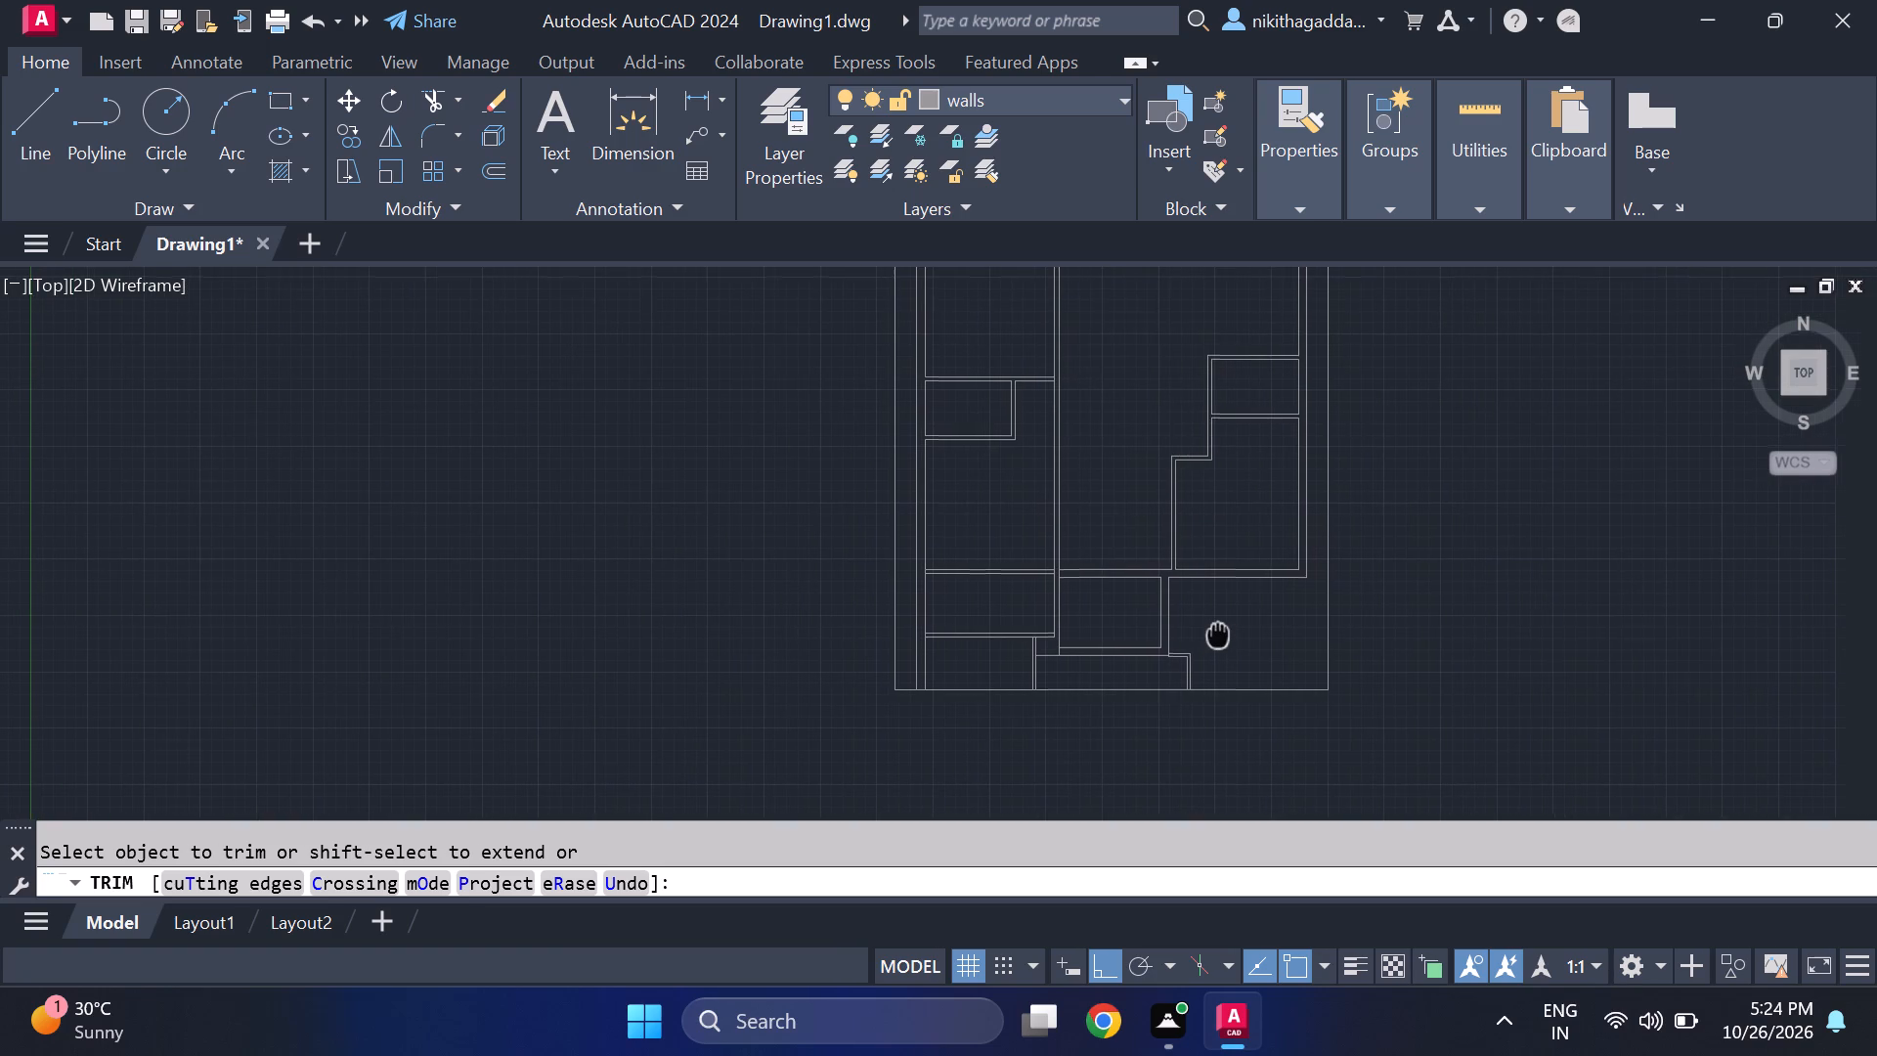
key(Escape)
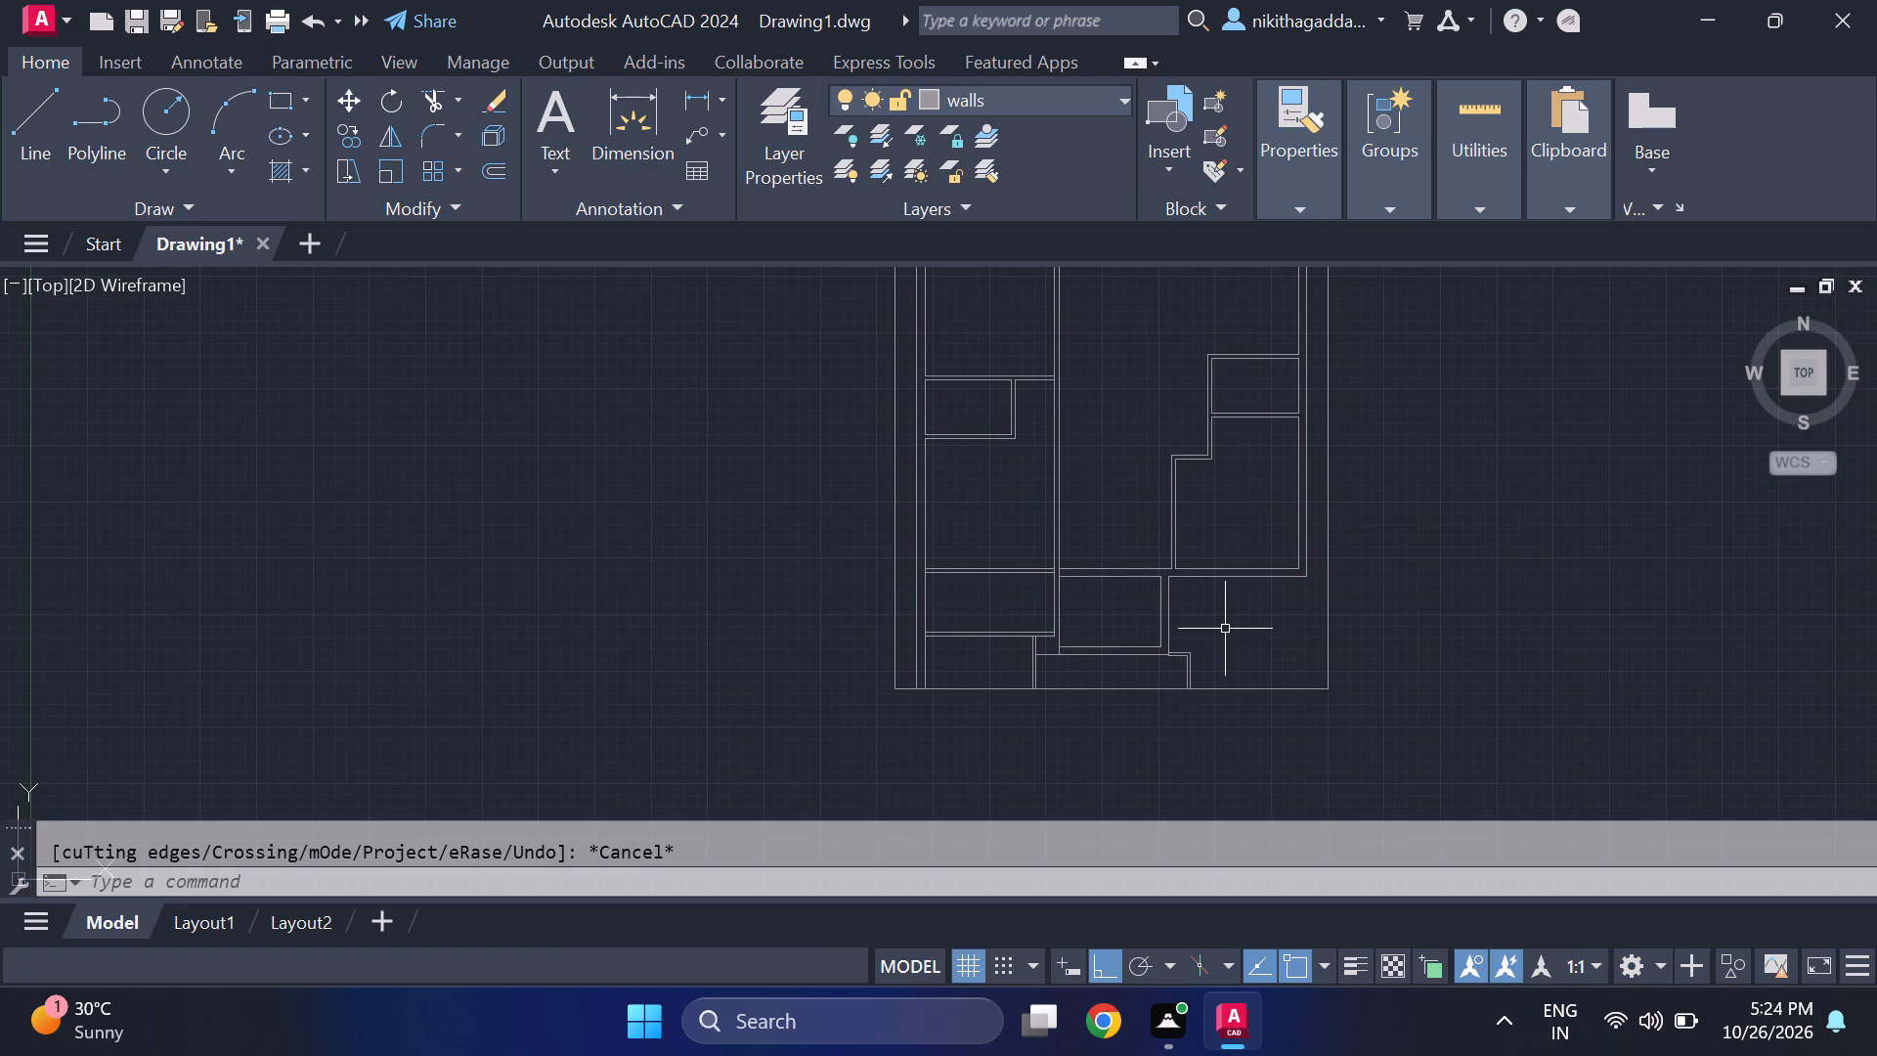
Offset the southern site boundary line 3" outward to the south.
scroll(1110, 643, up, 2)
middle_drag(1098, 743, 947, 638)
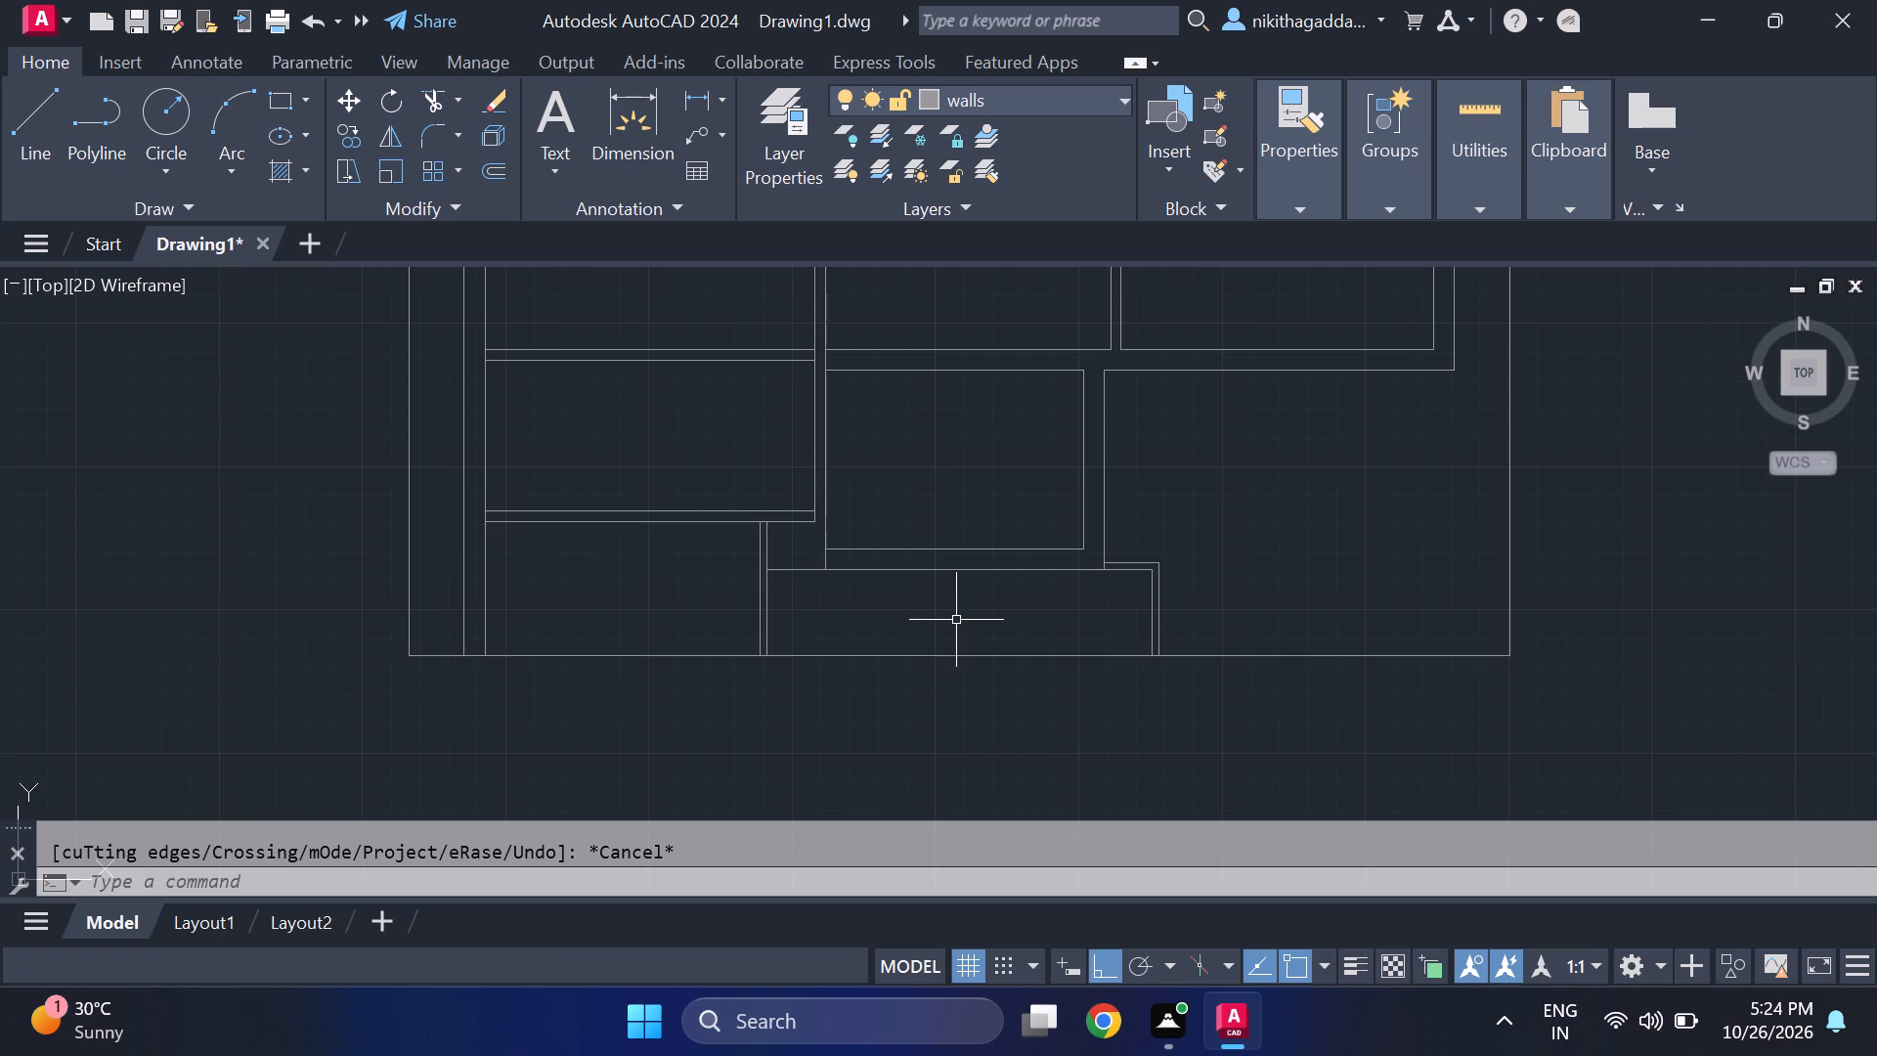
text(of)
key(Return)
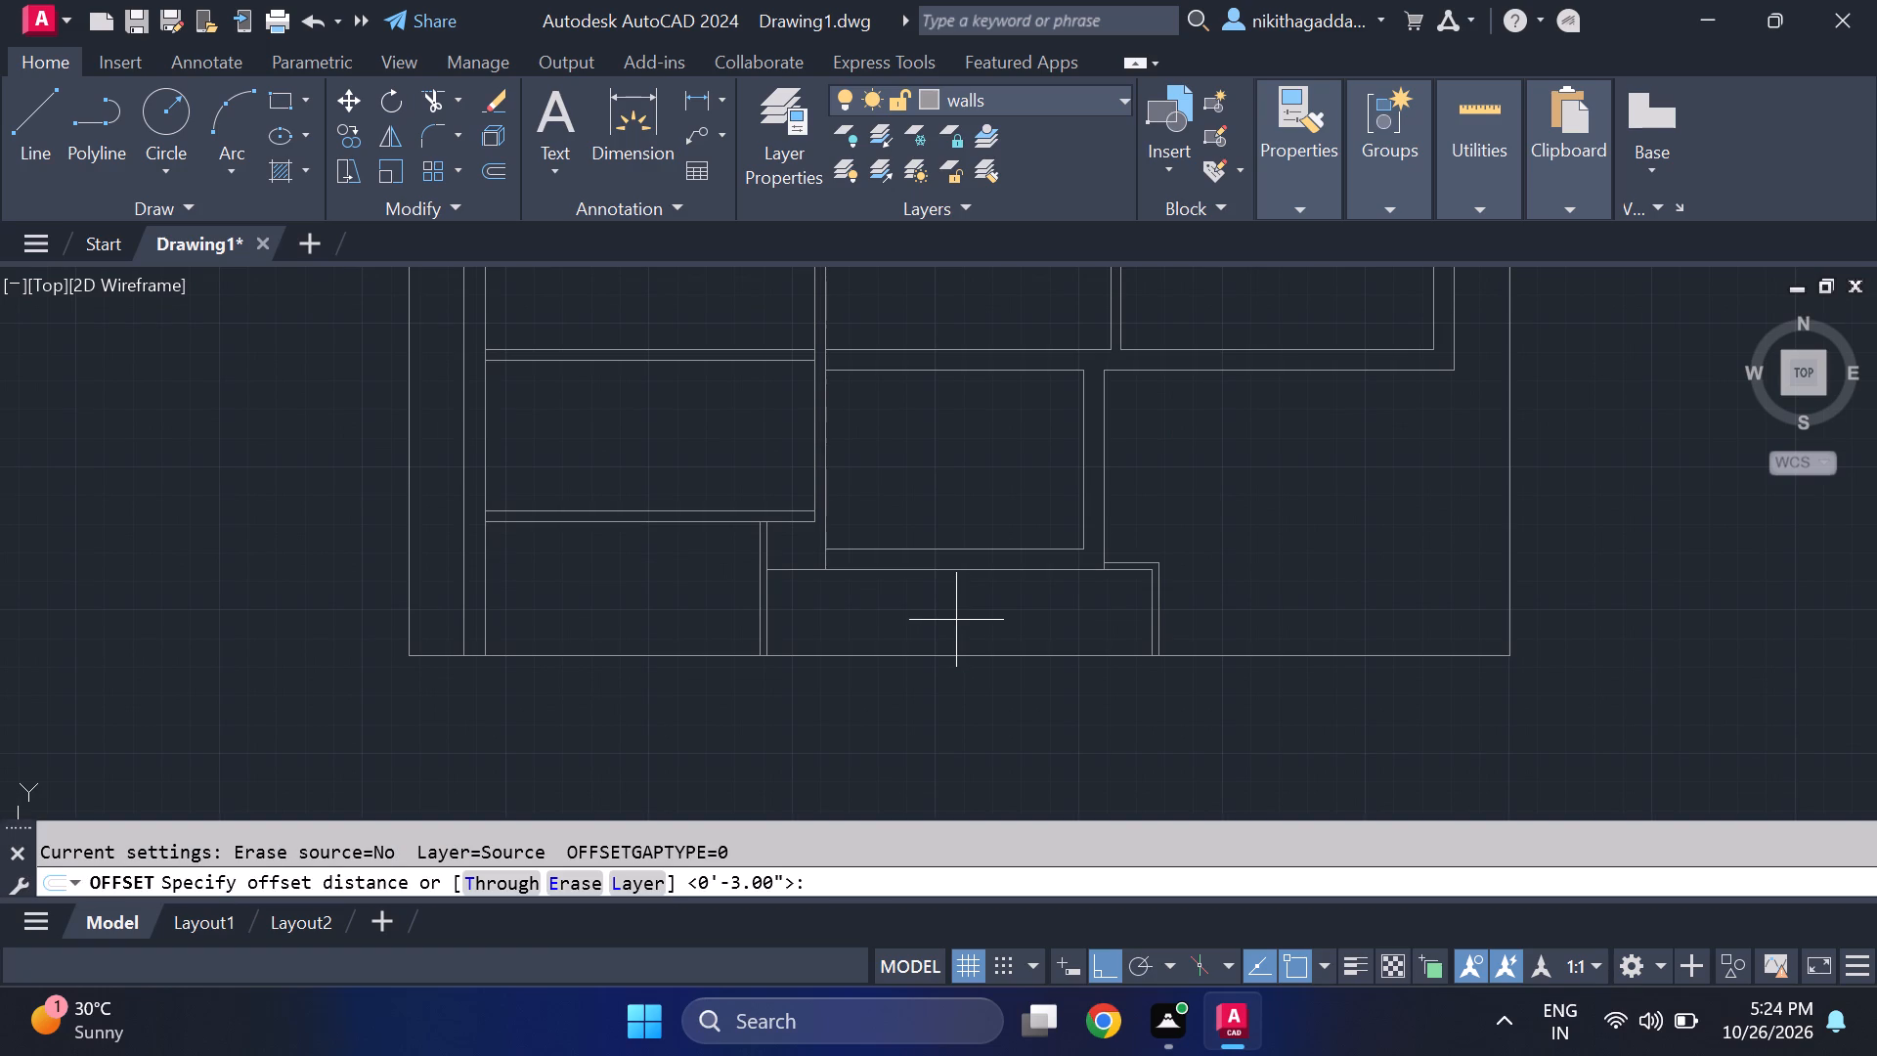
text(3")
key(Return)
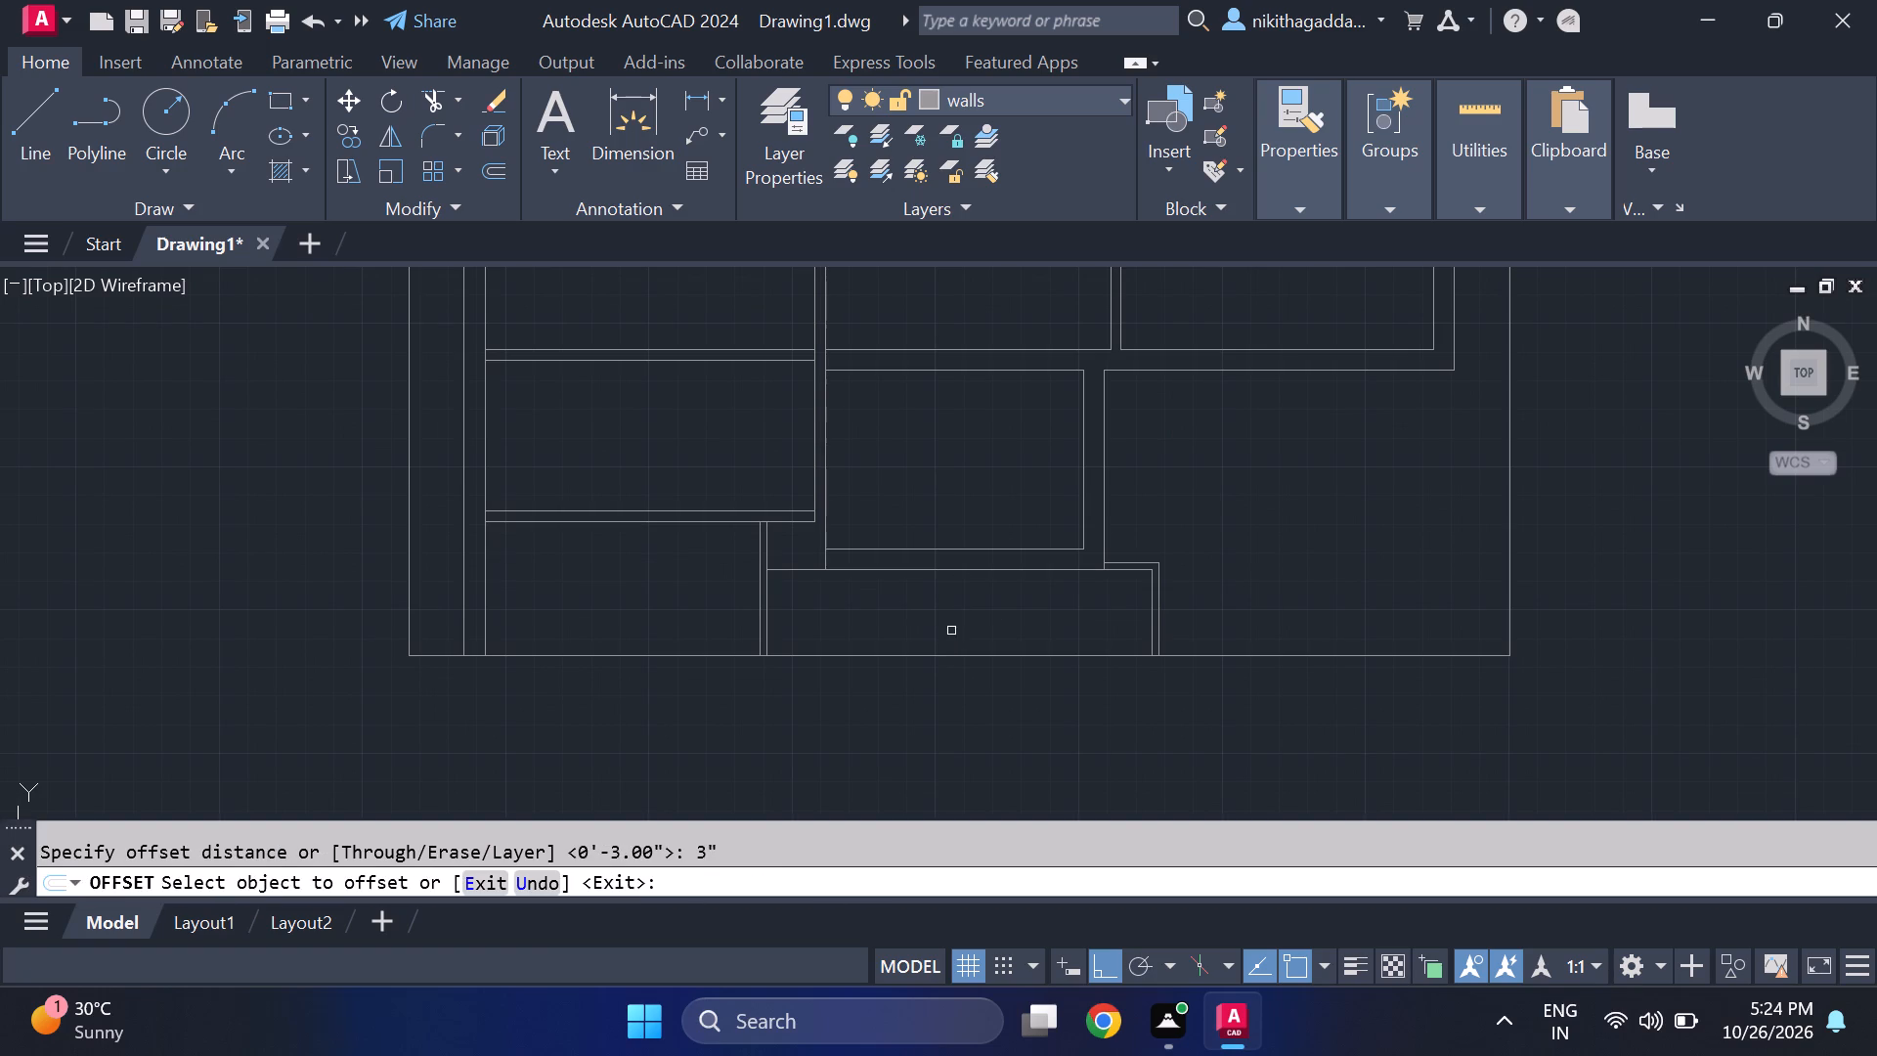
click(938, 655)
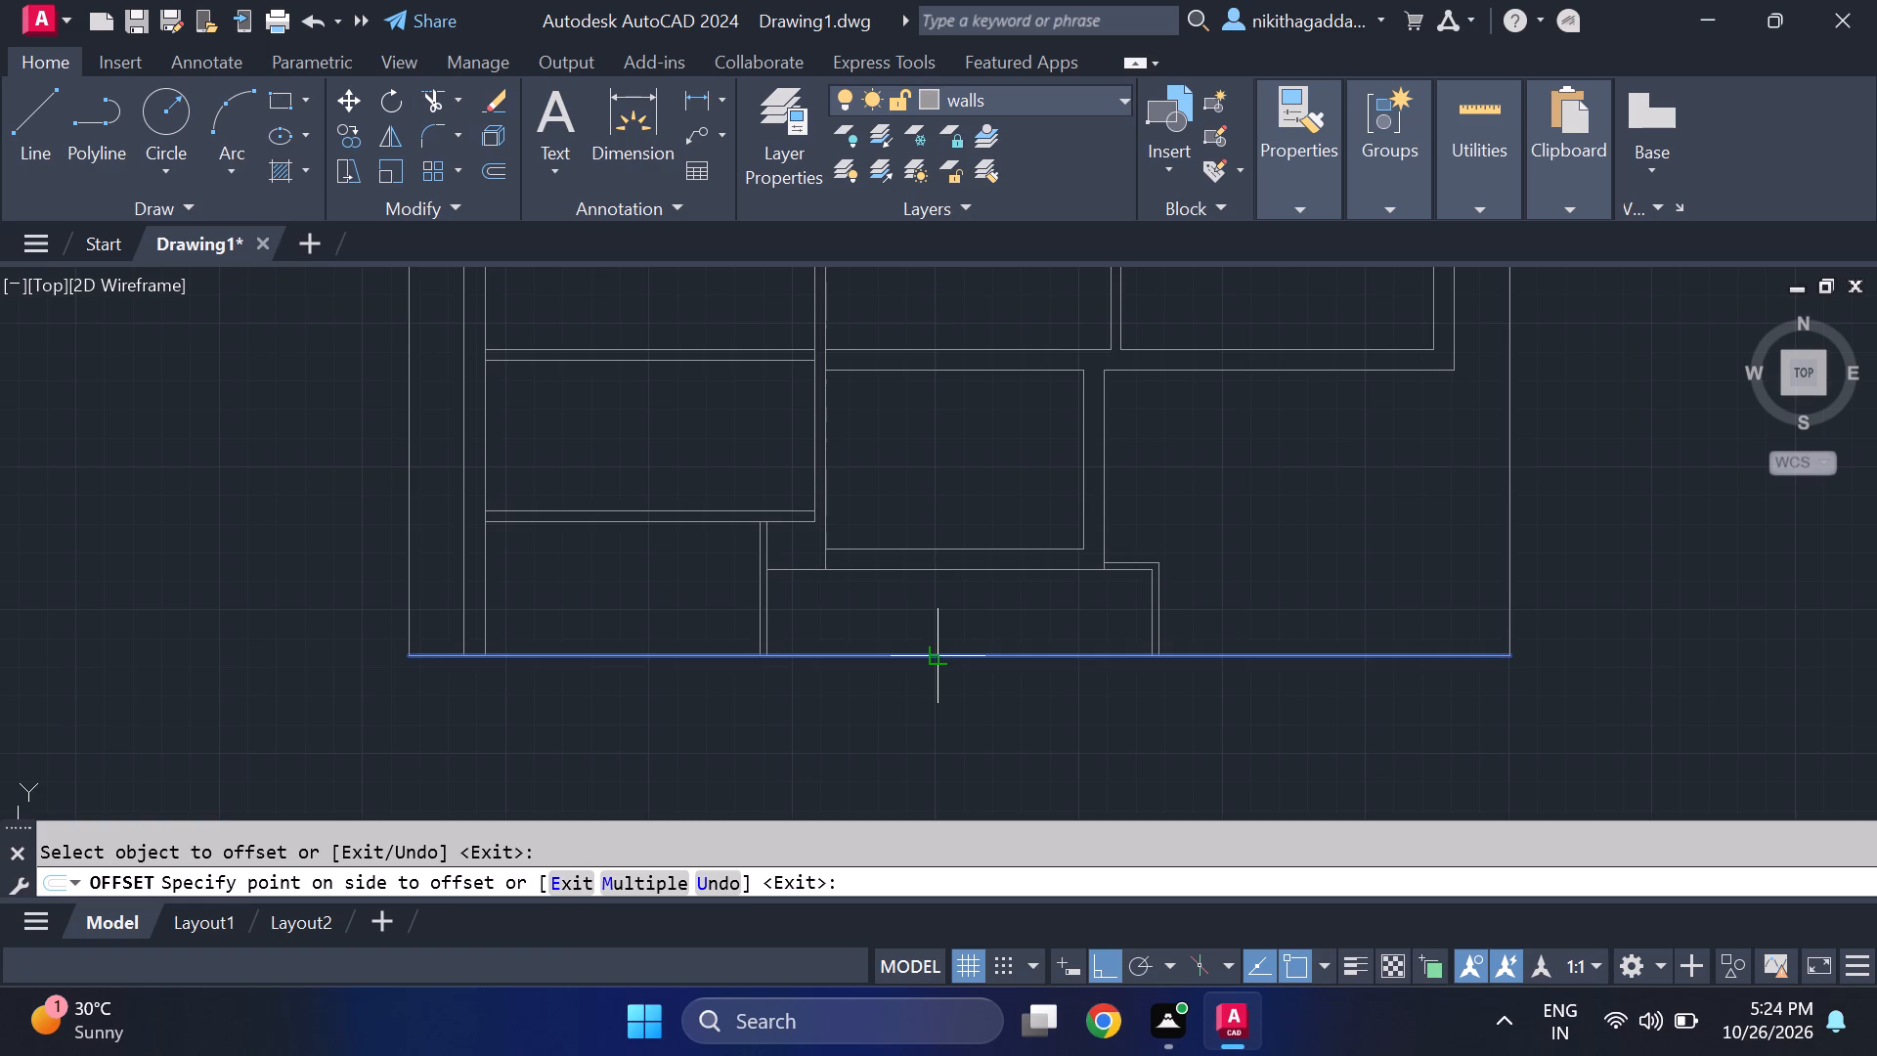
click(936, 686)
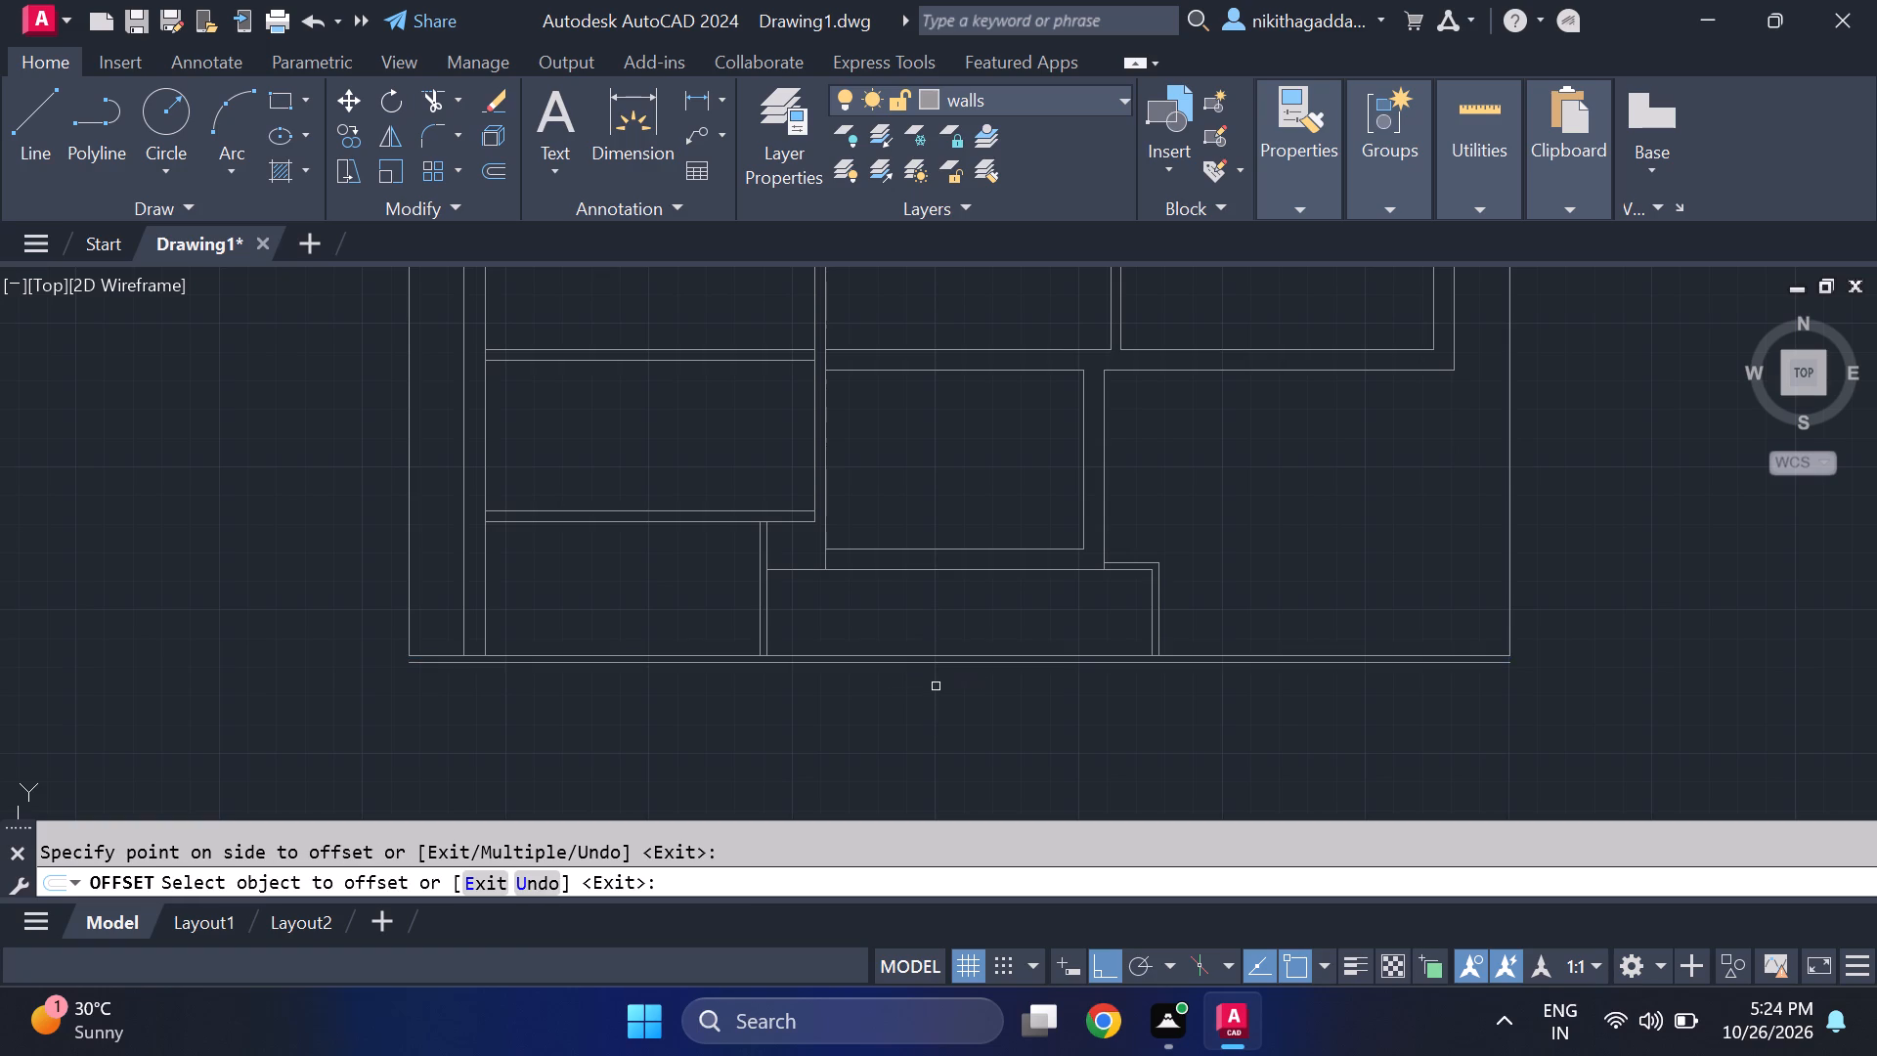
key(Escape)
Extend the vertical lines of the western and eastern thin walls south to the outer line of the offset southern boundary.
text(ex)
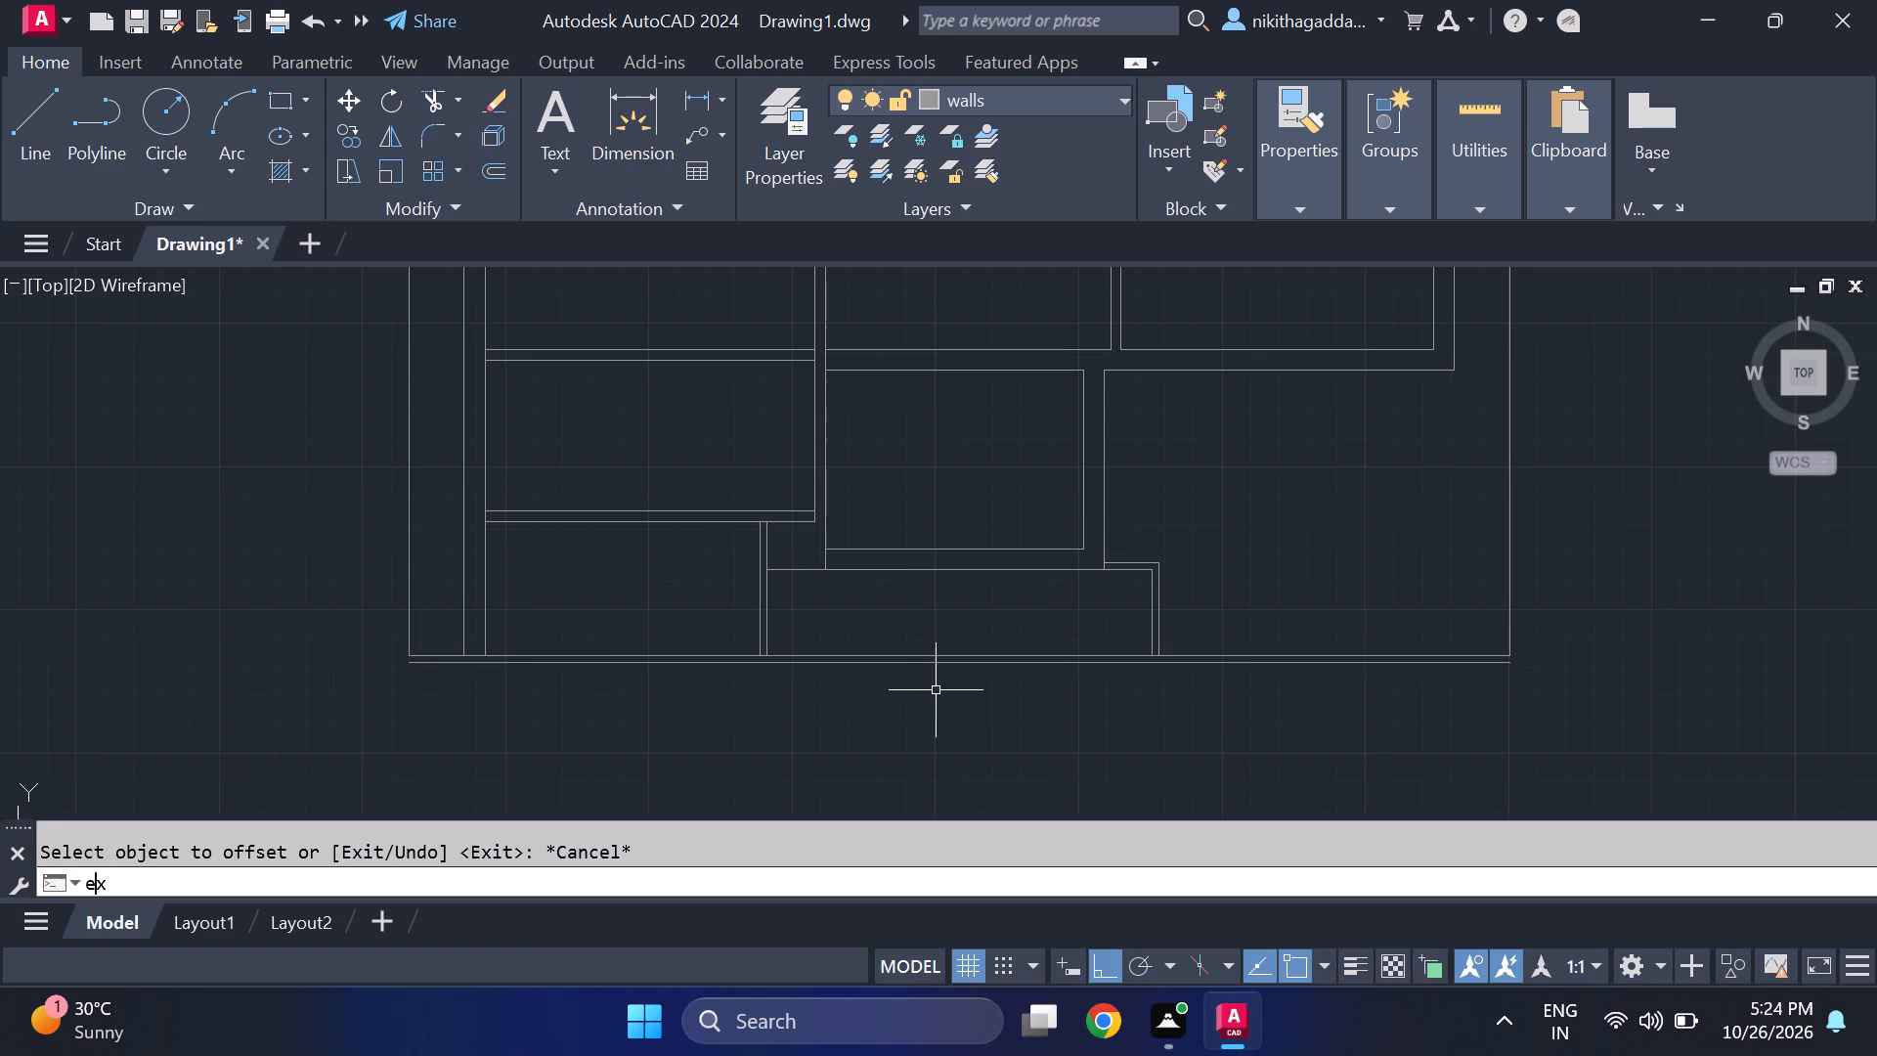
key(Return)
drag(788, 612, 731, 639)
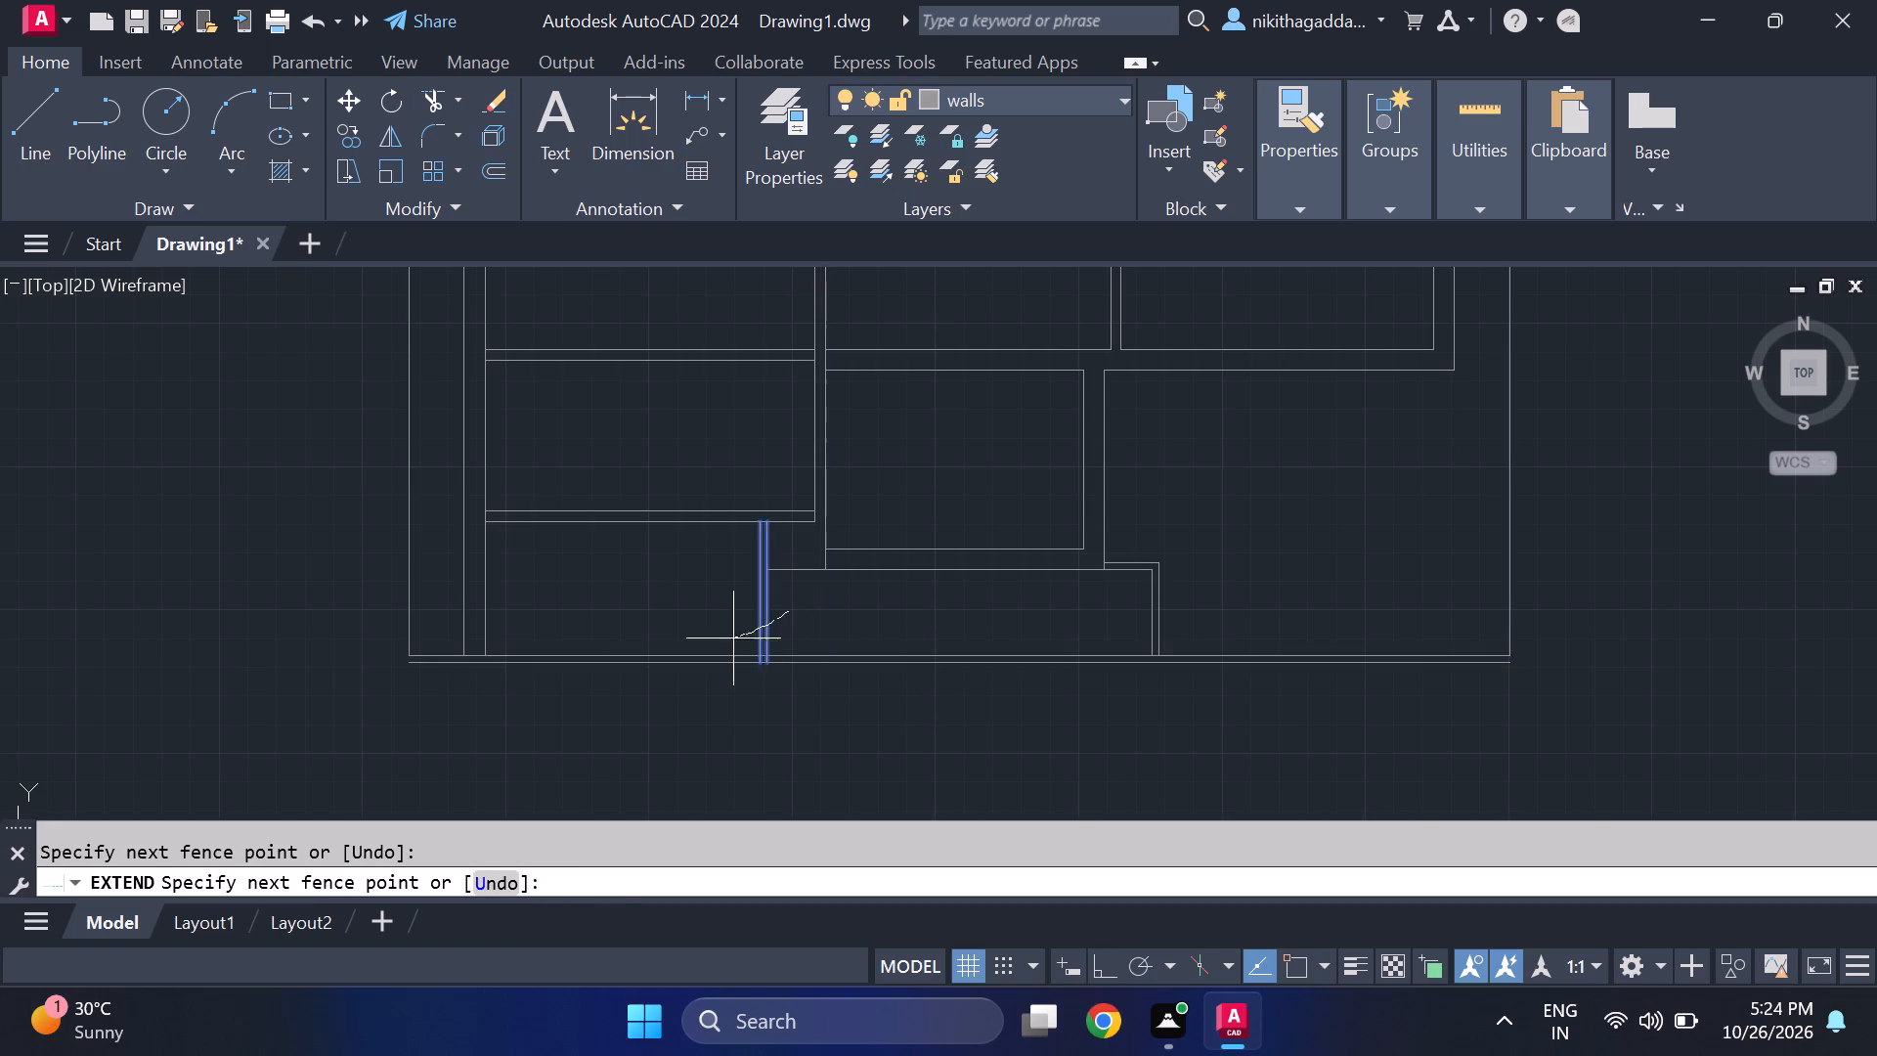
drag(731, 639, 731, 640)
drag(1196, 592, 1114, 621)
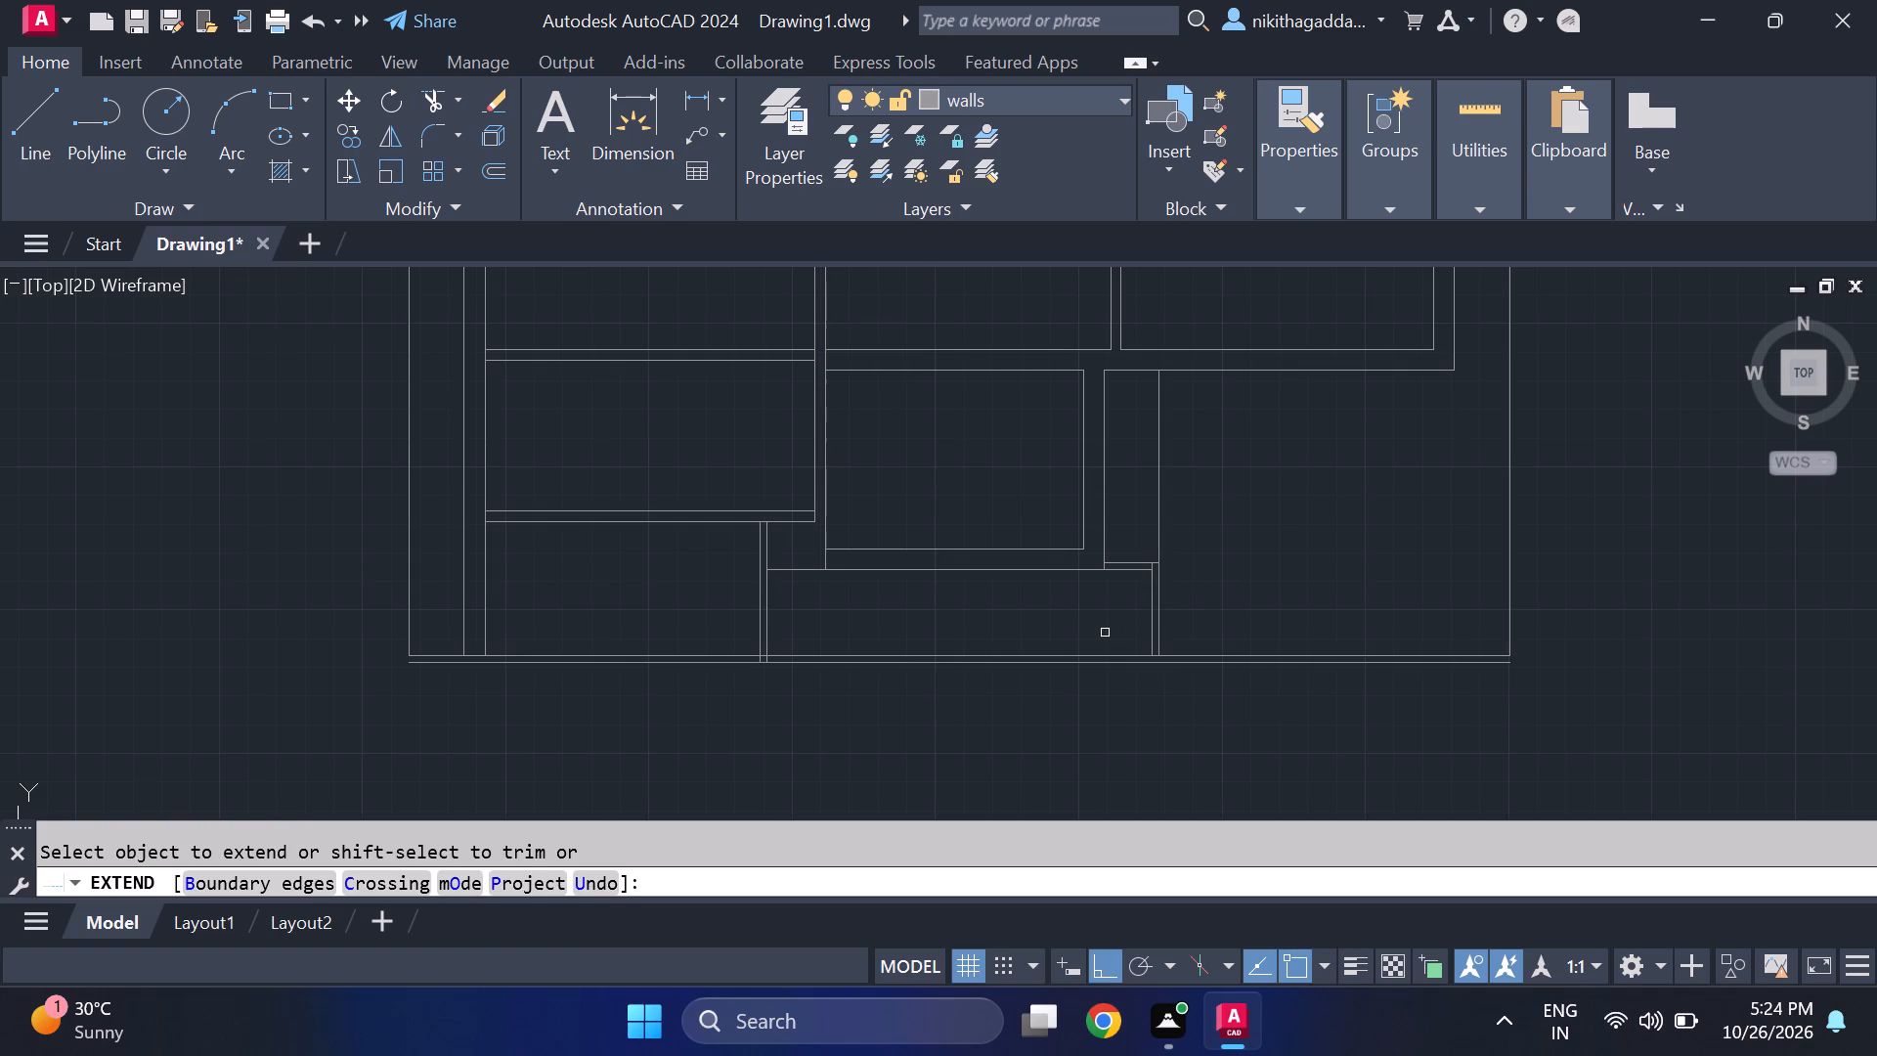
key(Escape)
text(ex)
key(Return)
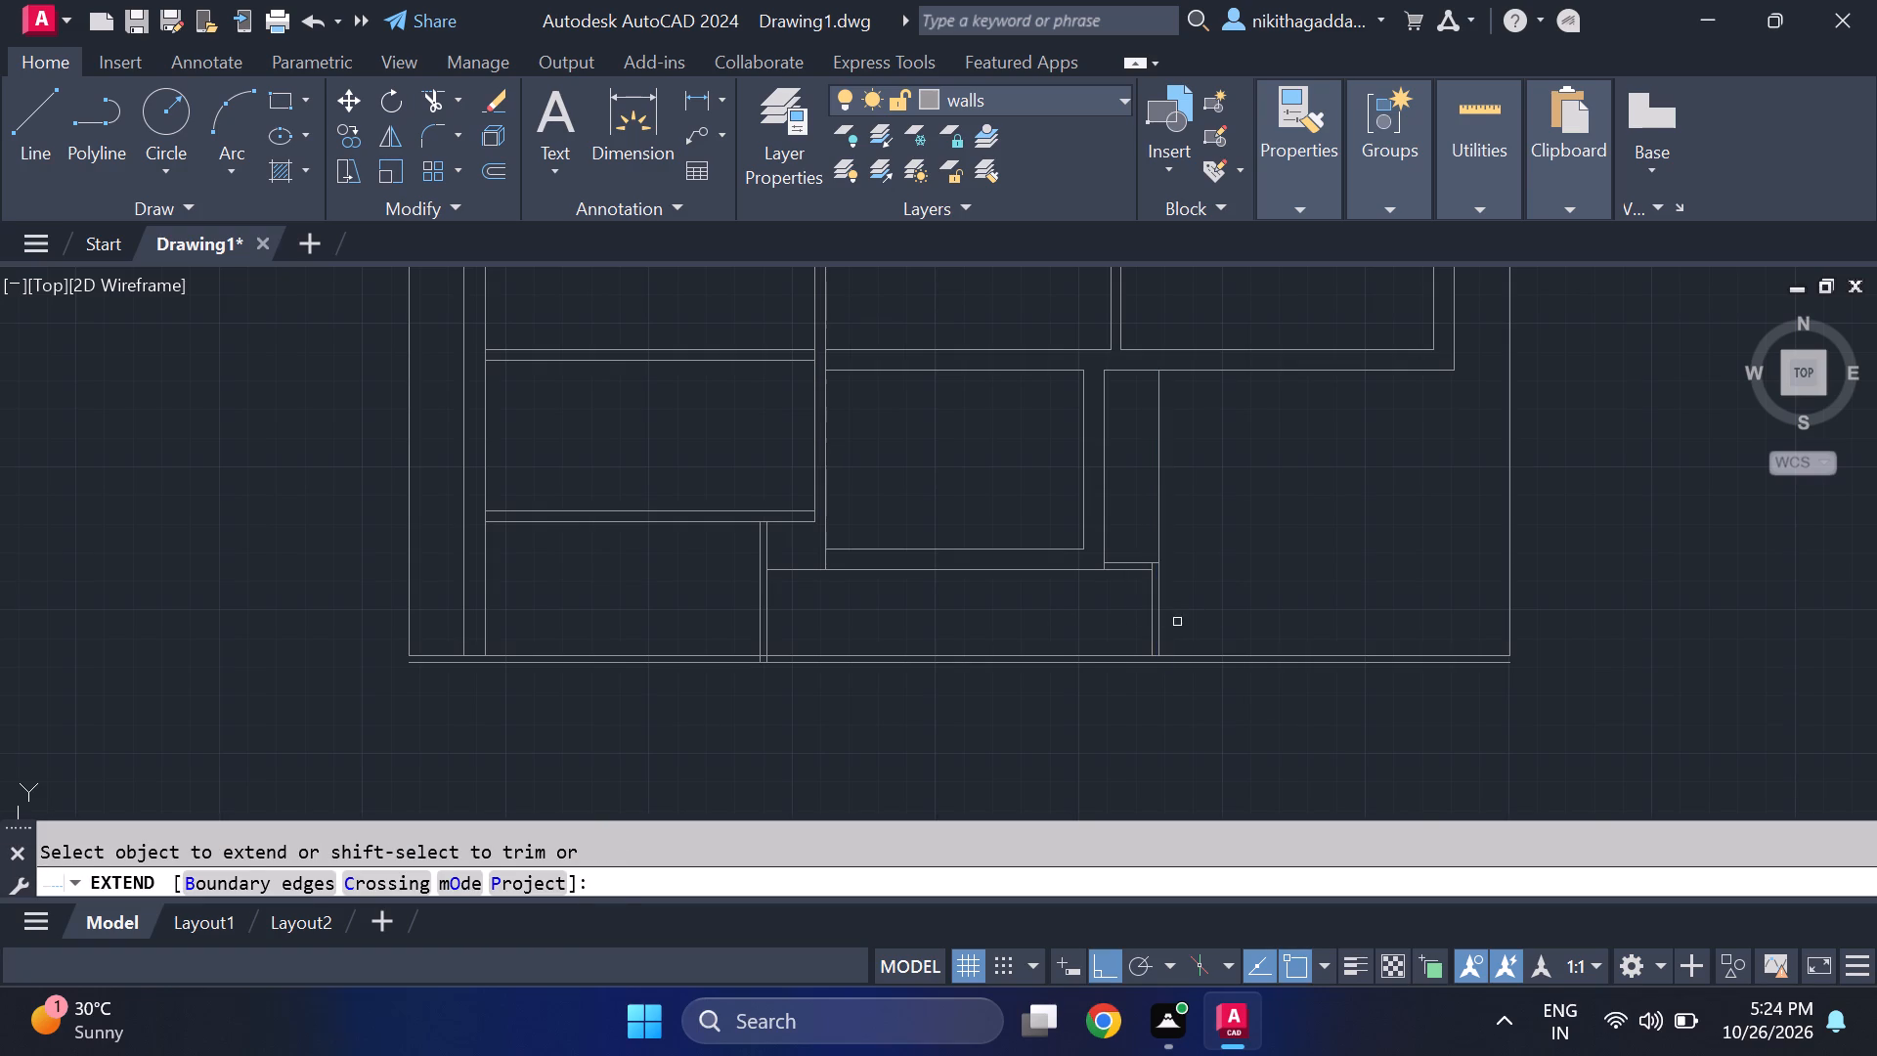
drag(1177, 622, 1122, 636)
key(Escape)
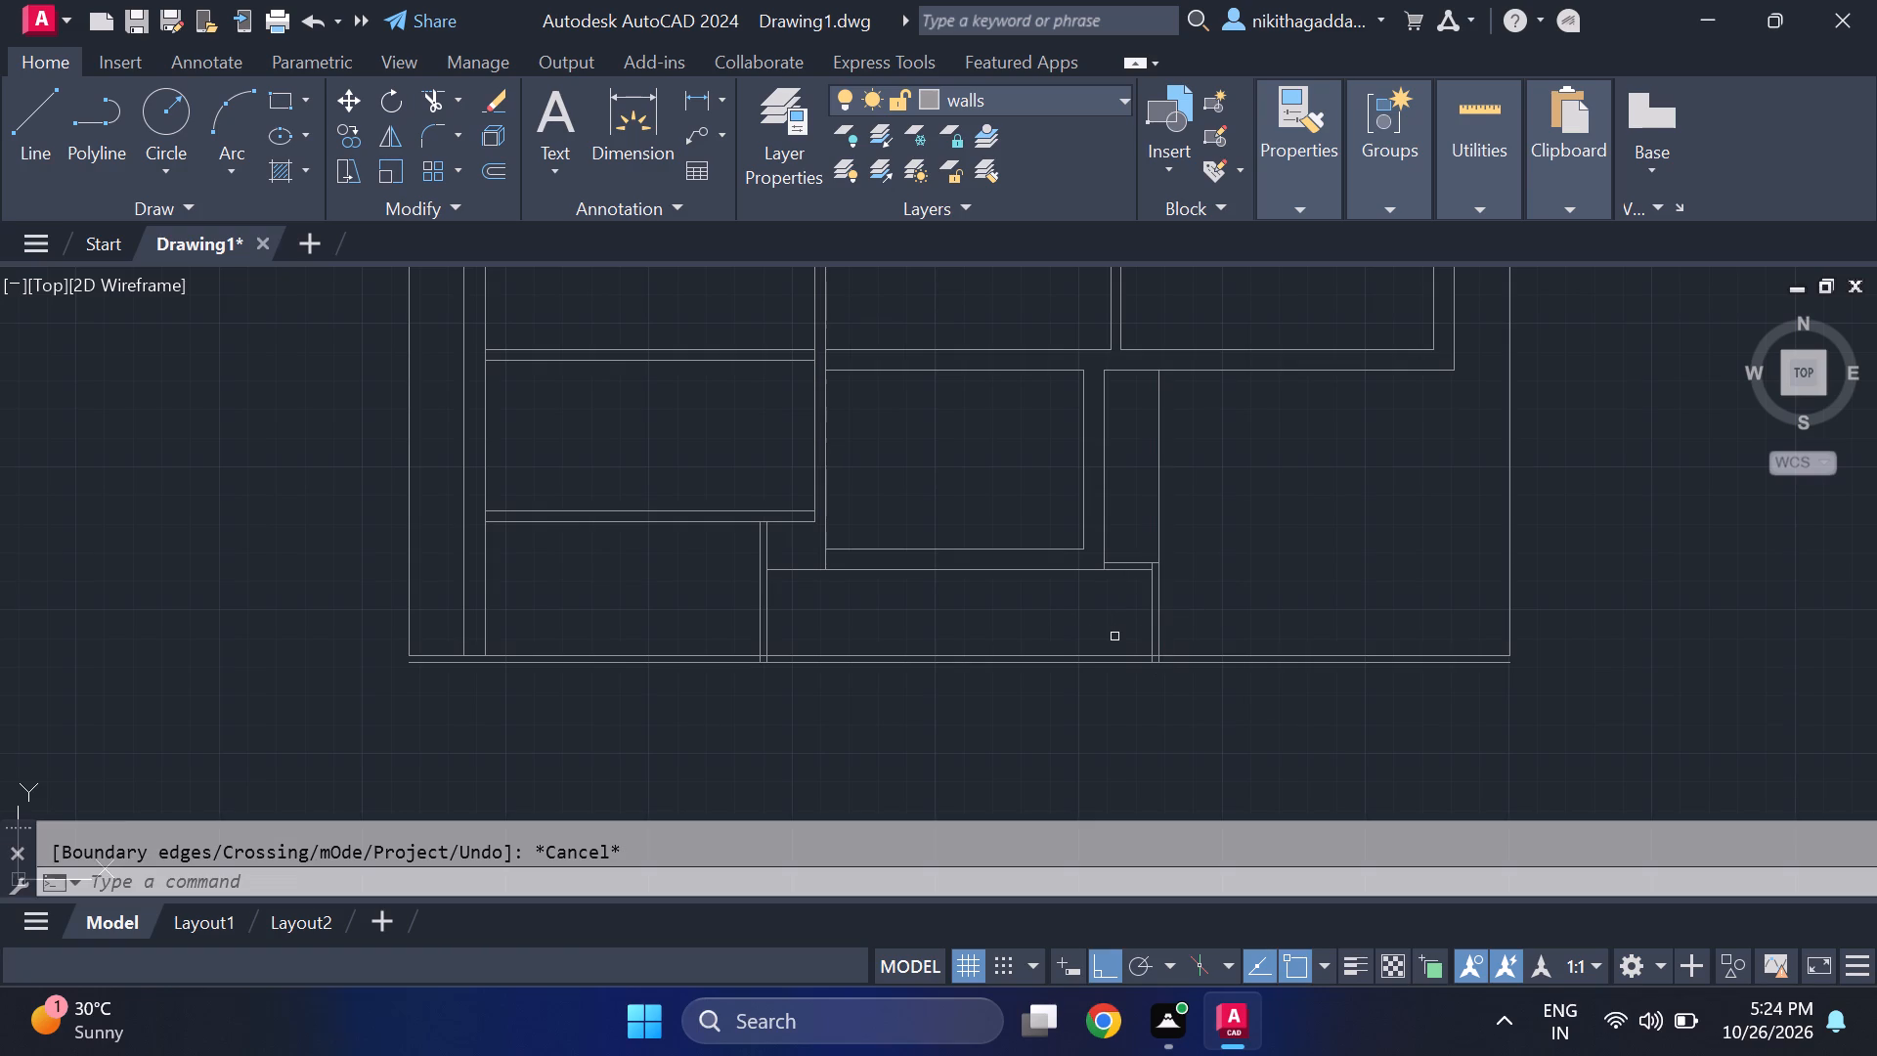
Trim the eastern thin wall's outer line above the connecting wall and the inner vertical segment crossing their corner.
text(tr)
key(Return)
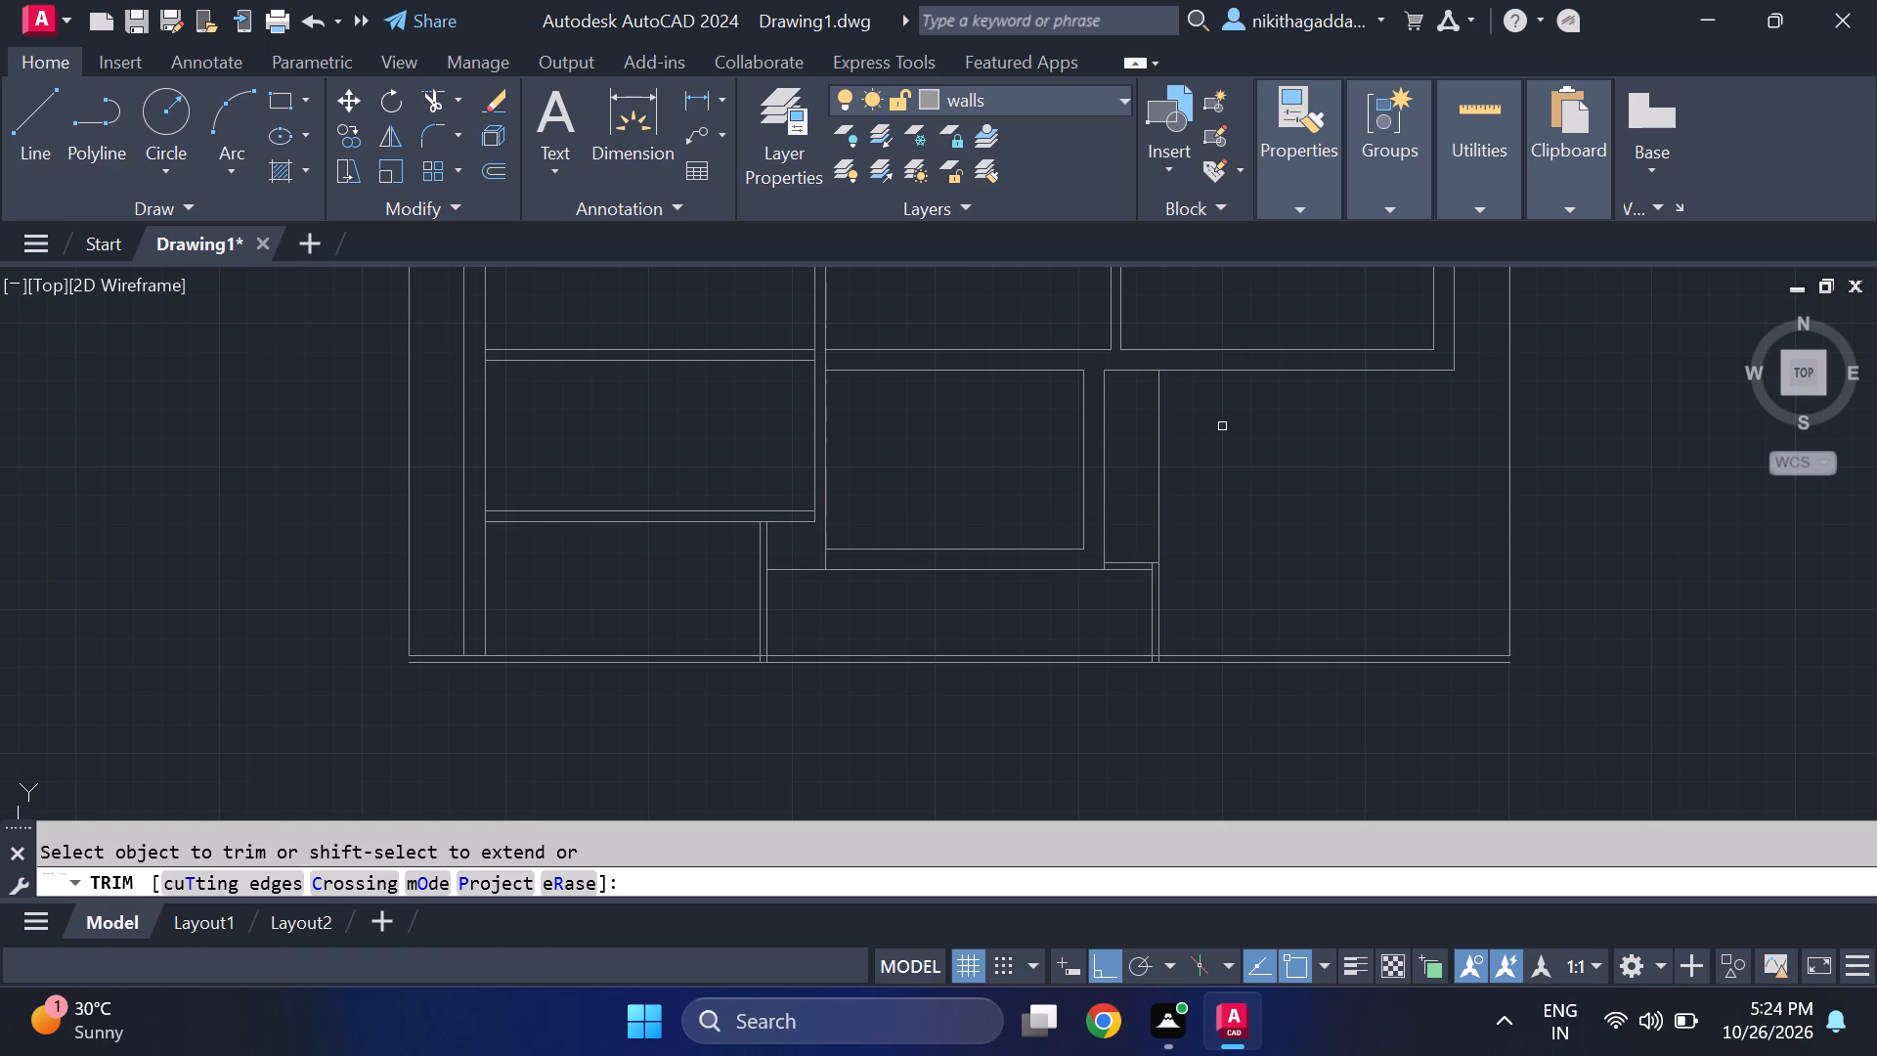
drag(1127, 447, 1197, 436)
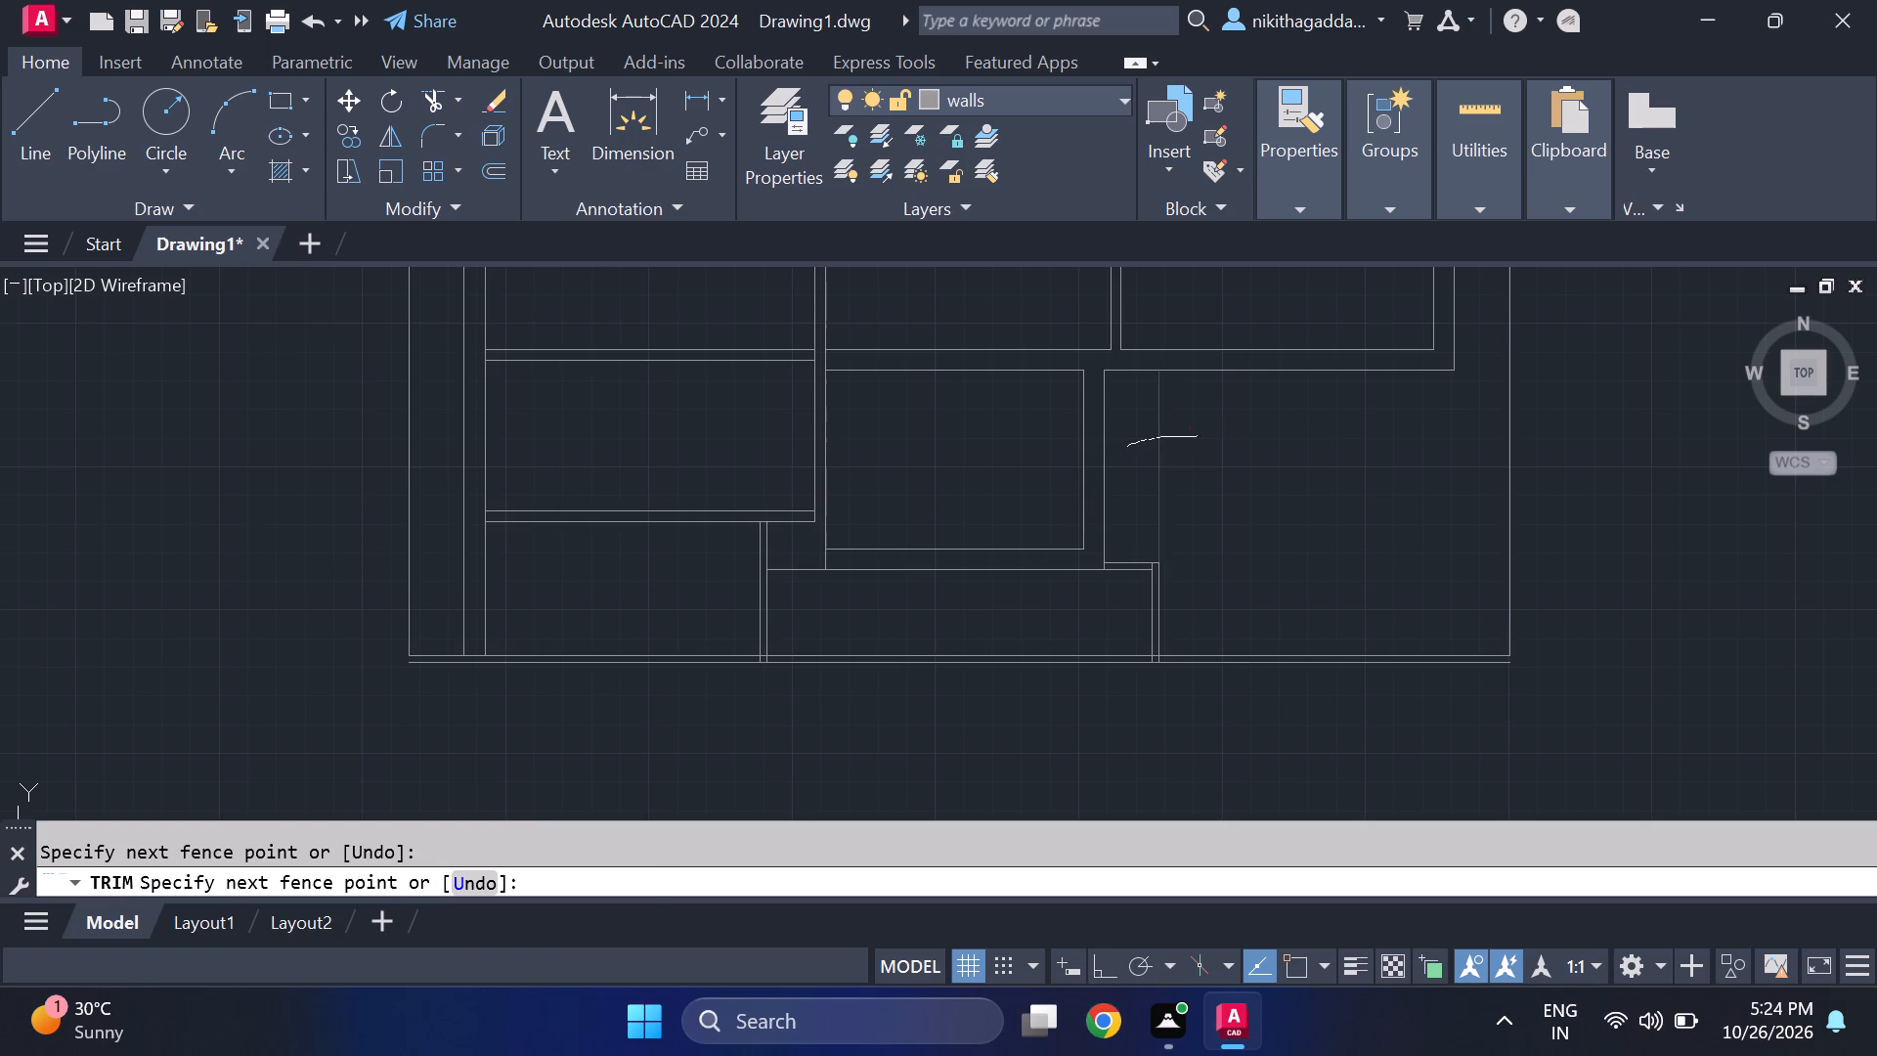
scroll(1155, 566, up, 3)
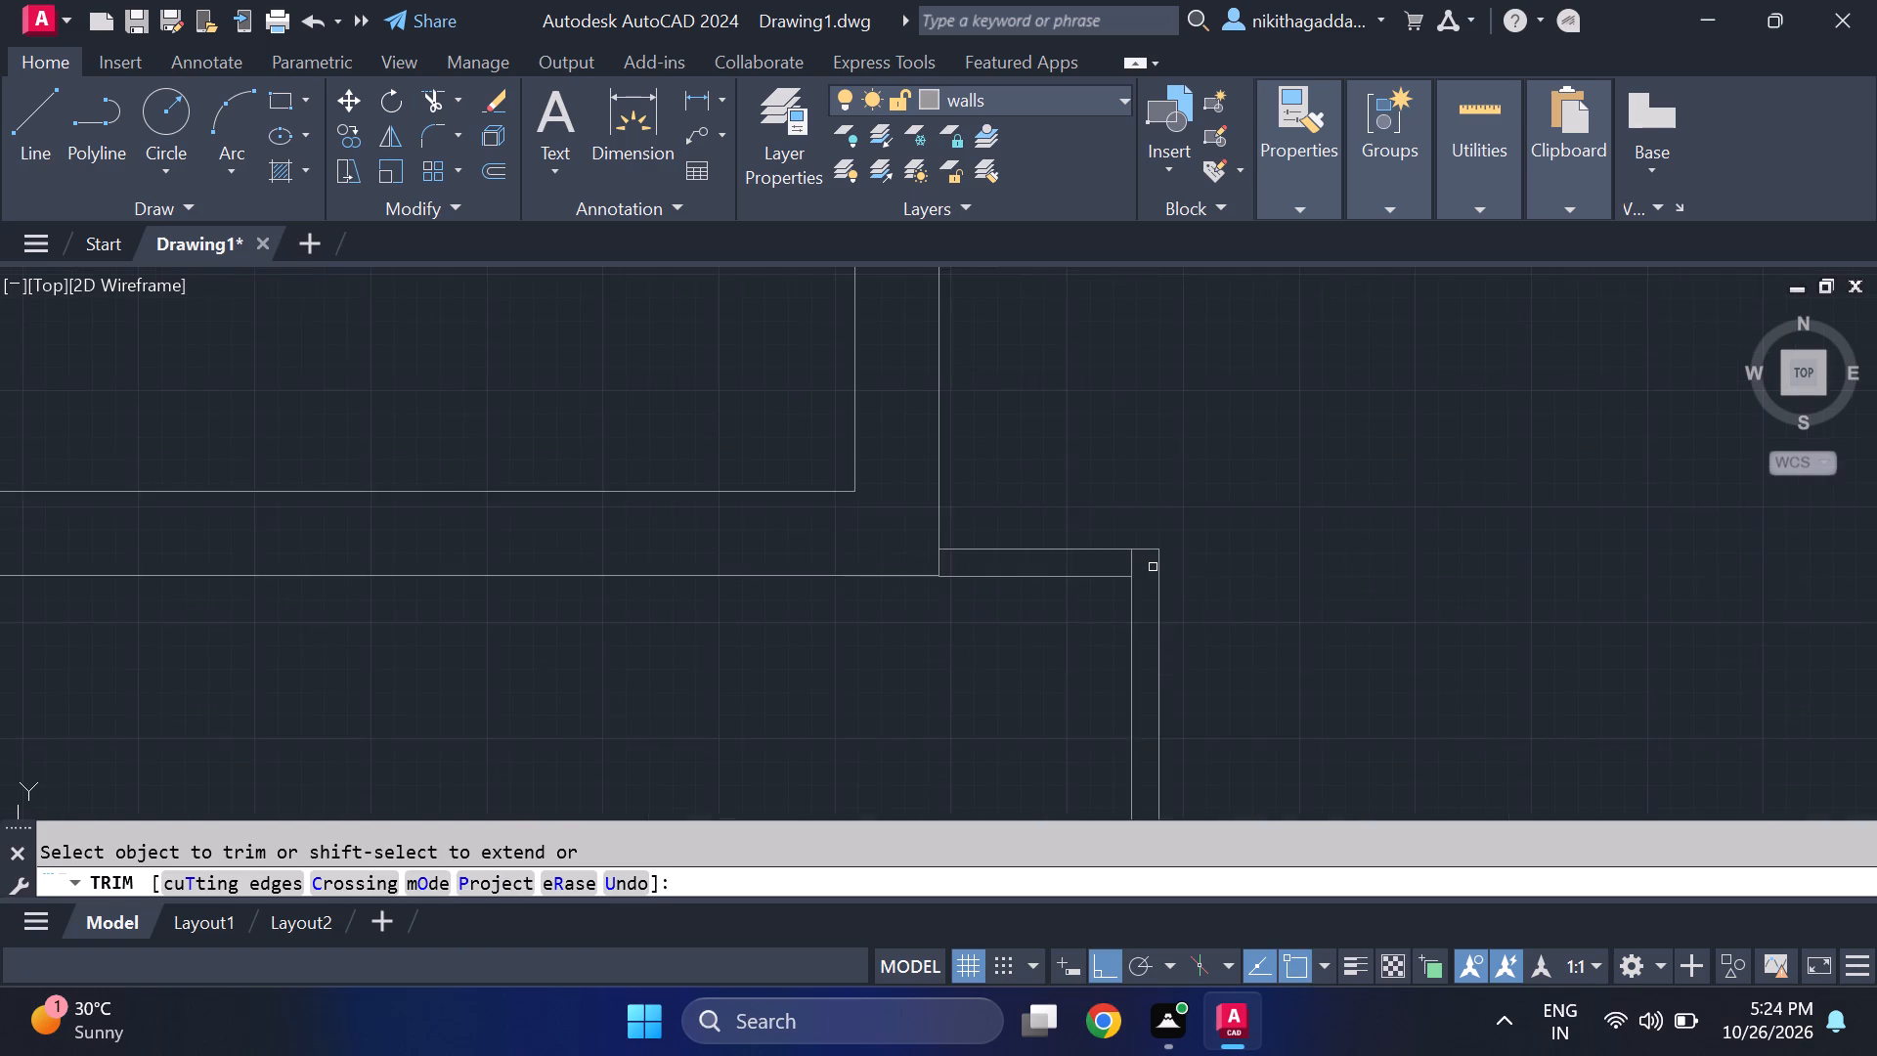
scroll(1153, 567, down, 1)
scroll(1146, 570, up, 2)
click(1125, 565)
Trim both southern boundary lines east of the thin-walled space and between its western thin wall and the house's west wall.
scroll(1162, 552, down, 2)
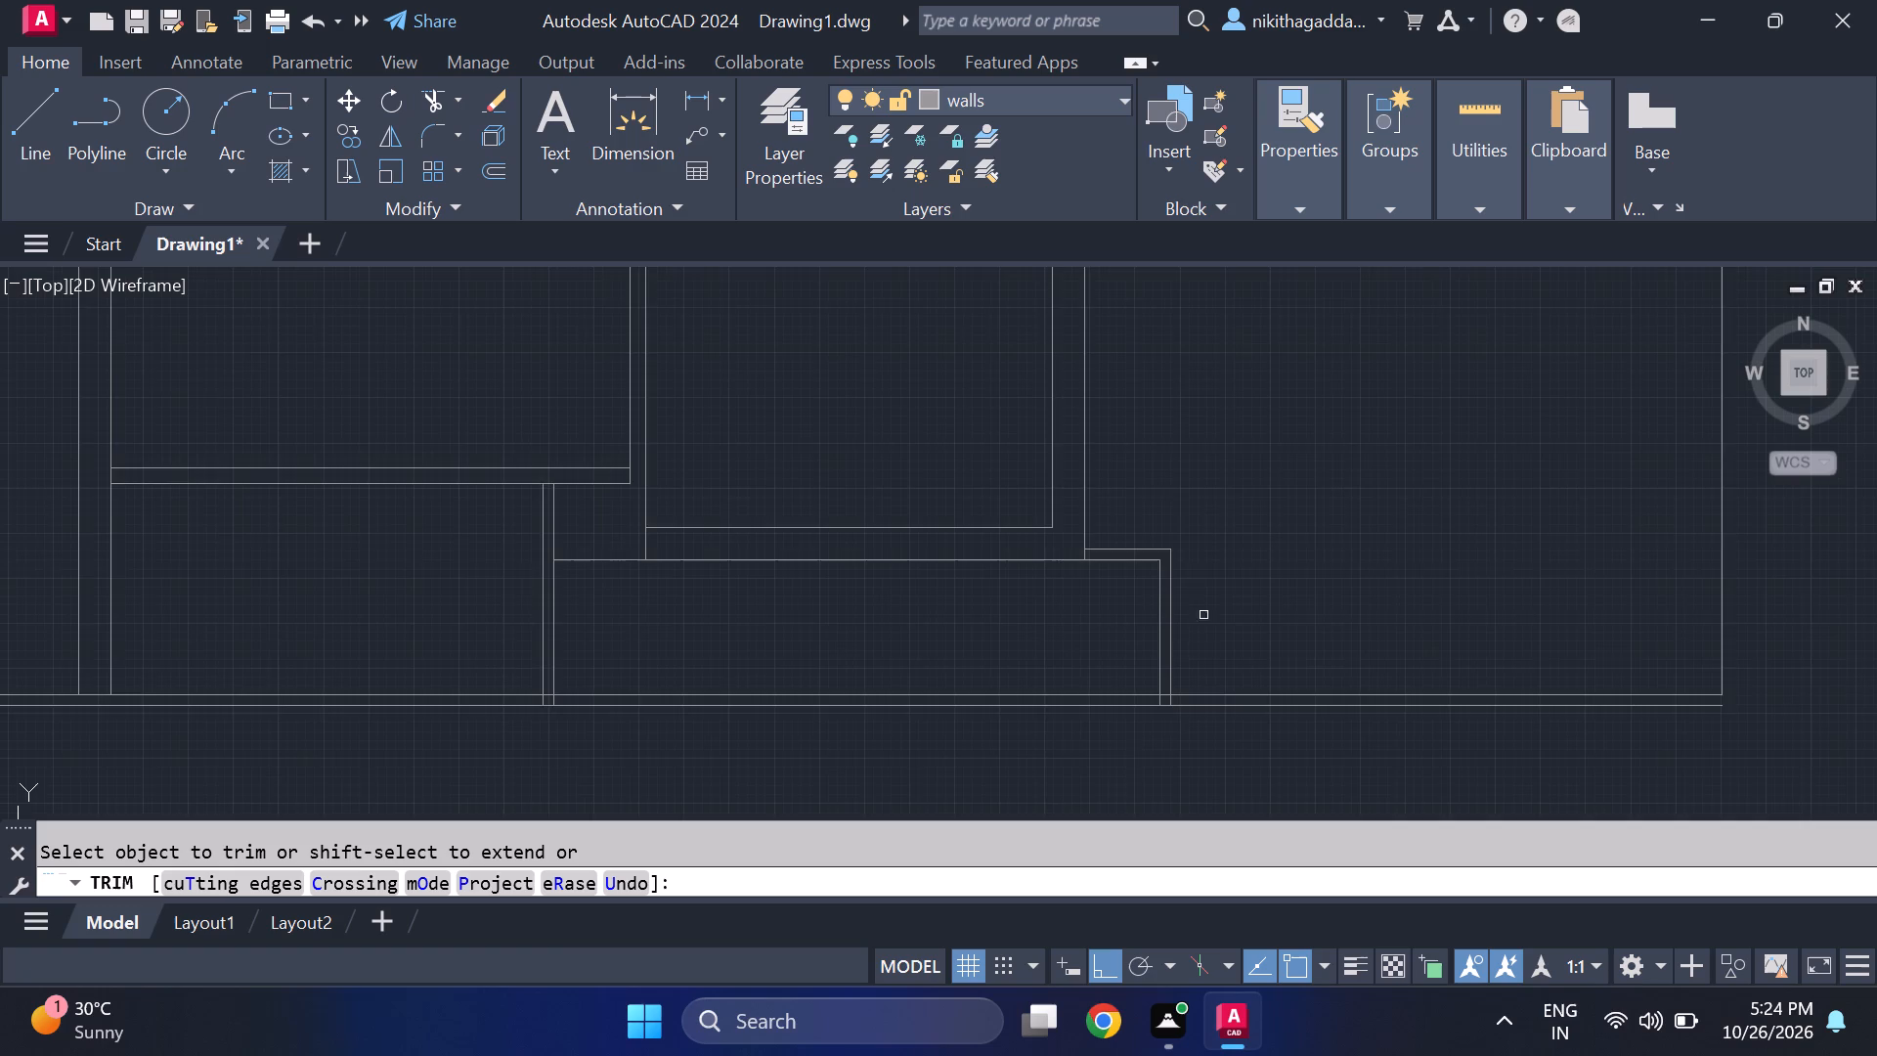
scroll(1204, 645, down, 2)
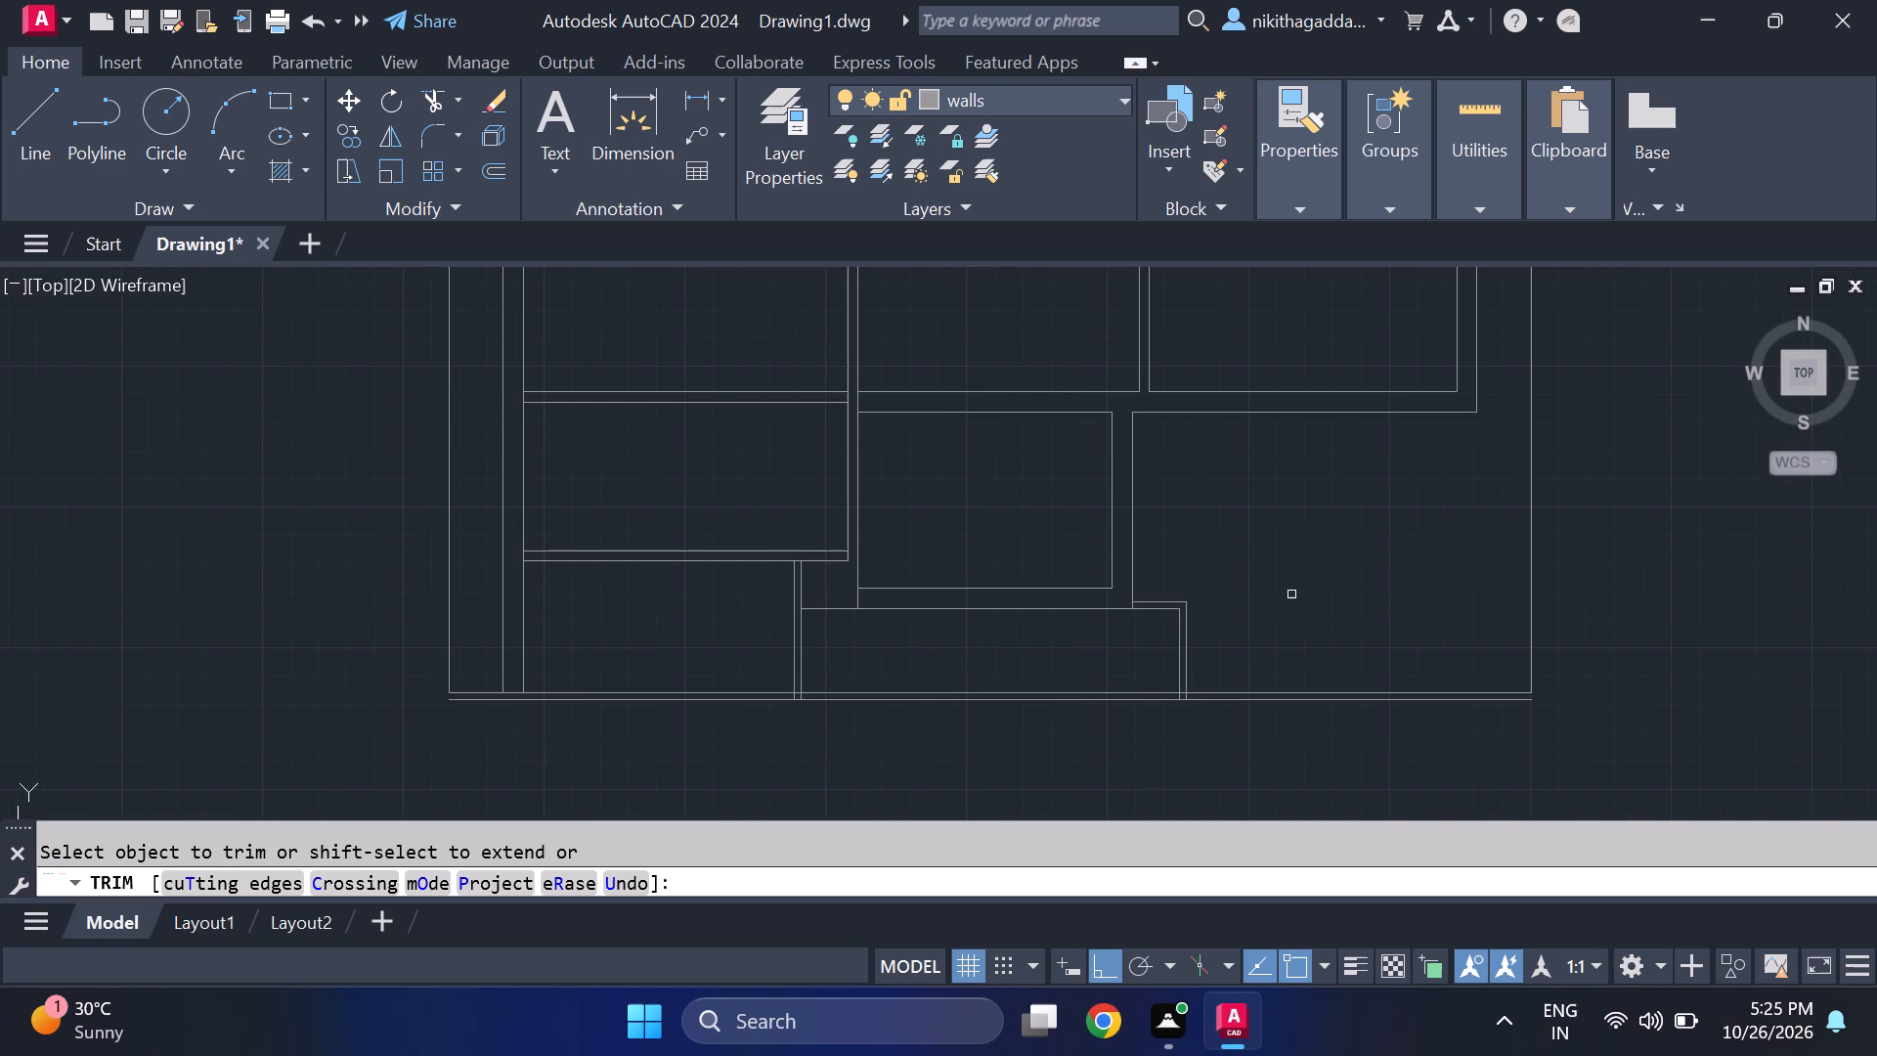
drag(1291, 594, 1335, 734)
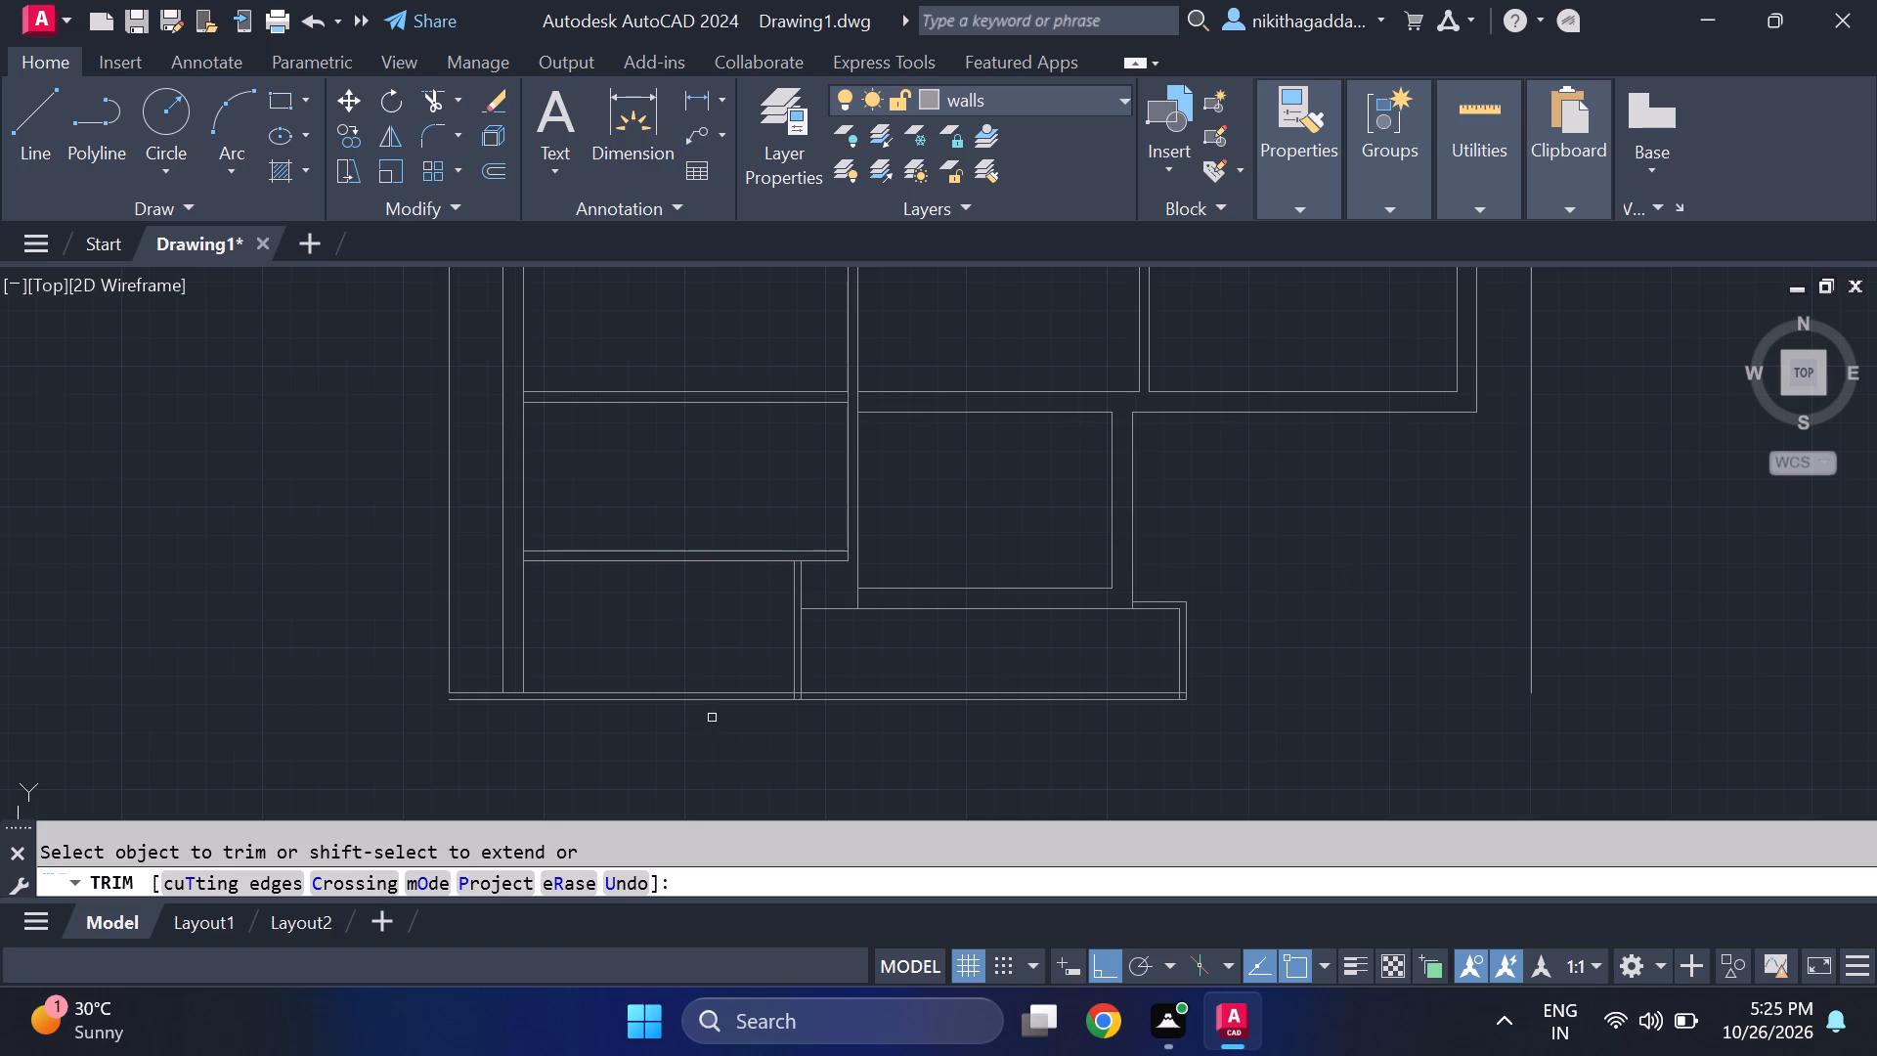
scroll(712, 722, down, 3)
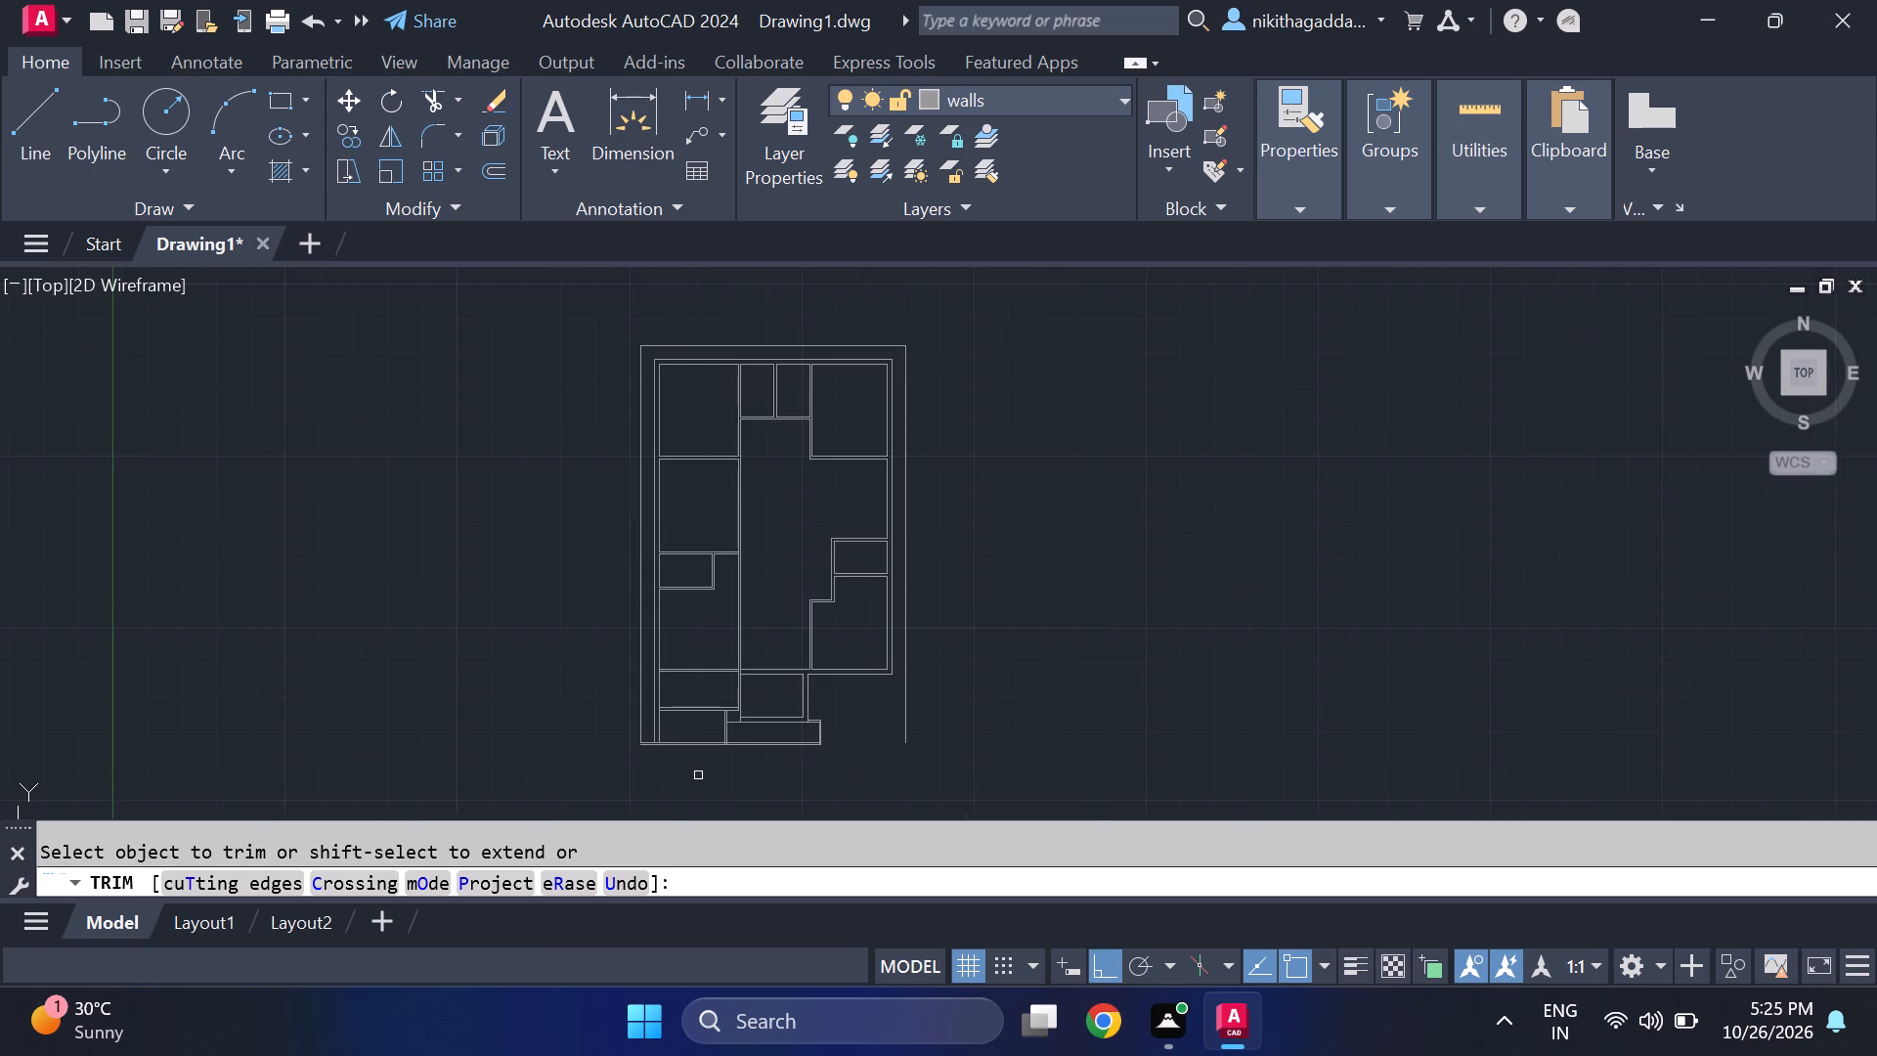
scroll(697, 779, up, 3)
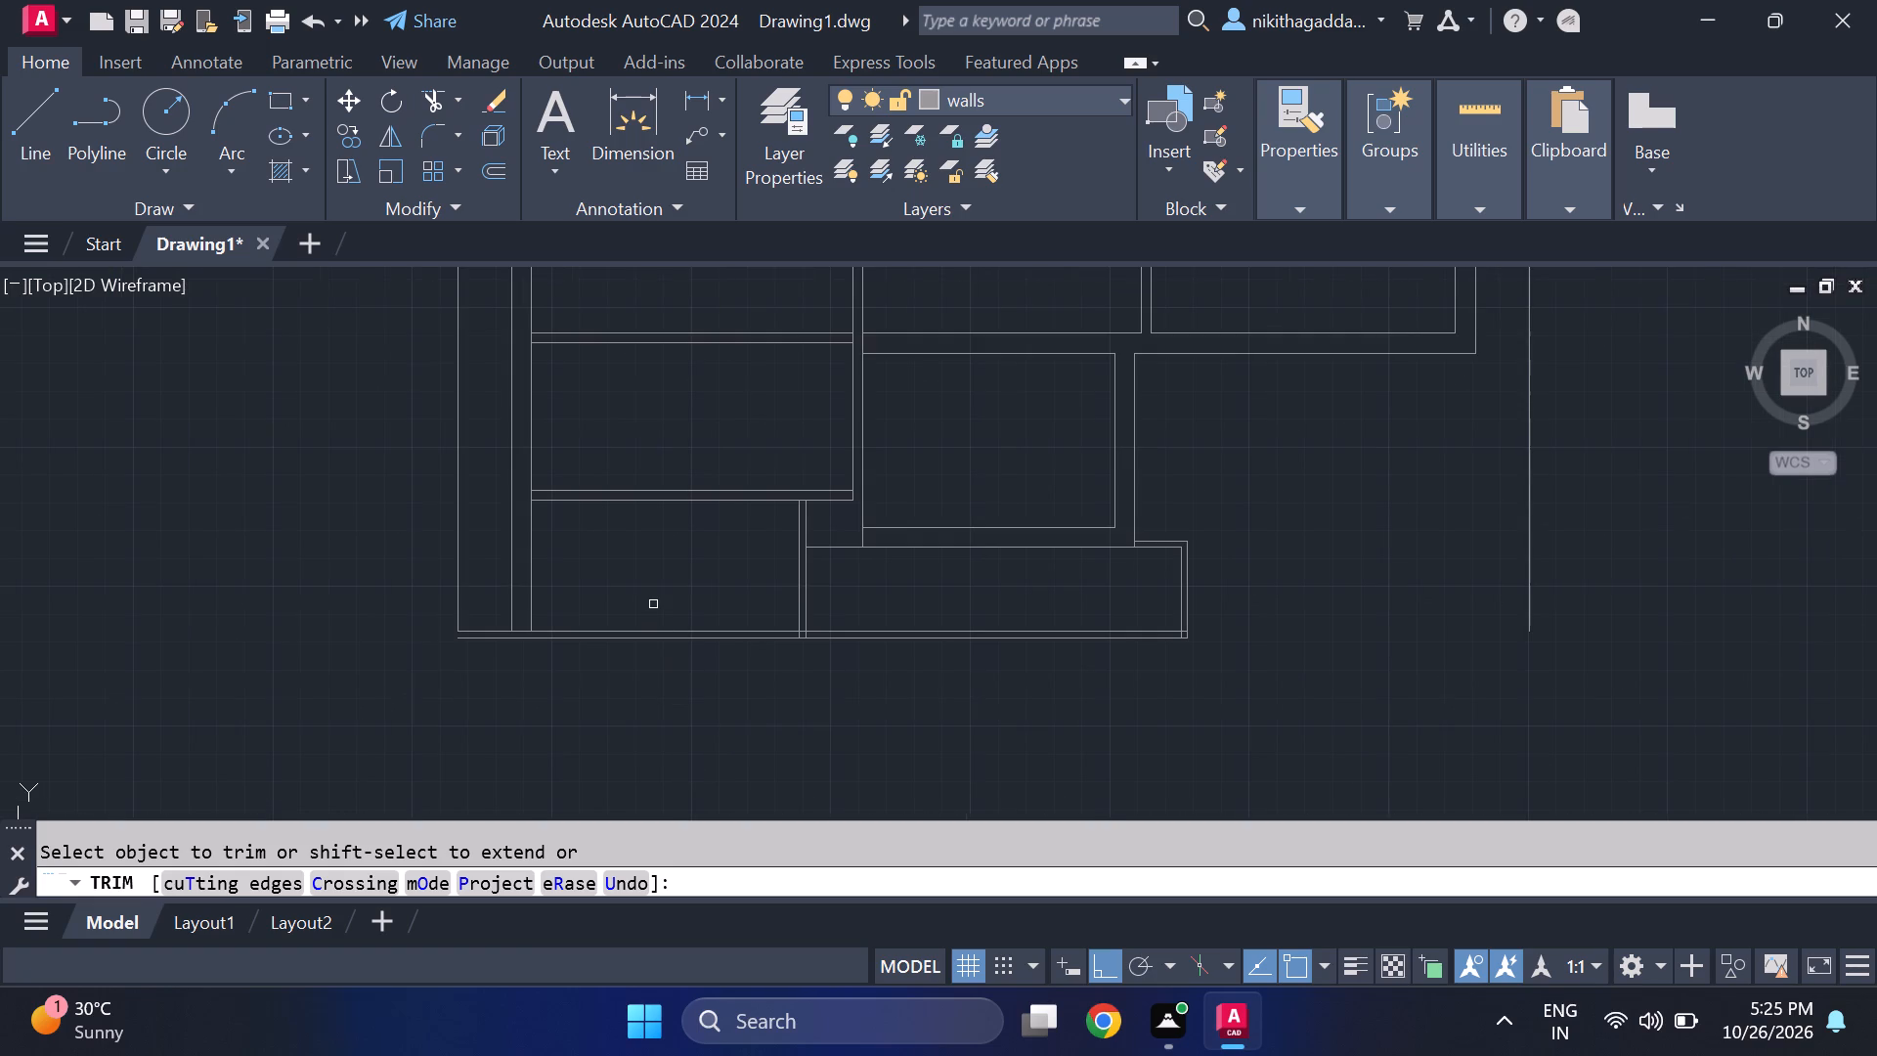
drag(653, 602, 653, 603)
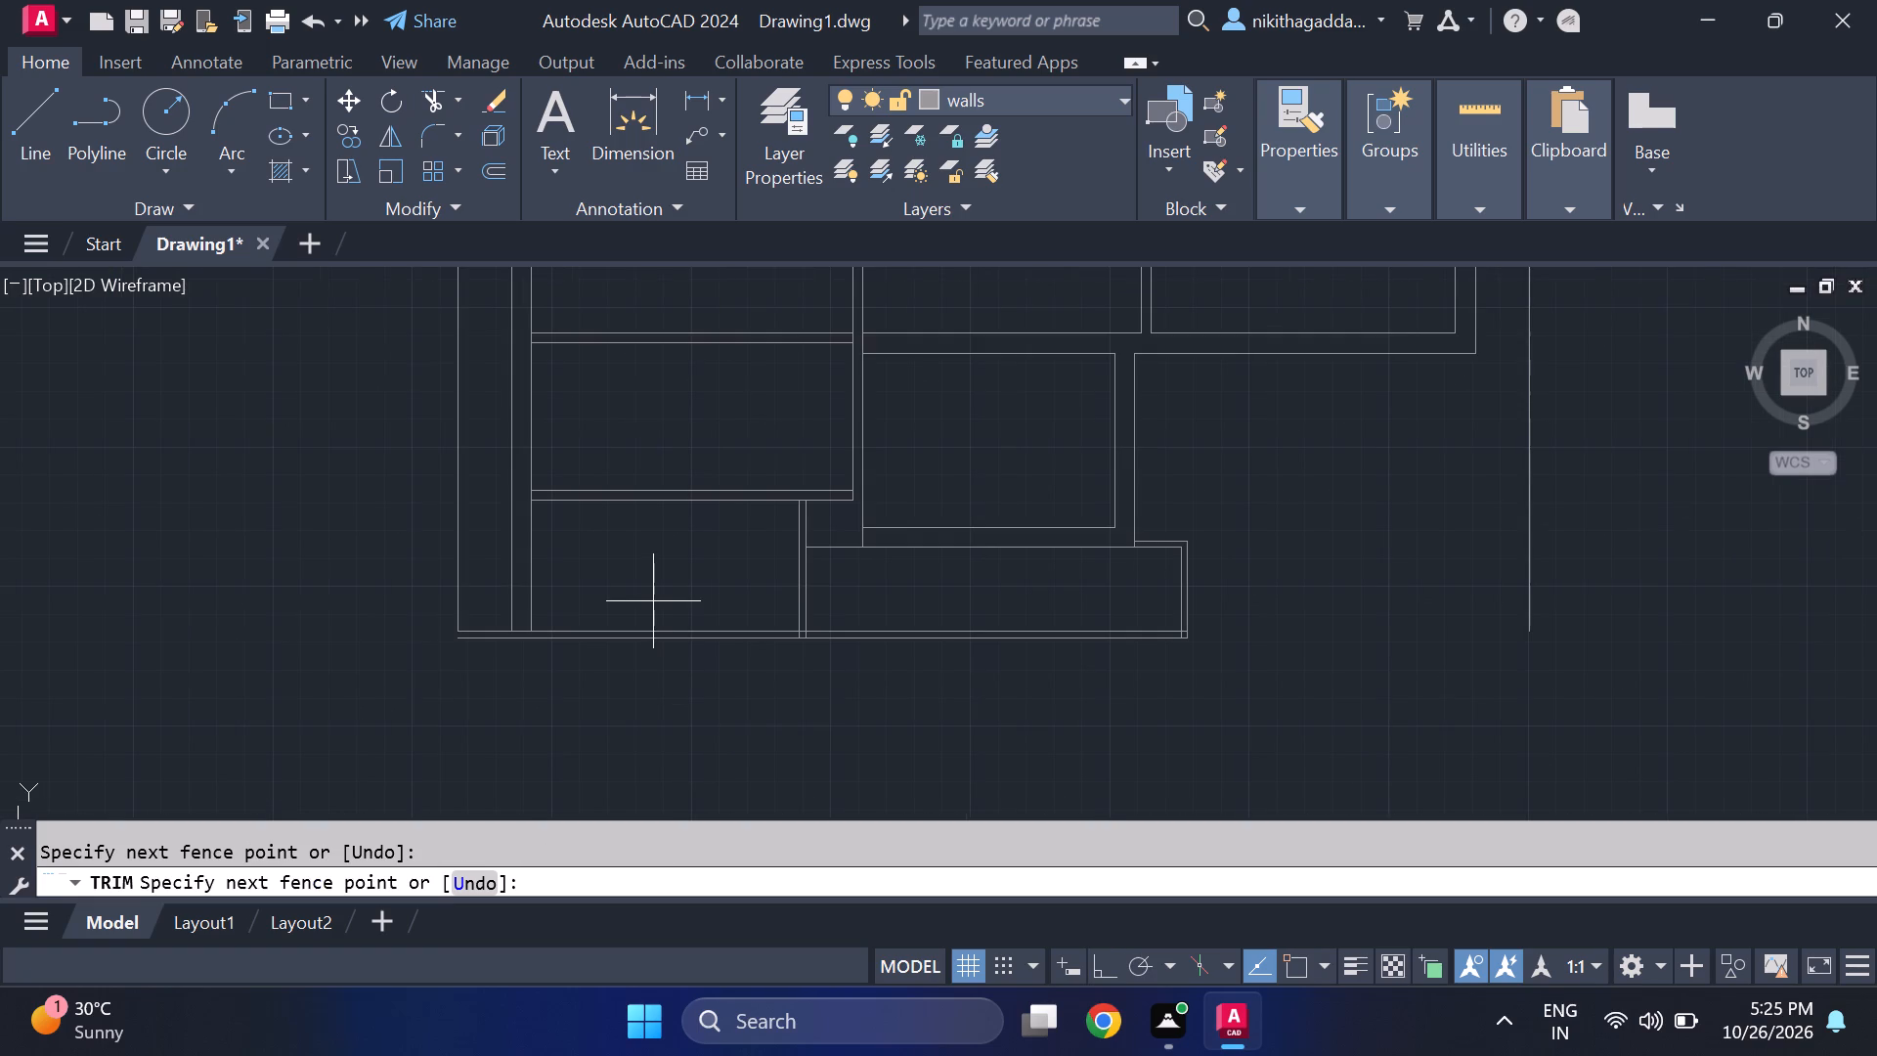
drag(653, 603, 619, 755)
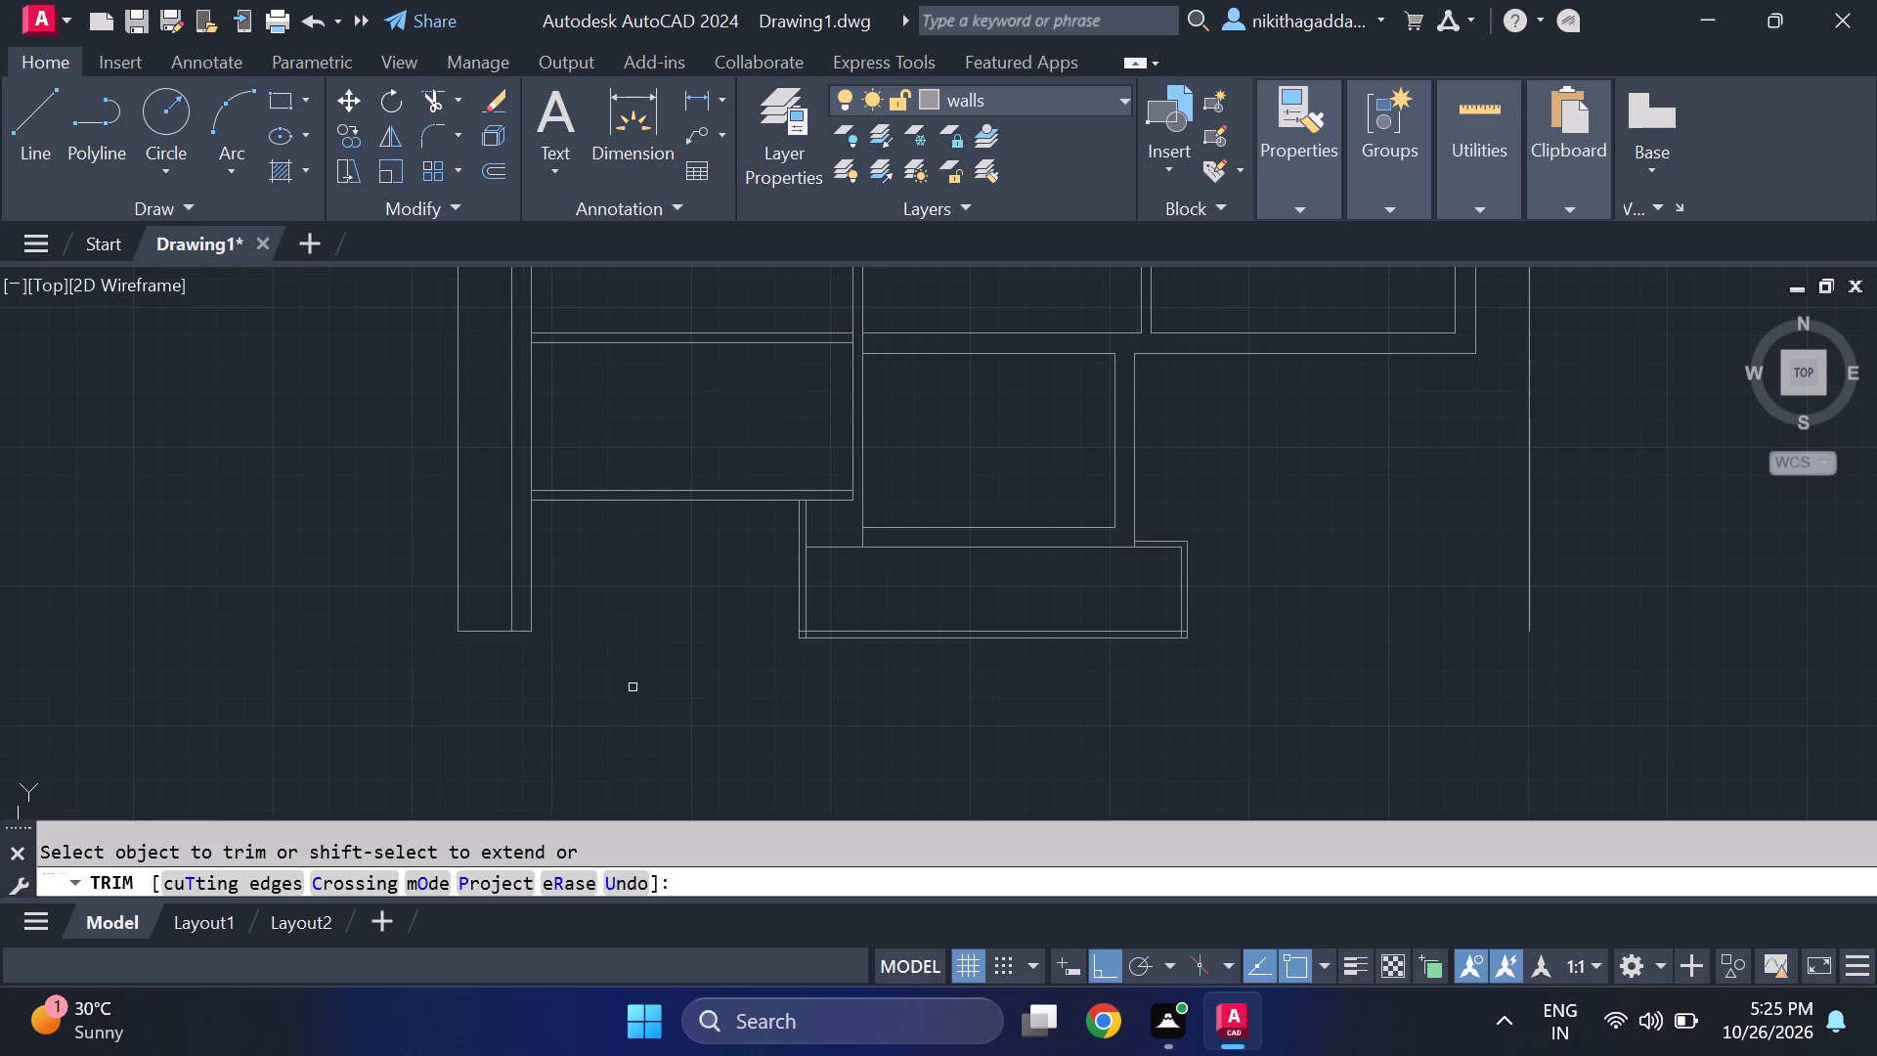
scroll(633, 687, down, 2)
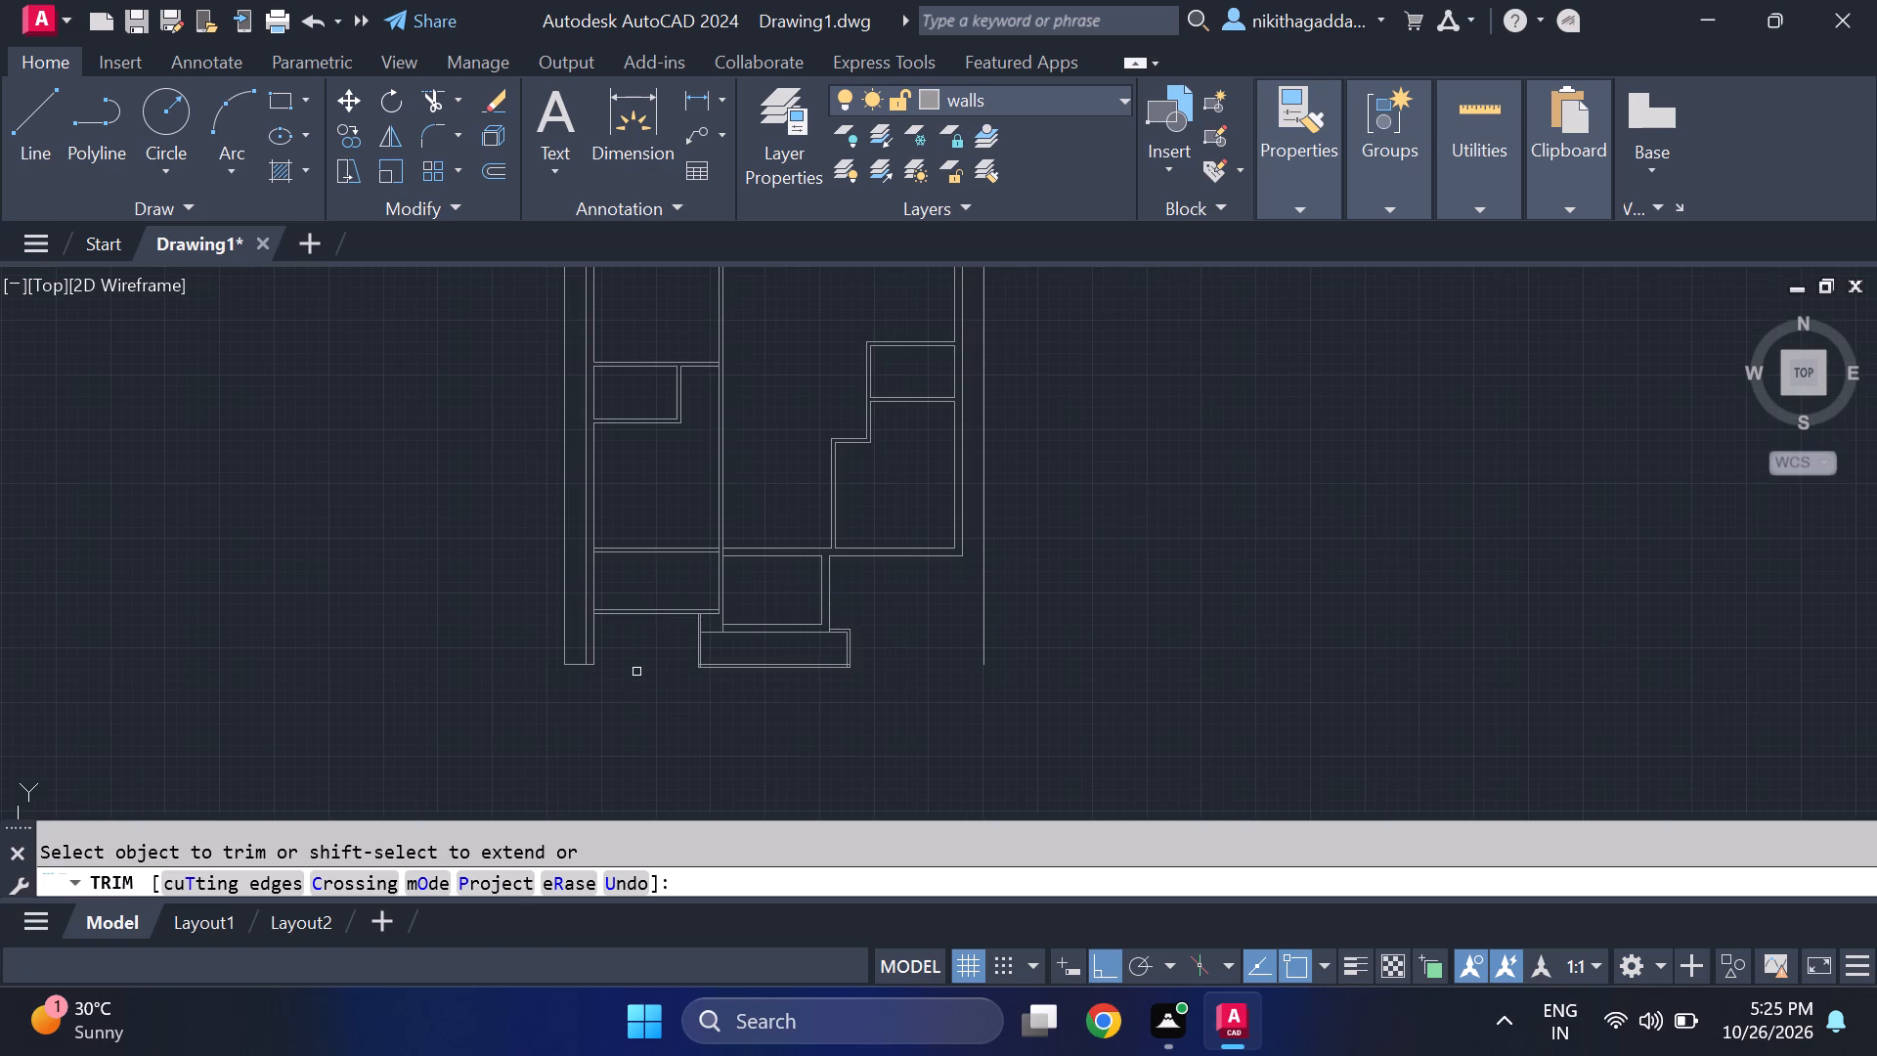
scroll(636, 672, up, 2)
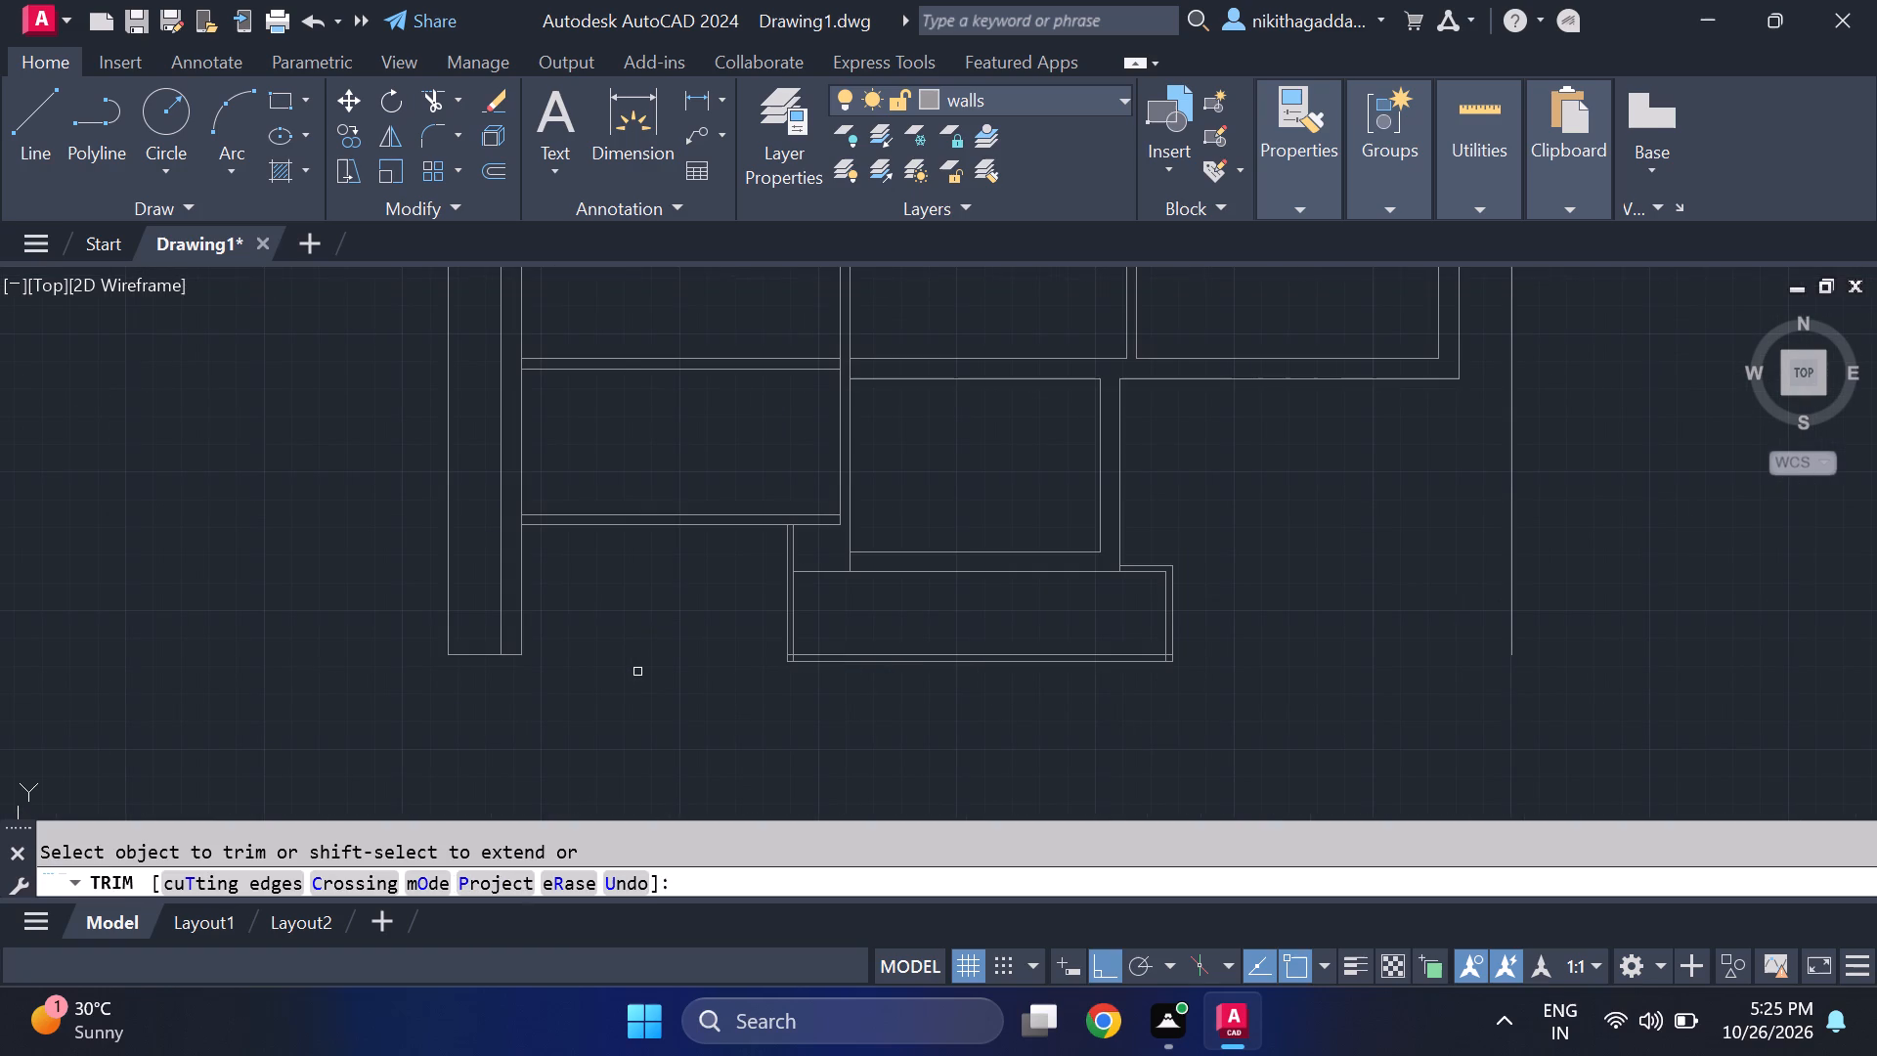
key(Escape)
Move the two southern wall lines of the thin-walled space straight south, clear of the side walls' lower ends.
scroll(523, 690, down, 2)
scroll(654, 621, down, 2)
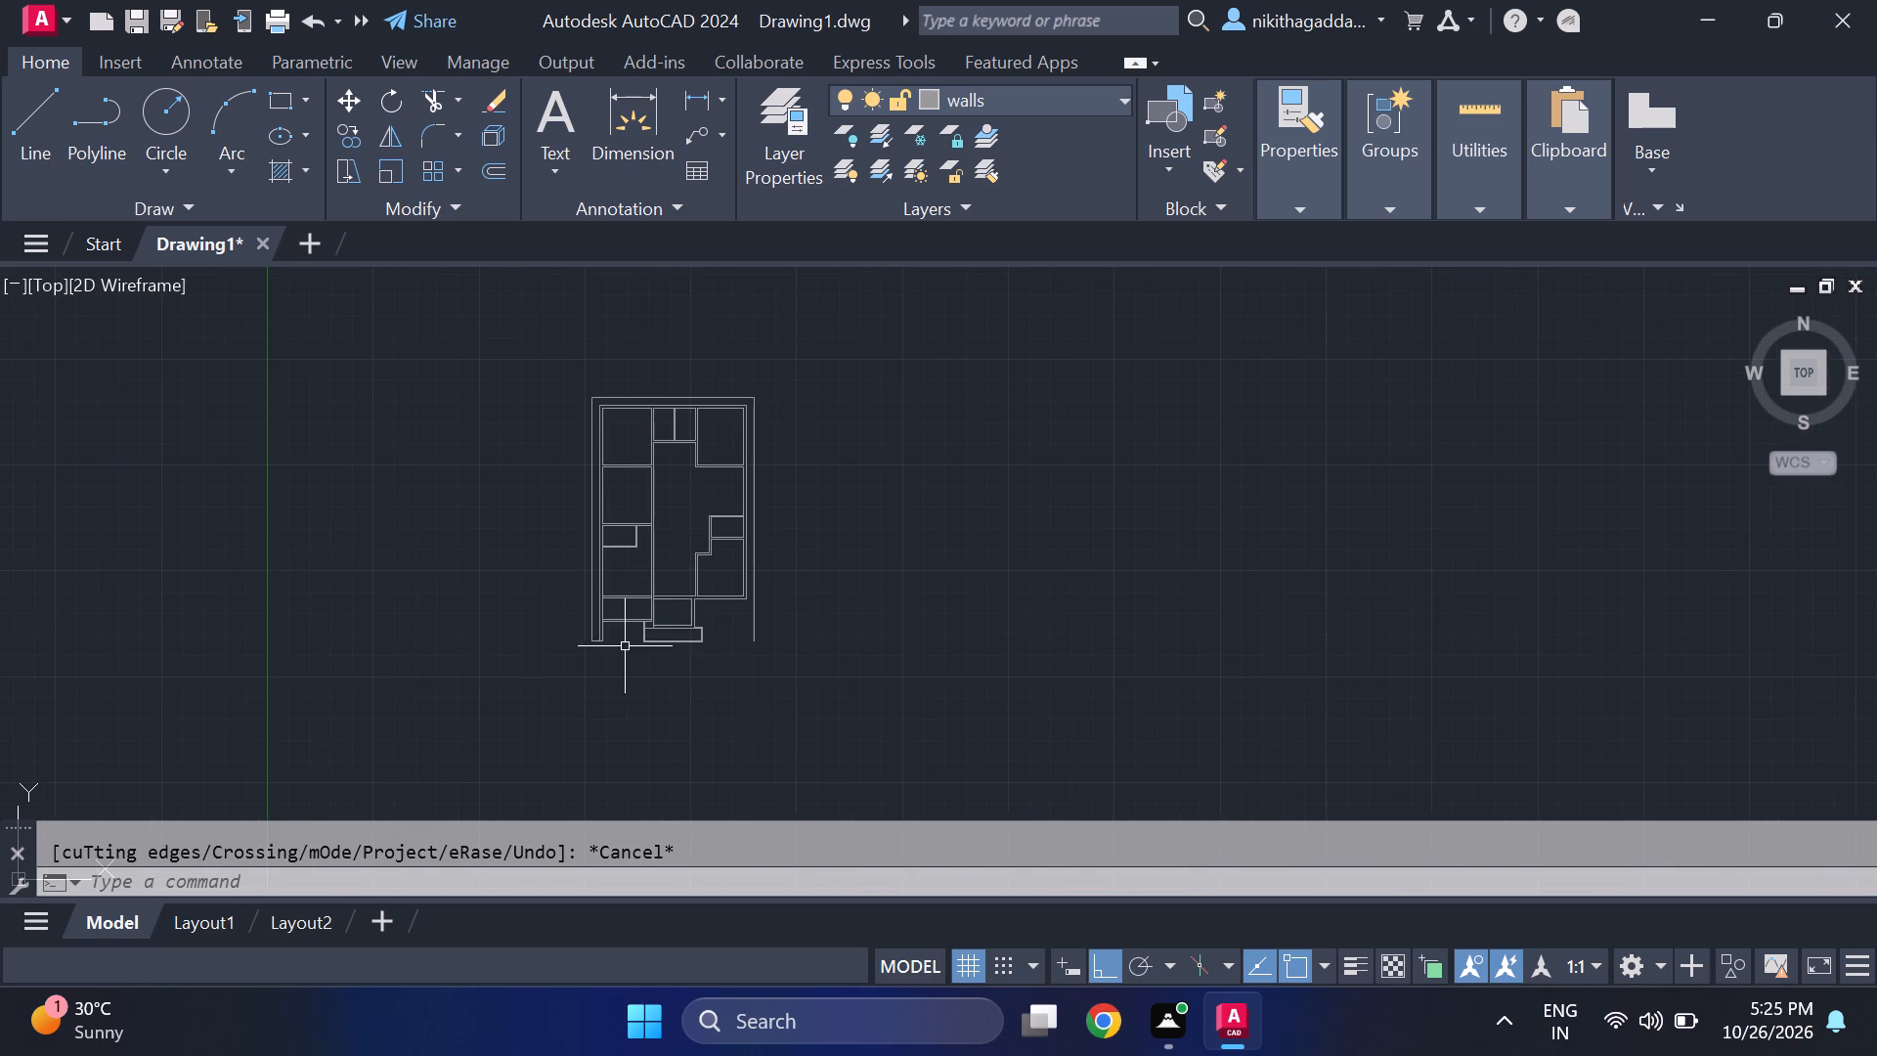
scroll(662, 616, up, 1)
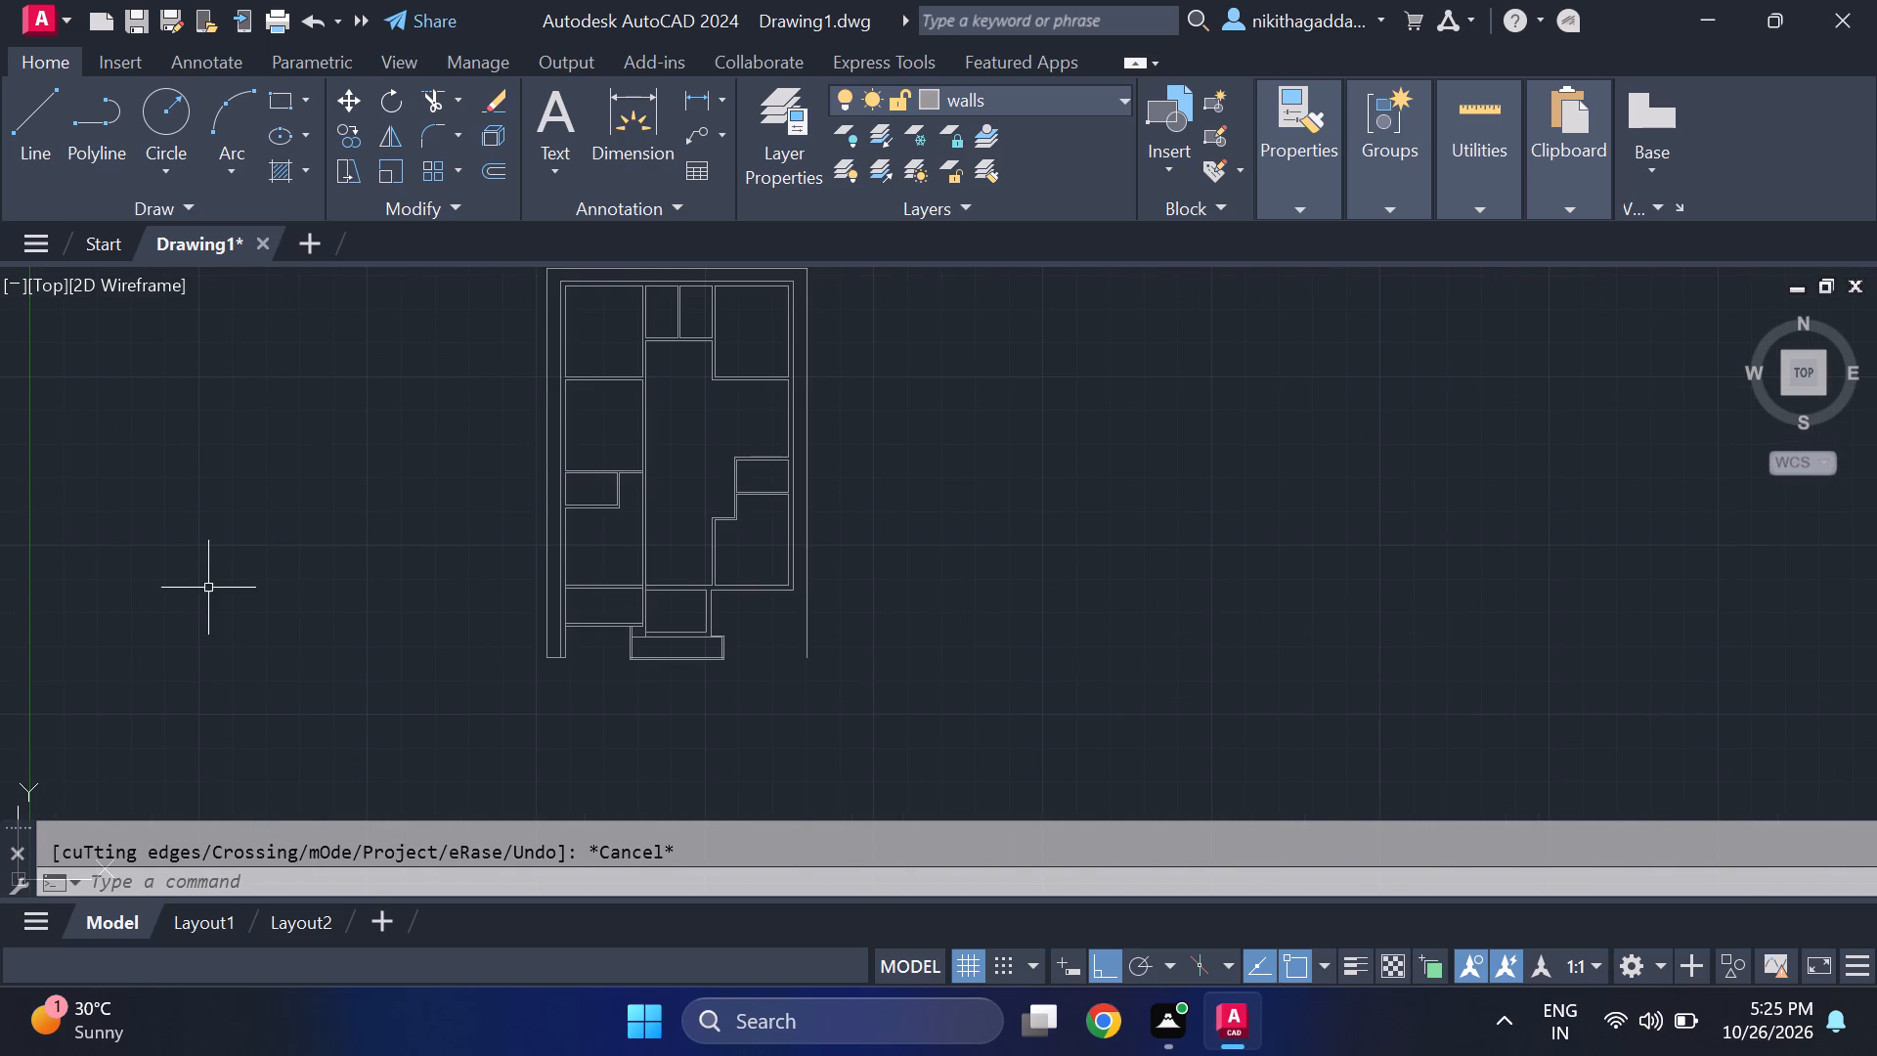
scroll(601, 662, up, 3)
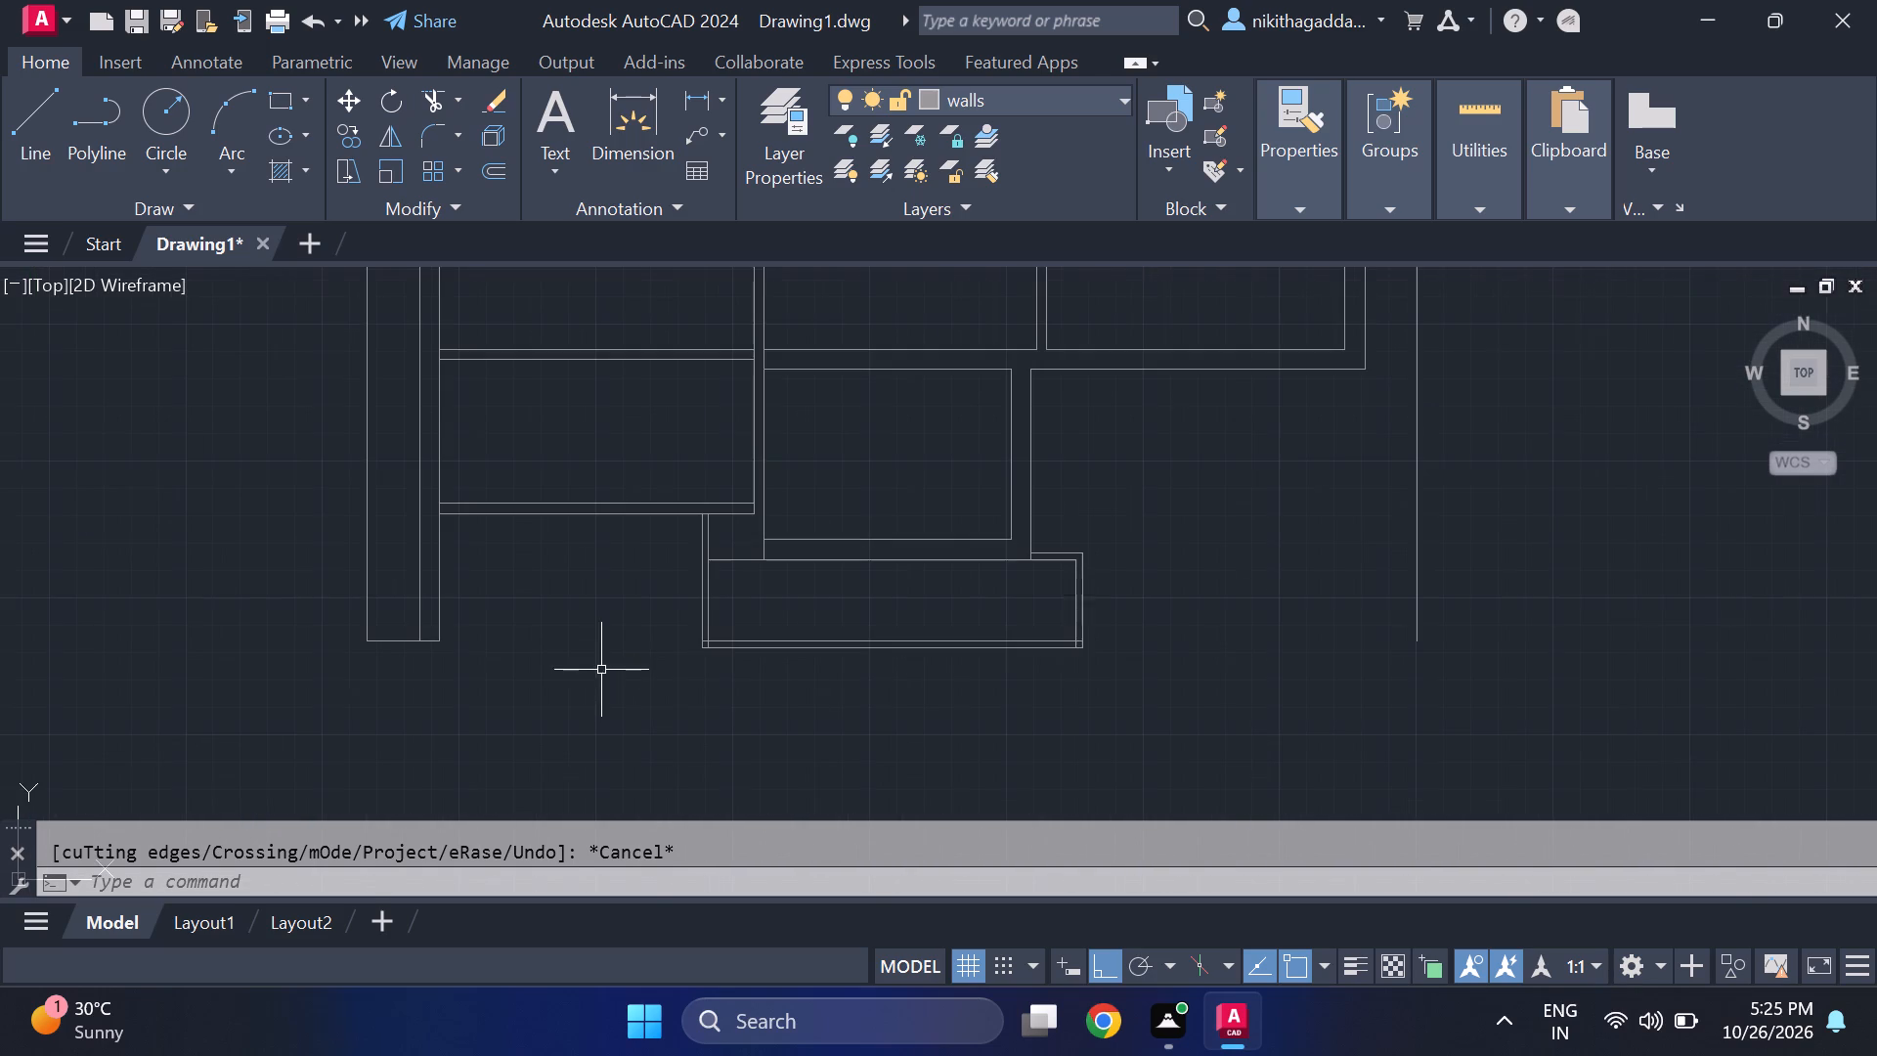
scroll(850, 661, down, 2)
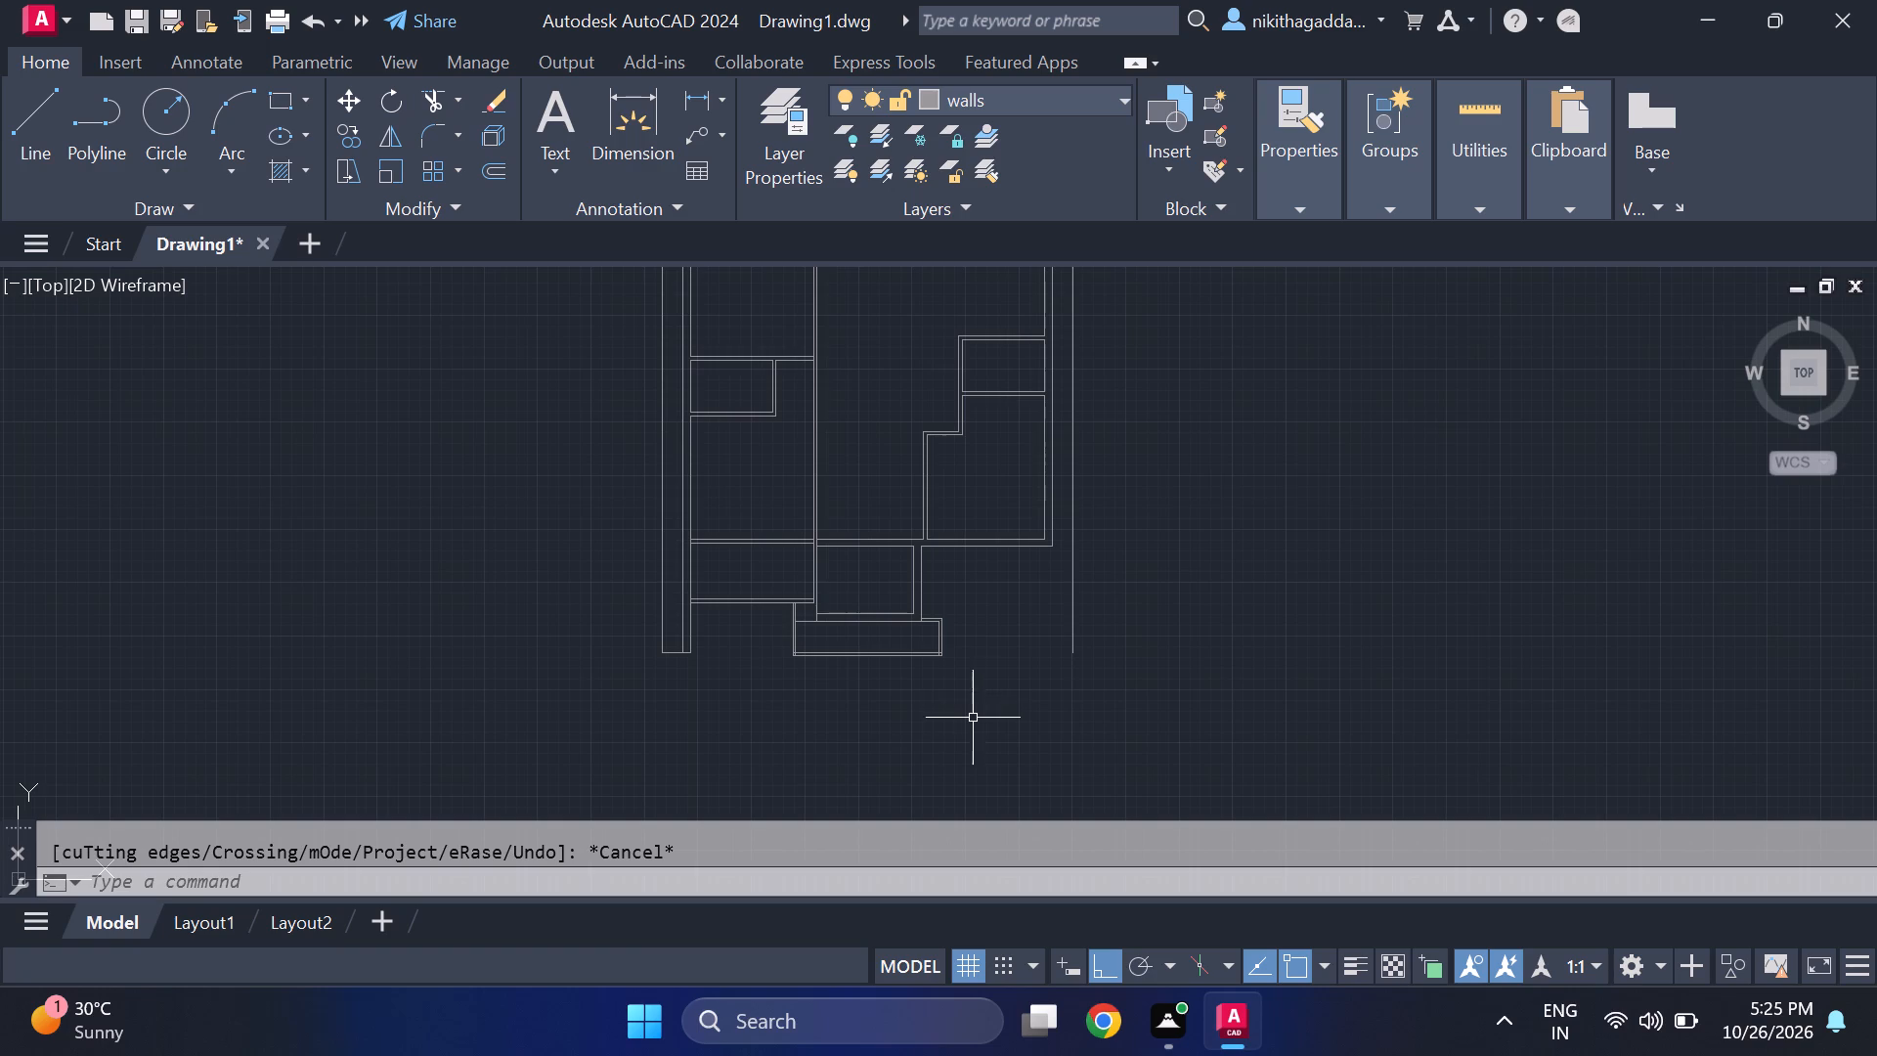
scroll(839, 652, up, 2)
click(947, 642)
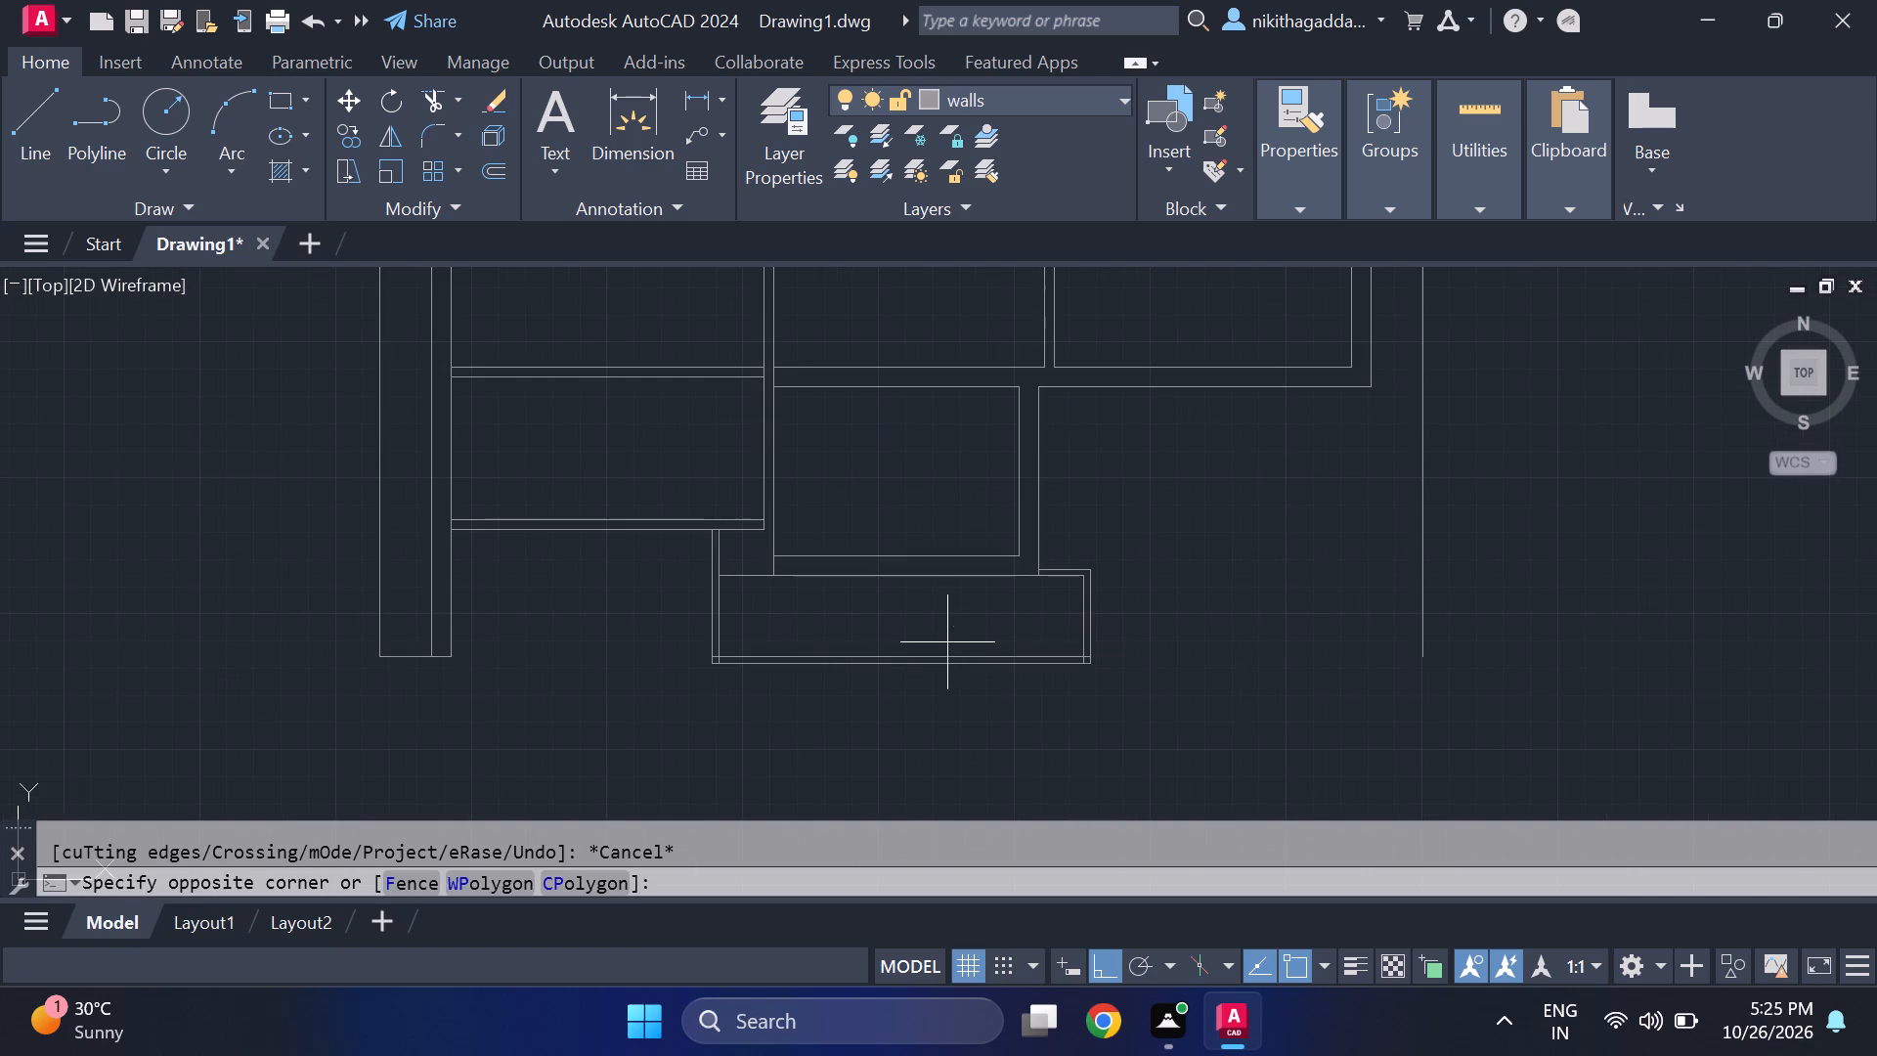
click(939, 736)
key(m)
key(Return)
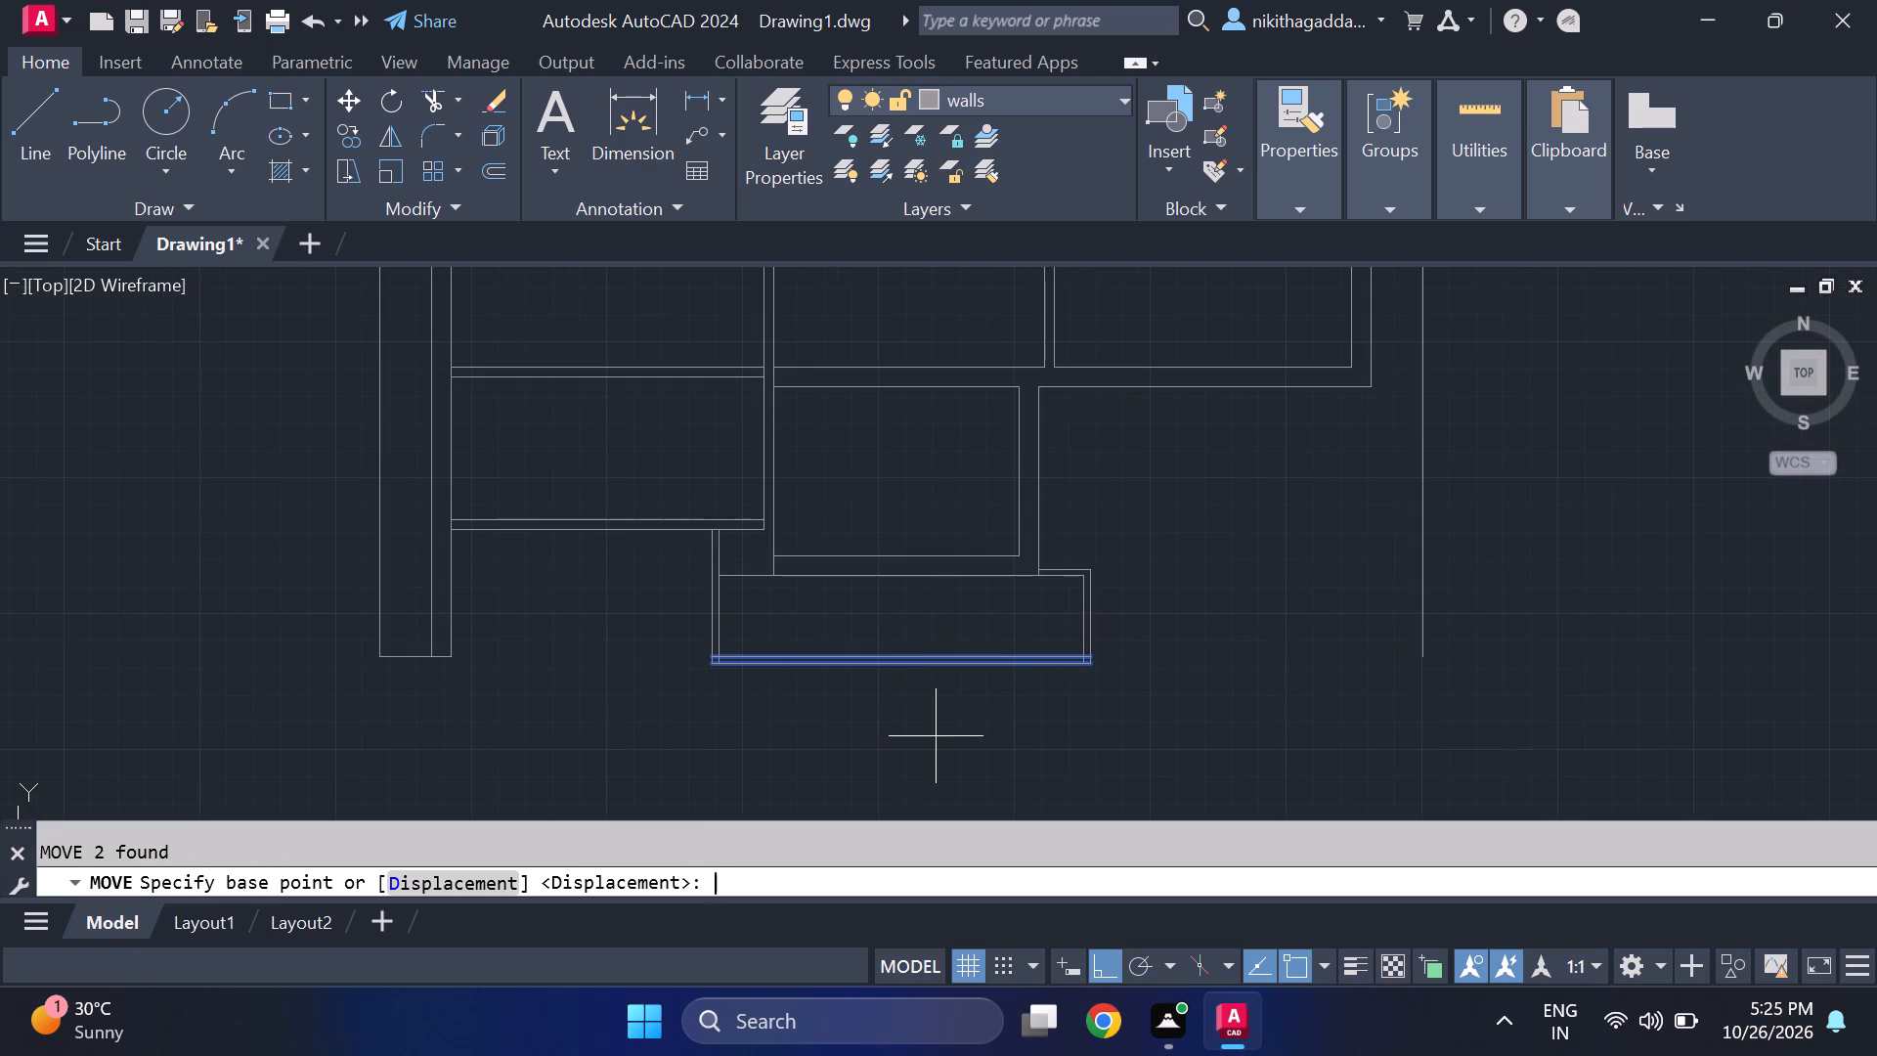
scroll(1138, 626, up, 2)
click(1012, 707)
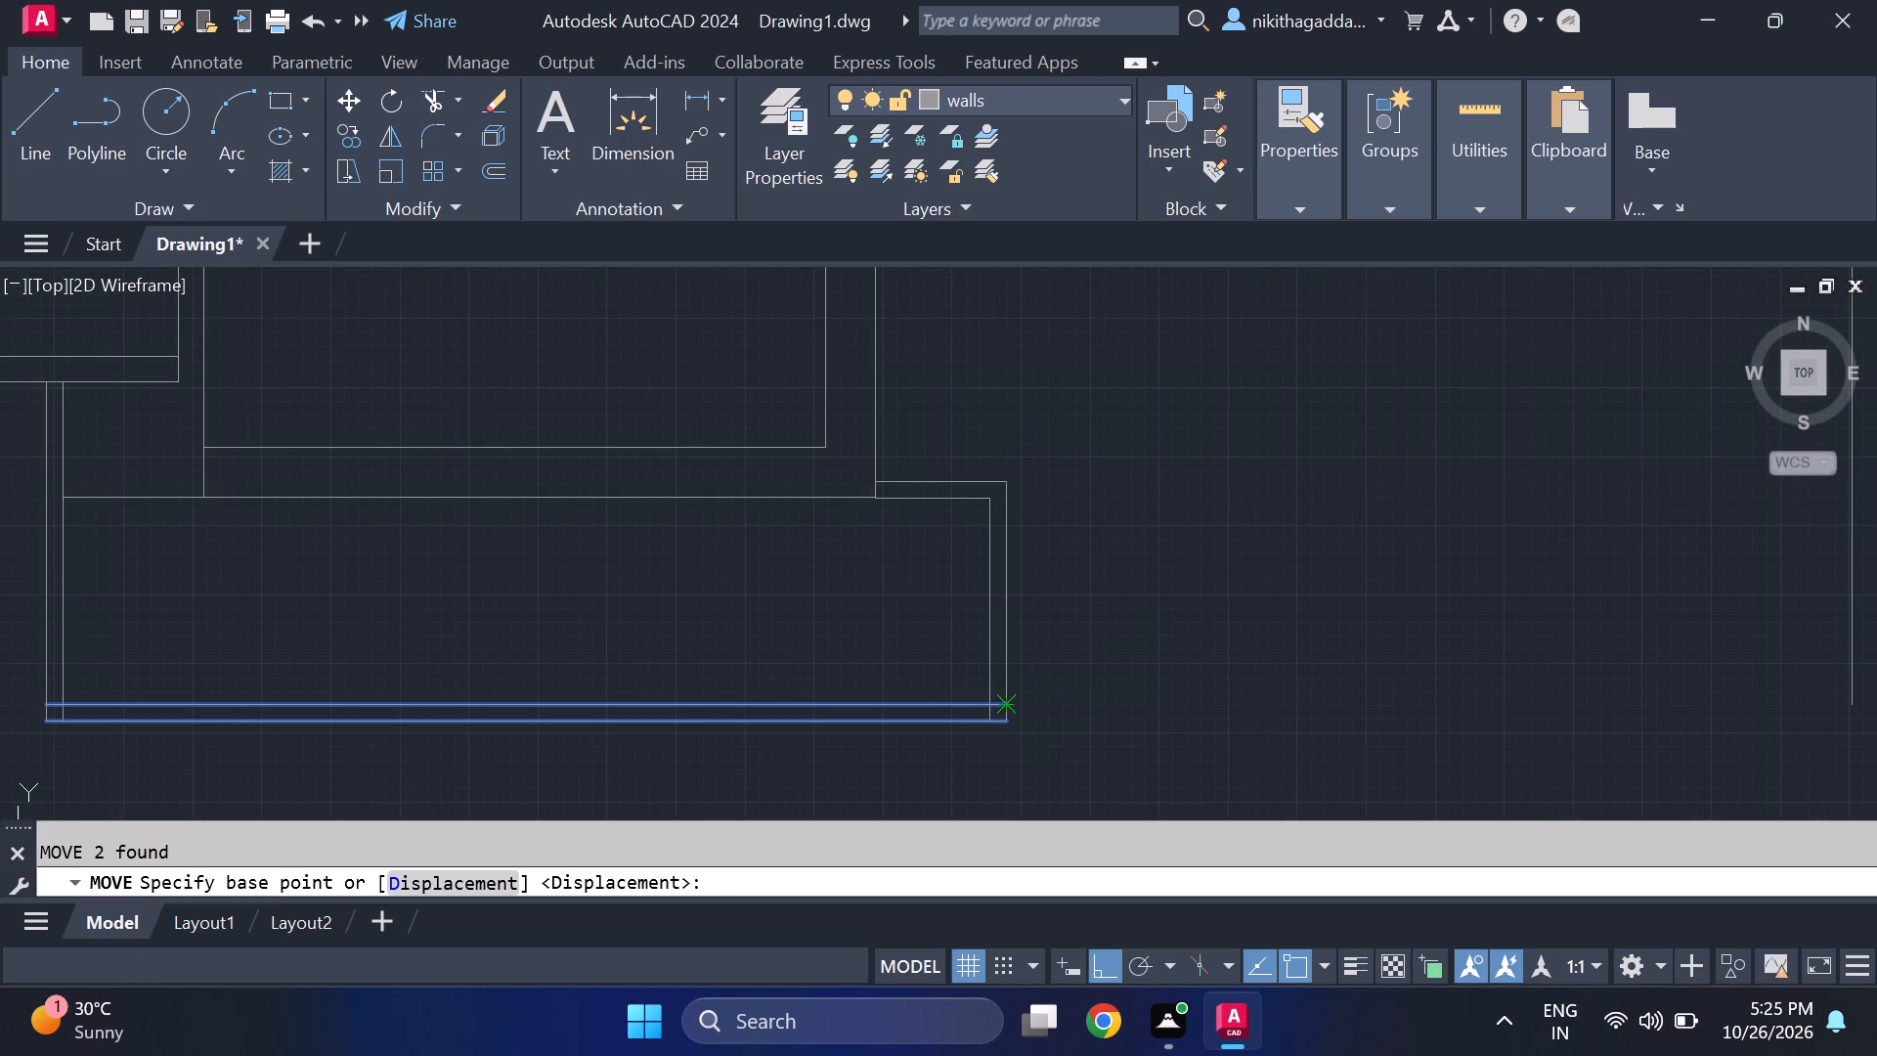
scroll(1009, 705, down, 3)
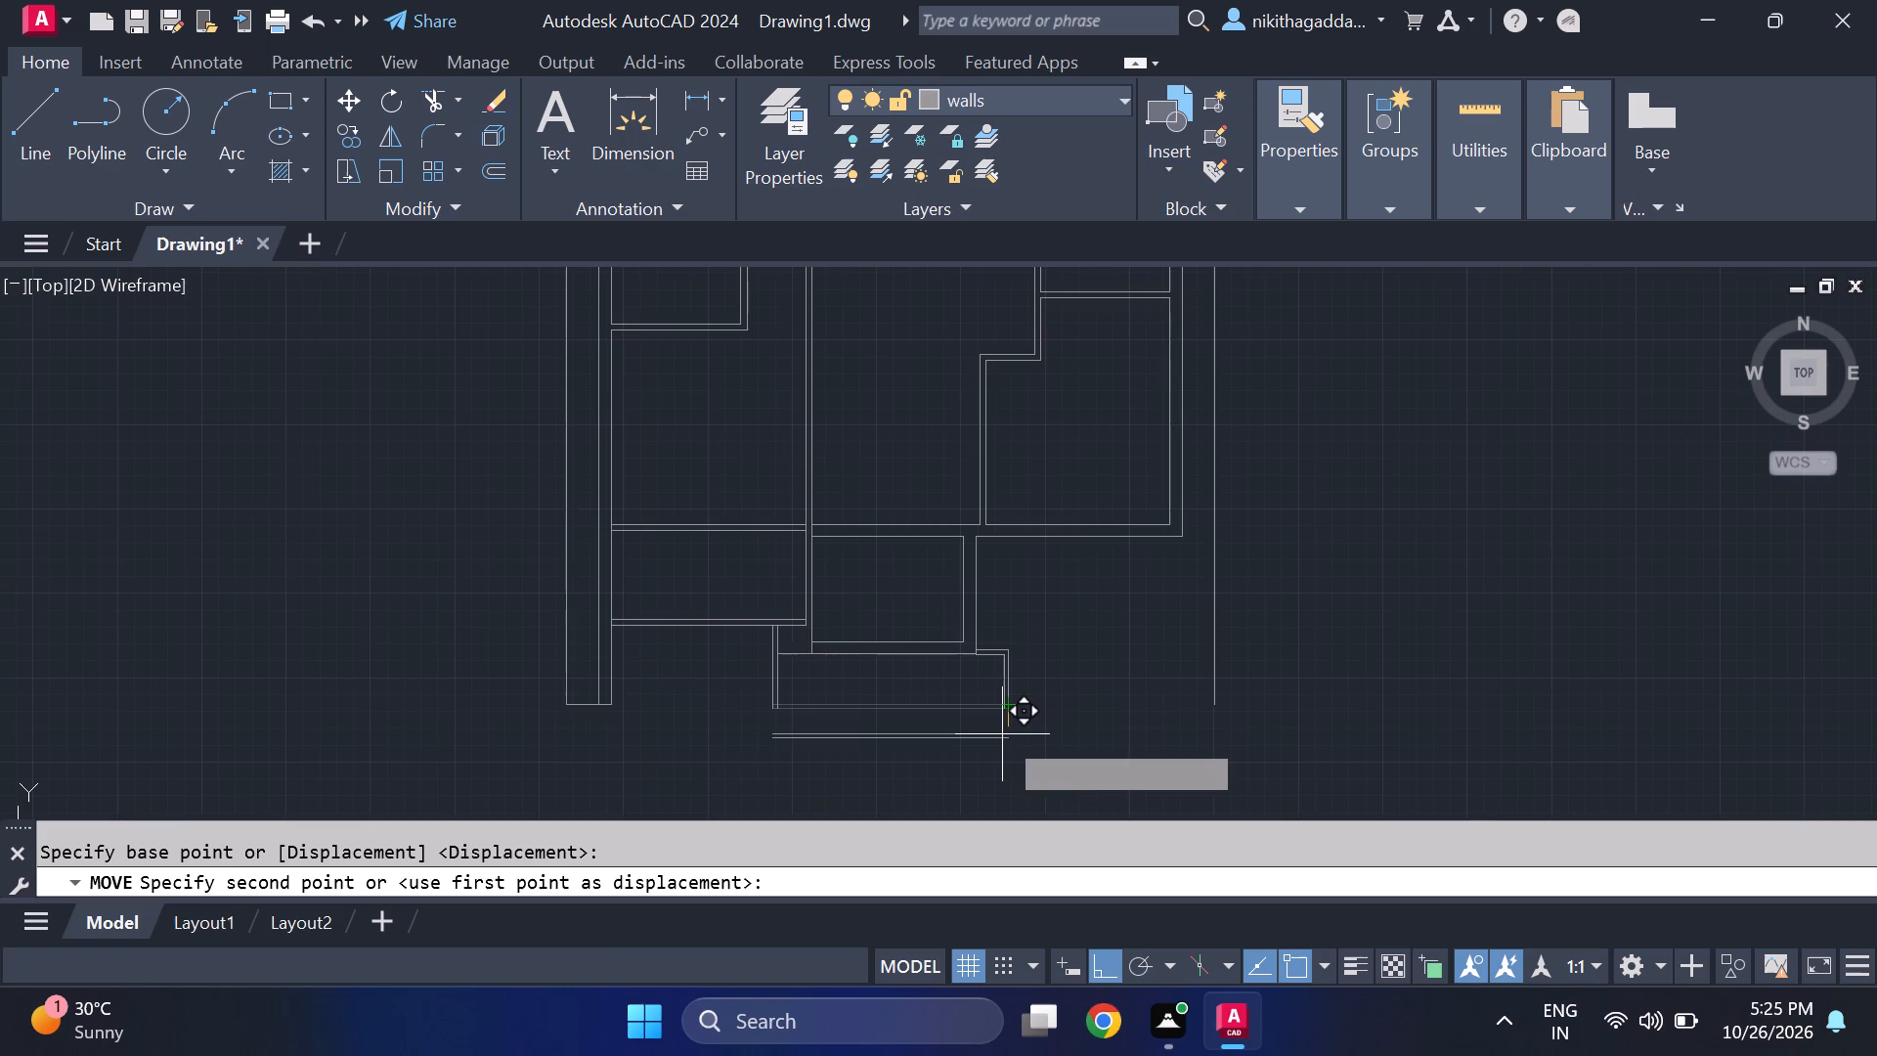
click(1003, 742)
Extend the western and eastern thin-wall lines south to meet both lines of the moved southern wall.
text(ex)
key(Return)
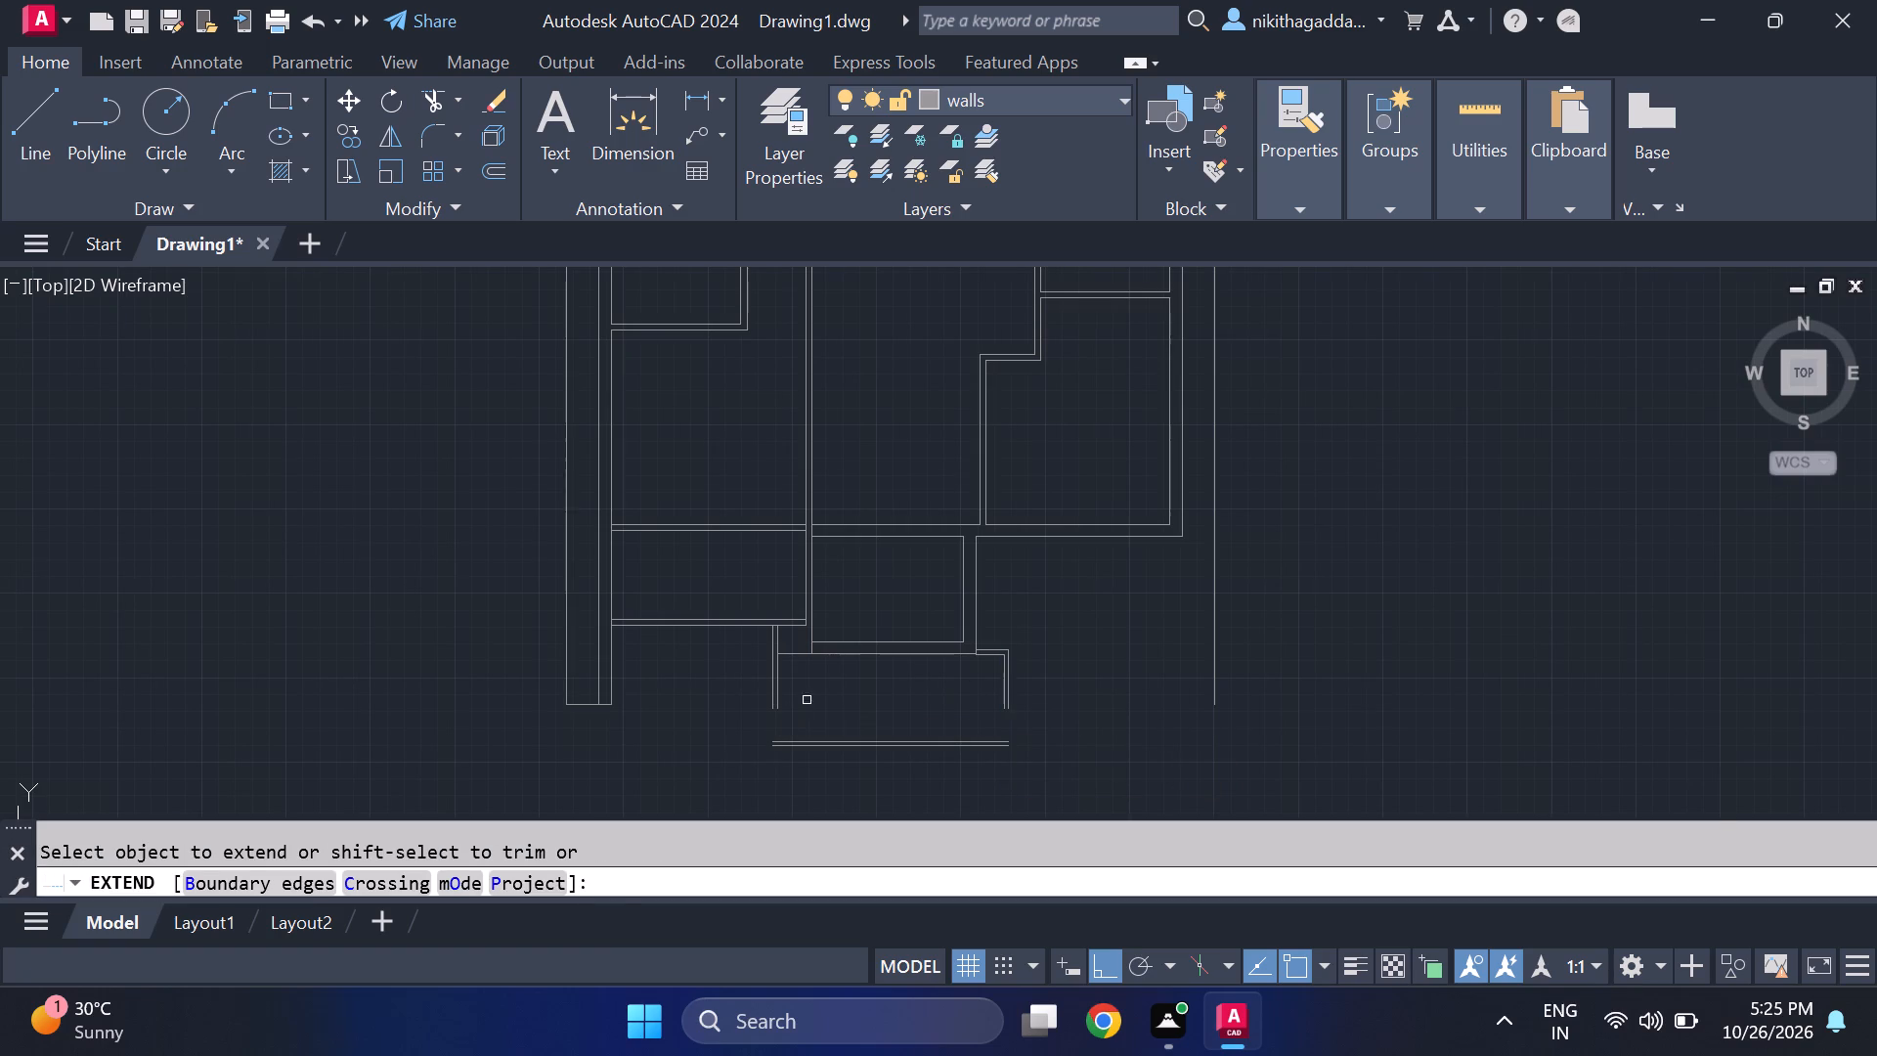
drag(816, 690, 723, 684)
drag(807, 708, 762, 708)
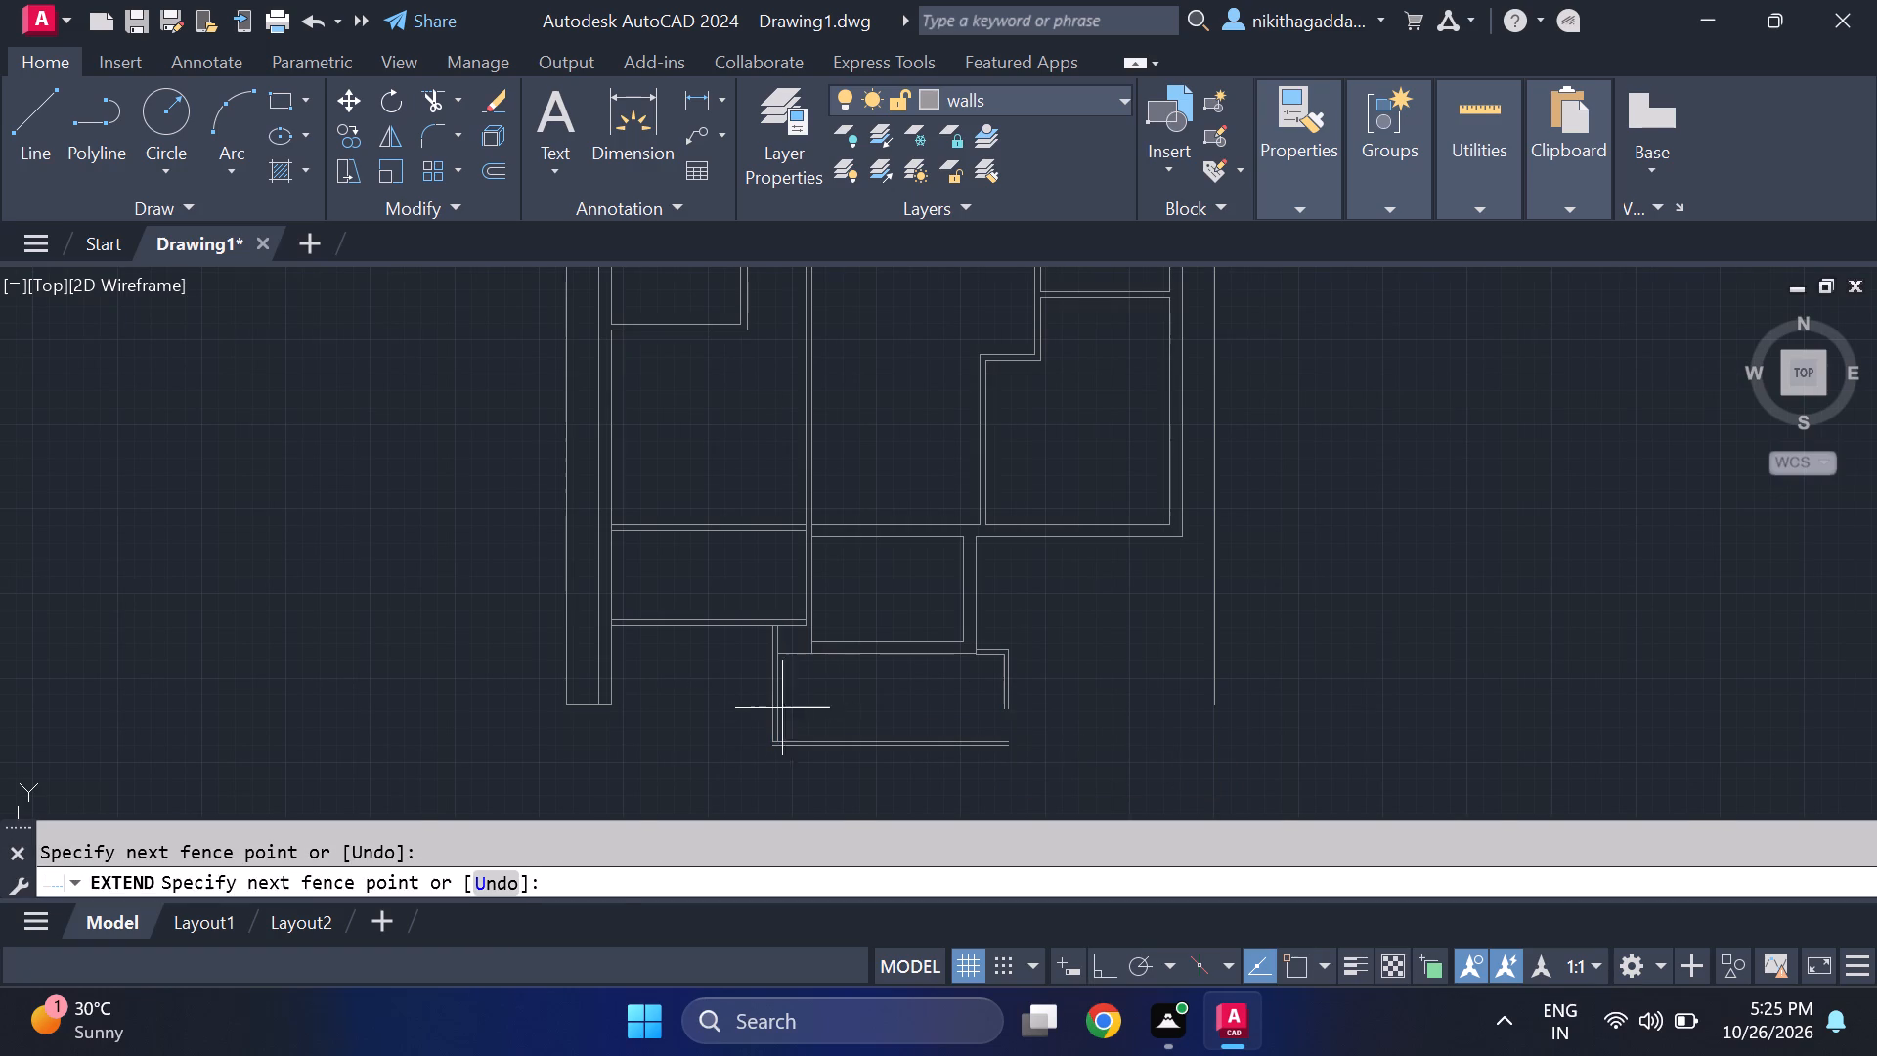
drag(762, 708, 750, 710)
drag(1037, 677, 897, 707)
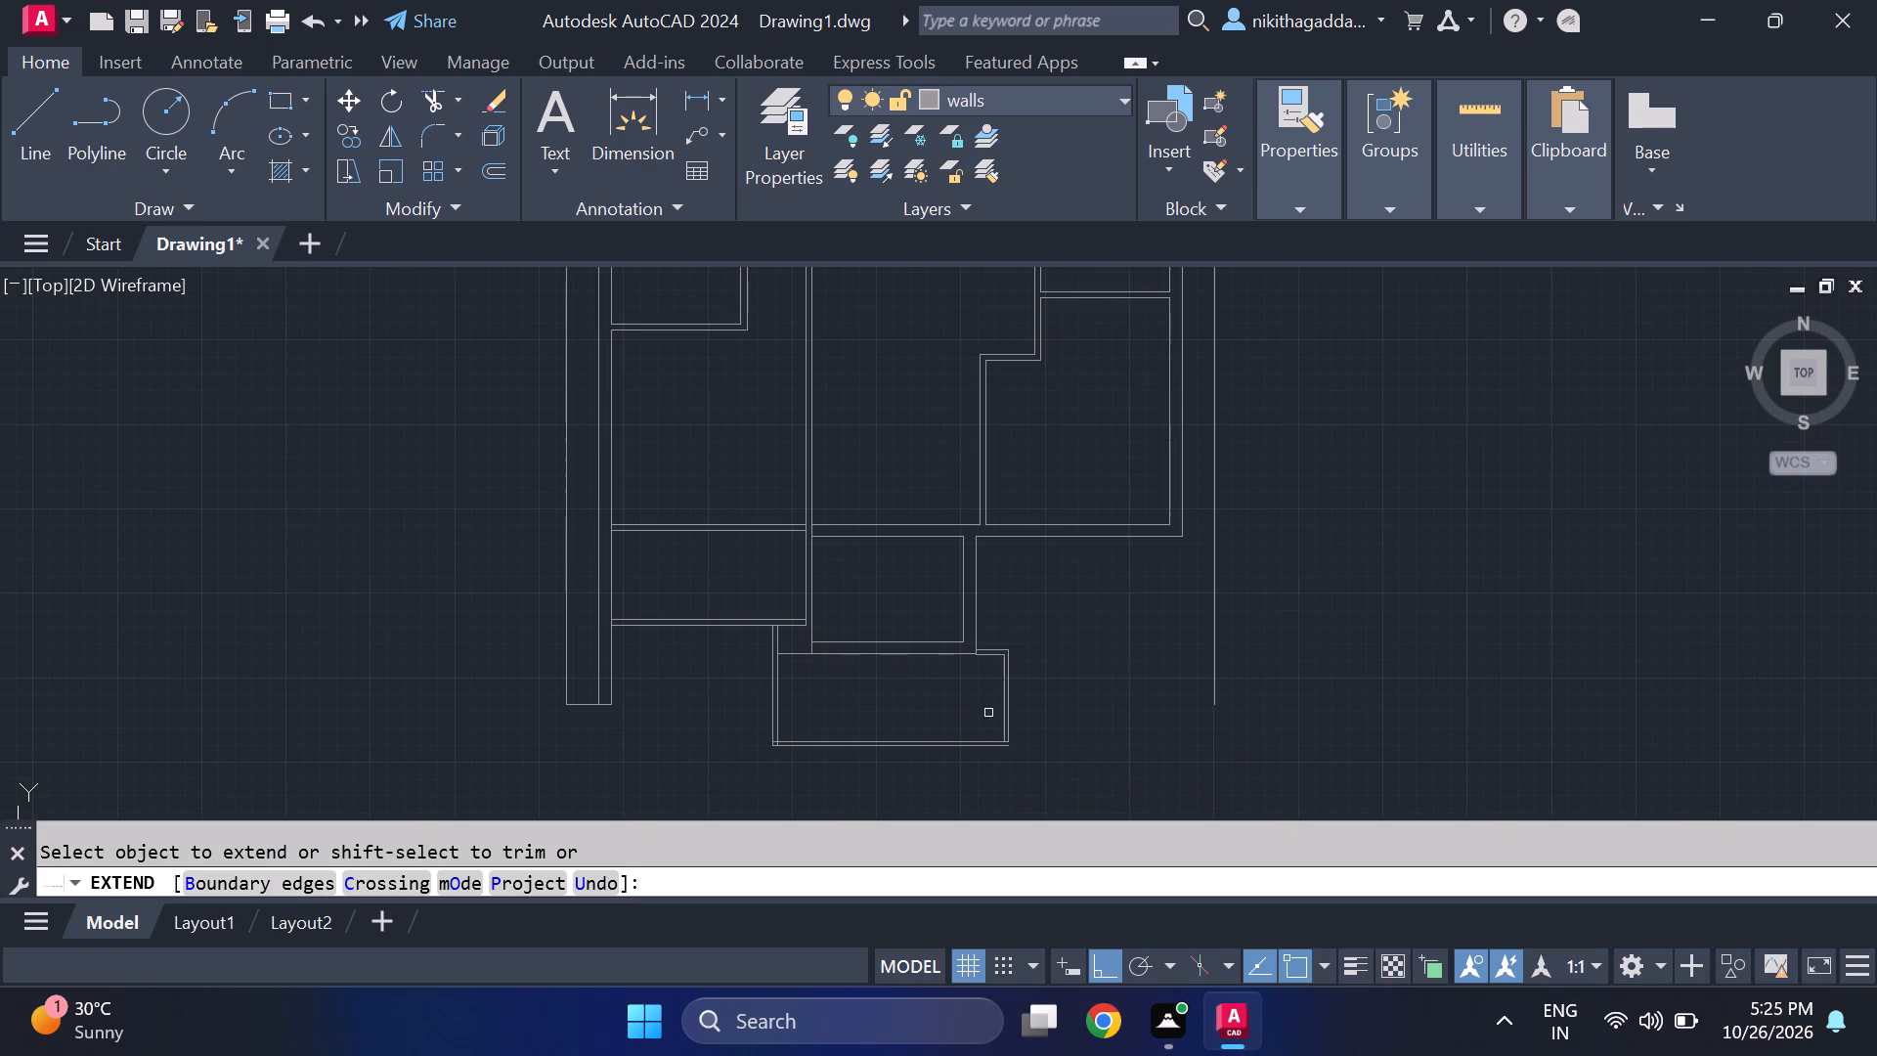
drag(1026, 714, 883, 721)
scroll(1100, 700, down, 3)
scroll(1105, 720, up, 1)
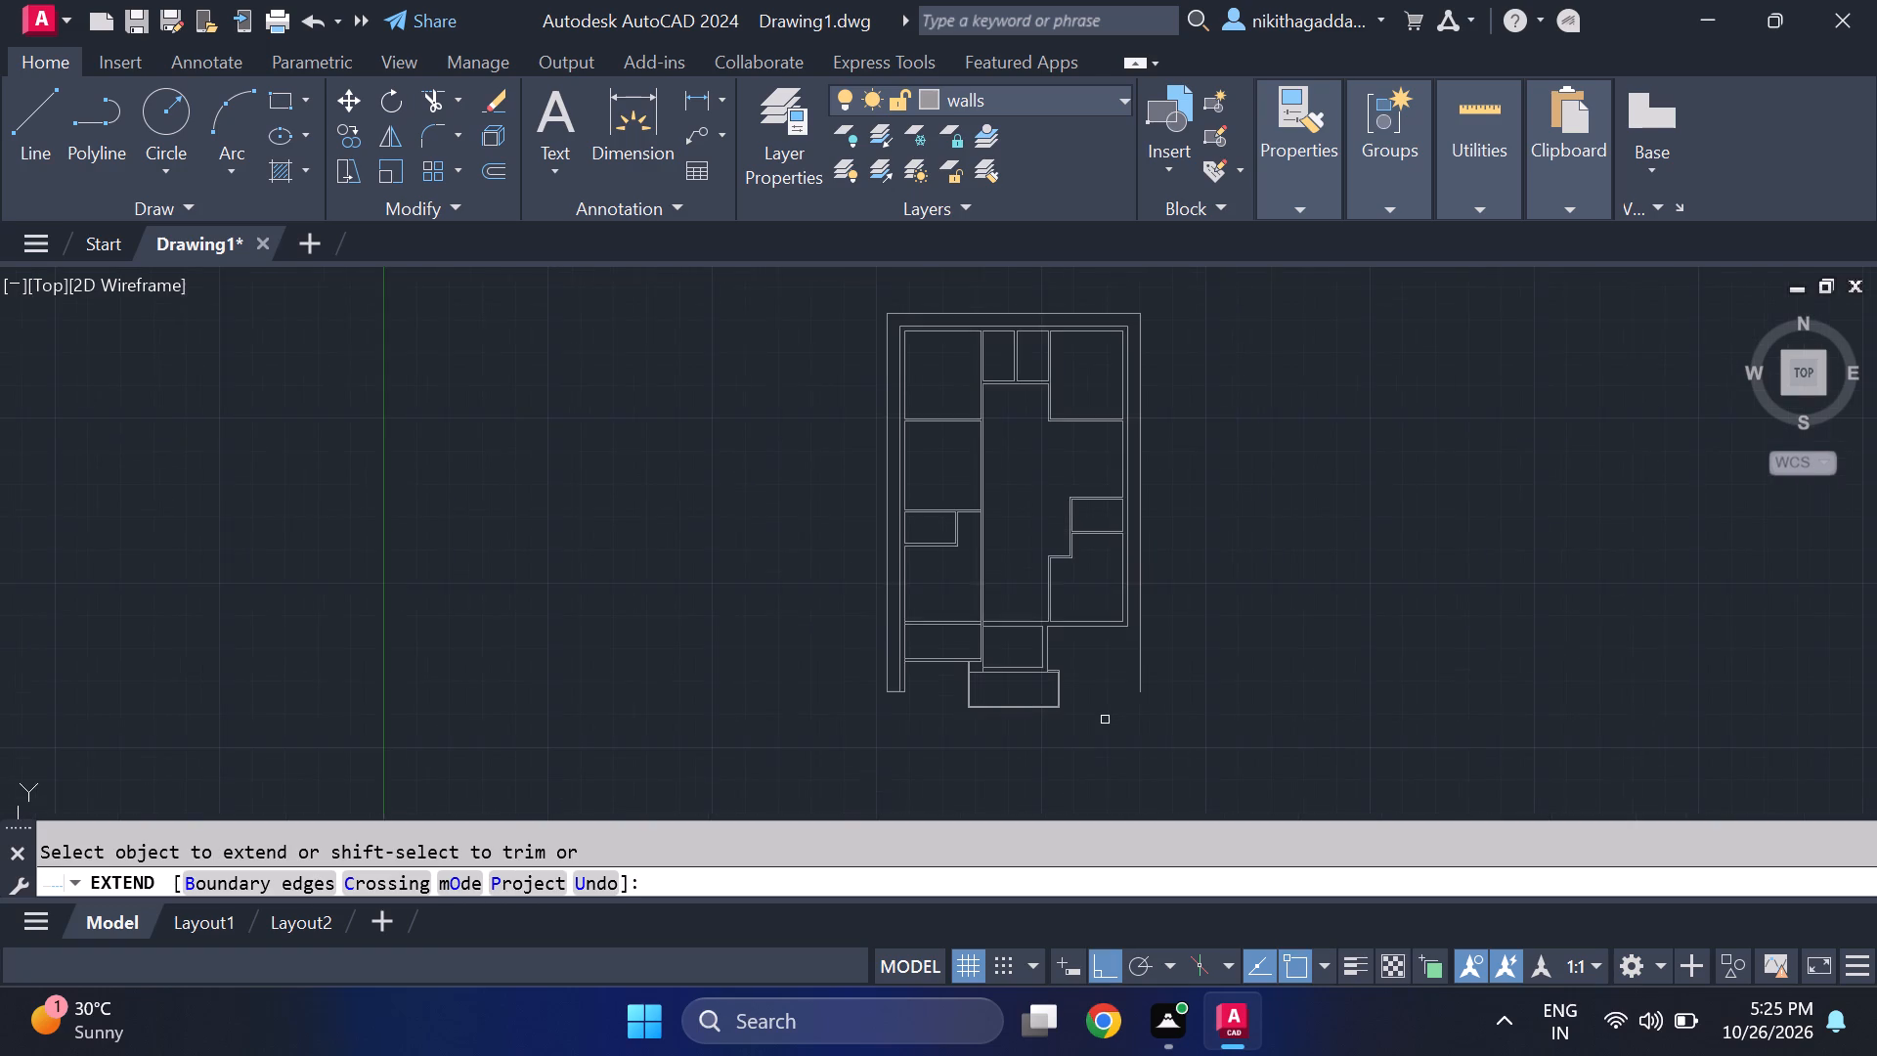
scroll(1105, 720, up, 1)
key(Escape)
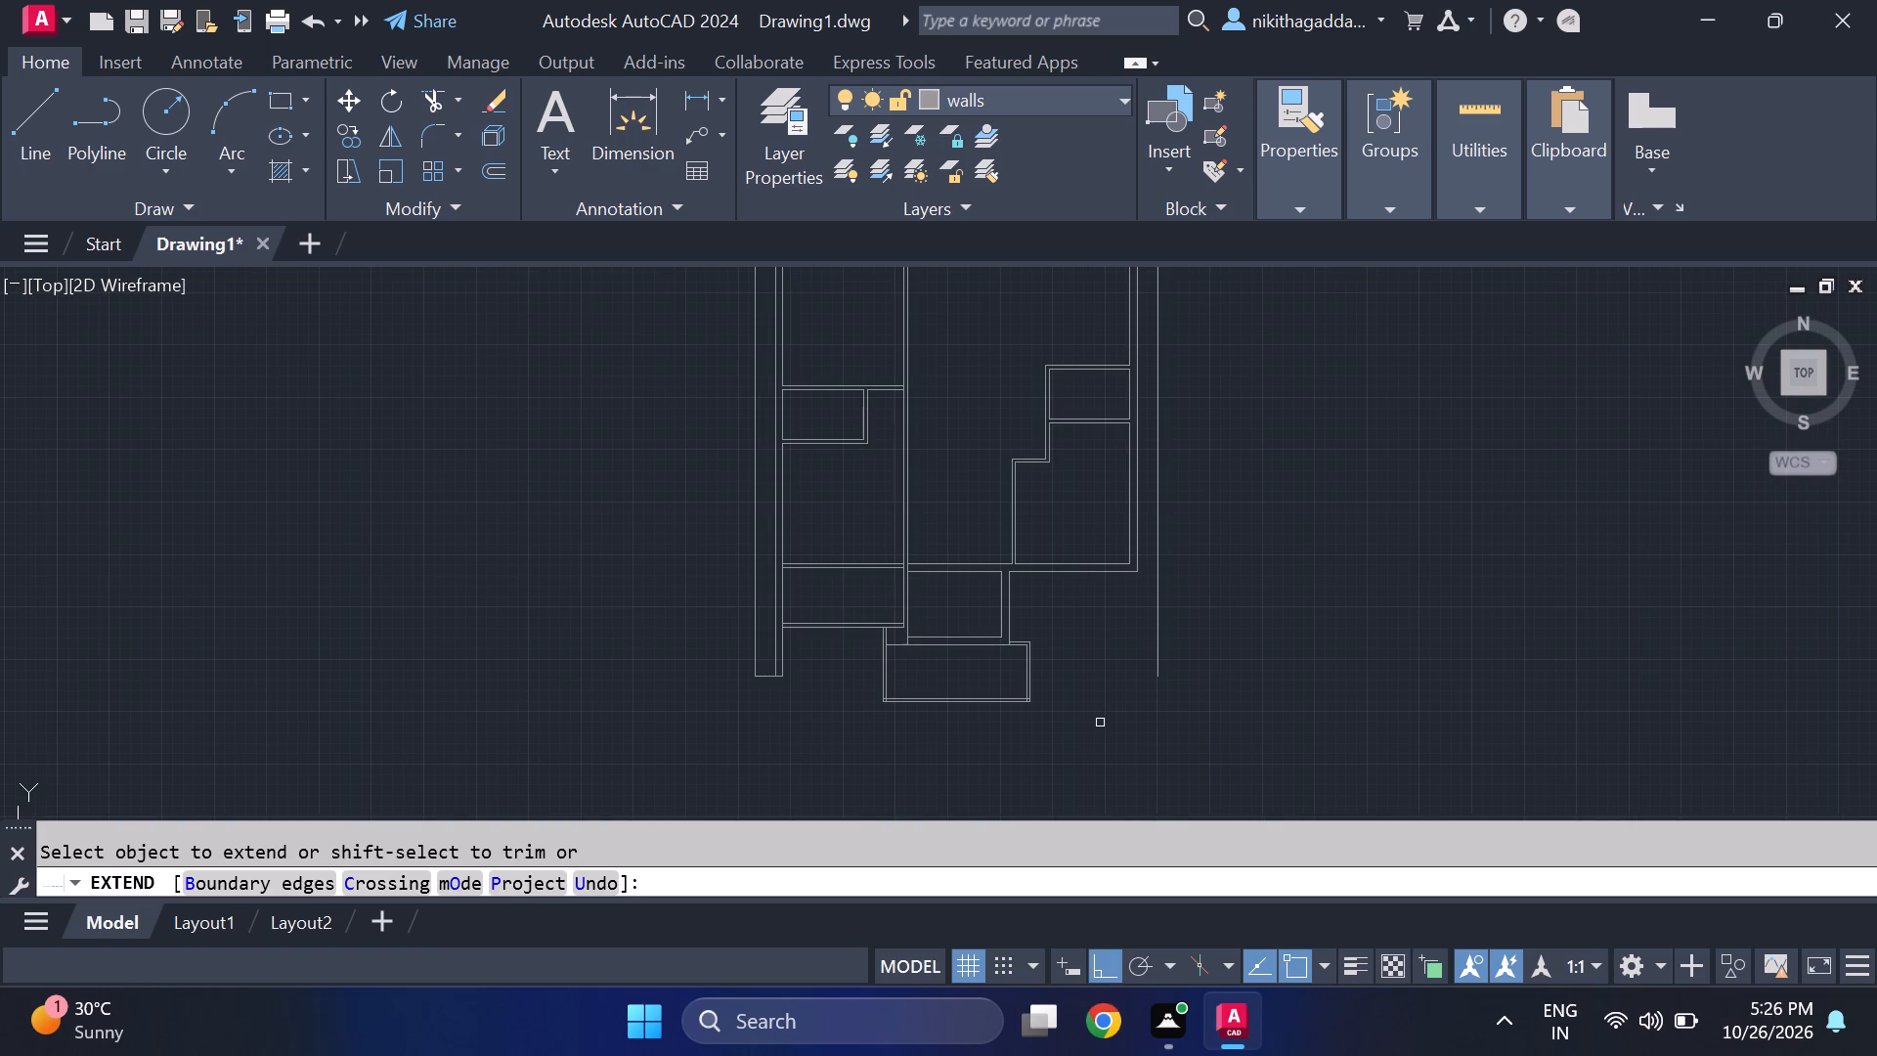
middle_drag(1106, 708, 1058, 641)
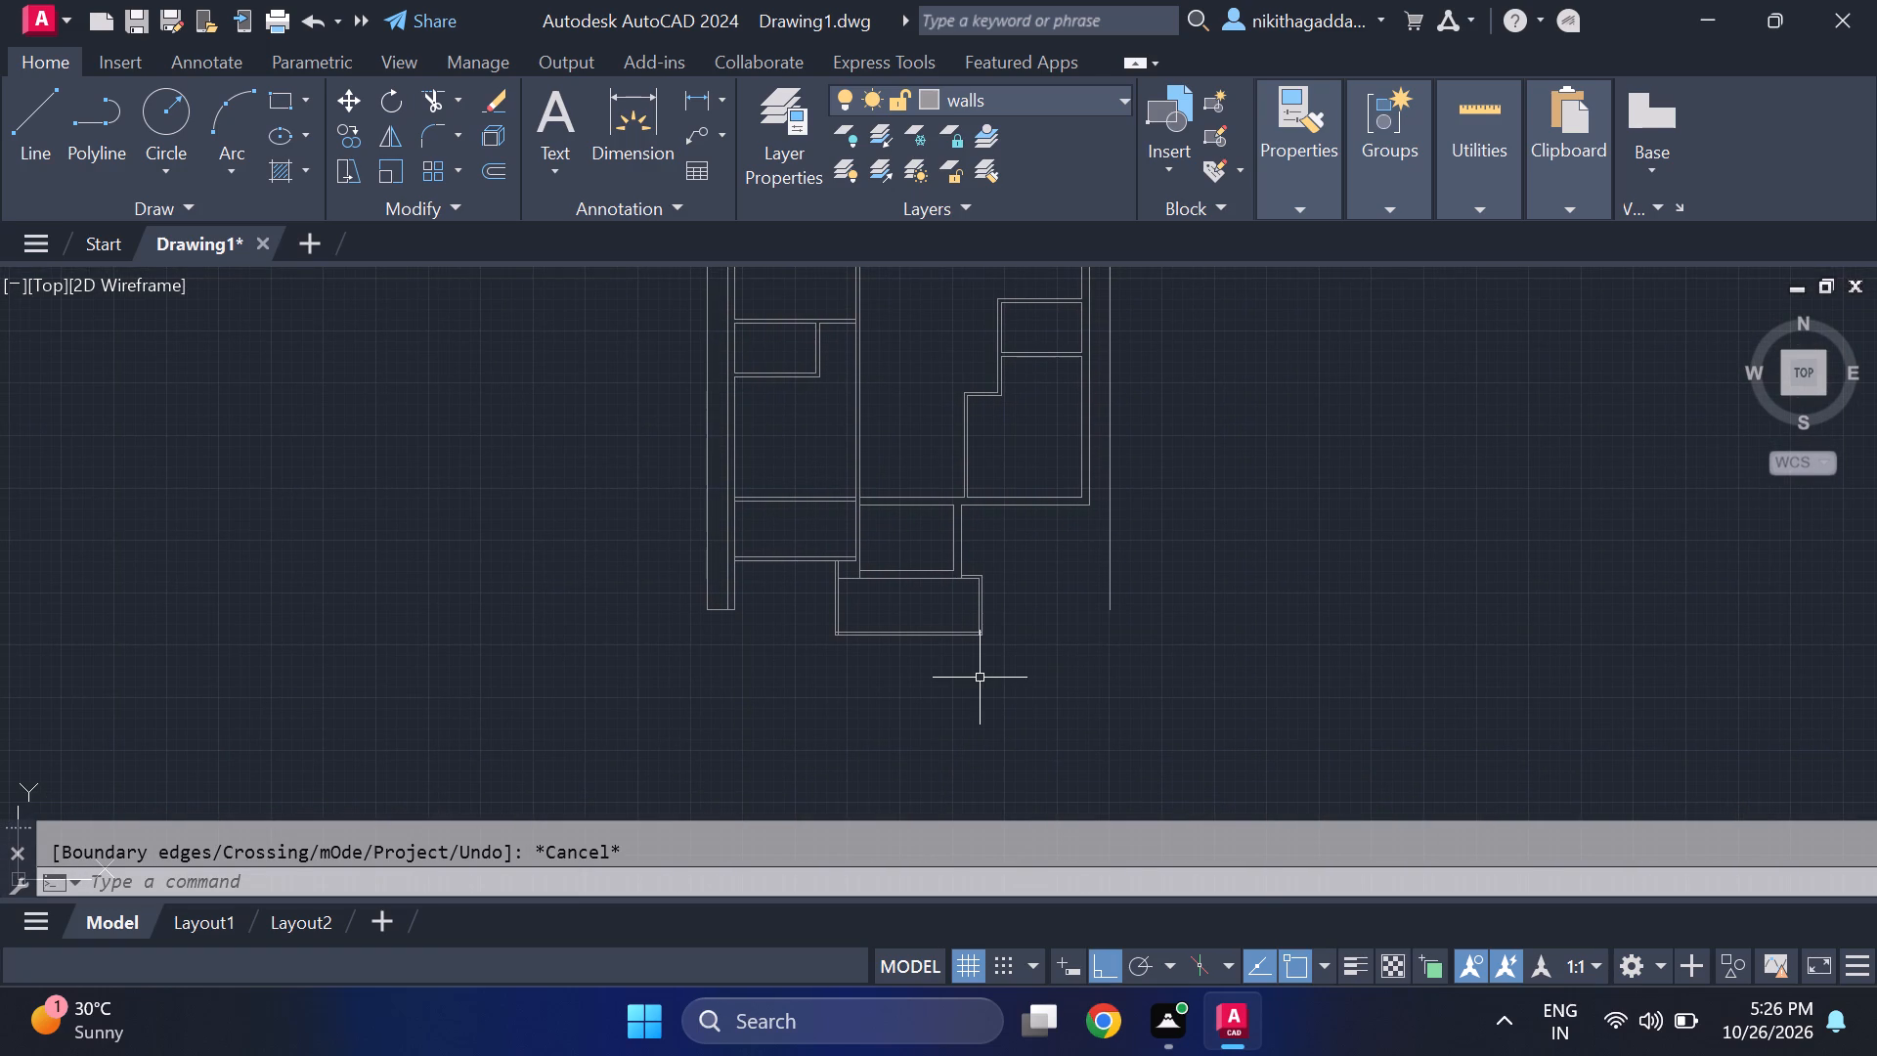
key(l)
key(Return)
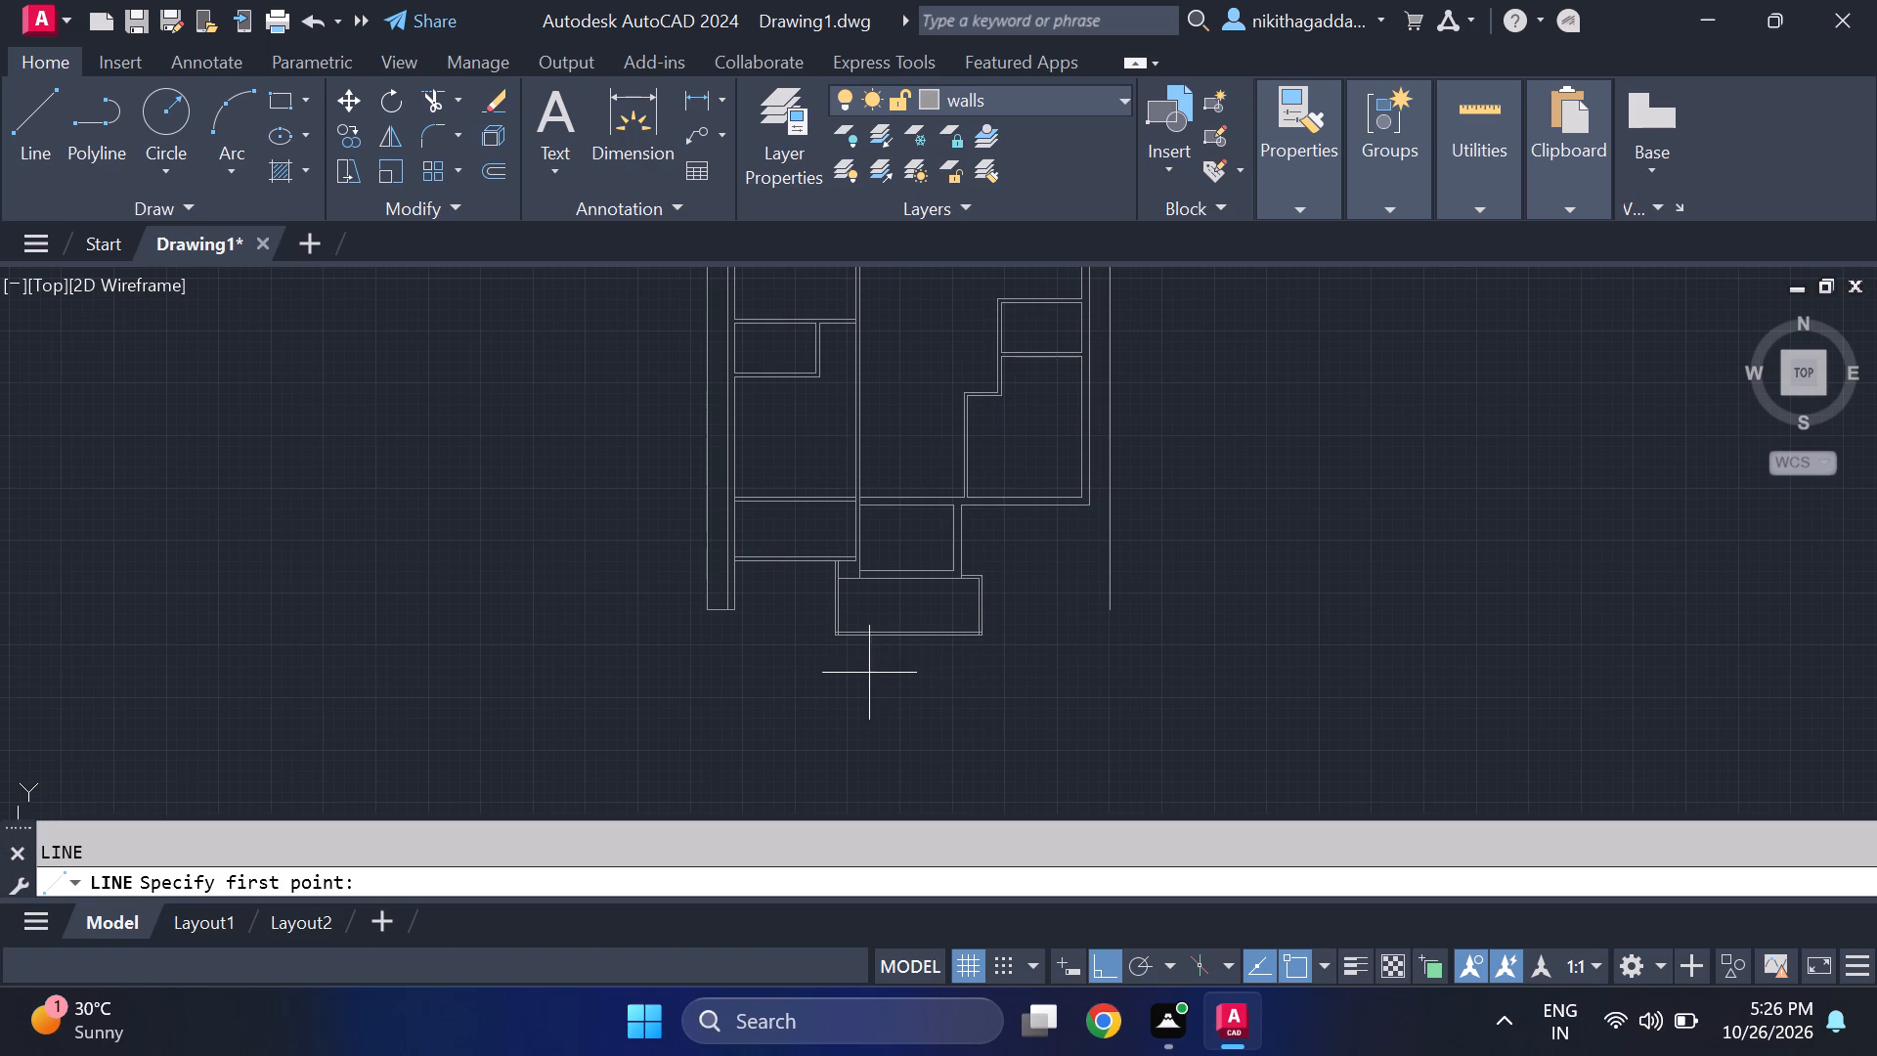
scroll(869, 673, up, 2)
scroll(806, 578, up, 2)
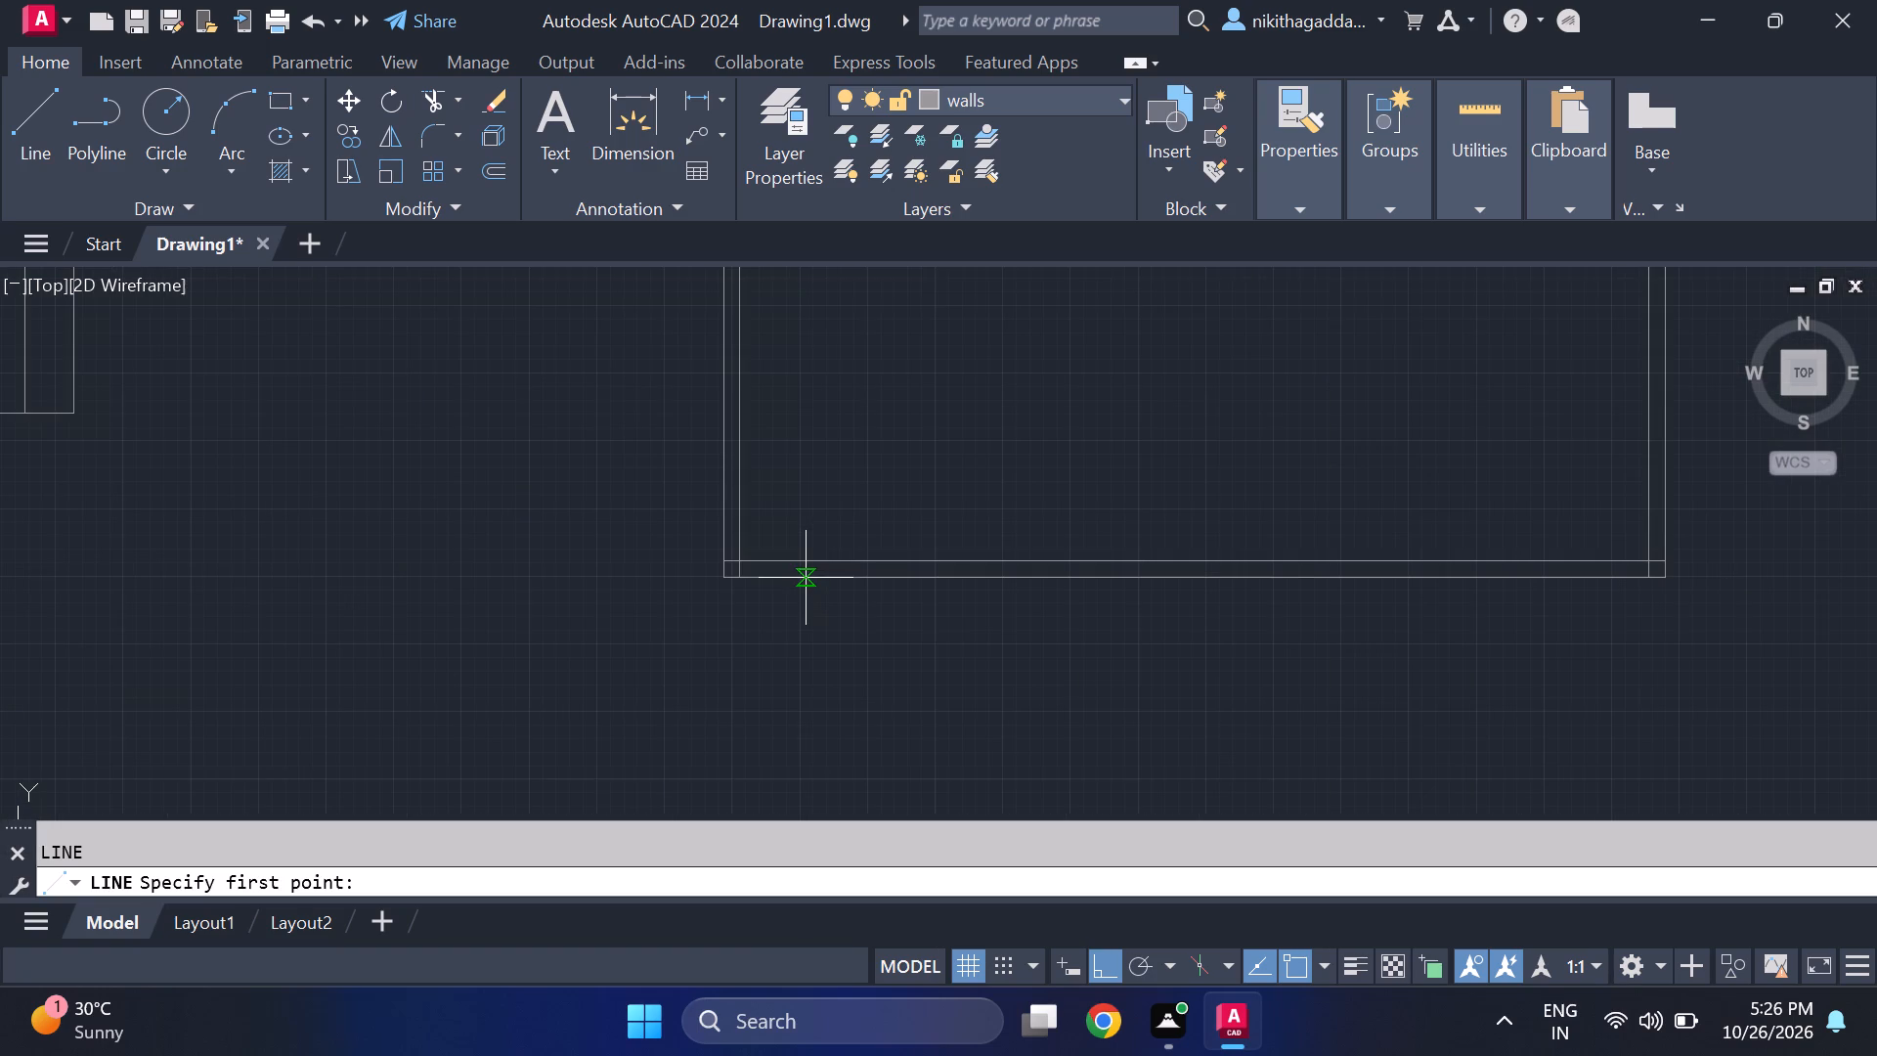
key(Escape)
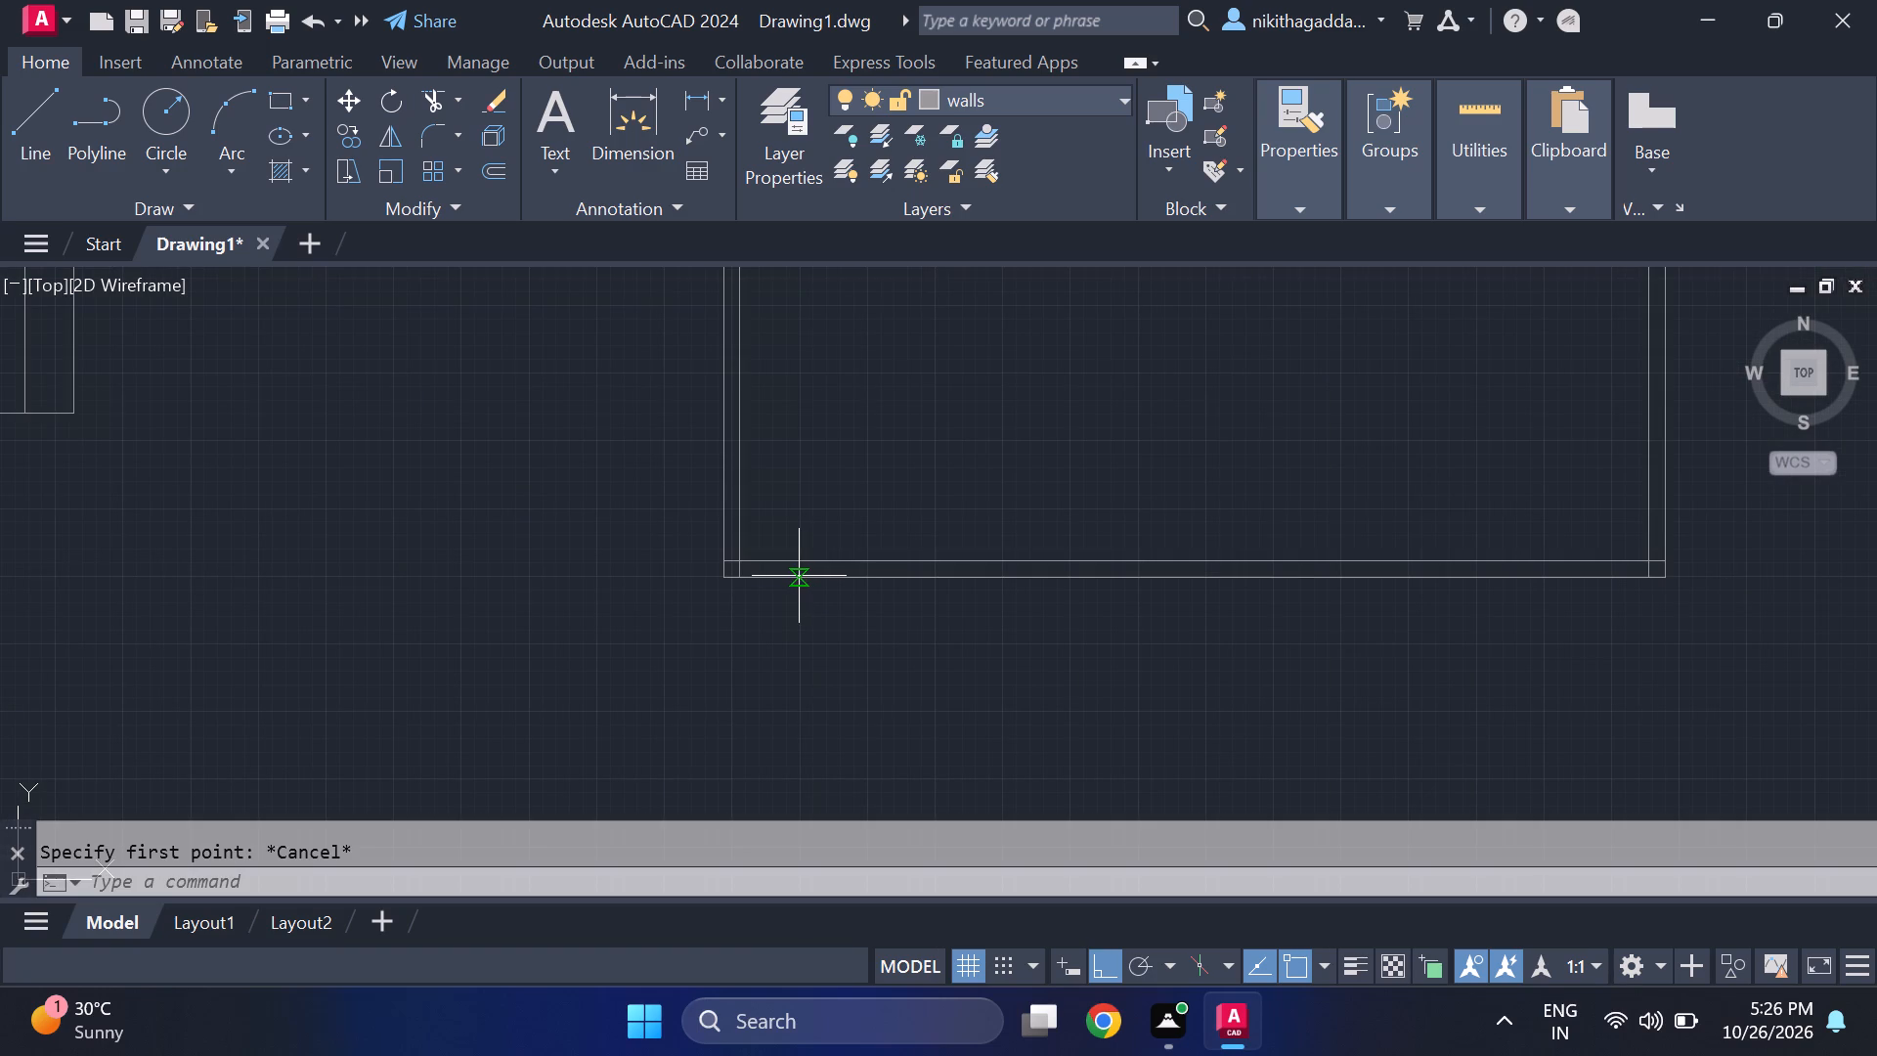
Draw a small square pillar outline about 8 inches wide at the southwestern corner of the thin-walled space.
key(l)
key(Return)
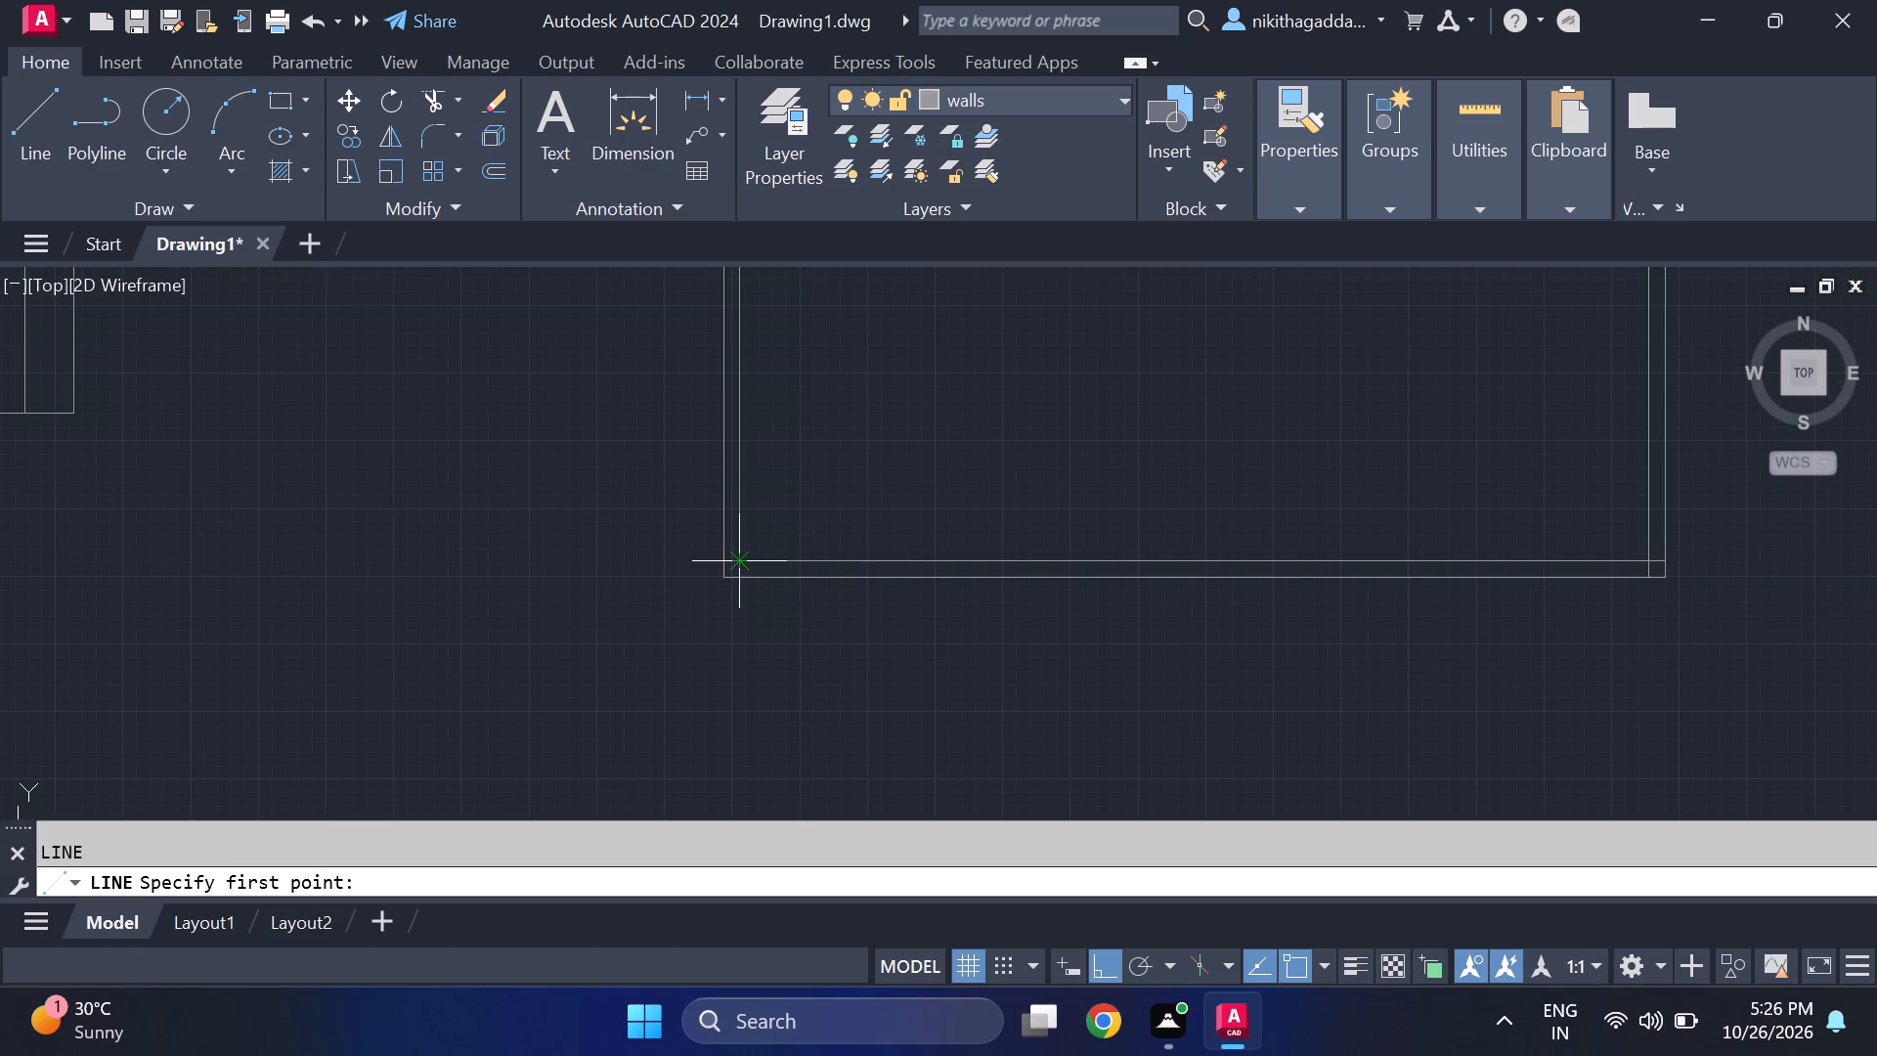
click(722, 537)
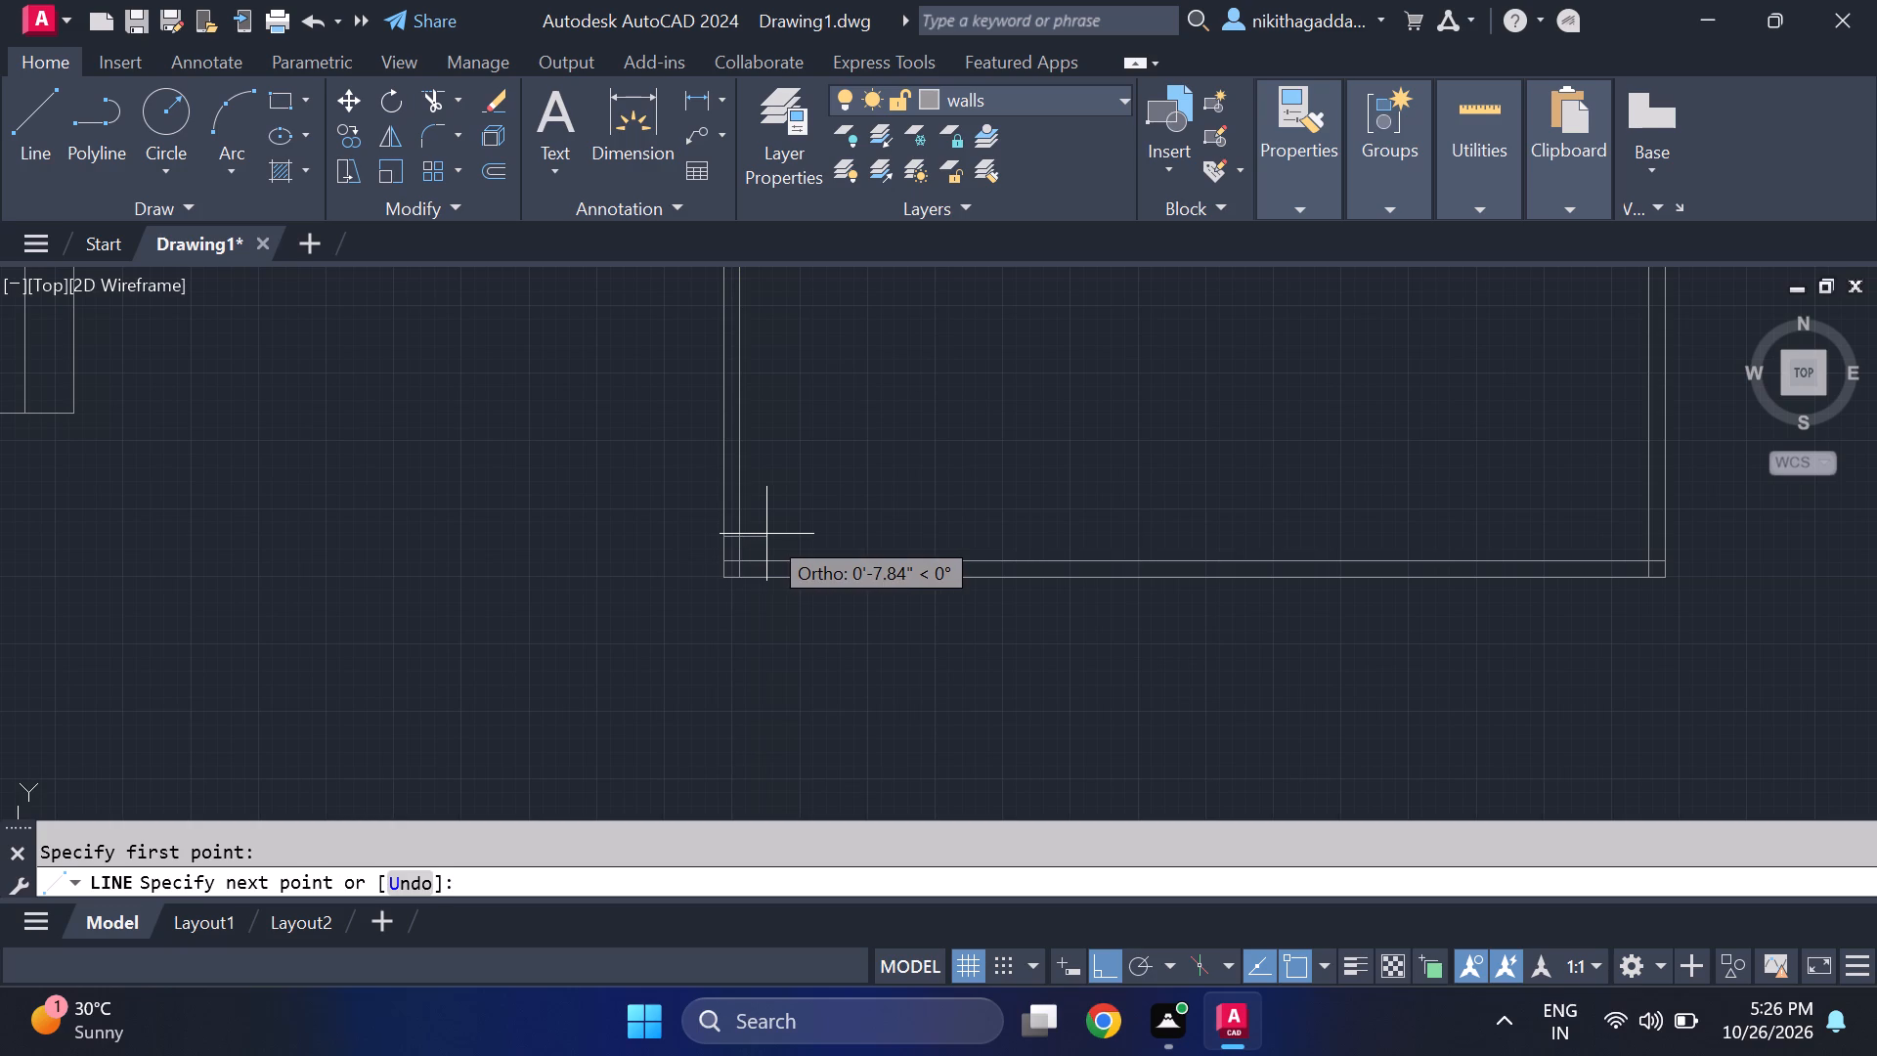
click(766, 534)
click(772, 579)
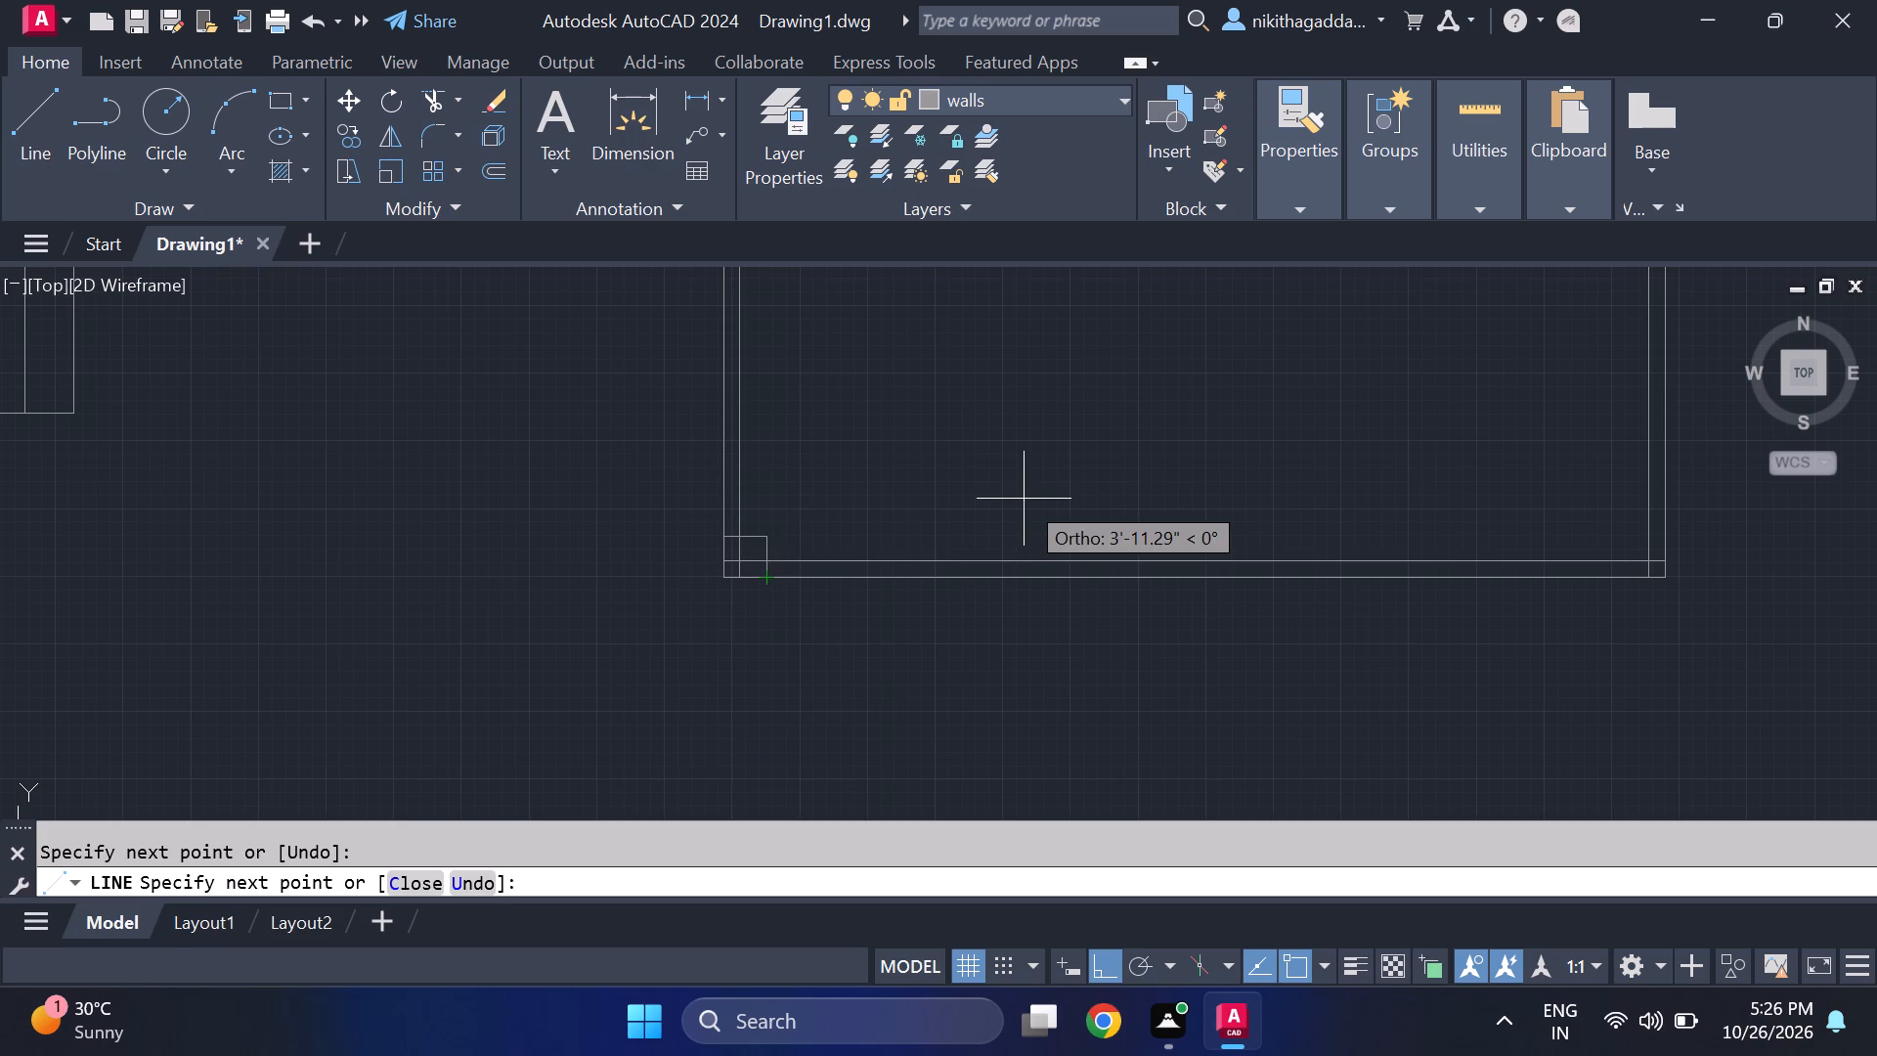
key(Escape)
Trim the inner wall lines that cross inside the southwestern corner square.
text(tr)
key(Return)
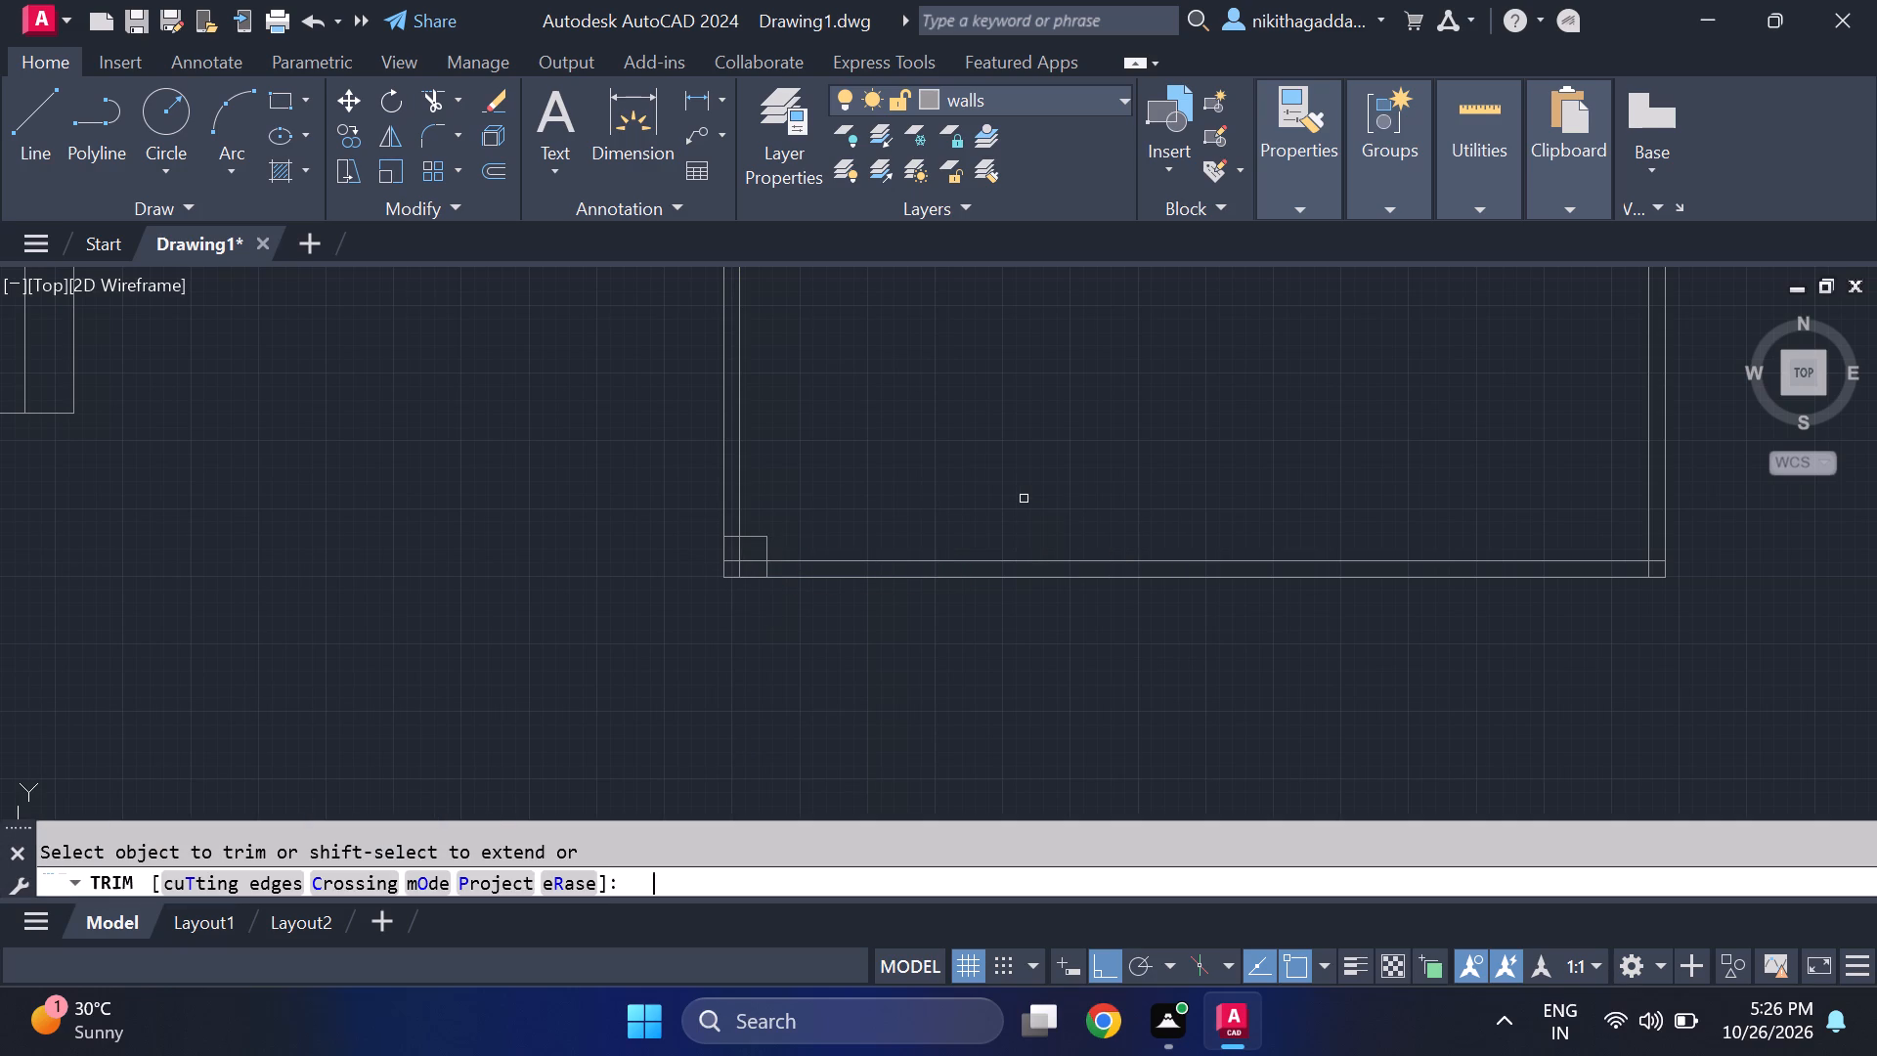
scroll(767, 552, up, 2)
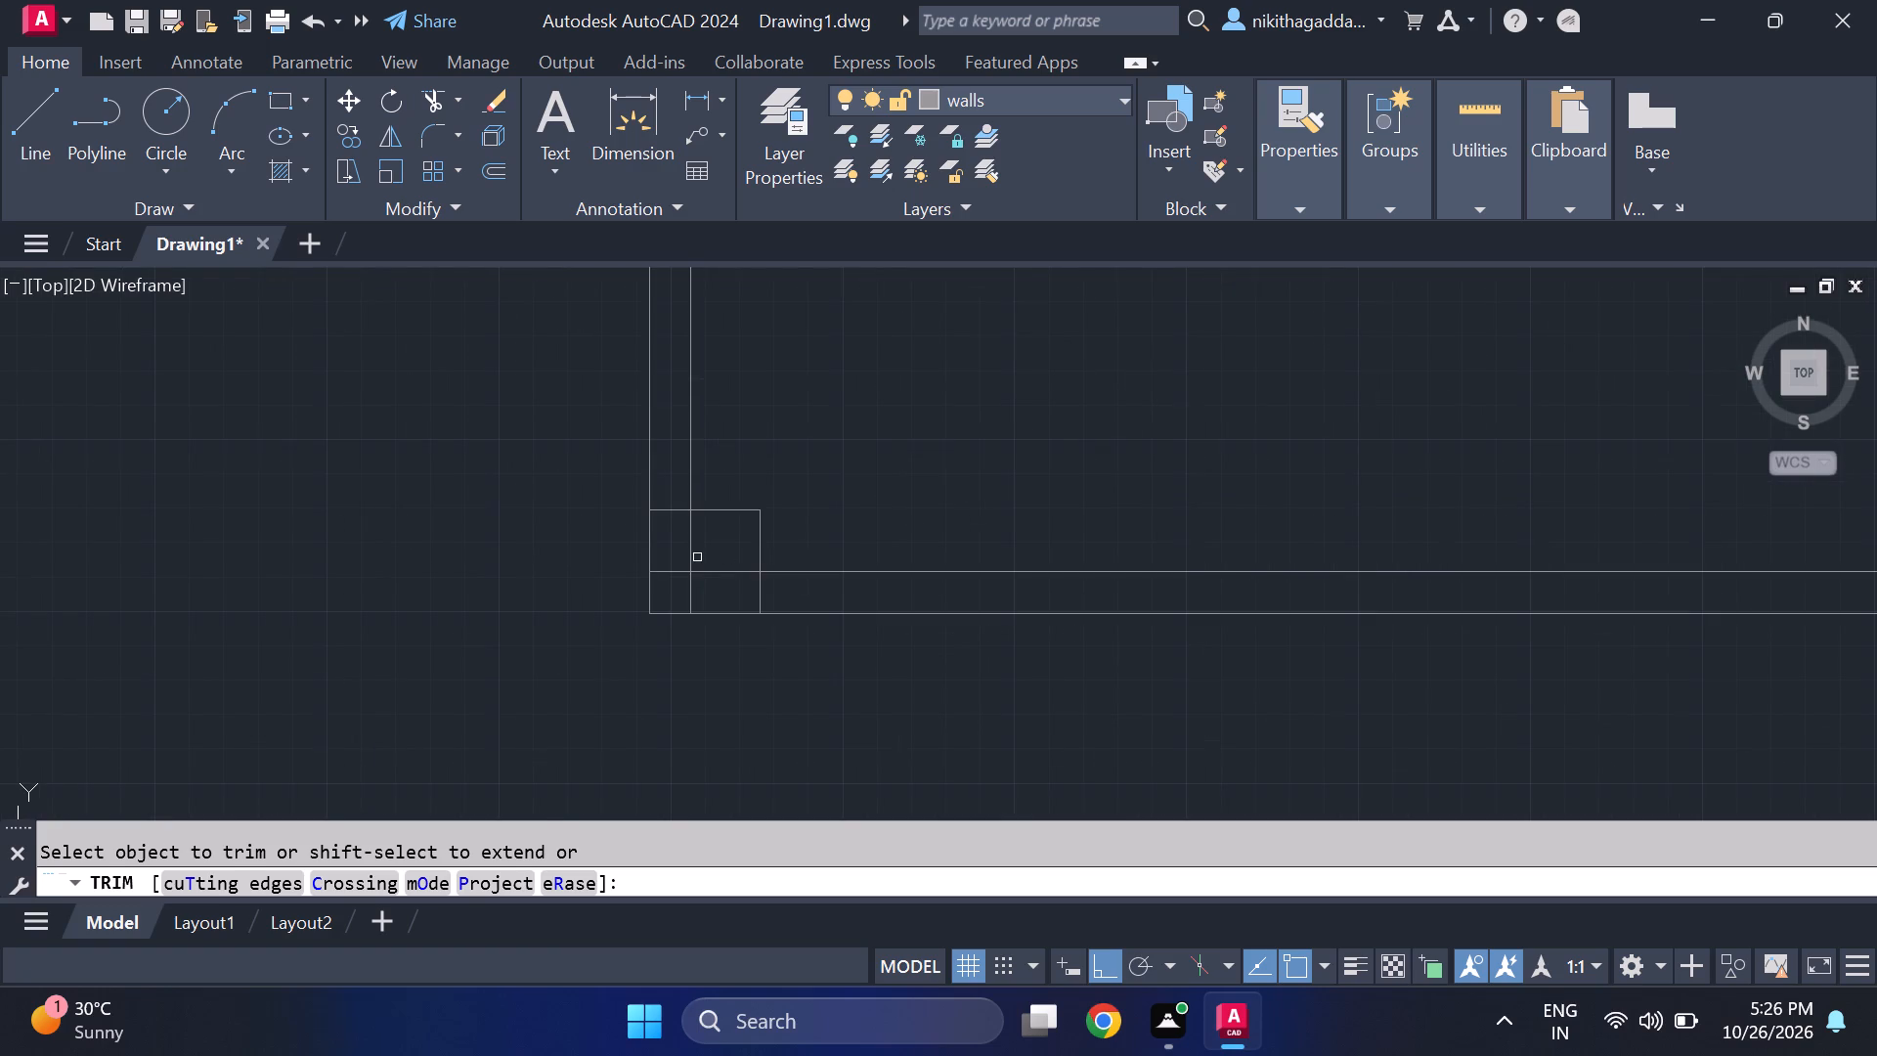
drag(697, 557, 718, 560)
key(Escape)
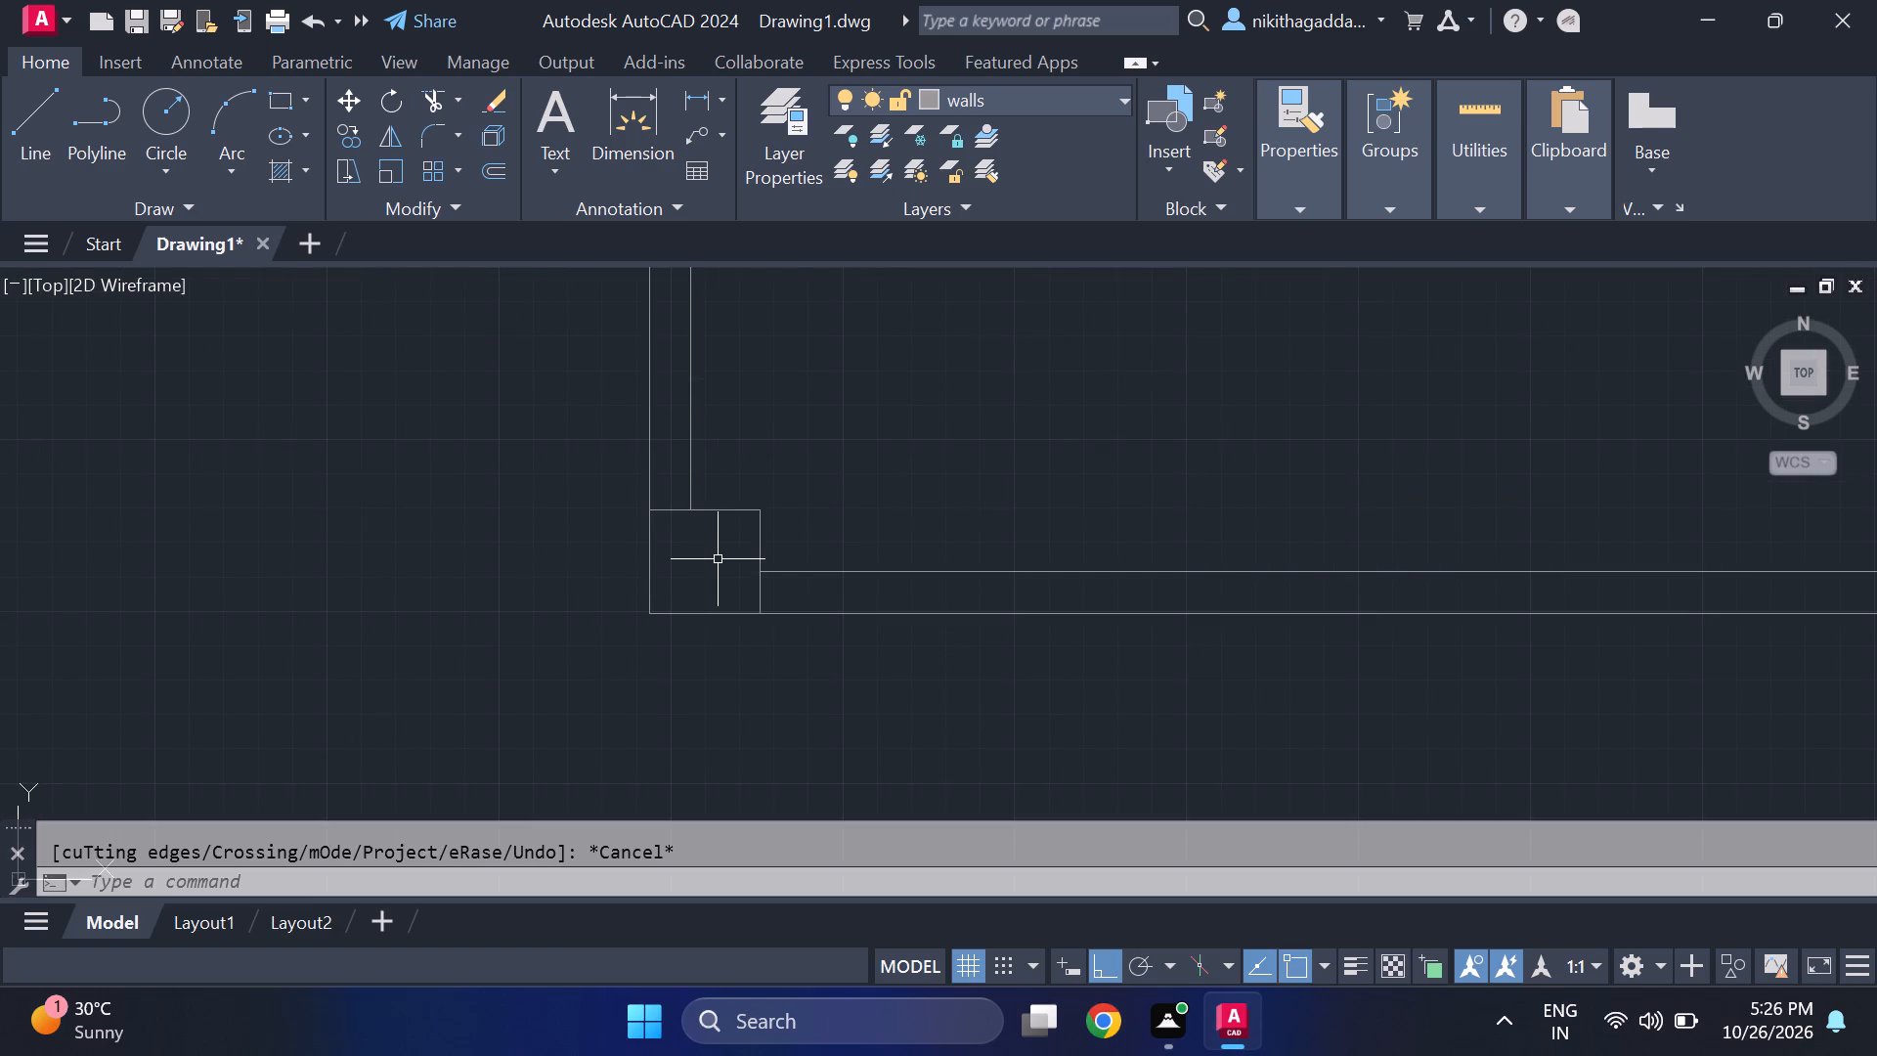
Mirror the corner square's two lines about the southern wall's vertical midline to the southeastern corner, keeping the originals.
scroll(718, 565, down, 5)
scroll(701, 577, up, 3)
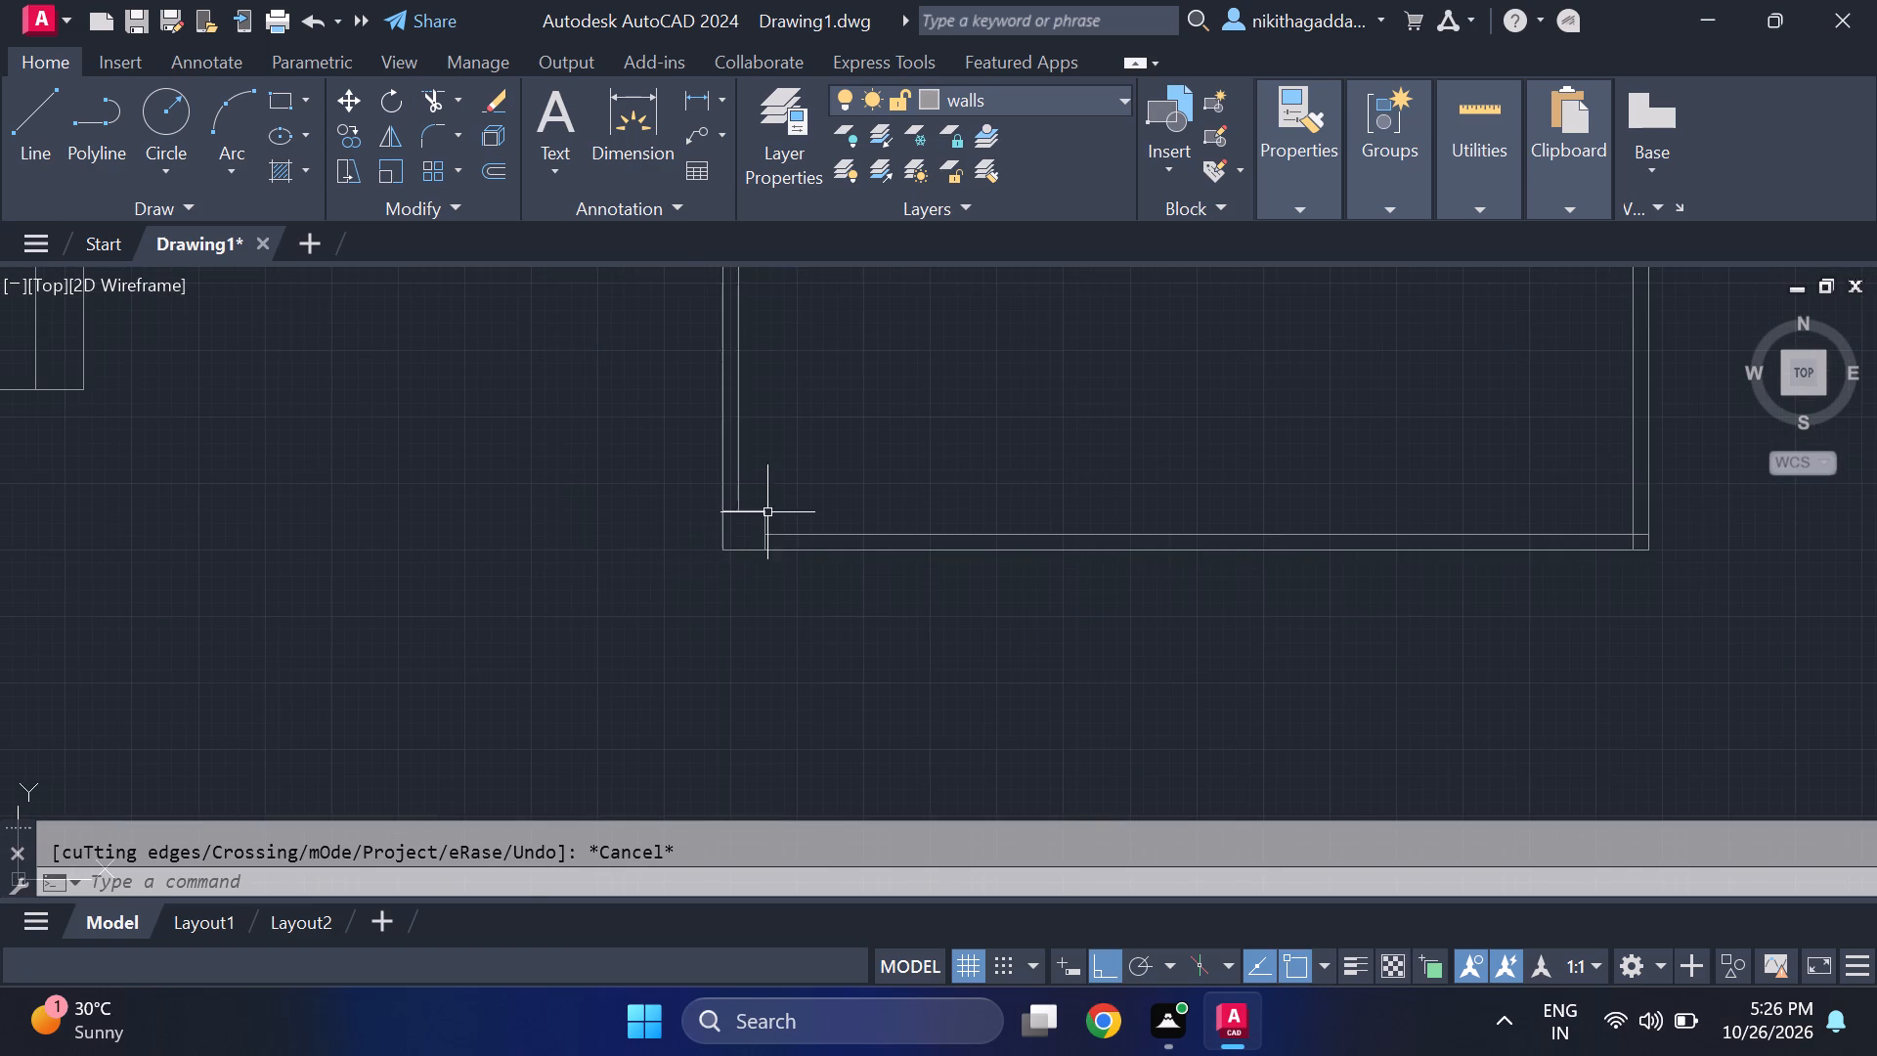
scroll(784, 506, up, 1)
click(776, 508)
click(726, 526)
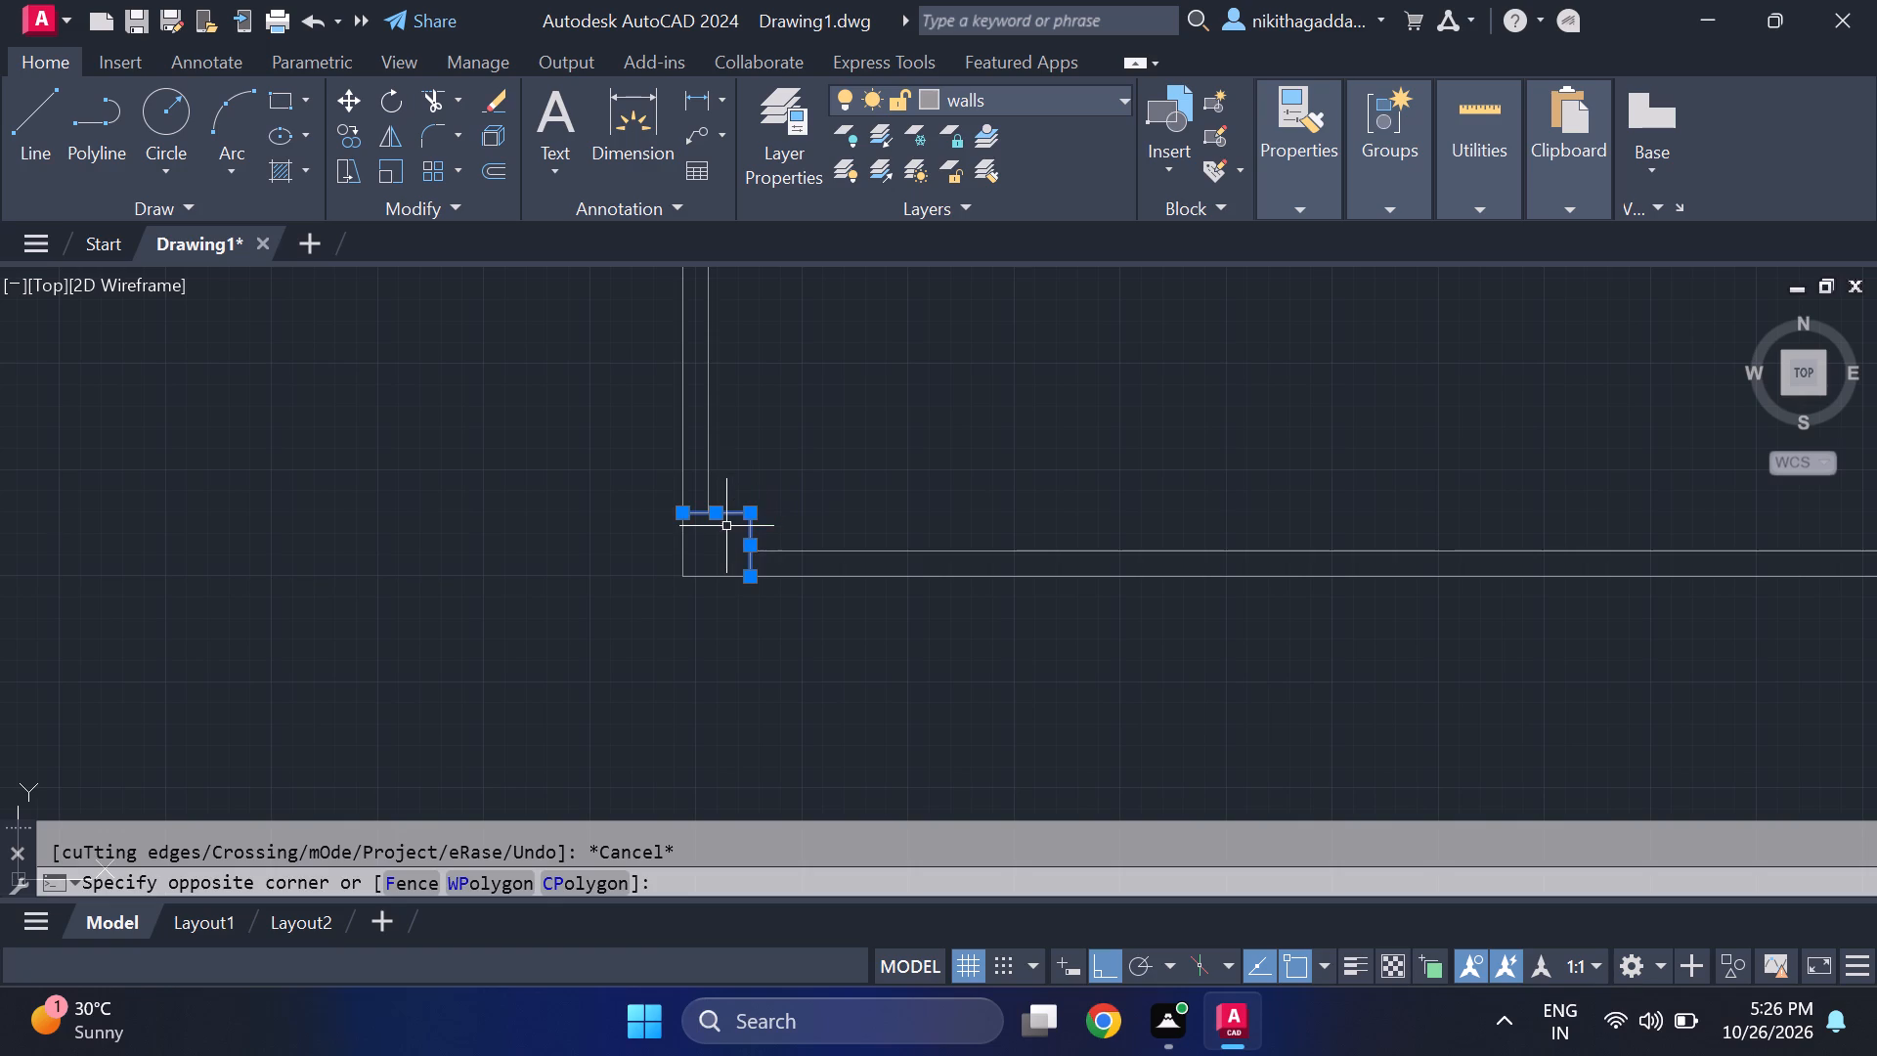
text(mi)
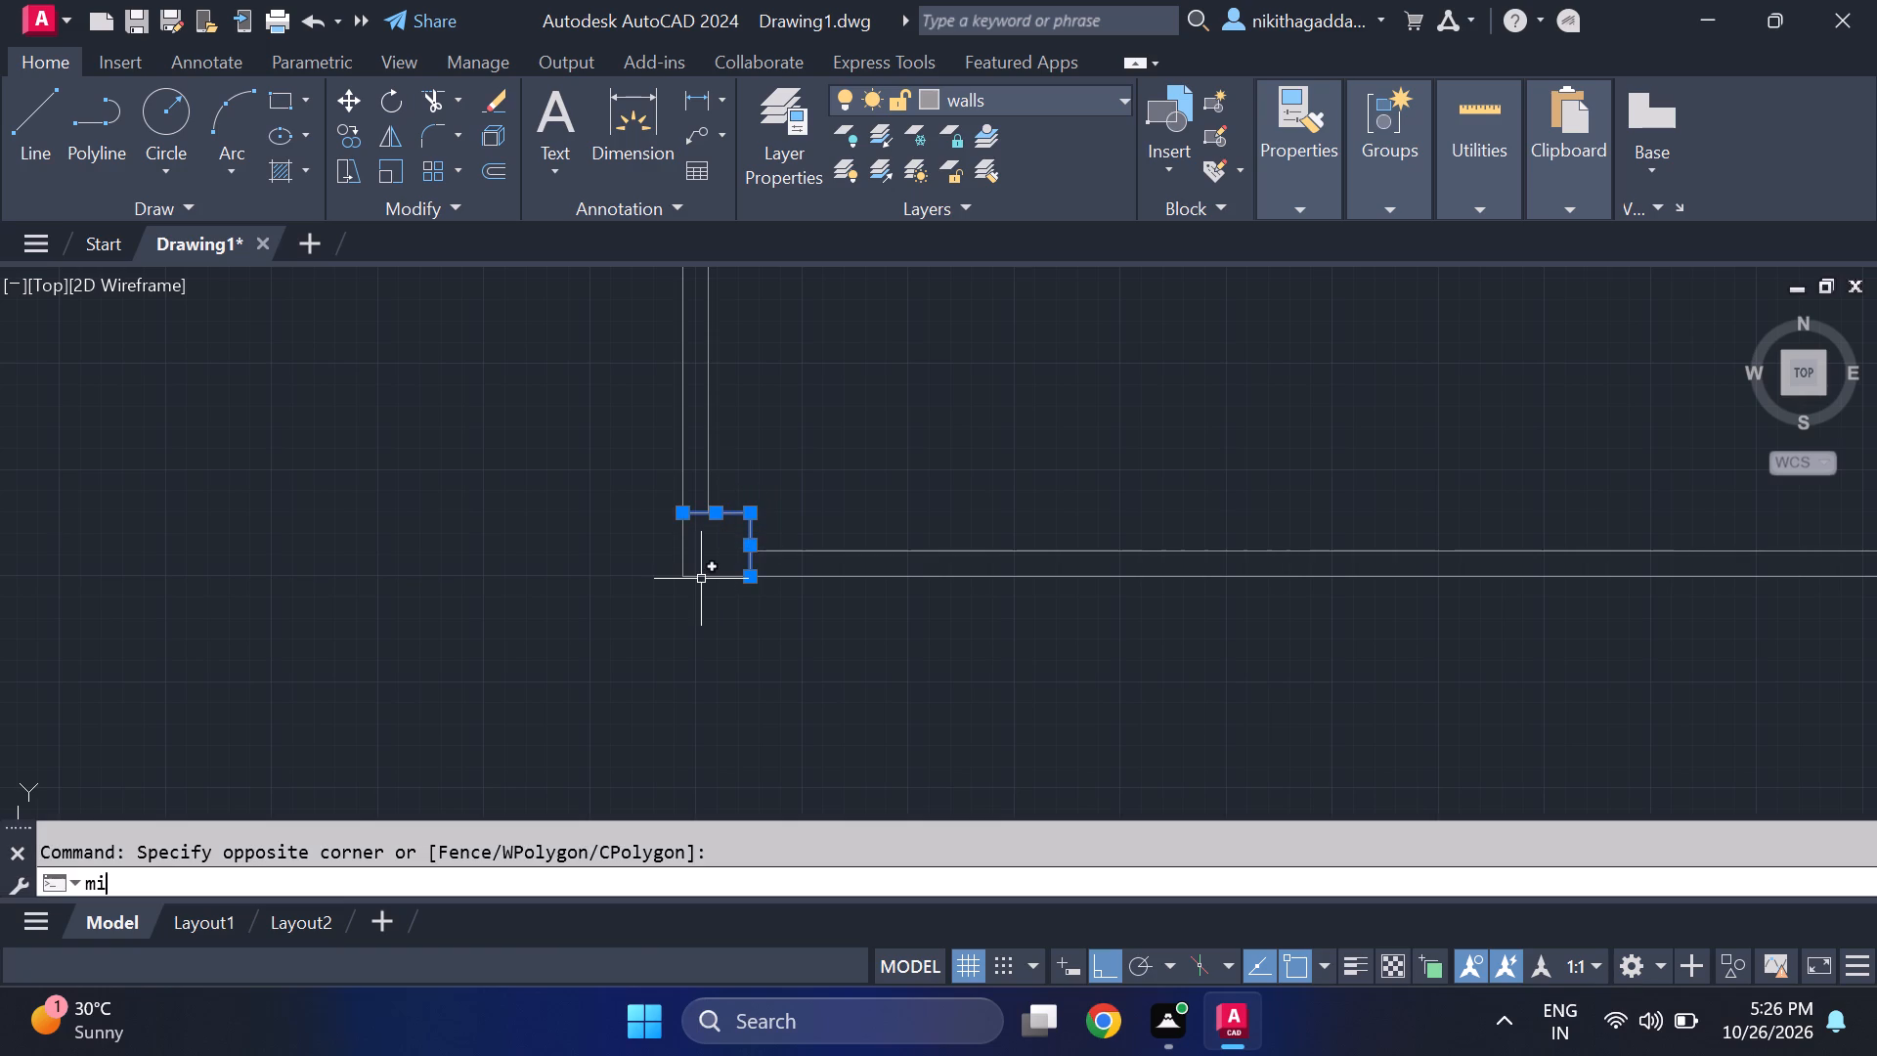
key(Return)
middle_drag(1100, 603, 651, 702)
scroll(654, 675, down, 1)
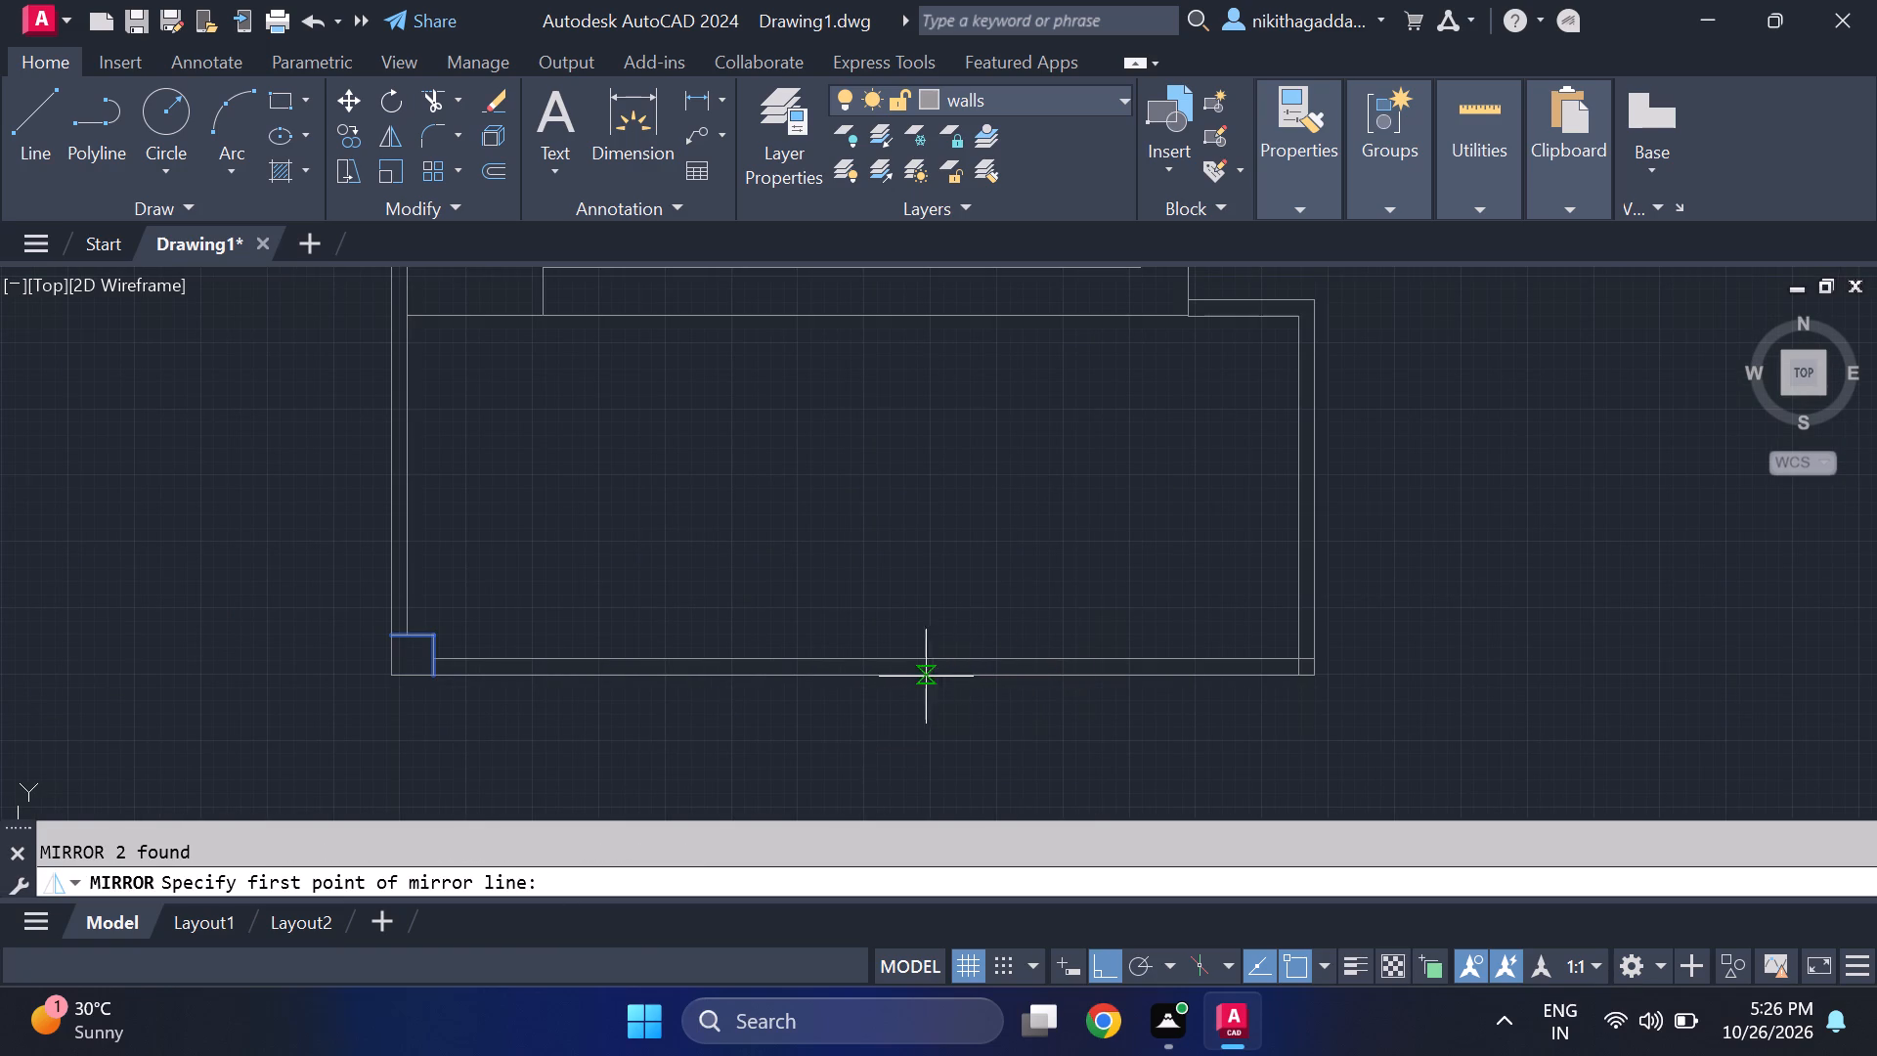
click(856, 669)
click(863, 555)
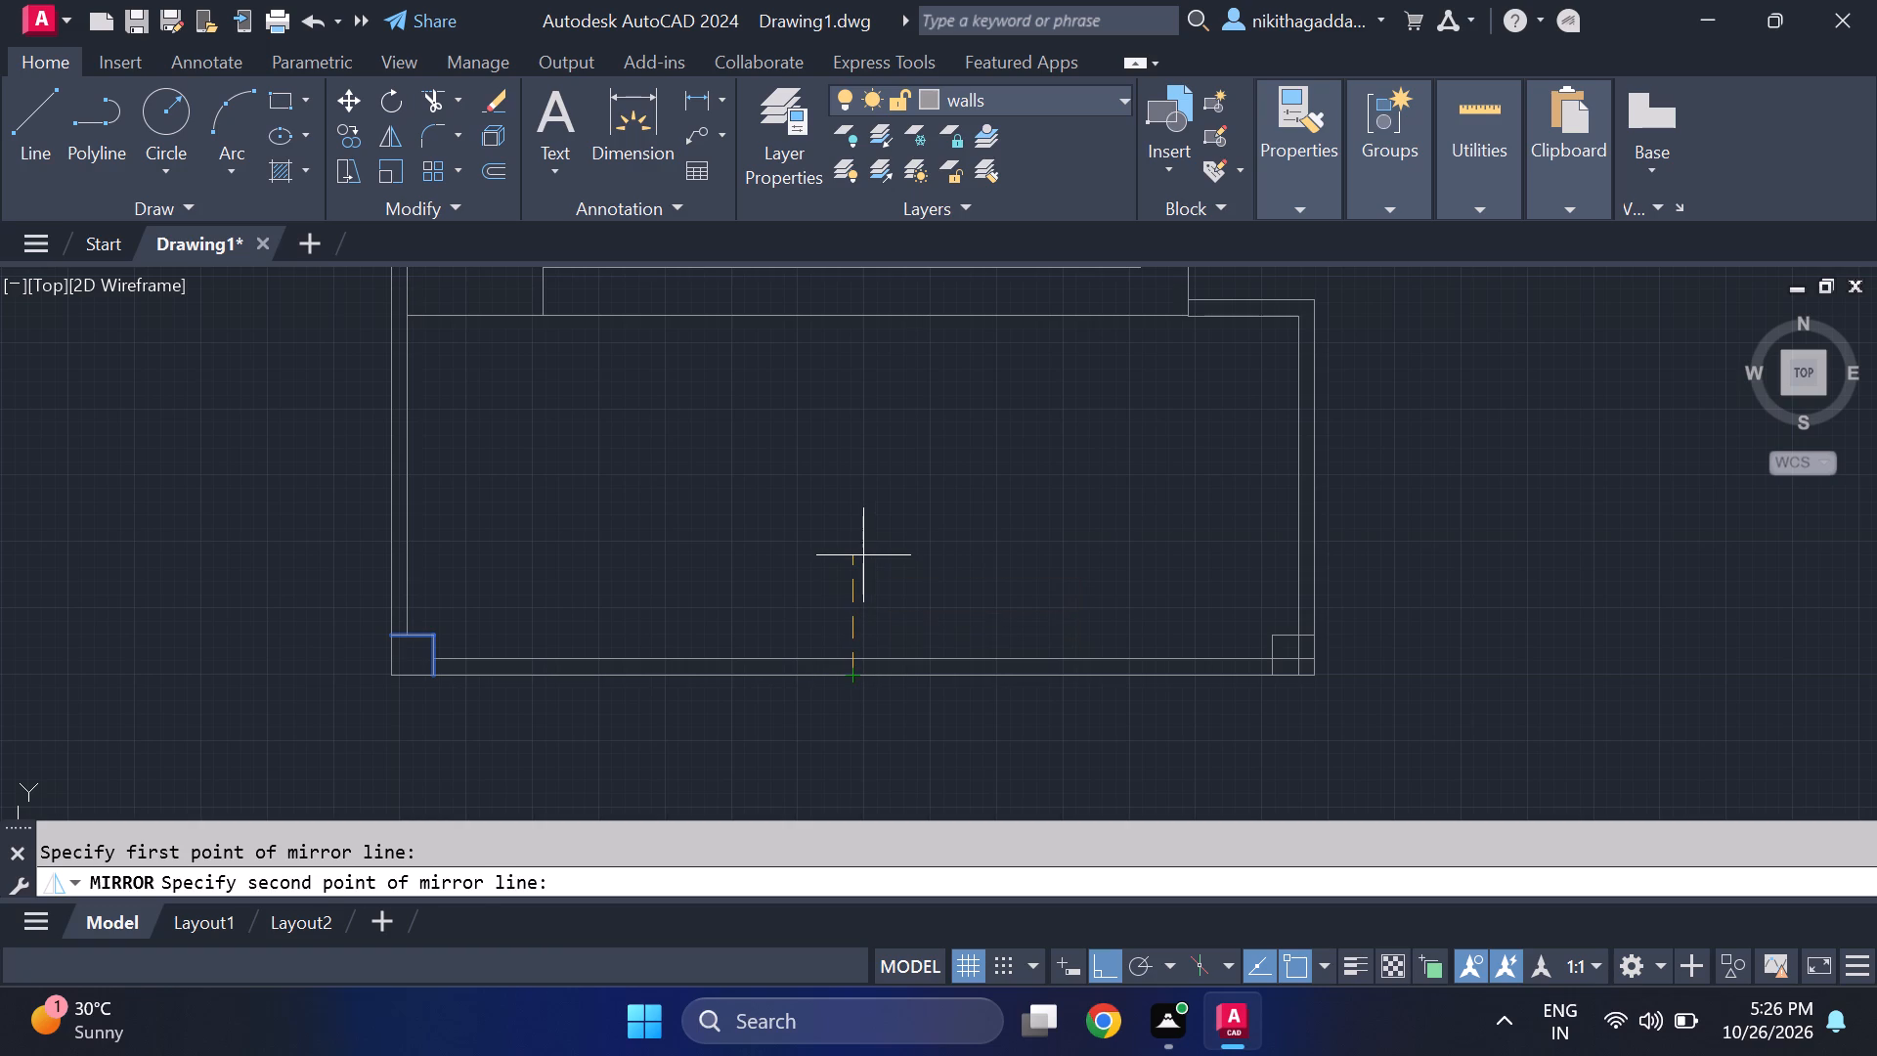
text(no)
key(Return)
Trim the inner wall lines that cross inside the southeastern corner square.
text(tr)
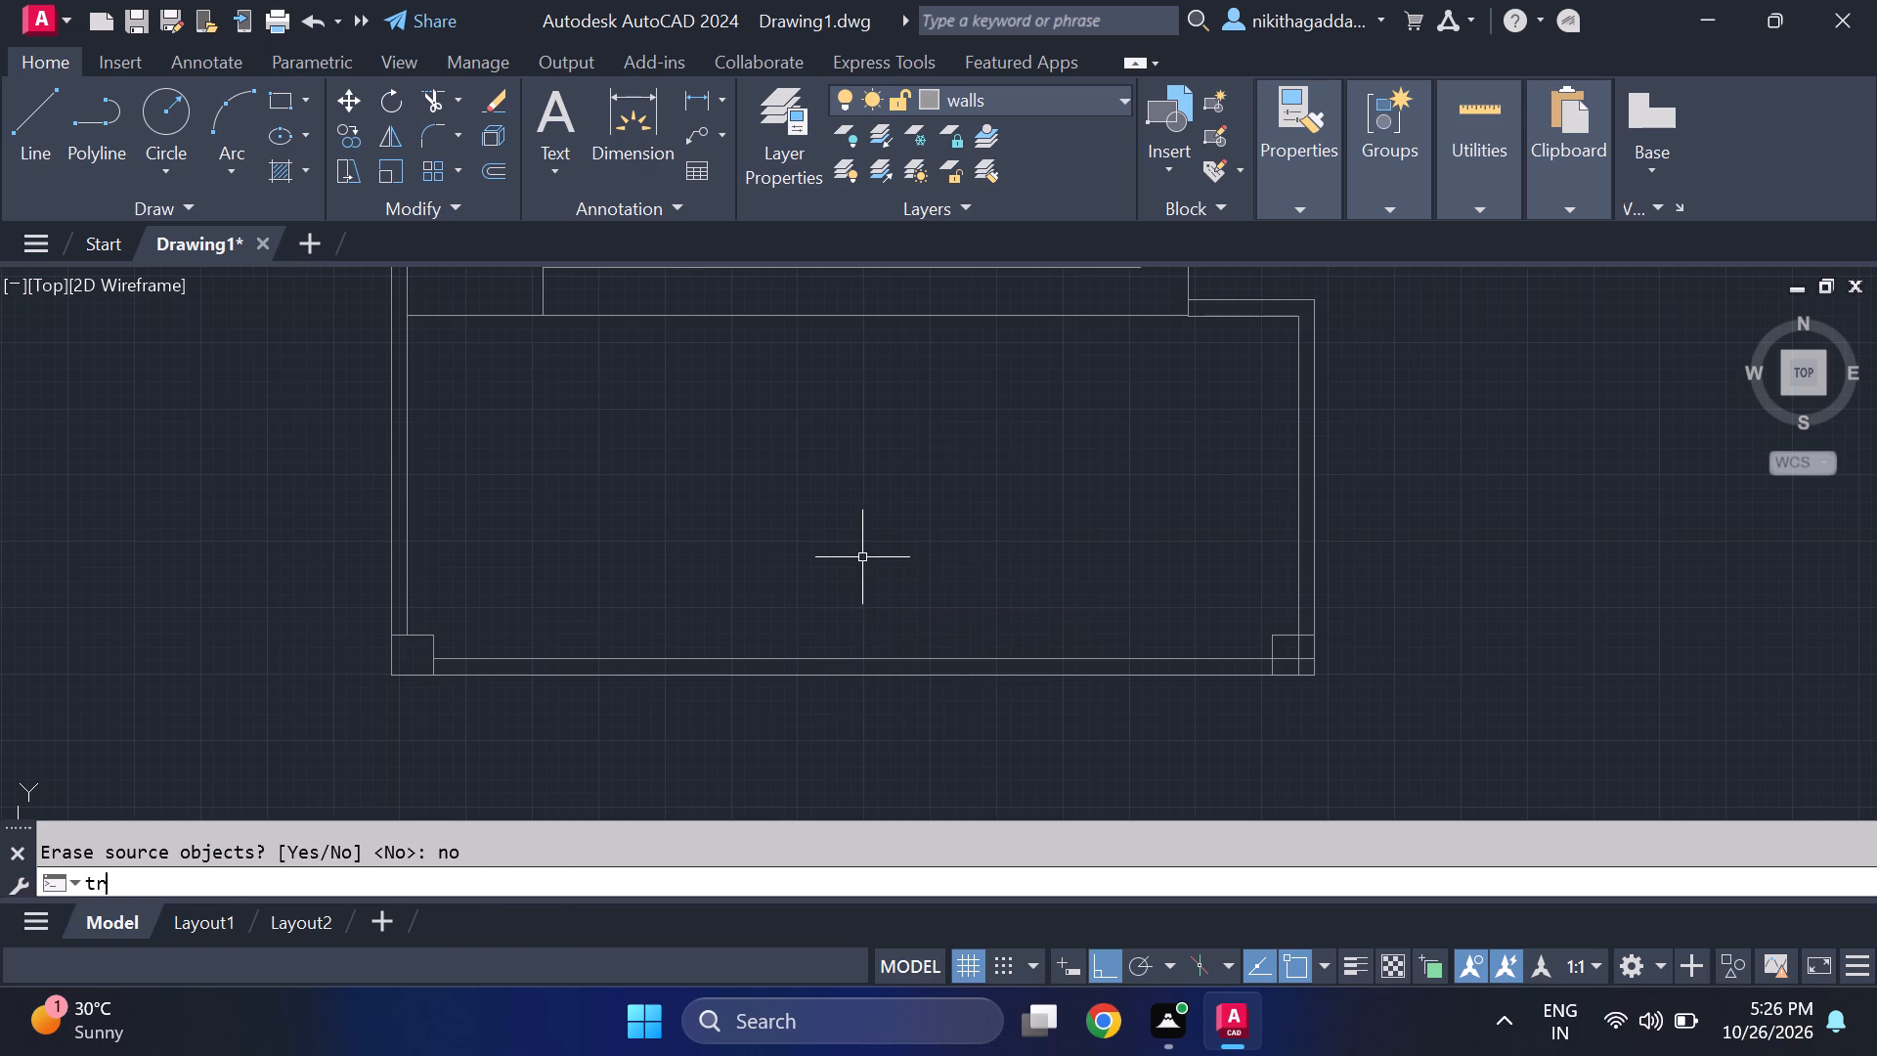
key(Return)
scroll(1292, 642, up, 2)
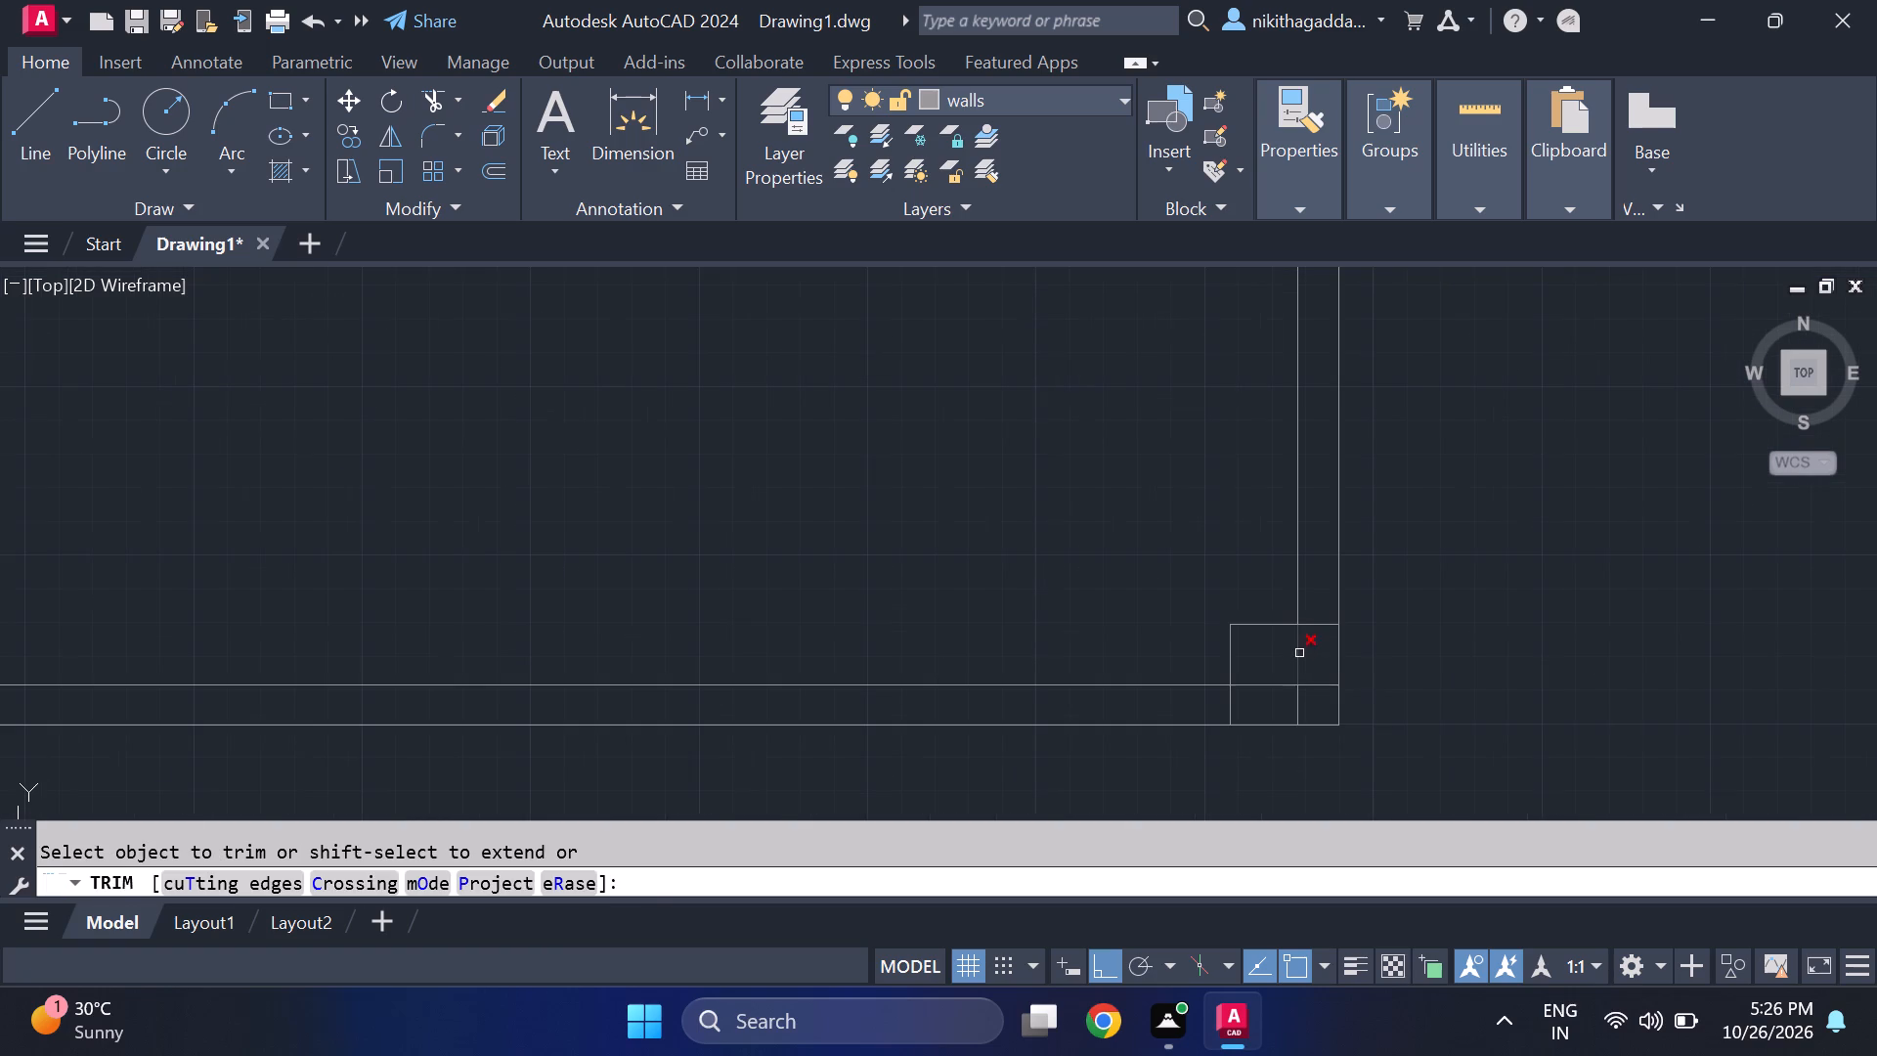
drag(1299, 654, 1265, 707)
drag(1271, 678, 1284, 695)
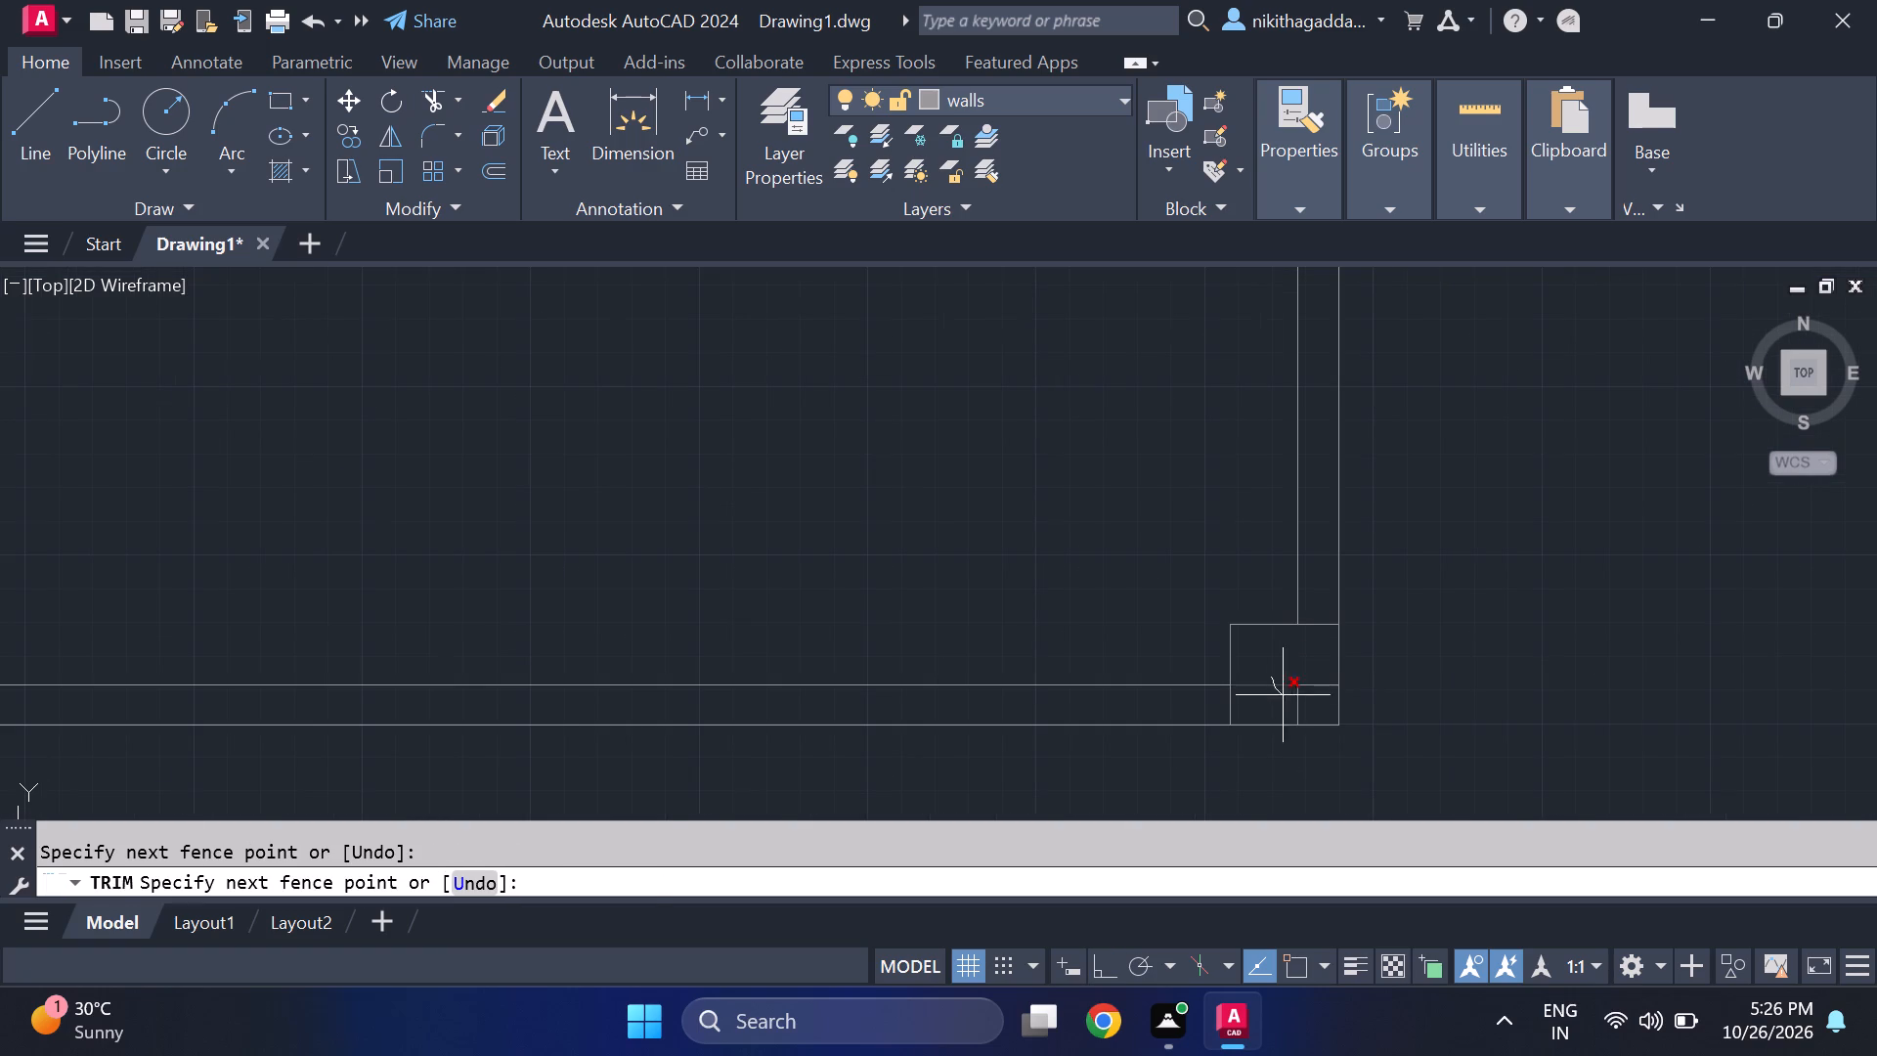
drag(1284, 695, 1317, 674)
scroll(1311, 668, down, 4)
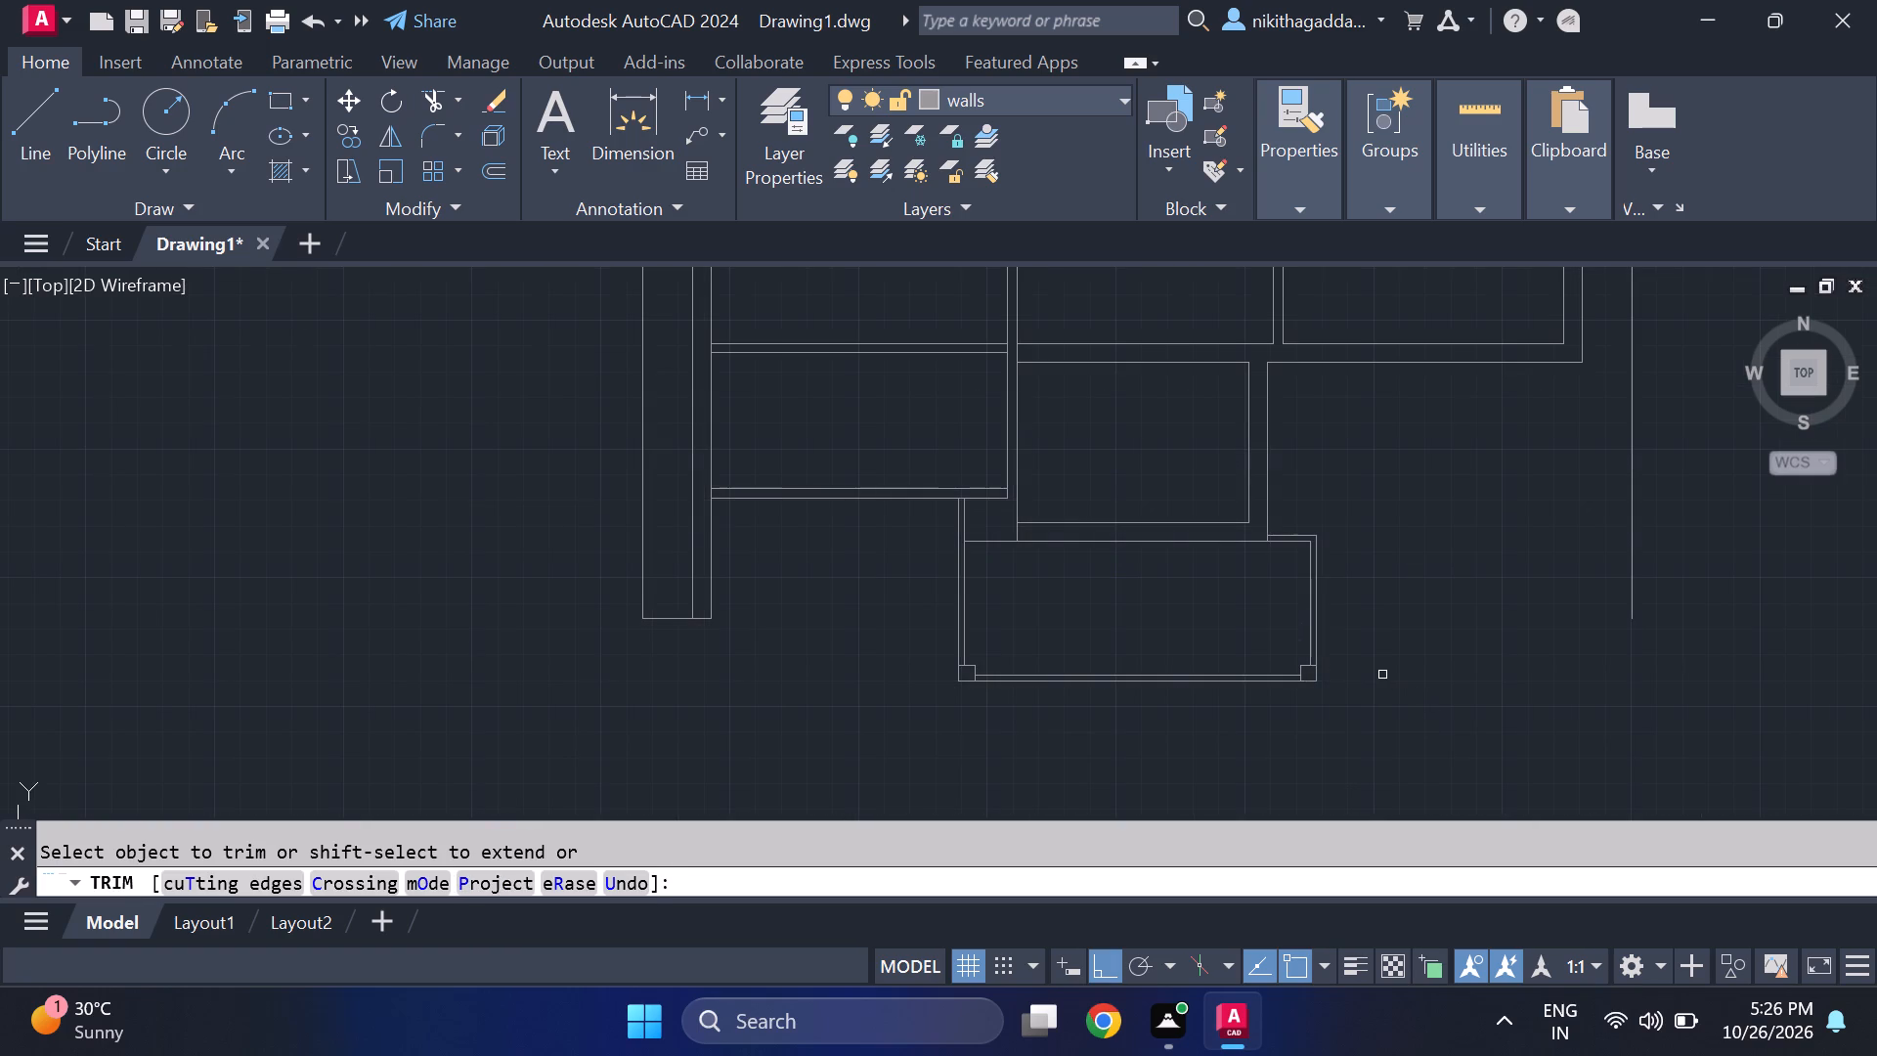
key(Escape)
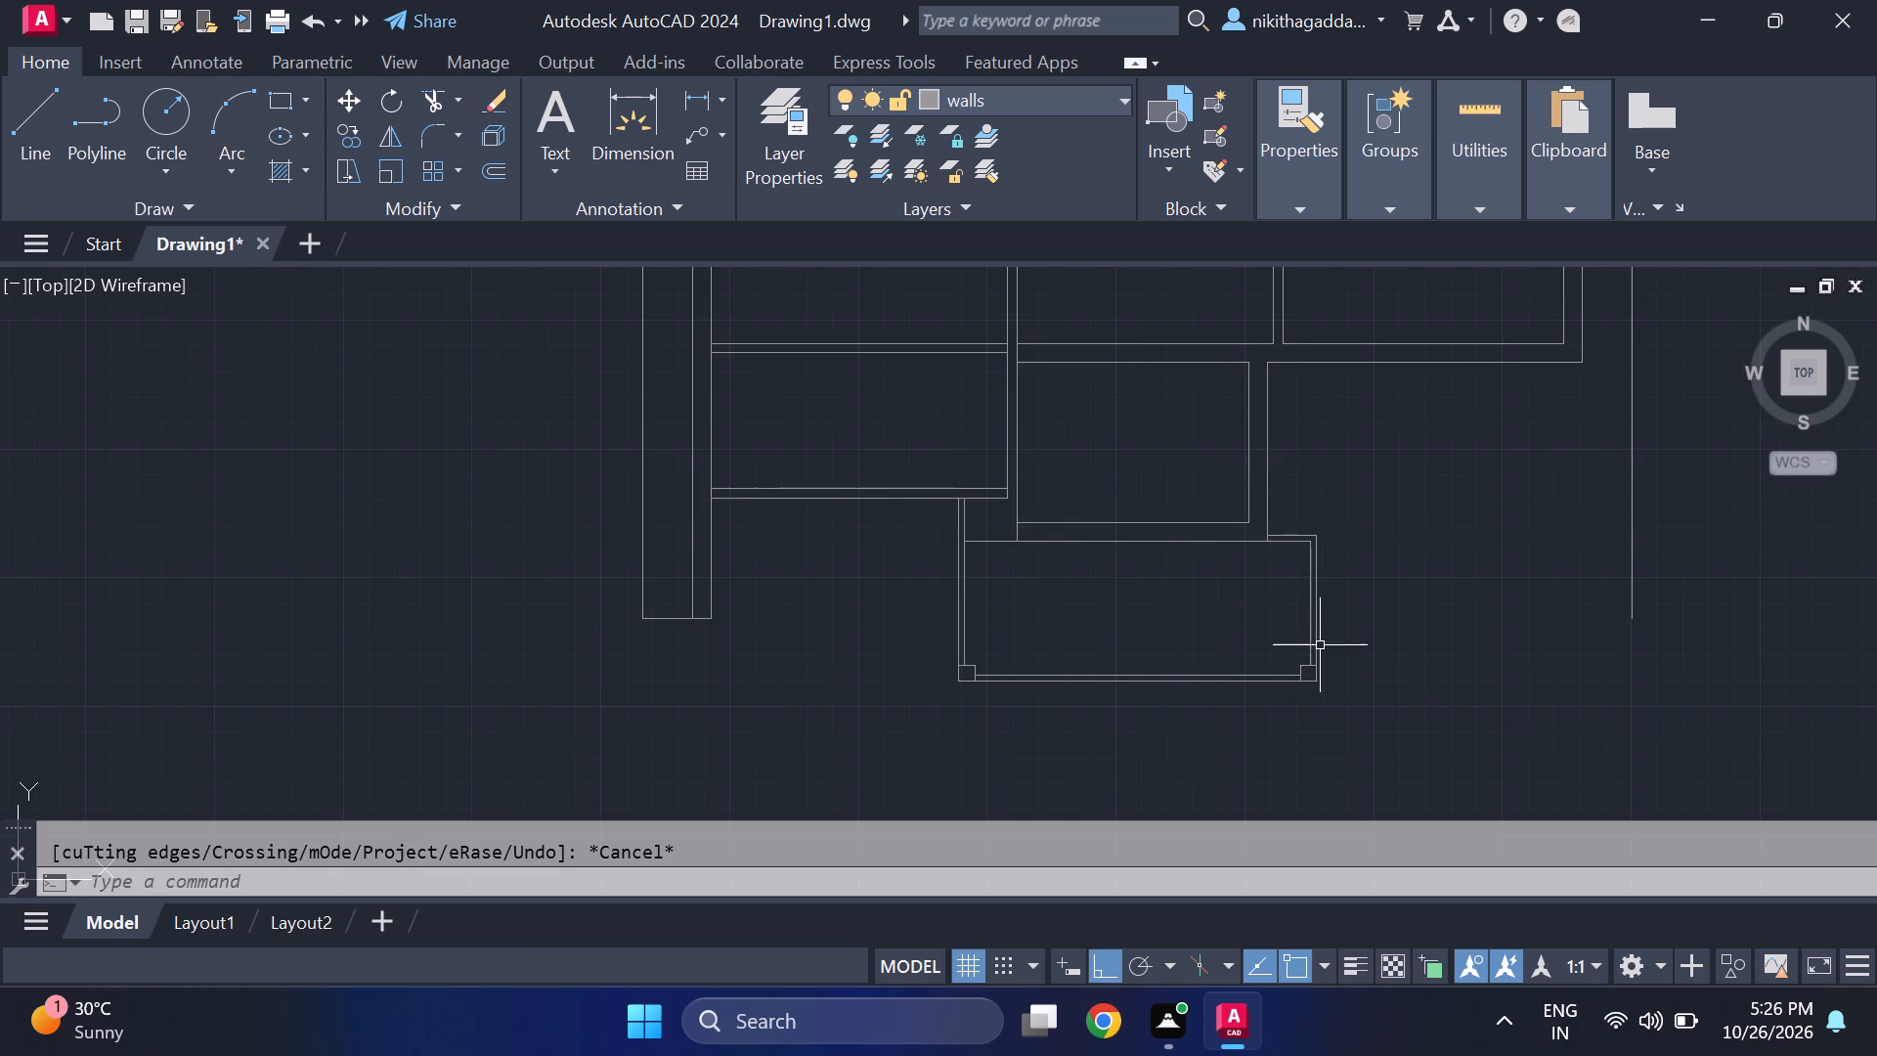
Draw a narrow three-sided step outline south of the southern wall, running between the inner edges of the two corner squares.
key(l)
key(Return)
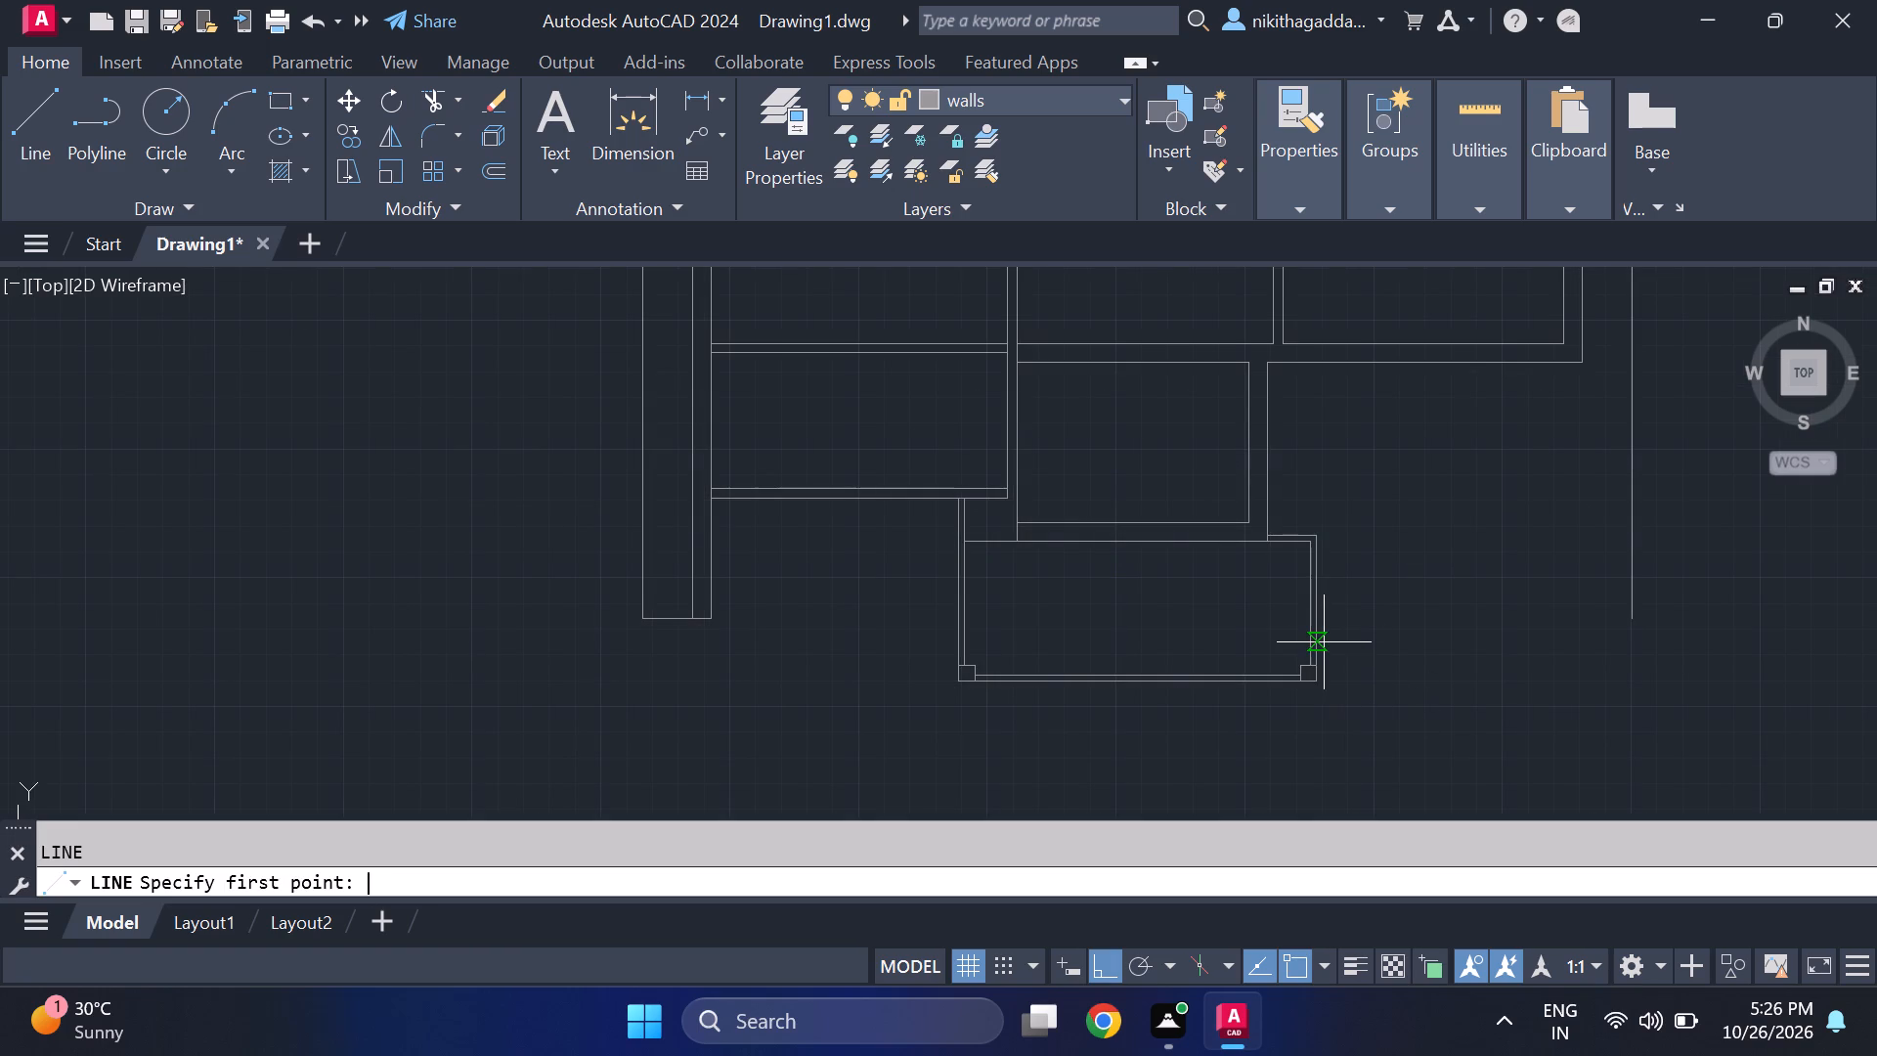
scroll(1199, 696, up, 1)
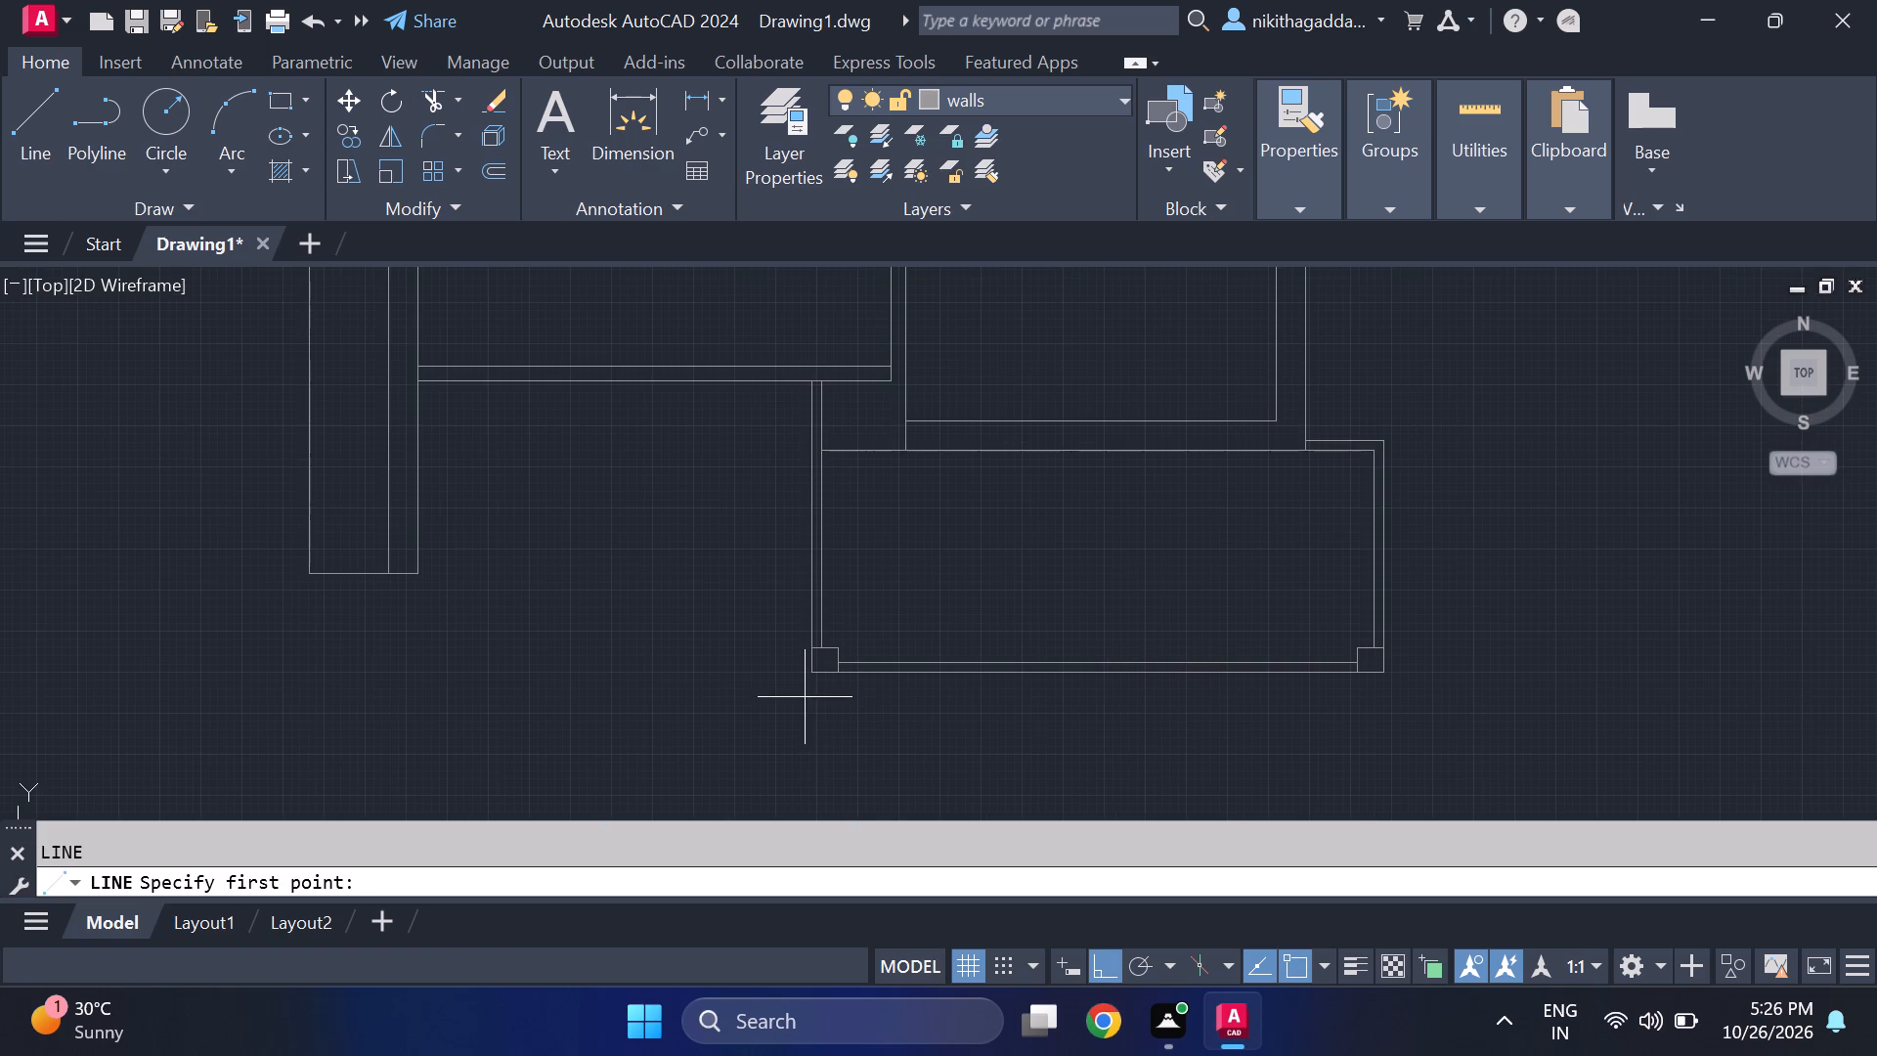
scroll(829, 696, up, 2)
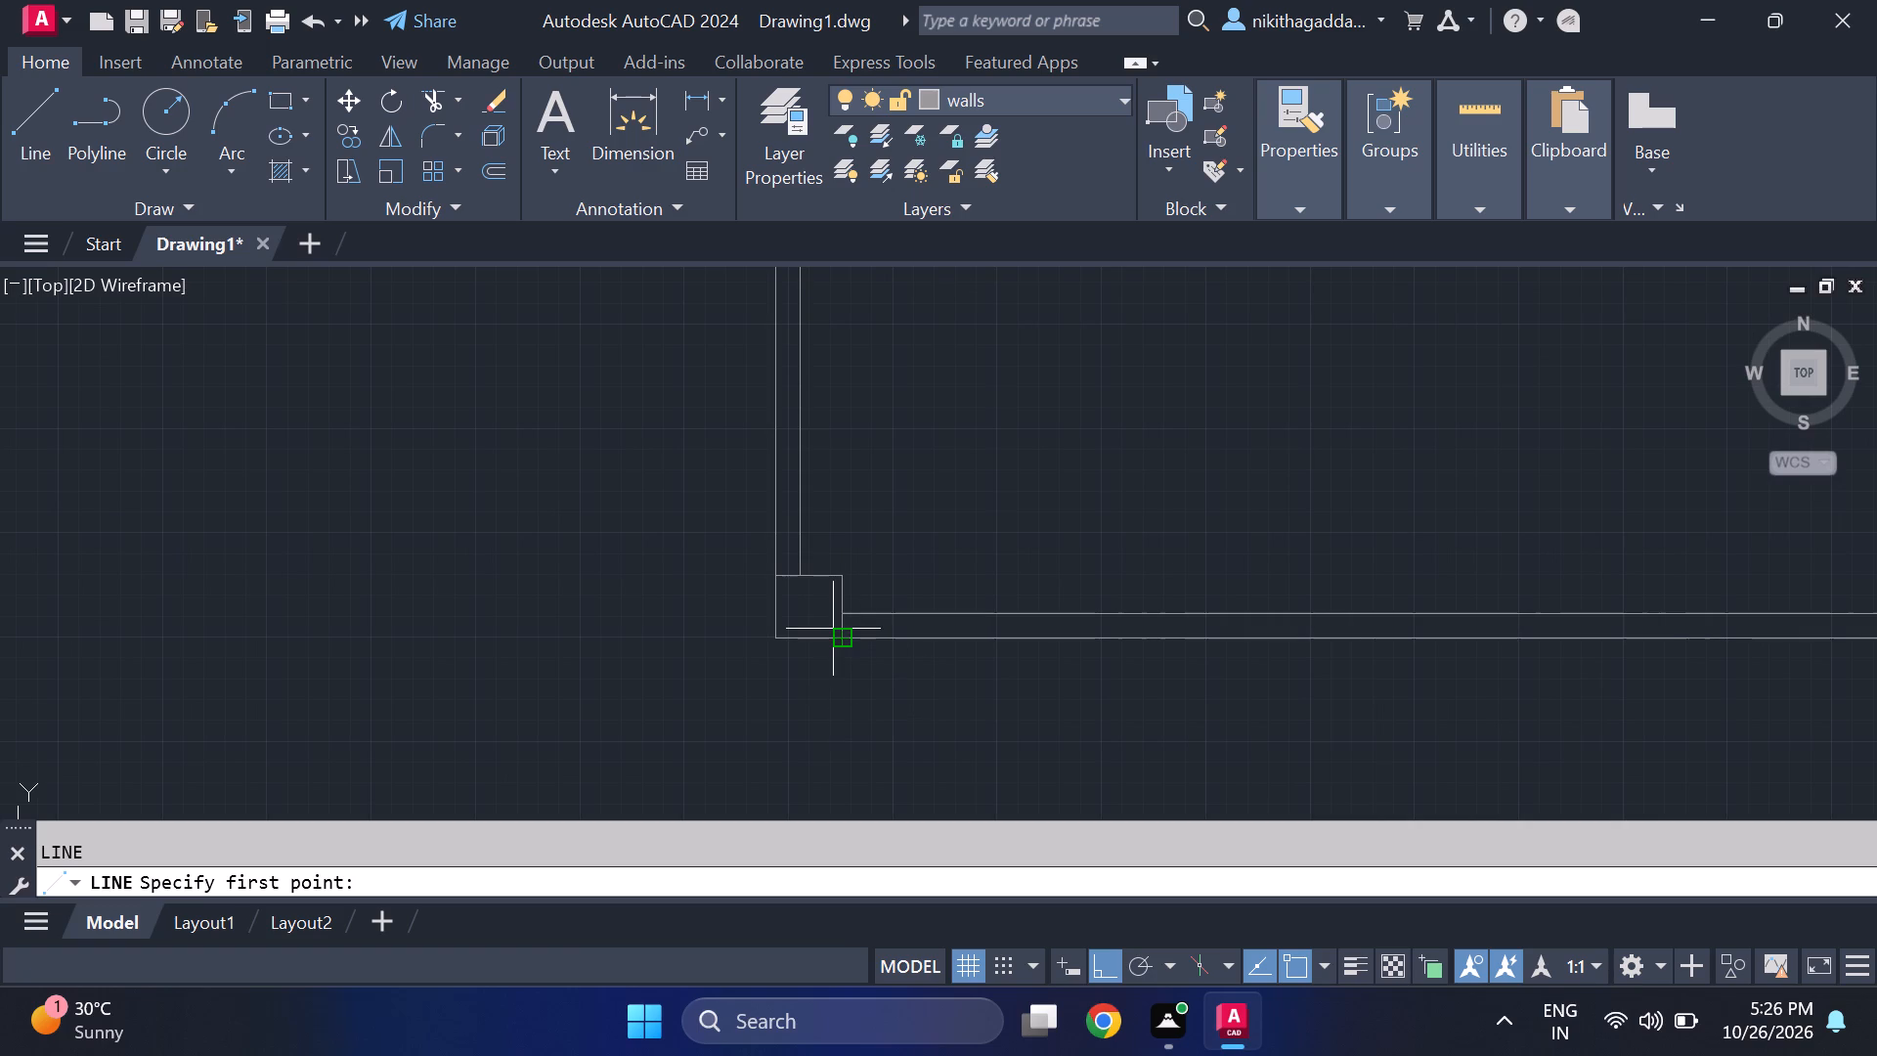
click(838, 642)
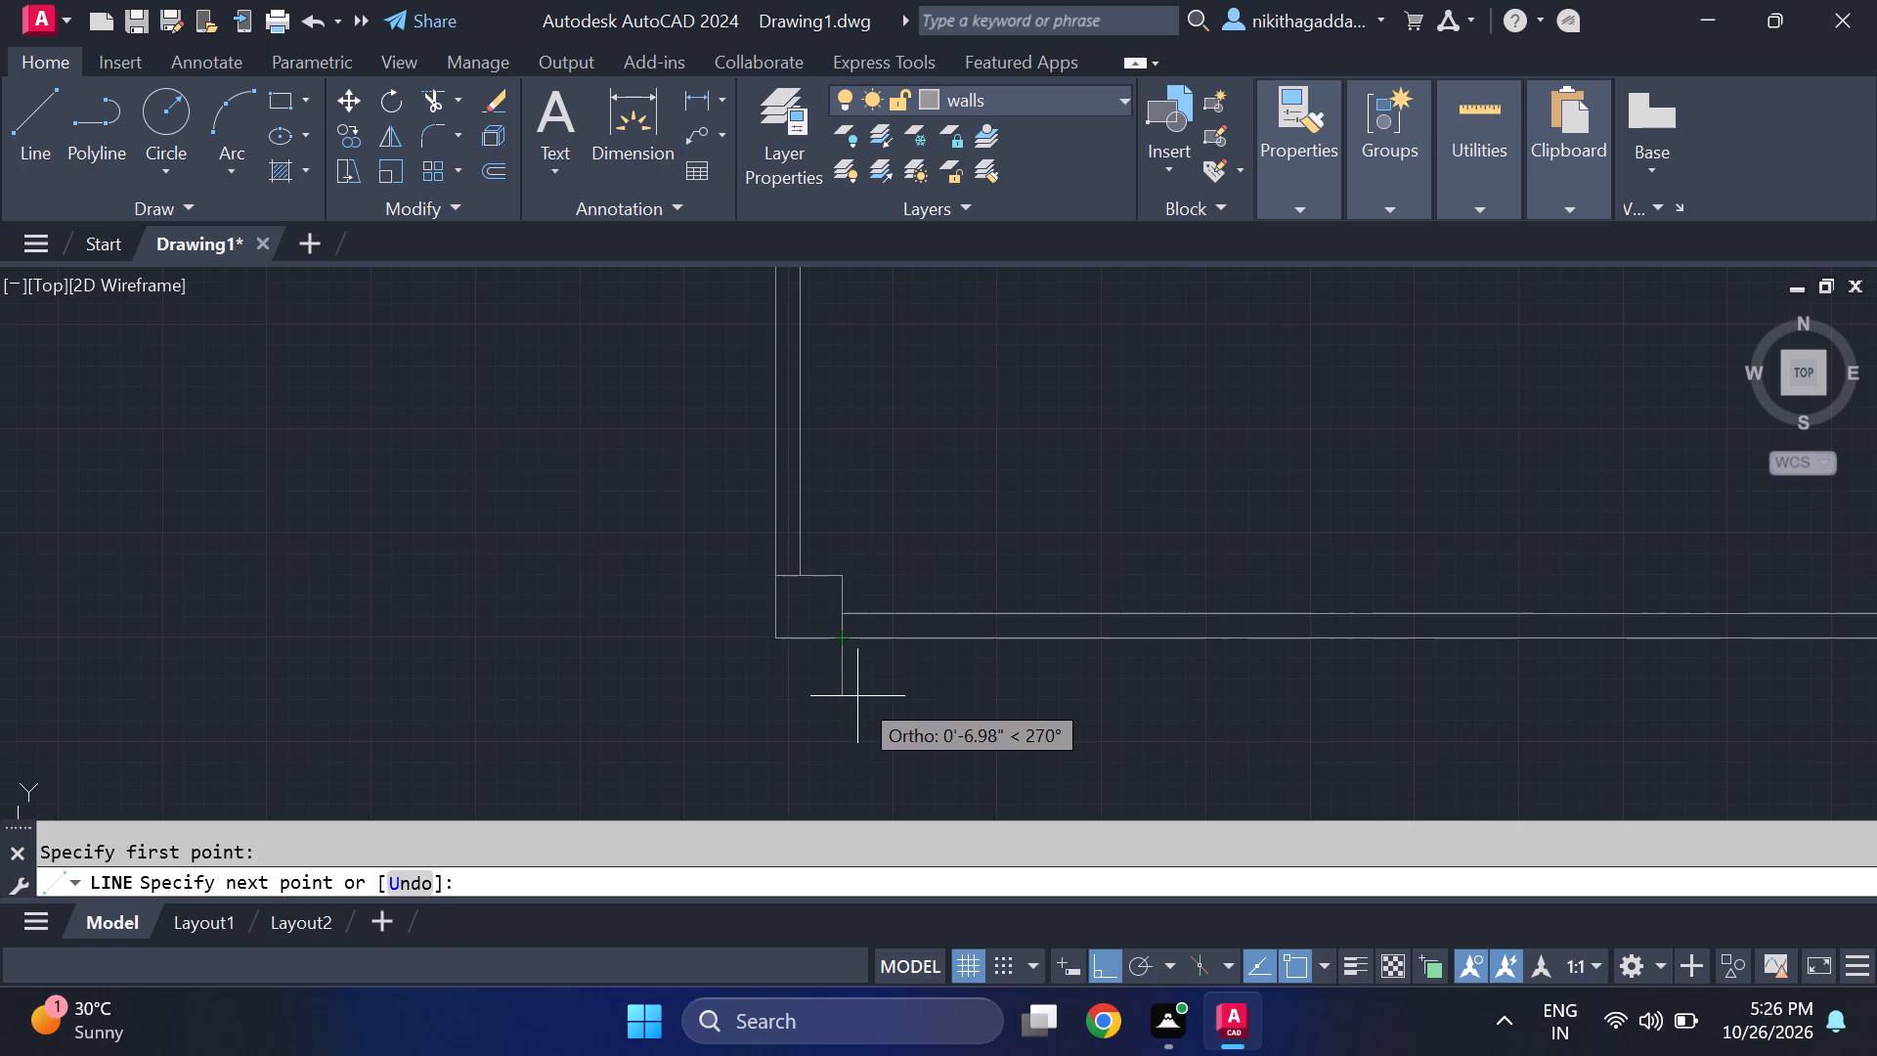
click(859, 707)
scroll(1244, 768, down, 3)
middle_drag(1511, 777, 1467, 770)
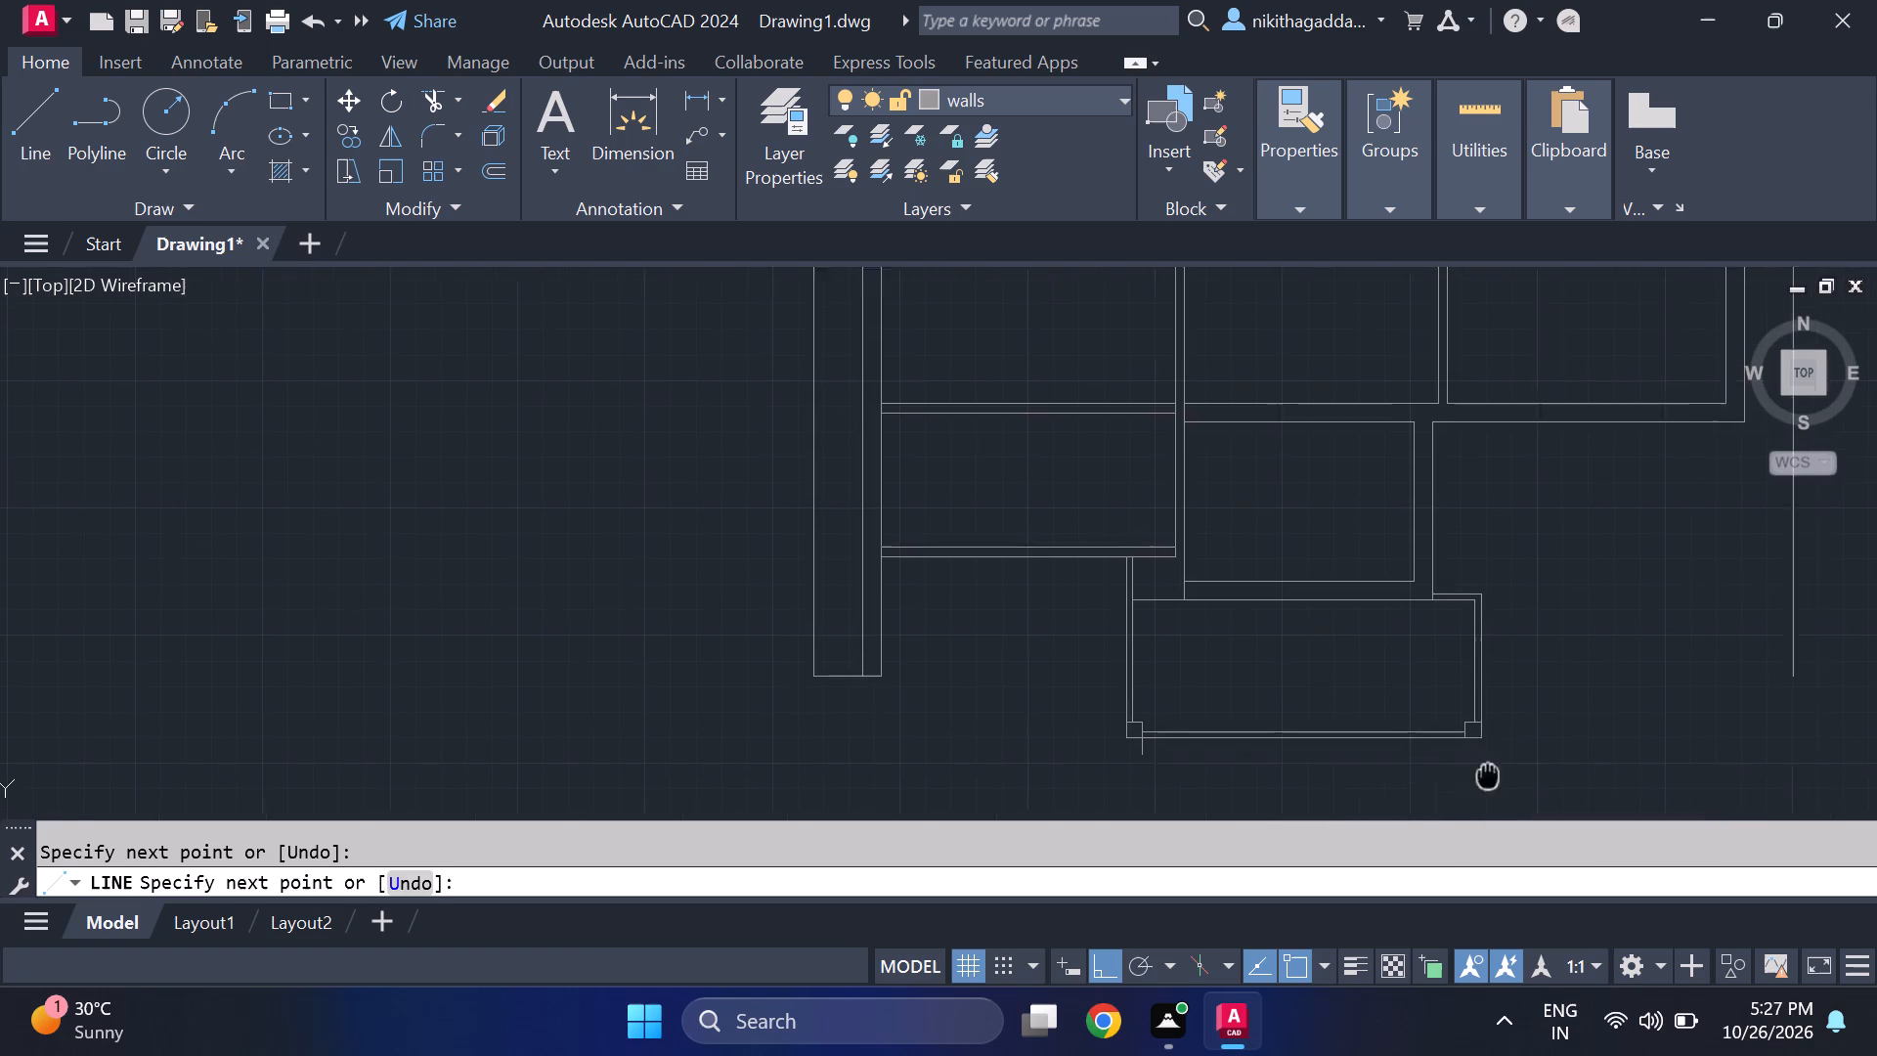
middle_drag(1467, 770, 1329, 735)
scroll(1320, 732, up, 3)
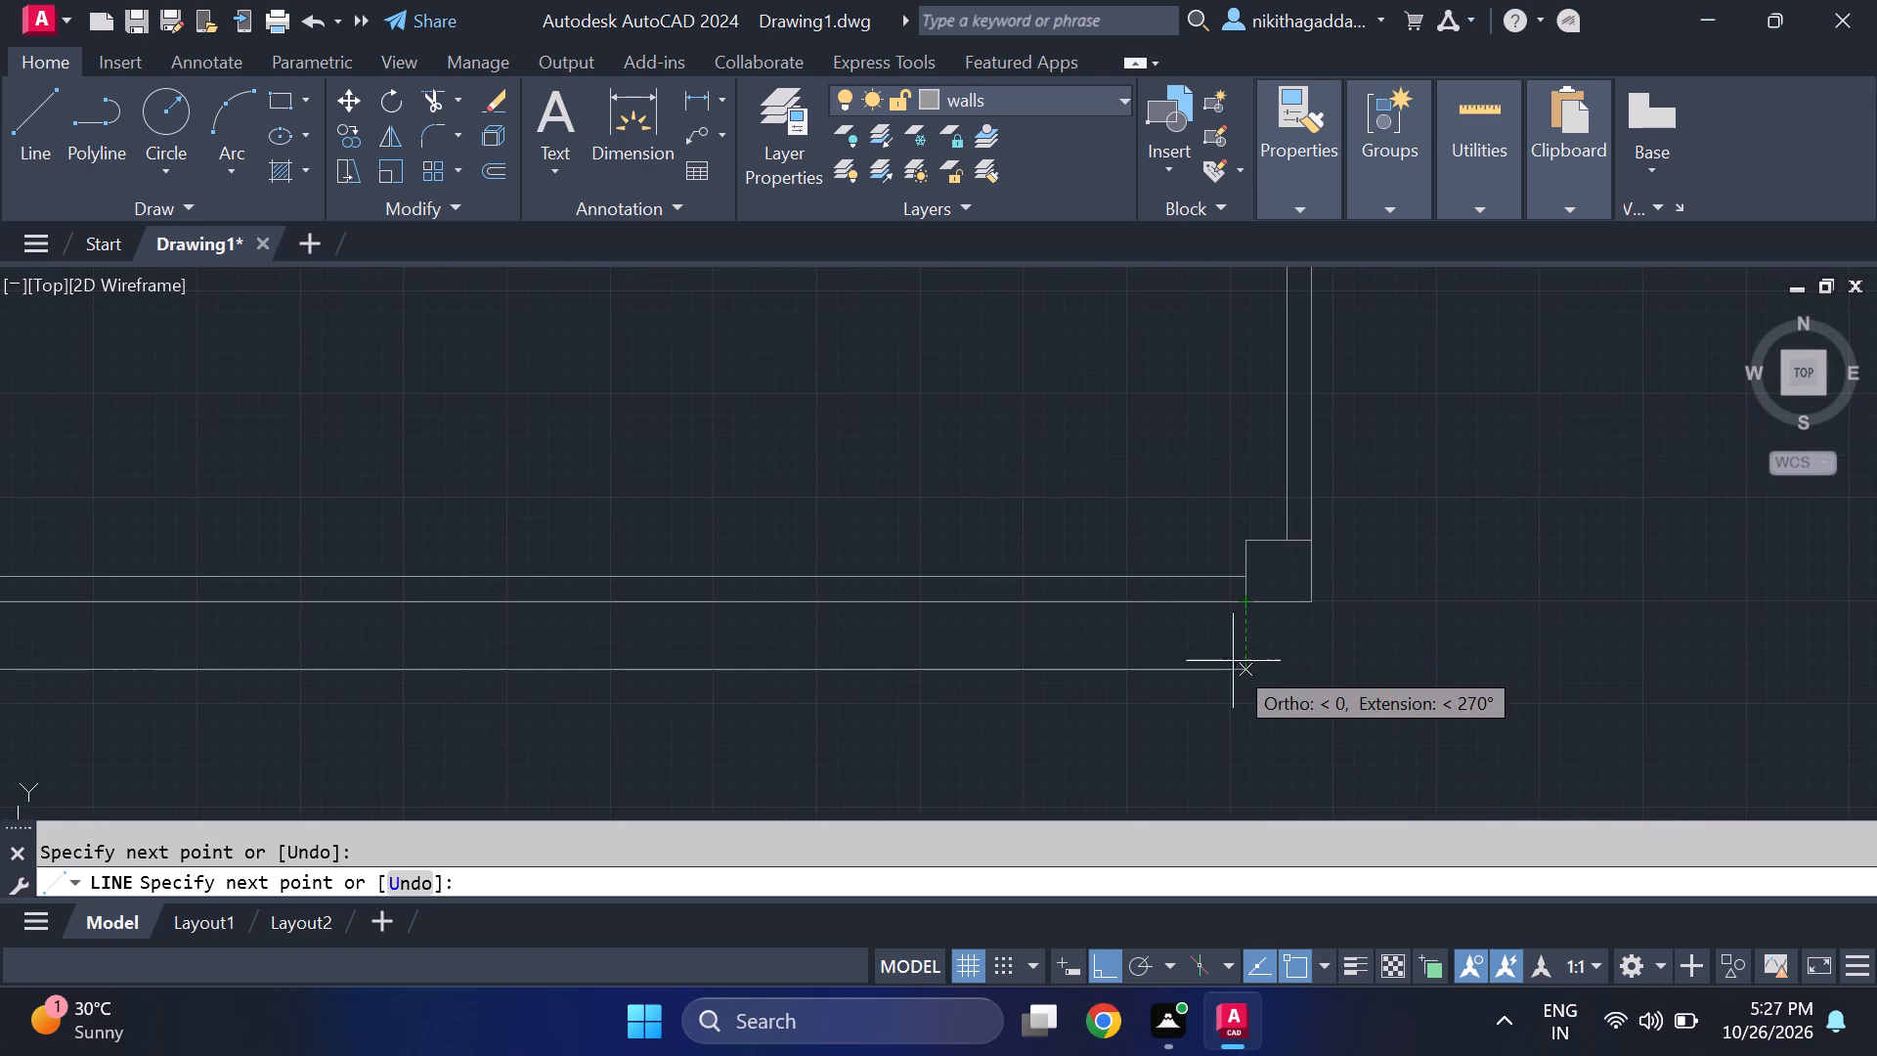
click(1243, 676)
click(1246, 601)
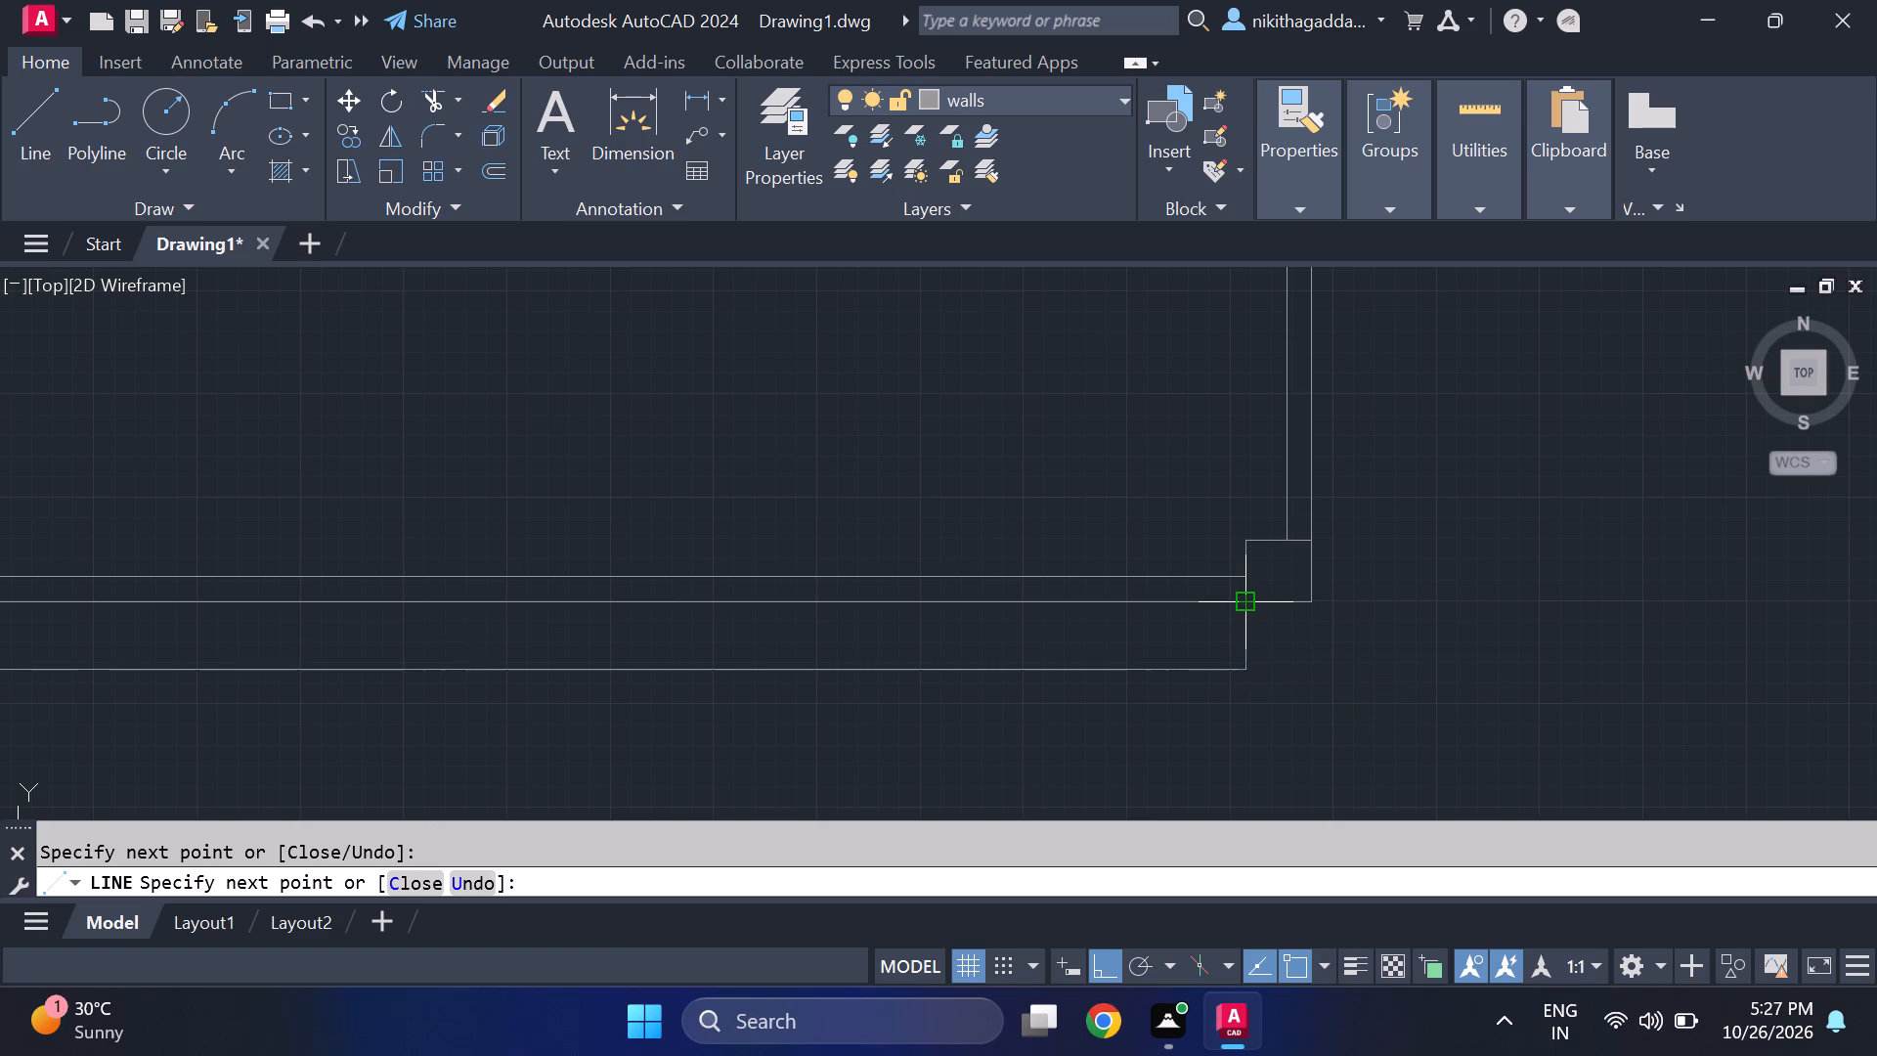
scroll(1456, 642, down, 3)
key(Escape)
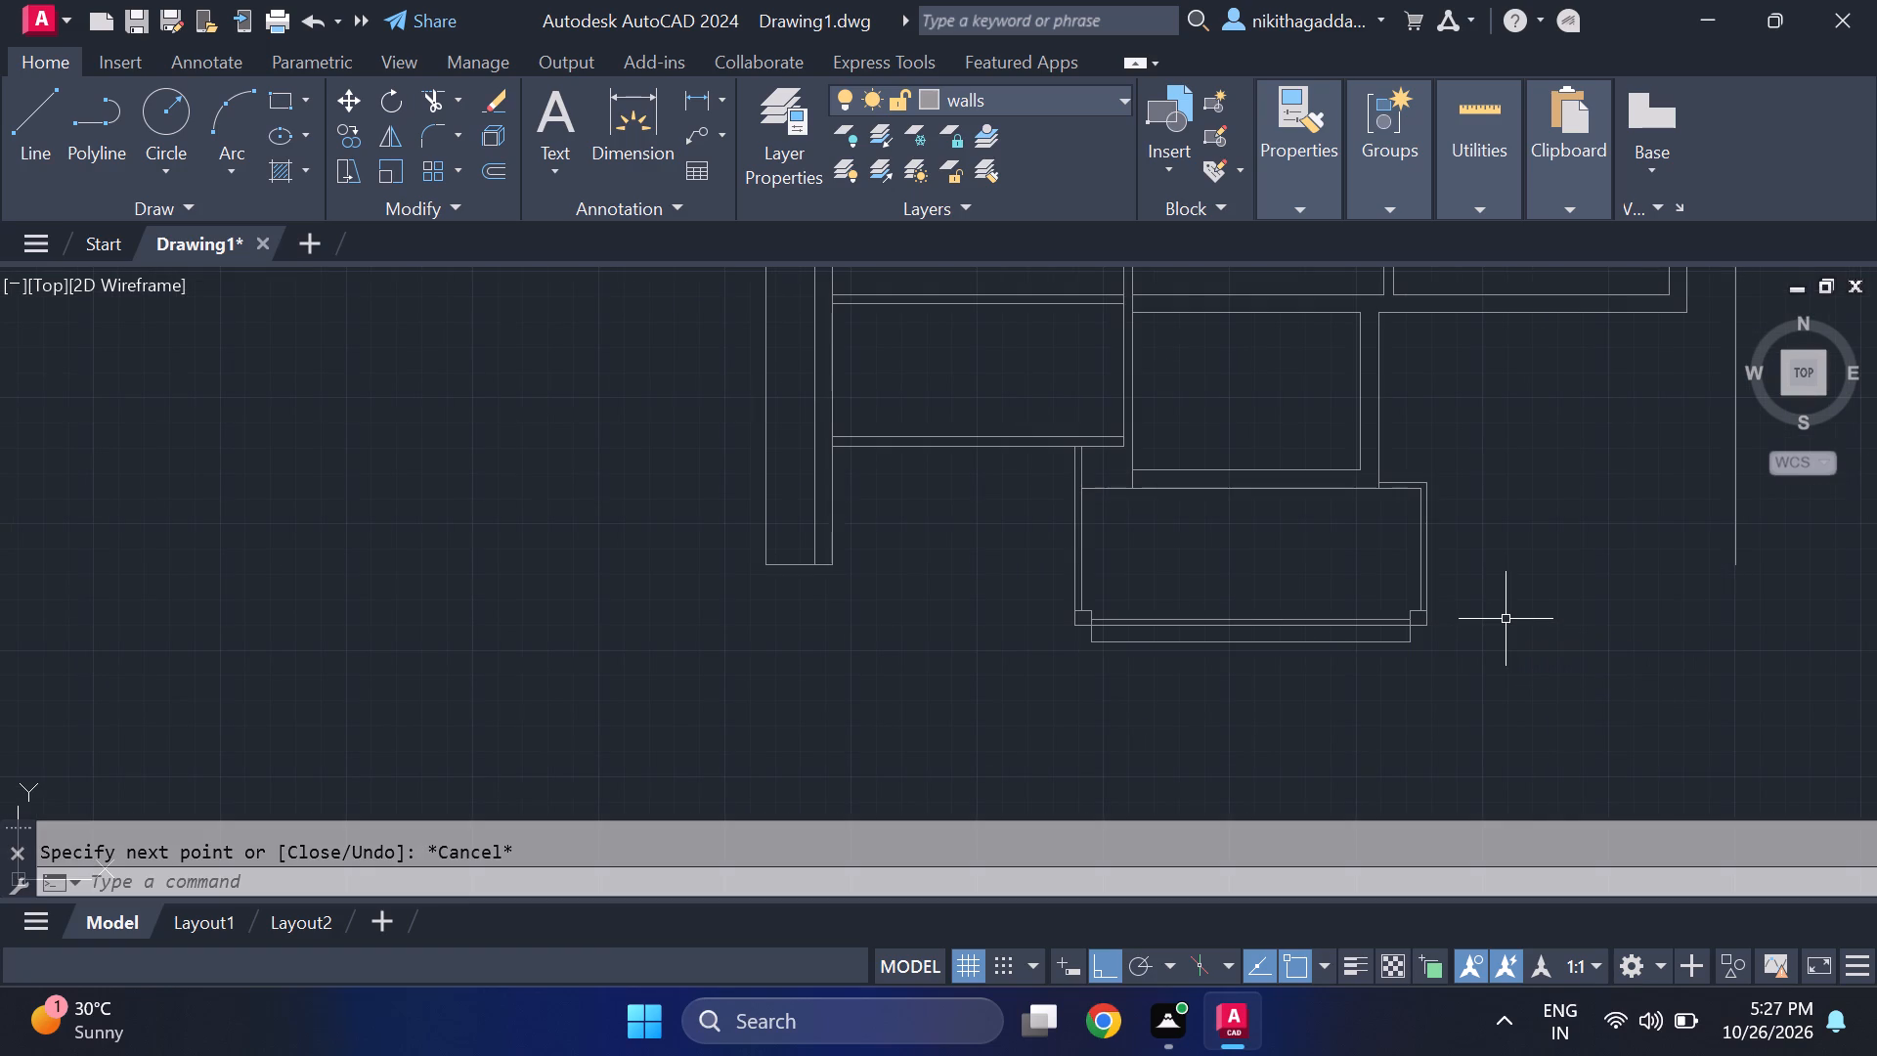
Examine the whole house plan from the southern extension up to the northern site boundary.
scroll(1506, 618, down, 2)
middle_drag(1506, 619, 1238, 693)
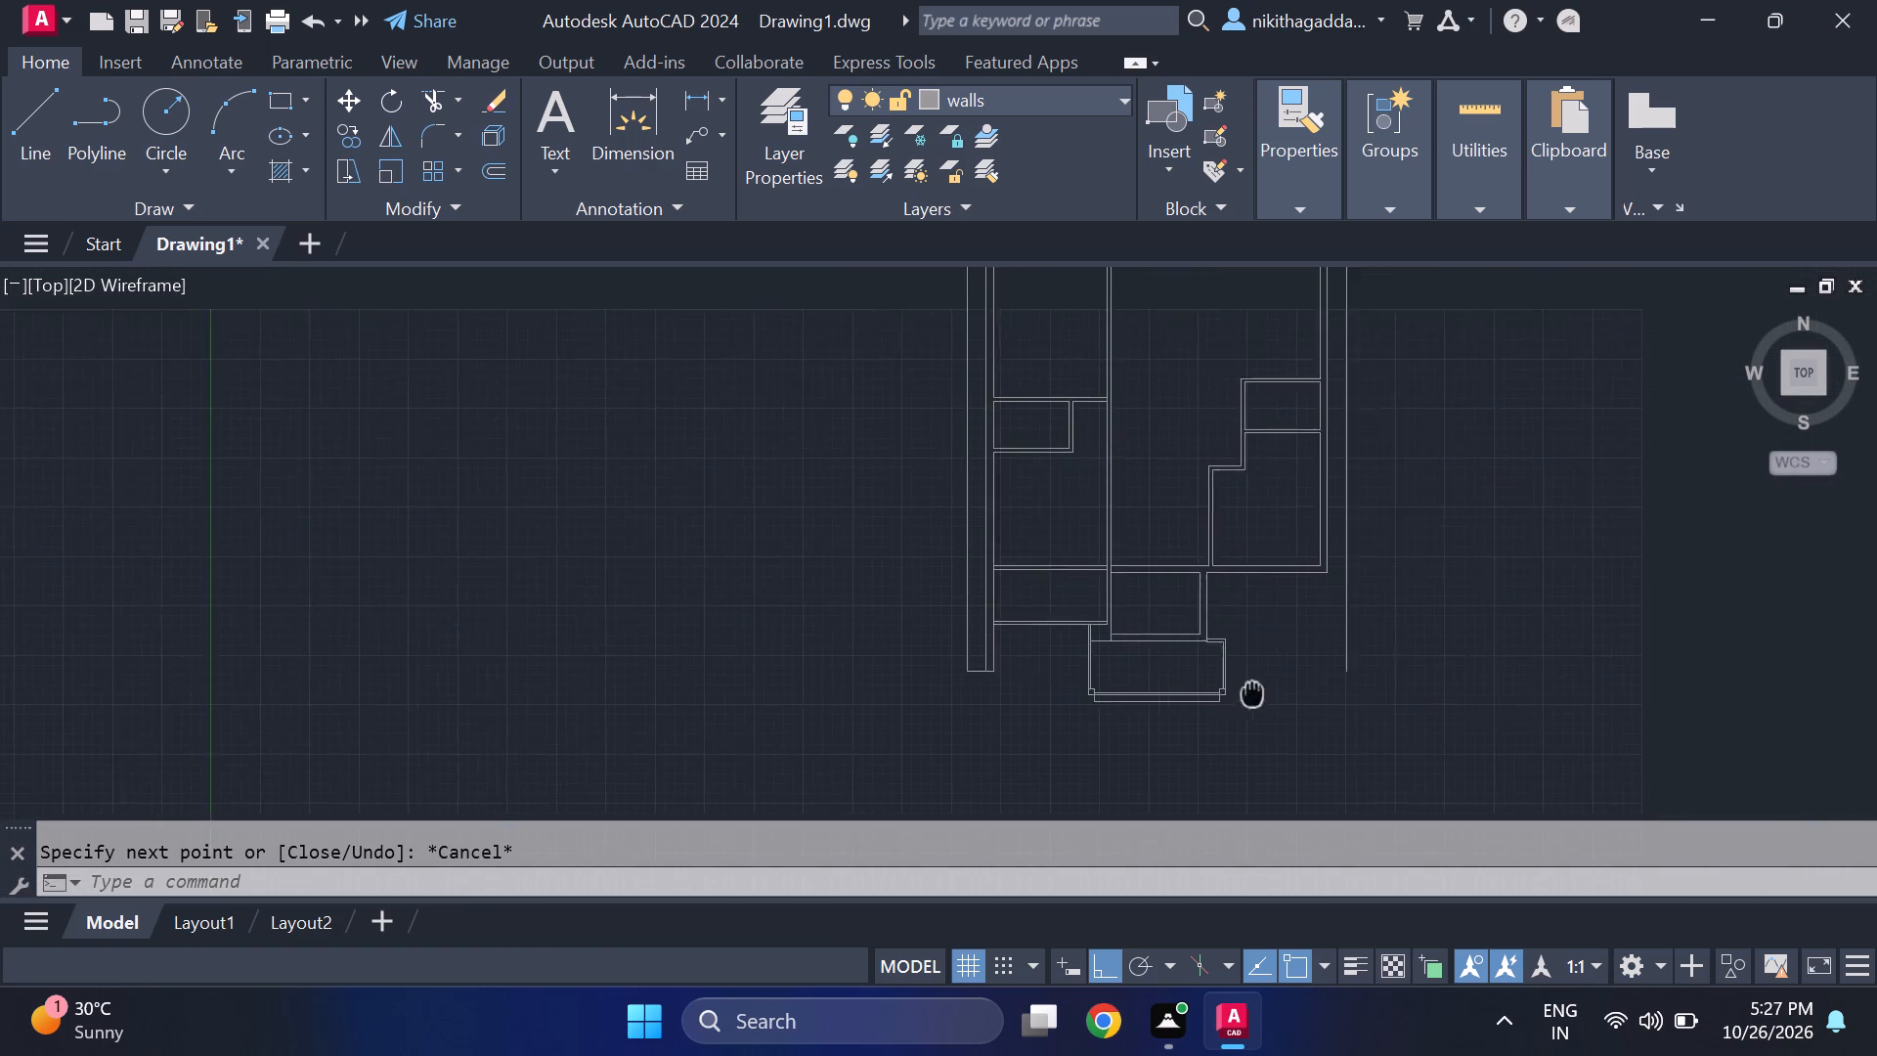
middle_drag(1238, 693, 1054, 677)
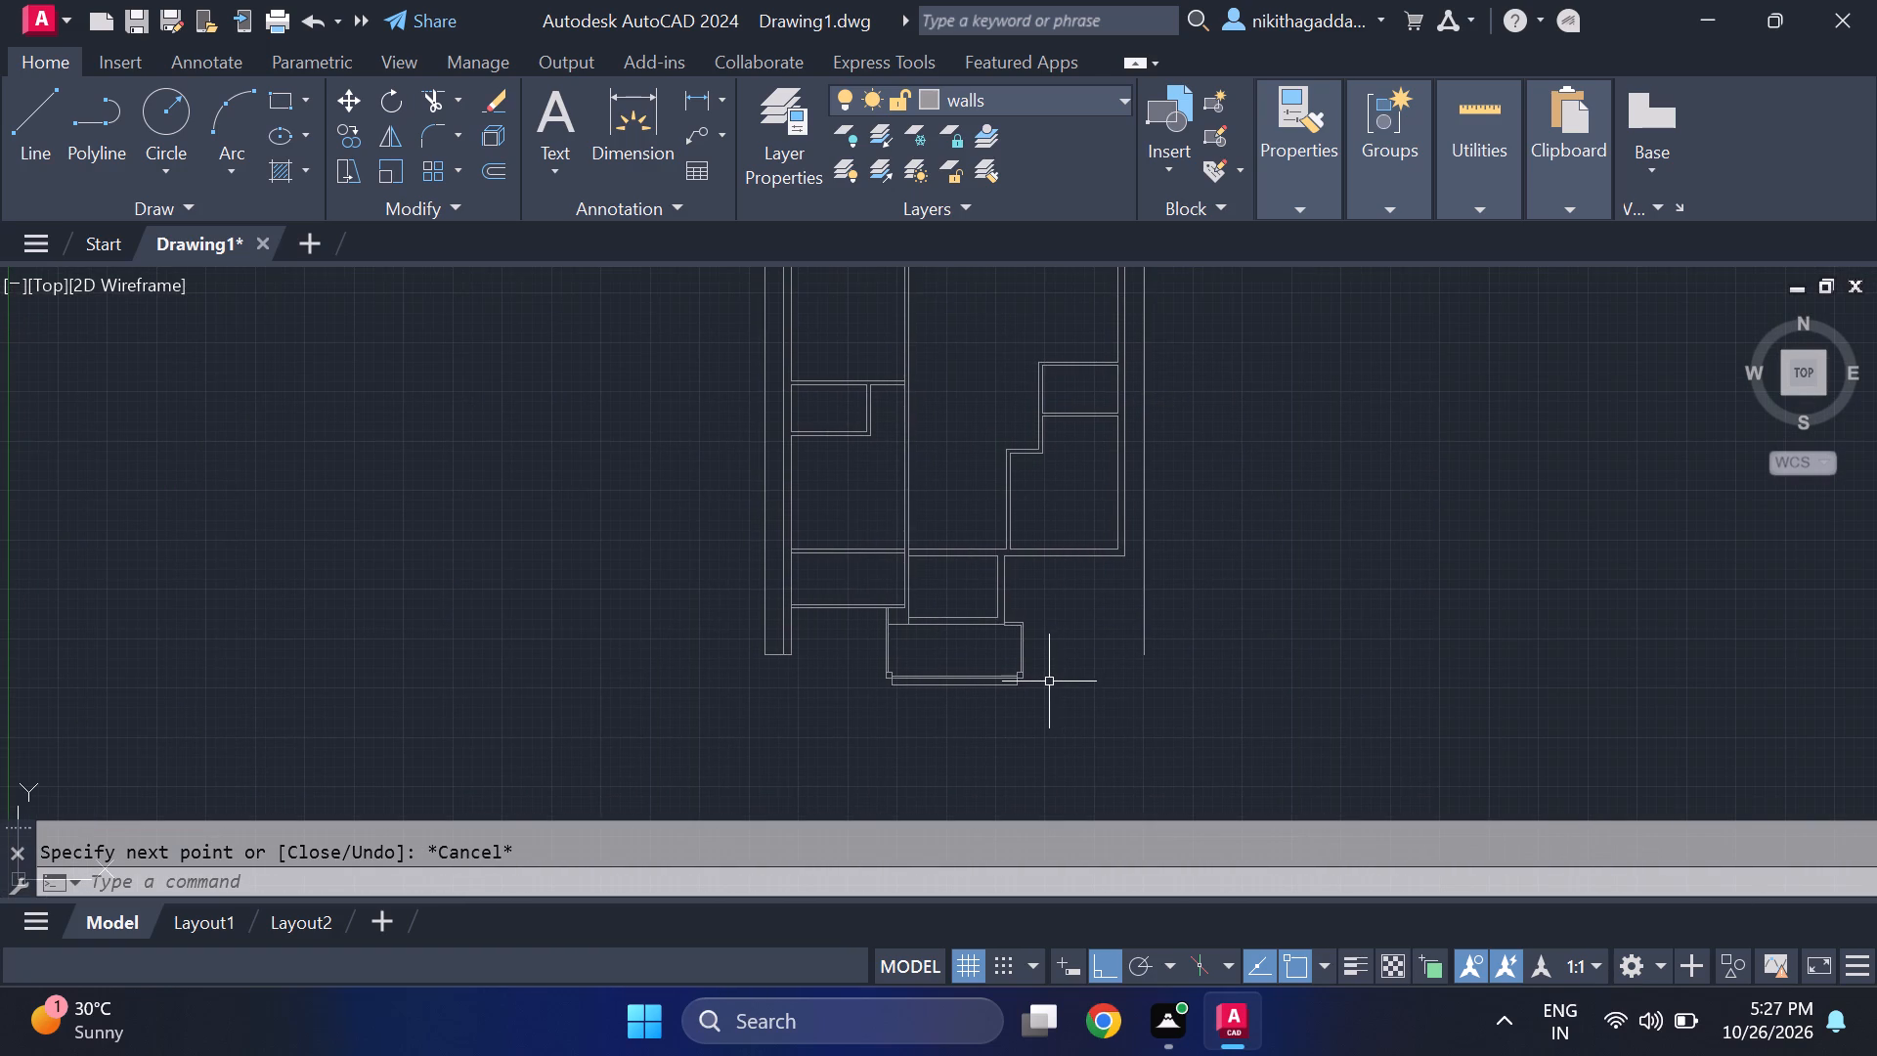
scroll(783, 744, up, 1)
middle_drag(780, 744, 780, 742)
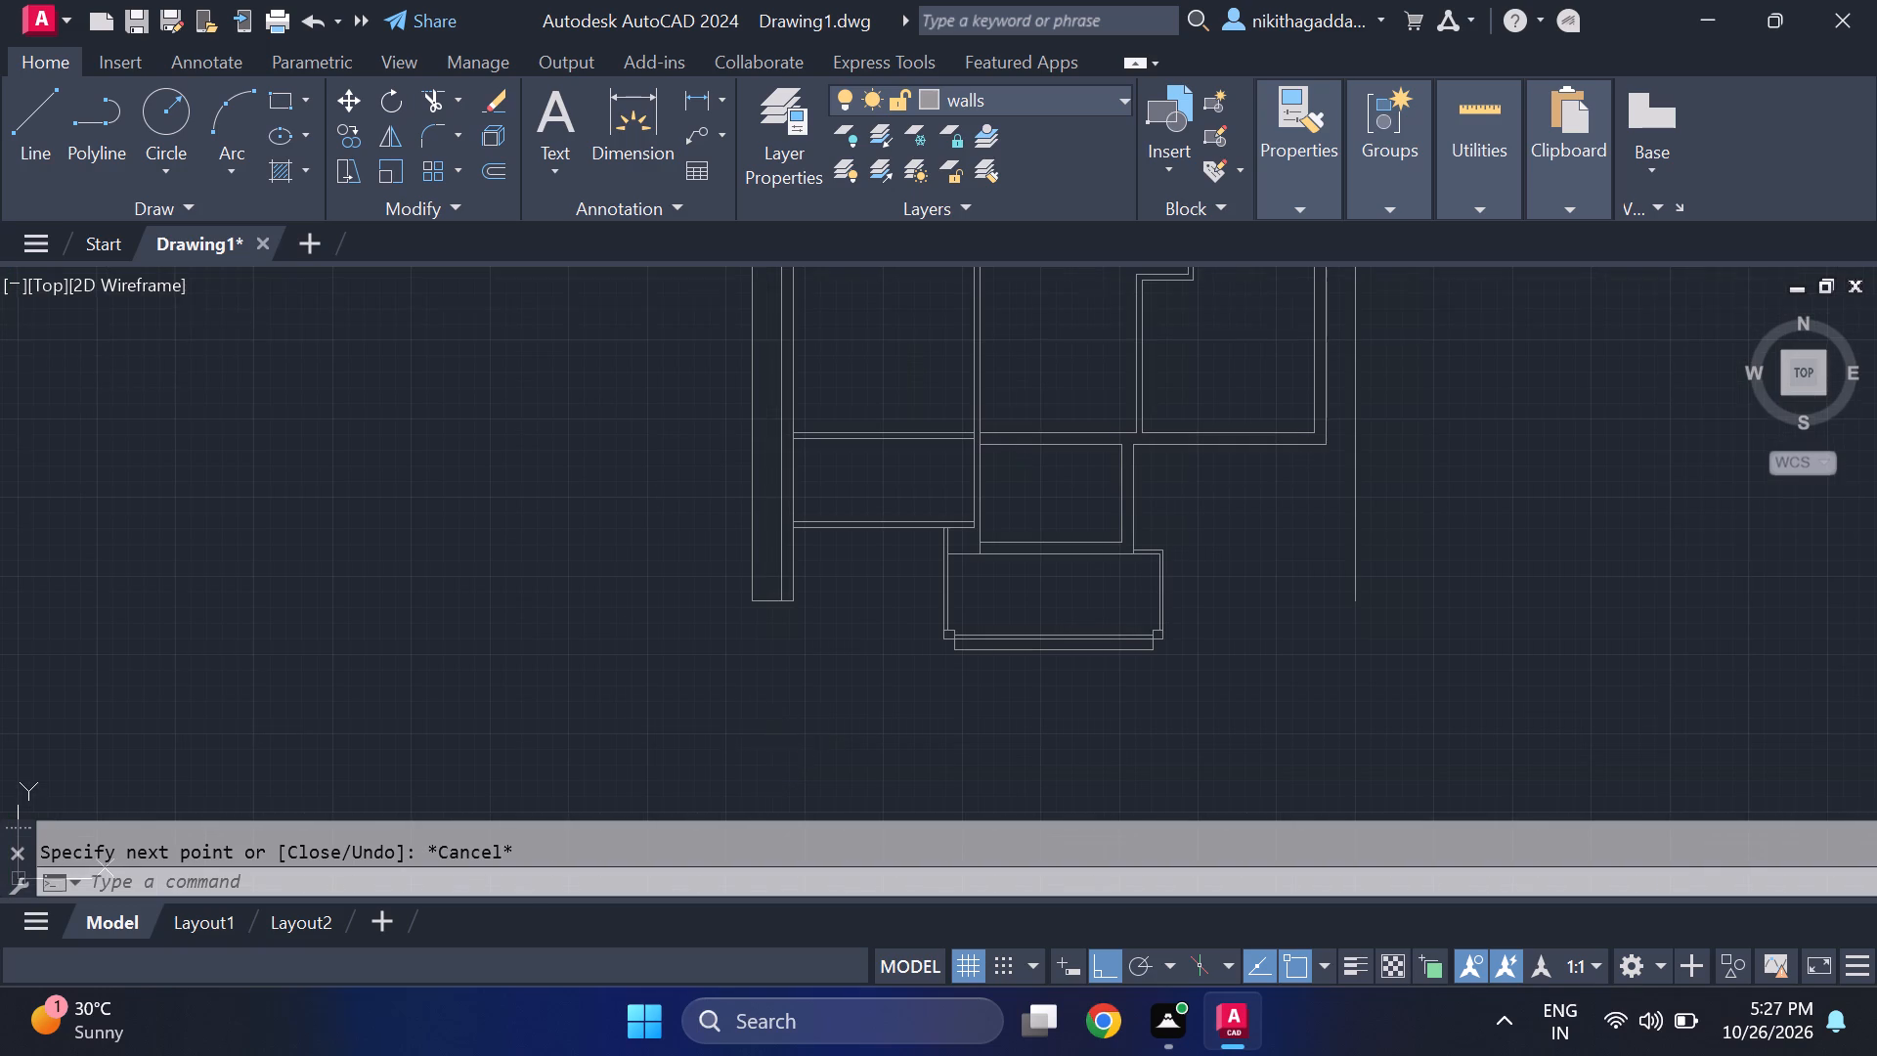
middle_drag(780, 742, 777, 732)
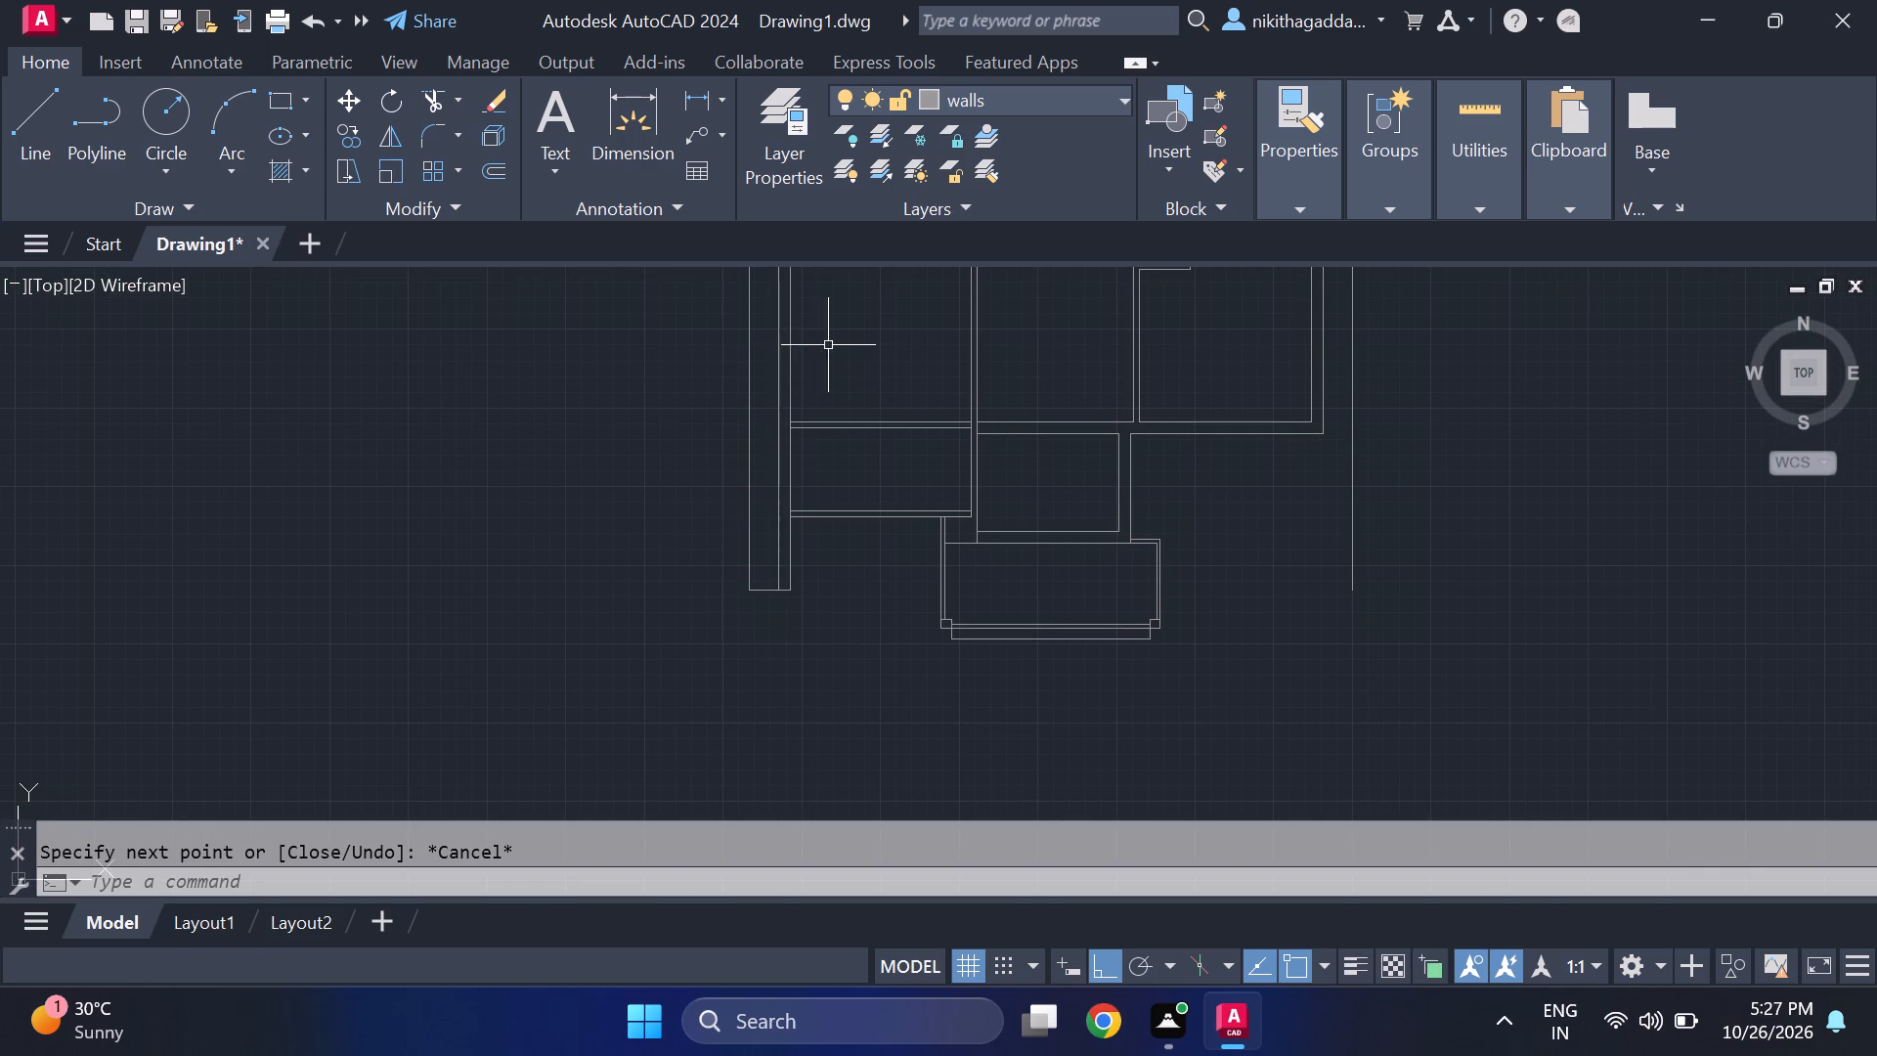
scroll(740, 518, down, 3)
scroll(748, 307, up, 2)
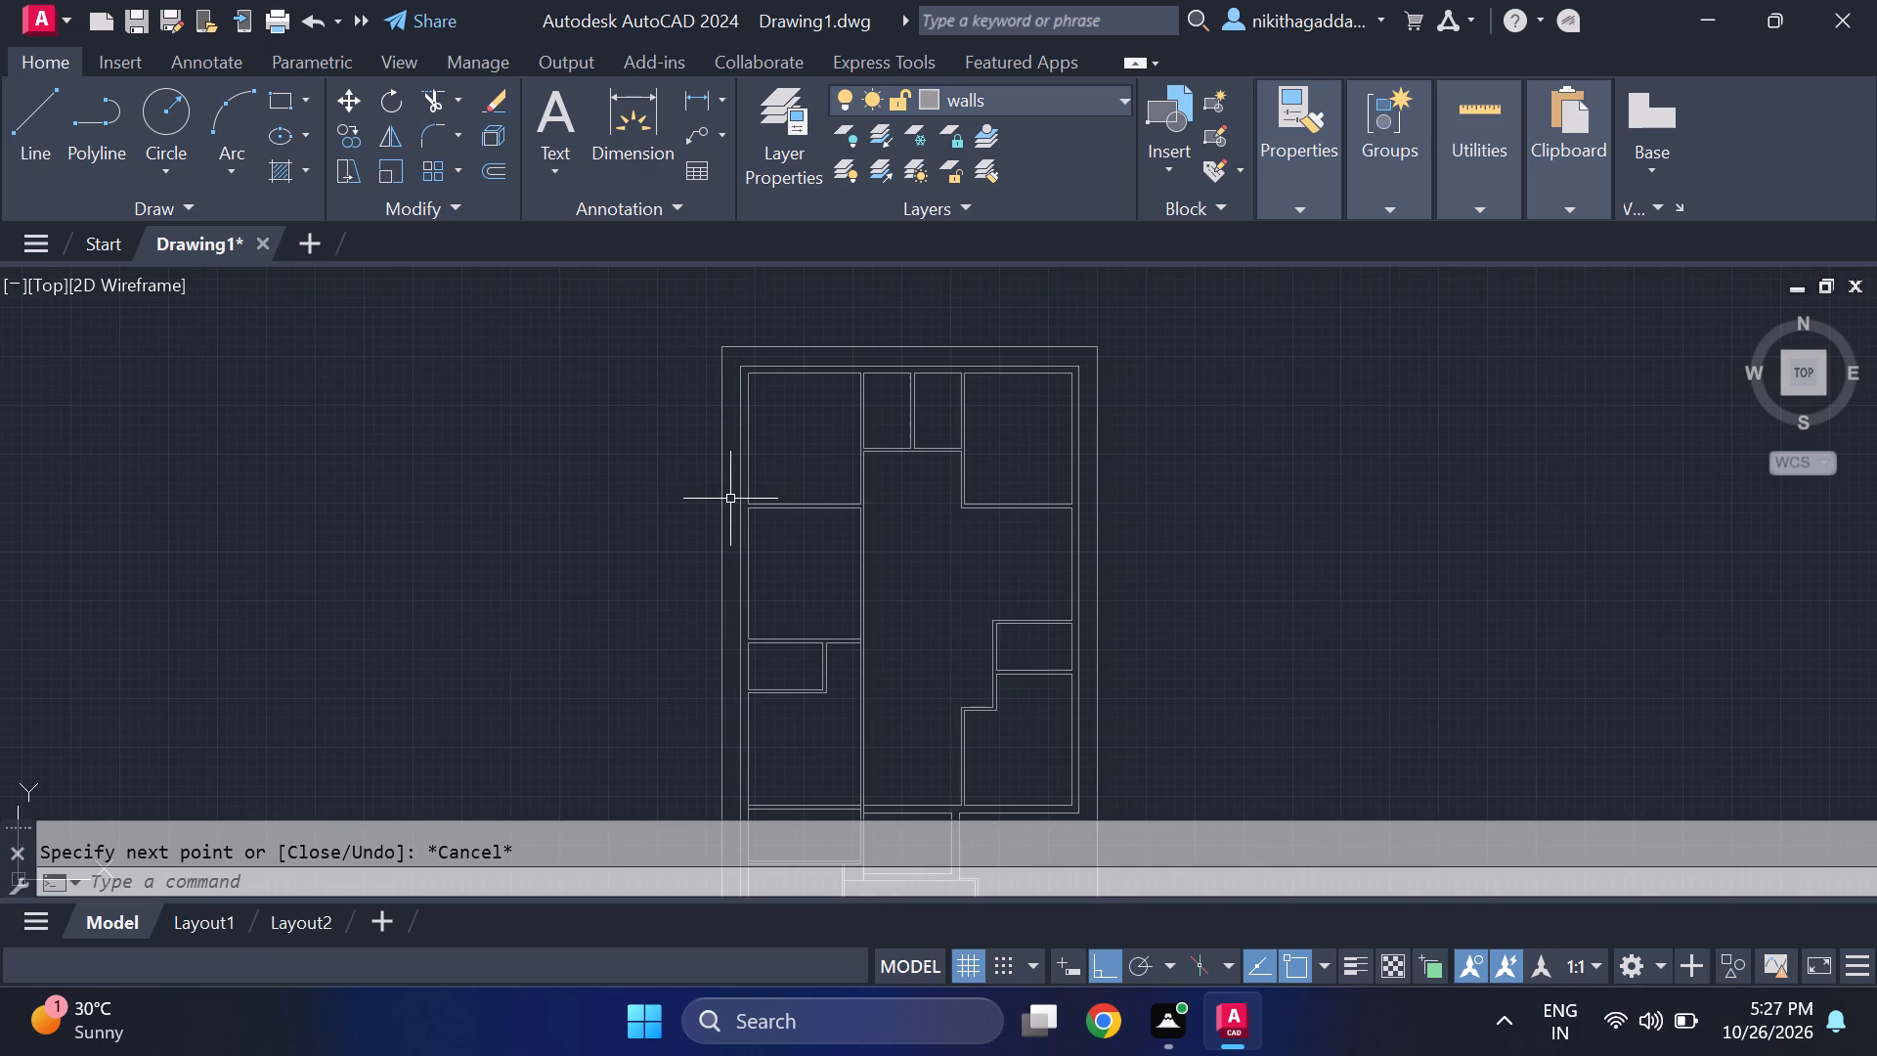
scroll(691, 456, down, 1)
middle_drag(710, 674, 693, 621)
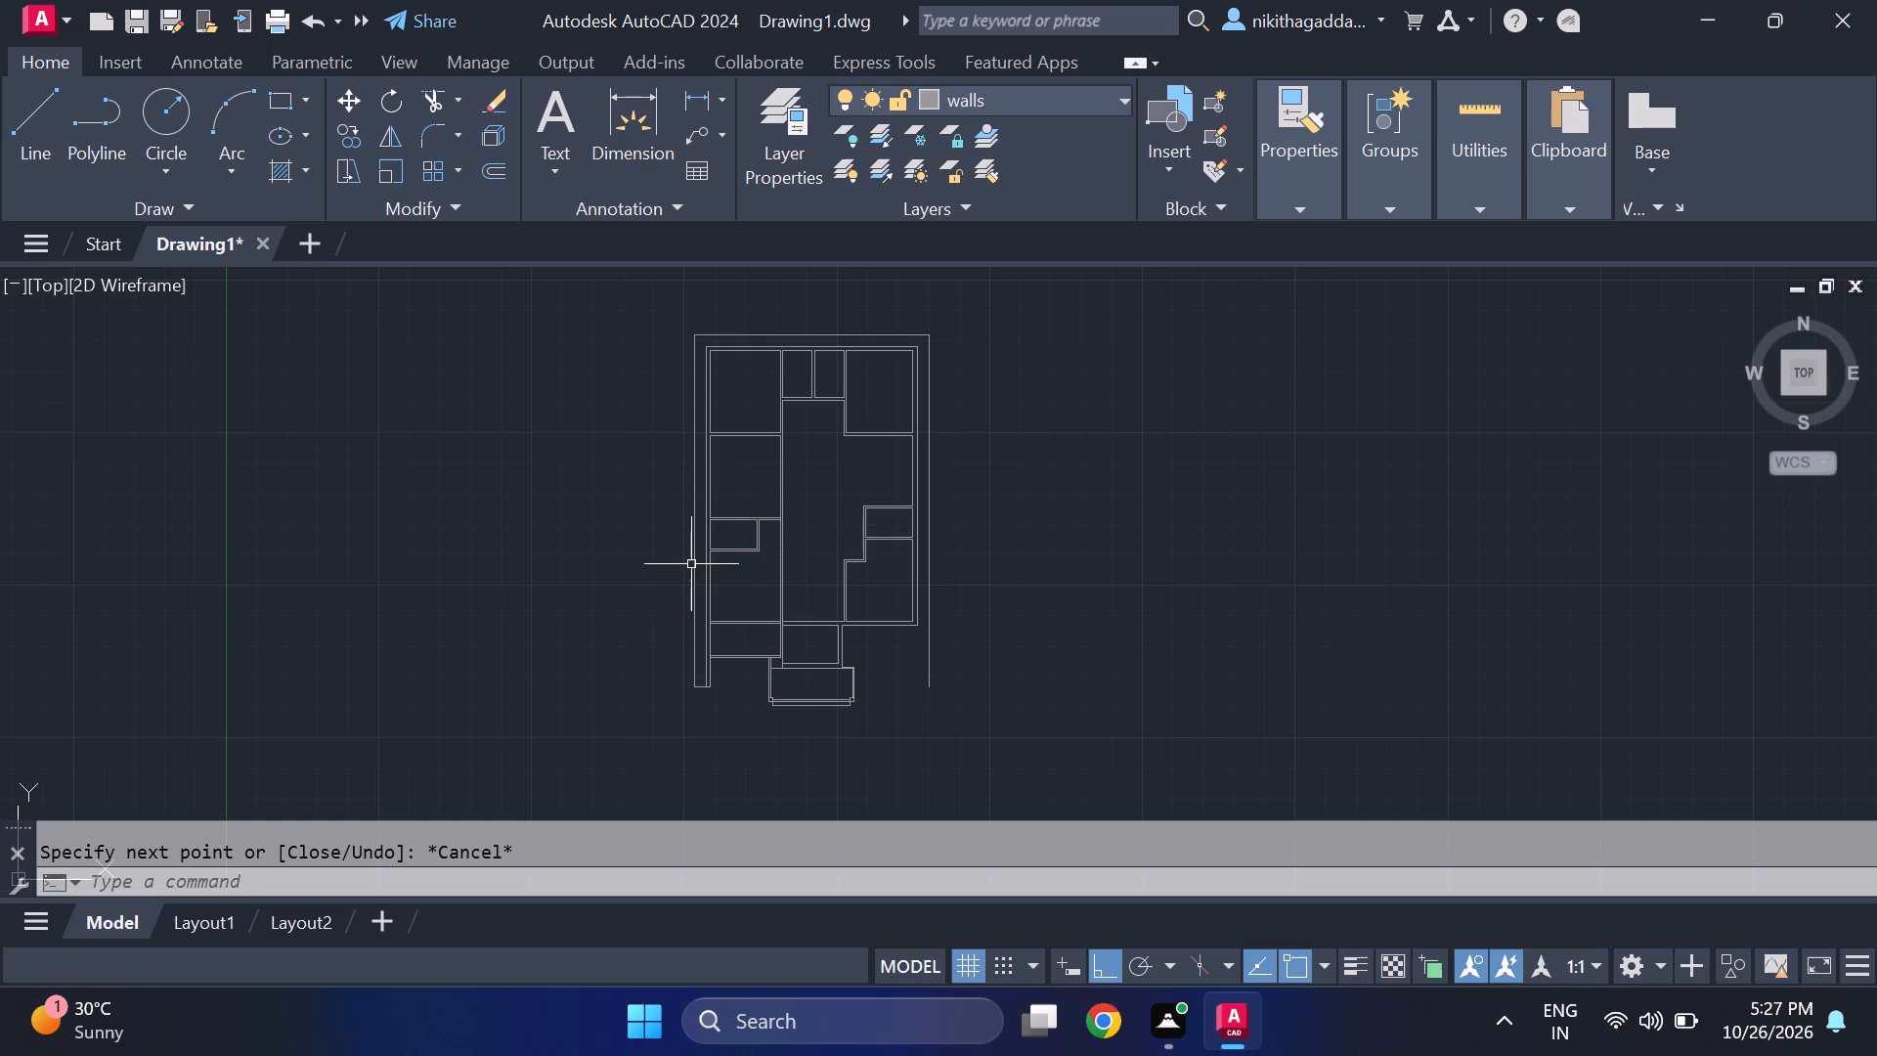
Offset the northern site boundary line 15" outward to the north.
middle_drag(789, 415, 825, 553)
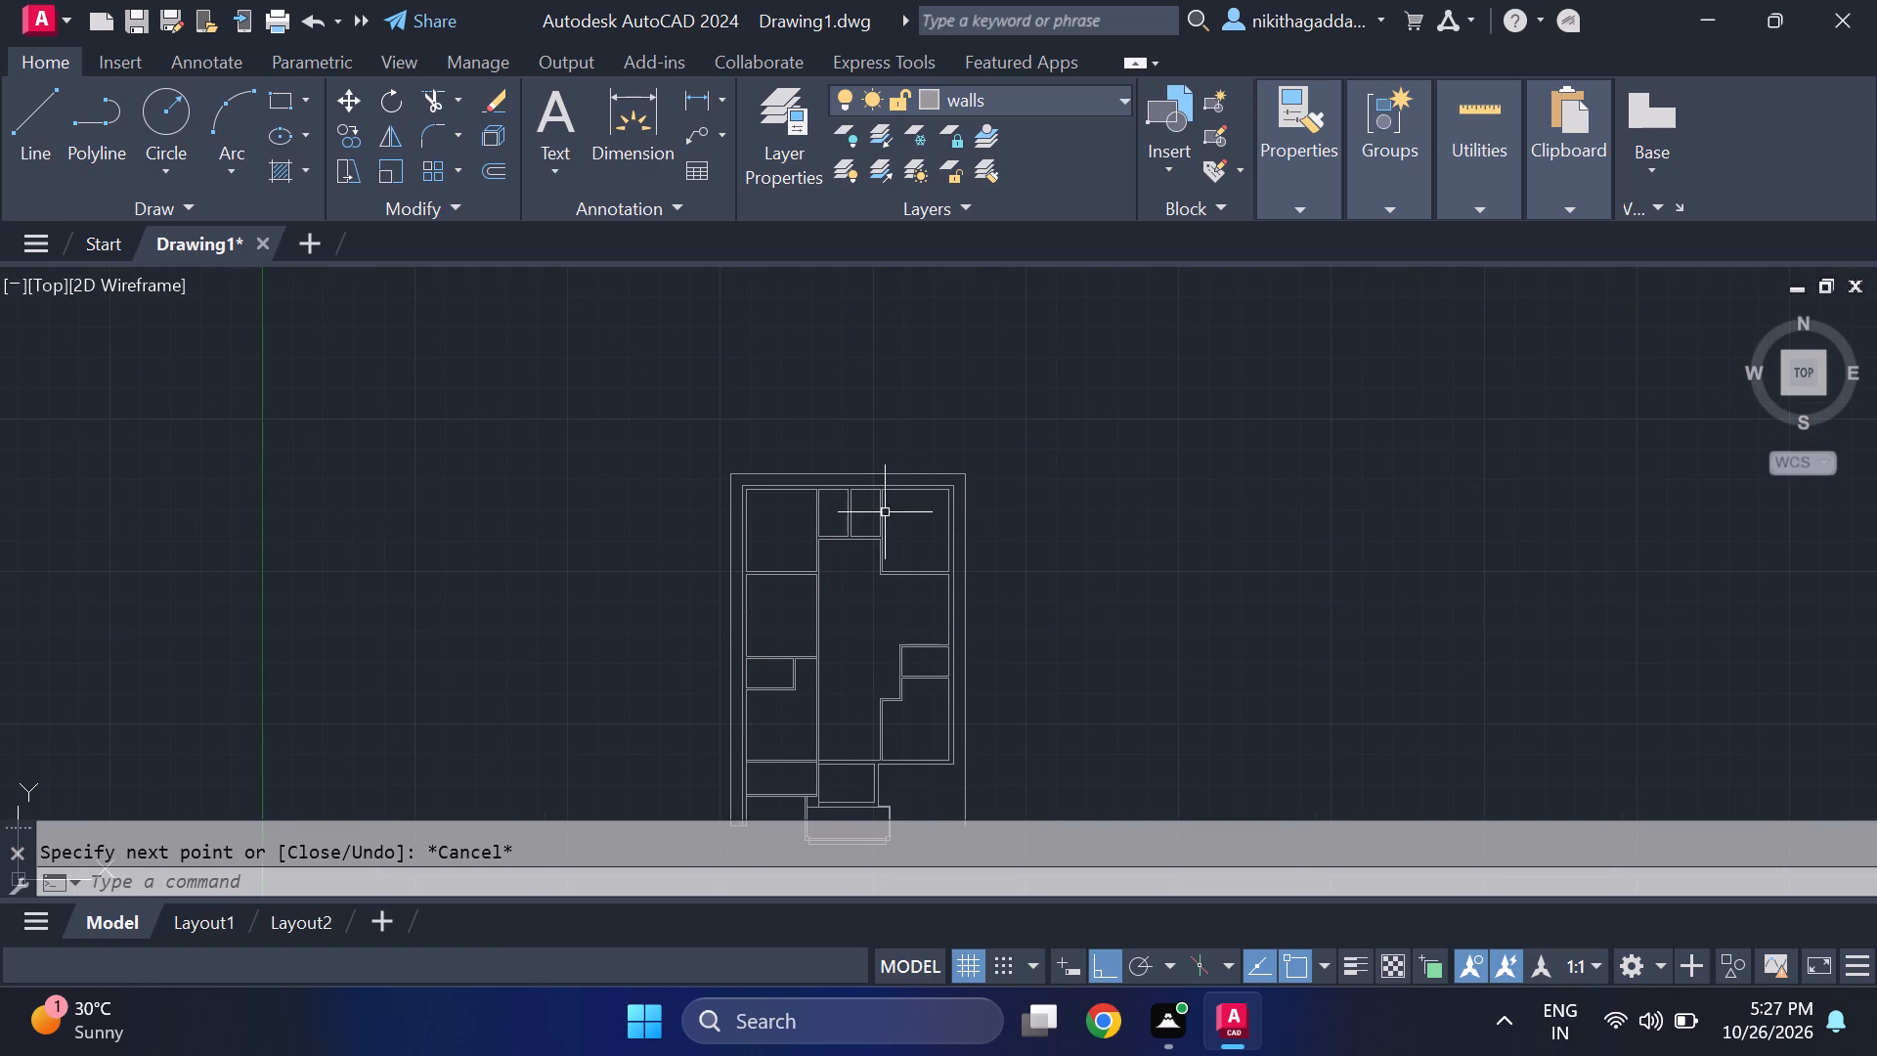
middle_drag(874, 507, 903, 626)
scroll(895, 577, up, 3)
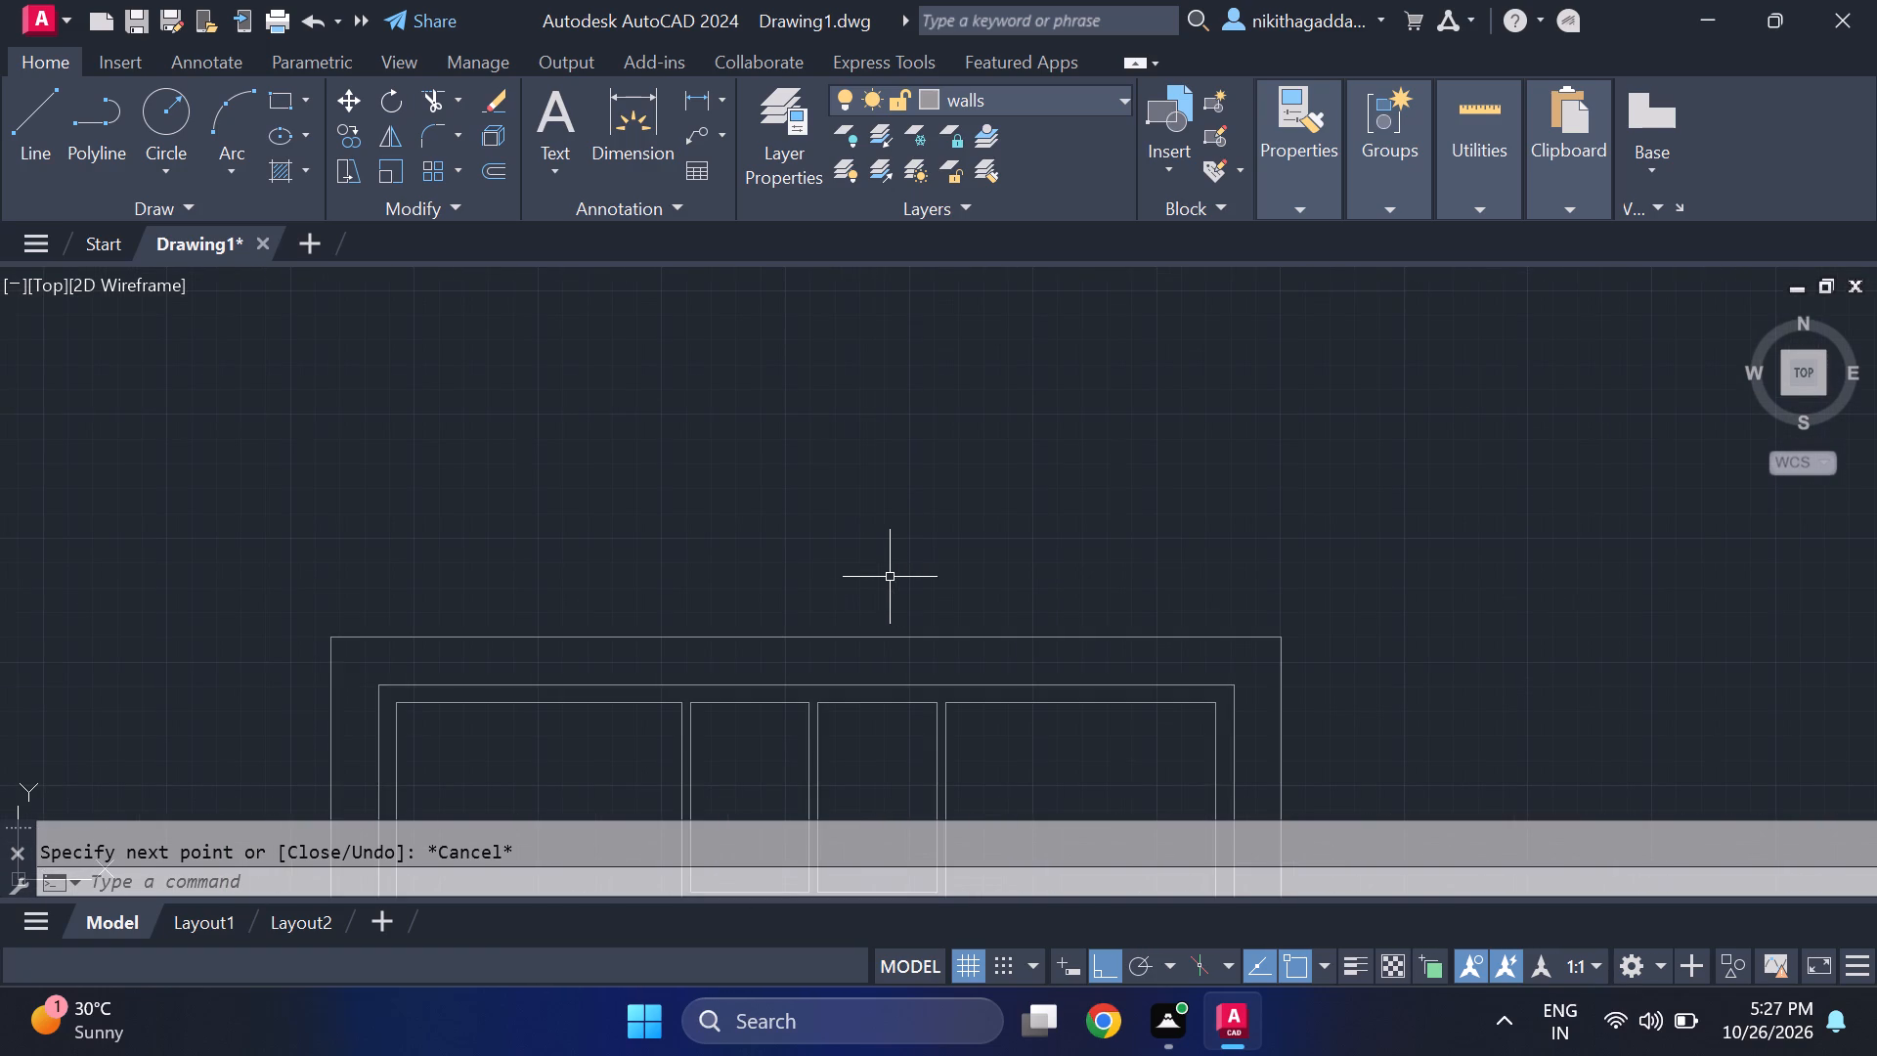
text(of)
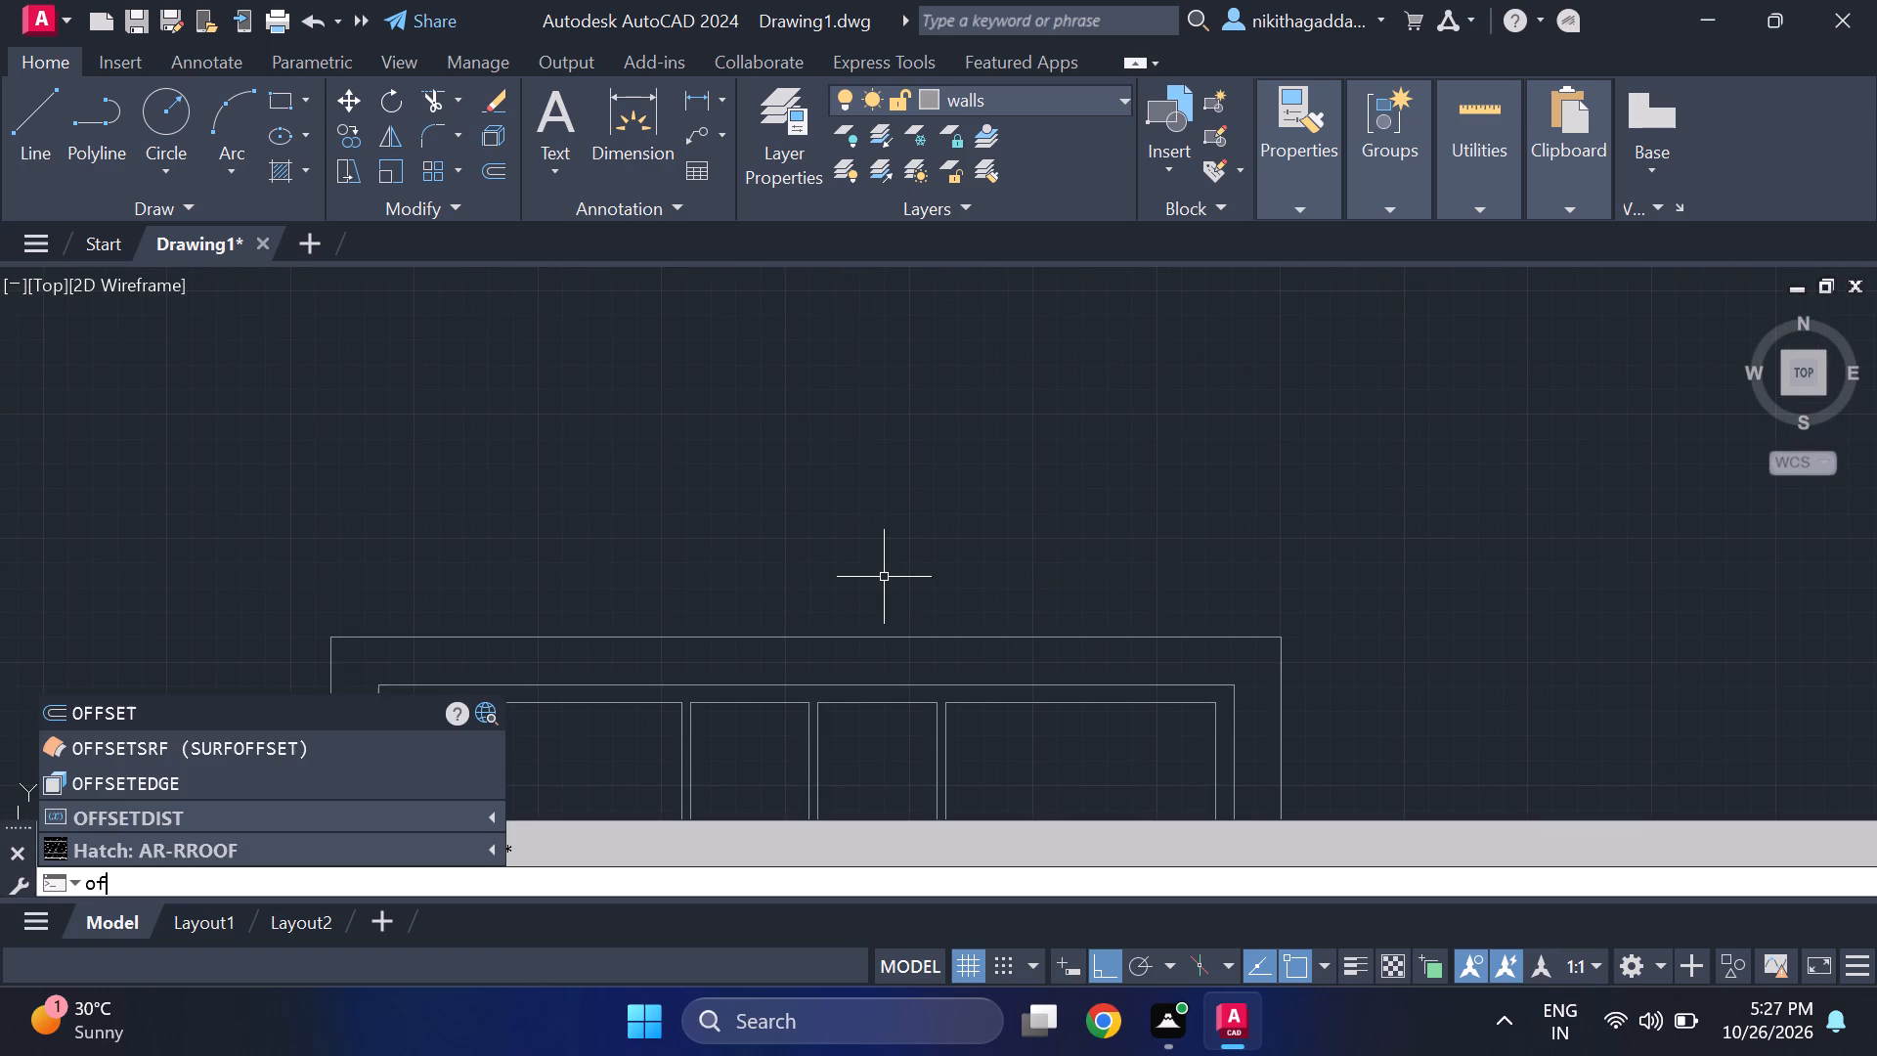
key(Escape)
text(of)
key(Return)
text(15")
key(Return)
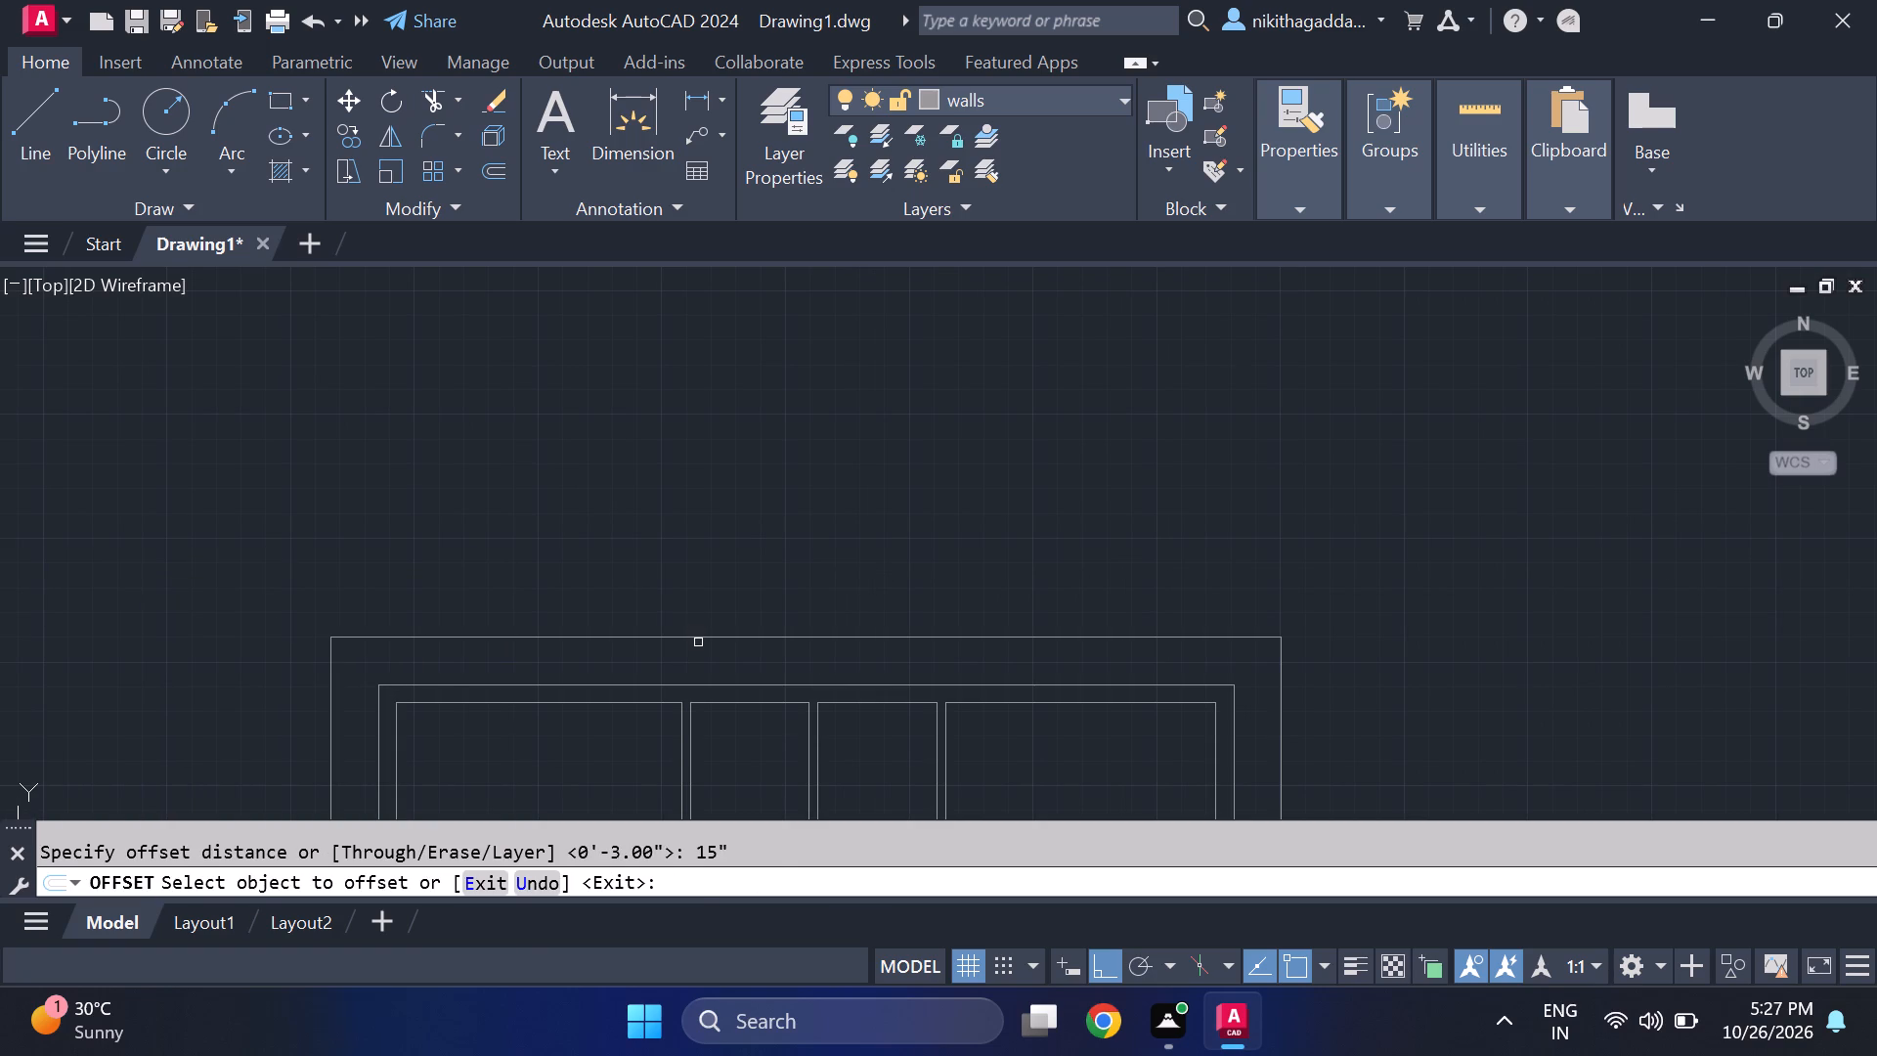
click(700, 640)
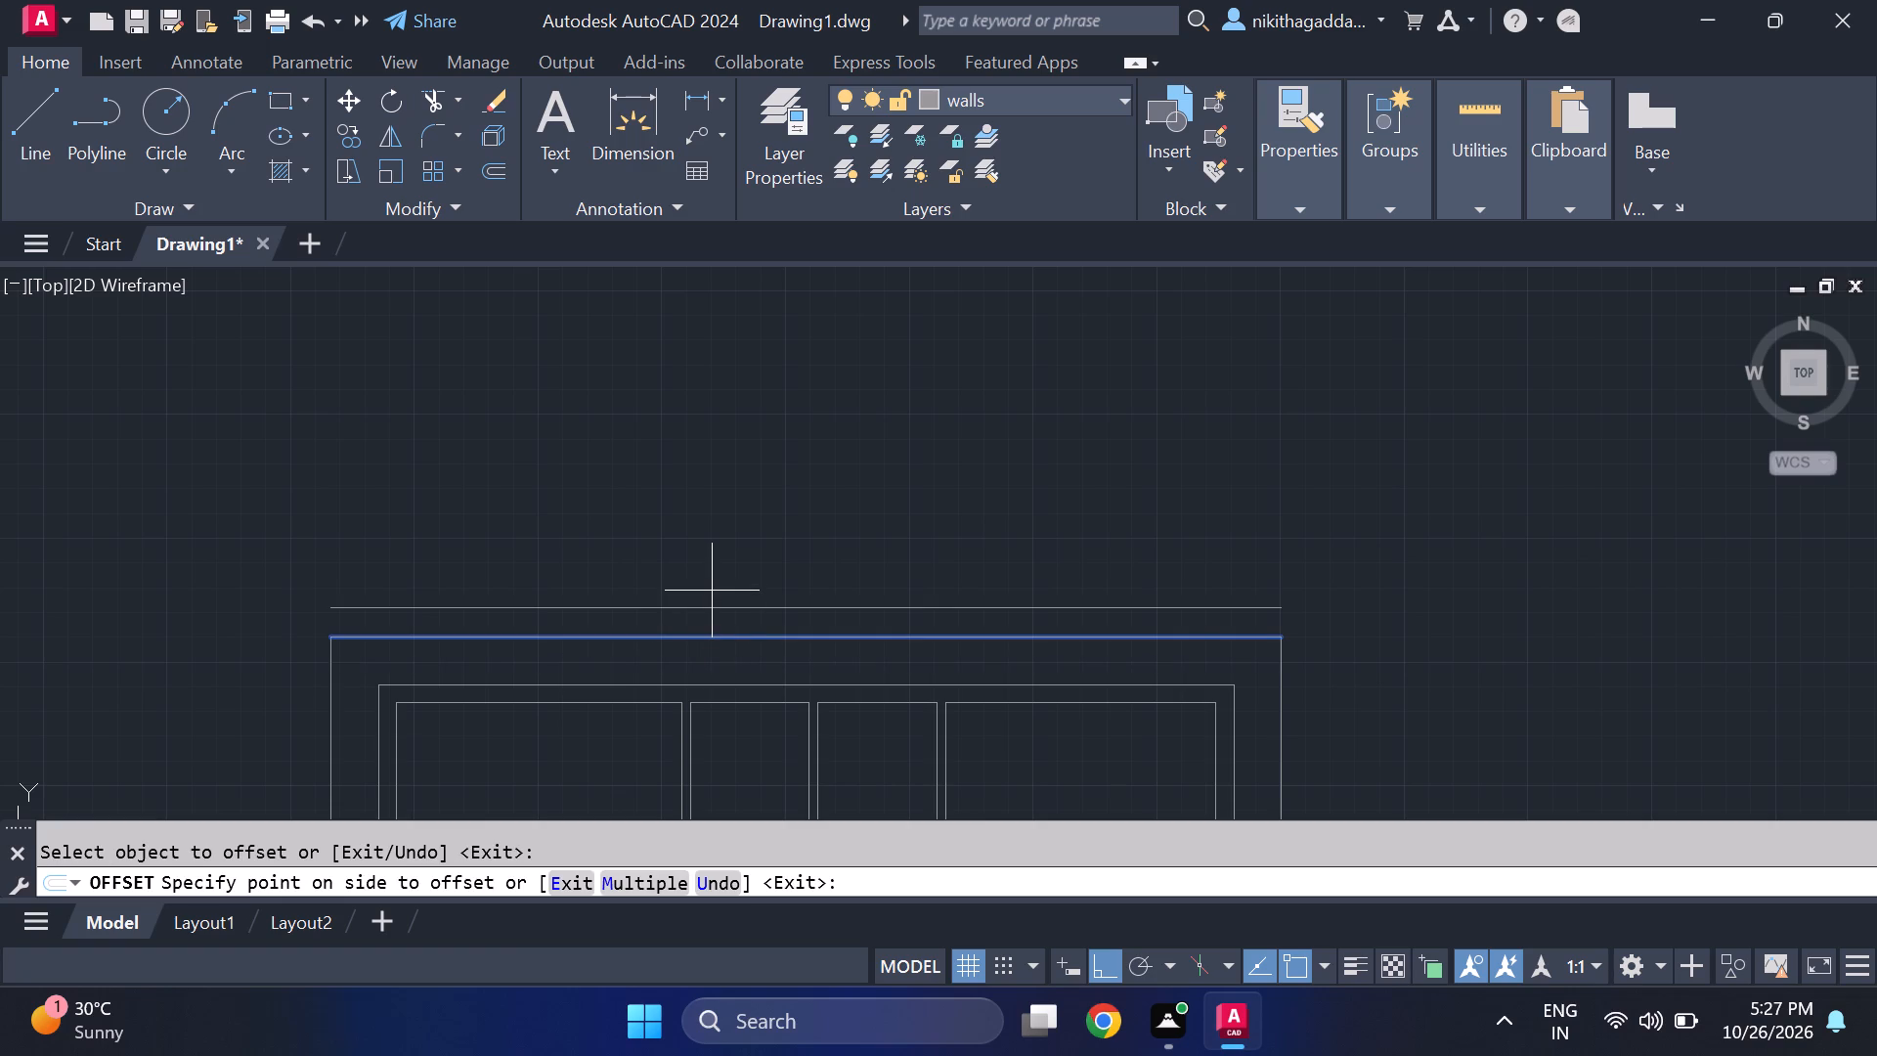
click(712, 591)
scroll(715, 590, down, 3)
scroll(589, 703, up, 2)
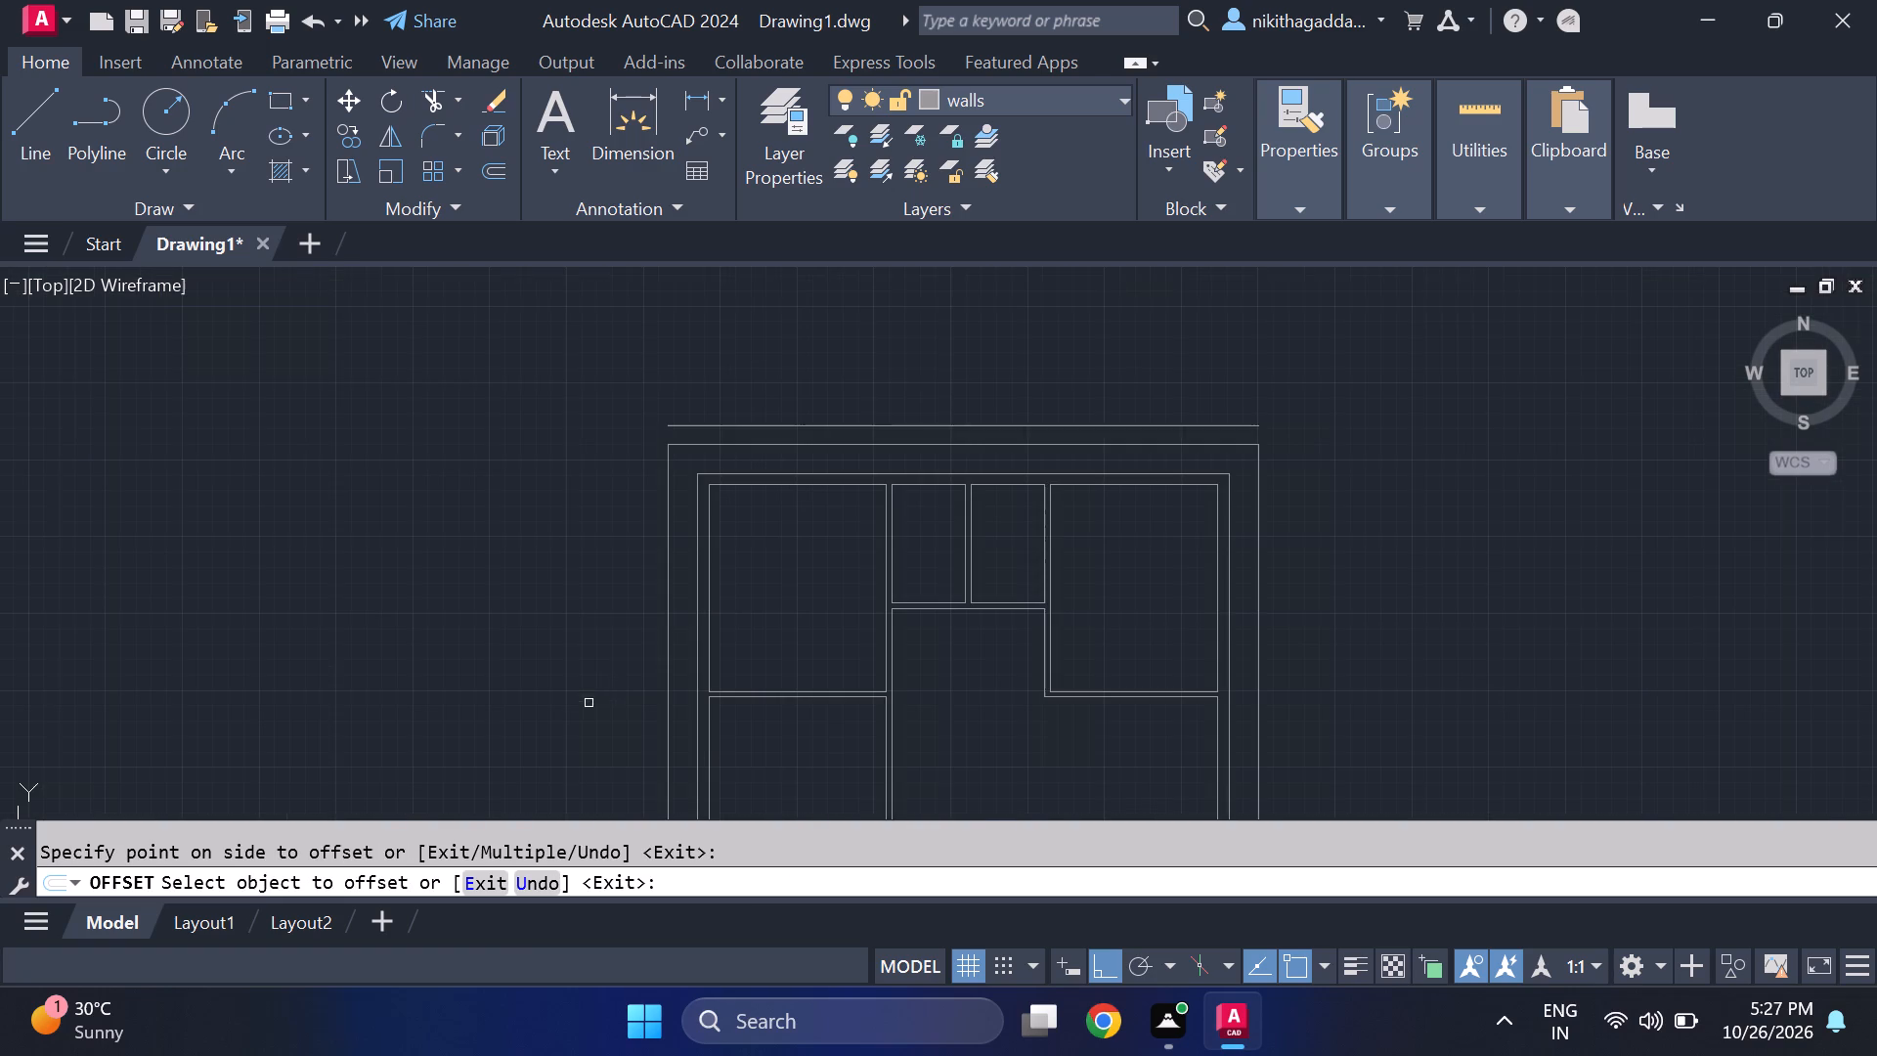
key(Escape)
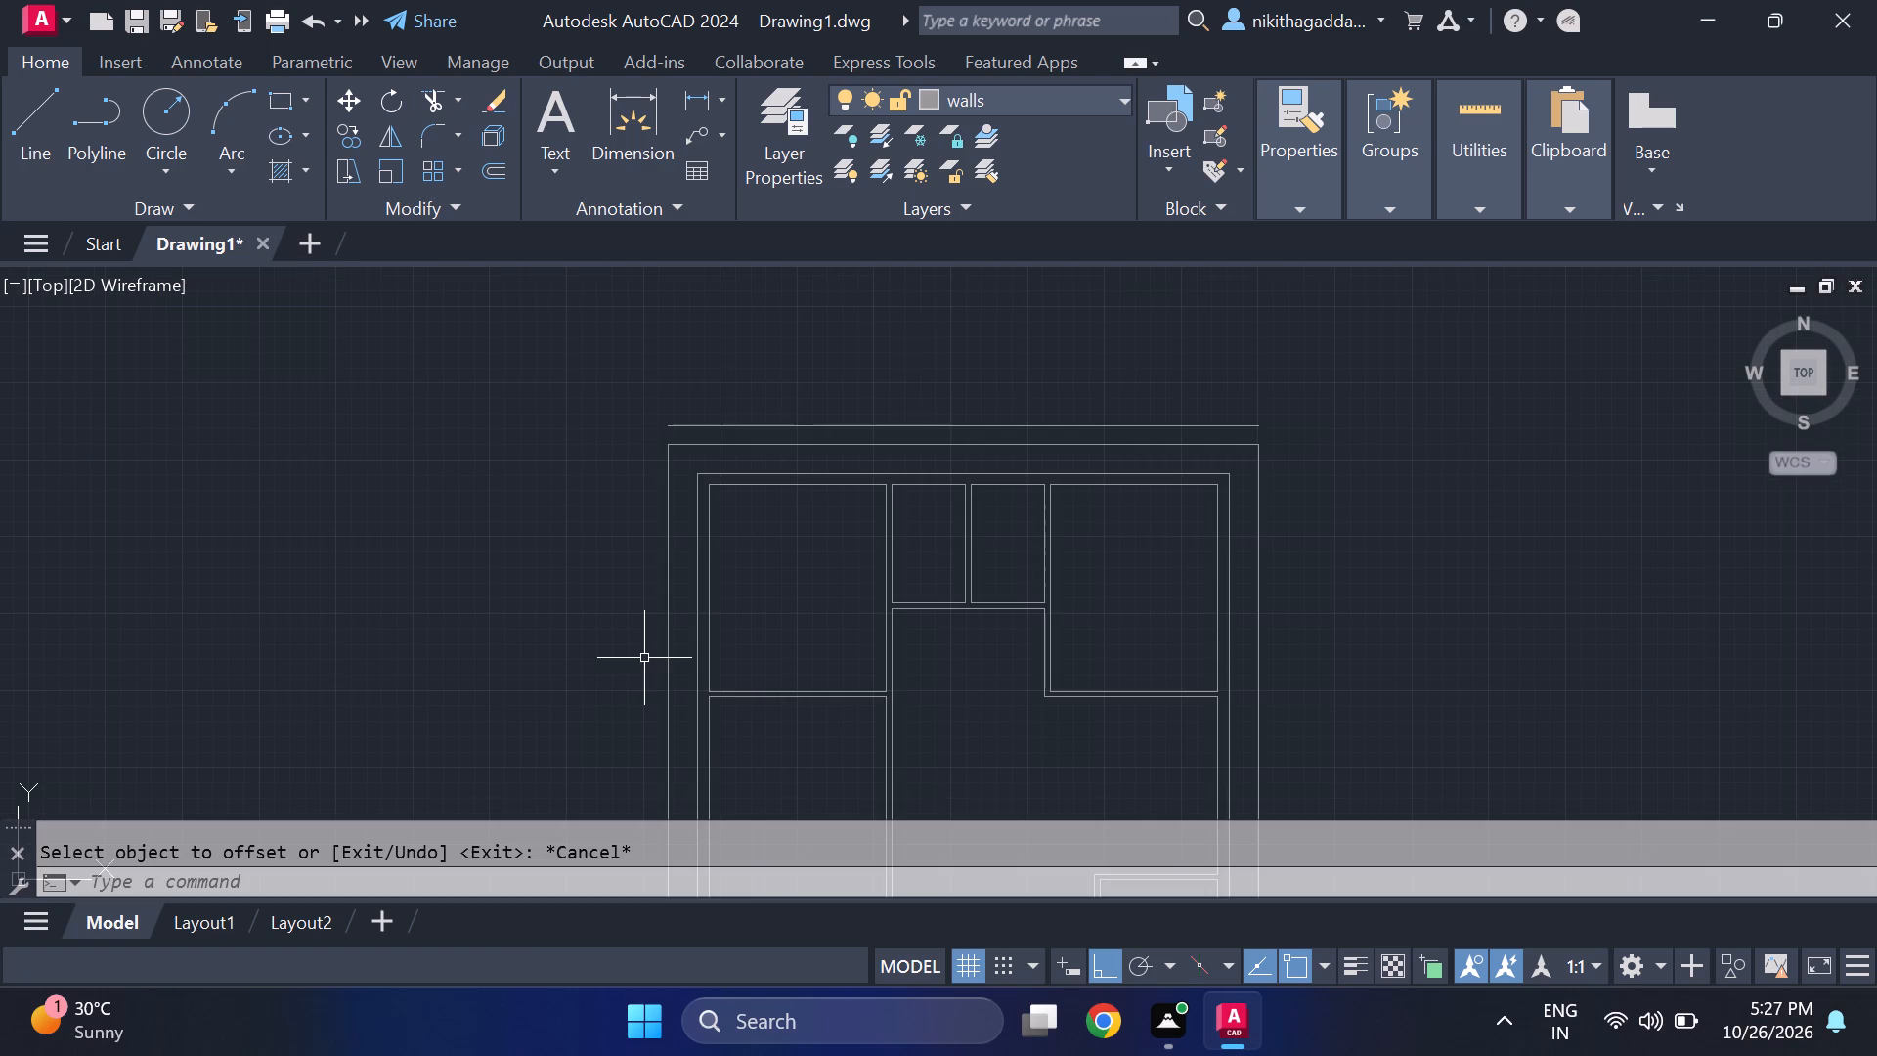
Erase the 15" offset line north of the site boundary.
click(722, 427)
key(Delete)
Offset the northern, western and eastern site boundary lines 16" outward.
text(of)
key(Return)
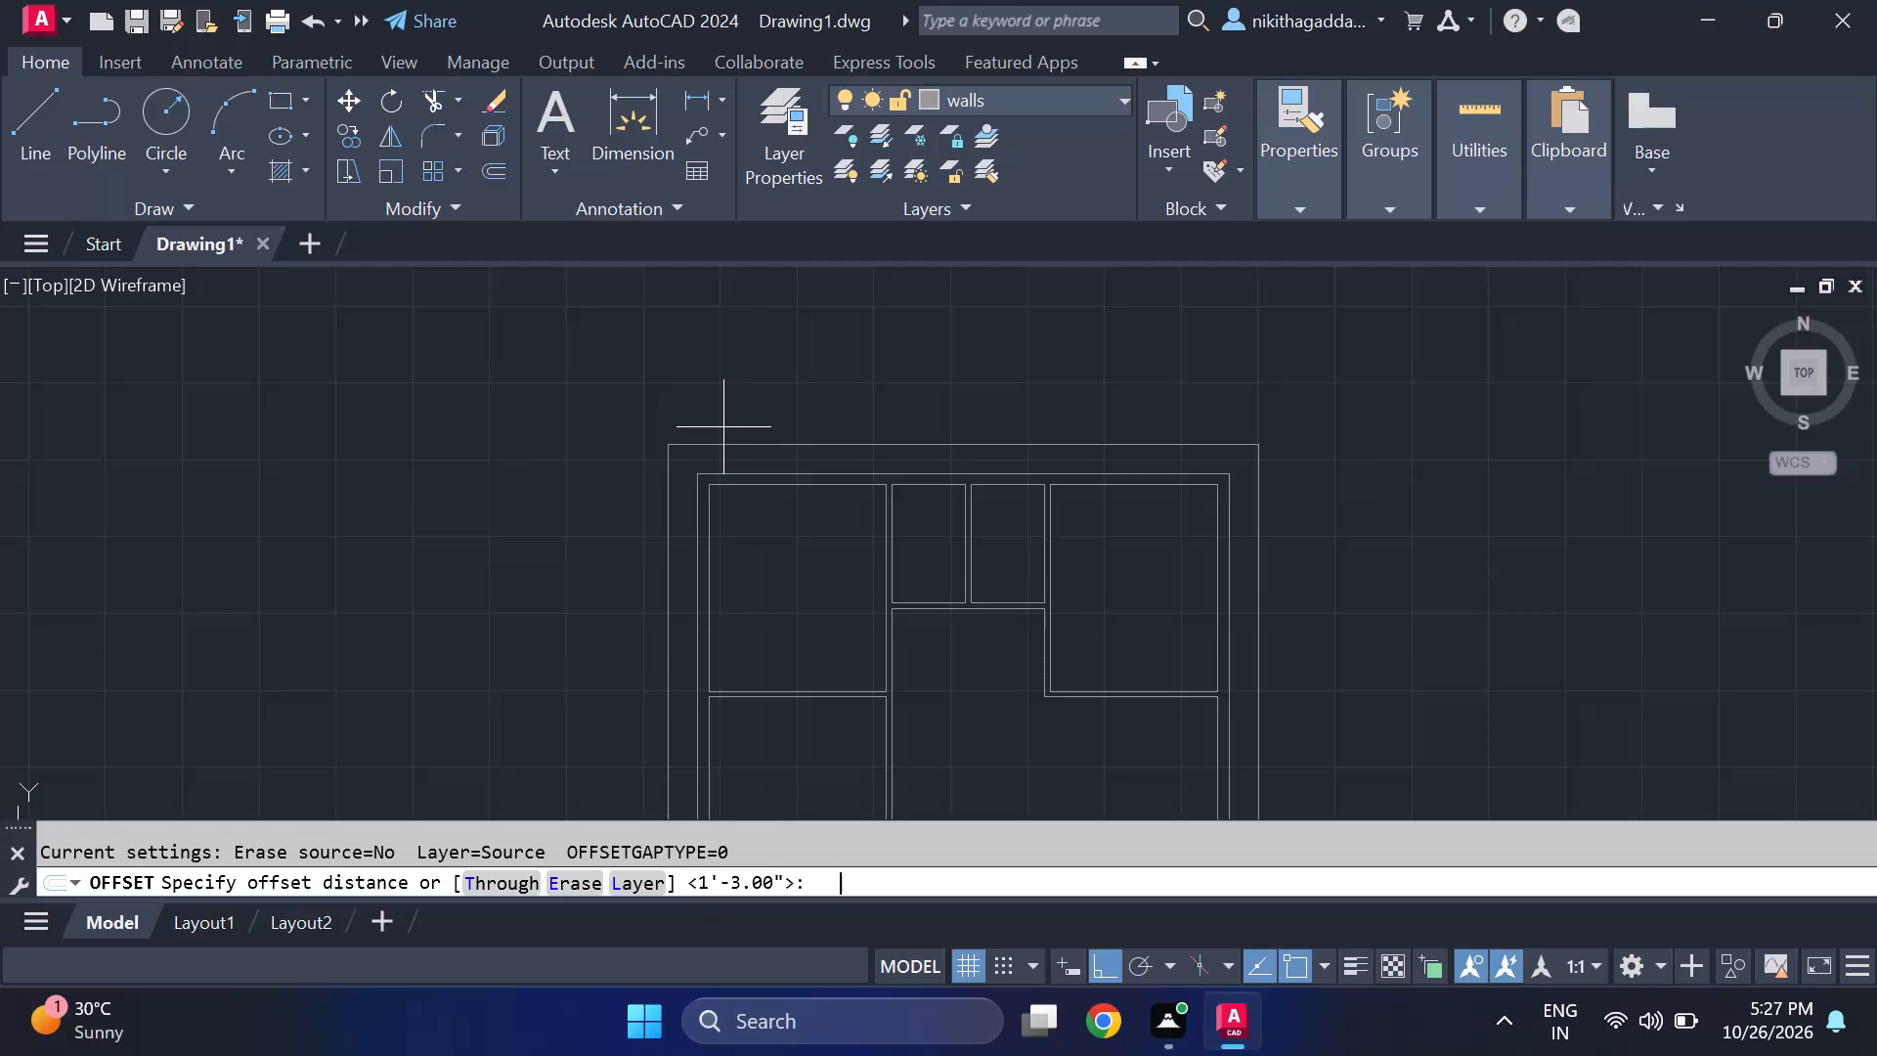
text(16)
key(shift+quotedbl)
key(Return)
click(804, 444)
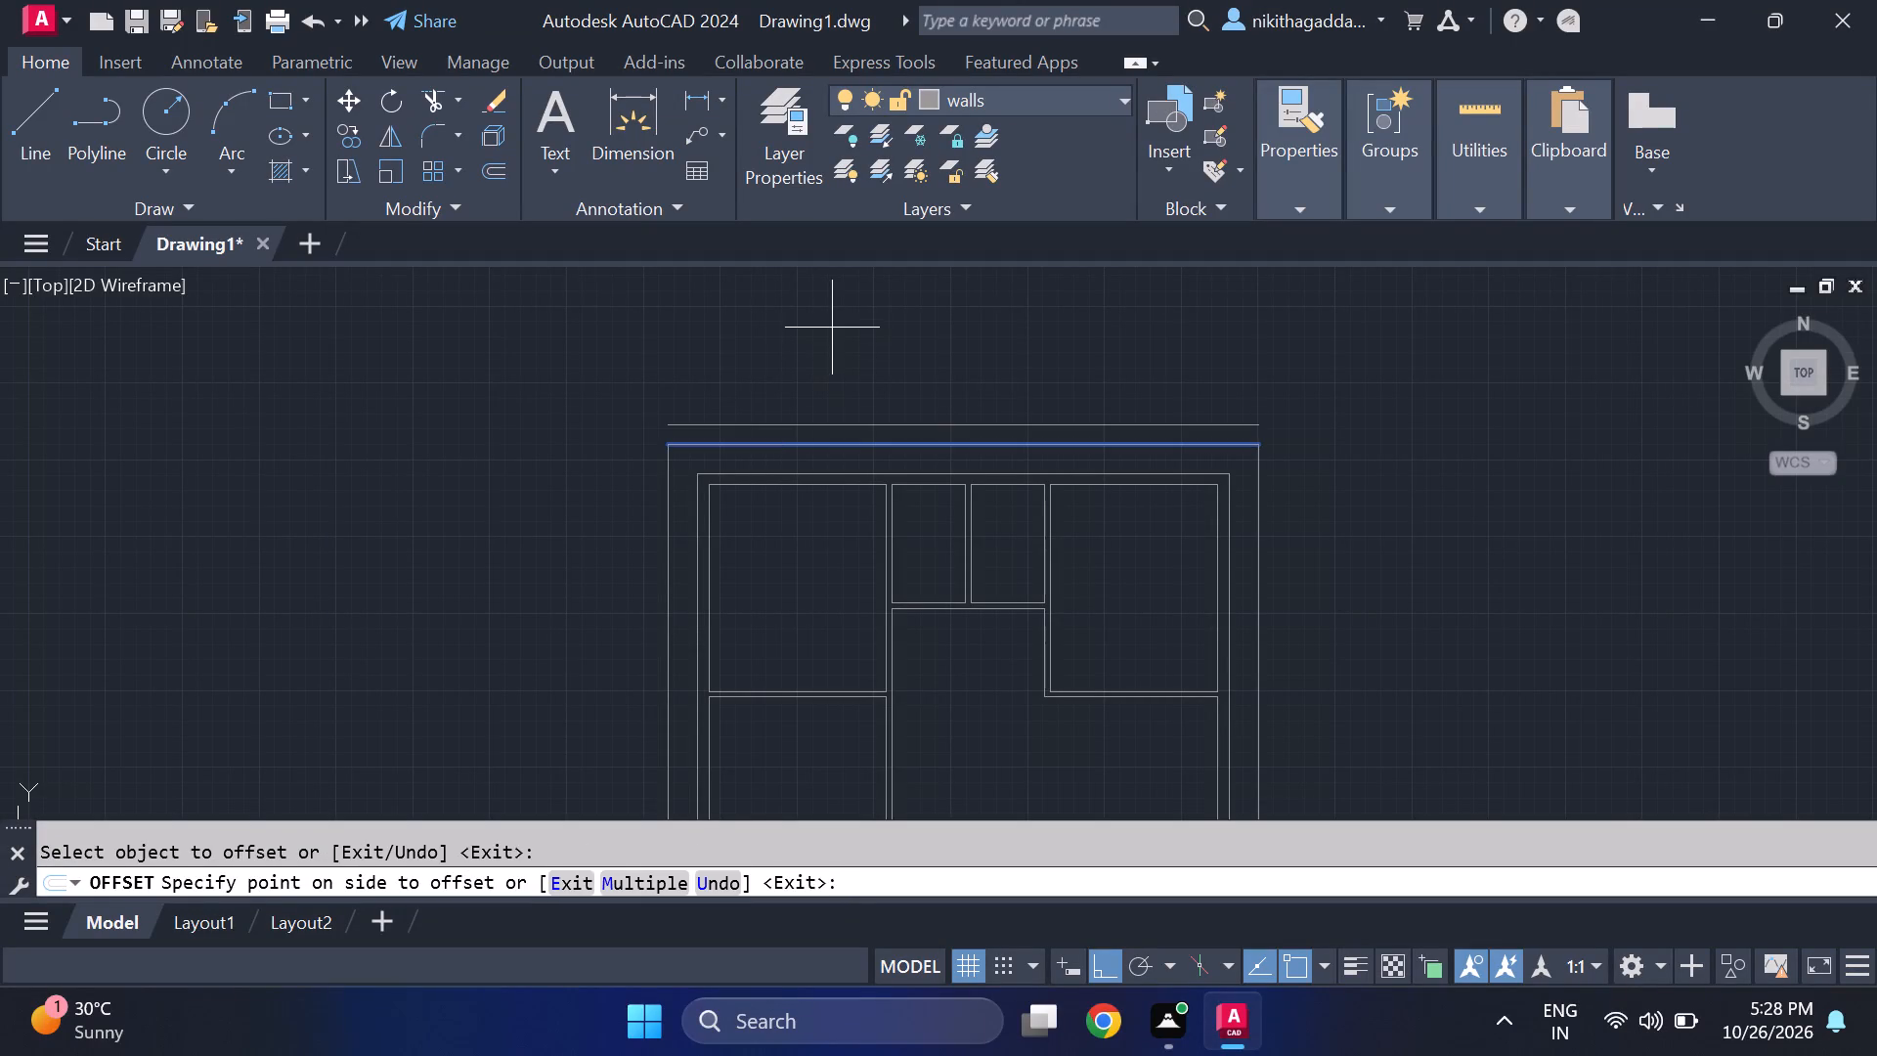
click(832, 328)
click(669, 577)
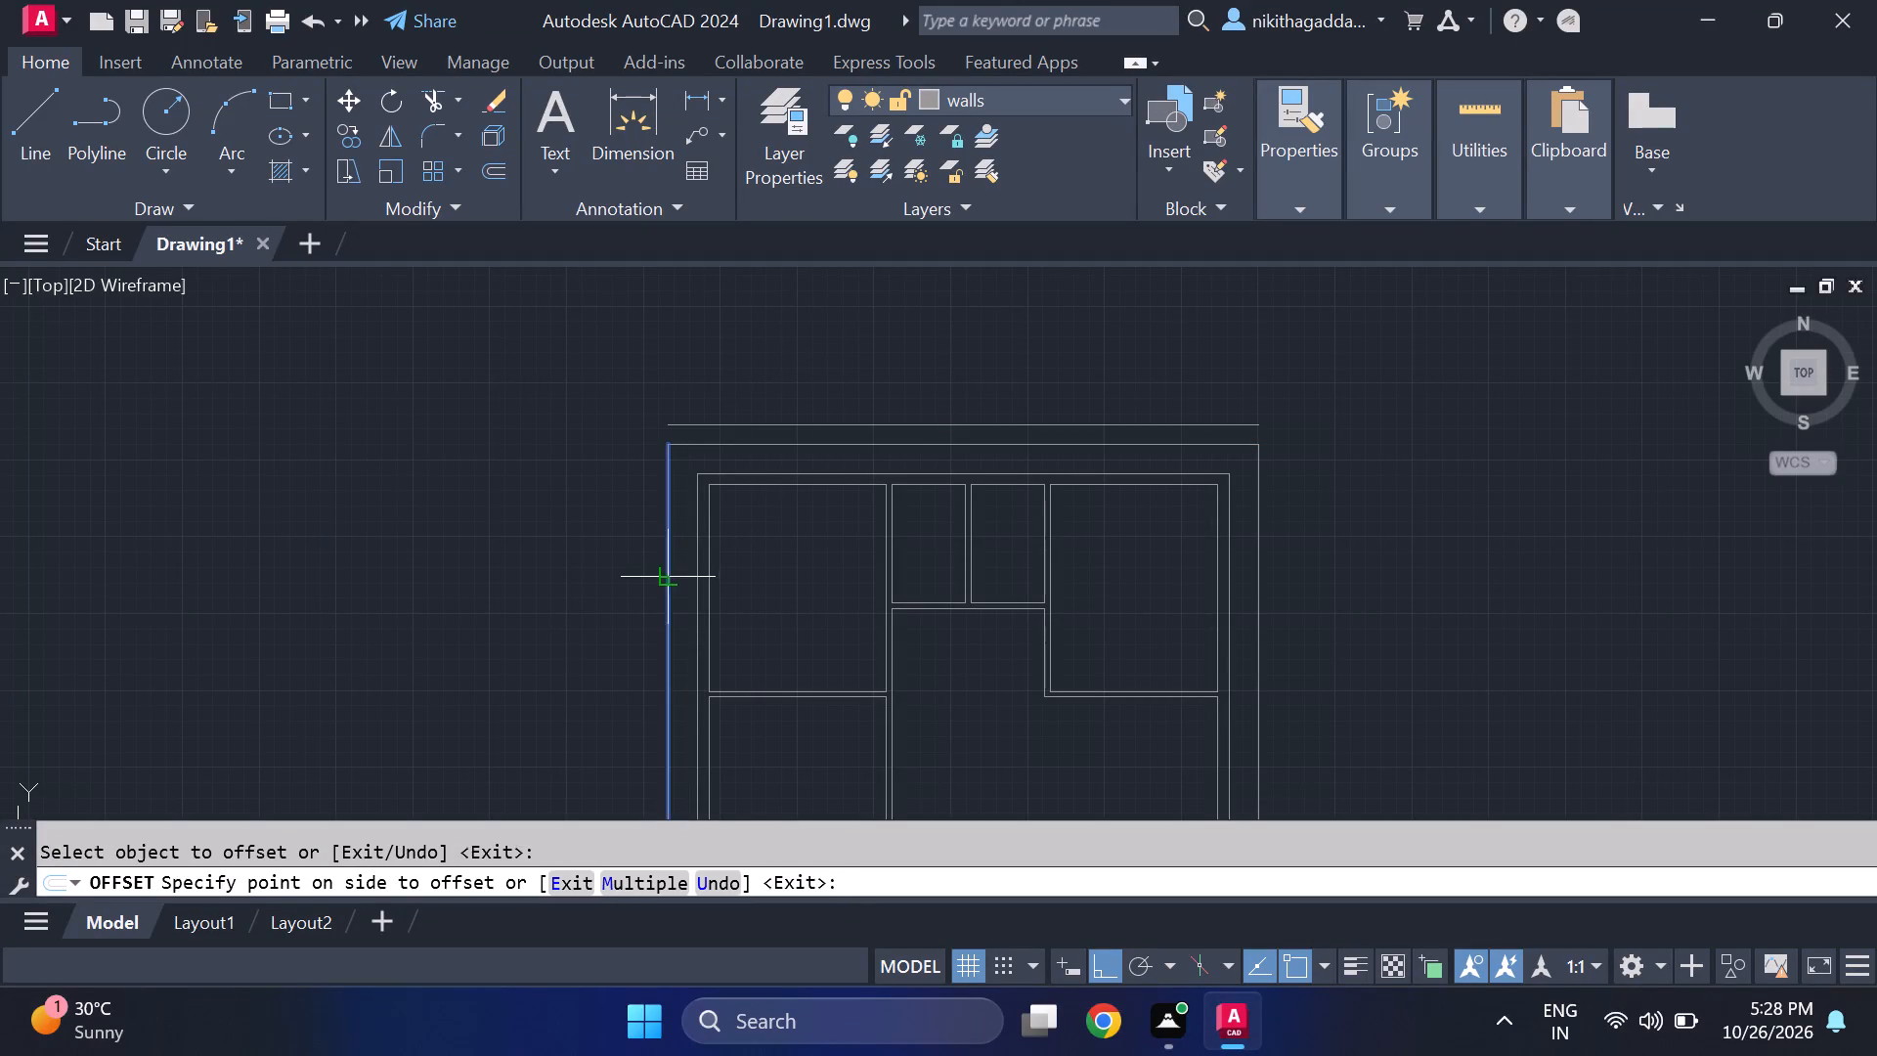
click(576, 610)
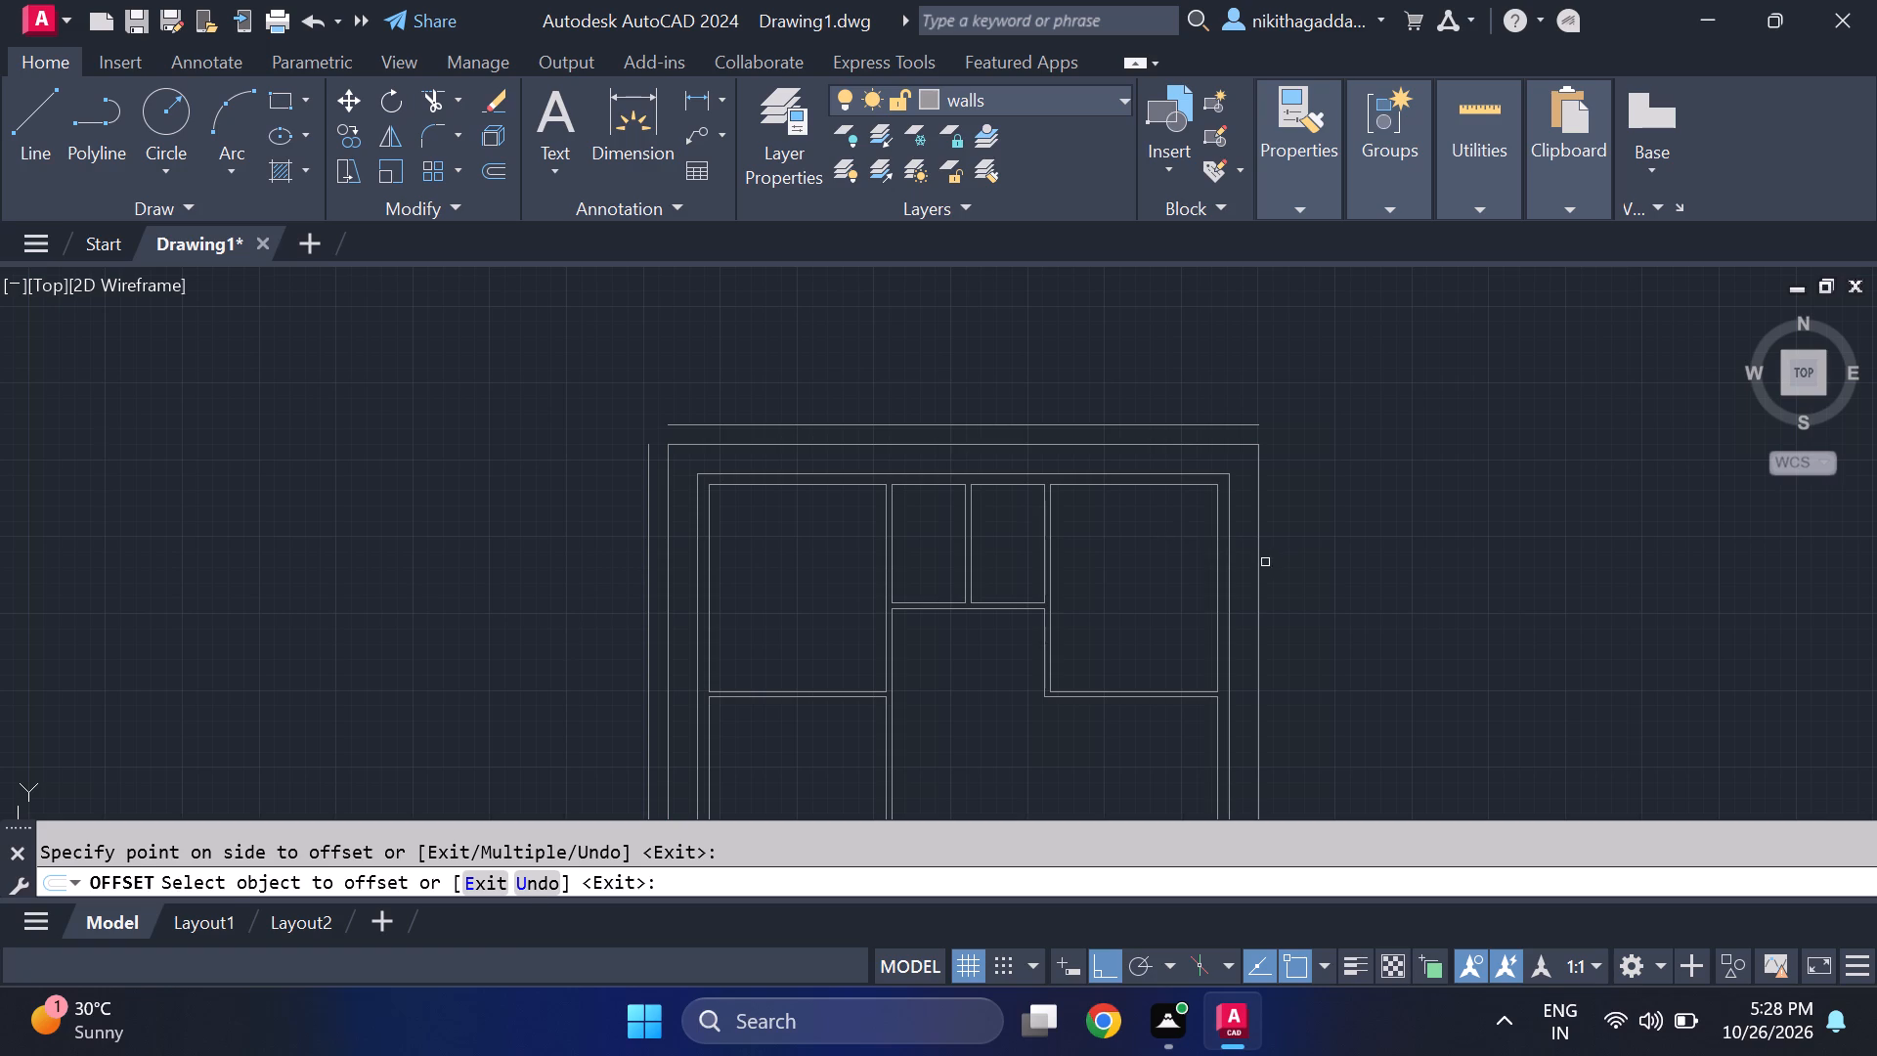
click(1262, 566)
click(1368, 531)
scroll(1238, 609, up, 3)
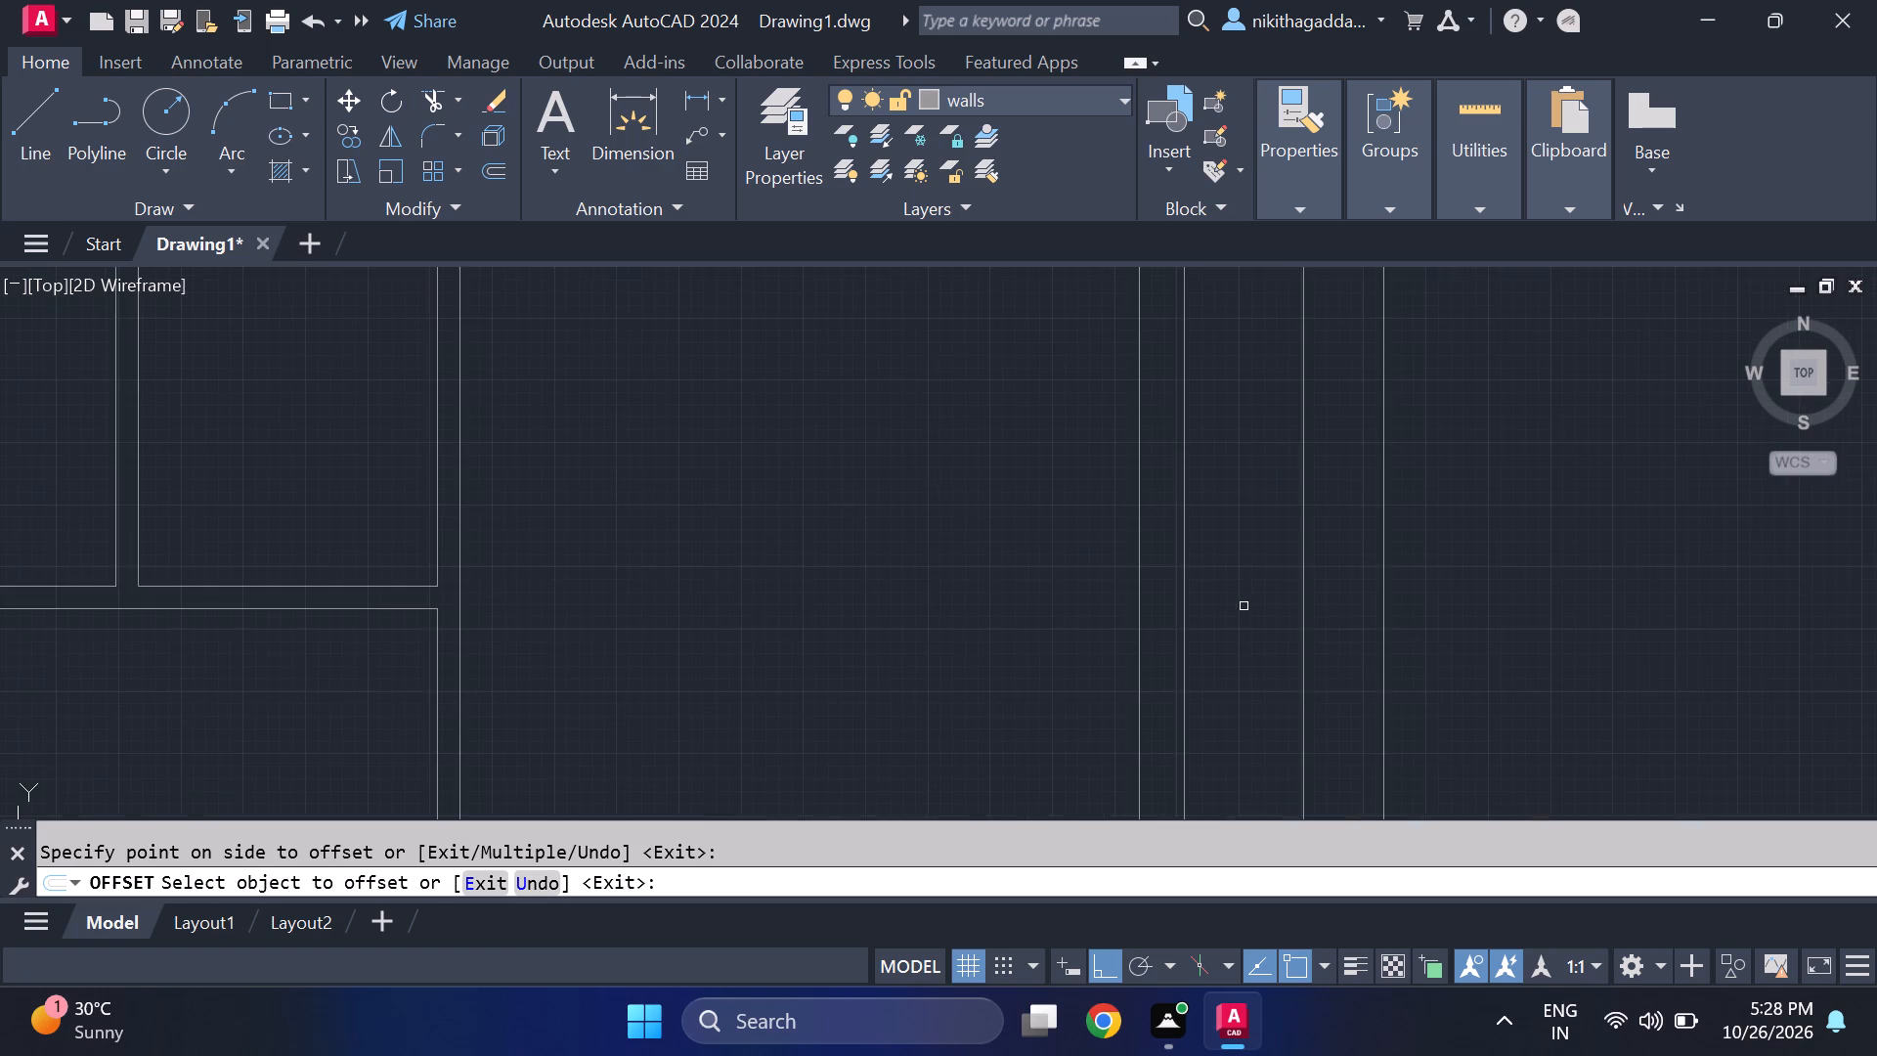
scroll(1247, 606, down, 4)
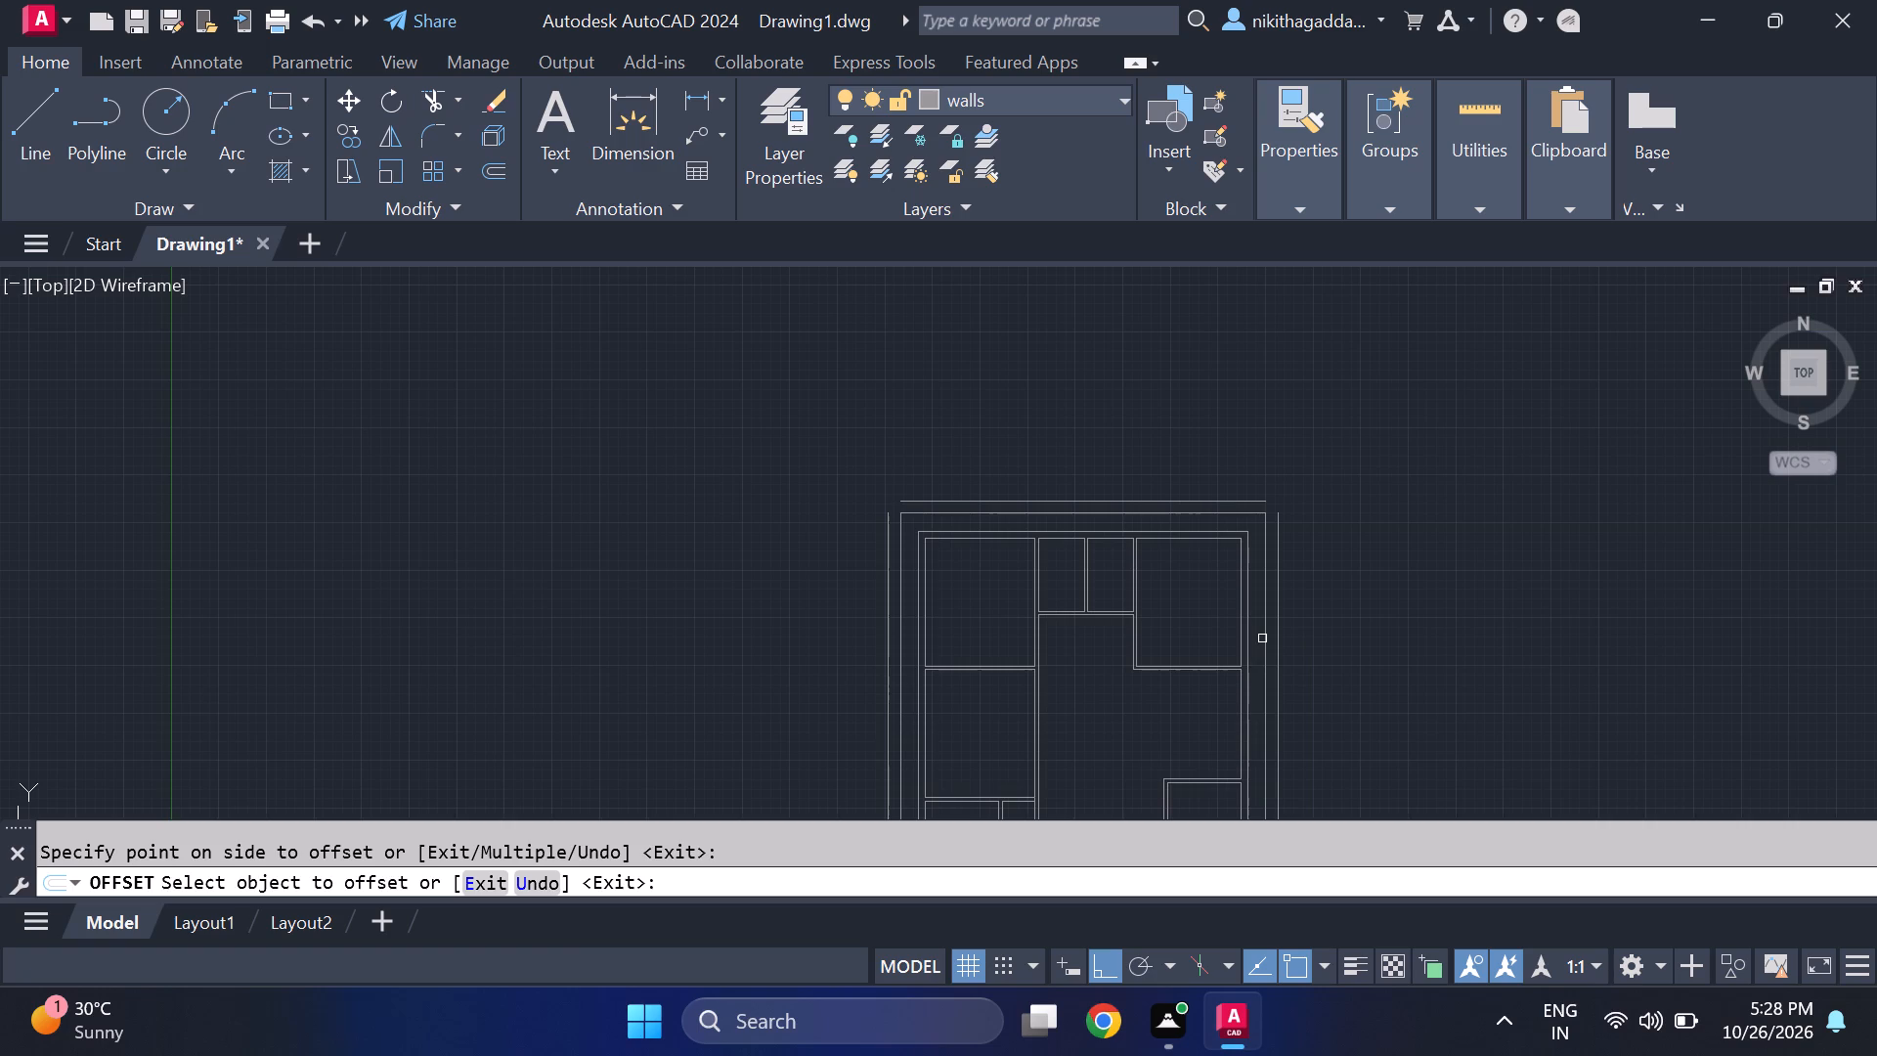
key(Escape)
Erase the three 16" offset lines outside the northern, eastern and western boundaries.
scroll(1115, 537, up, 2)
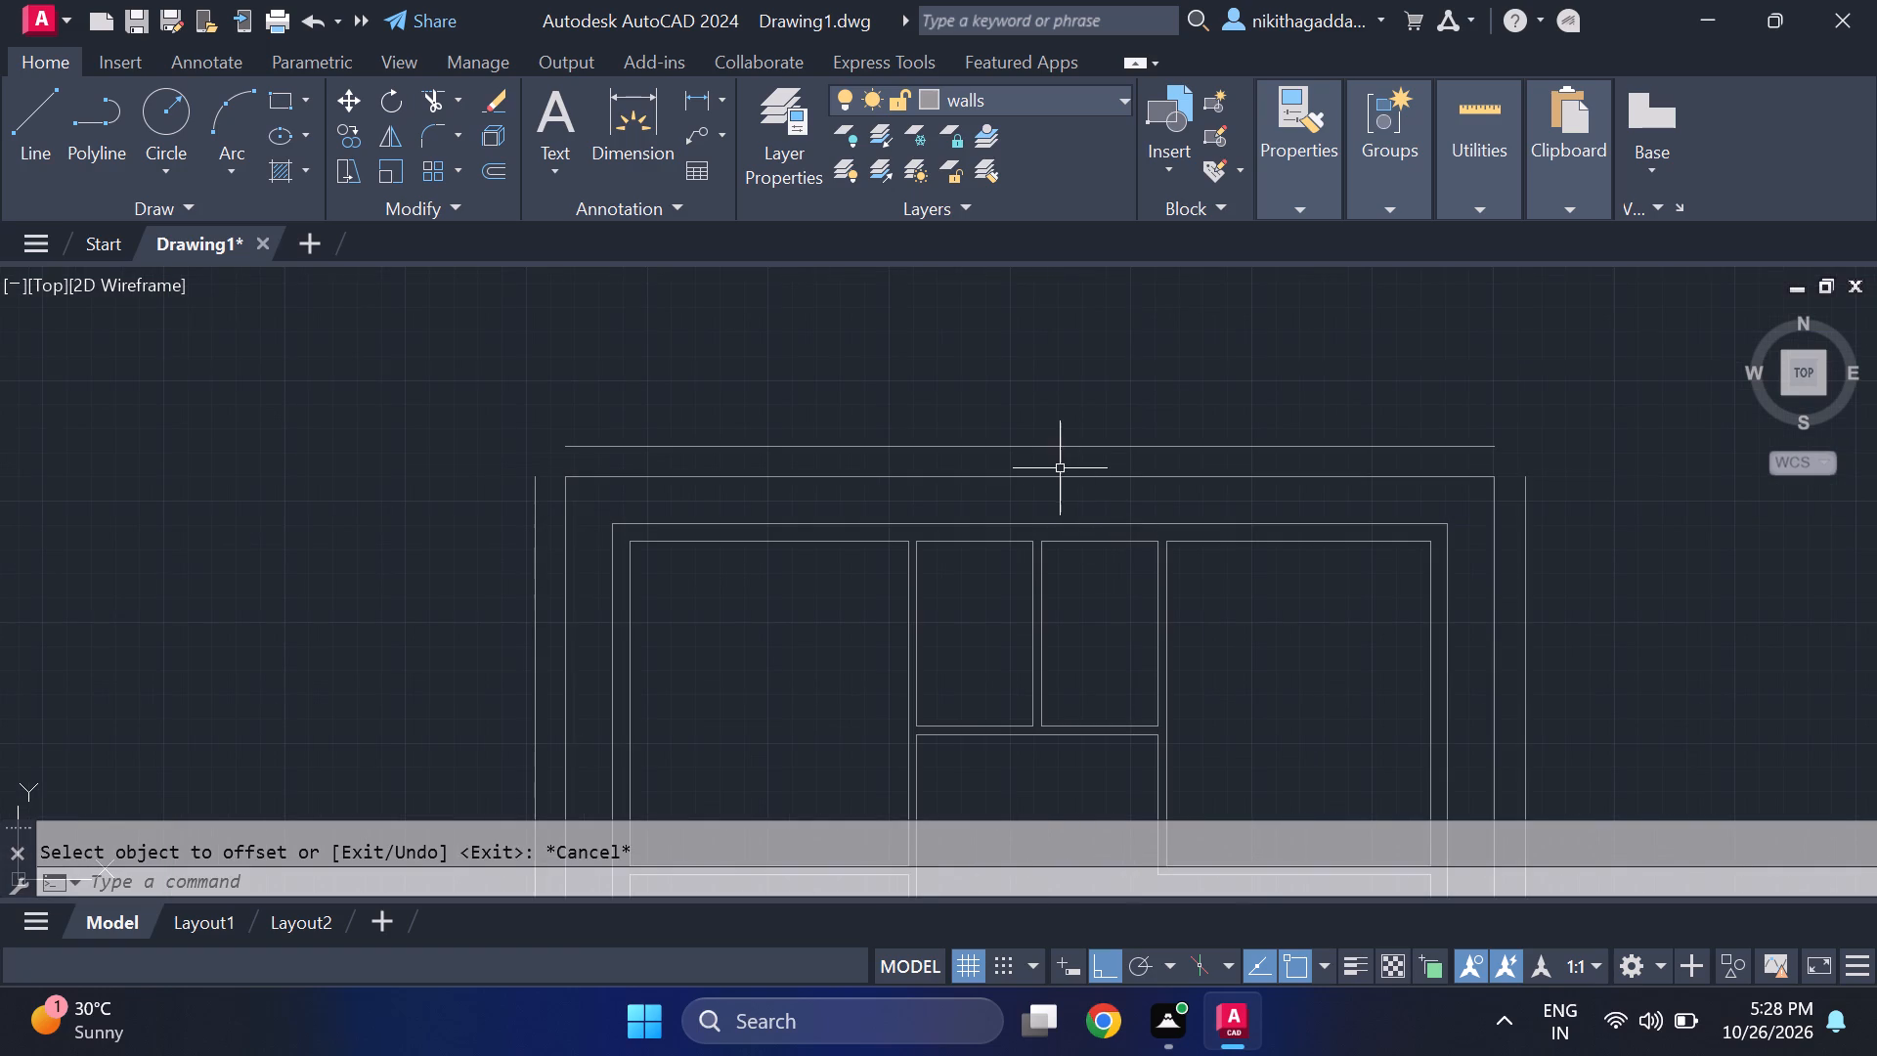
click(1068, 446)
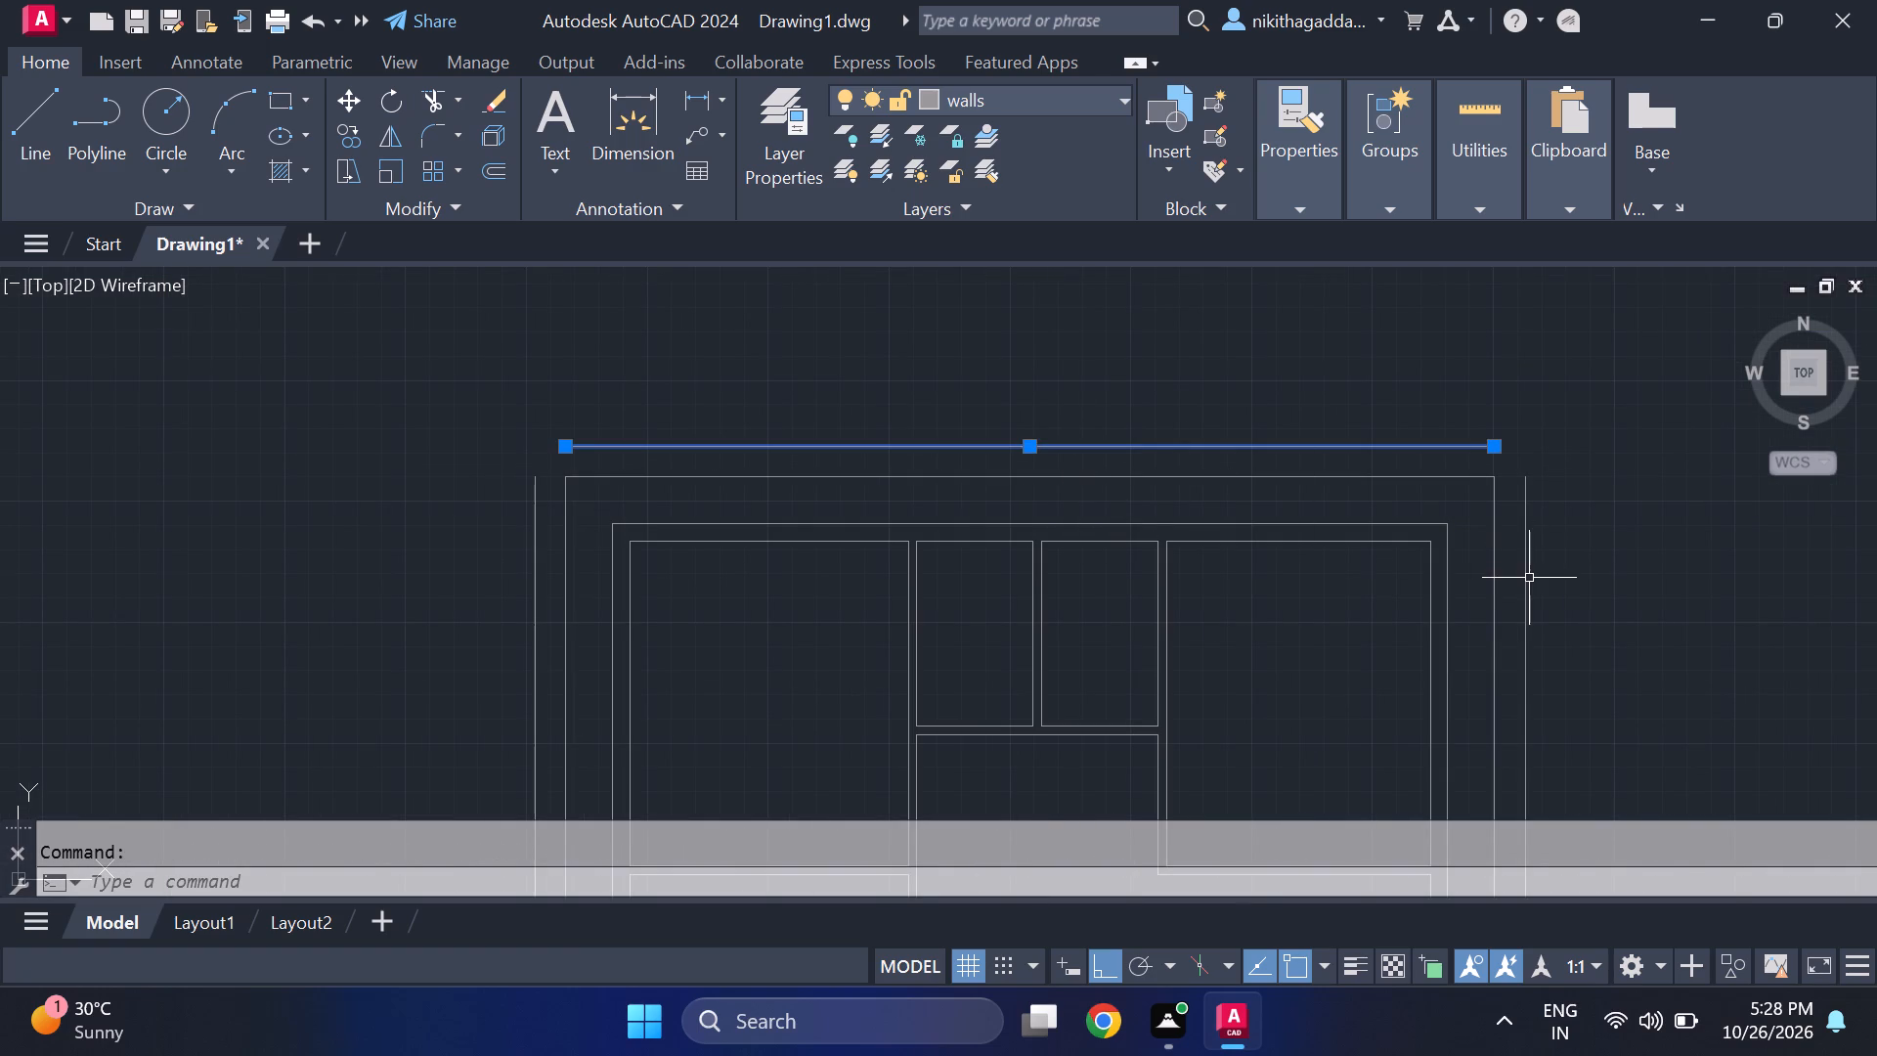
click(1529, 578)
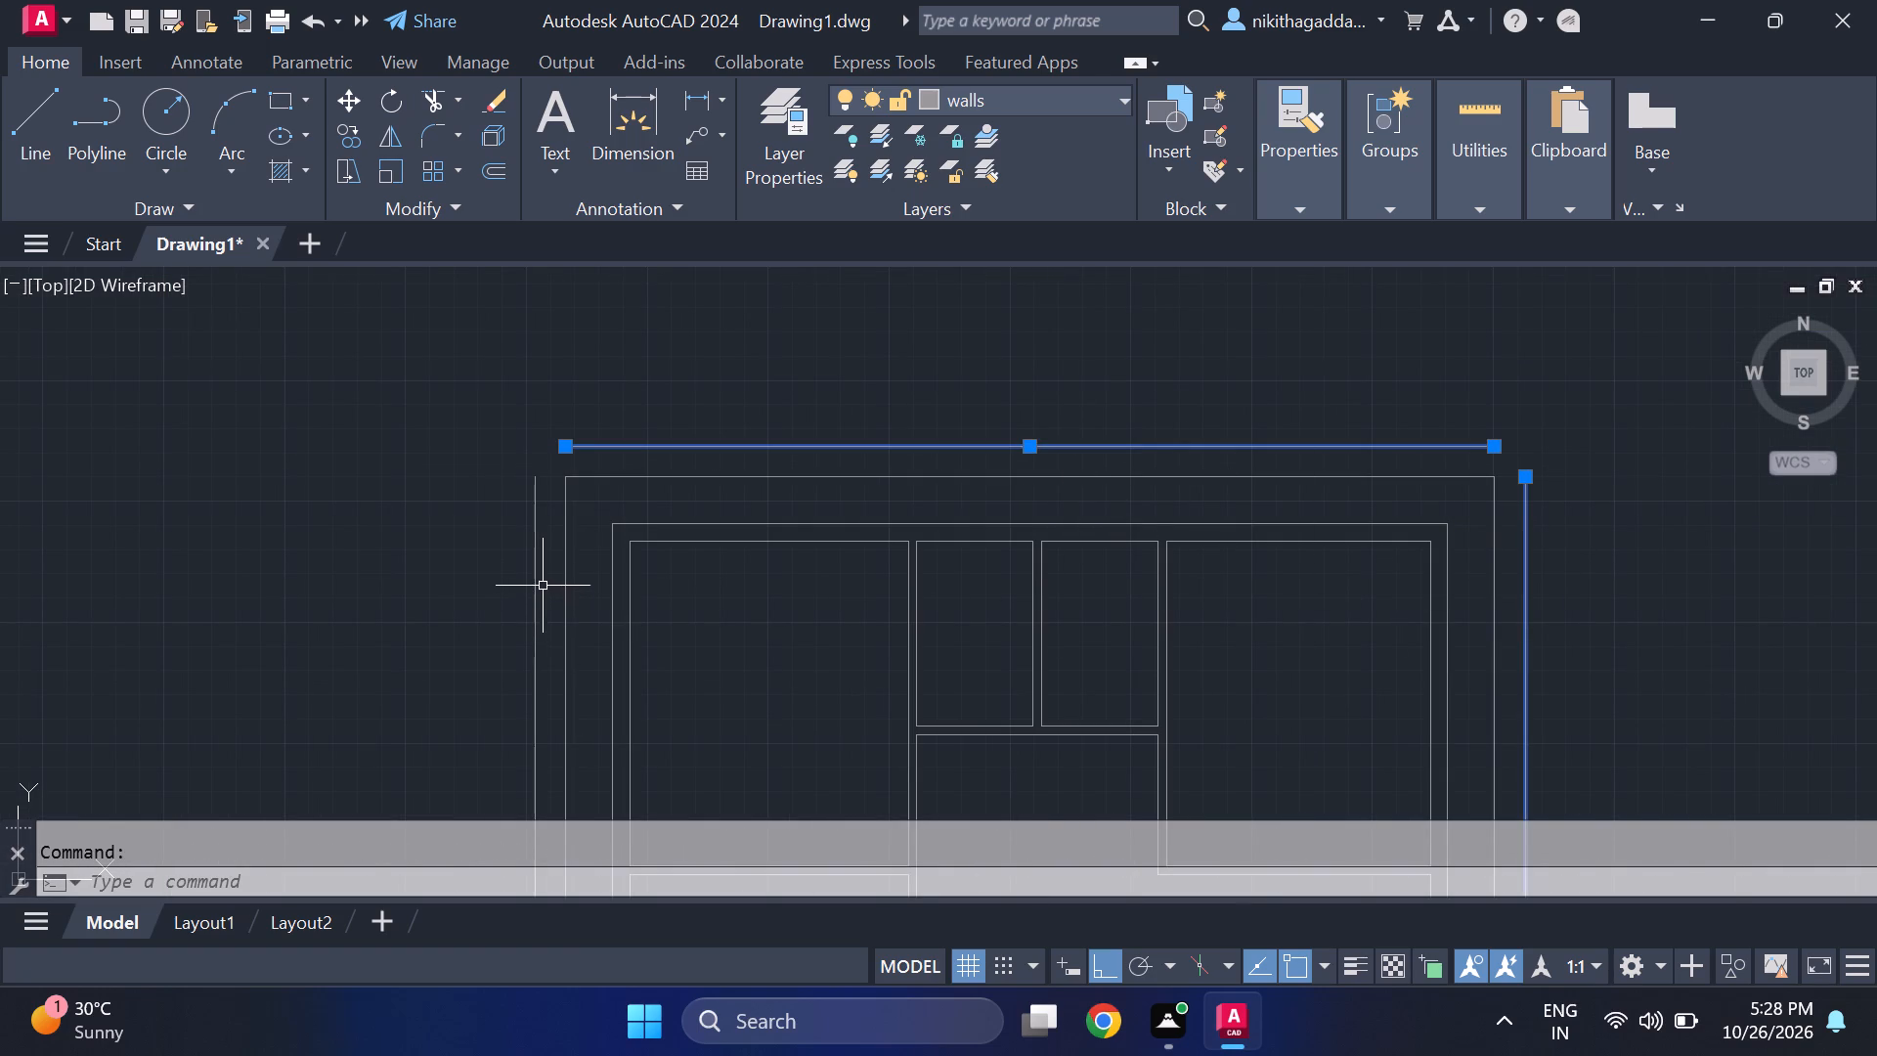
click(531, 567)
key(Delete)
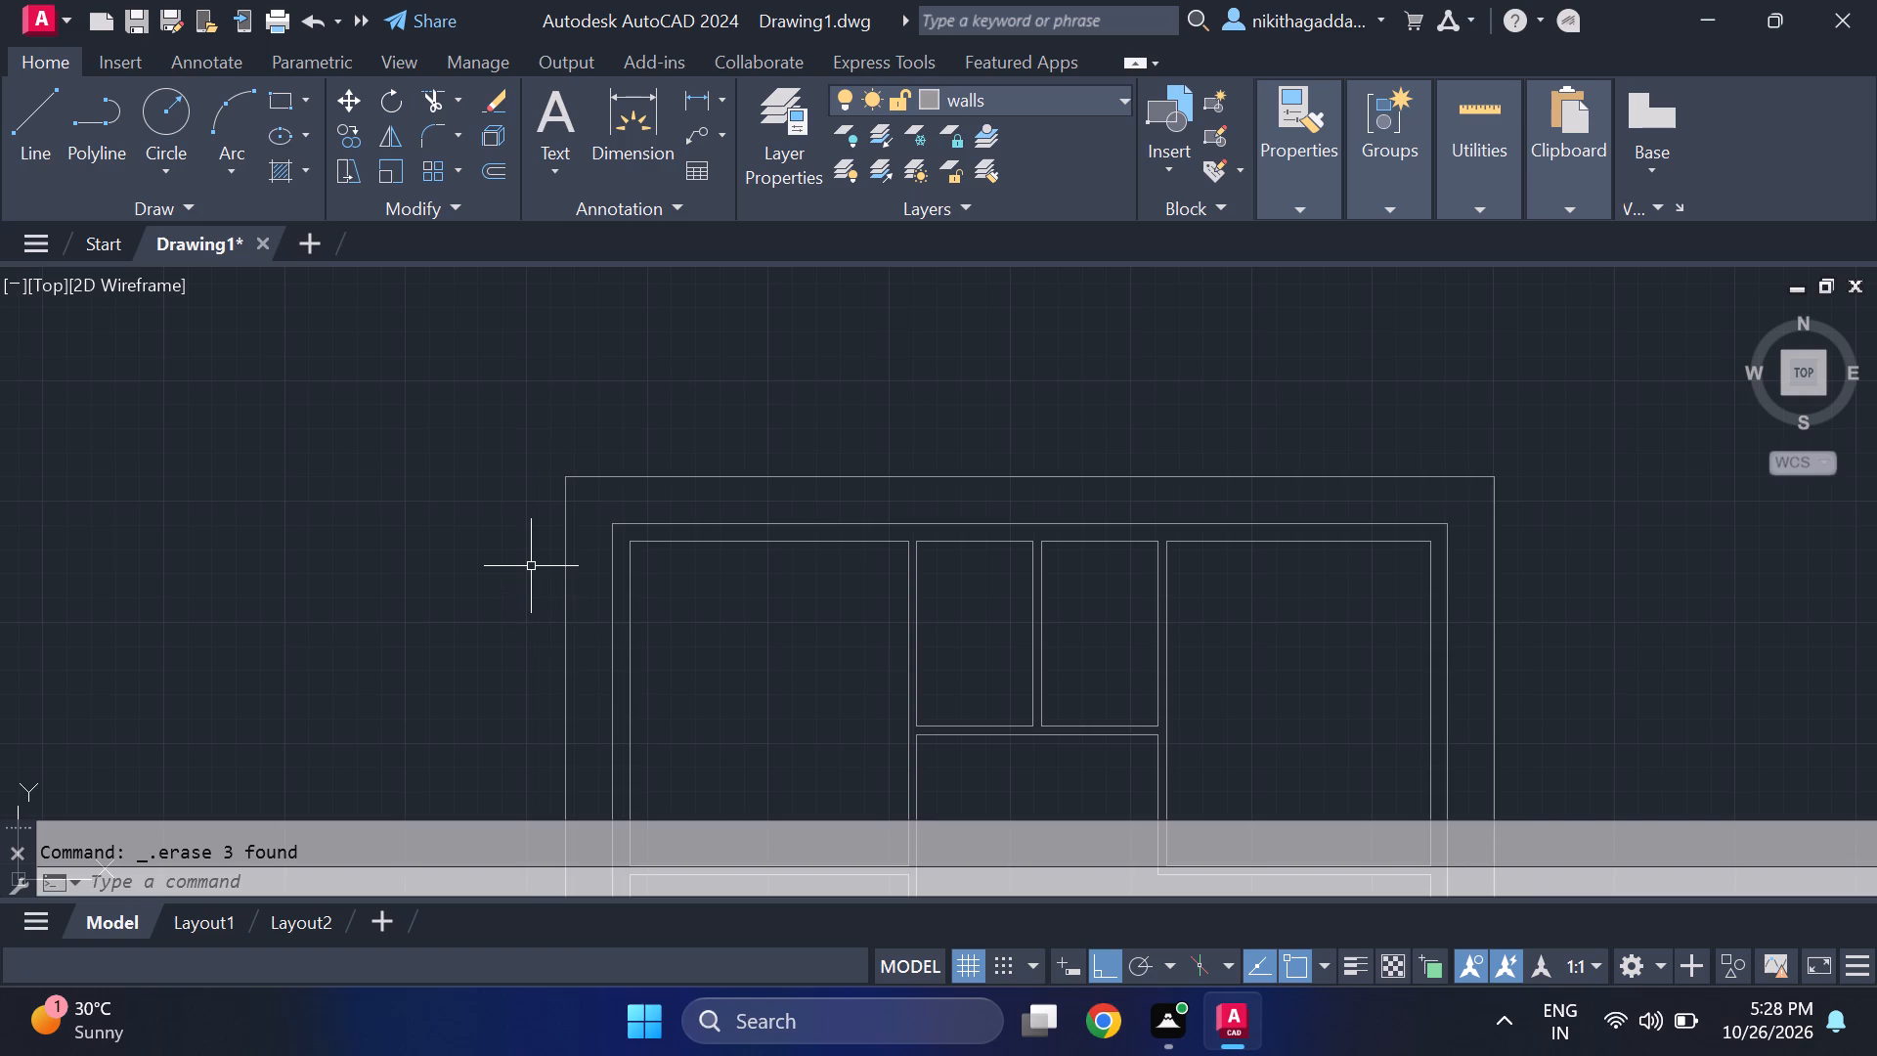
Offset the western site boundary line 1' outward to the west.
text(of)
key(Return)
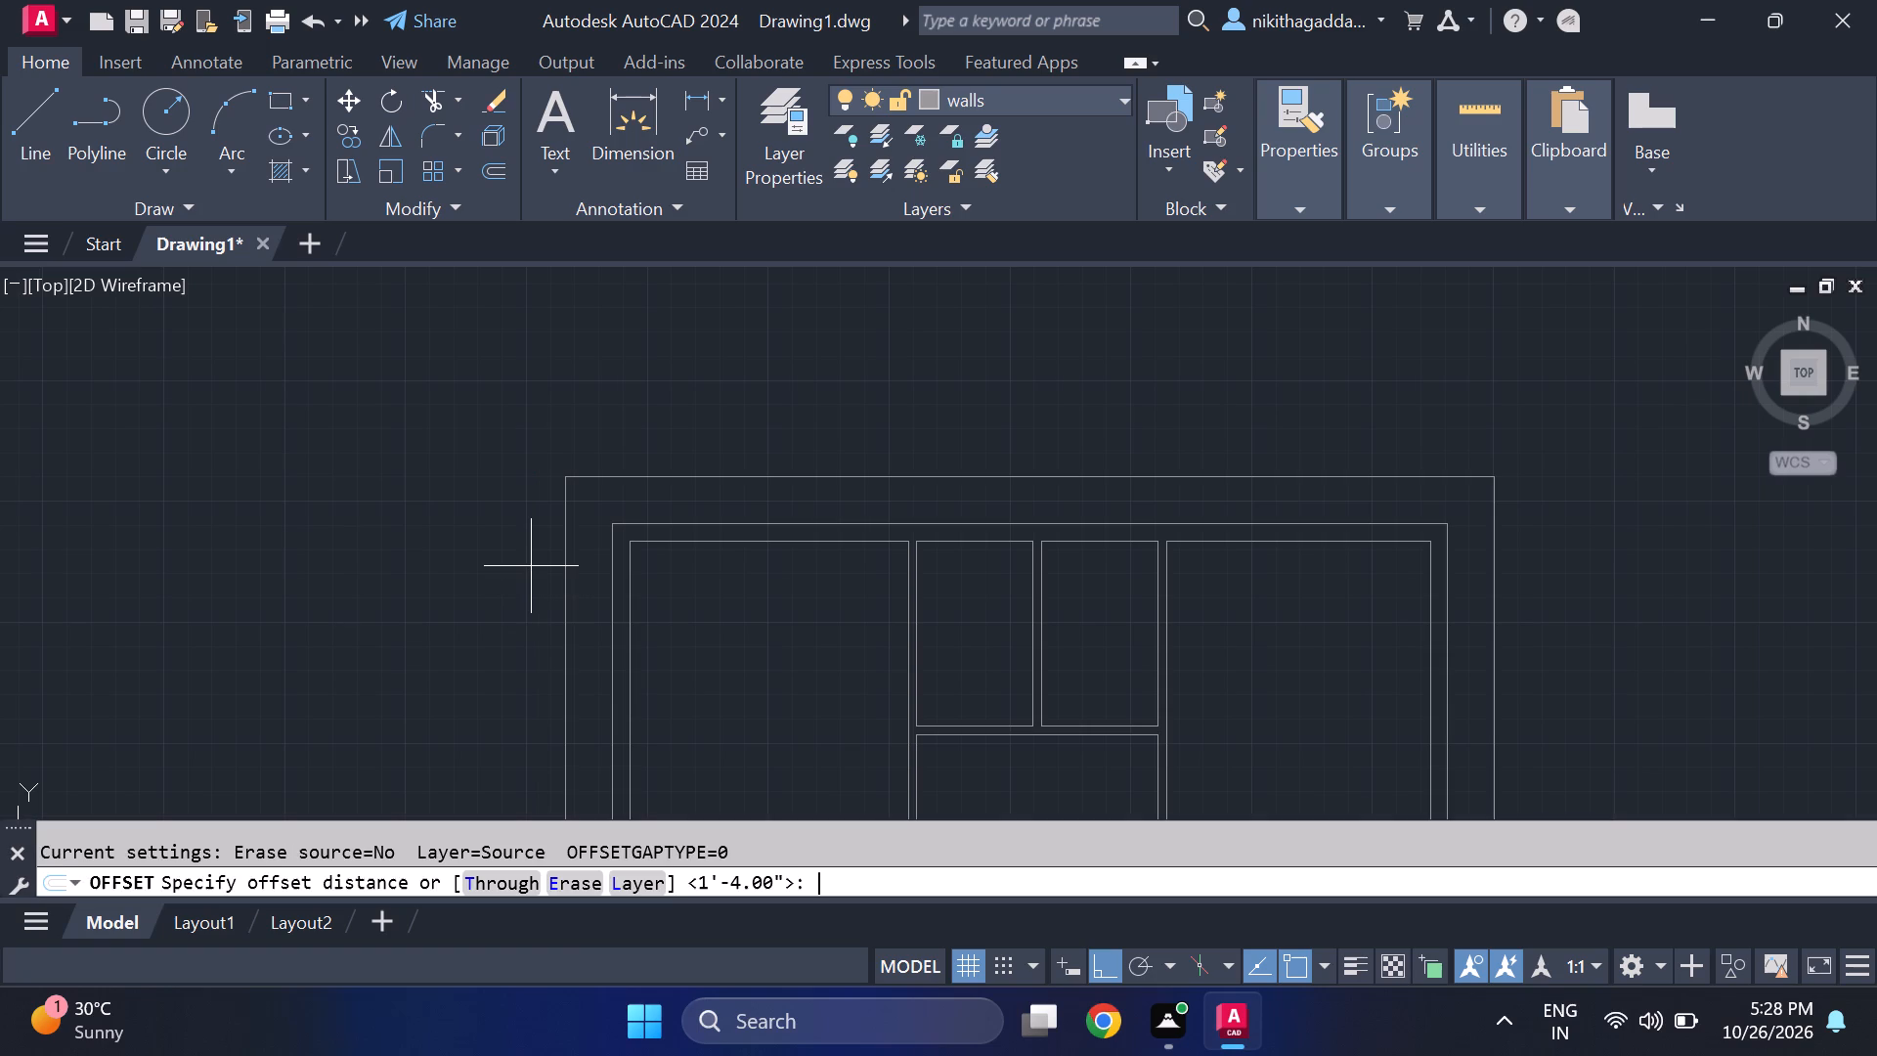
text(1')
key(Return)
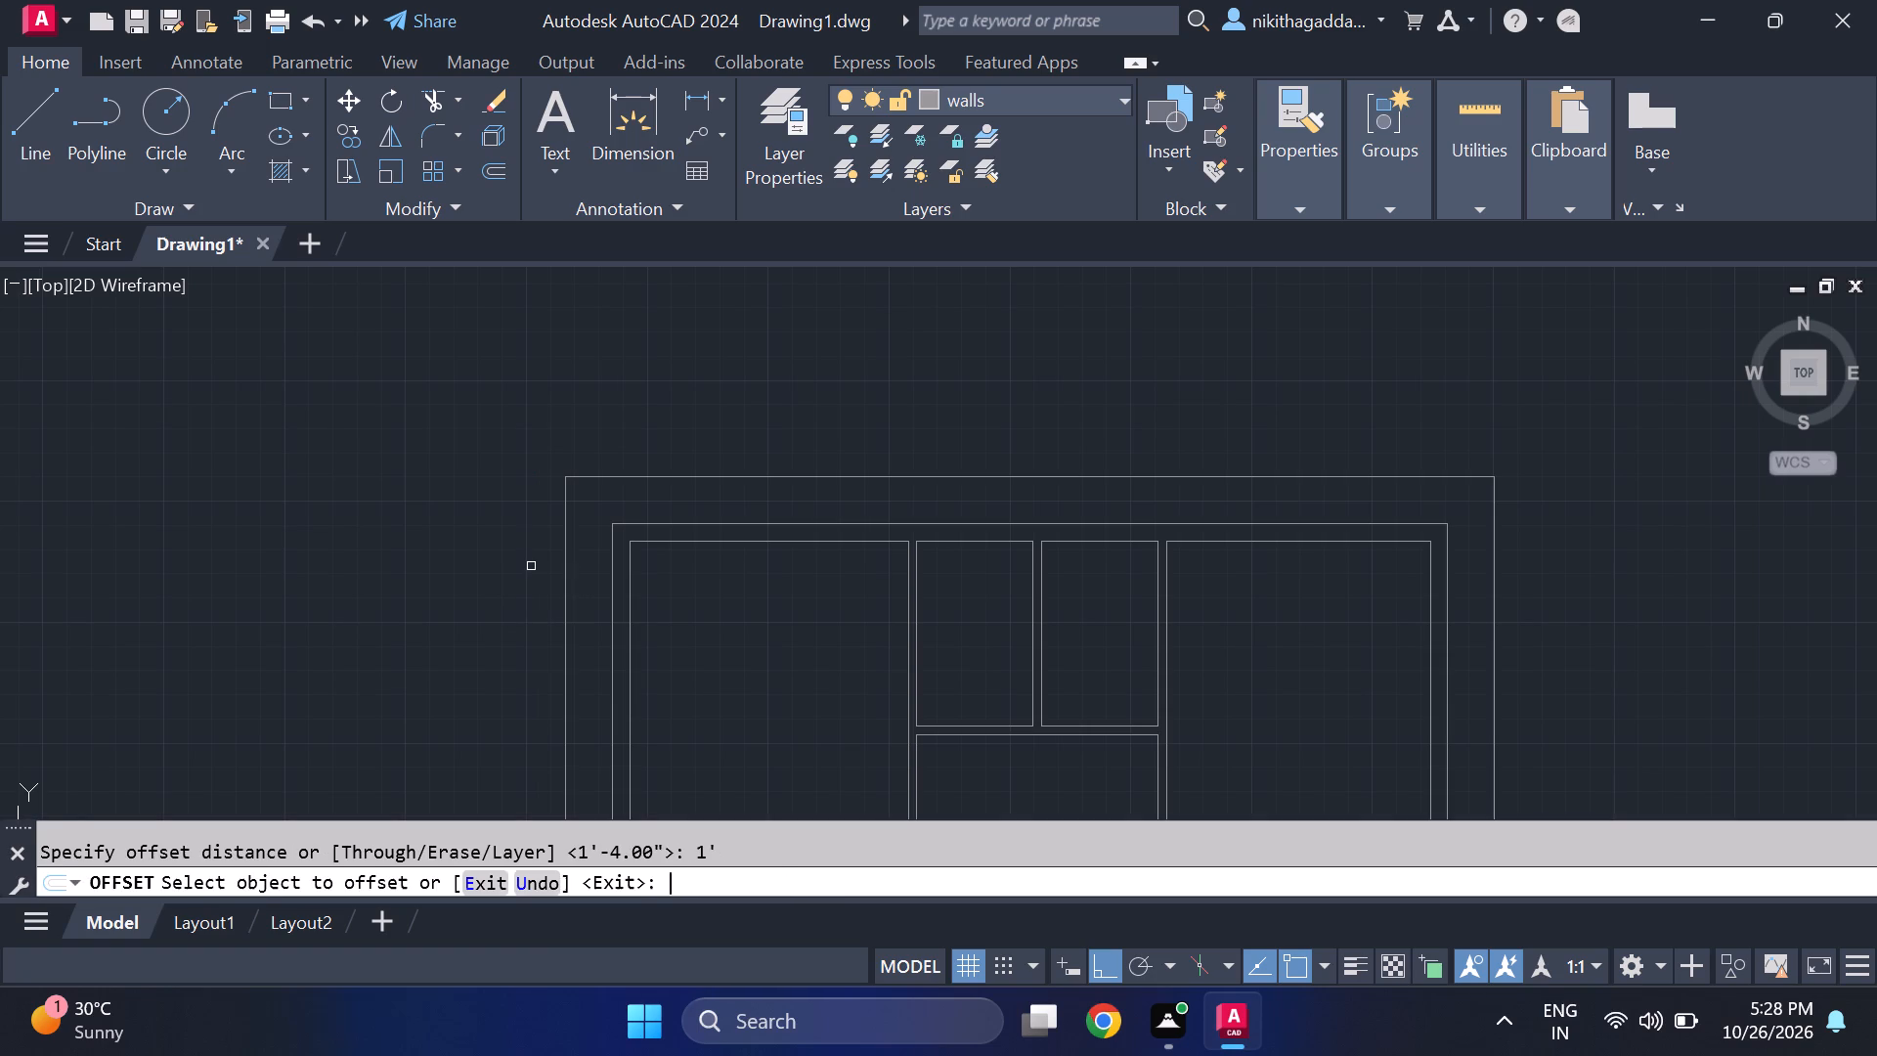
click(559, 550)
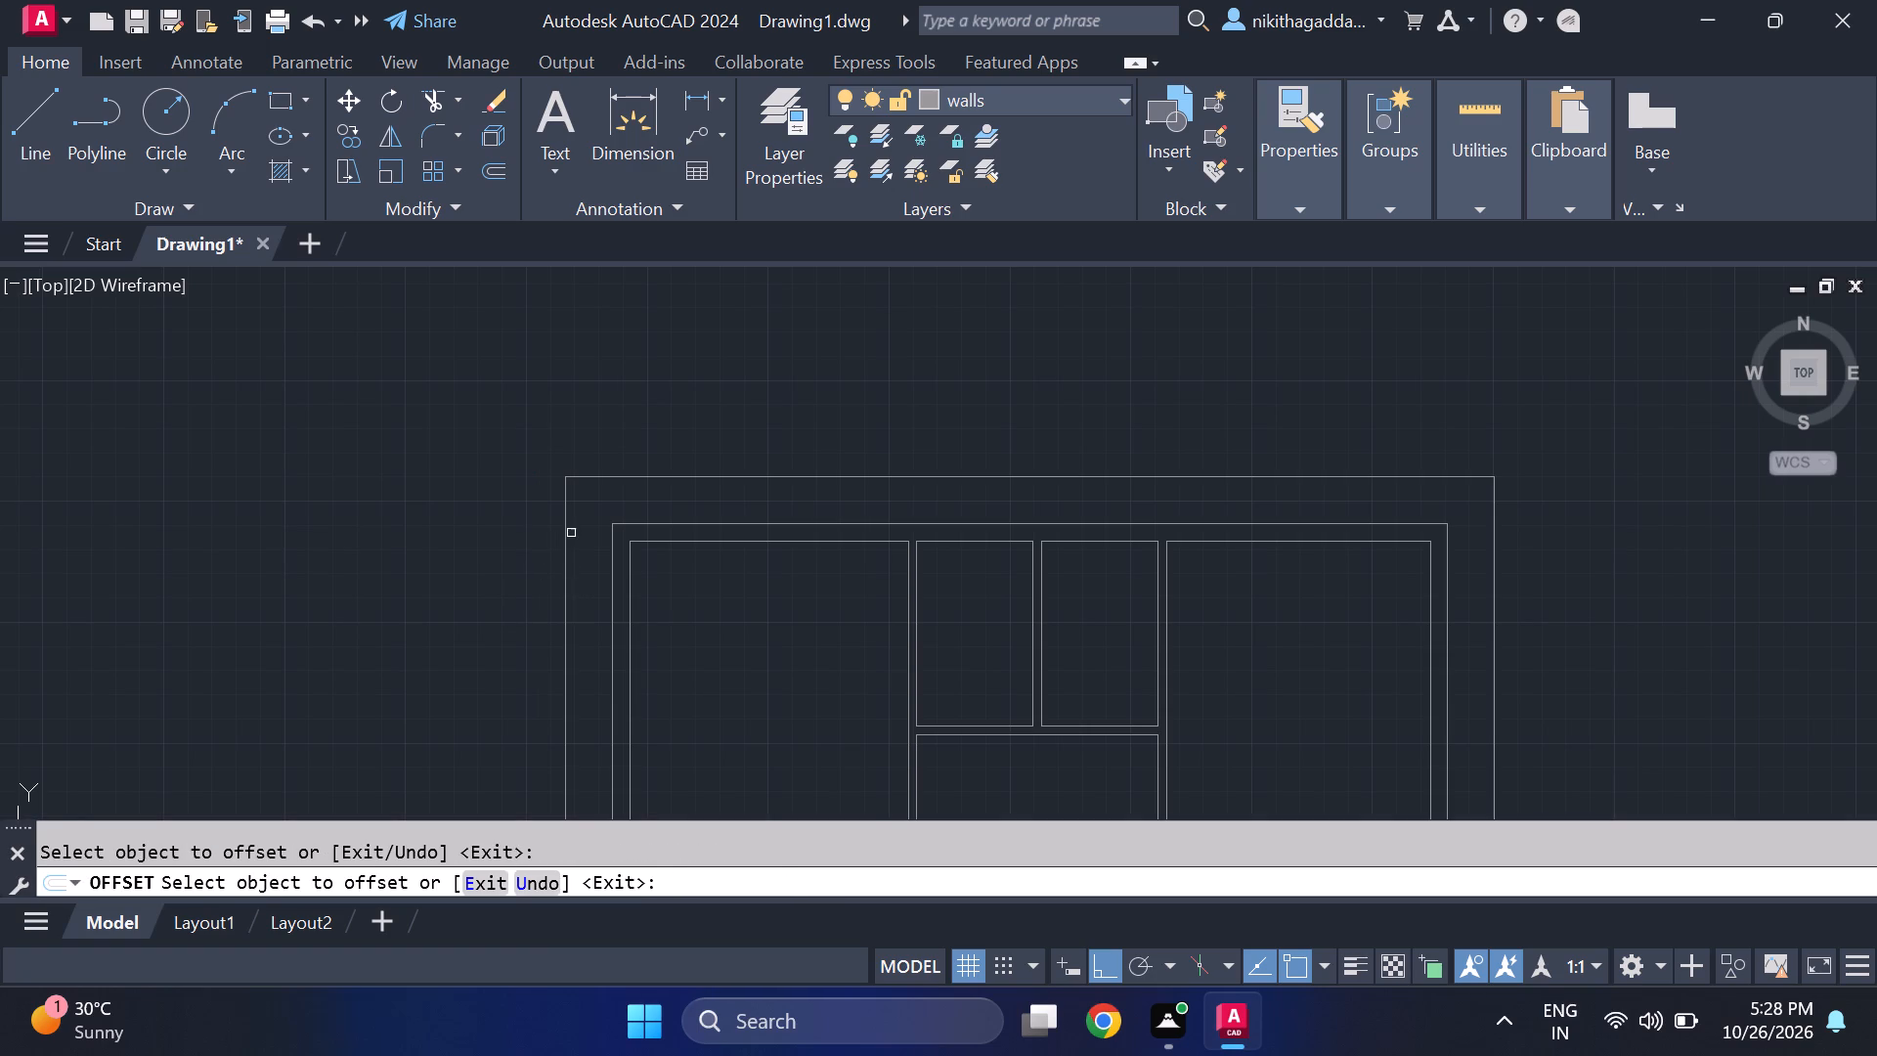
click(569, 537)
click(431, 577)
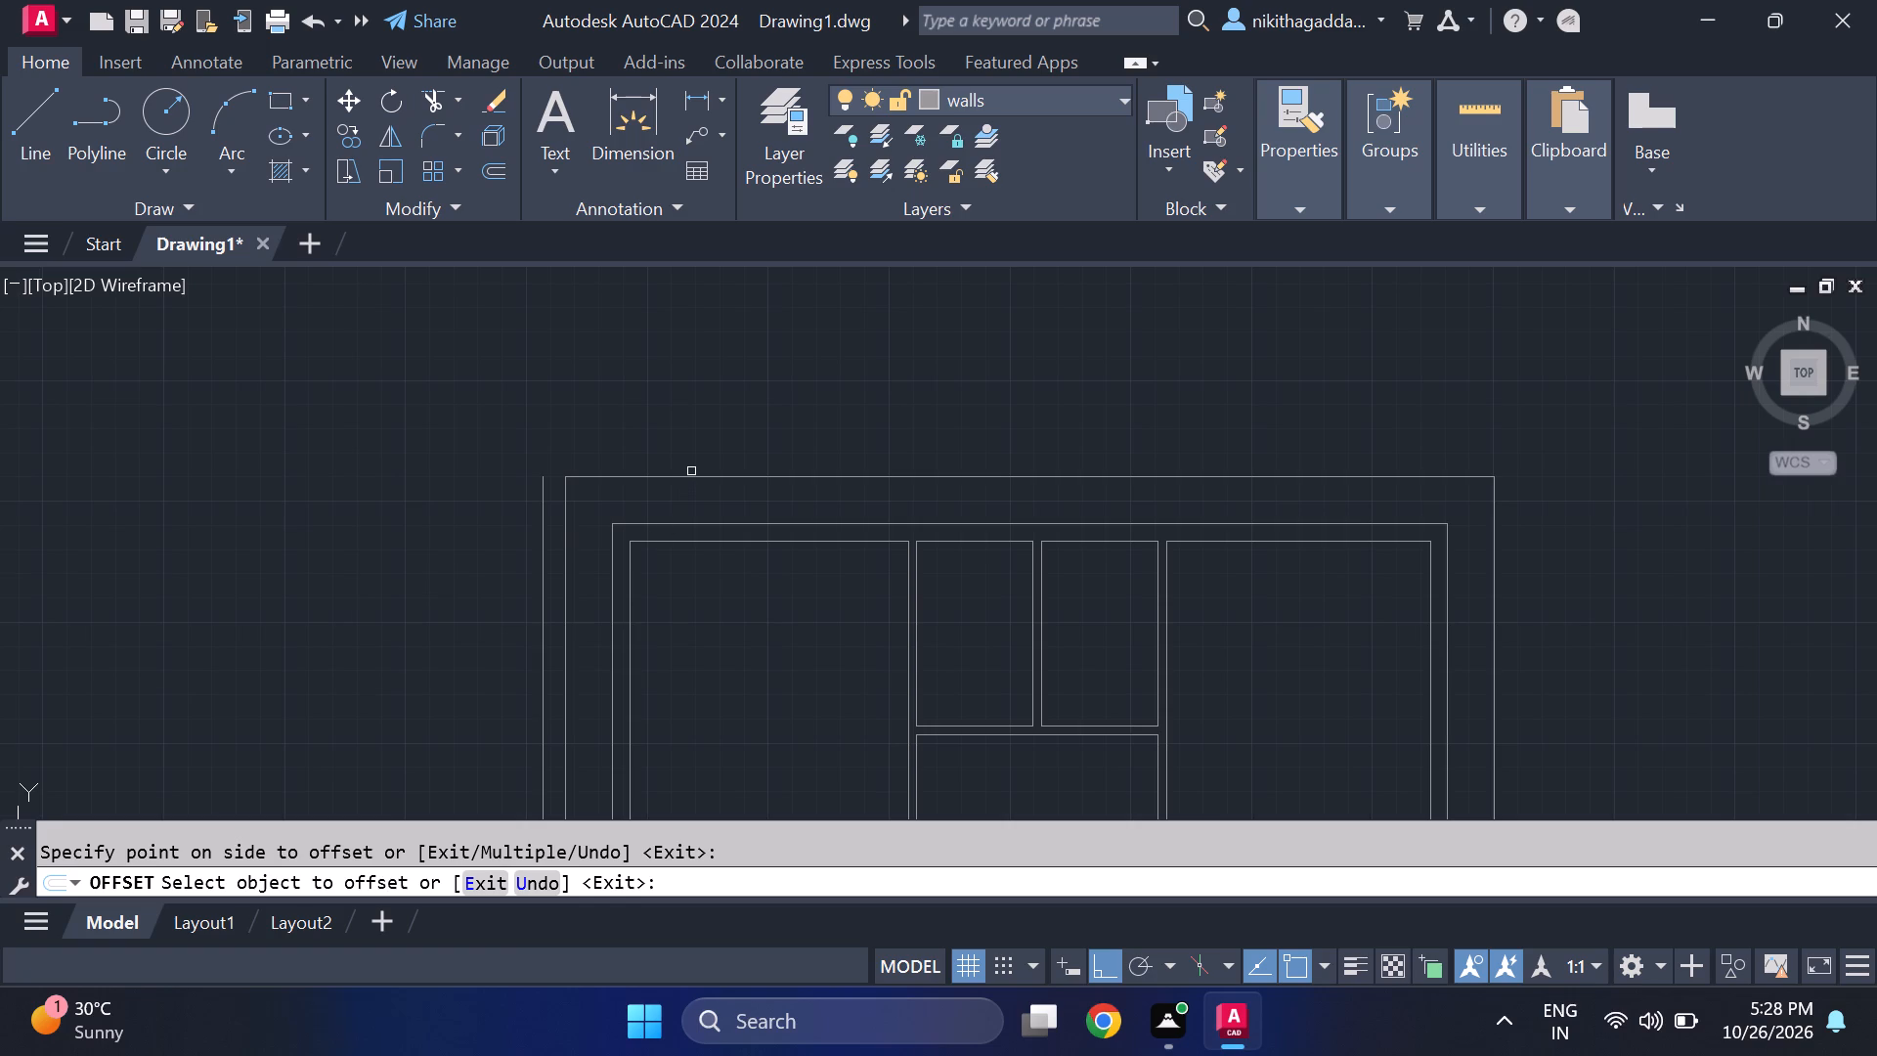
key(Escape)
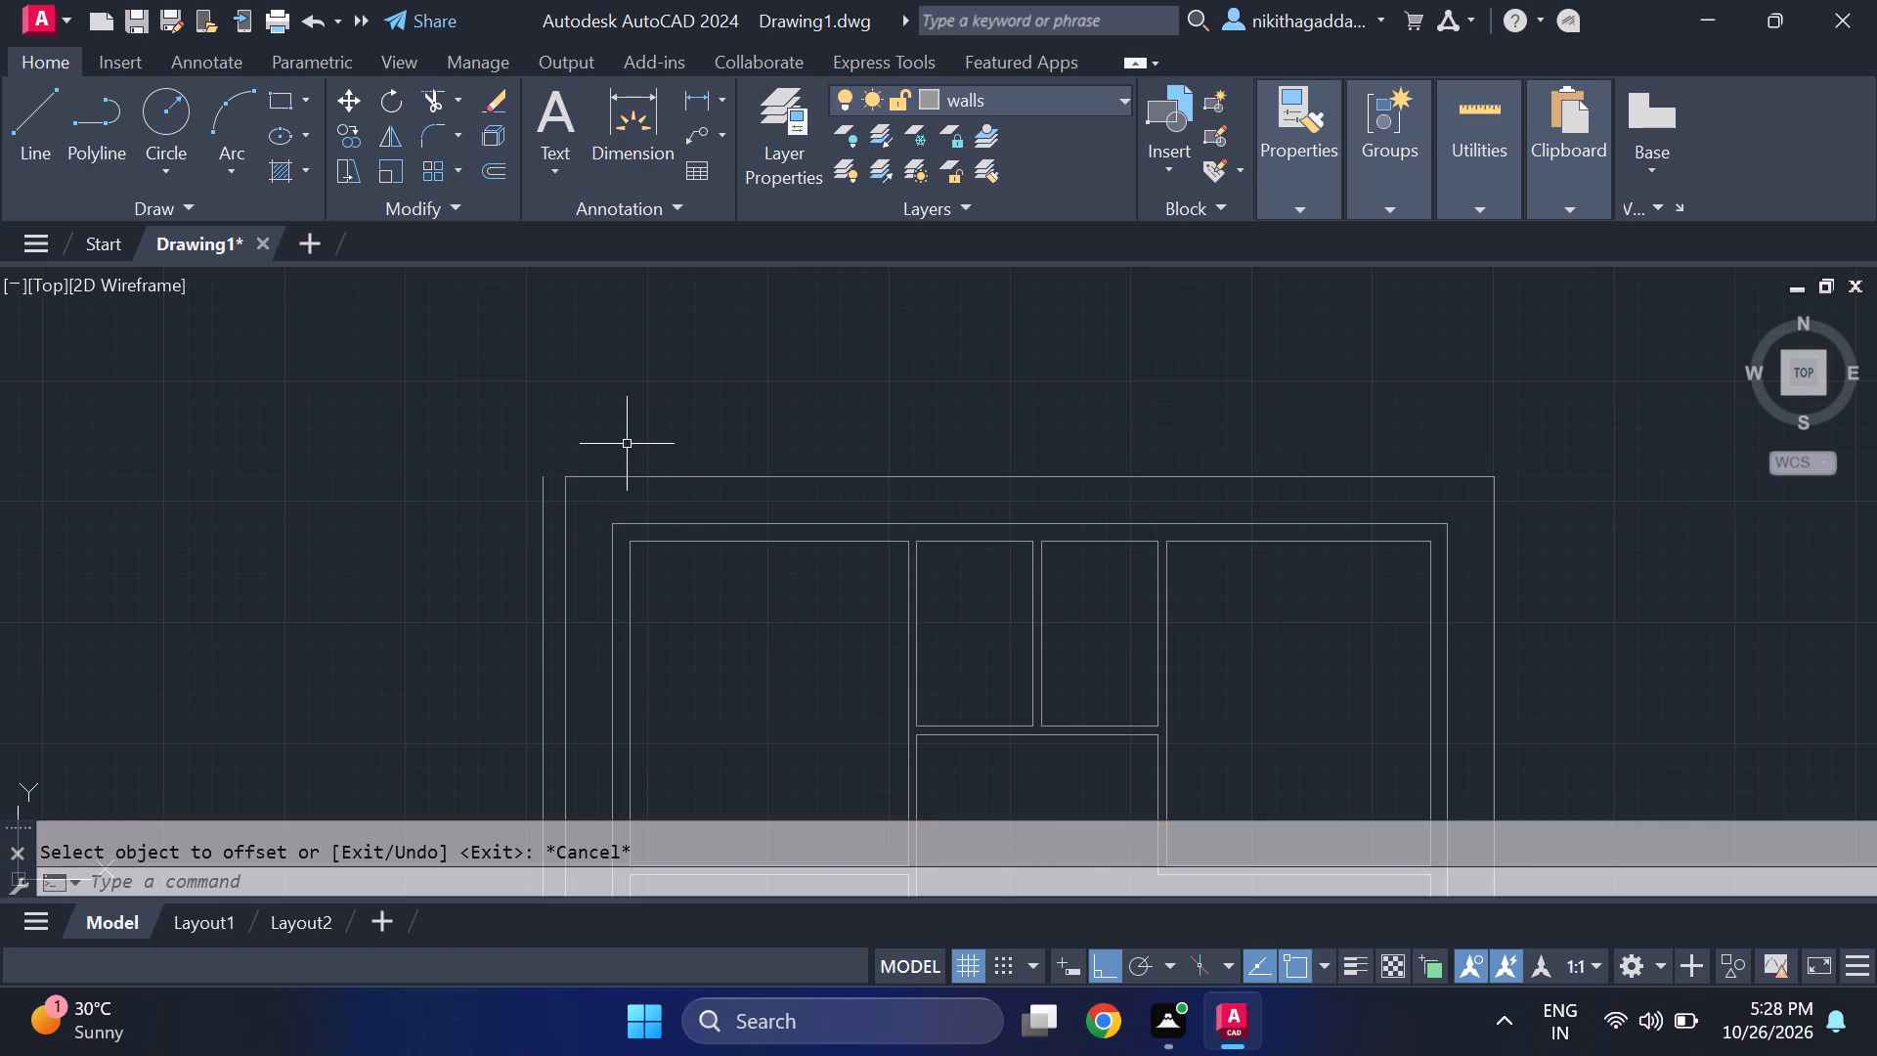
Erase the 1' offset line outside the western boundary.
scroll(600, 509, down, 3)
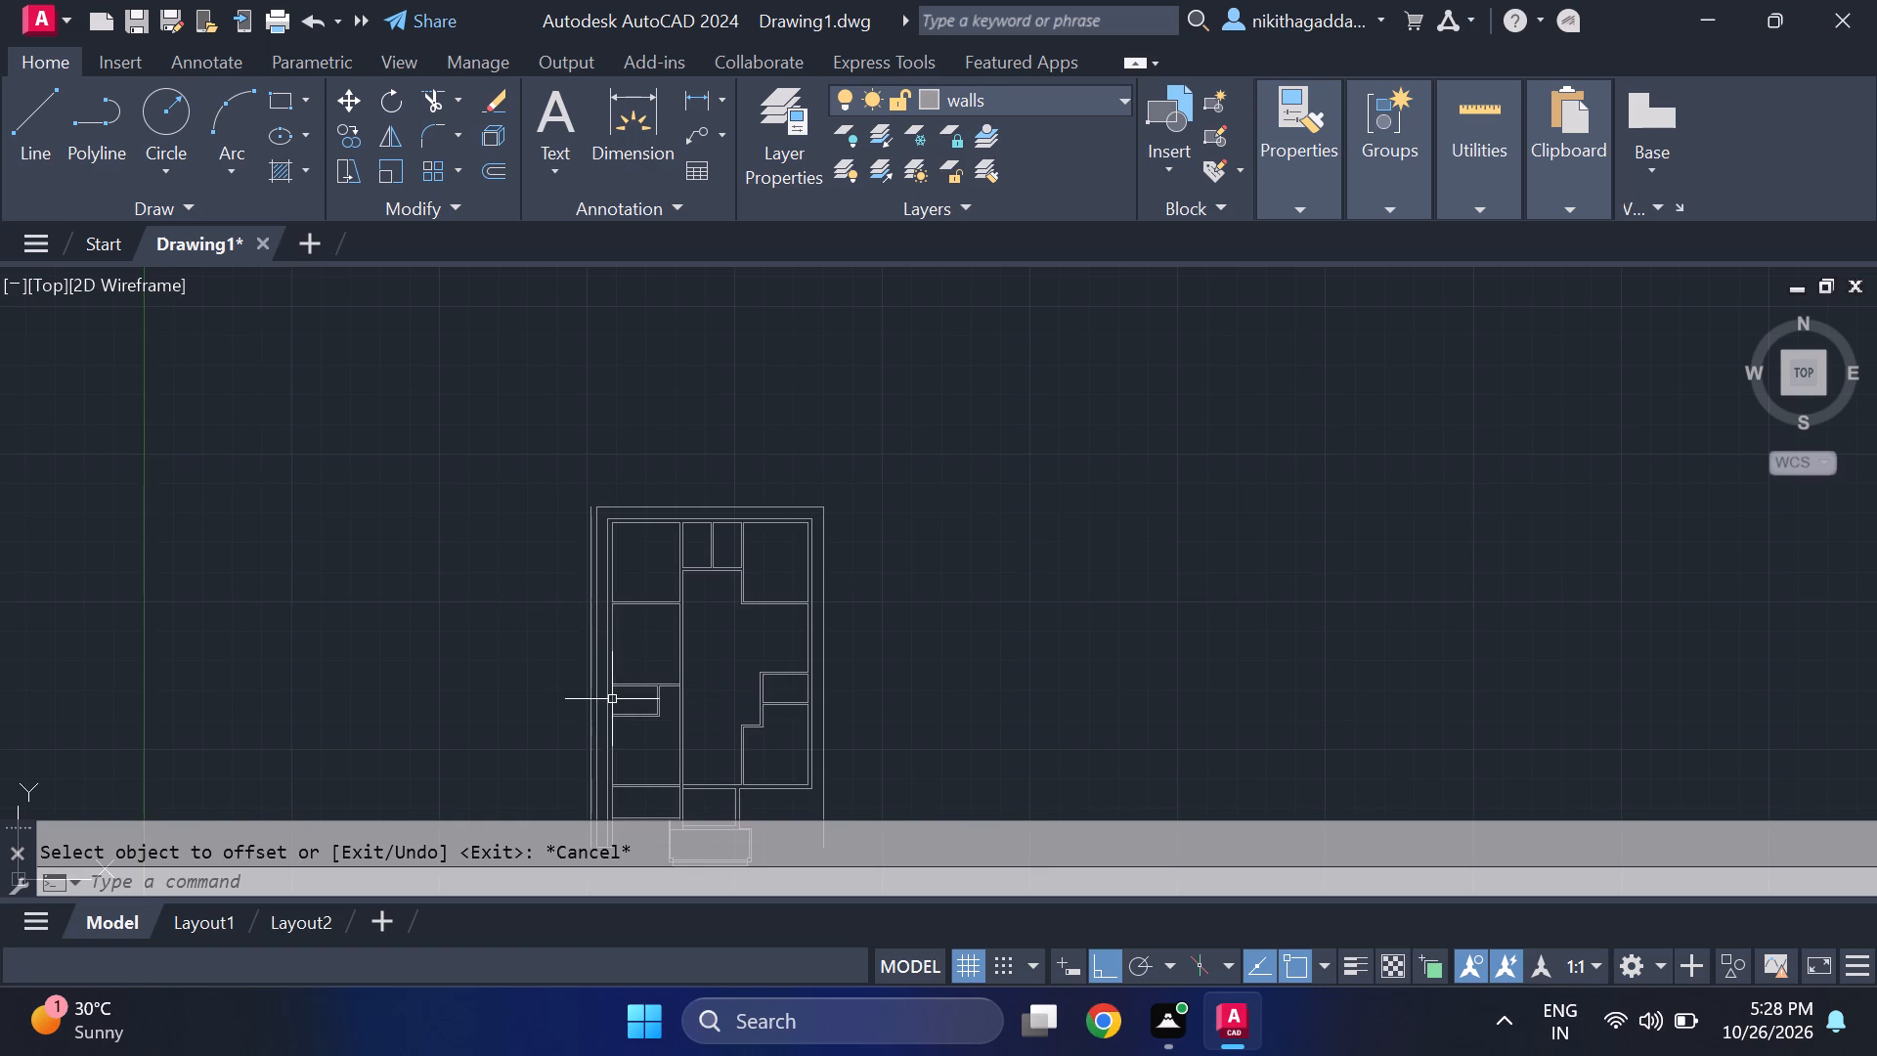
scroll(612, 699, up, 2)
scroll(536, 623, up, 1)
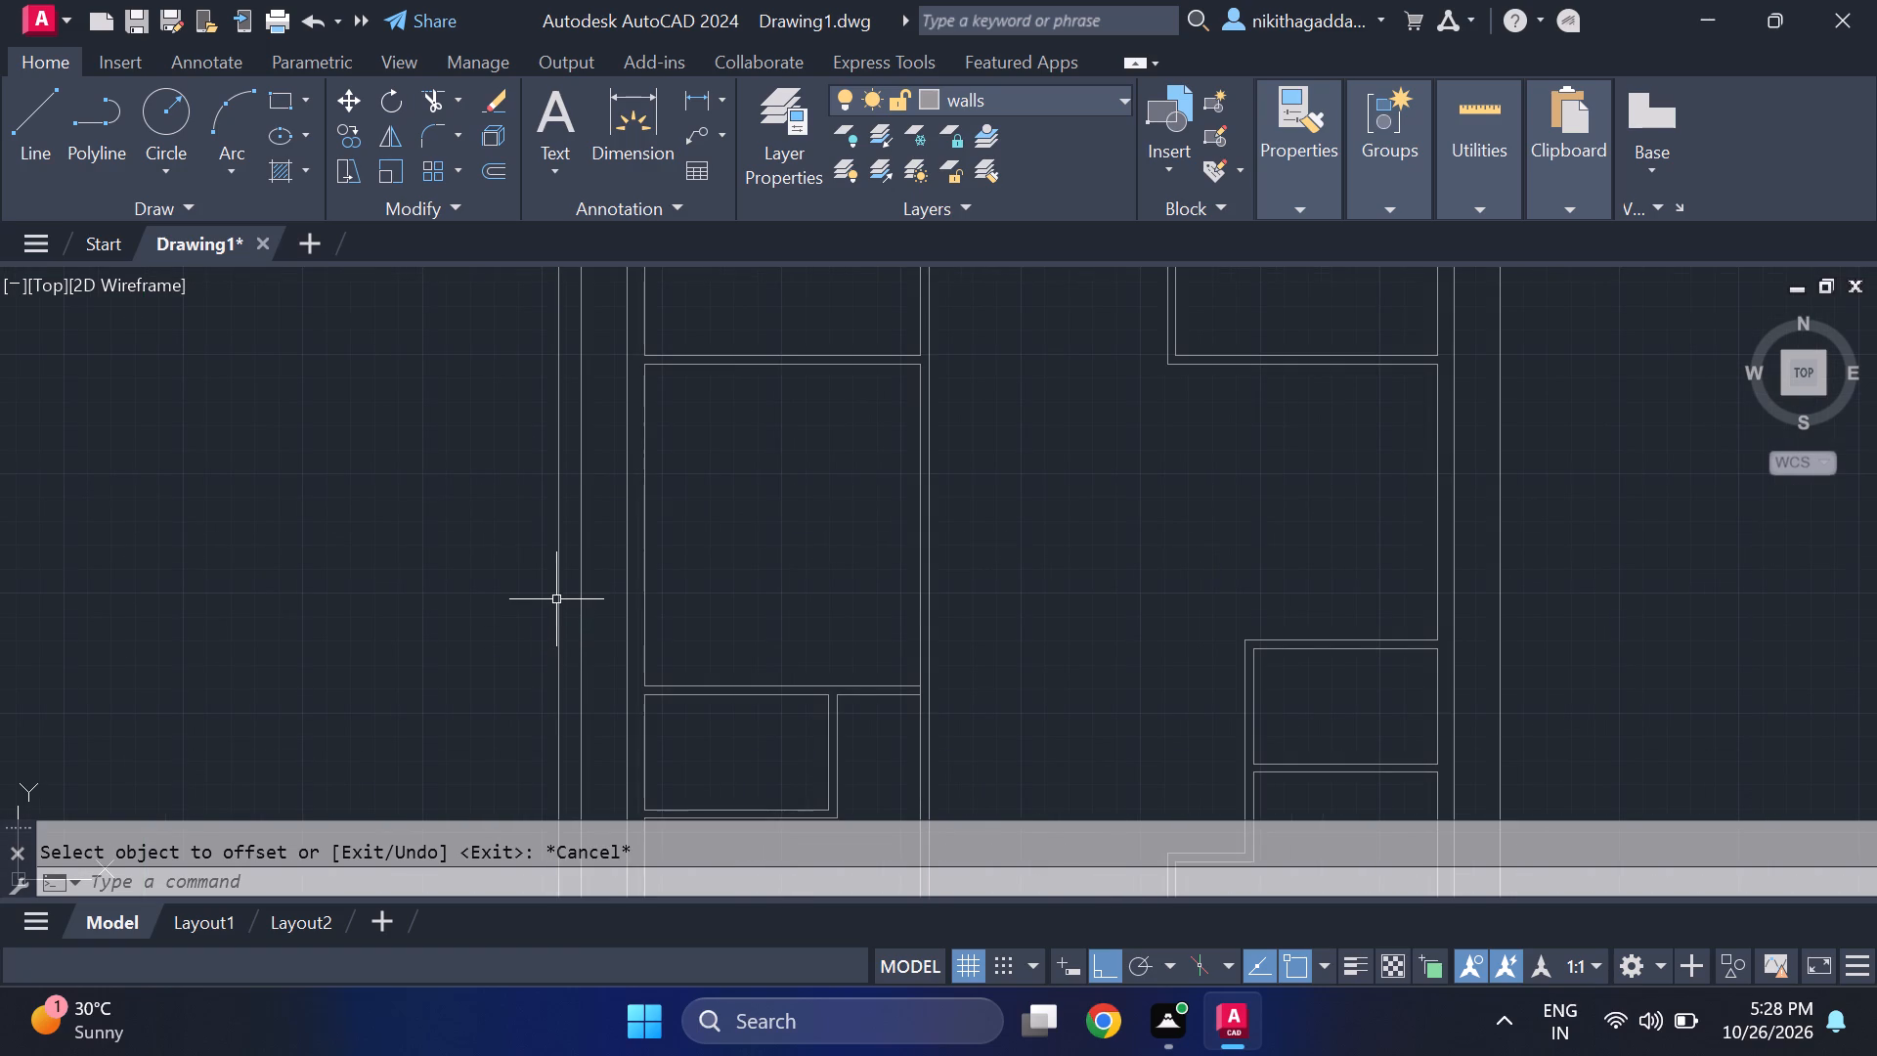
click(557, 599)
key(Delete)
Offset the northern, western and eastern site boundary lines 2' outward.
text(of)
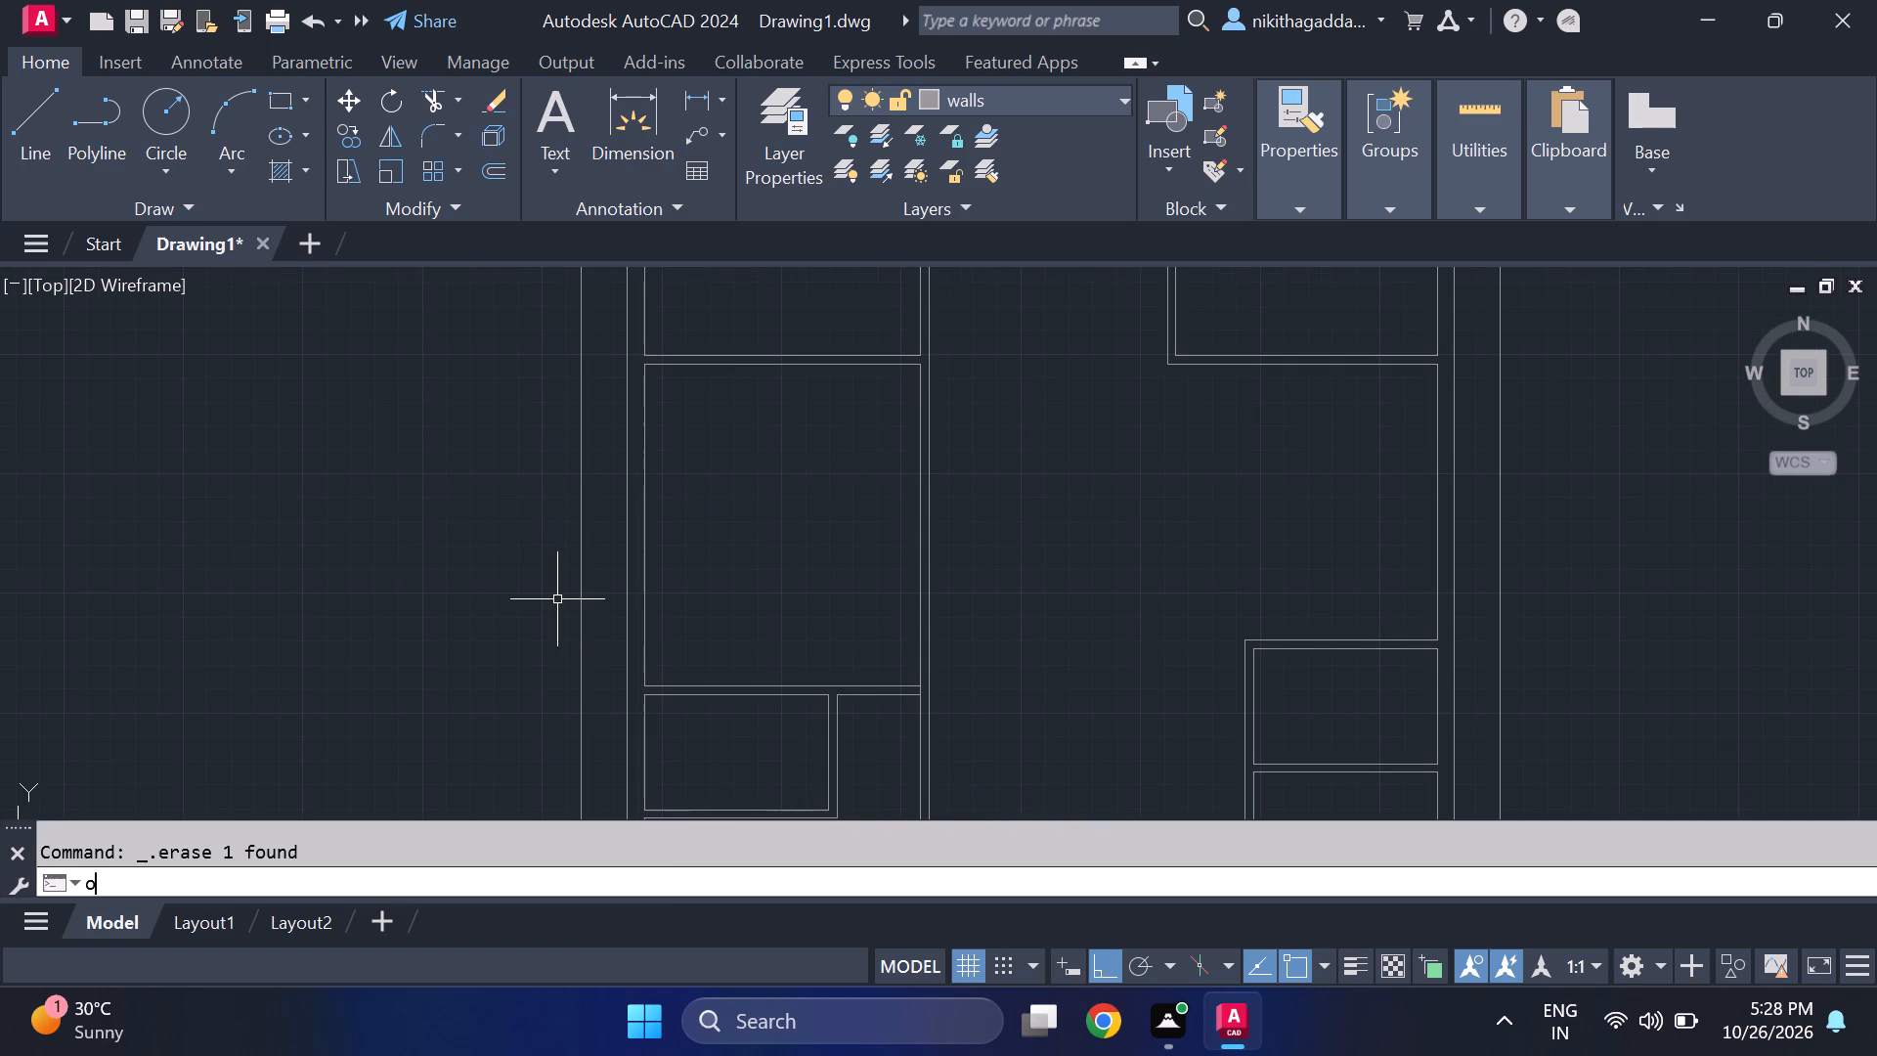
key(Return)
text(2')
key(Return)
scroll(562, 555, down, 4)
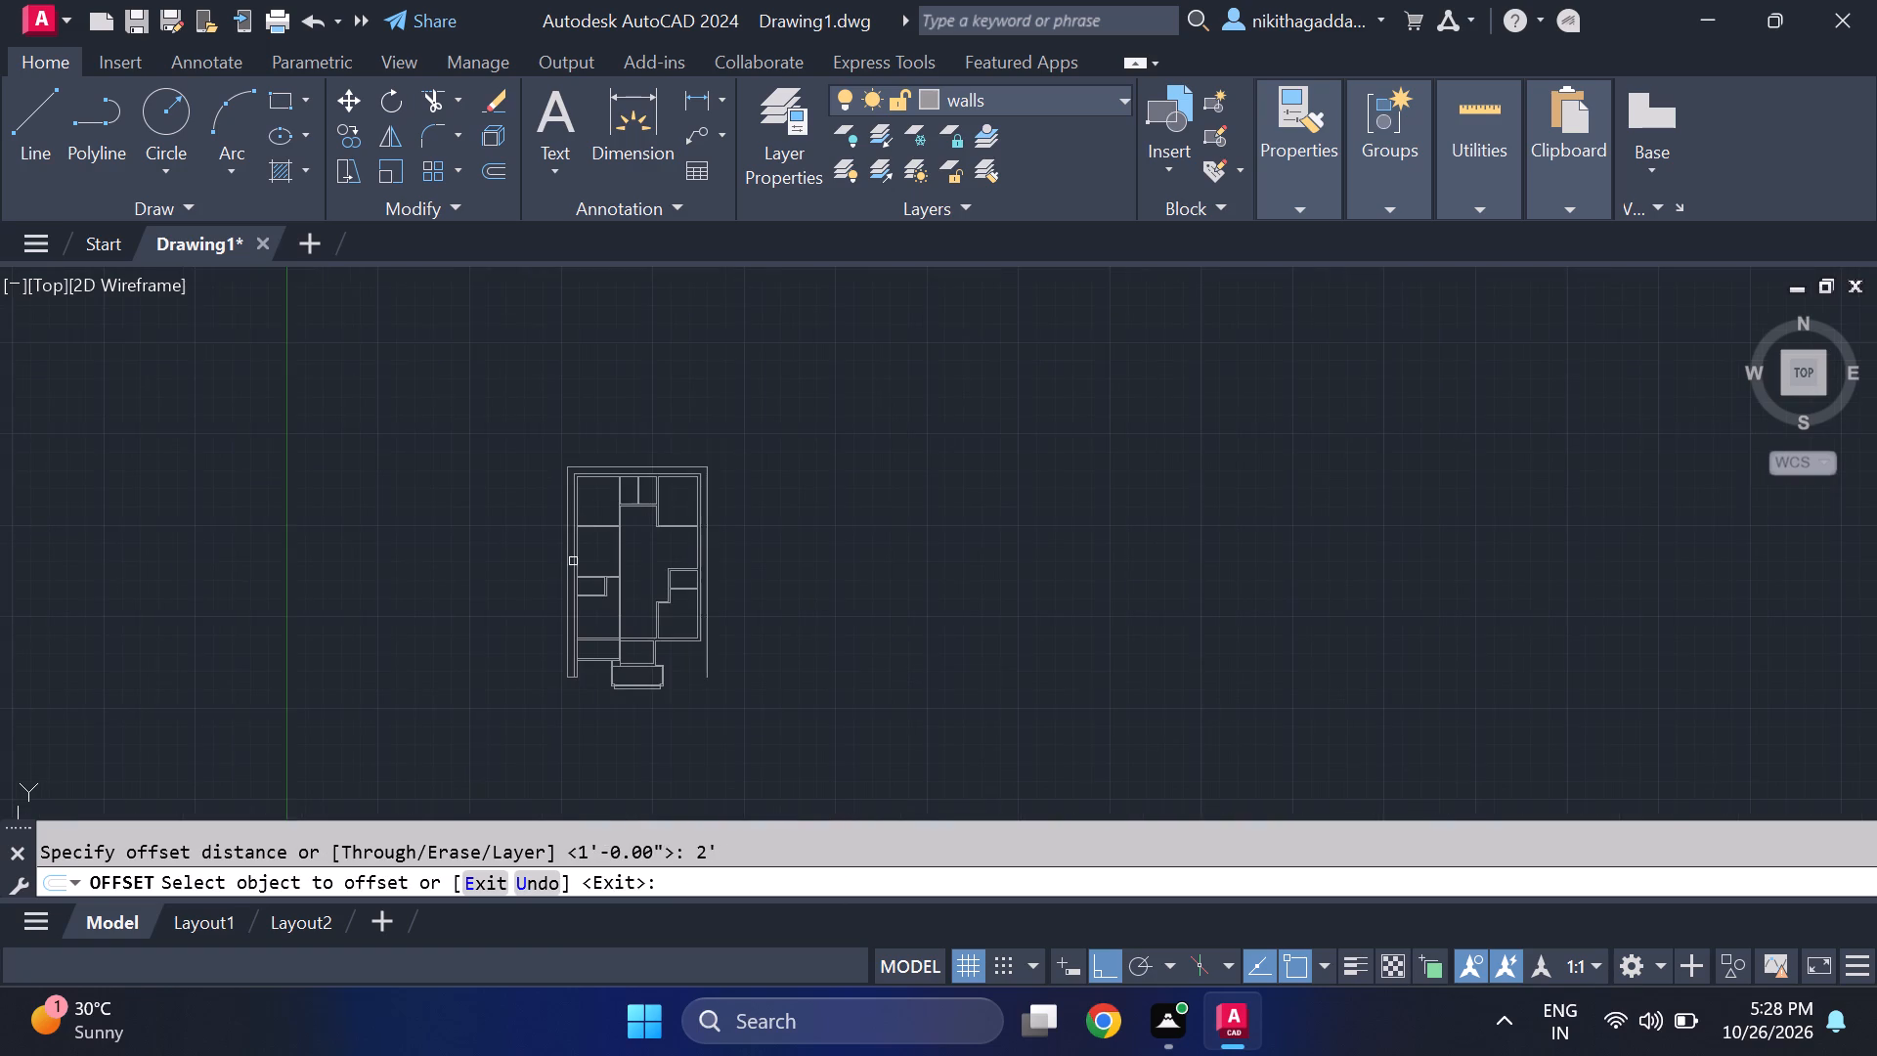
scroll(600, 478, up, 4)
click(551, 408)
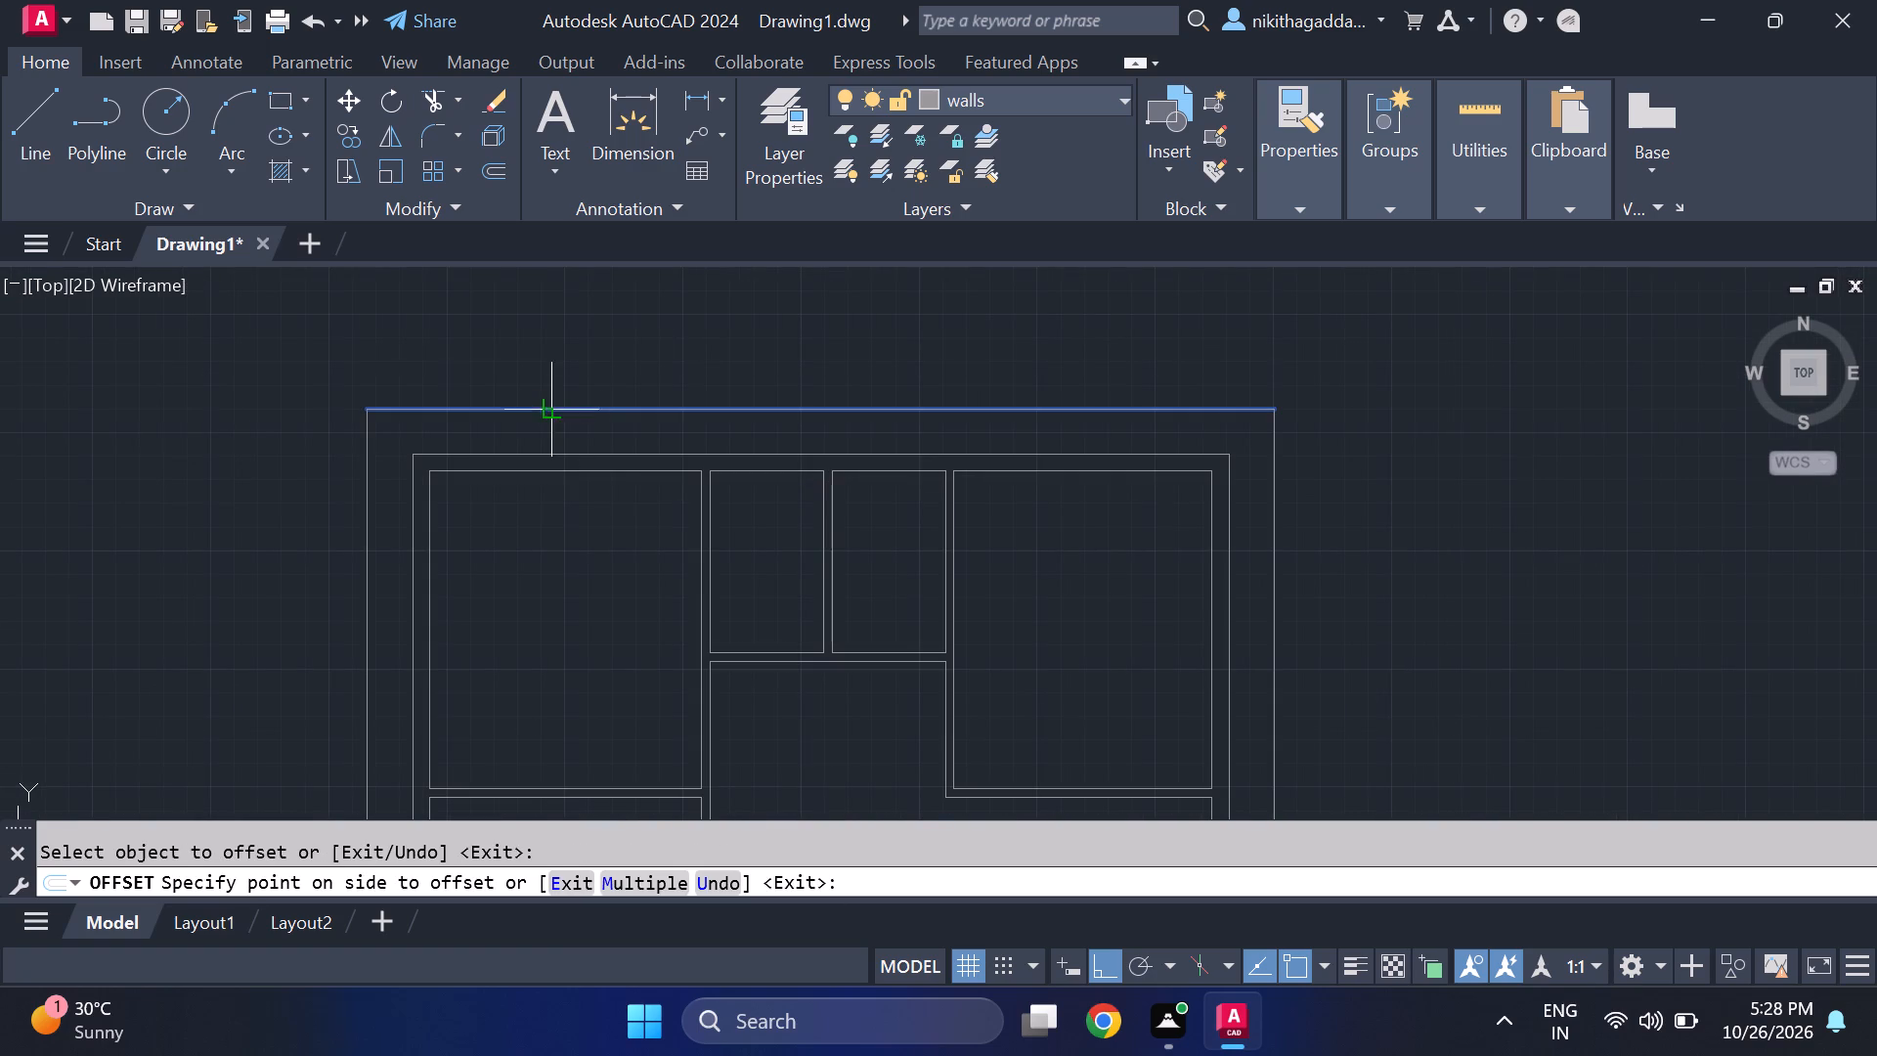
click(547, 360)
click(366, 548)
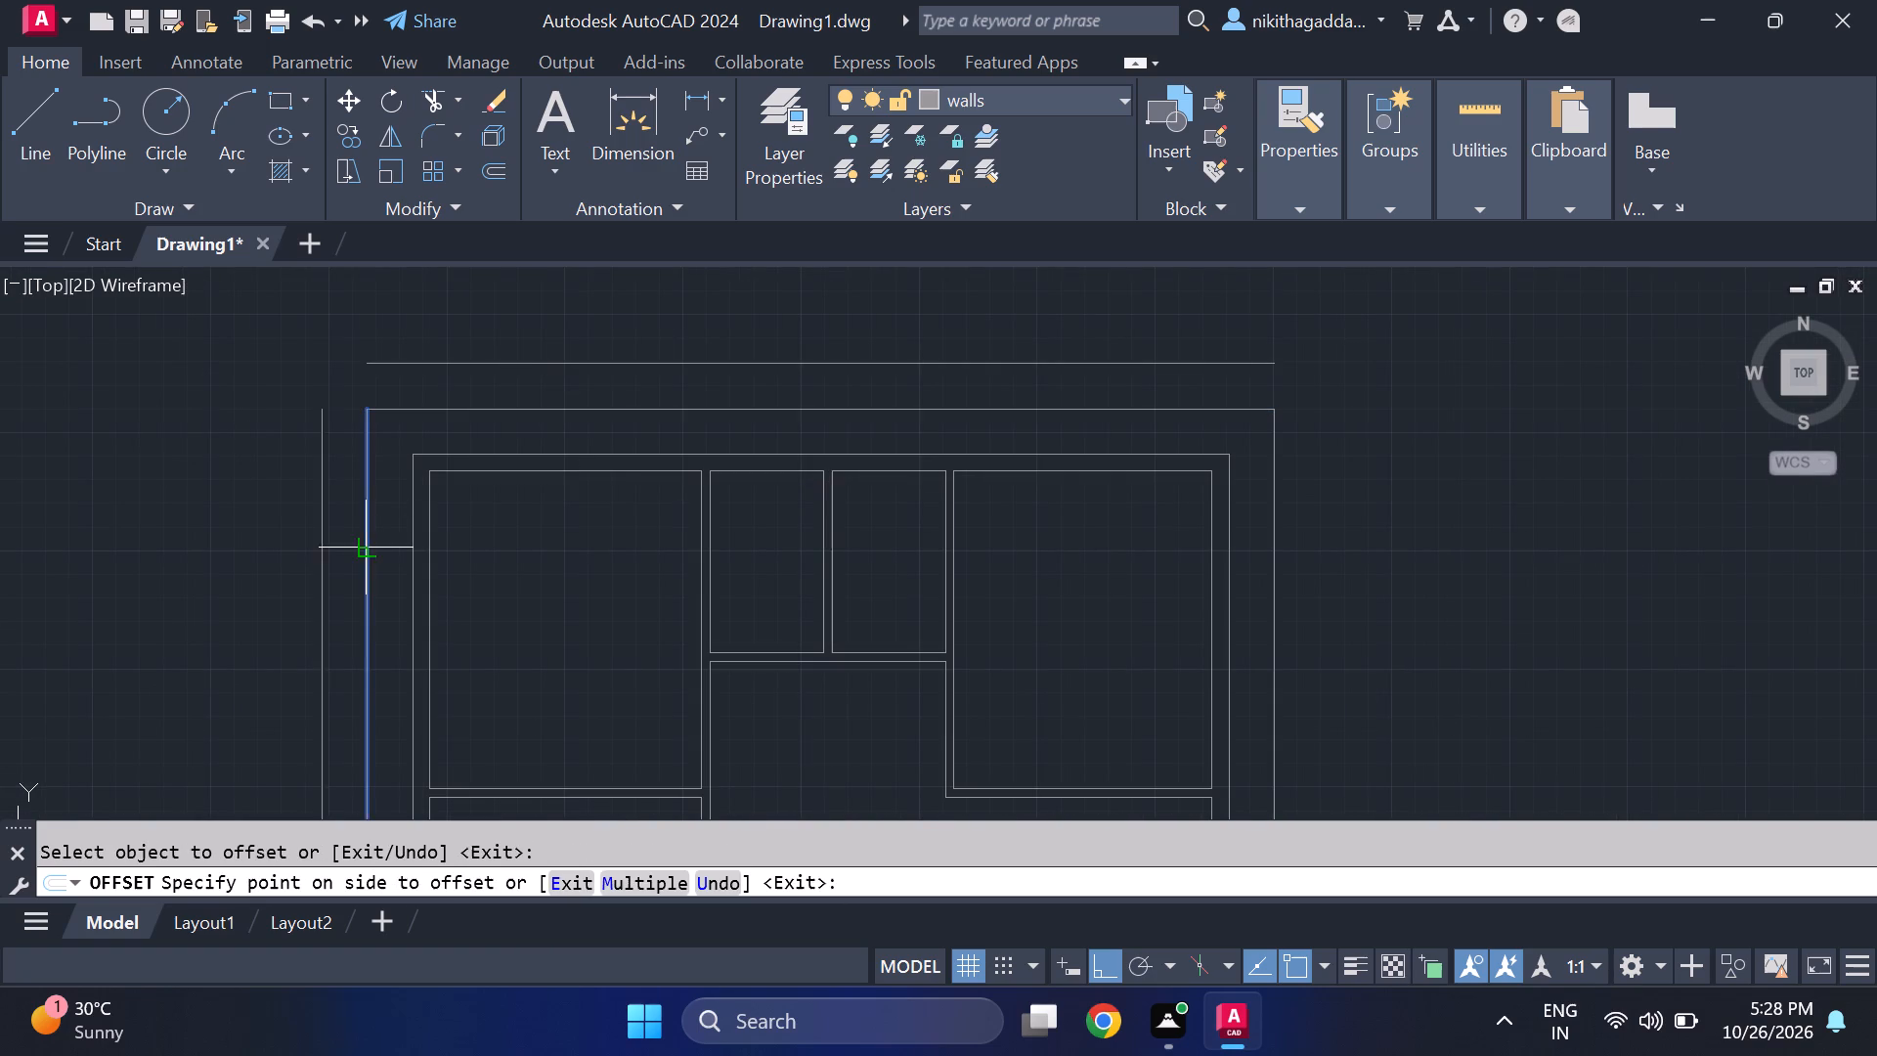
click(247, 600)
click(1270, 605)
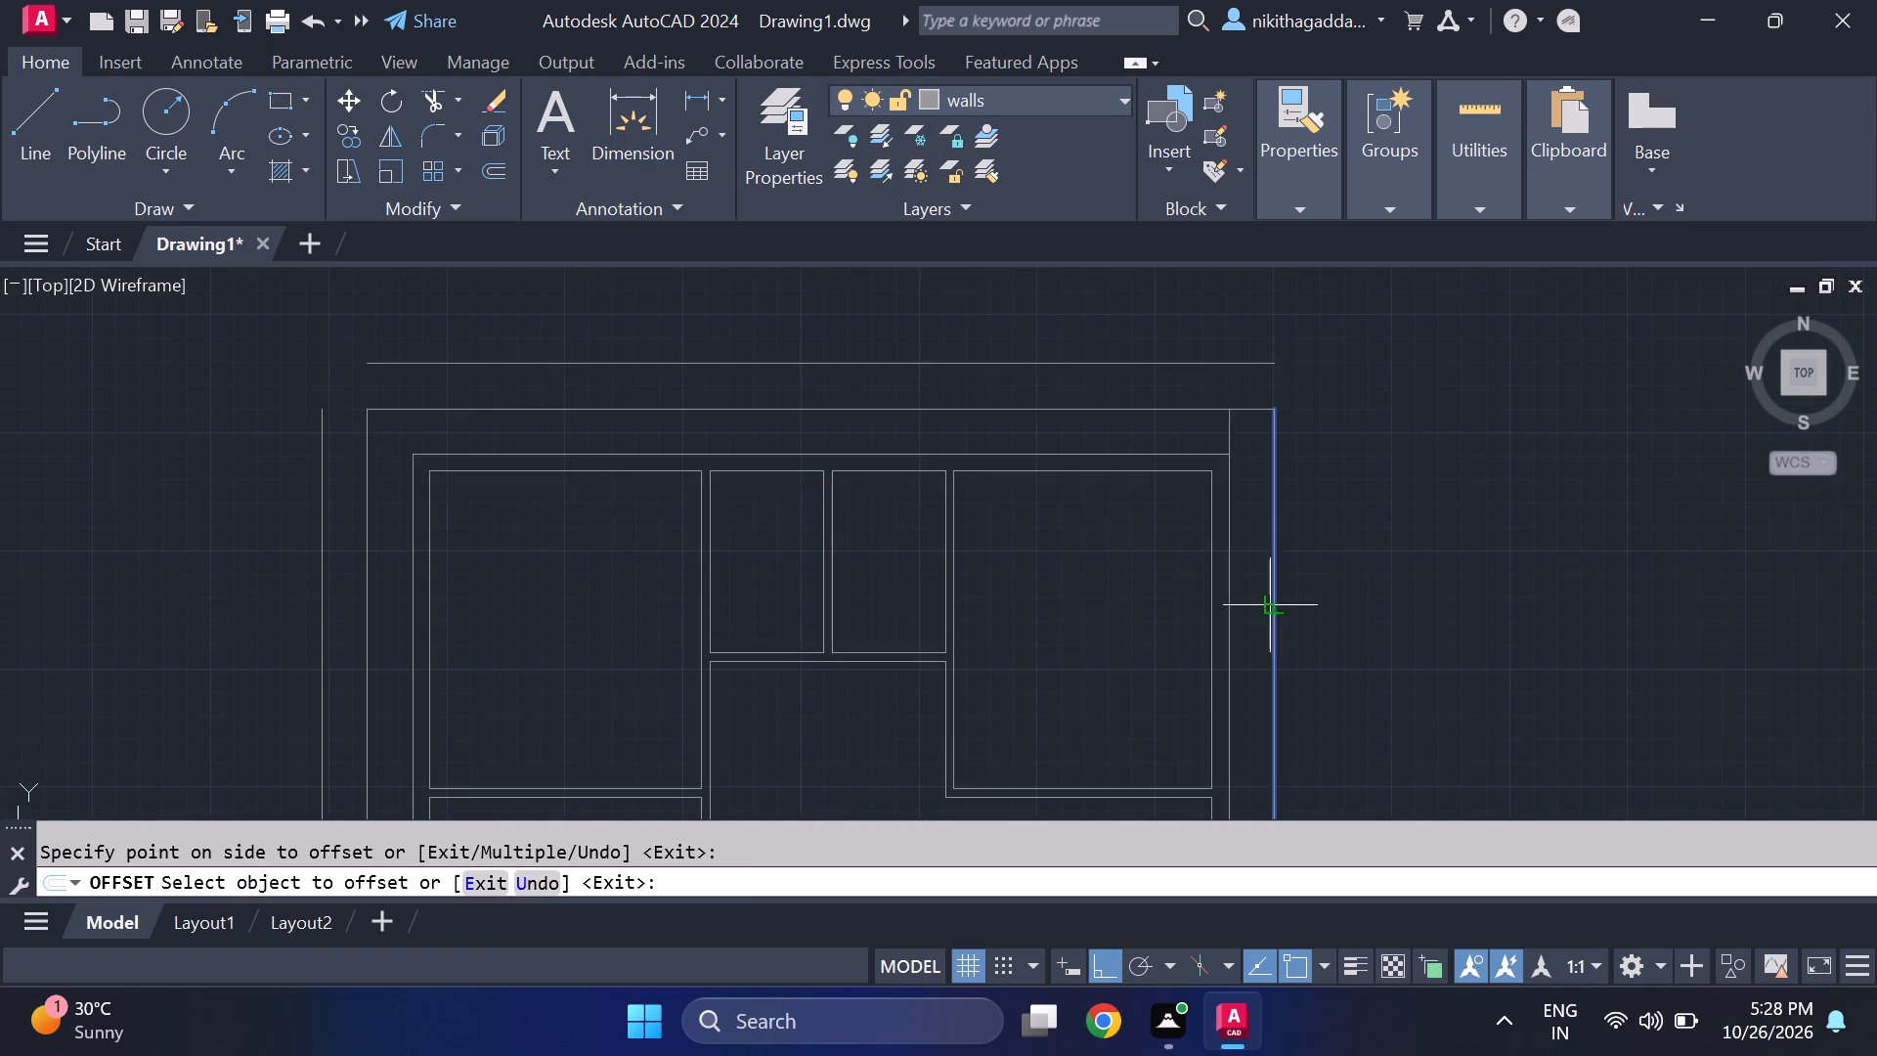
click(1341, 580)
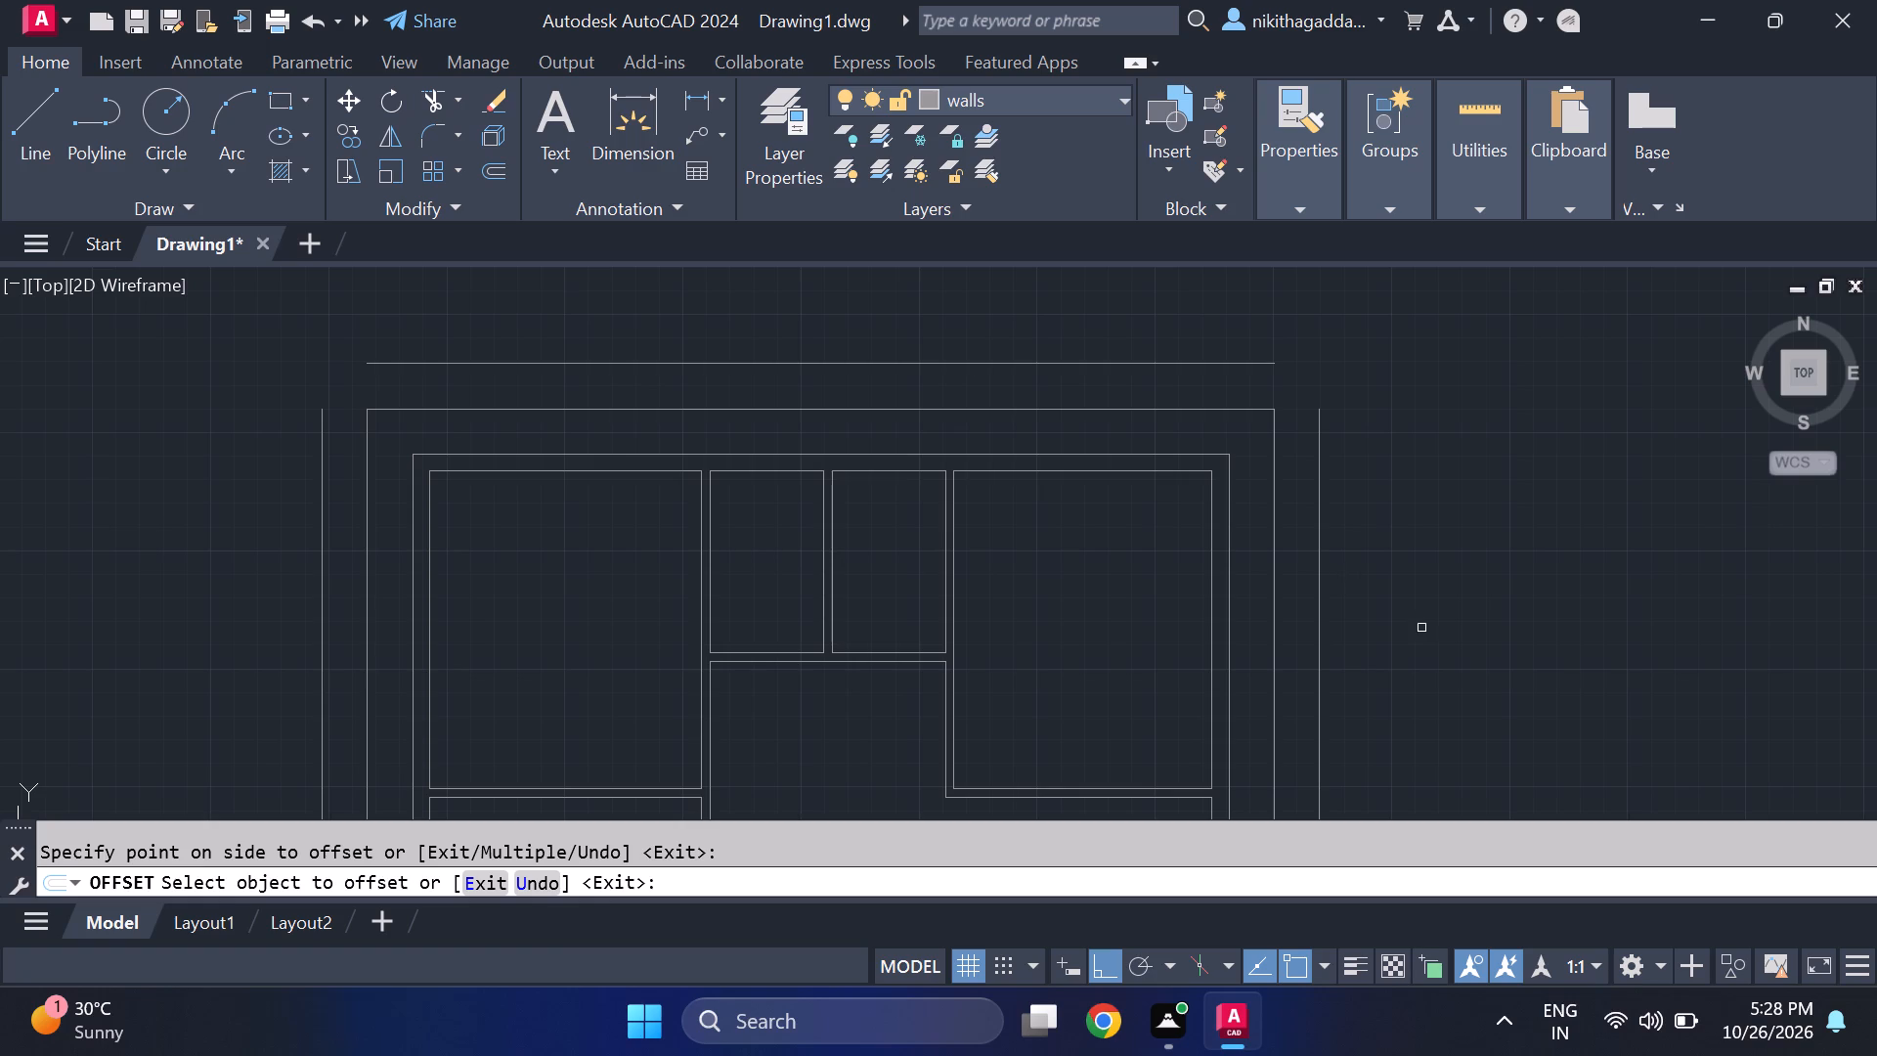
middle_drag(1421, 628, 1454, 705)
scroll(1465, 692, down, 2)
middle_drag(1479, 700, 1505, 695)
scroll(1505, 693, up, 1)
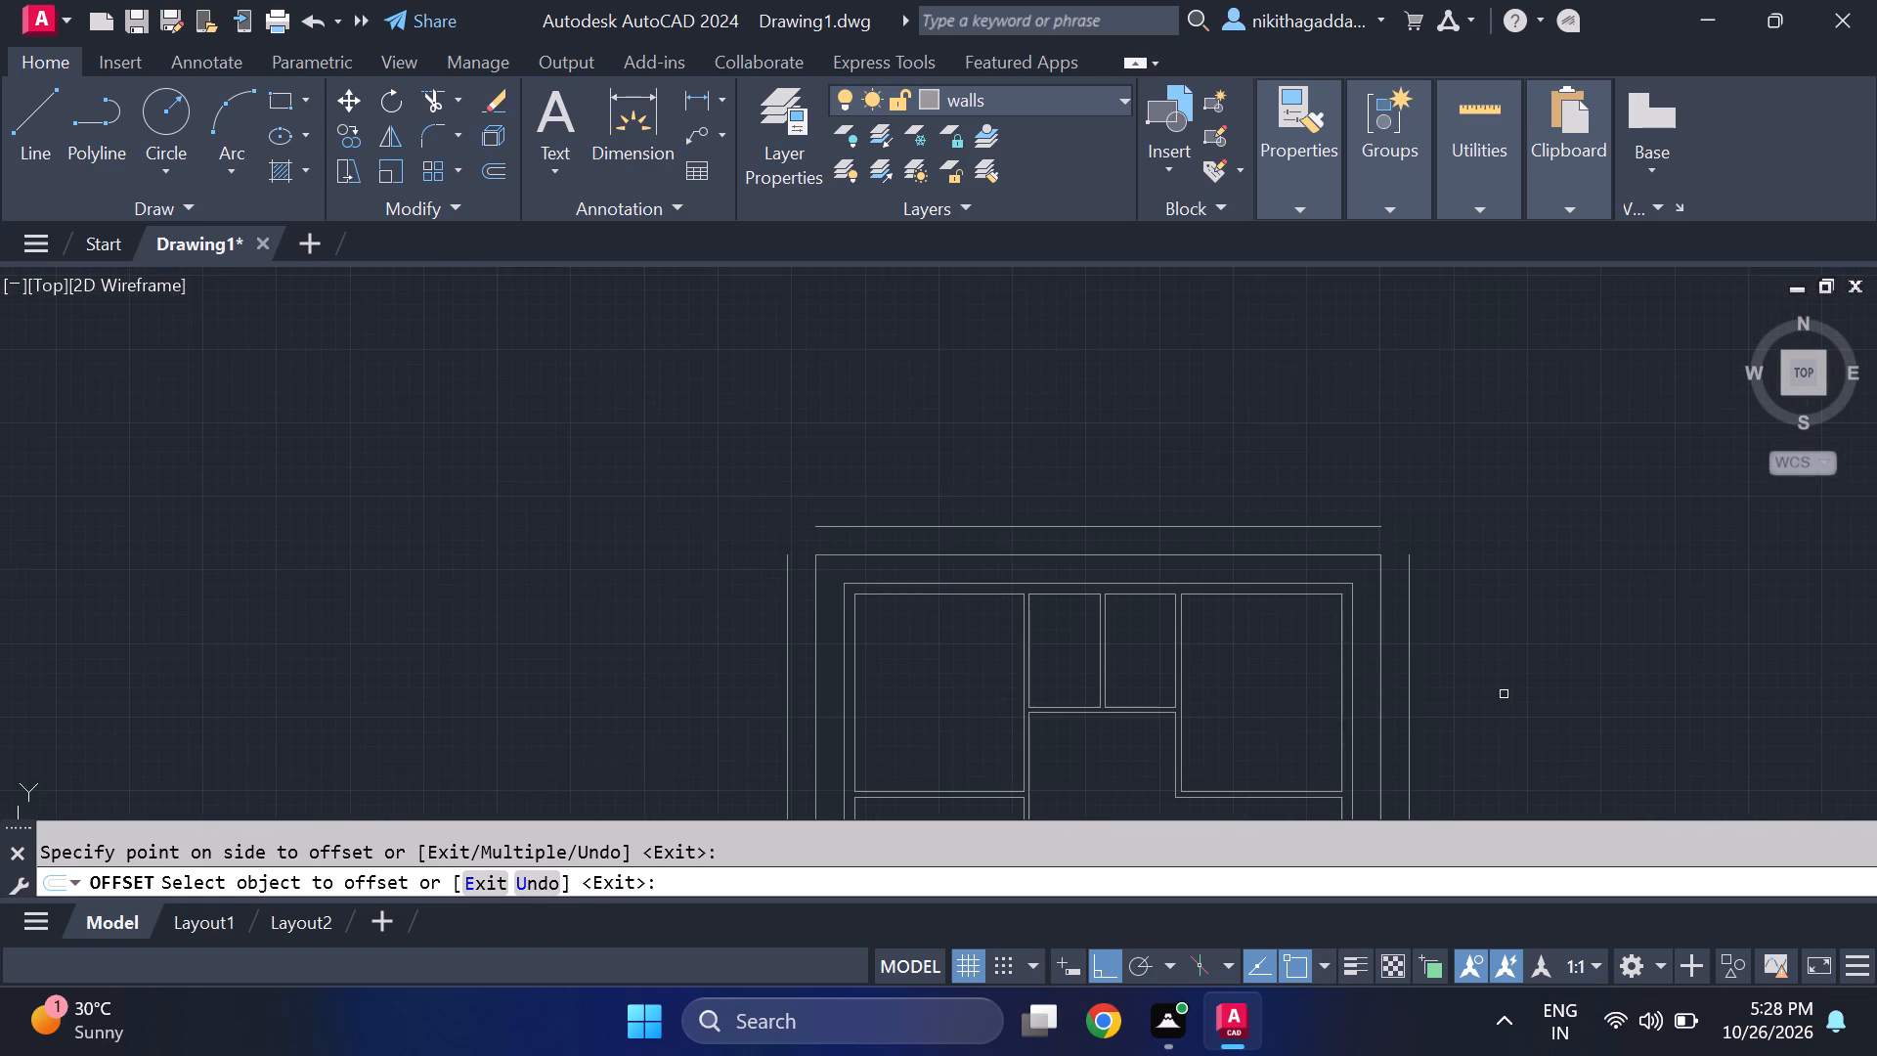
key(Escape)
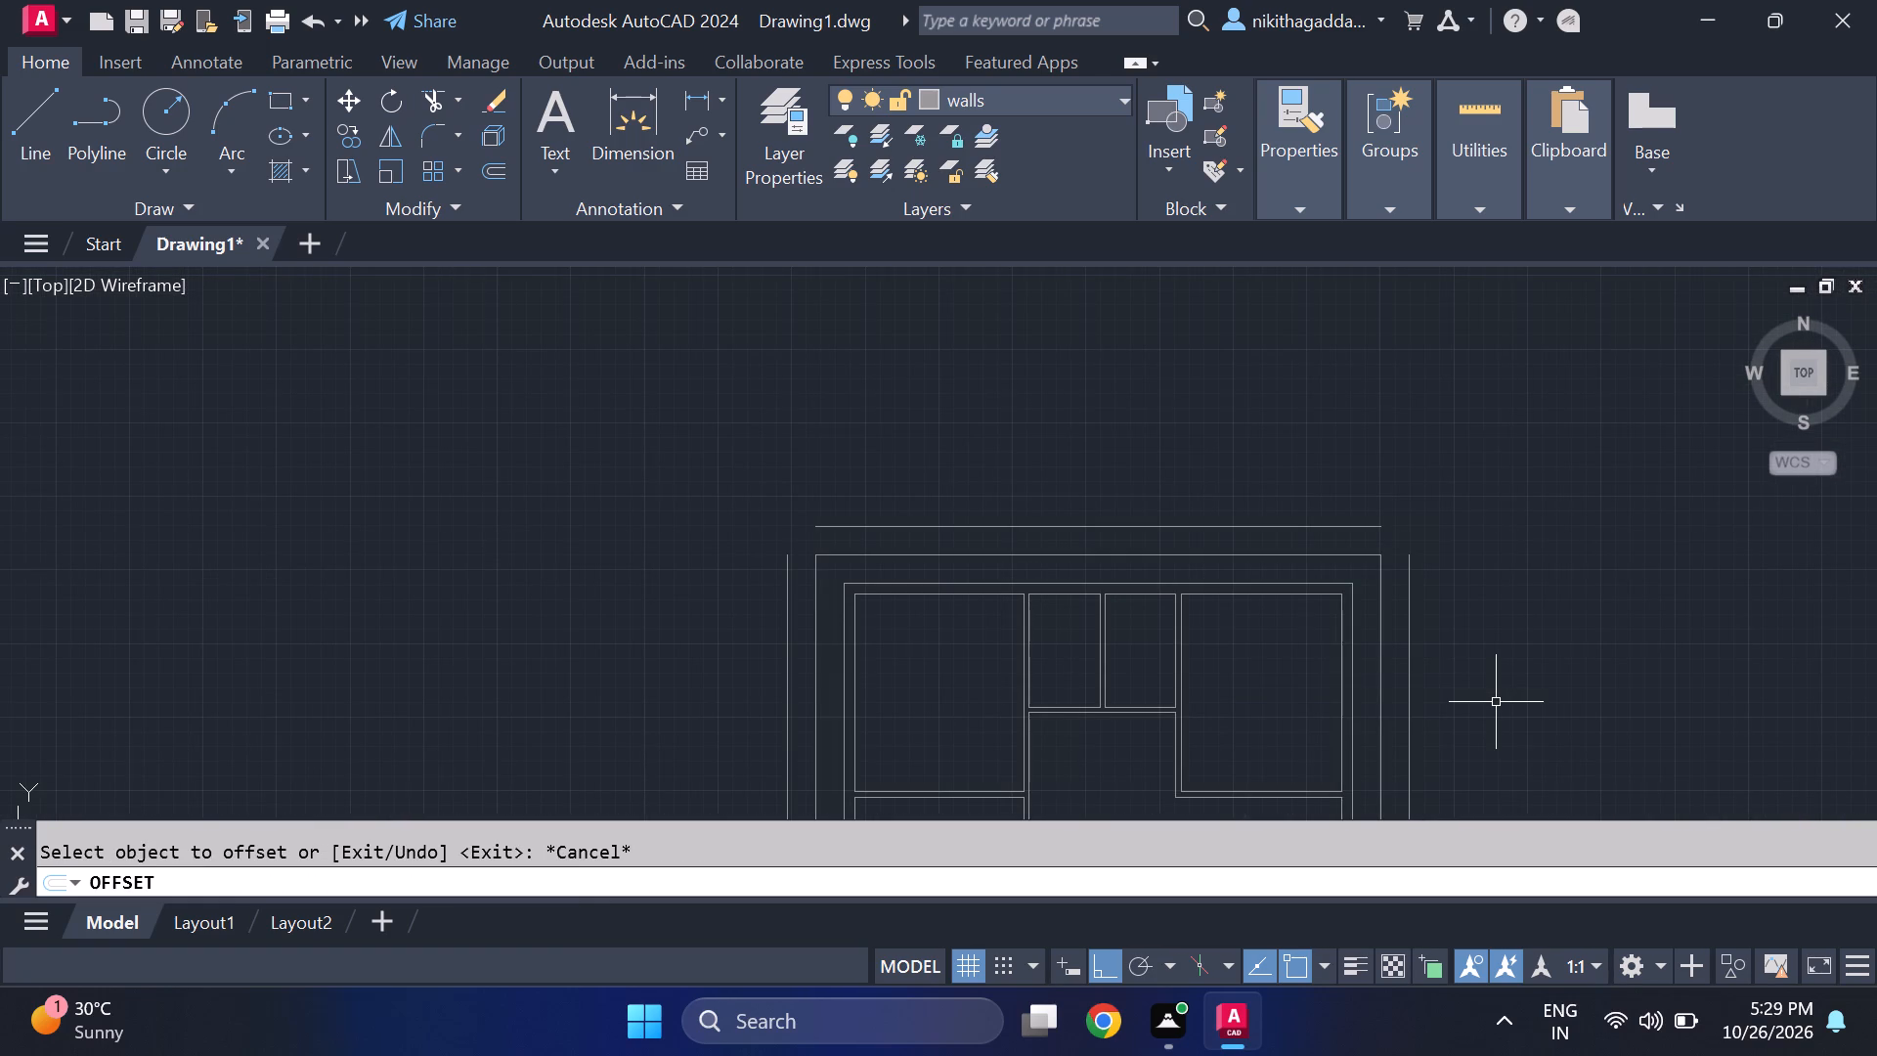
Fillet the outer 2' offset lines with zero radius so the northern line meets the western and eastern lines at both corners.
text(fillet)
key(Return)
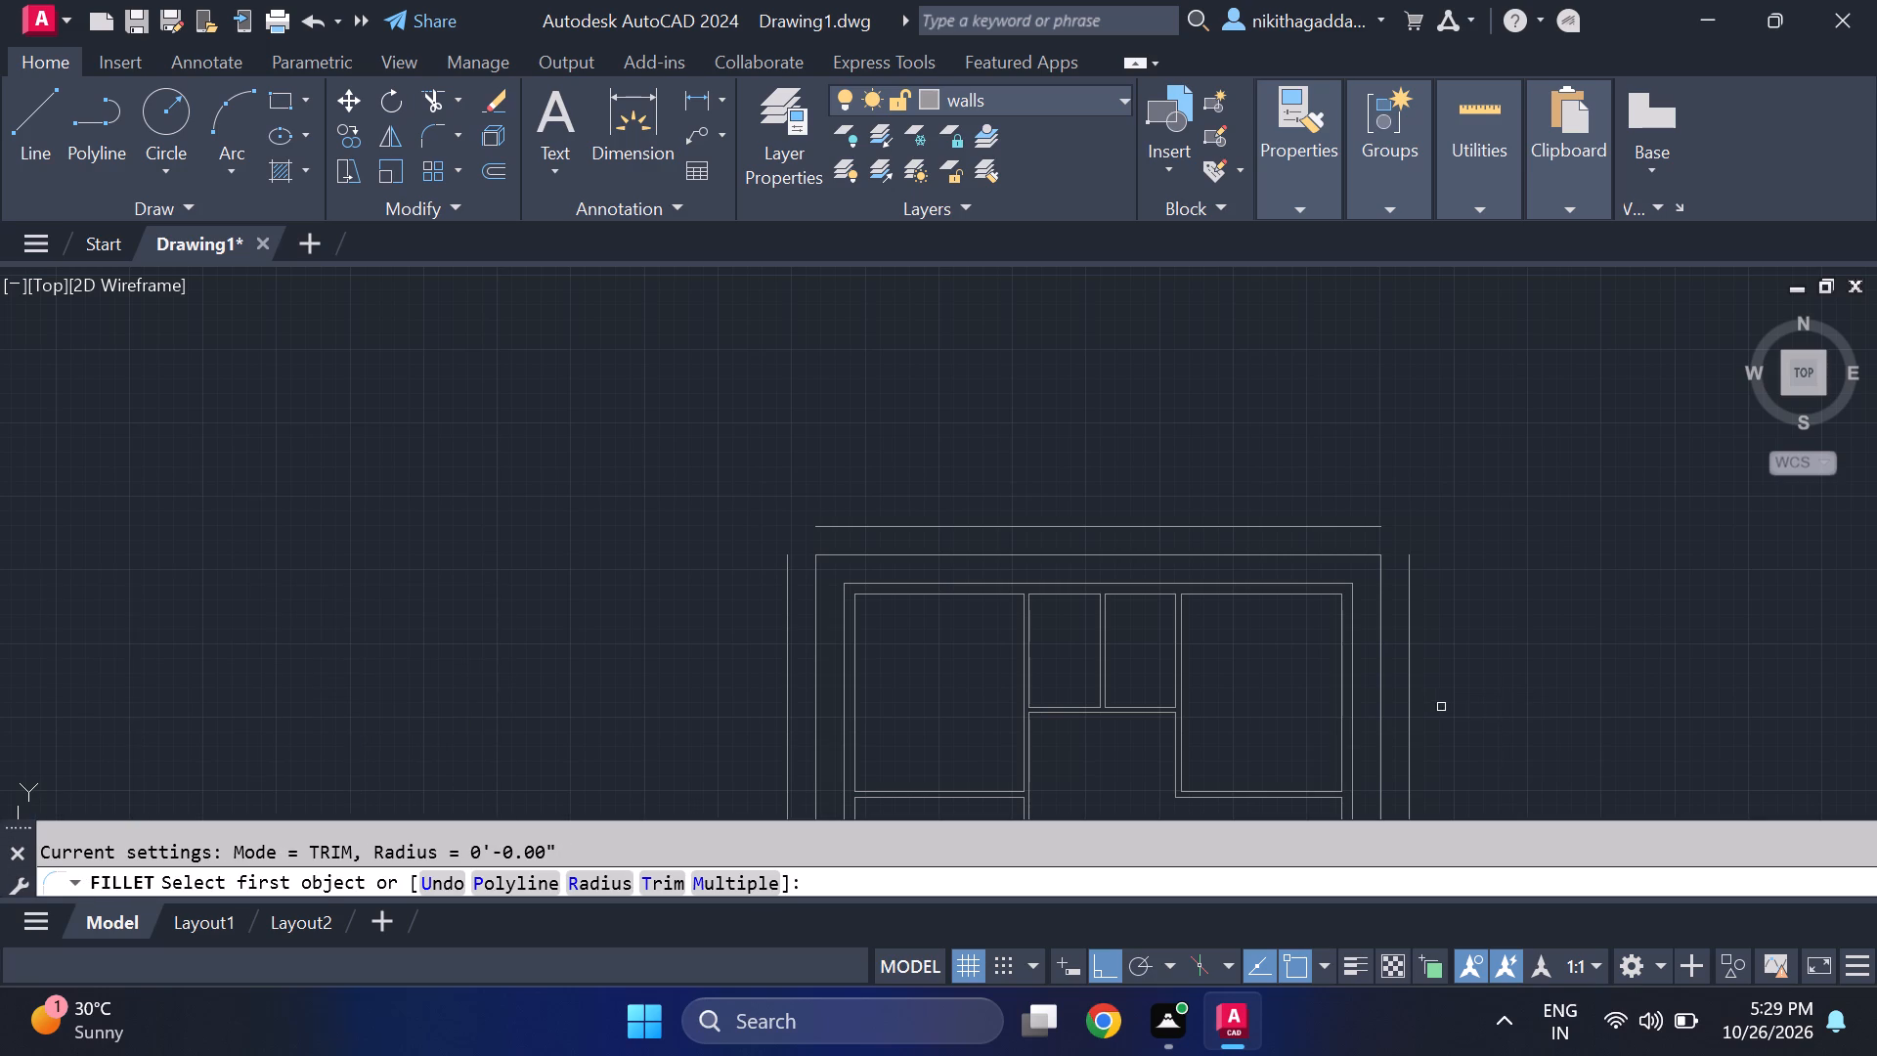
drag(743, 625, 780, 579)
click(793, 568)
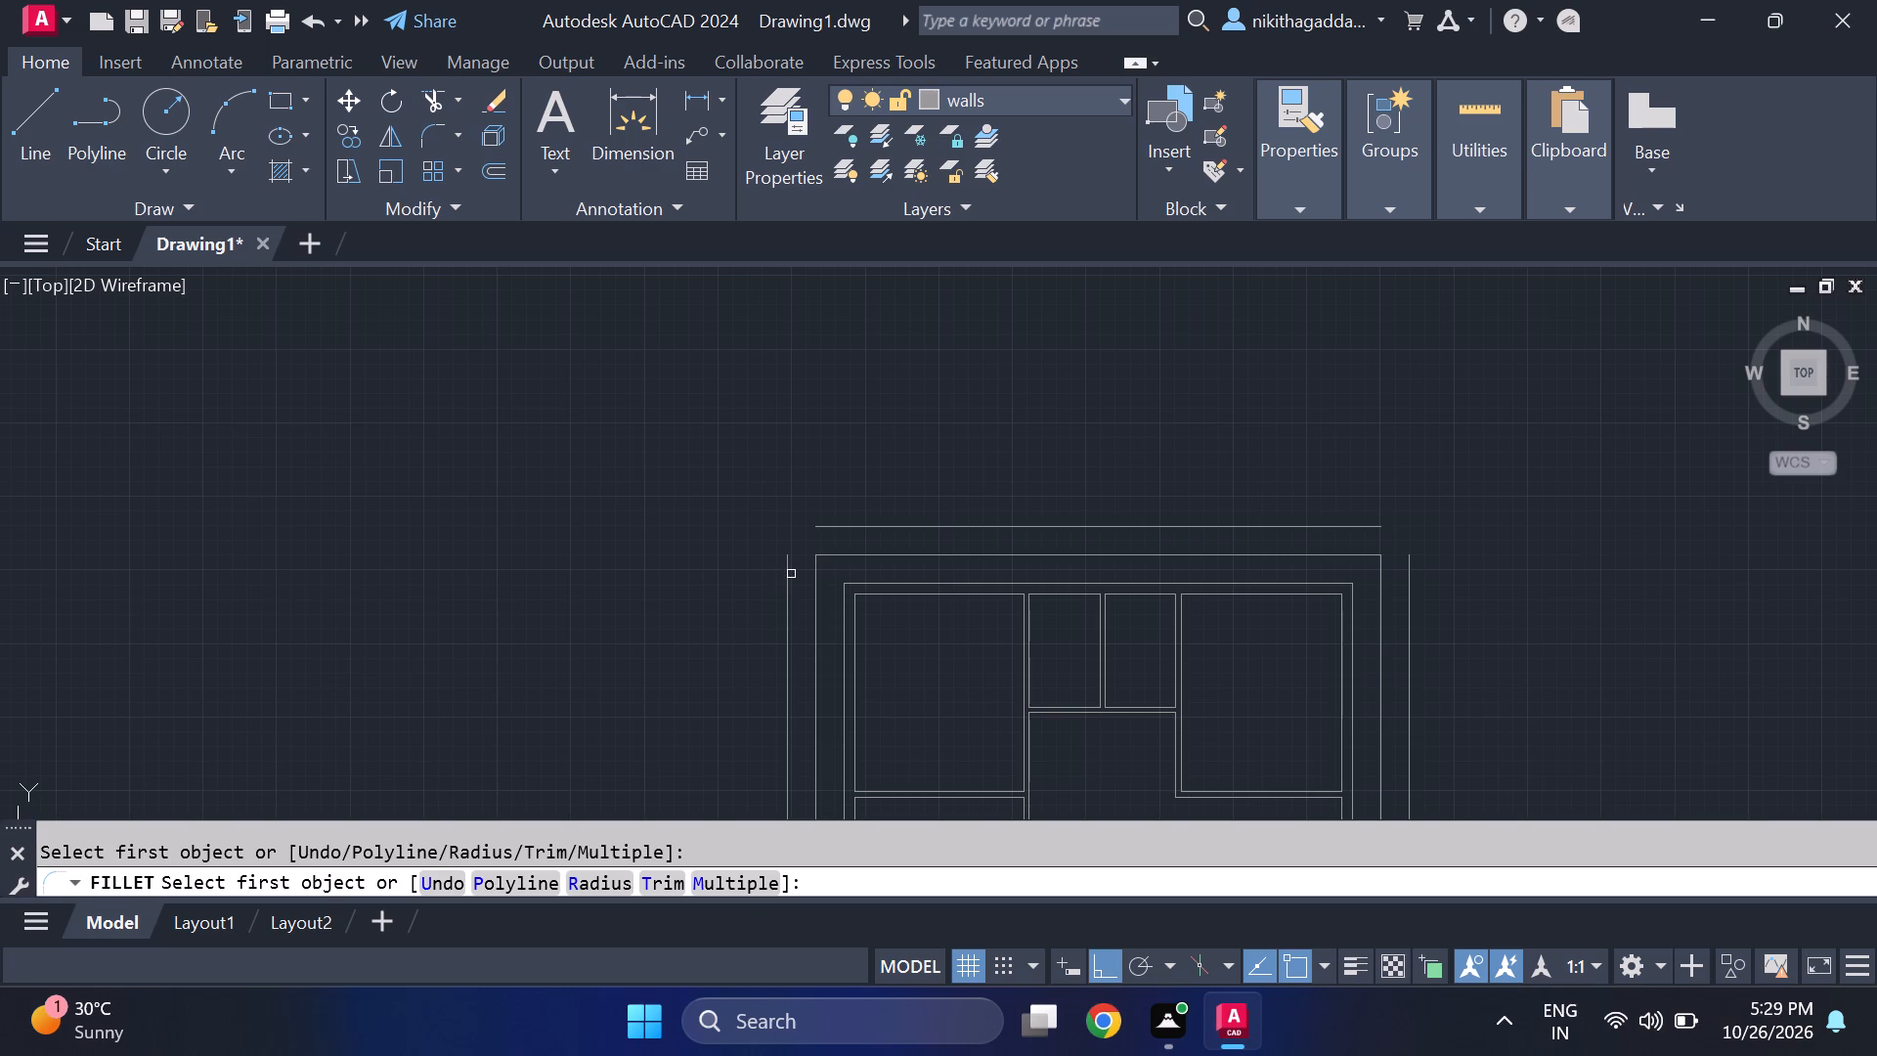
click(789, 575)
click(829, 524)
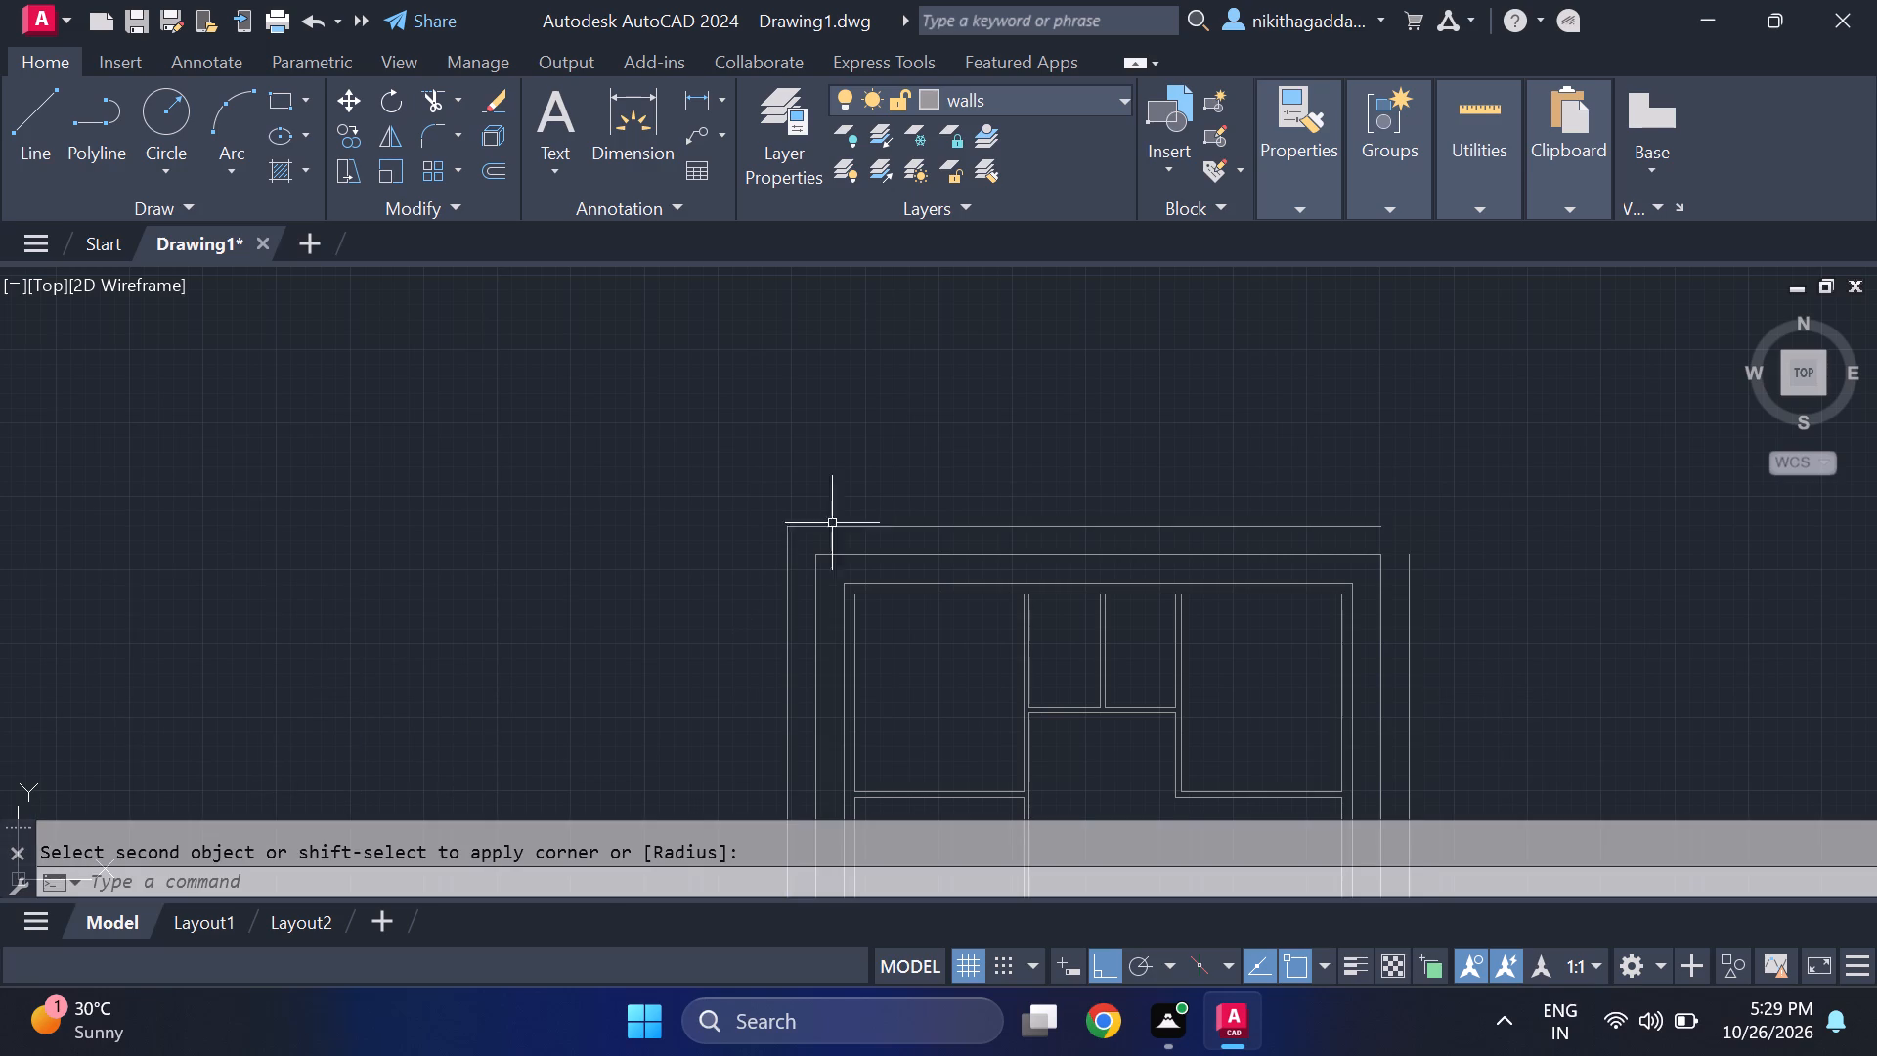
key(space)
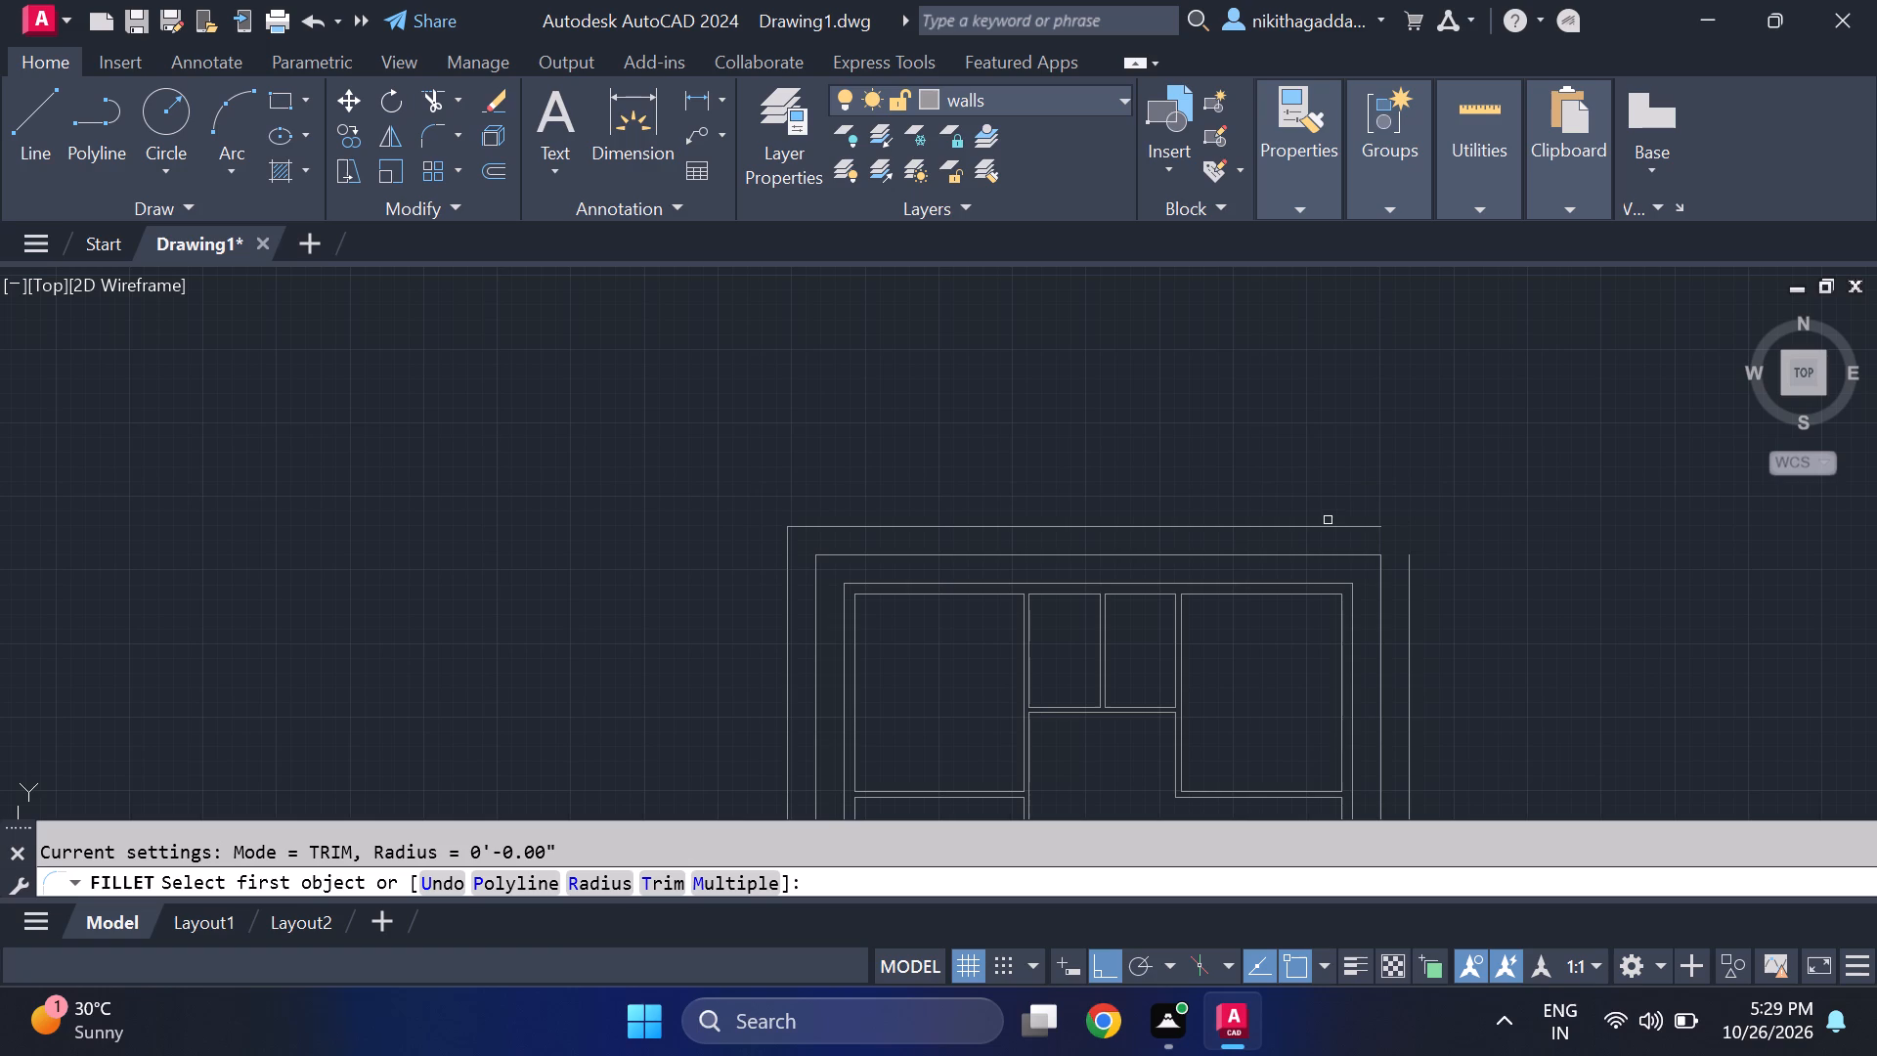
click(1347, 522)
click(1354, 527)
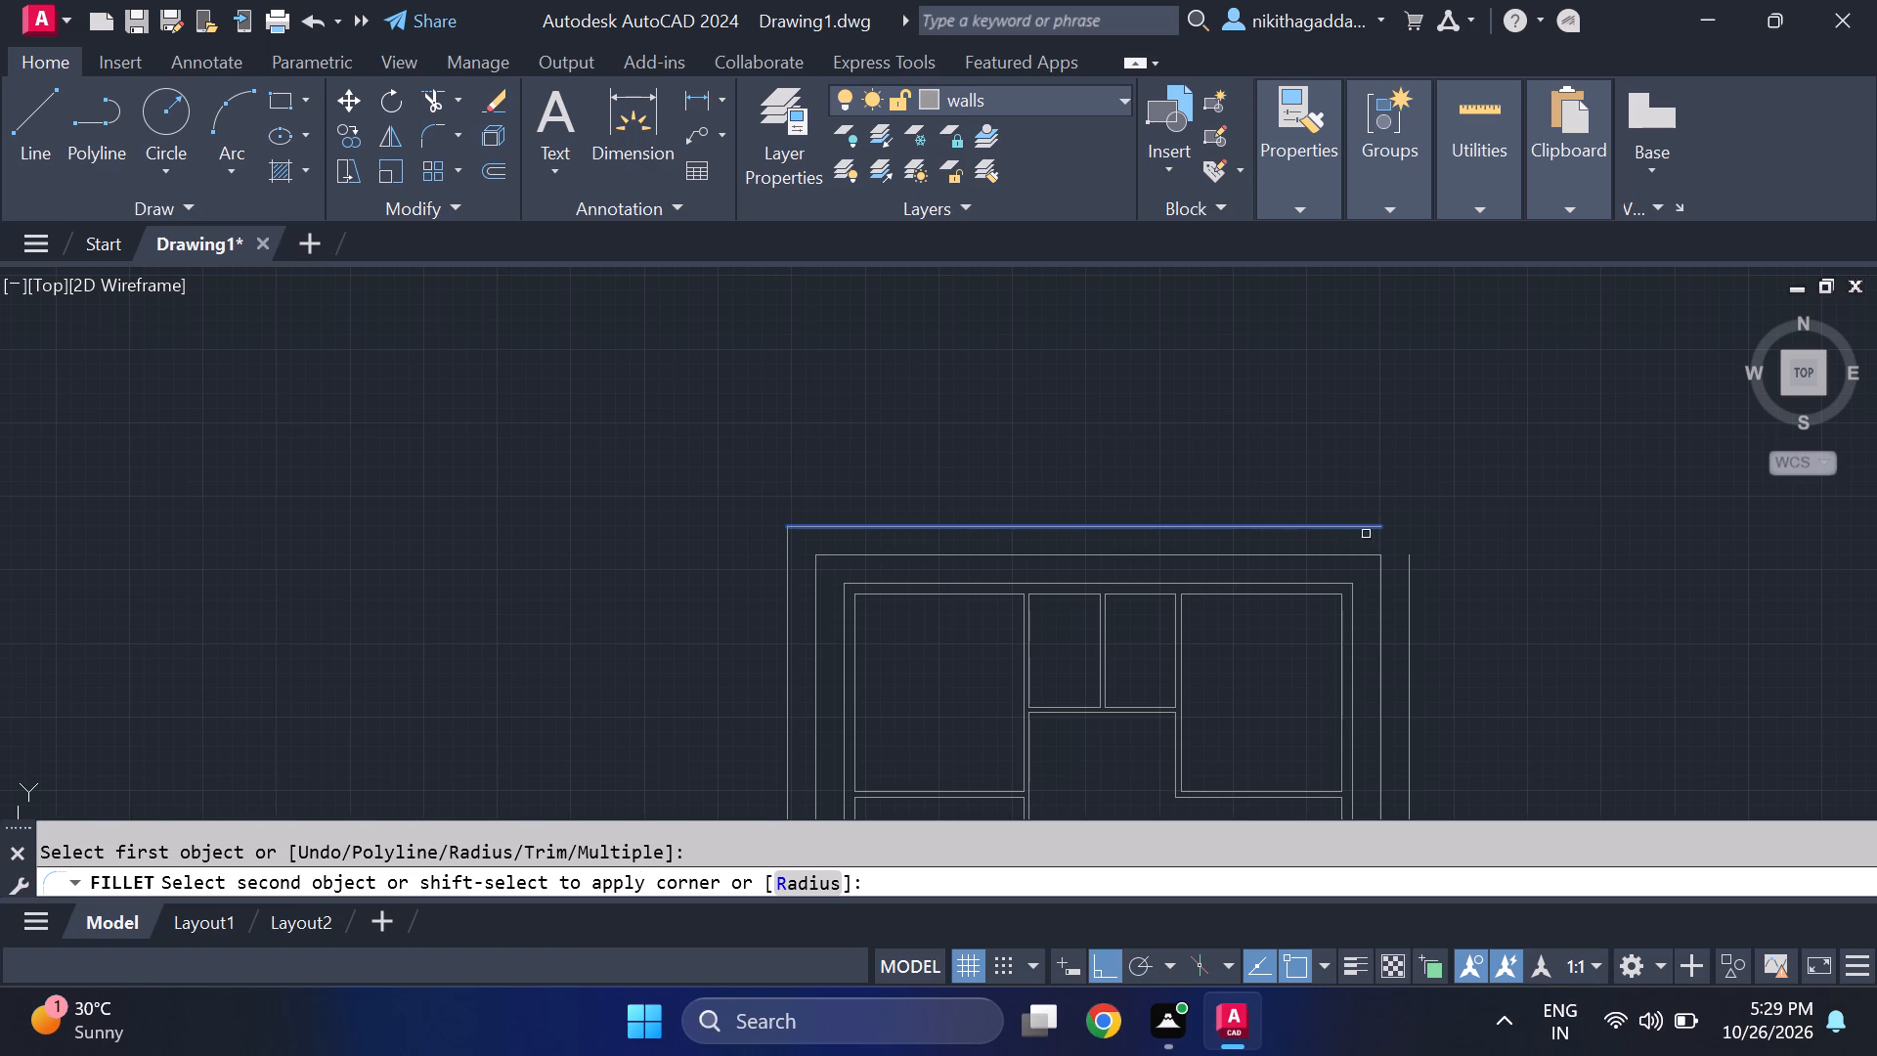
click(1411, 595)
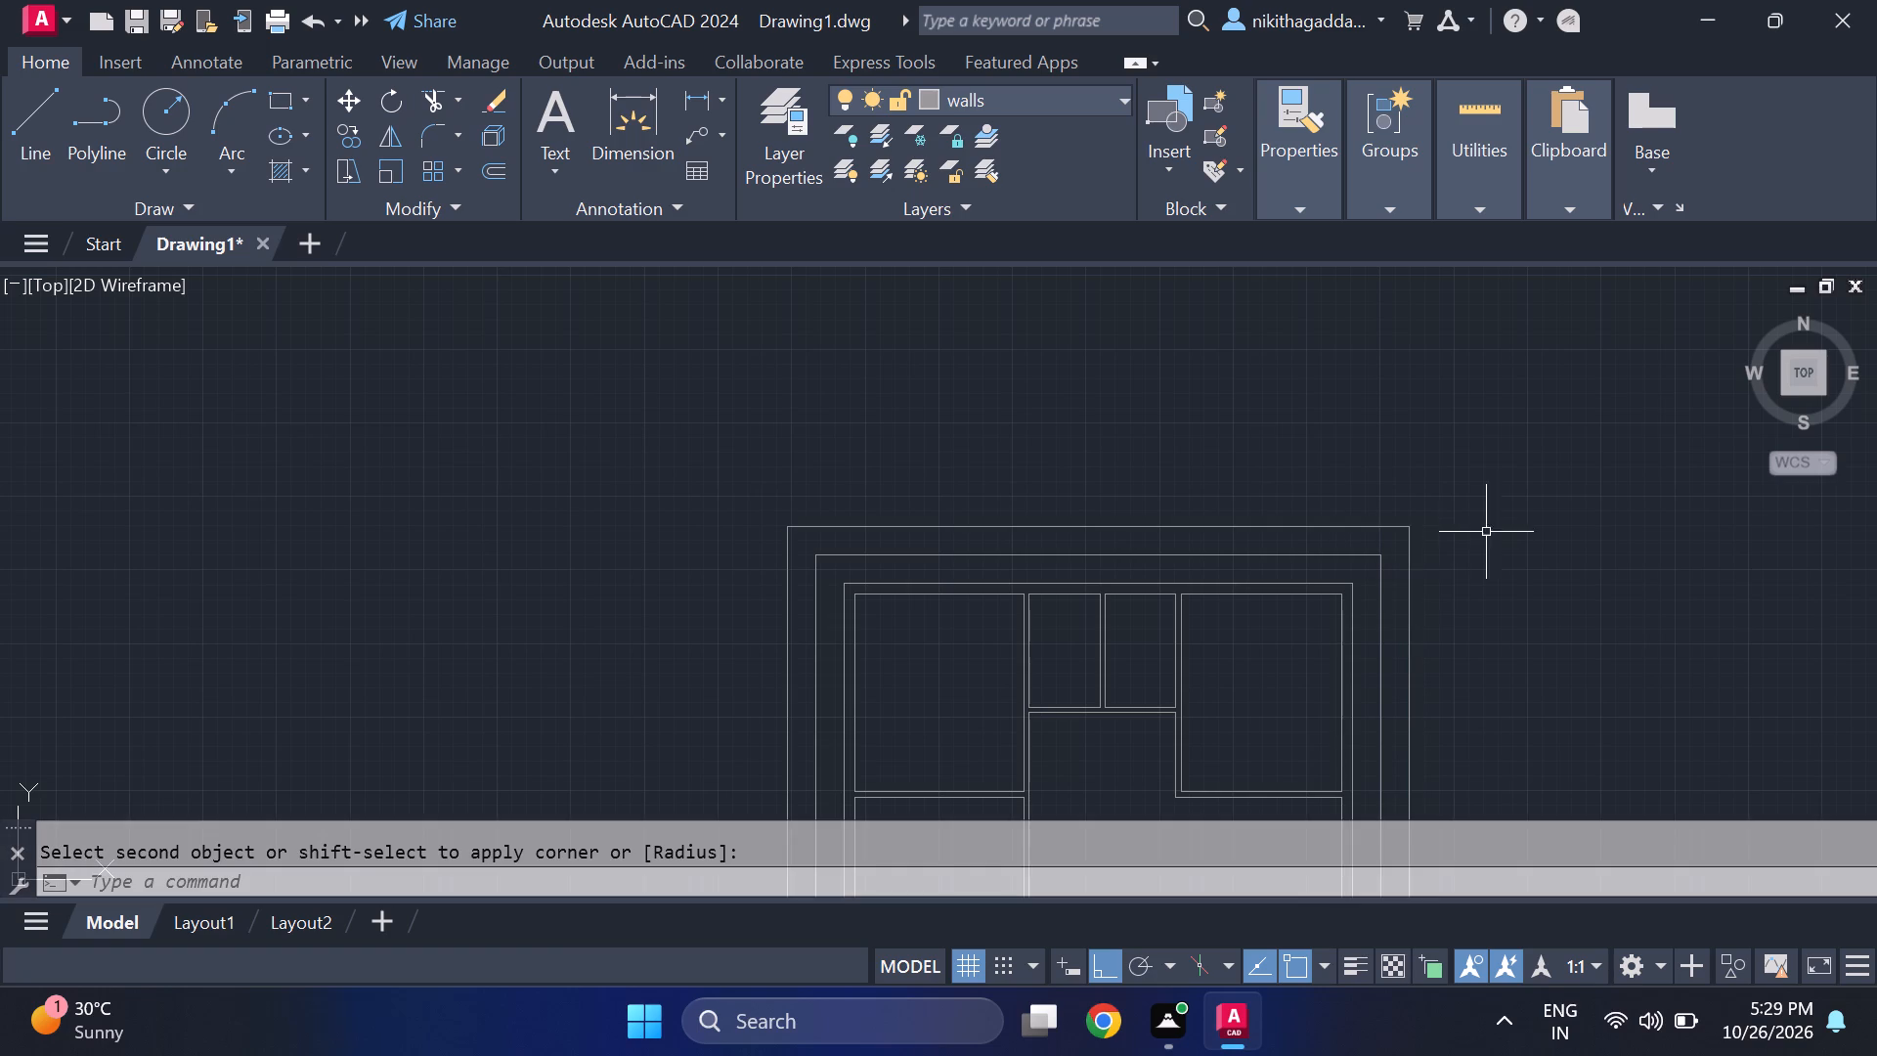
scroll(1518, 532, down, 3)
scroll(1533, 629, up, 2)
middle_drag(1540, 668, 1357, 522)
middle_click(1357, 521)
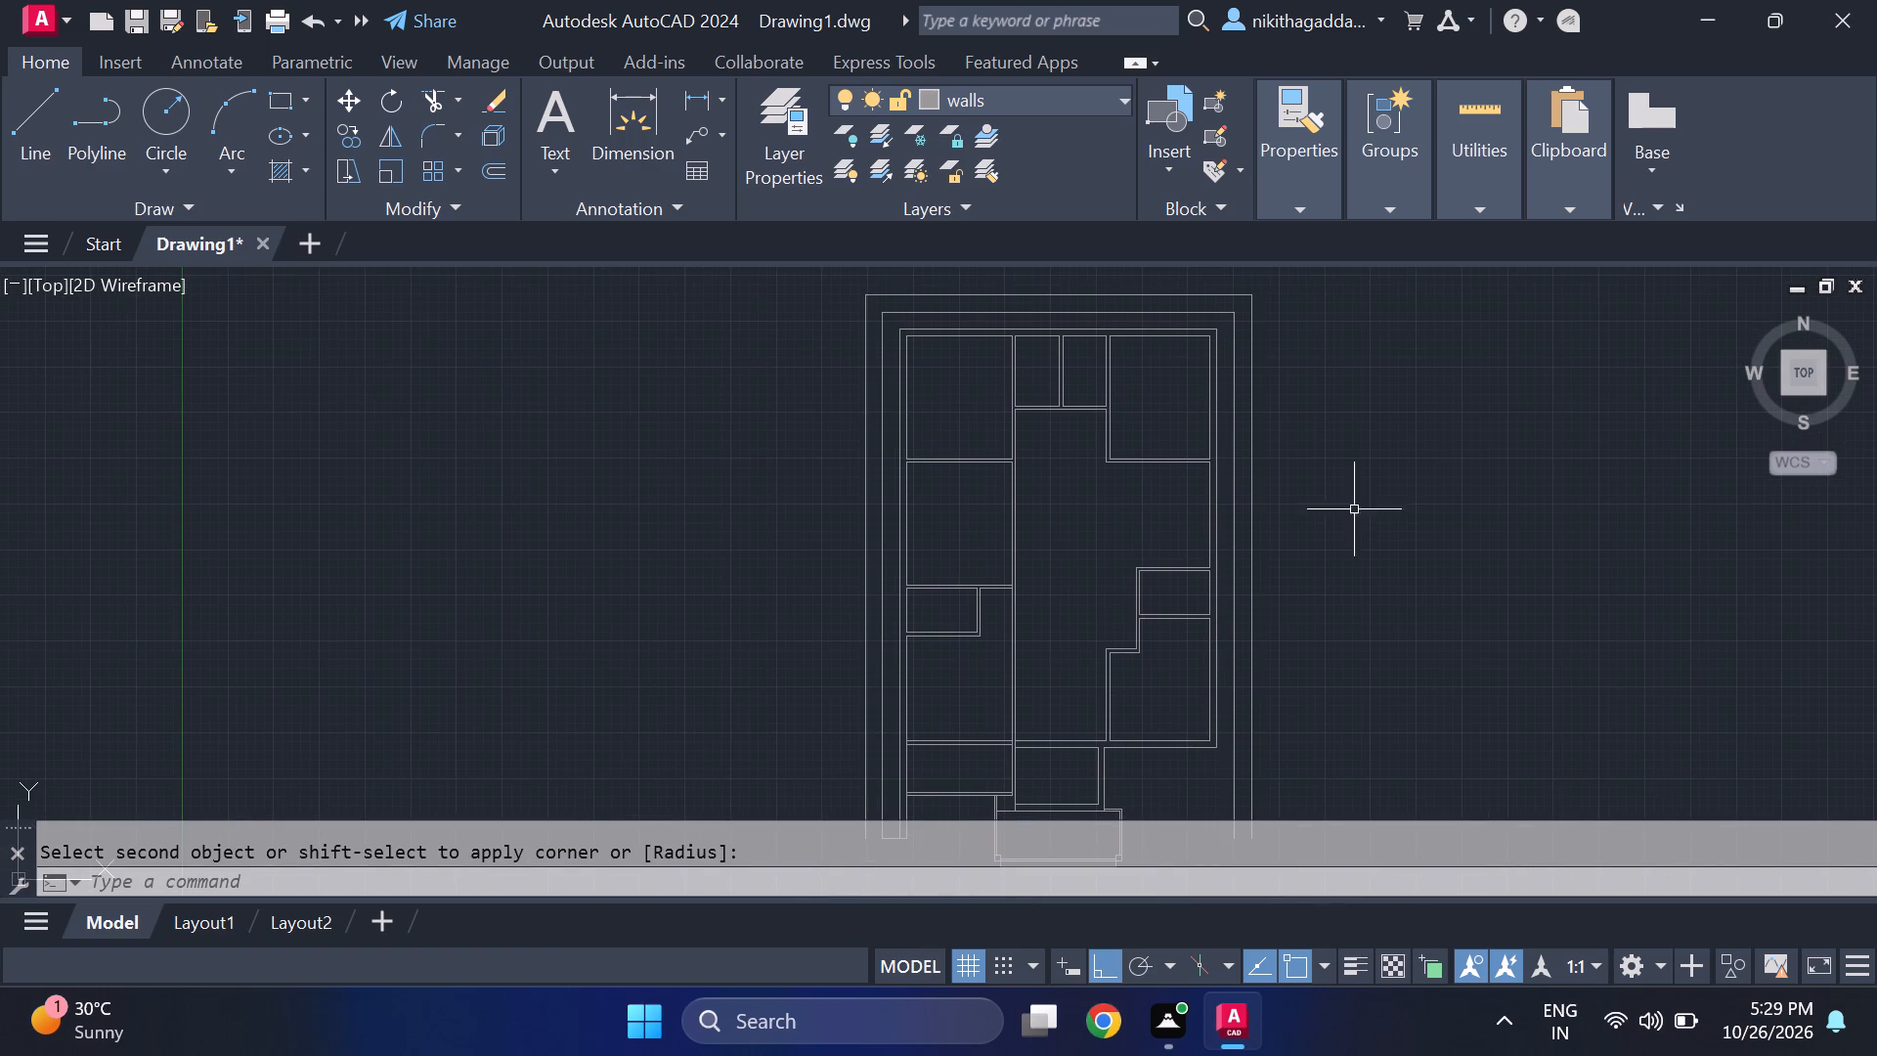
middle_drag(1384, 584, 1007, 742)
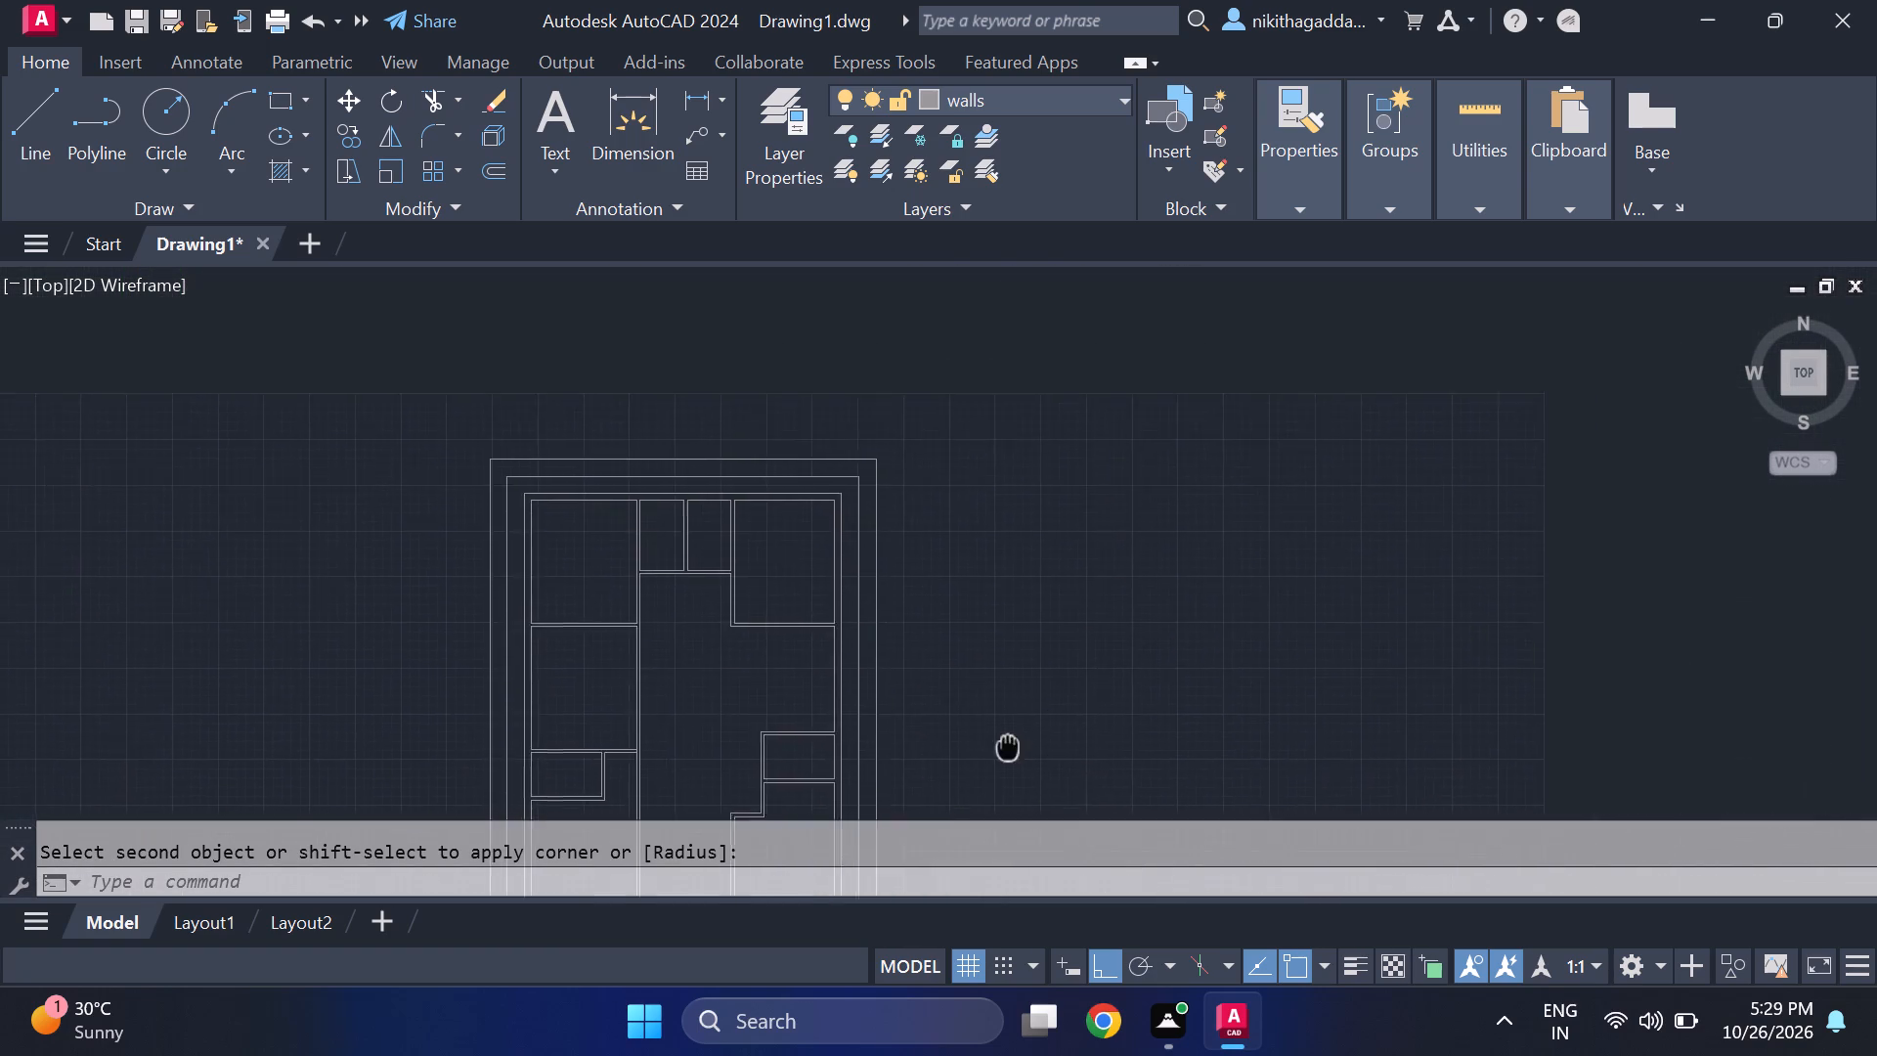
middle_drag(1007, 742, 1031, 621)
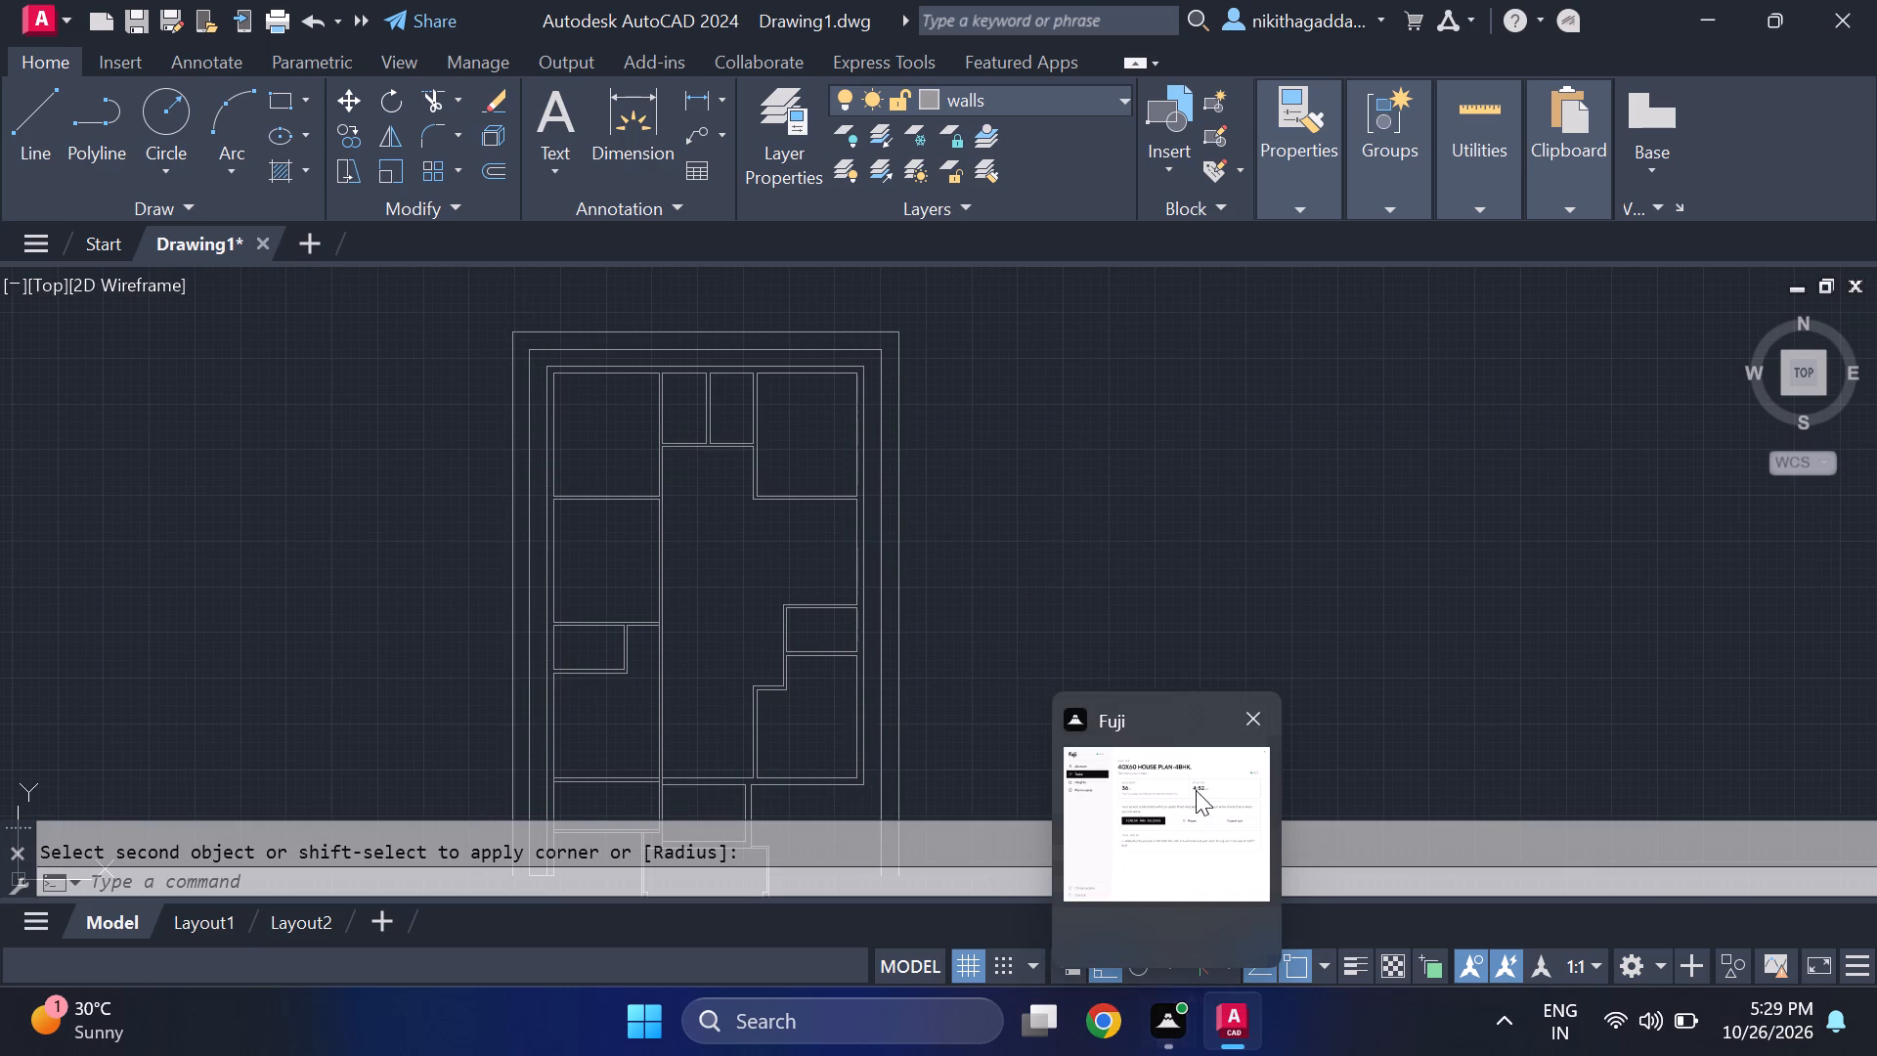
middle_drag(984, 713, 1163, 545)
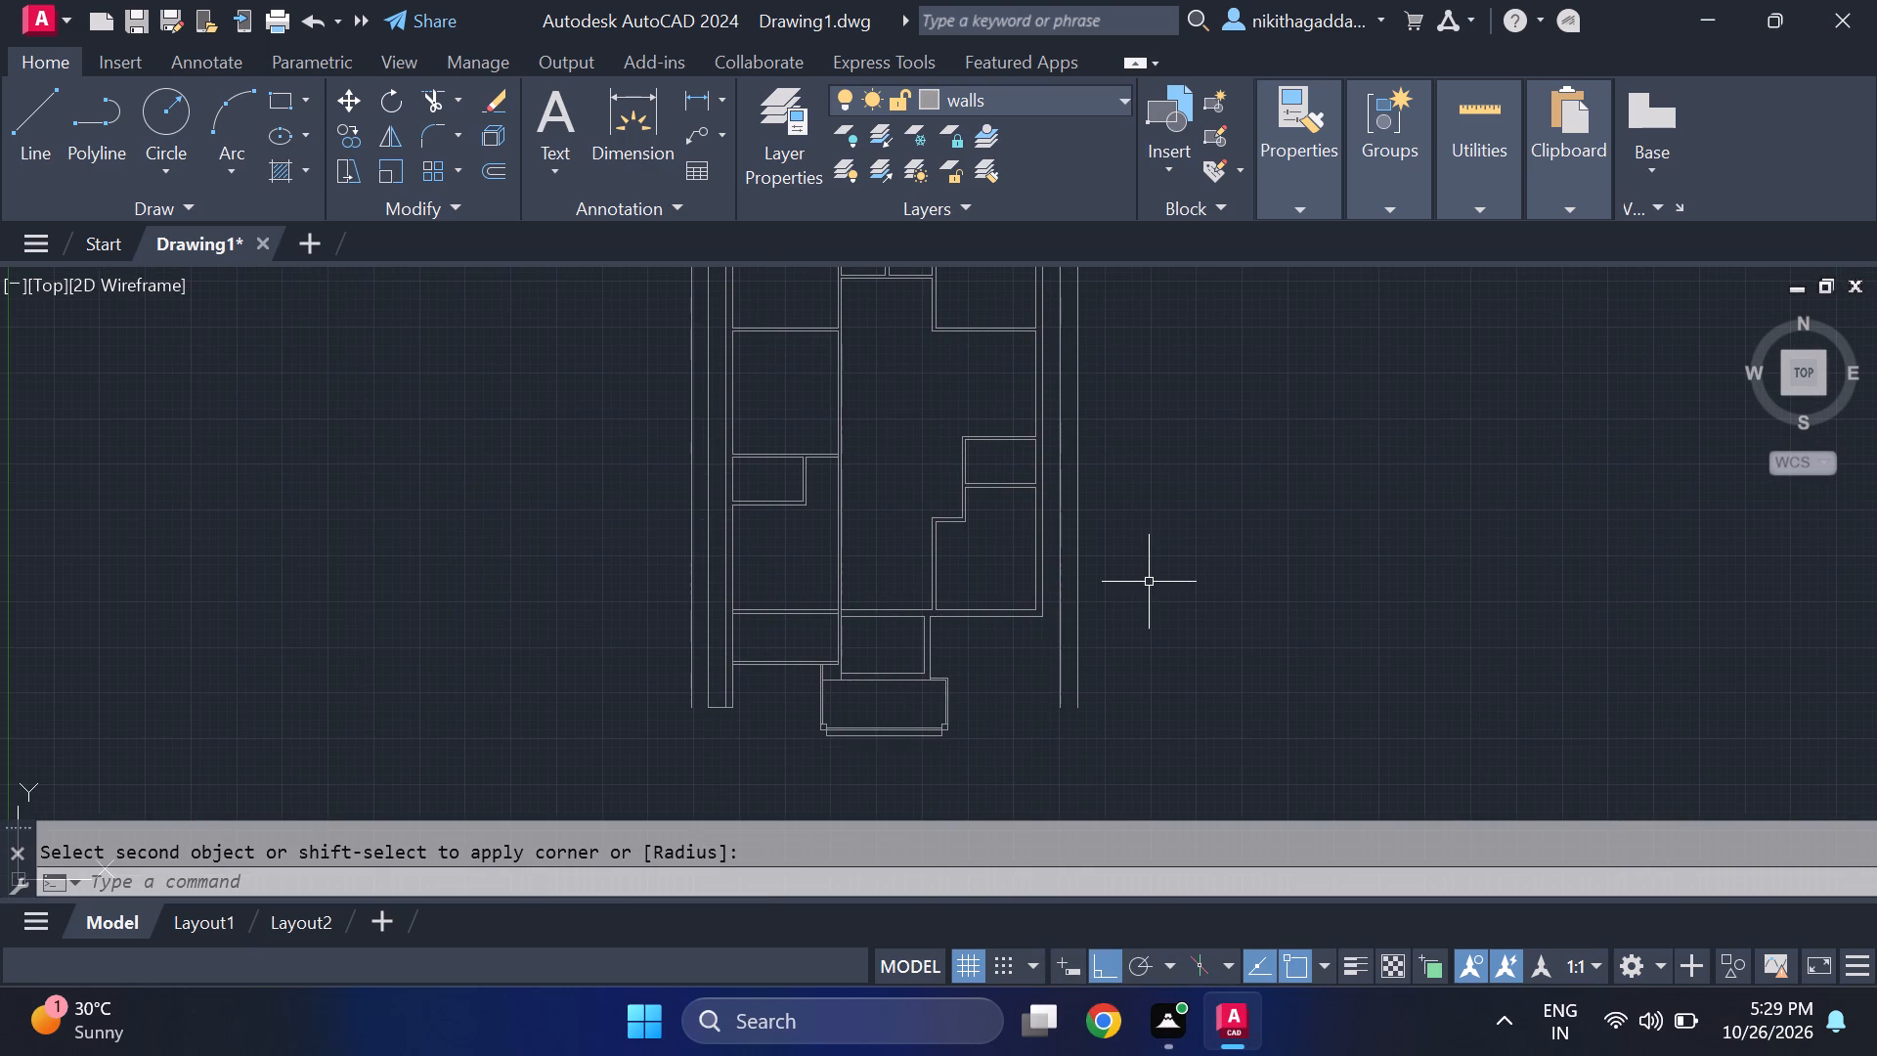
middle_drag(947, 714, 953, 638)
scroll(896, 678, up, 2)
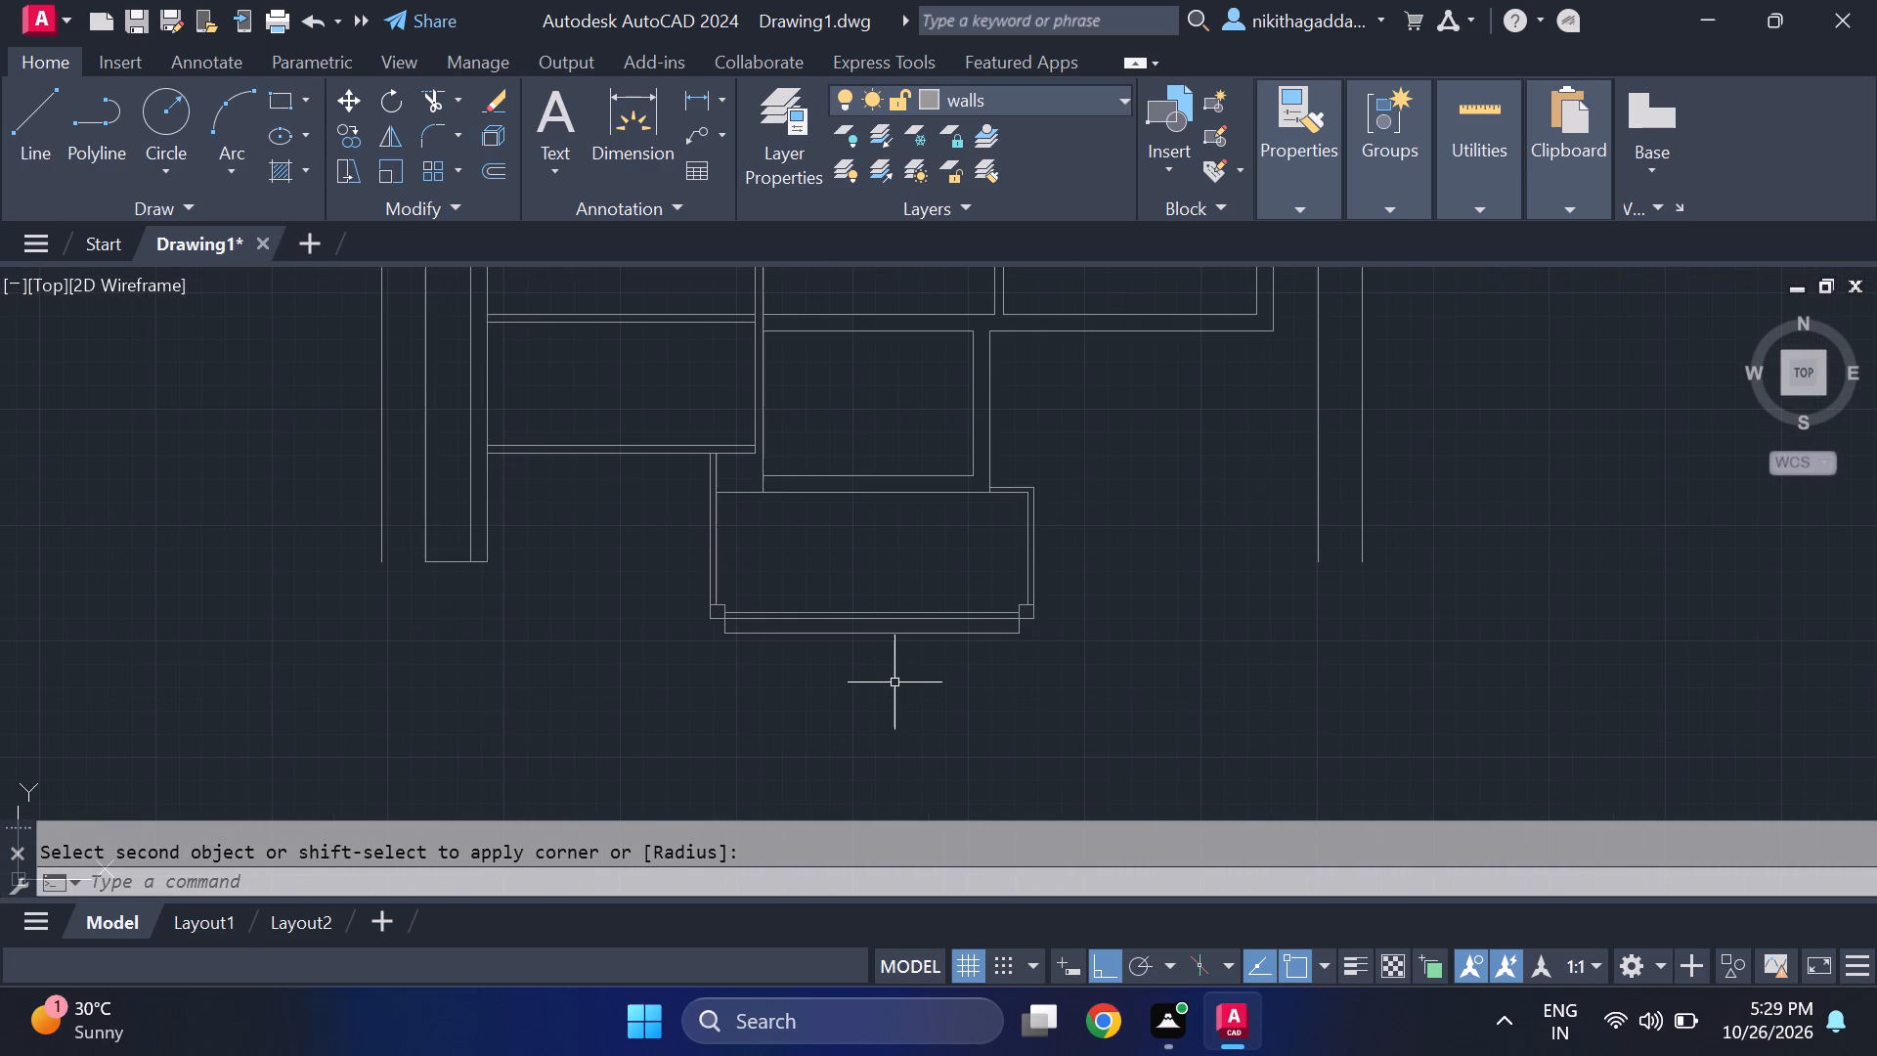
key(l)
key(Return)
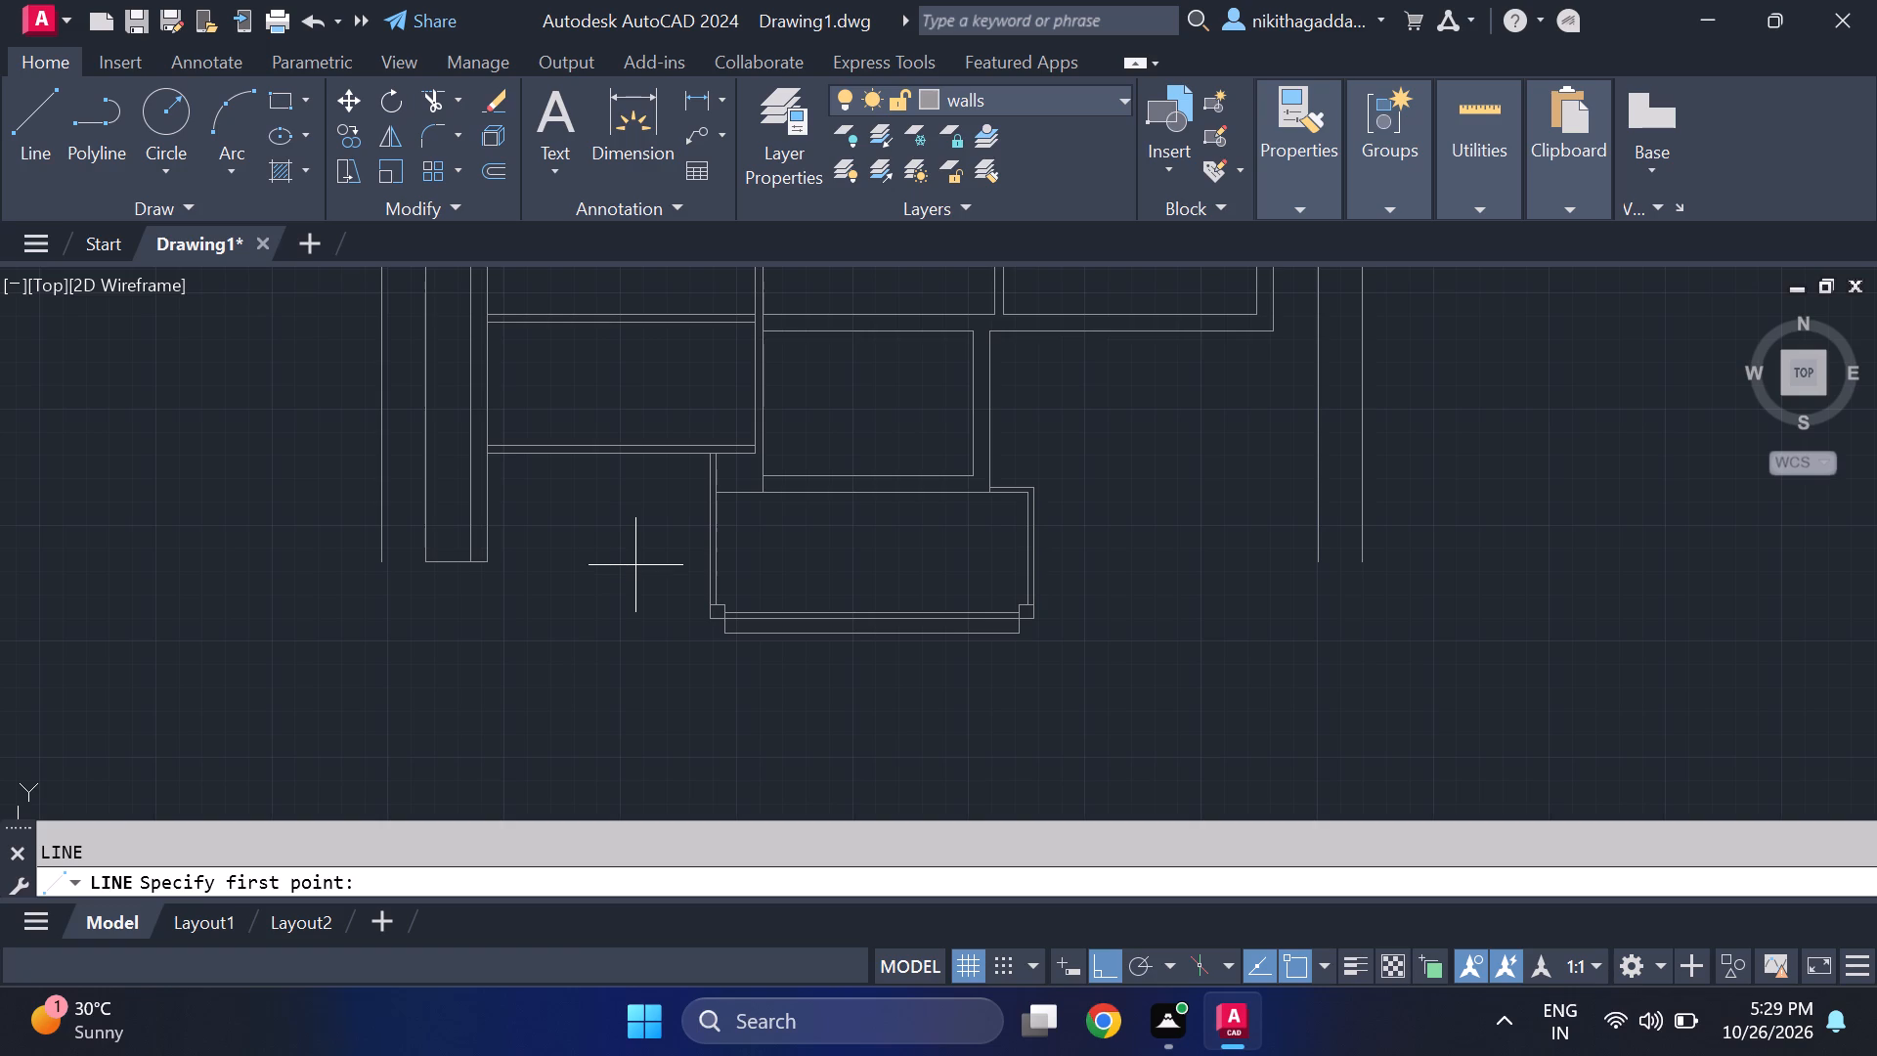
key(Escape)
Extend both southern wall lines of the southwest room westward to the outer face of the western wall.
scroll(619, 555, down, 1)
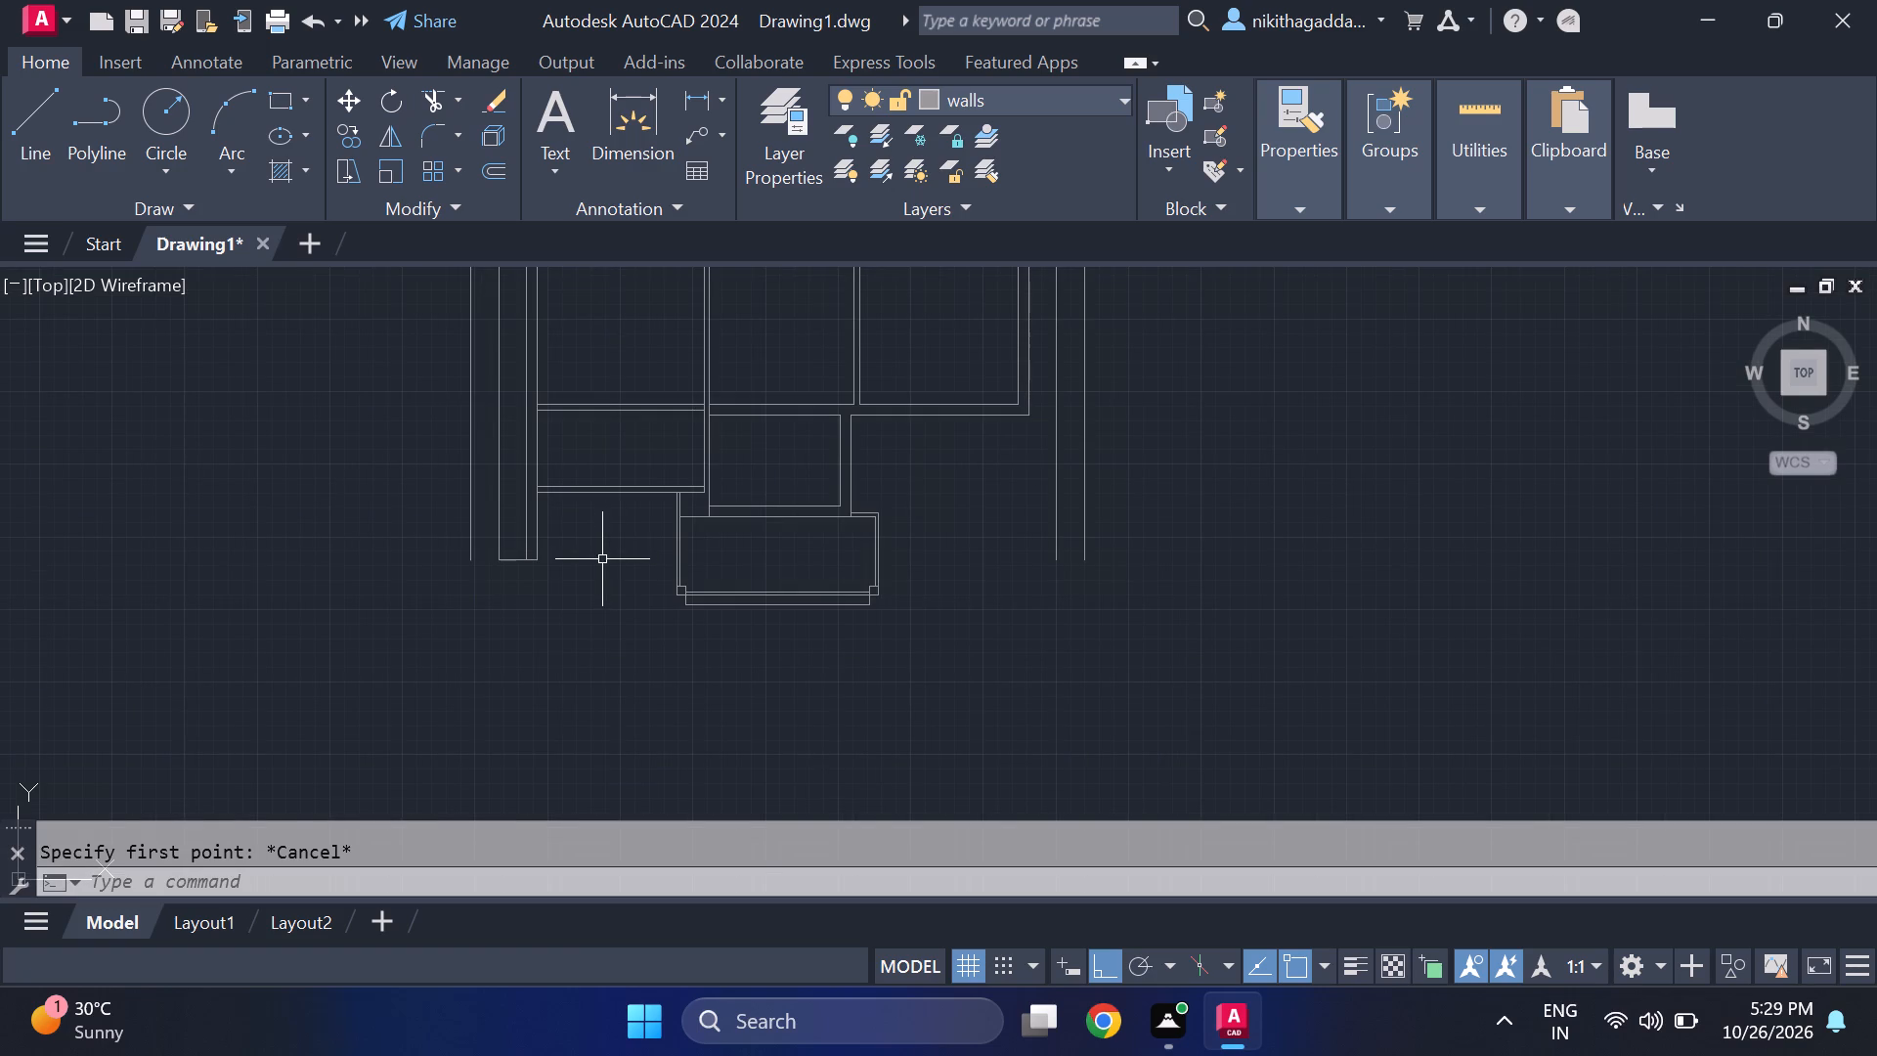
scroll(592, 563, up, 1)
middle_drag(587, 586, 598, 682)
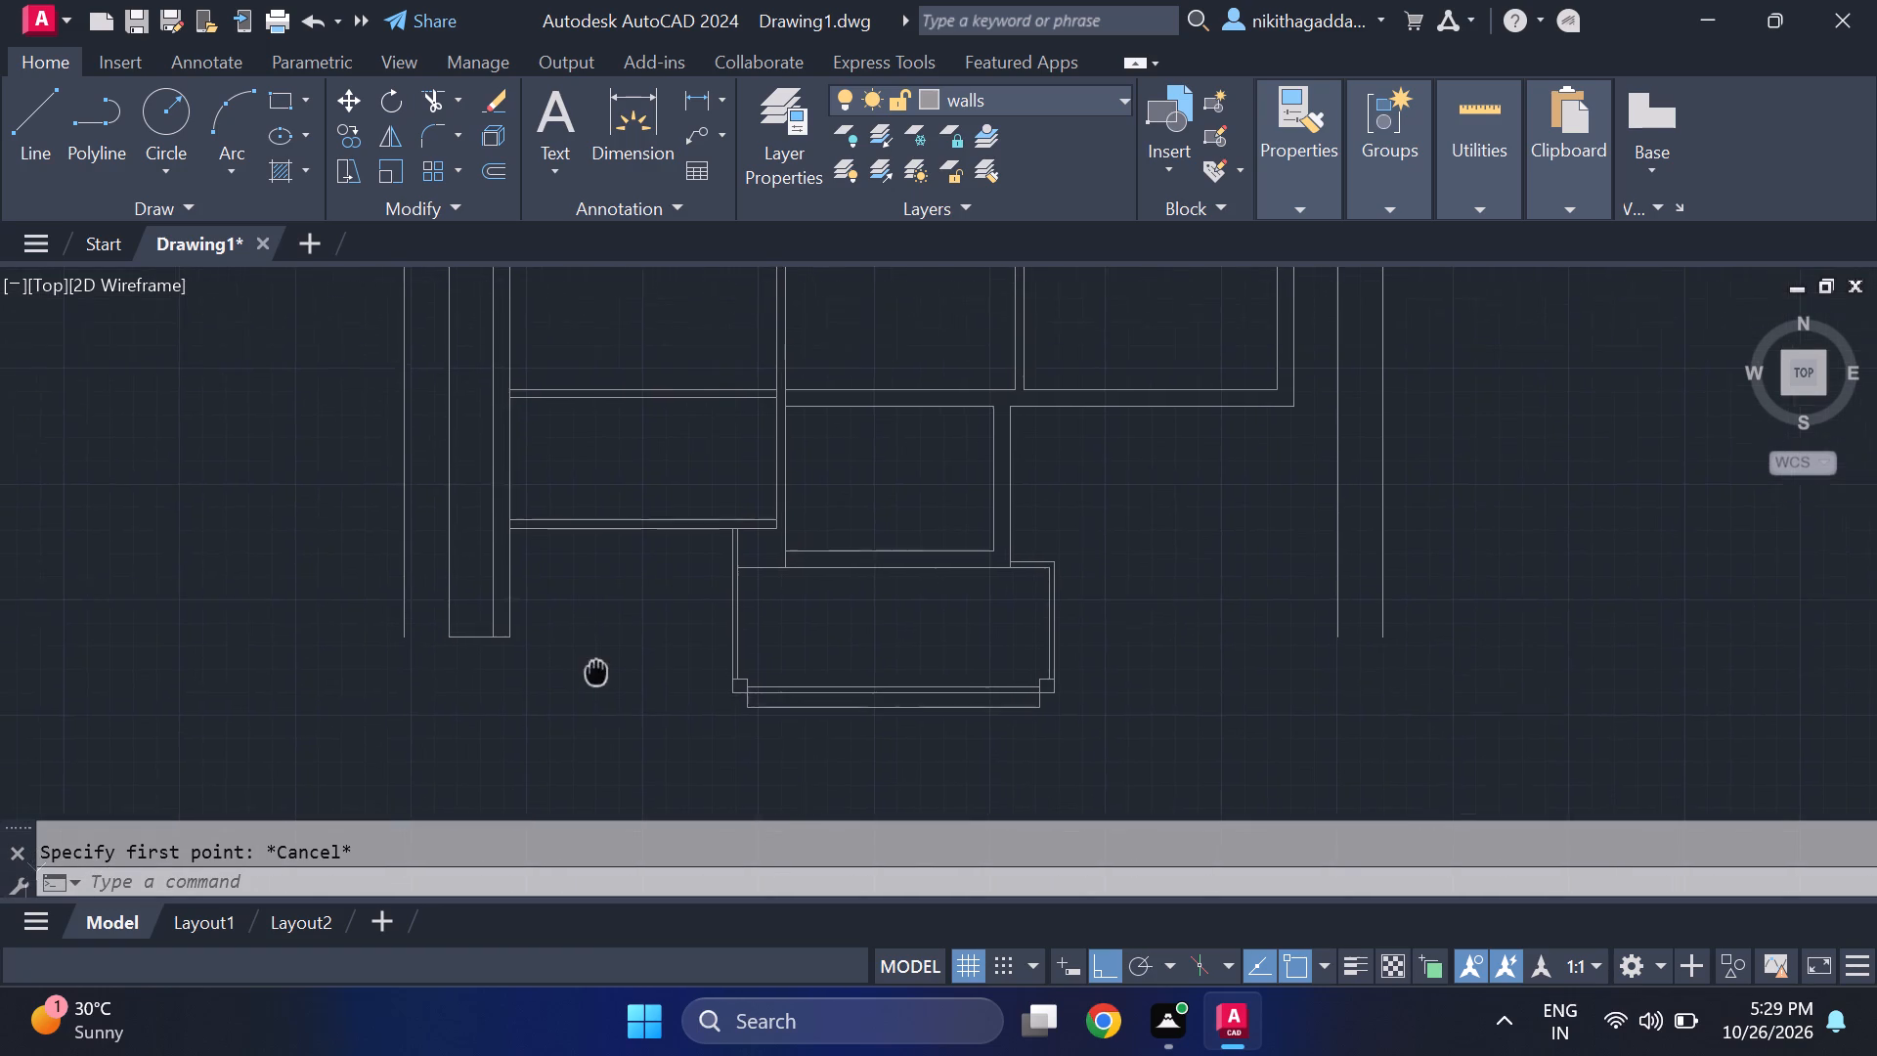
middle_drag(598, 682, 600, 686)
middle_click(600, 691)
scroll(602, 694, up, 1)
middle_drag(407, 522, 472, 592)
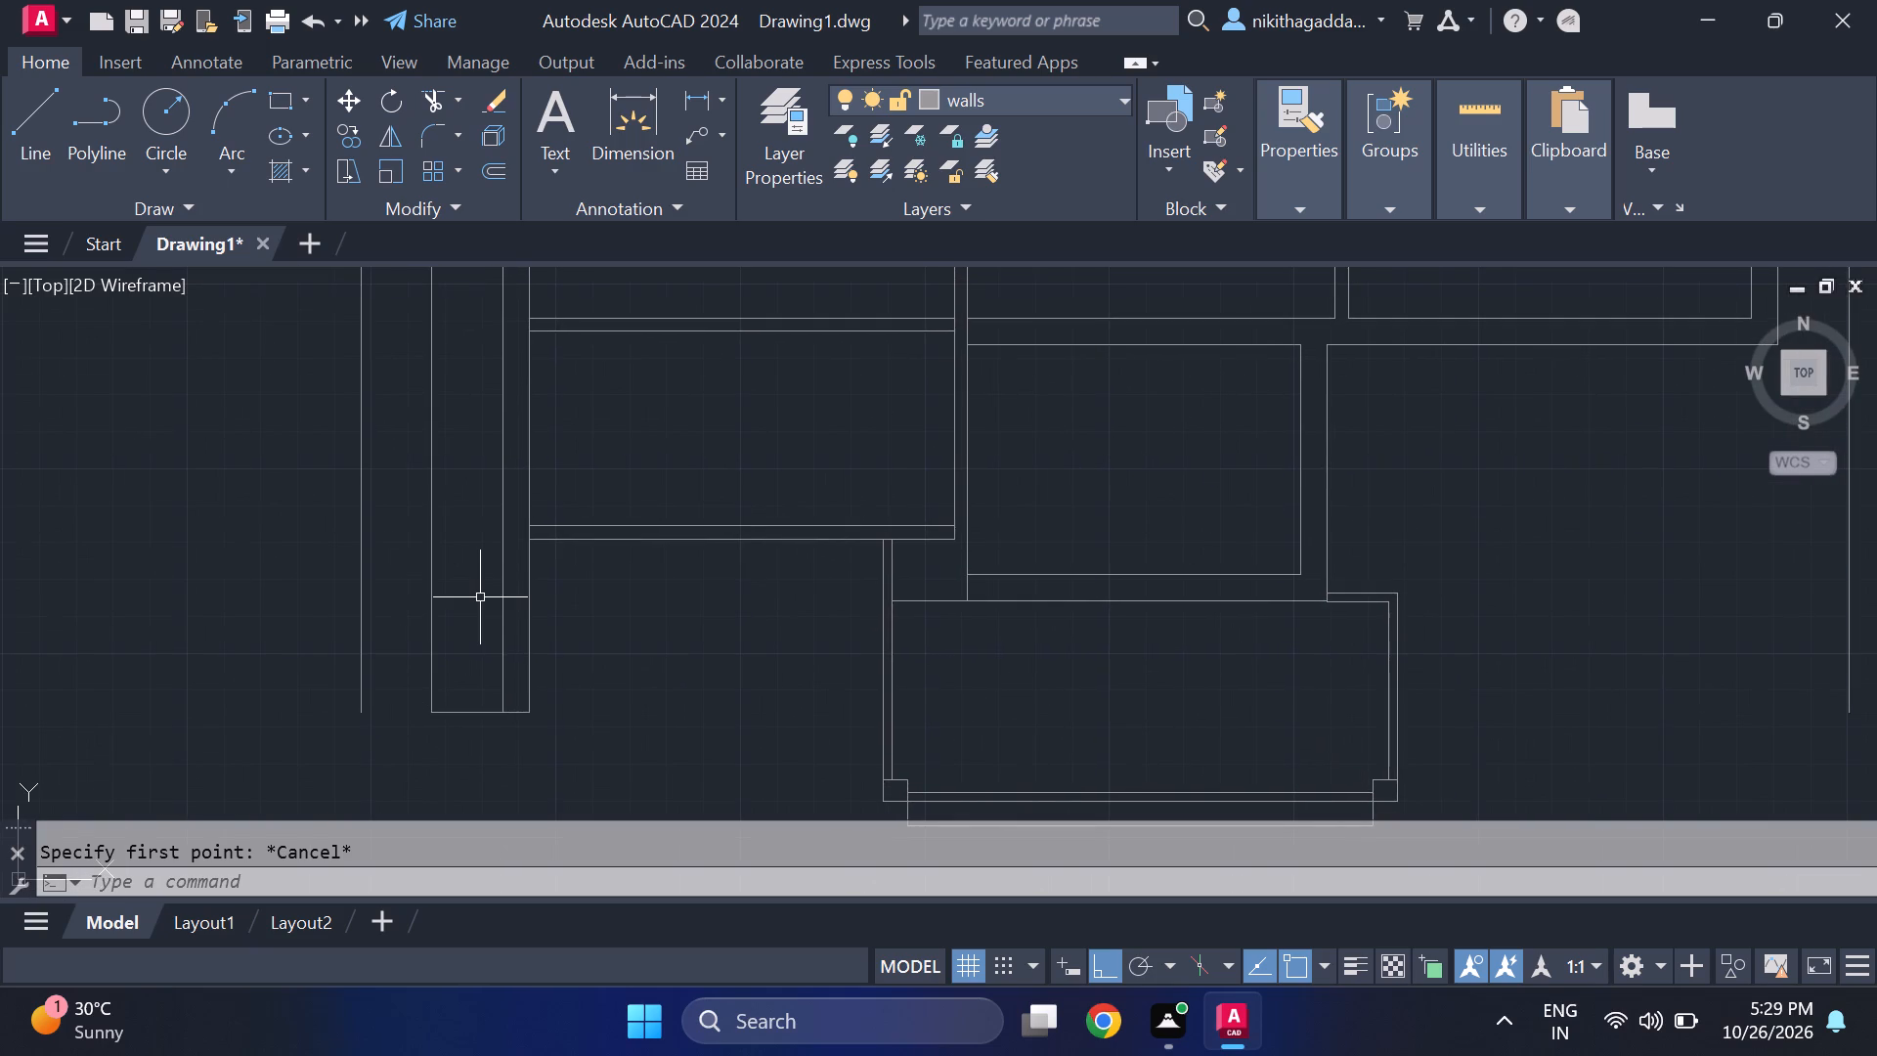
text(ex)
key(Return)
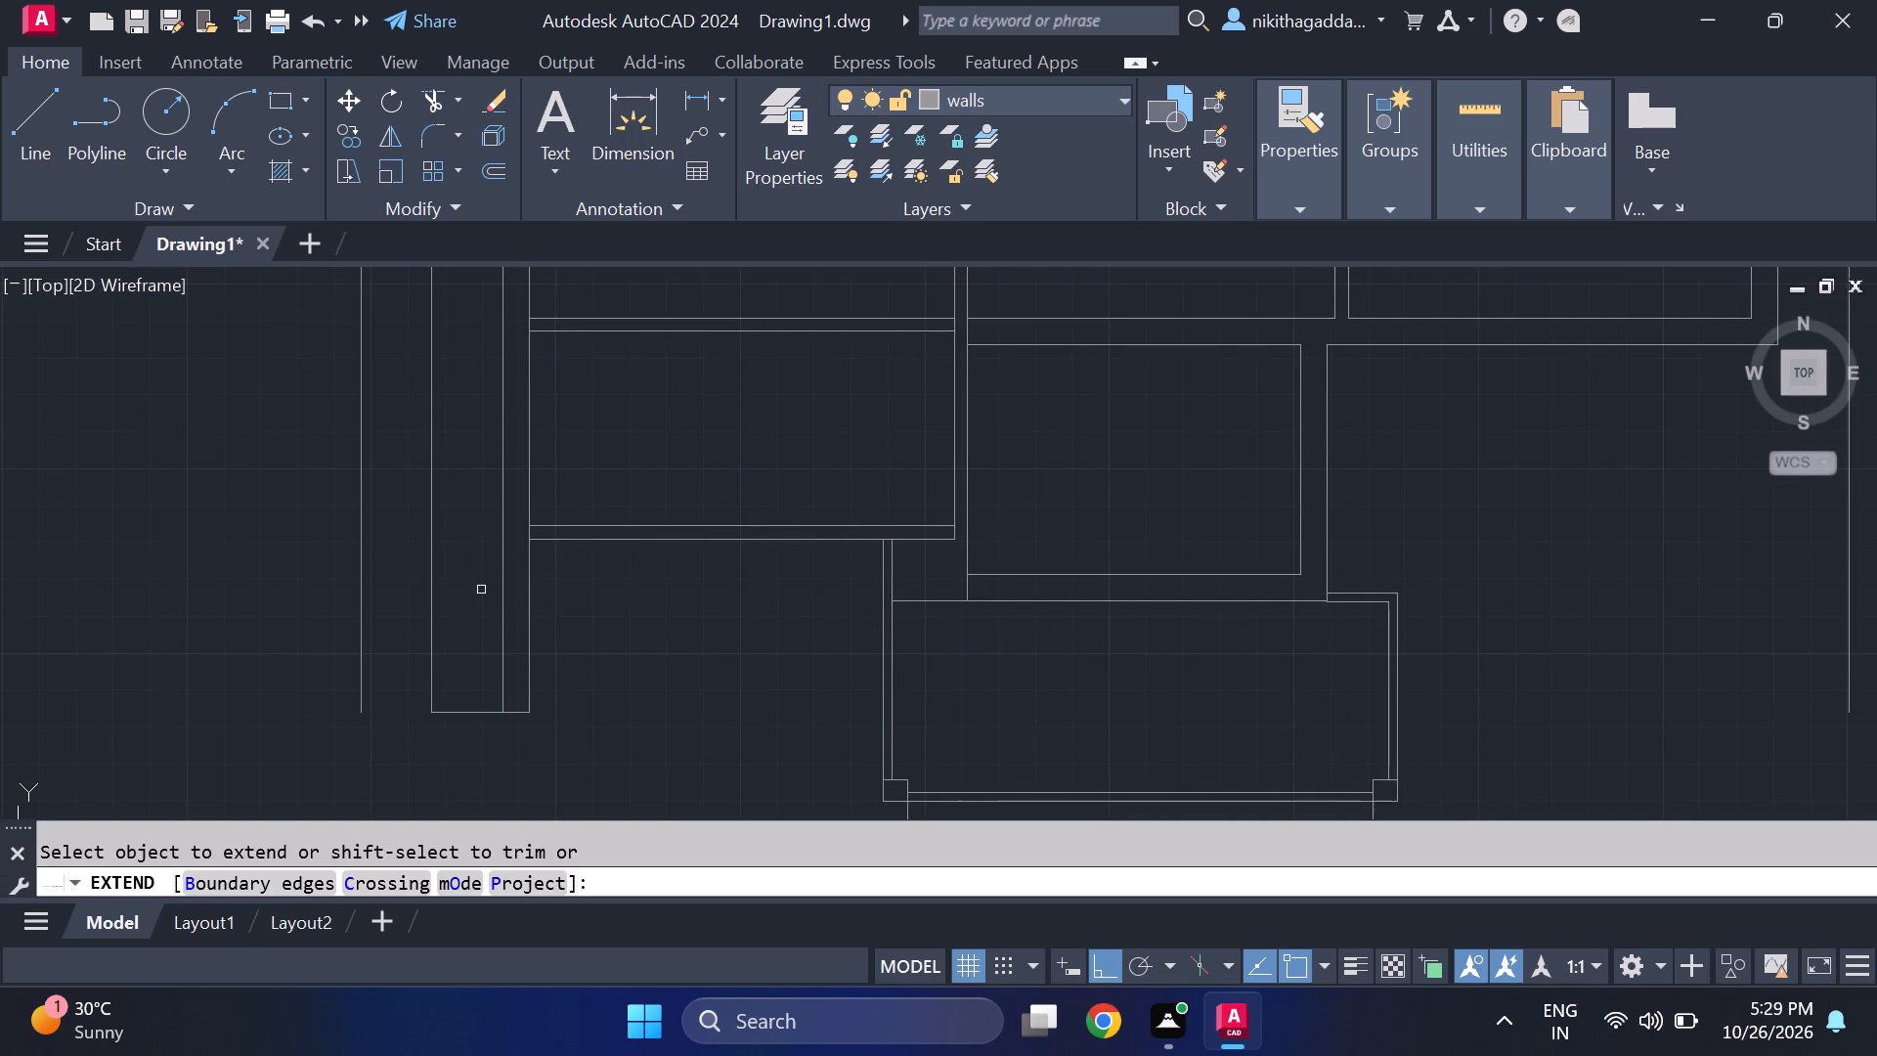
drag(588, 500, 606, 627)
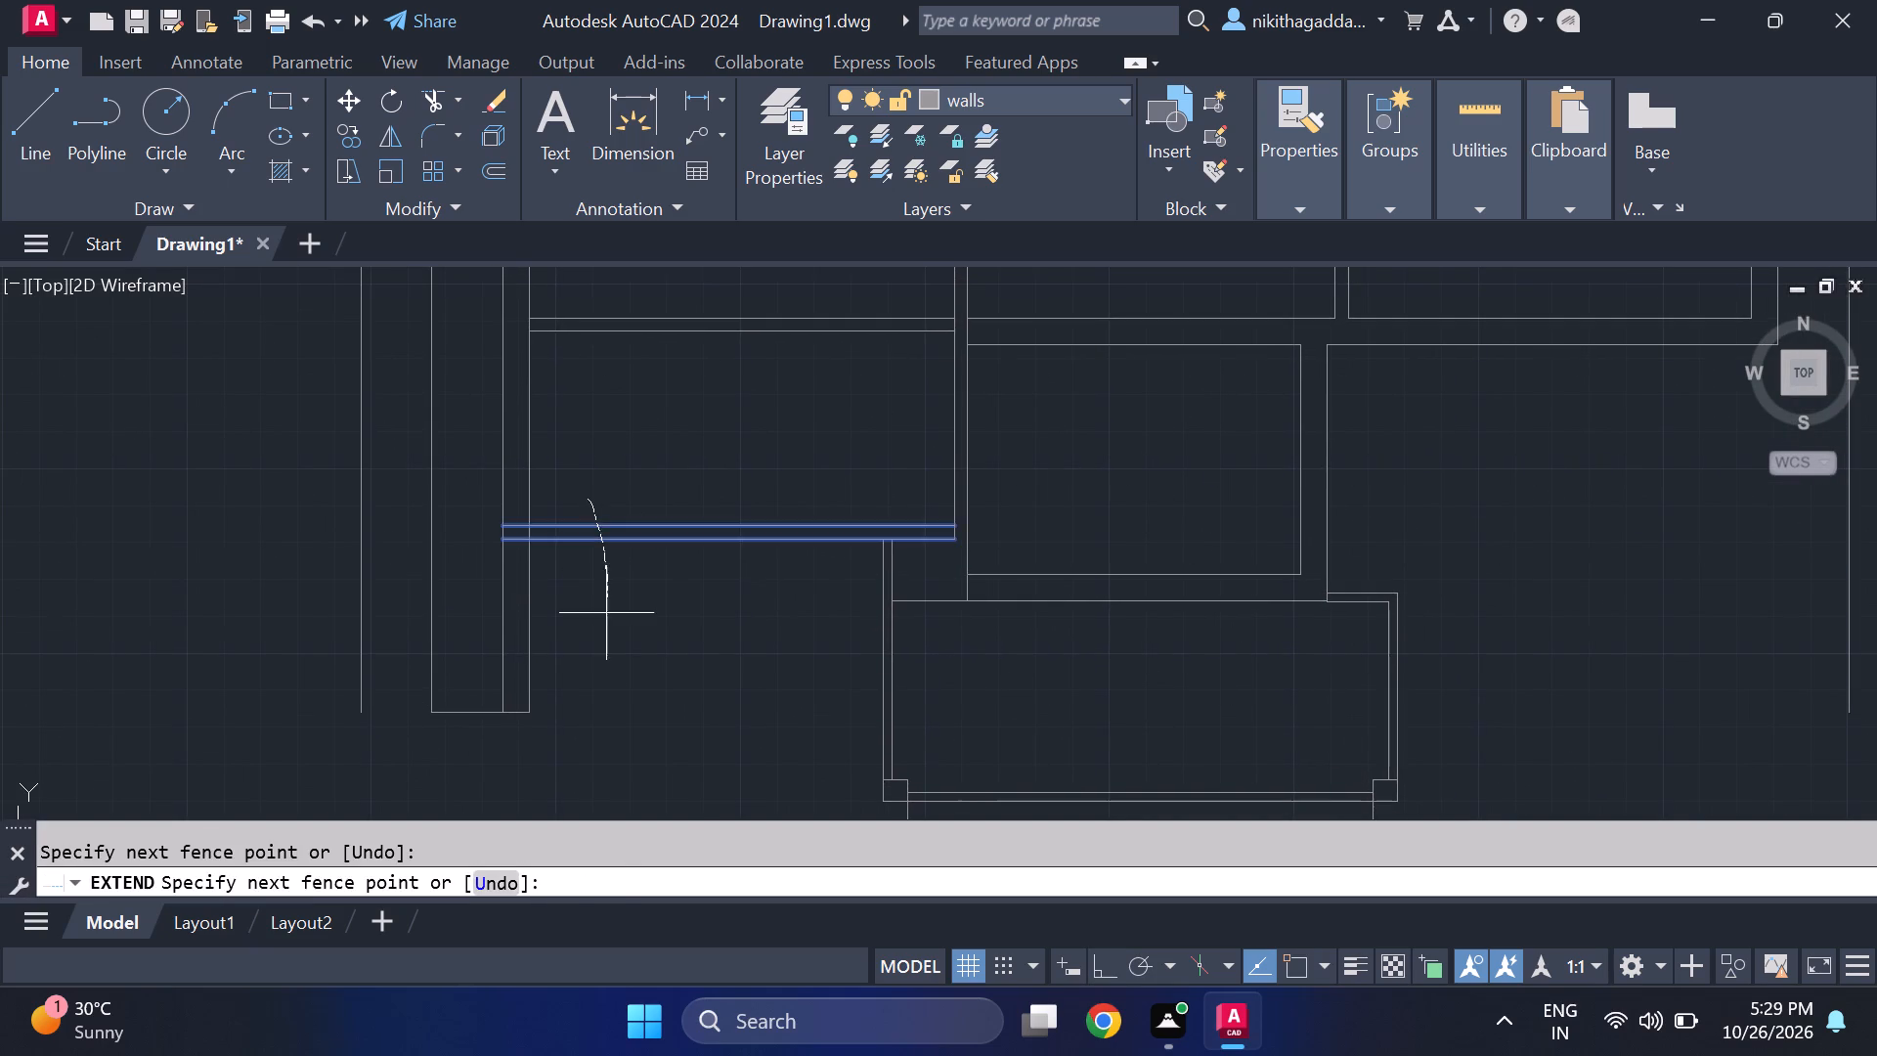
drag(606, 627, 606, 649)
key(Escape)
Trim the two western wall lines south of the southwest room and remove the short horizontal line at the boundary's southern end.
text(tr)
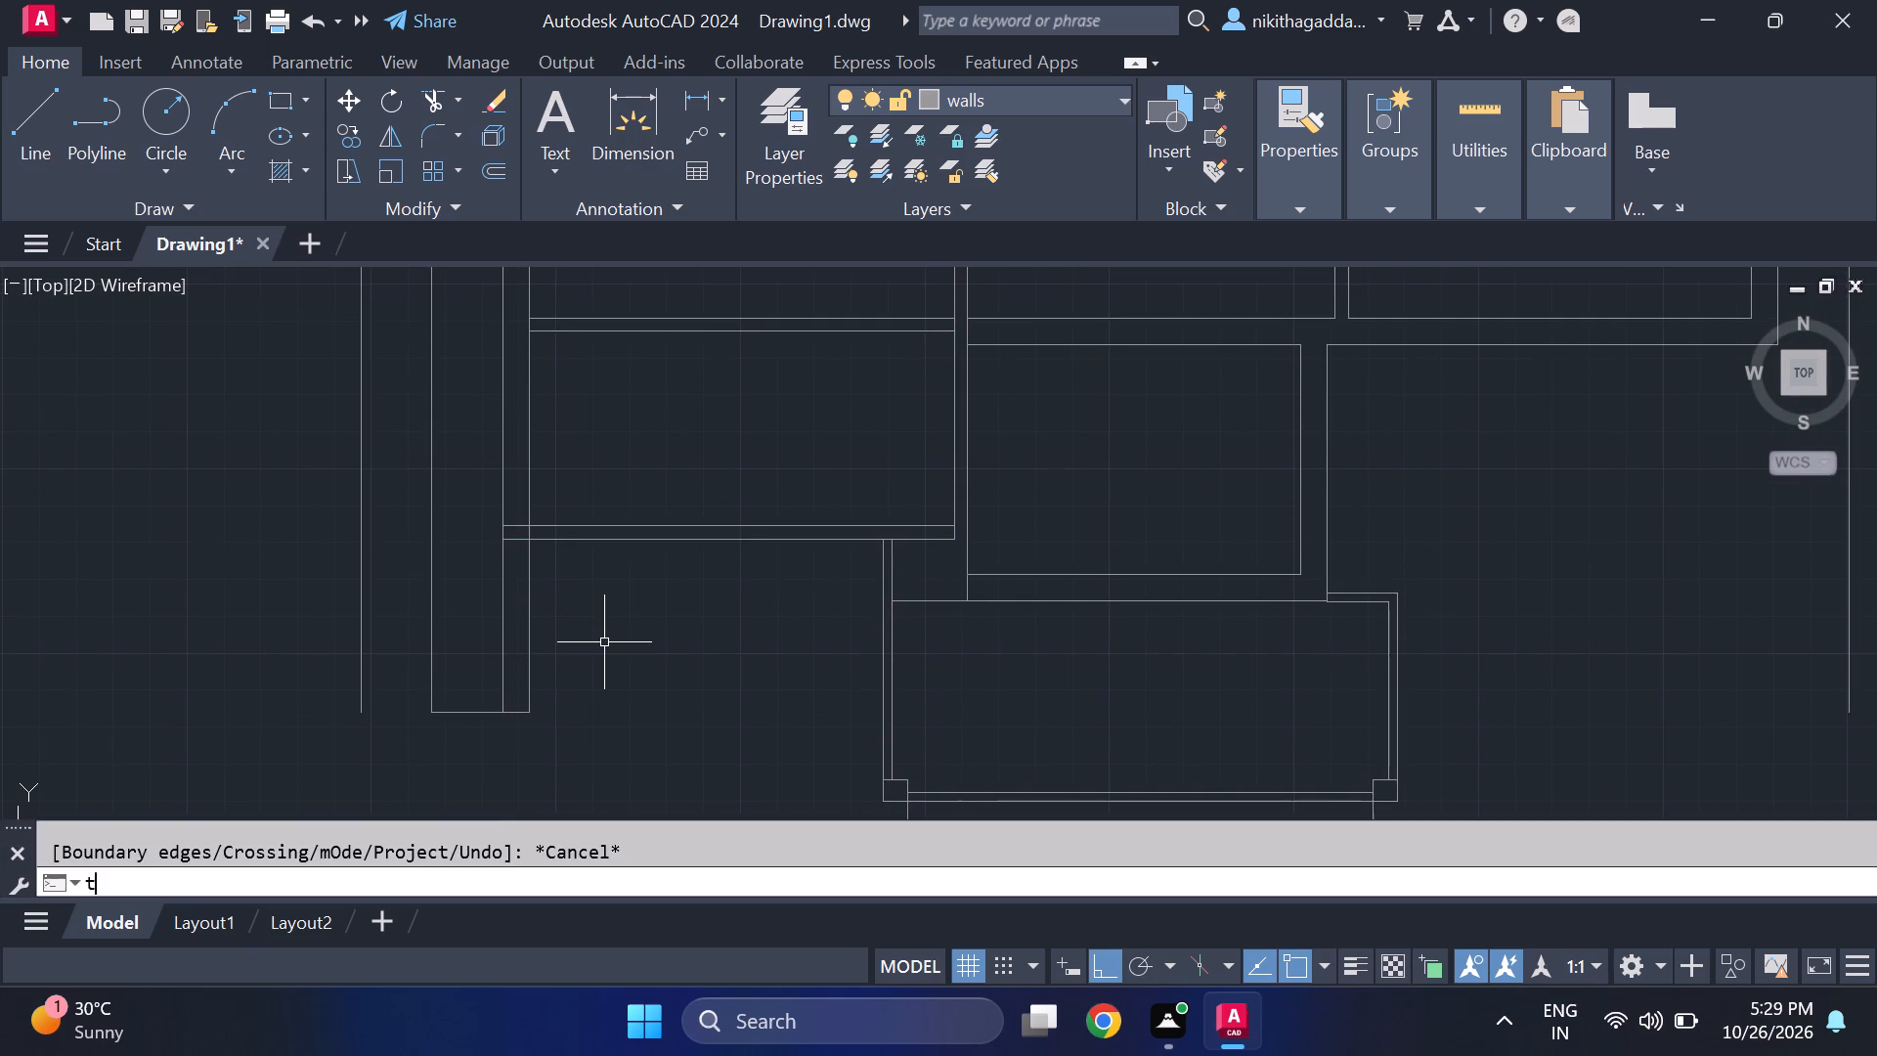
key(Return)
drag(614, 609, 485, 687)
scroll(532, 675, down, 2)
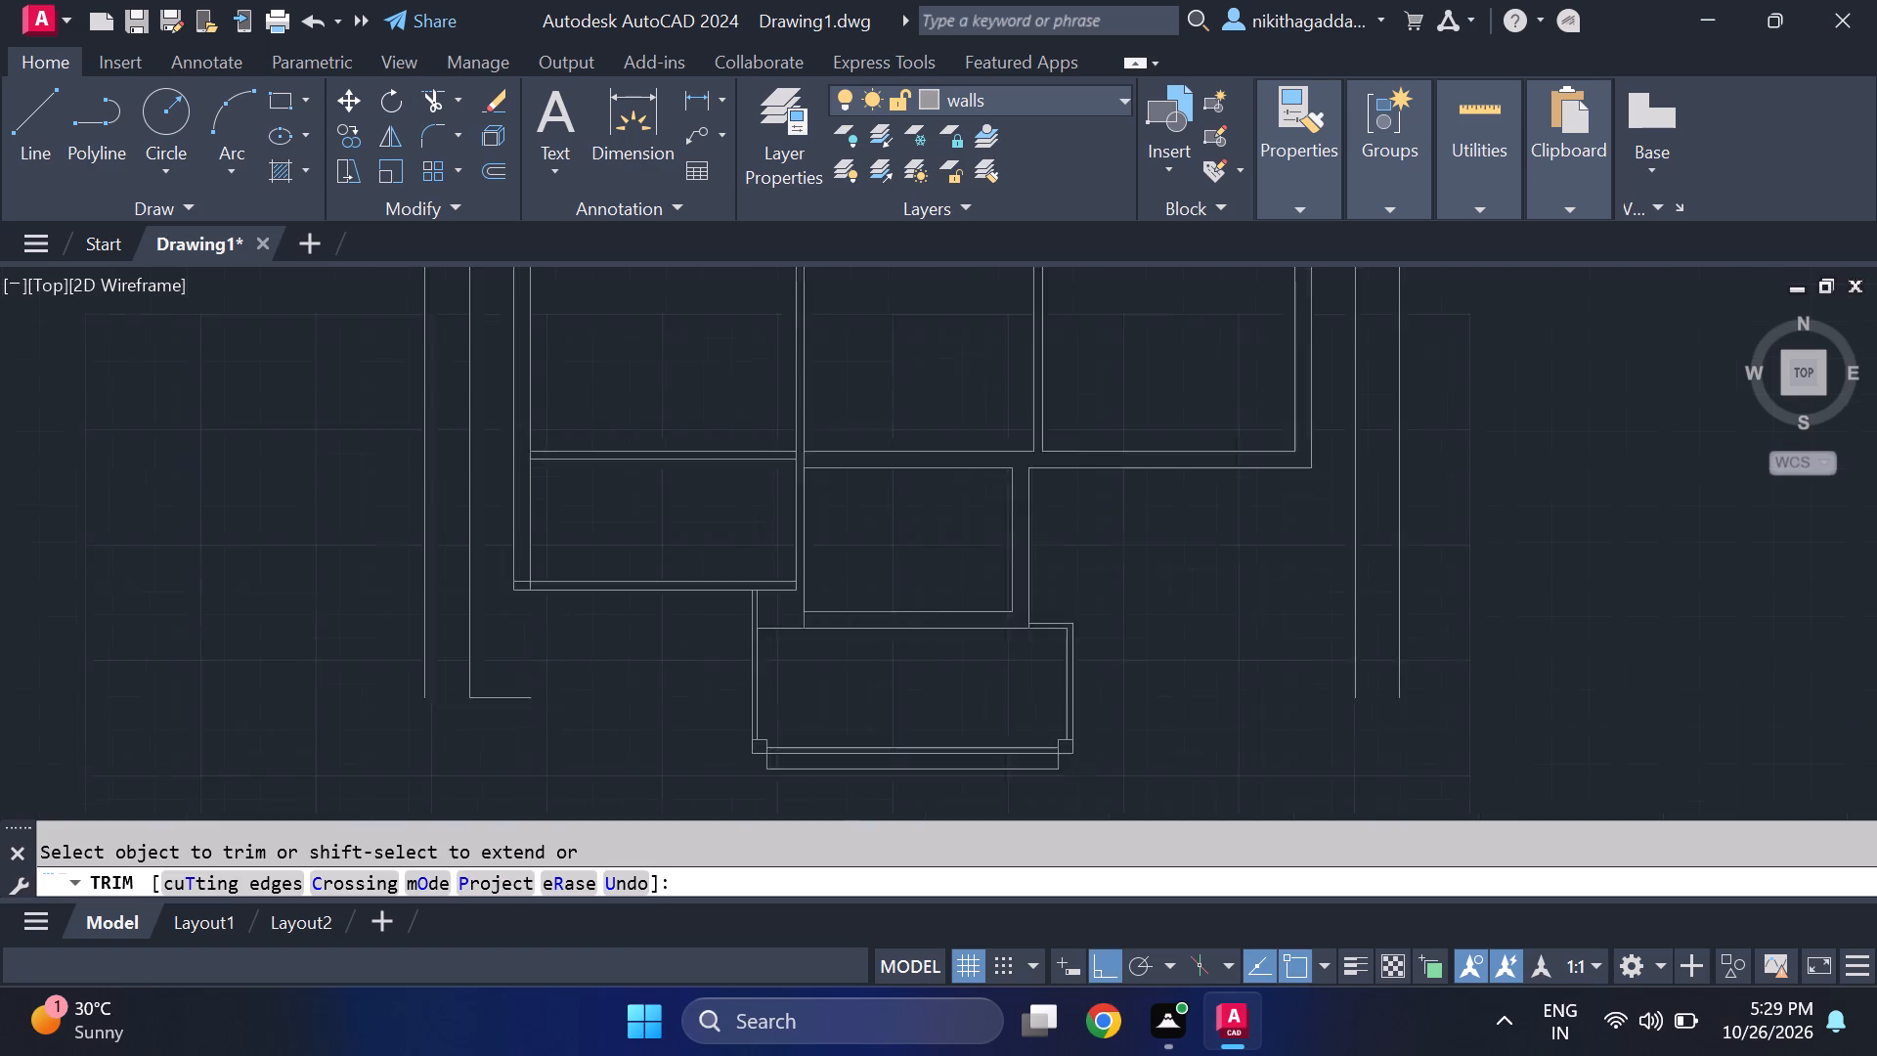
scroll(532, 677, down, 2)
scroll(525, 692, up, 4)
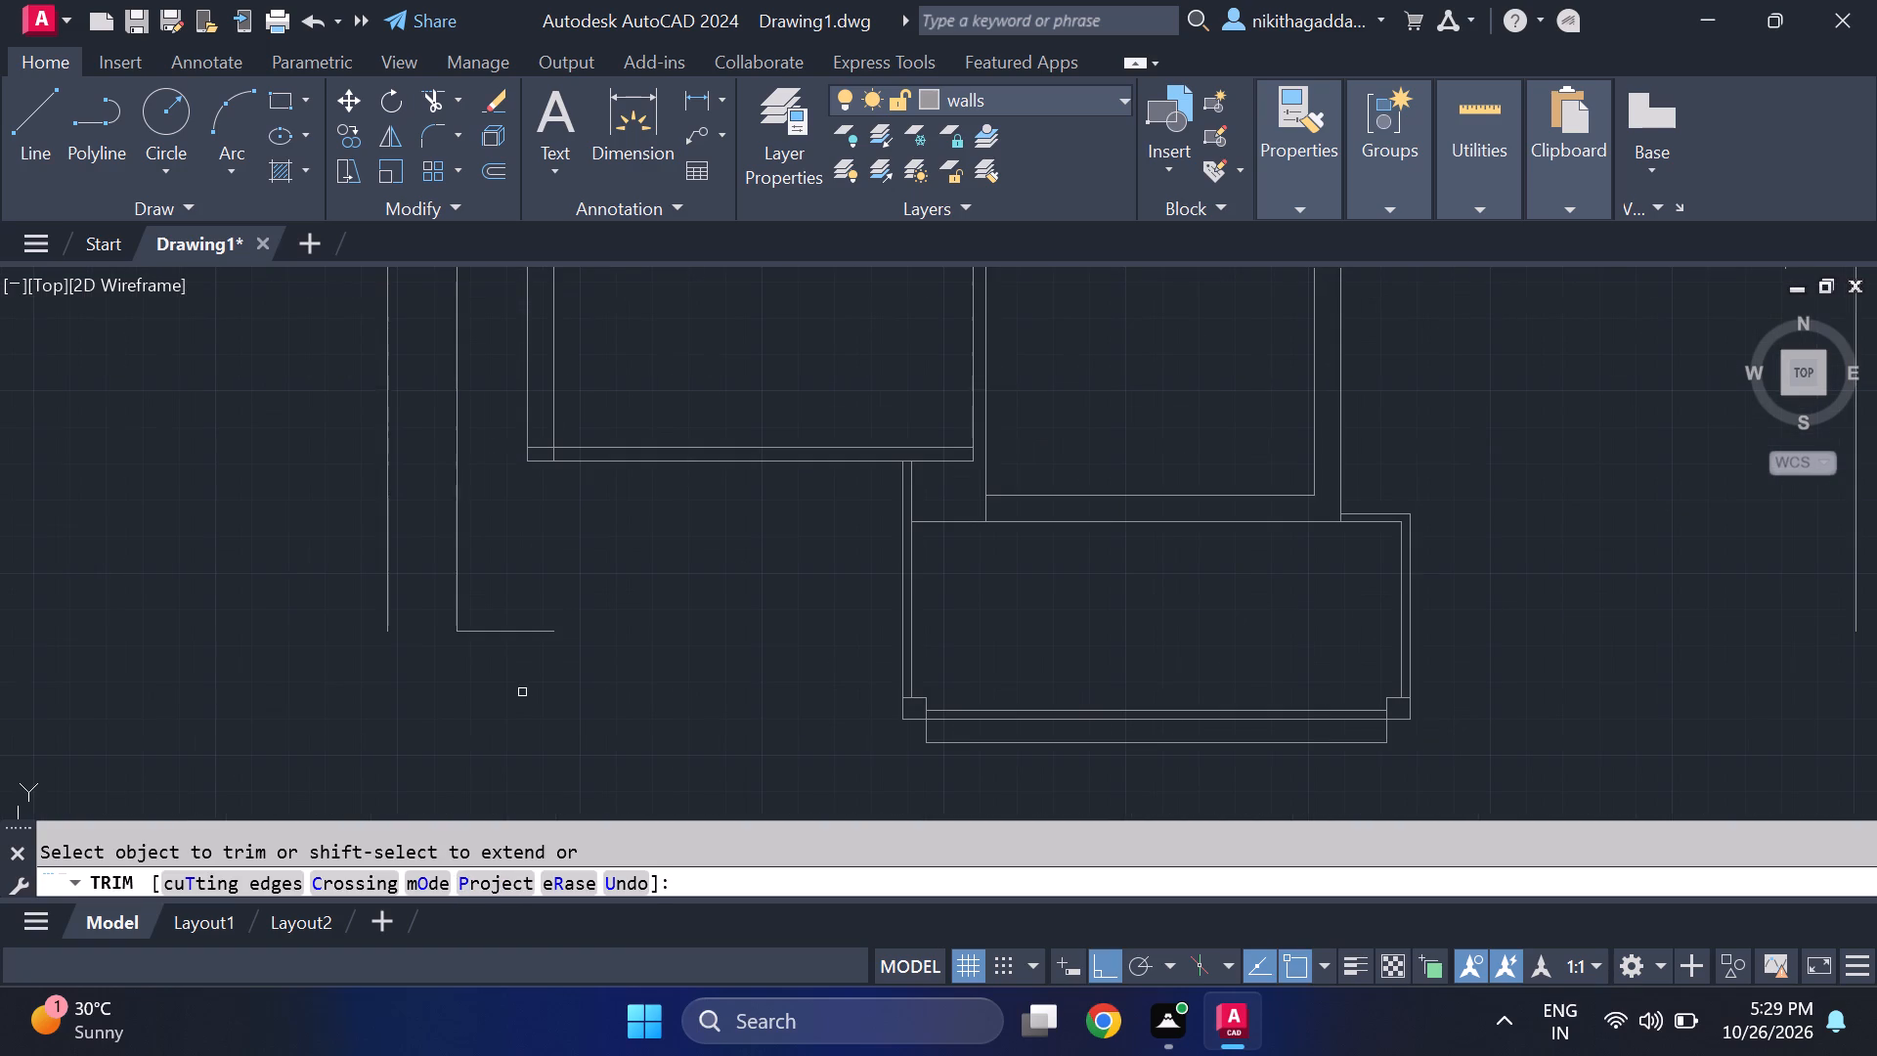
click(508, 620)
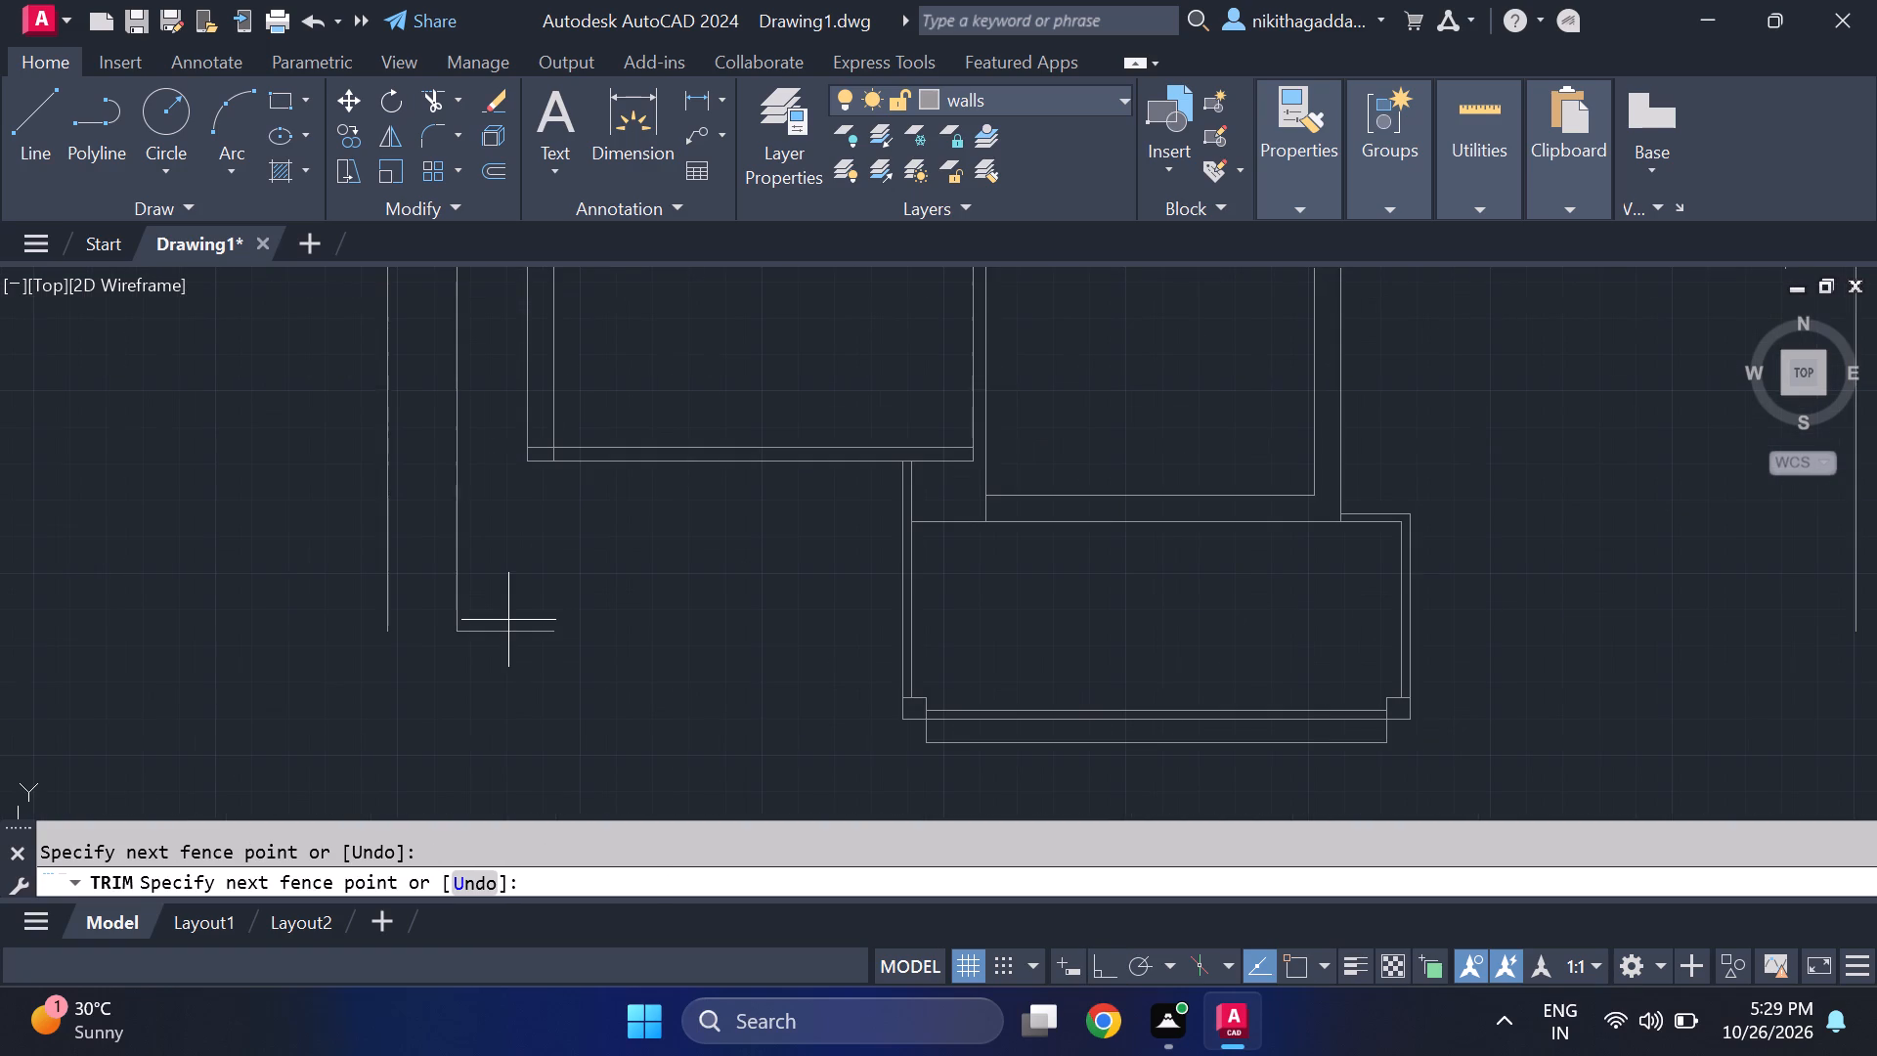
drag(511, 625, 516, 753)
drag(527, 574, 524, 706)
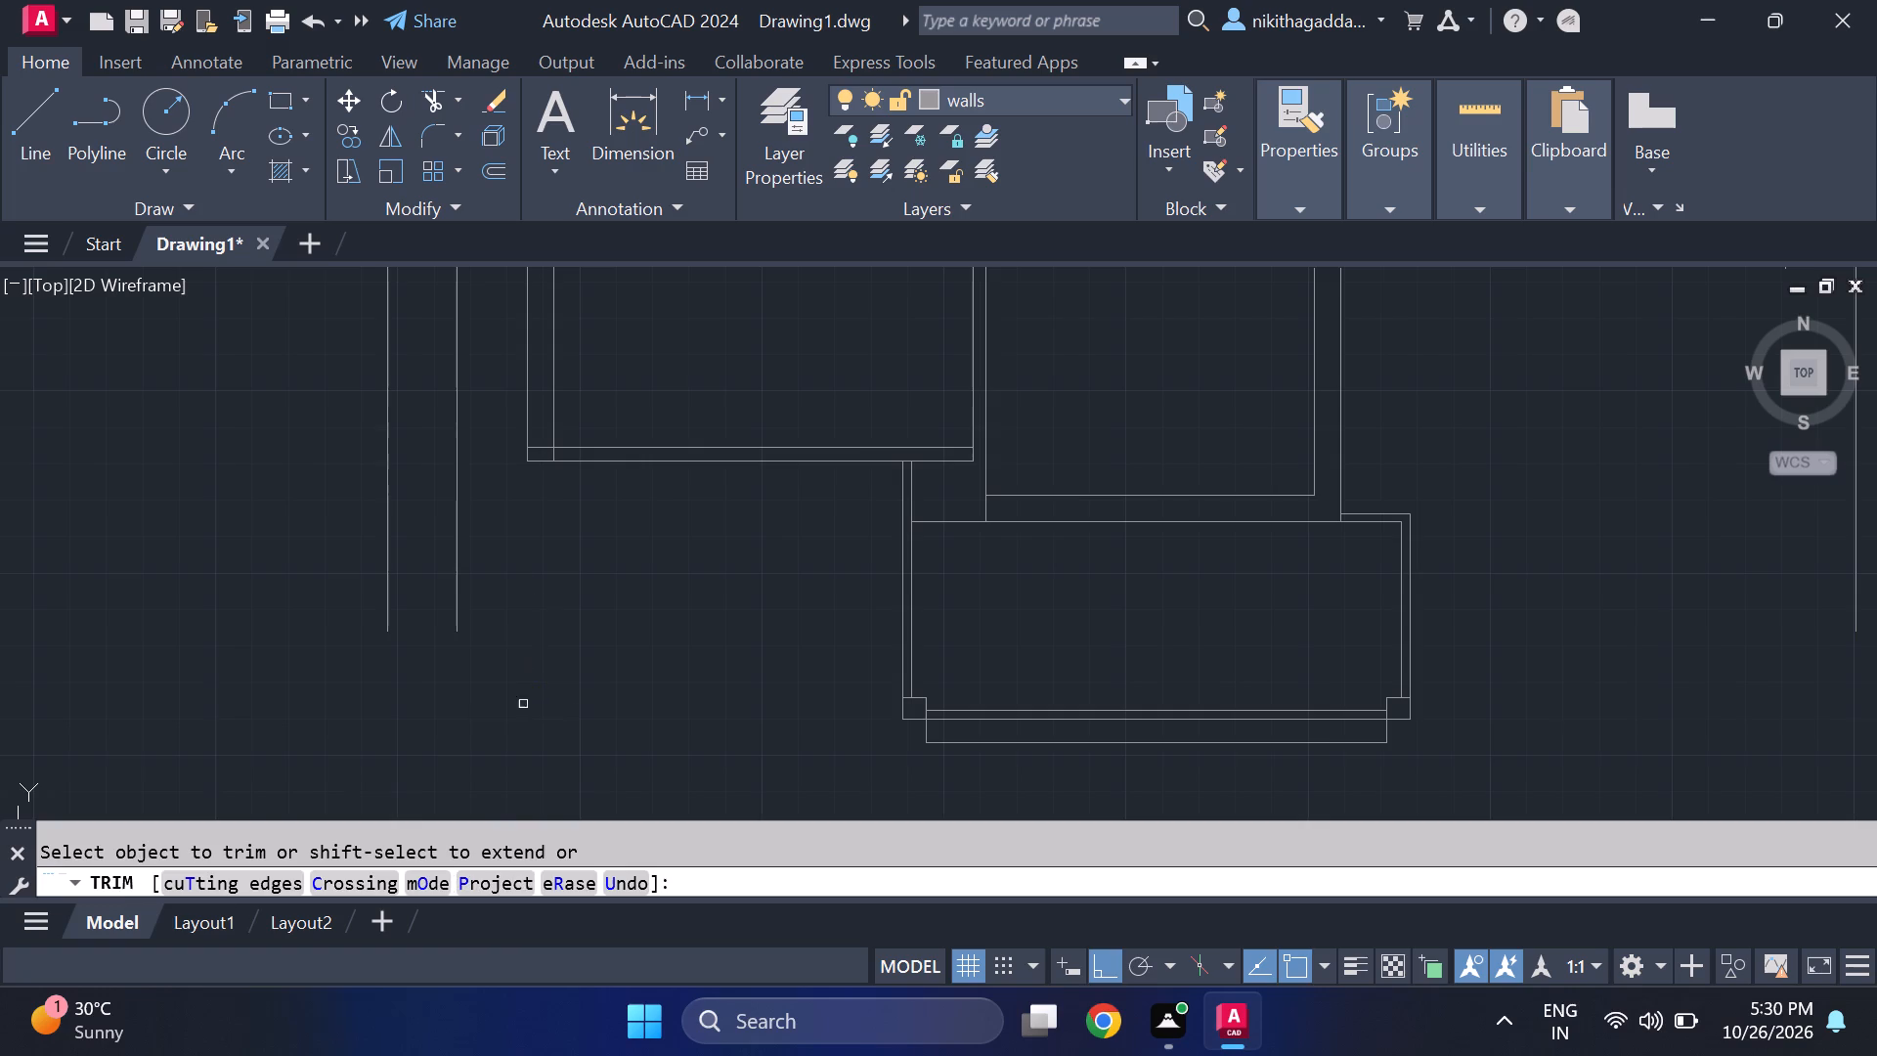
scroll(553, 636, down, 3)
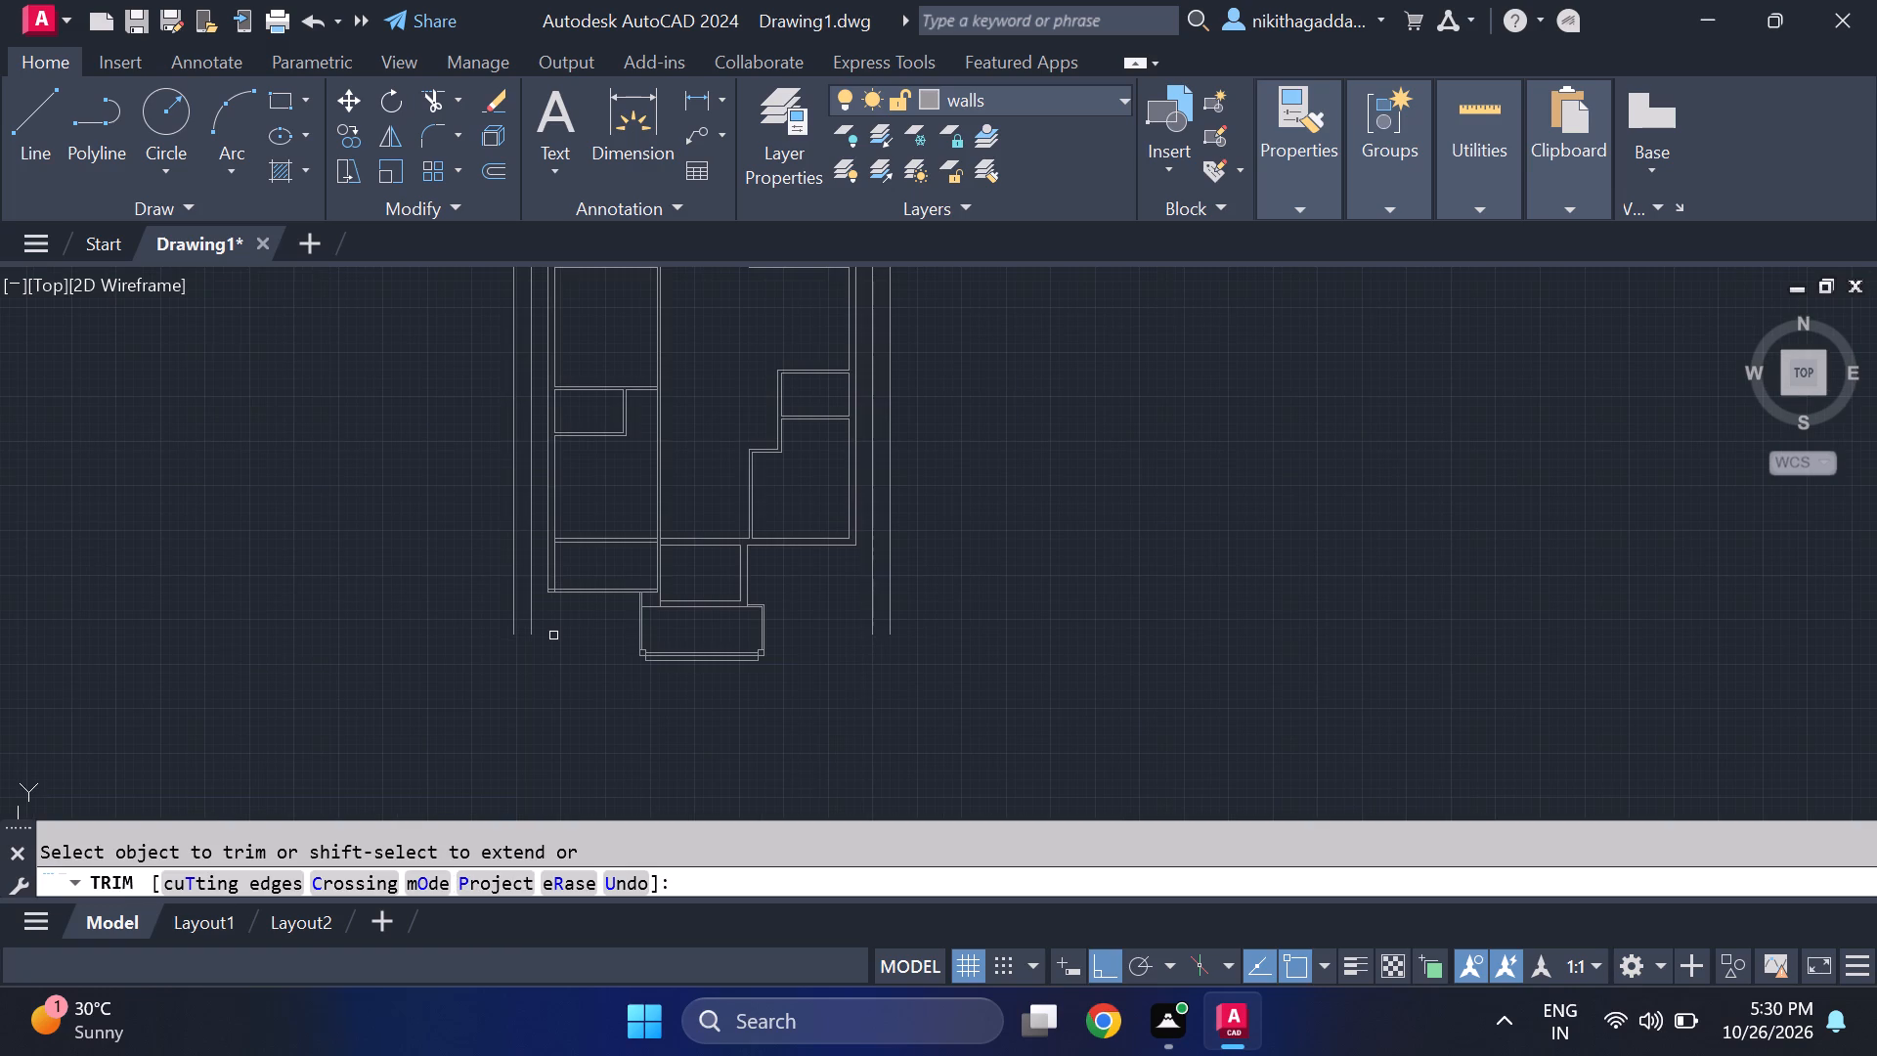
key(Escape)
Trim the piece of the inner southern wall line lying inside the western wall at the southwest room's corner.
text(tr)
key(Return)
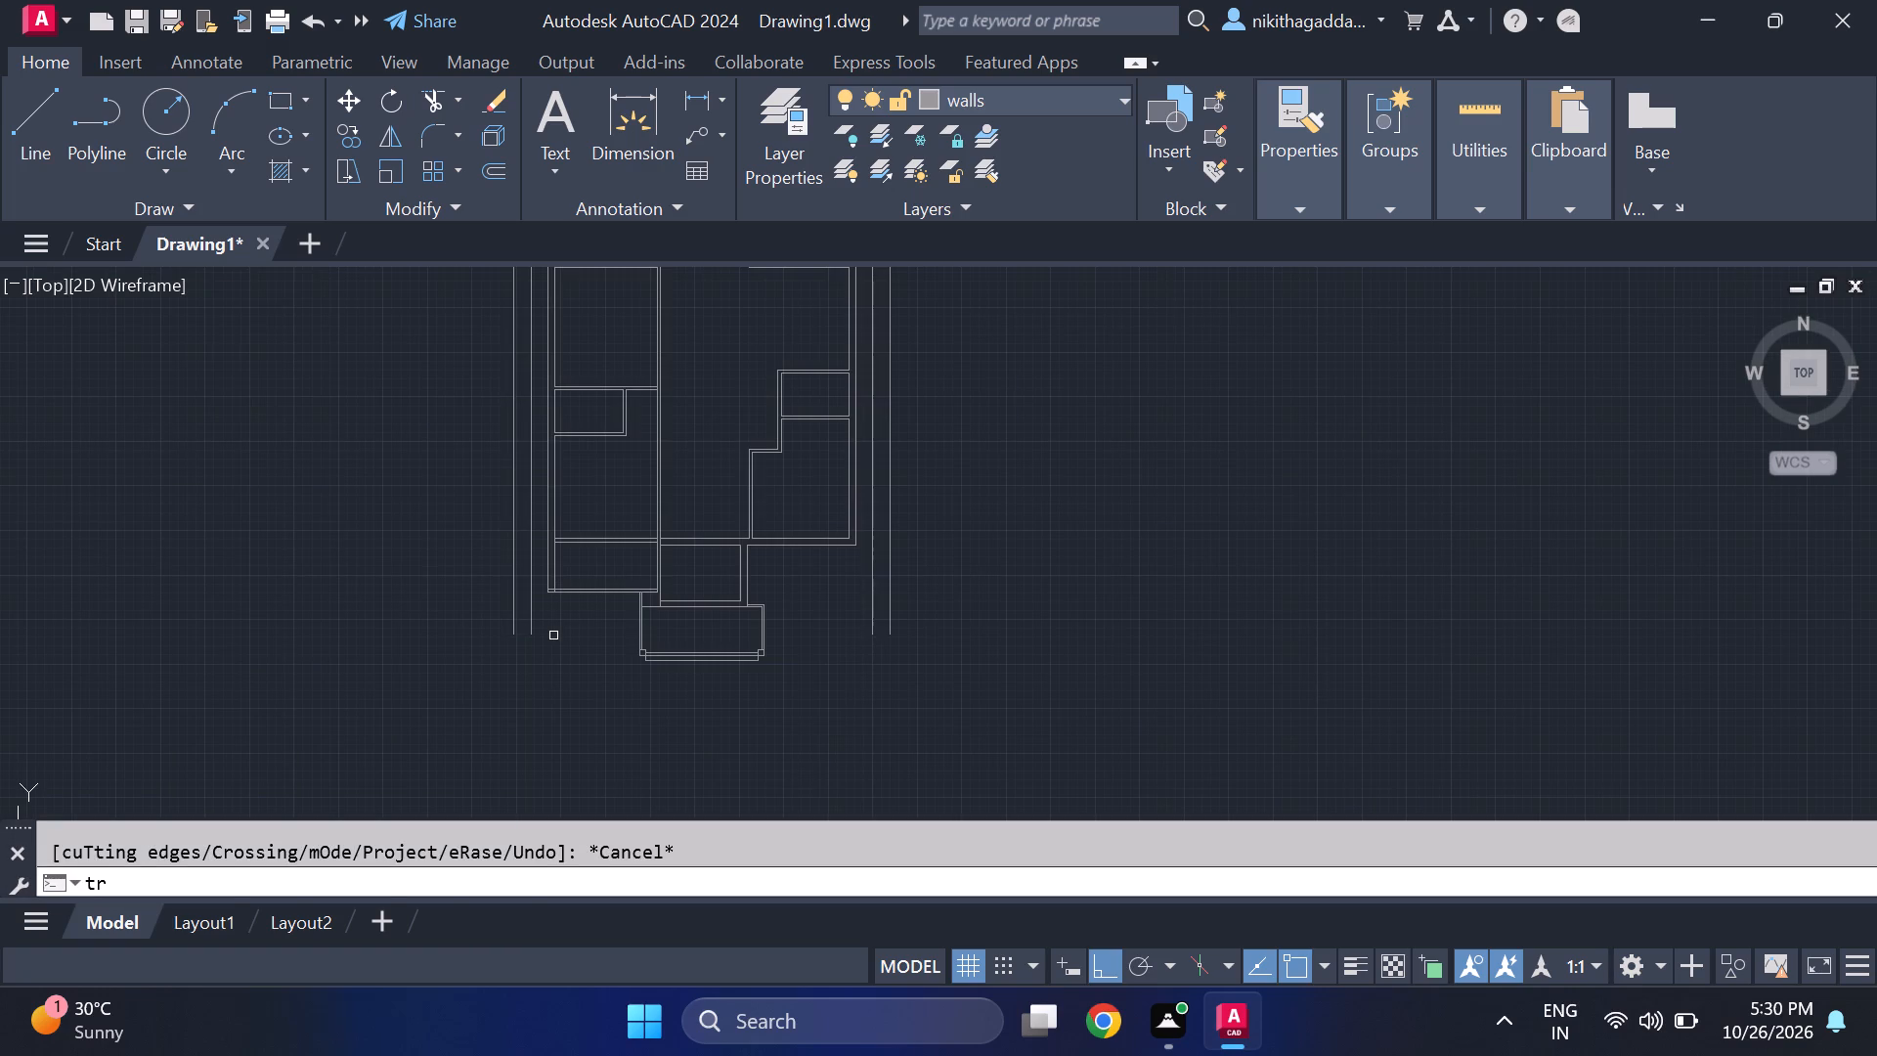
scroll(546, 576, up, 4)
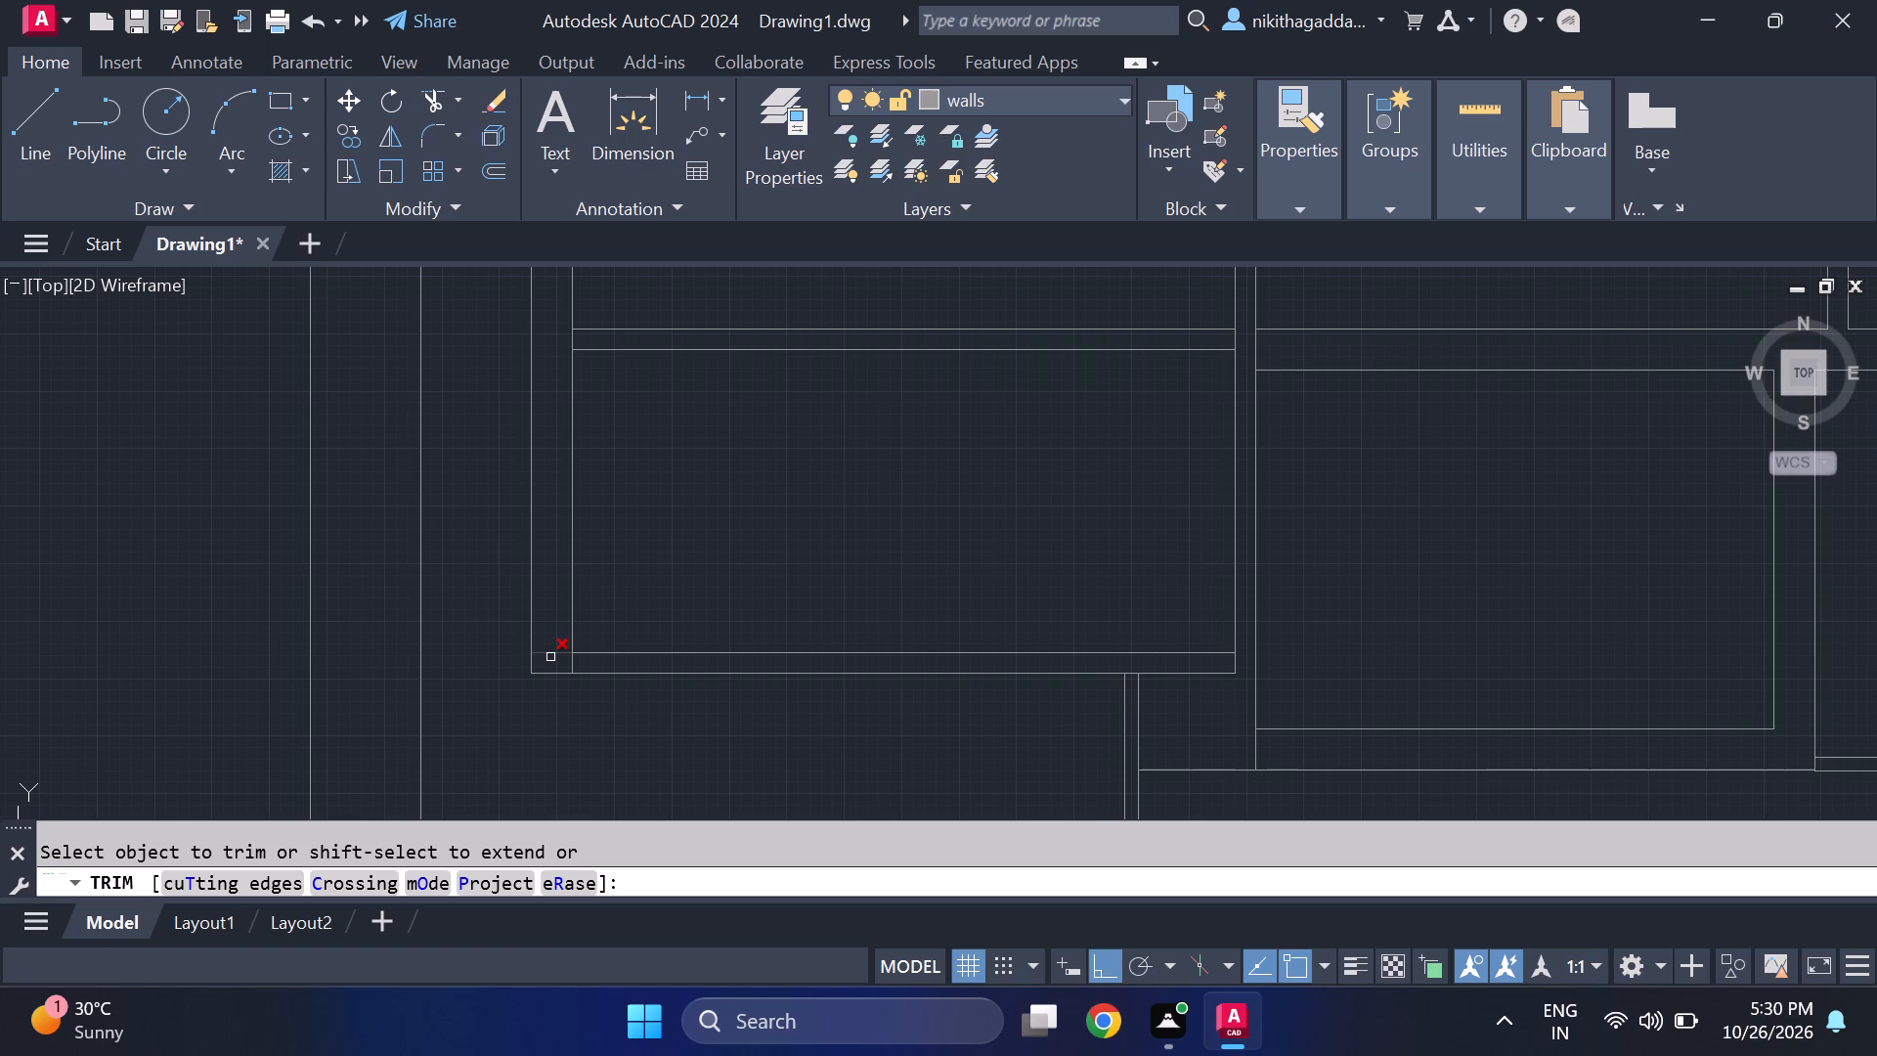
click(550, 657)
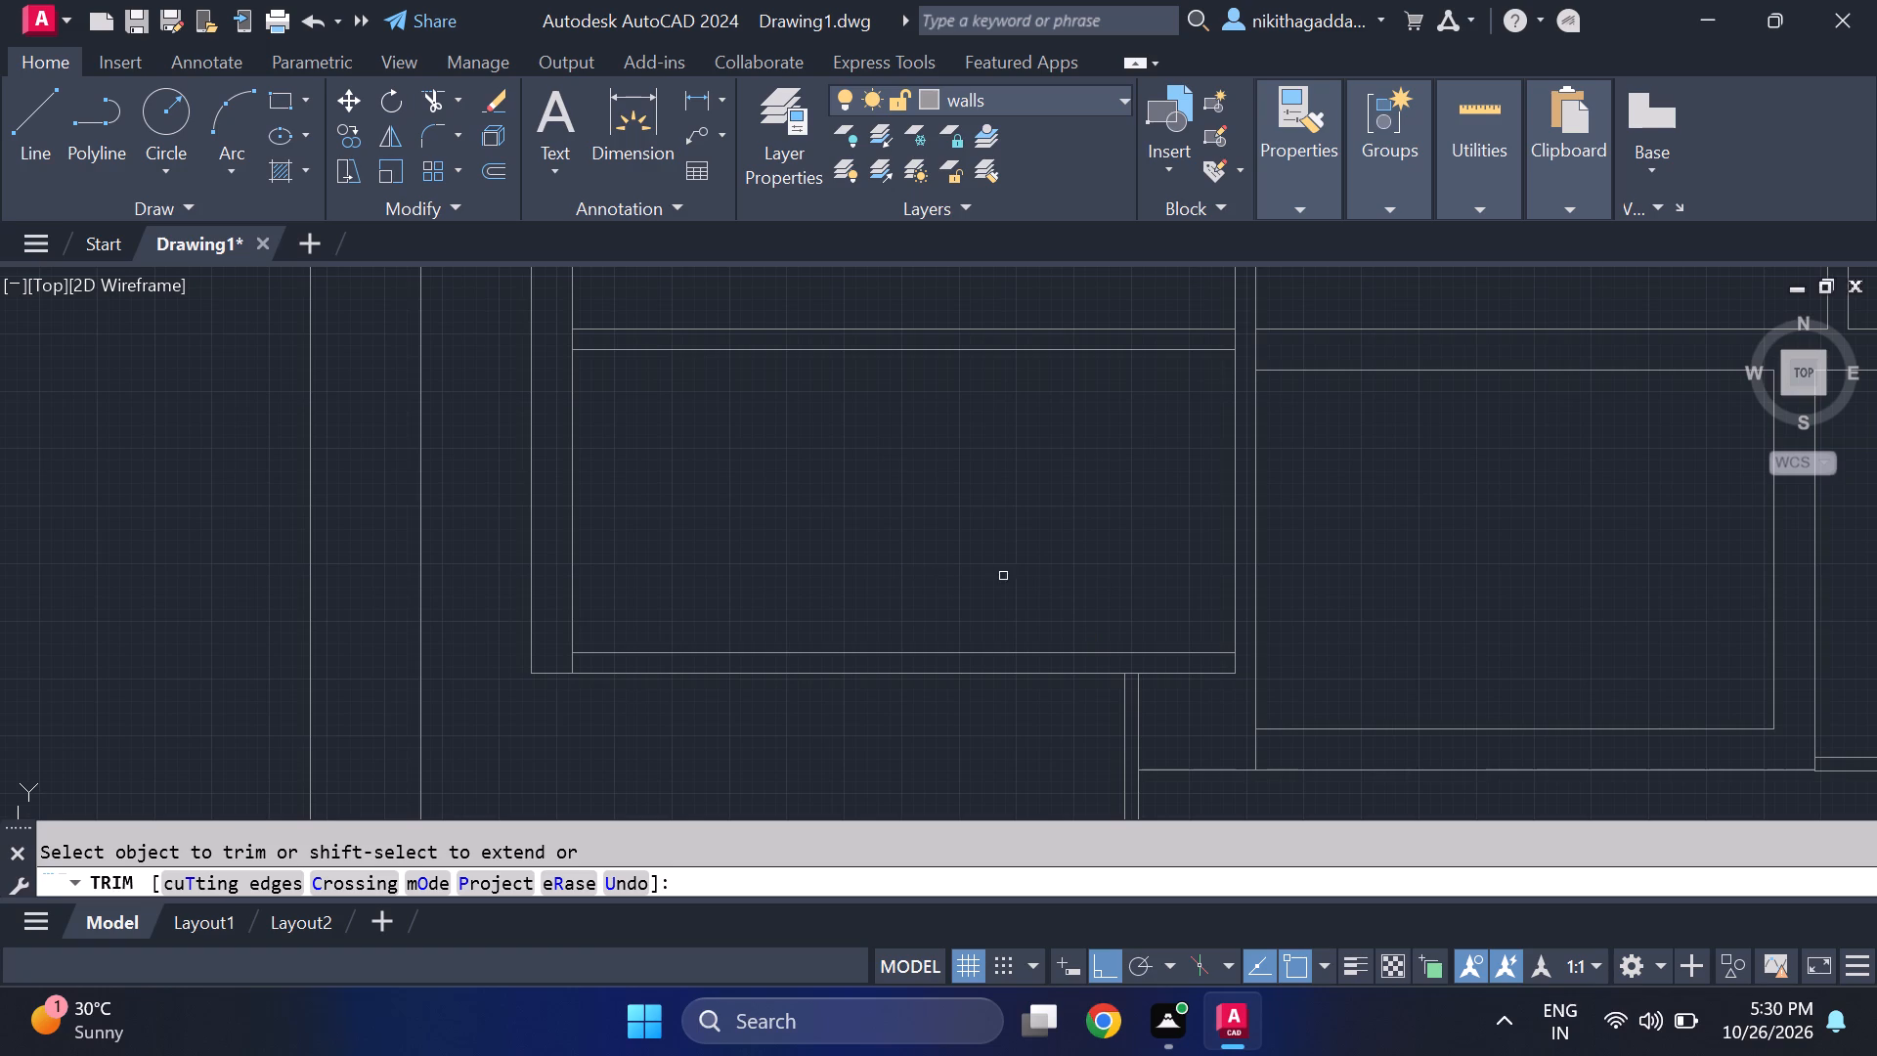
middle_drag(1028, 573, 984, 566)
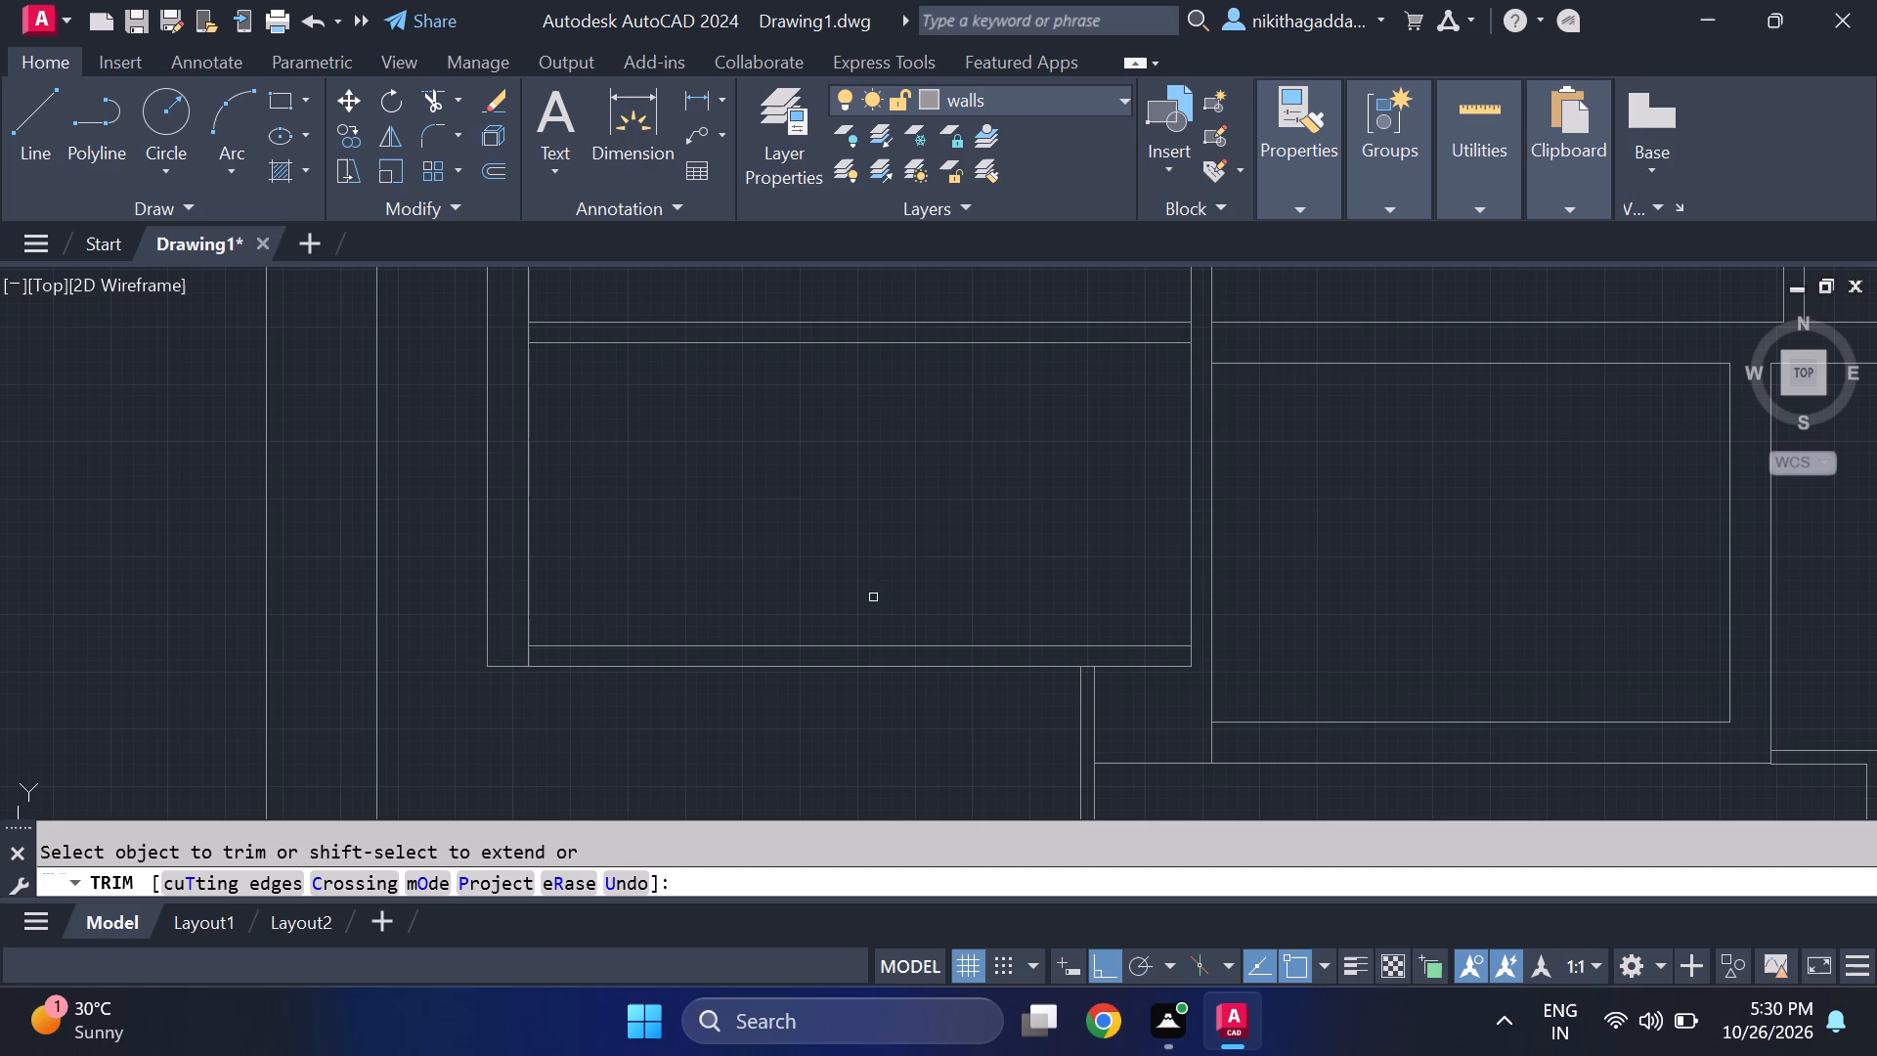
key(Escape)
Draw a horizontal line about 10'-5" long eastward from the inner western boundary line, just south of the southwest room.
scroll(895, 586, down, 2)
middle_drag(780, 744, 743, 618)
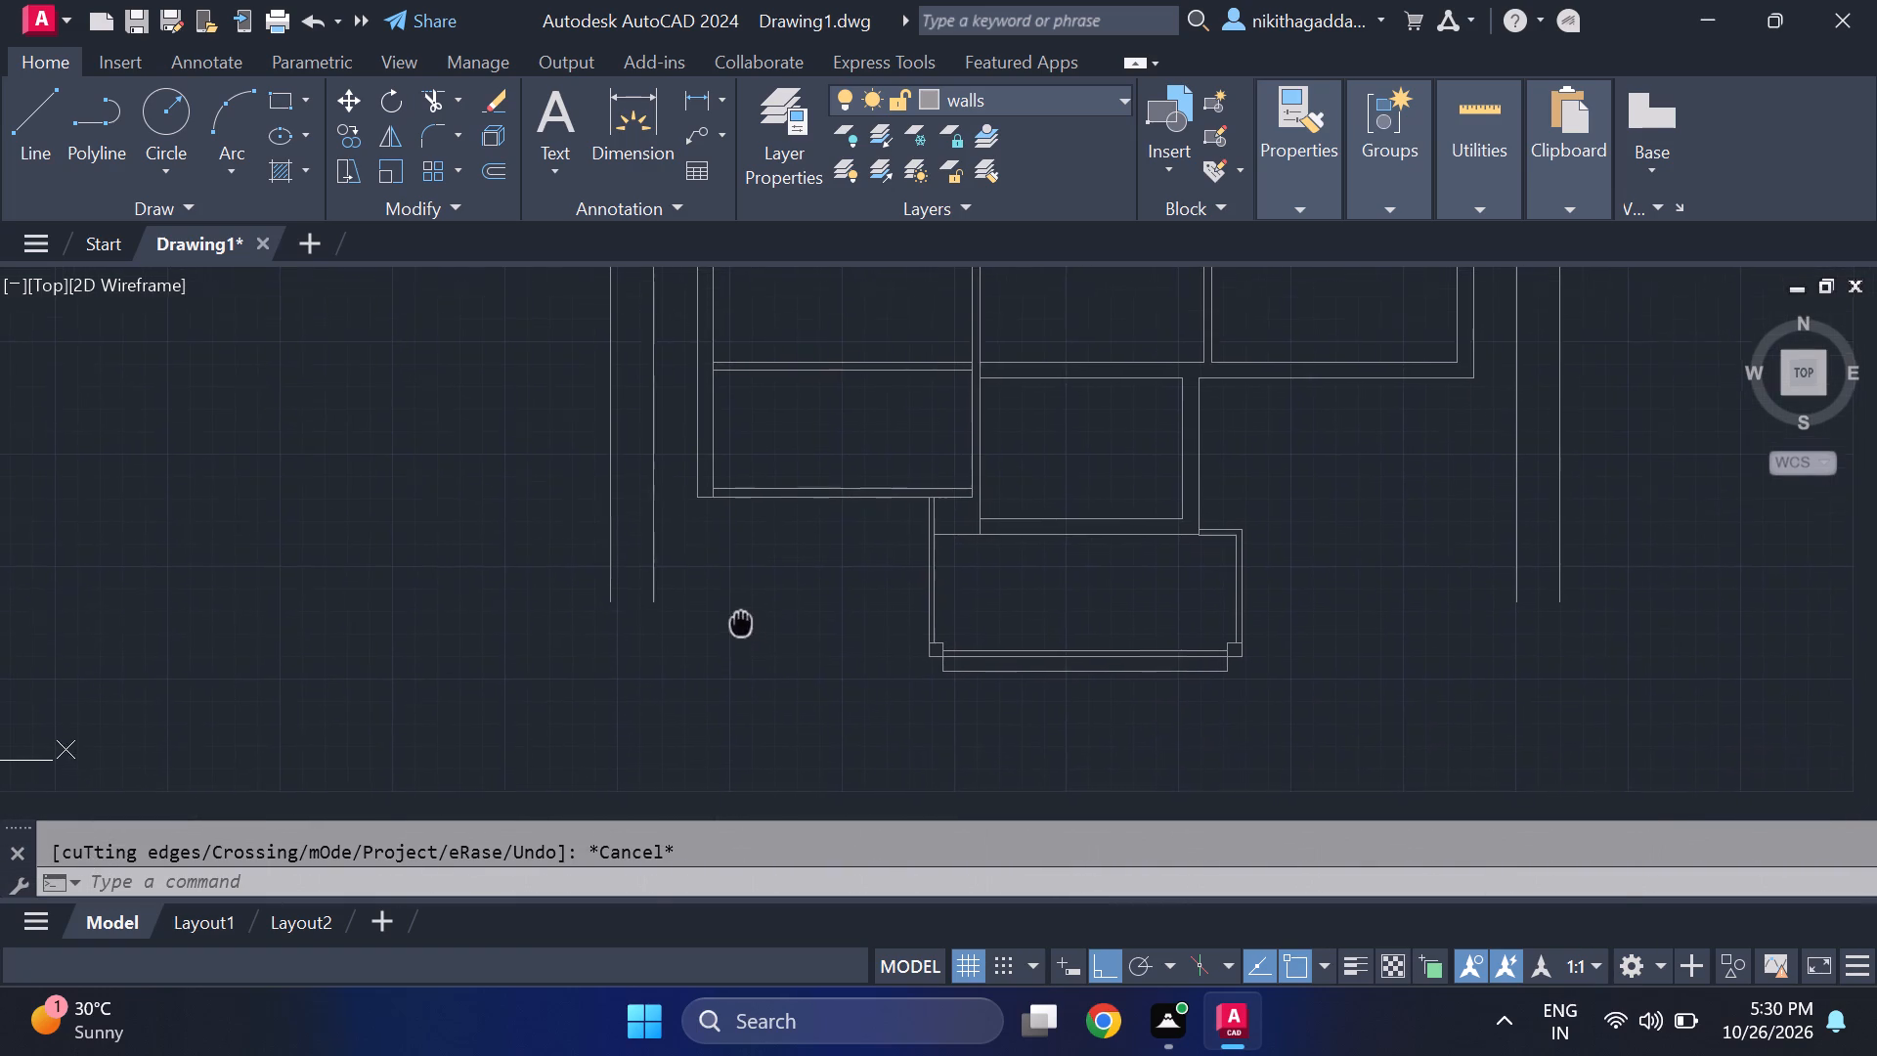
middle_drag(743, 618, 739, 617)
key(l)
key(Return)
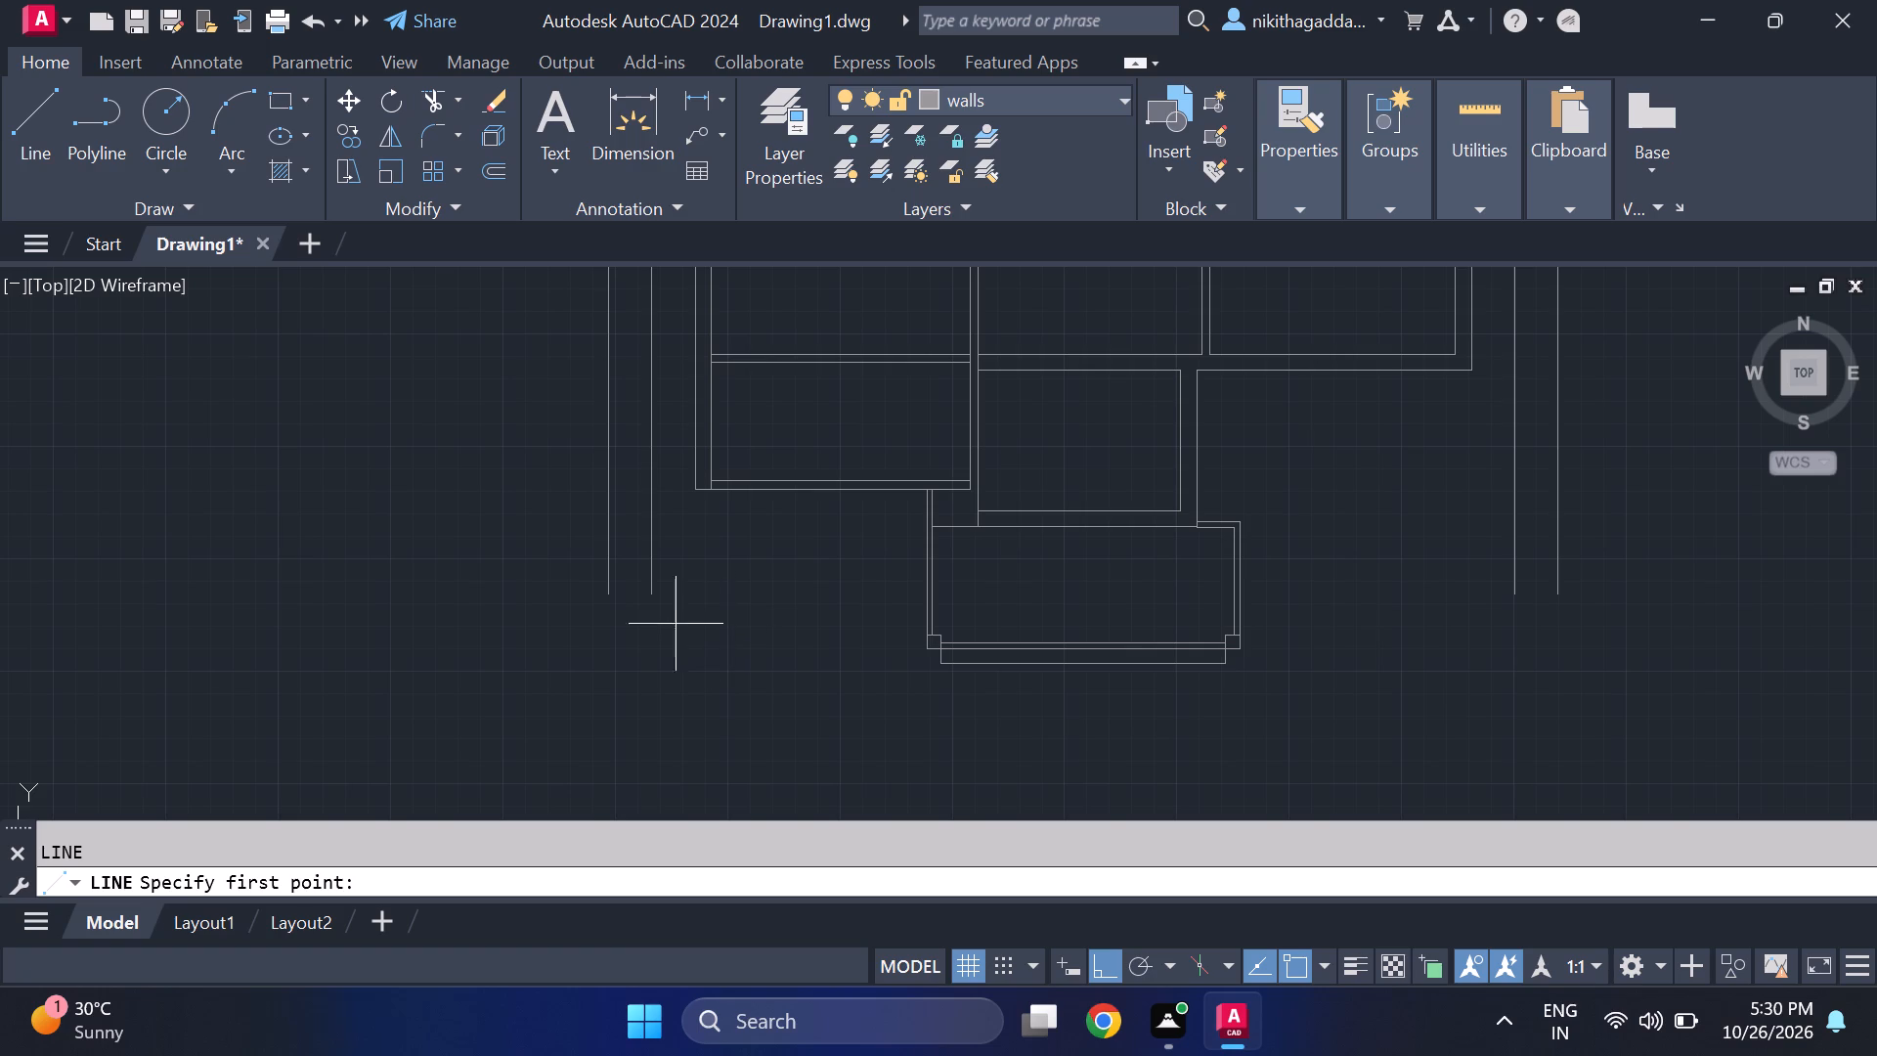
scroll(619, 603, up, 2)
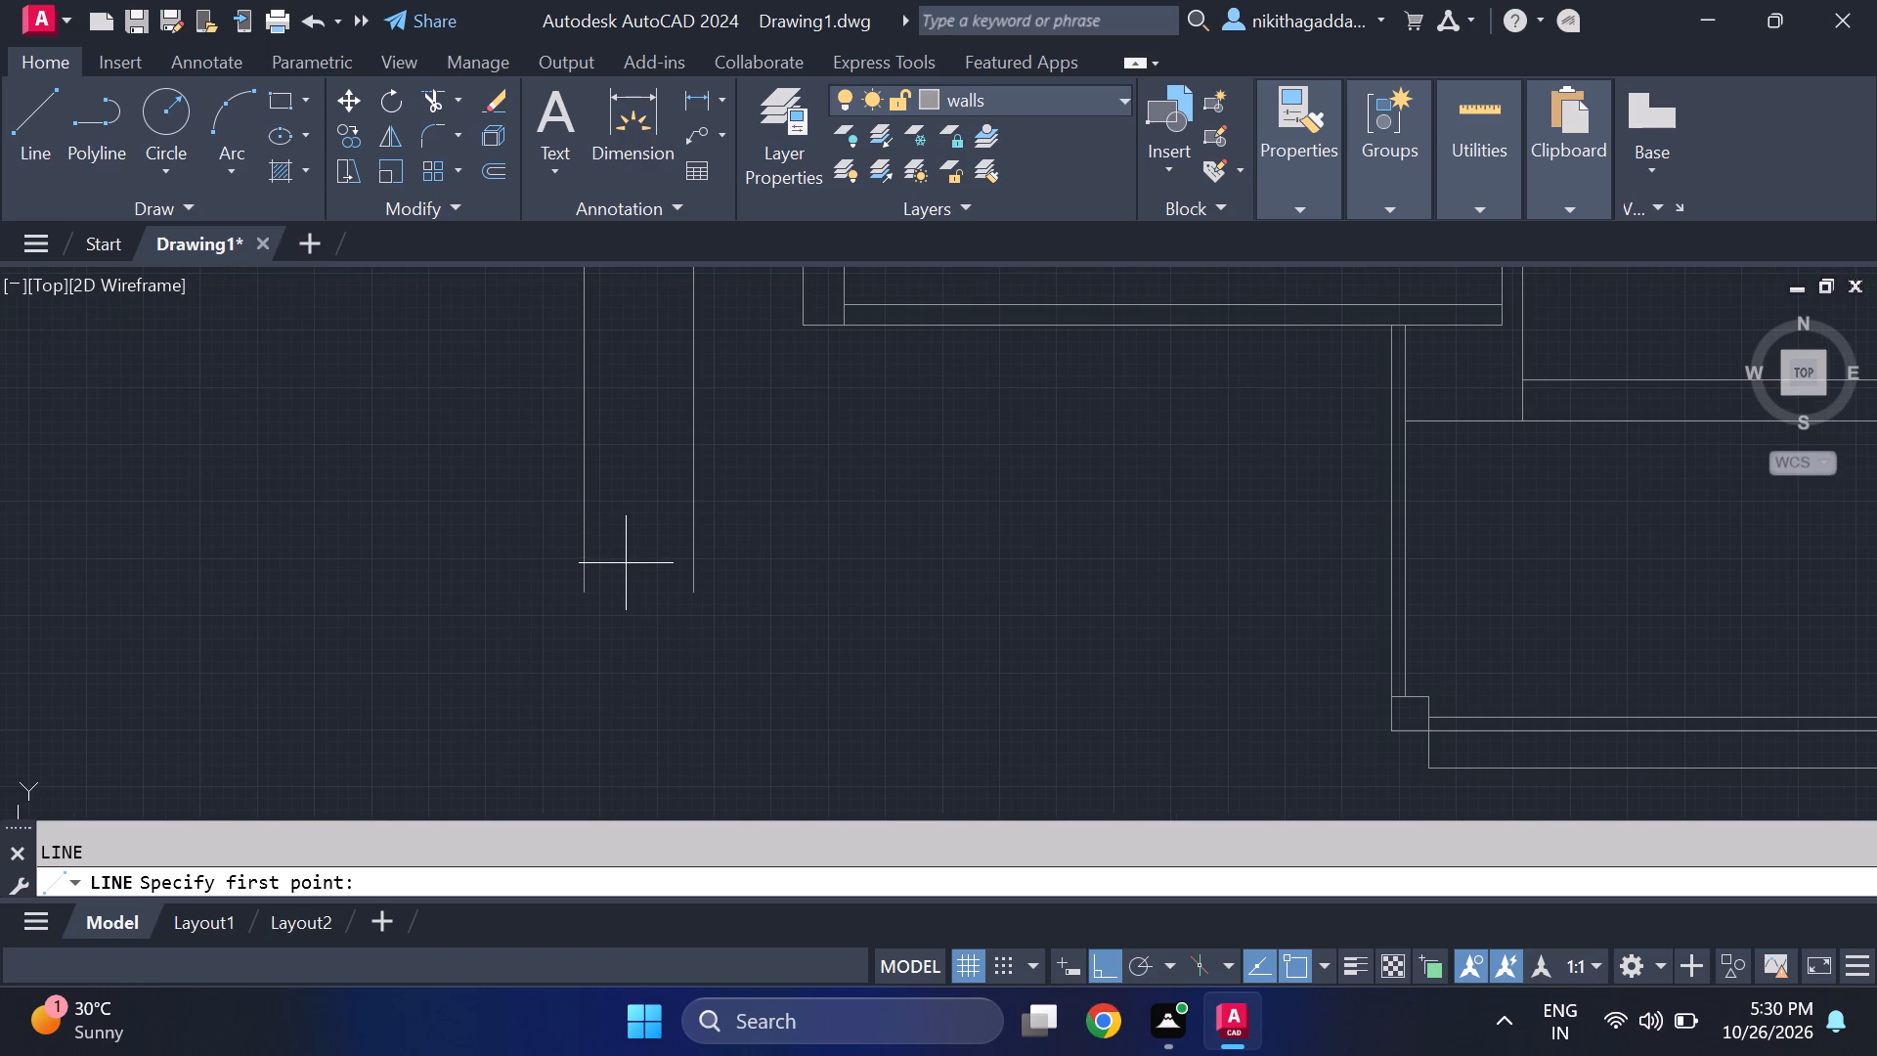
click(695, 431)
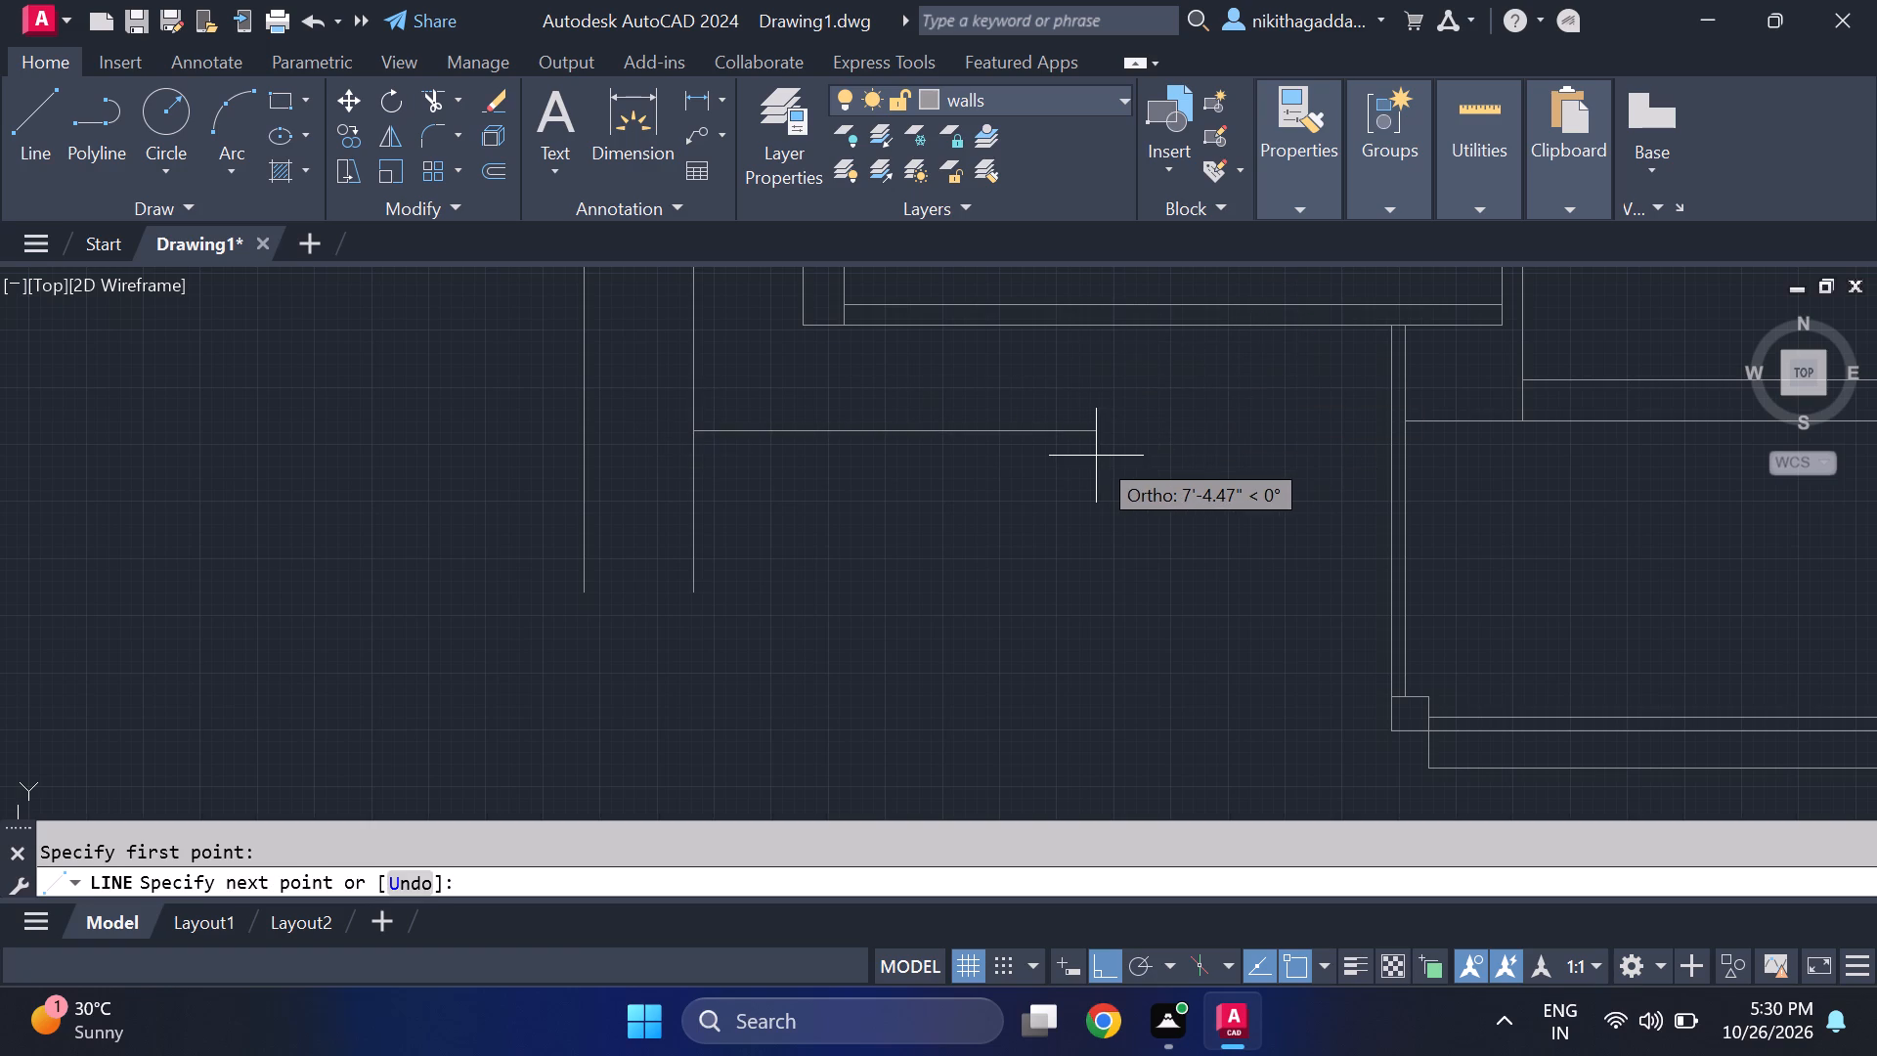
scroll(1099, 452, down, 2)
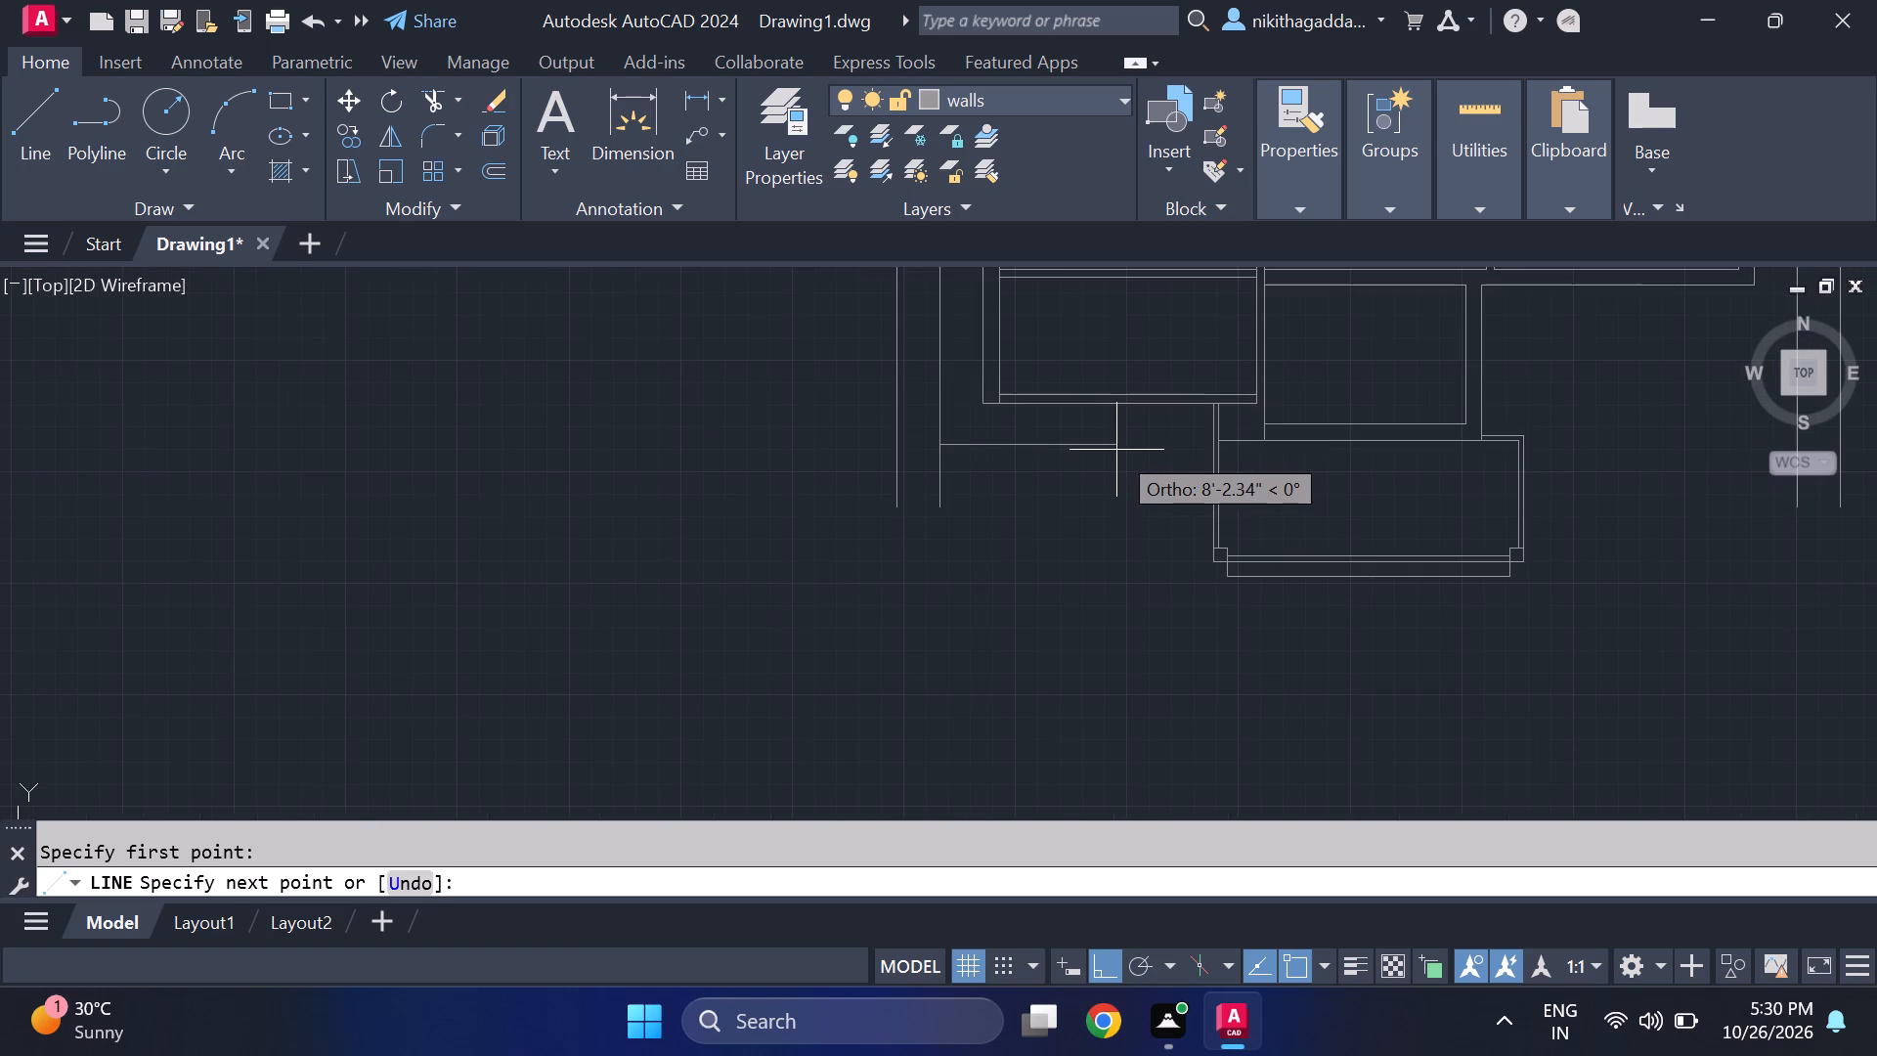
scroll(1117, 450, up, 2)
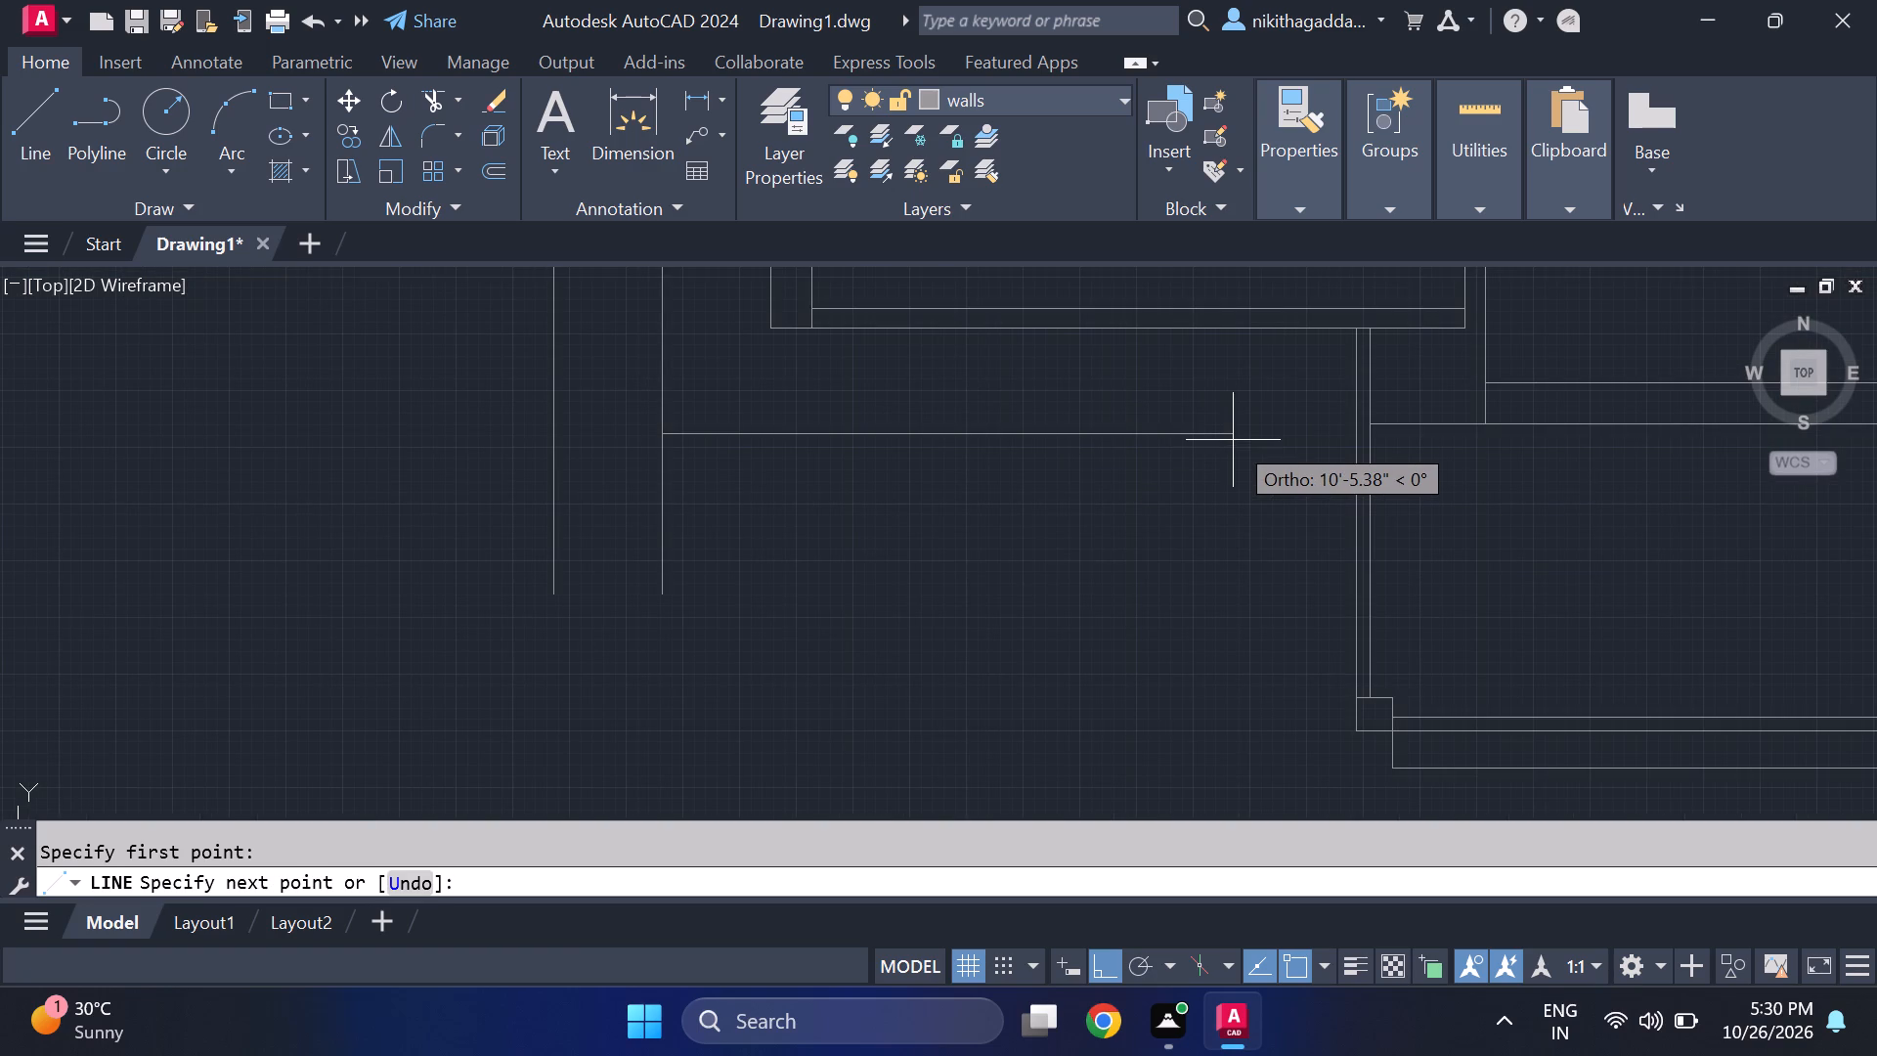
click(1233, 440)
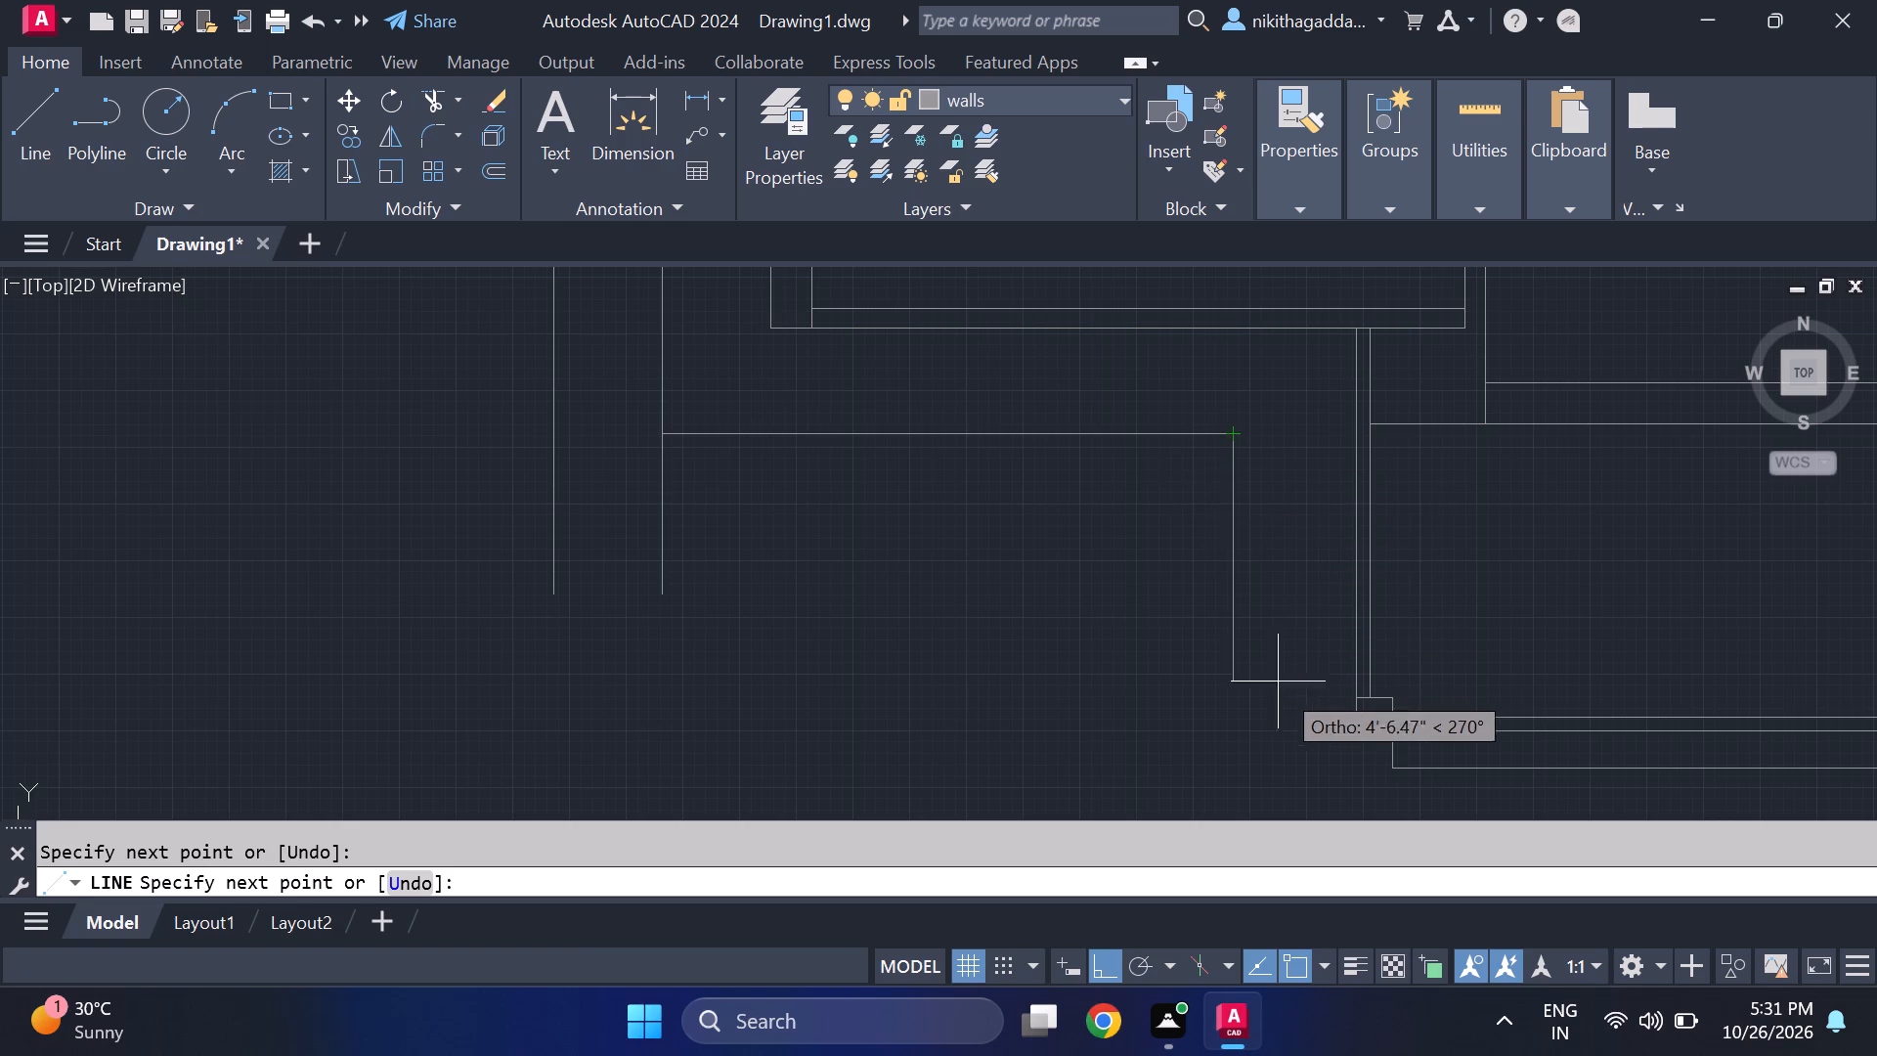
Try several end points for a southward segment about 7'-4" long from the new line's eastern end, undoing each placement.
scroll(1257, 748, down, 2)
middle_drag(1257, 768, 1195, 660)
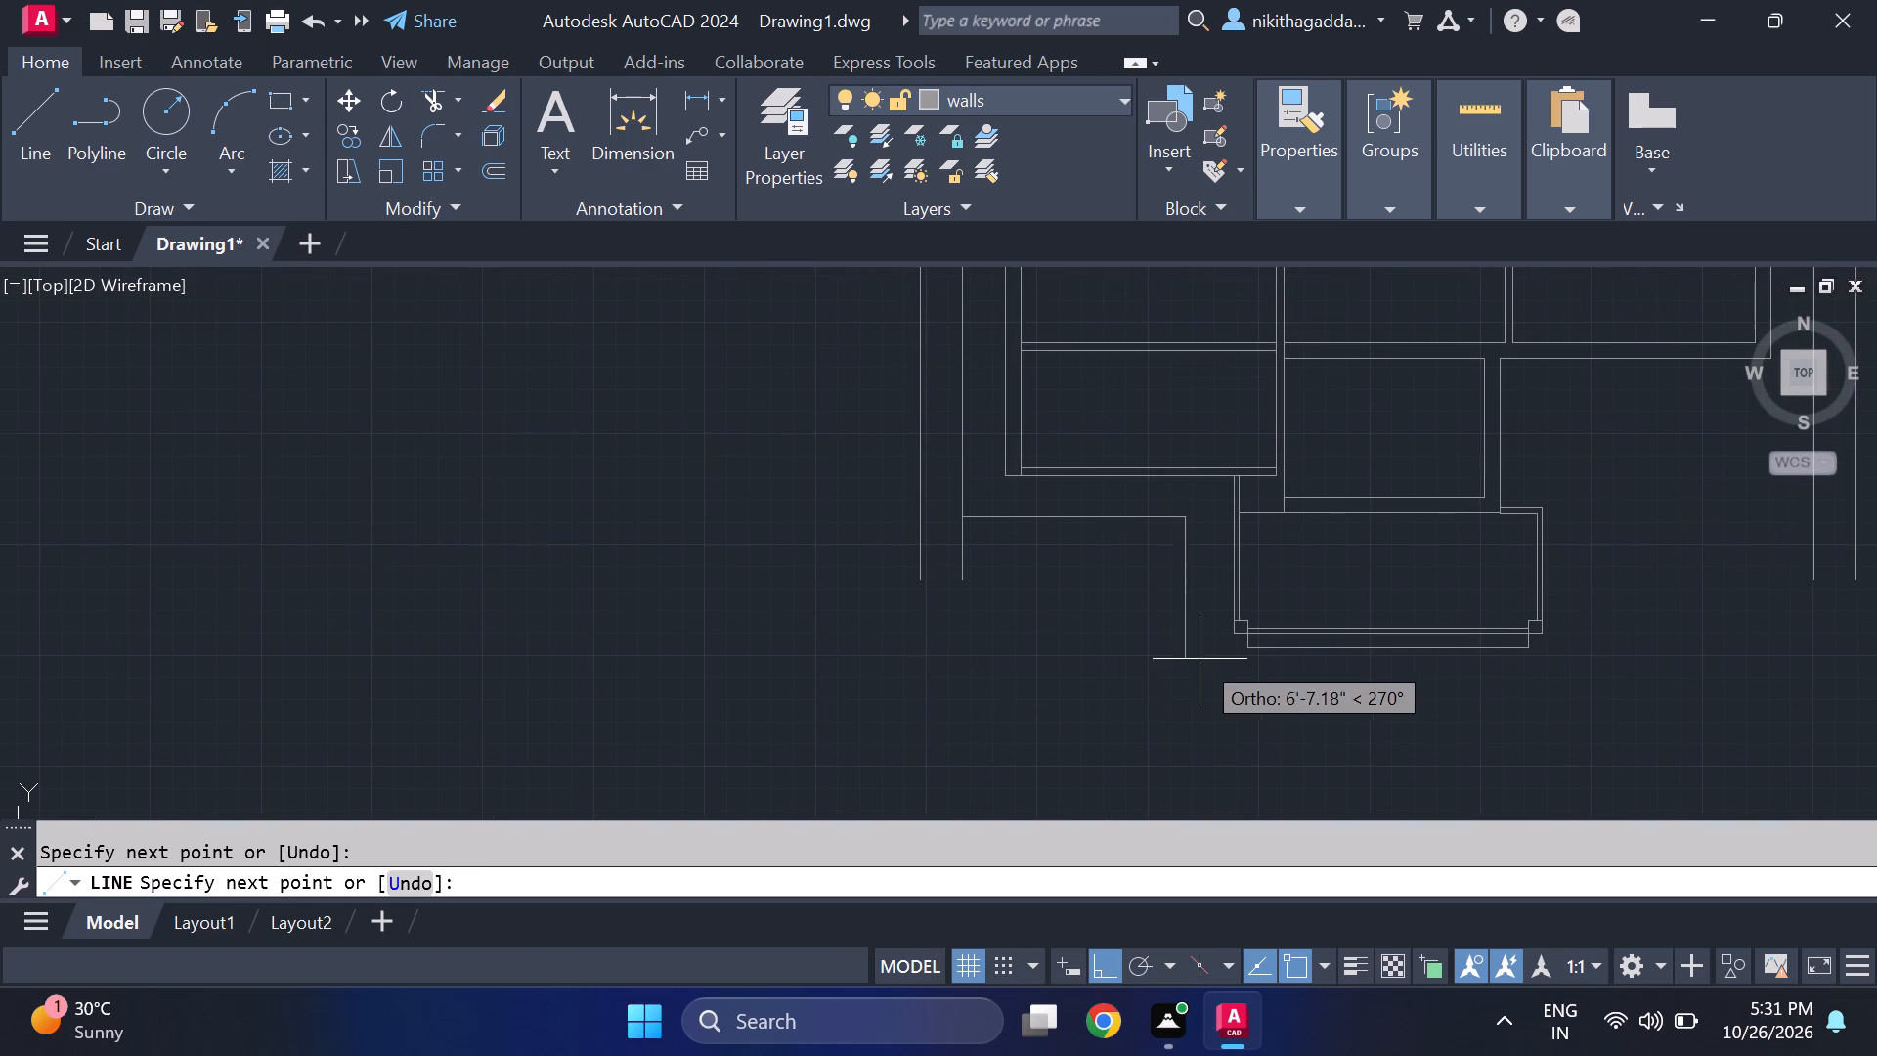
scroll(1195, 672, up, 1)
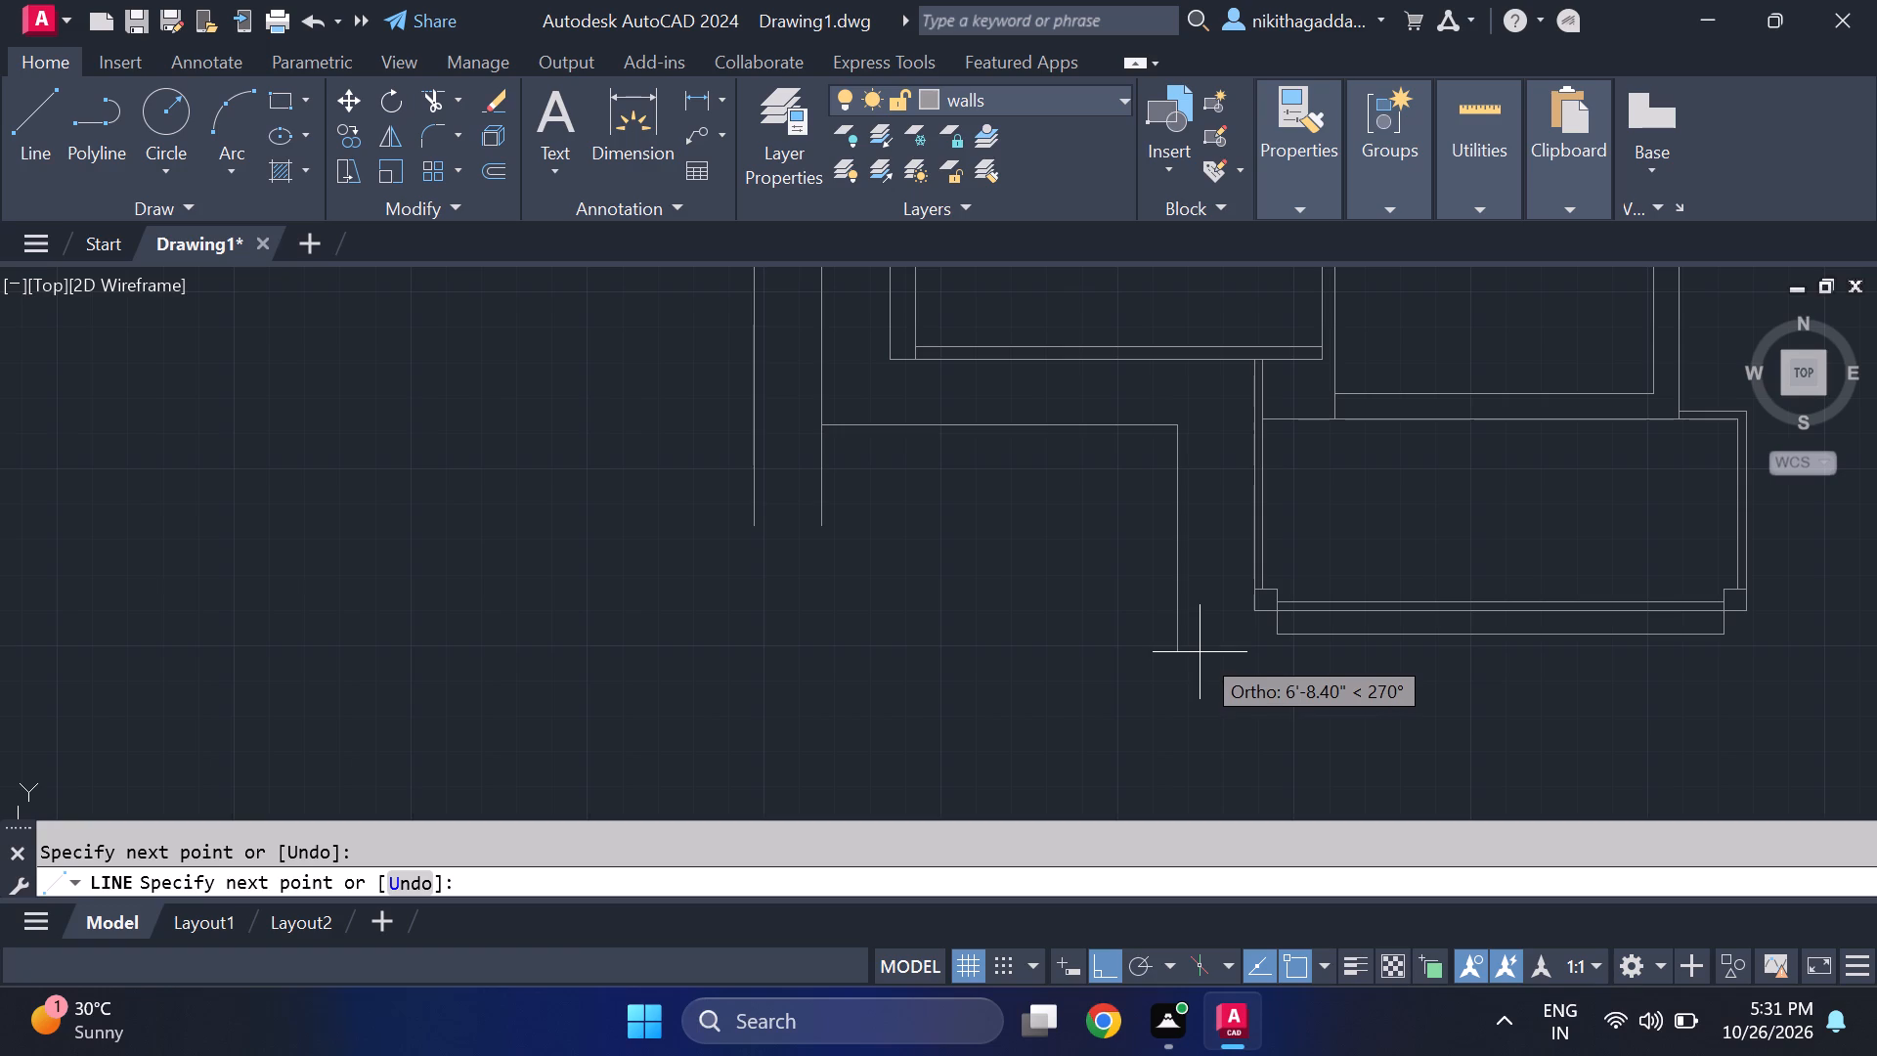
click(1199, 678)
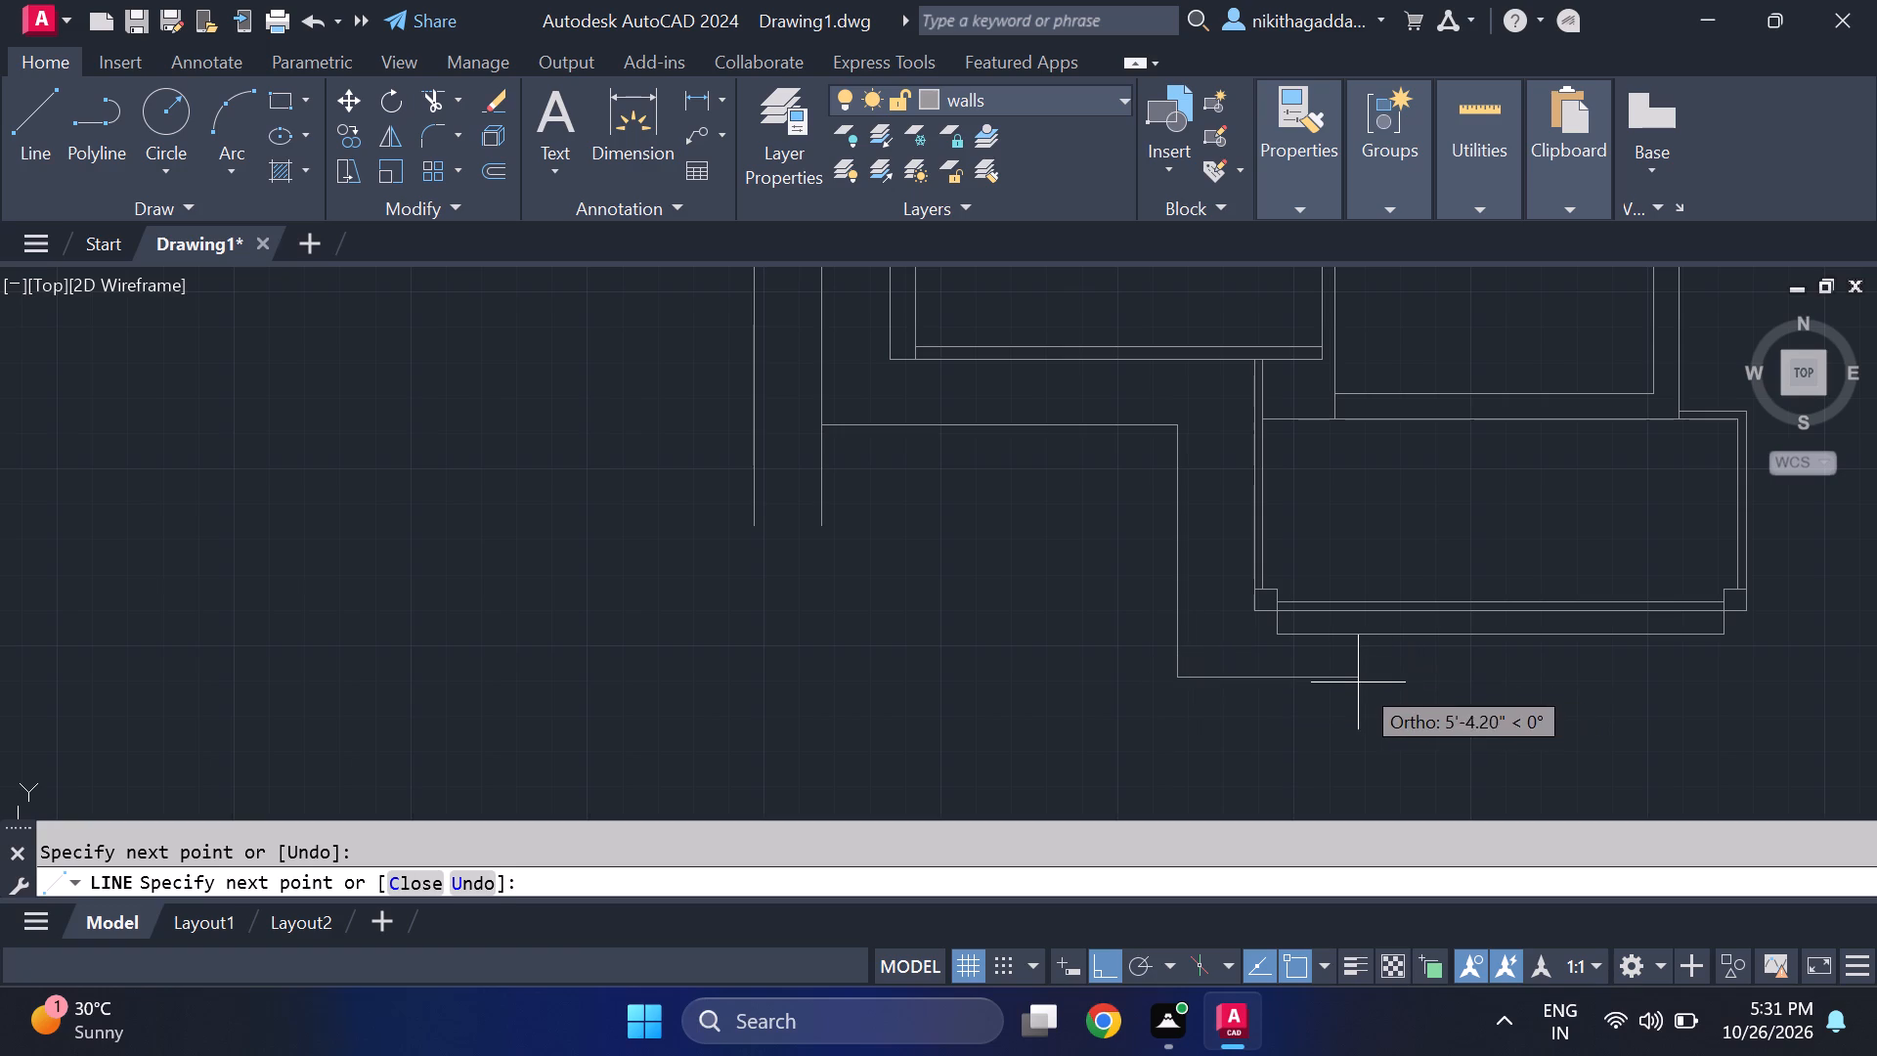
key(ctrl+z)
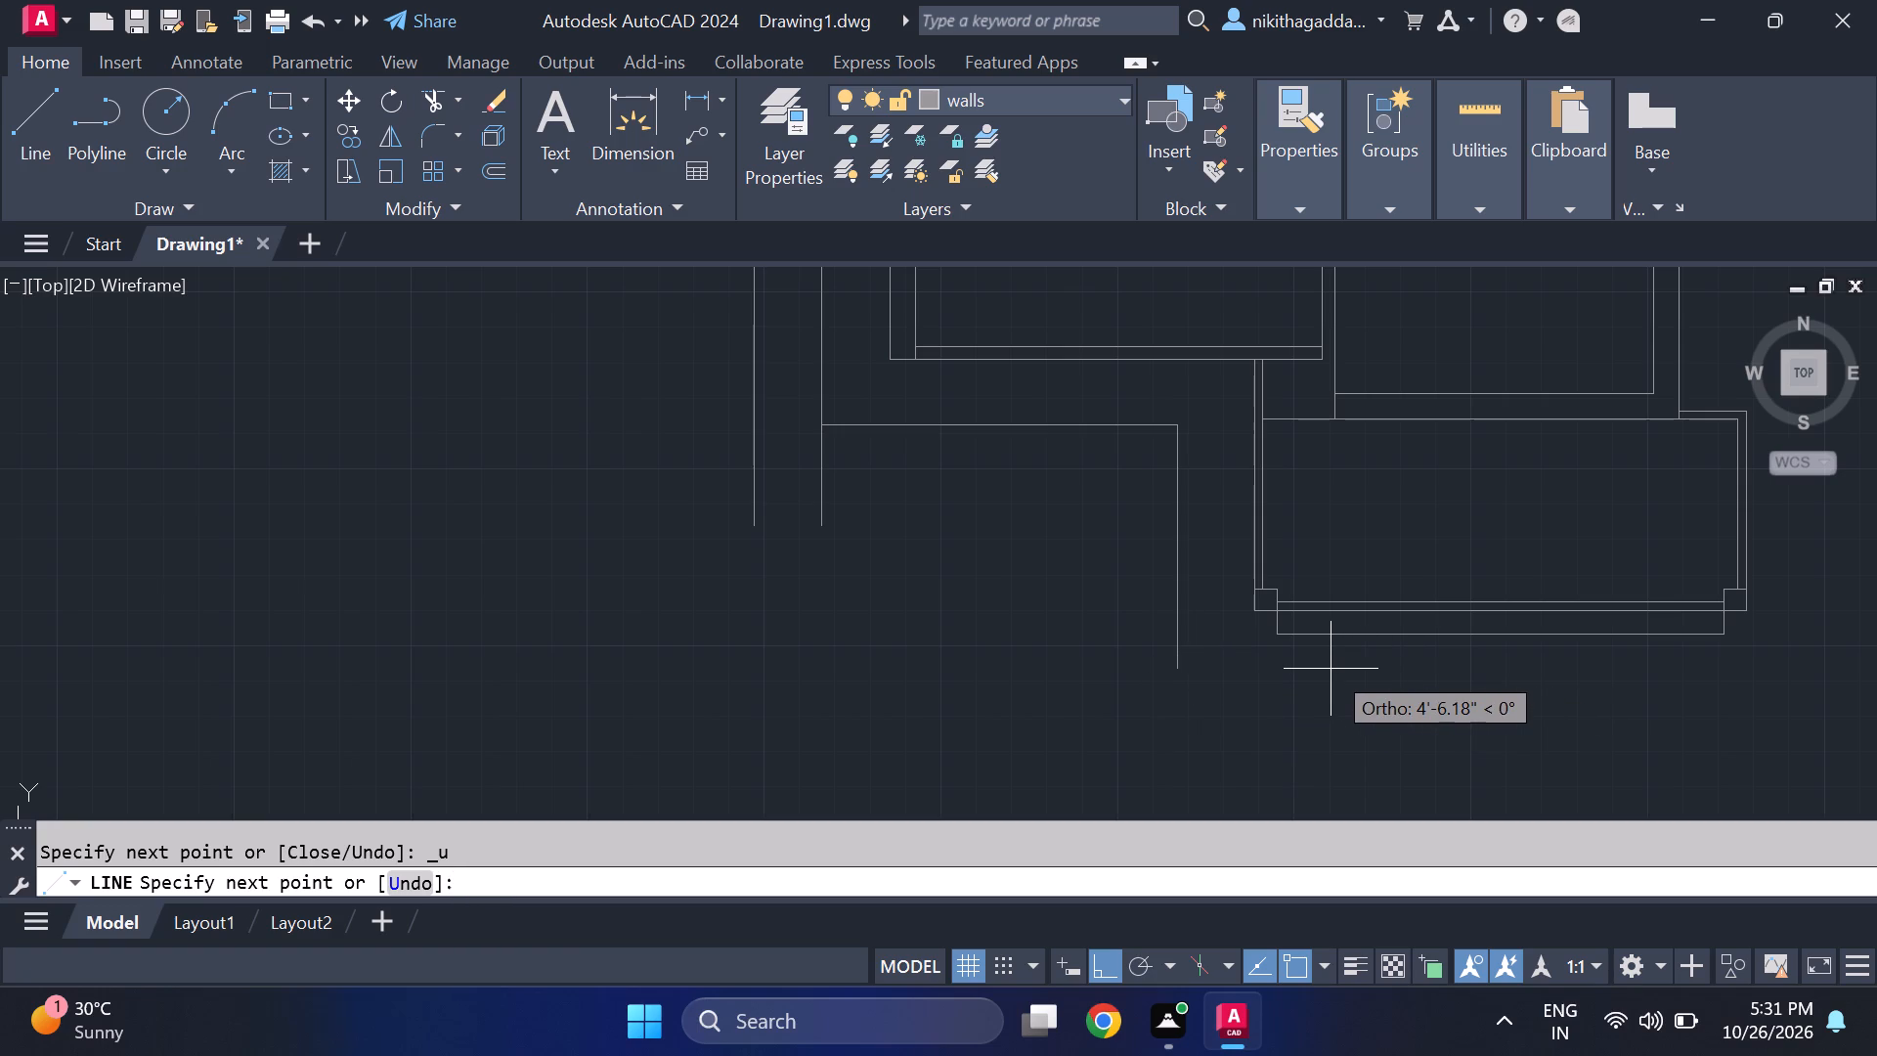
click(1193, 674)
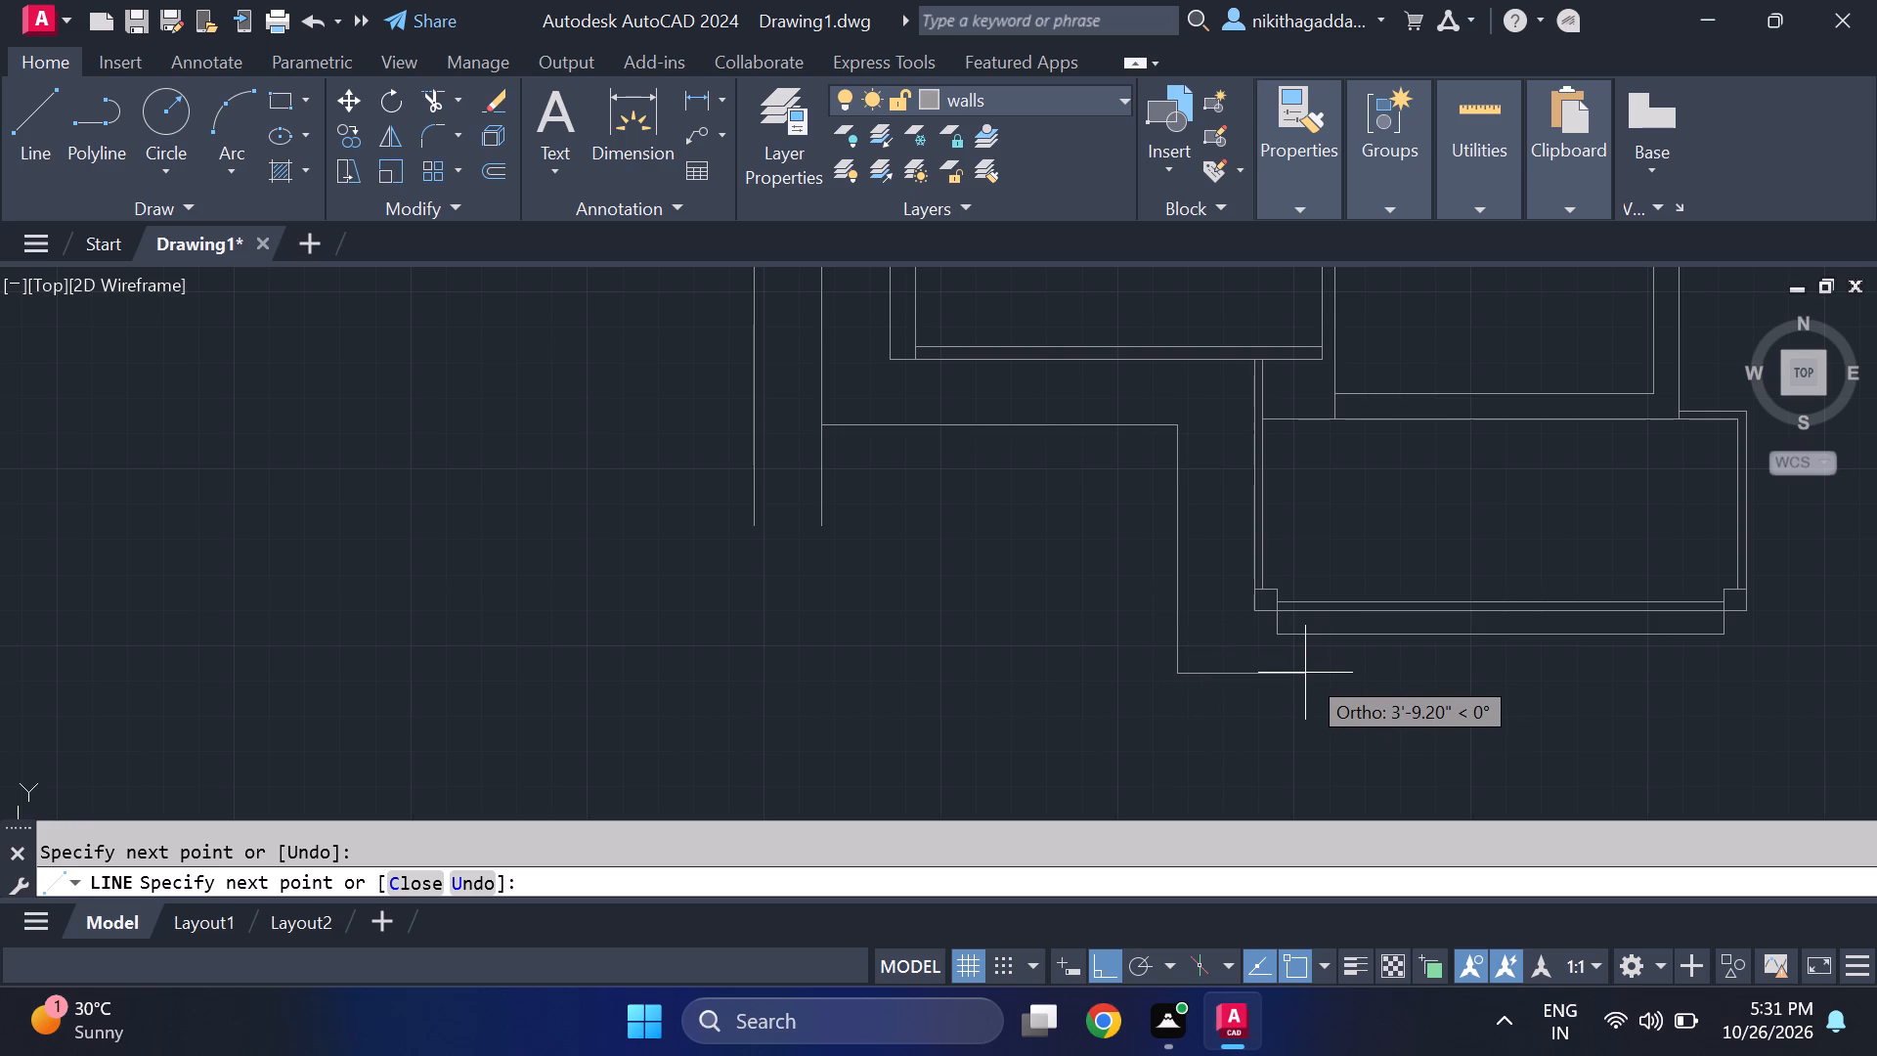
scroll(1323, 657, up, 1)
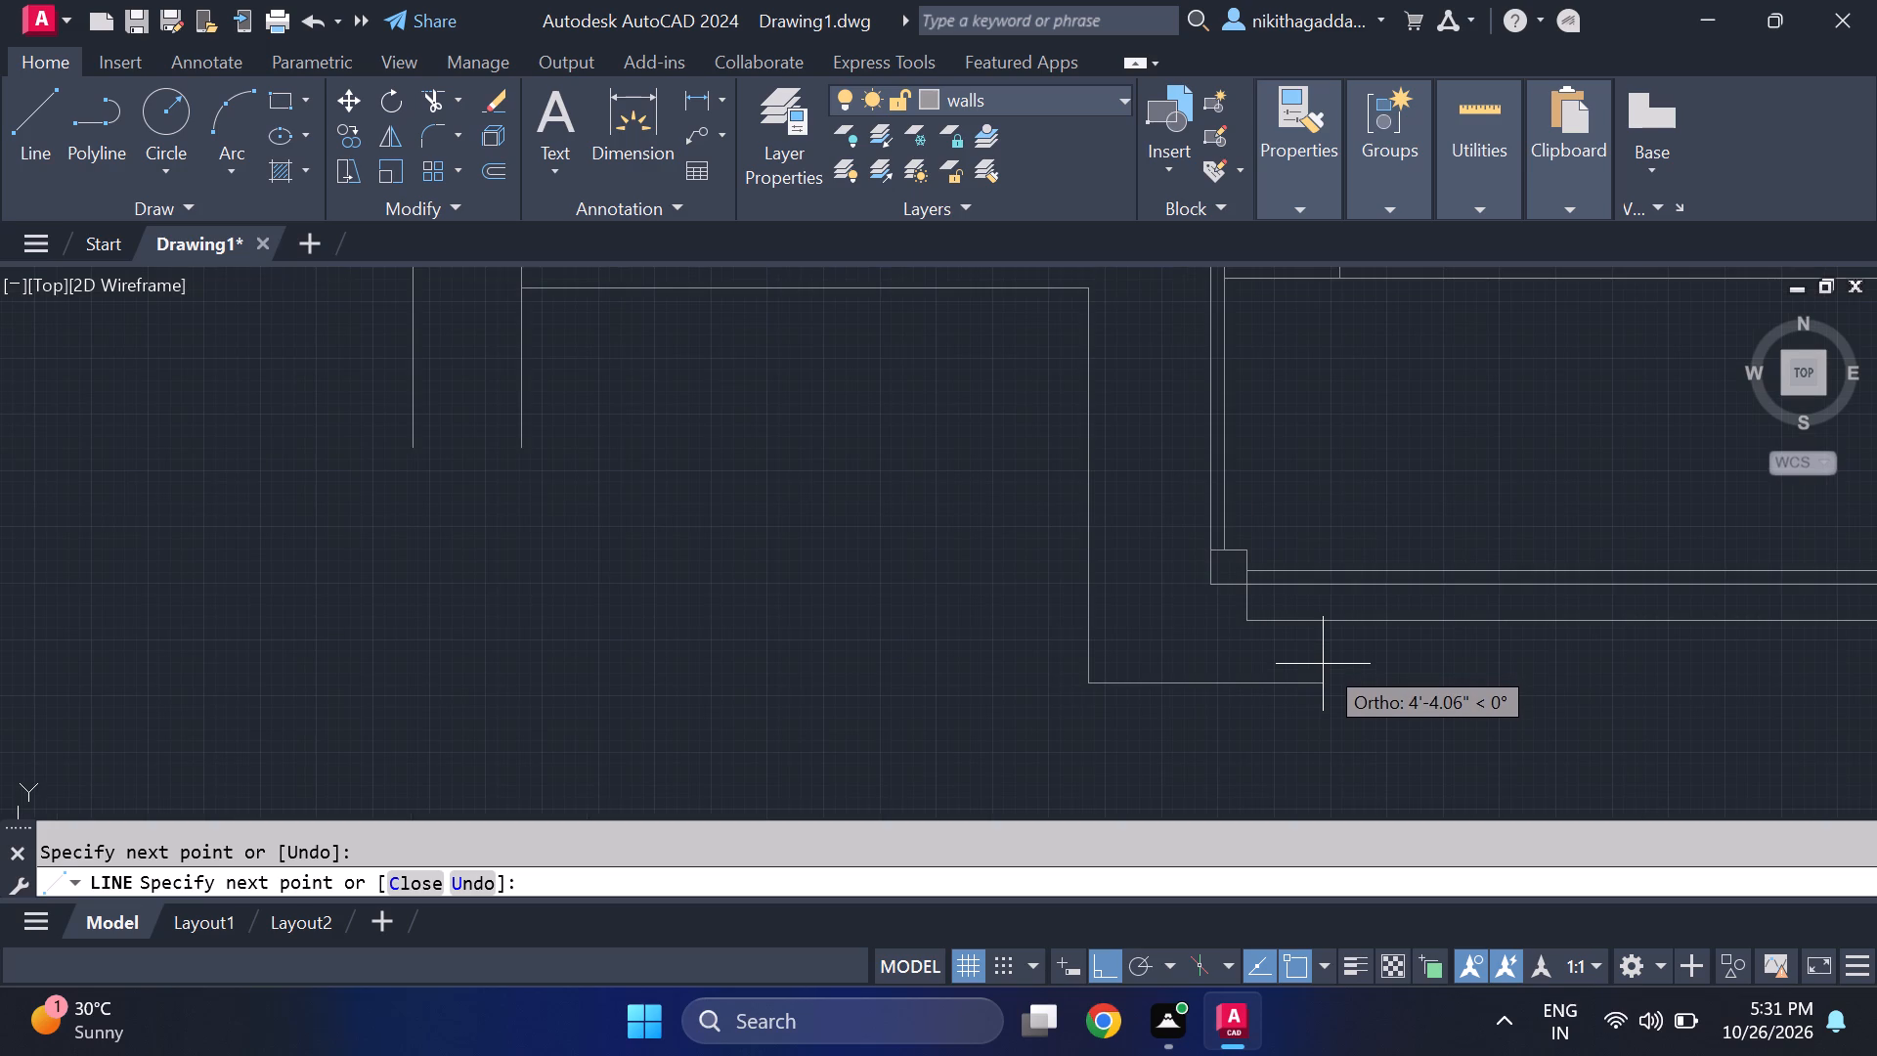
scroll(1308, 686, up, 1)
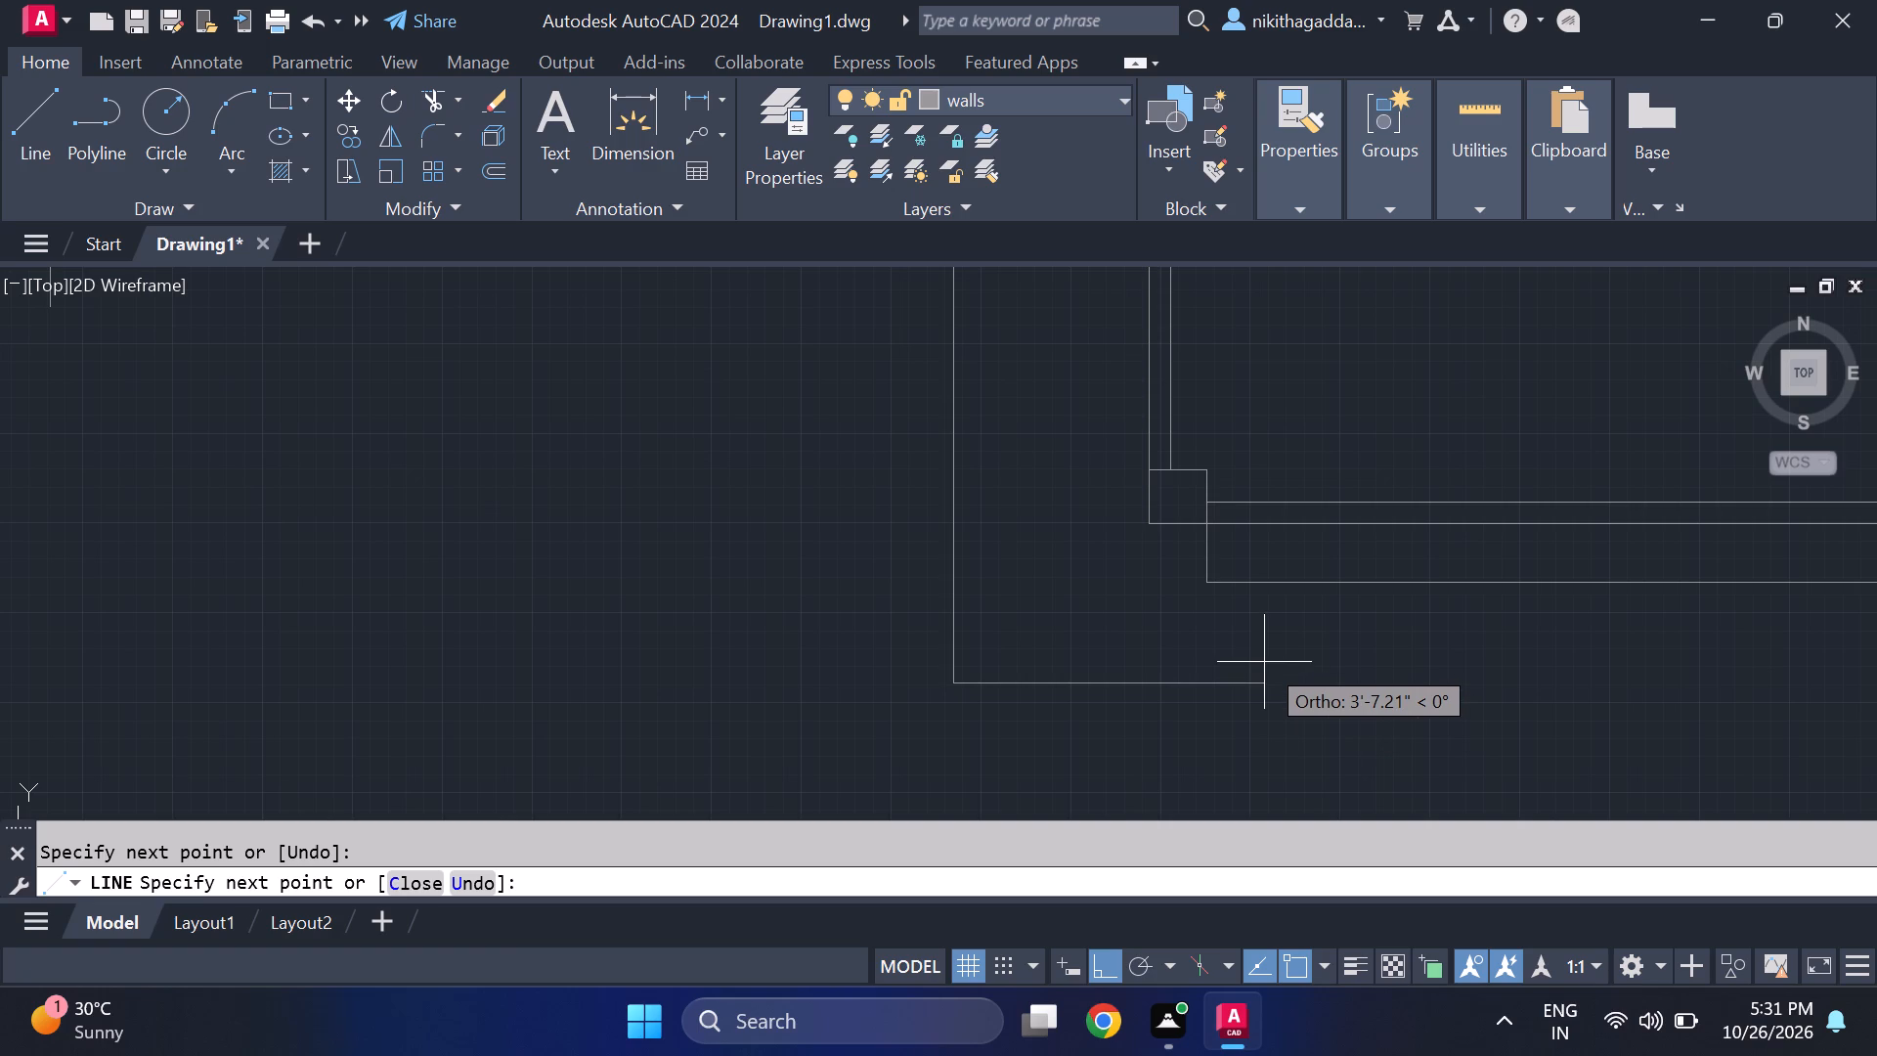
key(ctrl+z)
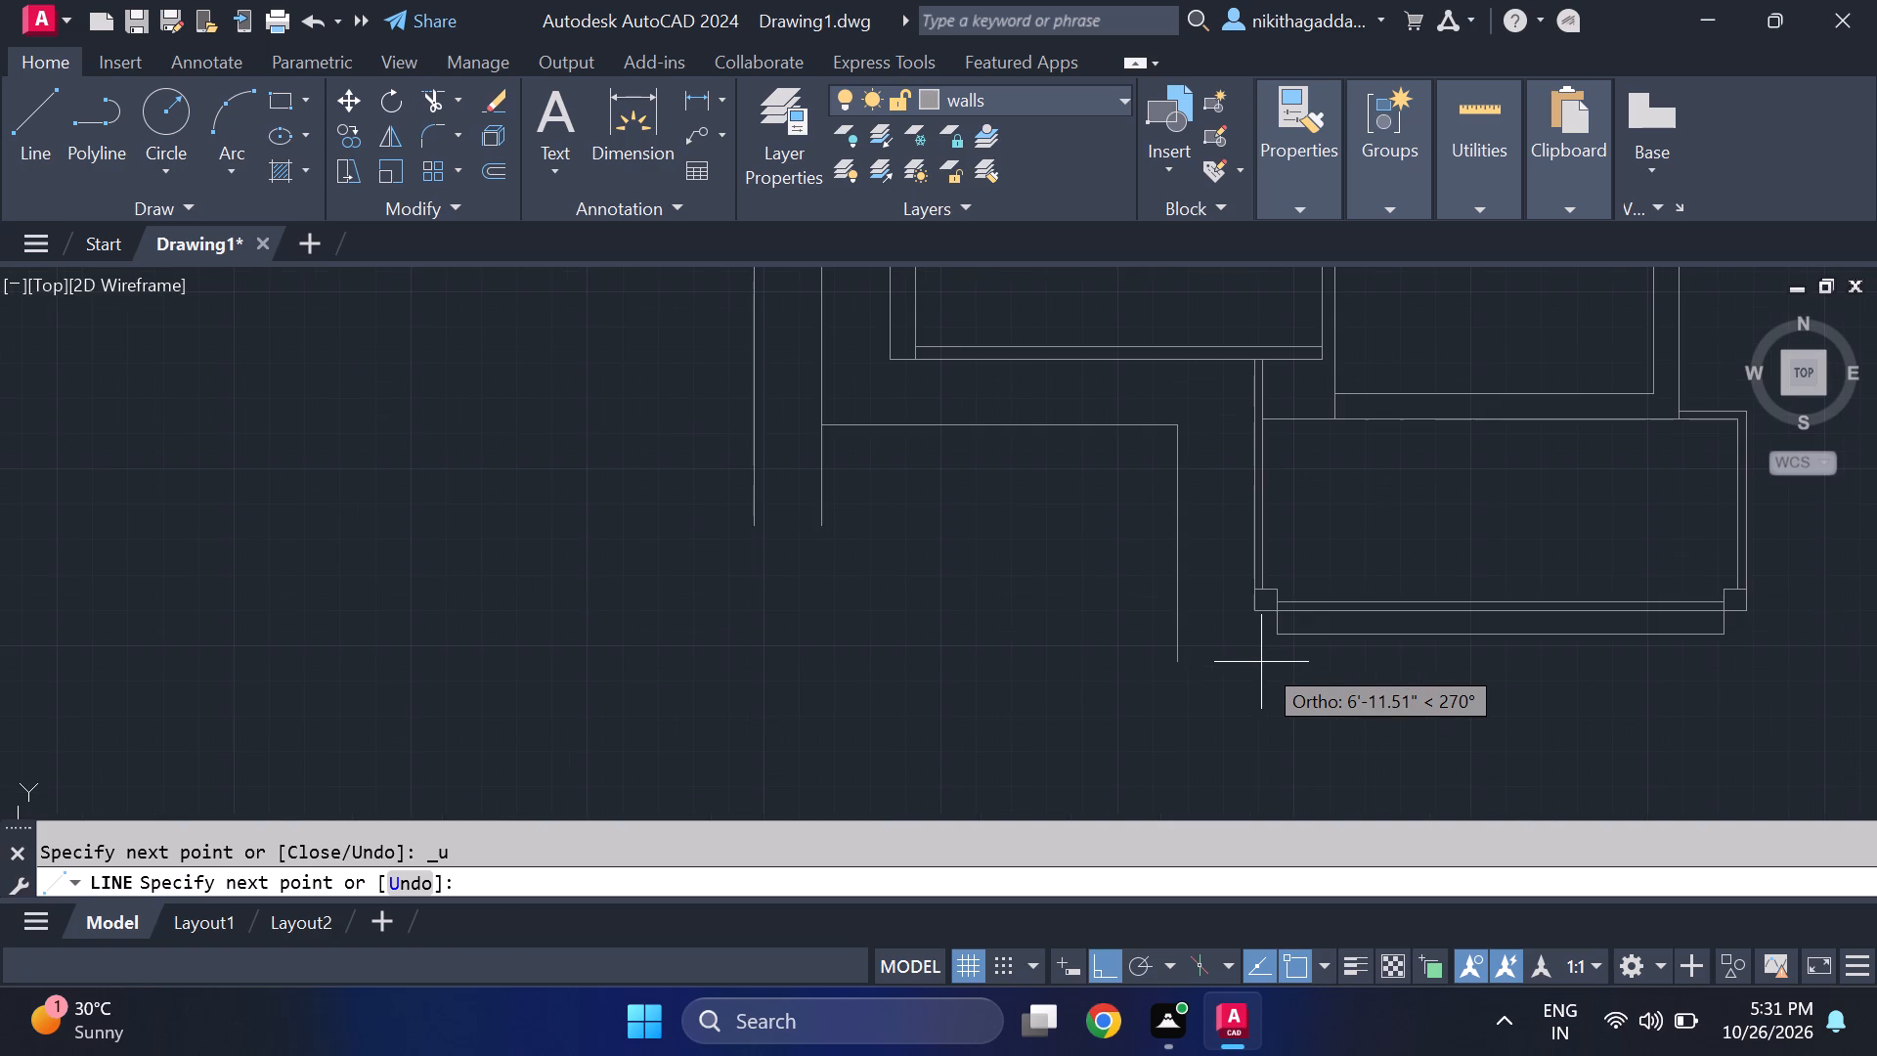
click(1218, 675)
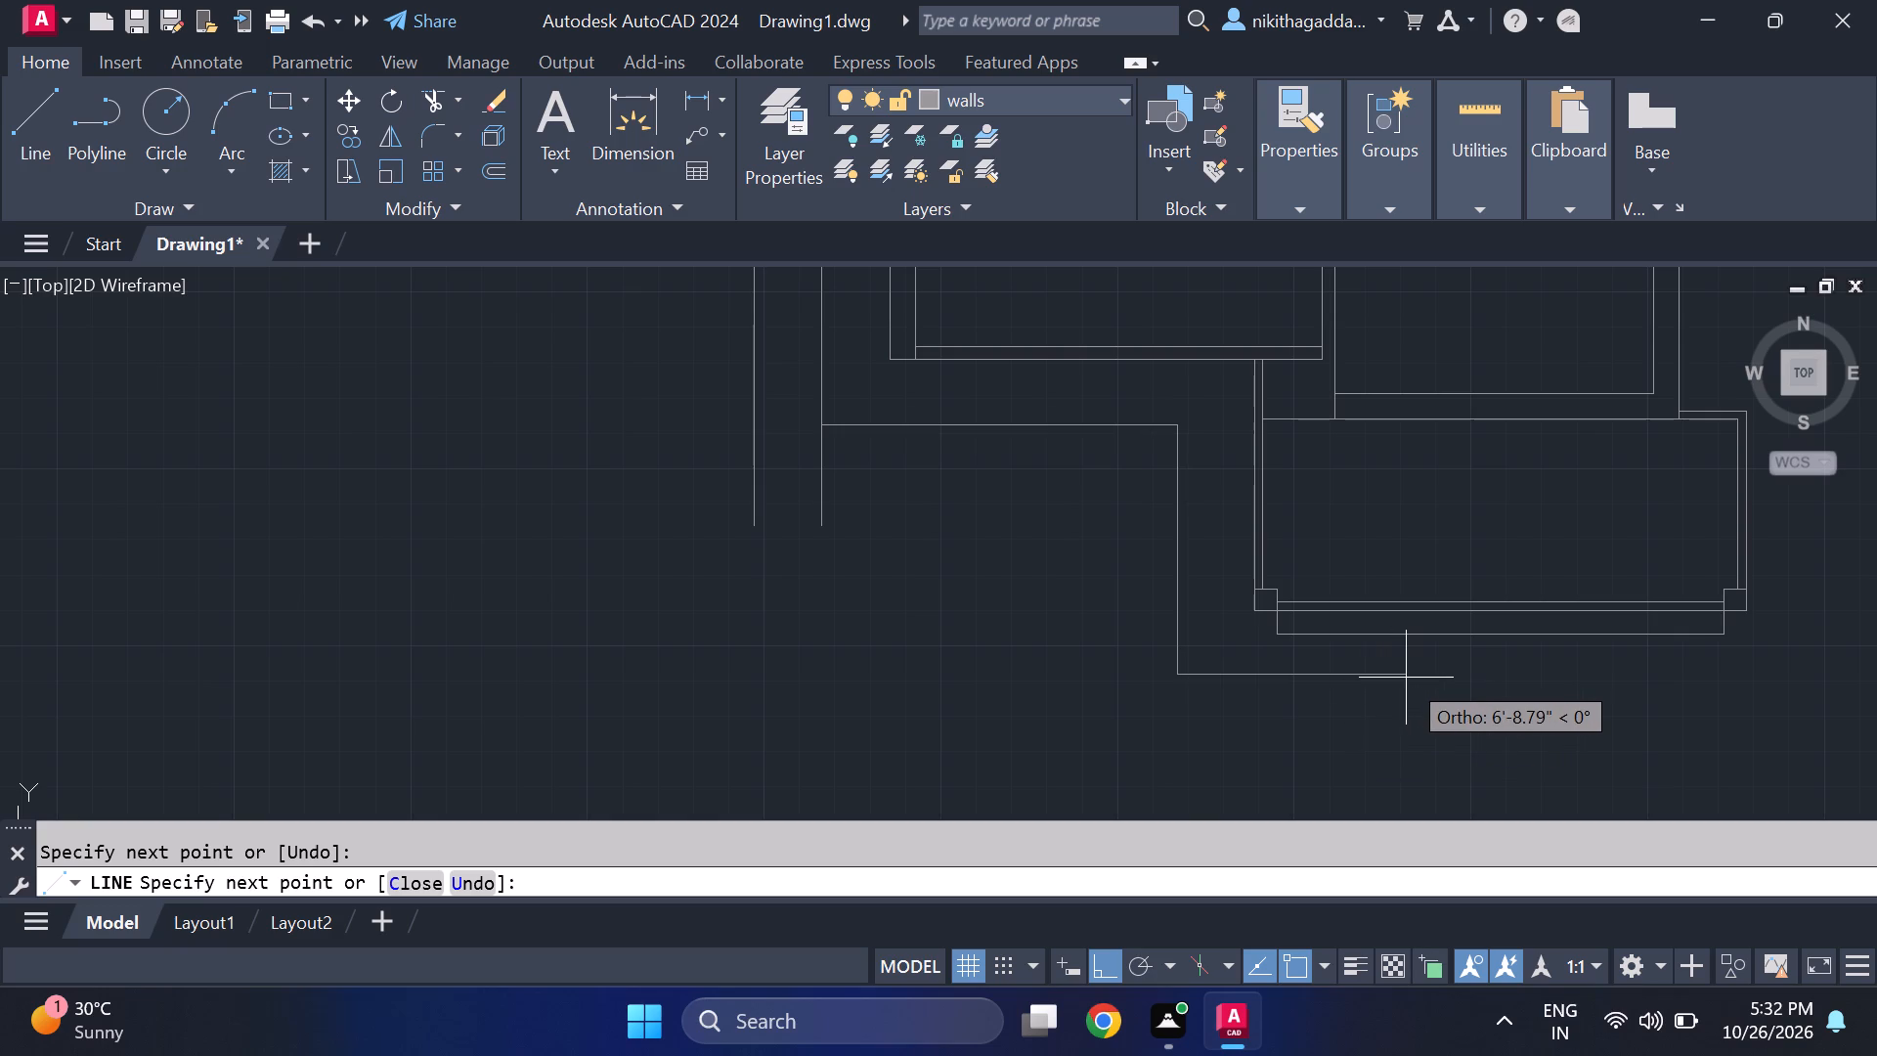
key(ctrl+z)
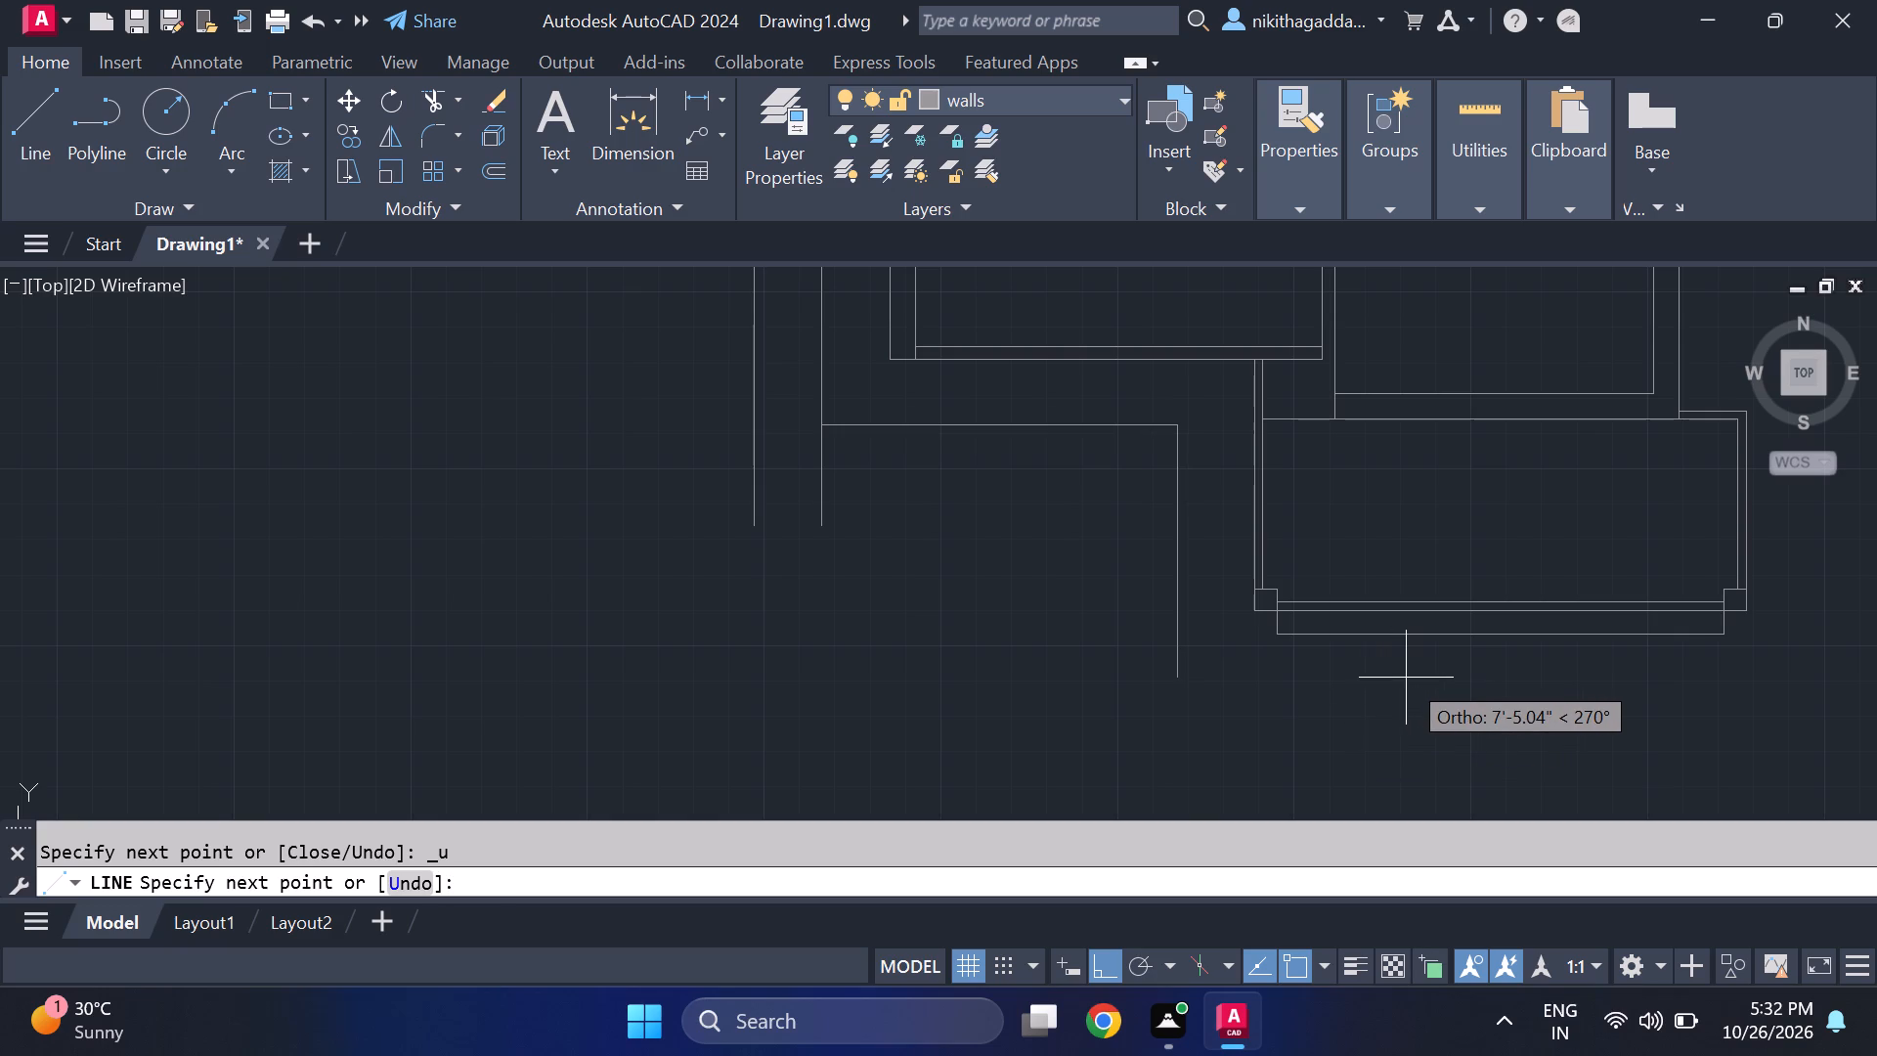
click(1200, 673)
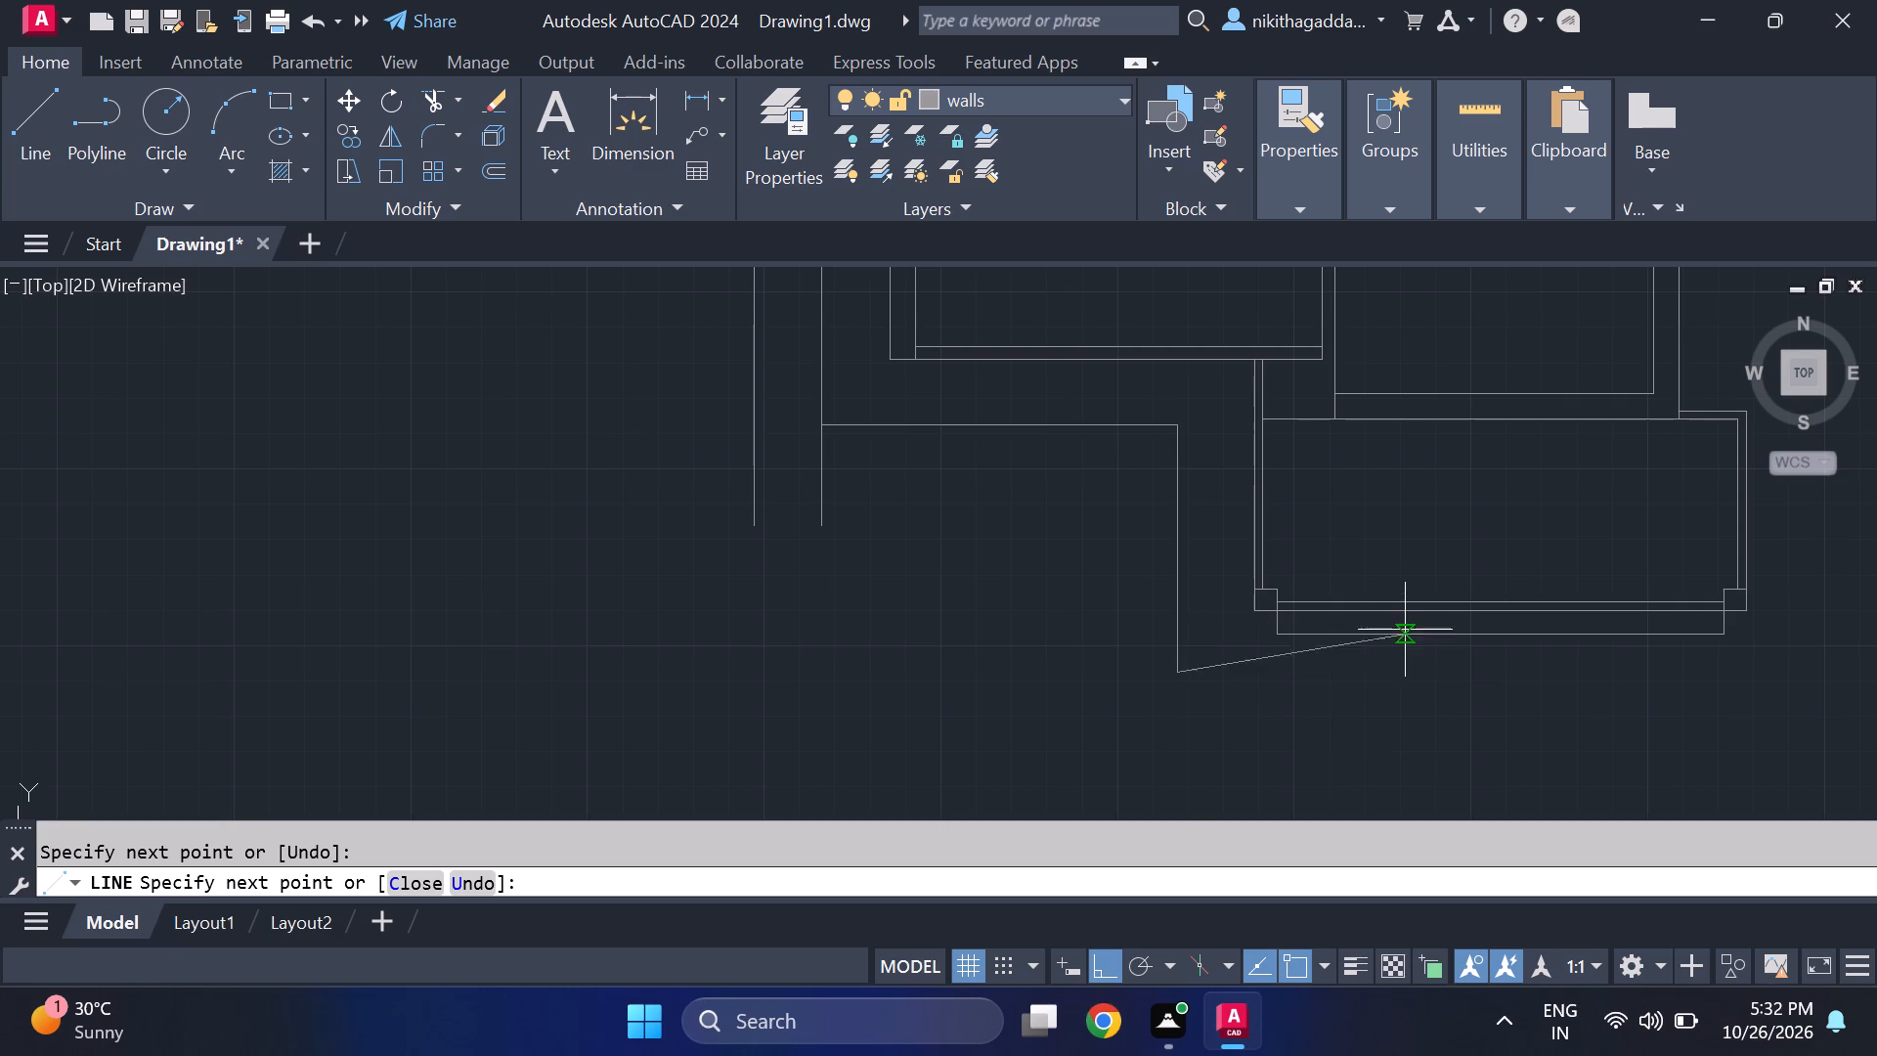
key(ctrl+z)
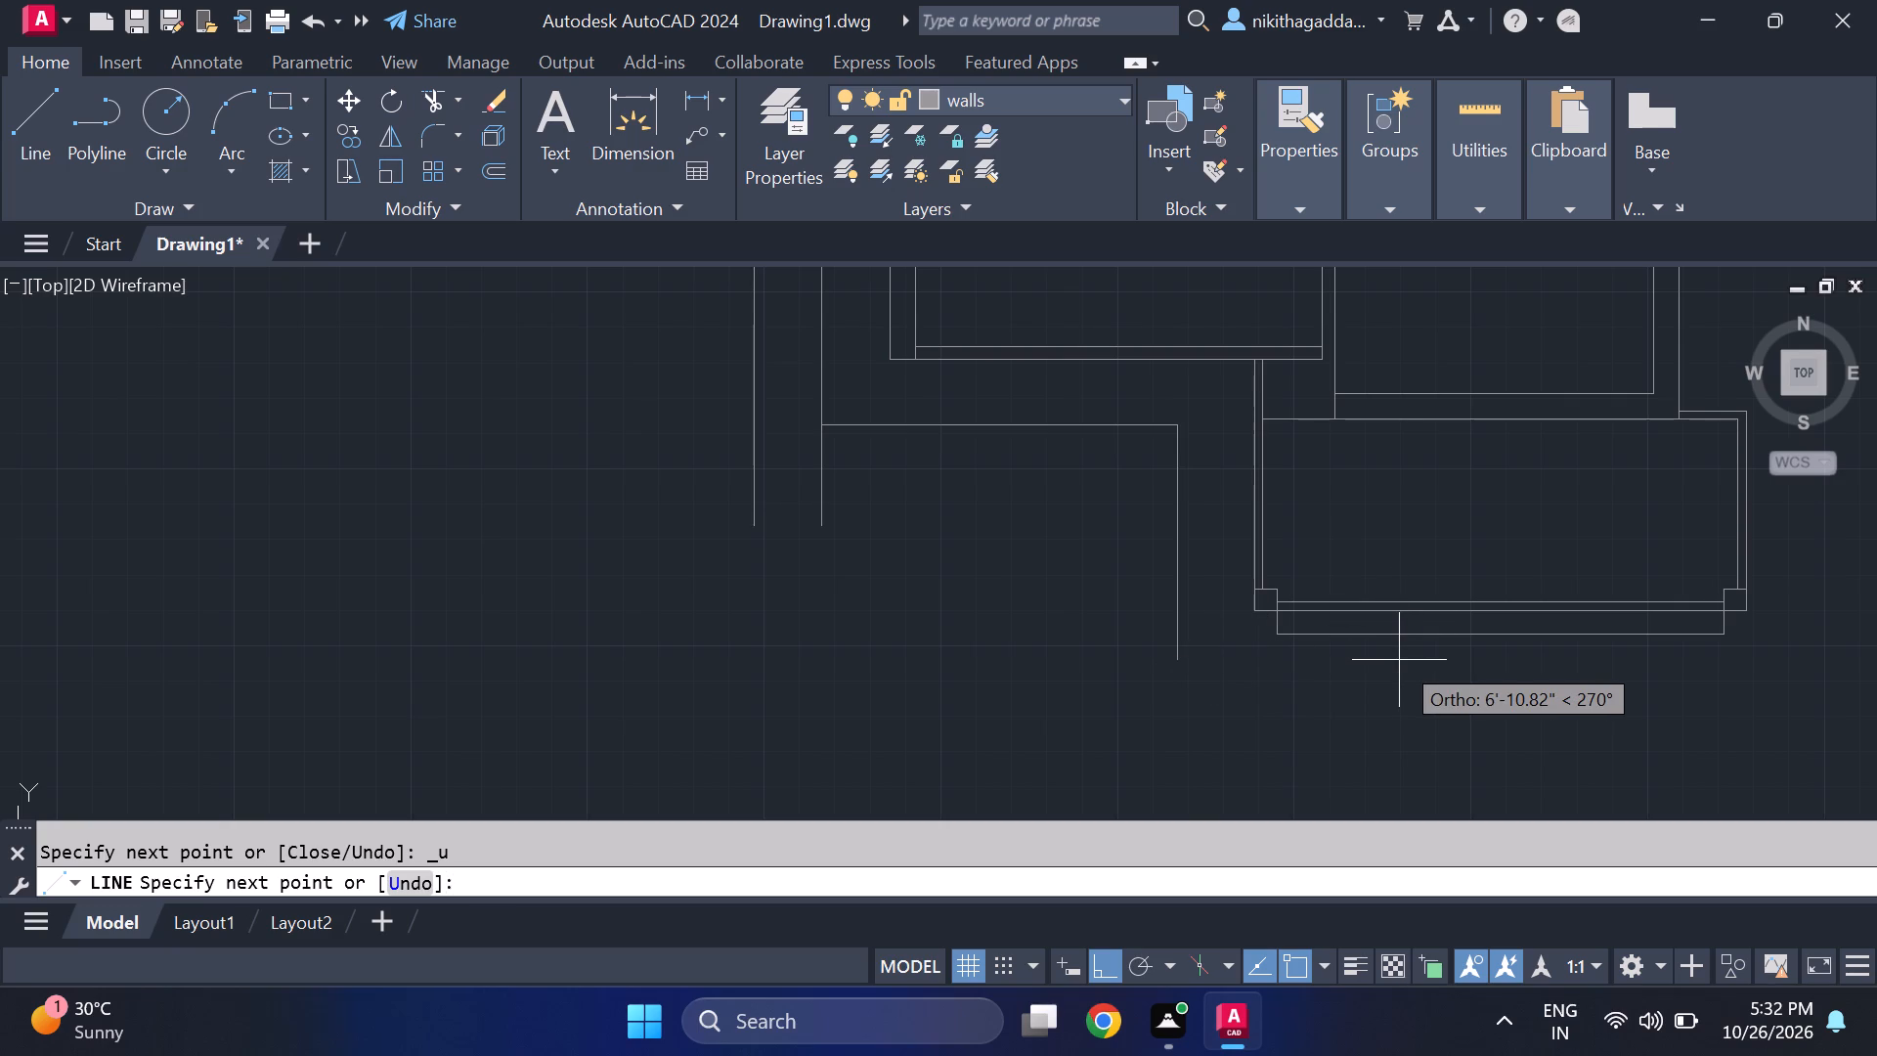
Continue the stepped line about 6'-10" south and about 5'-1" east, passing just below the projecting southern room.
click(1172, 658)
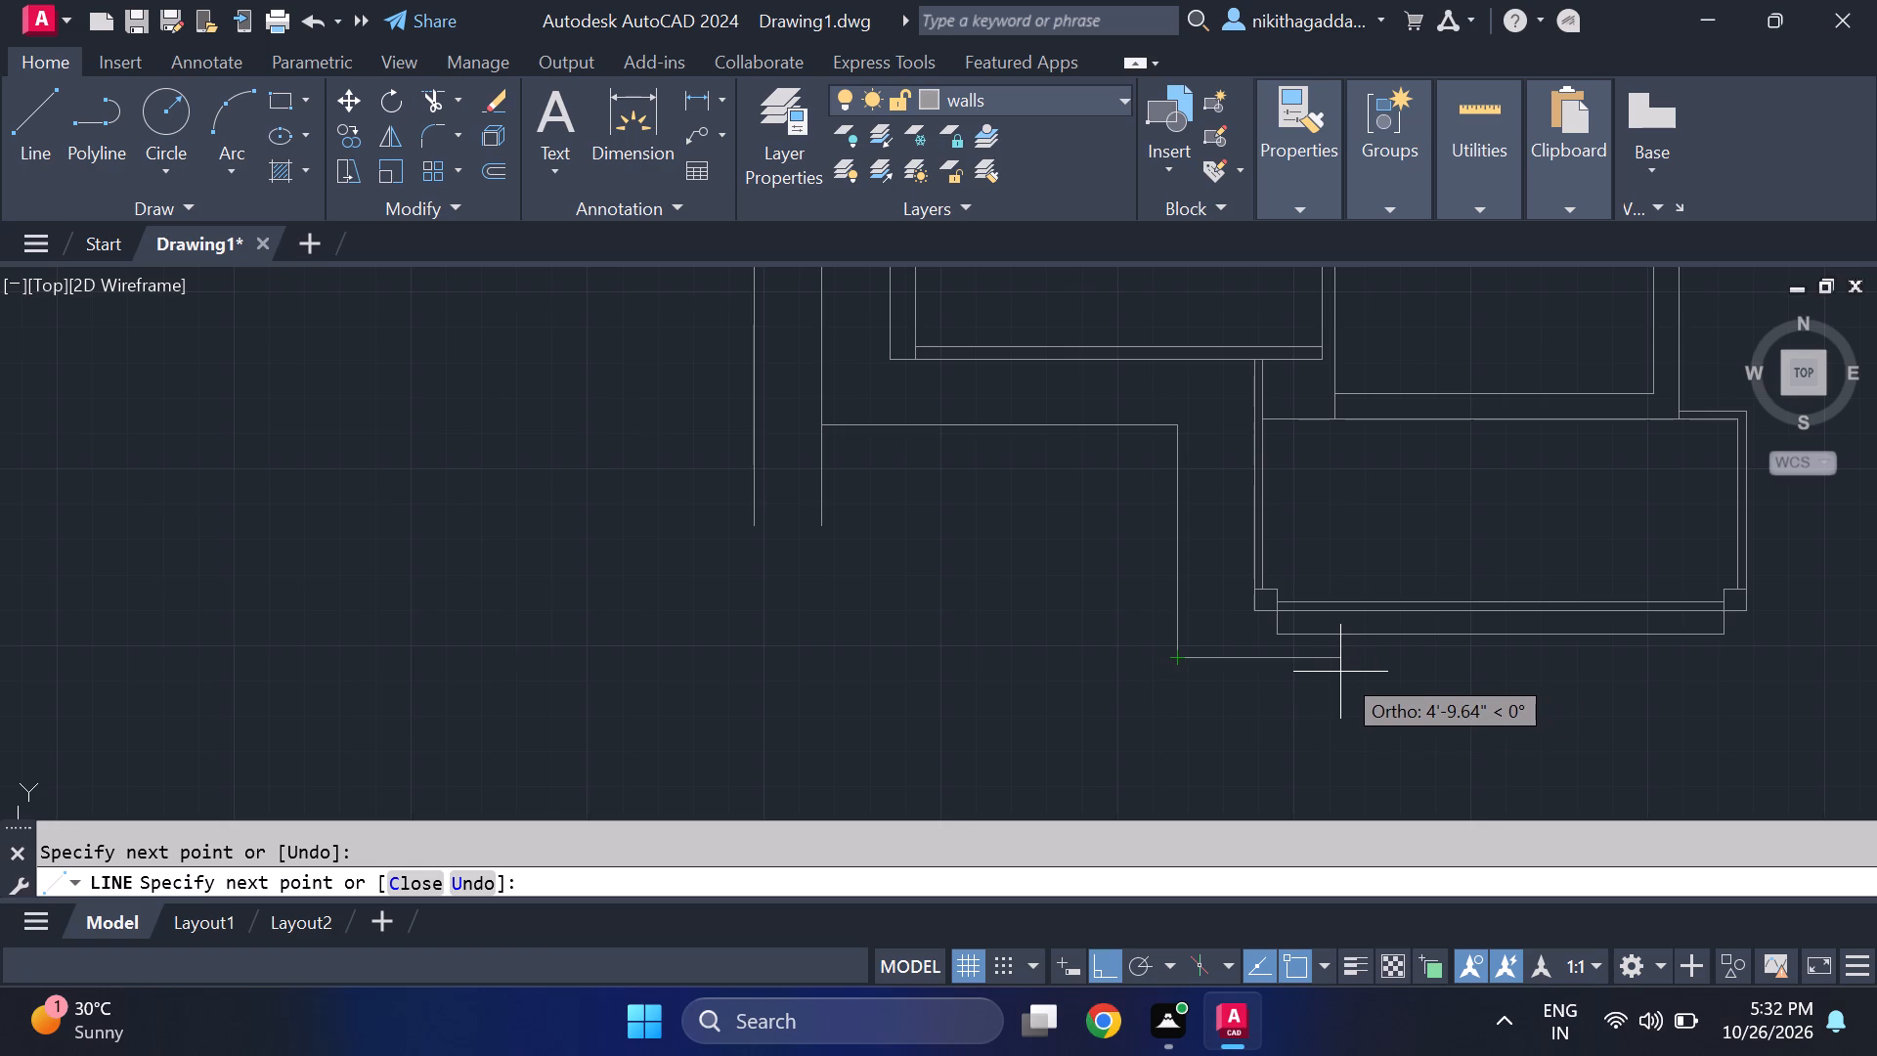
click(1351, 665)
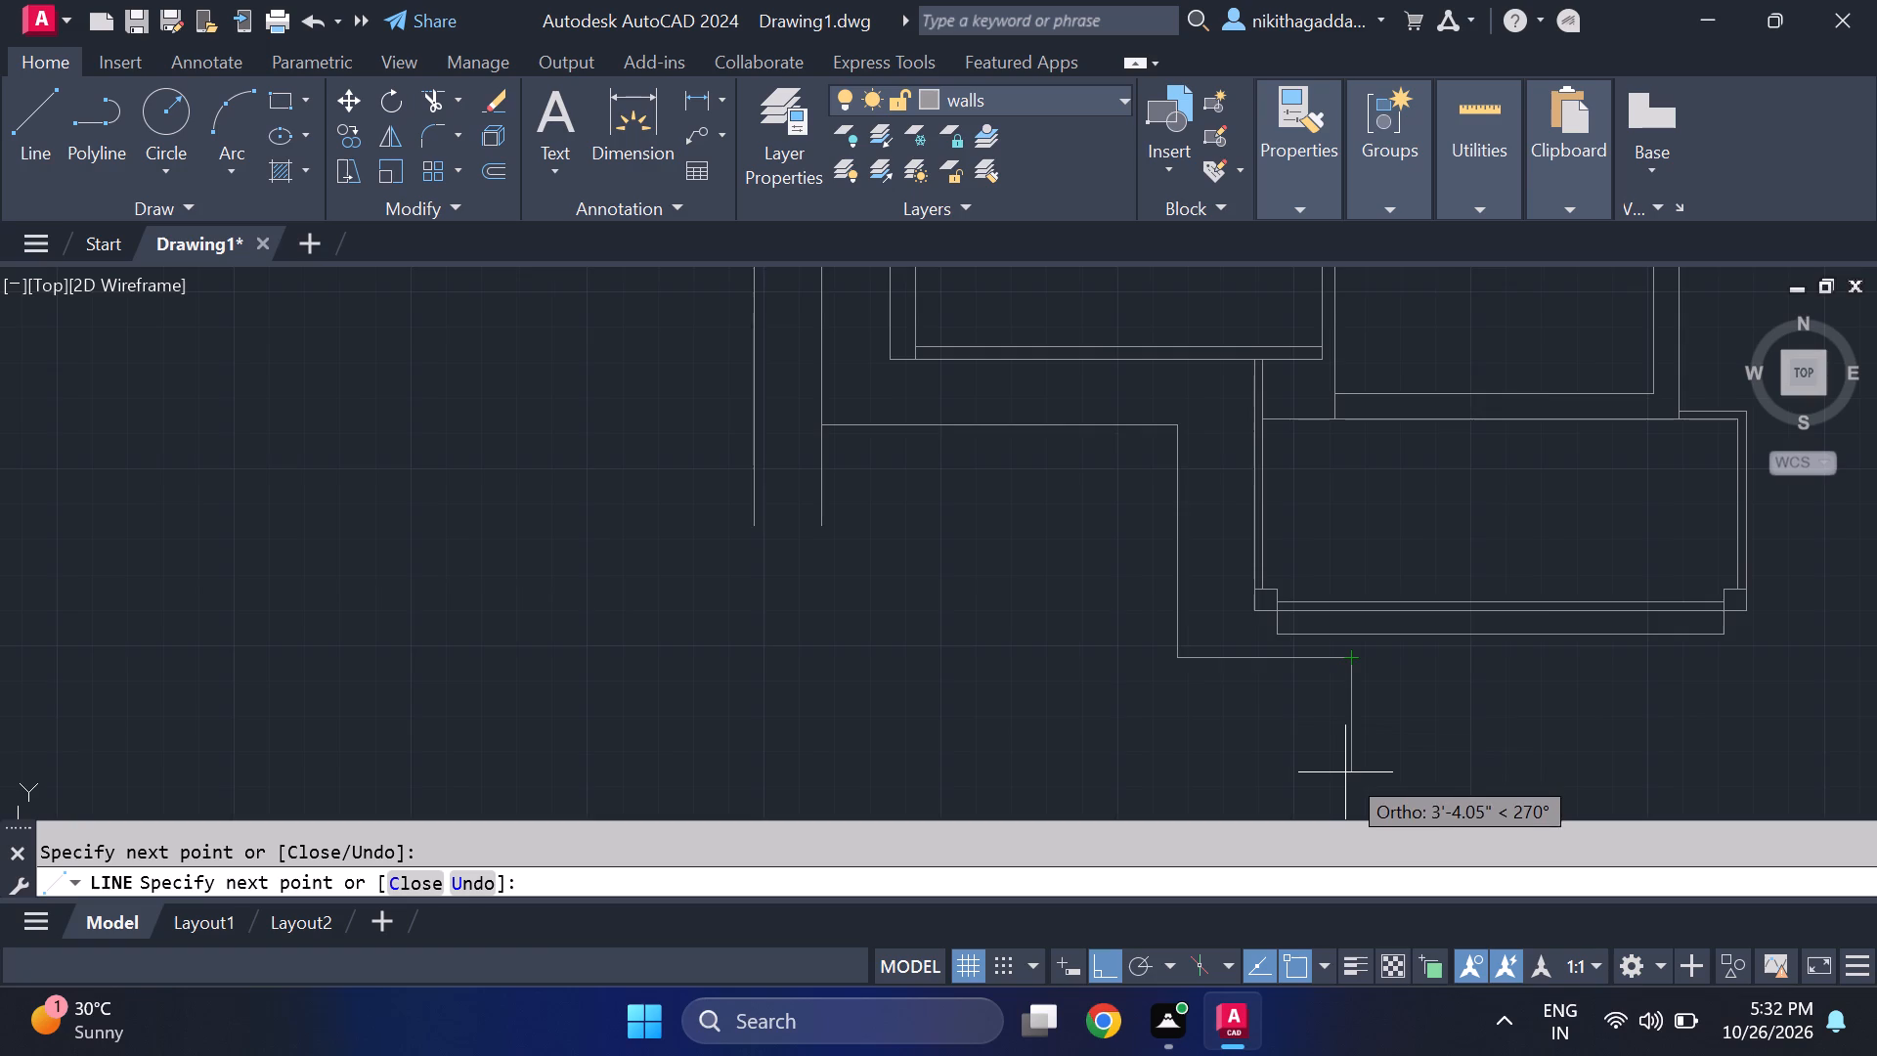
Continue the line about 6'-9" south, west to align with the outer western boundary line, and north to that line's southern end.
middle_drag(1327, 775, 1316, 648)
scroll(1337, 661, down, 2)
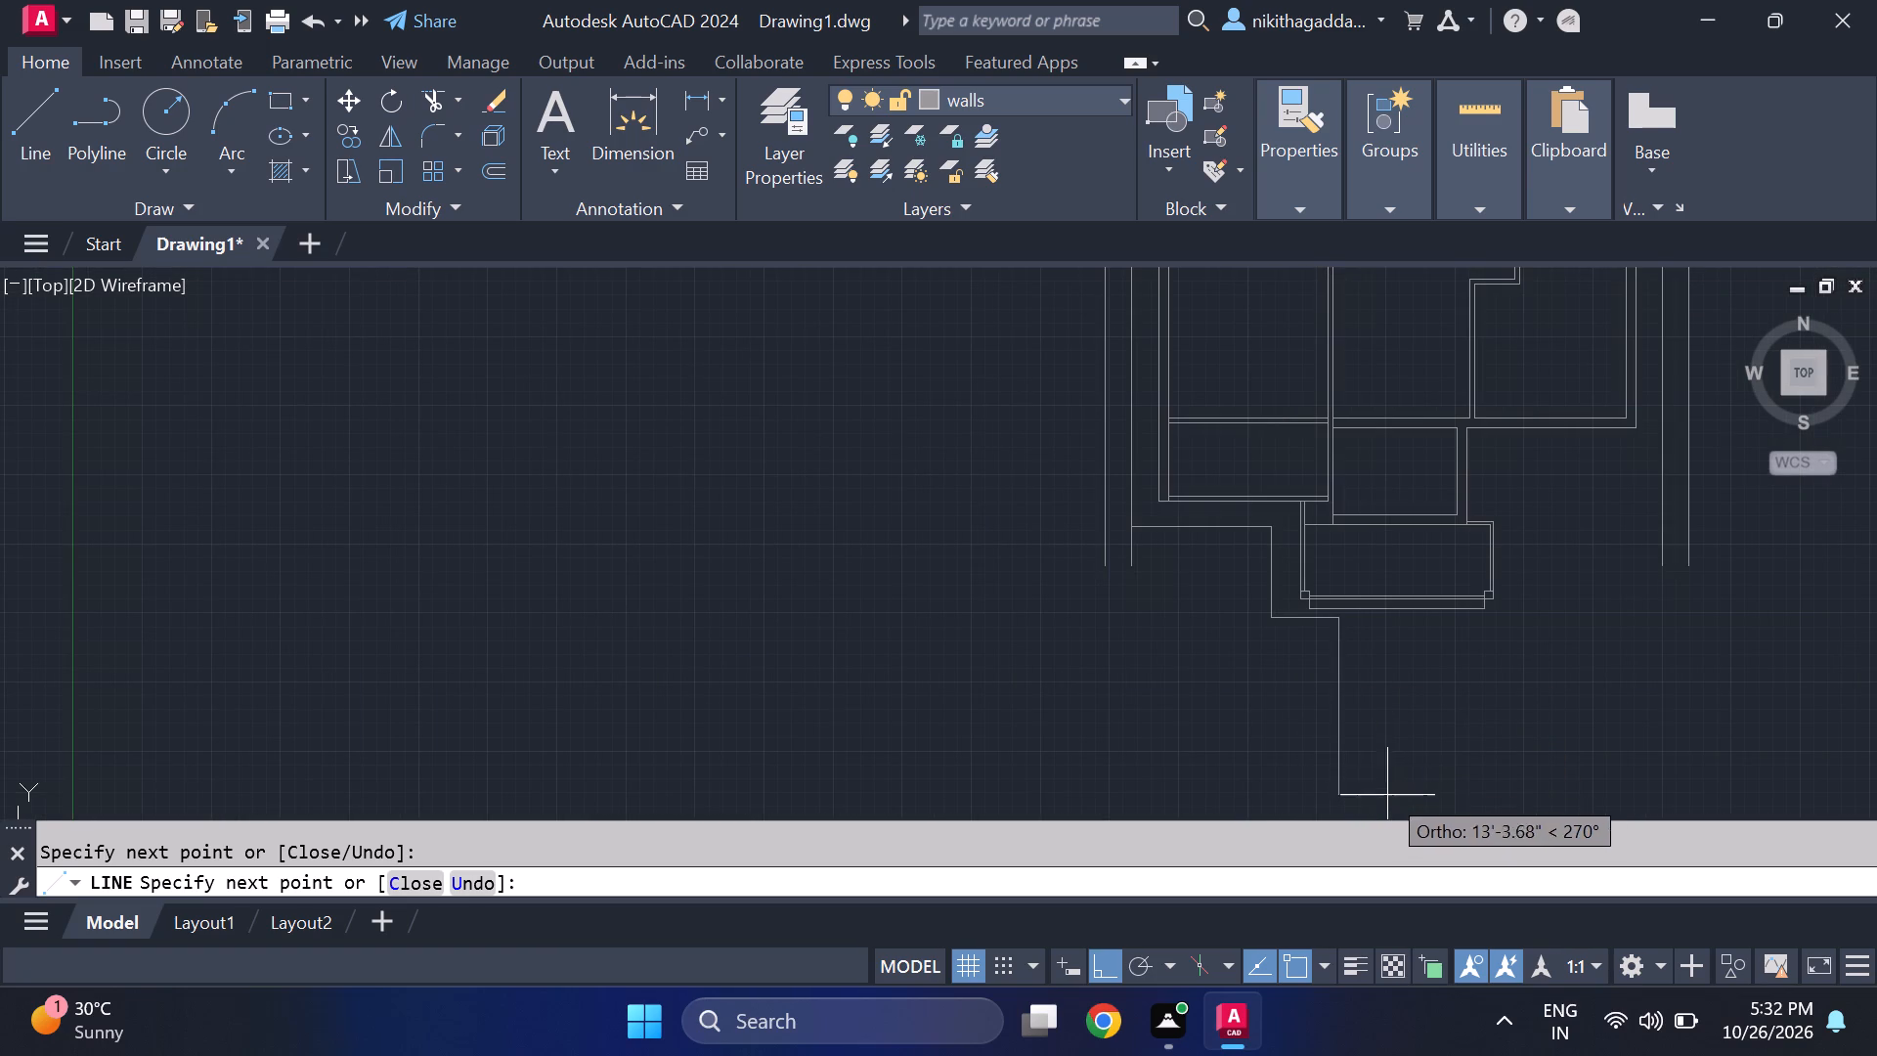
click(1352, 705)
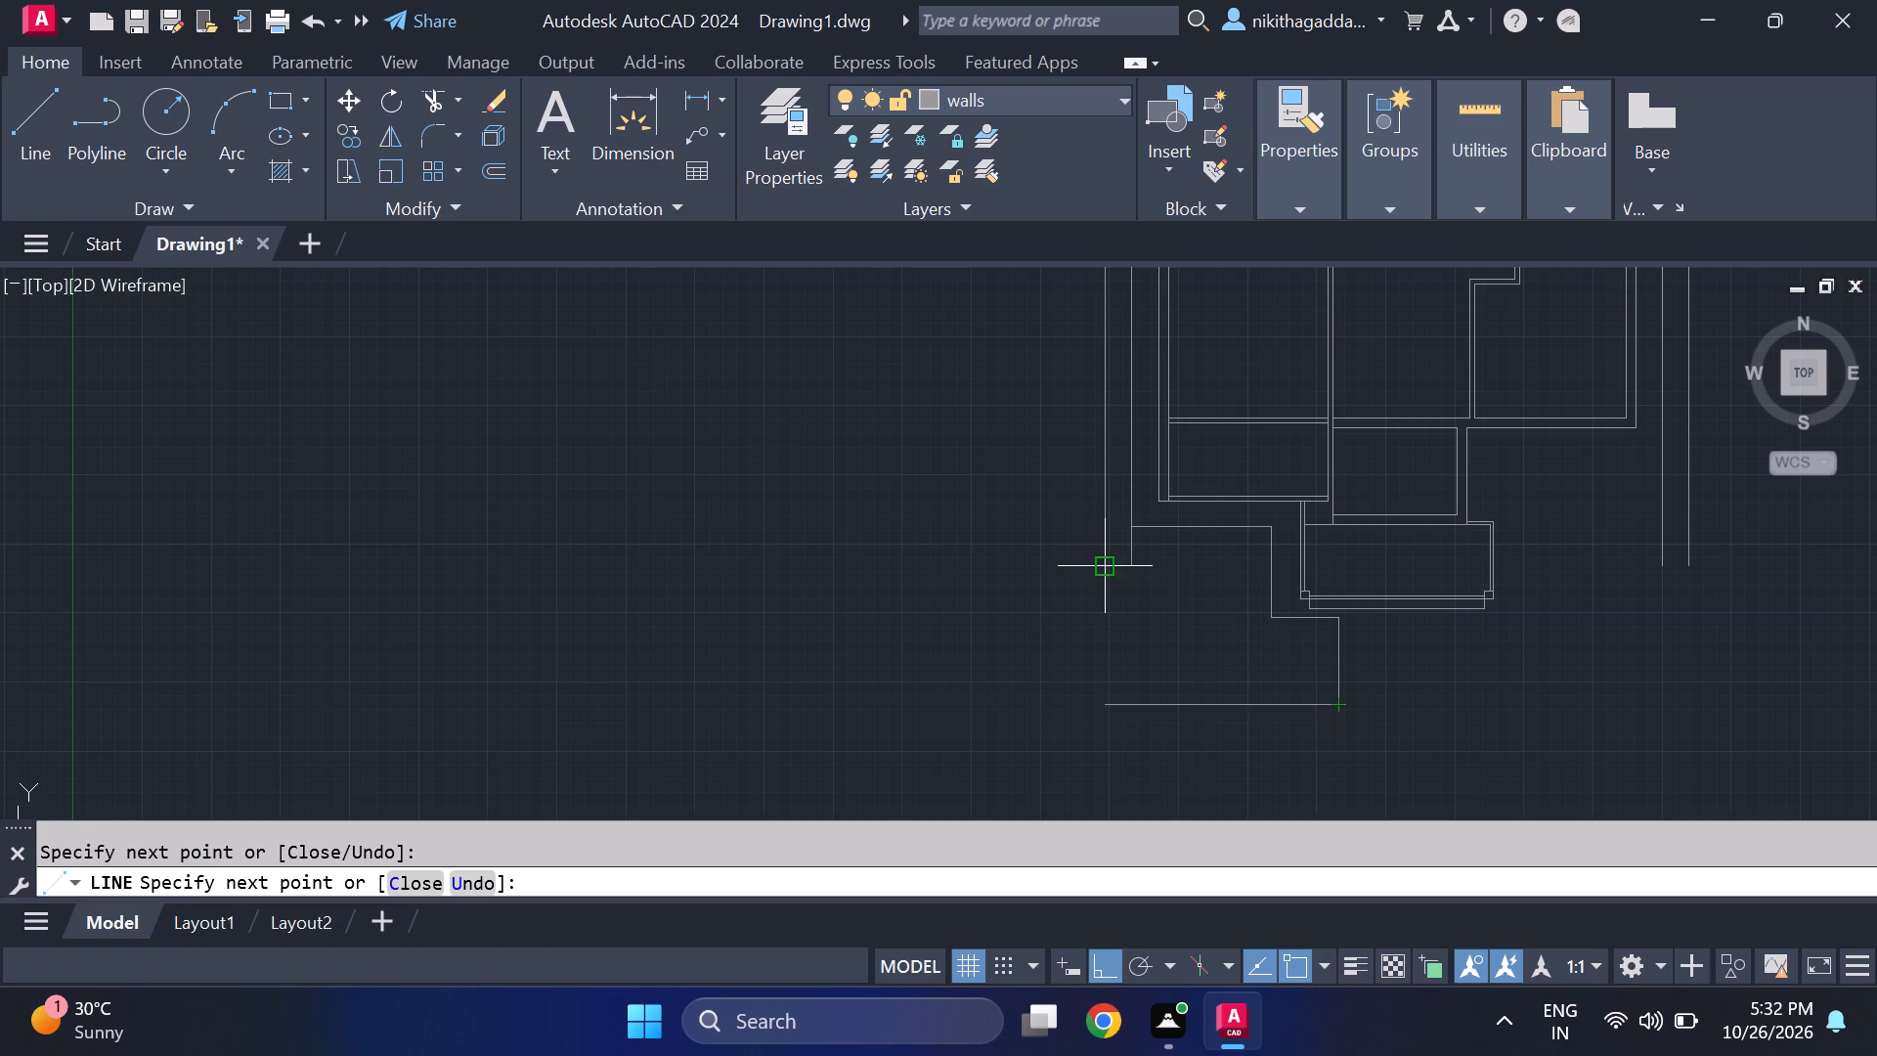
click(1105, 704)
click(1107, 566)
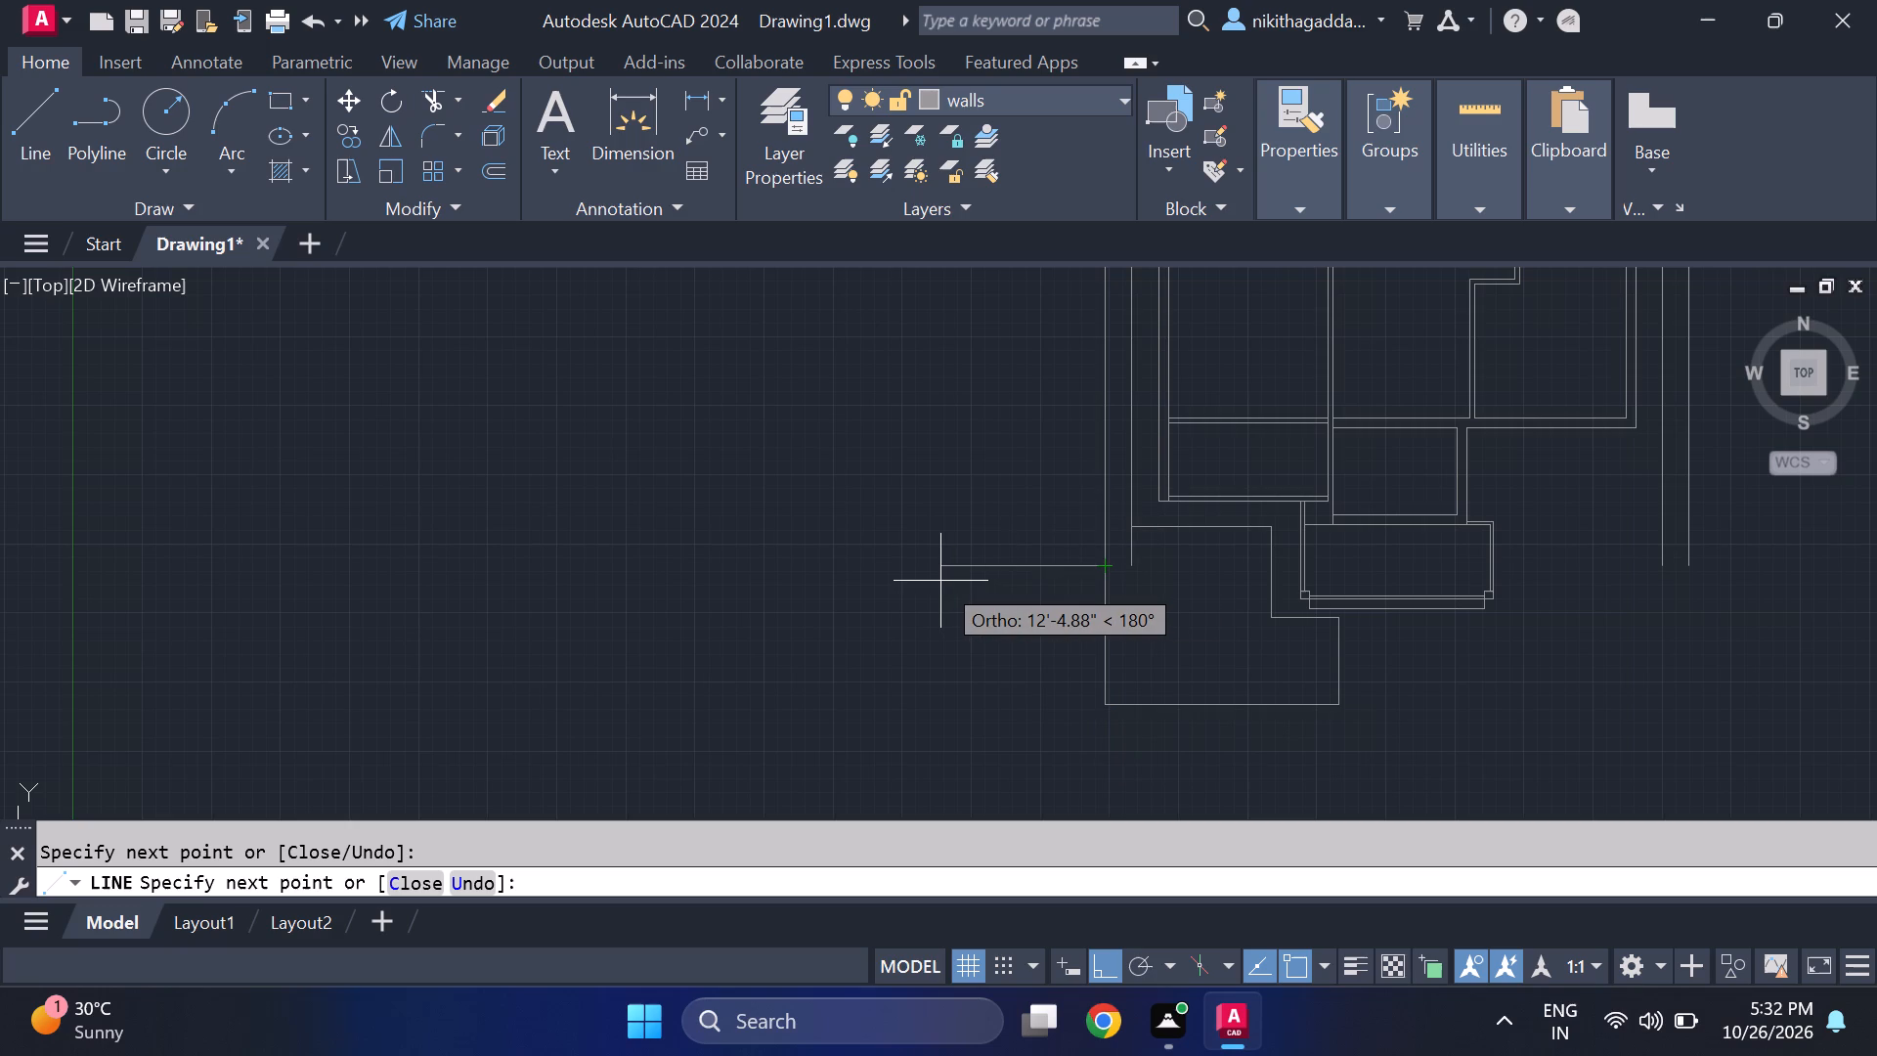
key(Escape)
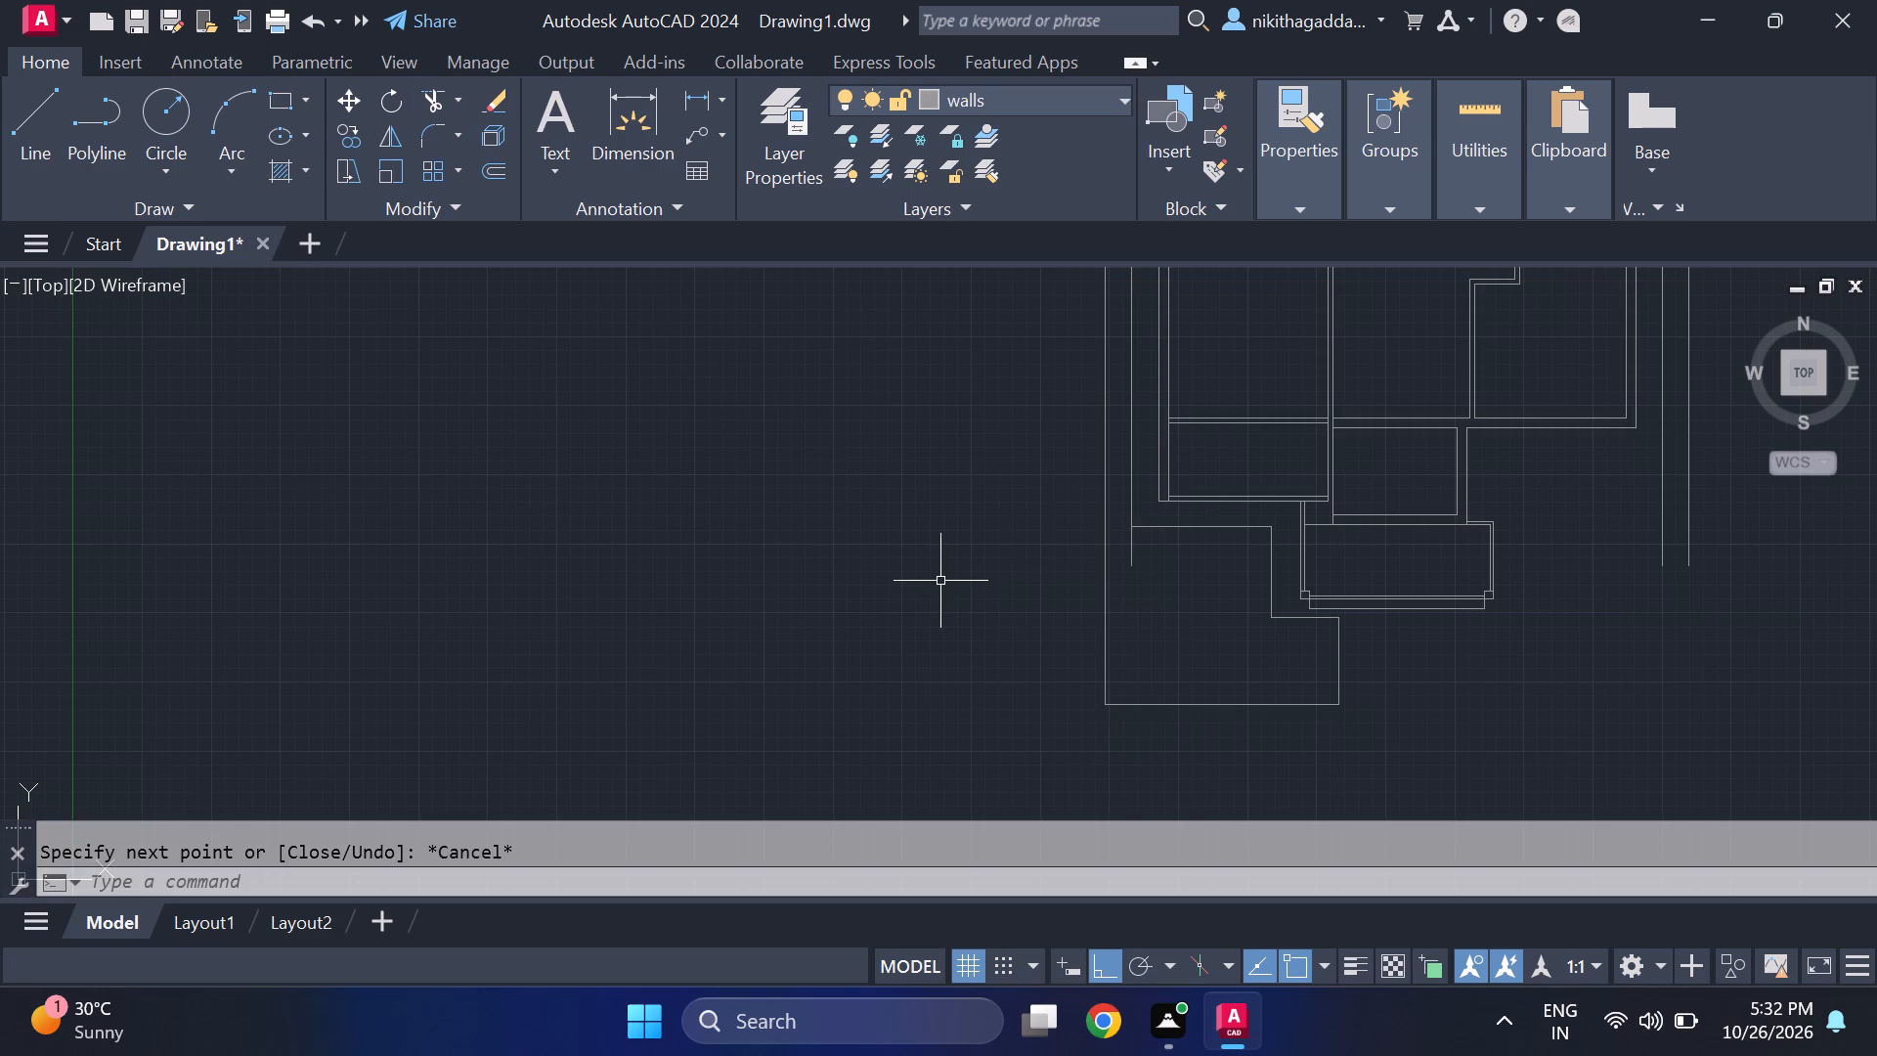
Extend the inner western boundary line south to the new bottom horizontal line.
text(ex)
key(Return)
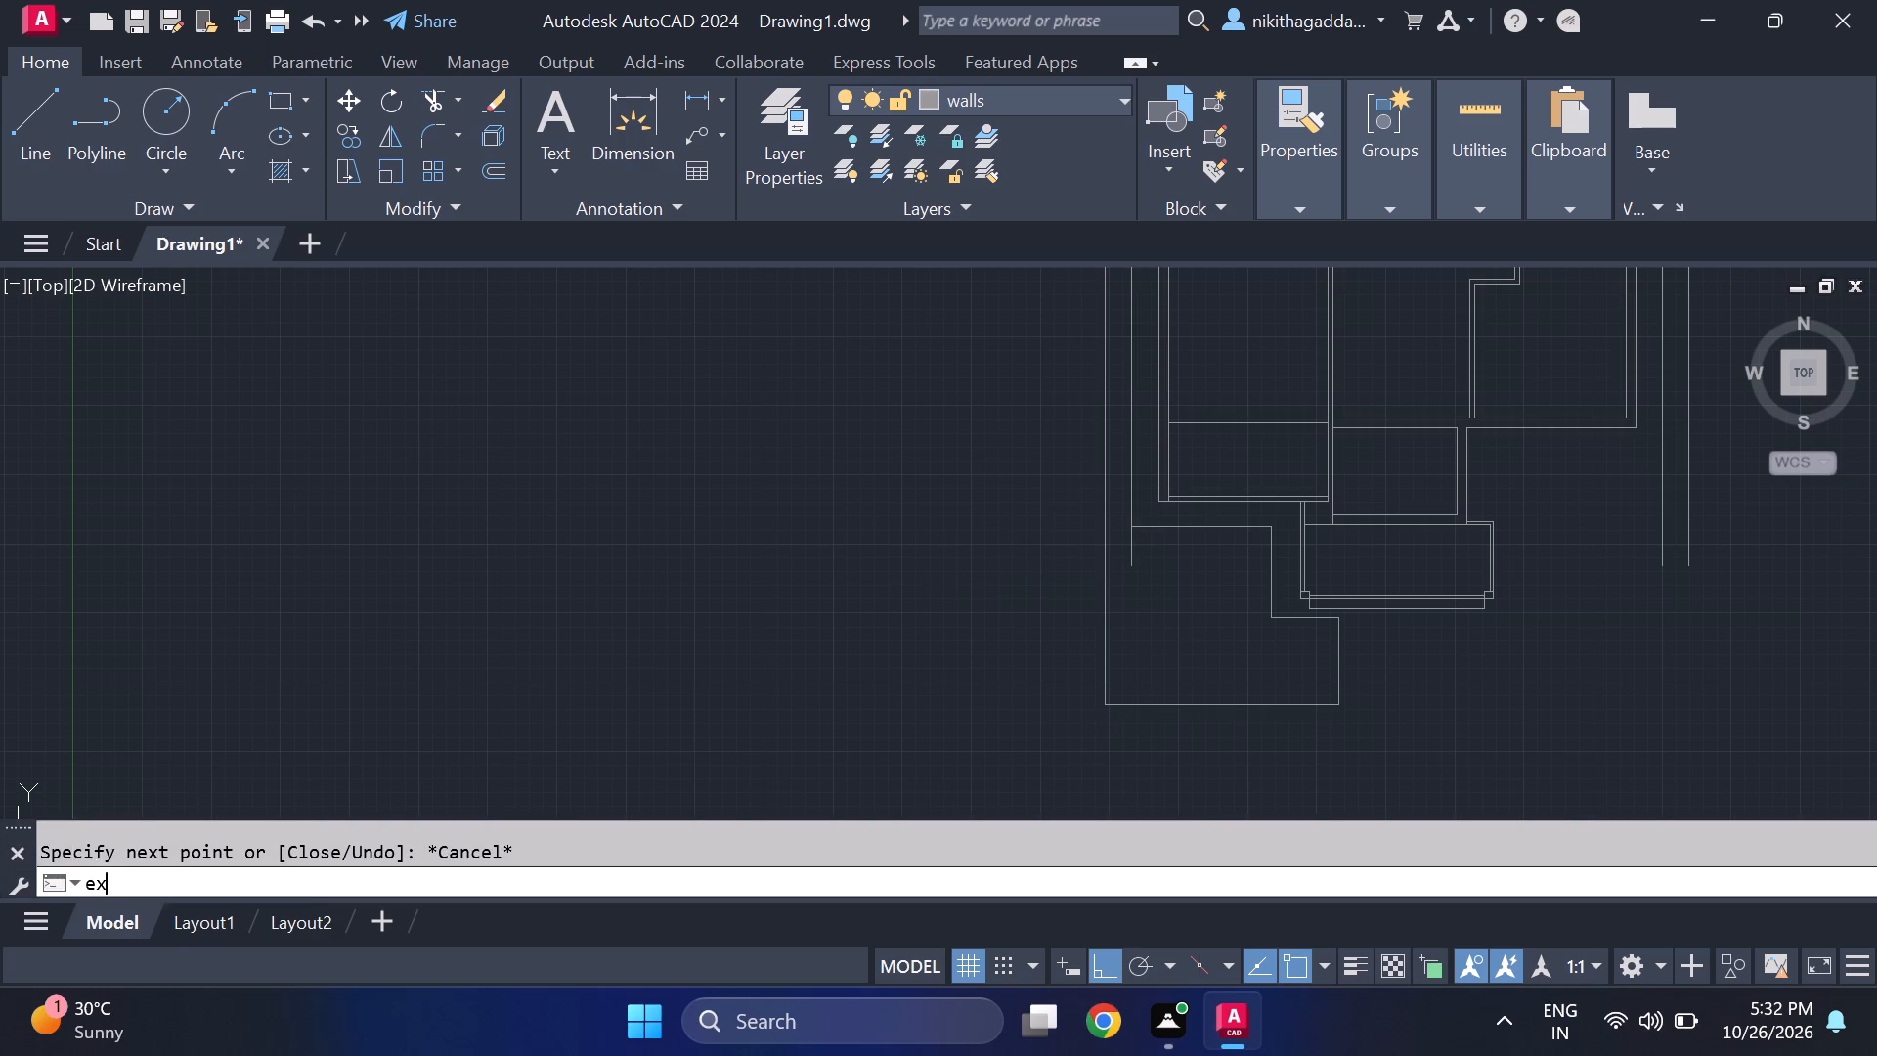
click(1134, 559)
key(Escape)
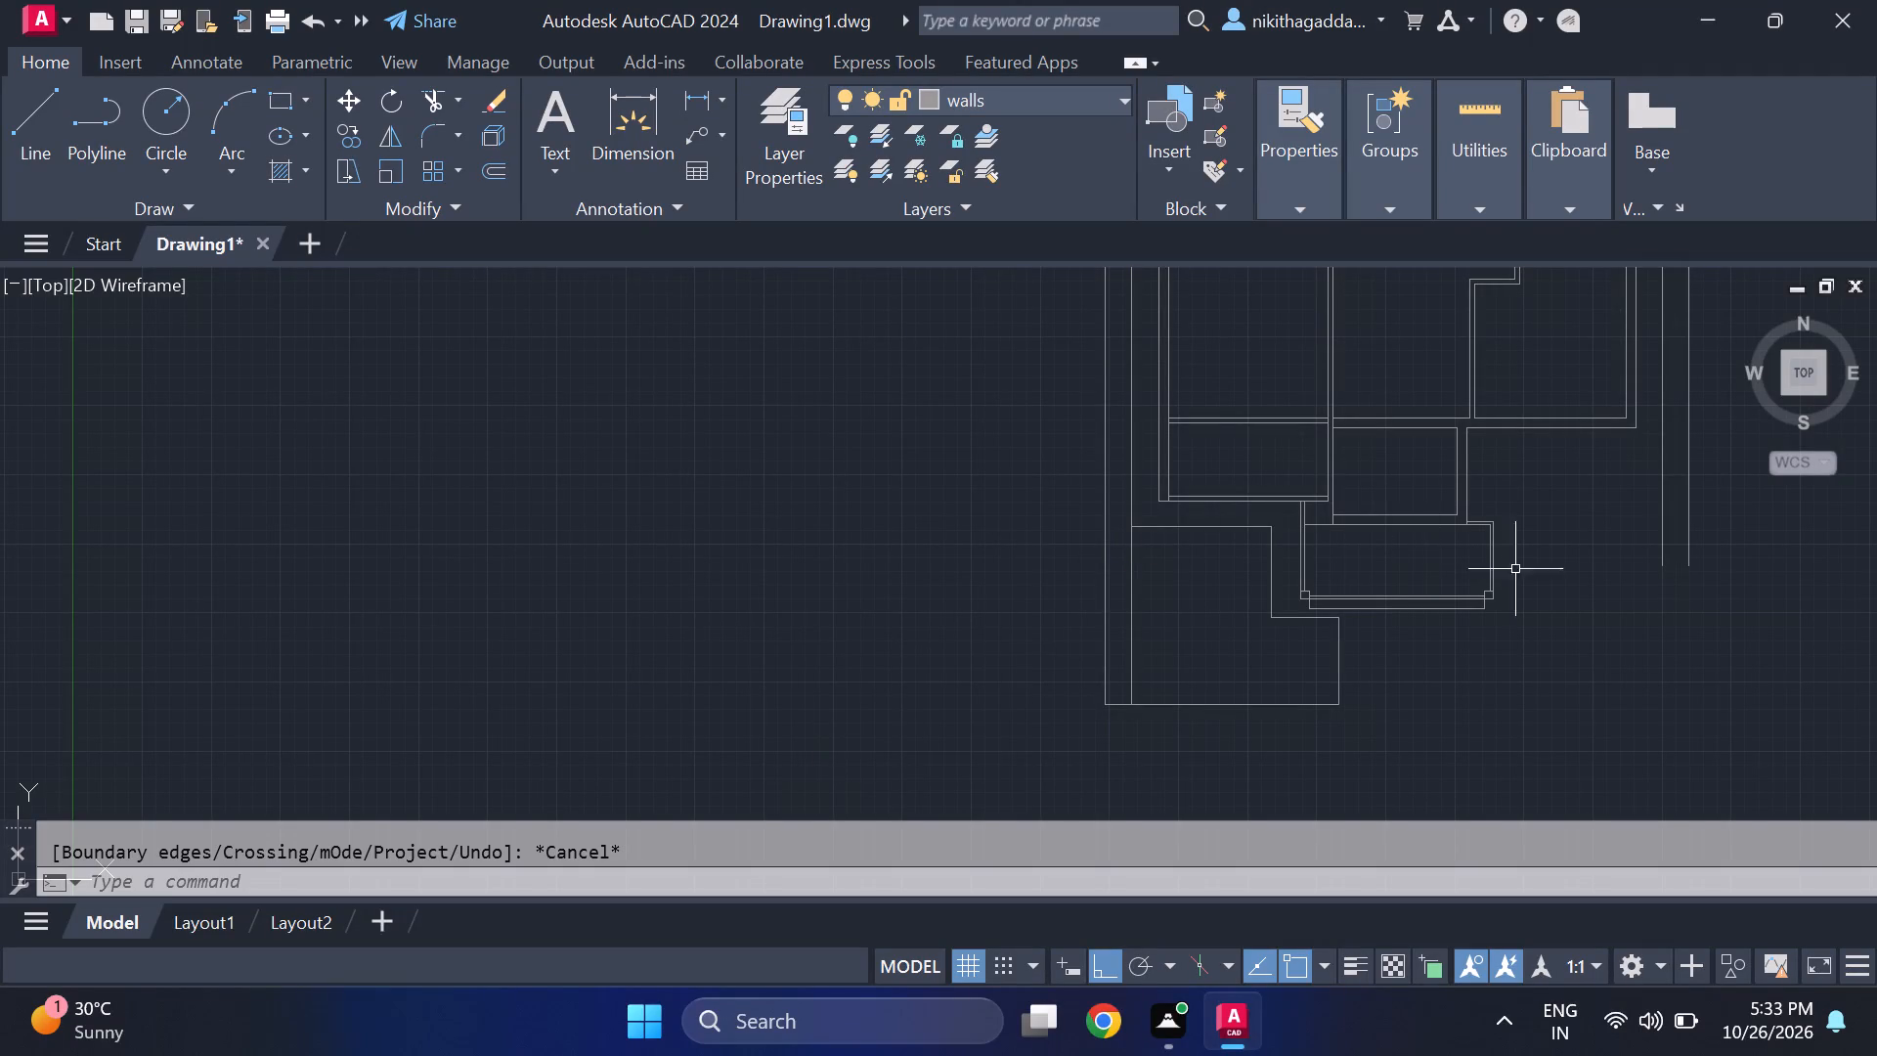
Examine the plan's southern end, from the new stepped outline to the open ends of the eastern boundary lines.
middle_drag(1636, 607, 1188, 612)
middle_drag(1101, 612, 979, 606)
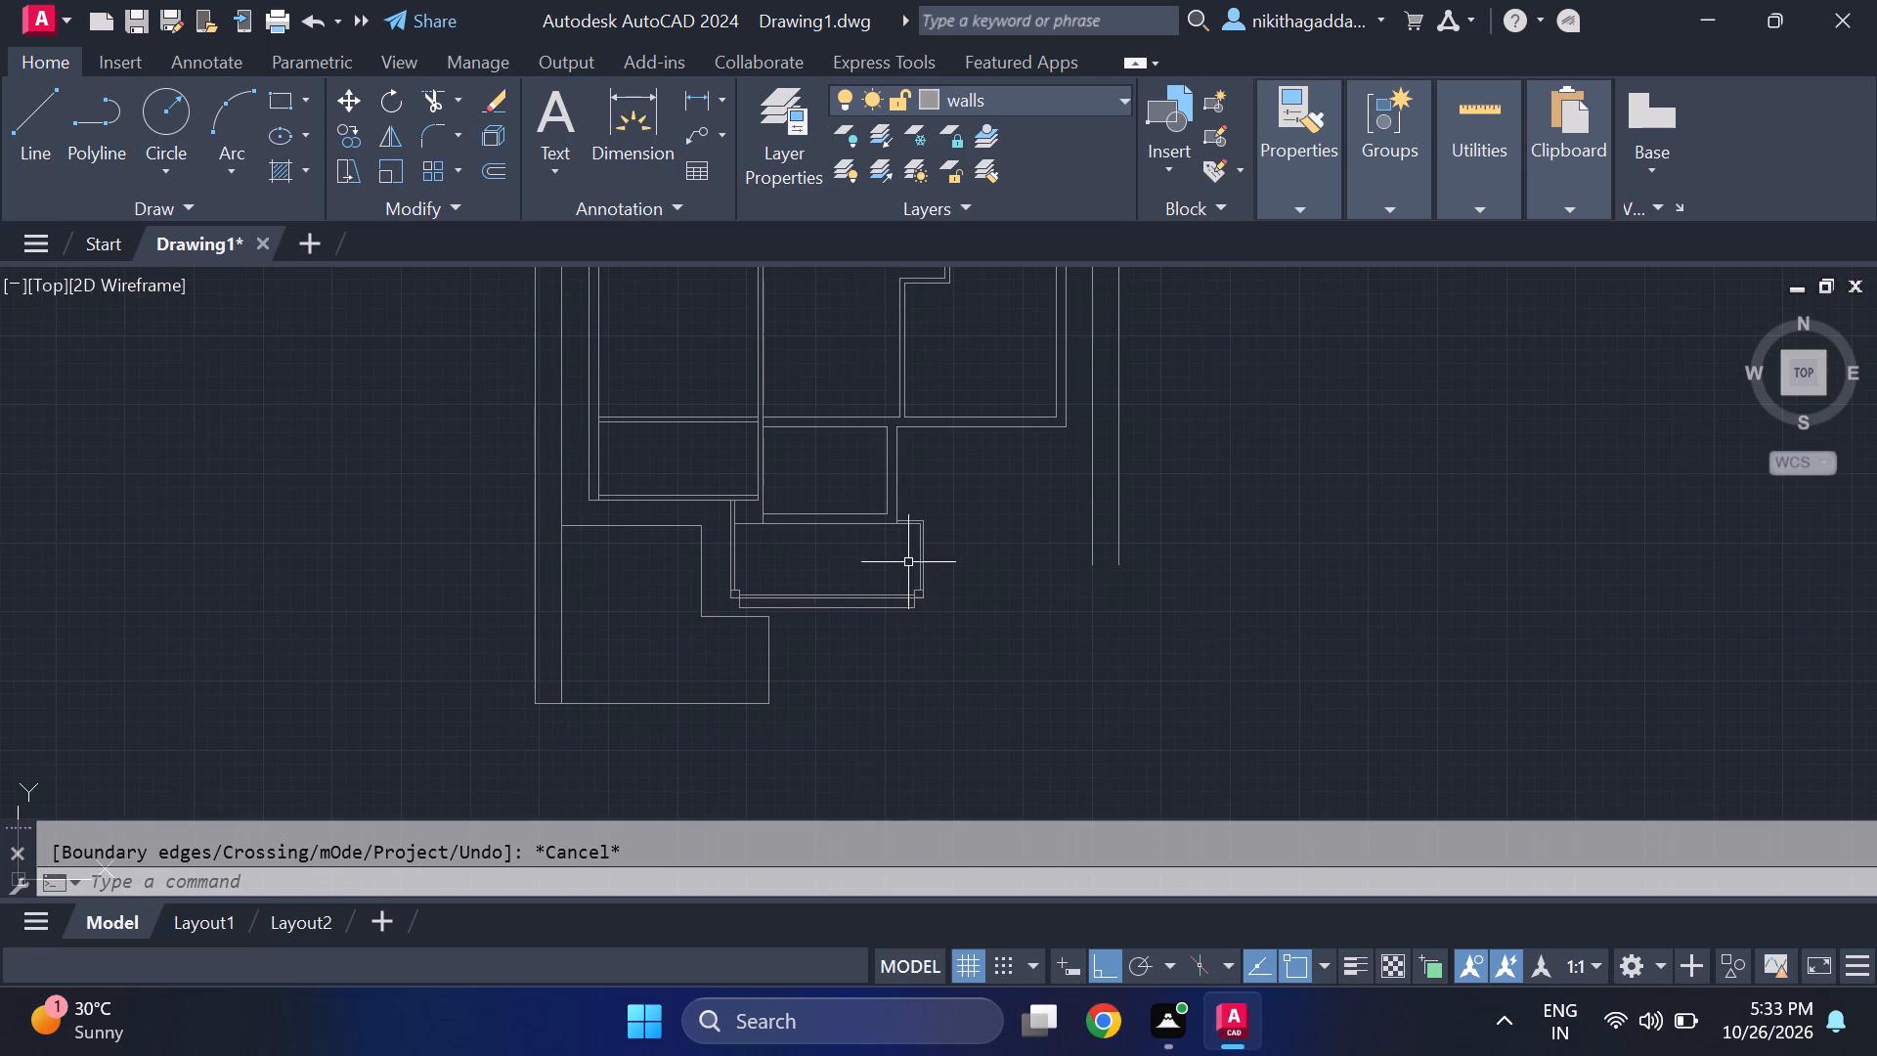
scroll(564, 593, up, 1)
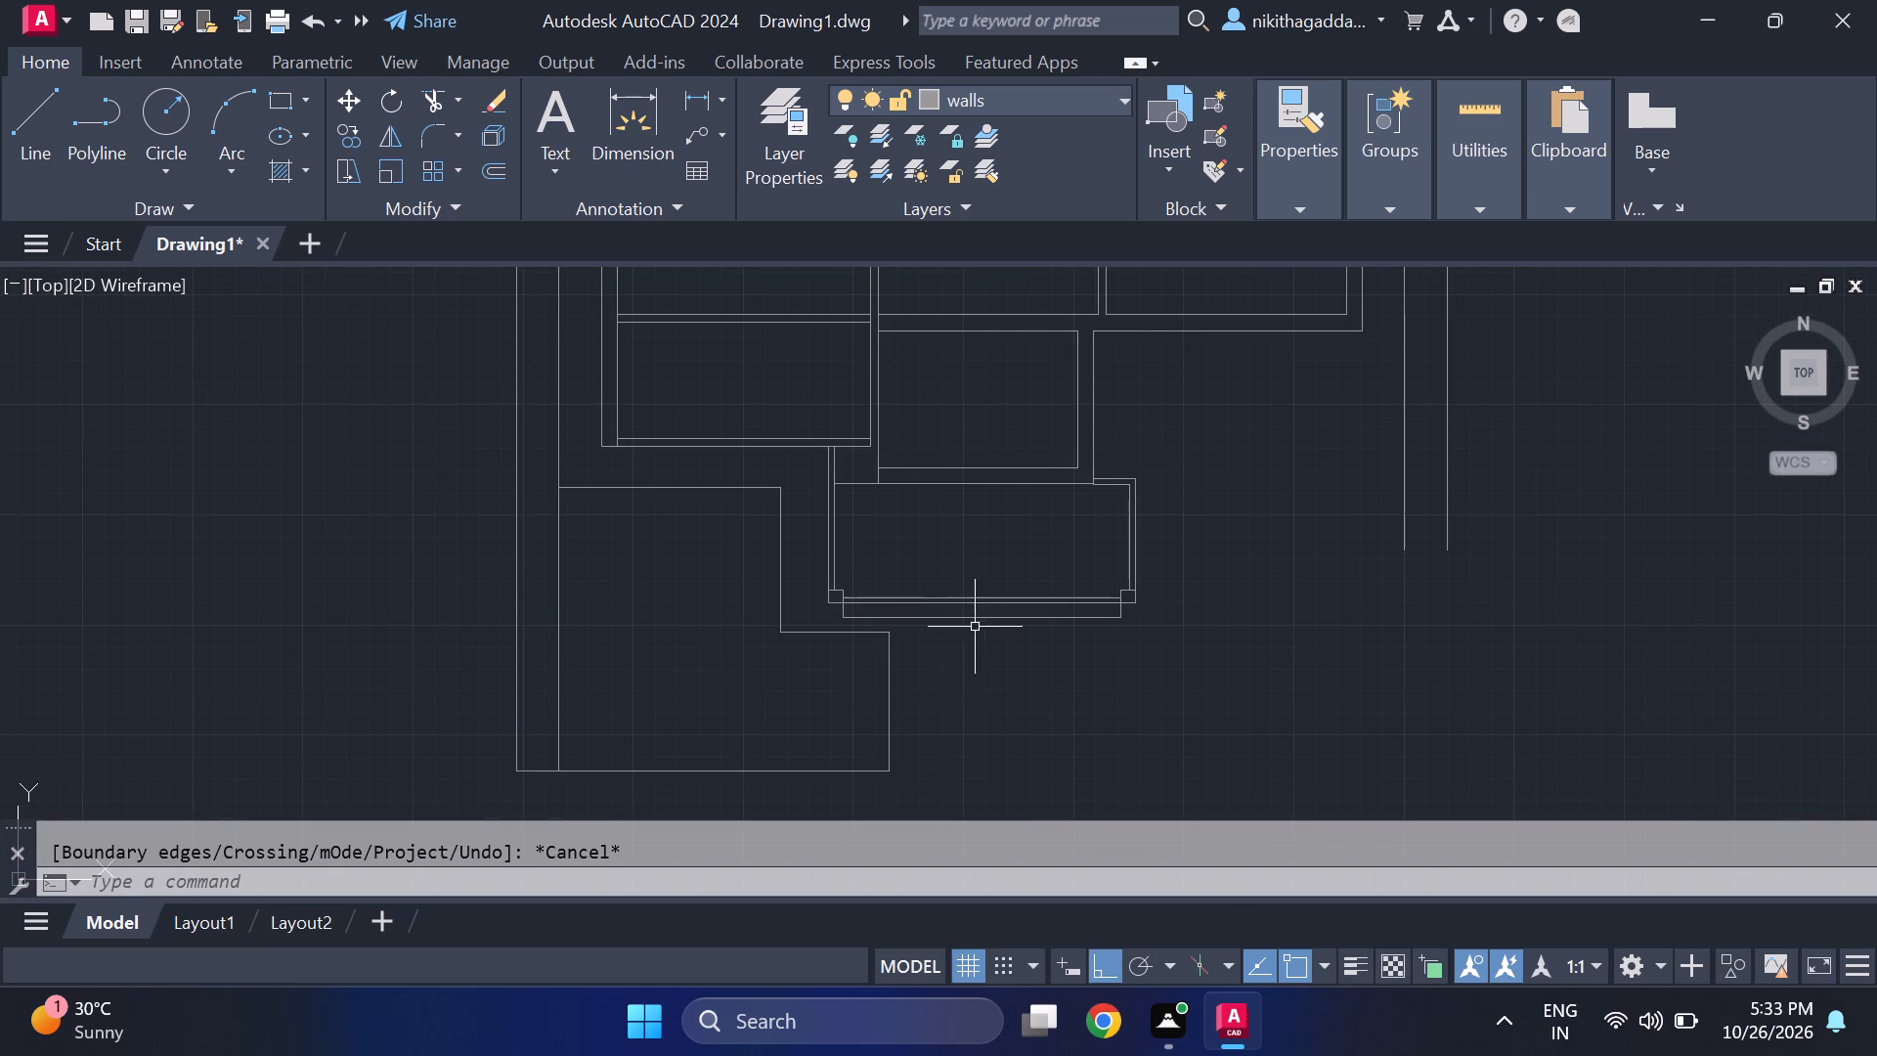
middle_drag(786, 636, 786, 643)
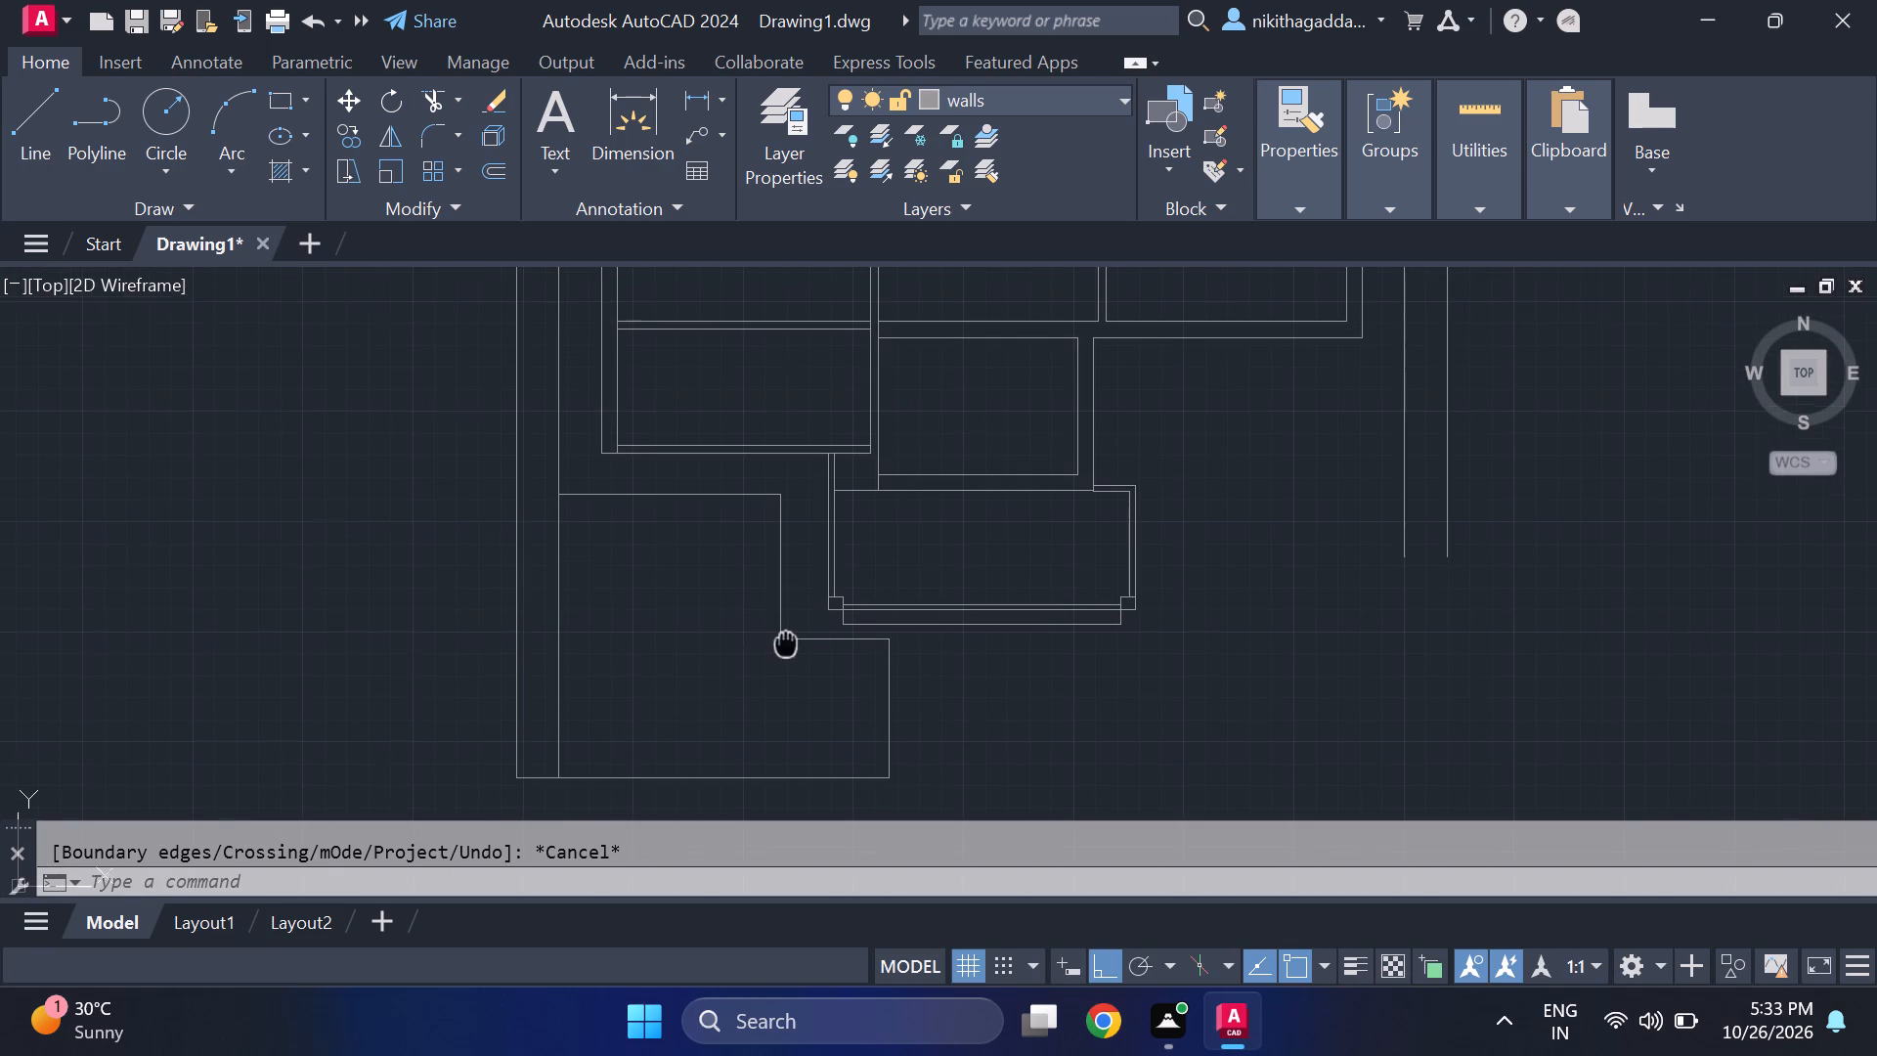
middle_drag(786, 643, 787, 676)
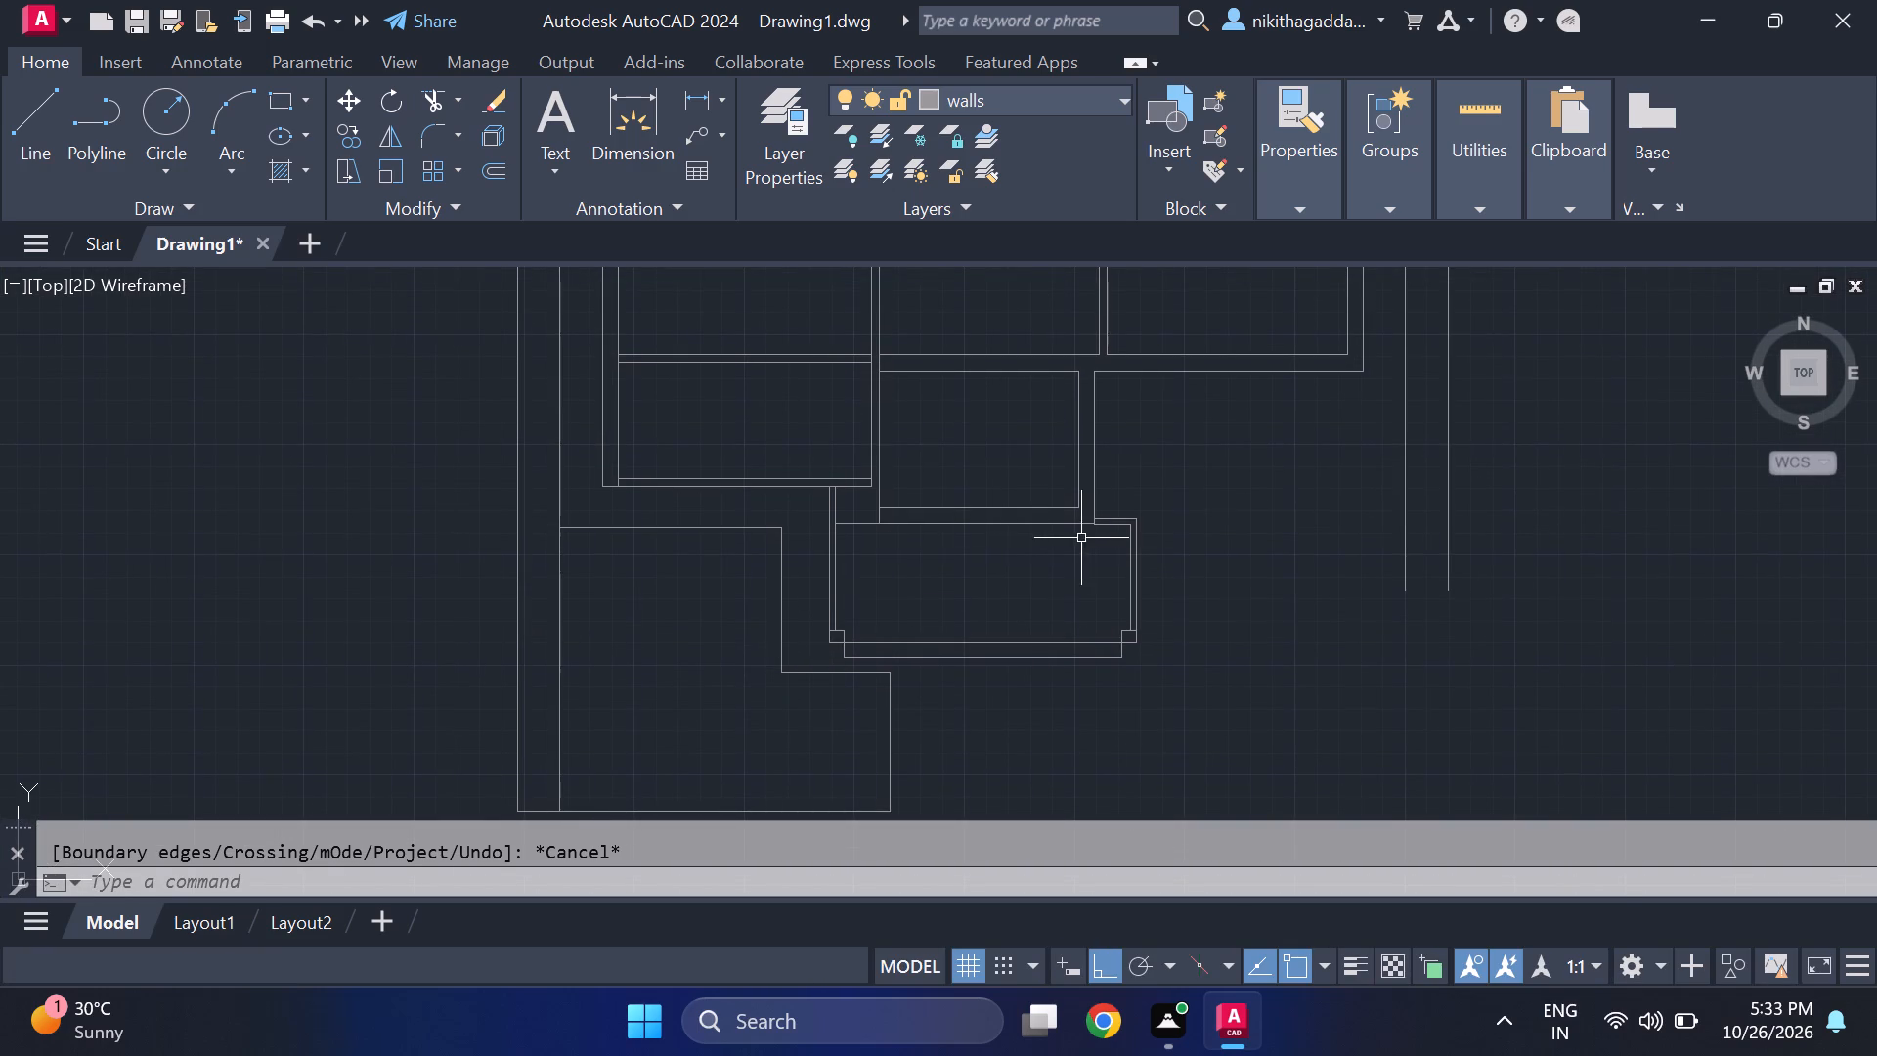
scroll(1088, 540, down, 3)
scroll(1169, 540, up, 1)
middle_drag(1180, 550, 1193, 714)
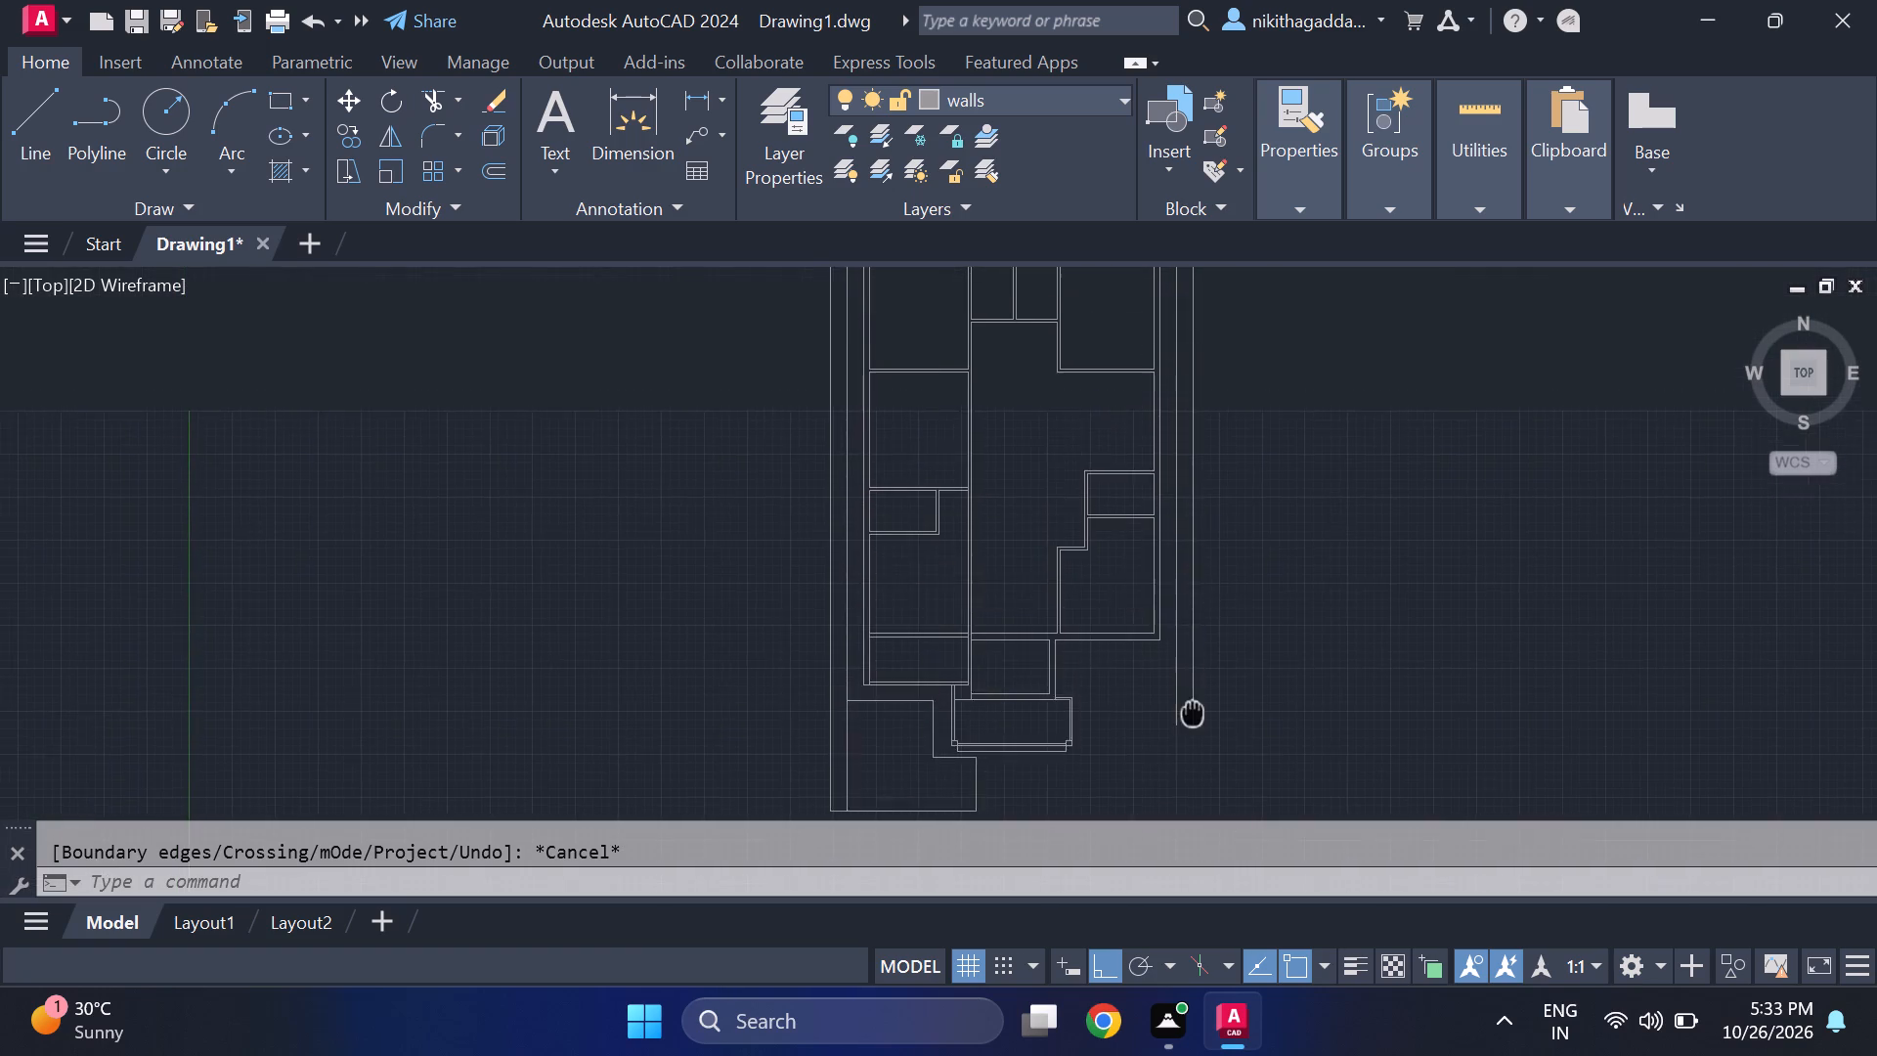
middle_drag(1193, 714, 1131, 664)
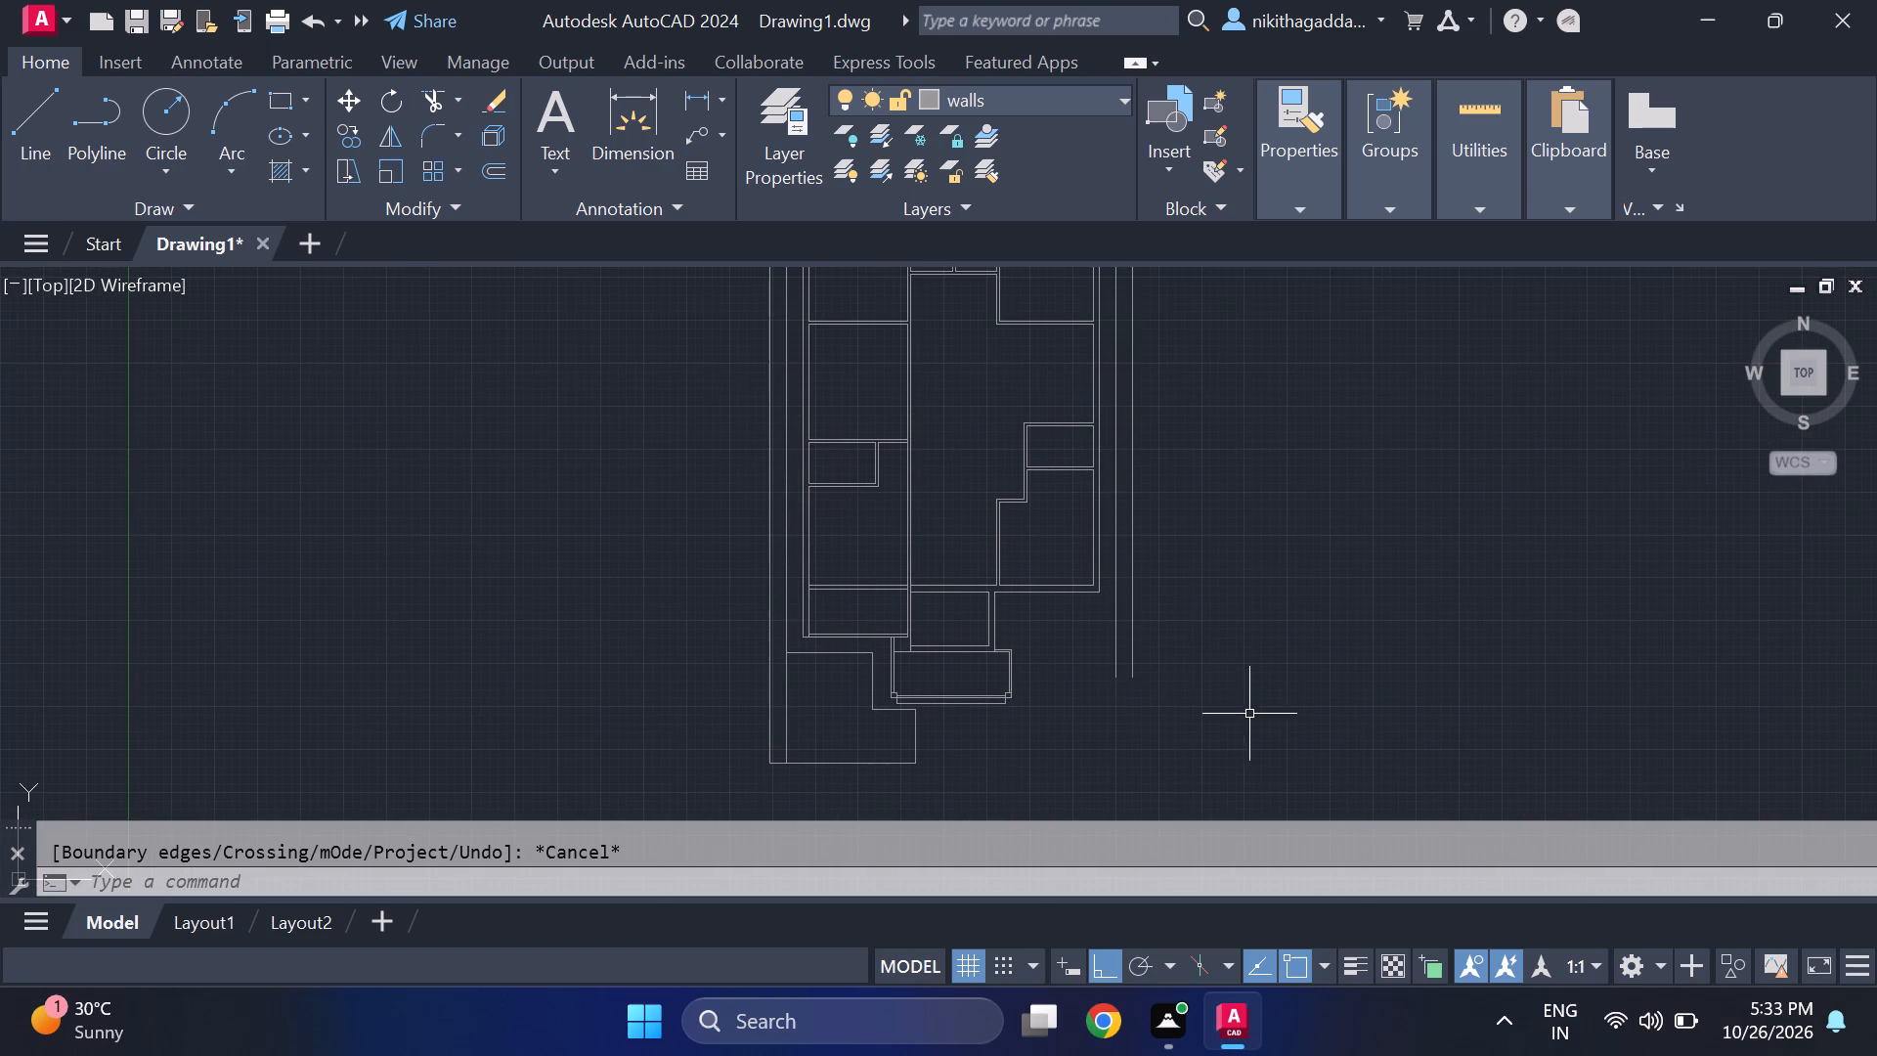
scroll(1137, 621, up, 1)
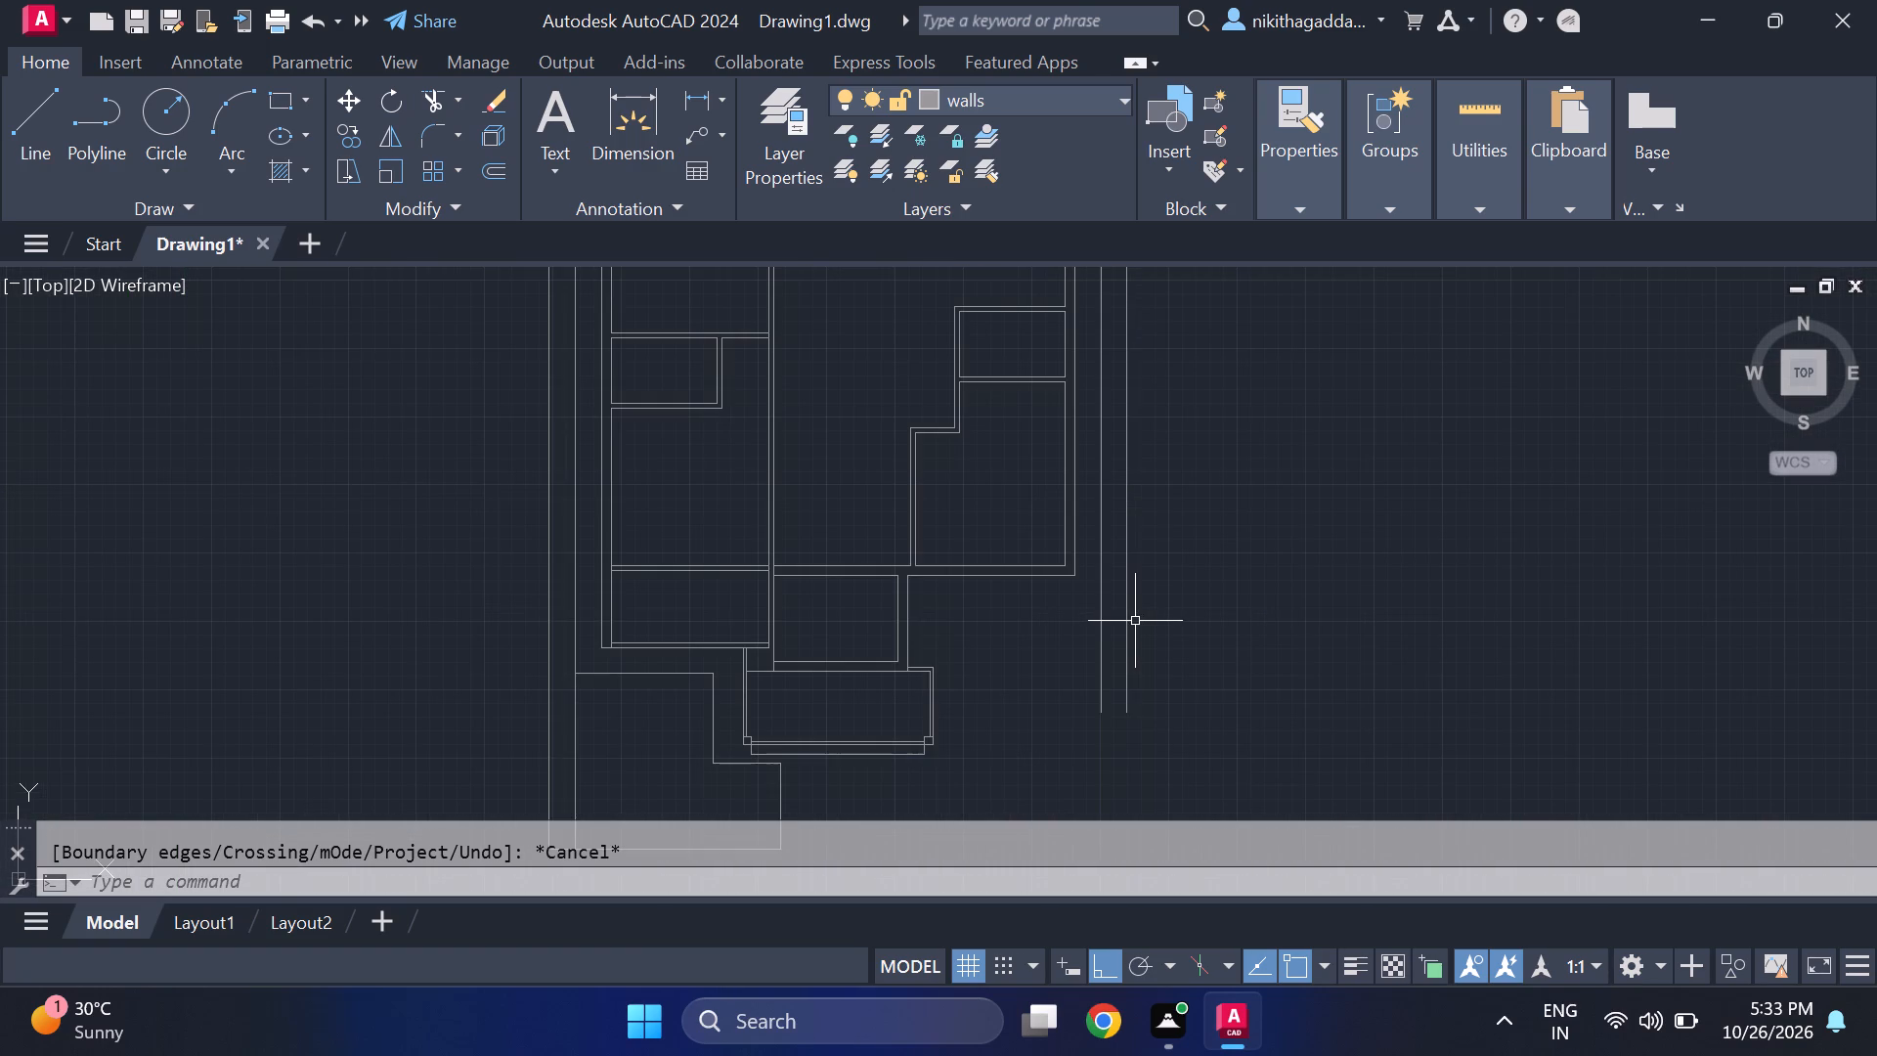
Draw a 2' line south from the southern exterior wall, just west of the house's southeast corner.
key(l)
key(Return)
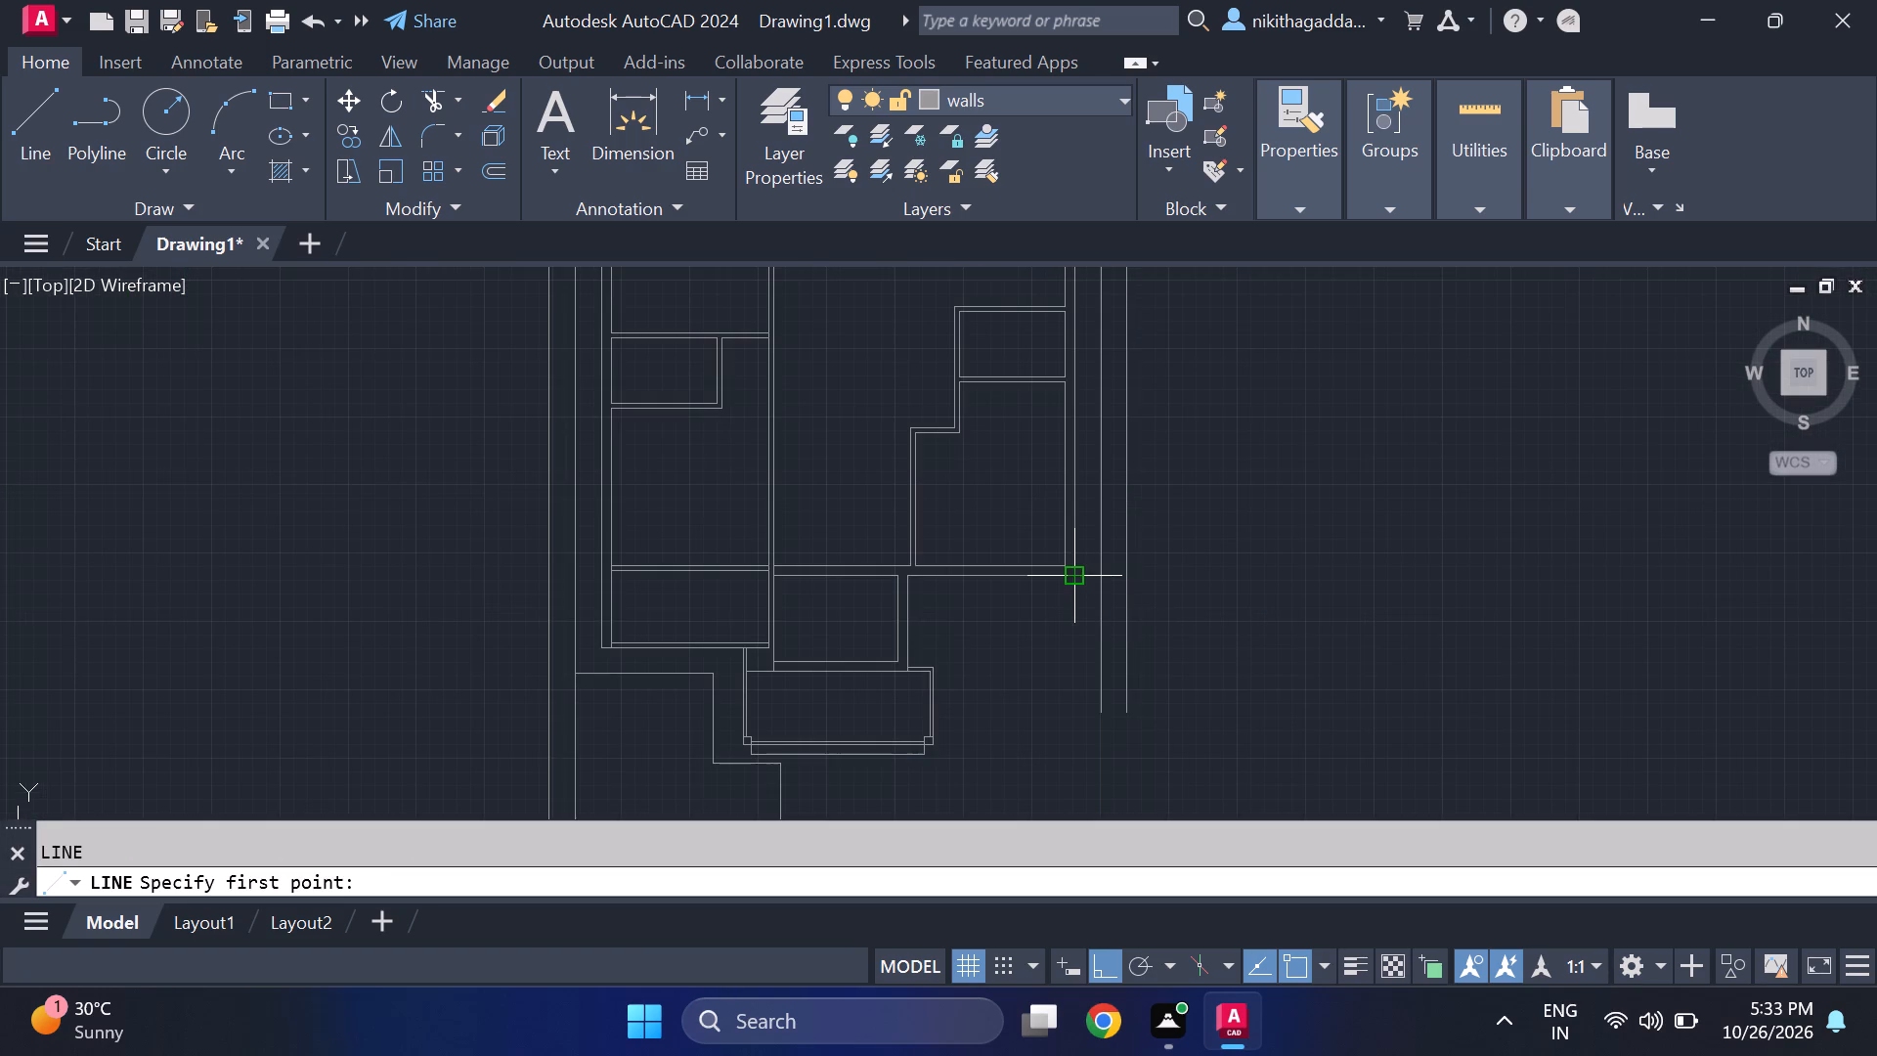
scroll(1080, 572, up, 1)
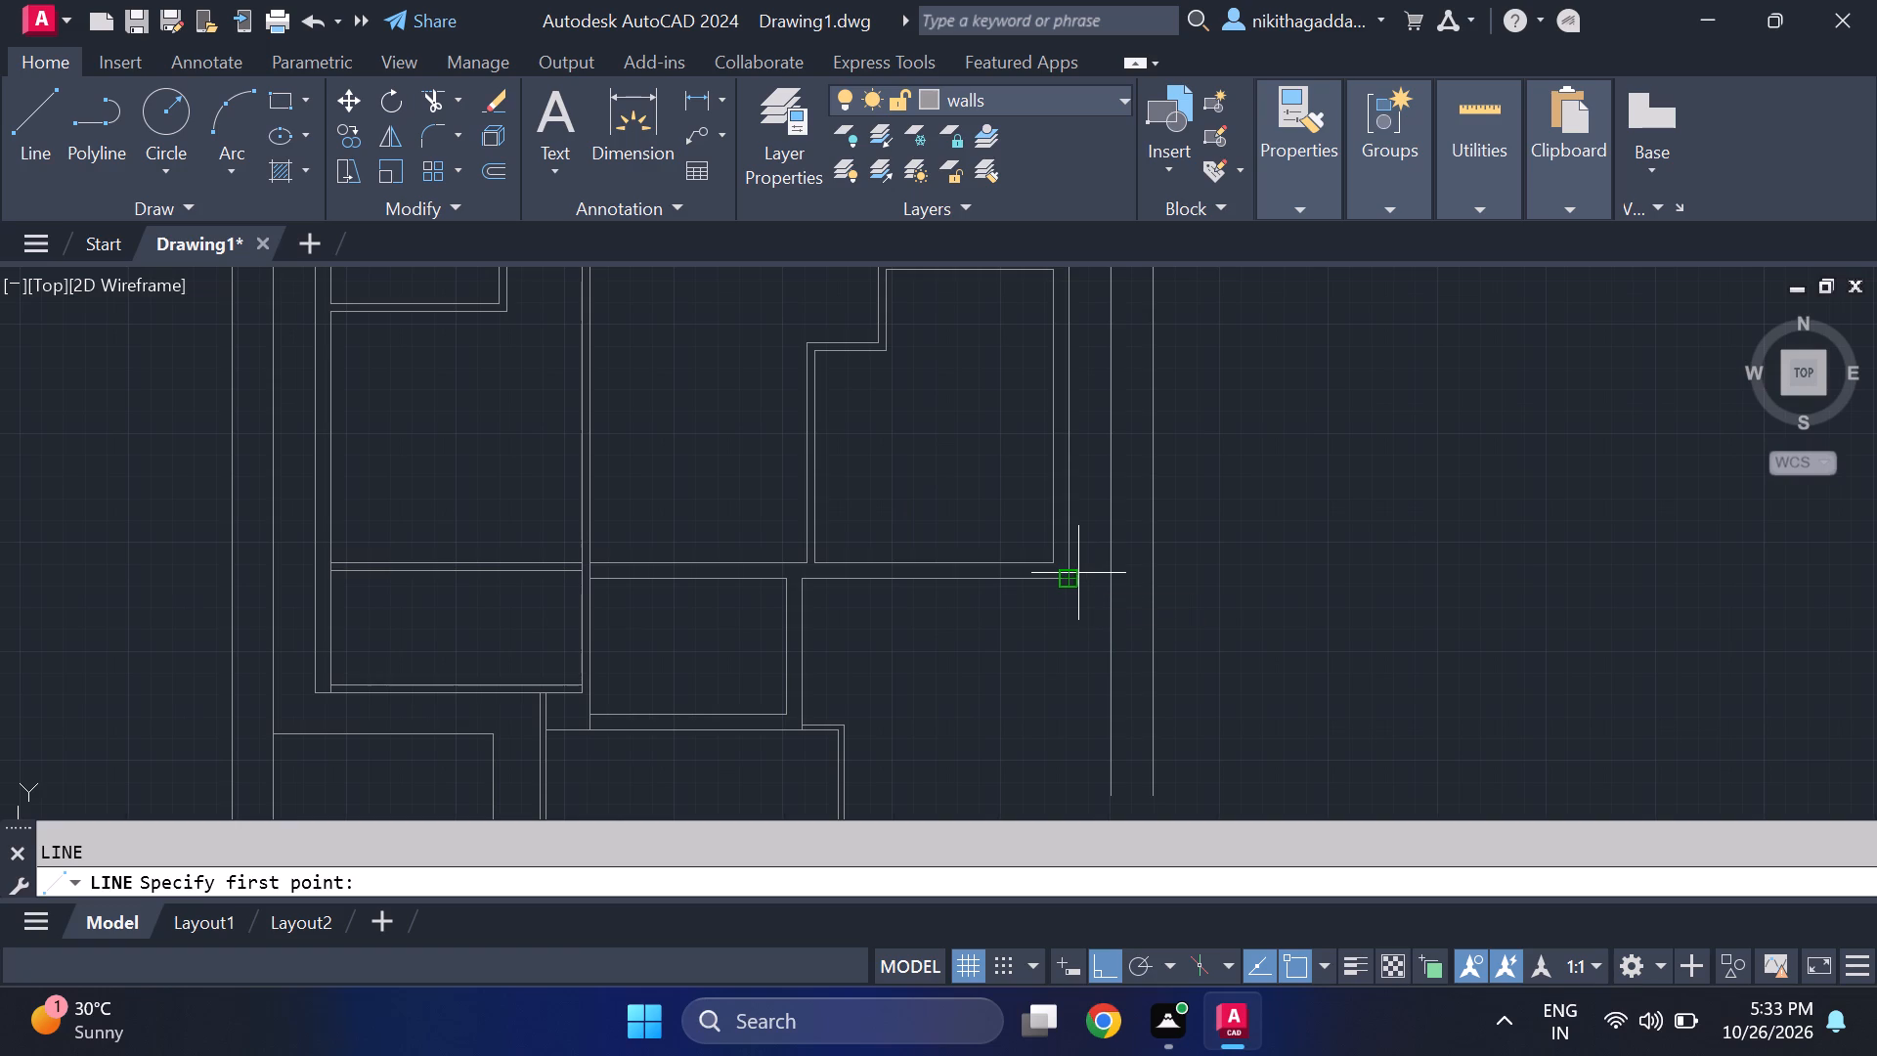
click(1016, 586)
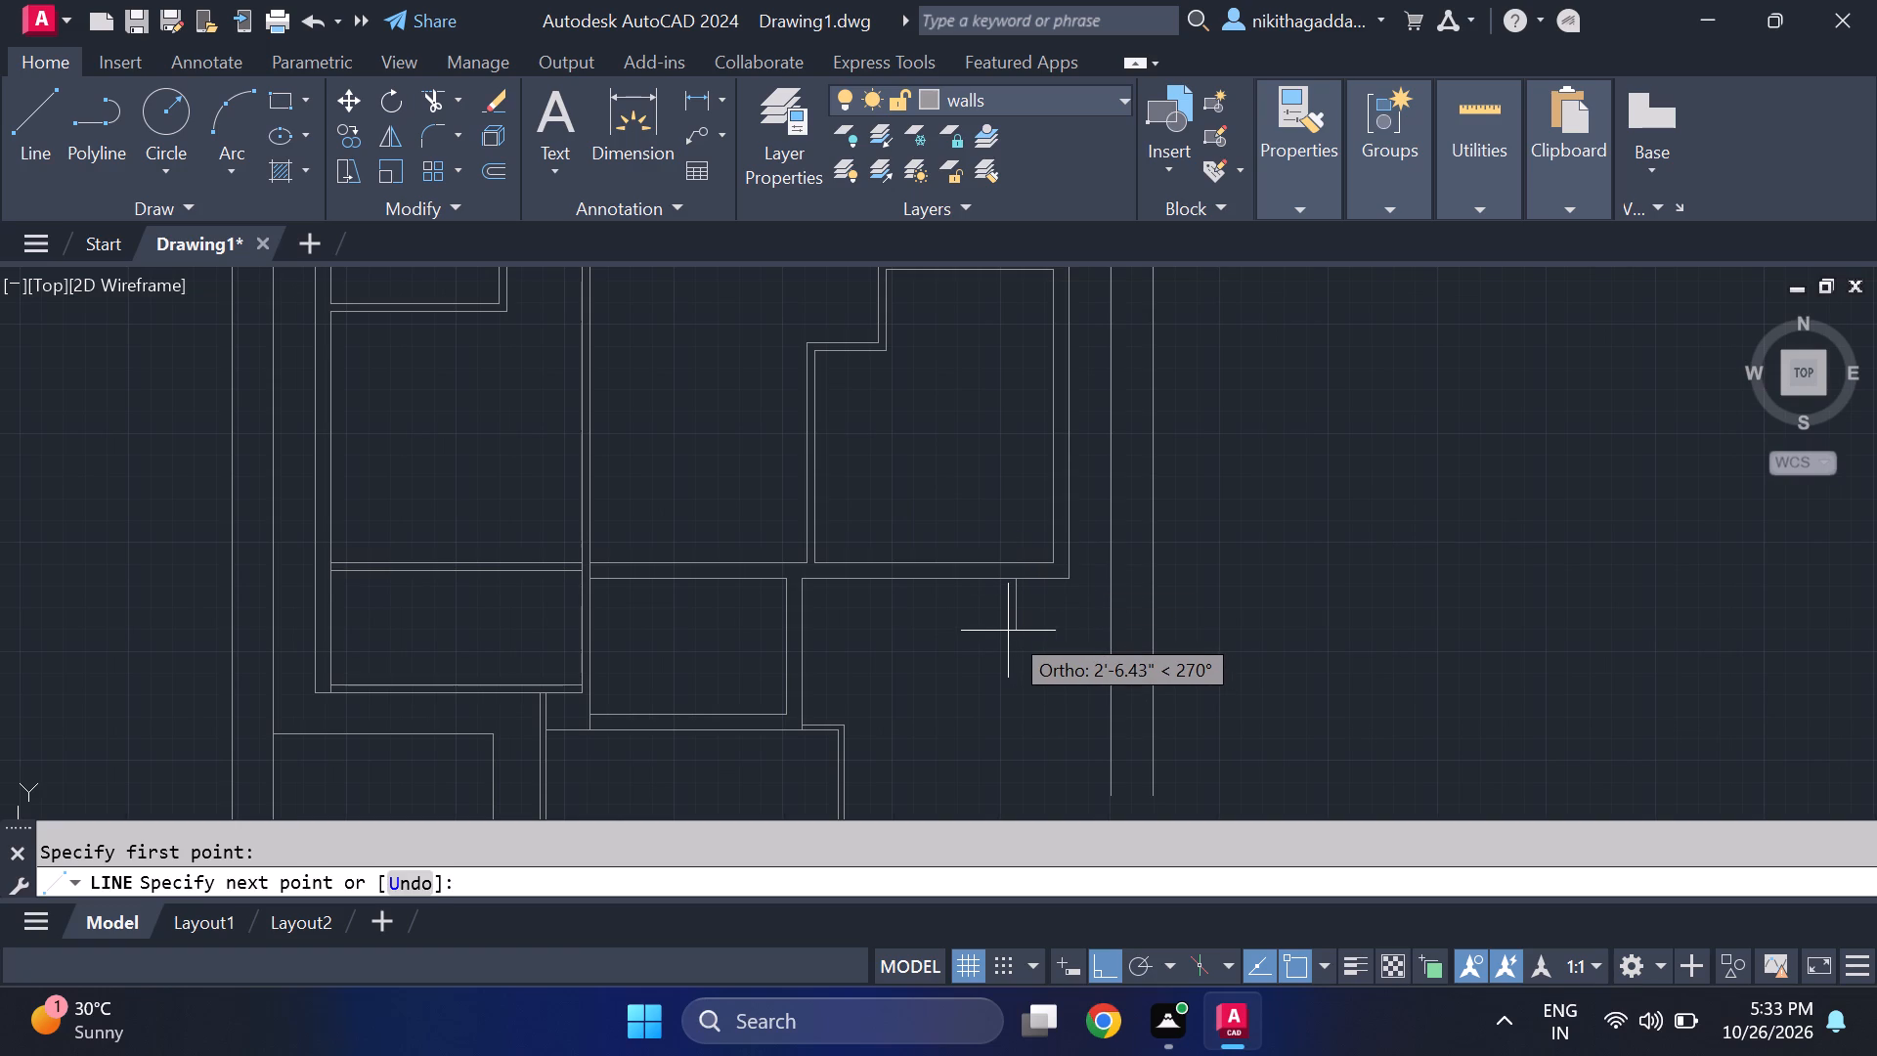
text(2')
key(Return)
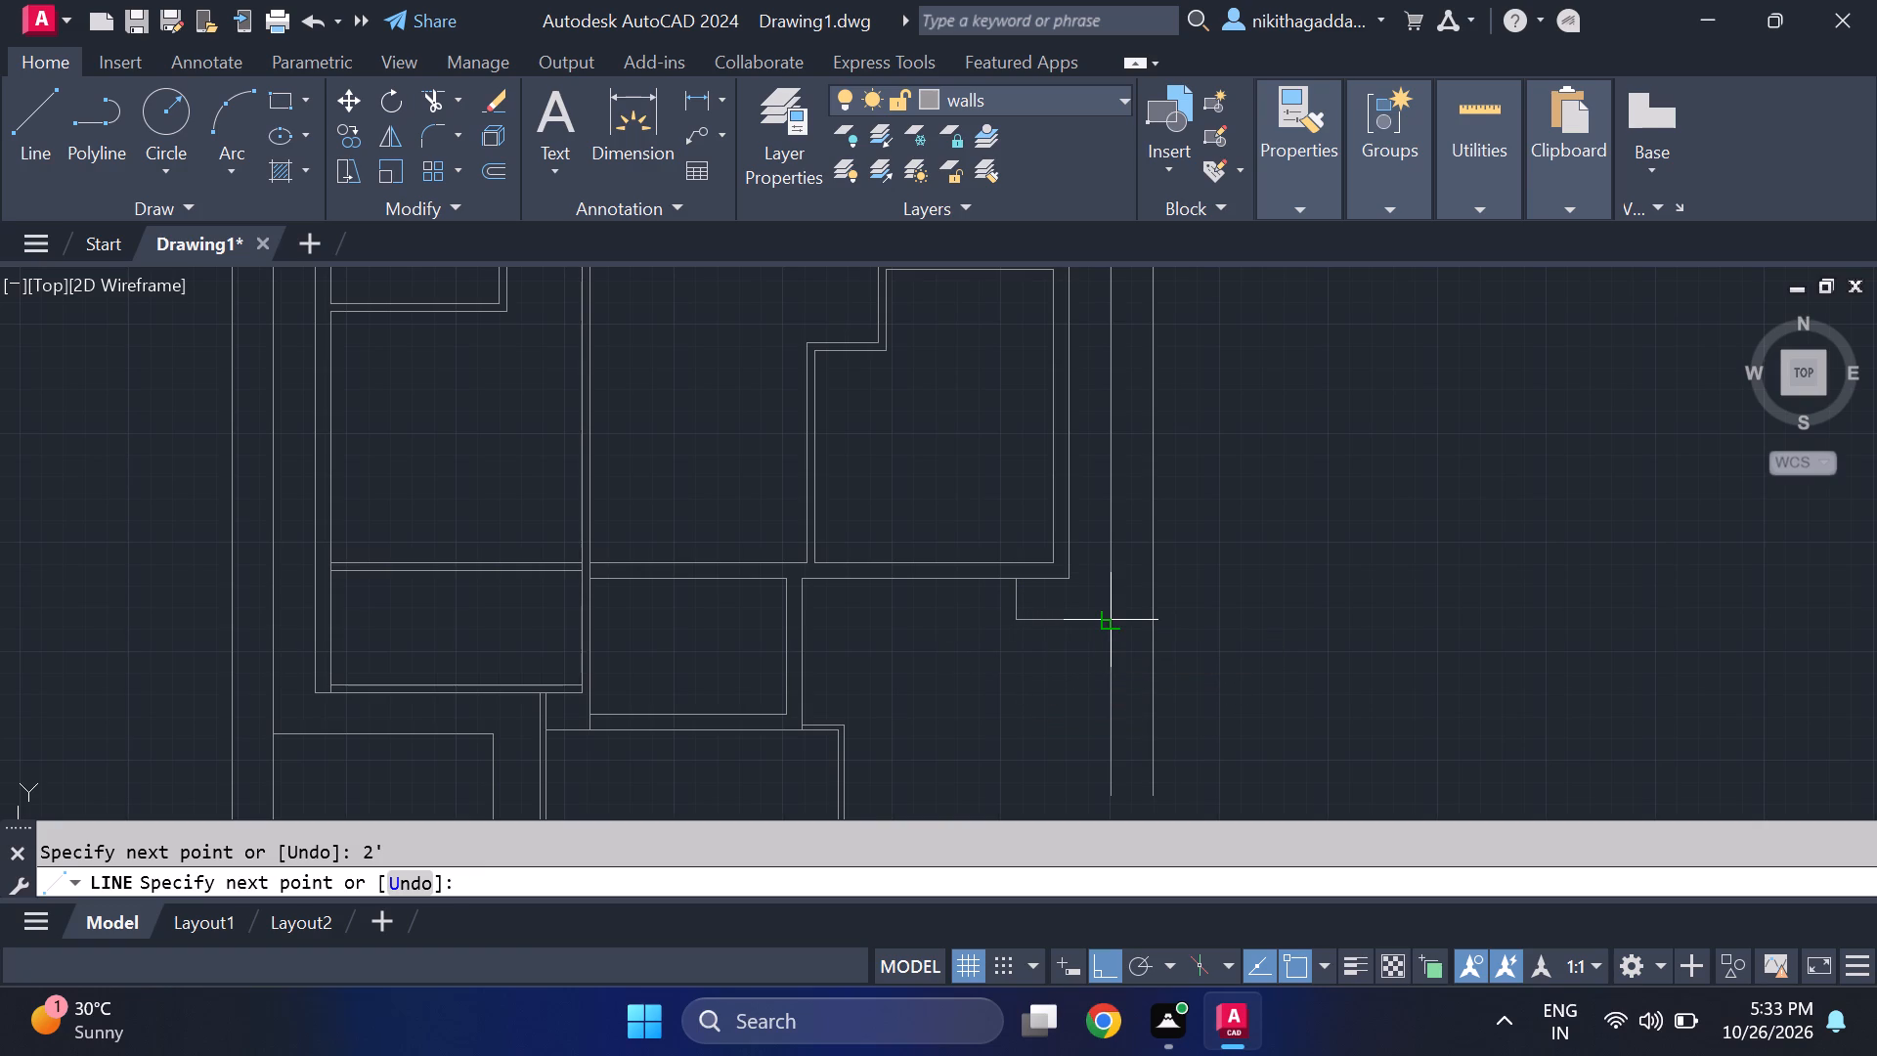
key(Escape)
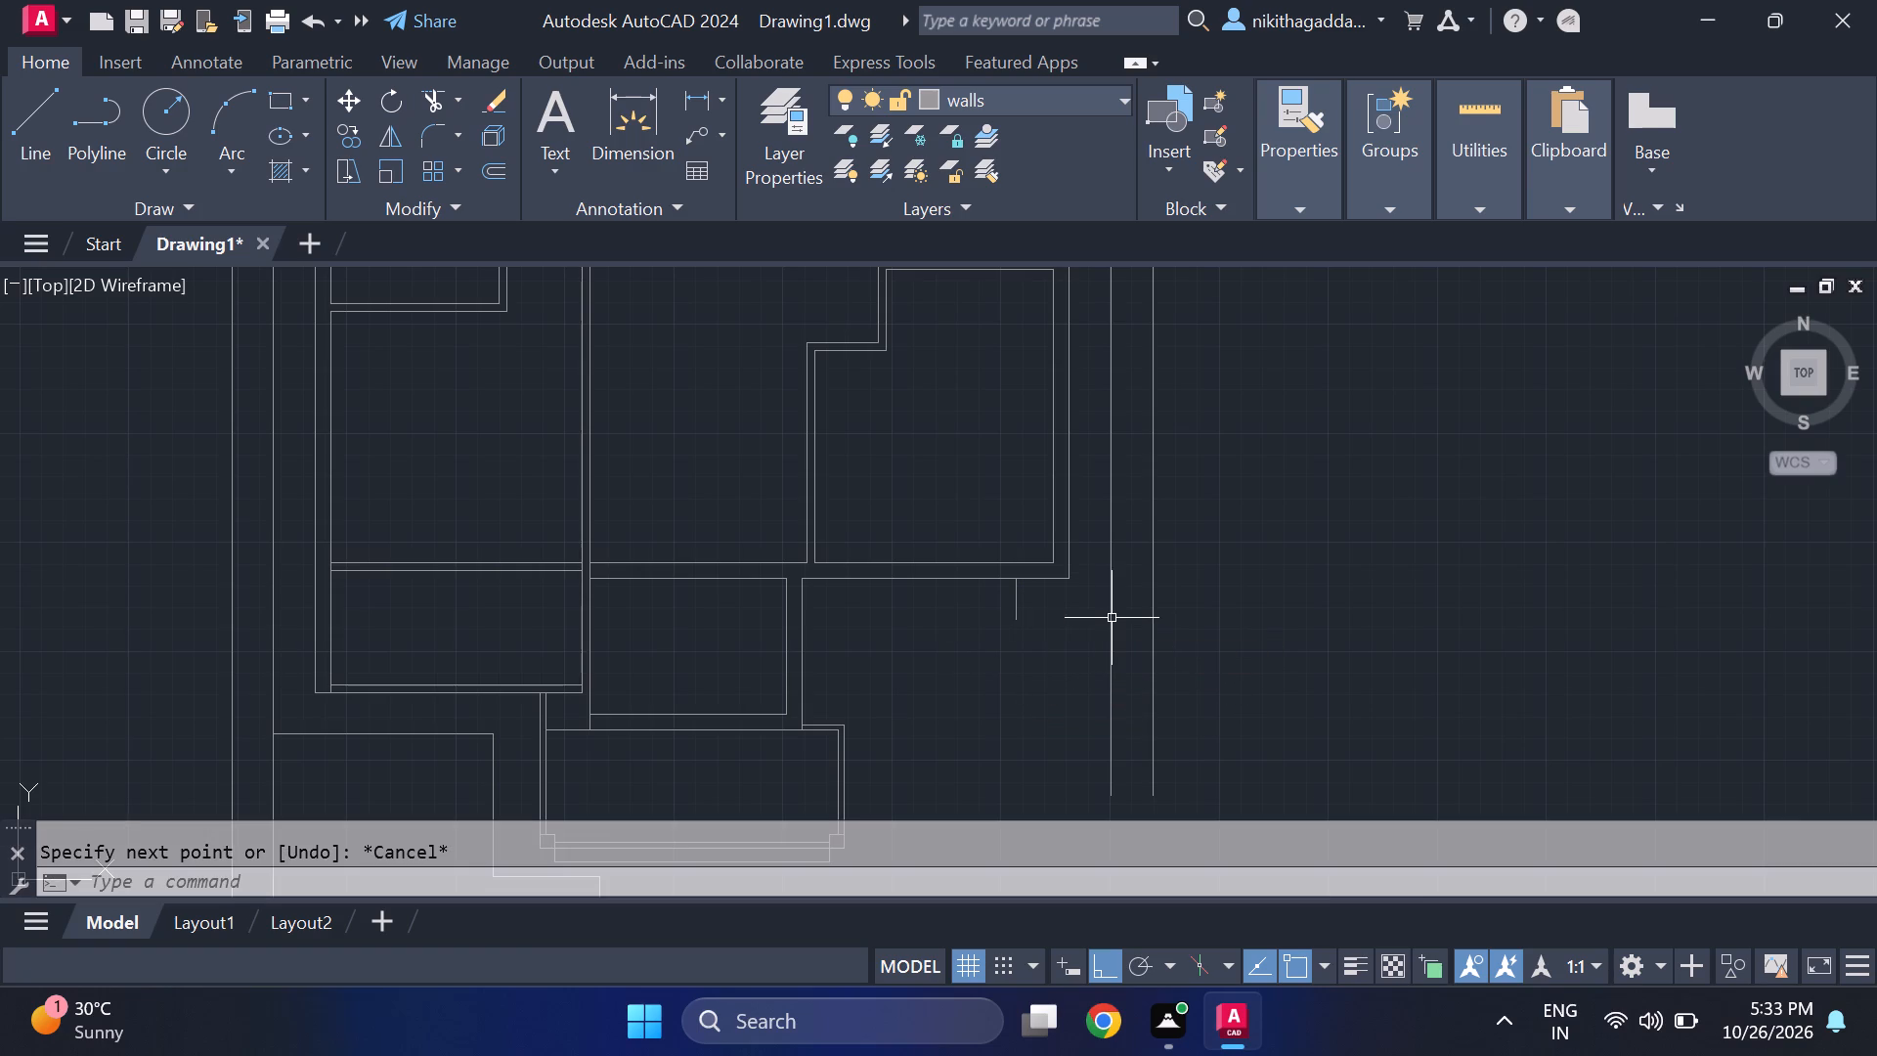
Continue the short line 1' south, east to the inner eastern boundary line, and back west about 11'.
key(l)
key(Return)
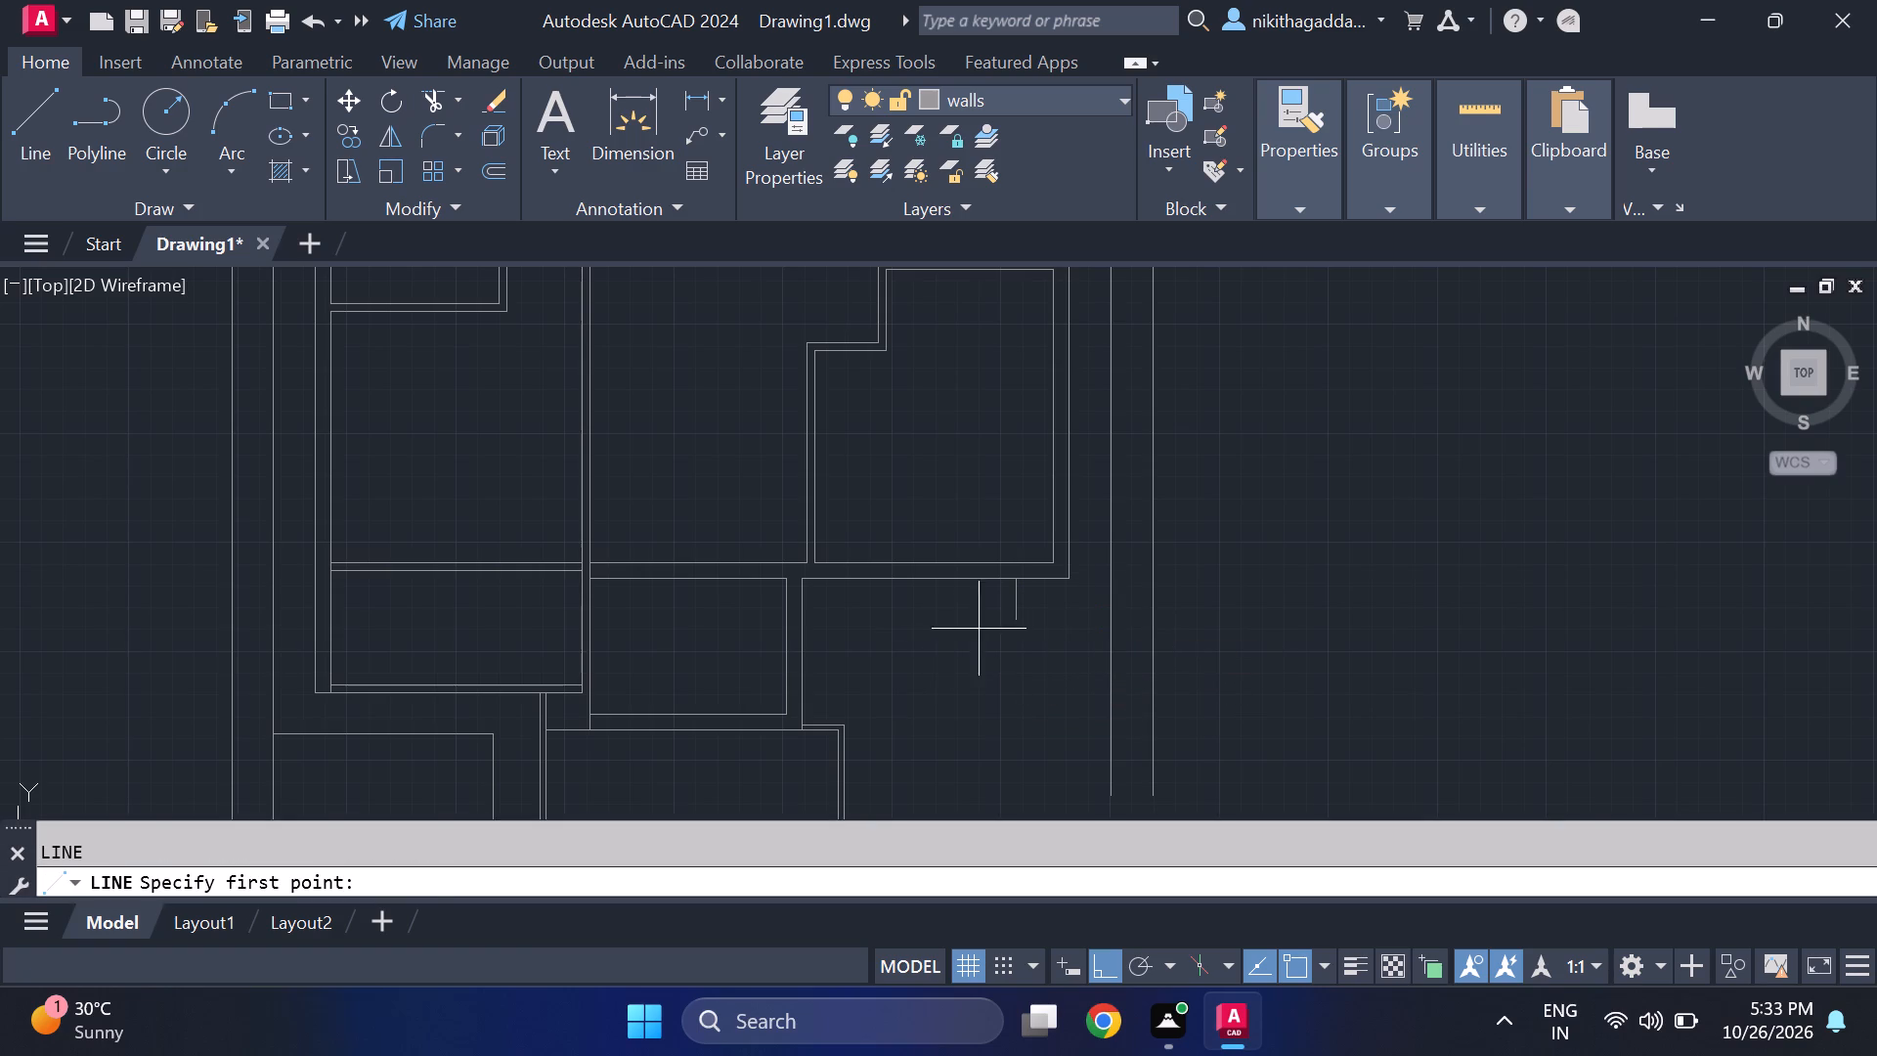
click(1021, 621)
key(1)
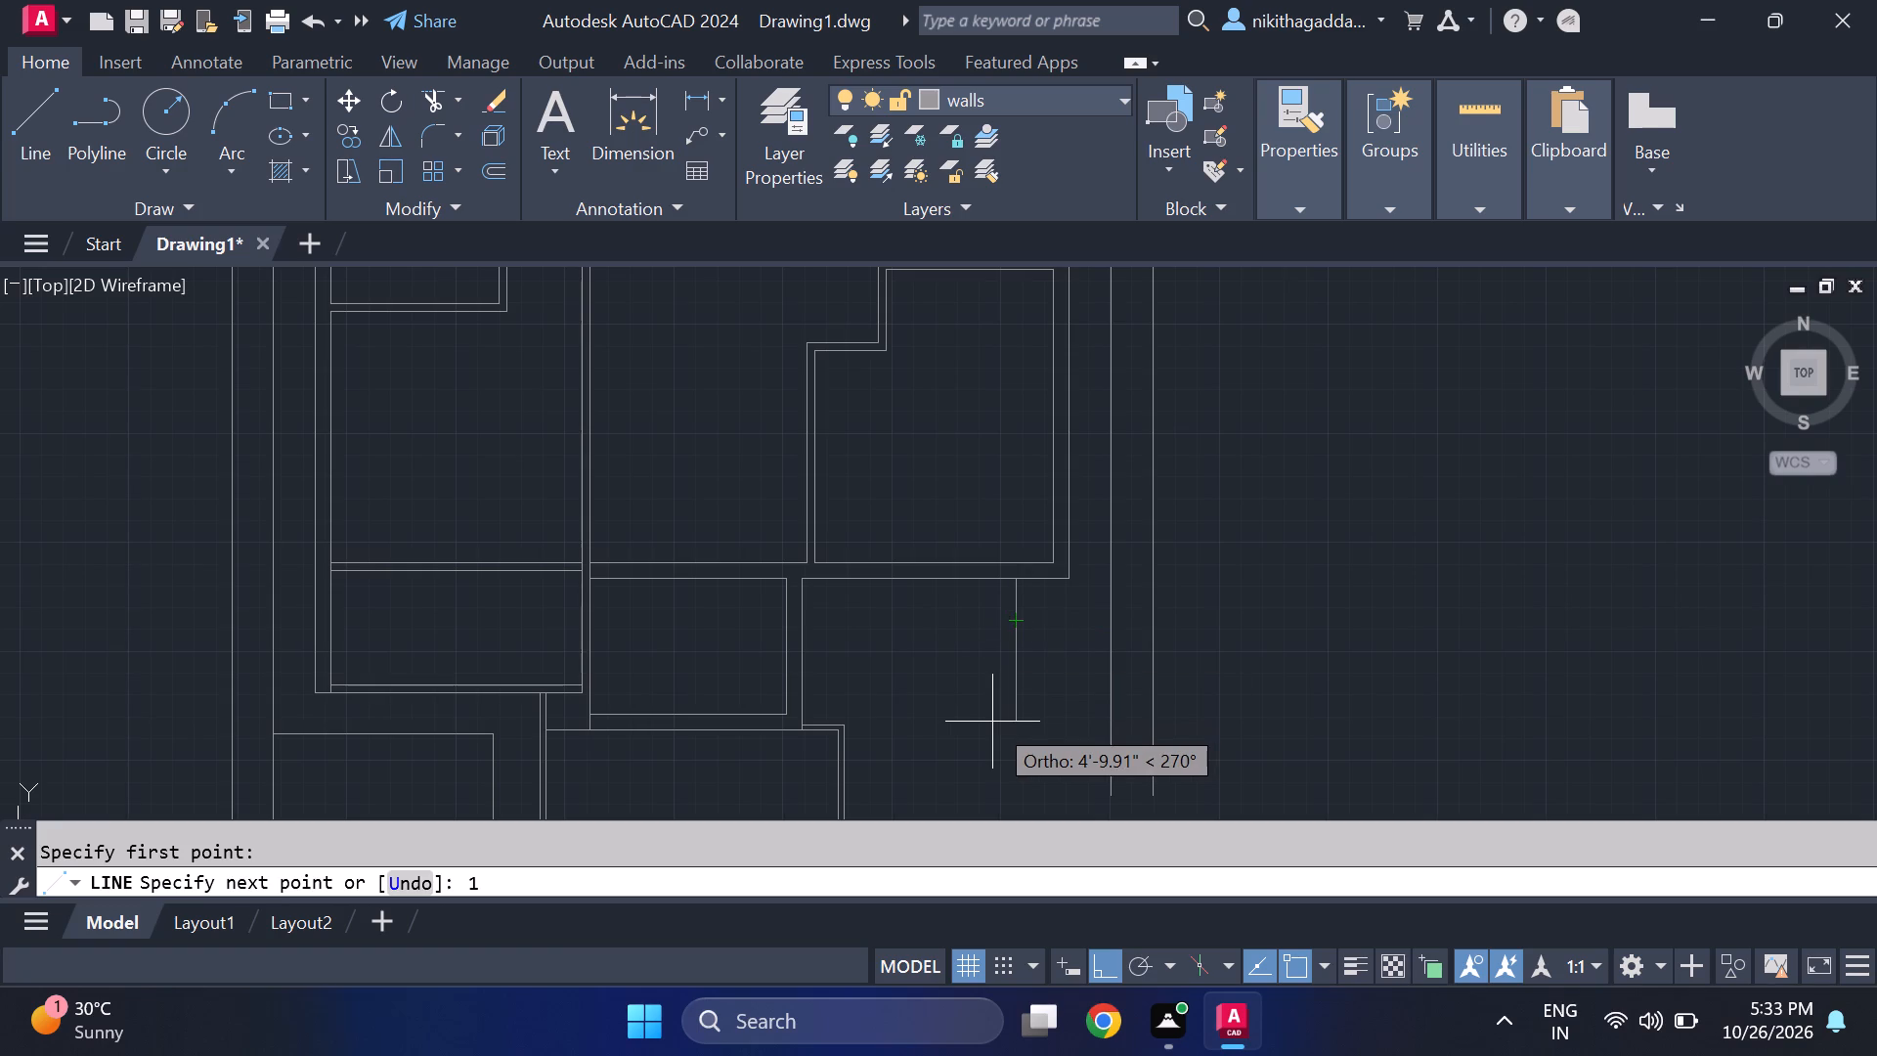
key(apostrophe)
key(Return)
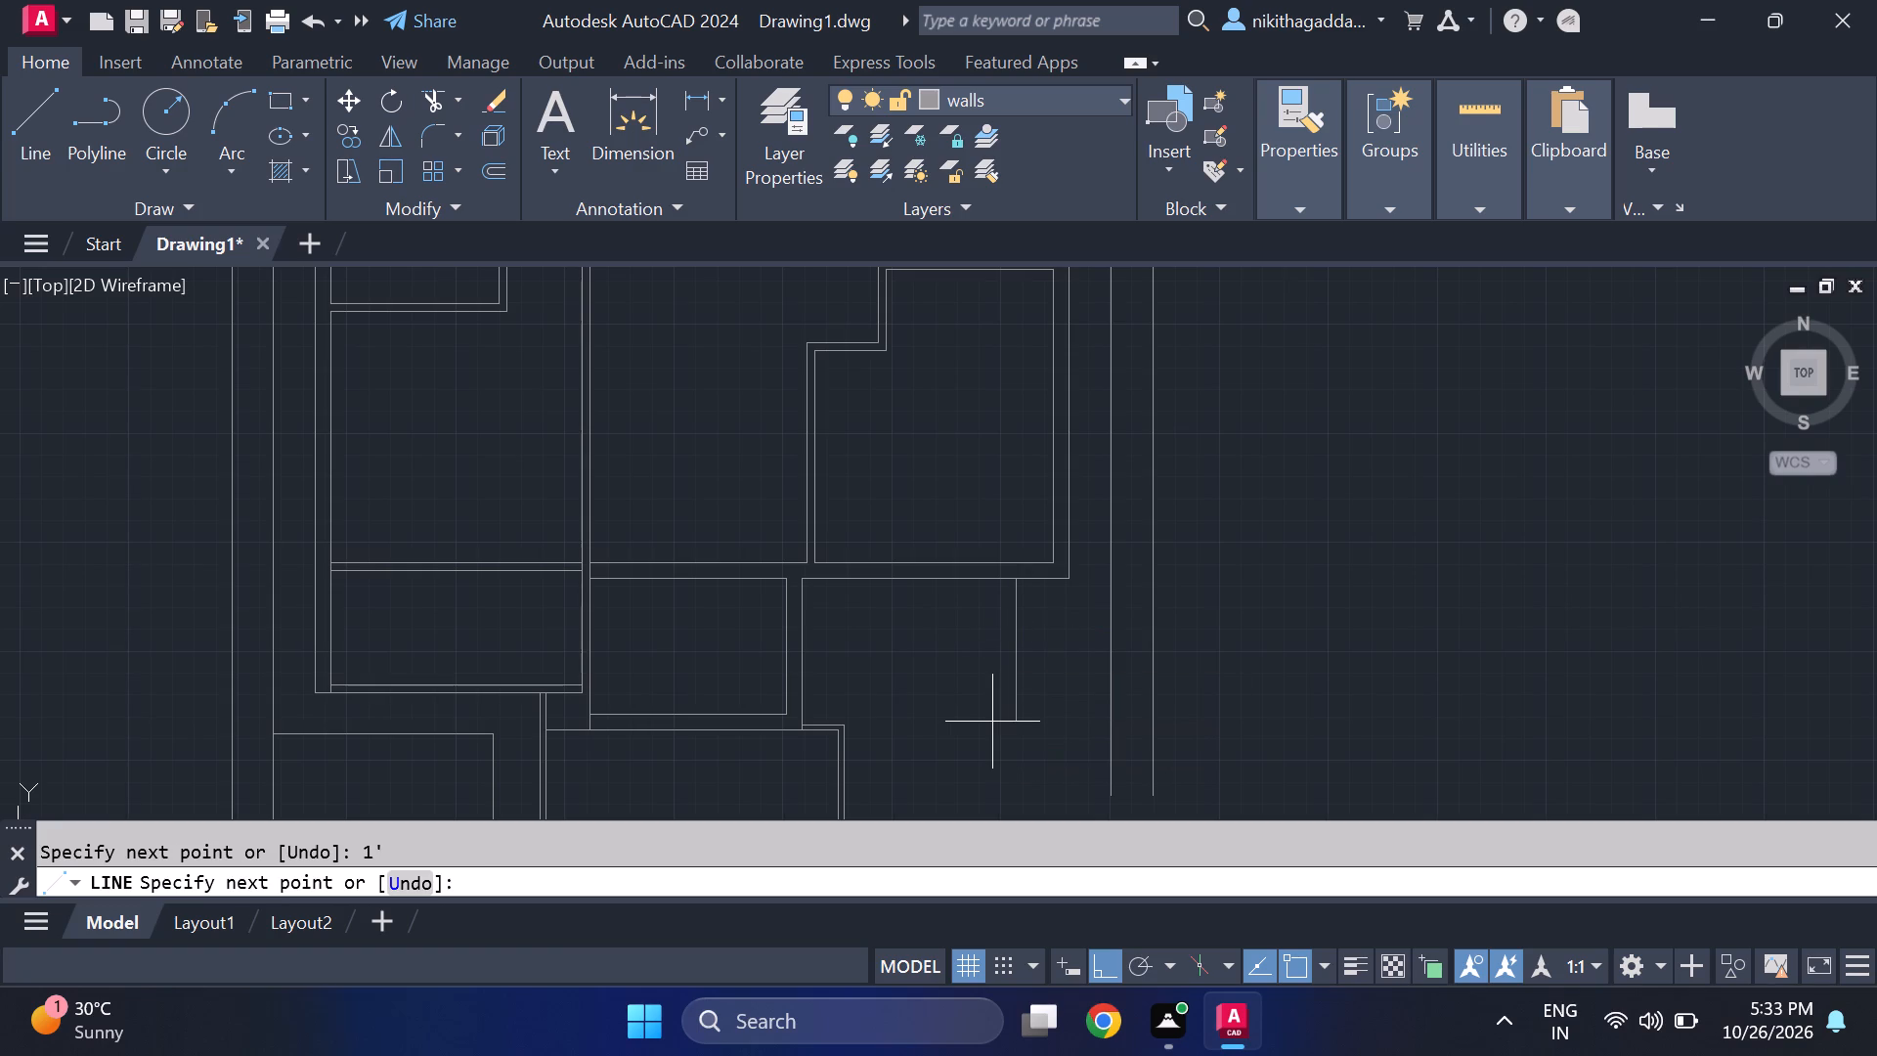
click(1113, 649)
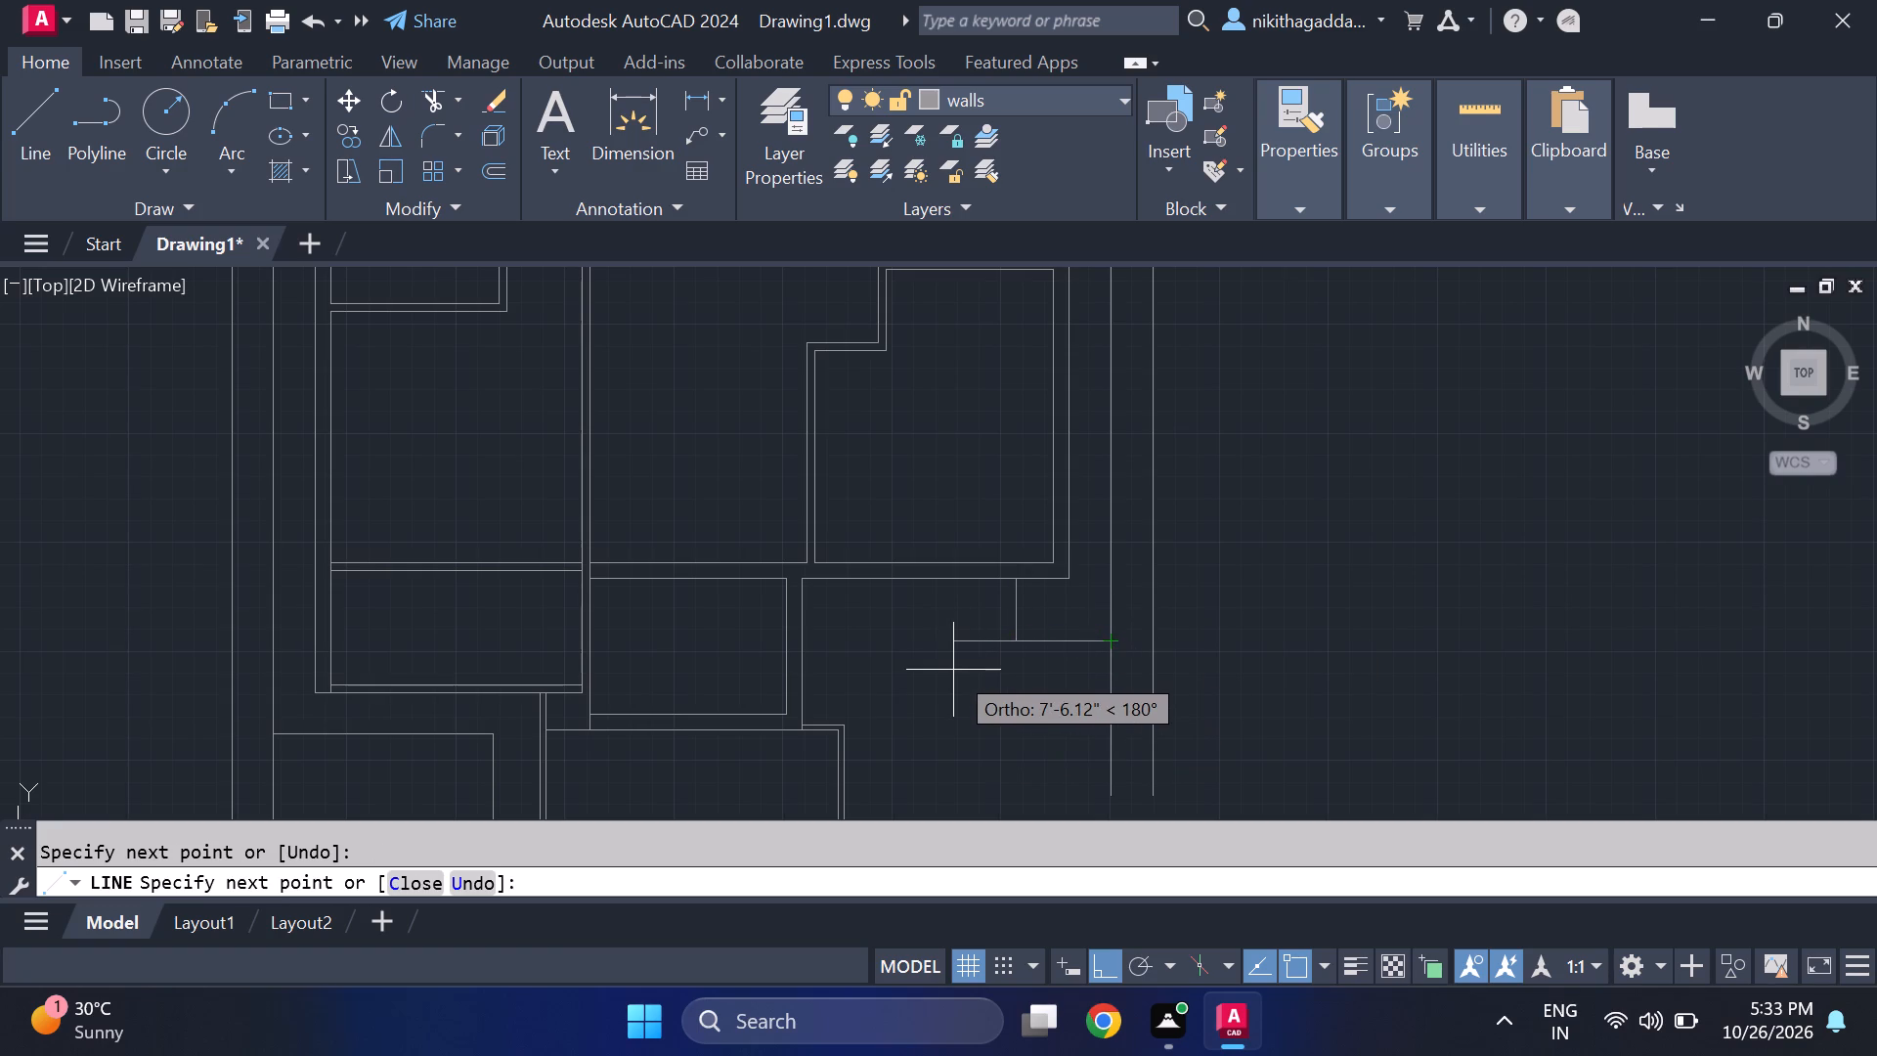
click(883, 653)
Continue the line south to the level of the western outline's lower step, and west to just below the projecting southern room.
middle_drag(900, 792, 892, 784)
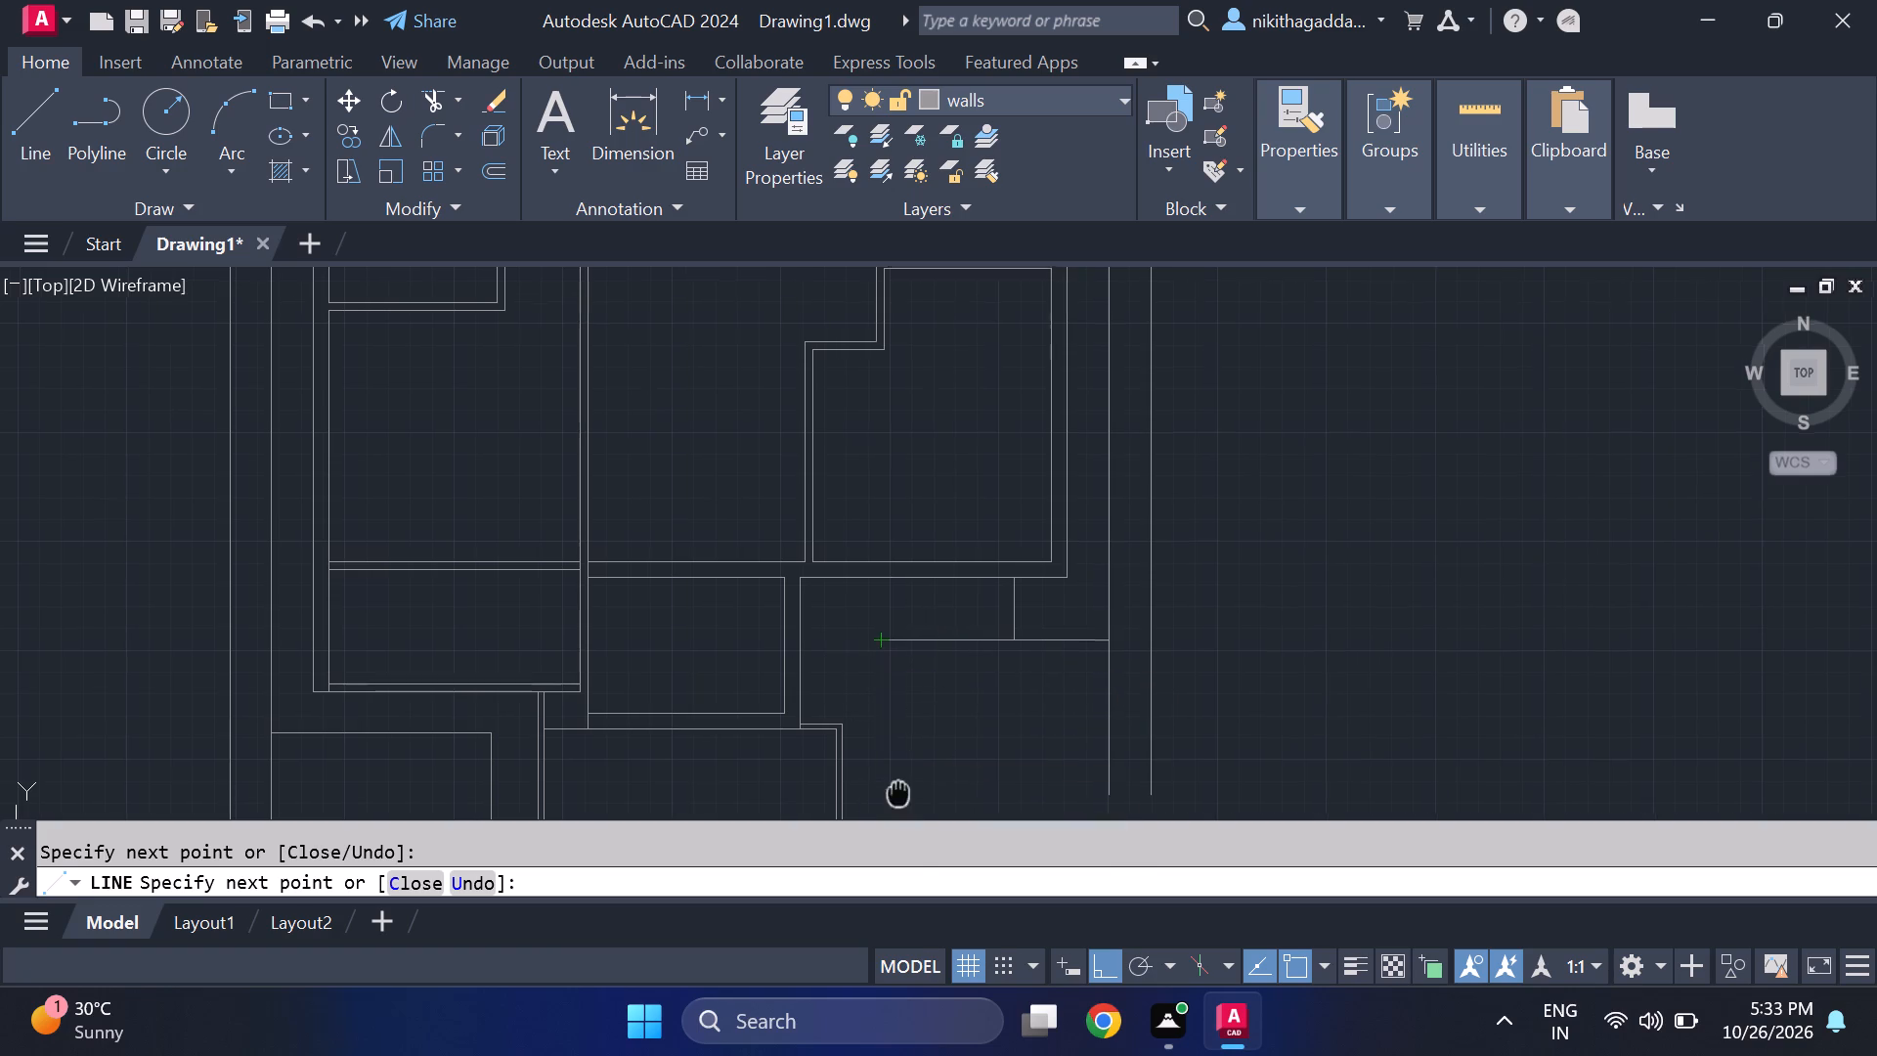
middle_drag(892, 784, 863, 598)
middle_drag(865, 707, 848, 544)
scroll(849, 543, up, 1)
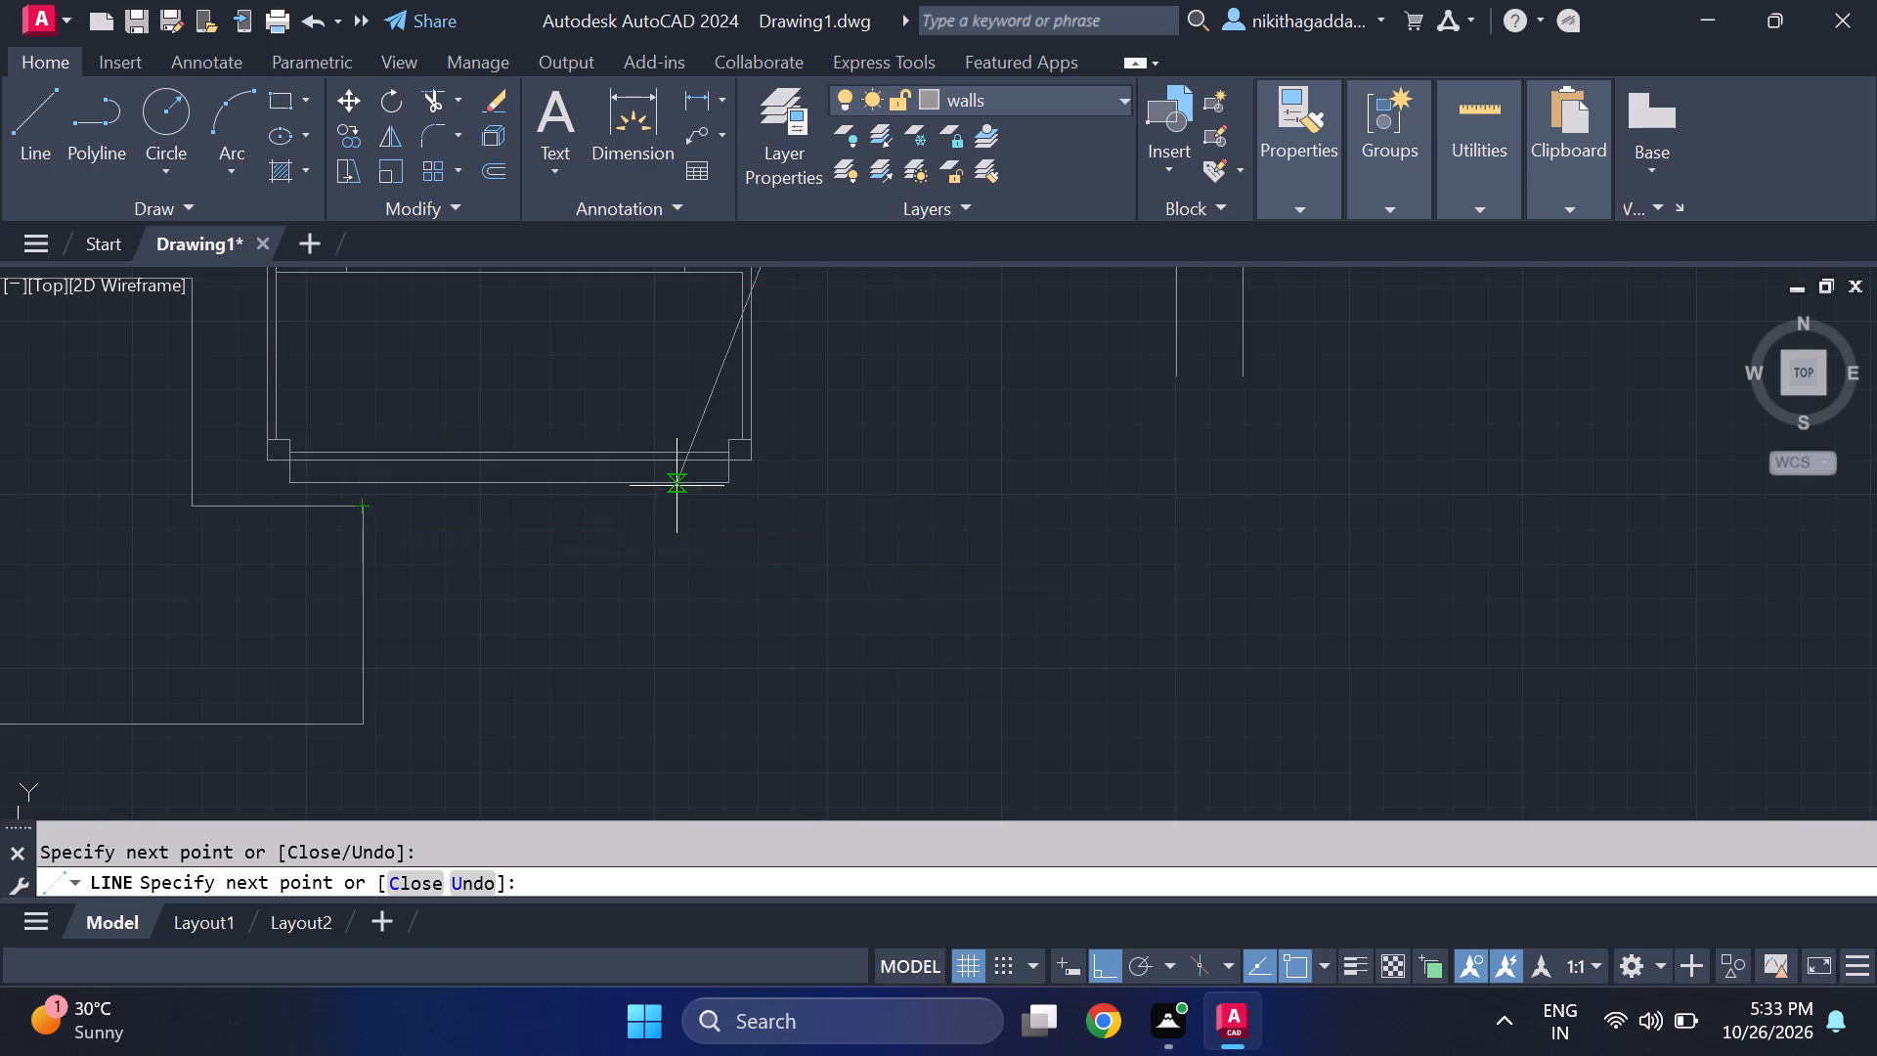
click(814, 506)
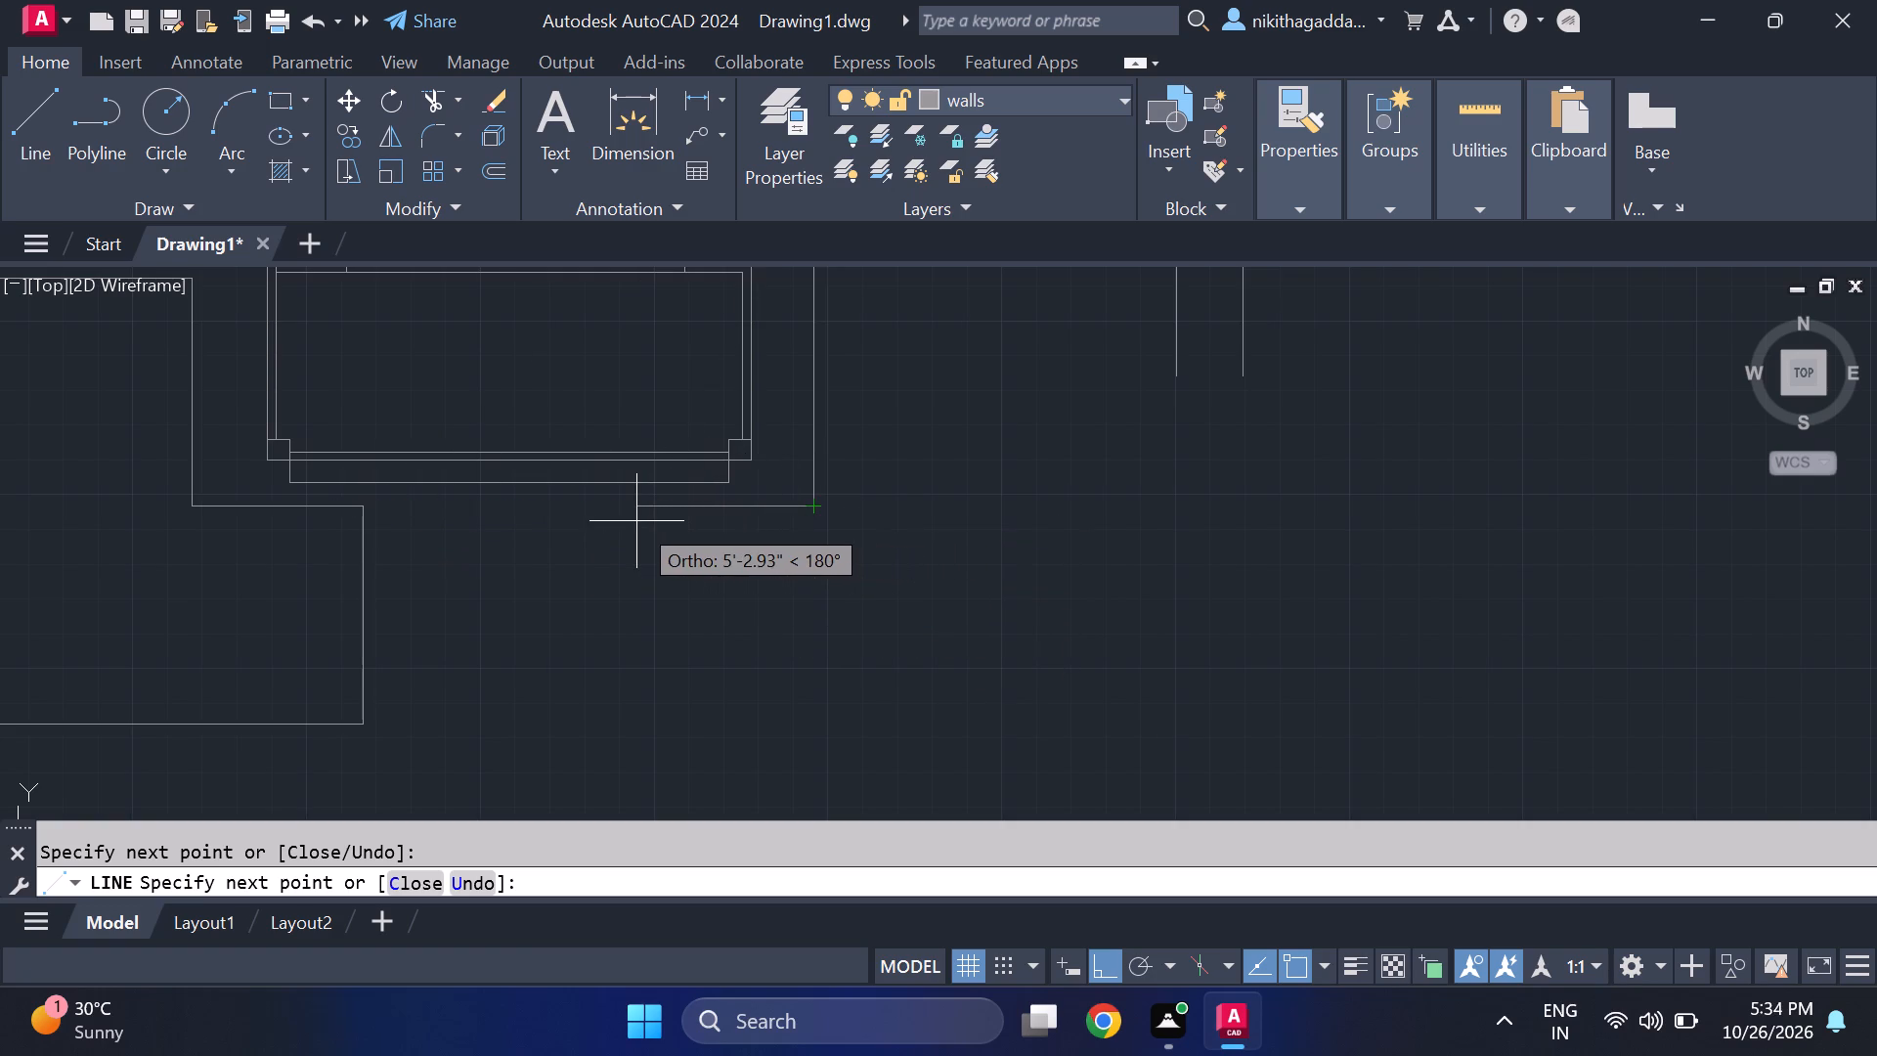
scroll(606, 518, down, 2)
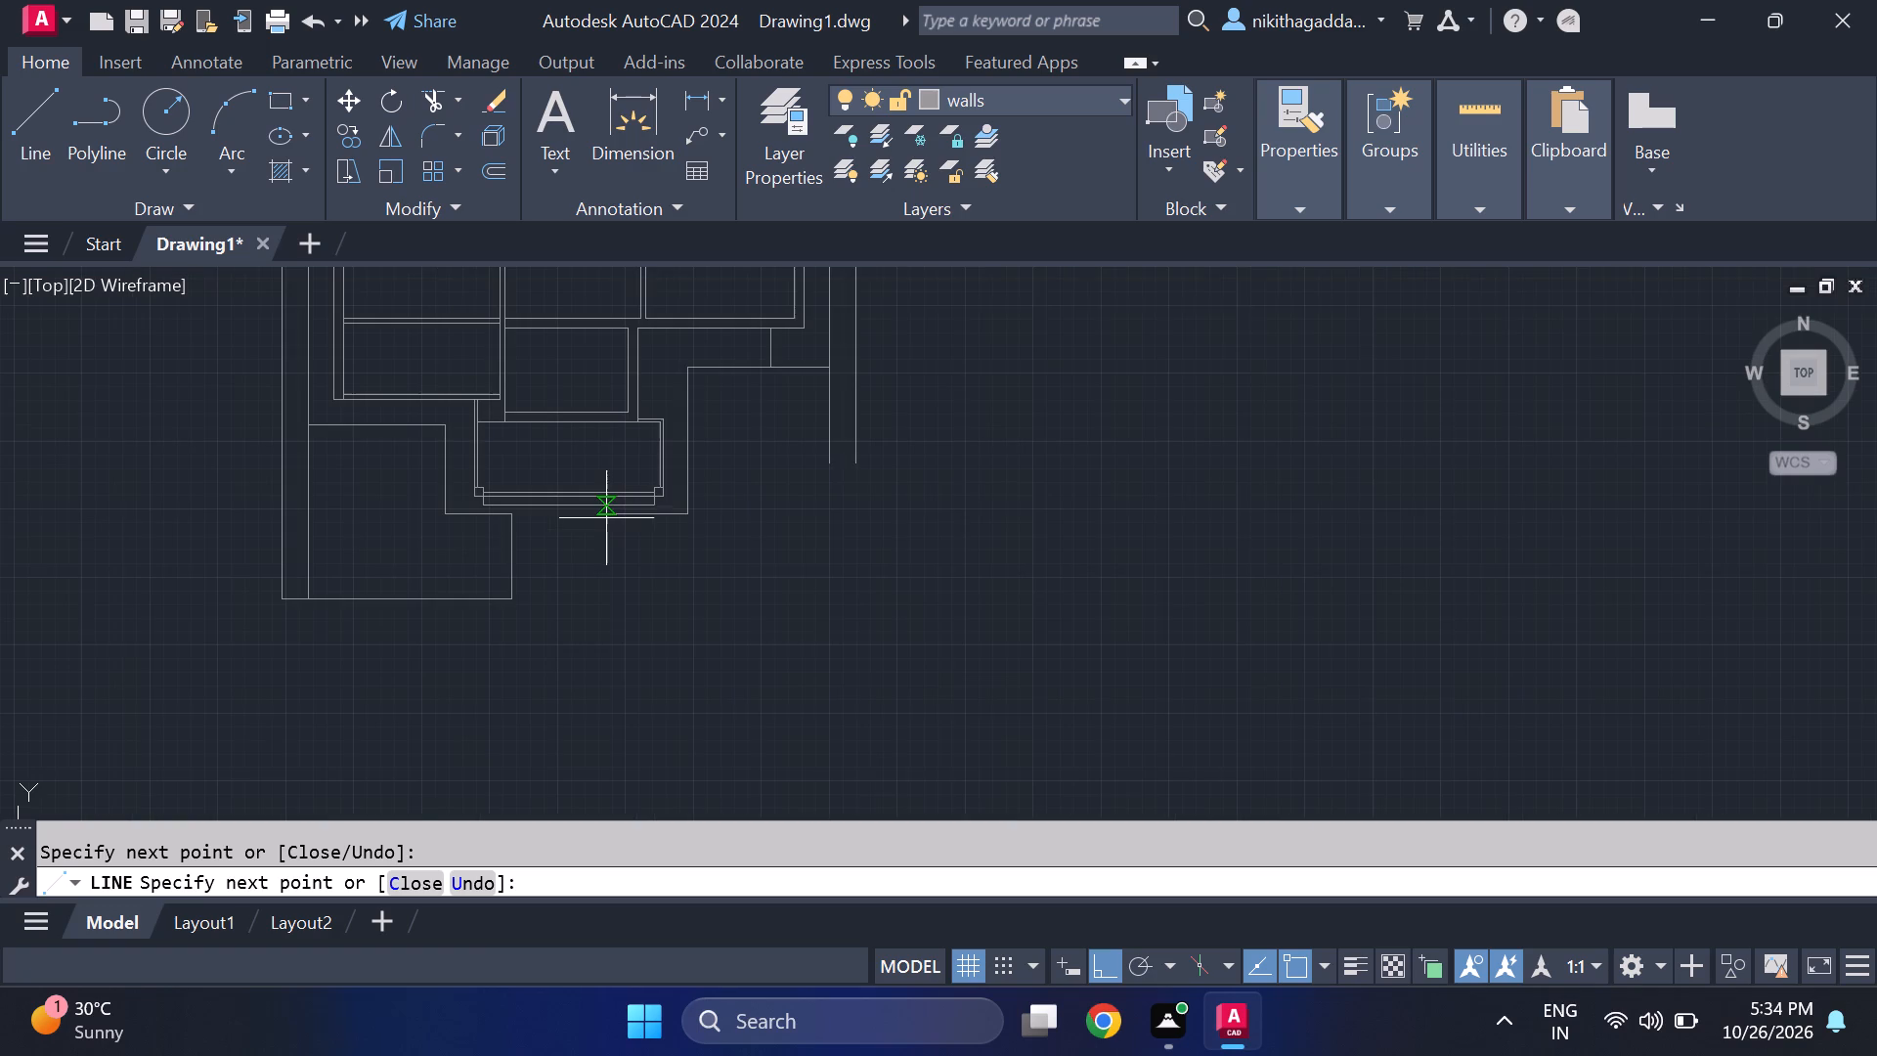
scroll(606, 518, up, 2)
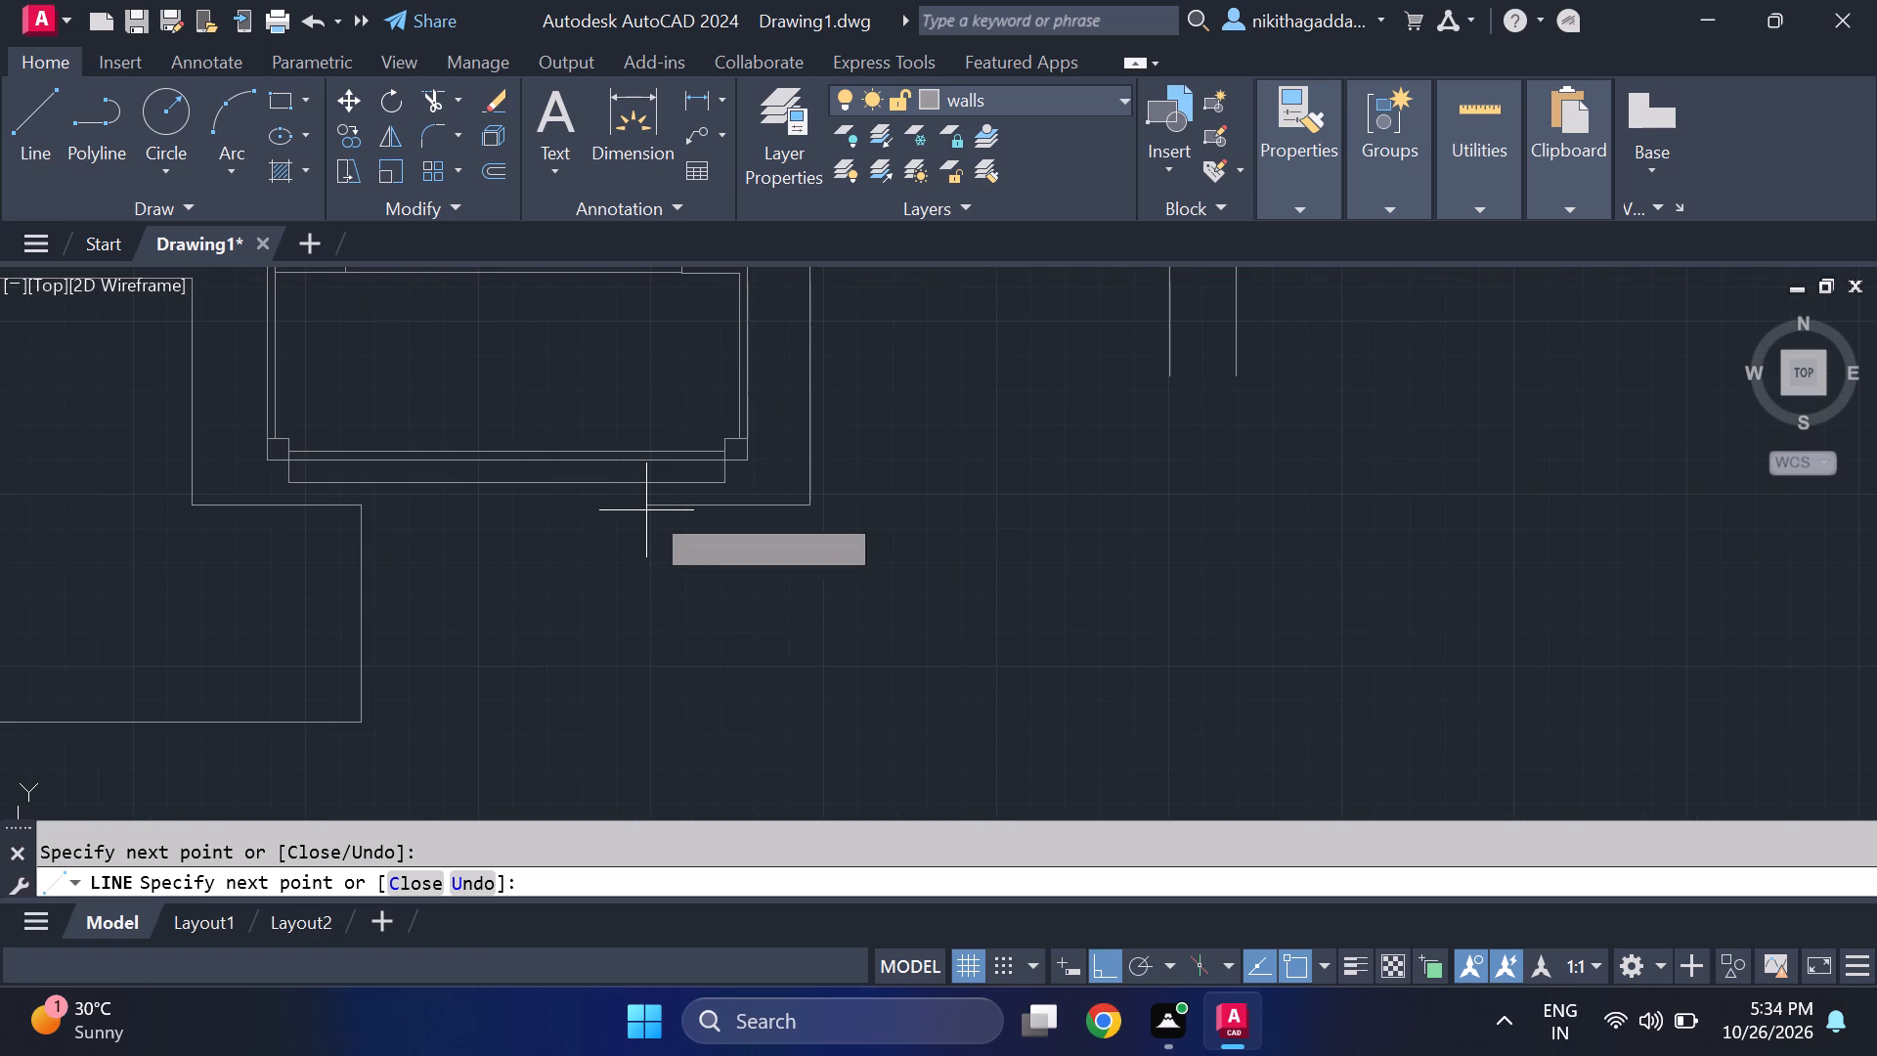
click(650, 510)
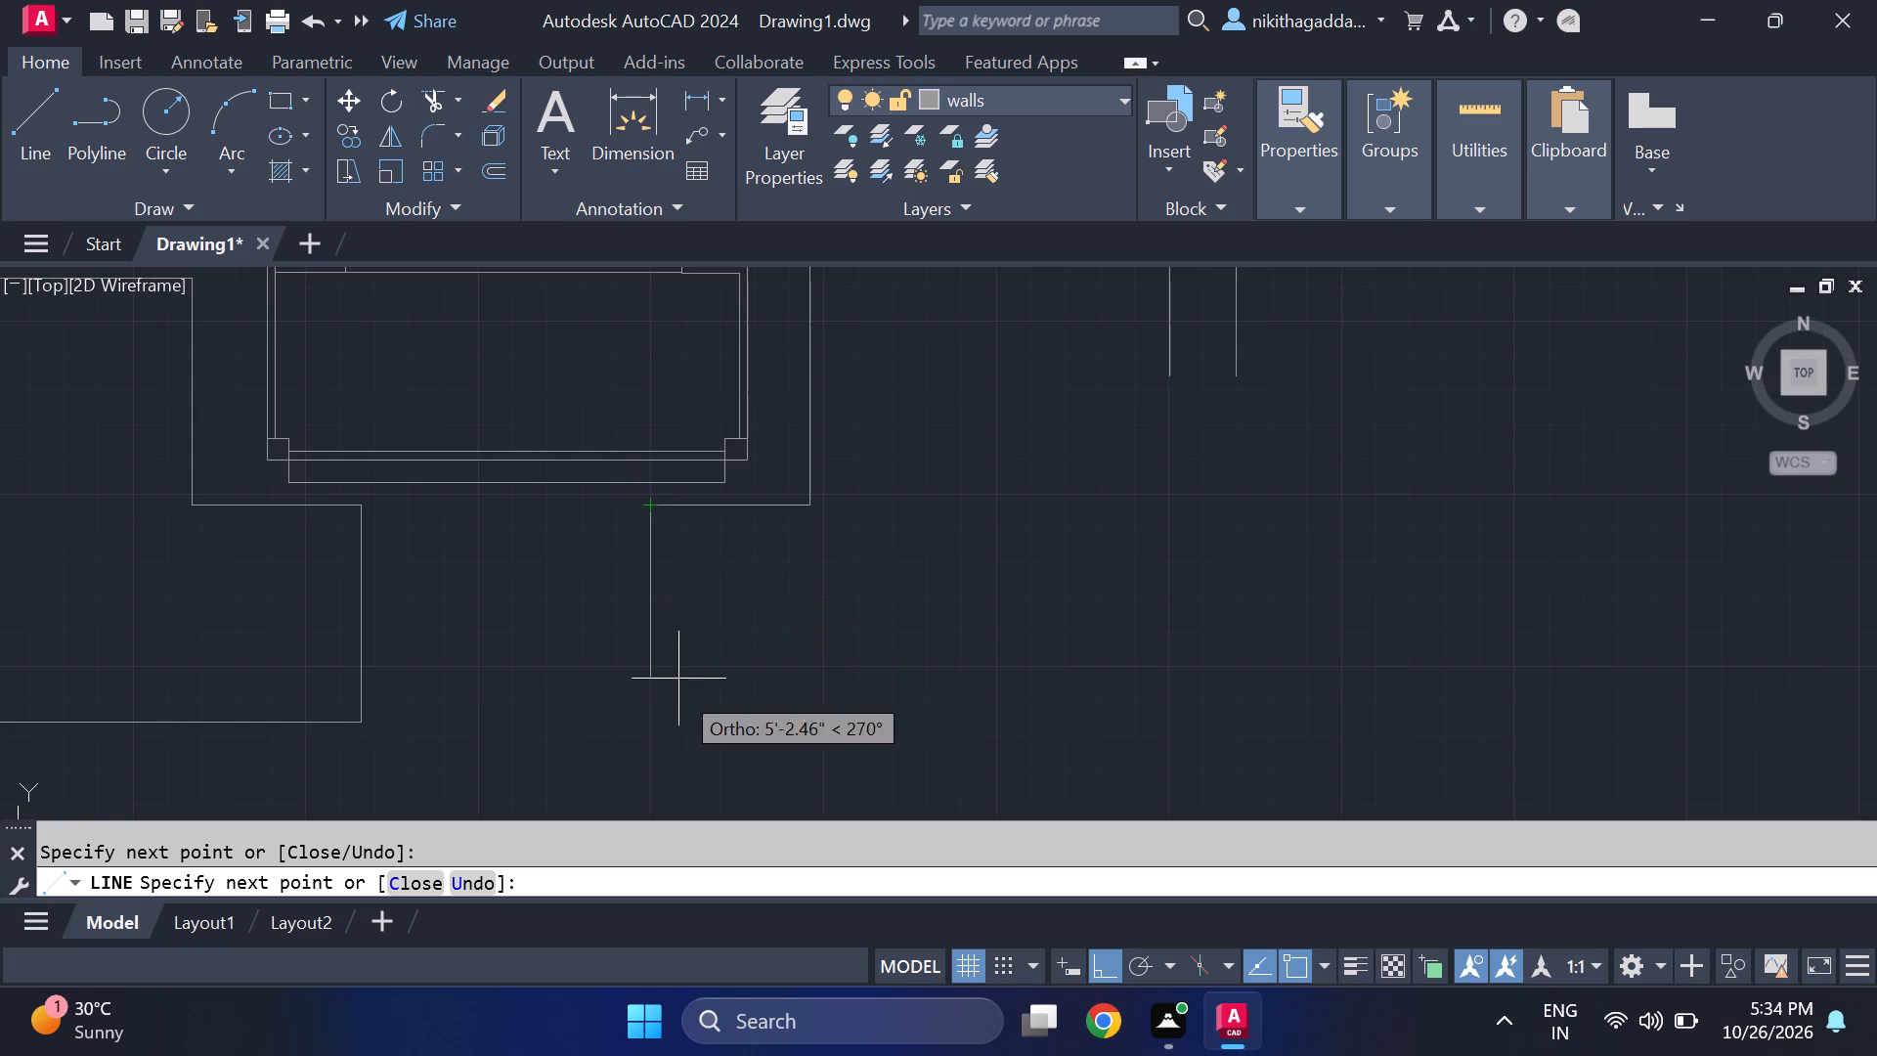
Continue the line south level with the western bottom line, east to align with the outer eastern boundary, and north to that boundary's end.
scroll(679, 701, down, 3)
middle_drag(687, 720, 608, 635)
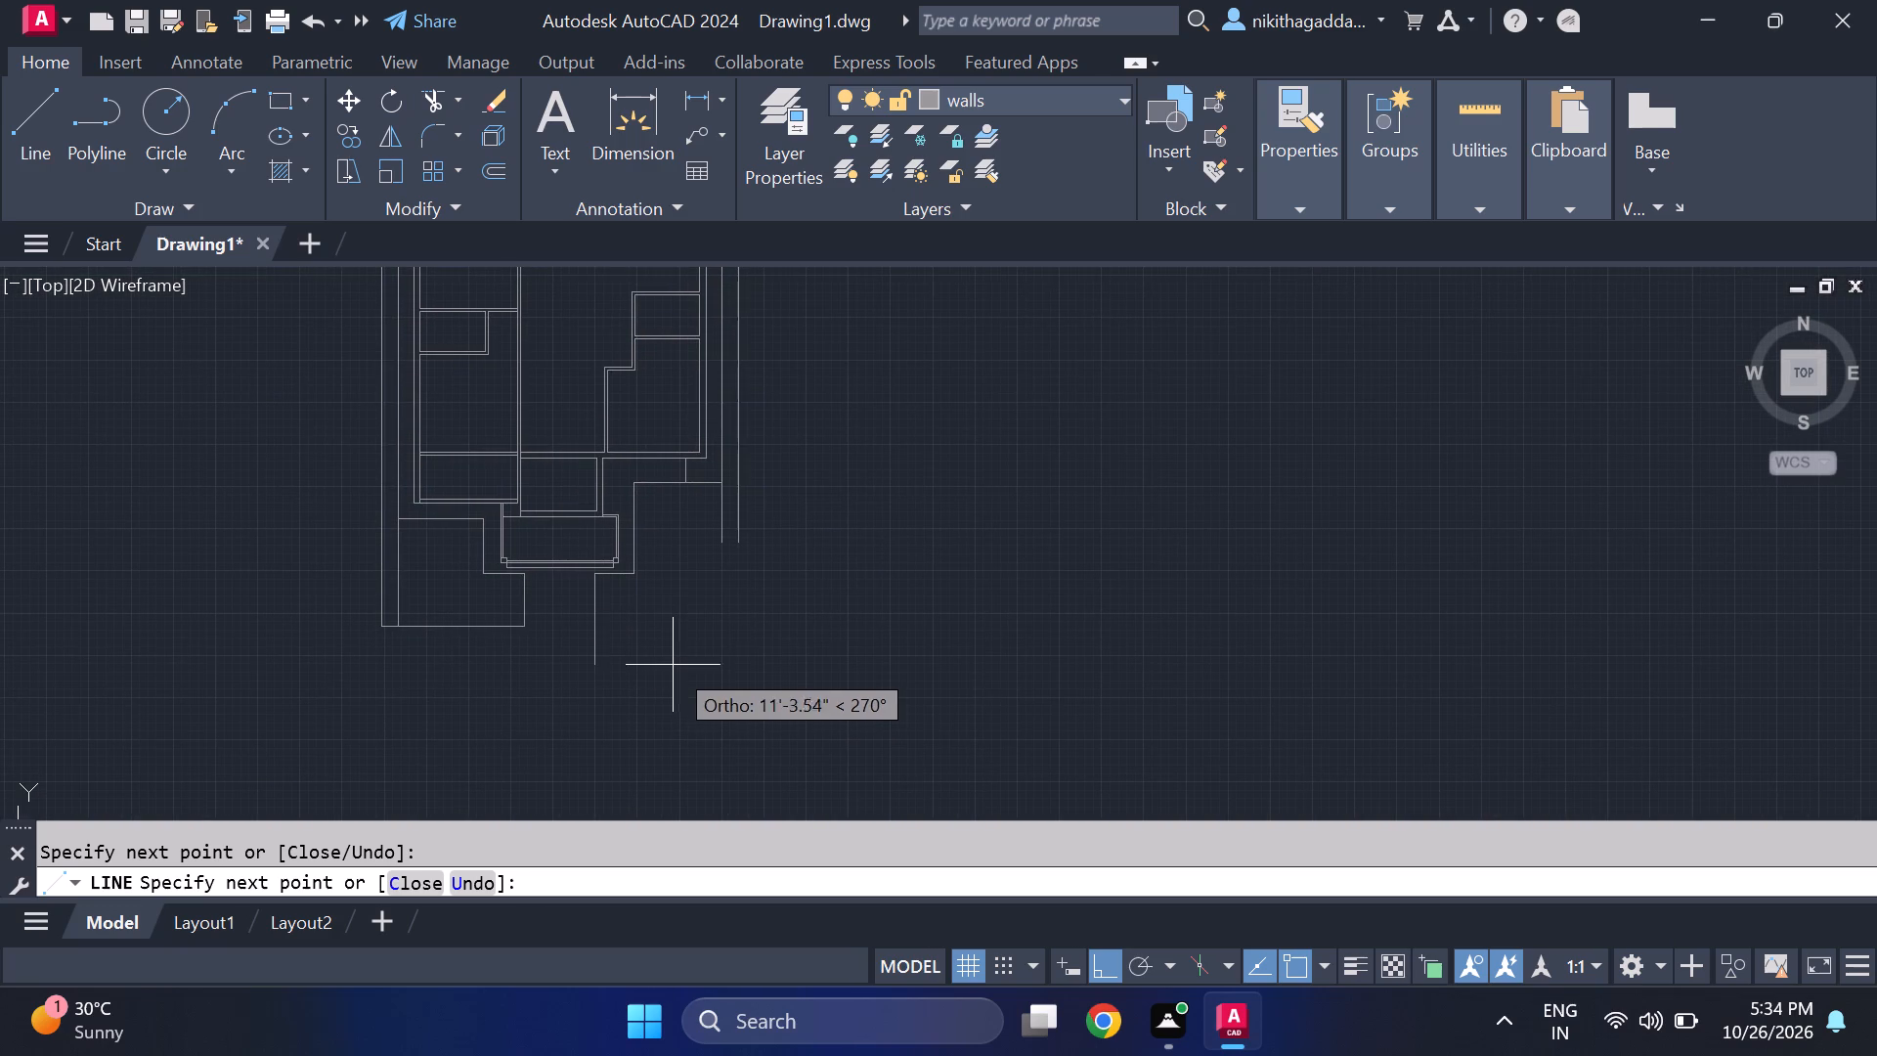
scroll(604, 622, up, 2)
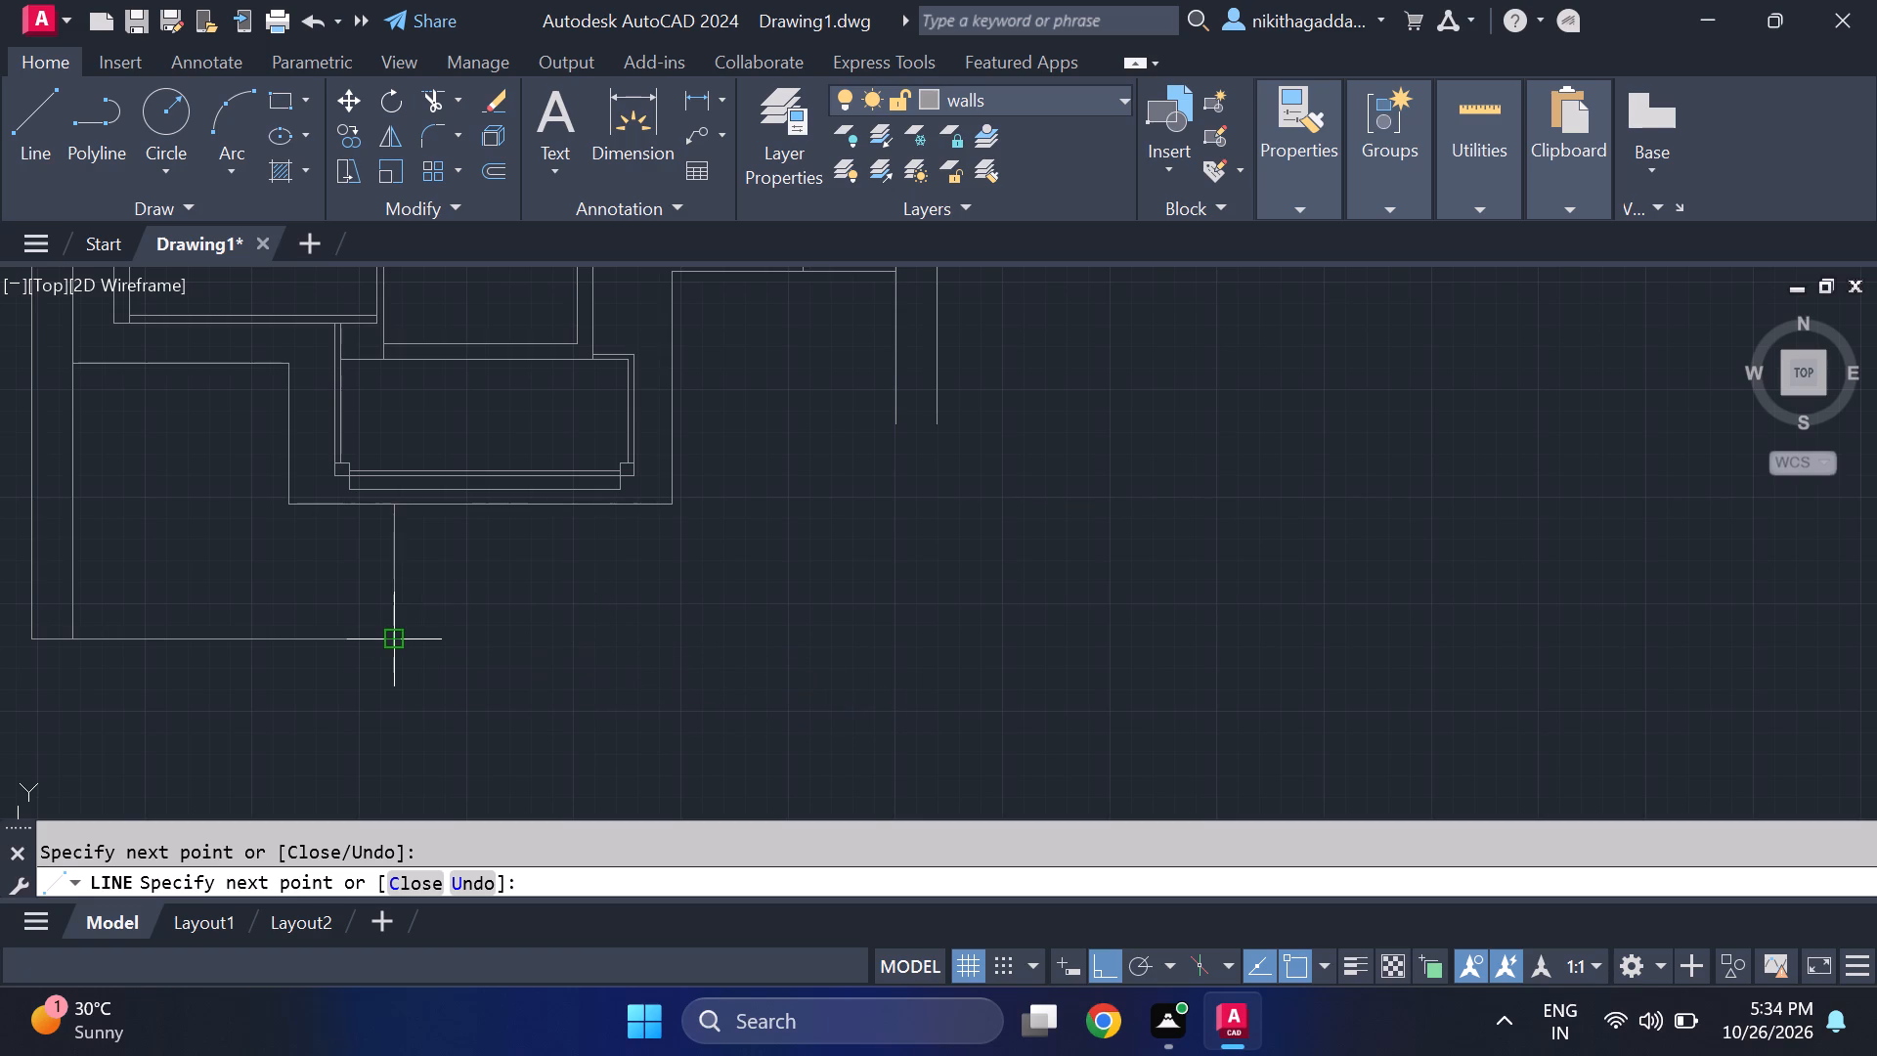
click(576, 640)
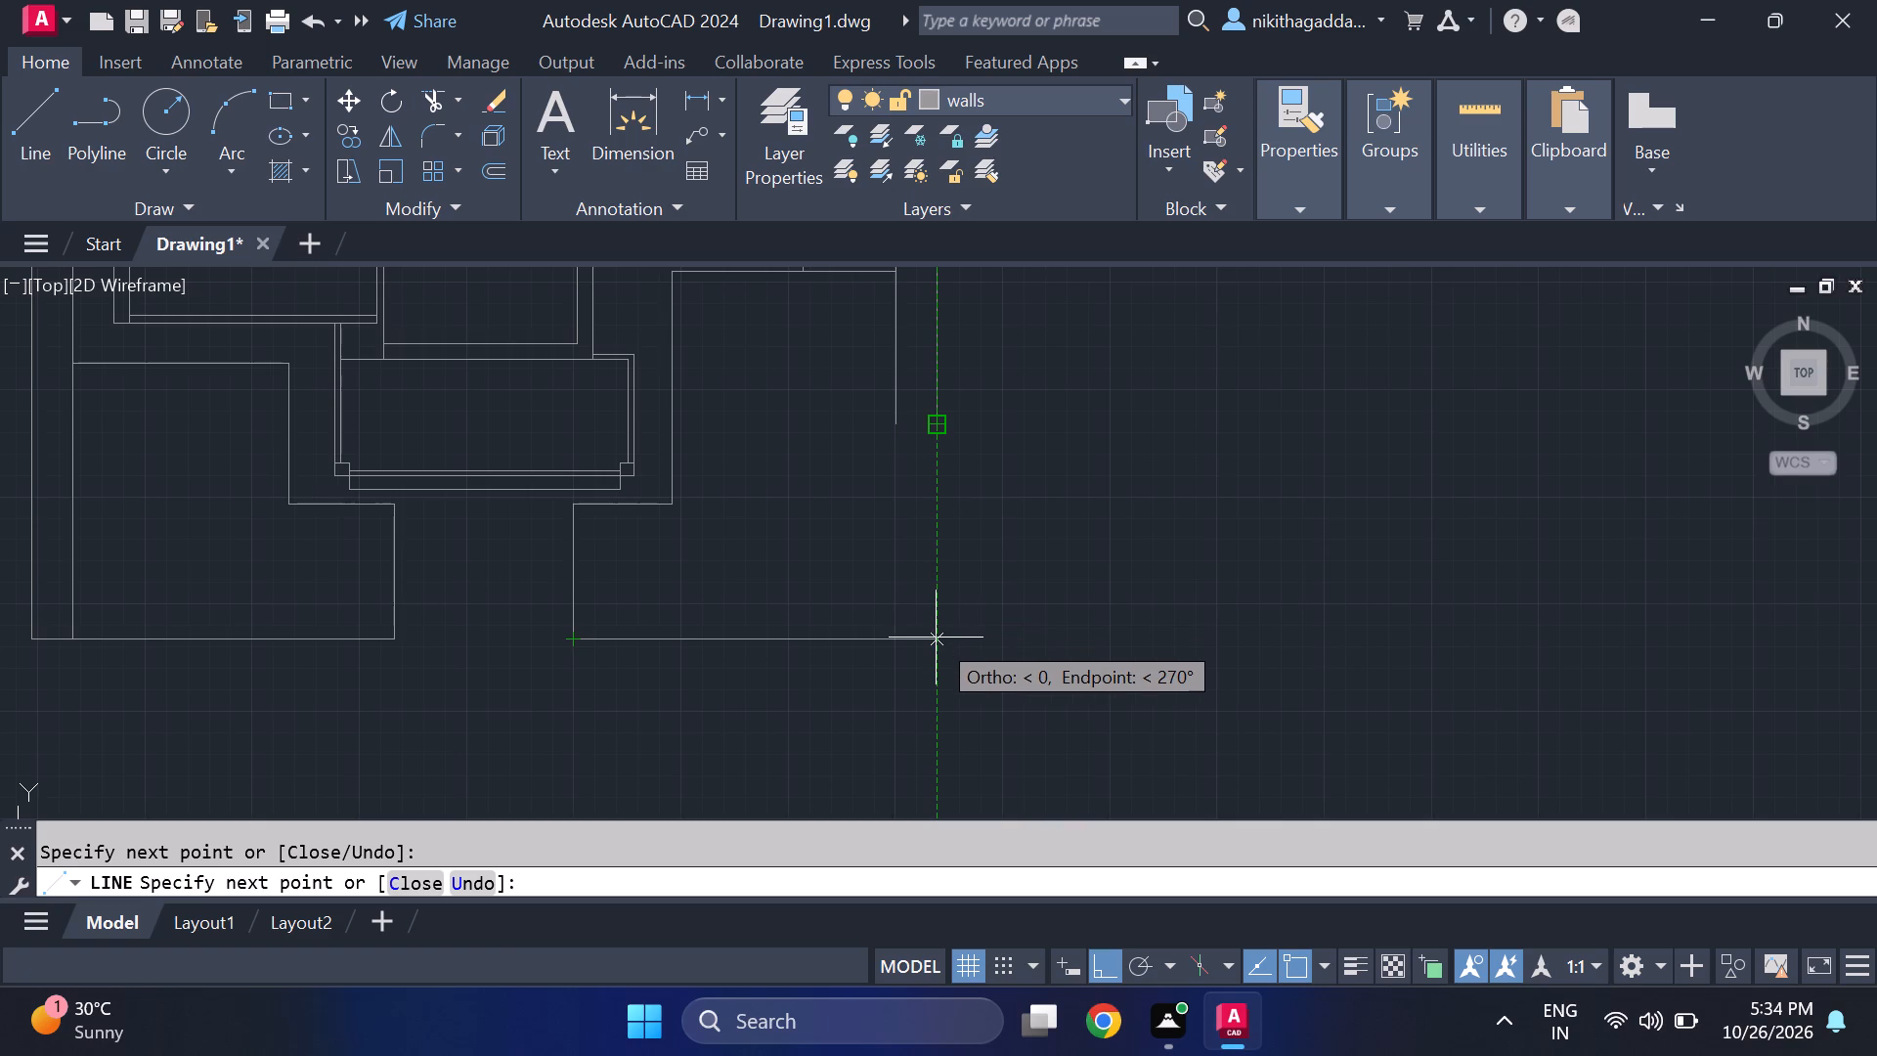
click(936, 638)
click(957, 416)
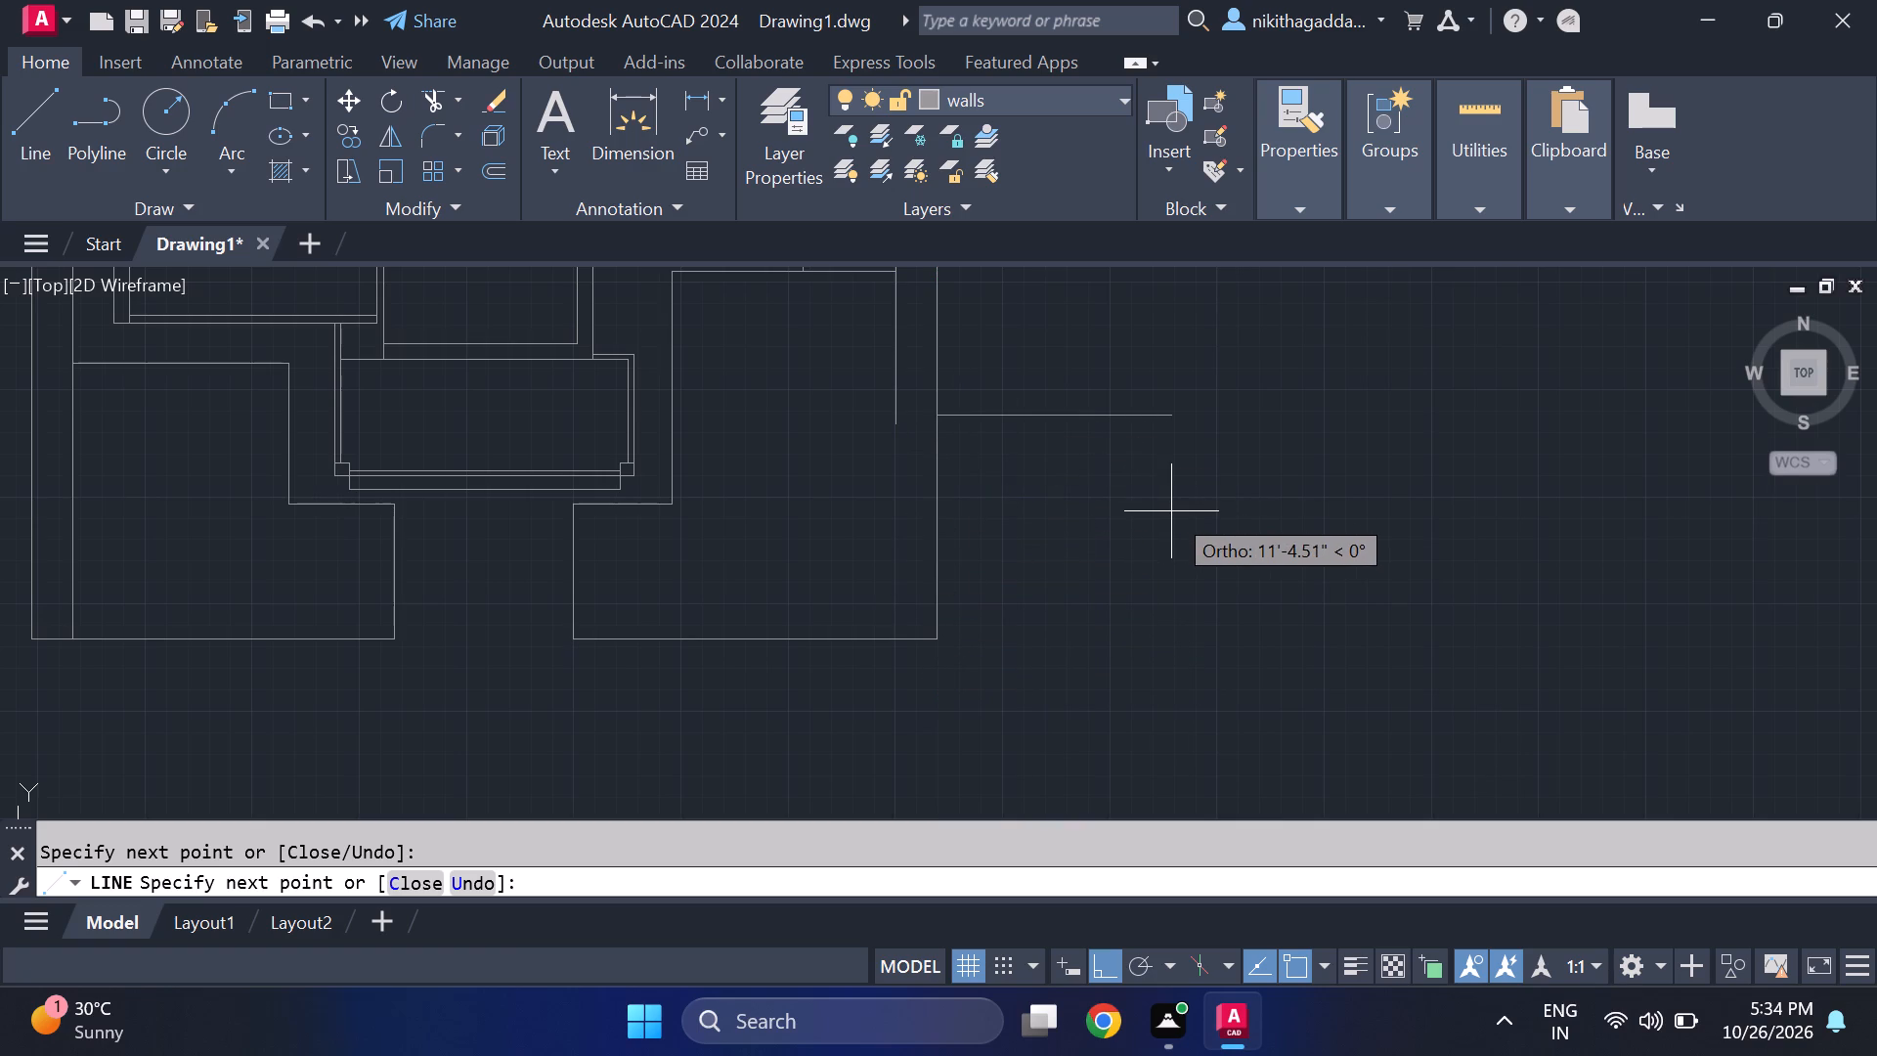
key(Escape)
Extend the inner eastern boundary line south to the new bottom horizontal line.
text(ex)
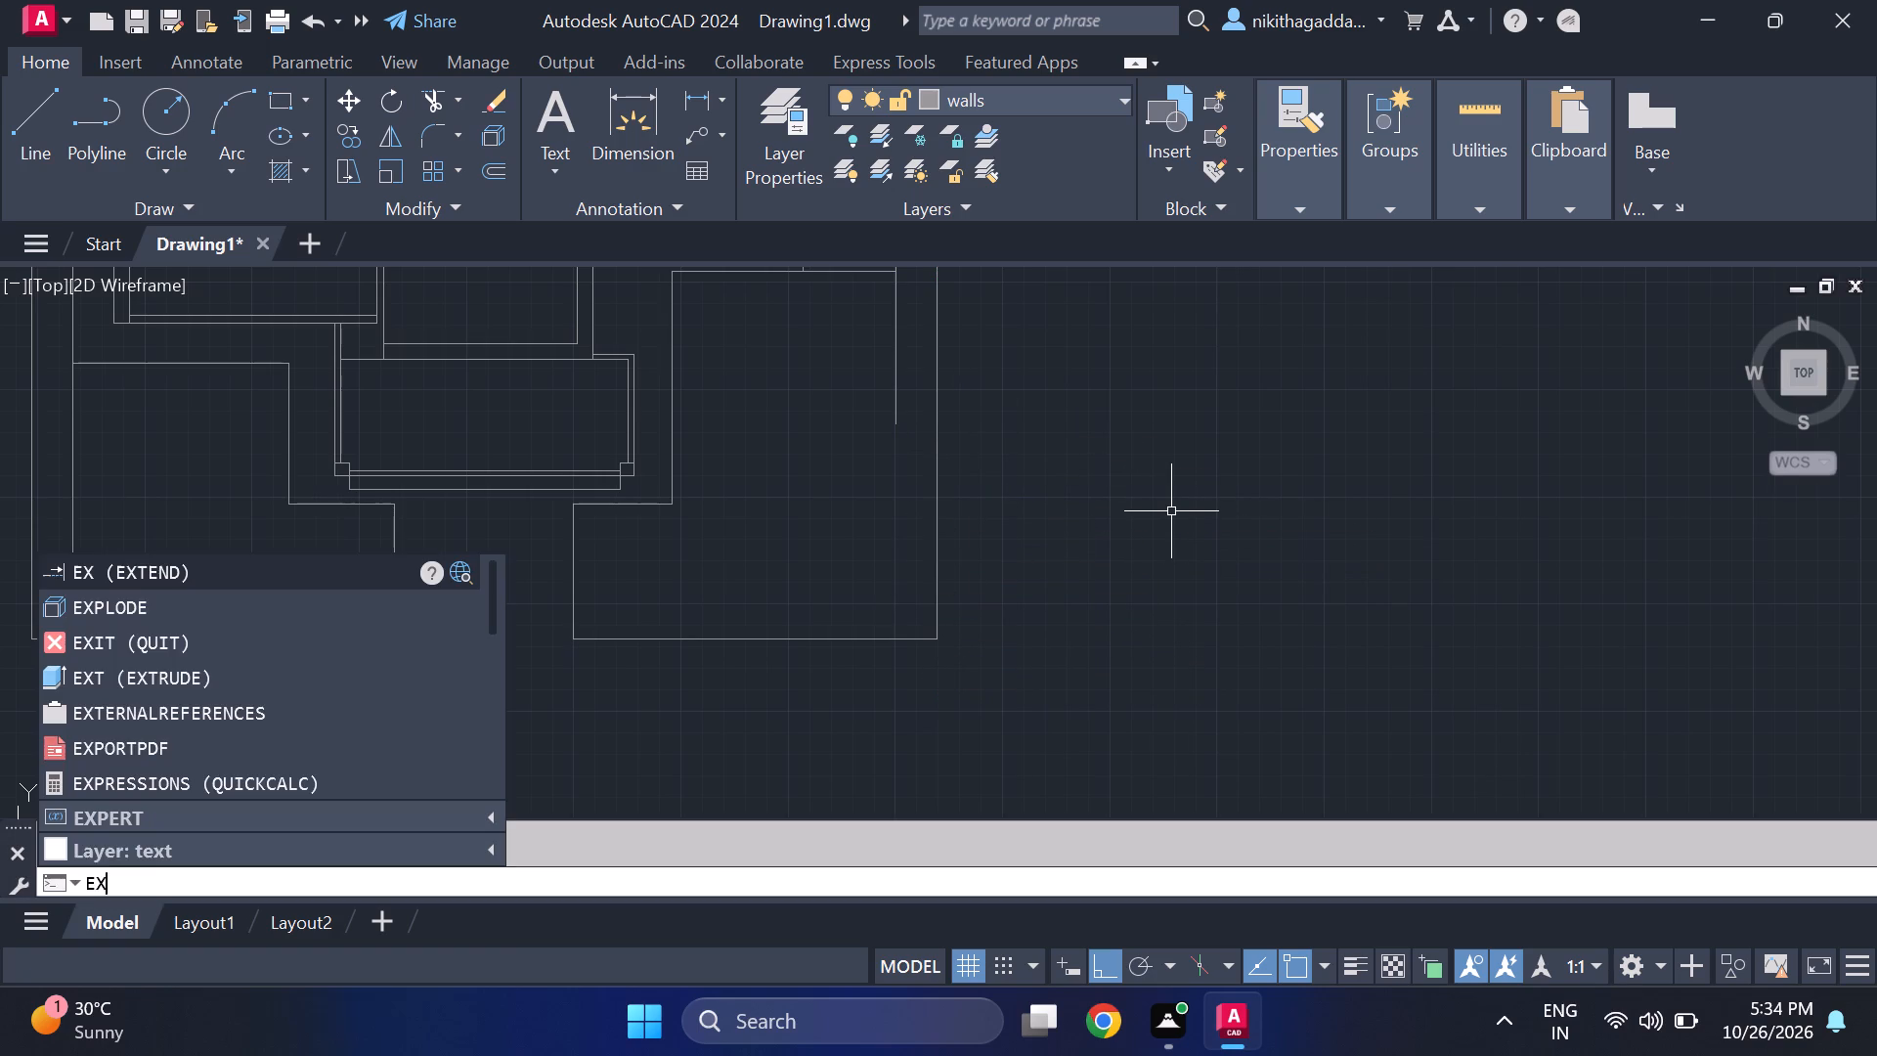
key(Return)
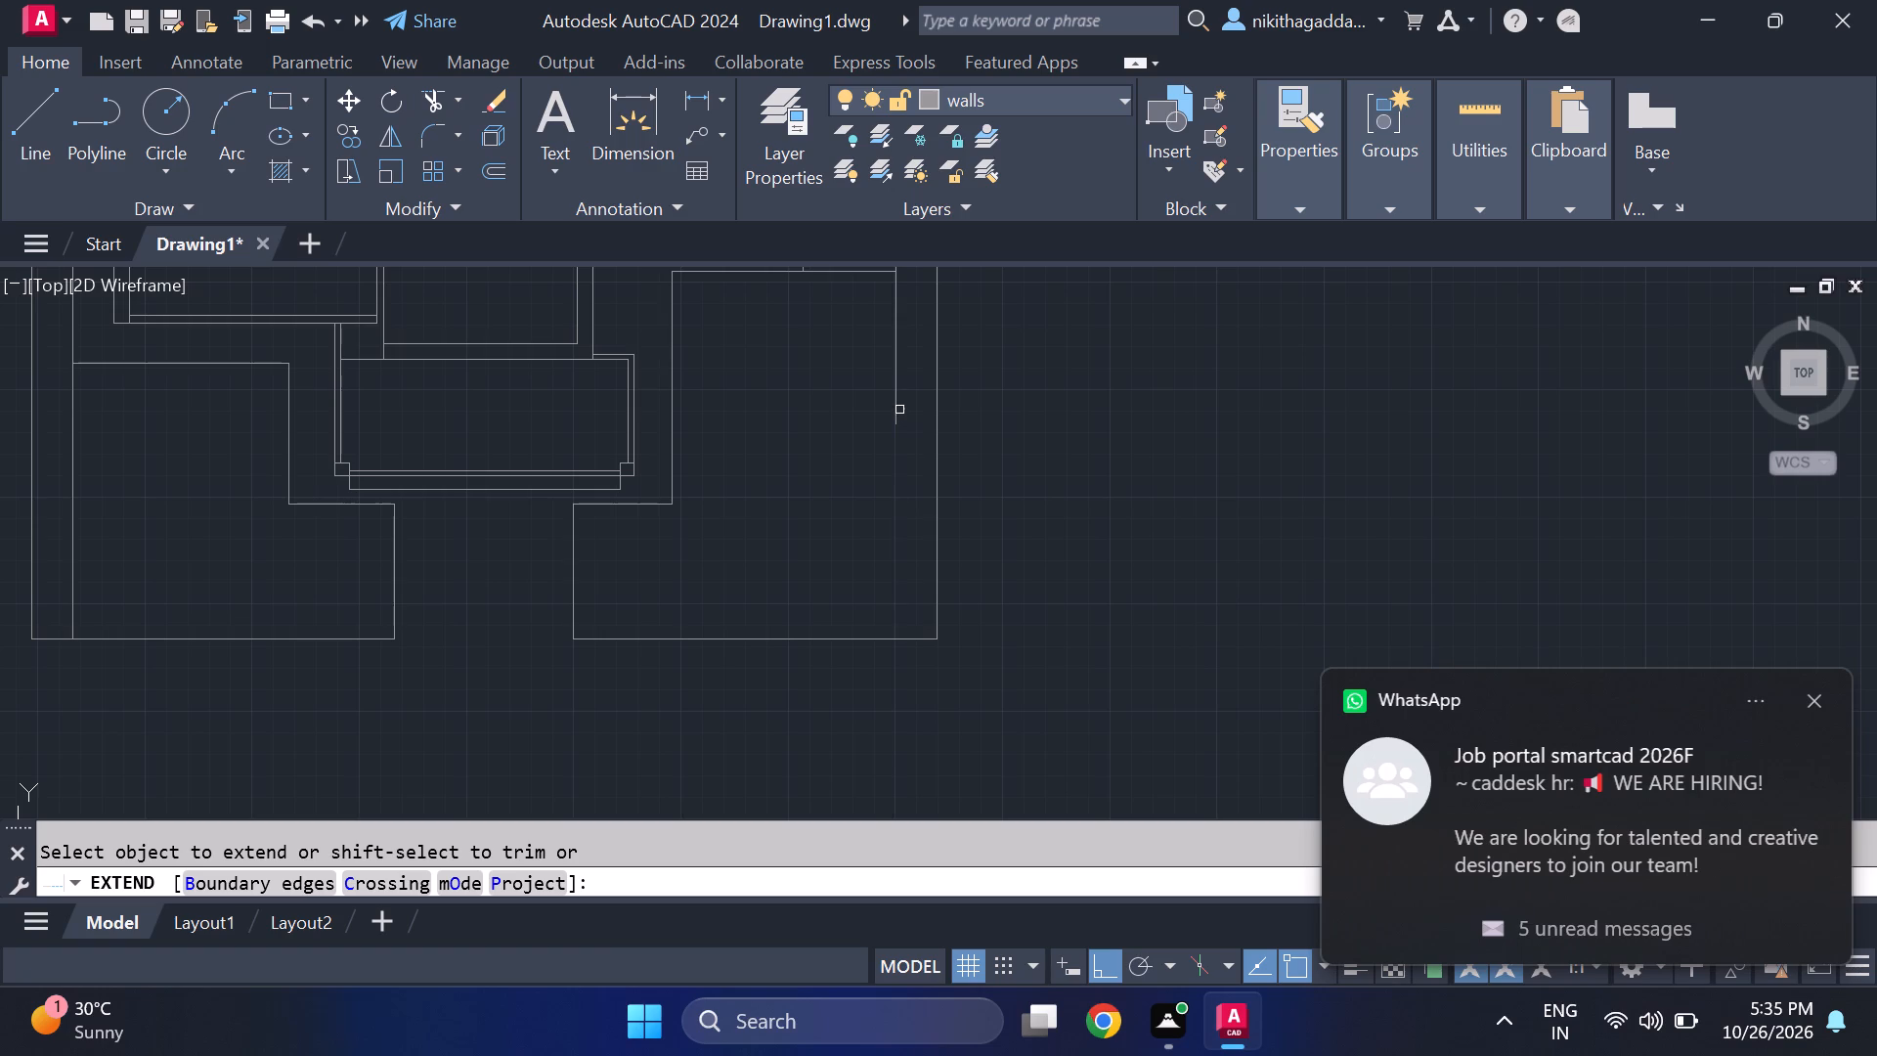
click(893, 410)
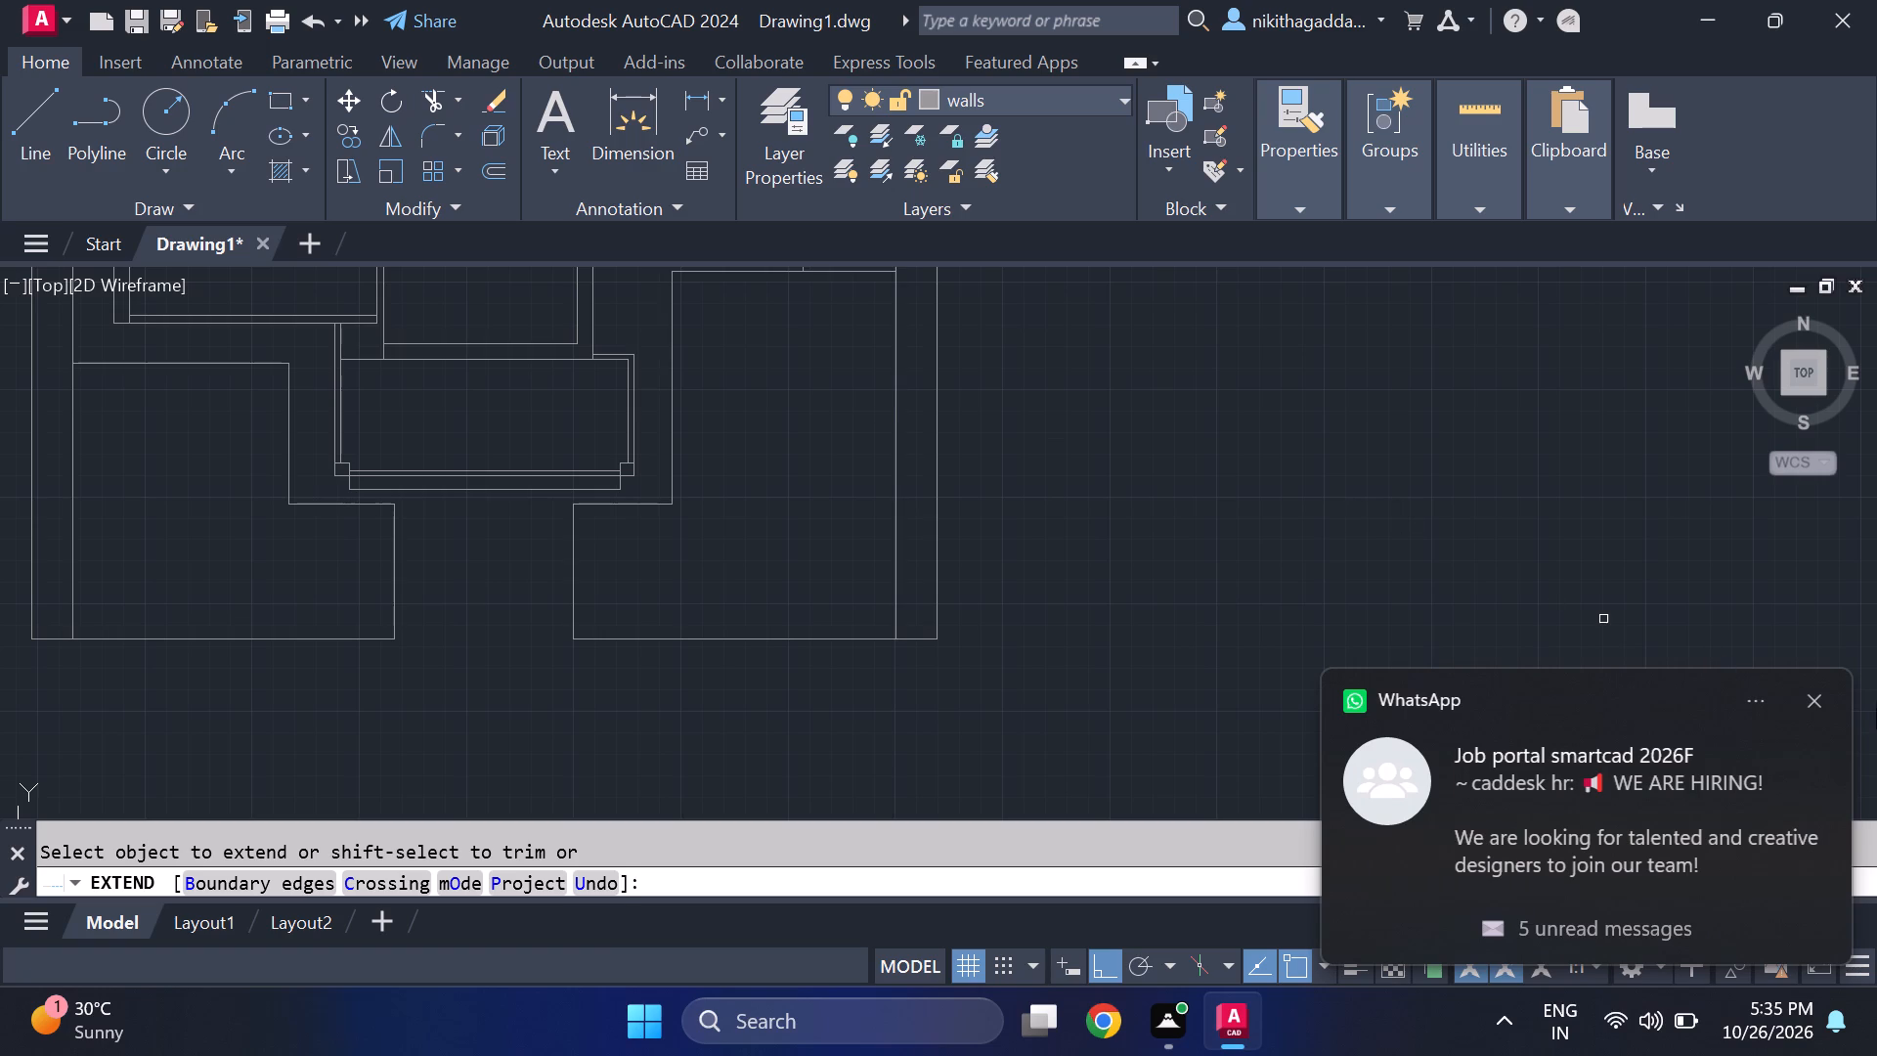
click(1811, 698)
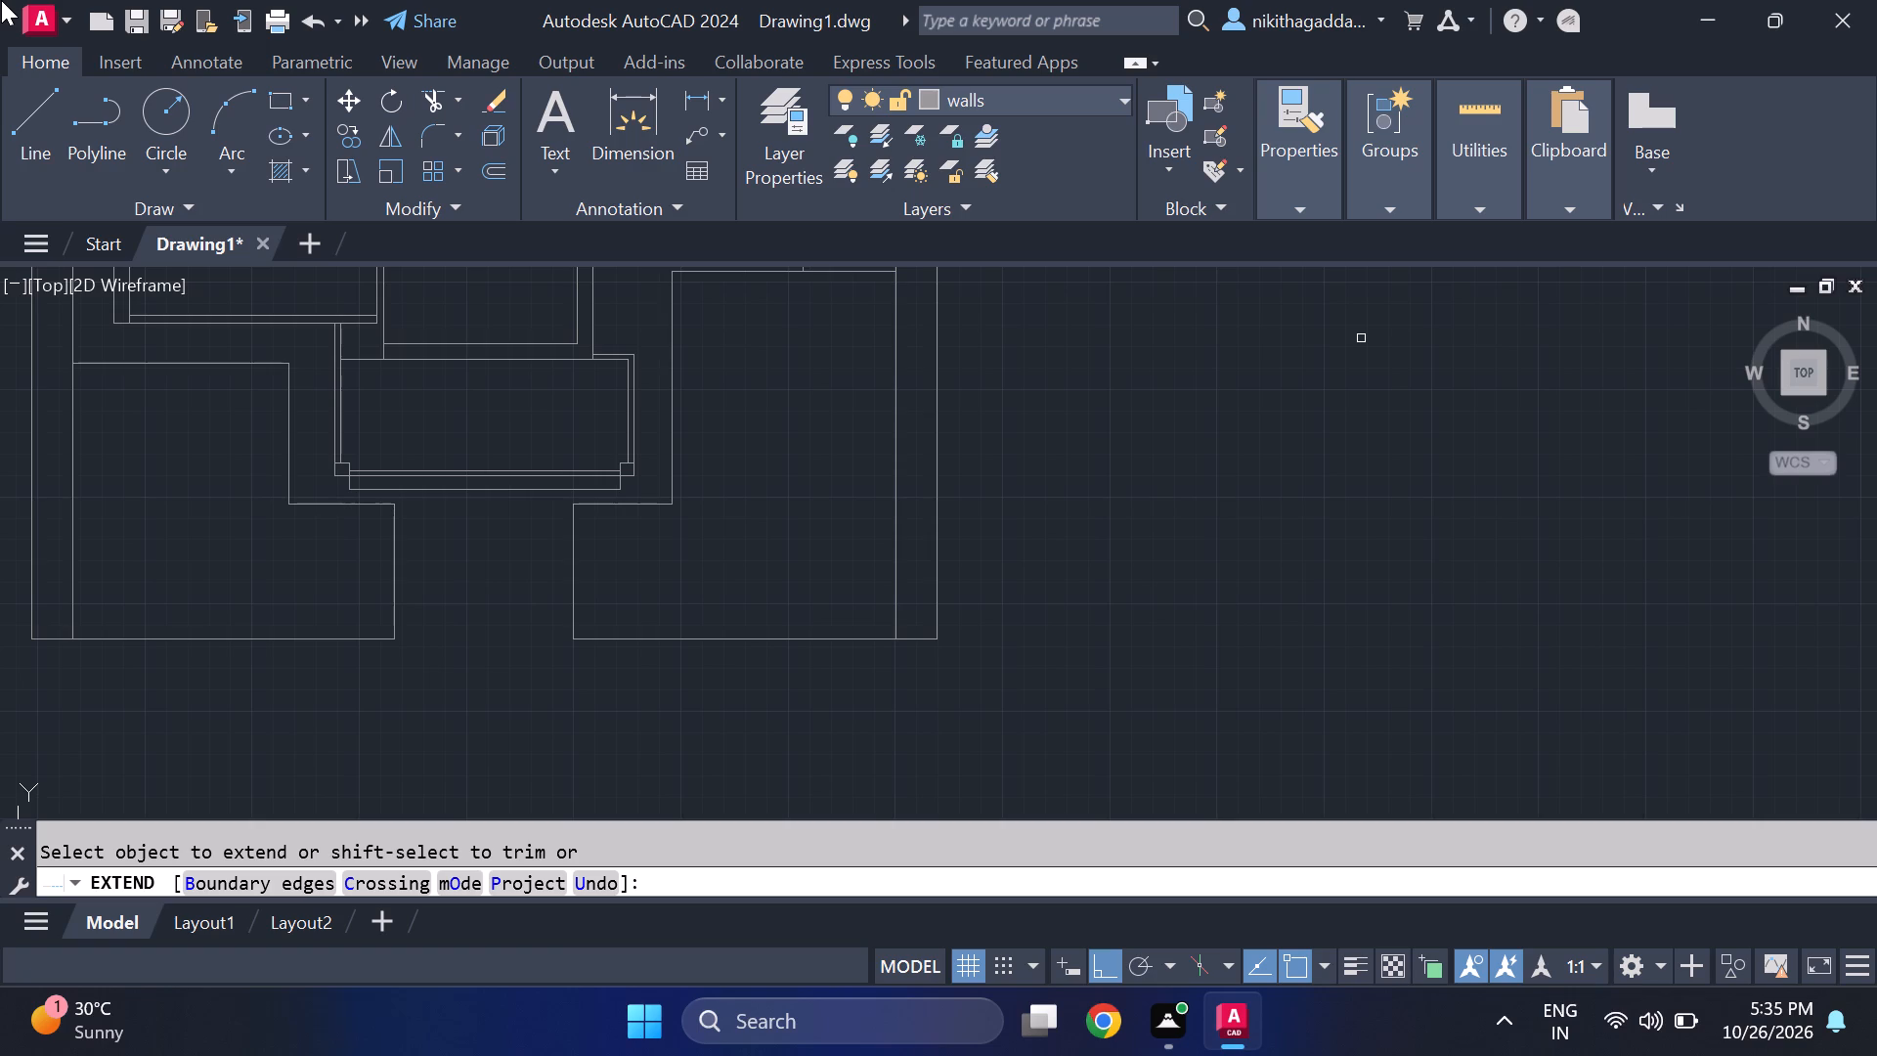
key(Escape)
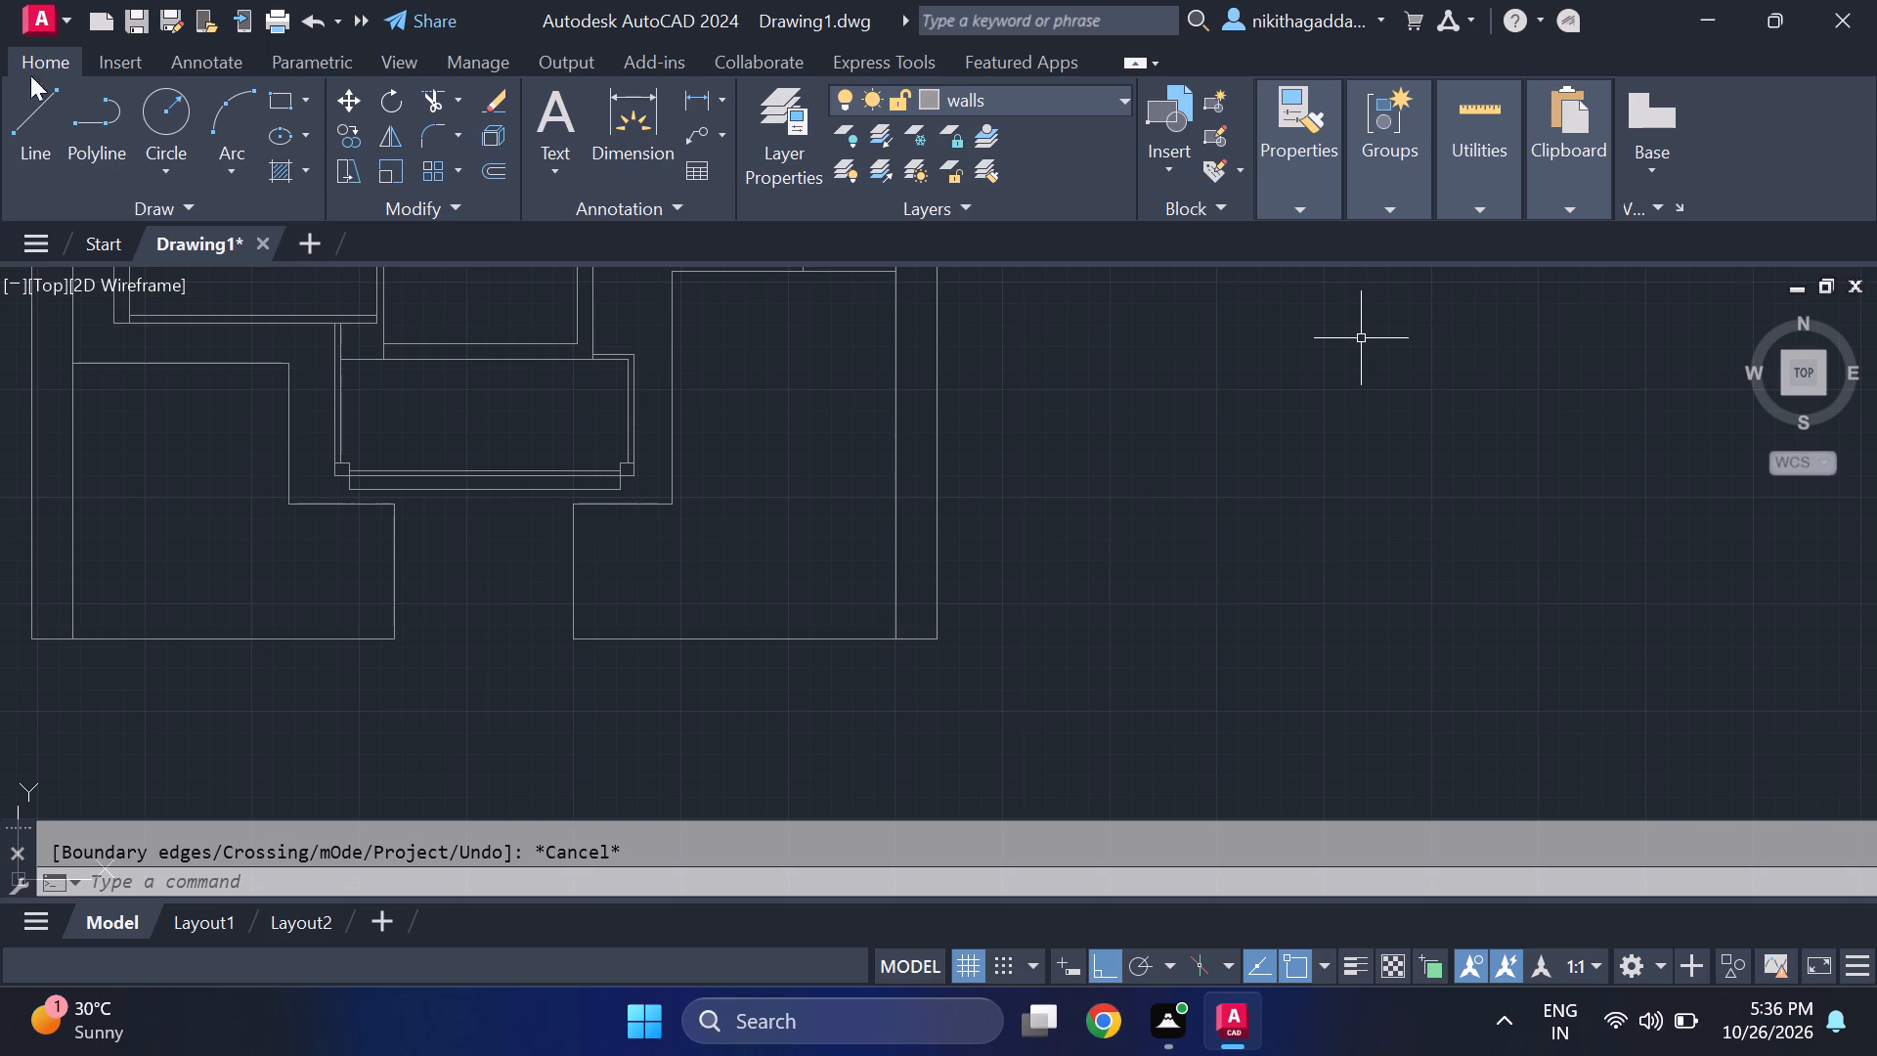
Examine the stepped southern outline and the gap between its western and eastern parts.
scroll(691, 408, down, 3)
scroll(841, 378, up, 2)
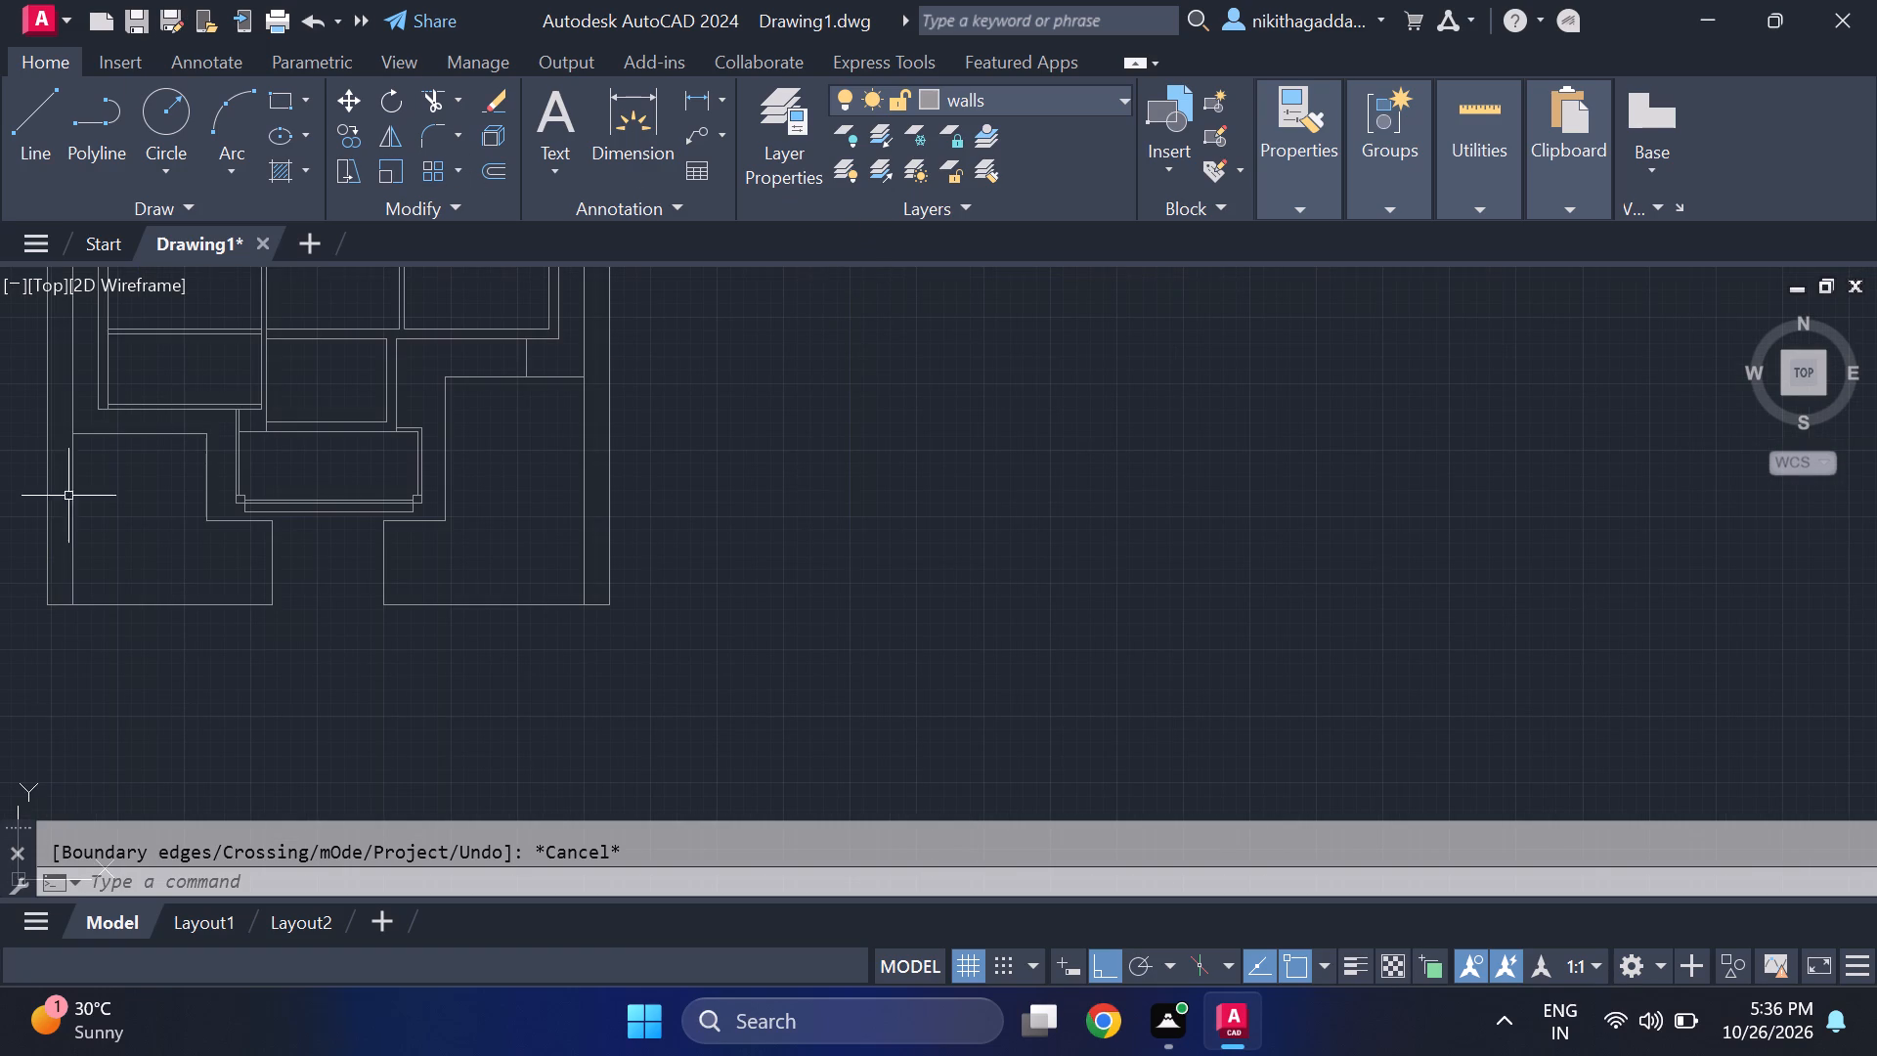
middle_drag(399, 449, 867, 498)
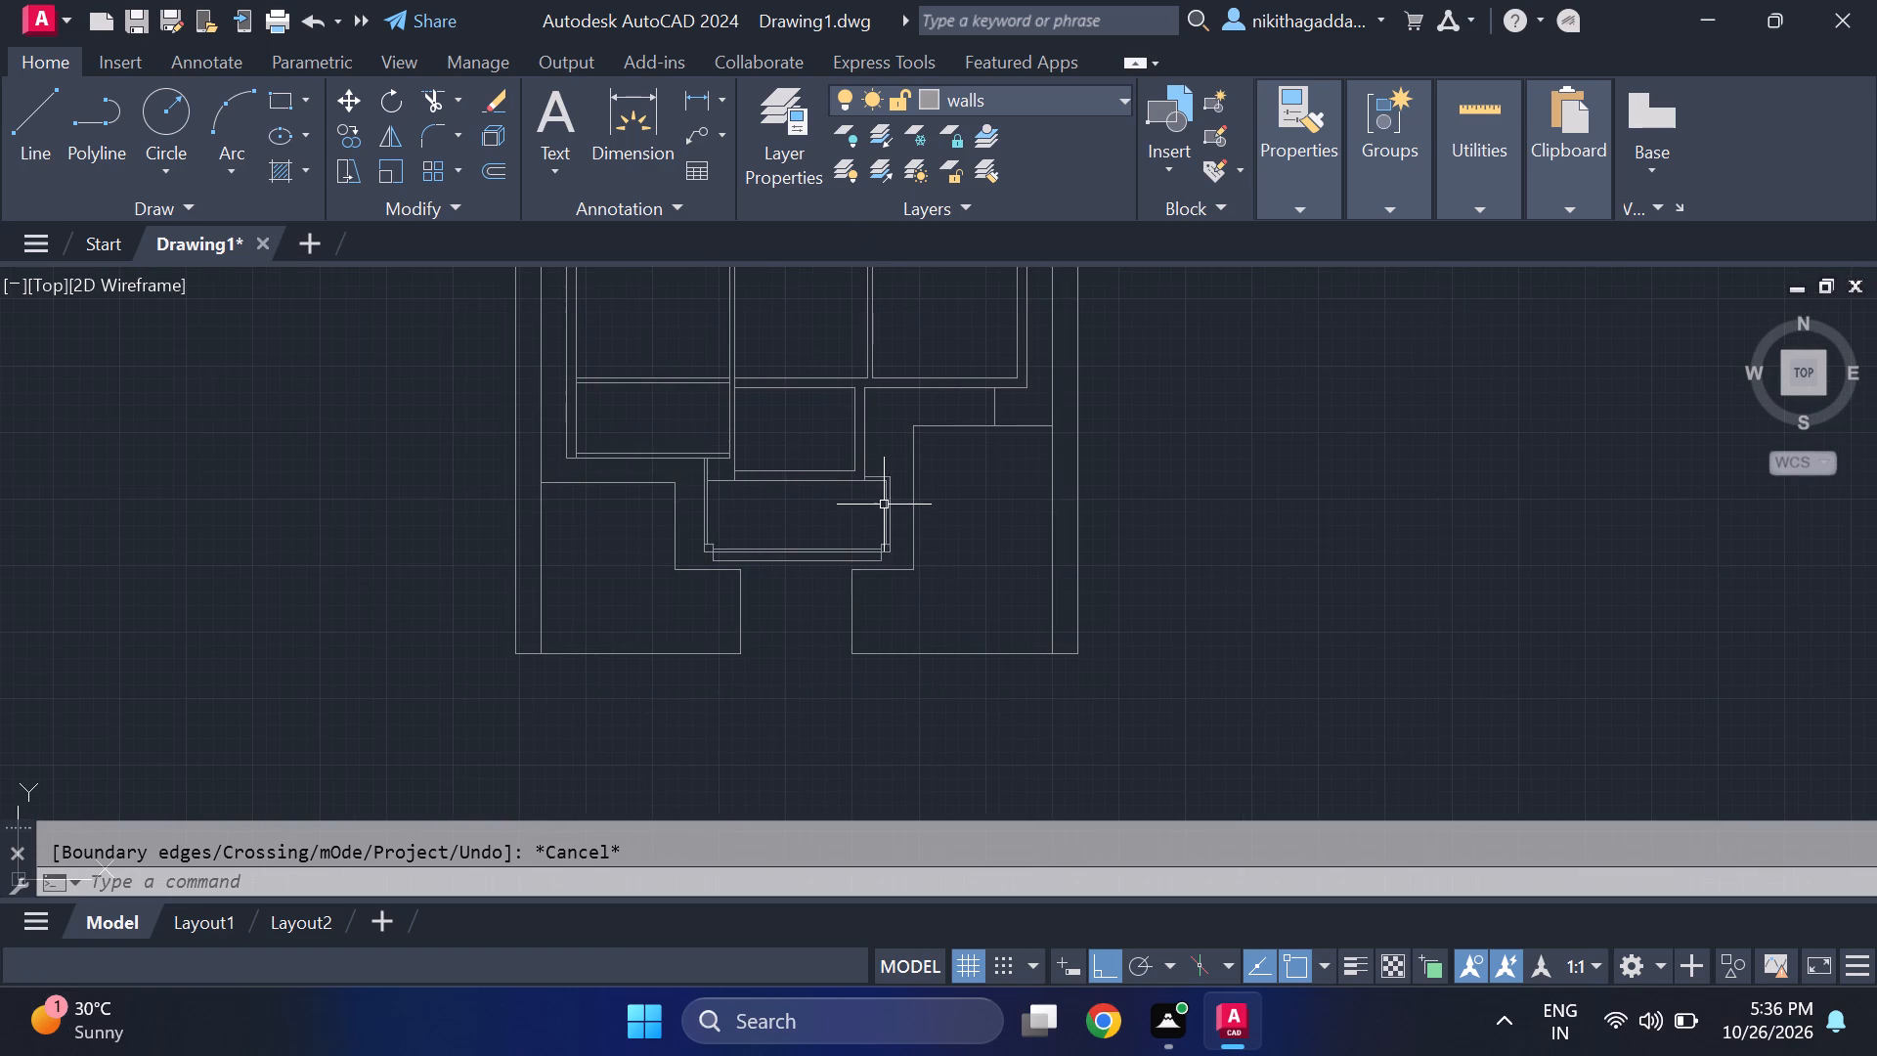
scroll(939, 710, up, 1)
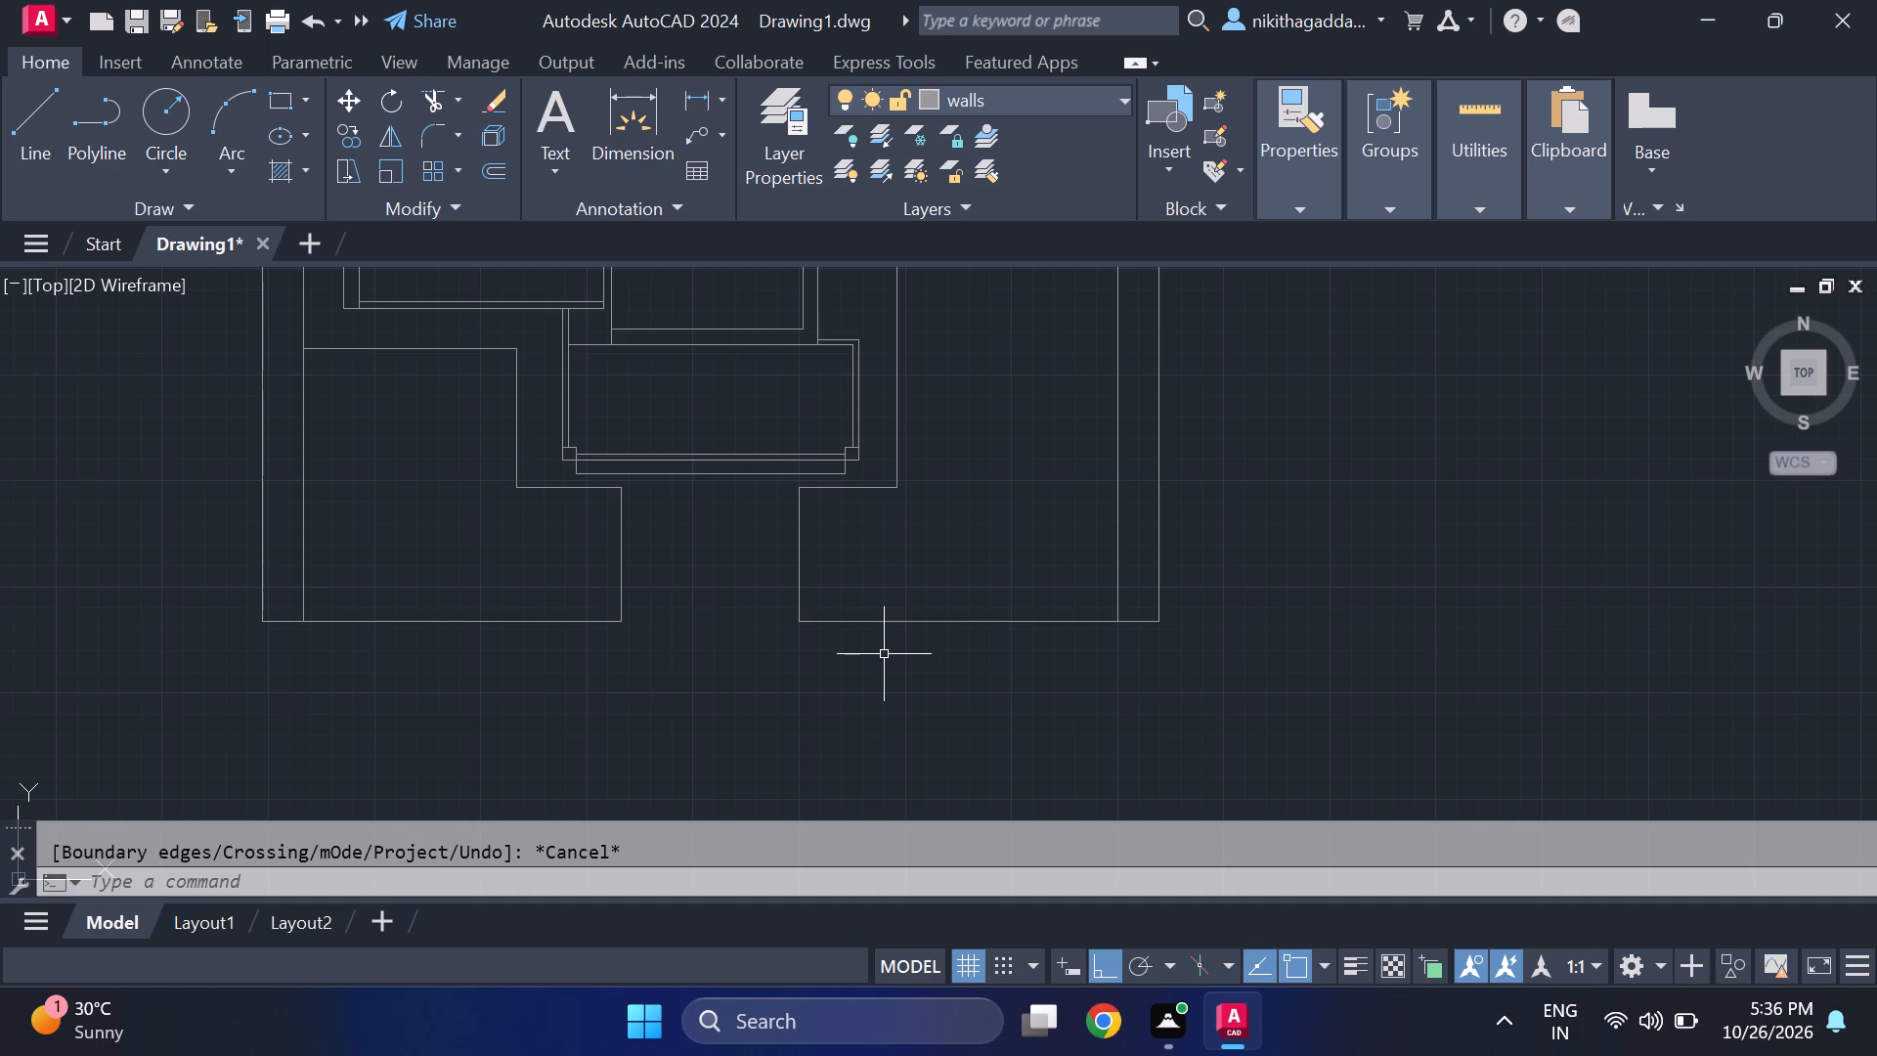
scroll(885, 649, up, 1)
scroll(887, 644, down, 2)
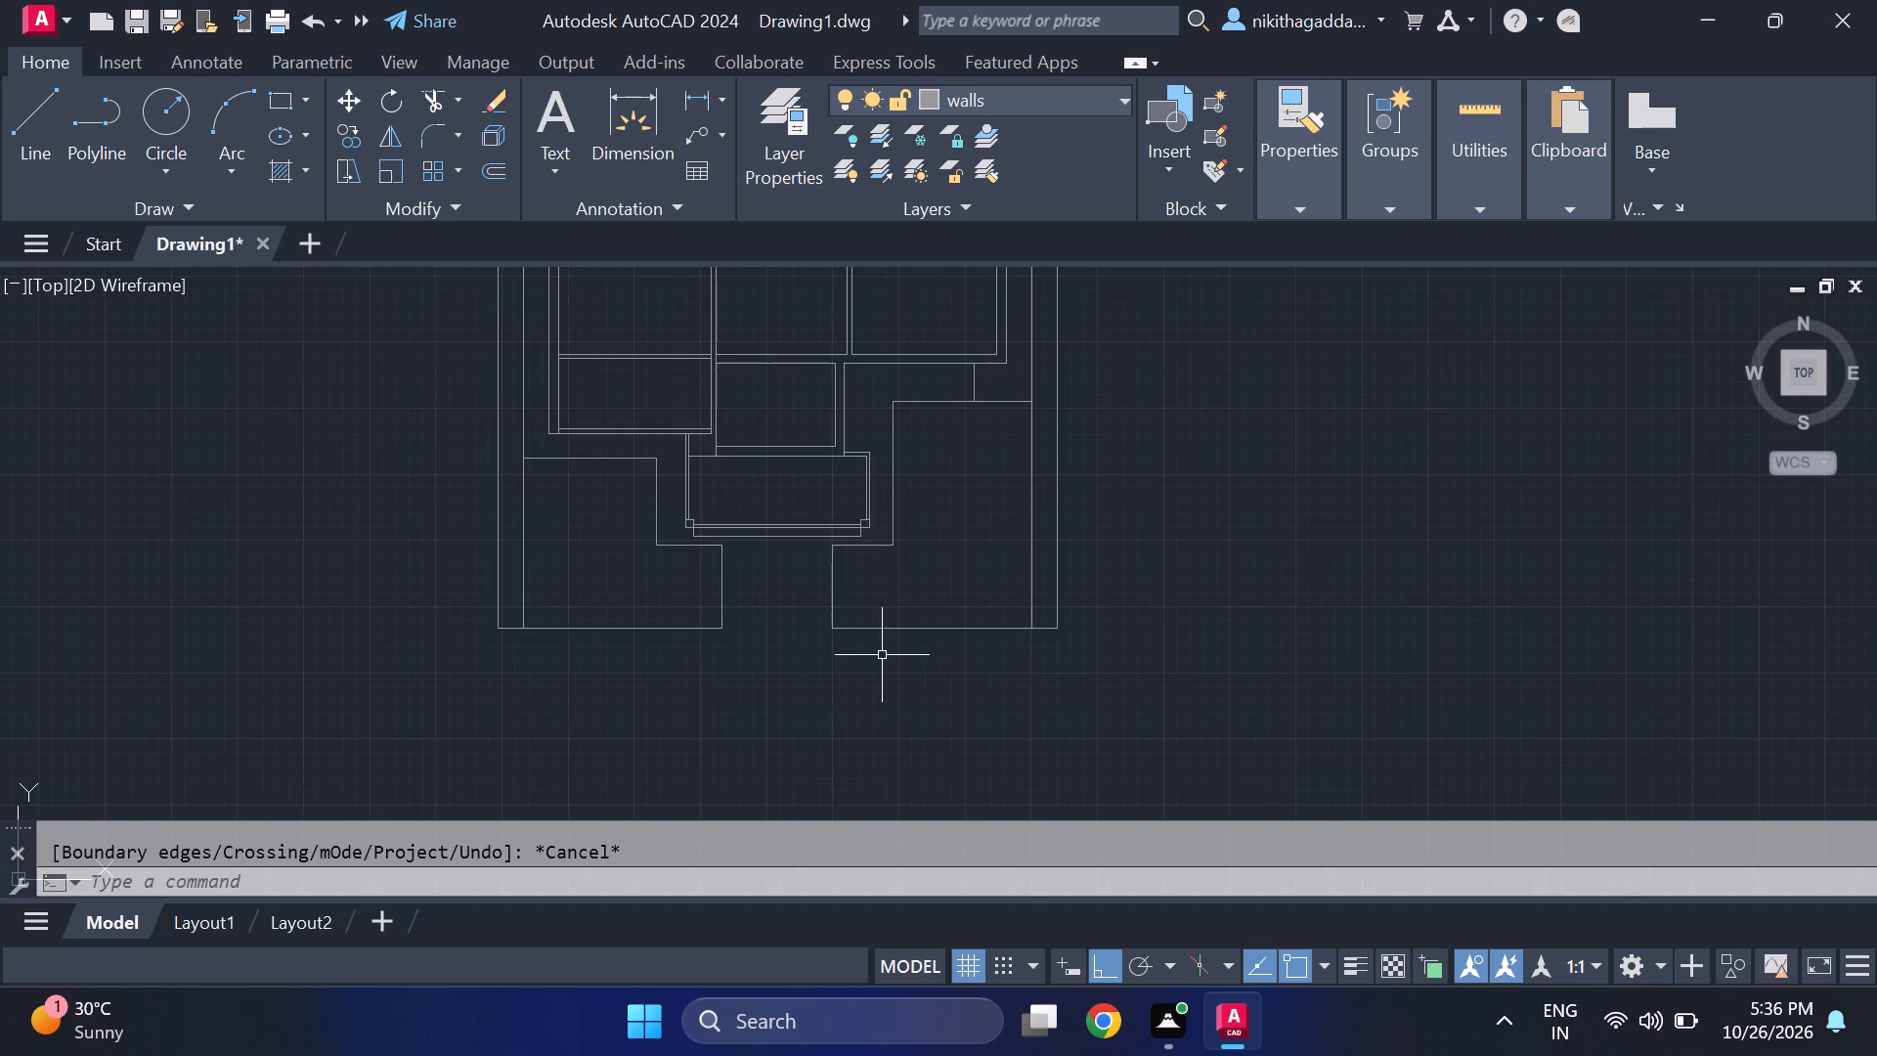
middle_drag(798, 630, 1030, 614)
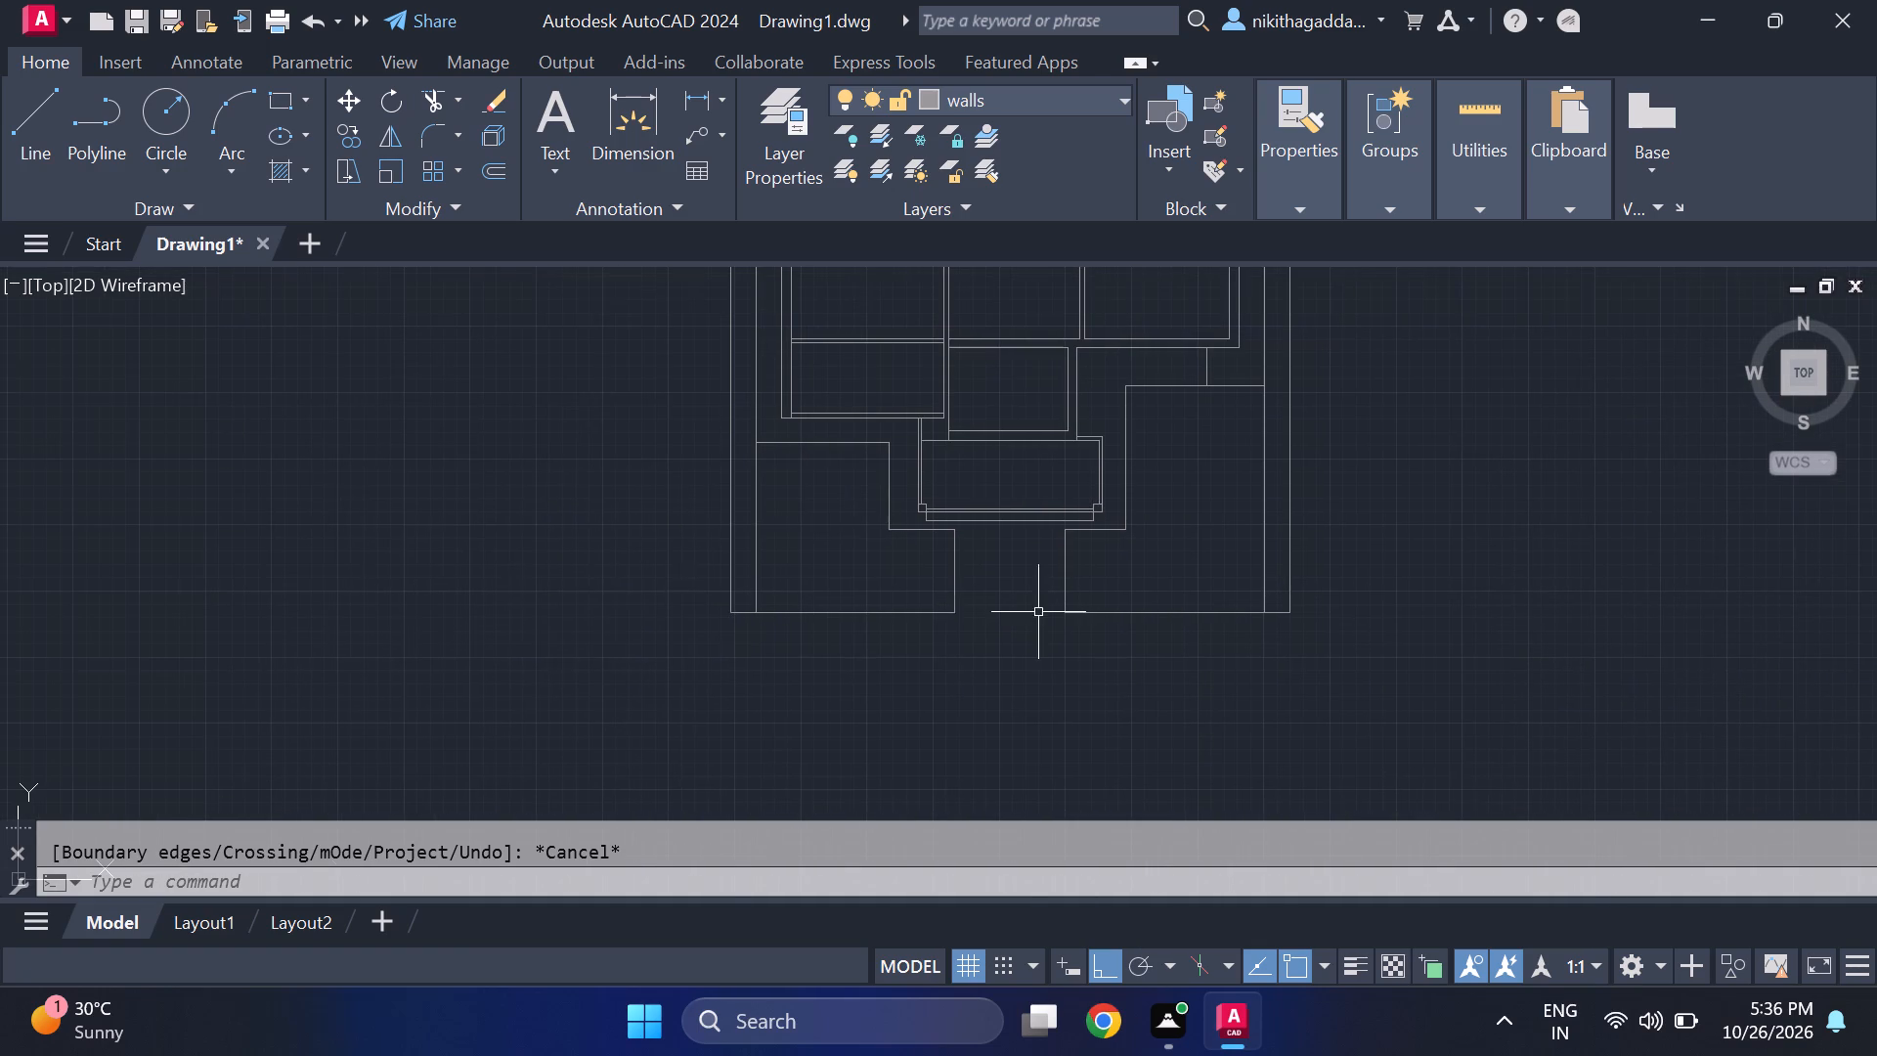
middle_drag(894, 670, 729, 570)
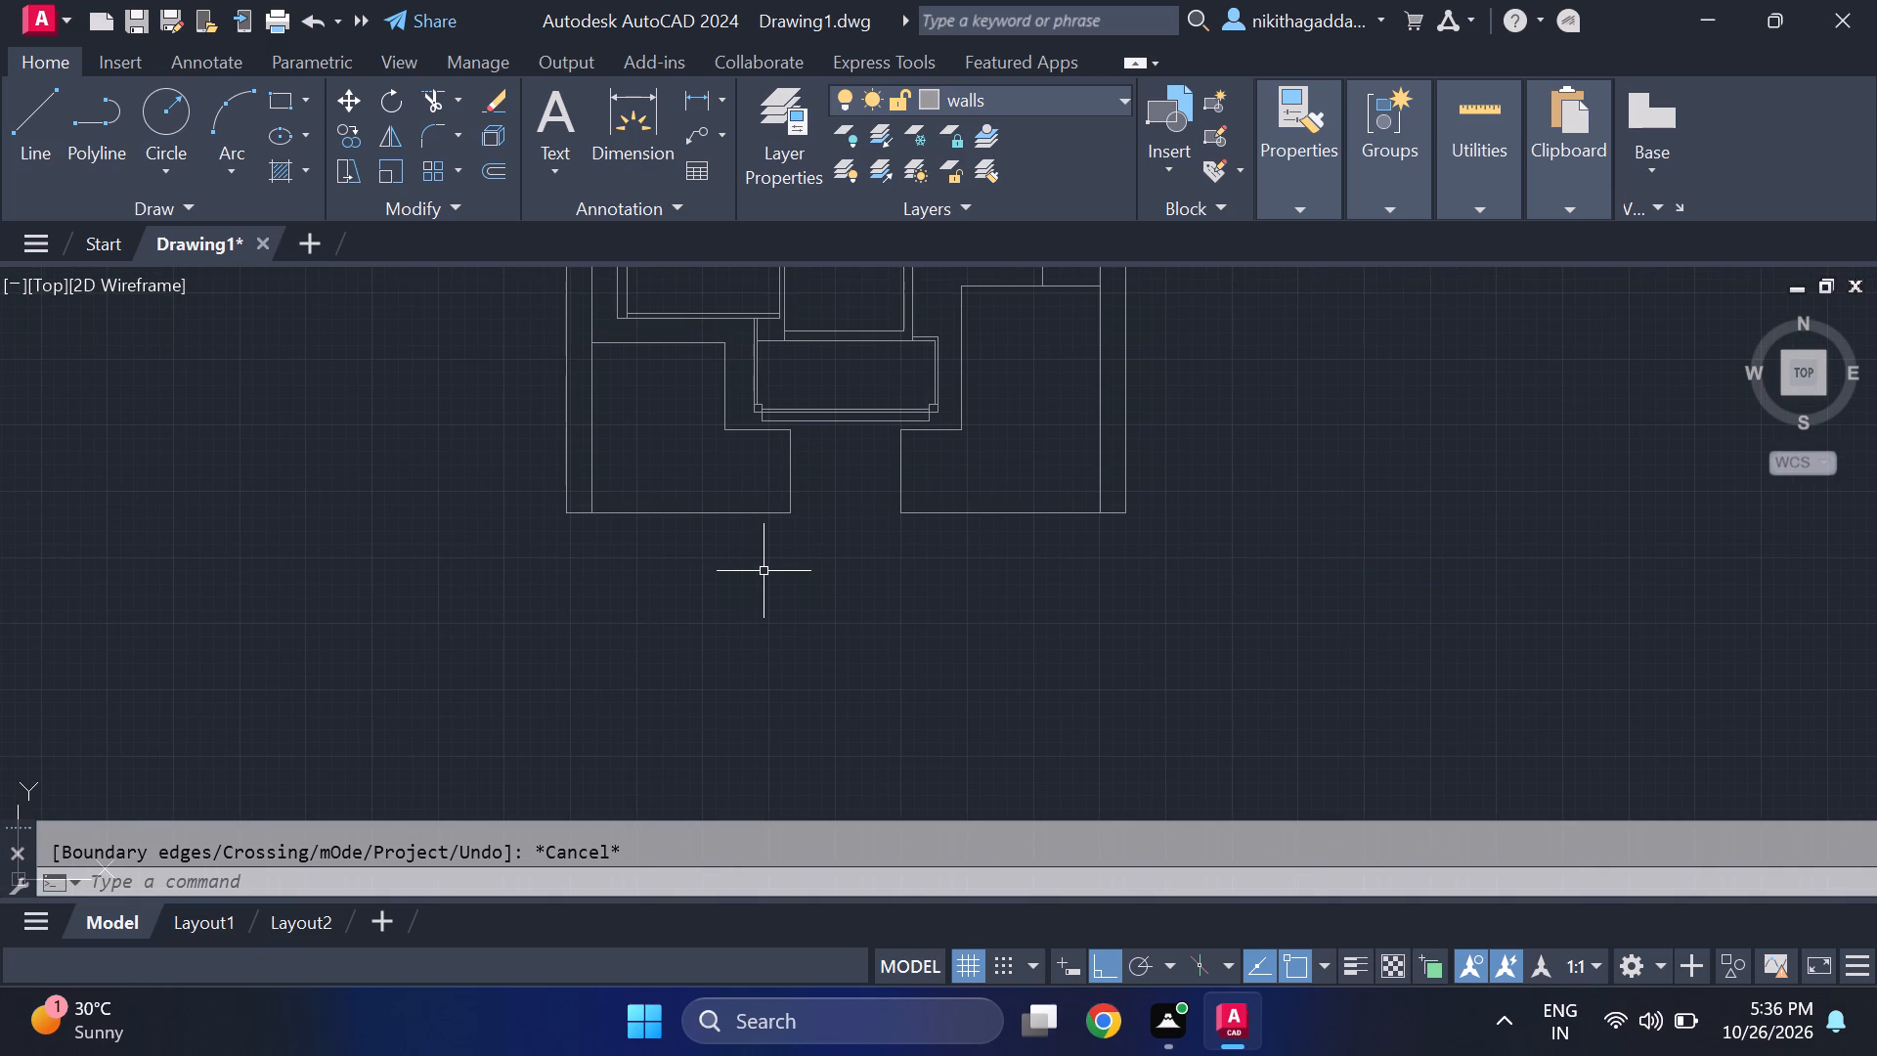
Move the vertical line on the western side of the southern gap slightly east.
scroll(791, 436, up, 2)
click(782, 457)
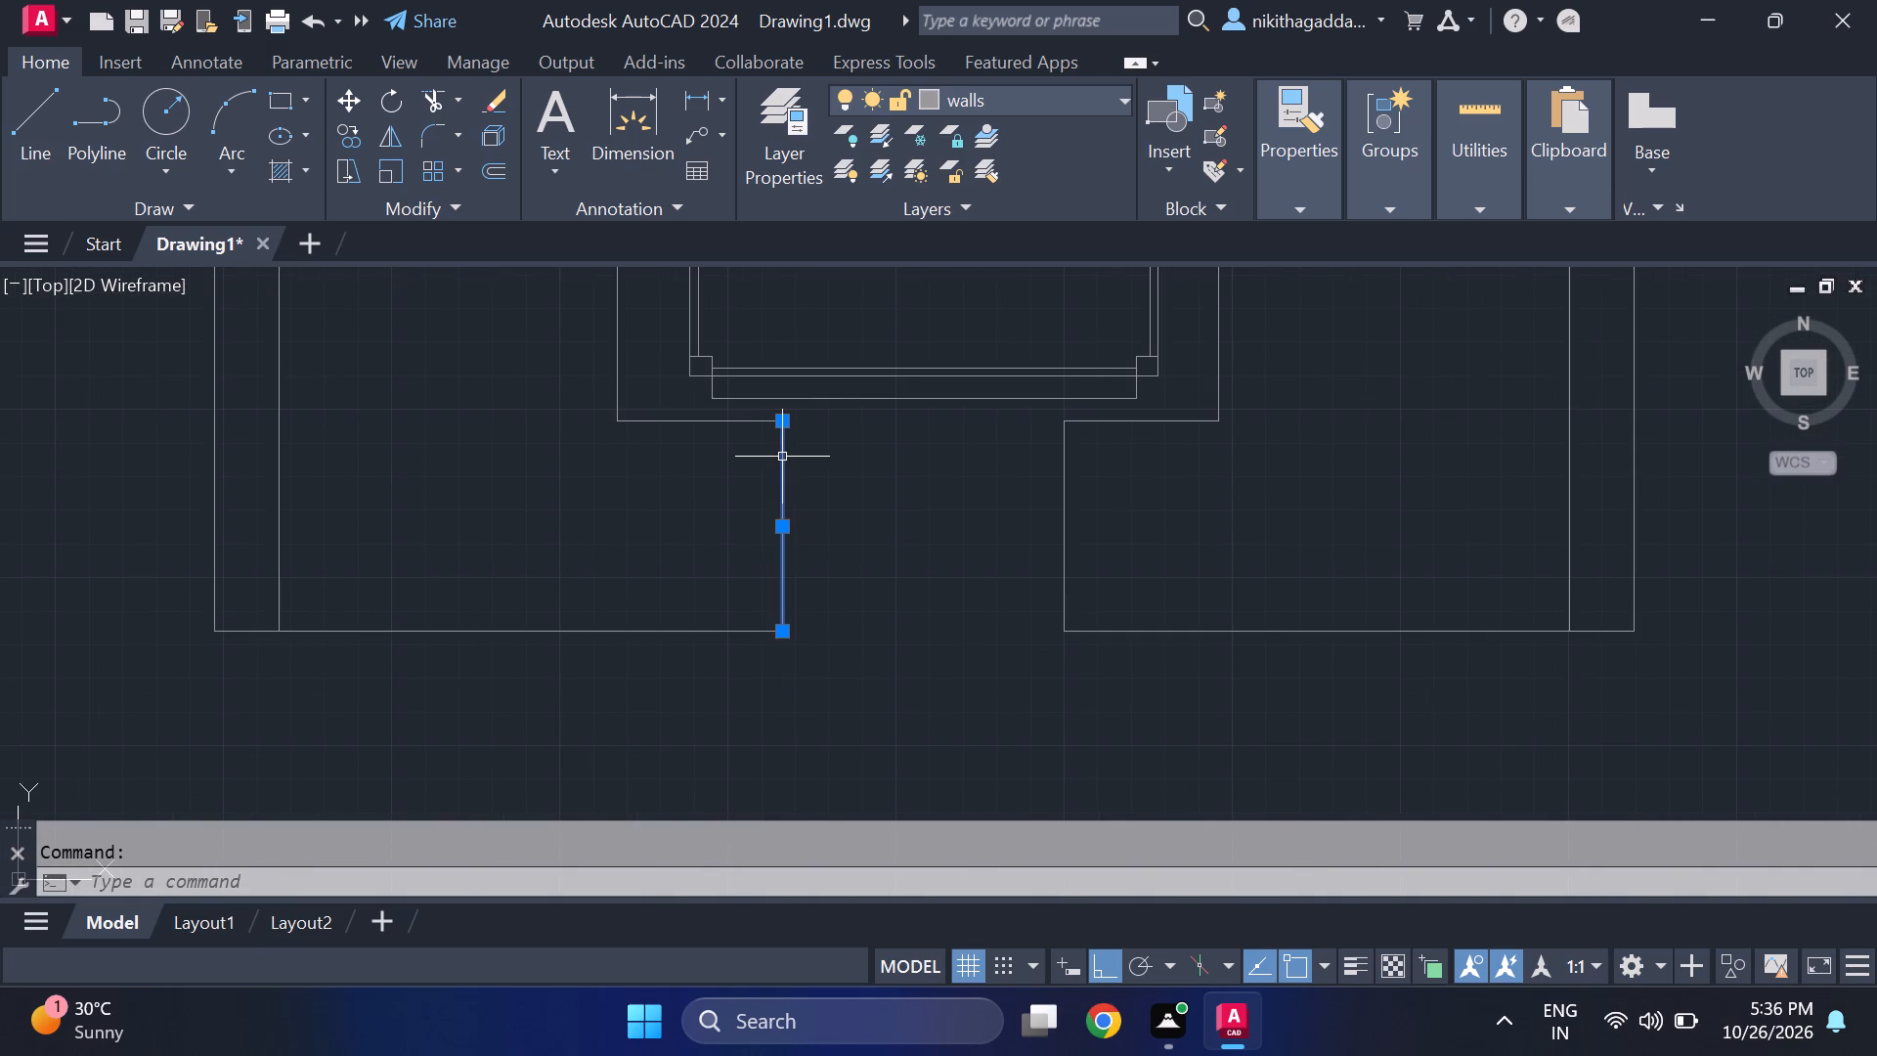
key(m)
key(Return)
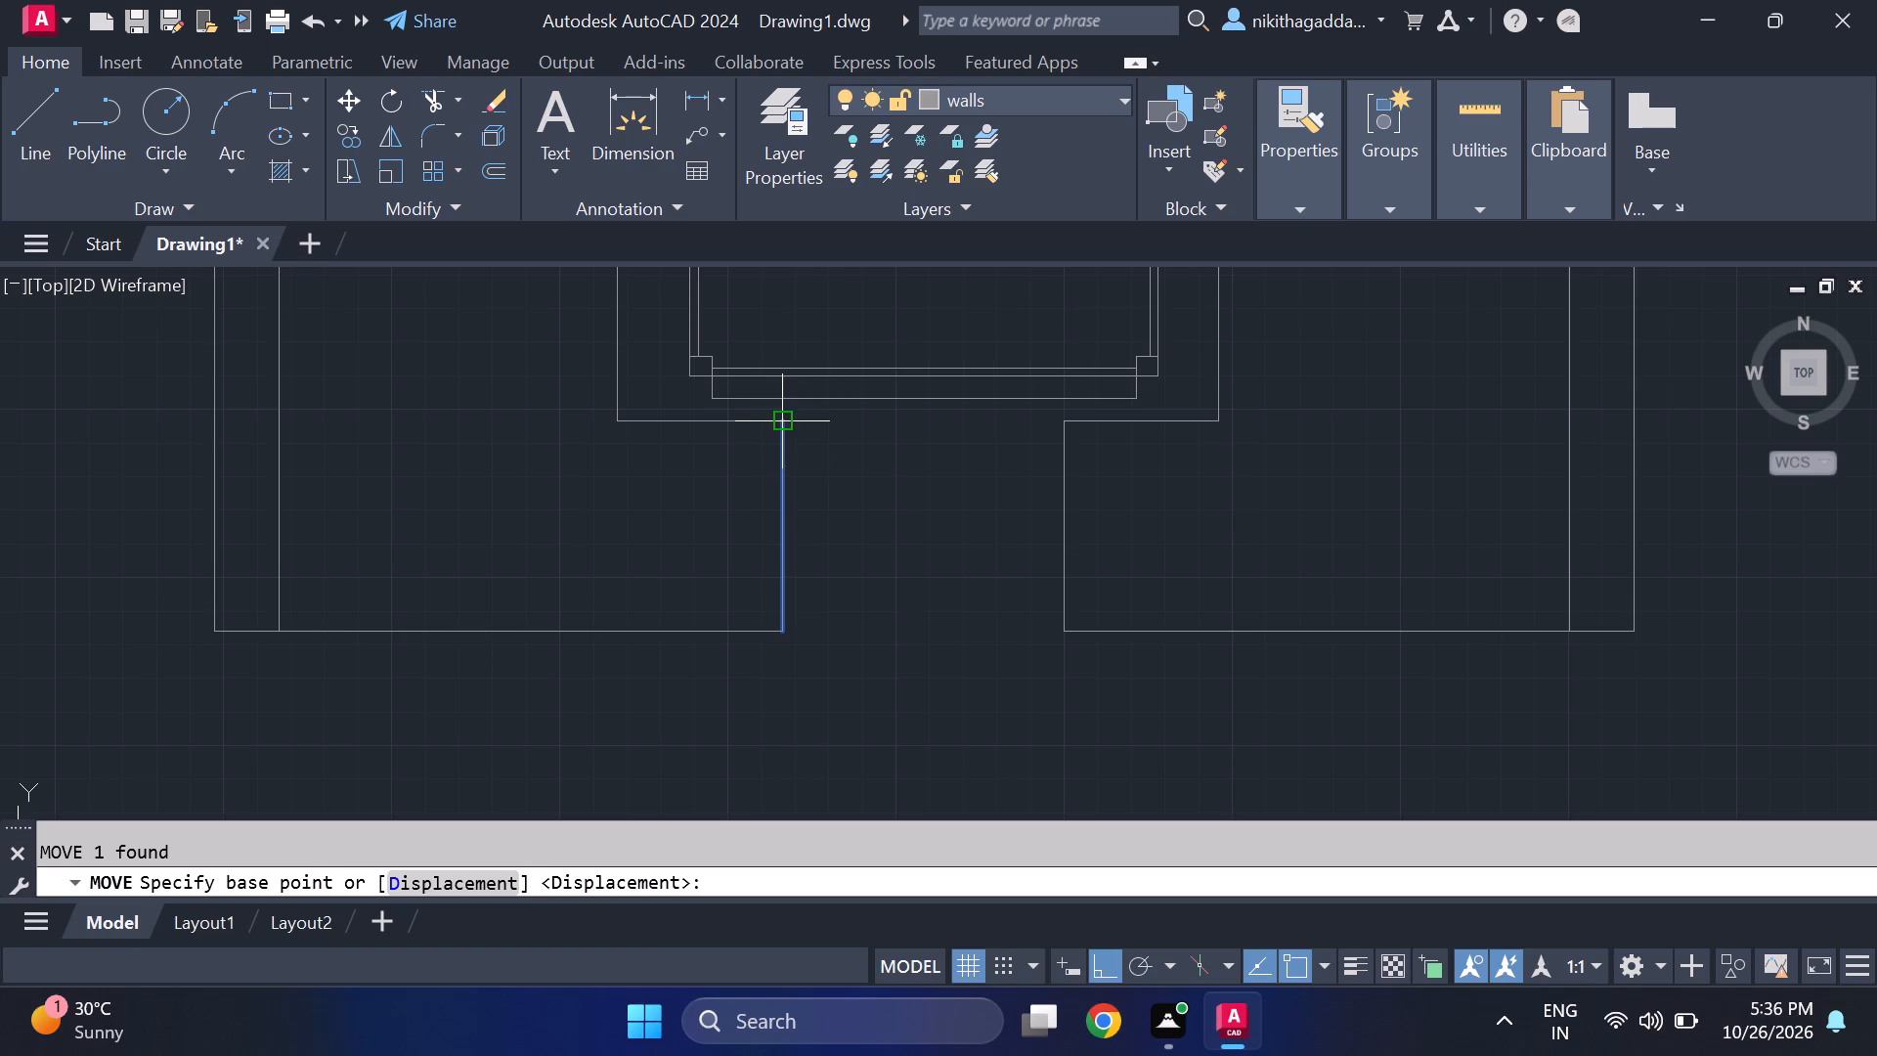
click(780, 425)
click(801, 432)
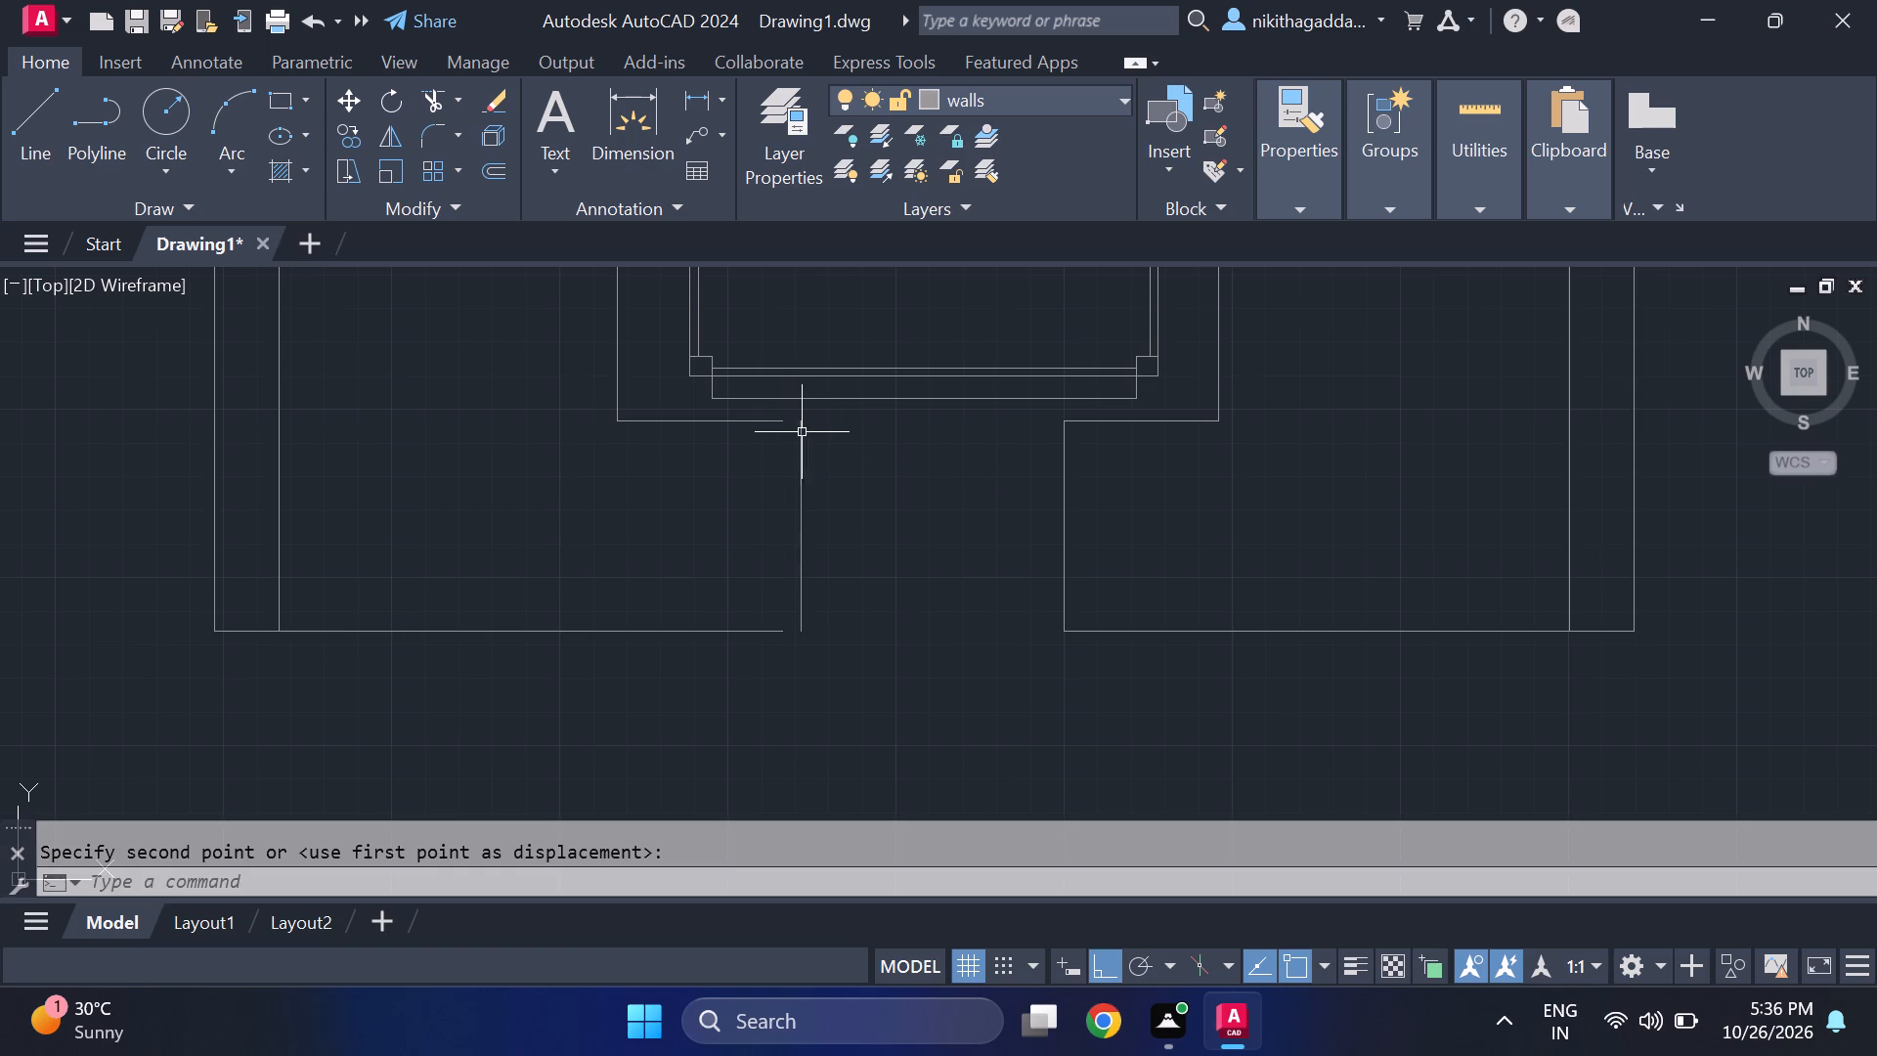
Extend the two western horizontal lines of the southern outline east to the moved vertical line beside the gap.
text(ex)
key(Return)
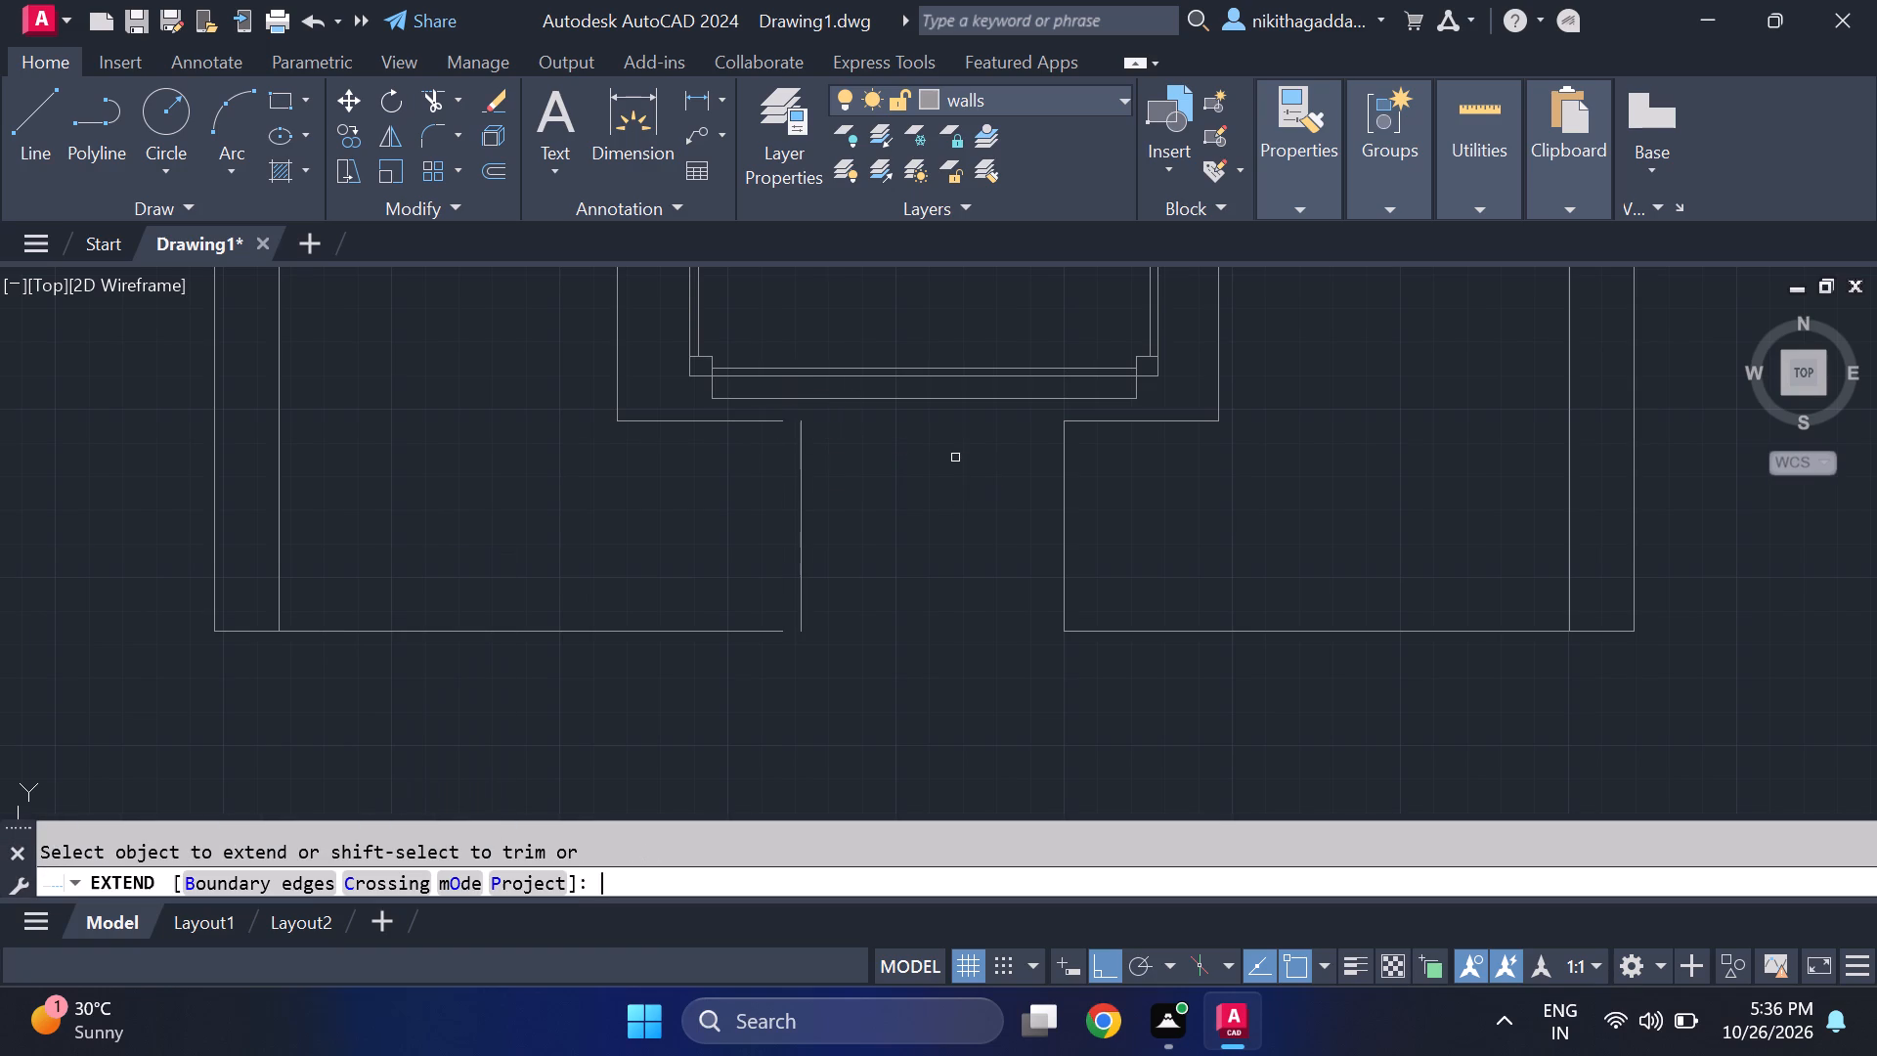
click(759, 423)
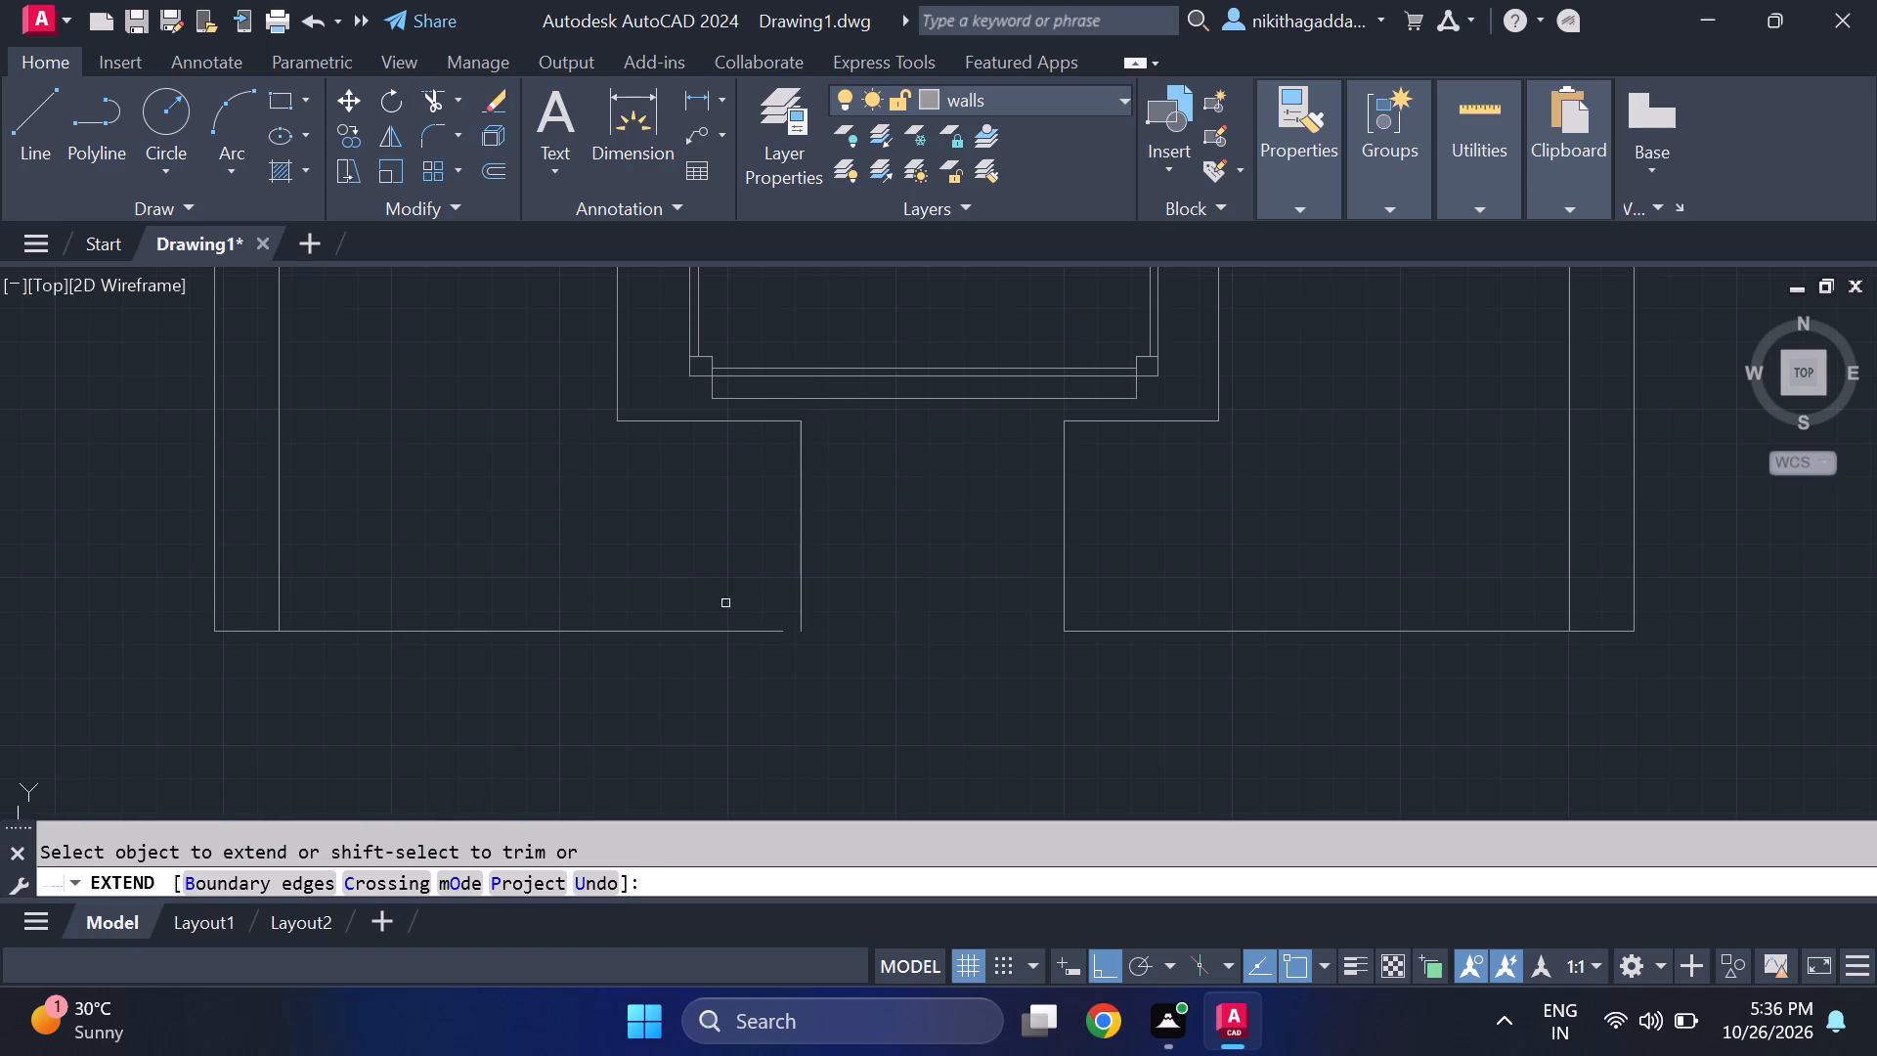
click(768, 631)
scroll(770, 553, down, 2)
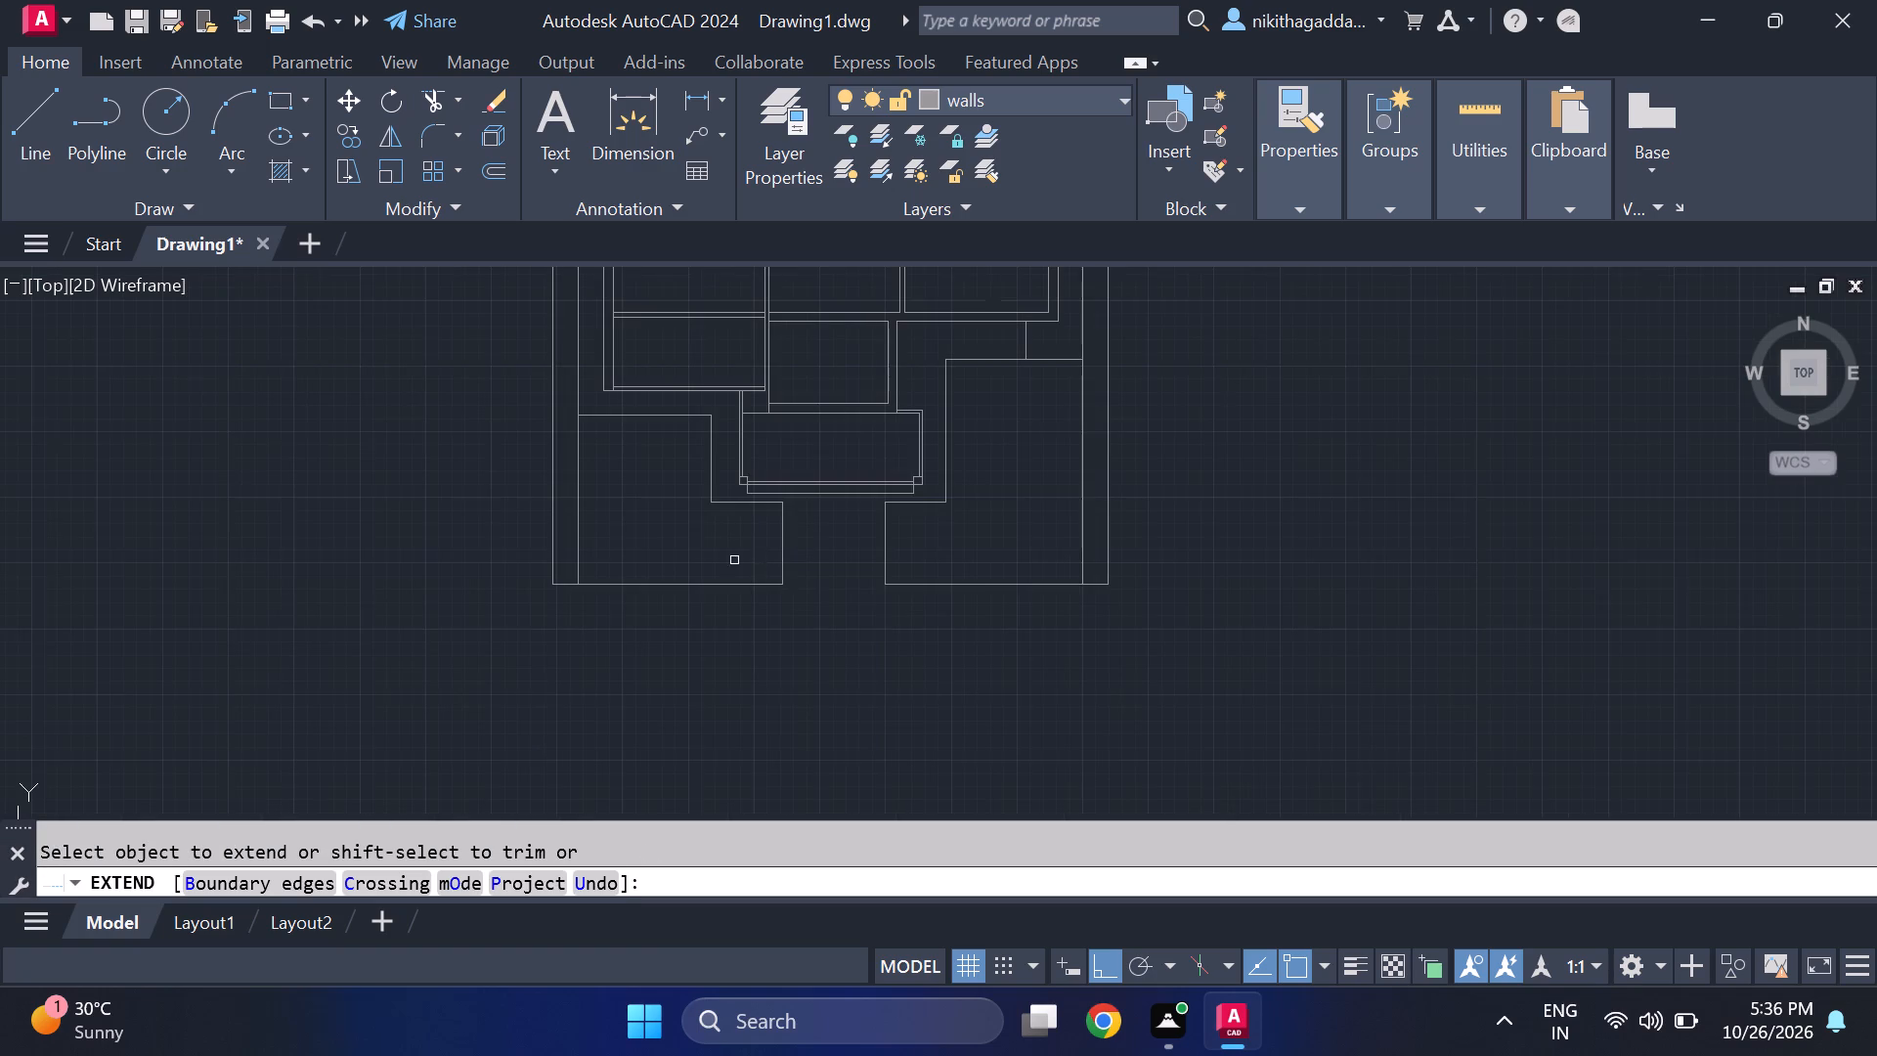
key(Escape)
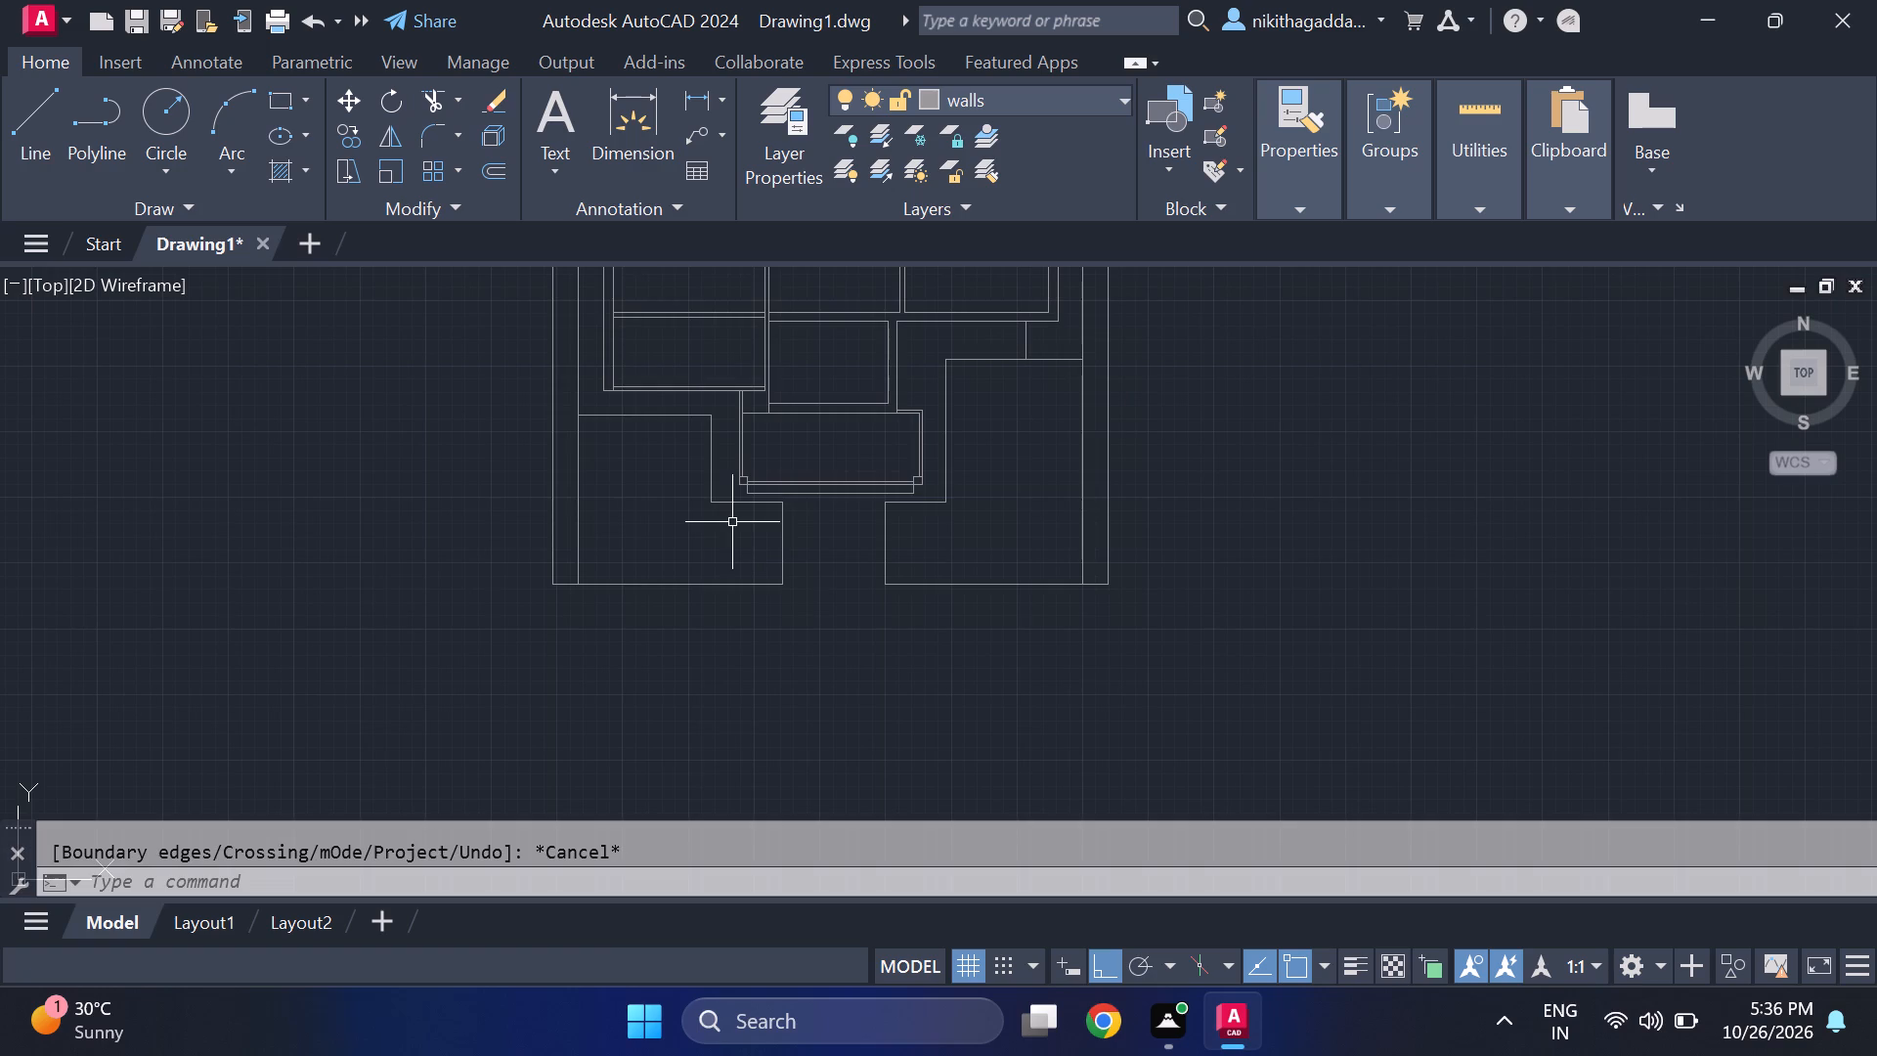
Examine the stepped southern outline and the central gap between its western and eastern parts.
middle_drag(748, 580, 744, 531)
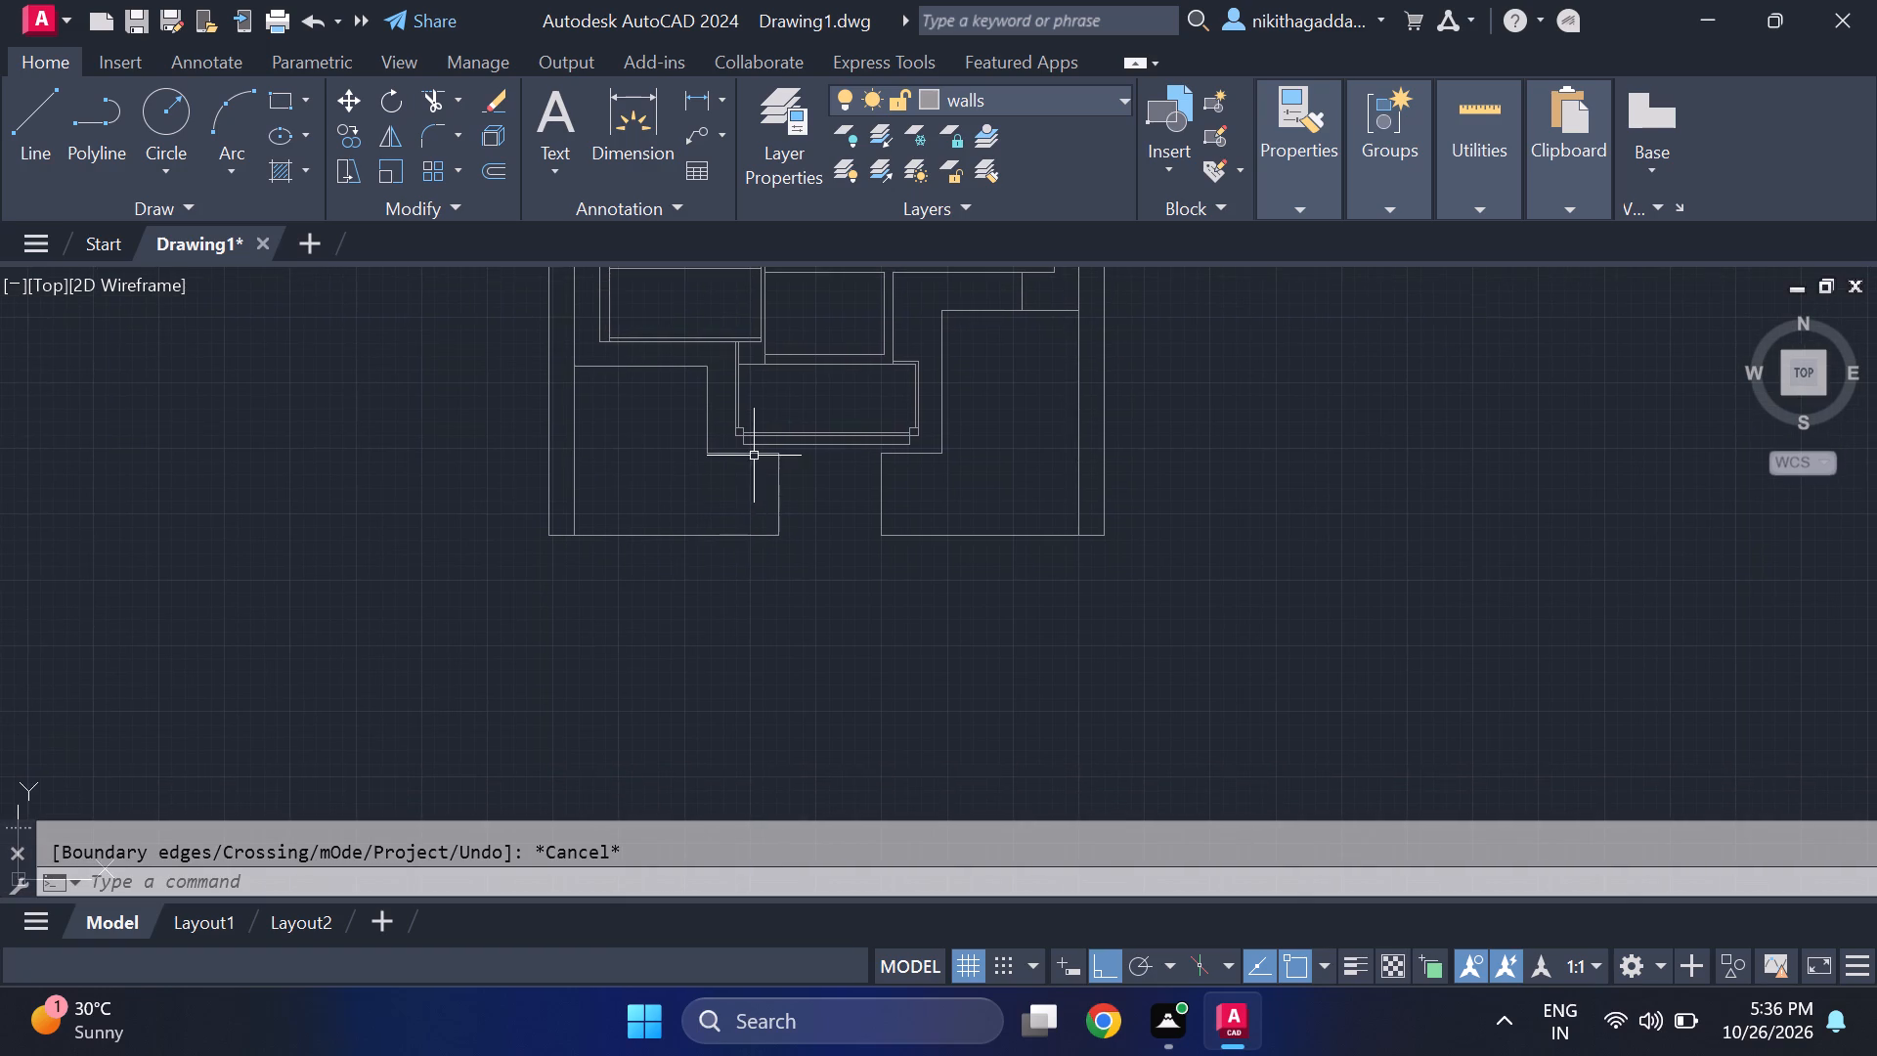
scroll(726, 552, down, 3)
scroll(648, 550, up, 2)
middle_drag(881, 626, 769, 599)
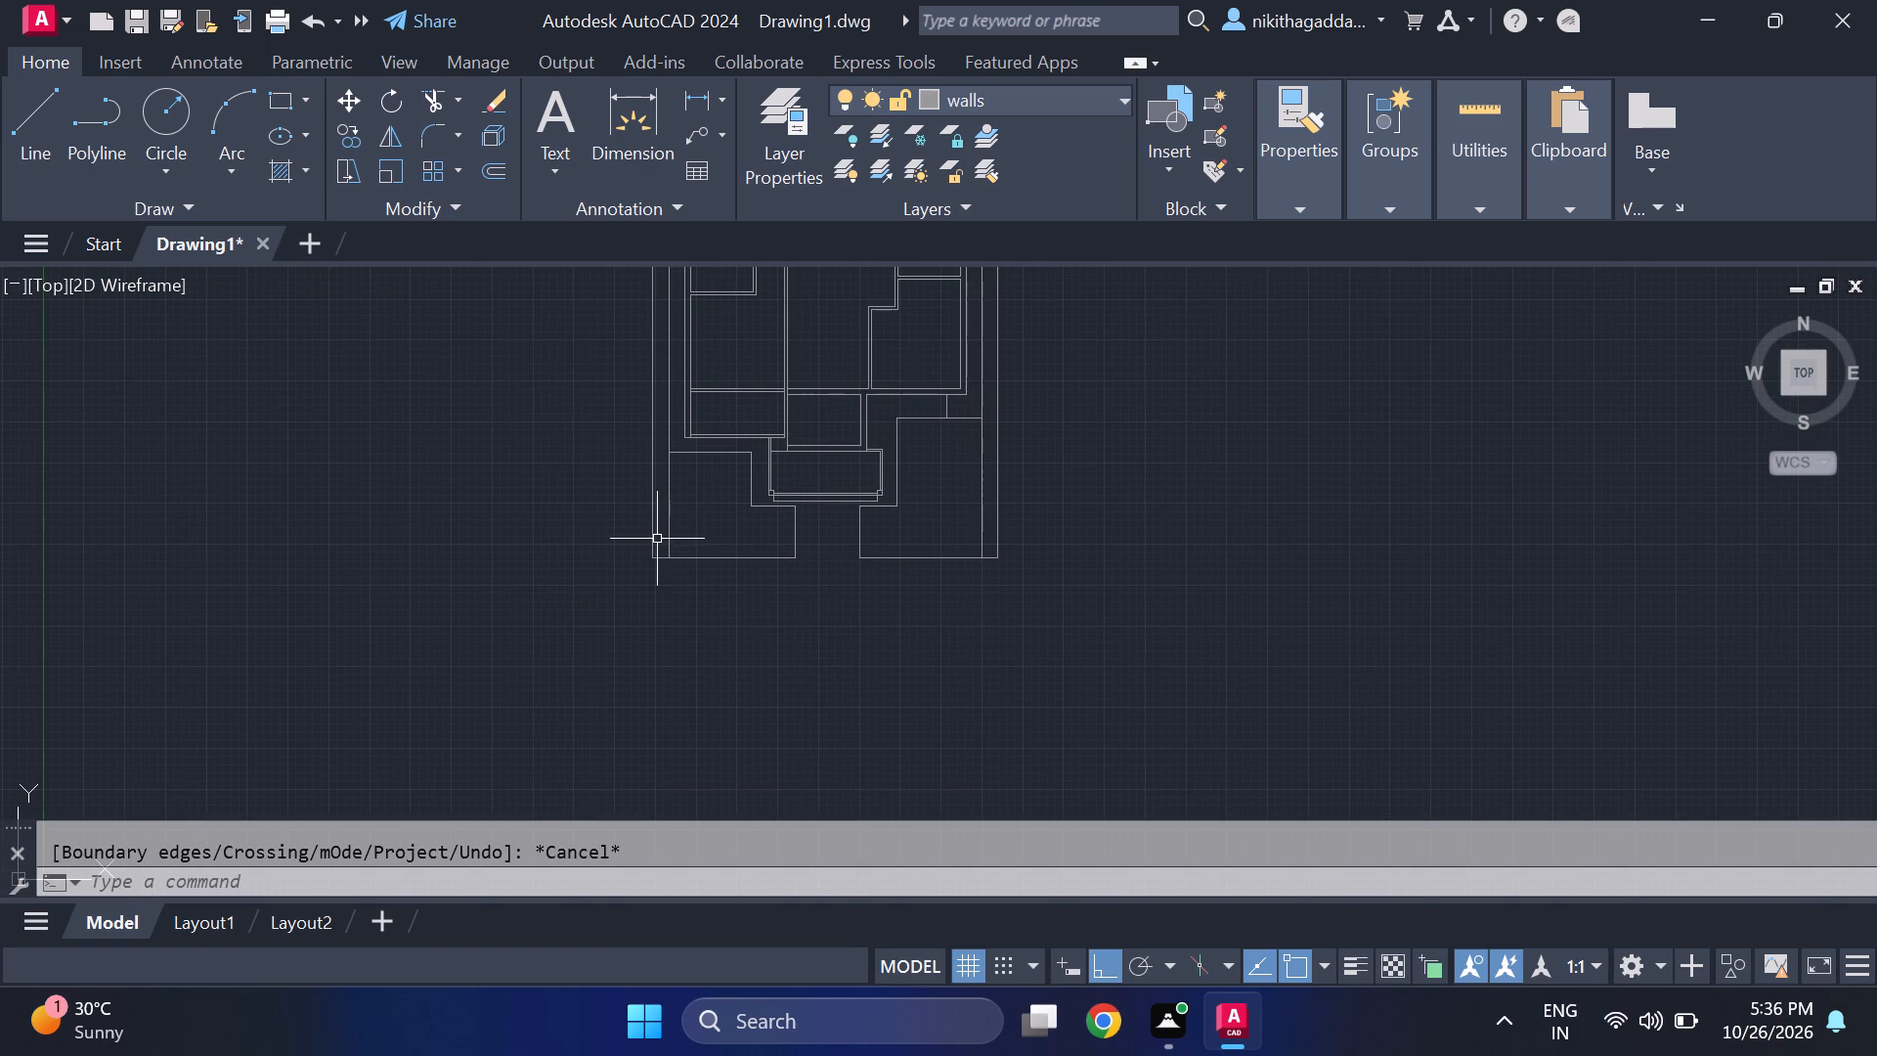
middle_drag(885, 581, 1070, 469)
scroll(918, 557, up, 1)
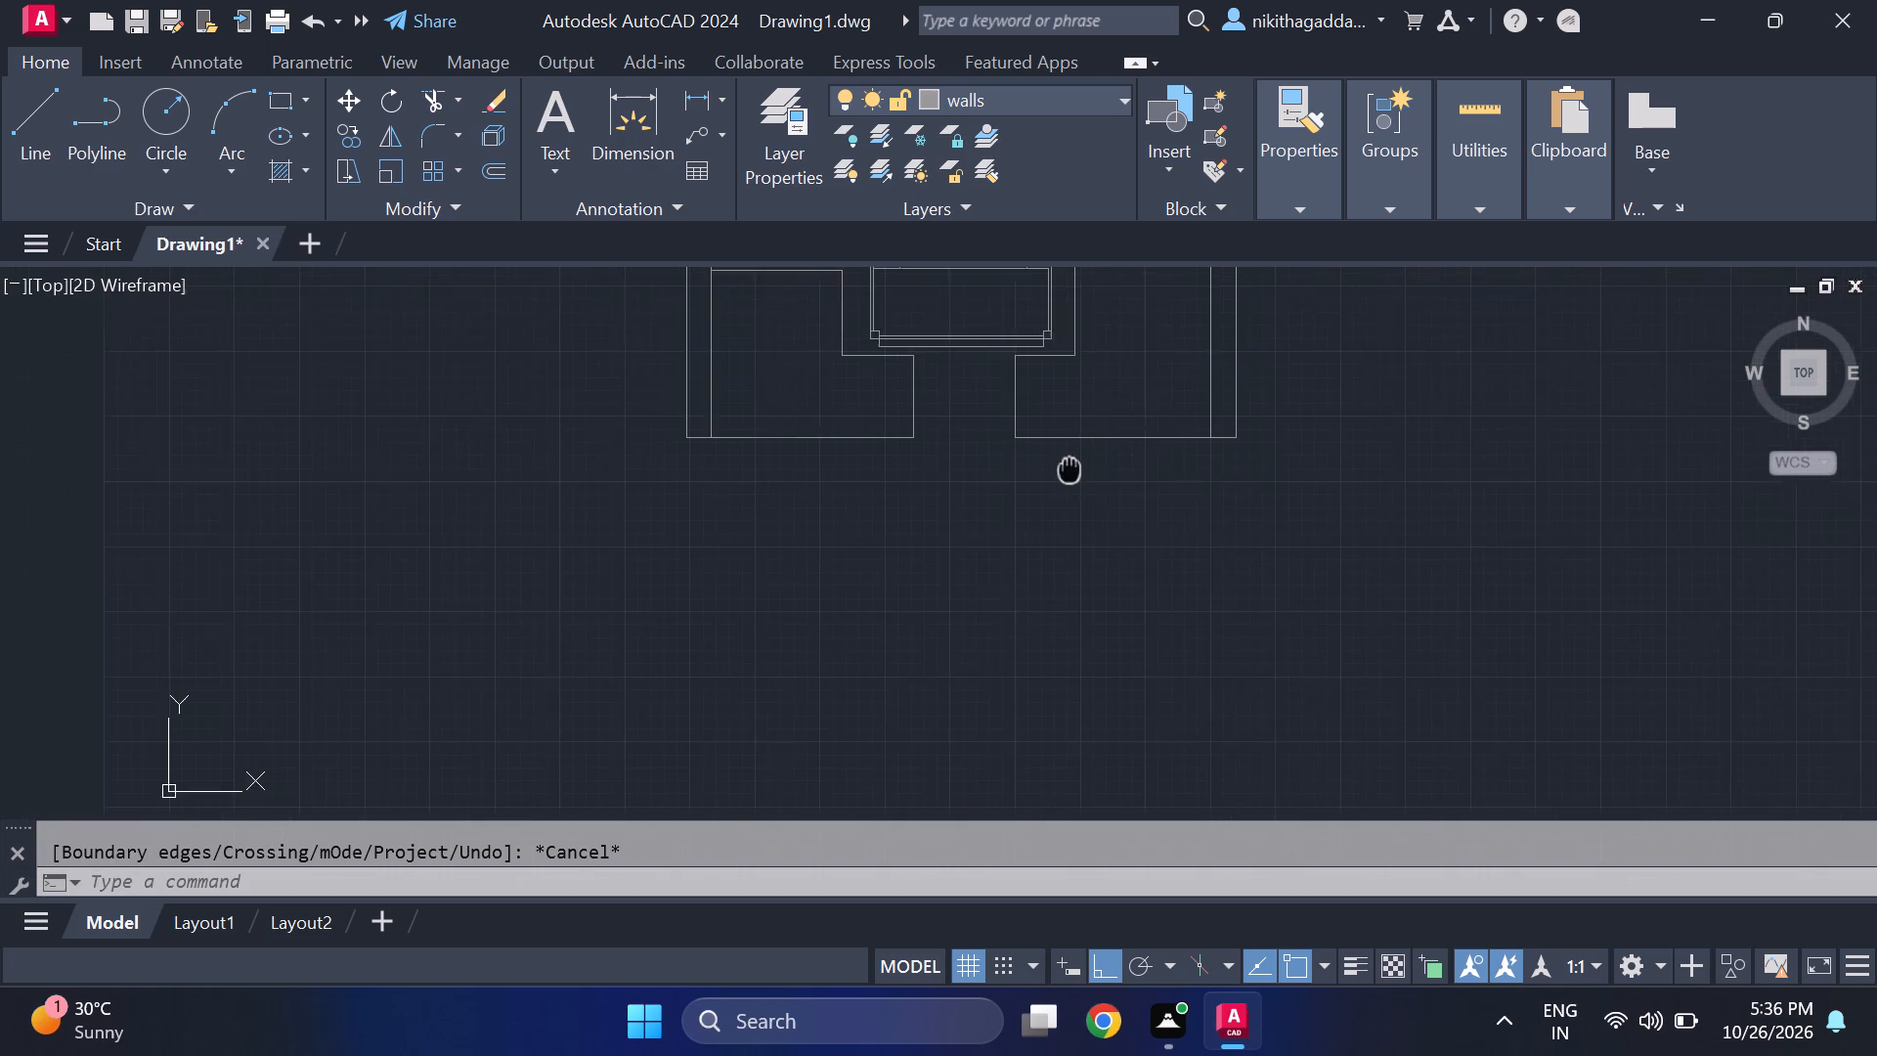
middle_drag(1070, 469, 1073, 467)
middle_drag(1077, 474, 1088, 521)
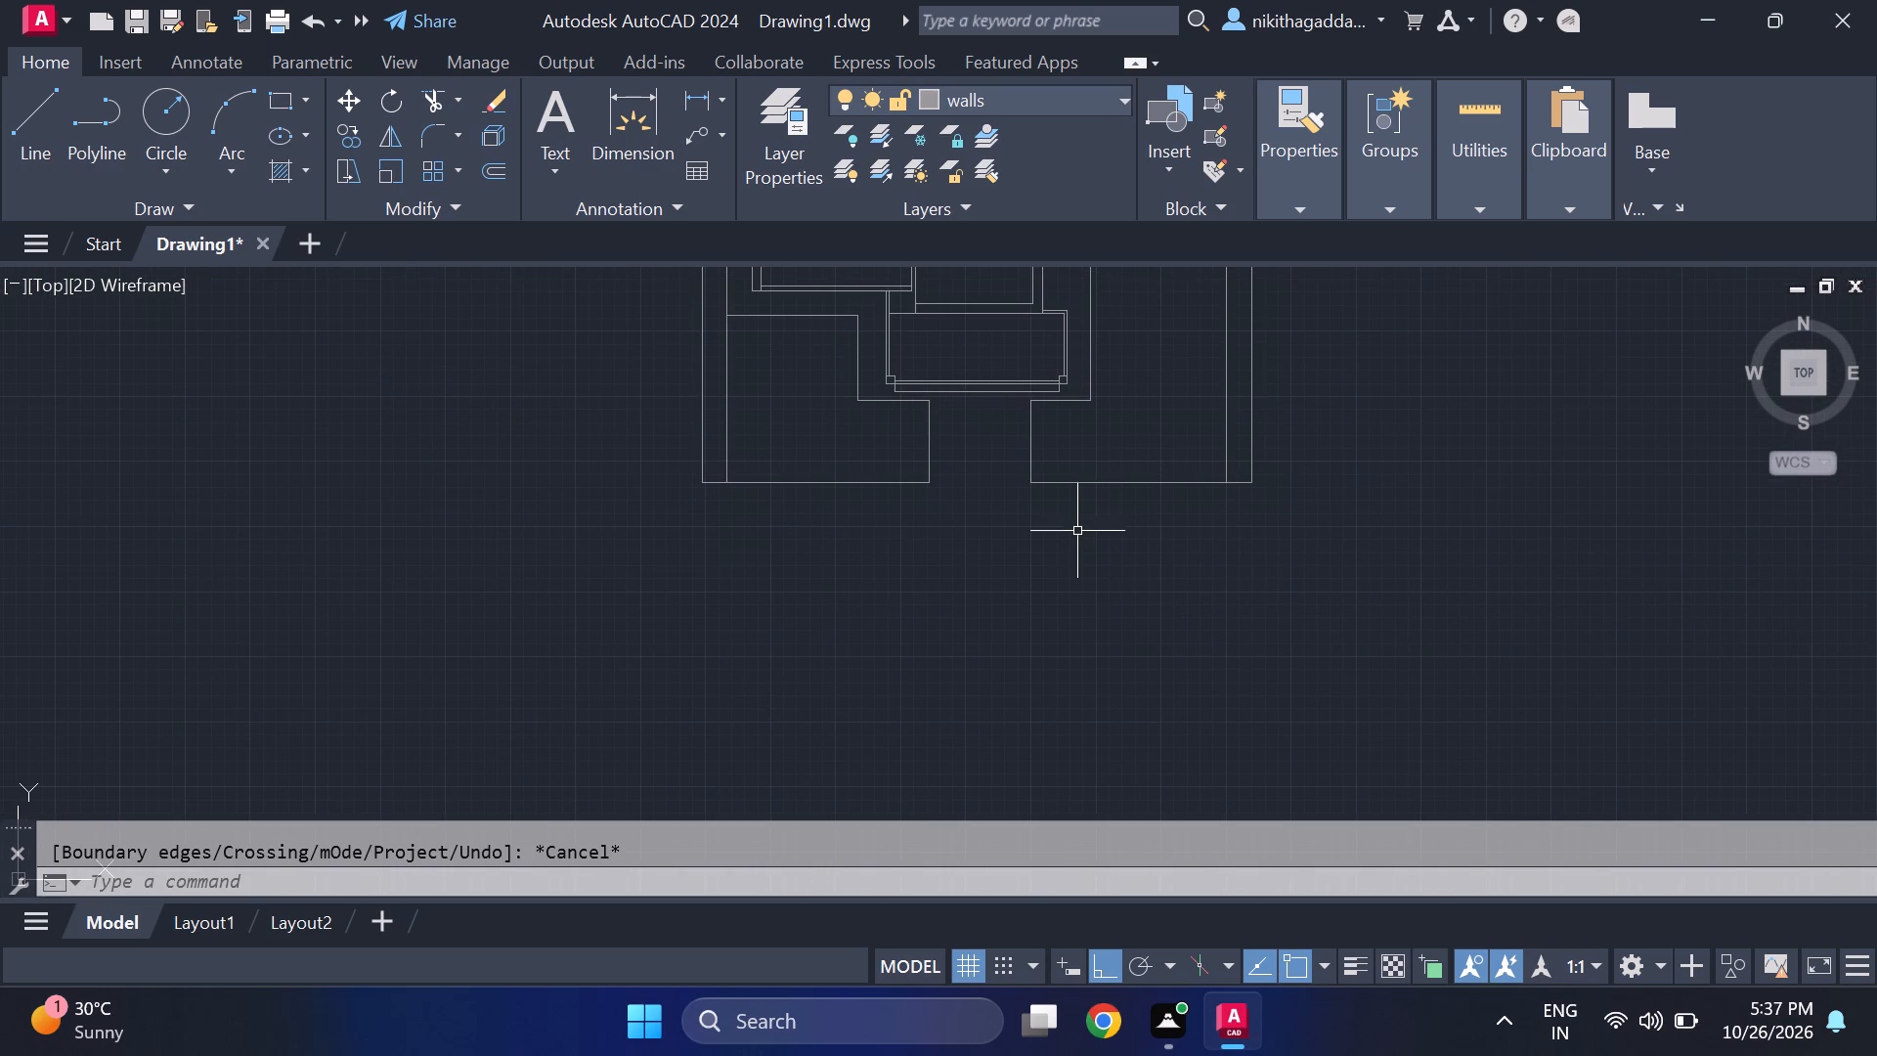
scroll(852, 435, up, 3)
scroll(836, 410, down, 8)
scroll(829, 358, up, 4)
middle_drag(831, 360, 837, 467)
scroll(833, 483, down, 3)
scroll(809, 617, up, 3)
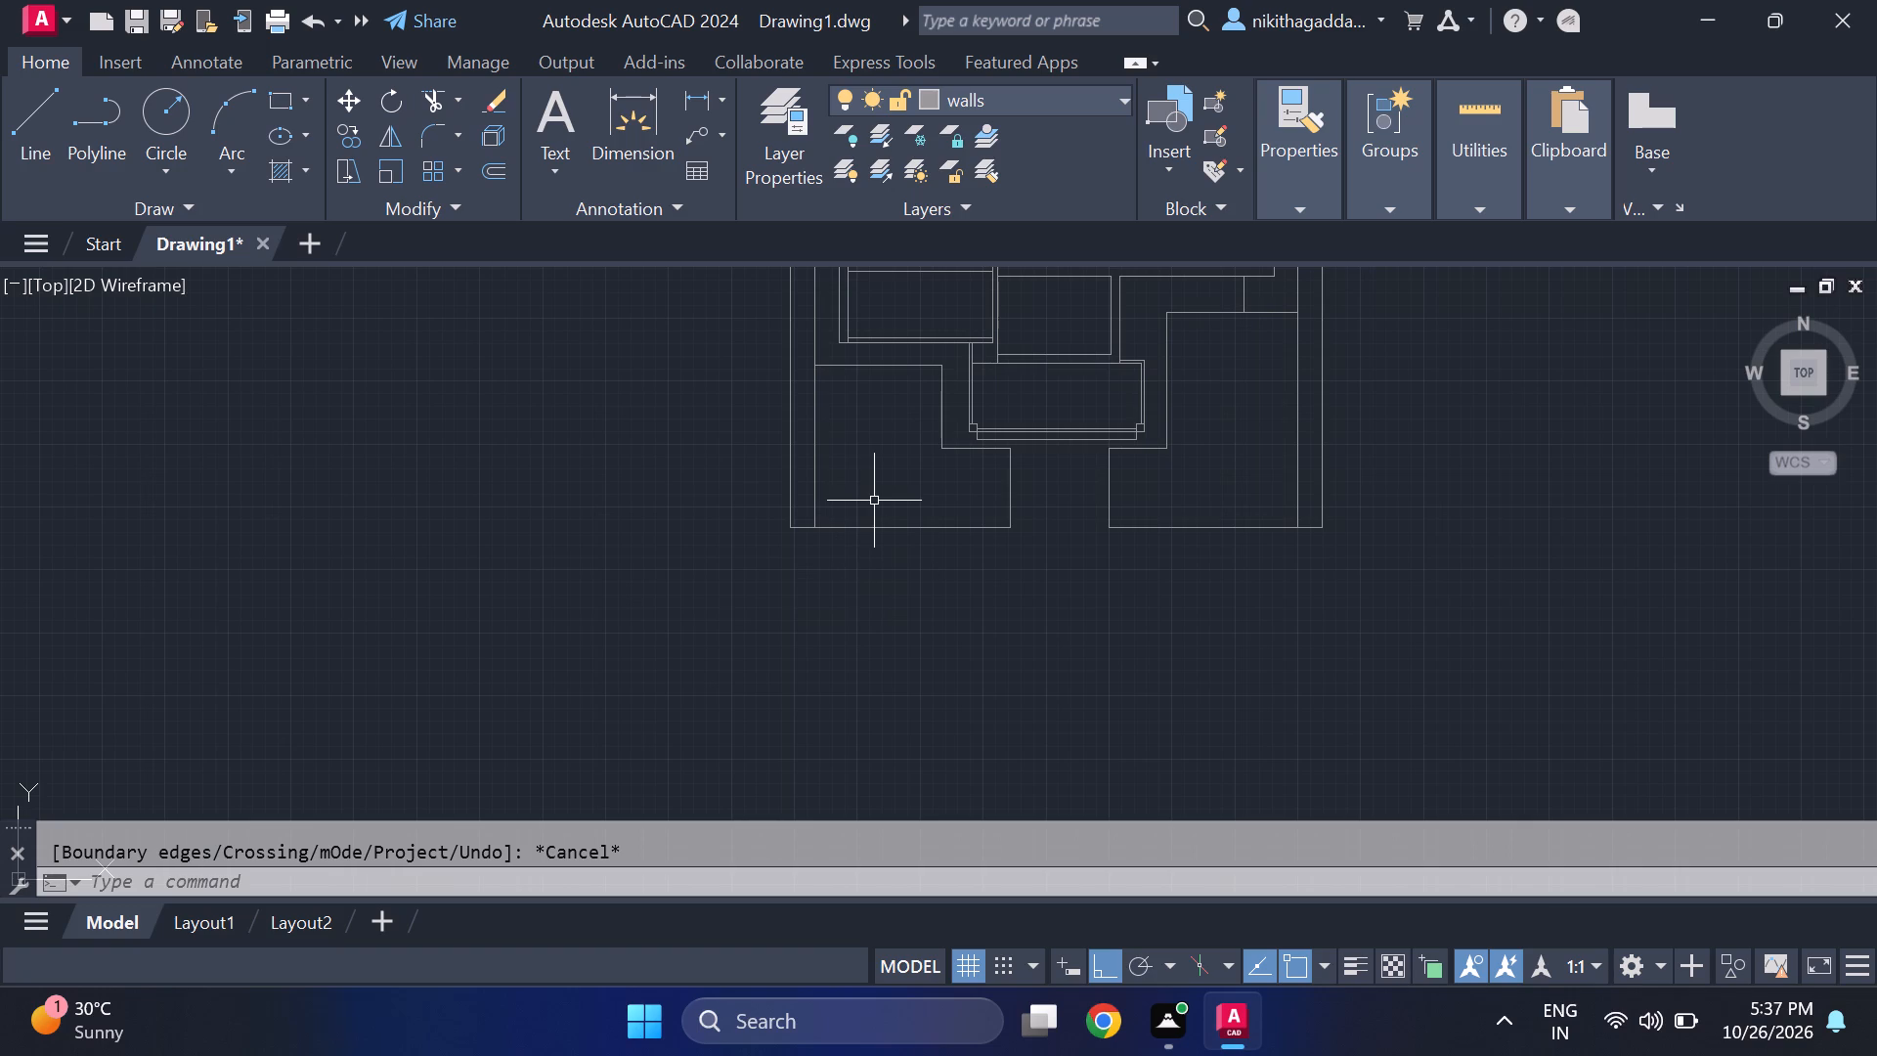
scroll(887, 475, up, 2)
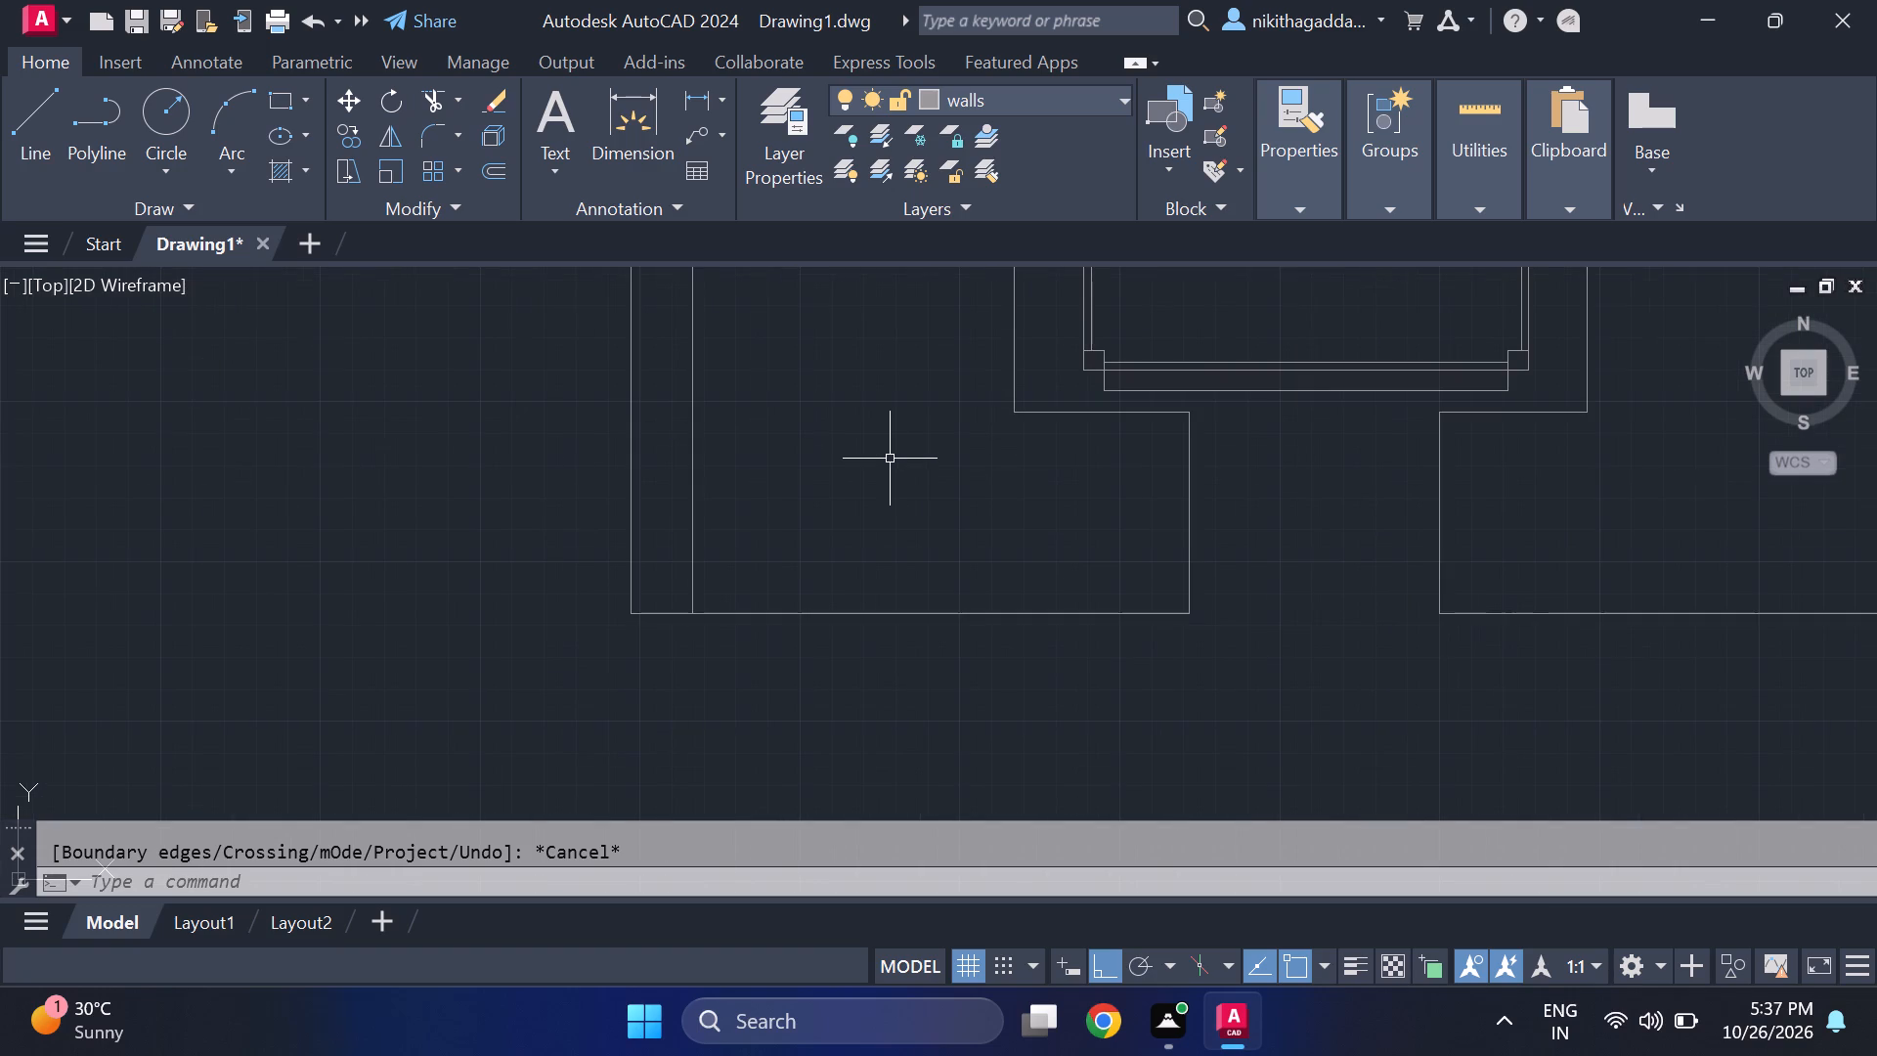
scroll(890, 467, down, 4)
scroll(954, 512, up, 3)
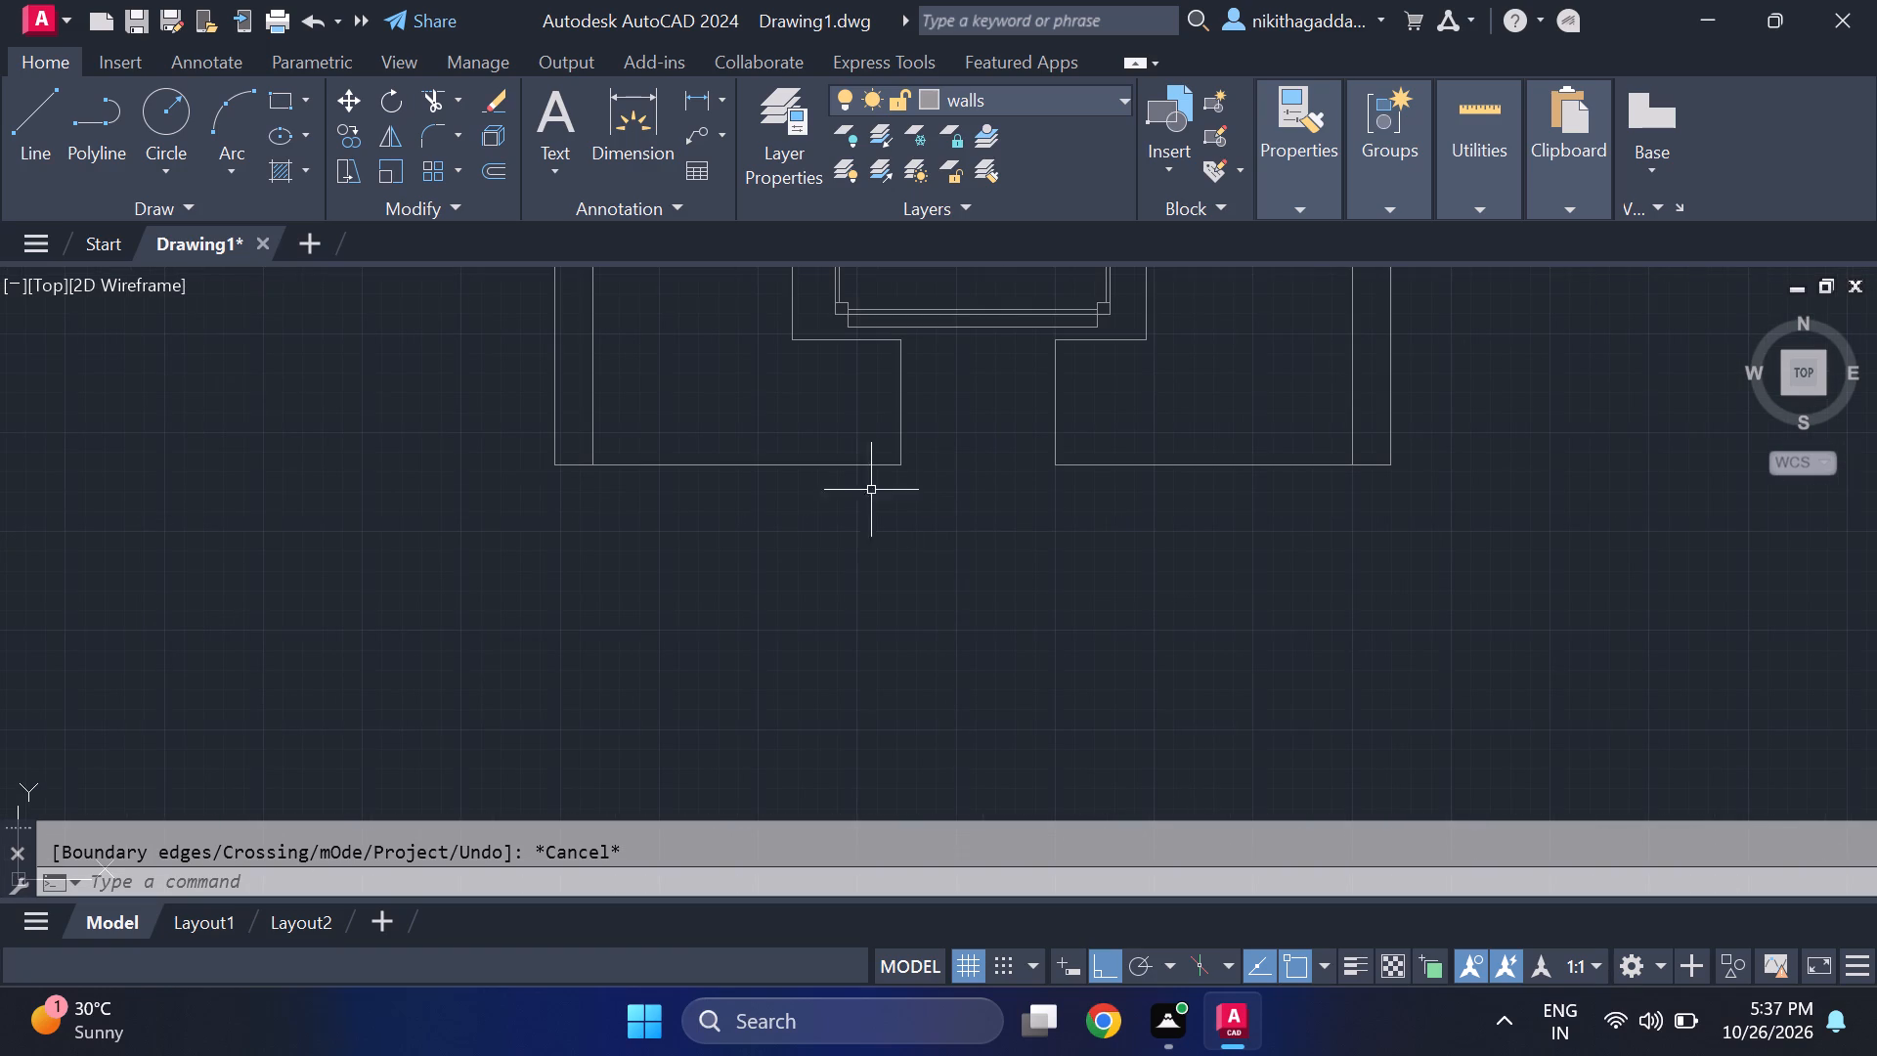
middle_drag(764, 456, 803, 449)
middle_click(808, 450)
middle_drag(863, 492, 938, 591)
scroll(937, 590, down, 3)
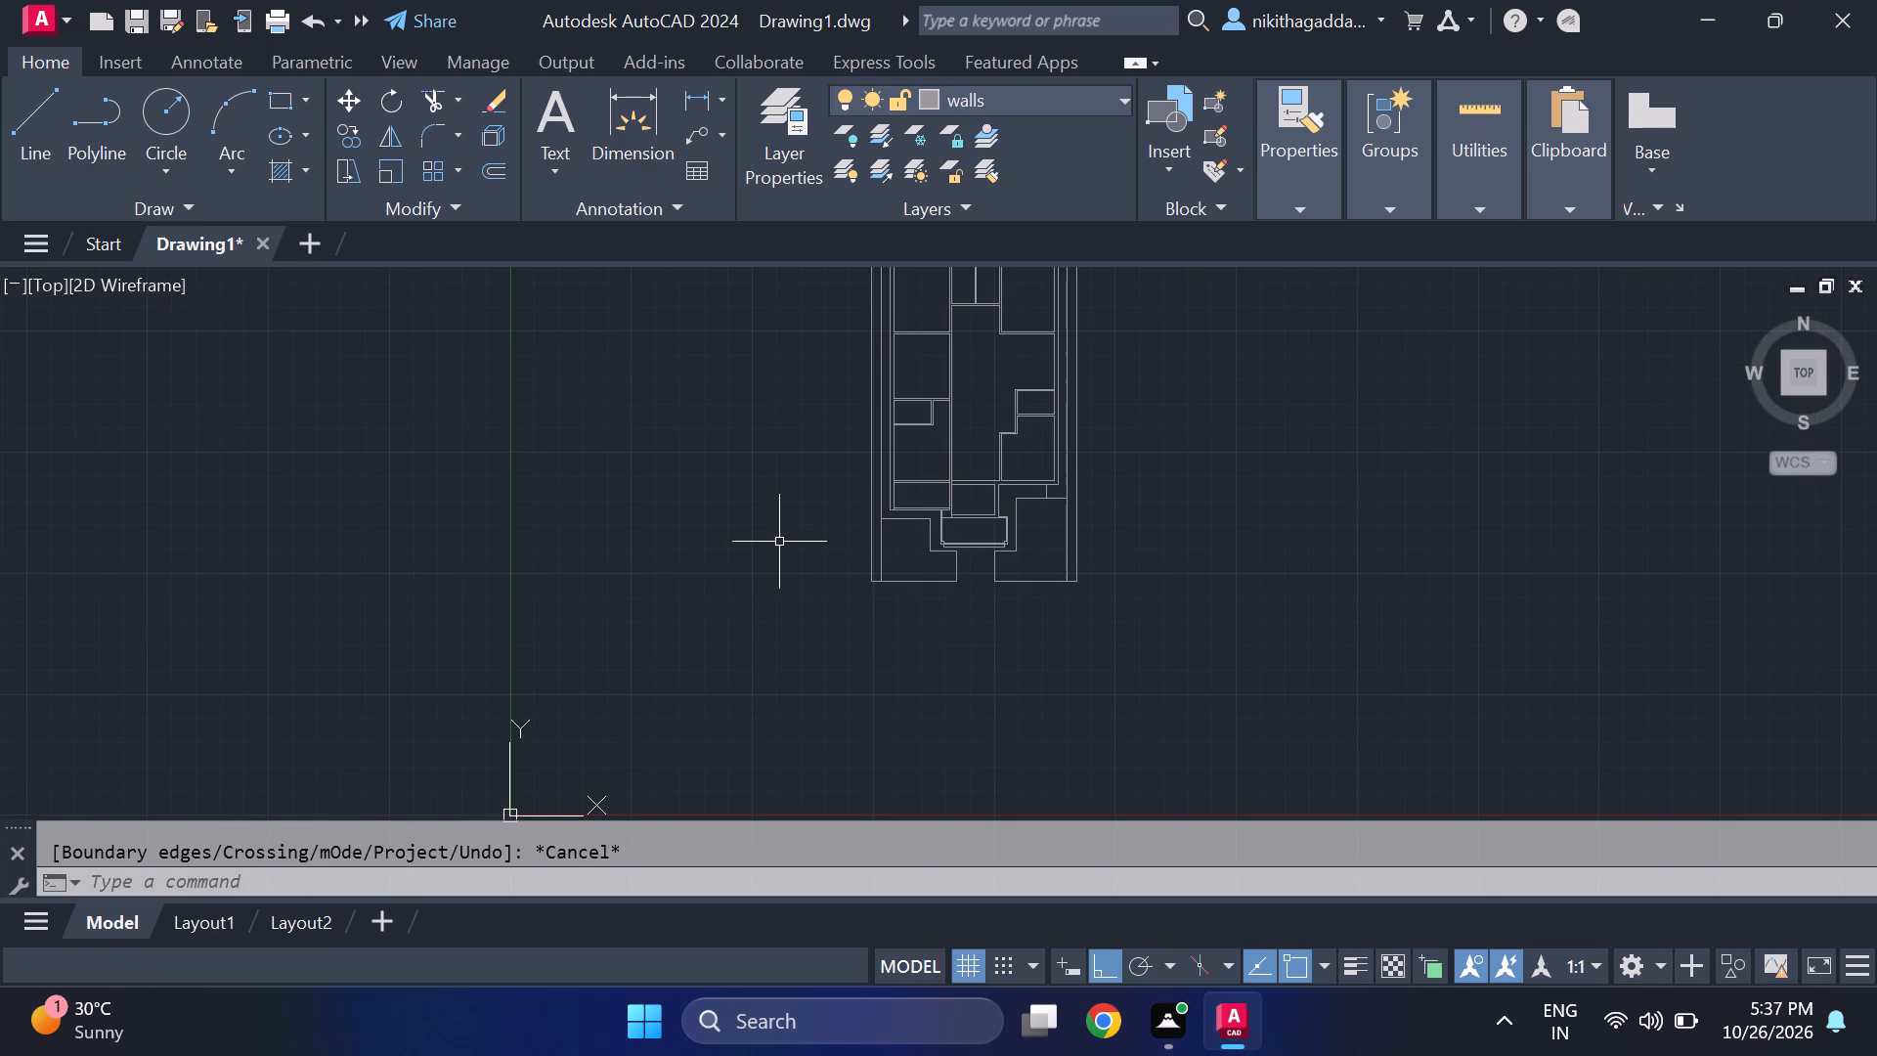
scroll(831, 590, up, 2)
scroll(933, 525, up, 2)
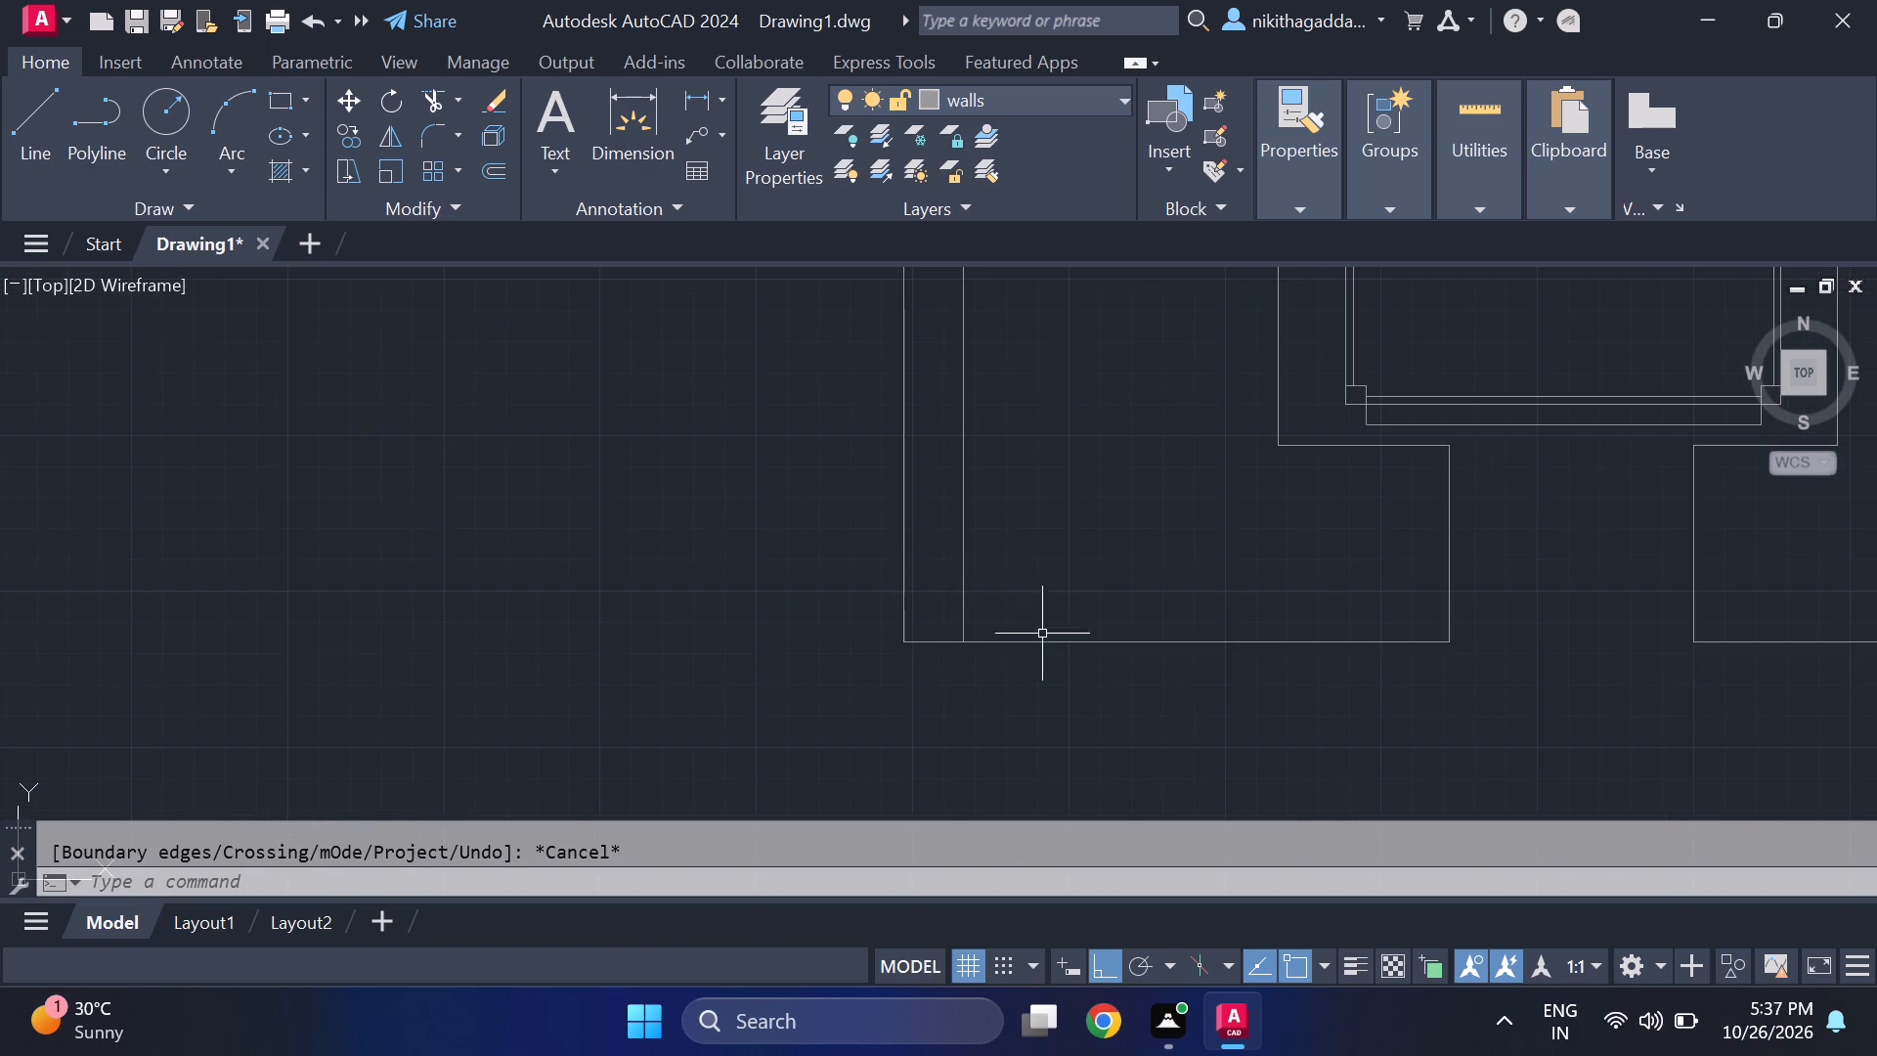
scroll(1136, 657, up, 1)
middle_click(1270, 599)
middle_drag(1248, 591, 853, 527)
scroll(842, 527, down, 4)
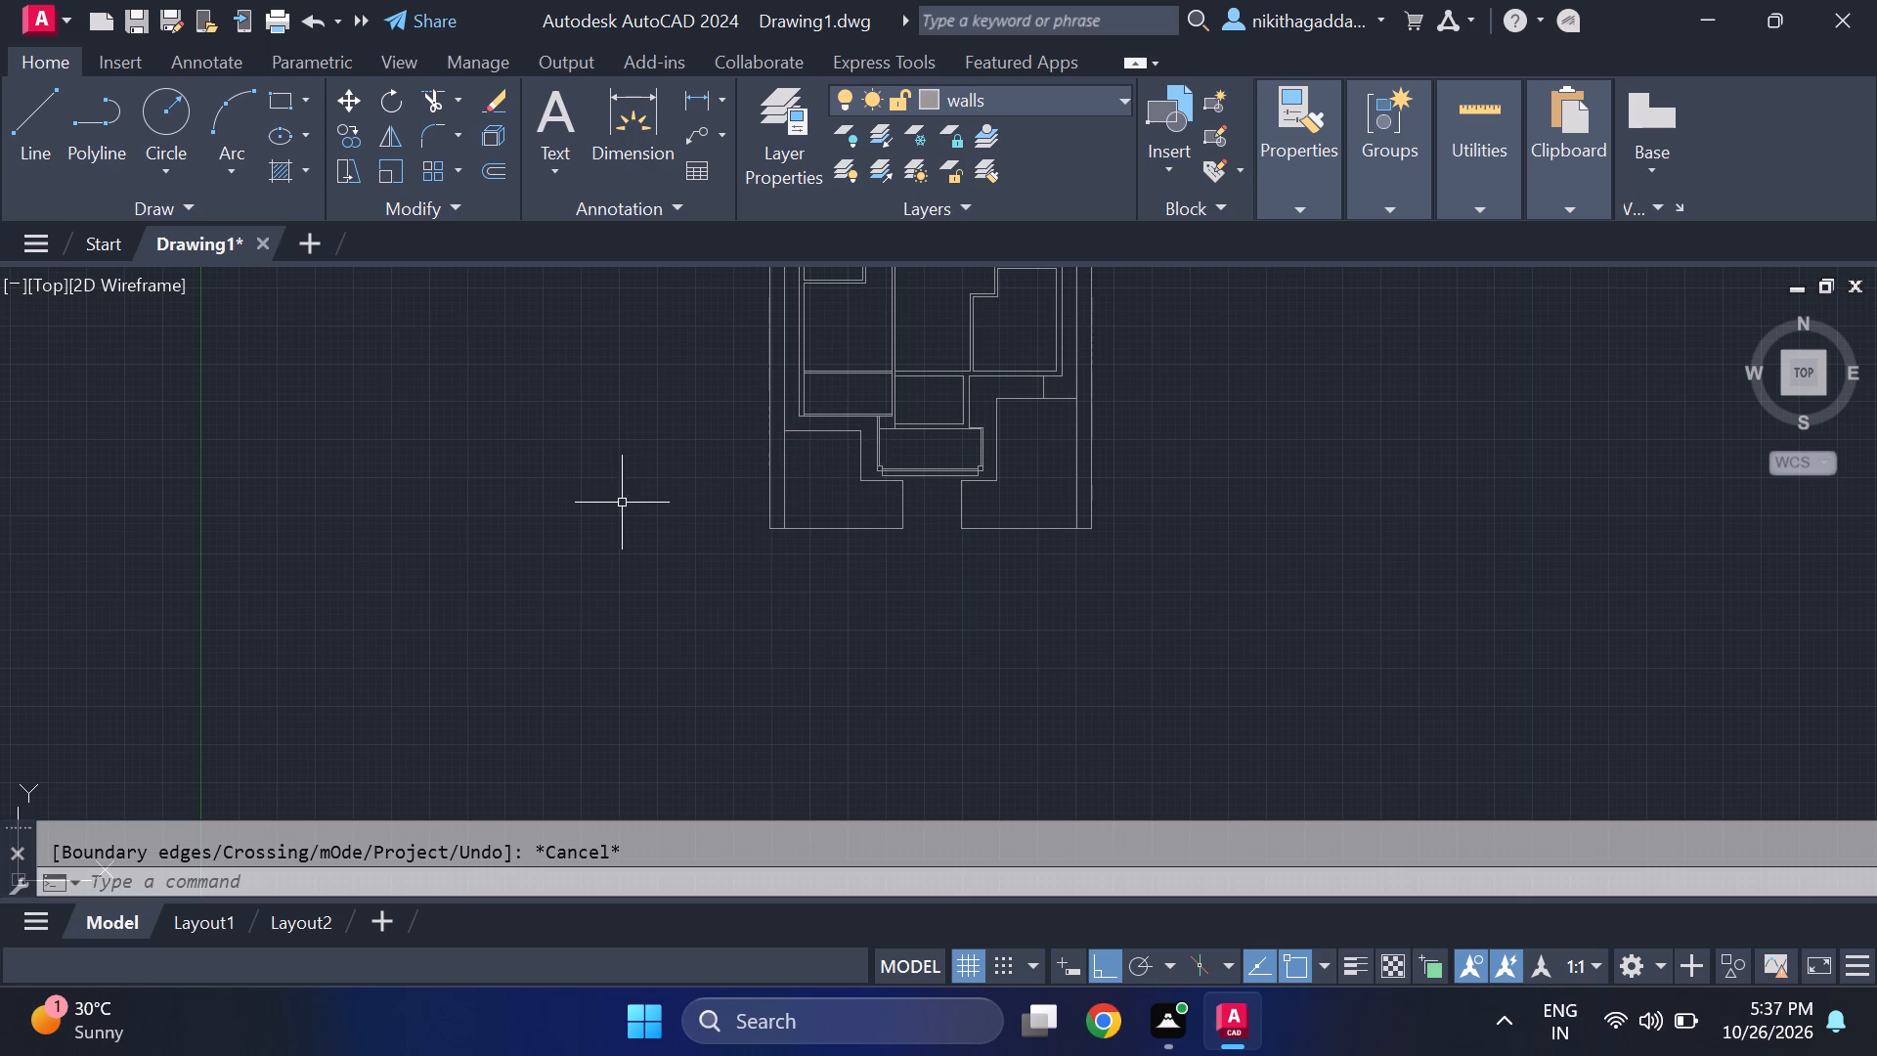
scroll(621, 503, up, 2)
middle_drag(621, 503, 475, 636)
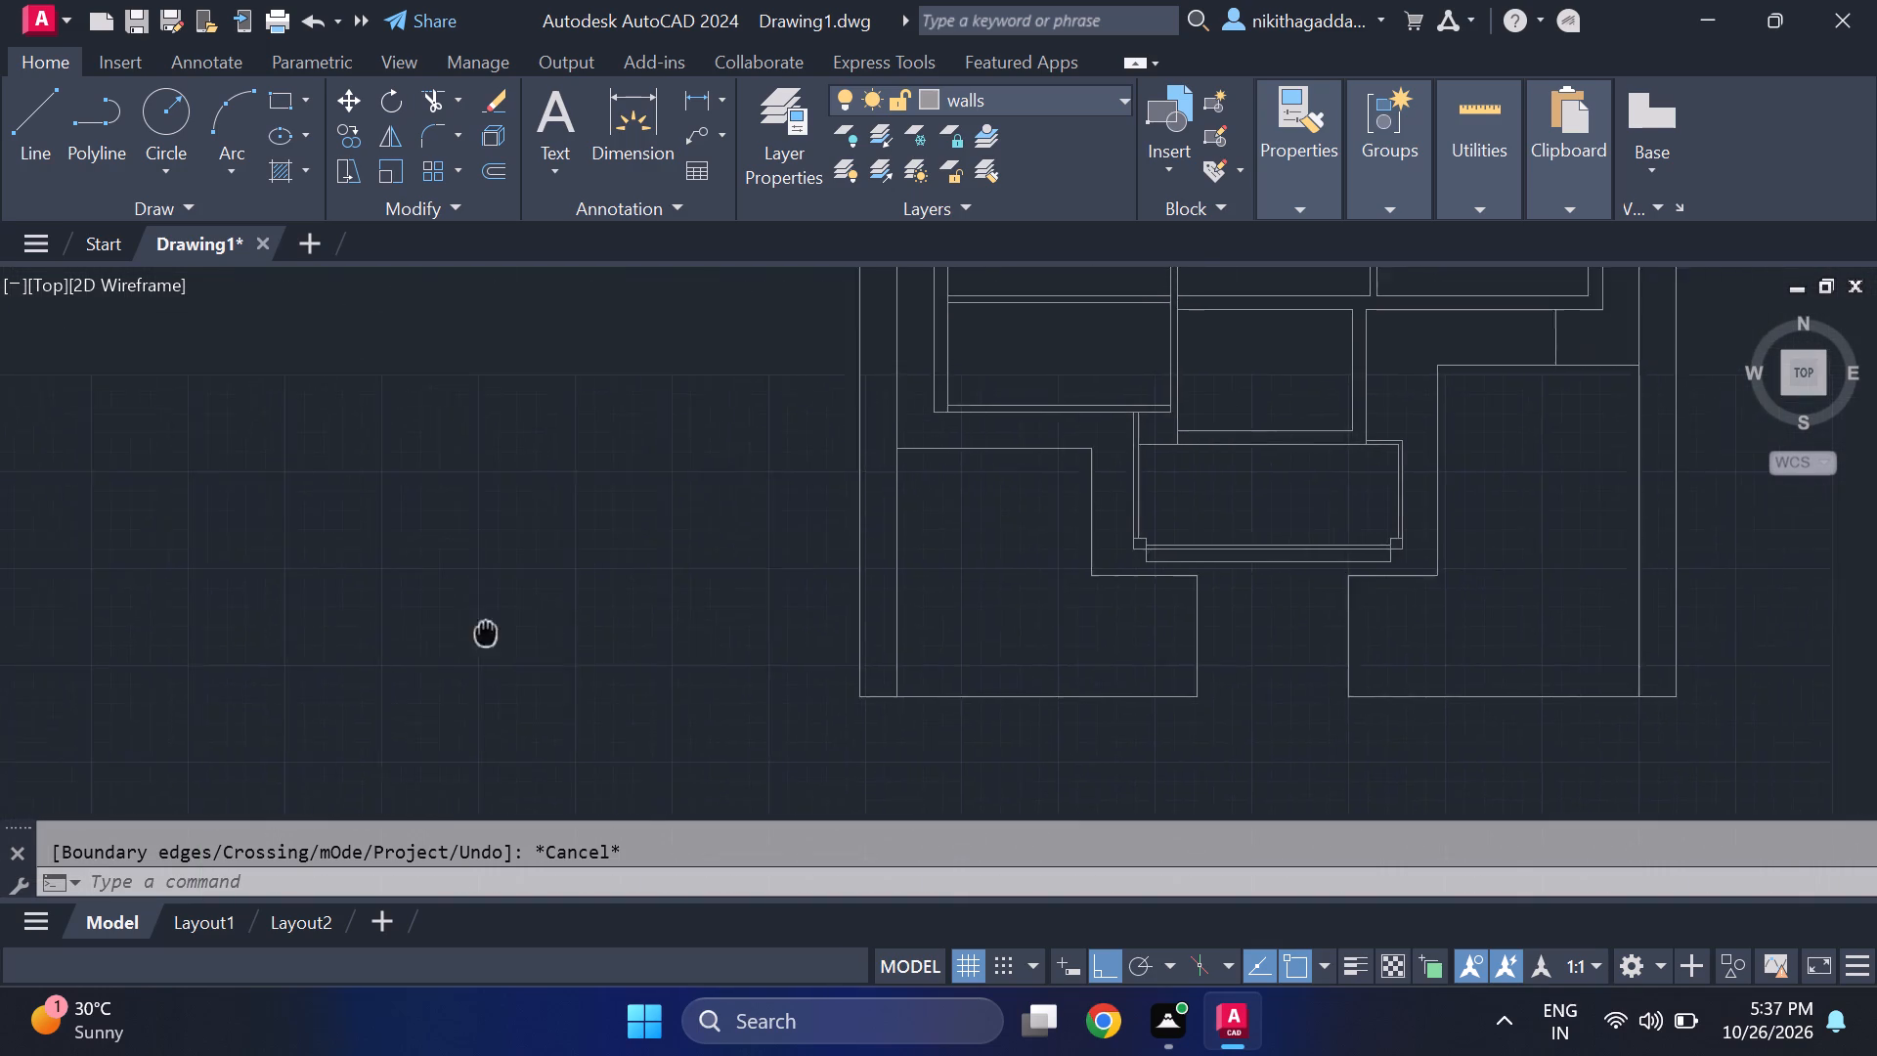
middle_drag(475, 636, 466, 638)
scroll(466, 633, up, 1)
middle_drag(461, 612, 361, 551)
scroll(348, 509, down, 2)
middle_drag(920, 629, 855, 629)
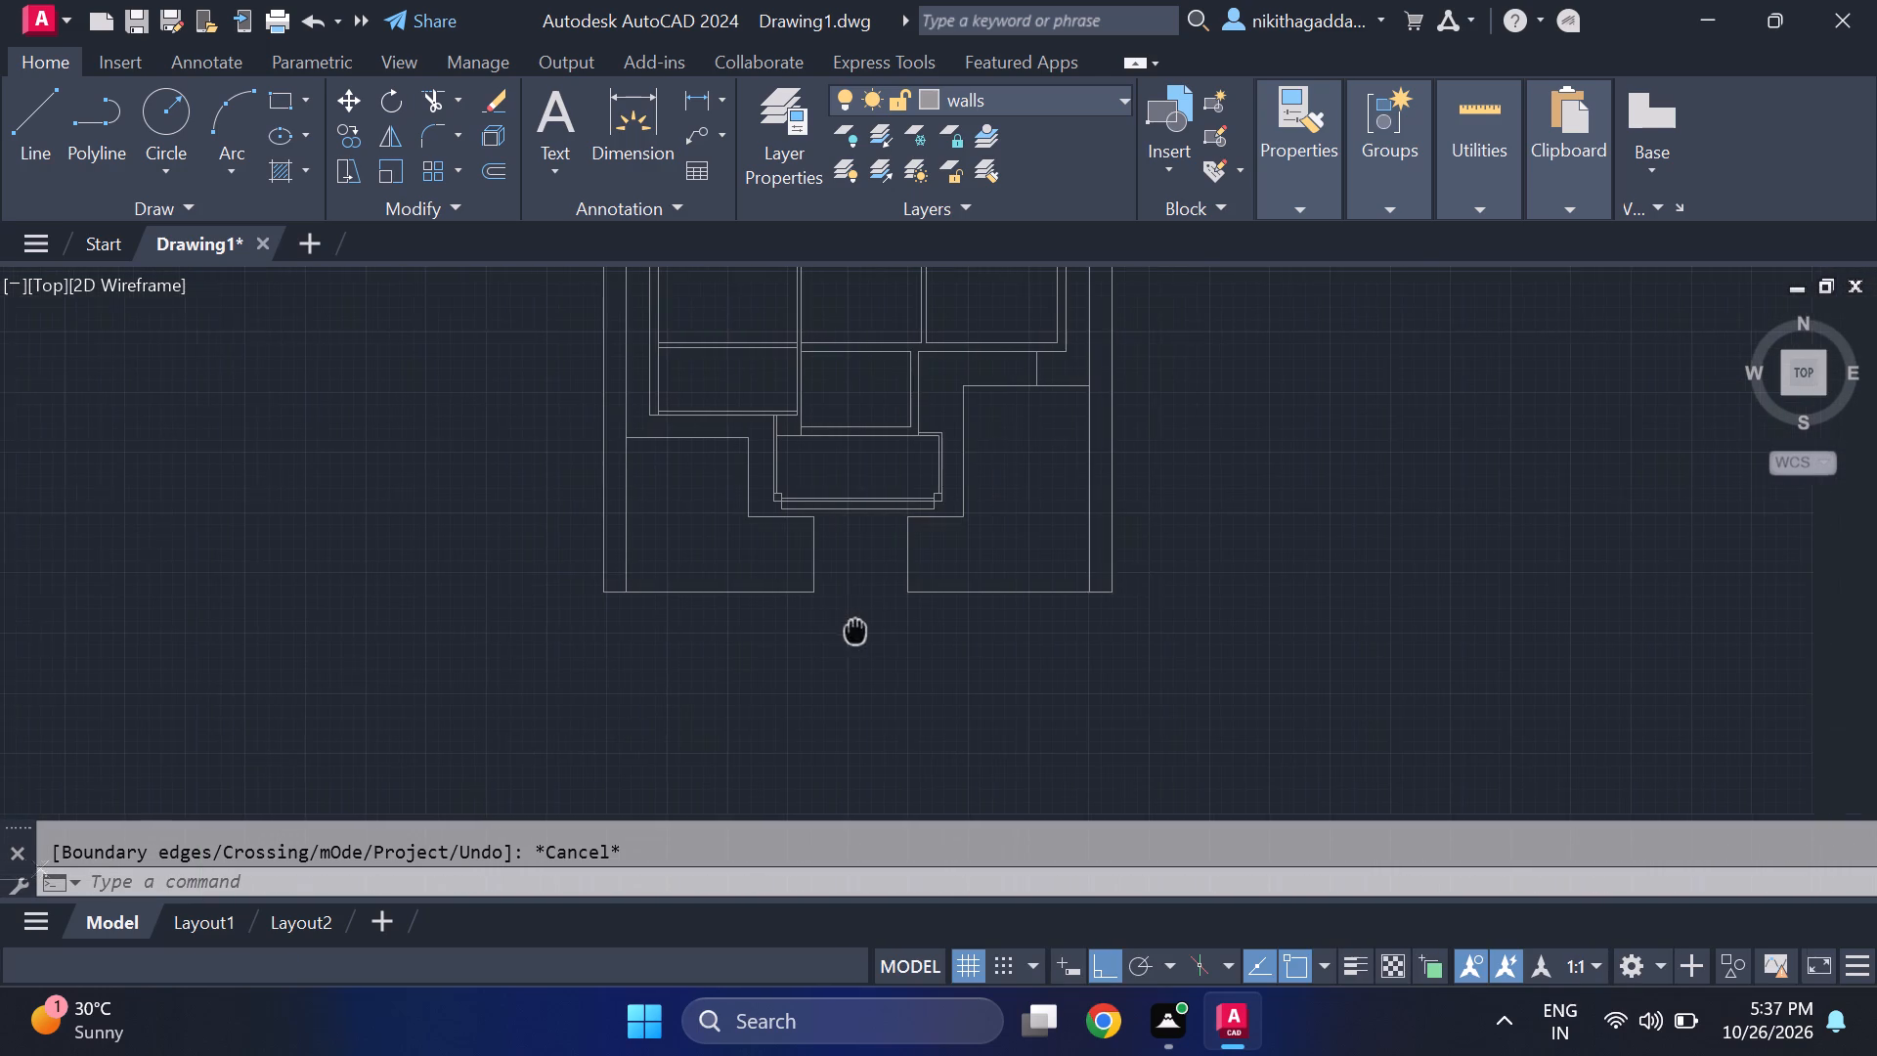
middle_drag(855, 629, 836, 628)
scroll(815, 552, up, 2)
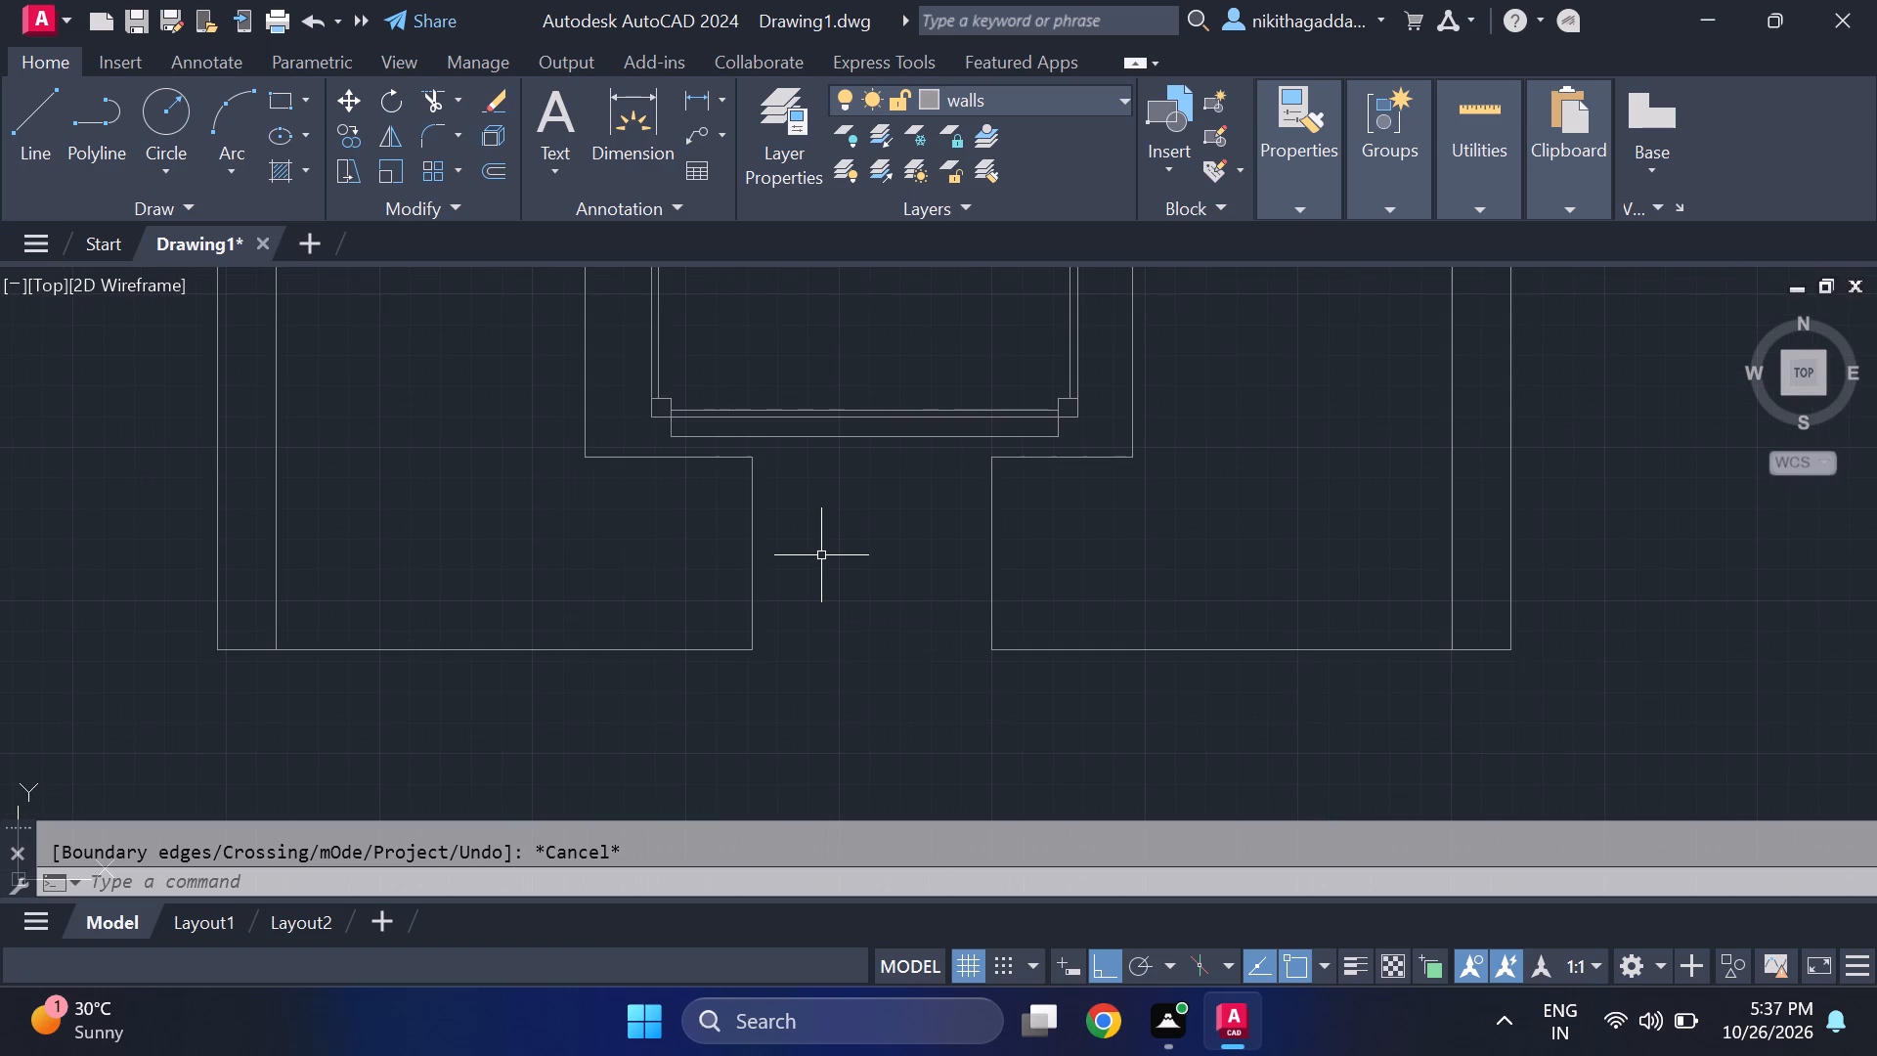
Draw a narrow closed rectangle with lines across the northern end of the southern gap, spanning its full width.
key(l)
key(Return)
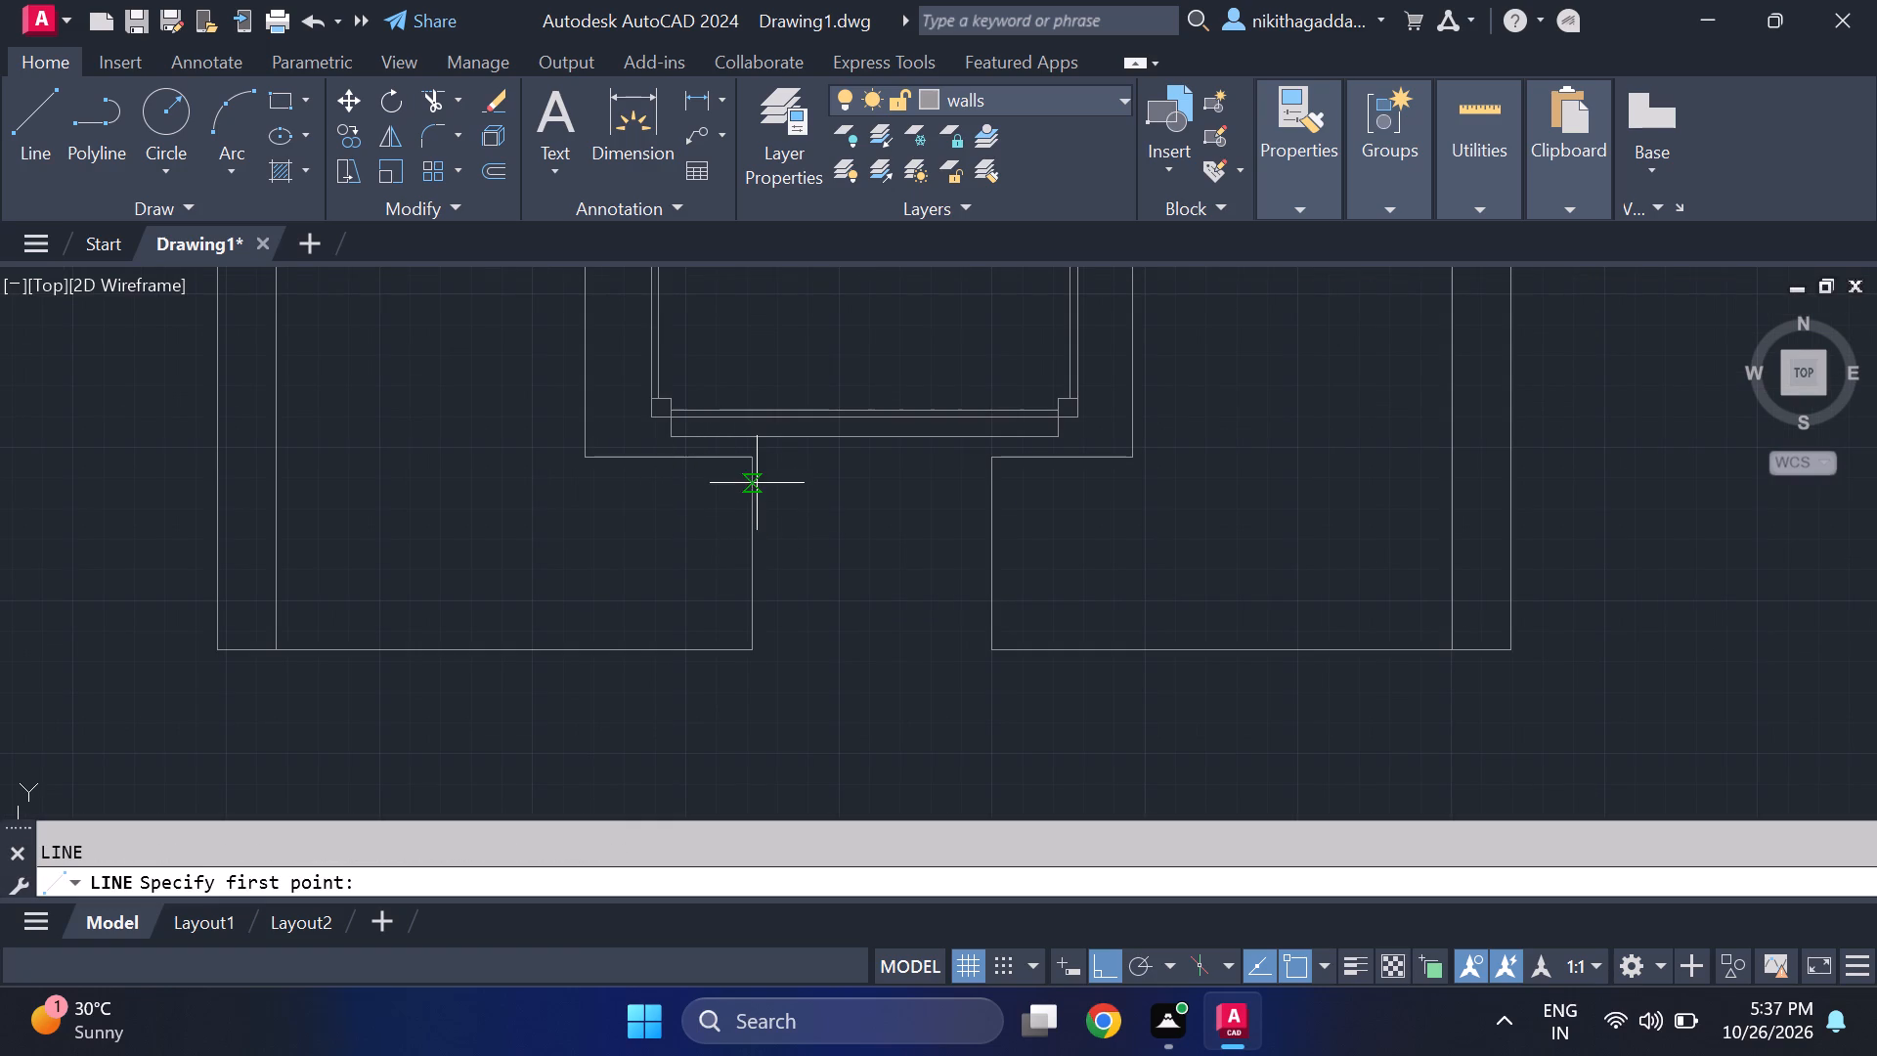
click(757, 463)
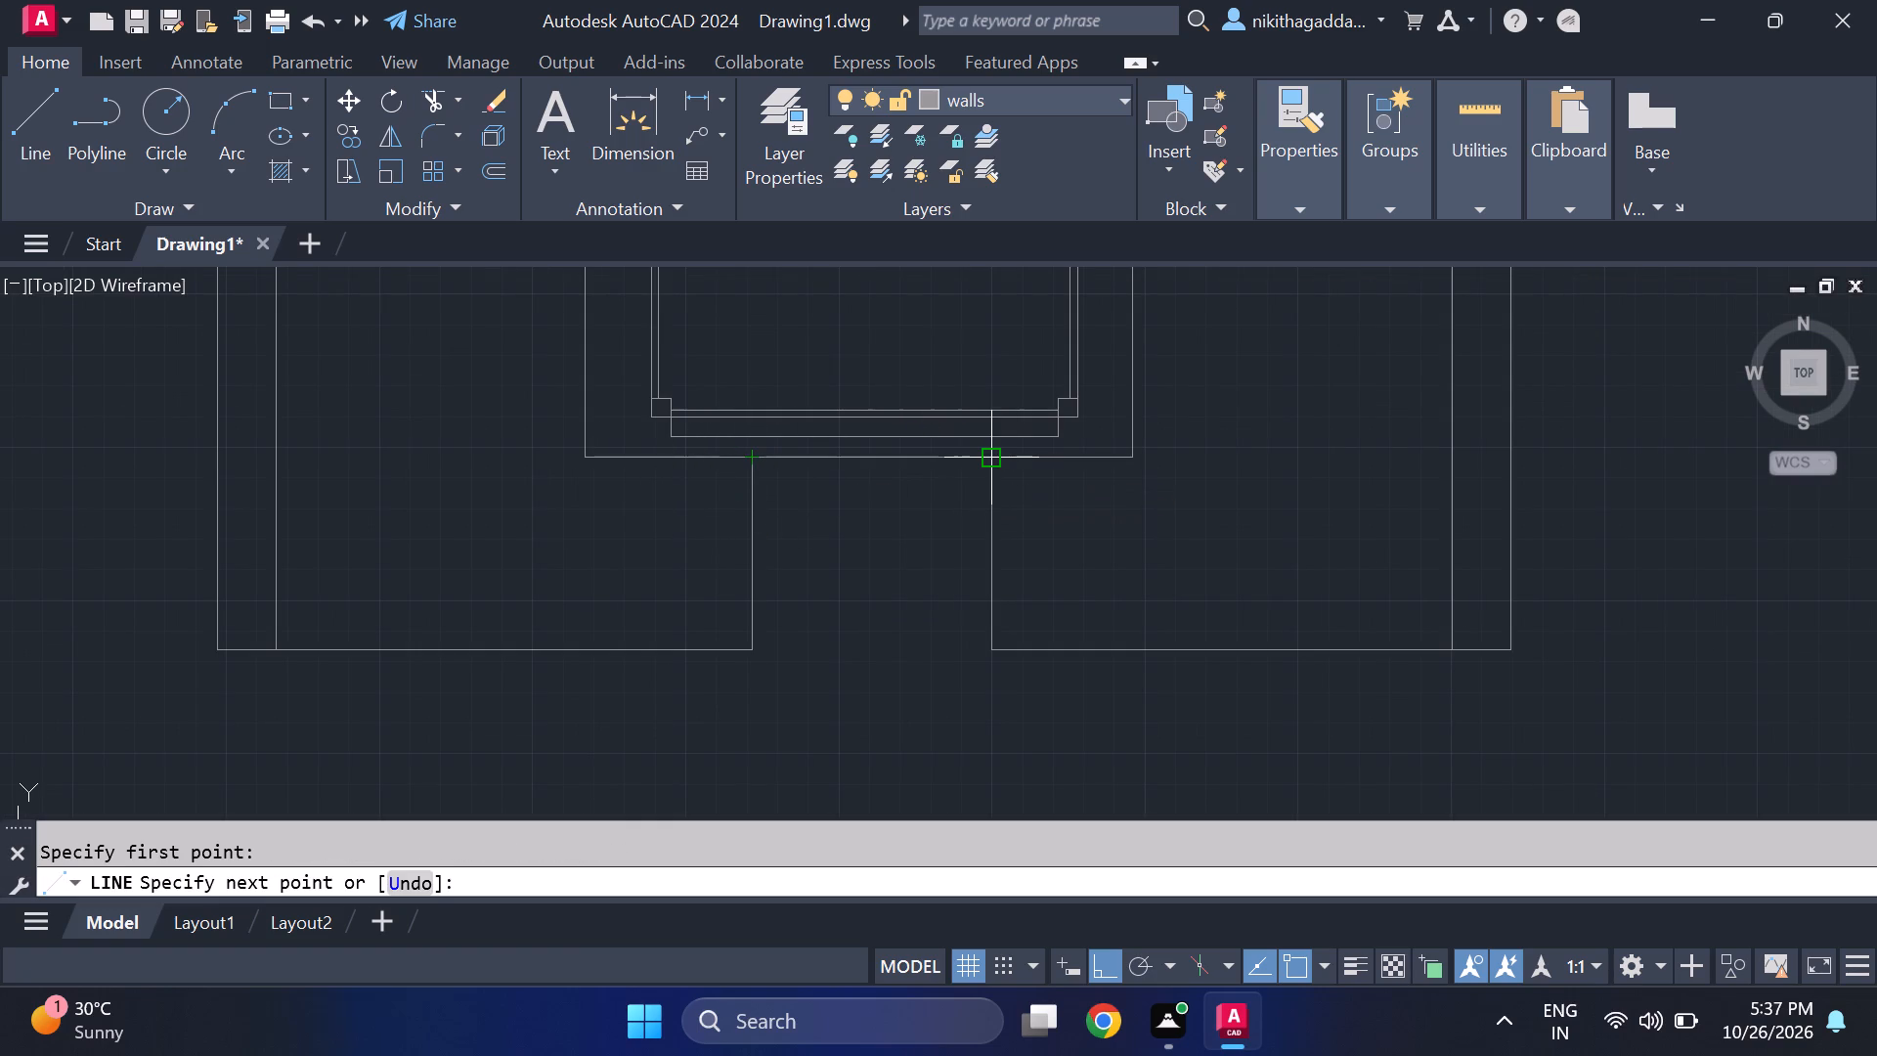
click(991, 462)
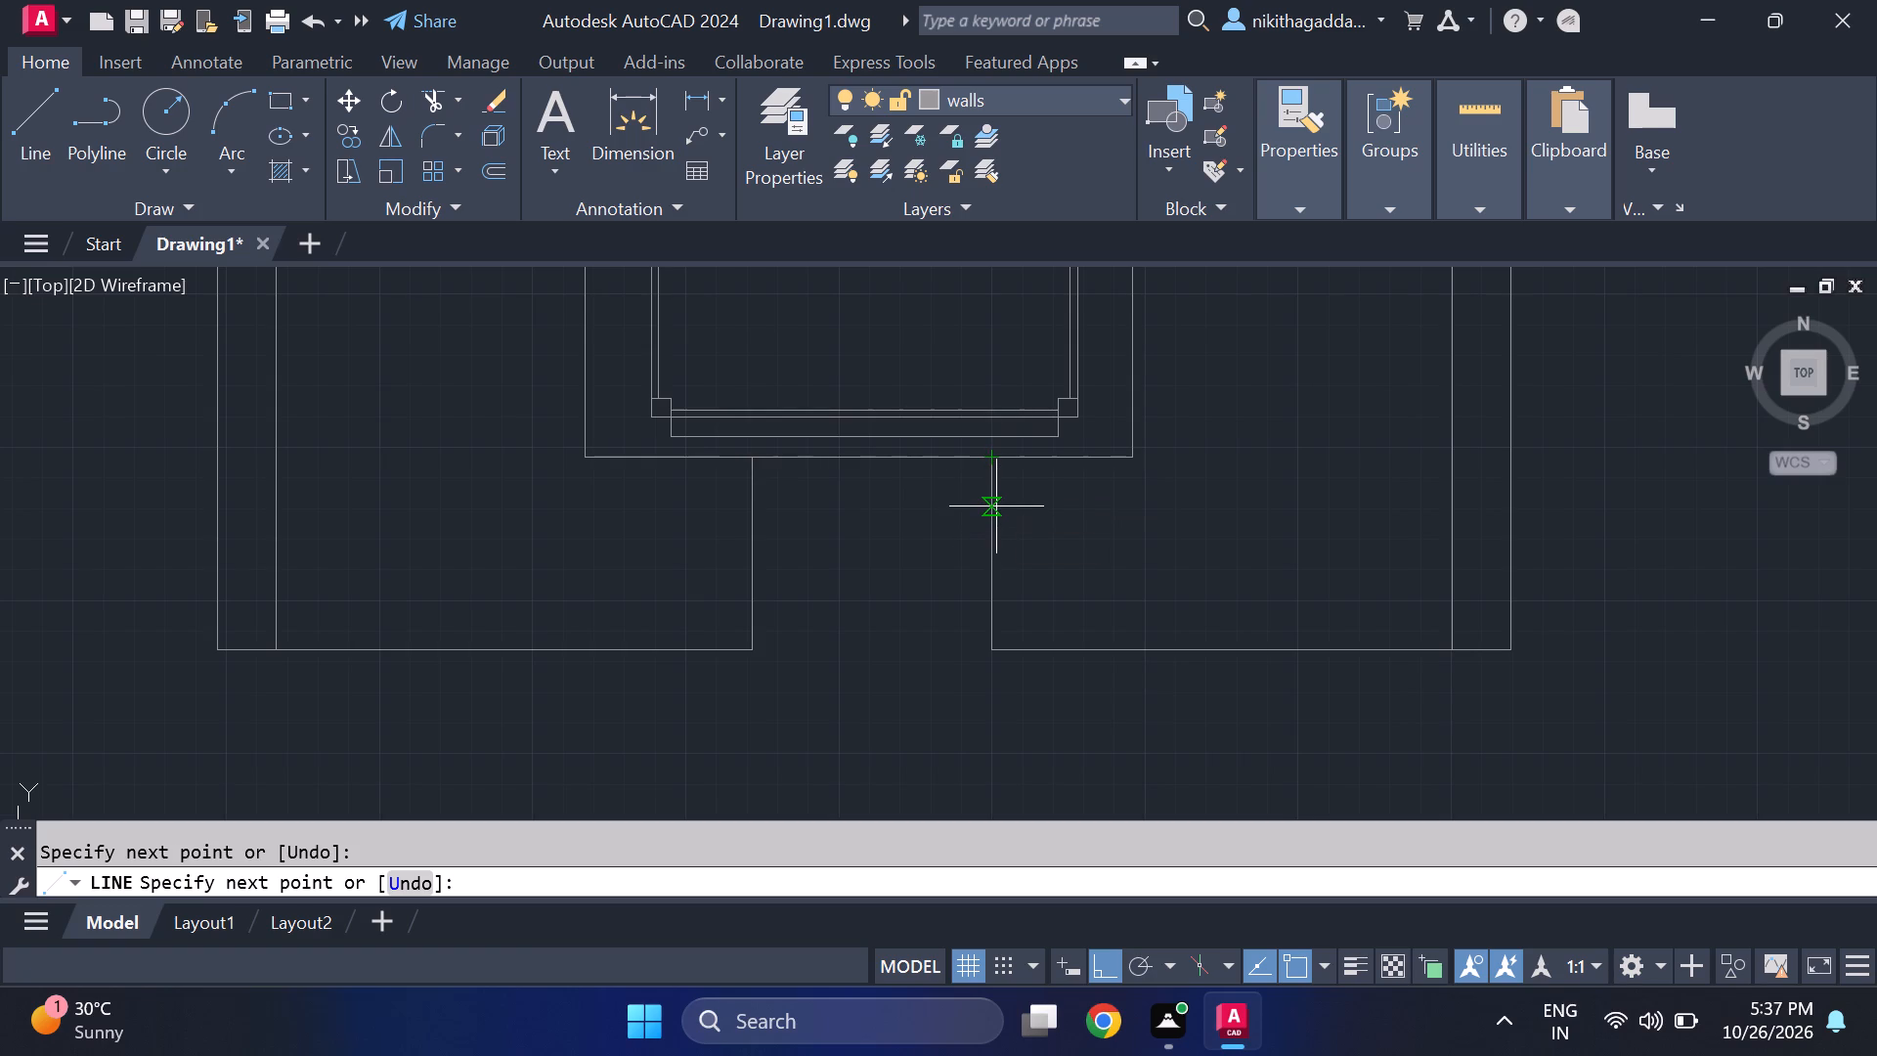
click(993, 498)
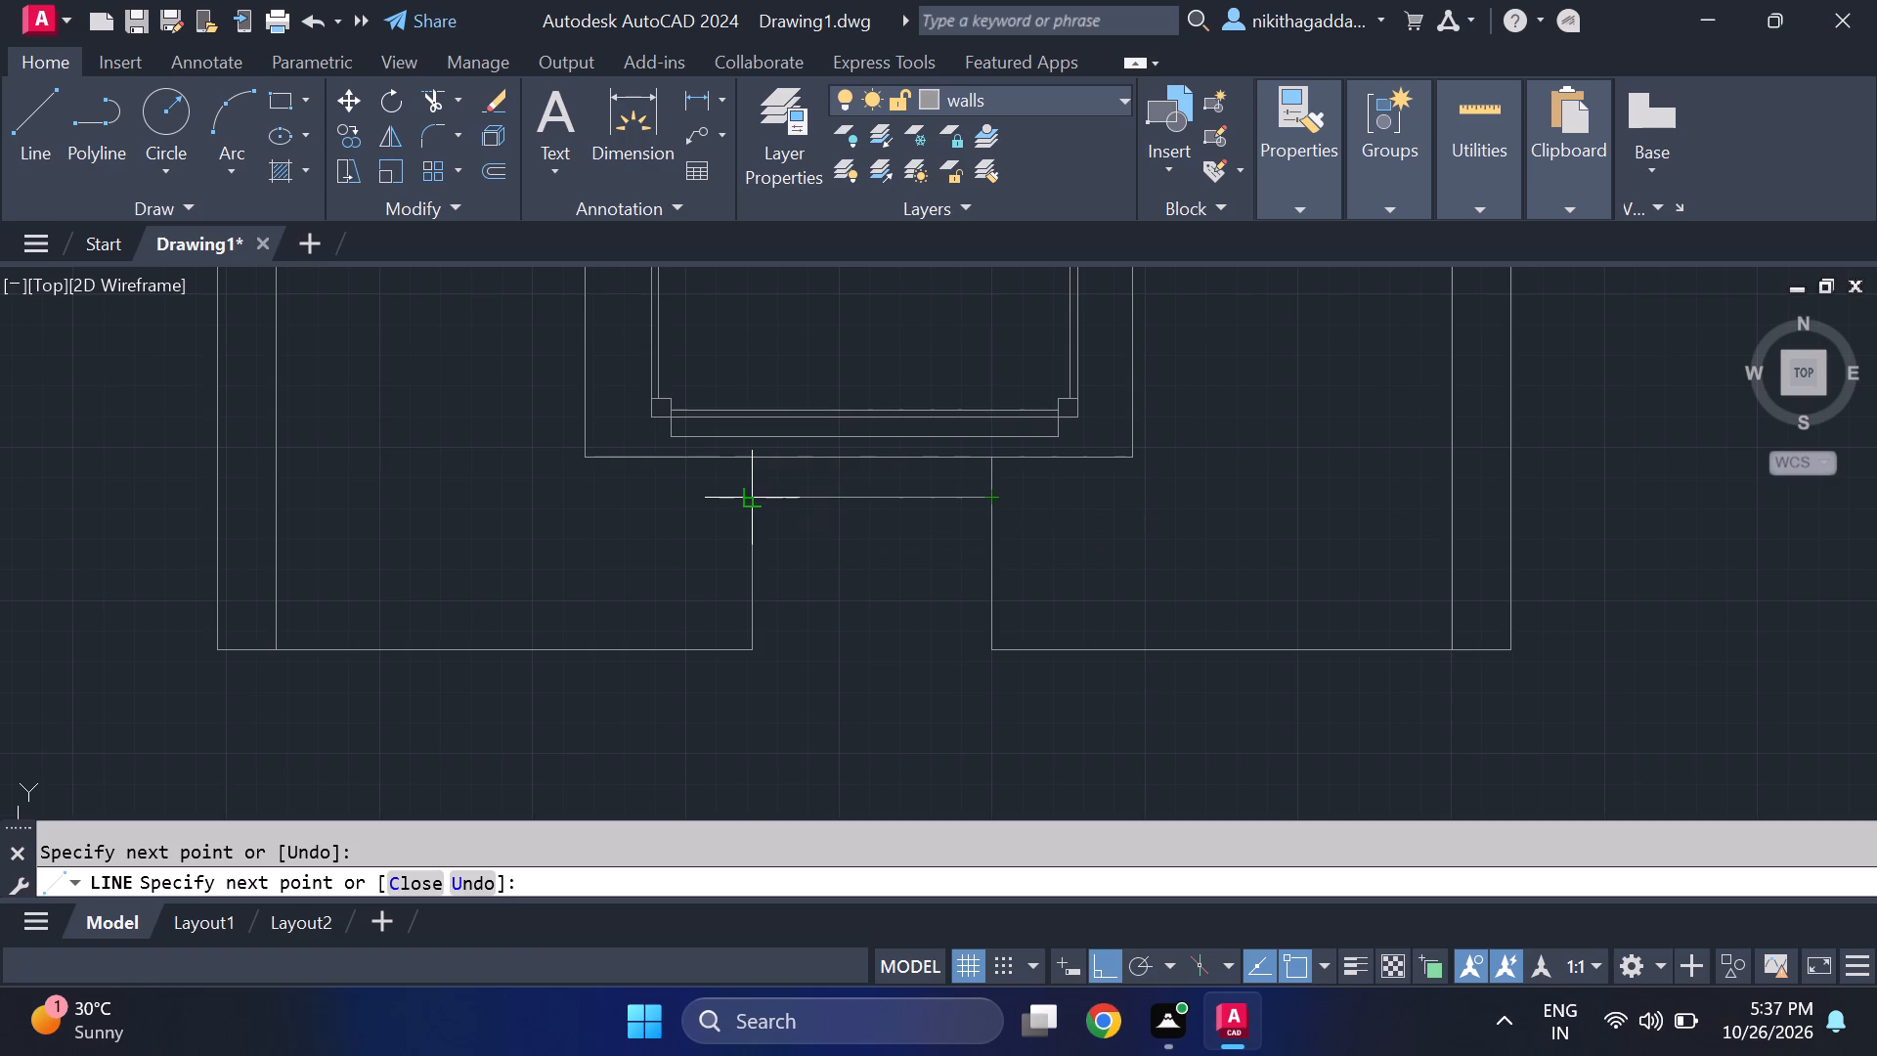
click(752, 504)
click(755, 464)
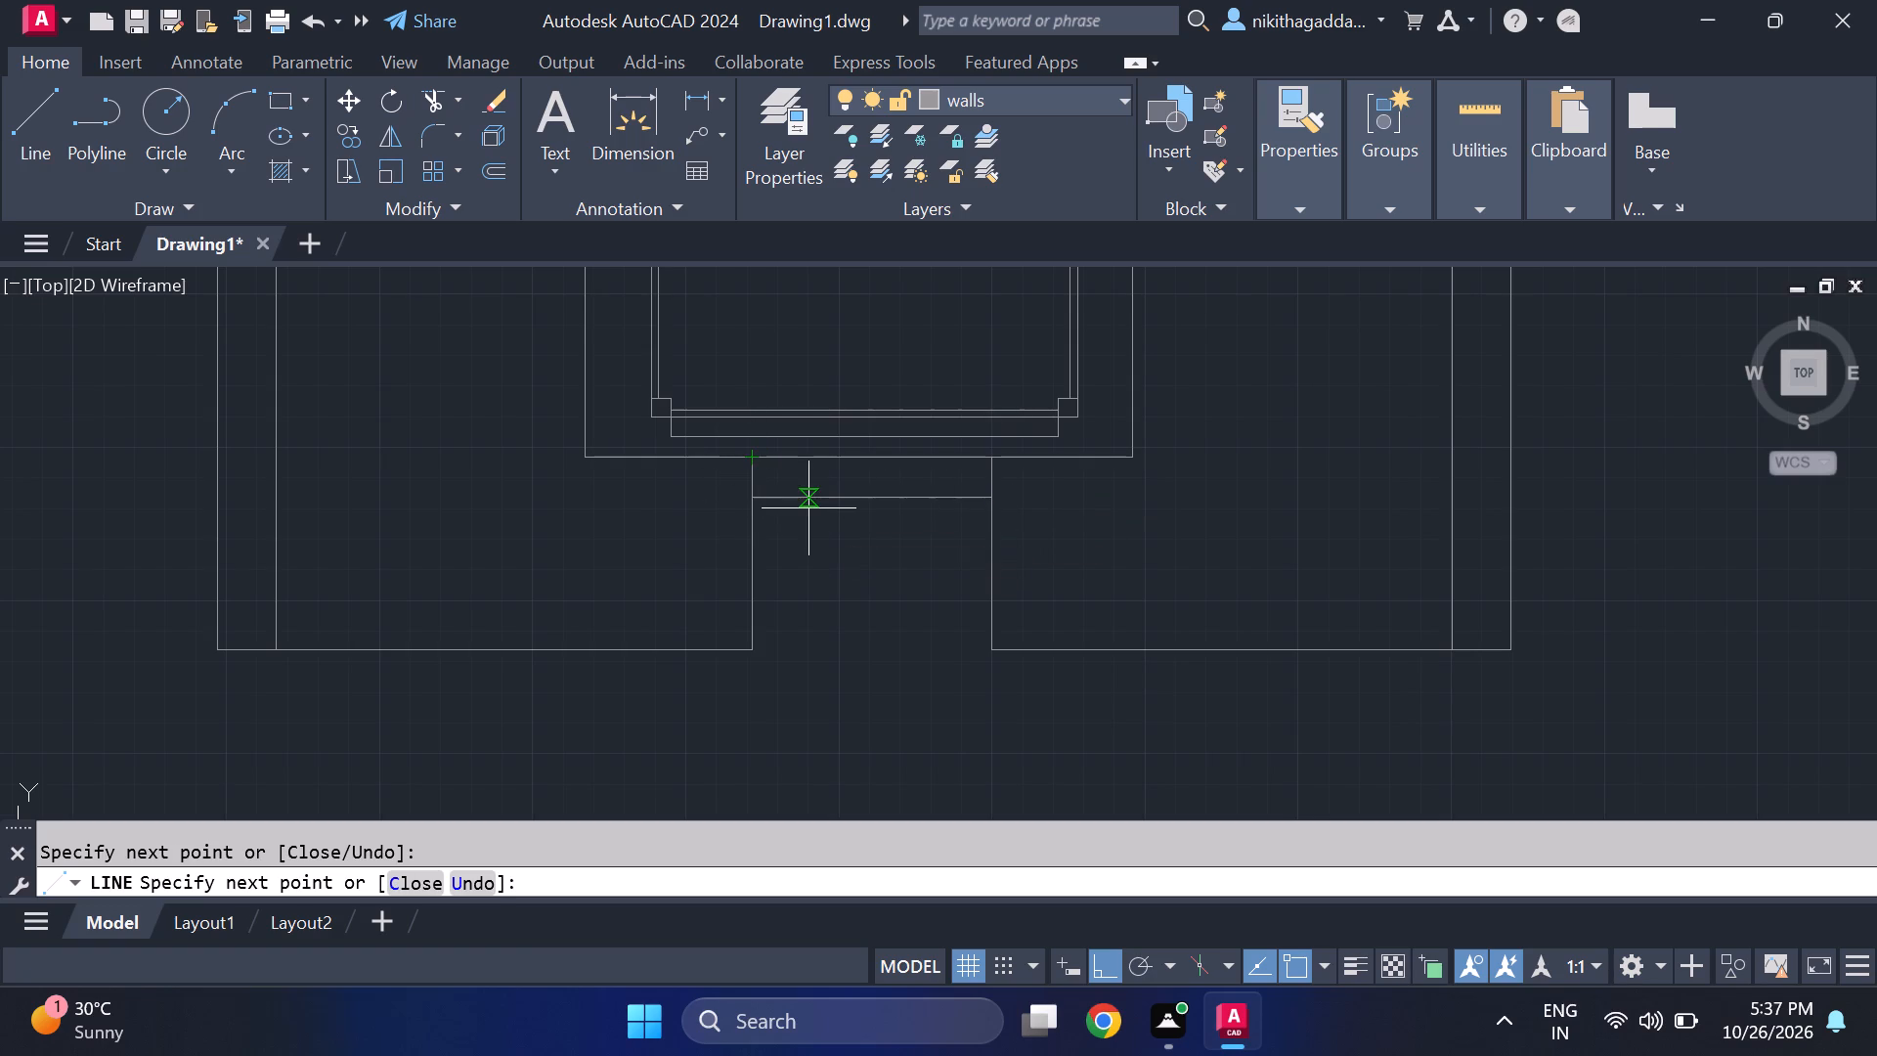
key(Escape)
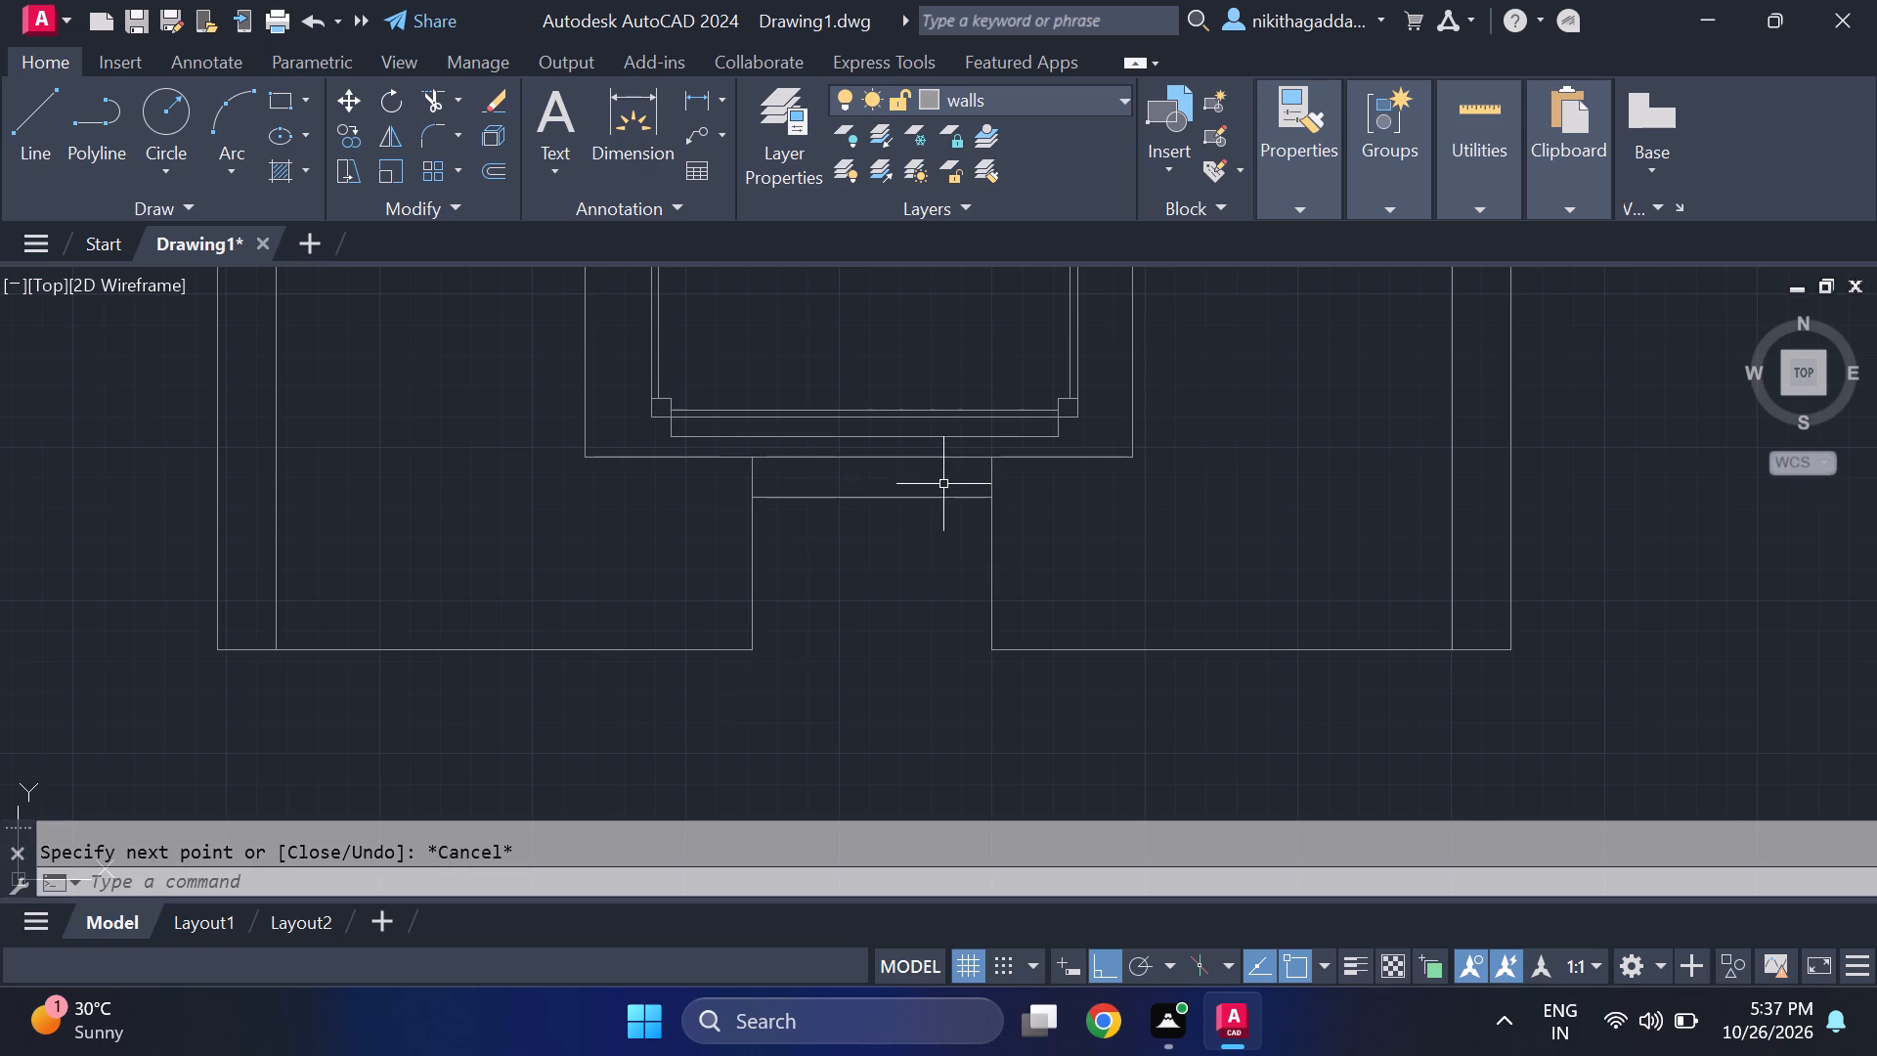
Copy the narrow rectangle at the gap's northern end three times southward, spanning the gap and leaving thin spaces between the strips.
click(990, 477)
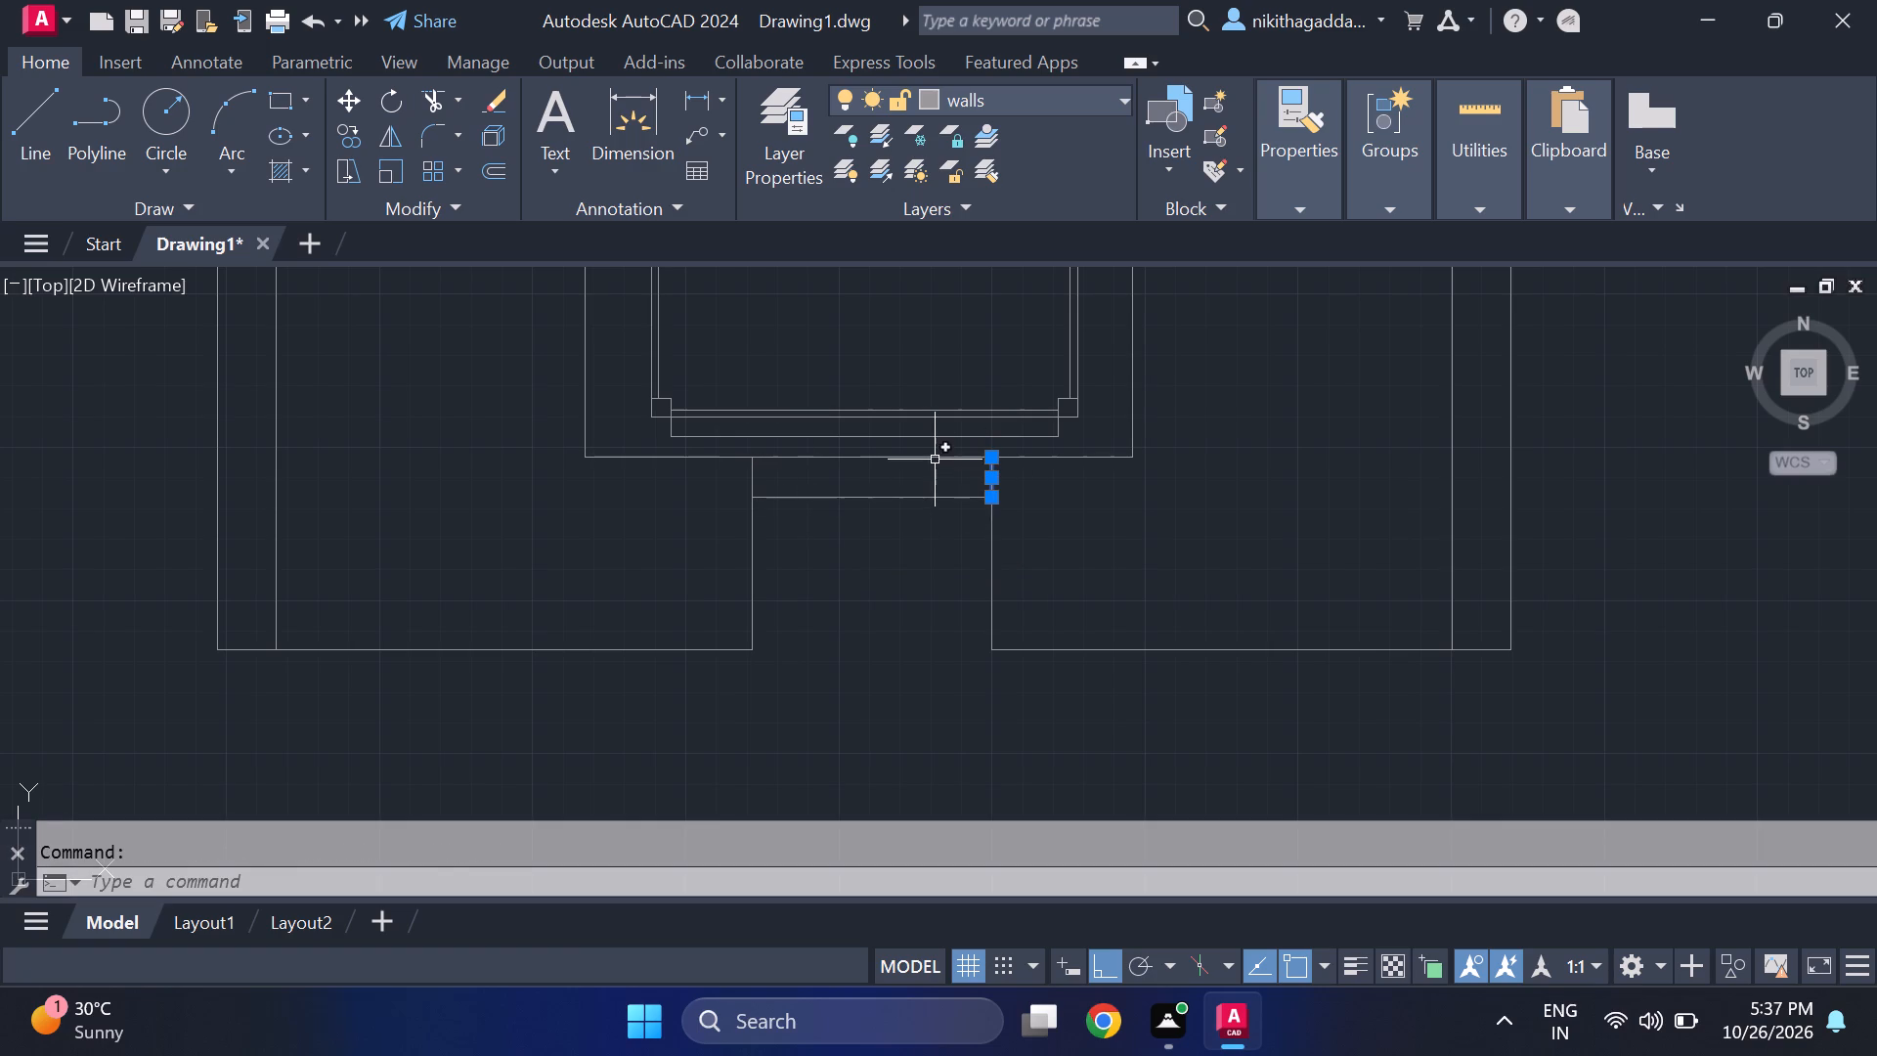
click(935, 460)
click(925, 500)
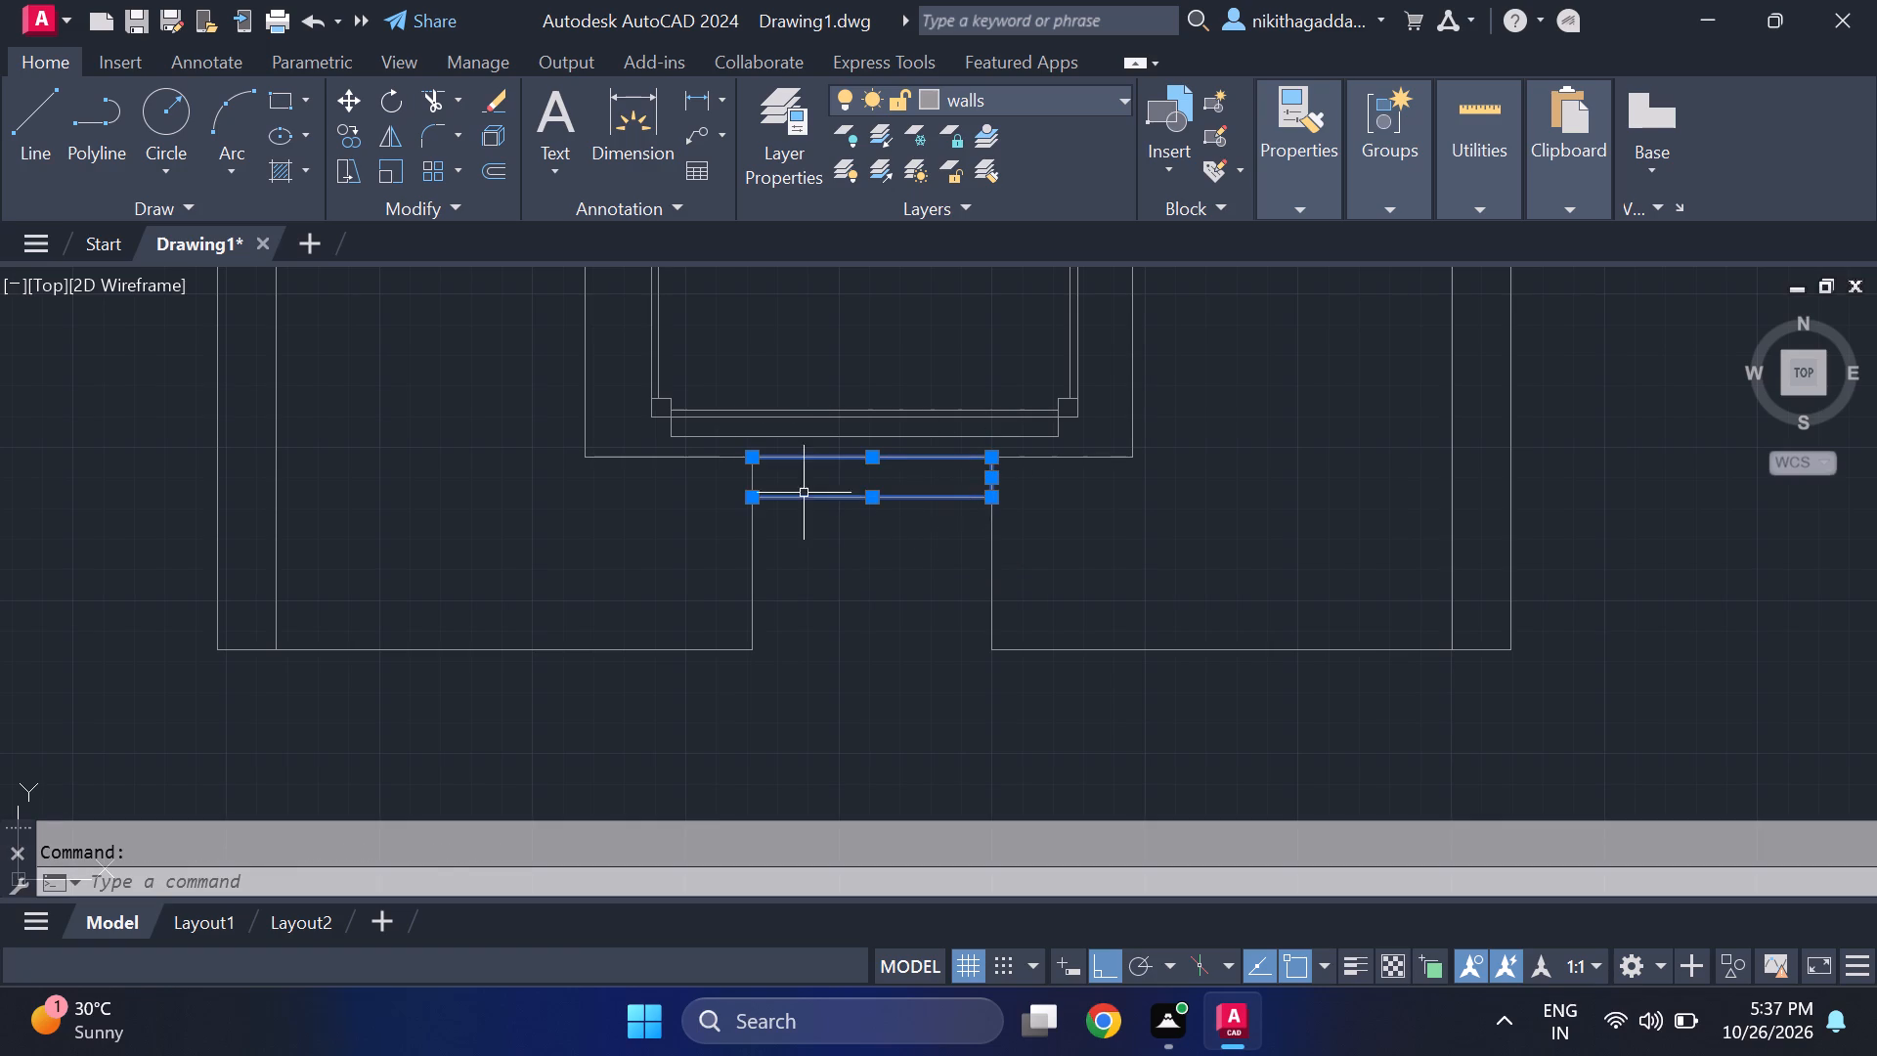
click(752, 480)
text(co)
key(Return)
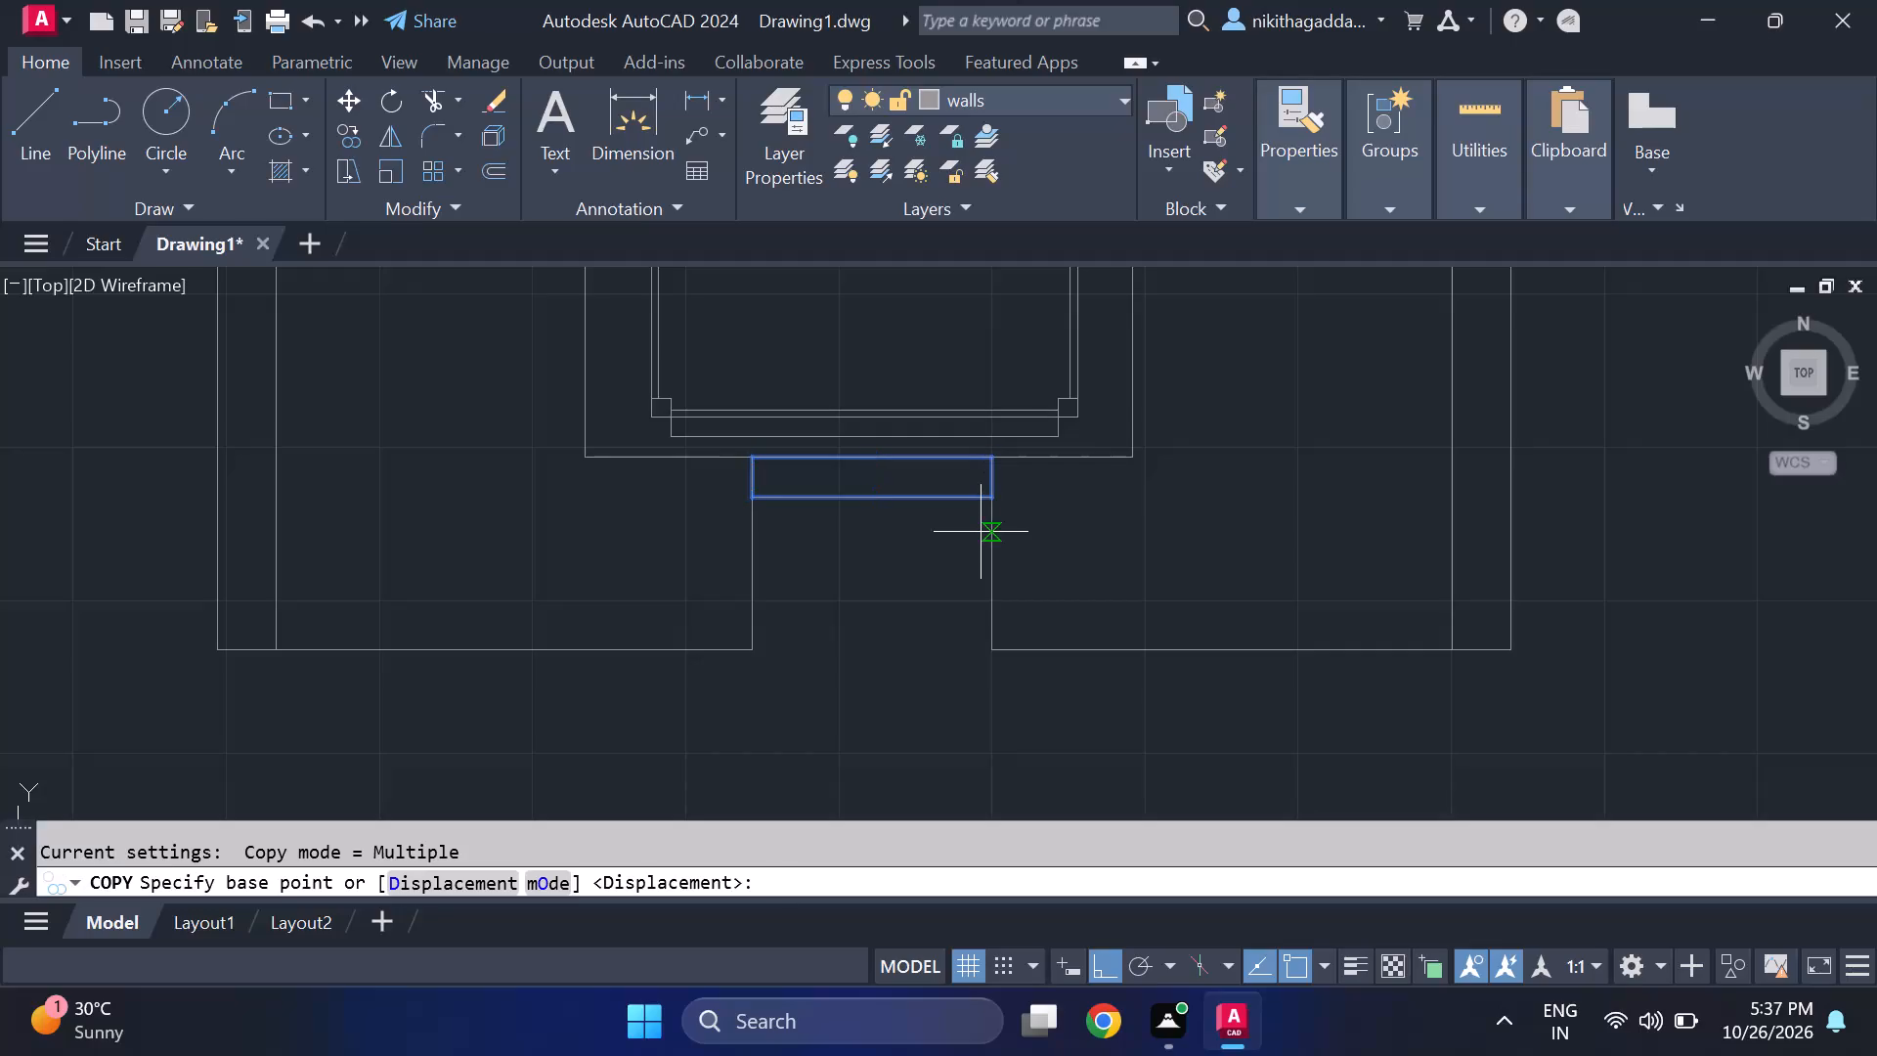
click(991, 499)
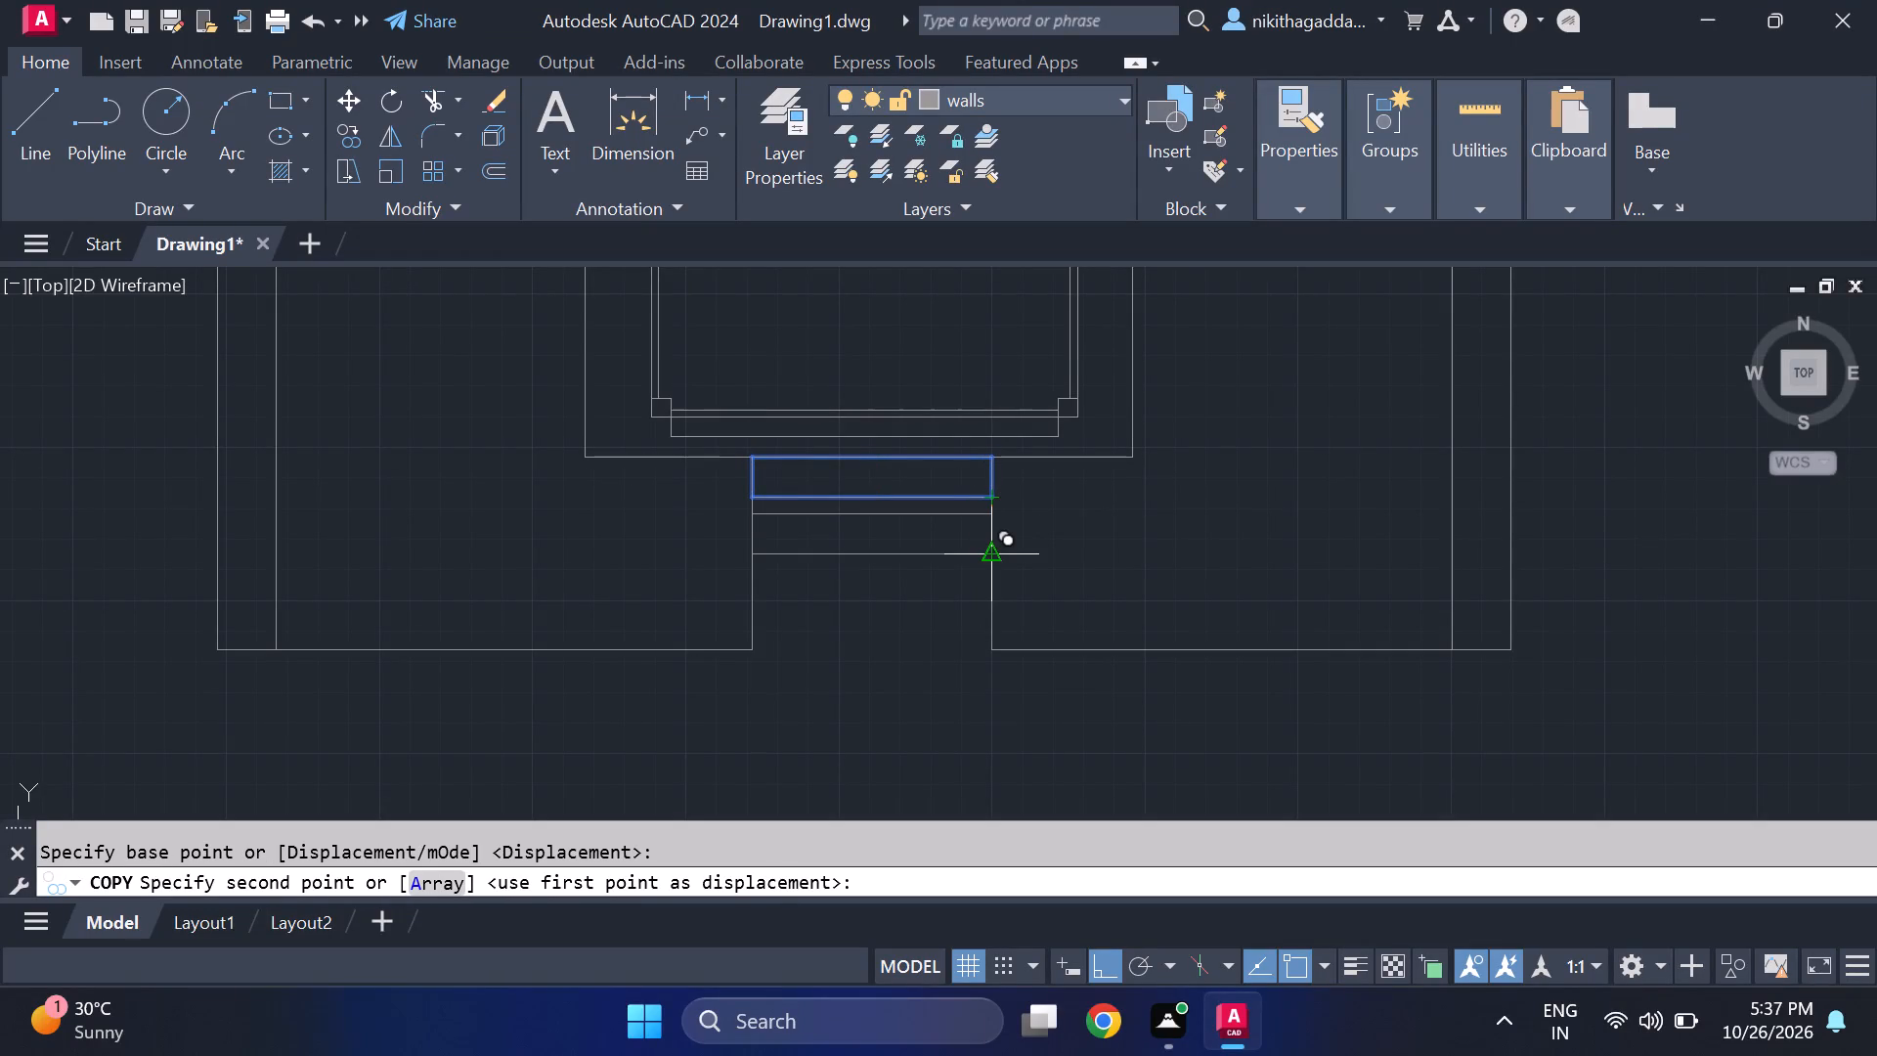
scroll(985, 559, up, 1)
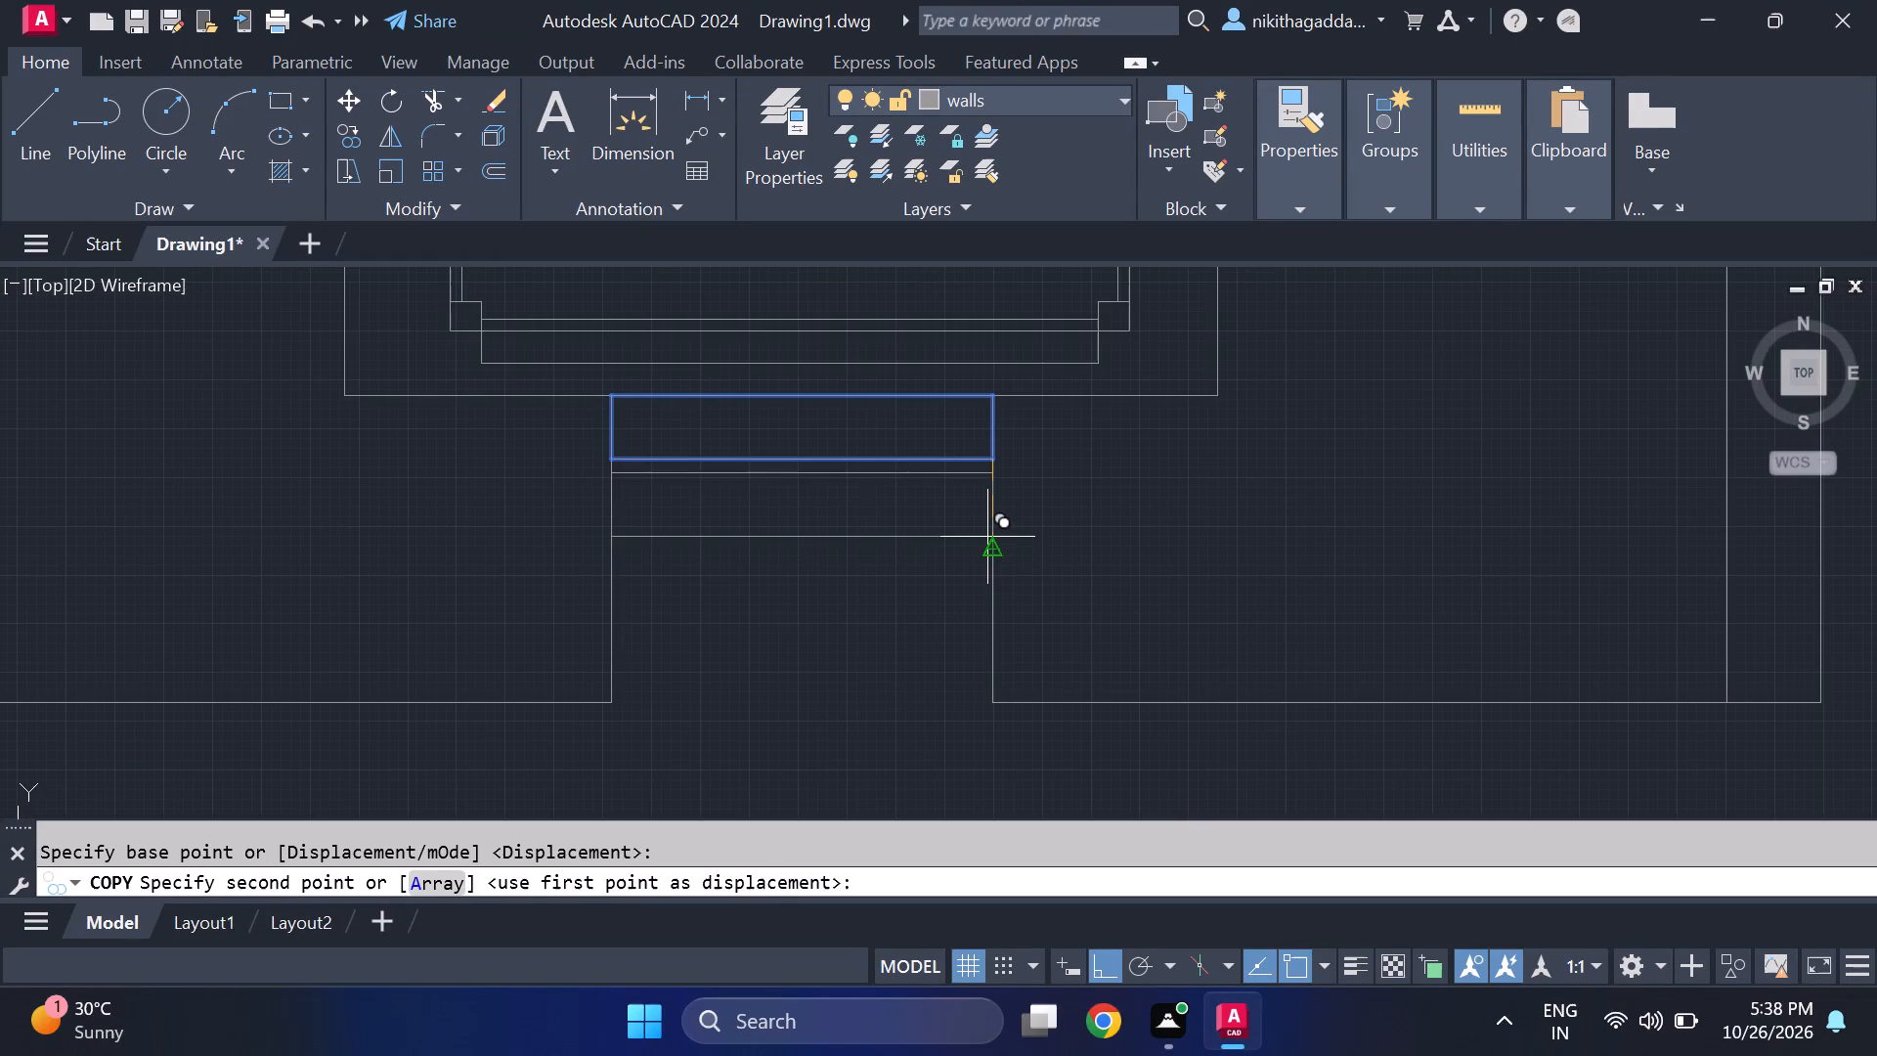
scroll(982, 533, up, 2)
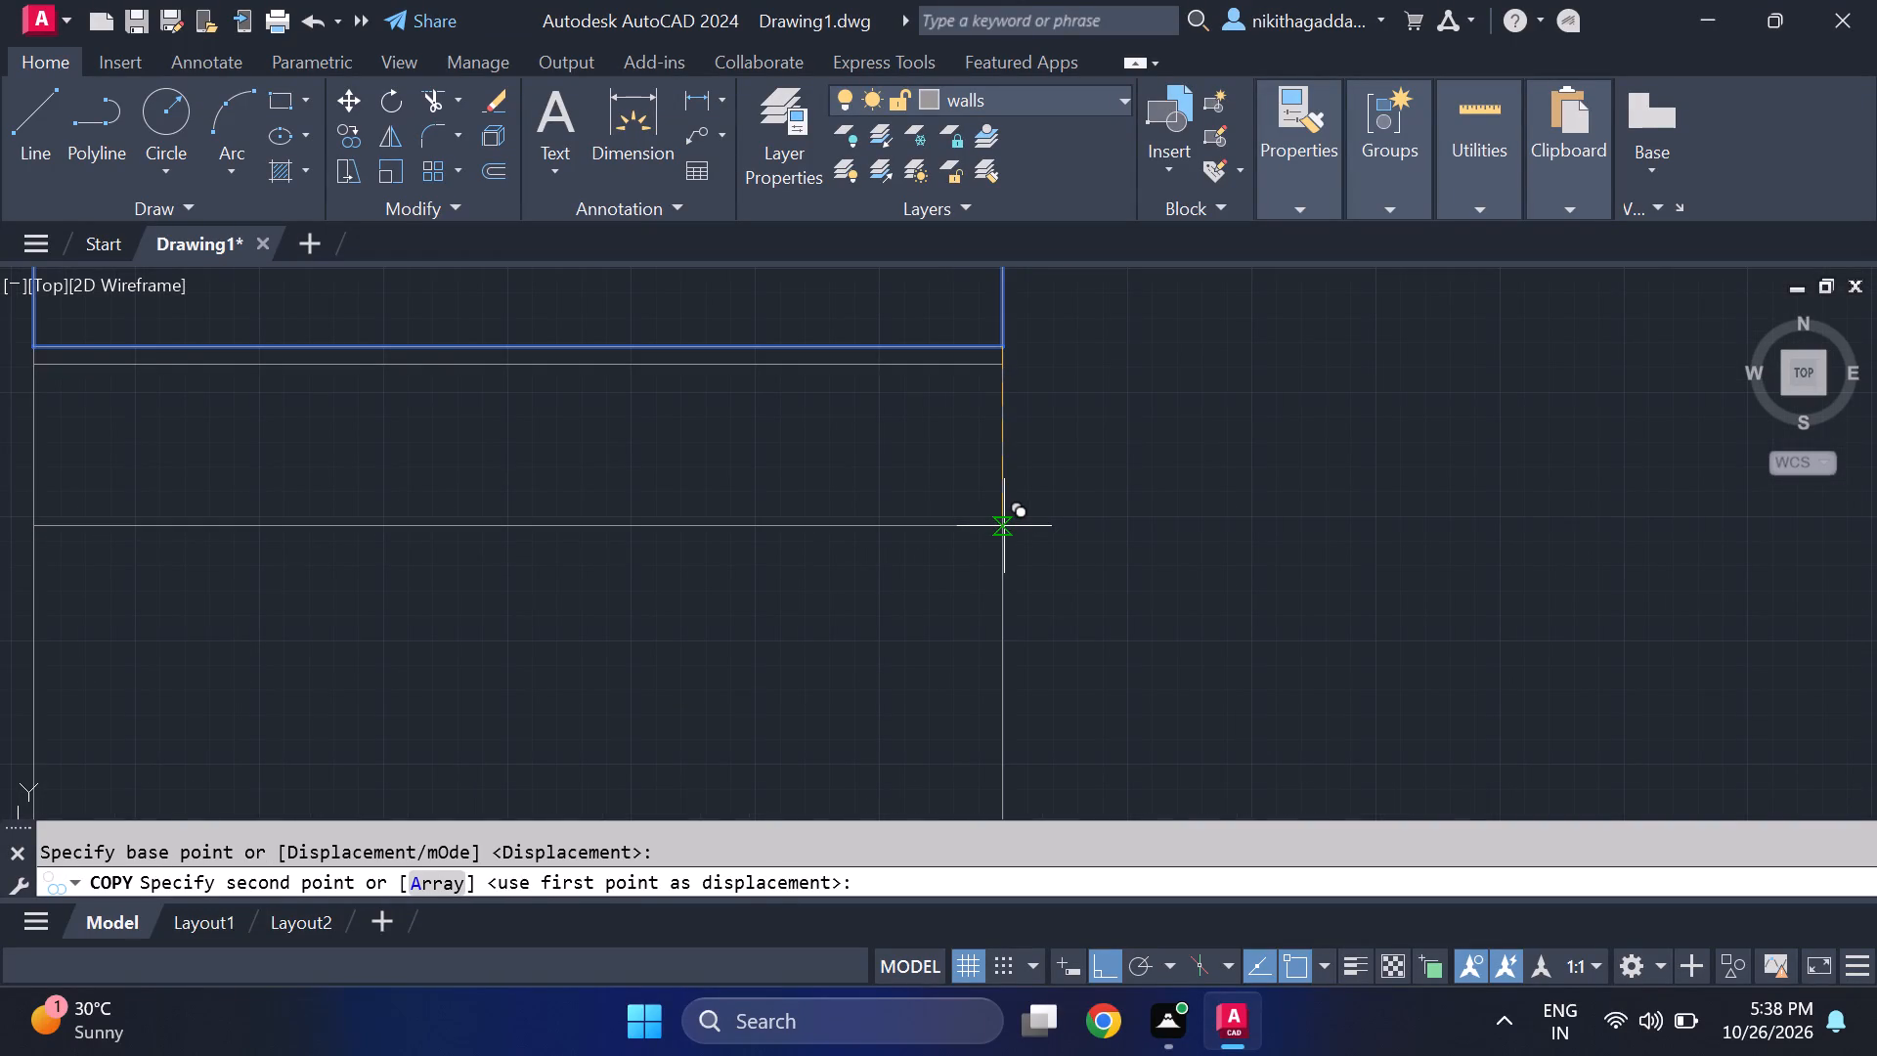
click(1004, 526)
scroll(981, 586, down, 2)
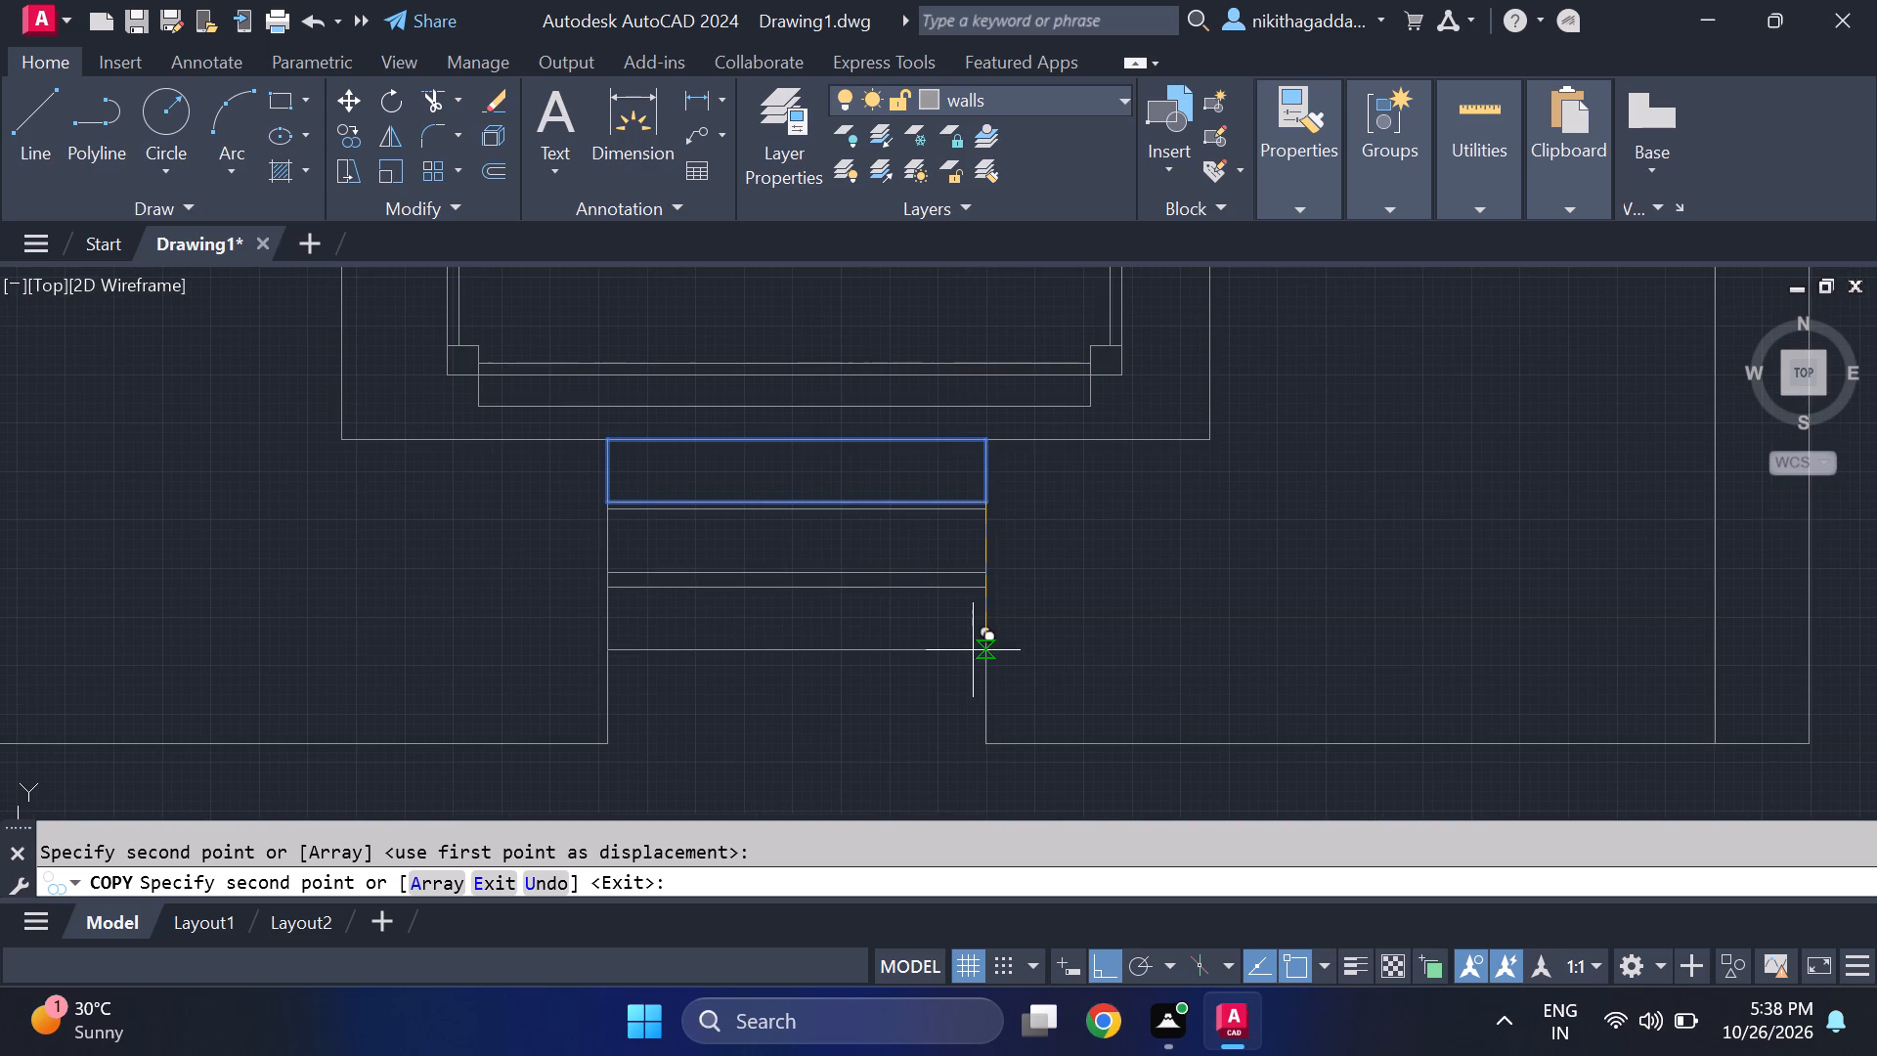
scroll(979, 640, up, 1)
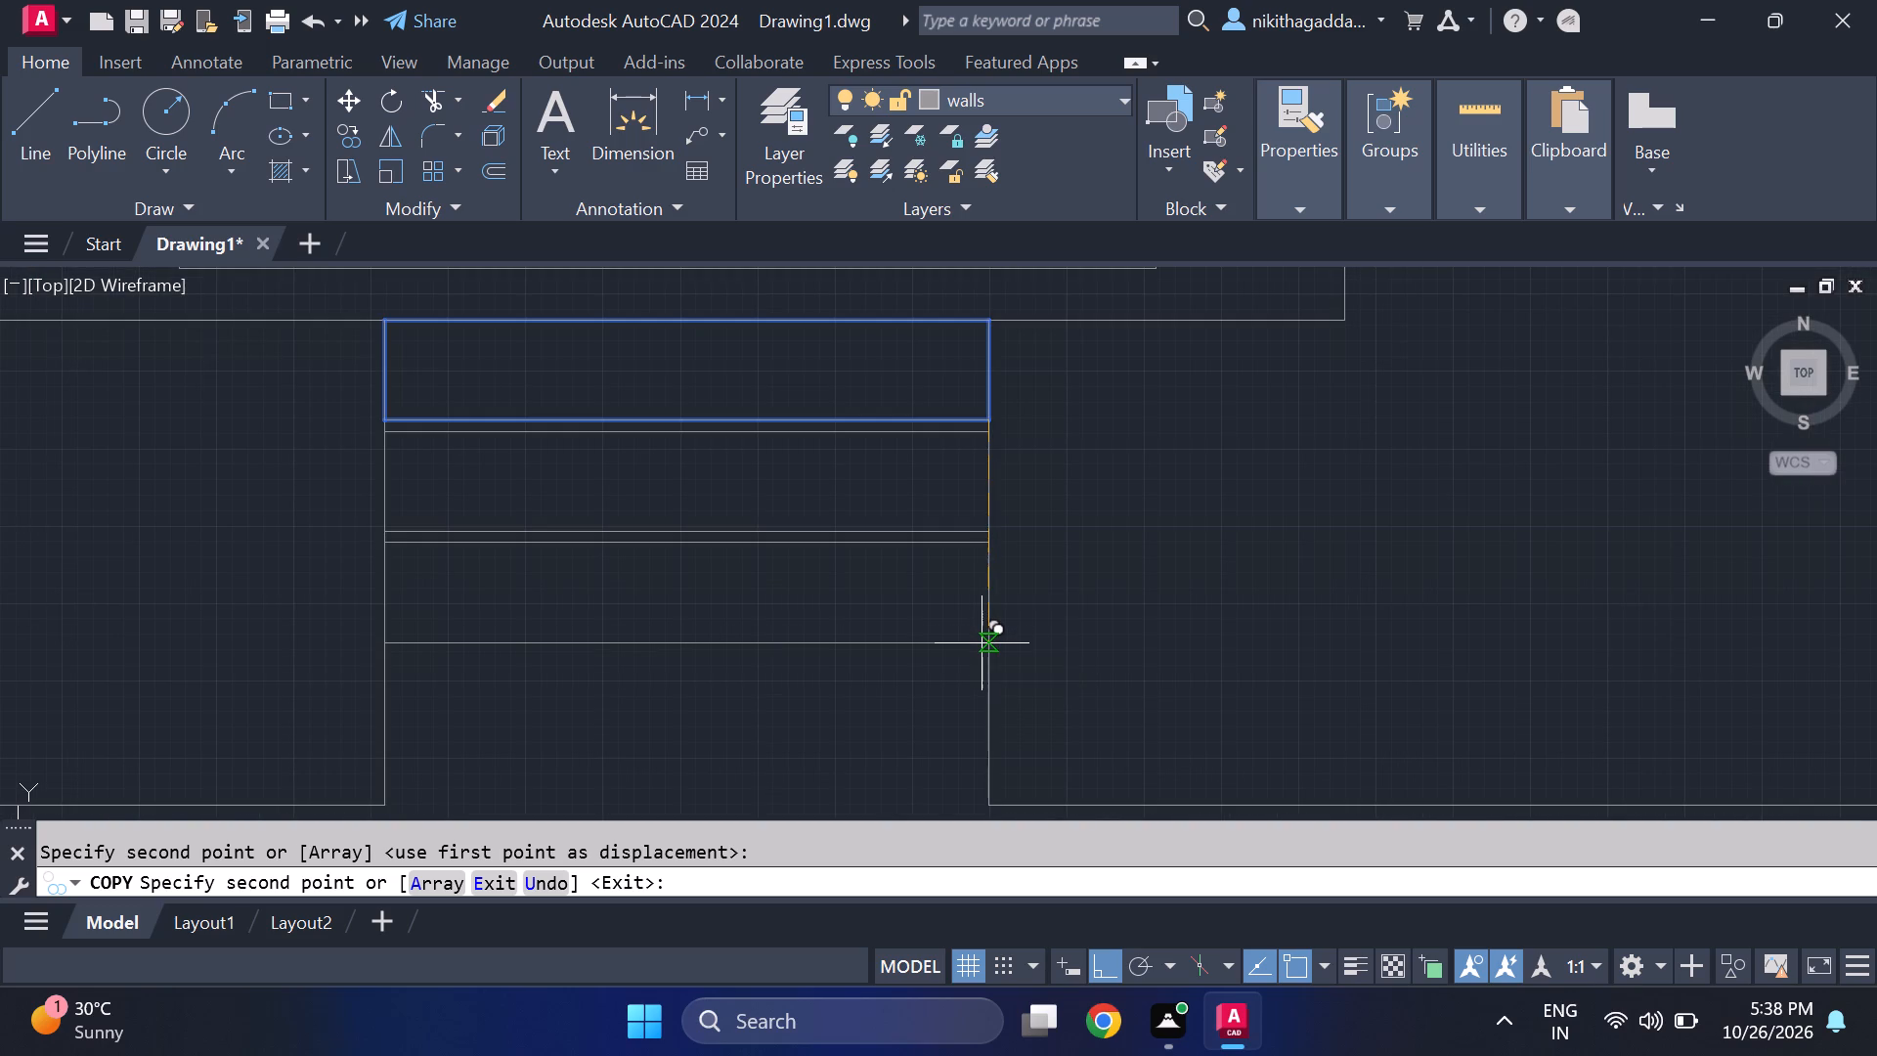
click(982, 644)
scroll(973, 692, down, 1)
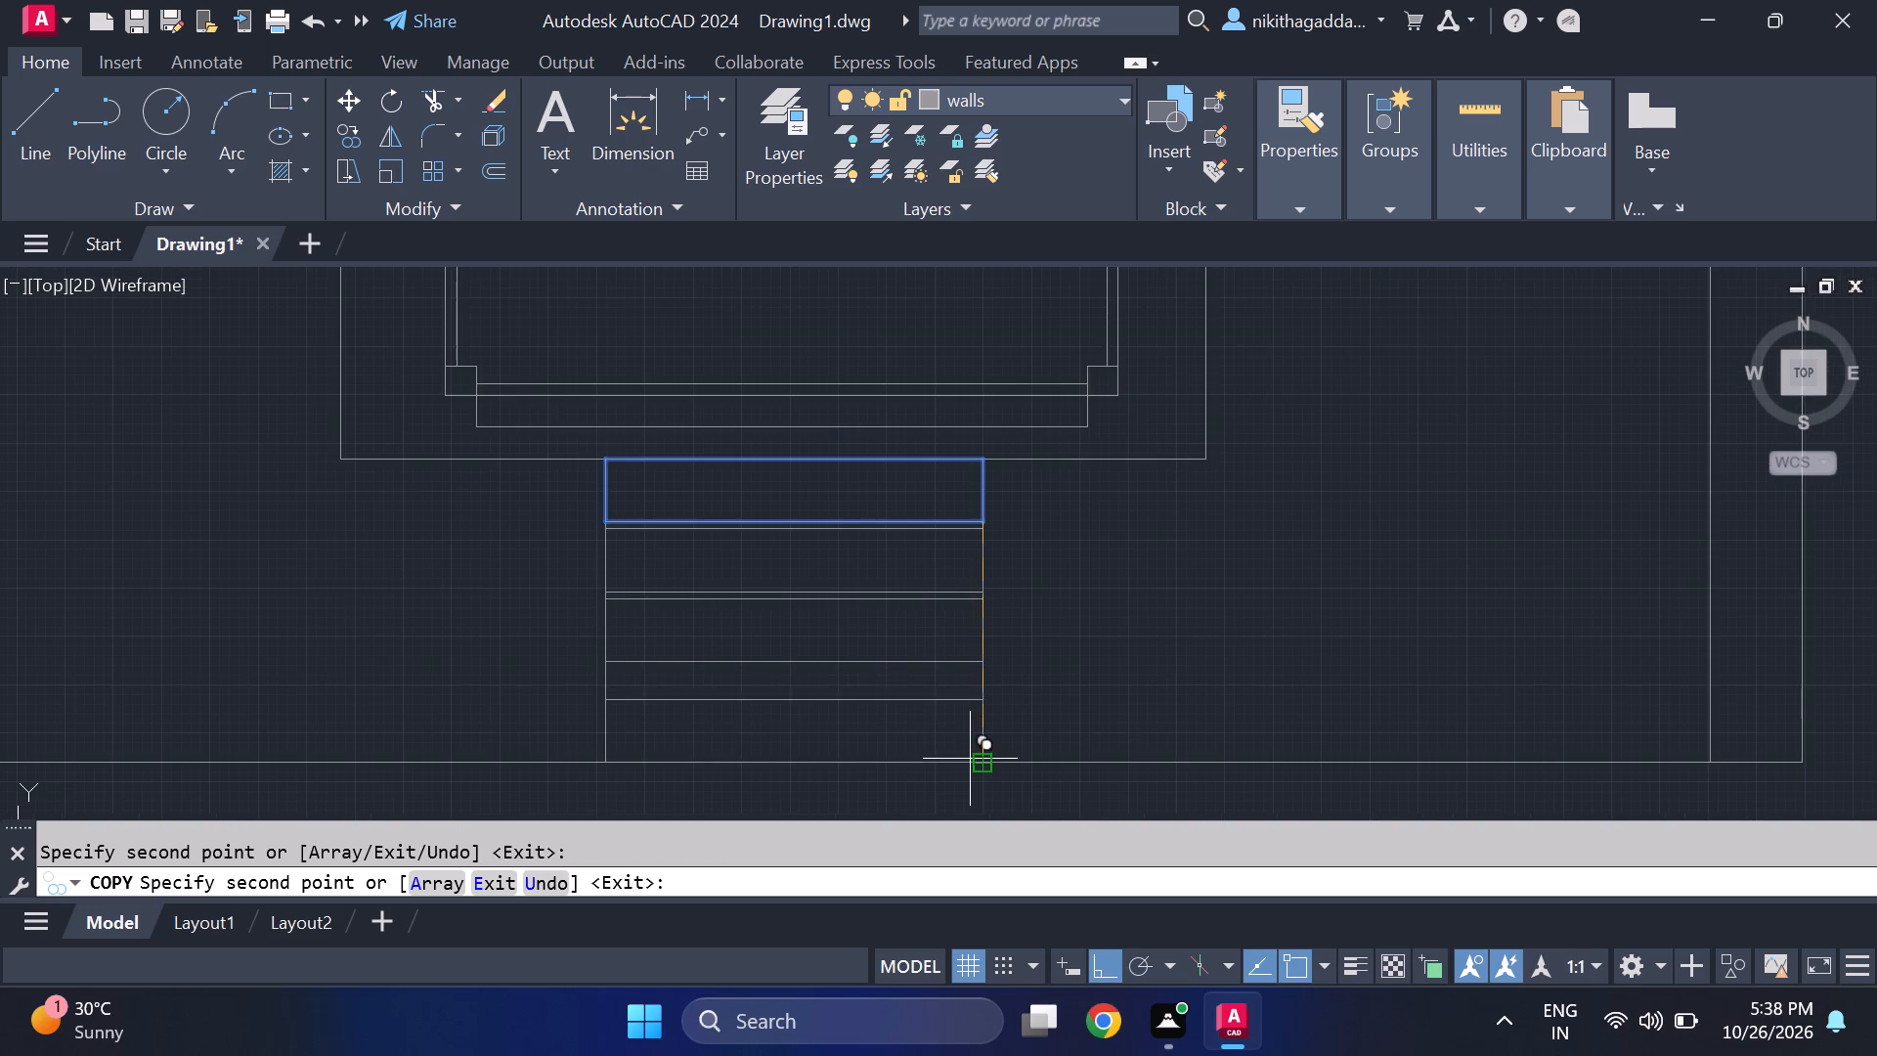
middle_drag(963, 756, 941, 698)
scroll(955, 690, up, 2)
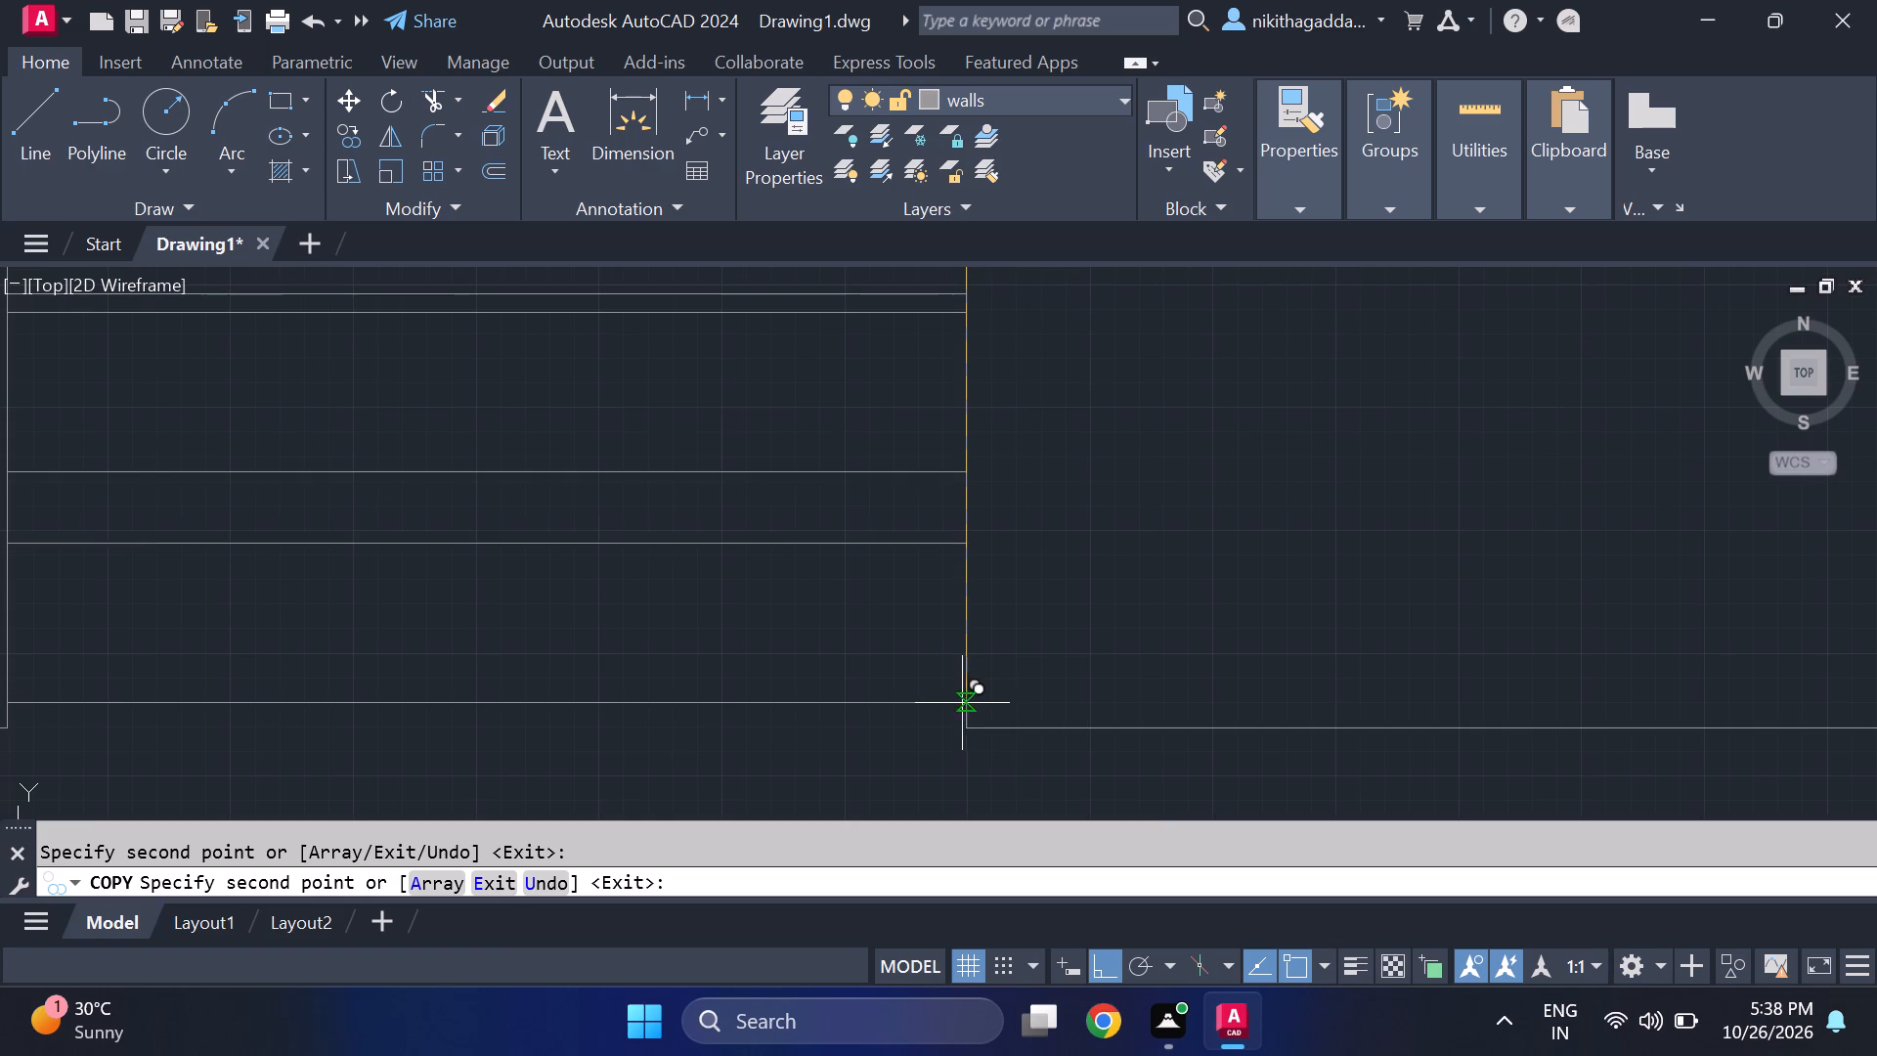
scroll(966, 679, down, 2)
scroll(966, 679, up, 2)
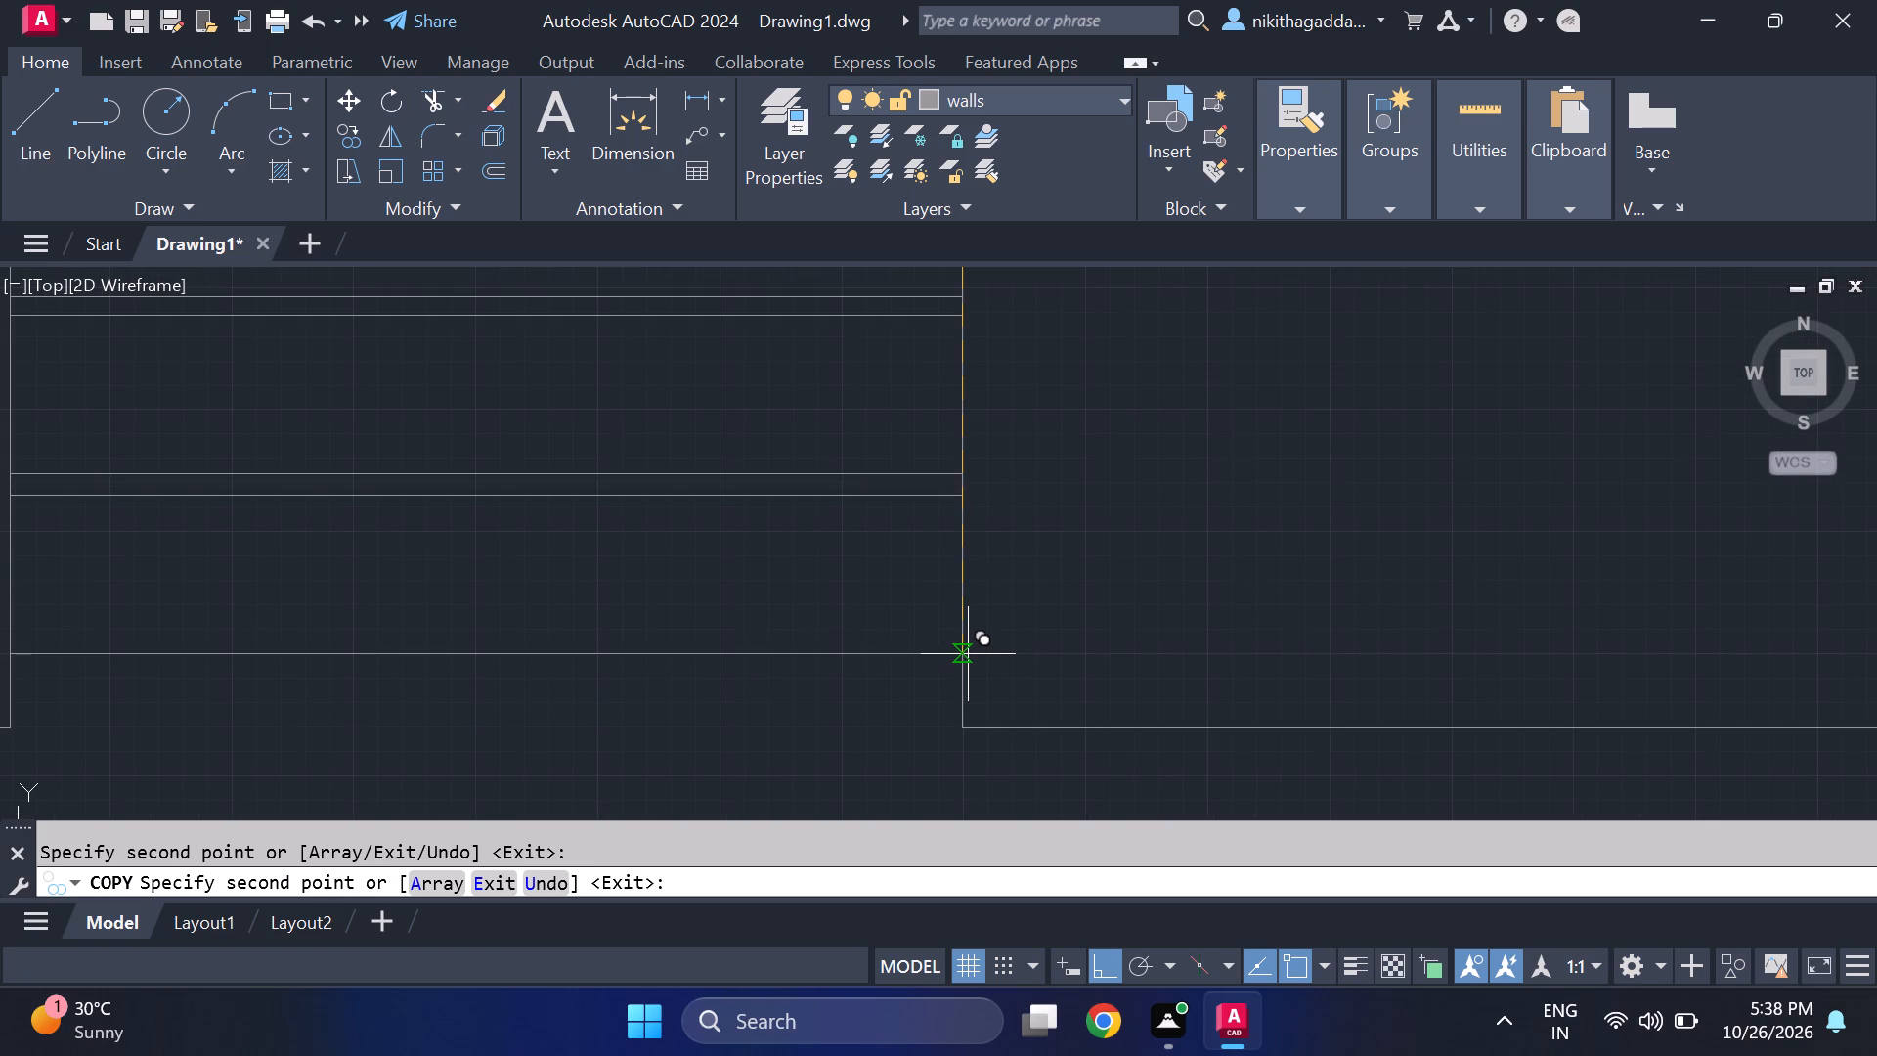
click(968, 654)
scroll(1061, 586, down, 1)
scroll(1323, 600, down, 3)
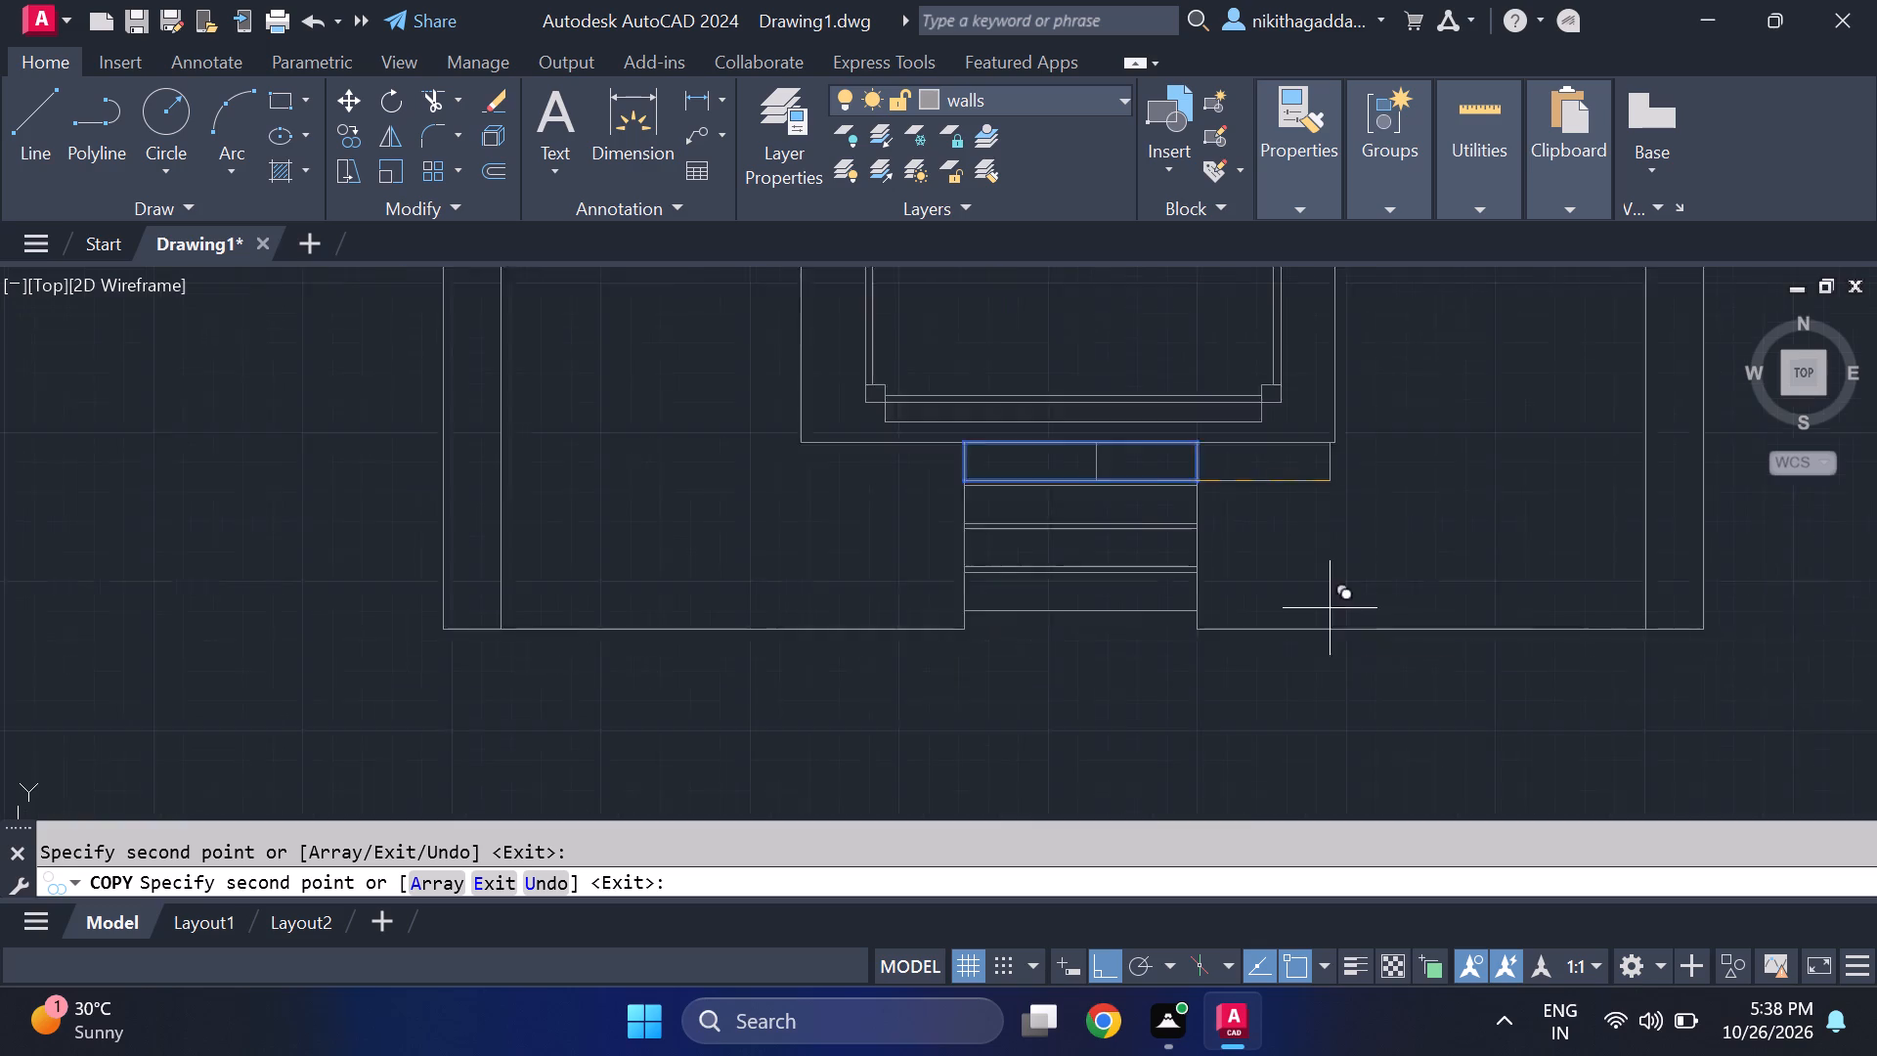
scroll(1385, 577, up, 2)
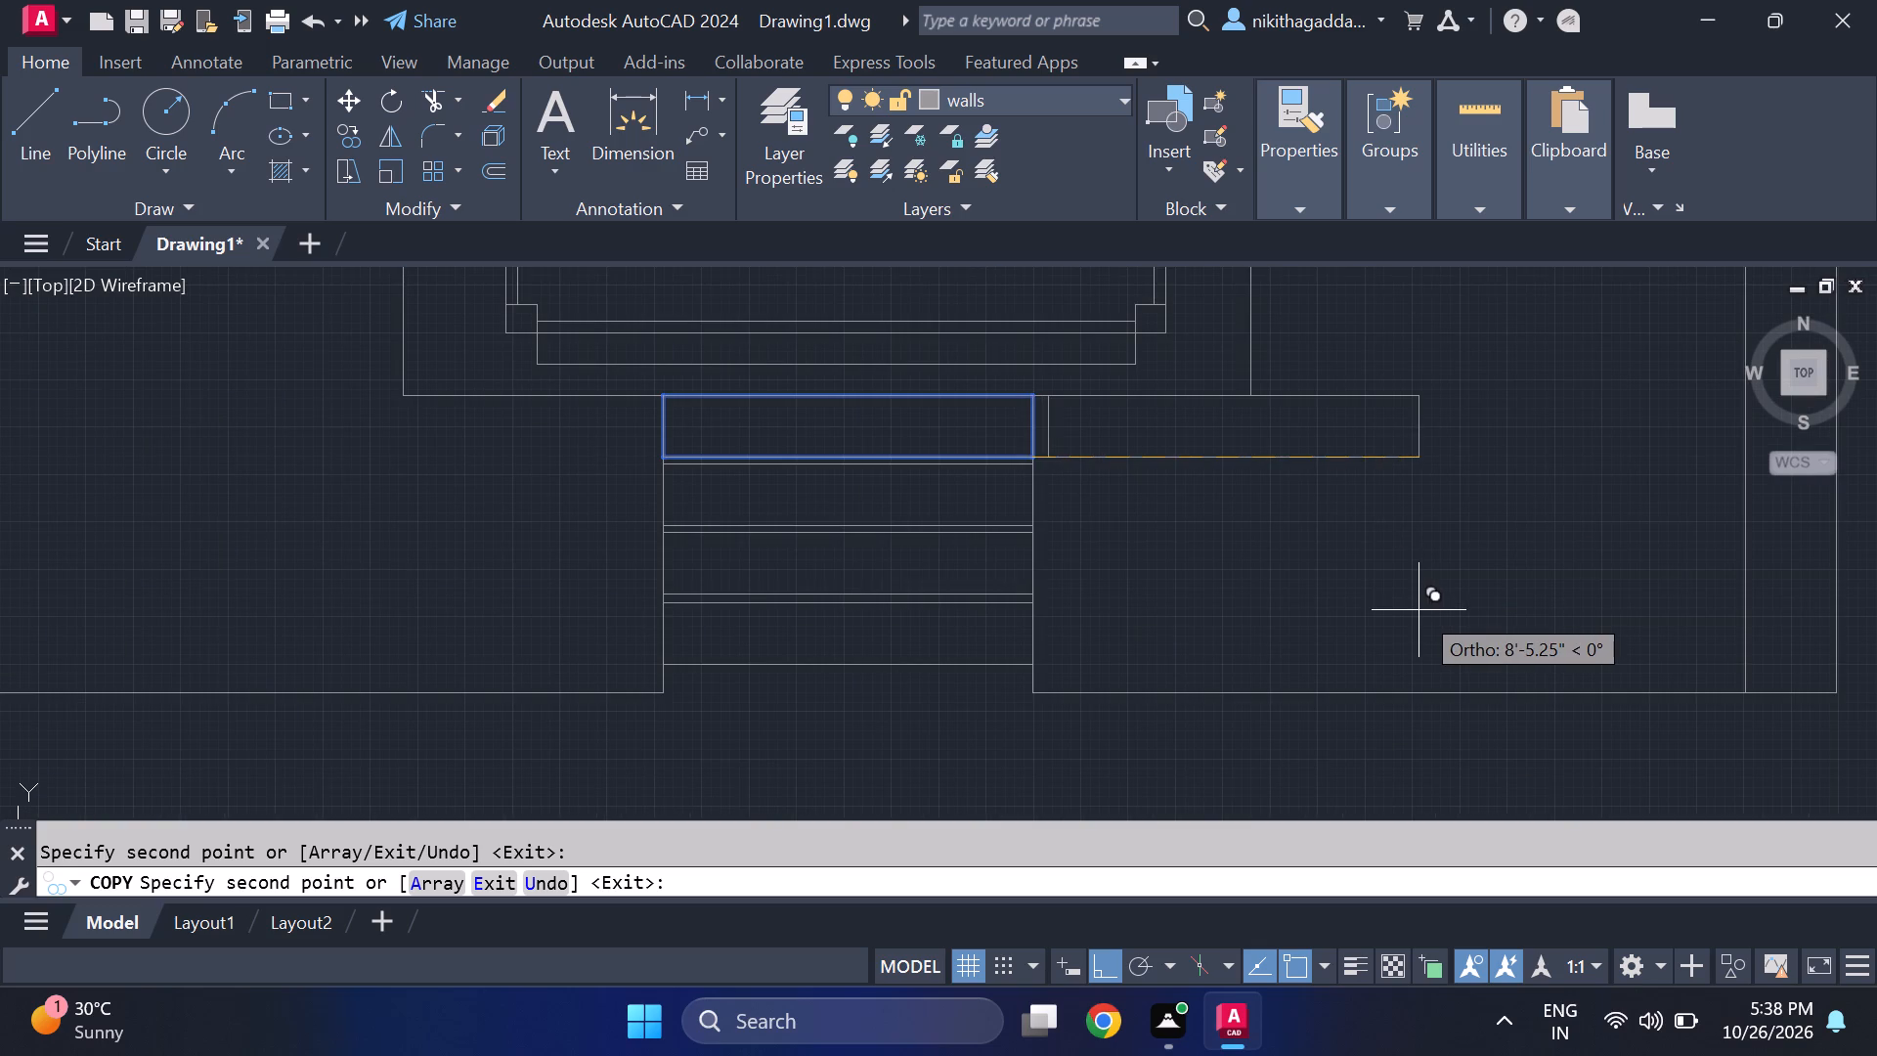
key(Escape)
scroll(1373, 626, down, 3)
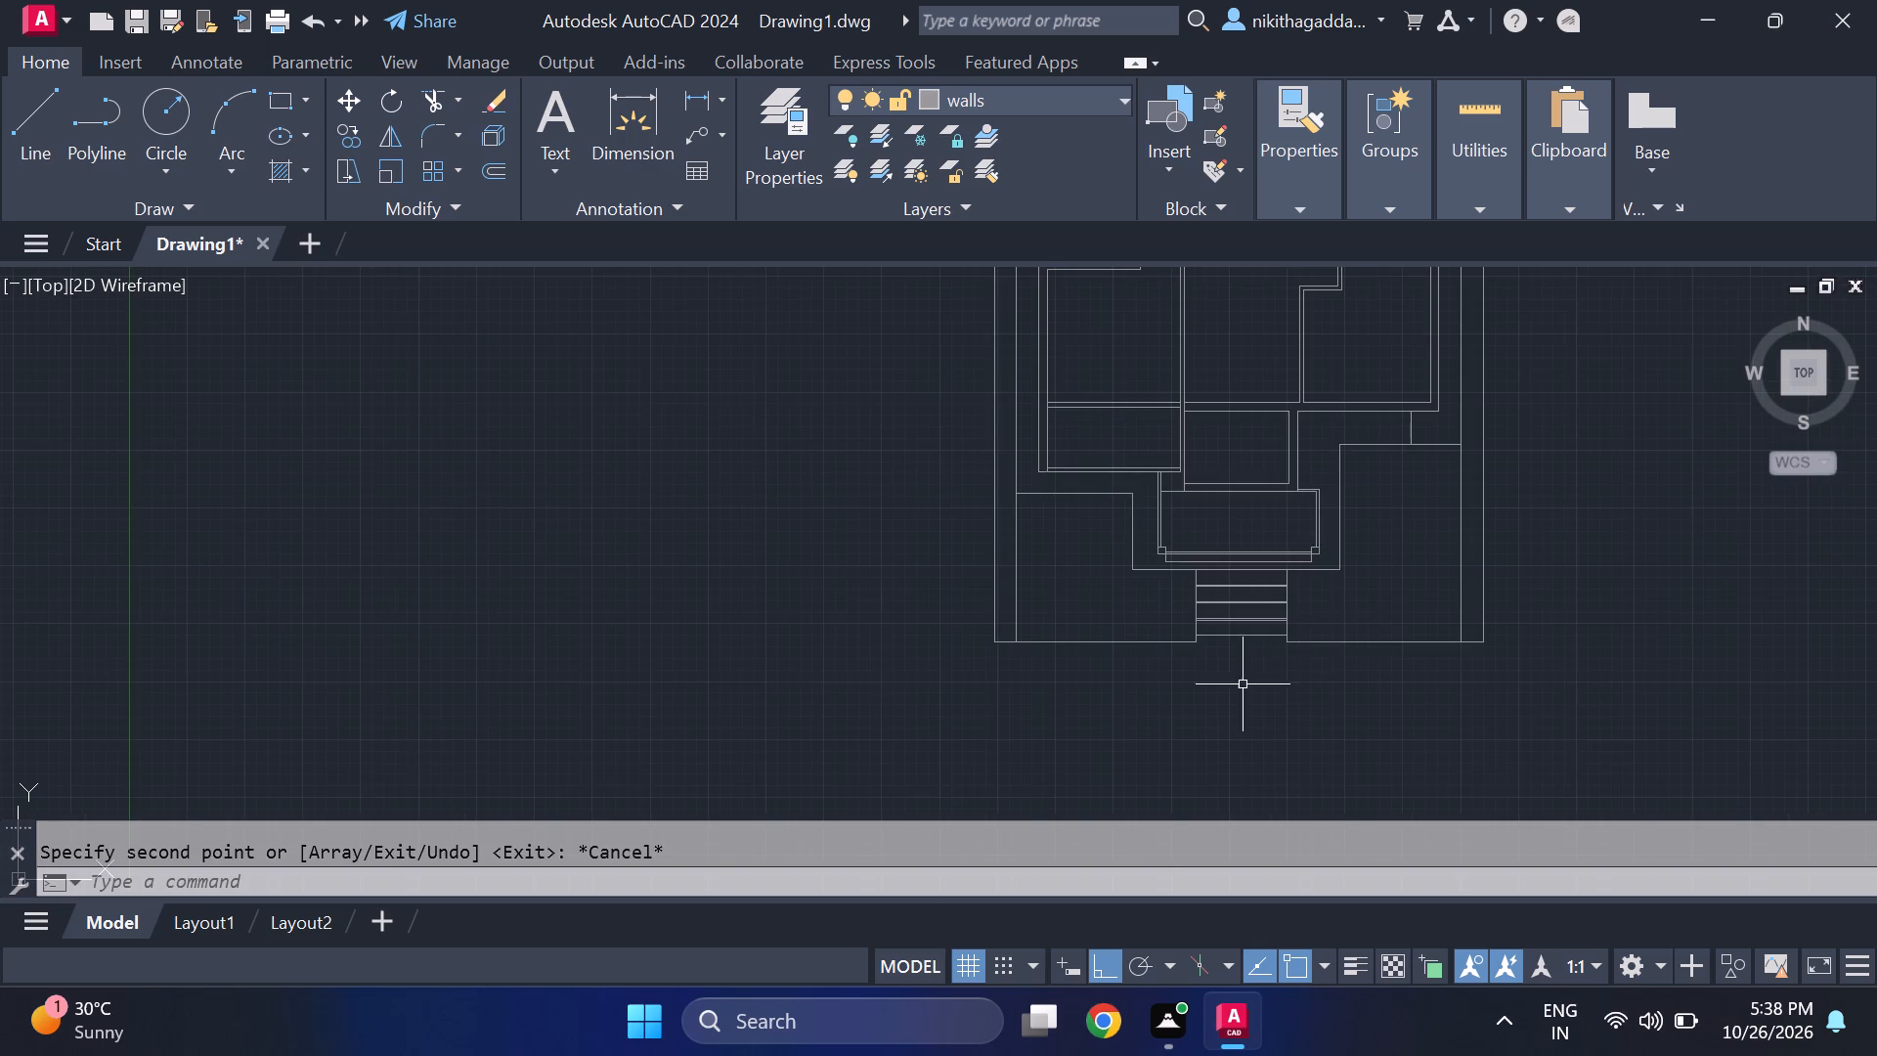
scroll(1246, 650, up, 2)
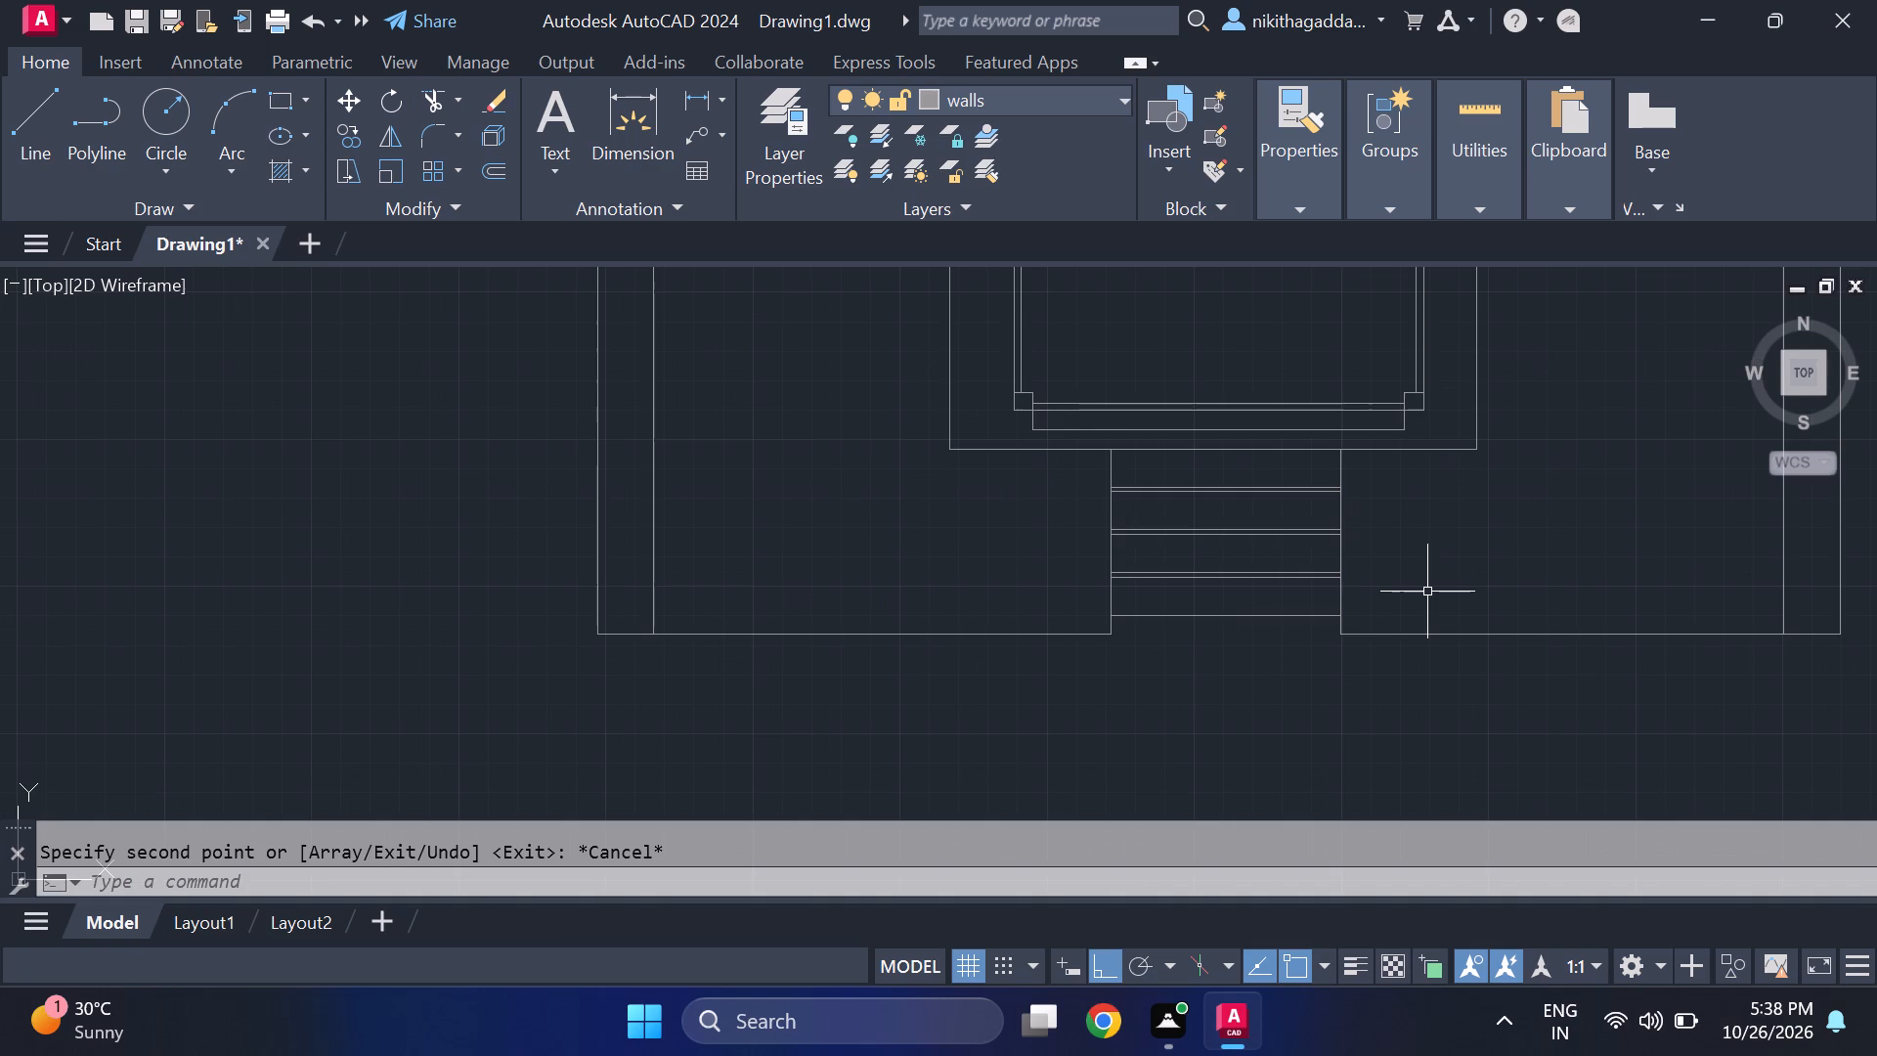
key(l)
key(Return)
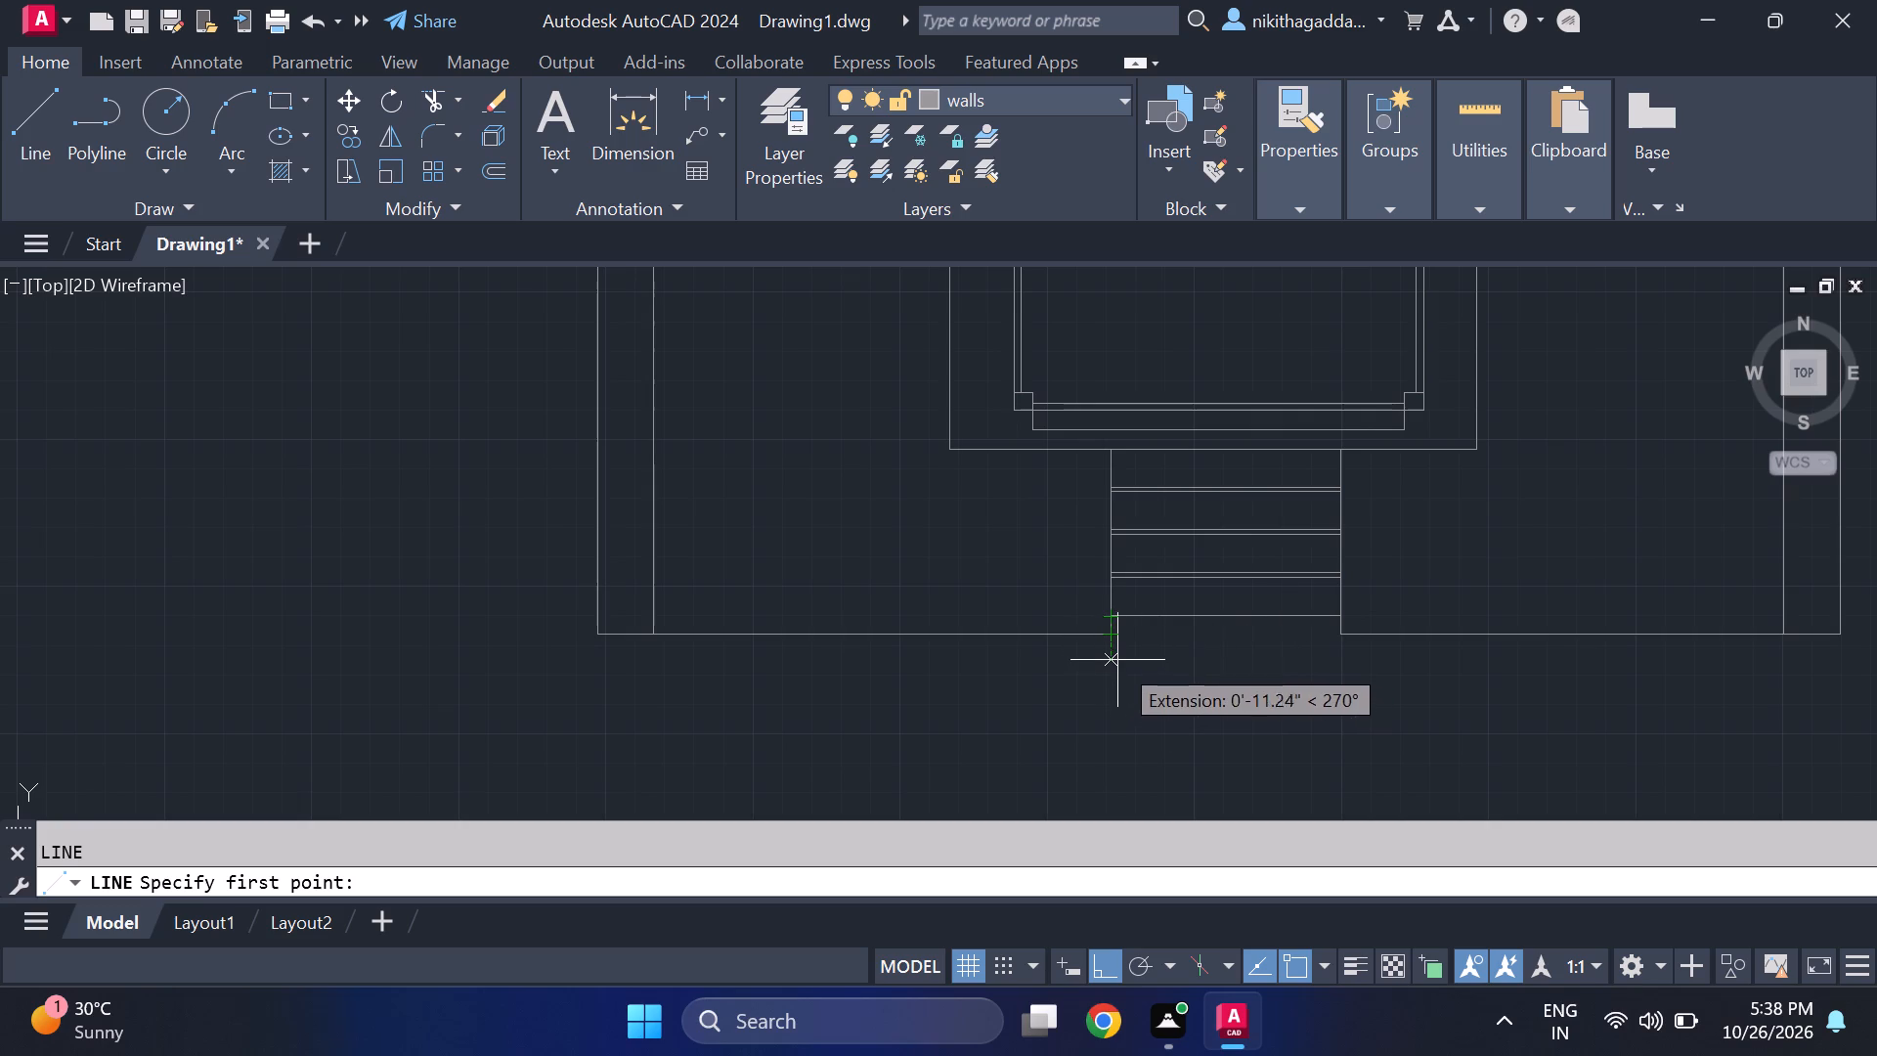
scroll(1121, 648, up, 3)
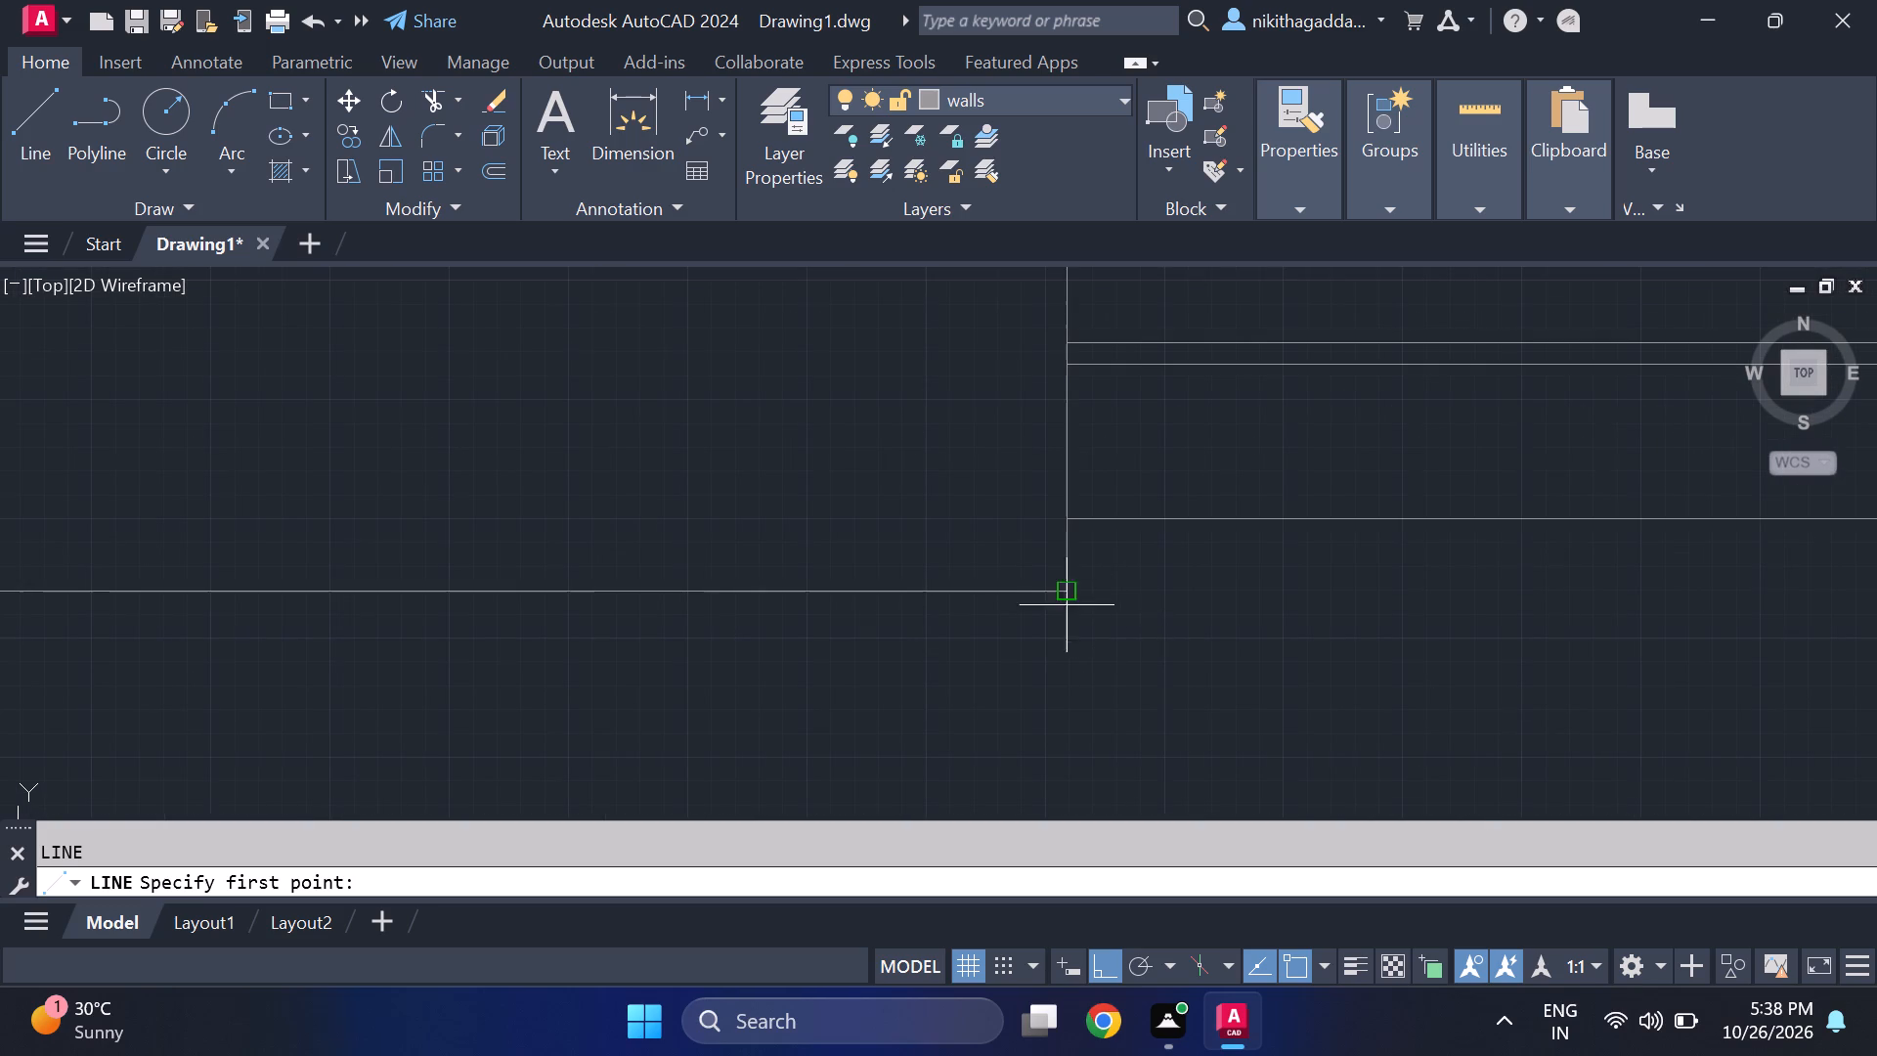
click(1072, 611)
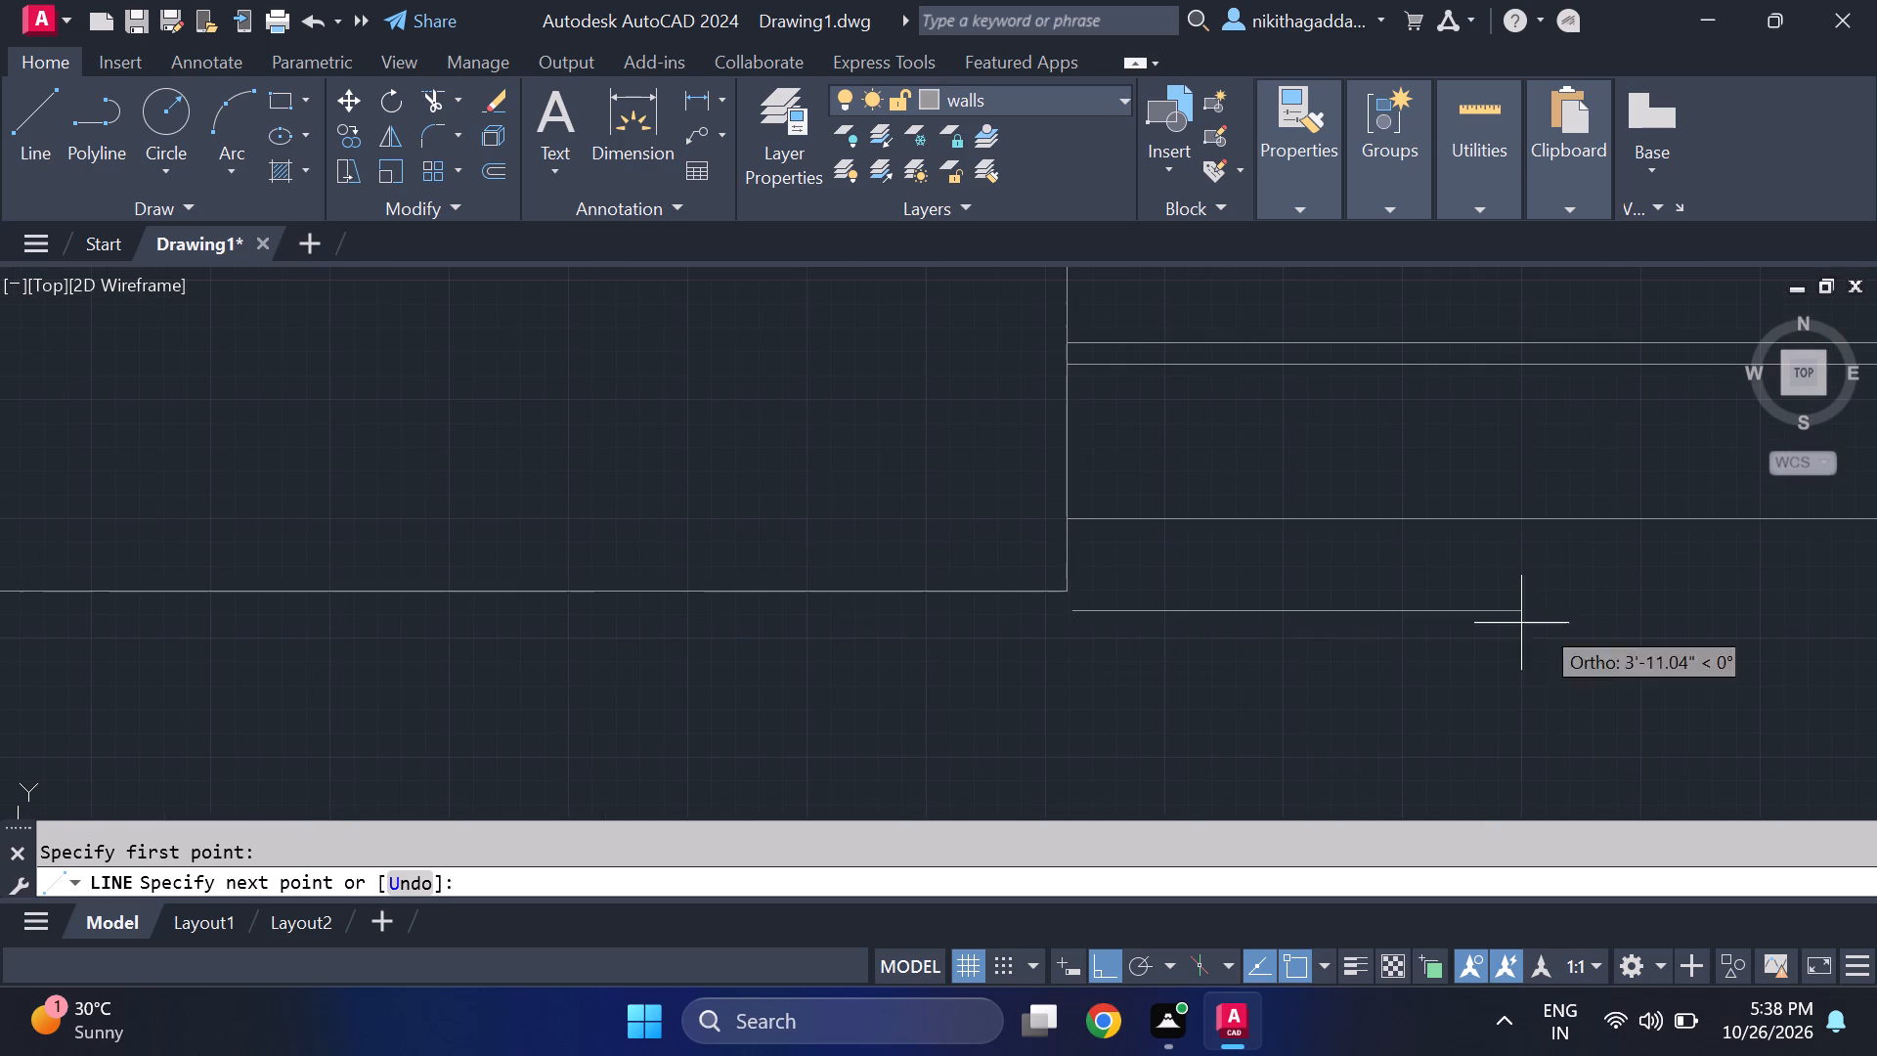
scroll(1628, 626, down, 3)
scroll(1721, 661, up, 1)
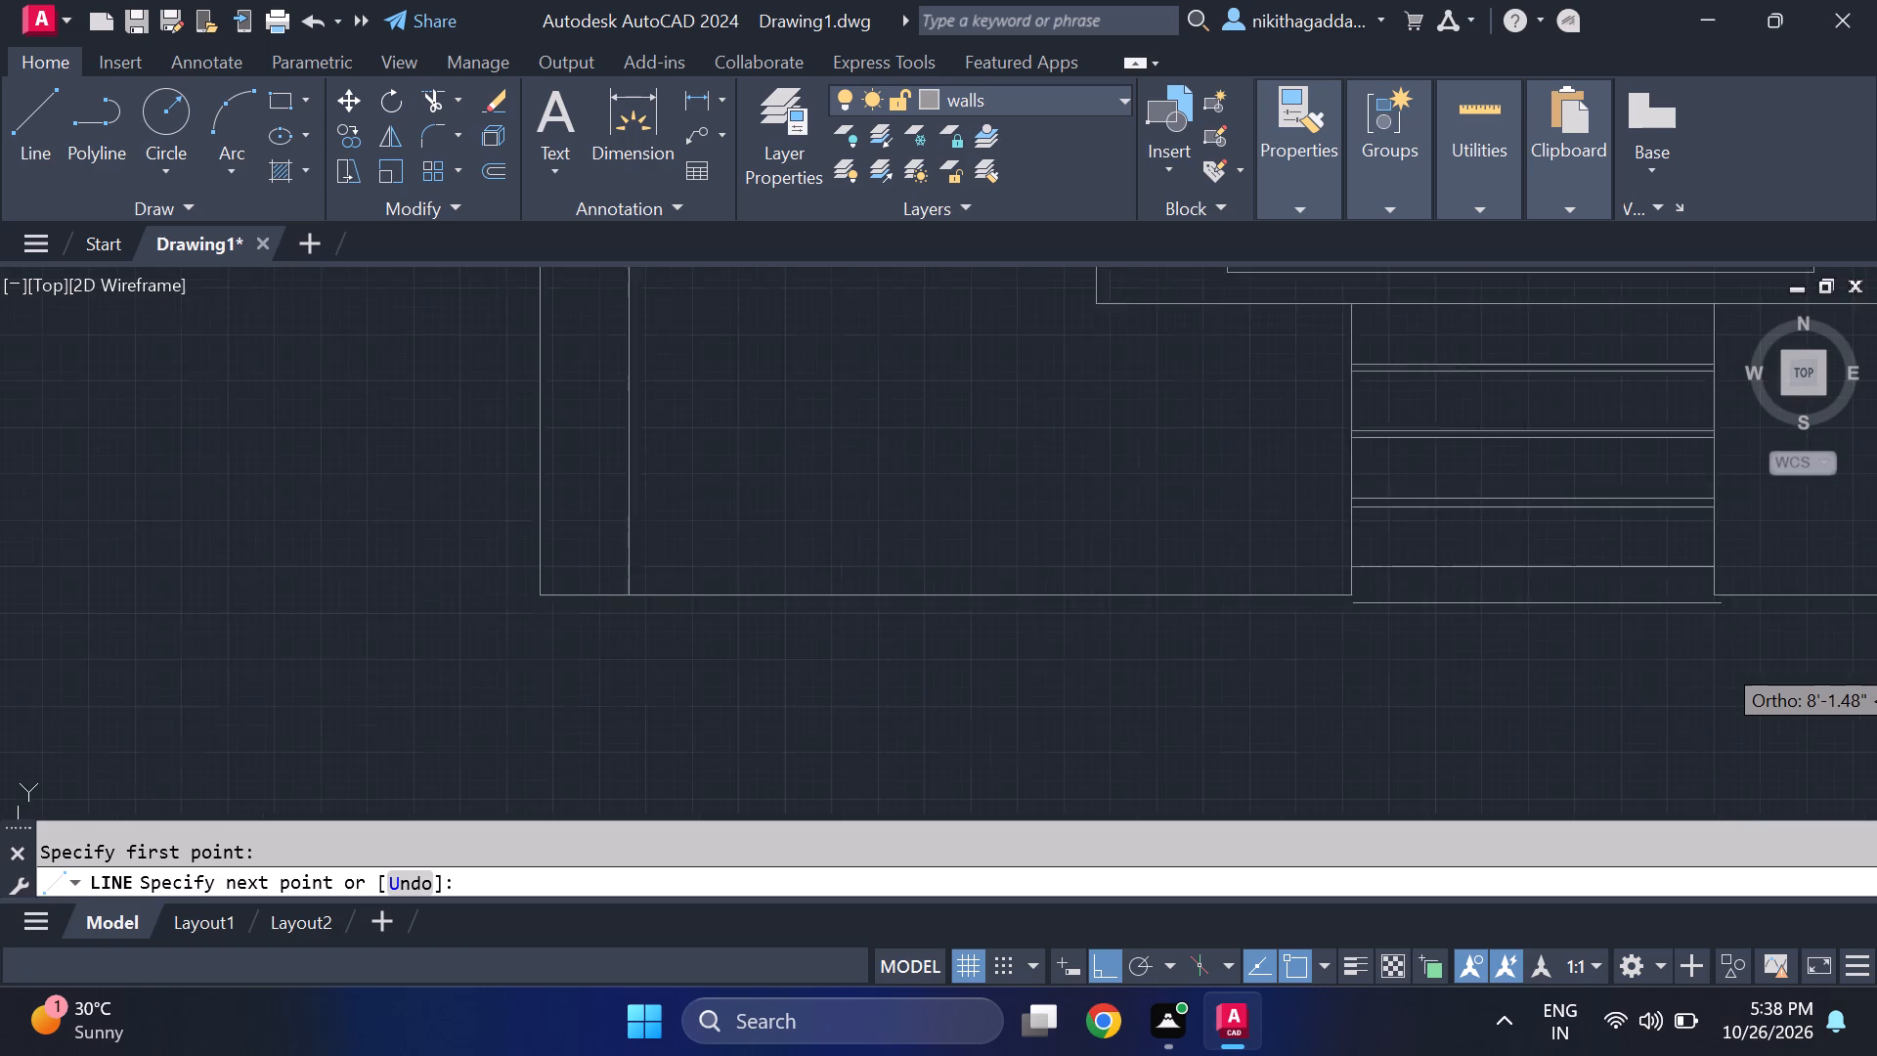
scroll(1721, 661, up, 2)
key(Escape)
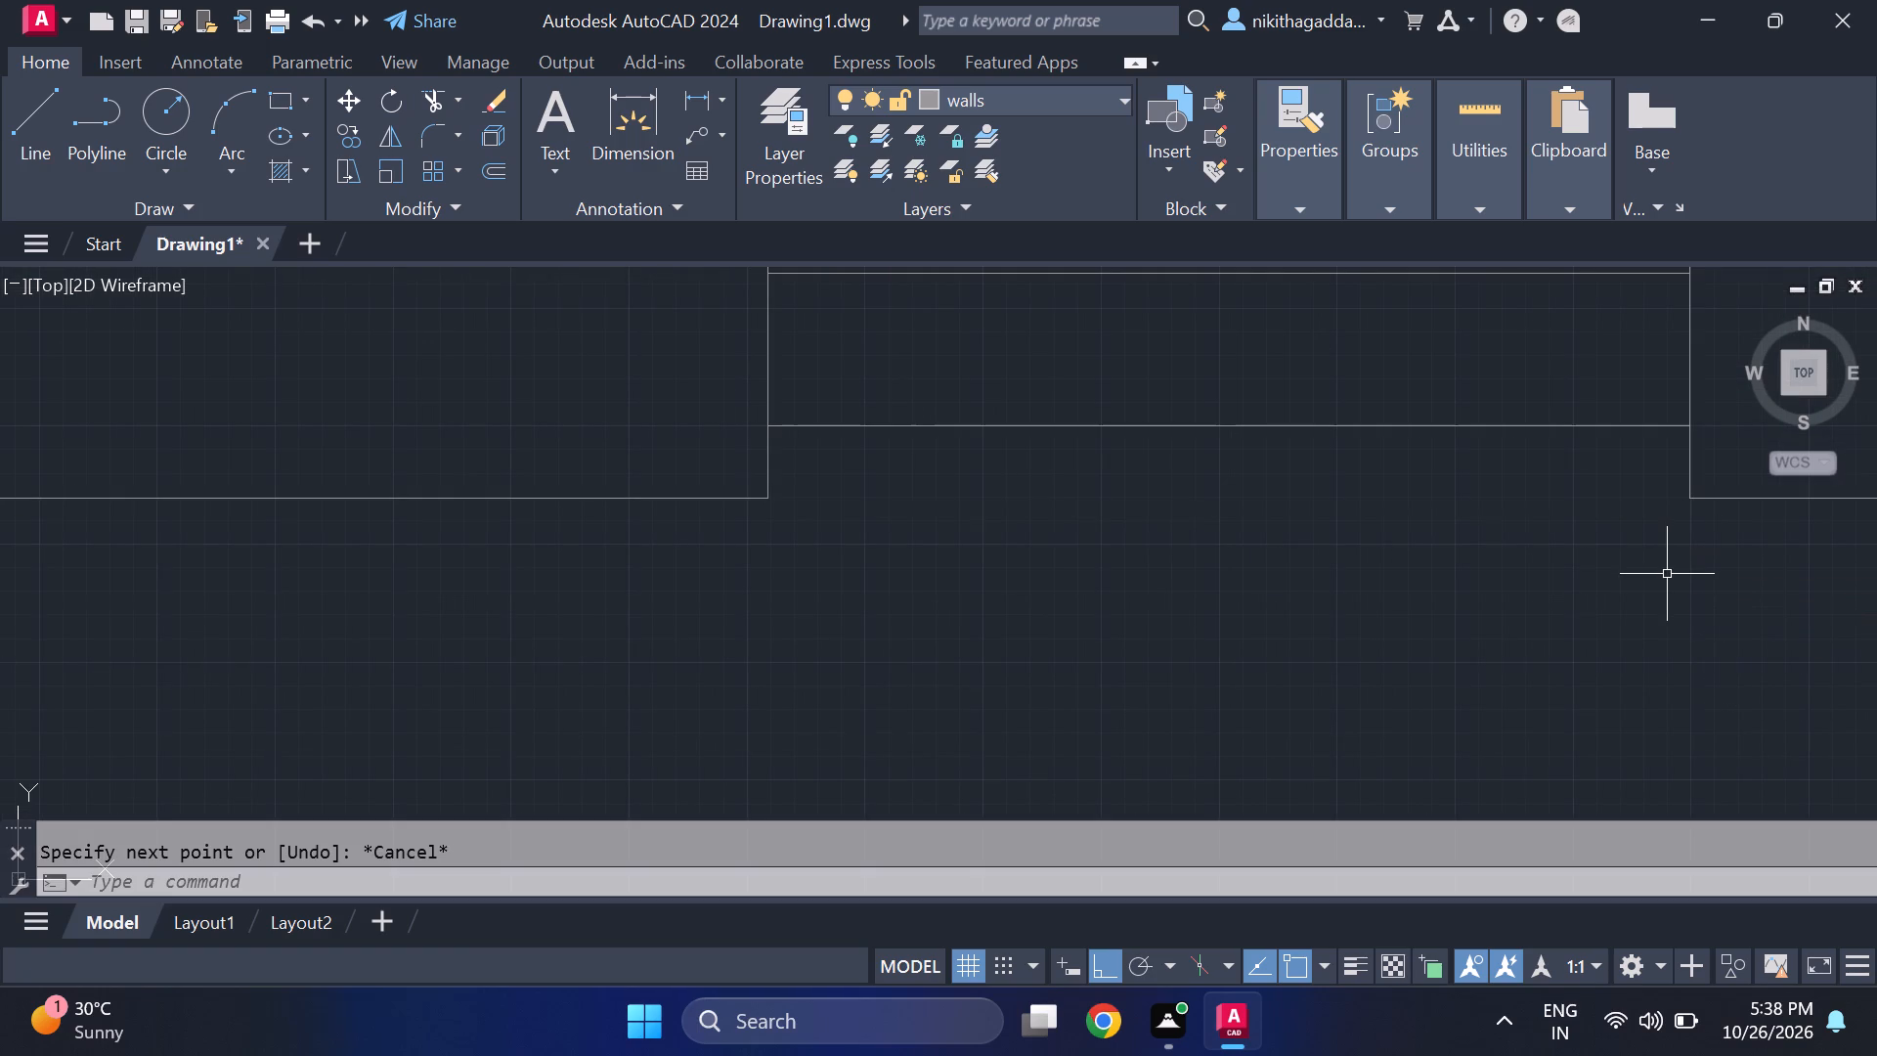
Copy the northernmost strip to just south of the fourth strip, leaving a thin space and projecting slightly beyond the southern boundary line.
scroll(1442, 543, down, 2)
middle_drag(1430, 488, 1274, 610)
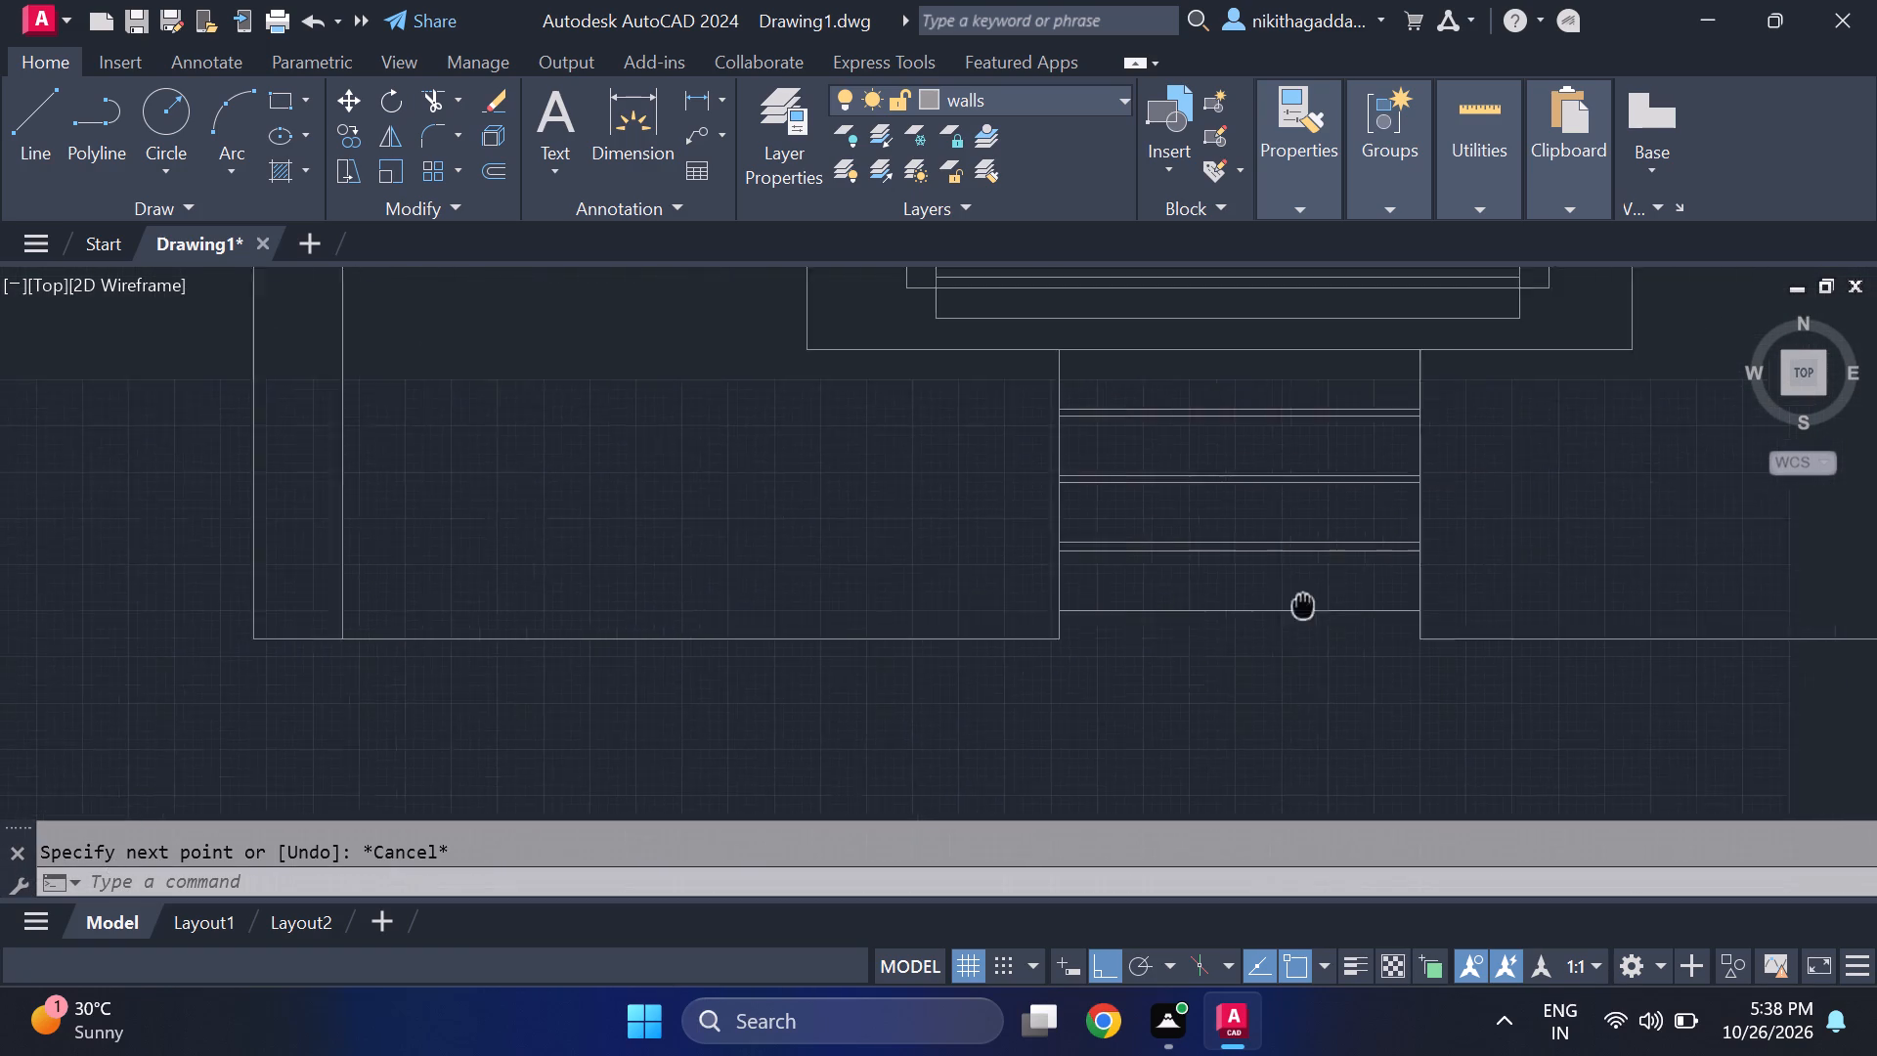
middle_drag(1274, 610, 1172, 575)
scroll(1039, 324, up, 1)
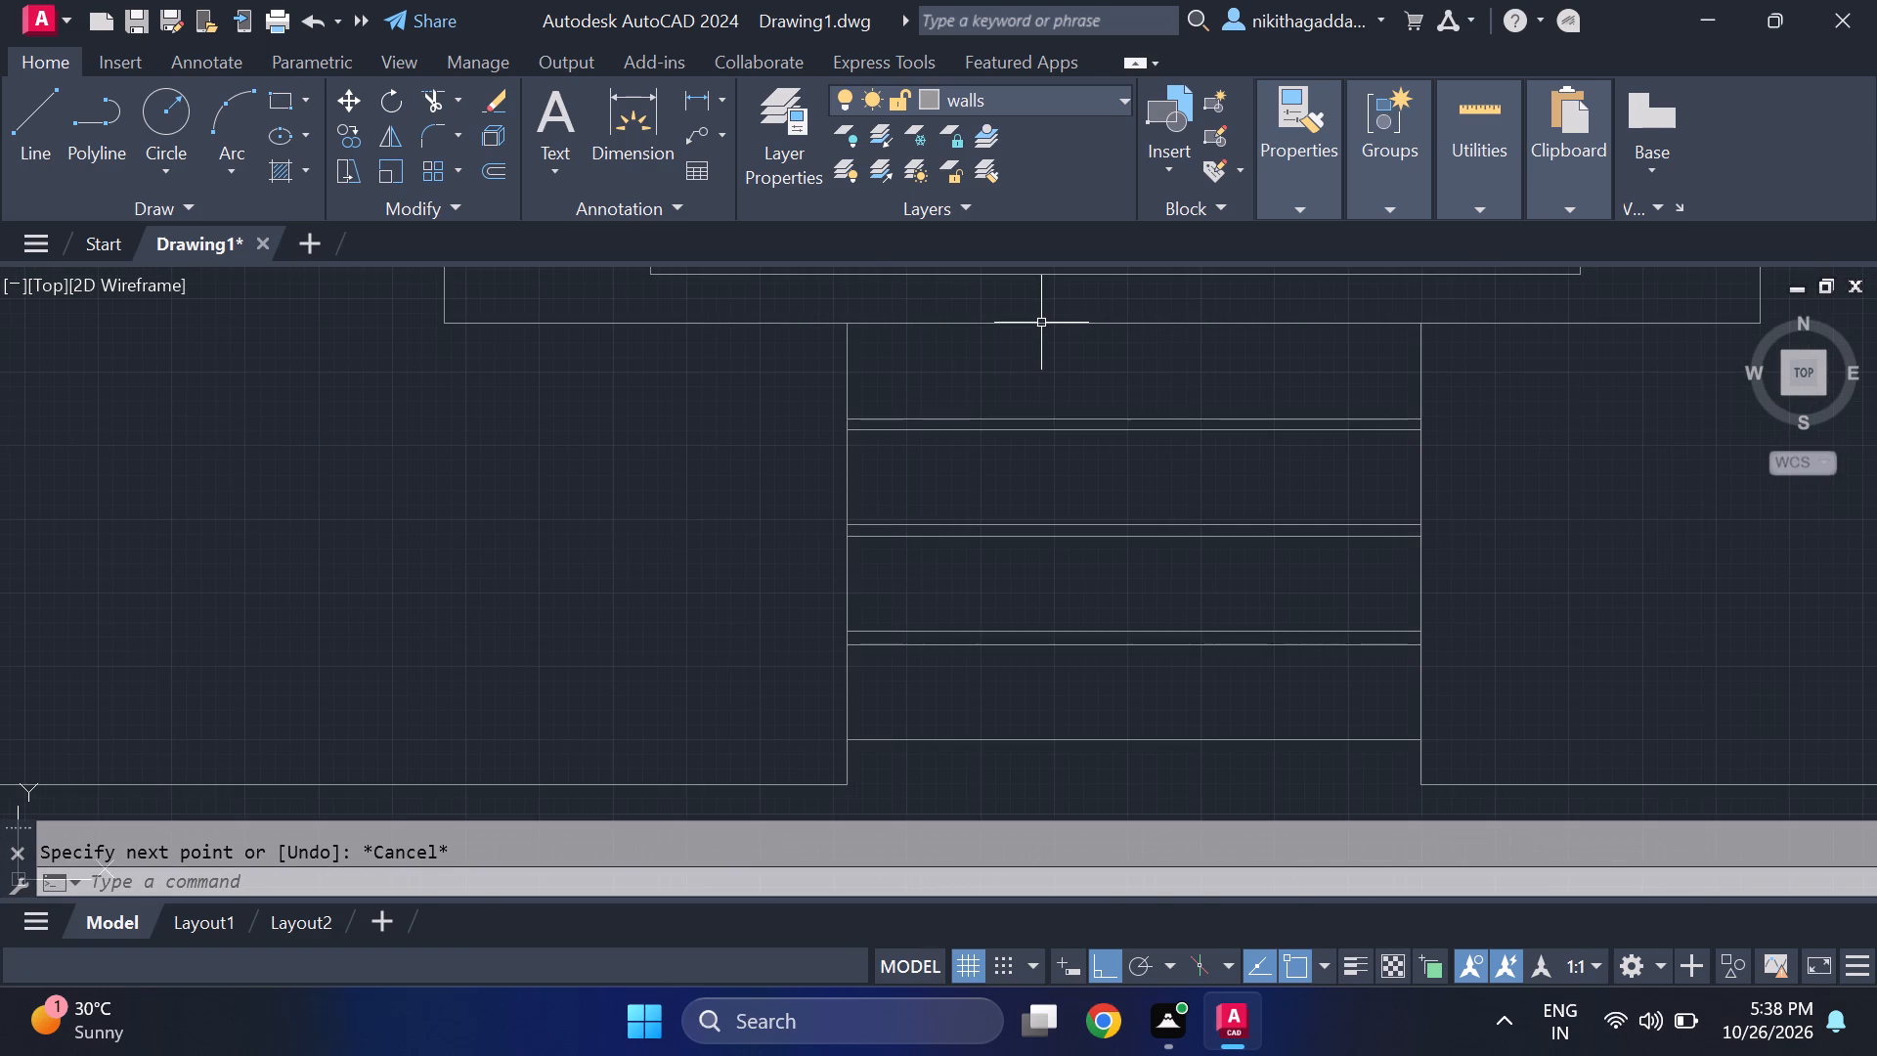
click(1041, 323)
click(1007, 419)
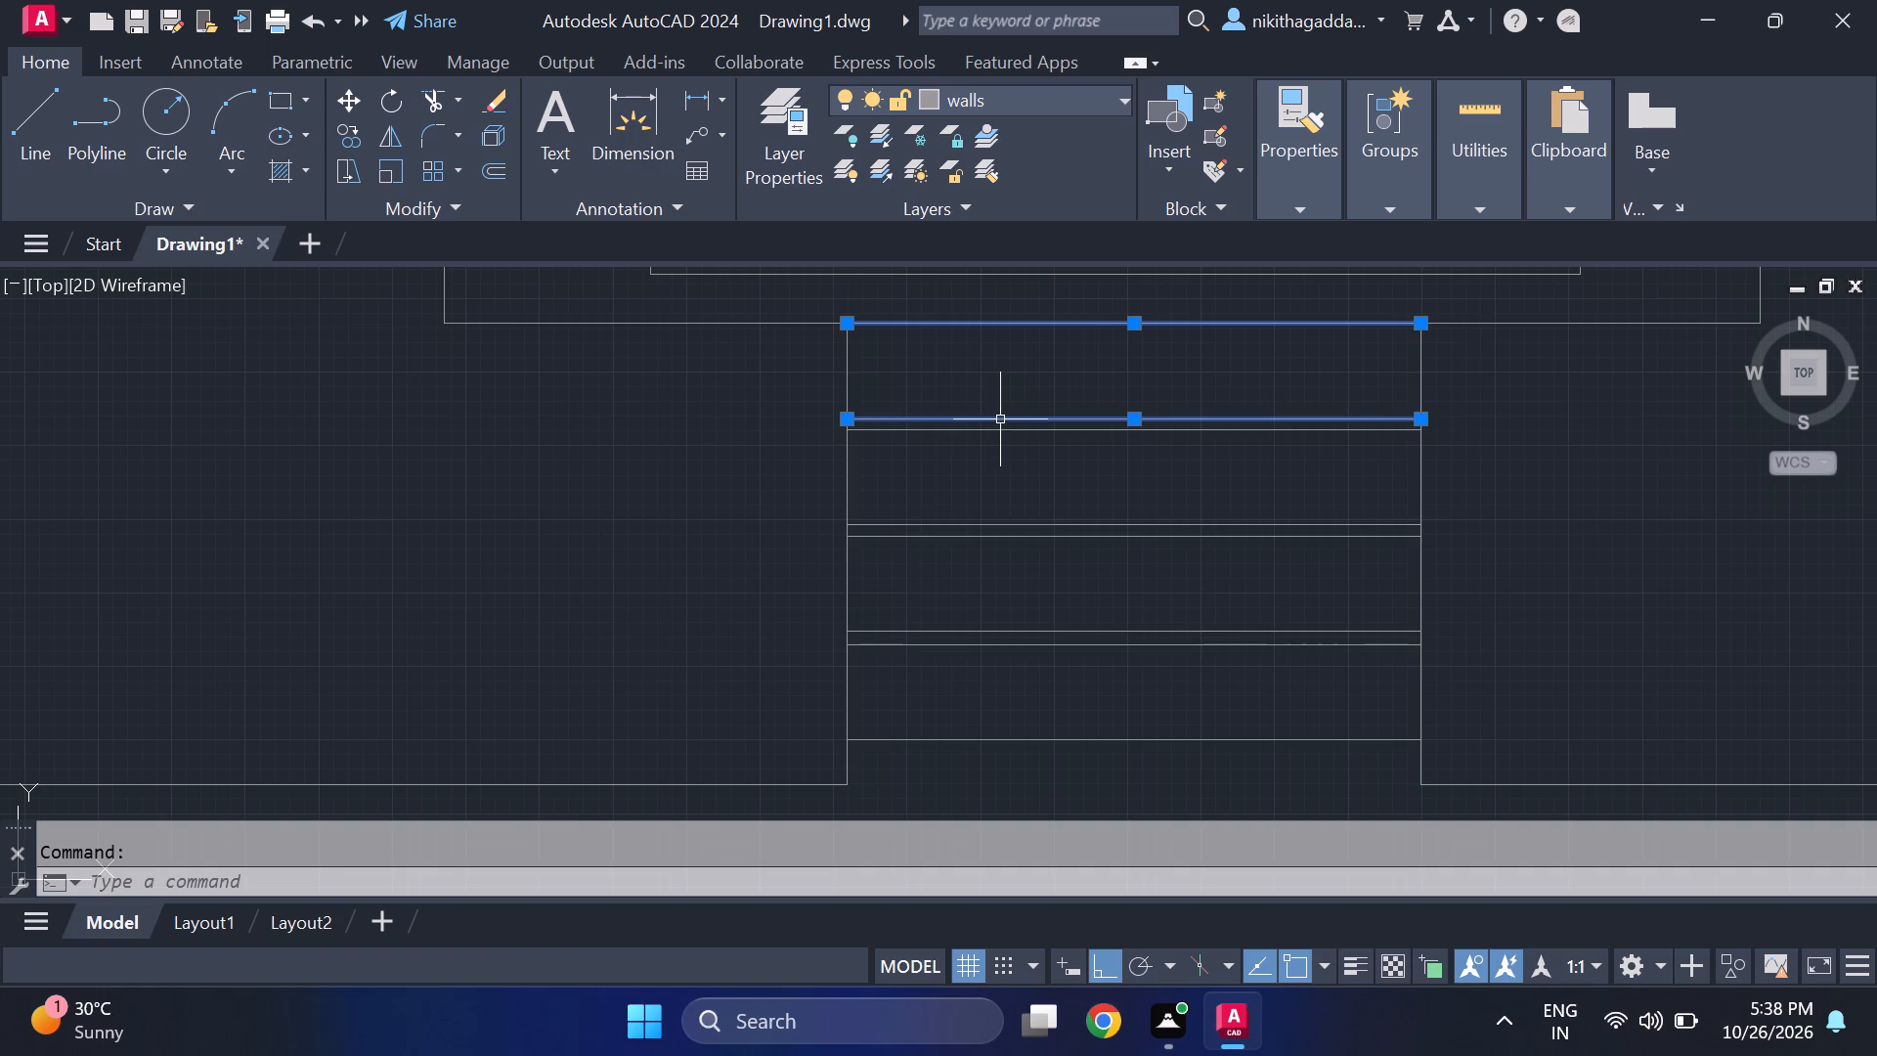
click(849, 382)
click(1420, 379)
text(co)
key(Return)
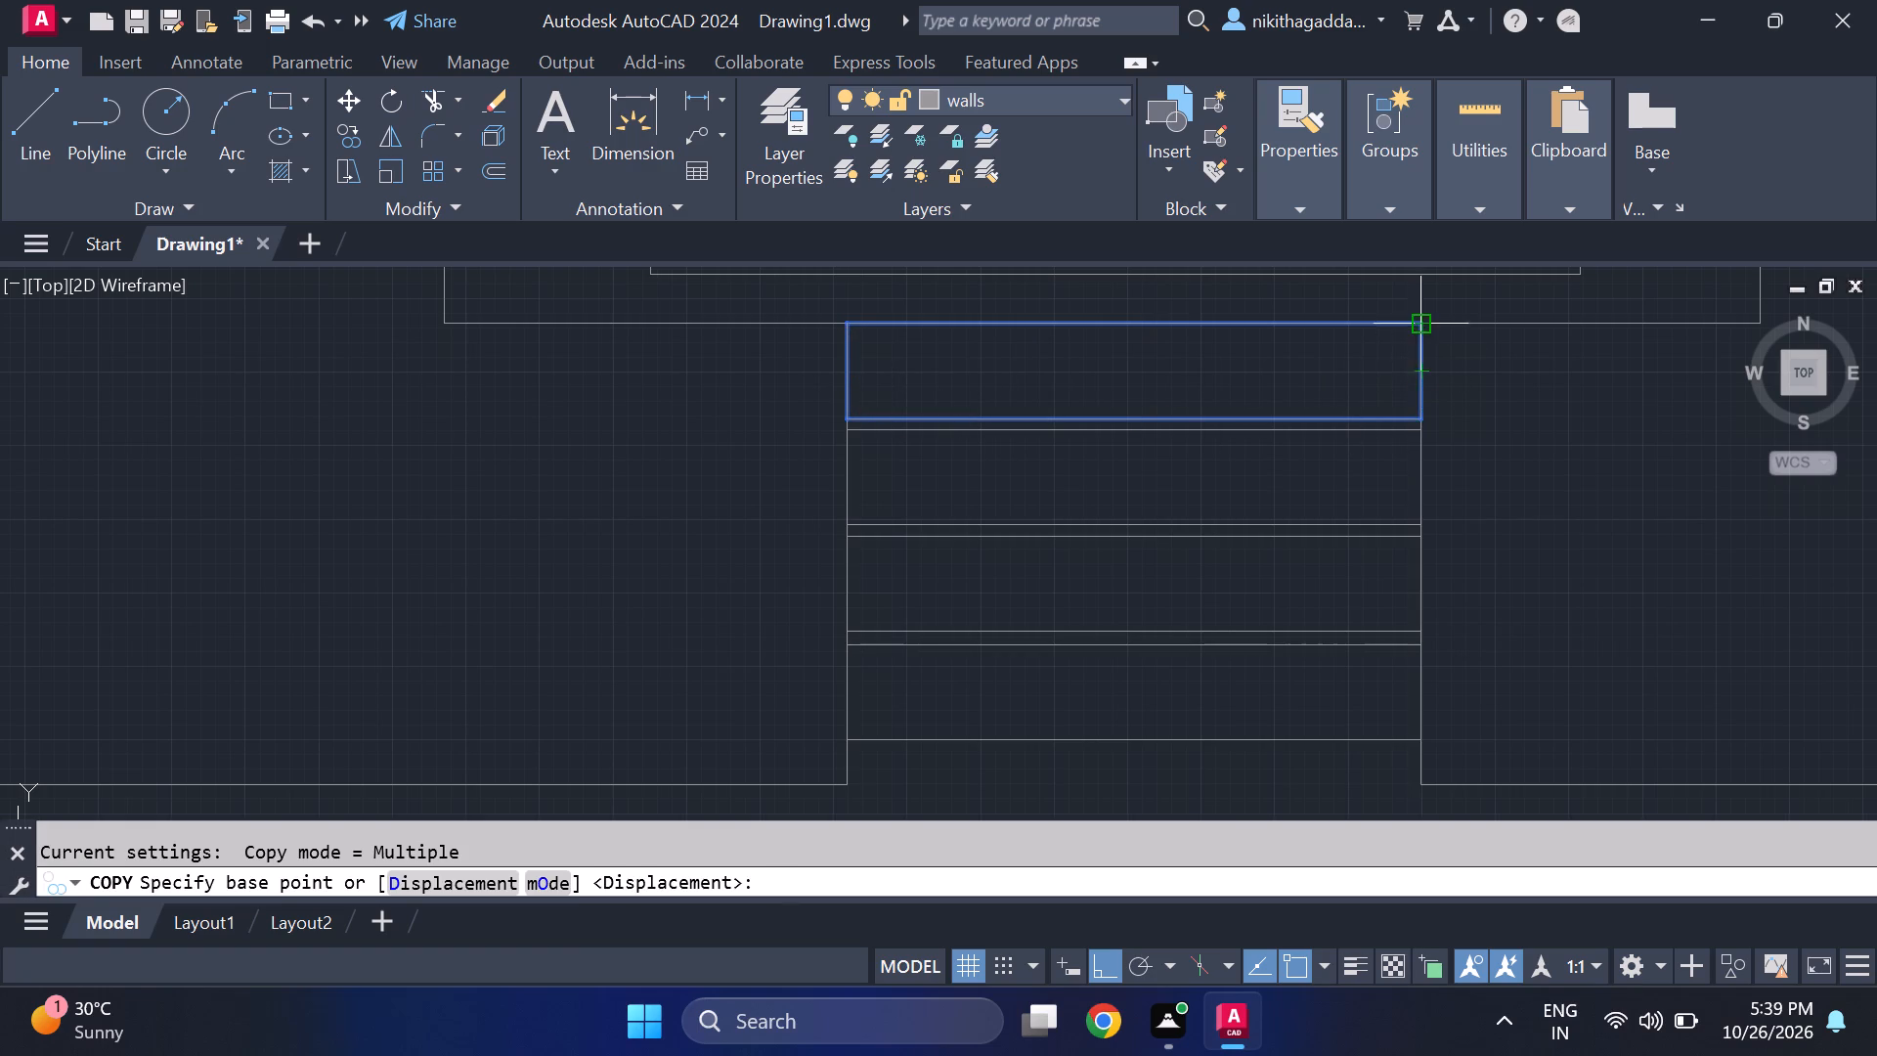
click(1425, 332)
middle_drag(1411, 597, 1417, 440)
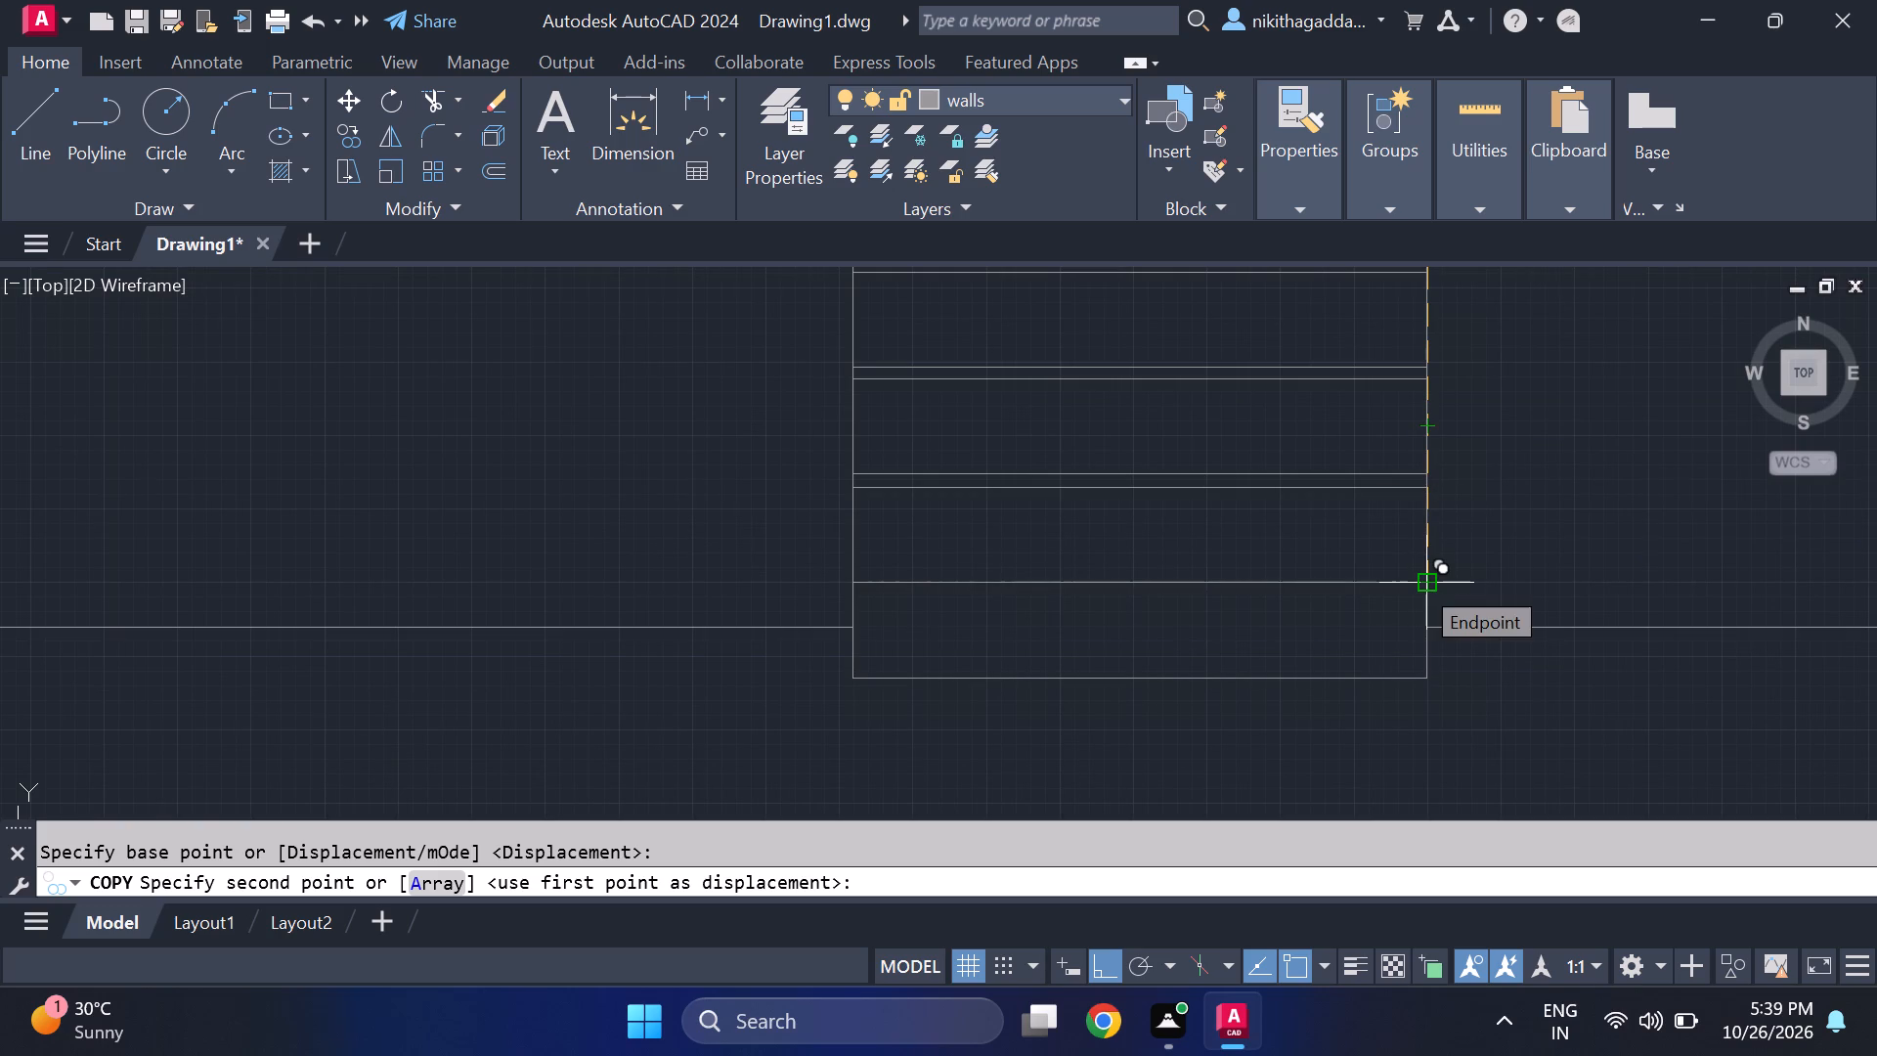
scroll(1415, 625, up, 1)
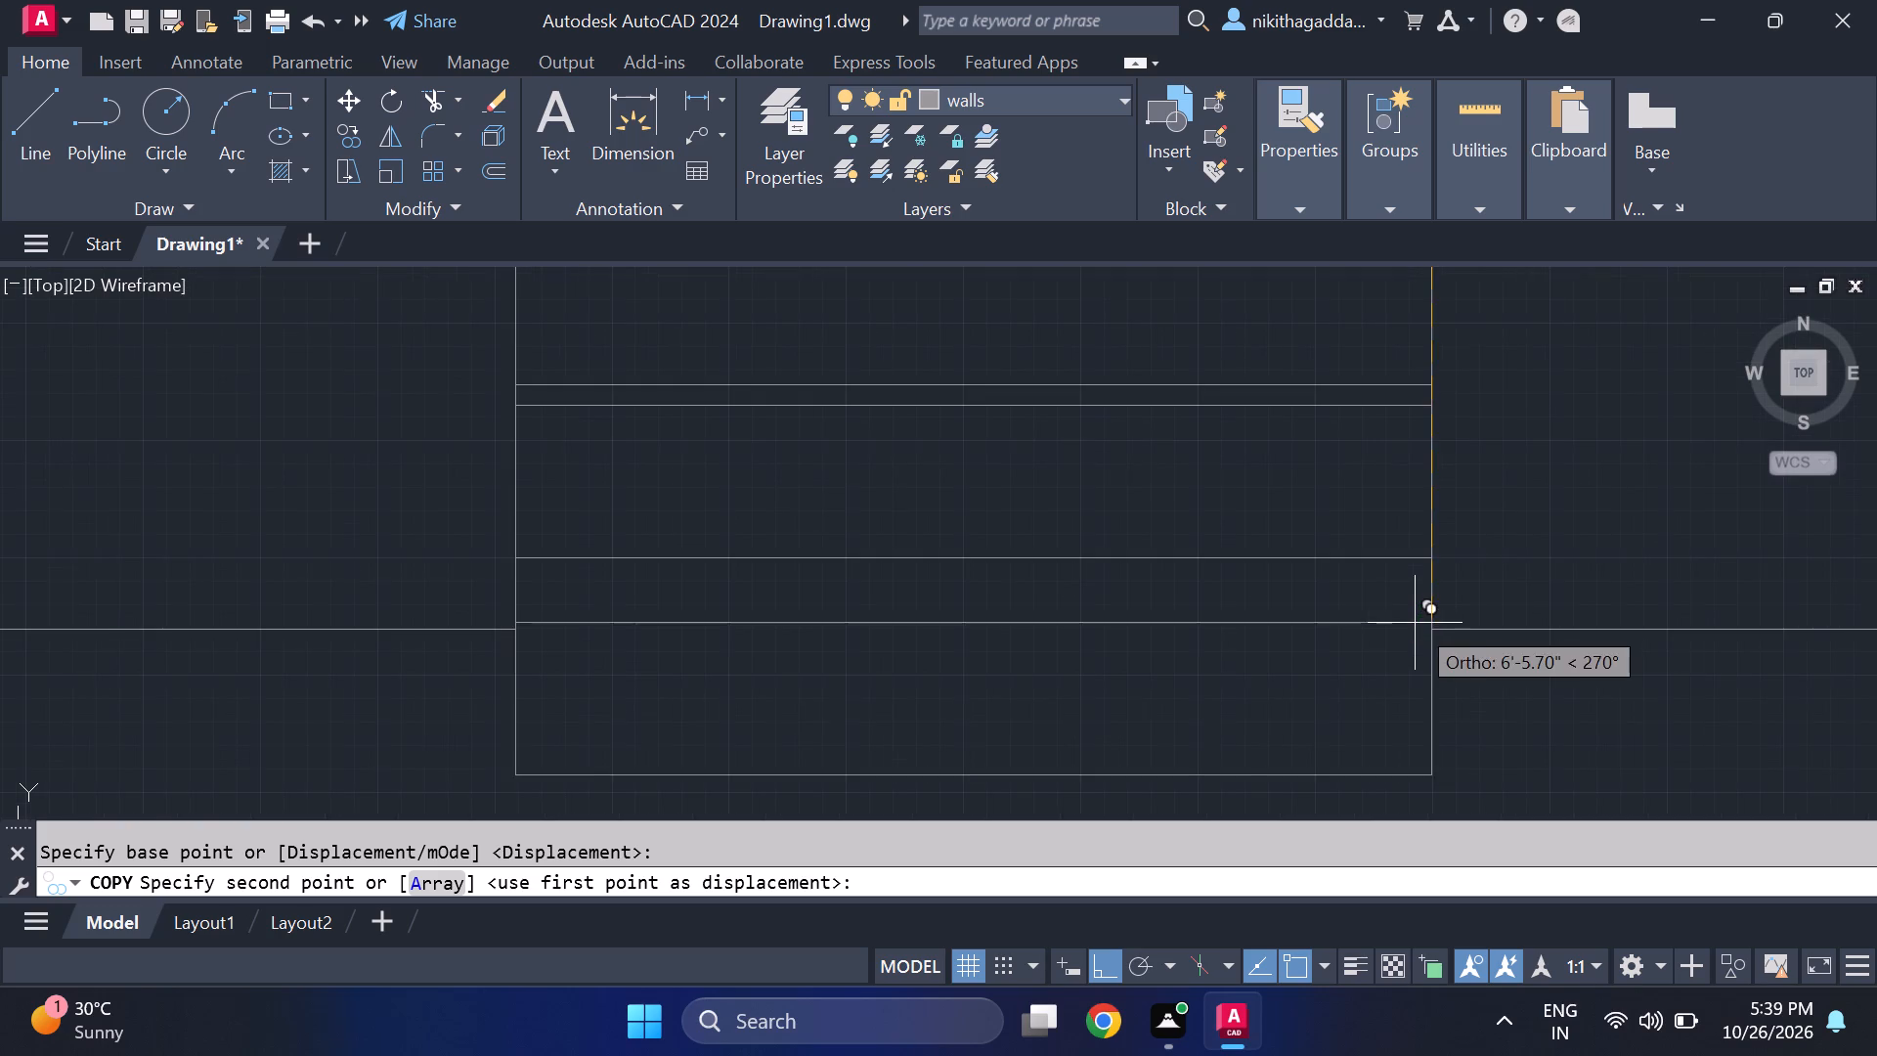
scroll(1416, 618, down, 4)
scroll(1416, 618, up, 4)
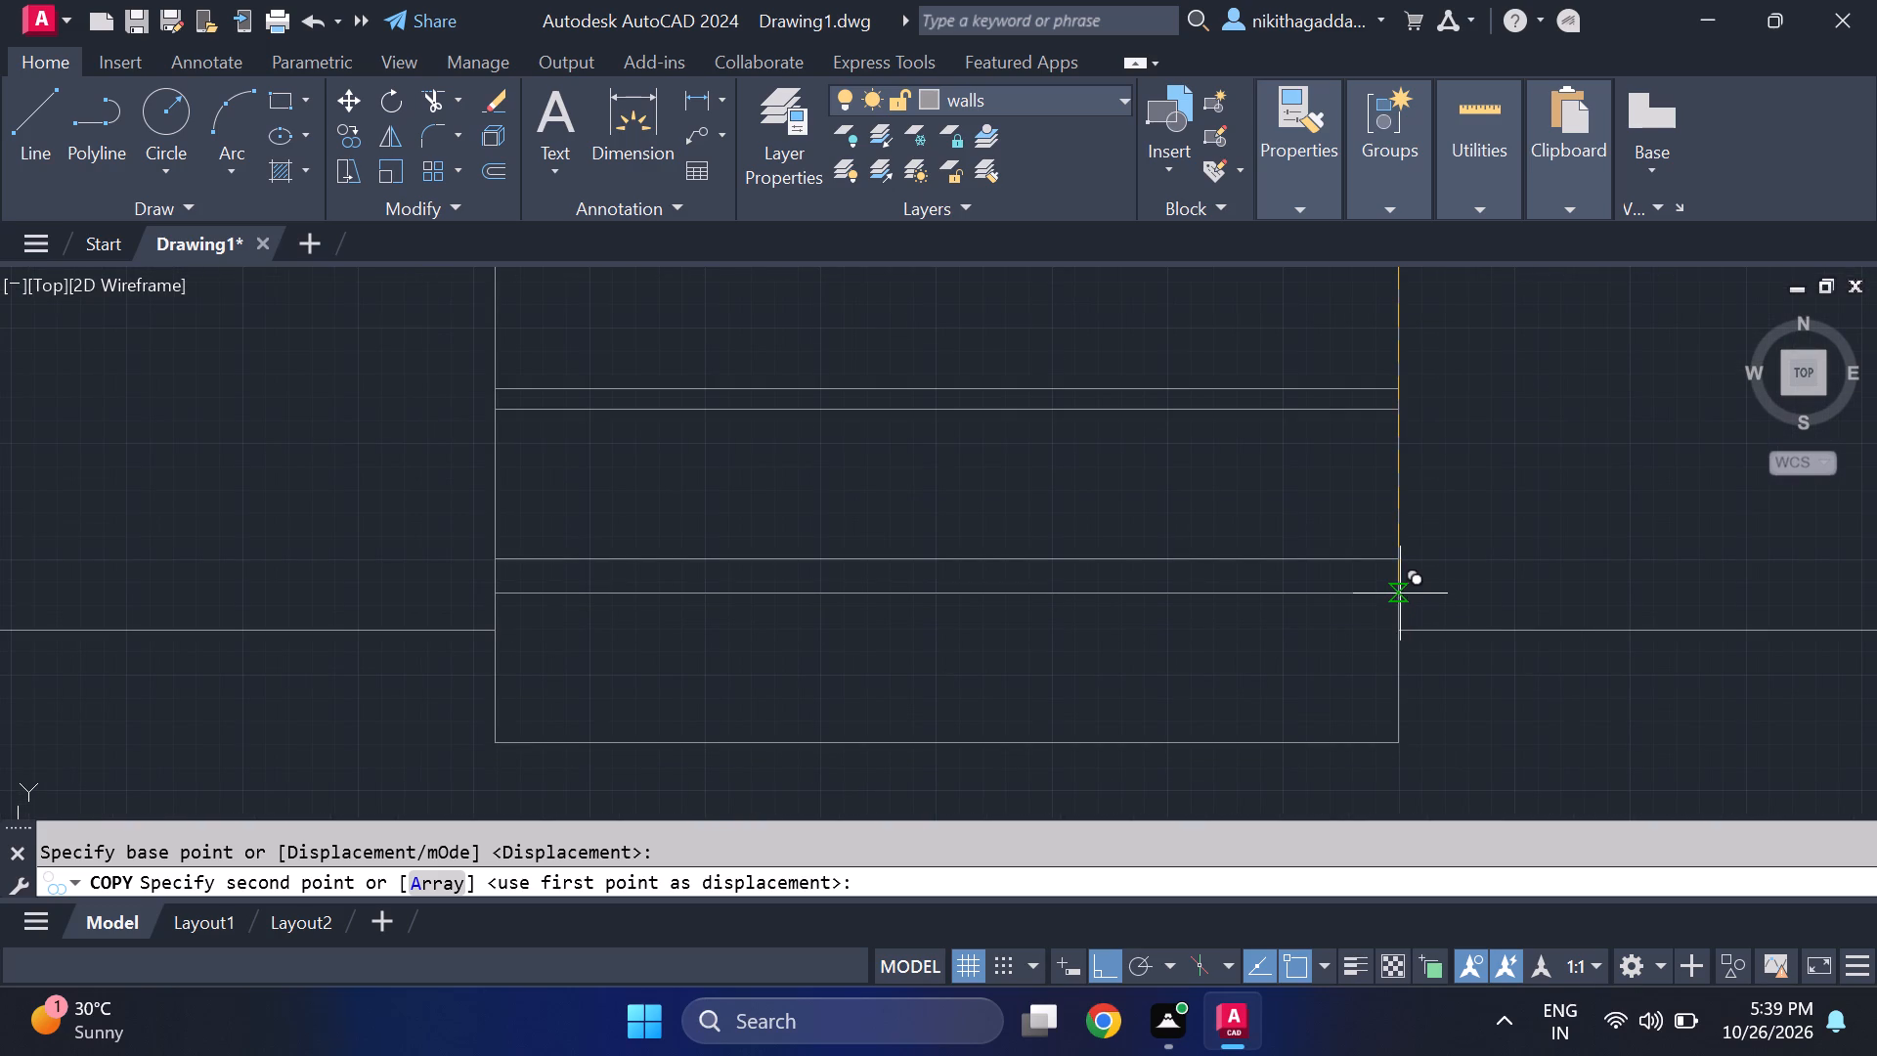
scroll(1395, 583, up, 1)
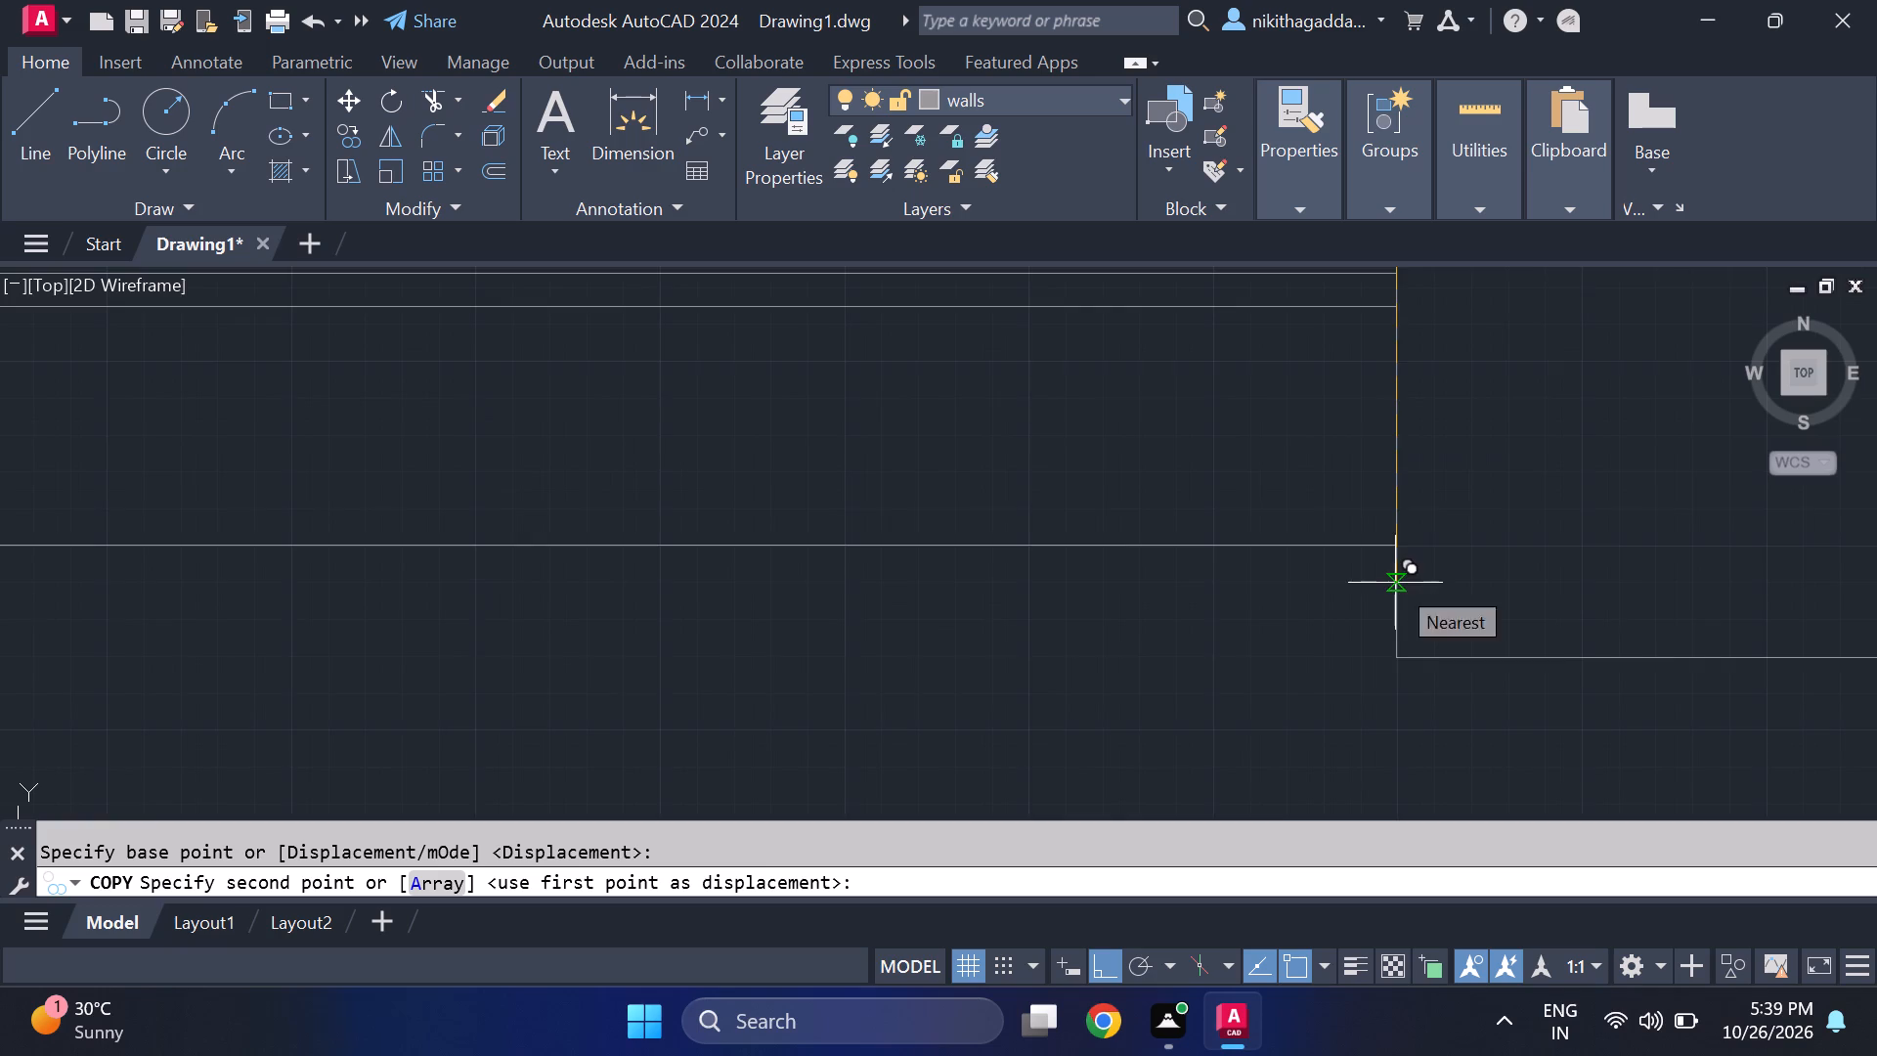
scroll(1395, 583, down, 2)
middle_drag(1394, 588, 1544, 547)
scroll(1539, 555, up, 2)
middle_drag(1514, 551, 1627, 593)
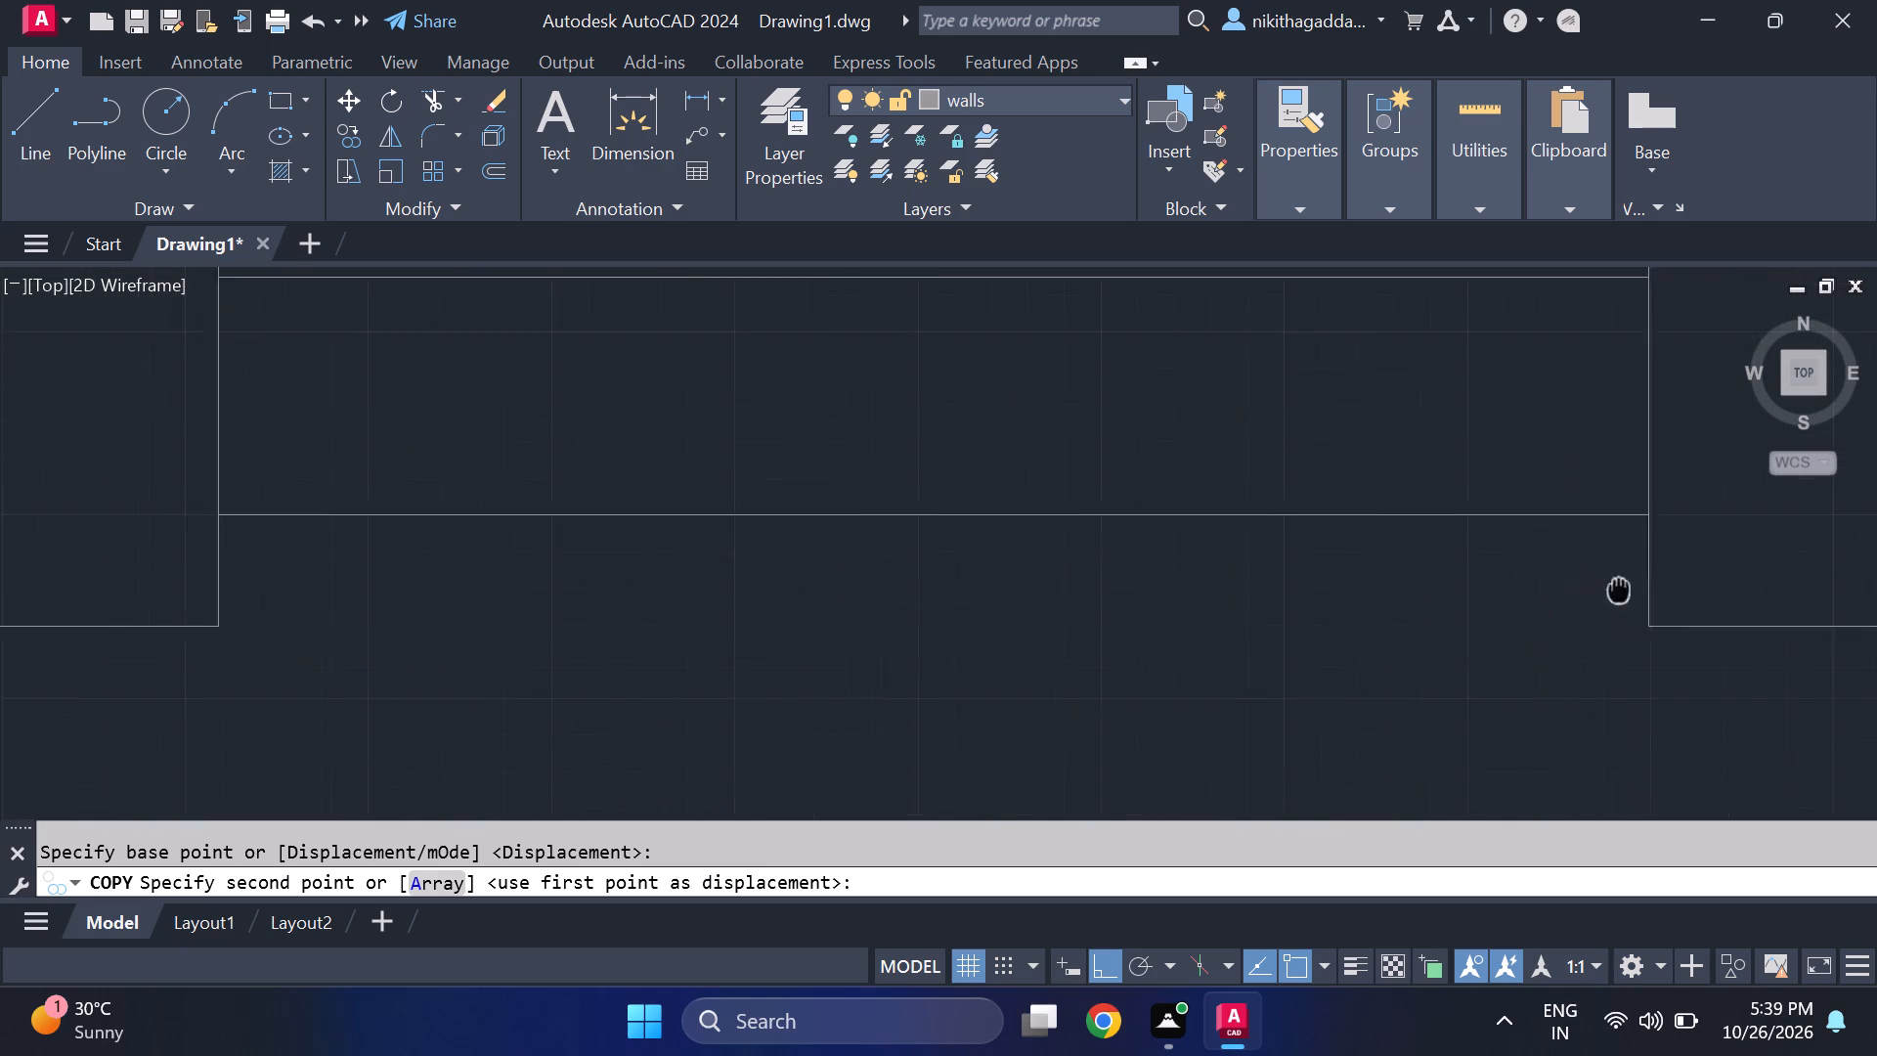
middle_drag(1627, 593, 1637, 597)
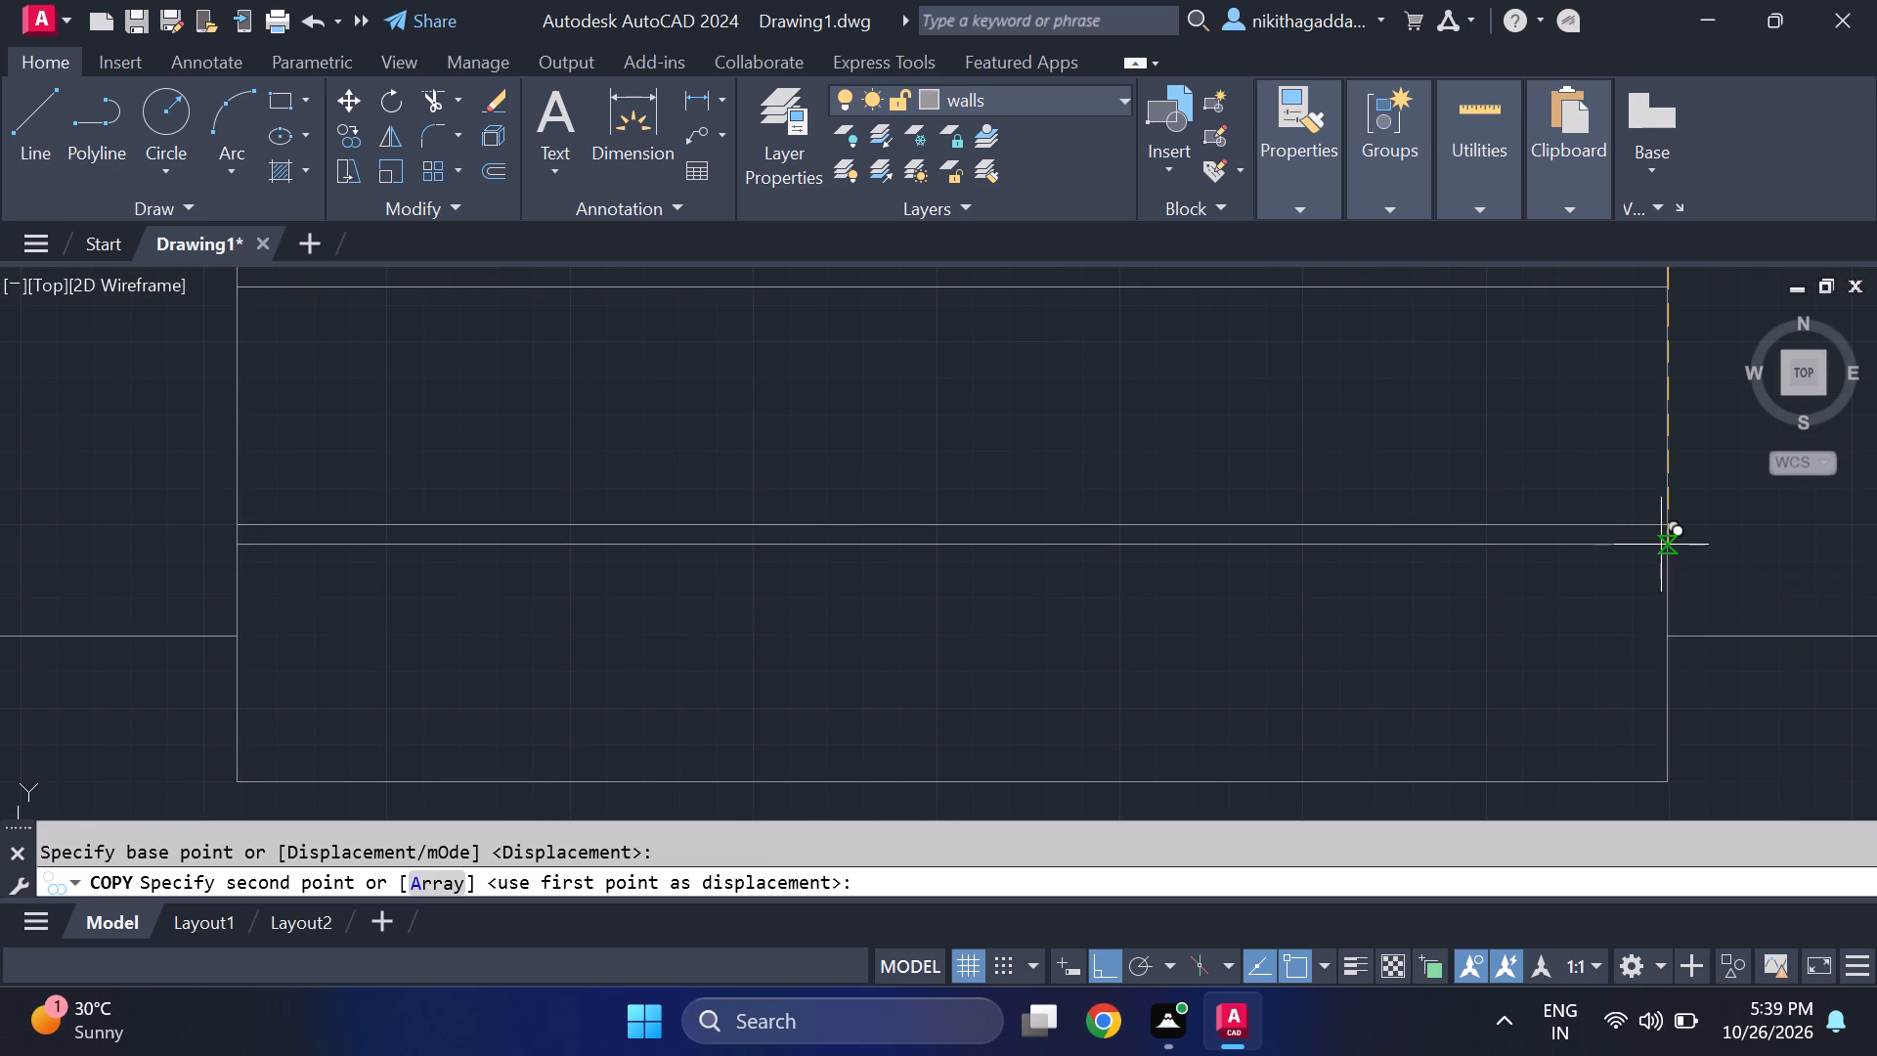
click(1664, 550)
scroll(1667, 495, down, 4)
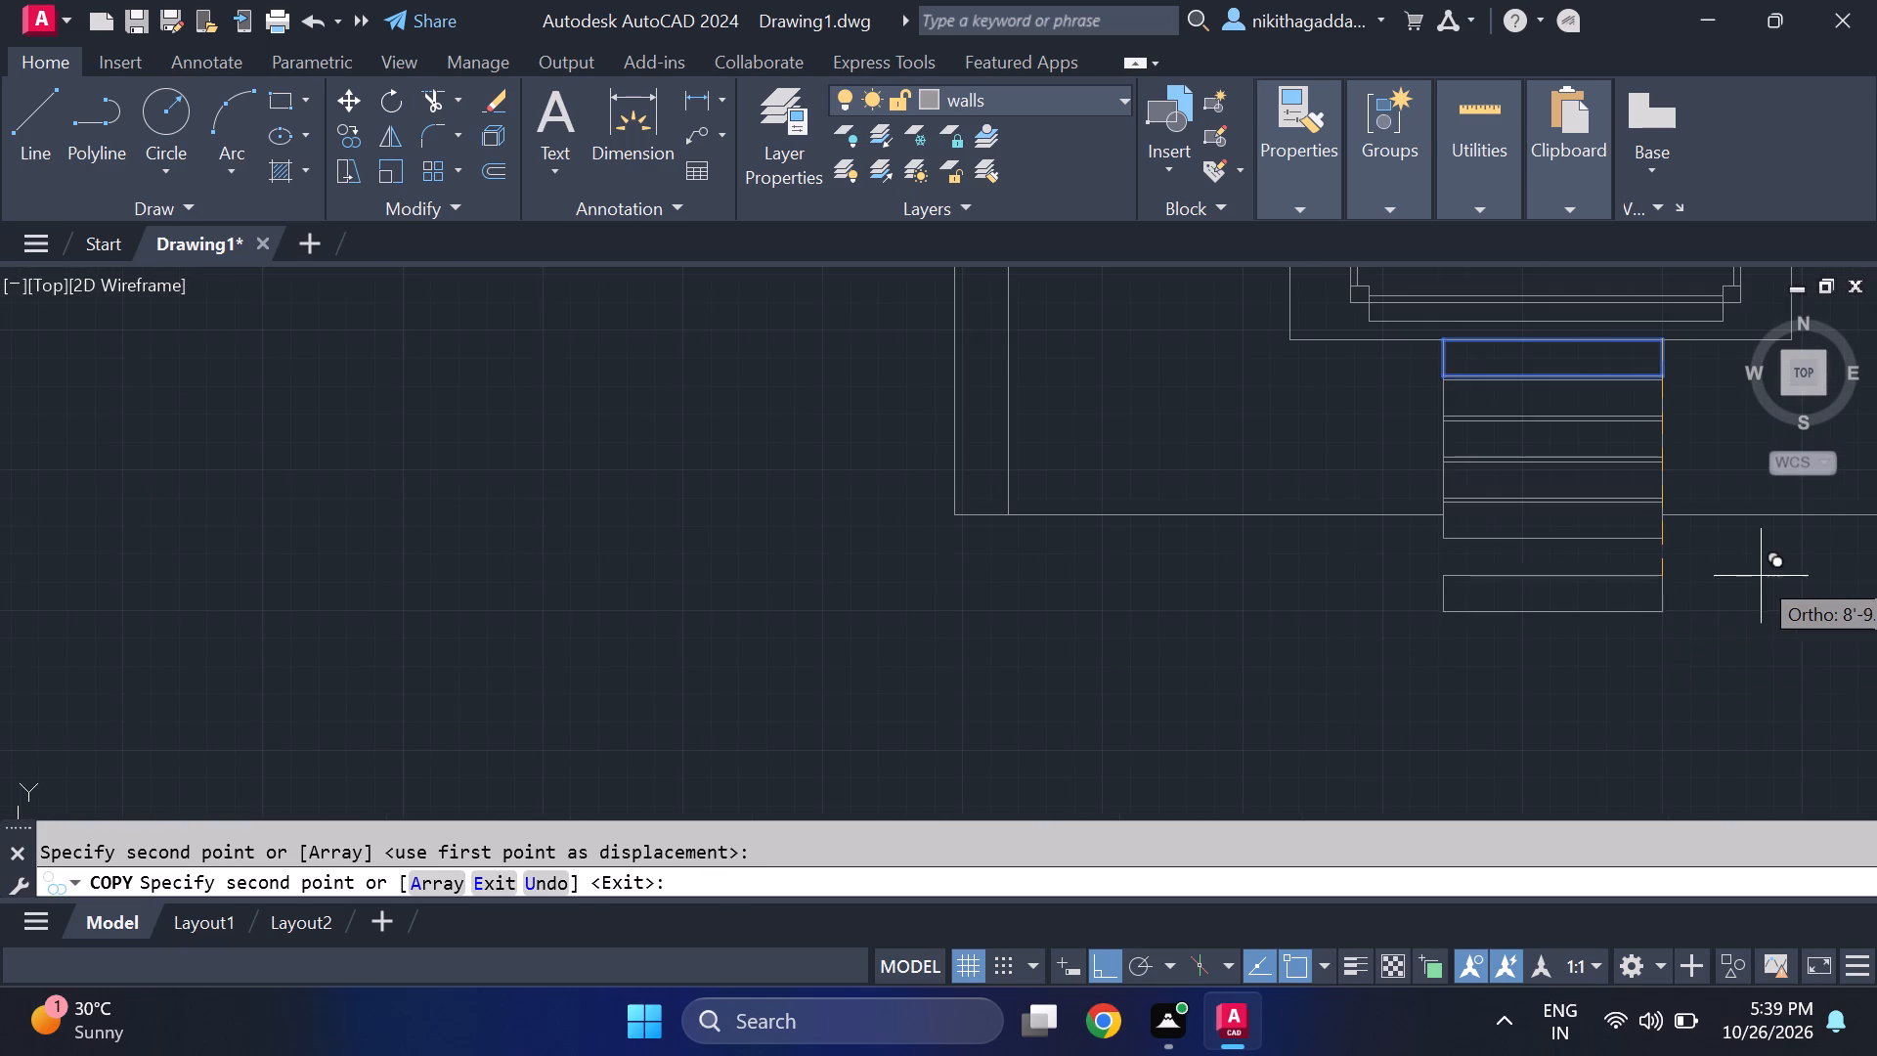
key(Escape)
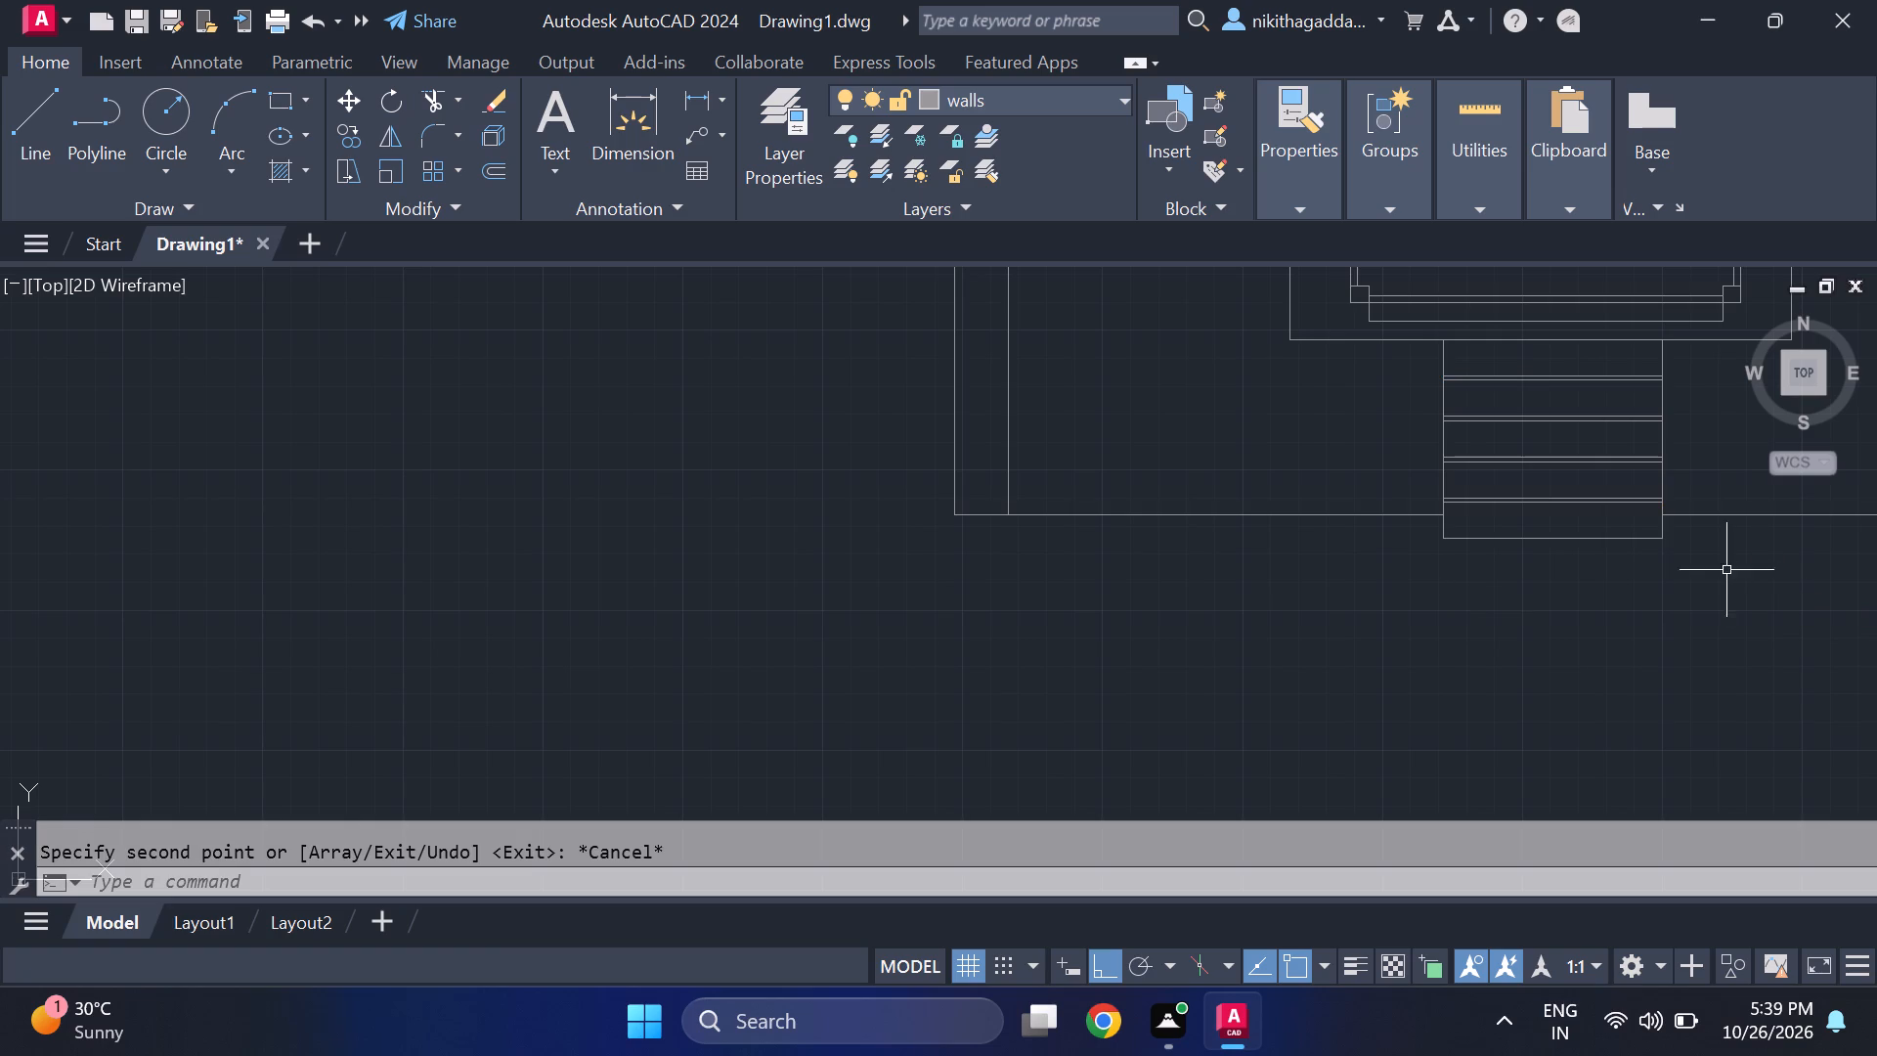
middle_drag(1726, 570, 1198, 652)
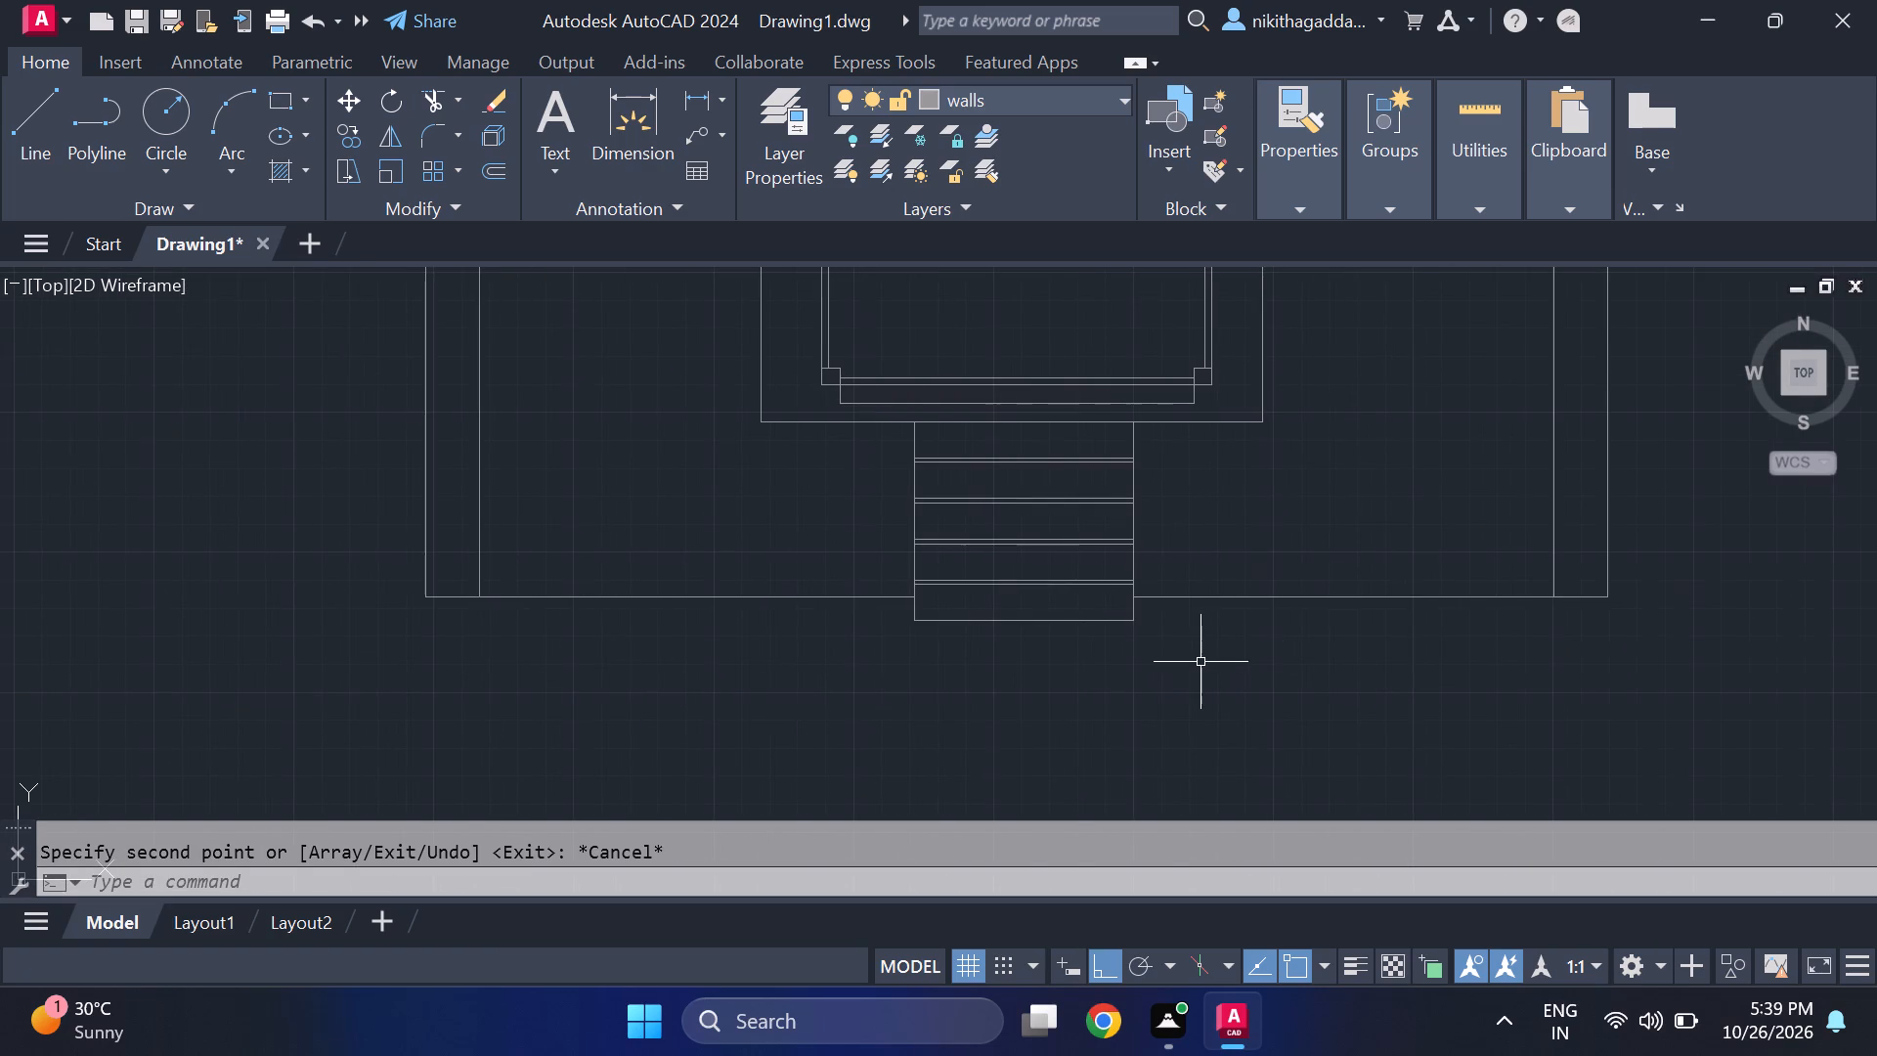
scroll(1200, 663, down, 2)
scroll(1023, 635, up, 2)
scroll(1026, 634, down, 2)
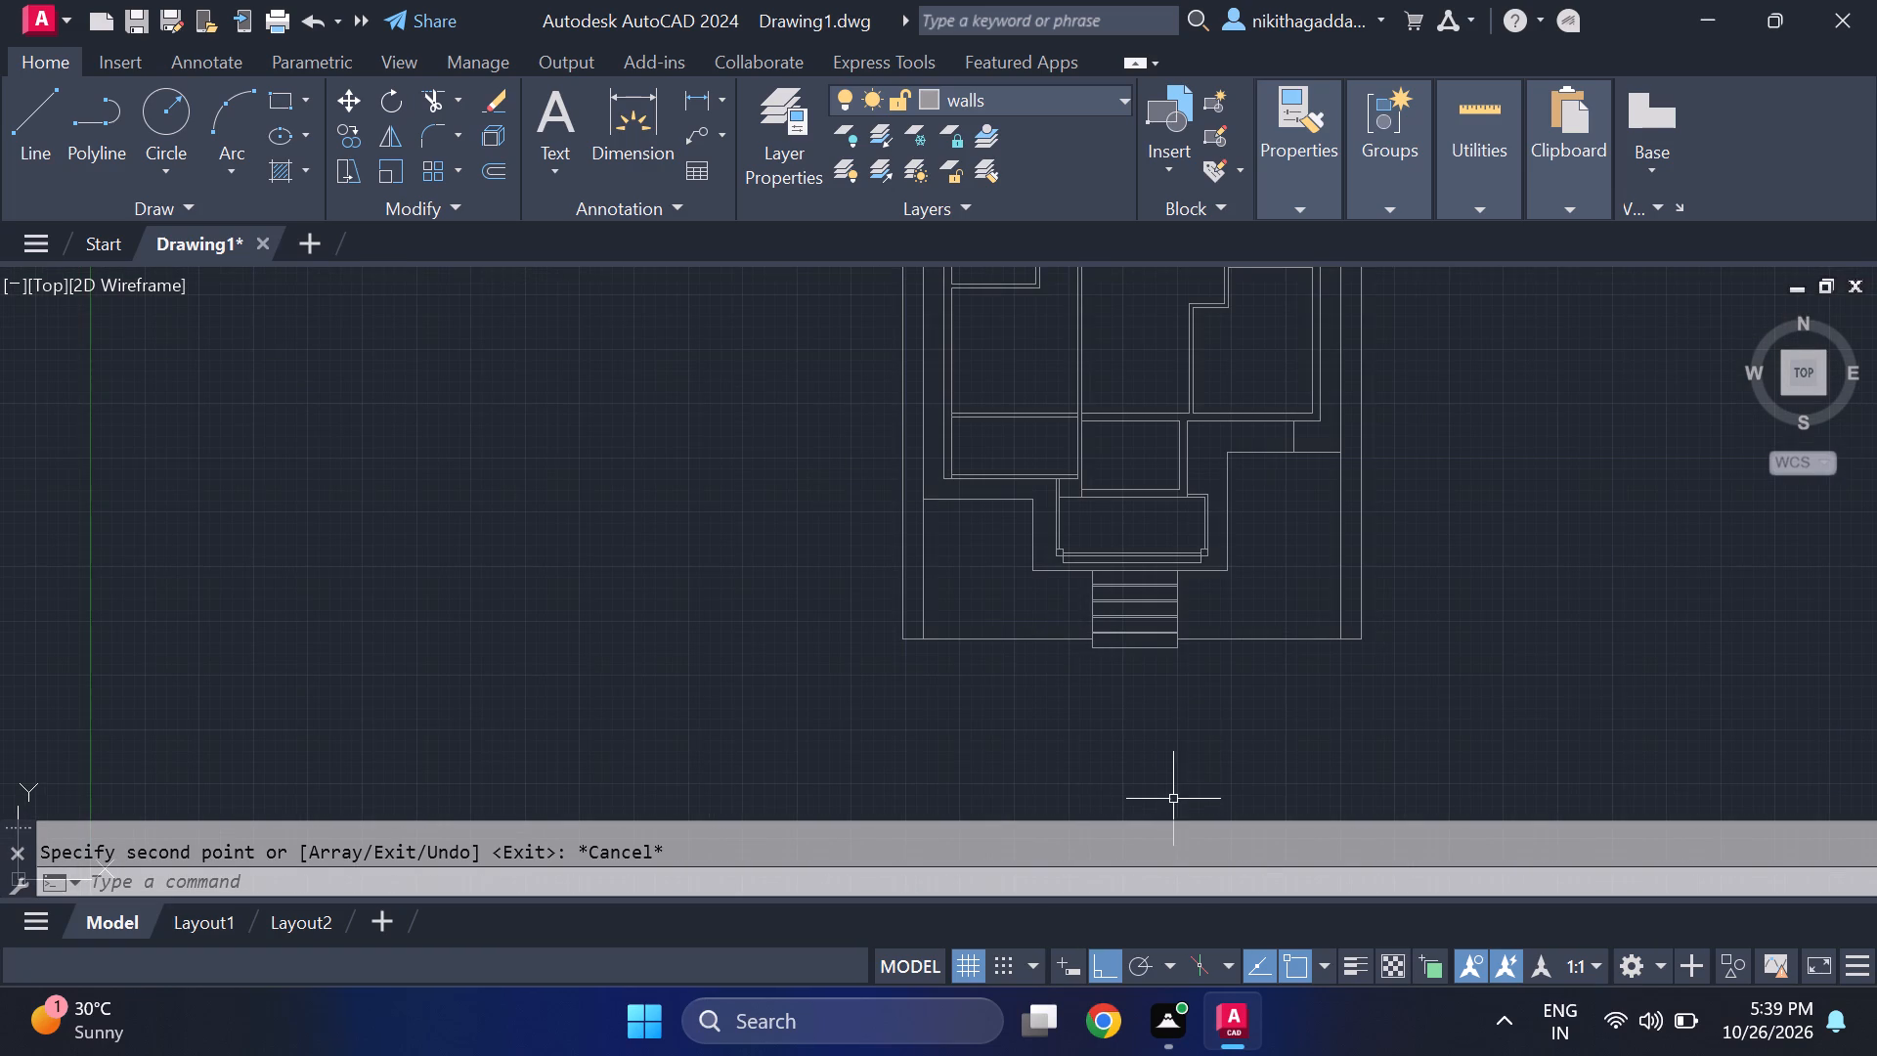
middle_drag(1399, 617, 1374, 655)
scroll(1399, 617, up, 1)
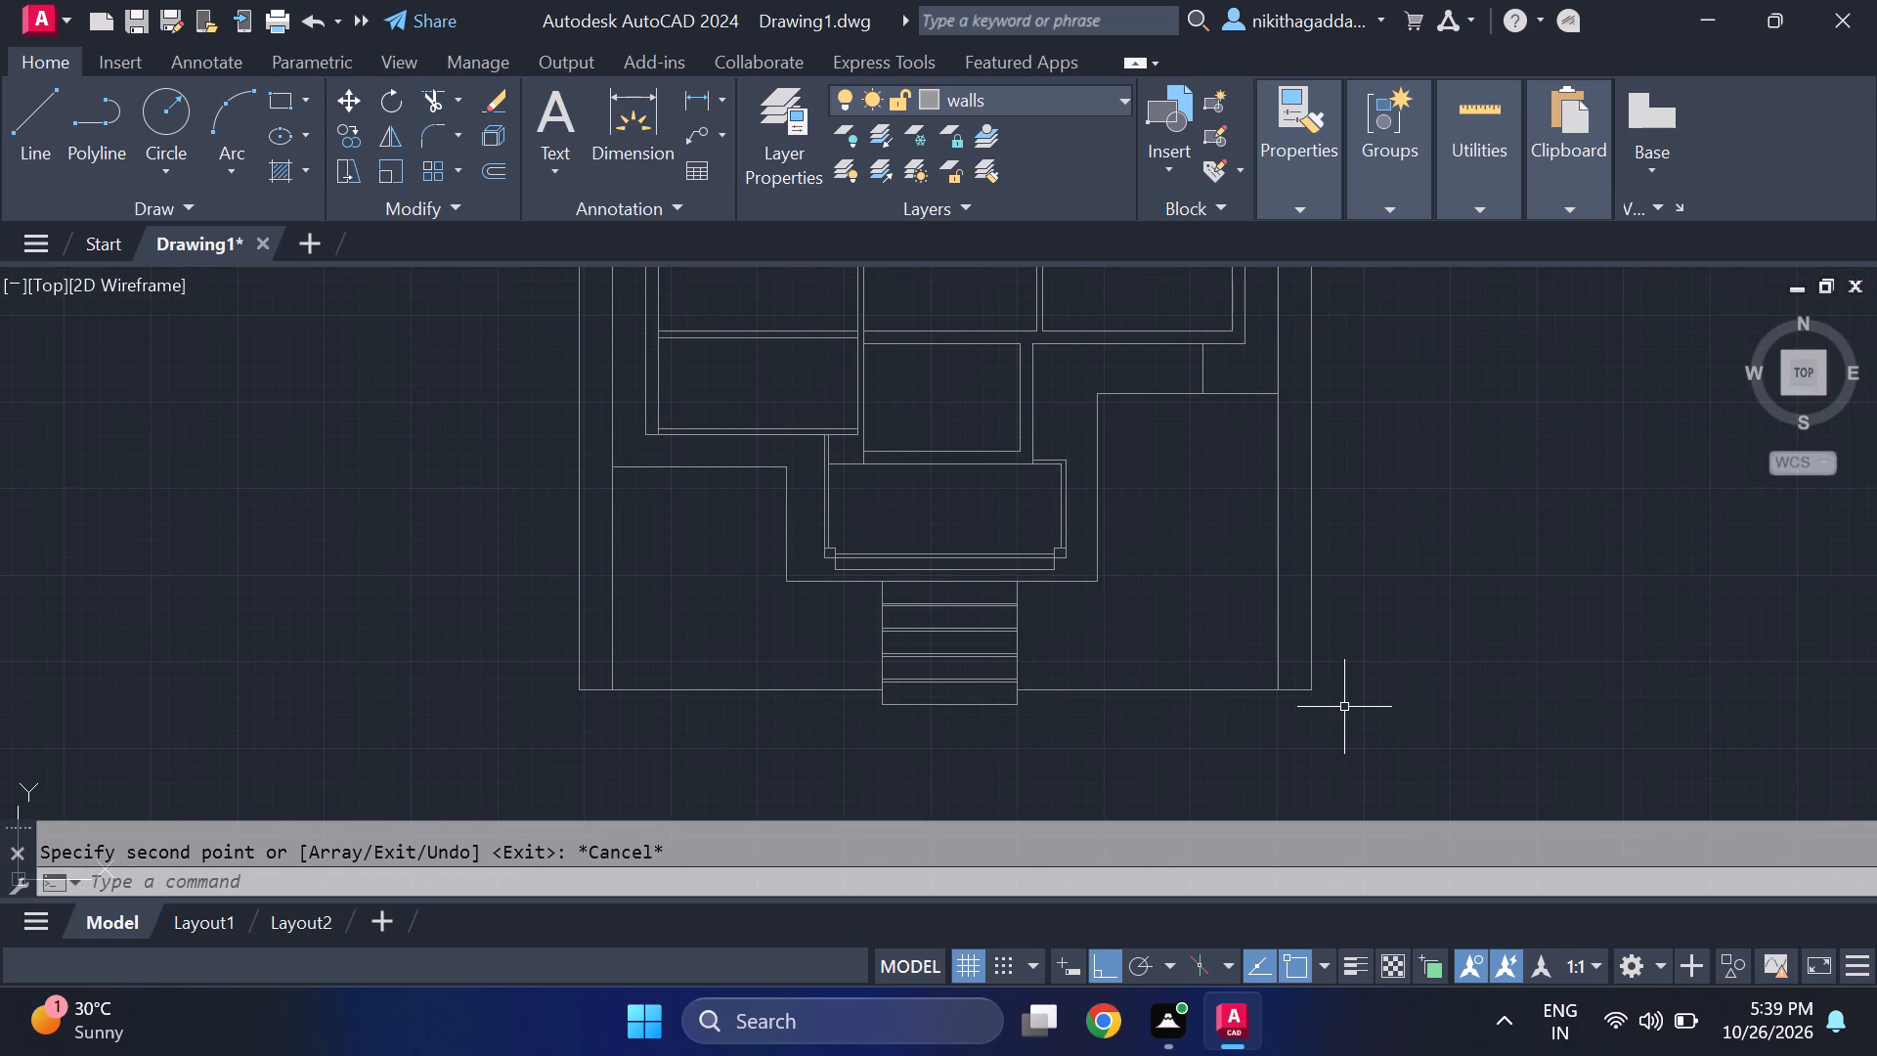
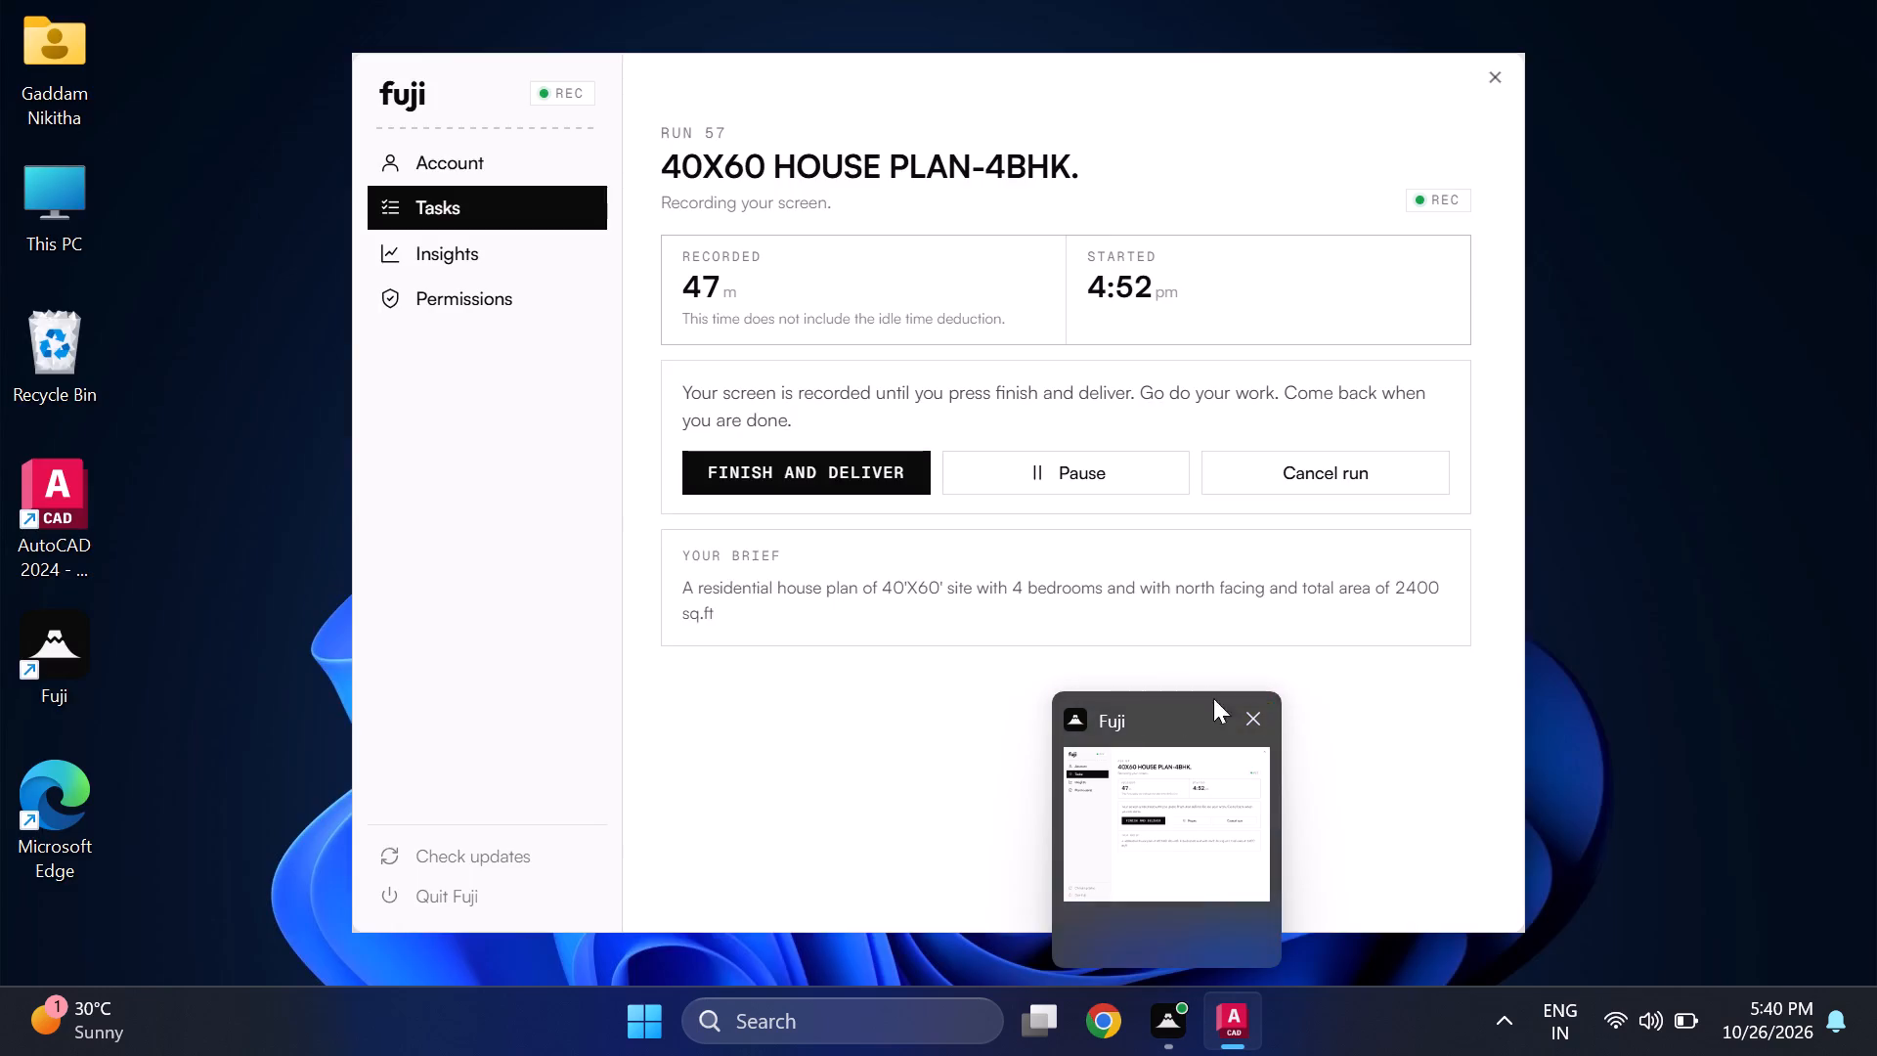
Examine the floor plan's front portion and the entrance steps at the boundary line.
scroll(1202, 595, down, 3)
scroll(1044, 560, up, 2)
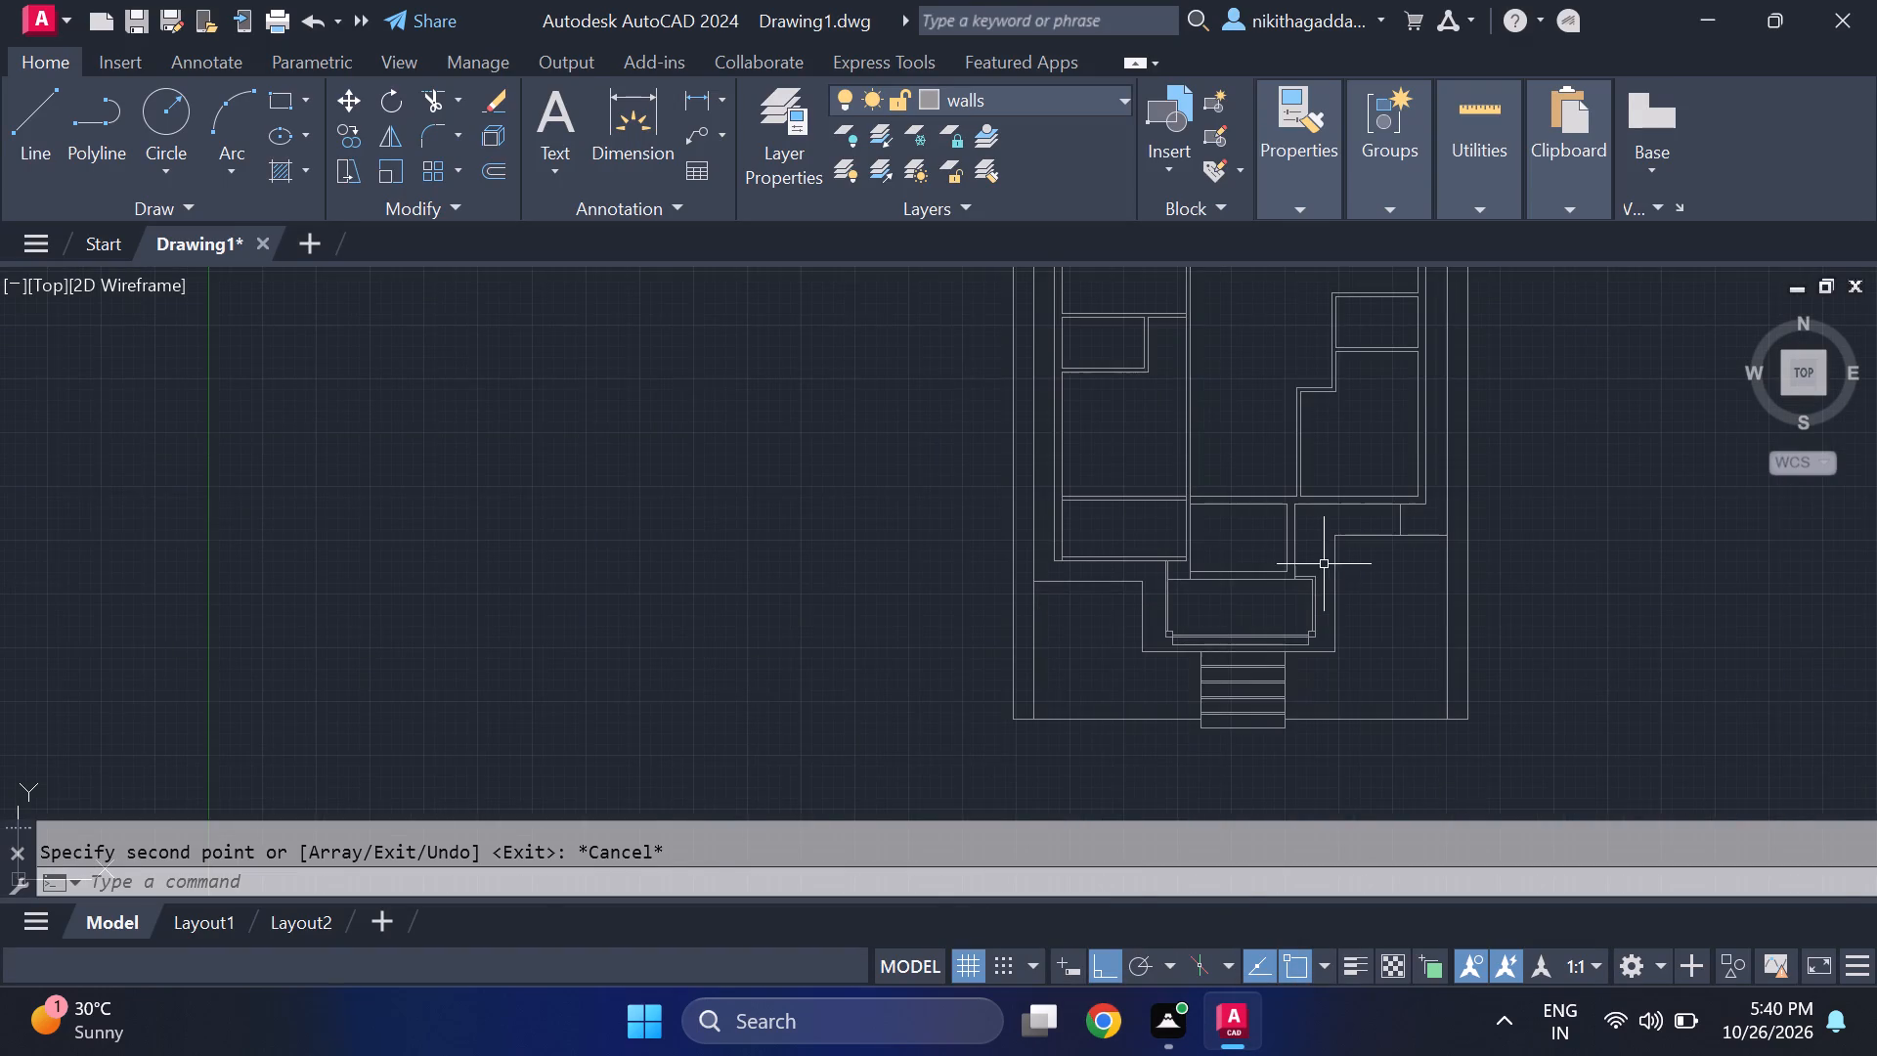
middle_drag(1324, 563, 978, 690)
scroll(976, 681, down, 2)
scroll(951, 657, up, 2)
middle_drag(951, 661, 1021, 547)
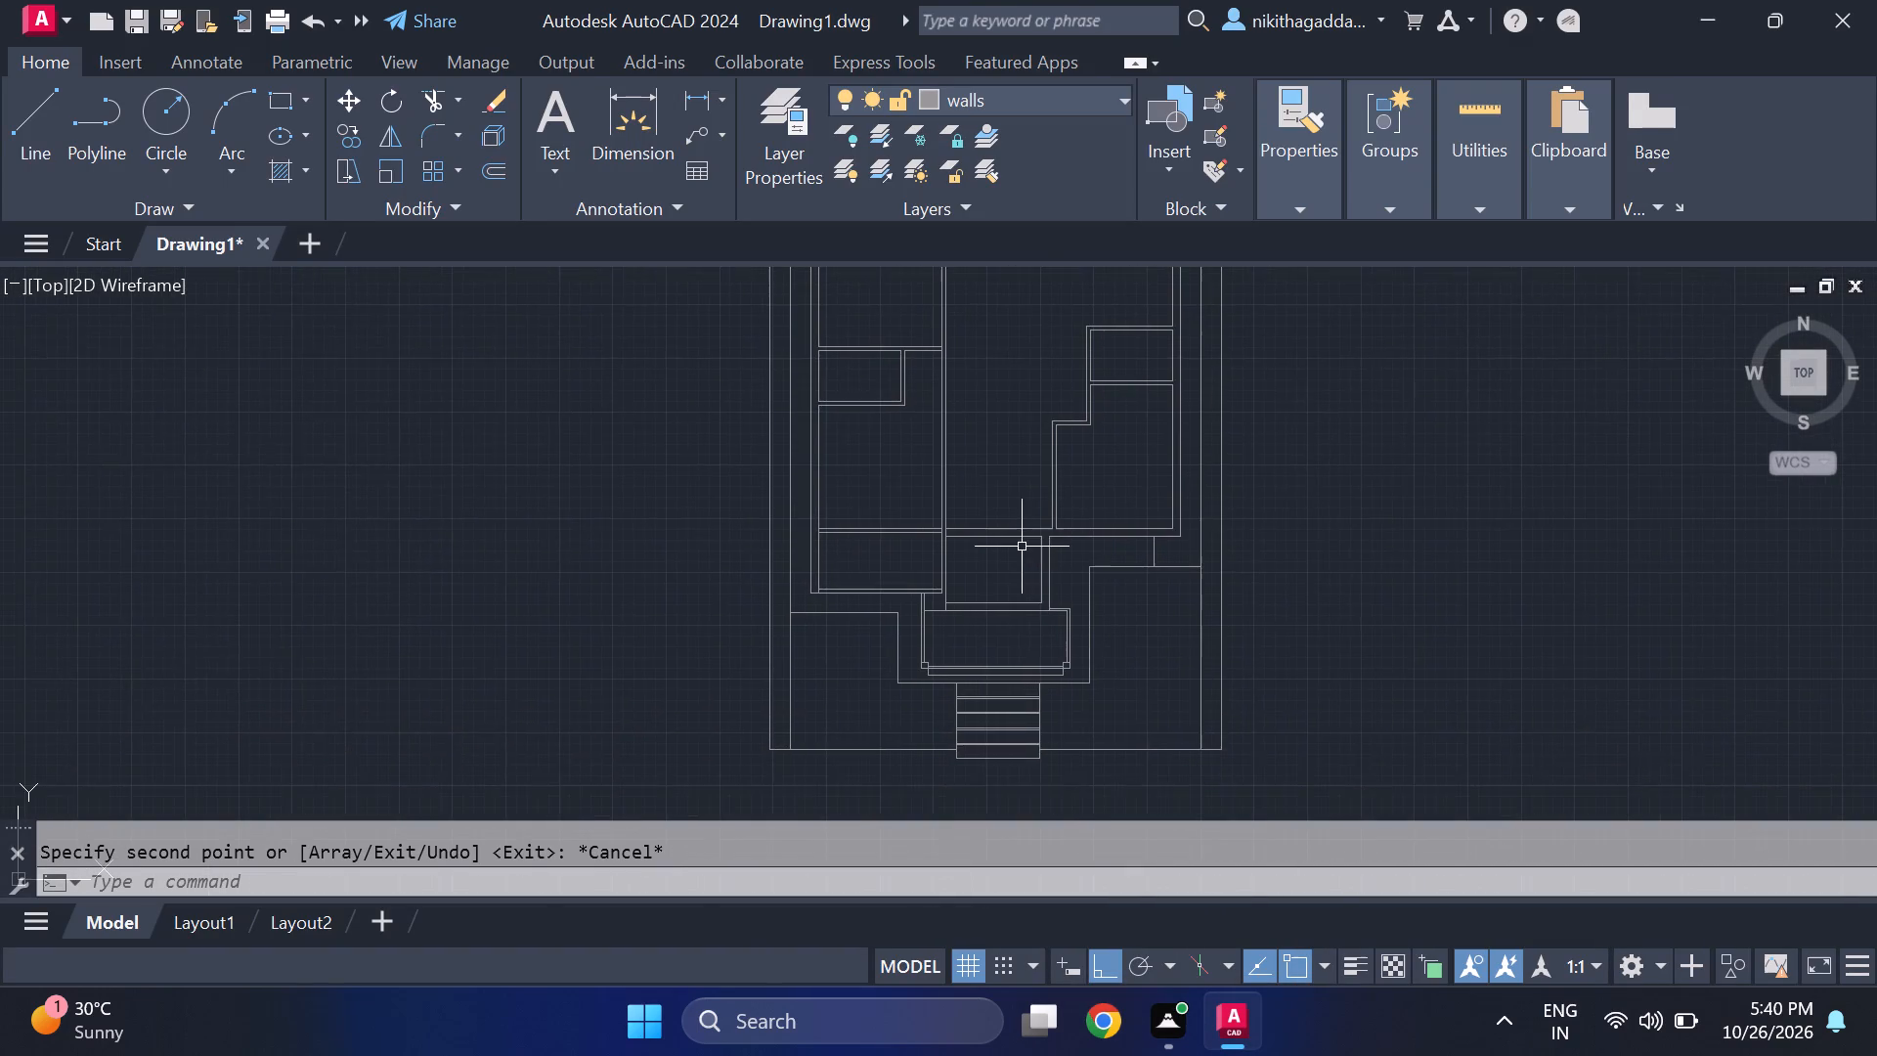
scroll(967, 573, down, 2)
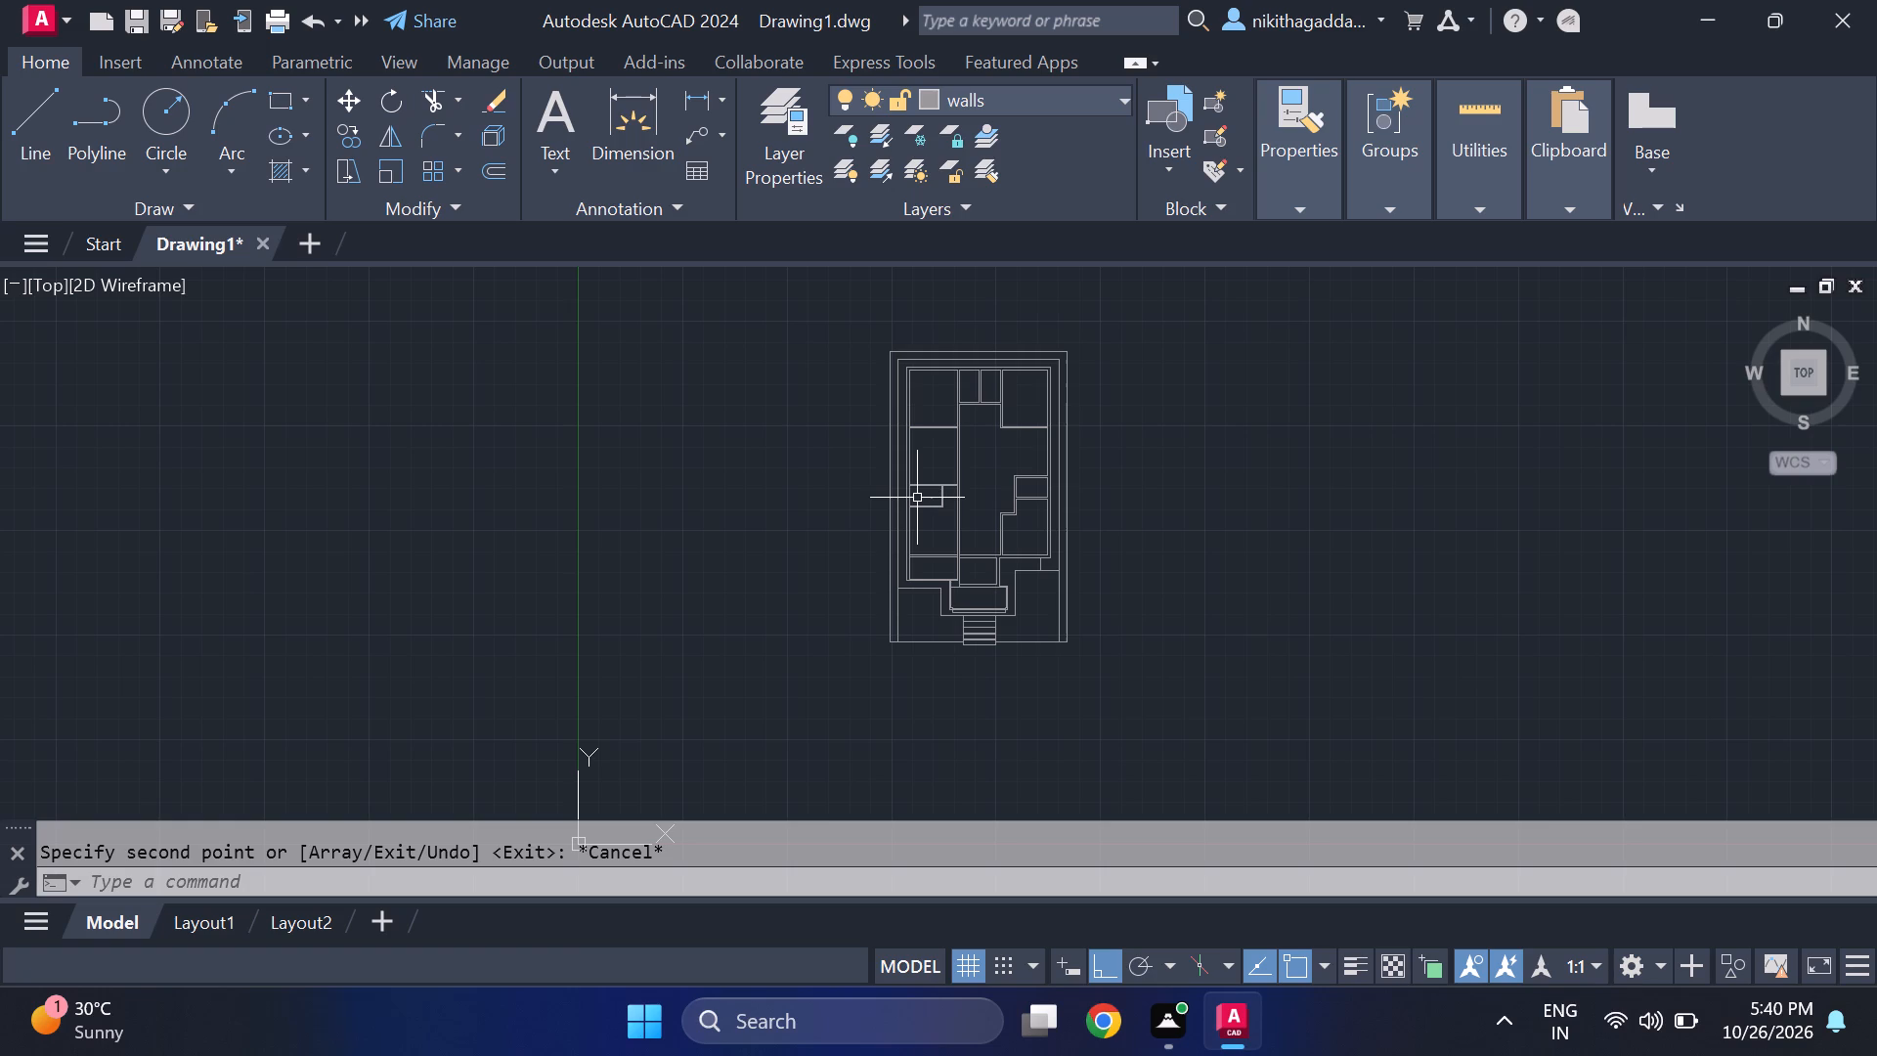
scroll(918, 668, up, 3)
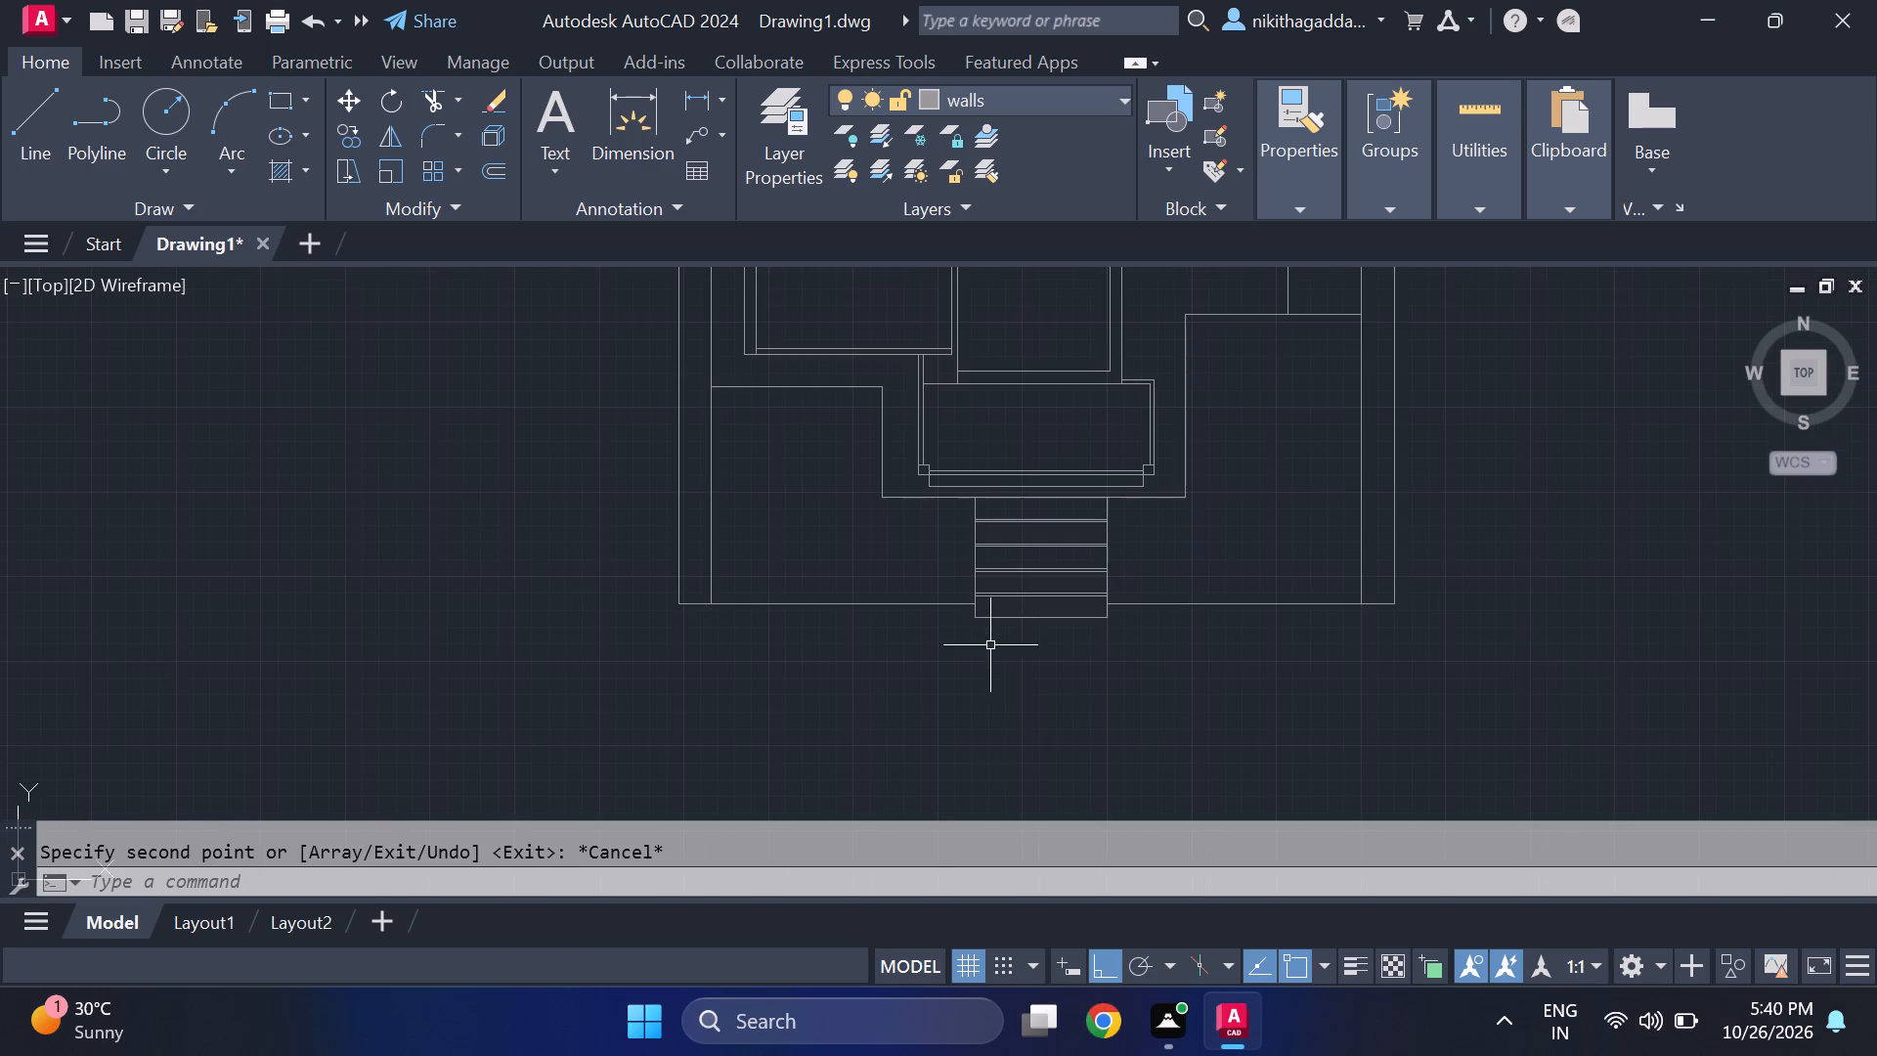
scroll(1026, 651, up, 3)
scroll(1056, 514, down, 2)
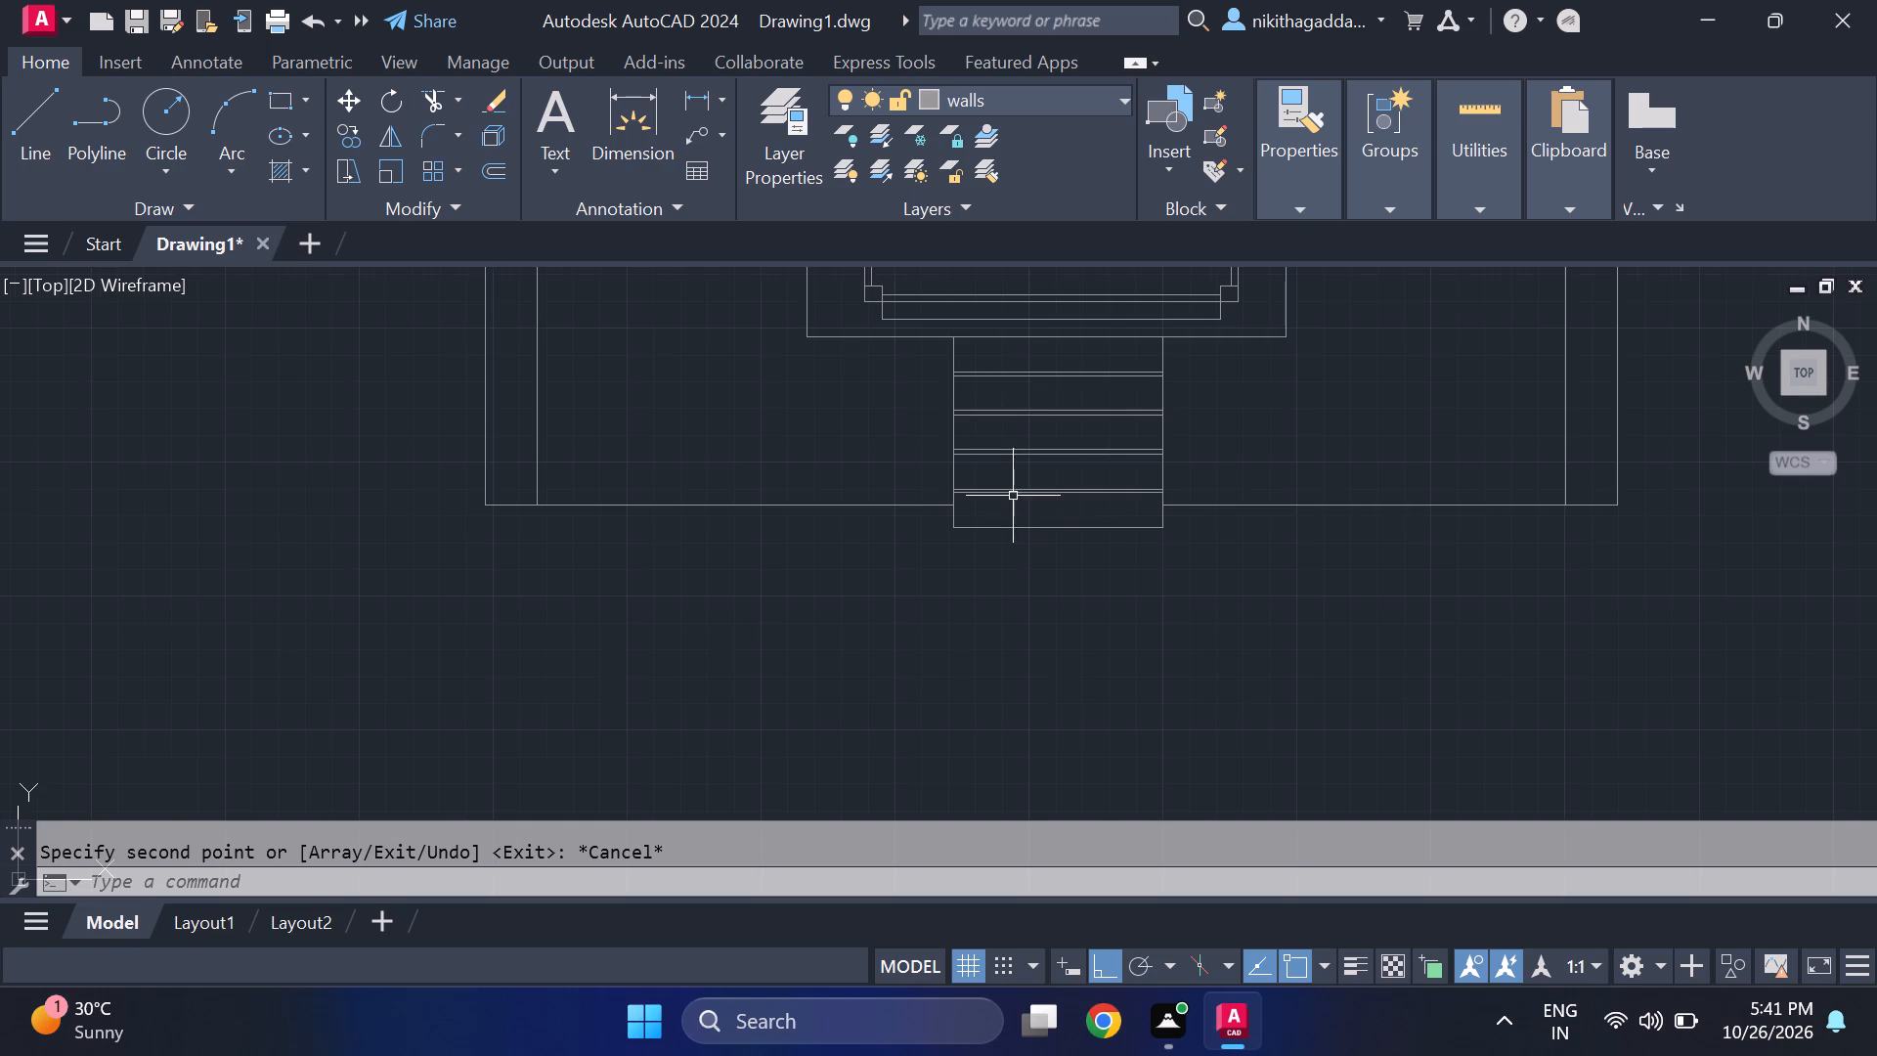
Move the four lines of the bottom entrance step slightly down along the stair's right edge, using the step's upper-right corner as base point.
scroll(1007, 491, up, 2)
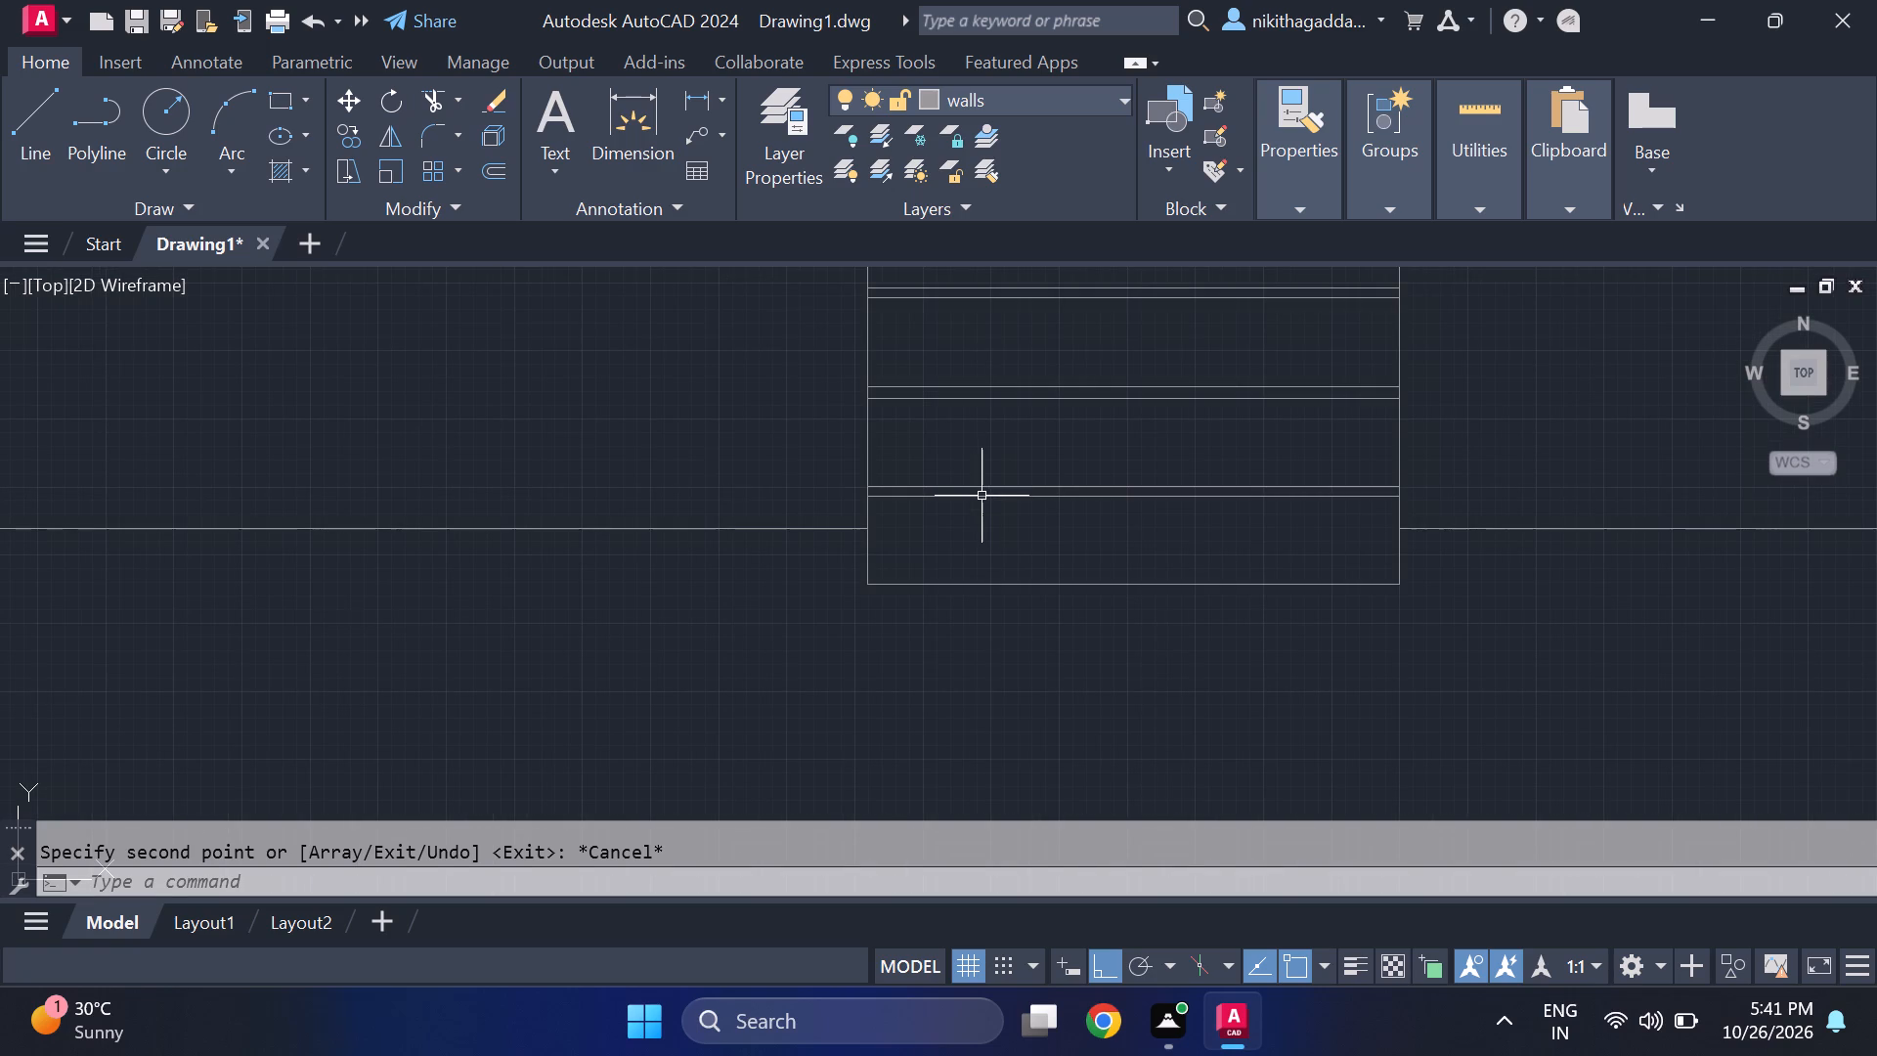
click(982, 496)
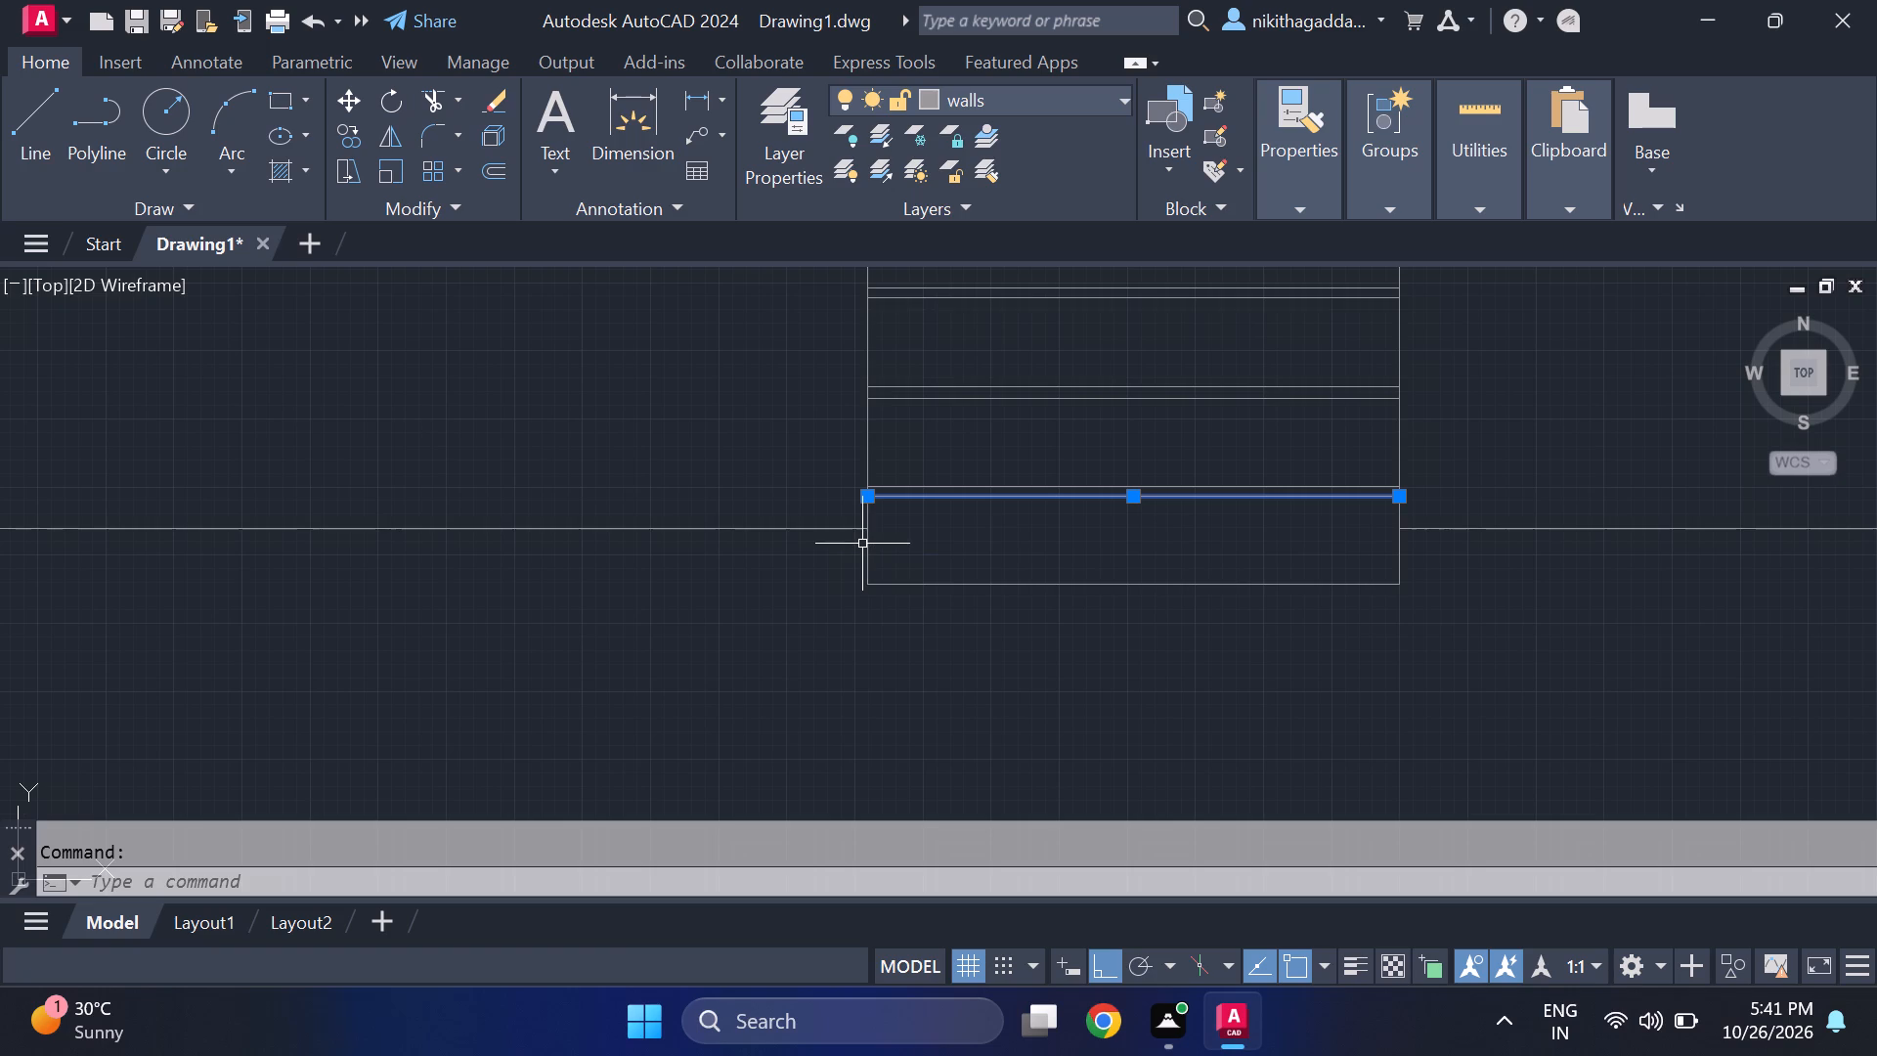
click(866, 535)
drag(933, 560, 938, 586)
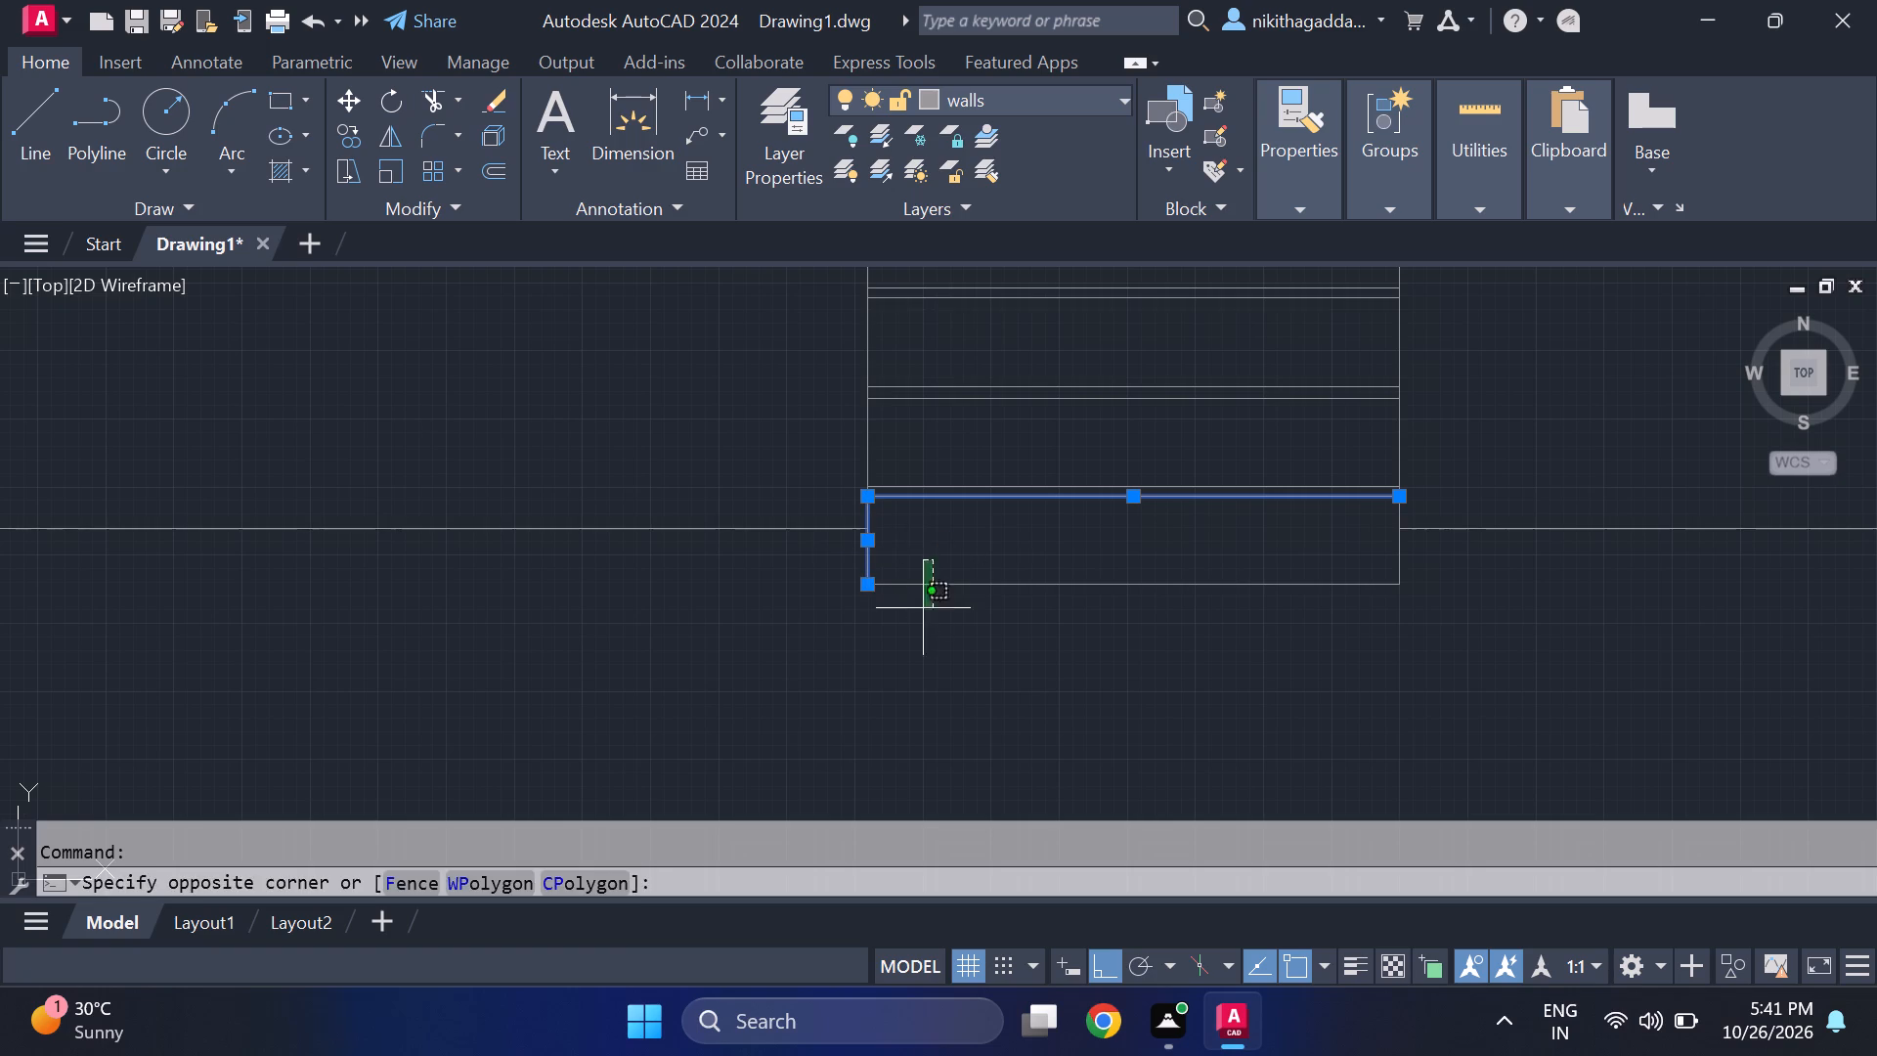
click(919, 610)
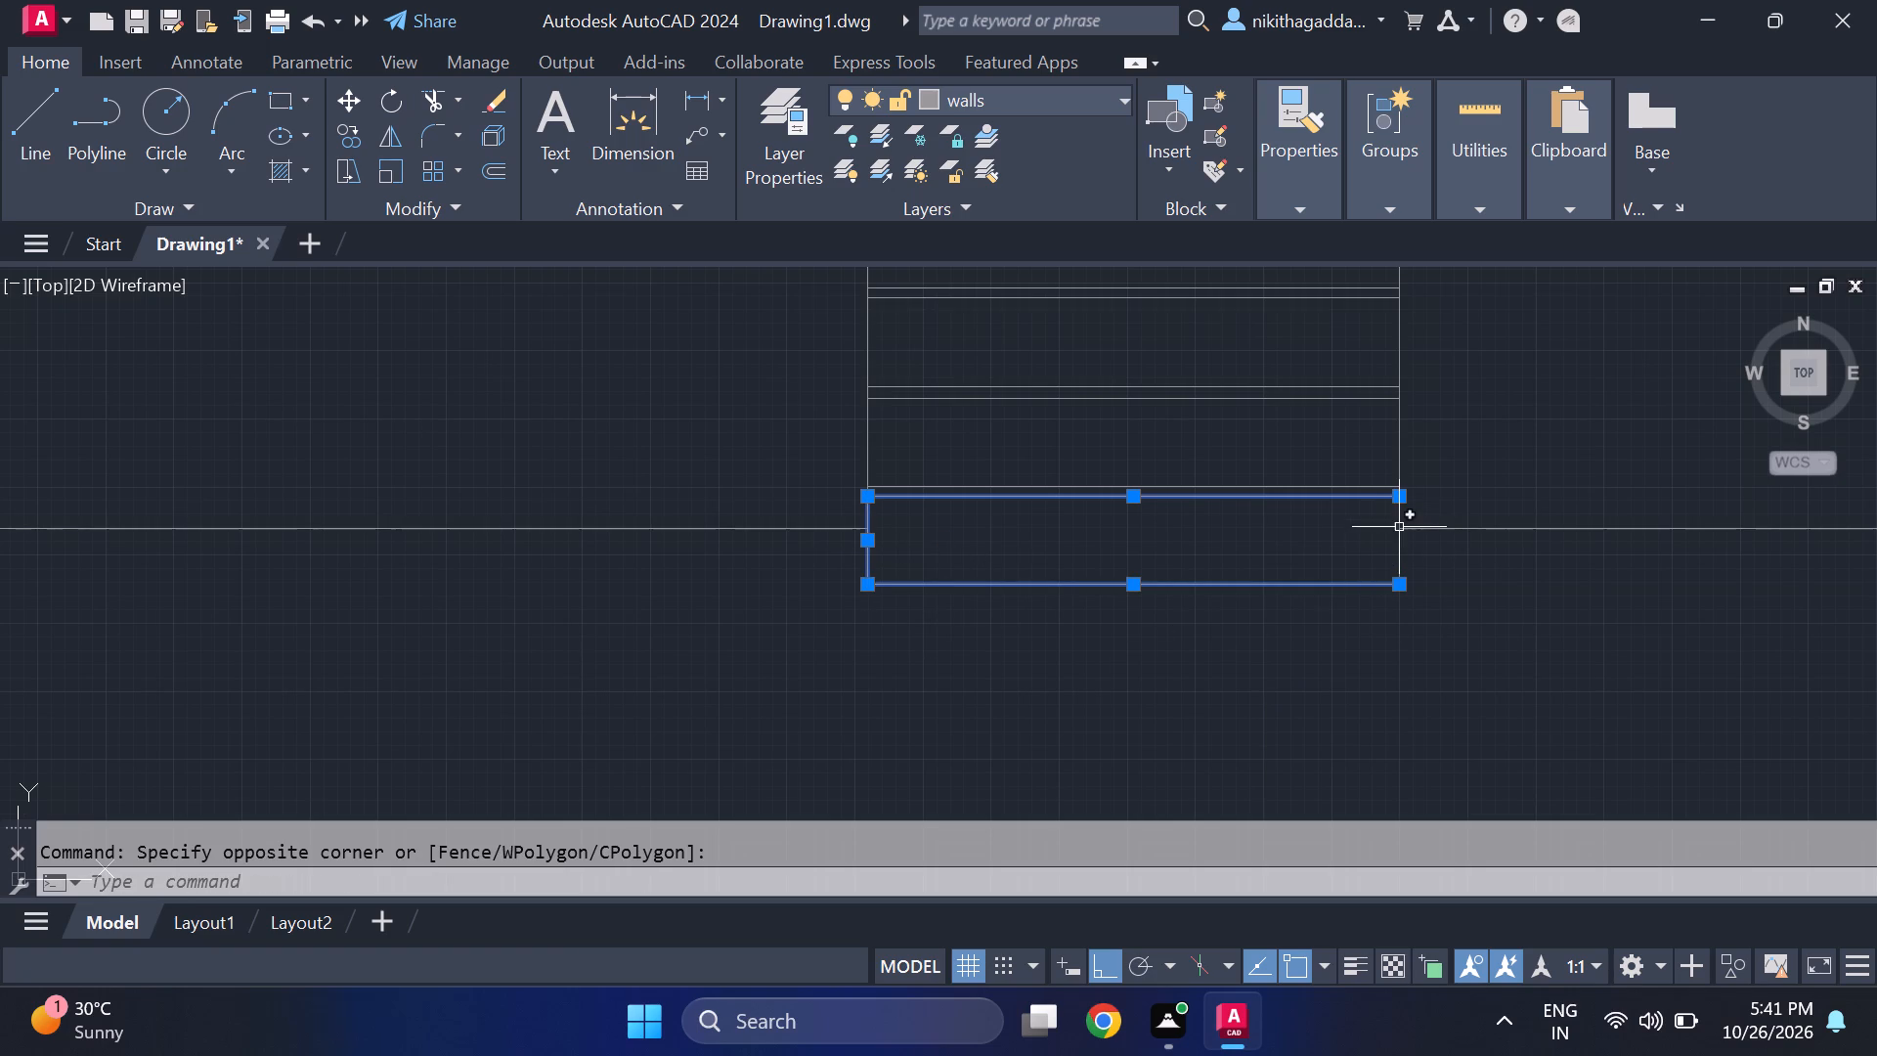
click(1399, 529)
key(m)
key(Return)
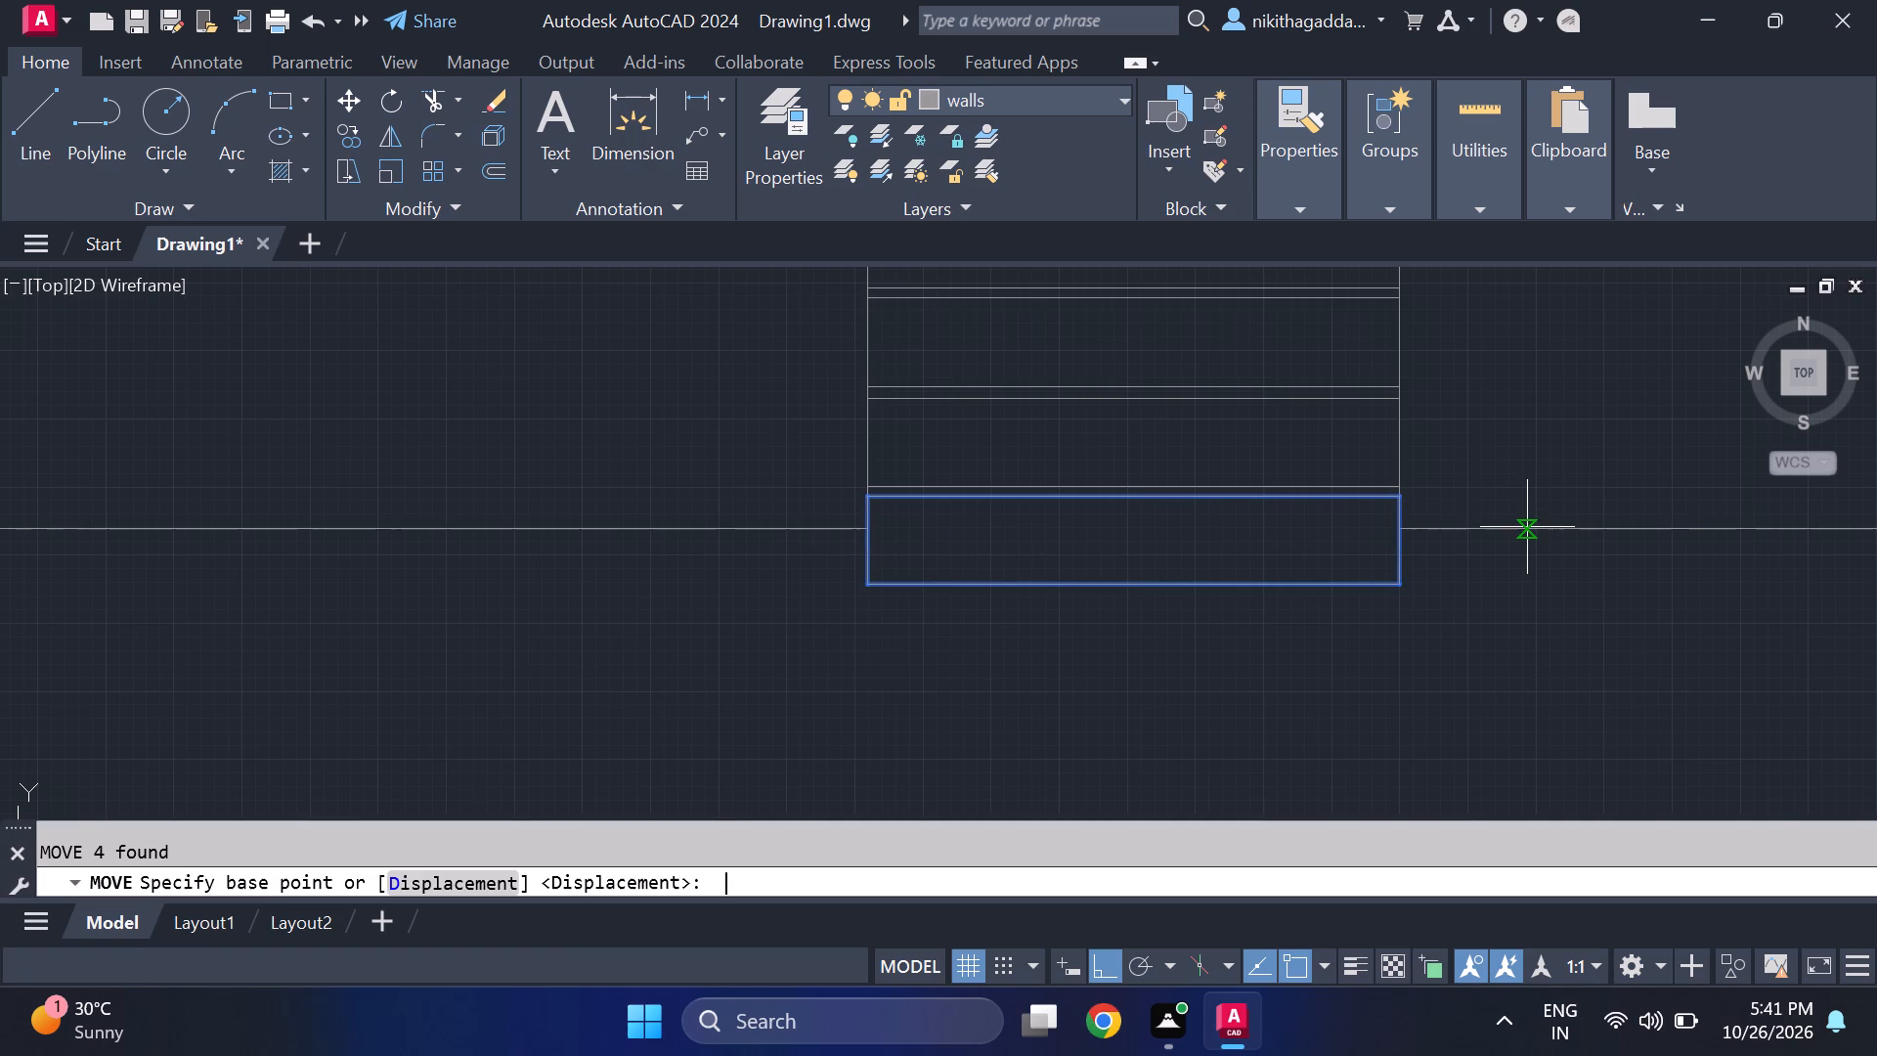
scroll(1422, 477, up, 2)
click(1359, 524)
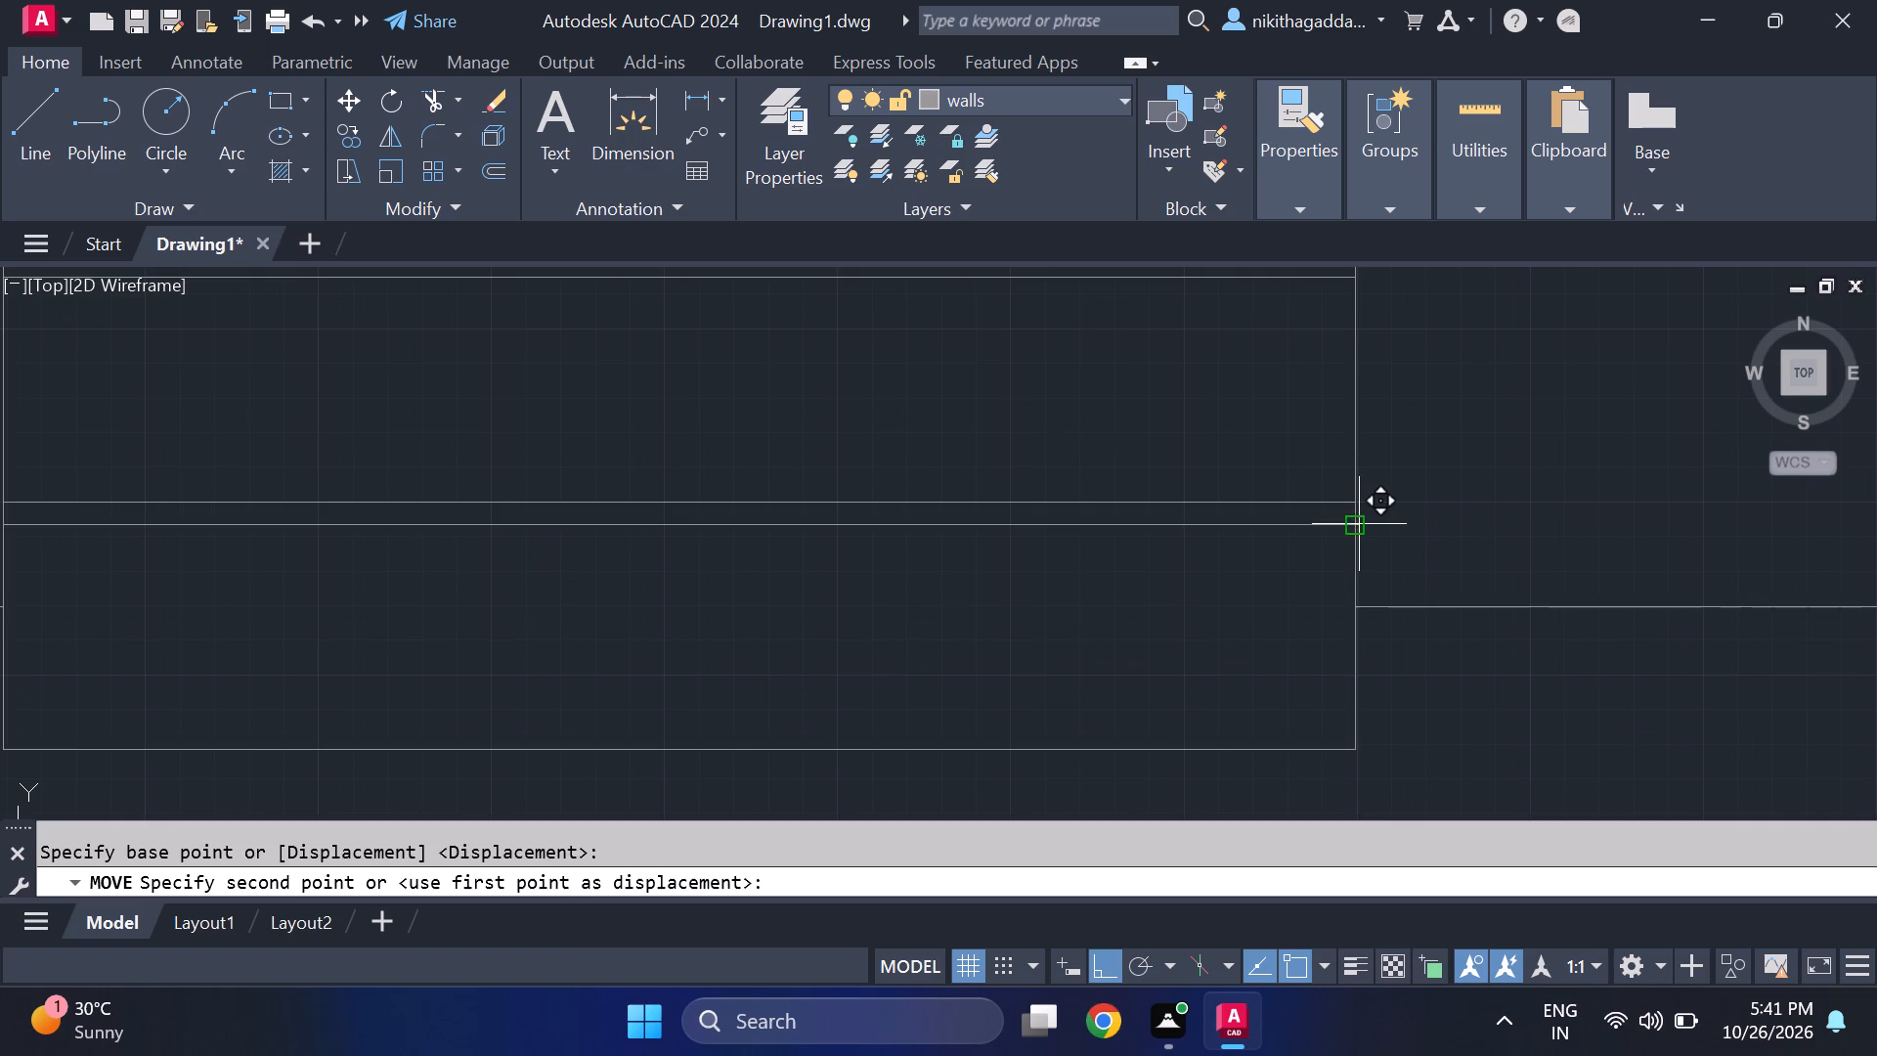
scroll(1358, 527, up, 3)
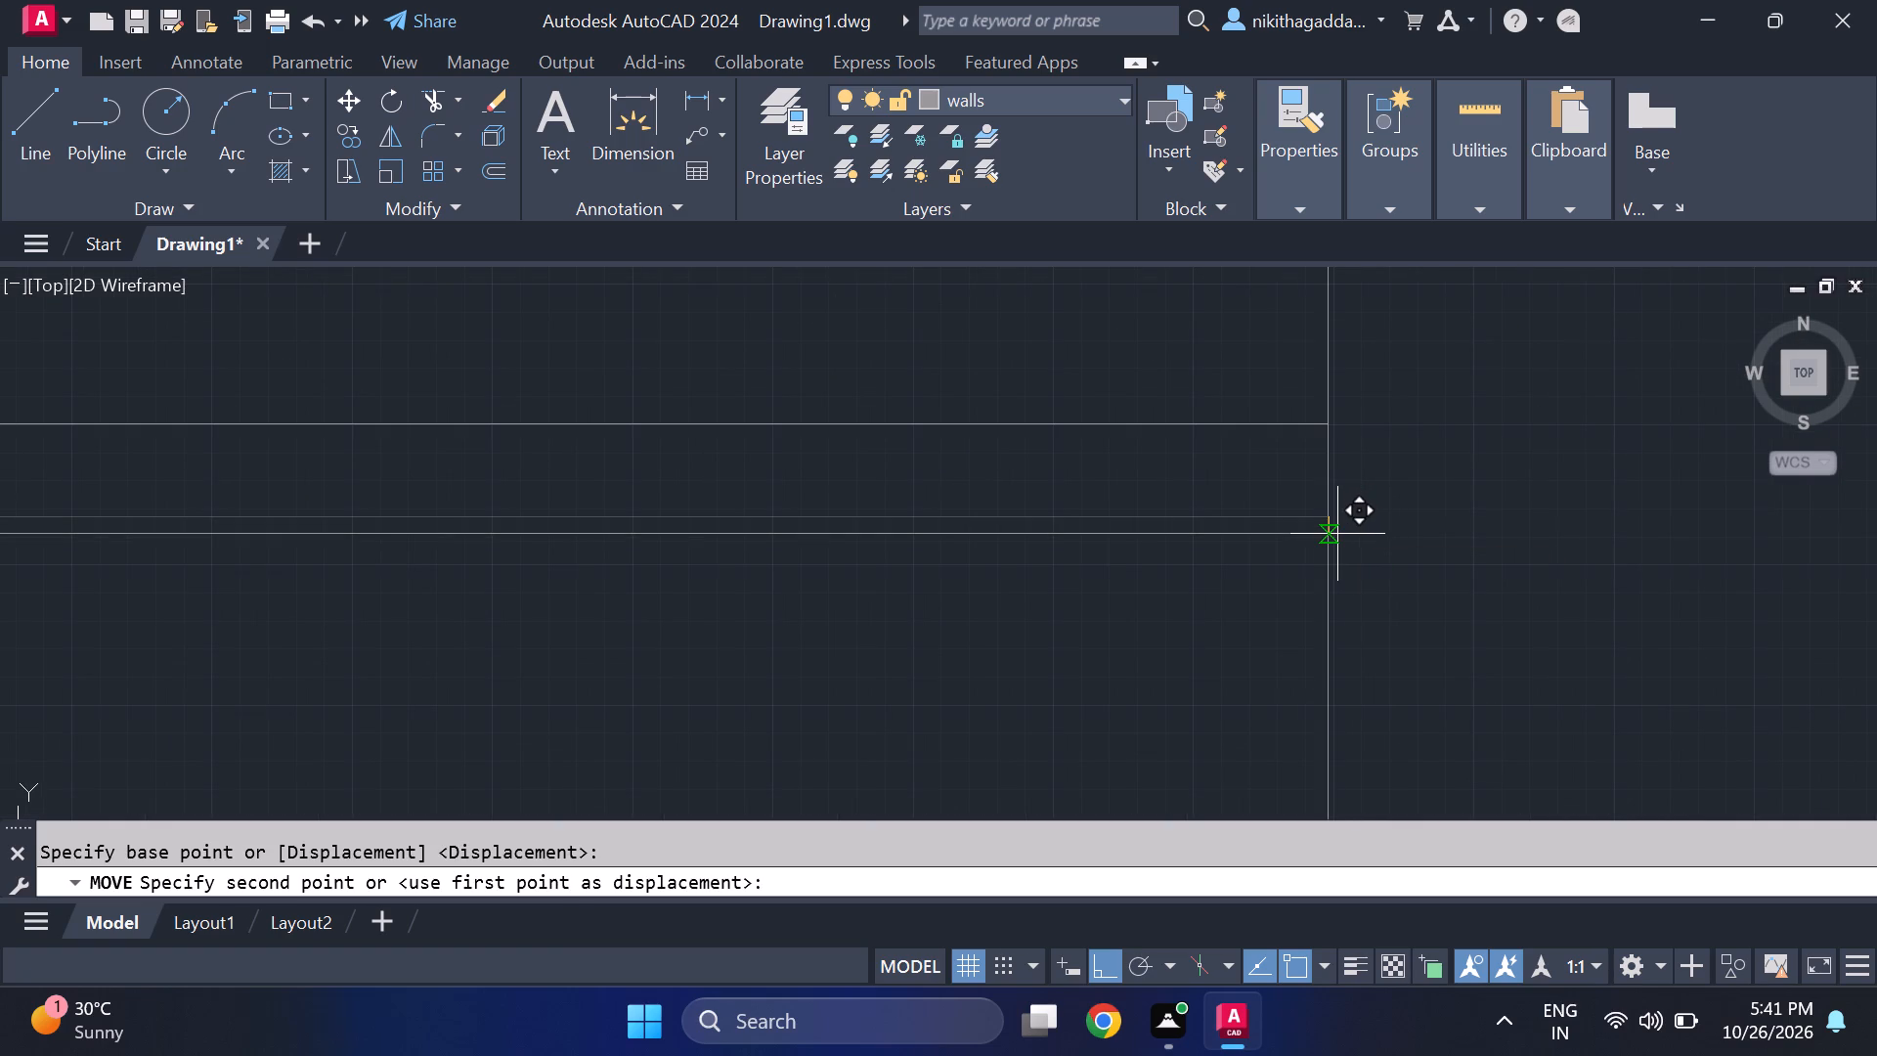
scroll(1337, 534, up, 2)
click(1311, 522)
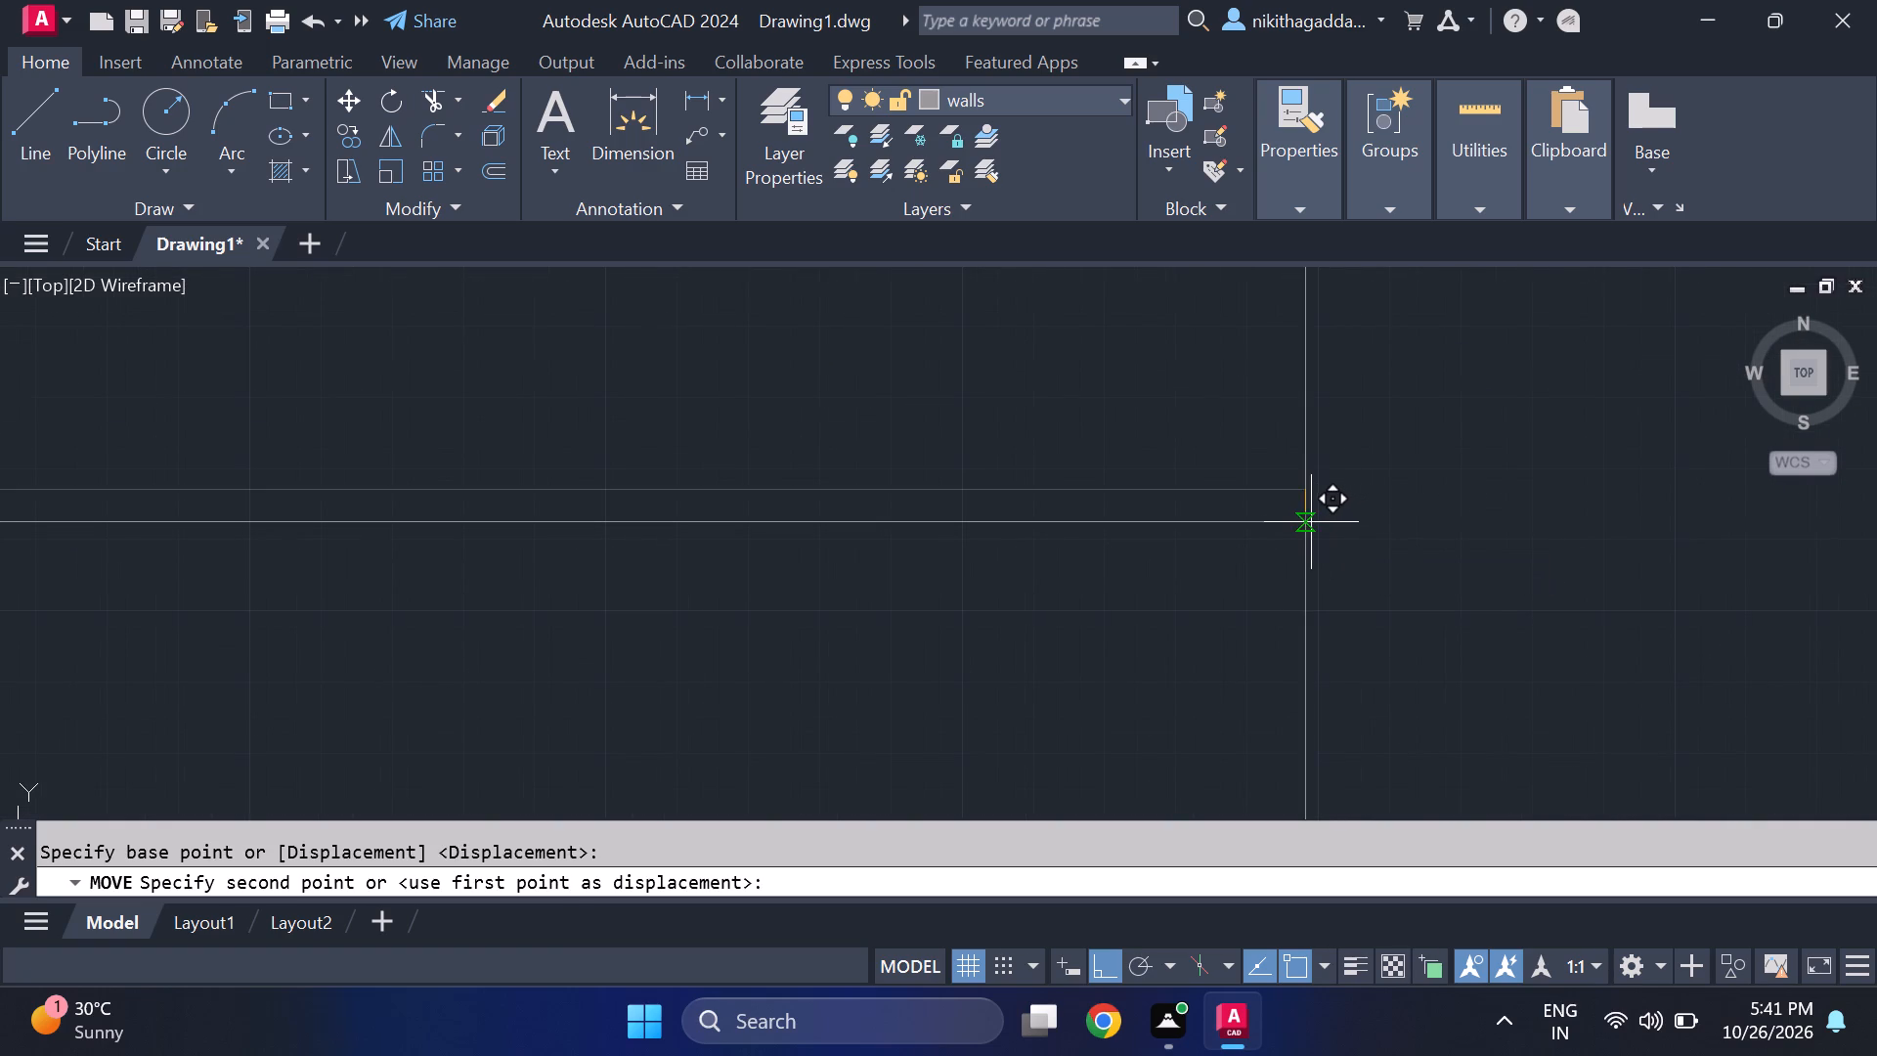
Draw a closed rectangle about 1'-3" wide and 3'-3" high across the front boundary line, just left of the entrance steps.
scroll(1363, 497, down, 6)
scroll(1529, 683, down, 3)
middle_drag(1489, 695, 1484, 684)
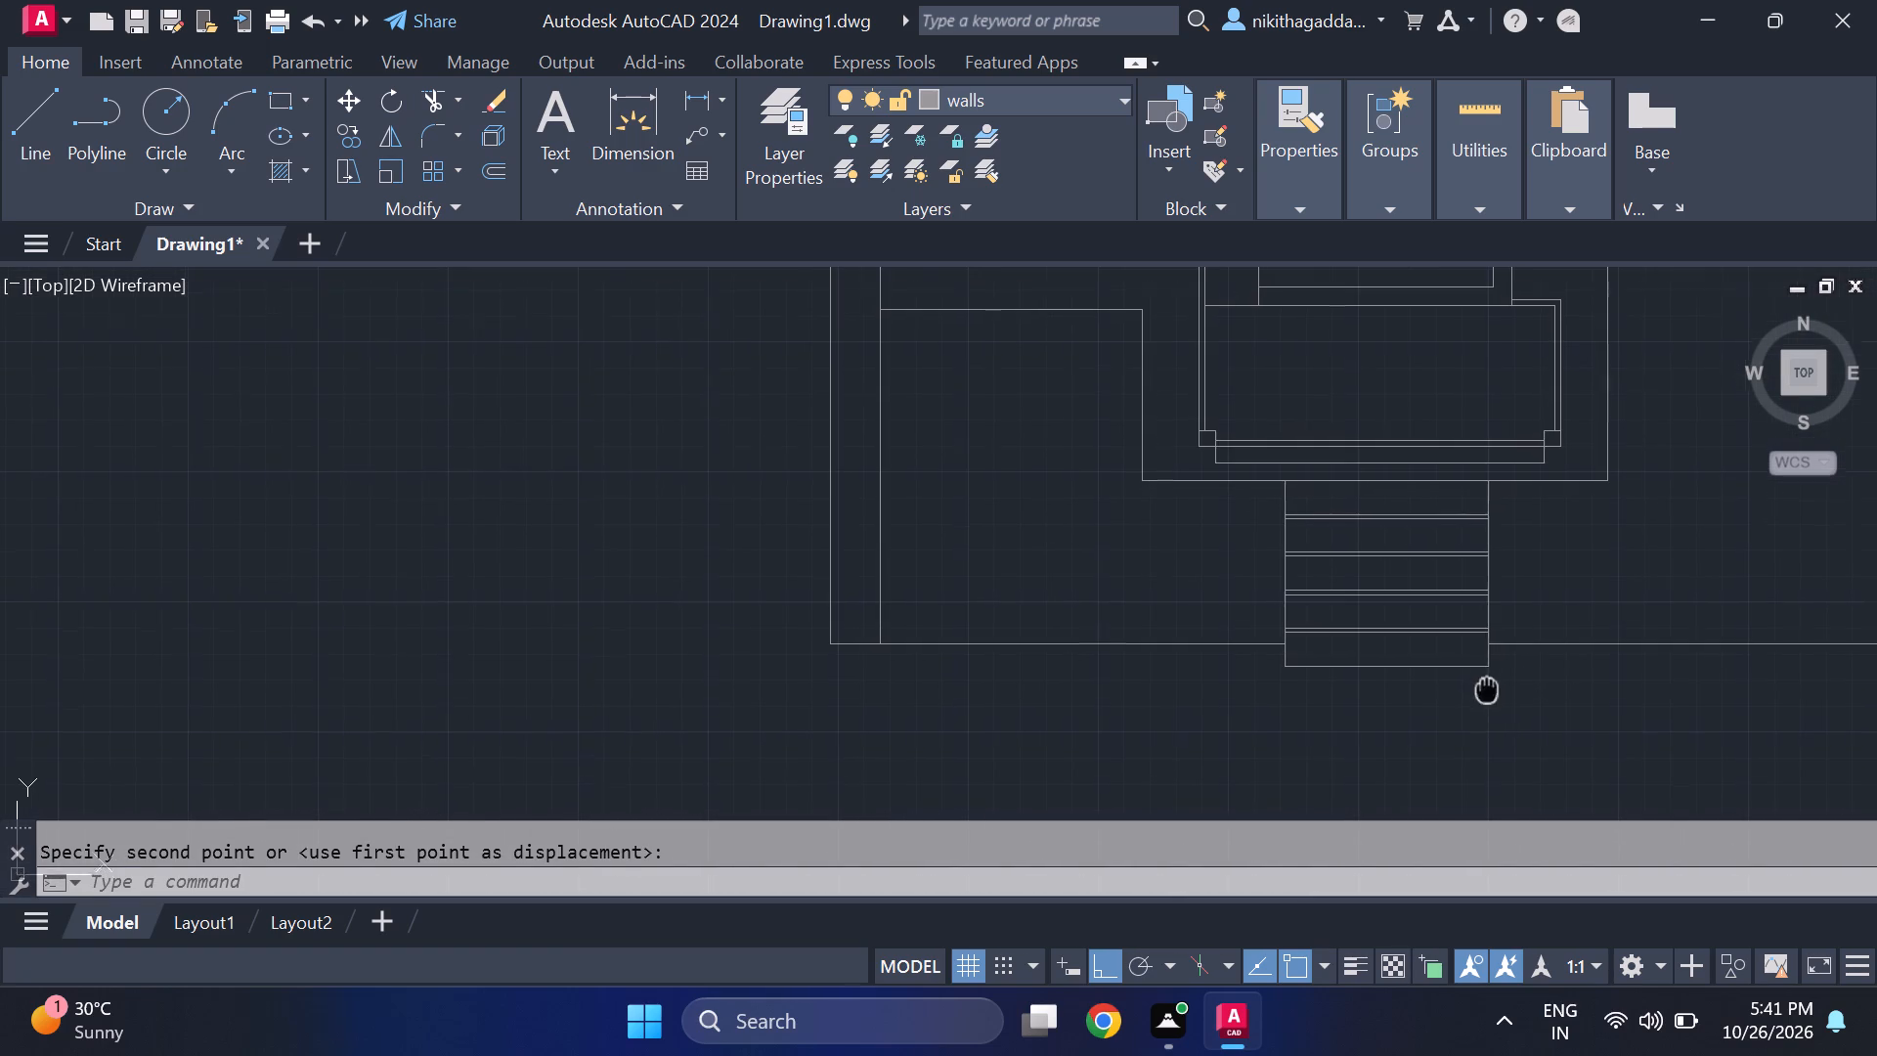
middle_drag(1484, 684, 1462, 609)
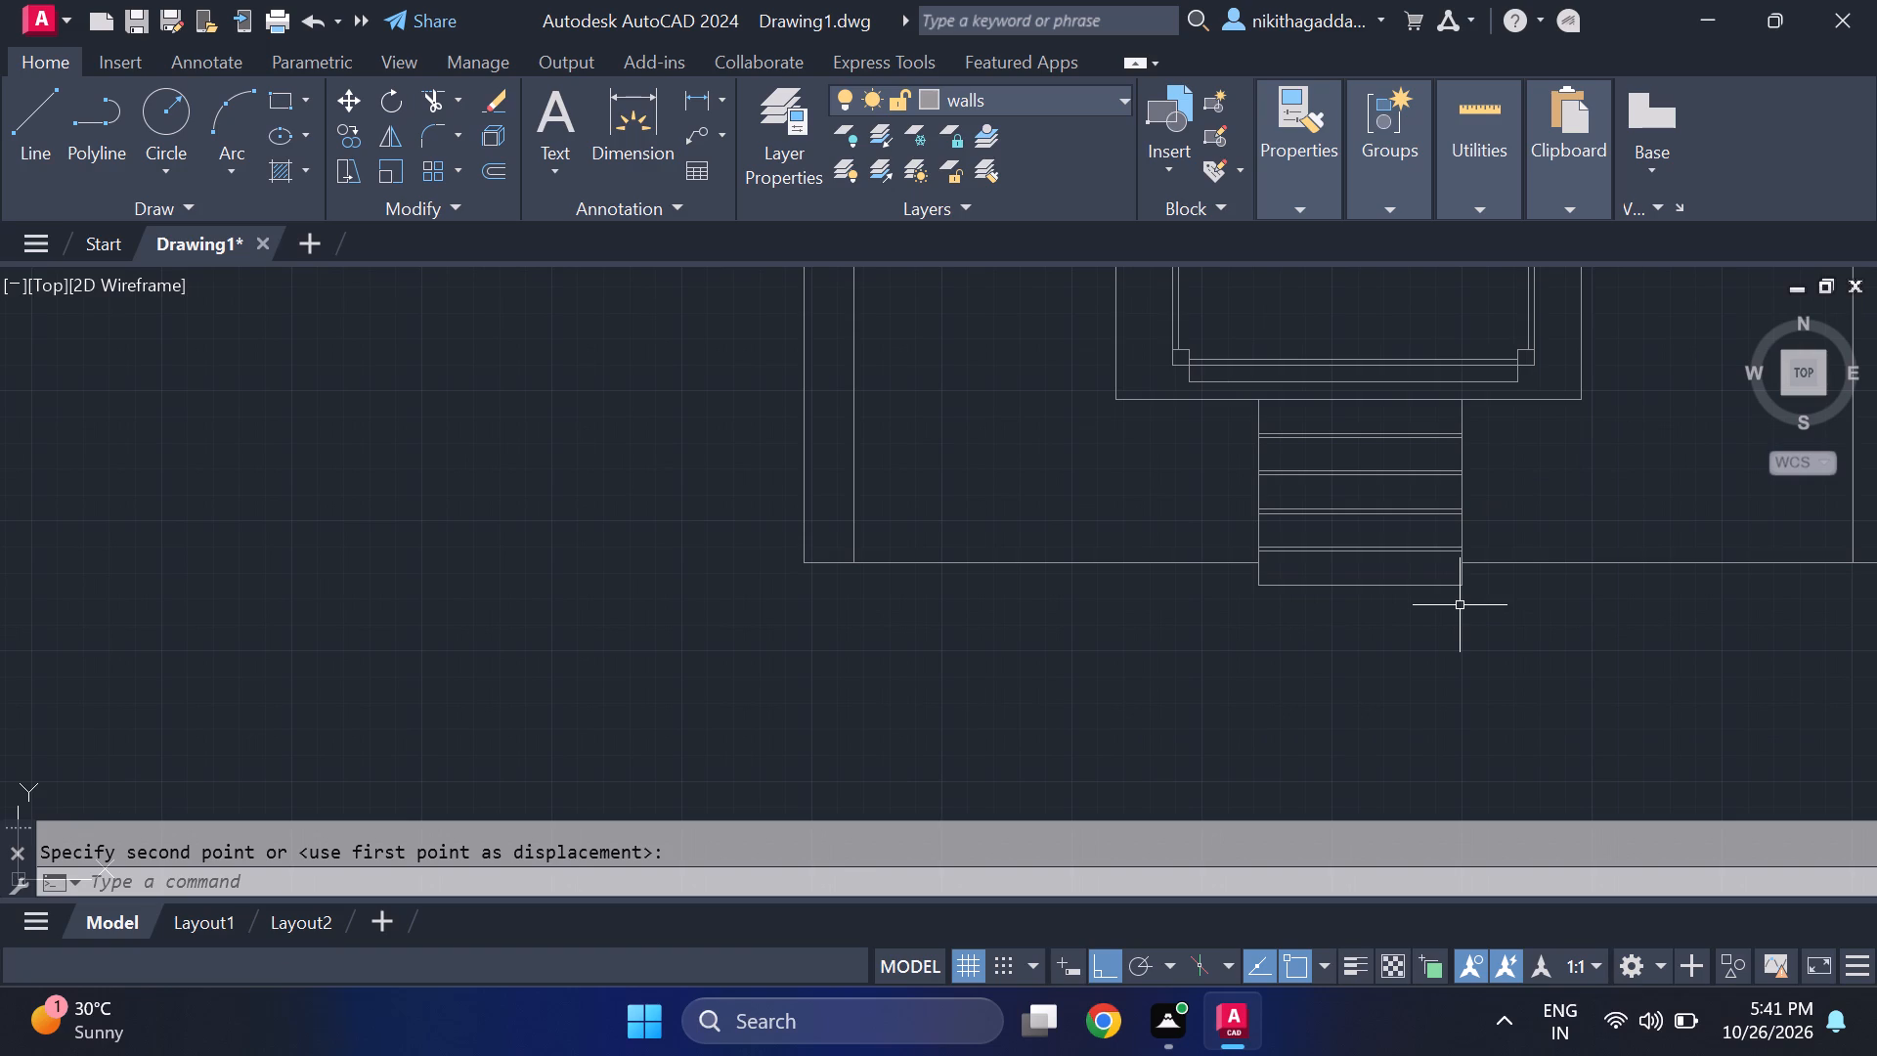
key(l)
key(Return)
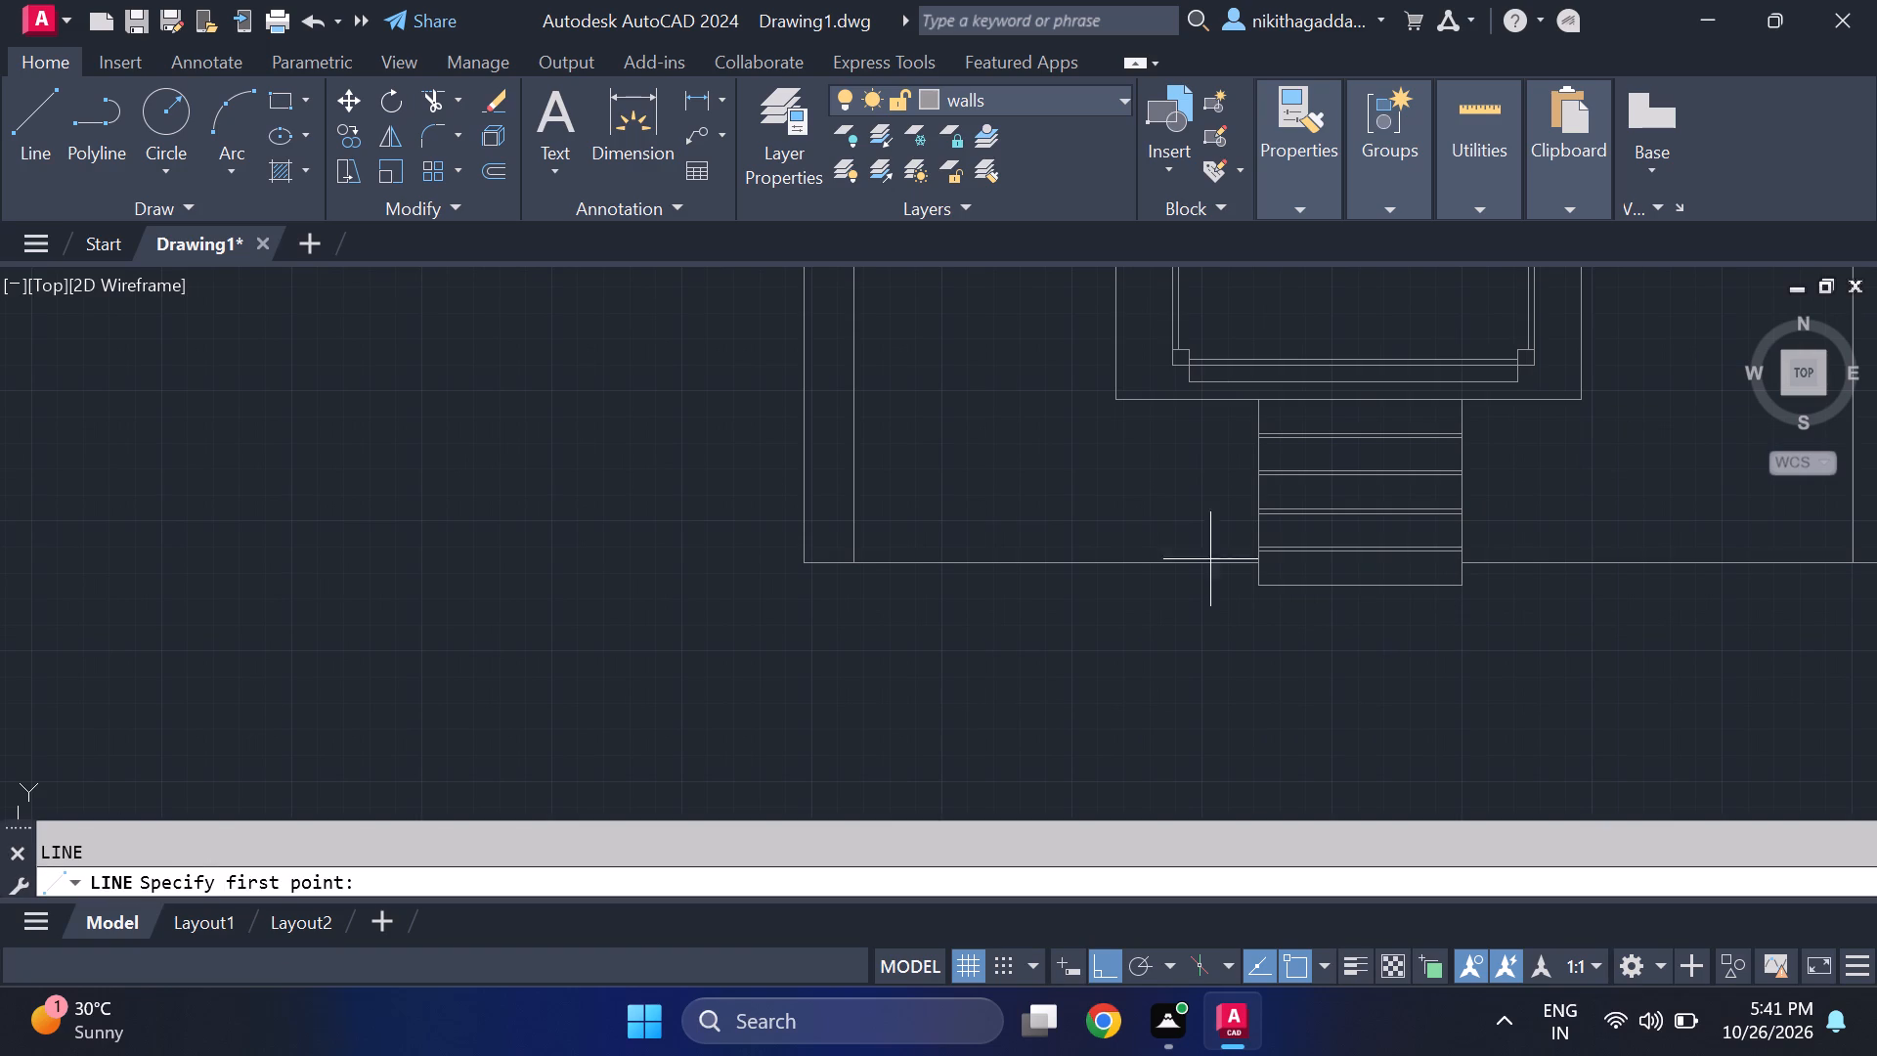
scroll(1204, 688, up, 1)
middle_drag(1185, 673, 1044, 614)
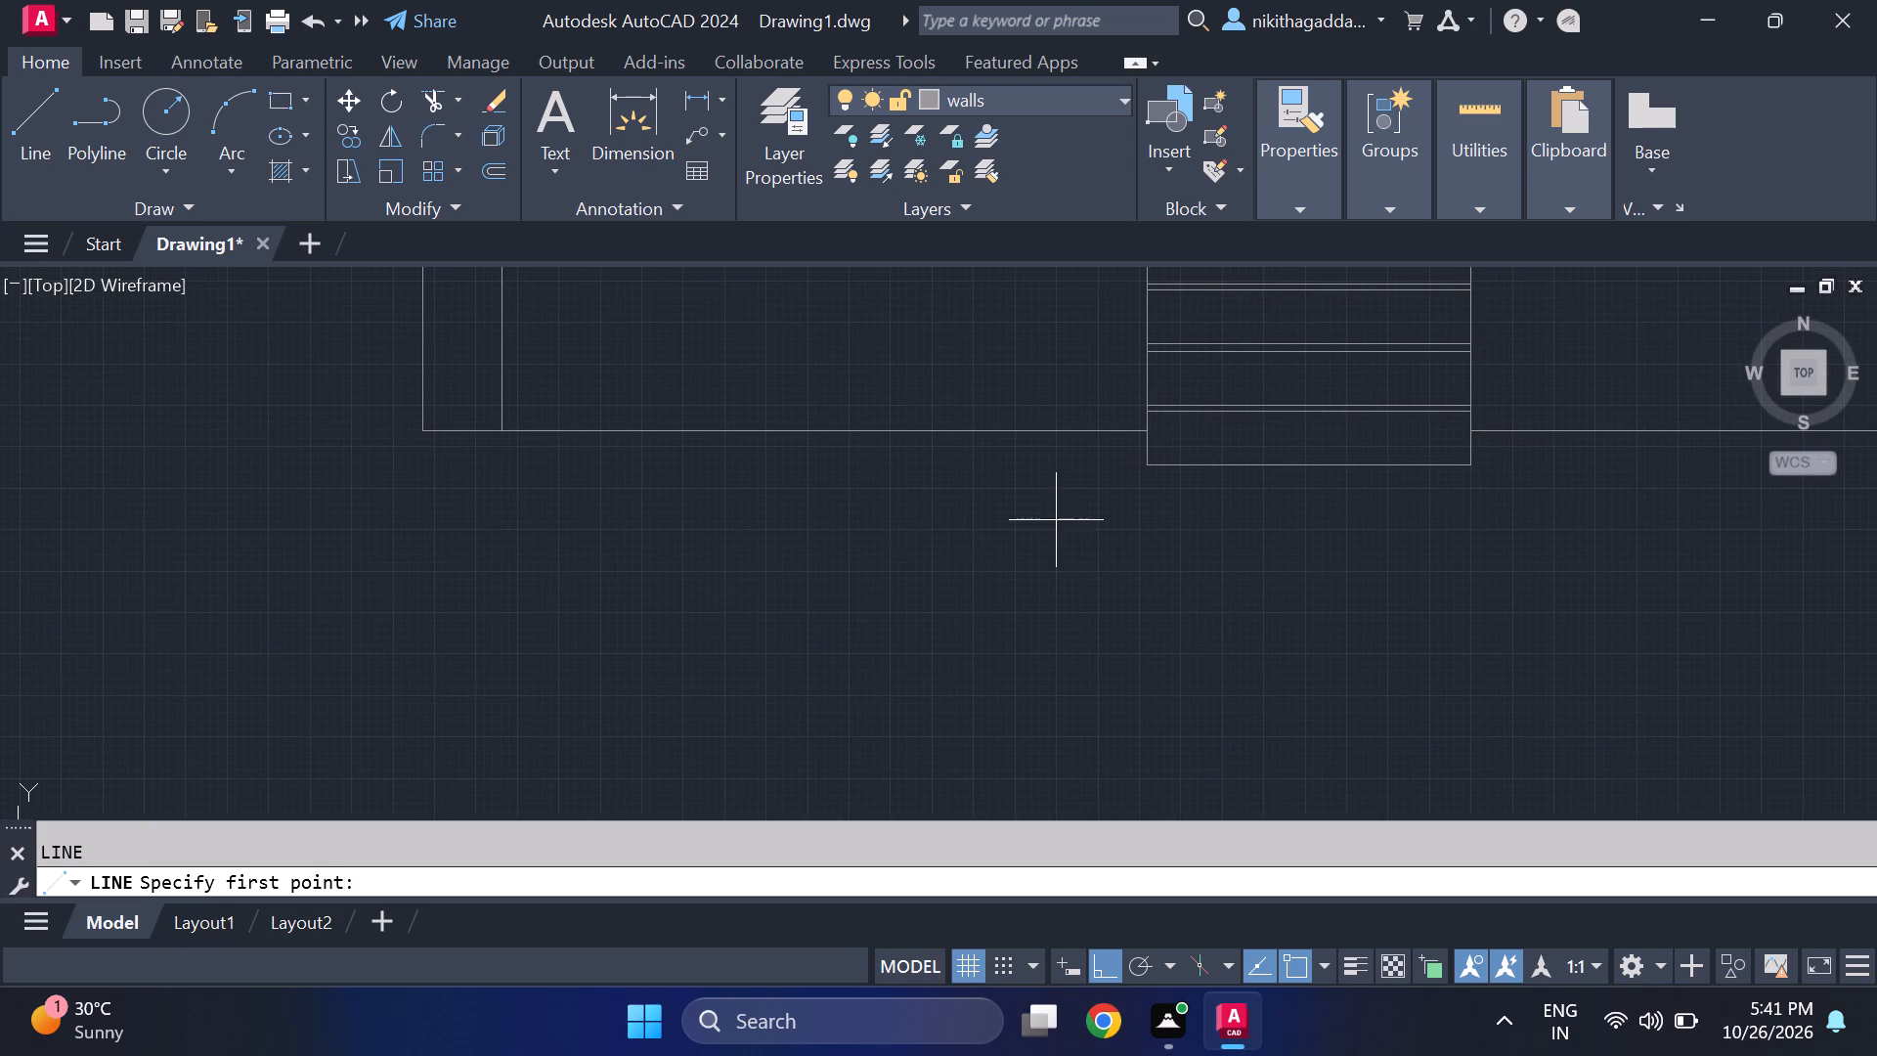
middle_drag(1057, 514, 1029, 582)
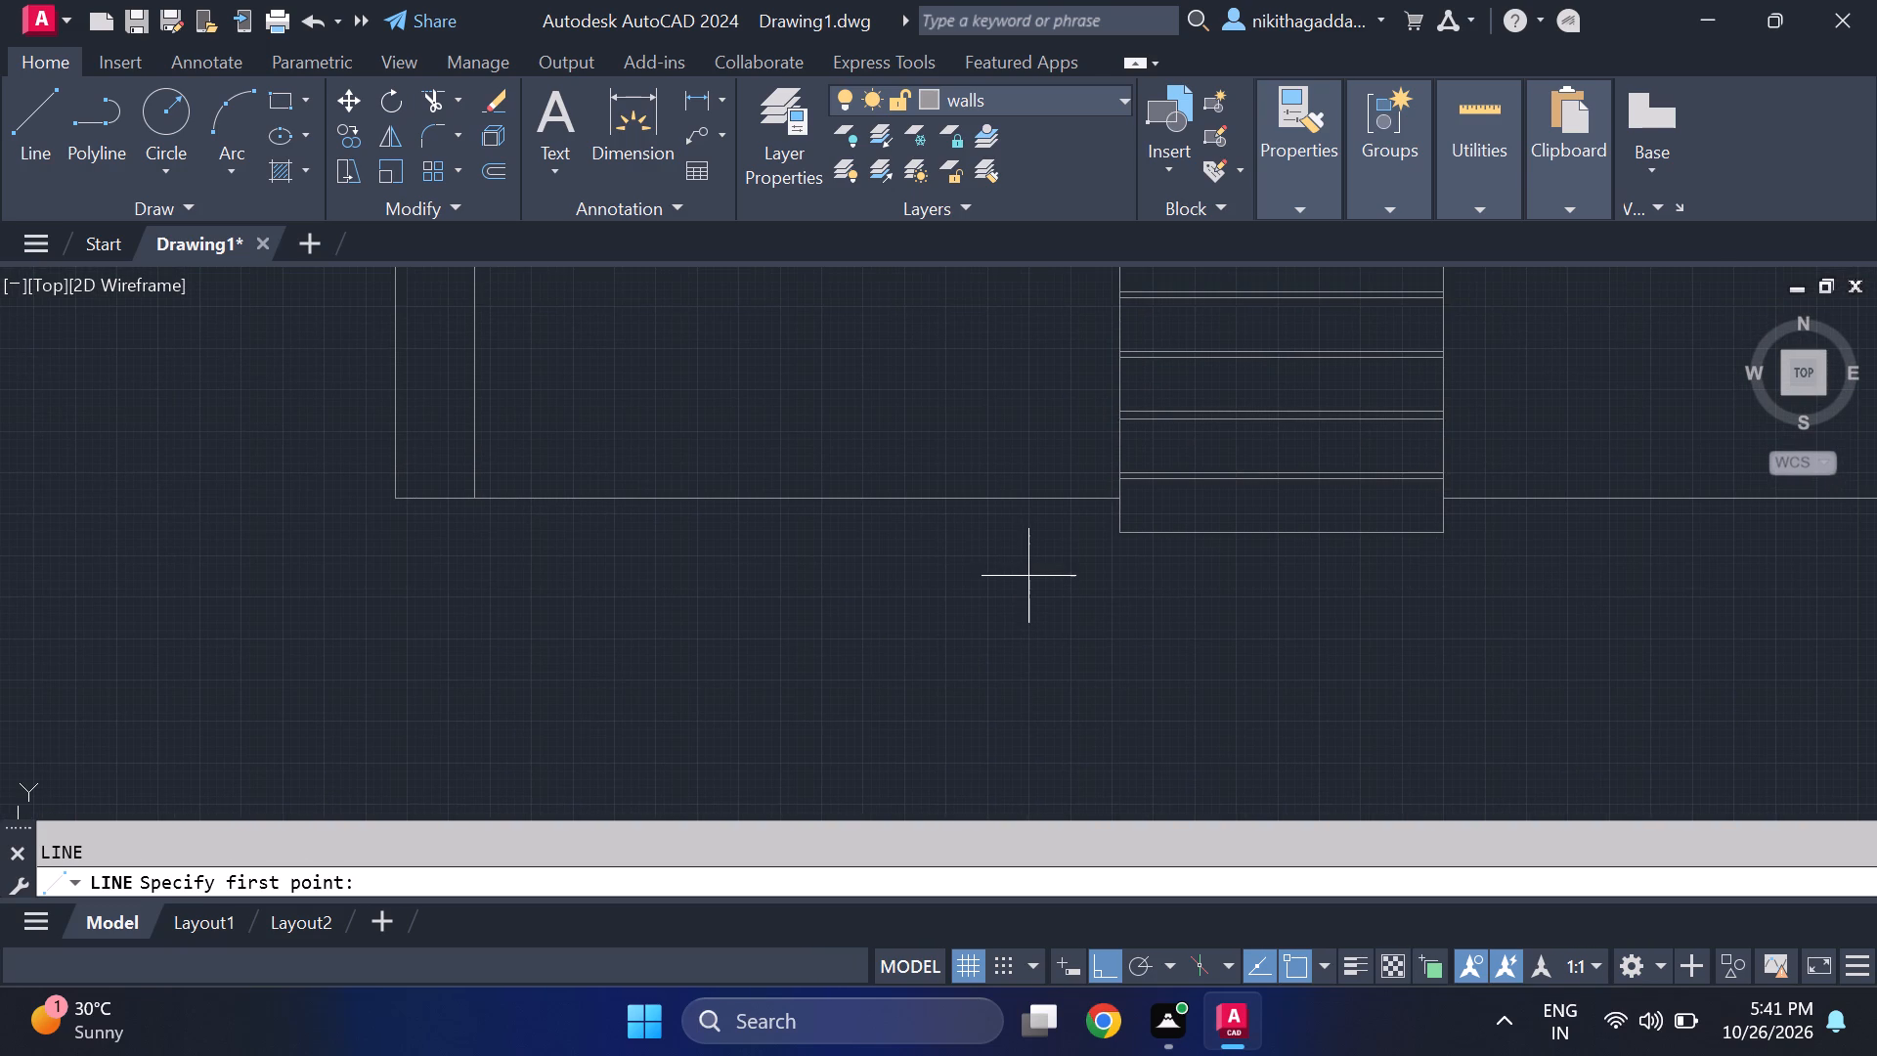
middle_drag(944, 455, 891, 511)
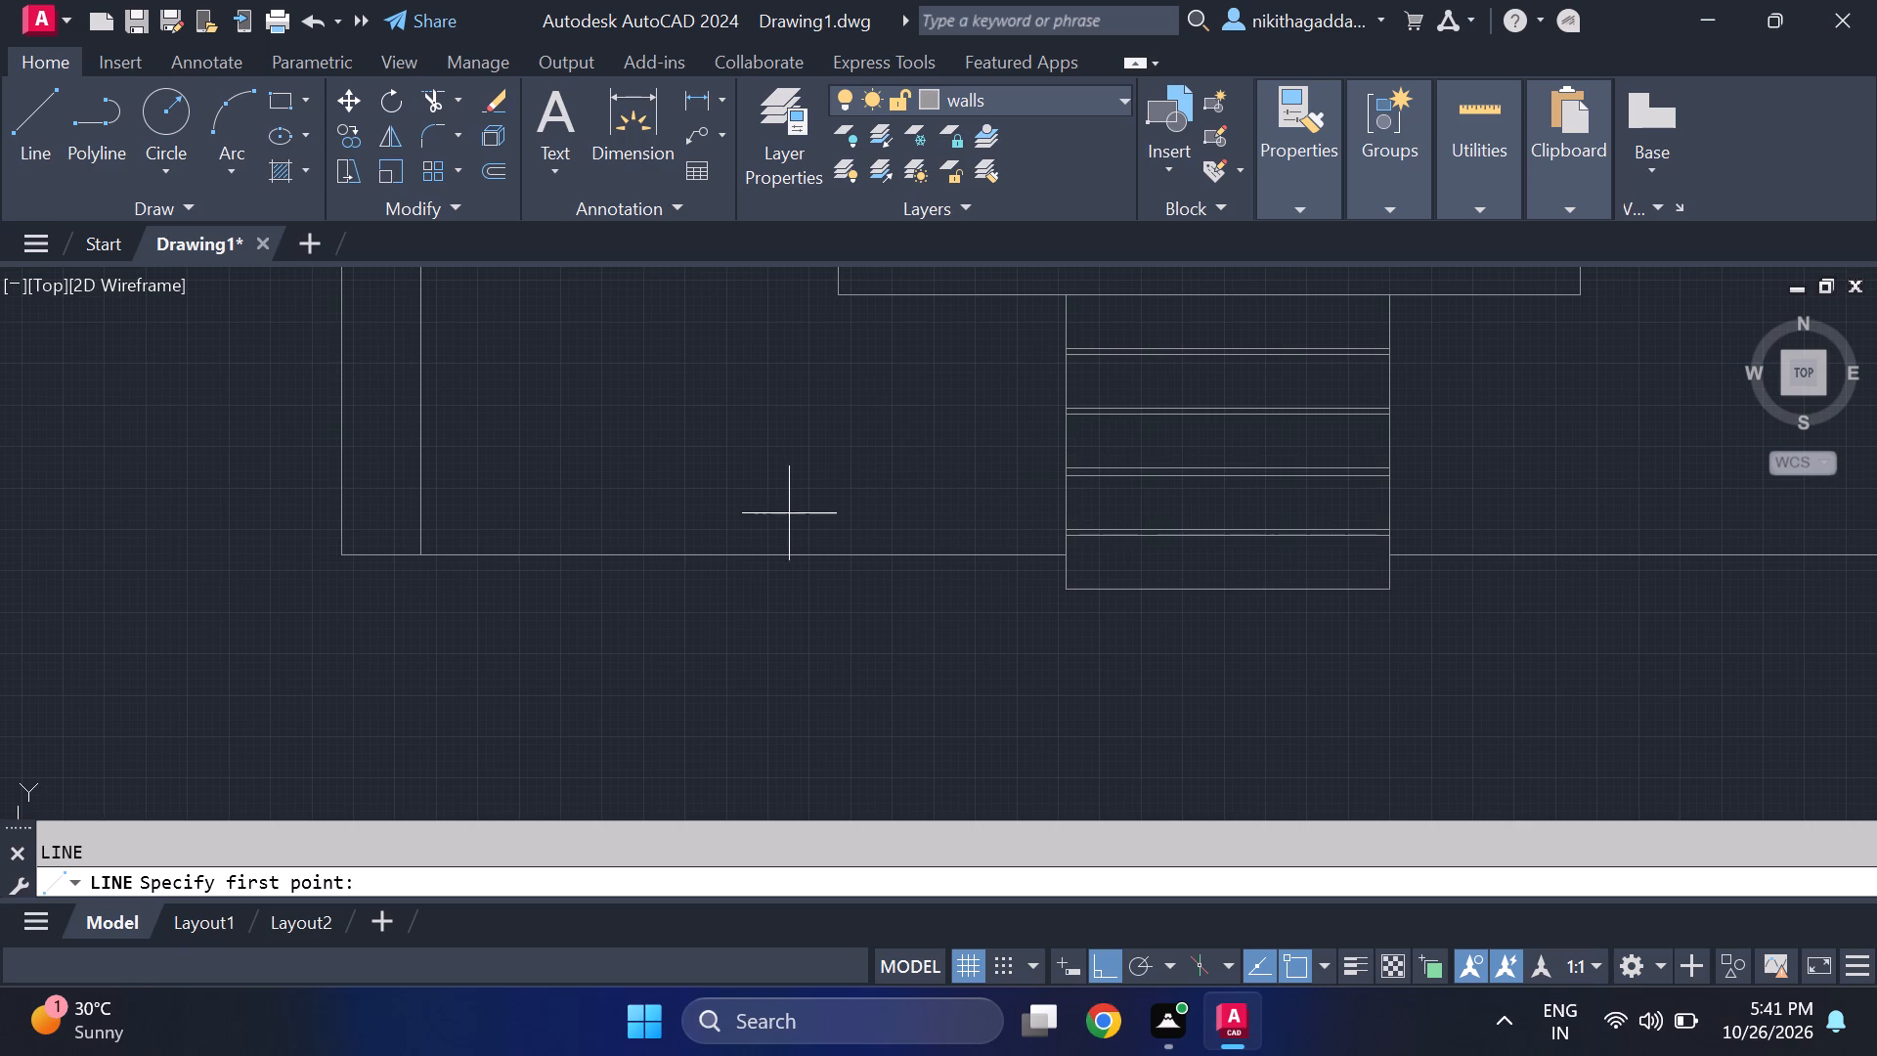
middle_drag(797, 513, 824, 511)
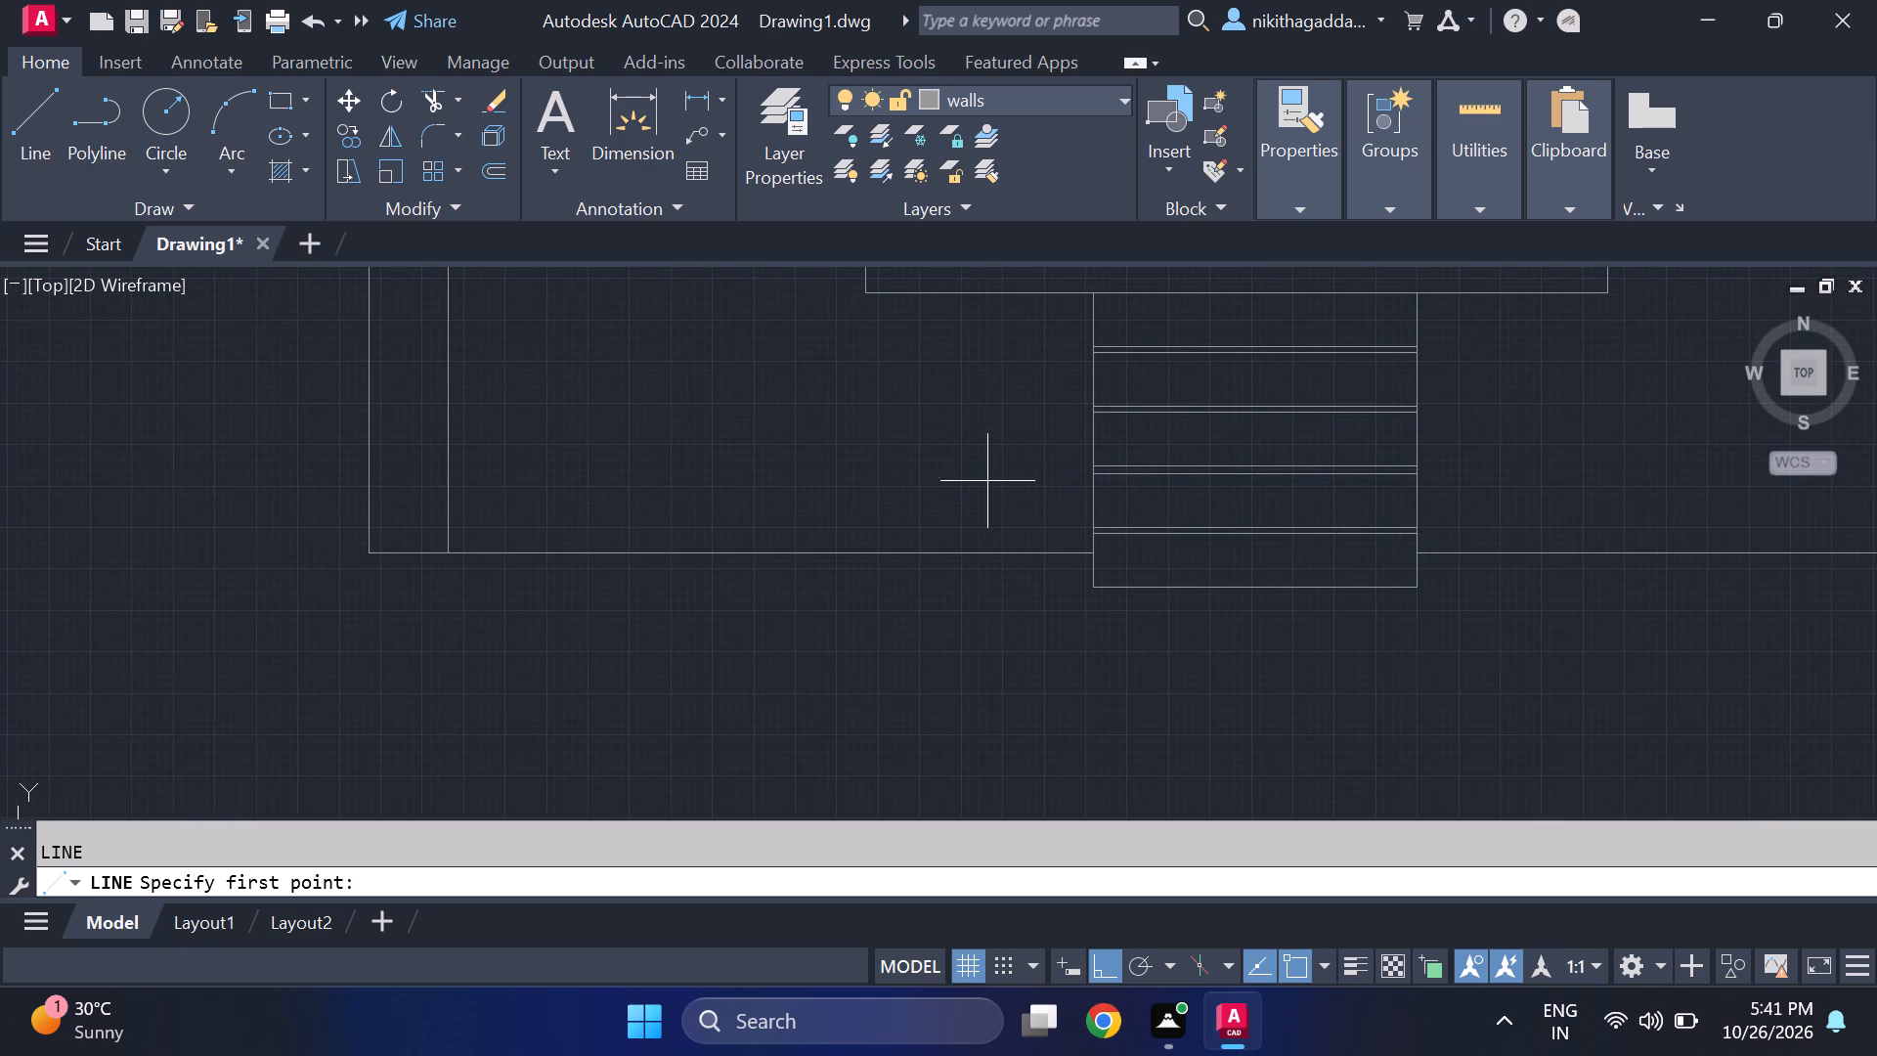
click(989, 509)
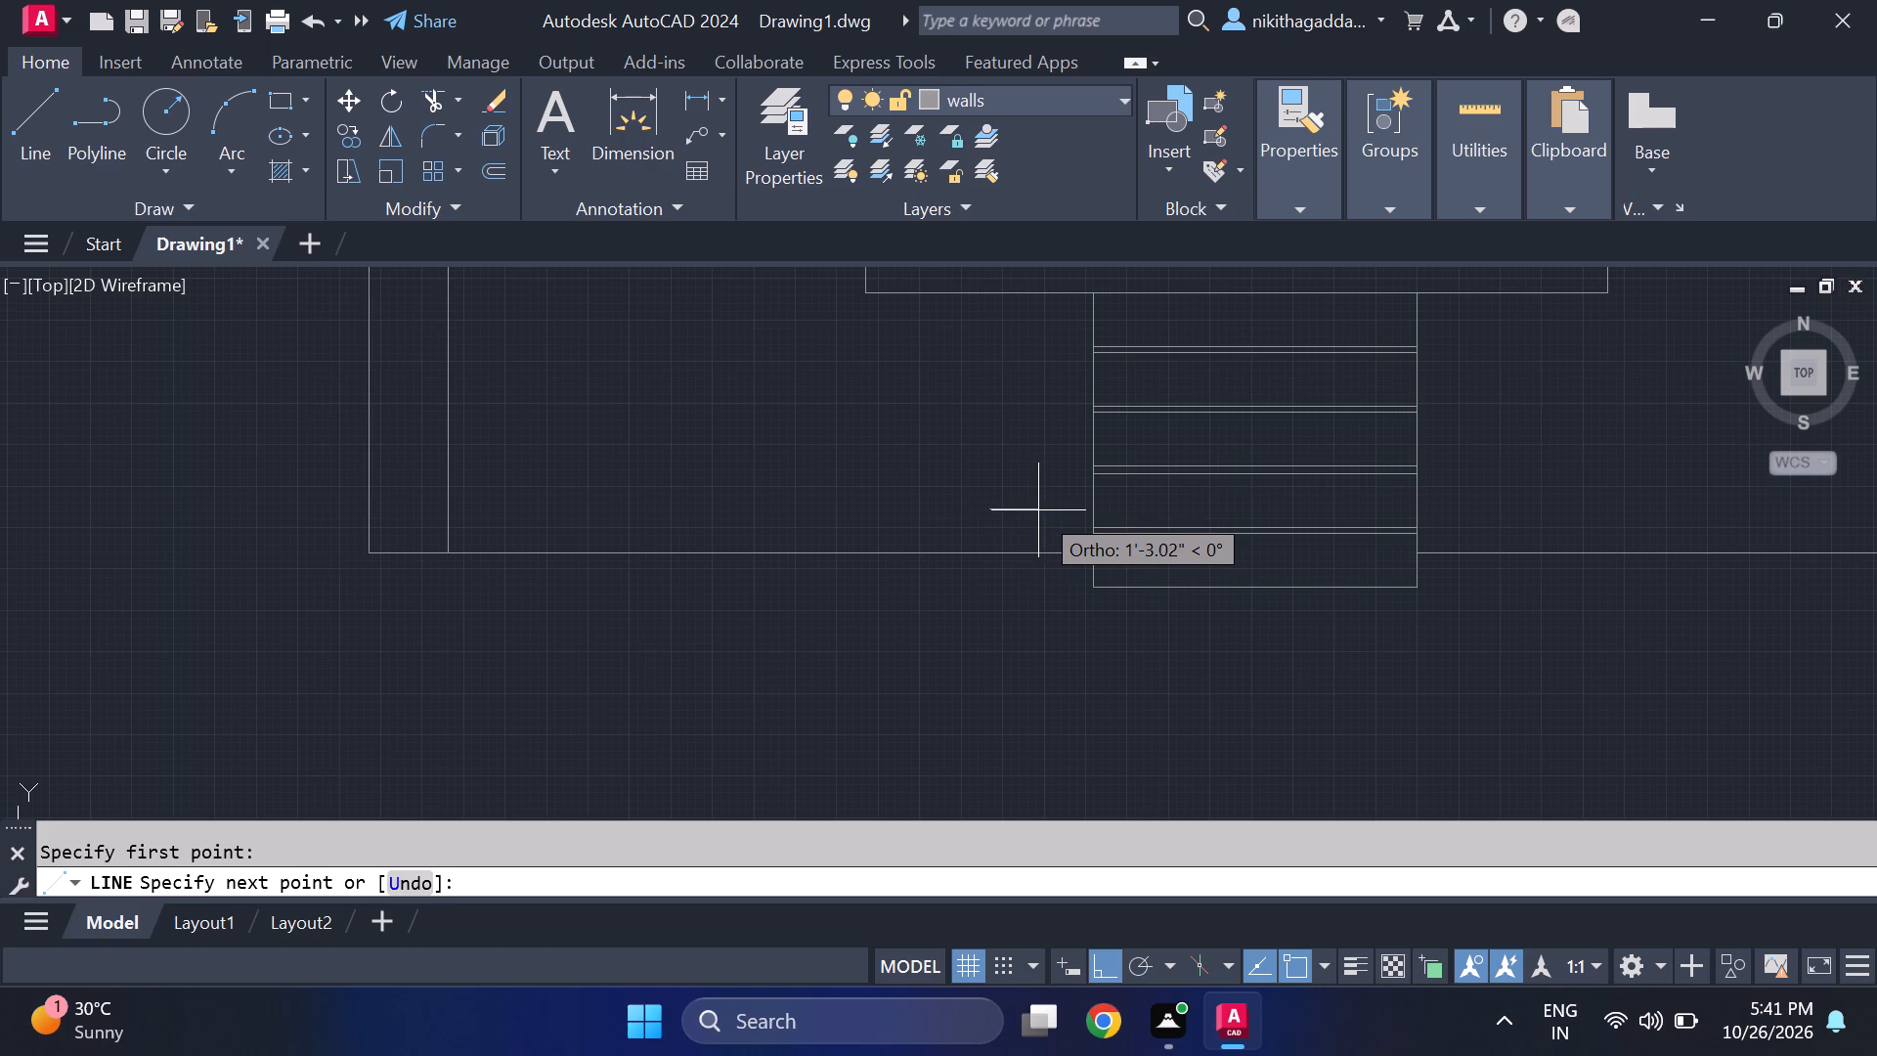
click(1037, 510)
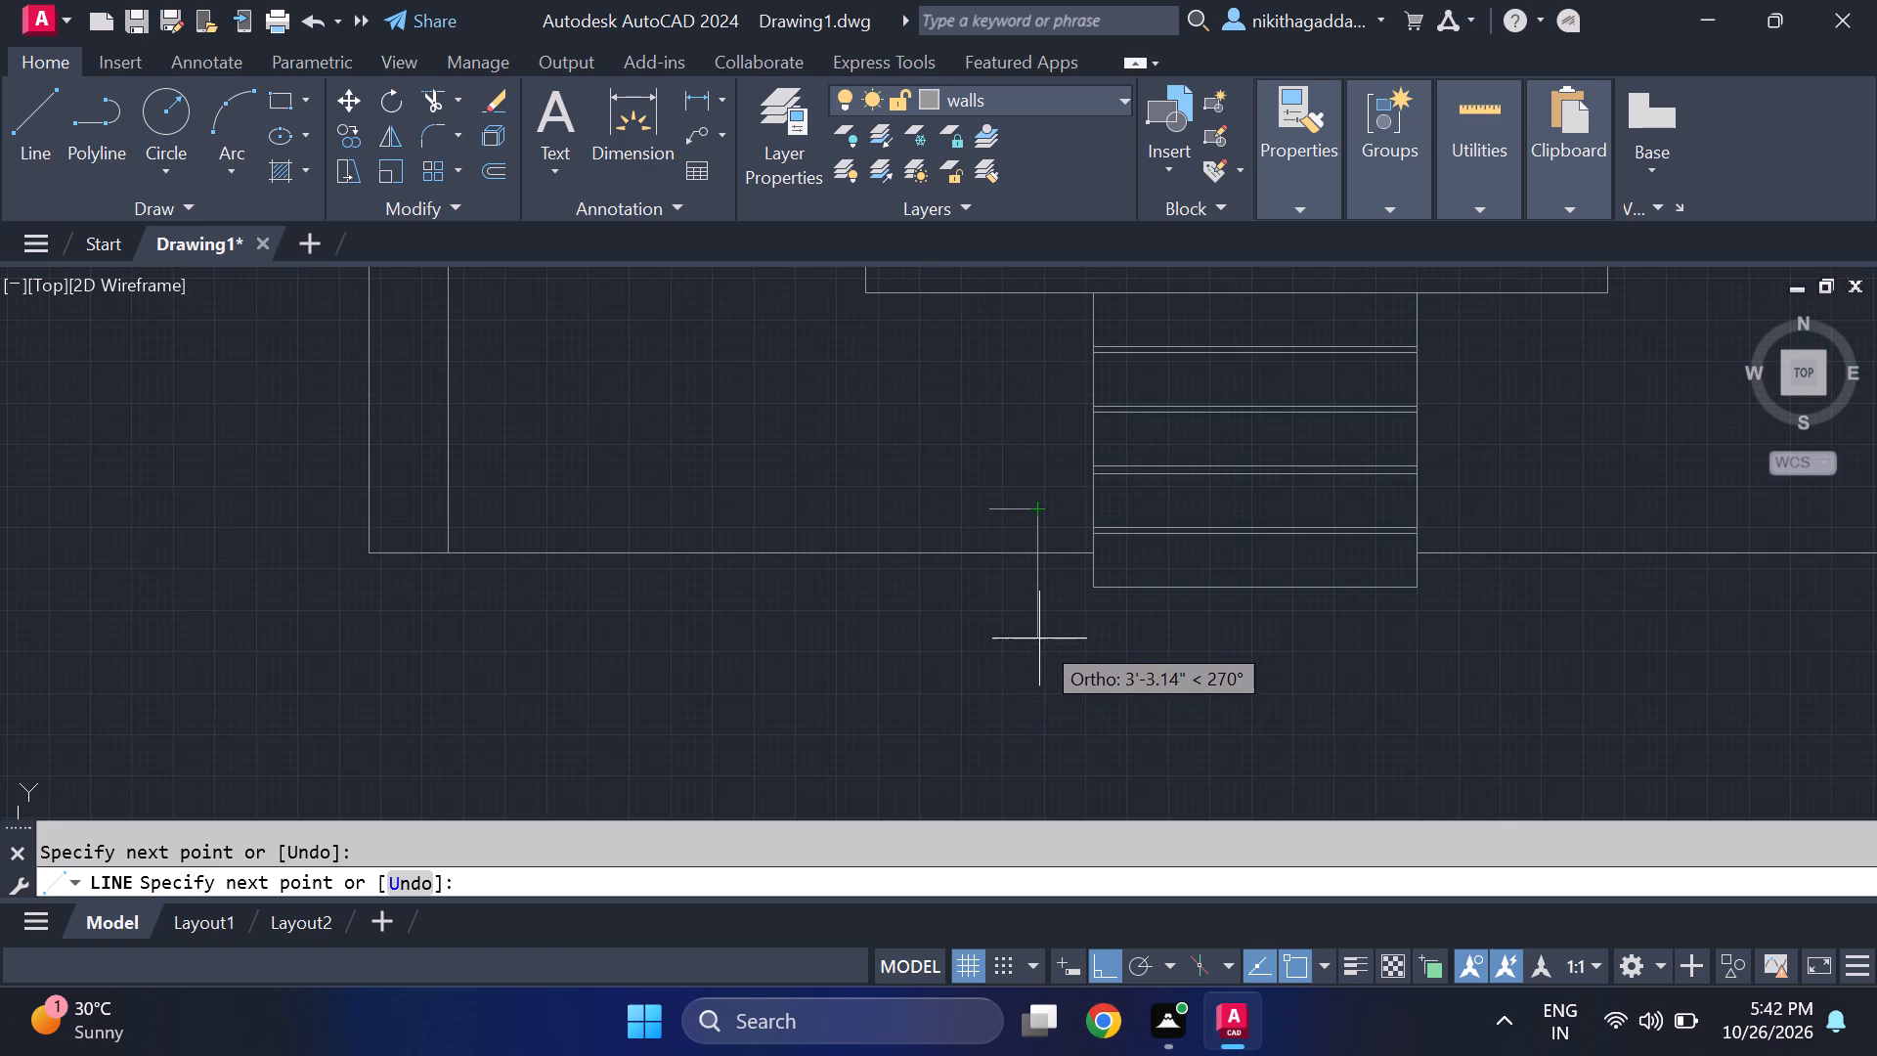
click(1038, 637)
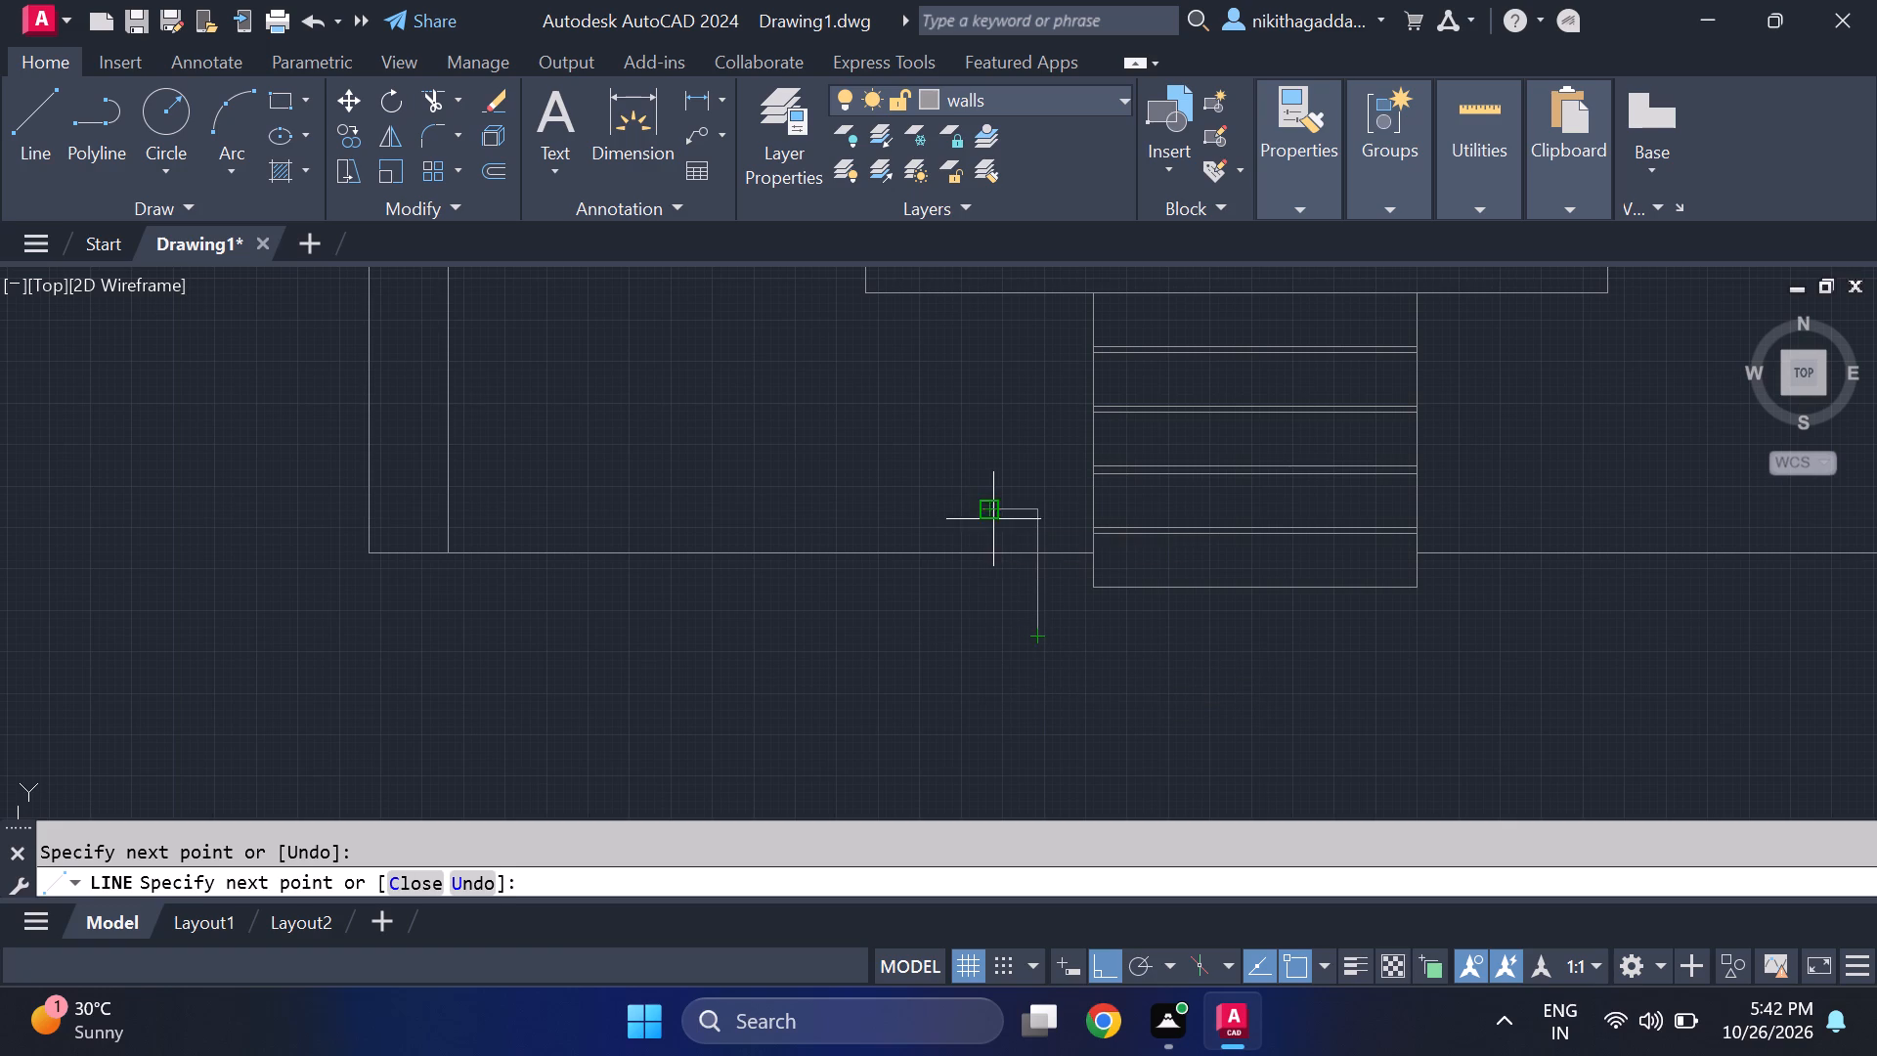
click(989, 636)
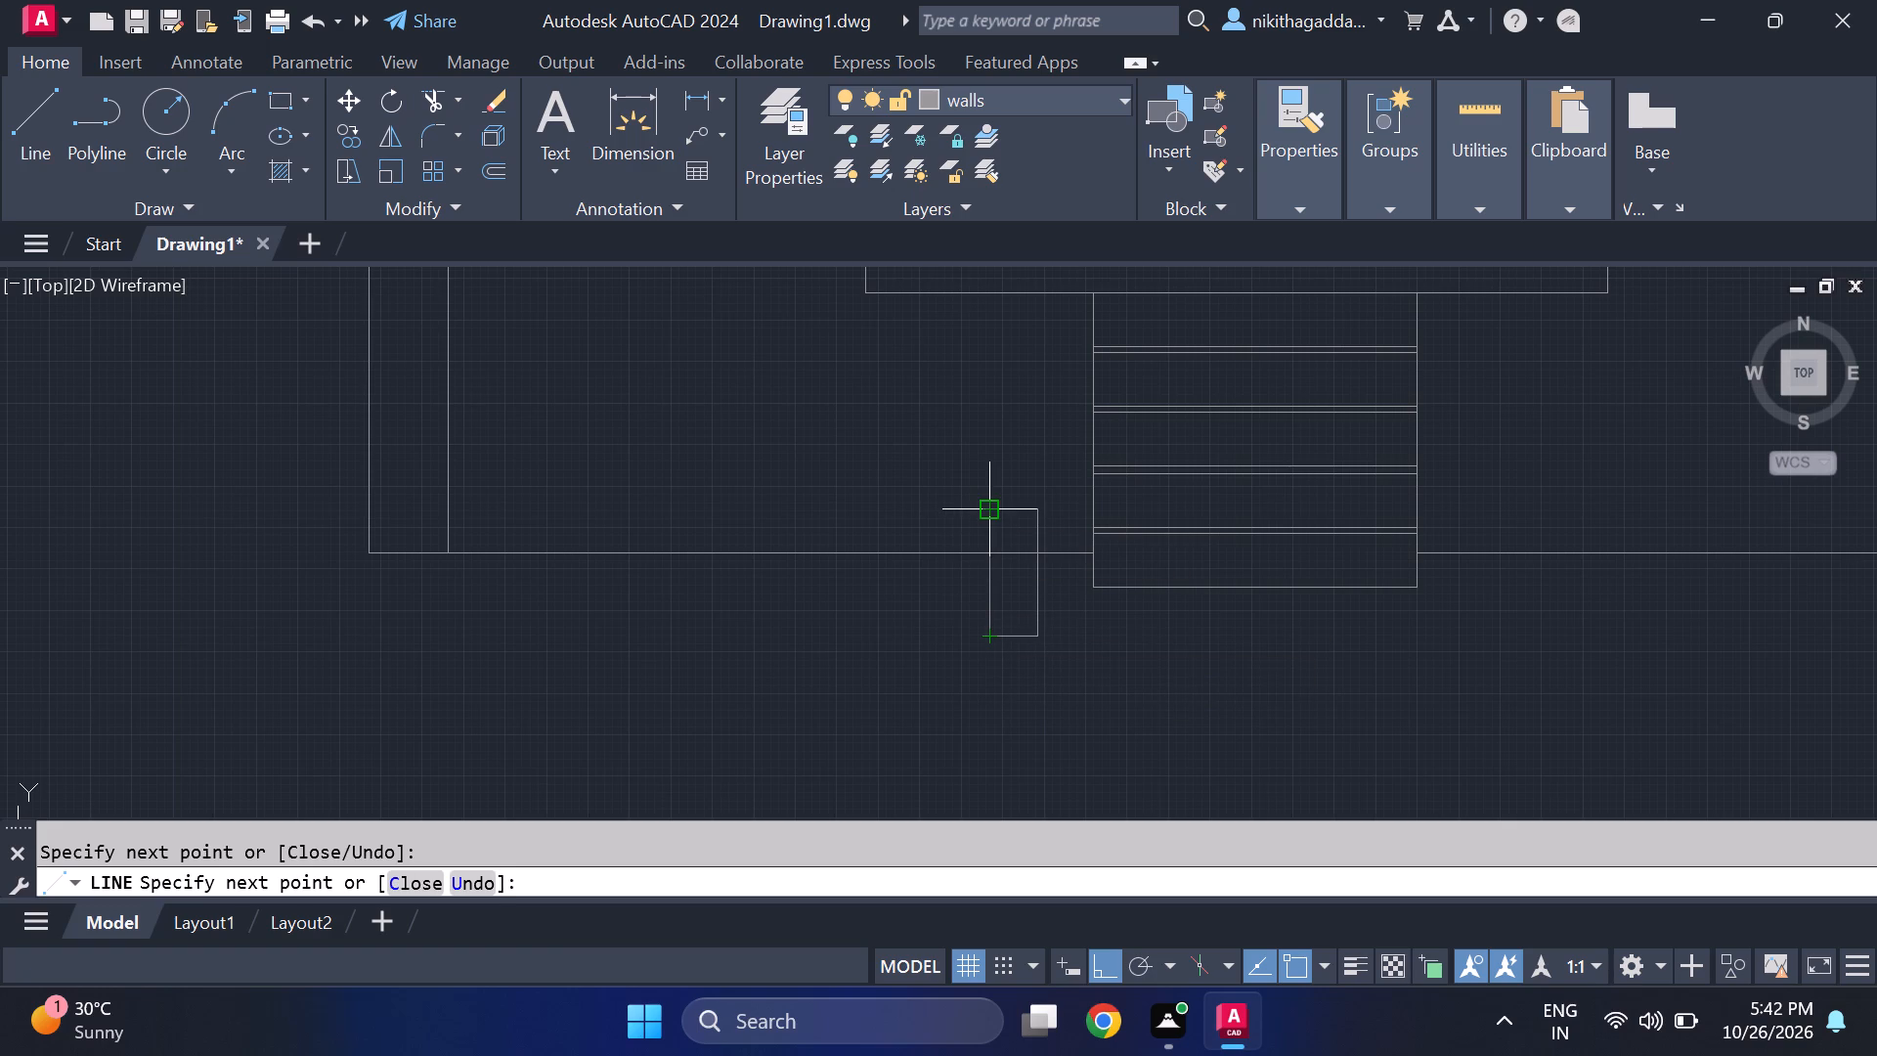
click(991, 514)
key(Escape)
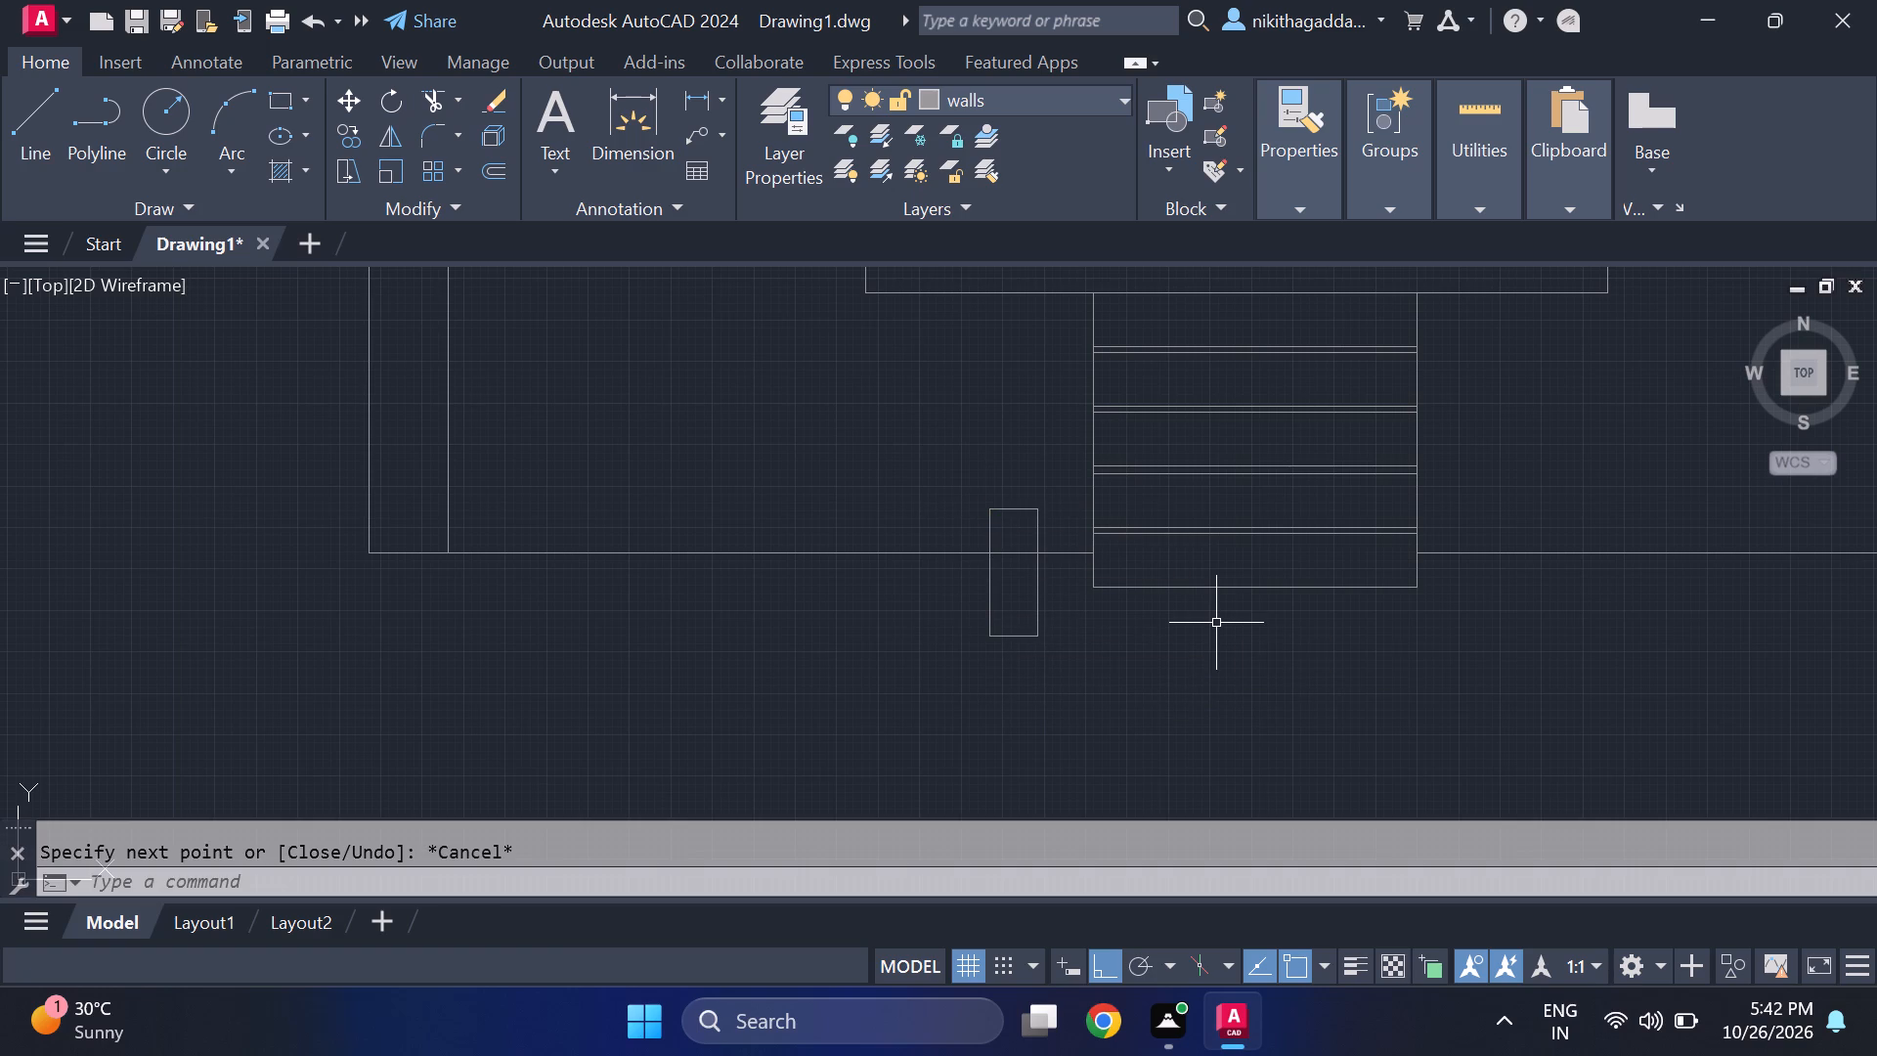
Copy the small rectangle about 12'-0" horizontally to the right side of the entrance steps.
click(1053, 501)
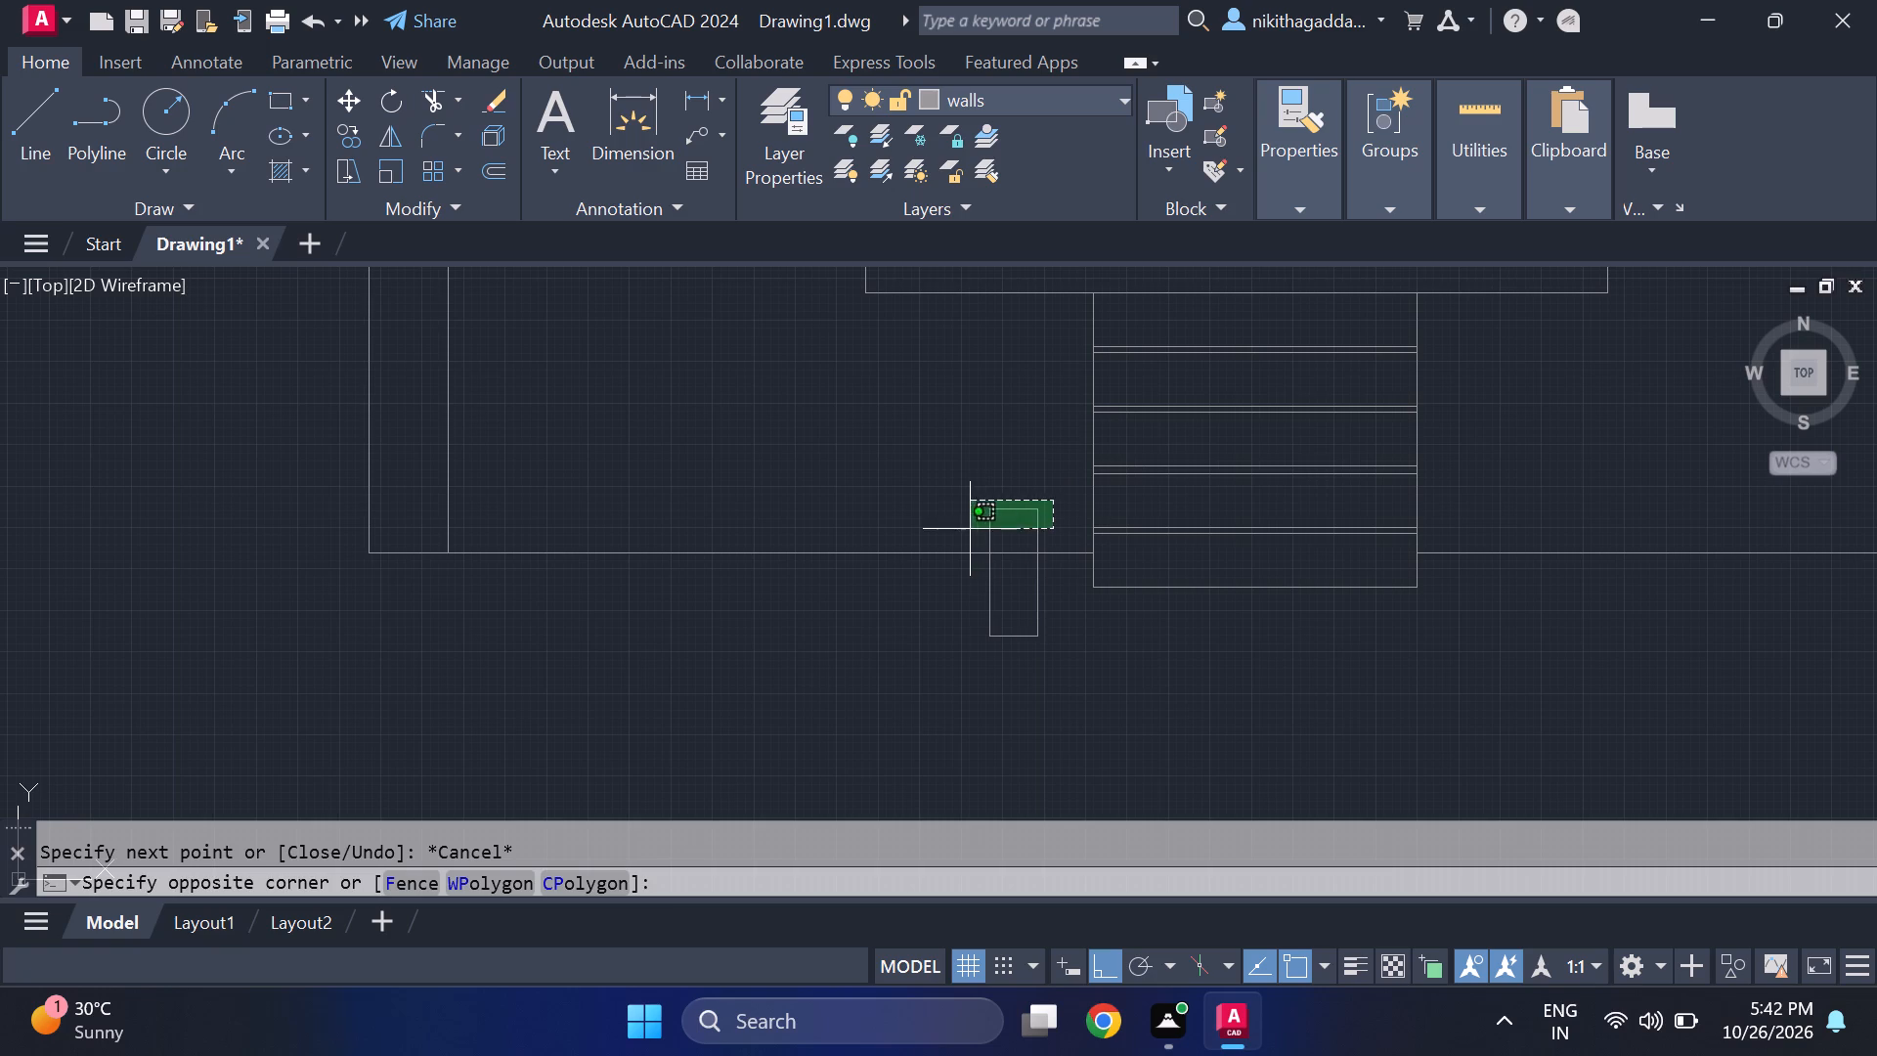
click(970, 529)
drag(1092, 616, 1083, 619)
click(963, 658)
text(co)
key(Return)
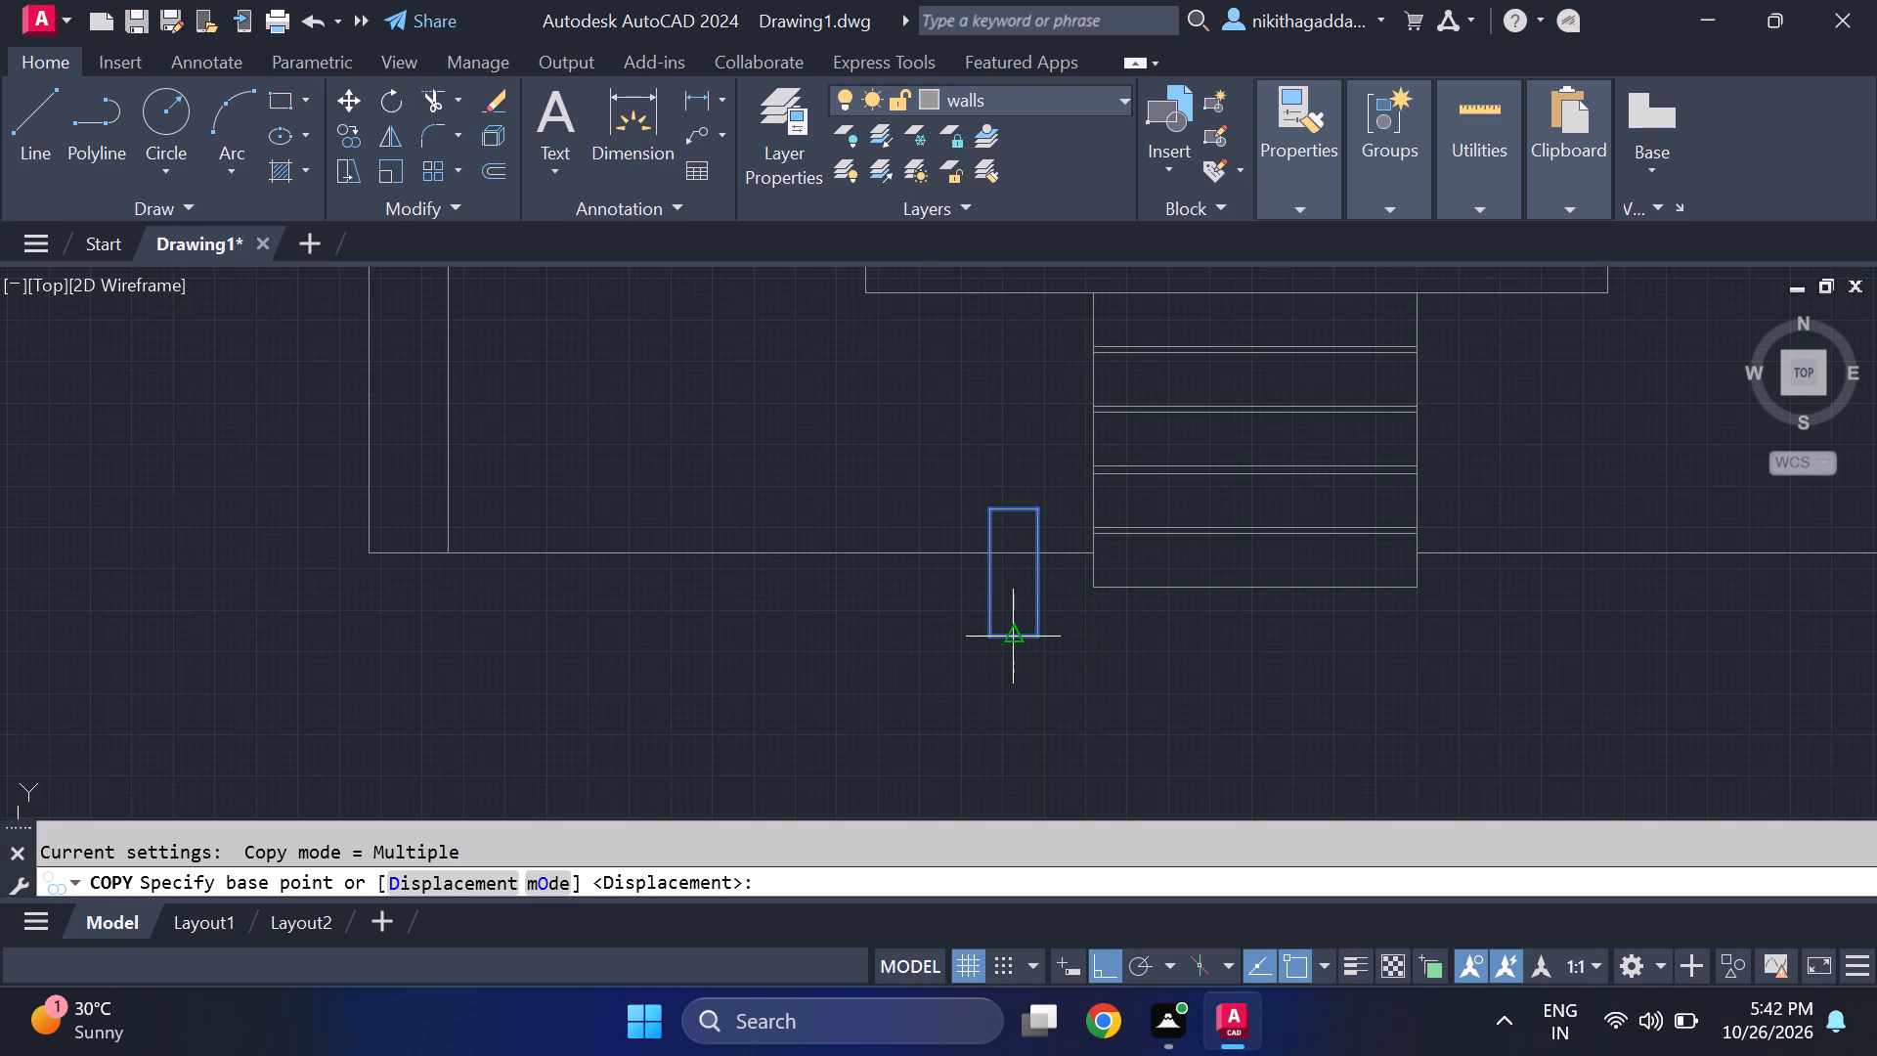
click(1043, 632)
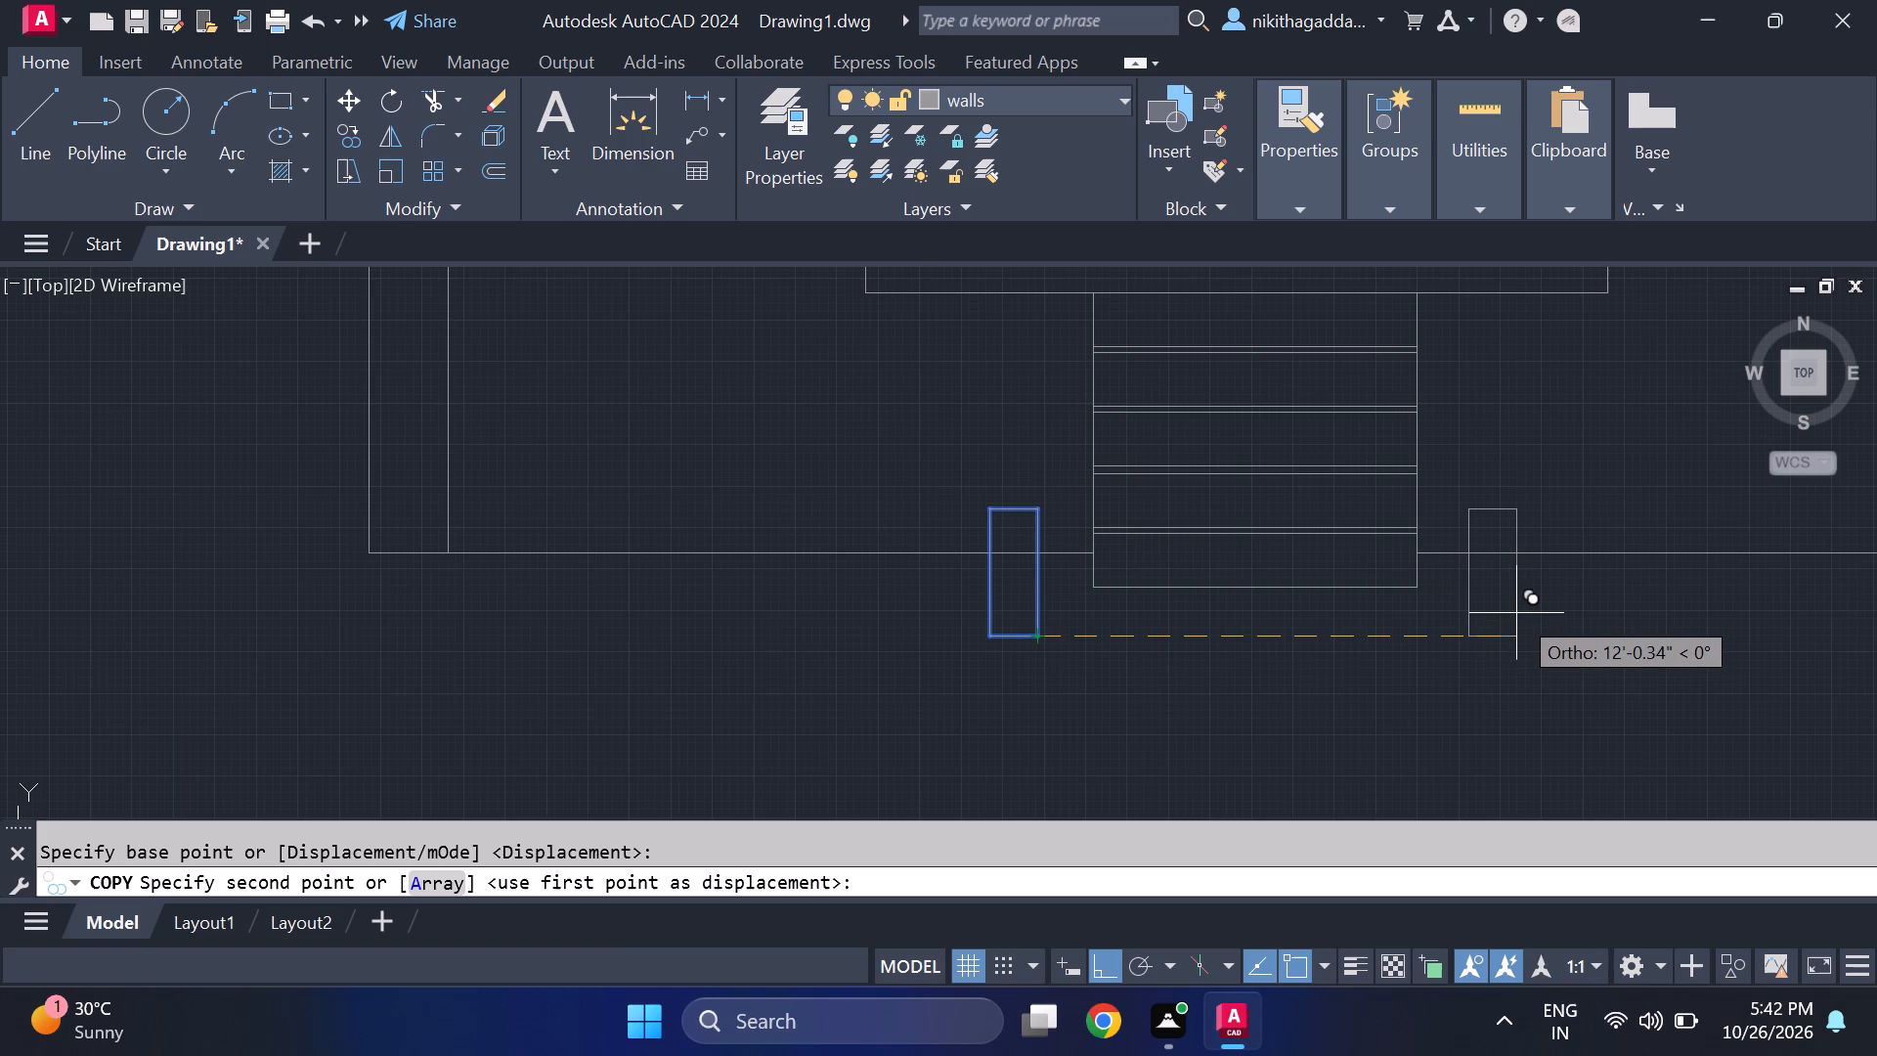
click(1518, 612)
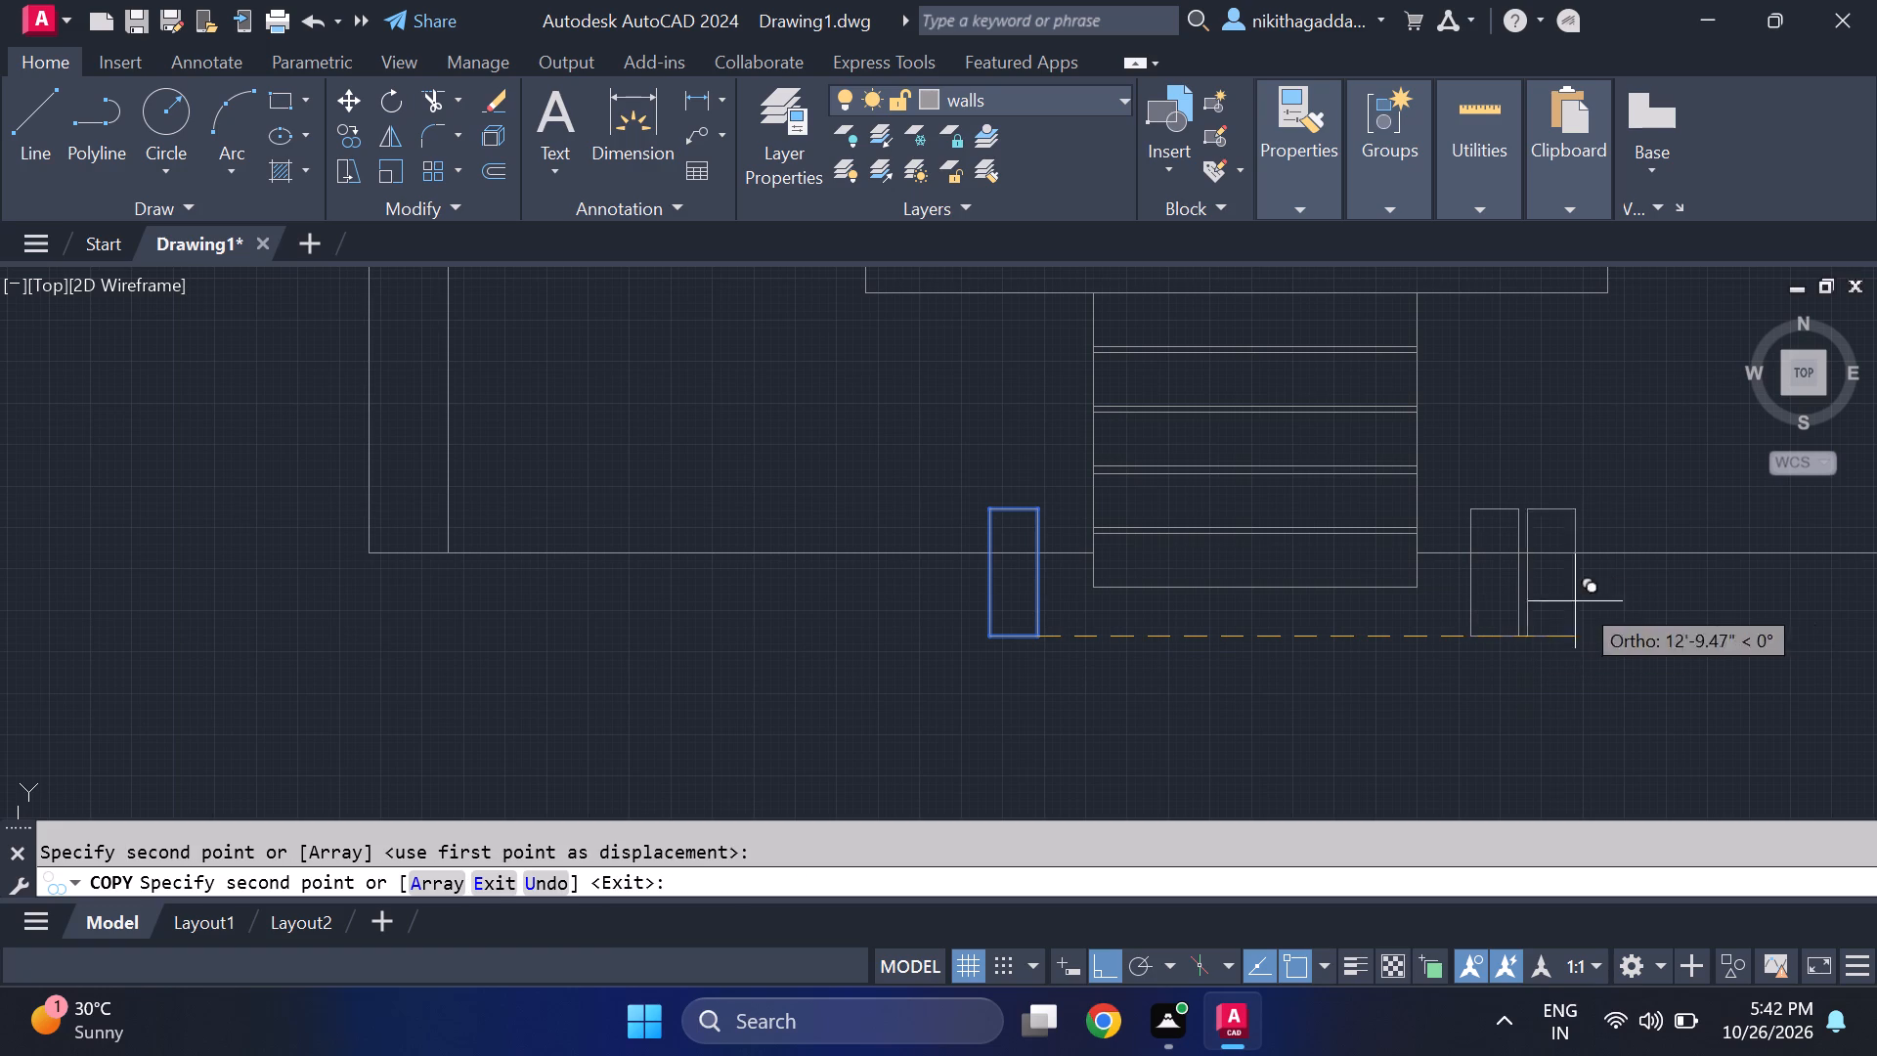
key(Escape)
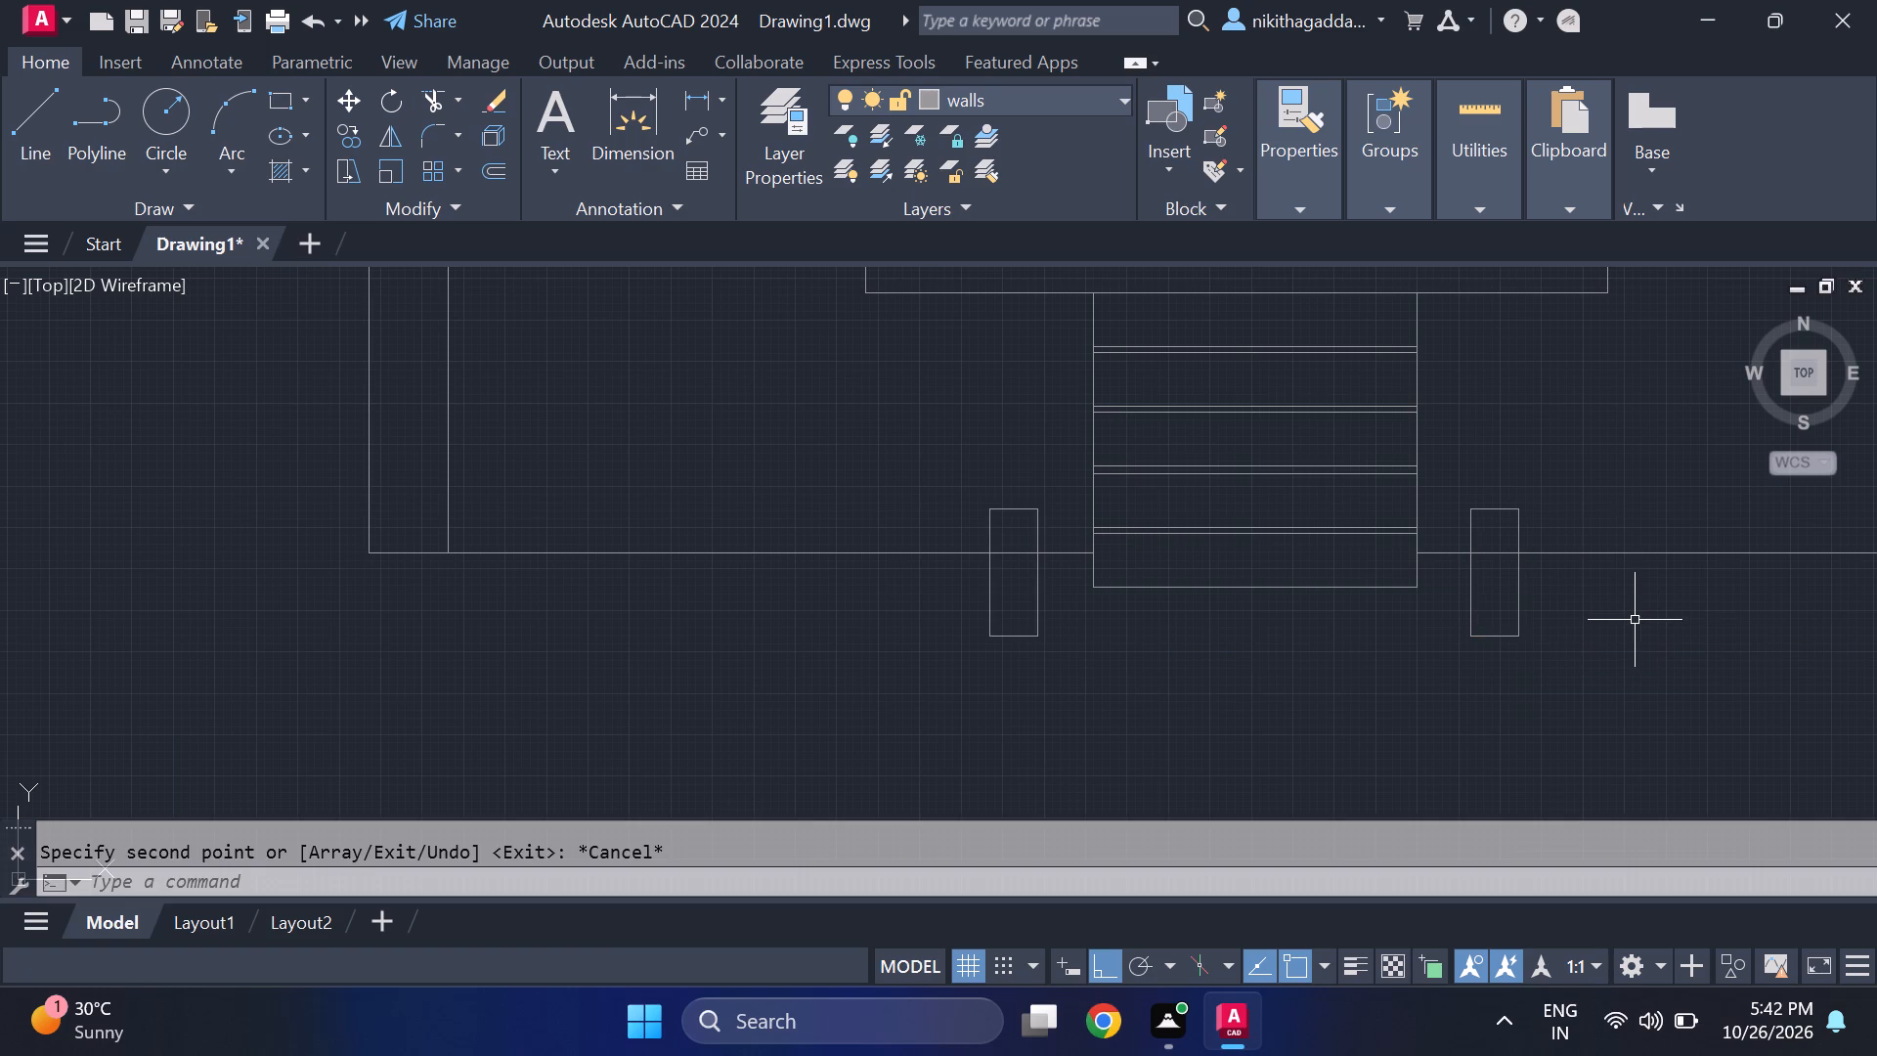
Draw the left gate leaf: about 3'-11" along the boundary from the steps' left edge, about 1'-8" down, and back to the left pillar.
key(l)
key(Return)
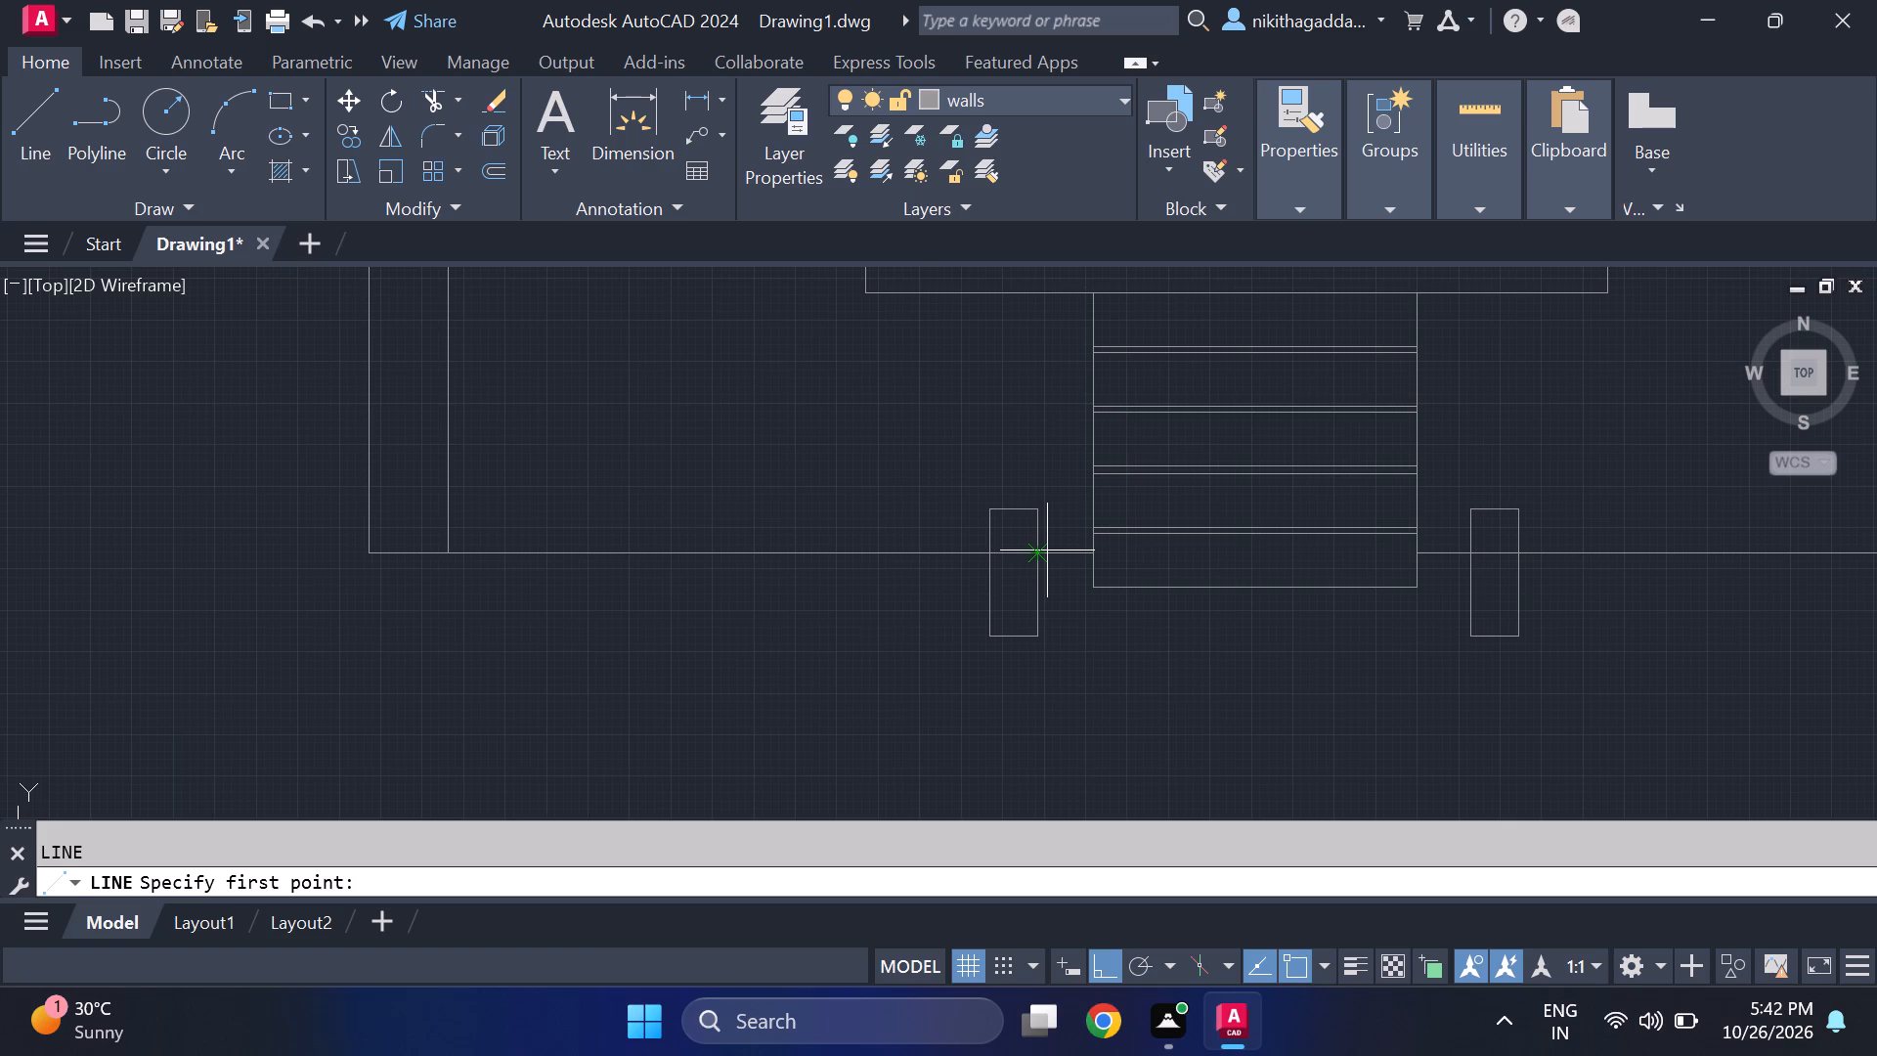
click(1102, 550)
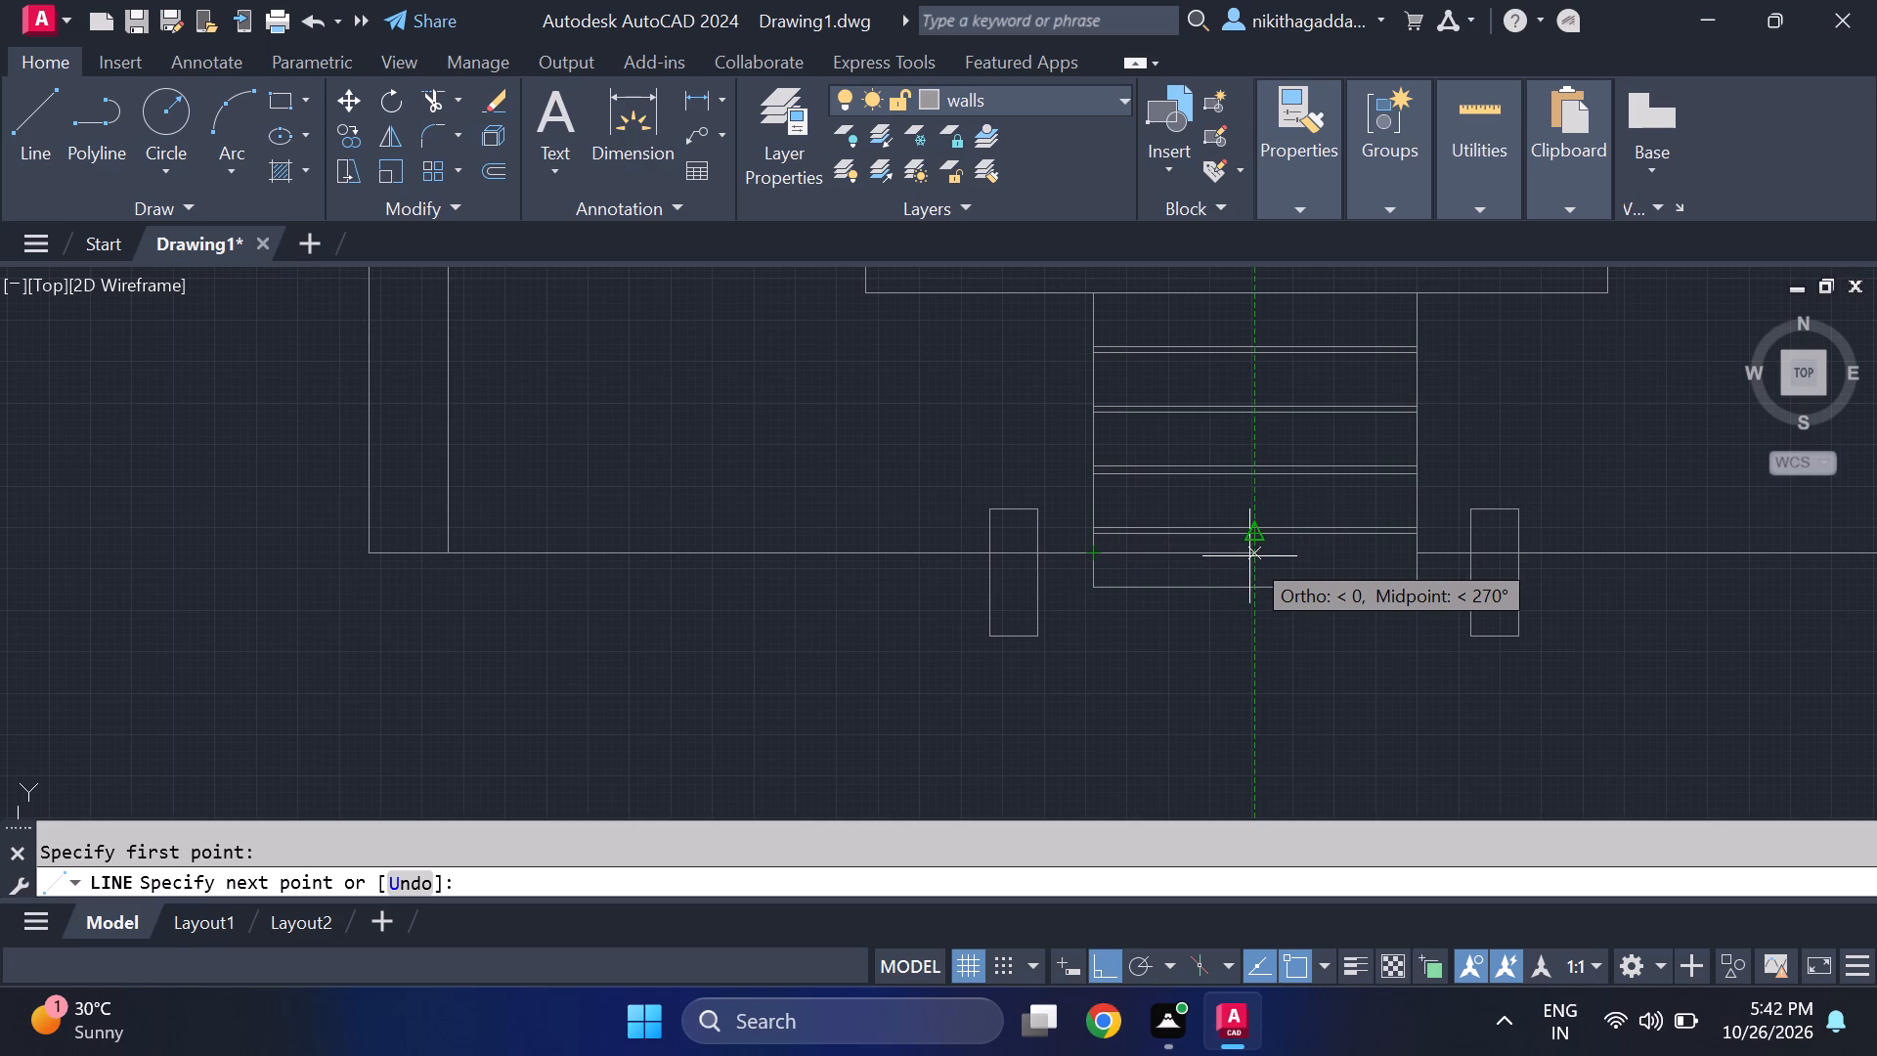
scroll(1249, 556, up, 1)
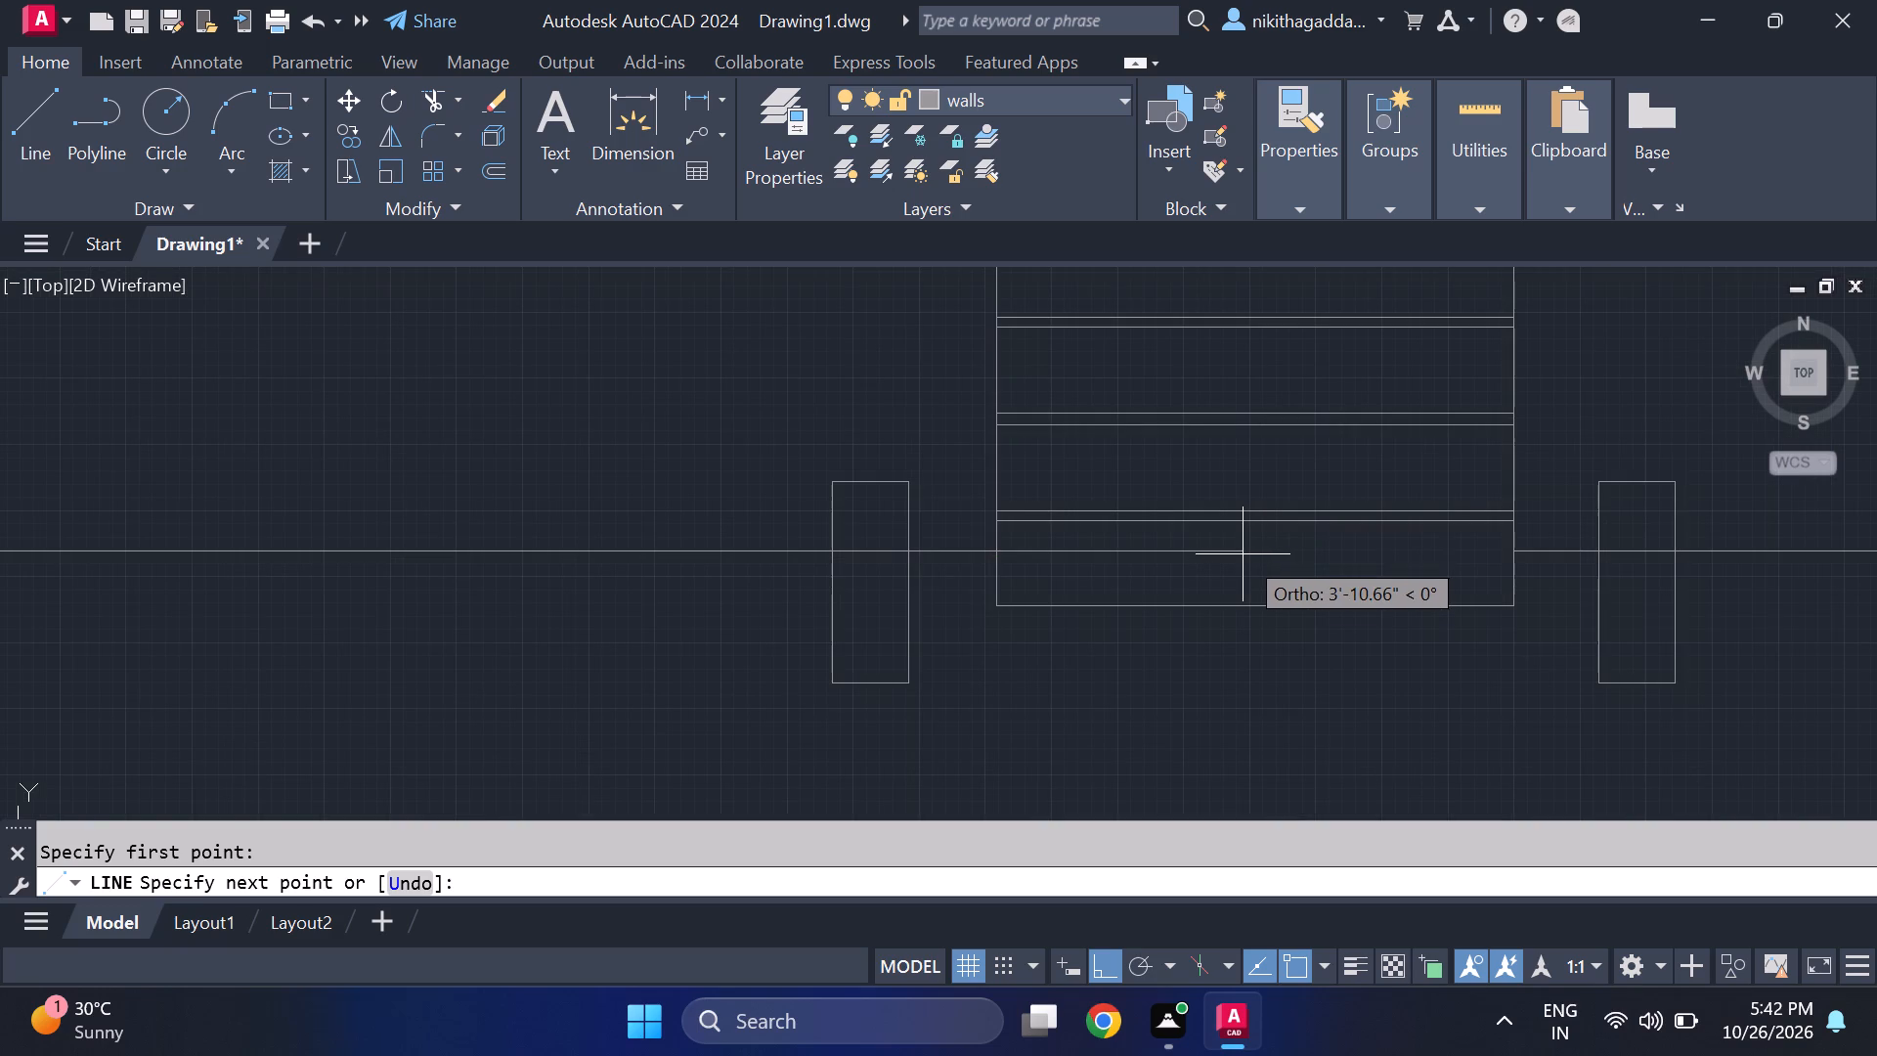
click(1246, 553)
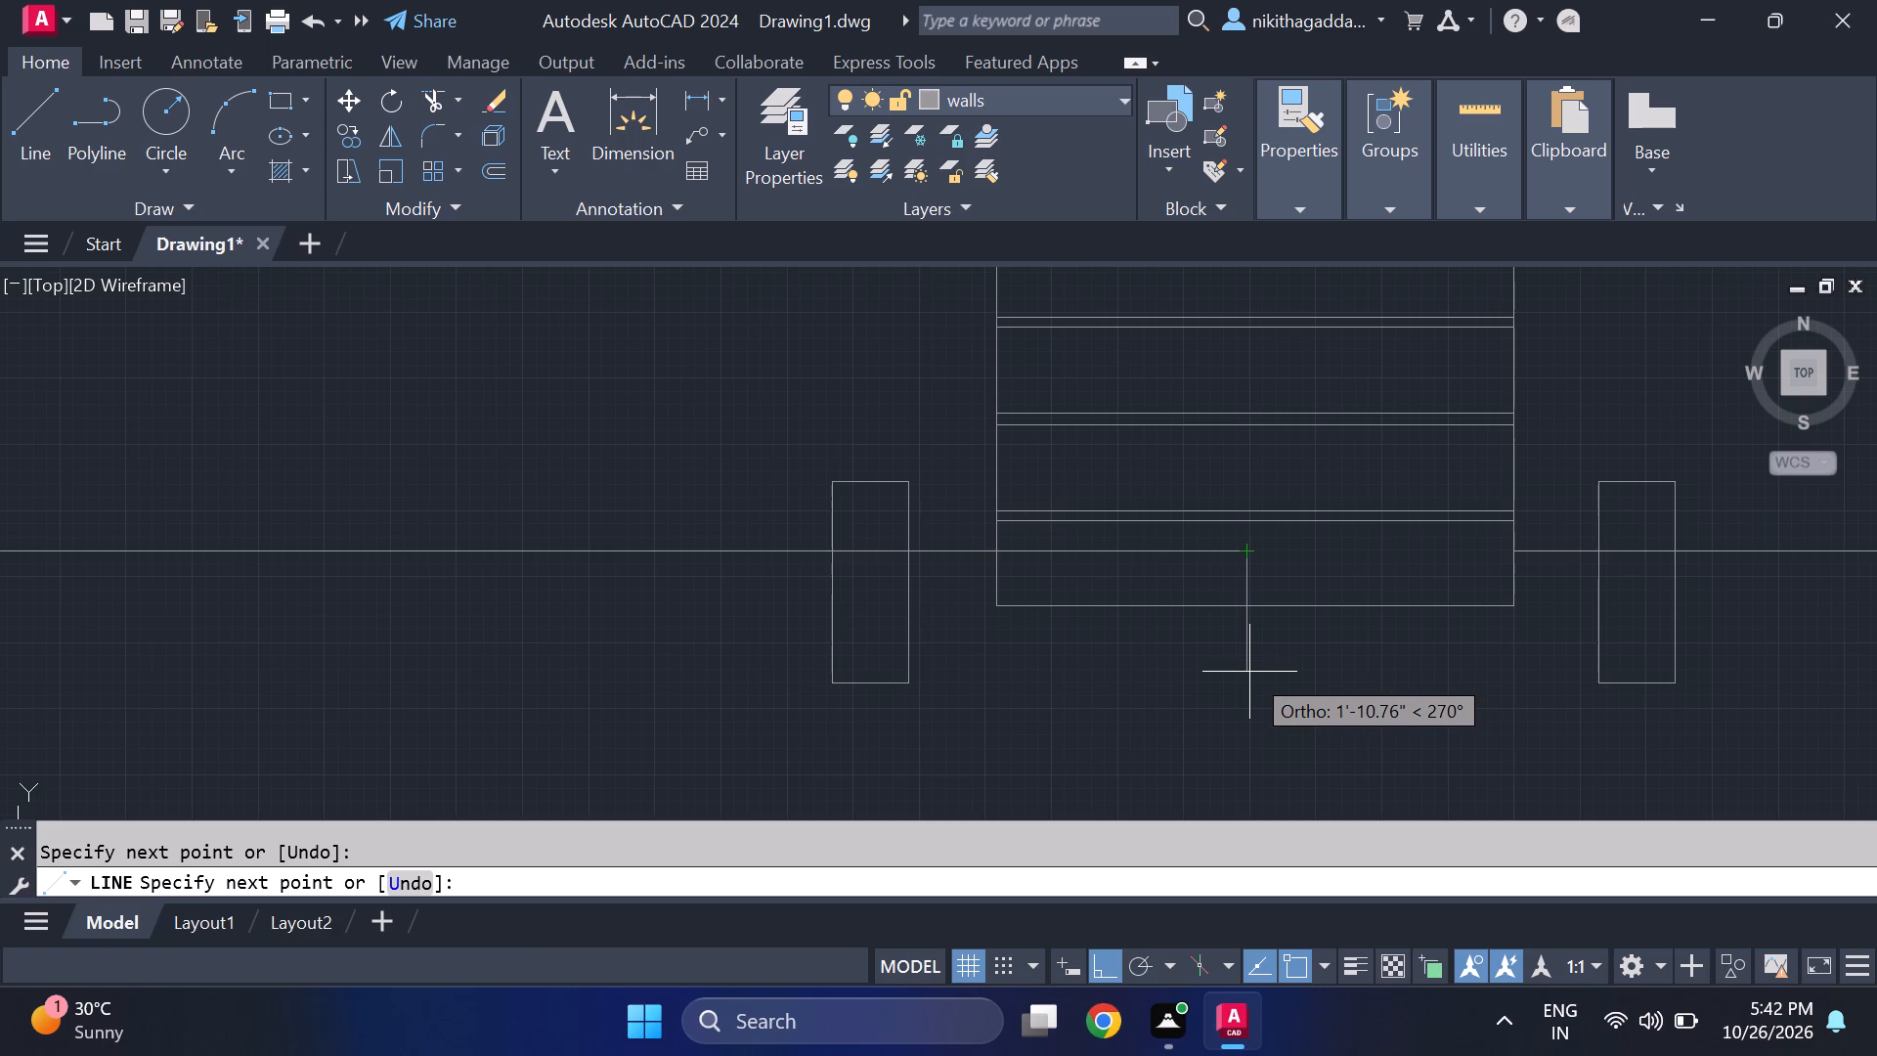
click(1251, 658)
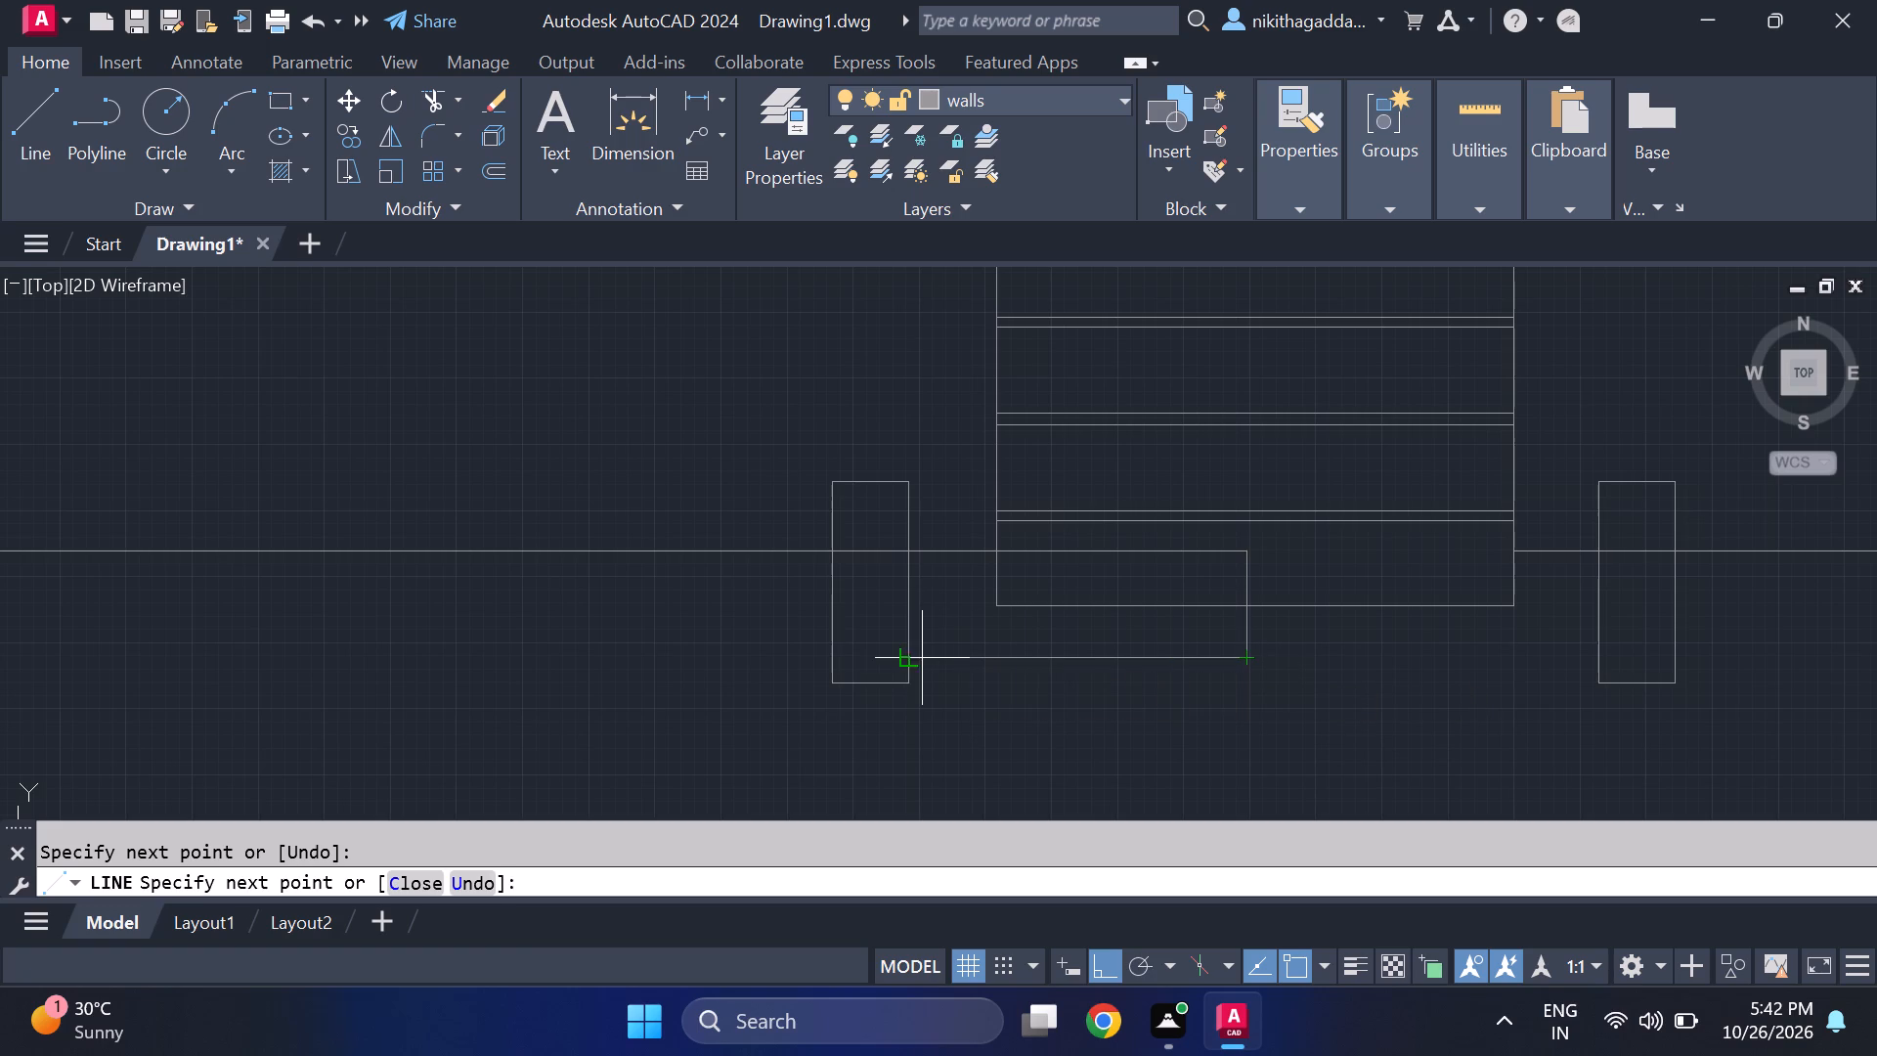
click(913, 658)
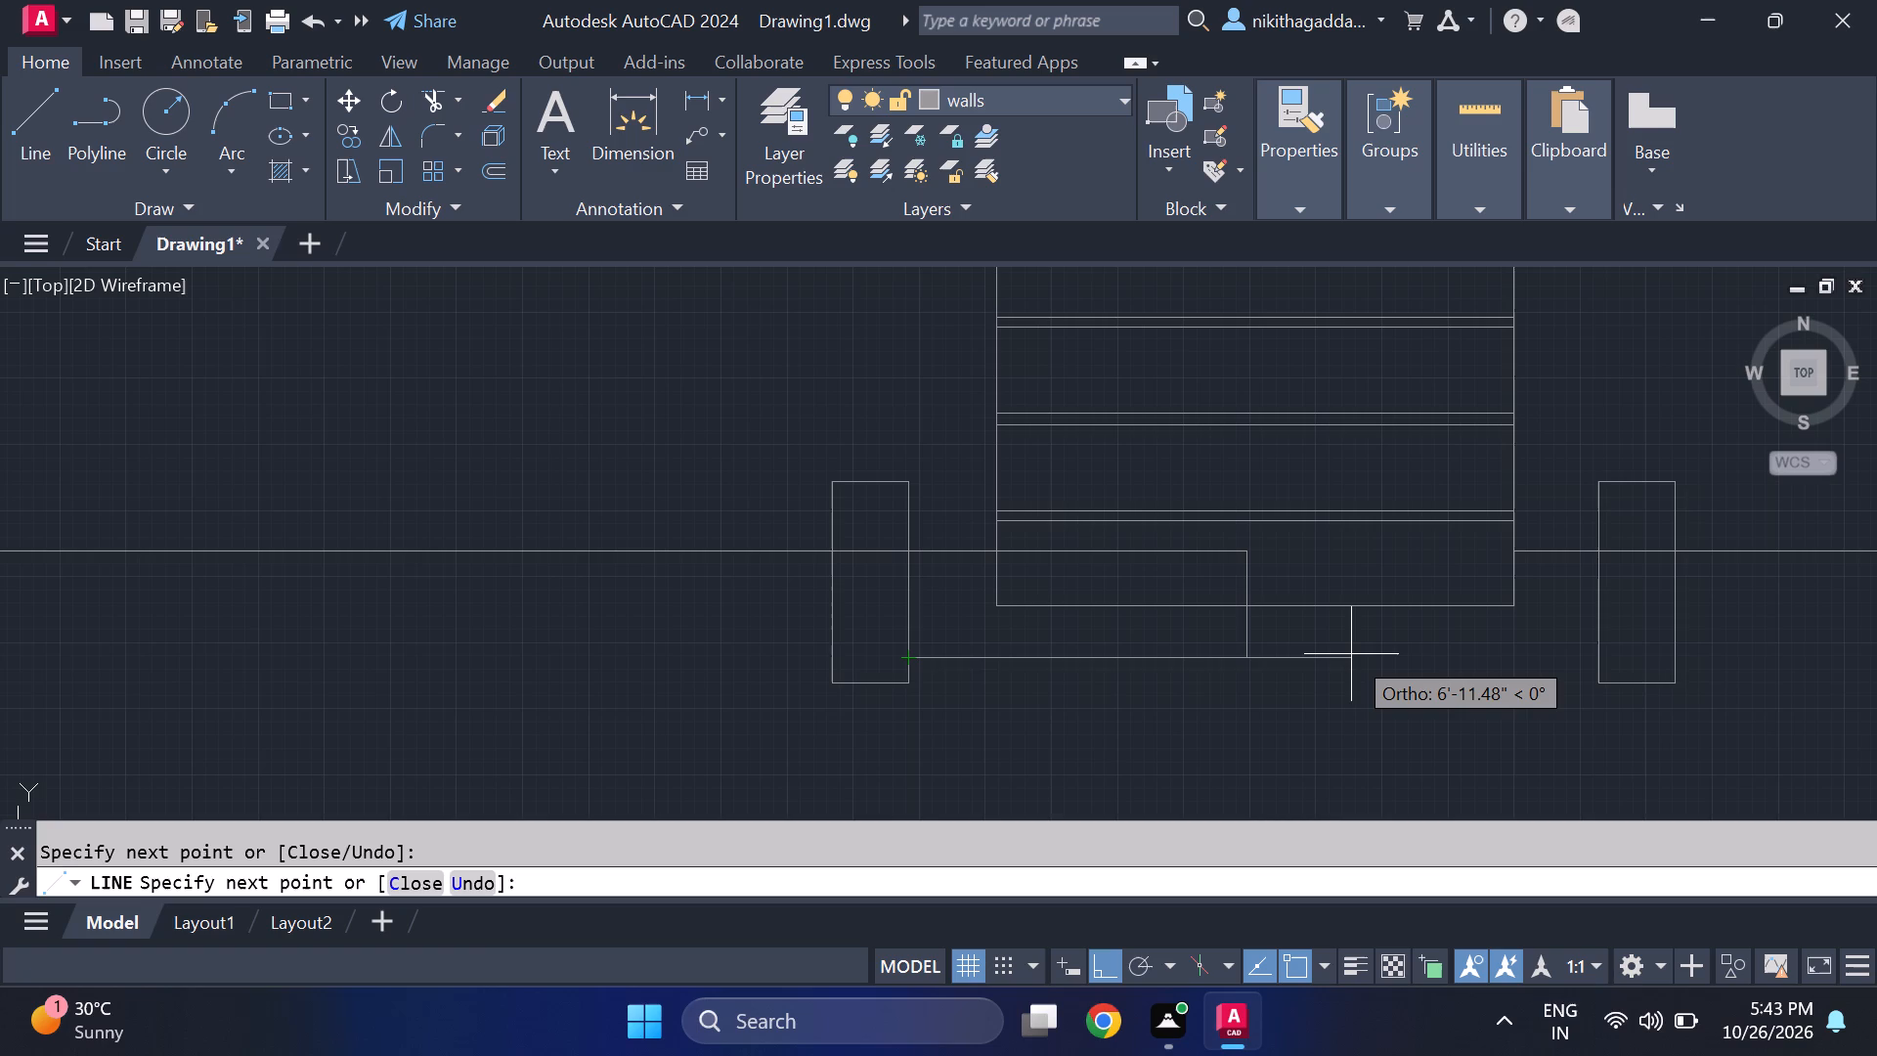
key(Escape)
Draw the right gate leaf's inner edge about 2" right of the left leaf at equal depth, and its bottom edge to the right pillar.
key(l)
key(Return)
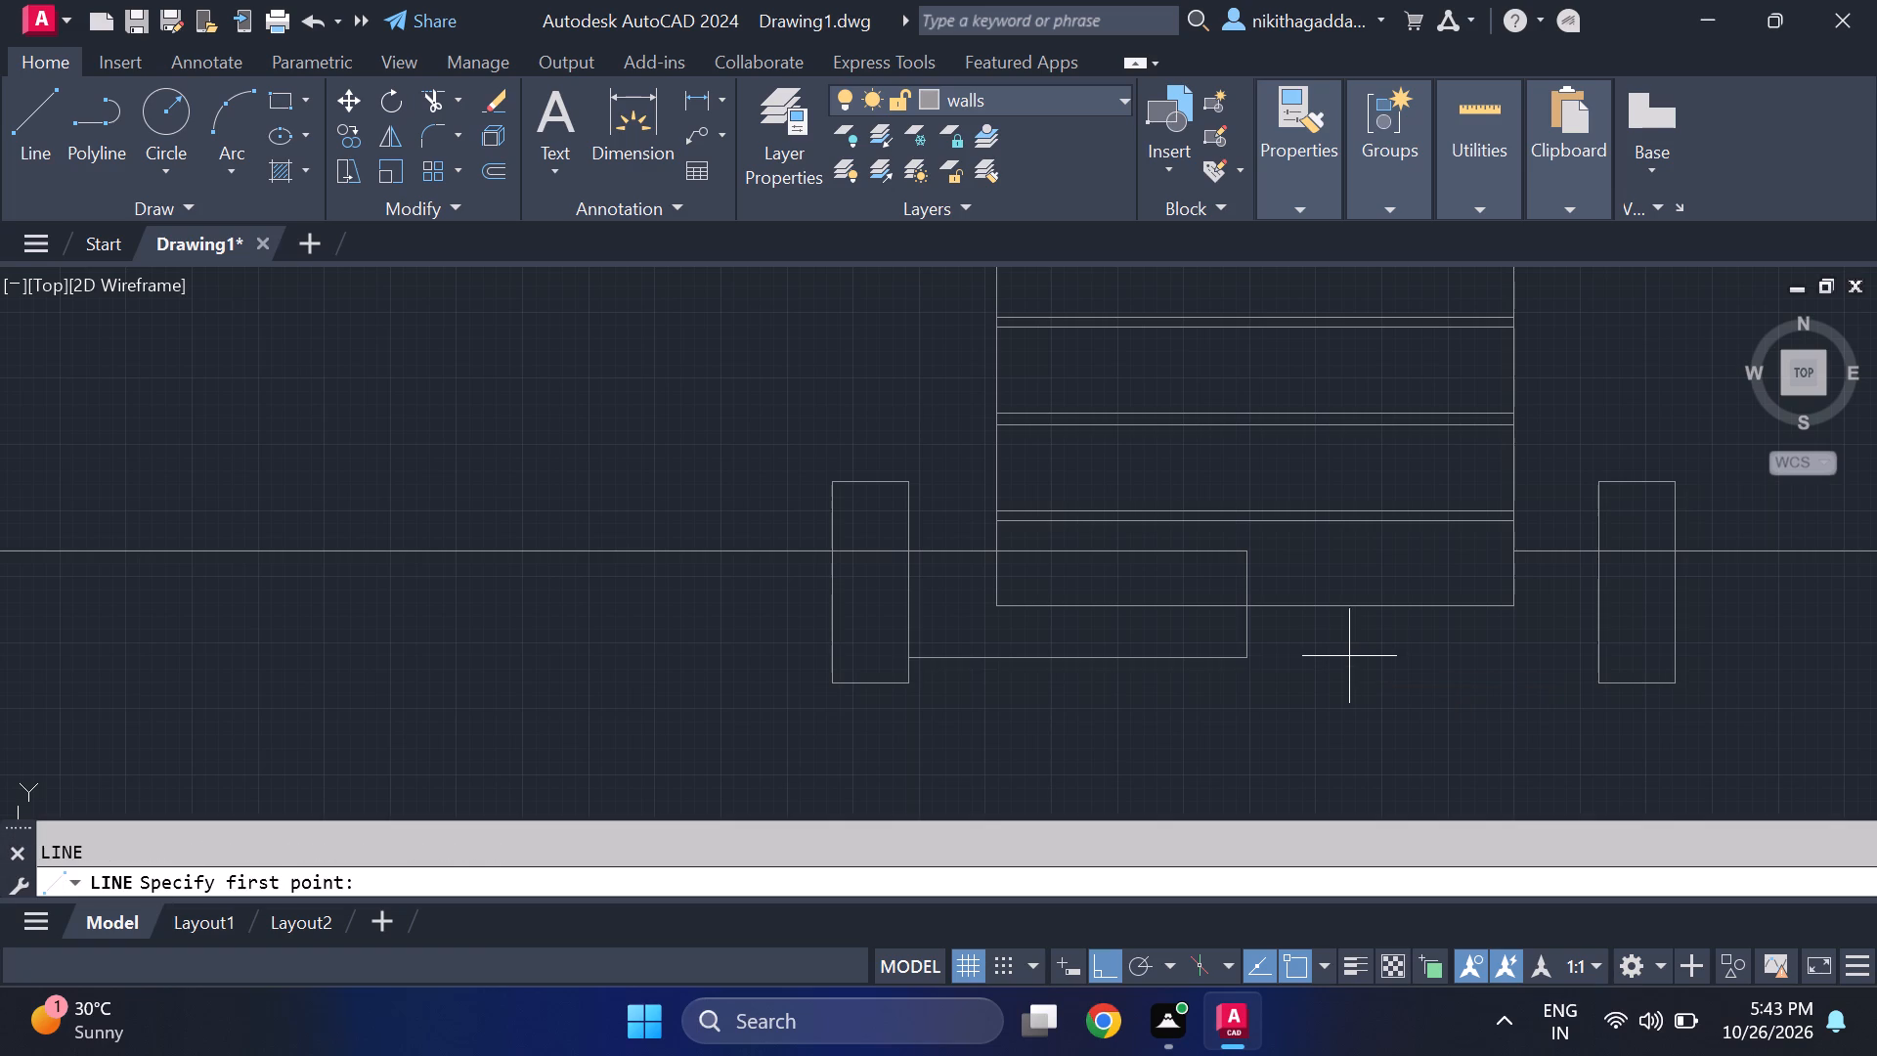
scroll(1331, 550, up, 2)
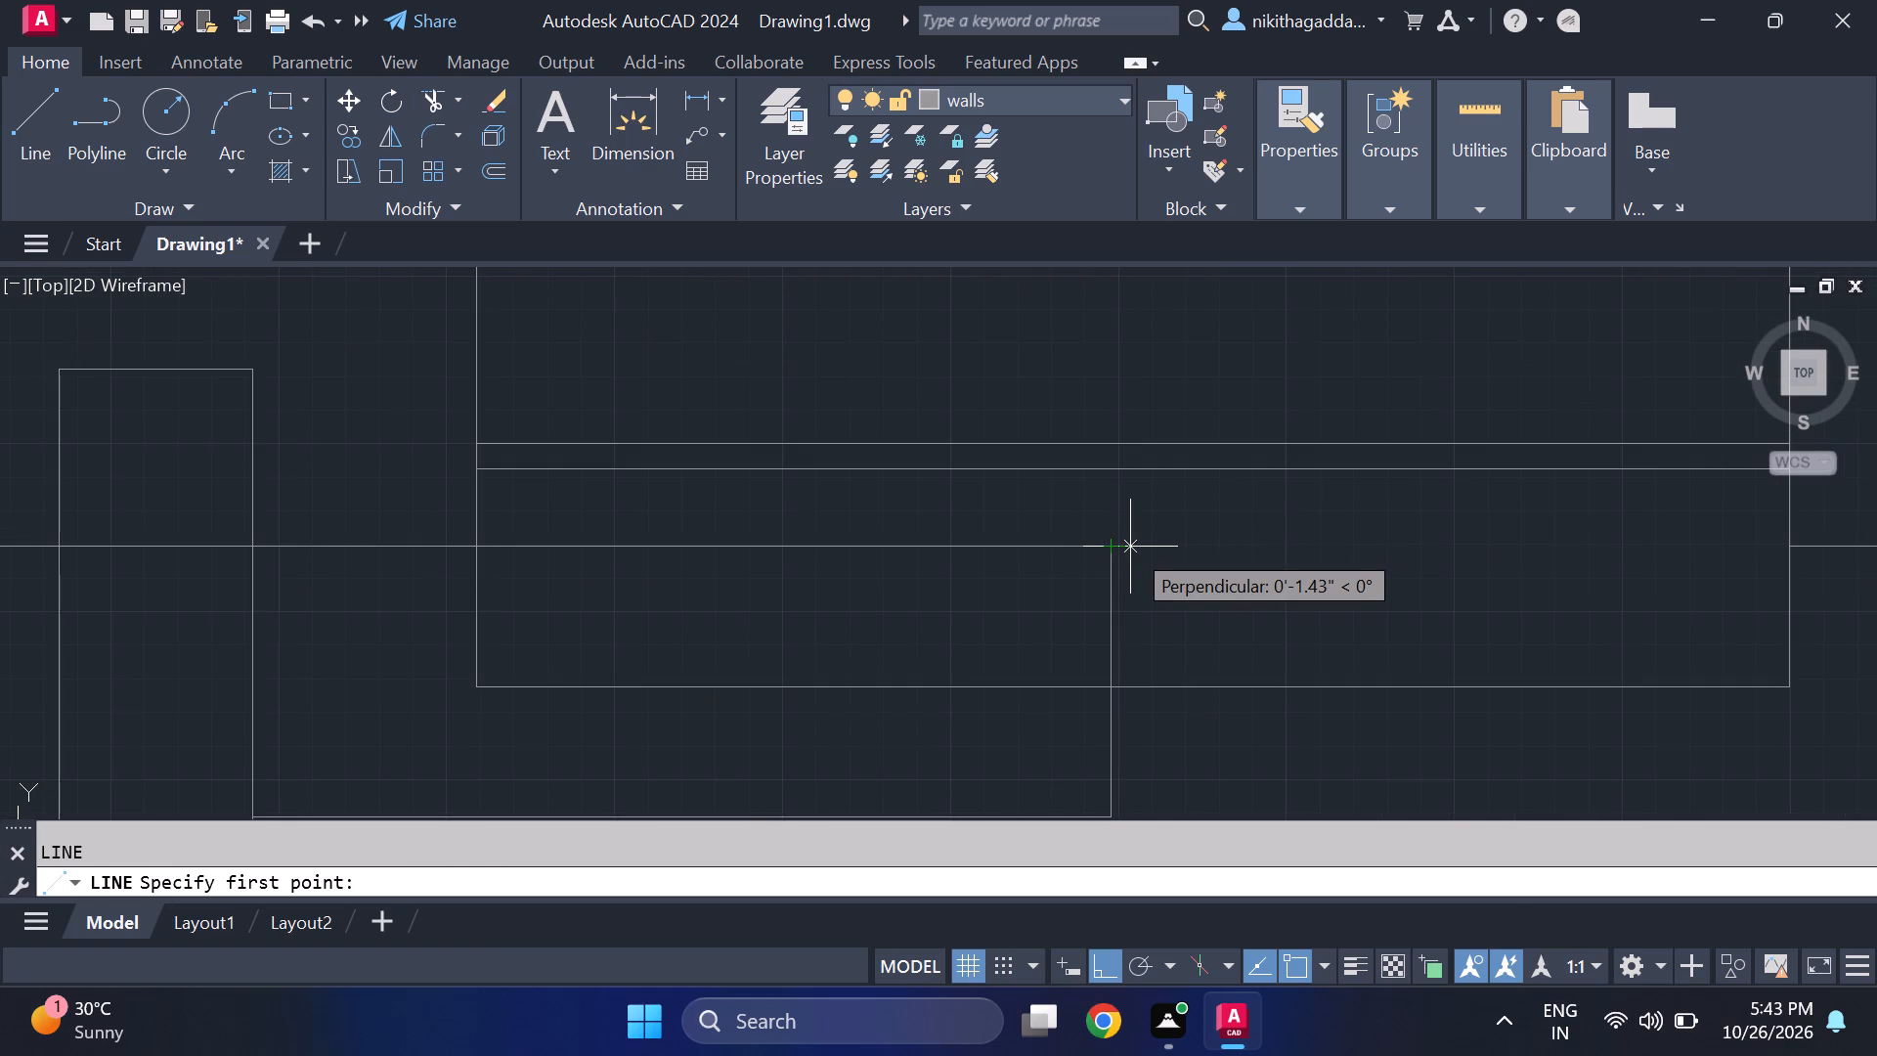
click(1137, 547)
scroll(1184, 748, down, 2)
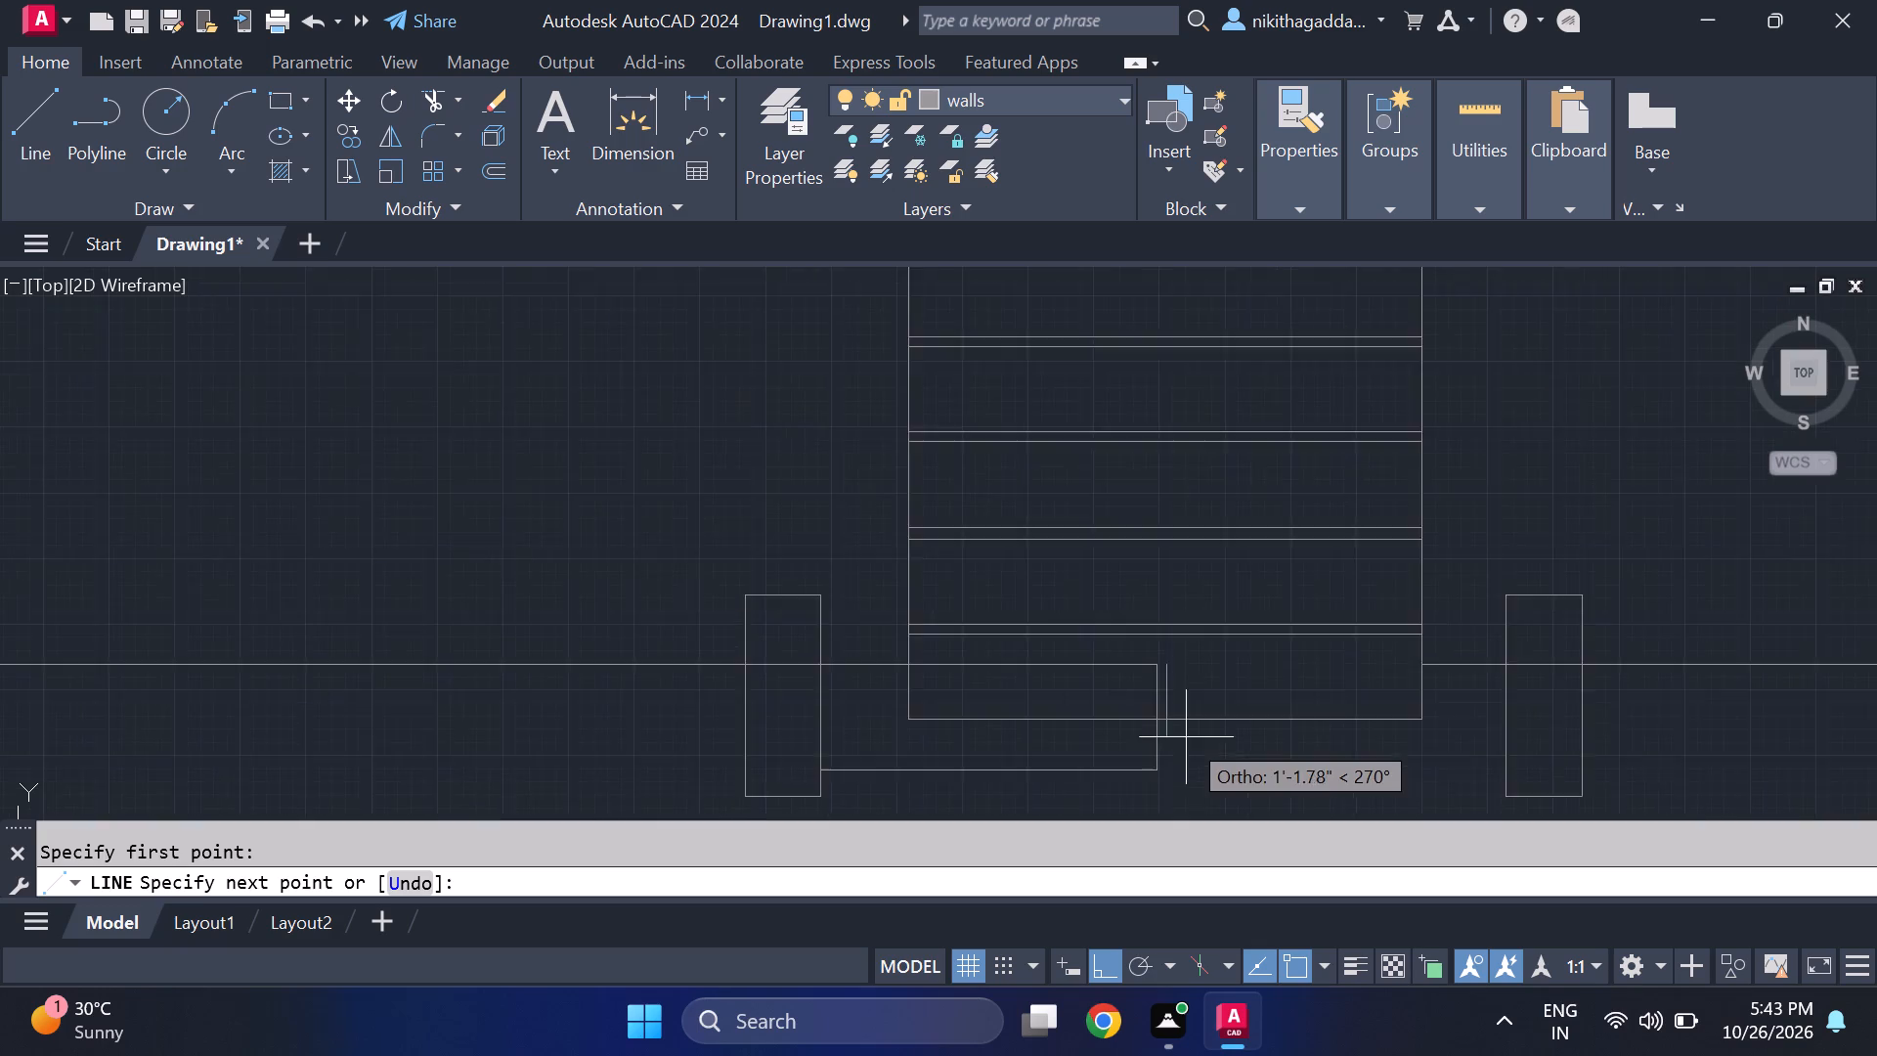
scroll(1186, 737, down, 2)
scroll(1193, 750, up, 2)
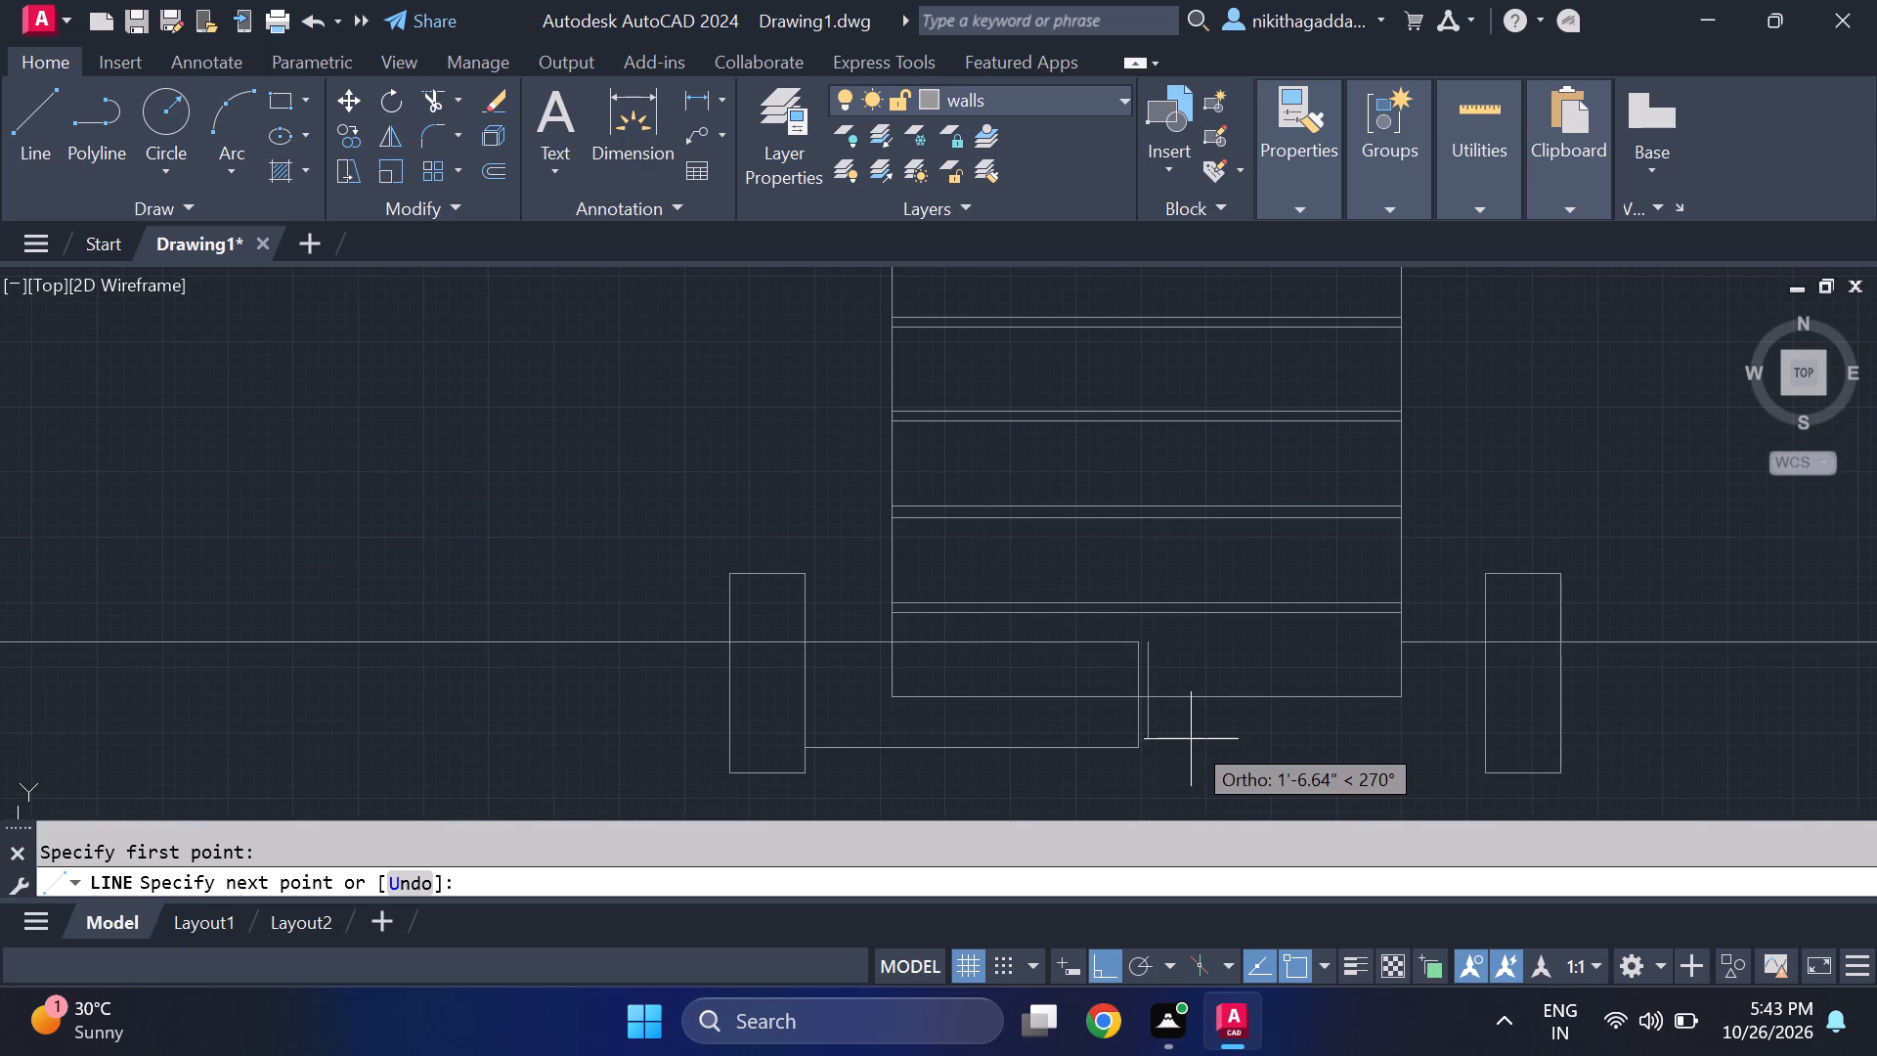
scroll(1191, 739, up, 1)
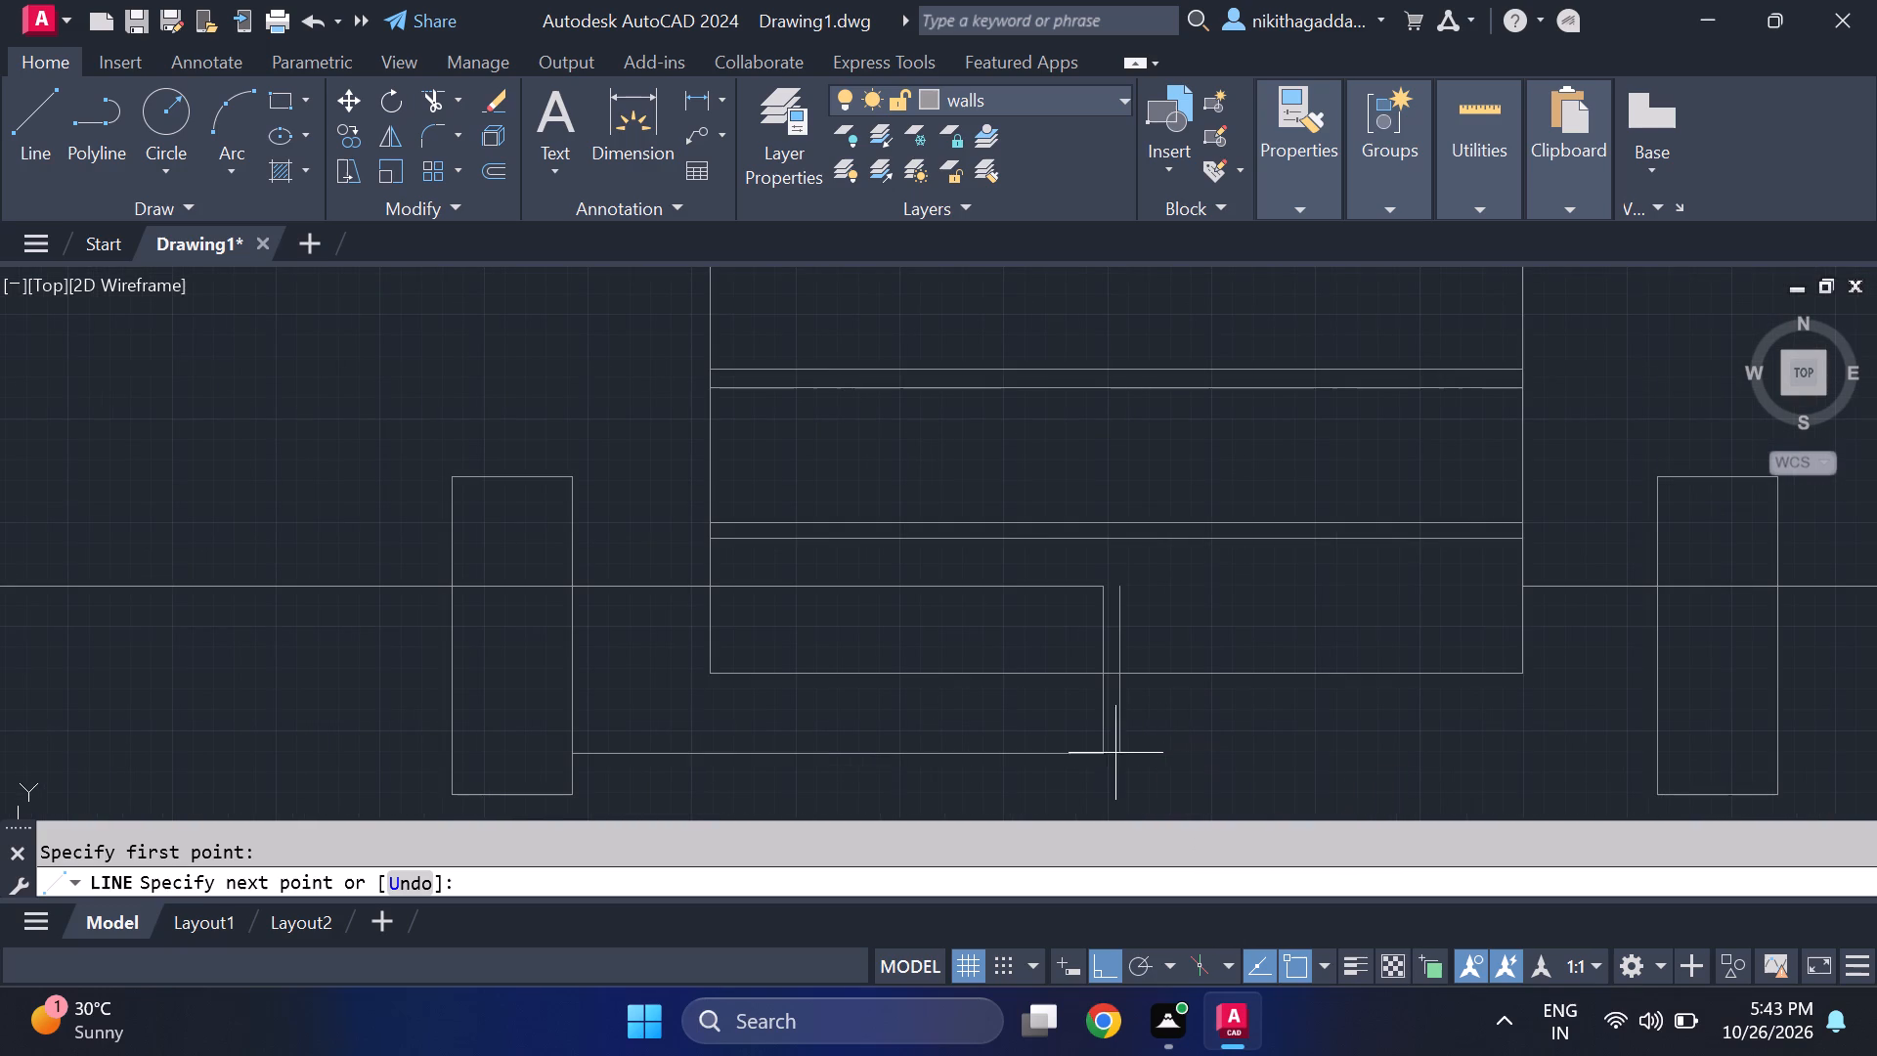
click(1123, 754)
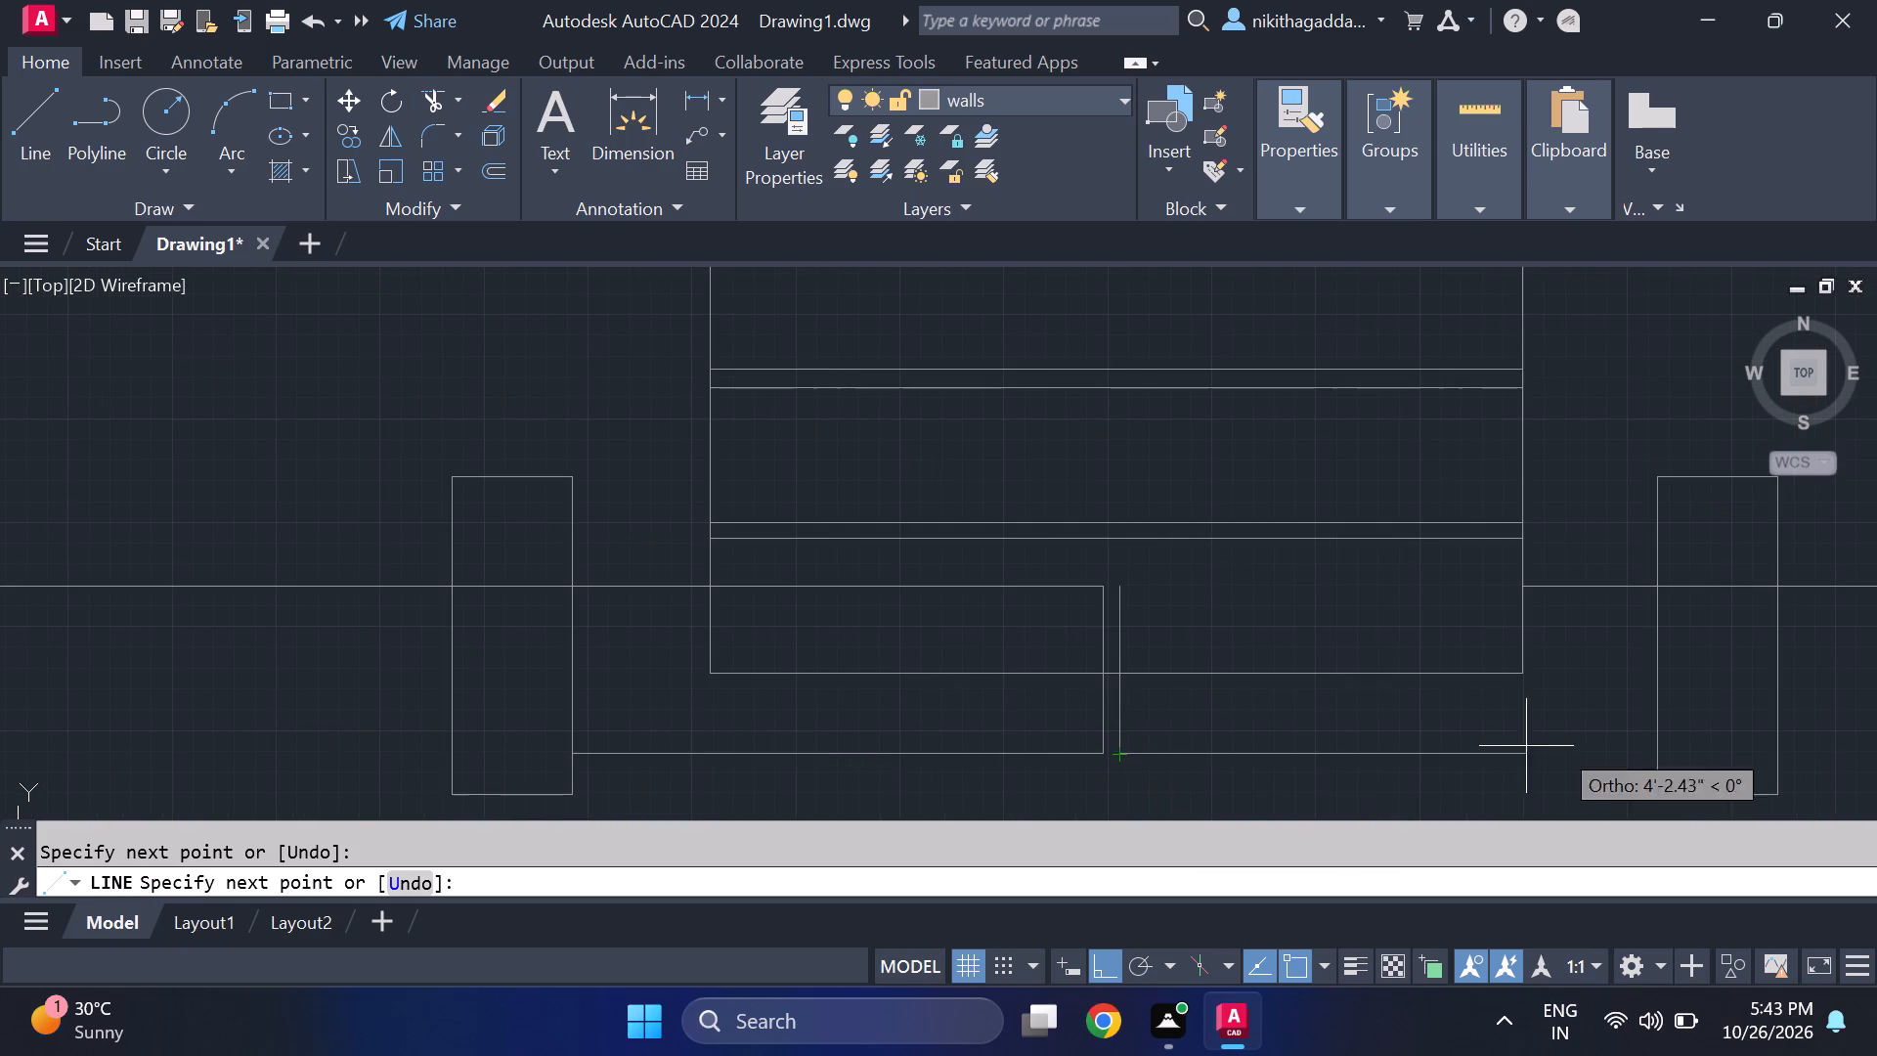
click(1650, 758)
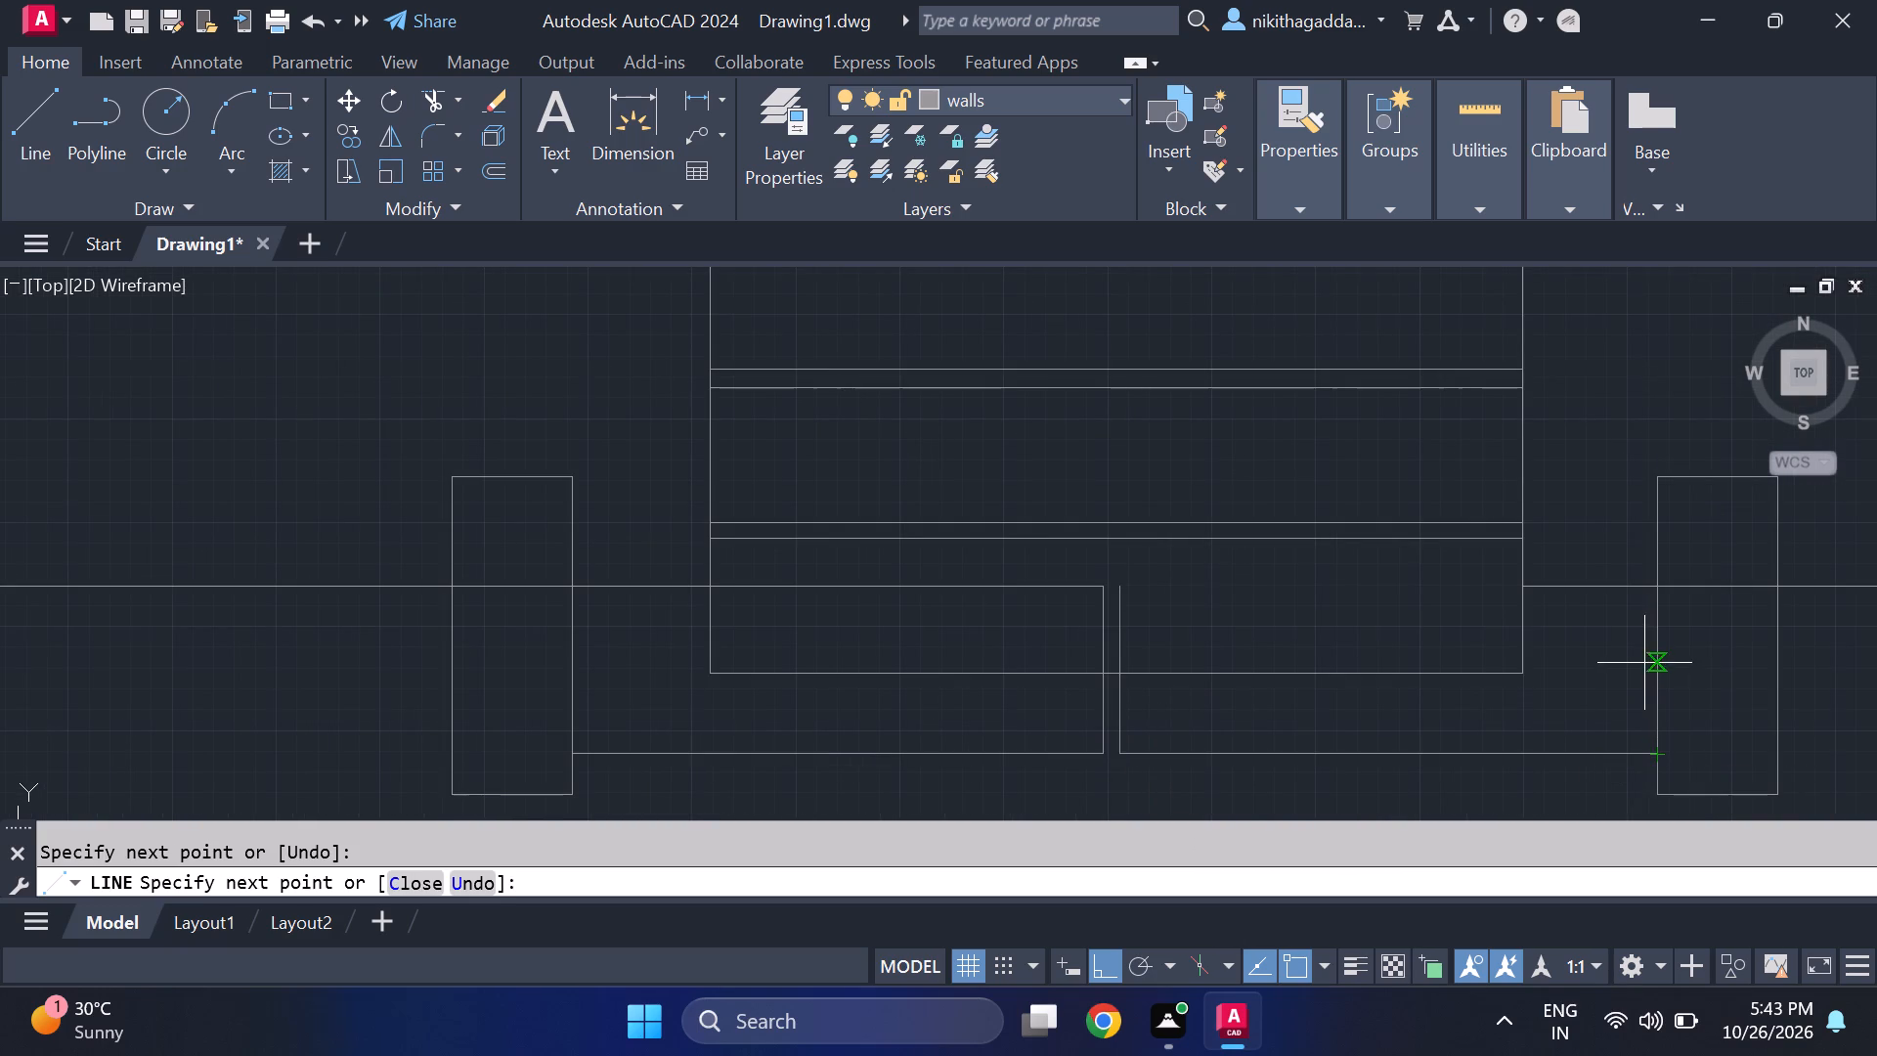
key(Escape)
Draw the right gate leaf's top edge along the boundary, from its inner upper corner to the right edge of the steps.
key(space)
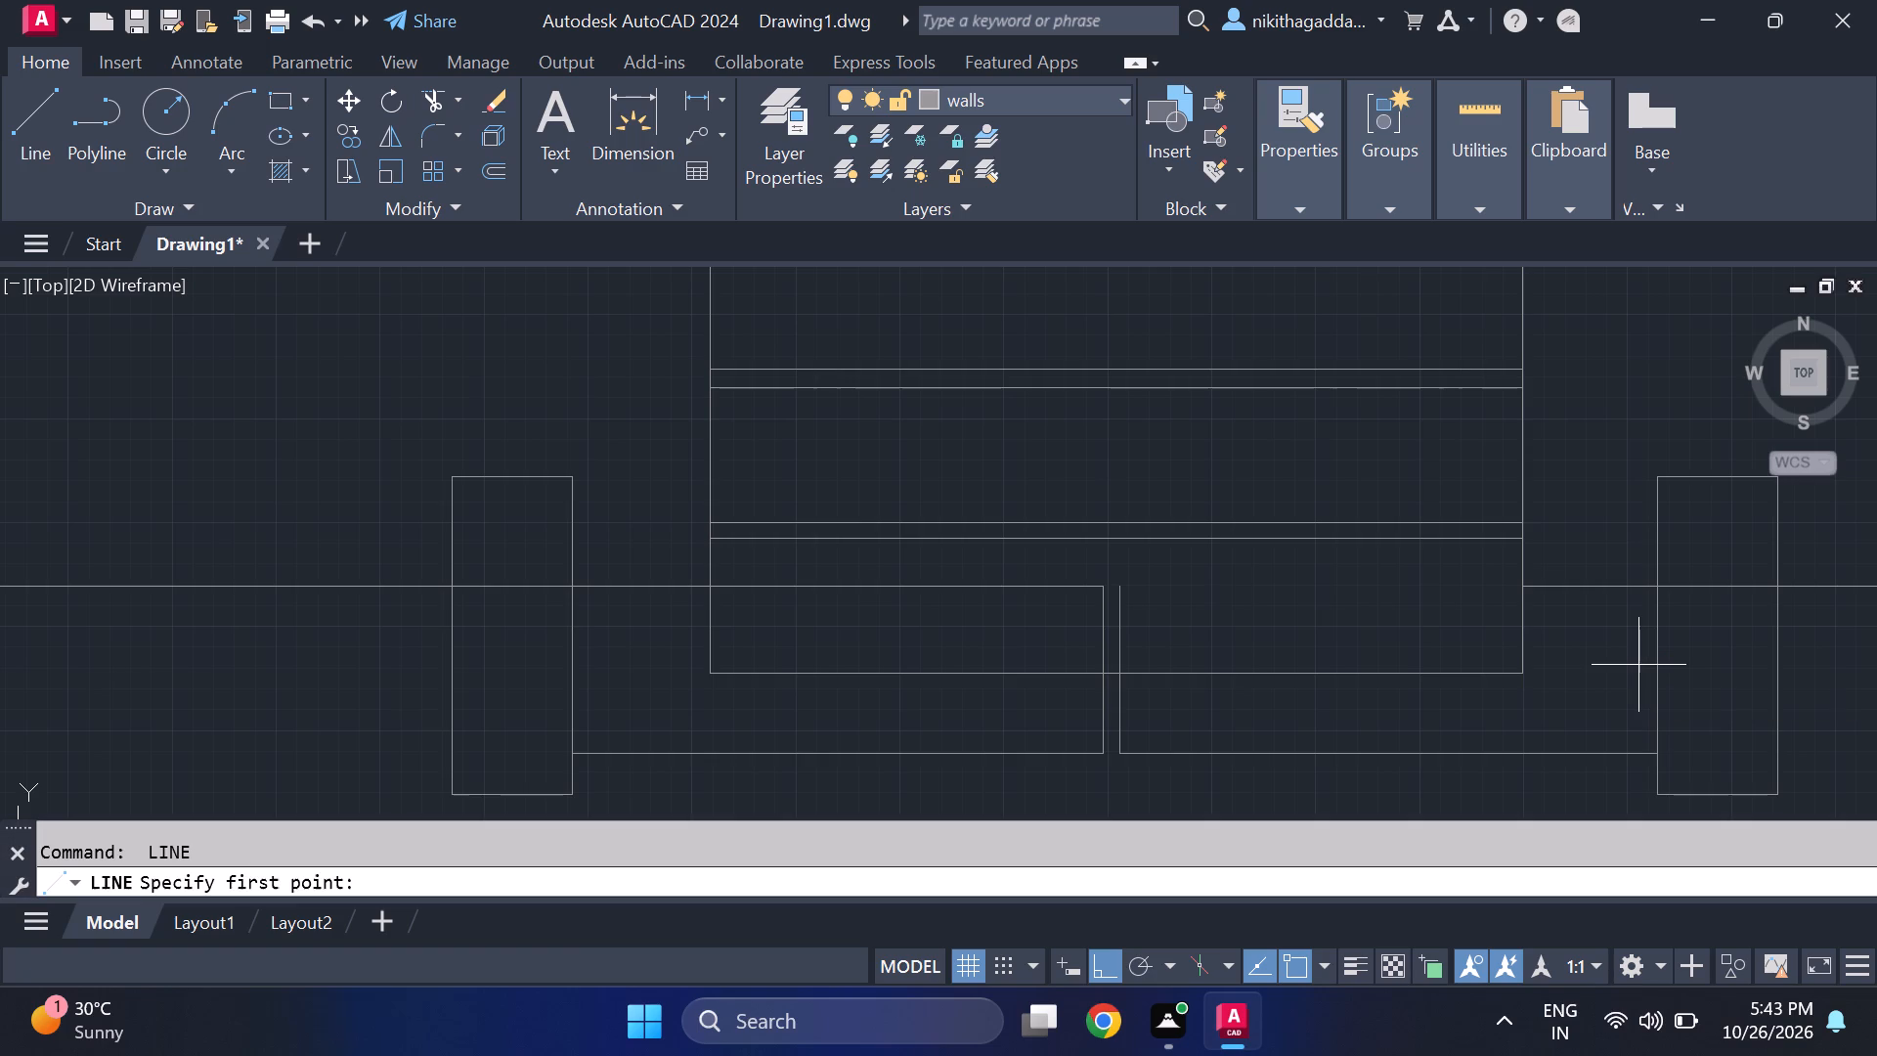
click(1124, 585)
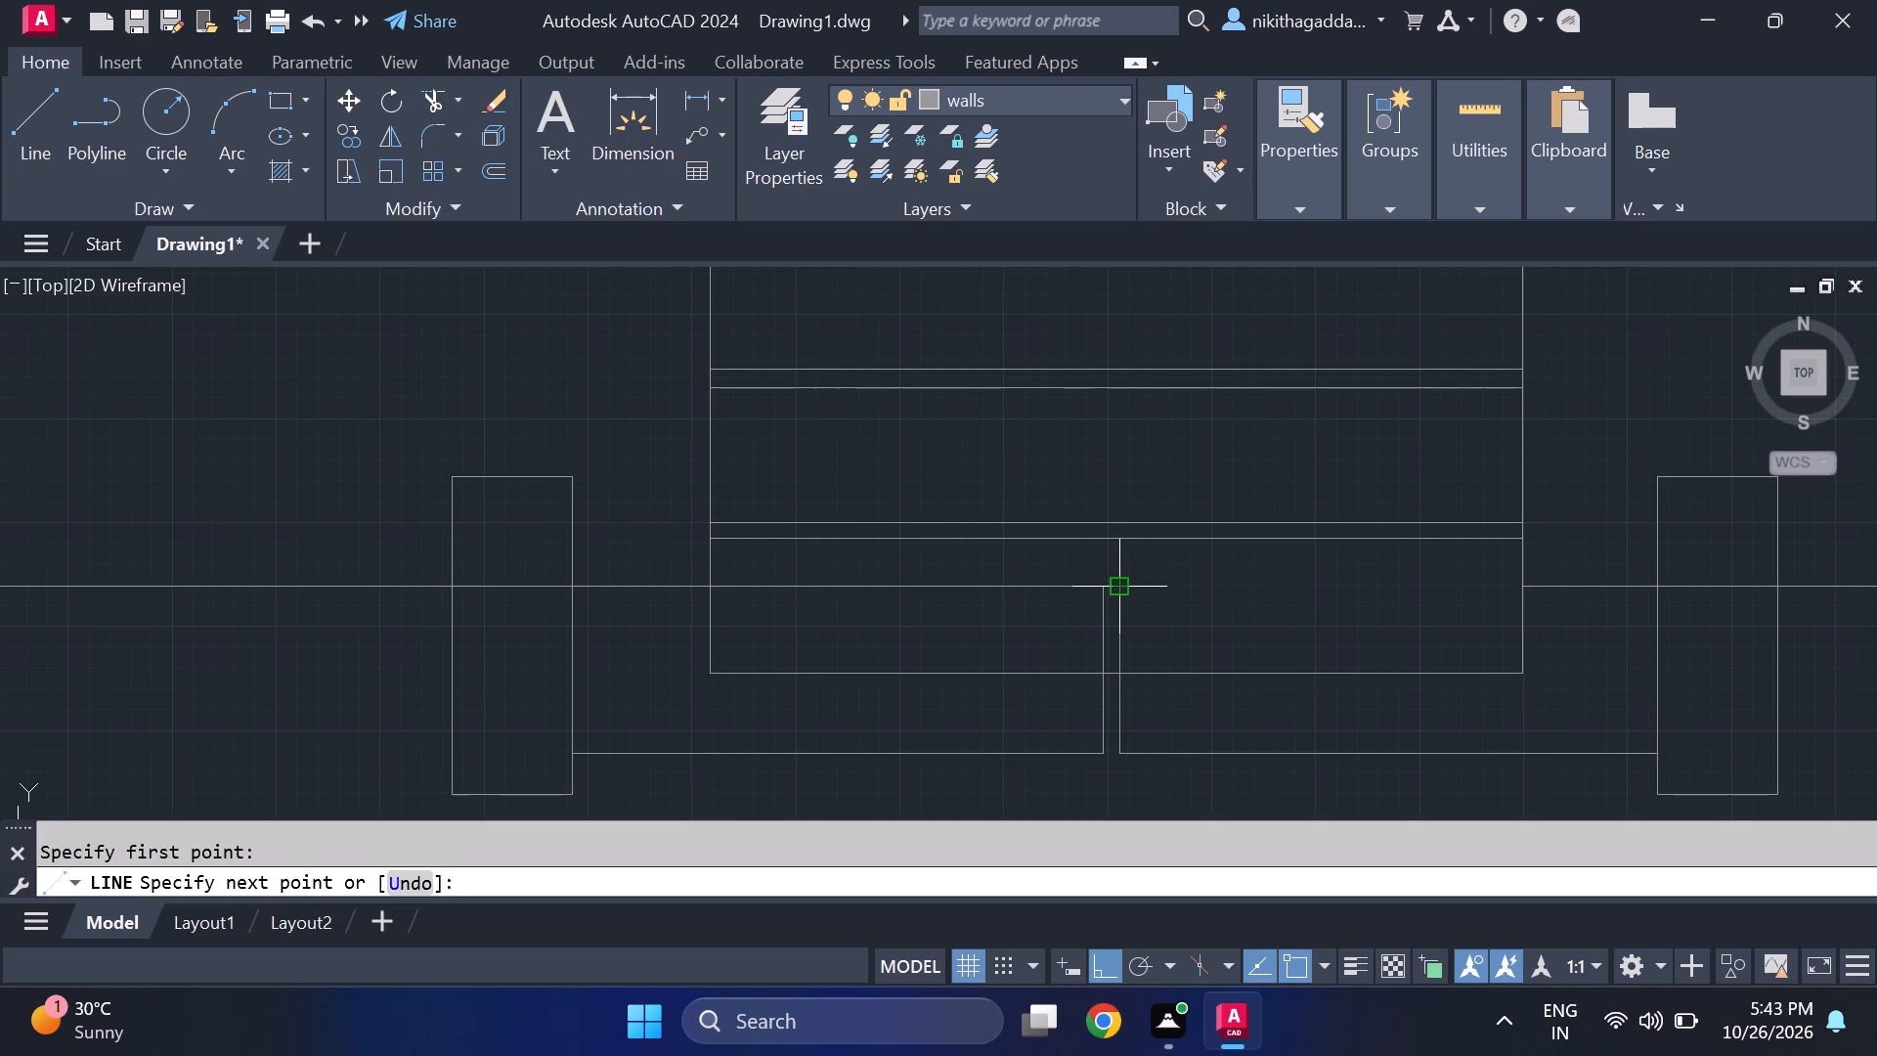
click(1522, 588)
scroll(1601, 542, down, 2)
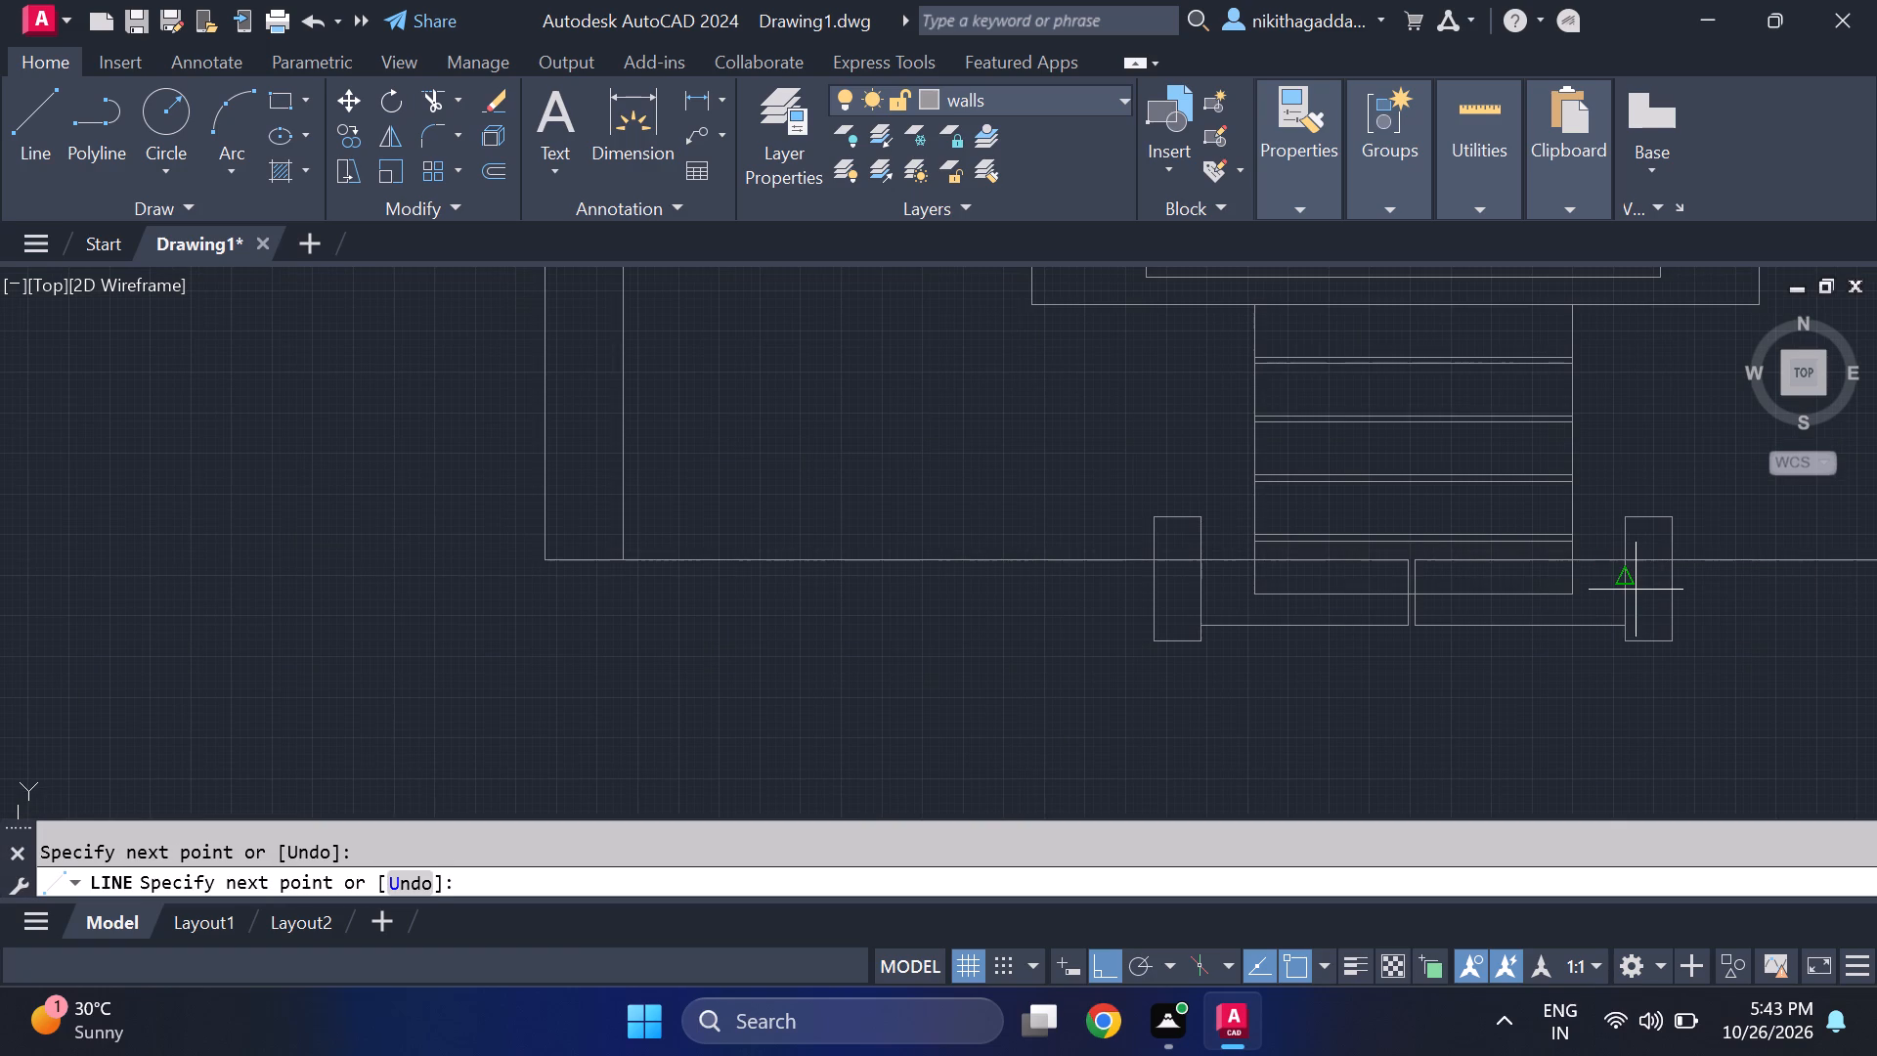
key(Escape)
Draw a three-sided inner outline about 1" inside the left gate leaf, starting and ending on the left pillar's right edge.
key(l)
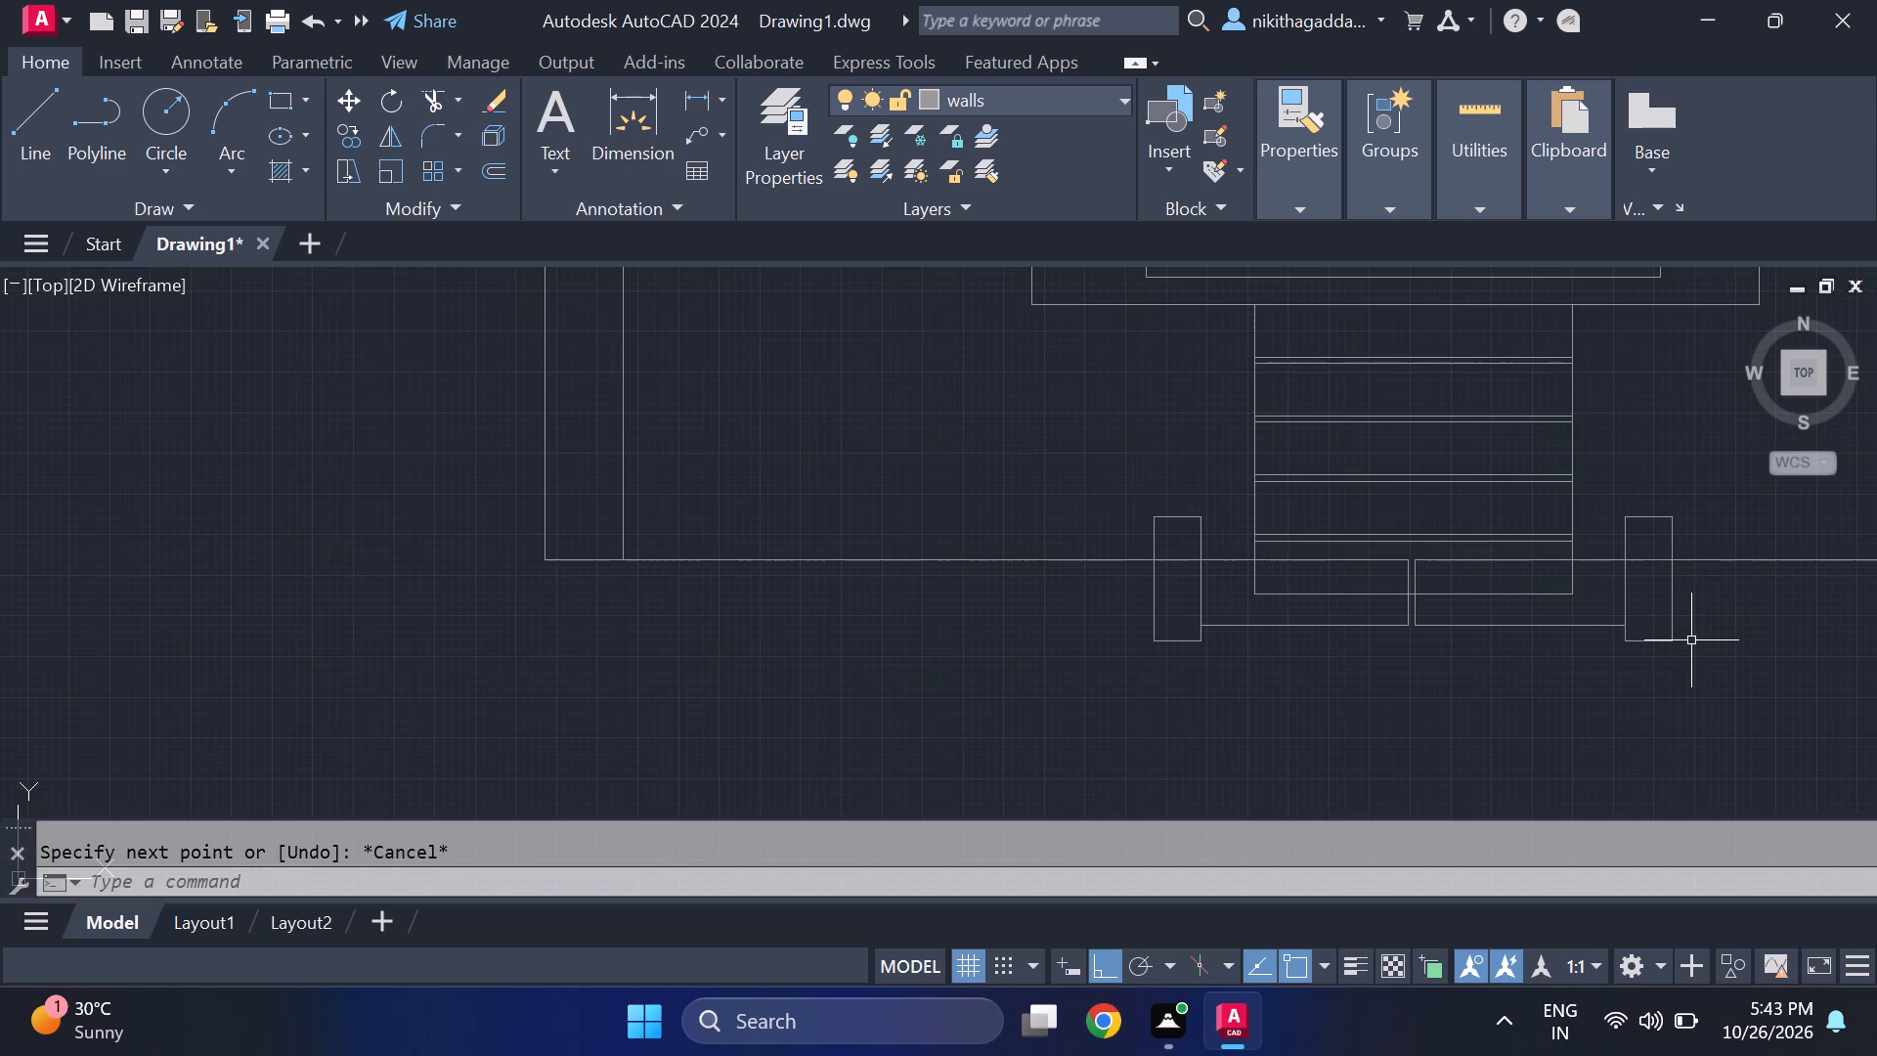
key(Return)
scroll(1222, 560, up, 2)
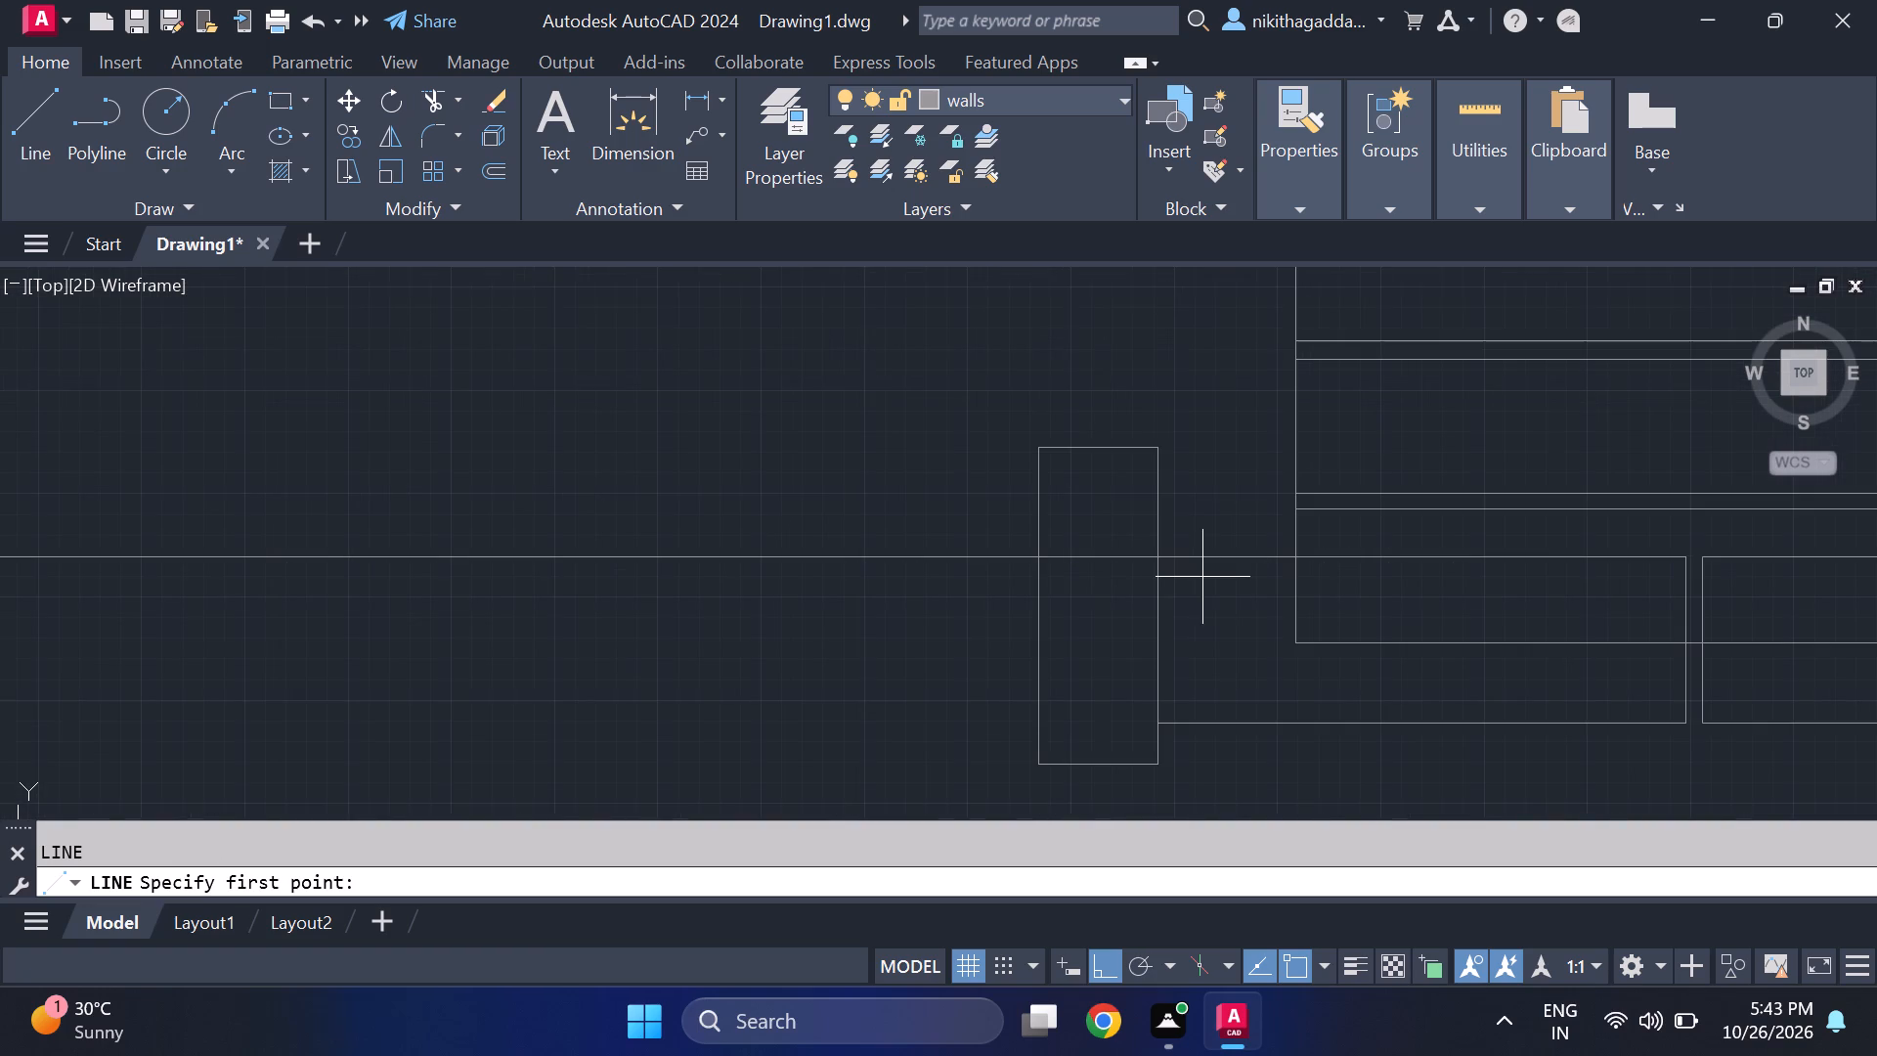
scroll(1188, 564, up, 2)
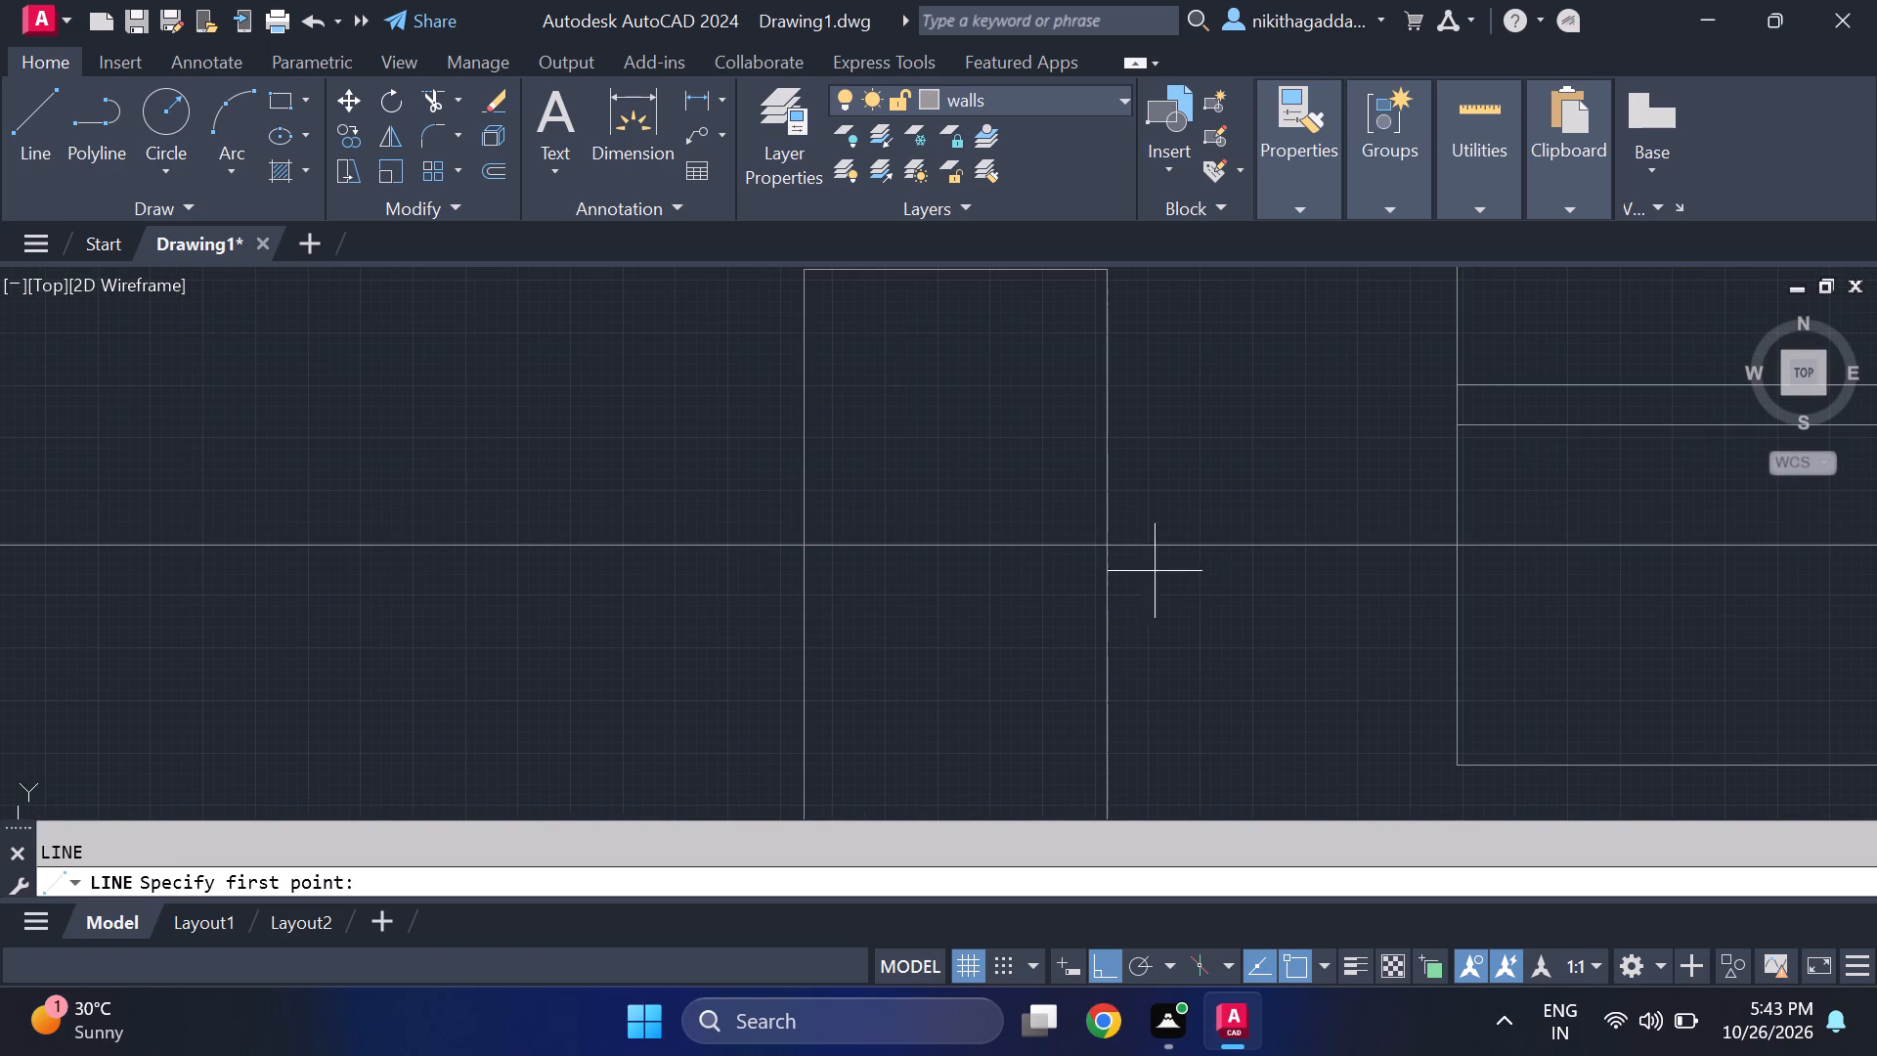
click(1110, 571)
scroll(1536, 632, down, 1)
scroll(1669, 671, down, 3)
middle_drag(1729, 688, 1098, 550)
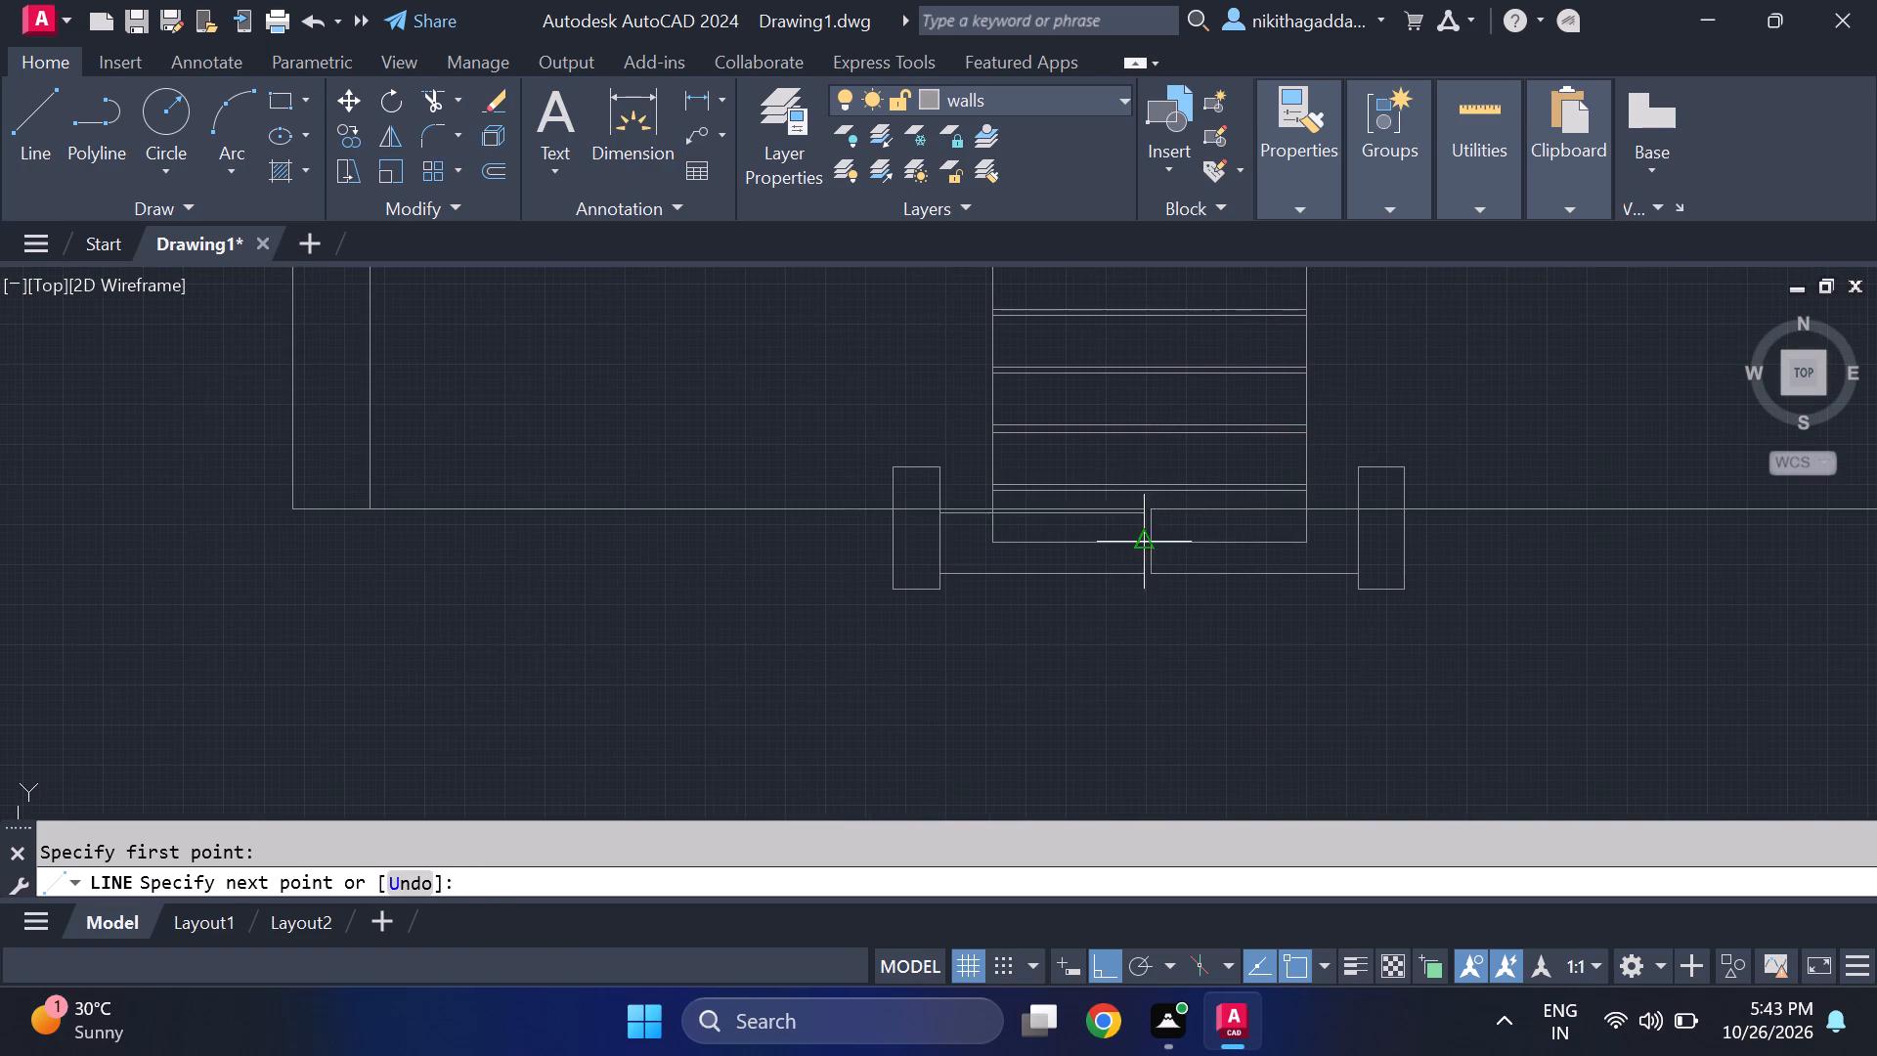
scroll(1131, 515, up, 3)
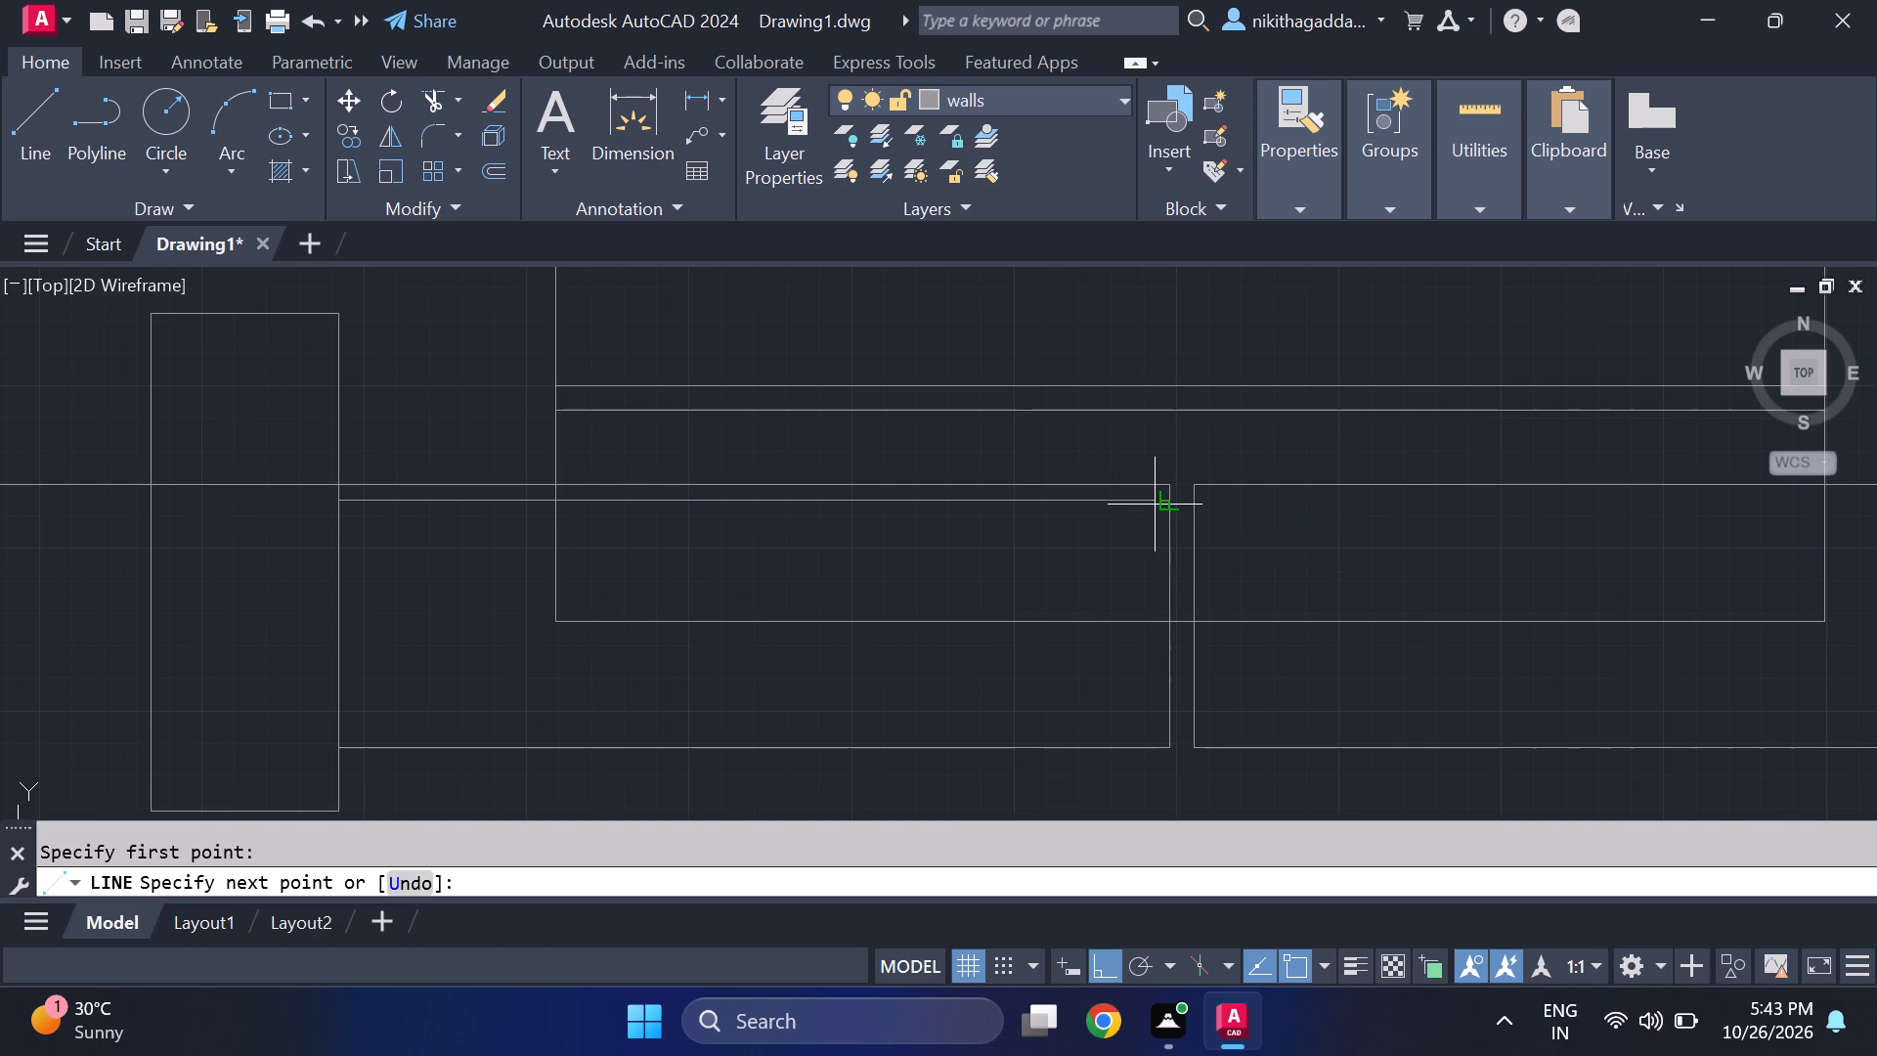
scroll(1155, 500, up, 1)
click(1153, 500)
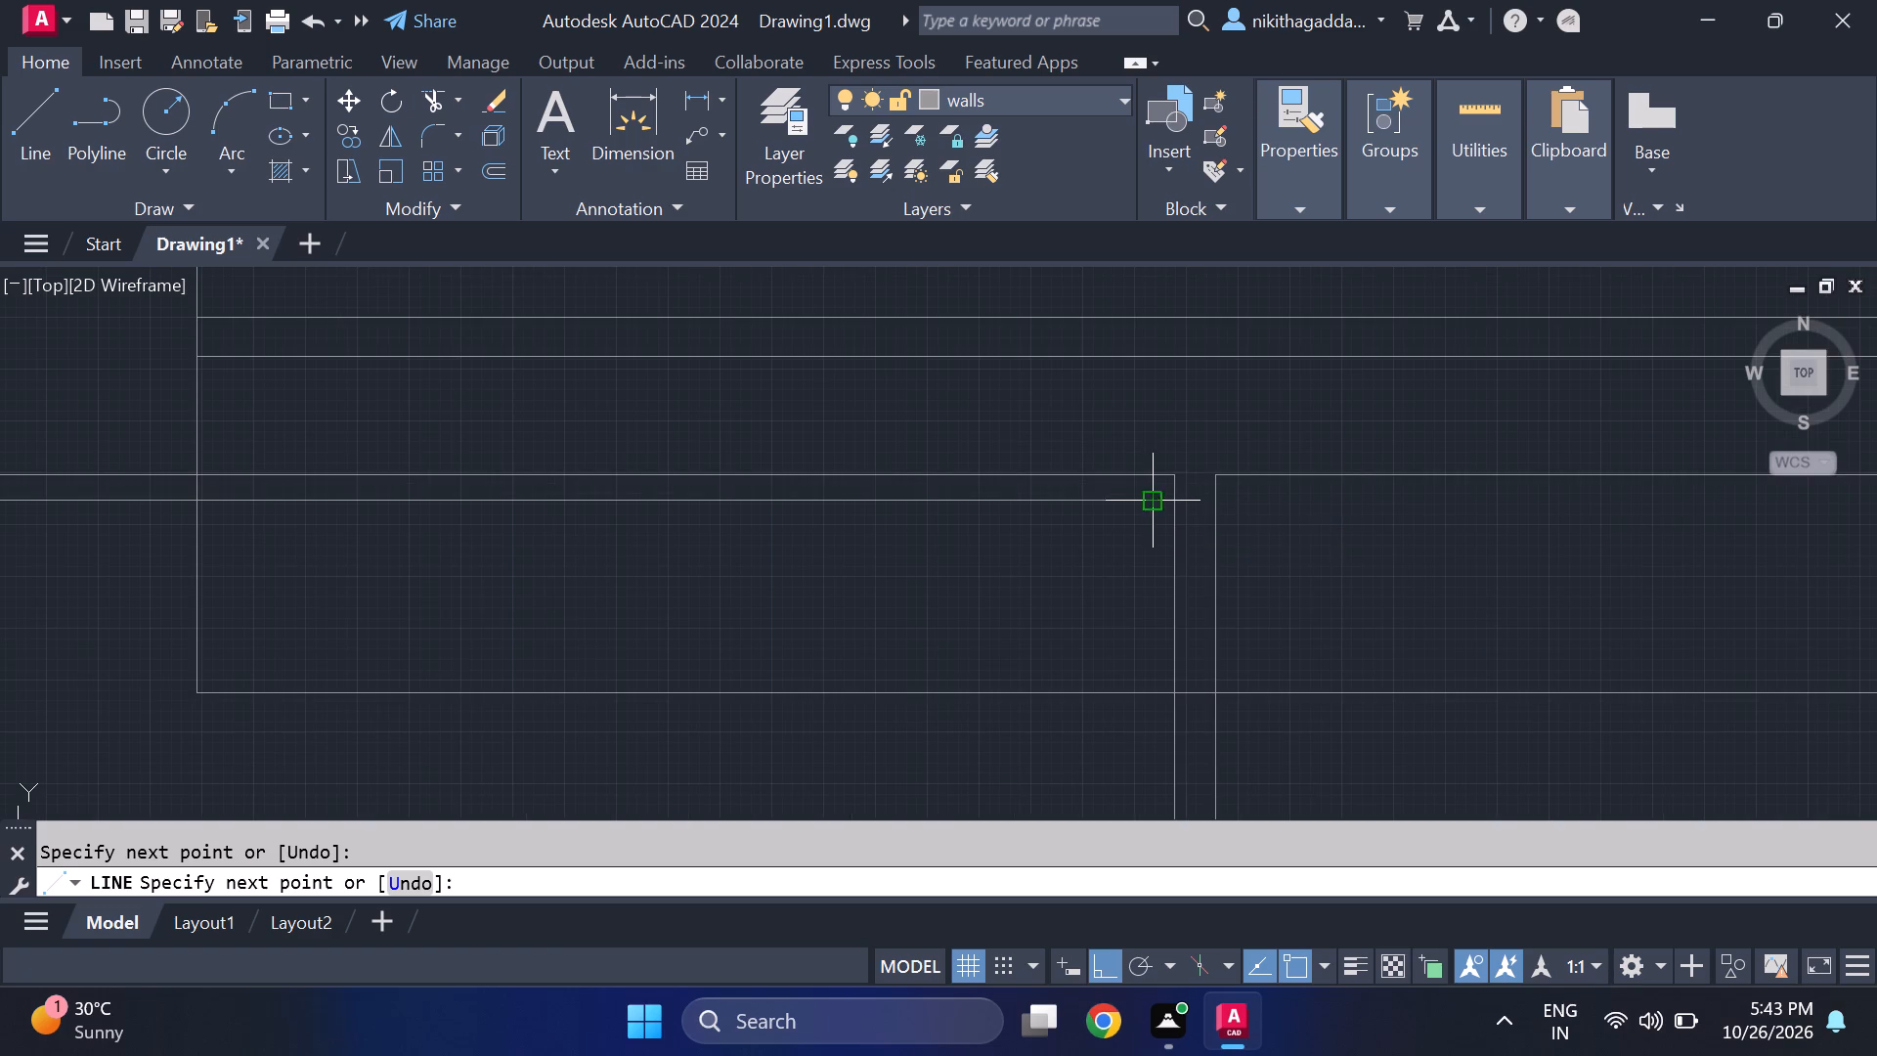
scroll(1131, 696, down, 2)
middle_drag(1128, 754, 1165, 669)
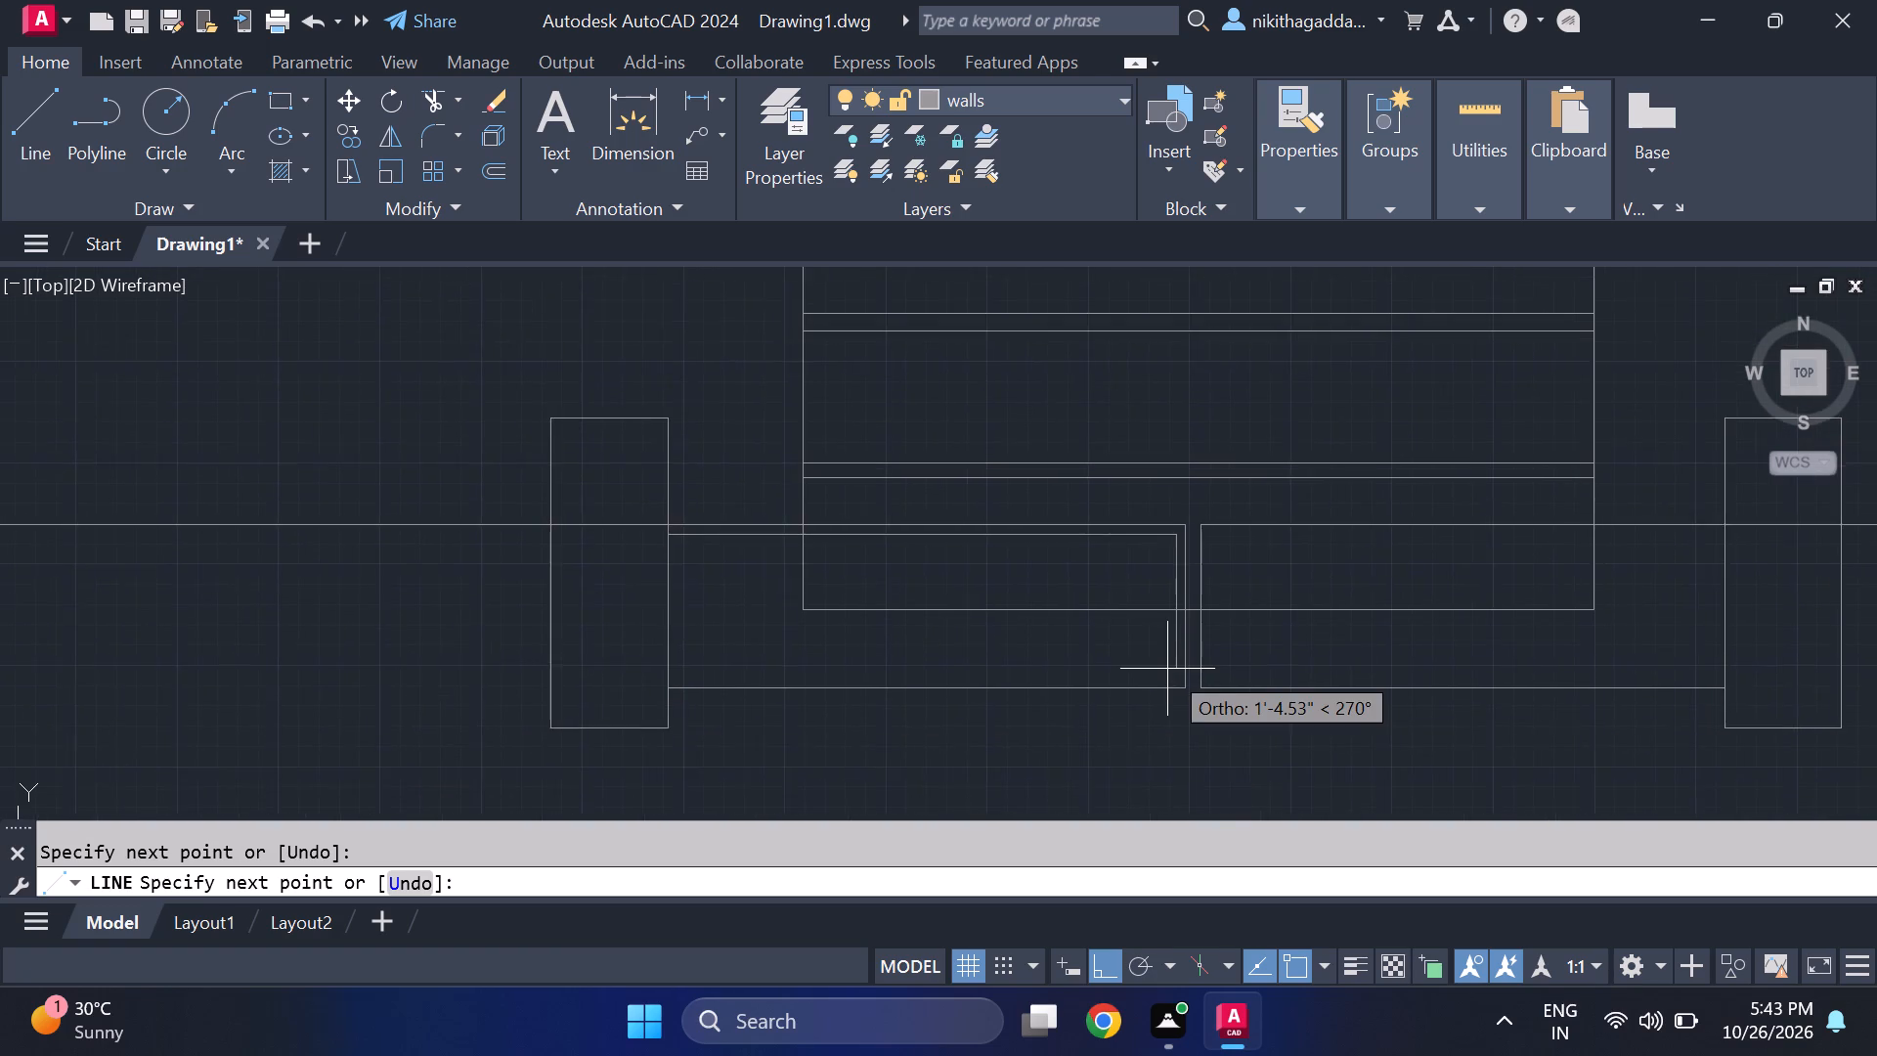
scroll(1168, 669, up, 1)
click(1176, 685)
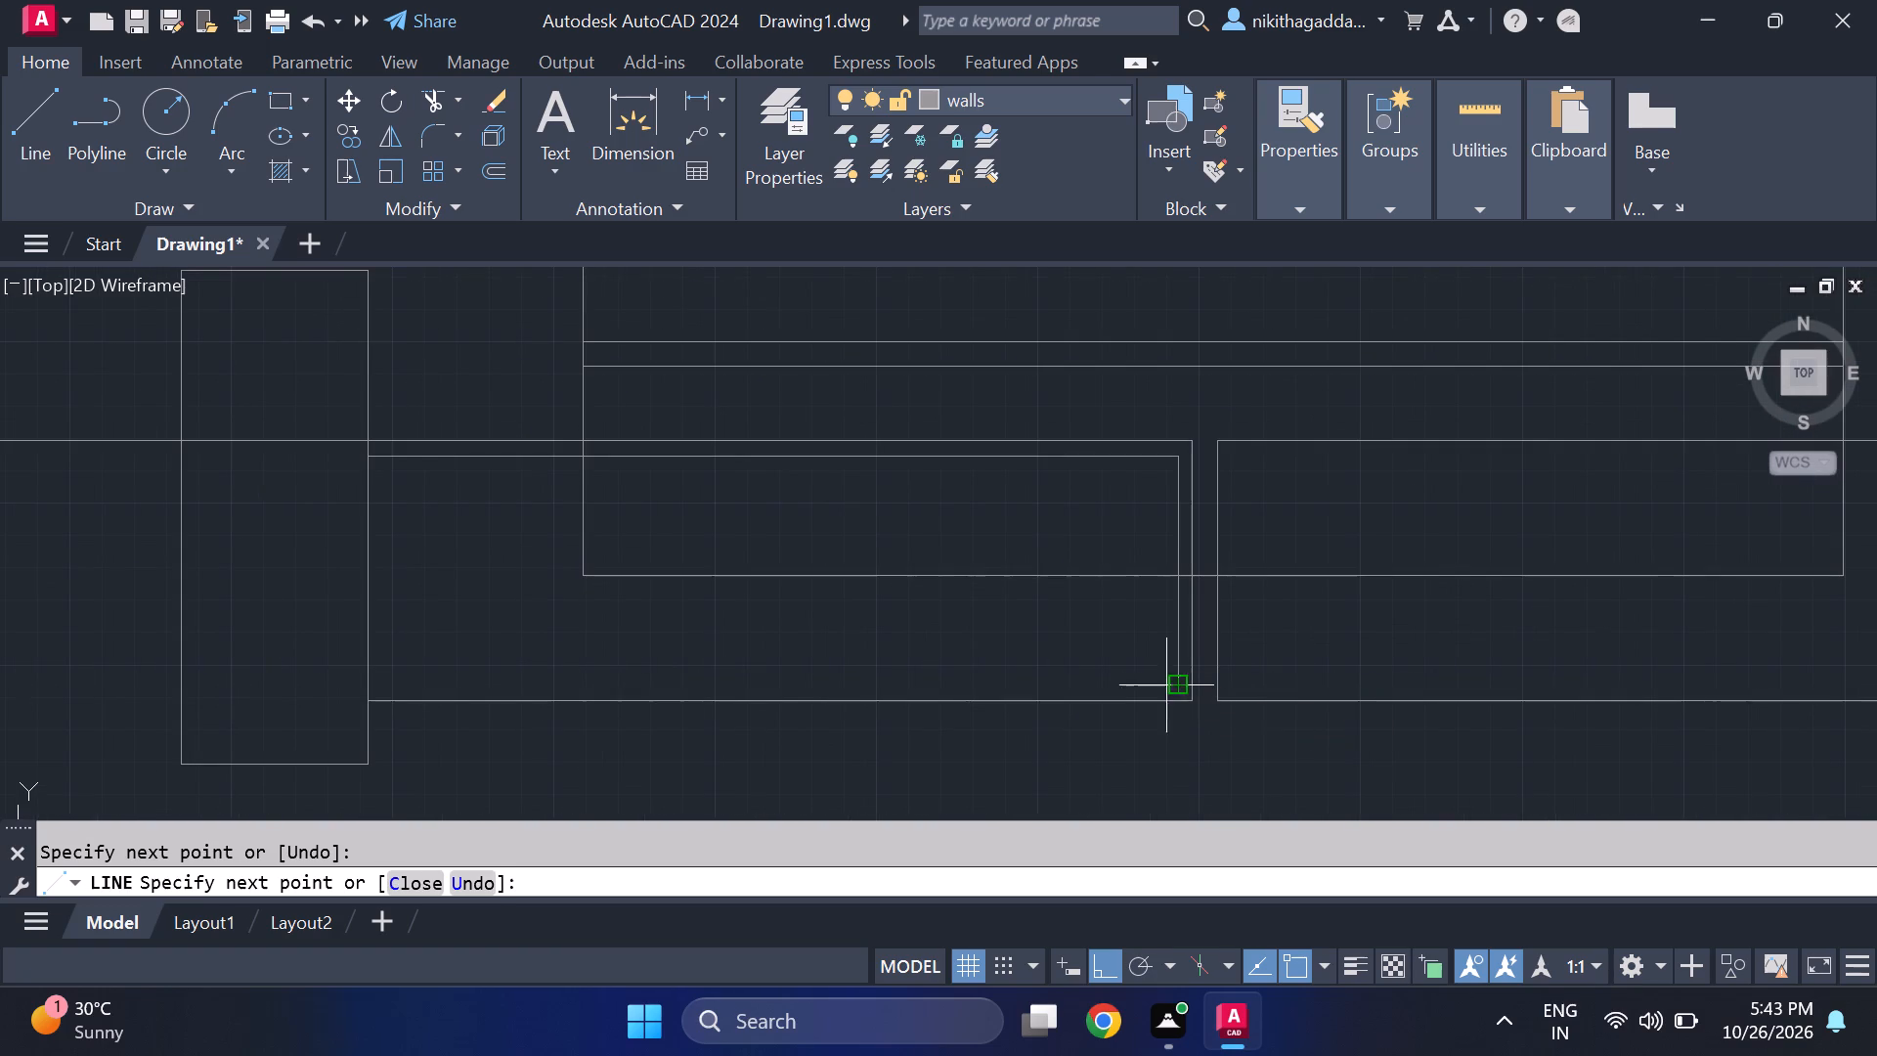
click(369, 686)
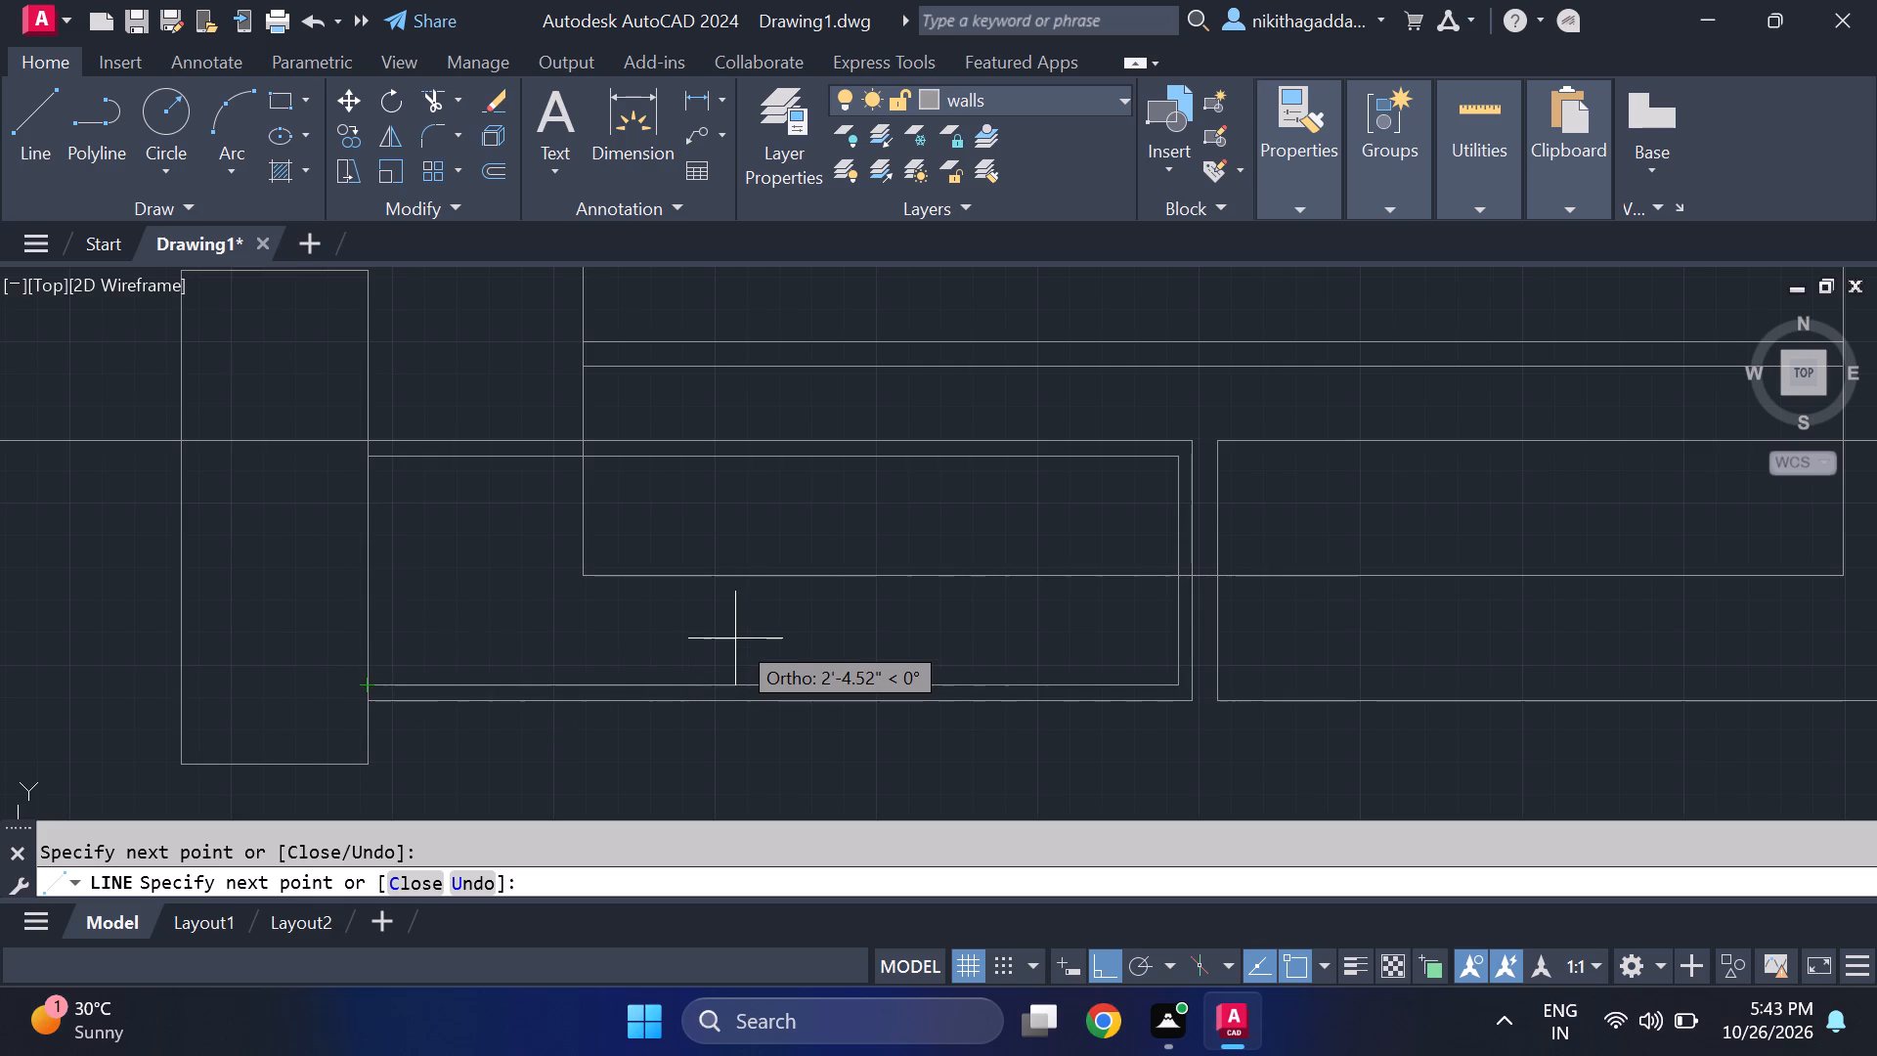
key(Escape)
Mirror the left leaf's three inner lines to the right about a vertical axis along that leaf's right edge, keeping the source lines.
scroll(795, 679, down, 3)
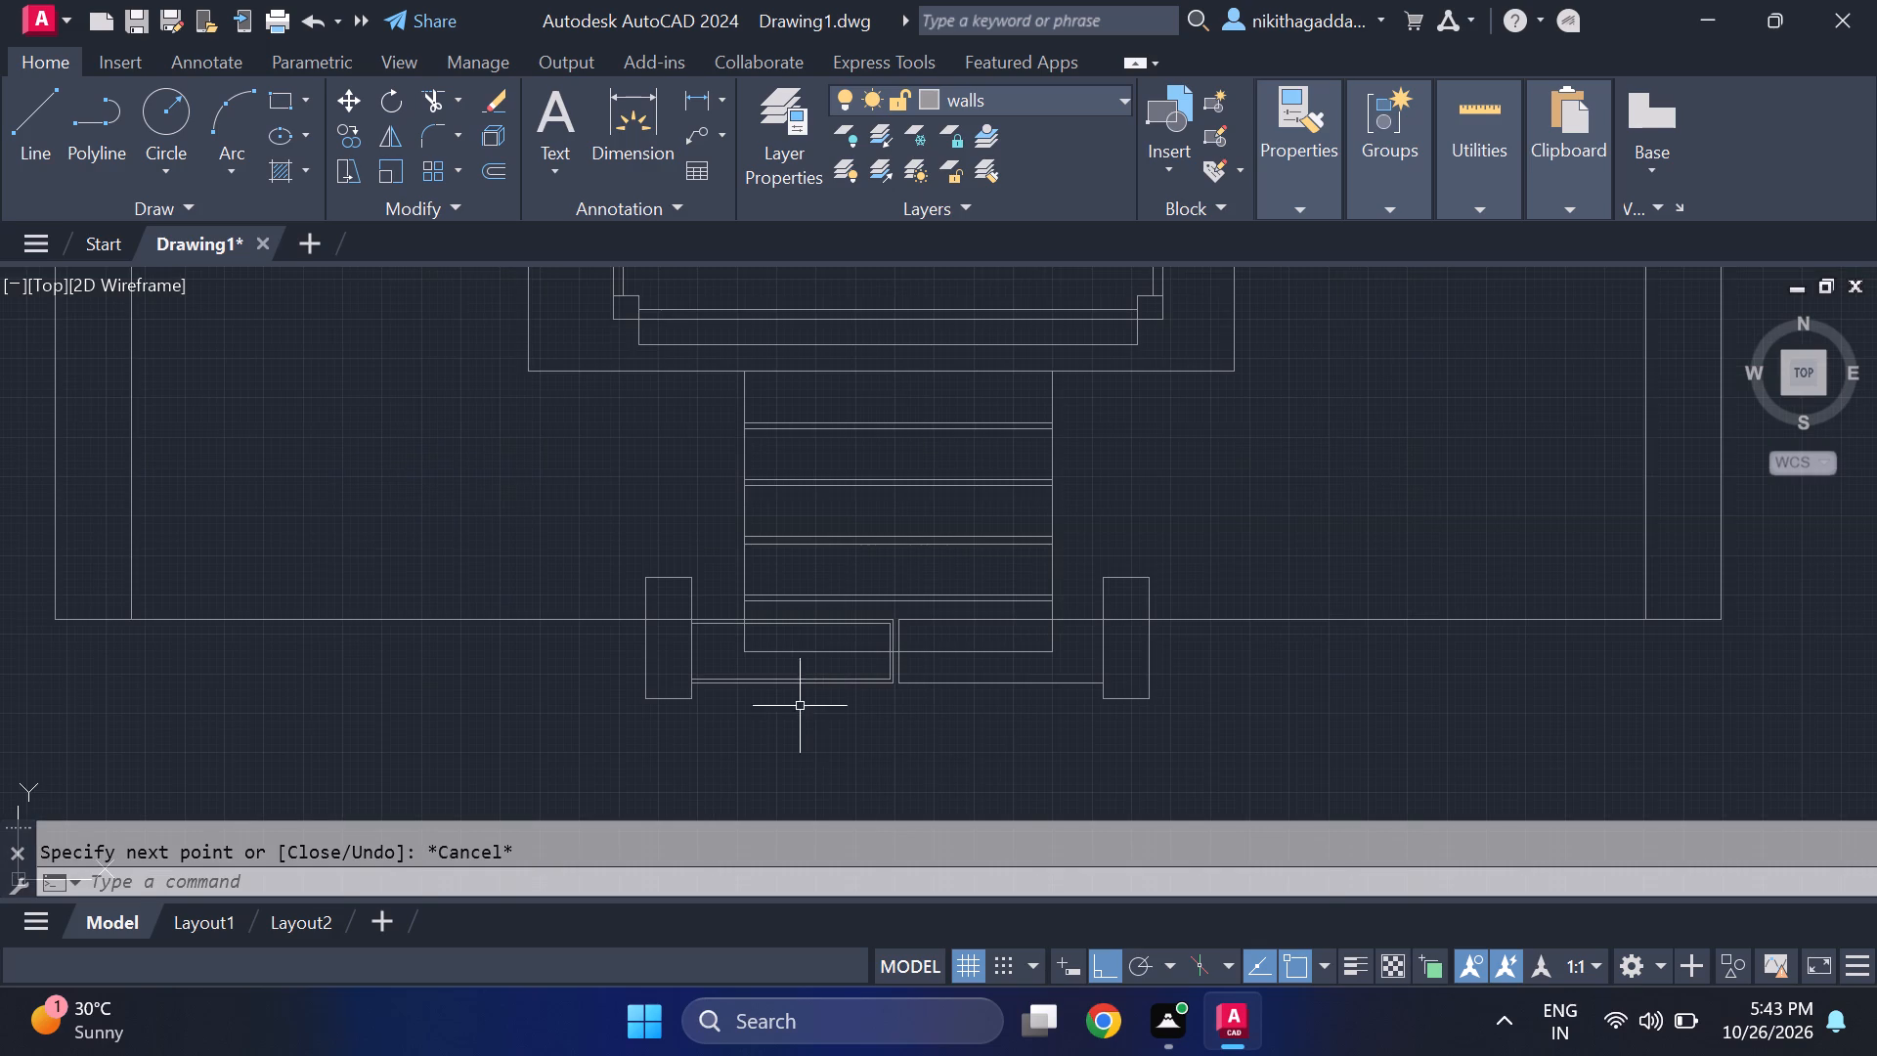
scroll(841, 692, up, 3)
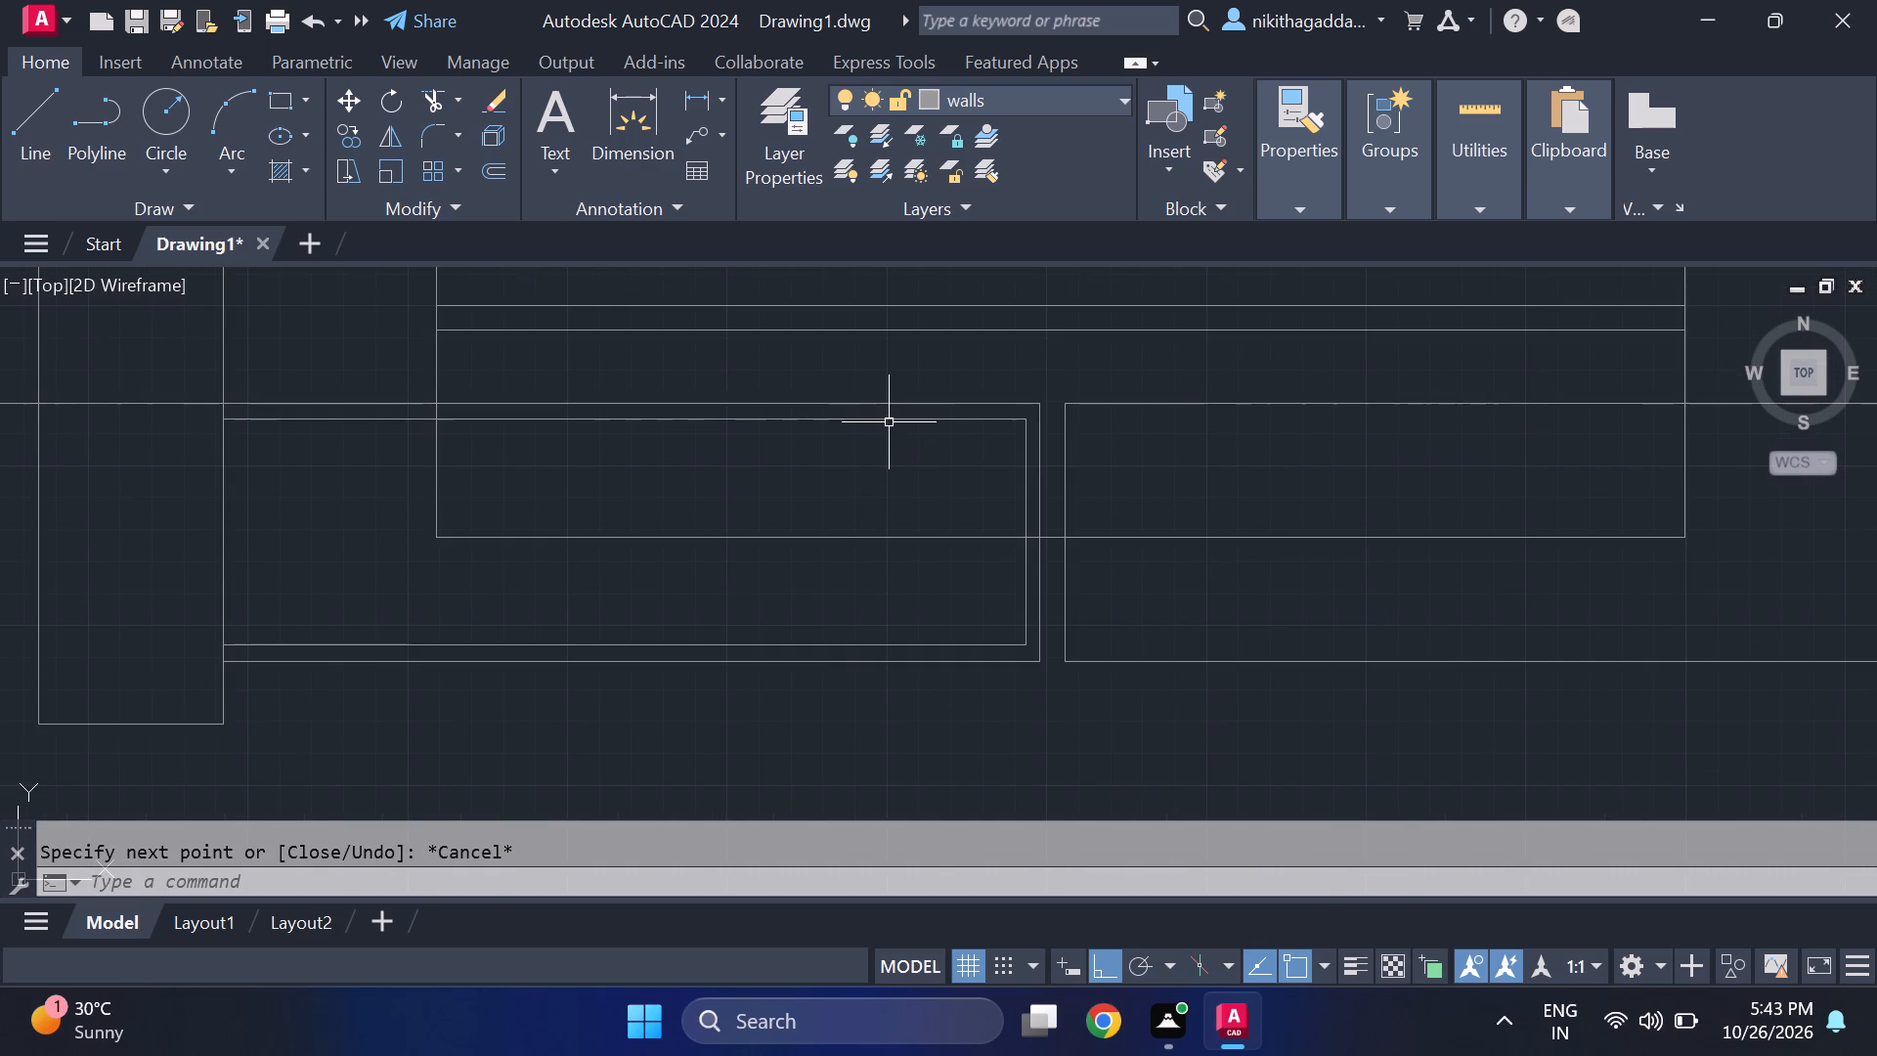
text(mi)
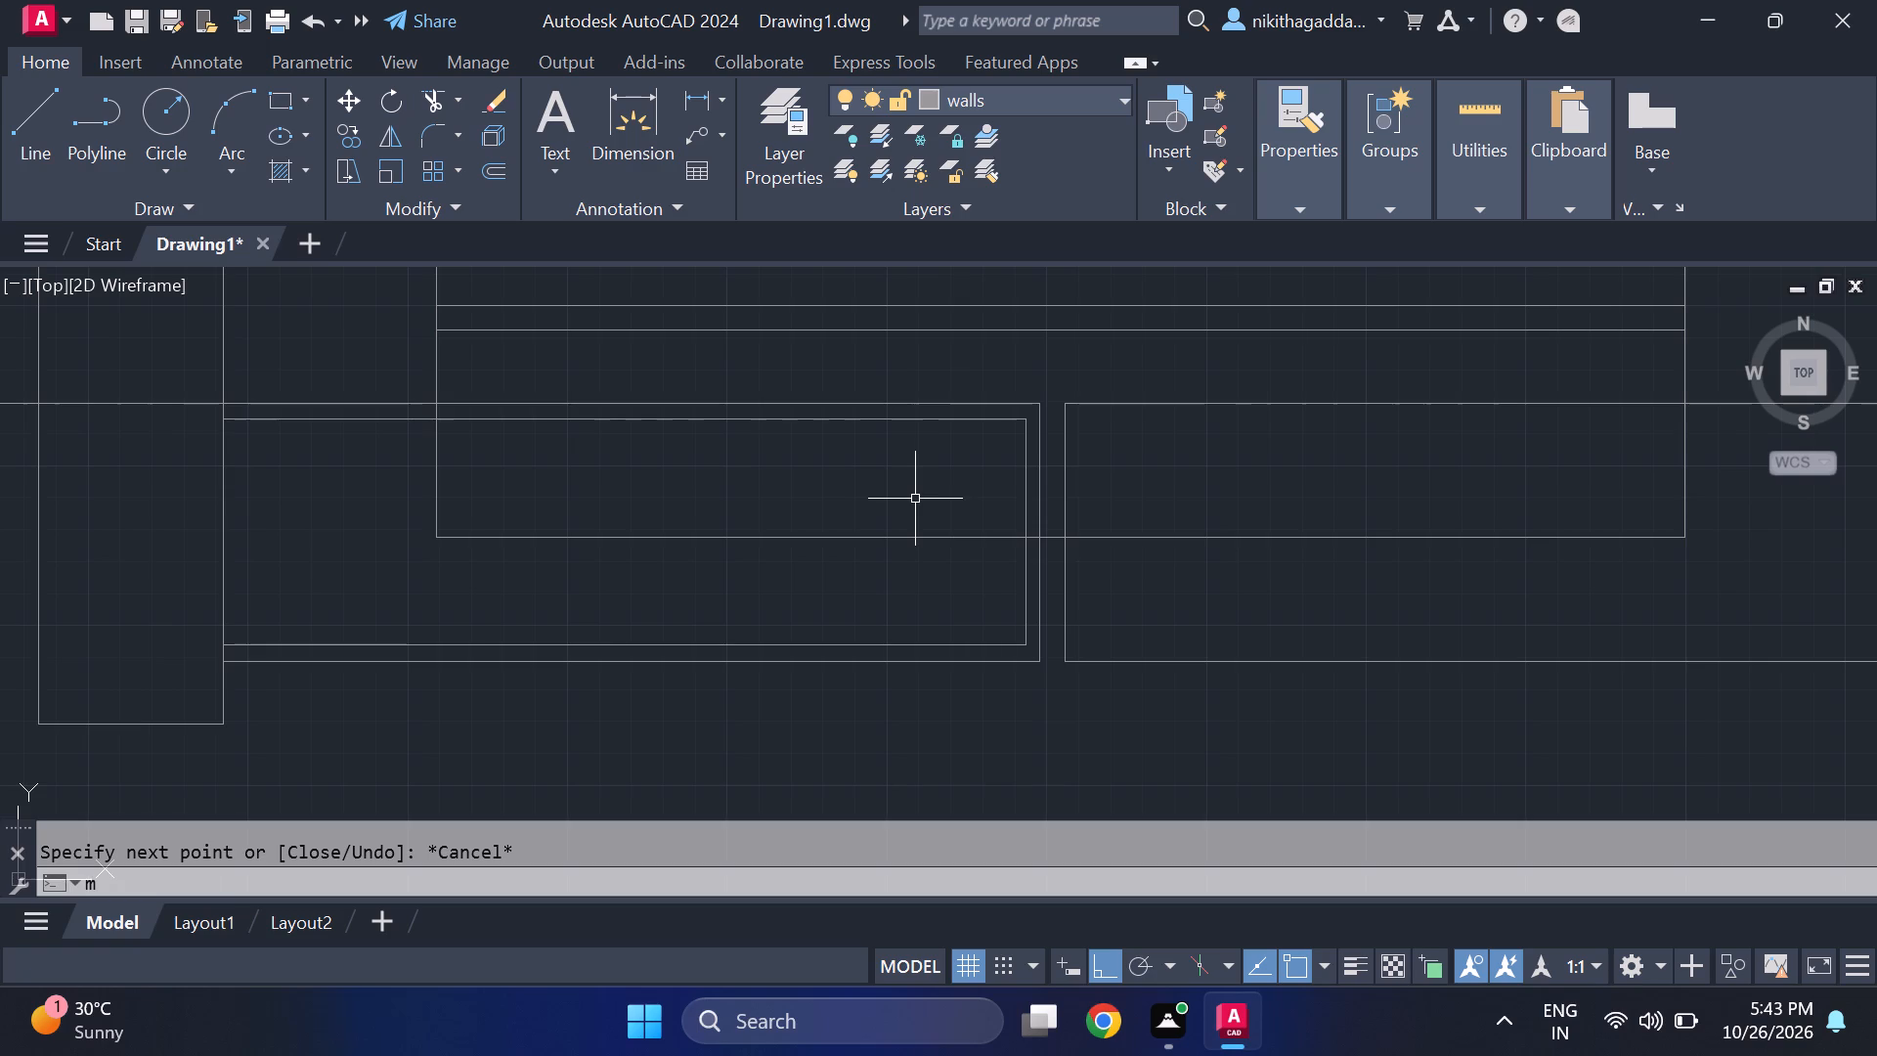
key(Return)
click(974, 417)
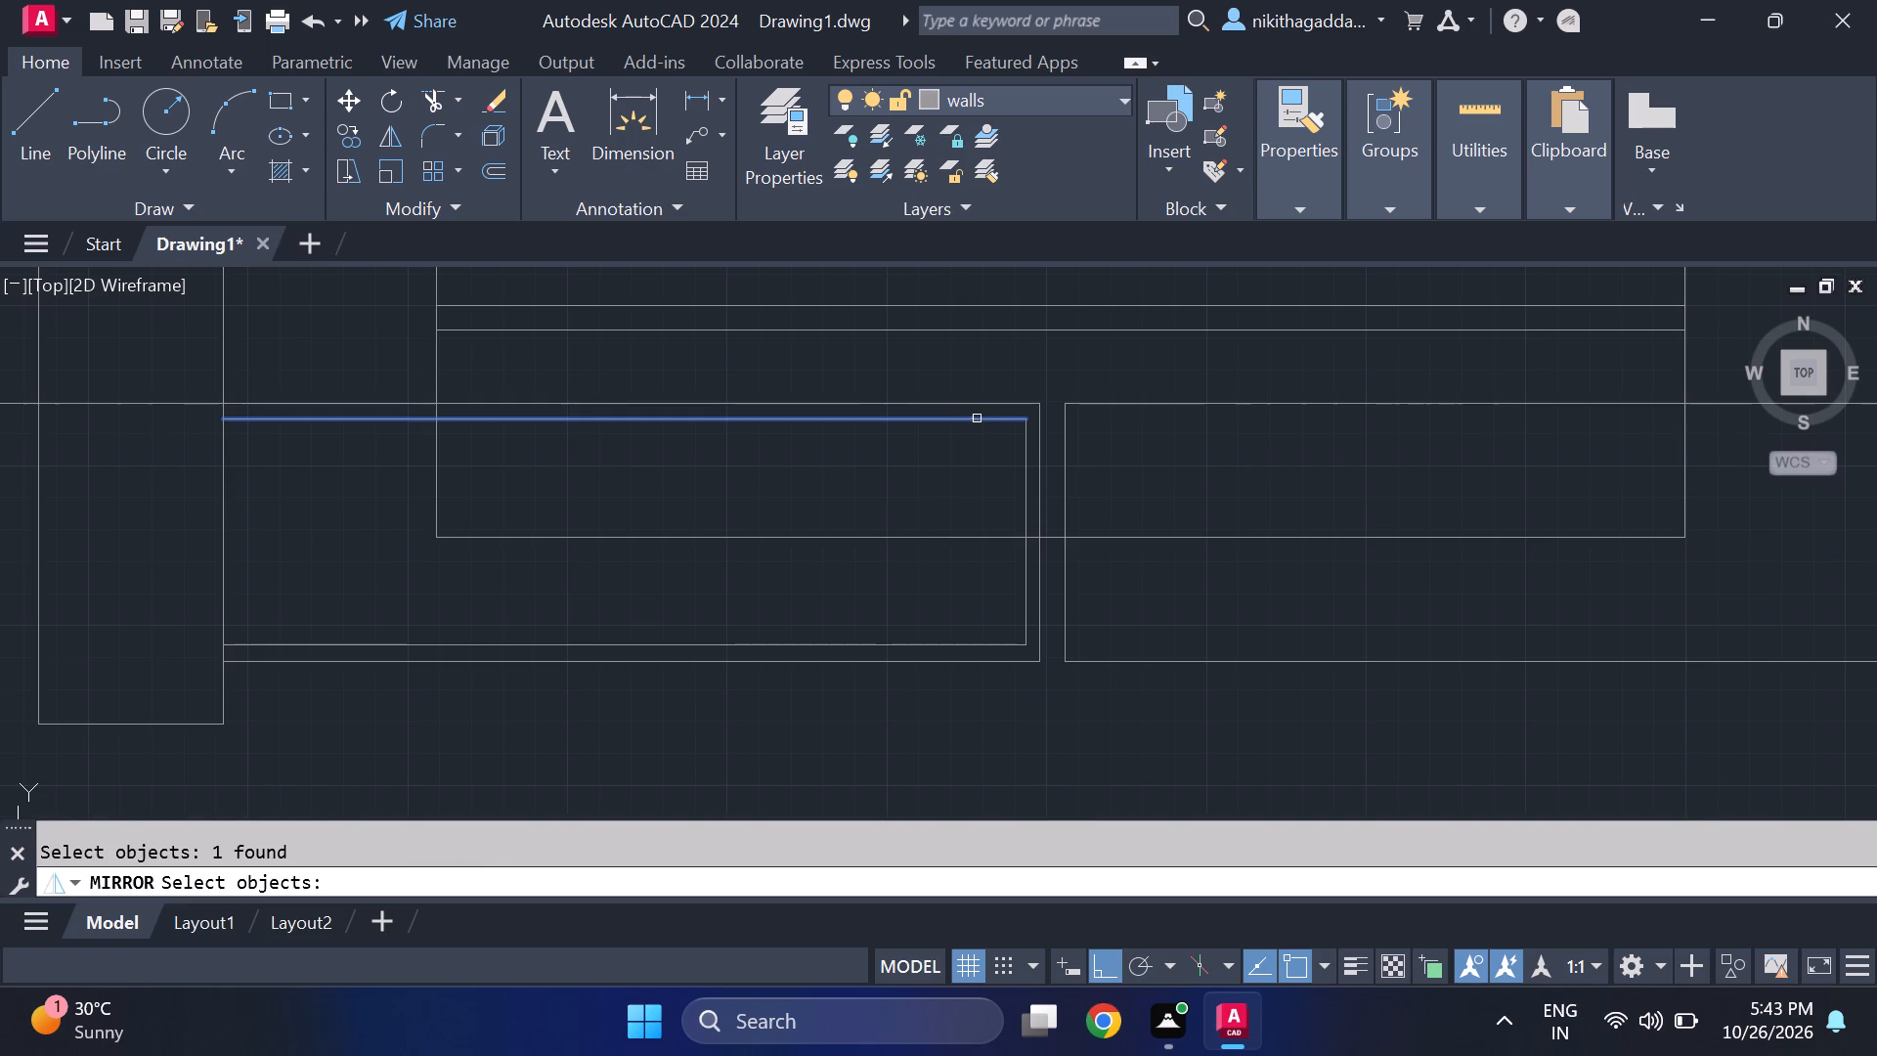
click(1027, 490)
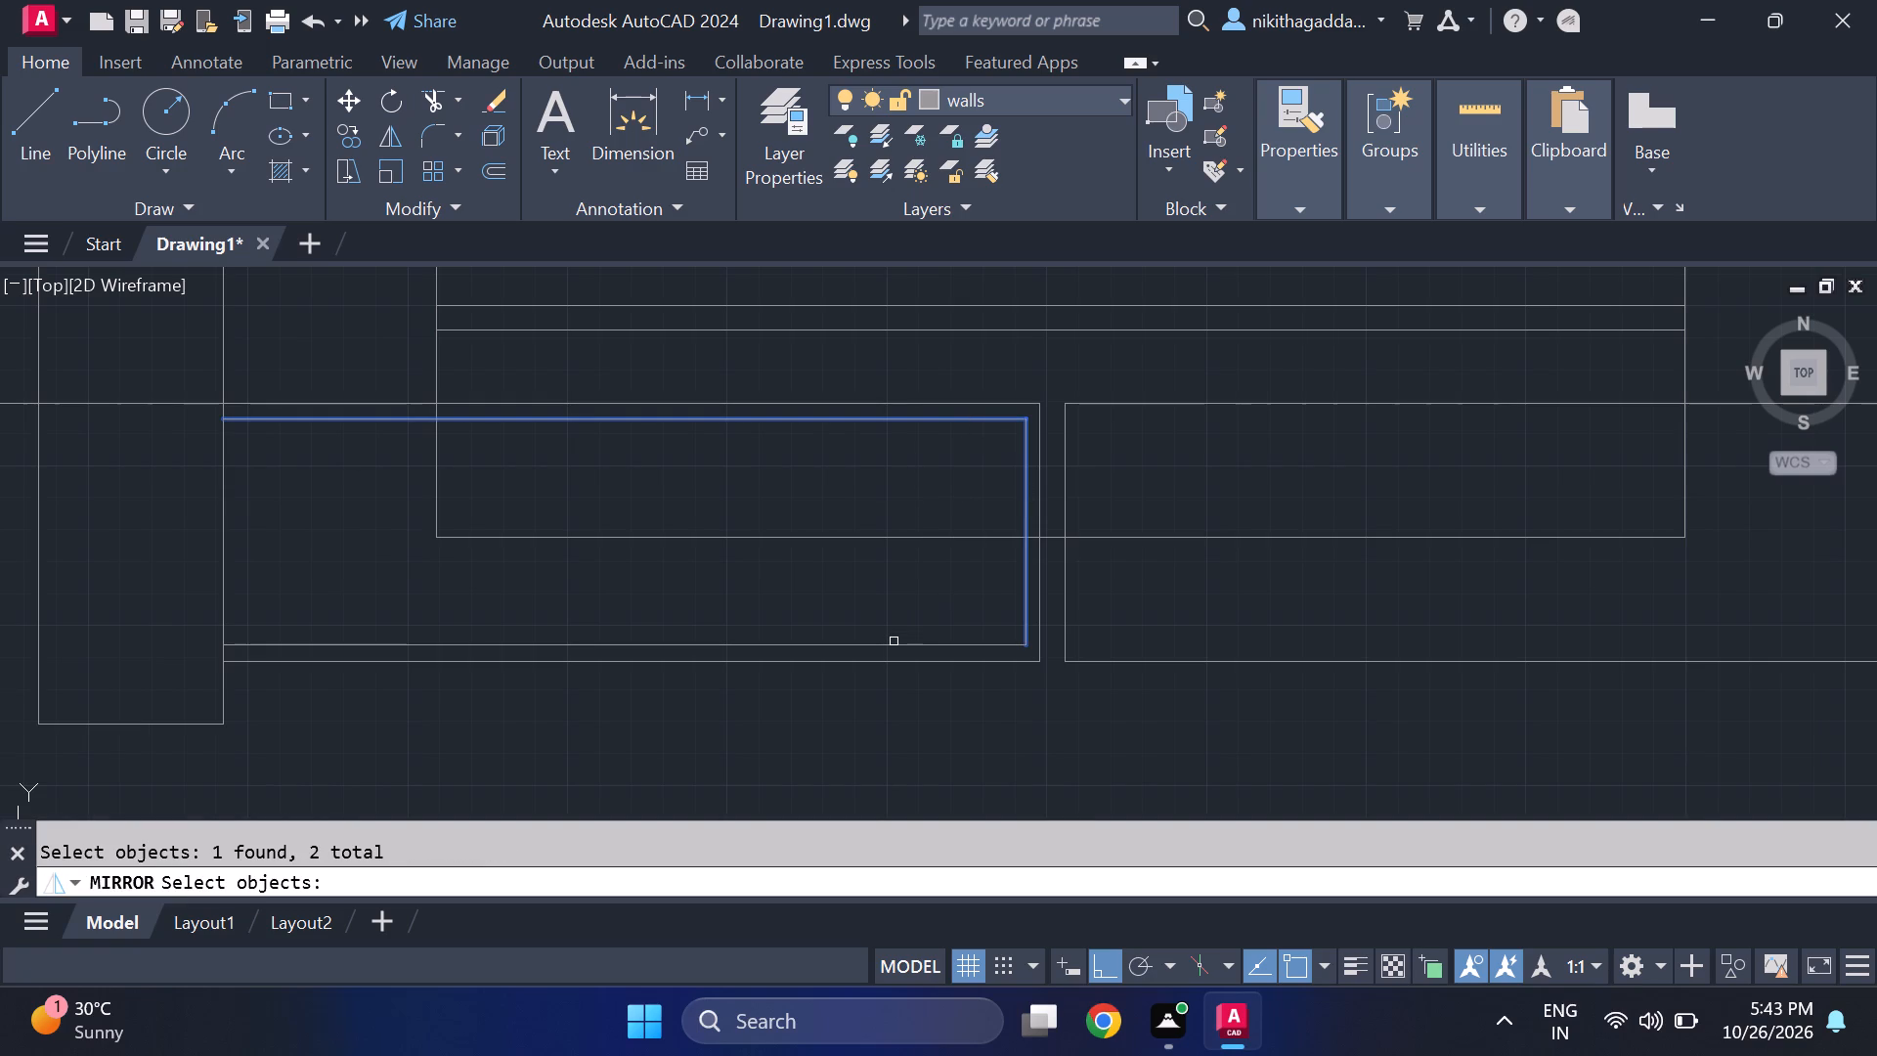
click(894, 644)
key(Return)
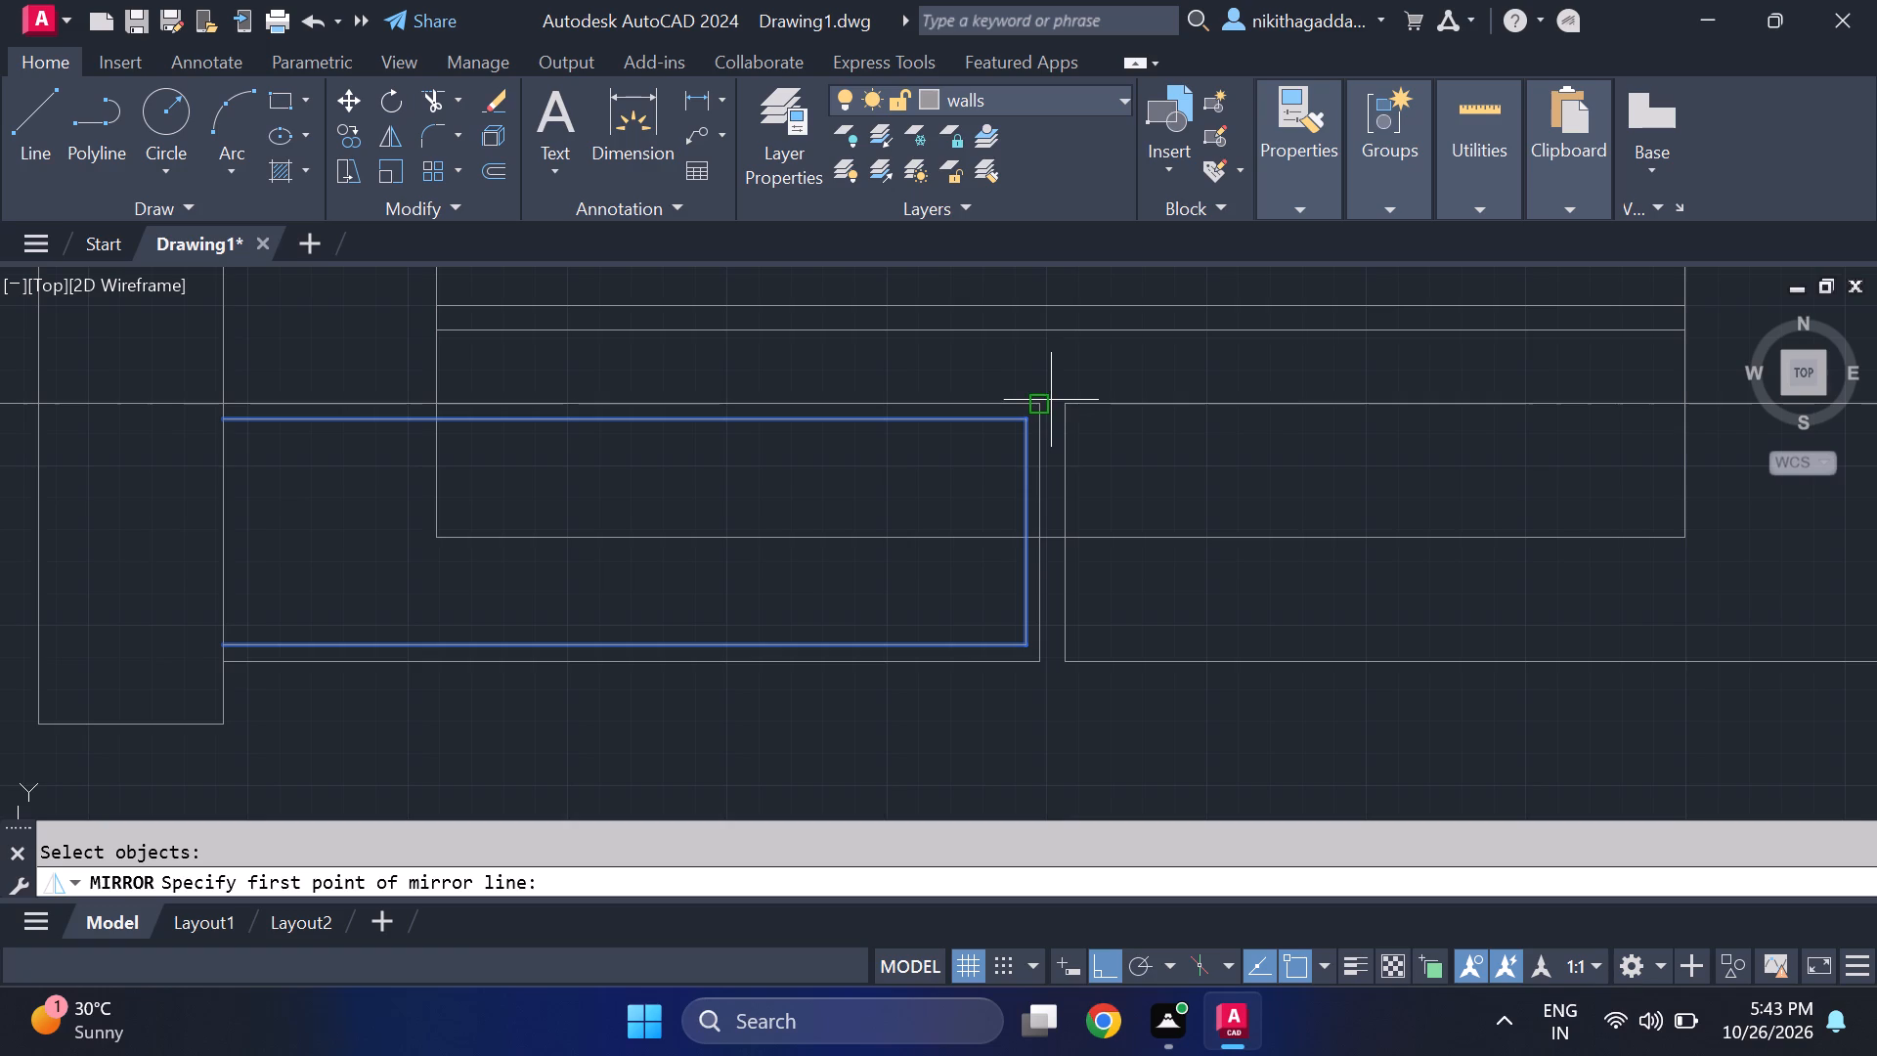
click(1043, 330)
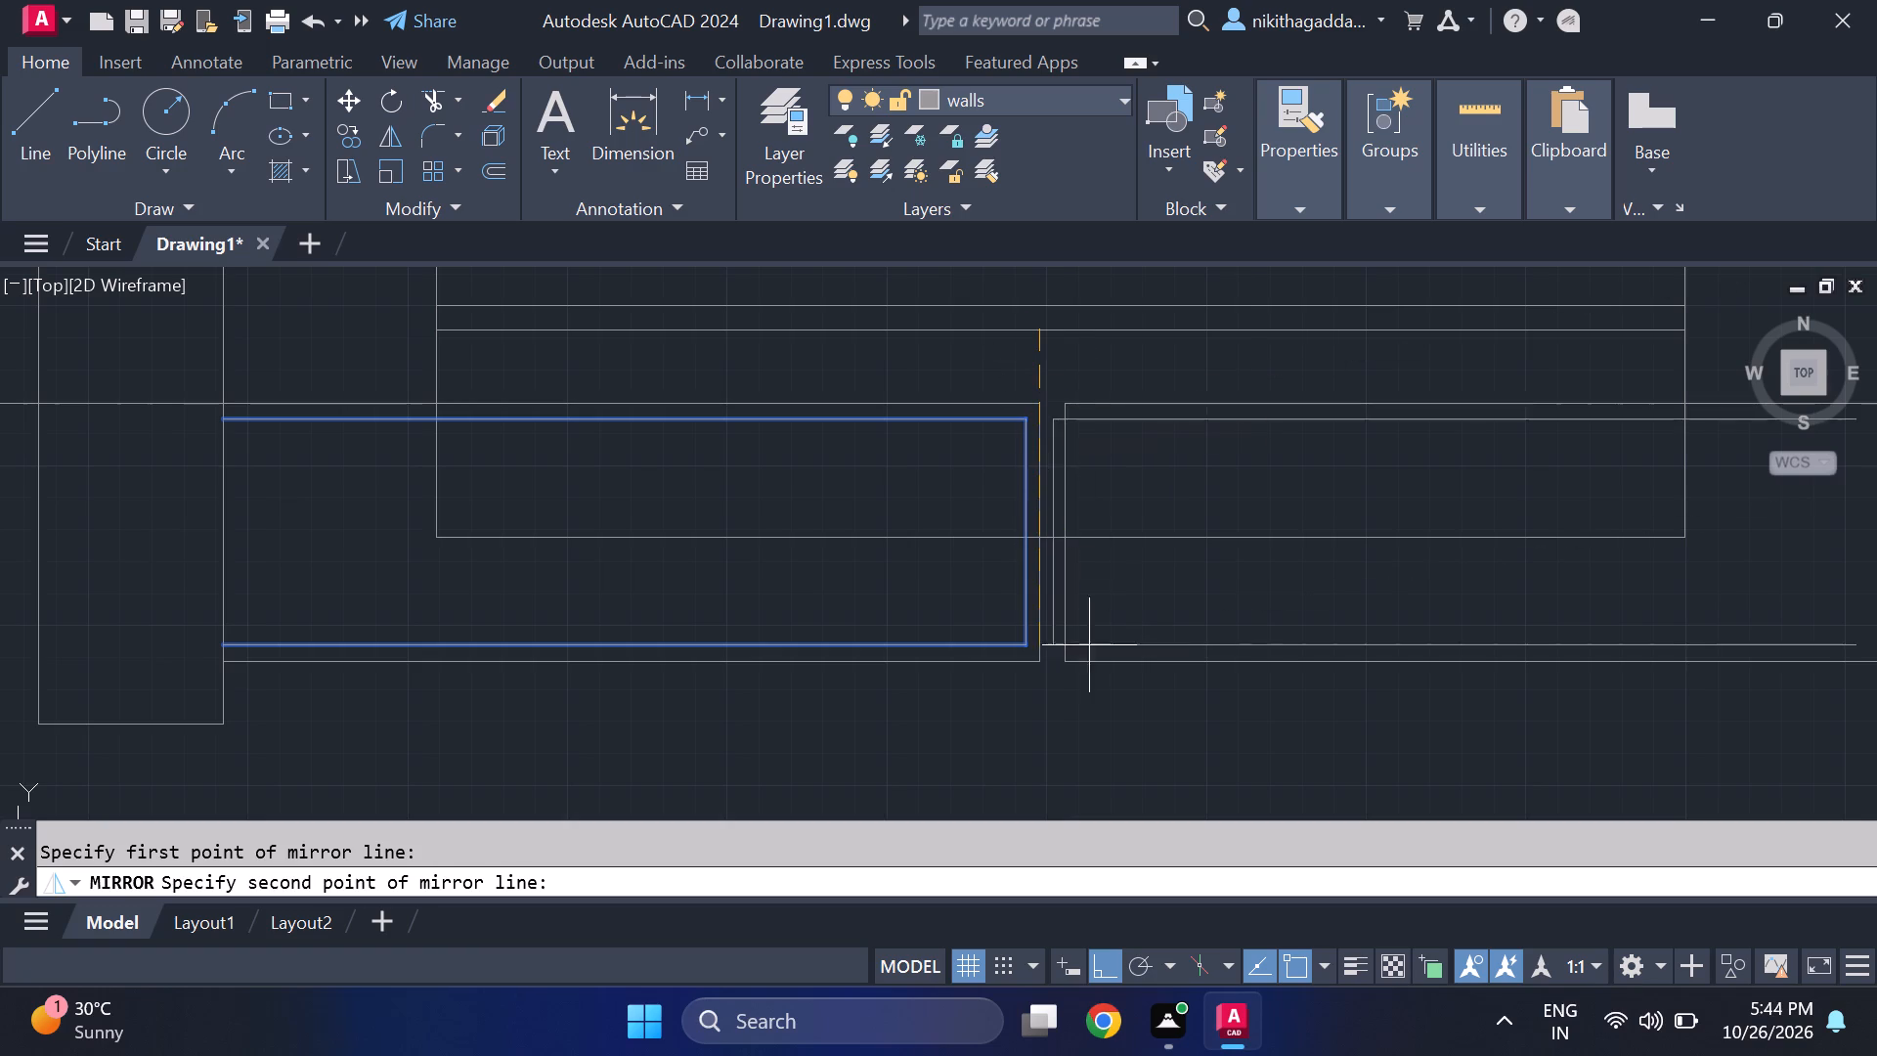
click(1035, 719)
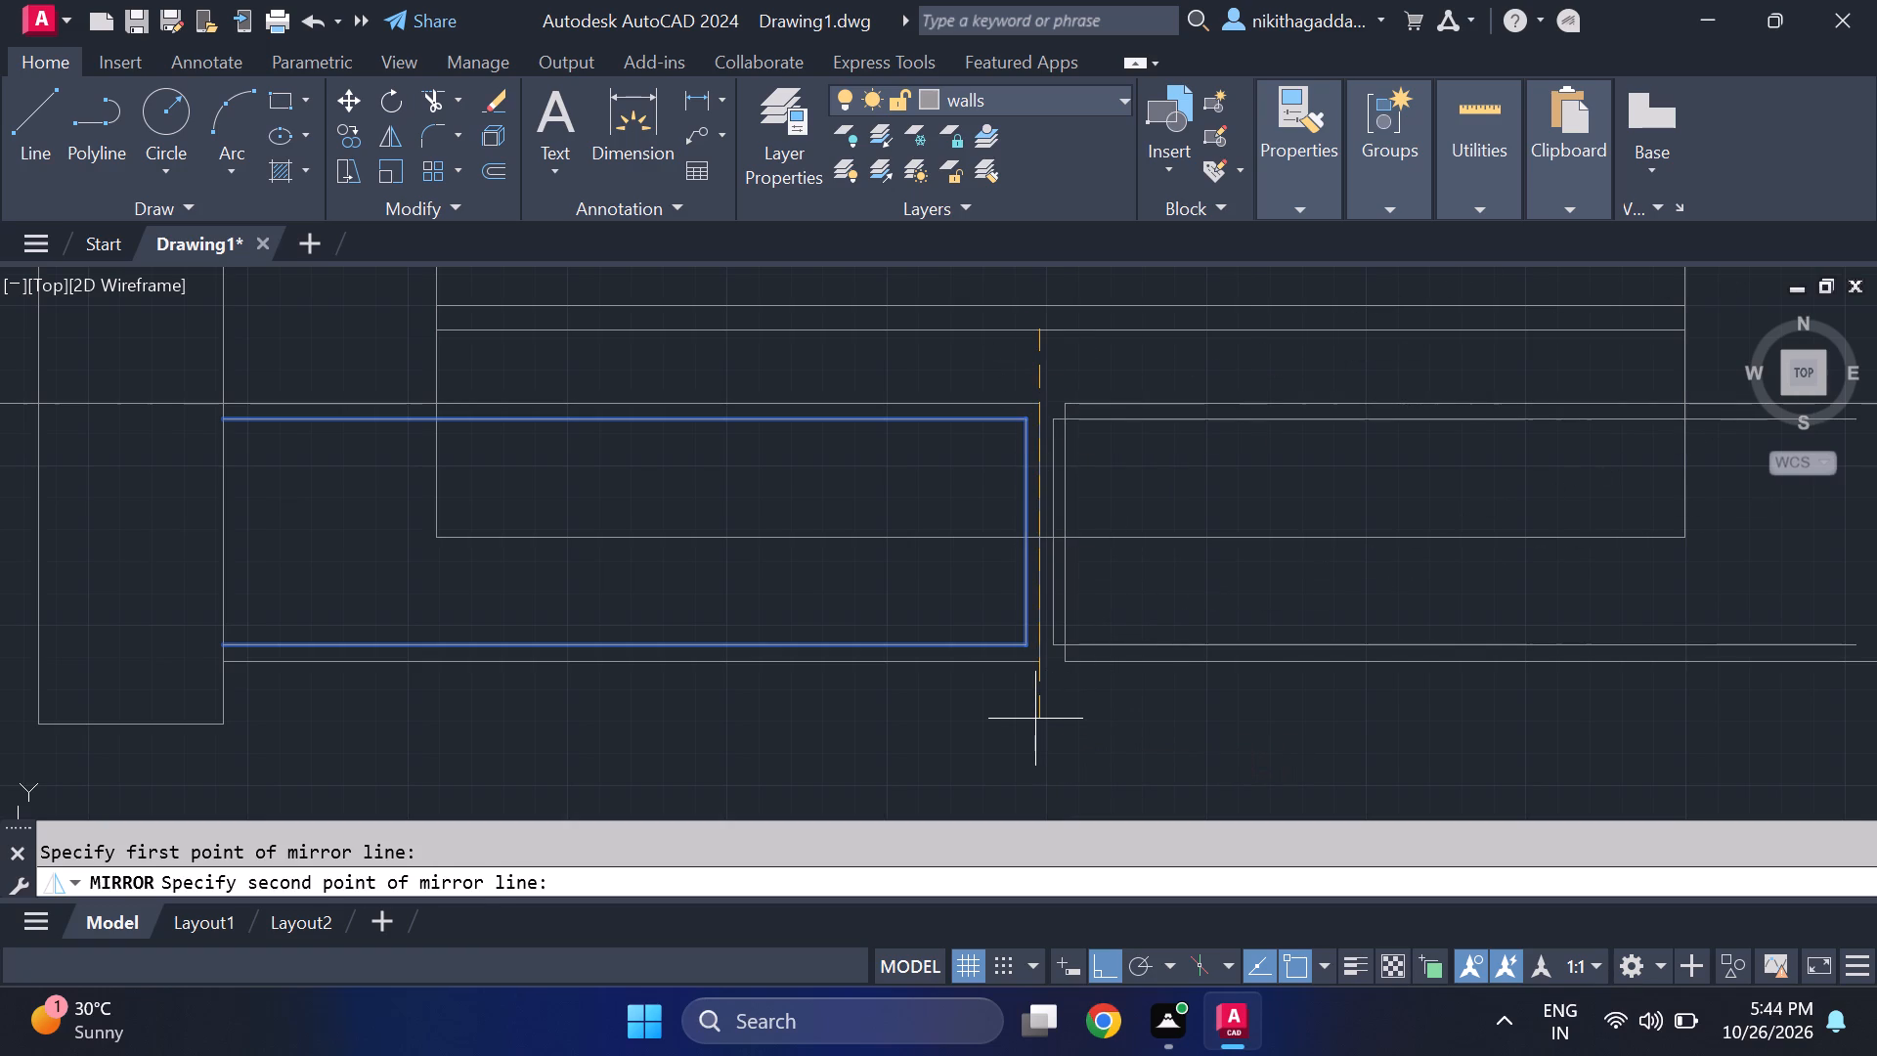
text(no)
key(Return)
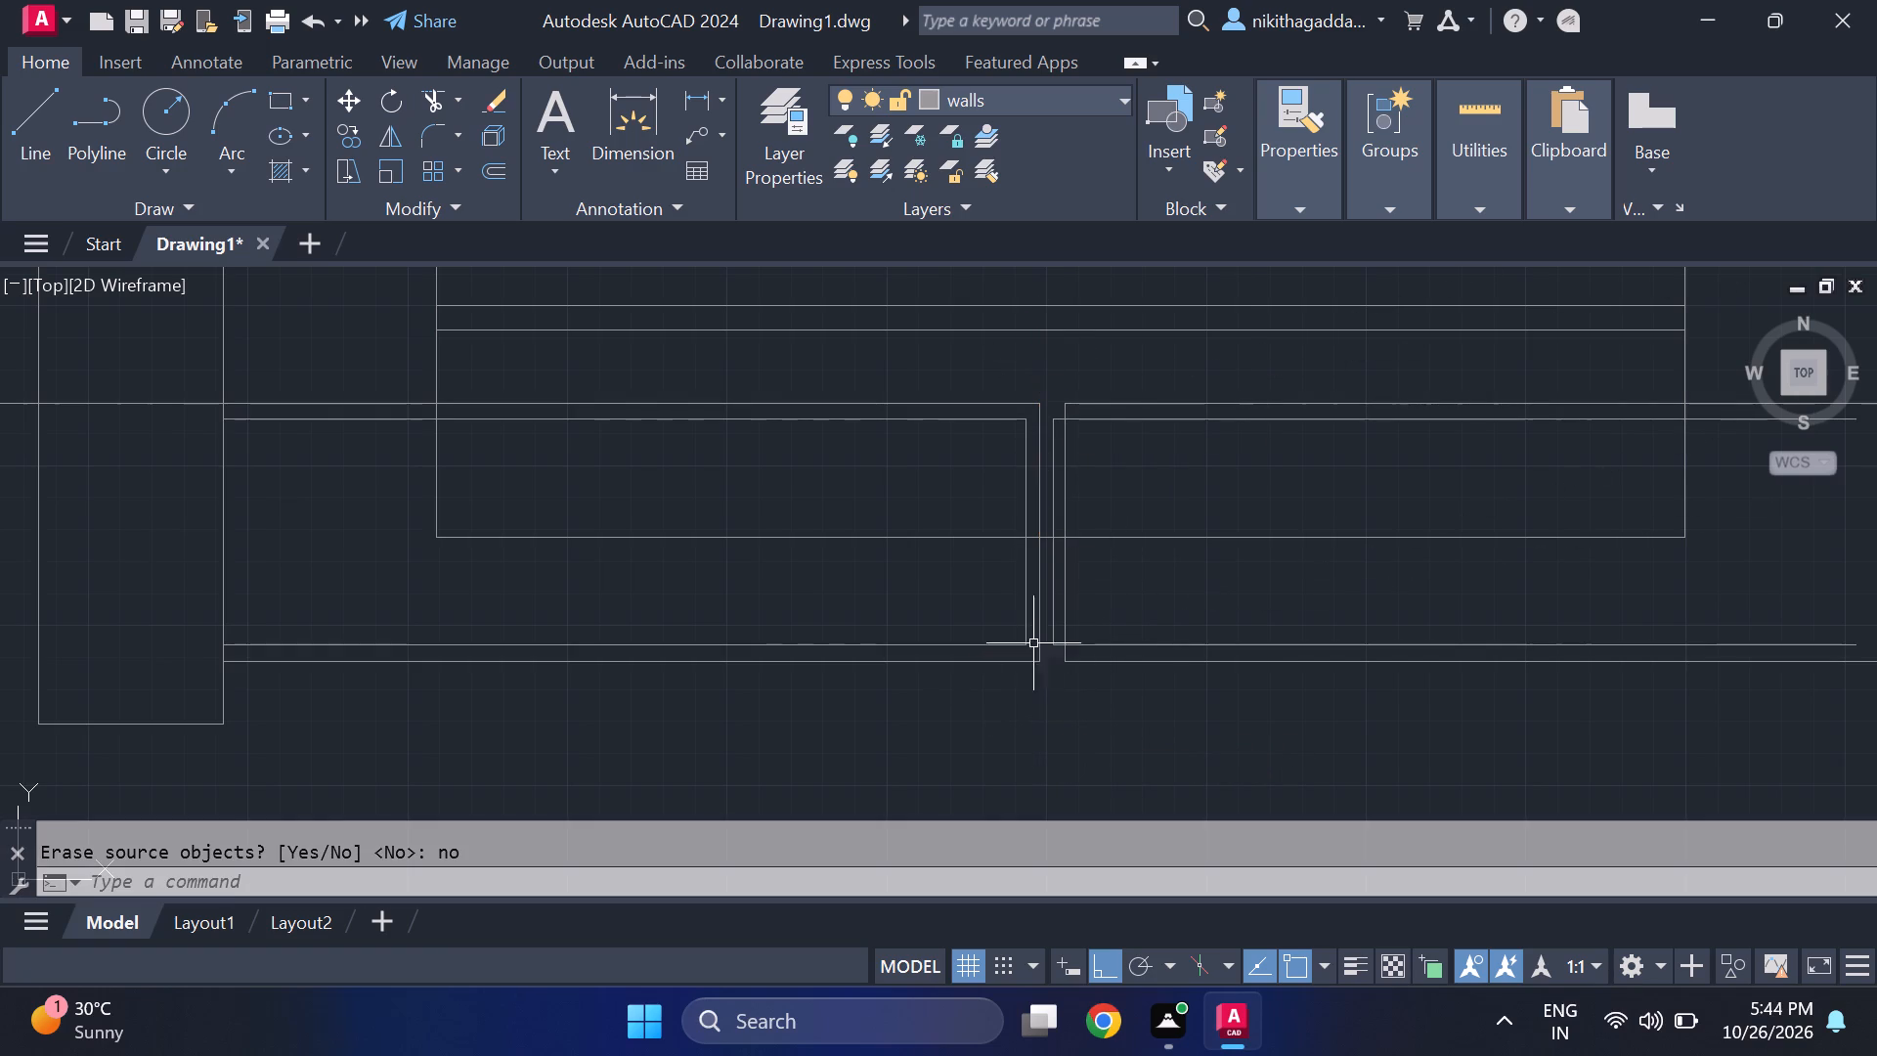
middle_drag(1077, 532, 877, 530)
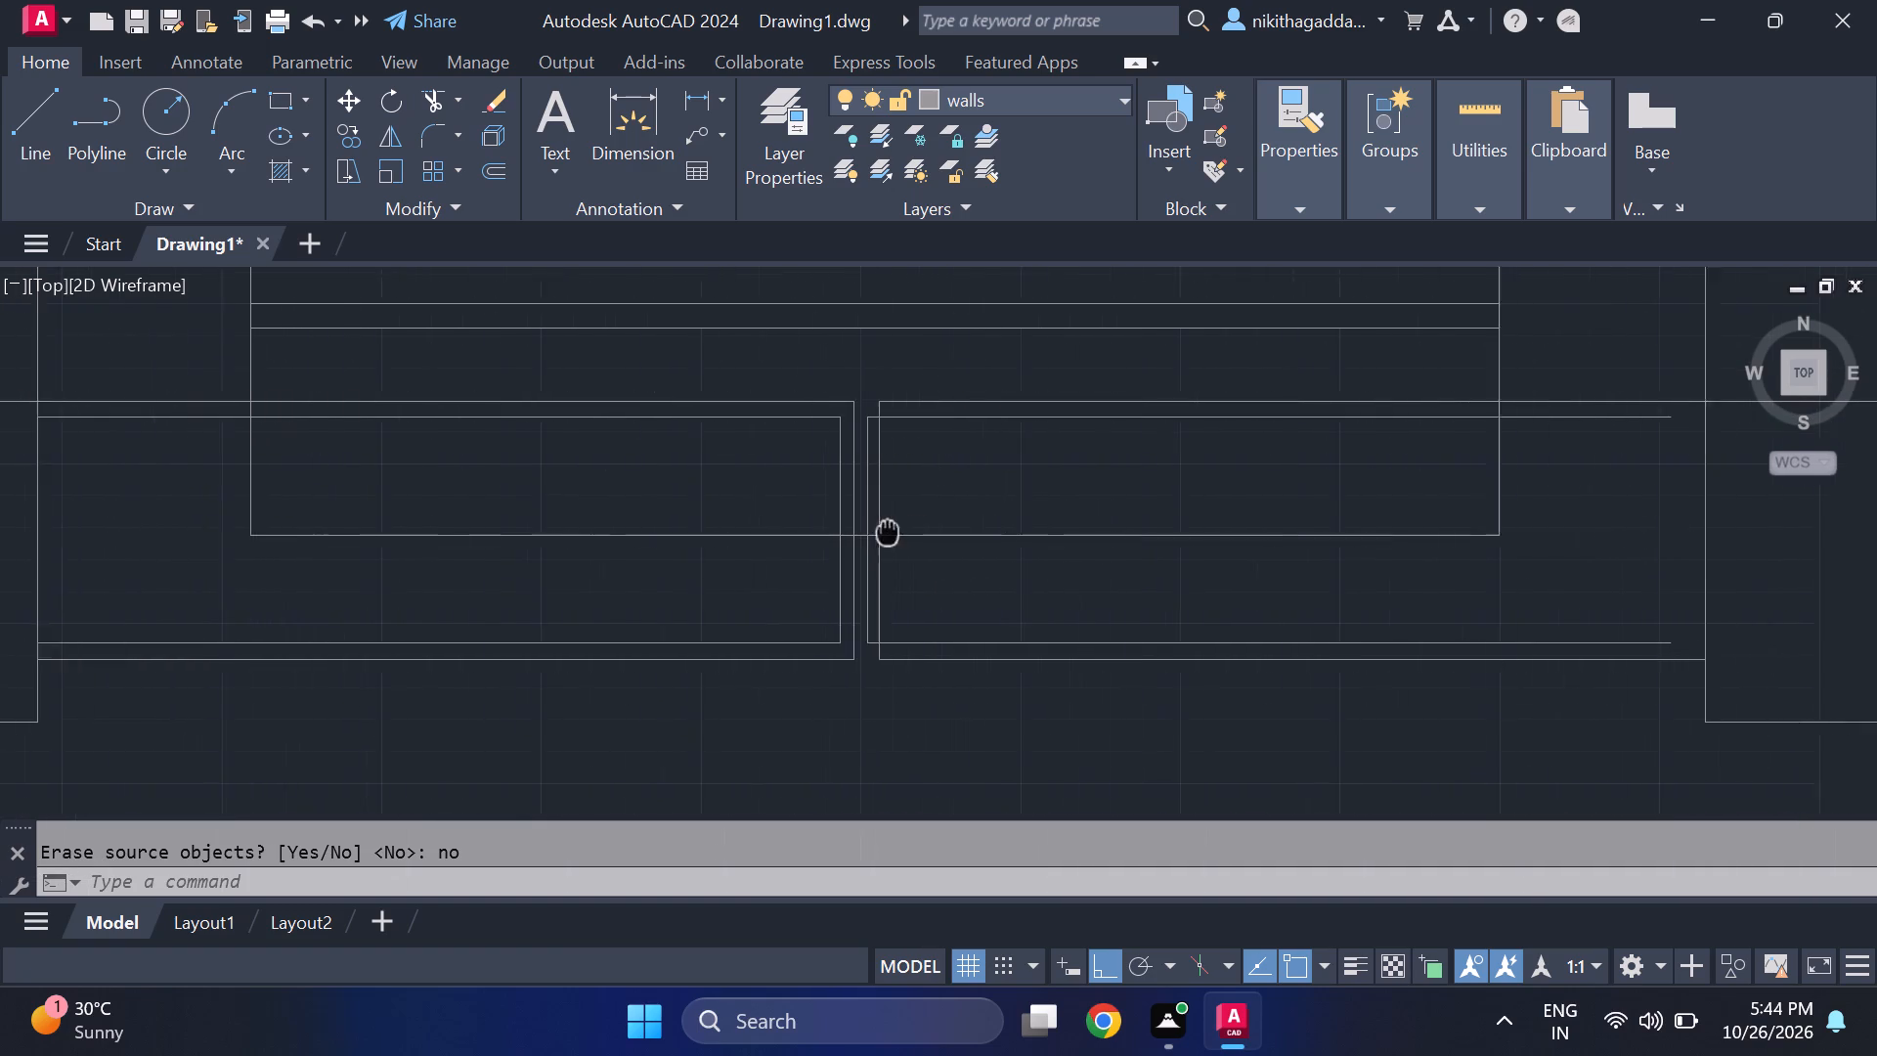
Move the three mirrored inner lines right so they sit inside the right gate leaf, about 1" from its inner edge.
middle_drag(877, 530, 737, 530)
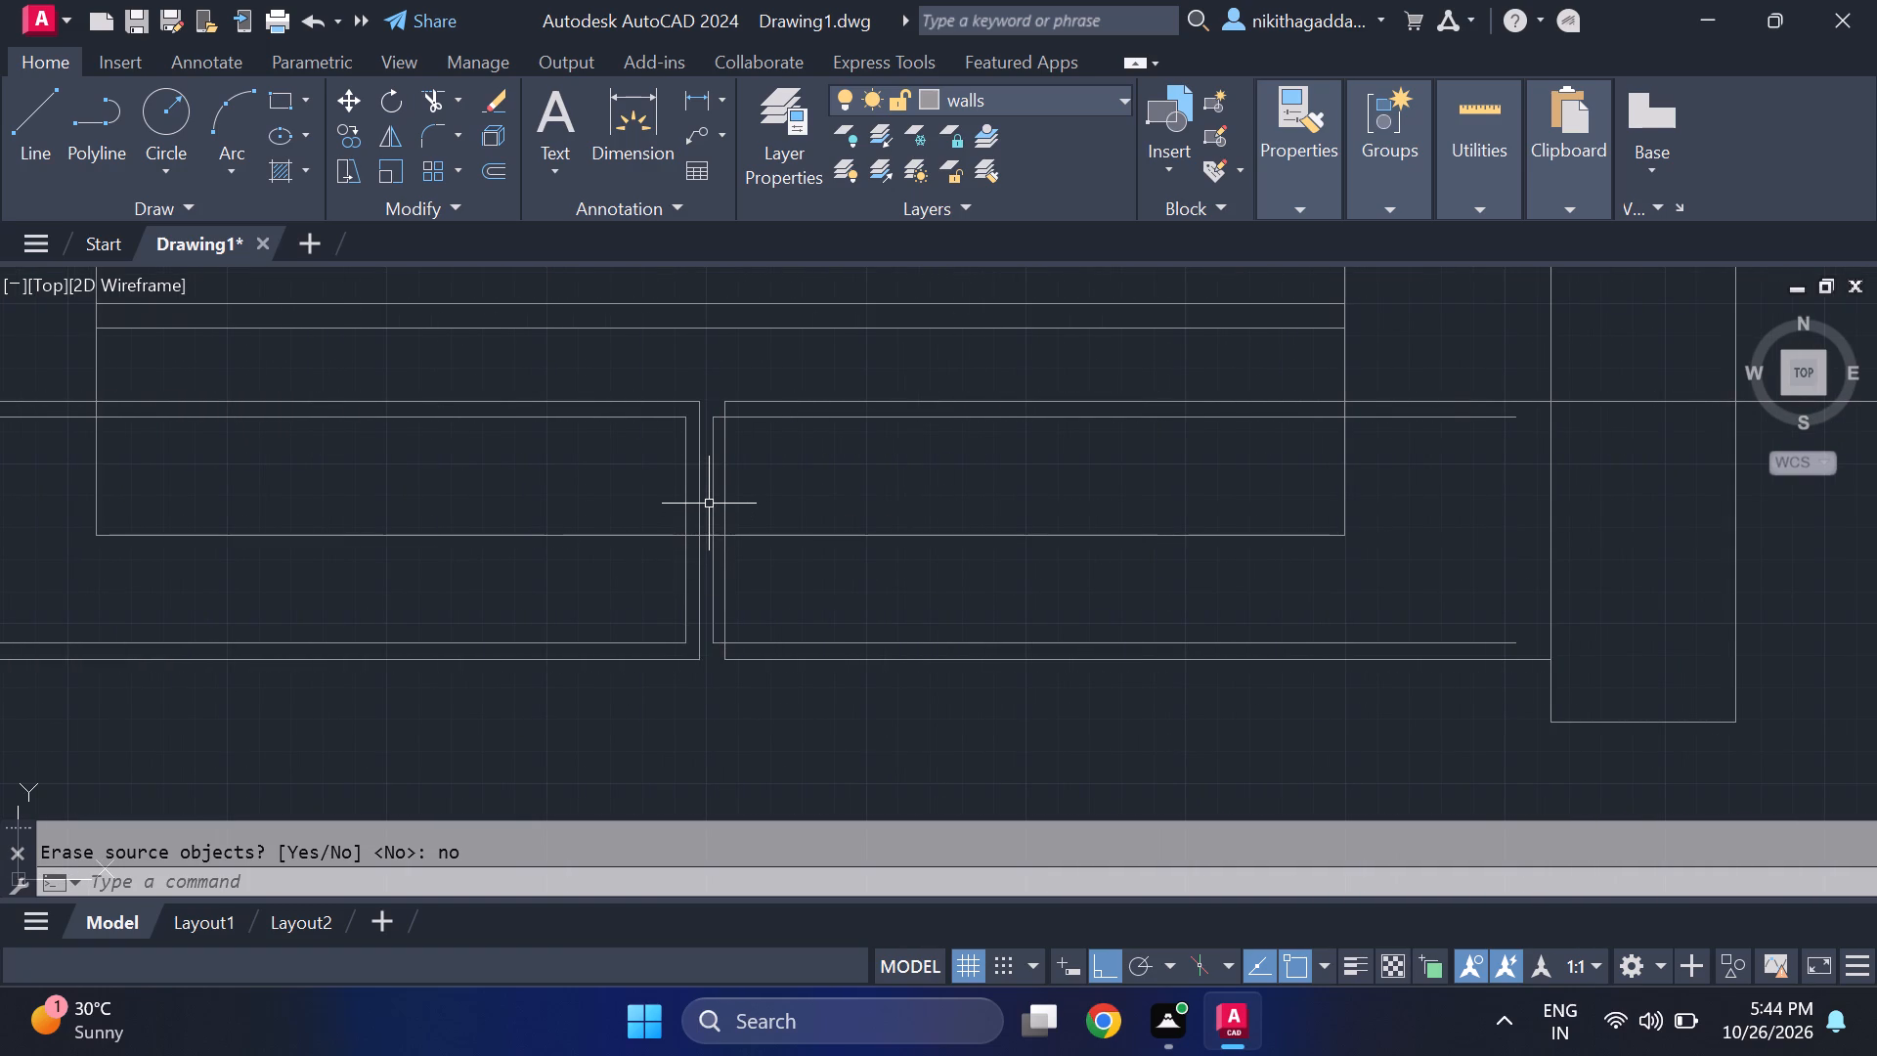
click(713, 493)
scroll(733, 433, up, 1)
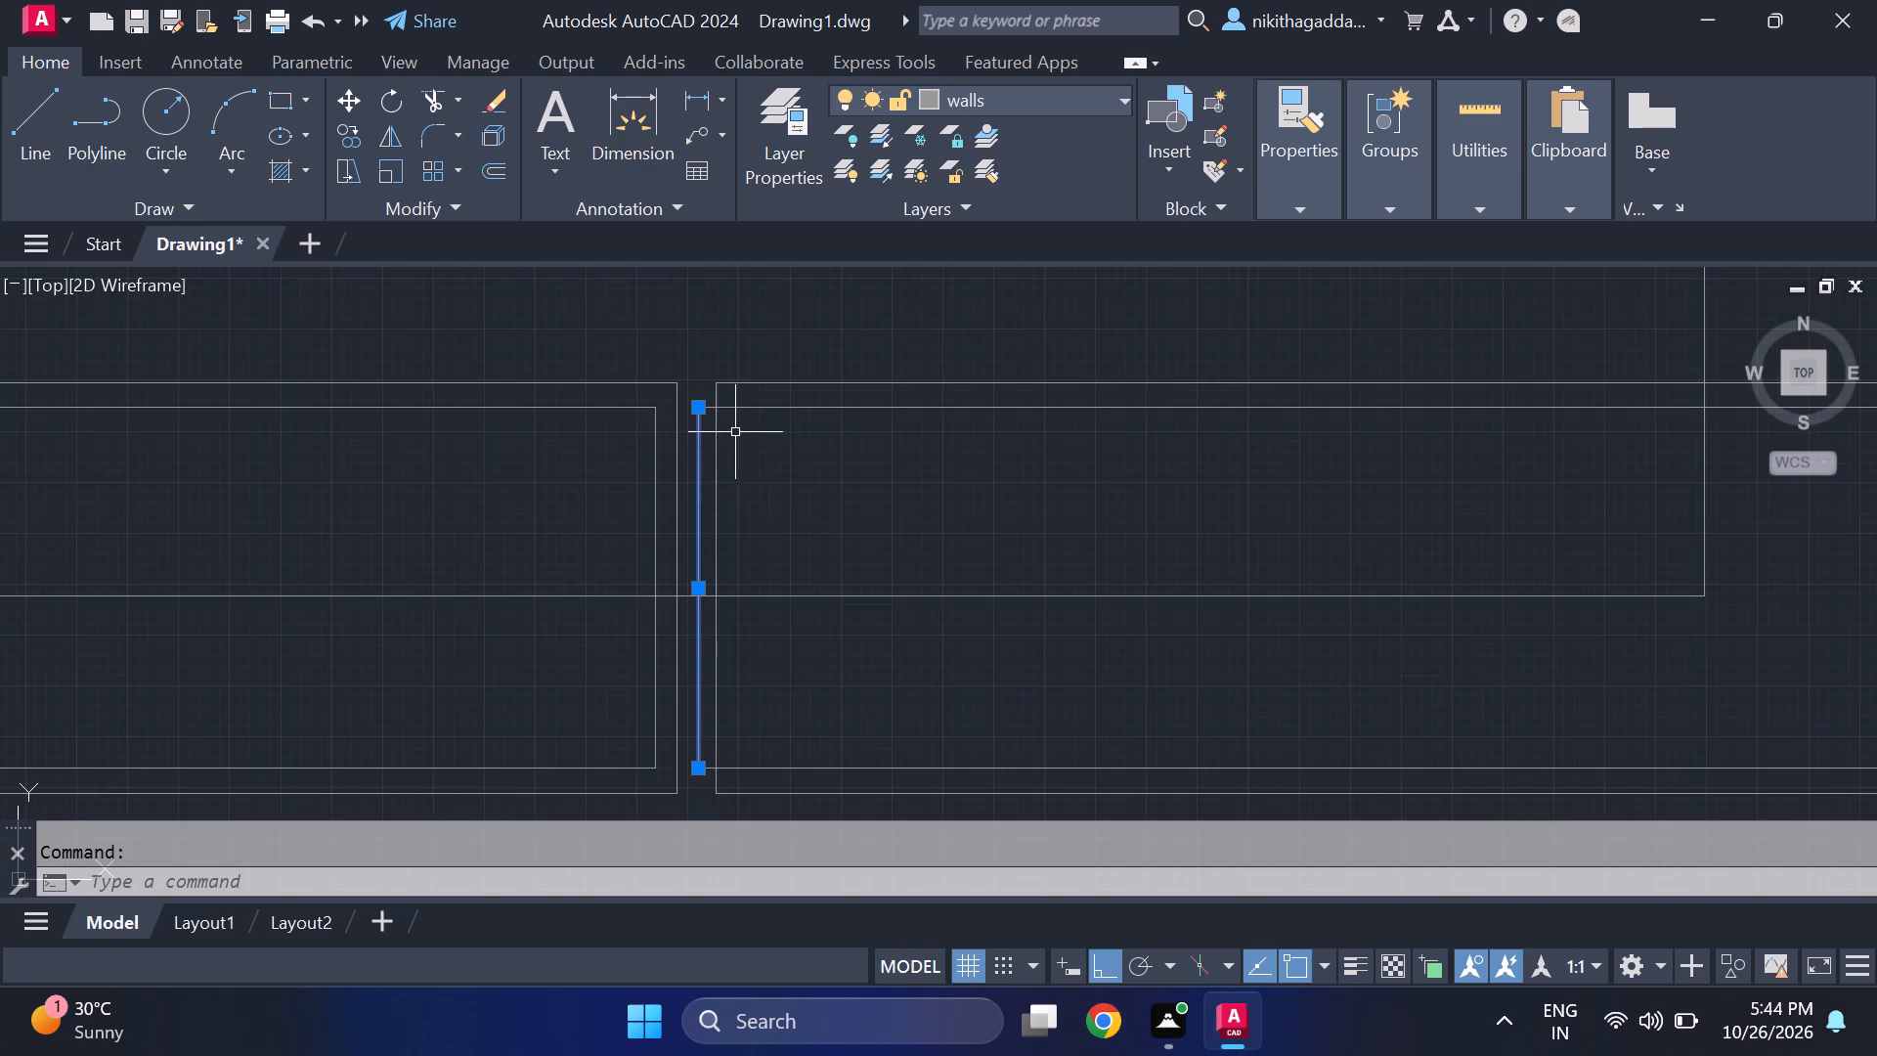
click(750, 409)
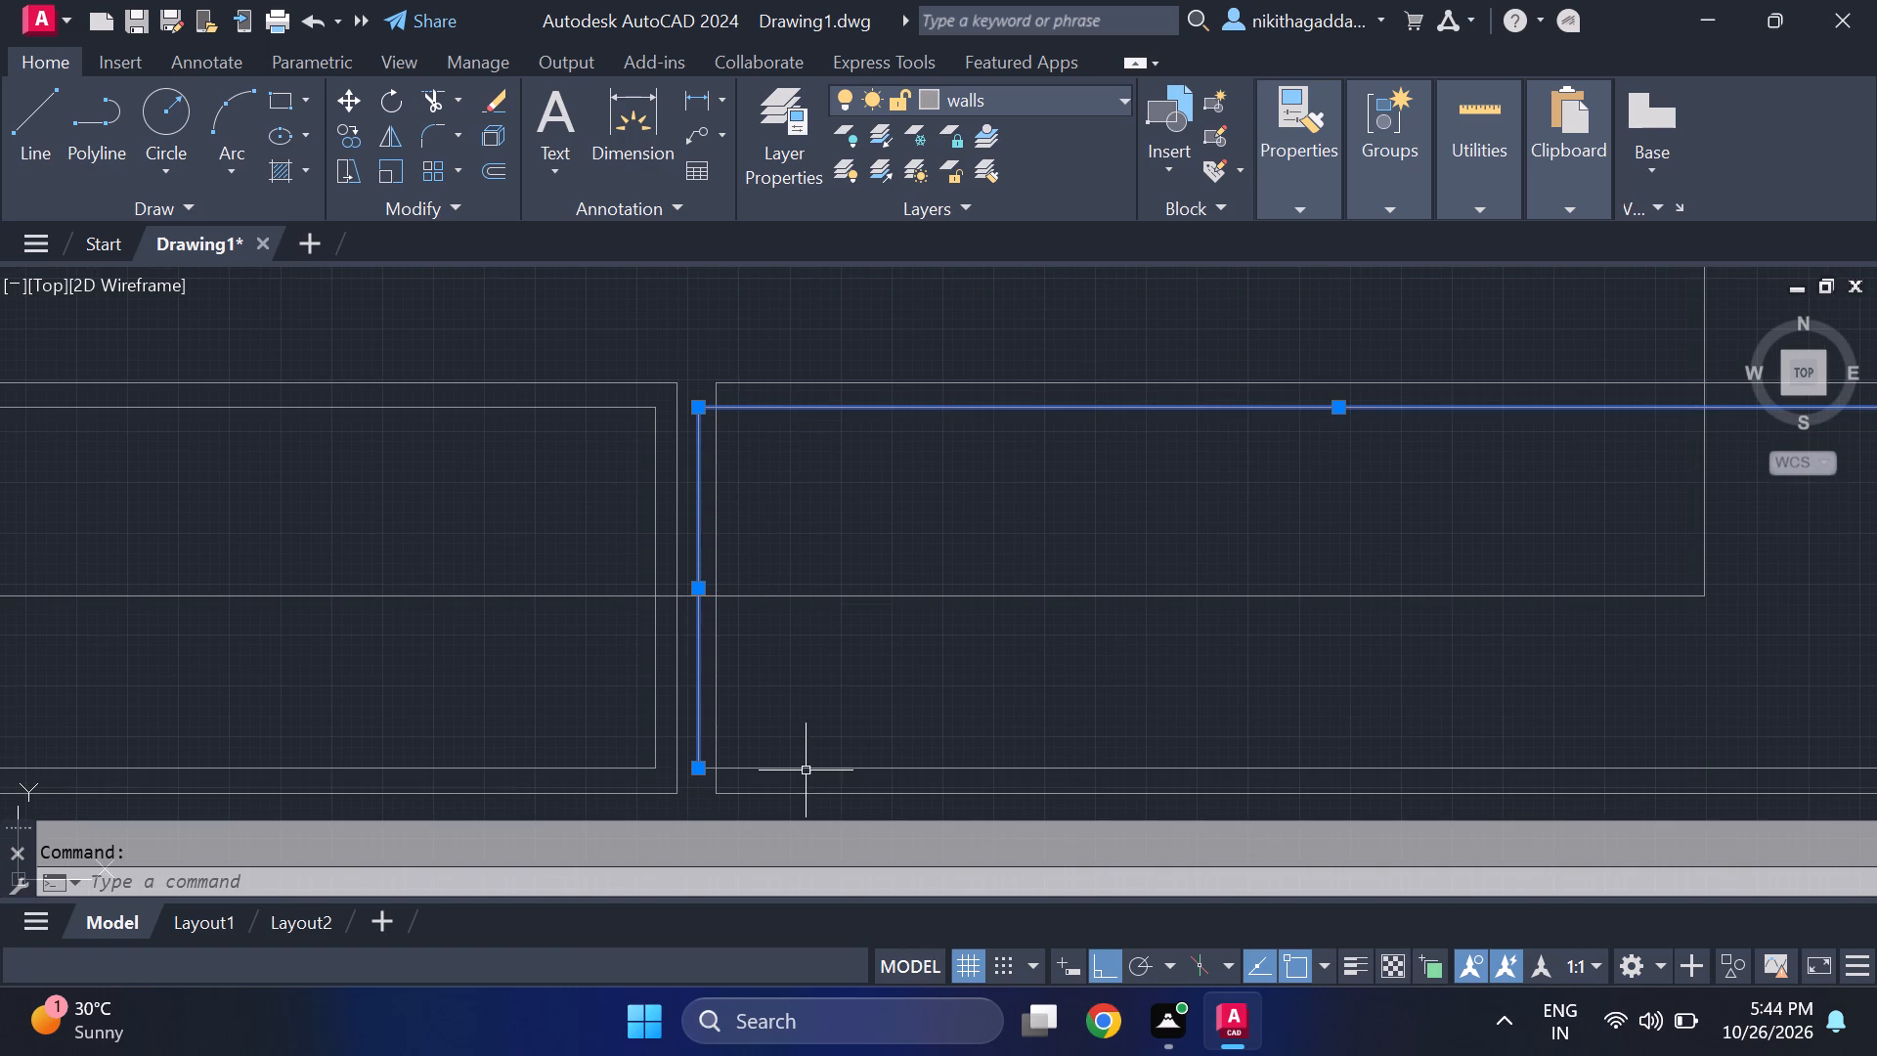
click(805, 769)
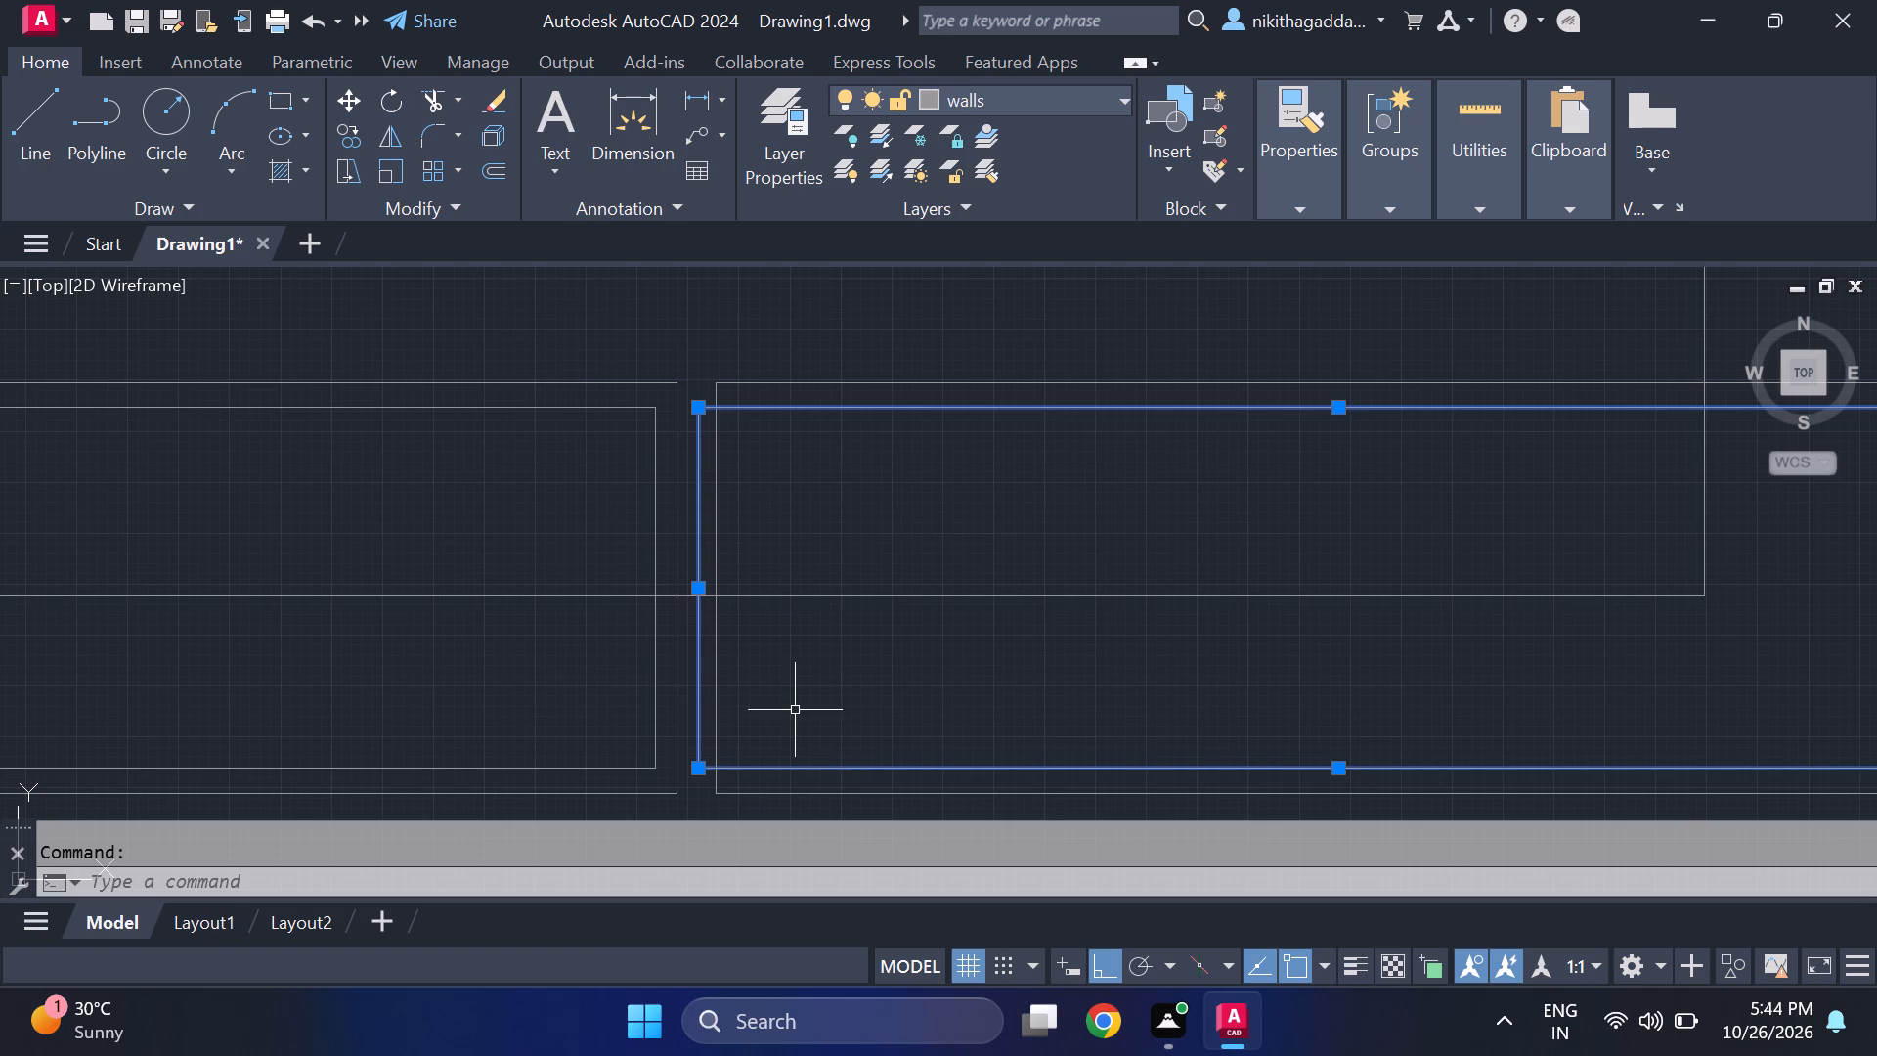
key(m)
key(Return)
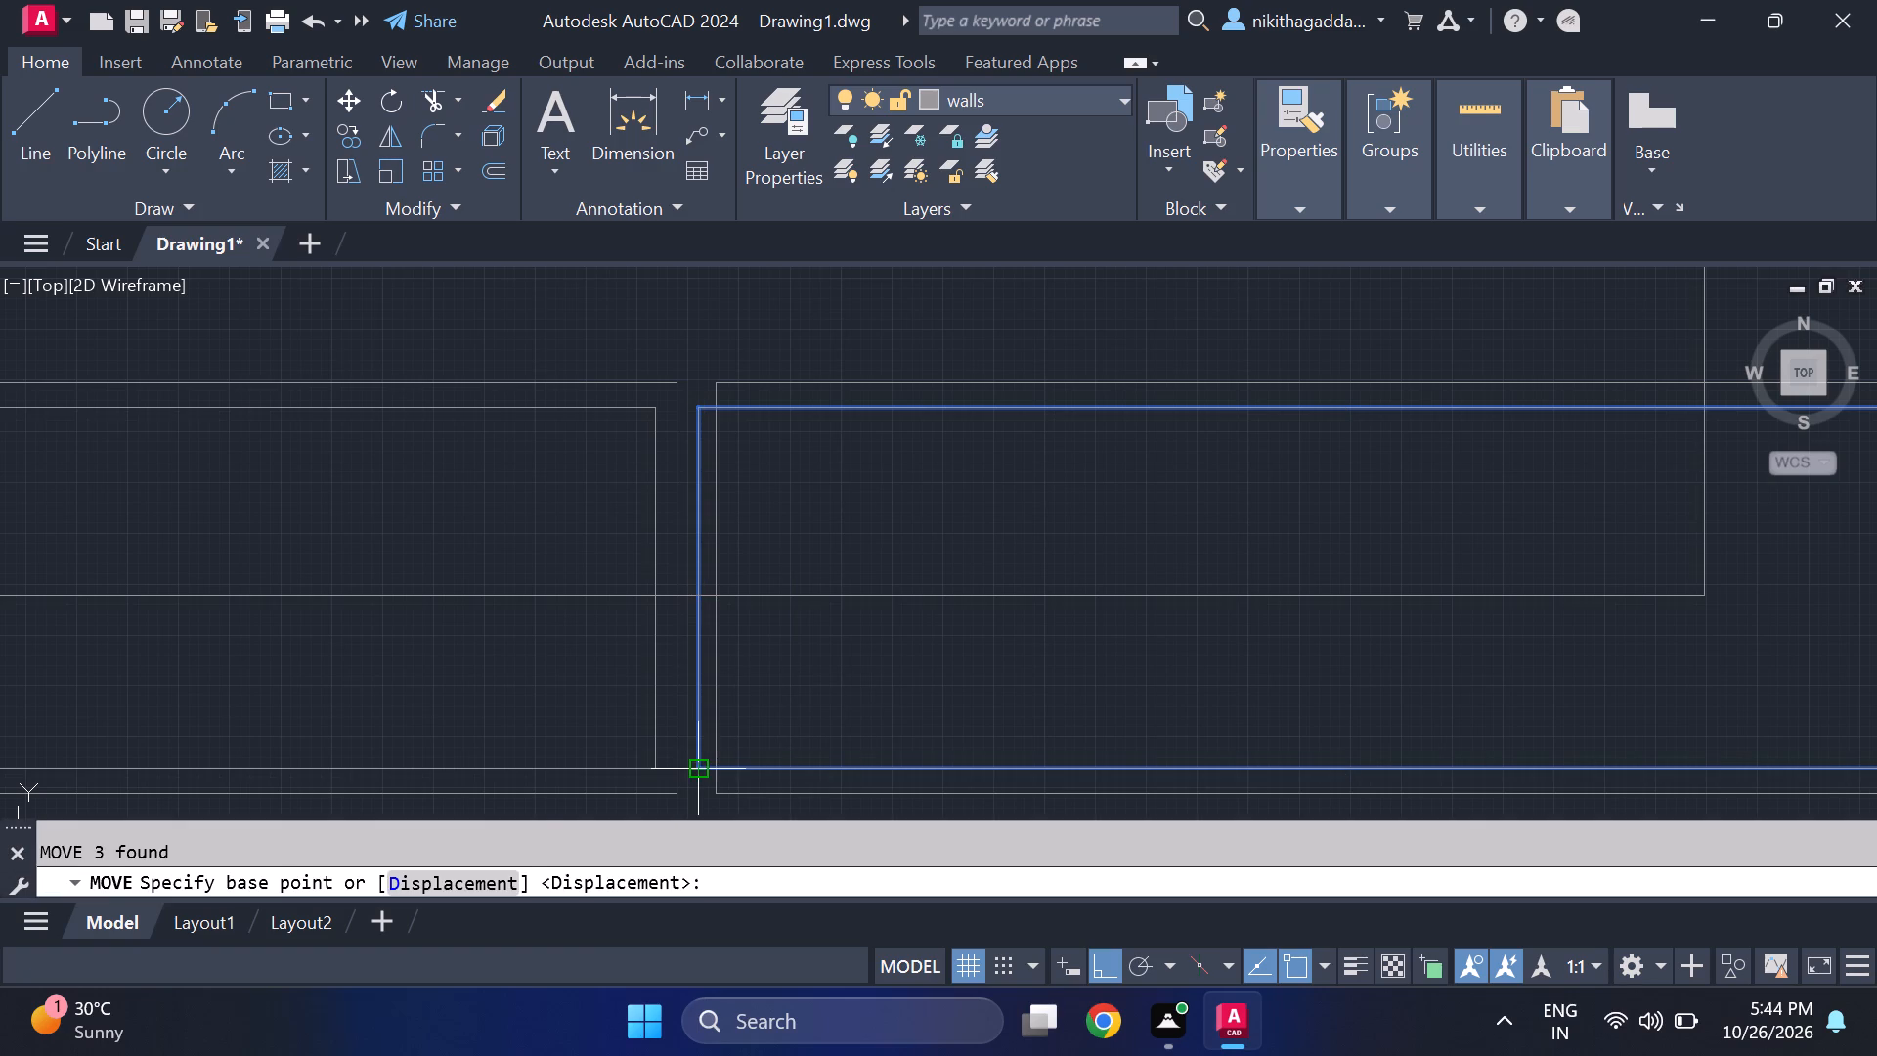
click(694, 770)
scroll(703, 771, up, 2)
scroll(703, 771, down, 2)
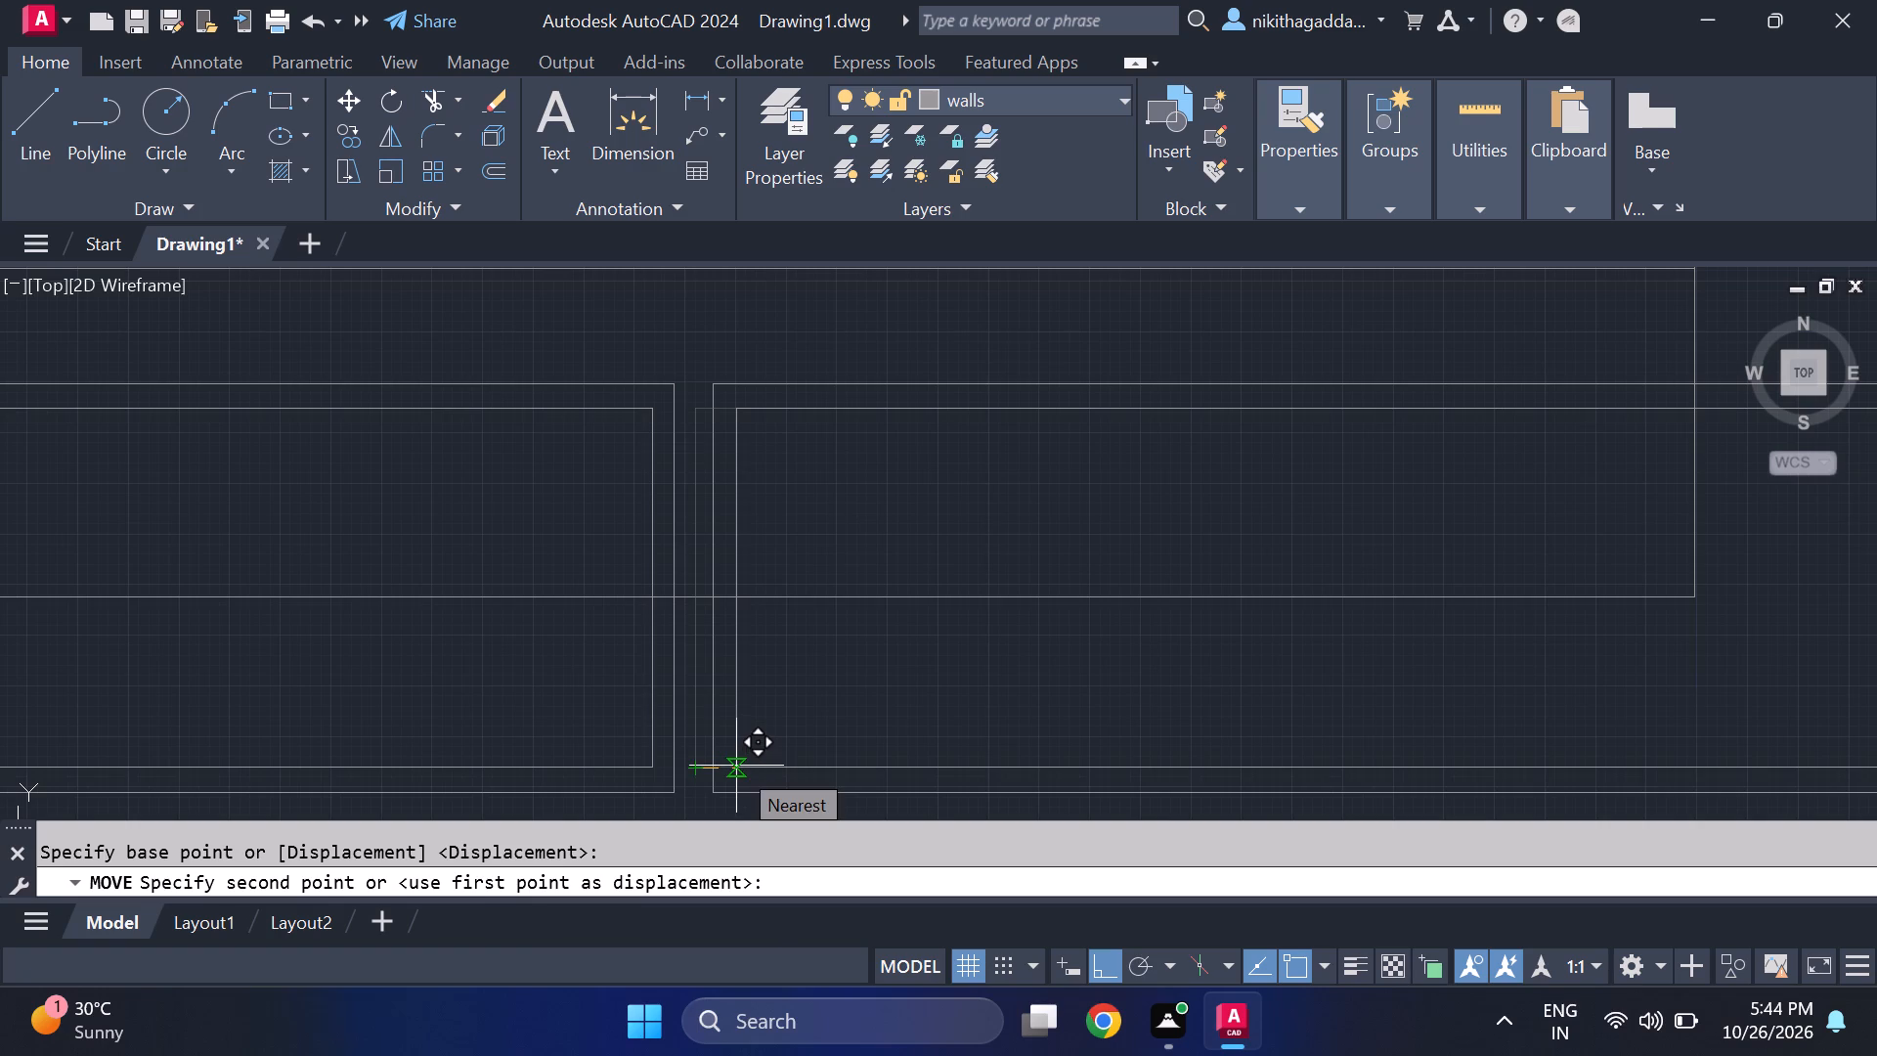
click(736, 766)
Draw two vertical lines about 1" apart between the left leaf's inner top and bottom lines, about 4" from the left pillar.
scroll(850, 705, down, 3)
middle_drag(1293, 670, 1369, 650)
scroll(1549, 671, down, 3)
scroll(1592, 703, up, 1)
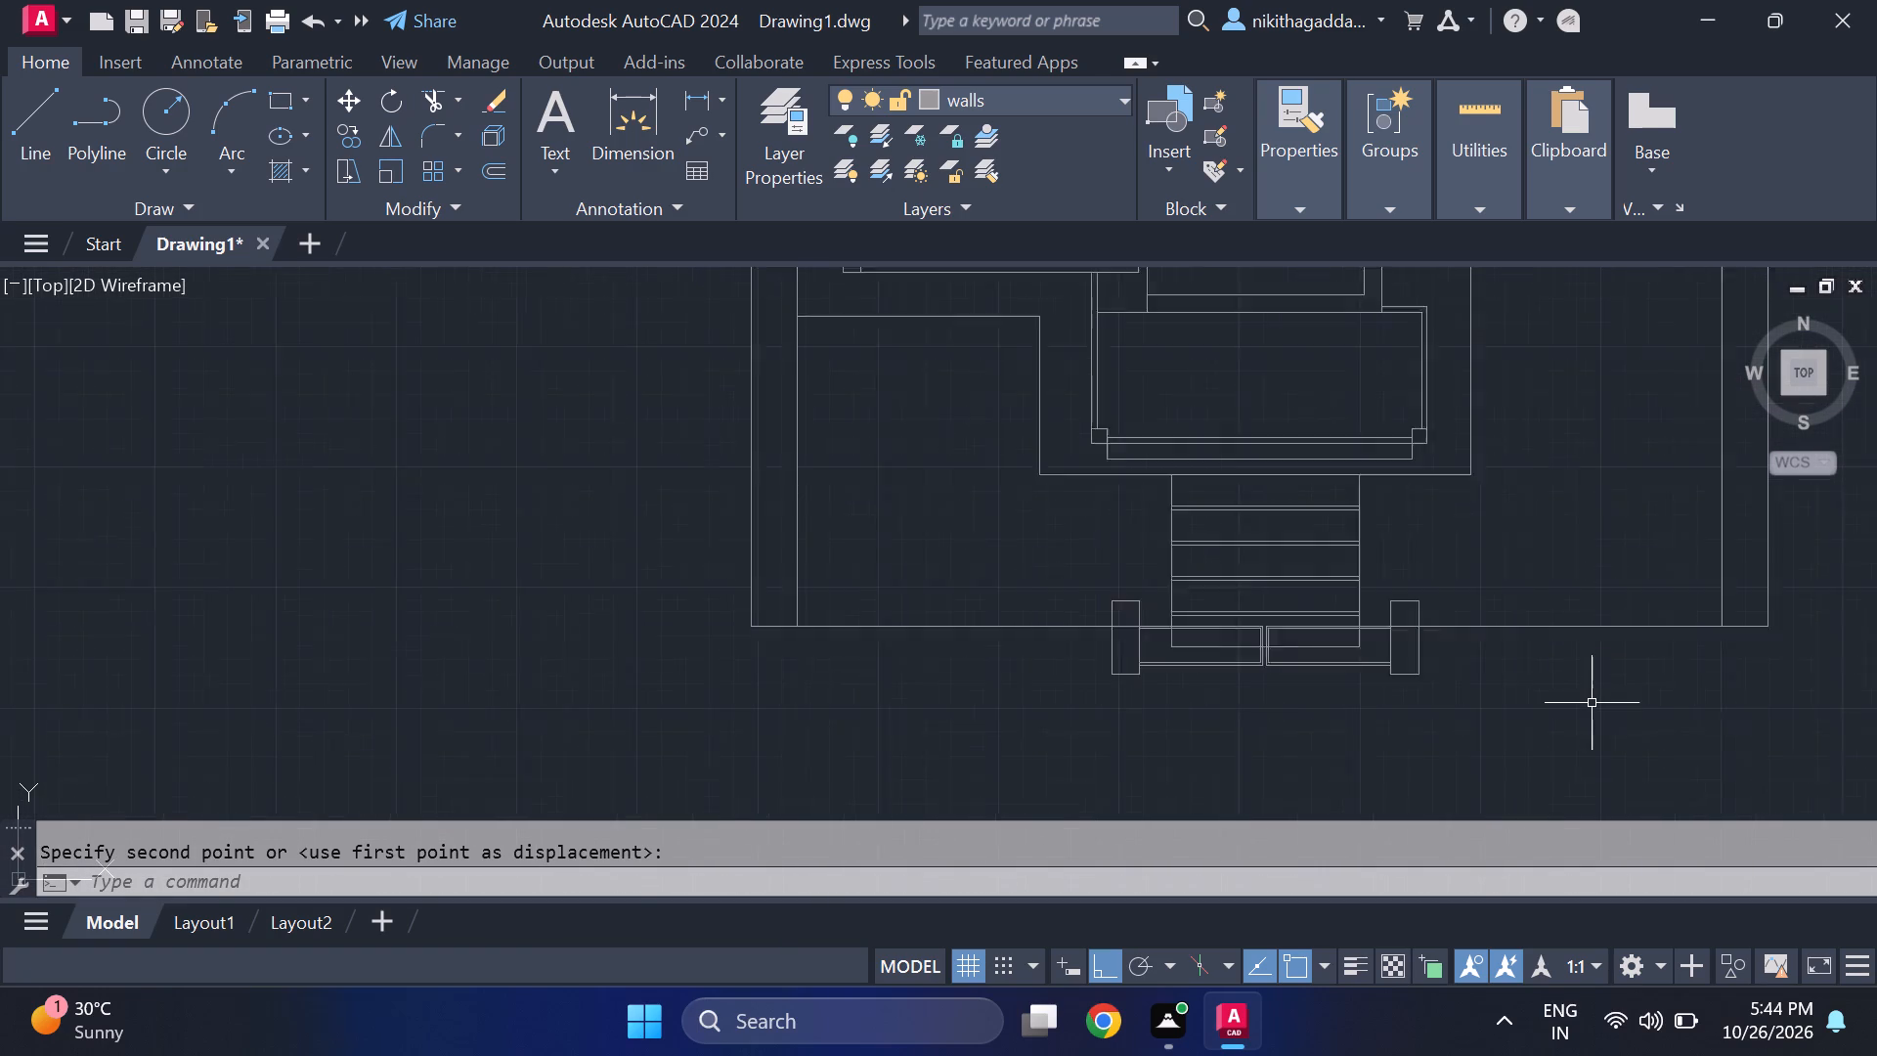
scroll(1593, 703, up, 1)
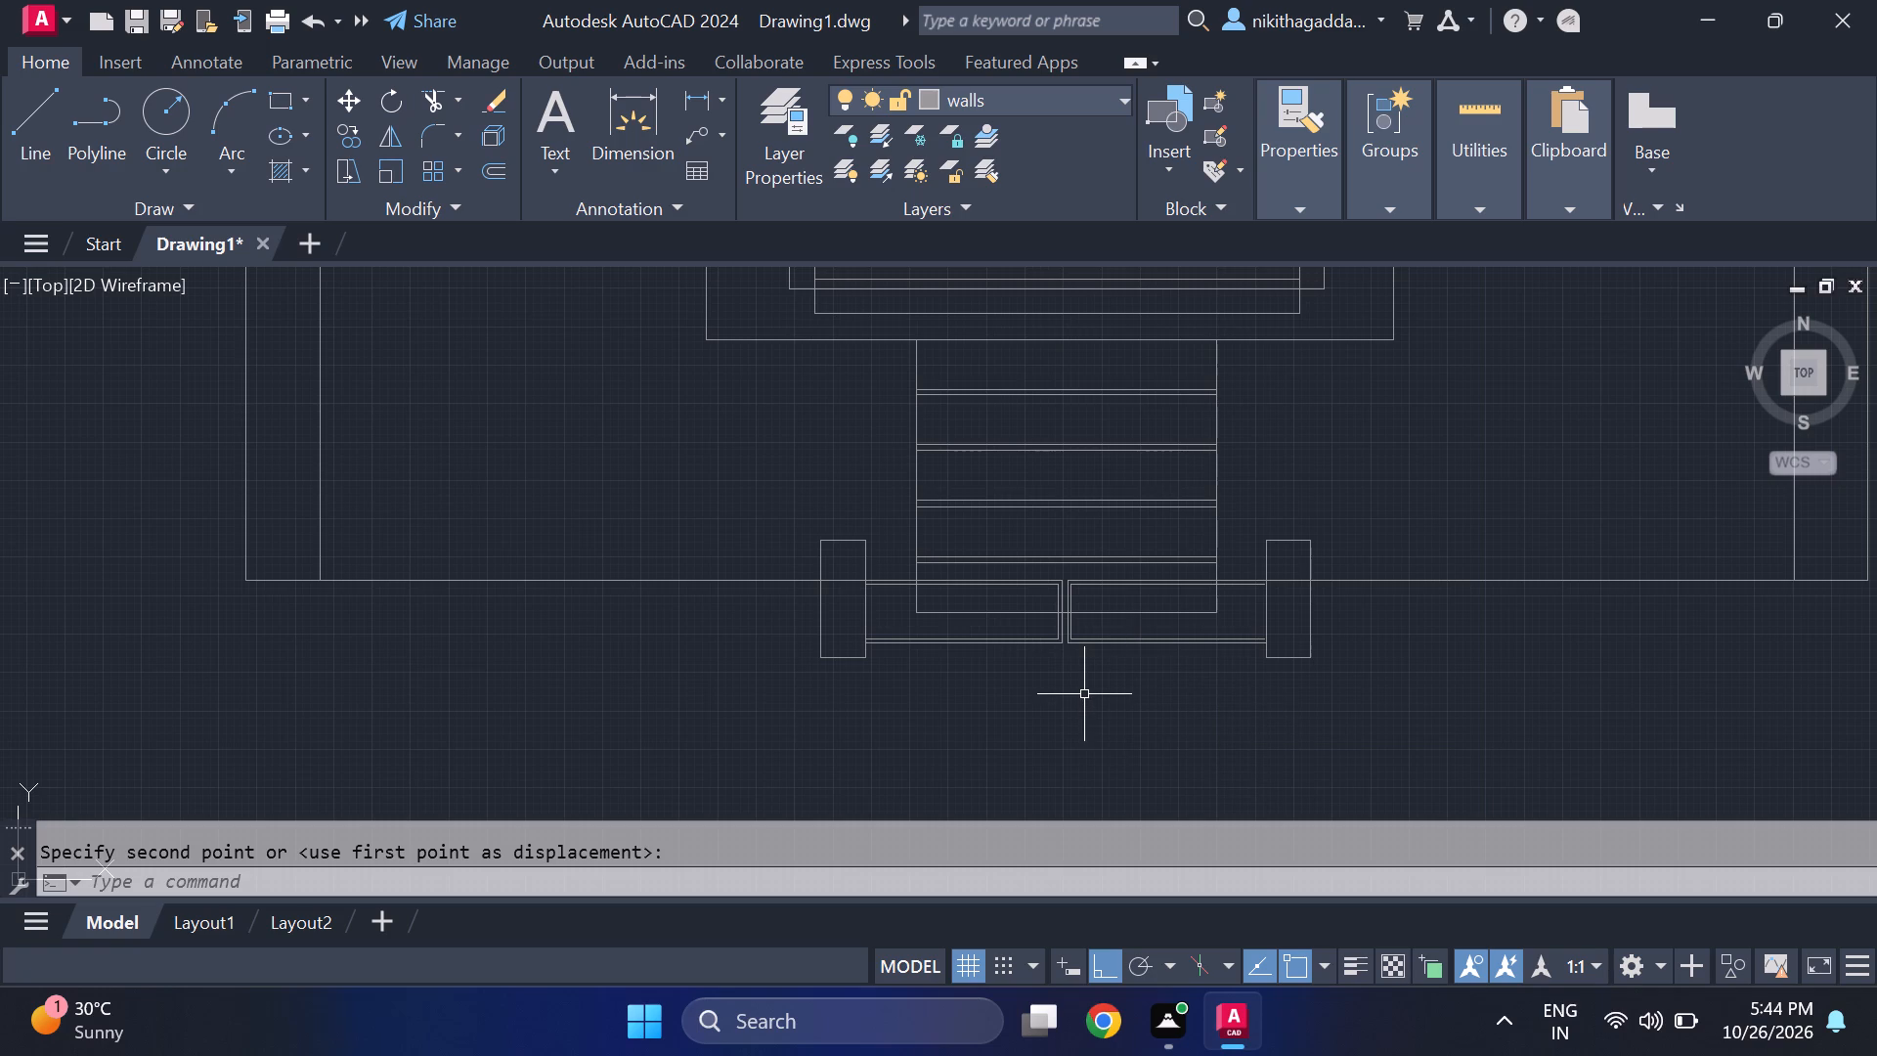
scroll(988, 684, down, 2)
scroll(944, 783, down, 1)
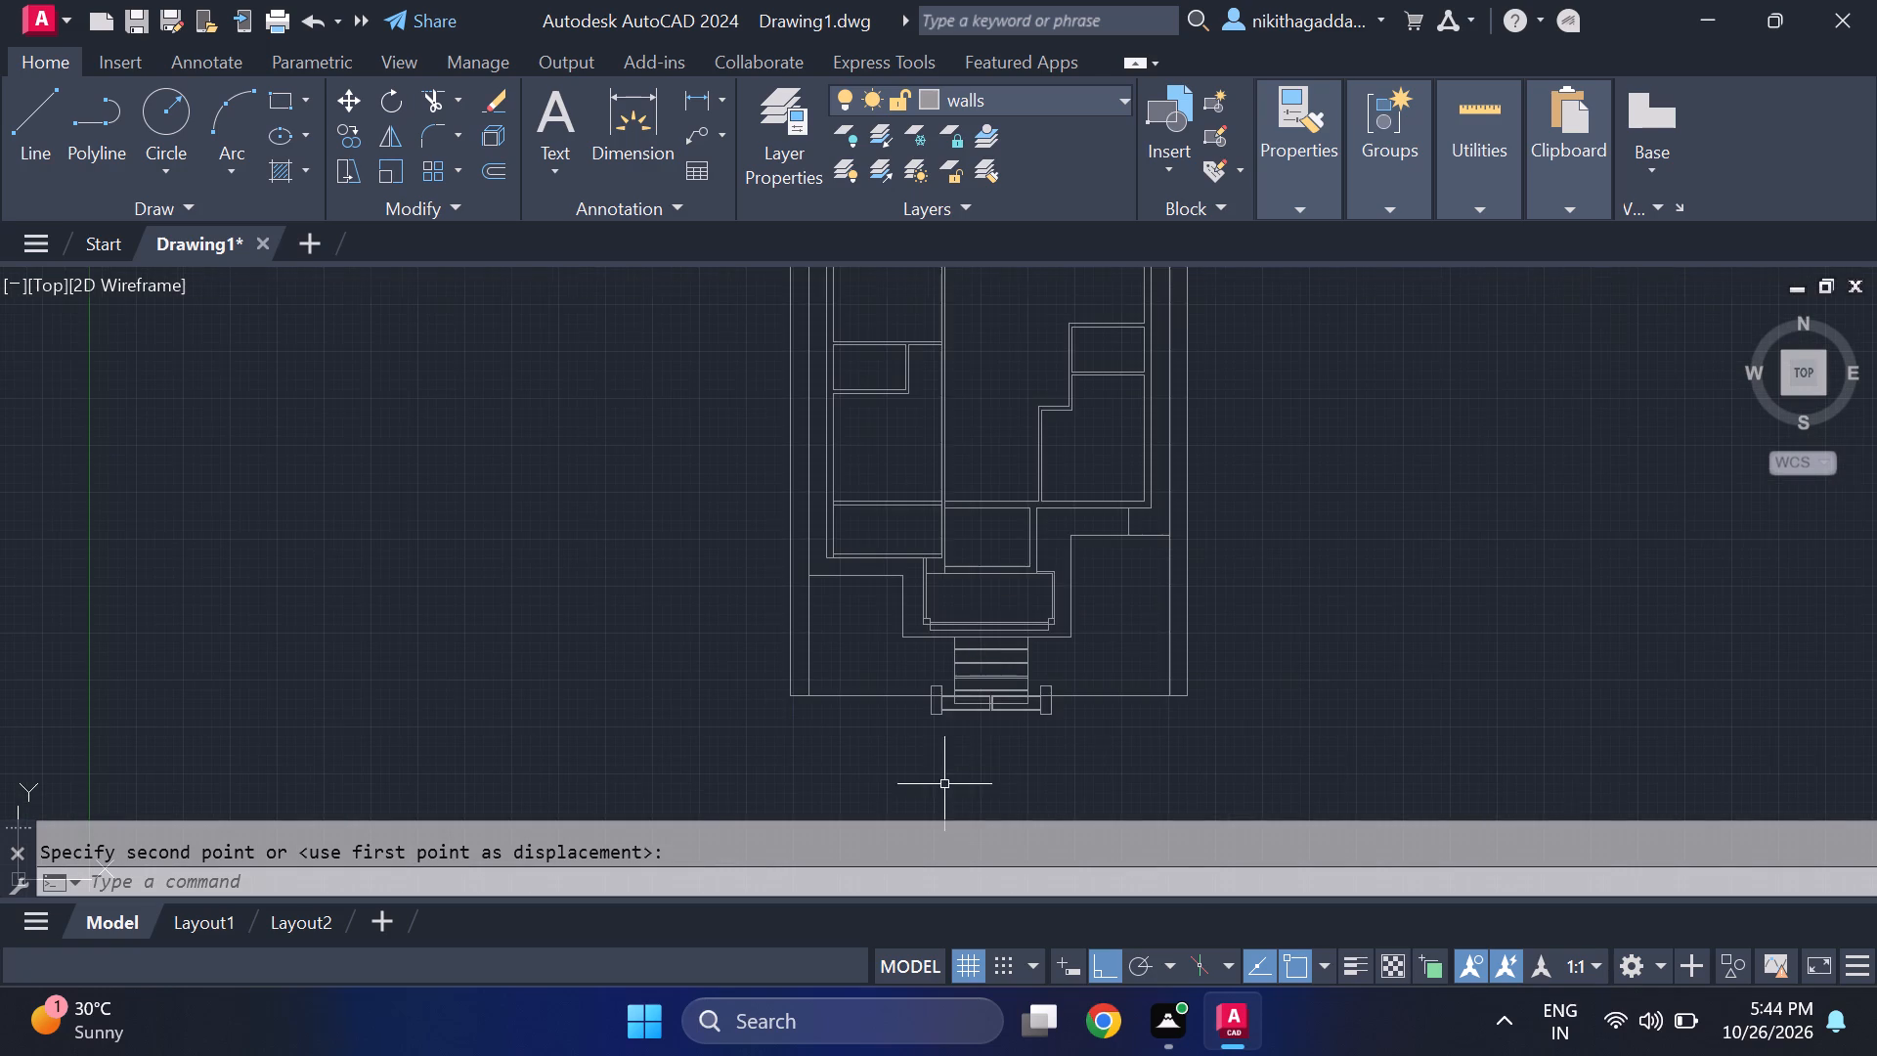
scroll(968, 730, up, 3)
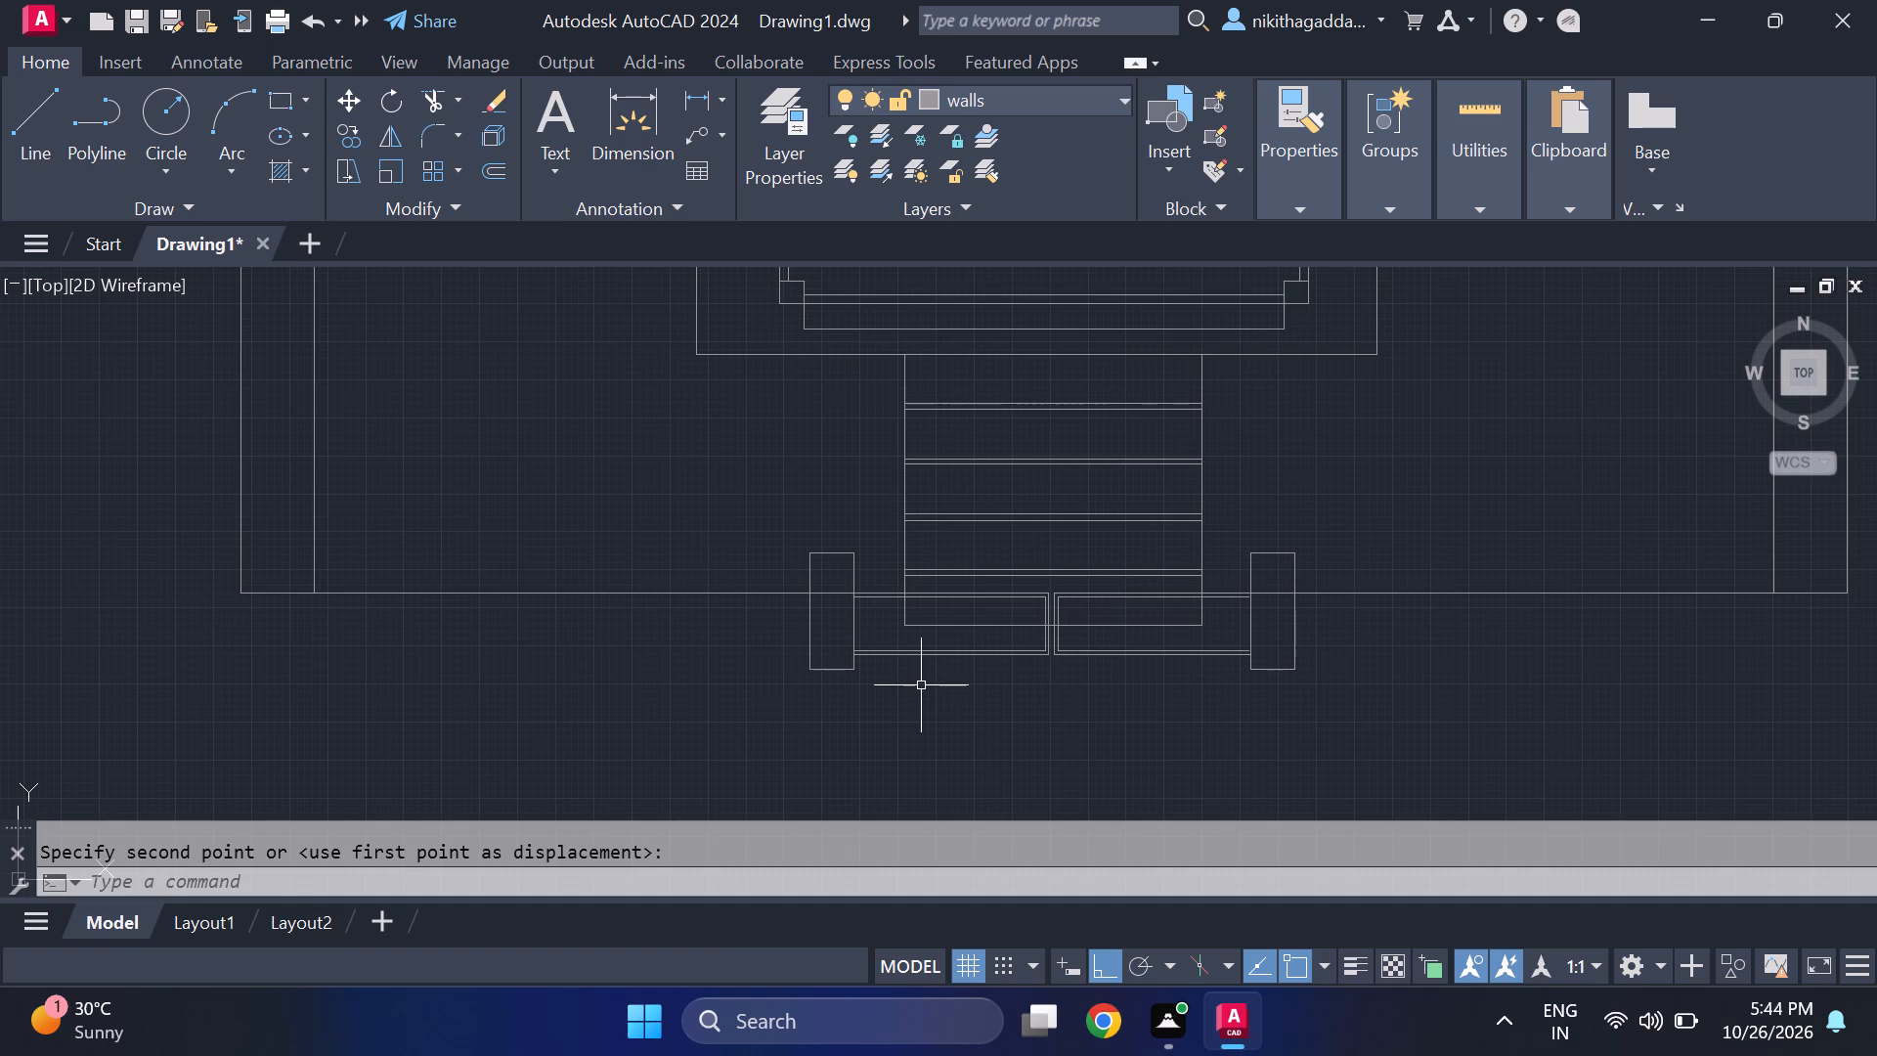
key(l)
key(Return)
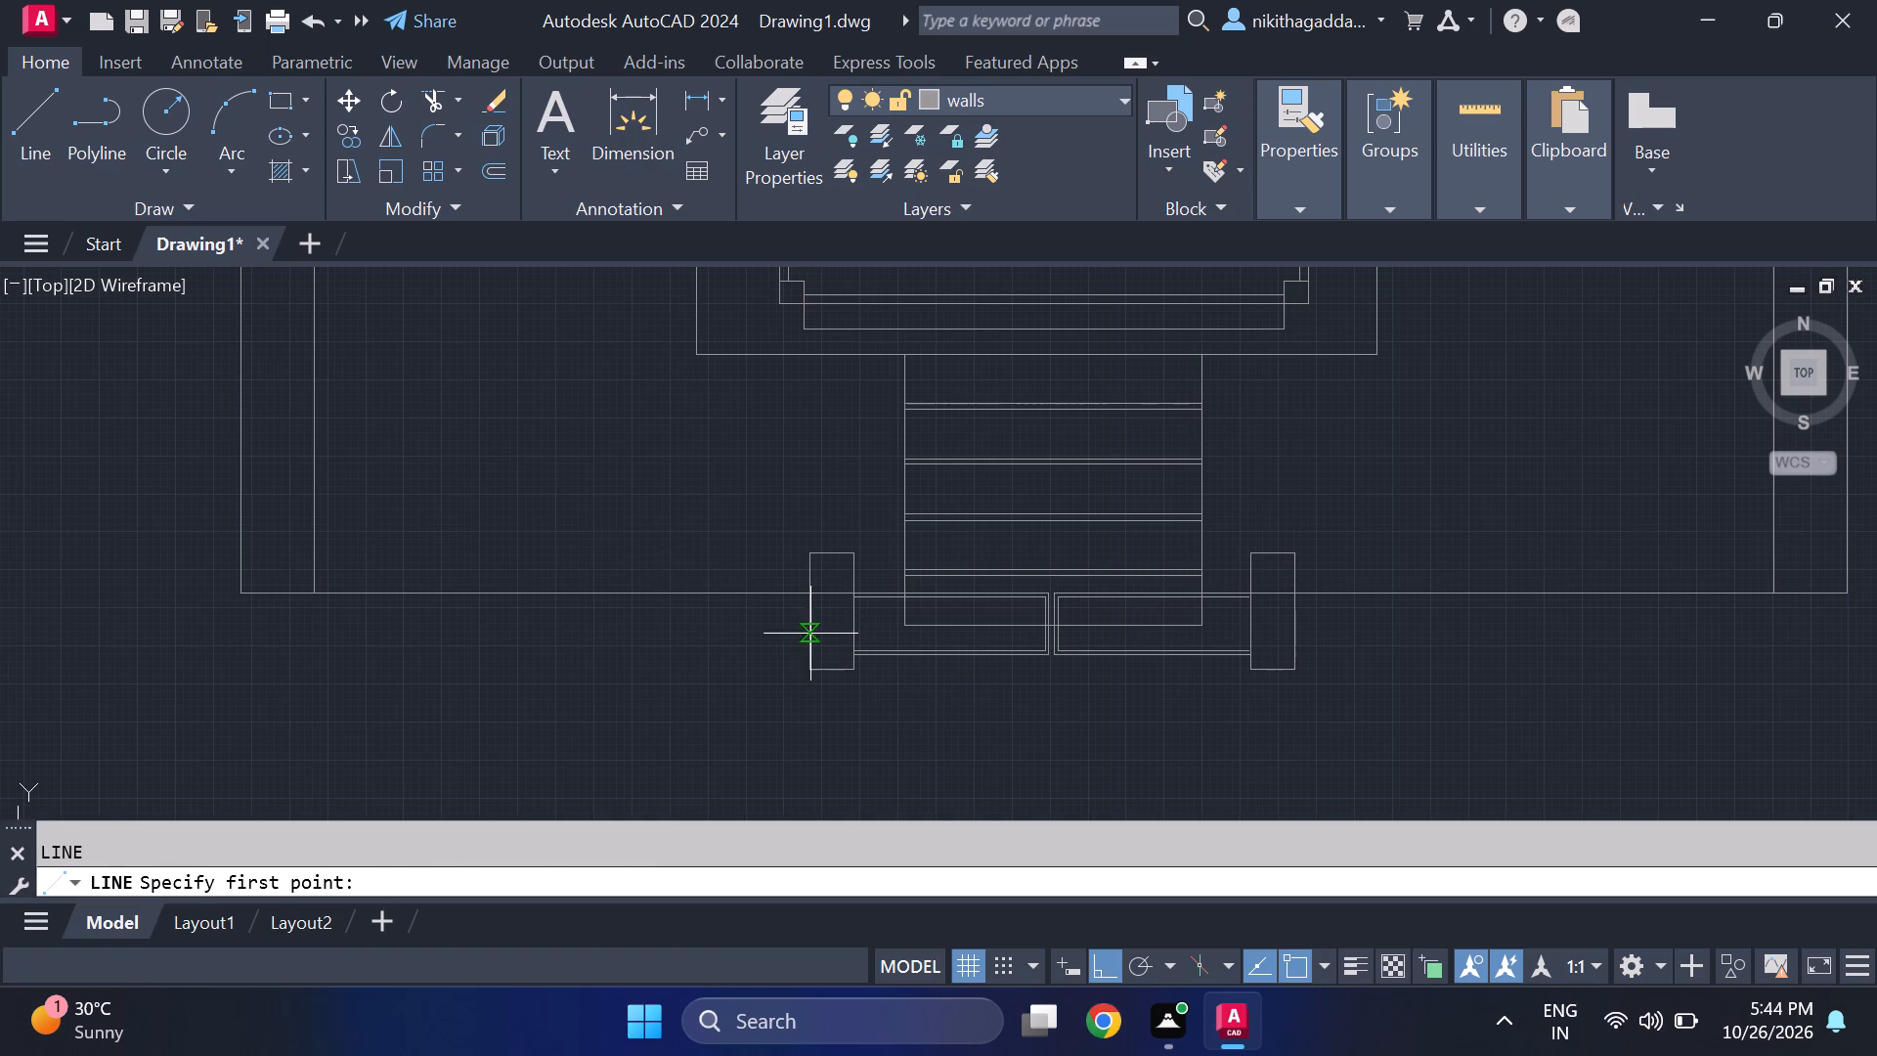
scroll(914, 629, up, 2)
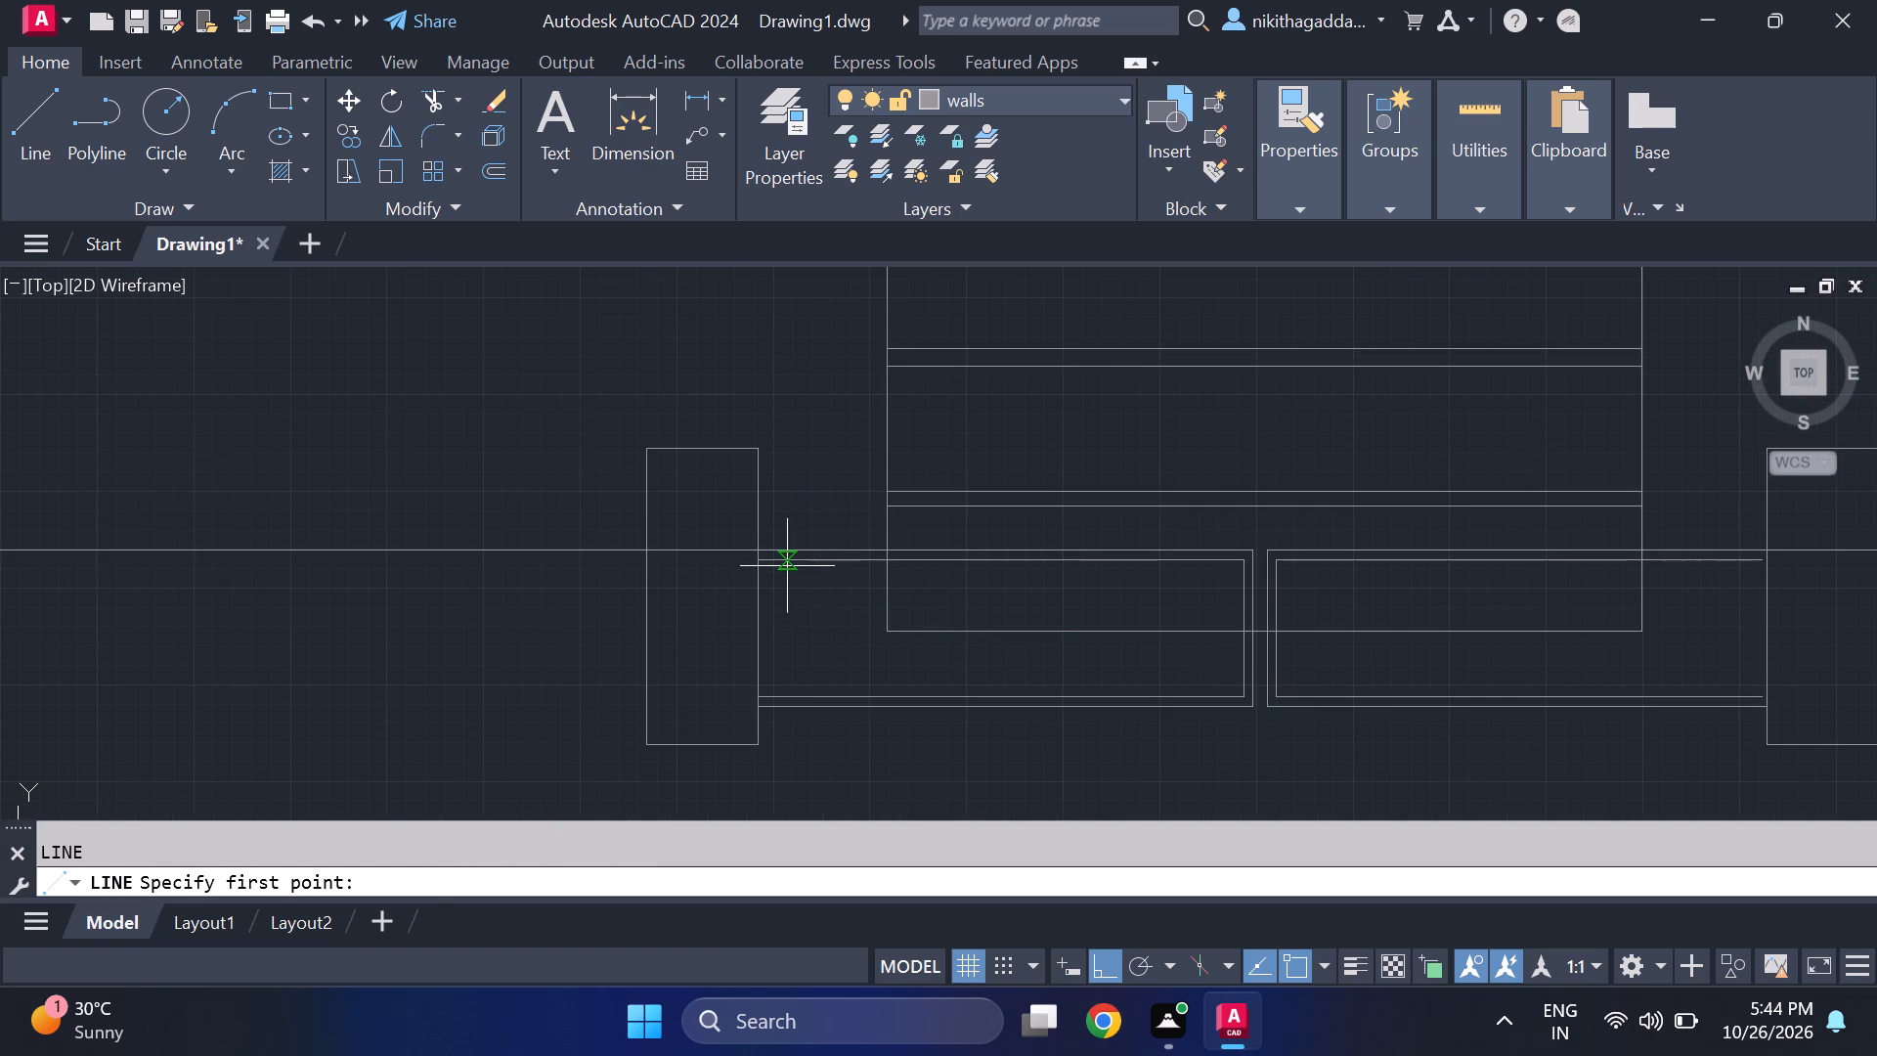
click(789, 566)
click(779, 694)
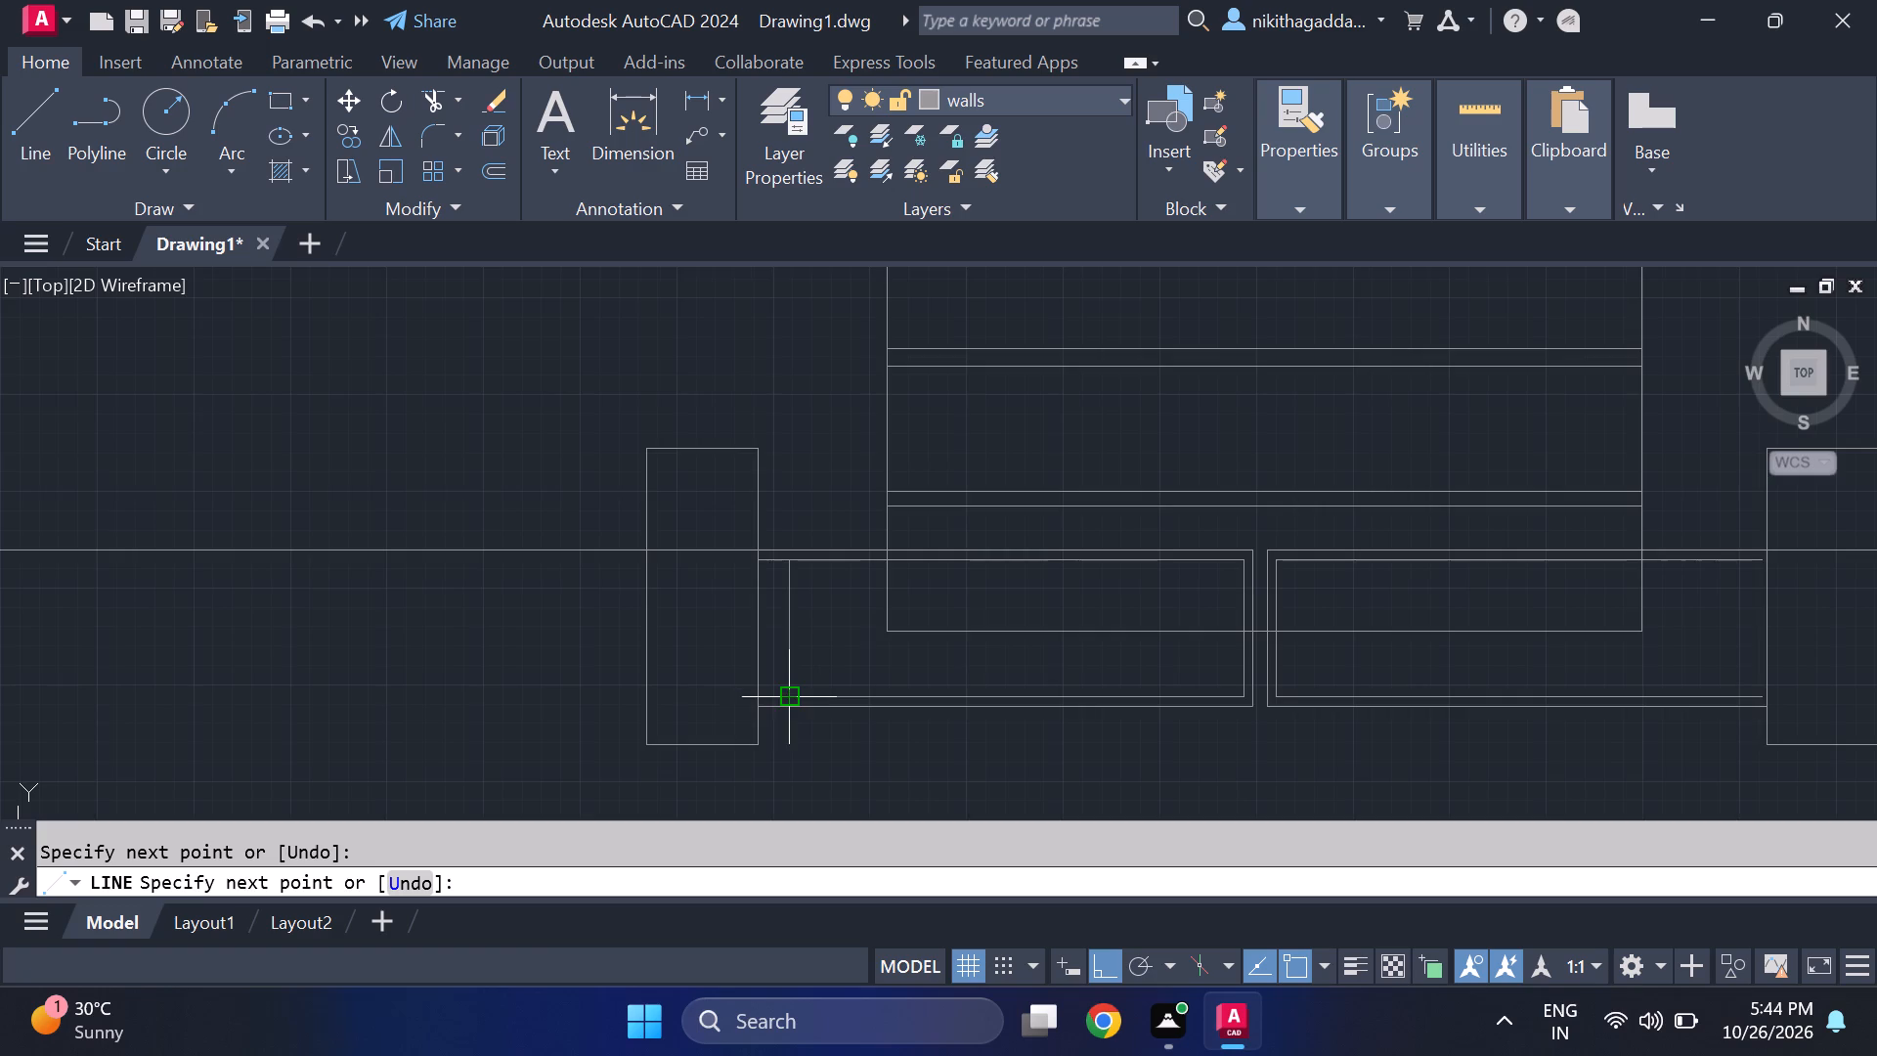
scroll(793, 698, up, 2)
click(798, 695)
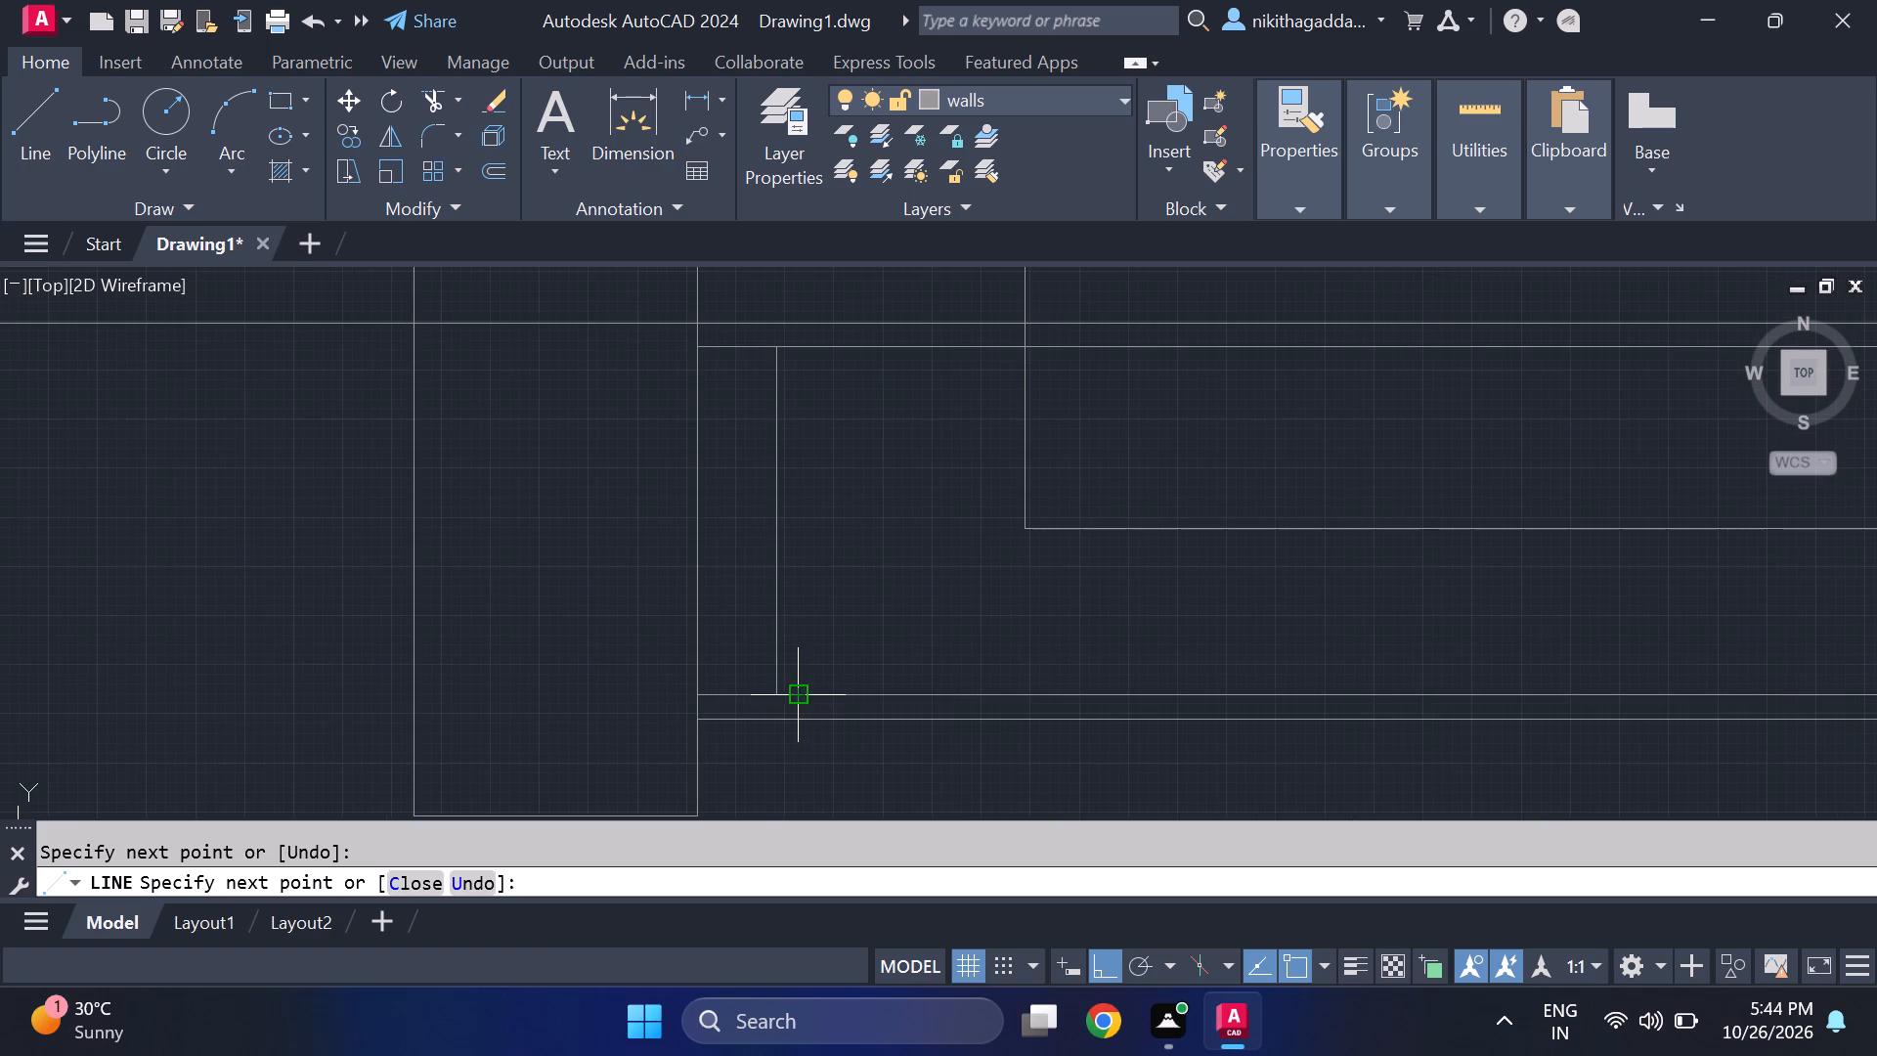
click(791, 351)
scroll(970, 583, down, 3)
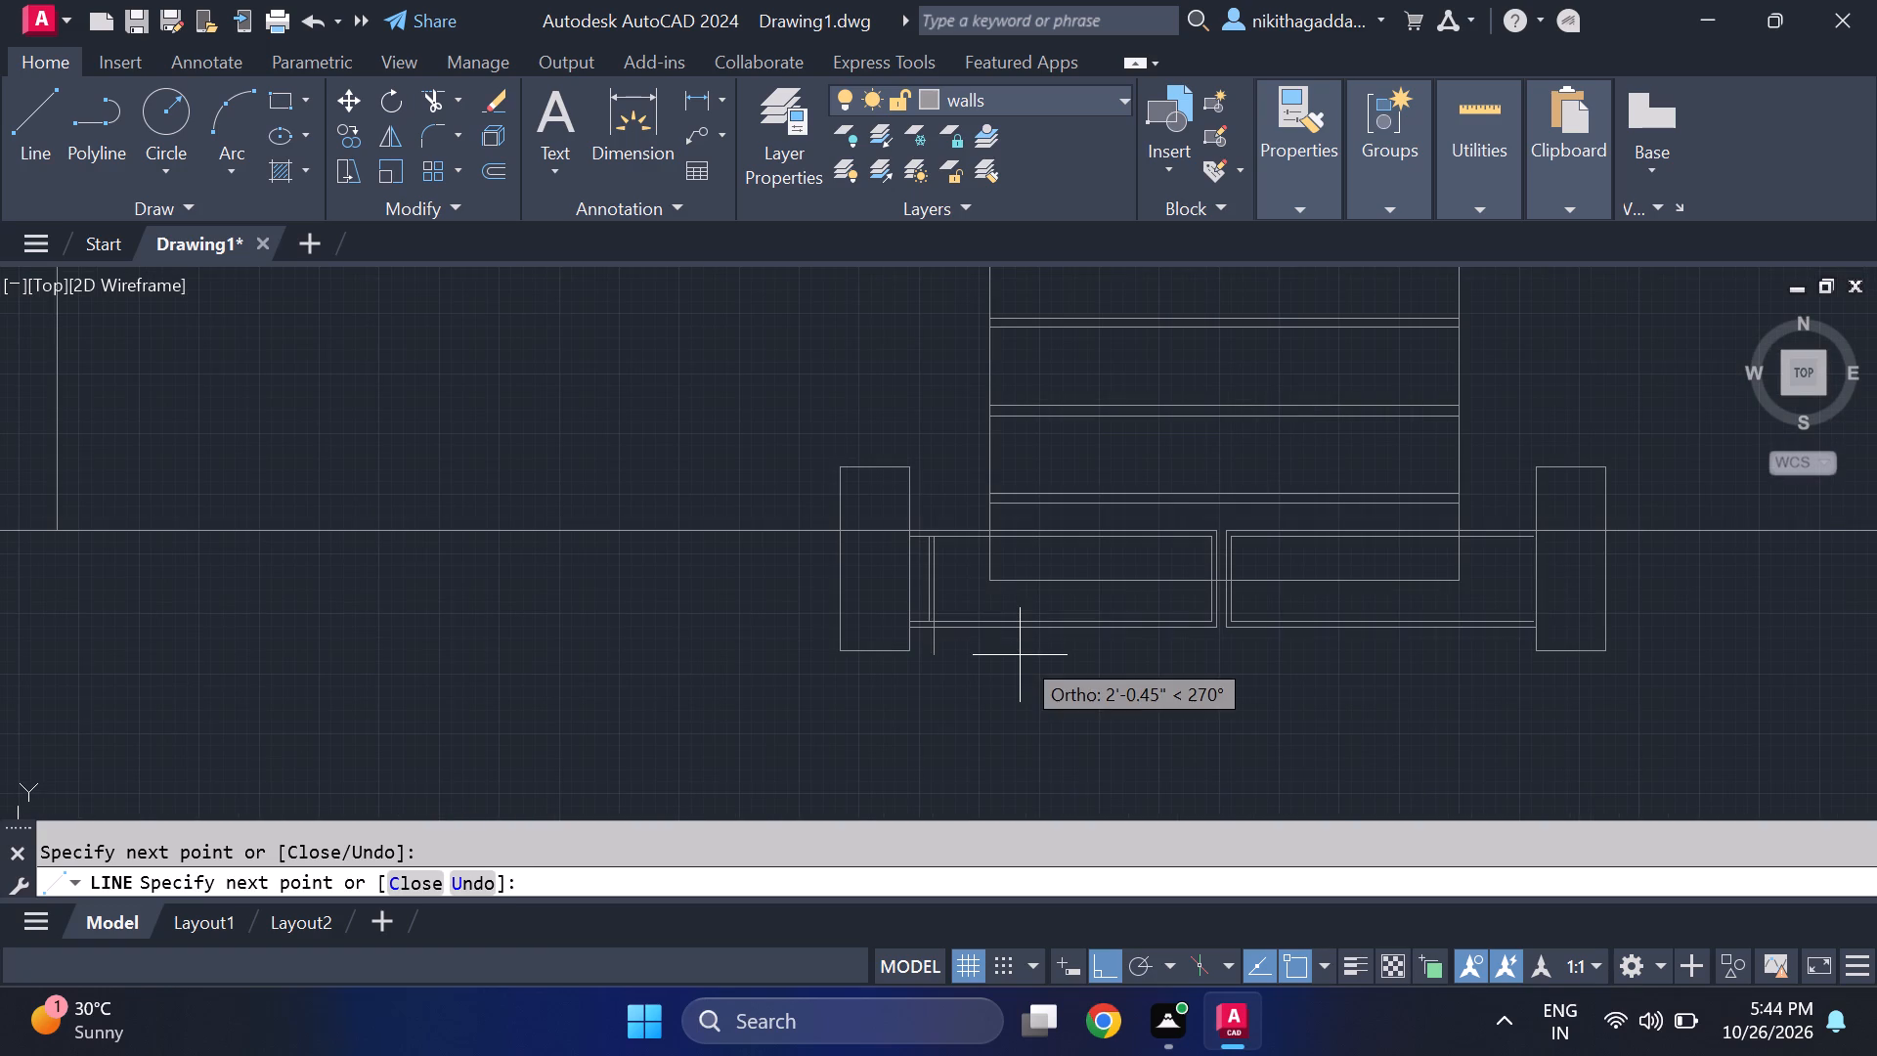
key(Escape)
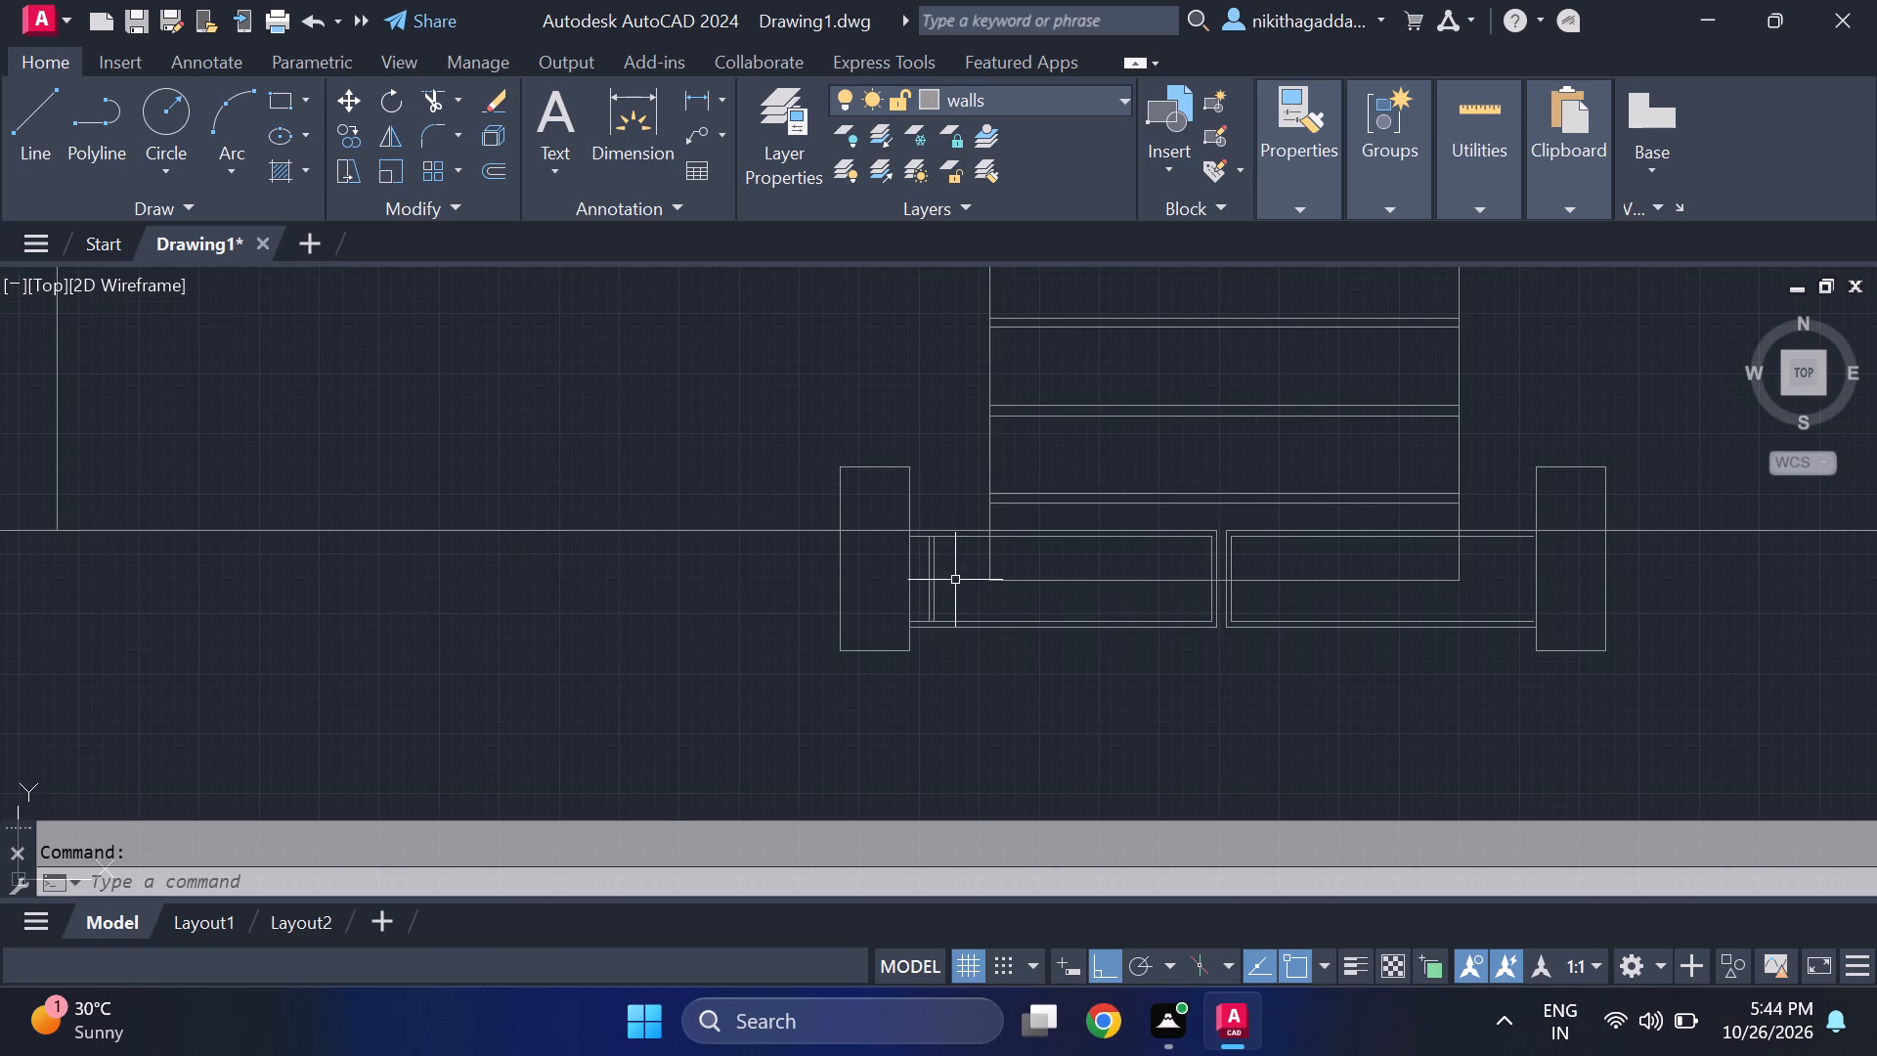
Copy the two-line vertical bar to the right five times along the left gate leaf, spaced about 3" to 4" apart.
scroll(957, 577, up, 1)
click(953, 575)
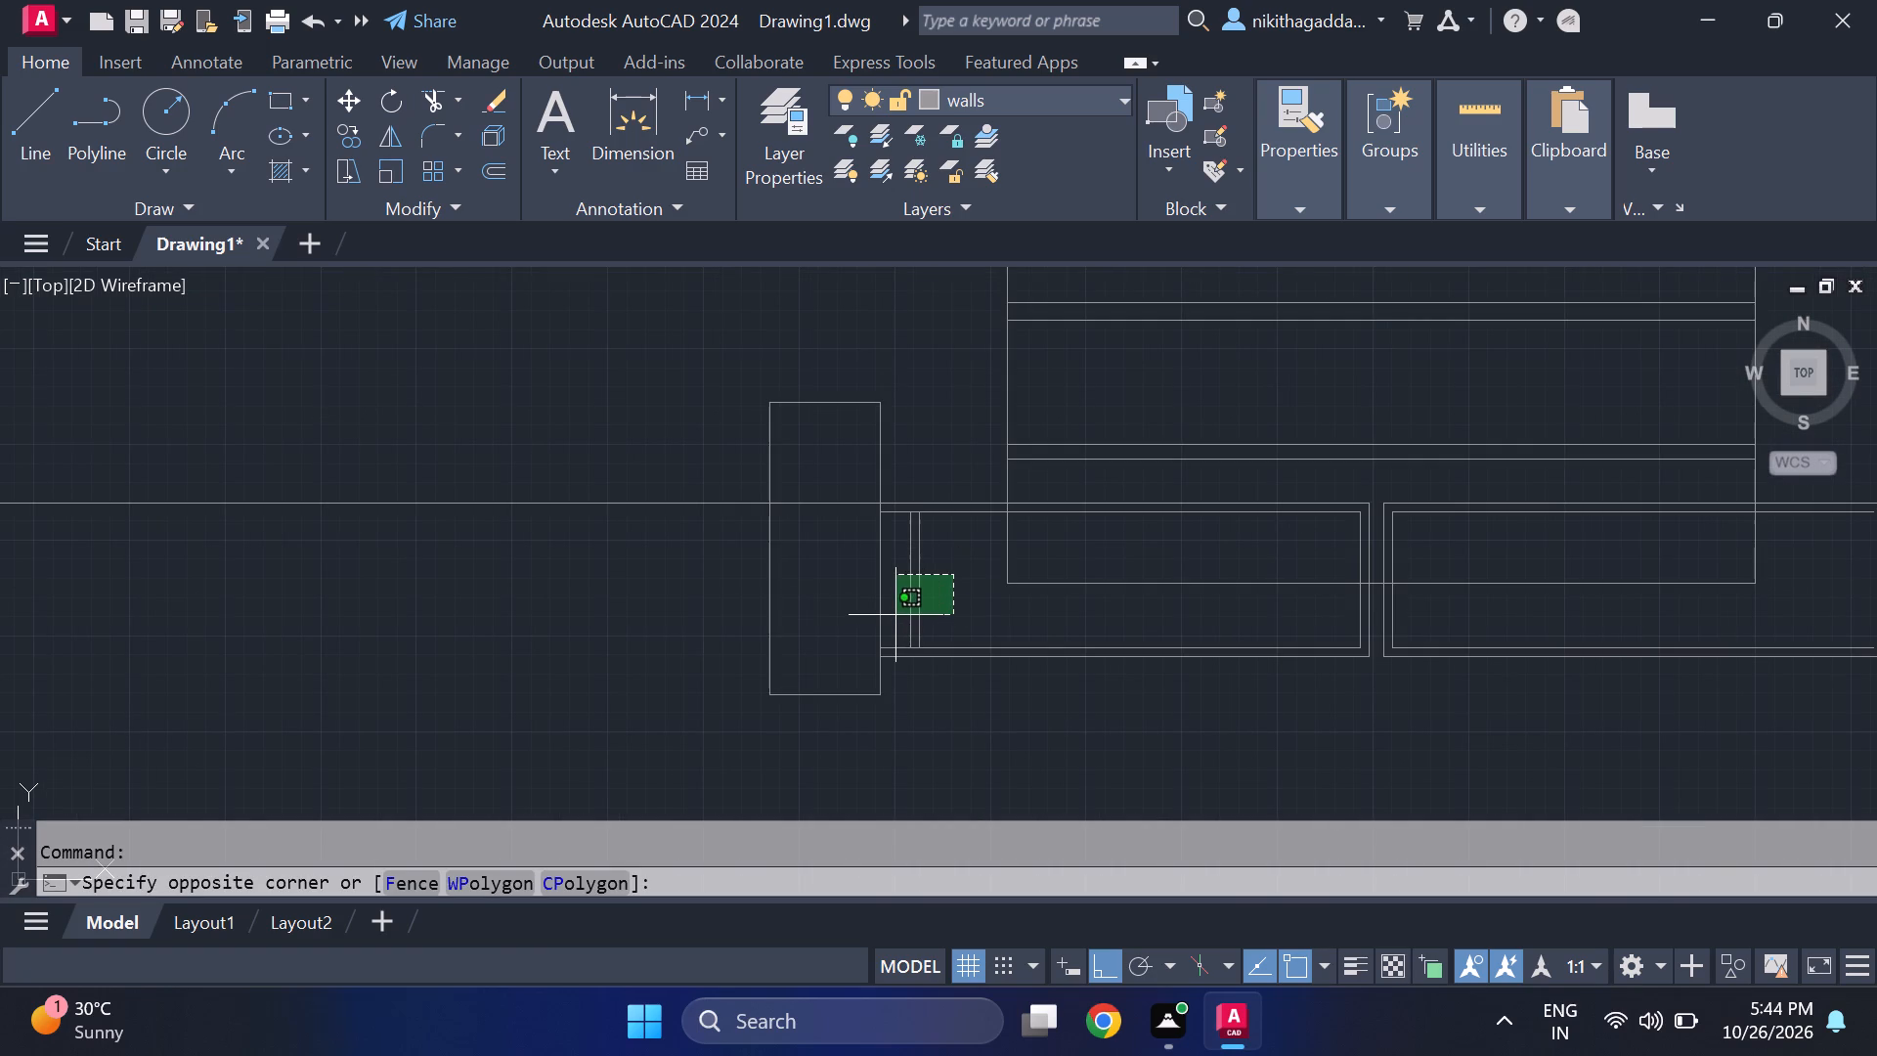
click(906, 607)
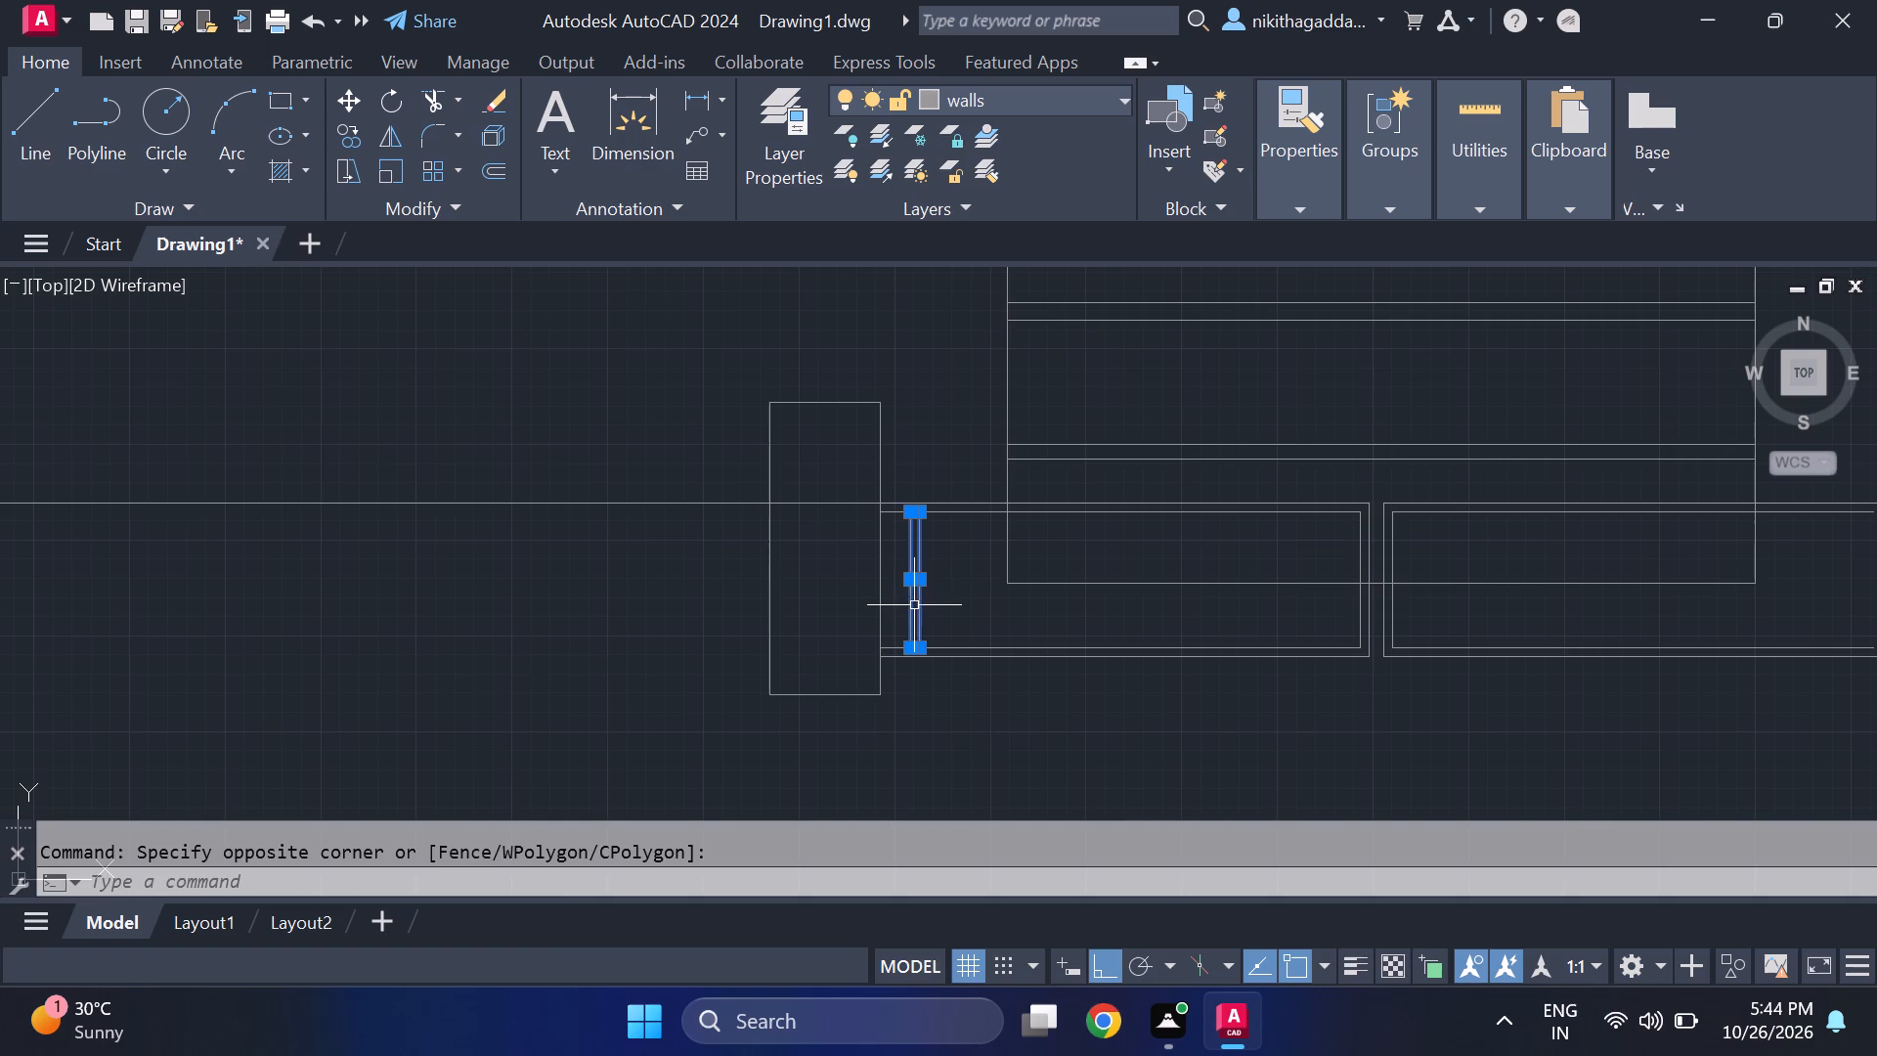
text(co)
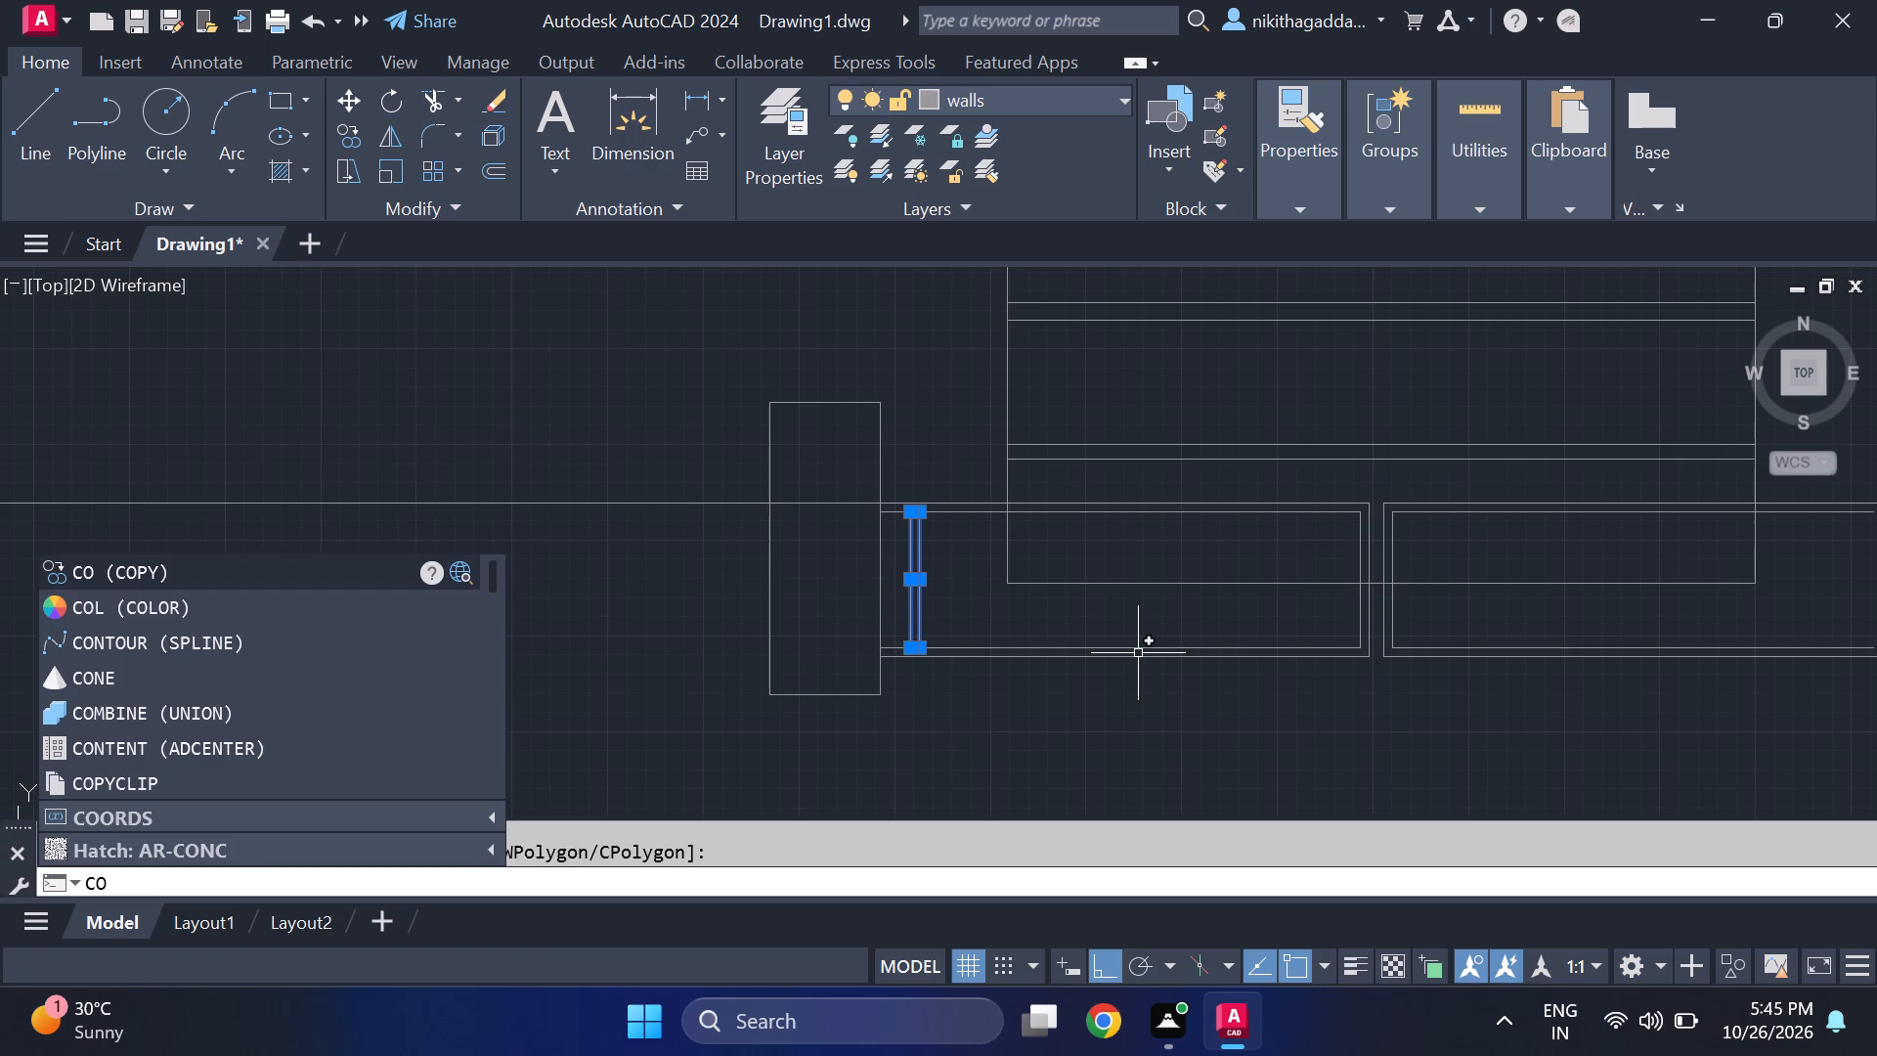
key(Return)
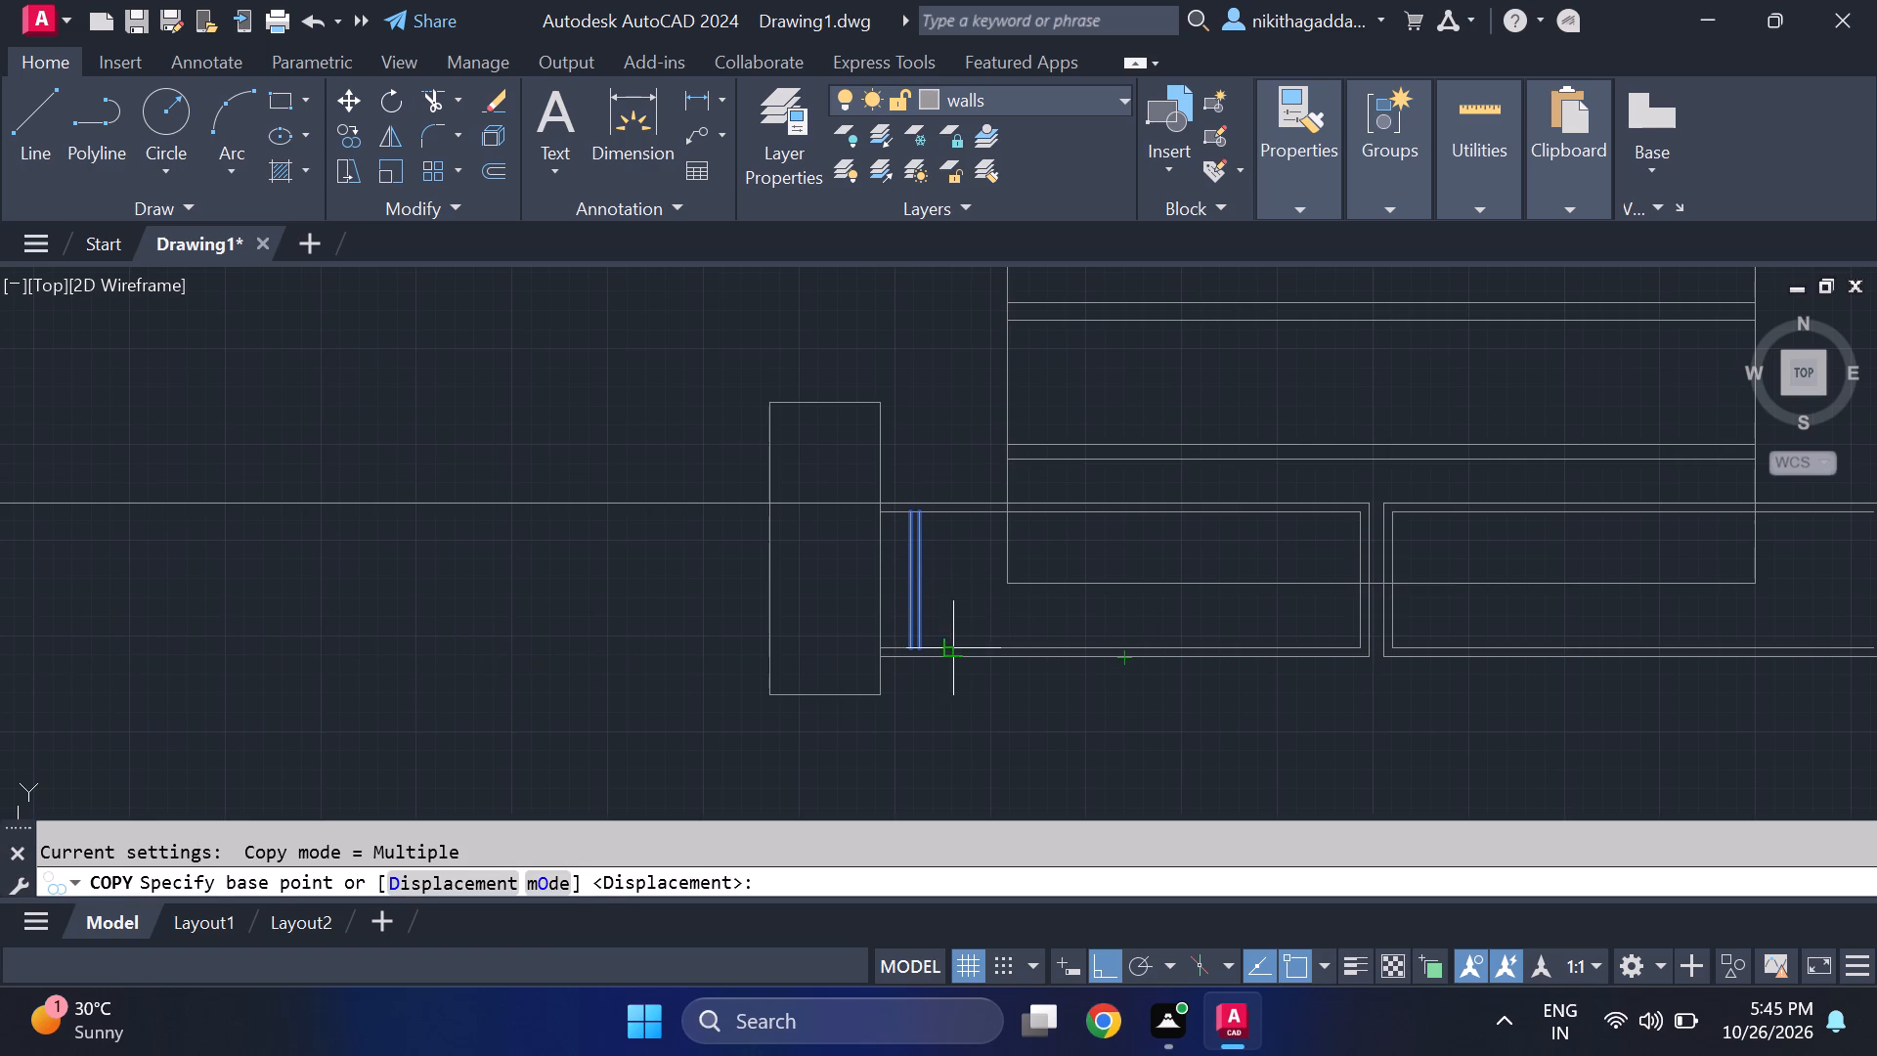
click(921, 653)
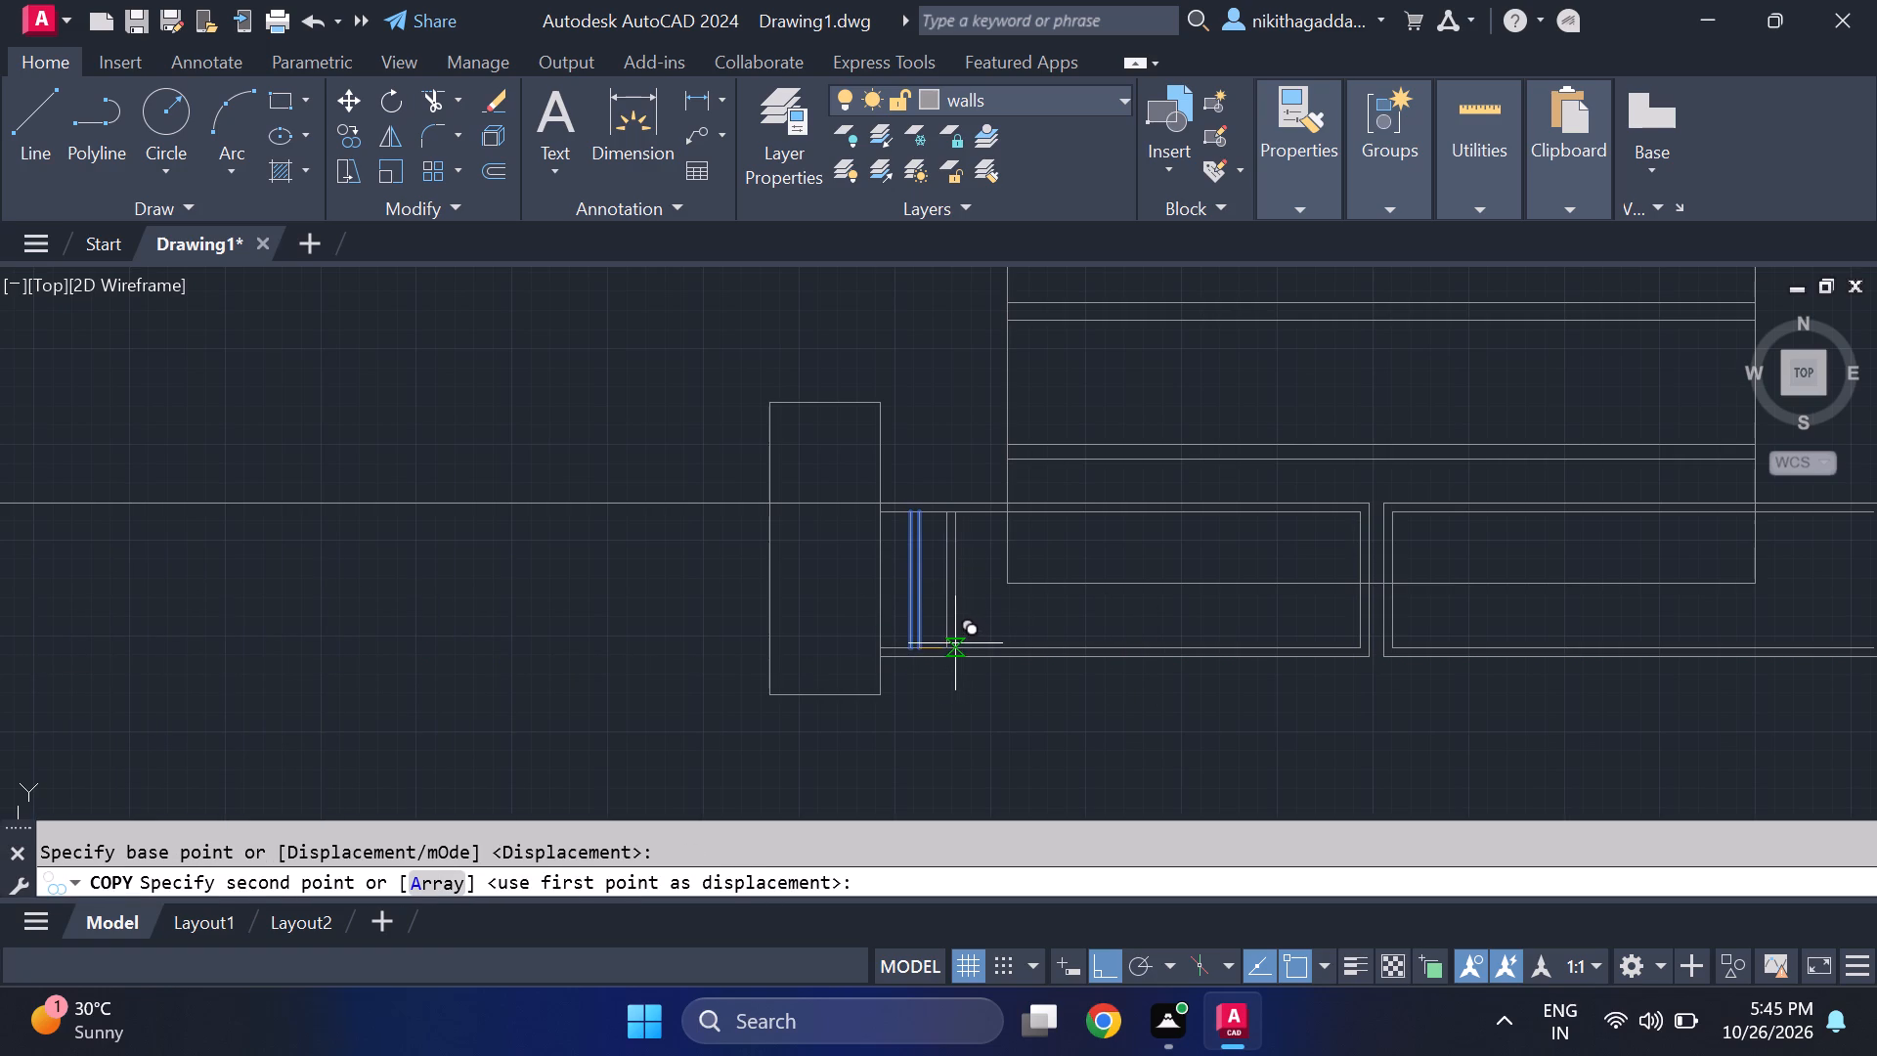
scroll(954, 643, up, 2)
click(932, 644)
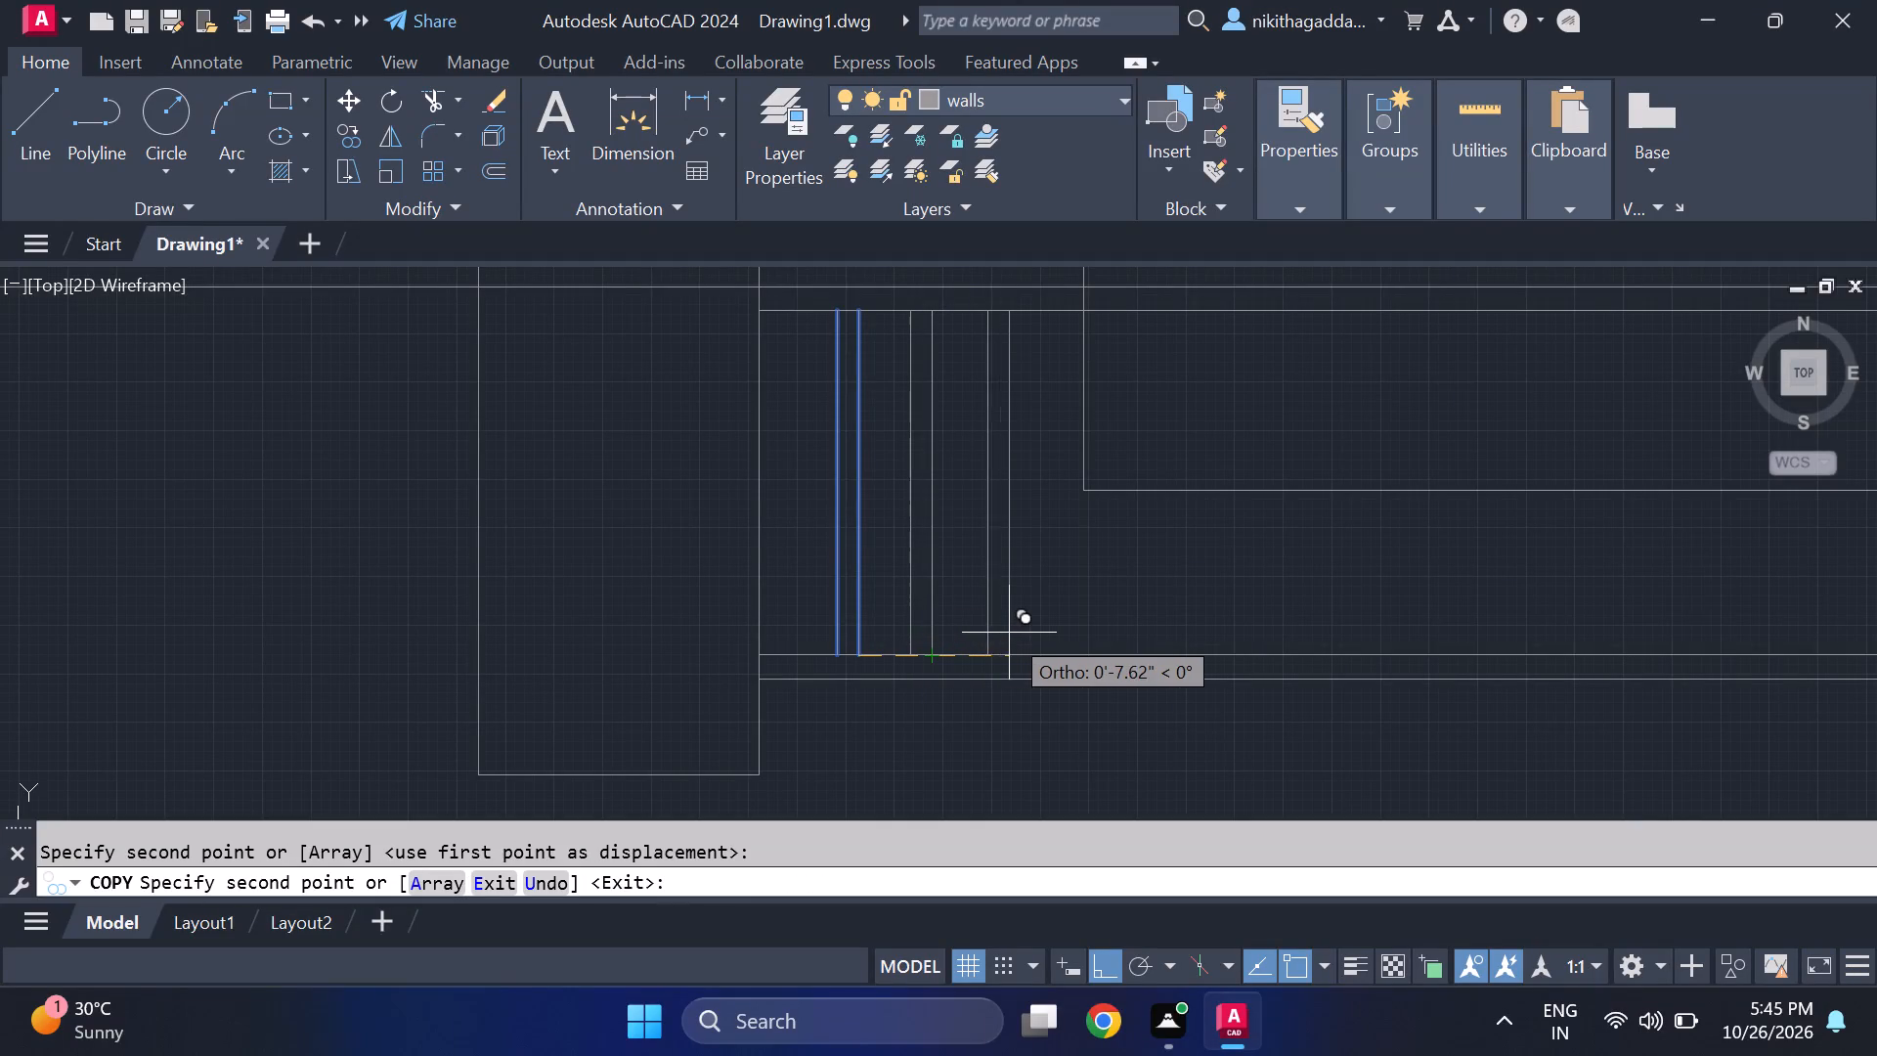
click(1019, 636)
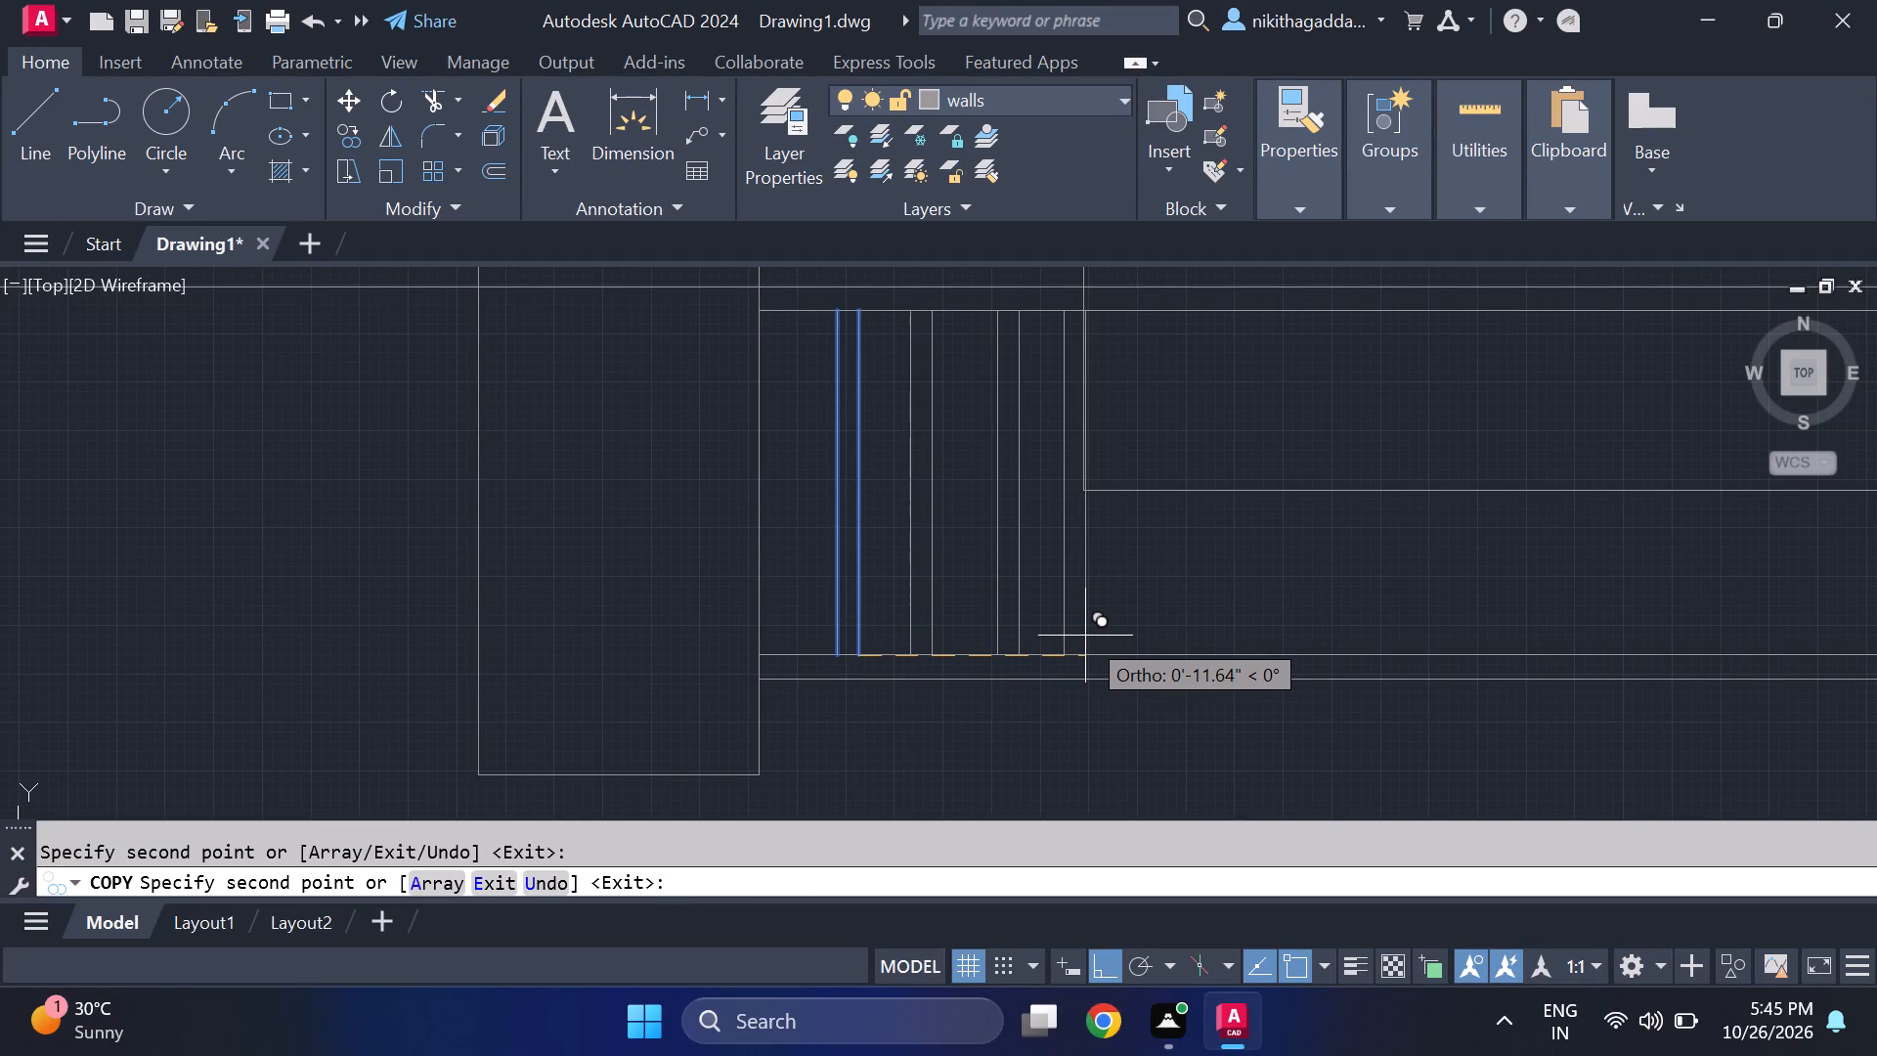
click(1082, 636)
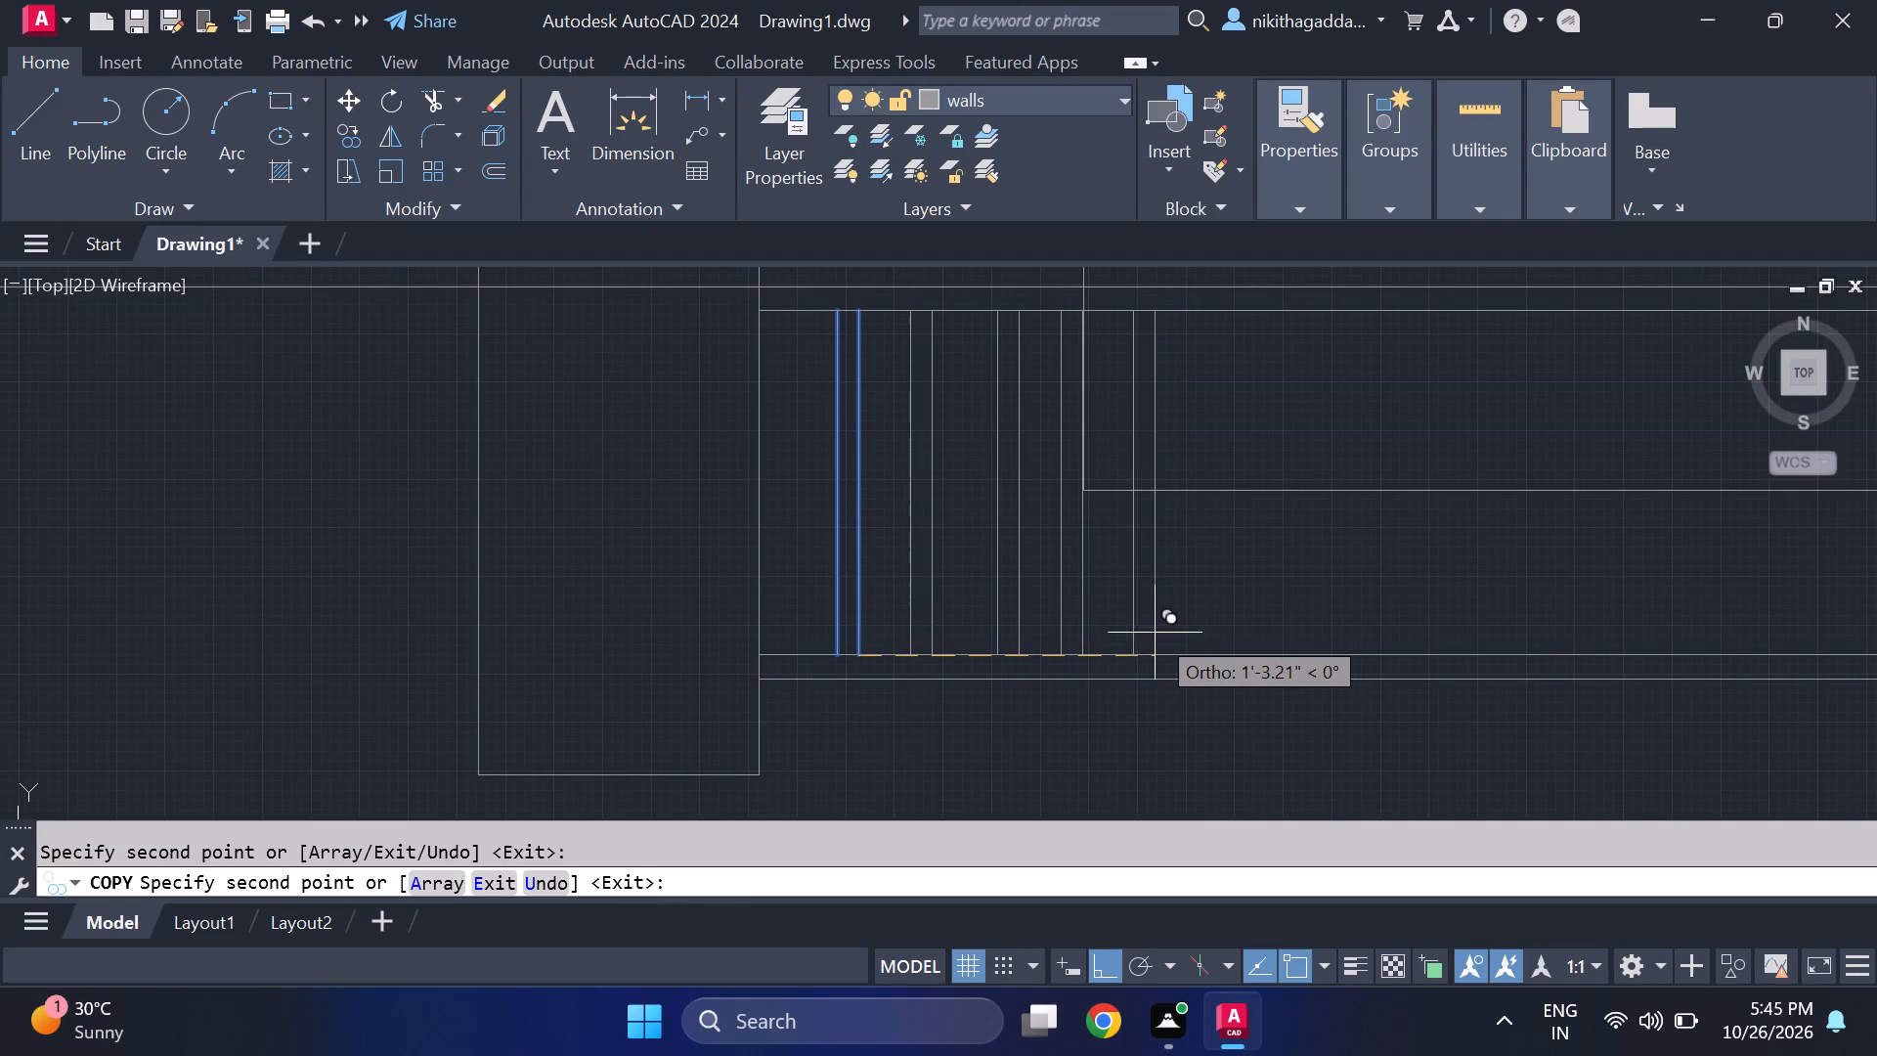
click(1144, 633)
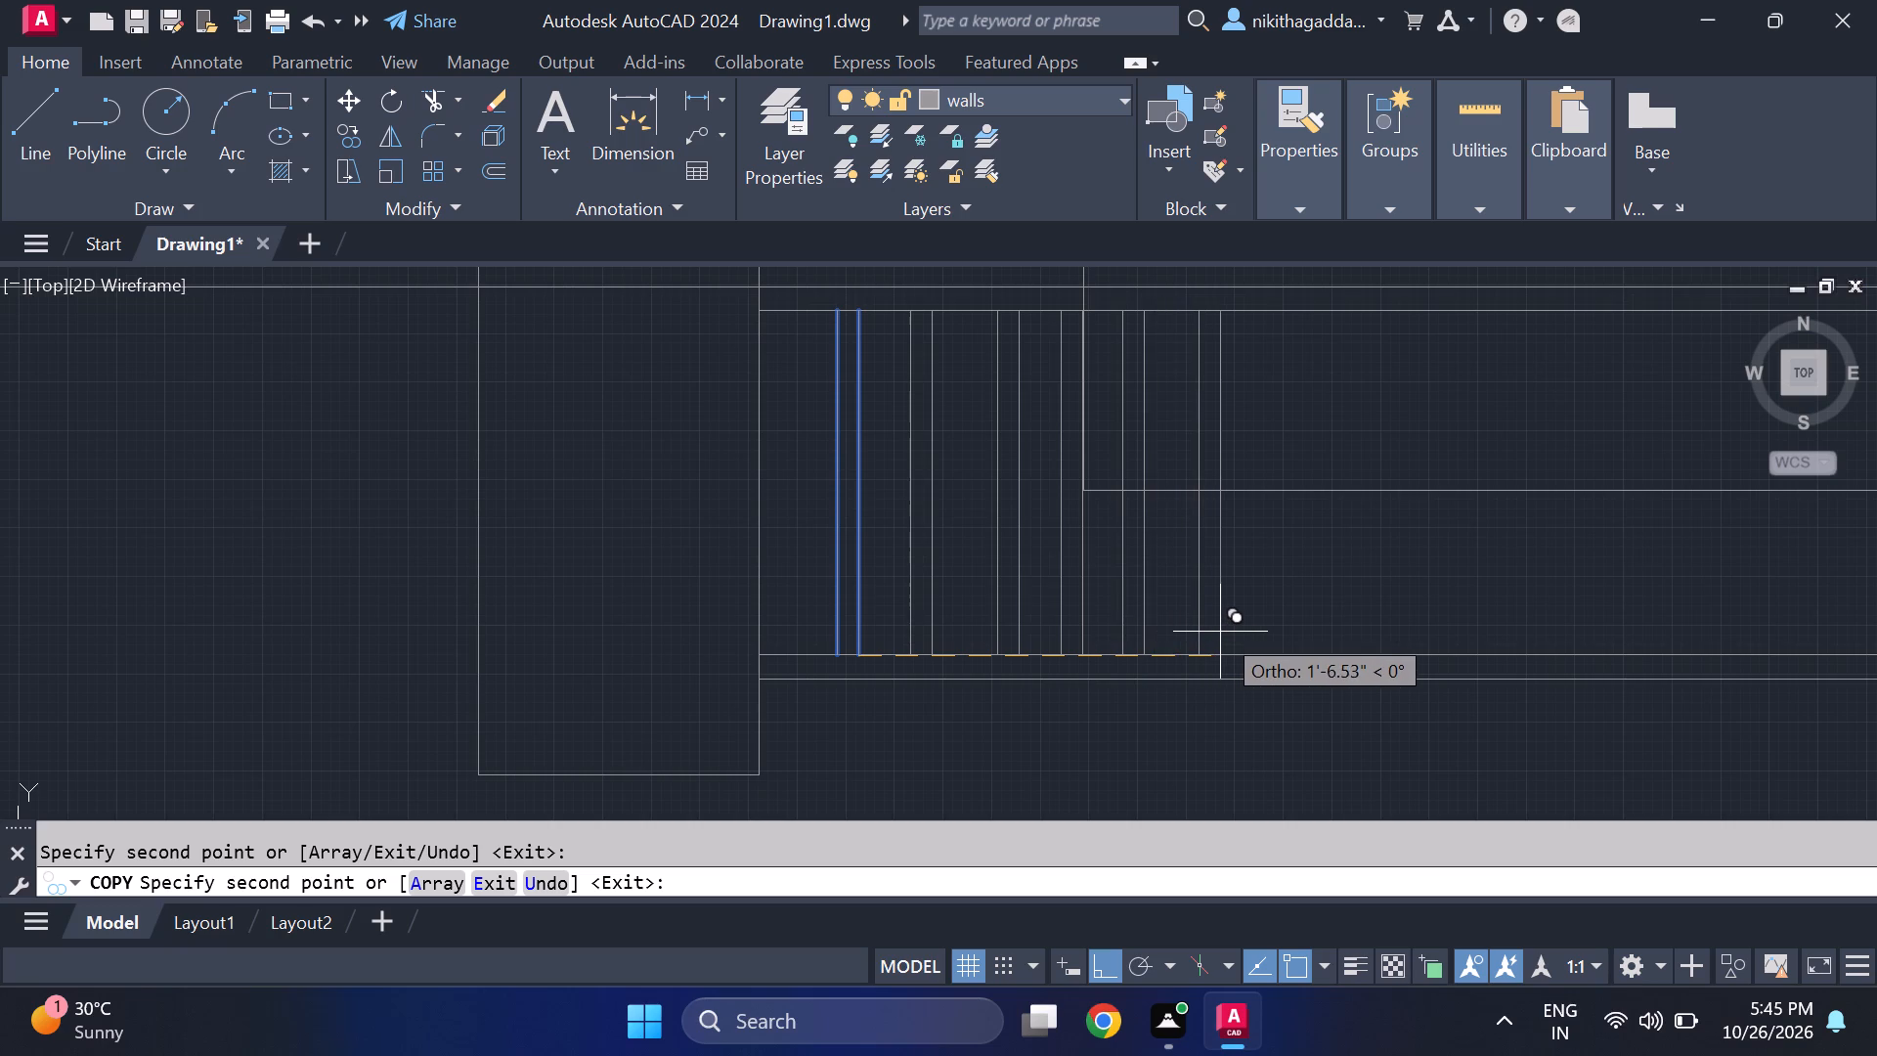
click(1222, 632)
Place nine more copies of the bar at similar spacing, filling the left gate leaf up to its right inner line.
scroll(1245, 636, down, 2)
scroll(1267, 652, up, 1)
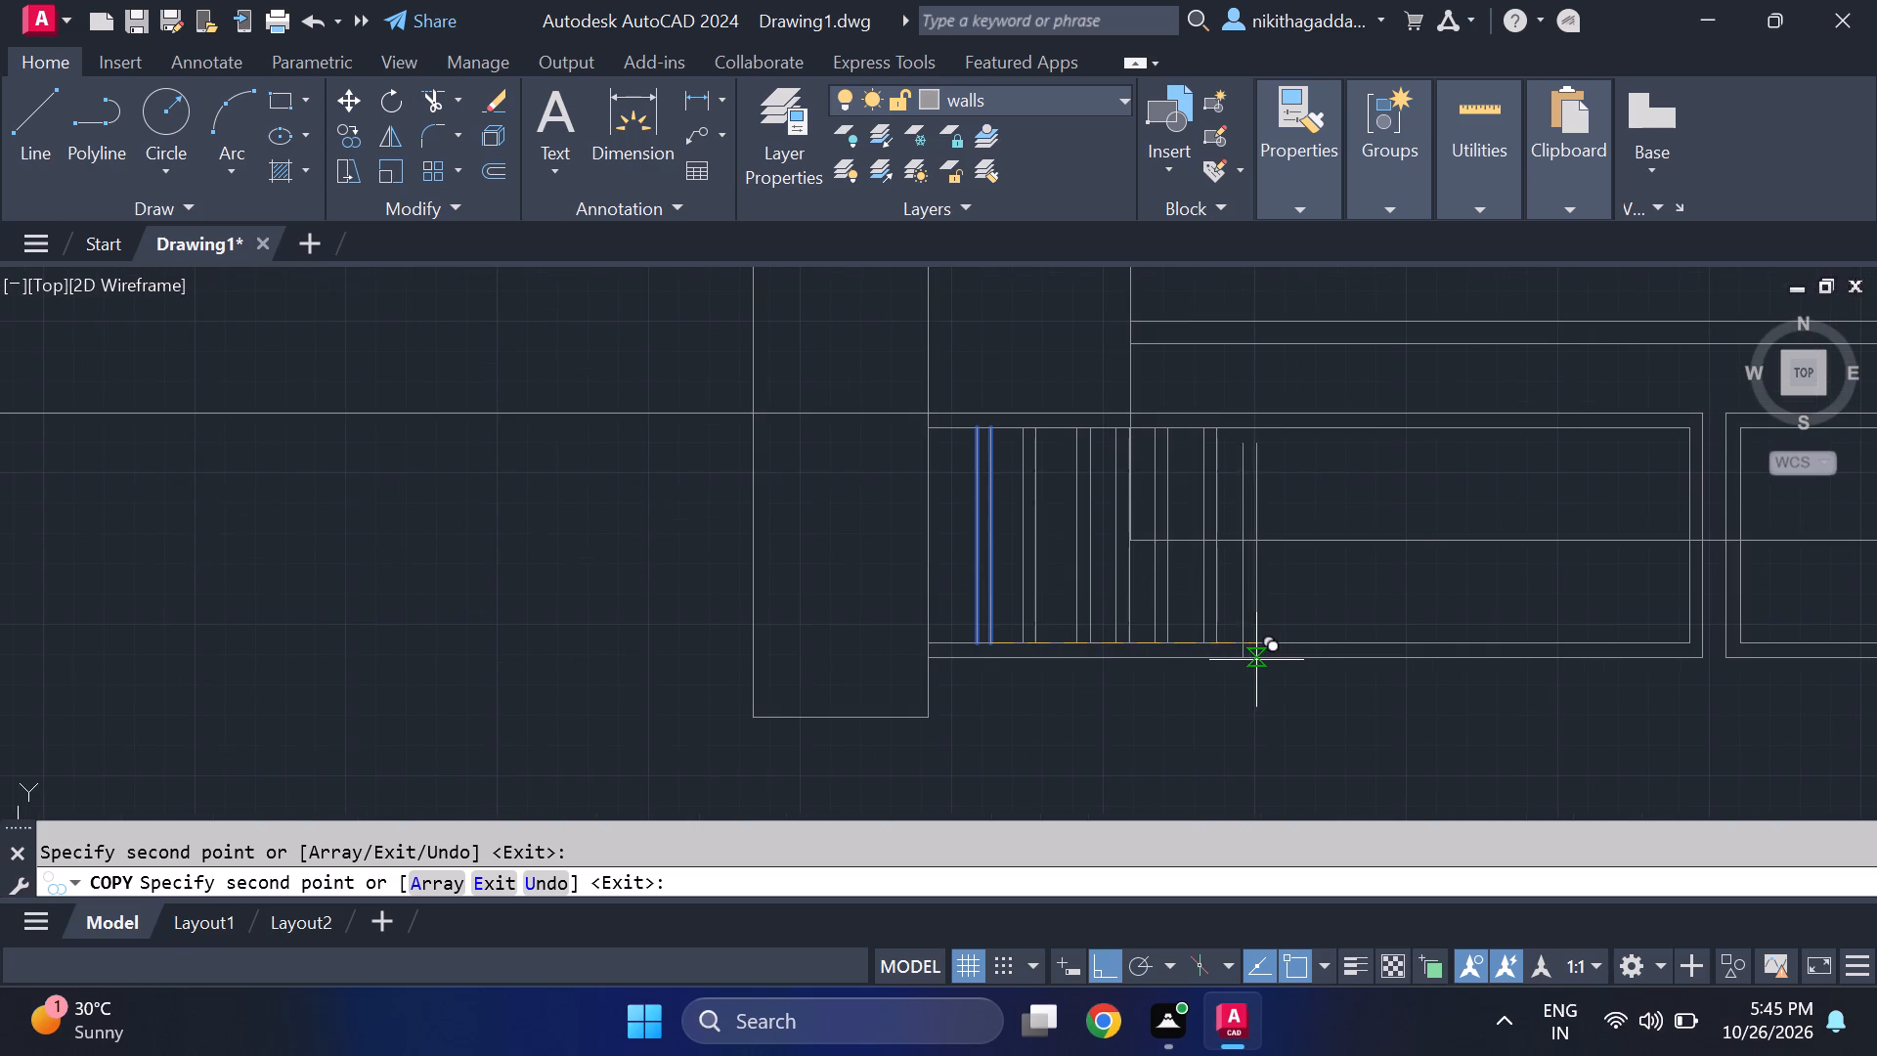
click(1262, 650)
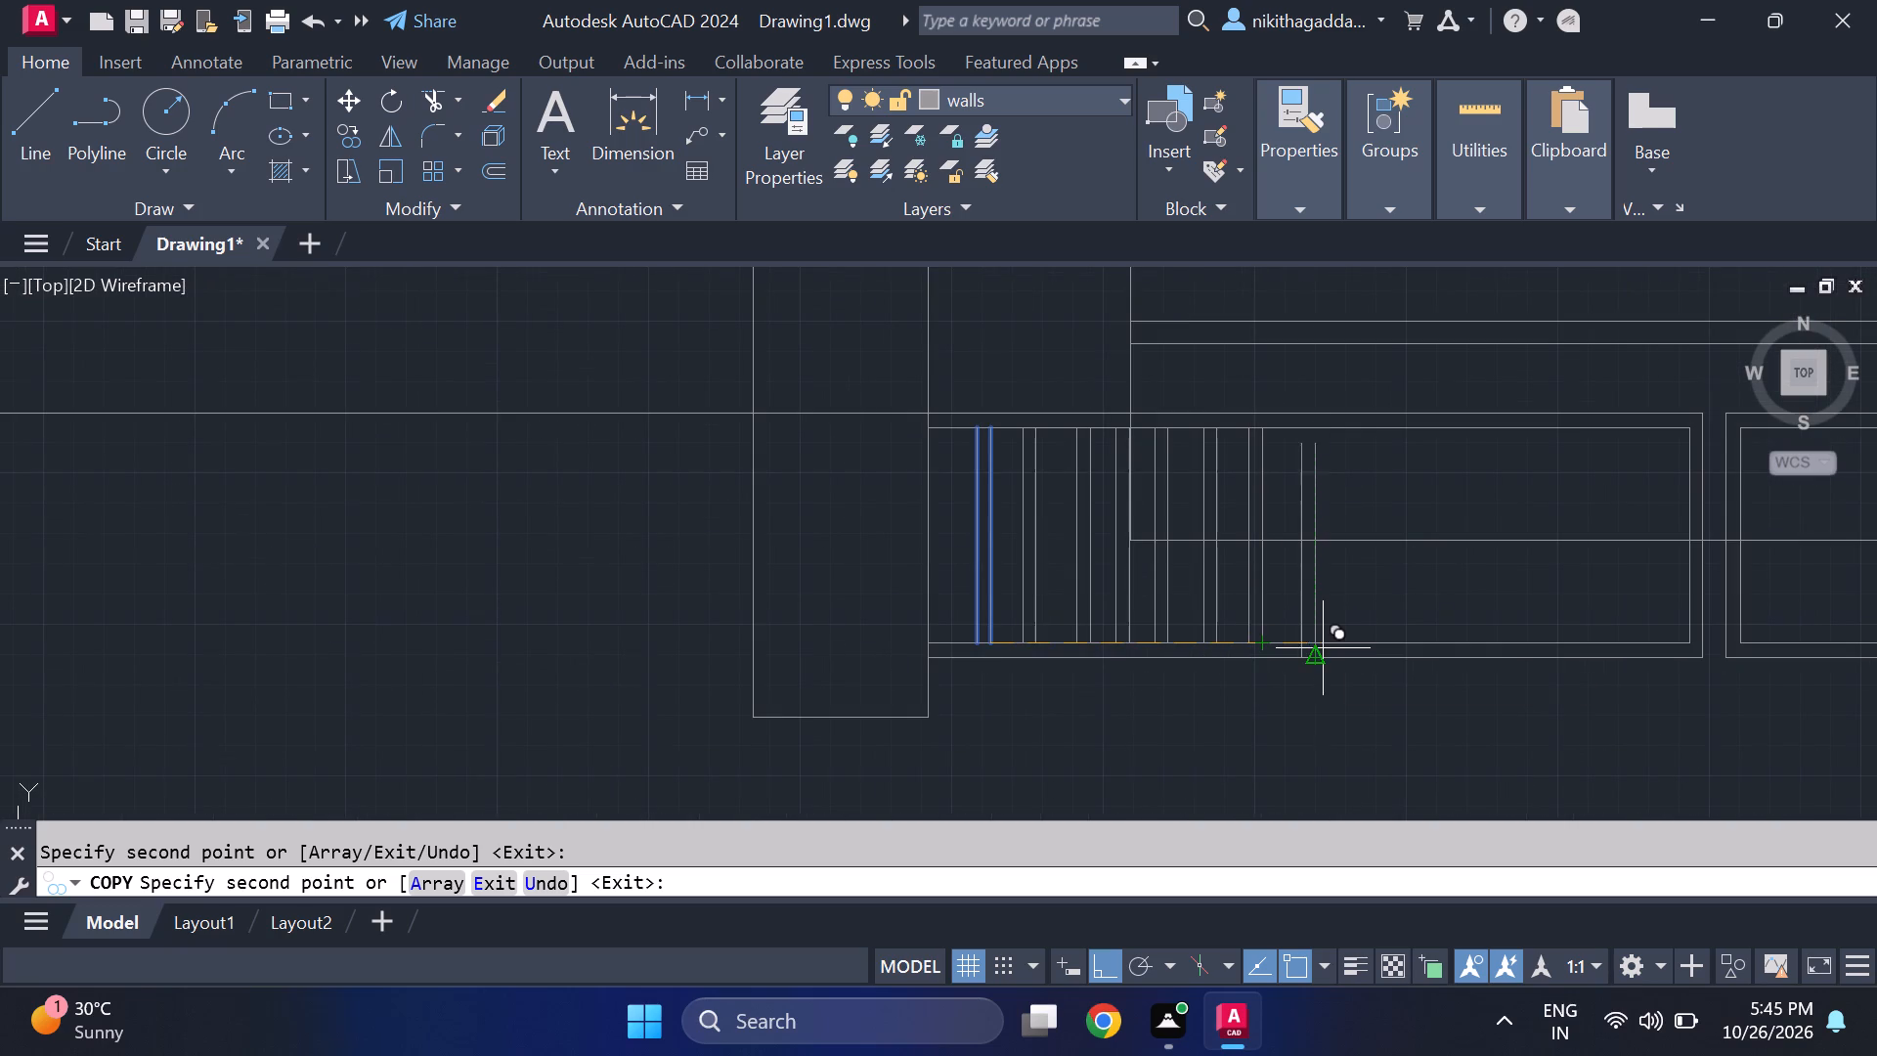
click(1319, 646)
click(1363, 643)
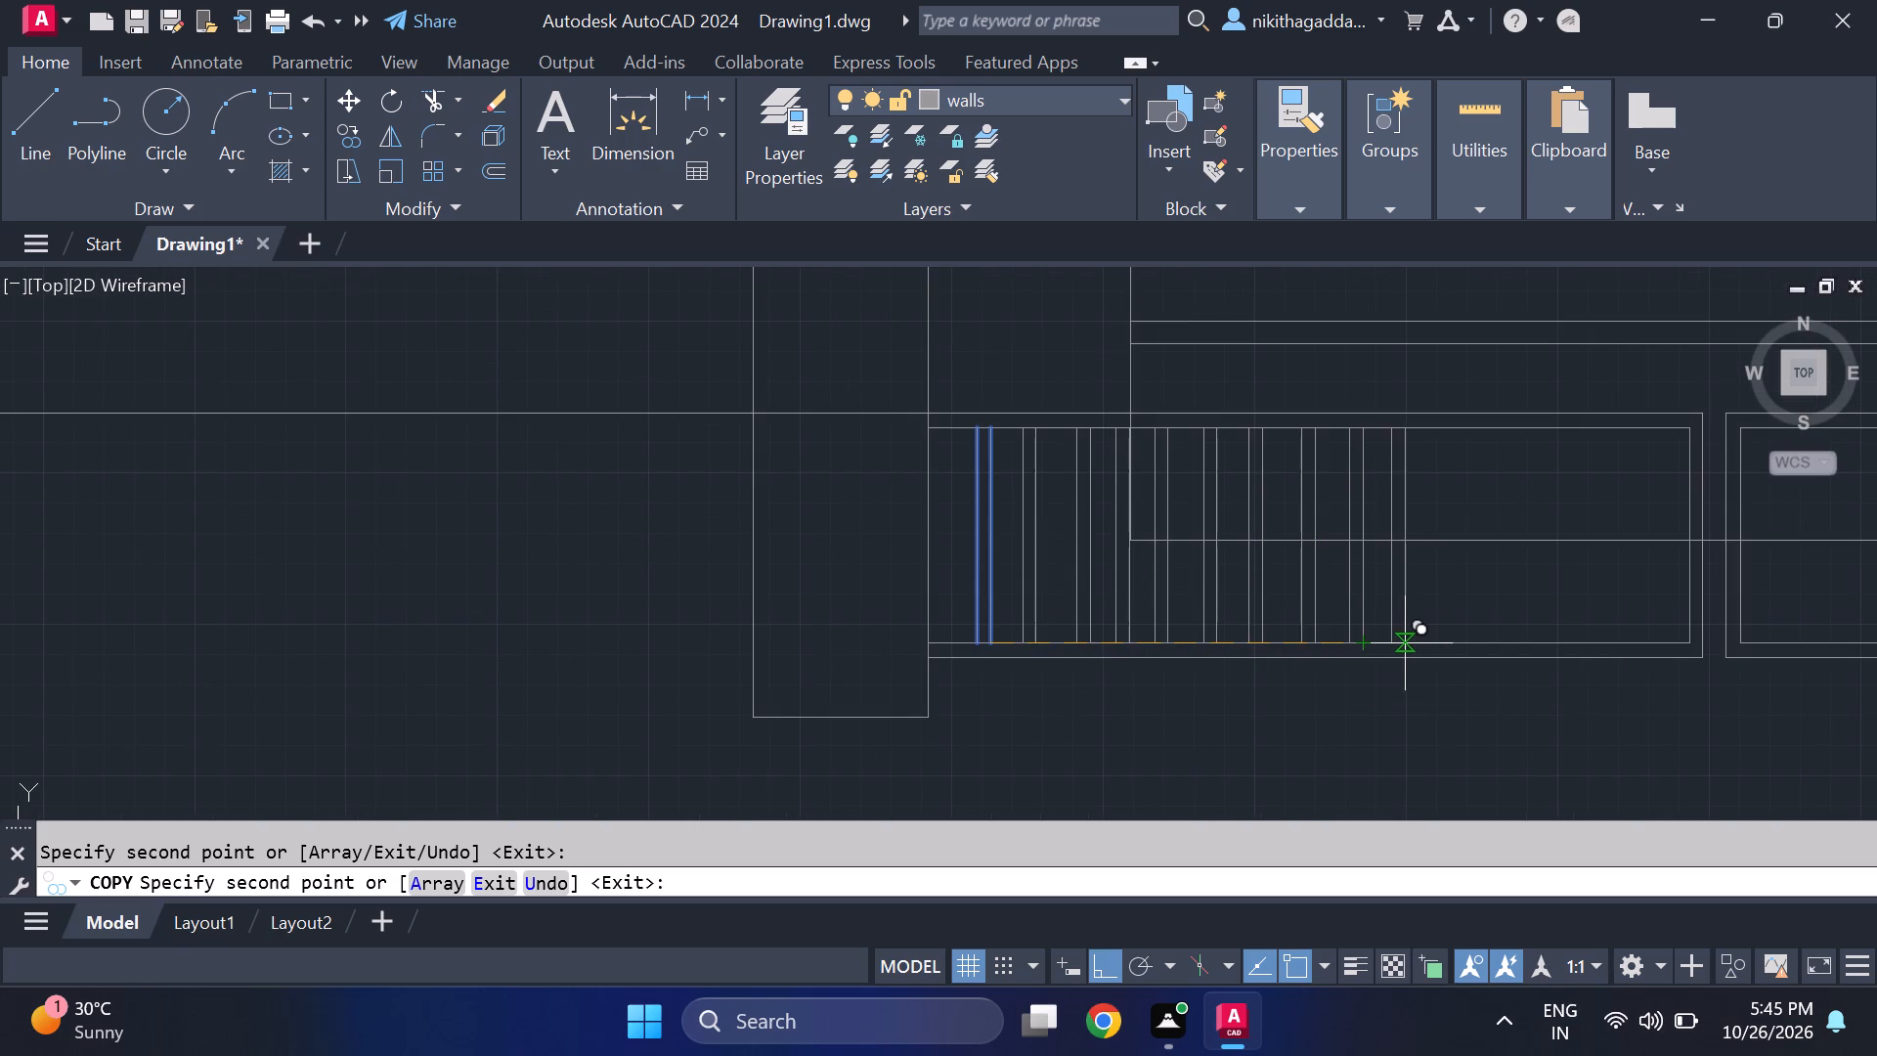
click(1409, 642)
click(1456, 646)
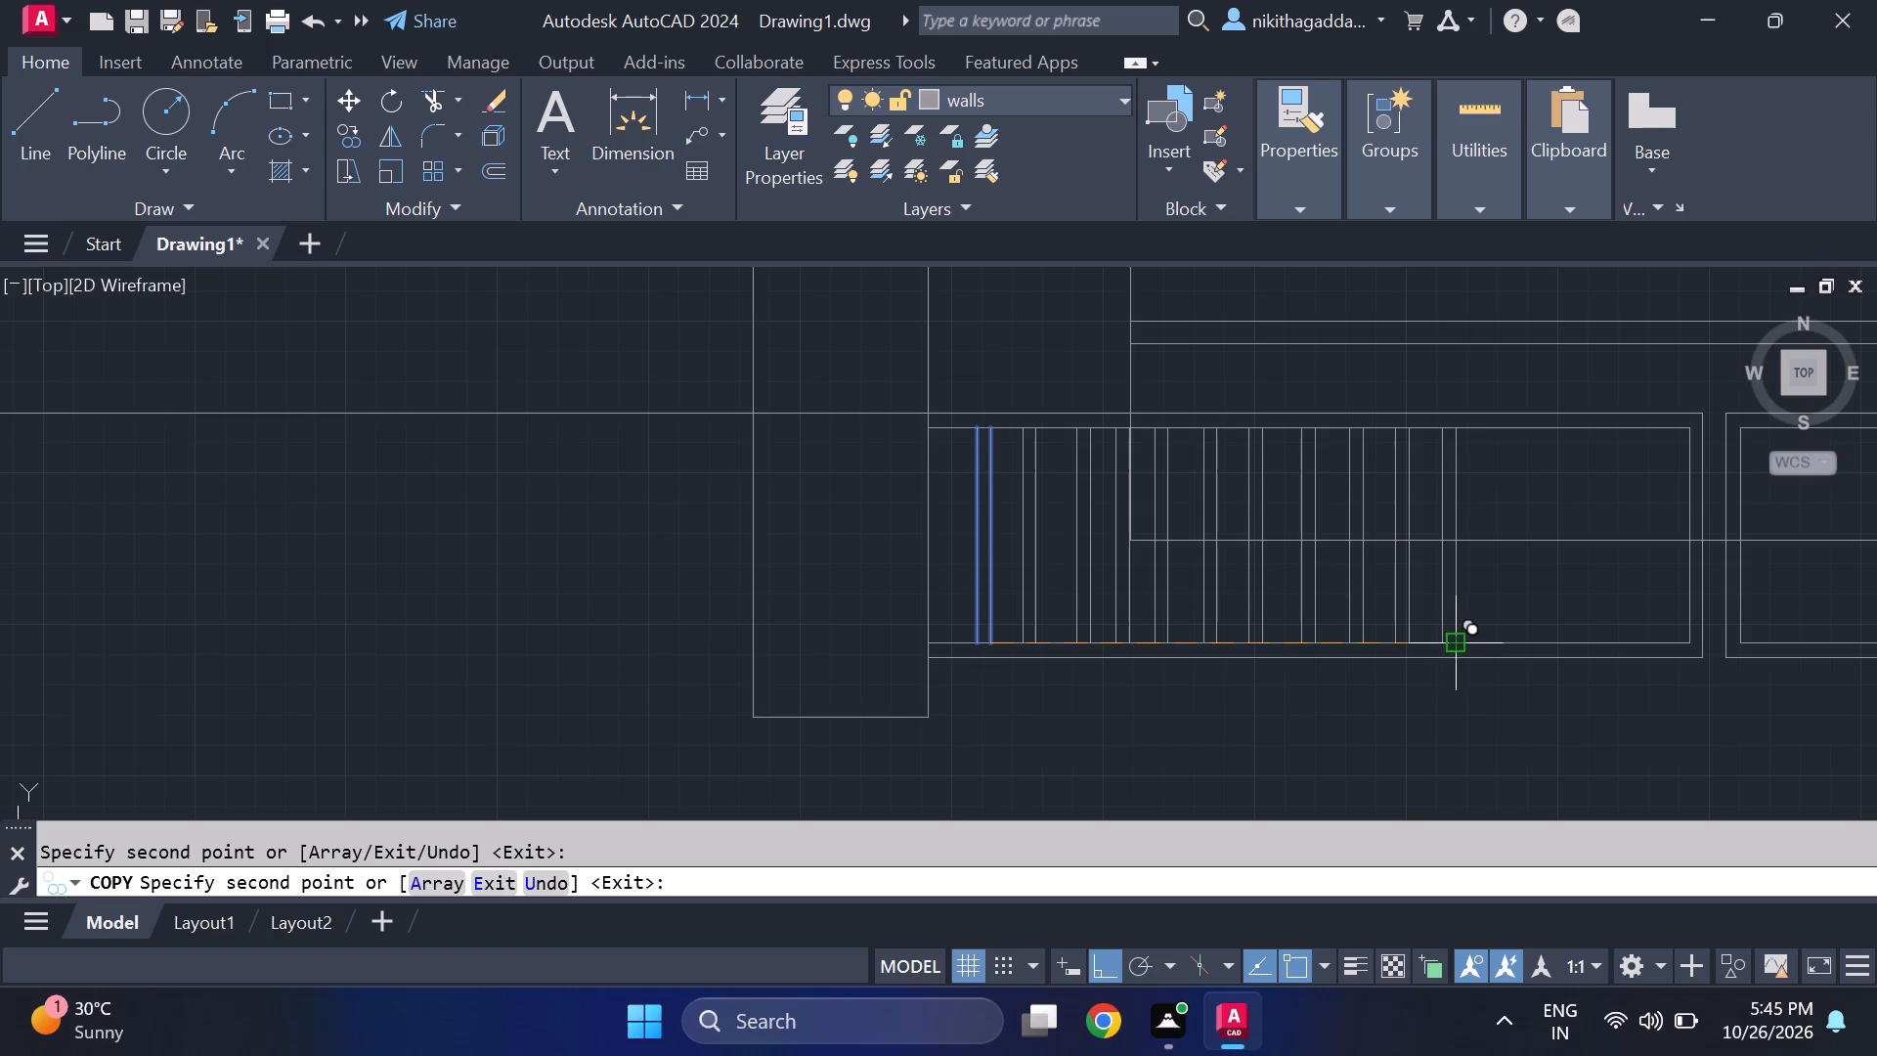
click(1506, 645)
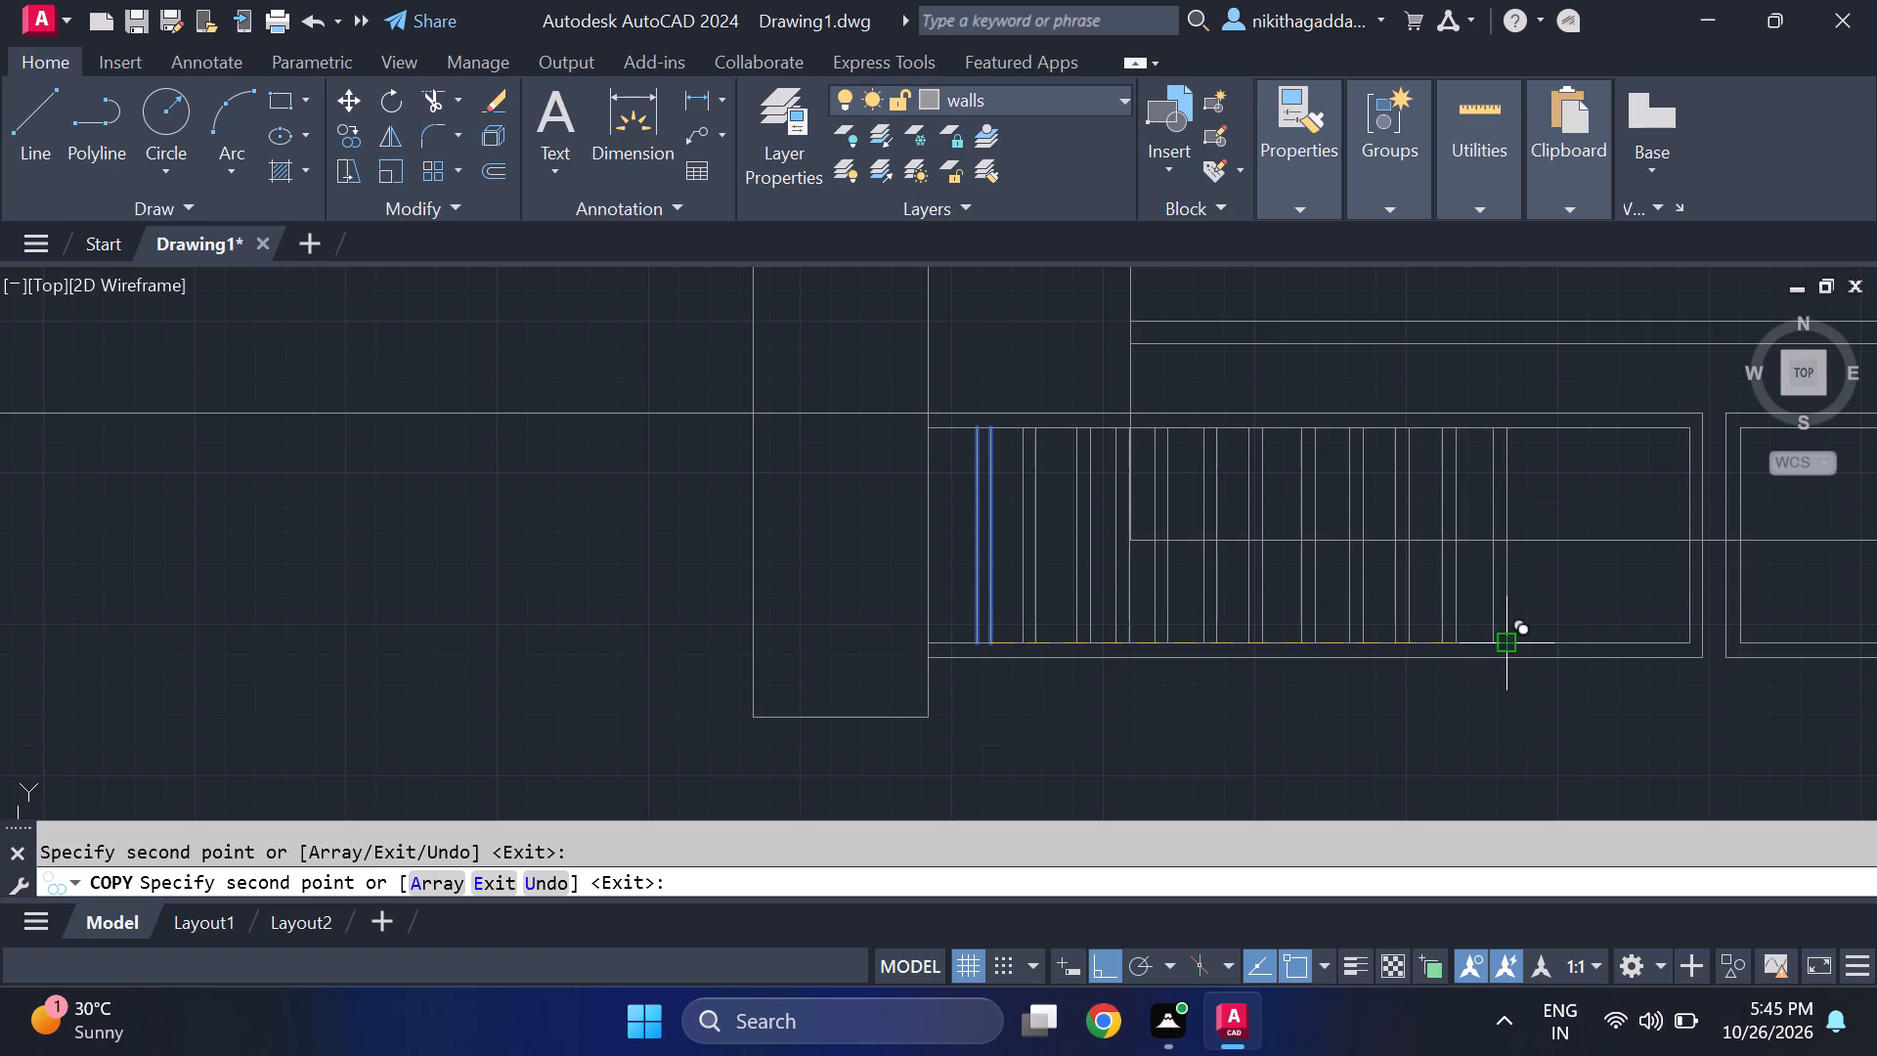
click(1556, 643)
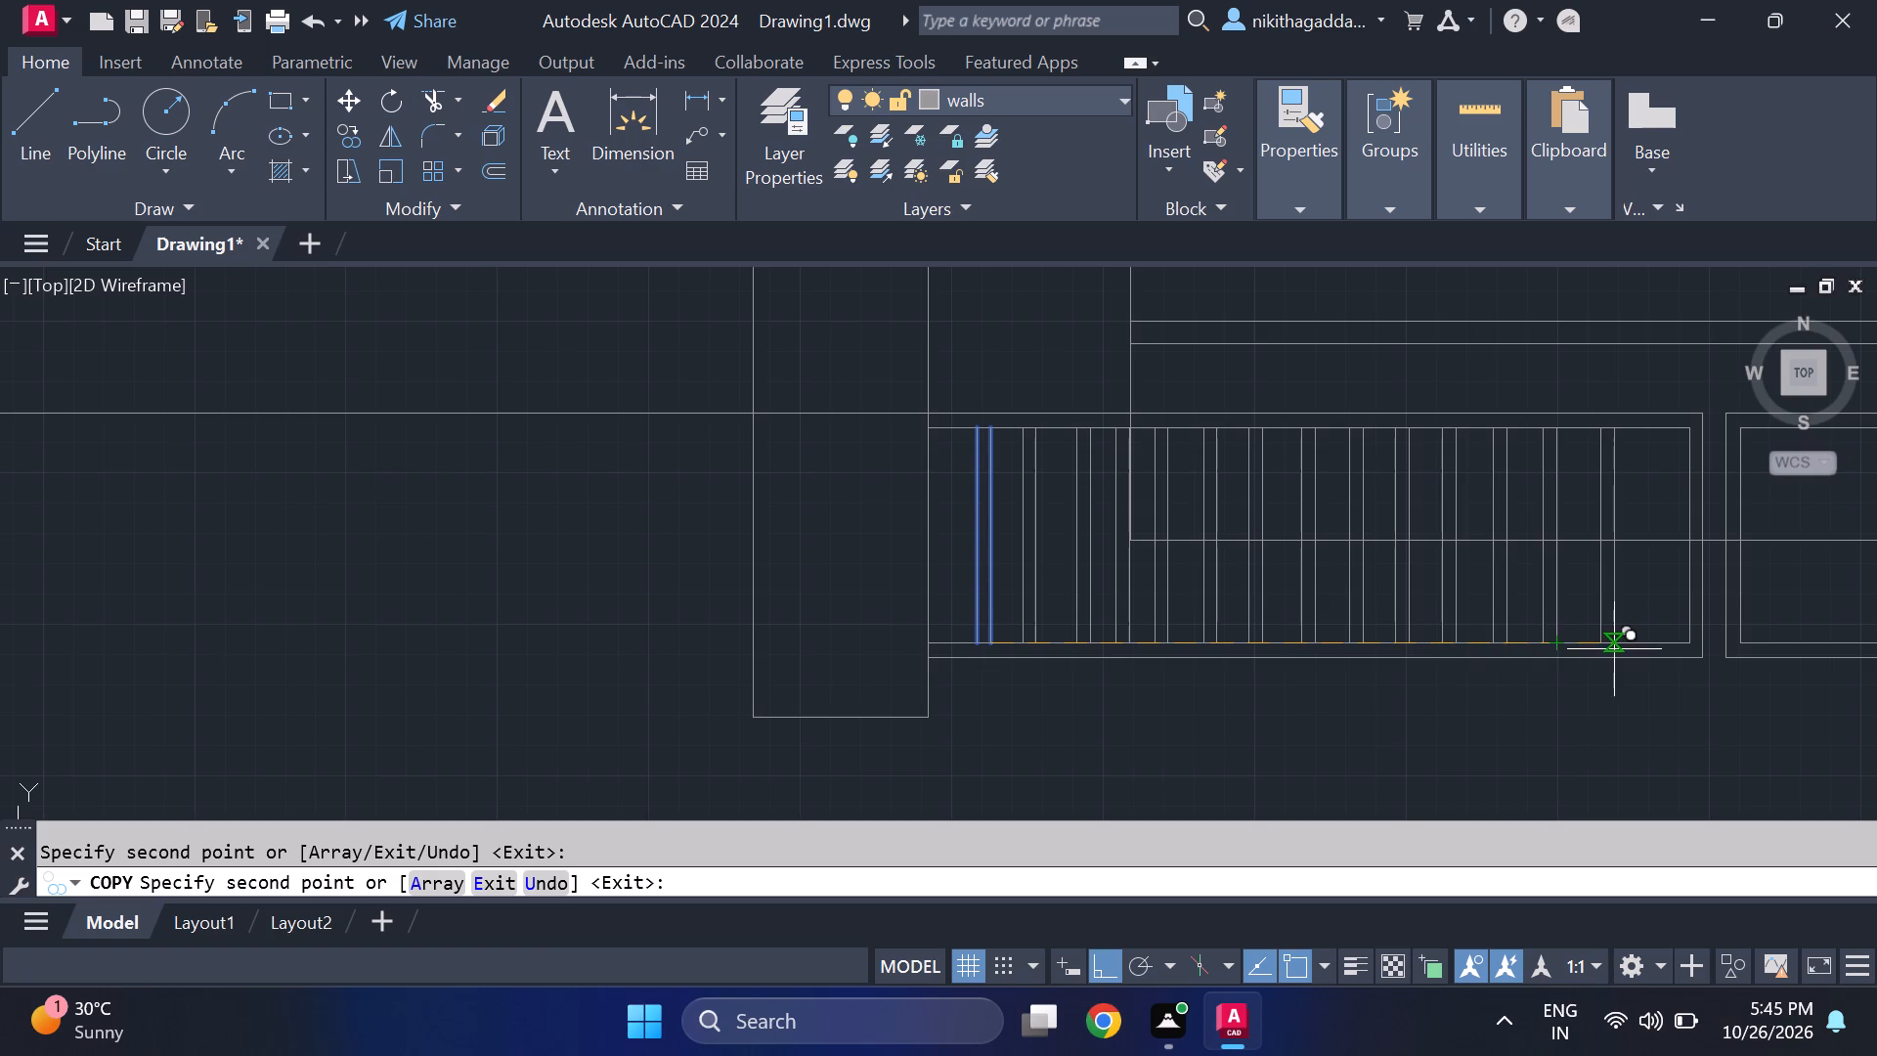
click(1602, 650)
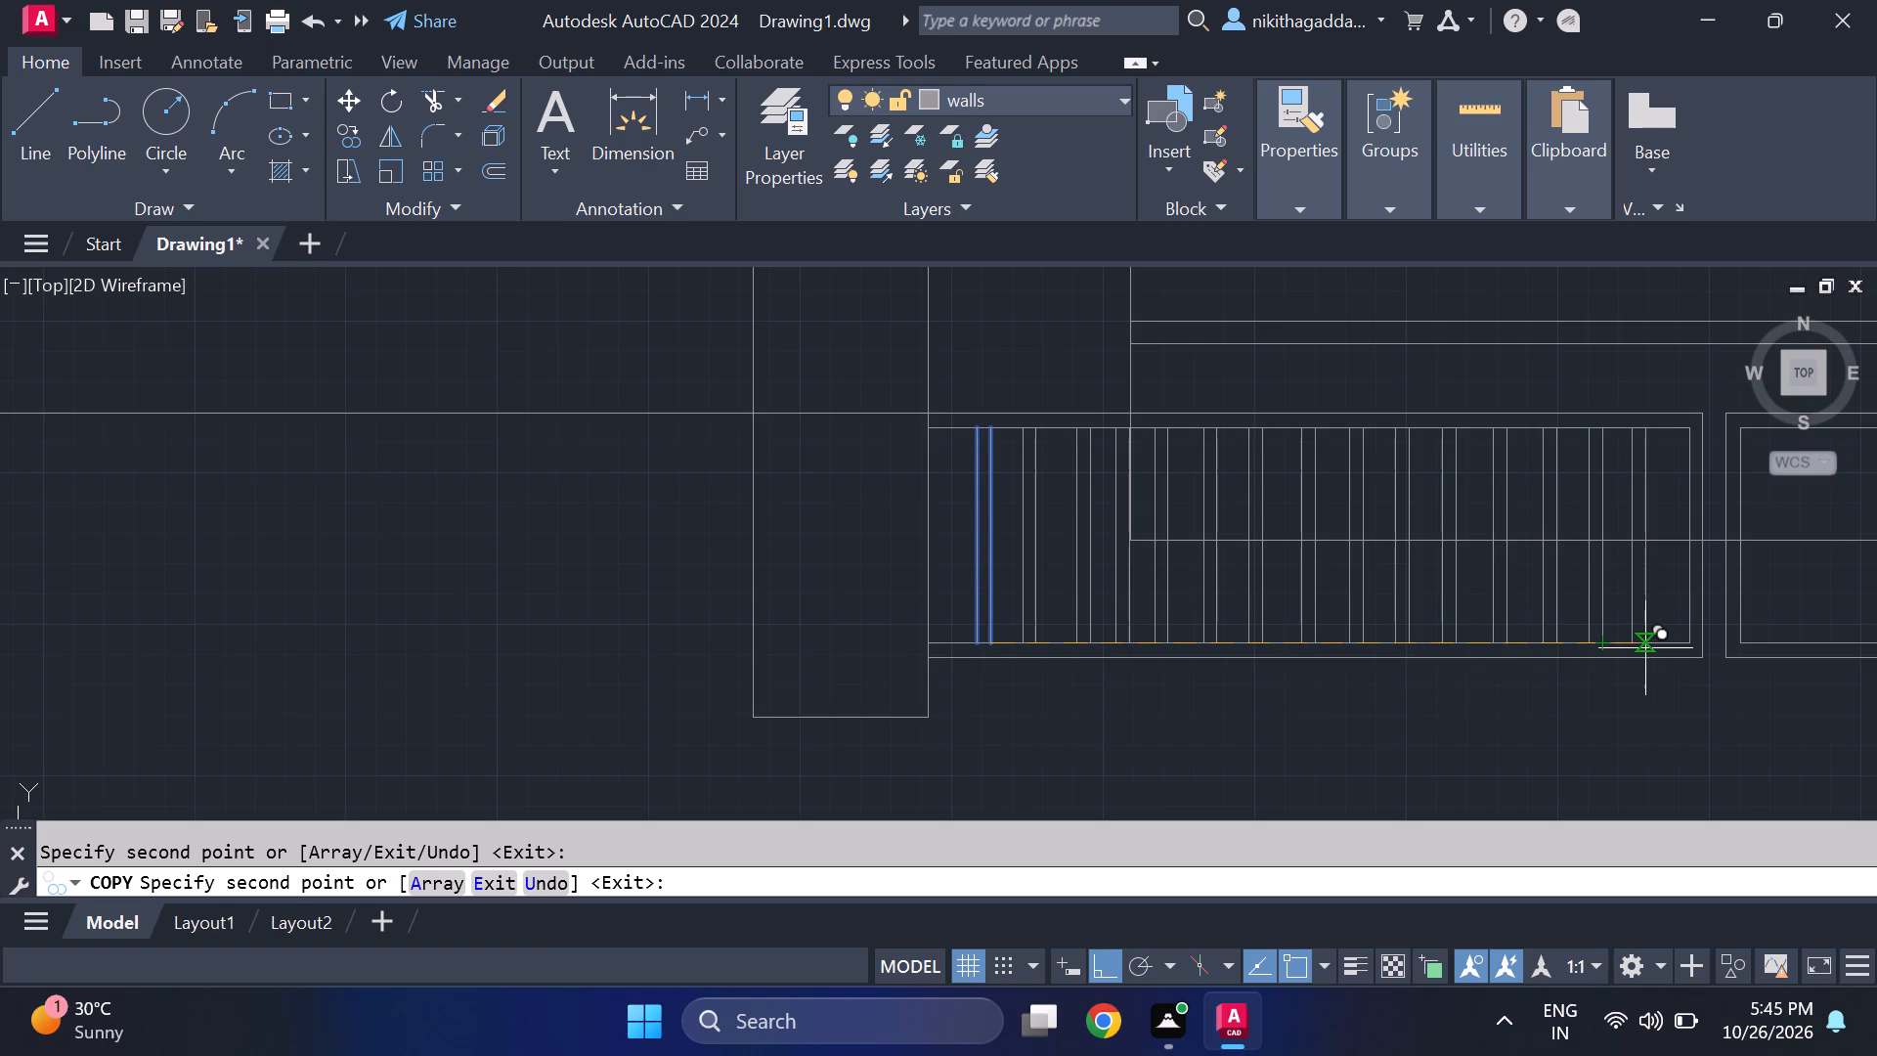
click(1647, 647)
scroll(1635, 668, down, 2)
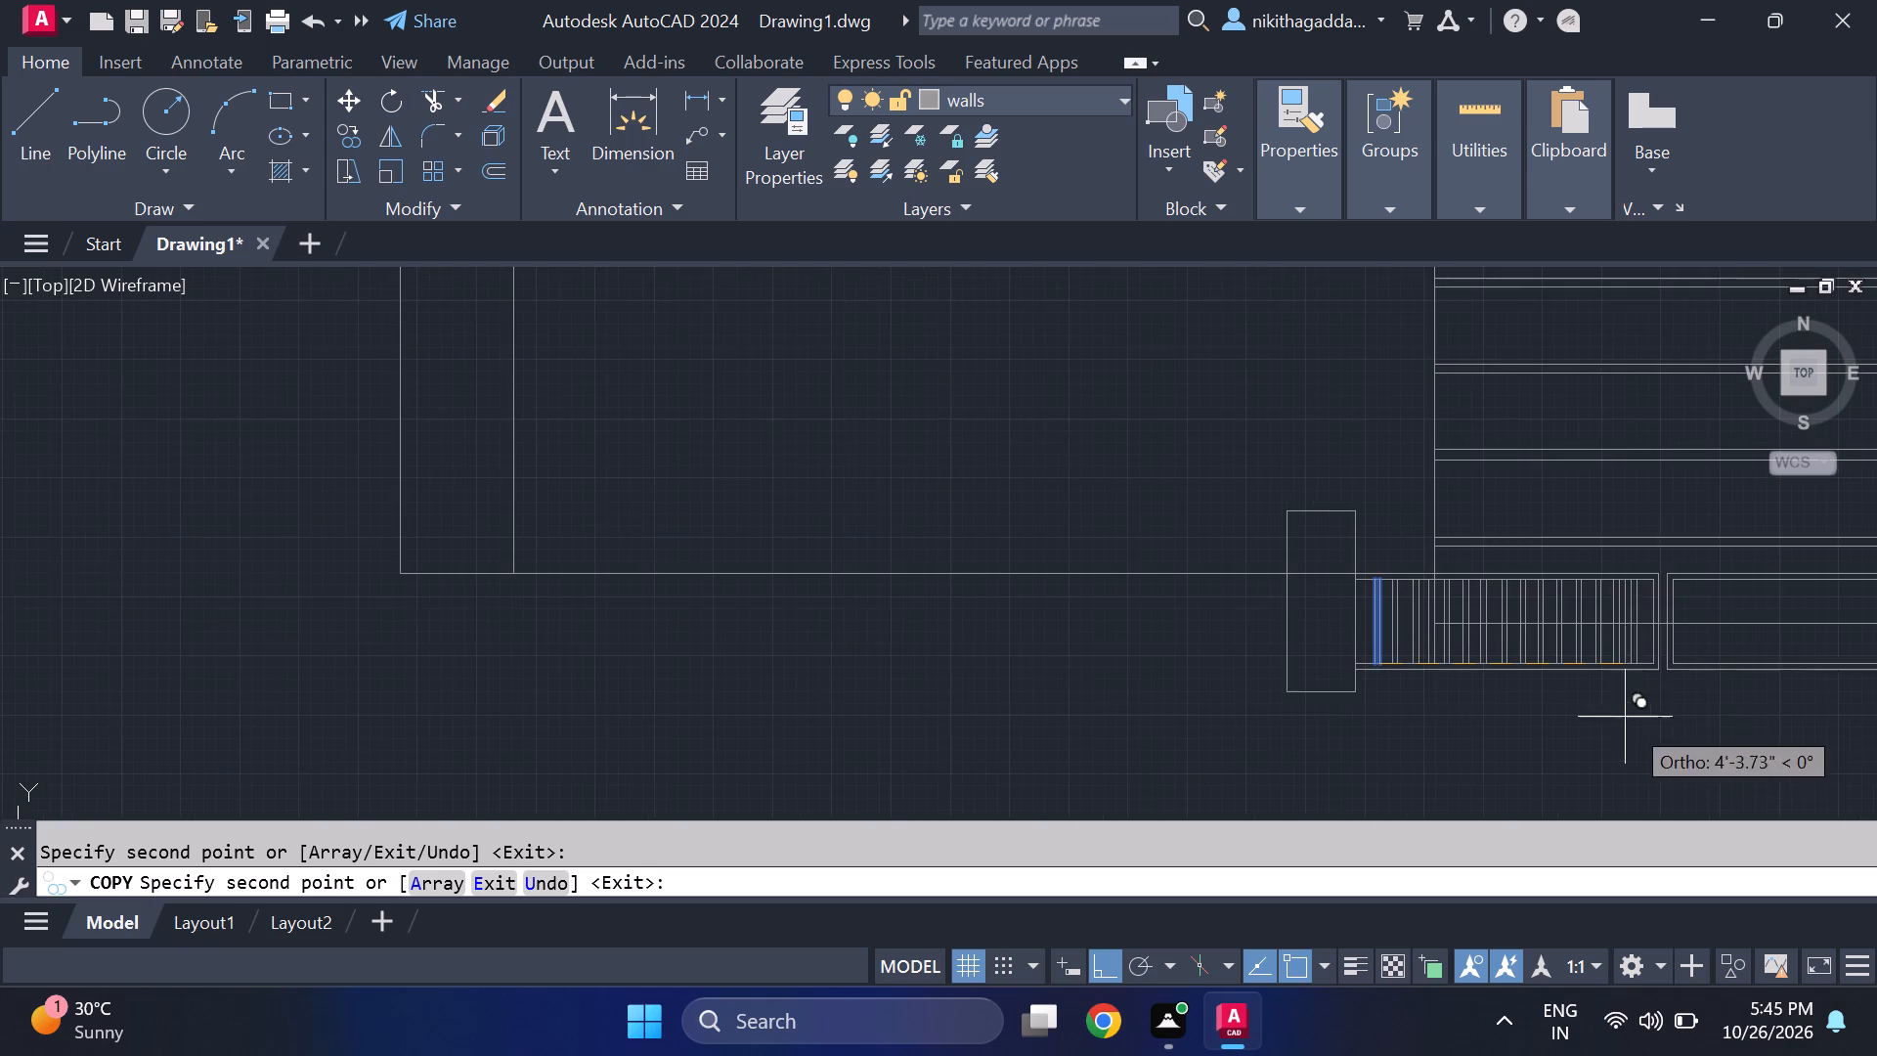
middle_drag(1723, 685, 1453, 684)
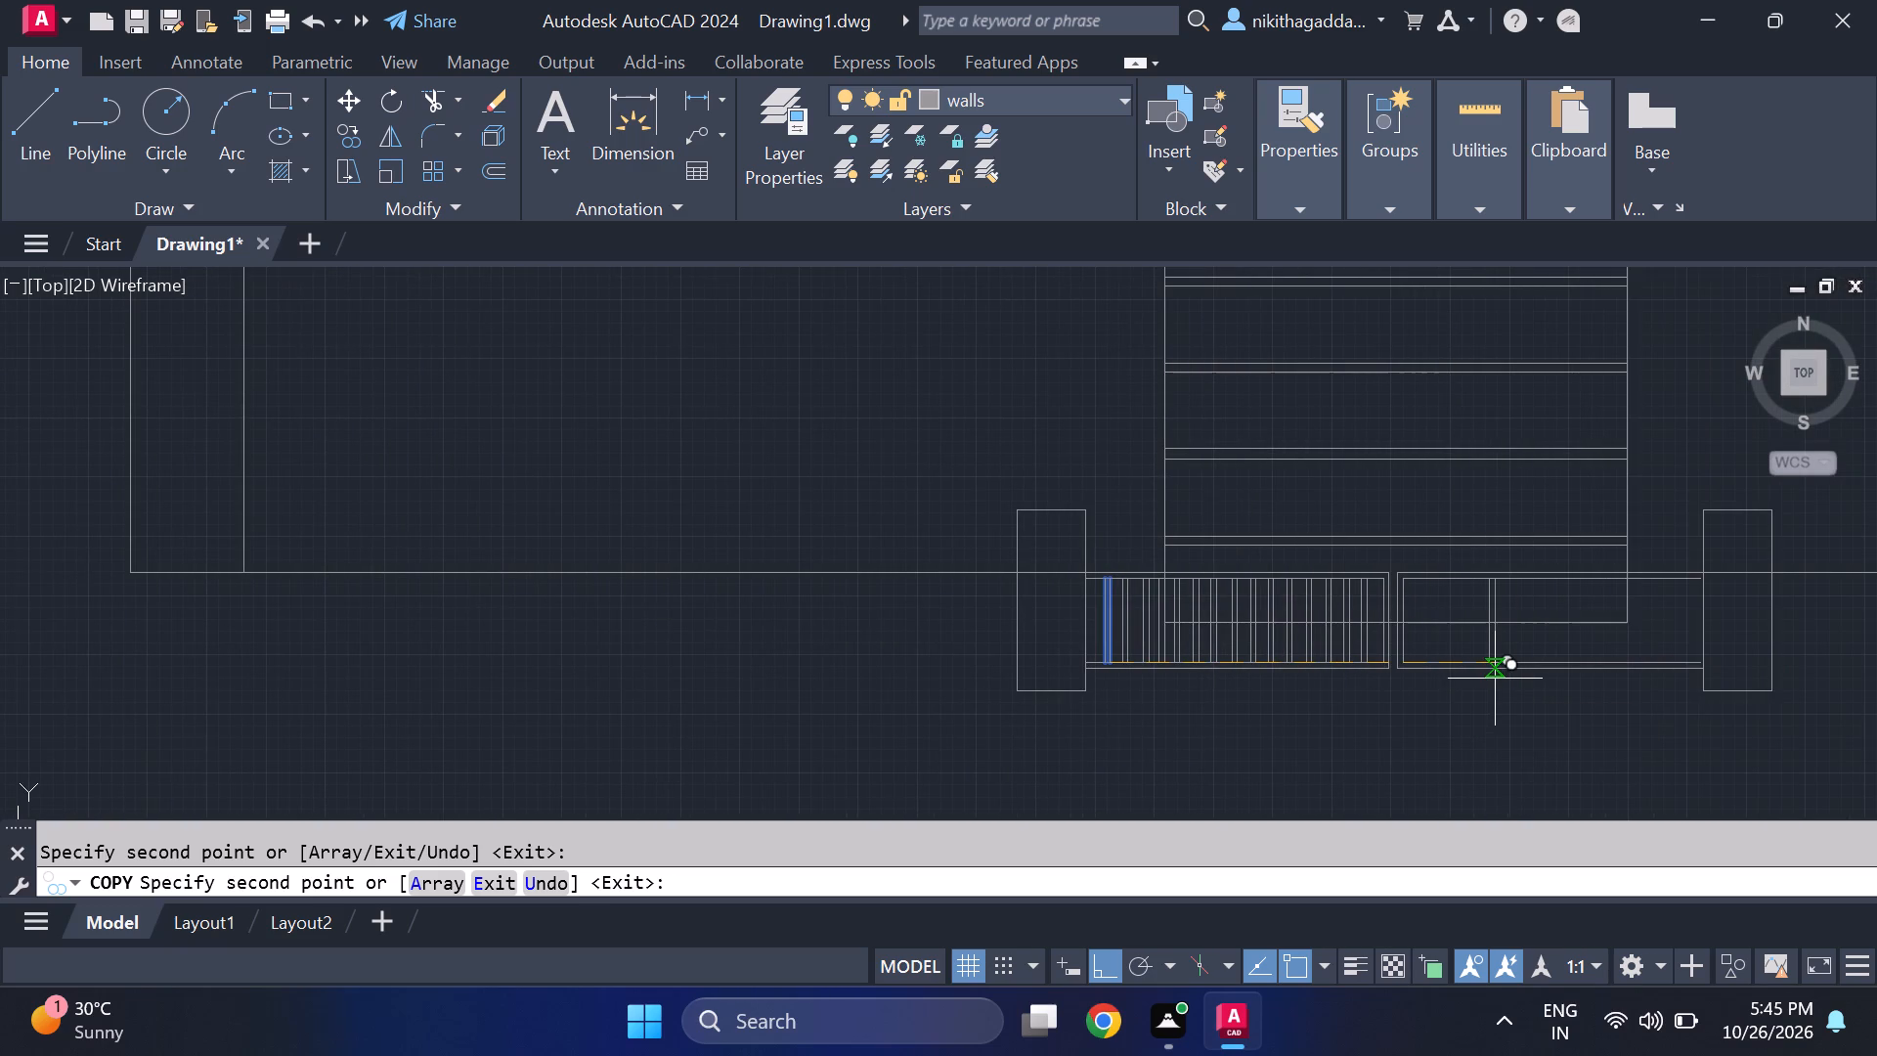
key(Escape)
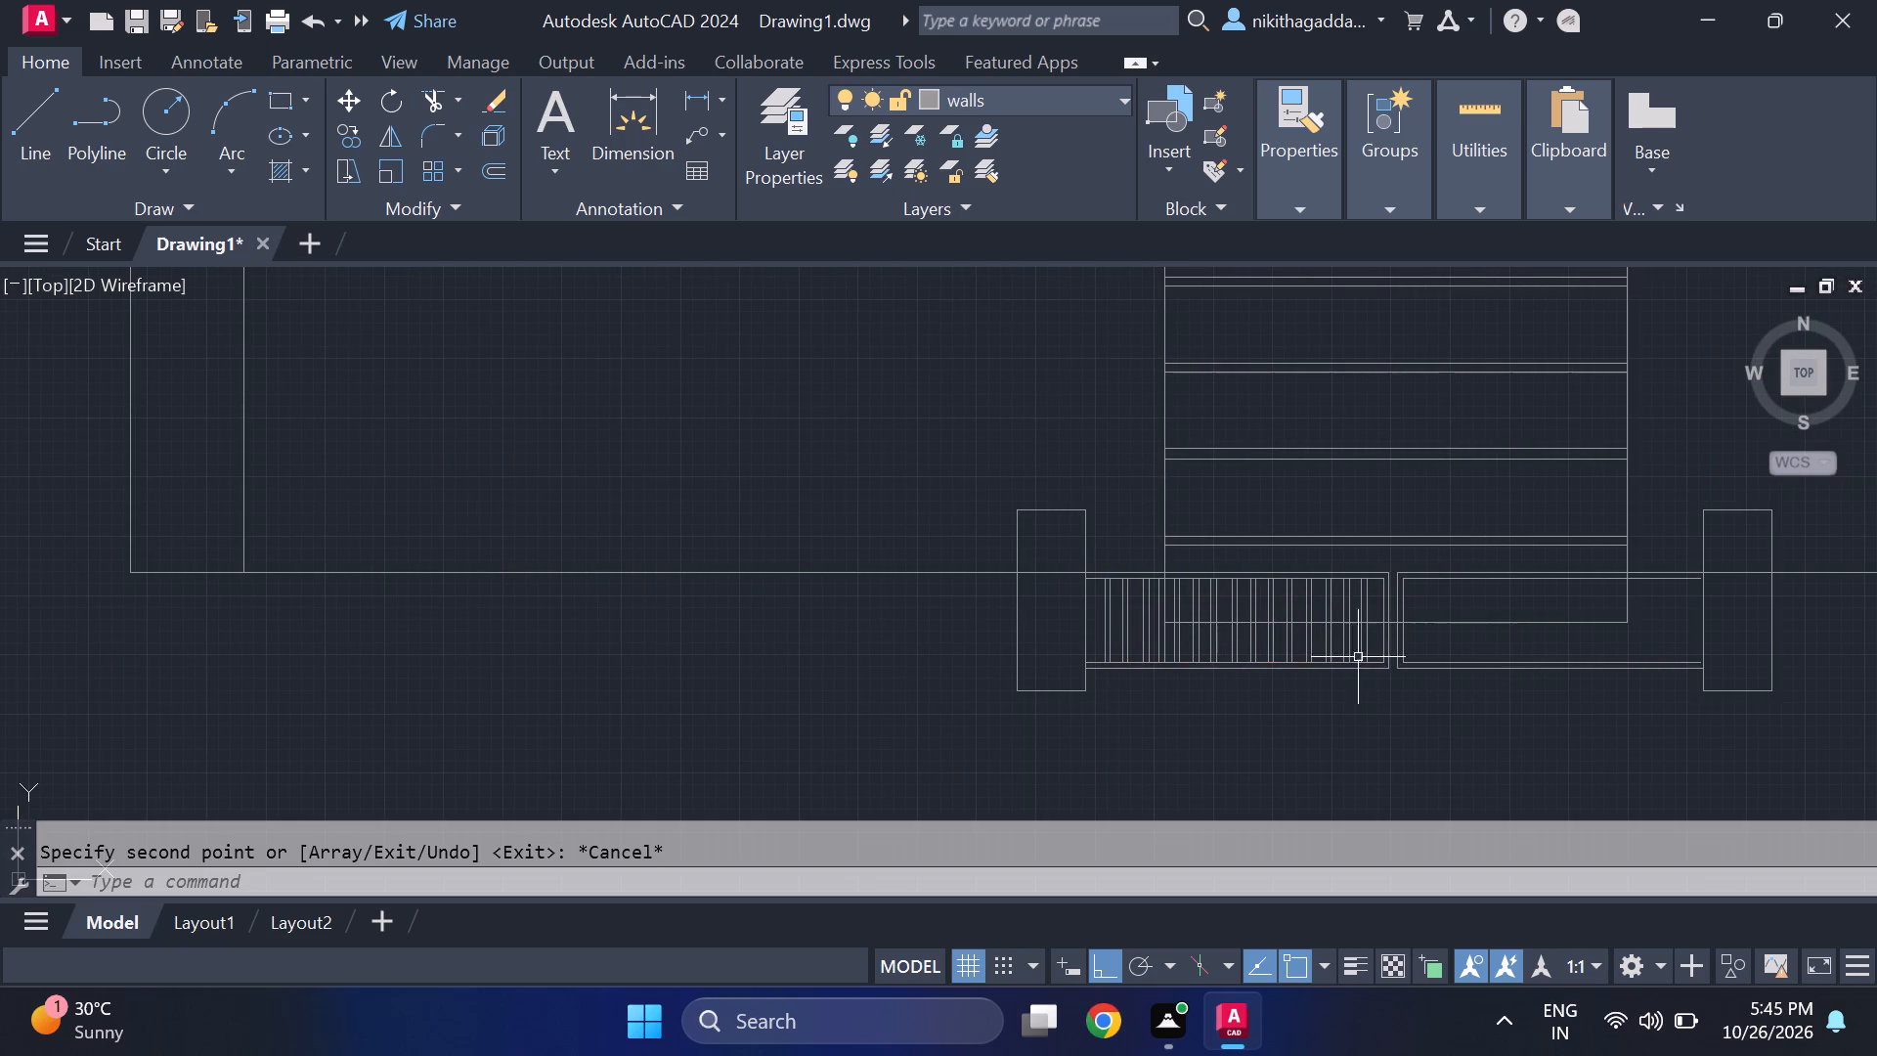
Copy all the vertical bars of the left gate leaf into the right leaf, starting about 3.5" from its inner line.
scroll(1355, 627, up, 2)
click(1402, 663)
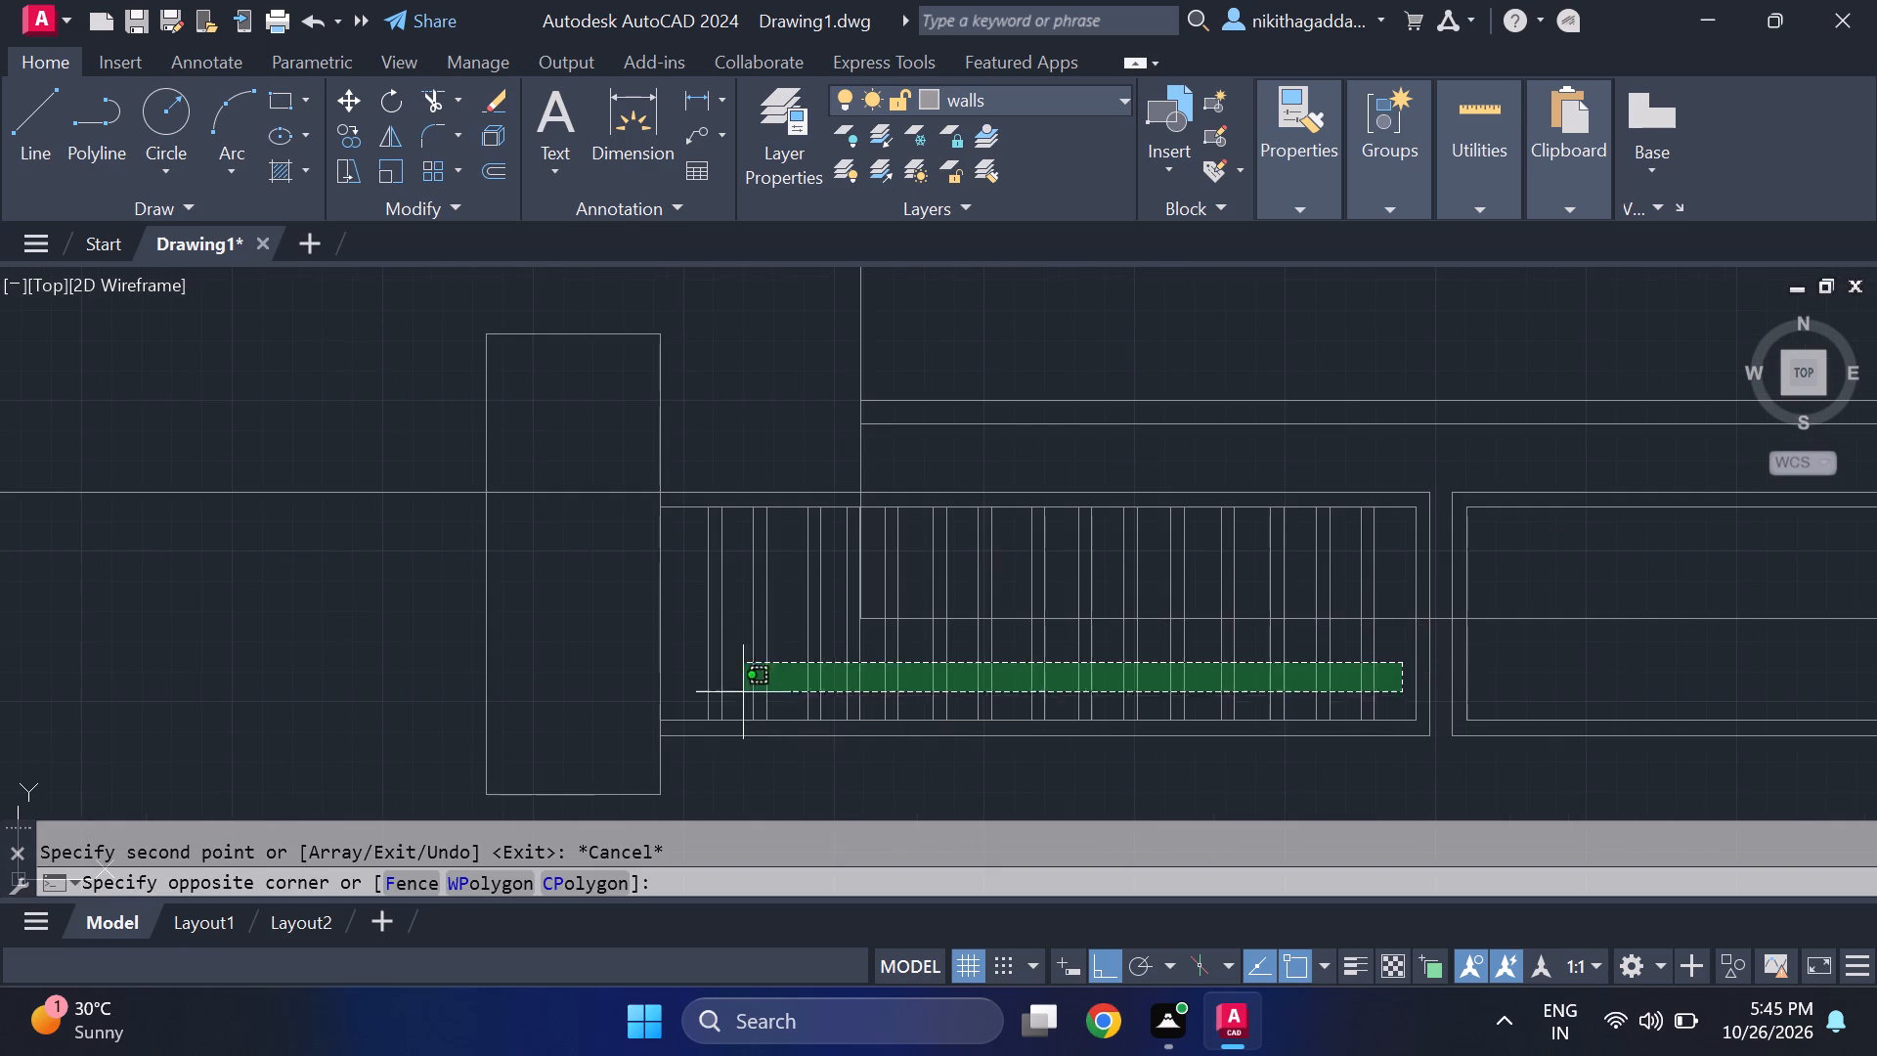
click(689, 705)
text(co)
key(Return)
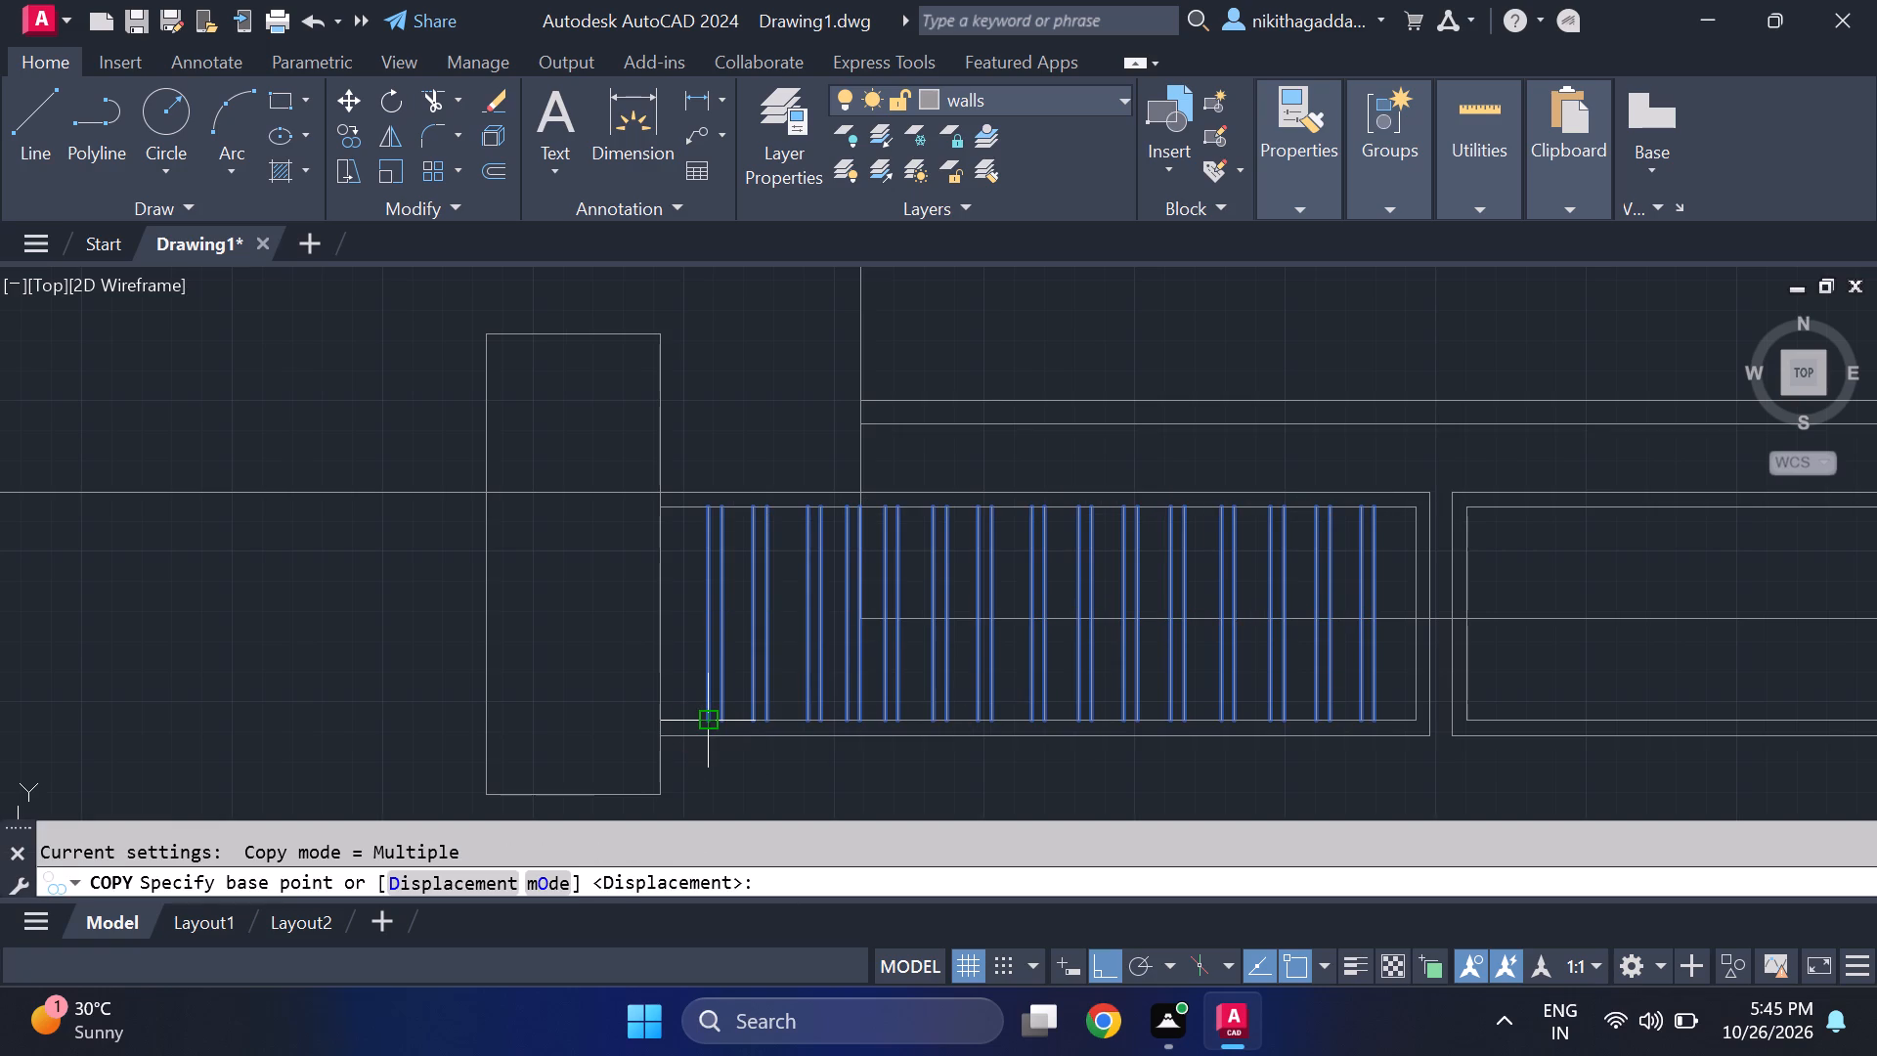
click(714, 709)
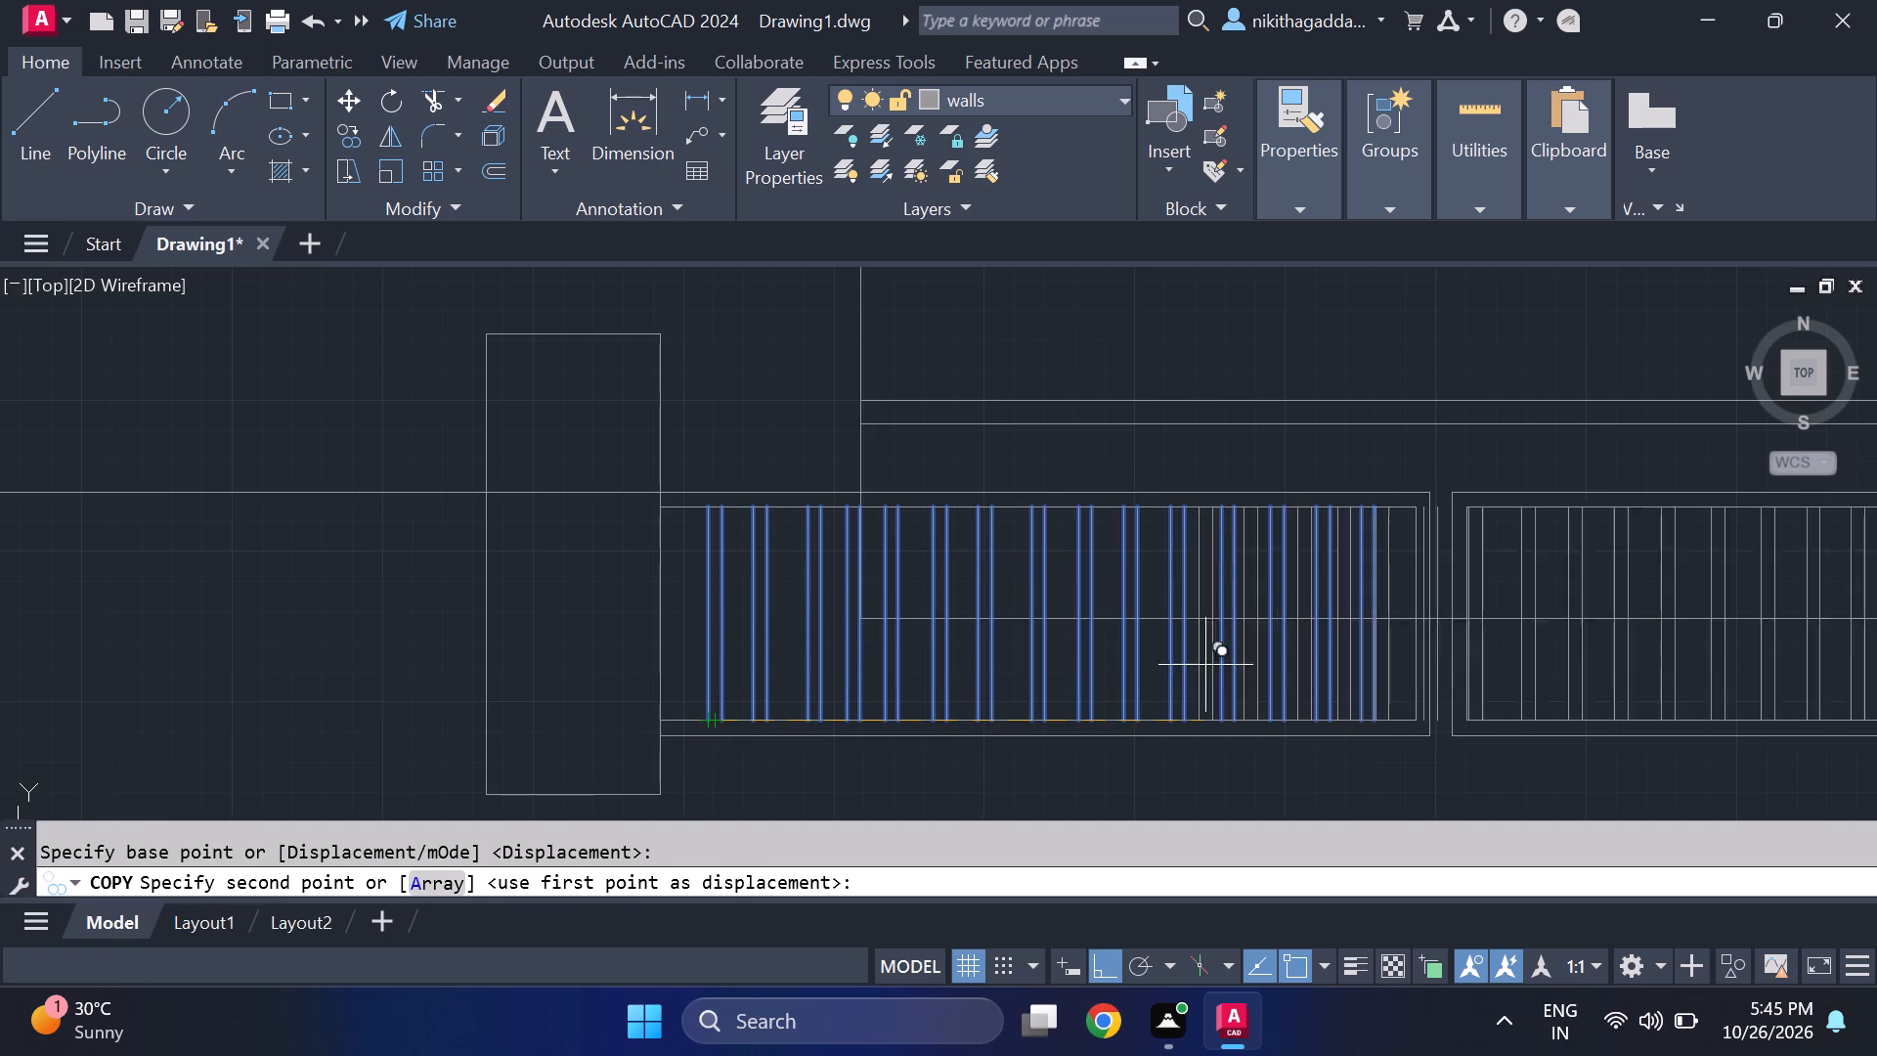
middle_drag(1495, 672, 1359, 634)
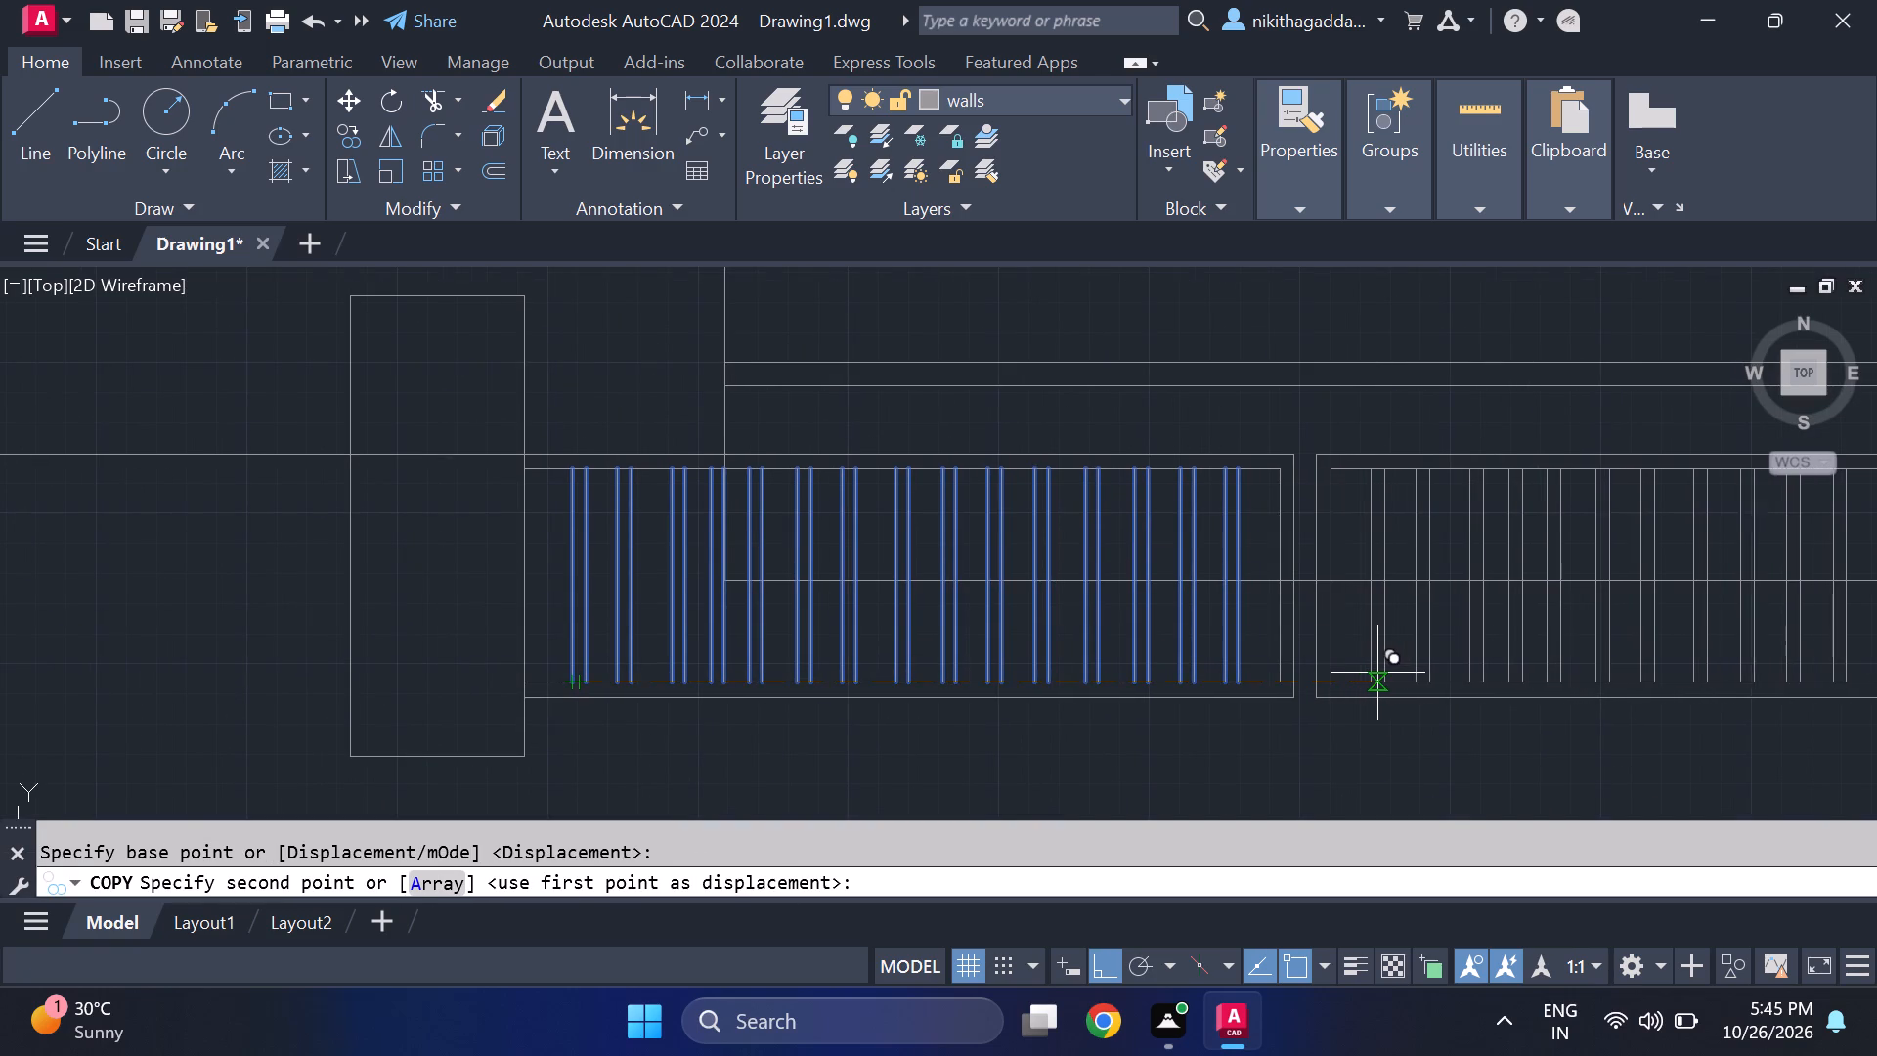
click(1381, 671)
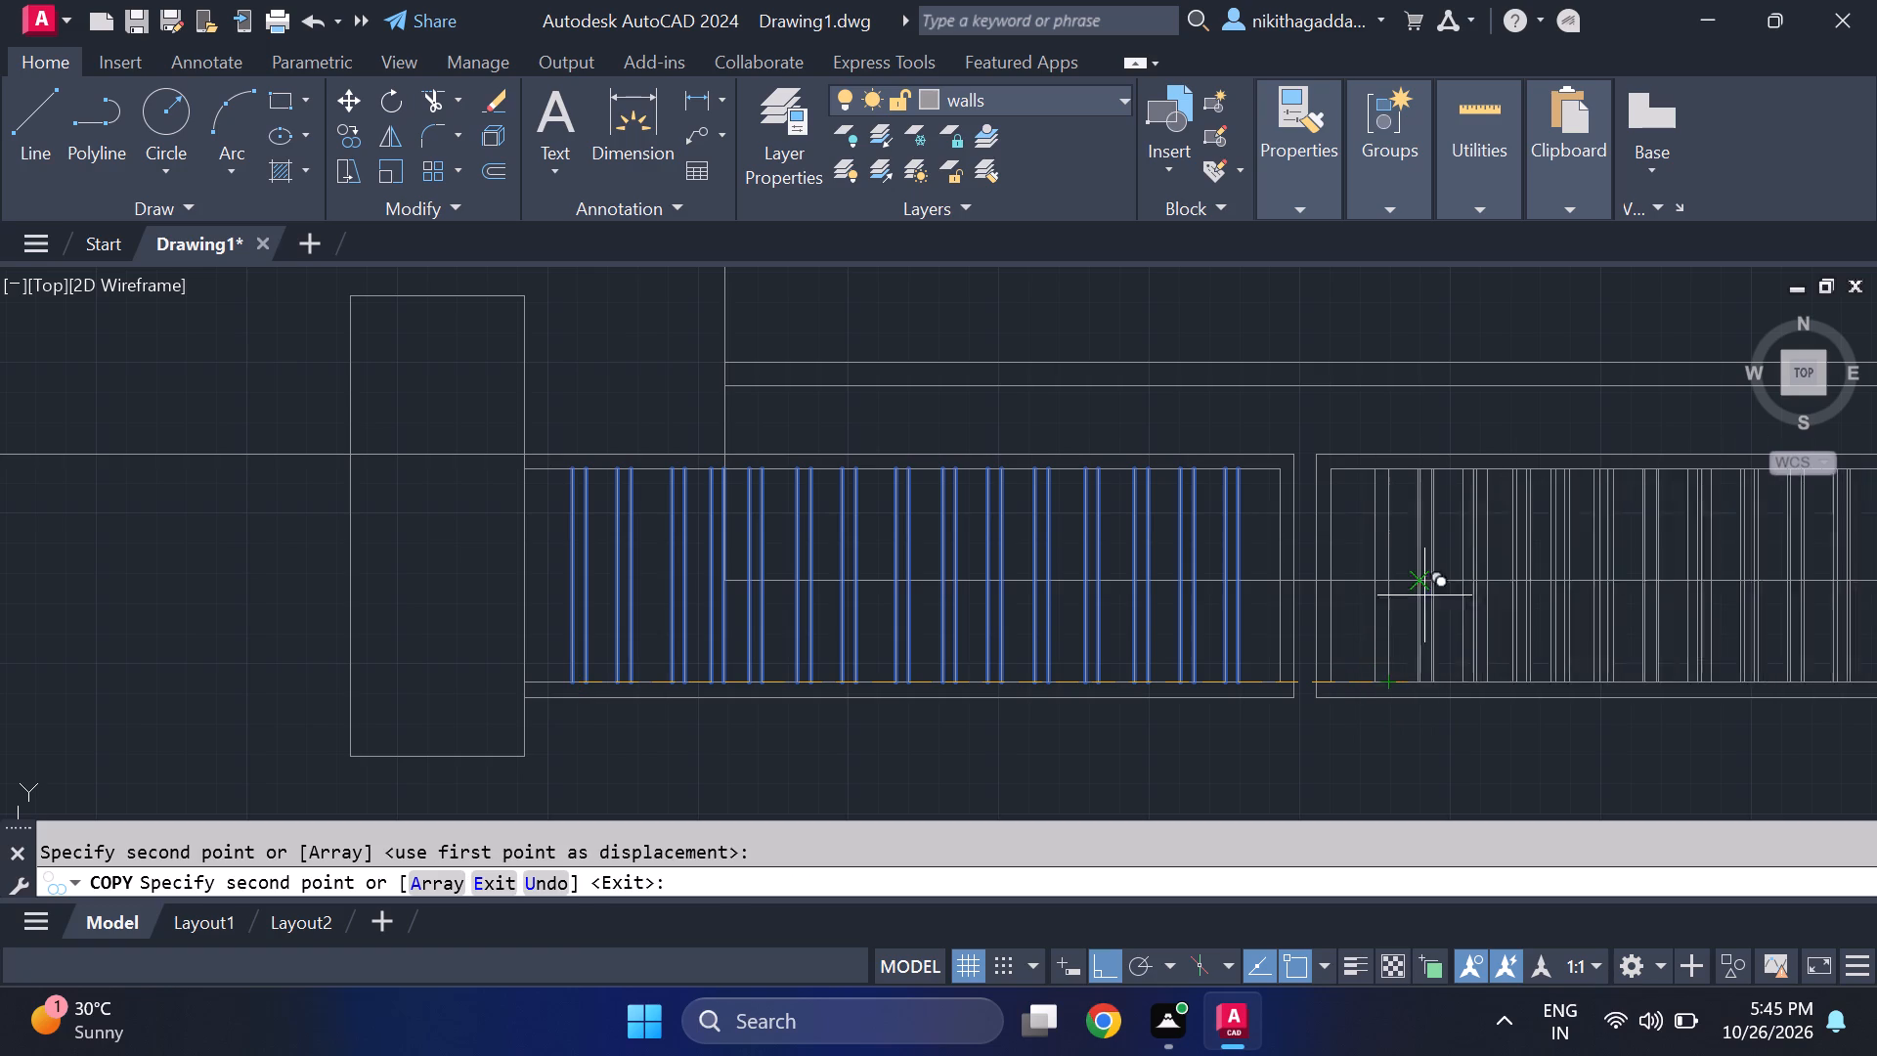
scroll(1518, 530, down, 2)
middle_drag(1470, 576, 1055, 664)
scroll(1094, 626, up, 1)
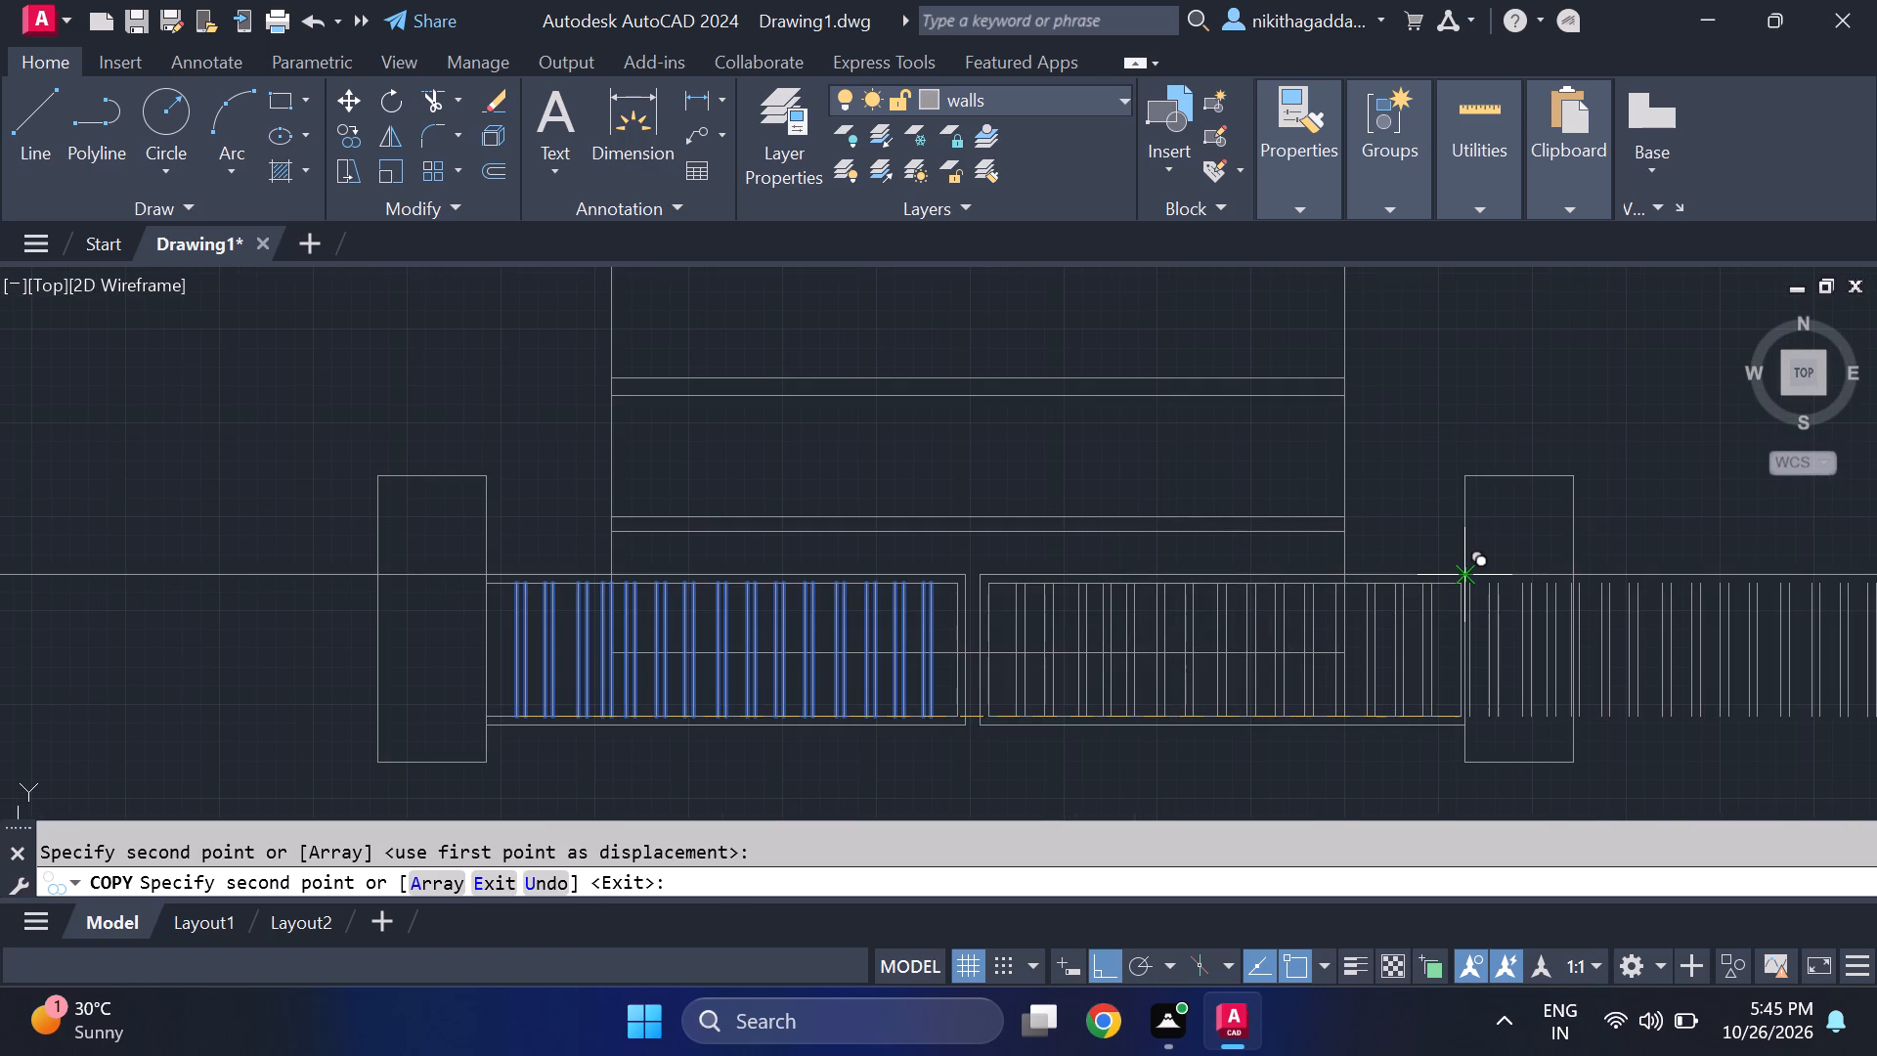
key(Escape)
scroll(1462, 587, down, 1)
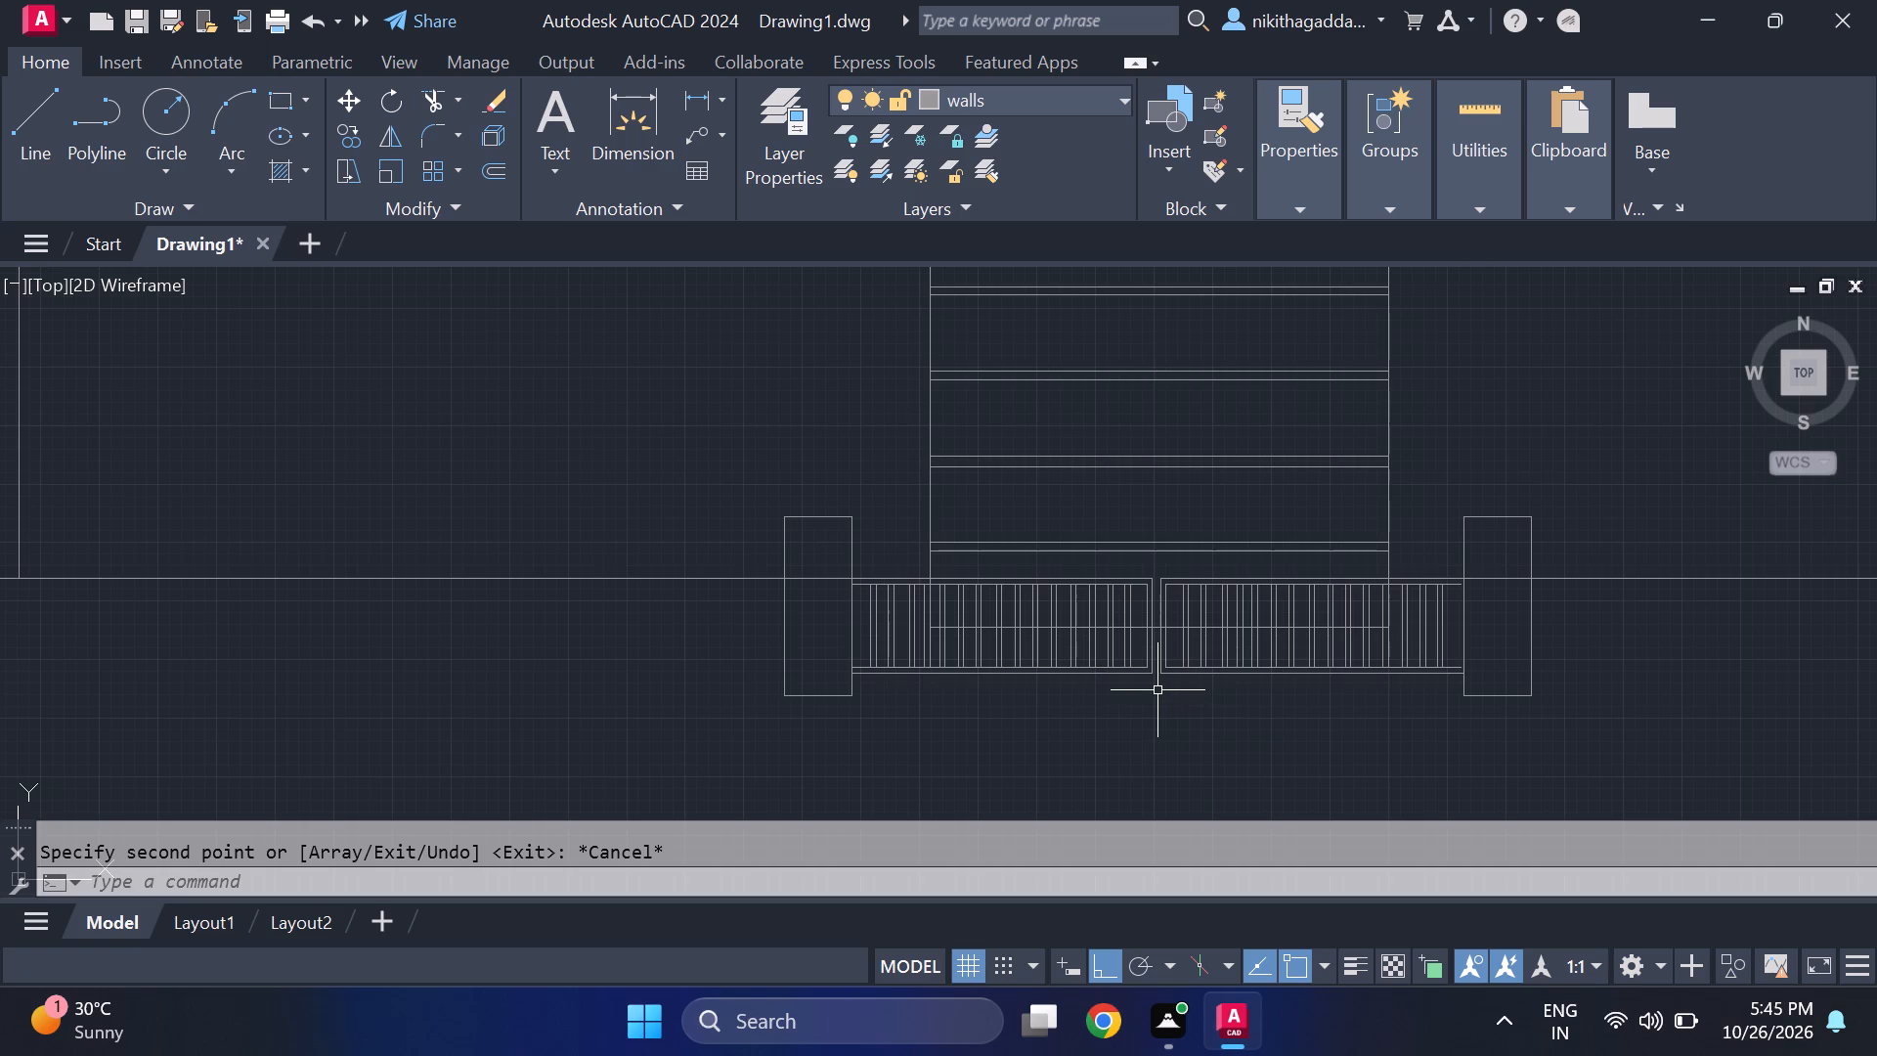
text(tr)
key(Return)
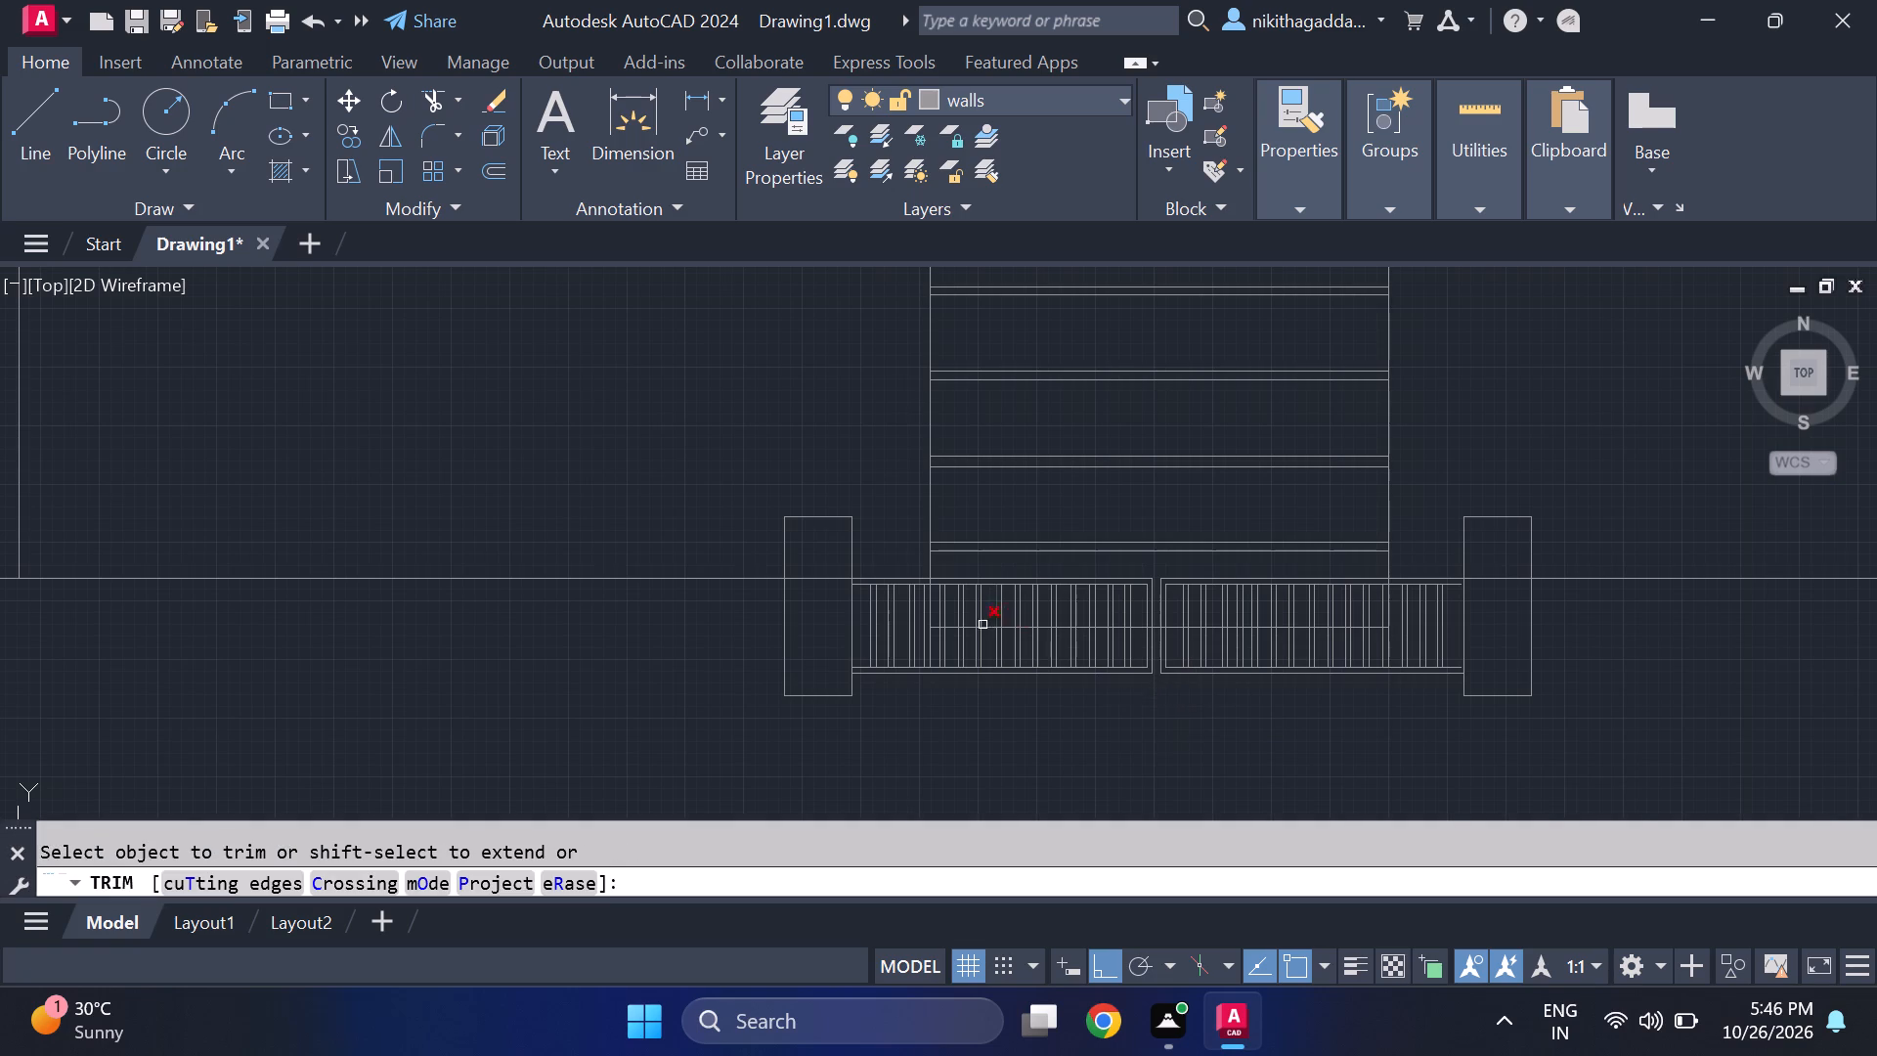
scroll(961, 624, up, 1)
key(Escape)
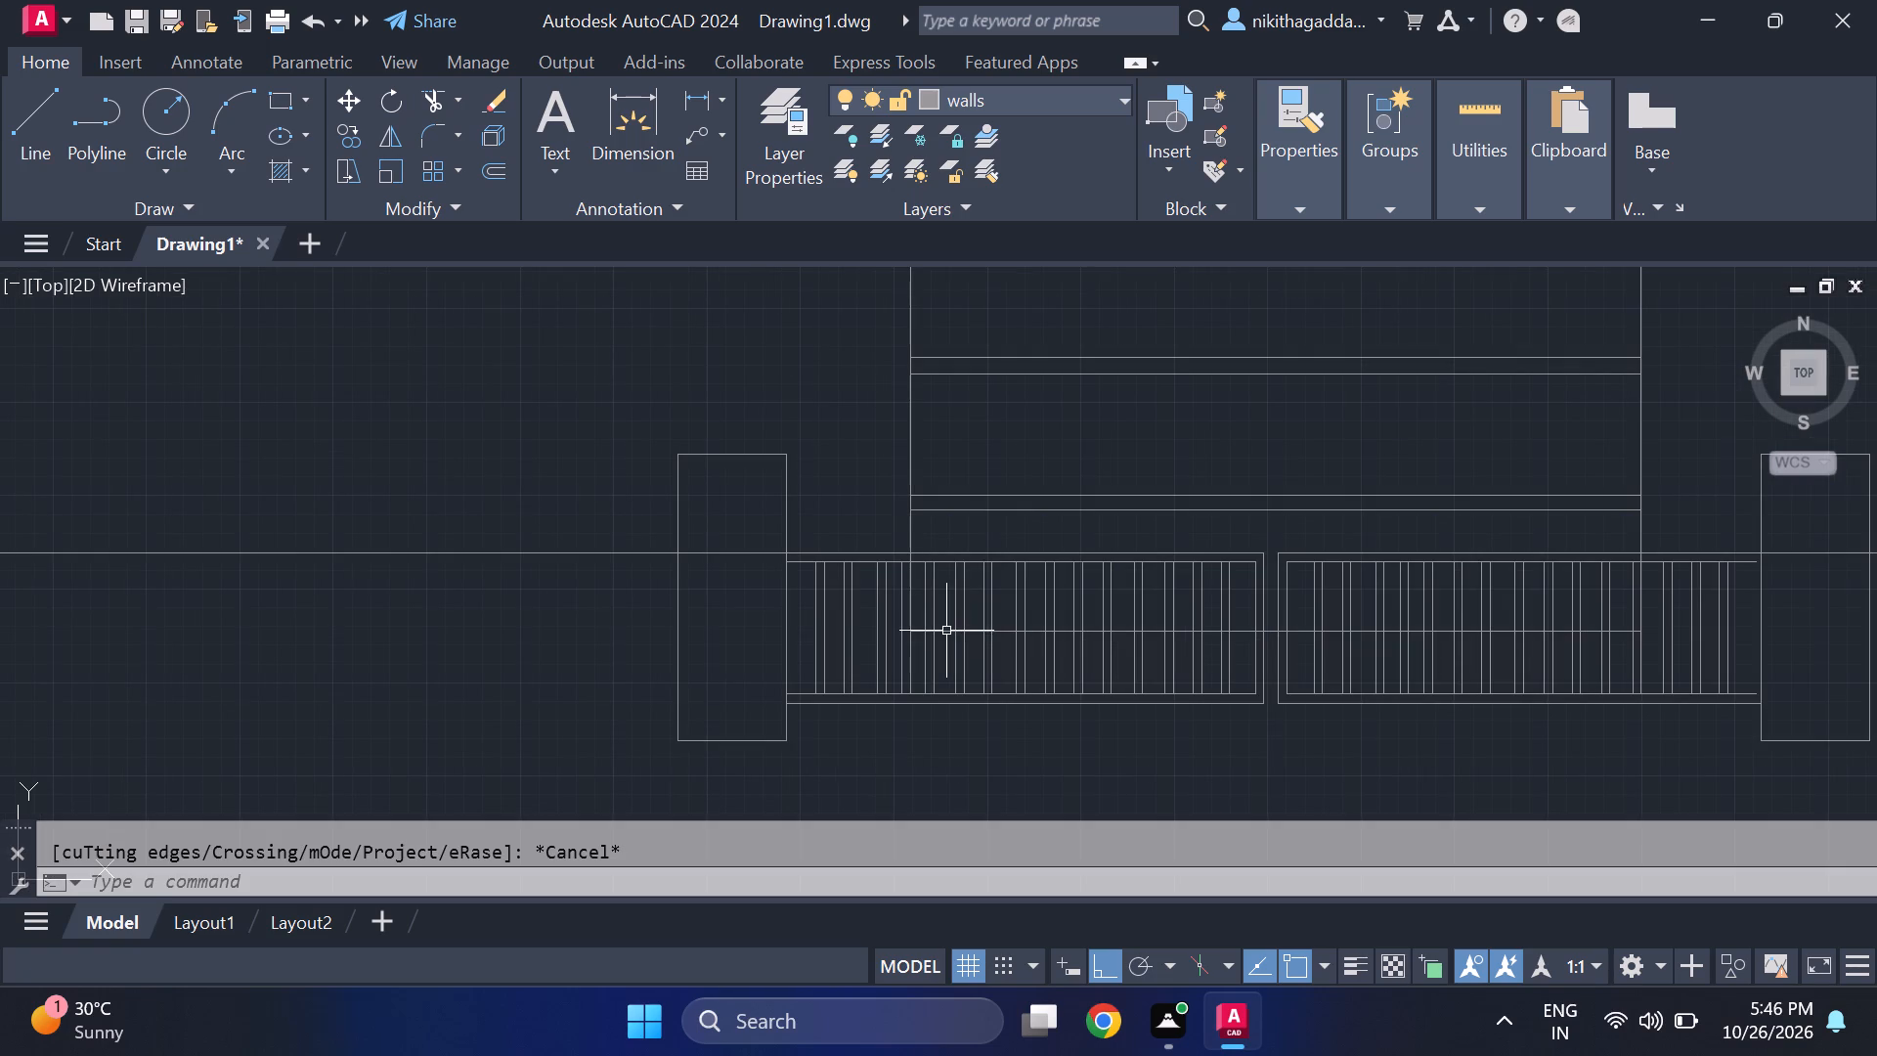
Delete the bottom horizontal line of the entrance steps that crosses the bars of both gate leaves.
scroll(970, 637, up, 2)
click(975, 627)
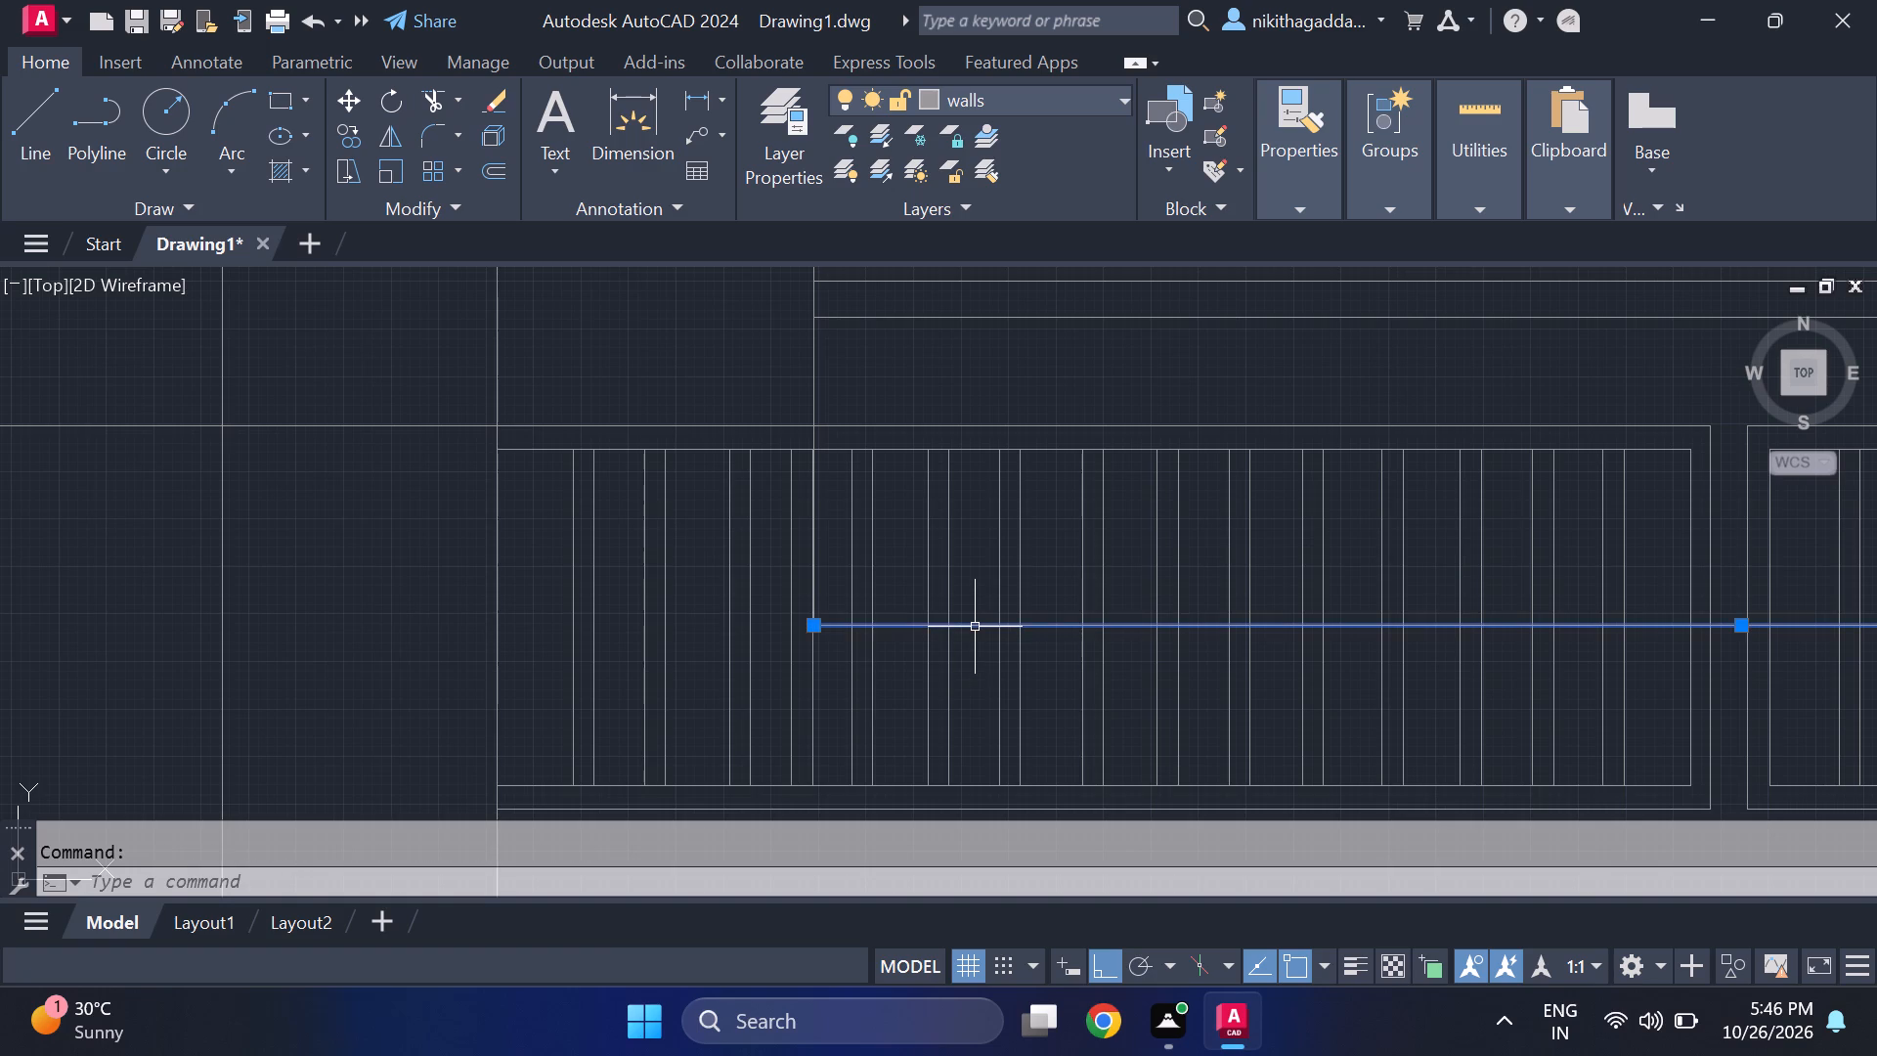
key(Delete)
Trim the steps' left side line where it extends into the left gate leaf, back to the leaf's inner top line.
scroll(979, 627, down, 3)
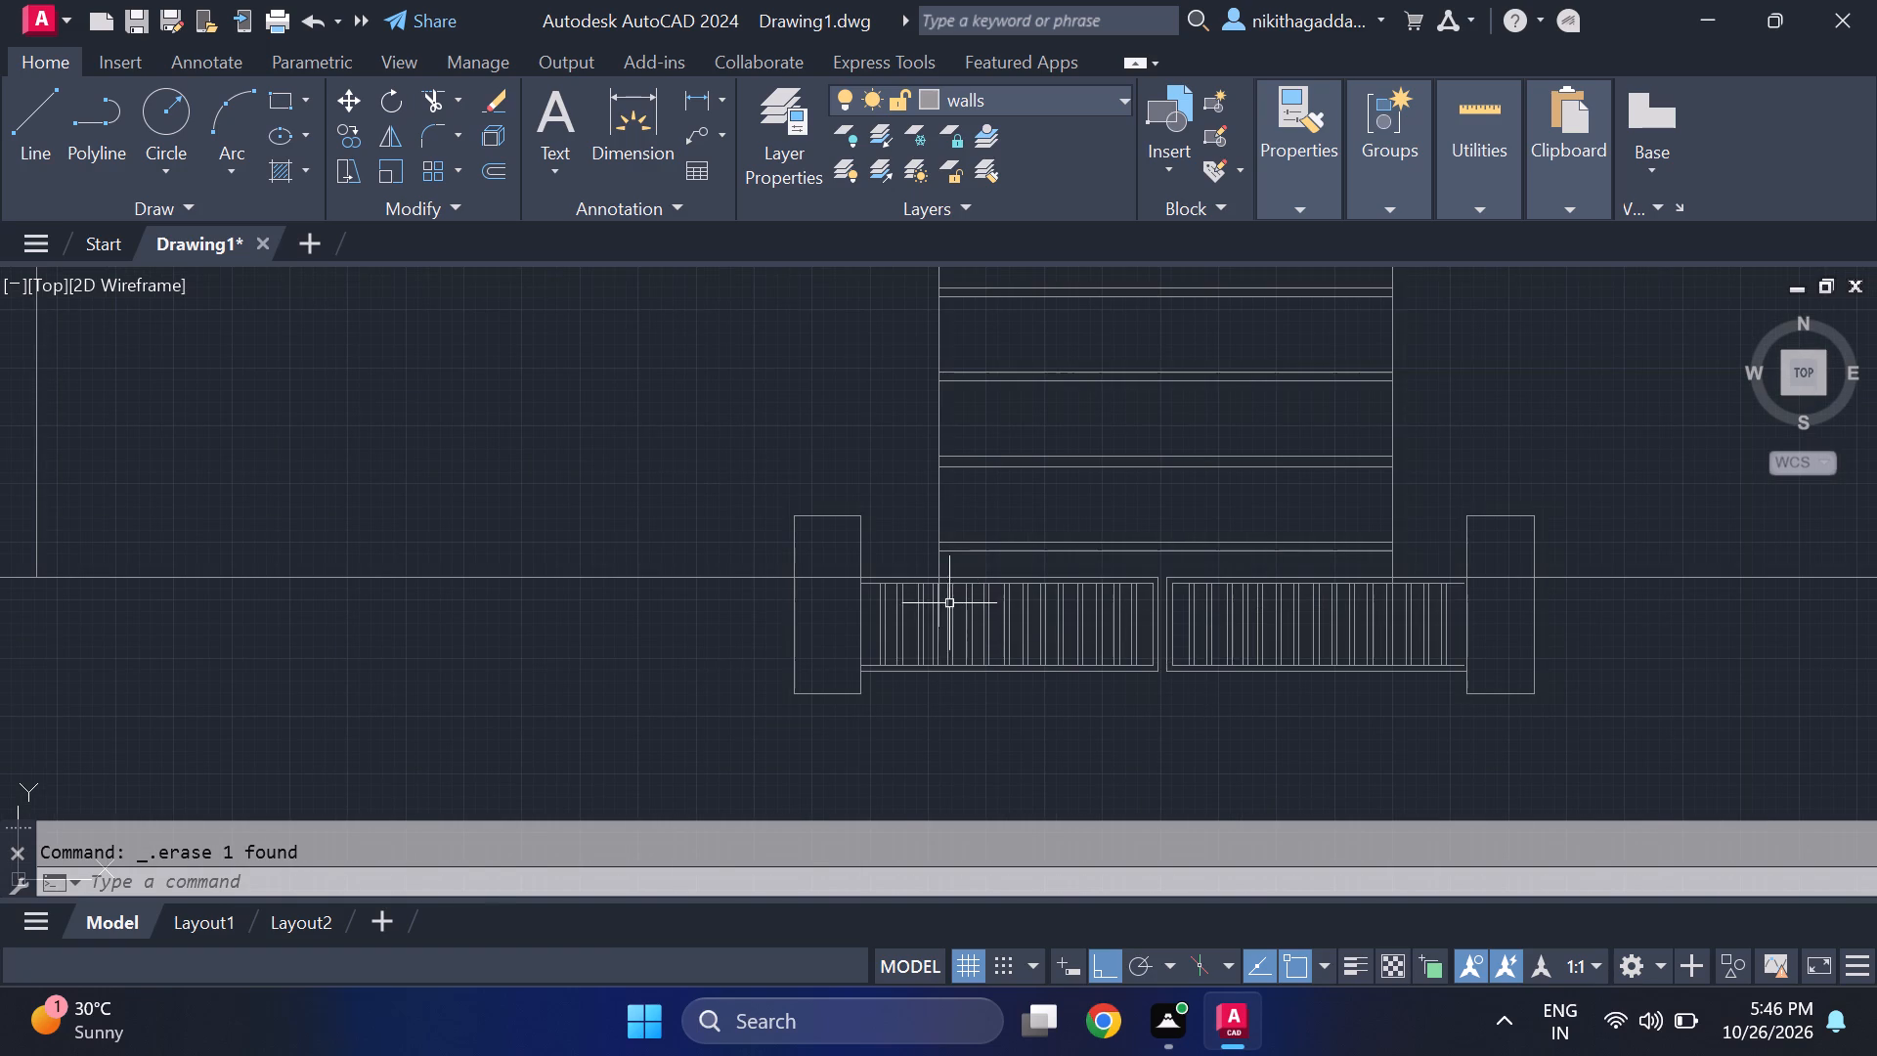
scroll(940, 602, up, 3)
text(tr)
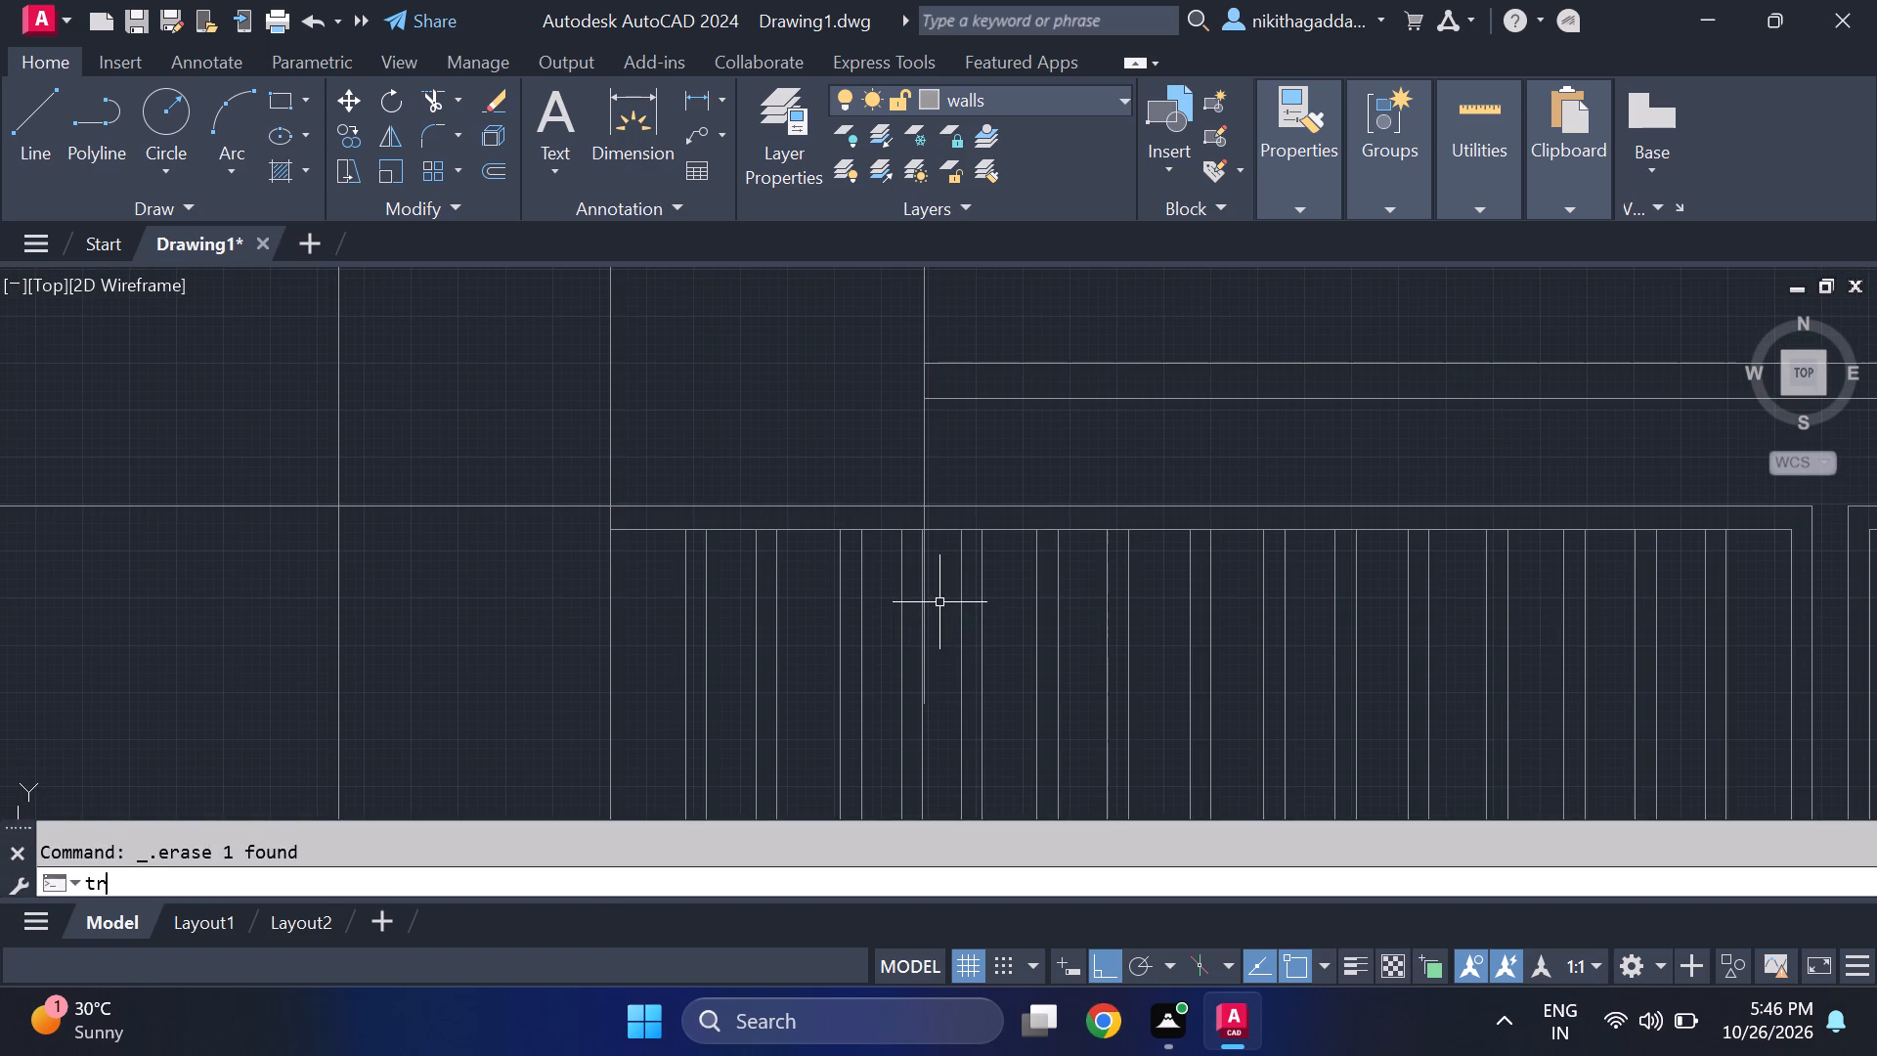
key(Return)
scroll(917, 533, up, 3)
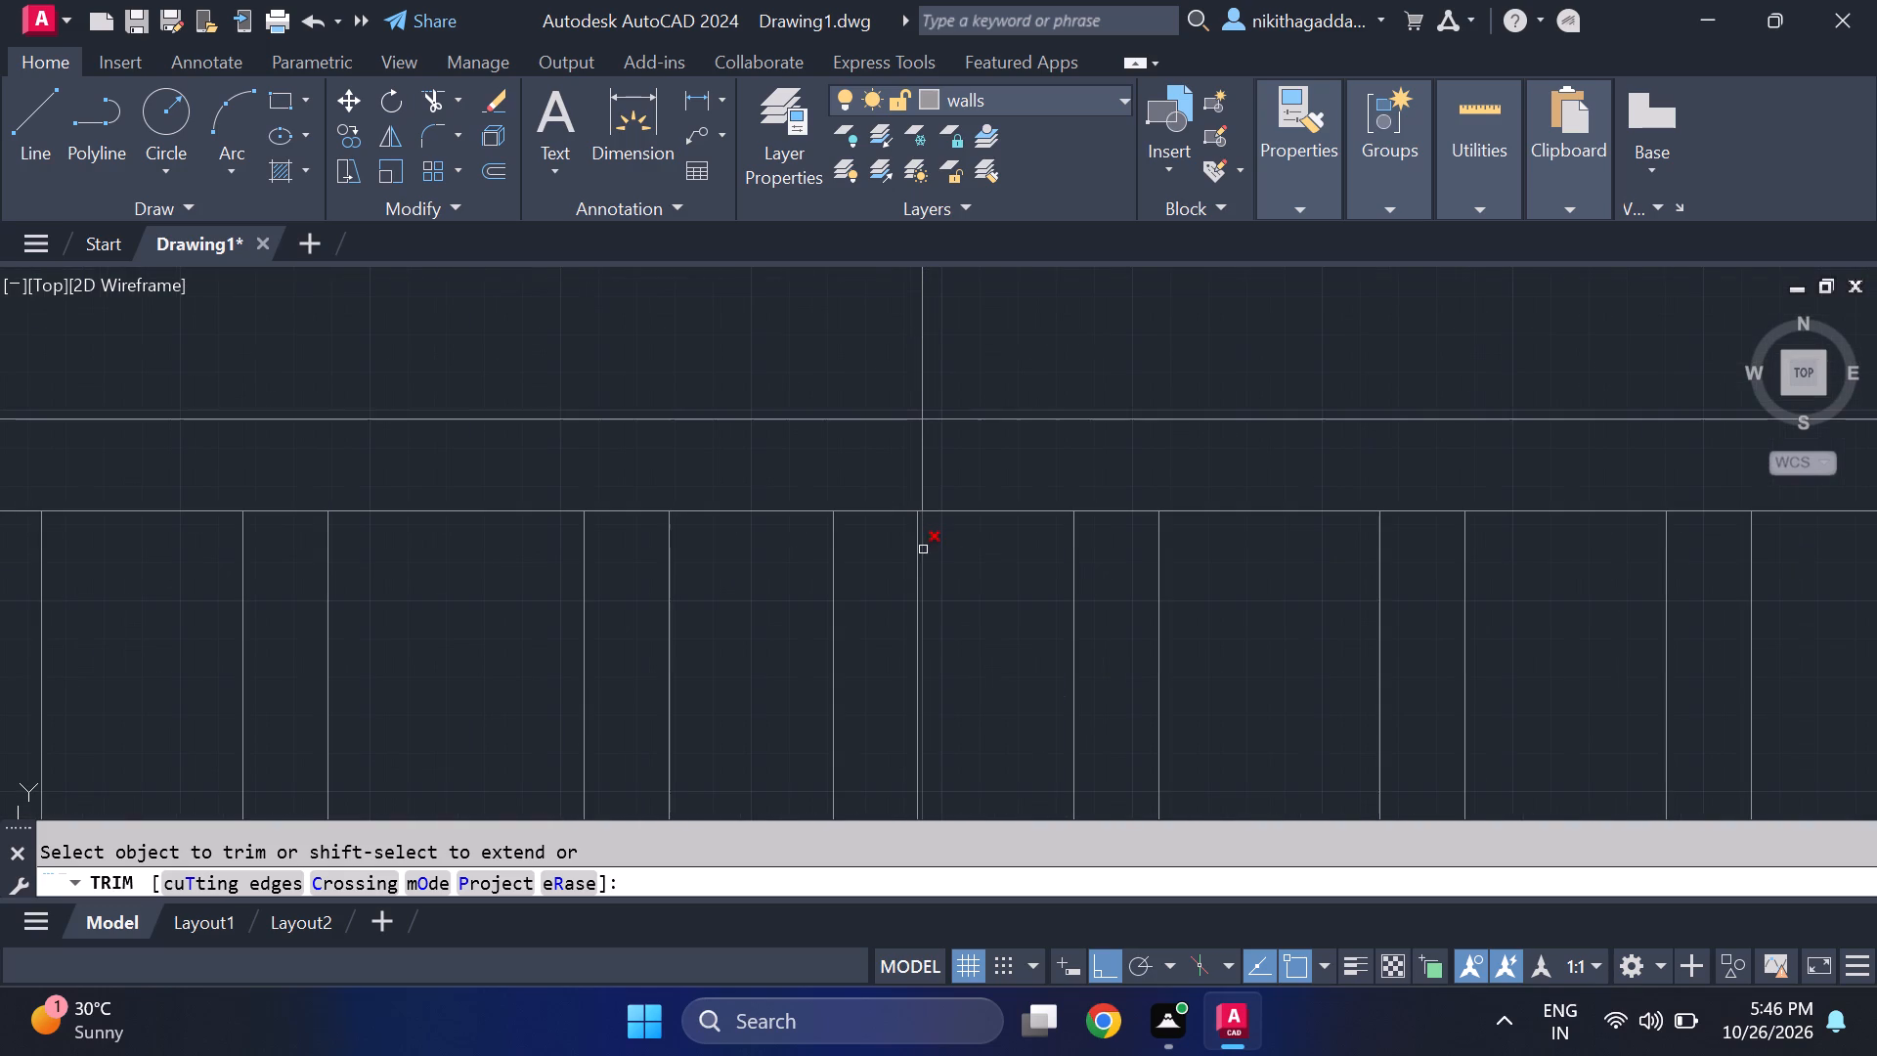
click(925, 540)
scroll(964, 595, down, 3)
scroll(1136, 727, down, 2)
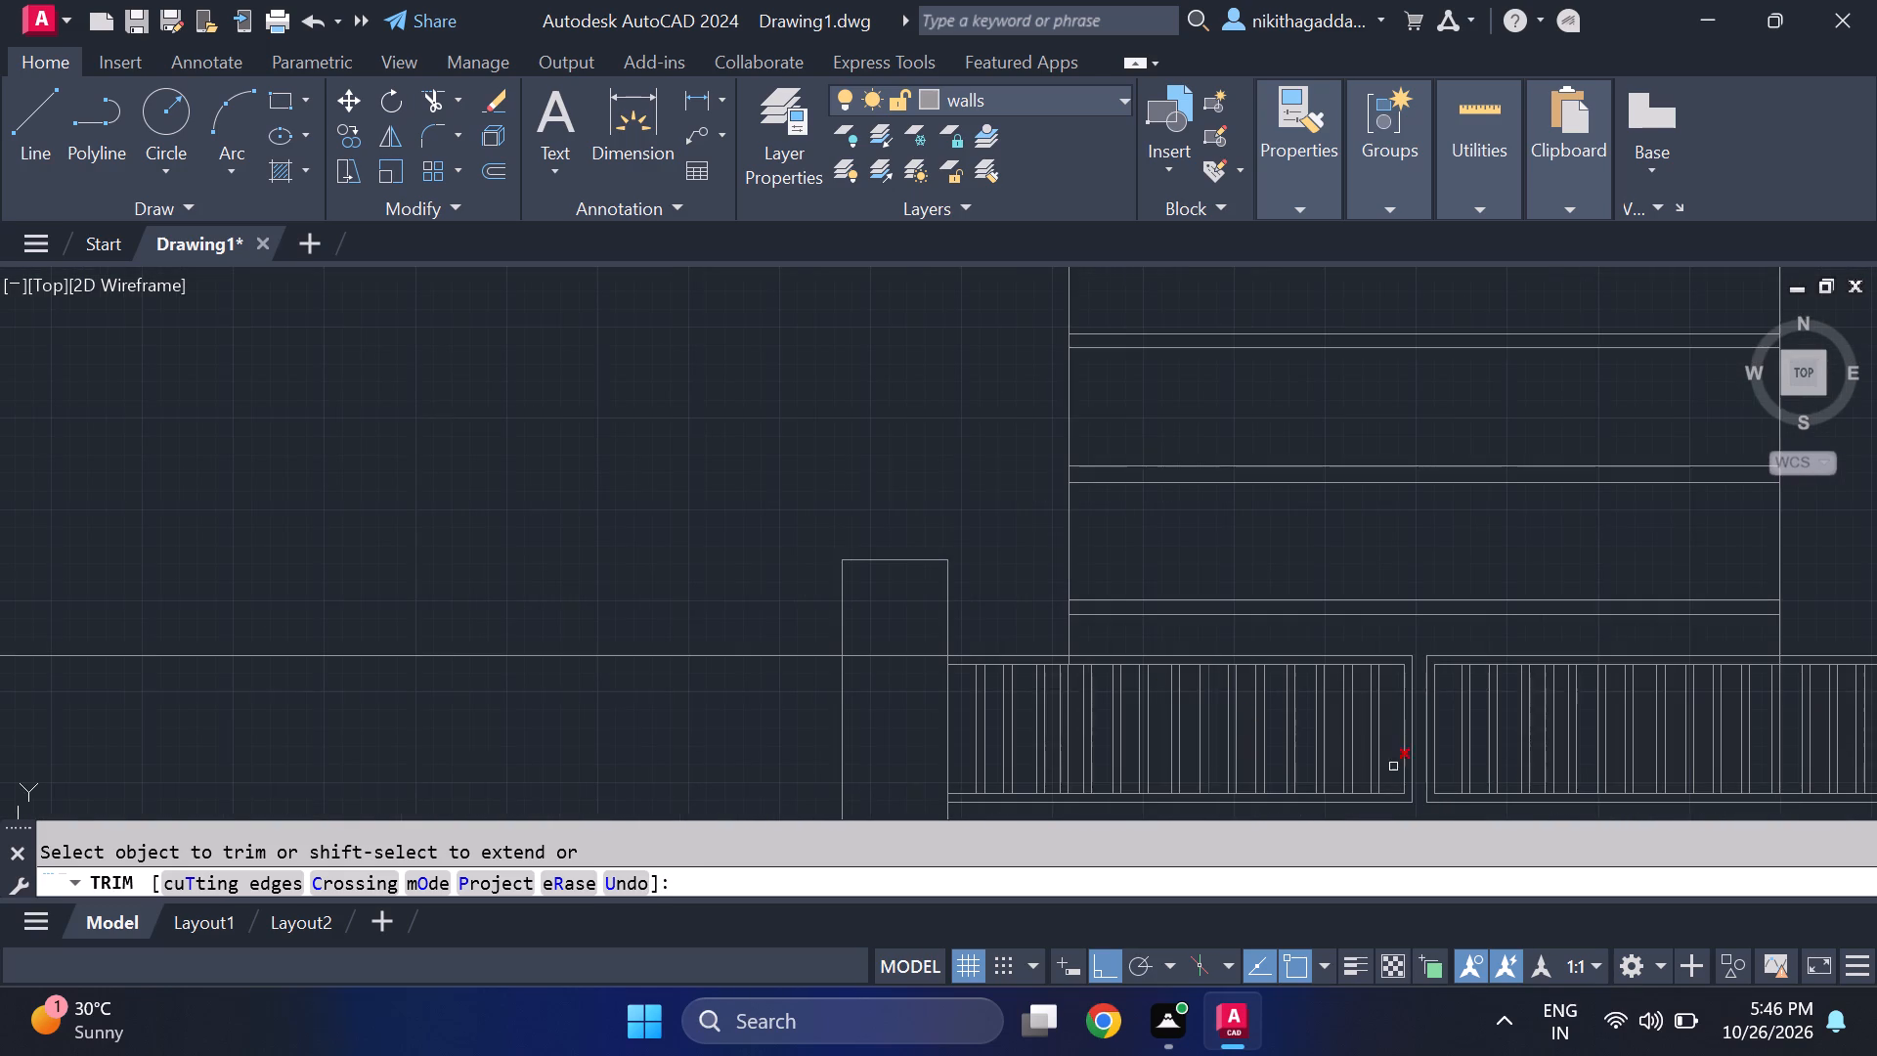
Trim the steps' right side line where it extends into the right gate leaf, back to the leaf's inner top line.
middle_drag(1549, 784, 956, 621)
scroll(1172, 521, up, 3)
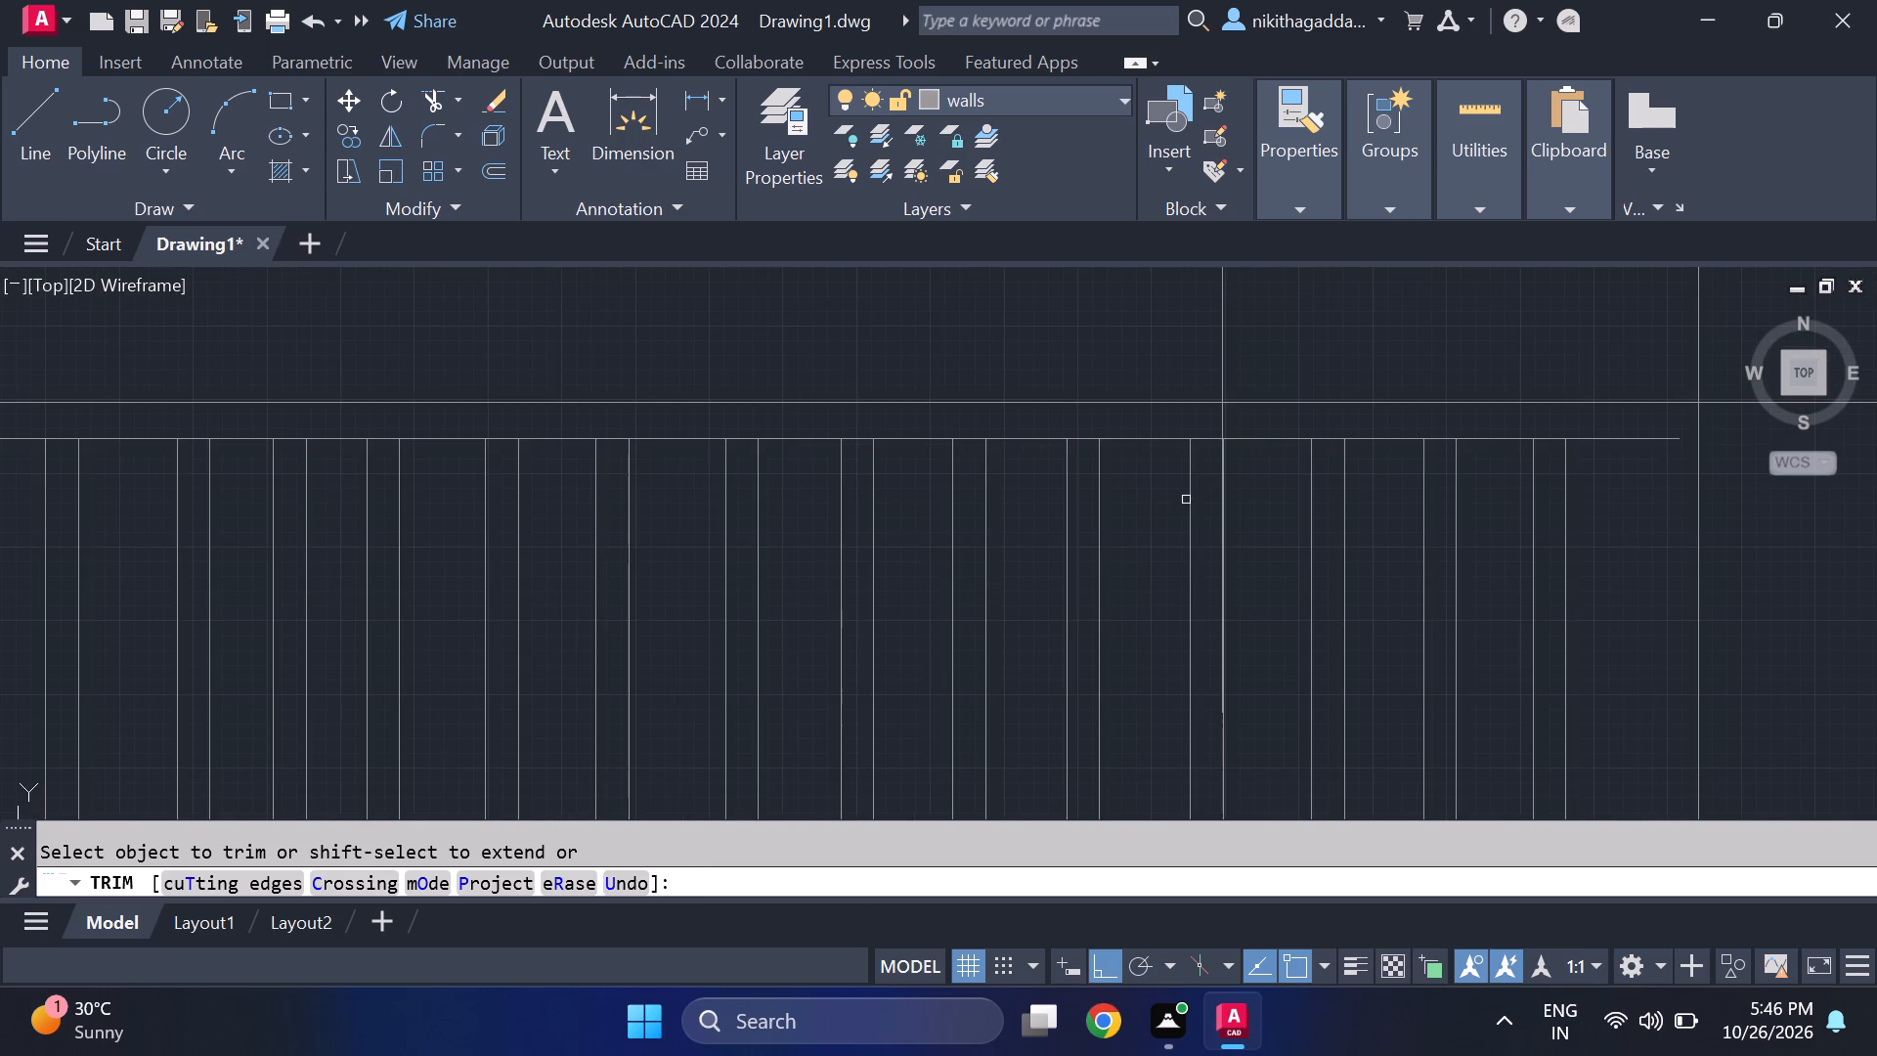
scroll(1222, 444, up, 6)
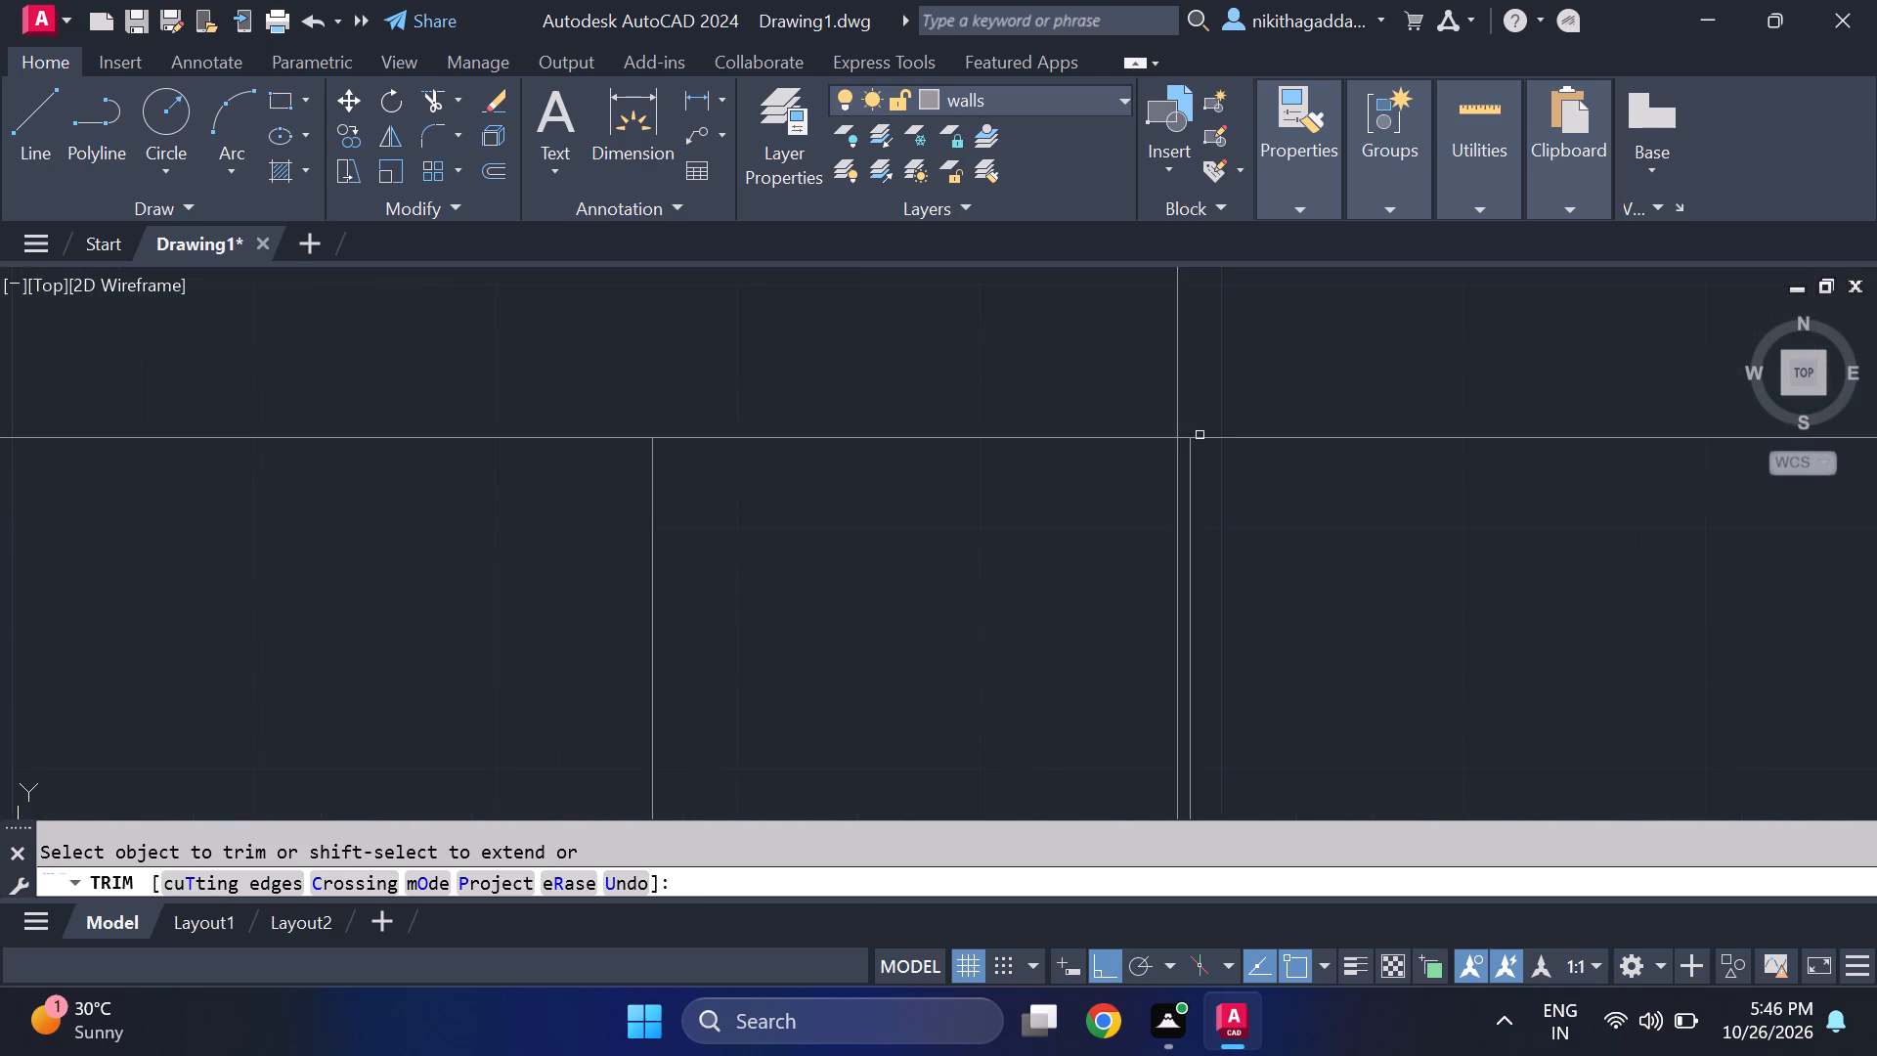
click(1173, 463)
scroll(1169, 474, down, 4)
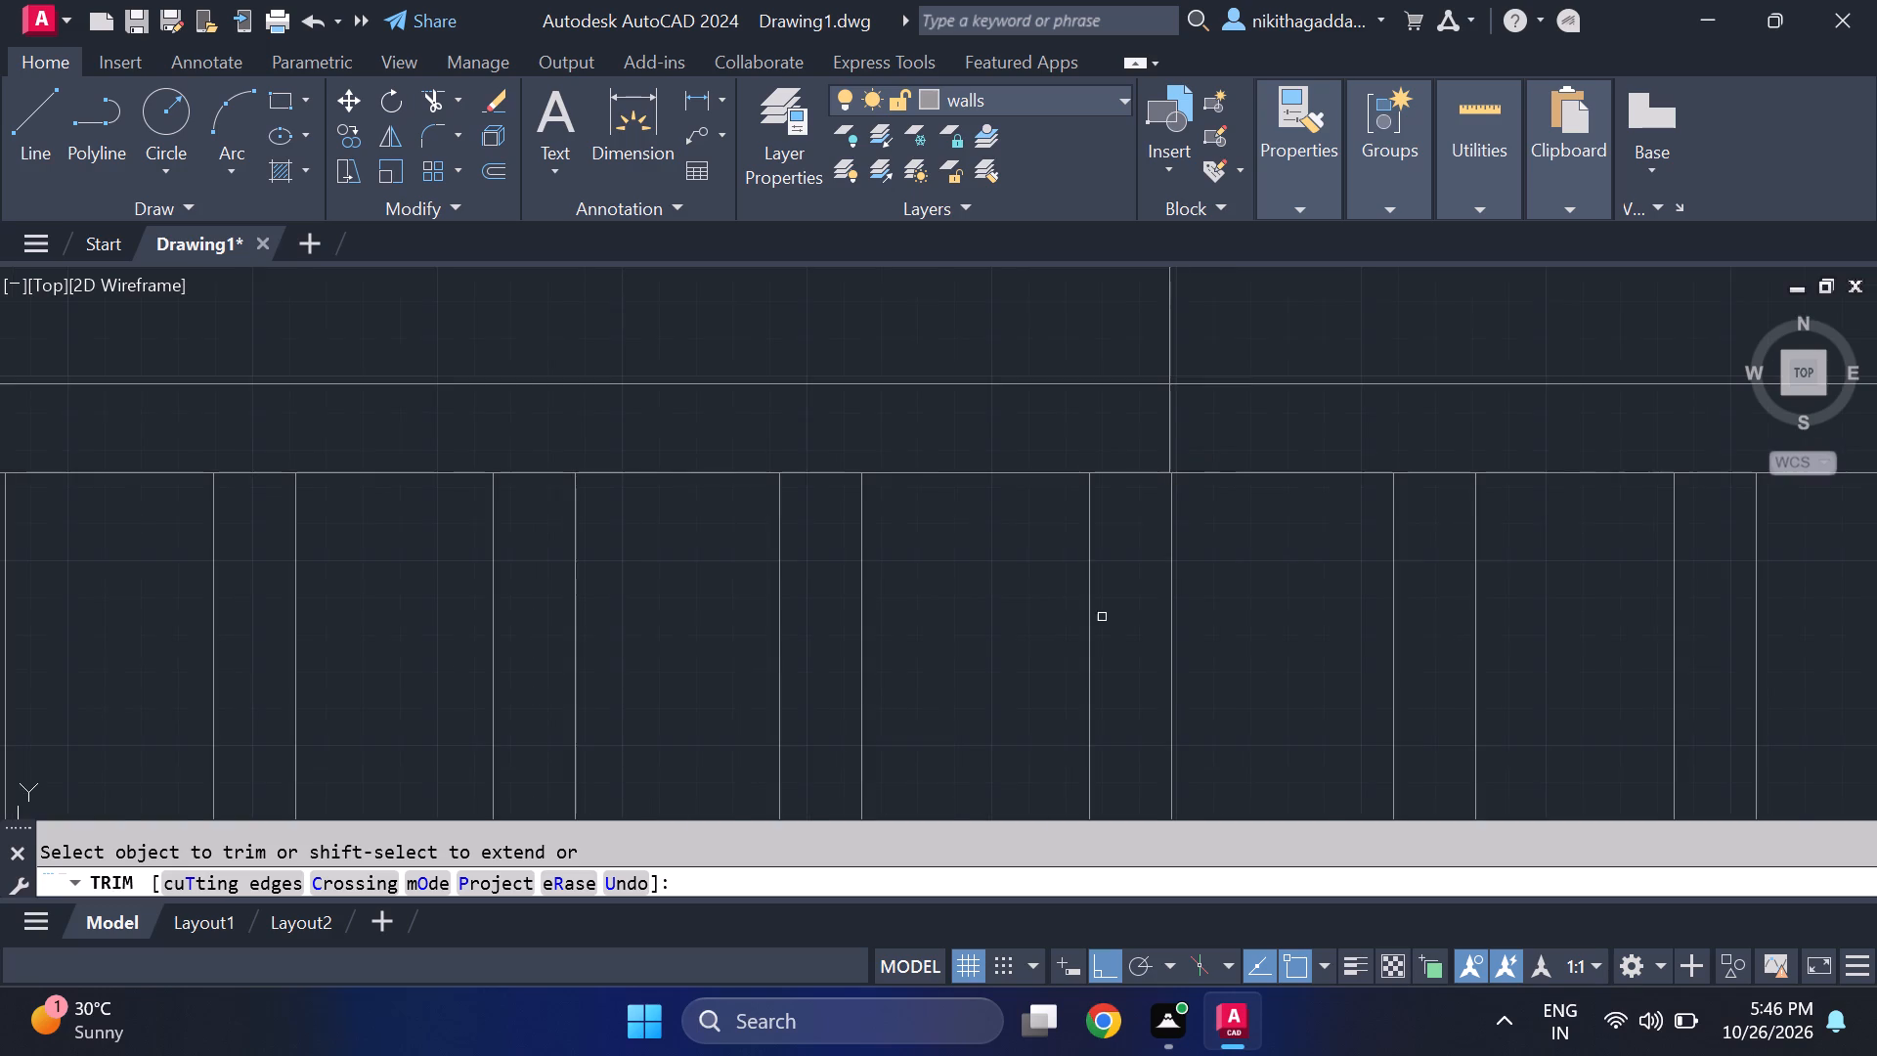
scroll(1102, 617, down, 3)
scroll(996, 681, down, 3)
middle_drag(902, 682, 1163, 594)
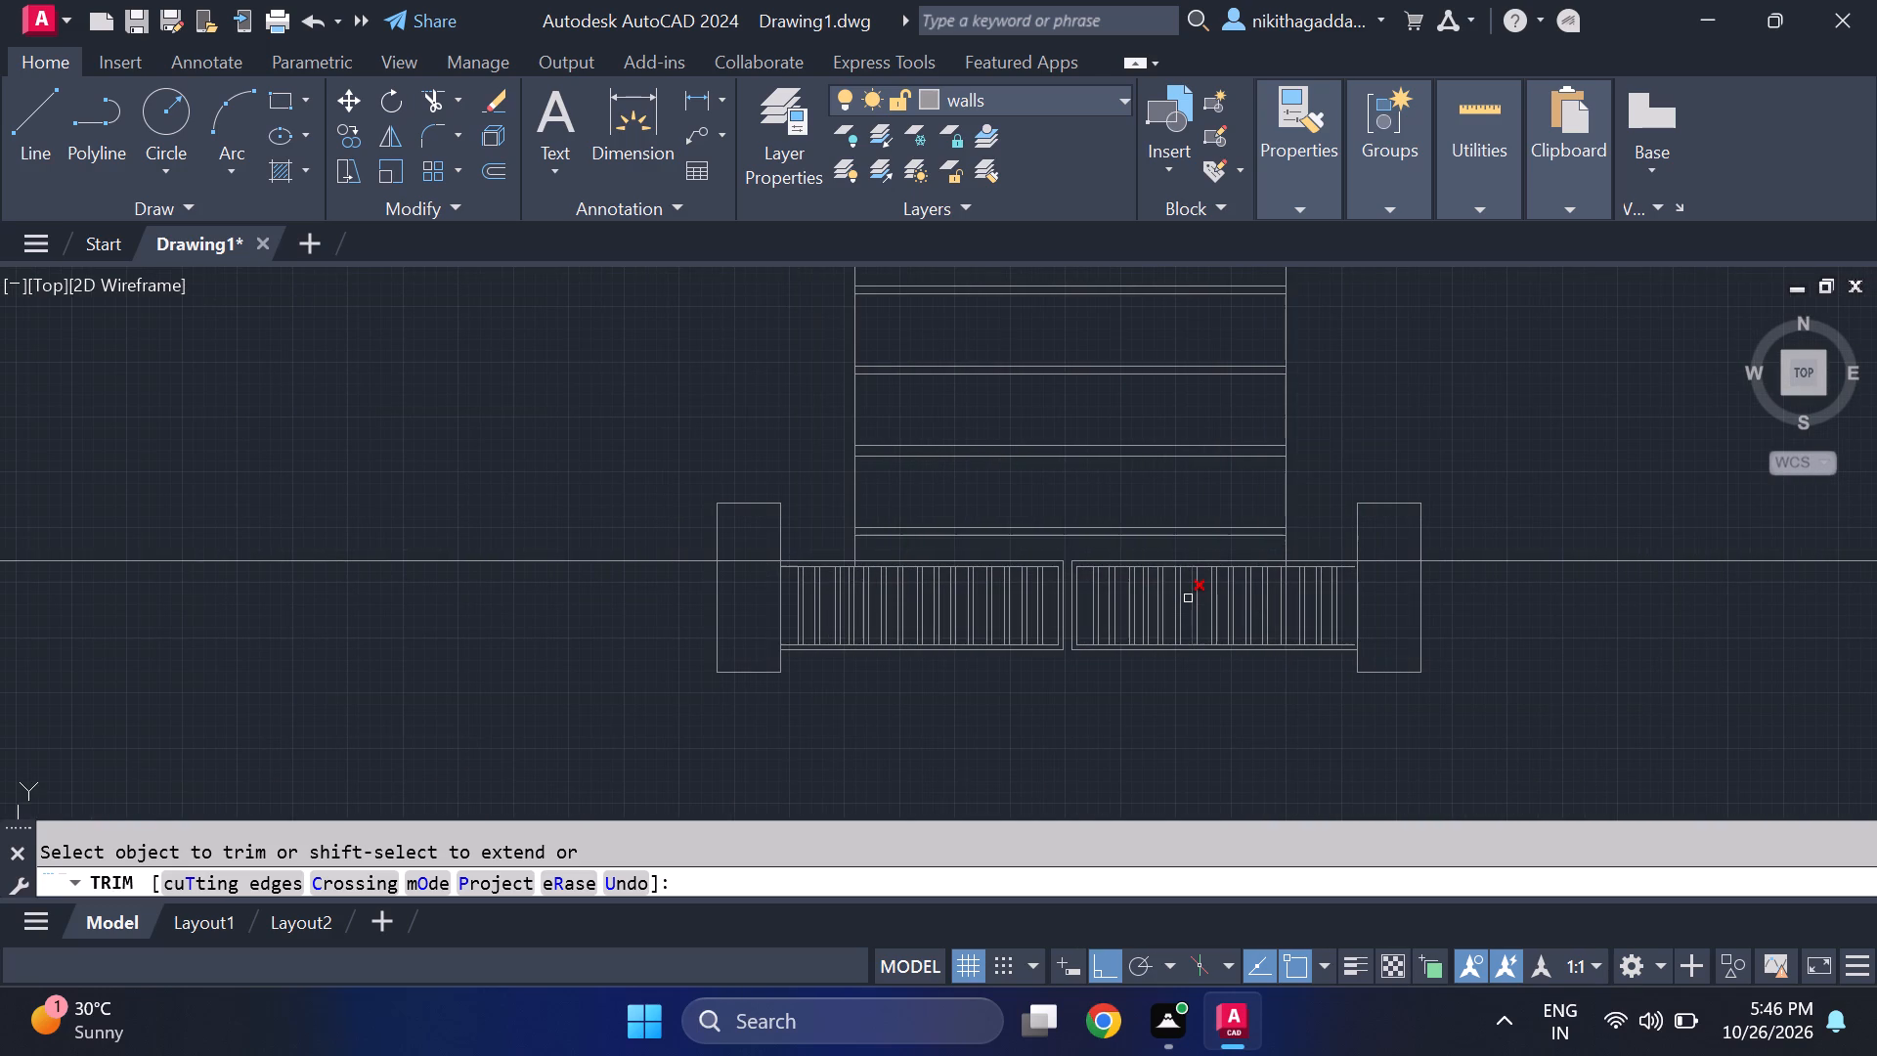
key(Escape)
scroll(1188, 599, down, 4)
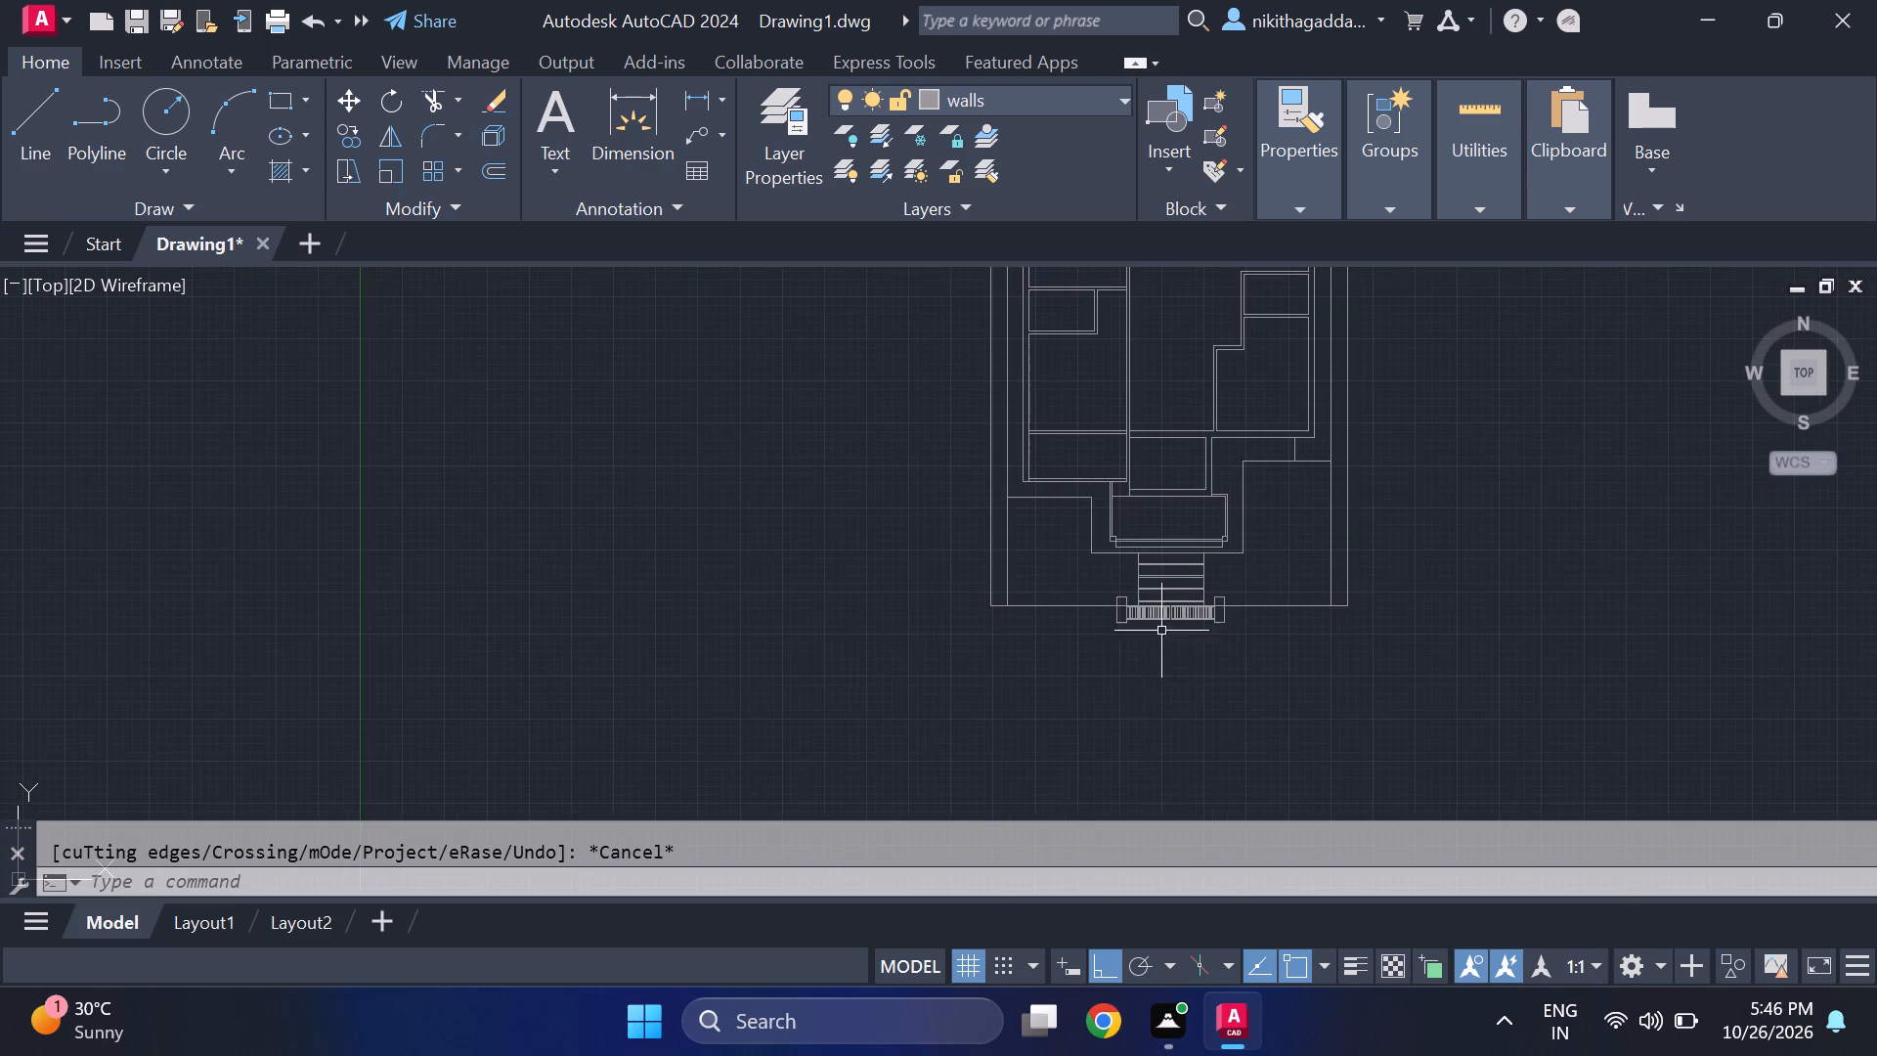
Draw a three-sided latch outline about 2" wide and 6" high against the left leaf's inner line at the gate centre.
scroll(1164, 627, up, 3)
middle_drag(1215, 551, 1185, 590)
scroll(1182, 591, up, 2)
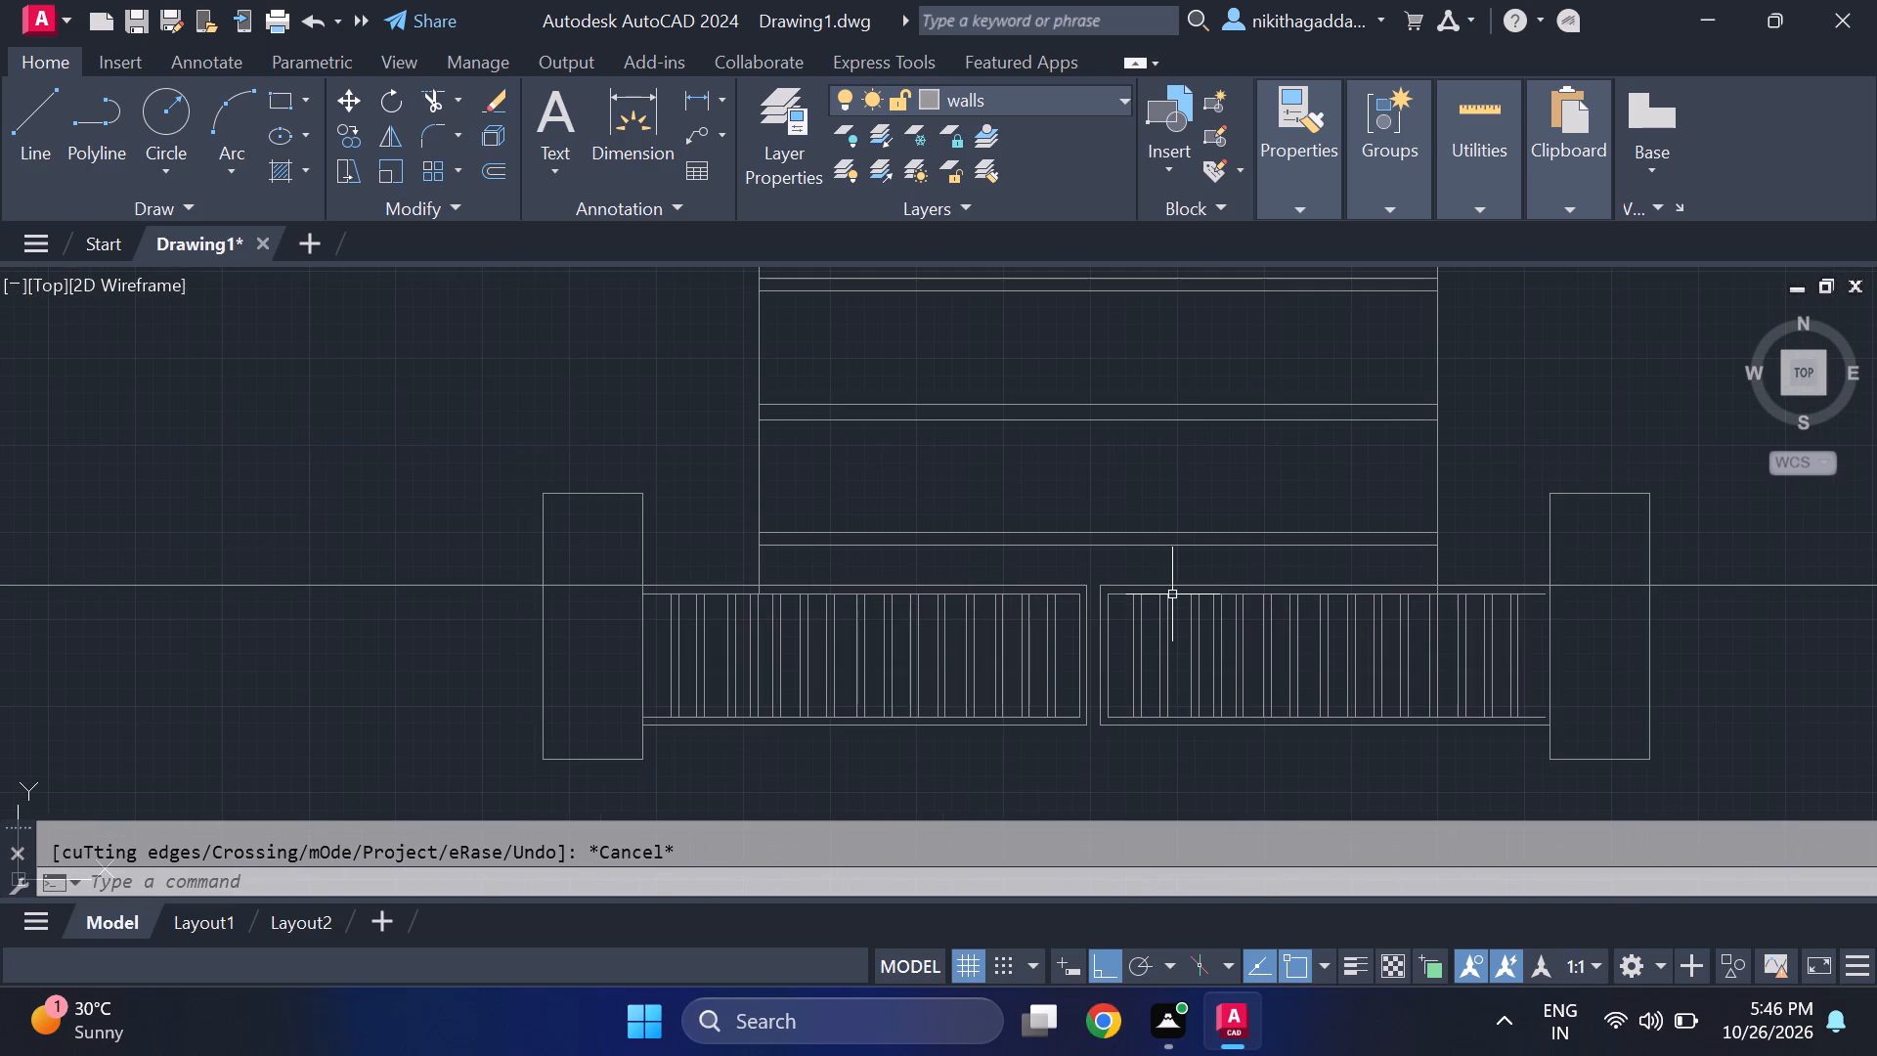
key(l)
key(Return)
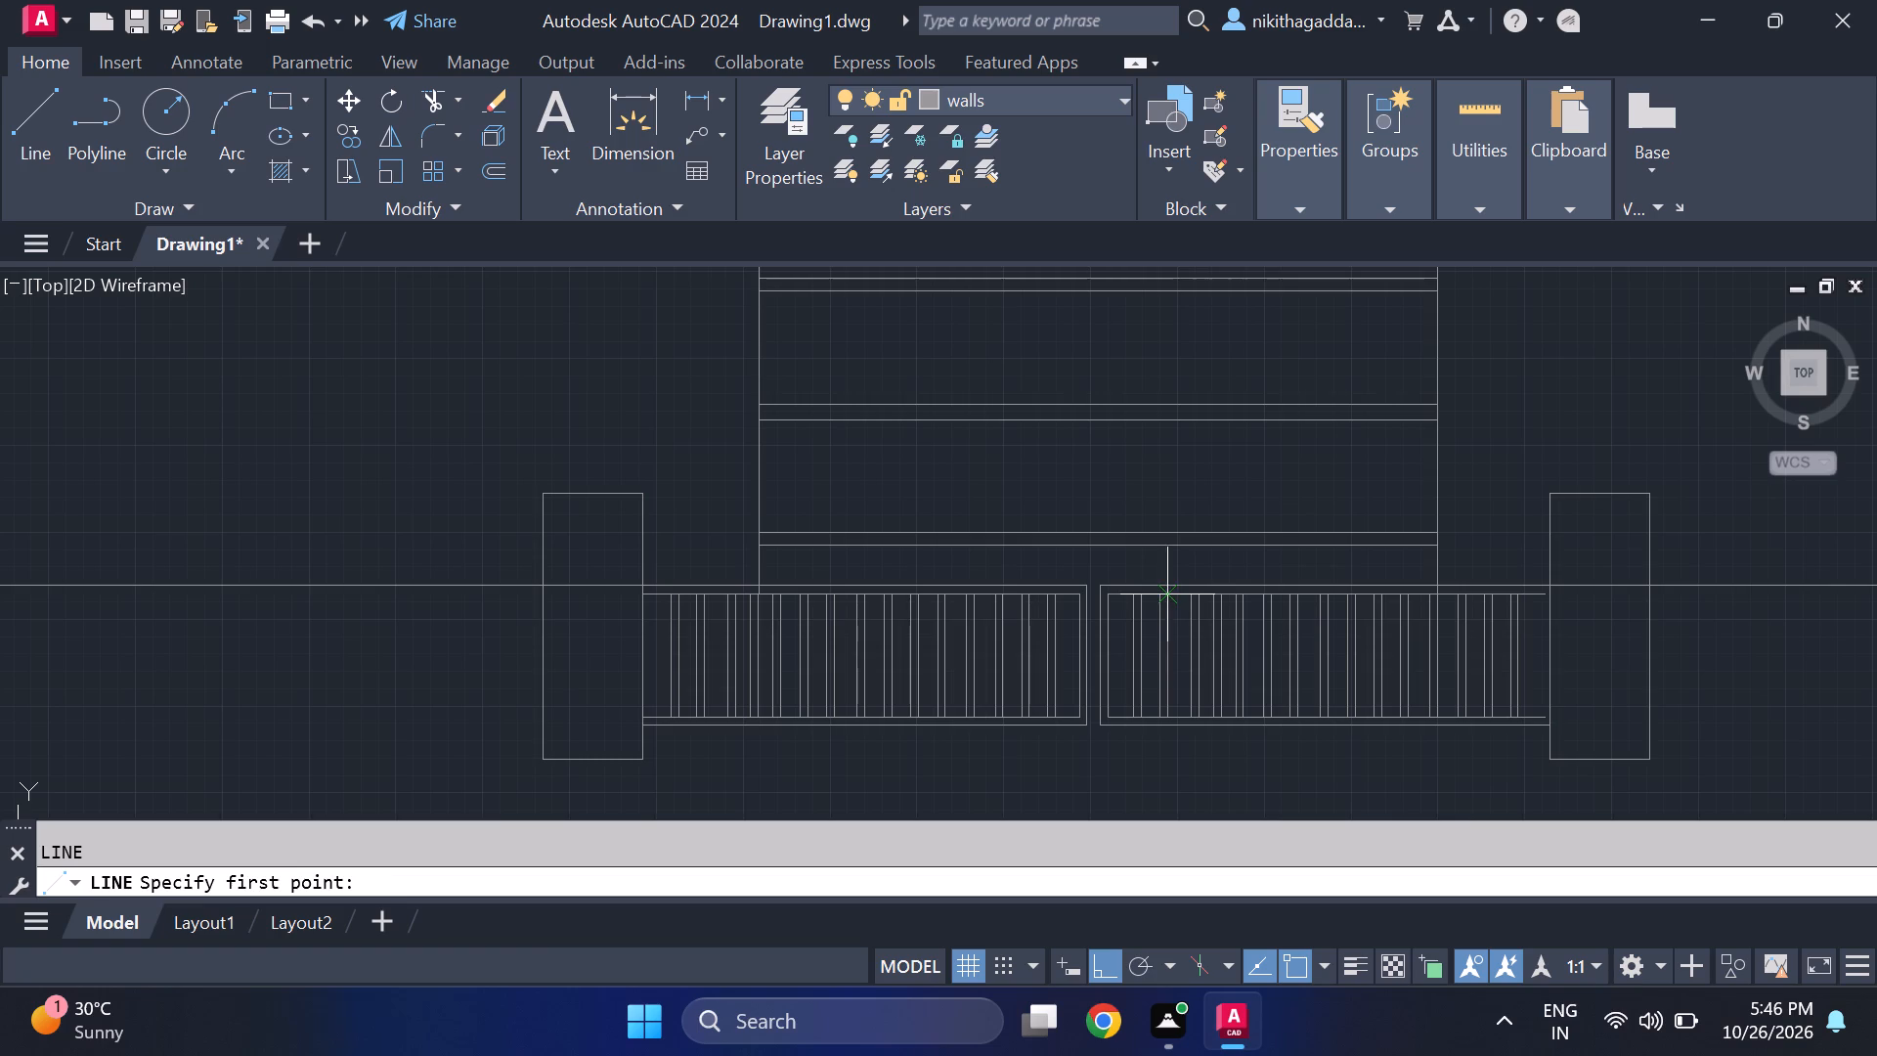
scroll(1019, 639, up, 2)
click(1162, 632)
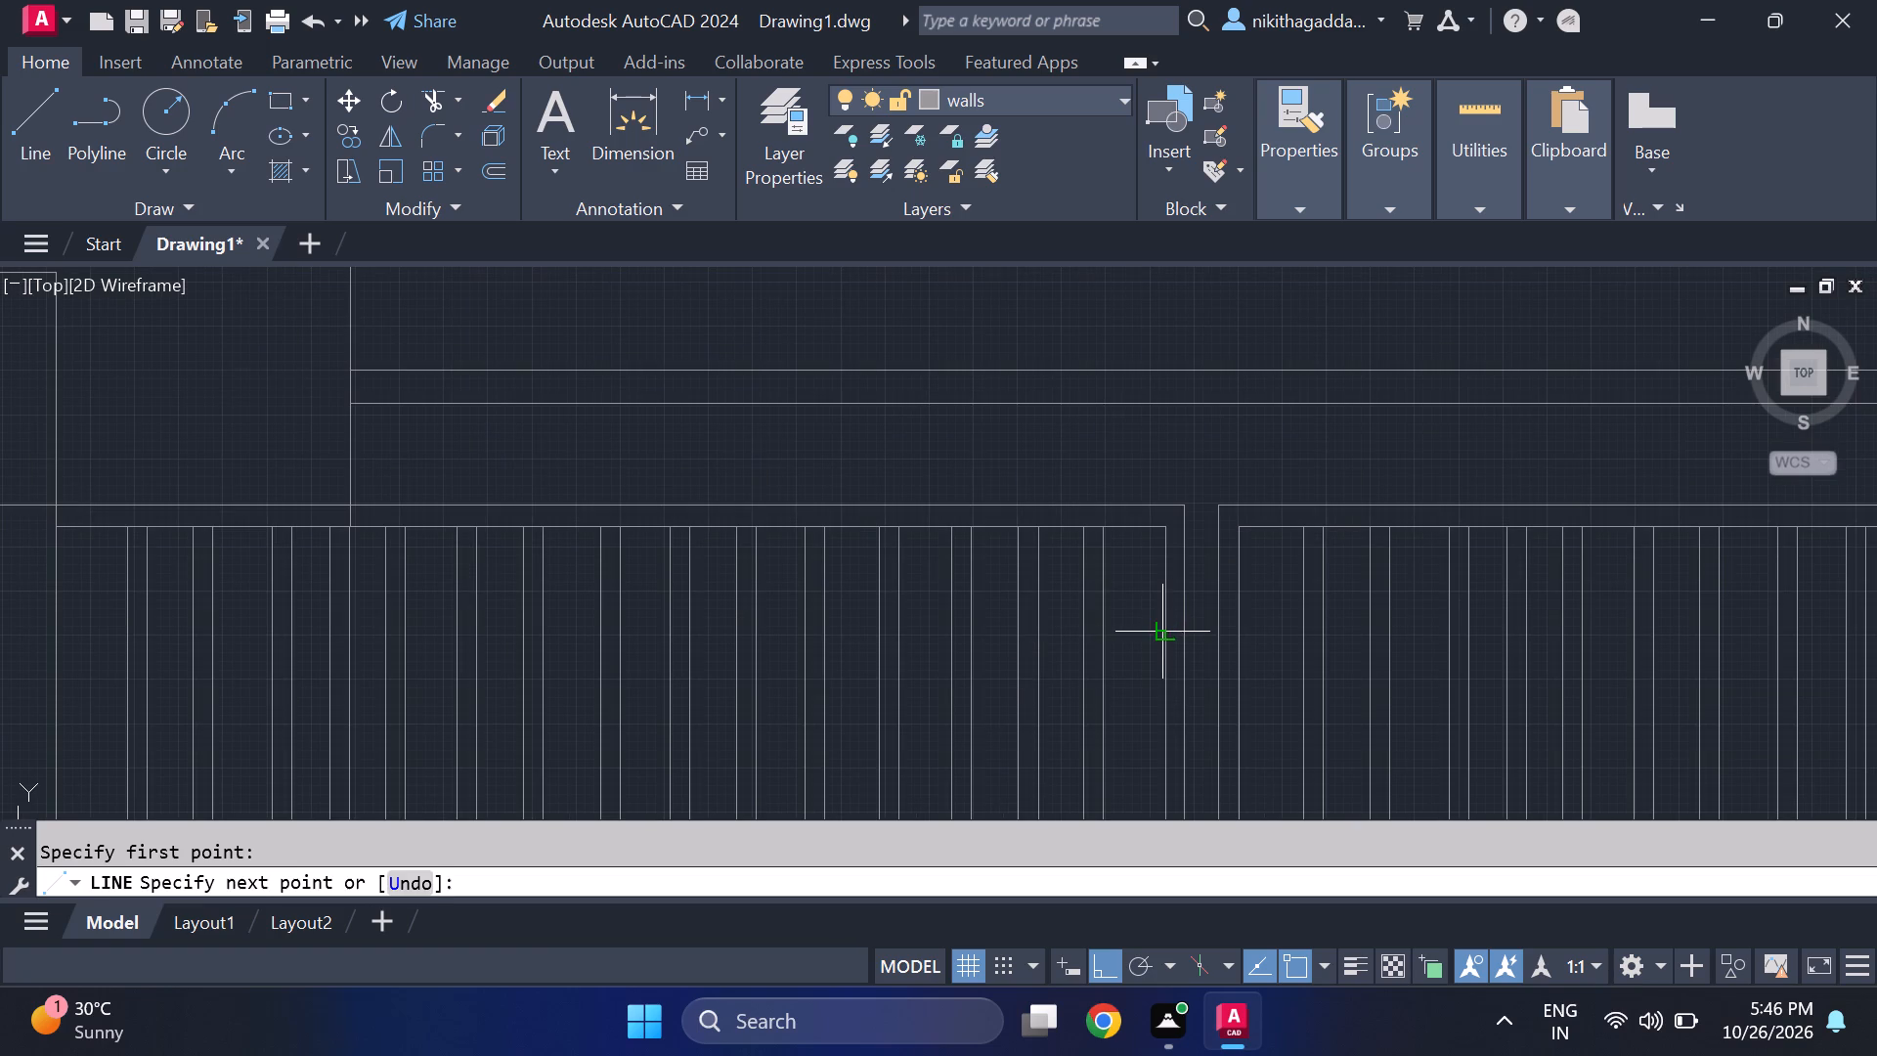
click(1126, 634)
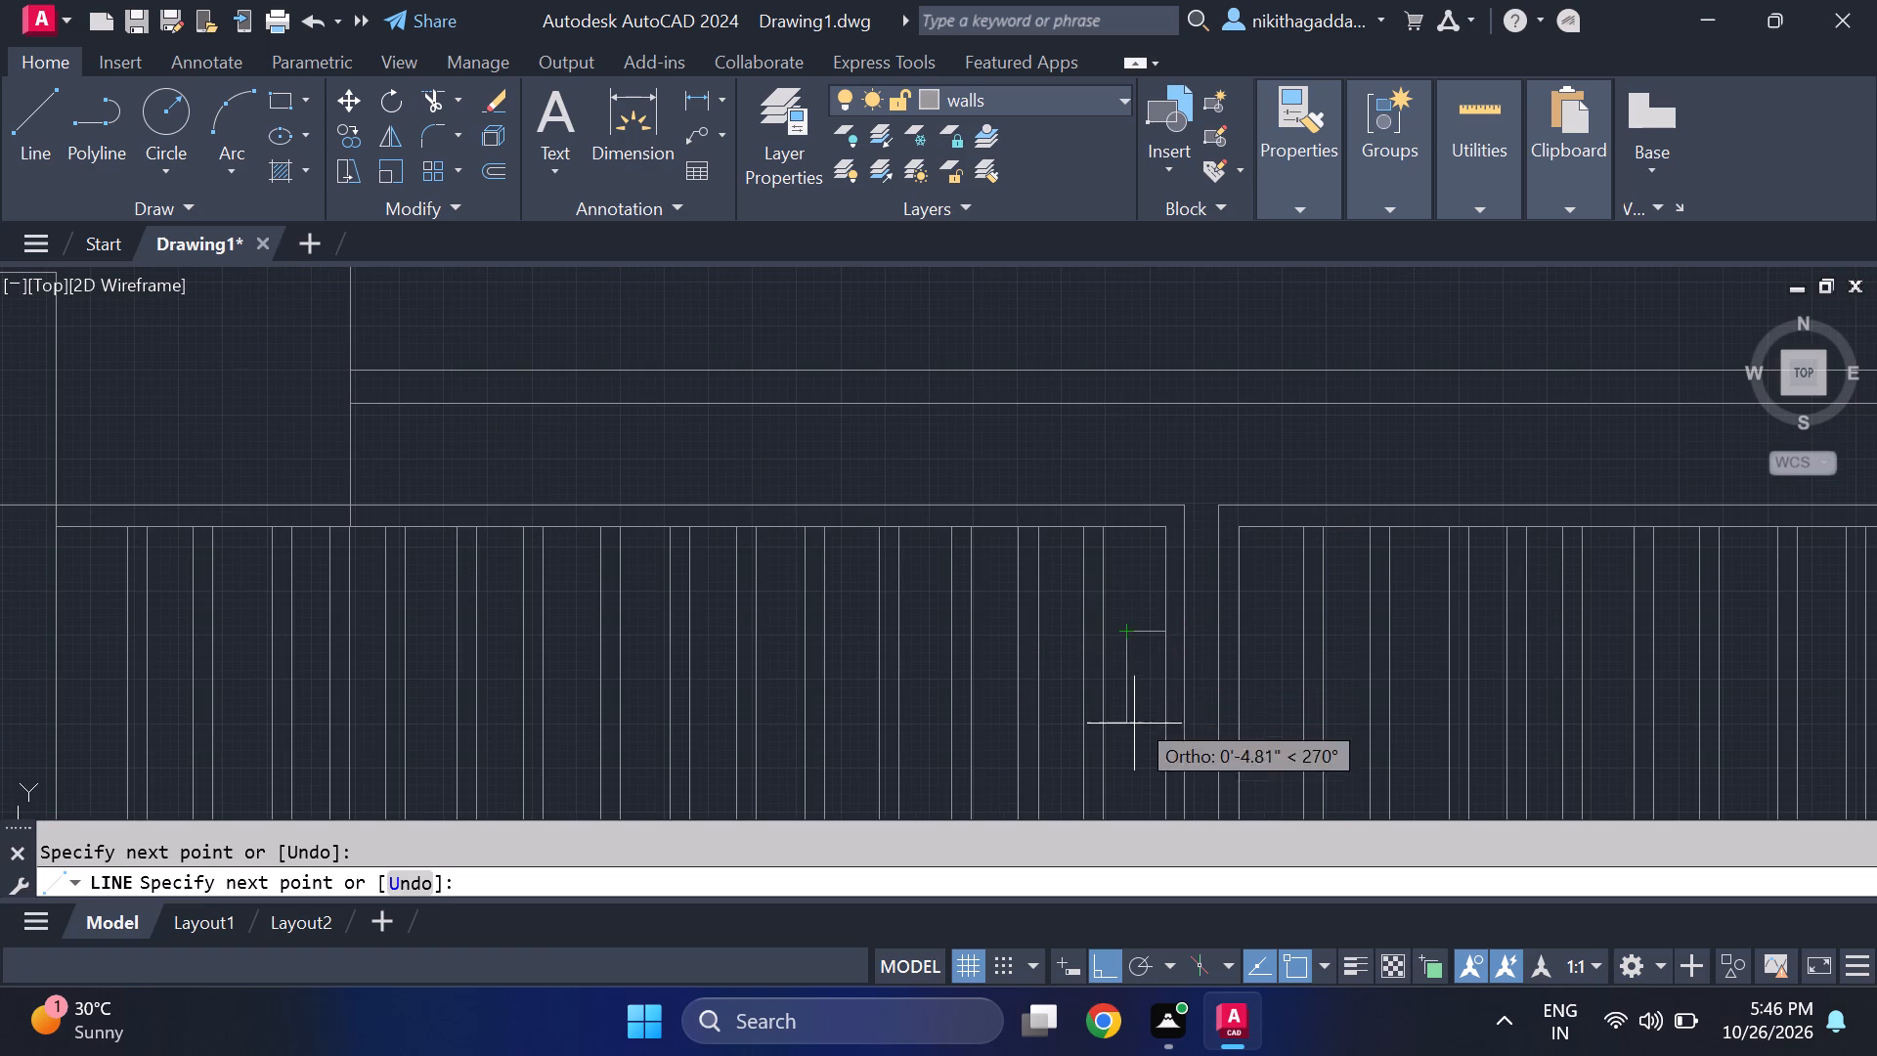
scroll(1130, 788, down, 3)
middle_drag(1126, 792, 1113, 721)
scroll(1115, 719, up, 2)
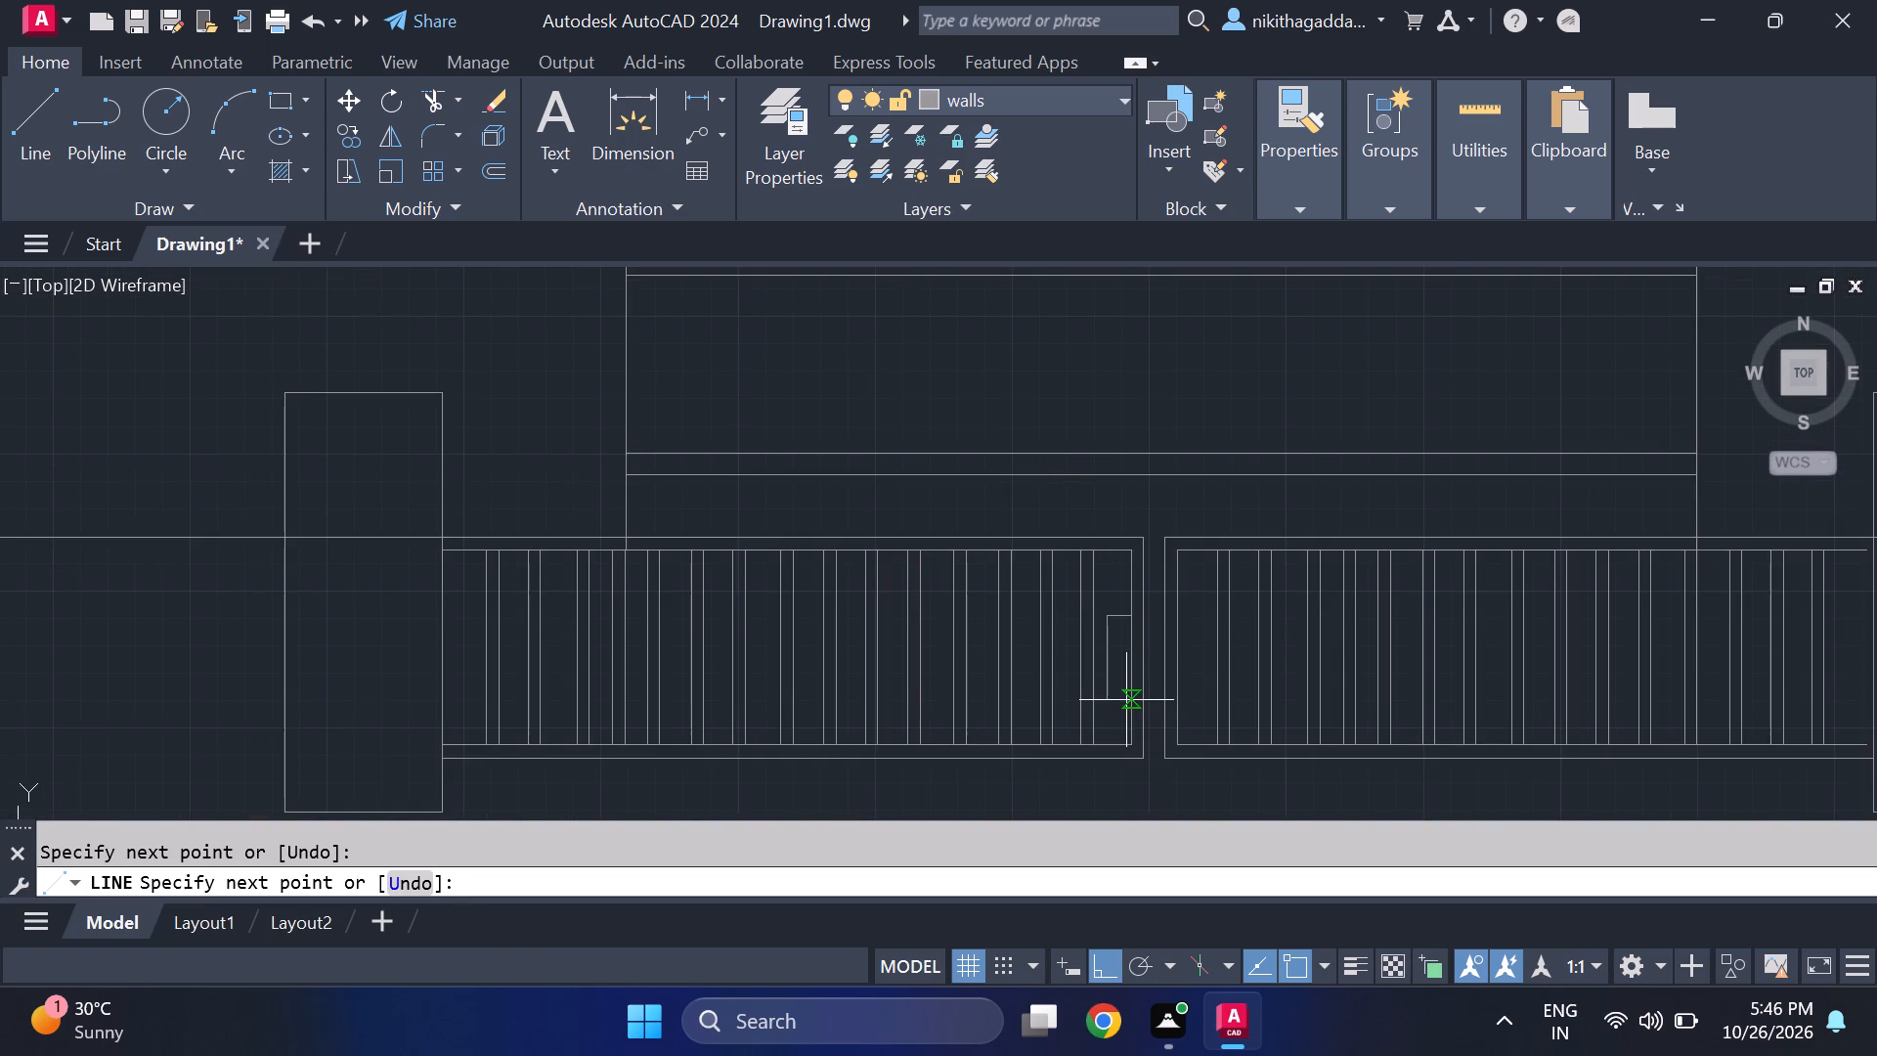
click(1111, 689)
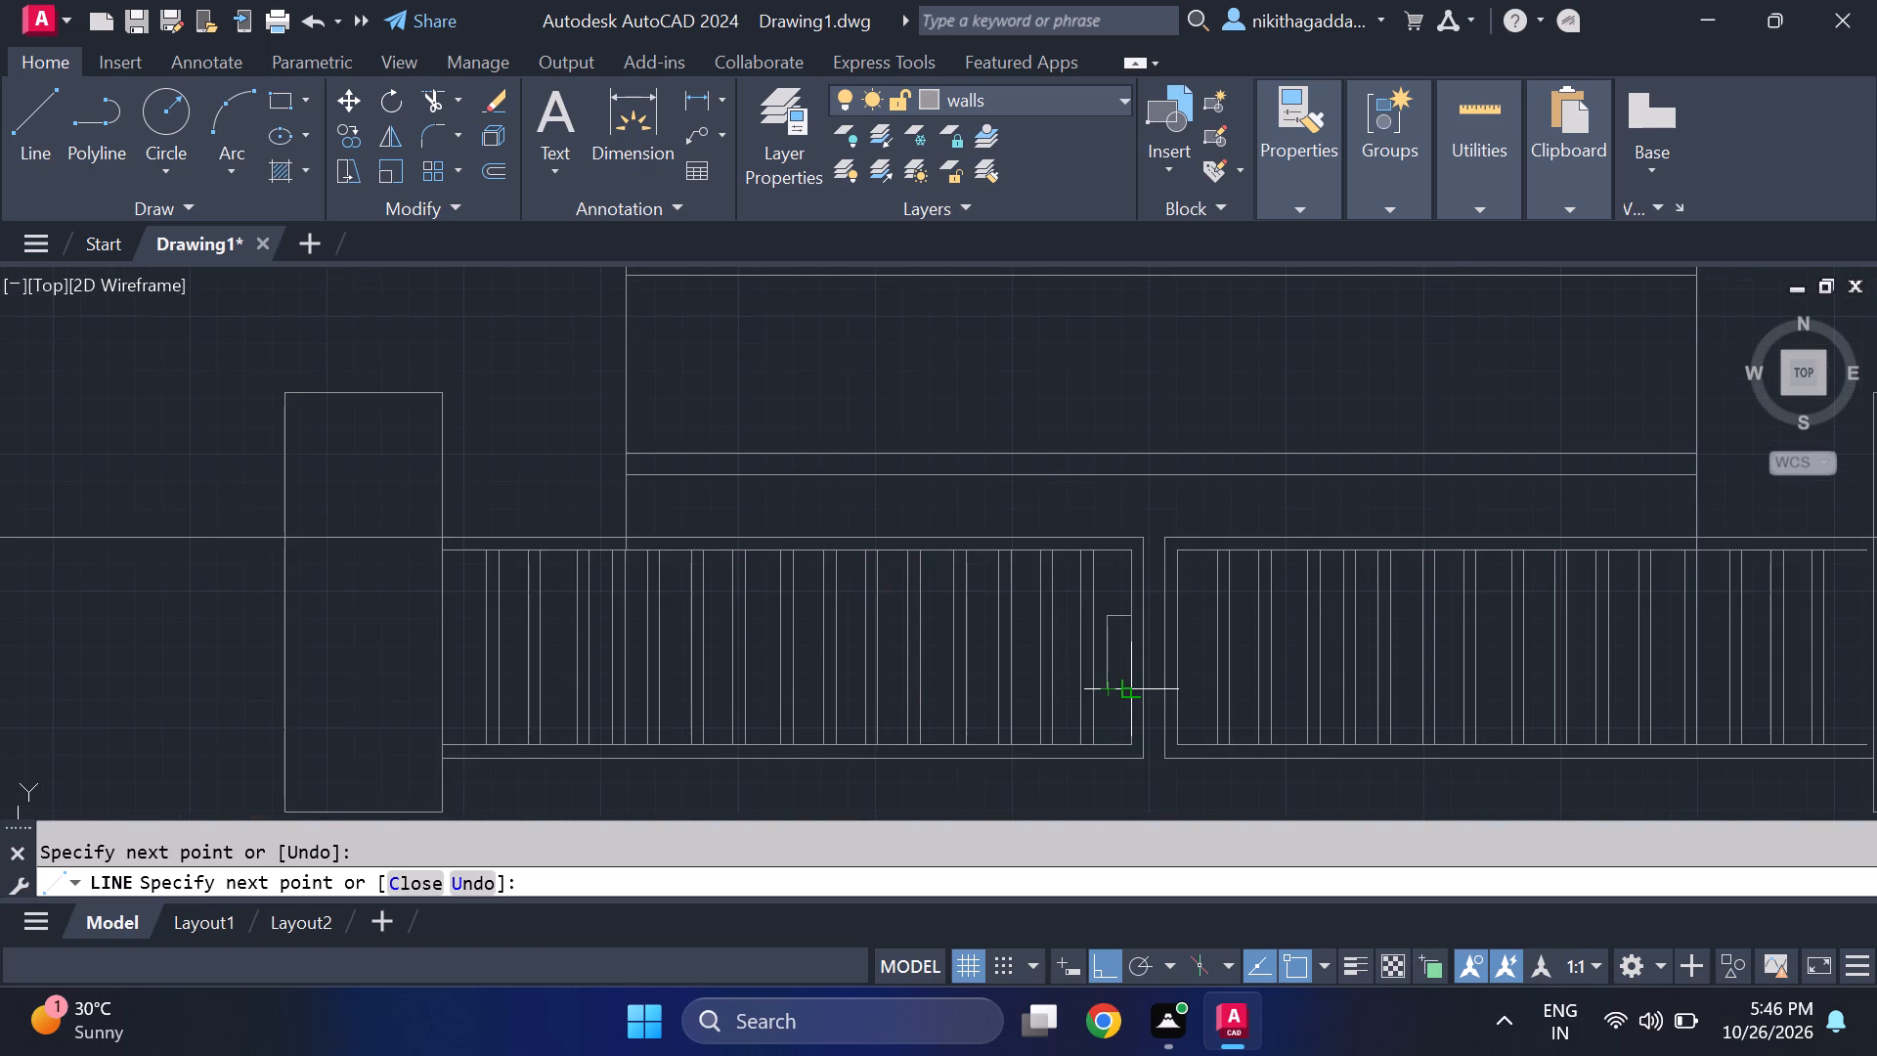
click(1130, 685)
key(Escape)
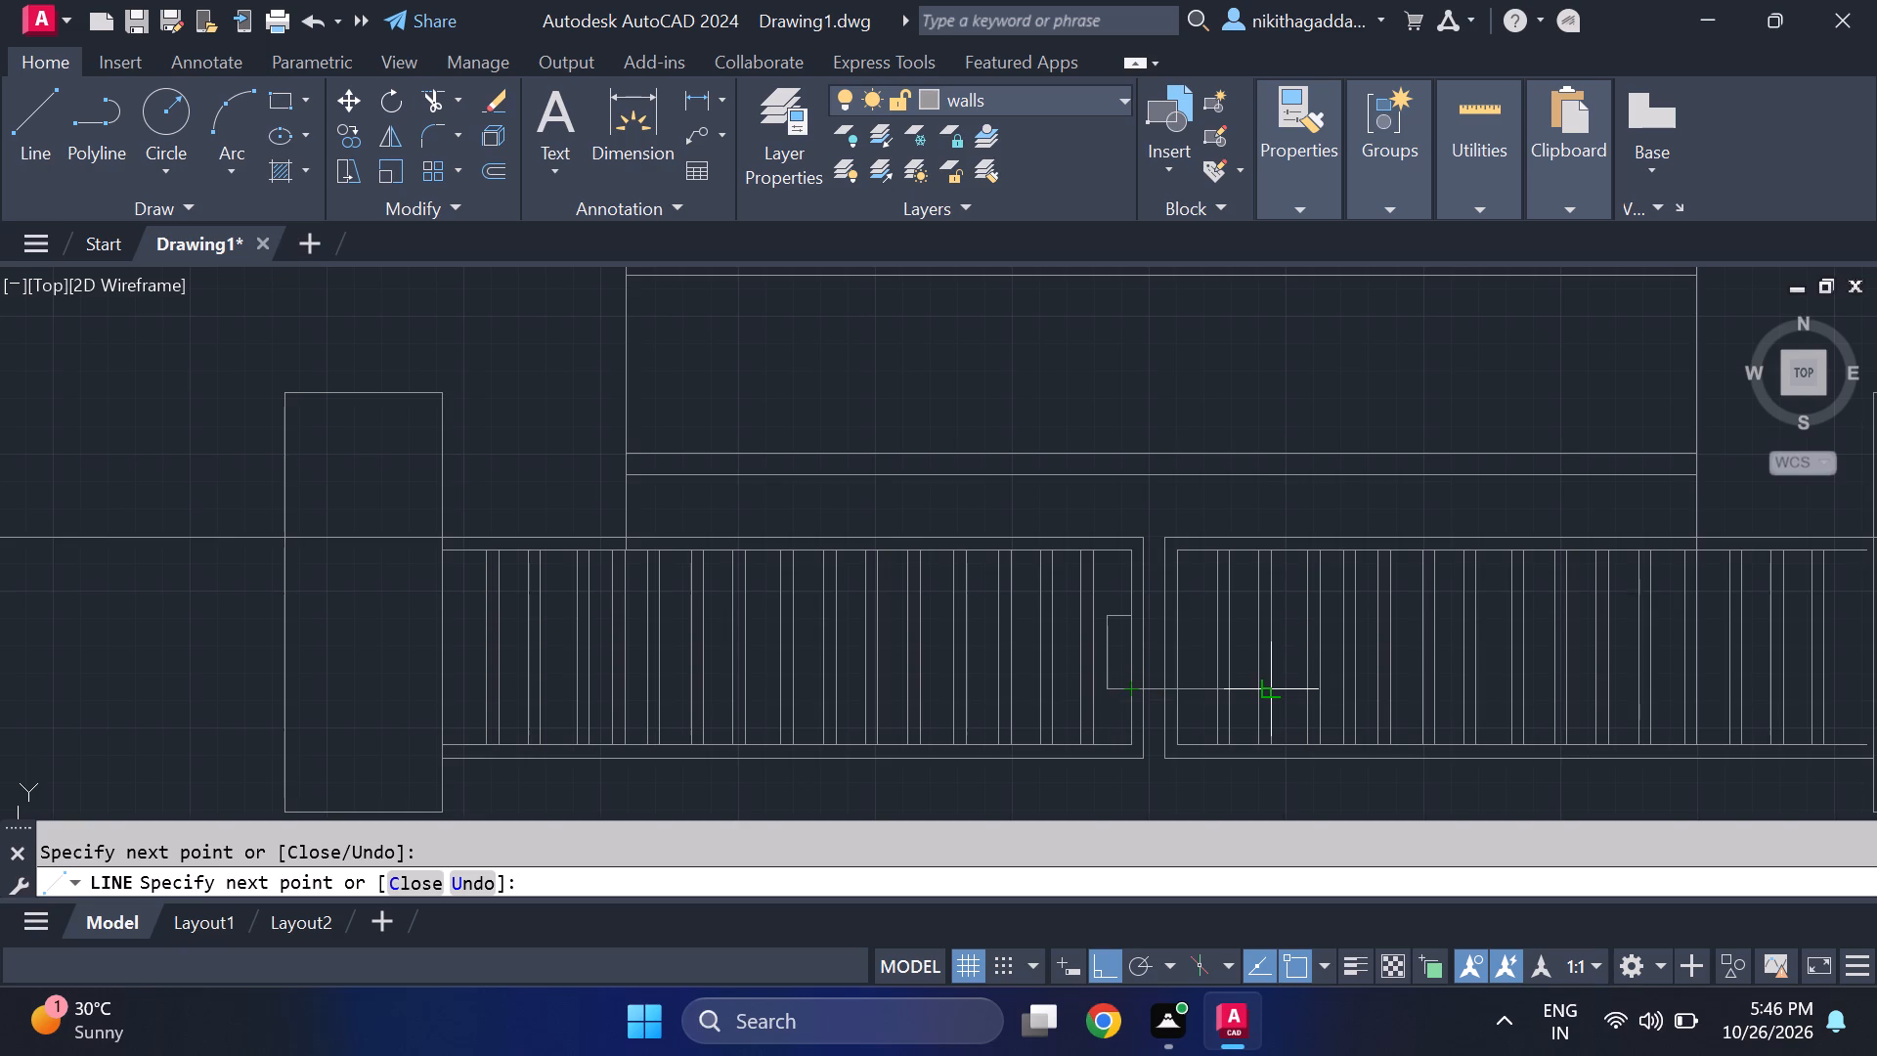
Draw a matching latch outline about 2" wide and 6" high against the right leaf's inner line, aligned with the left one.
scroll(1276, 688, up, 1)
key(l)
key(Return)
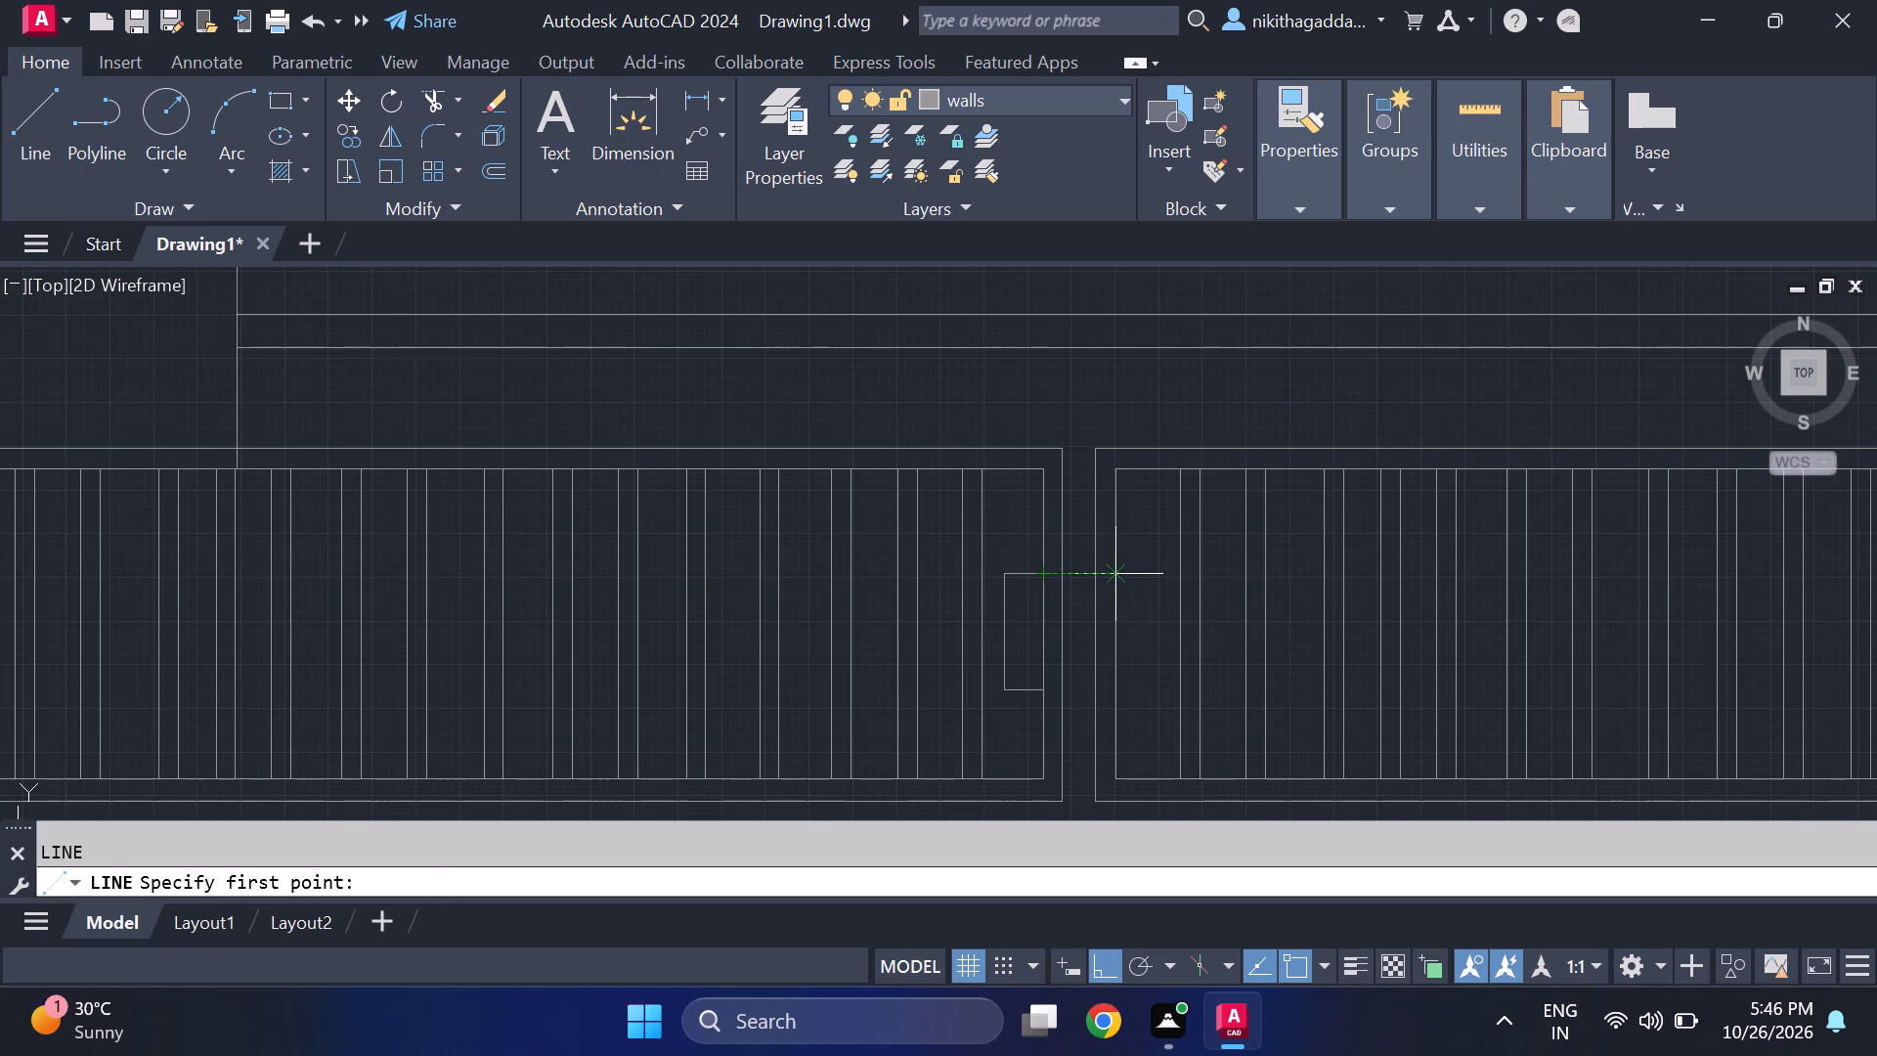
click(1114, 573)
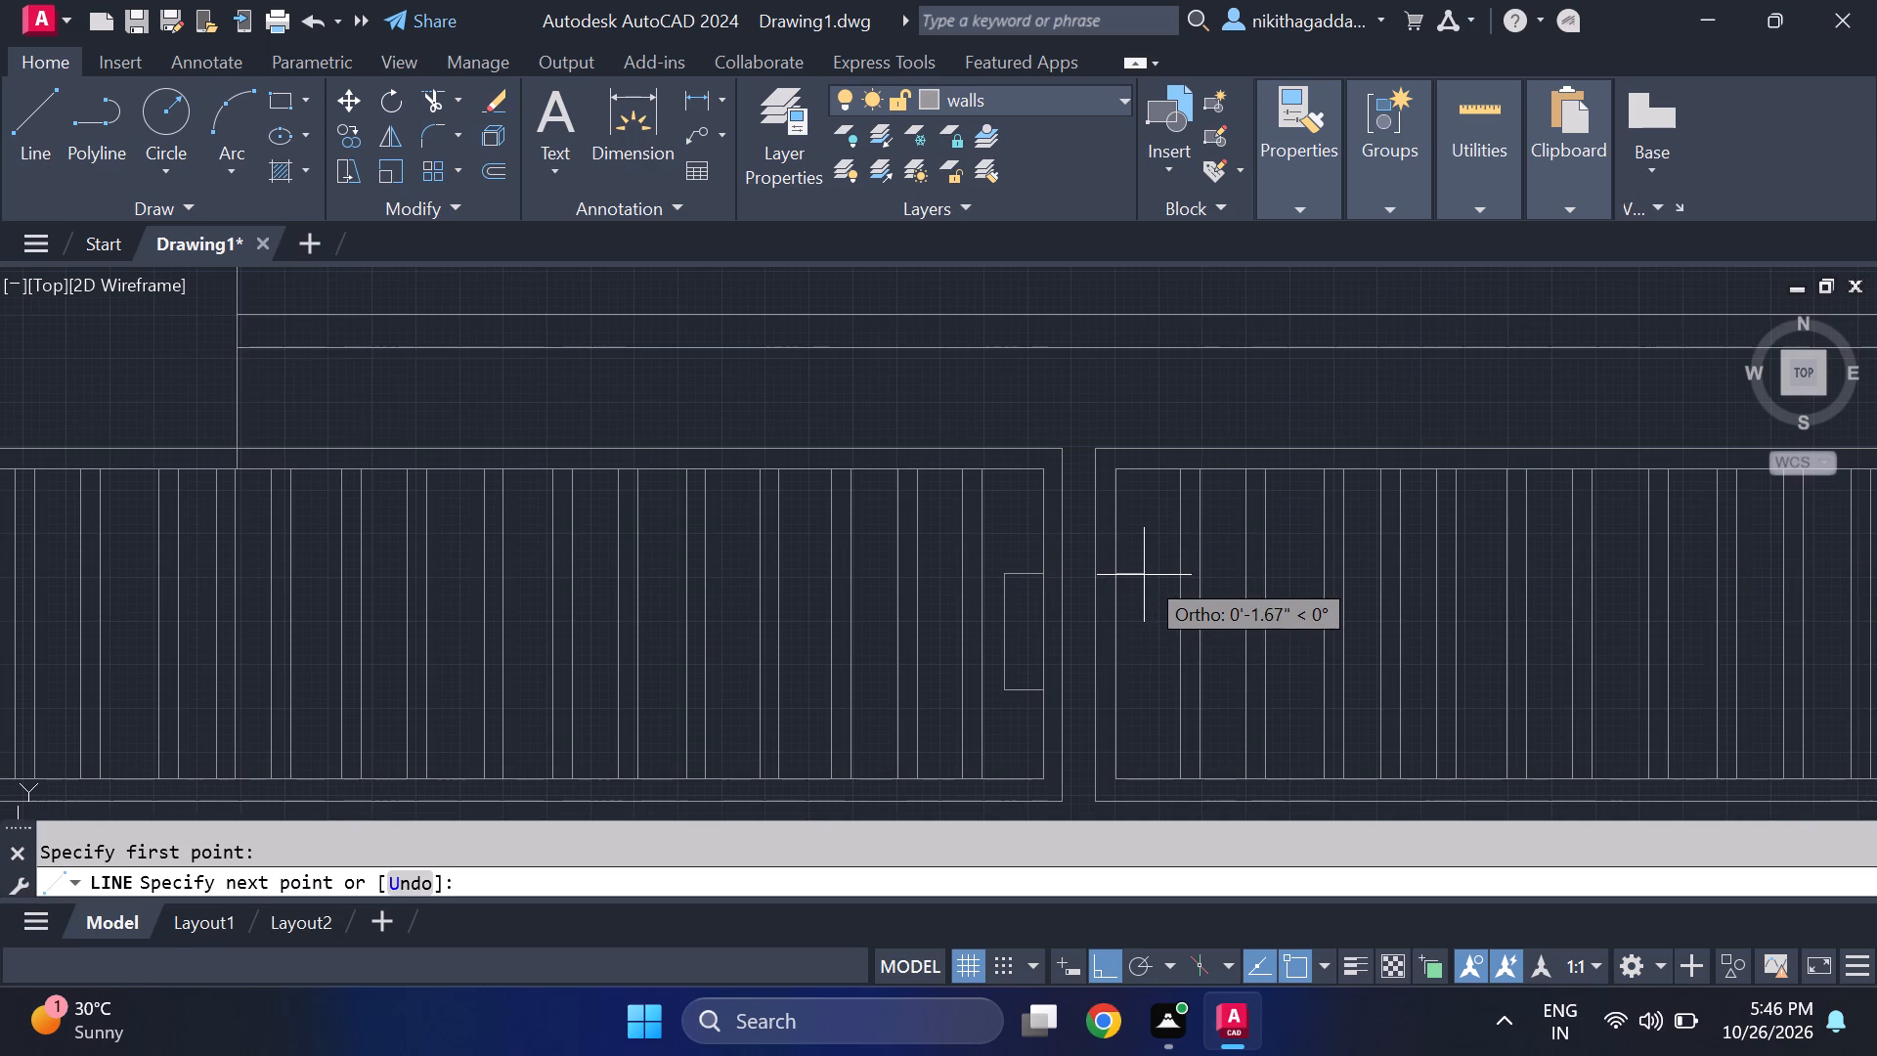
click(1155, 578)
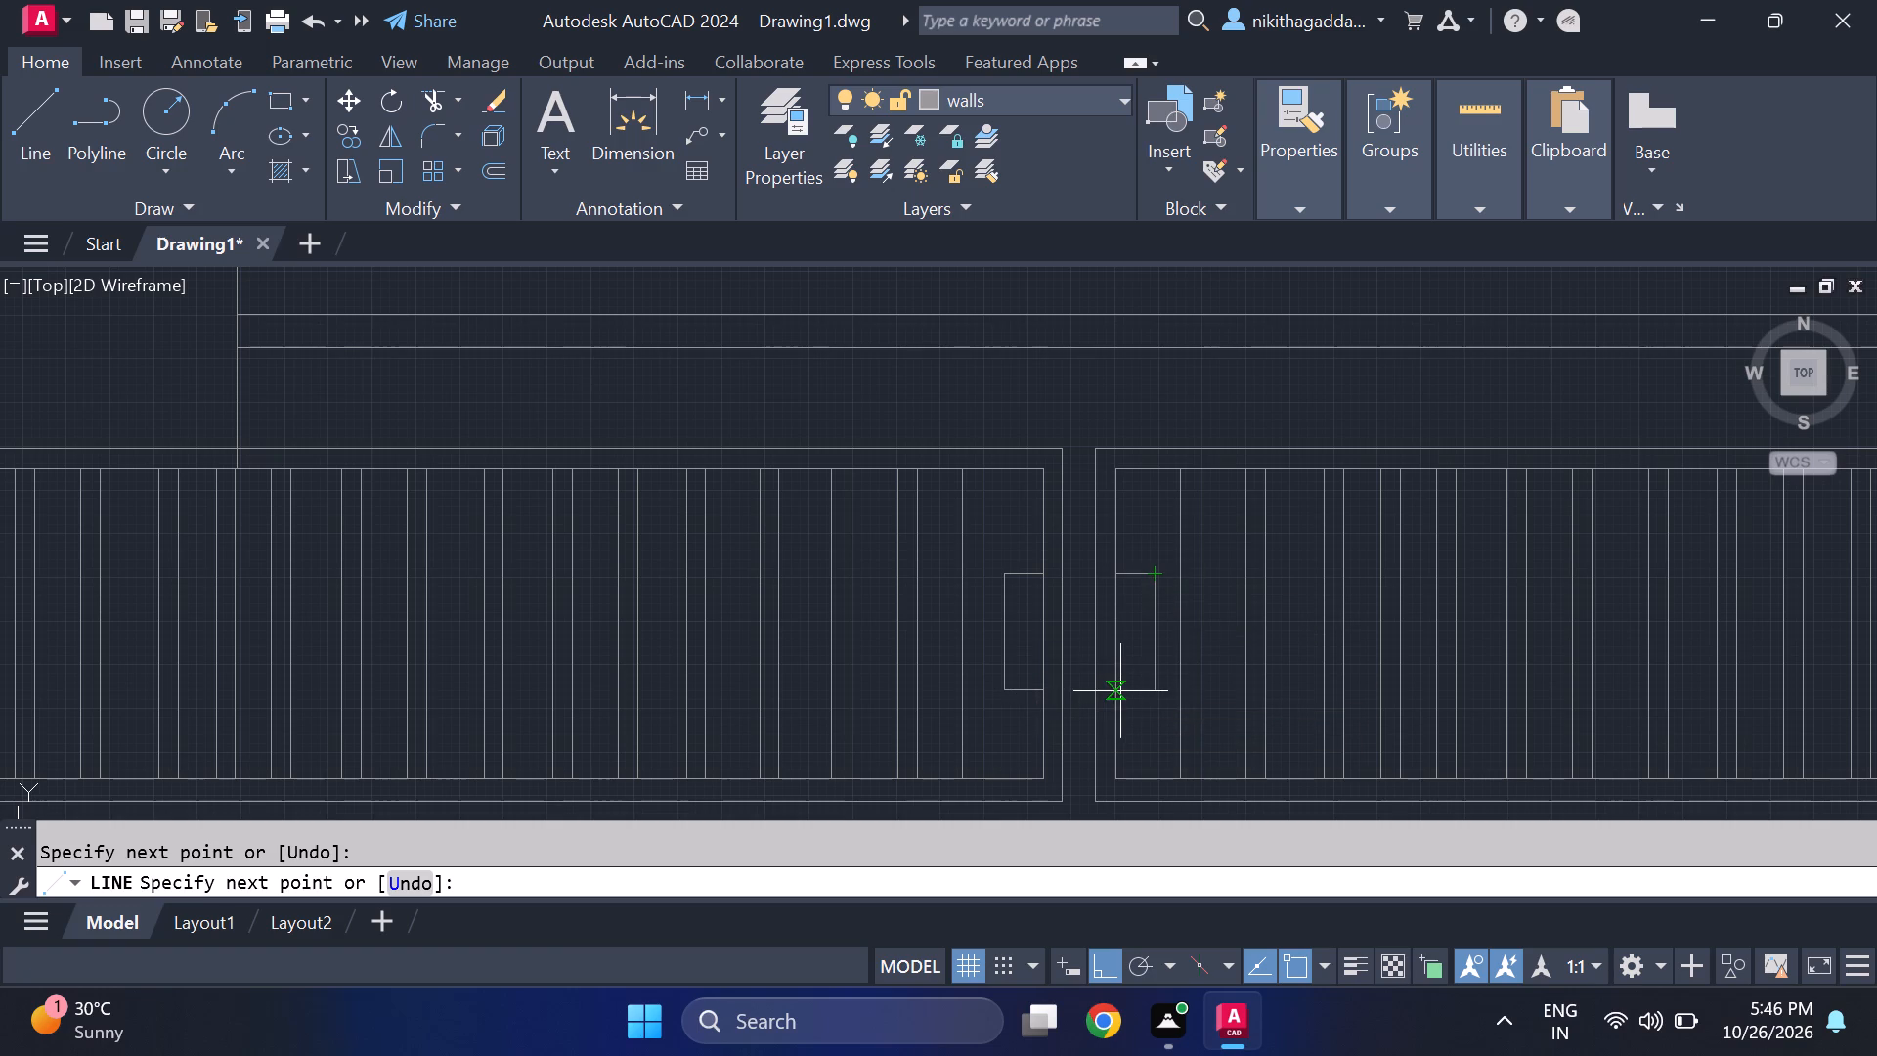
click(1120, 690)
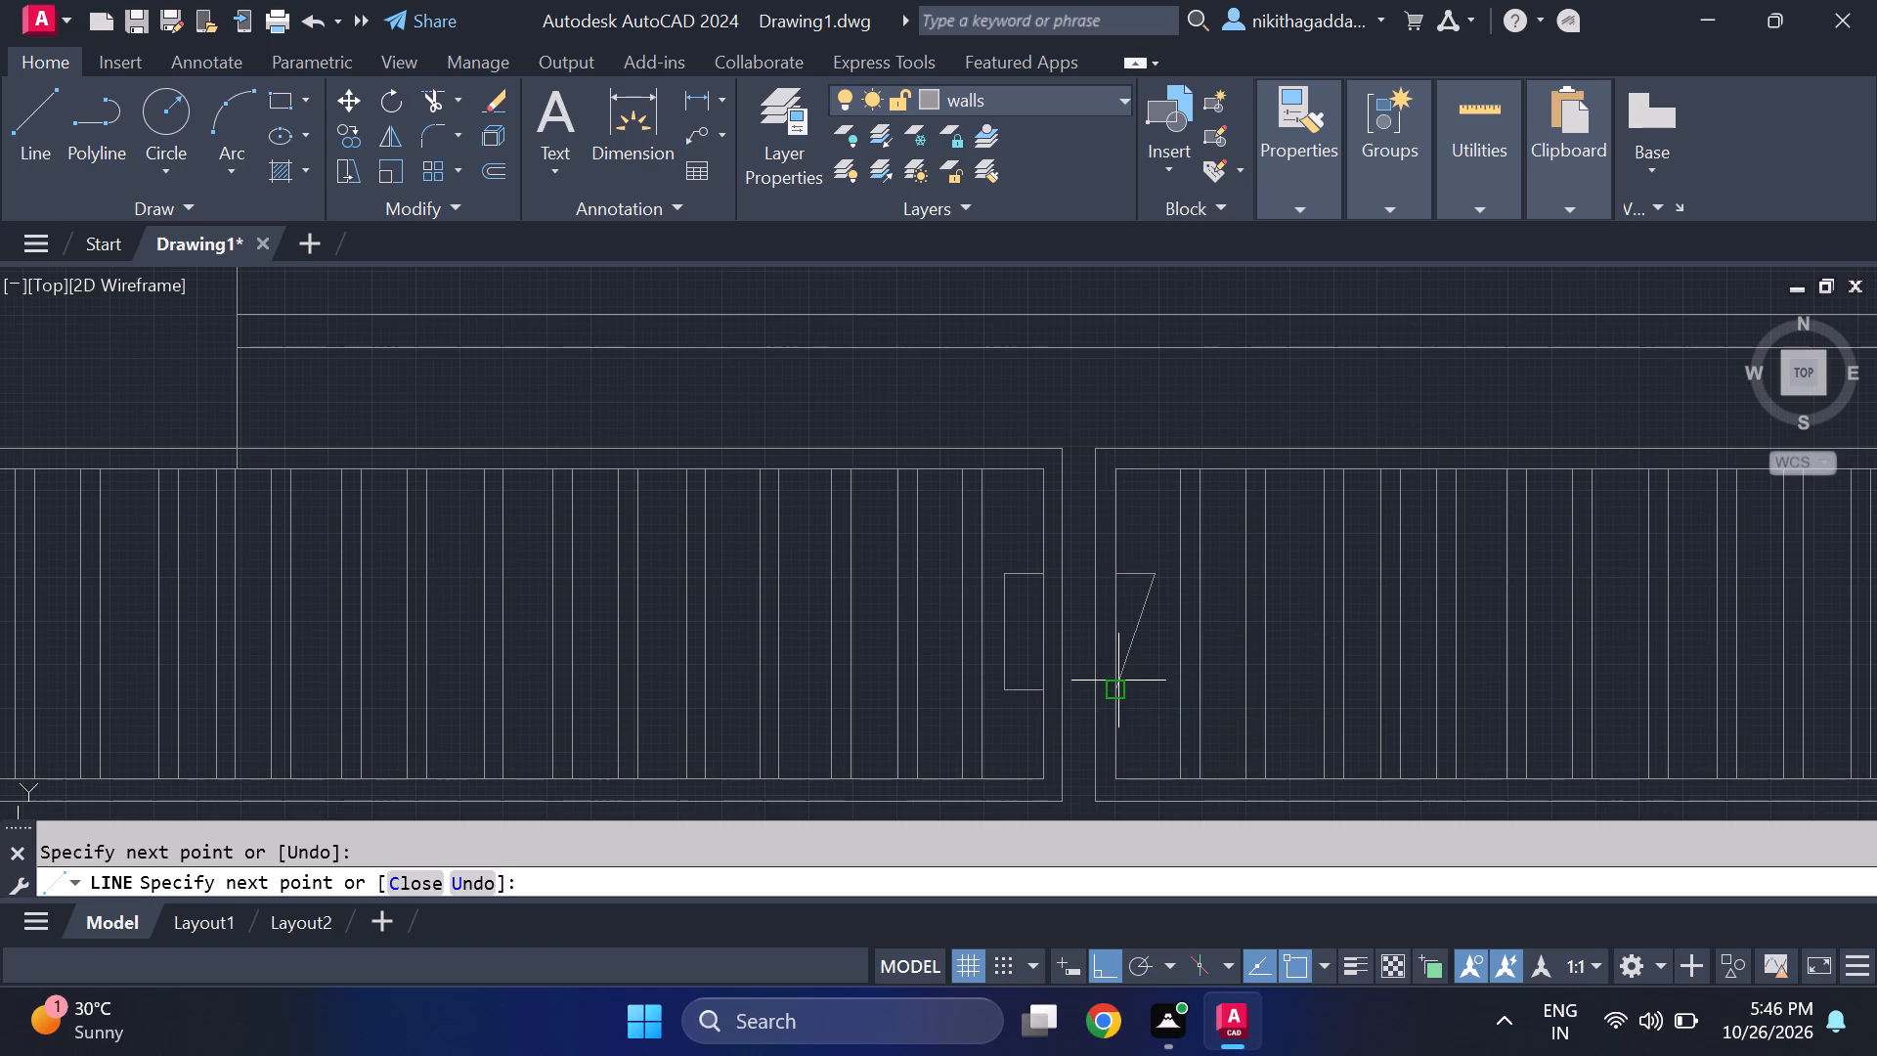
key(ctrl+z)
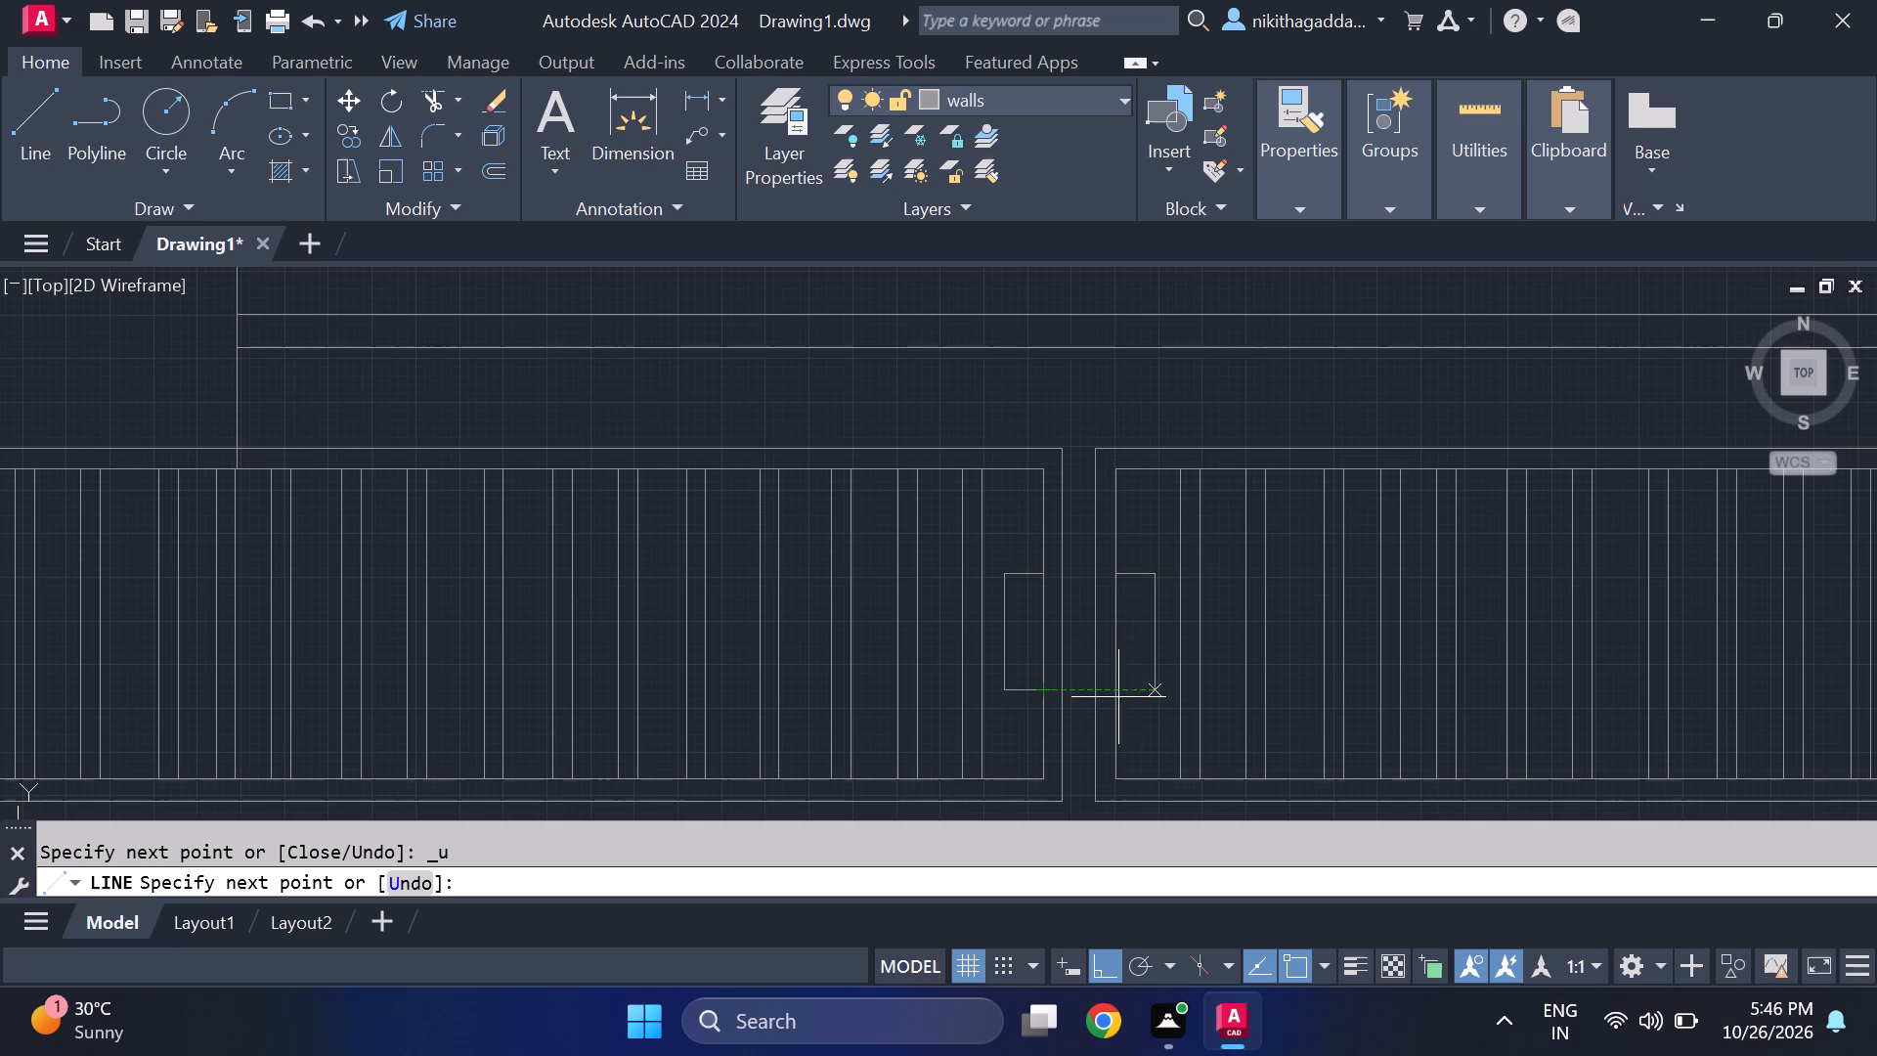
click(1156, 688)
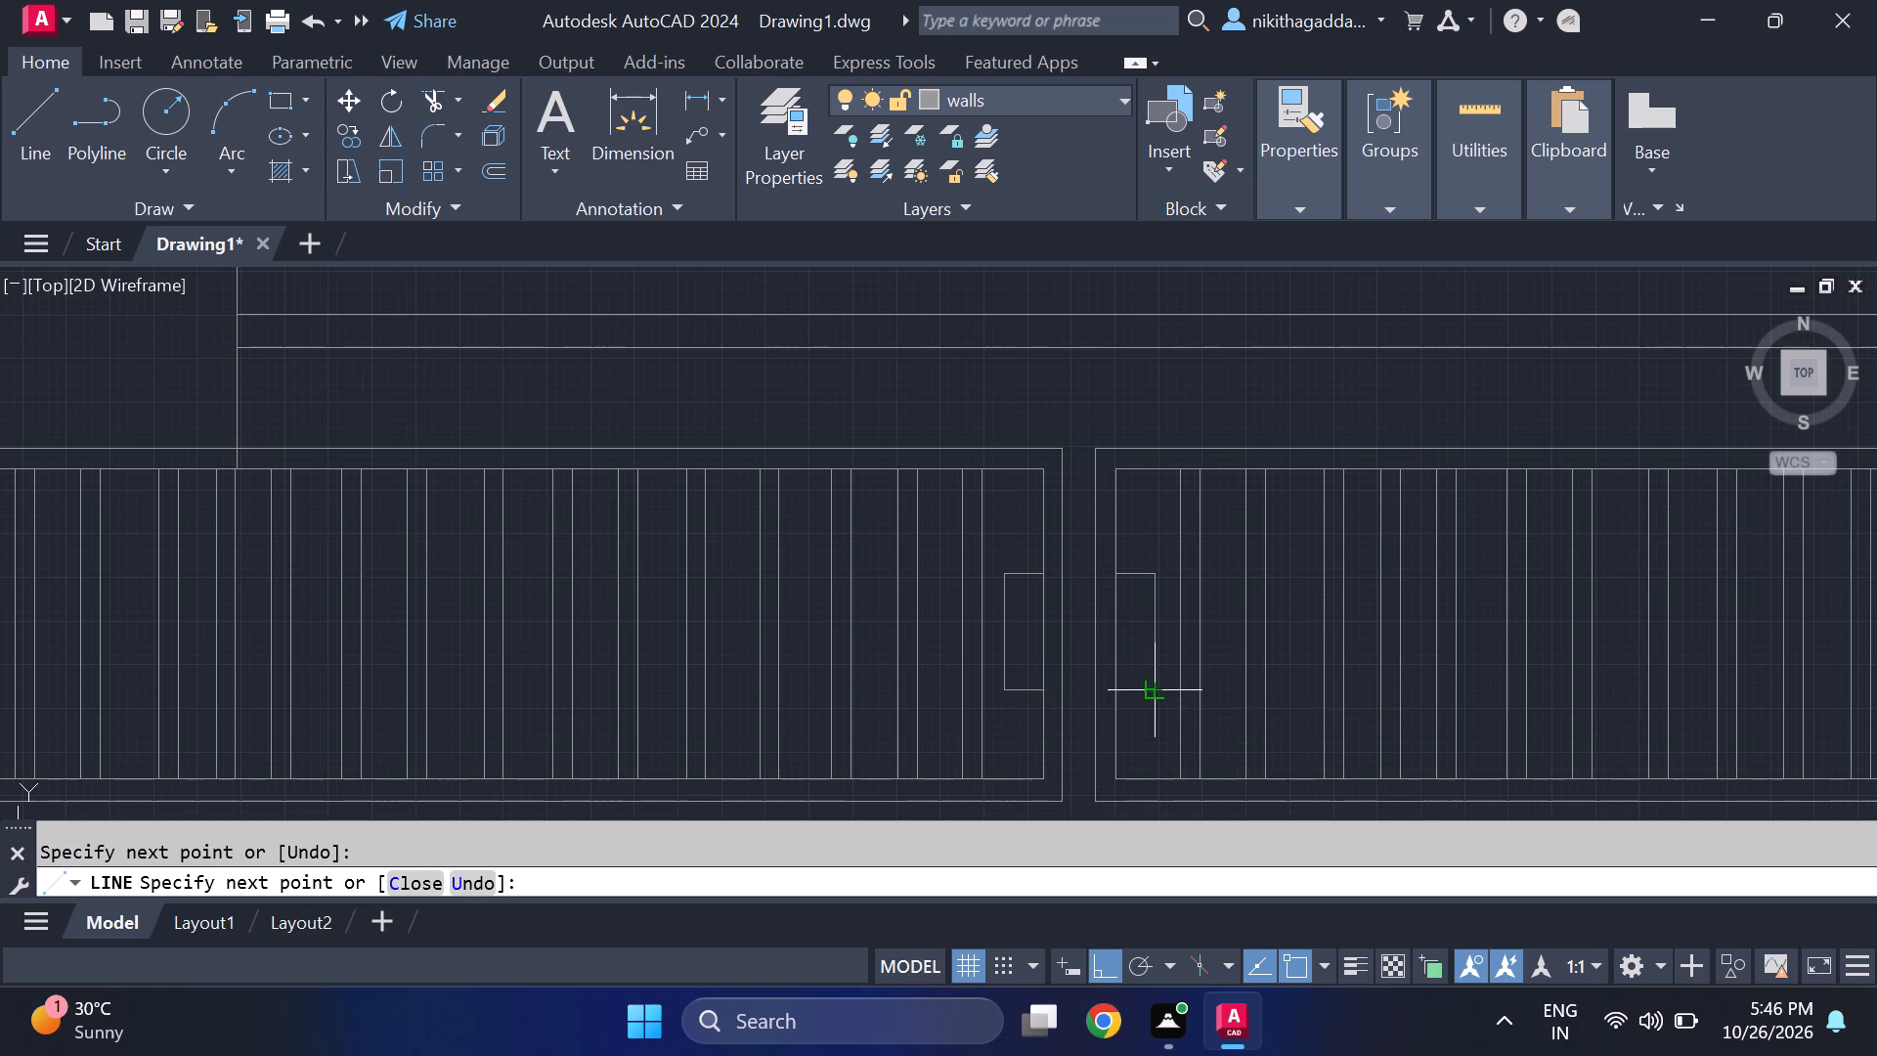
click(1119, 696)
scroll(1436, 653, down, 1)
scroll(1543, 696, down, 2)
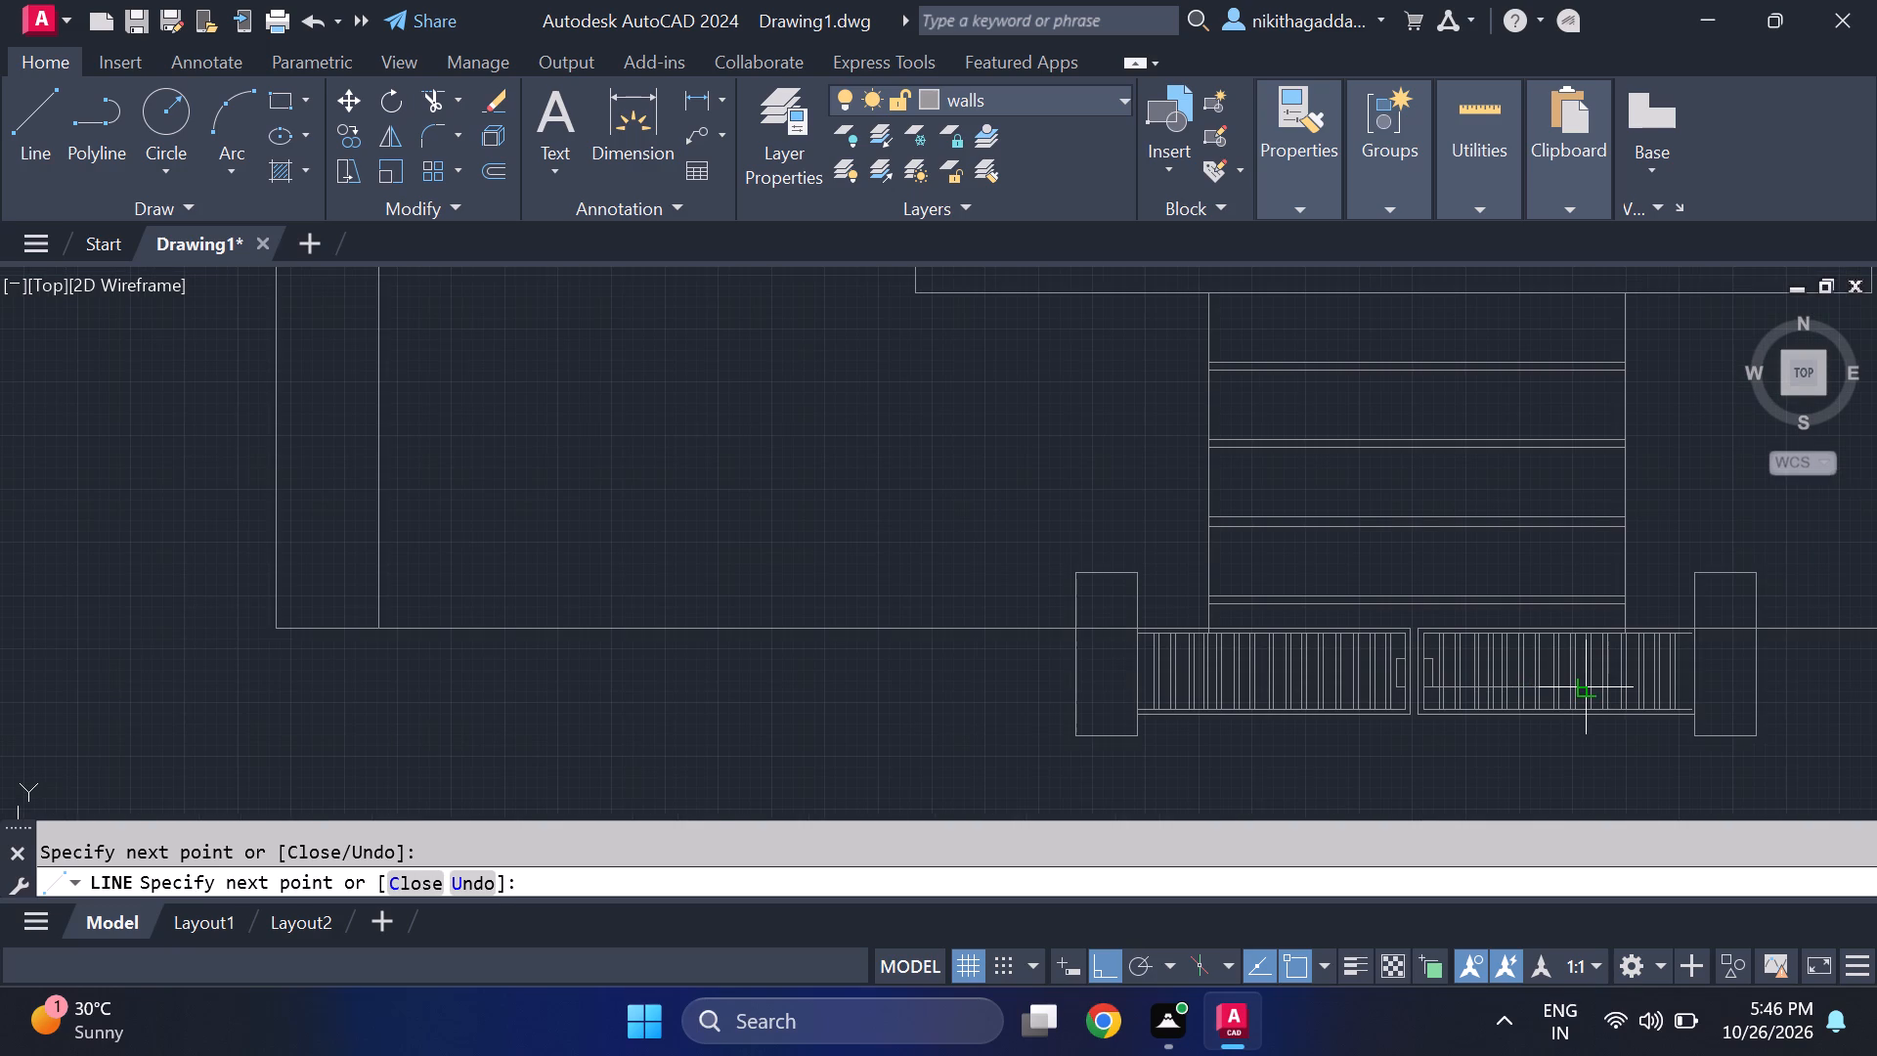
key(Escape)
scroll(1614, 703, down, 2)
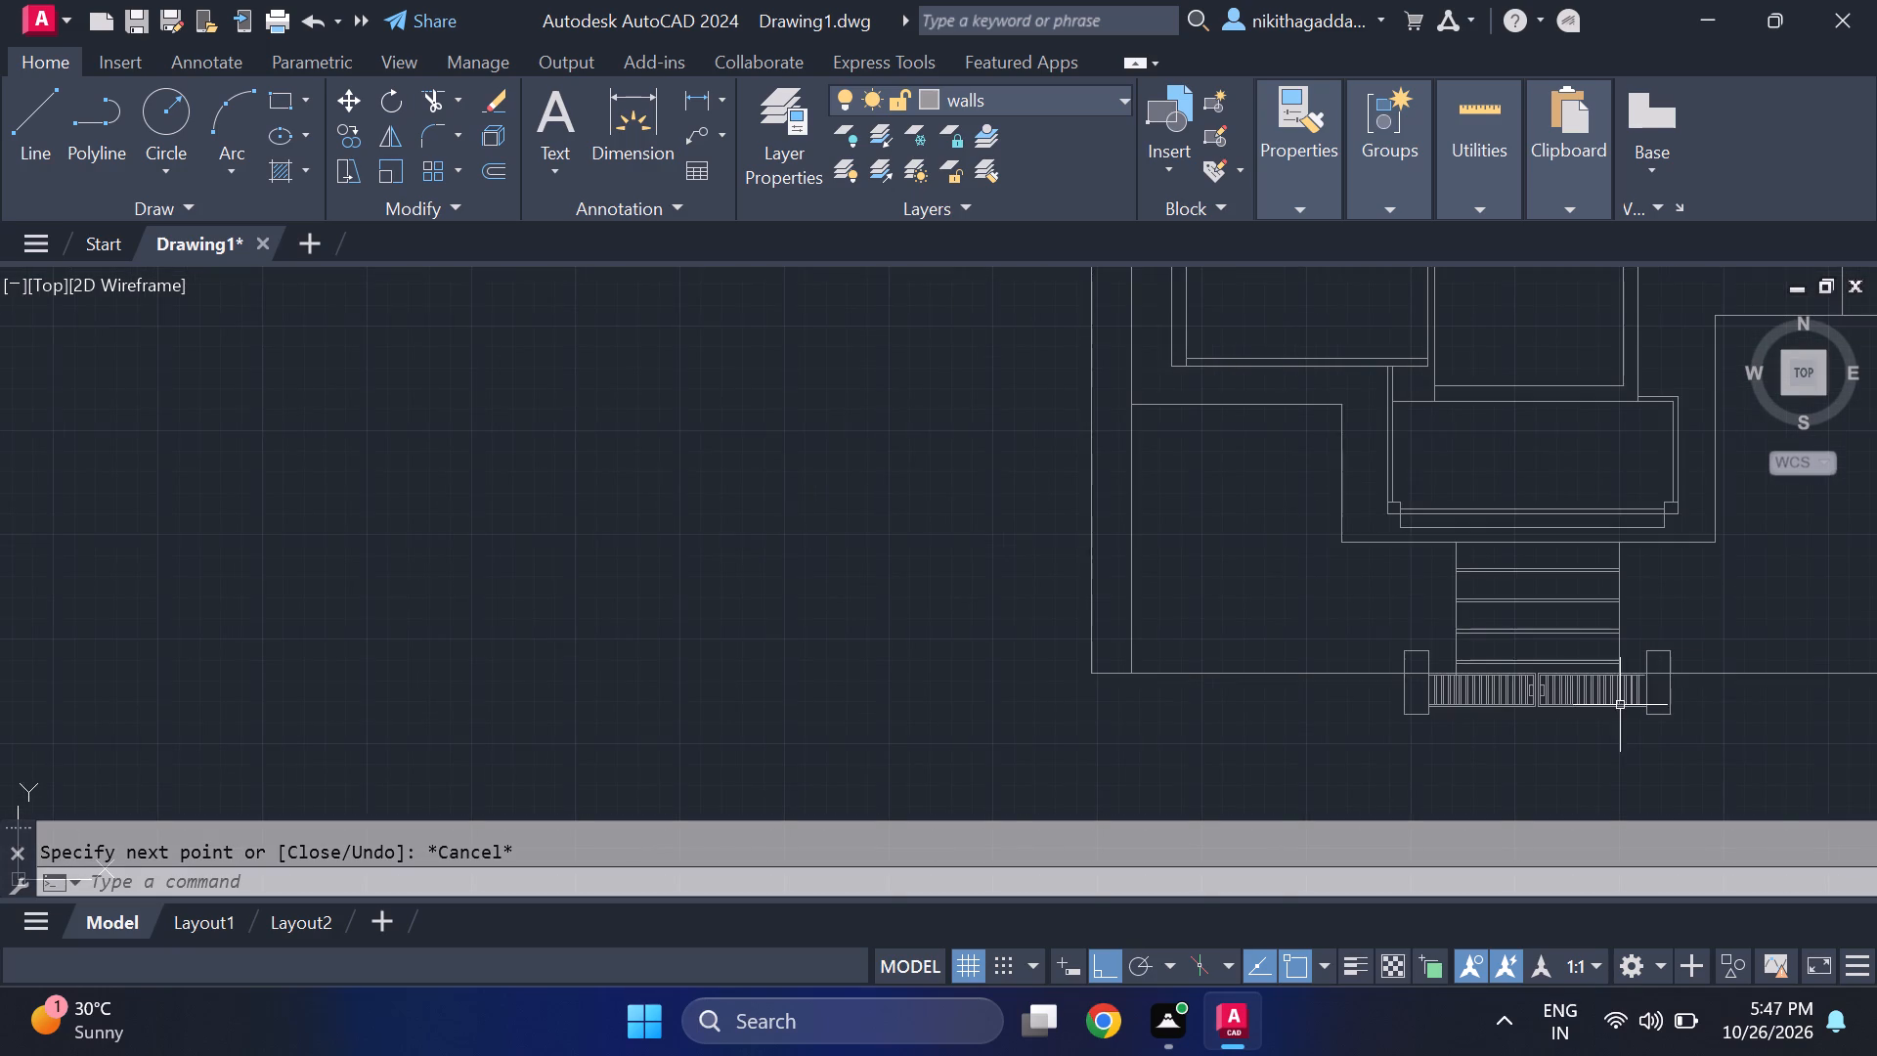
scroll(1619, 705, up, 1)
middle_drag(1581, 728, 1501, 709)
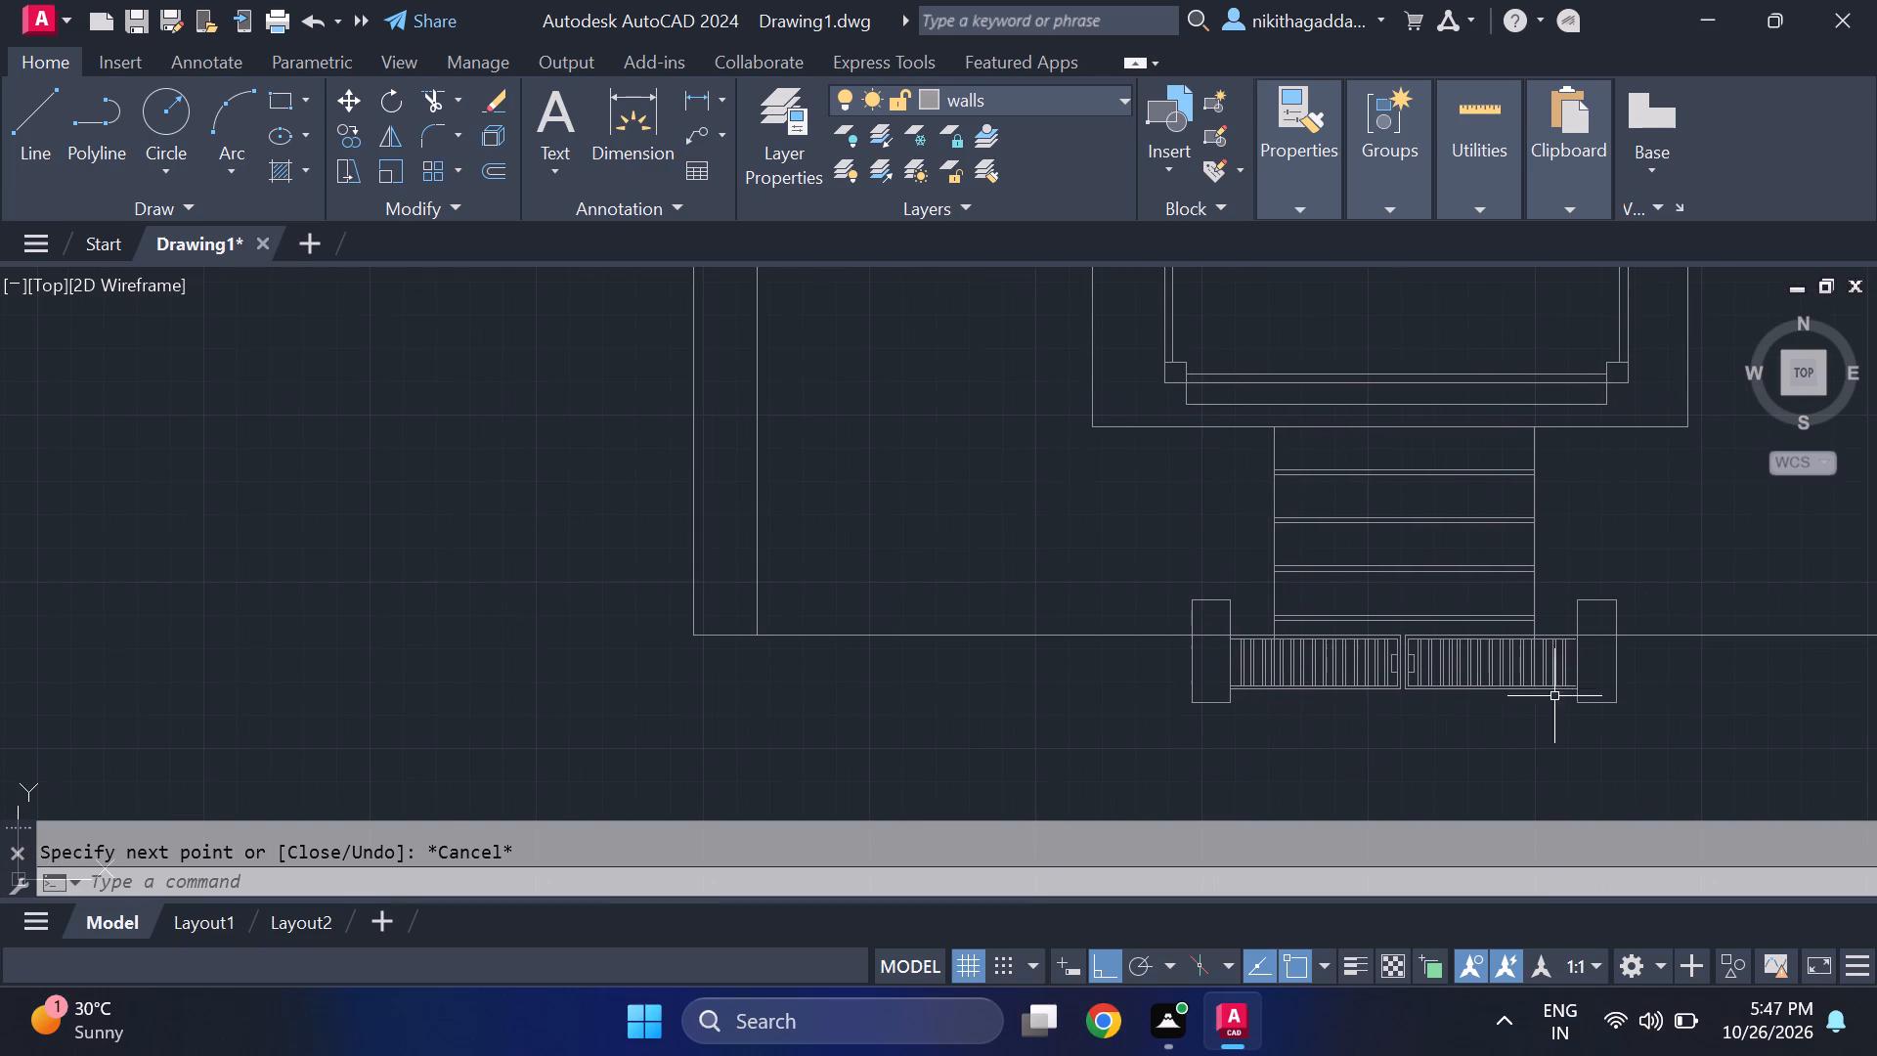
Trim the front boundary line where it crosses through the right and left gate posts.
middle_drag(1689, 713, 1613, 603)
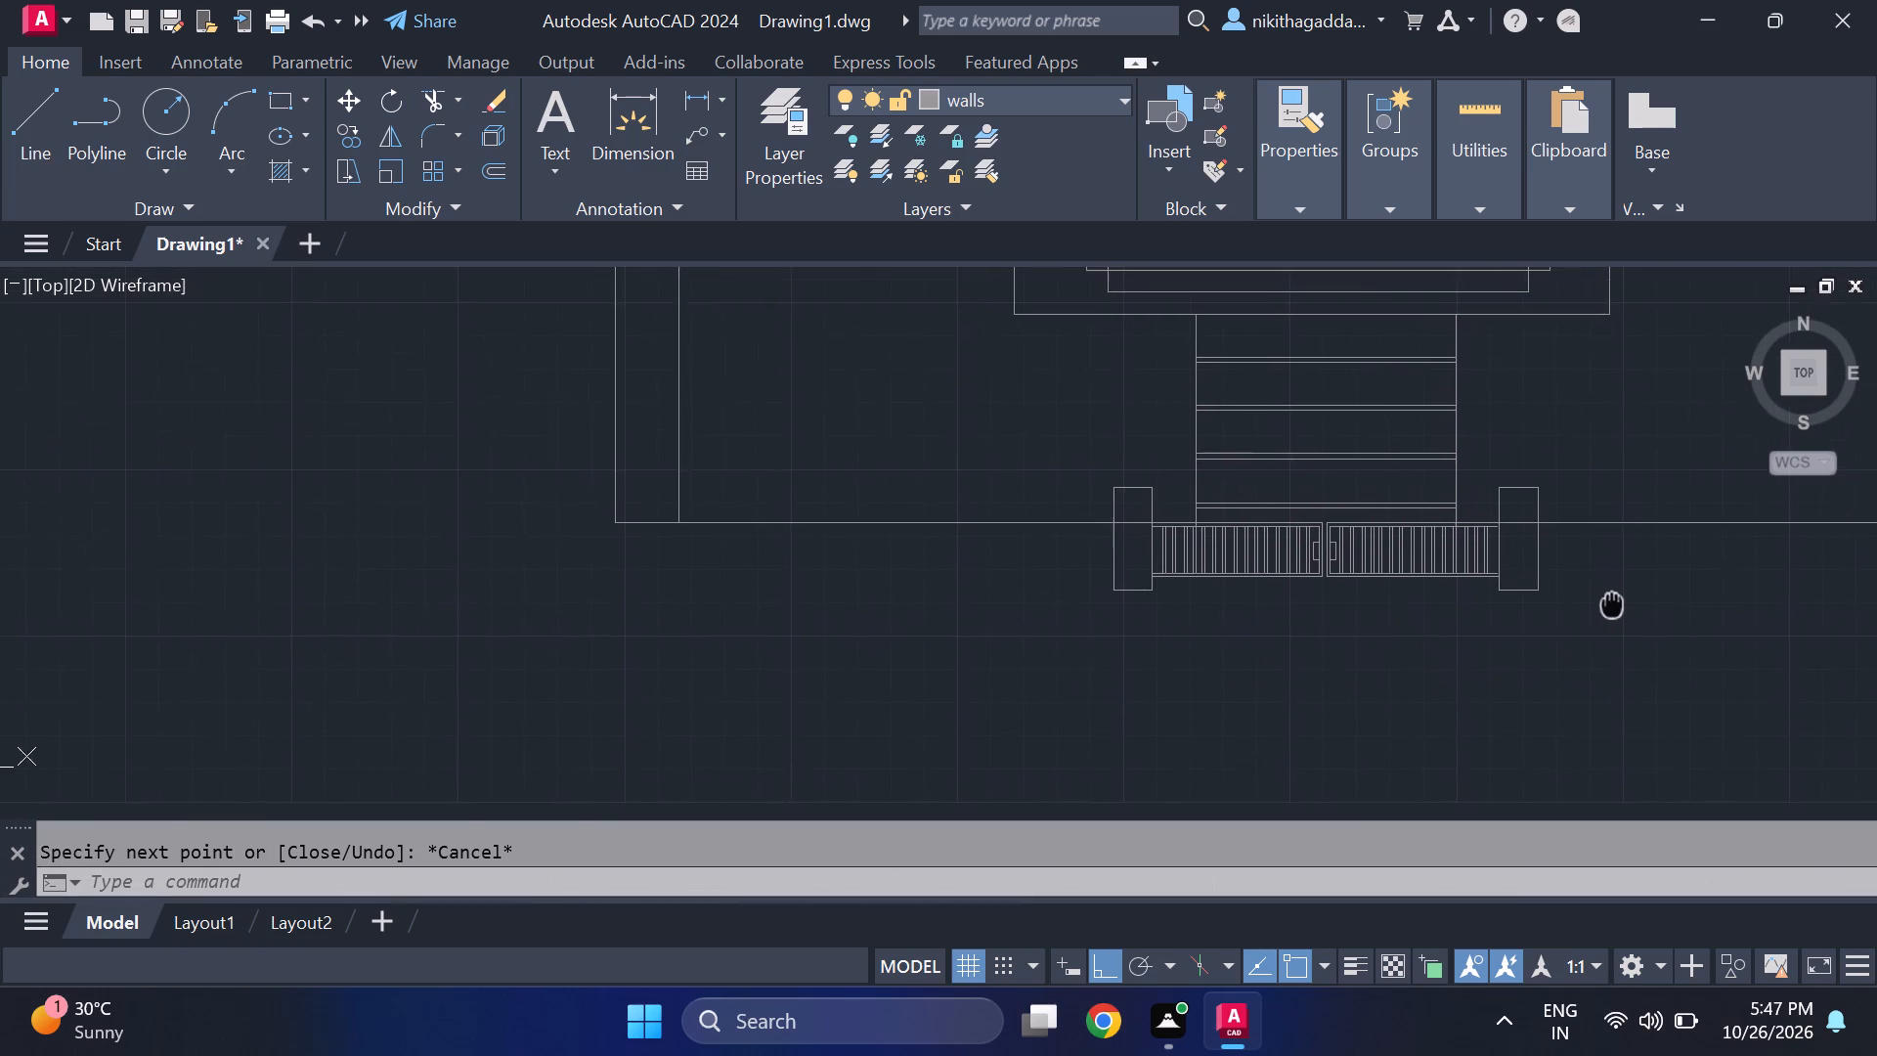
middle_drag(1613, 603, 1659, 668)
middle_drag(1660, 668, 1634, 674)
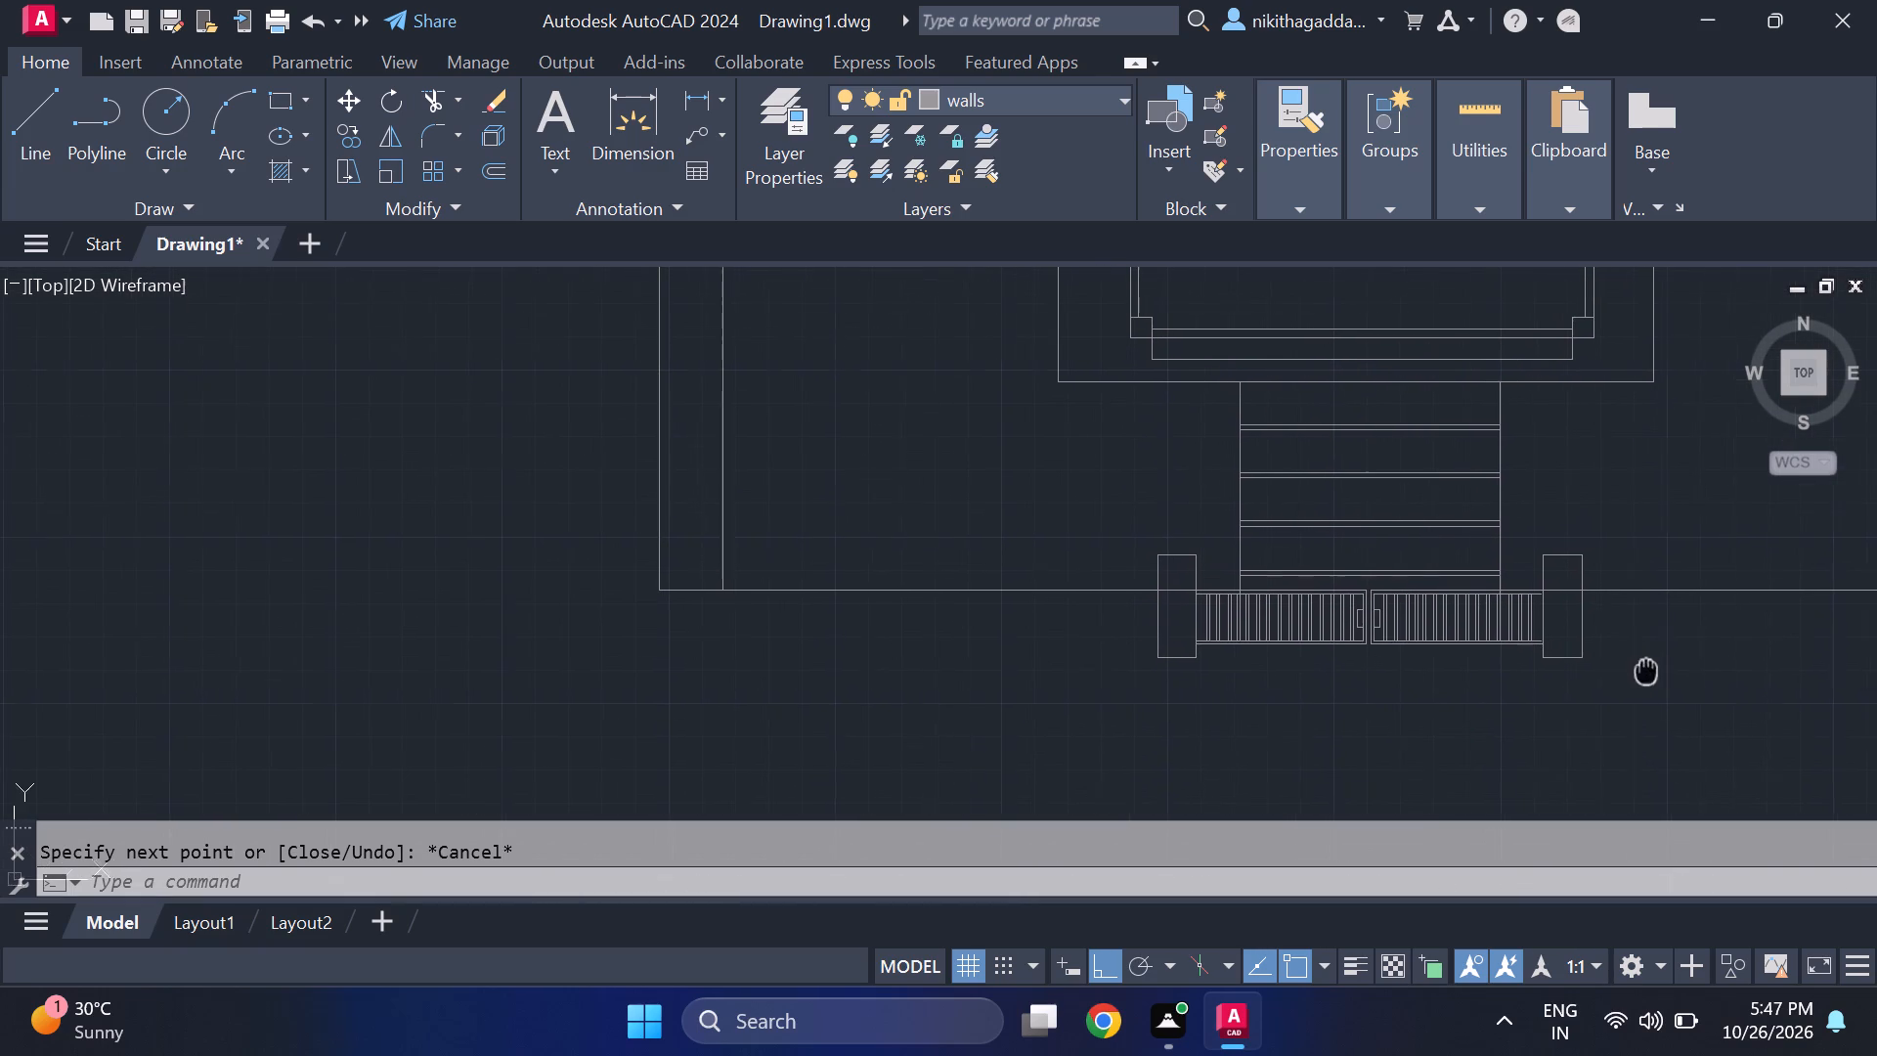
middle_drag(1634, 674, 1474, 709)
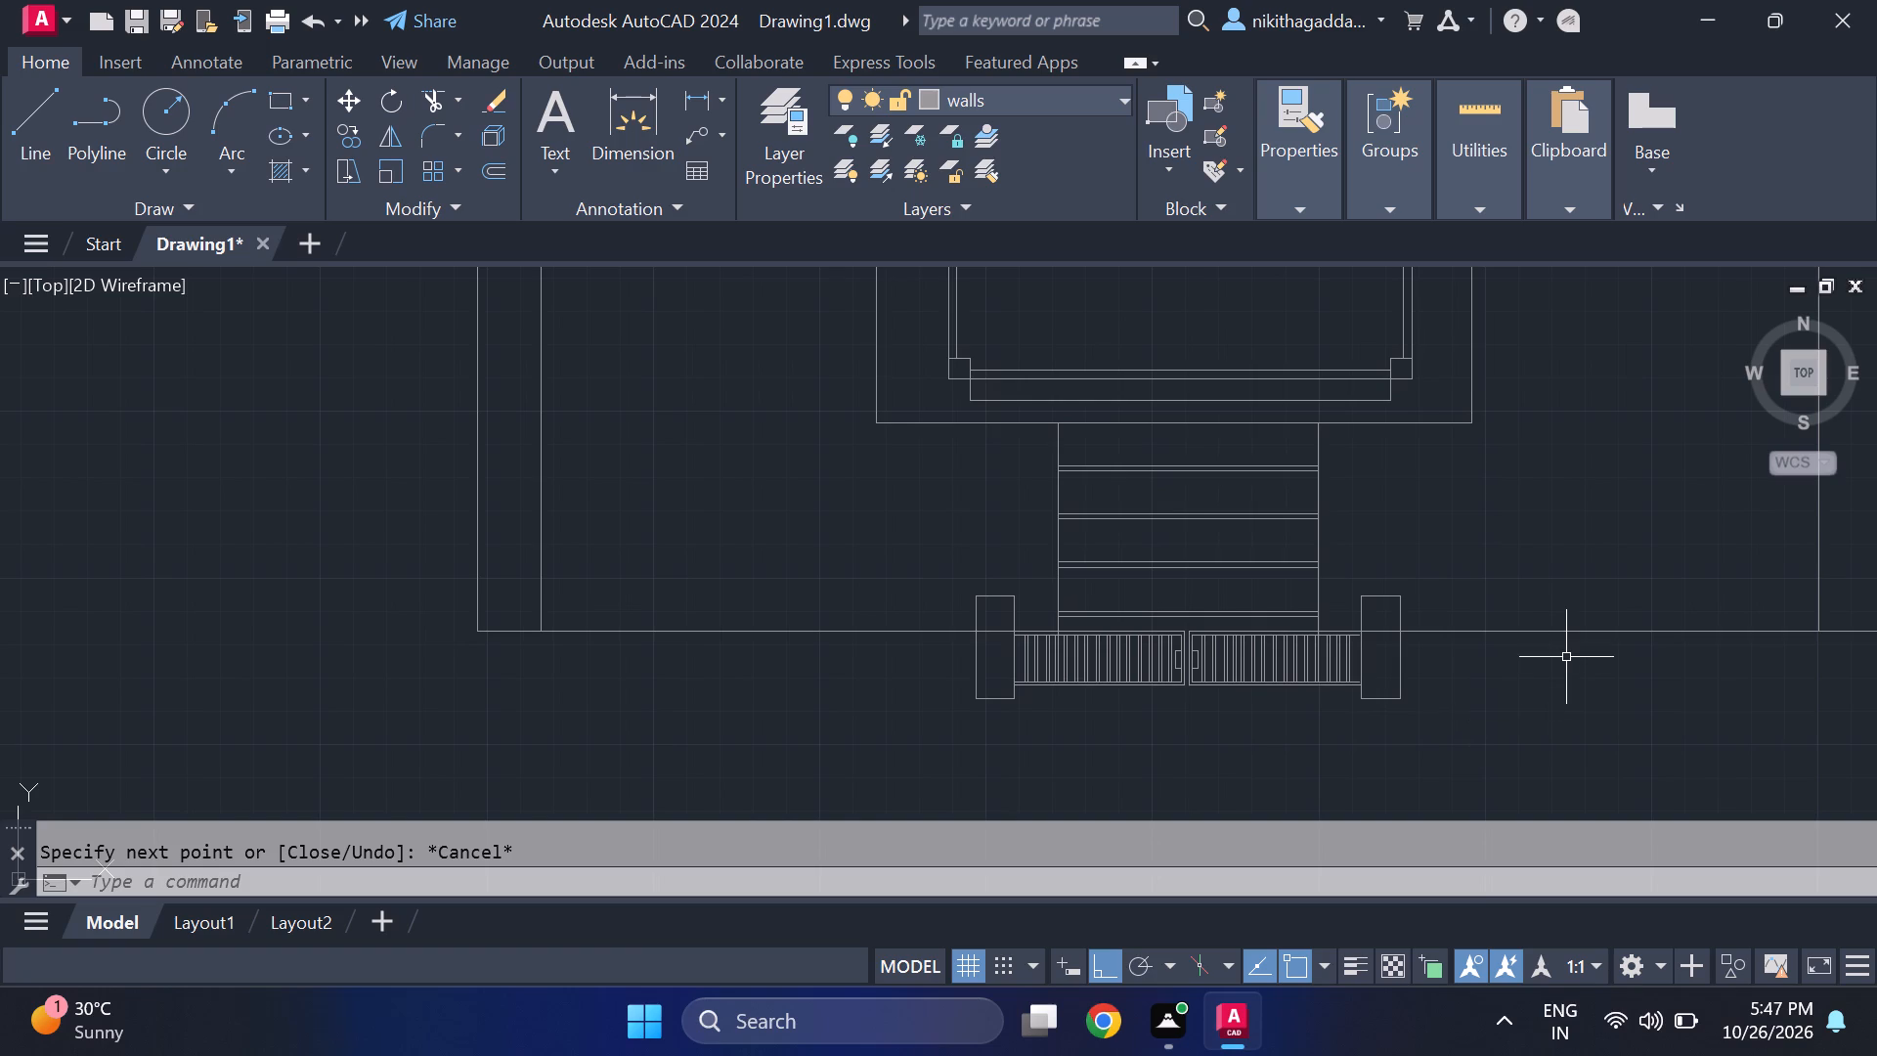
text(tr)
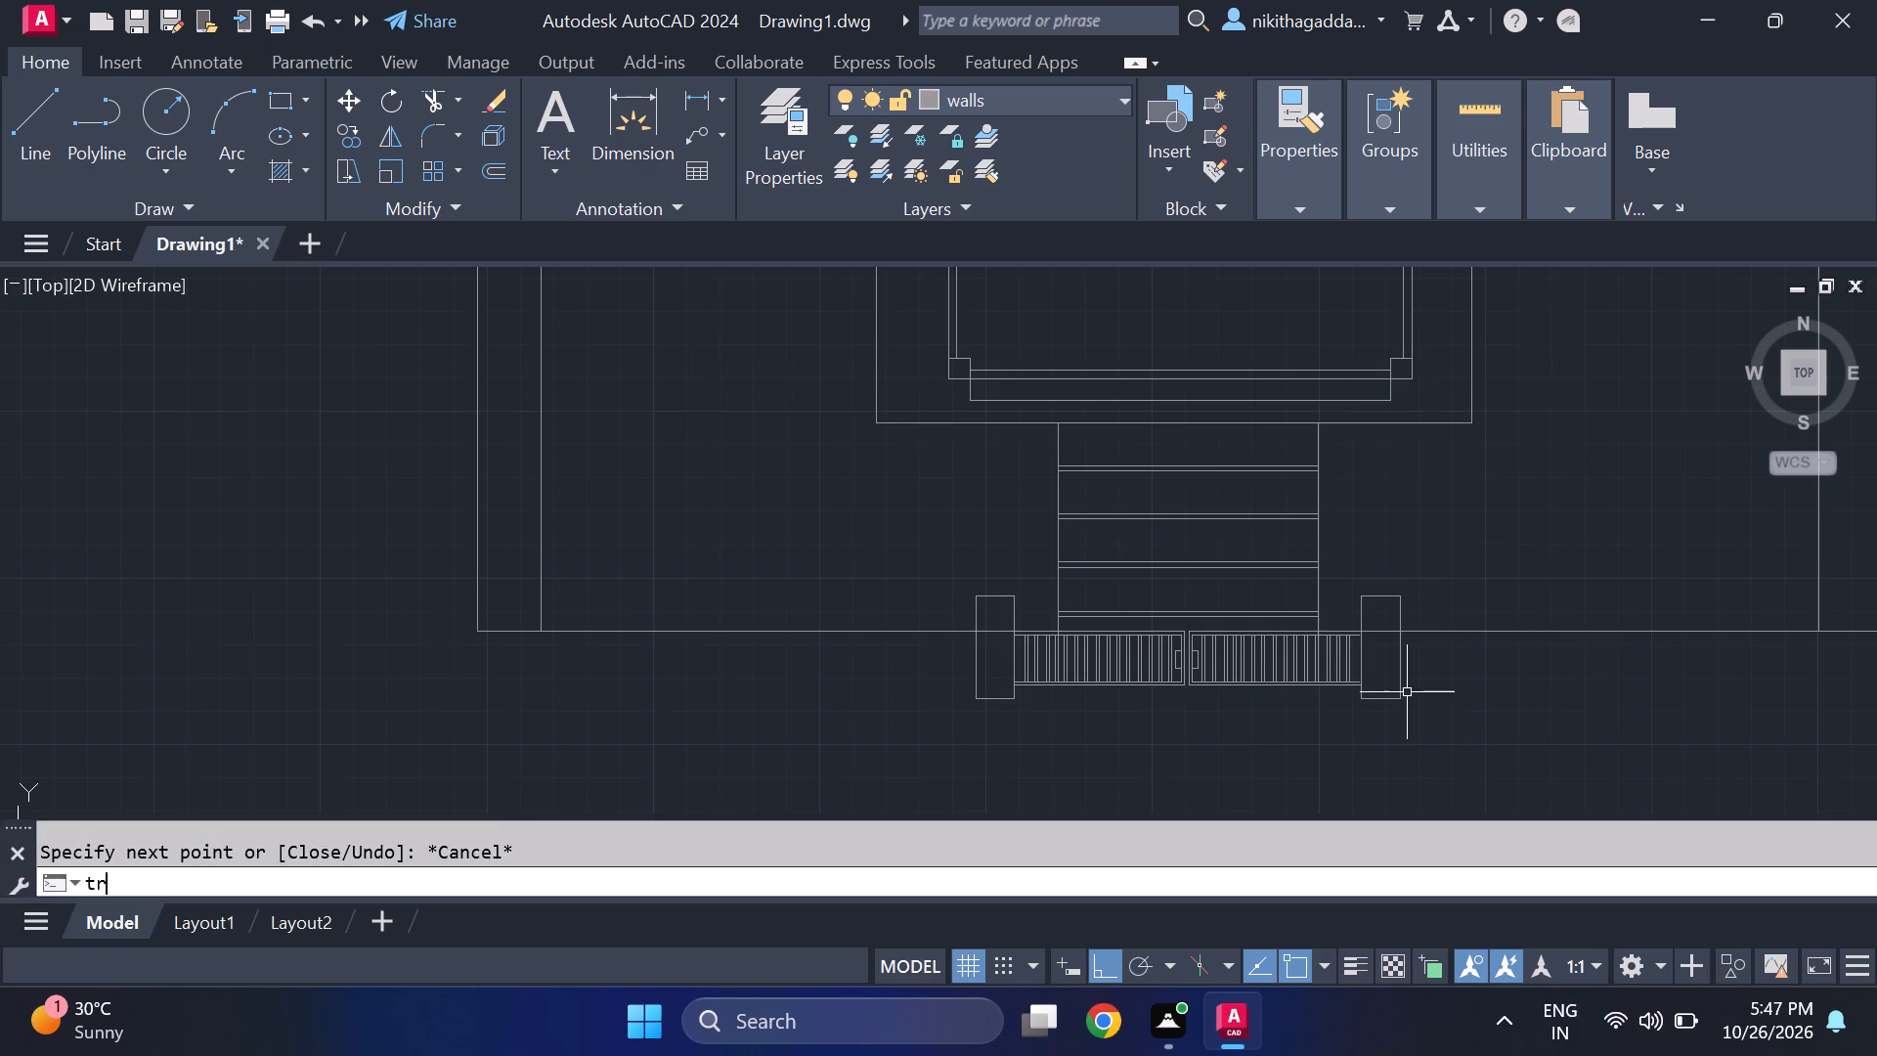
key(Return)
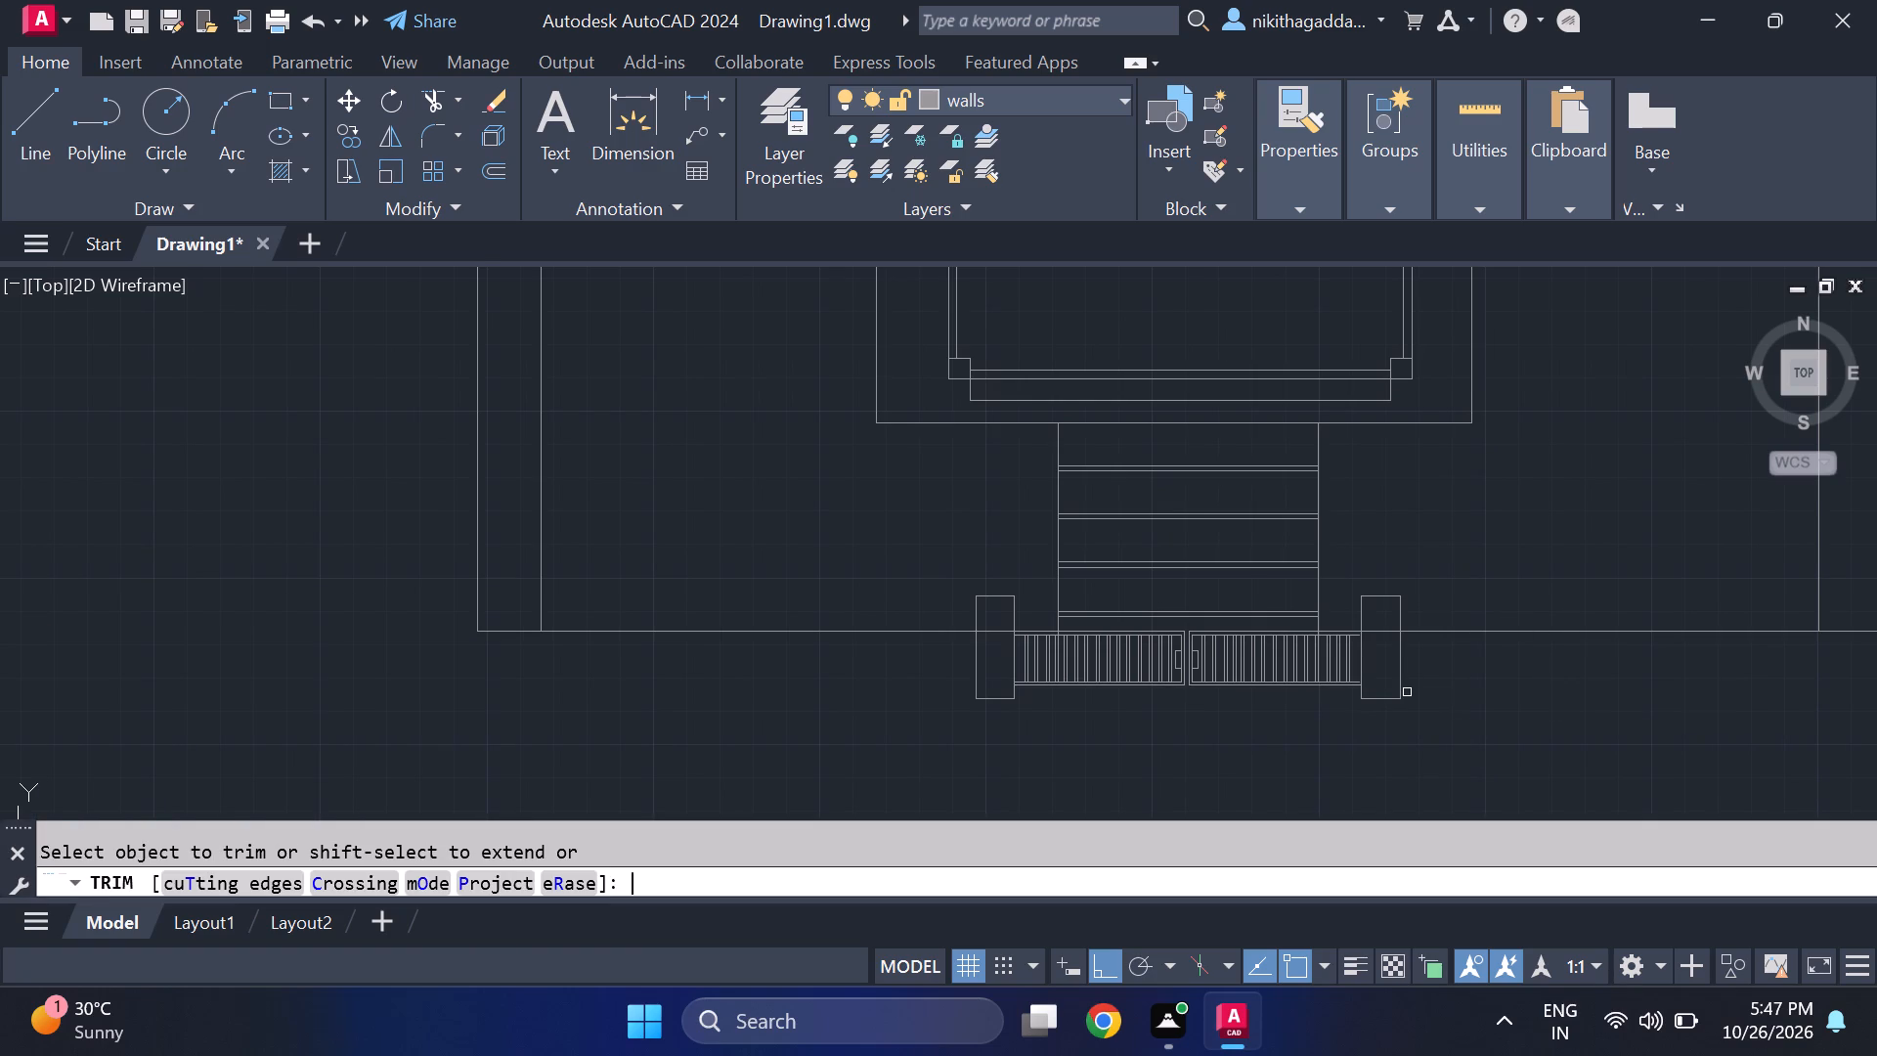
scroll(1370, 644, up, 1)
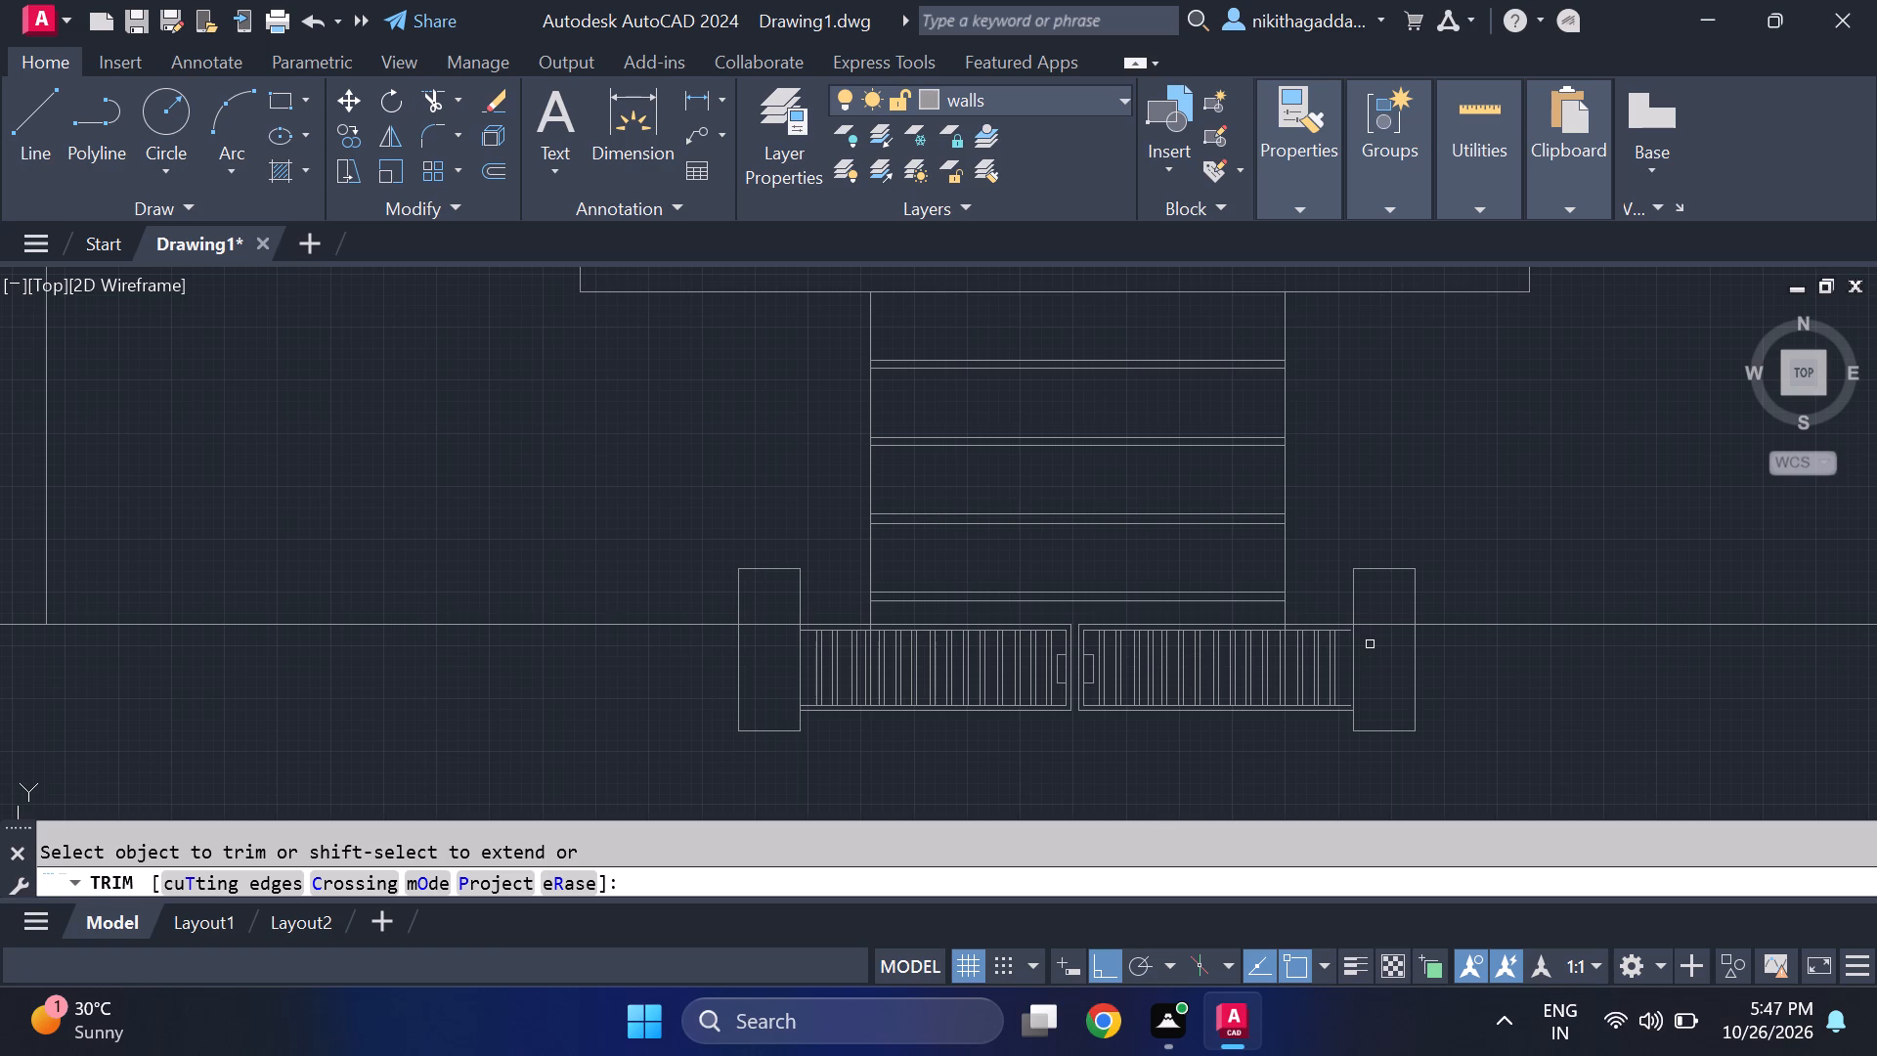
click(1372, 622)
click(757, 627)
scroll(476, 632, down, 2)
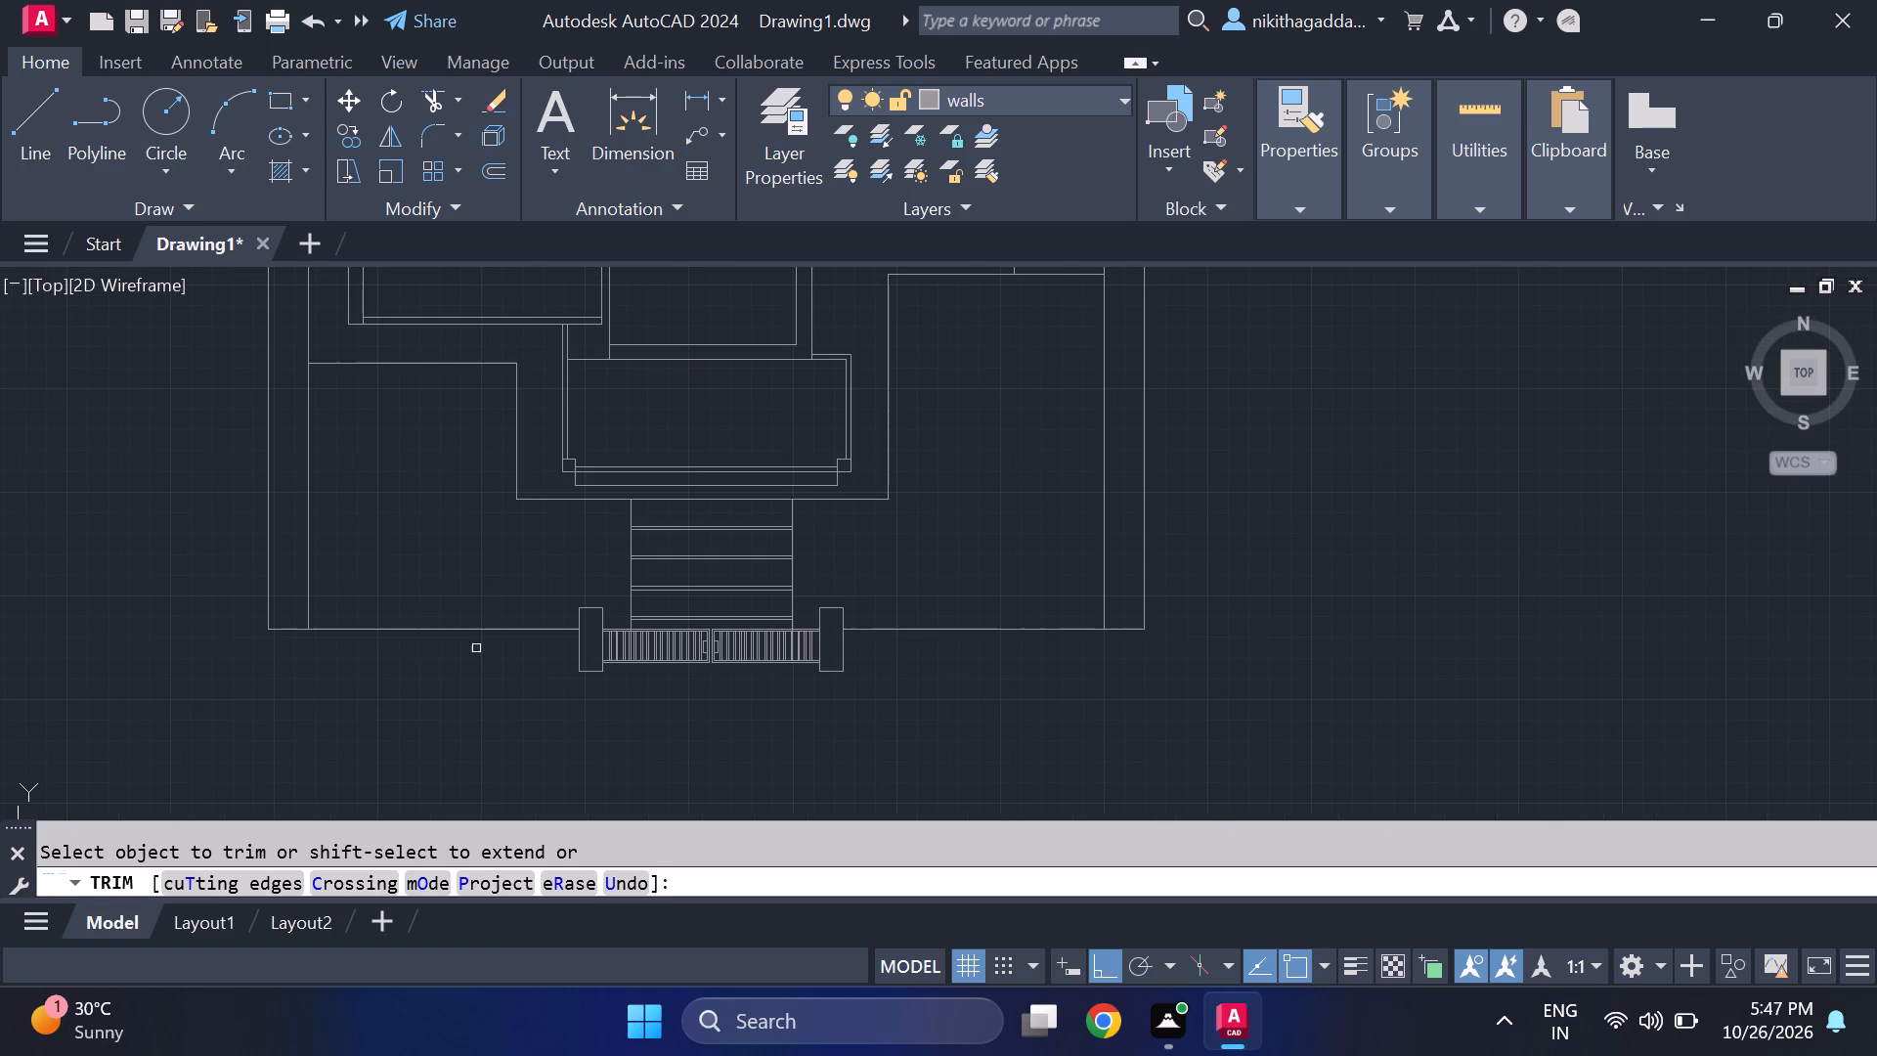
key(Escape)
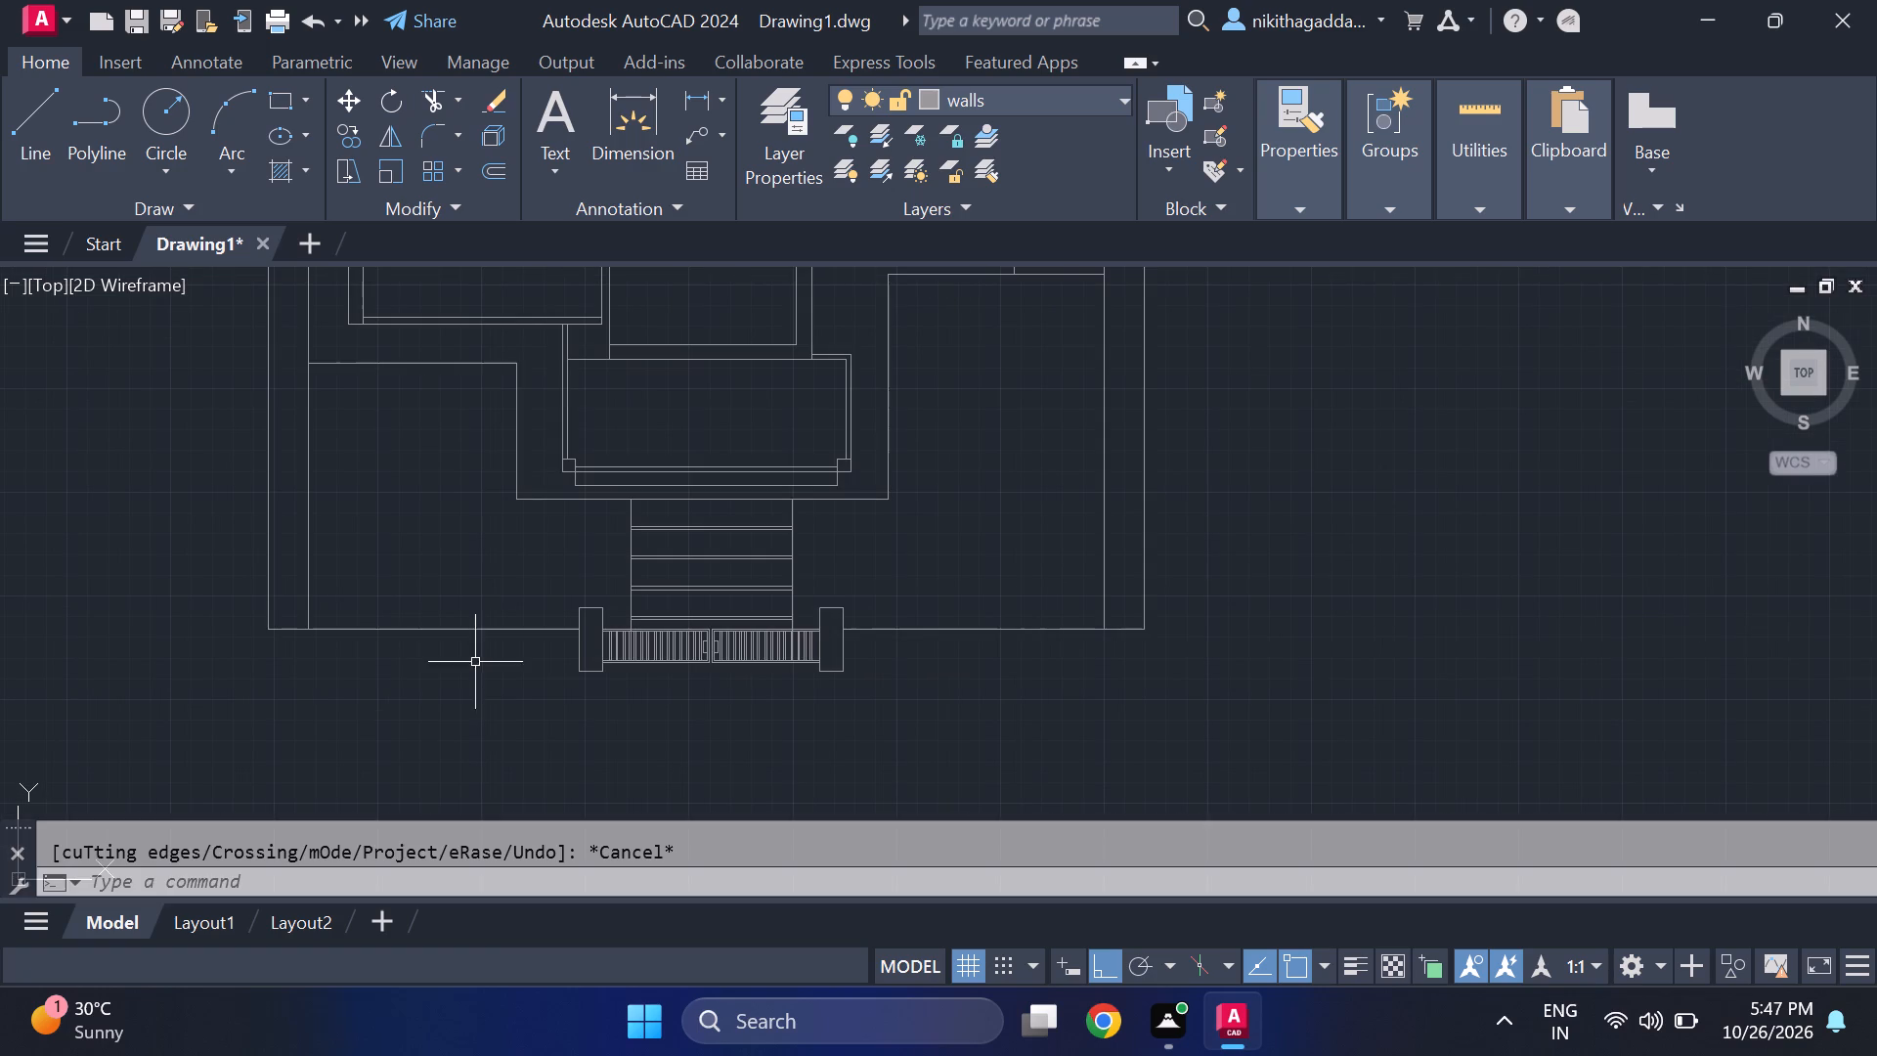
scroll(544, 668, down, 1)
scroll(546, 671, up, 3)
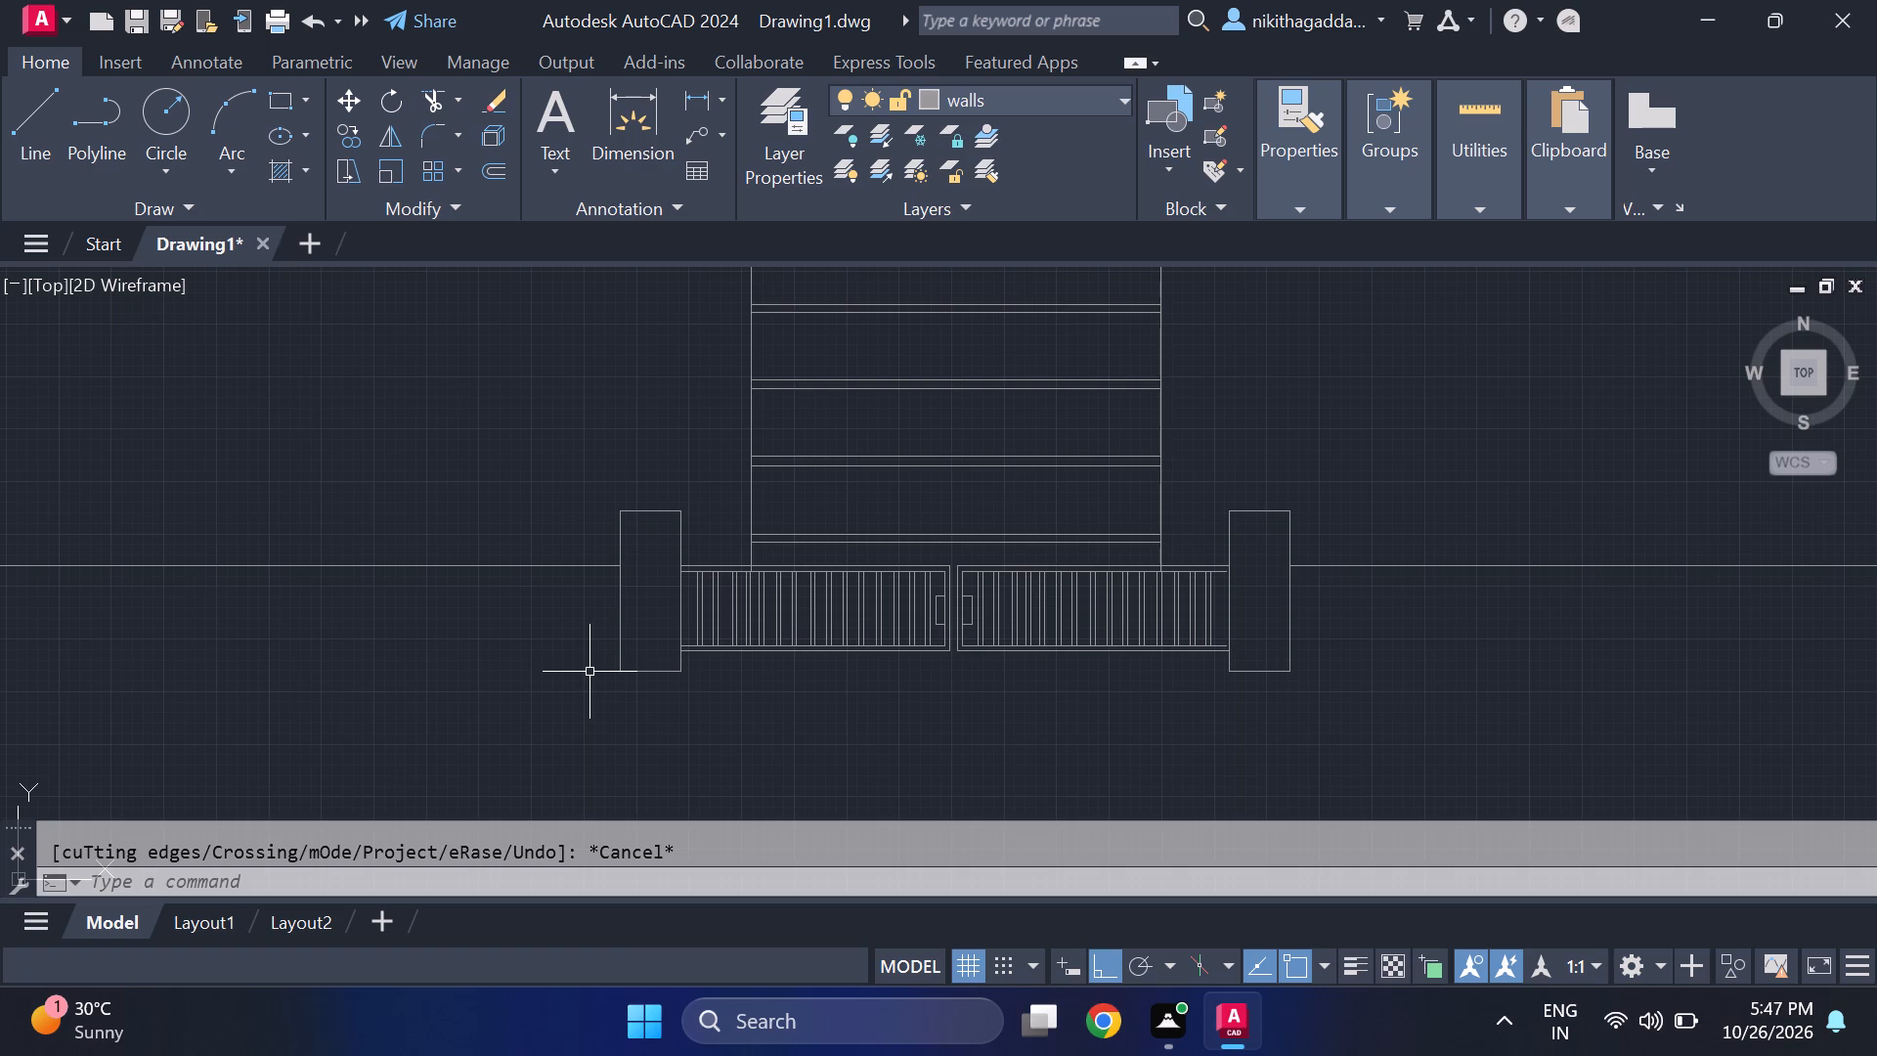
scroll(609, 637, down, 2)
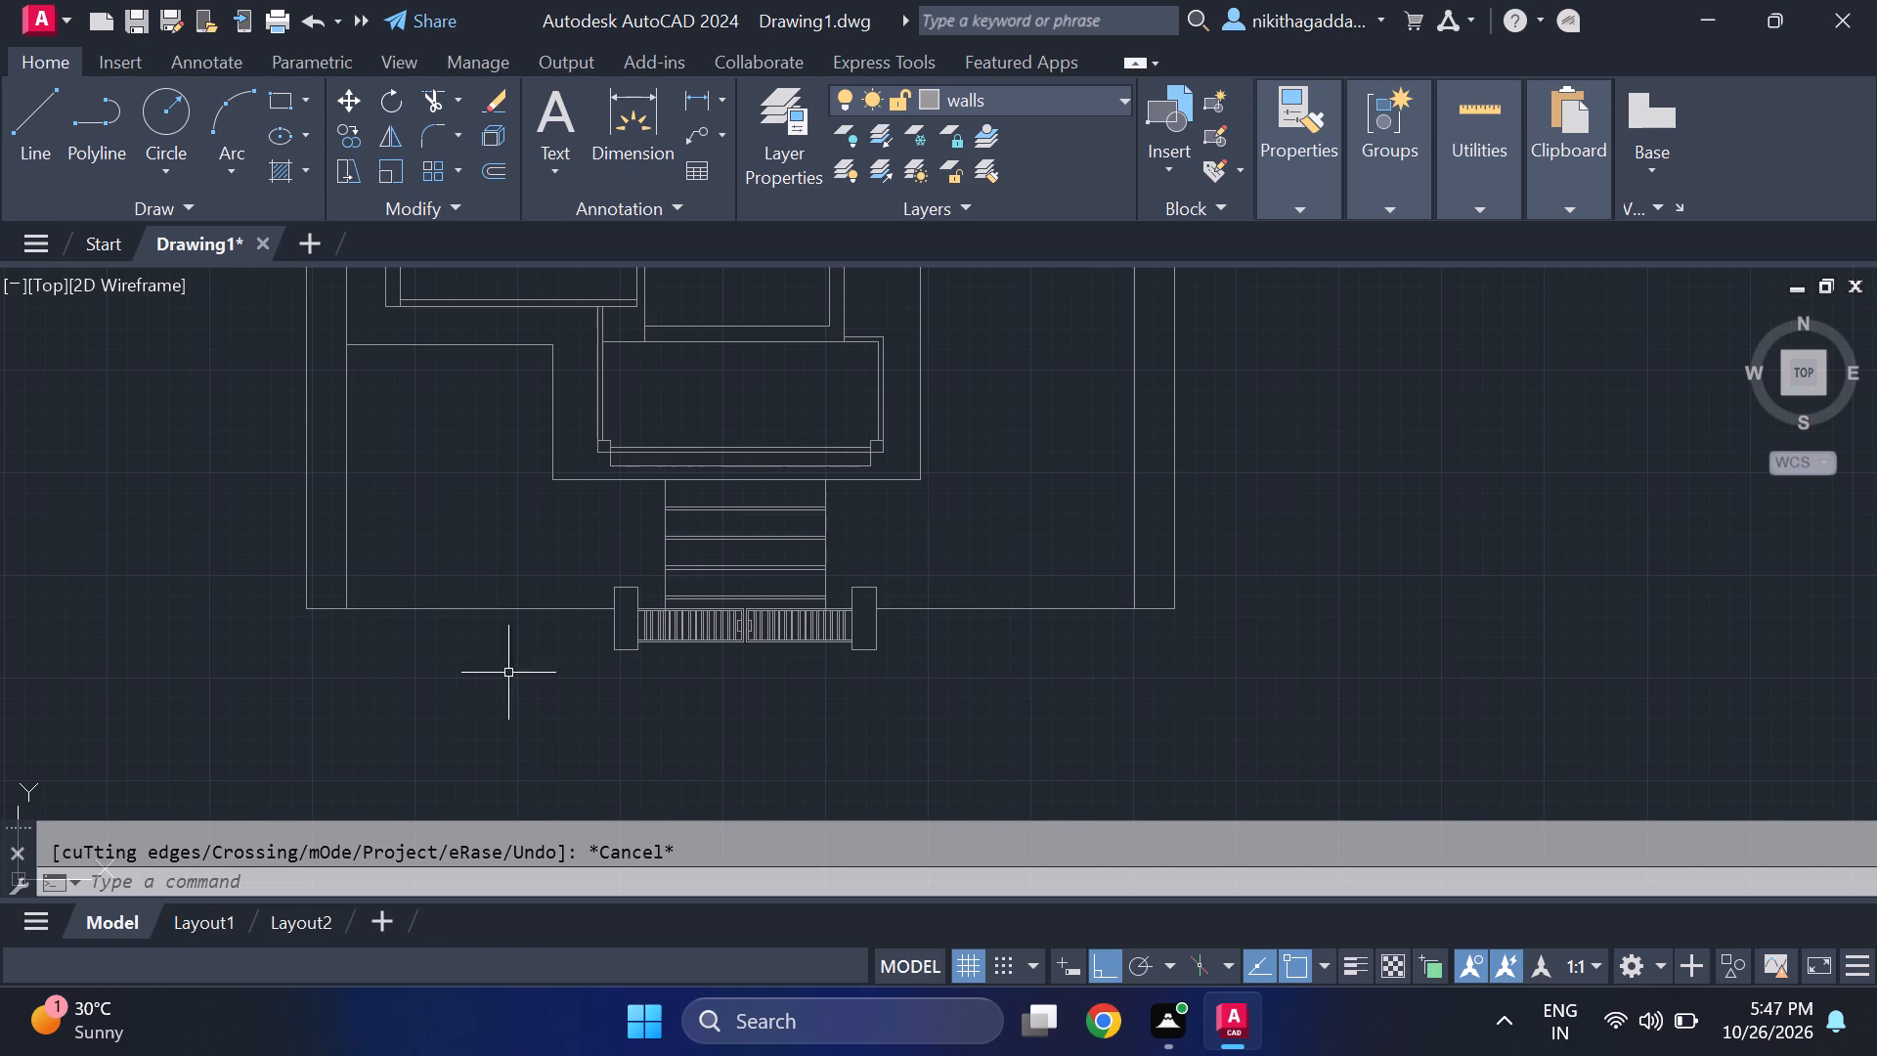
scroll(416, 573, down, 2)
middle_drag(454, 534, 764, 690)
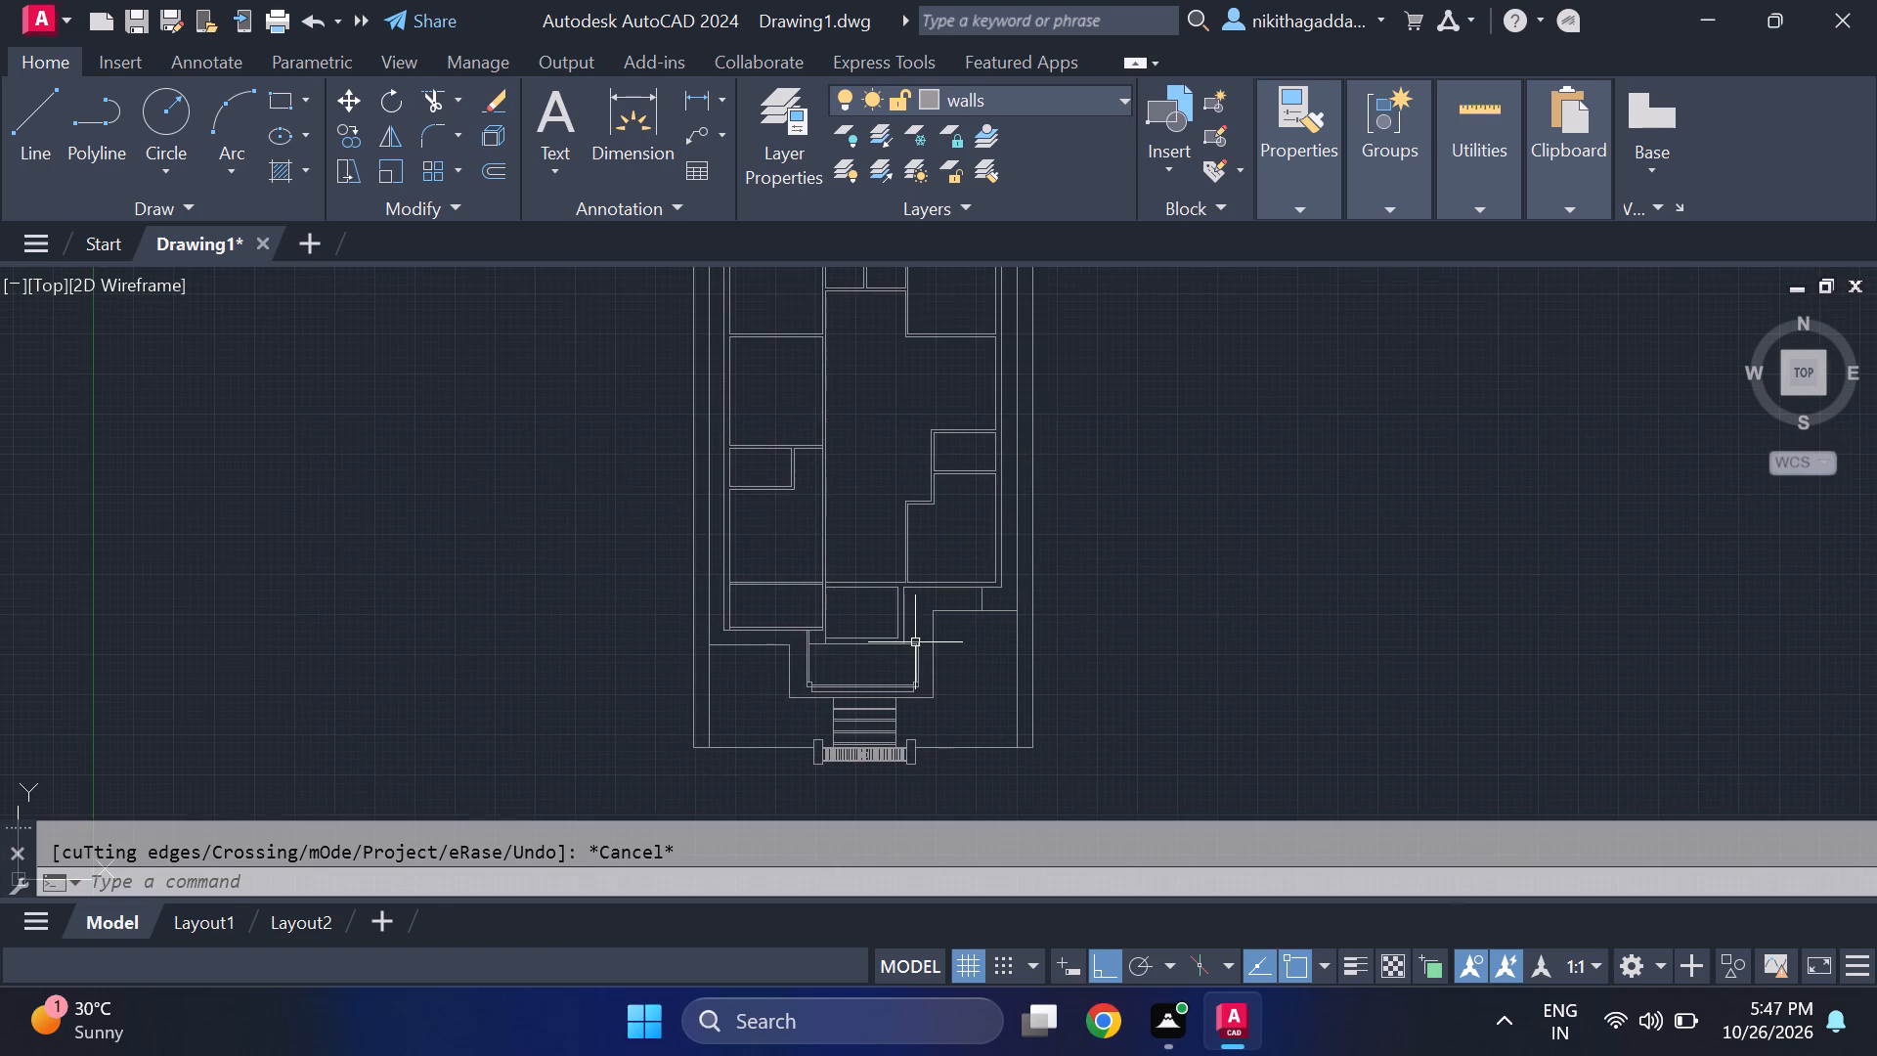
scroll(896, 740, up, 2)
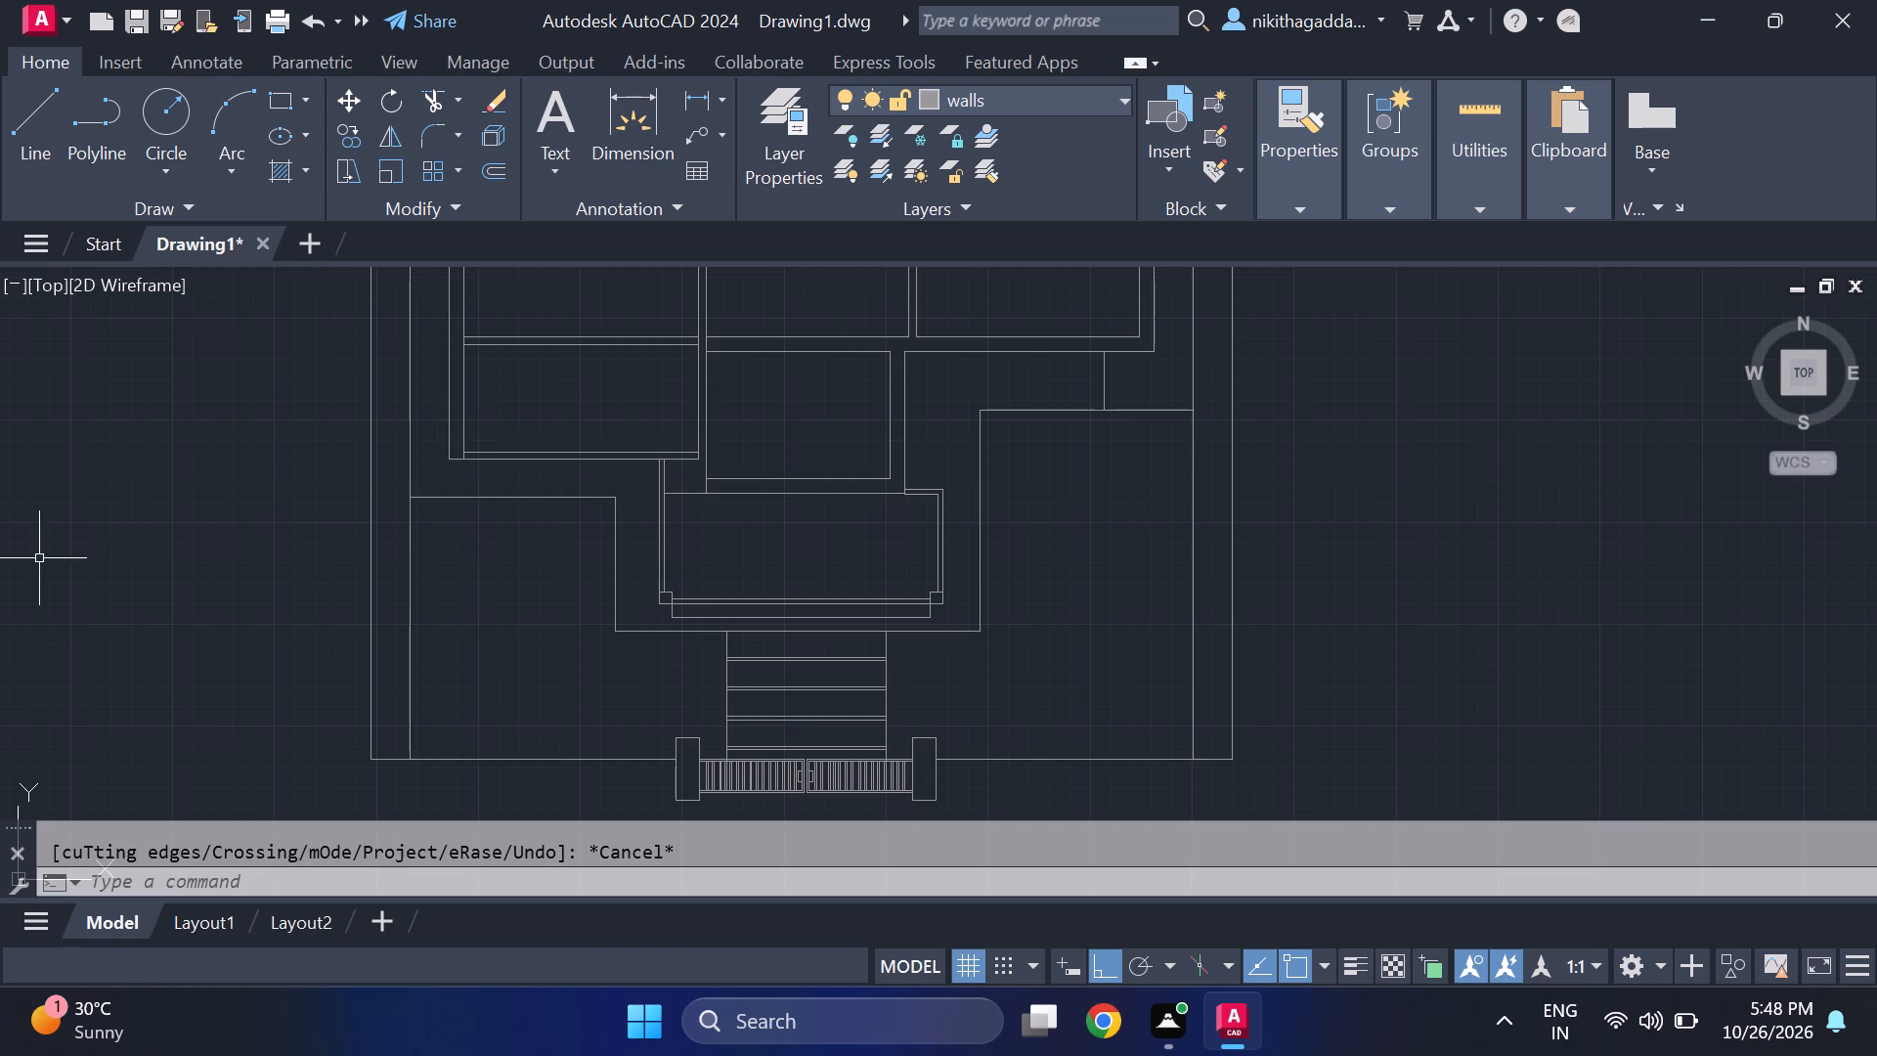
Draw a line about 1'-1" inward from the left boundary near its bottom corner, continuing about 2'-10" down past the front boundary line.
middle_drag(734, 628, 732, 626)
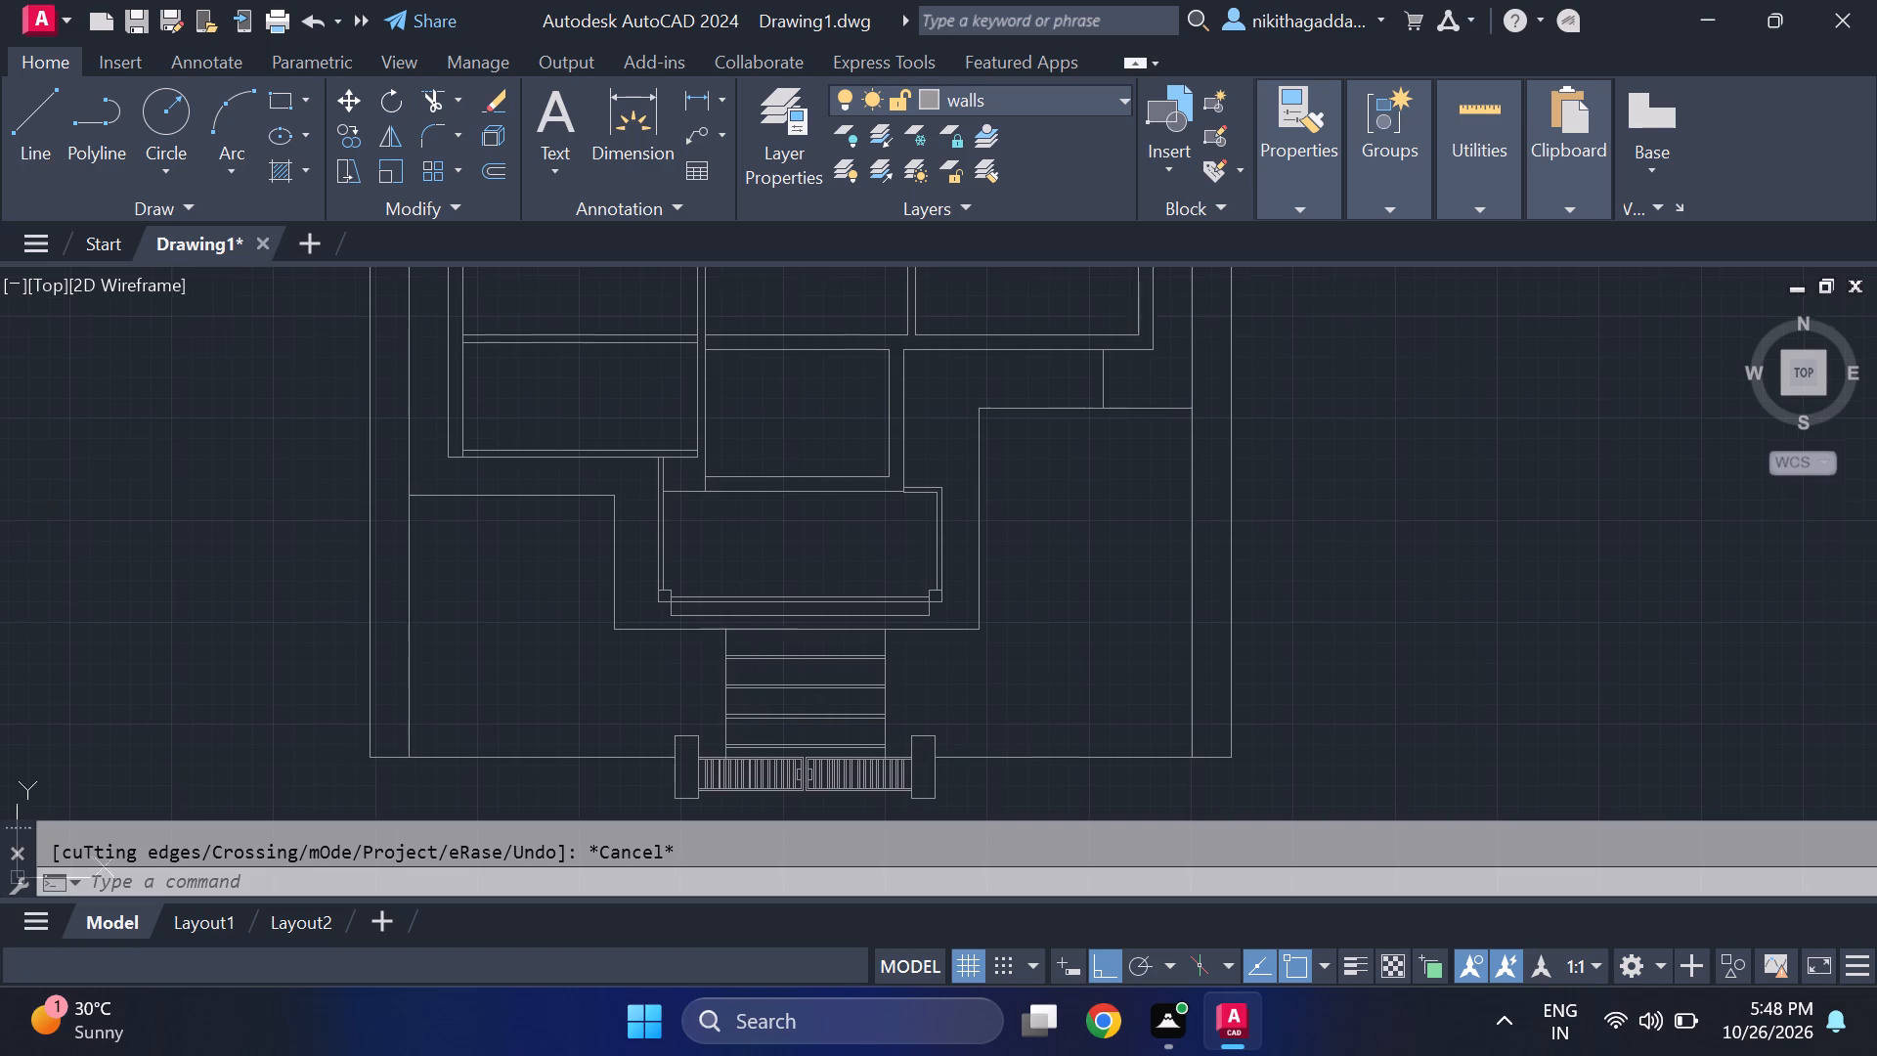
middle_drag(732, 626, 1051, 518)
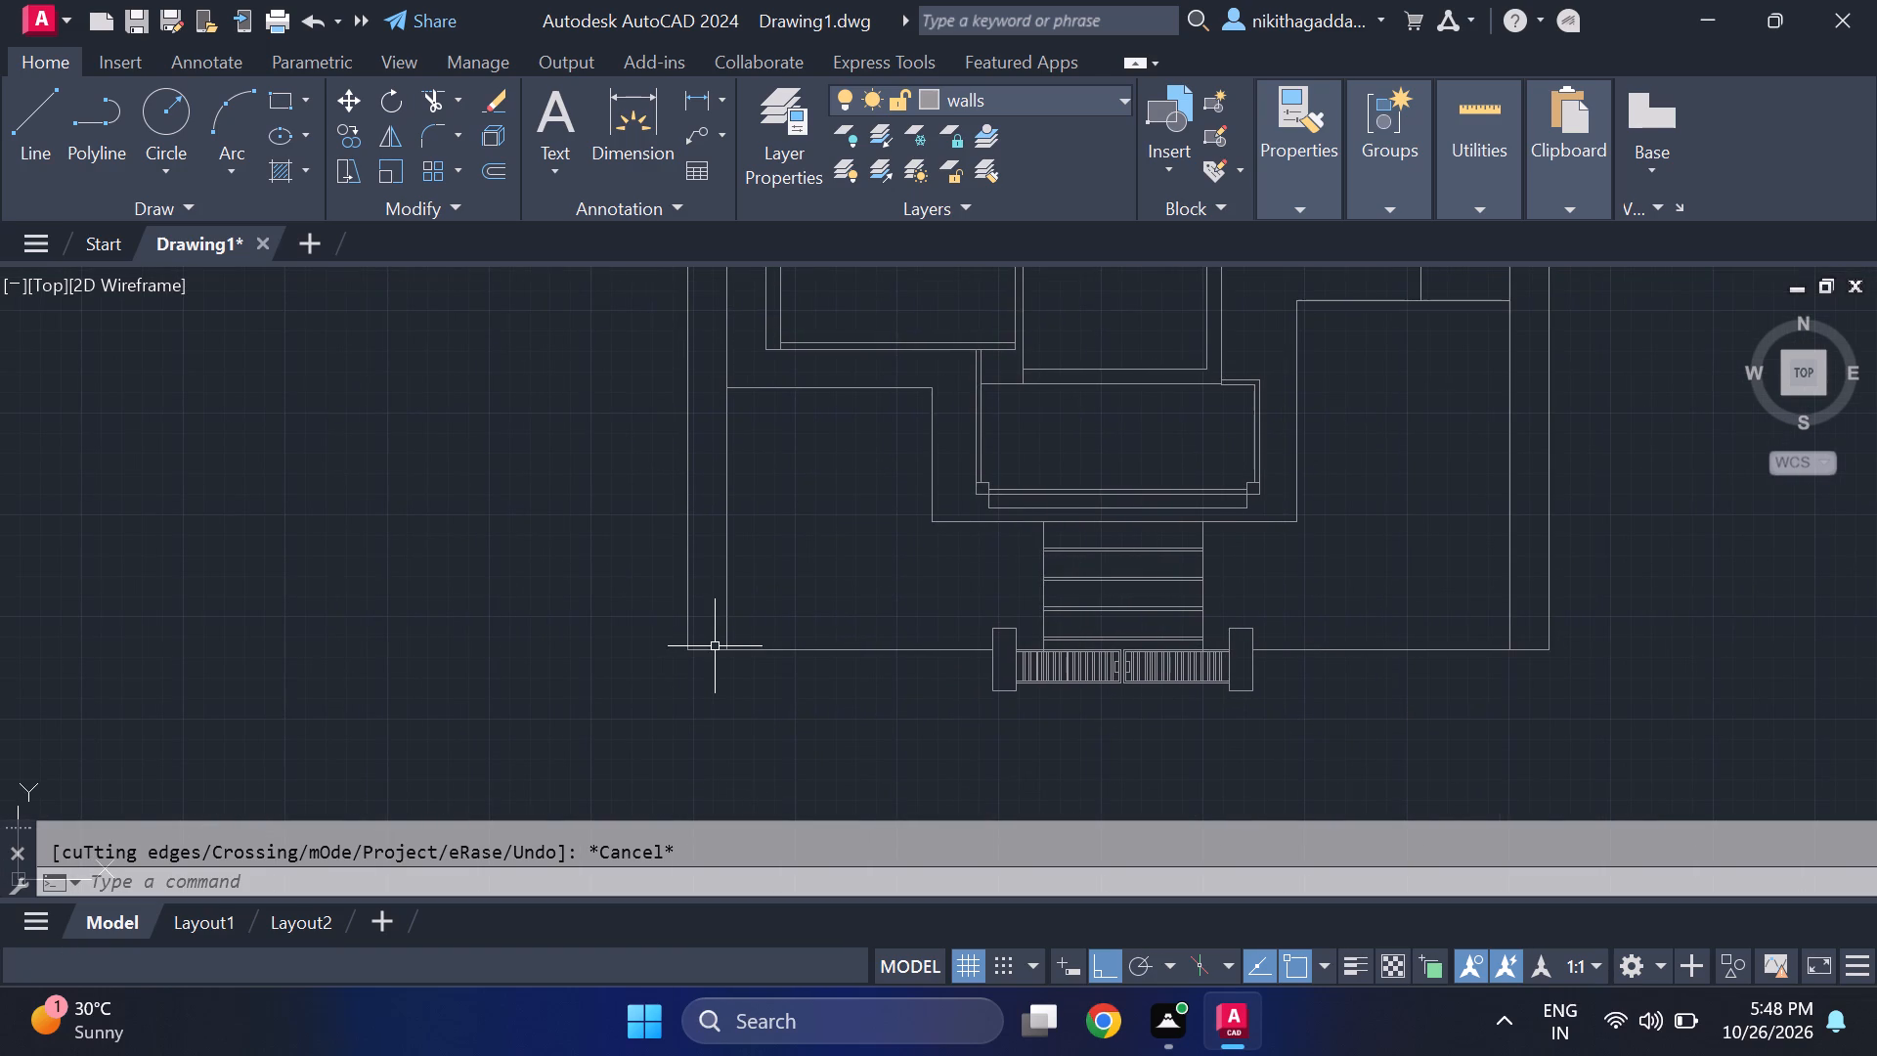
middle_drag(831, 624, 824, 625)
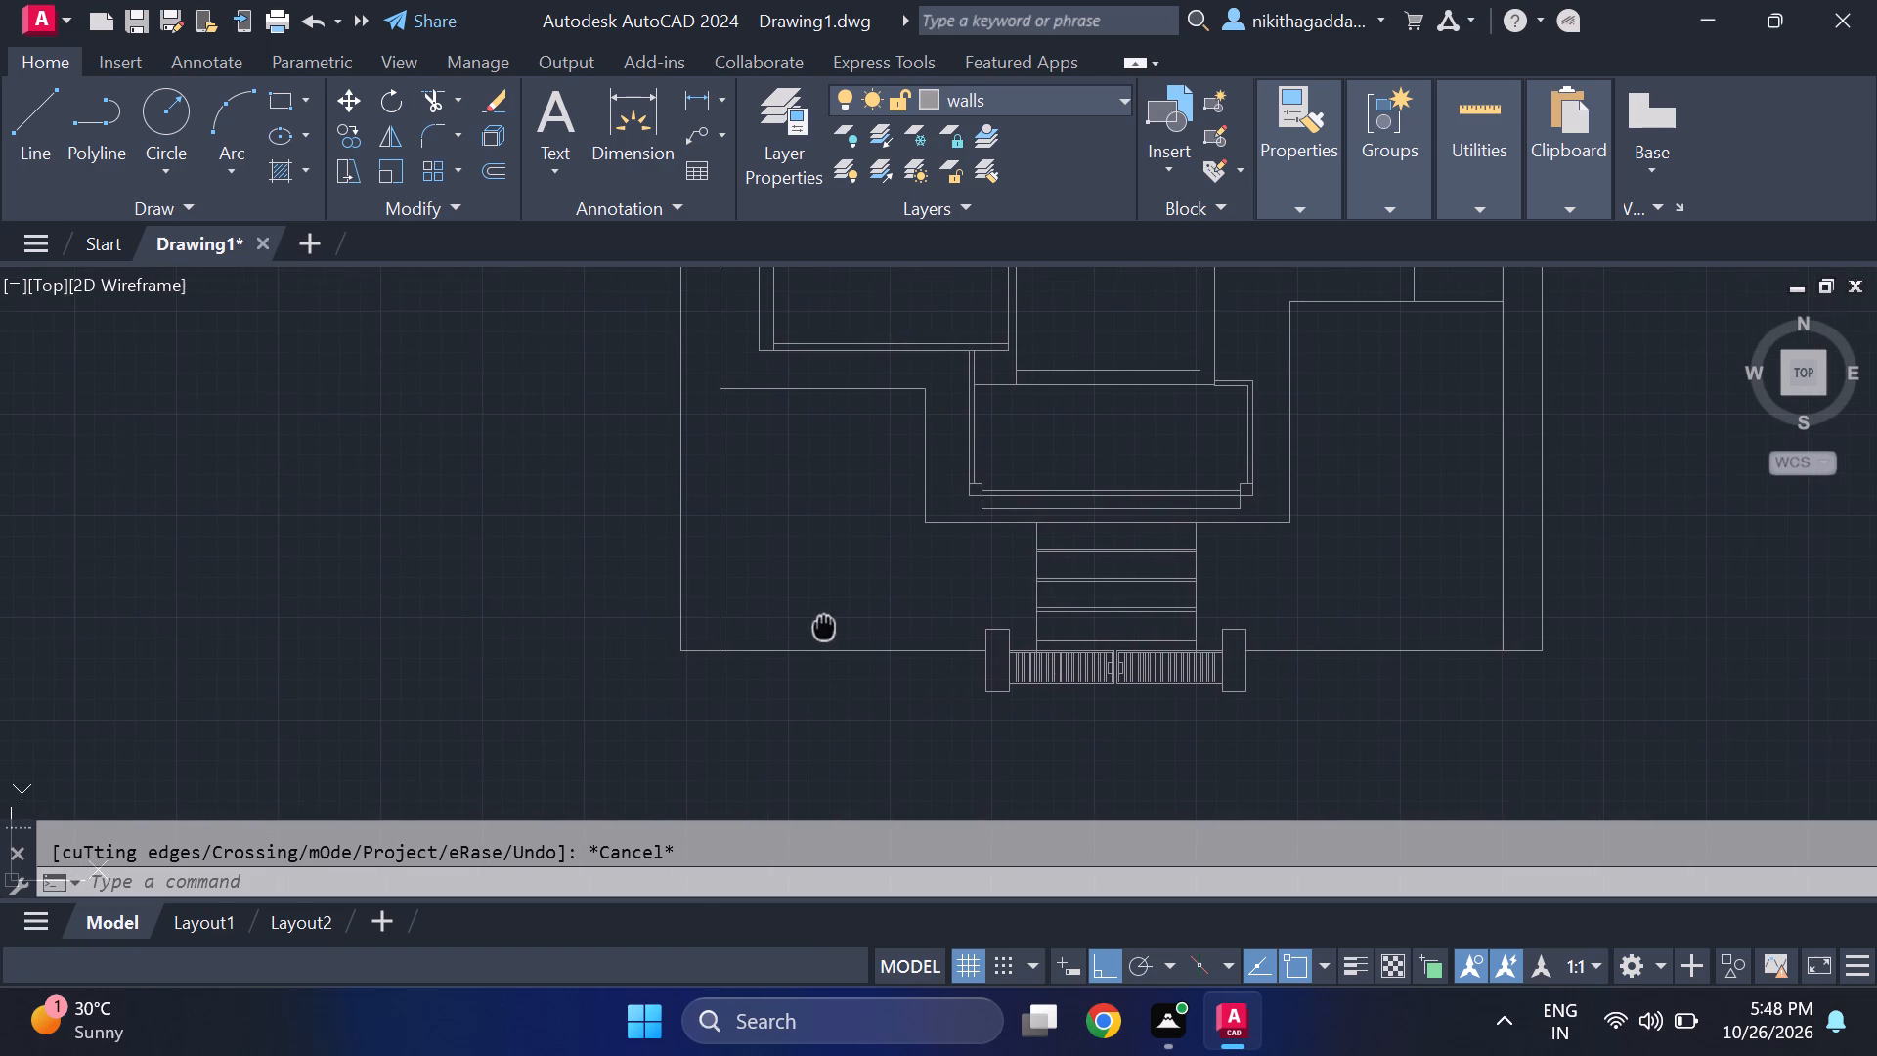
middle_drag(824, 625, 808, 650)
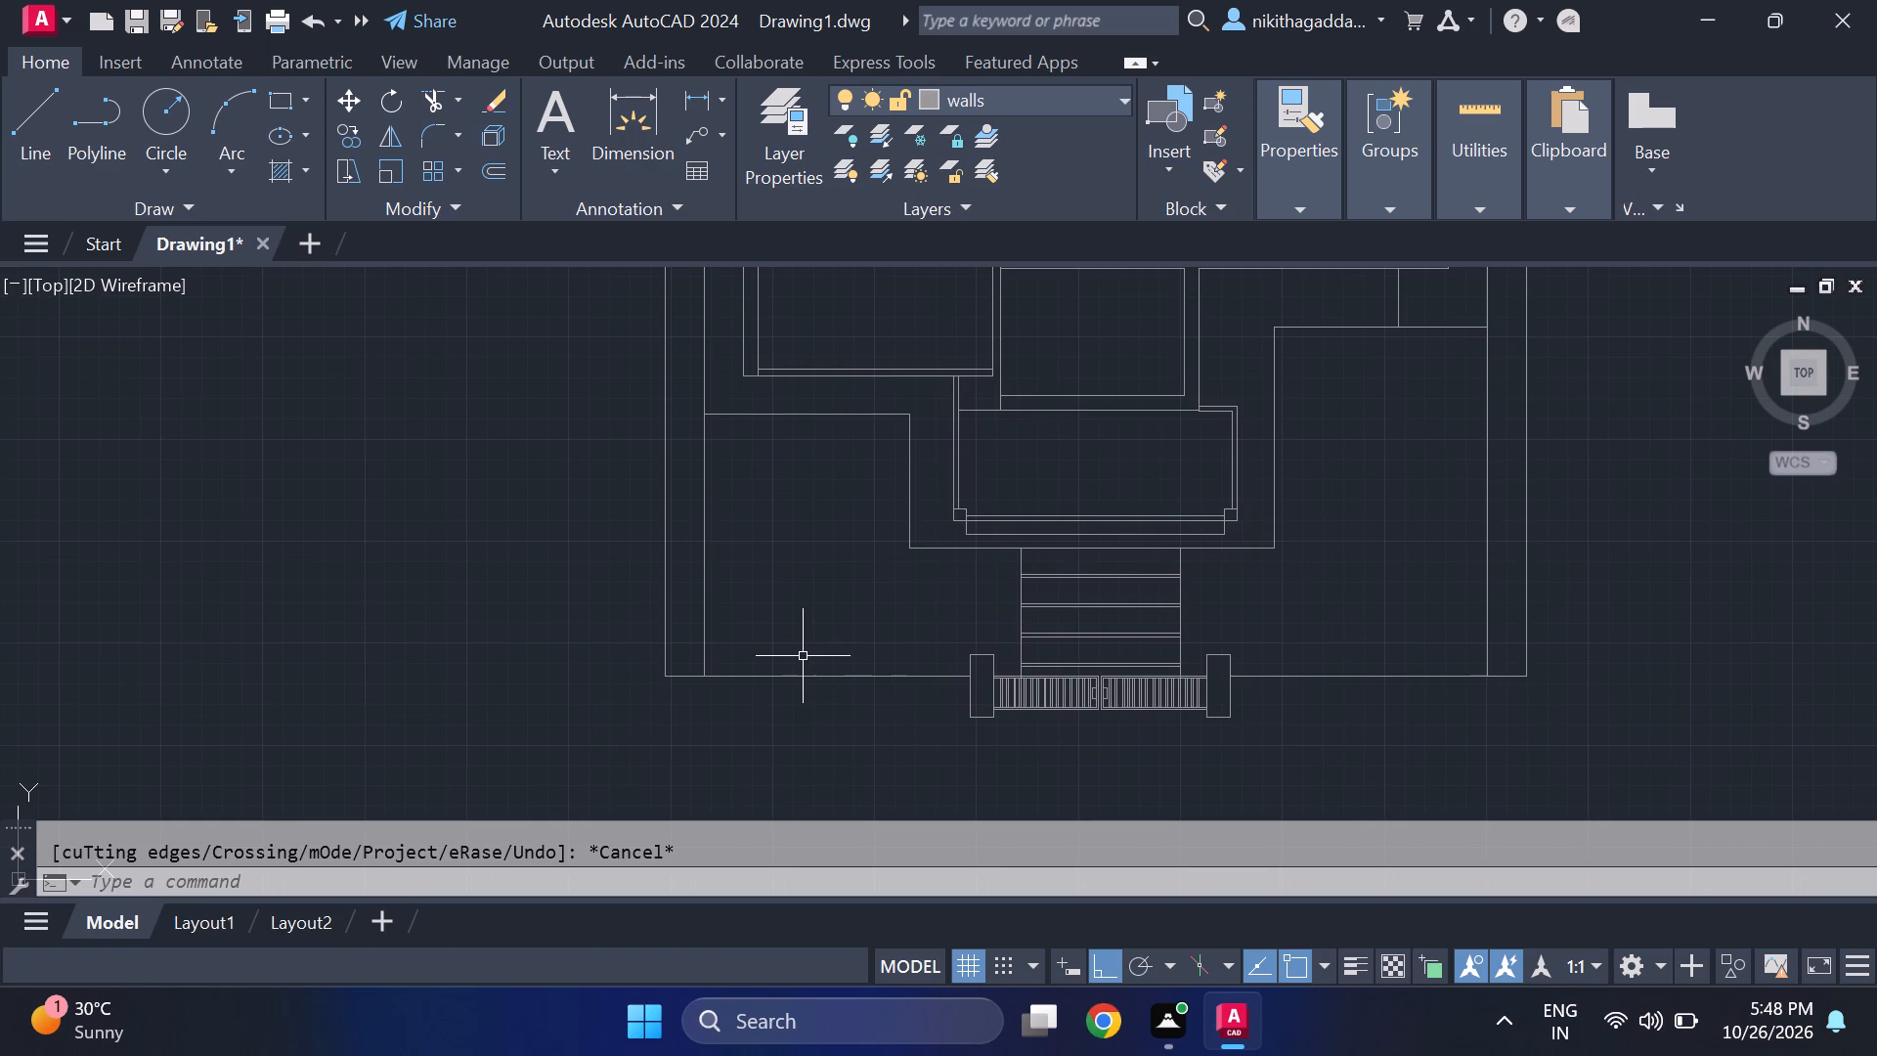
key(l)
key(Return)
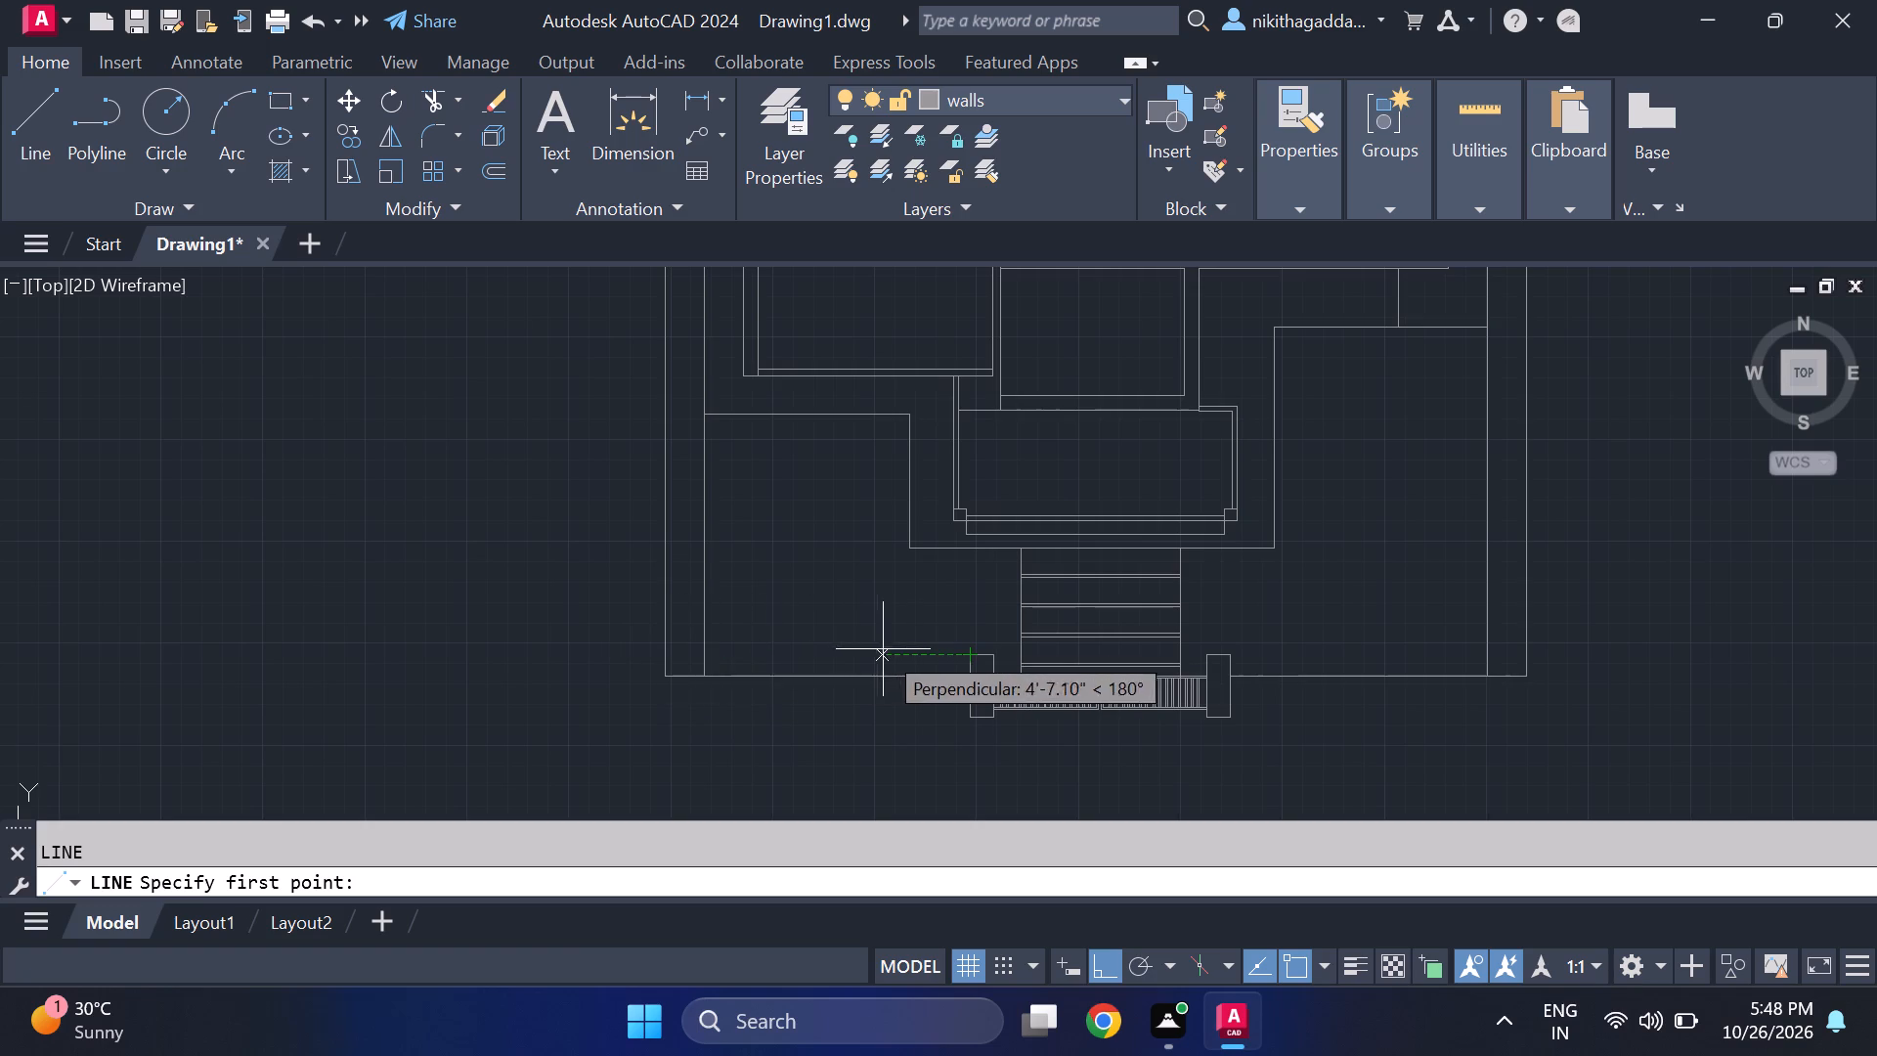
click(668, 647)
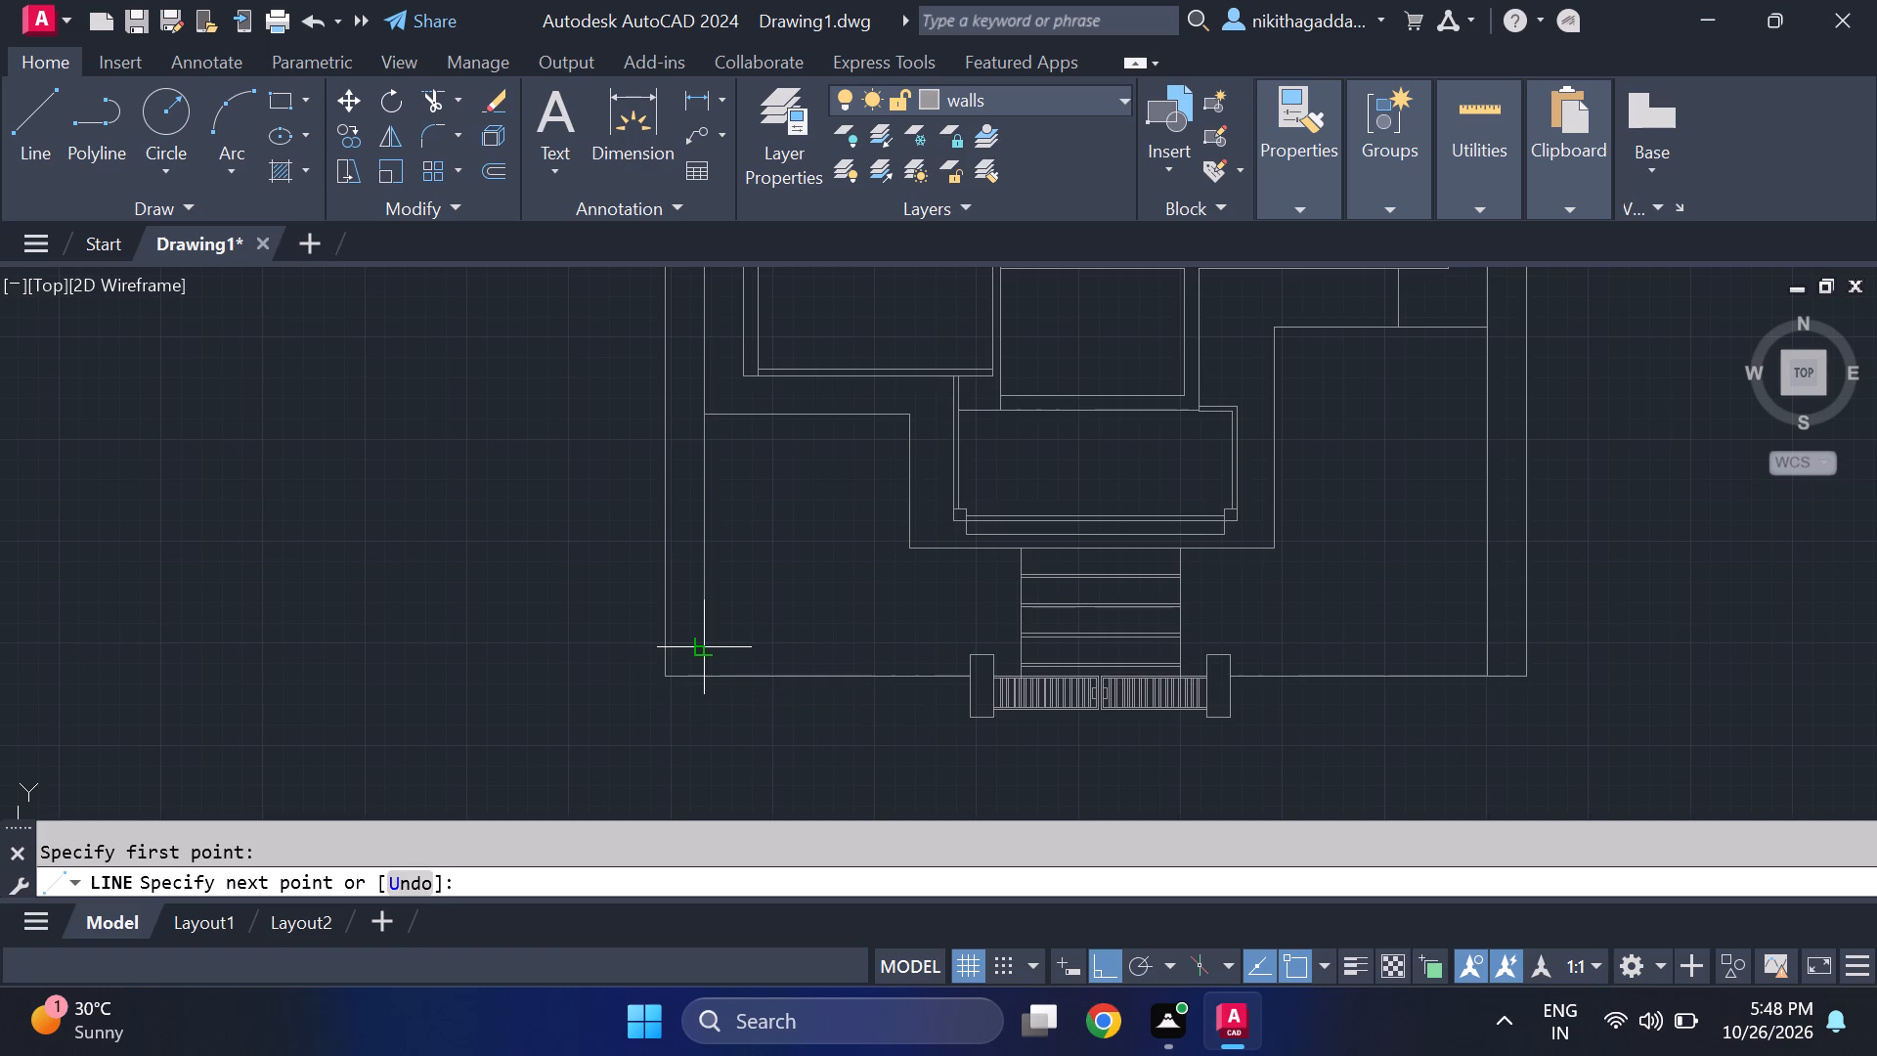
scroll(693, 641, up, 2)
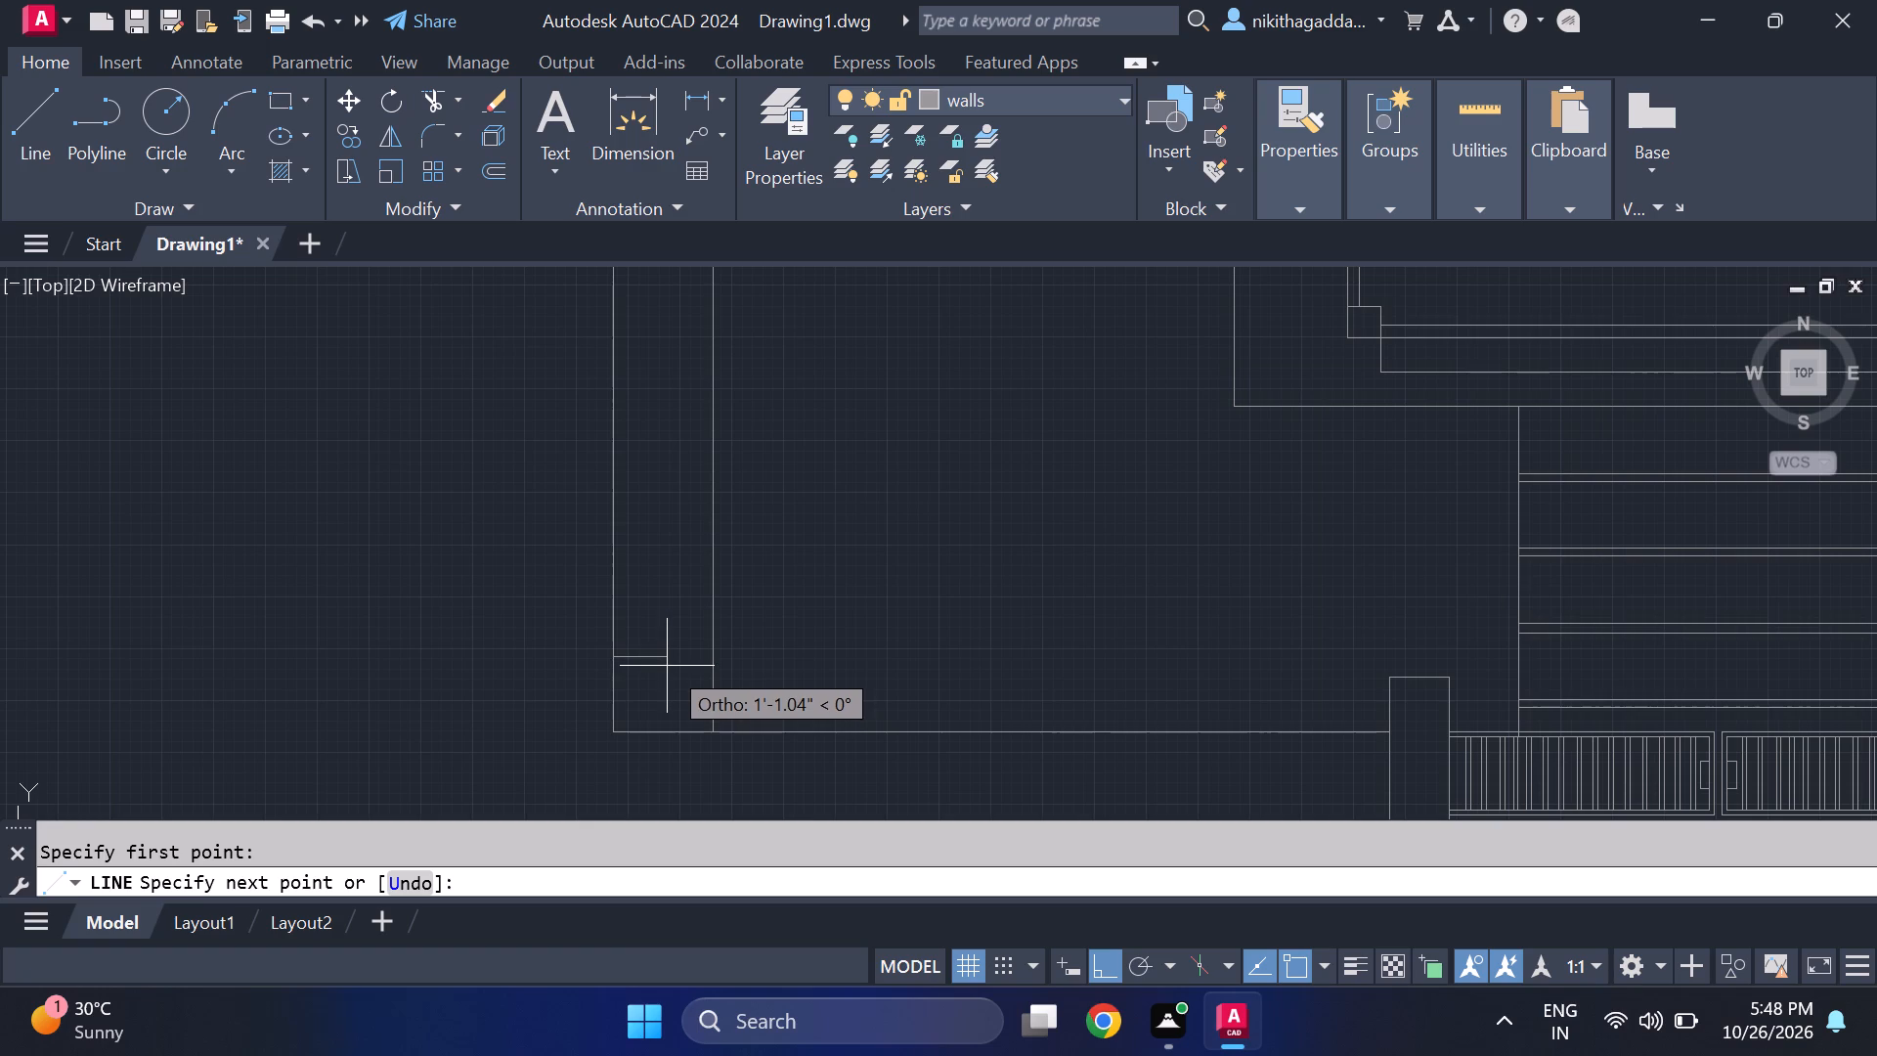
click(667, 656)
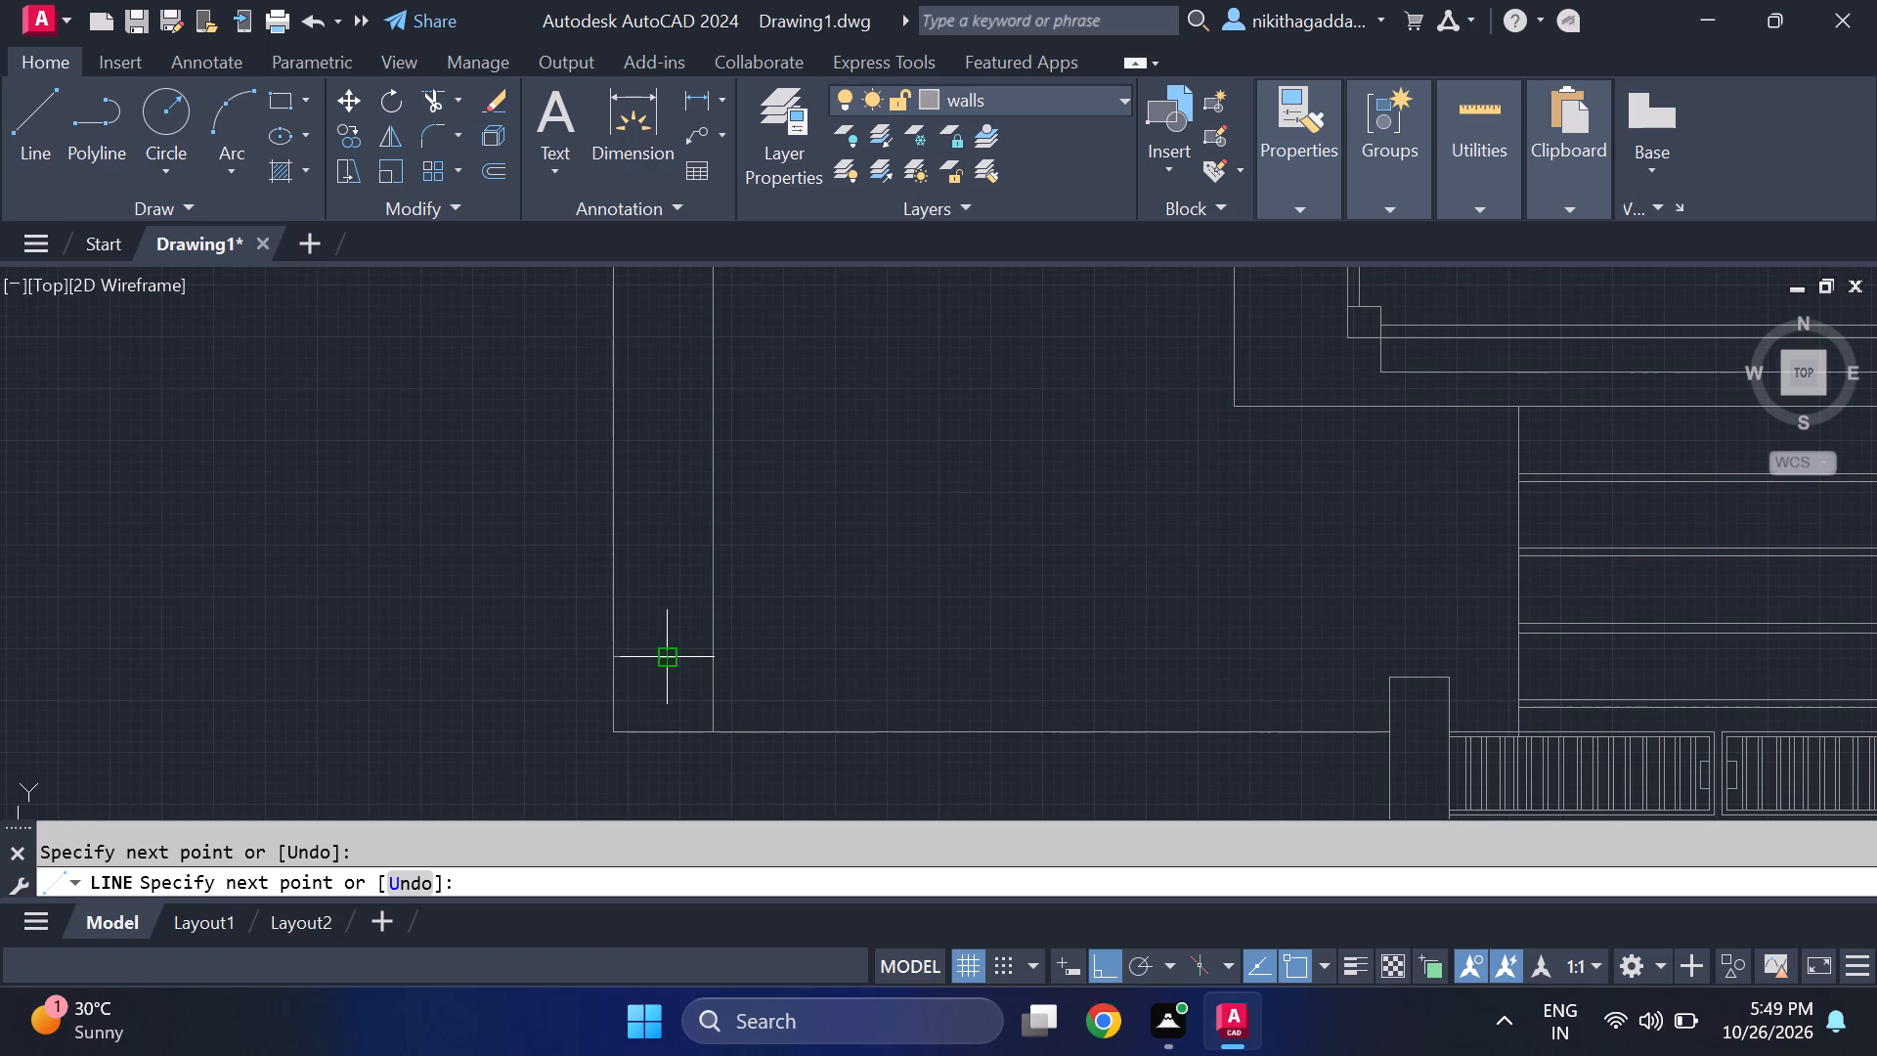
scroll(662, 727, down, 3)
scroll(655, 789, up, 2)
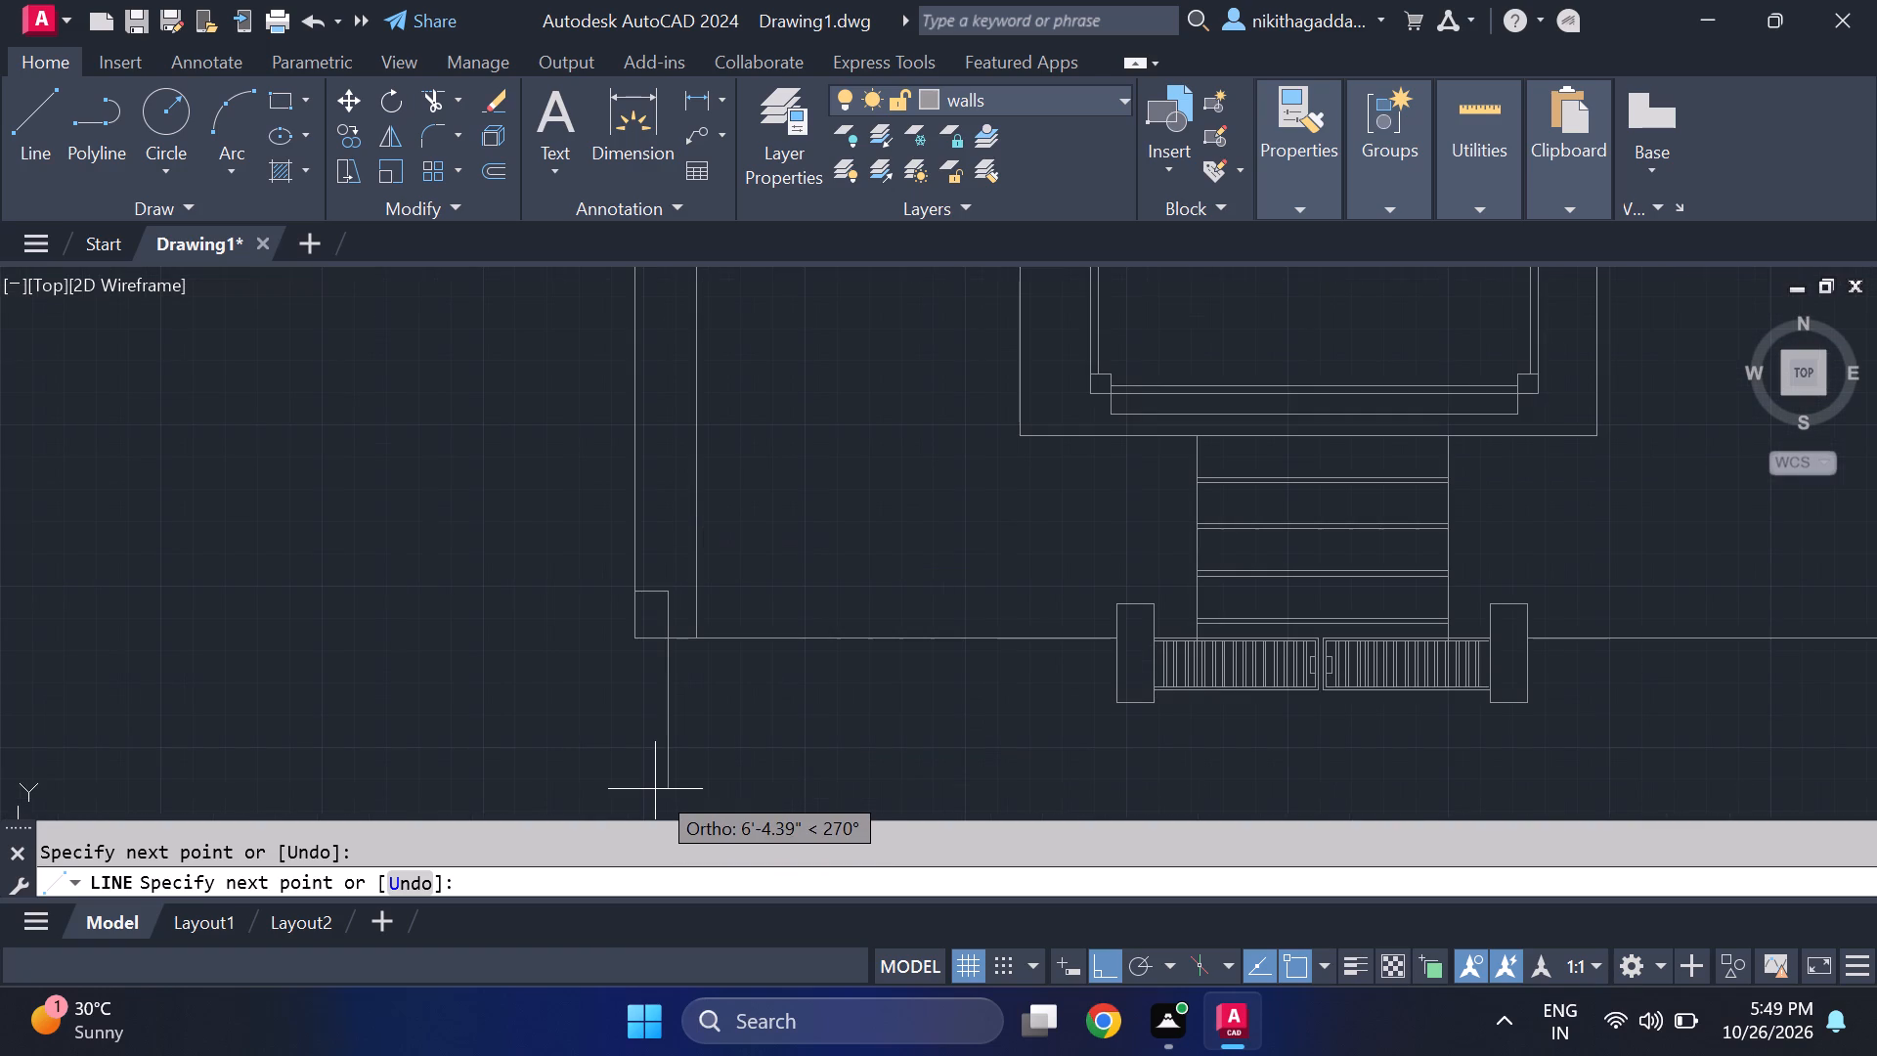
middle_drag(645, 780, 623, 730)
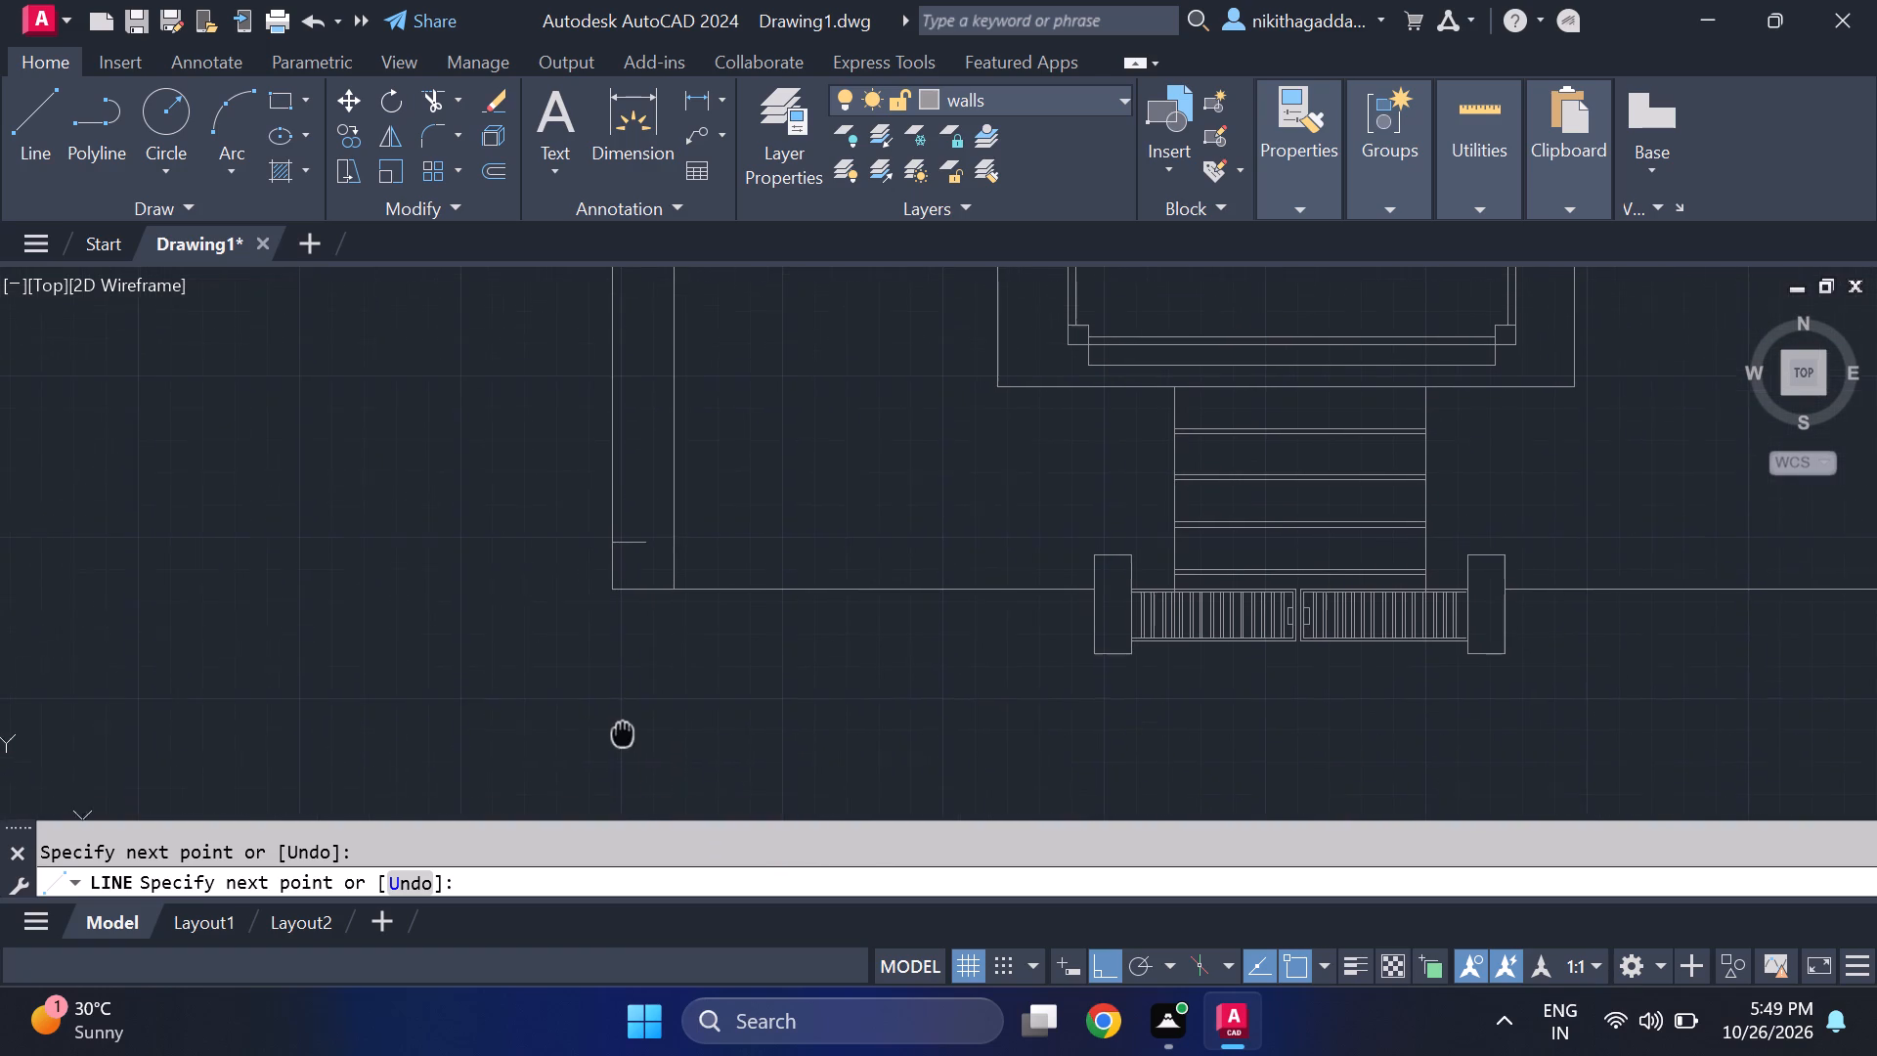
middle_drag(623, 730, 623, 717)
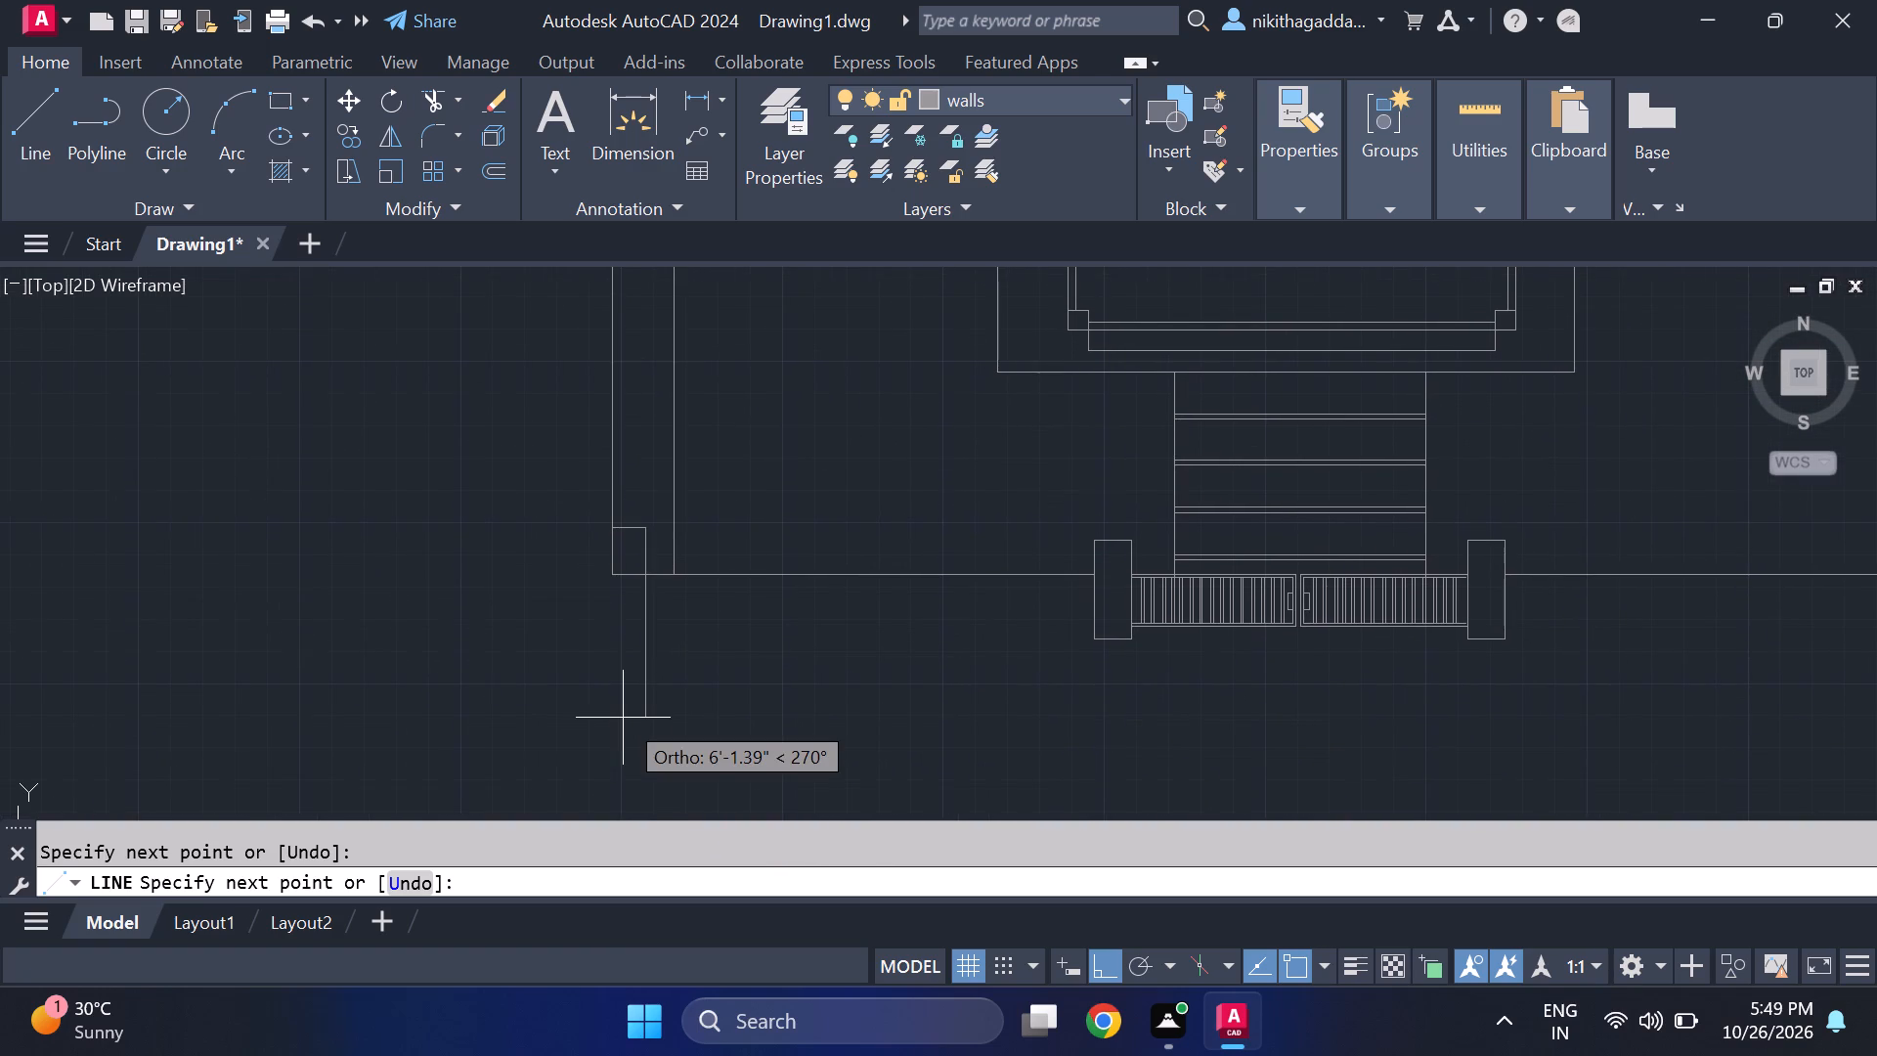
click(639, 616)
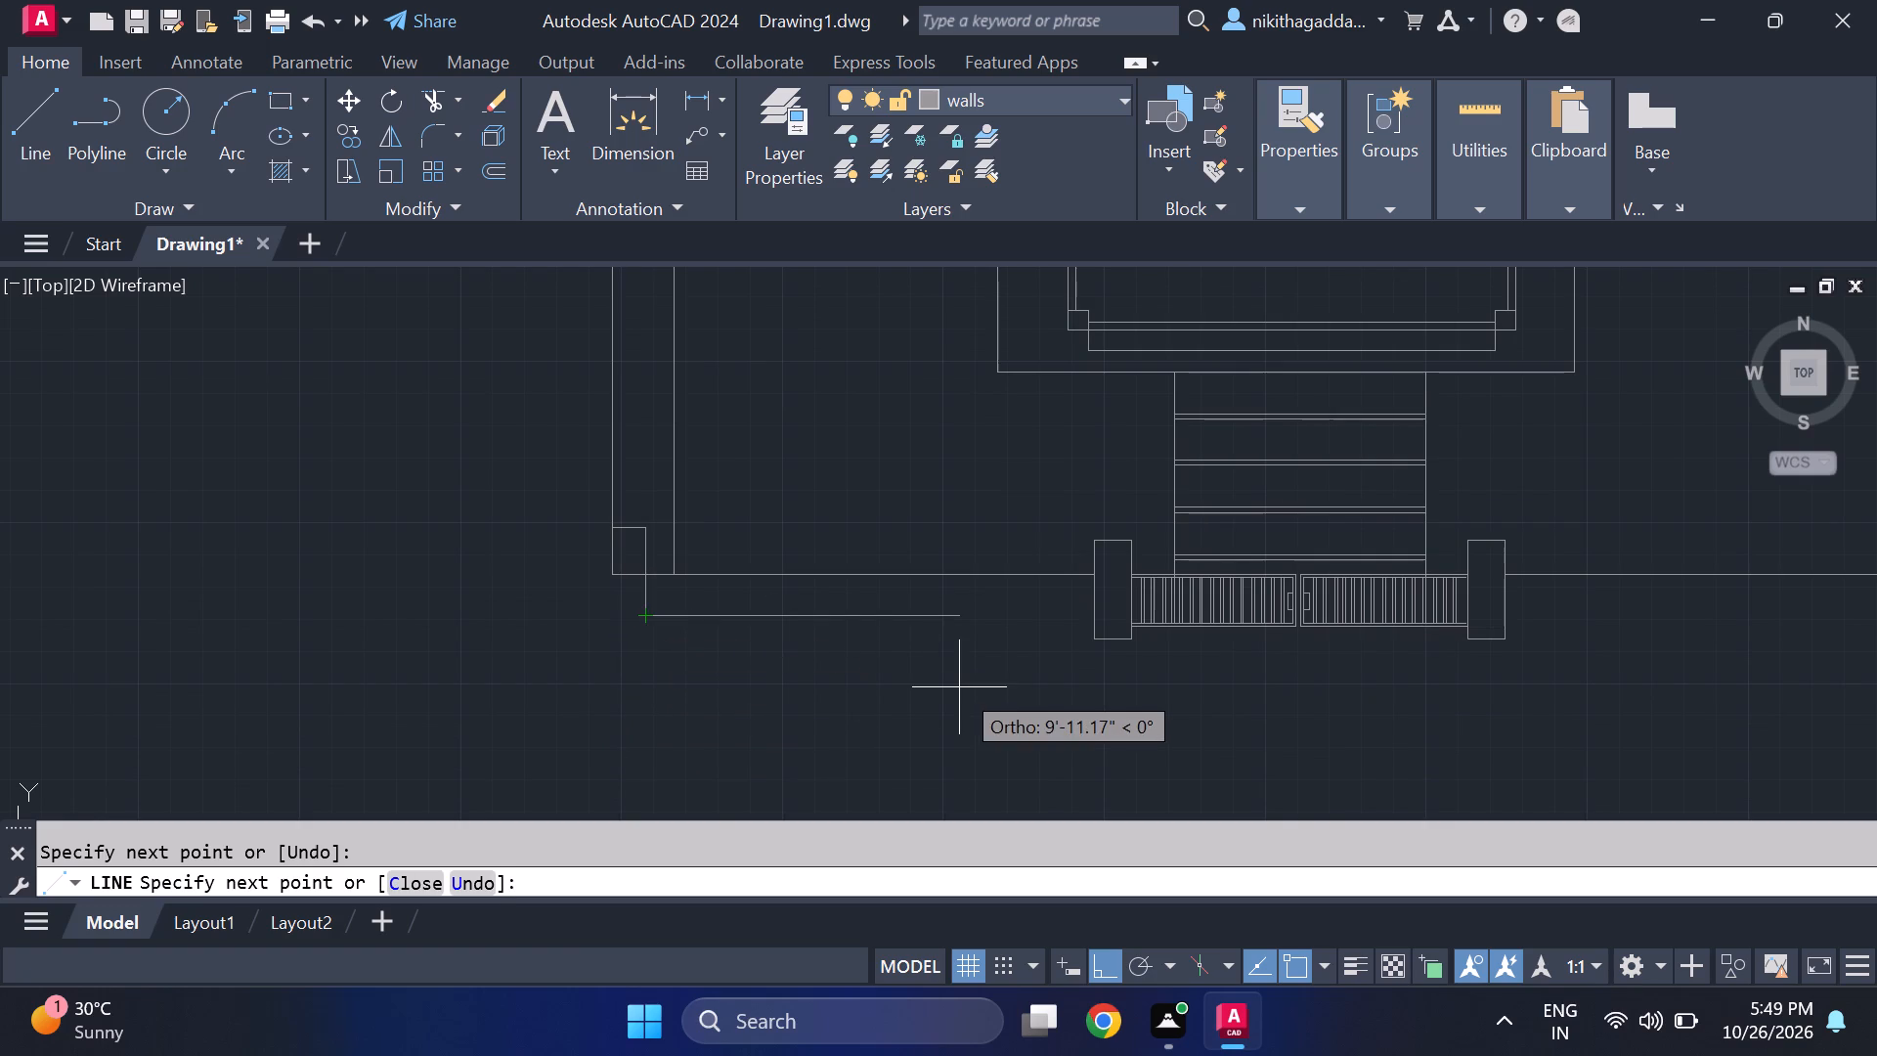
key(Escape)
Draw the outer front wall line from the plot's bottom-left corner down level with the gate post's base, and across to the left post's bottom-left corner.
key(space)
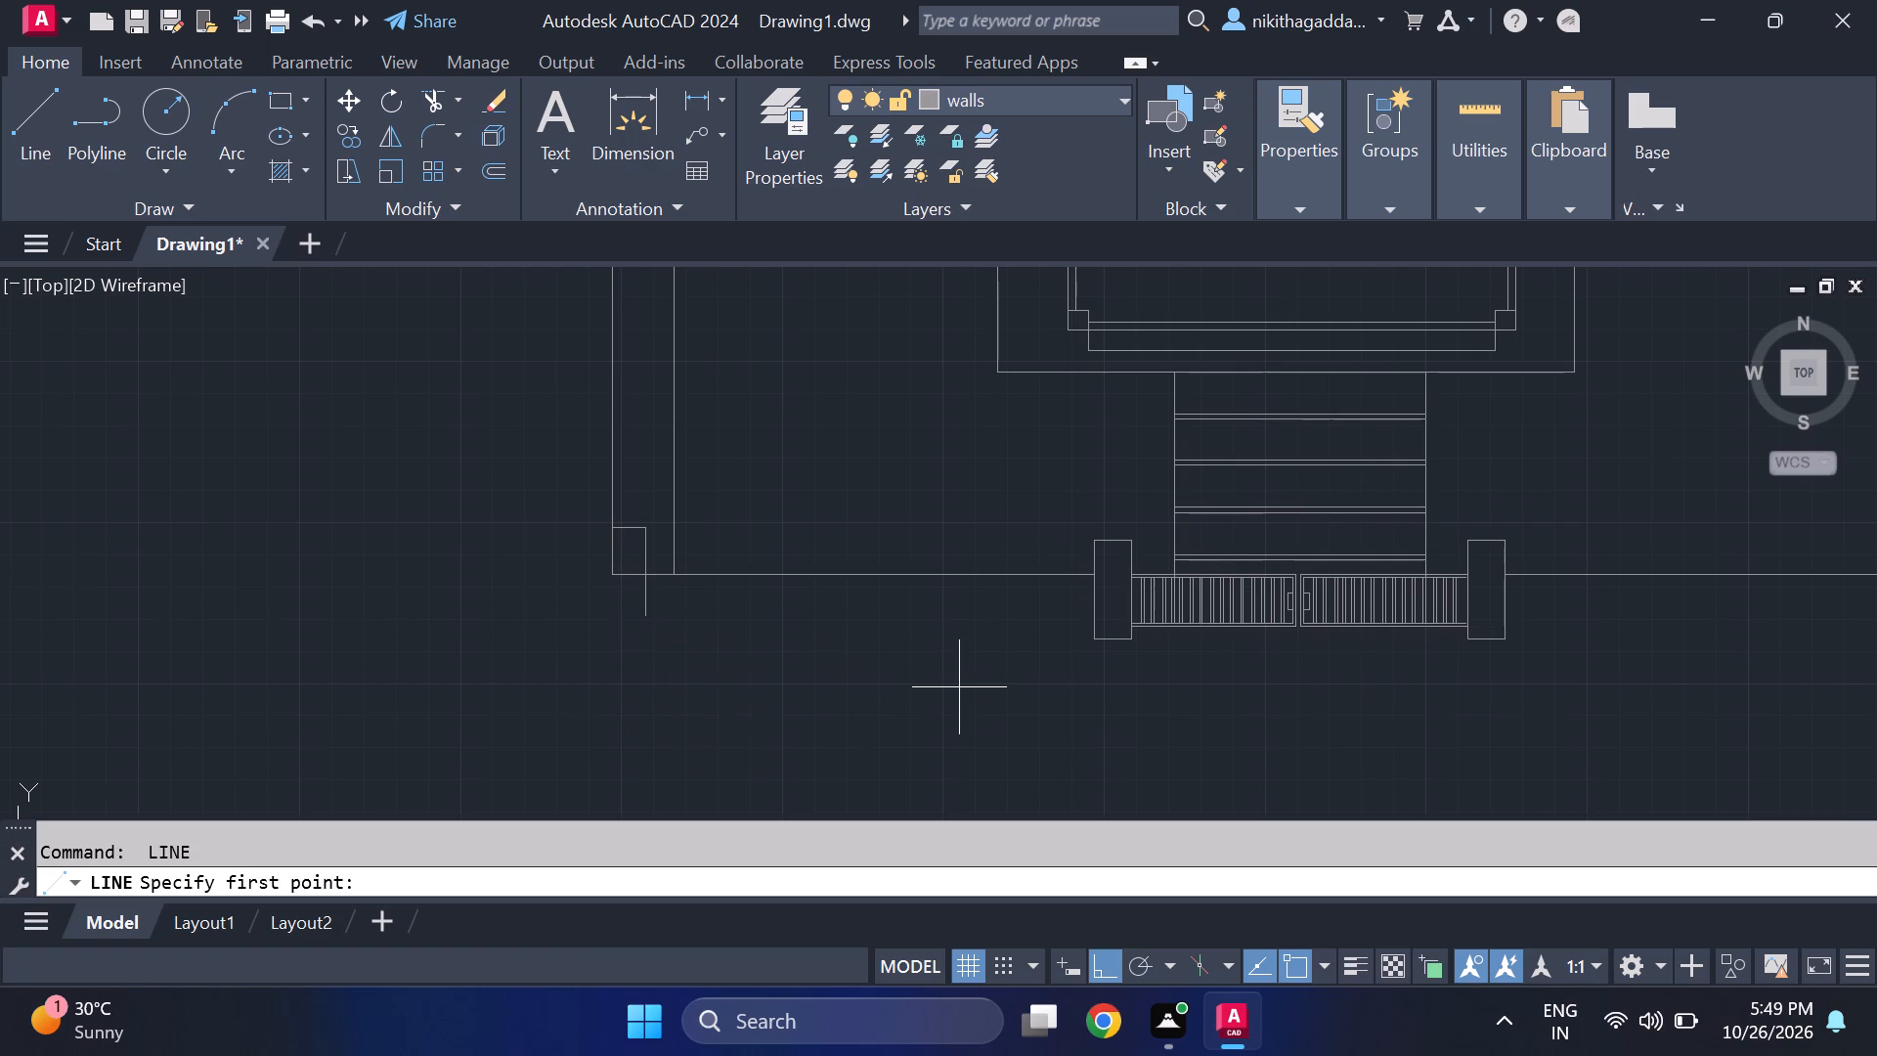
click(614, 572)
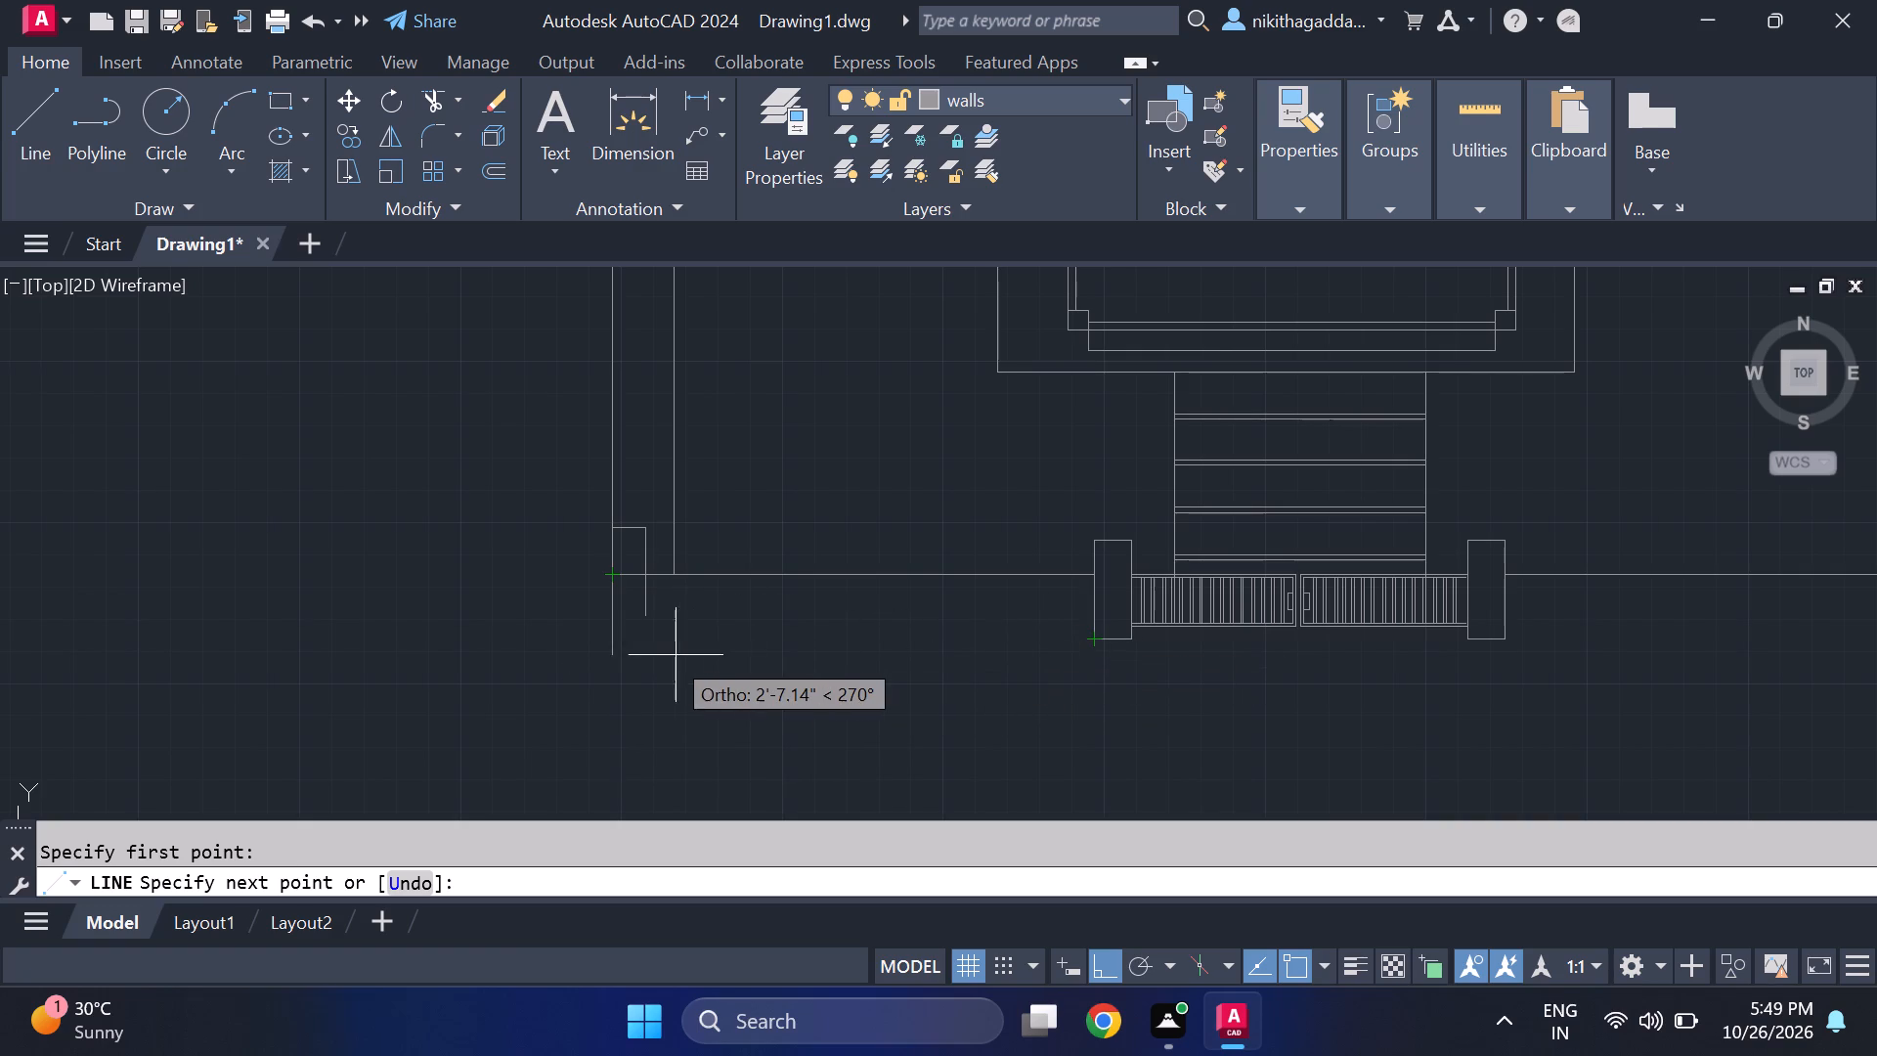
click(615, 638)
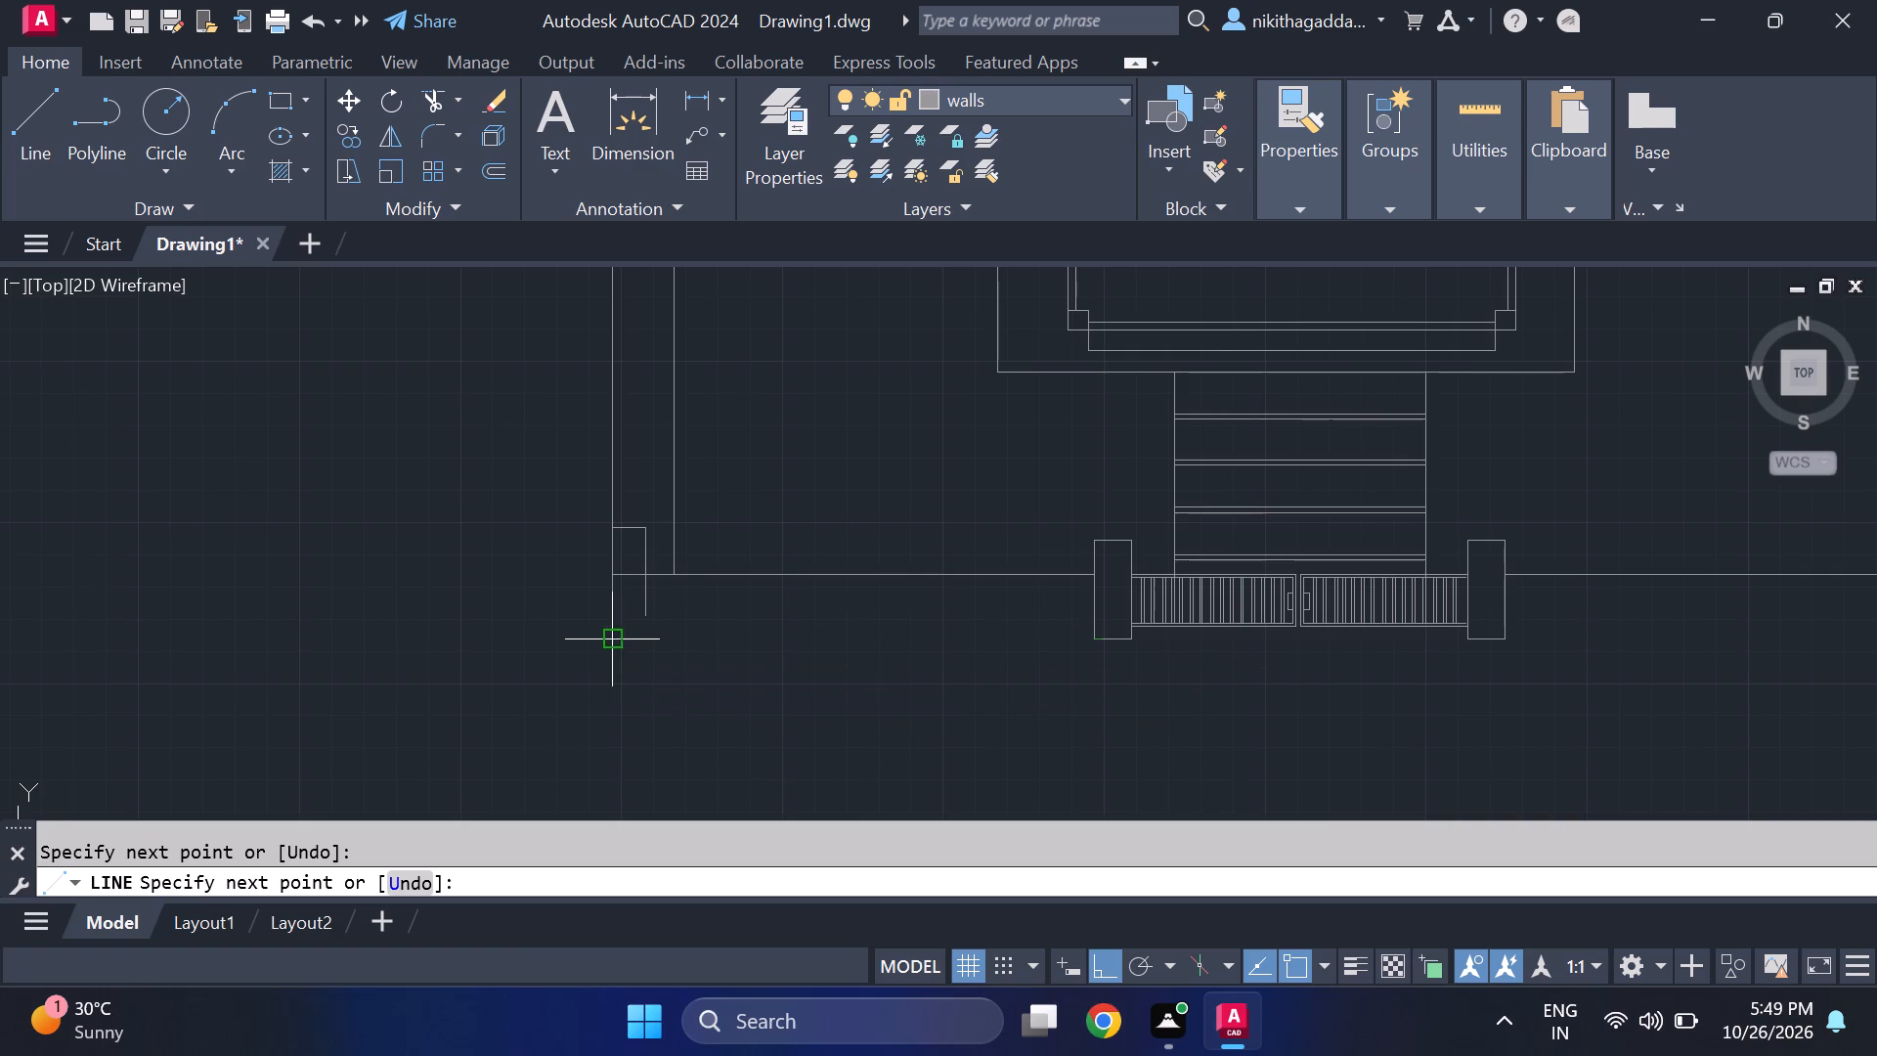
click(1096, 636)
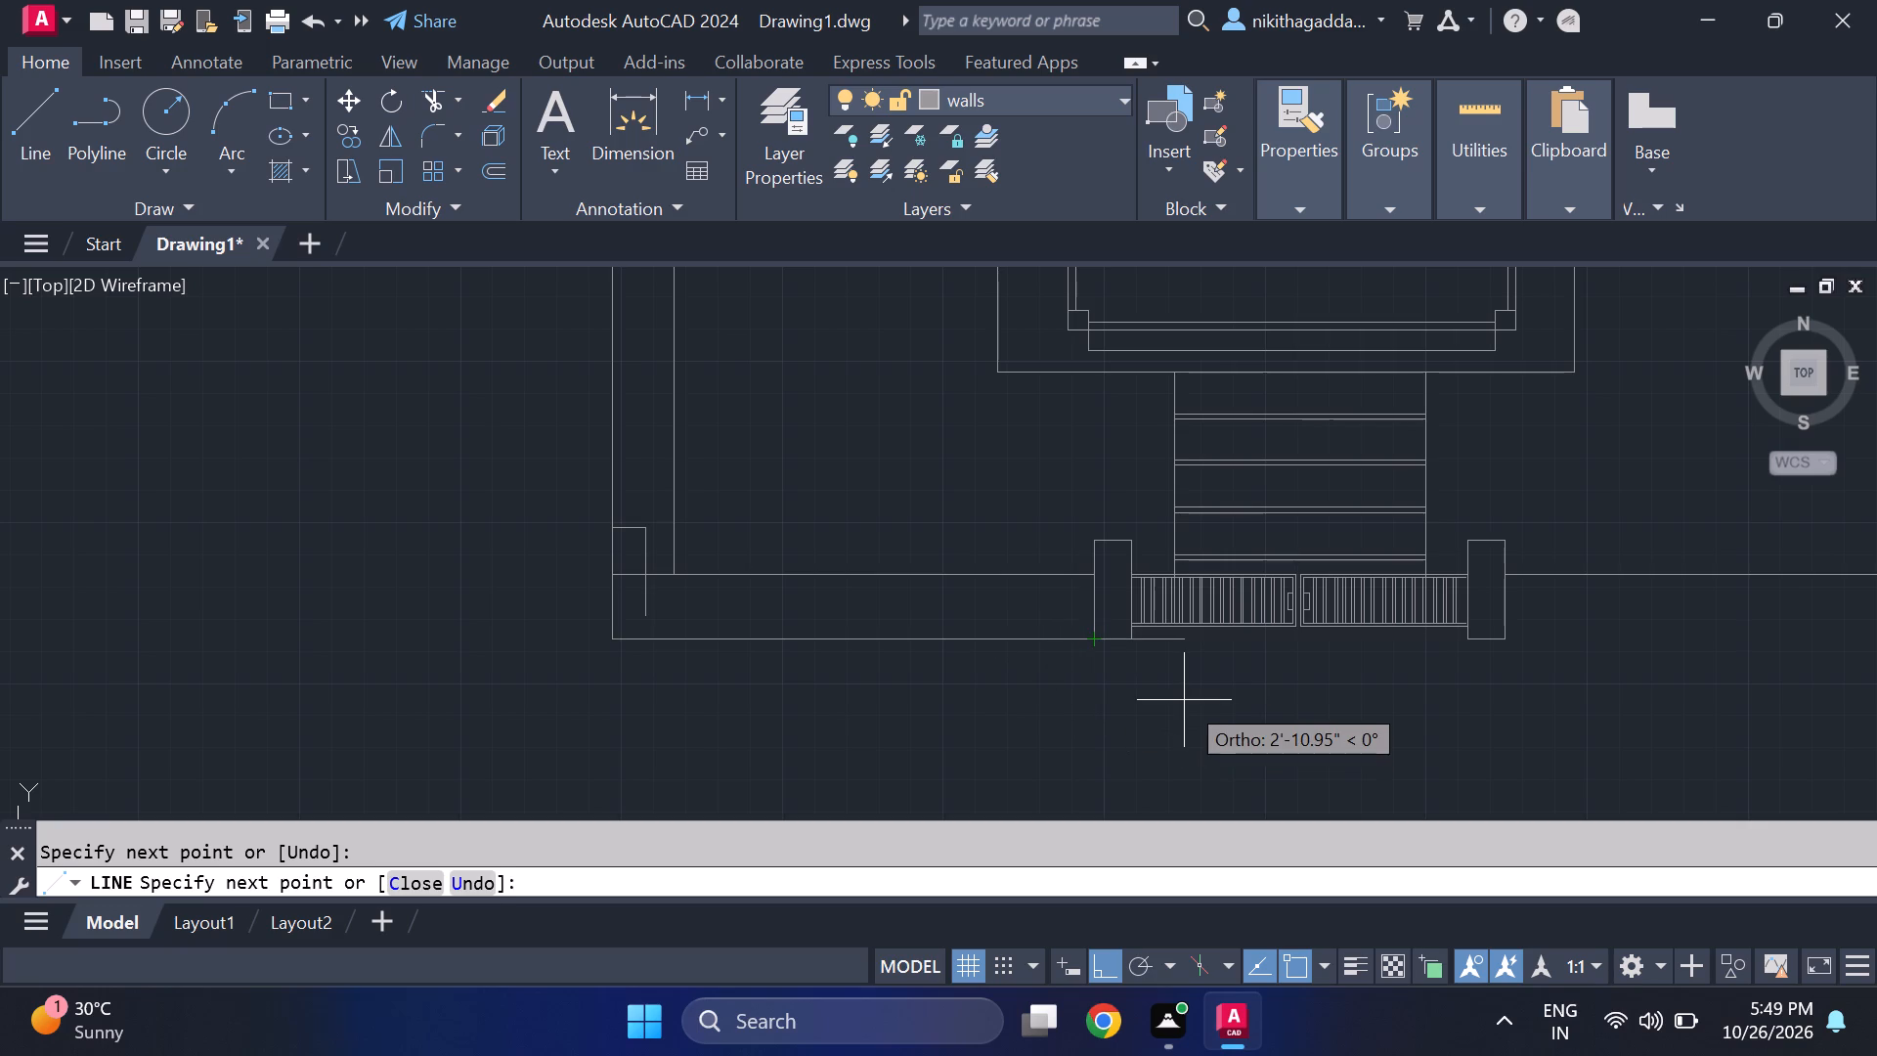
key(Escape)
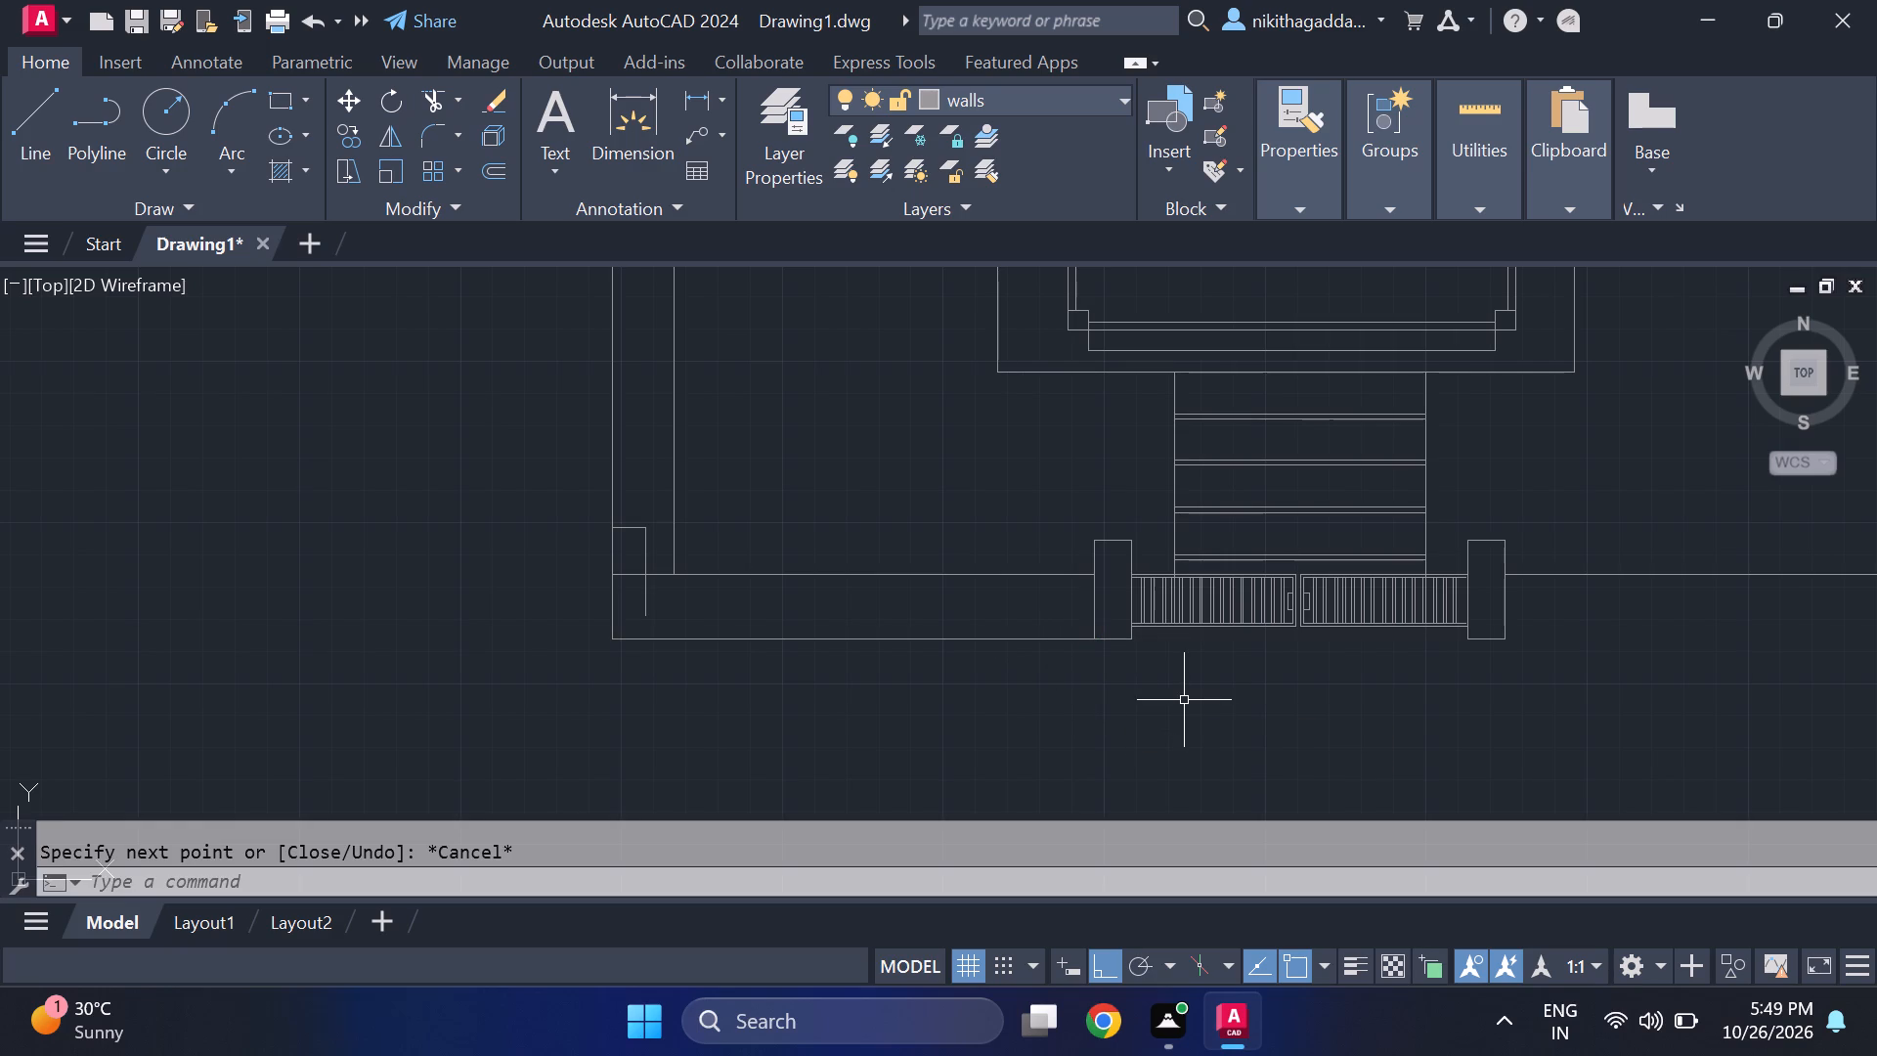
Draw a horizontal line just above the outer front wall line, from the left boundary line across to the left gate post.
key(l)
key(Return)
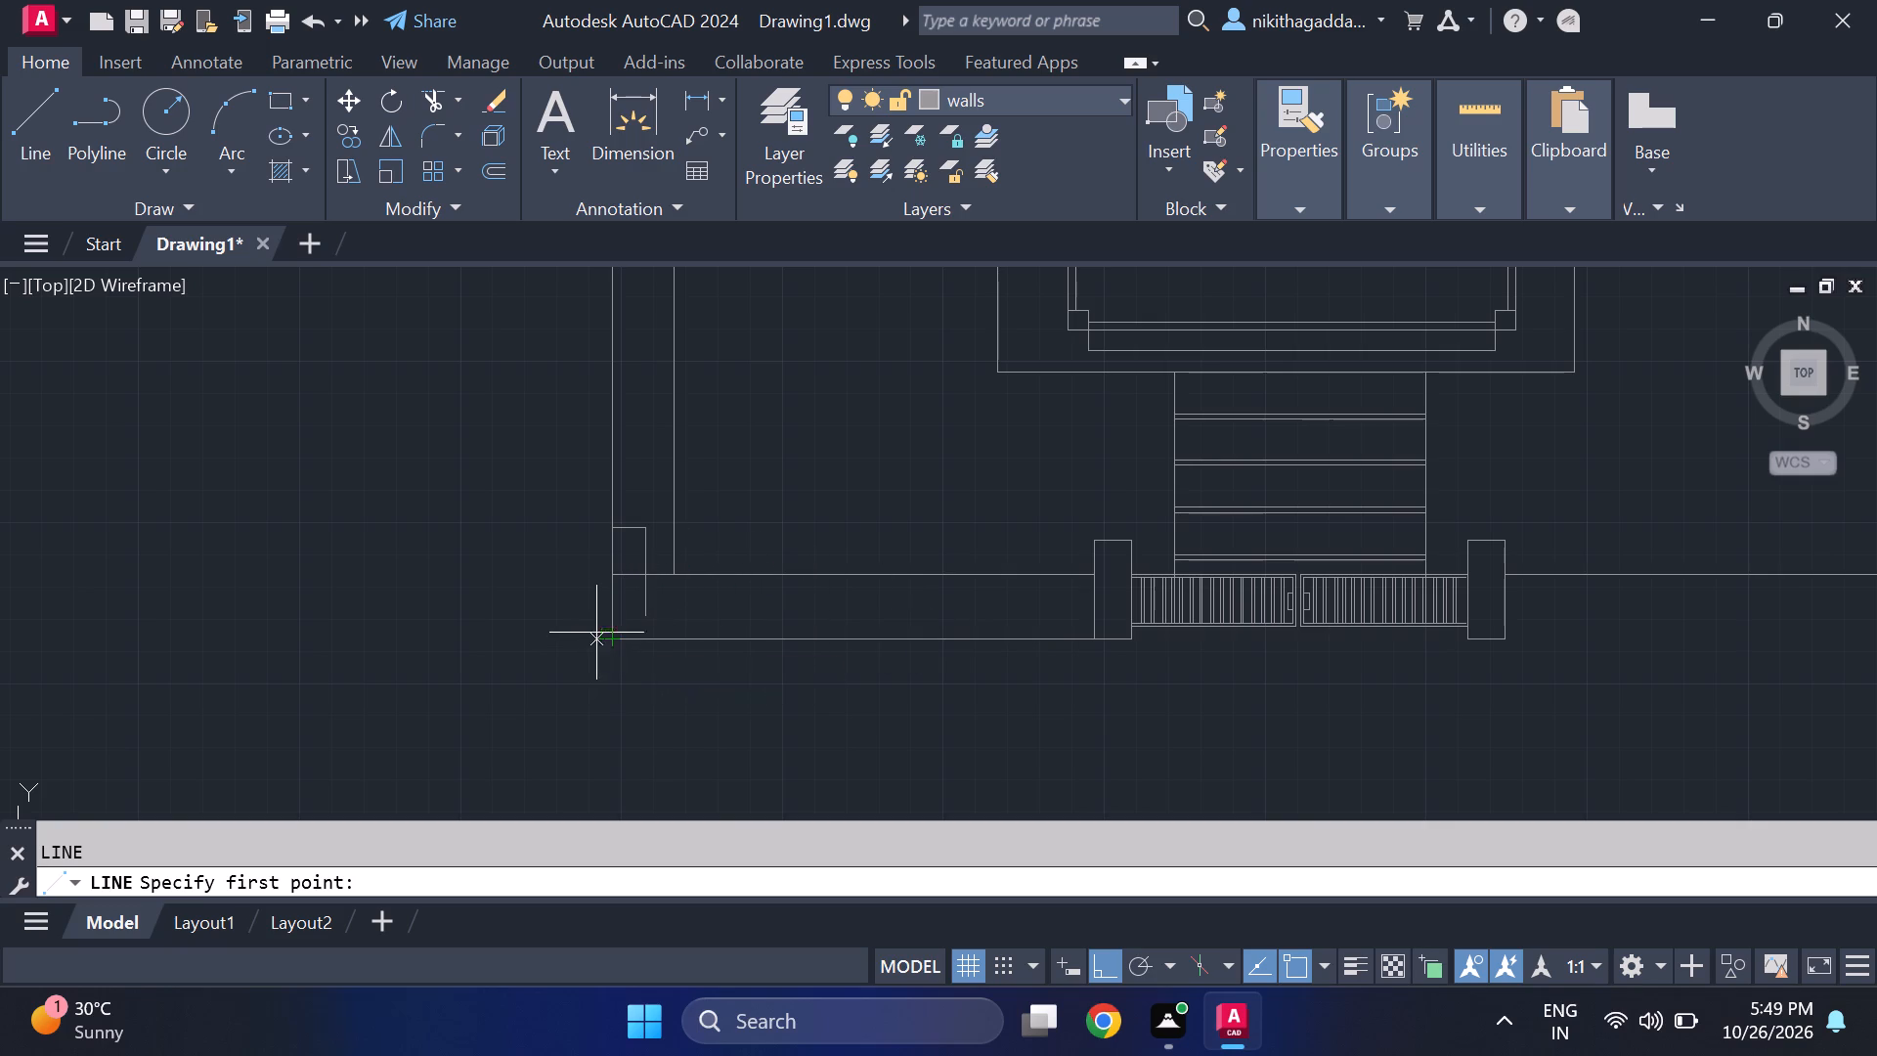
scroll(615, 619, up, 2)
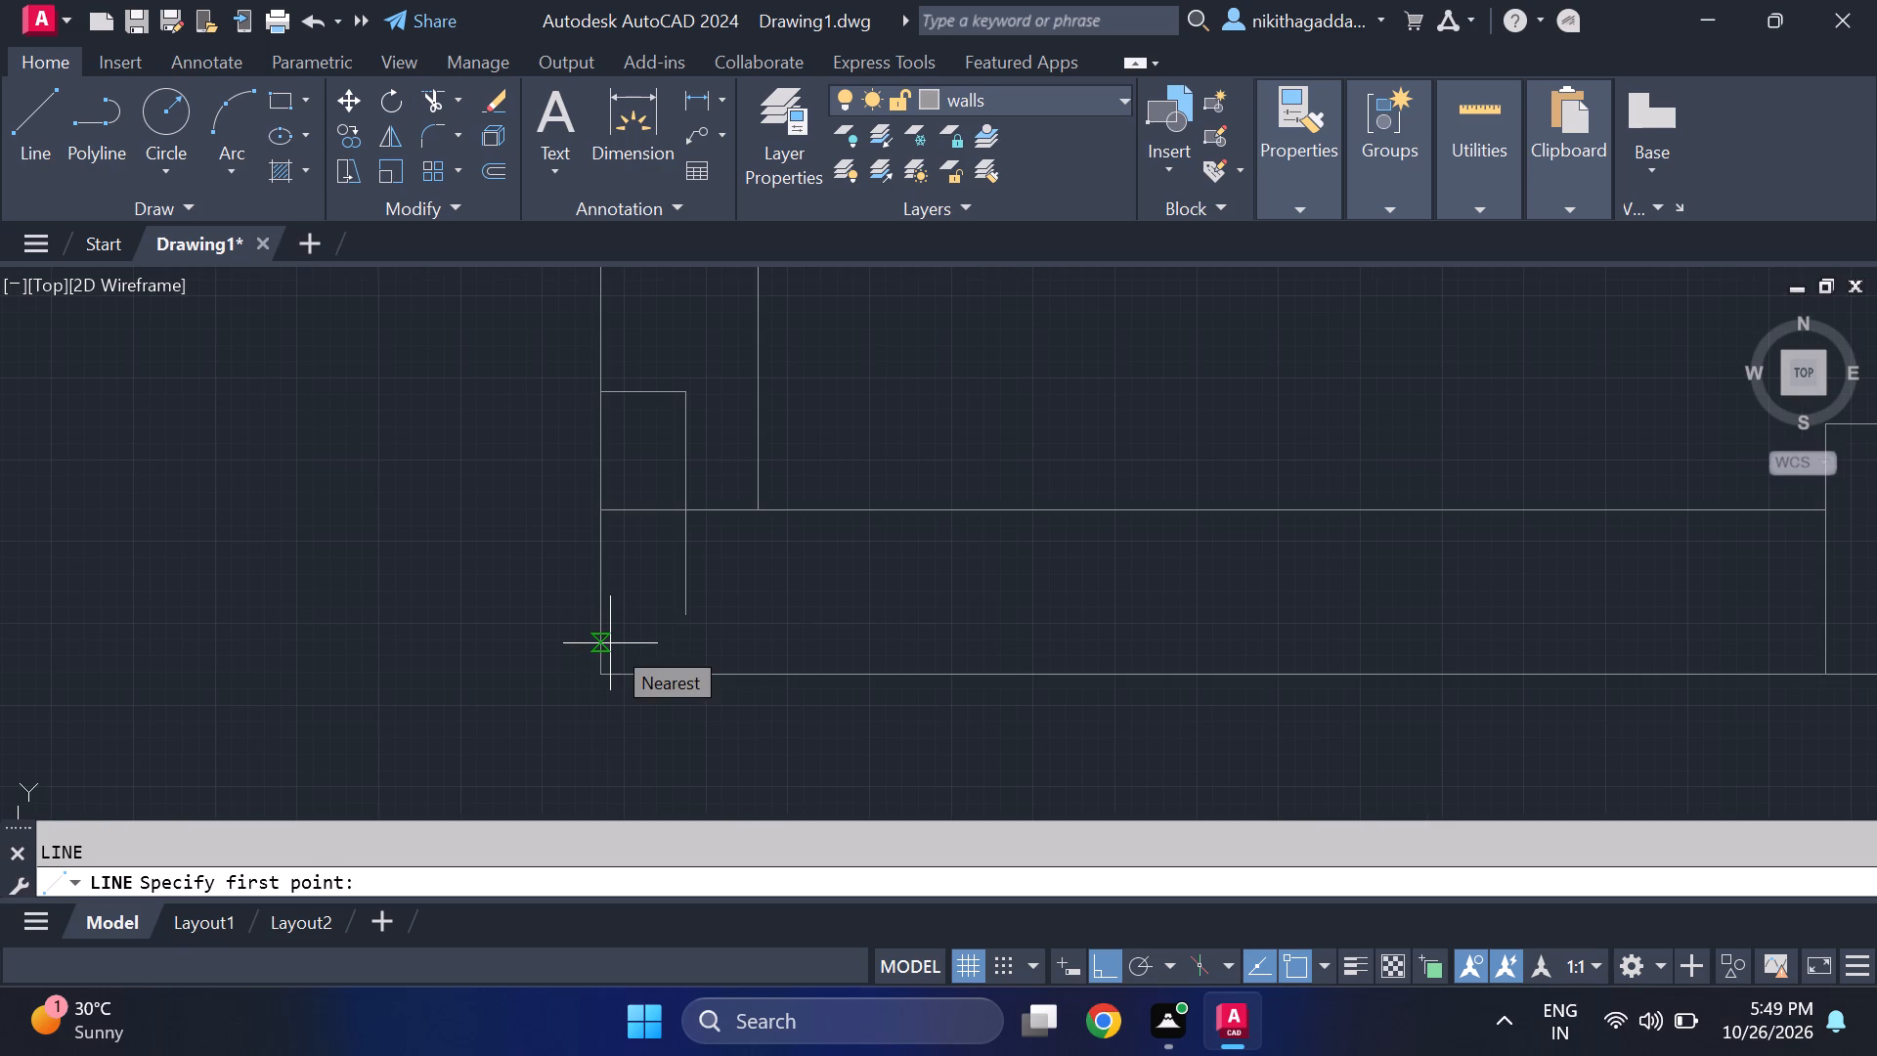
scroll(610, 643, down, 1)
scroll(610, 643, up, 1)
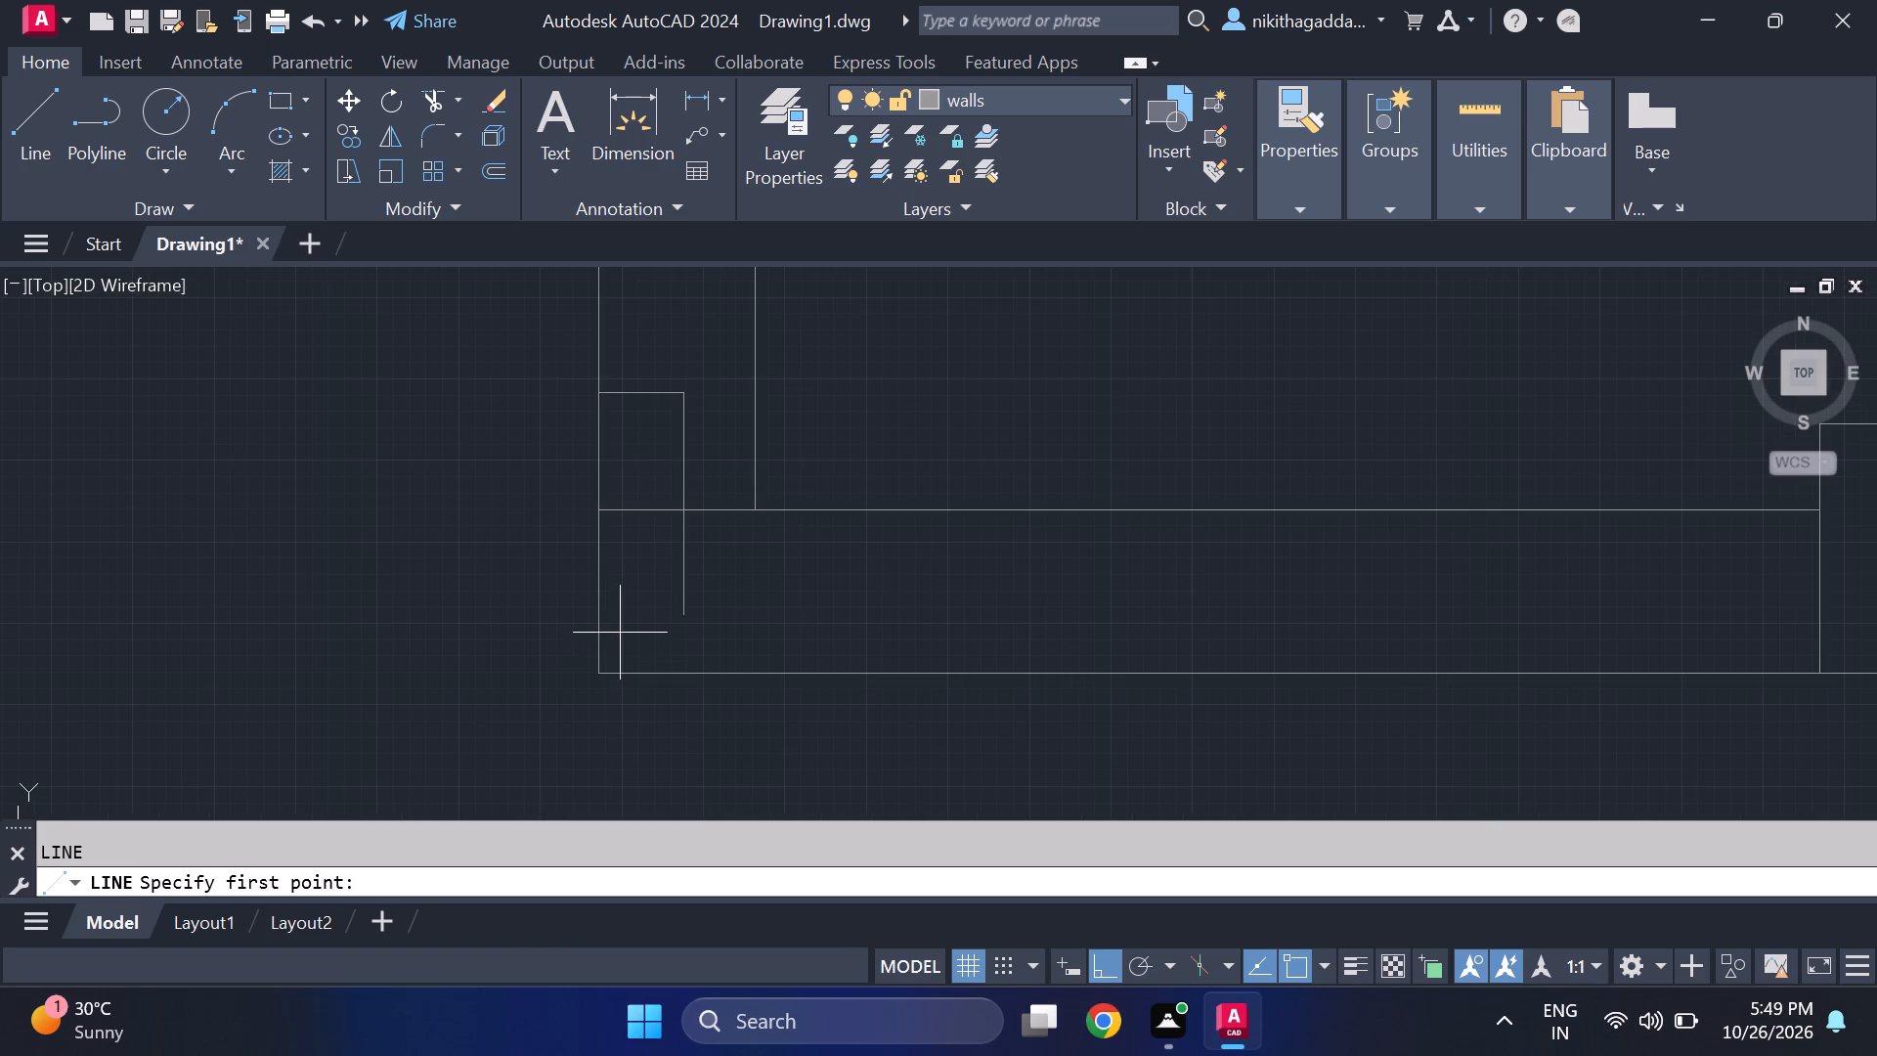
click(608, 637)
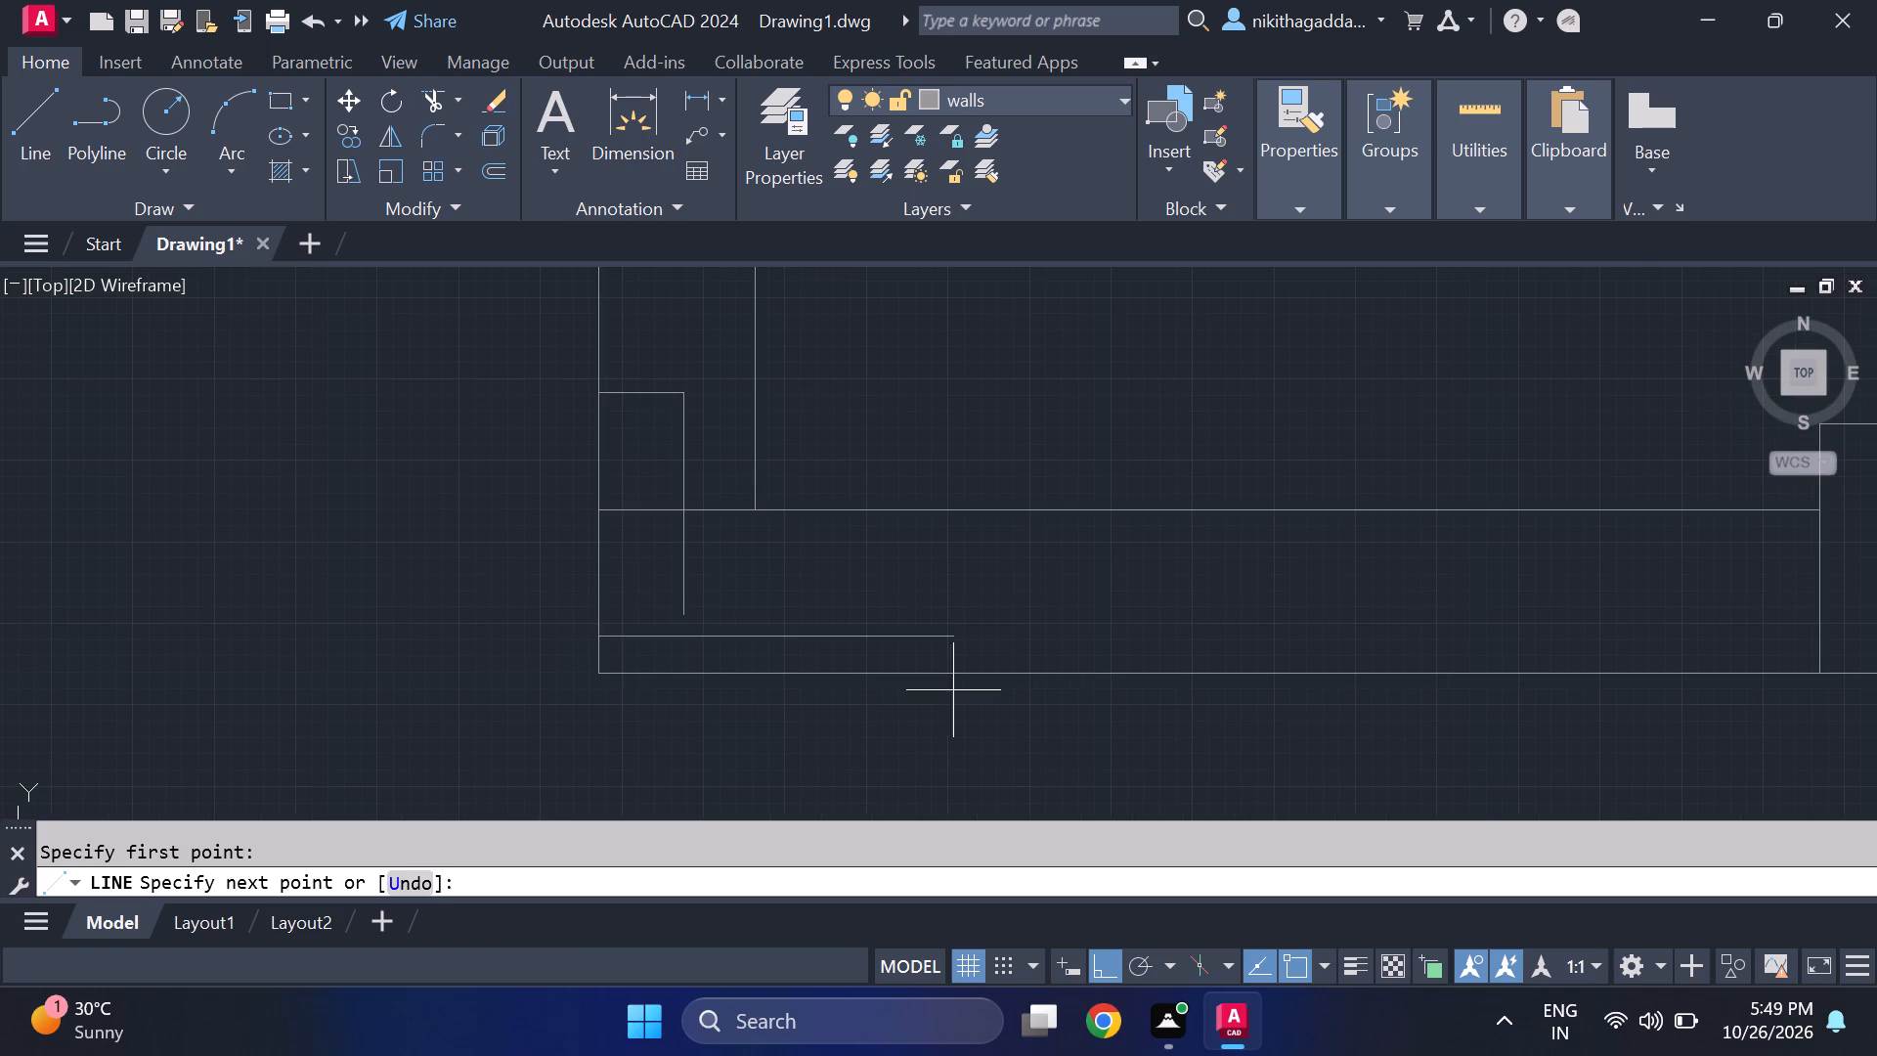
scroll(1489, 722, down, 2)
scroll(1620, 696, up, 2)
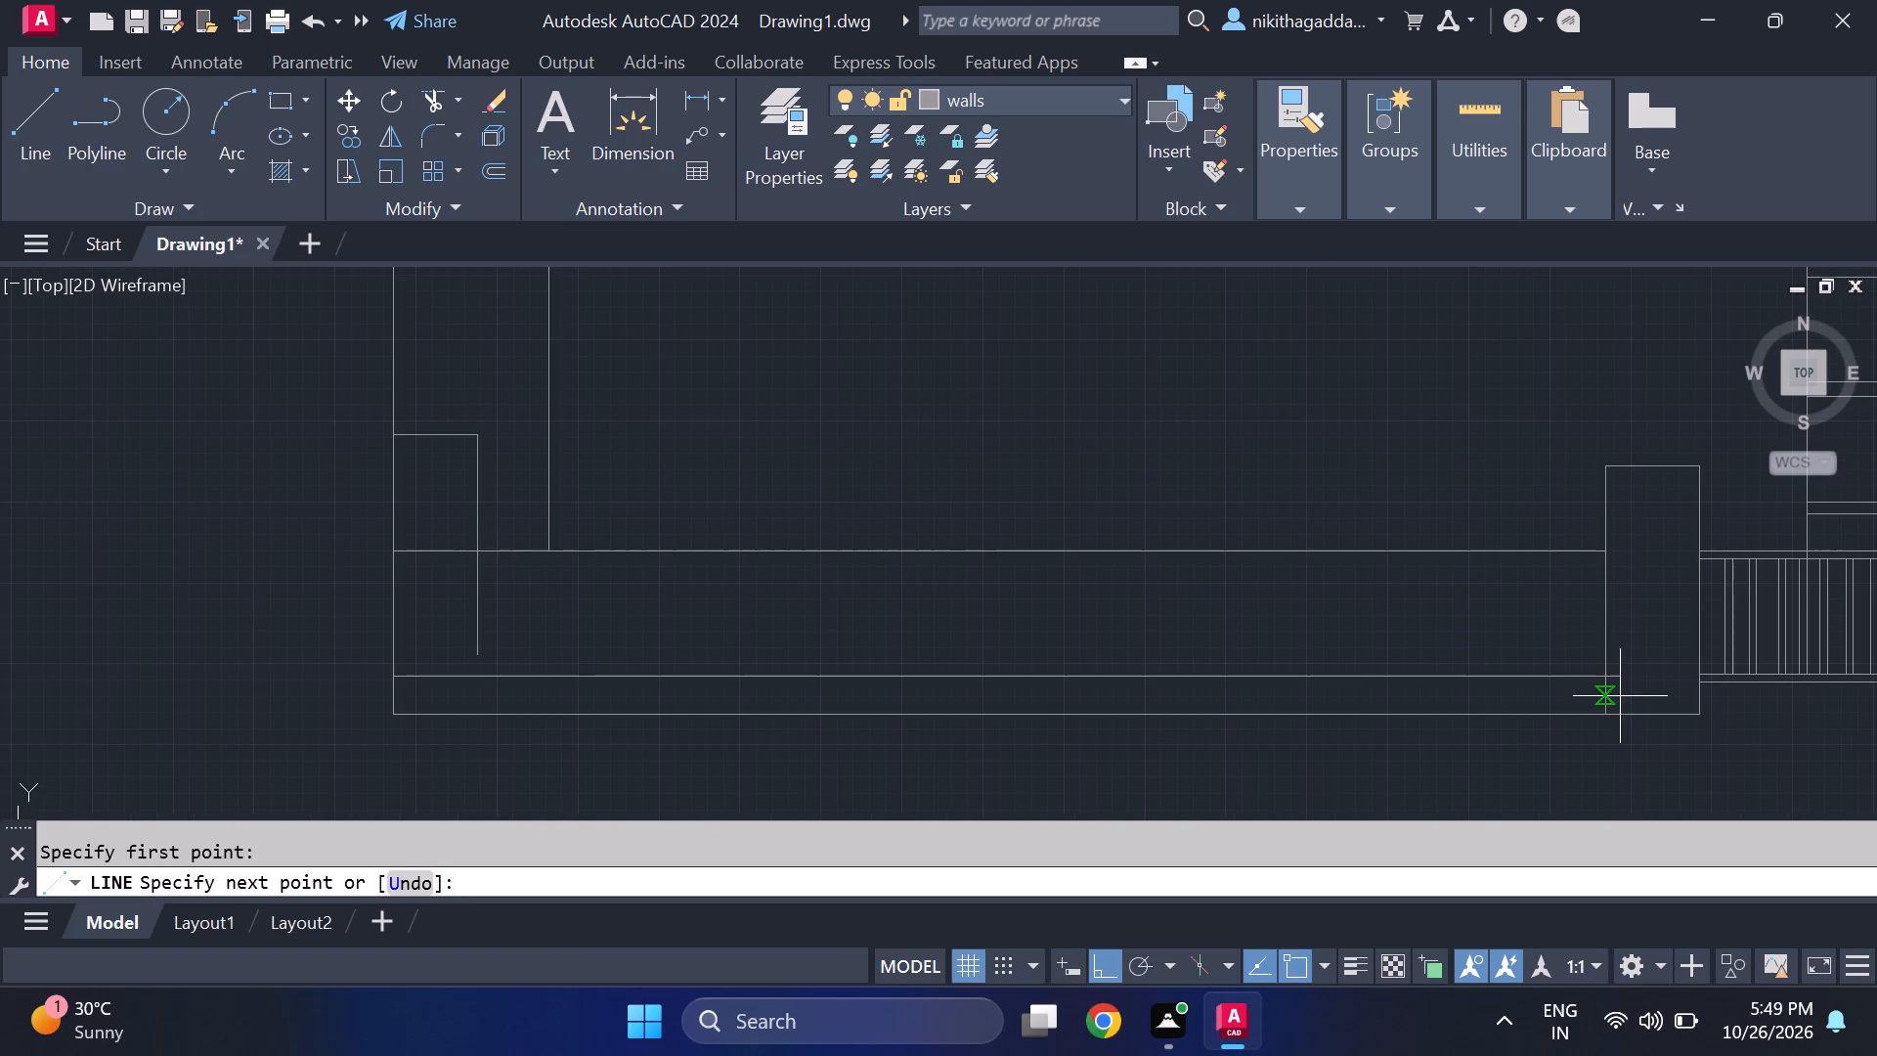
click(1610, 684)
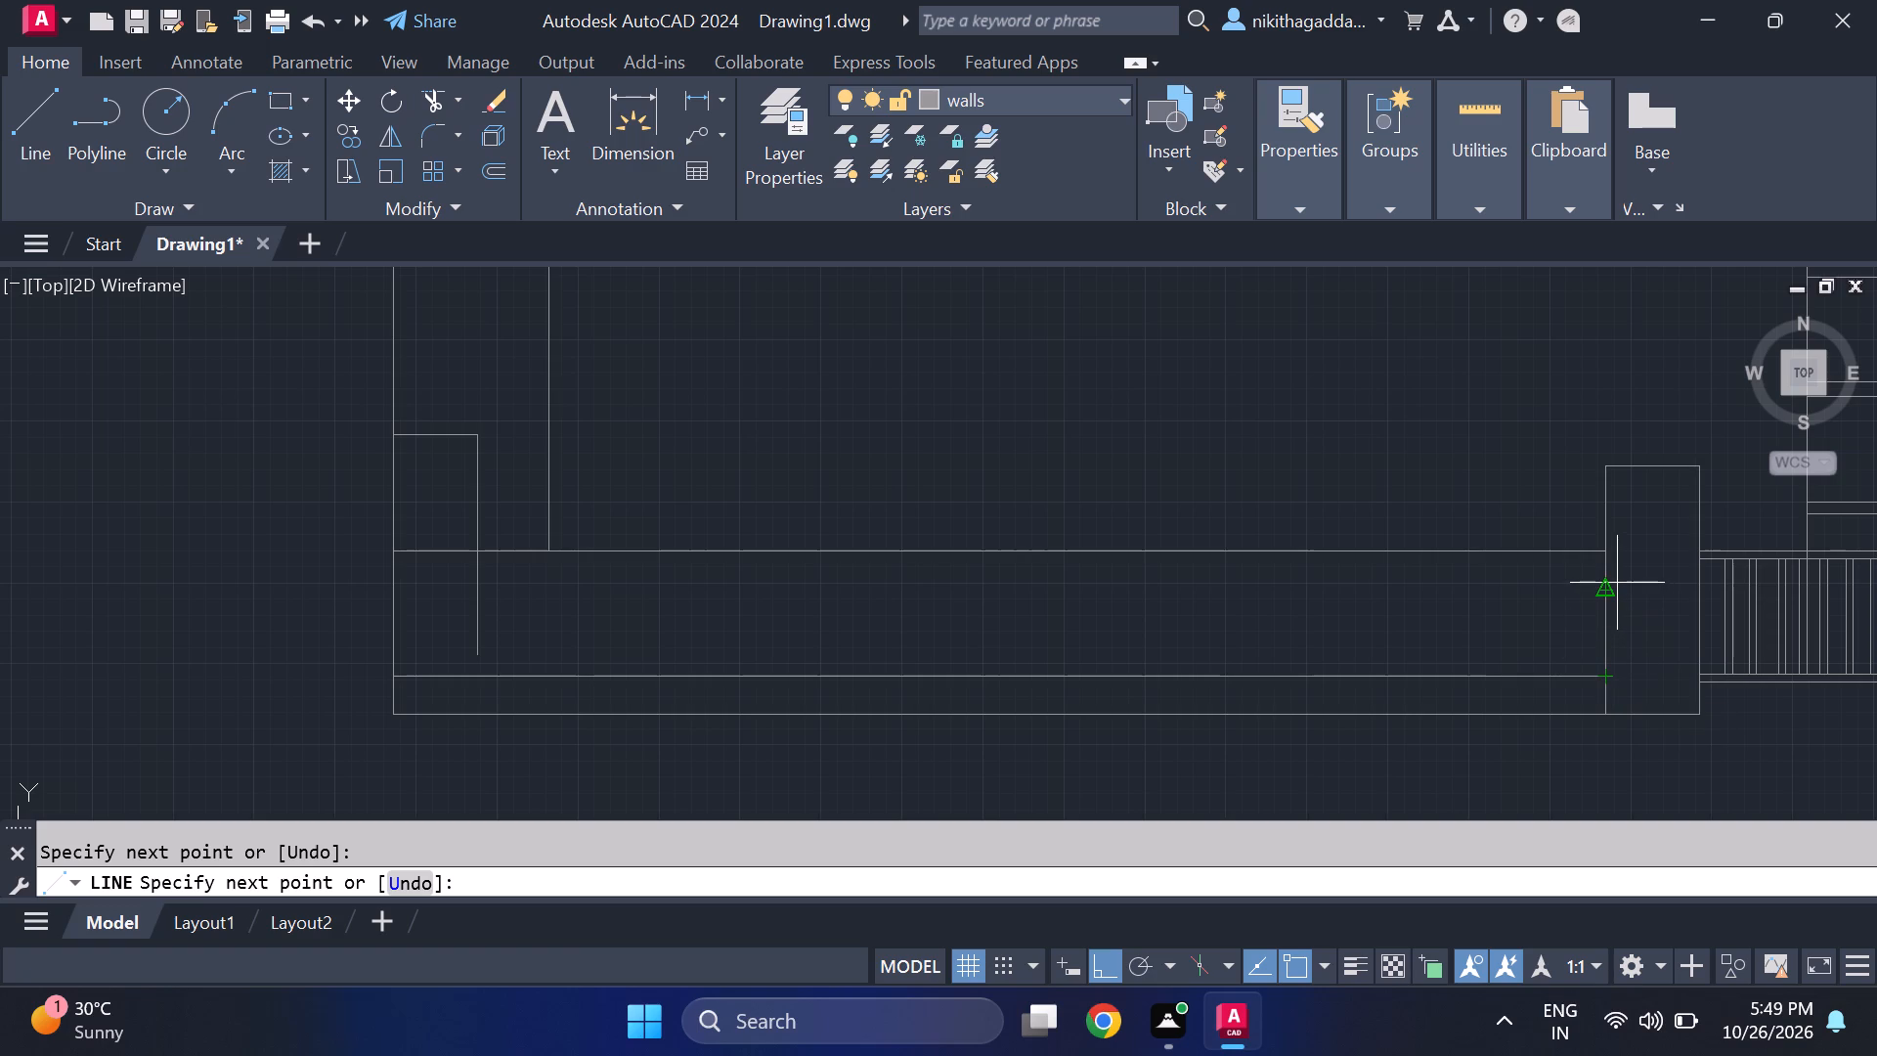
key(Escape)
Draw a horizontal line just below the front boundary line, from the left gate post back to the corner pillar's inner vertical line.
key(l)
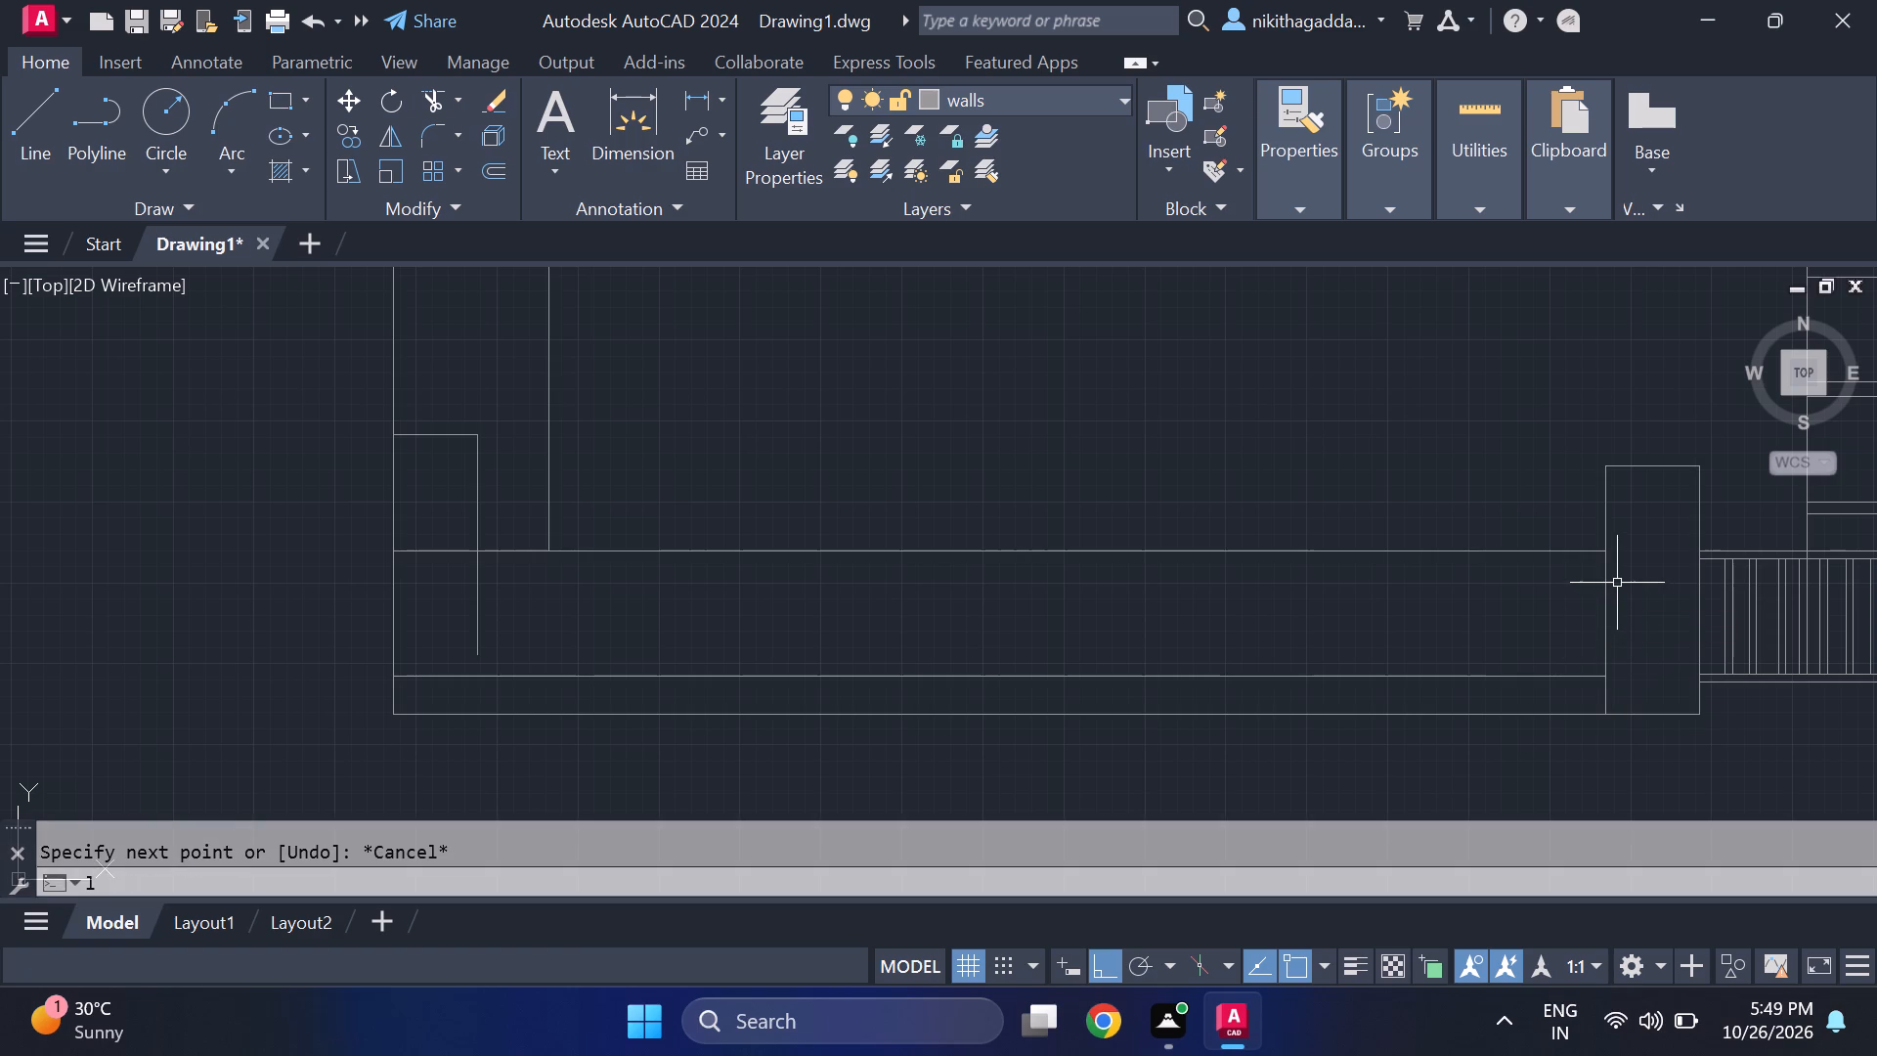
key(Return)
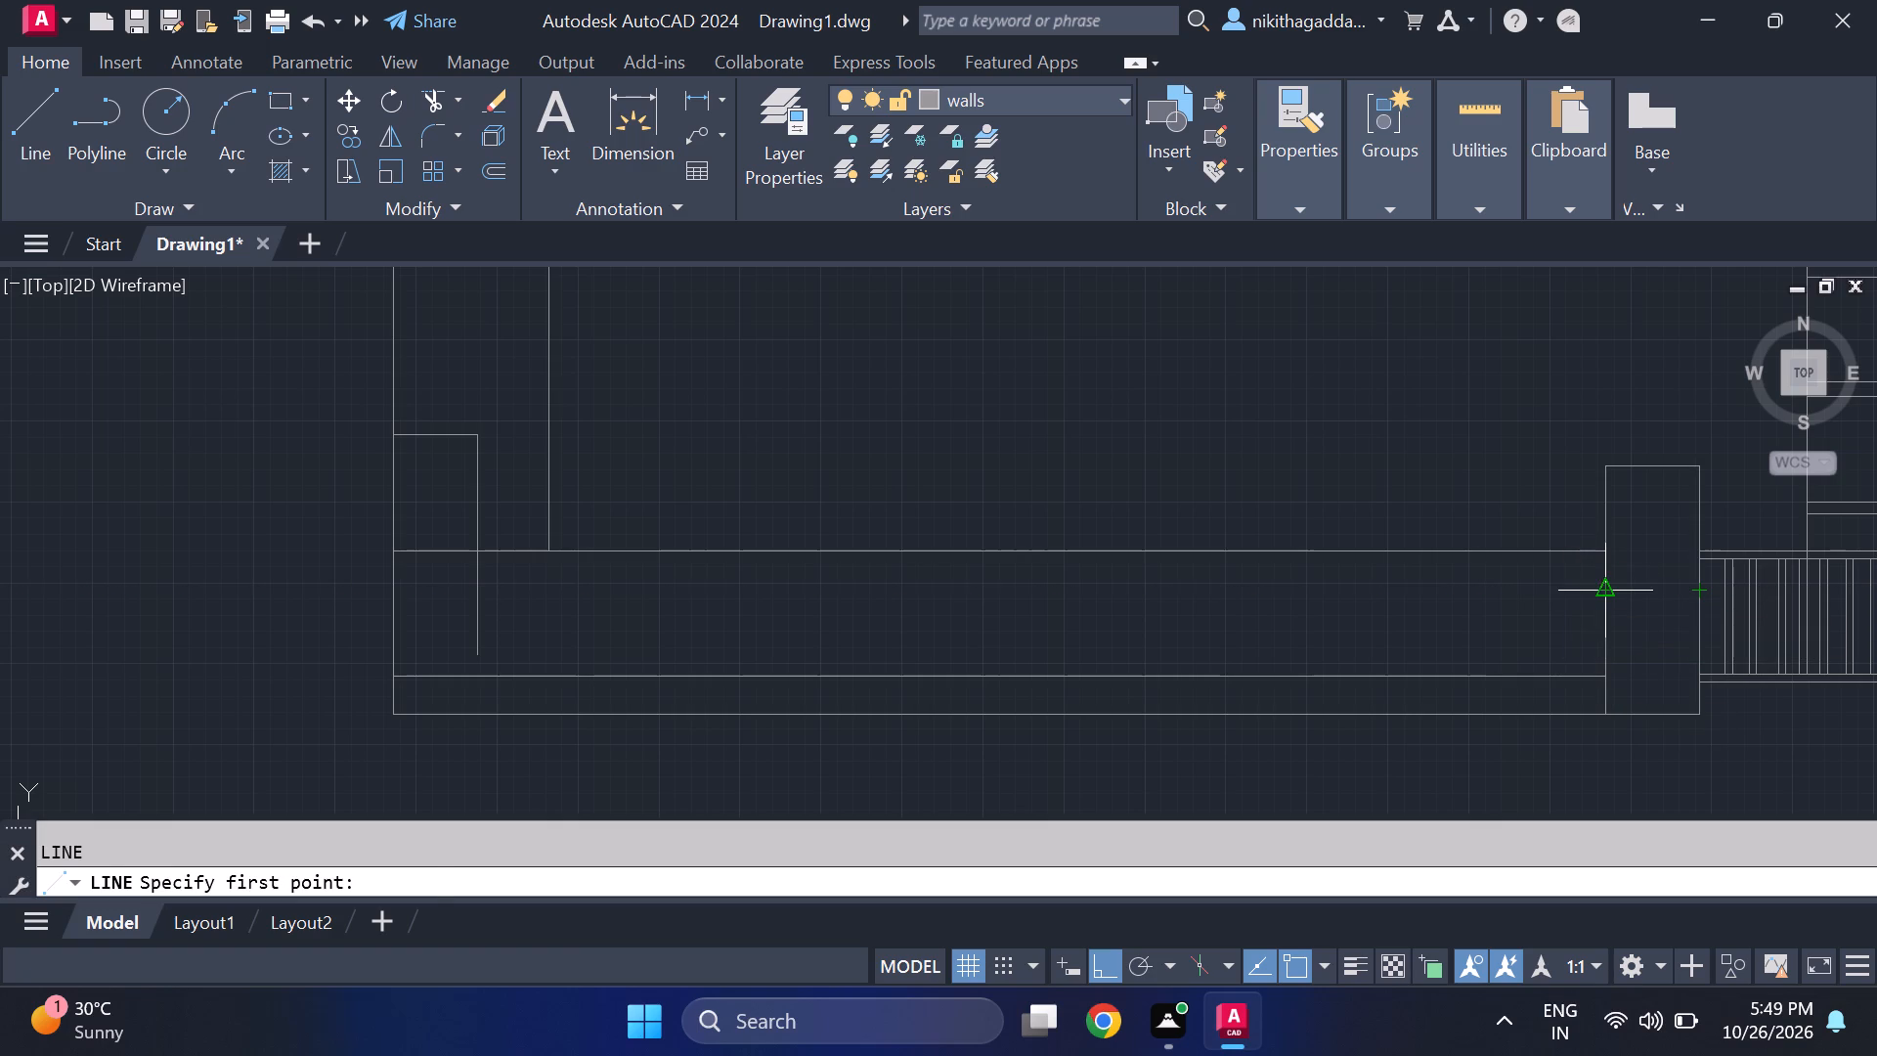
click(1608, 583)
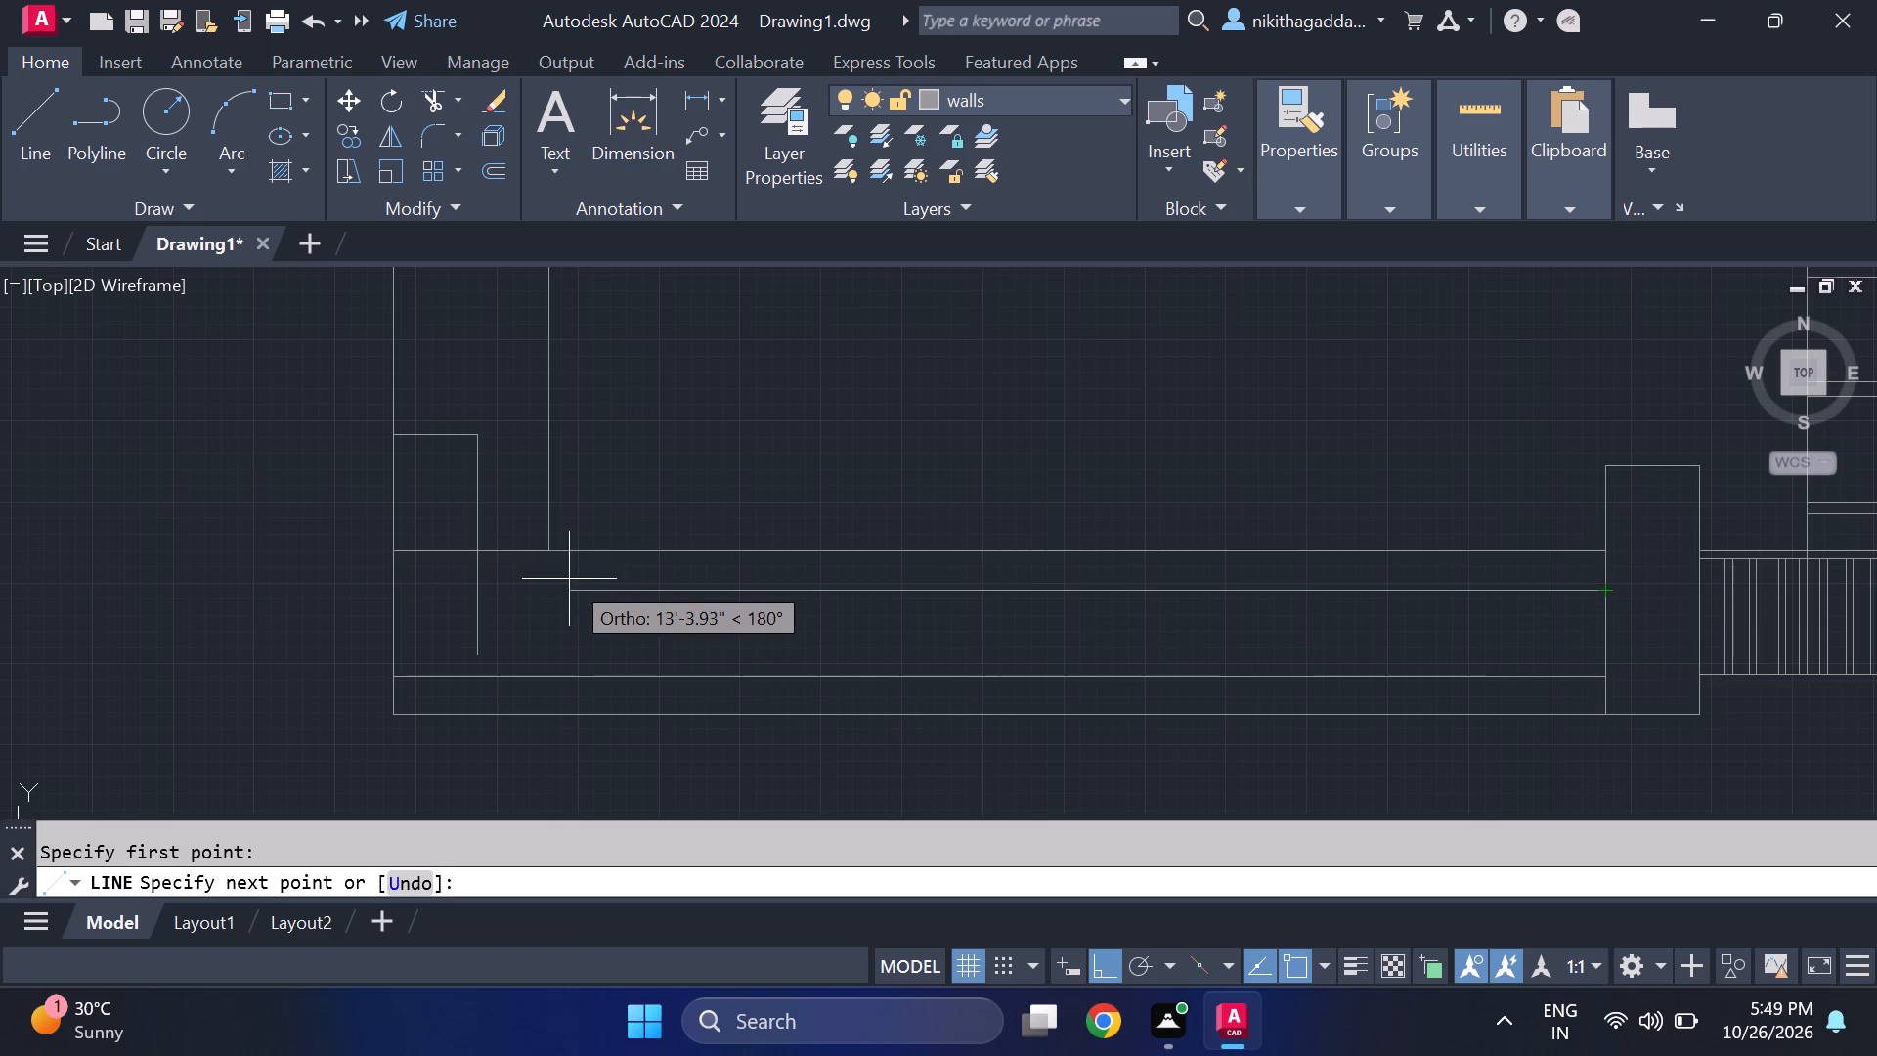
click(481, 587)
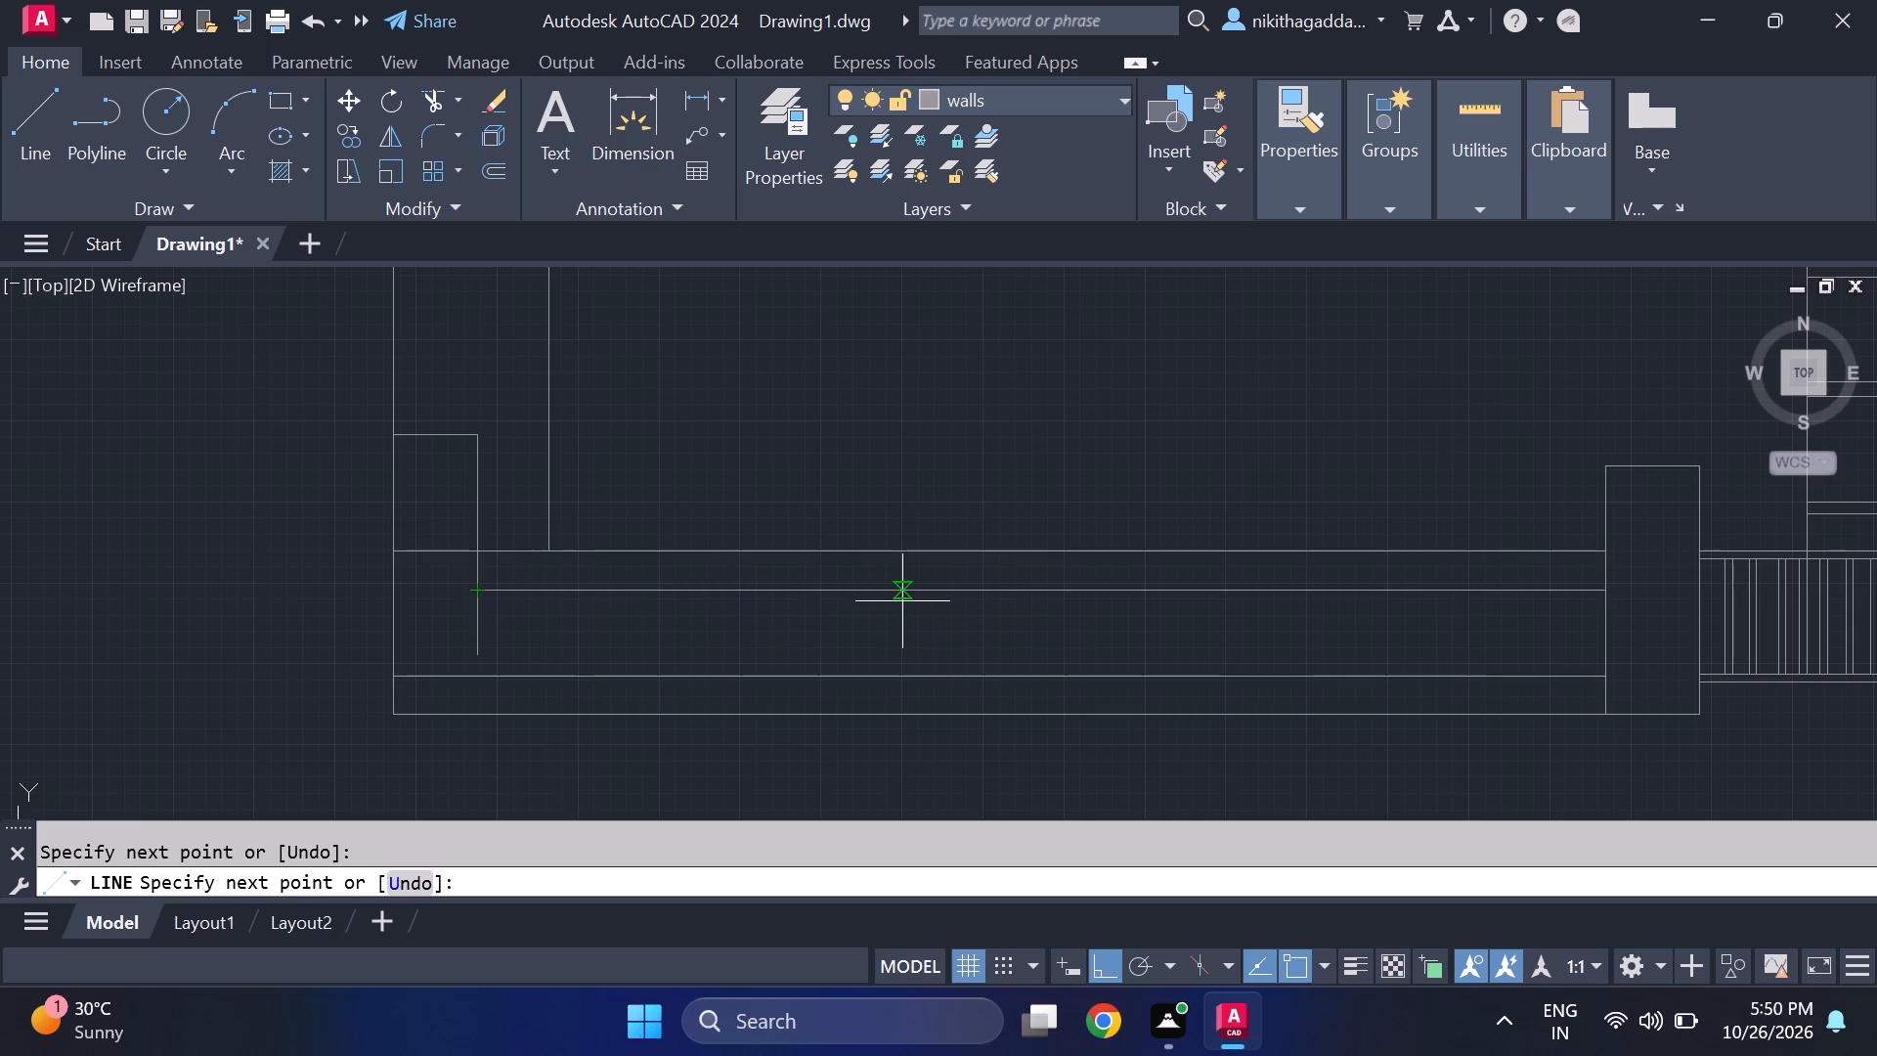
key(Escape)
Extend the corner pillar's inner vertical line down to the line just above the outer front wall line.
scroll(903, 598, down, 1)
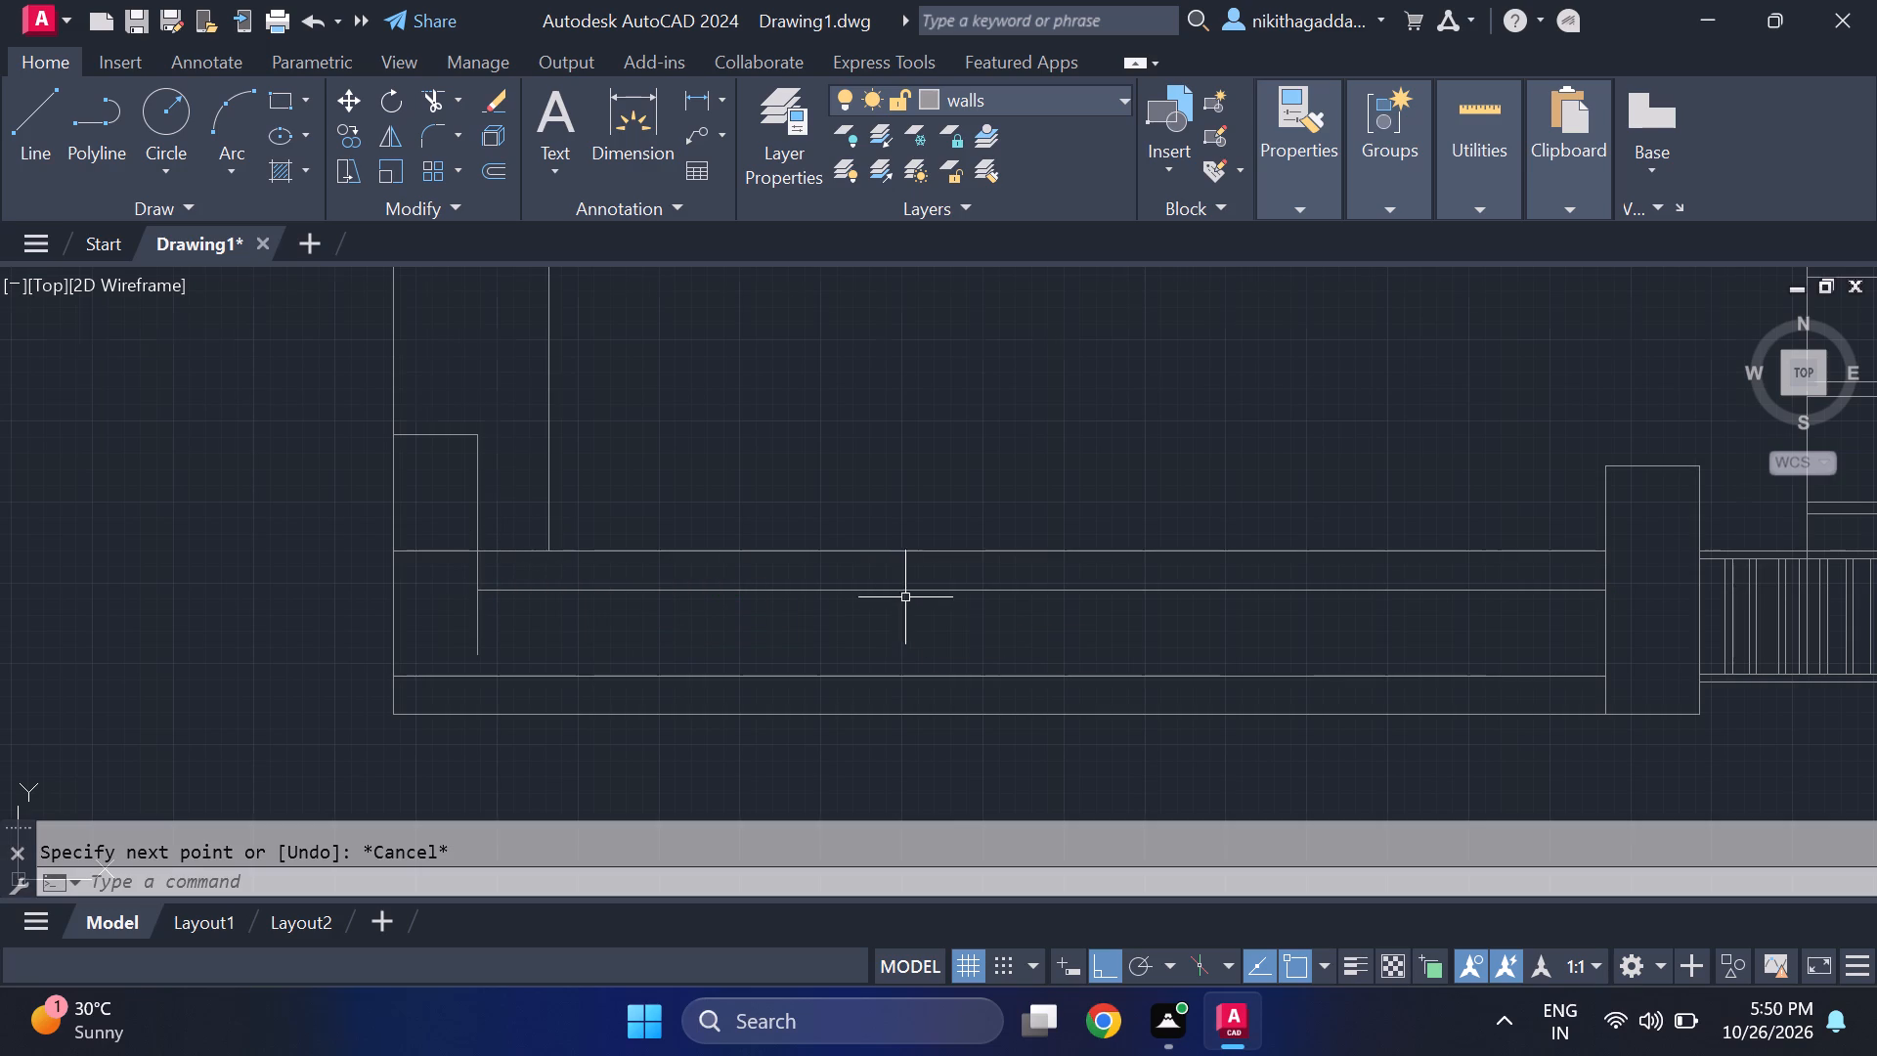
scroll(901, 599, down, 2)
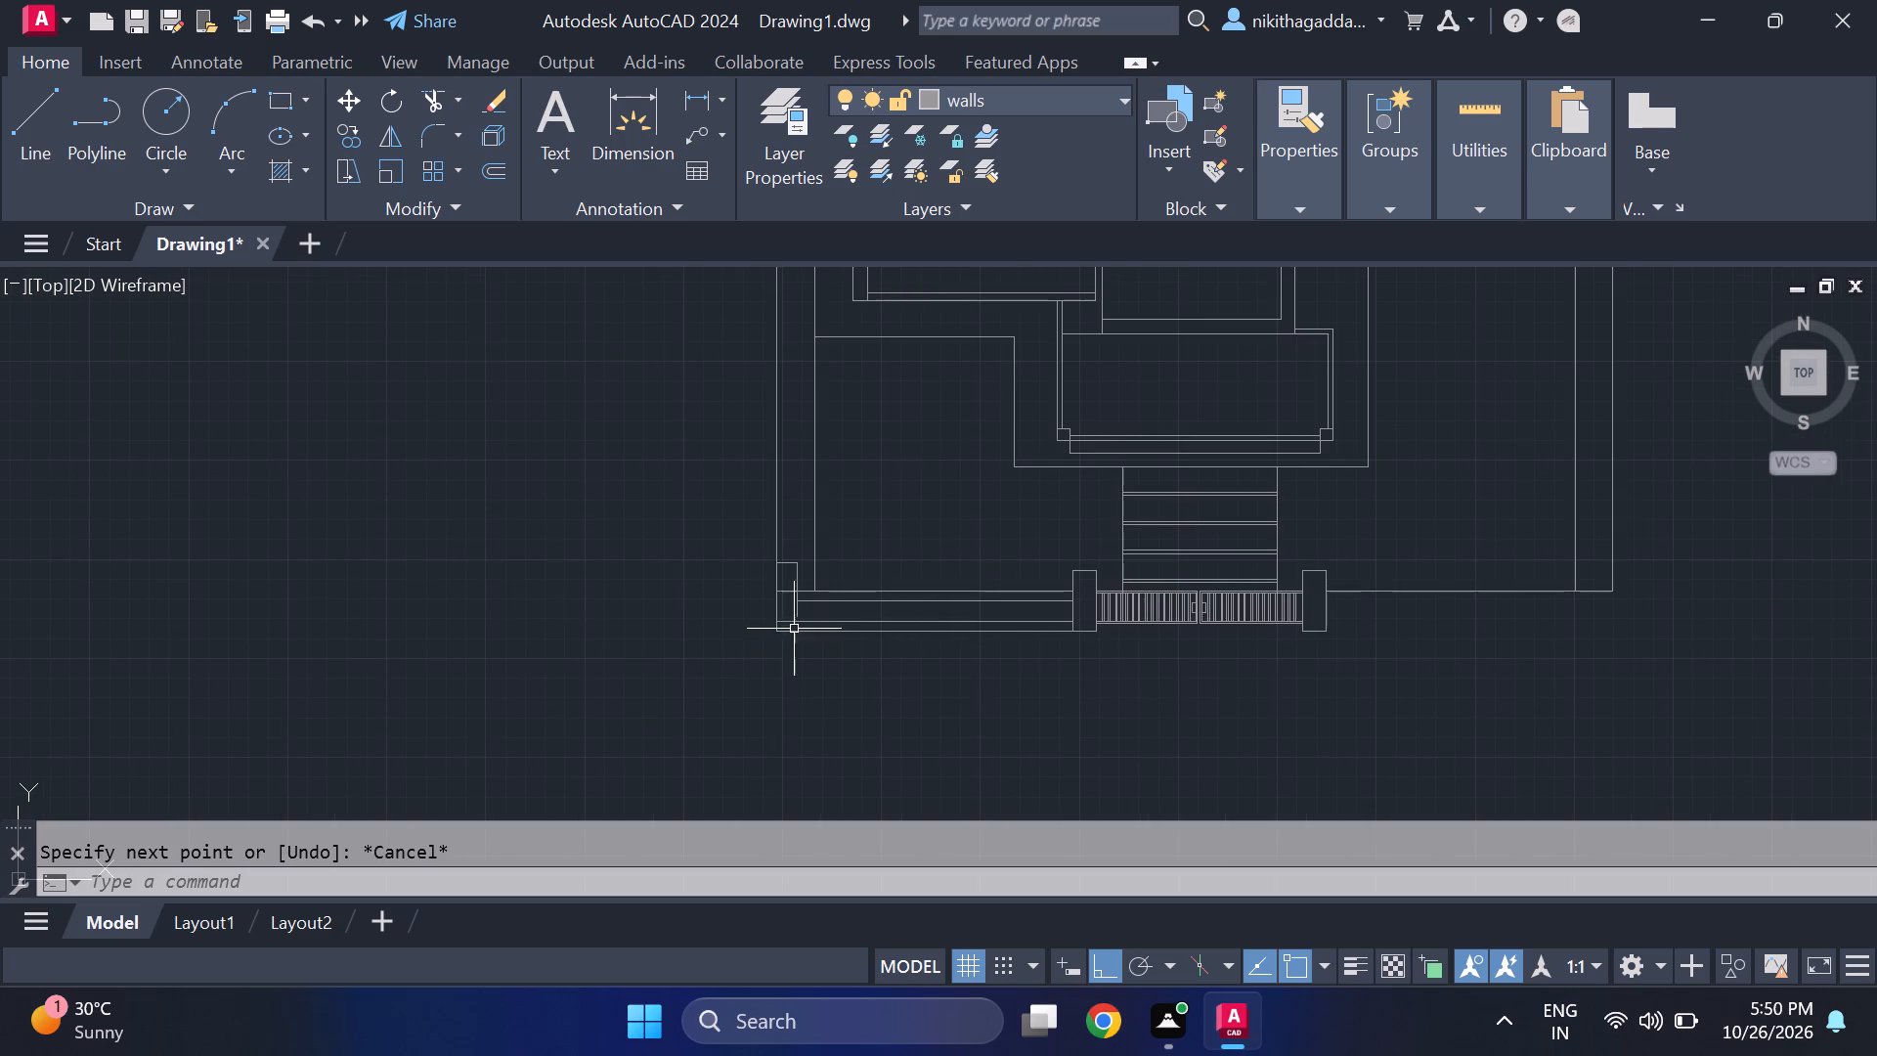
scroll(796, 626, up, 2)
middle_drag(752, 669, 564, 740)
scroll(630, 702, up, 1)
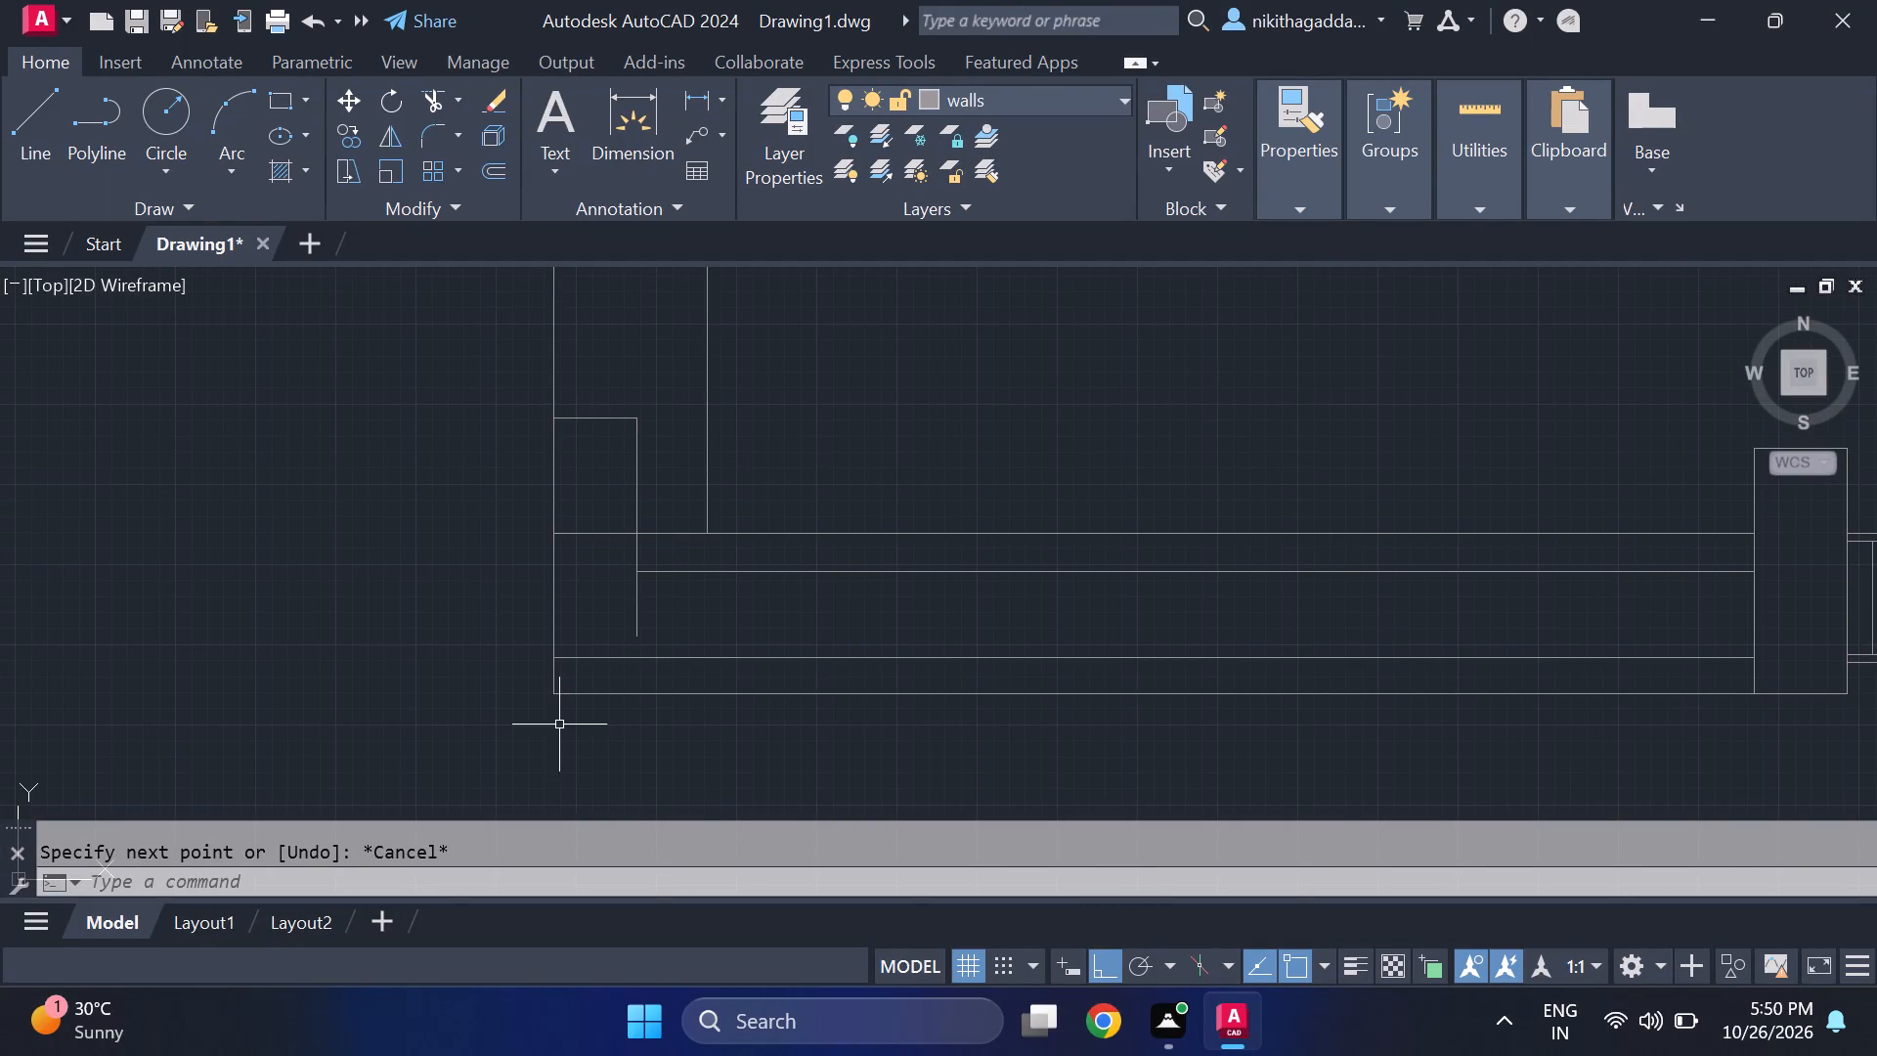
text(ex)
key(Return)
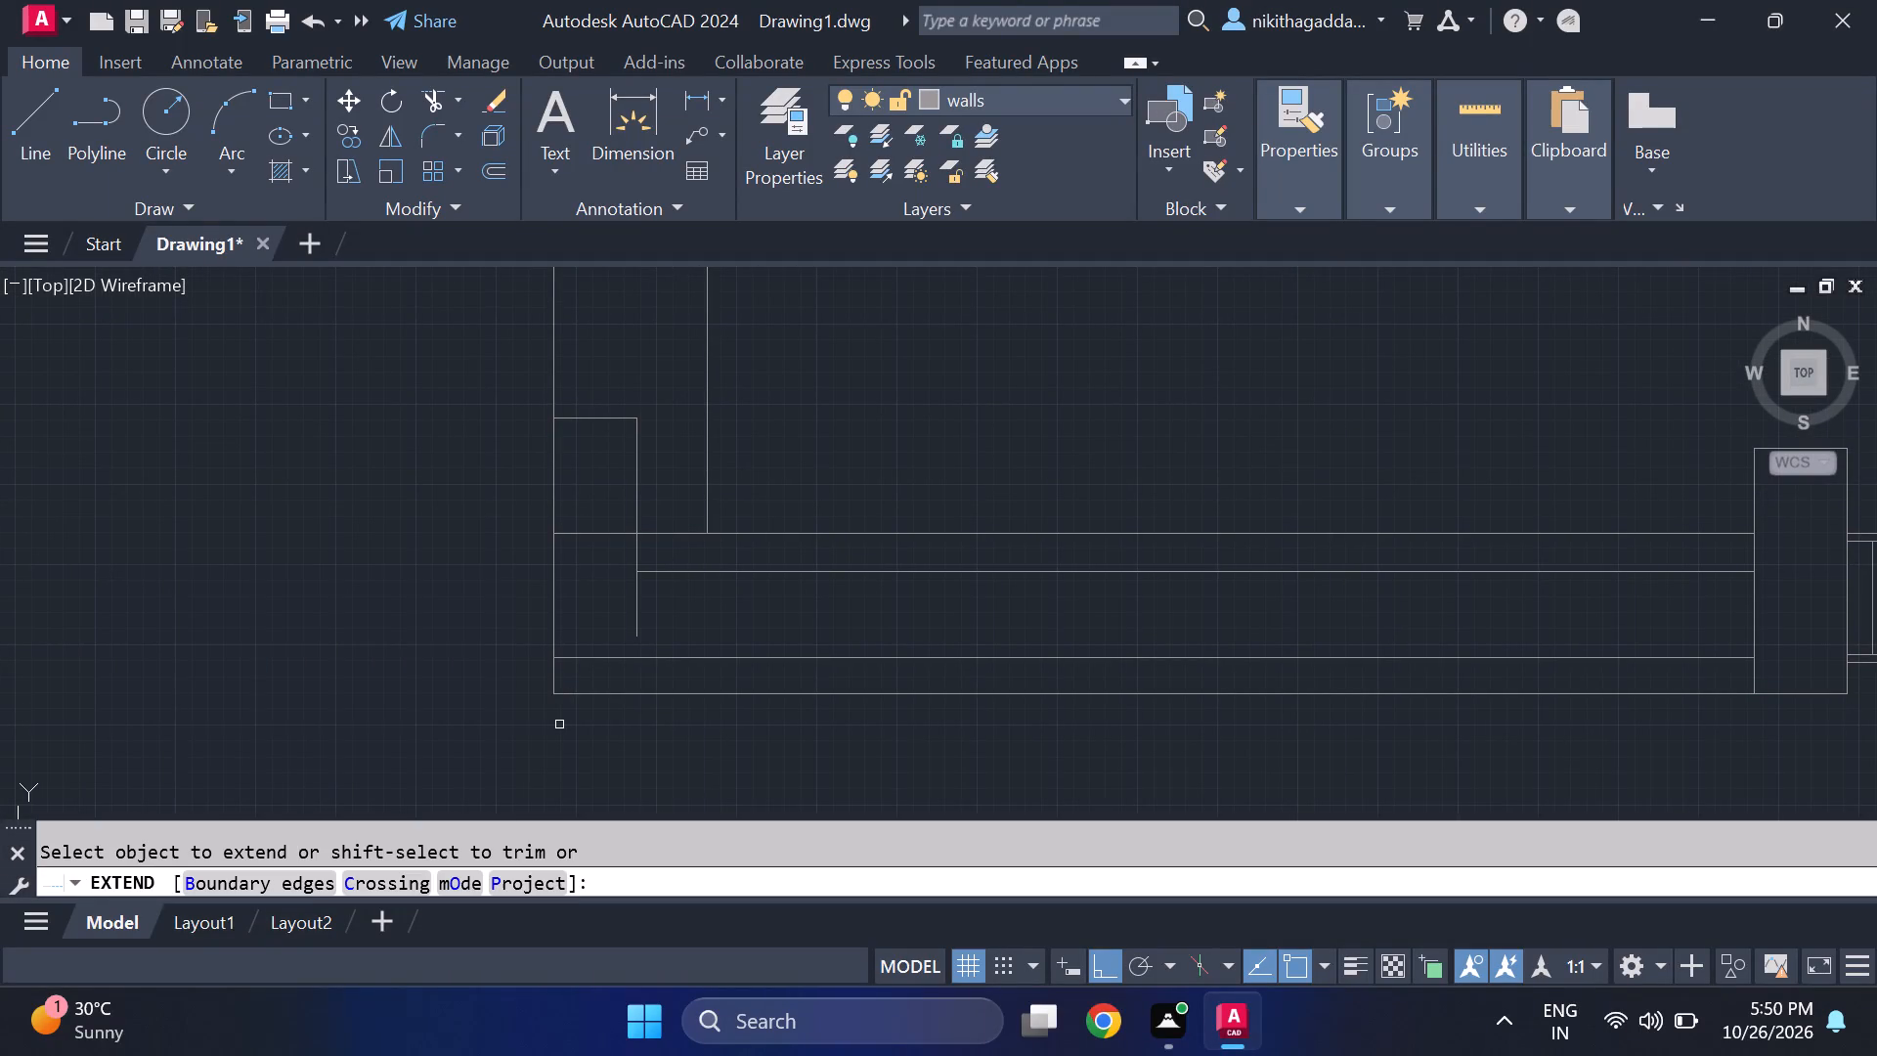
click(639, 613)
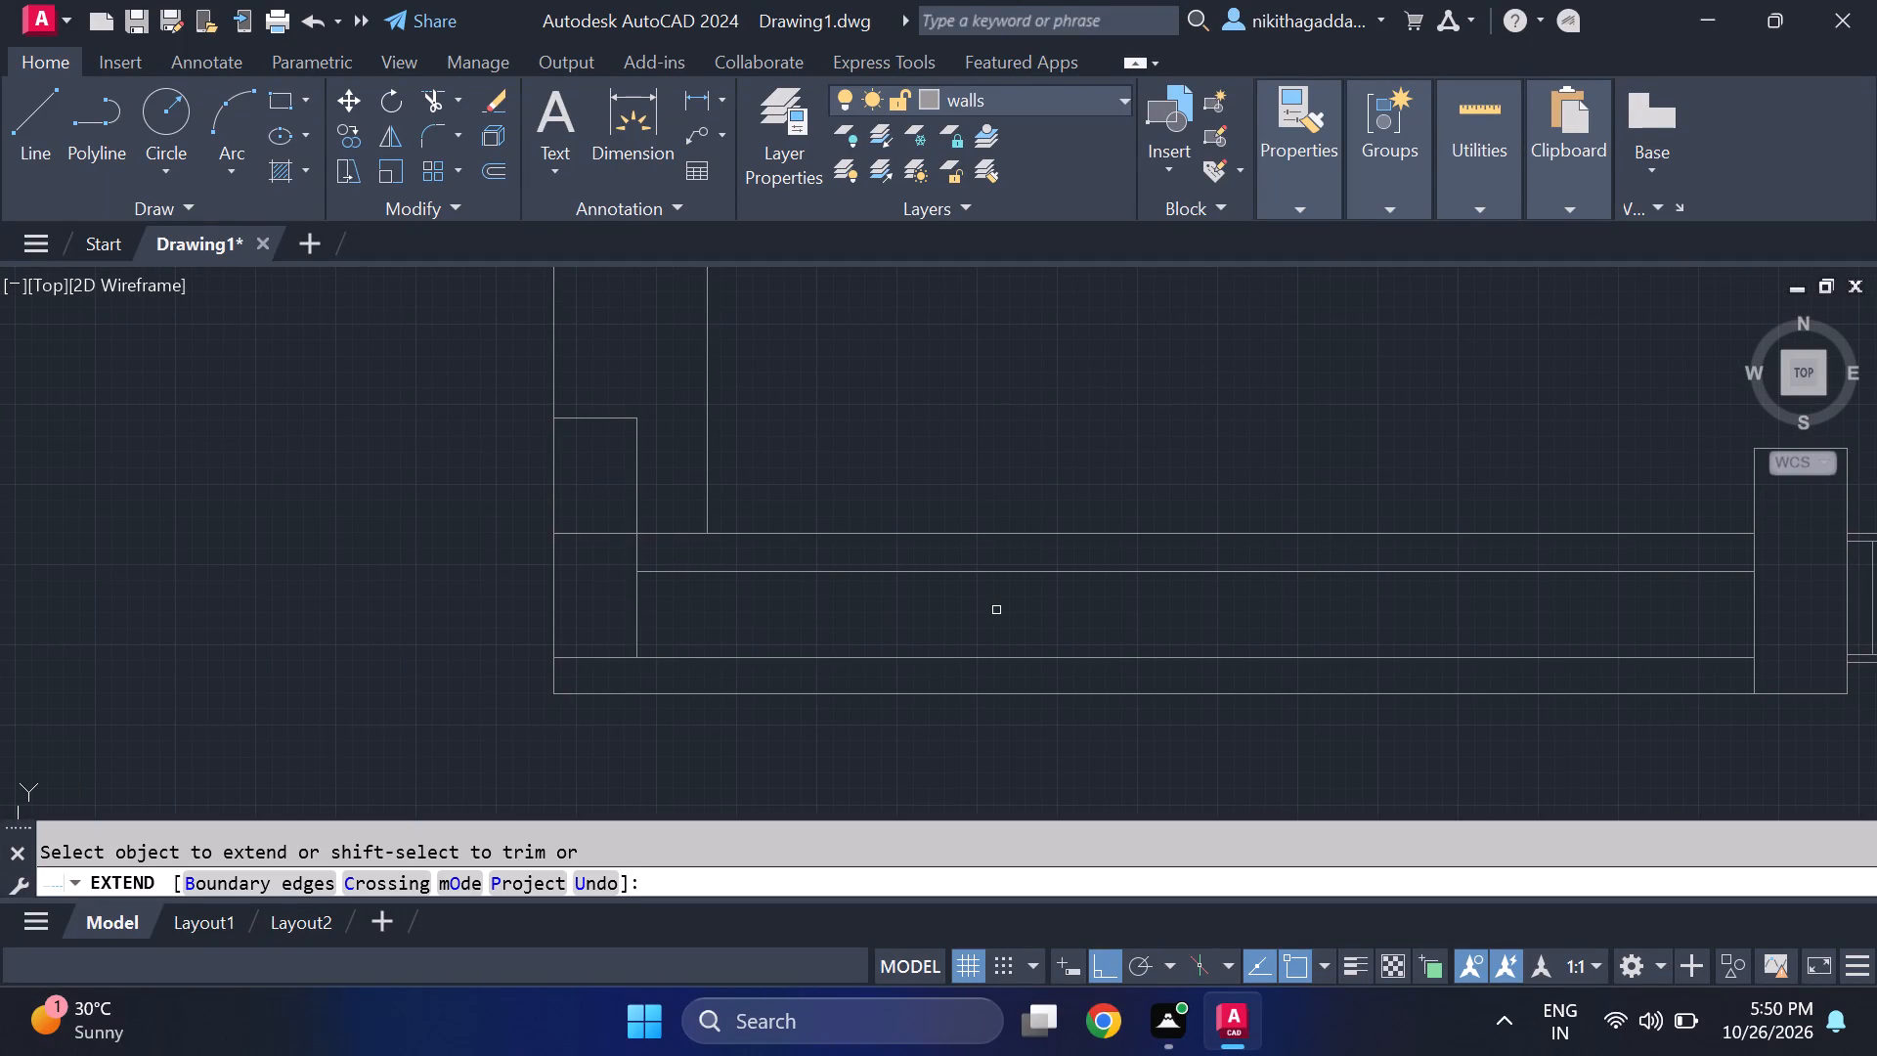
key(Escape)
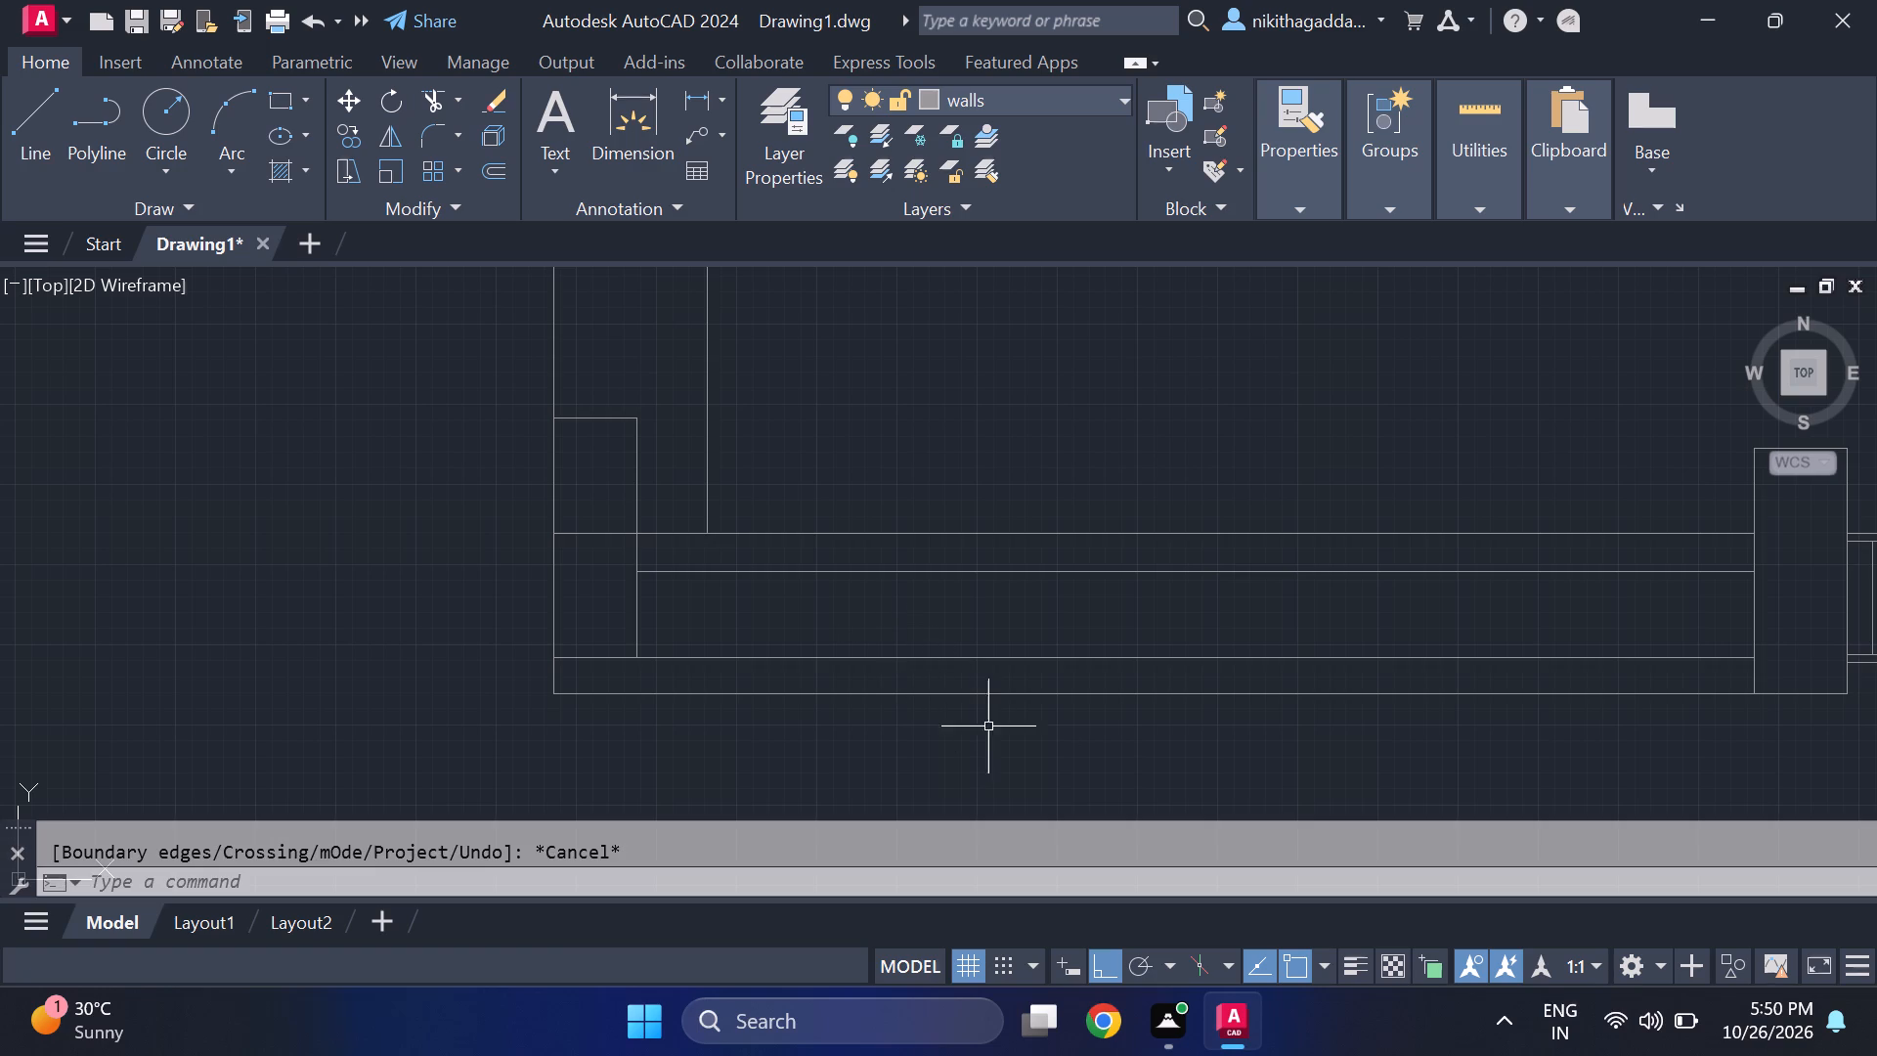
Trim the segment of the front boundary line that crosses through the bottom-left corner pillar.
middle_drag(1202, 712, 985, 680)
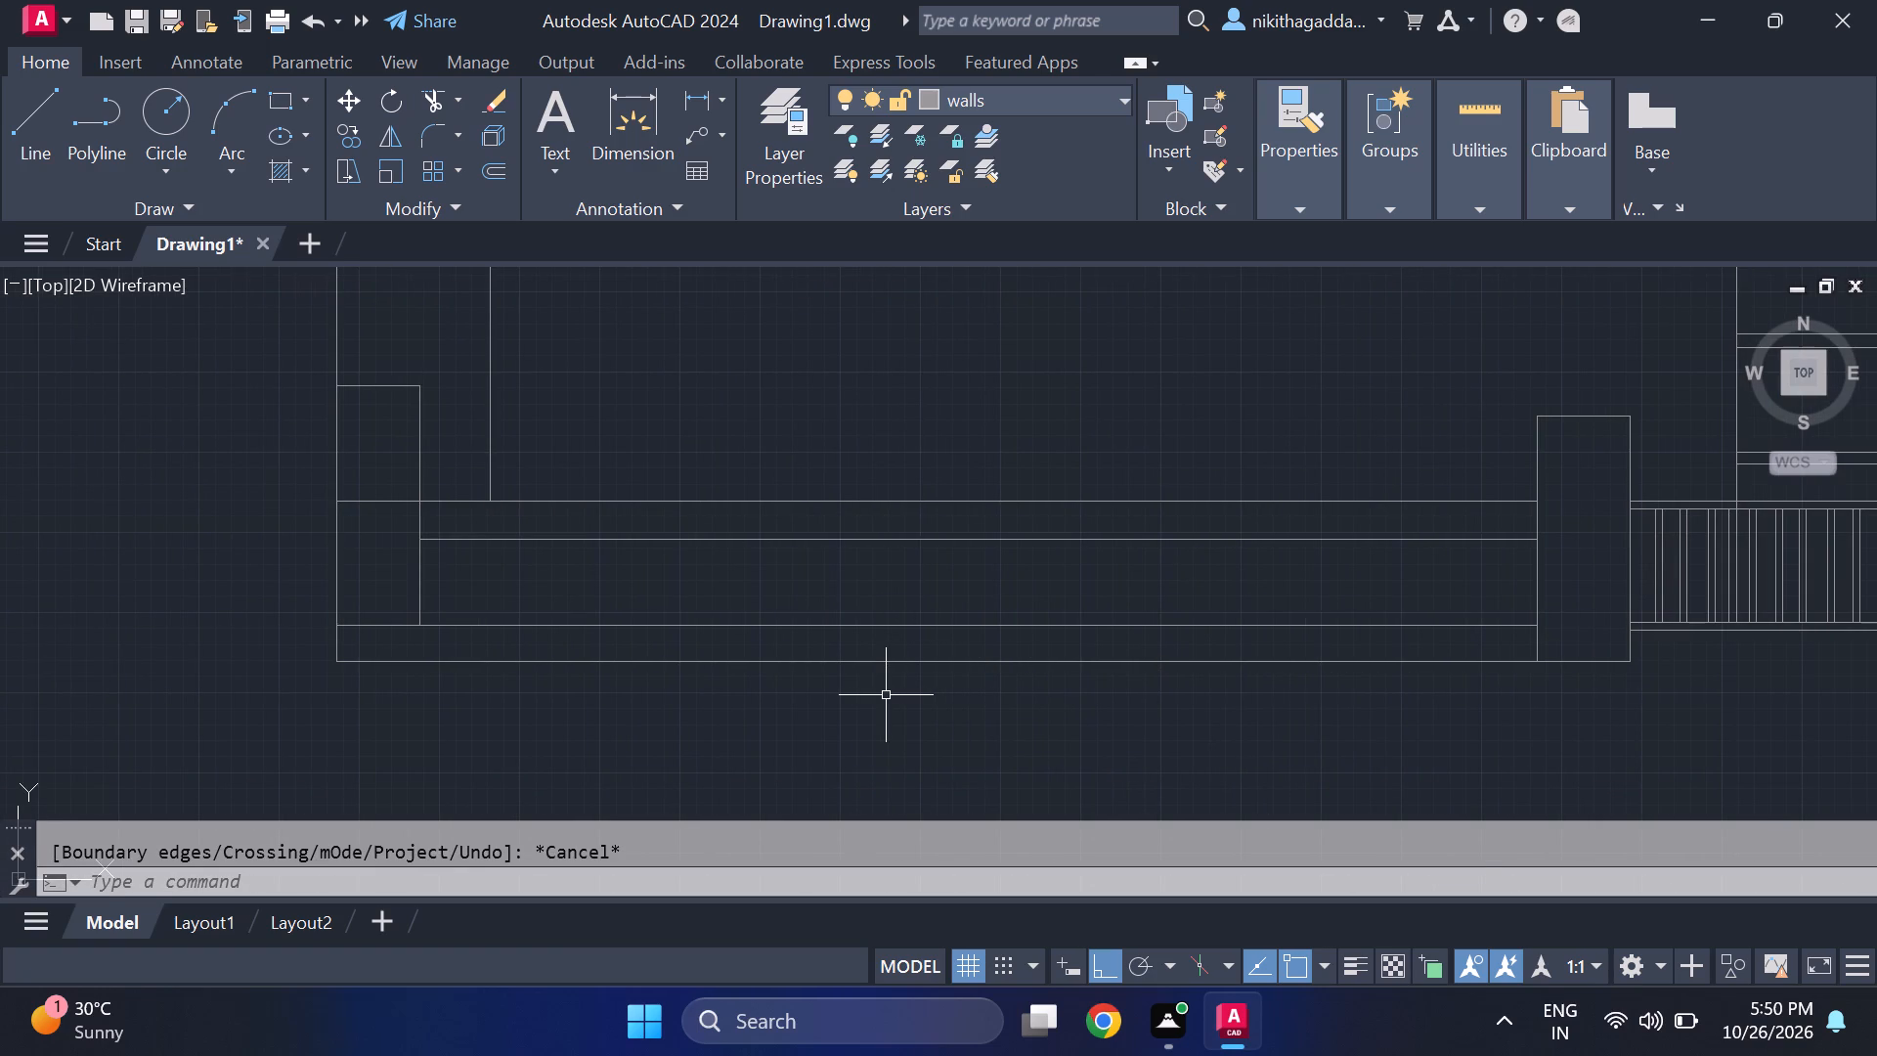
scroll(886, 695, down, 1)
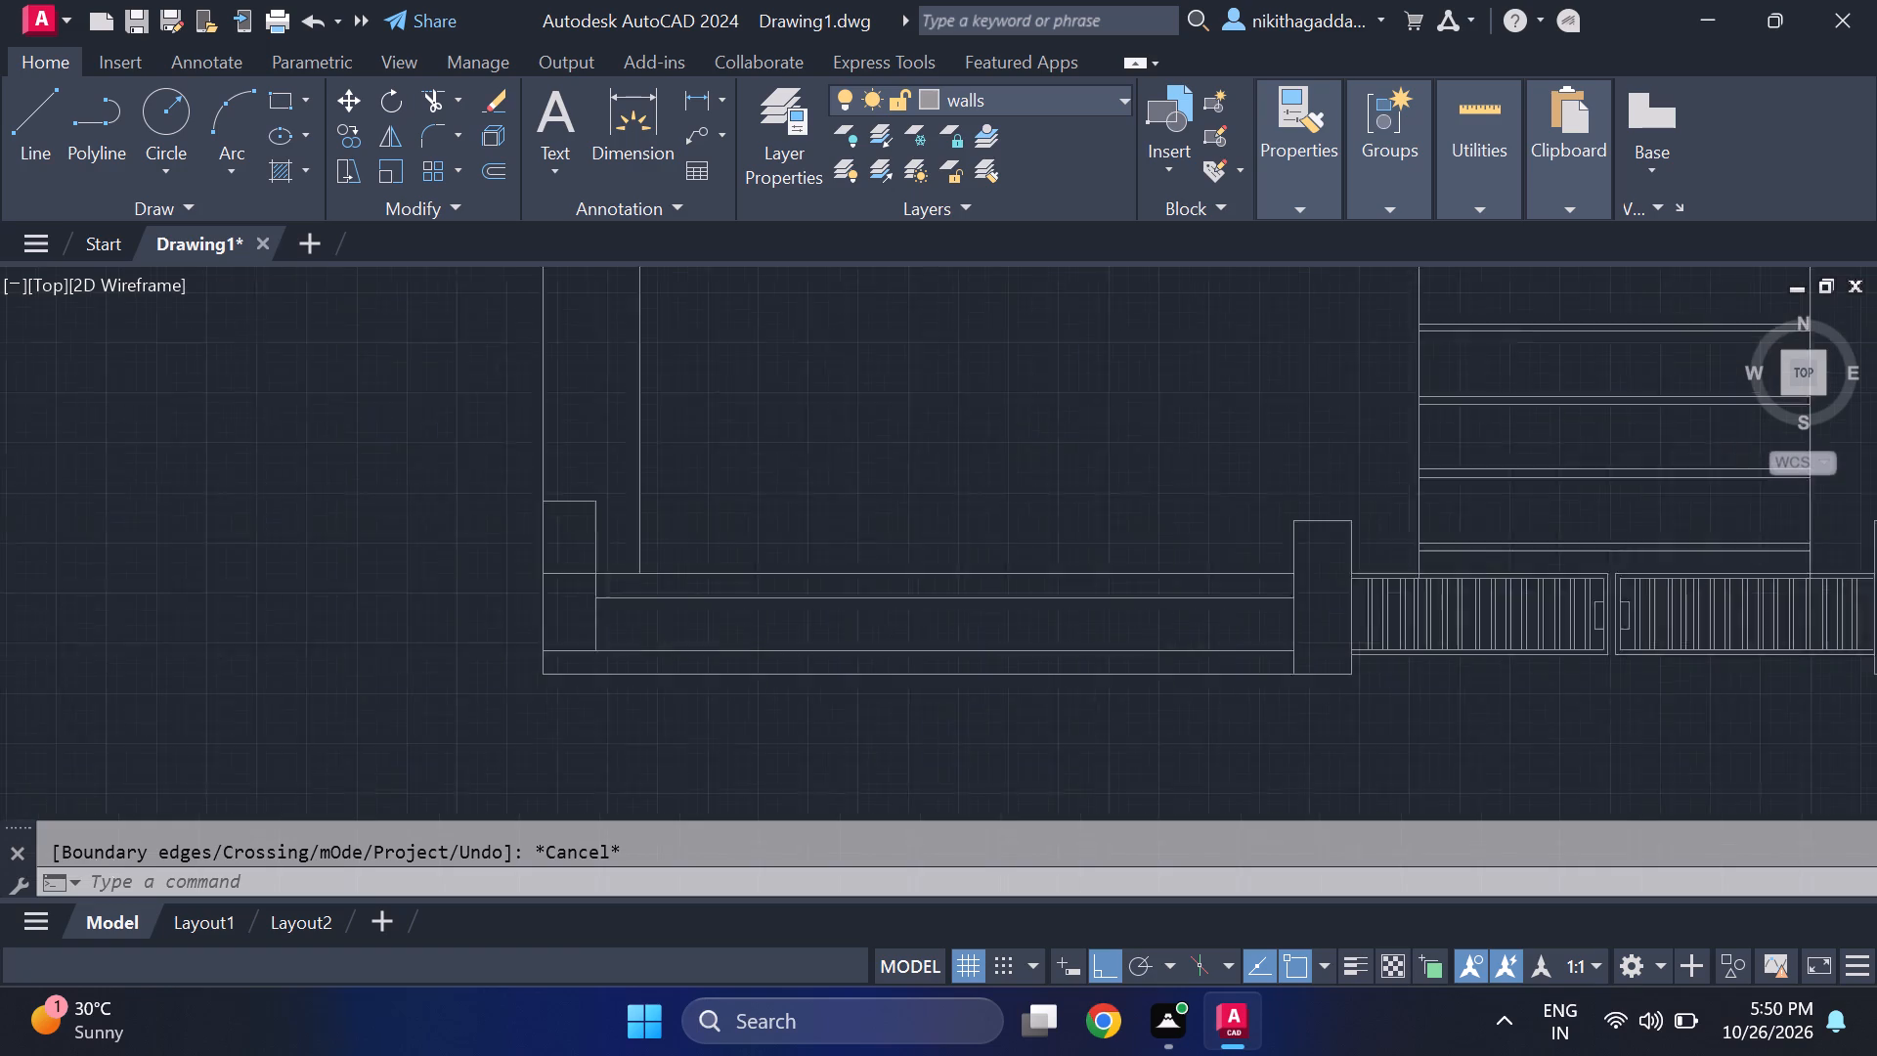
scroll(886, 695, down, 1)
scroll(757, 682, up, 2)
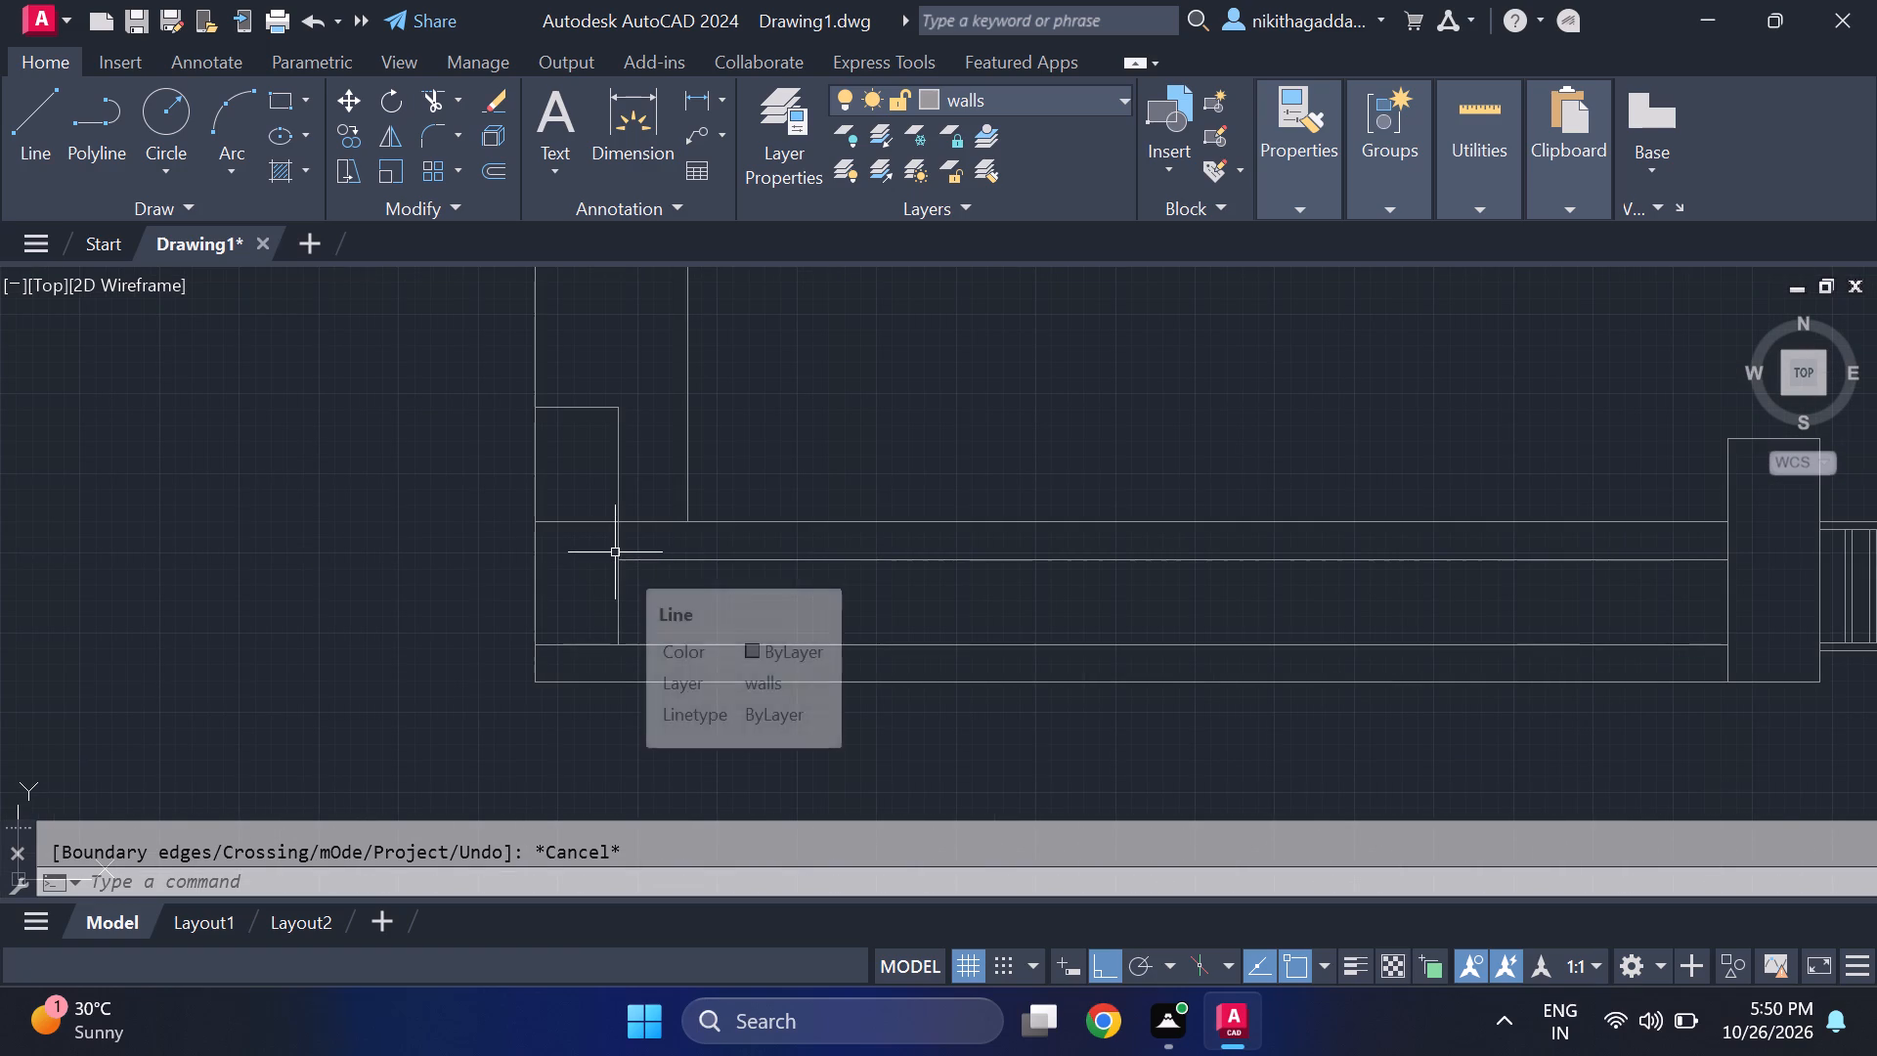
scroll(692, 617, down, 2)
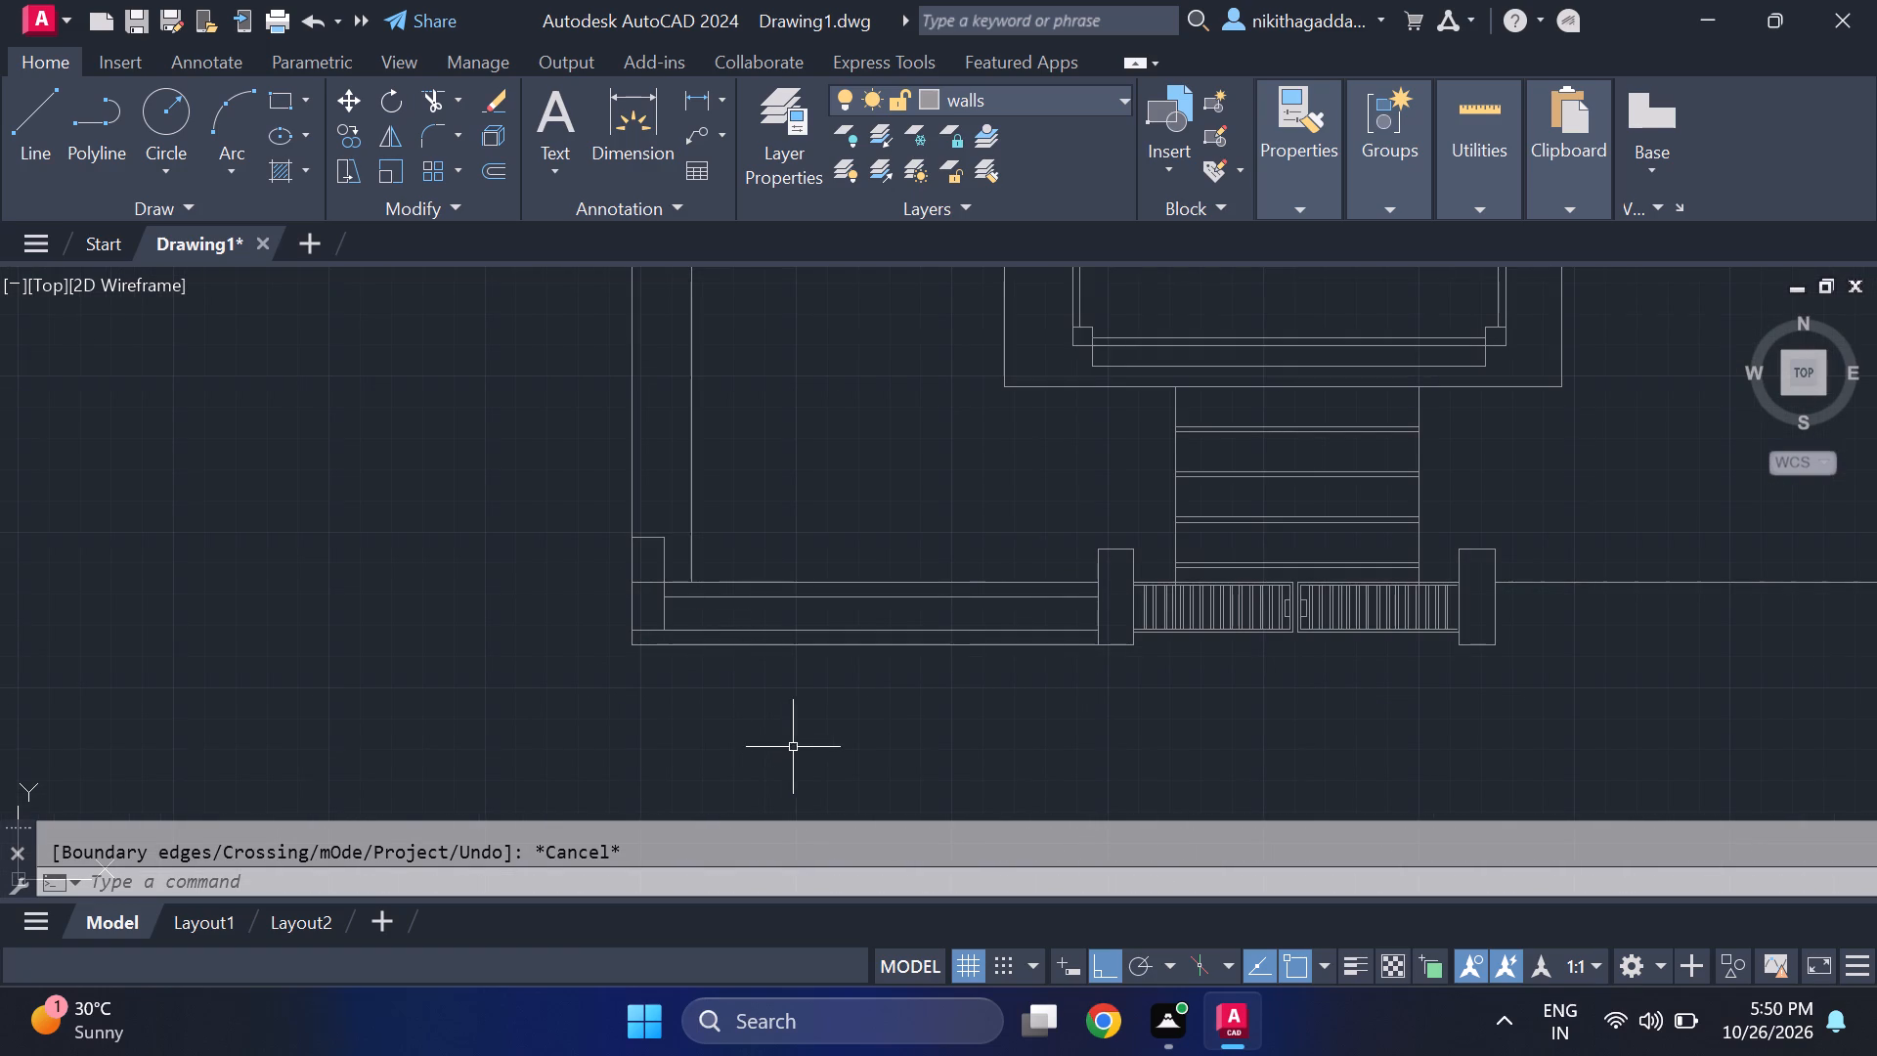
scroll(842, 710, down, 2)
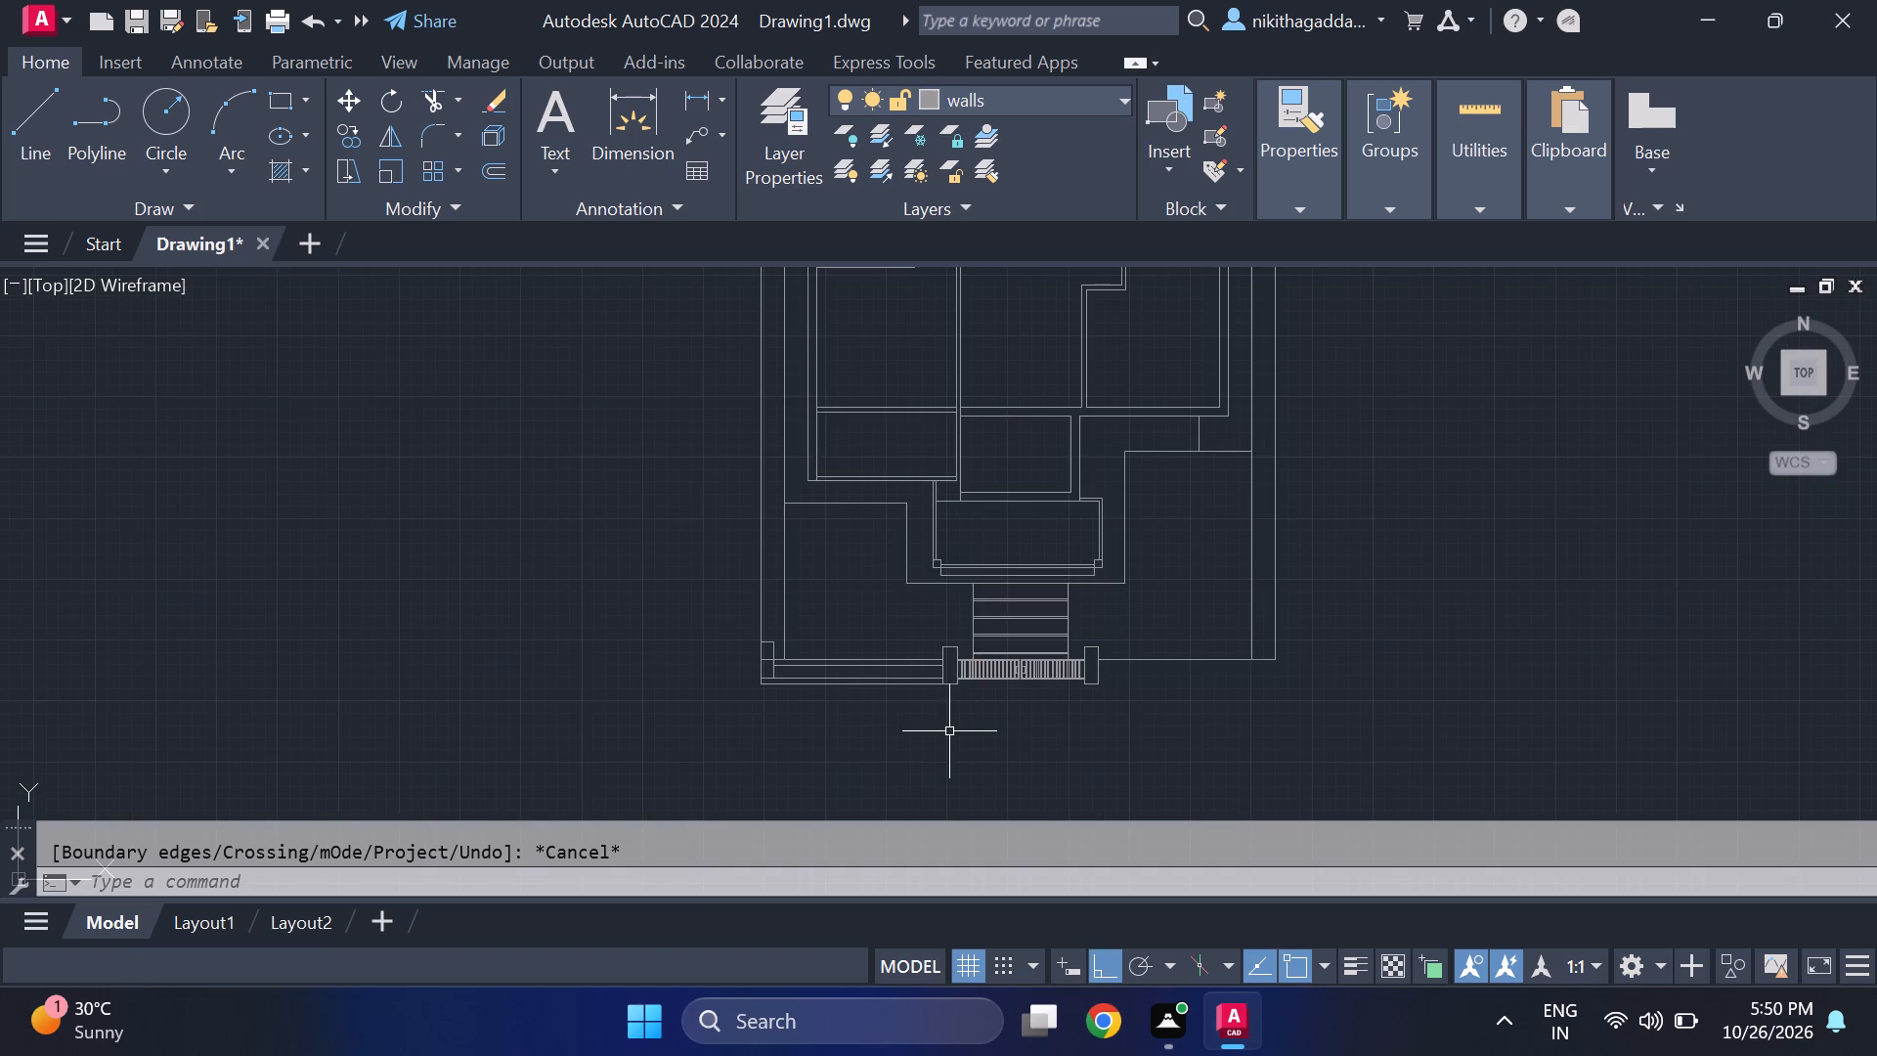
scroll(949, 731, up, 2)
middle_drag(953, 706, 678, 672)
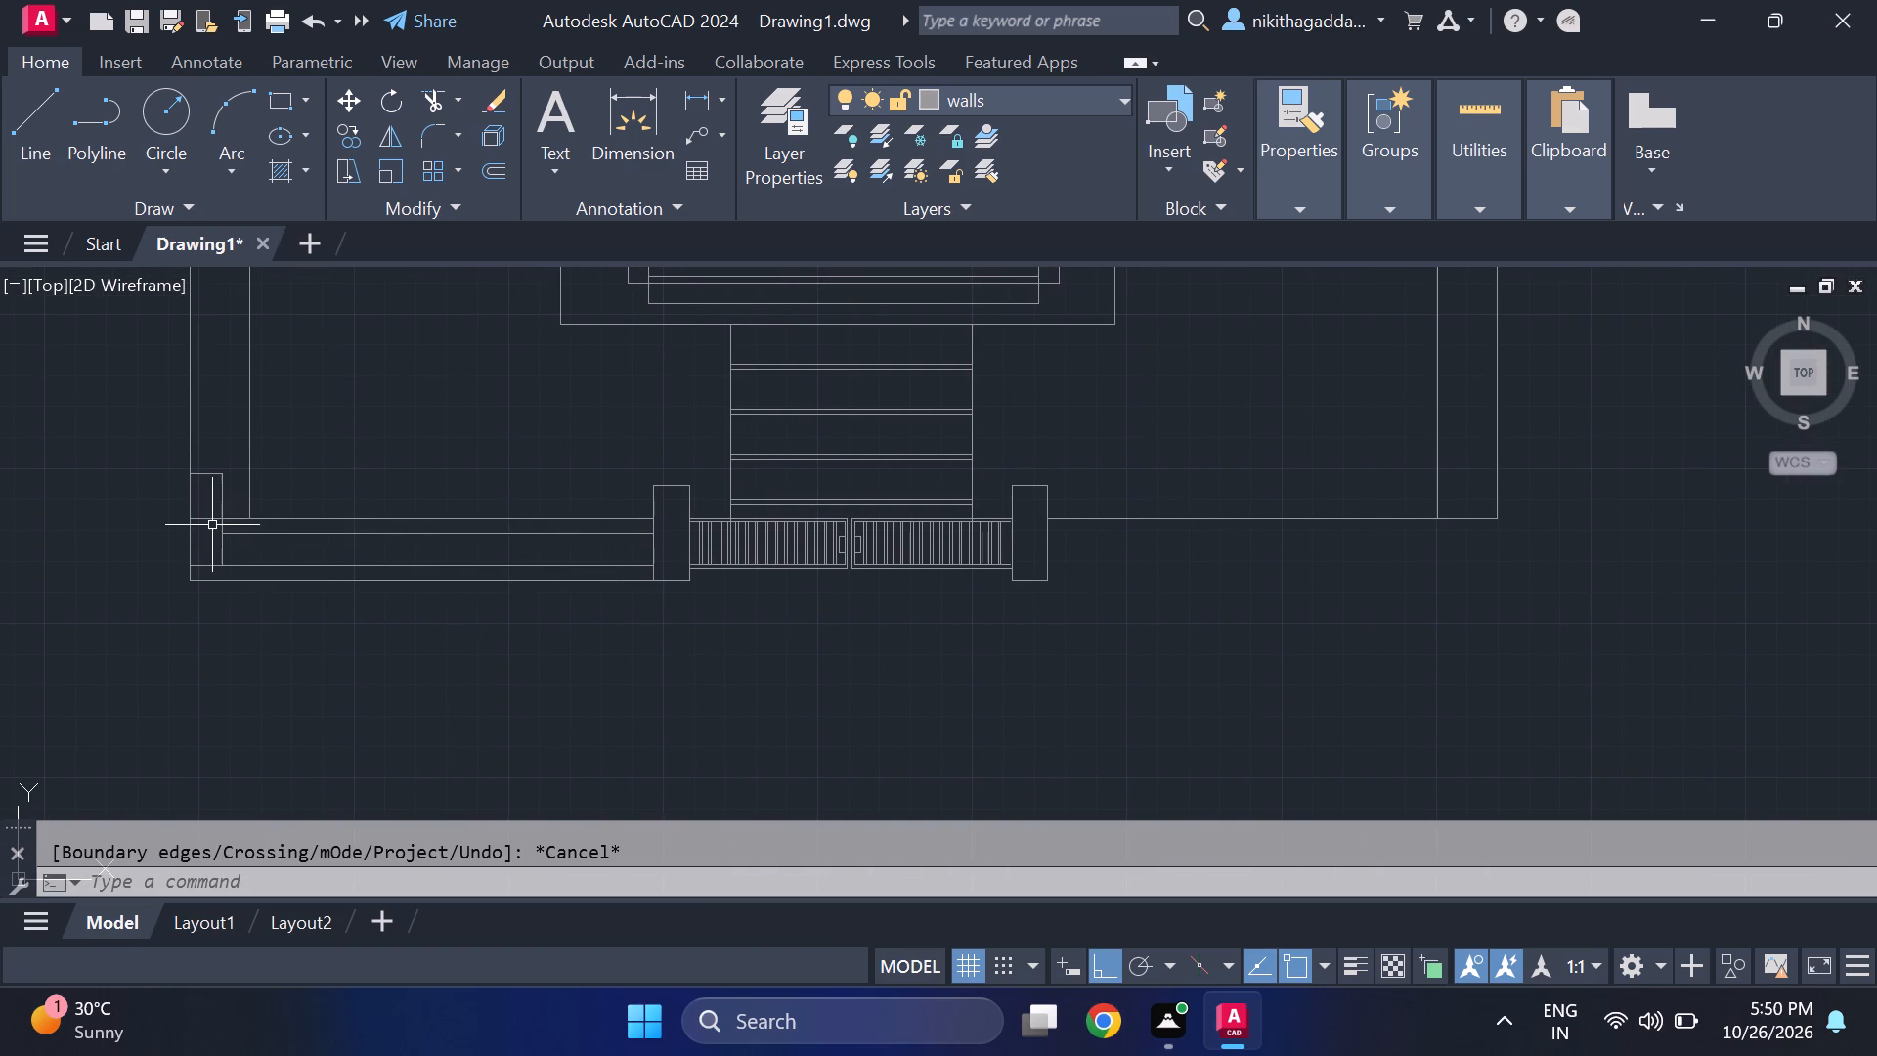
scroll(213, 568, up, 2)
text(tr)
key(Return)
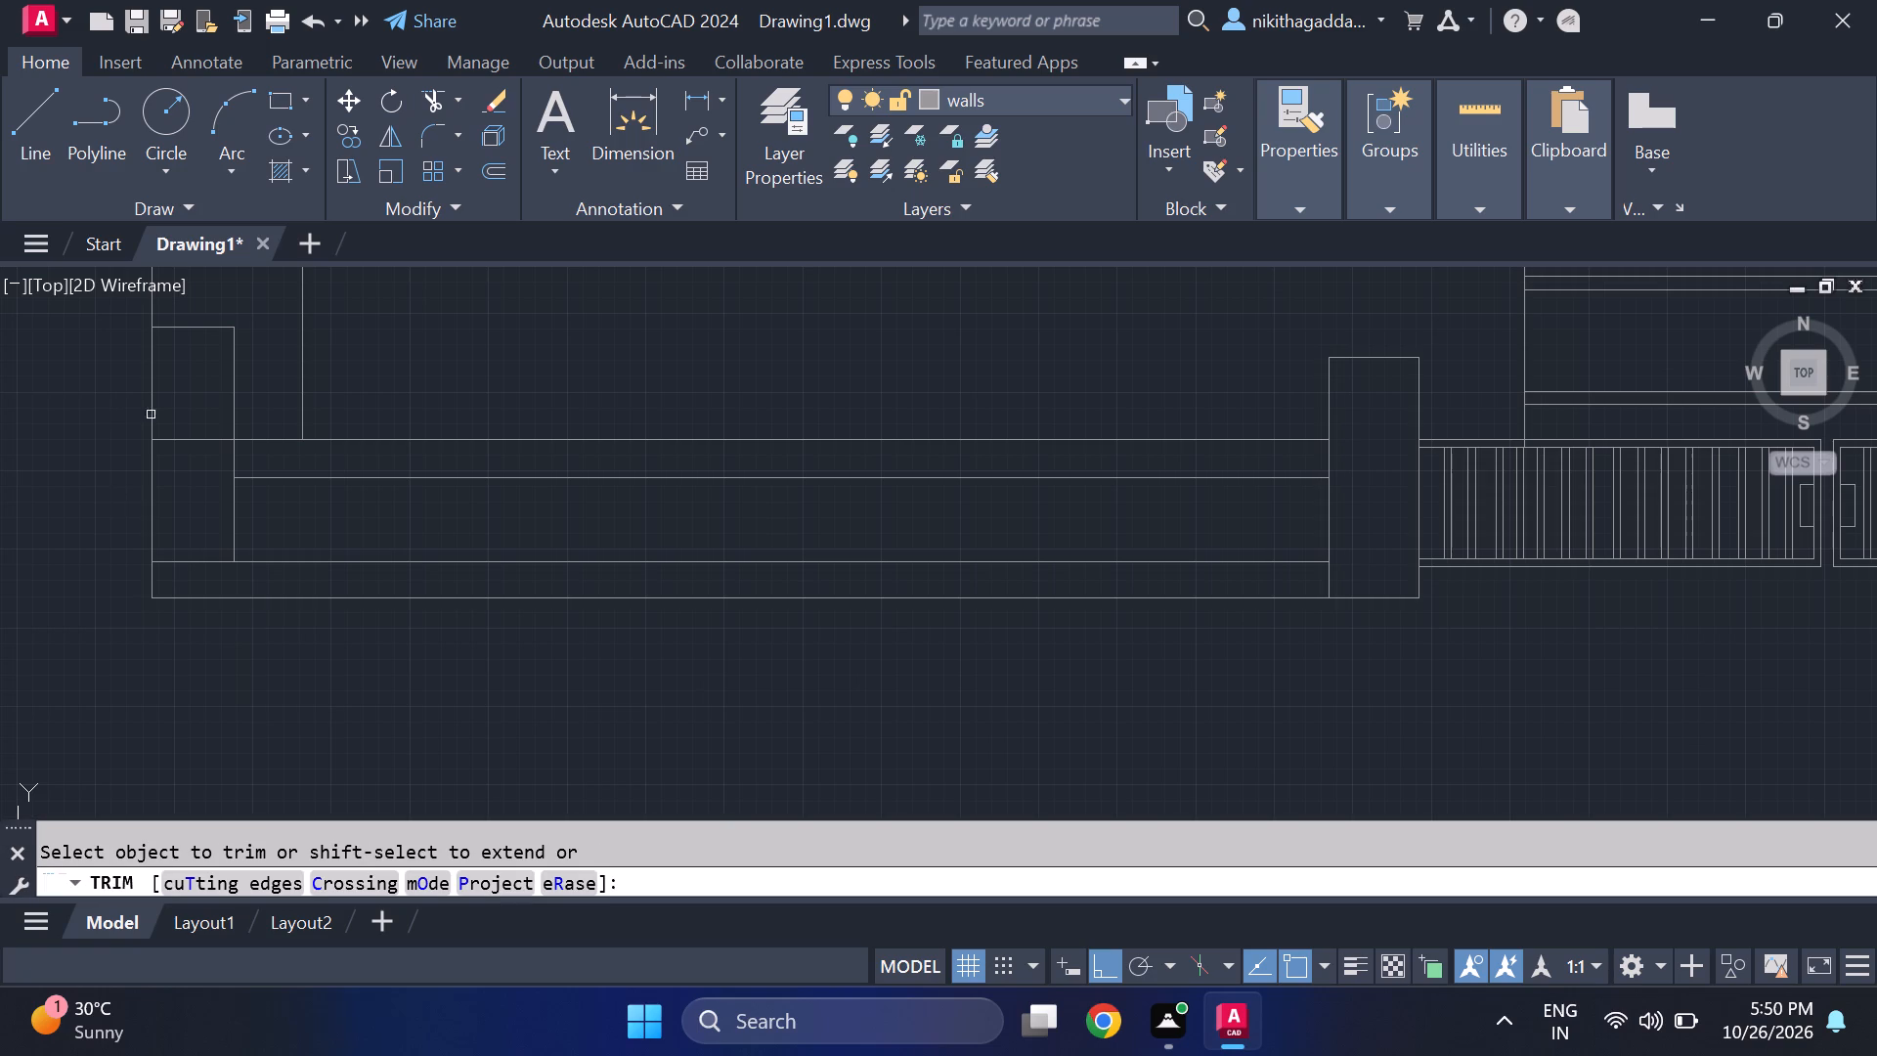
drag(186, 411, 186, 478)
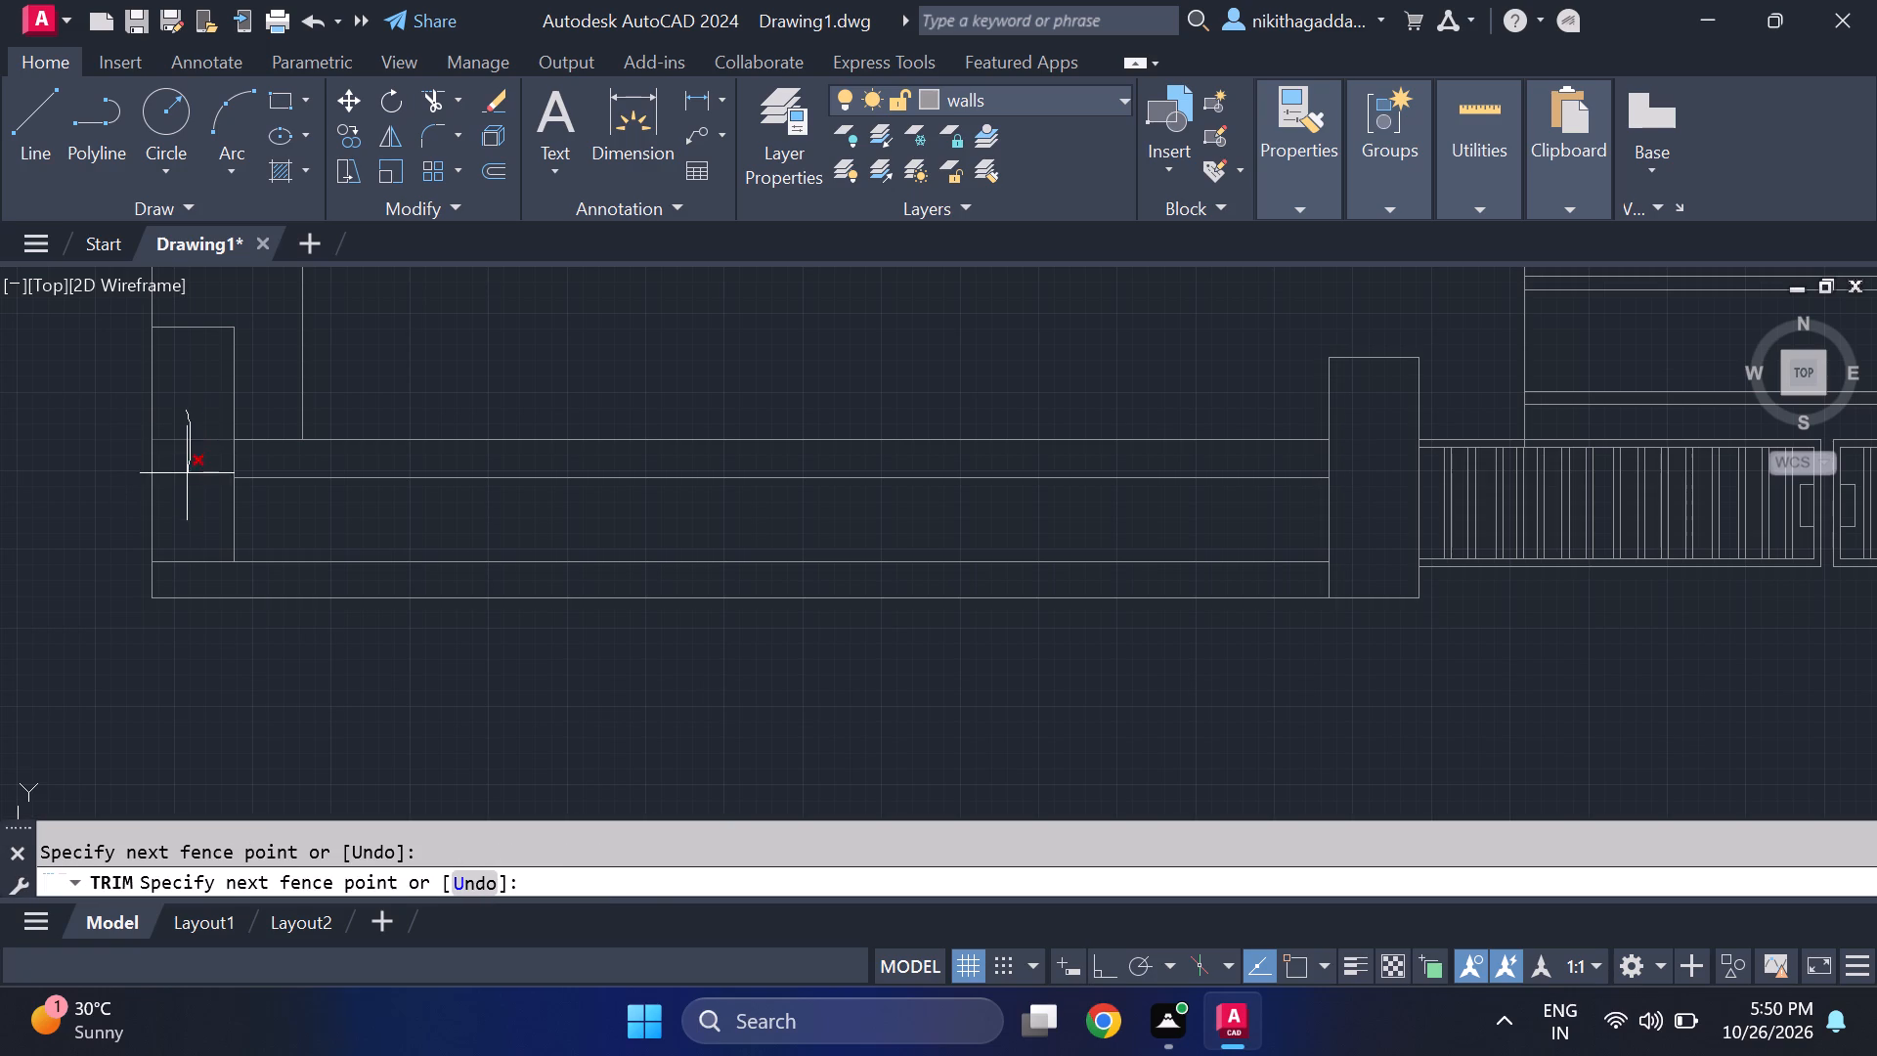
drag(186, 478, 188, 498)
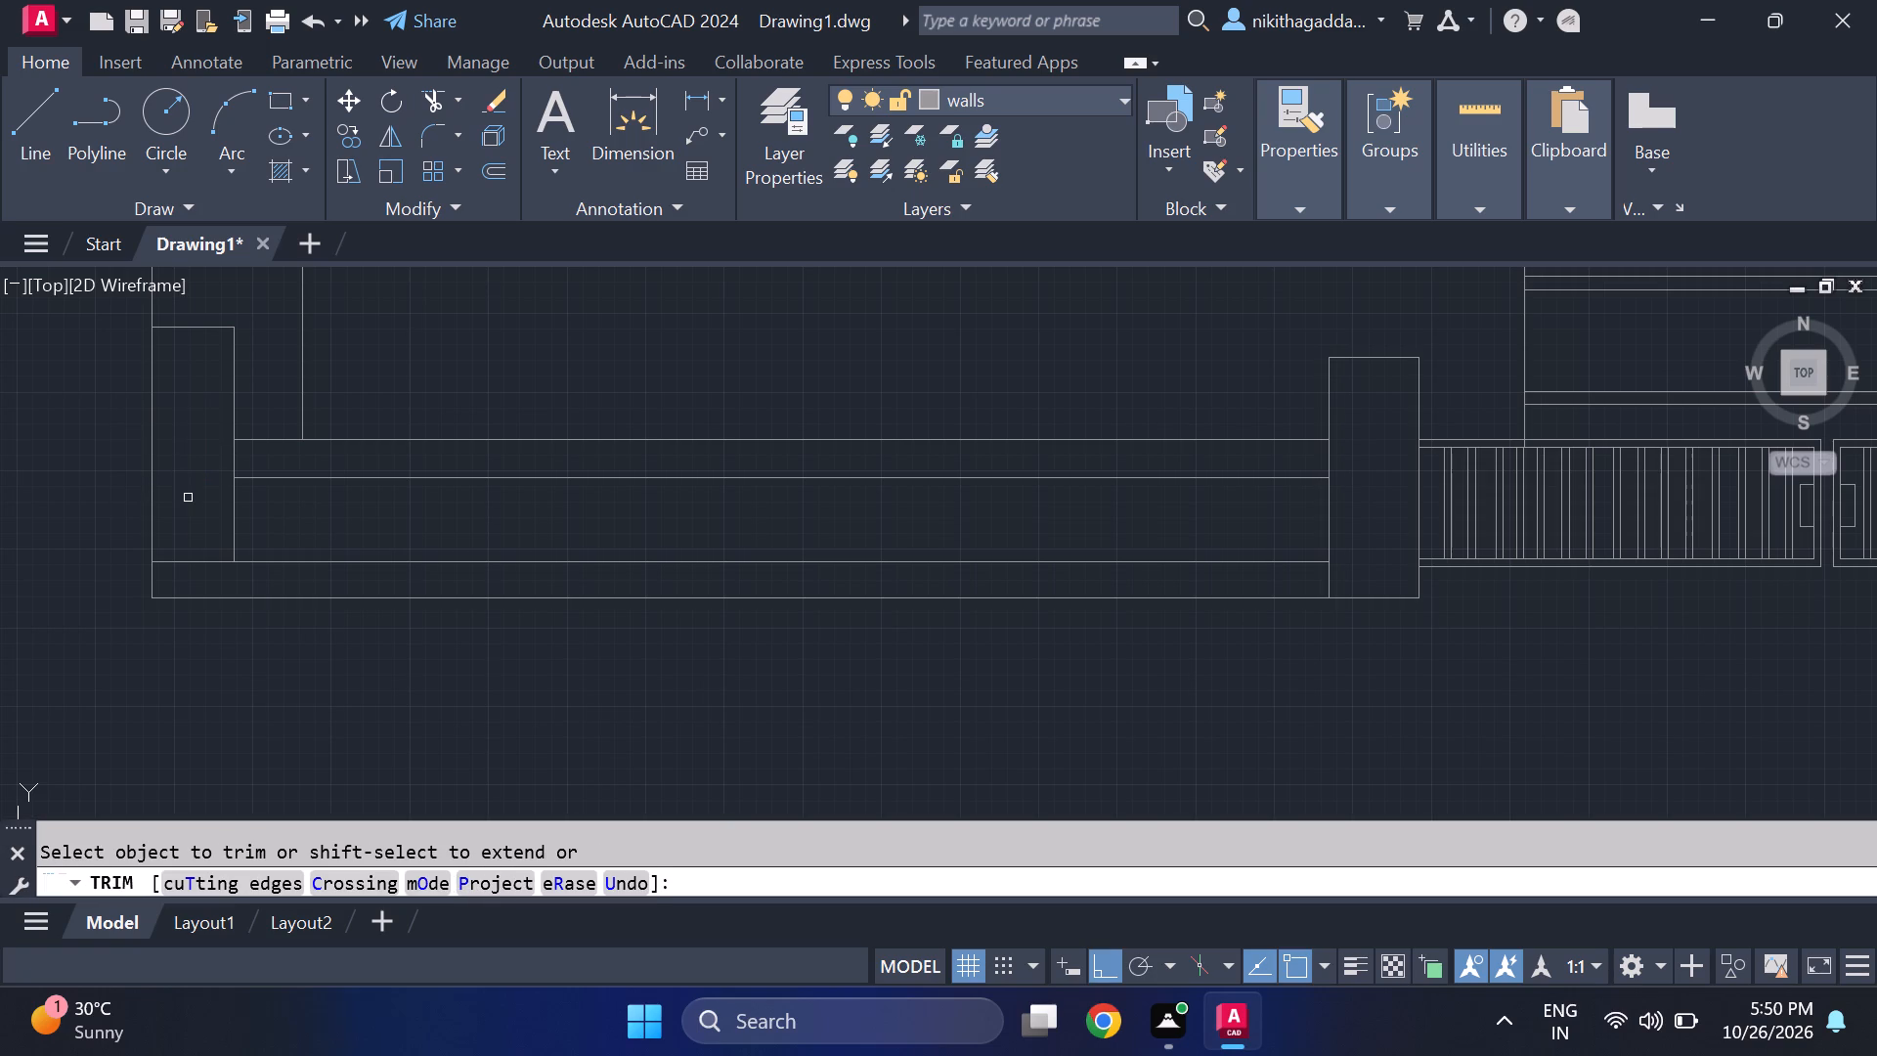
scroll(188, 500, down, 3)
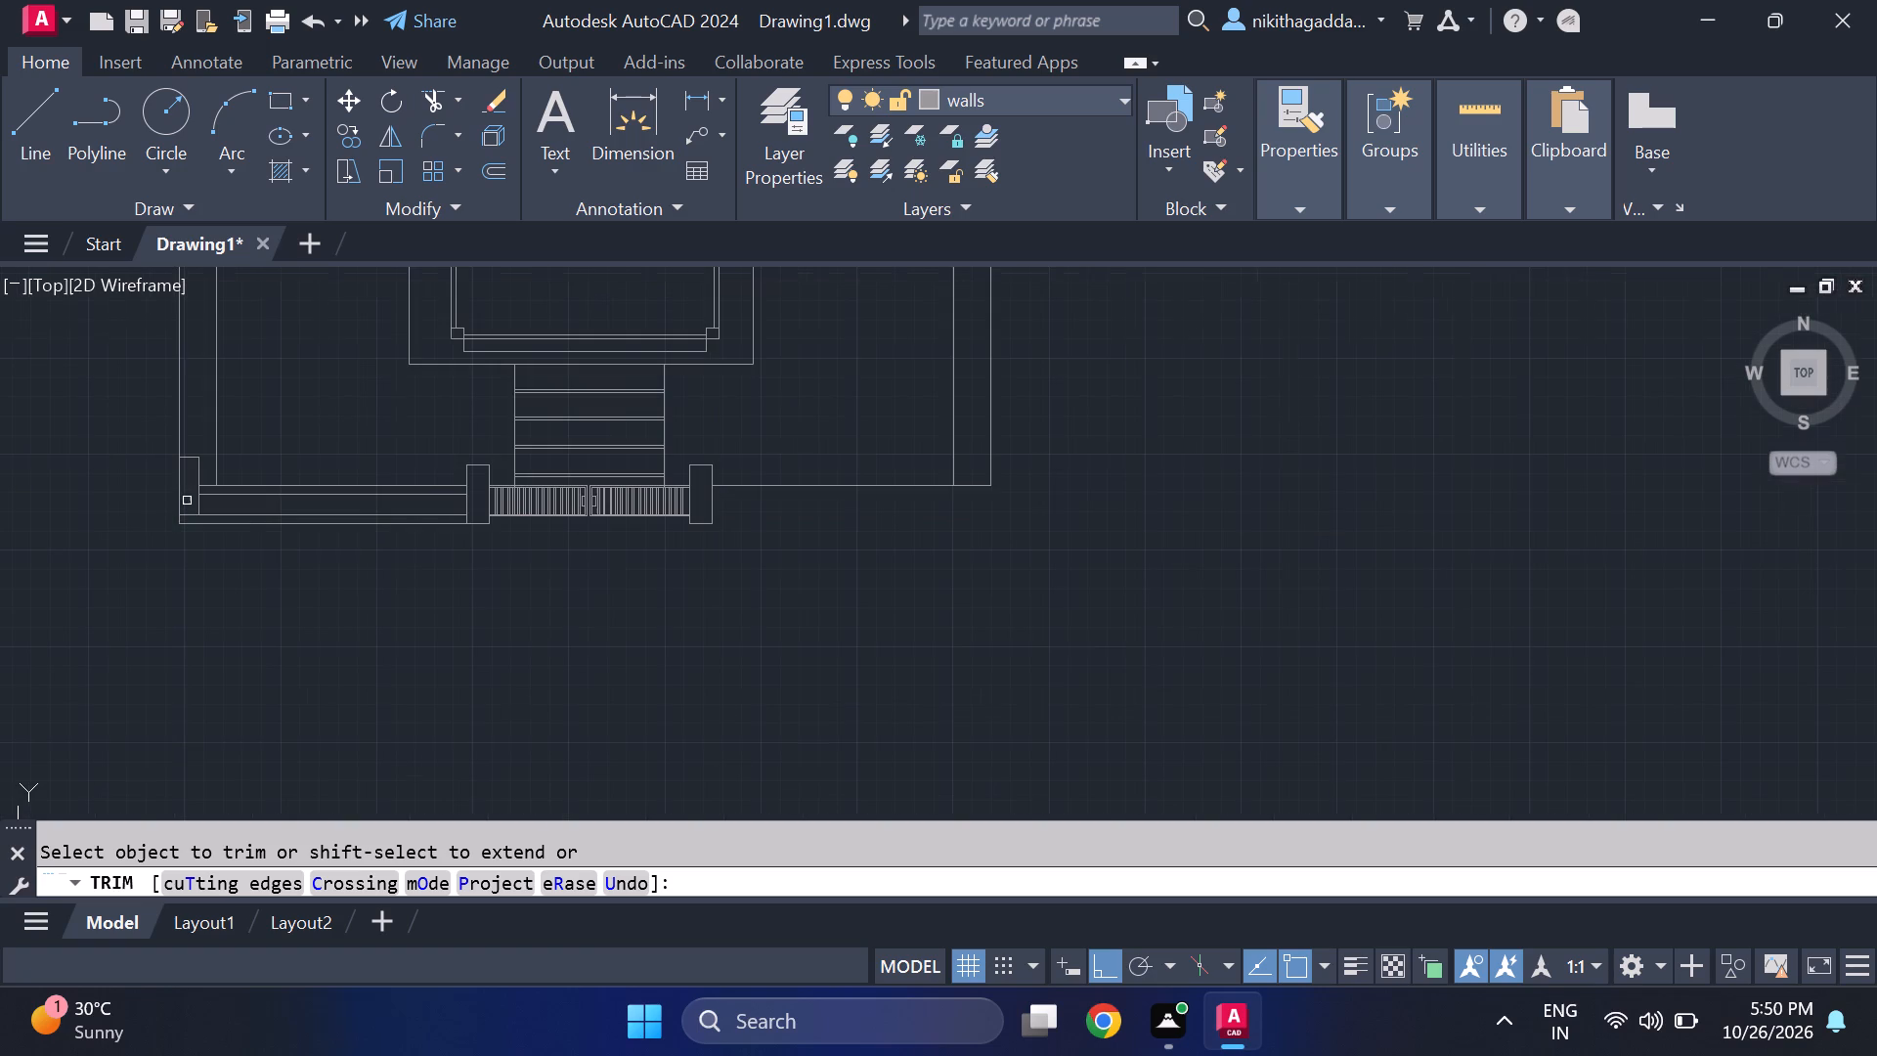
key(Escape)
Draw a horizontal line across the corner pillar a little below its top edge, from the left boundary to its inner line.
key(l)
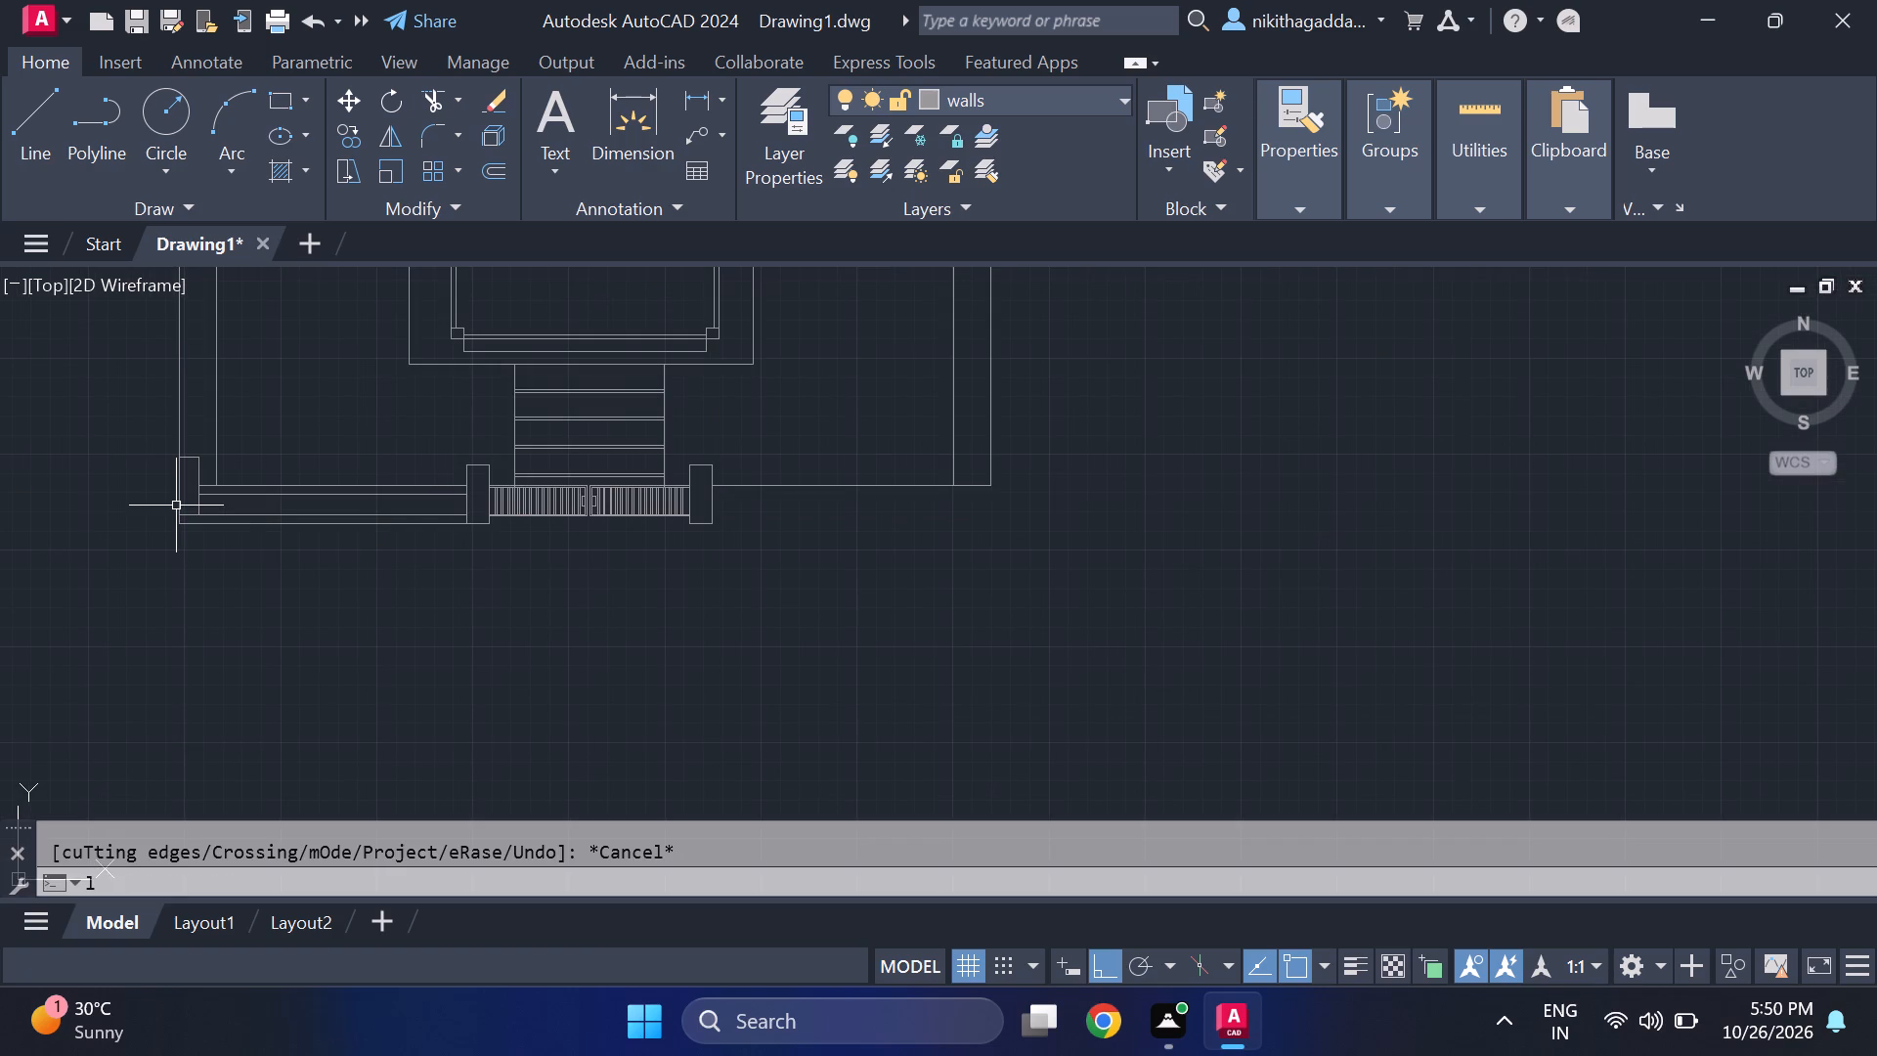
key(Return)
scroll(170, 491, up, 2)
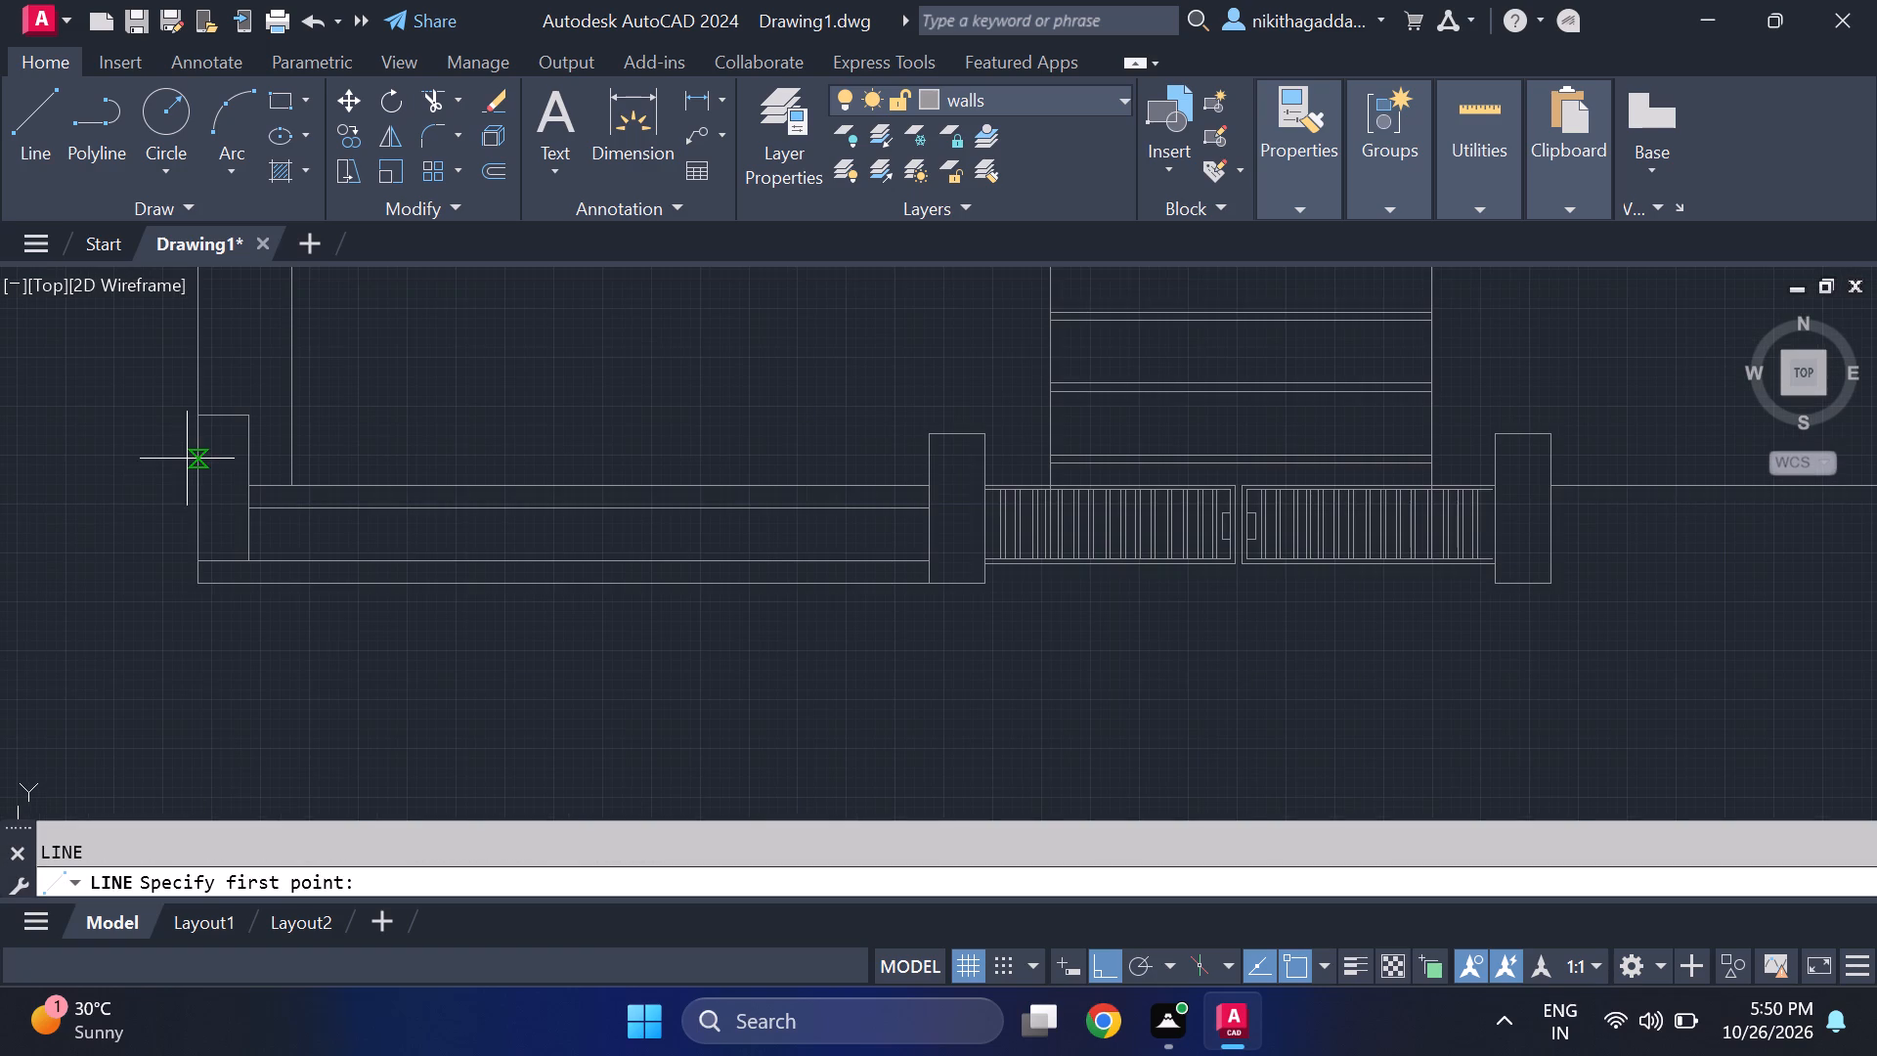
scroll(212, 432, up, 1)
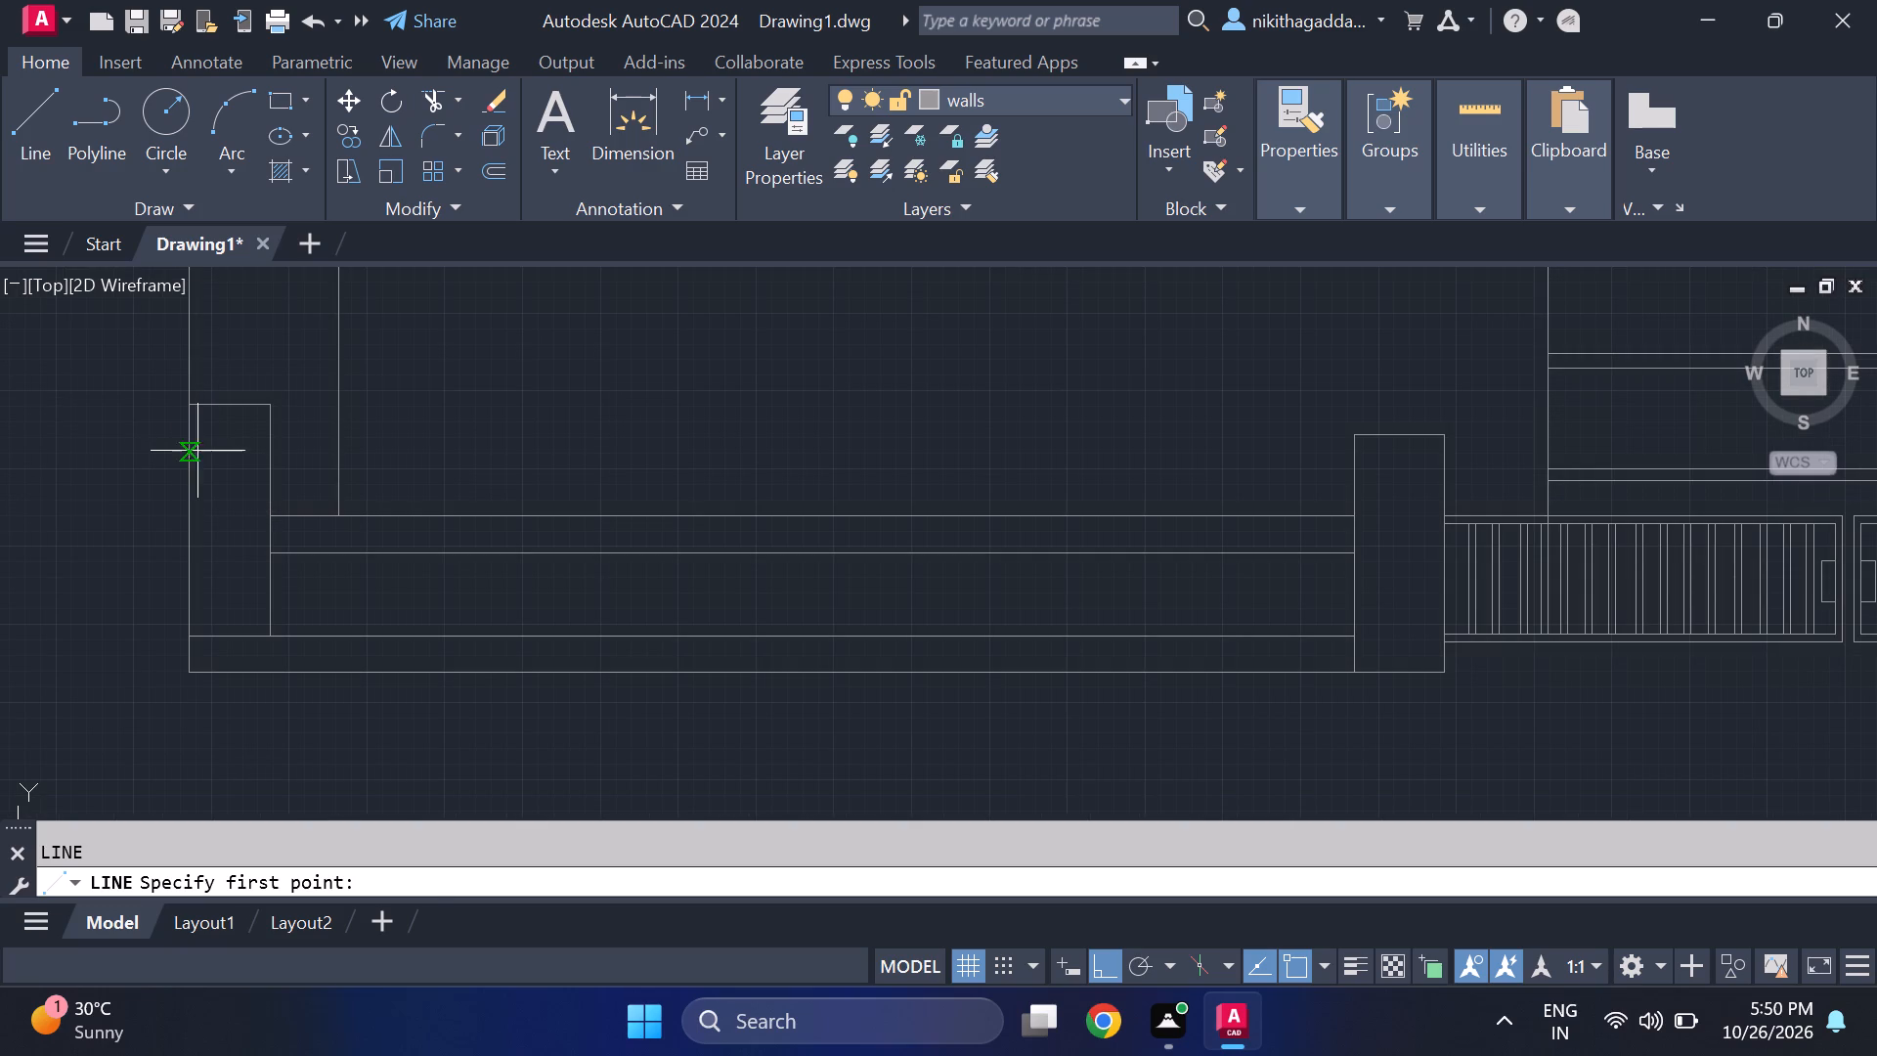
click(194, 449)
click(264, 451)
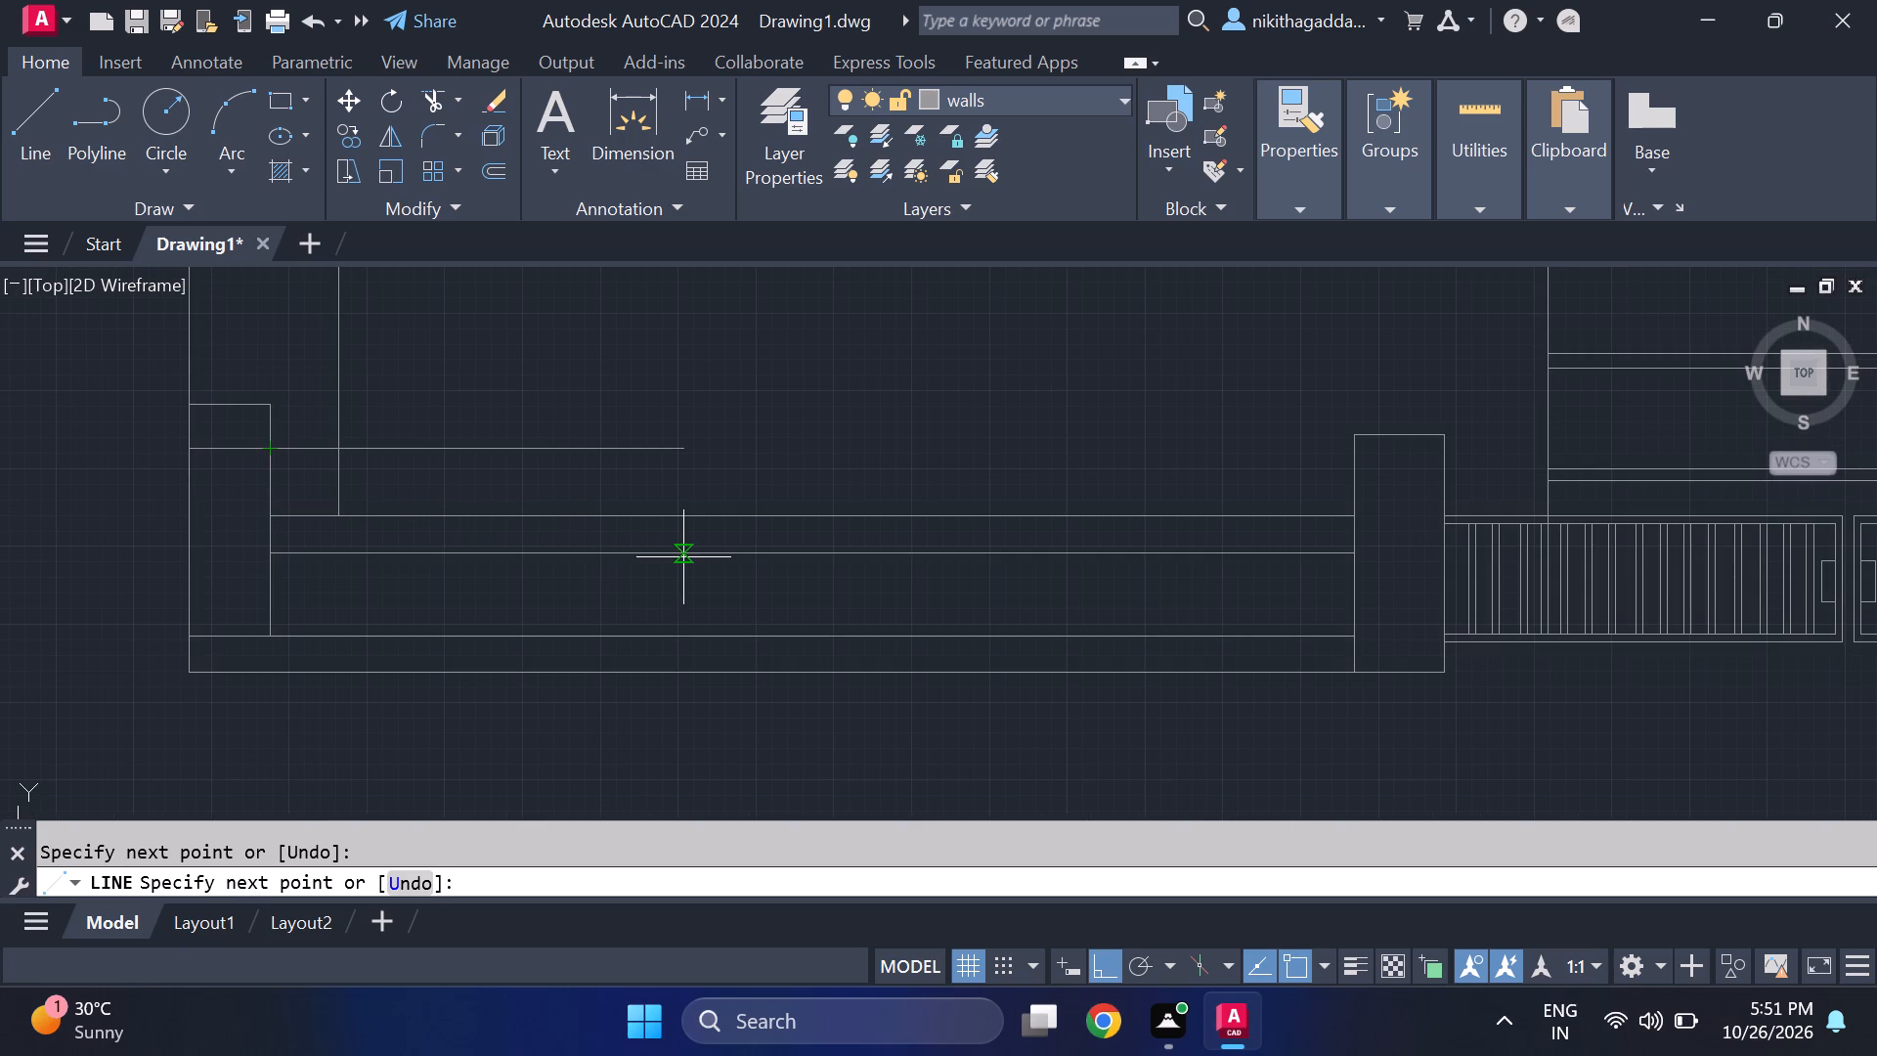
key(space)
Draw a horizontal line across the full width of the left gate post, a little below its top edge.
key(space)
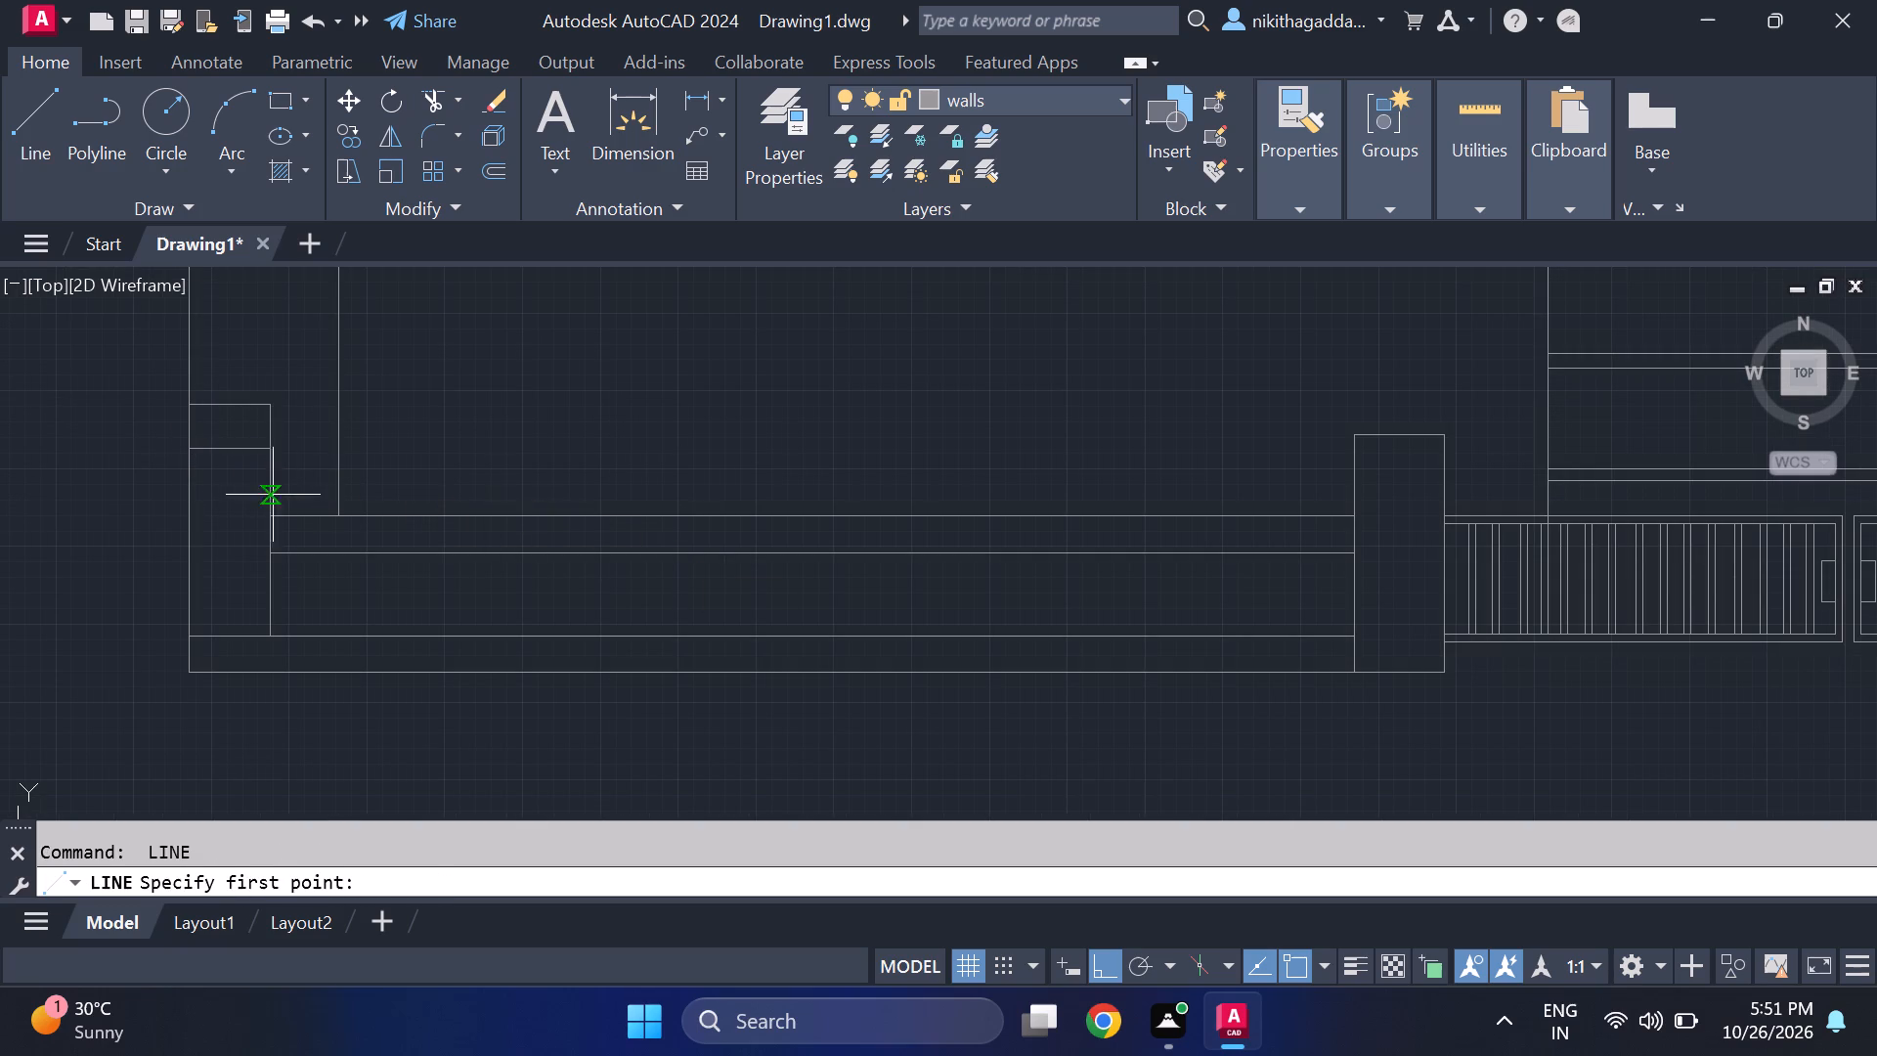
click(1355, 470)
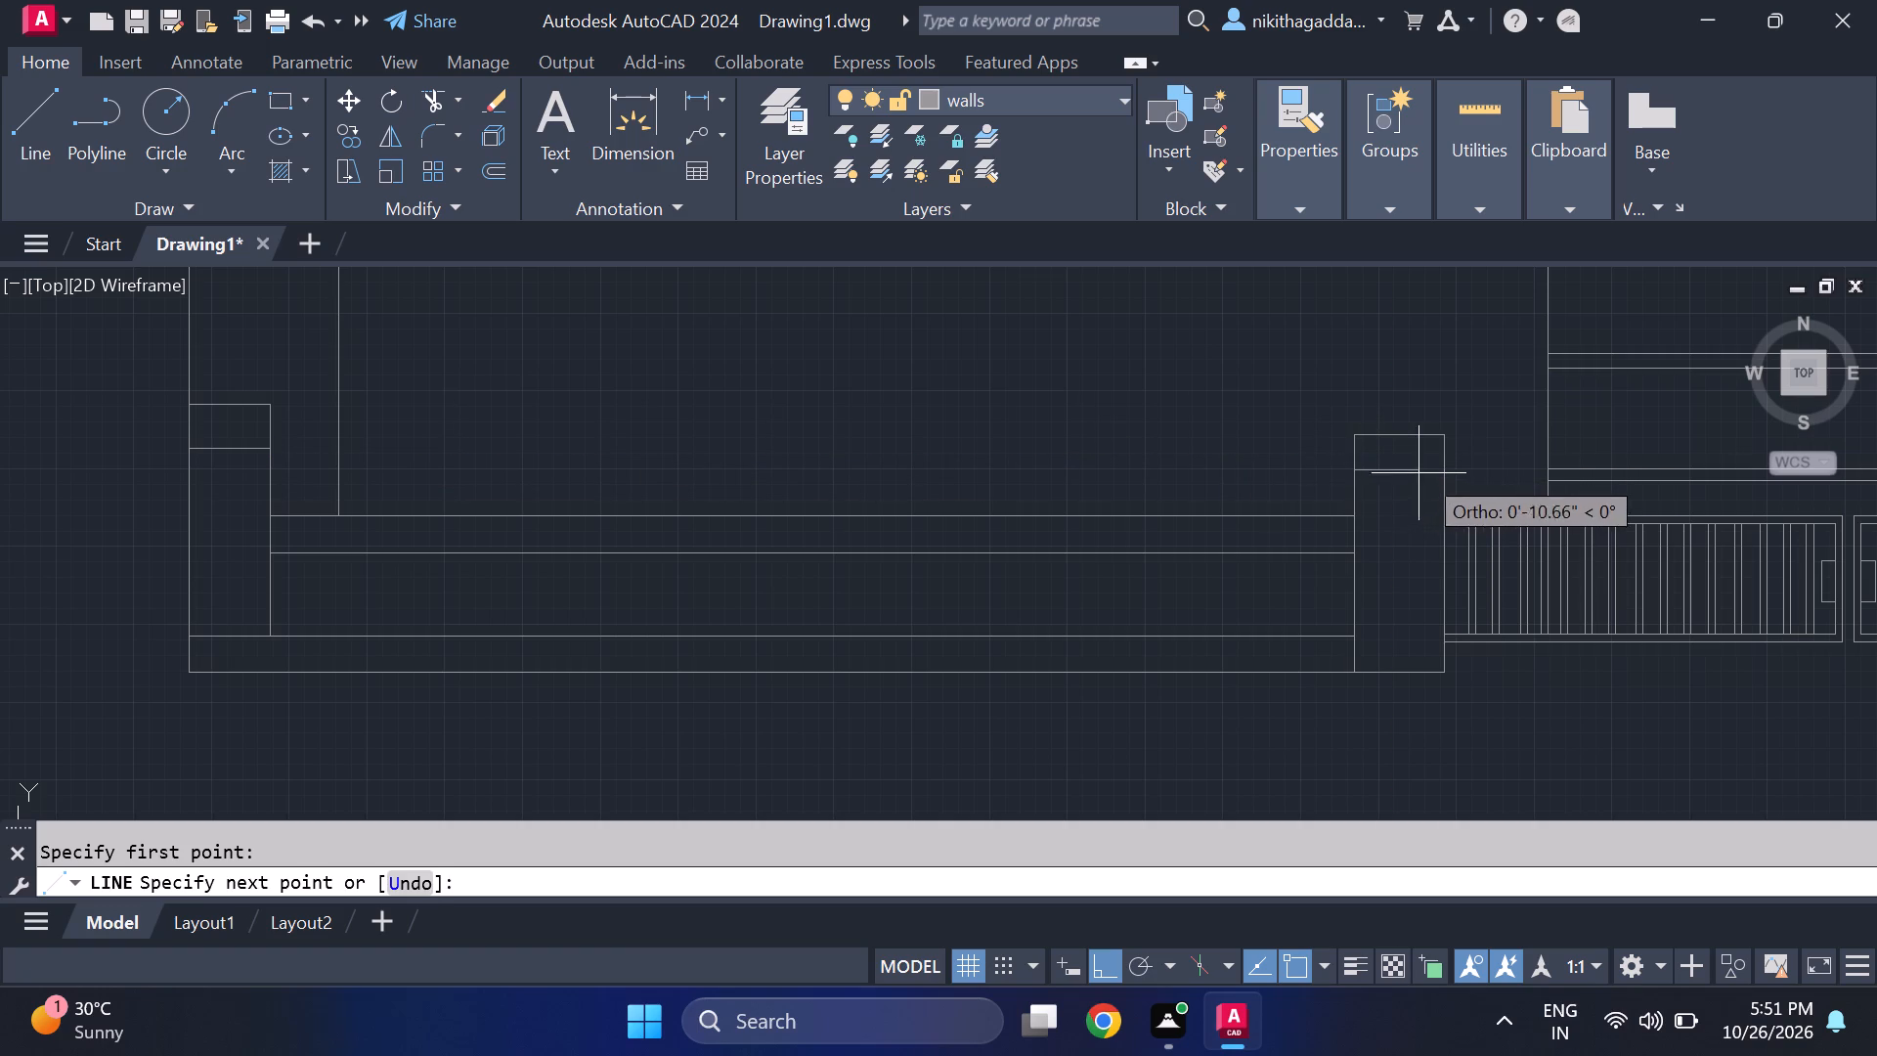
click(1451, 473)
middle_drag(1398, 674, 1377, 680)
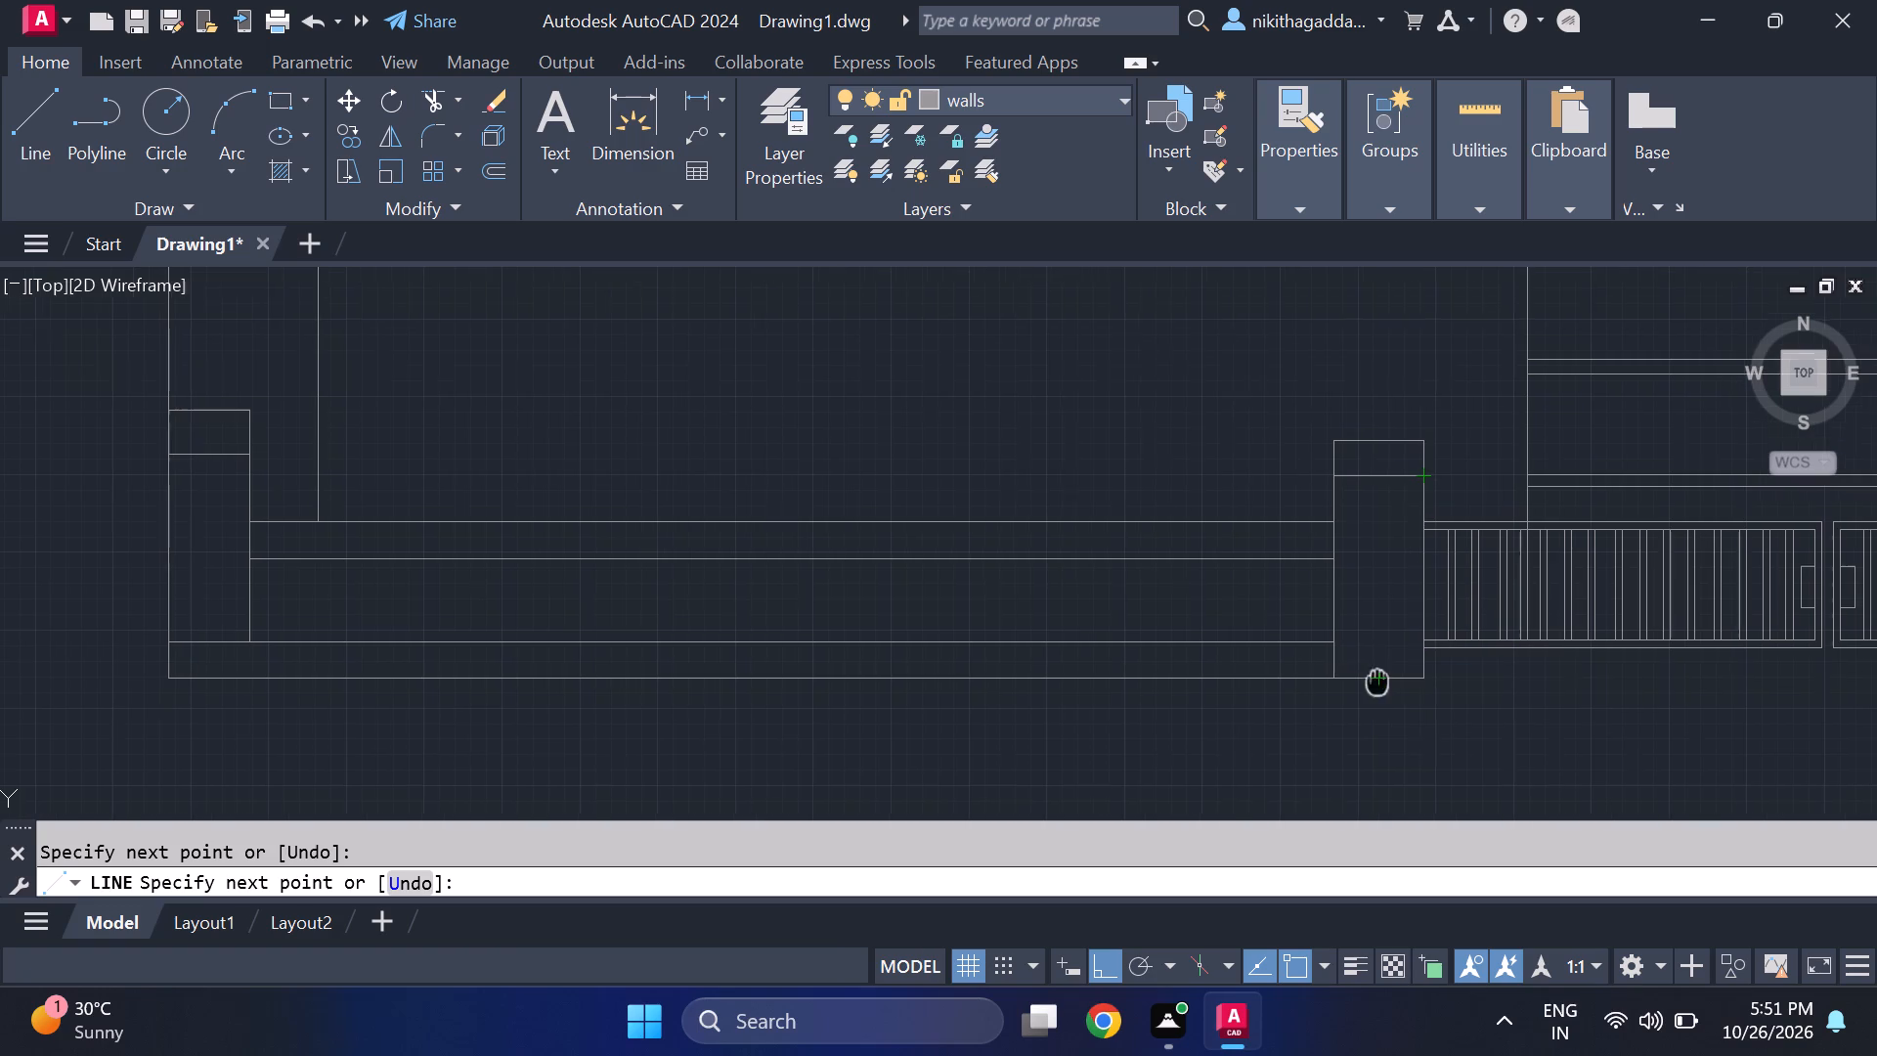
middle_drag(1377, 680, 1373, 681)
key(Escape)
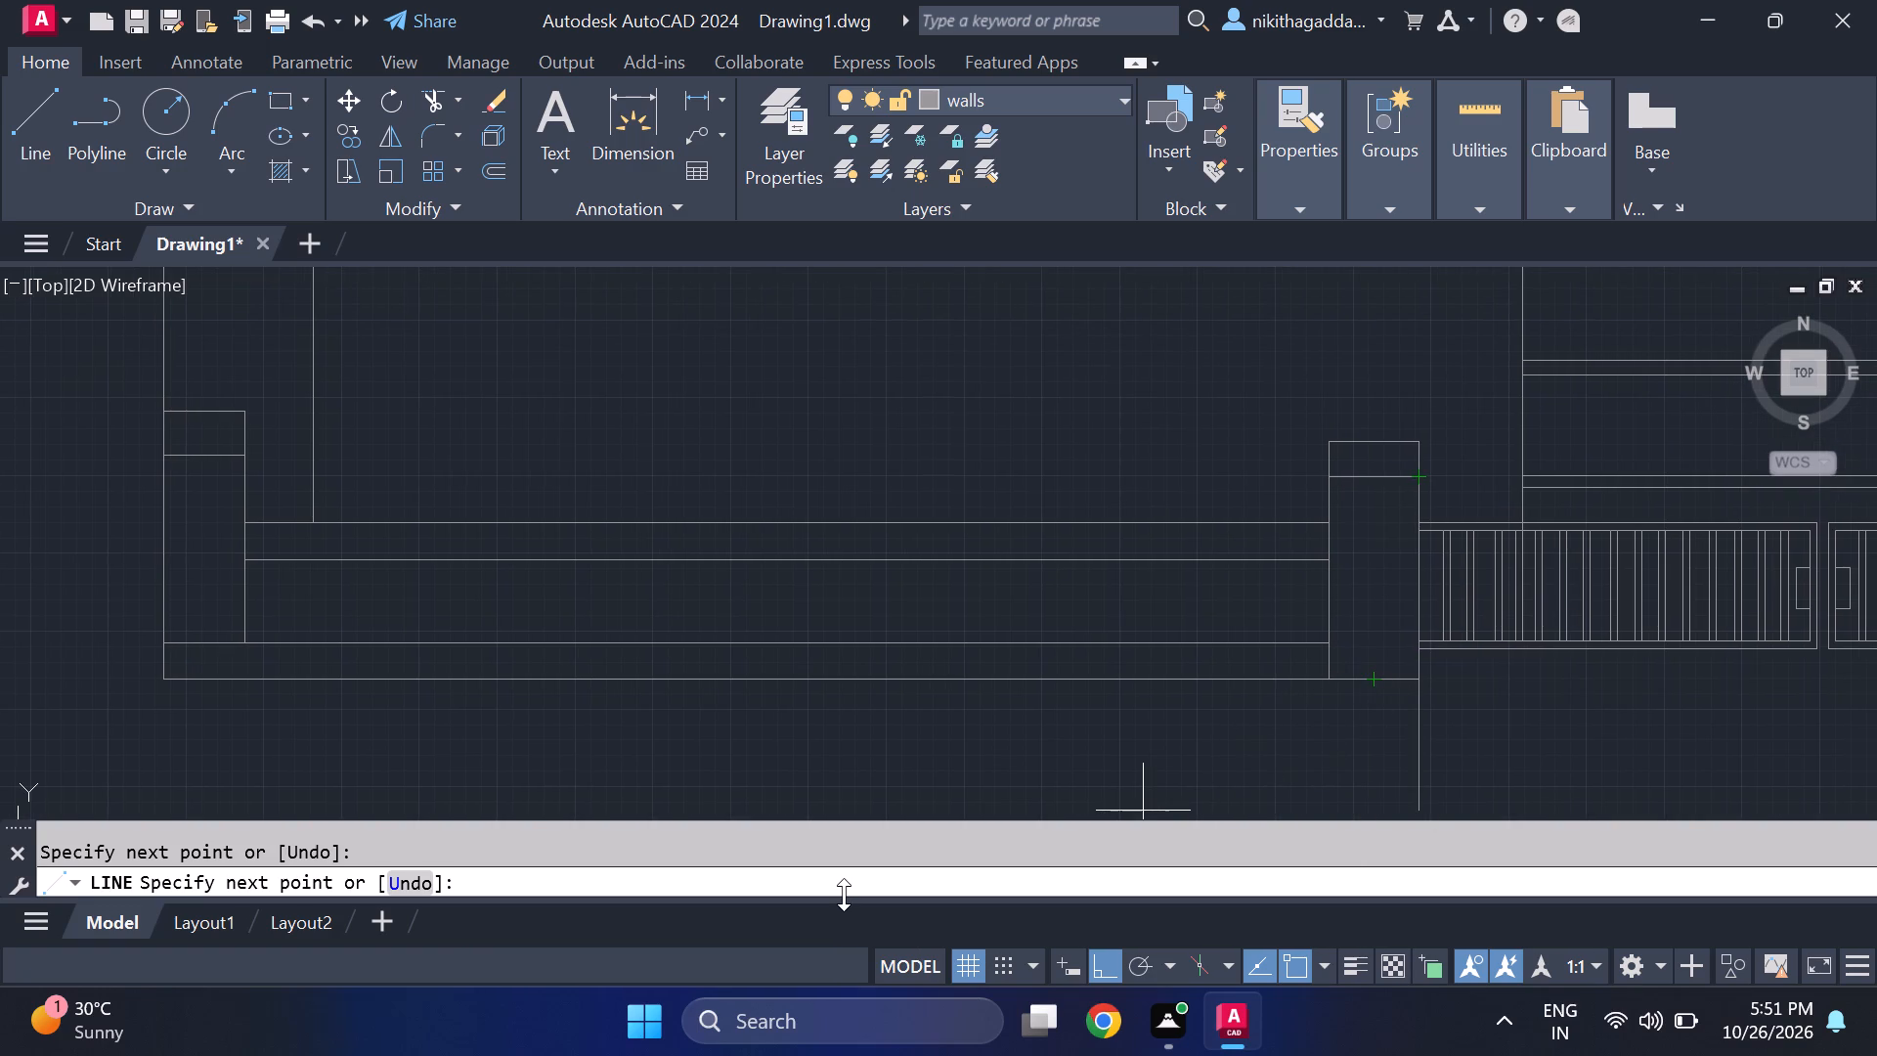
Copy the horizontal line near the top of the left gate post straight across onto the right gate post.
middle_drag(1024, 868, 875, 906)
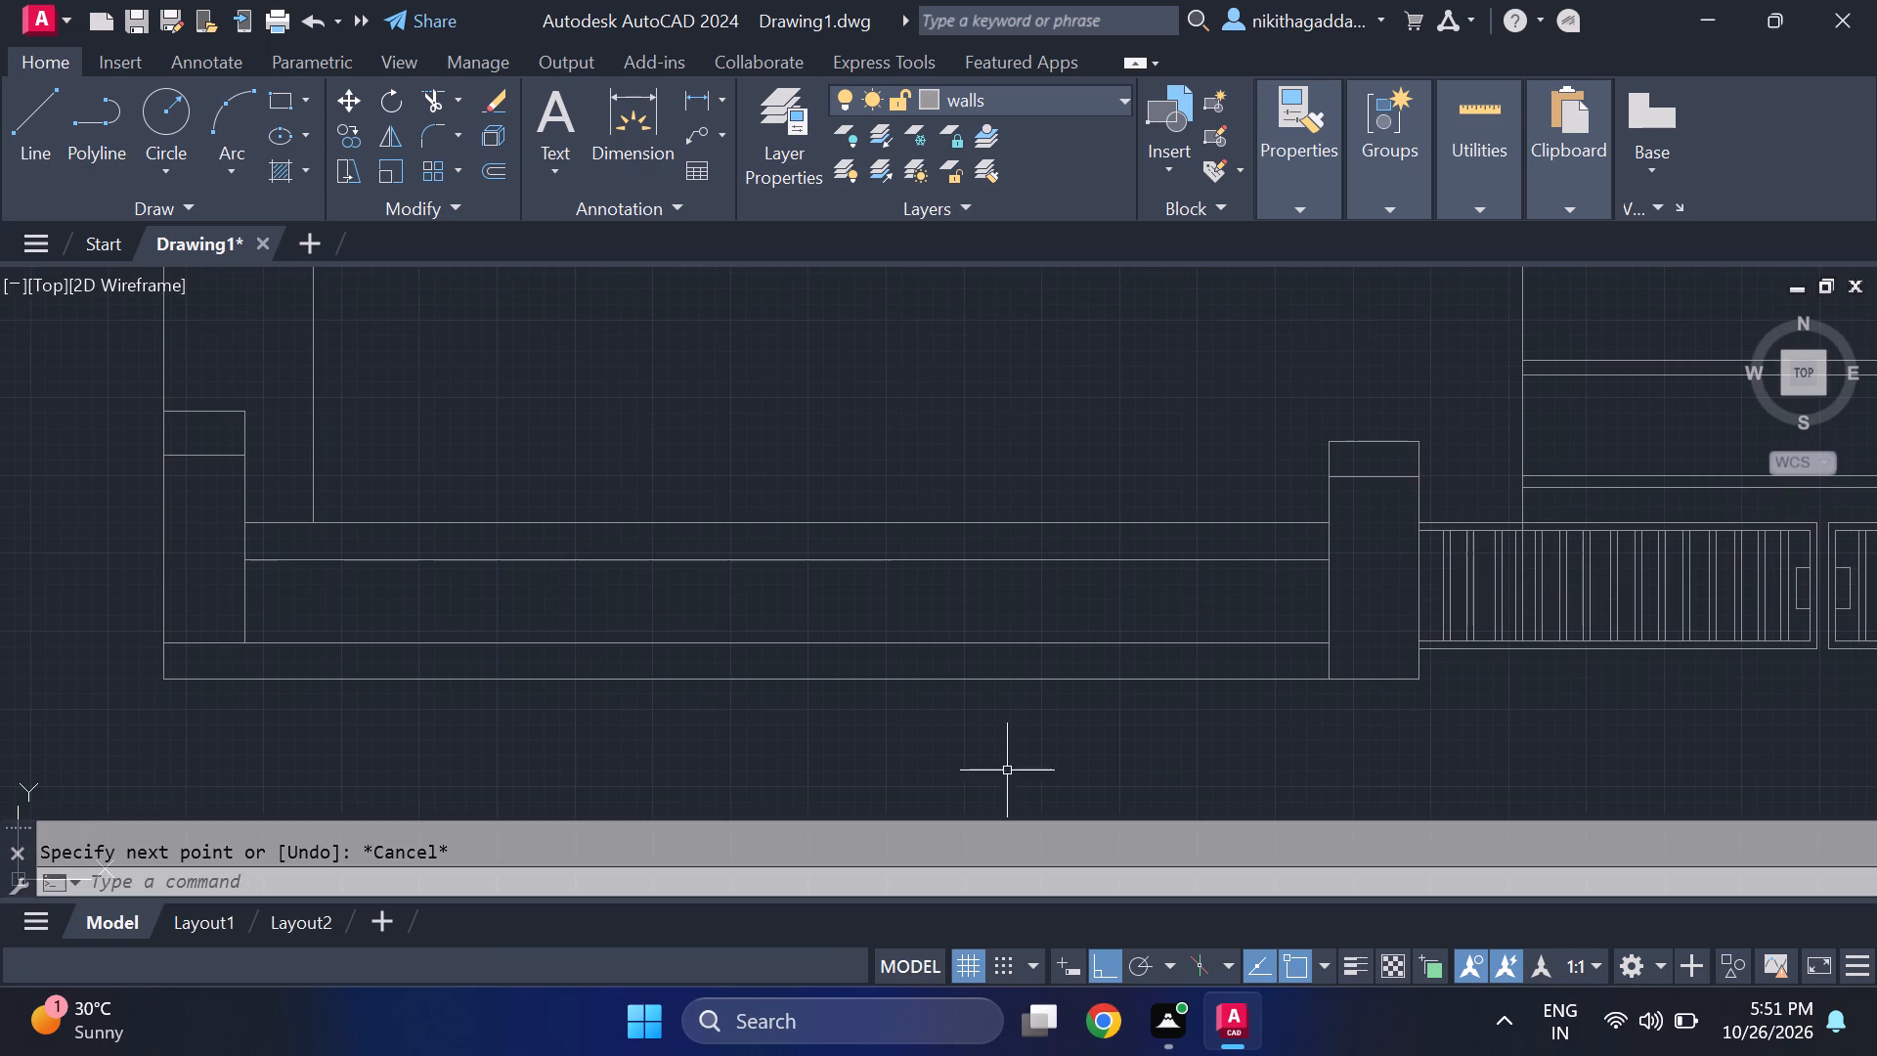
scroll(1399, 522, down, 3)
scroll(1411, 509, up, 2)
middle_drag(1412, 509, 850, 645)
scroll(845, 648, up, 2)
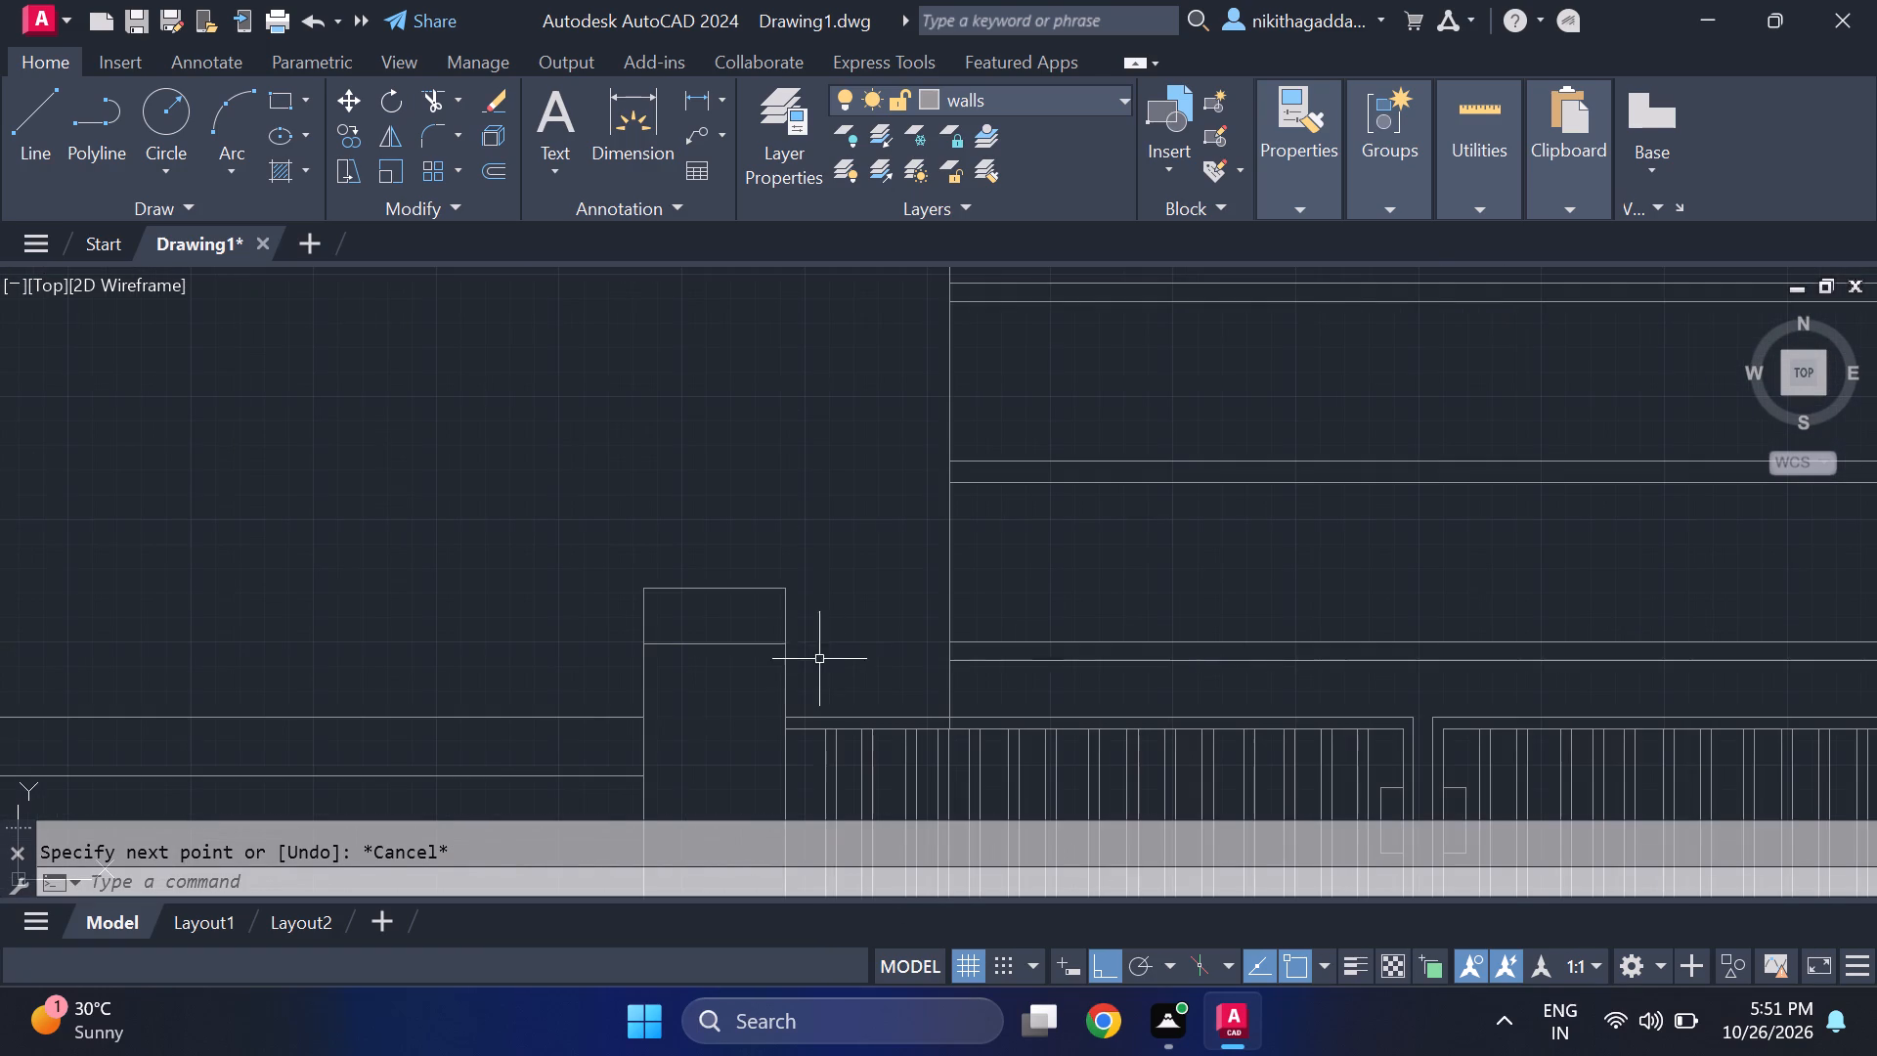
drag(721, 628, 717, 650)
drag(711, 658, 676, 702)
click(690, 688)
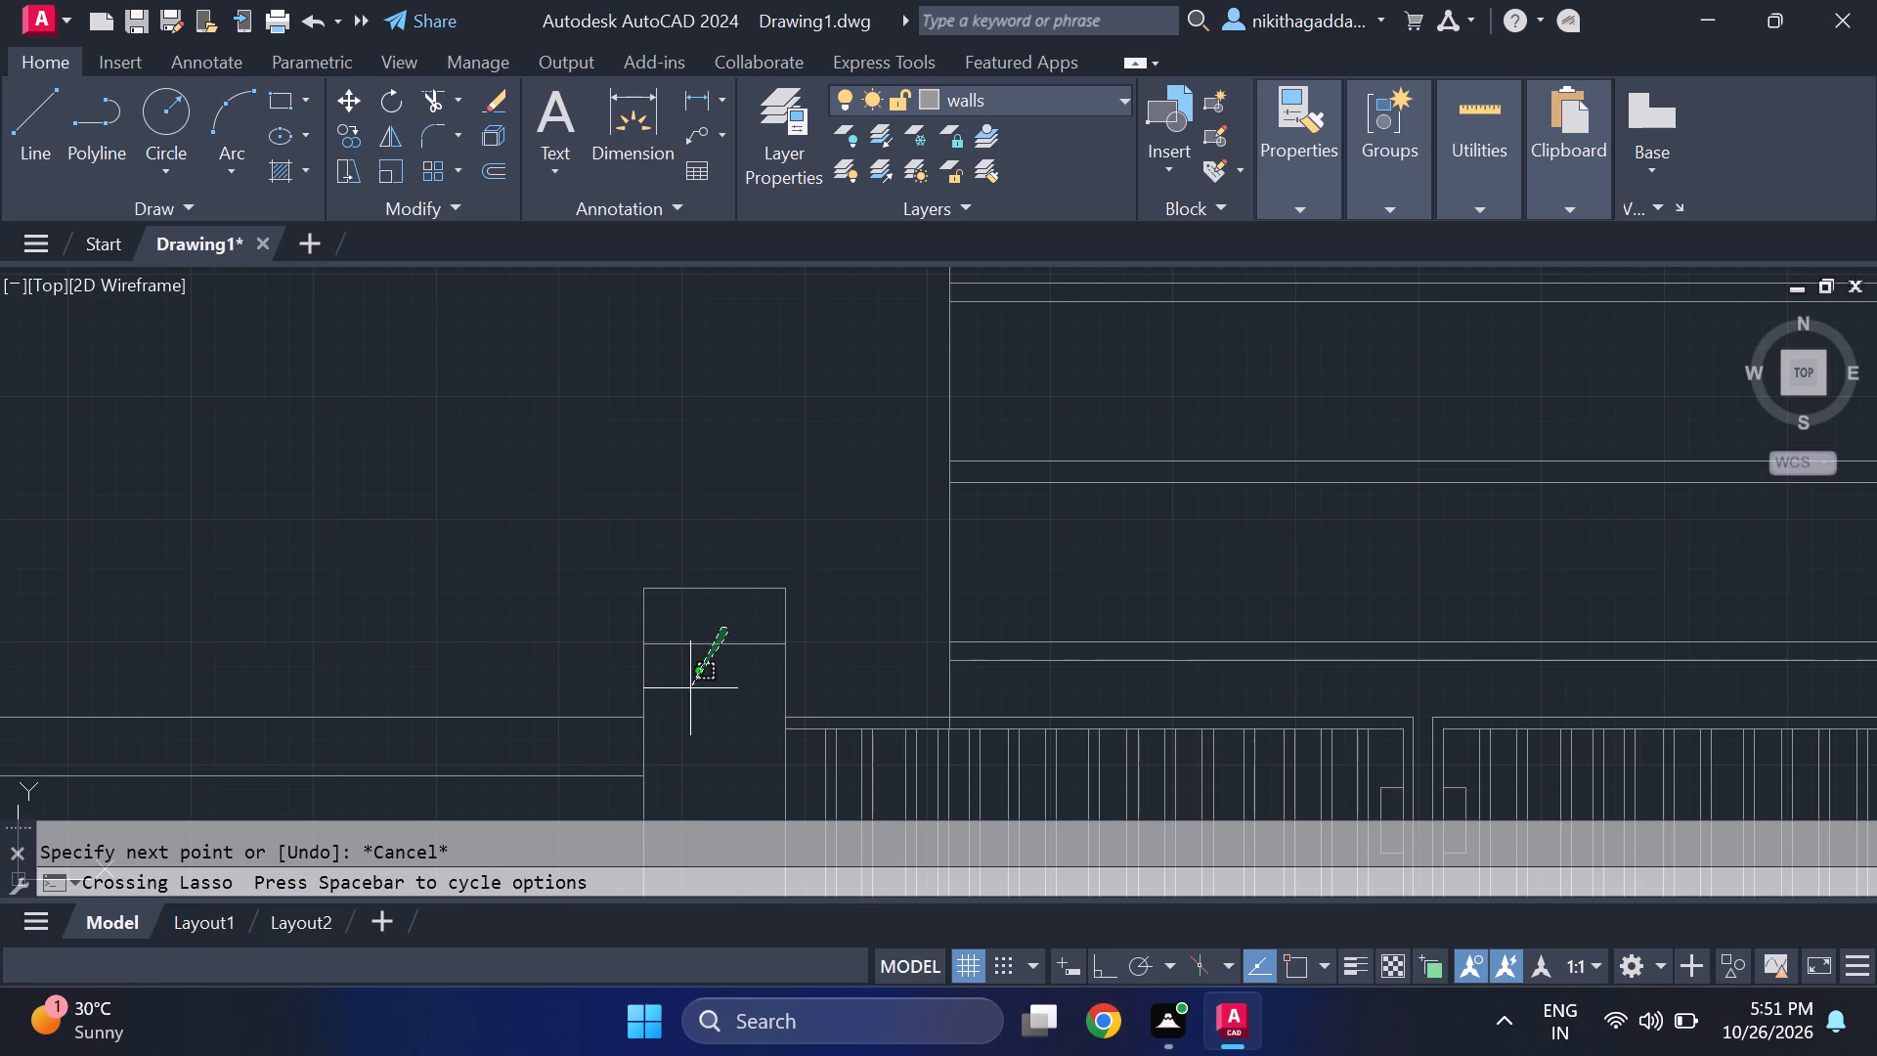
text(co)
key(Return)
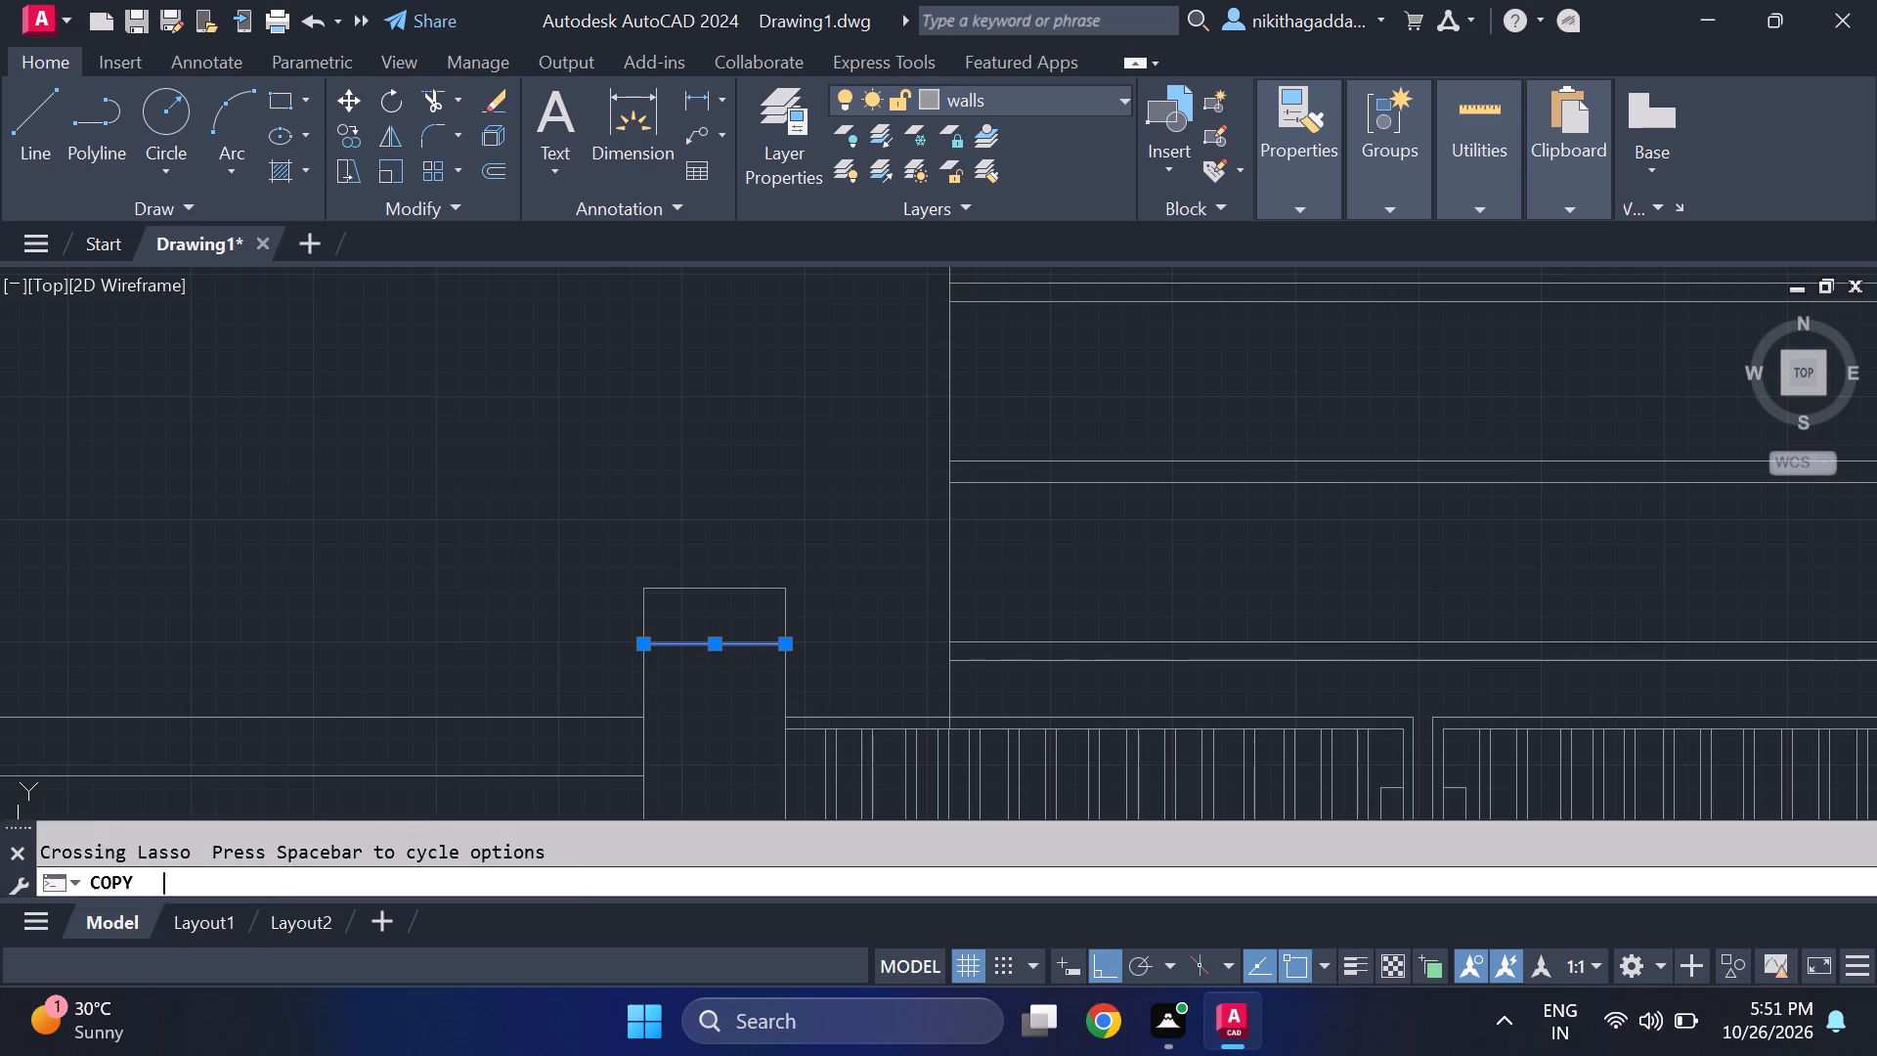
click(650, 644)
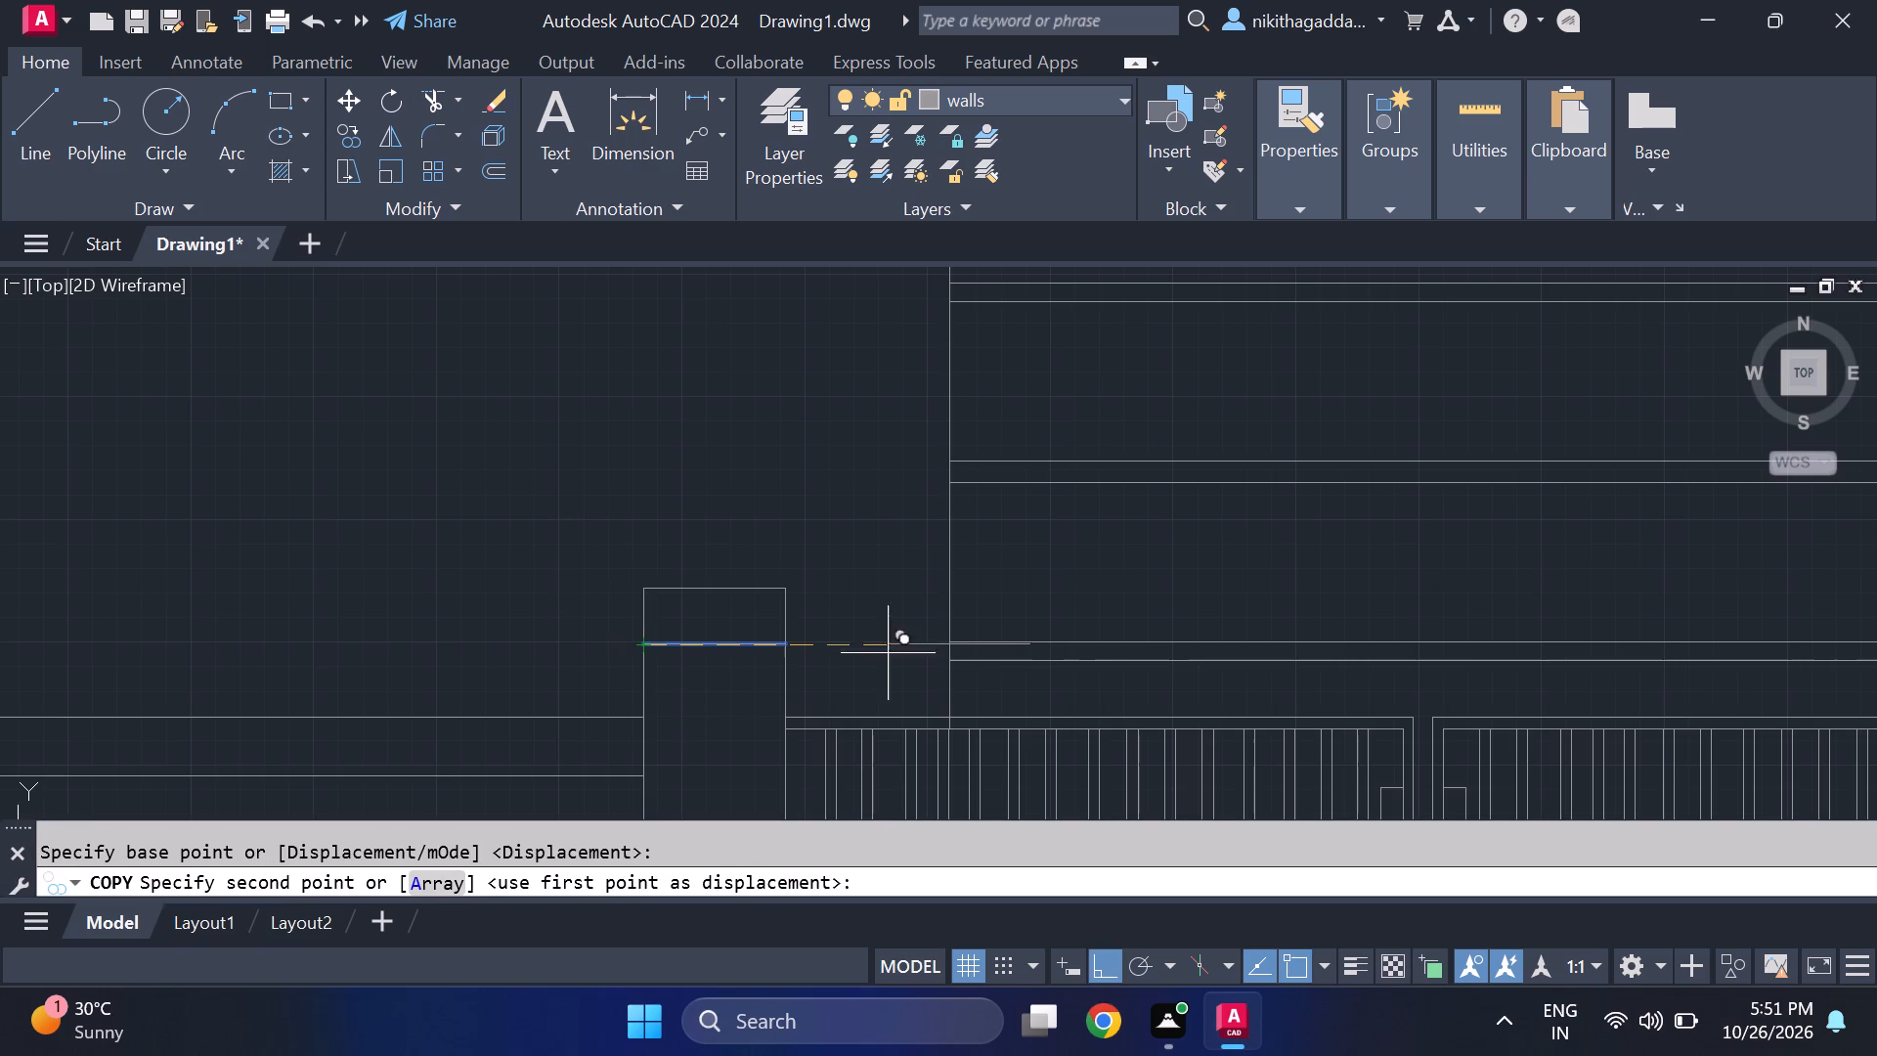
middle_drag(1288, 647, 678, 572)
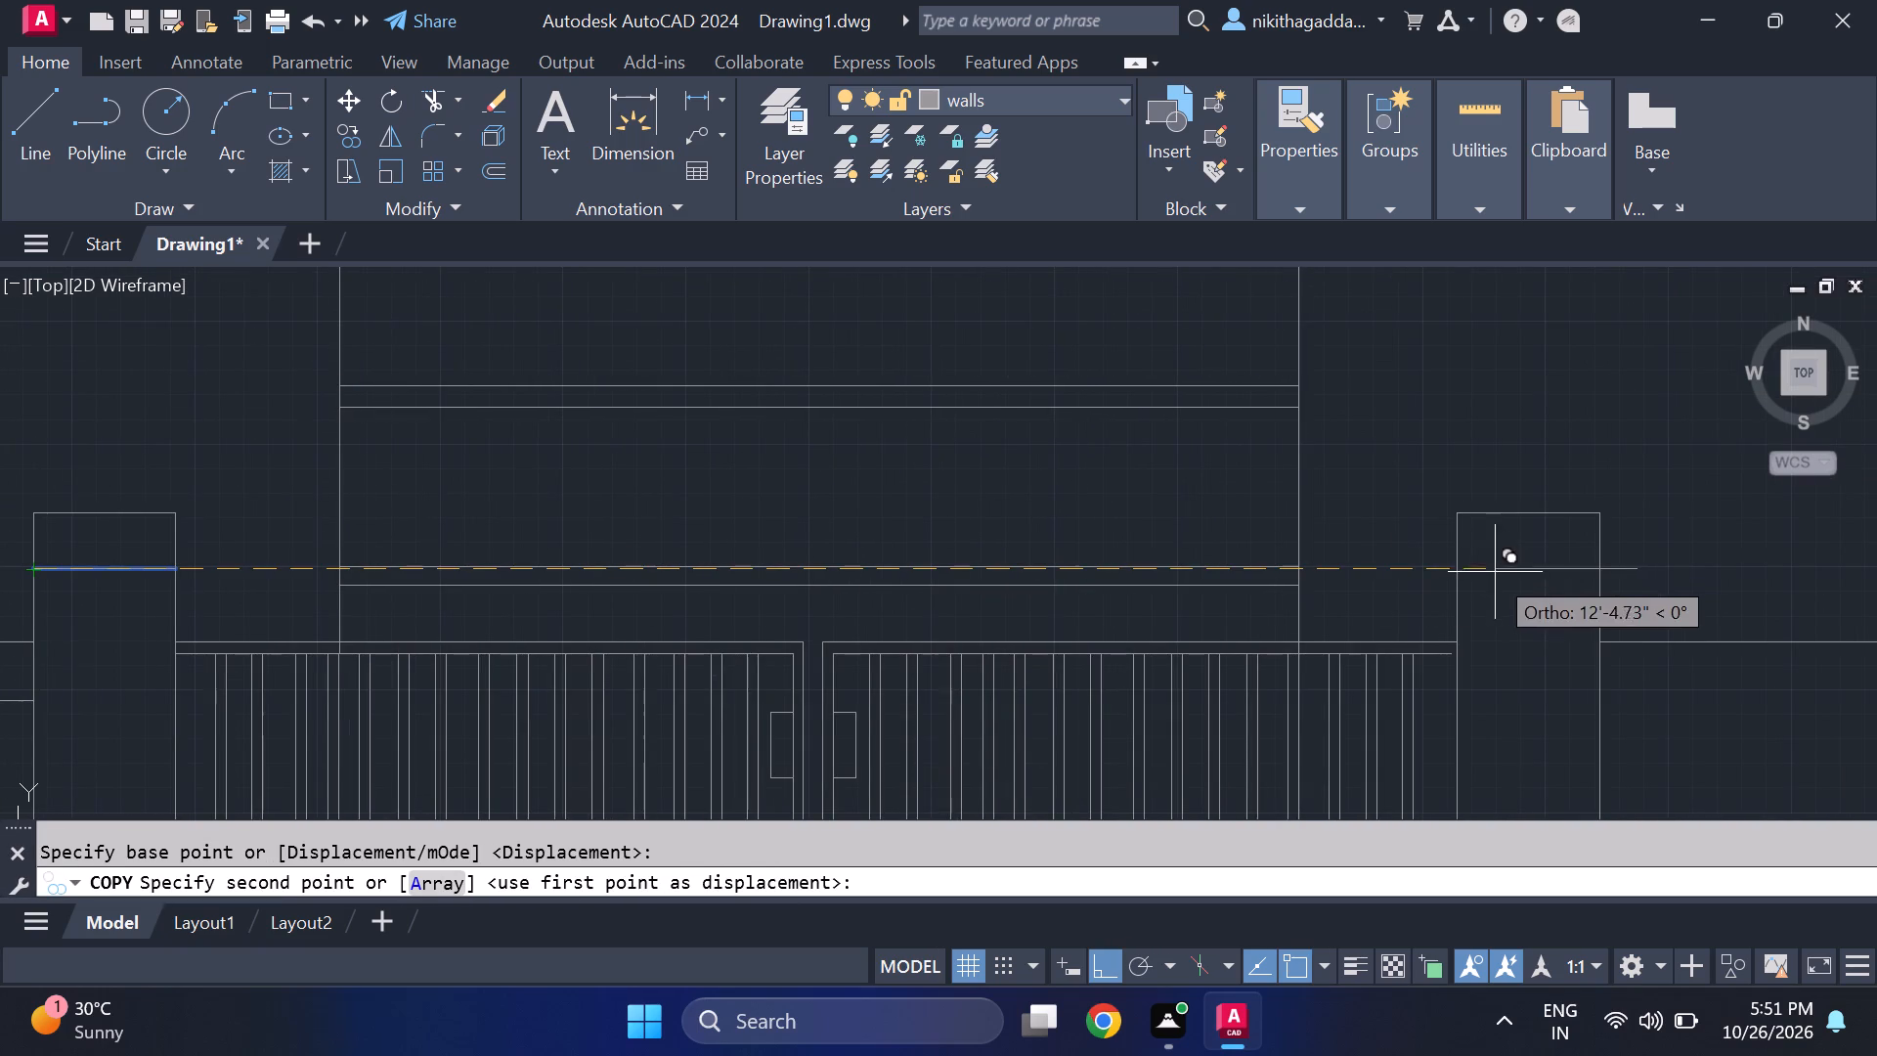
click(1465, 569)
scroll(1546, 550, down, 2)
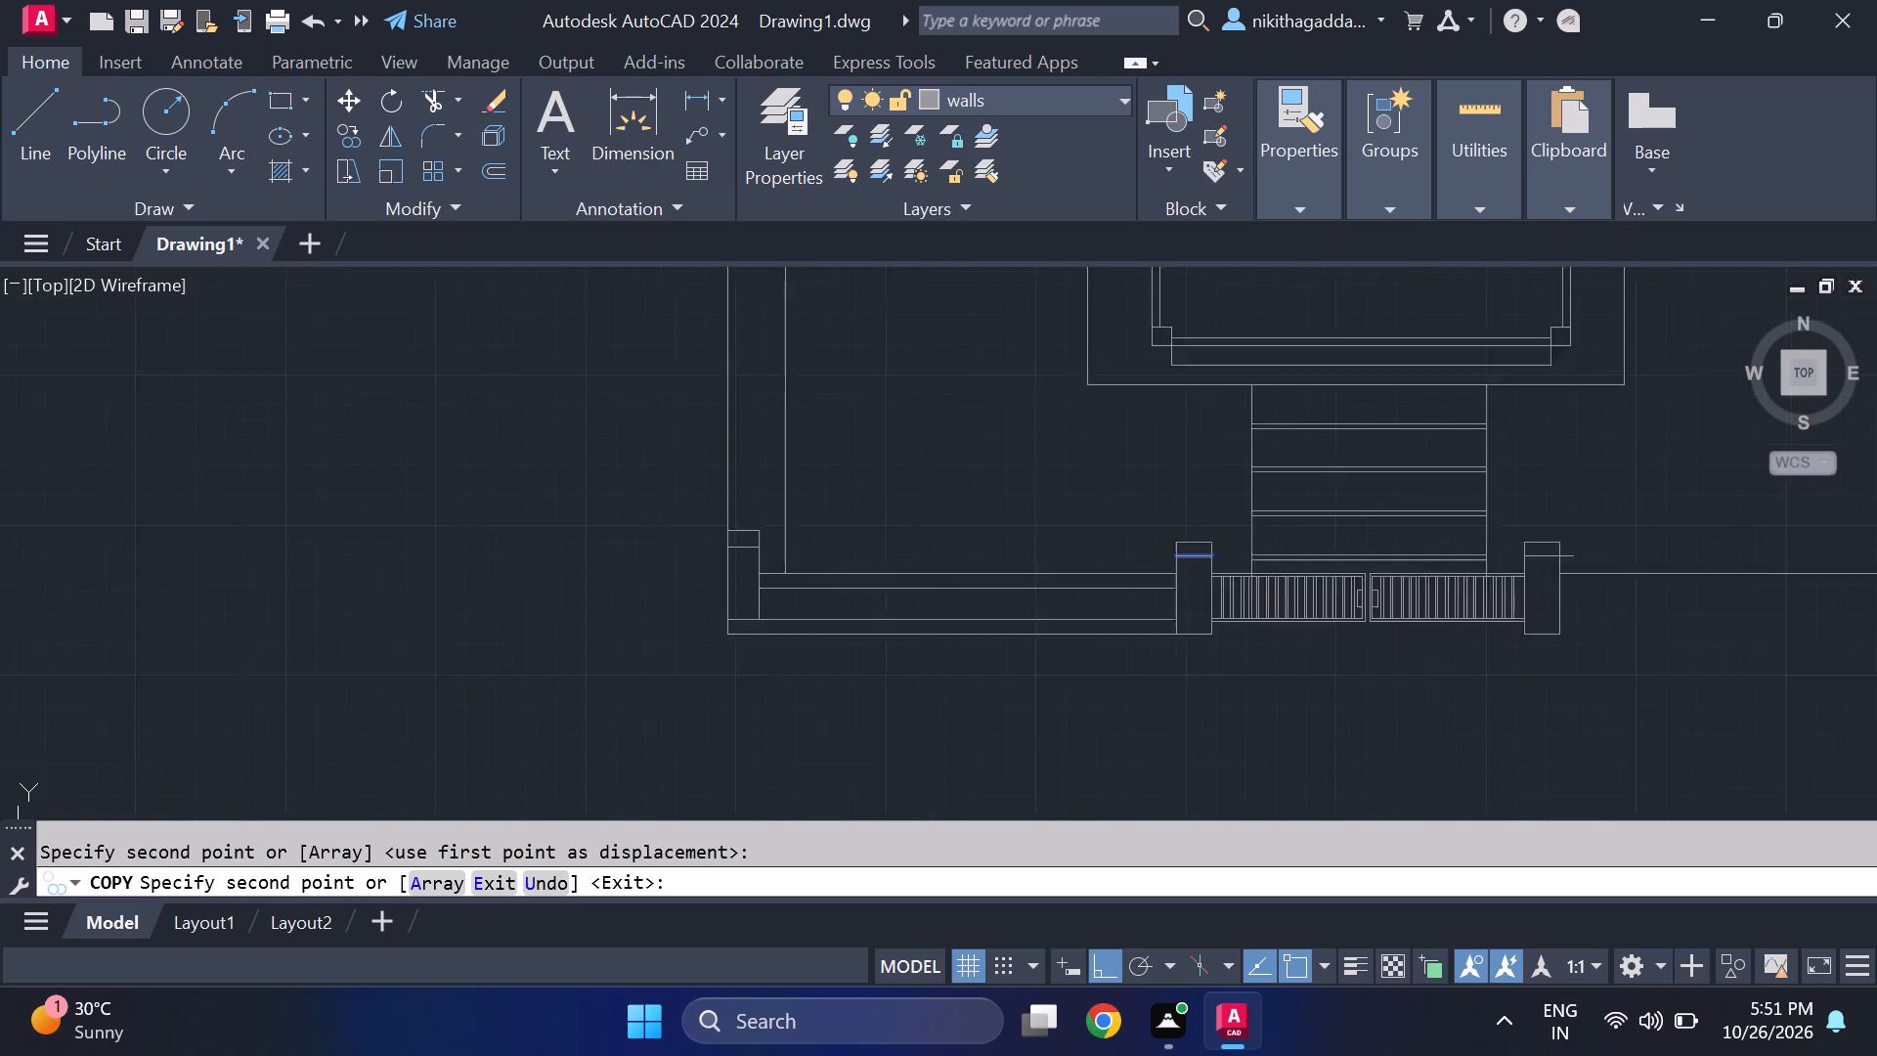
scroll(1546, 550, down, 2)
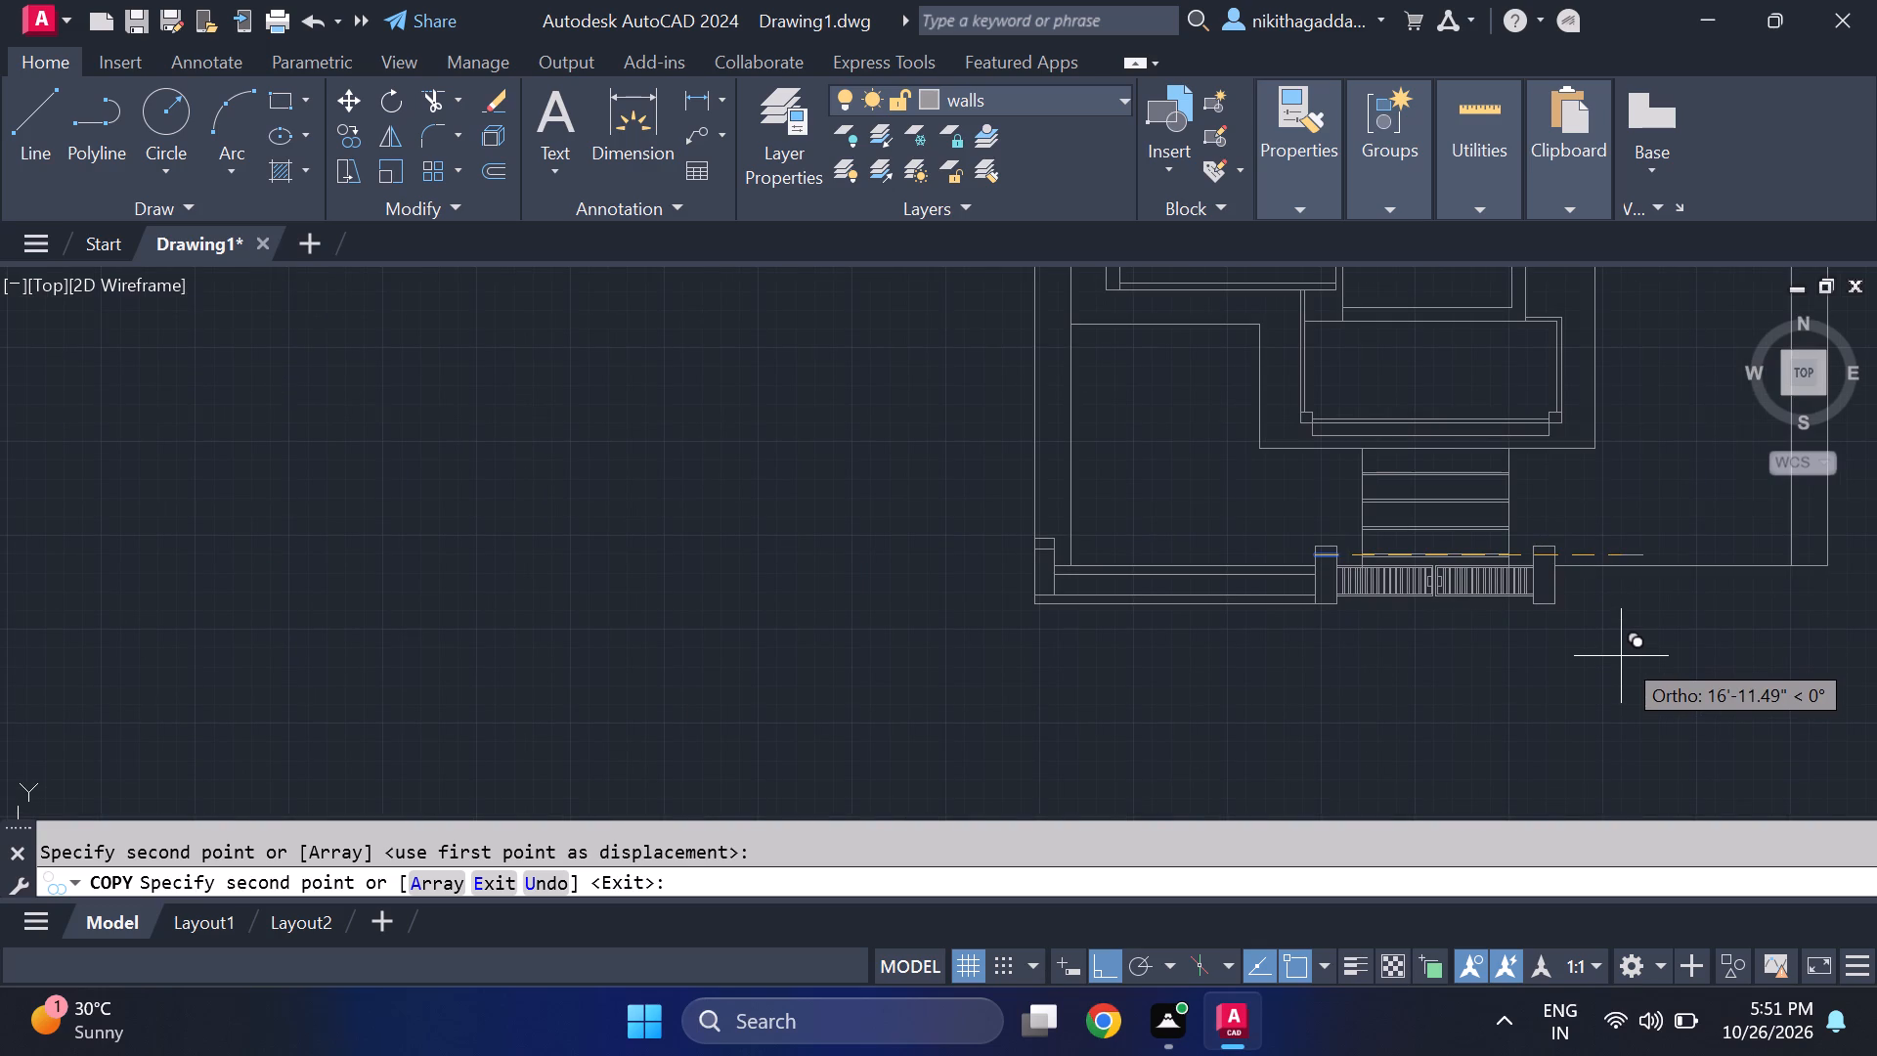
key(Escape)
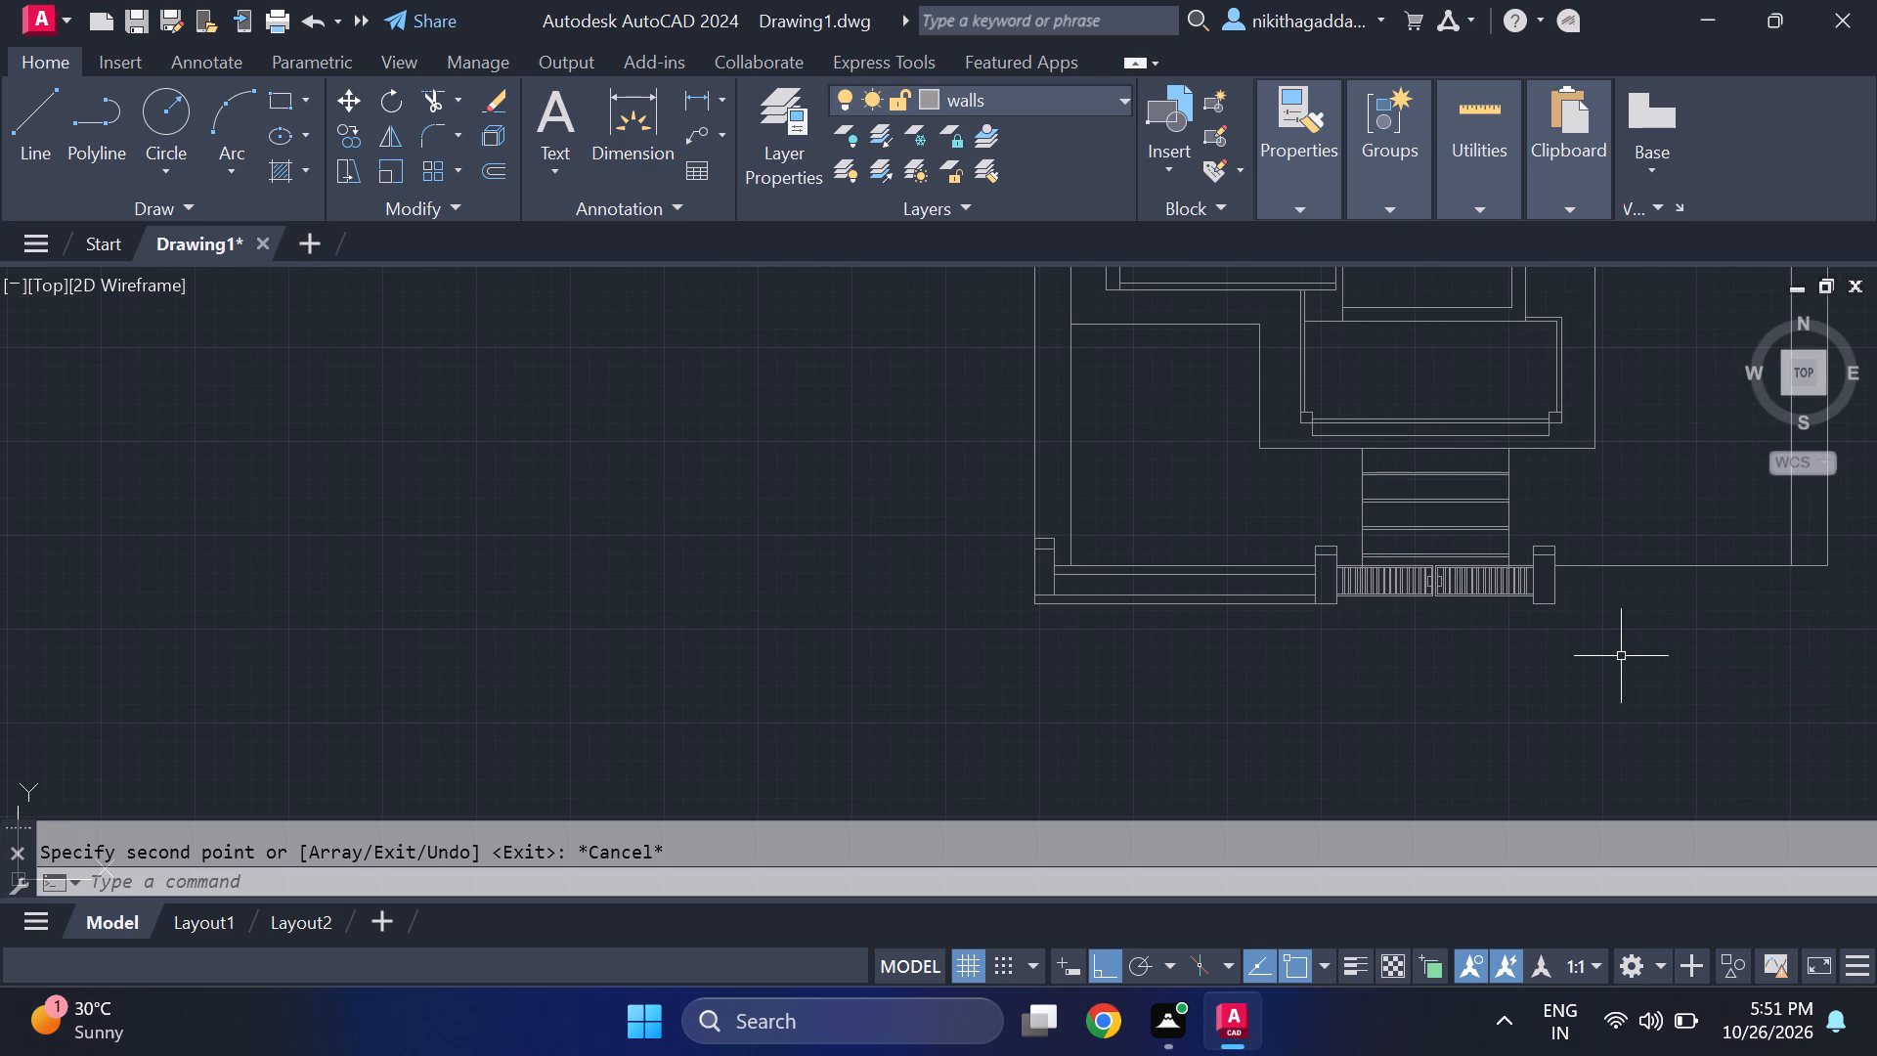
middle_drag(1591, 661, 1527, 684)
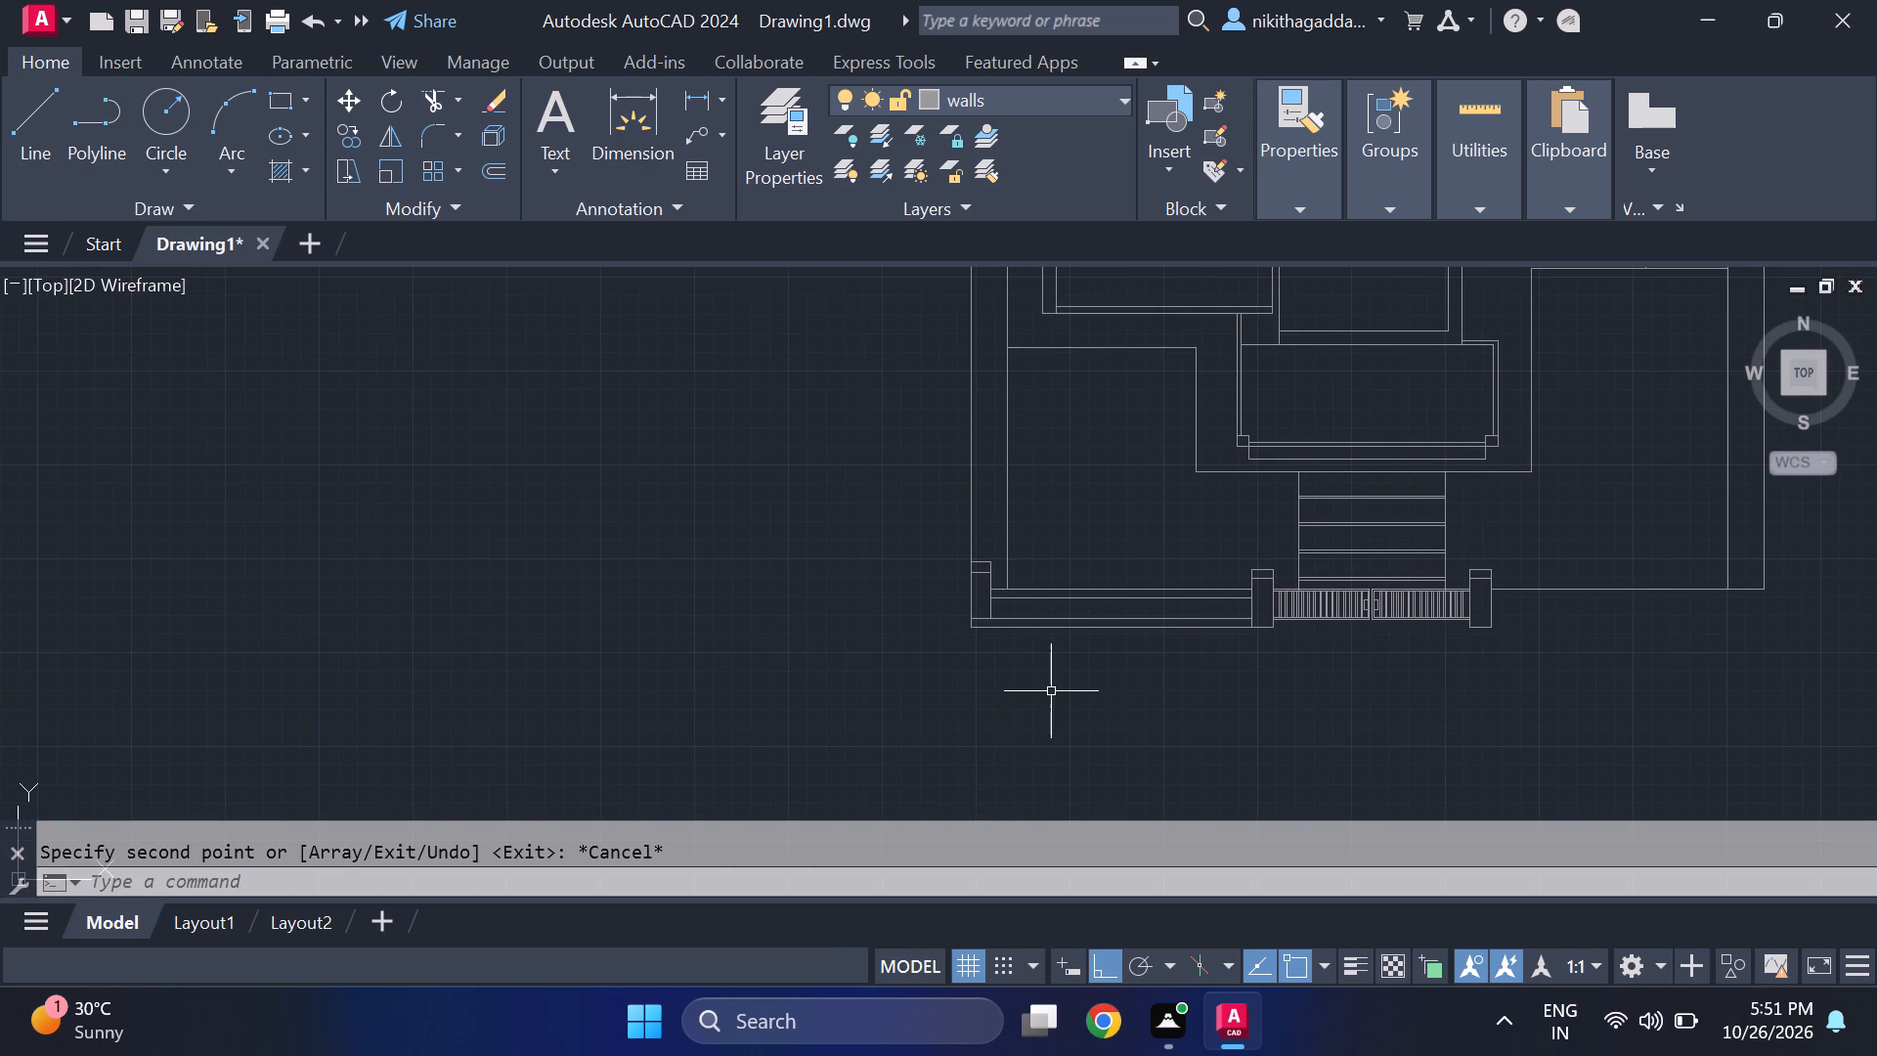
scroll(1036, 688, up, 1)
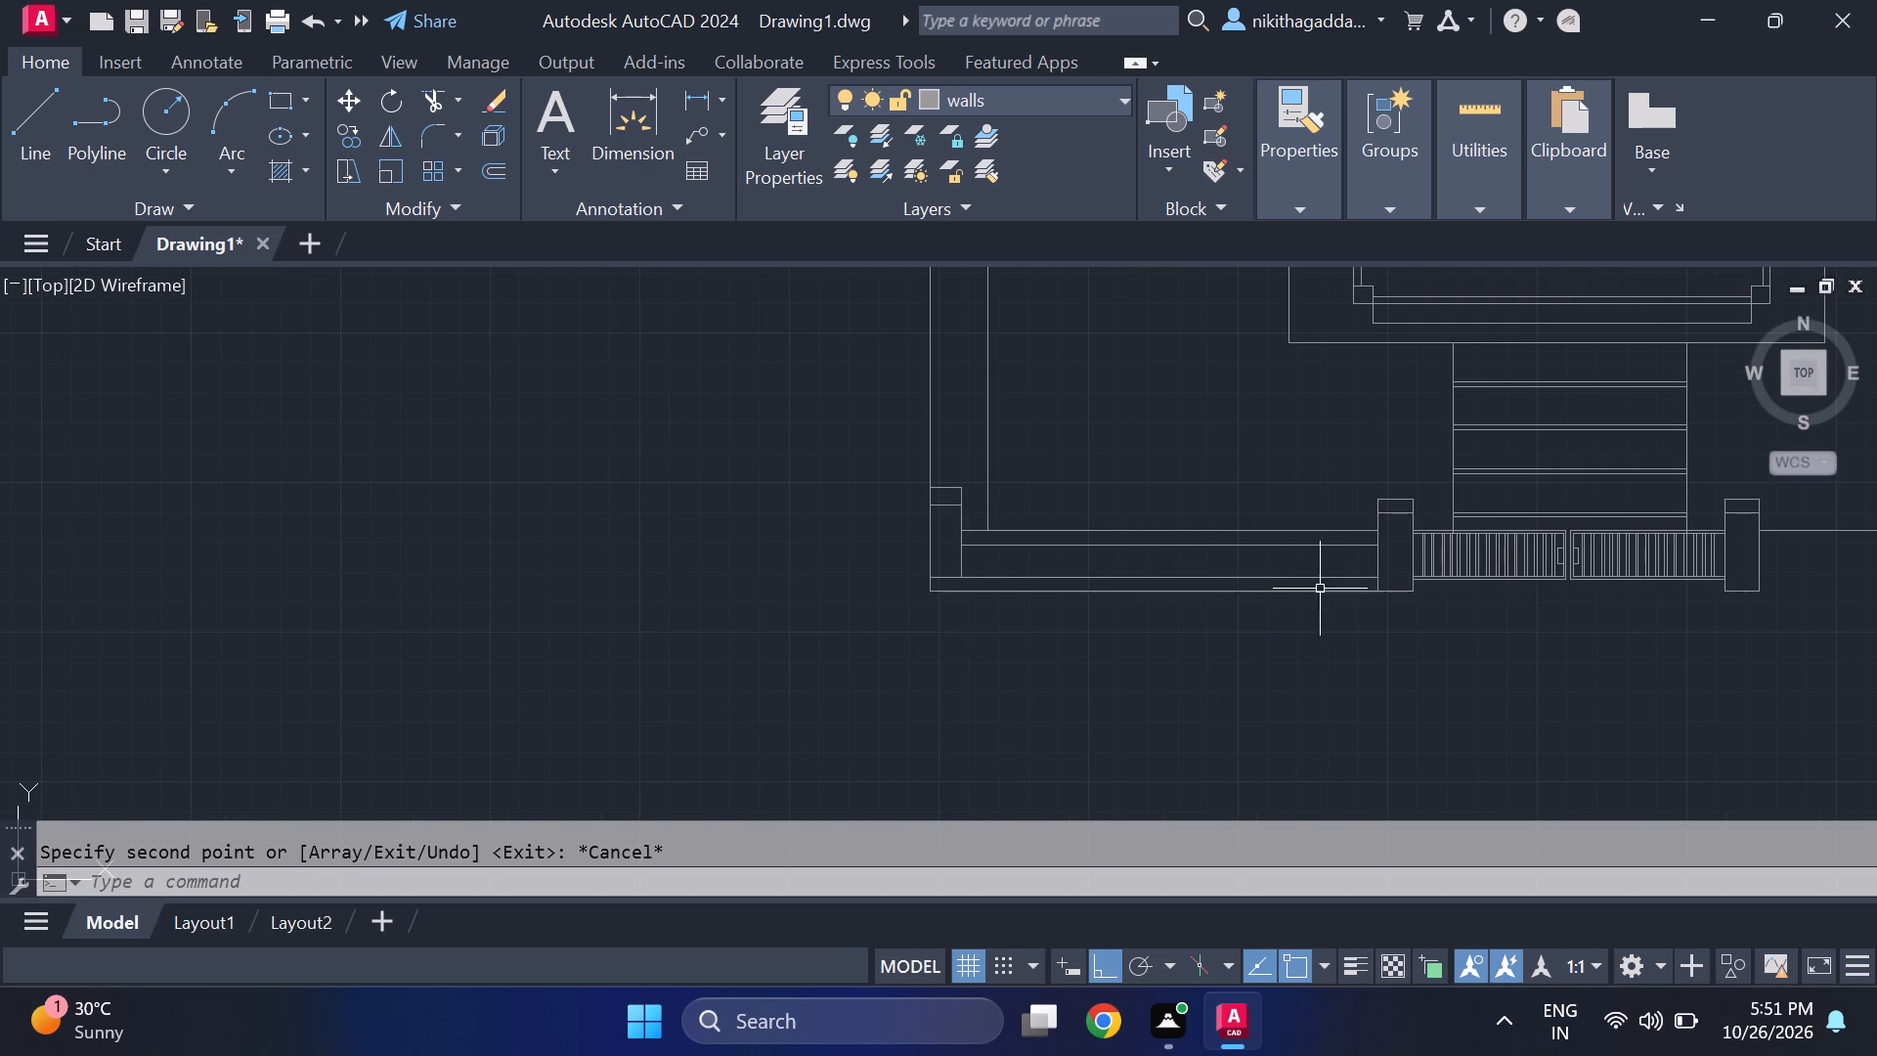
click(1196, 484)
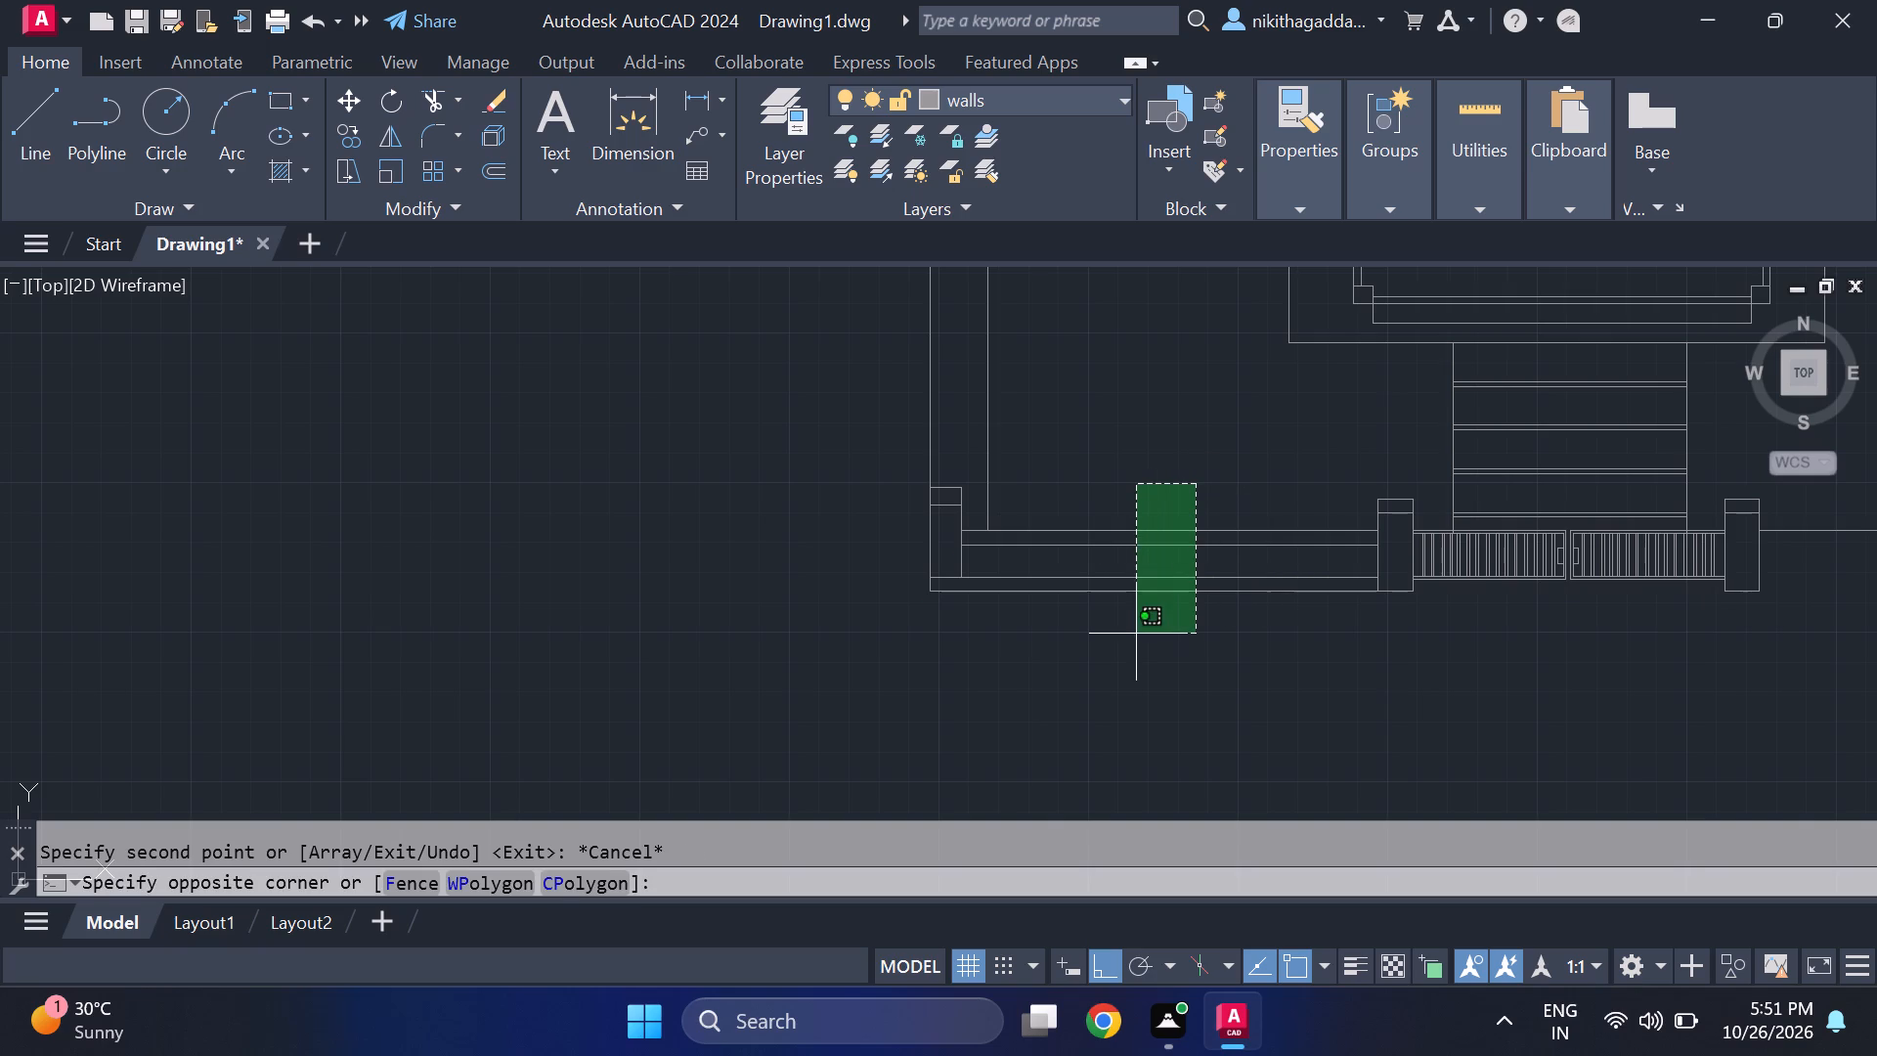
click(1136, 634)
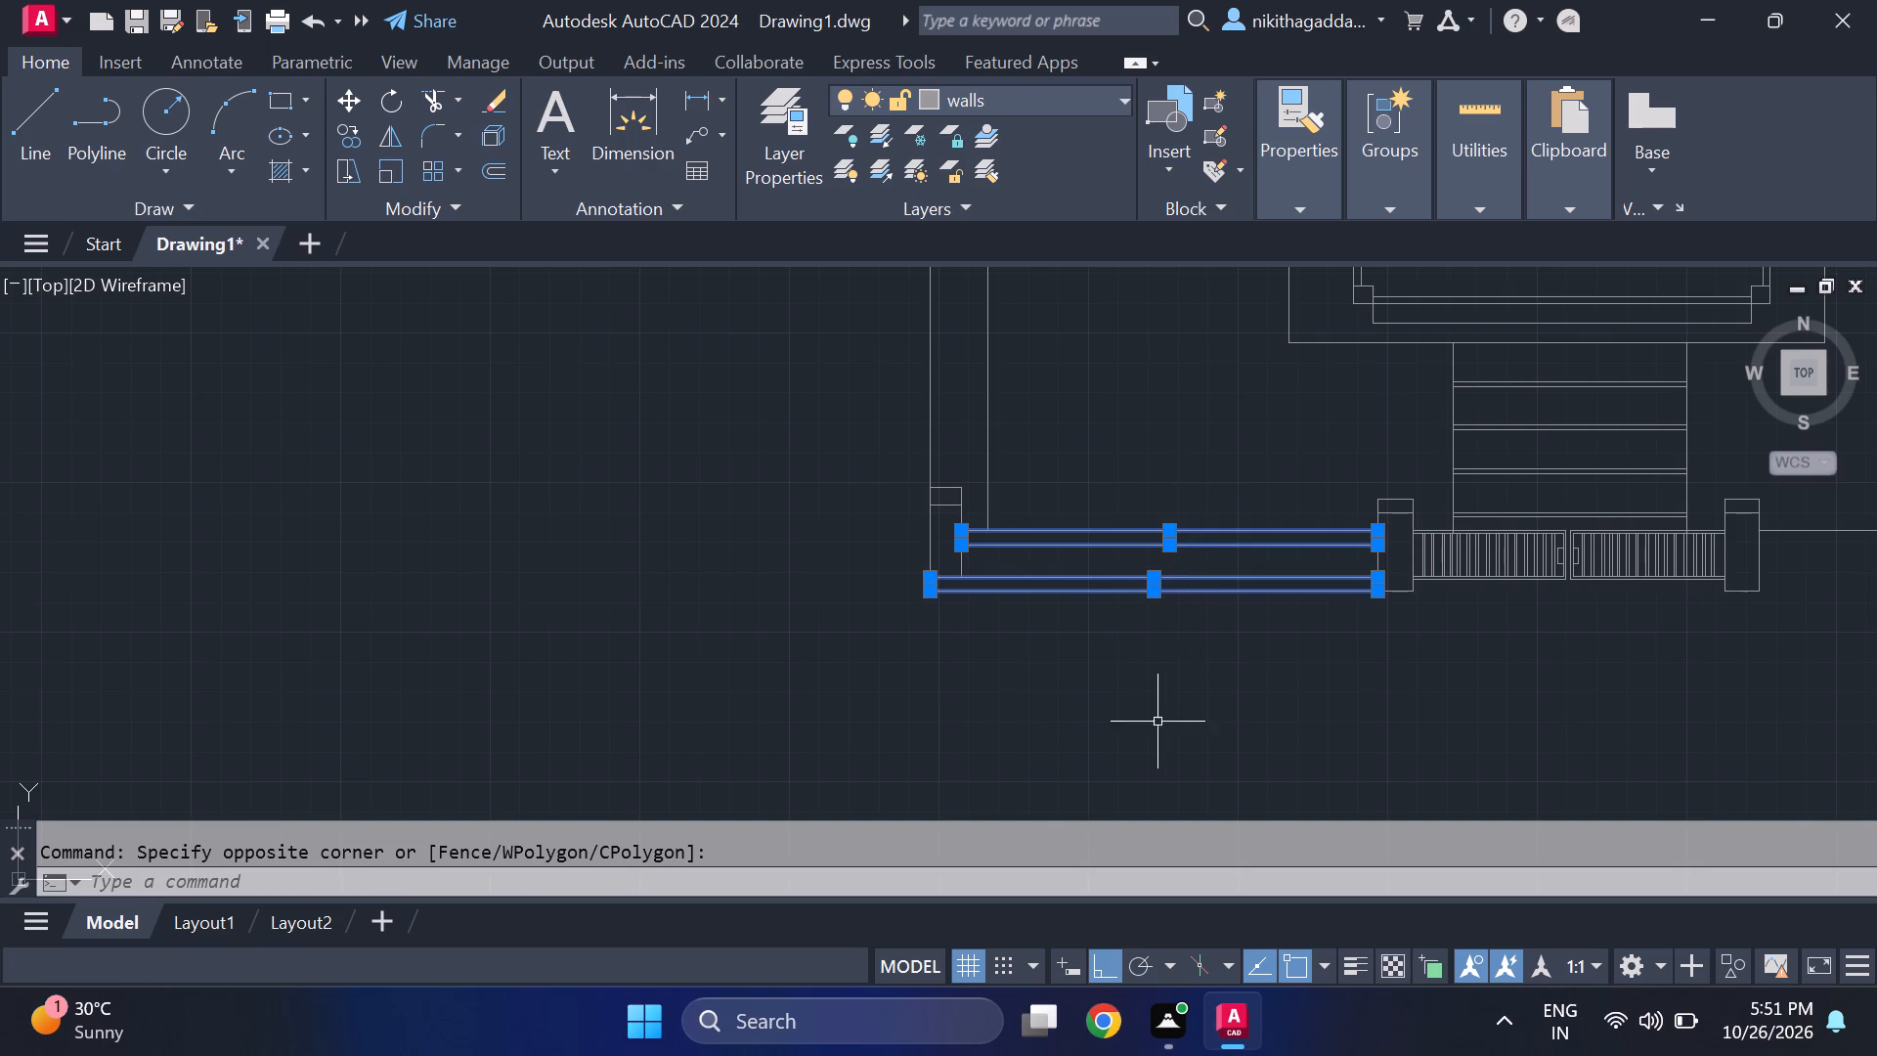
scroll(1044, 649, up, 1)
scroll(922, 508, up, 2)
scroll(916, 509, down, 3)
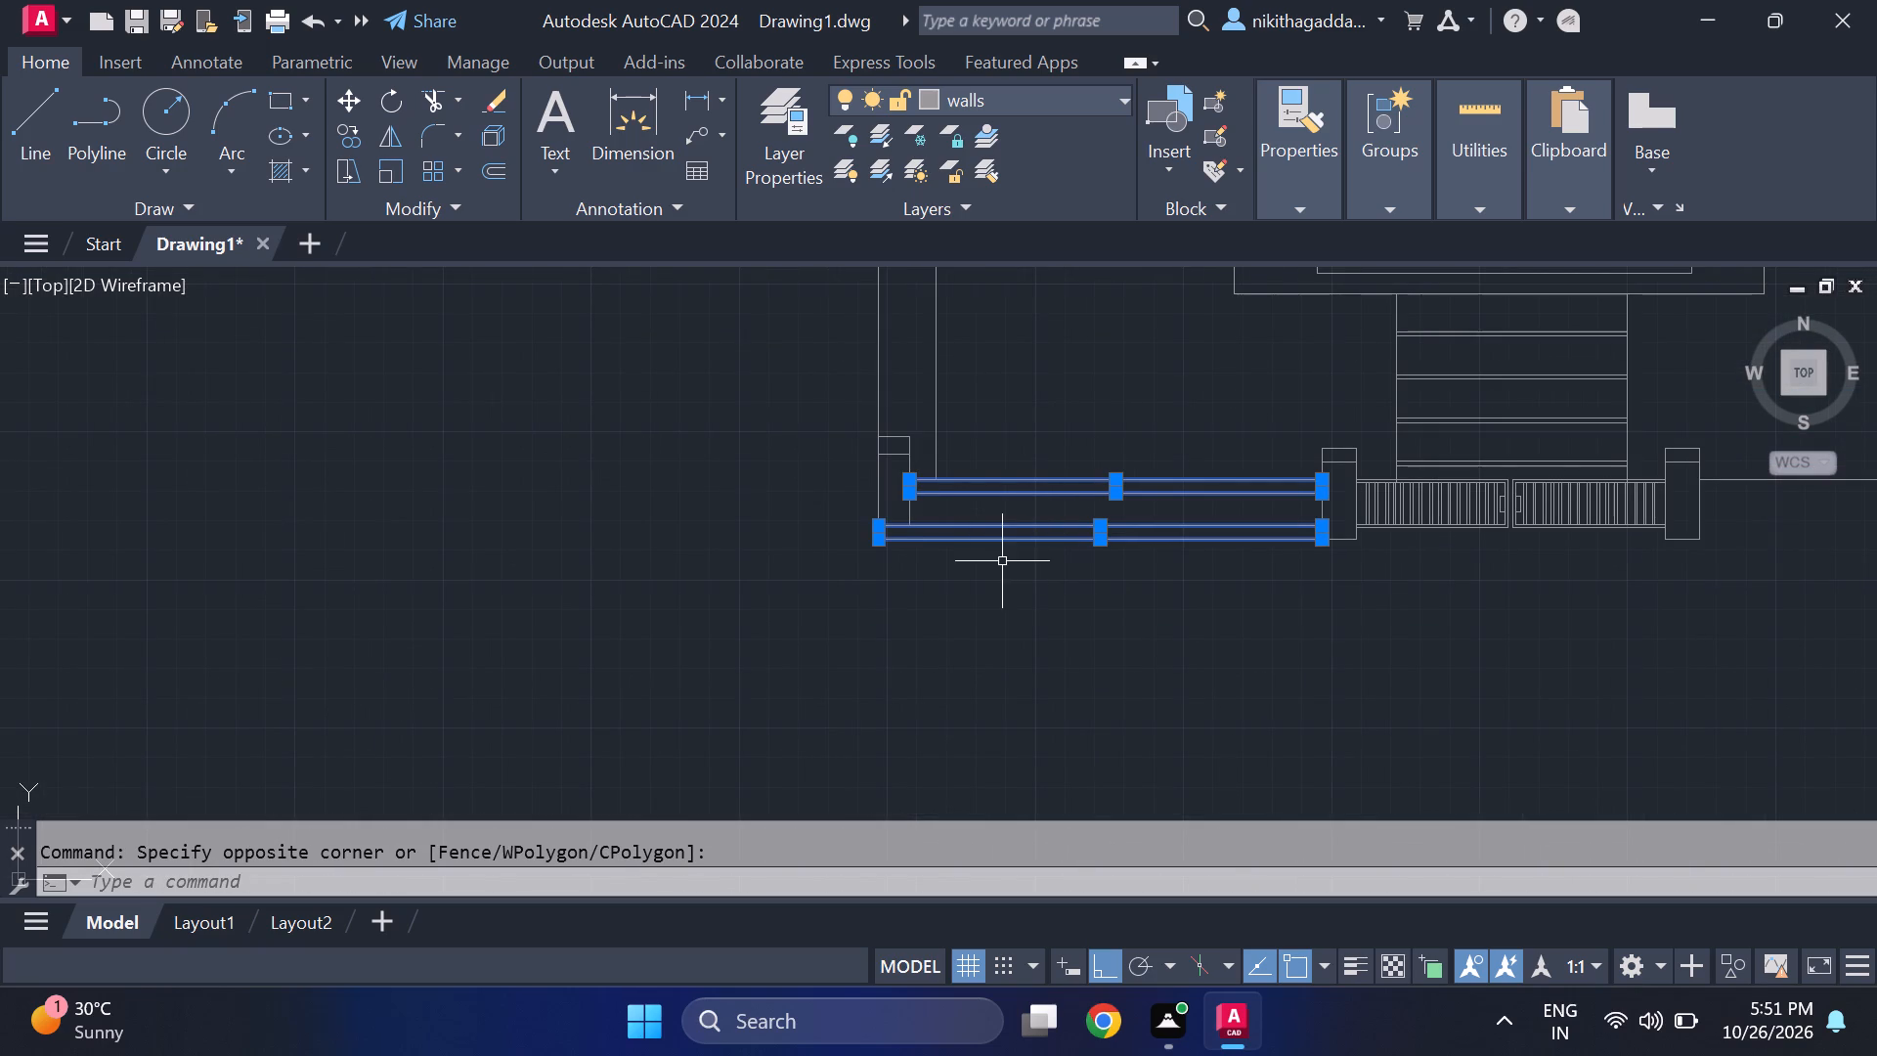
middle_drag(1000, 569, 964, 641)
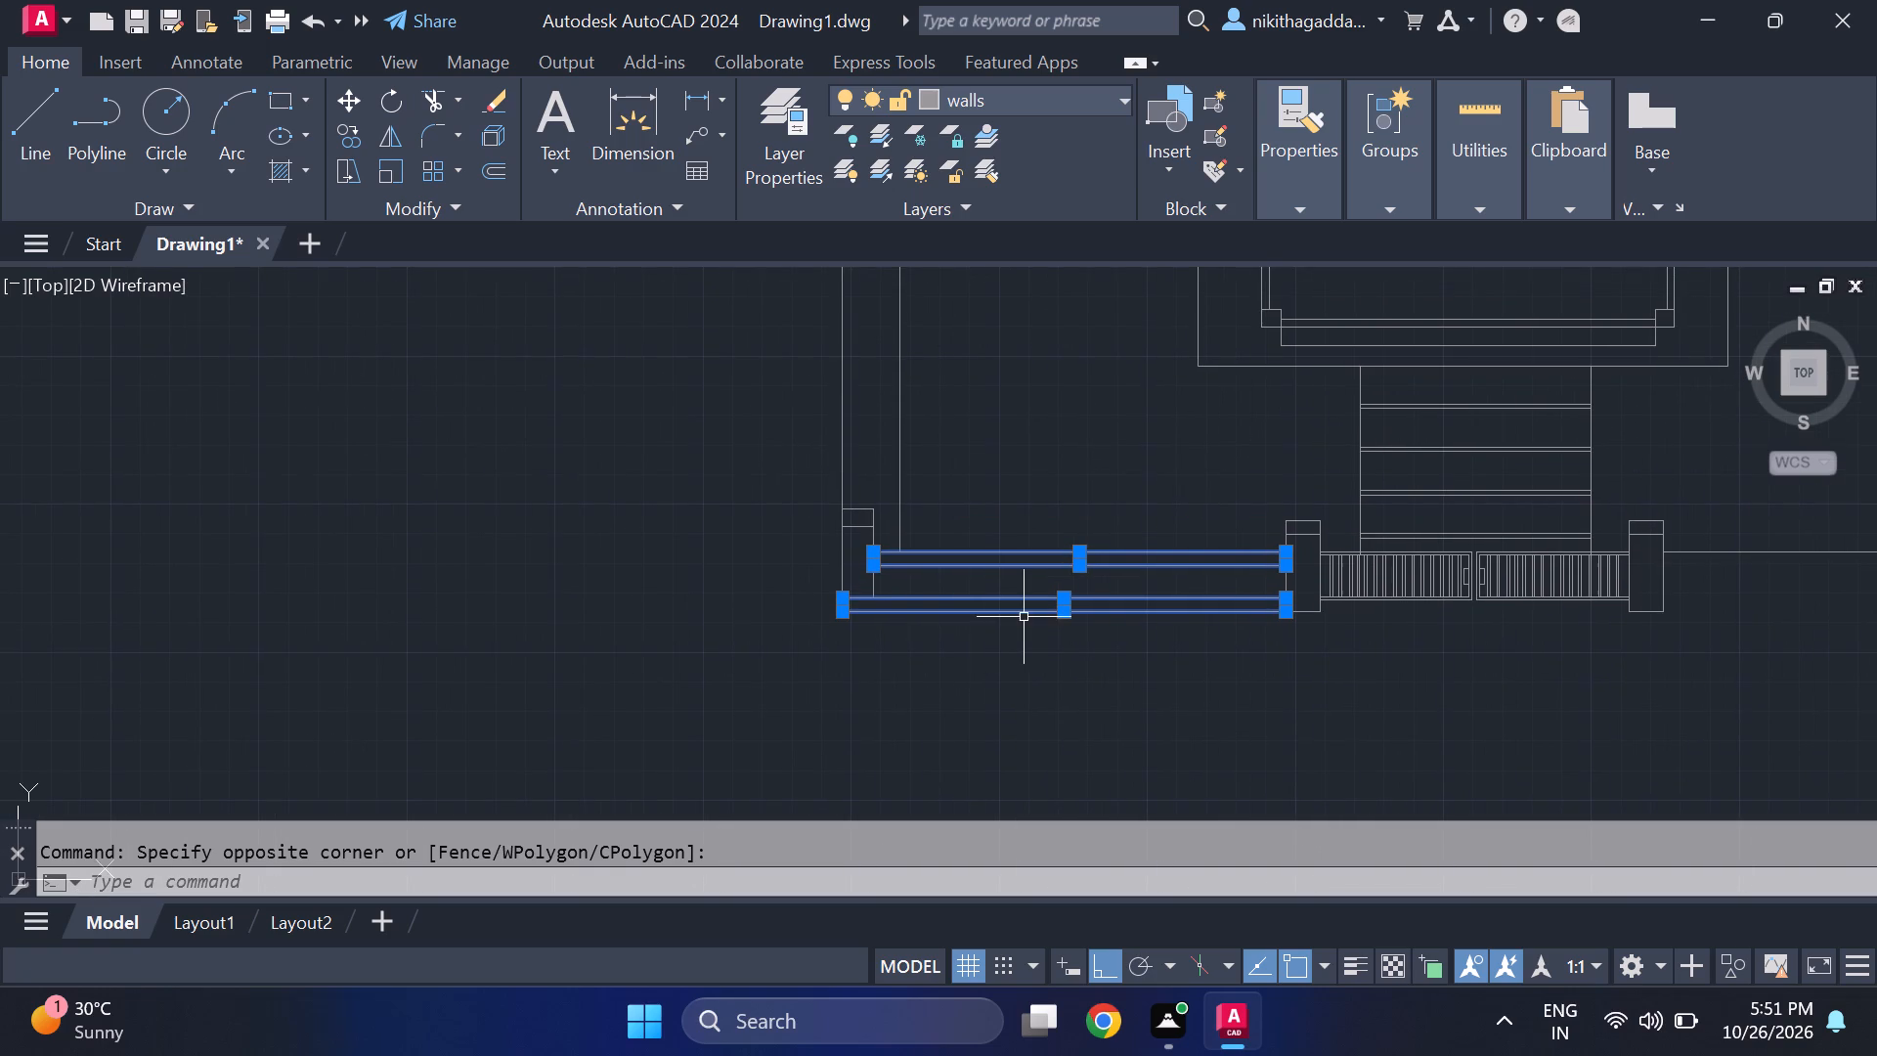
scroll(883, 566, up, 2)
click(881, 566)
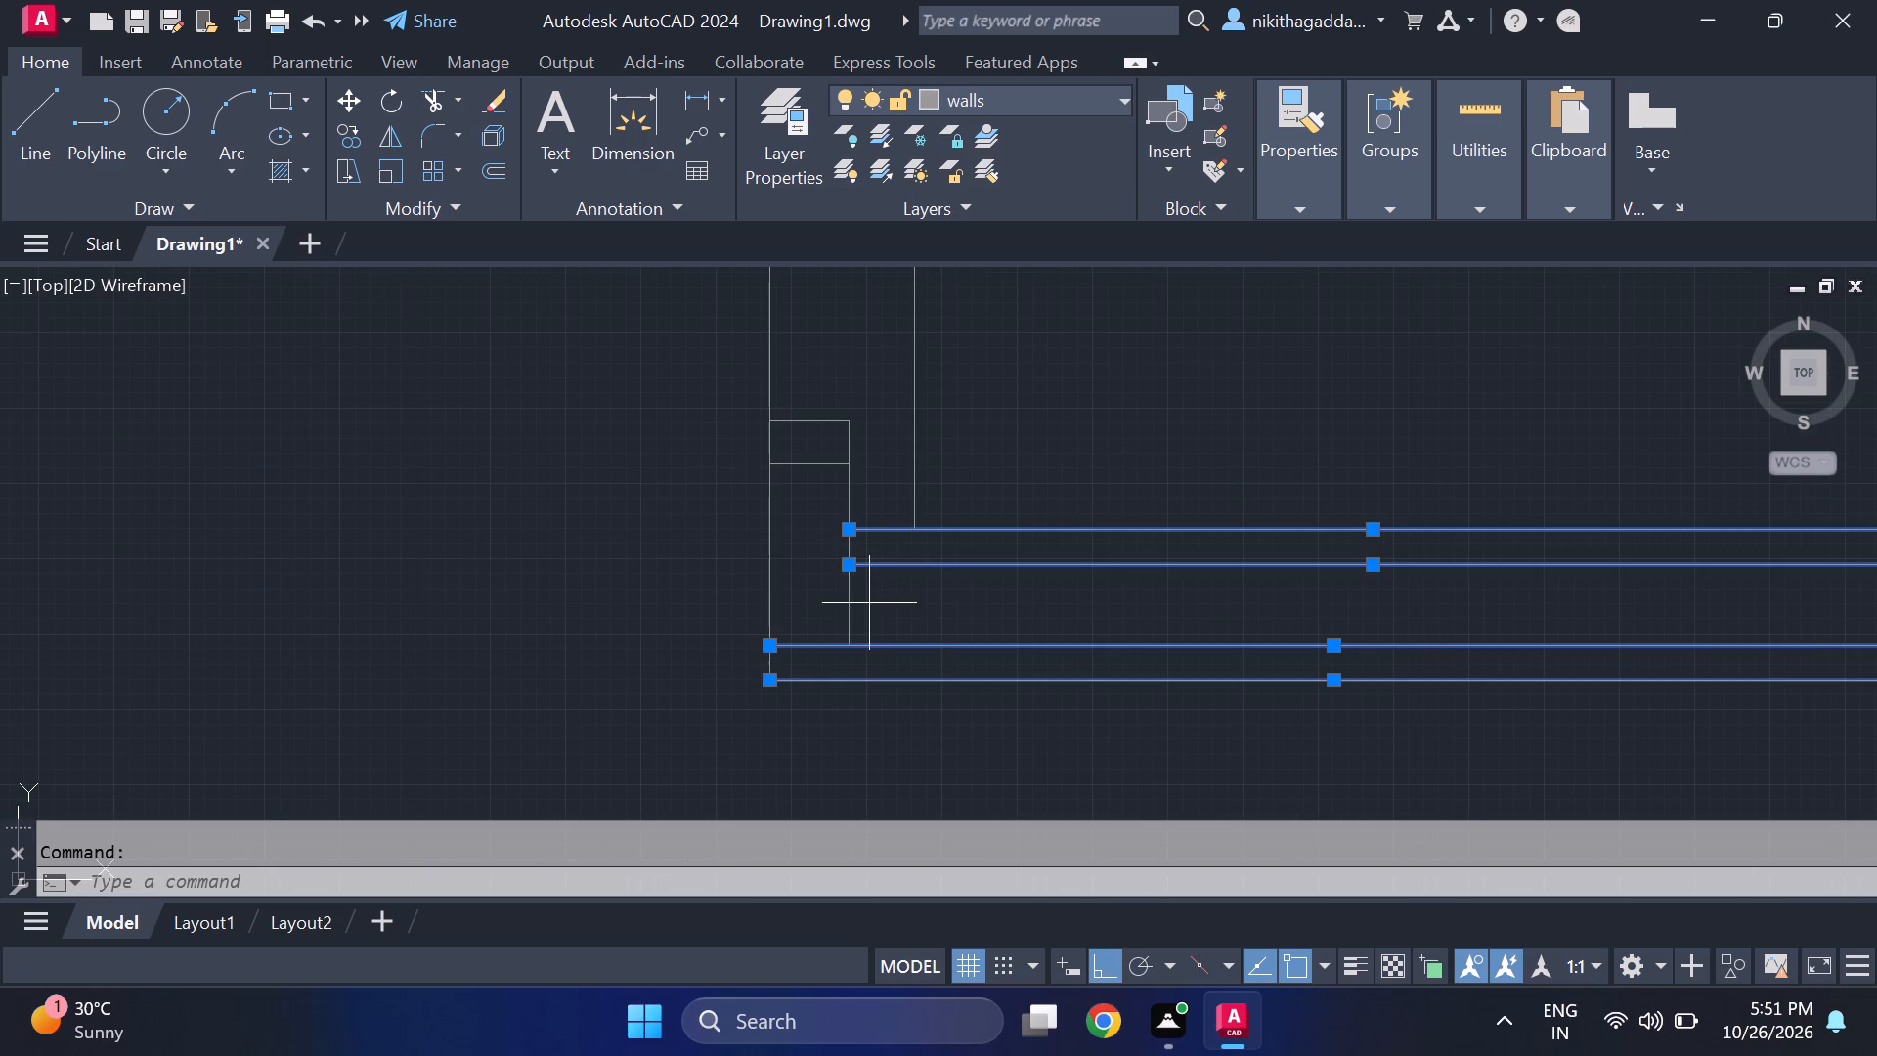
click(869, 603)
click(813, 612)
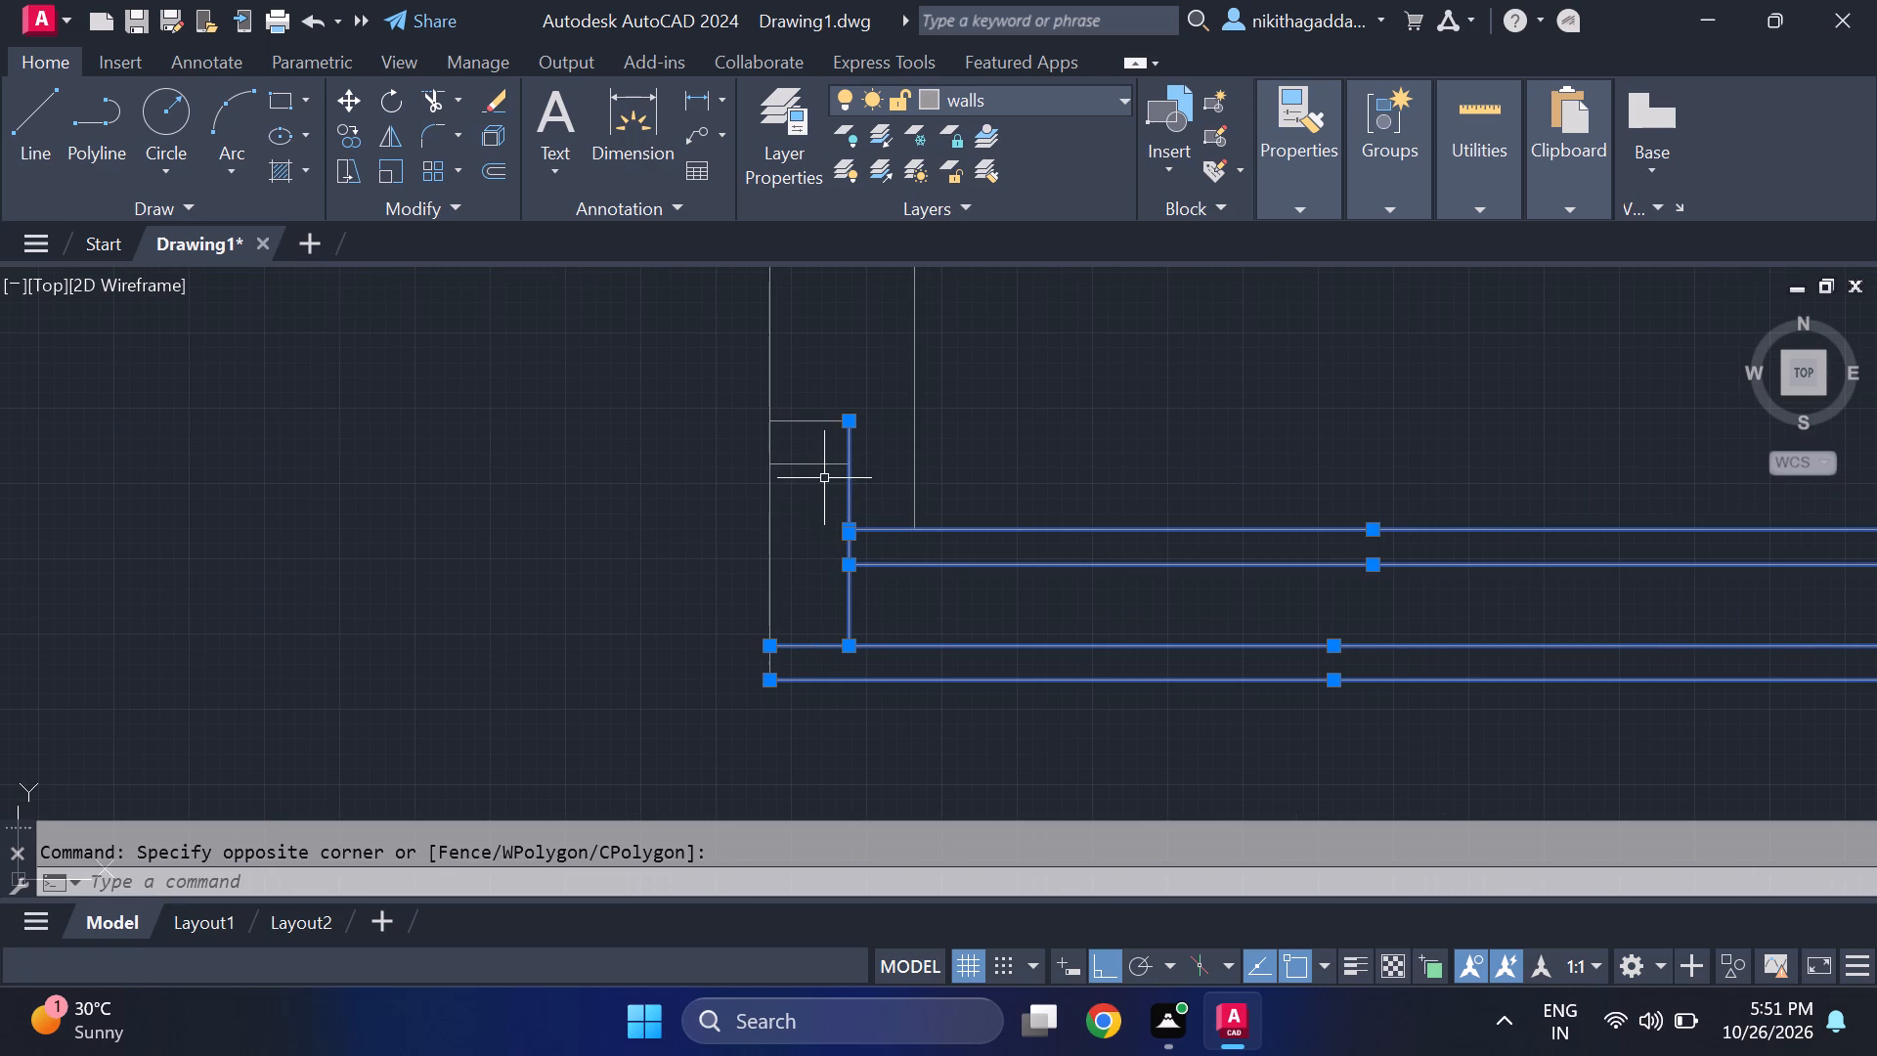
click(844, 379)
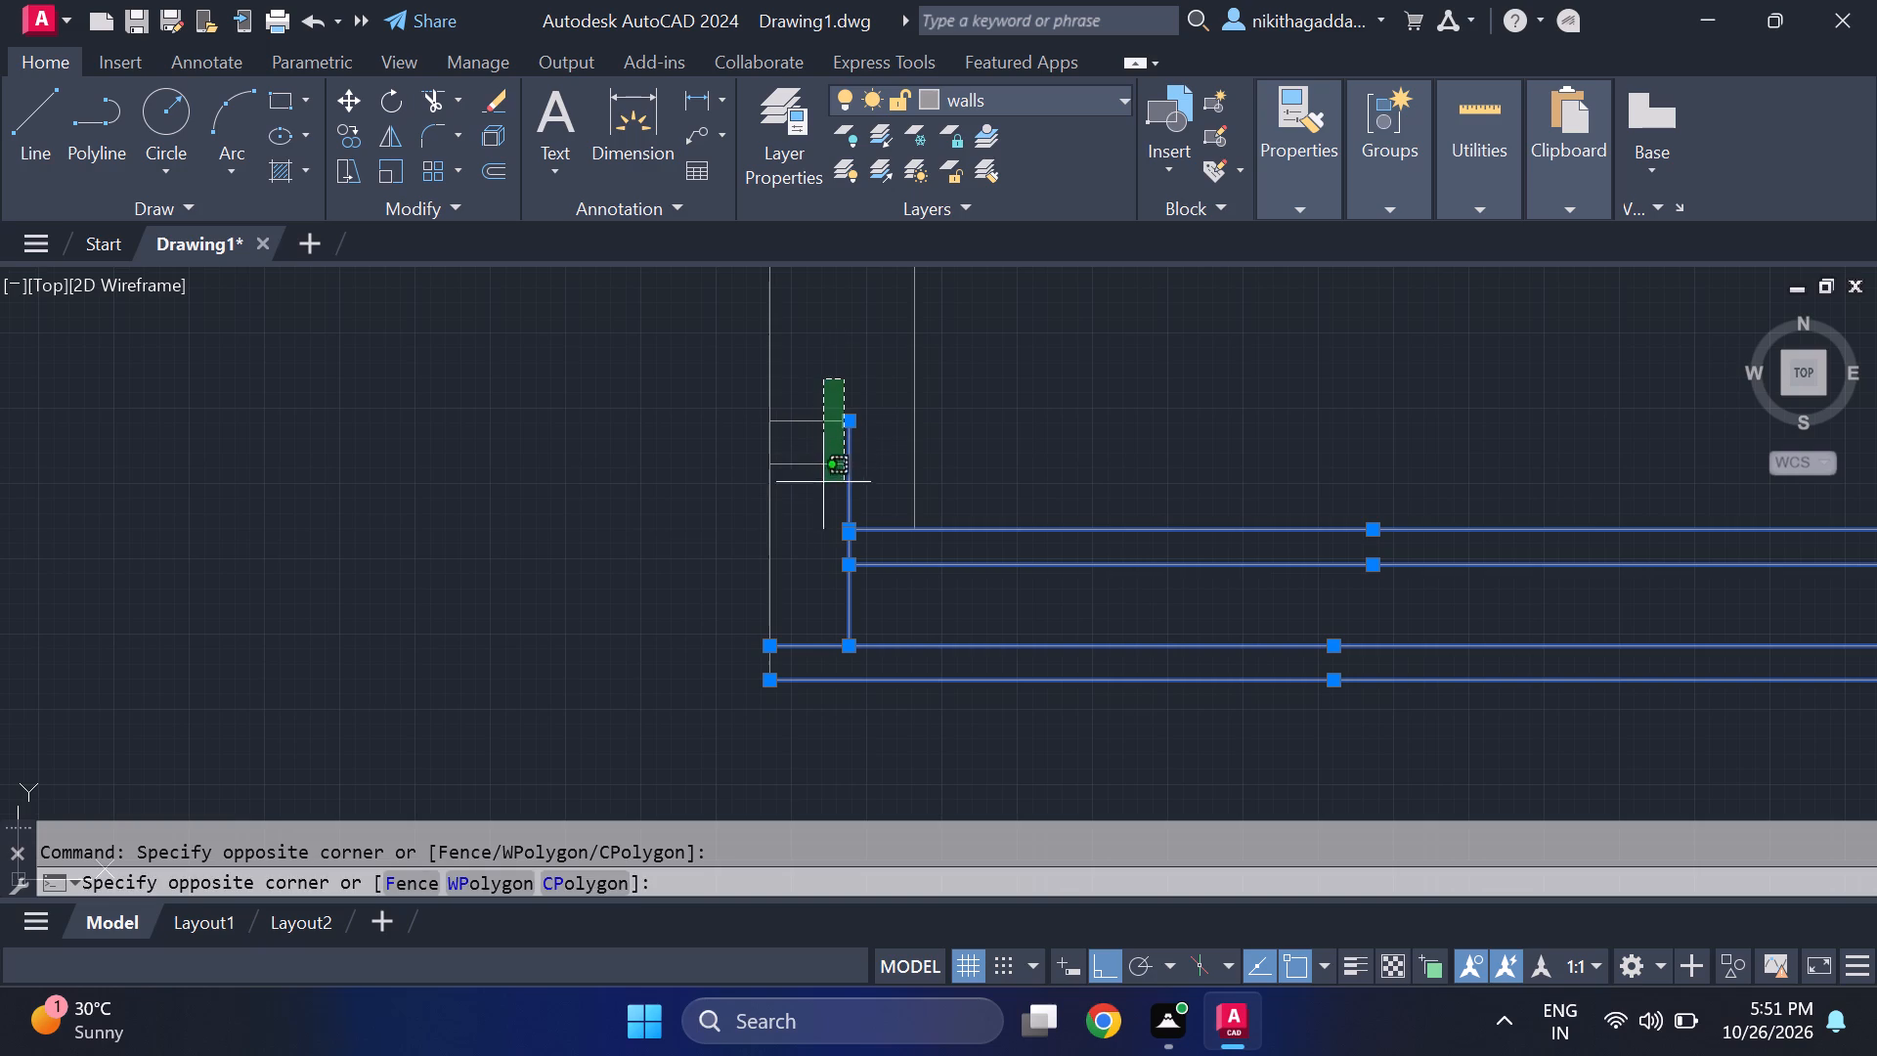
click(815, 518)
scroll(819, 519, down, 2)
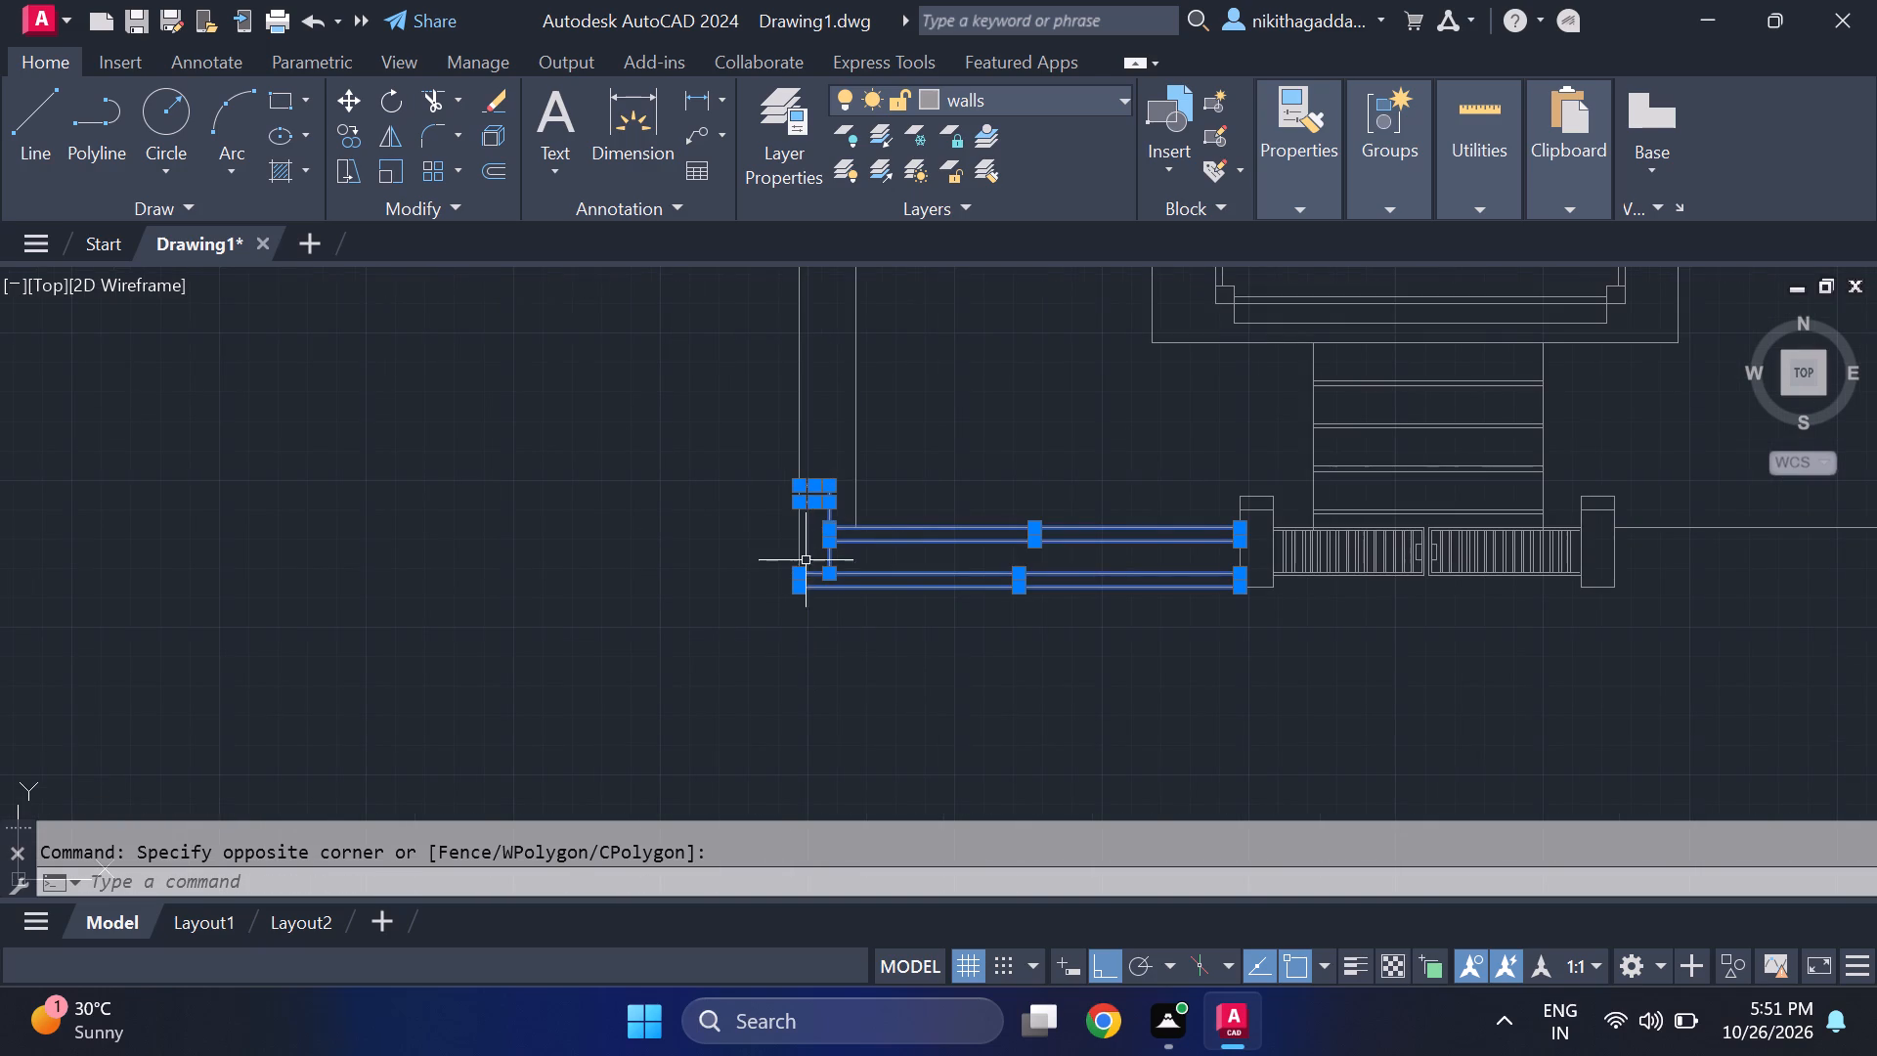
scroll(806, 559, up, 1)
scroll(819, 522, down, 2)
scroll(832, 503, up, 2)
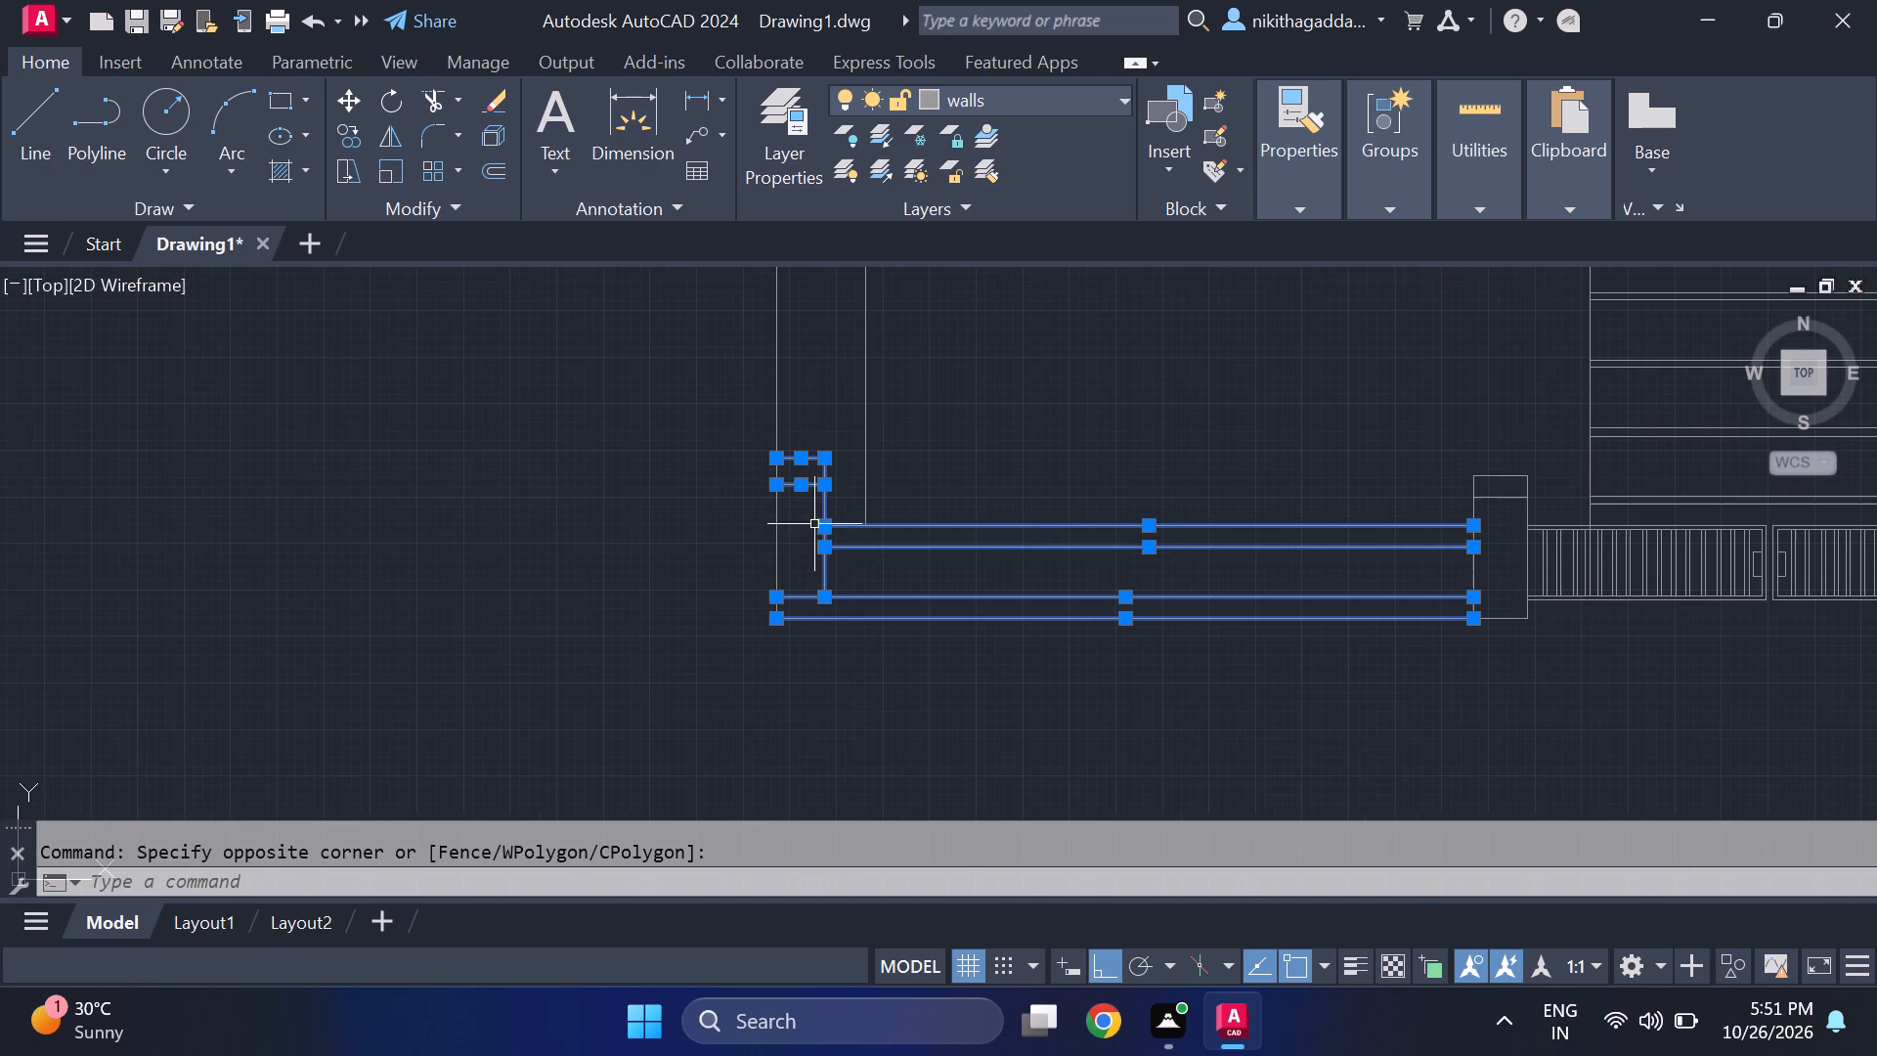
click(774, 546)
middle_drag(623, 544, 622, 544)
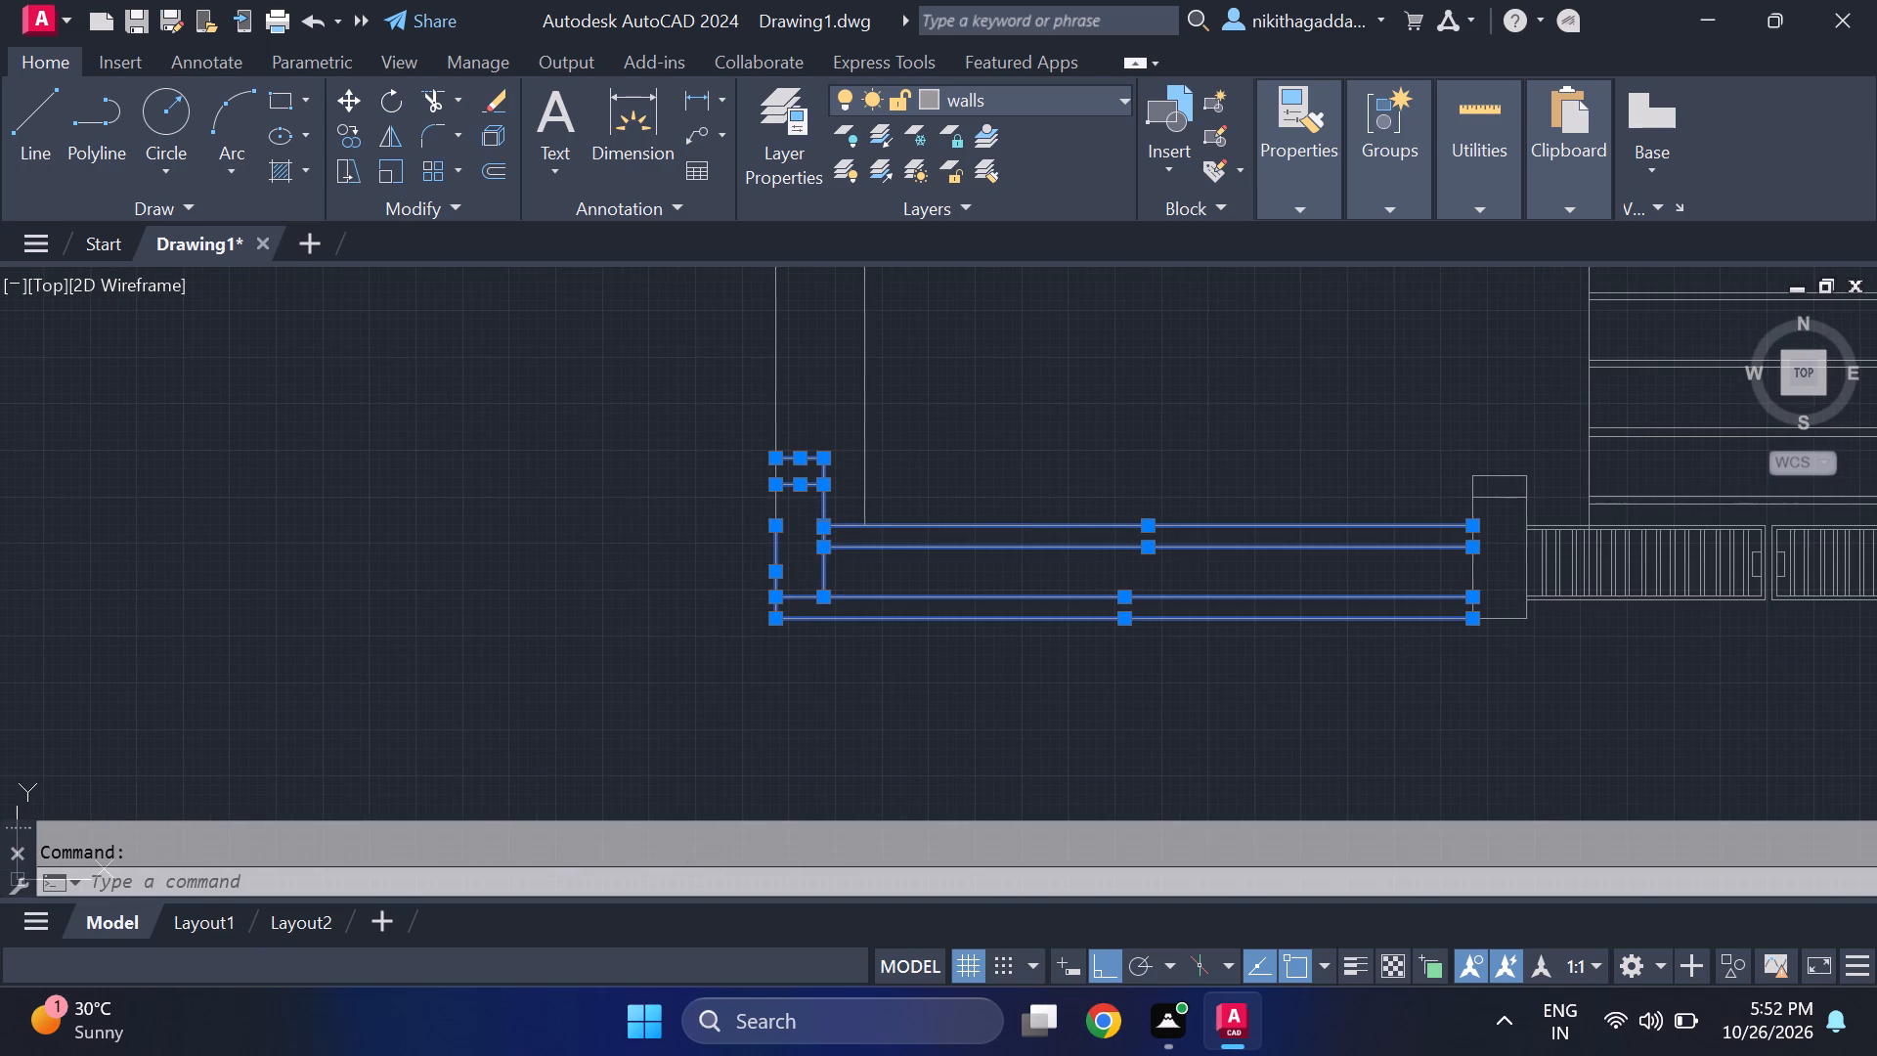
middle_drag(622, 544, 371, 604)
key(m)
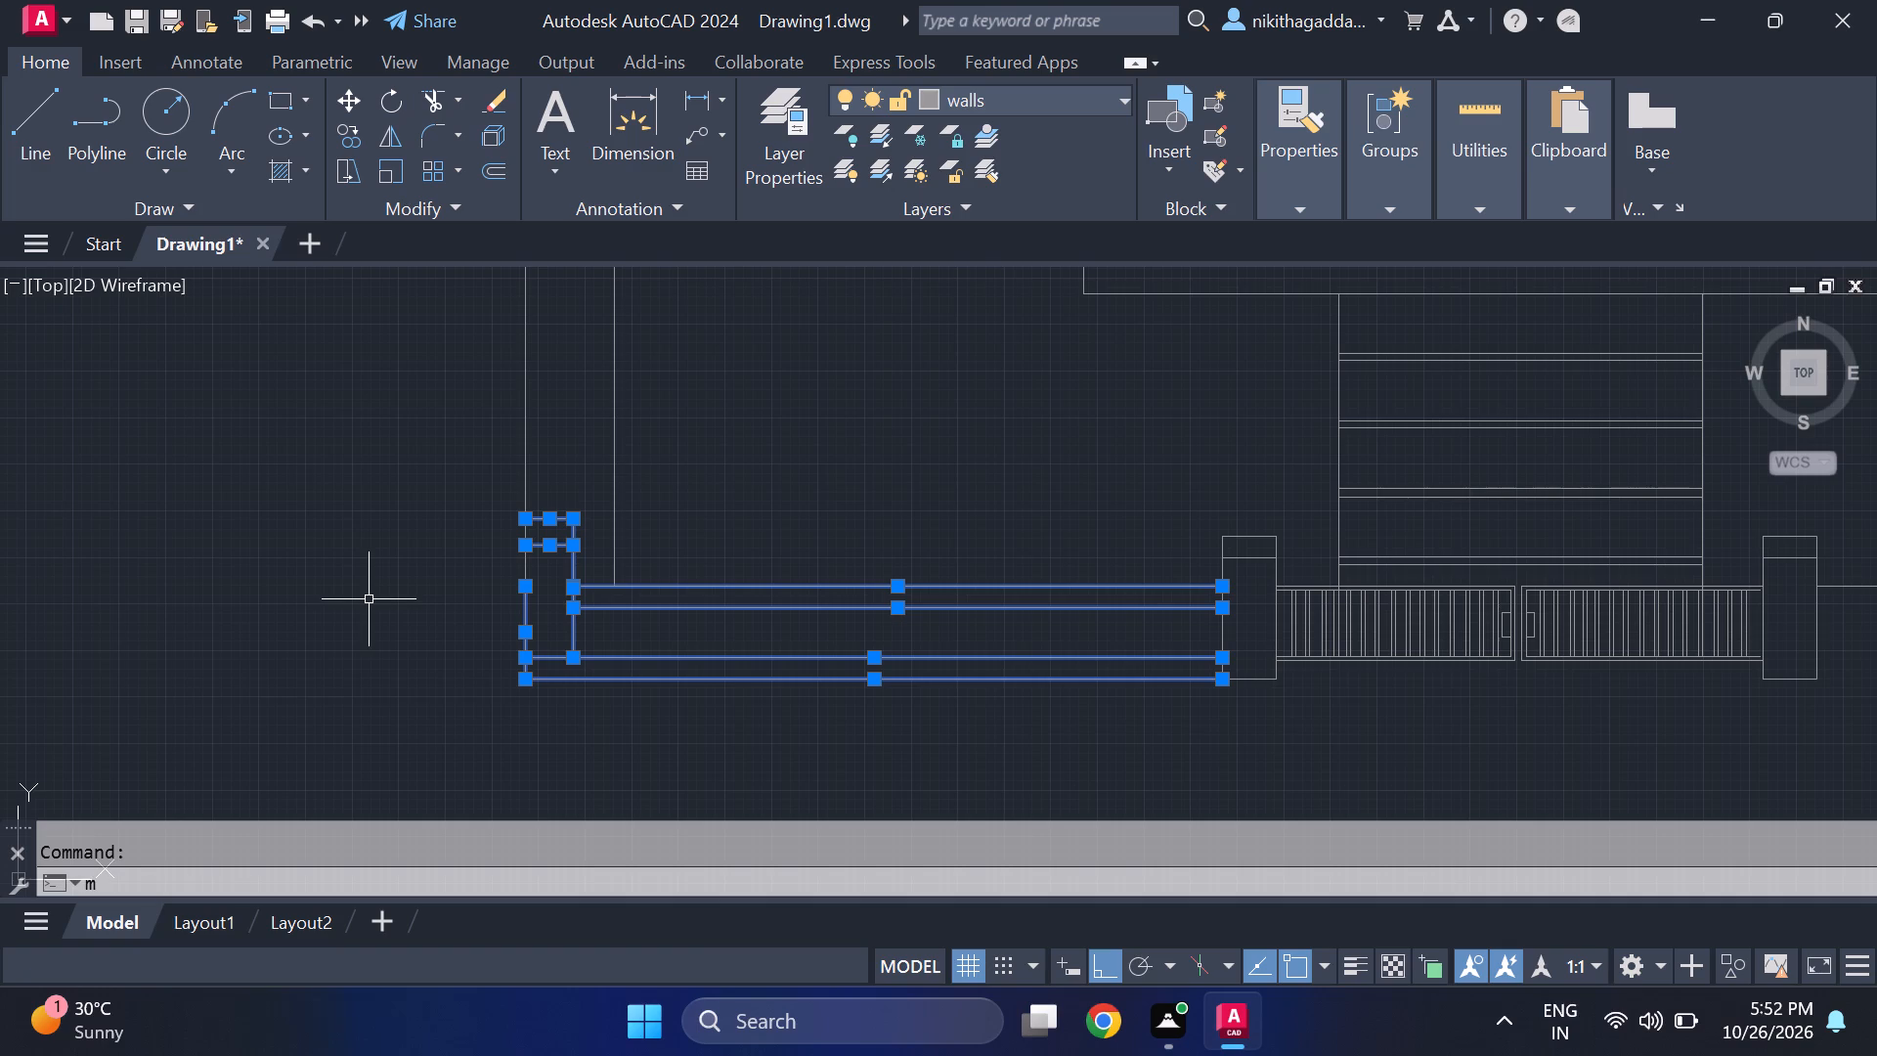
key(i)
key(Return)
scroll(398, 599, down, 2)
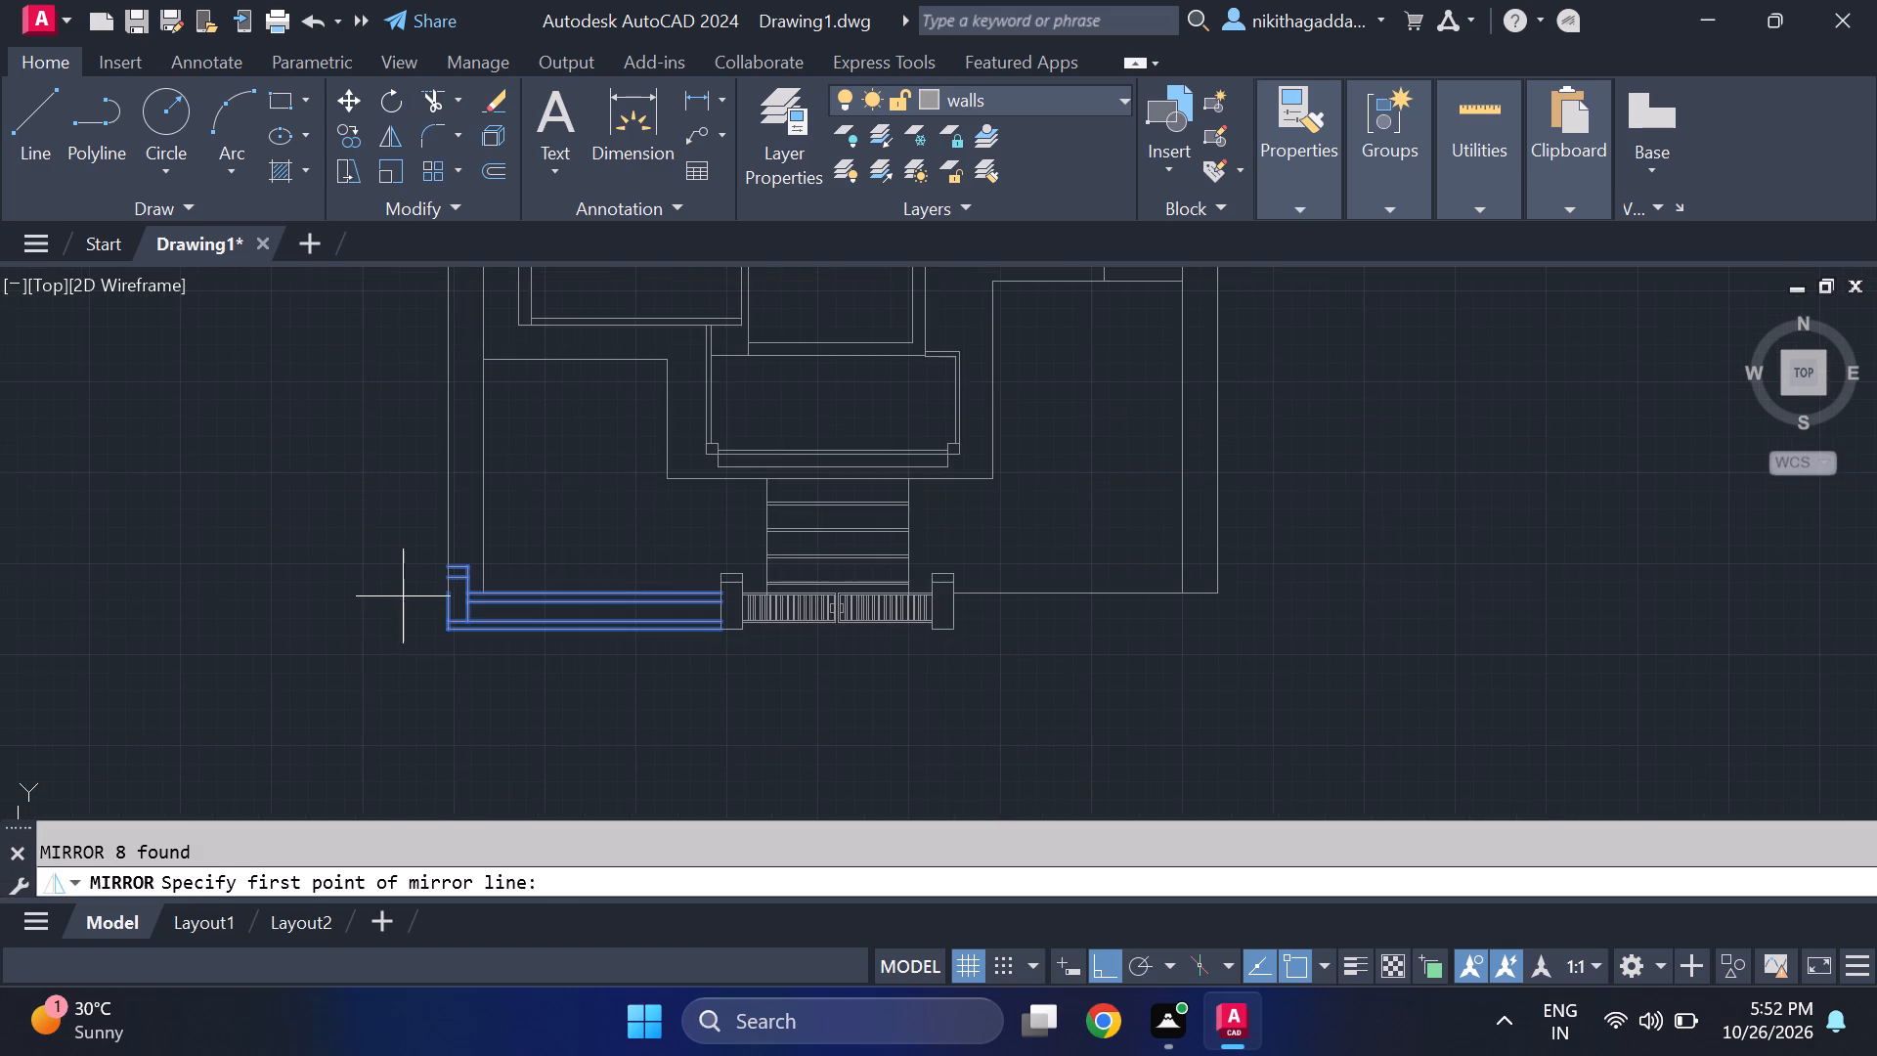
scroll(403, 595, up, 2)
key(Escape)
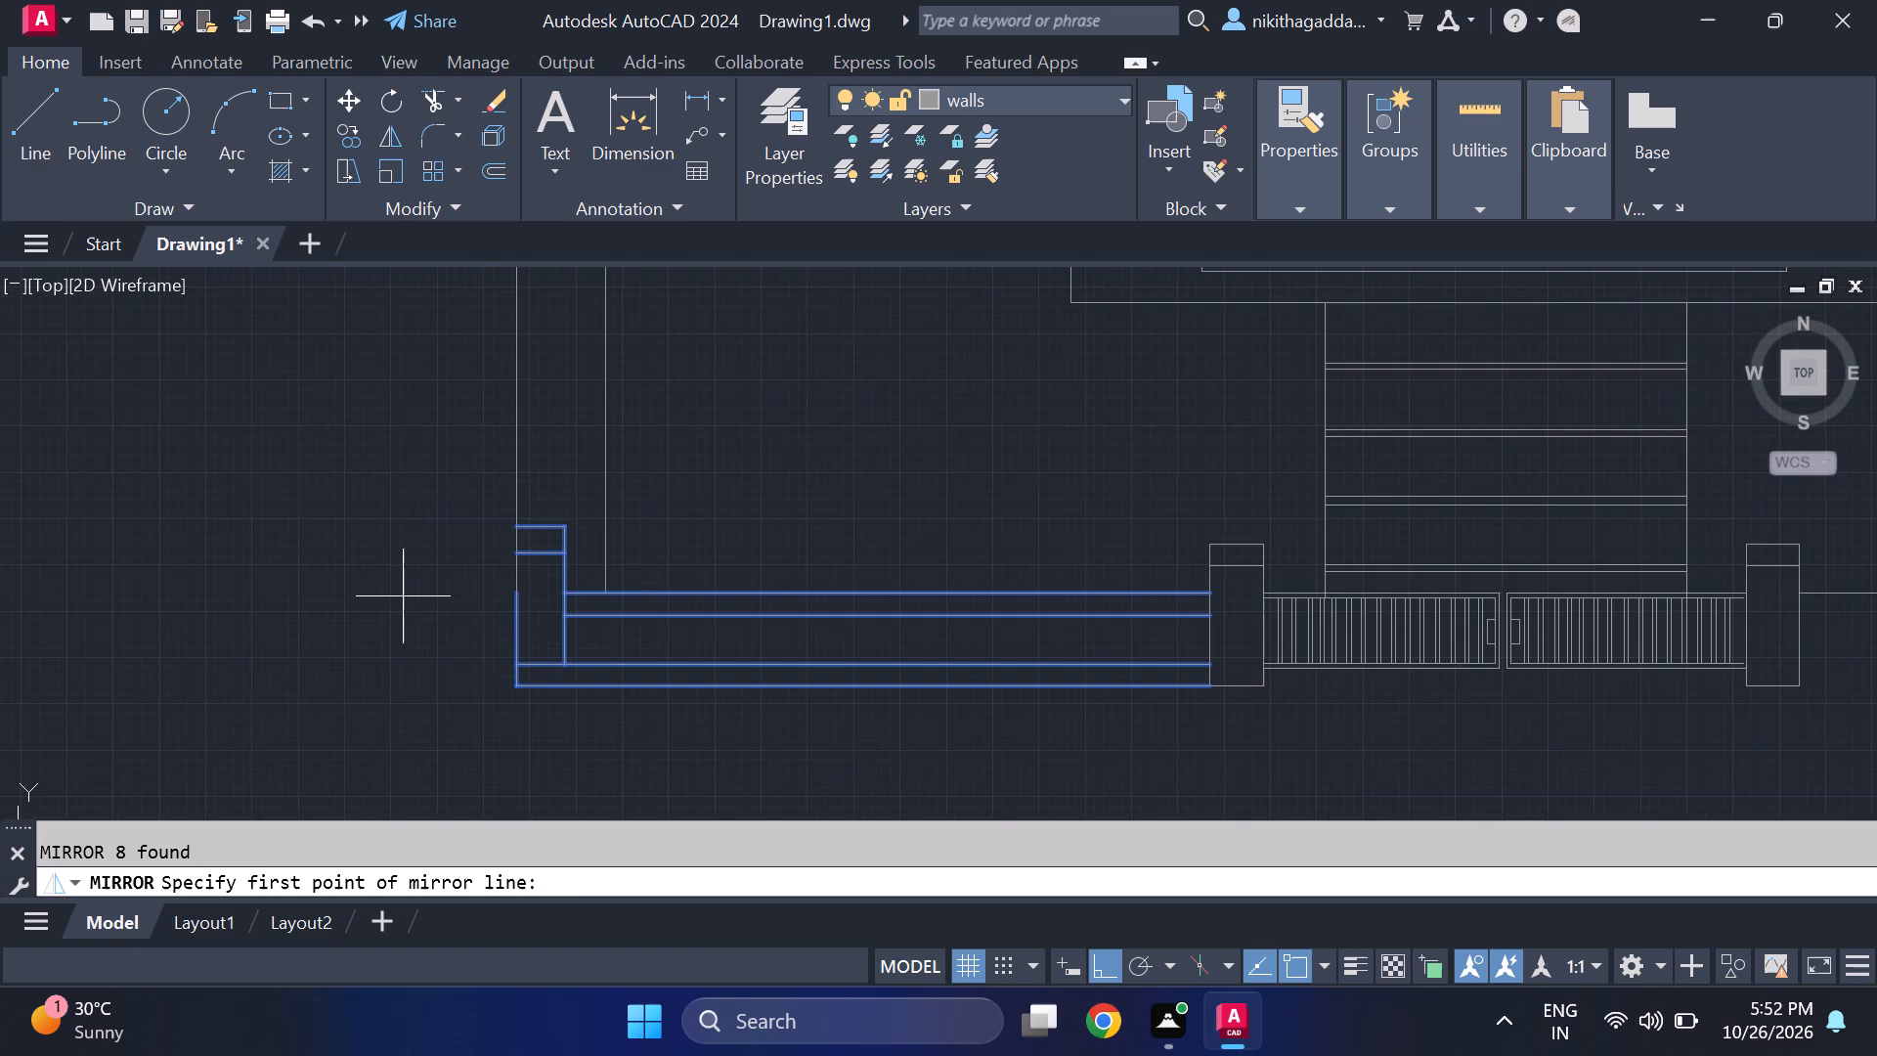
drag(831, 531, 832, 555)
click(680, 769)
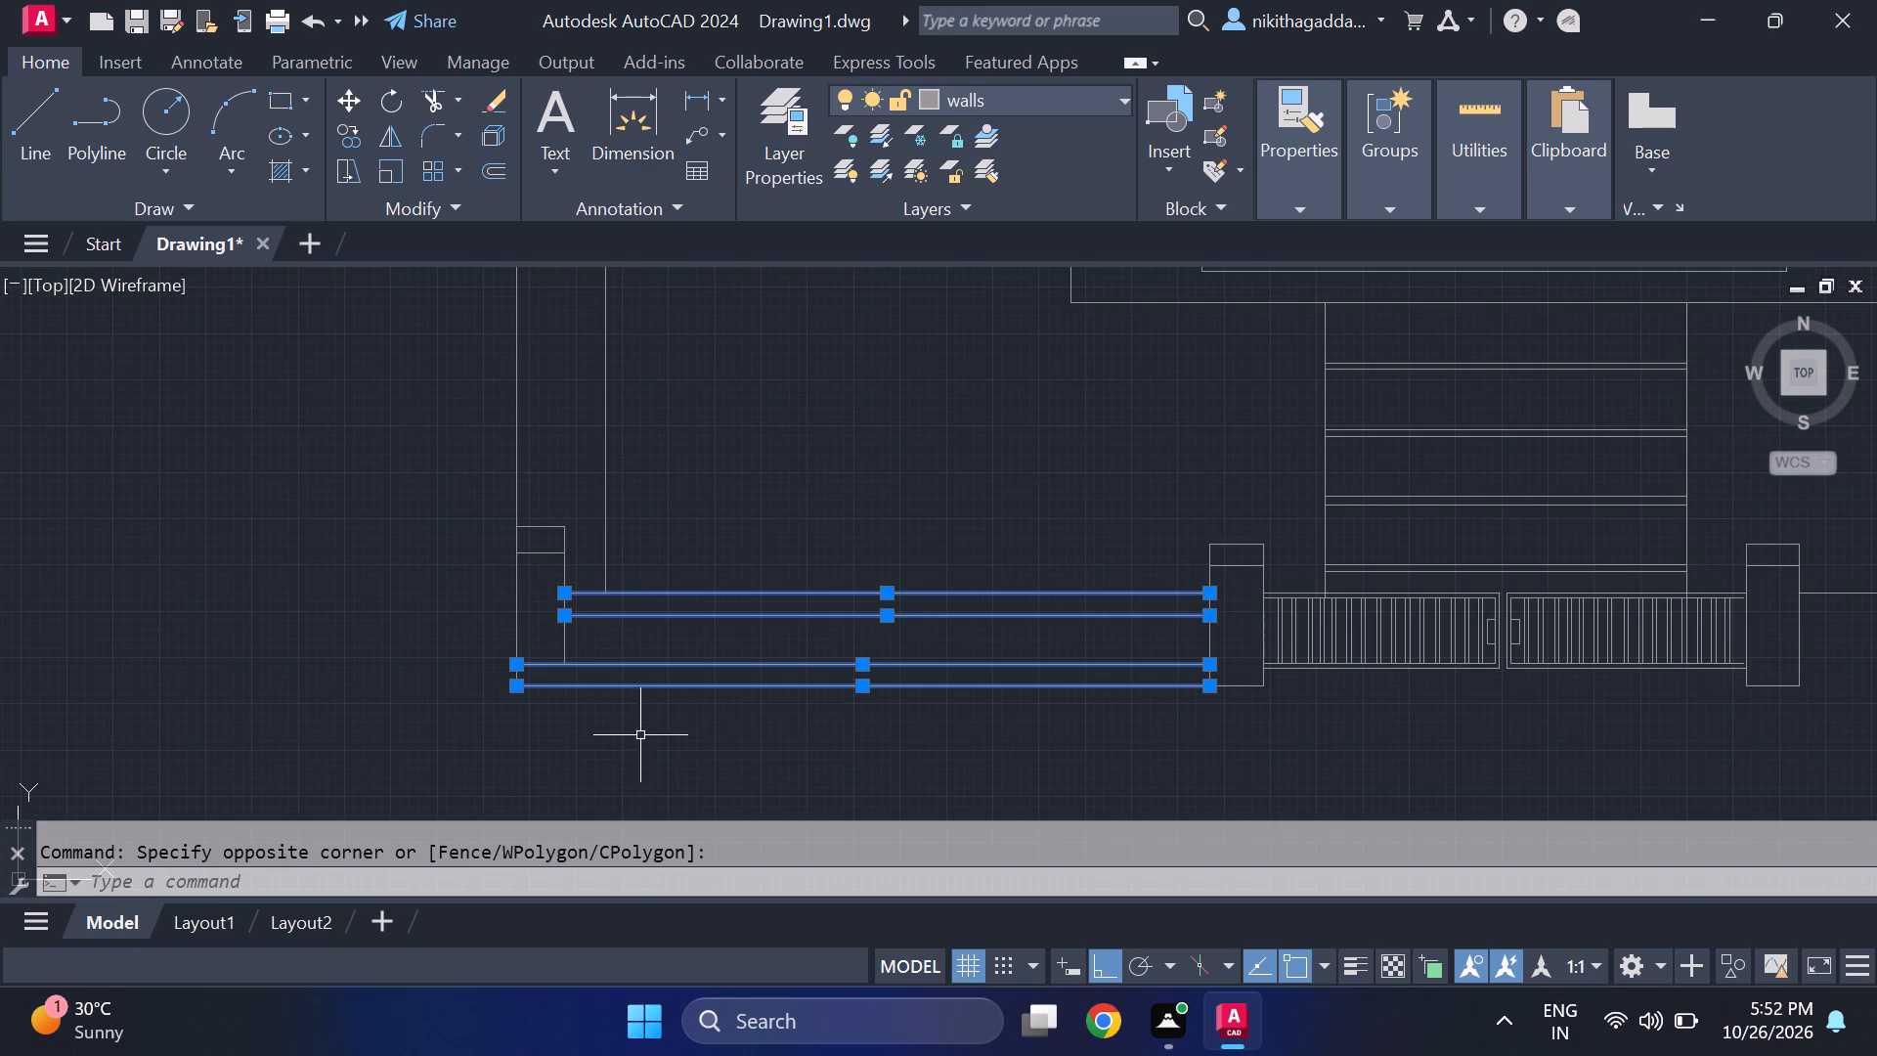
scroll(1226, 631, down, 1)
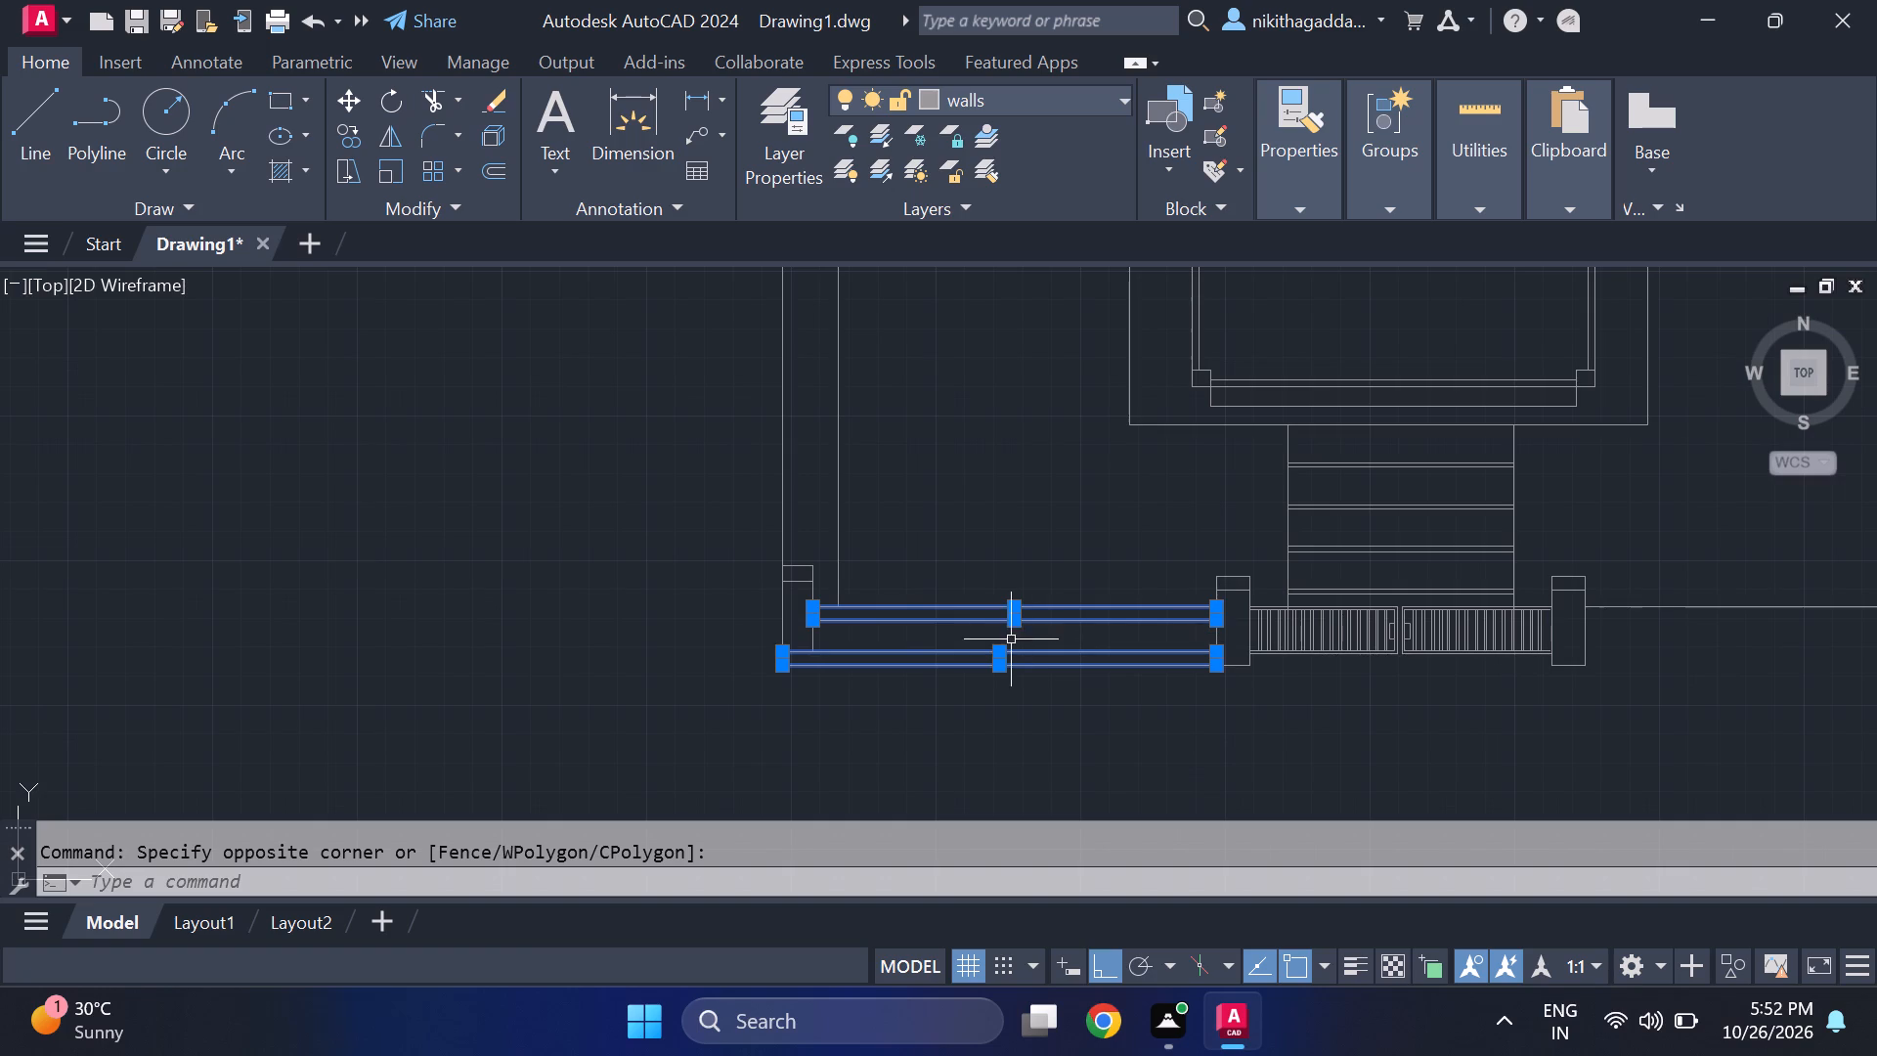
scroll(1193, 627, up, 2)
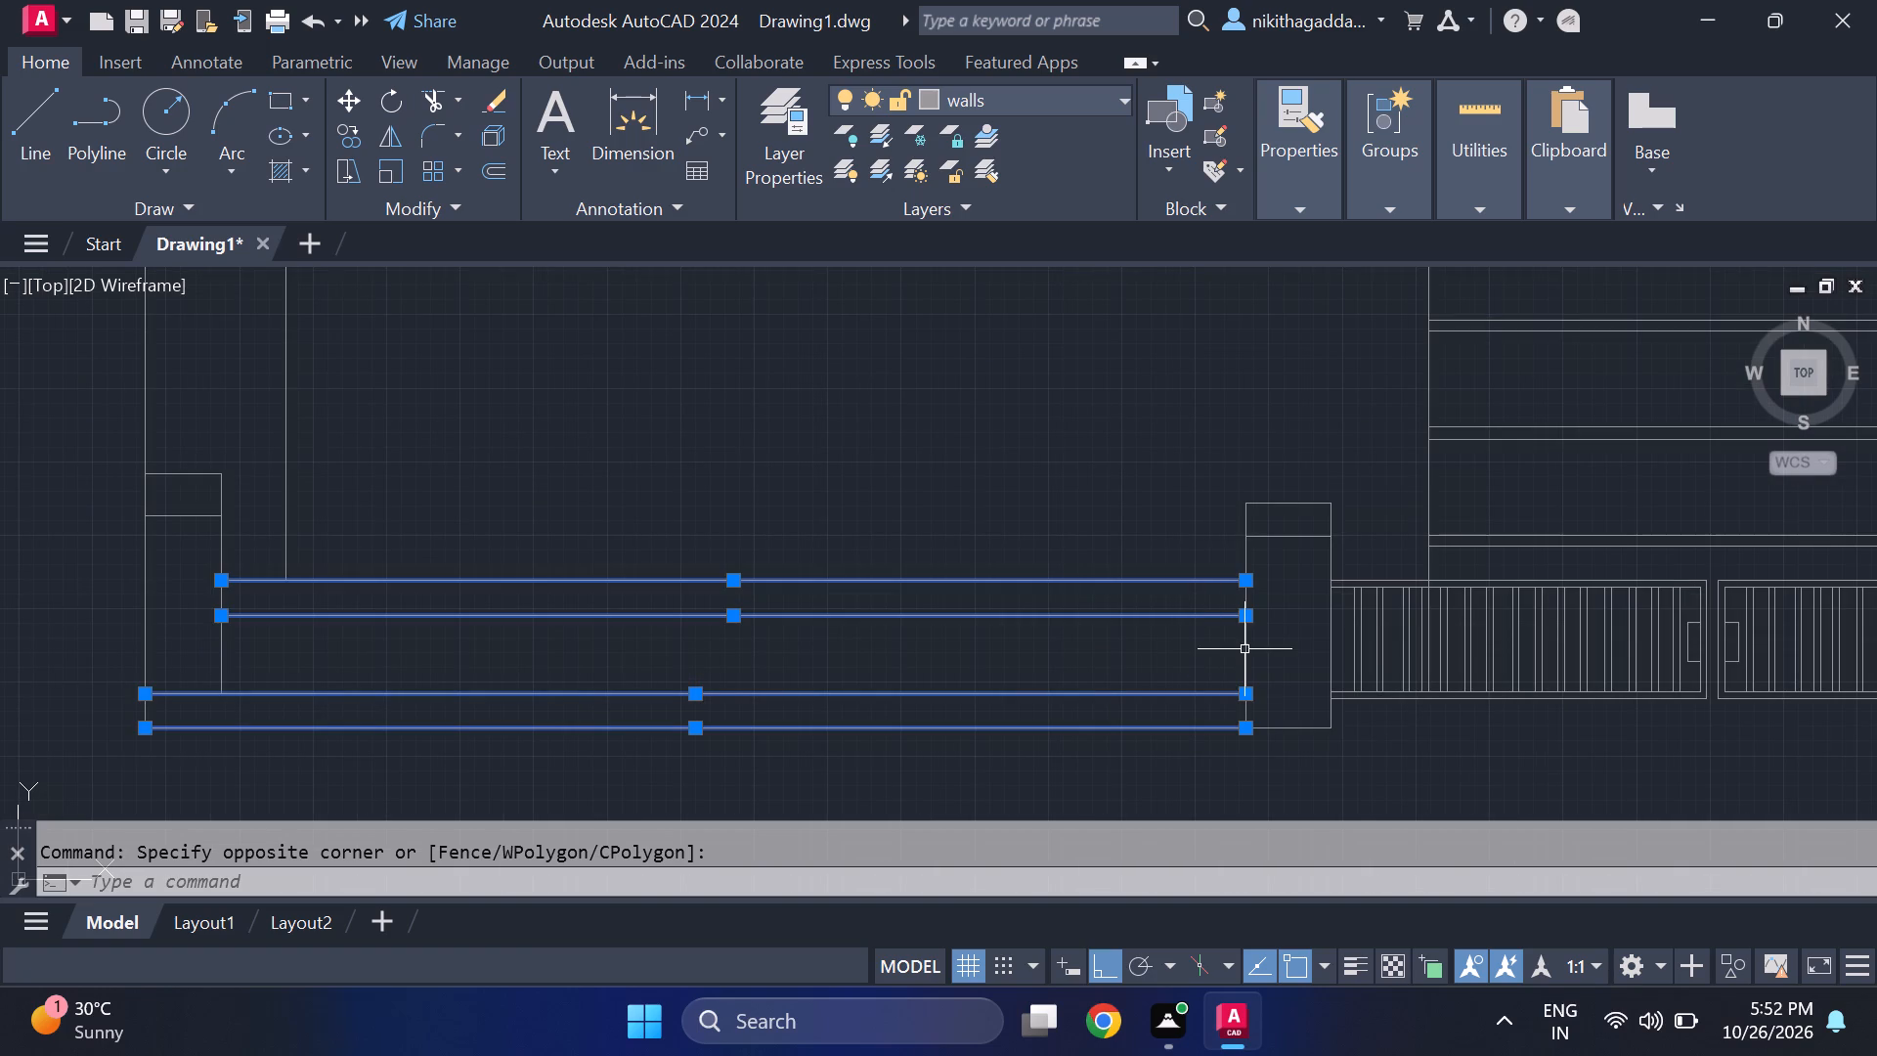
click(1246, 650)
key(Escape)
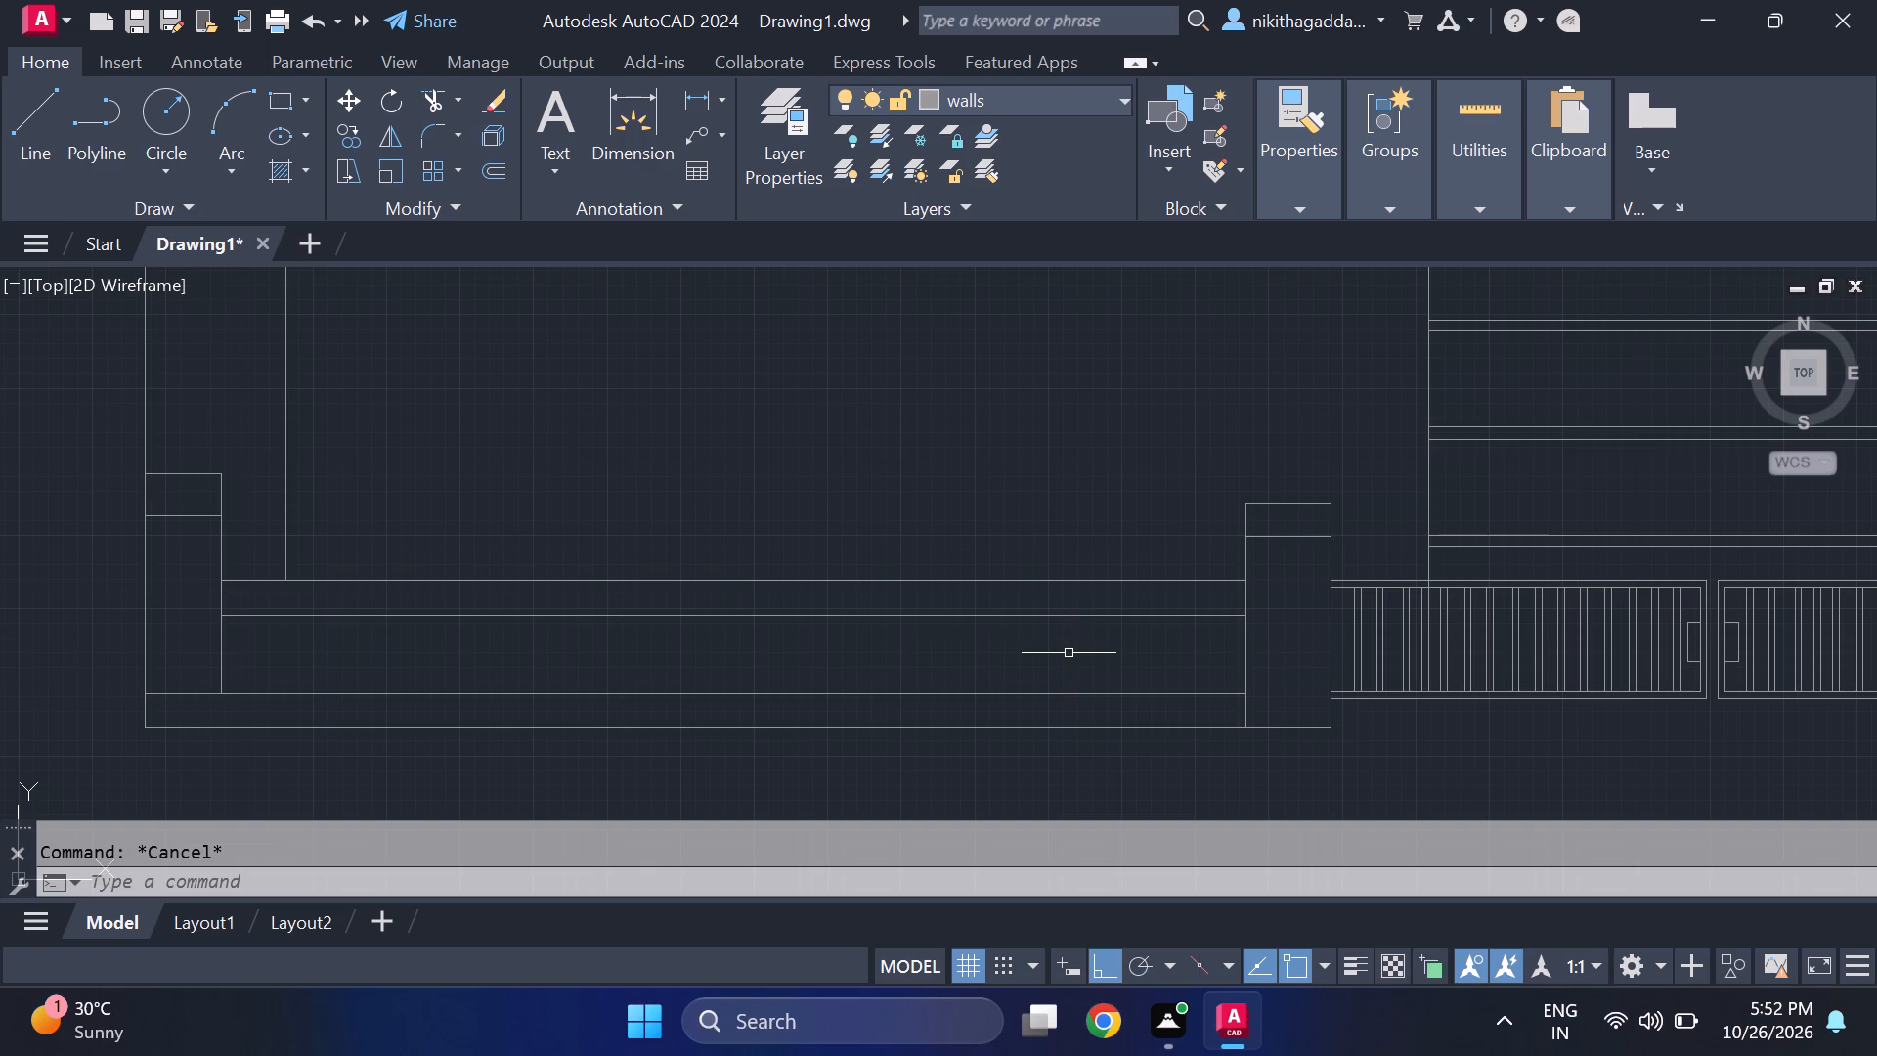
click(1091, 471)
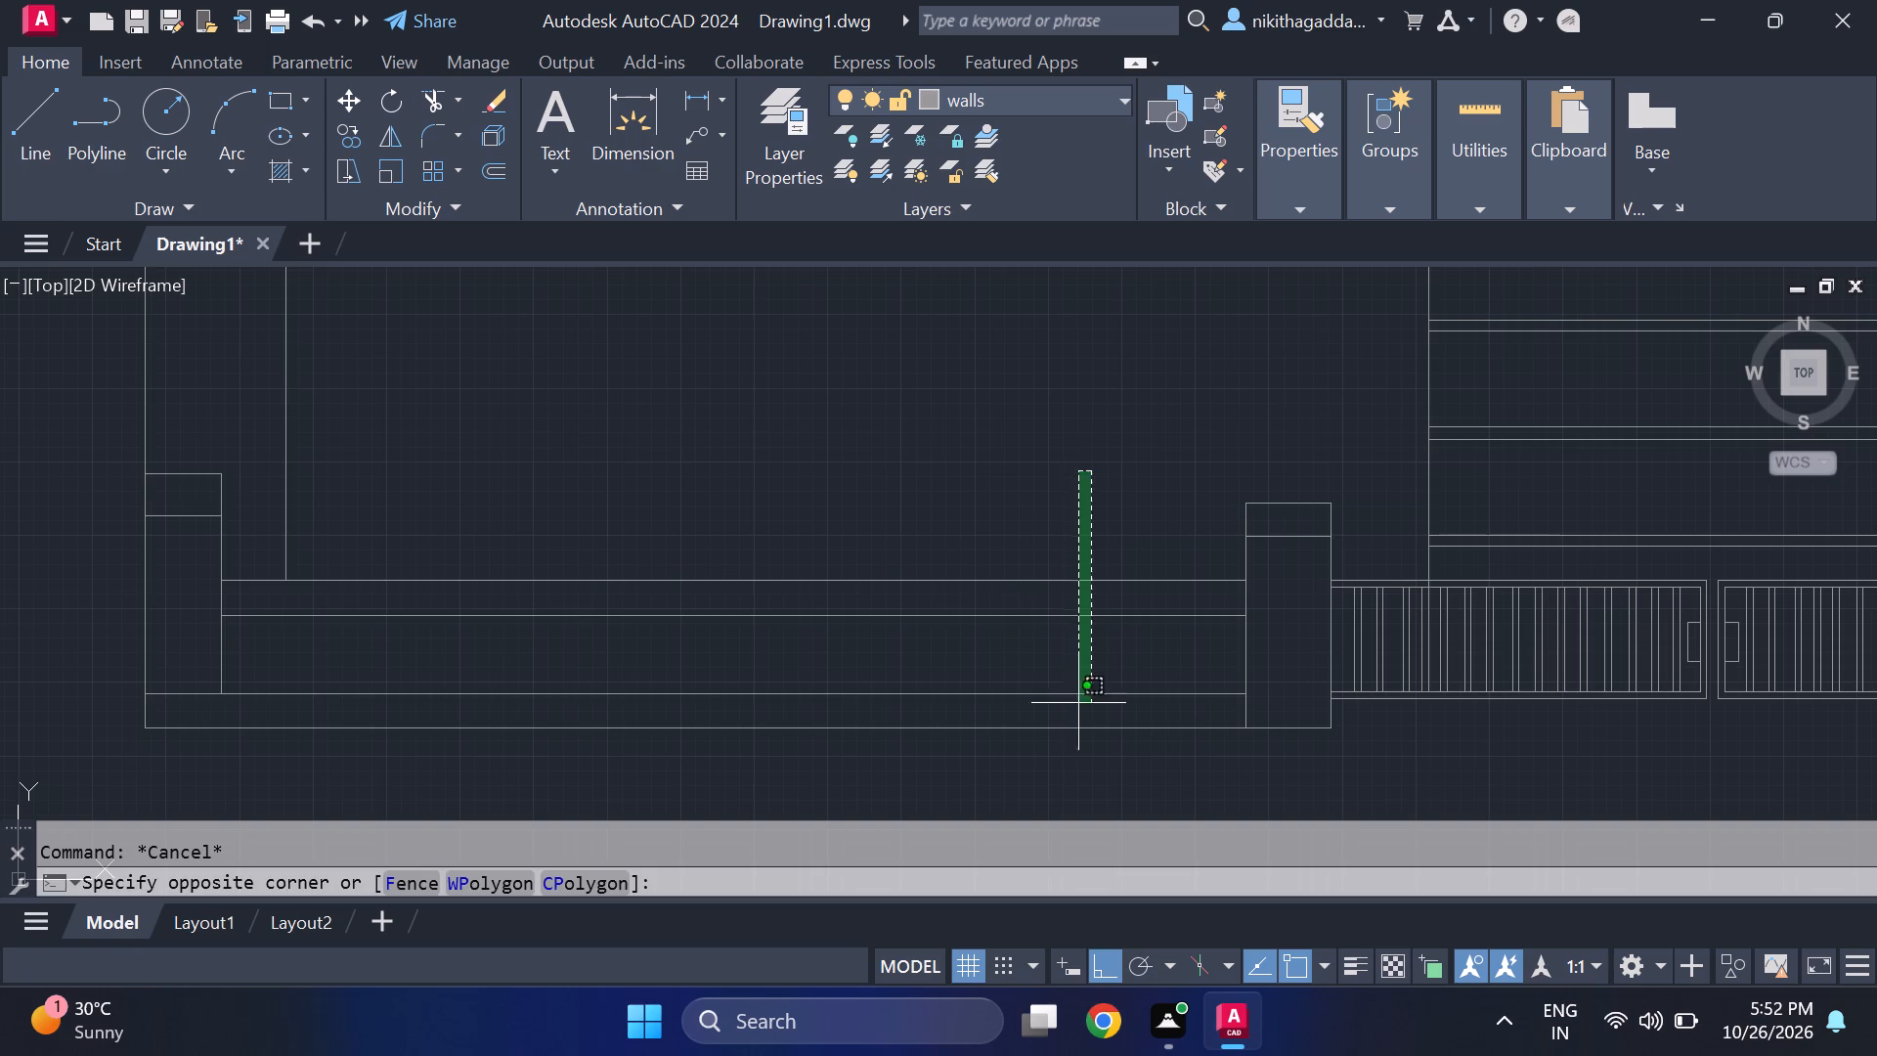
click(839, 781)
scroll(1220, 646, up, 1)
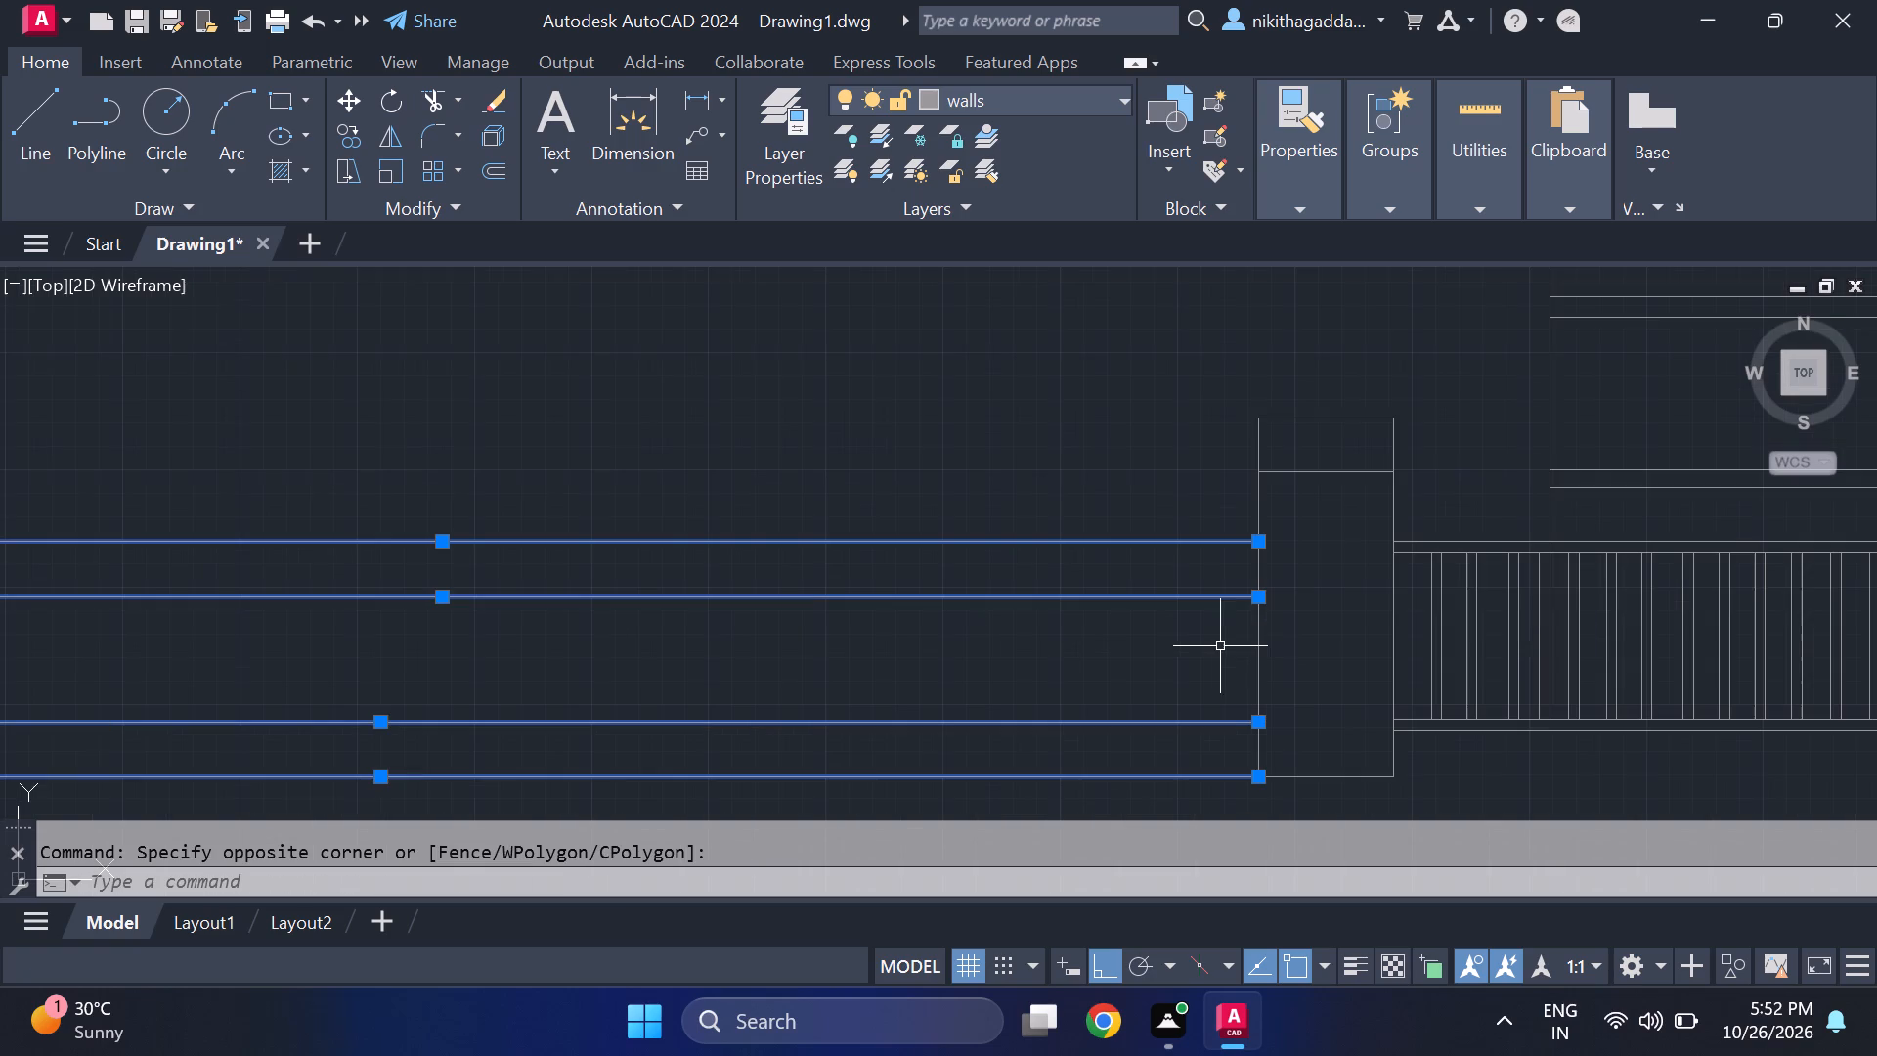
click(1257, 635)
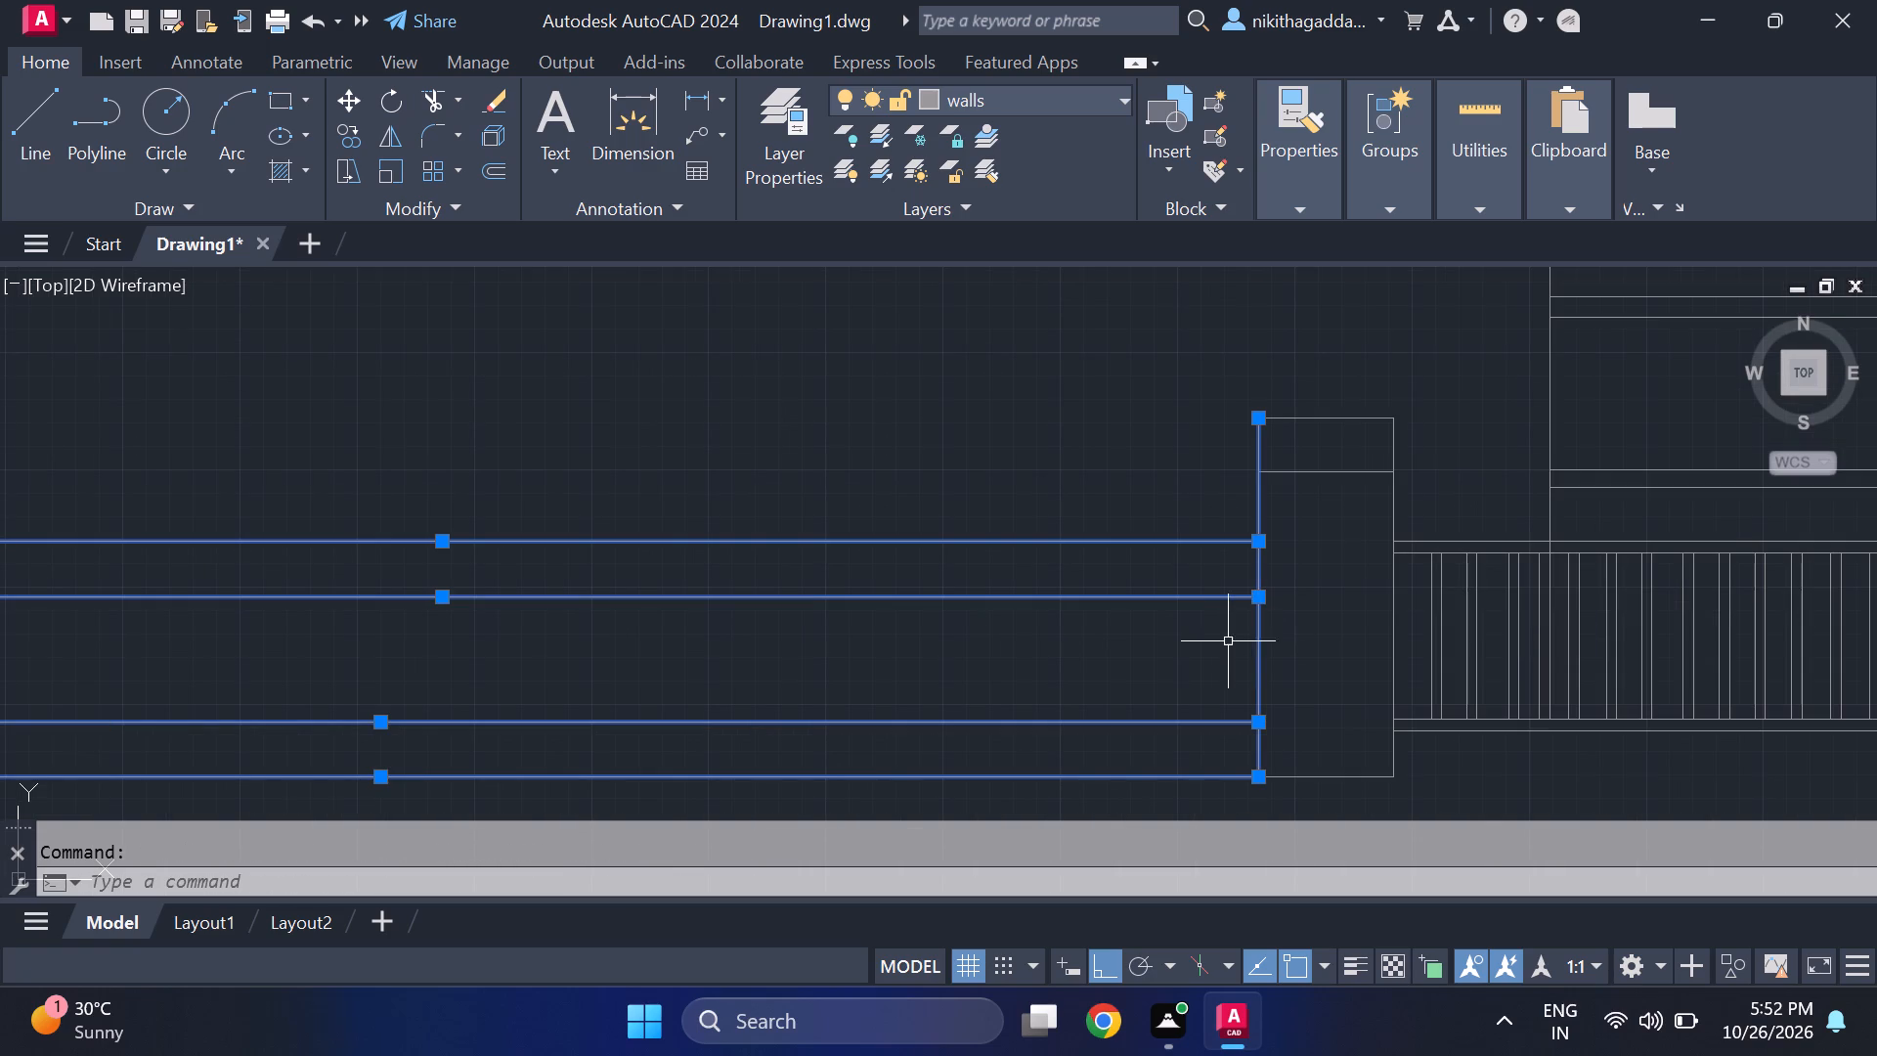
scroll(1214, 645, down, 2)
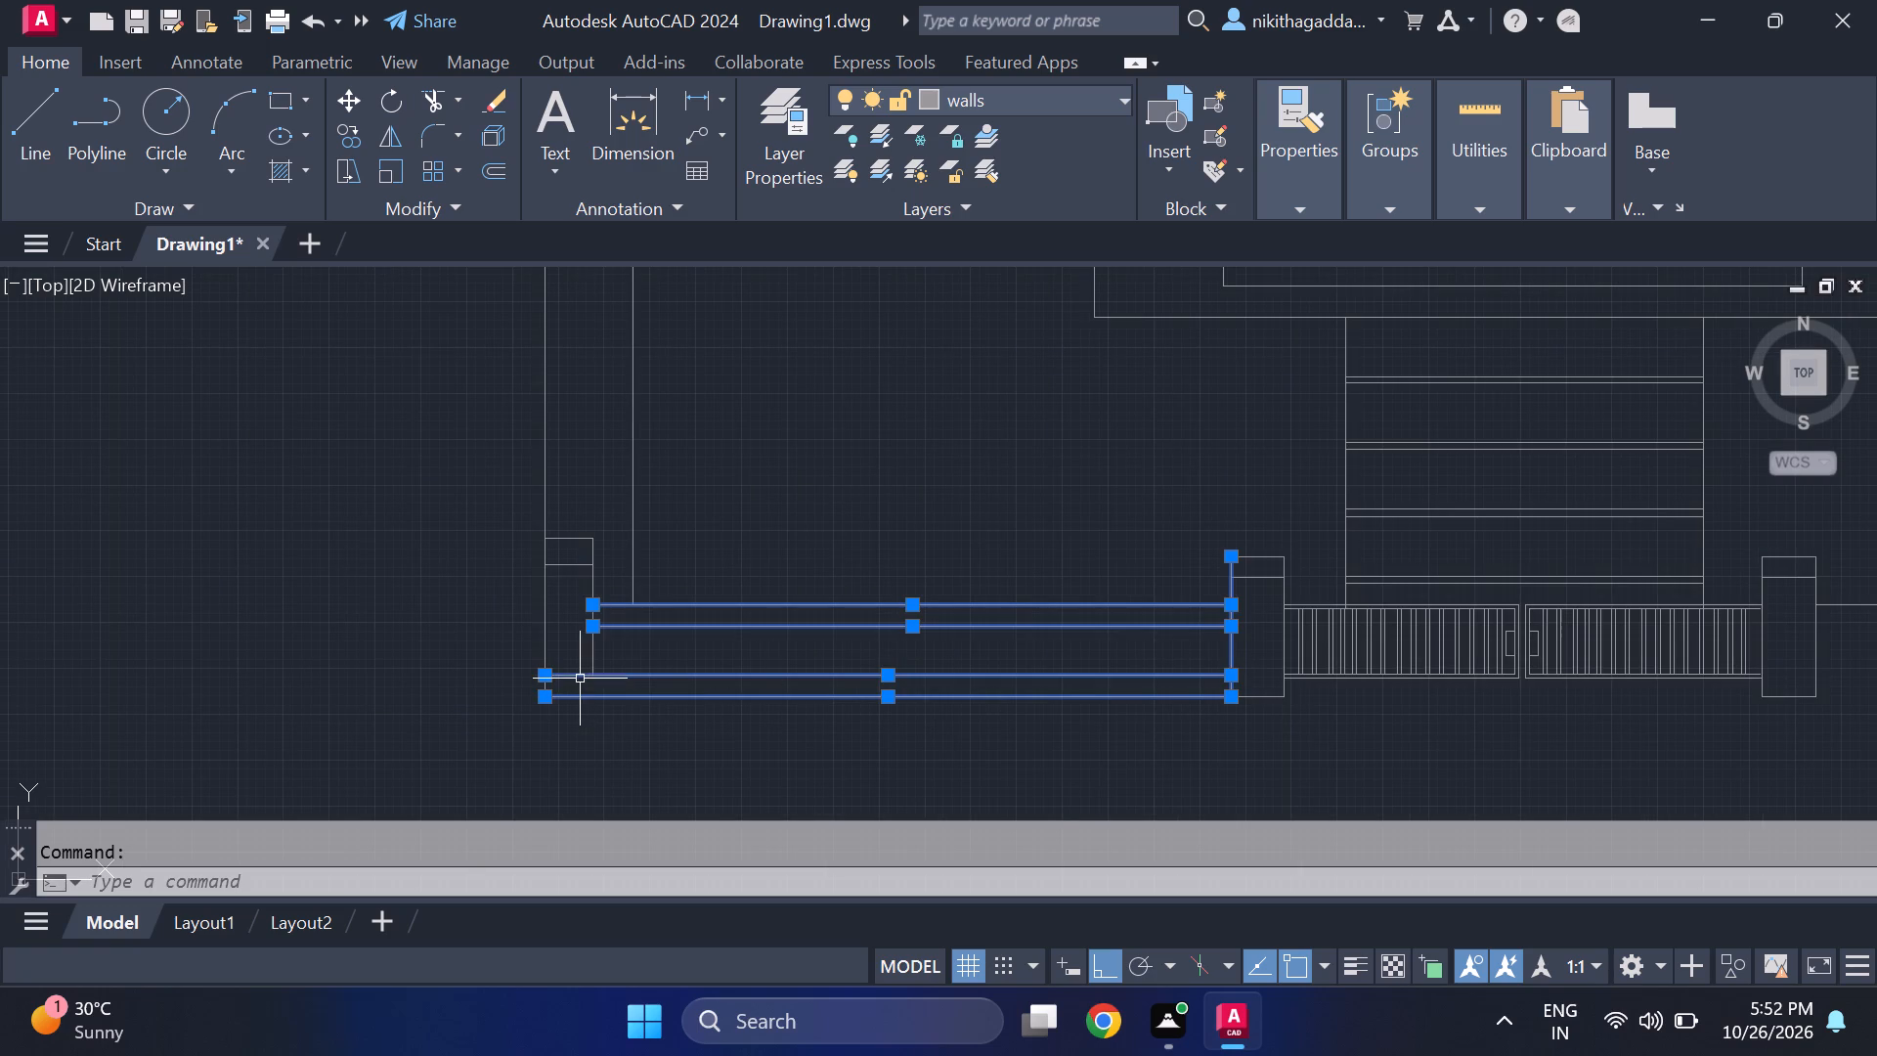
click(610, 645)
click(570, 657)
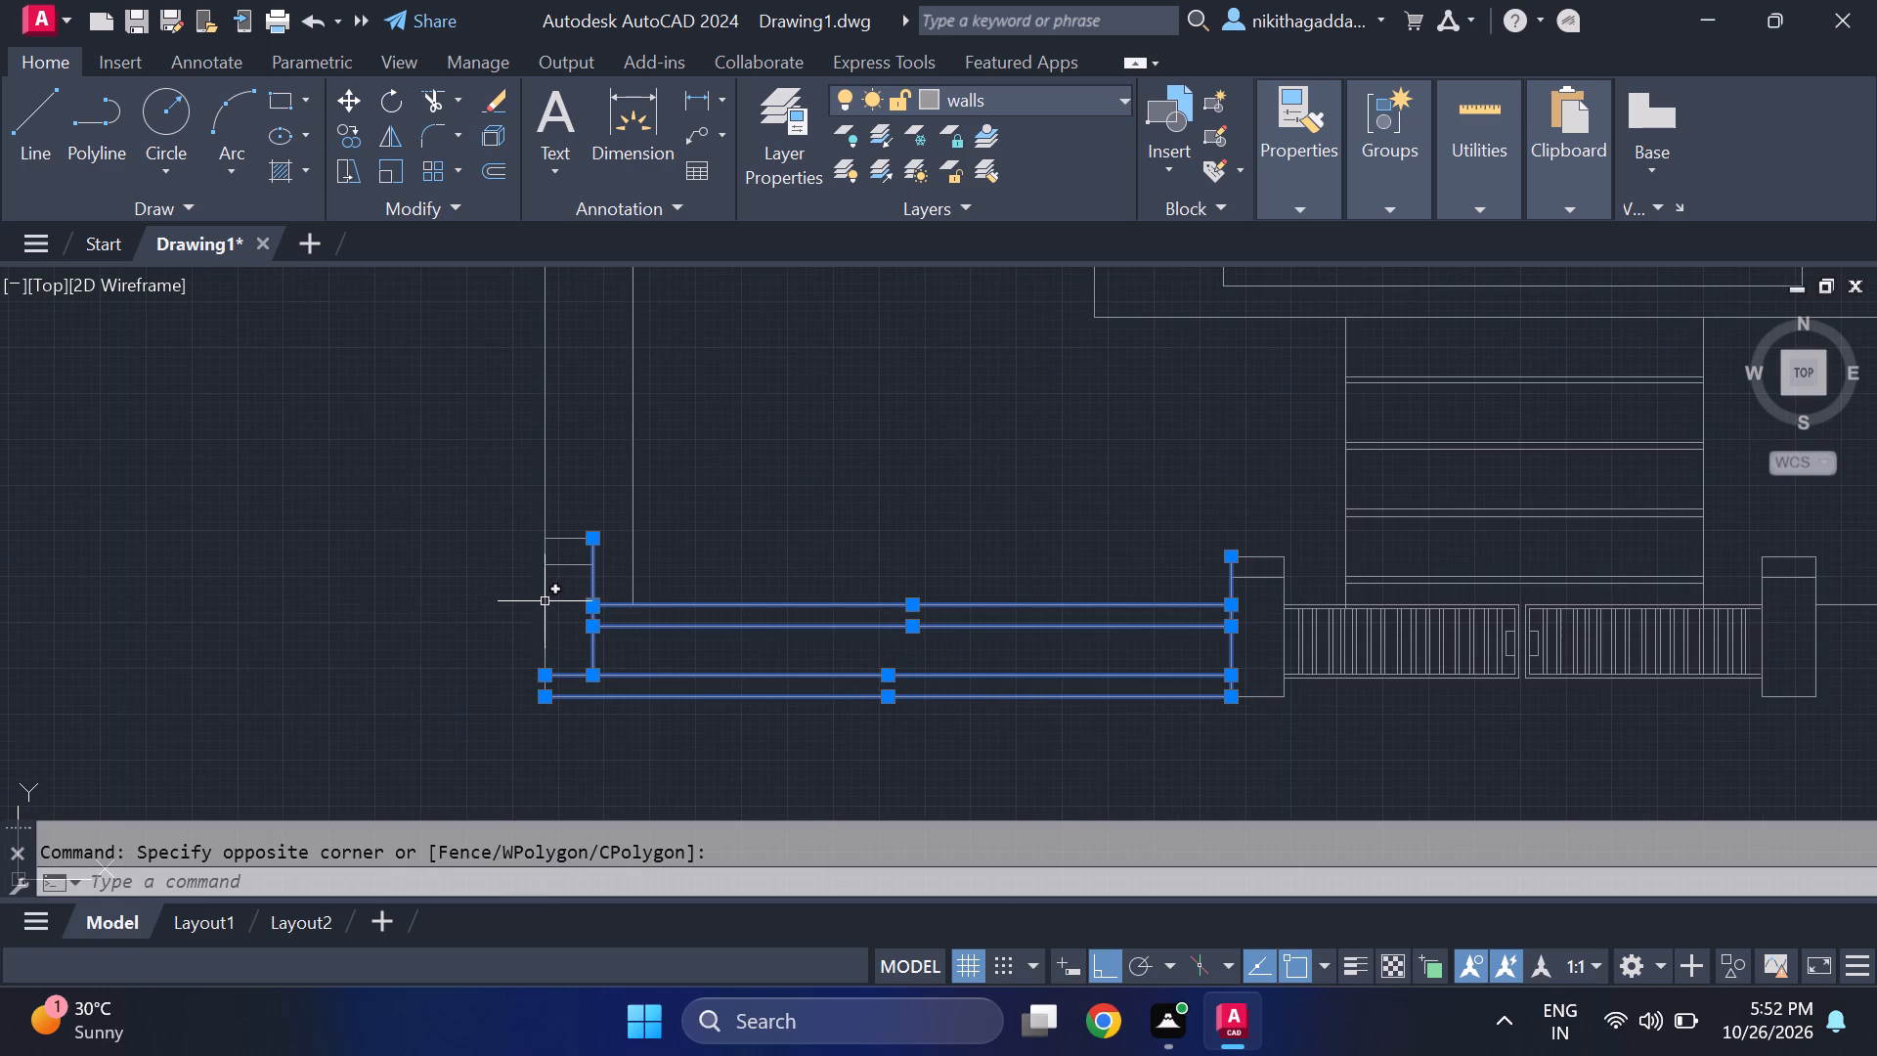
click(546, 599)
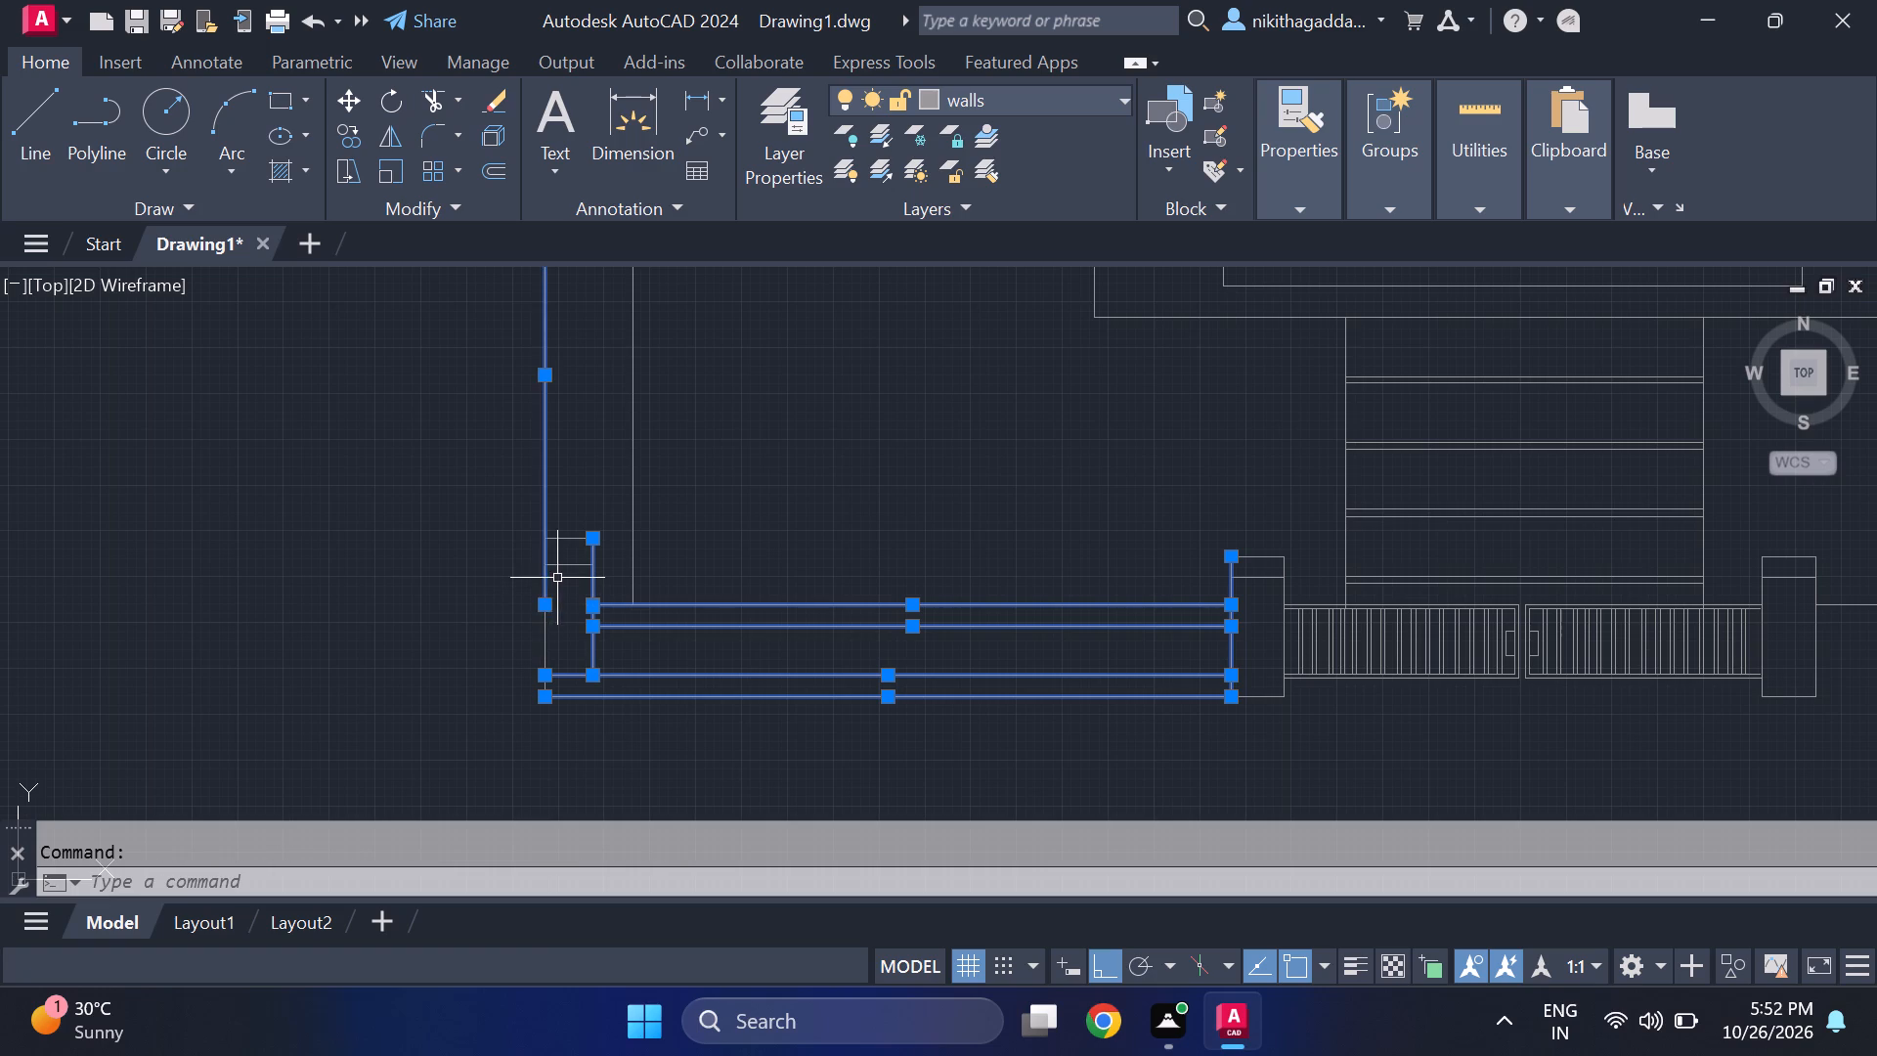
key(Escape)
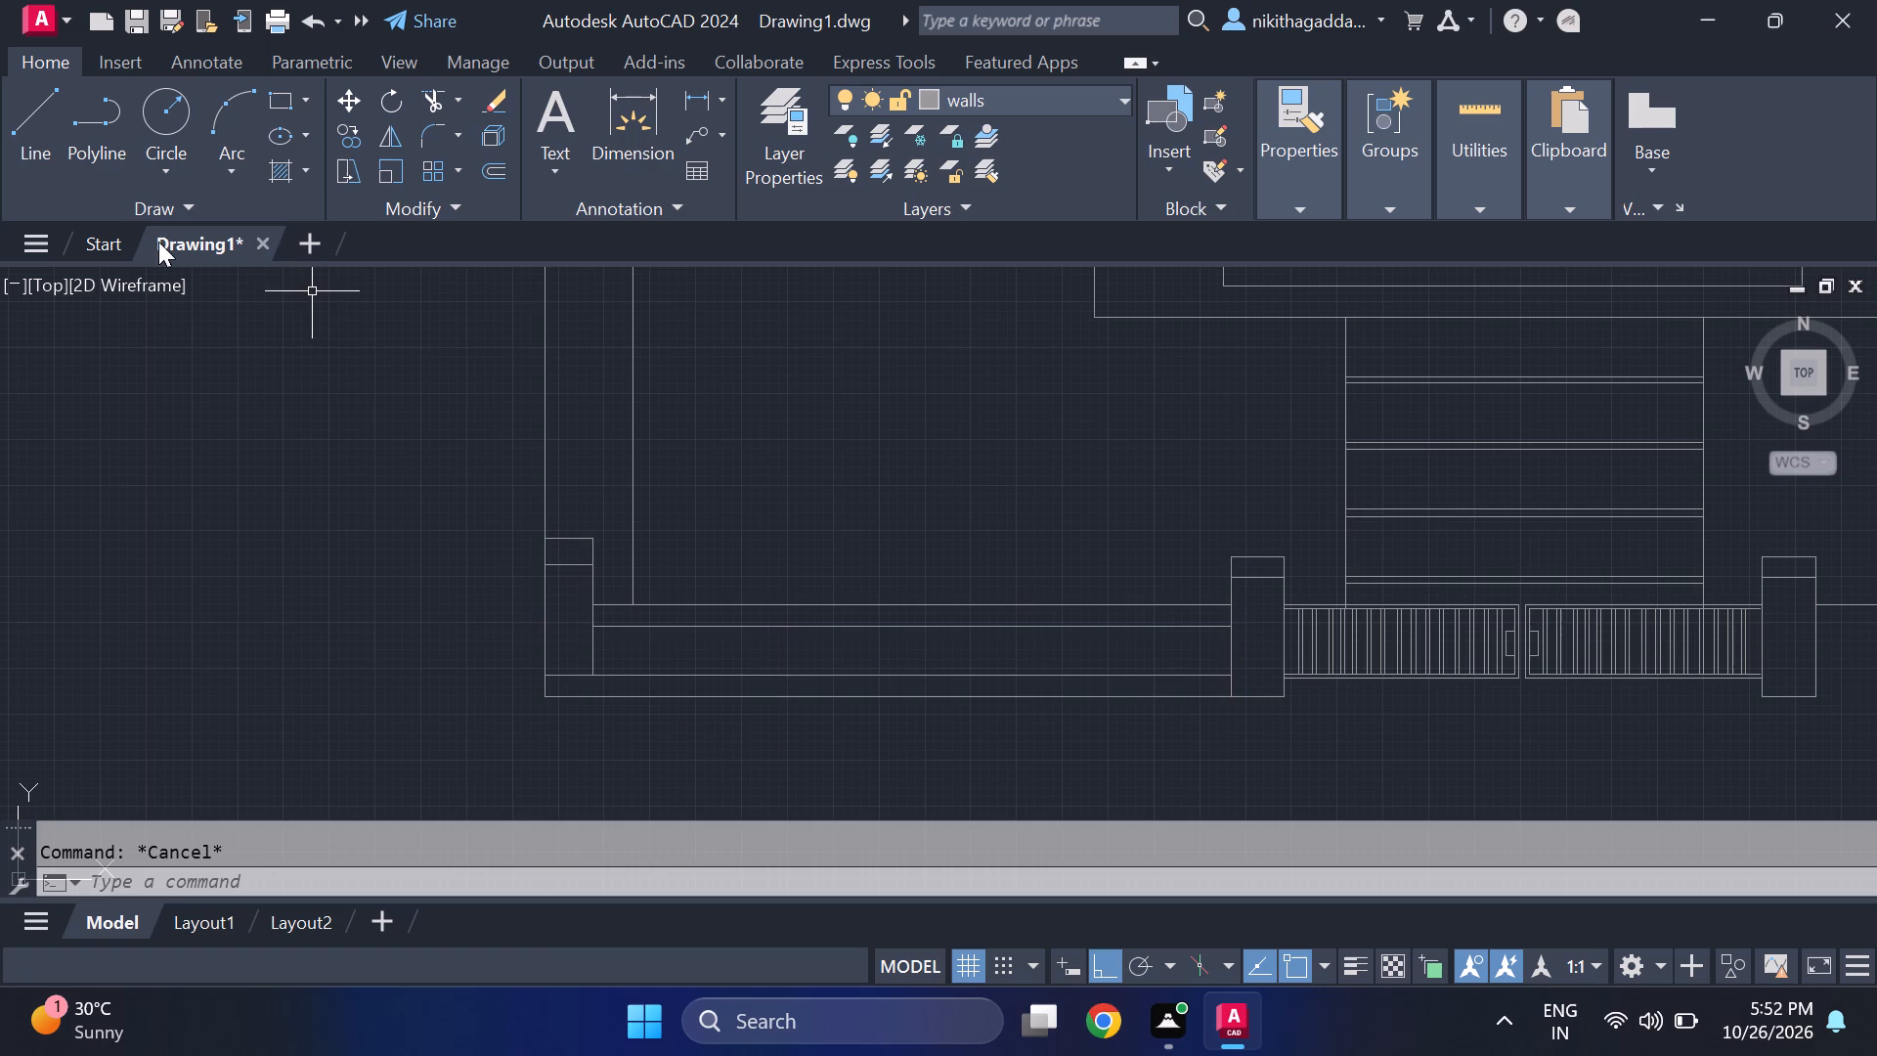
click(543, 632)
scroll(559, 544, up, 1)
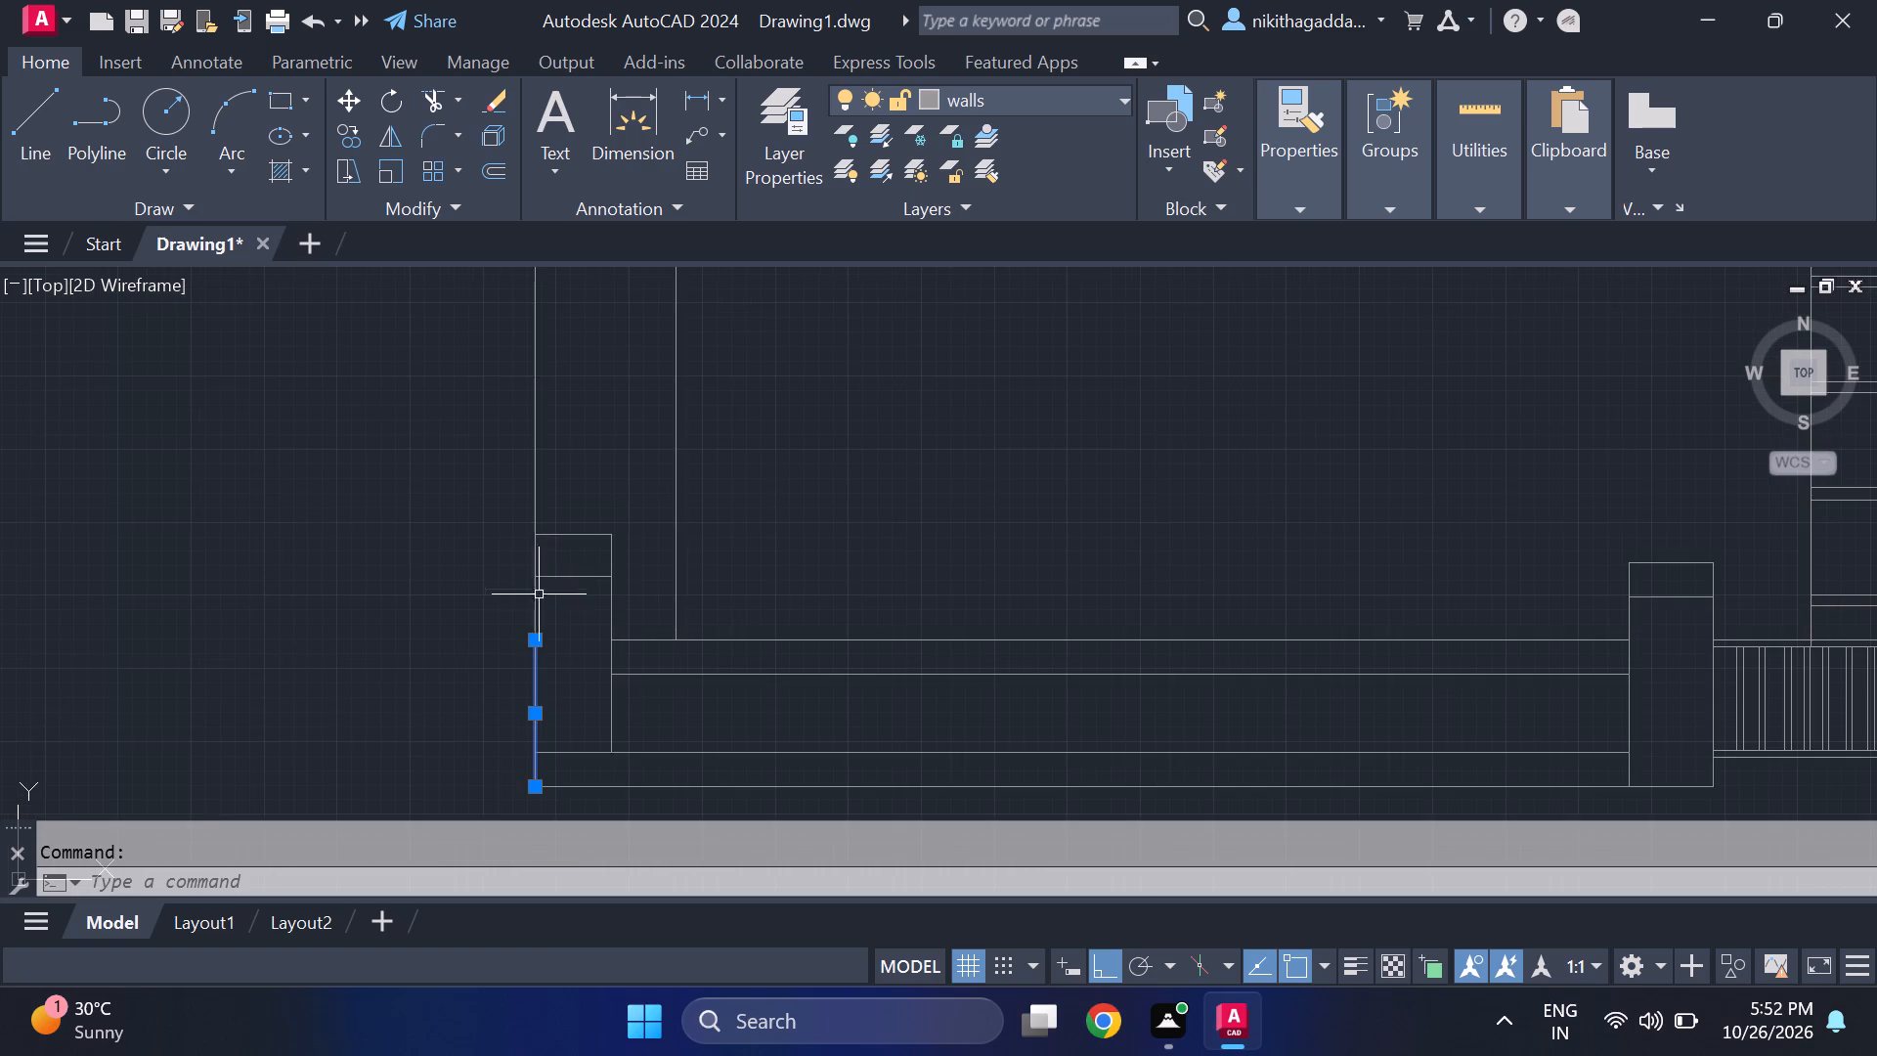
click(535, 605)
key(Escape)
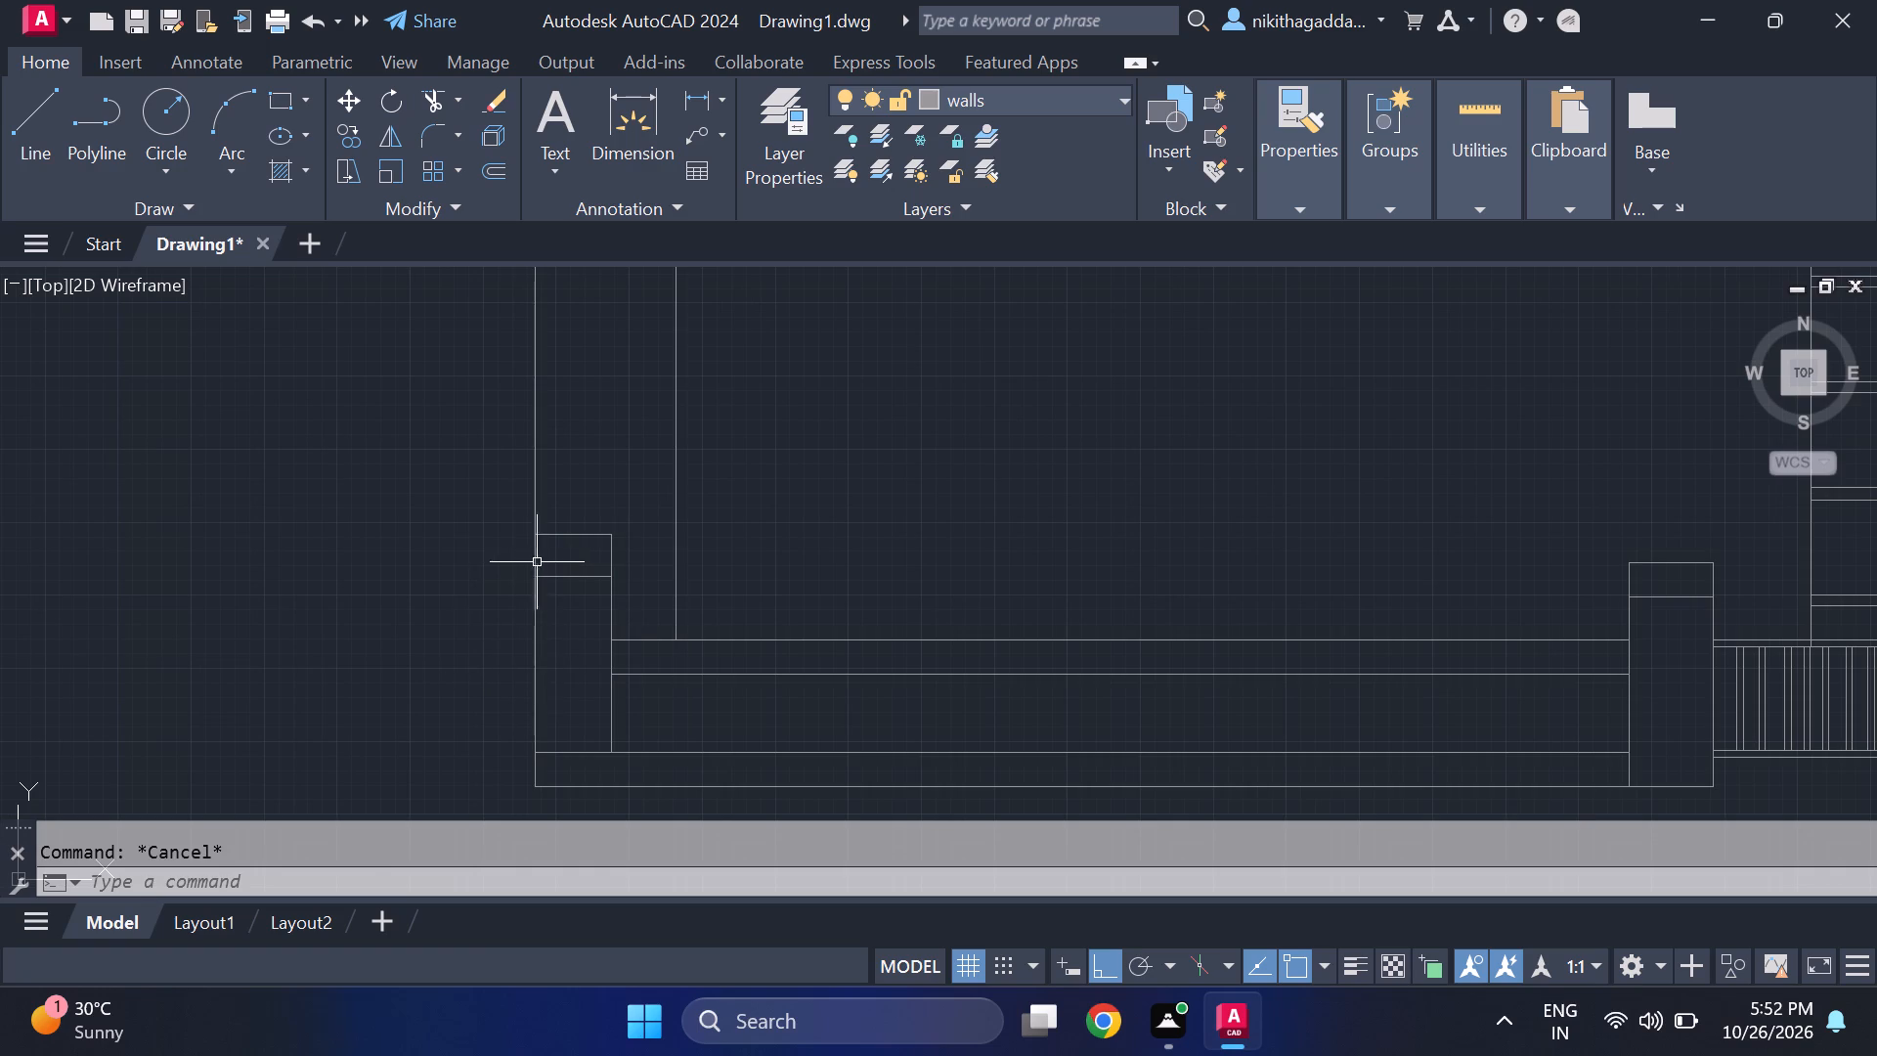
Mirror the left corner pillar, front wall lines and left gate post's outer edge about the vertical line midway between the gate leaves, keeping the originals.
click(565, 580)
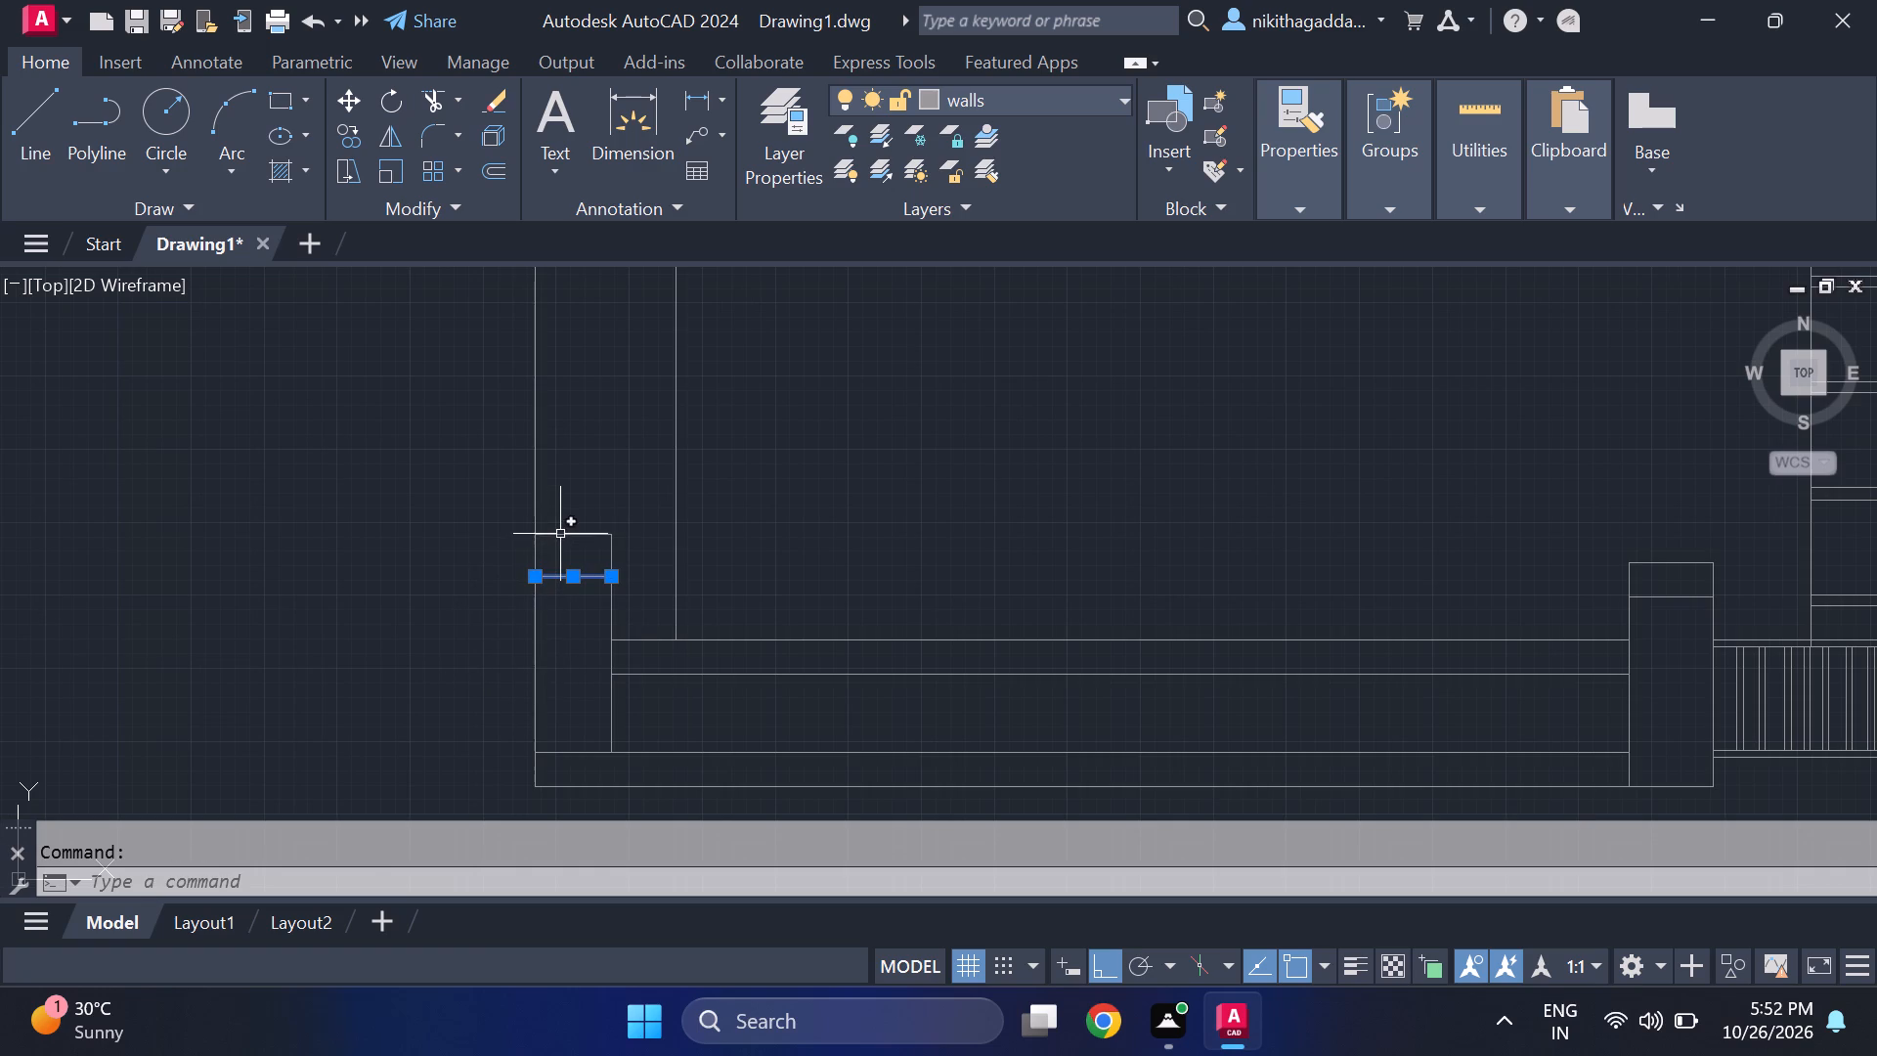
click(561, 533)
click(536, 649)
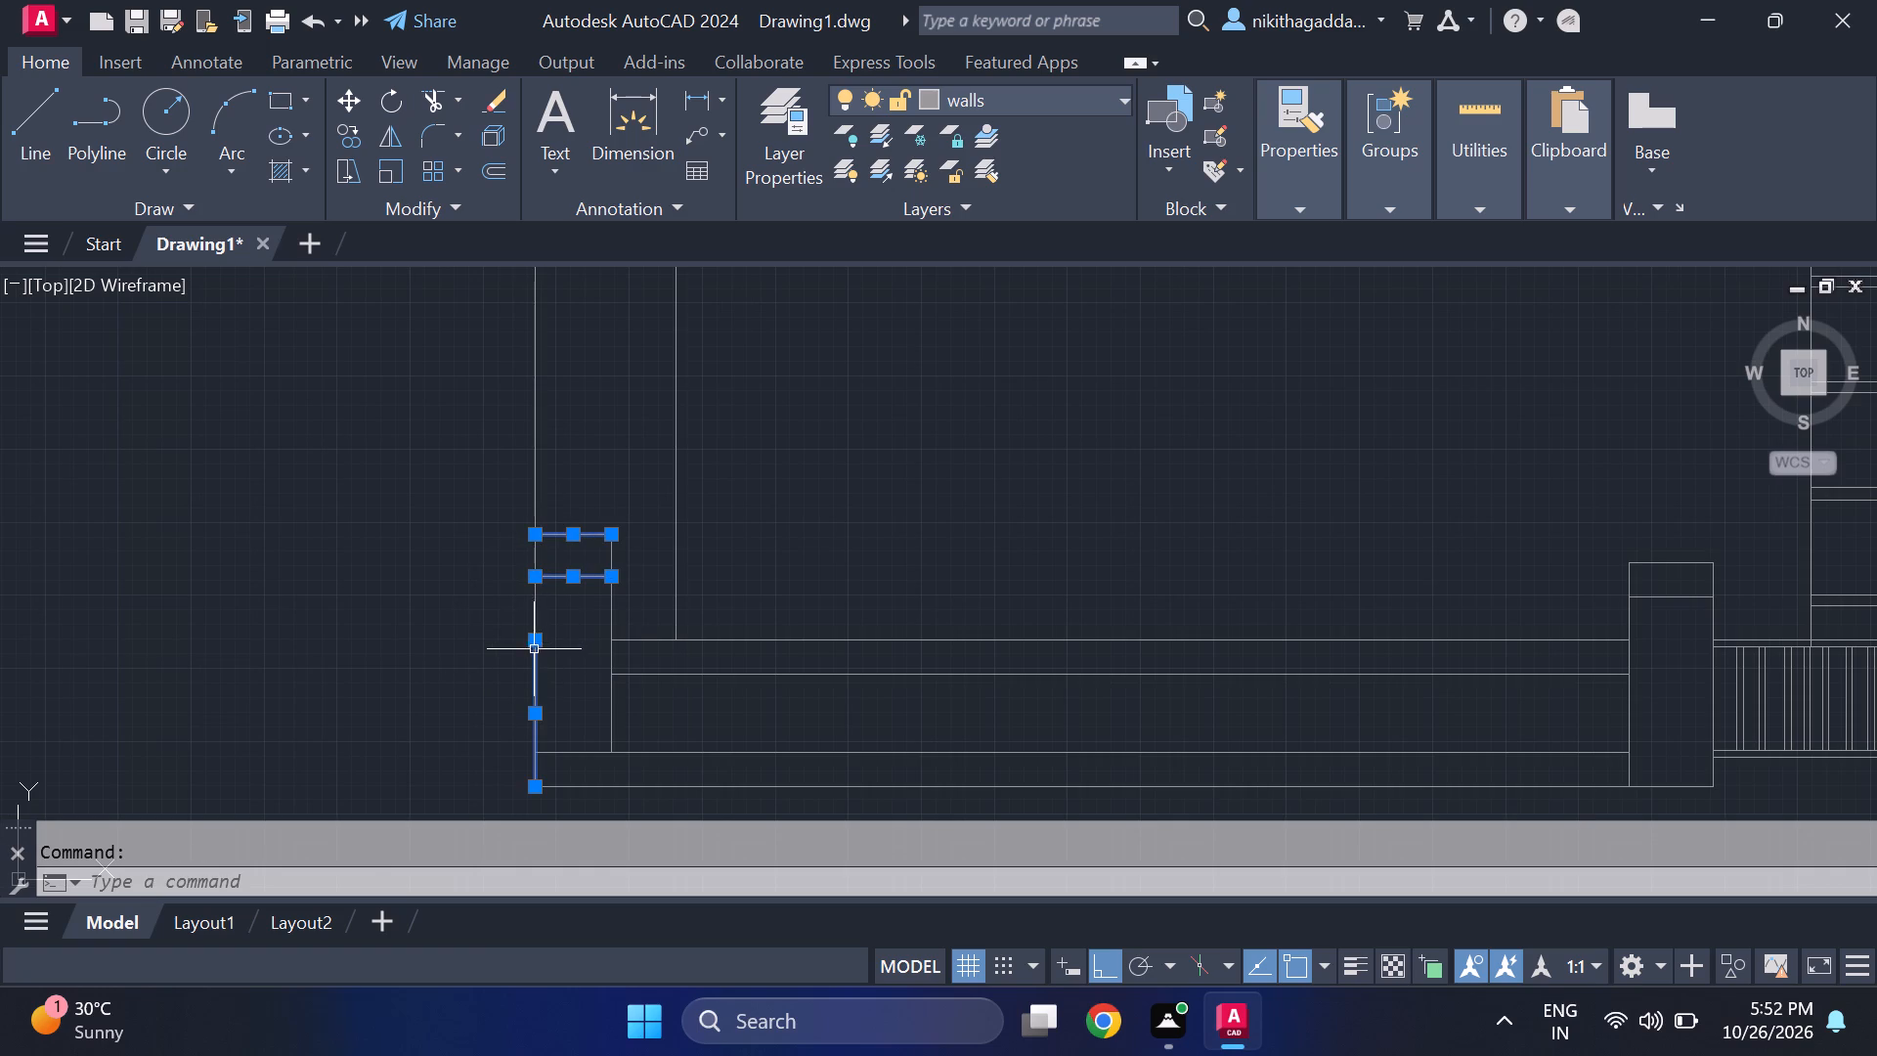
click(613, 698)
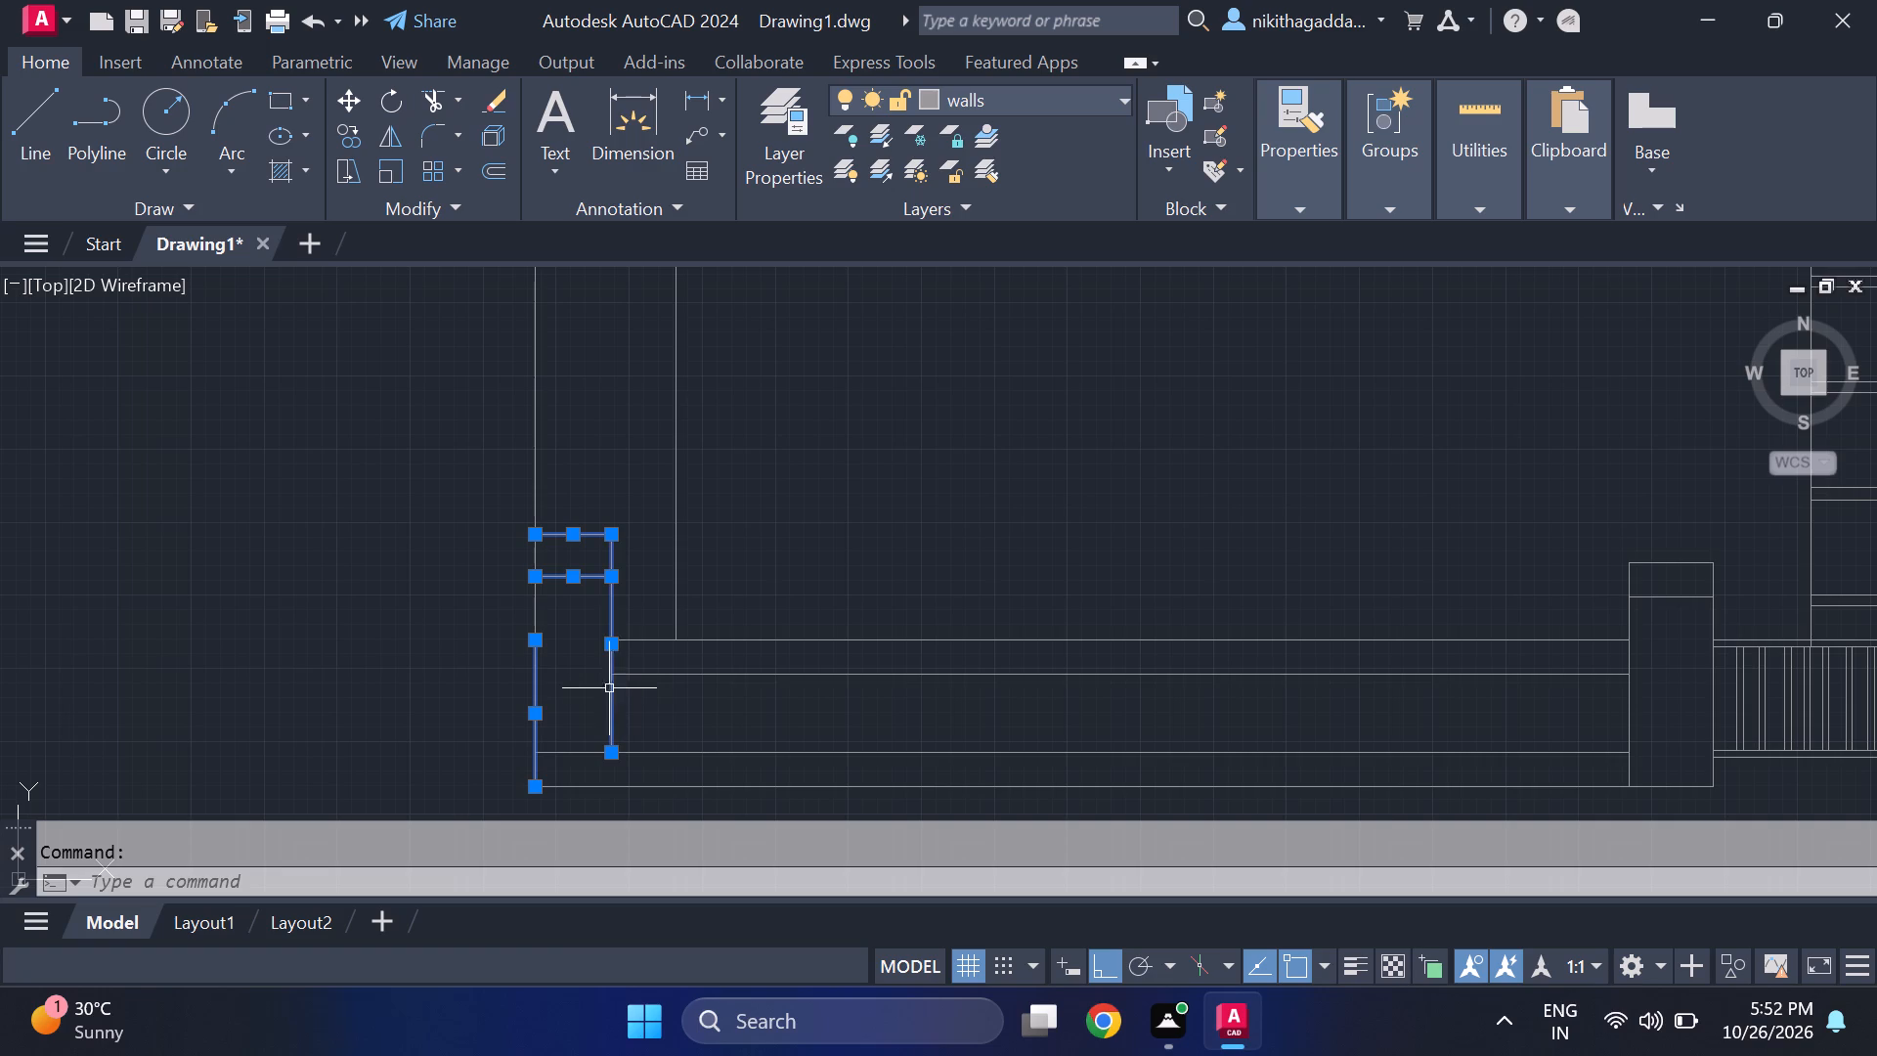
click(658, 638)
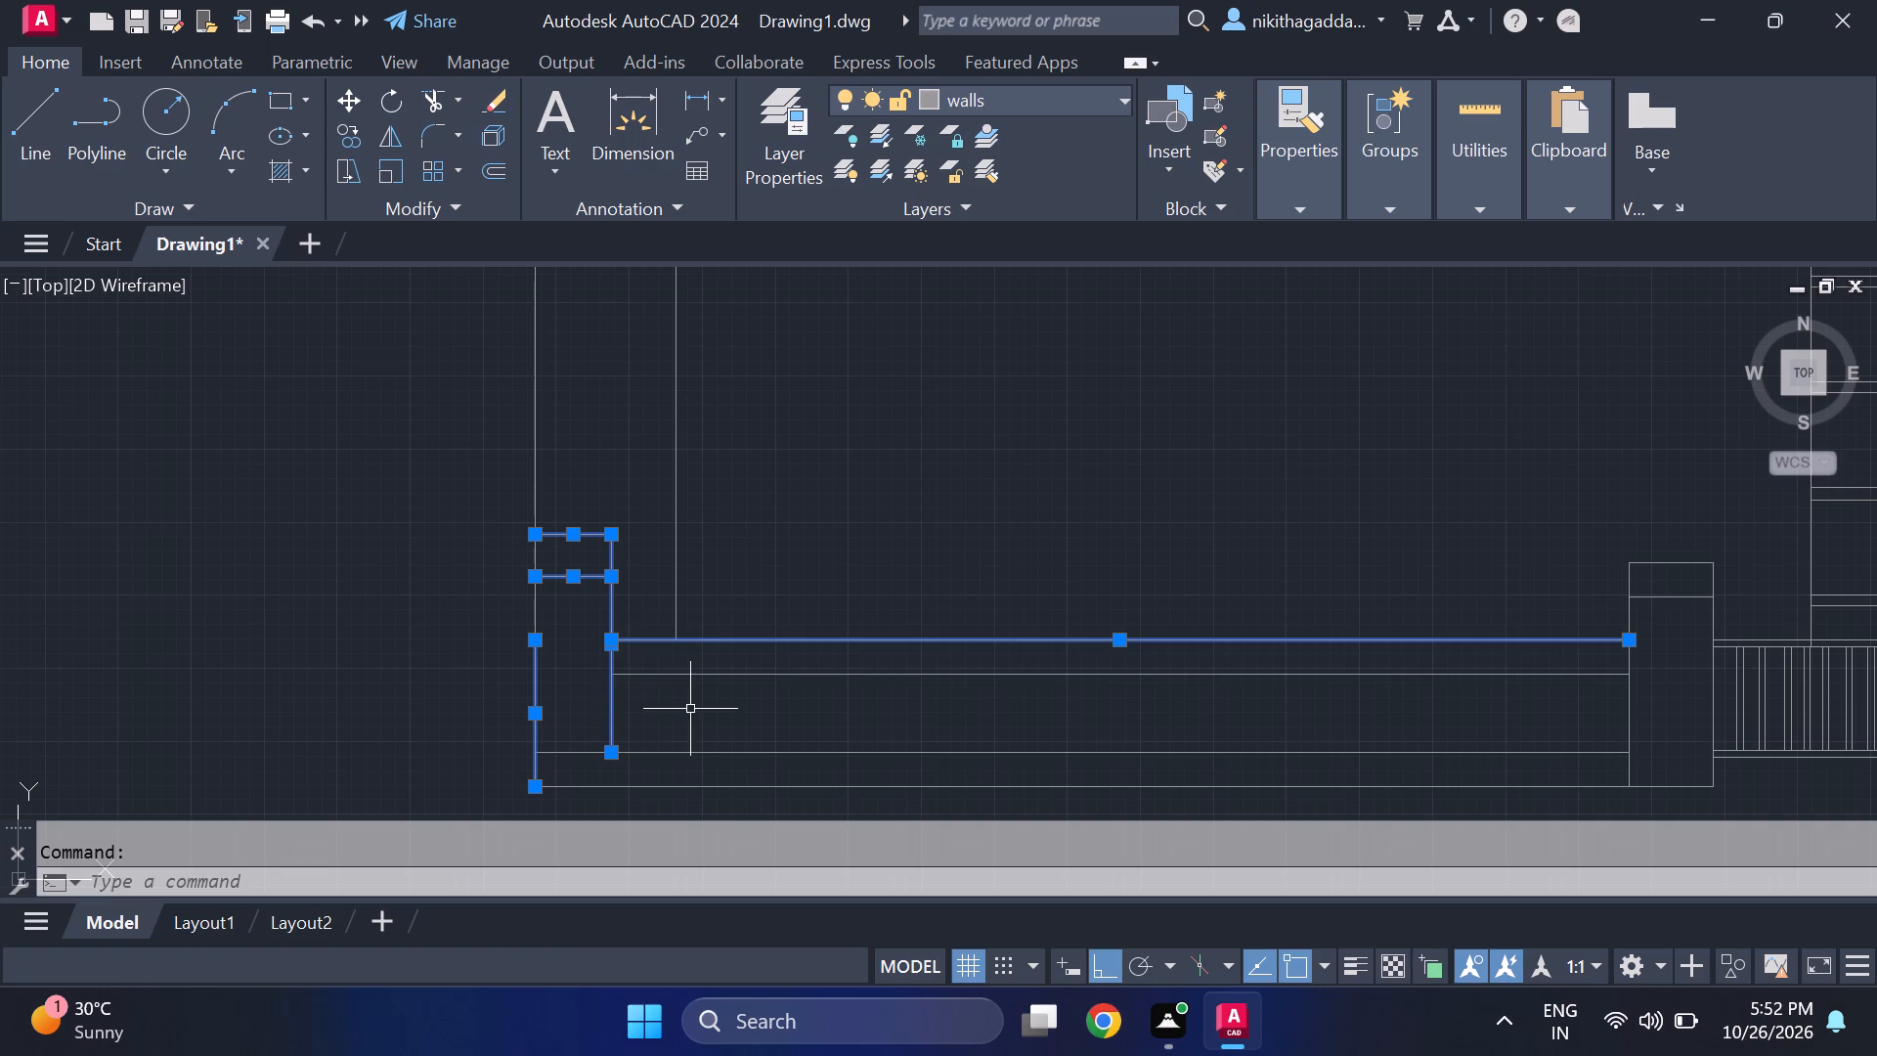
click(700, 675)
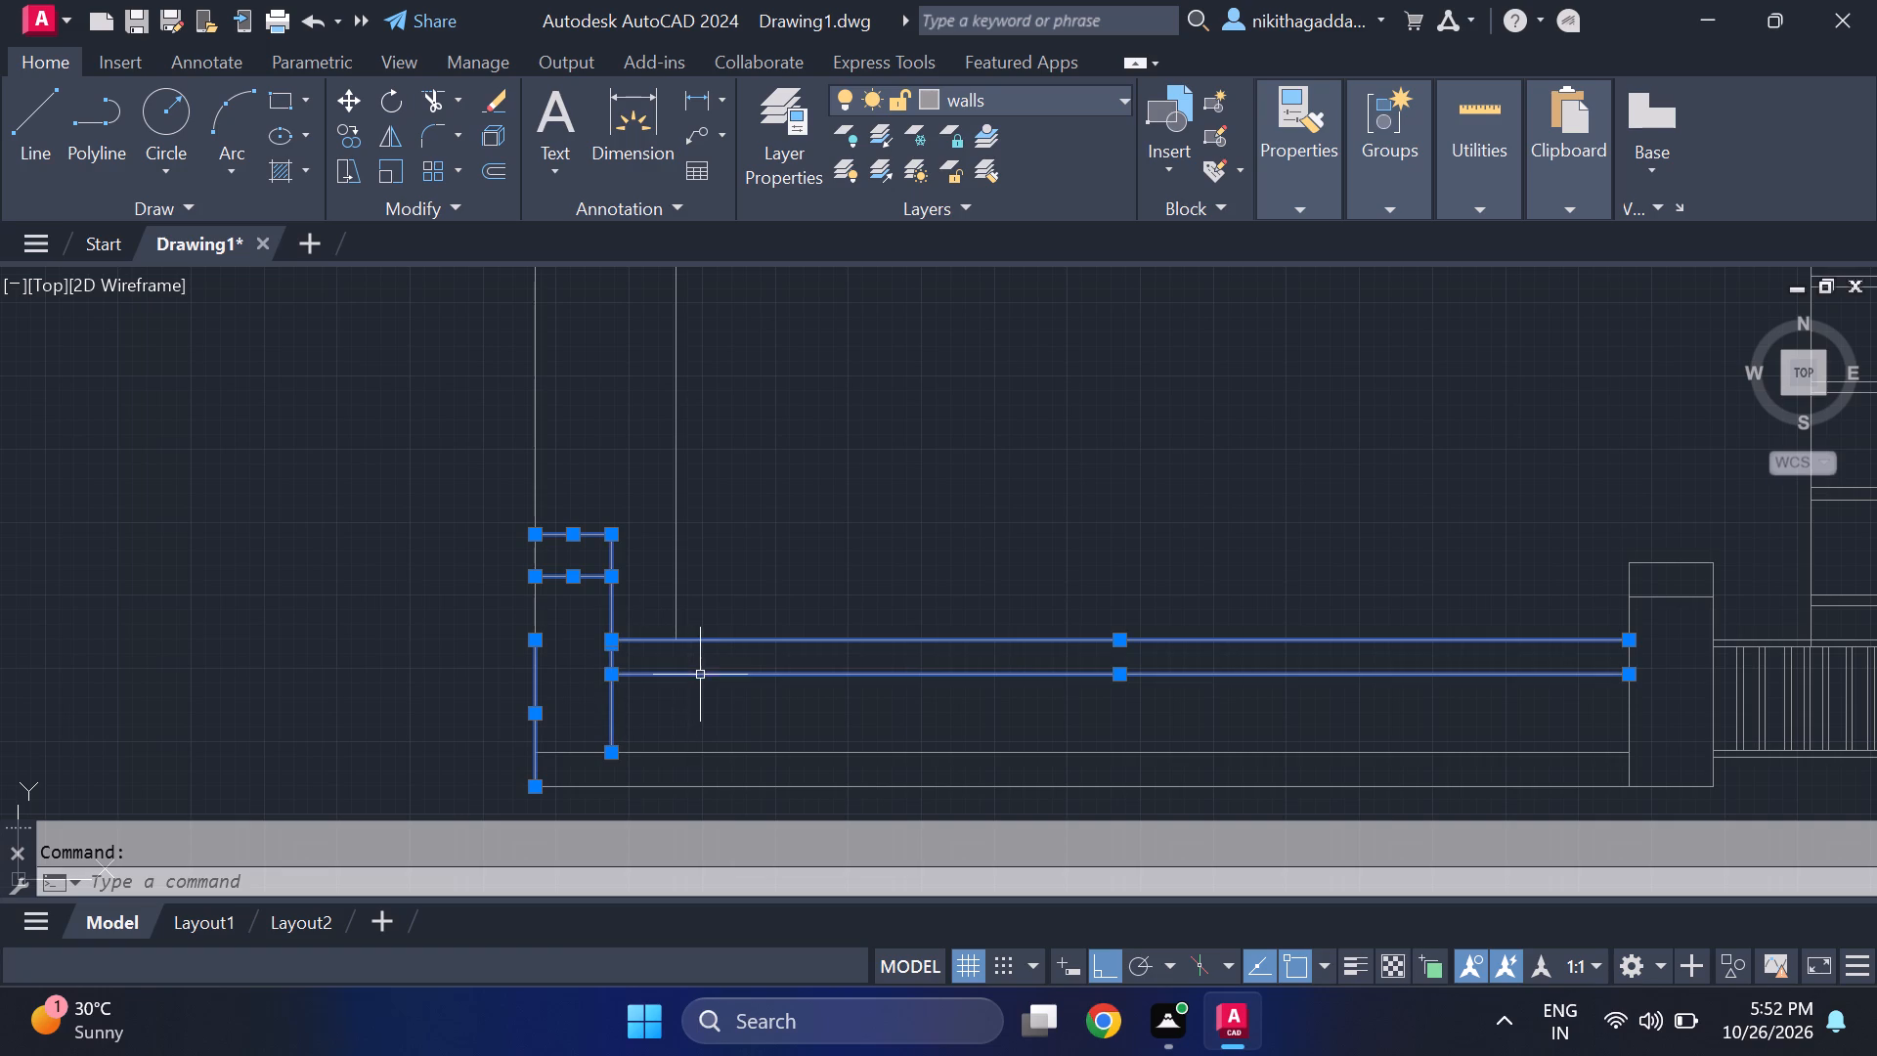
click(739, 751)
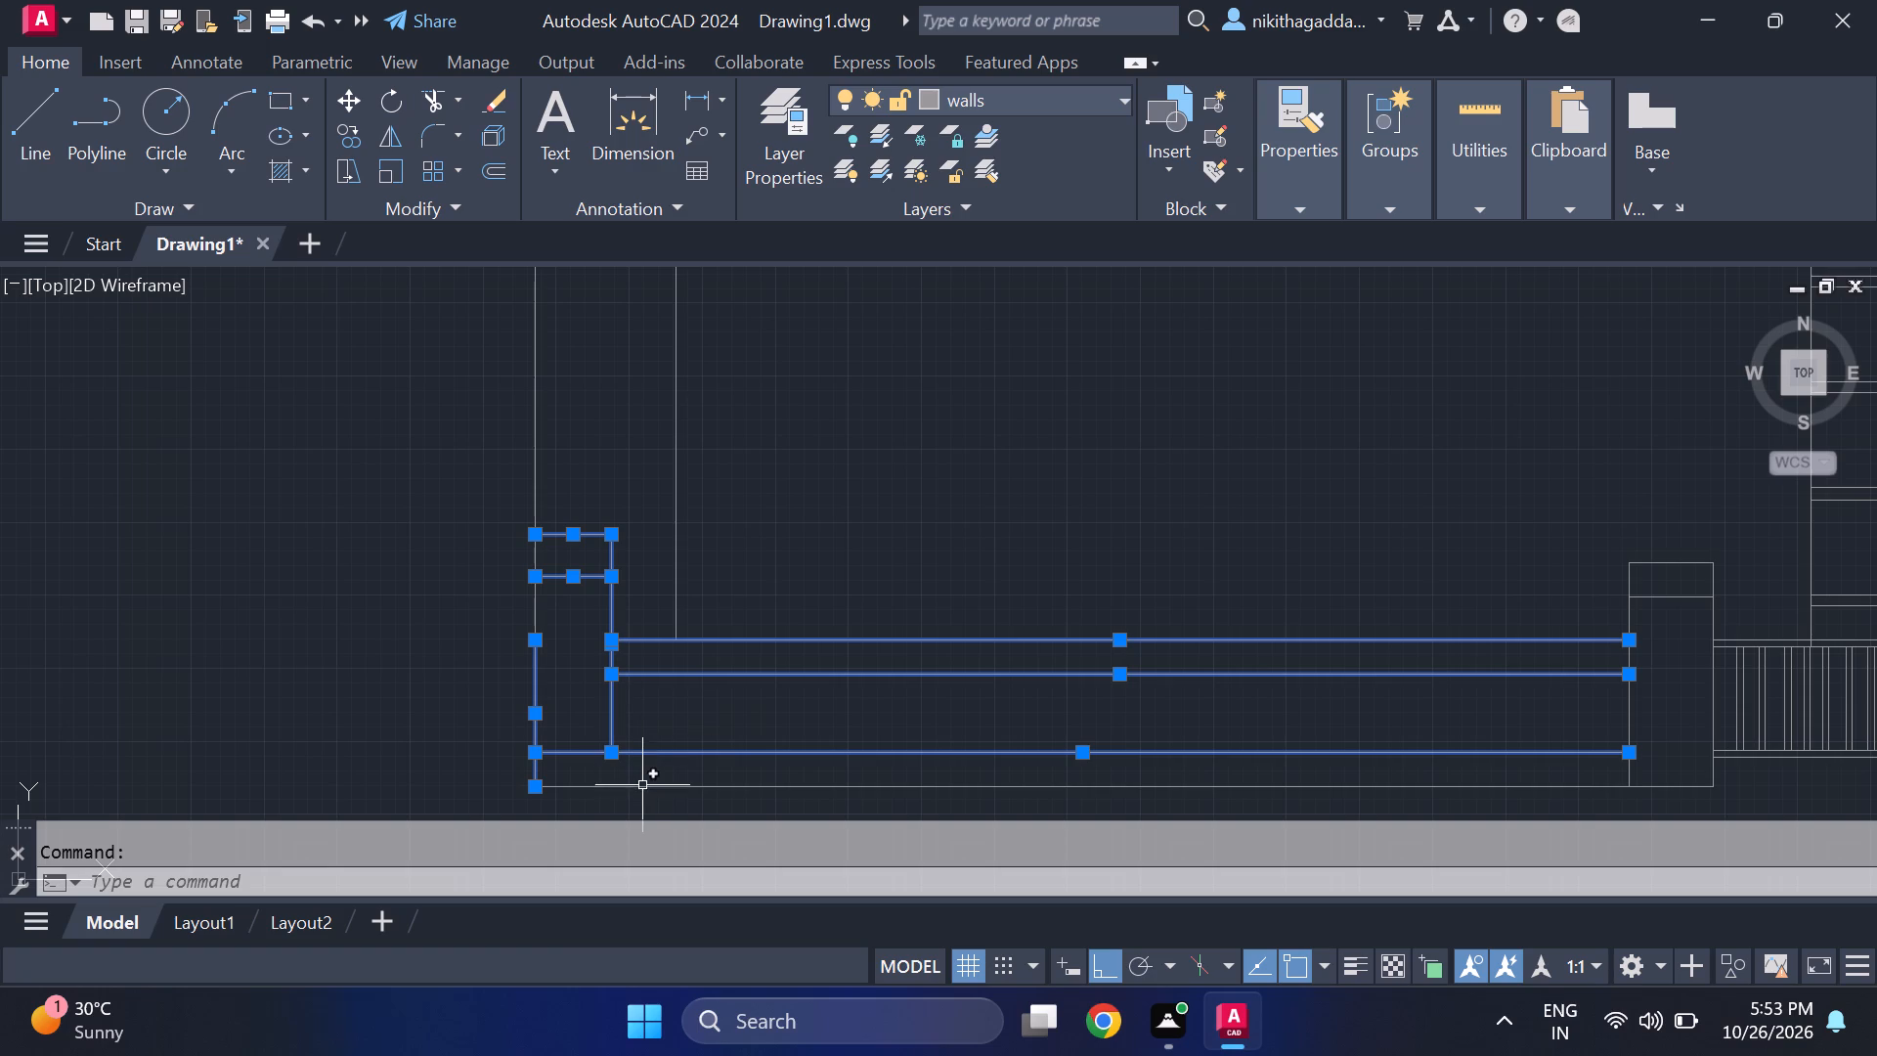
click(642, 787)
middle_drag(1397, 675, 881, 646)
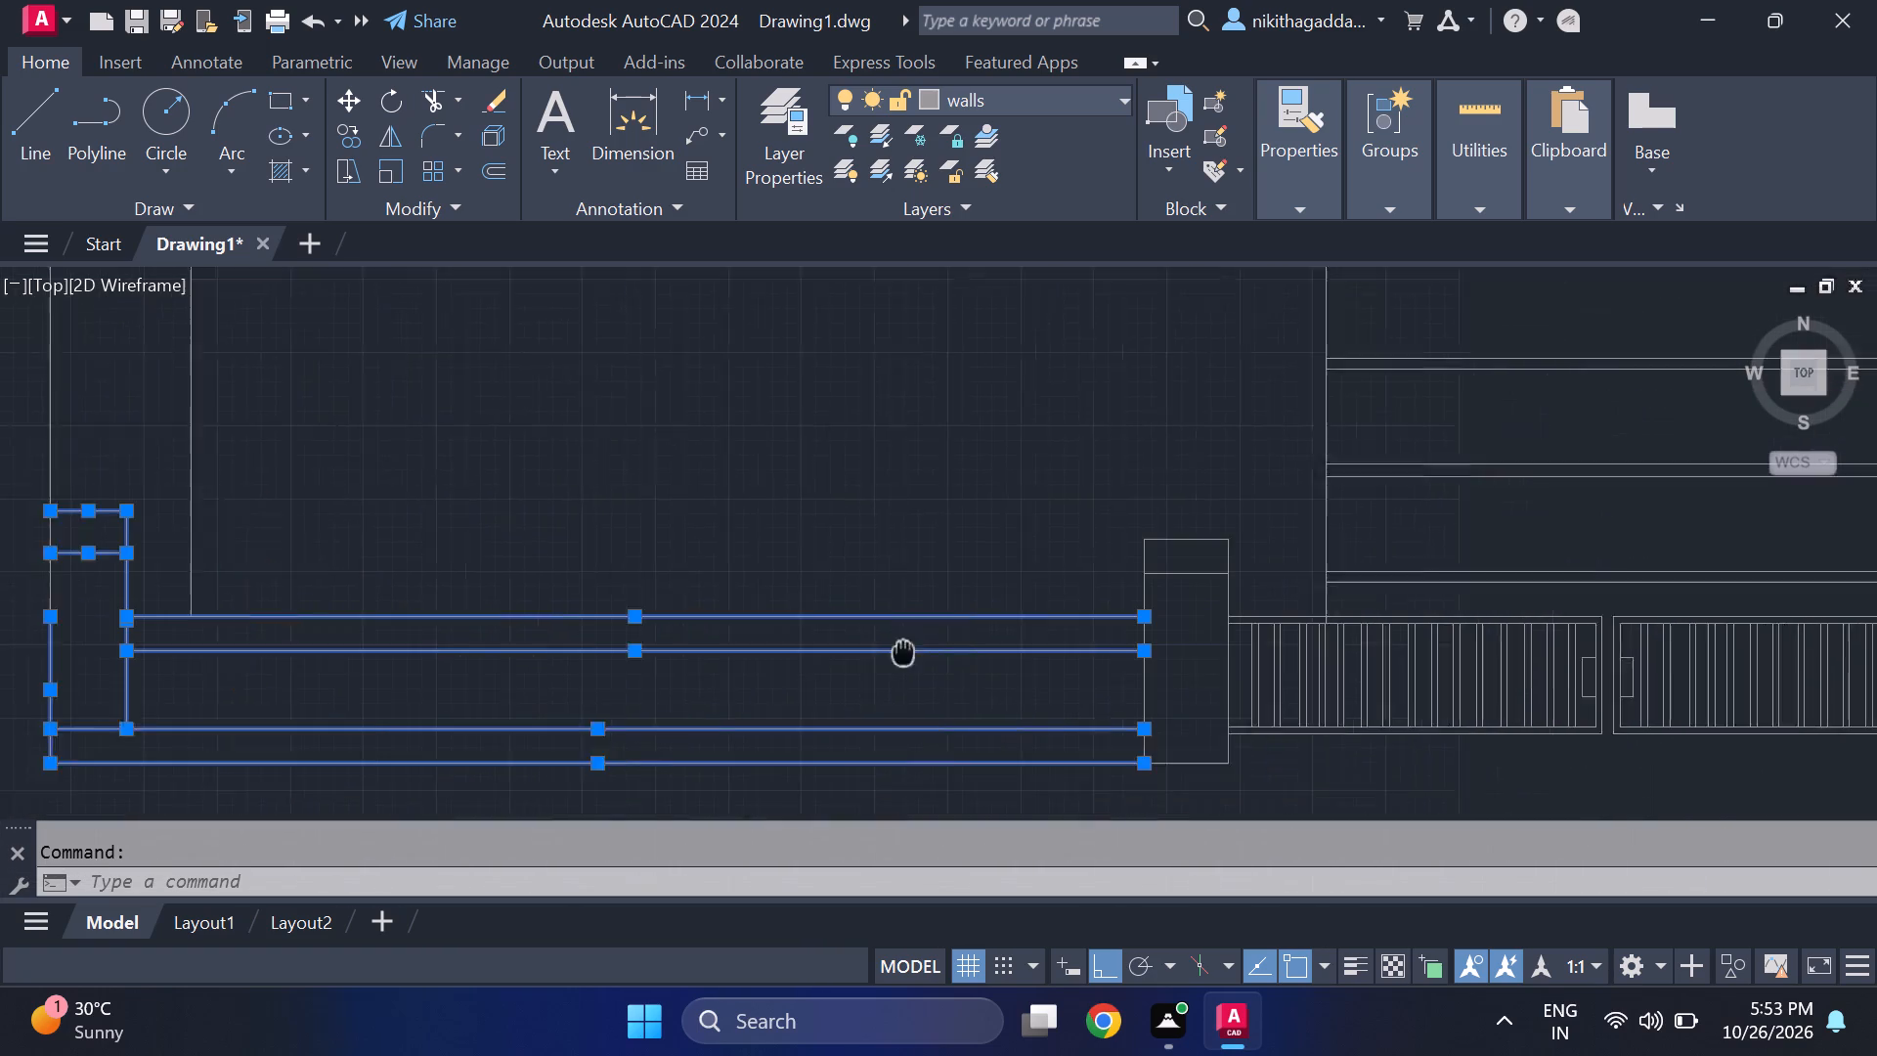
middle_drag(881, 646, 818, 635)
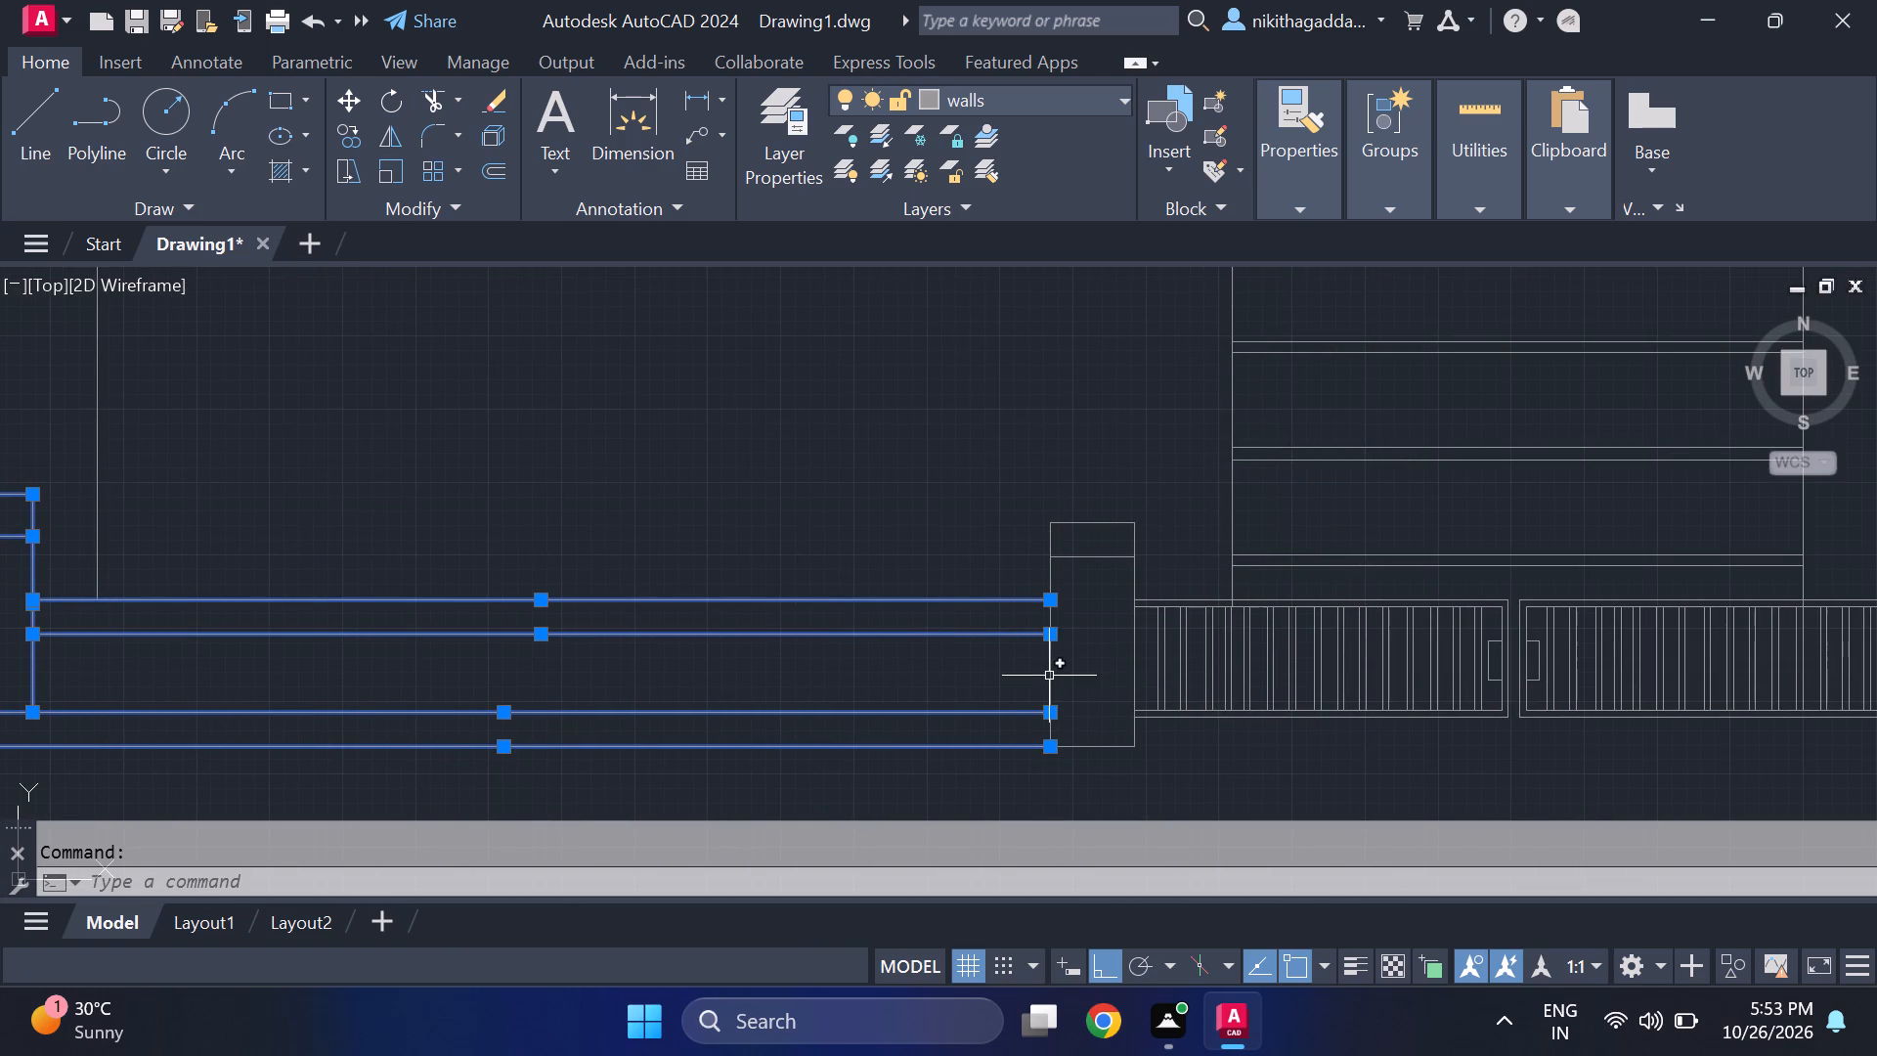
click(1049, 677)
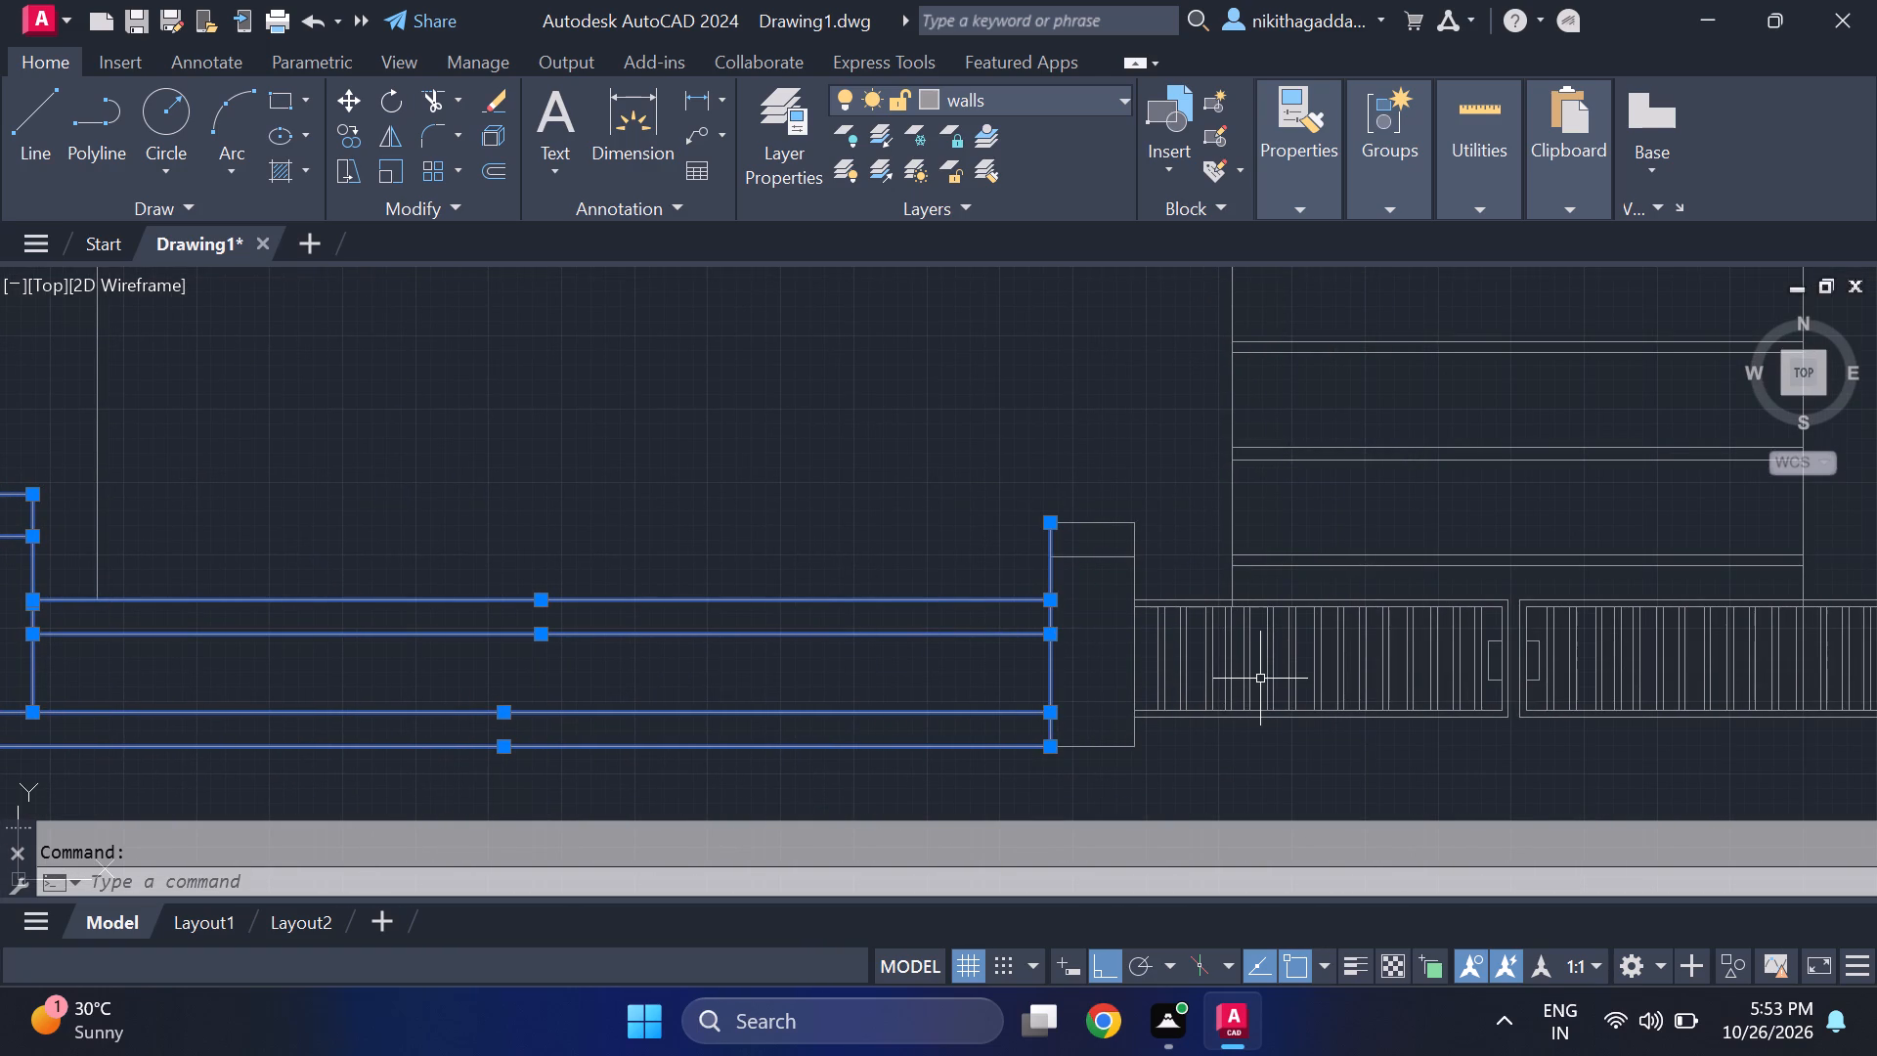
text(mi)
key(Return)
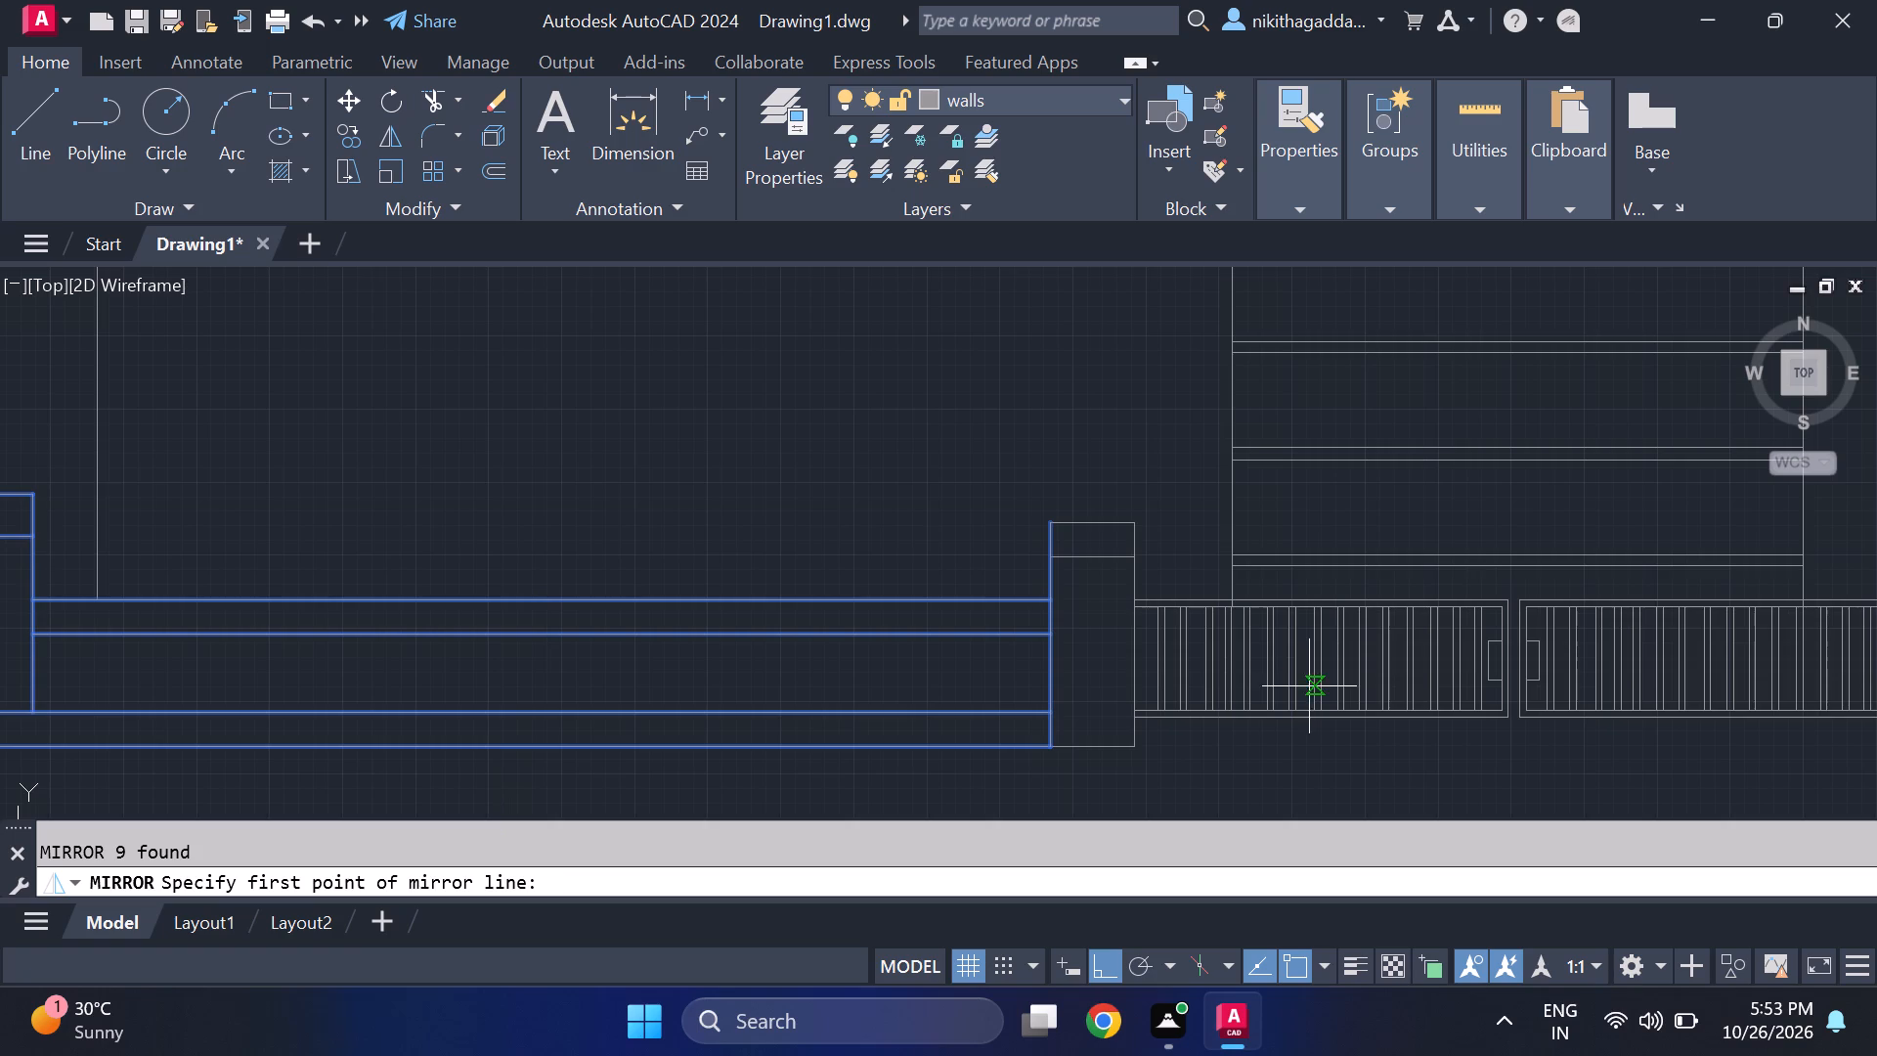
scroll(1465, 678, down, 3)
middle_drag(1395, 680, 747, 697)
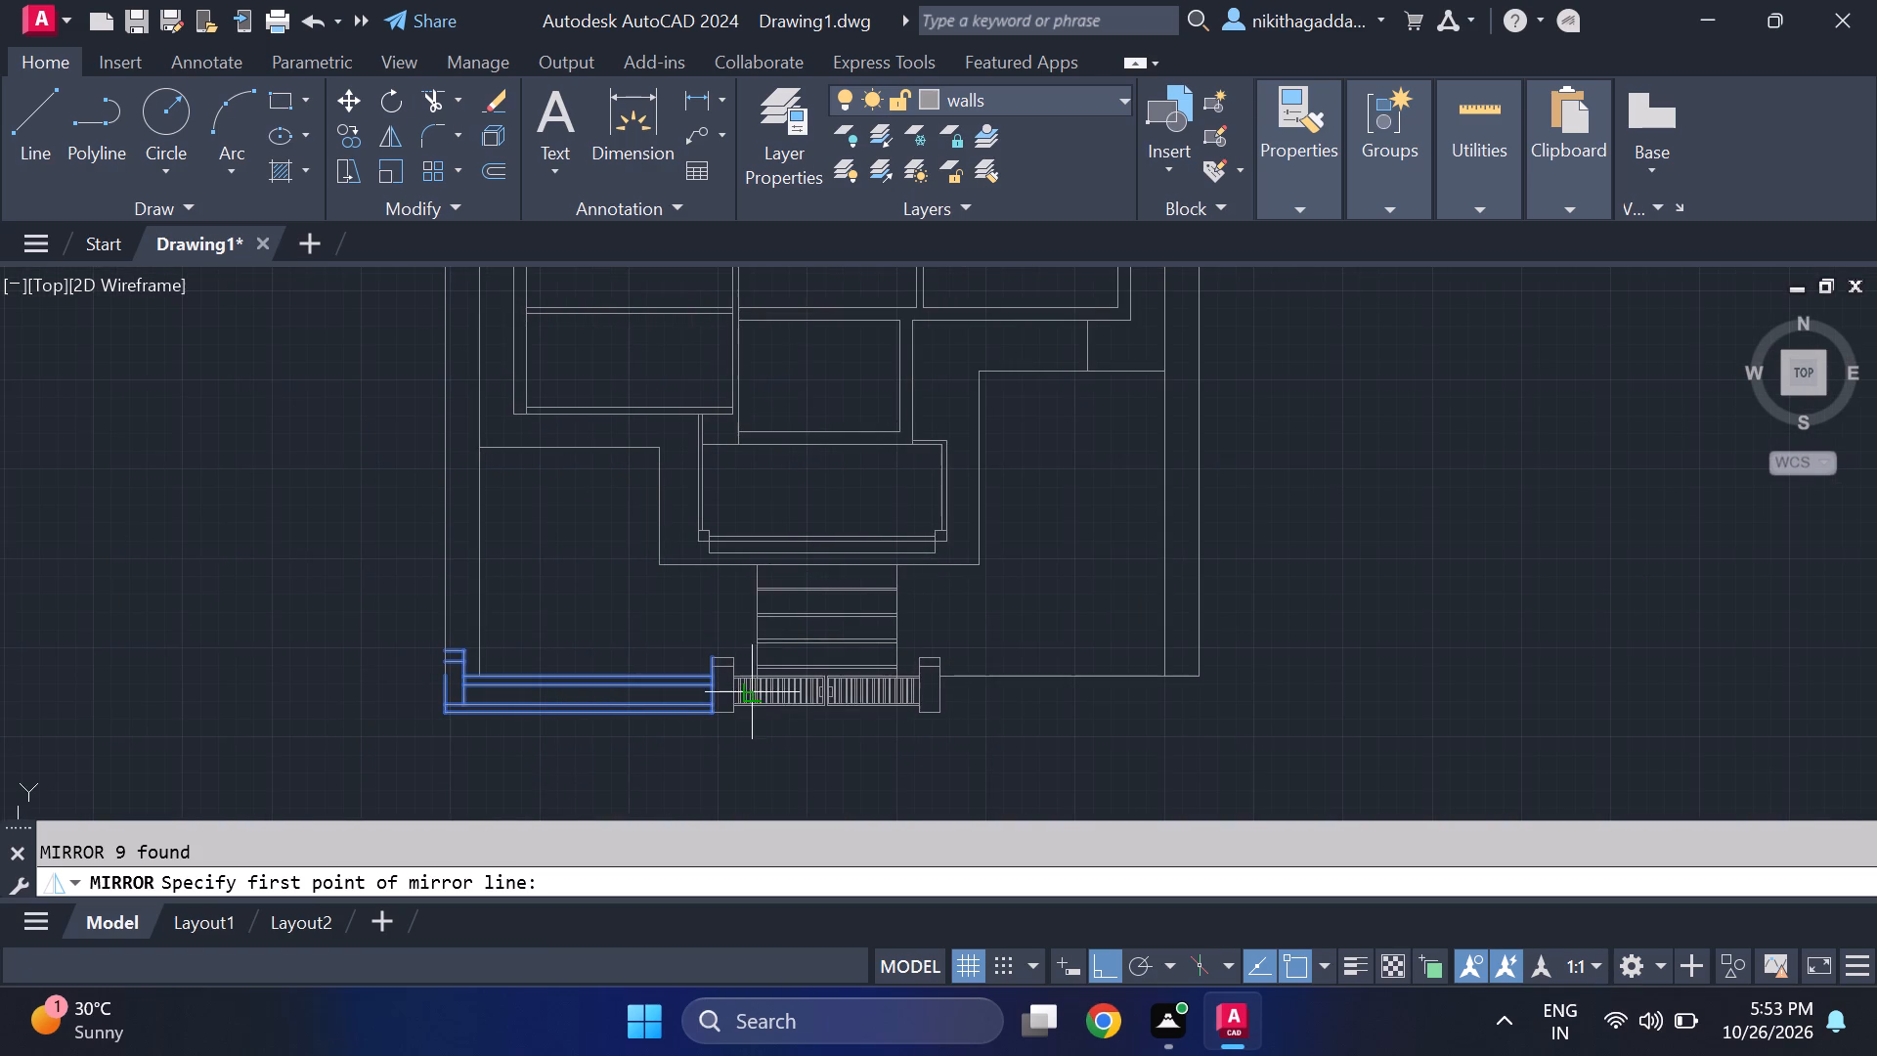
scroll(802, 706, up, 2)
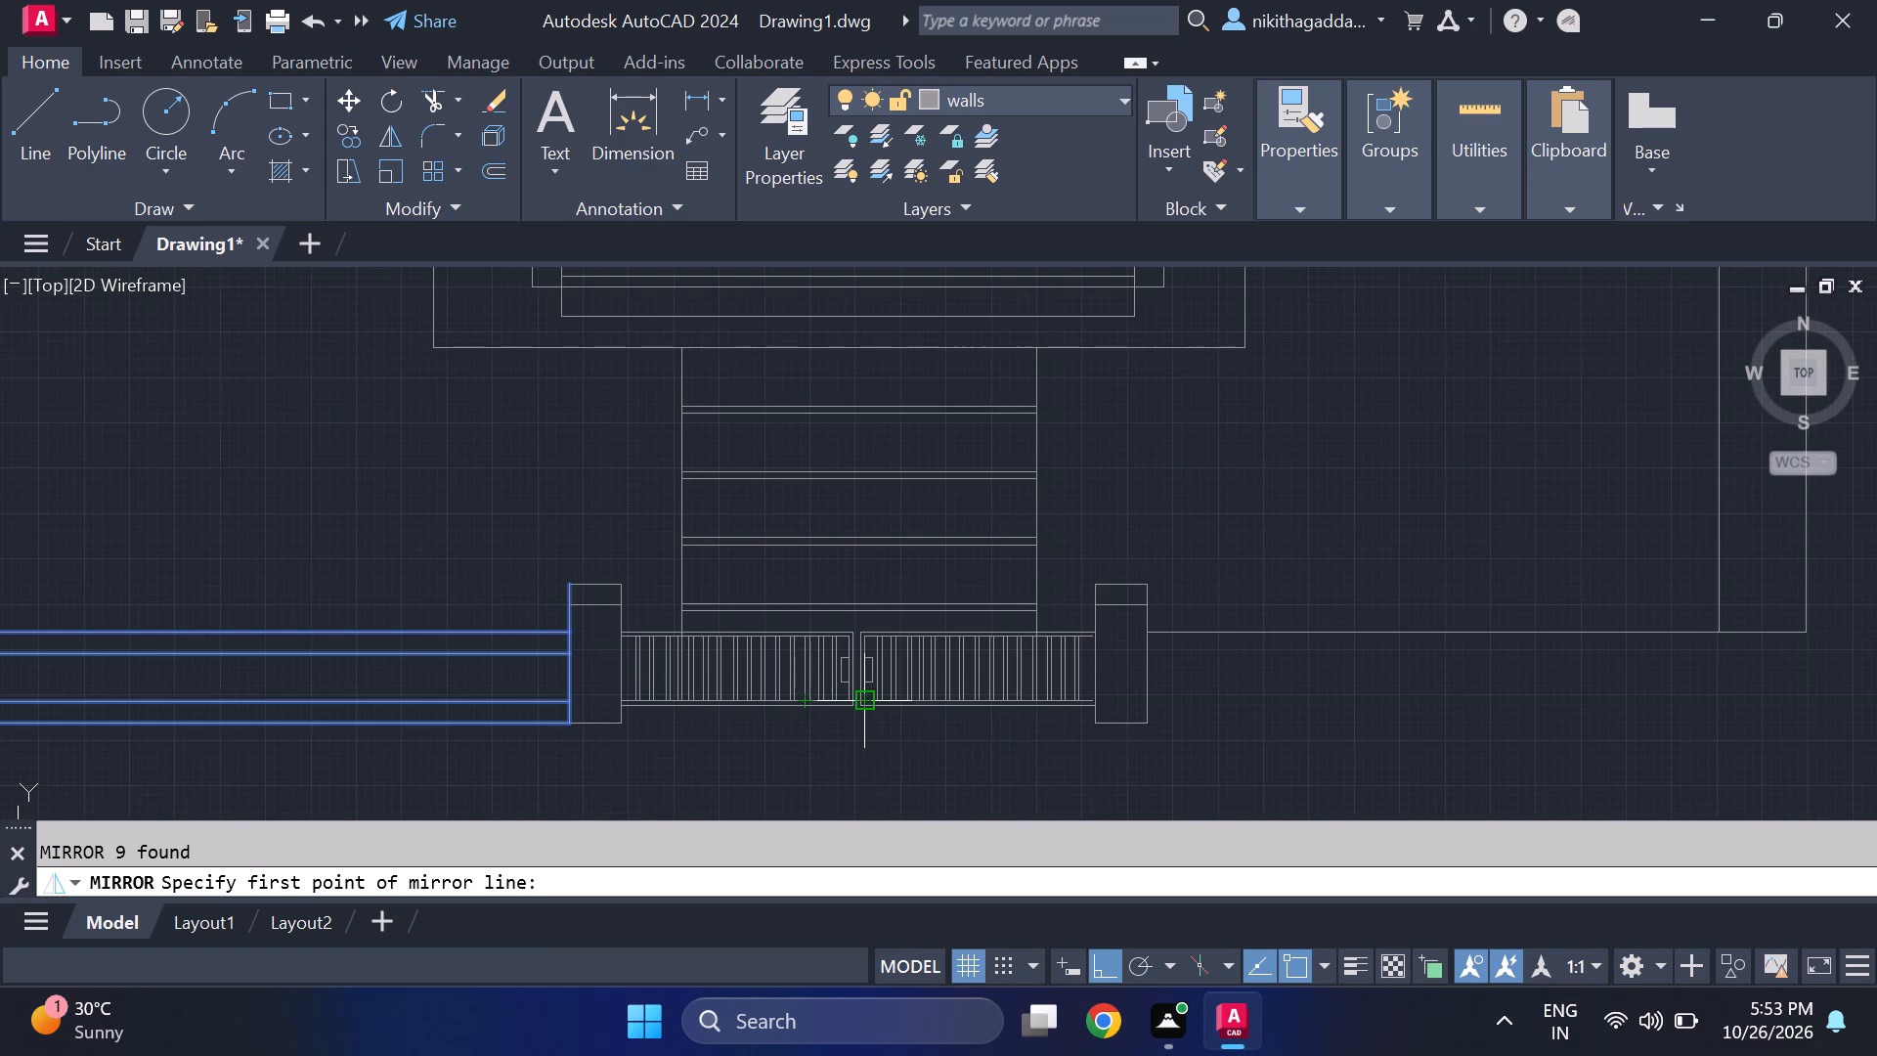
click(863, 610)
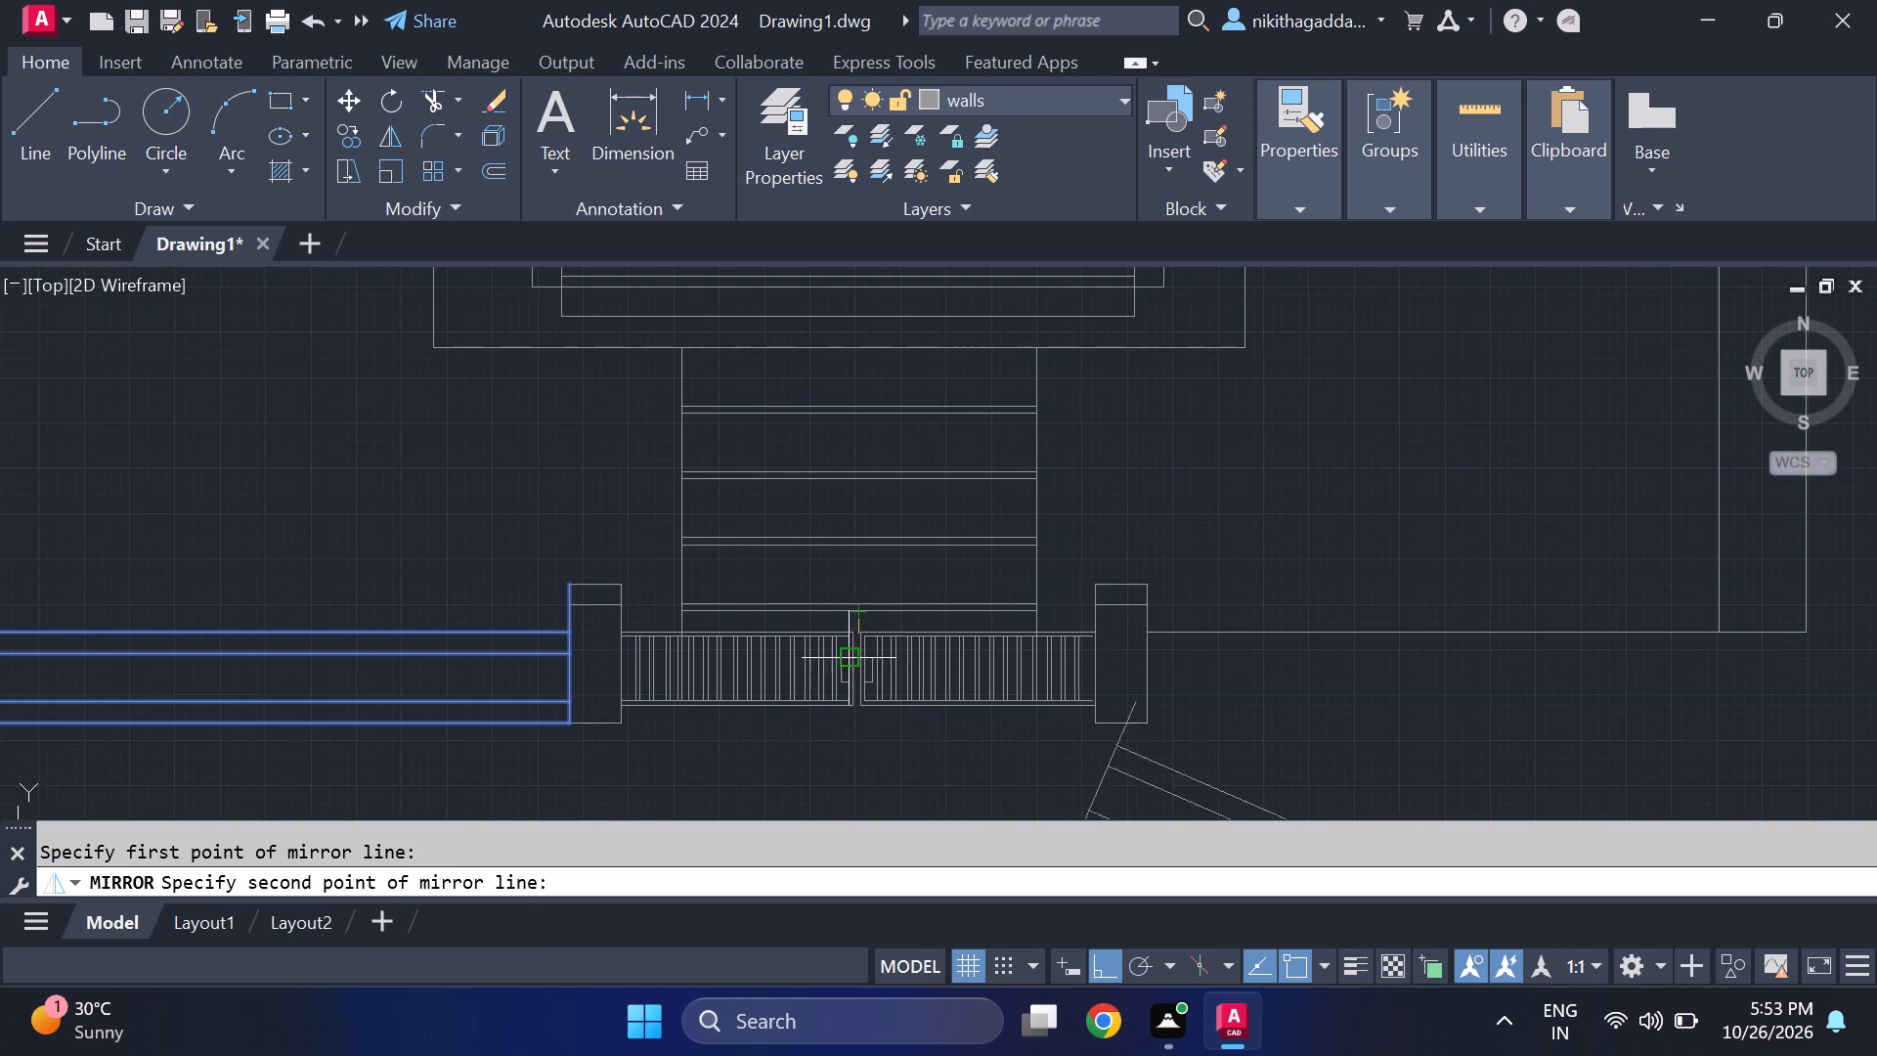
click(863, 783)
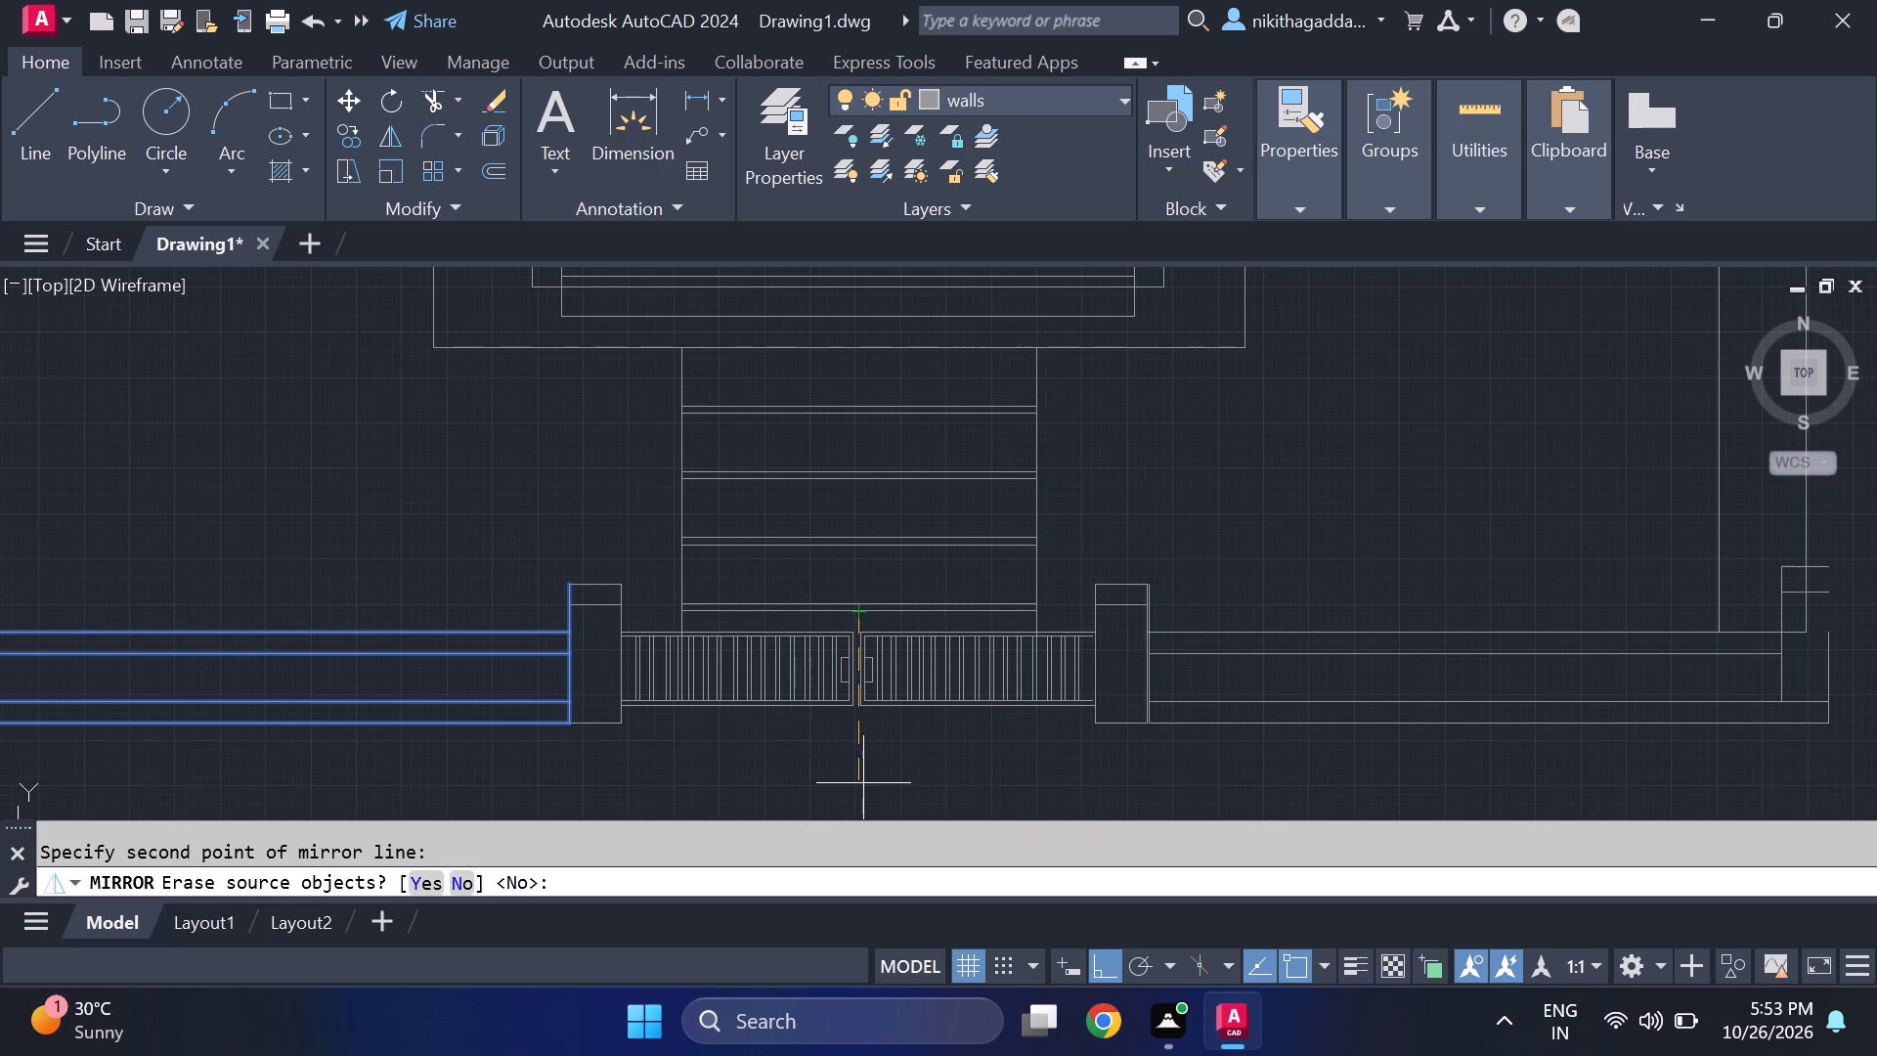
text(no)
key(Return)
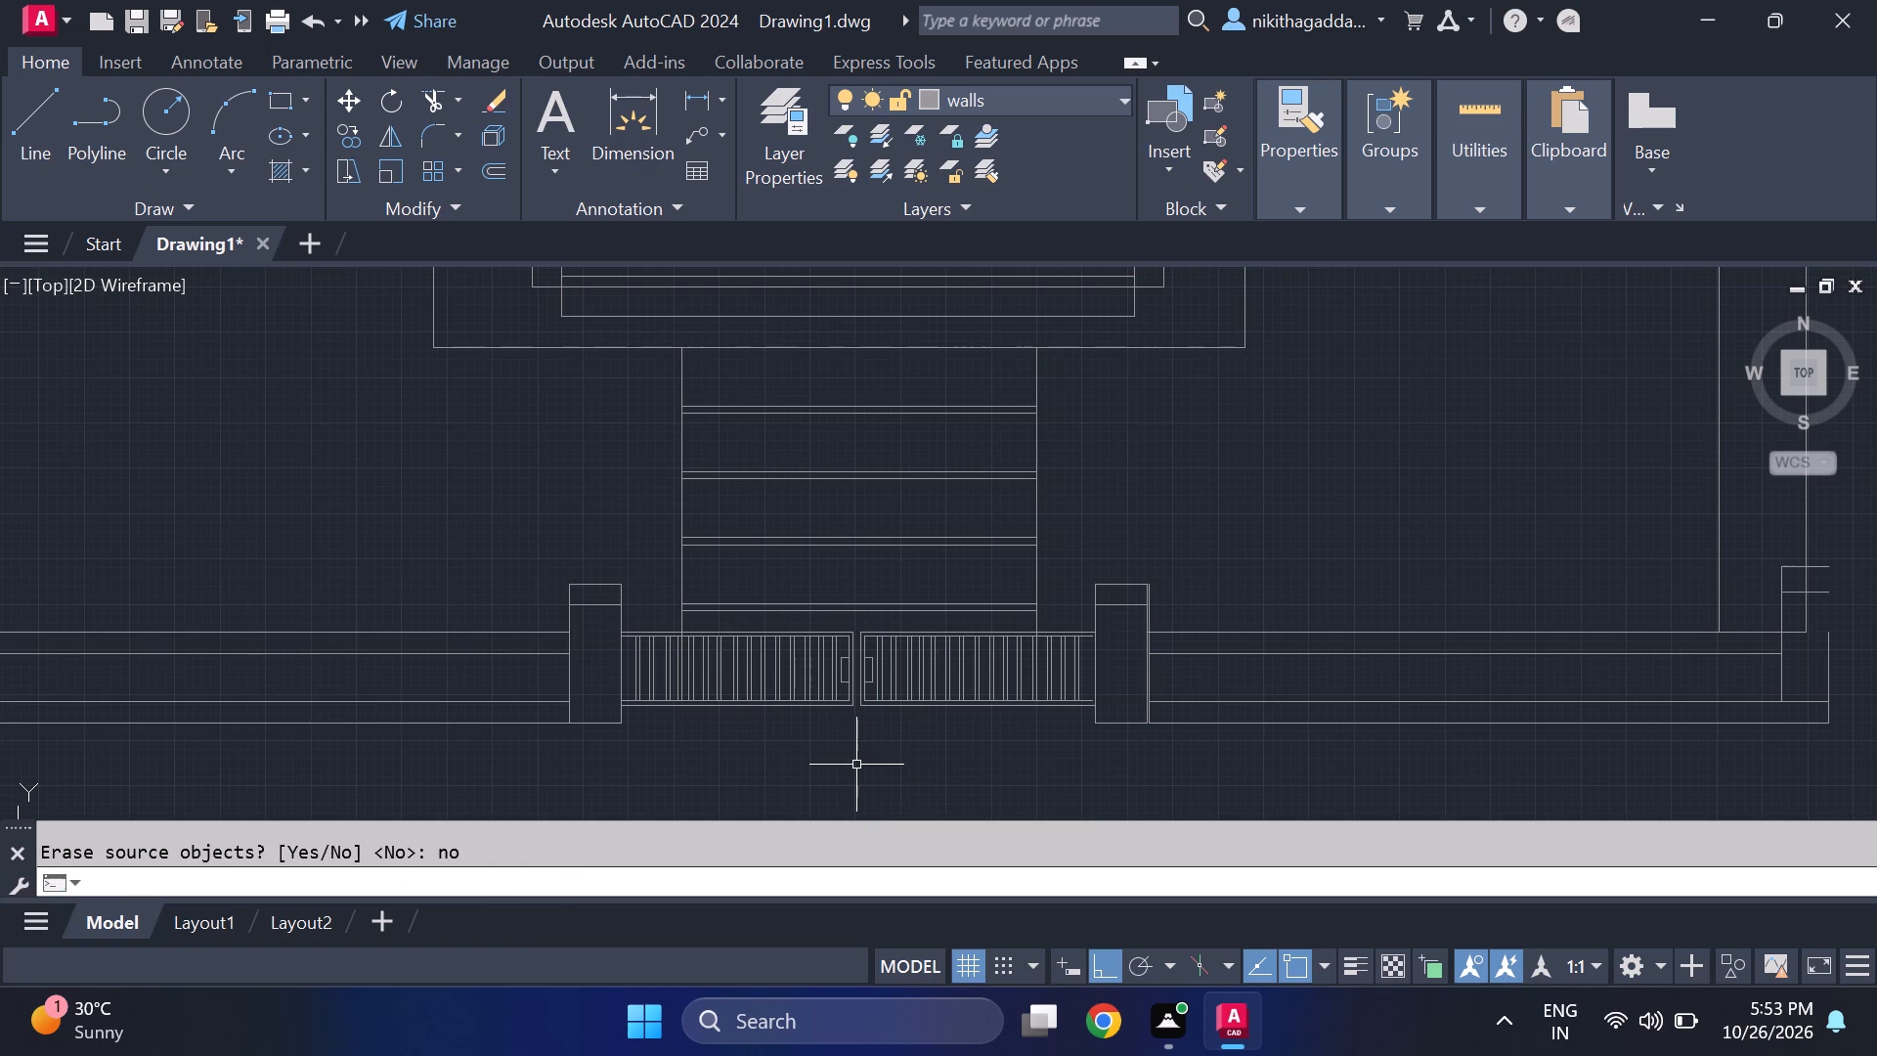
Move the mirrored wall and pillar lines, plus the existing right front boundary line, so the mirrored post edge meets the right gate post's top outer corner.
scroll(1171, 696, up, 2)
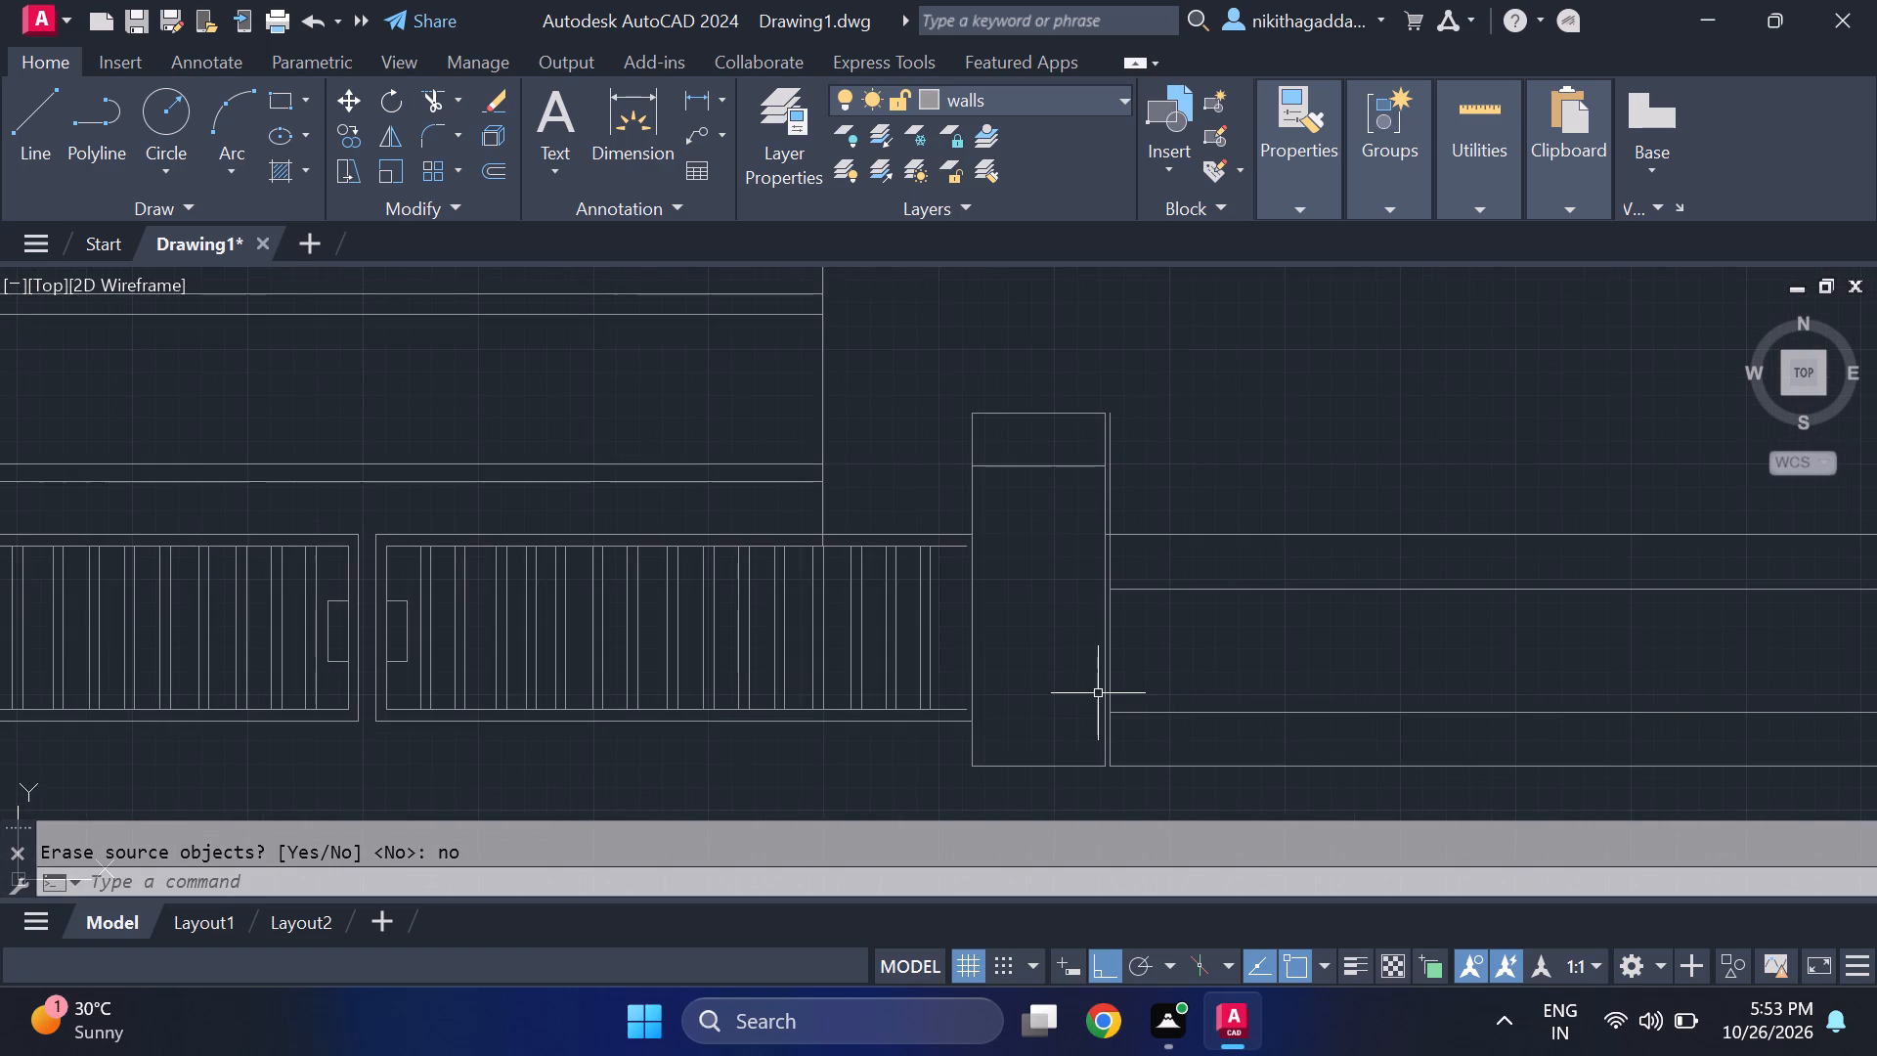
scroll(1101, 686, up, 1)
click(1113, 676)
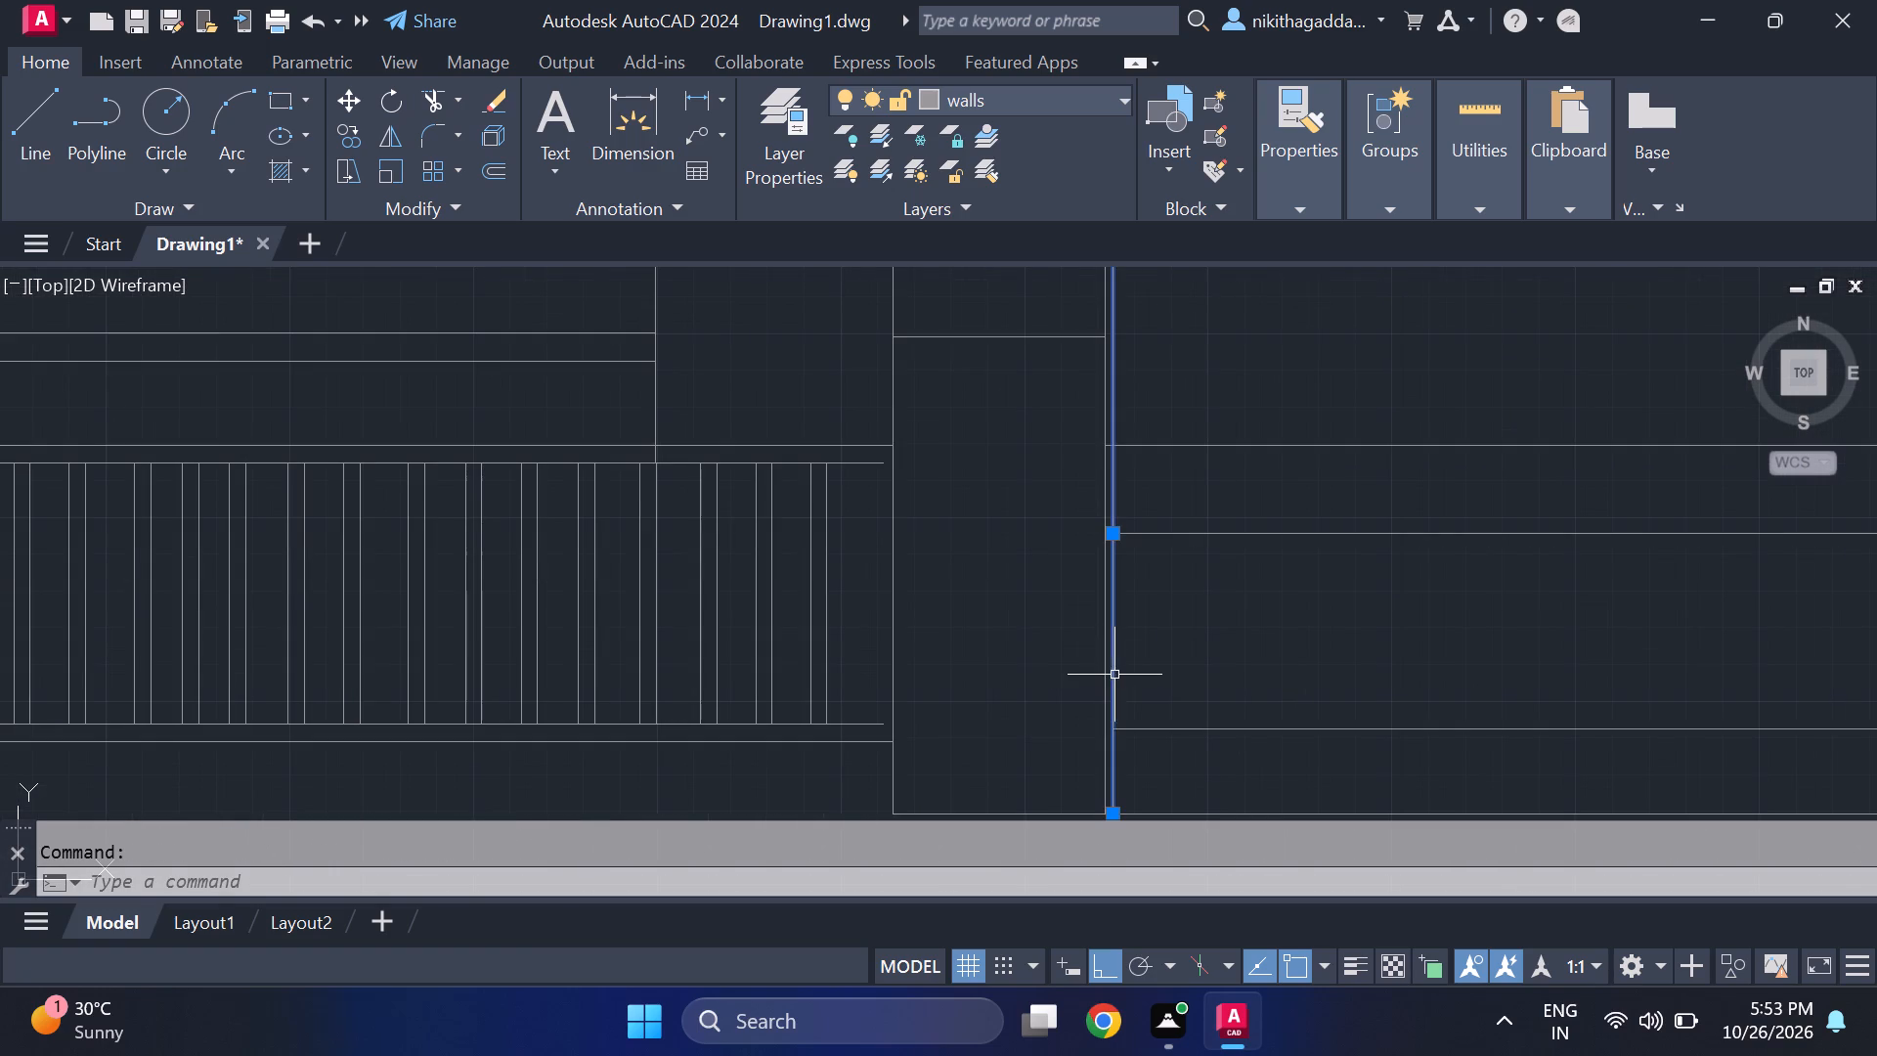
scroll(1116, 674, down, 2)
click(1341, 529)
click(1242, 643)
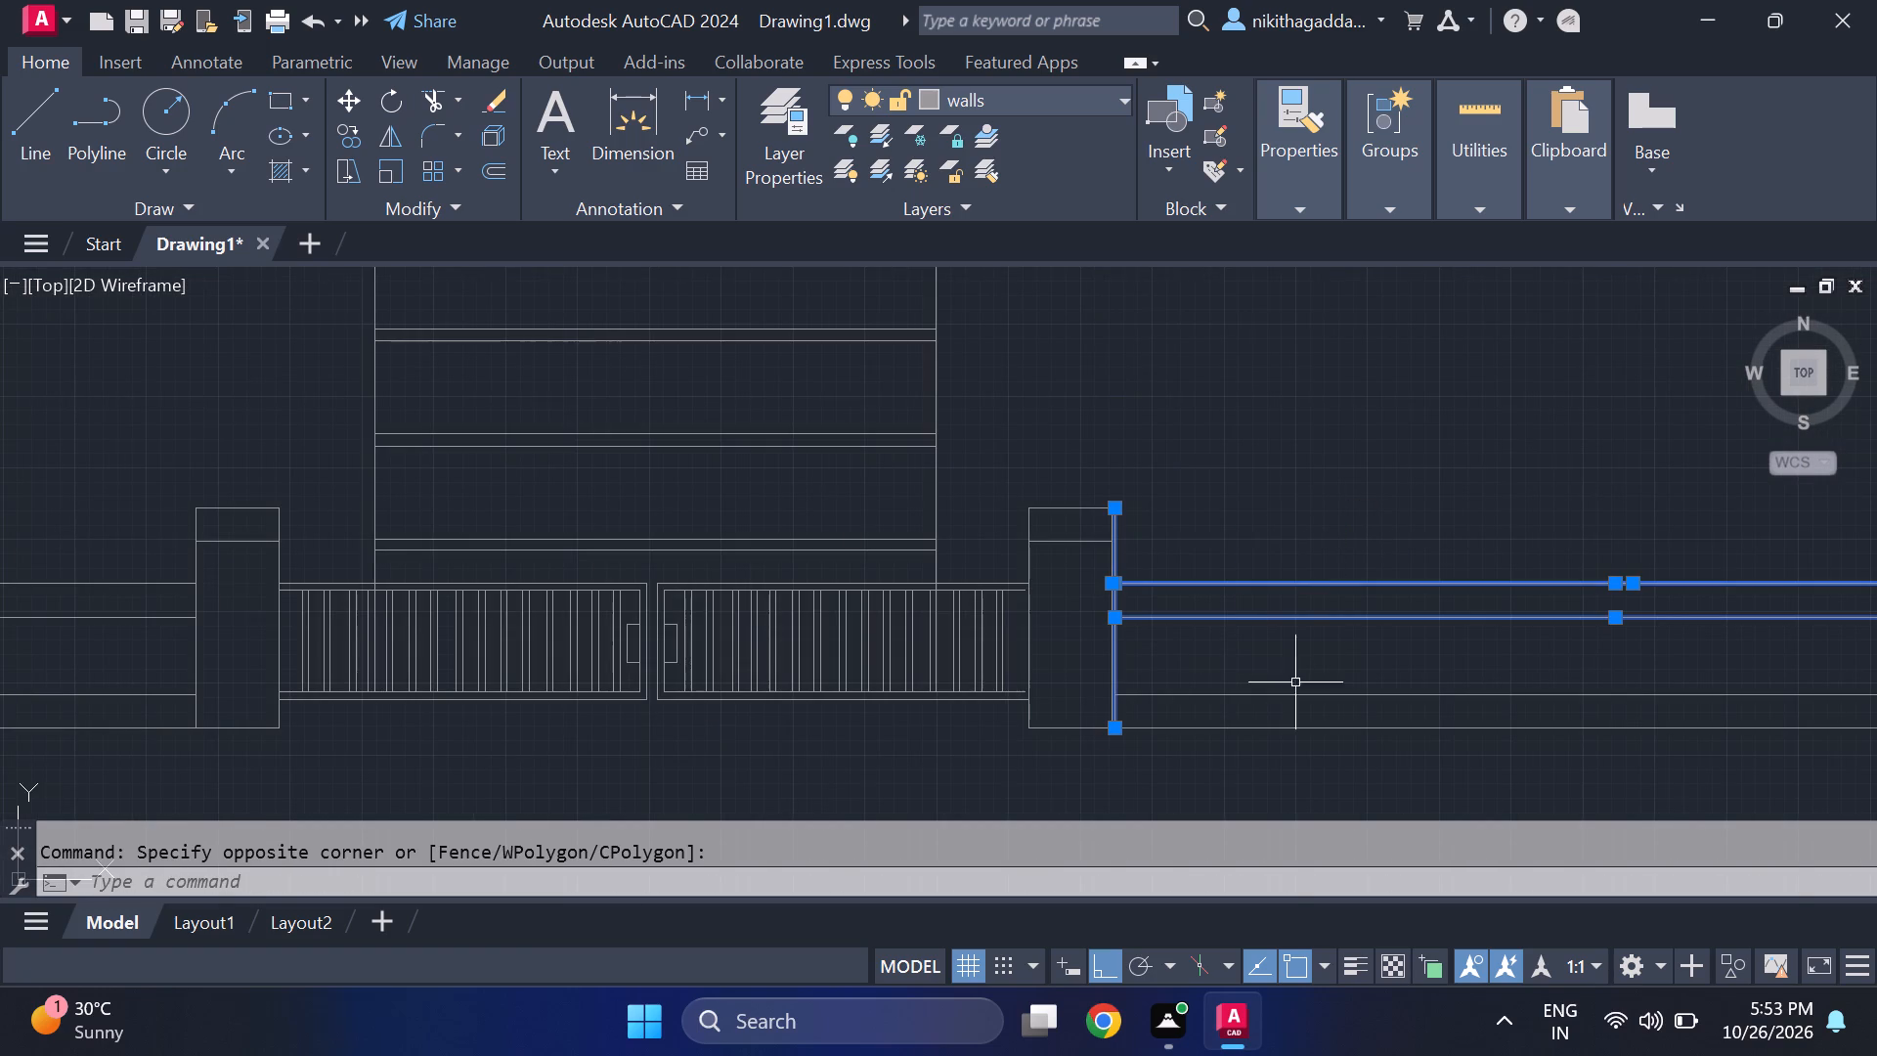
drag(1316, 661, 1309, 679)
click(1237, 807)
middle_drag(1348, 720, 778, 638)
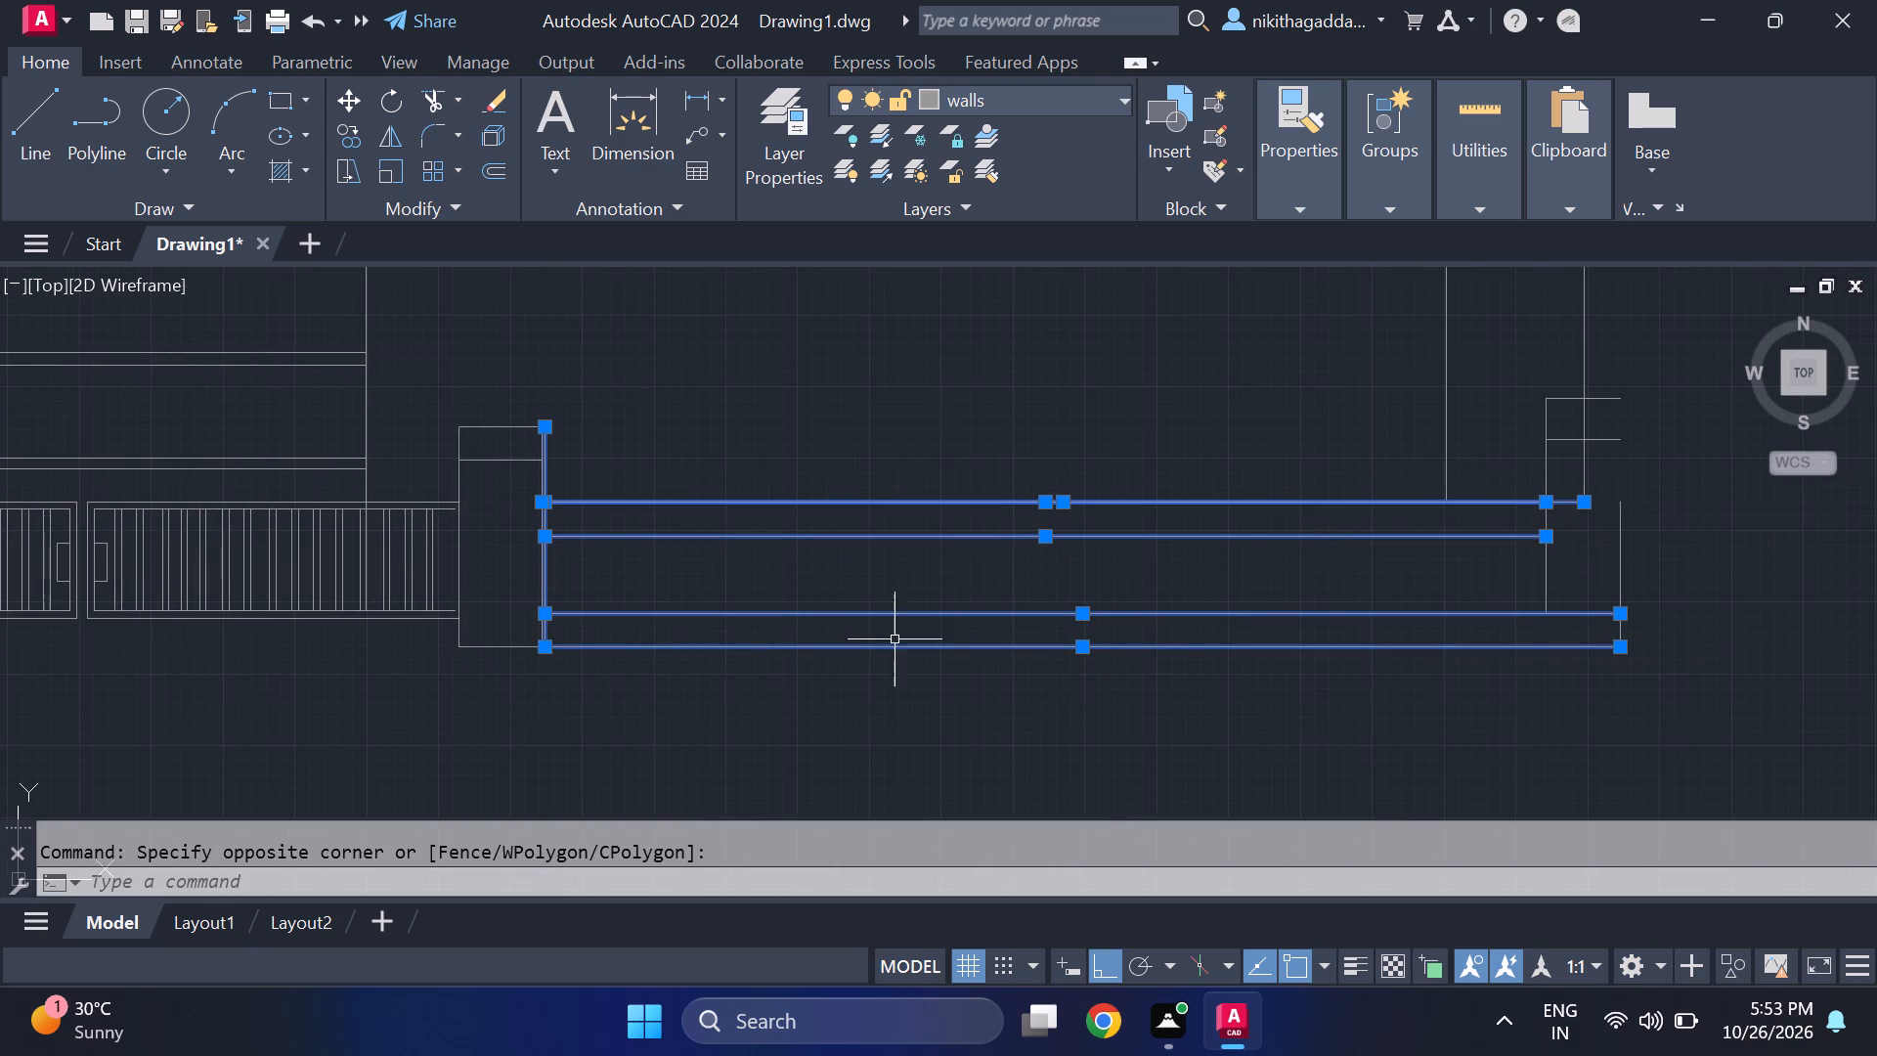
click(1677, 552)
click(1481, 578)
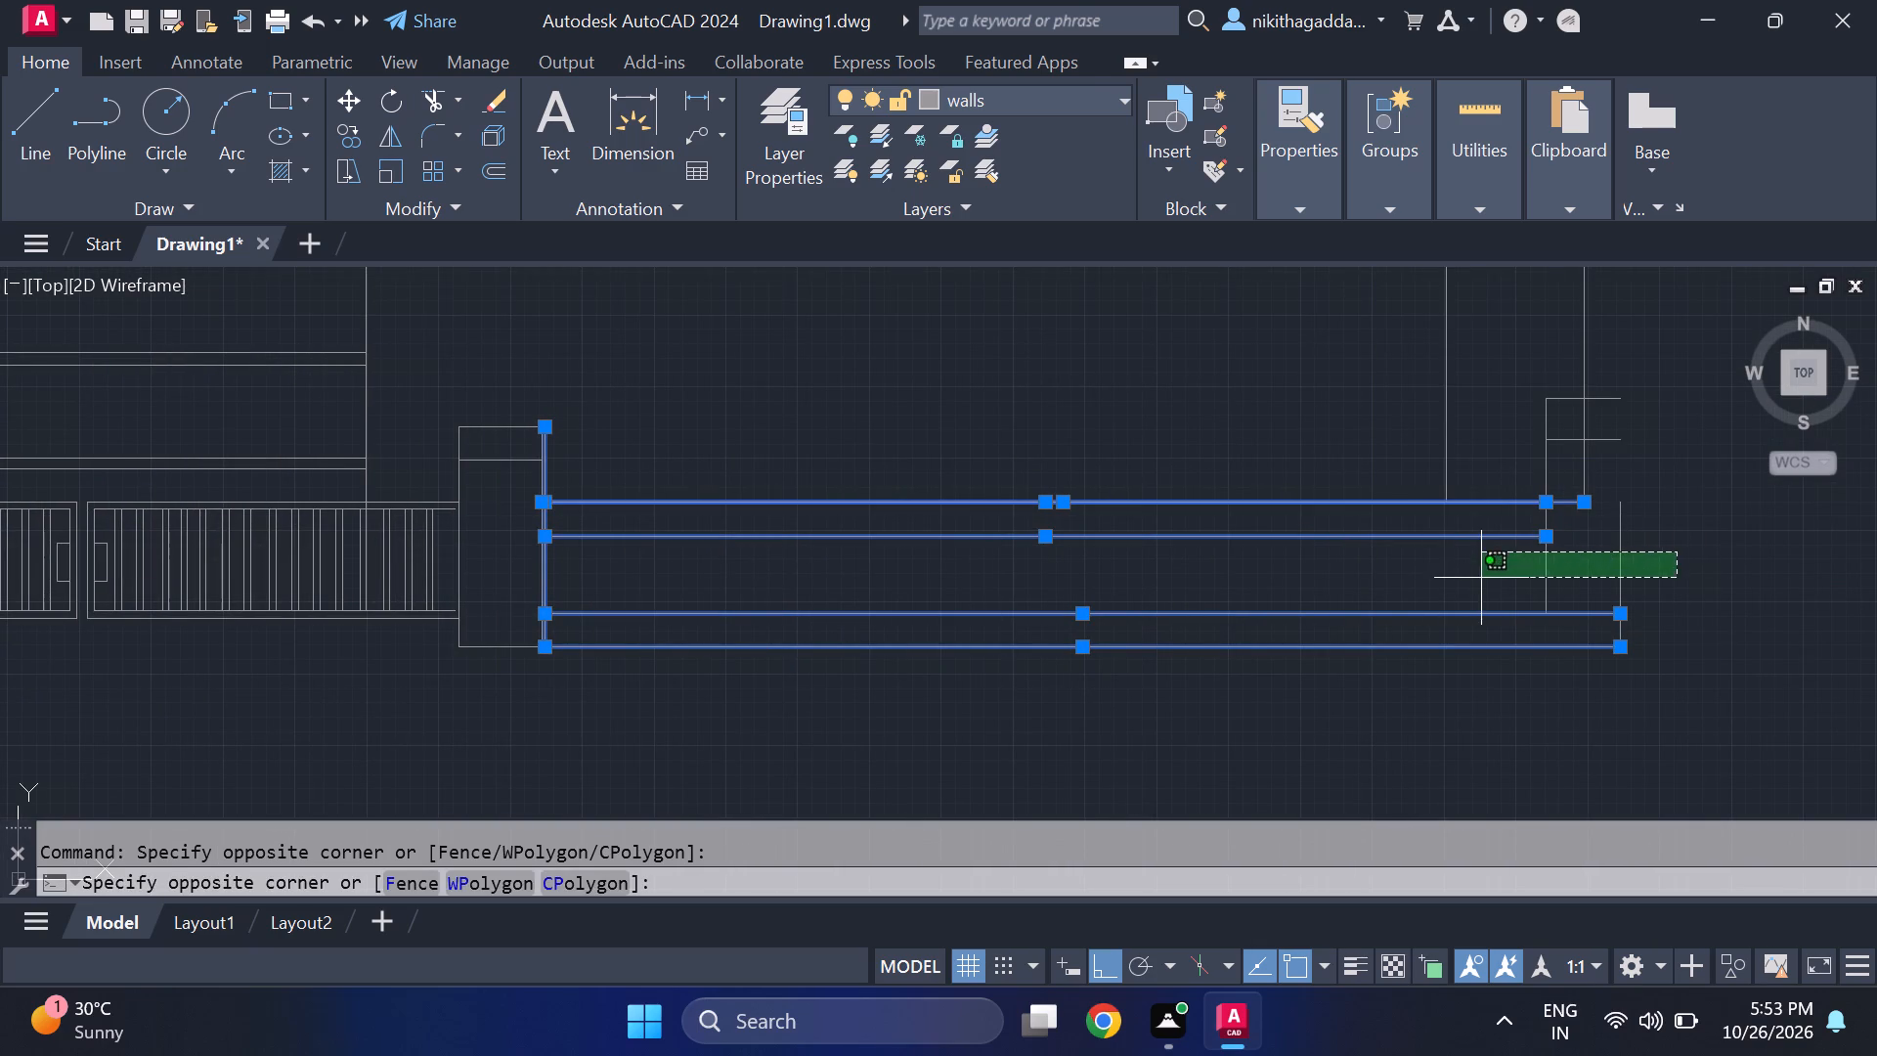
scroll(1574, 391, up, 1)
click(1553, 384)
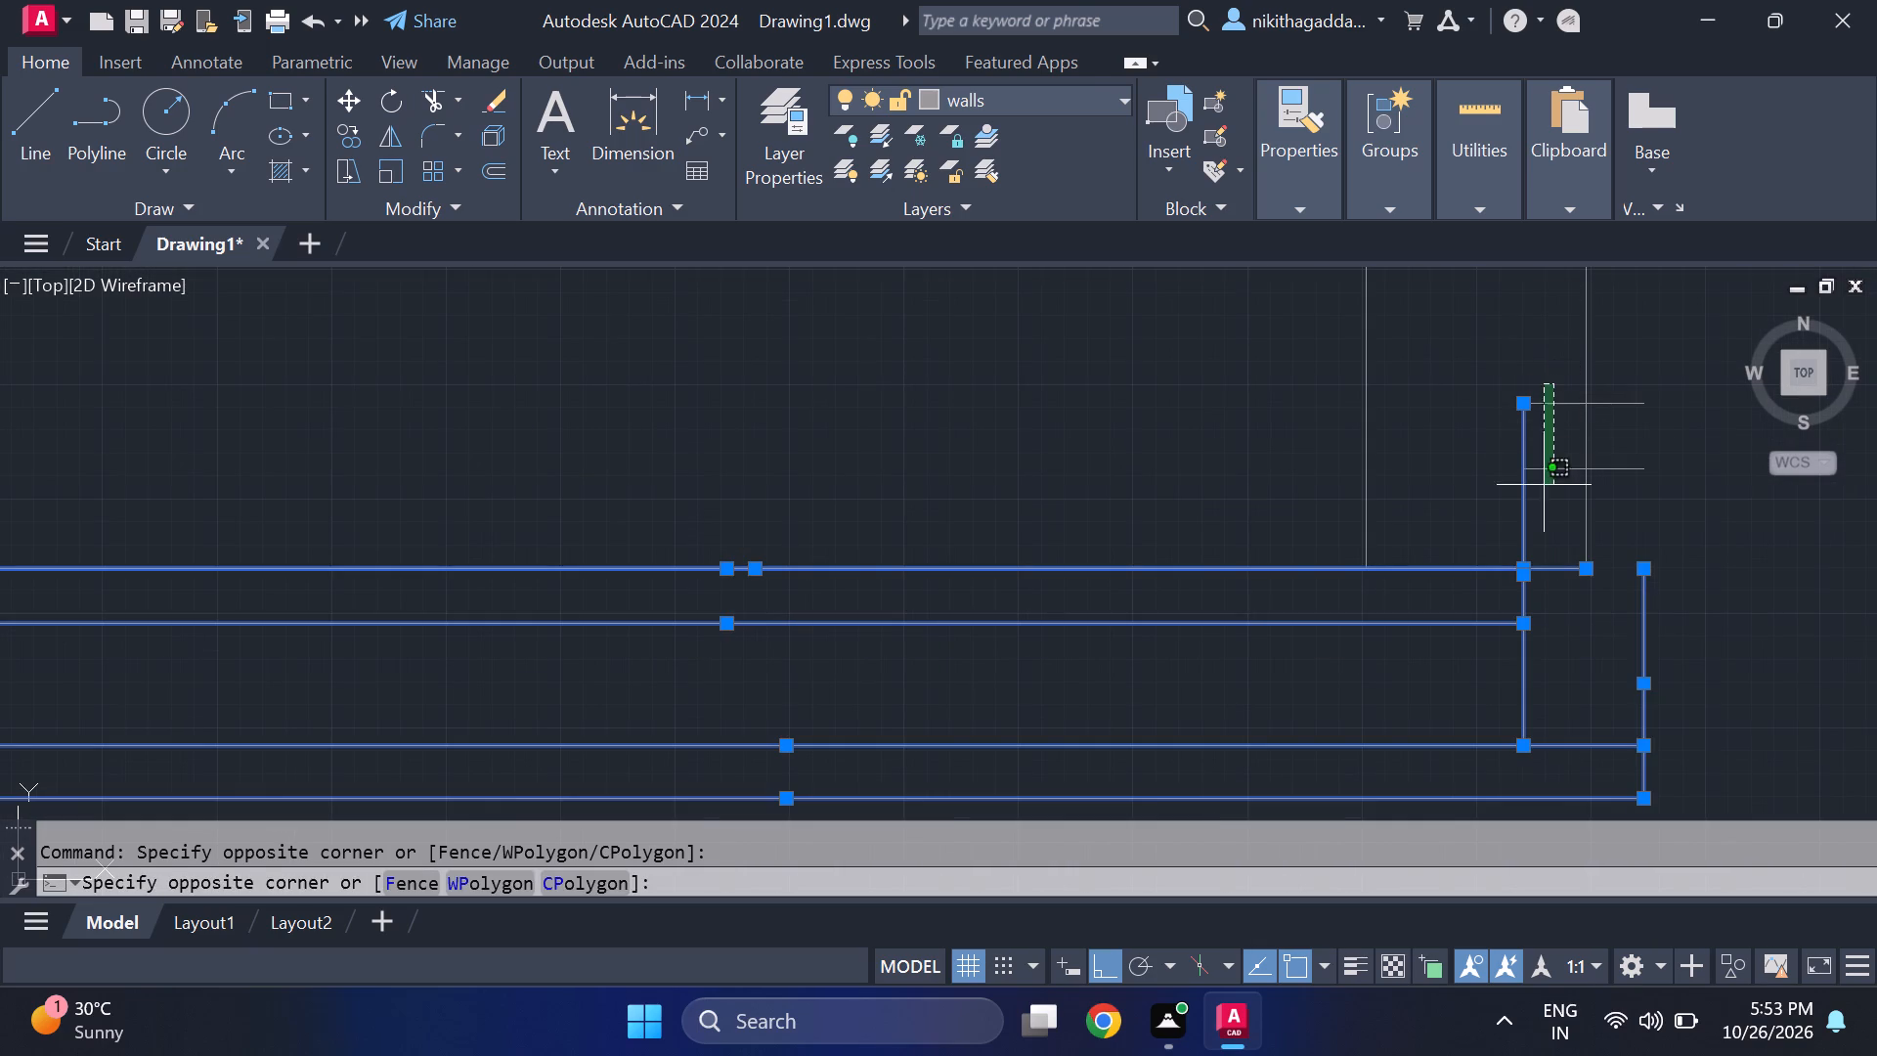
click(1534, 512)
scroll(1672, 468, down, 2)
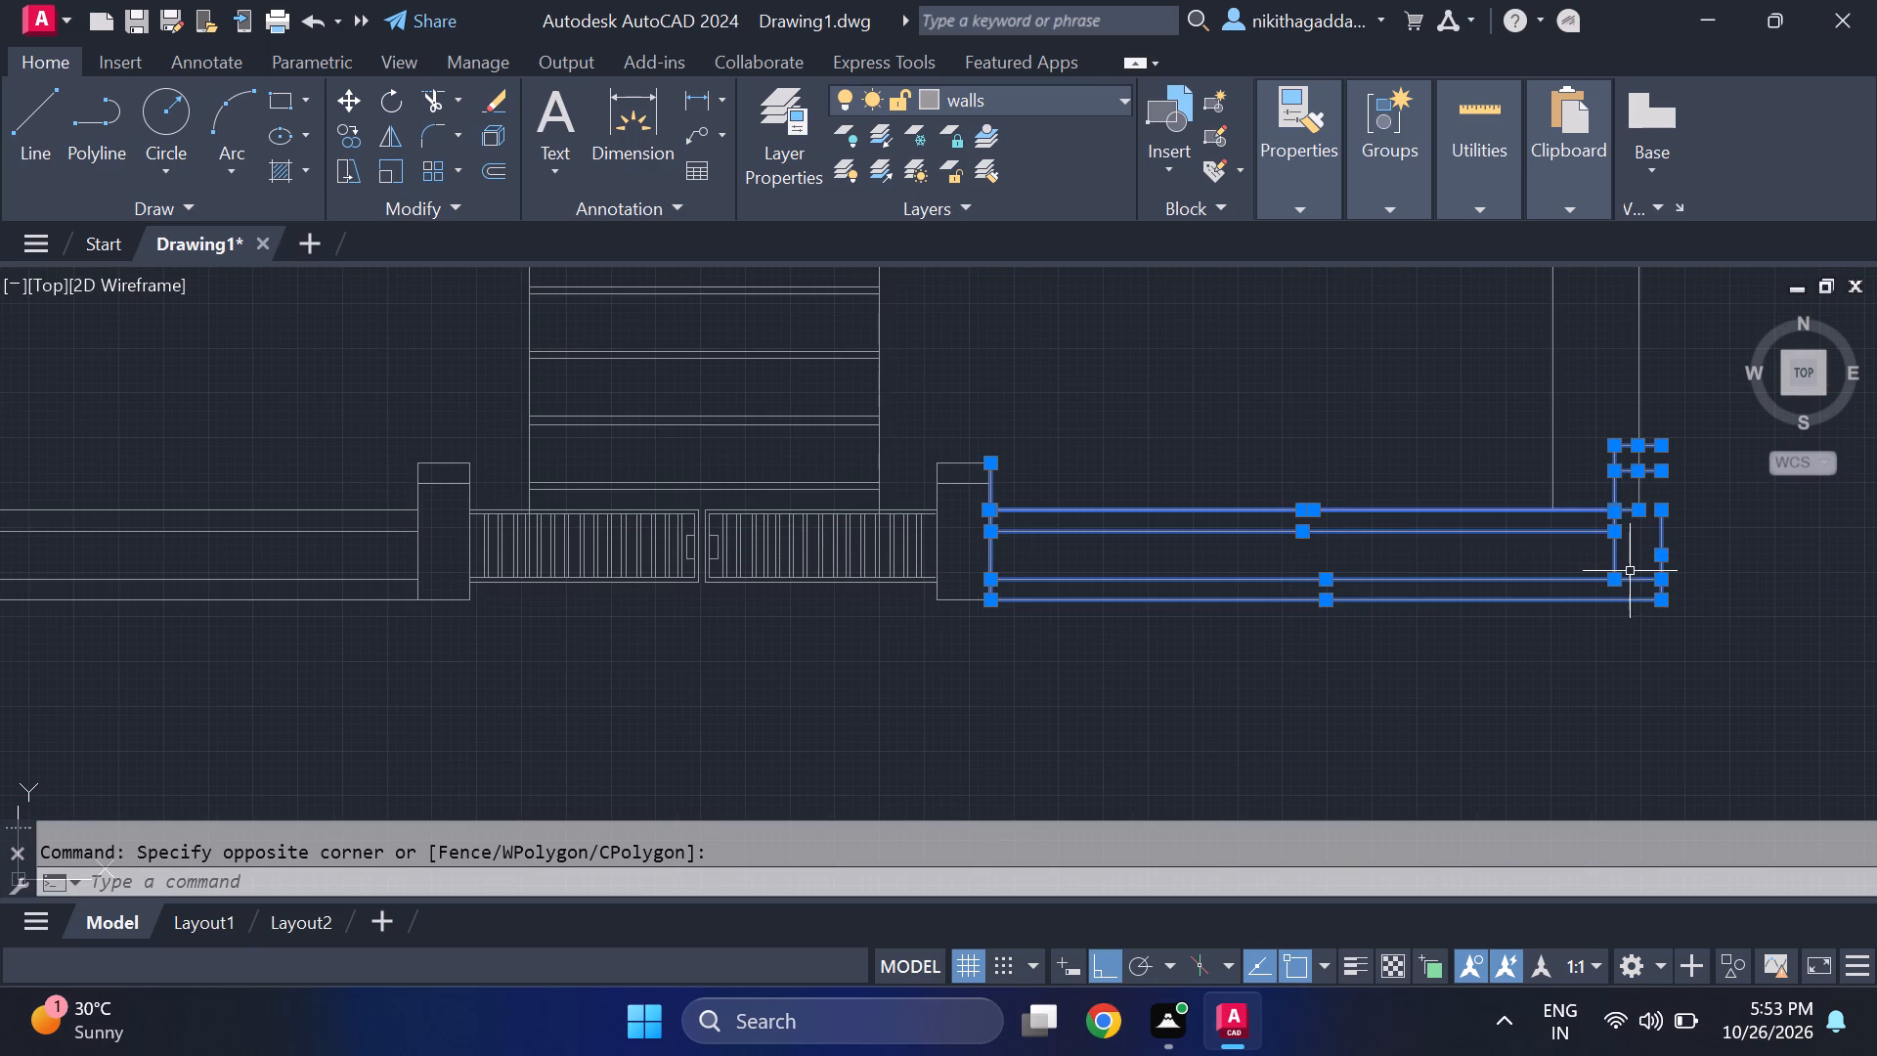
middle_drag(1650, 612, 1803, 632)
scroll(1803, 632, down, 2)
scroll(1661, 596, up, 2)
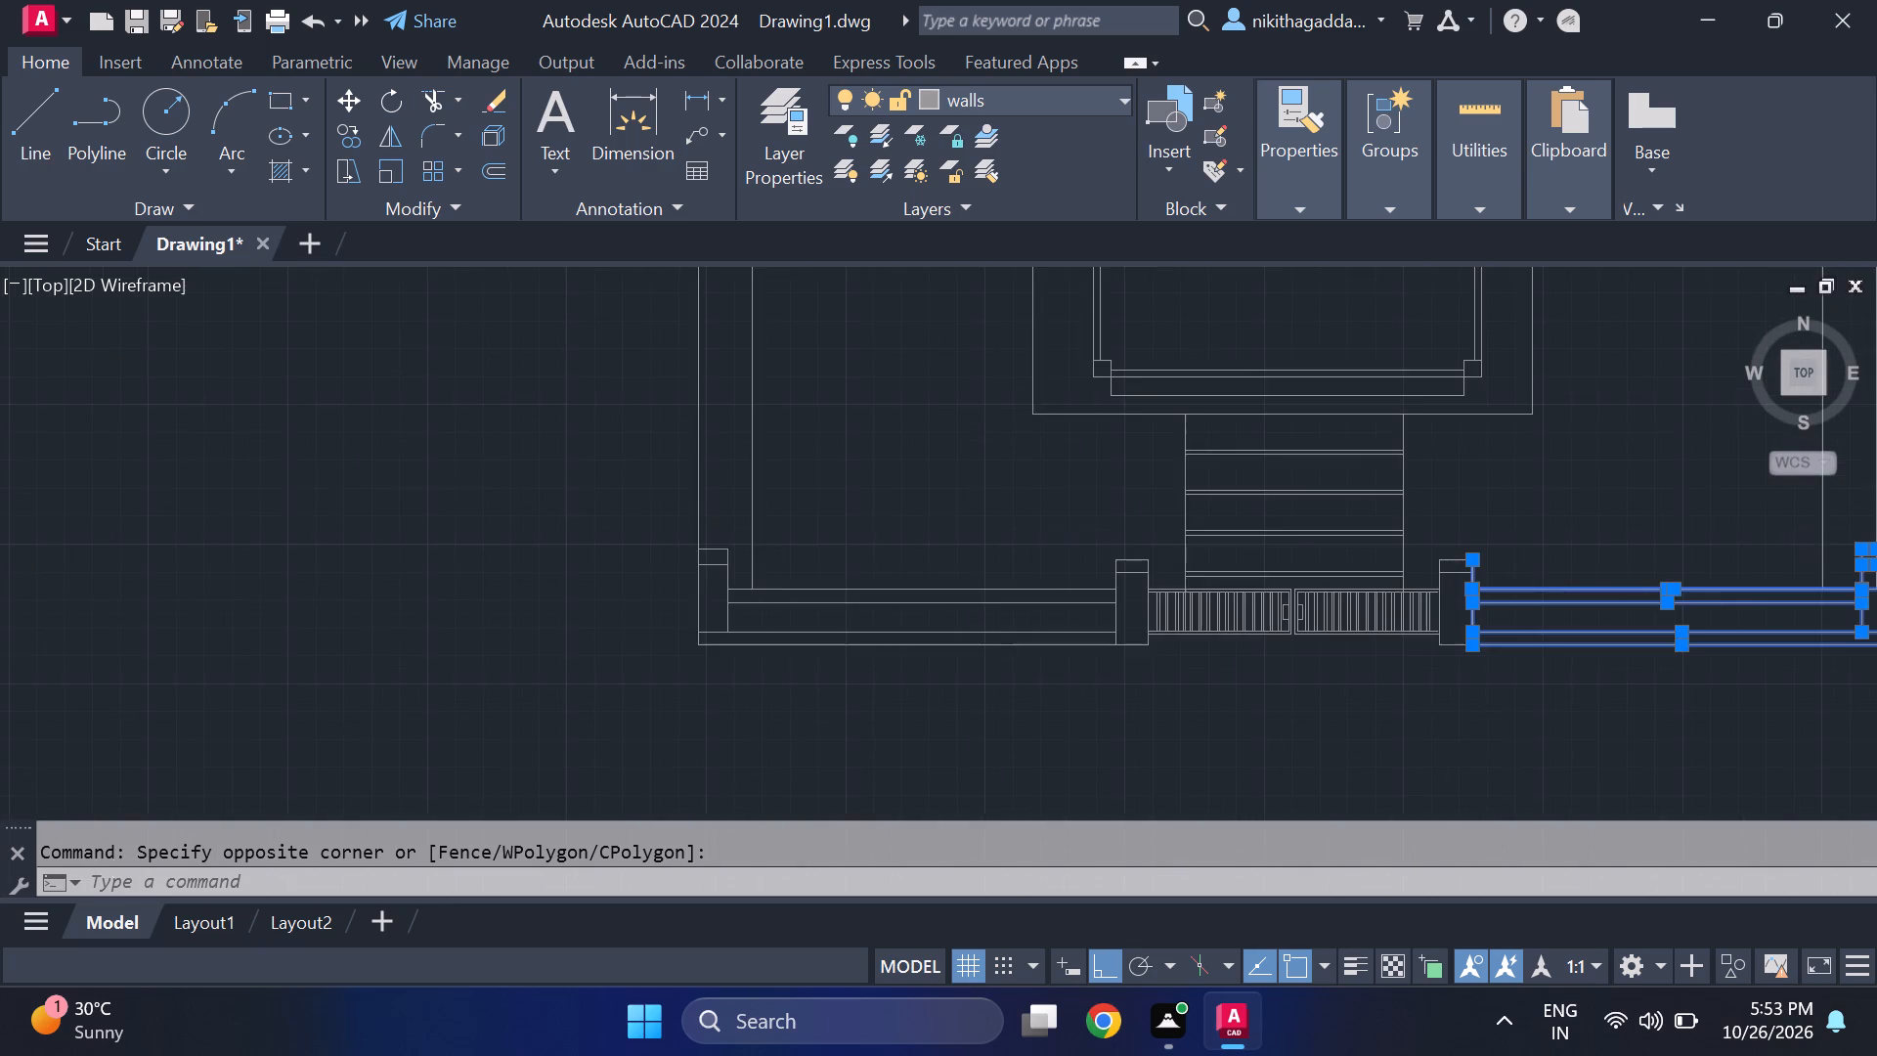
middle_drag(1661, 596, 1516, 623)
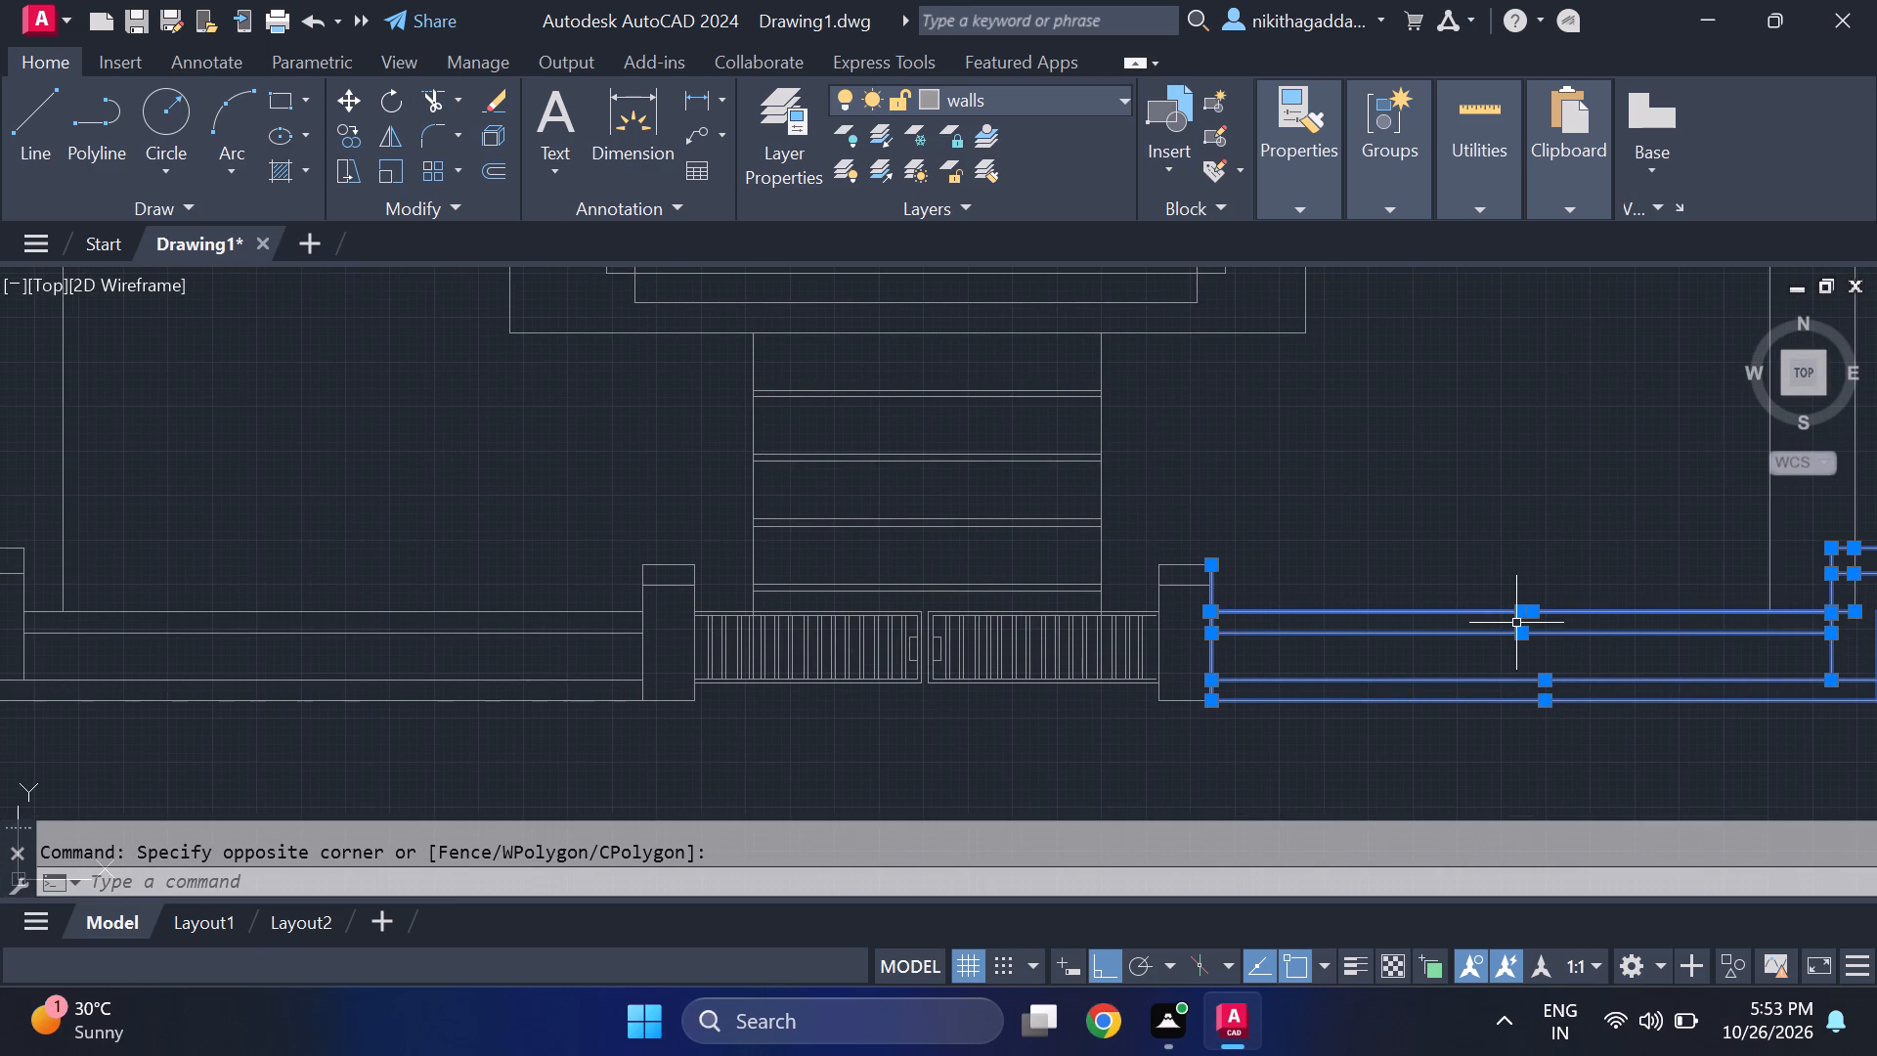
scroll(1517, 629, down, 1)
scroll(1432, 635, up, 1)
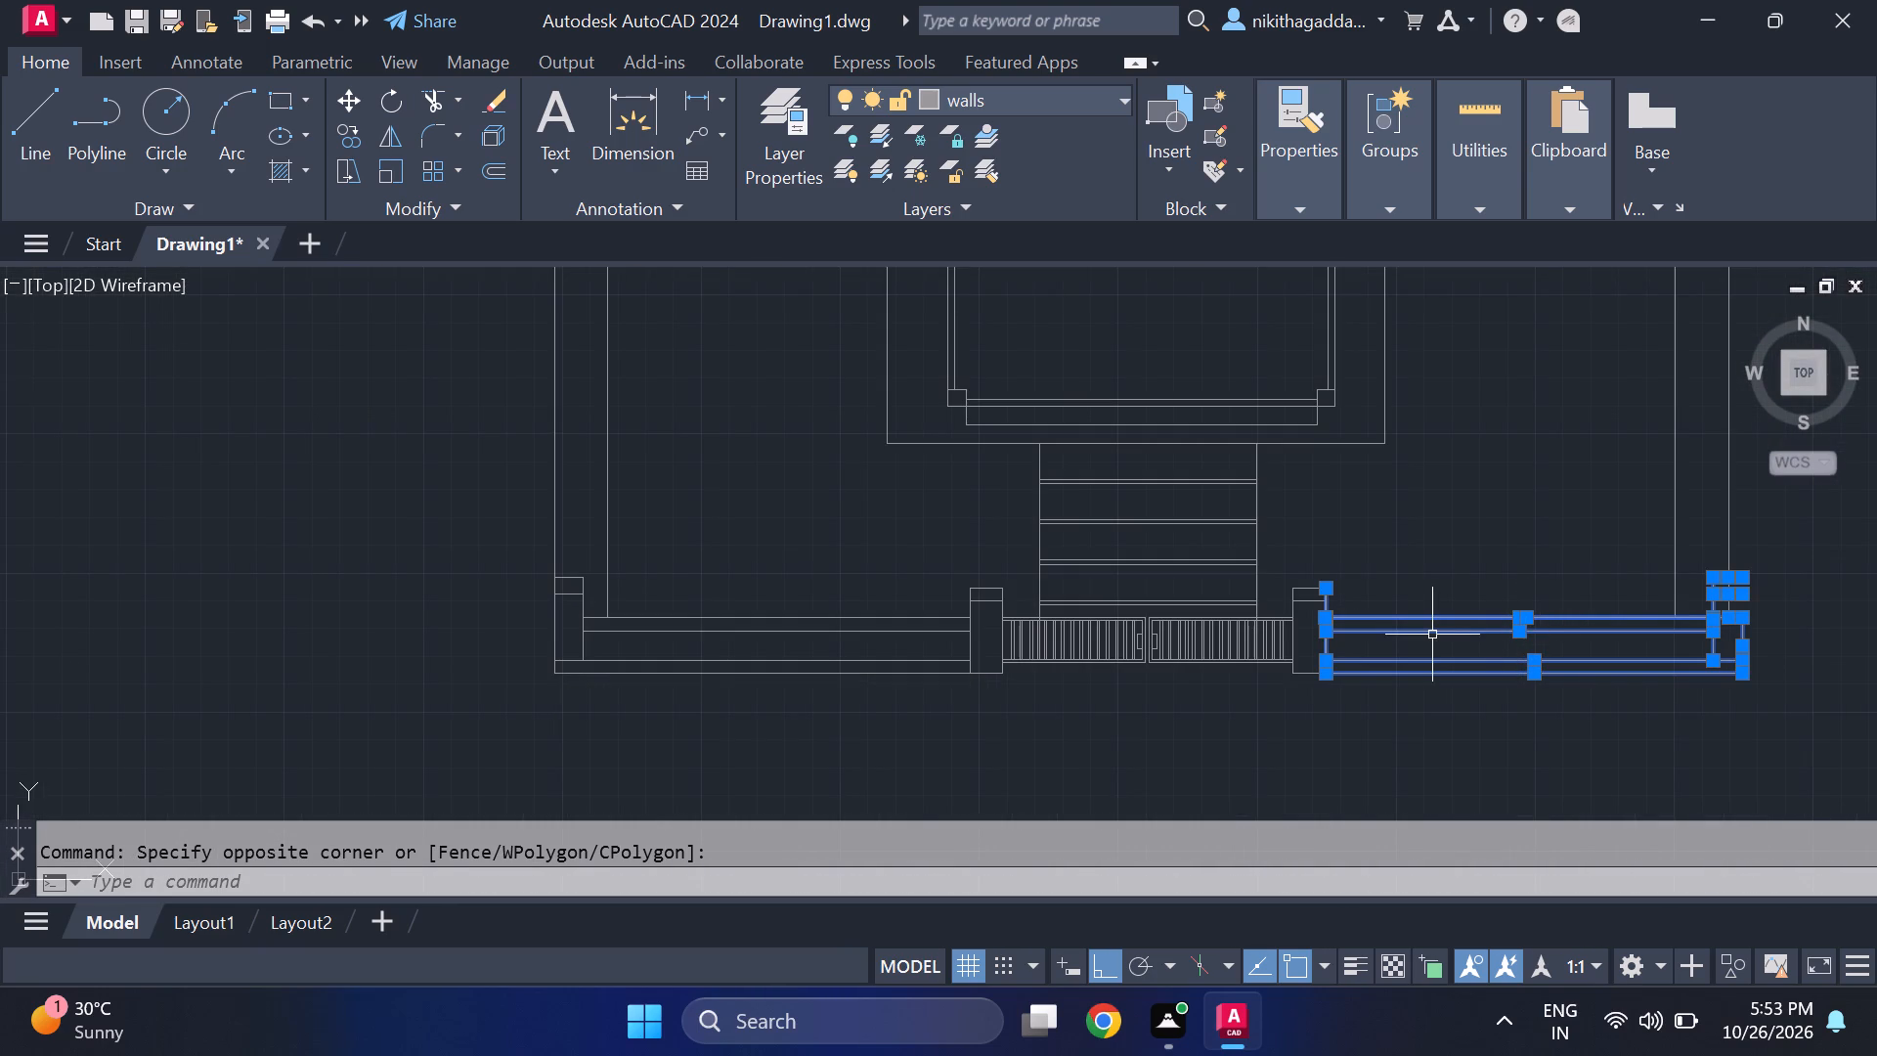
middle_drag(1432, 635, 1430, 635)
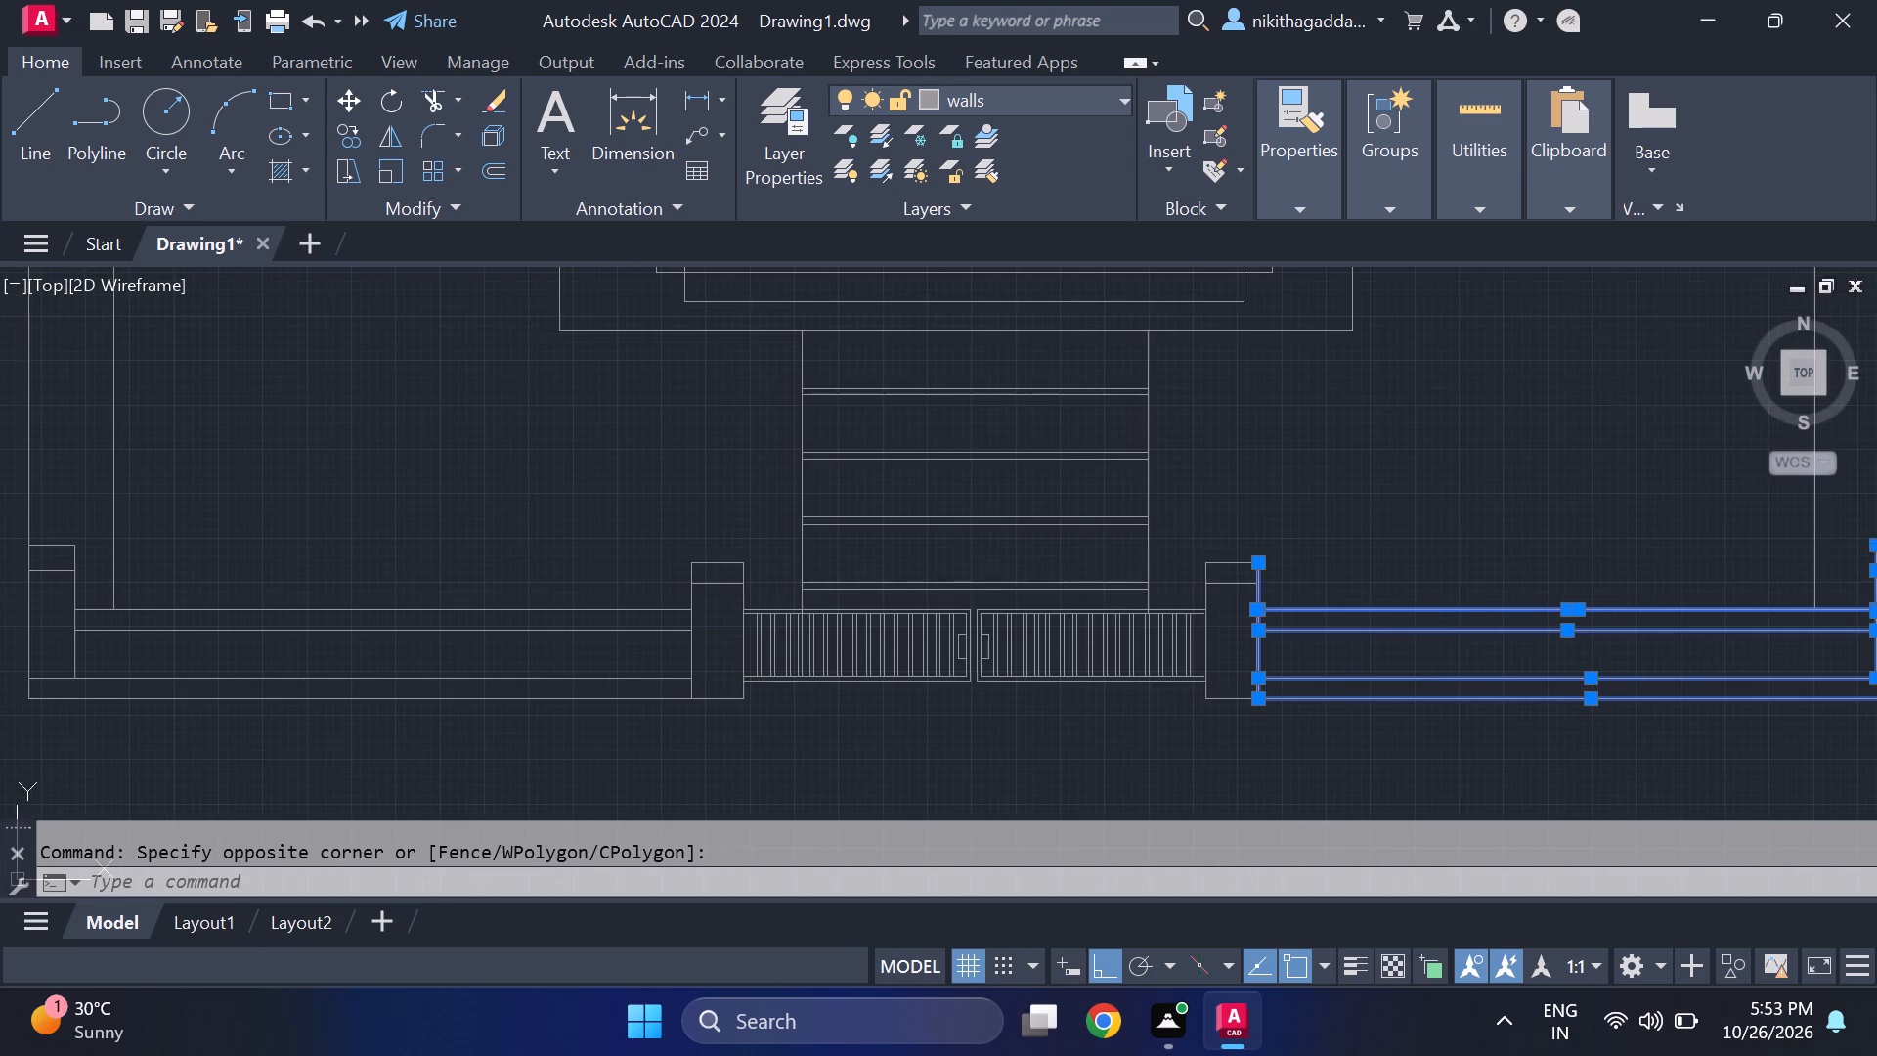
middle_drag(1430, 635, 1241, 628)
key(m)
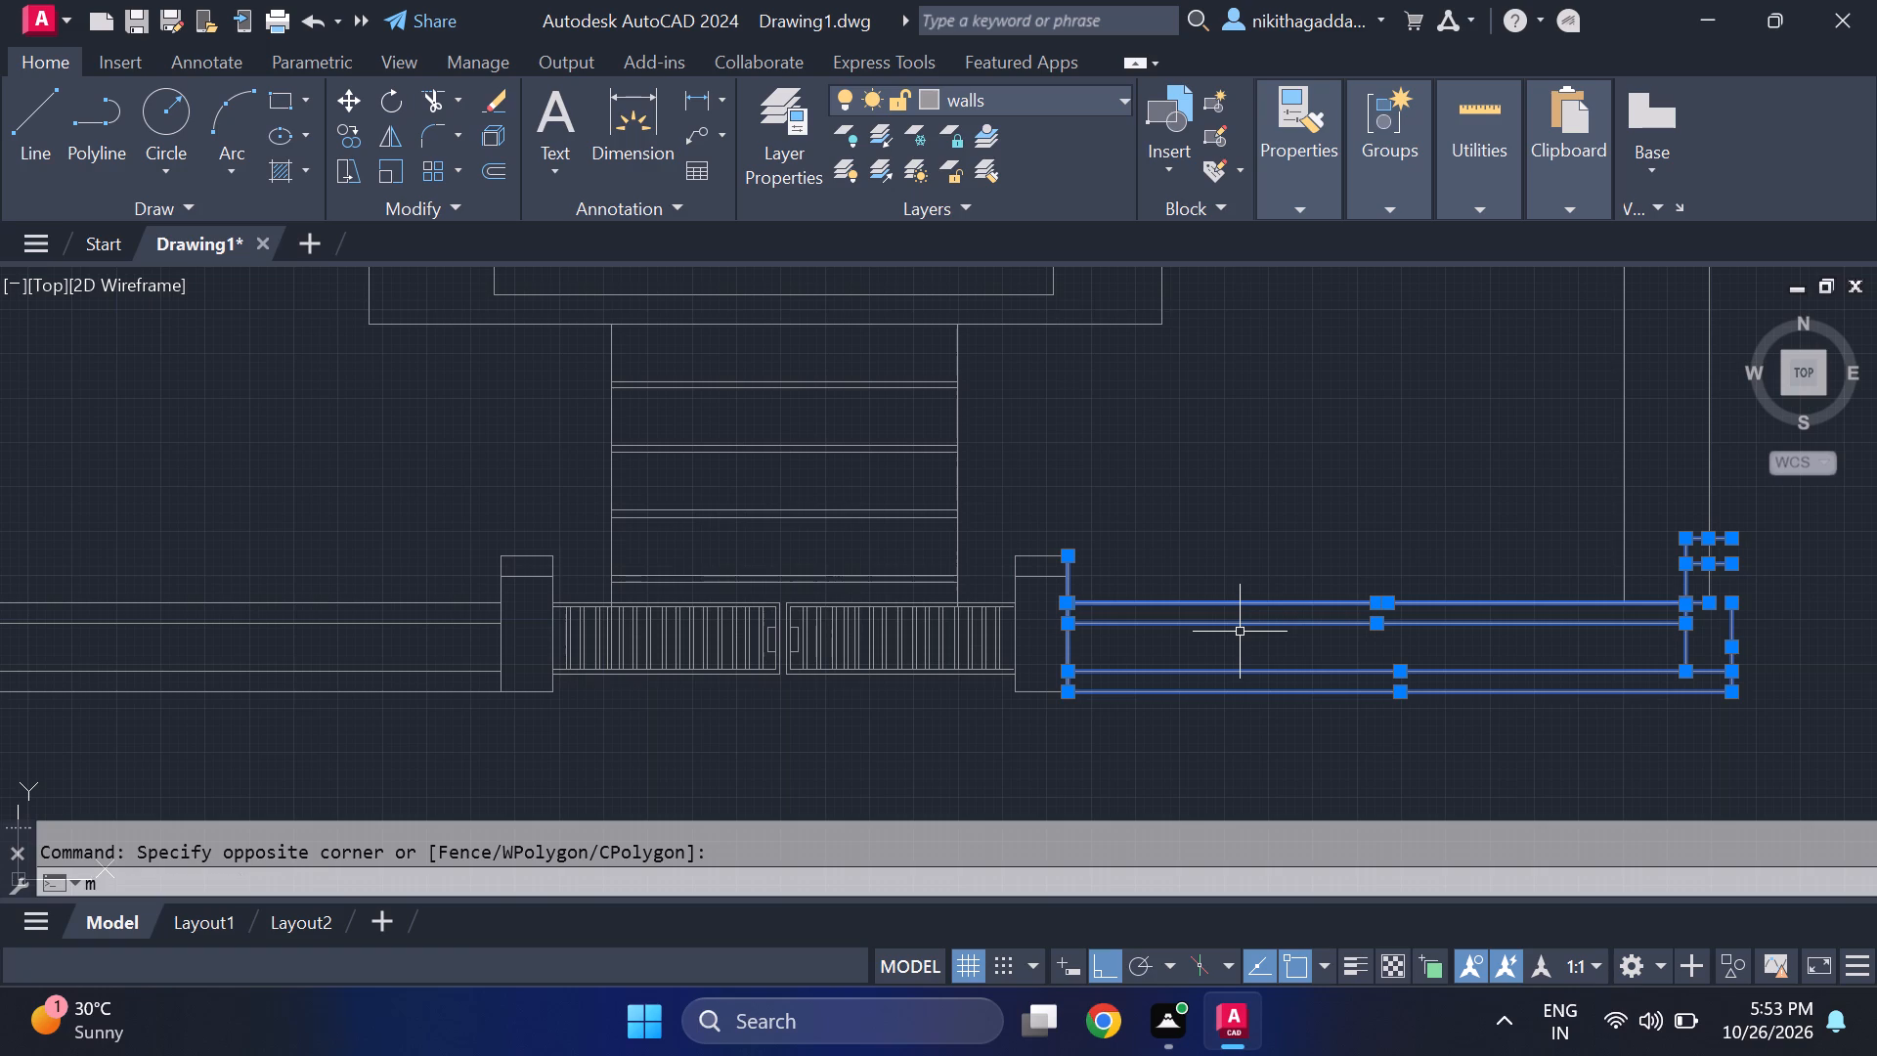
key(Return)
scroll(804, 654, up, 1)
scroll(1217, 506, up, 4)
click(1222, 483)
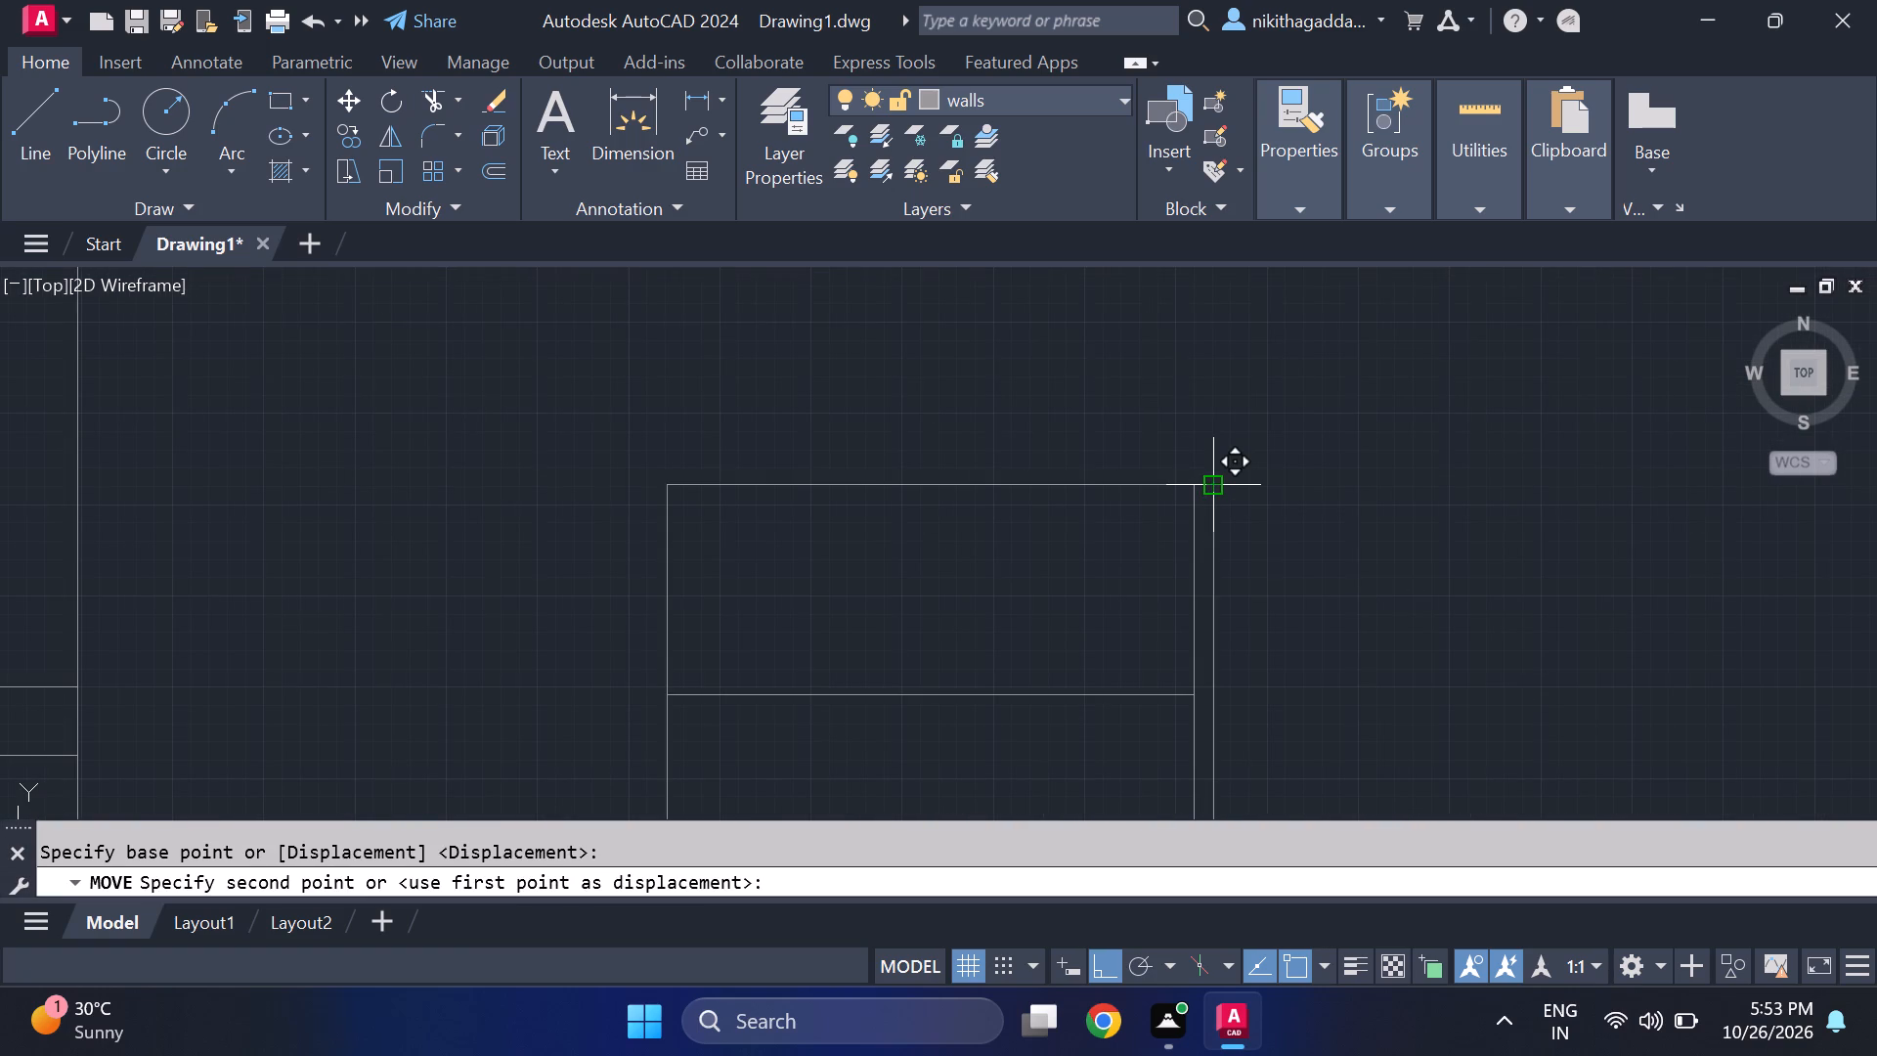
scroll(1192, 474, up, 2)
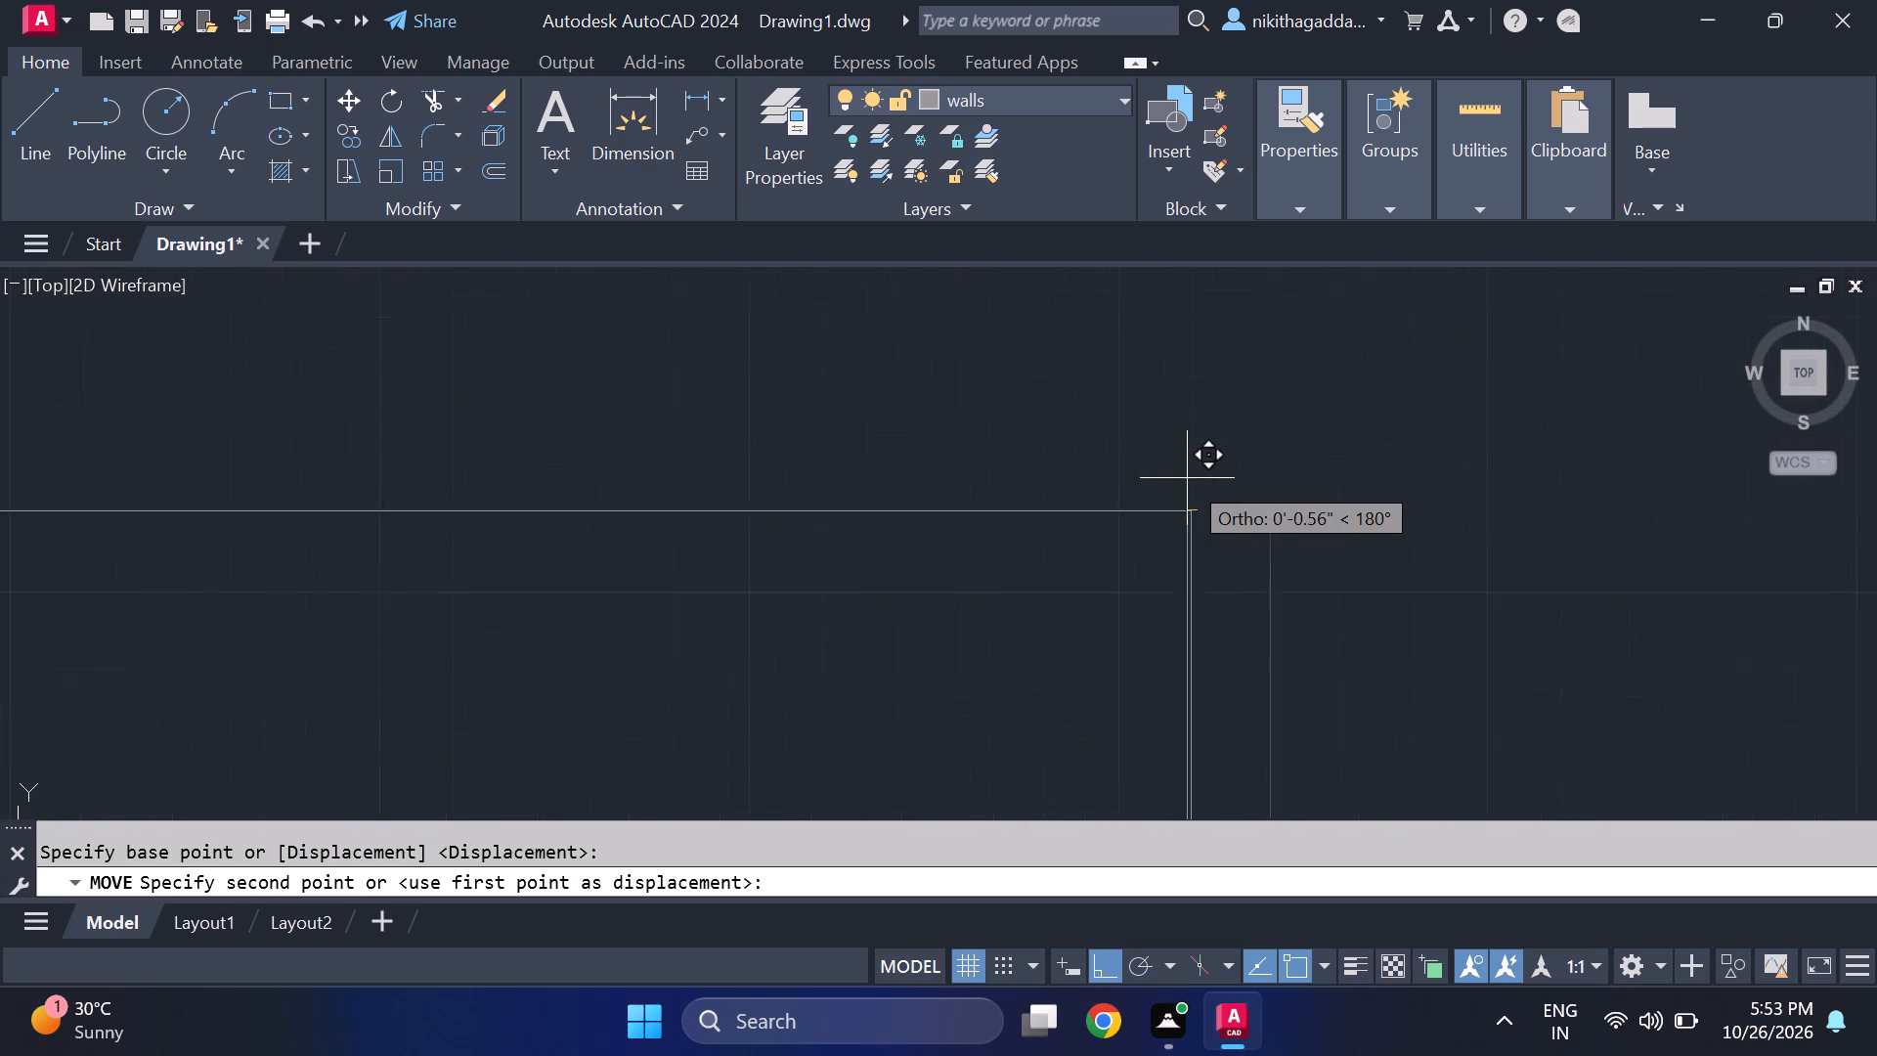
scroll(1187, 479, up, 2)
click(1189, 536)
scroll(1221, 511, down, 4)
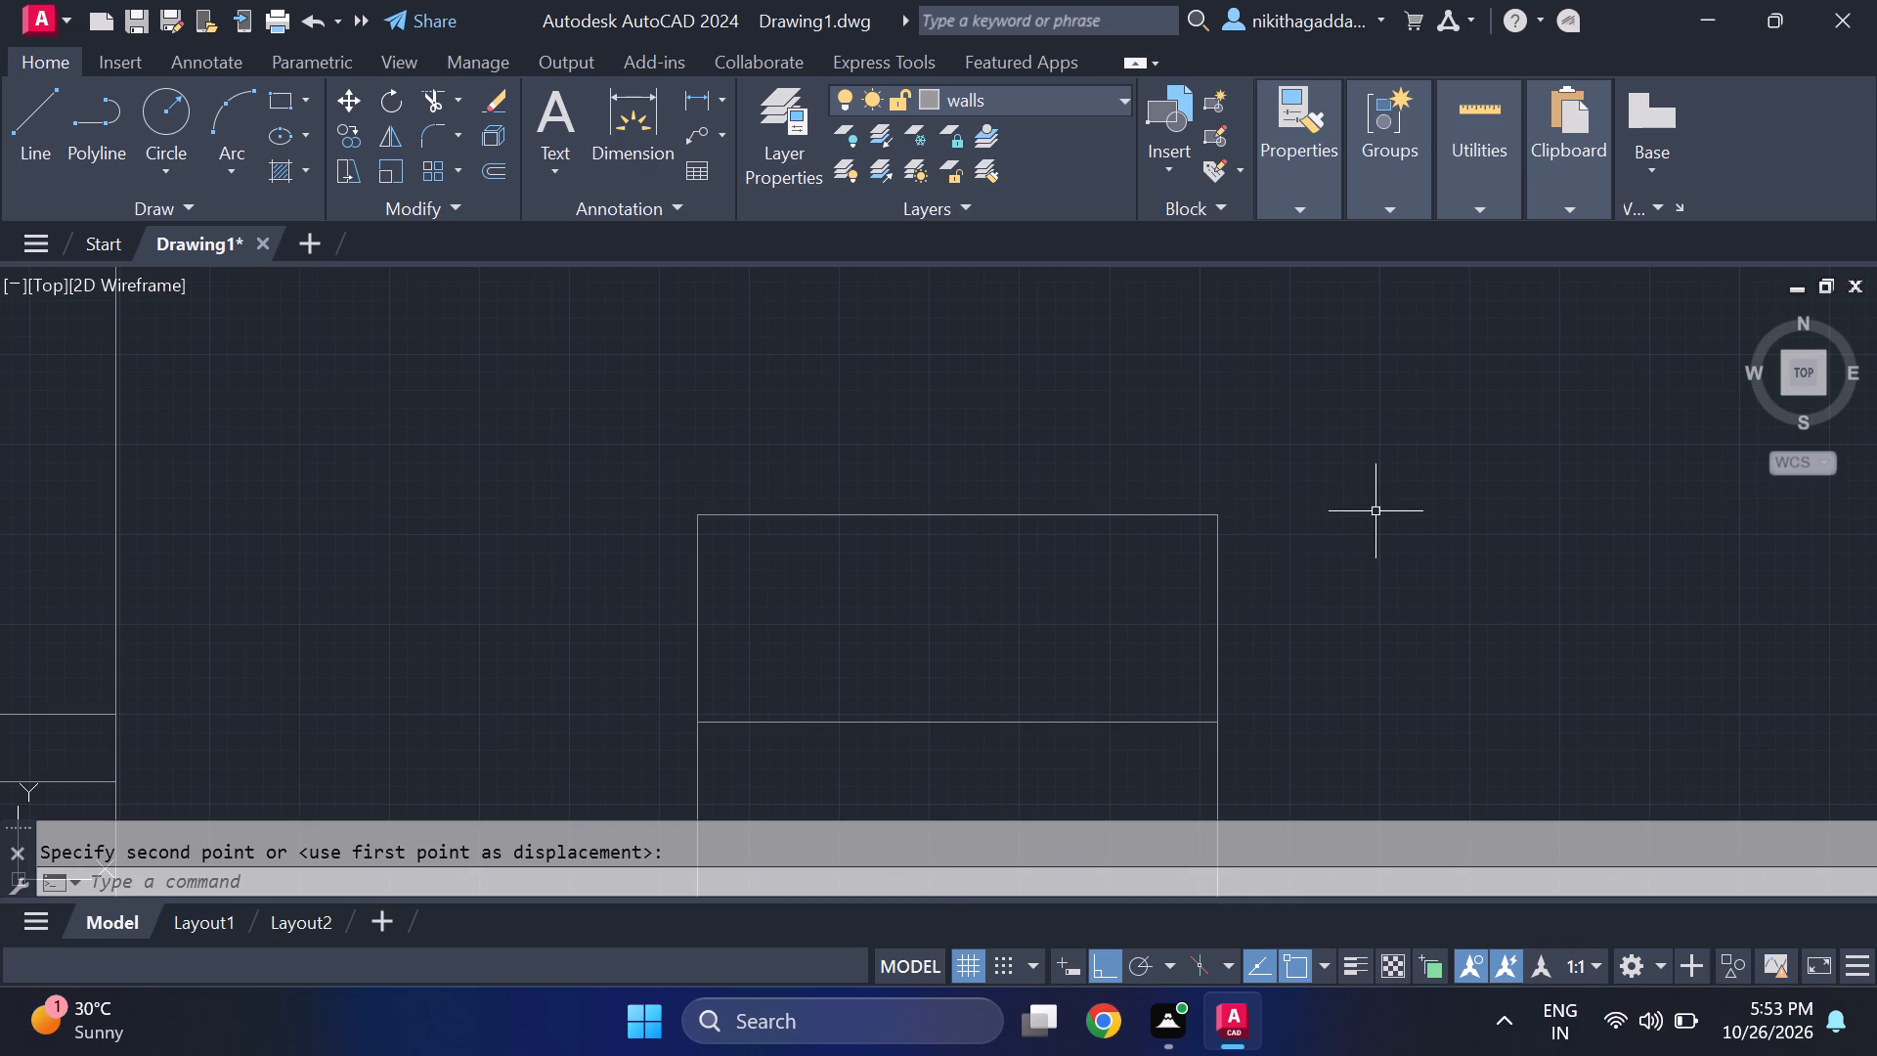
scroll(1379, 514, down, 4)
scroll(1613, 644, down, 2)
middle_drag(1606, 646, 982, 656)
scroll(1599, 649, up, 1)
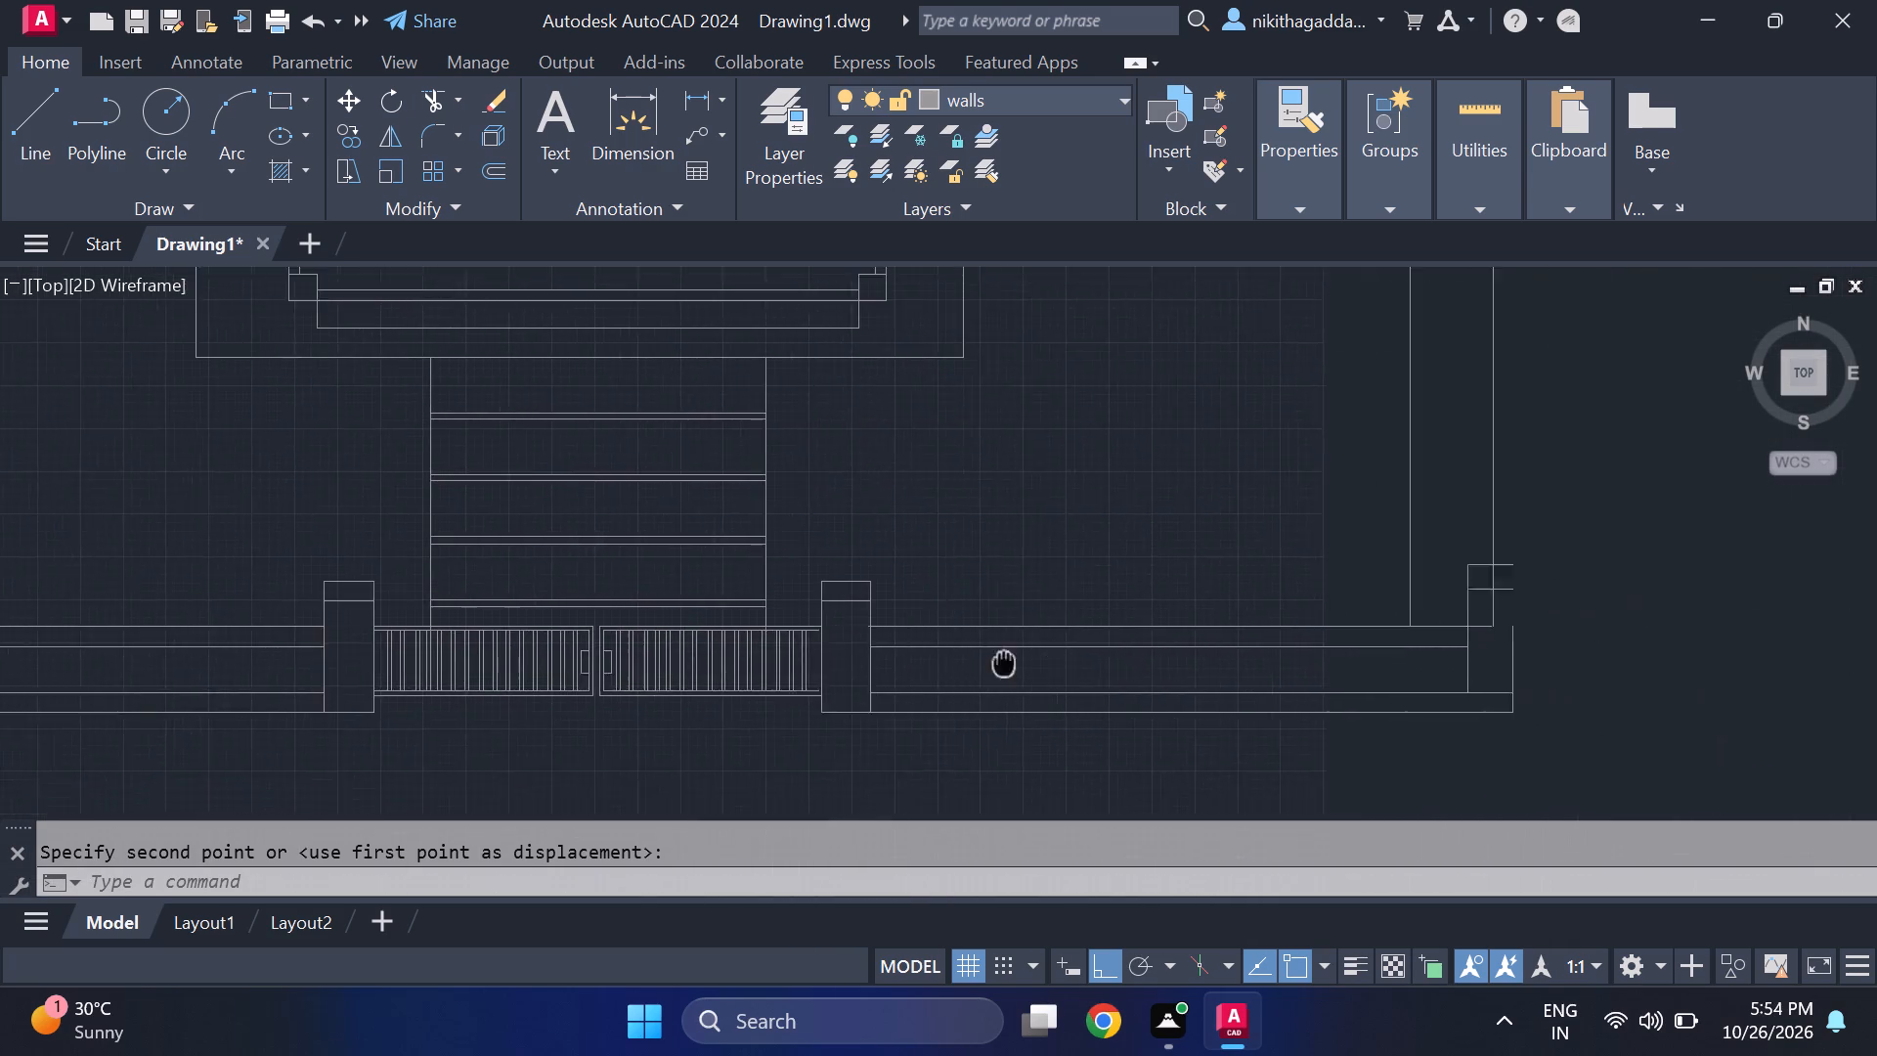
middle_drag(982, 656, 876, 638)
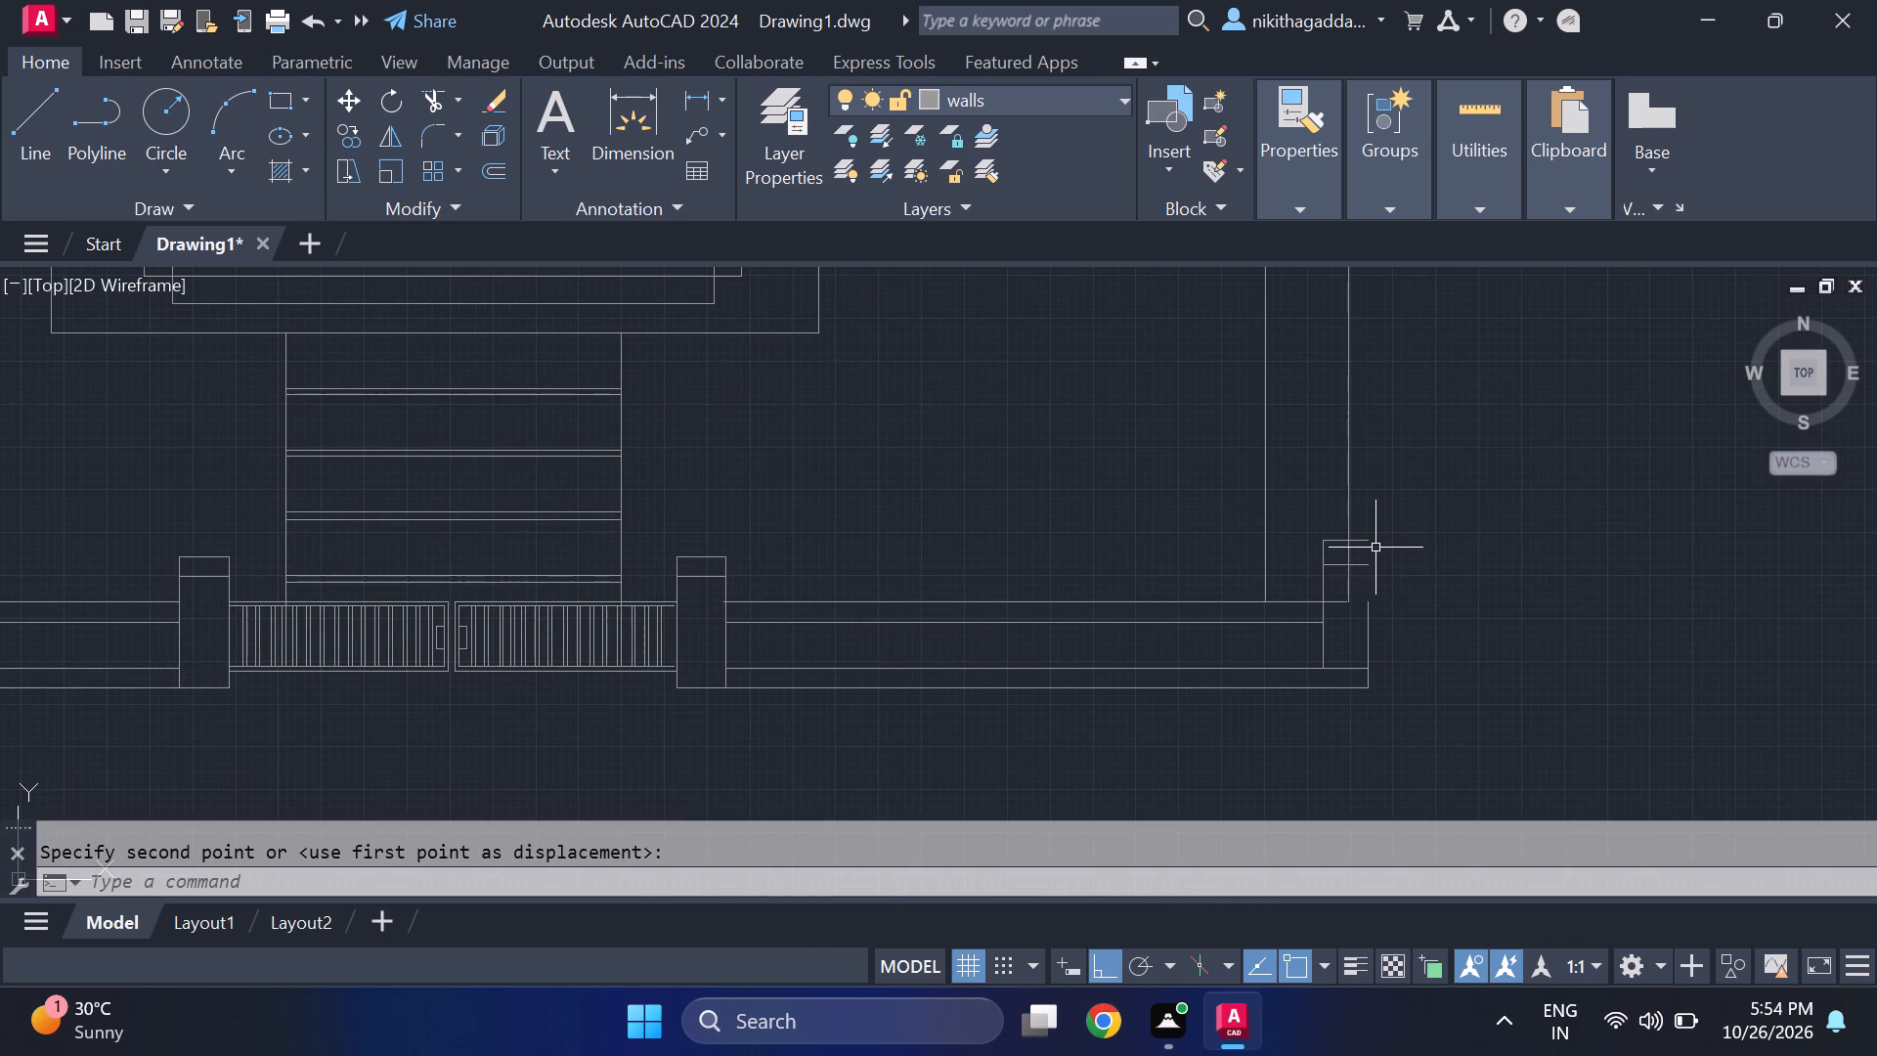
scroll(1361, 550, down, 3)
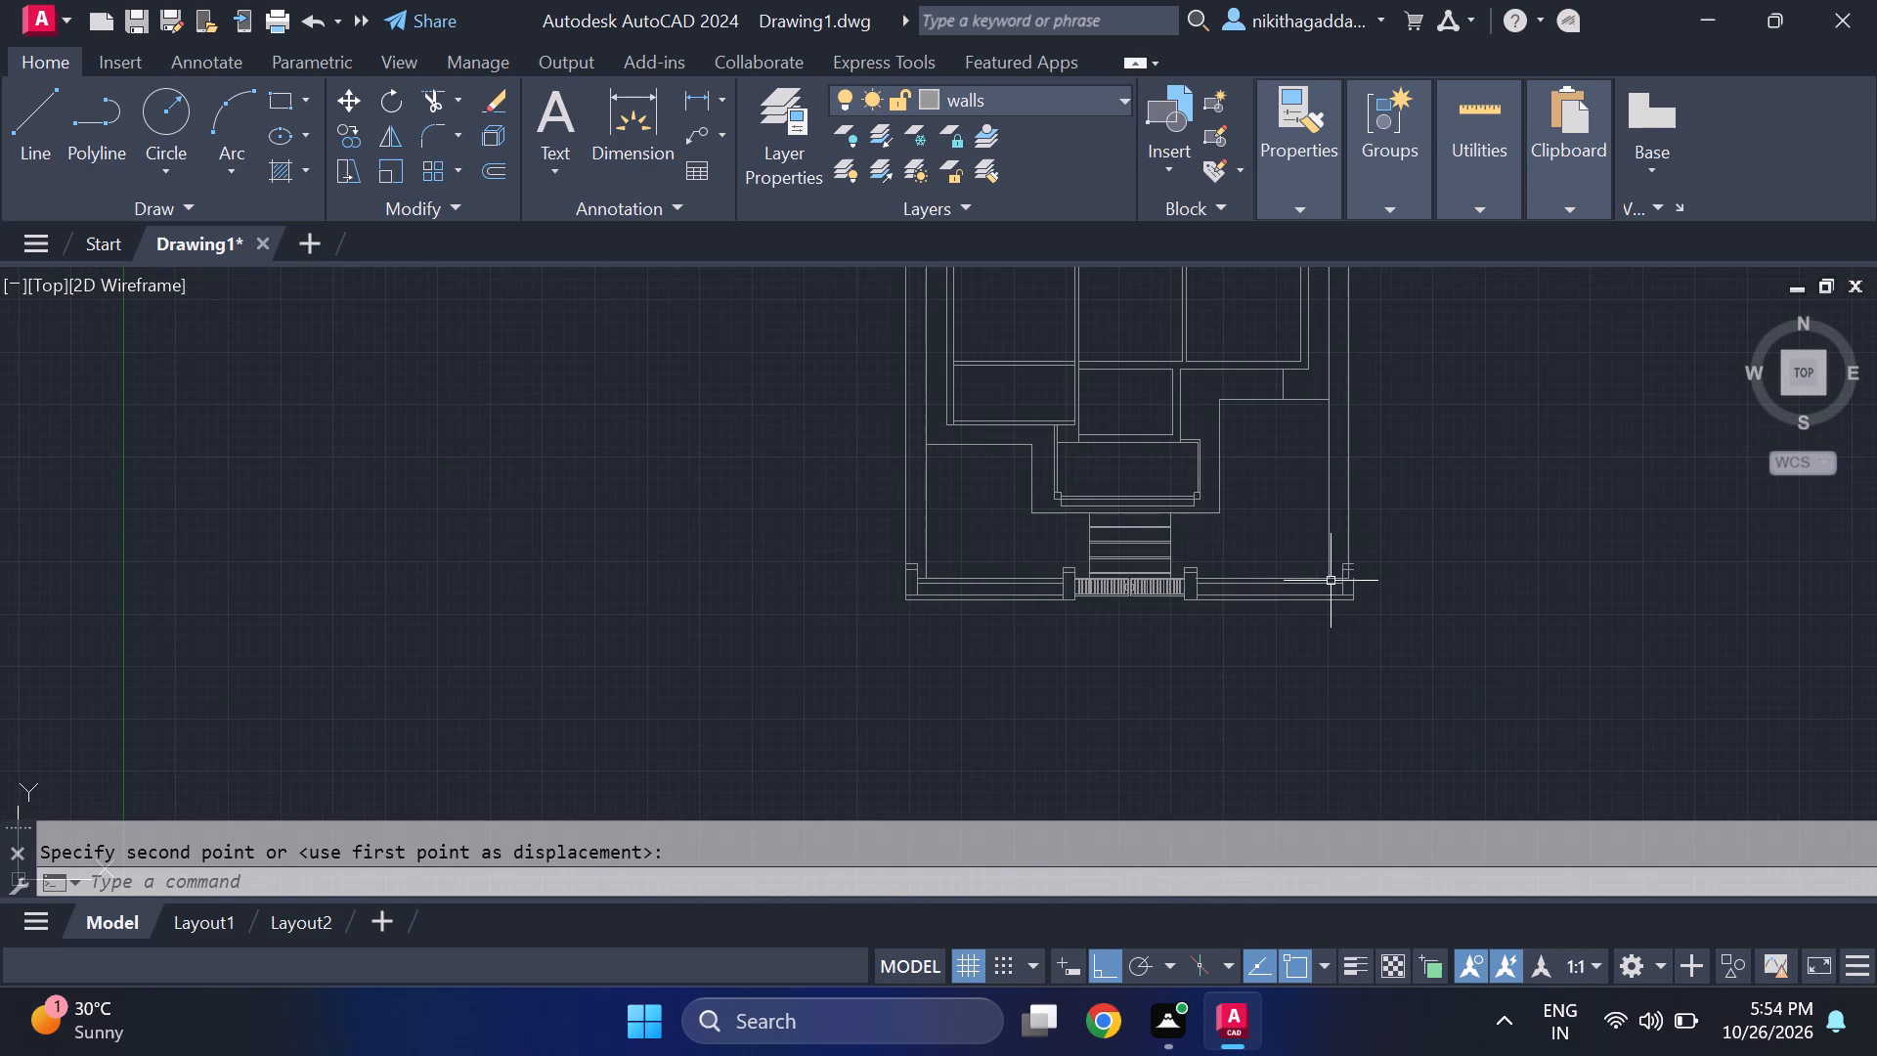
Extend the right boundary wall's outer line down to the front wall's second line from the bottom.
scroll(1348, 548, up, 3)
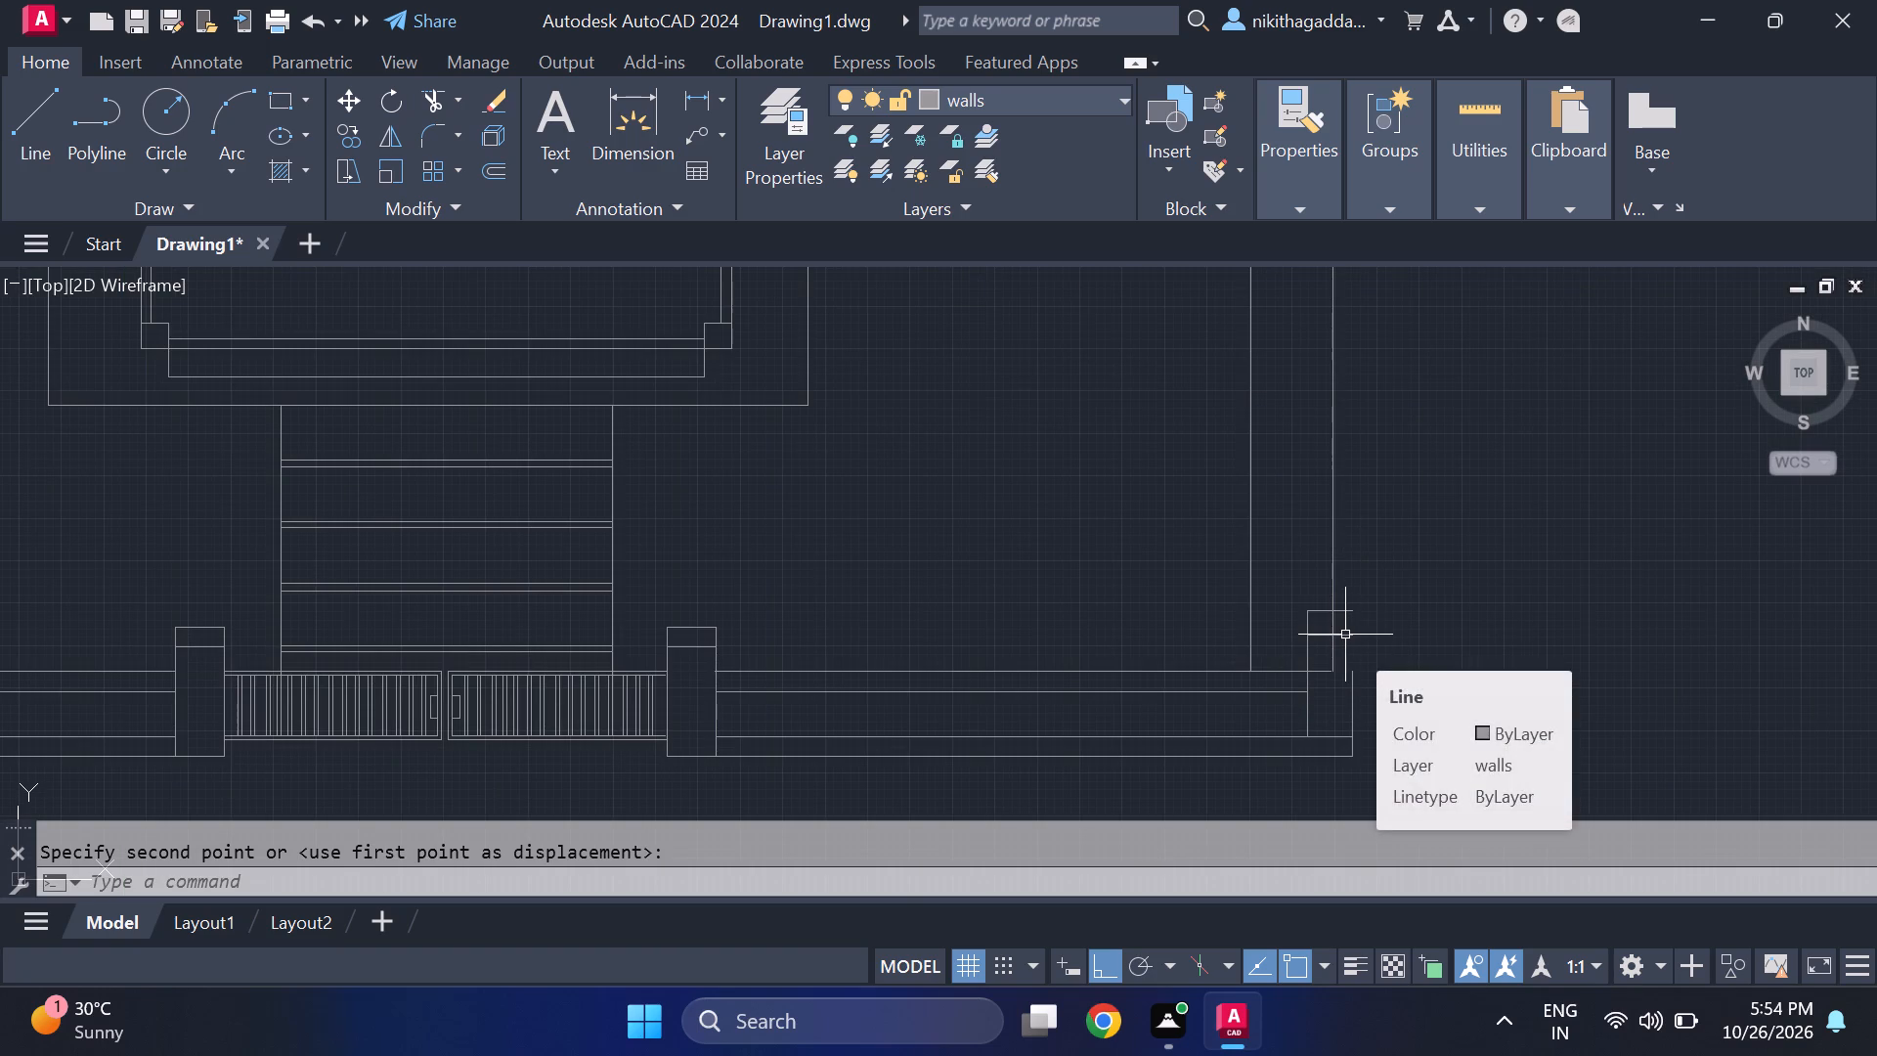
text(ex)
key(Return)
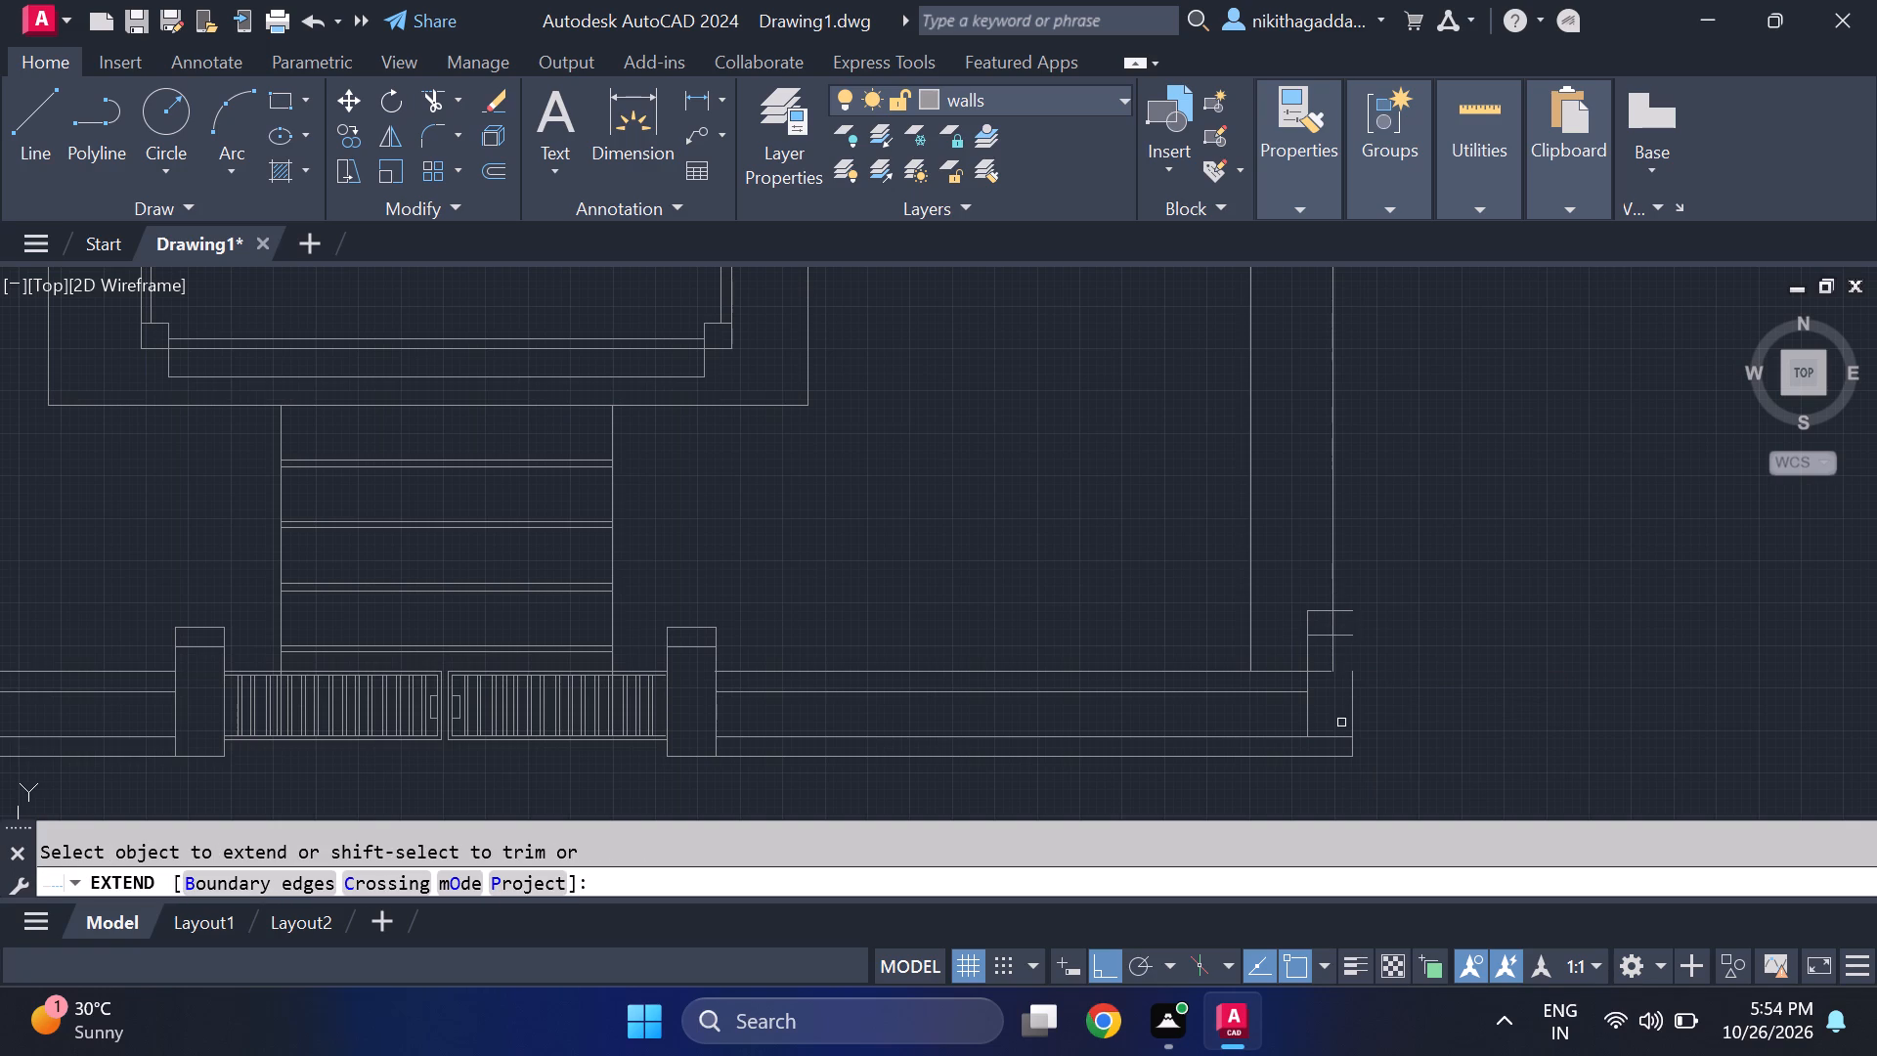
click(1335, 658)
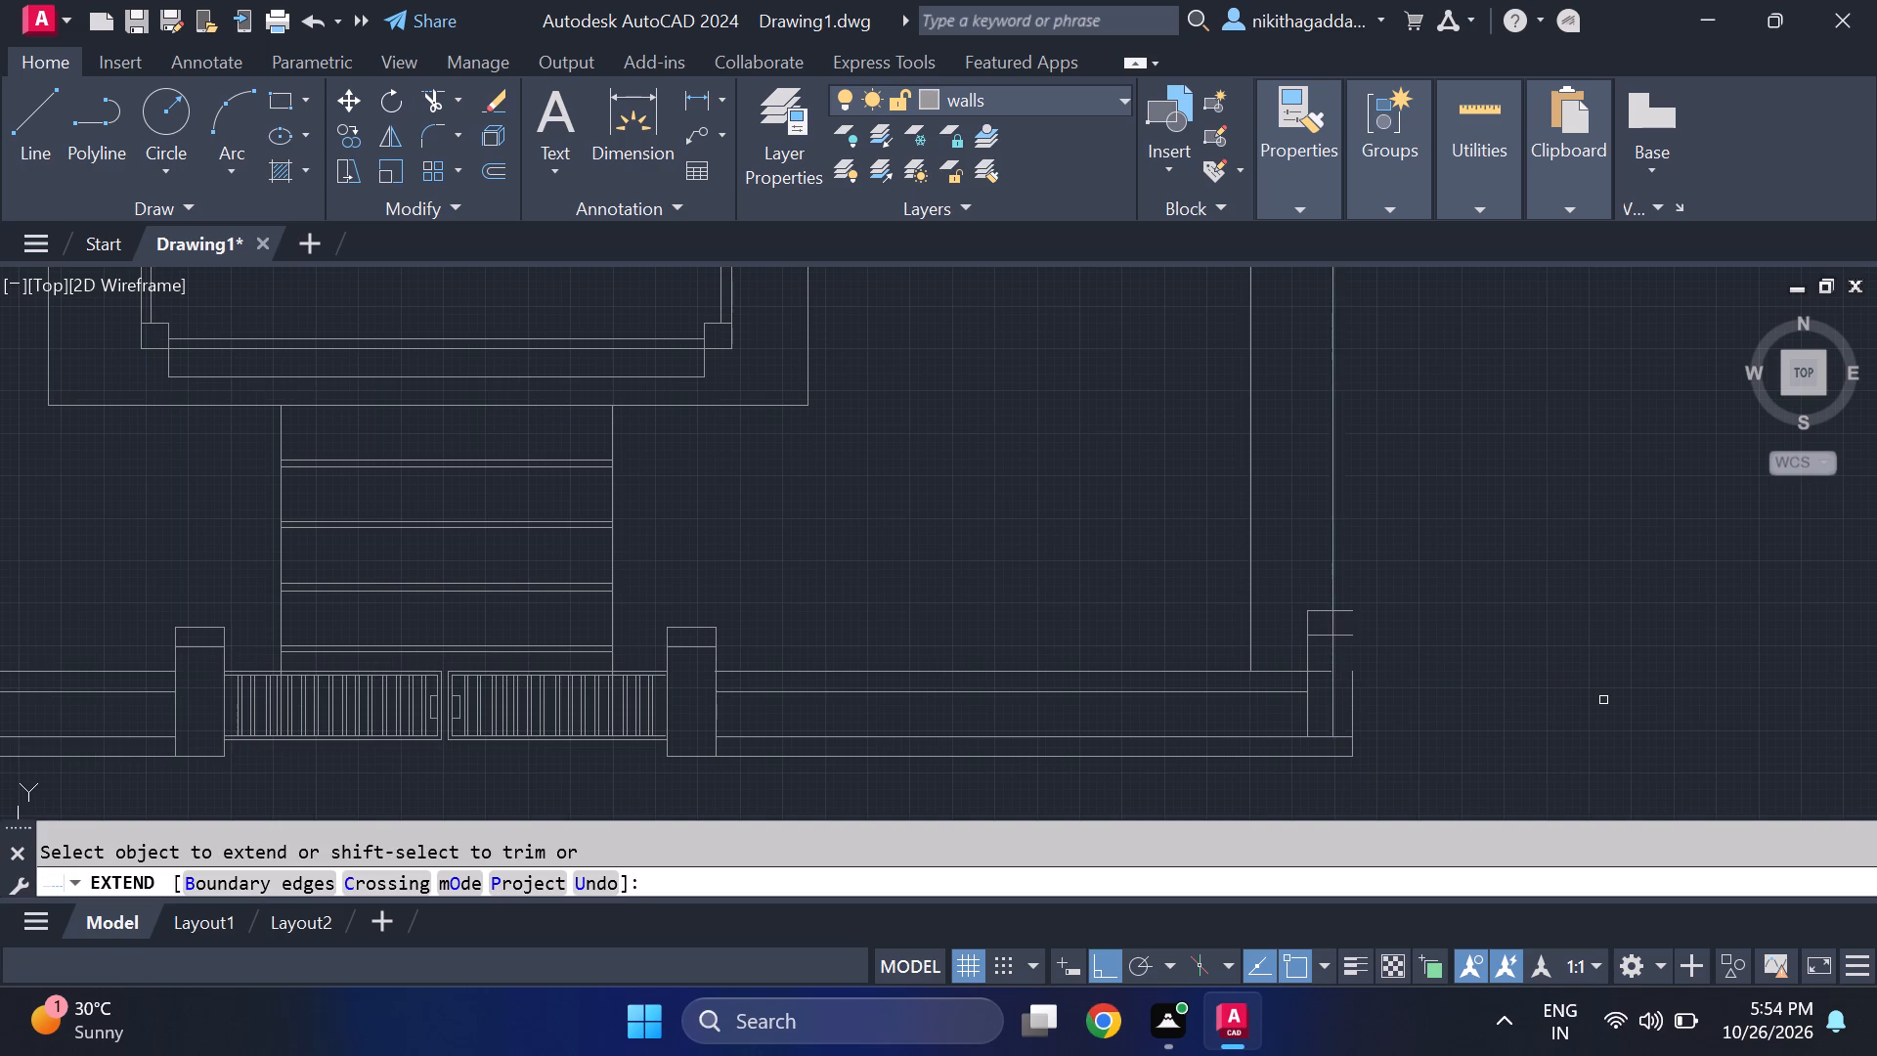
key(Escape)
Trim the right corner pillar's horizontal lines and outer vertical edge that overhang beyond the right boundary's outer line.
text(tr)
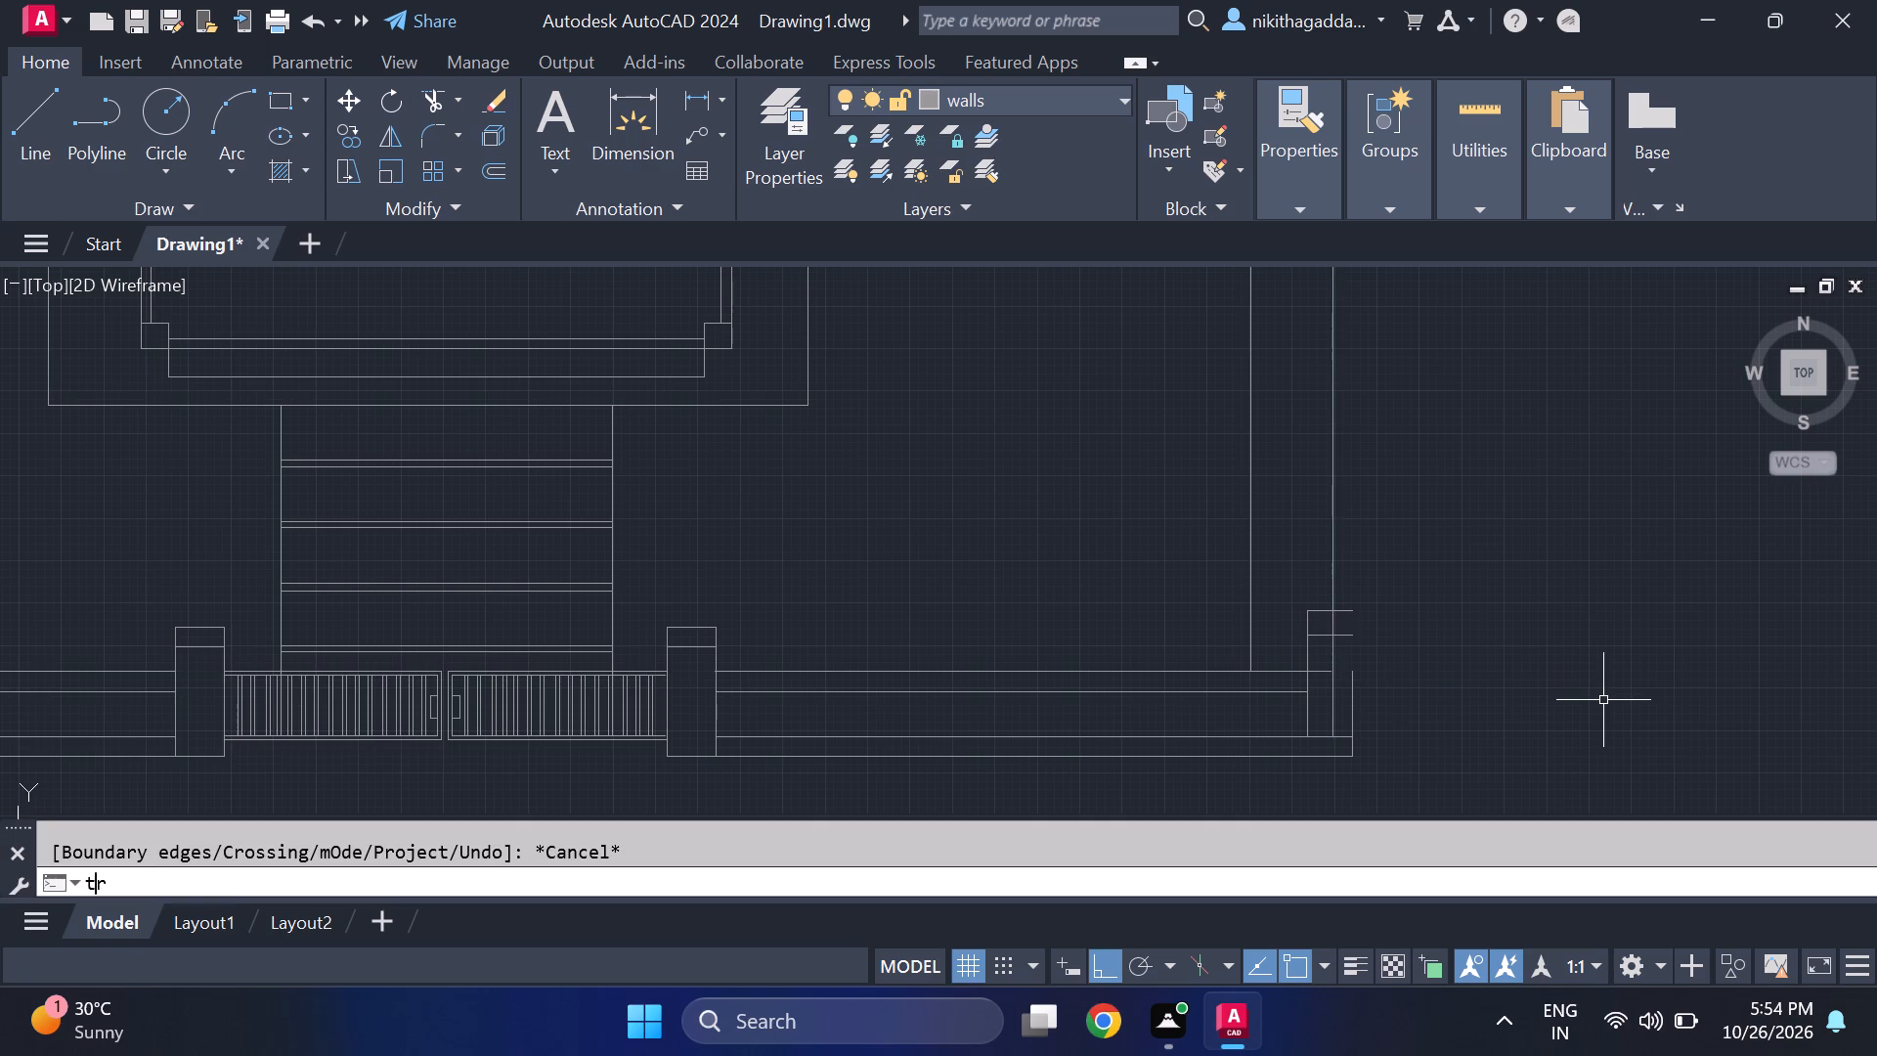
key(Return)
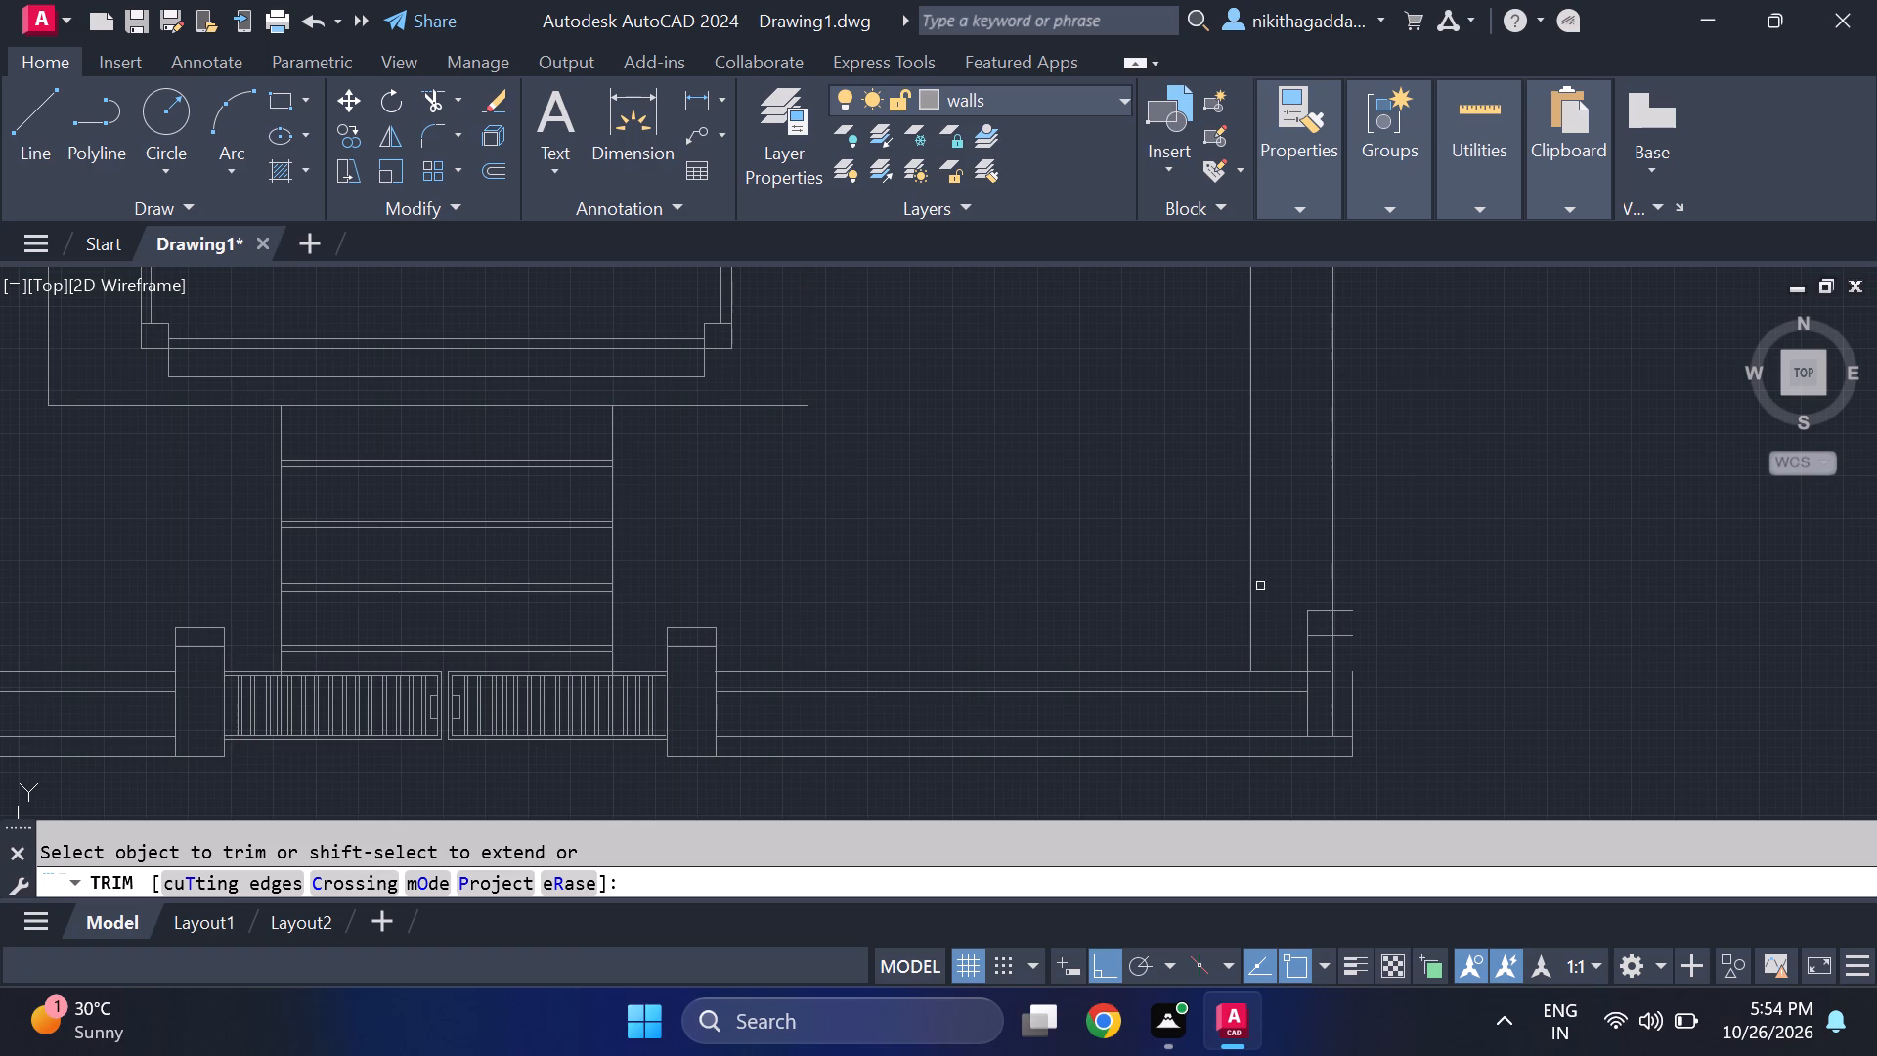
drag(1357, 582, 1346, 631)
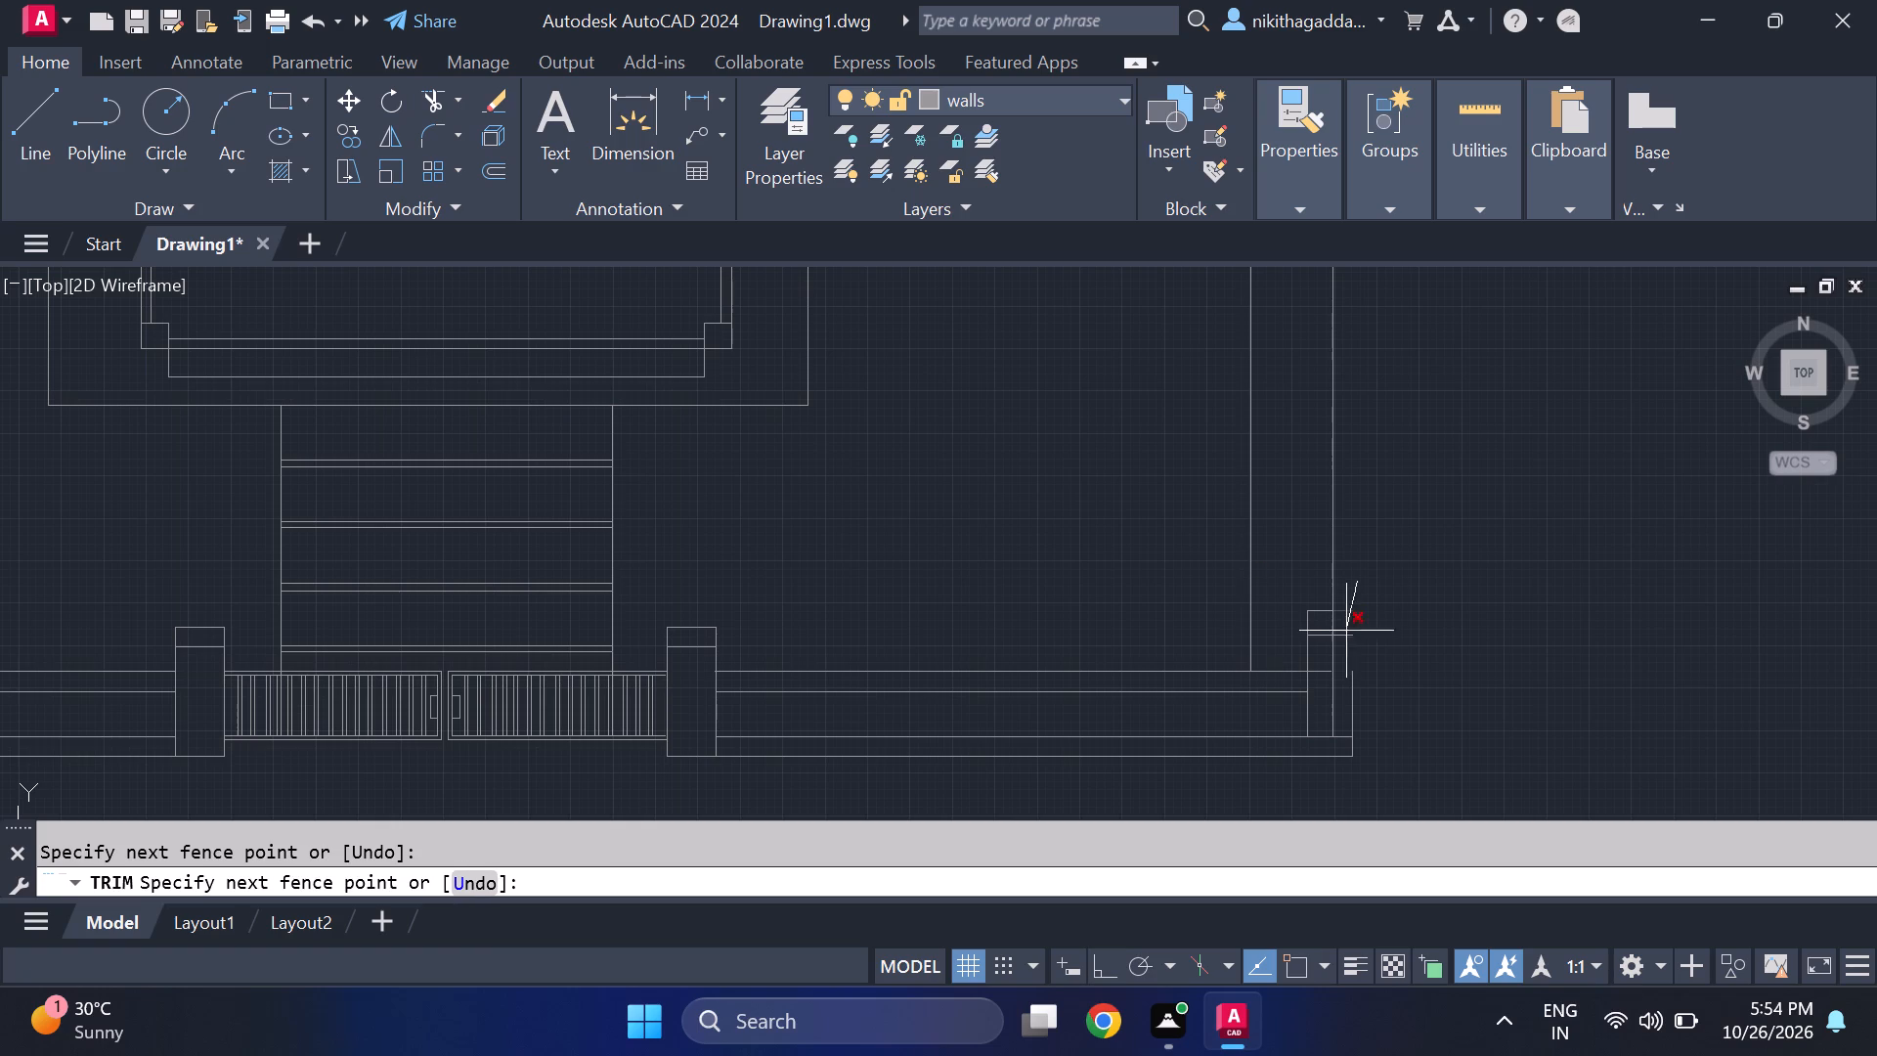
drag(1346, 631, 1354, 741)
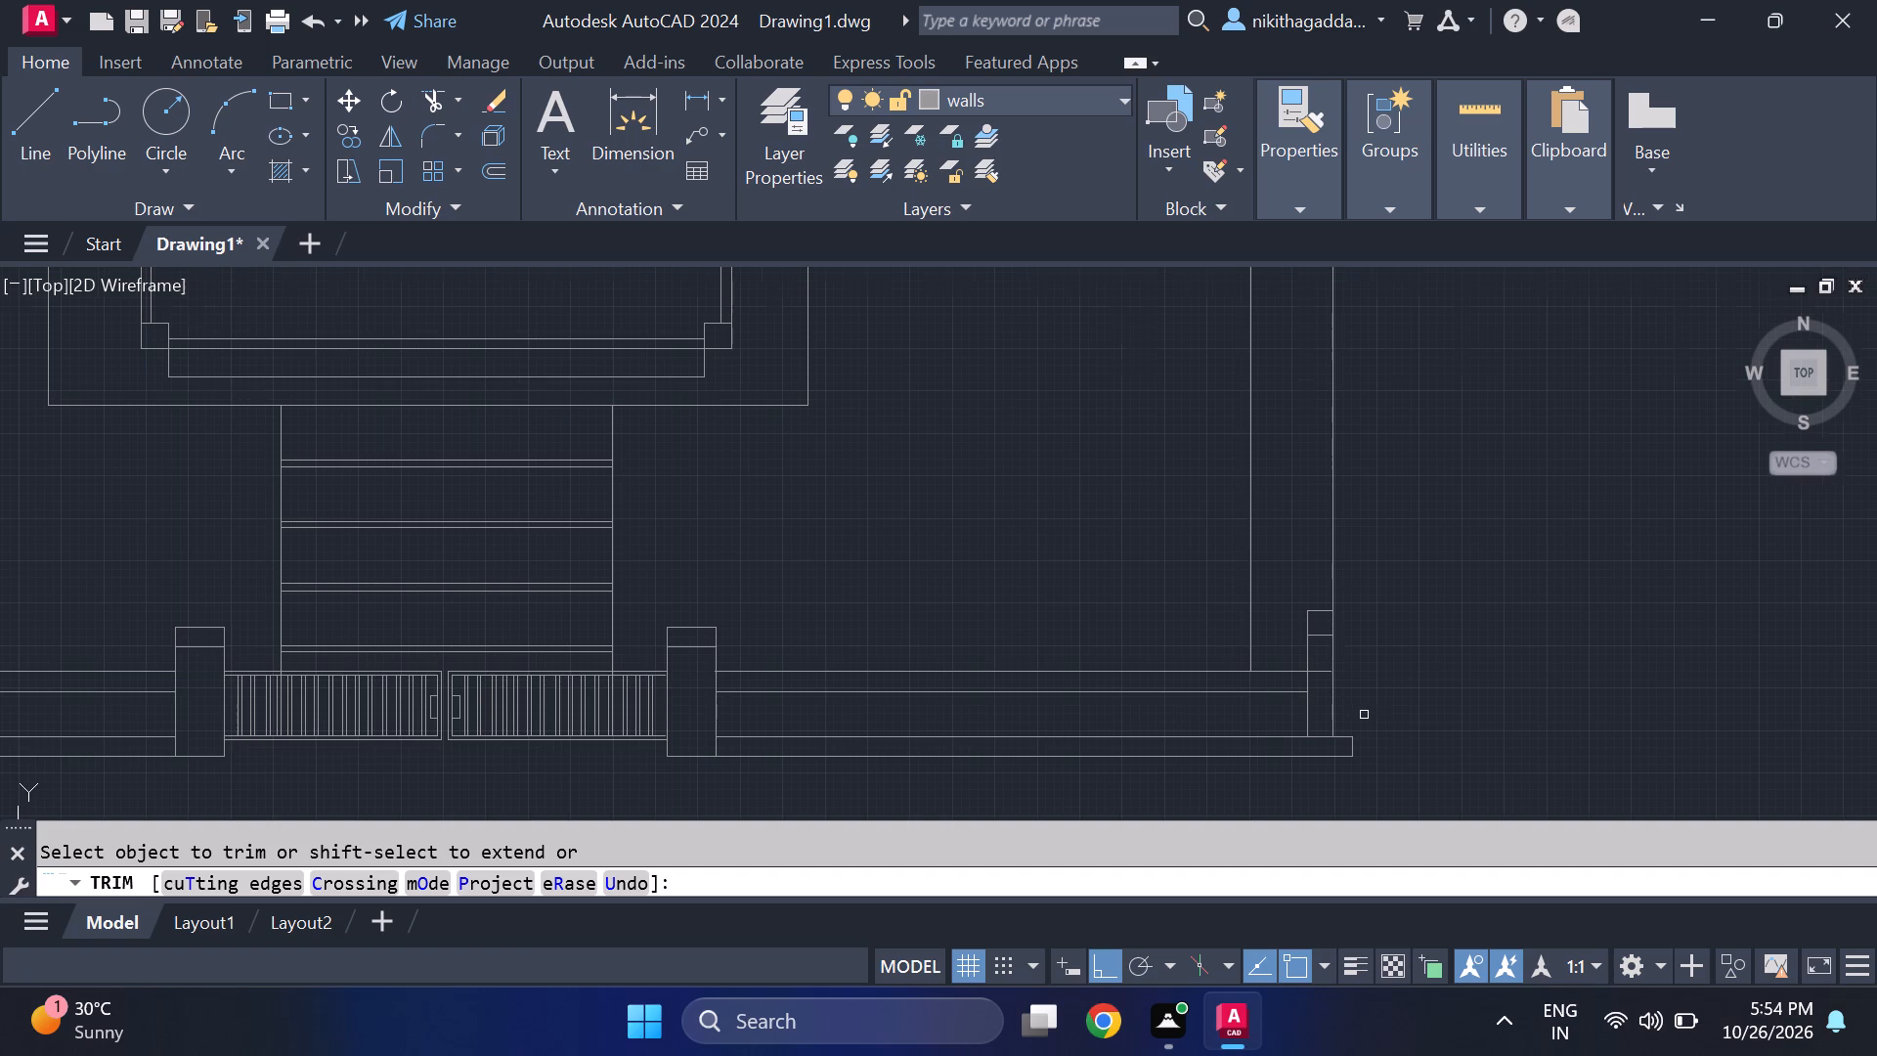
scroll(1364, 715, down, 1)
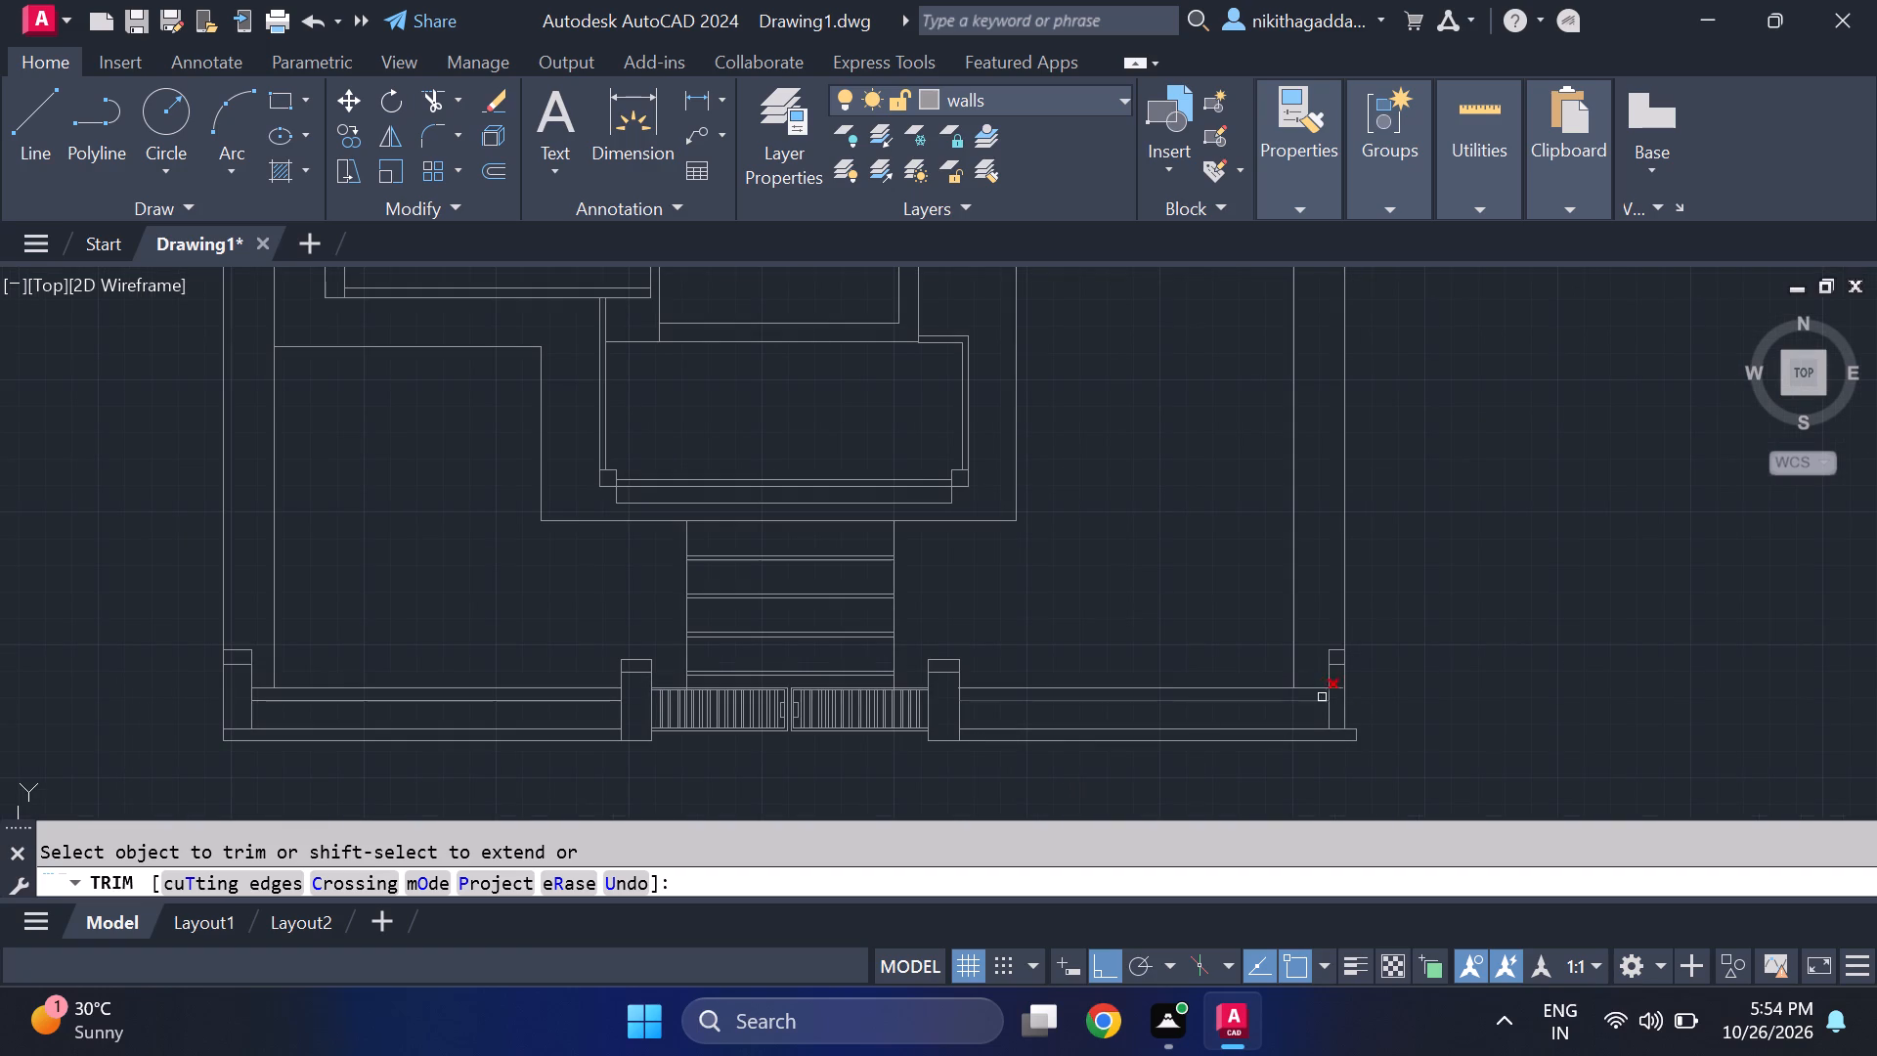
scroll(1374, 691, down, 2)
scroll(1376, 675, up, 1)
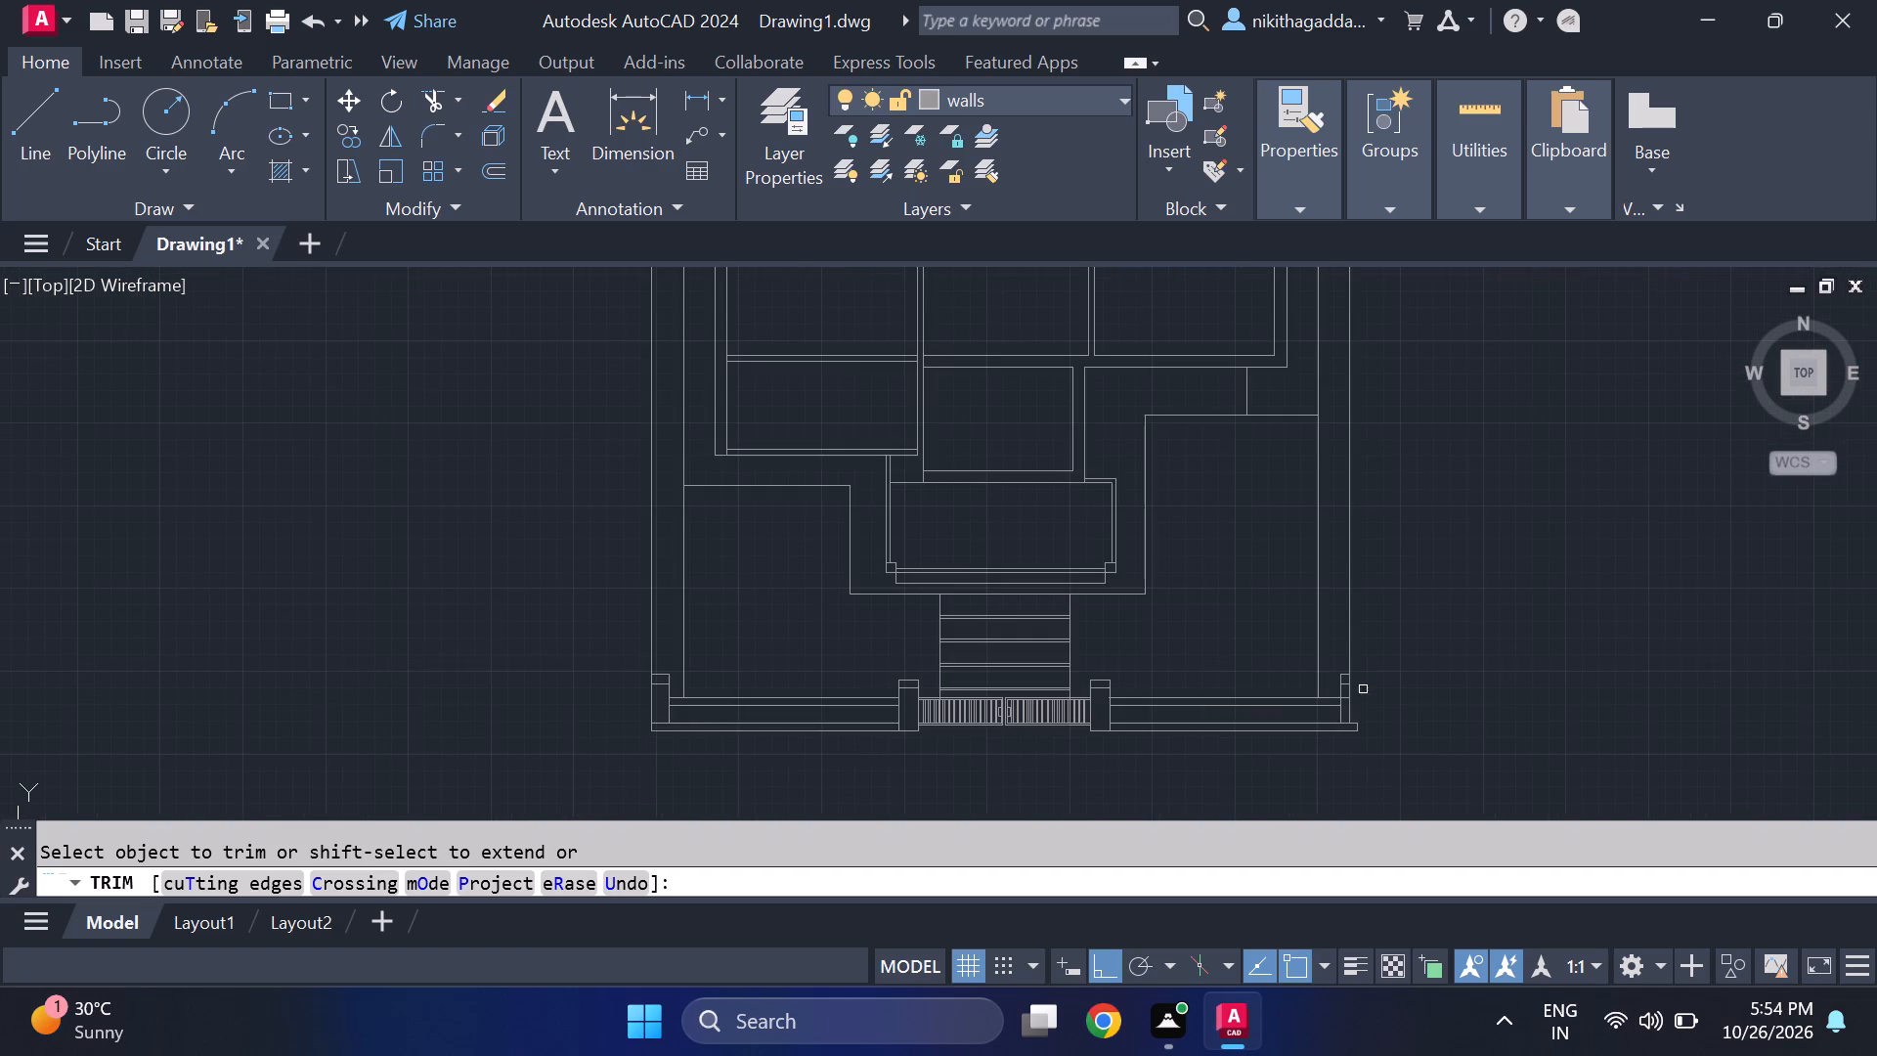
scroll(1350, 708, up, 2)
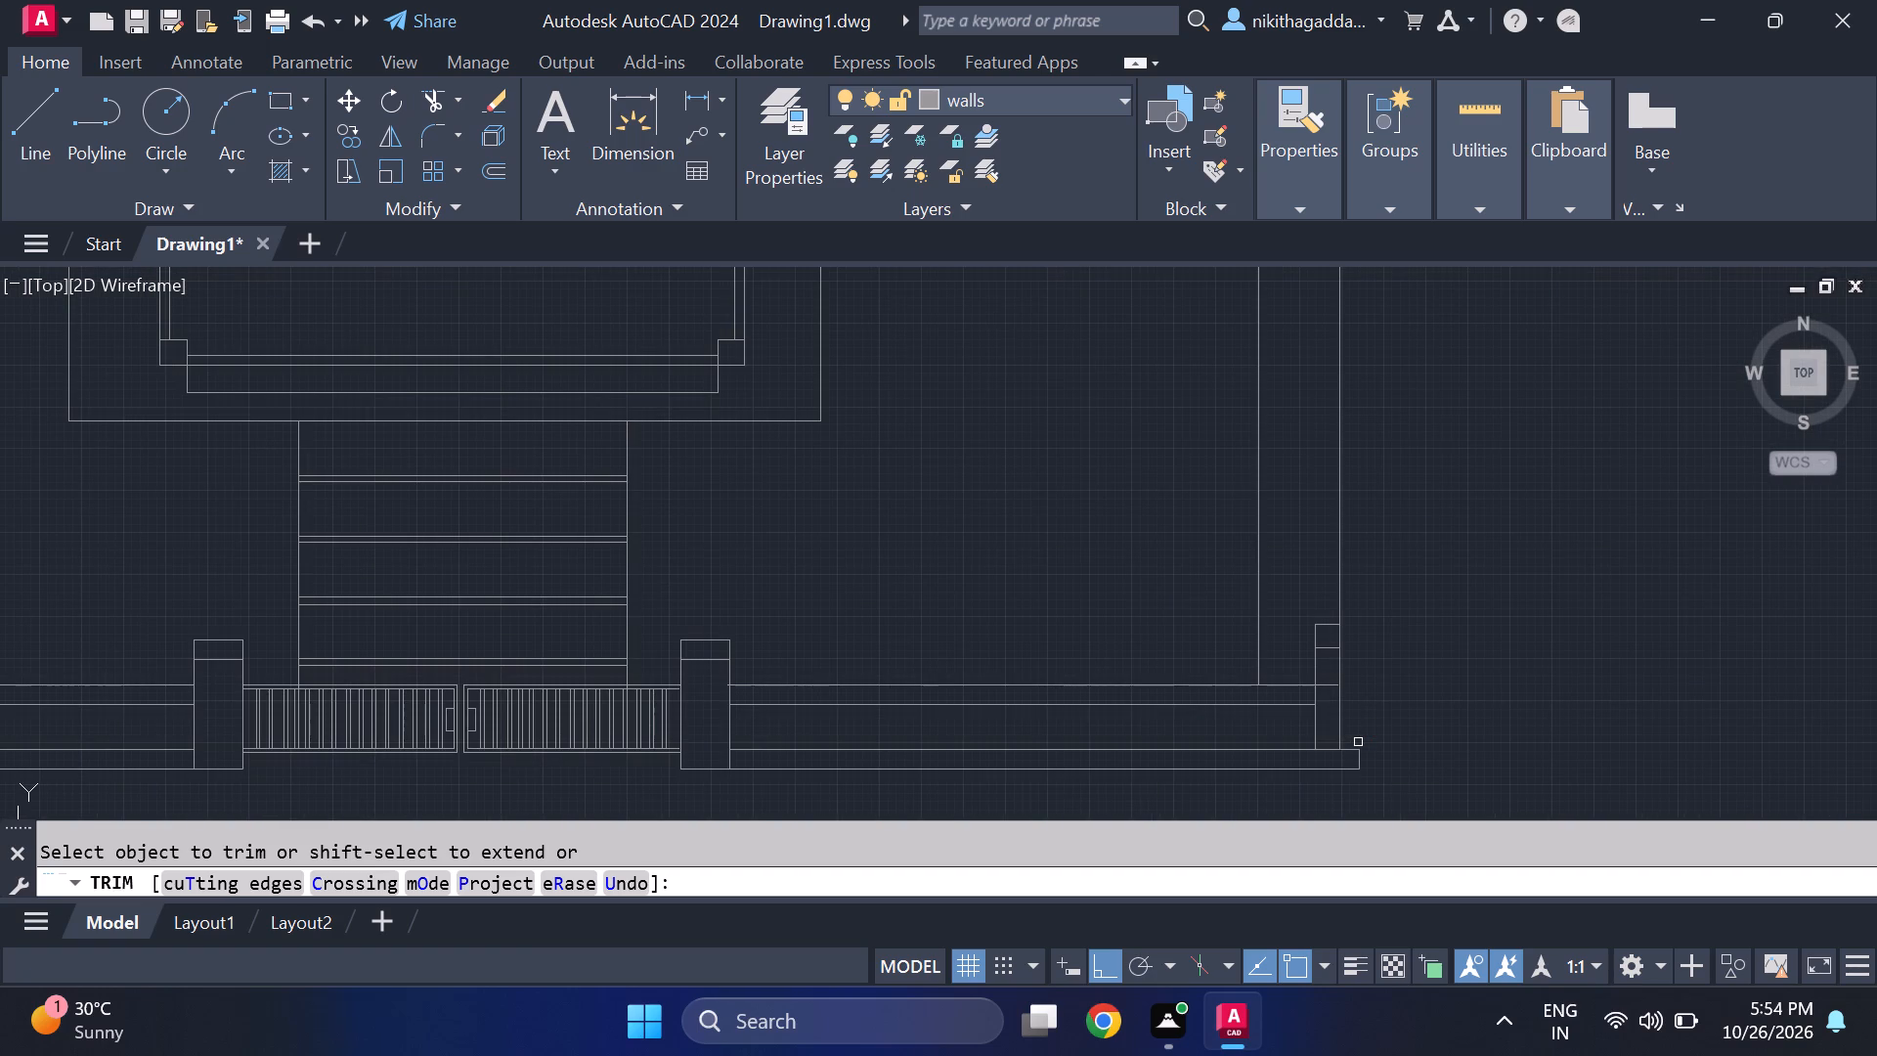
click(1354, 748)
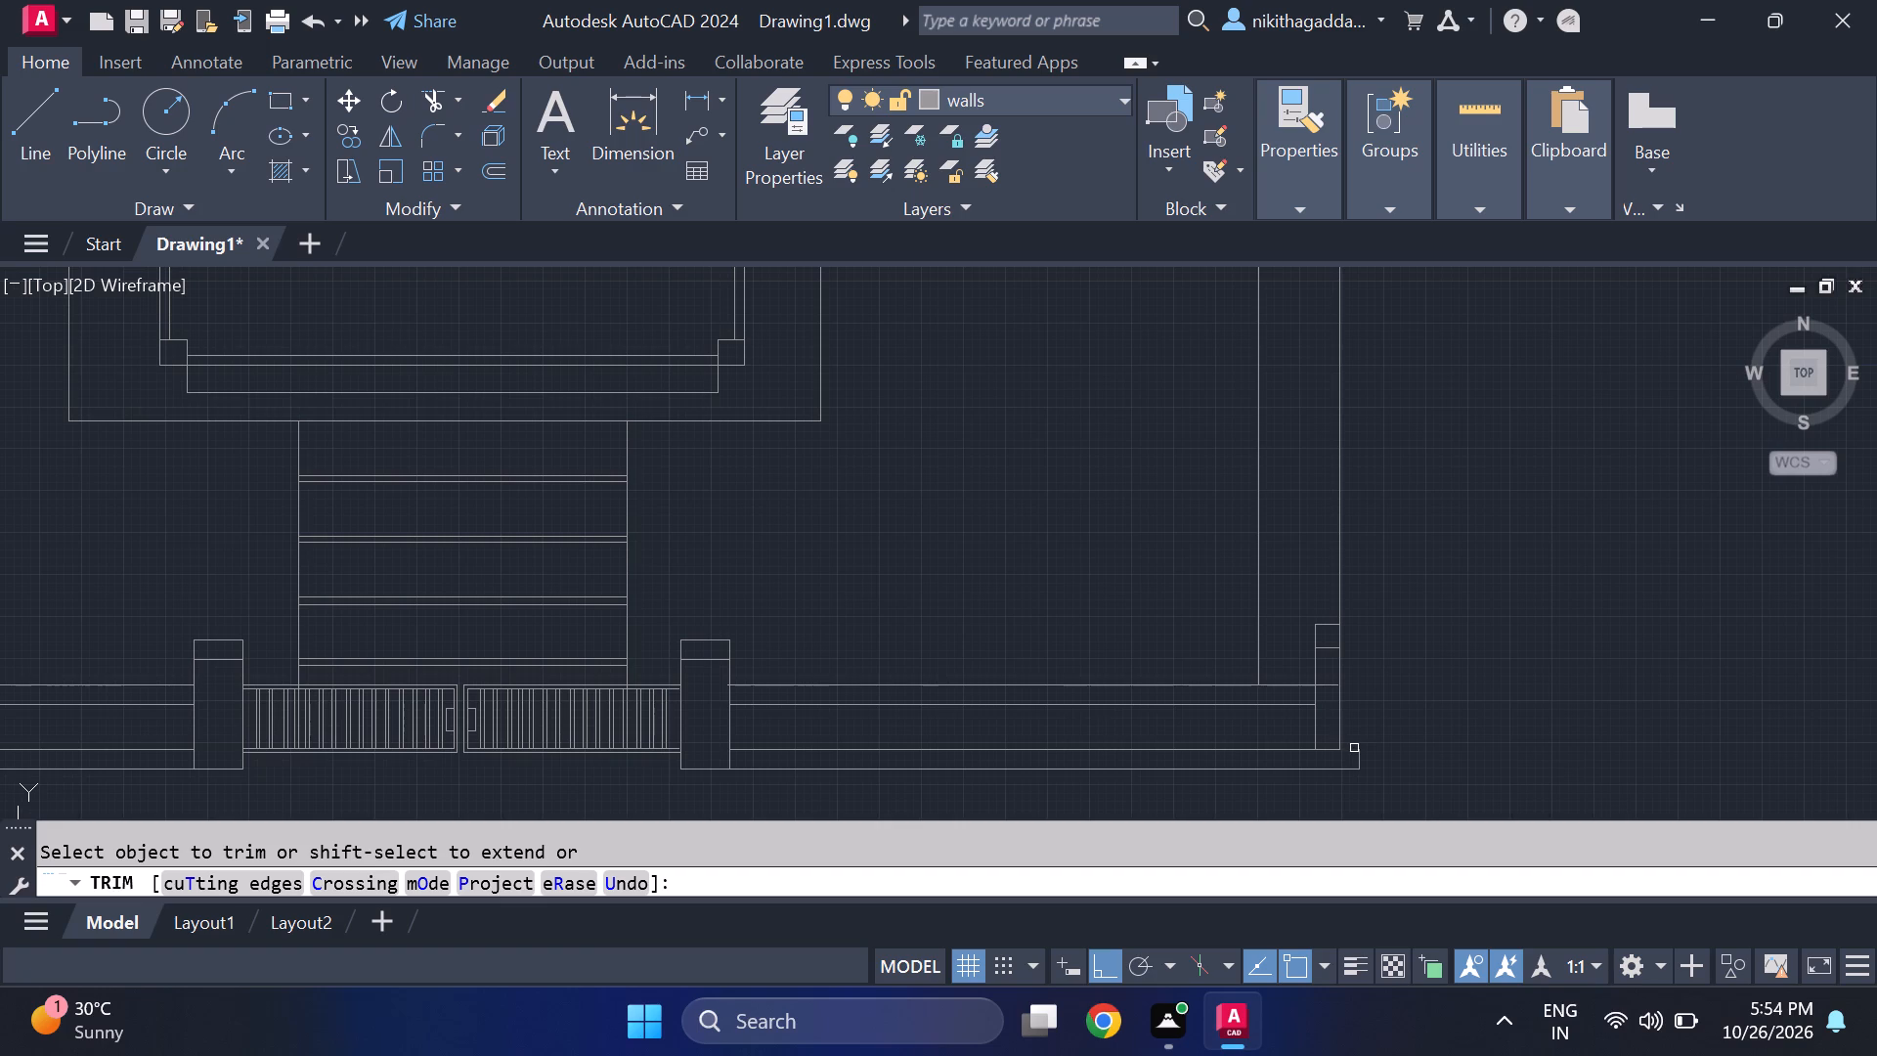
click(1362, 761)
key(Escape)
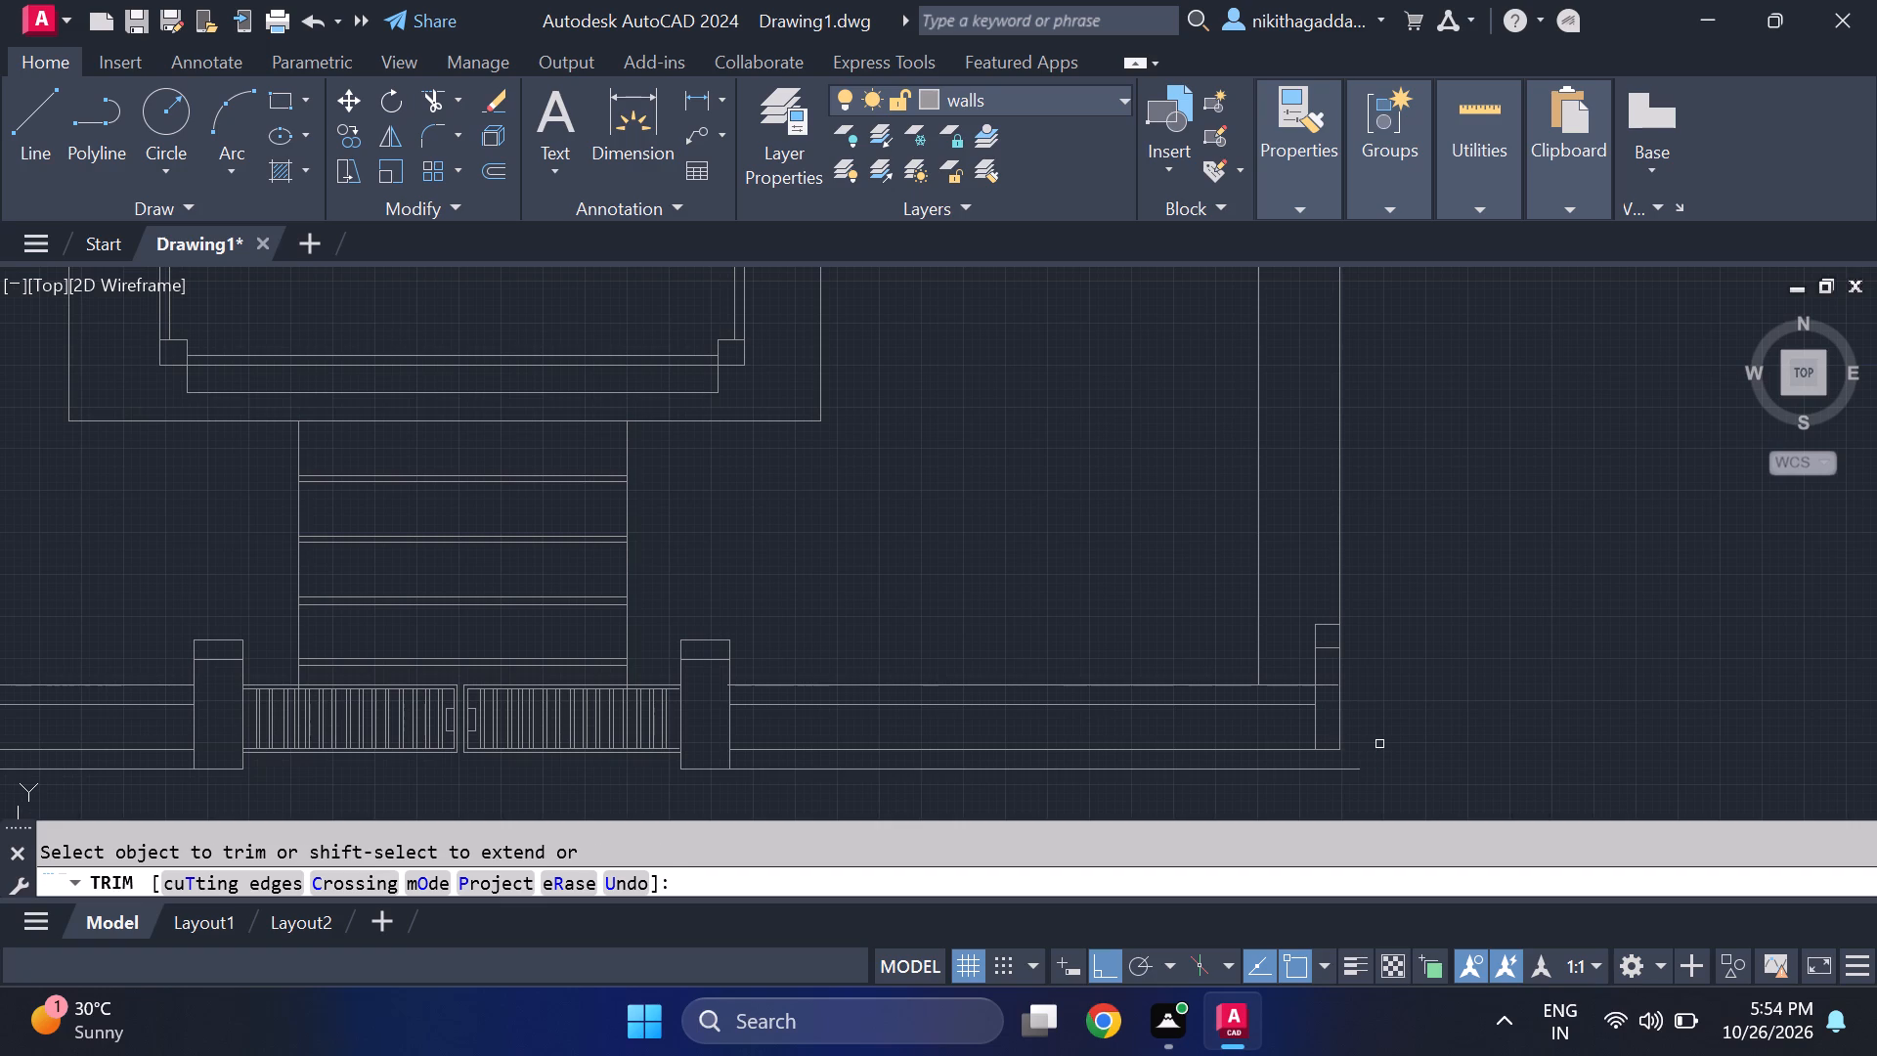
Extend the right boundary's outer line down to the bottommost line of the front wall.
text(ex)
key(Return)
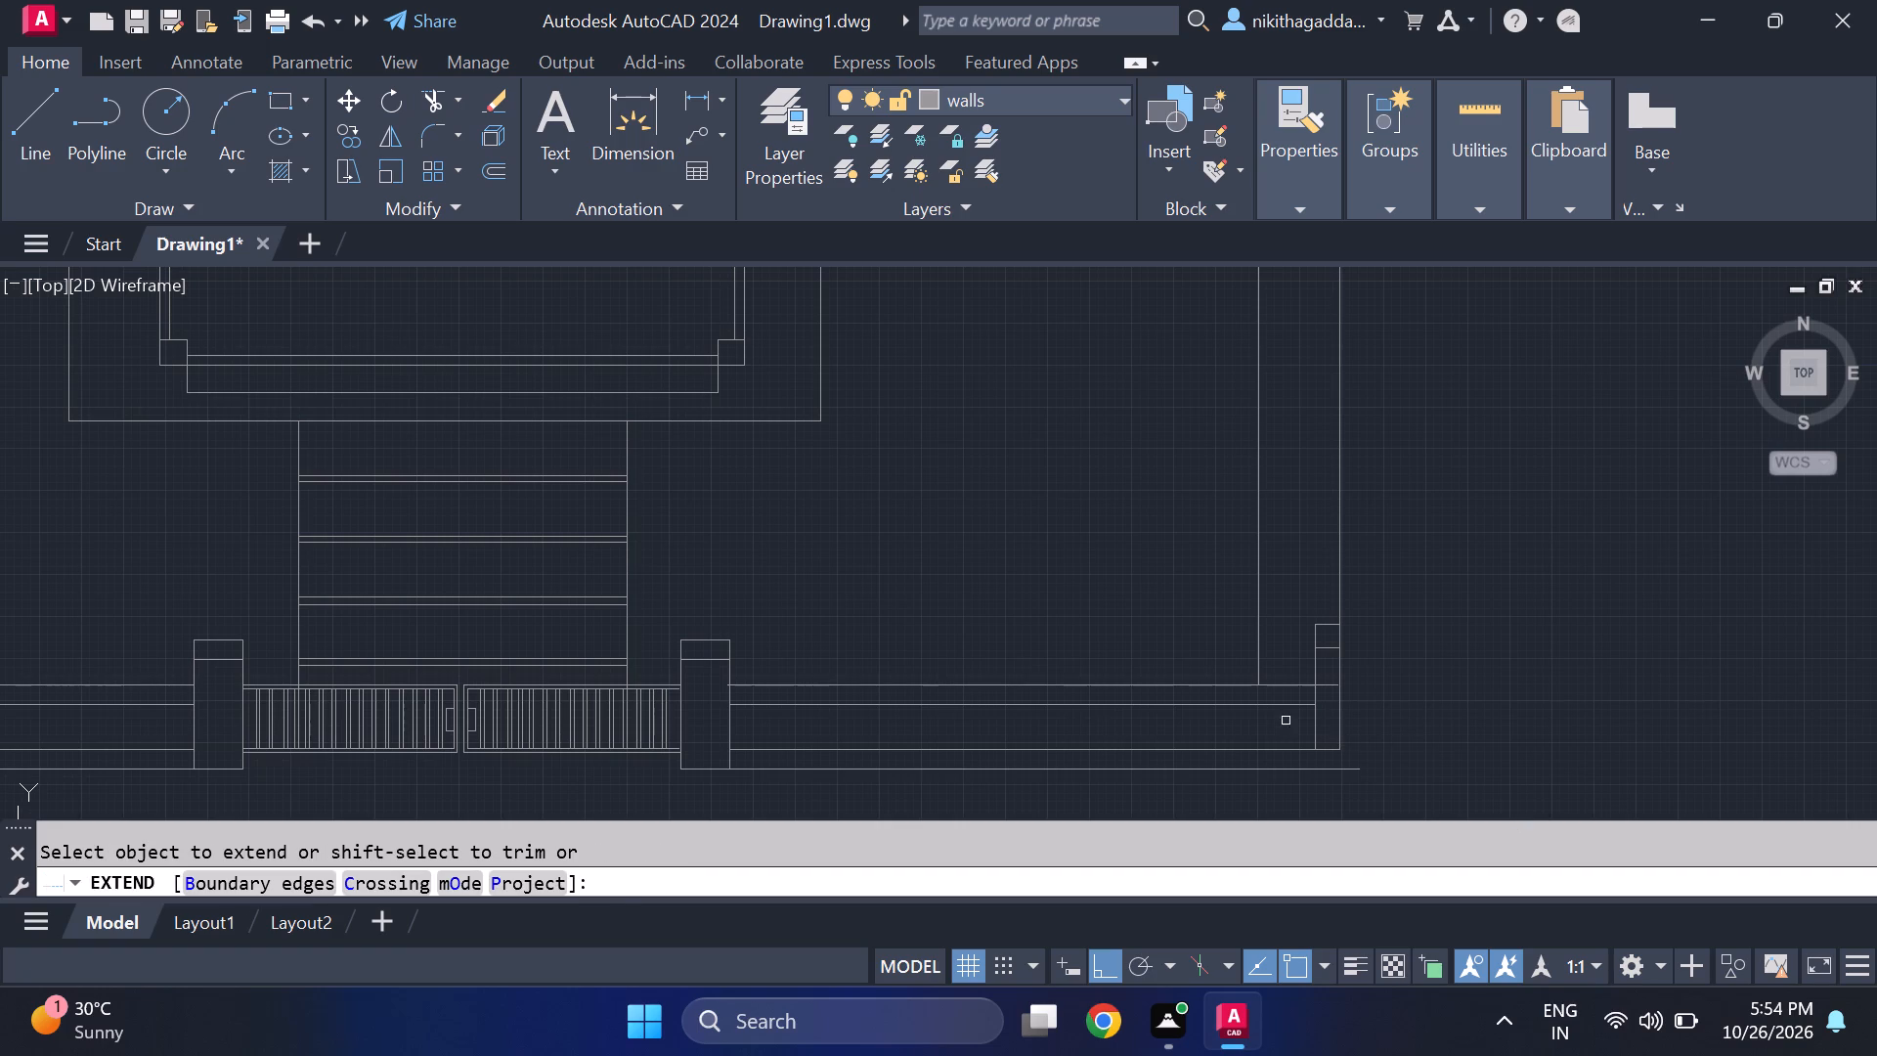
click(1338, 732)
key(Escape)
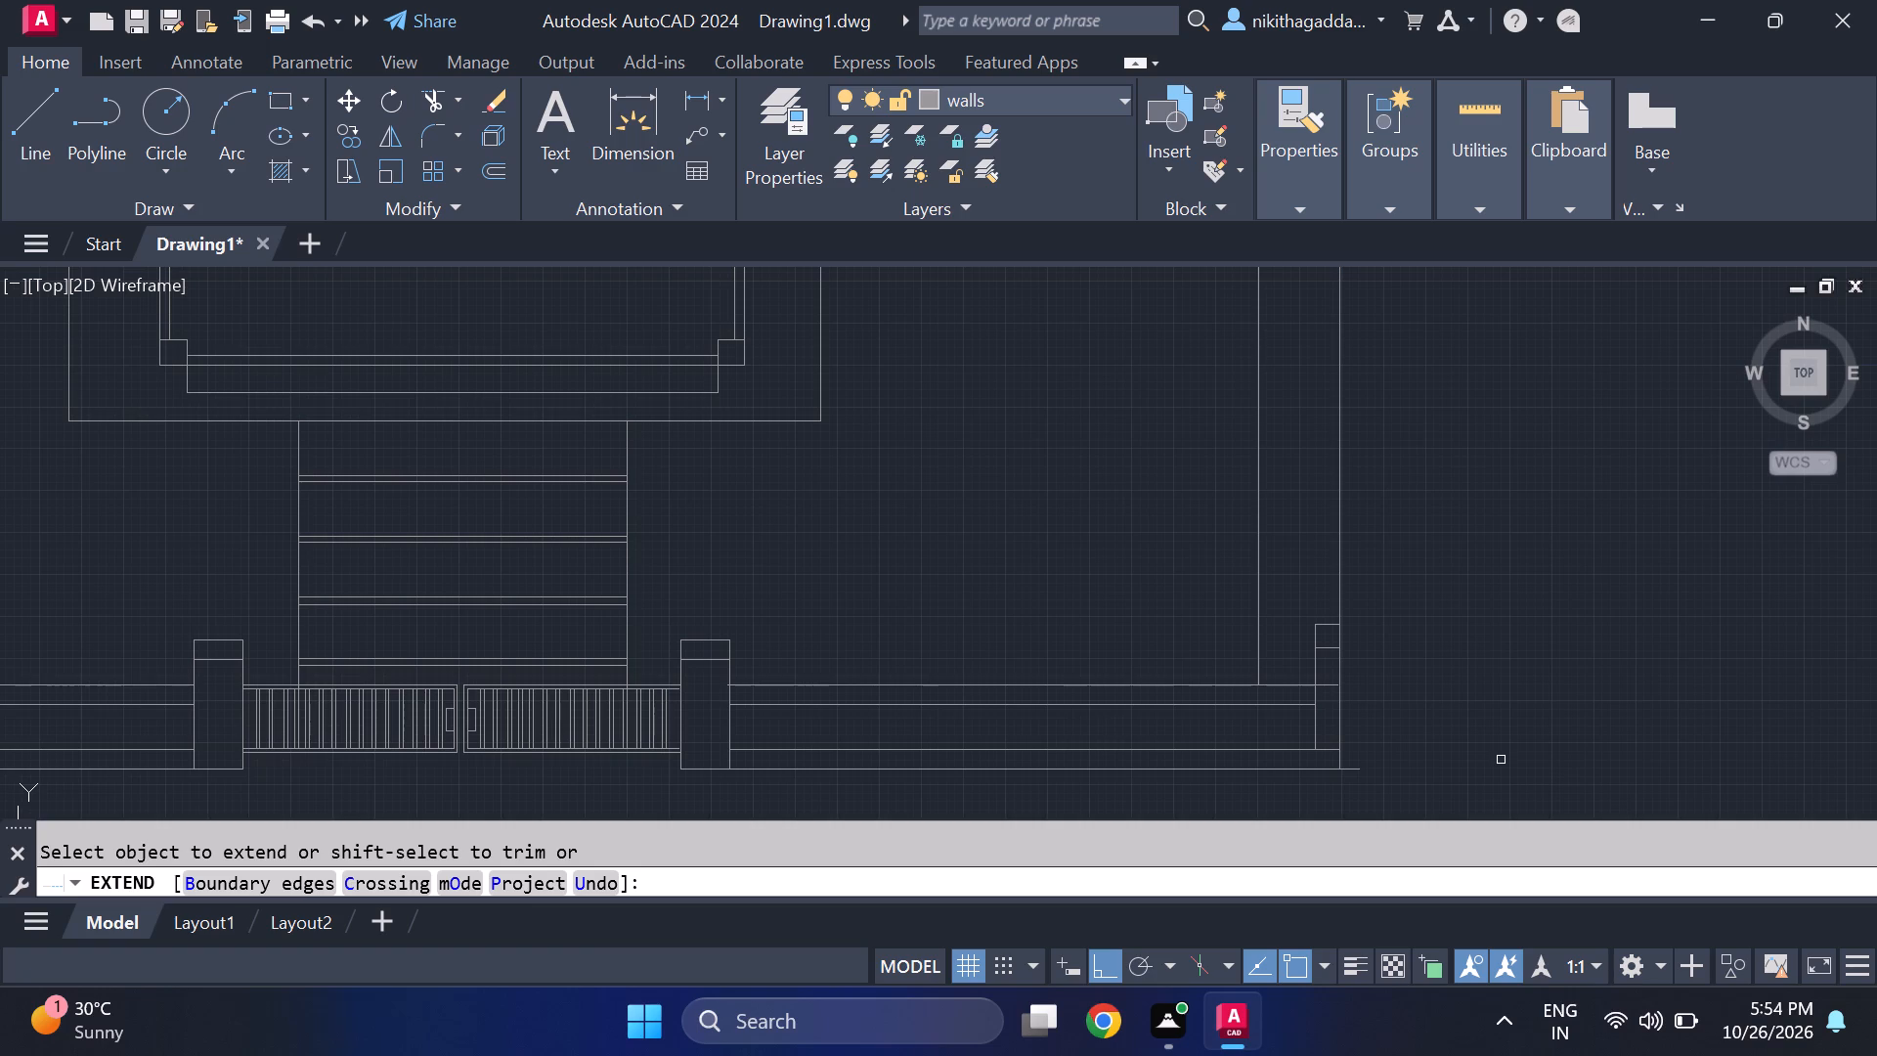
Trim the bottommost front line's overhang past the right boundary and the front wall's top line inside the right corner pillar.
text(tr)
key(Return)
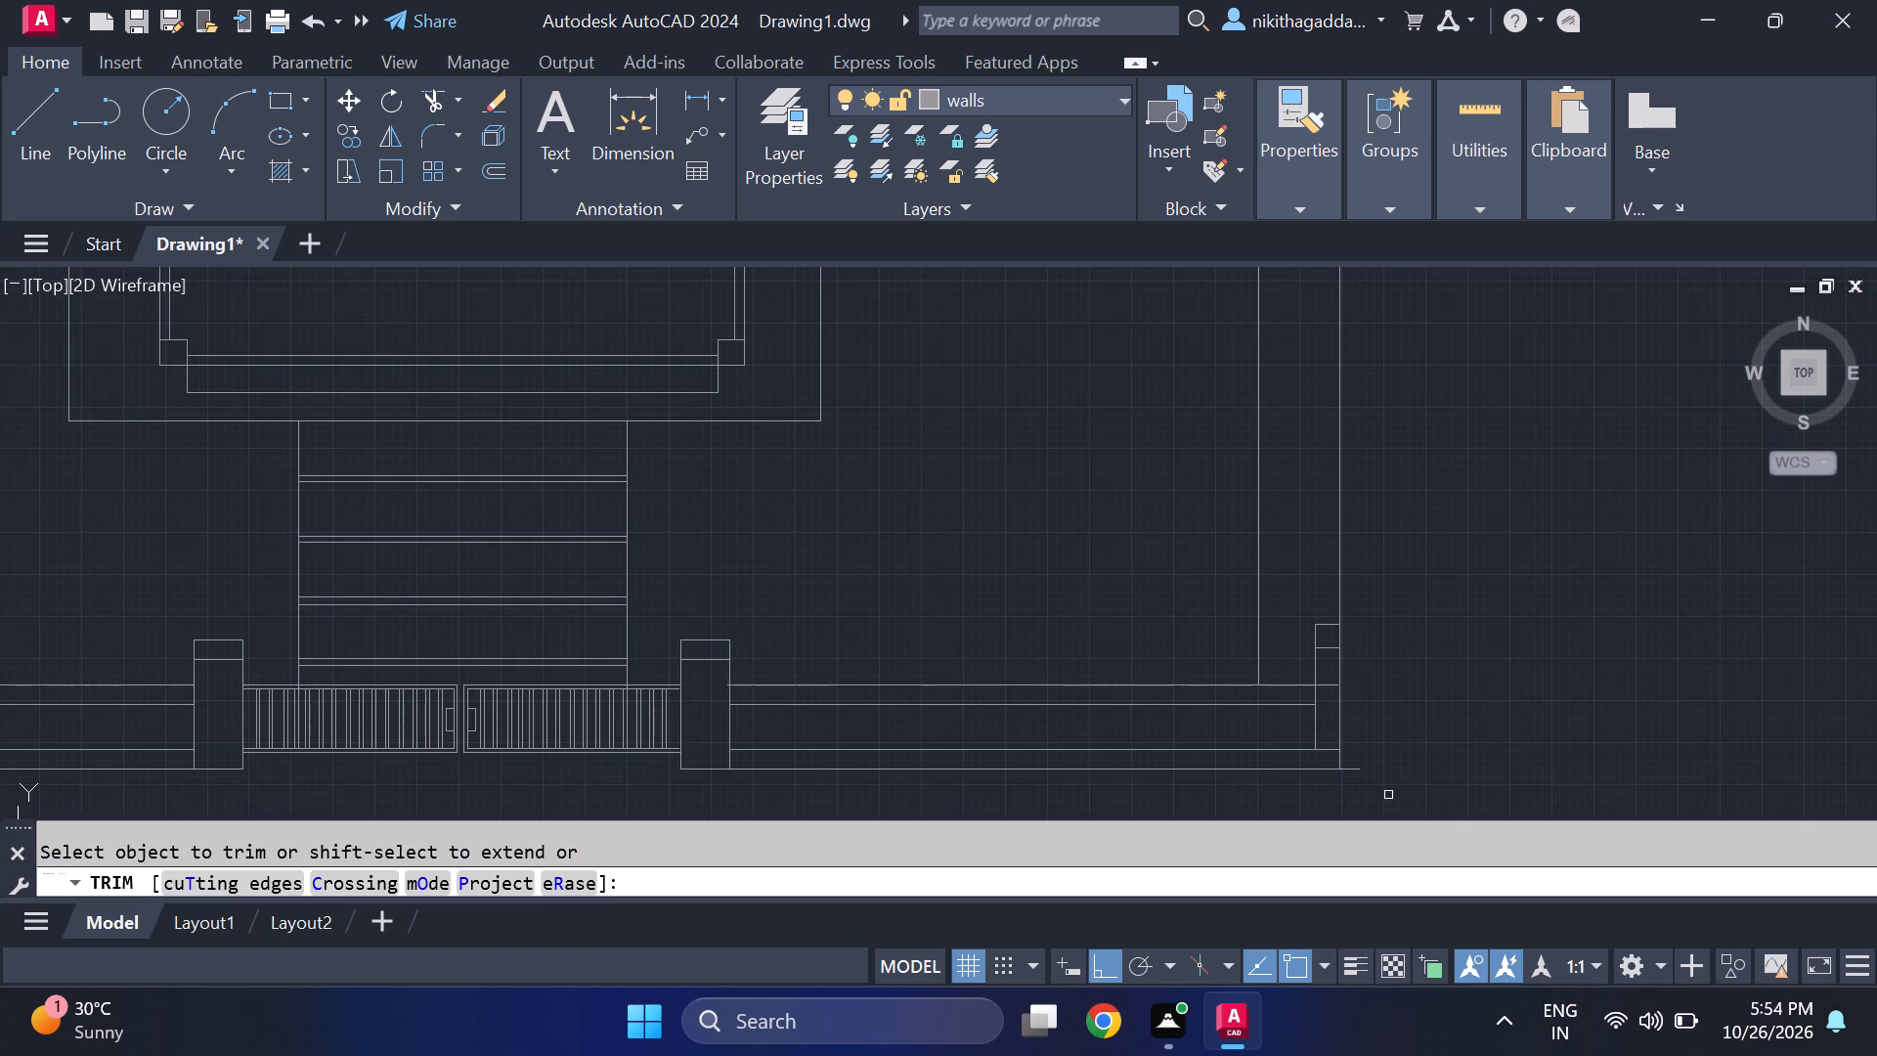
click(1354, 772)
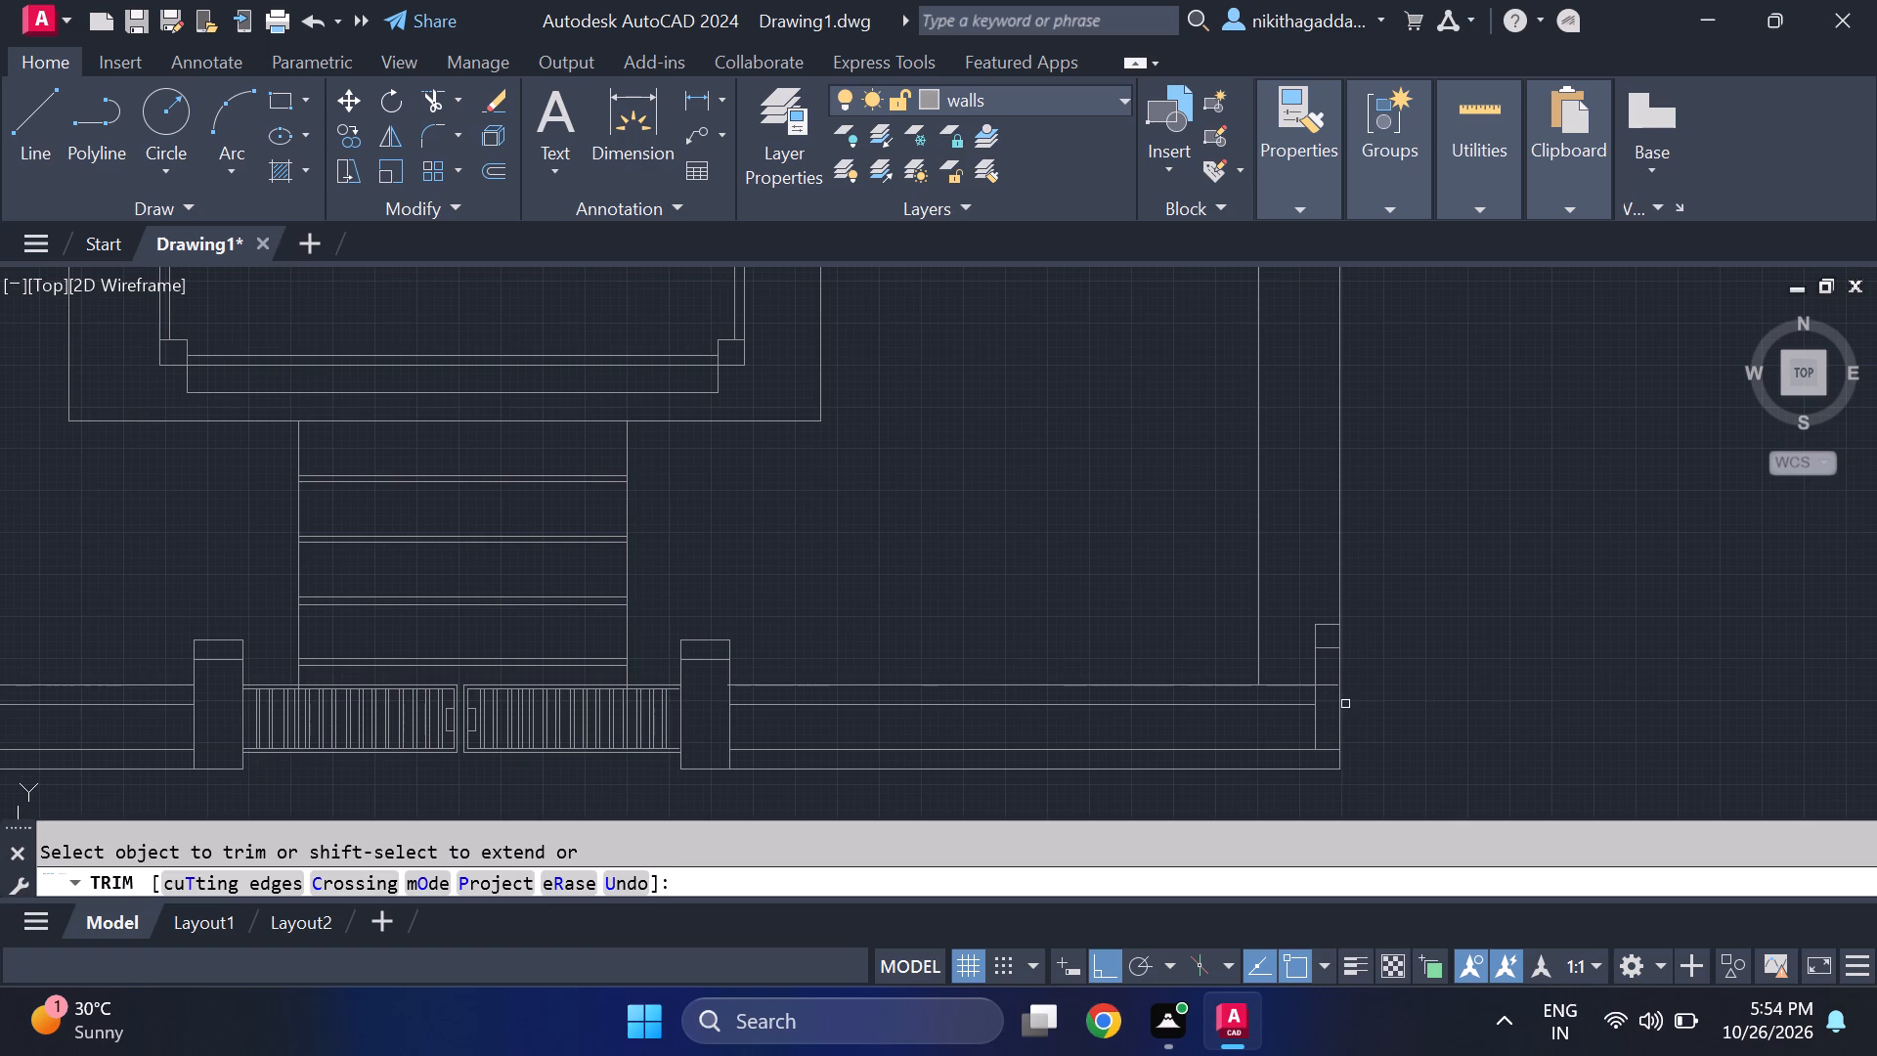
scroll(1305, 747, up, 2)
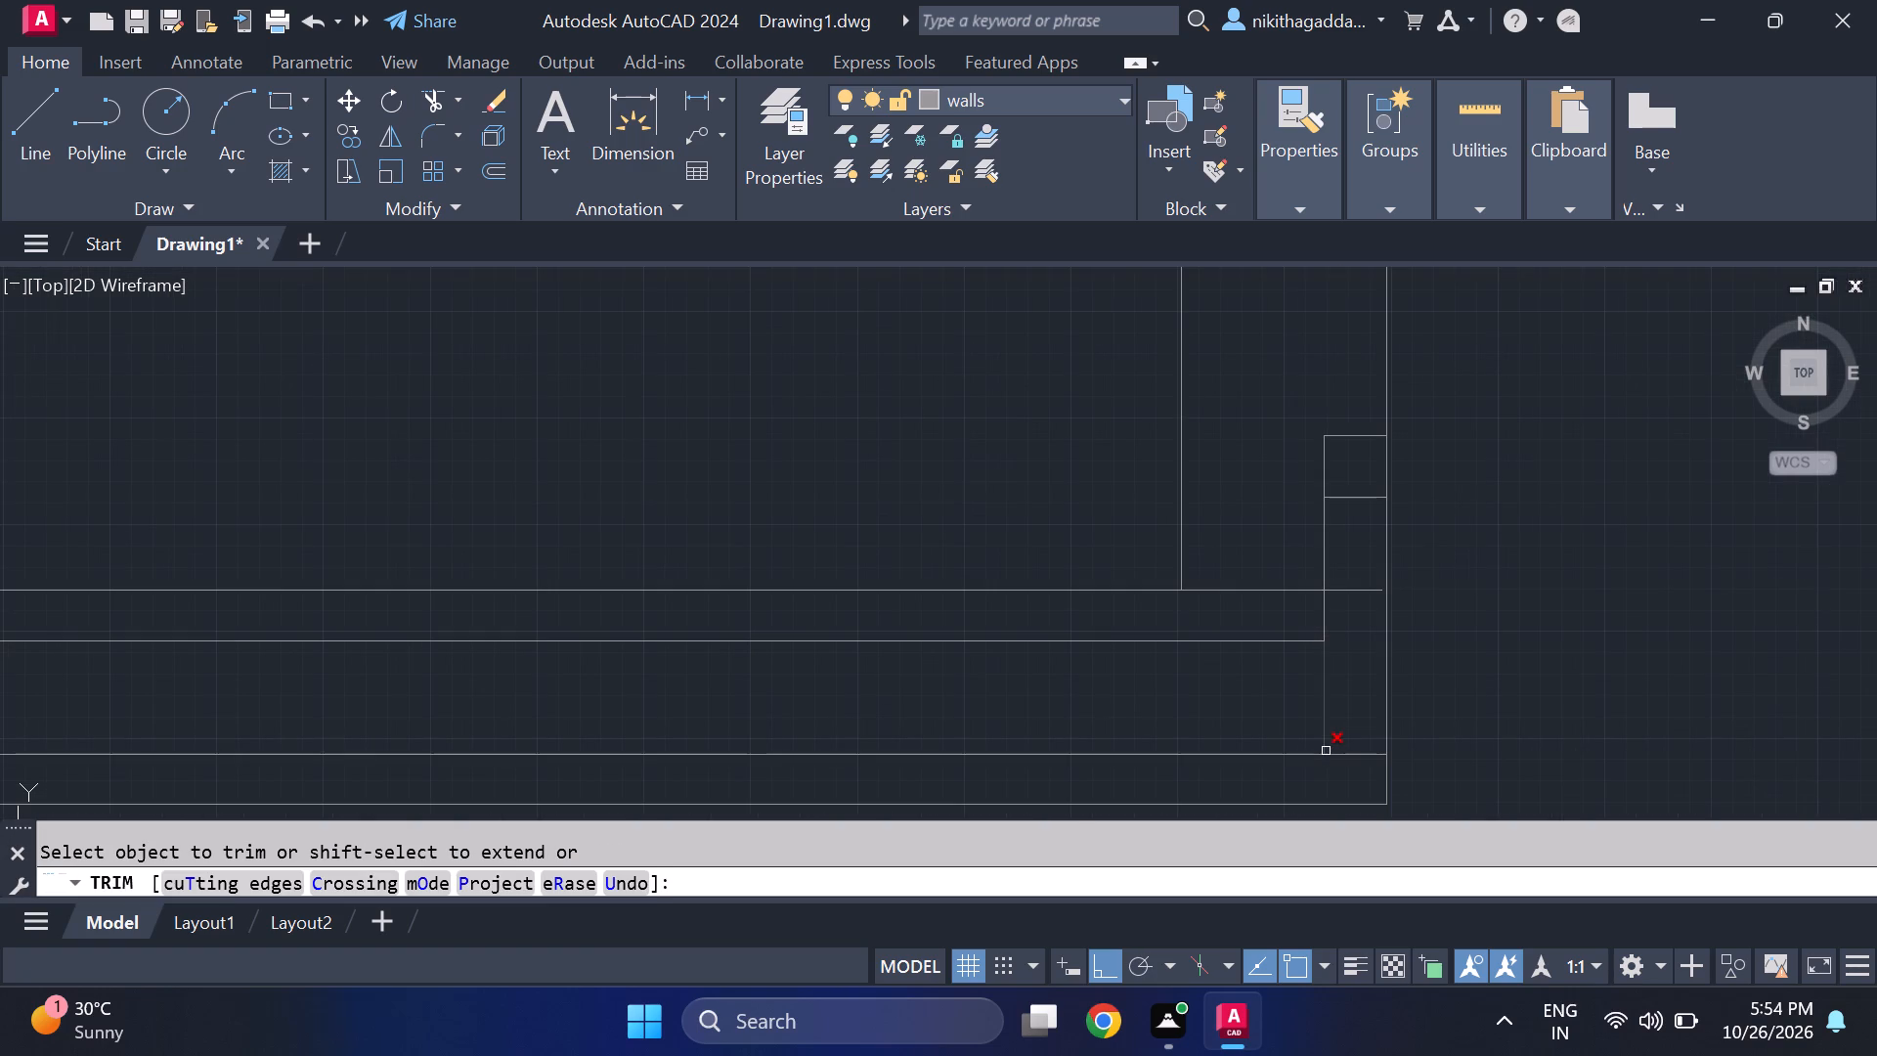
scroll(1381, 709, down, 1)
scroll(1383, 696, up, 1)
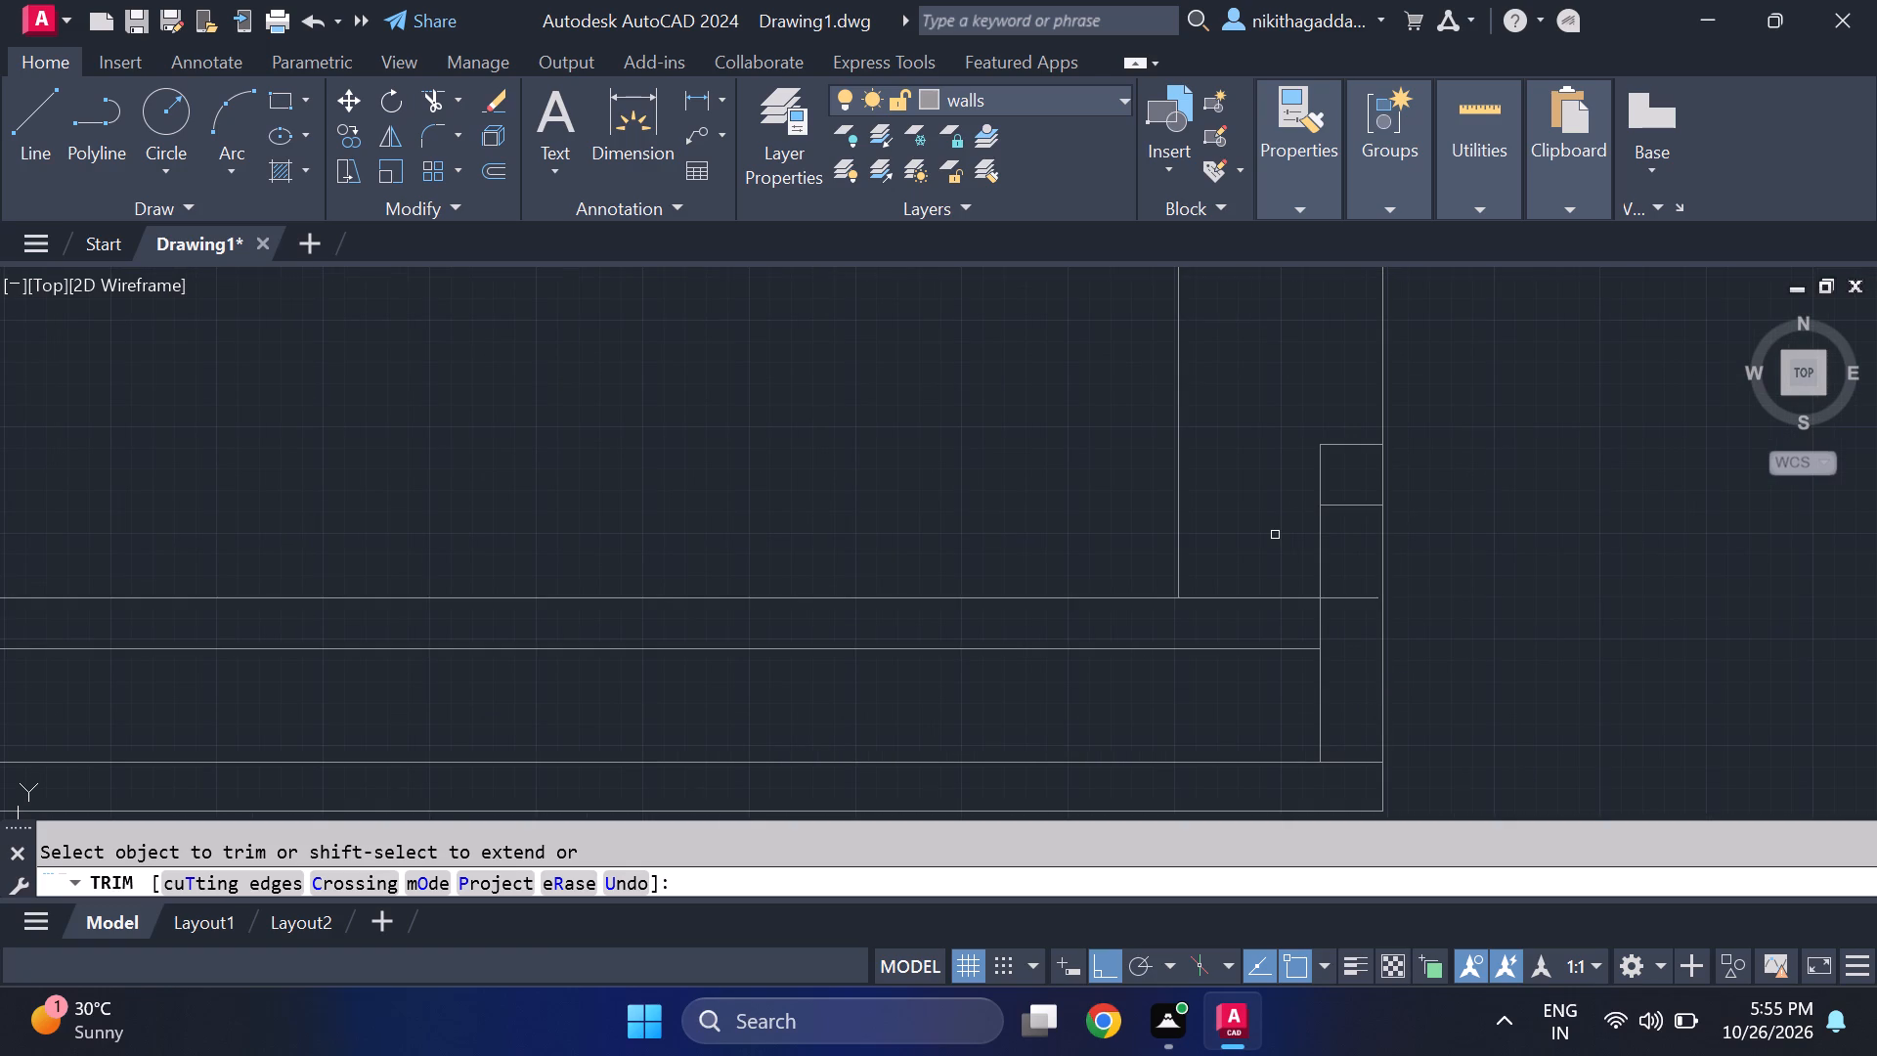
click(1352, 600)
scroll(1352, 600, down, 4)
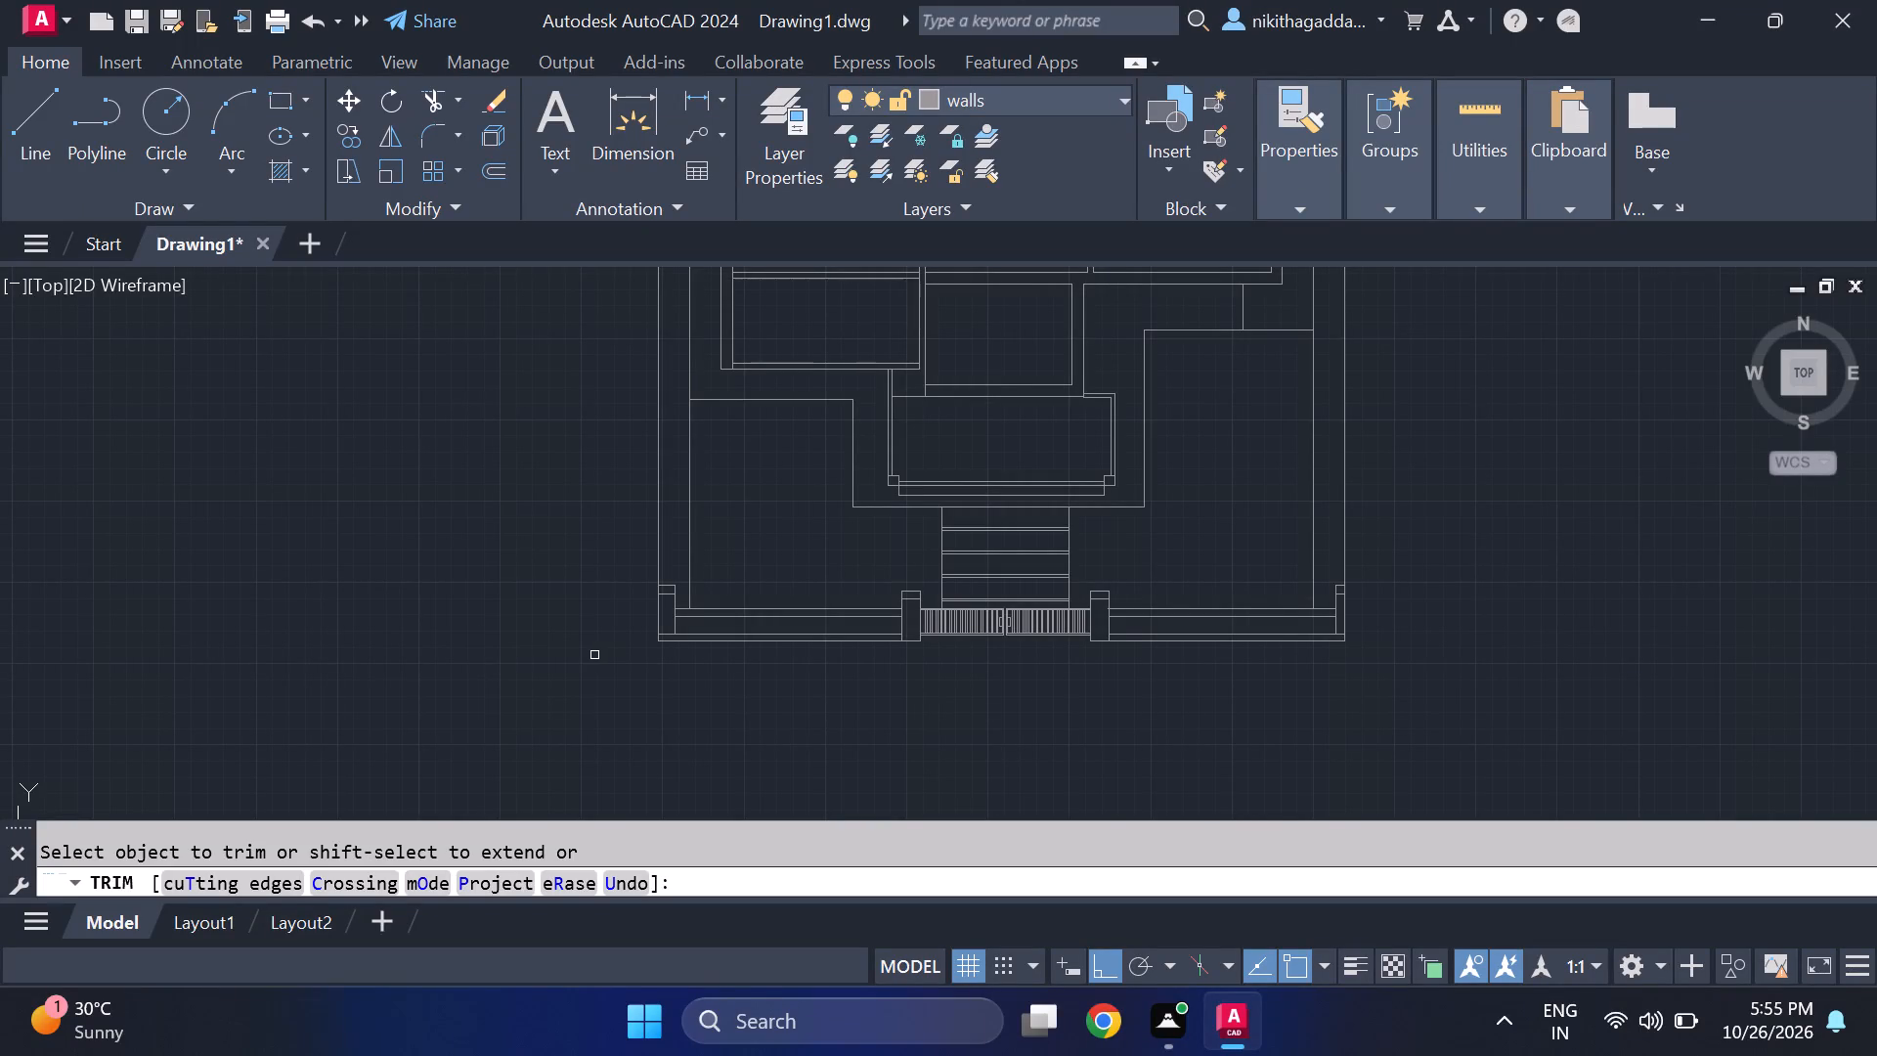
scroll(594, 655, up, 1)
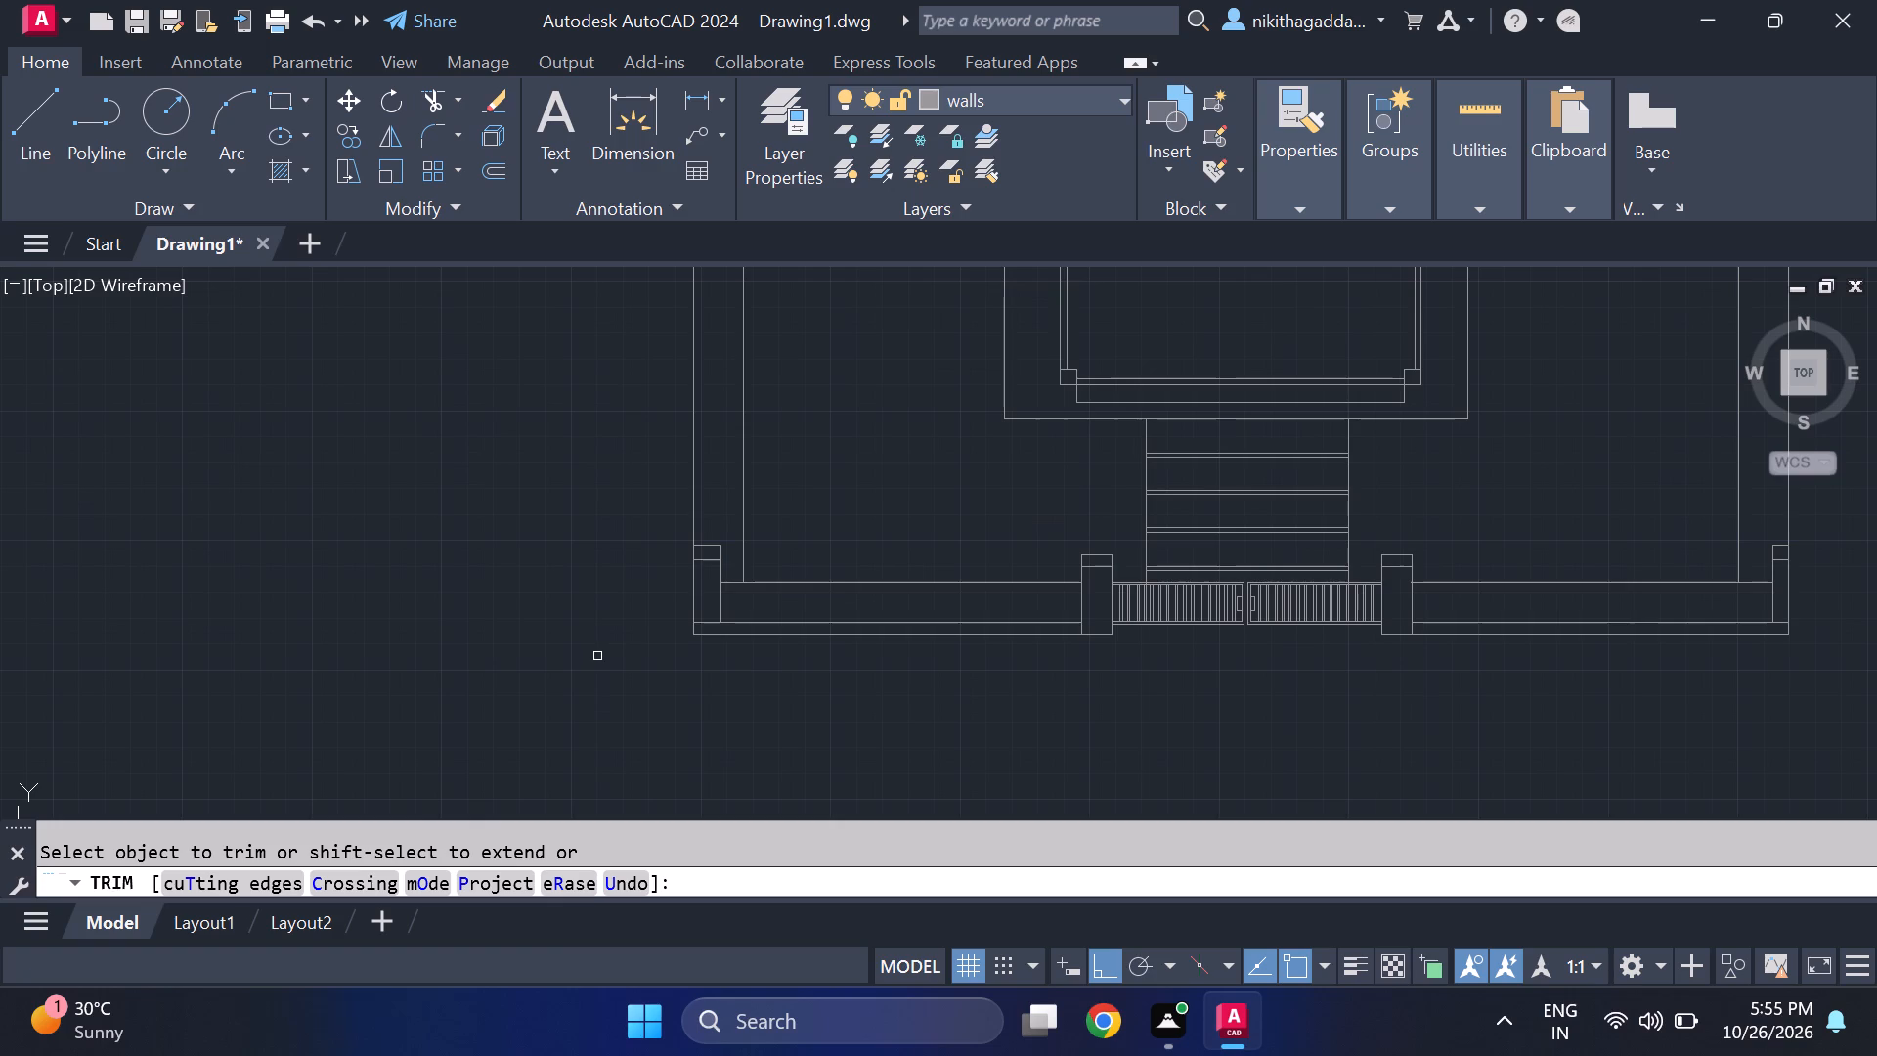
key(Escape)
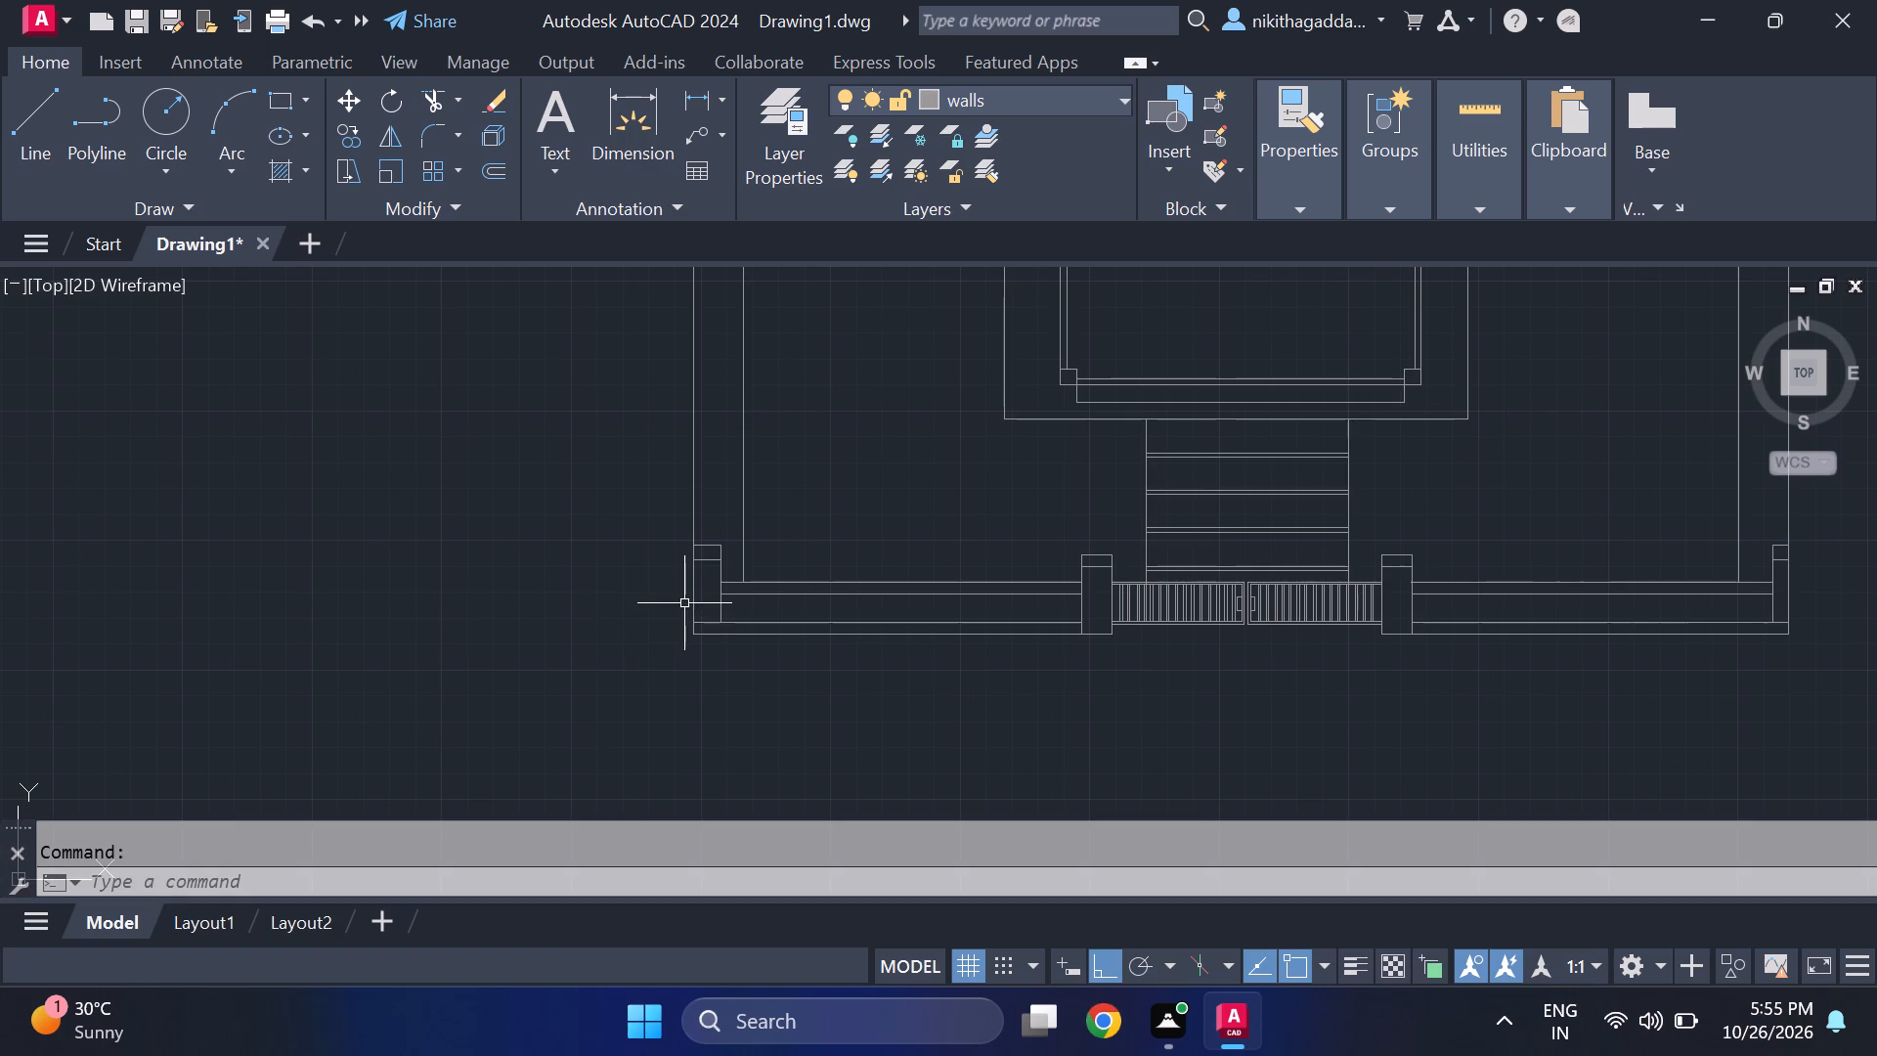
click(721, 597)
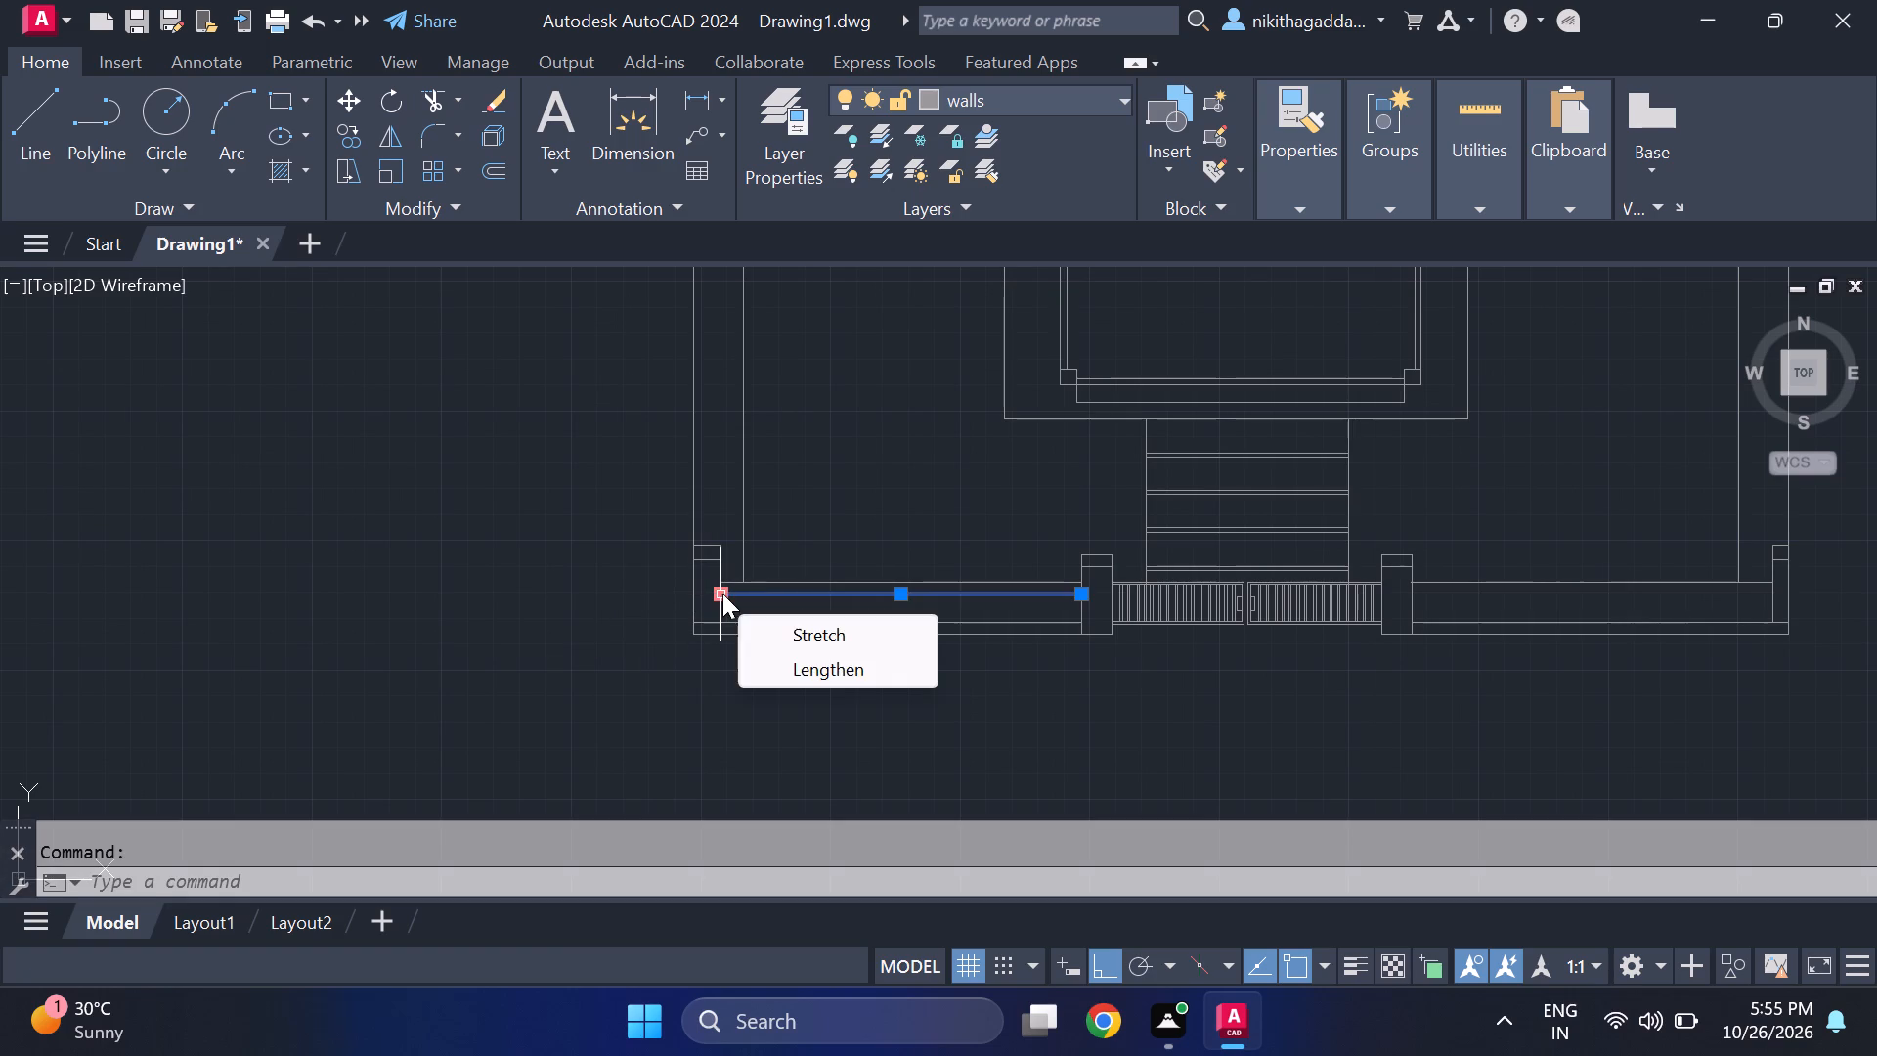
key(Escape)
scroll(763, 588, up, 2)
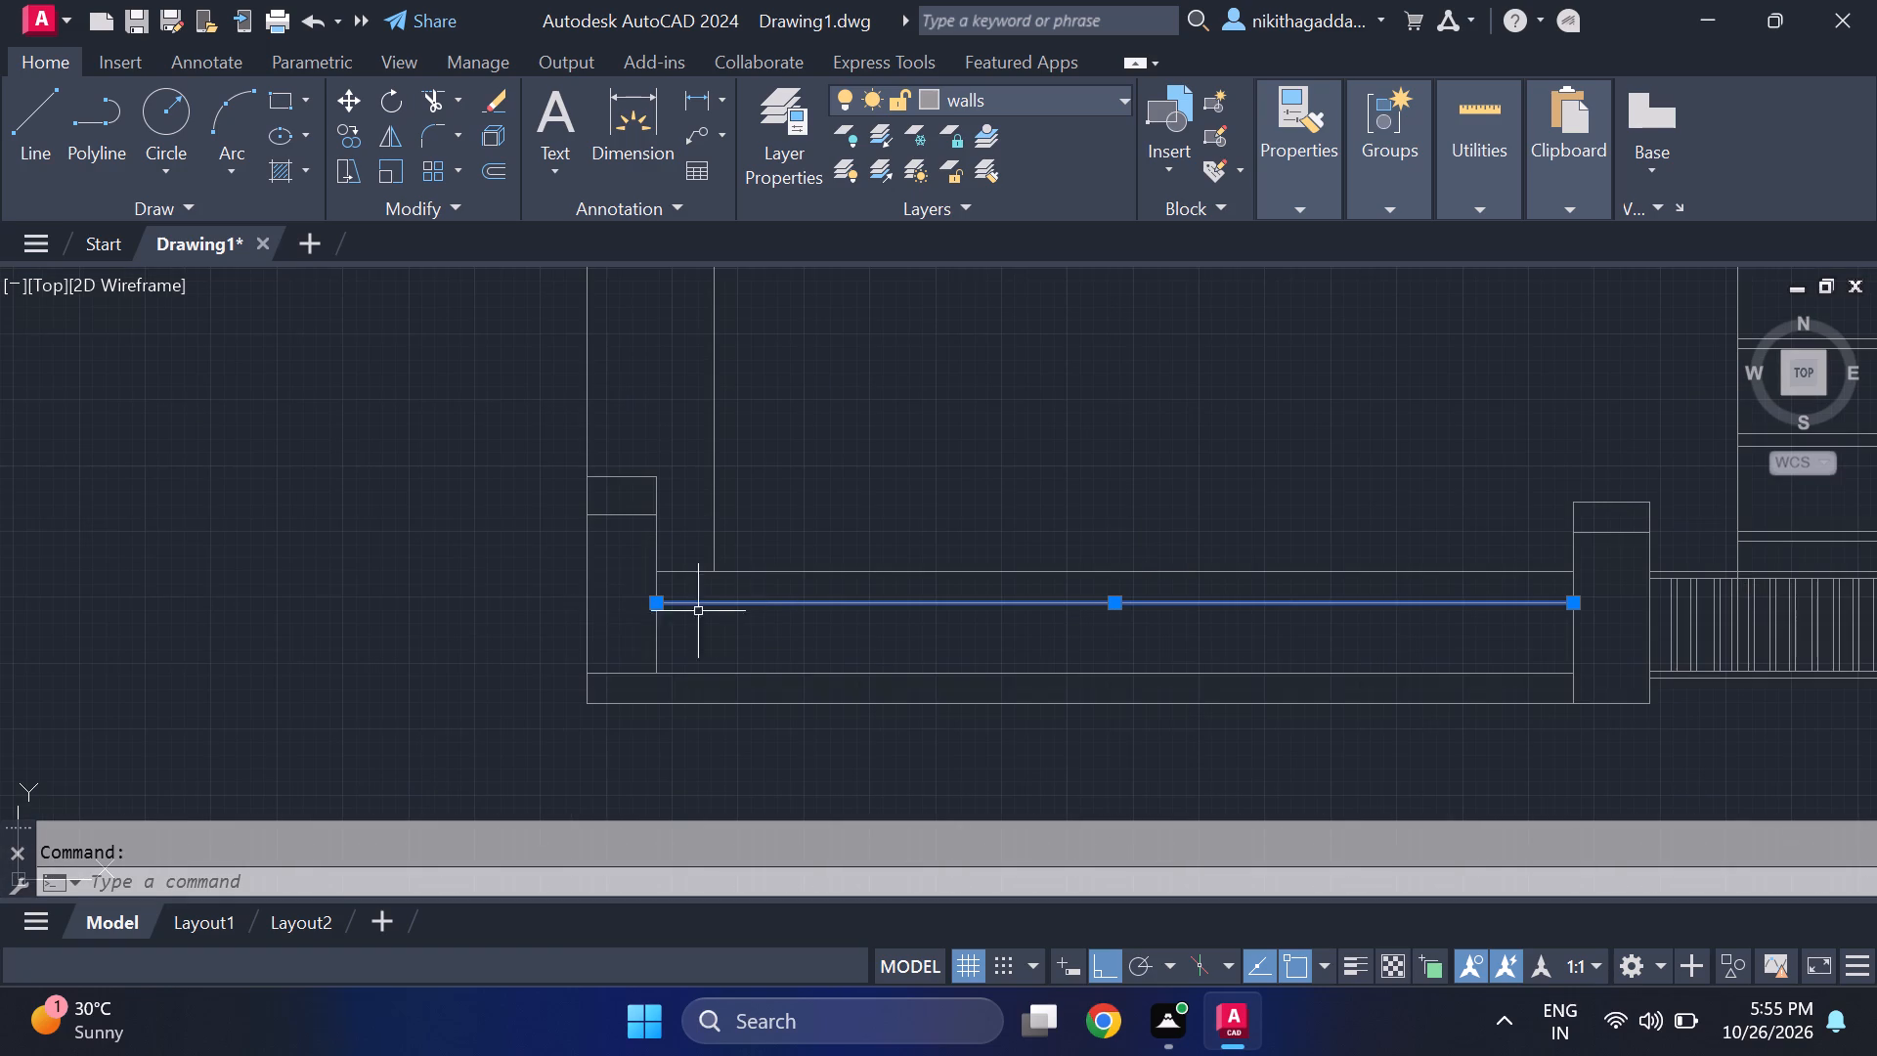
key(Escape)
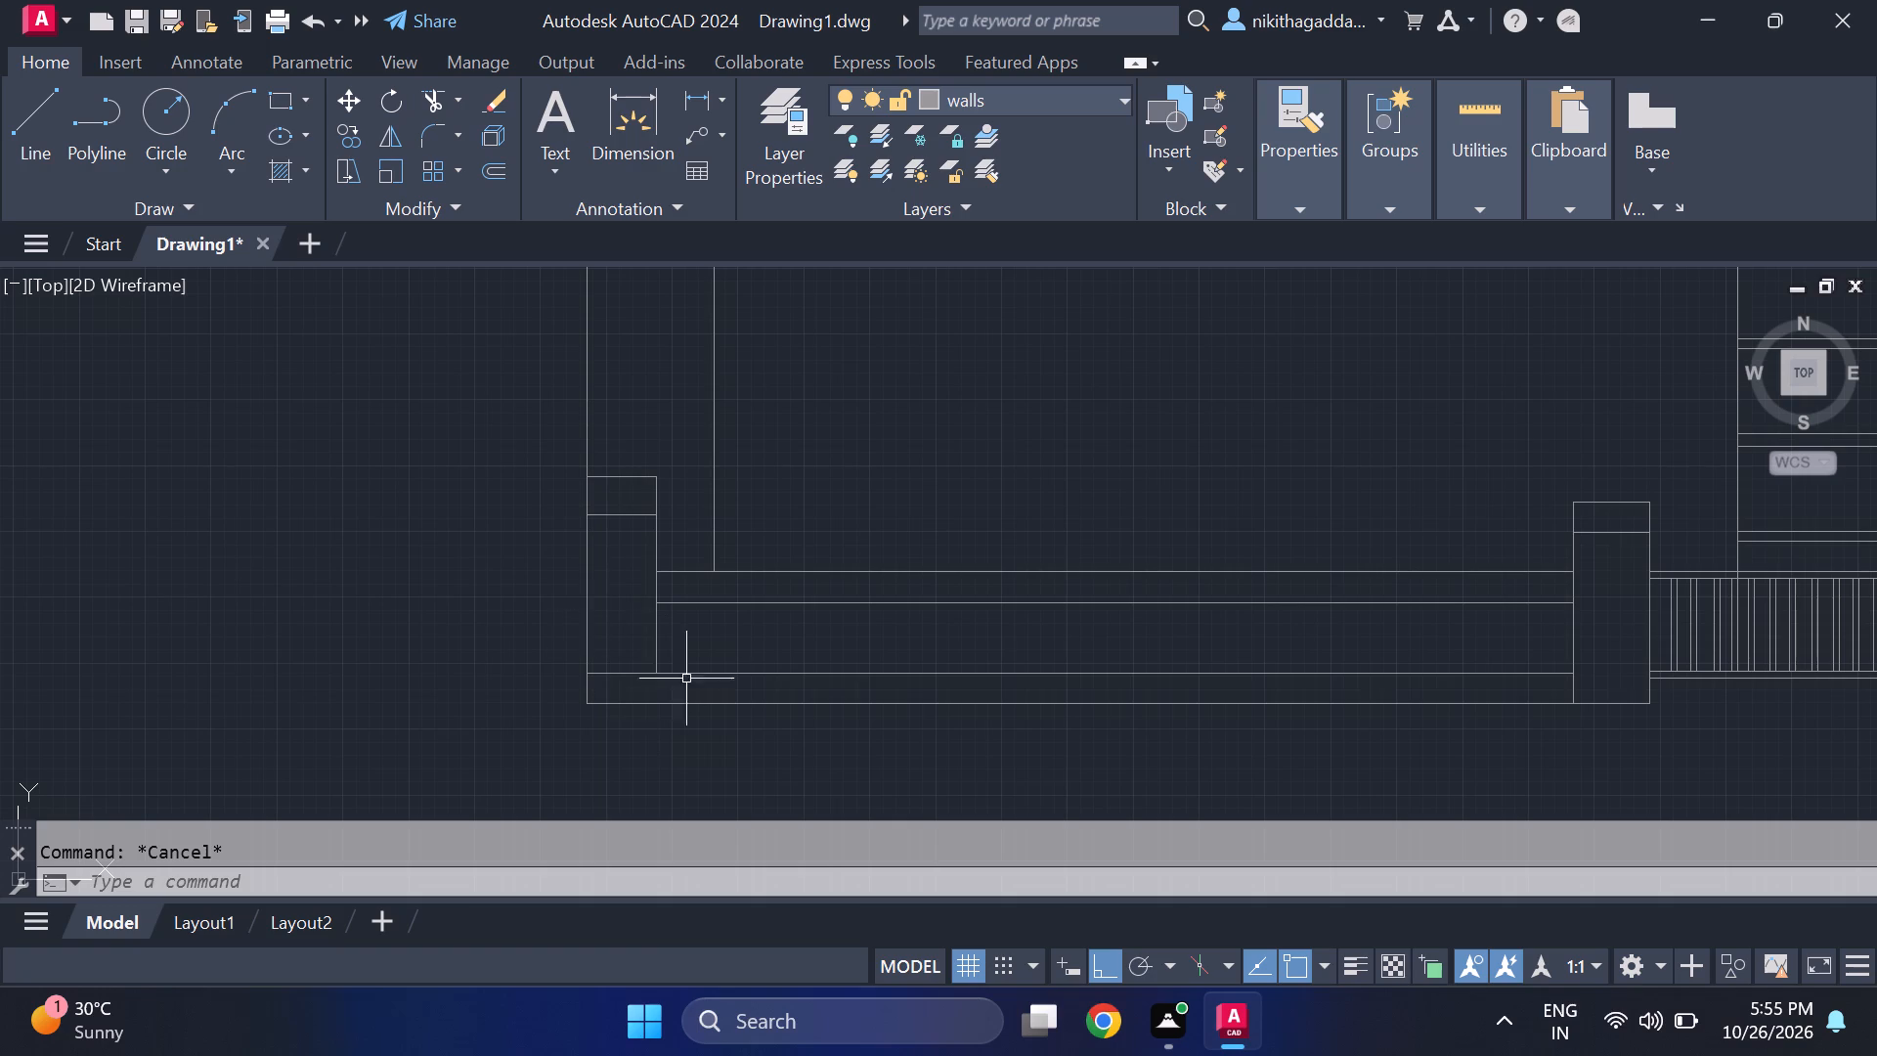
Move the left corner pillar's inner vertical edge horizontally toward the outer boundary line to narrow the pillar.
click(695, 636)
click(627, 633)
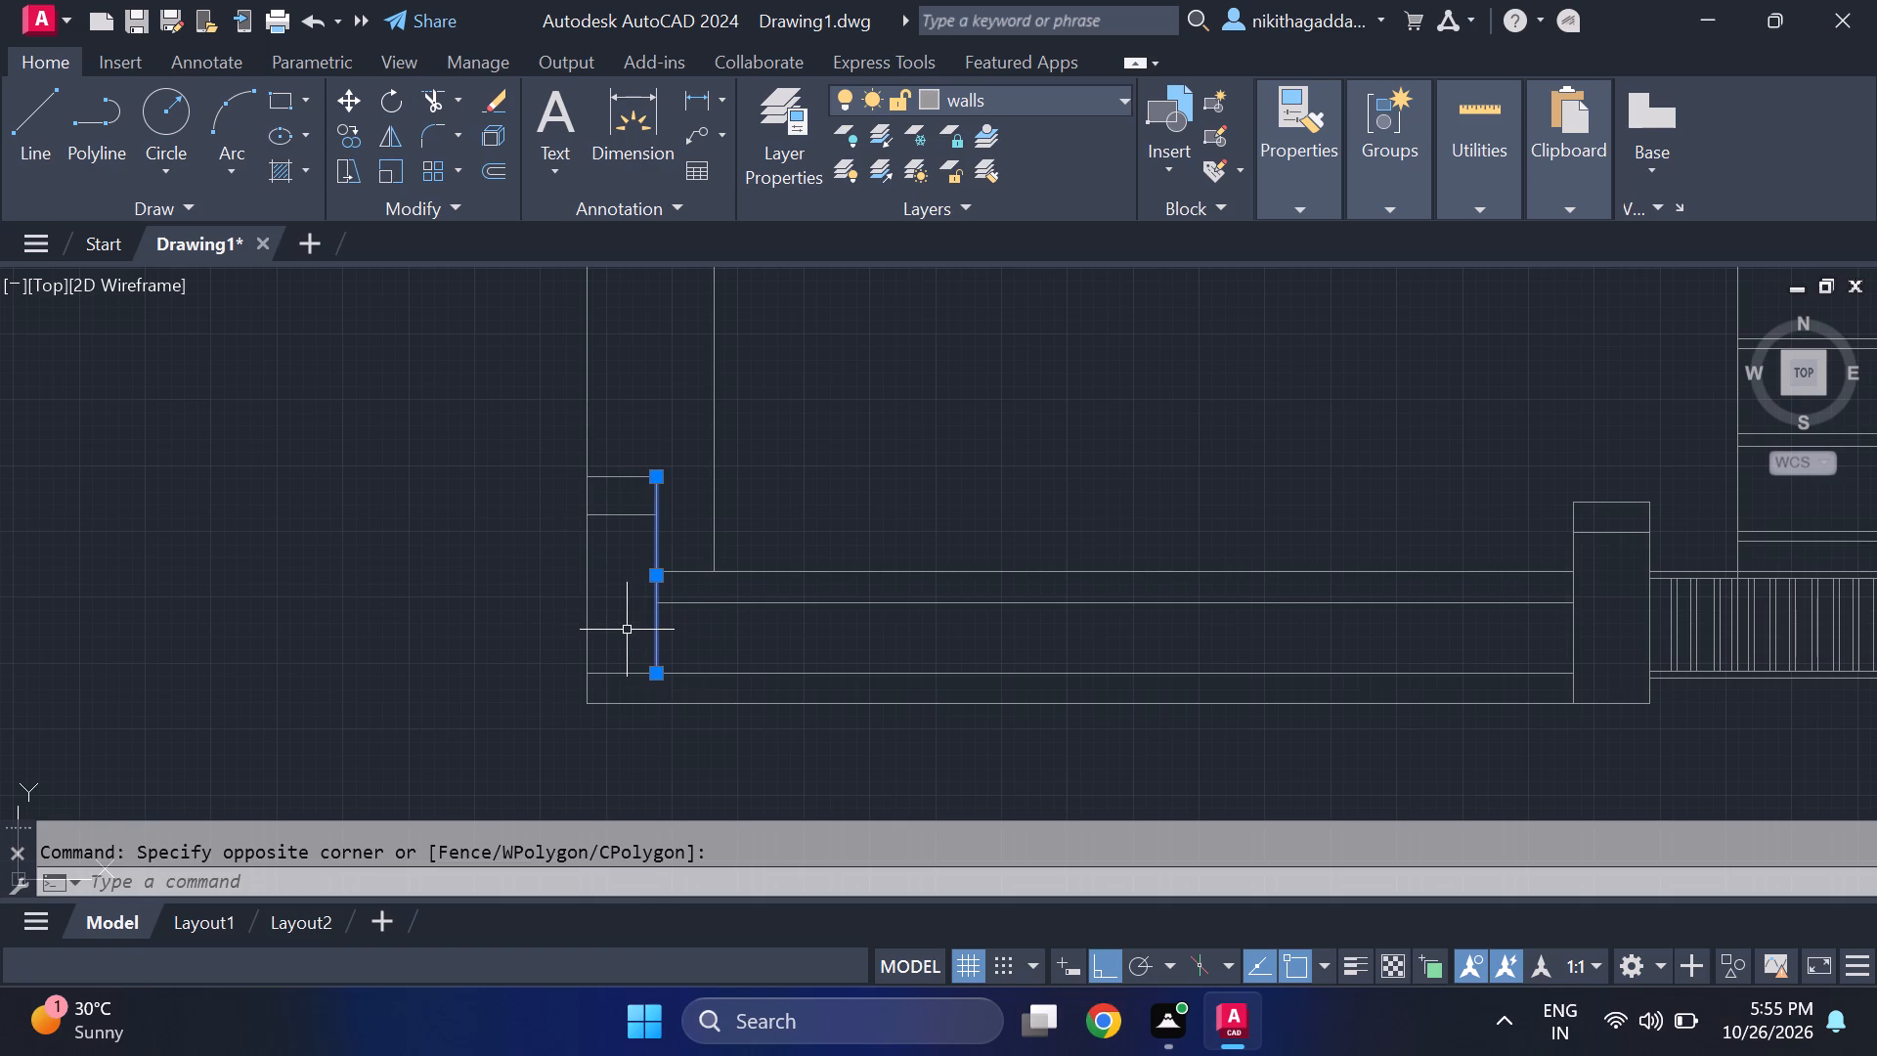
key(m)
key(Return)
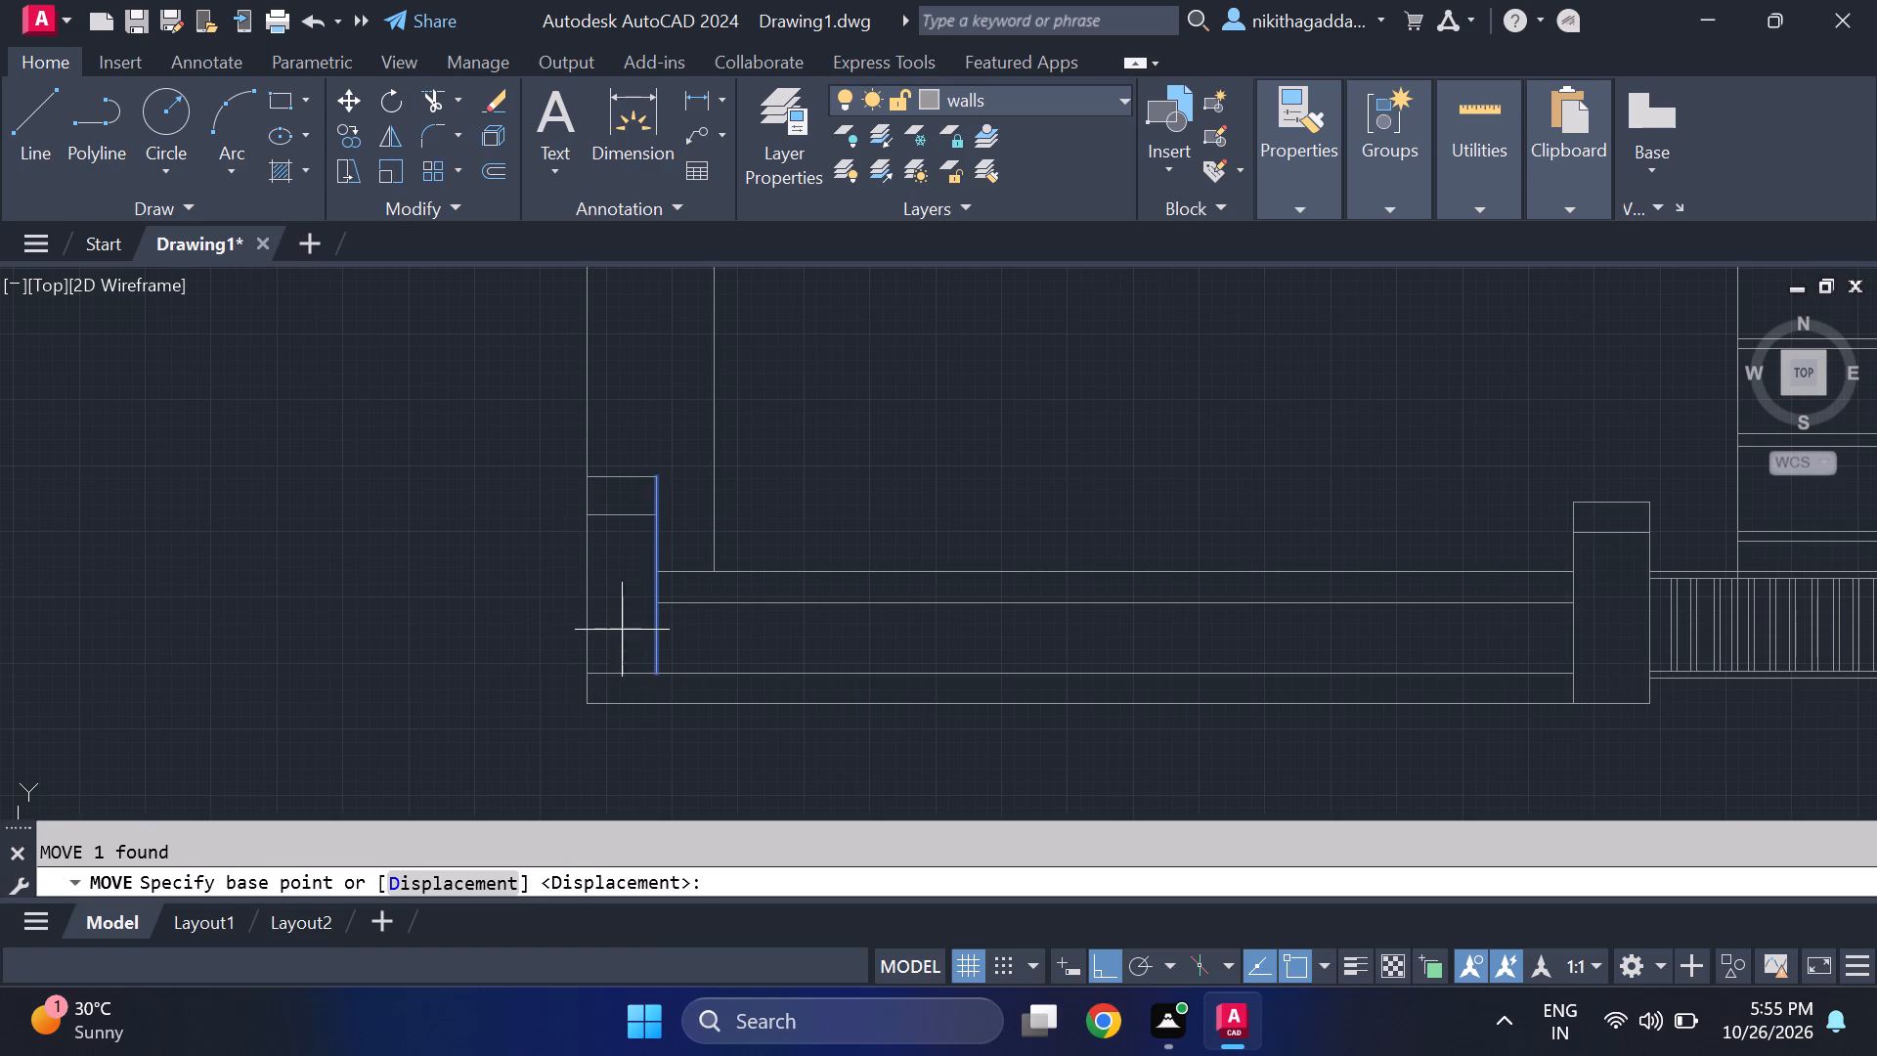
scroll(622, 630, down, 2)
scroll(637, 663, up, 1)
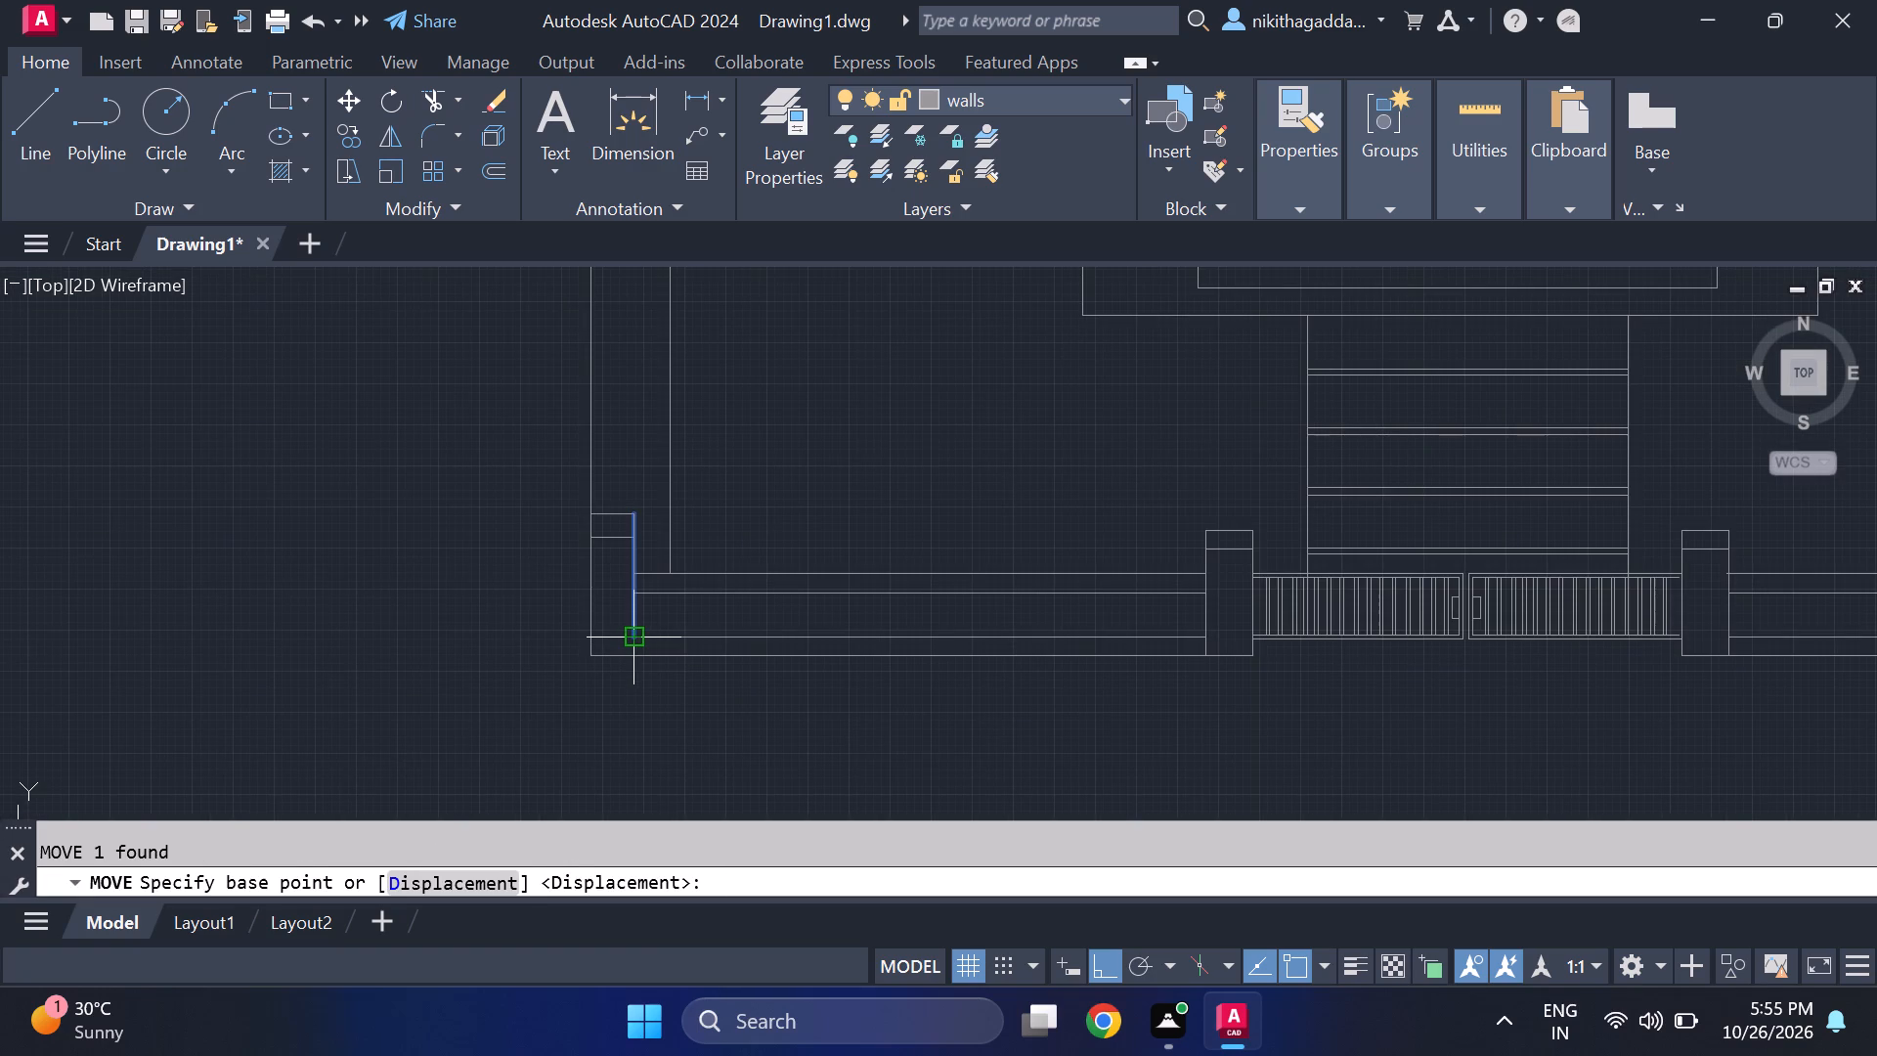
click(634, 642)
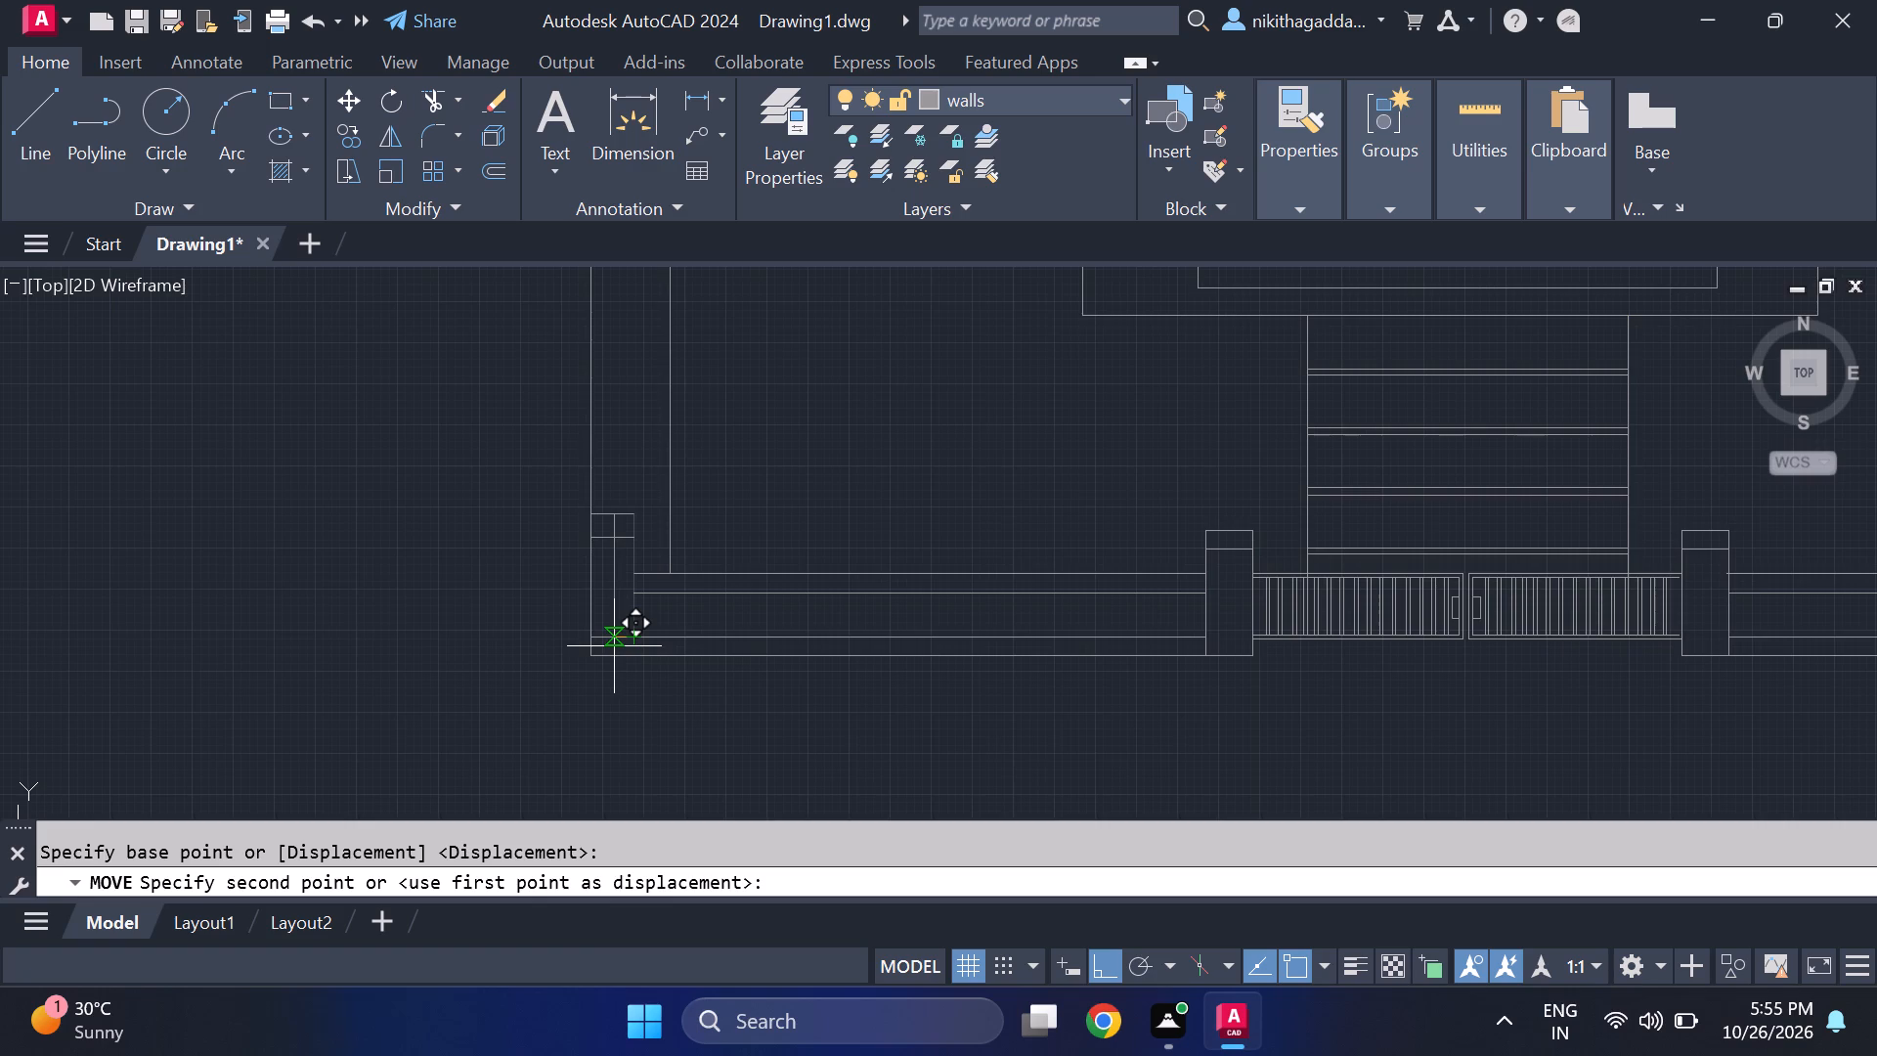
scroll(614, 646, down, 1)
scroll(614, 646, up, 2)
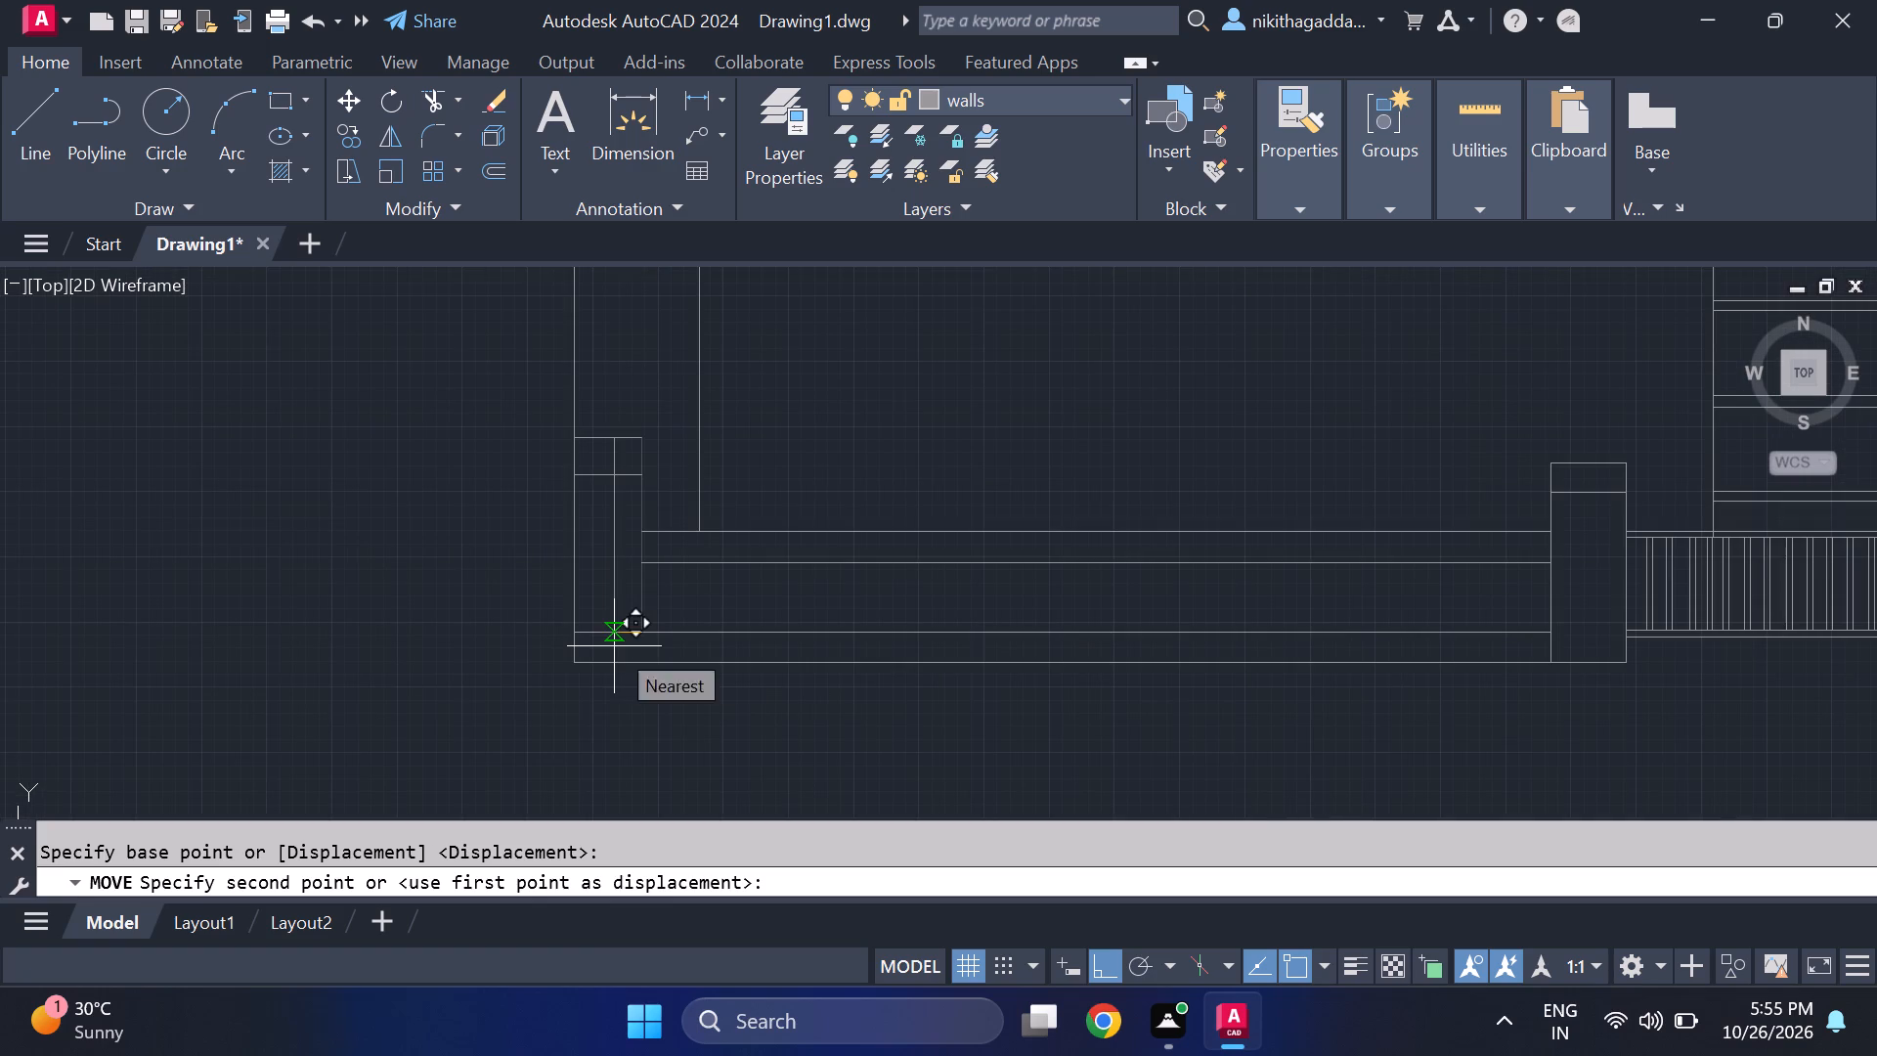
click(614, 646)
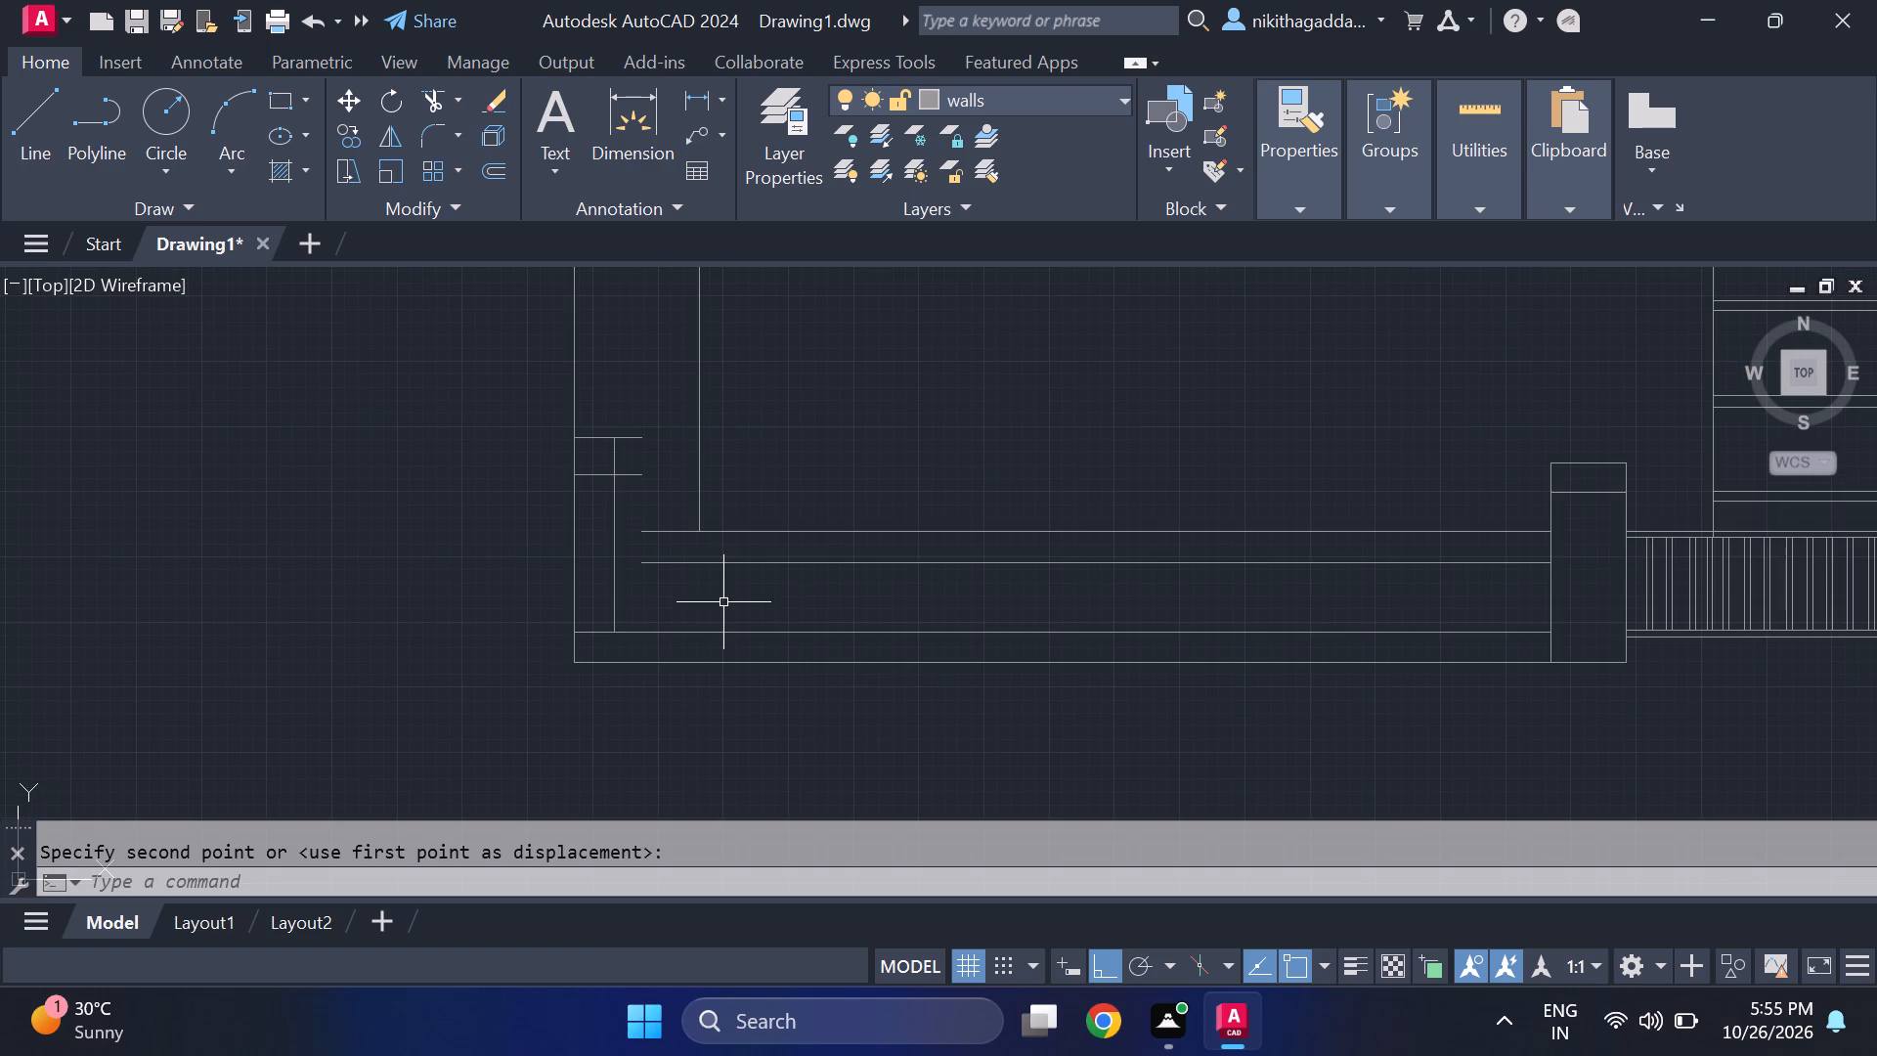
Extend the two upper lines of the left front wall to the left corner pillar's moved inner edge.
text(ex)
key(Return)
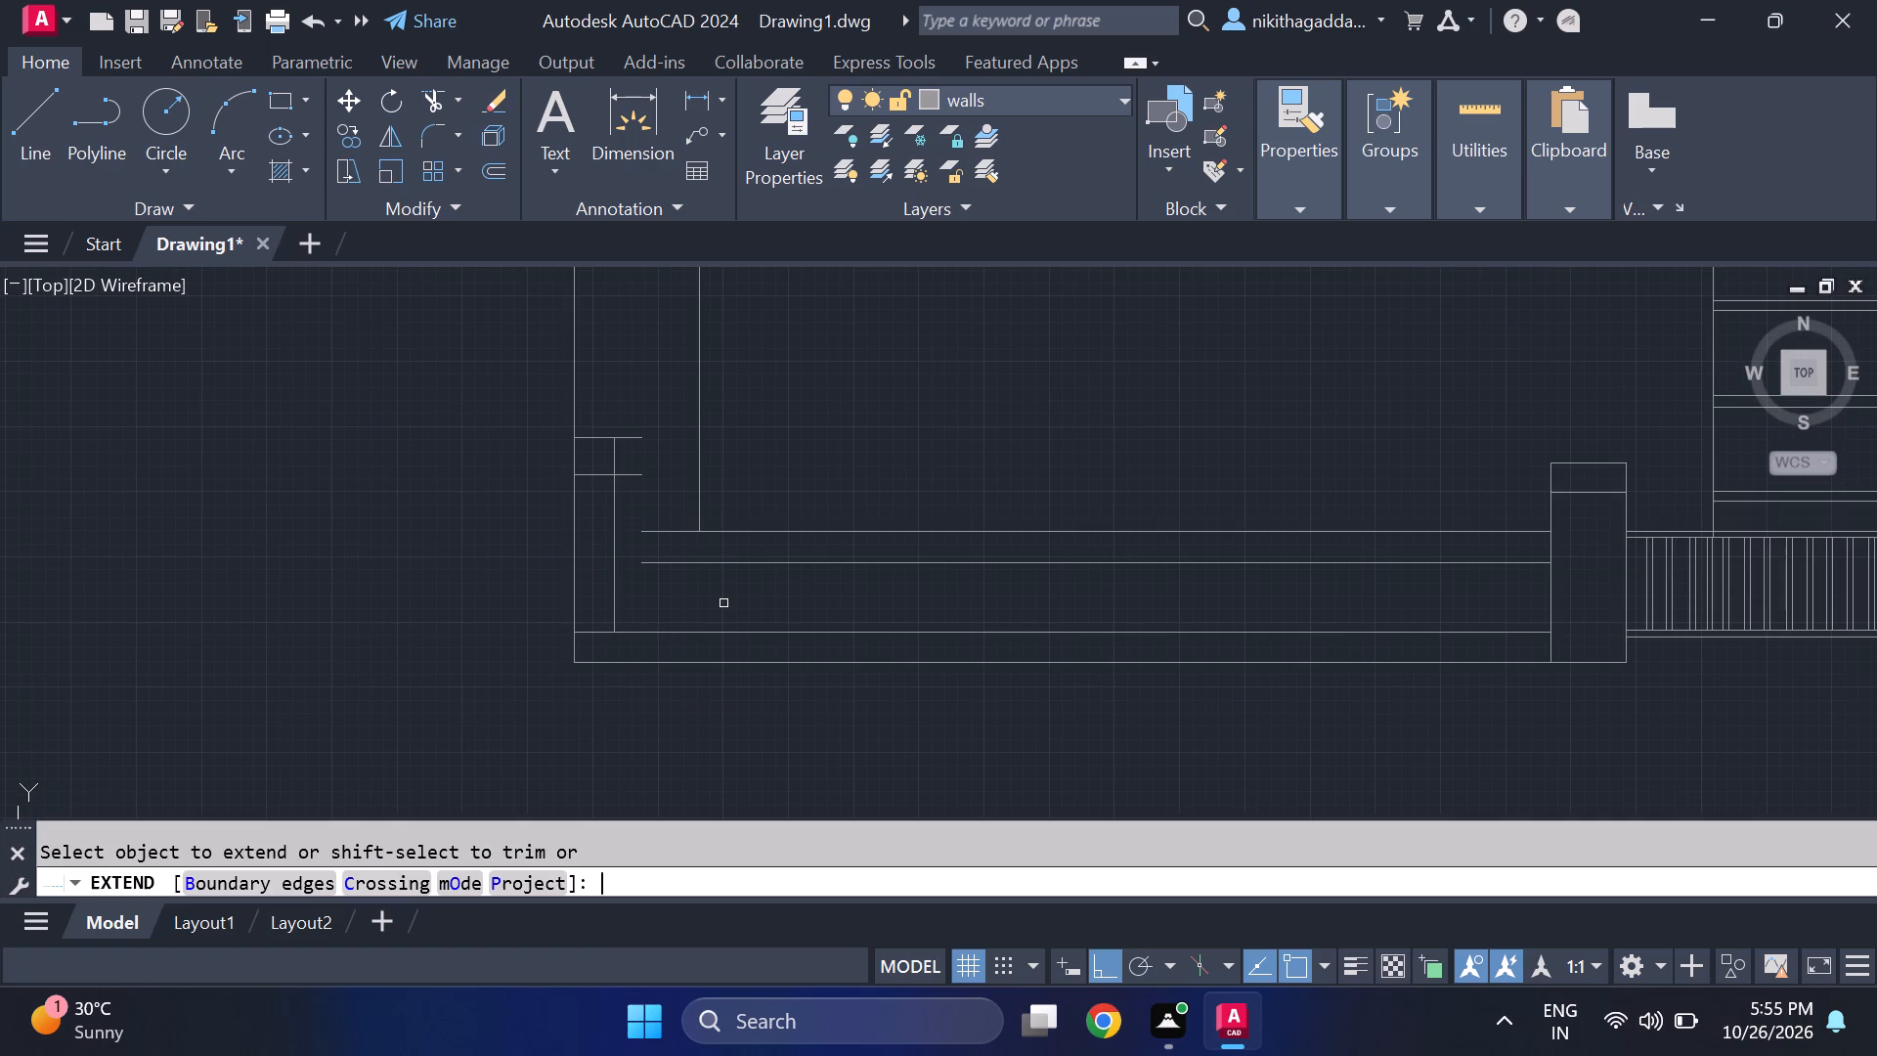
drag(657, 499, 651, 599)
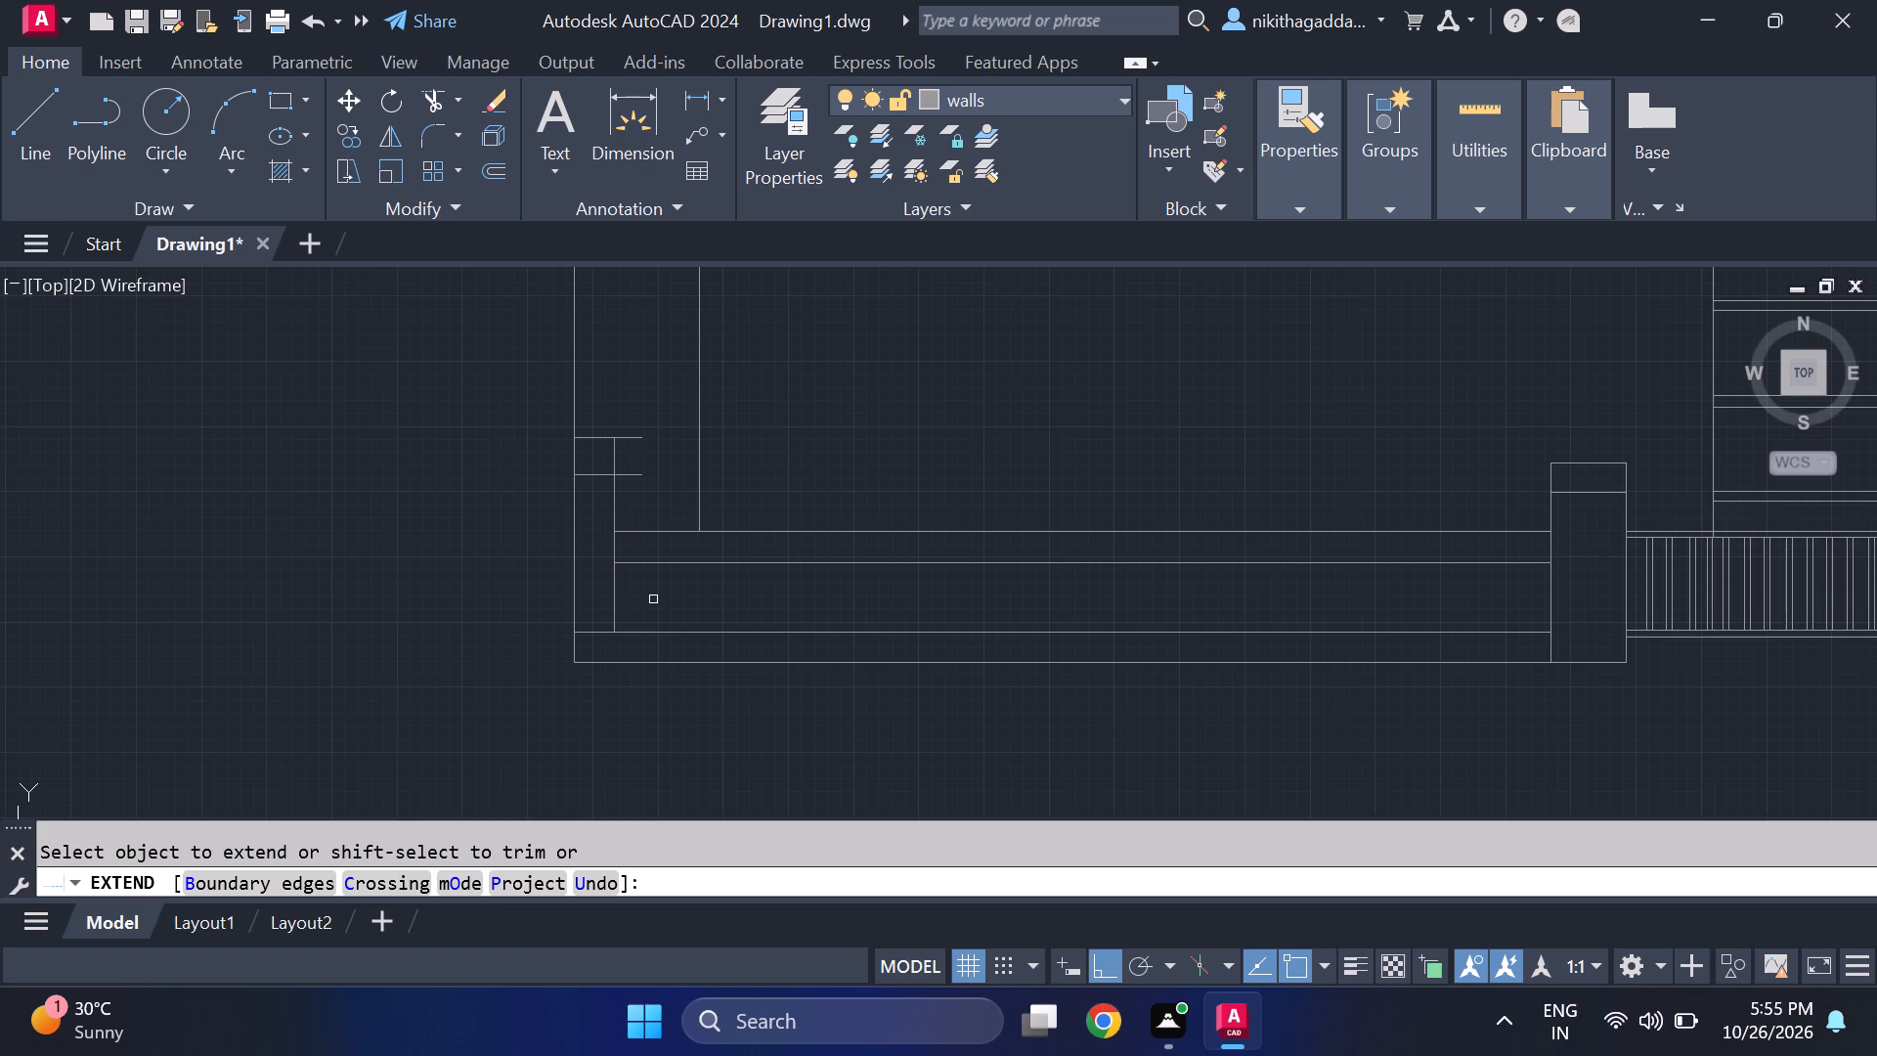
key(Escape)
Trim the two short horizontal cap lines overhanging the left corner pillar's inner edge.
text(tr)
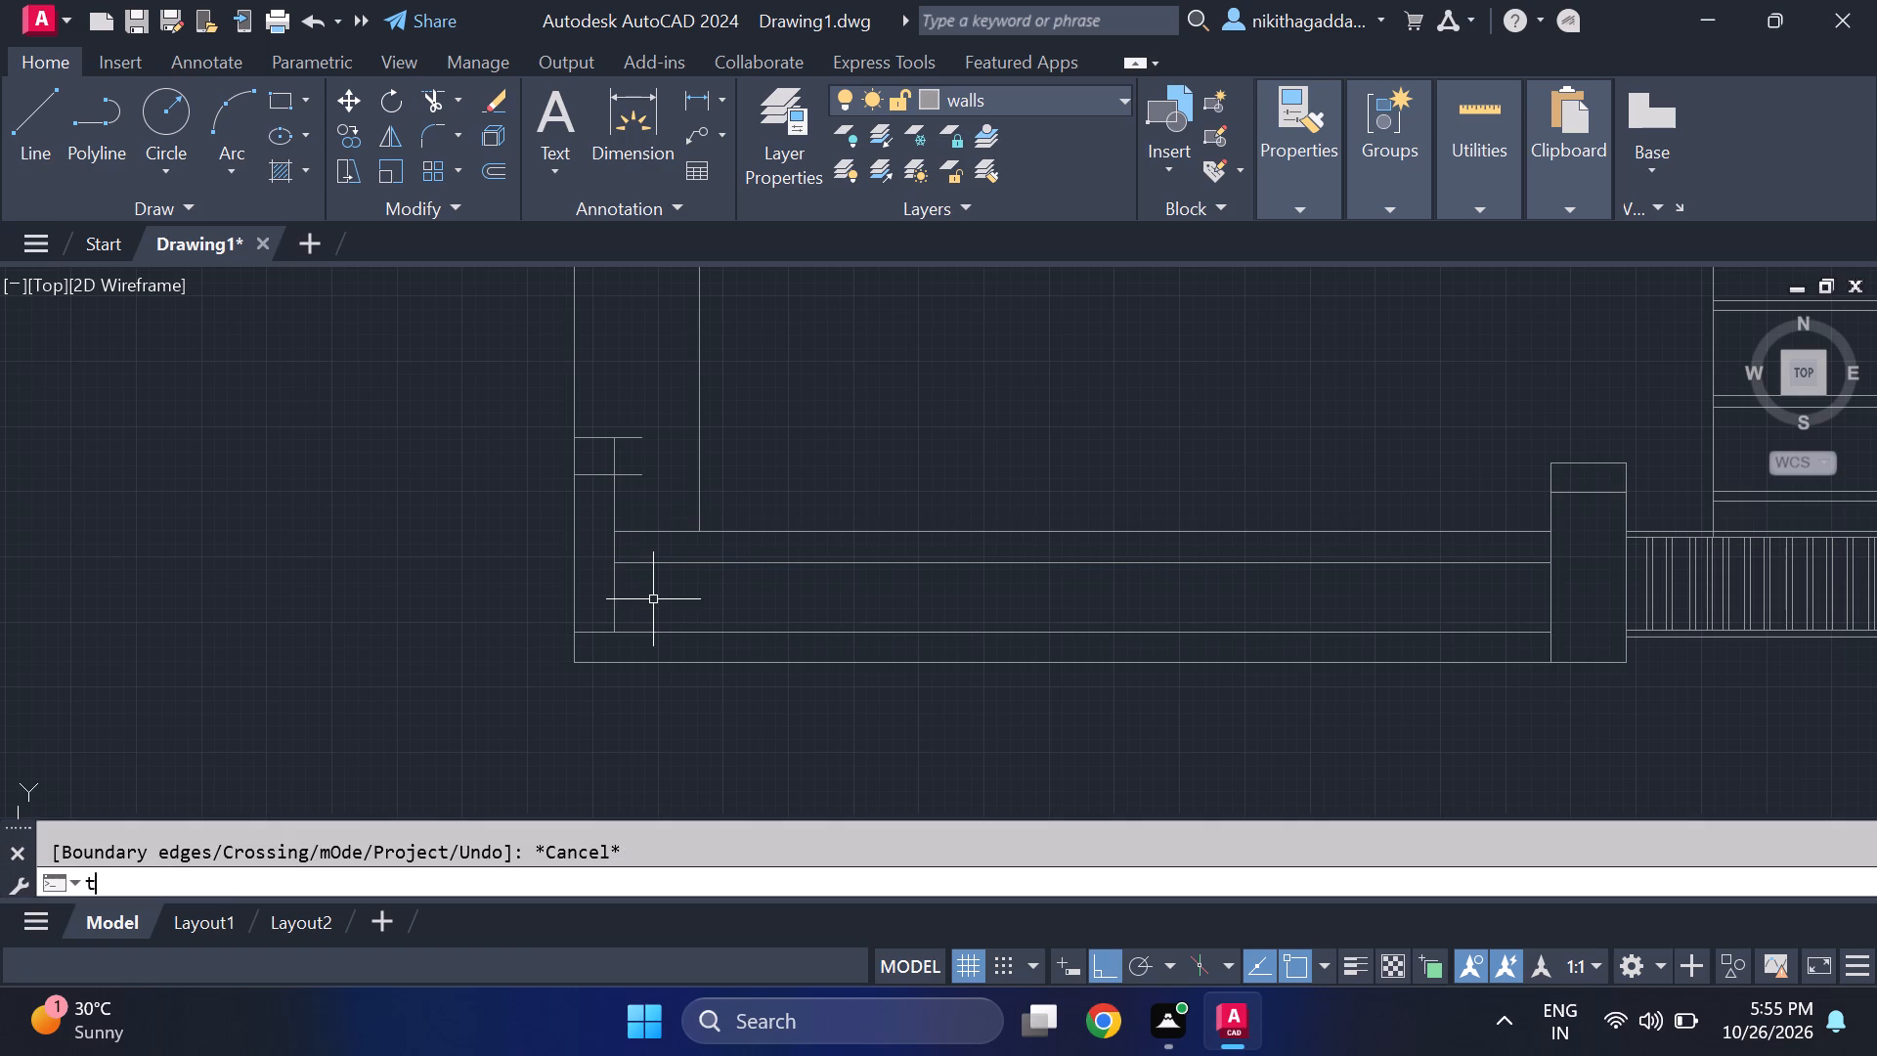
key(Return)
click(630, 475)
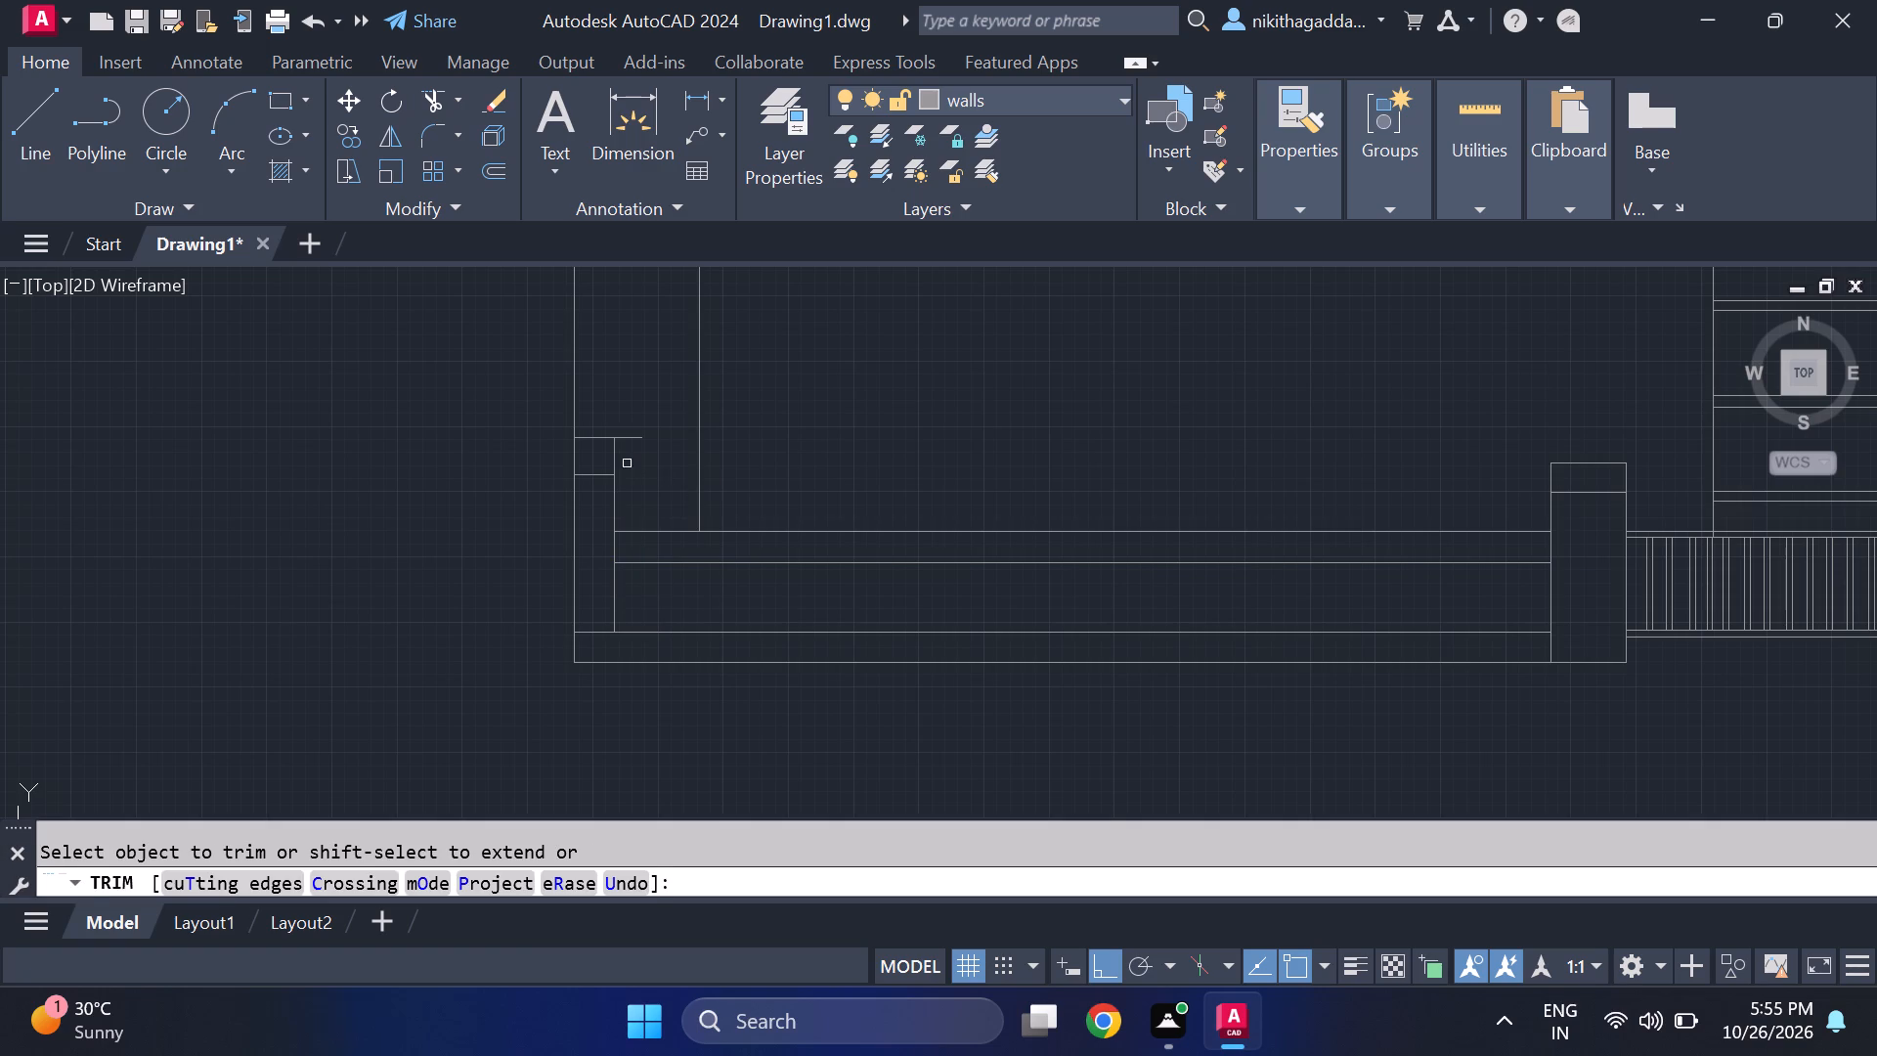
click(625, 435)
scroll(641, 552, down, 4)
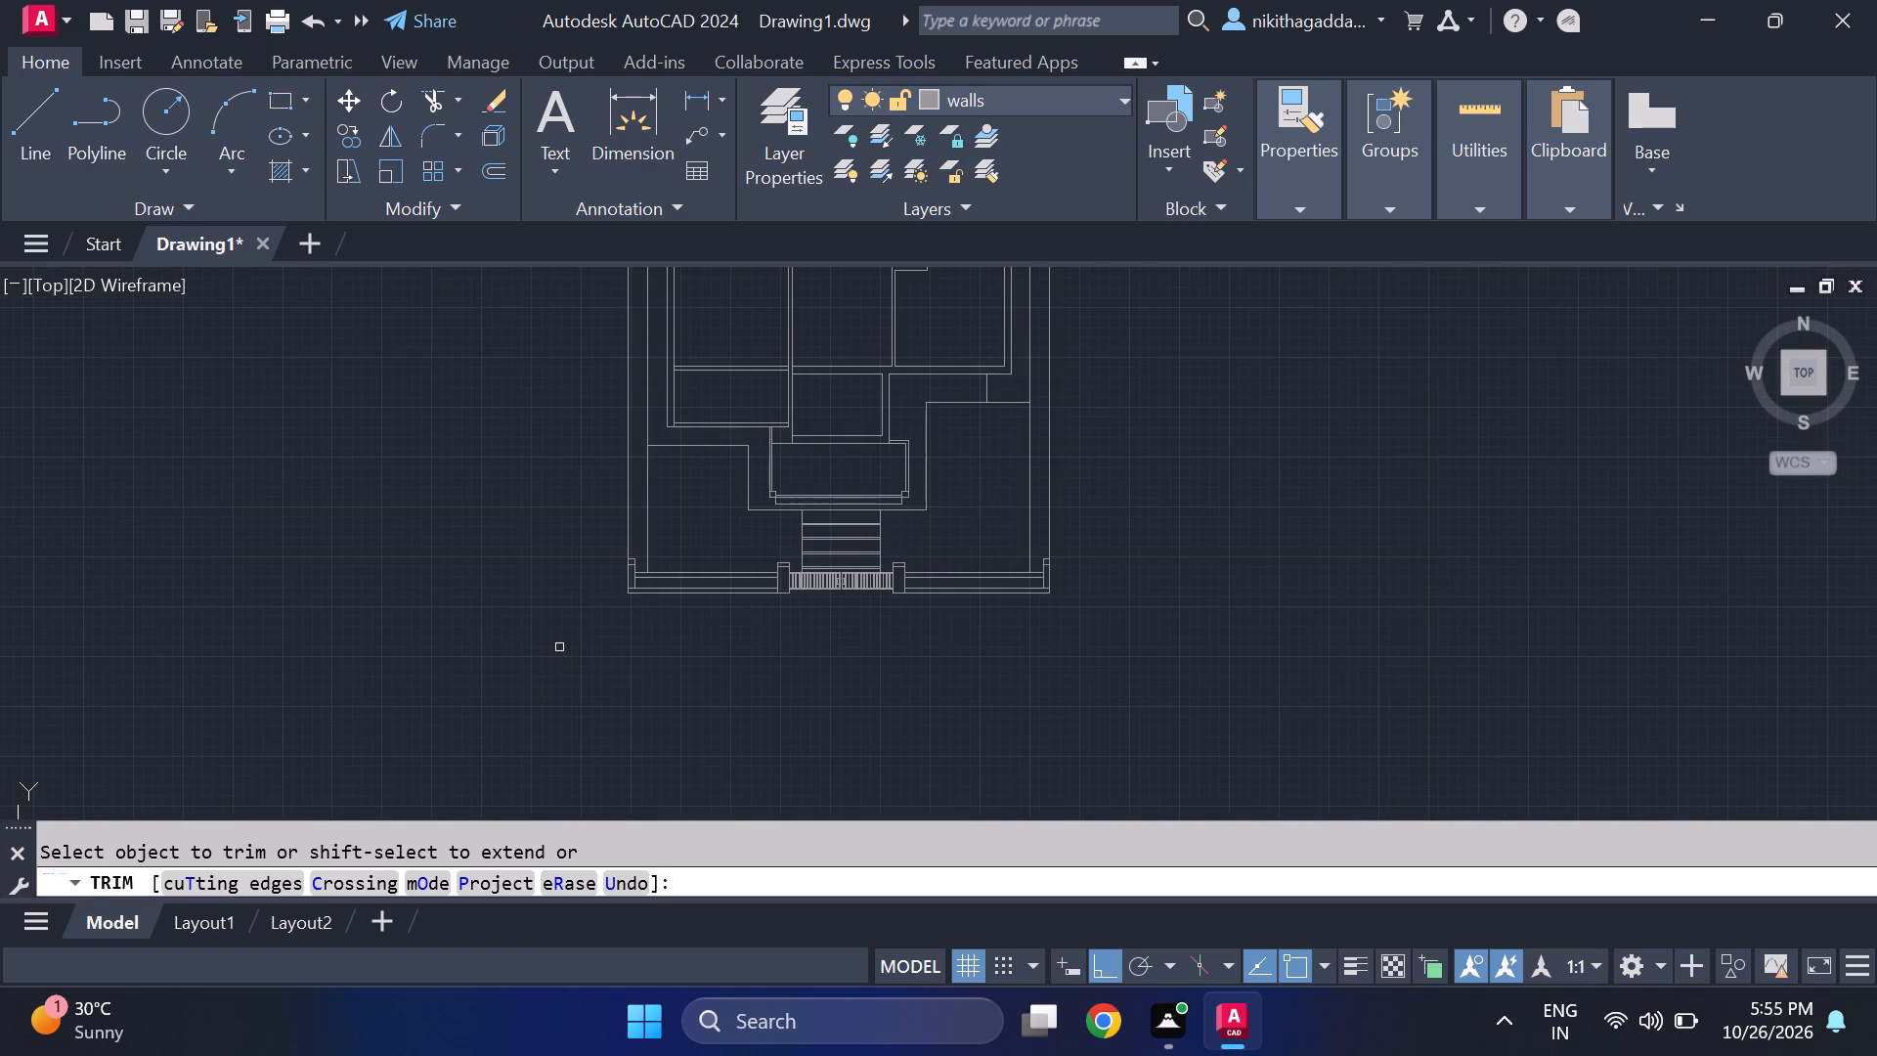
scroll(566, 638, up, 2)
key(Escape)
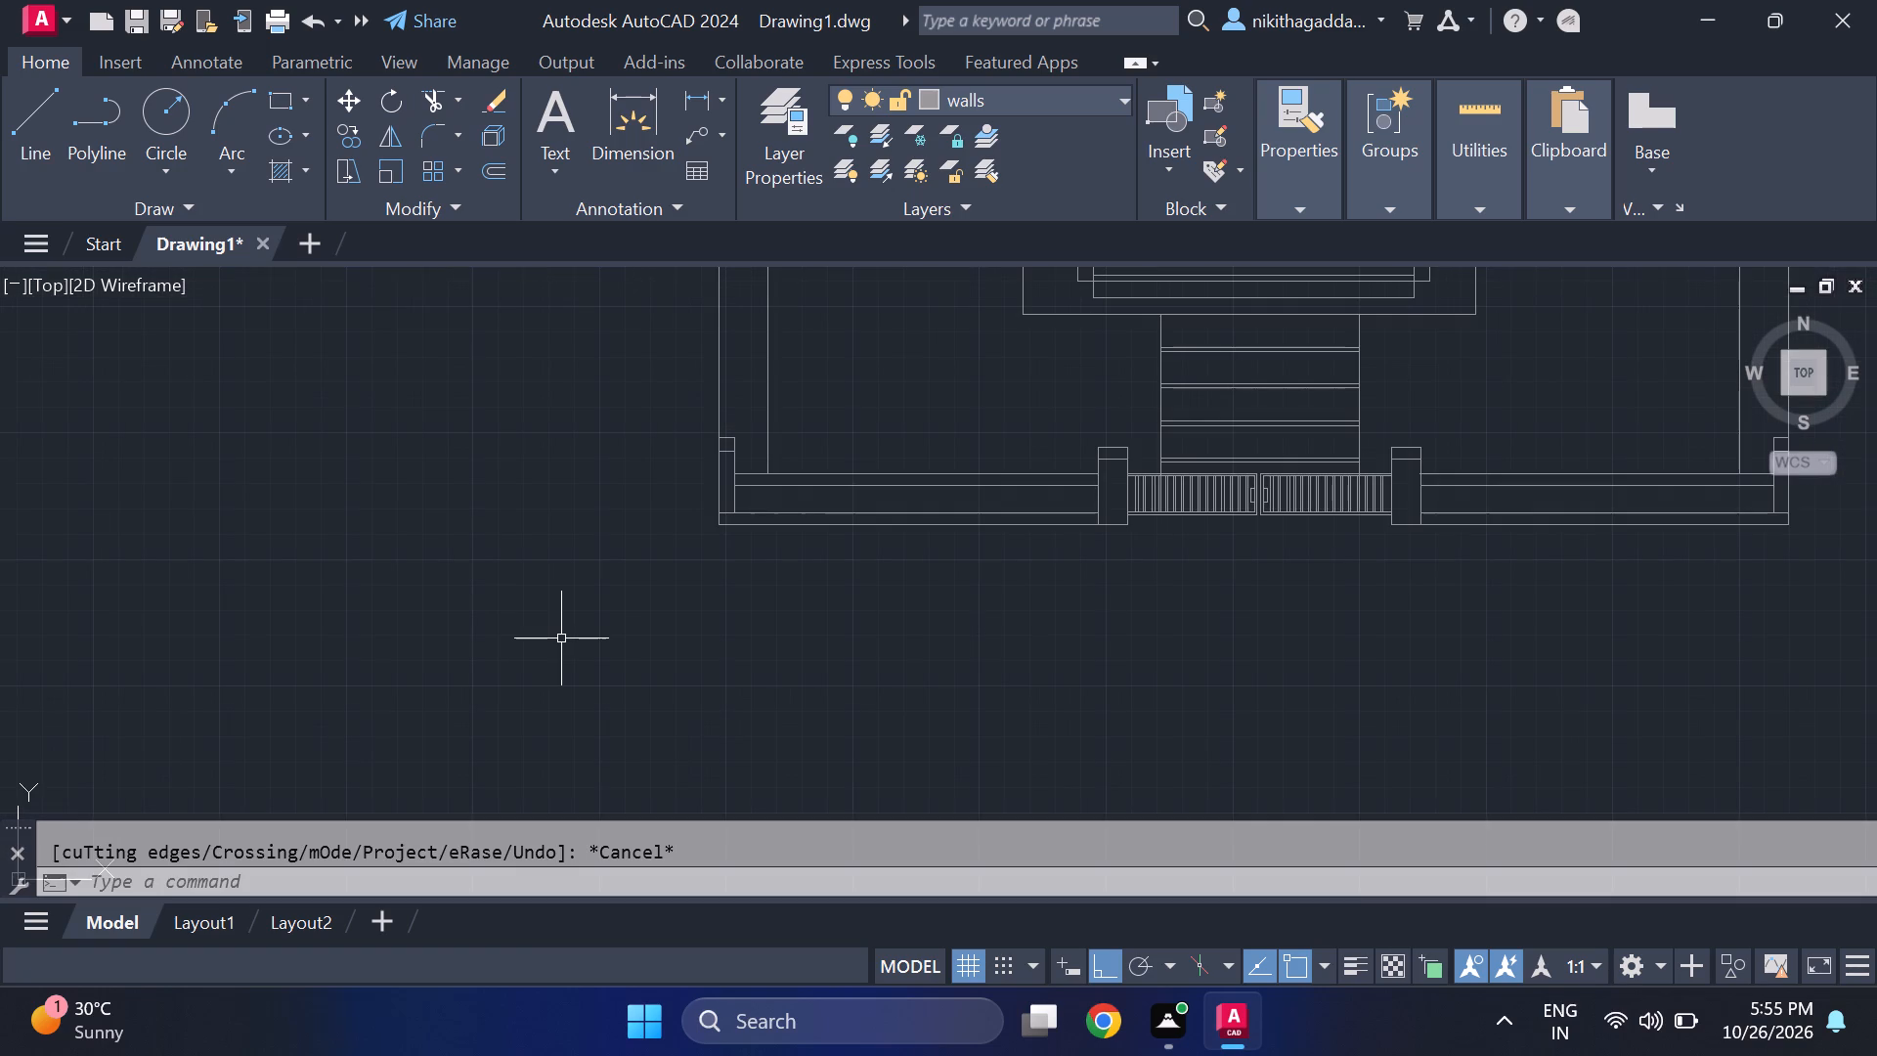
Draw a three-sided line outline below the front compound wall, spanning from its left outer corner to its right outer corner.
scroll(618, 618, down, 2)
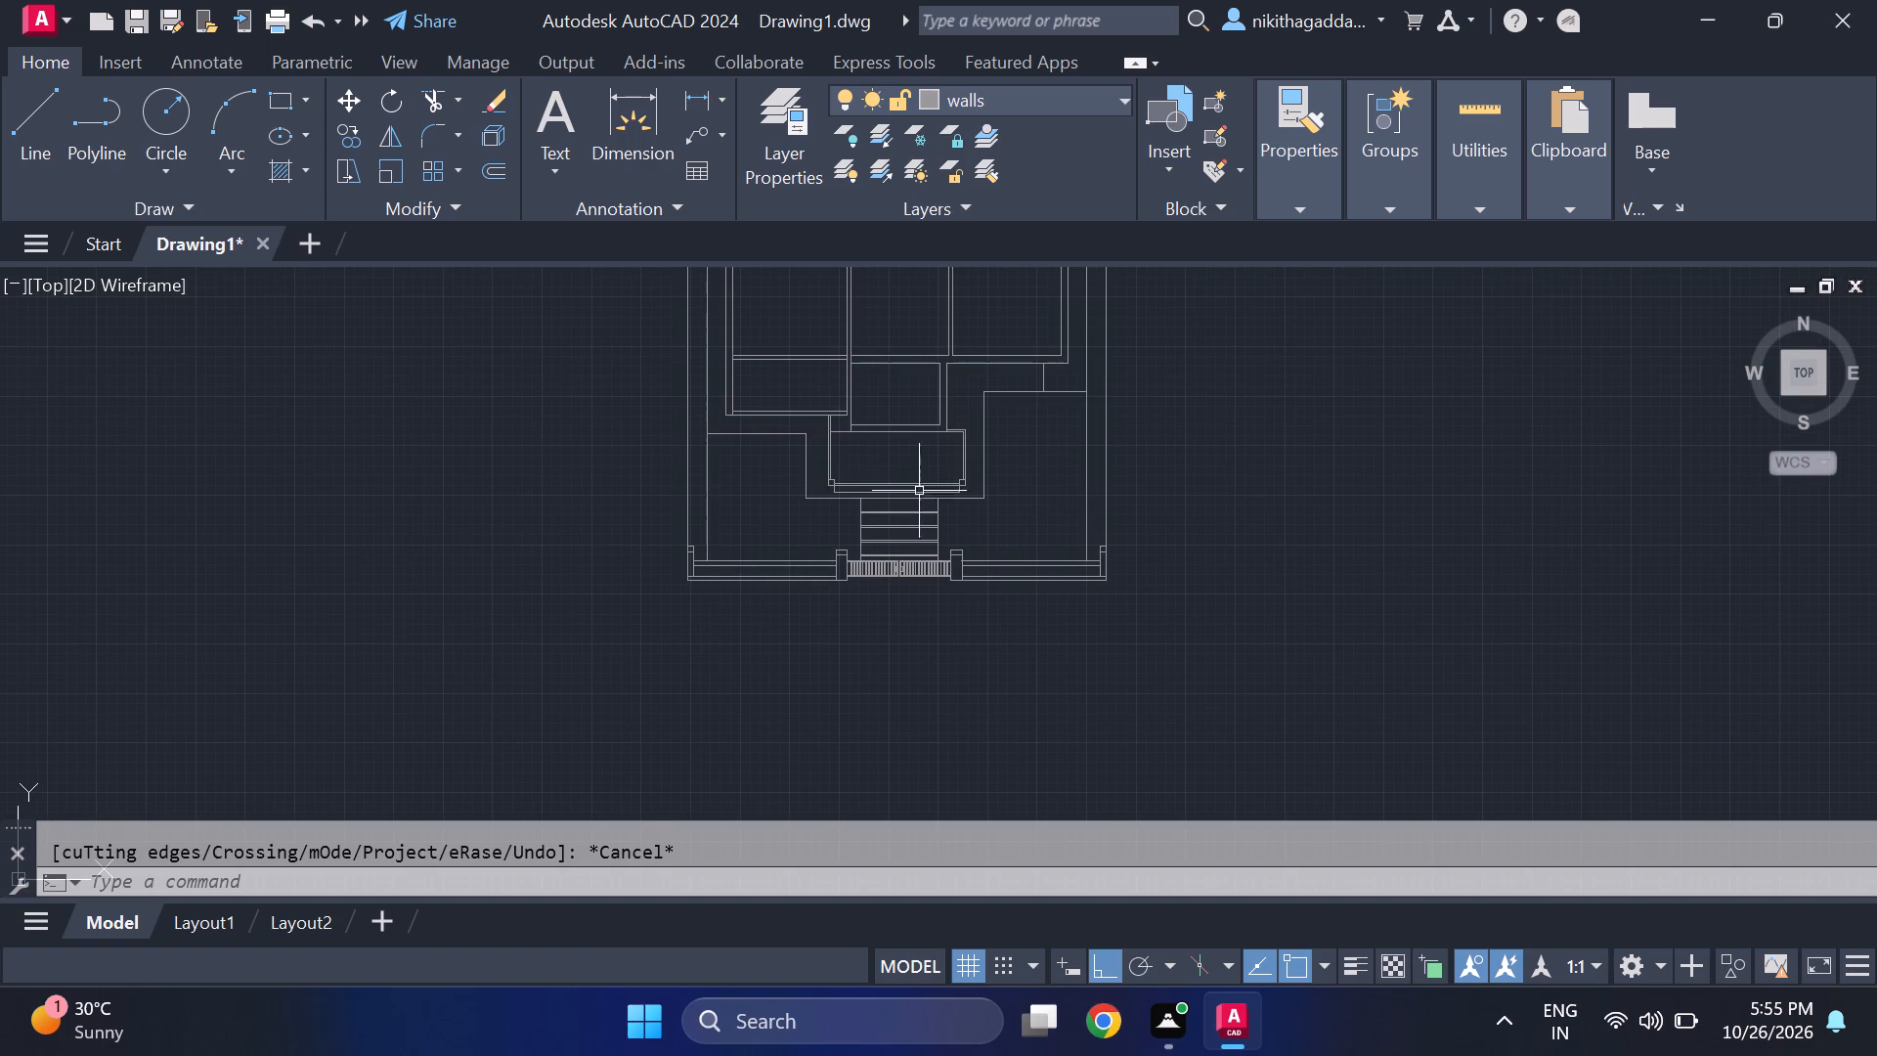
scroll(749, 605, up, 2)
middle_drag(811, 623, 670, 666)
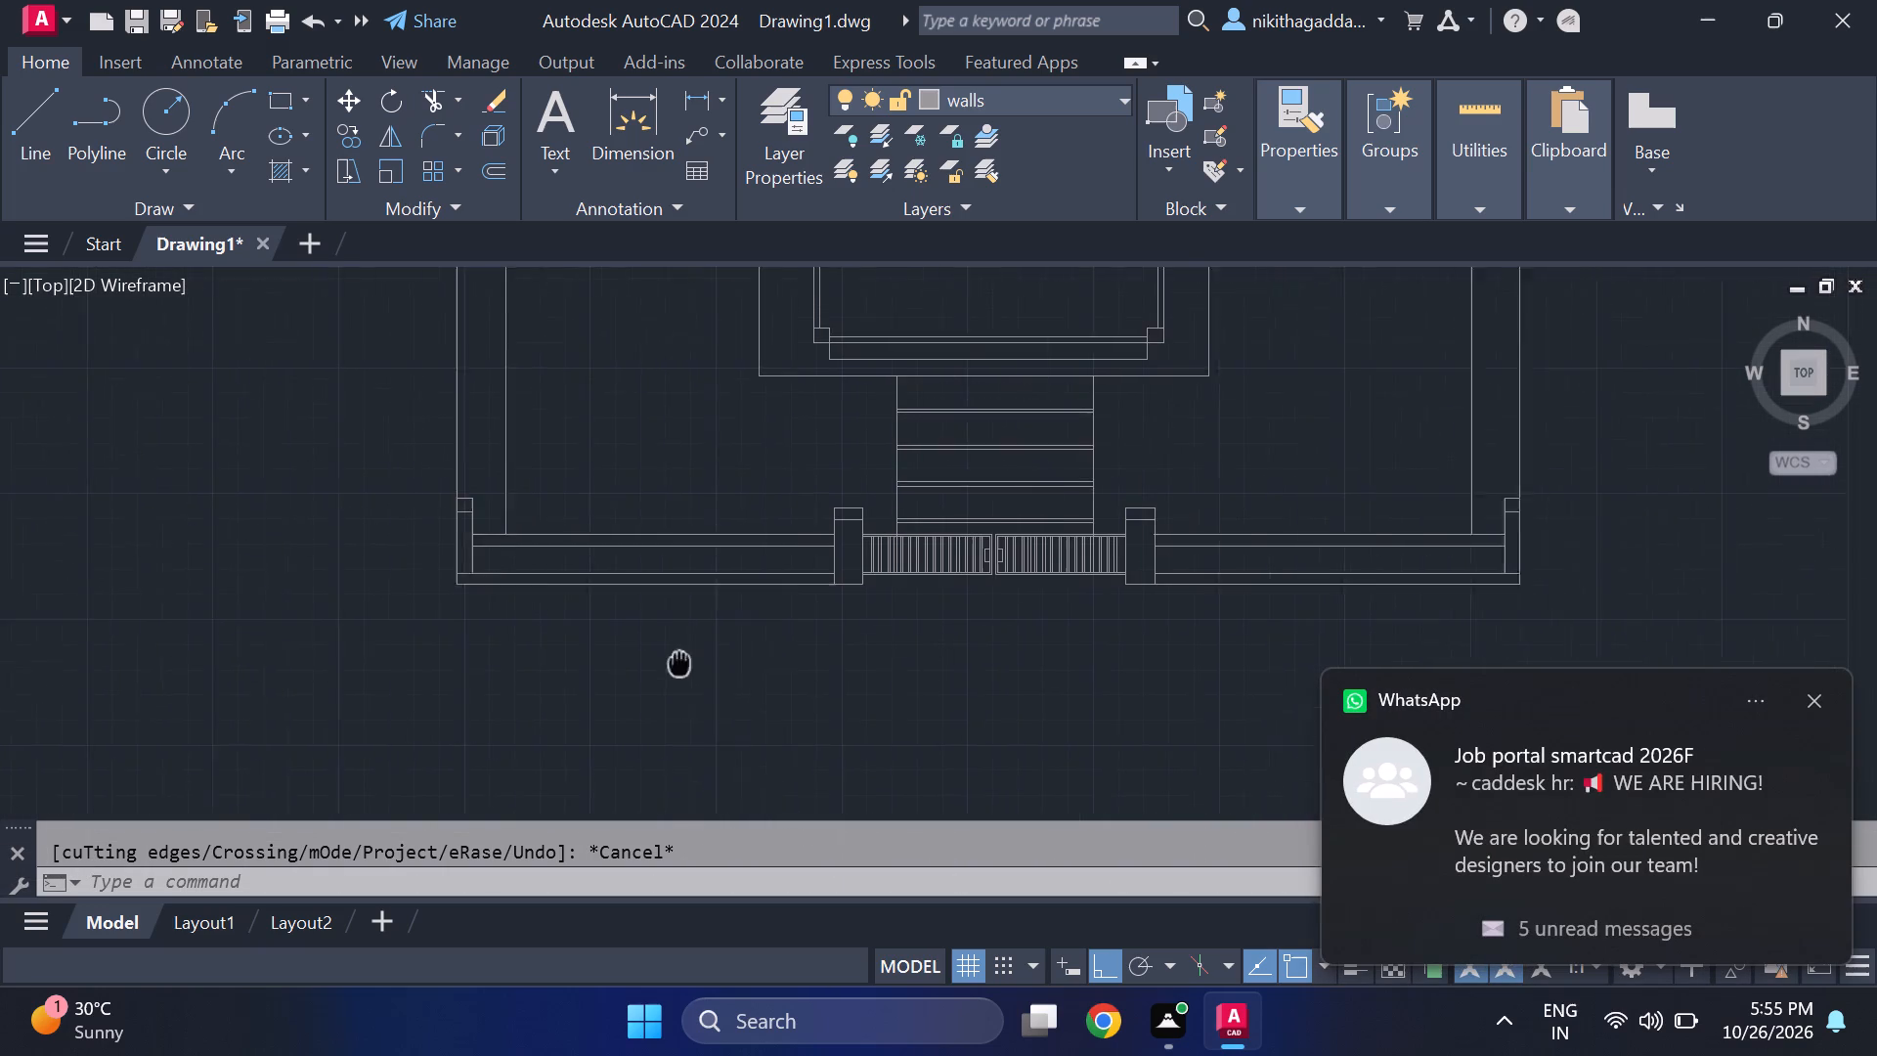
middle_drag(670, 666, 624, 667)
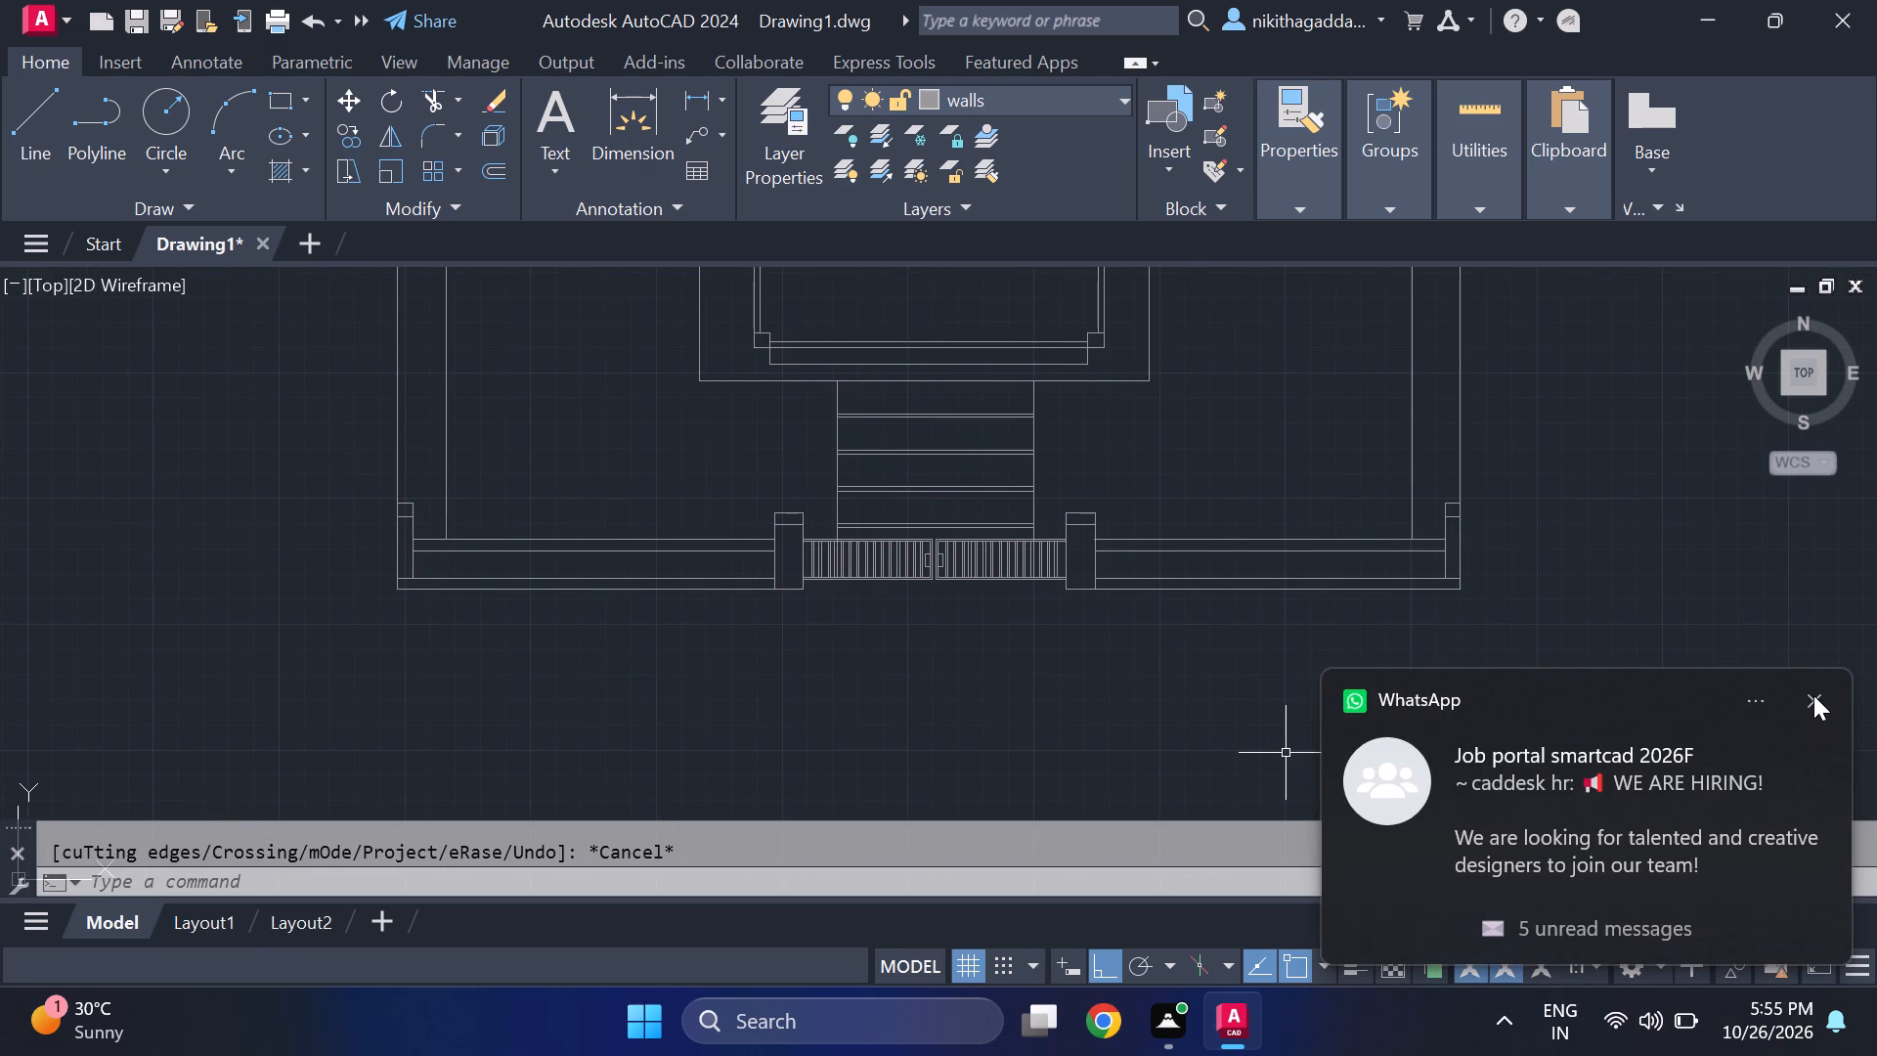
click(1813, 695)
key(l)
key(Return)
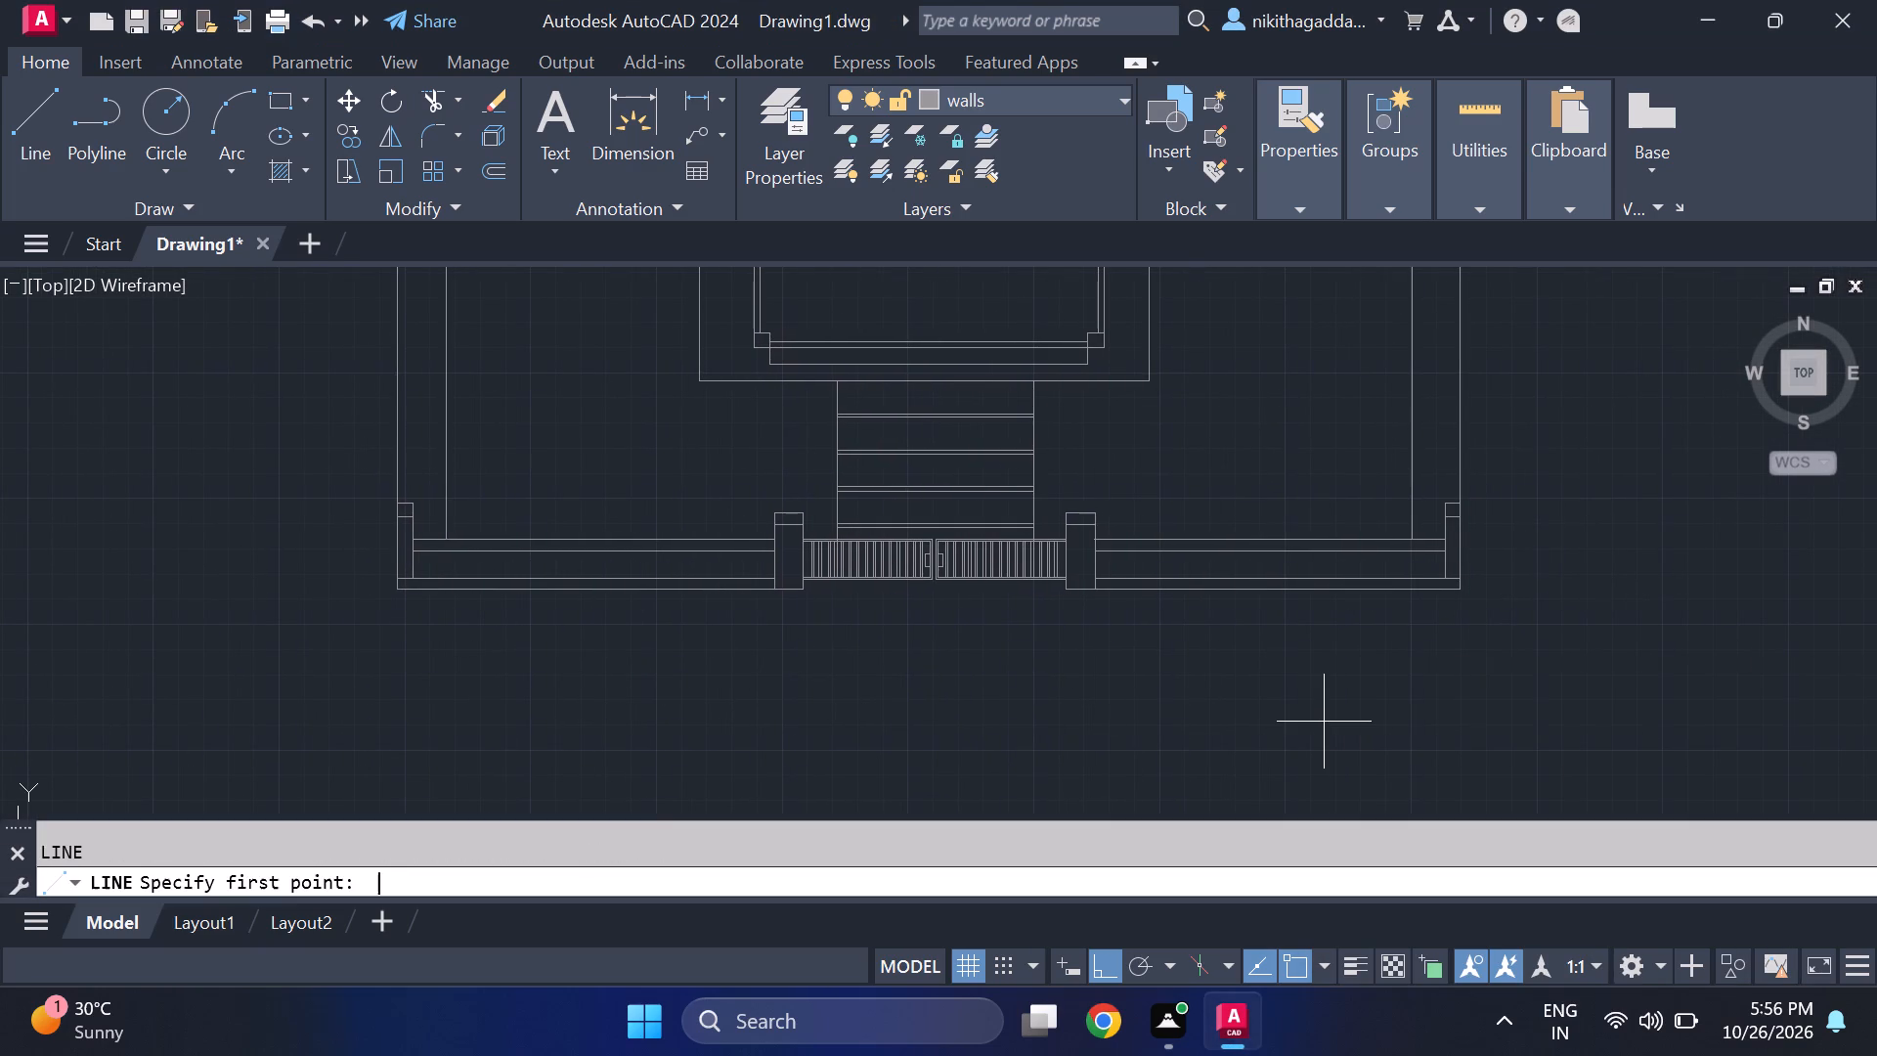
click(392, 594)
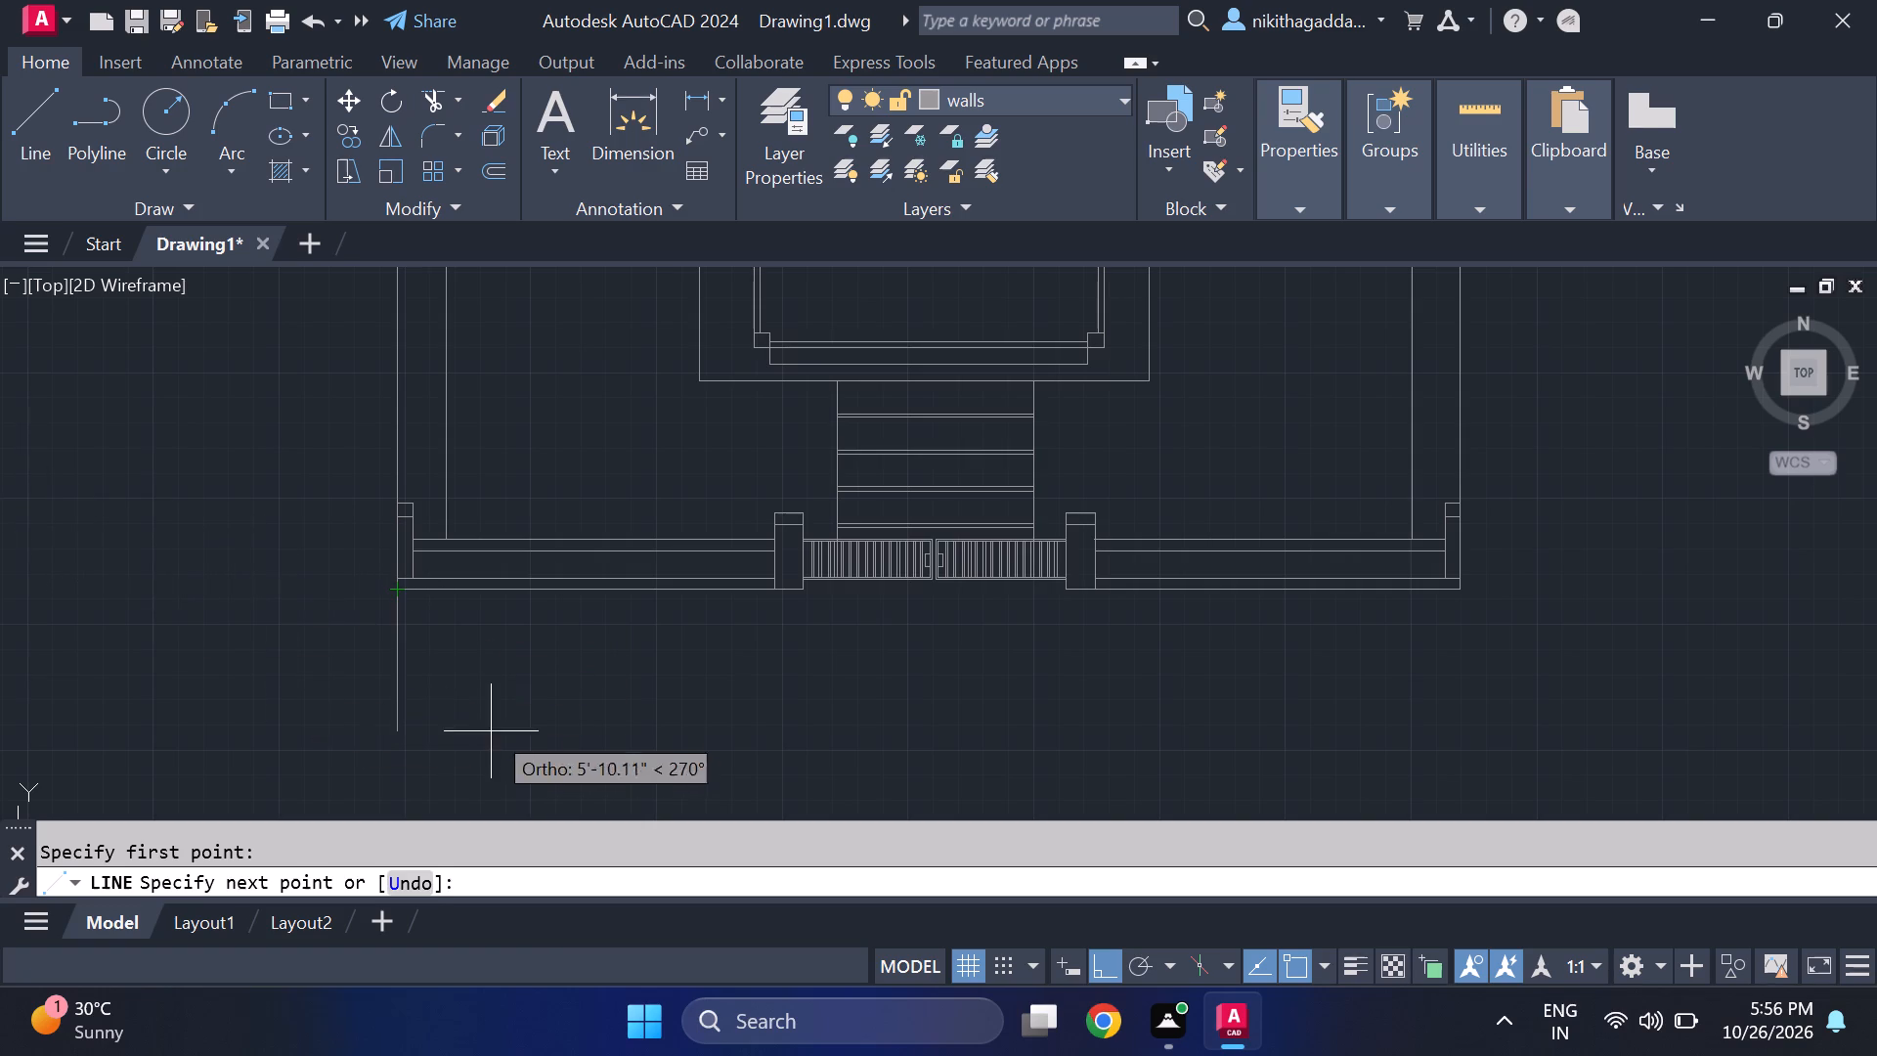
click(413, 652)
scroll(1672, 867, down, 1)
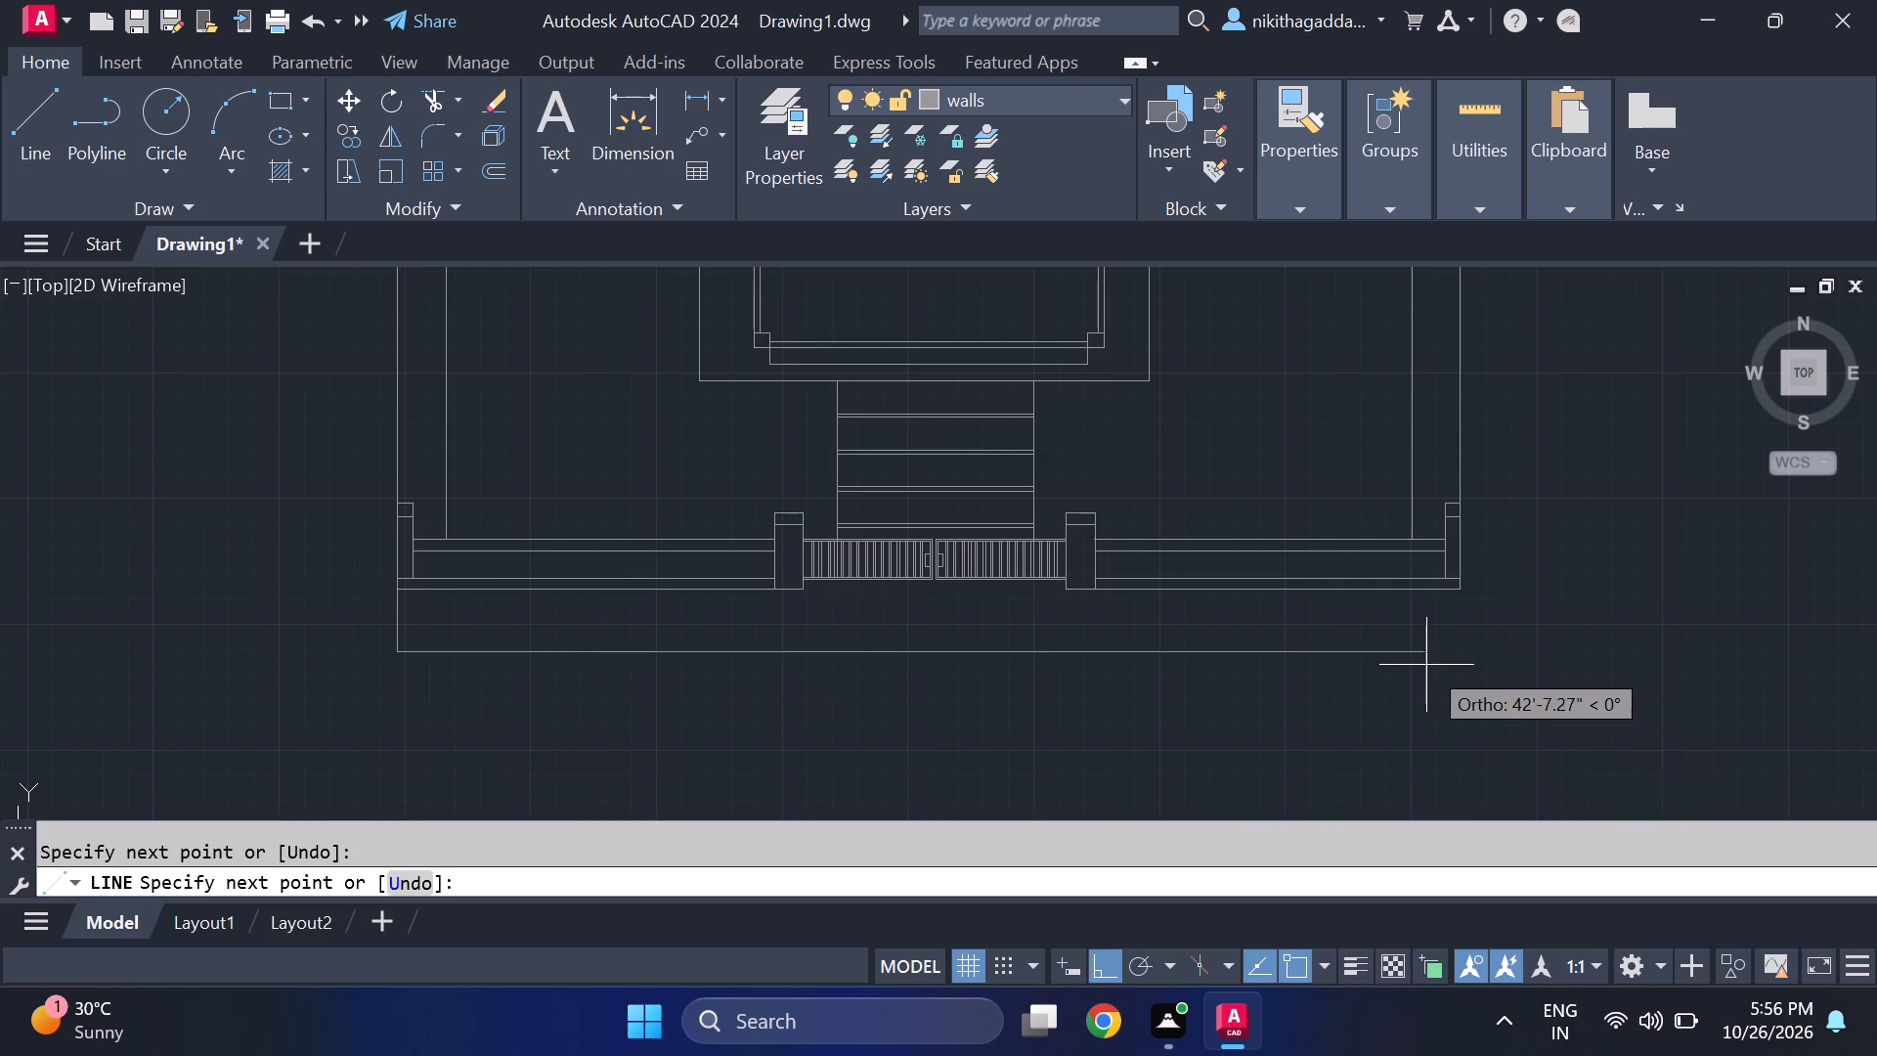
scroll(1424, 661, down, 2)
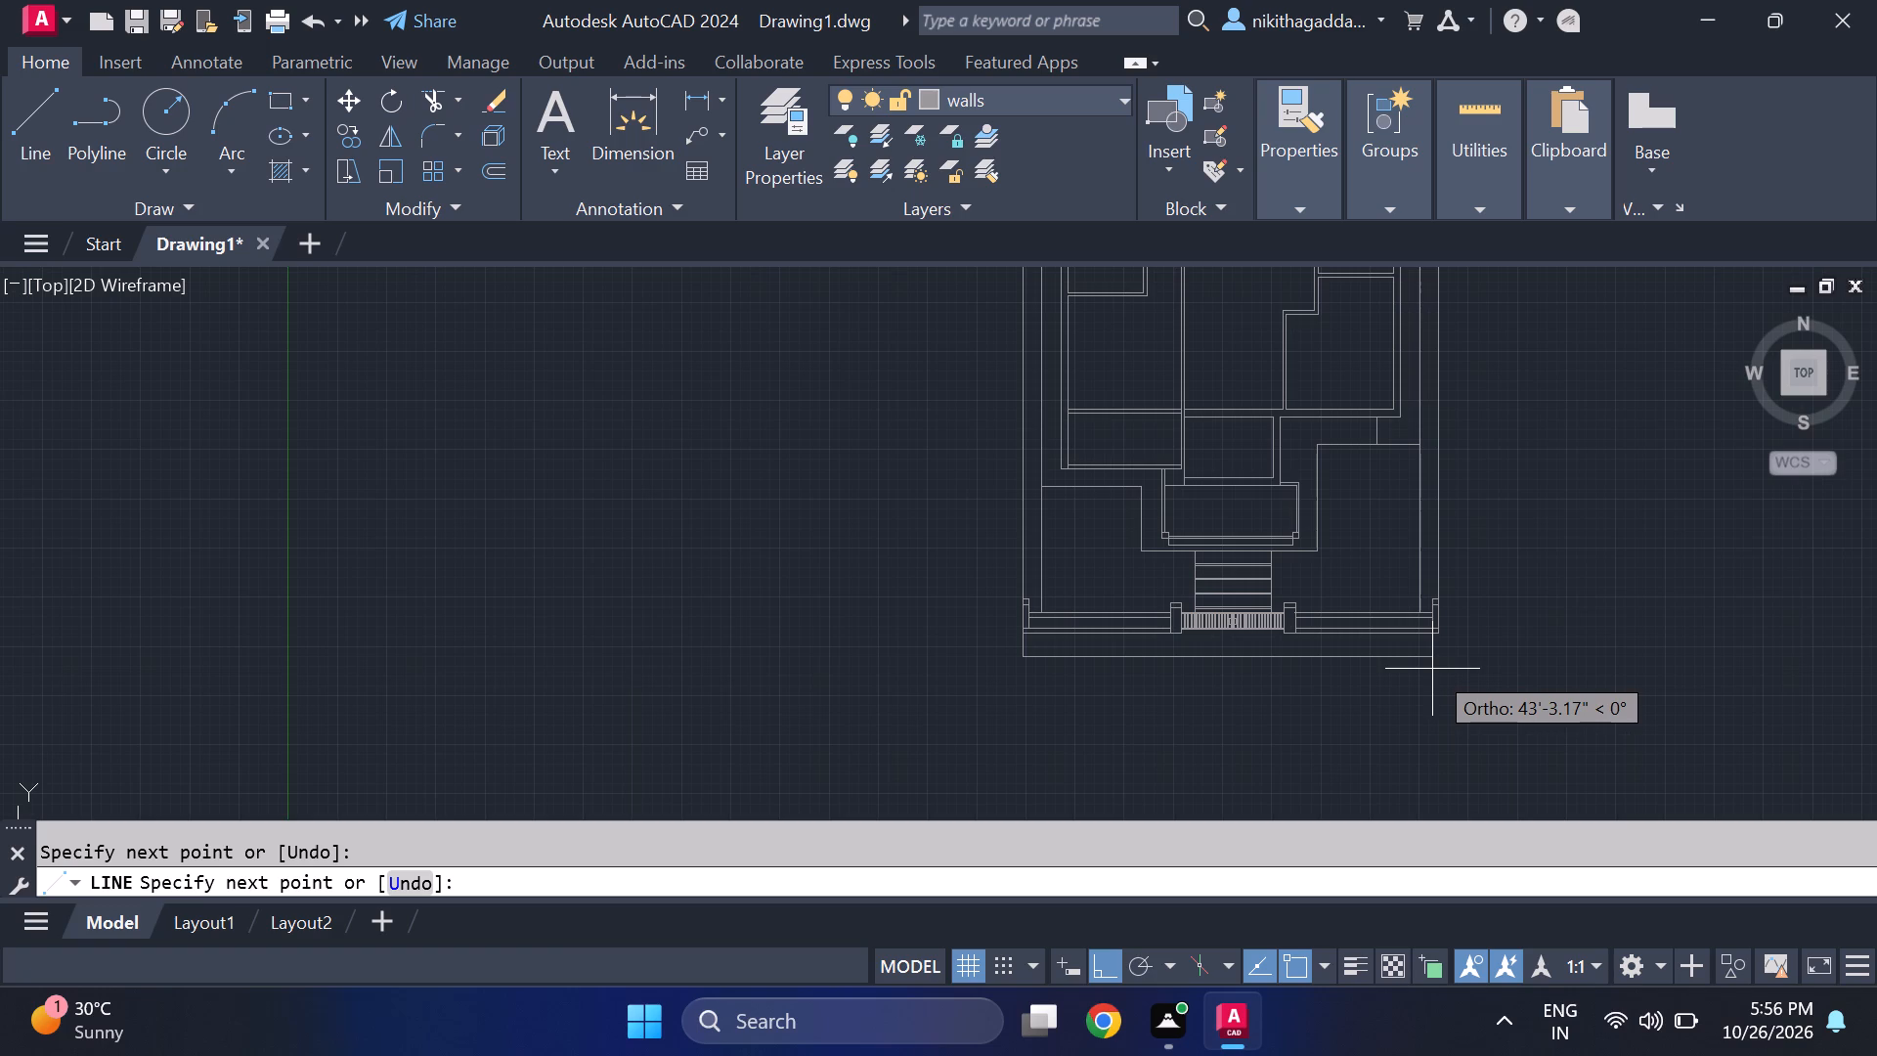
scroll(1432, 669, up, 2)
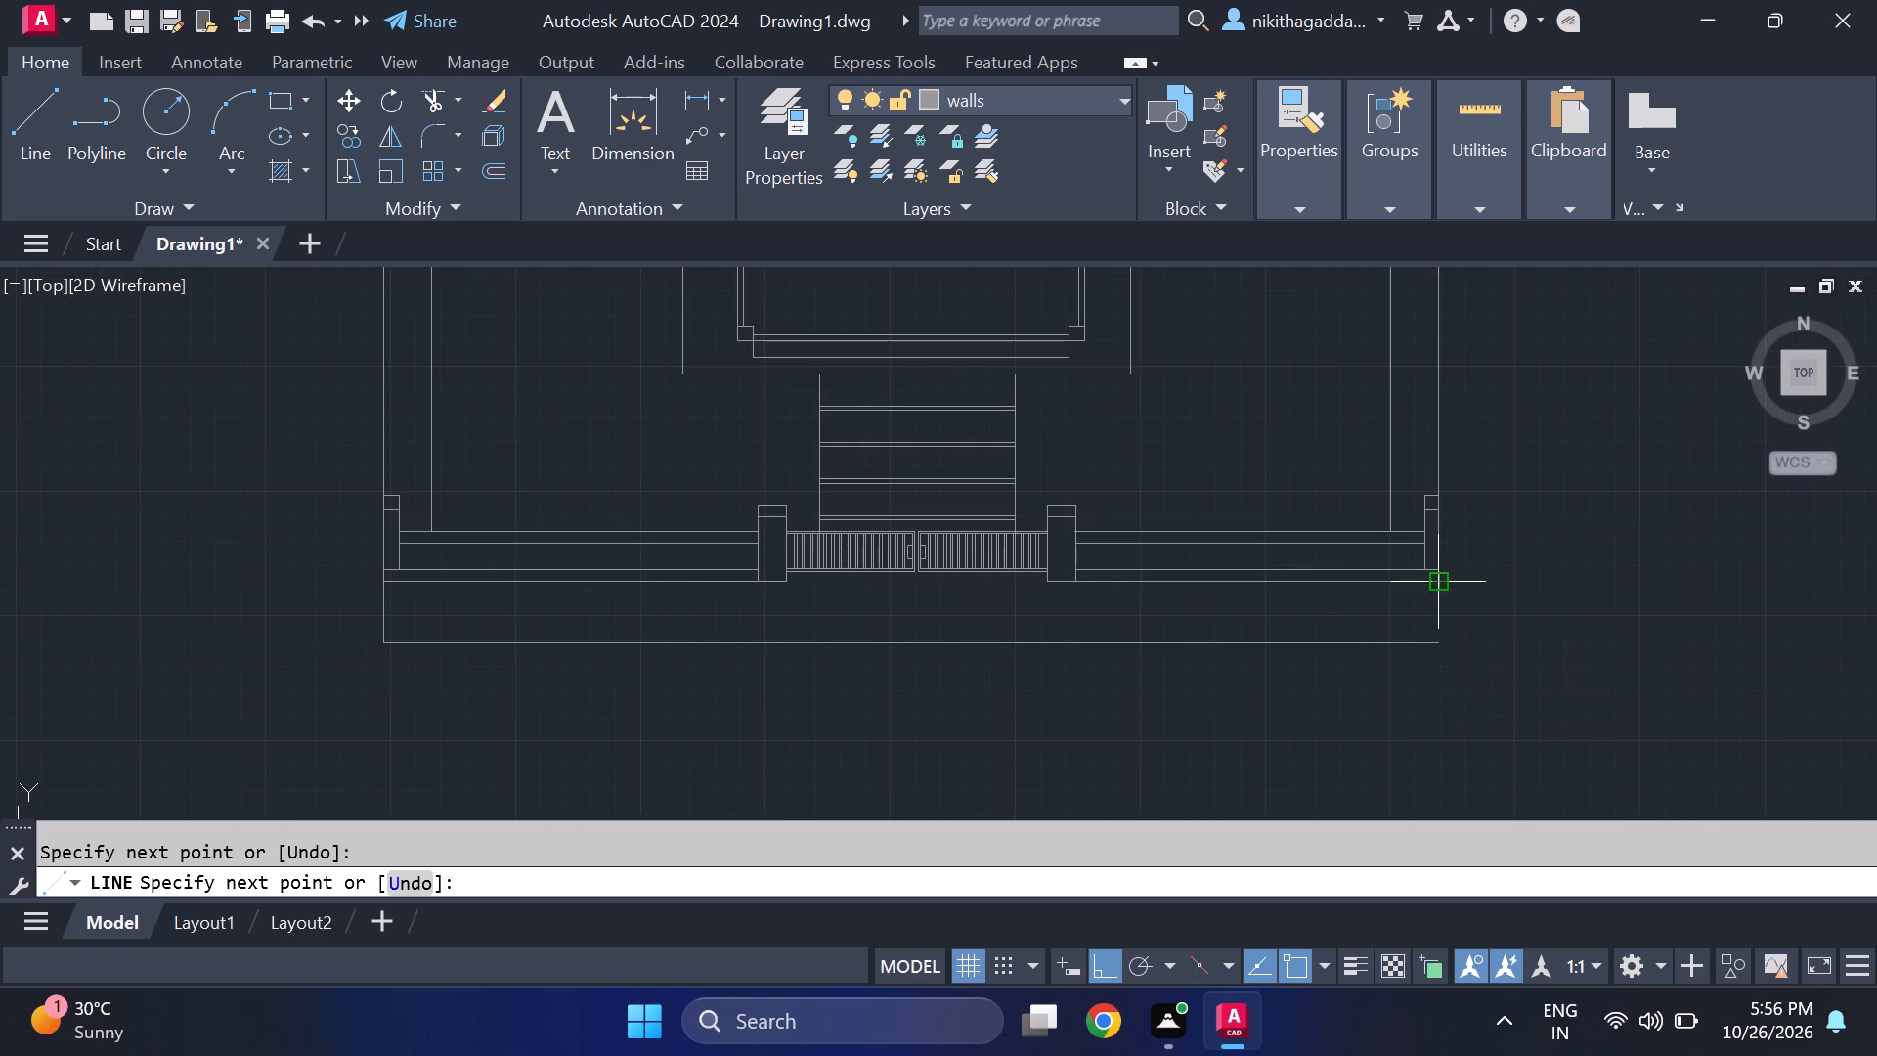
click(1445, 647)
click(1435, 590)
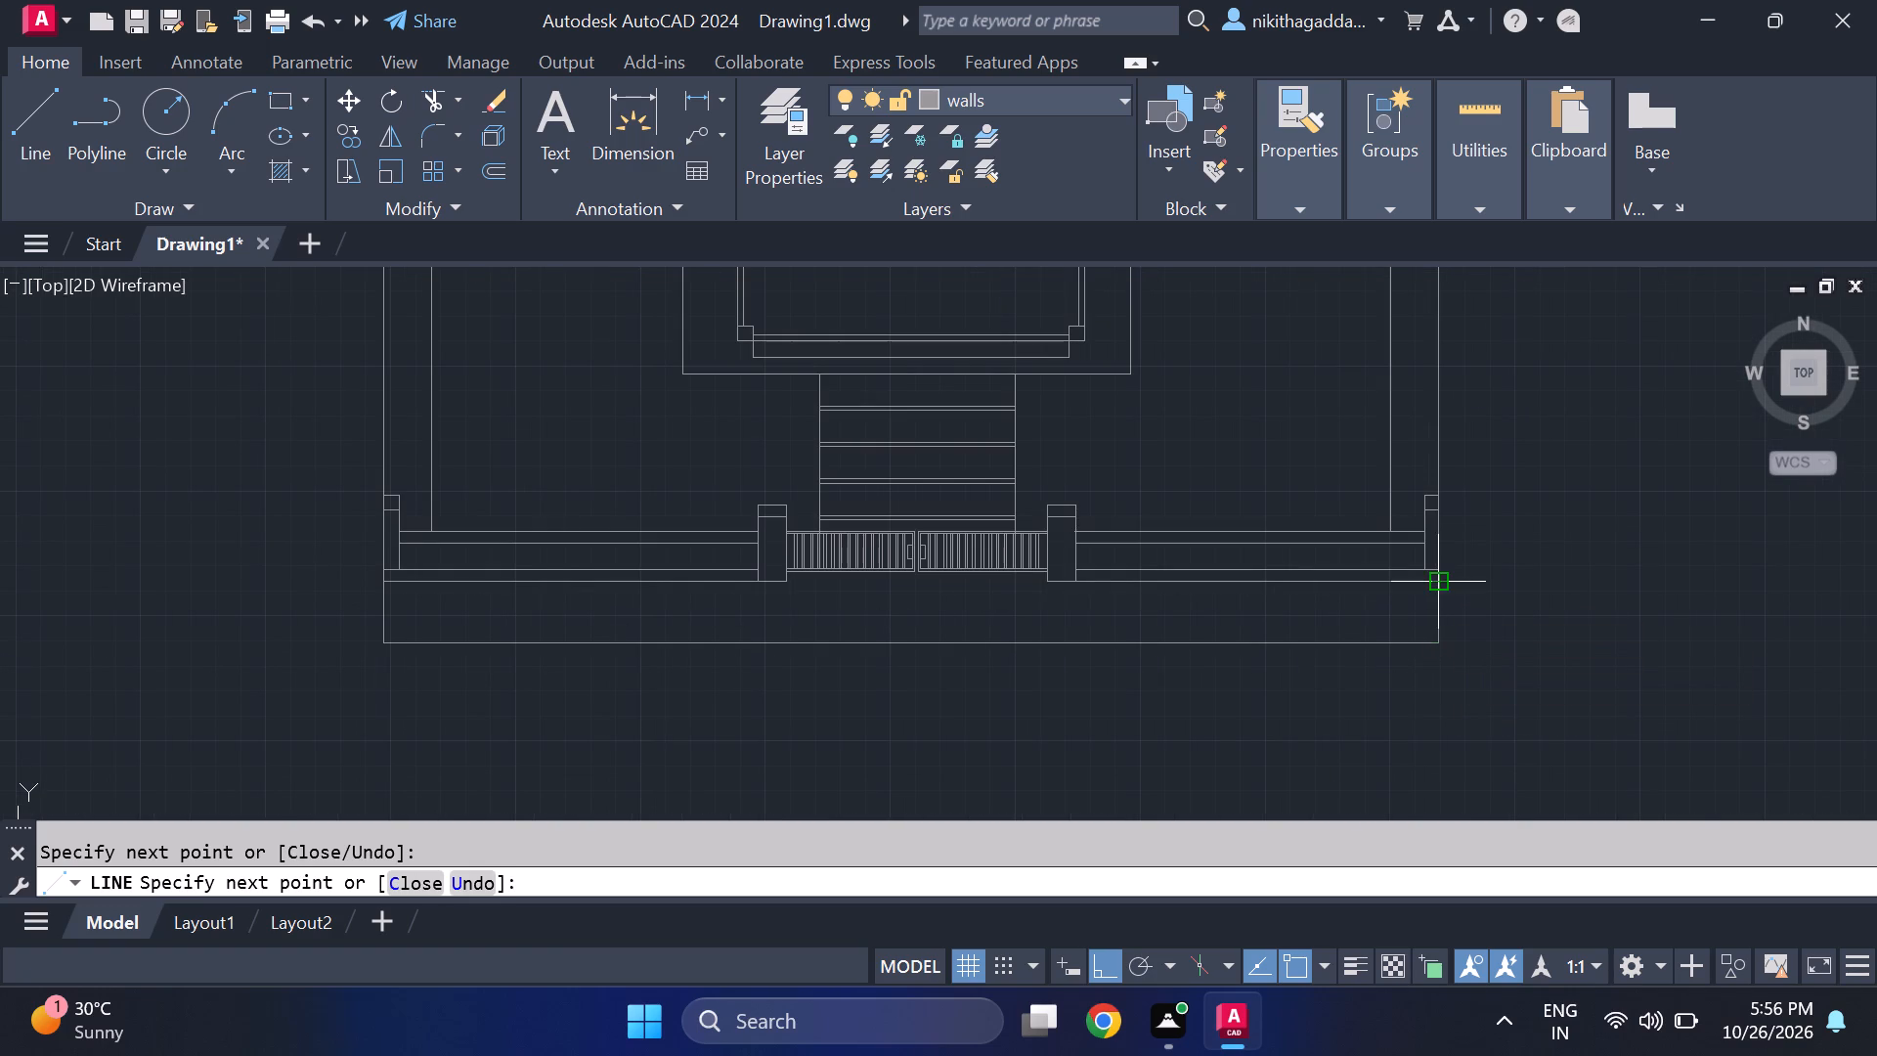
key(F1)
key(Escape)
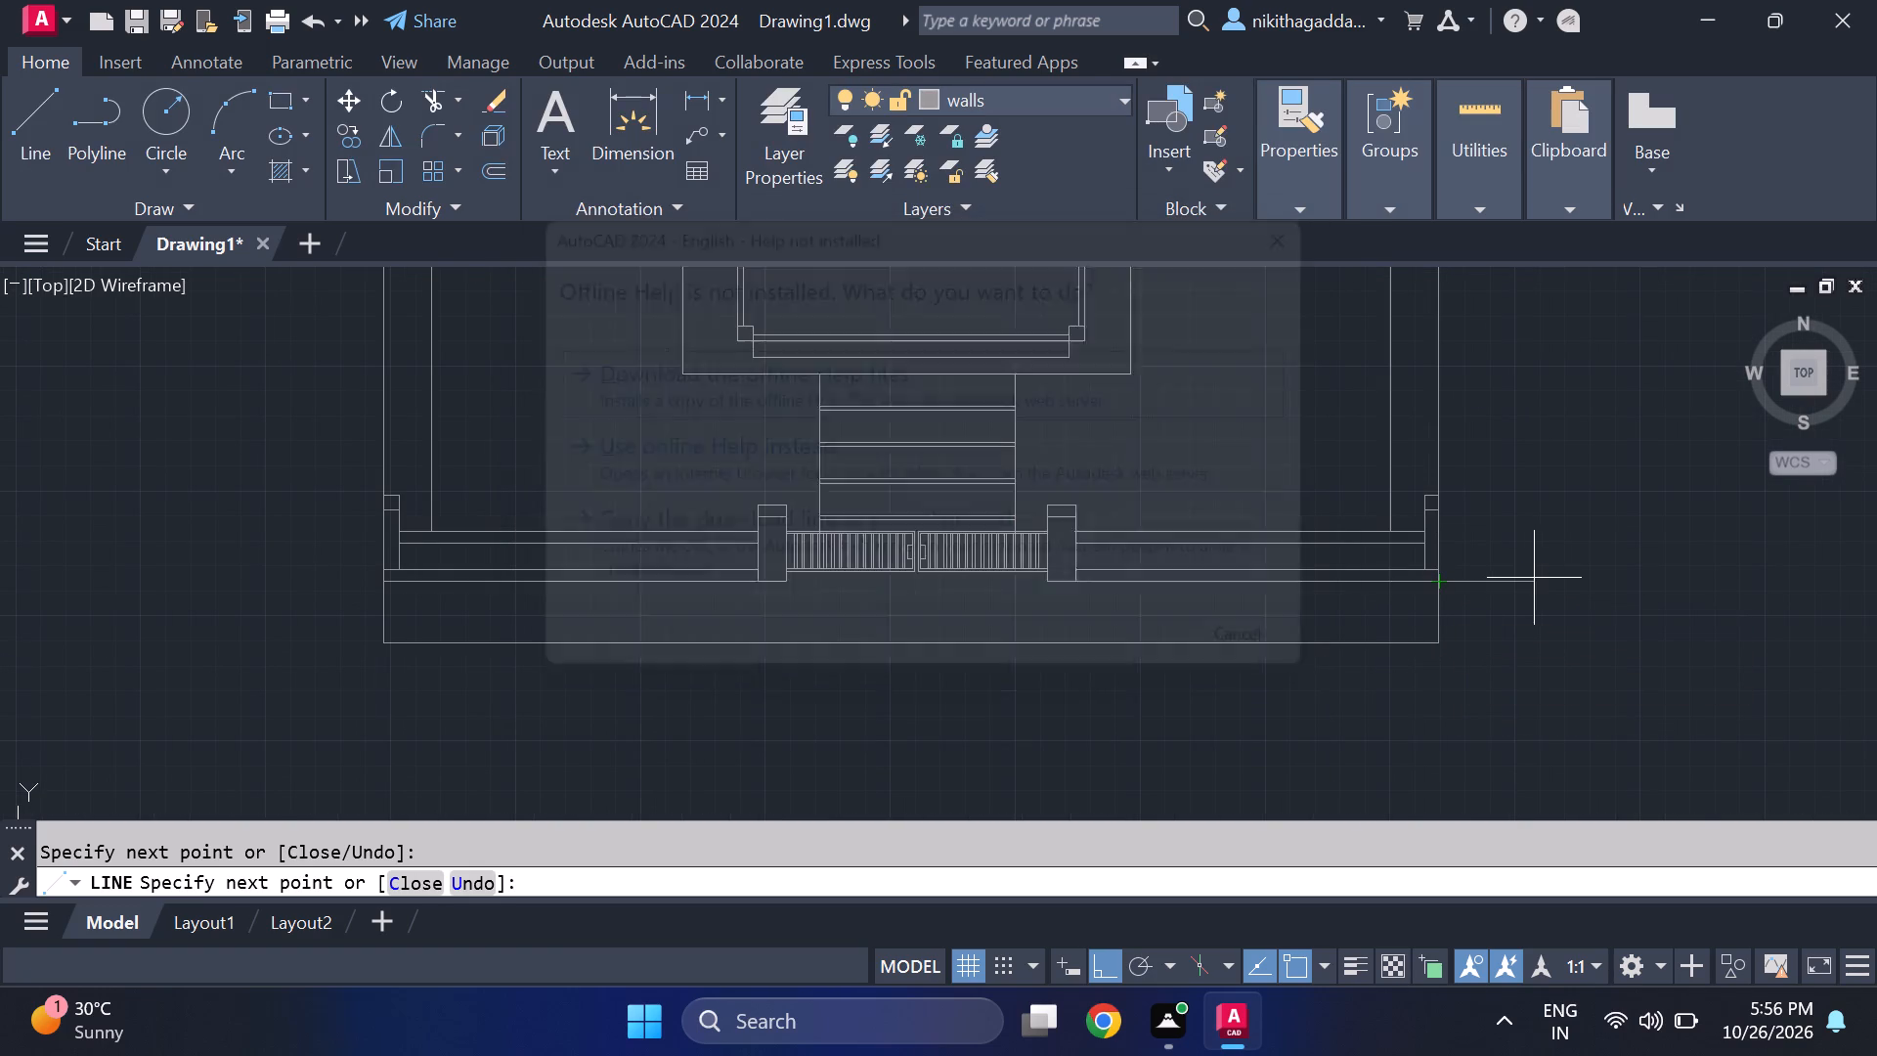
key(Escape)
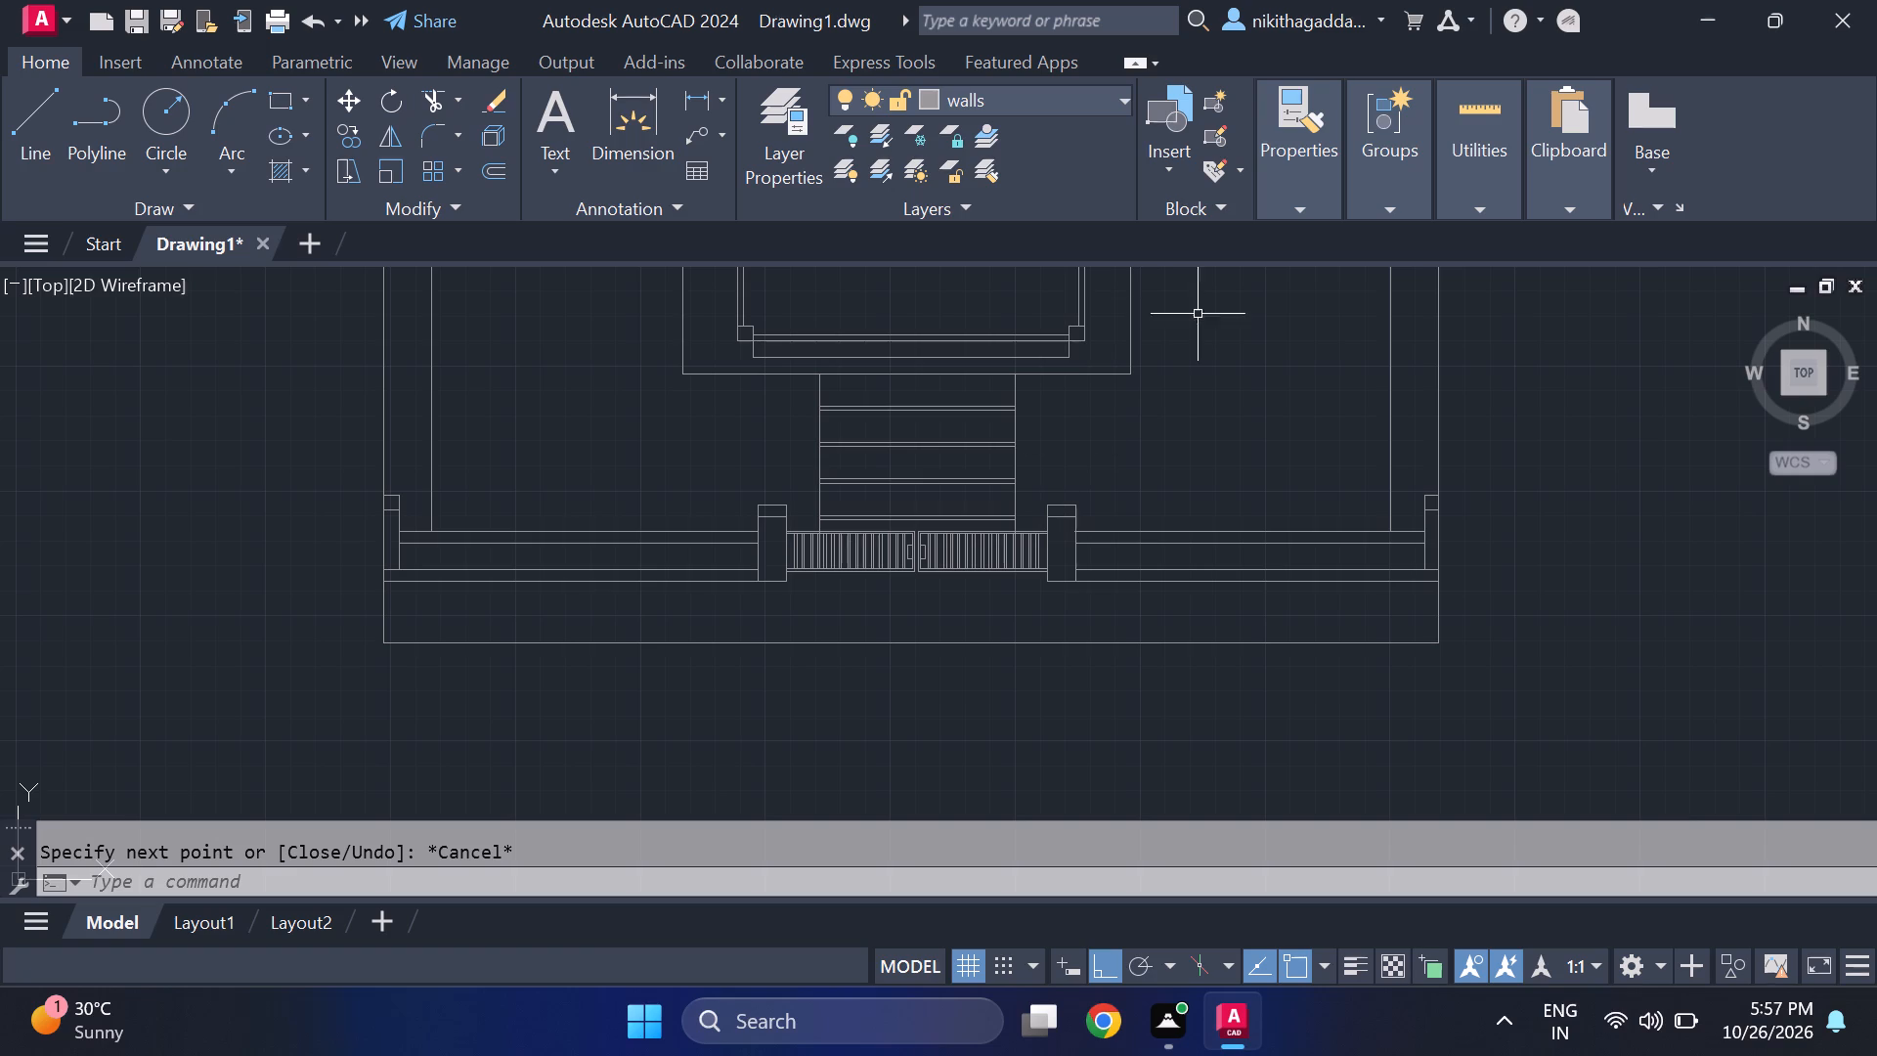
Examine the new front strip, gate, entrance steps and front compound wall.
scroll(1040, 701, up, 1)
scroll(991, 648, down, 2)
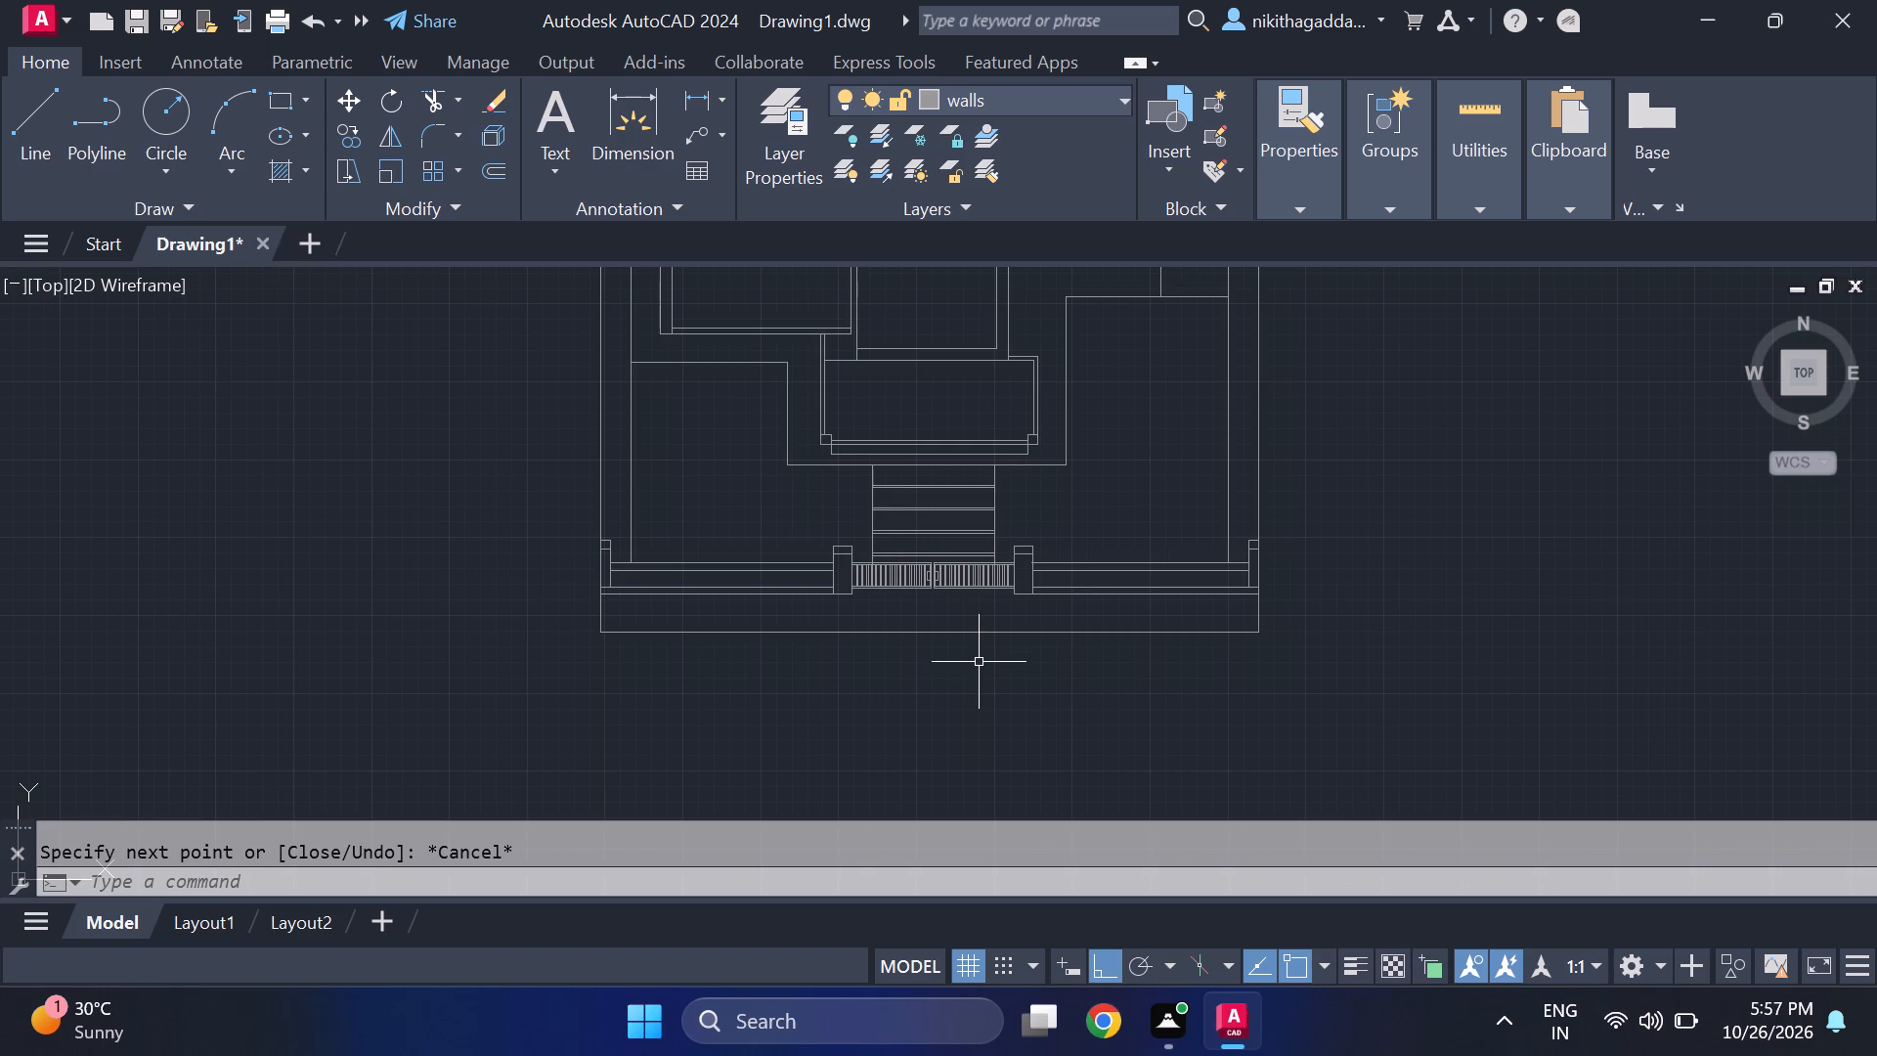
scroll(974, 666, down, 2)
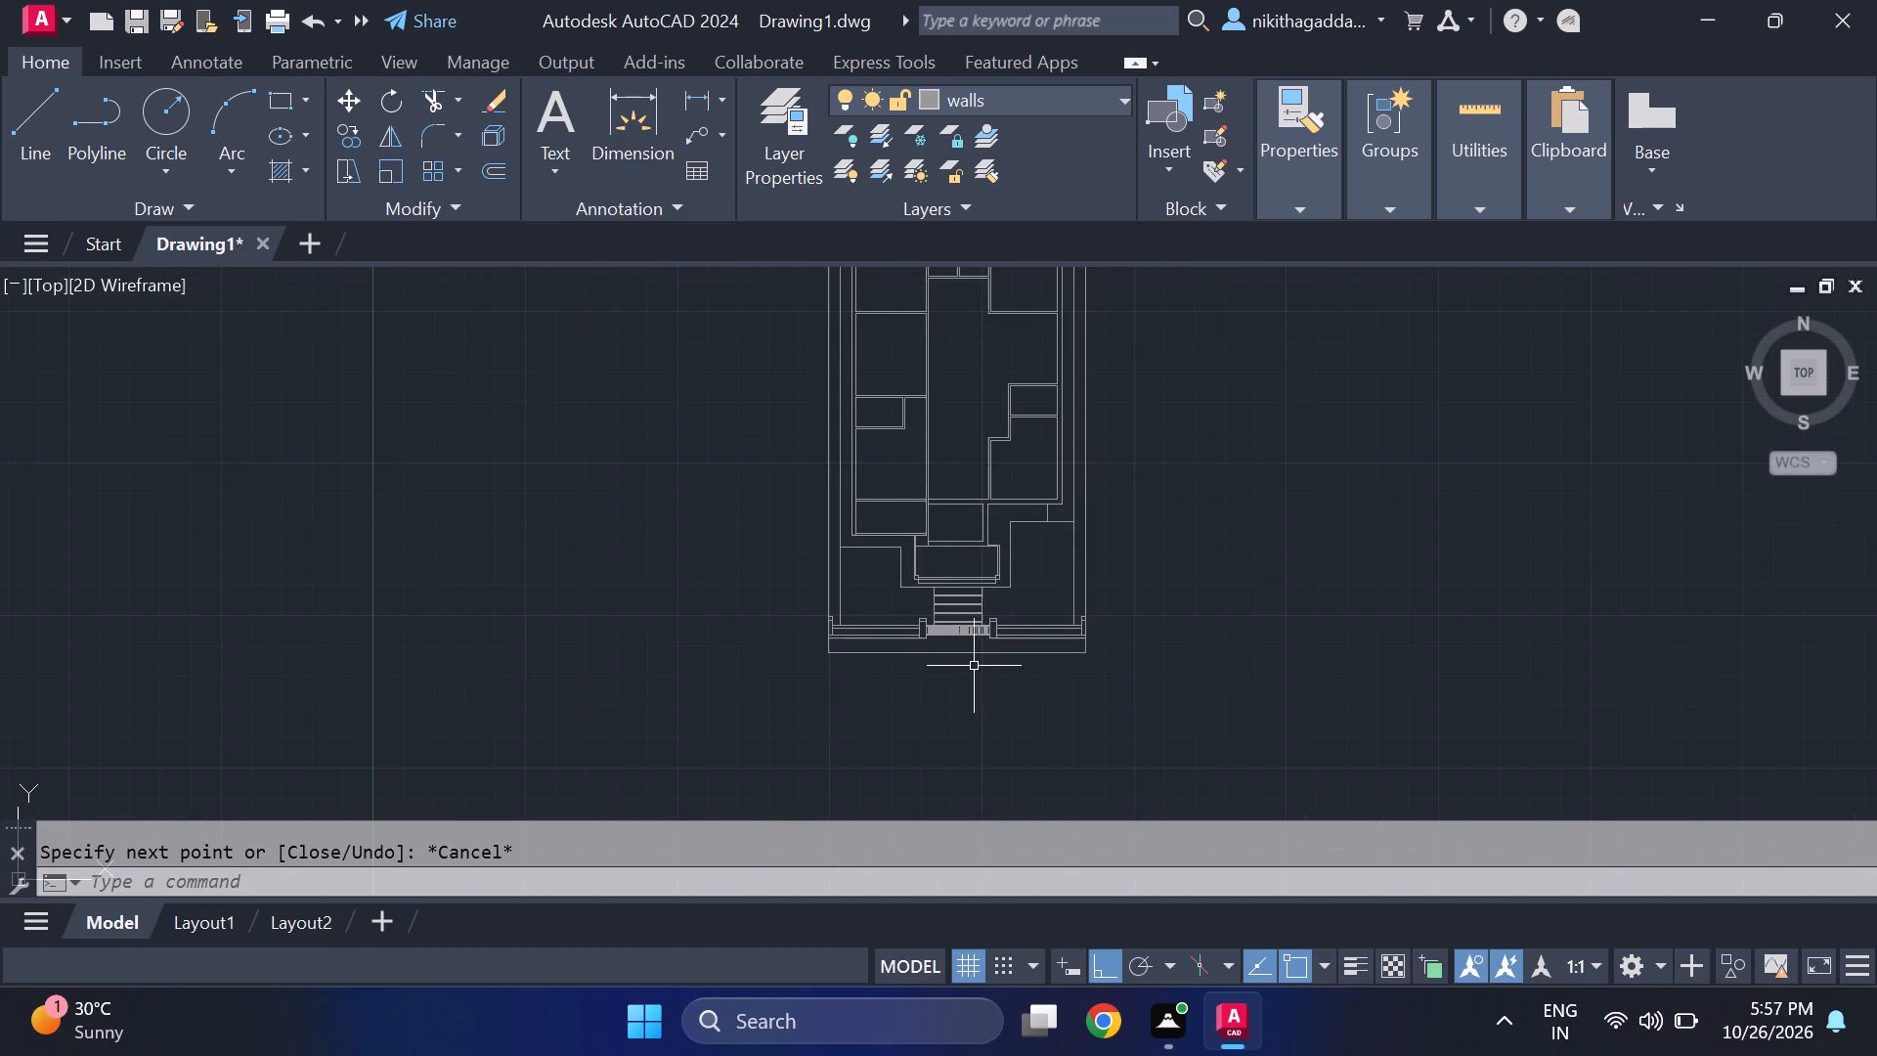
scroll(974, 665, up, 2)
middle_drag(1051, 606, 1008, 674)
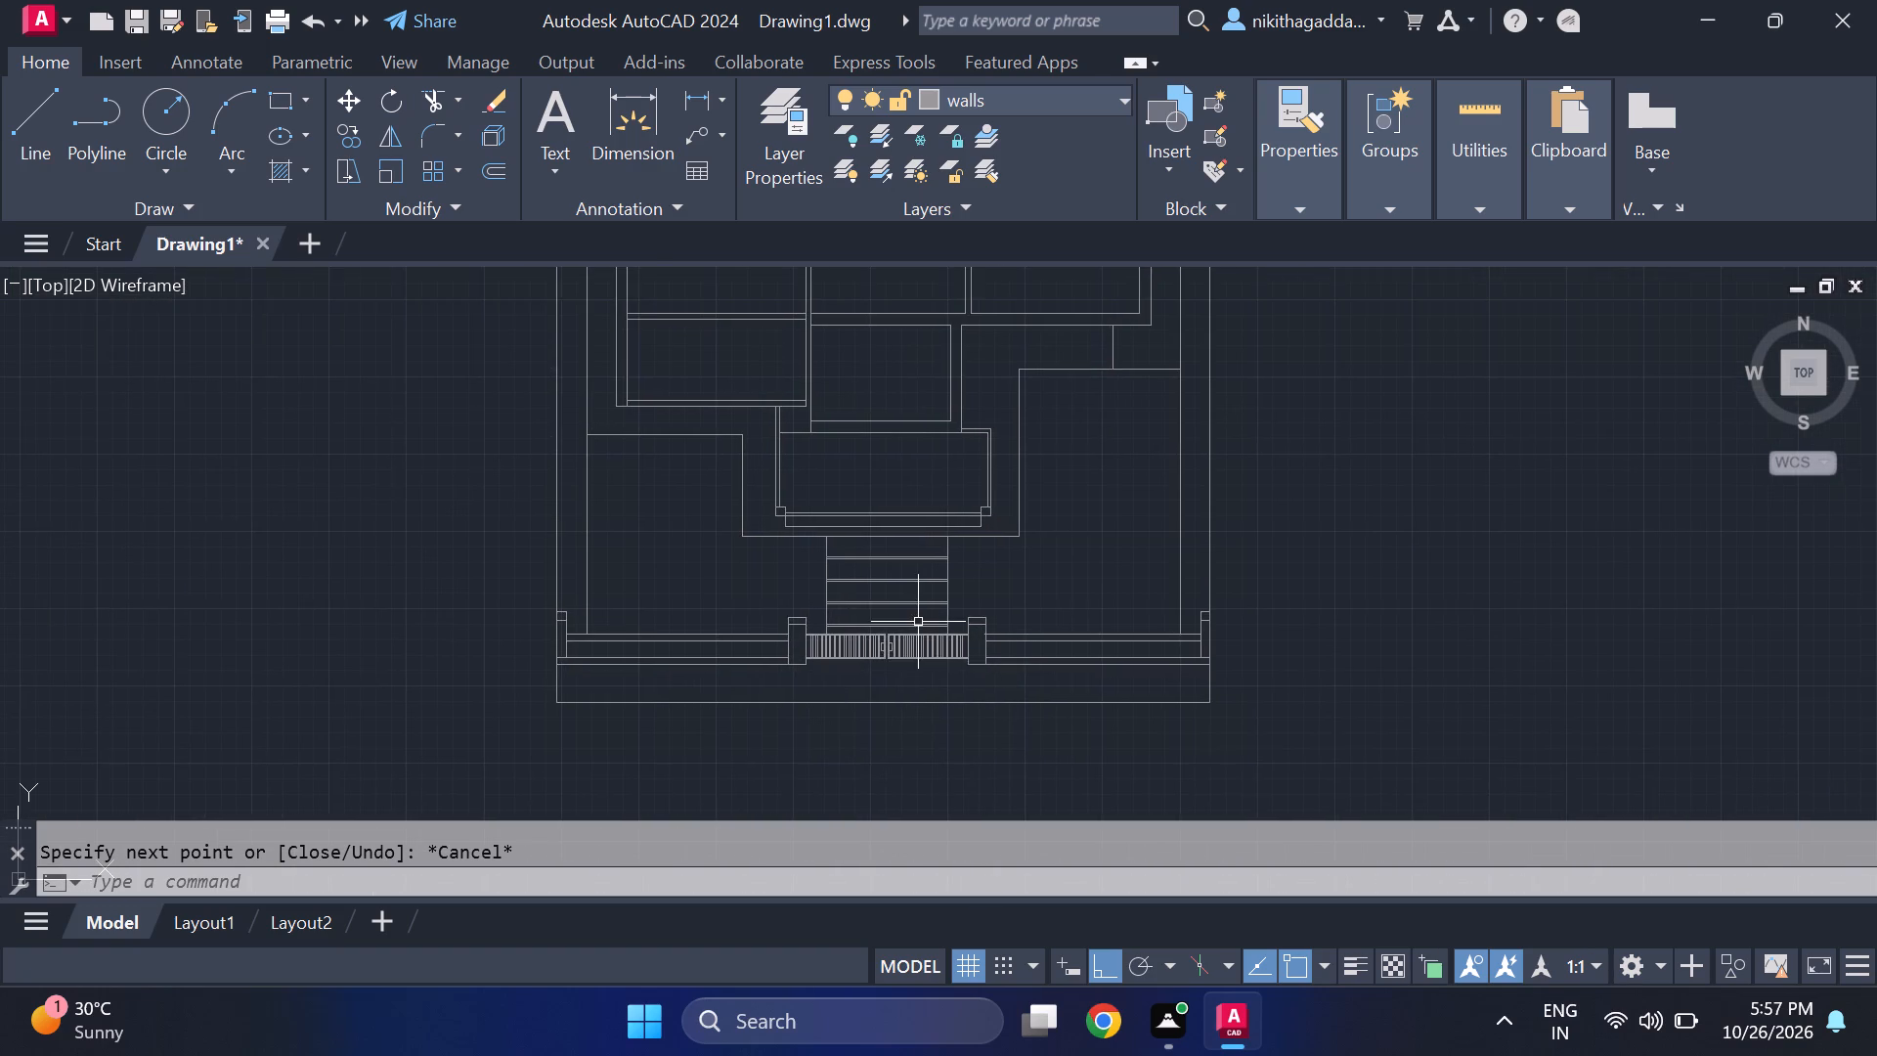
scroll(814, 682, up, 2)
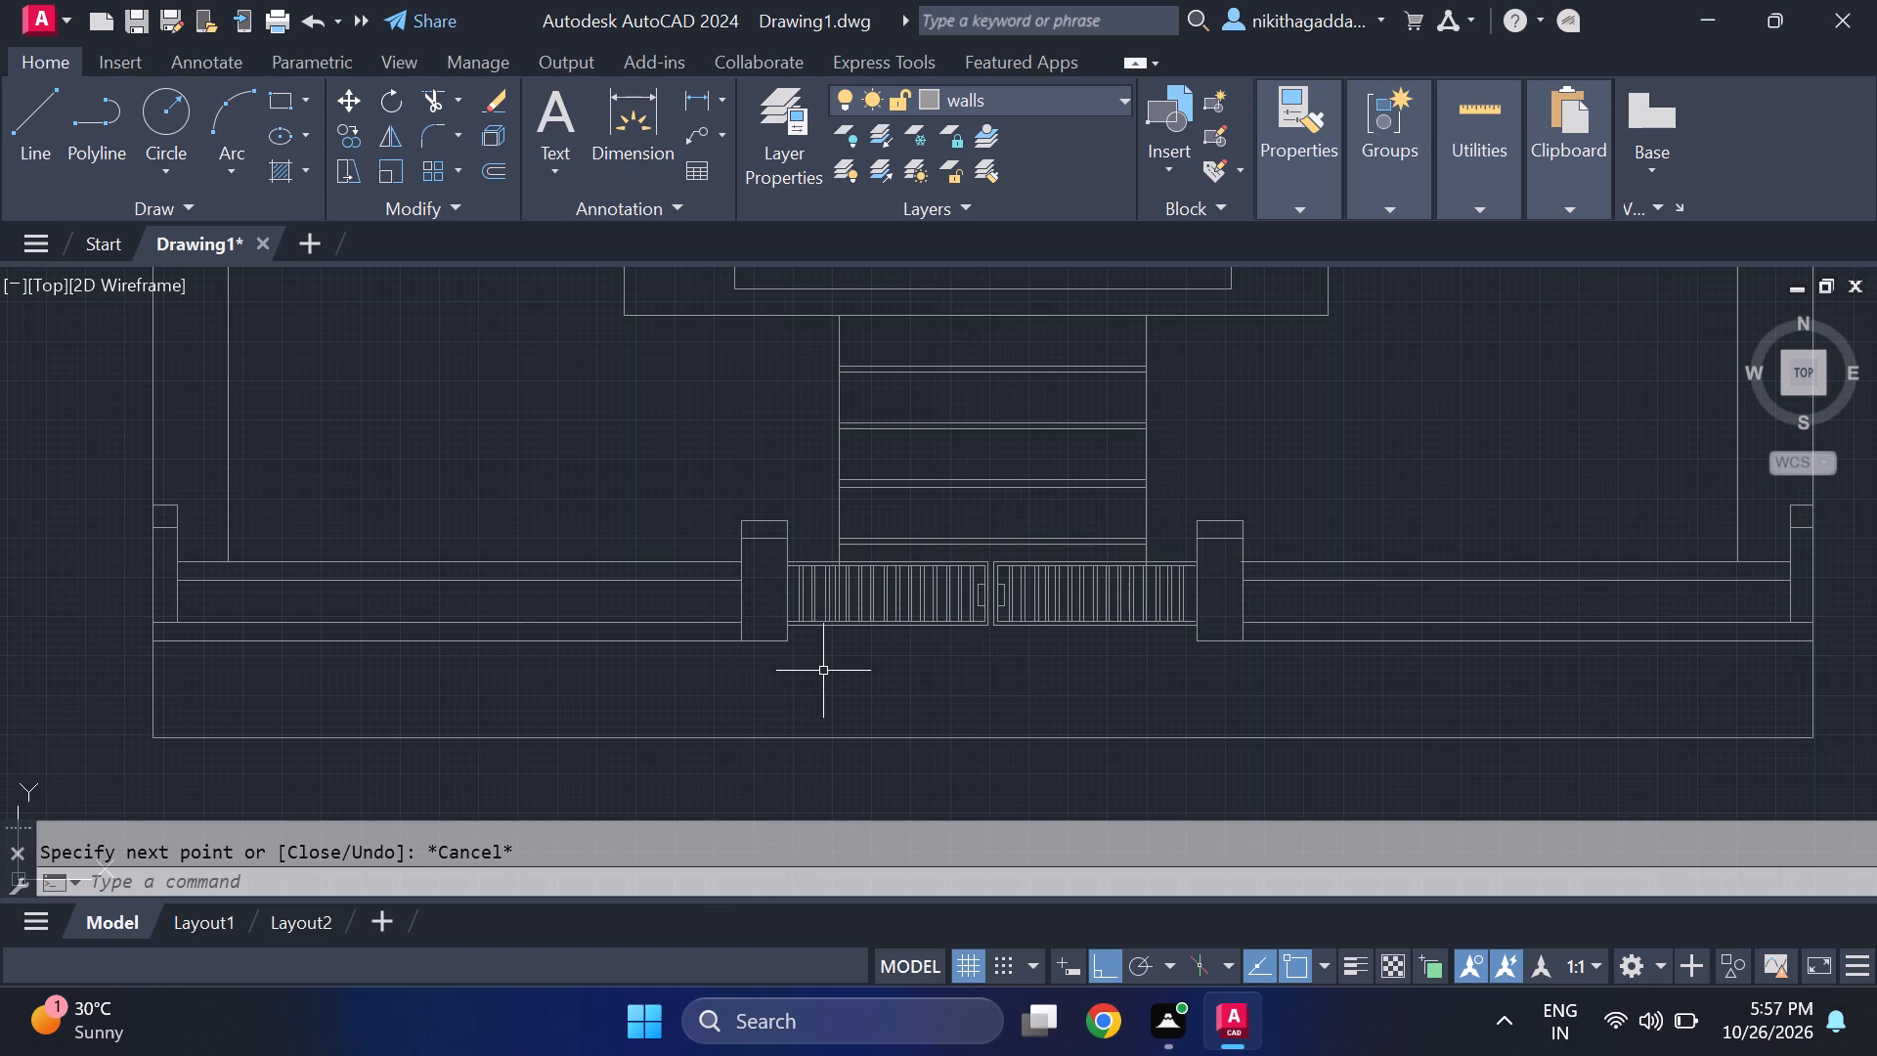
scroll(825, 669, down, 3)
middle_drag(824, 471, 813, 507)
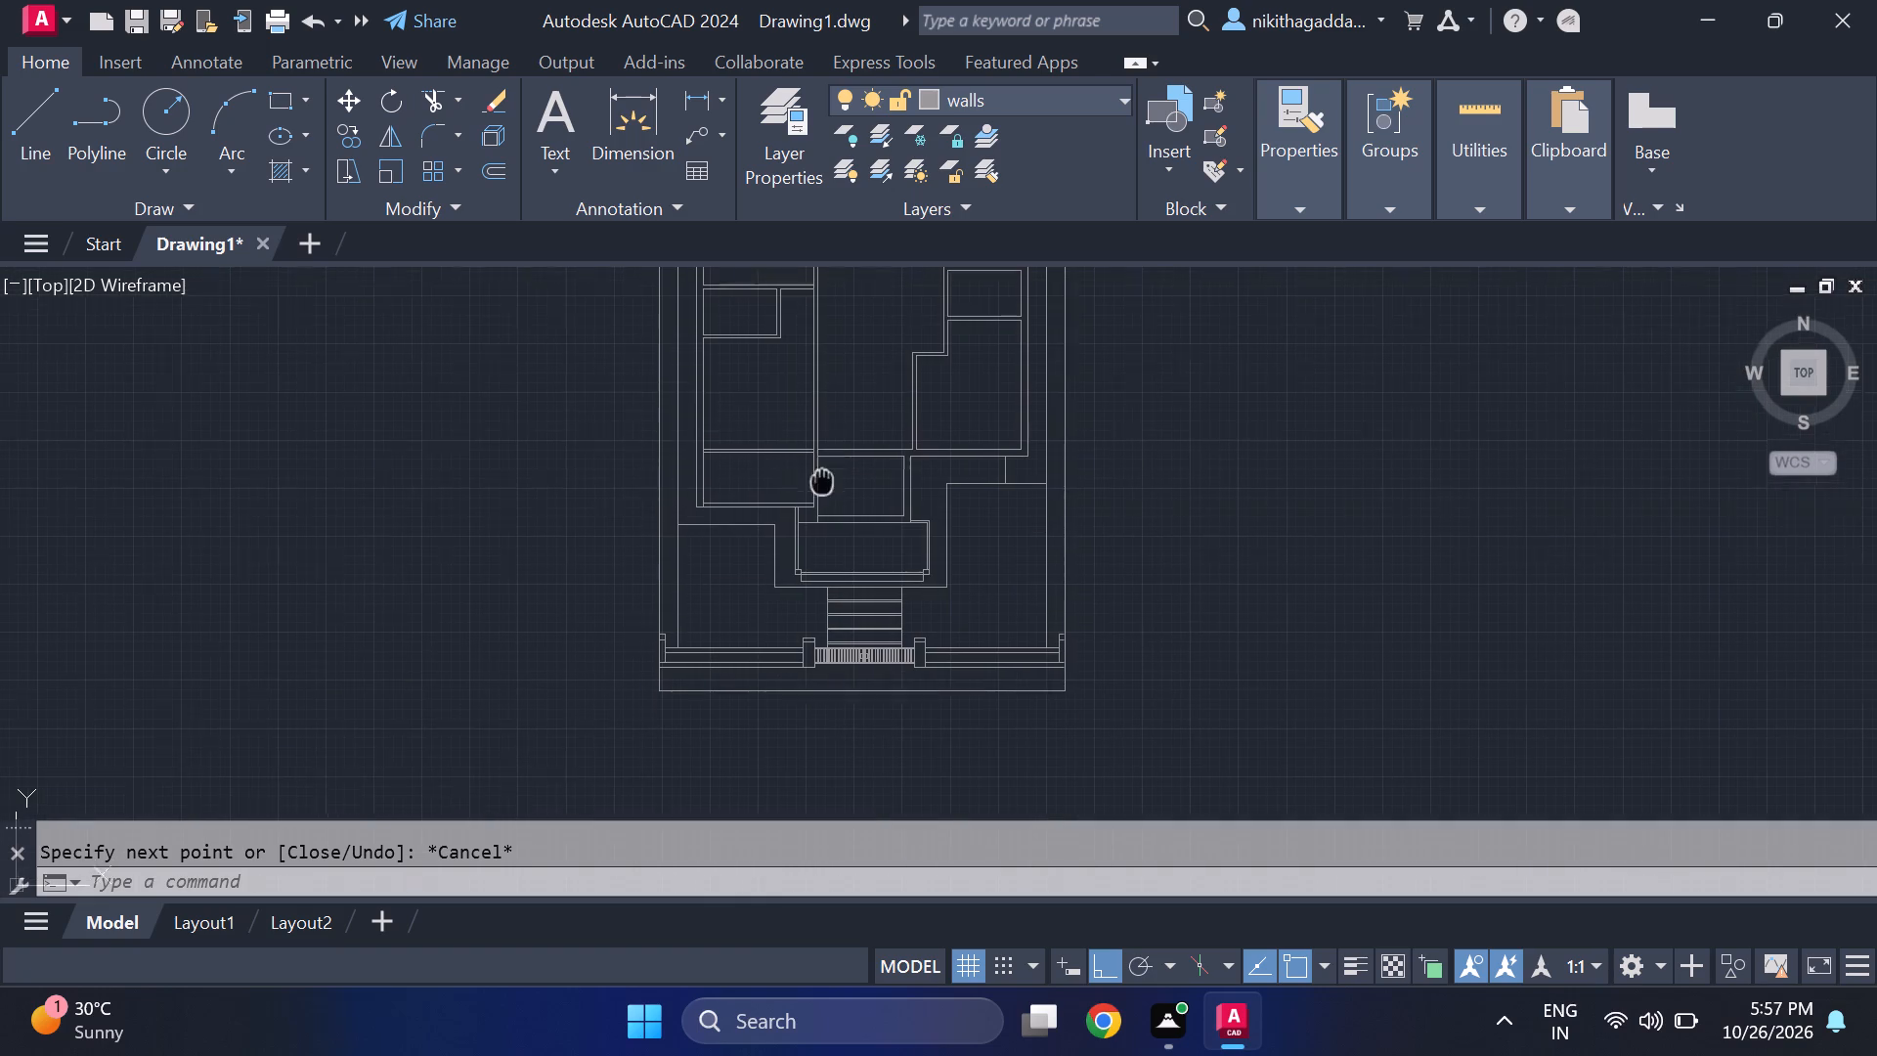
middle_drag(813, 507, 698, 649)
scroll(717, 597, down, 3)
scroll(751, 766, up, 3)
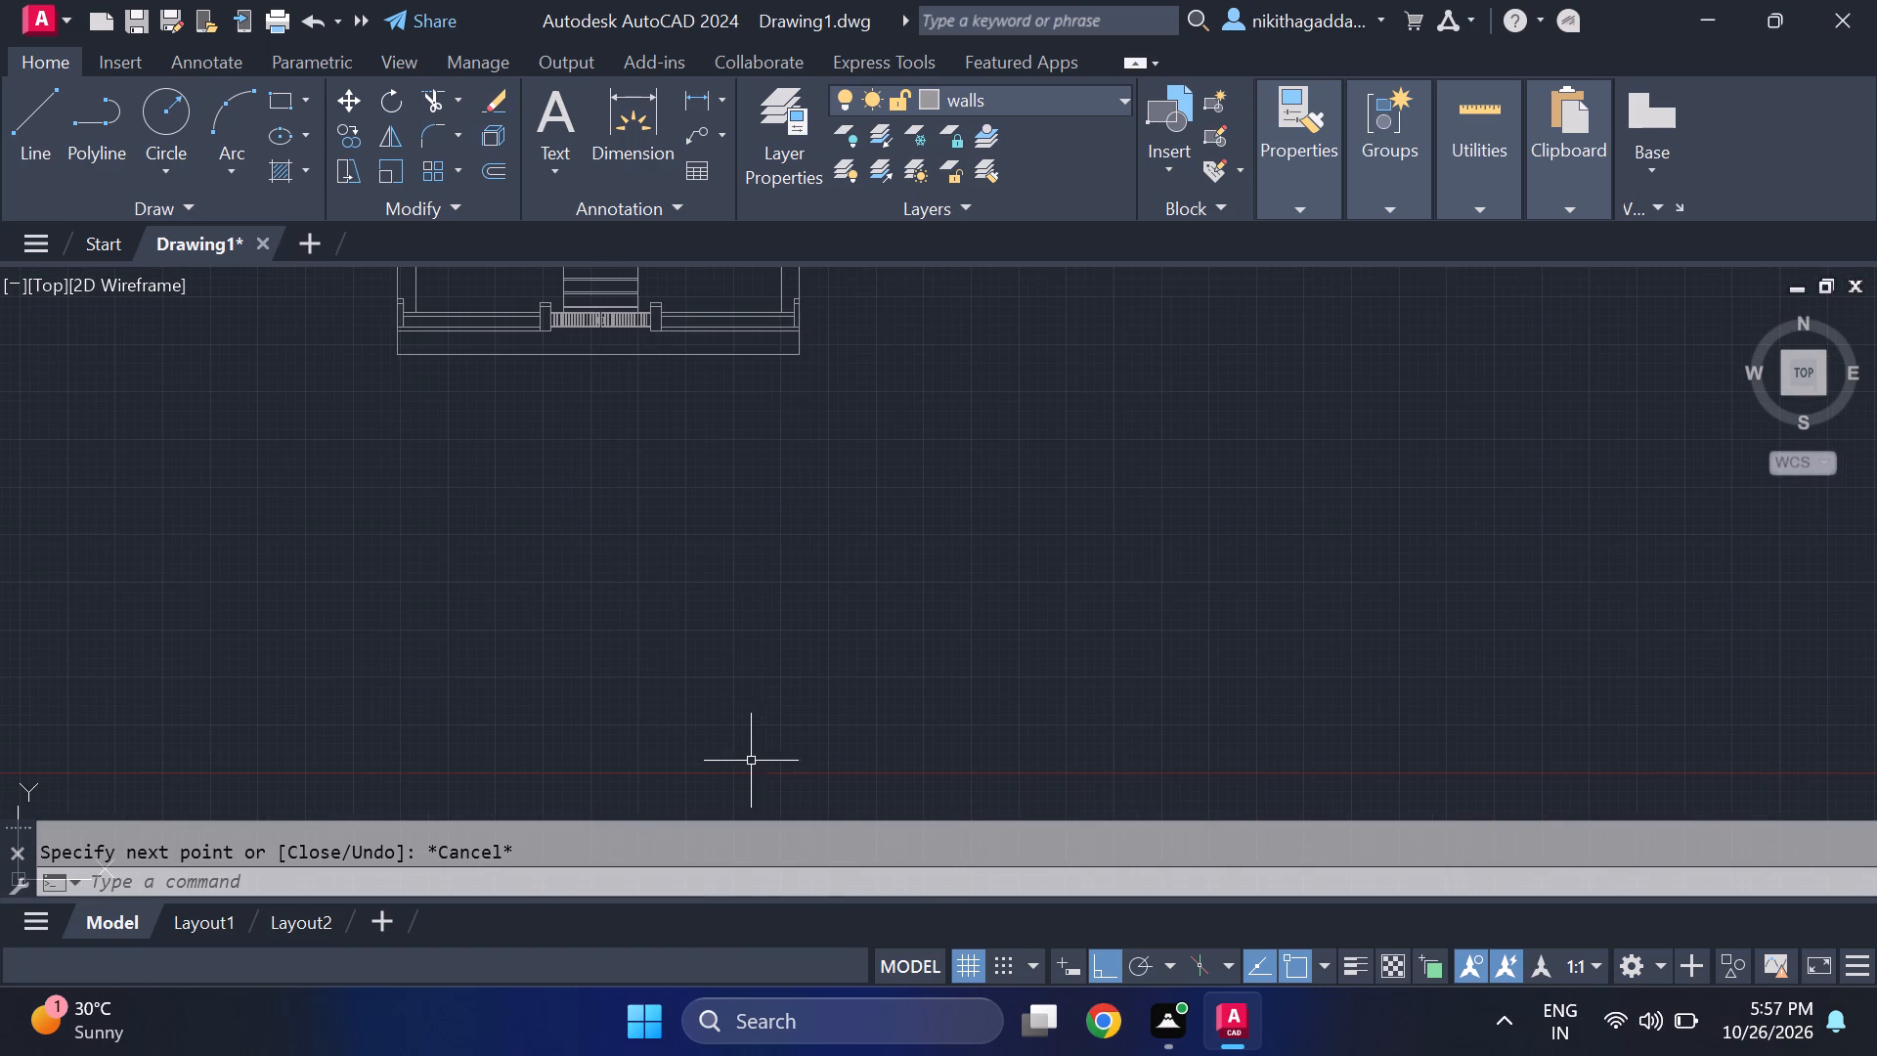
middle_drag(690, 656, 1216, 807)
scroll(1222, 807, up, 1)
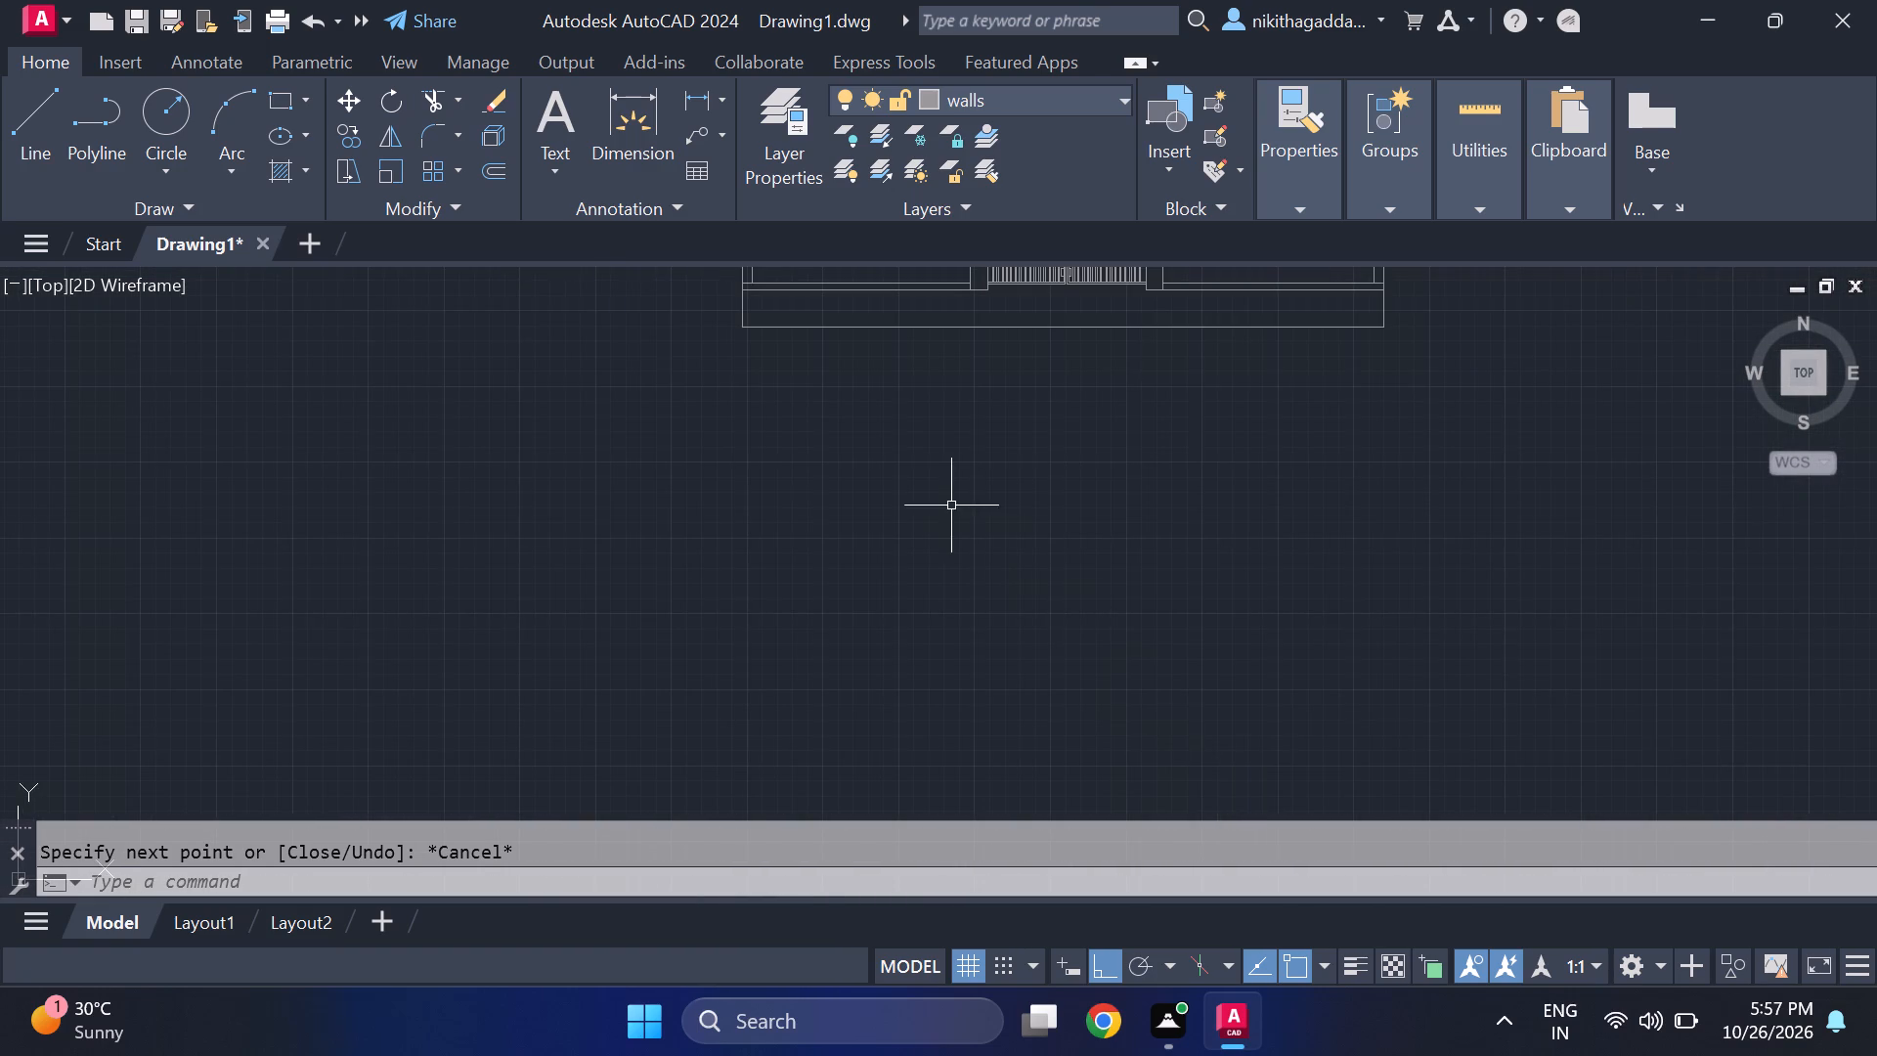
middle_drag(951, 506, 821, 715)
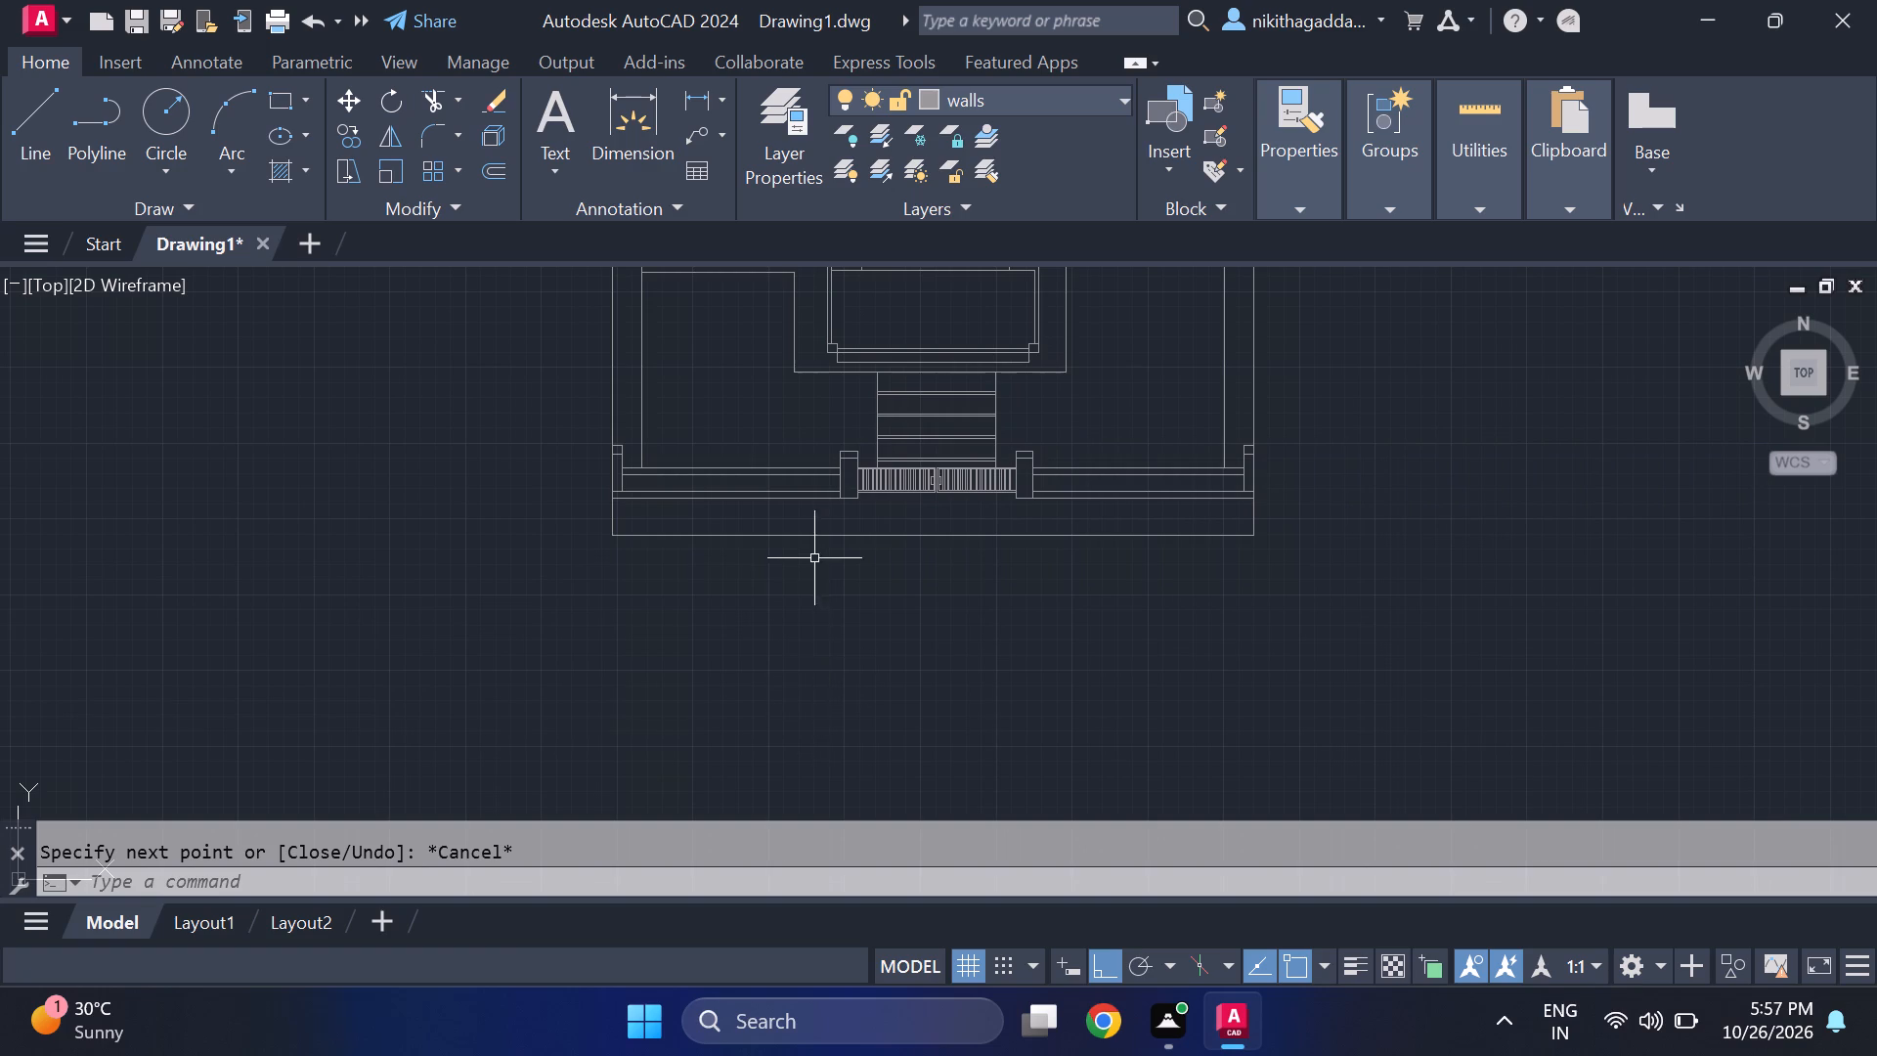
scroll(617, 509, up, 1)
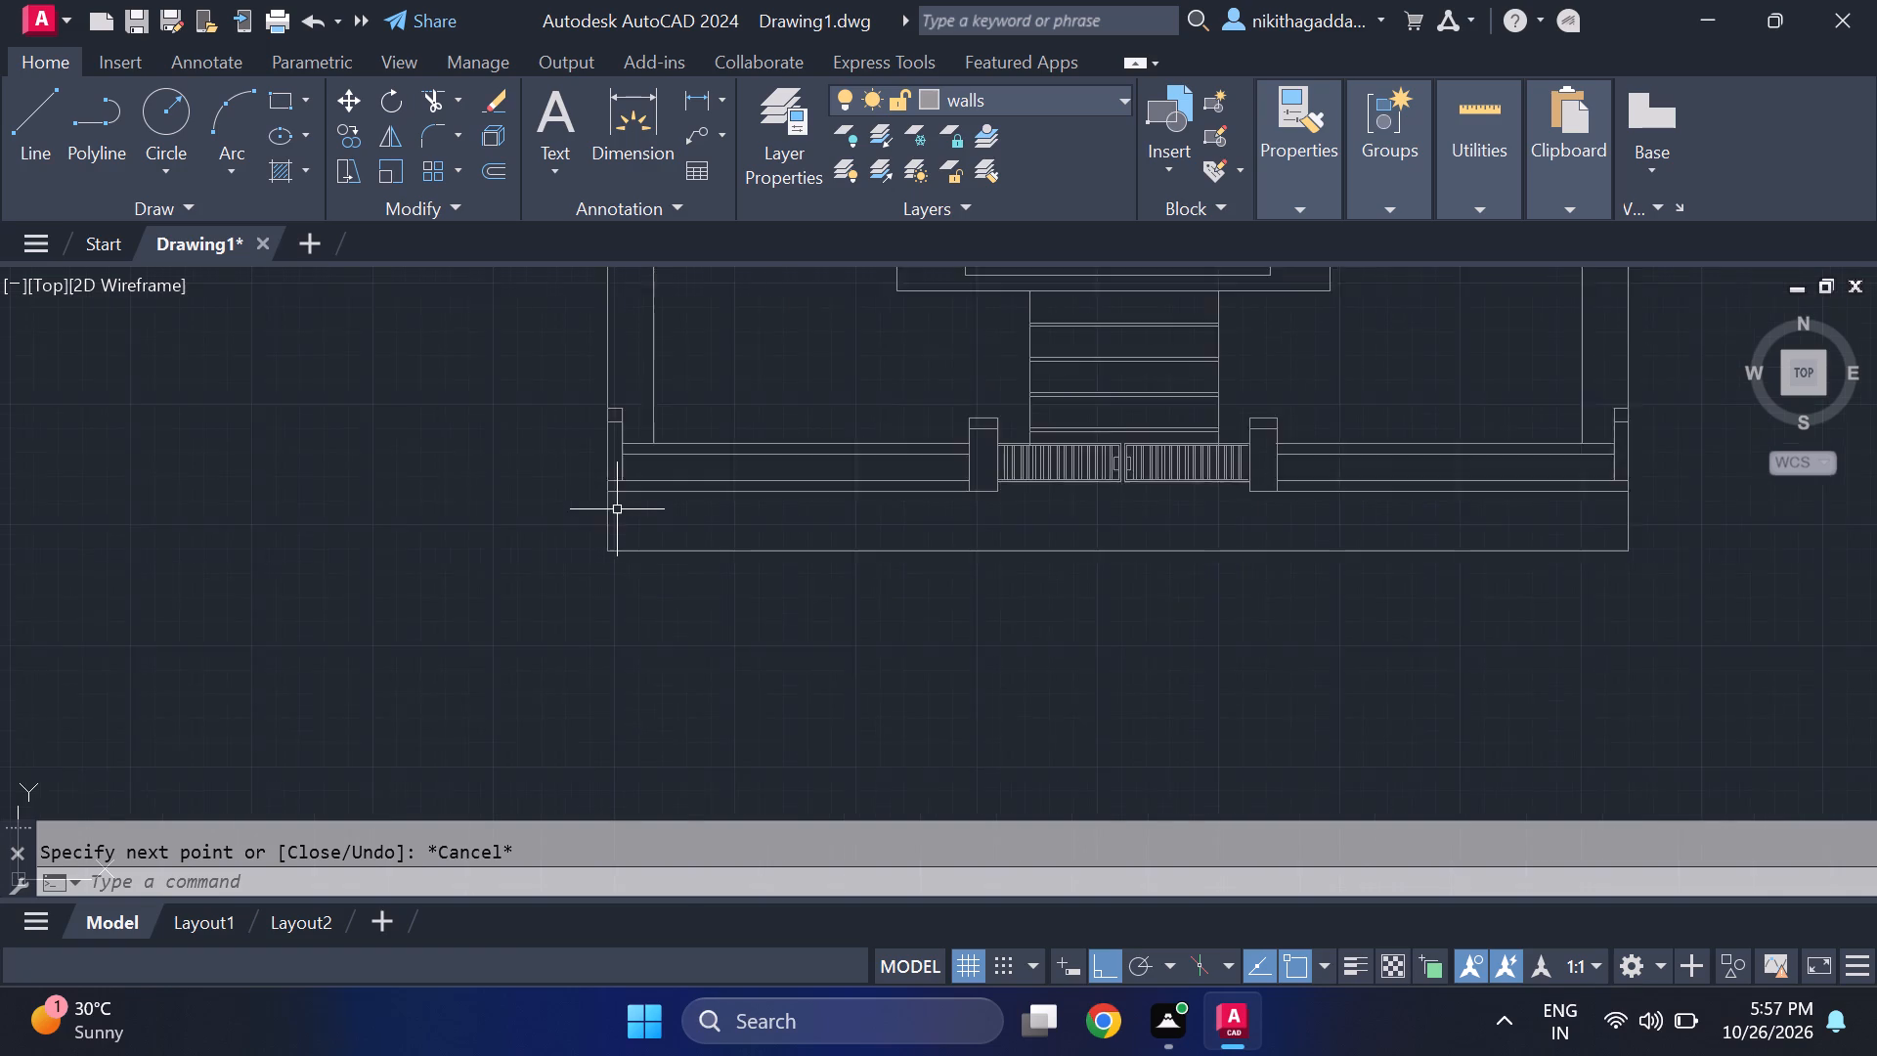
scroll(617, 509, up, 1)
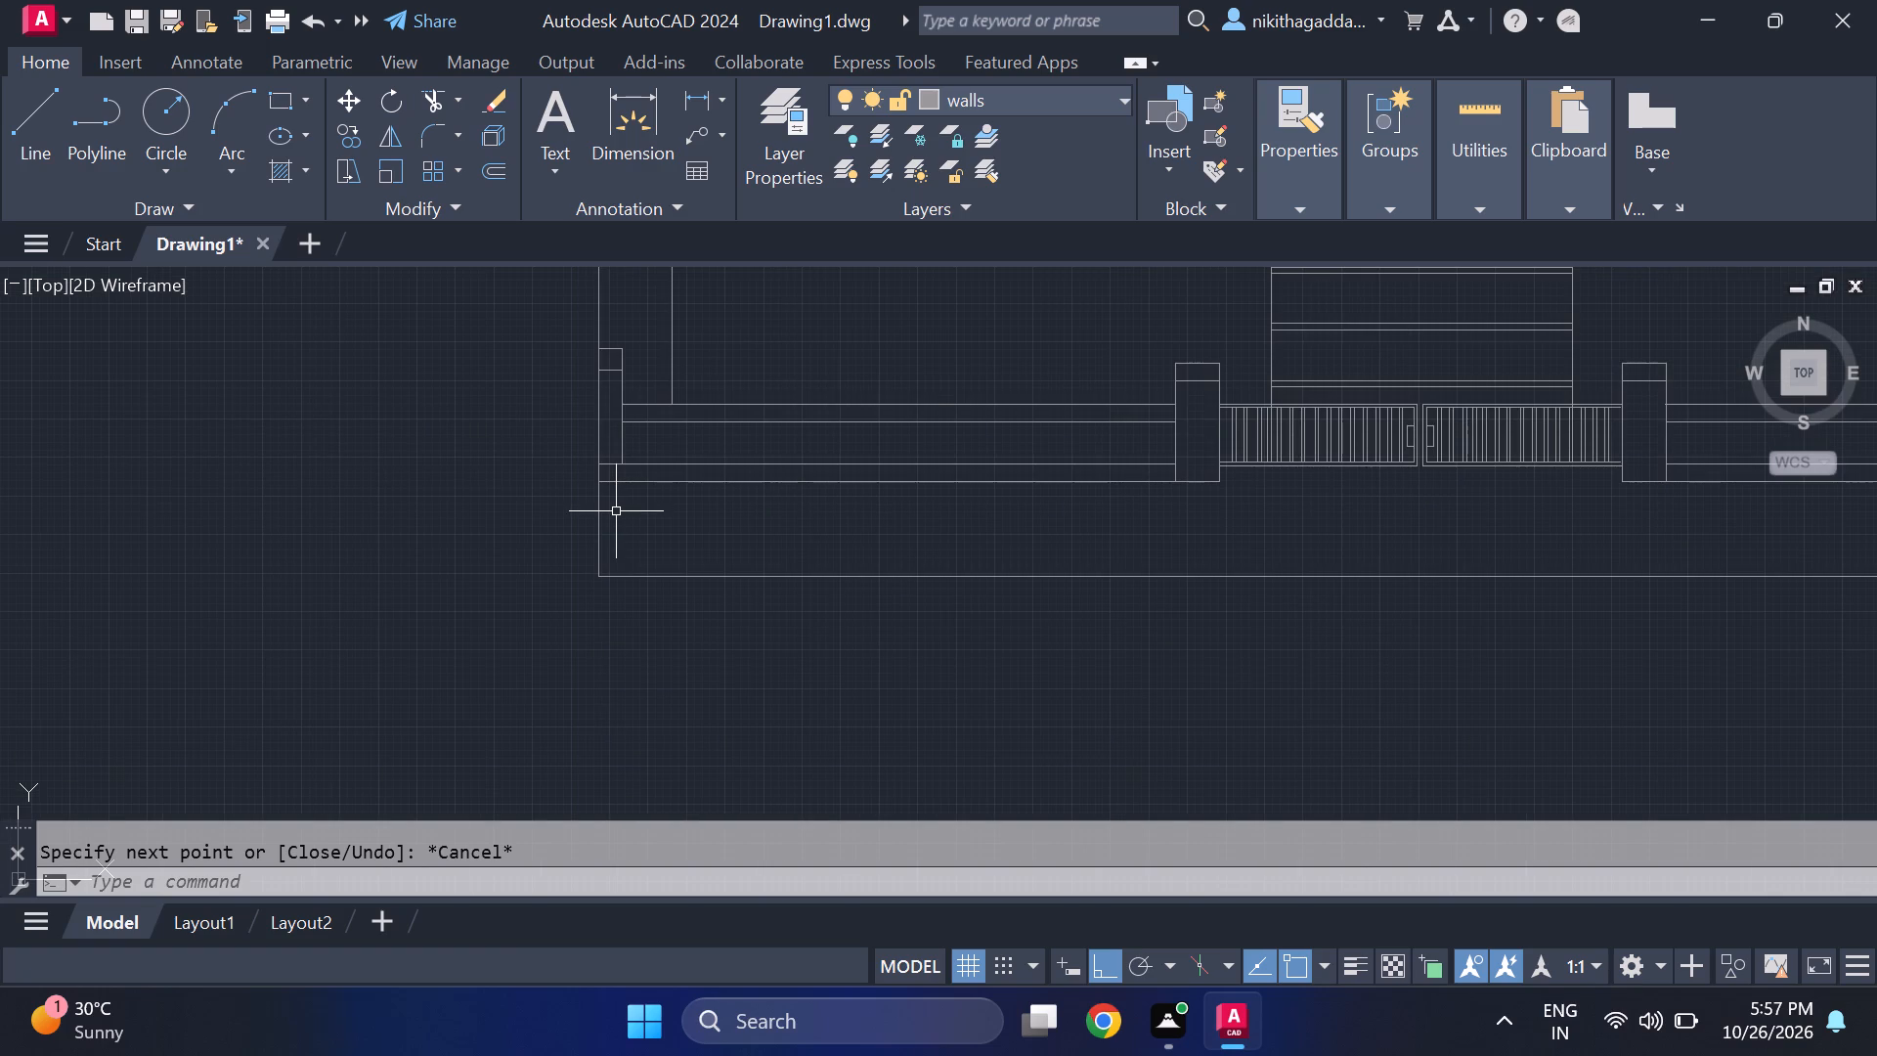
scroll(608, 524, down, 2)
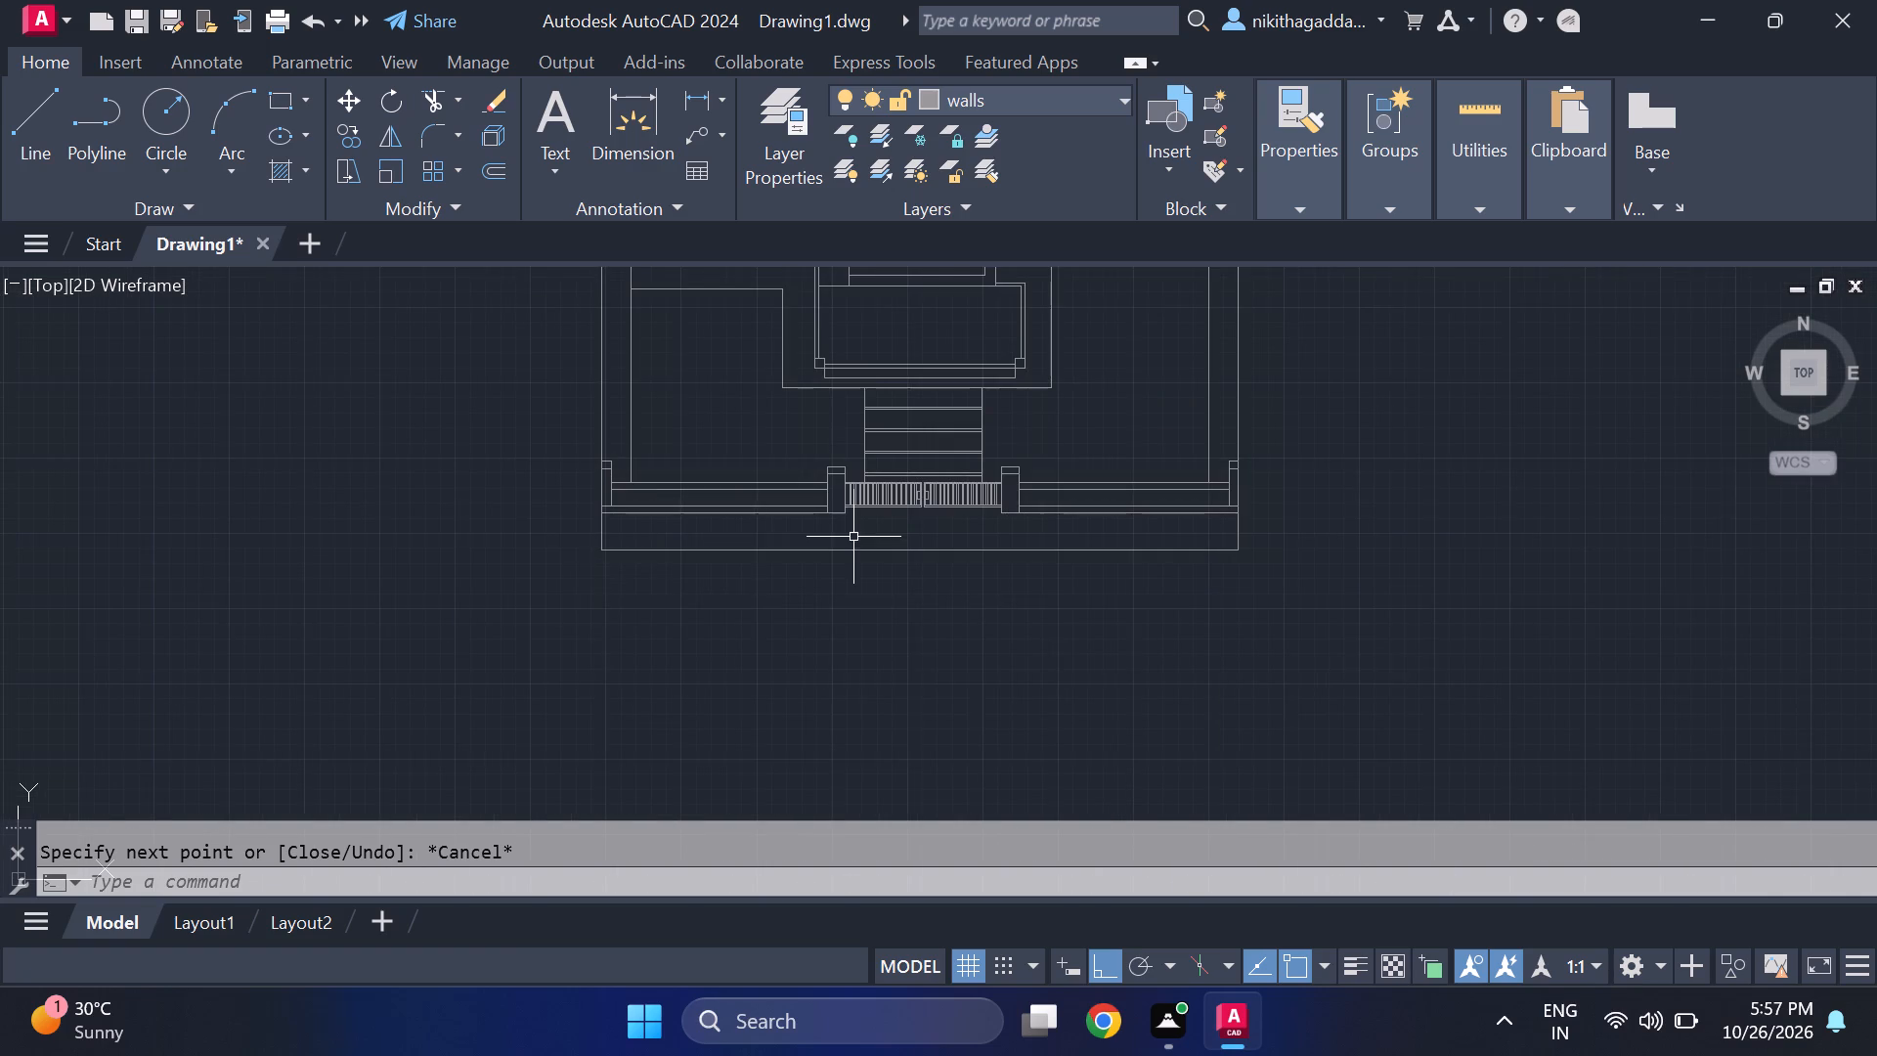
scroll(862, 540, down, 3)
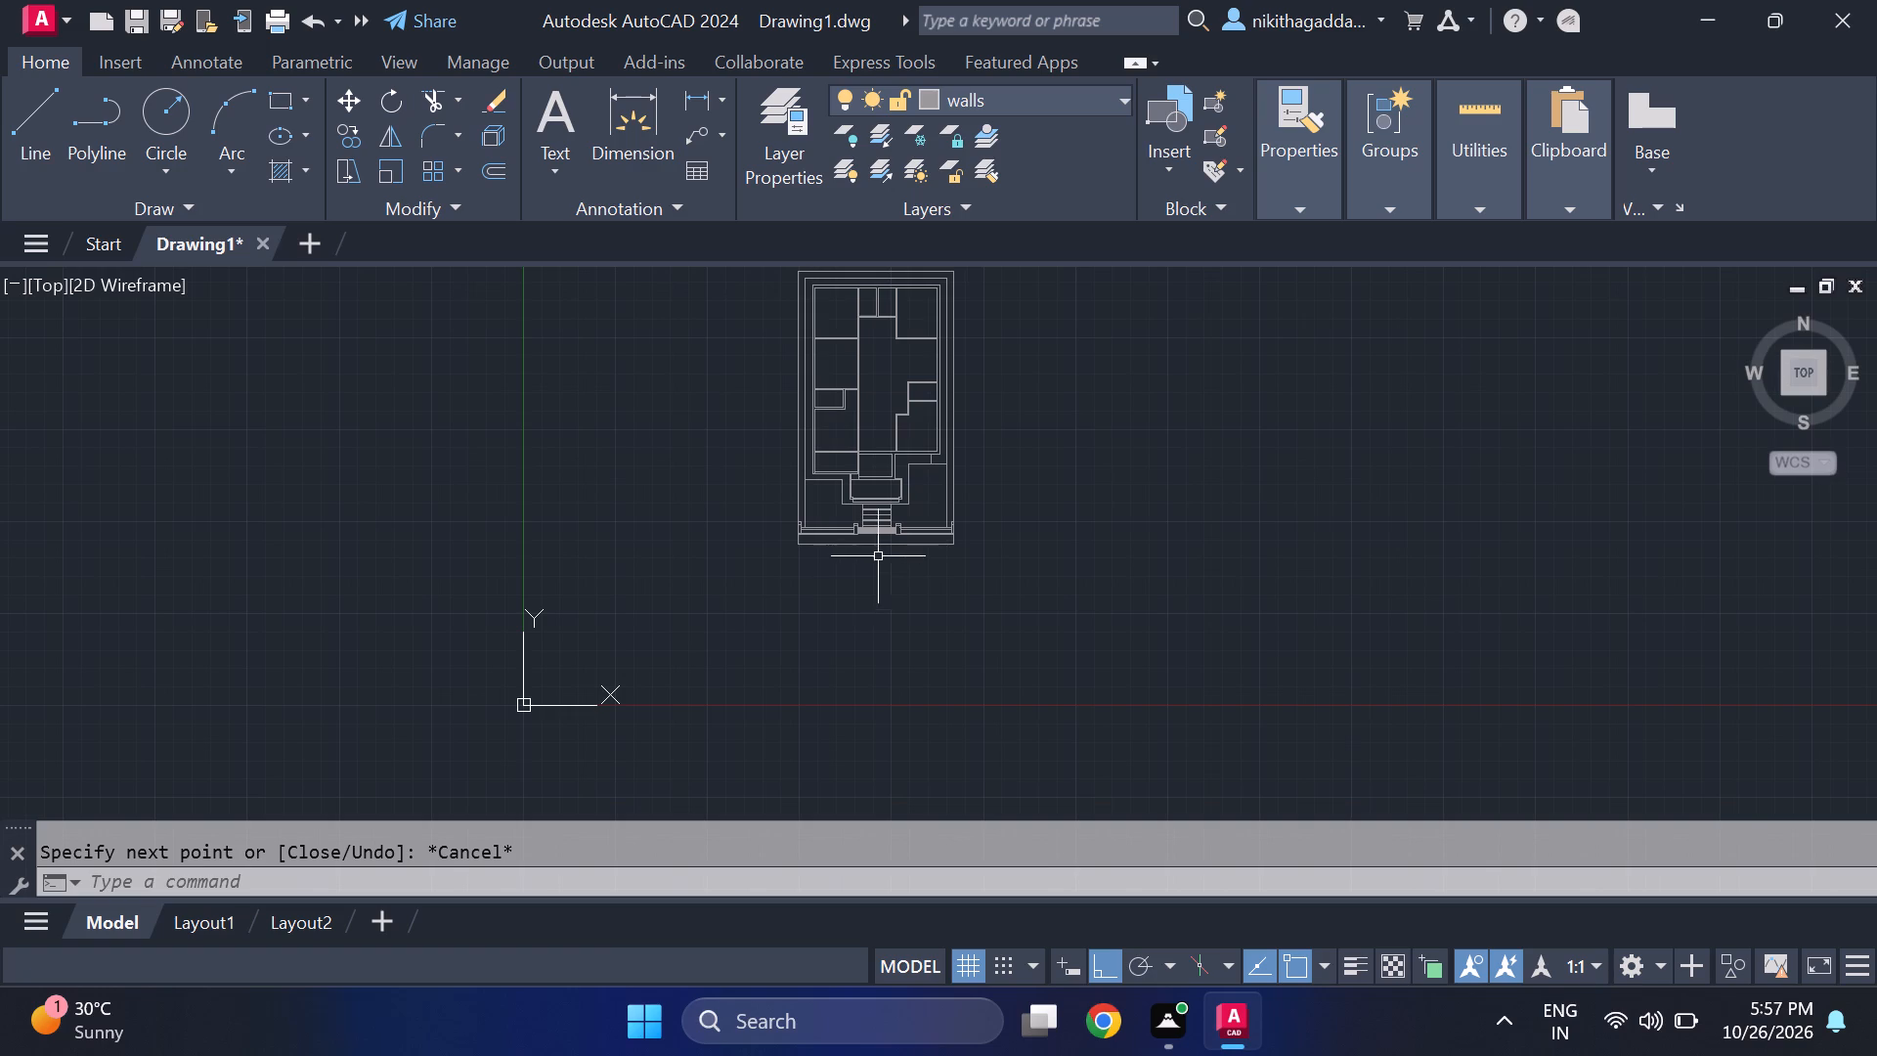
scroll(904, 538, up, 2)
middle_drag(960, 485, 1025, 637)
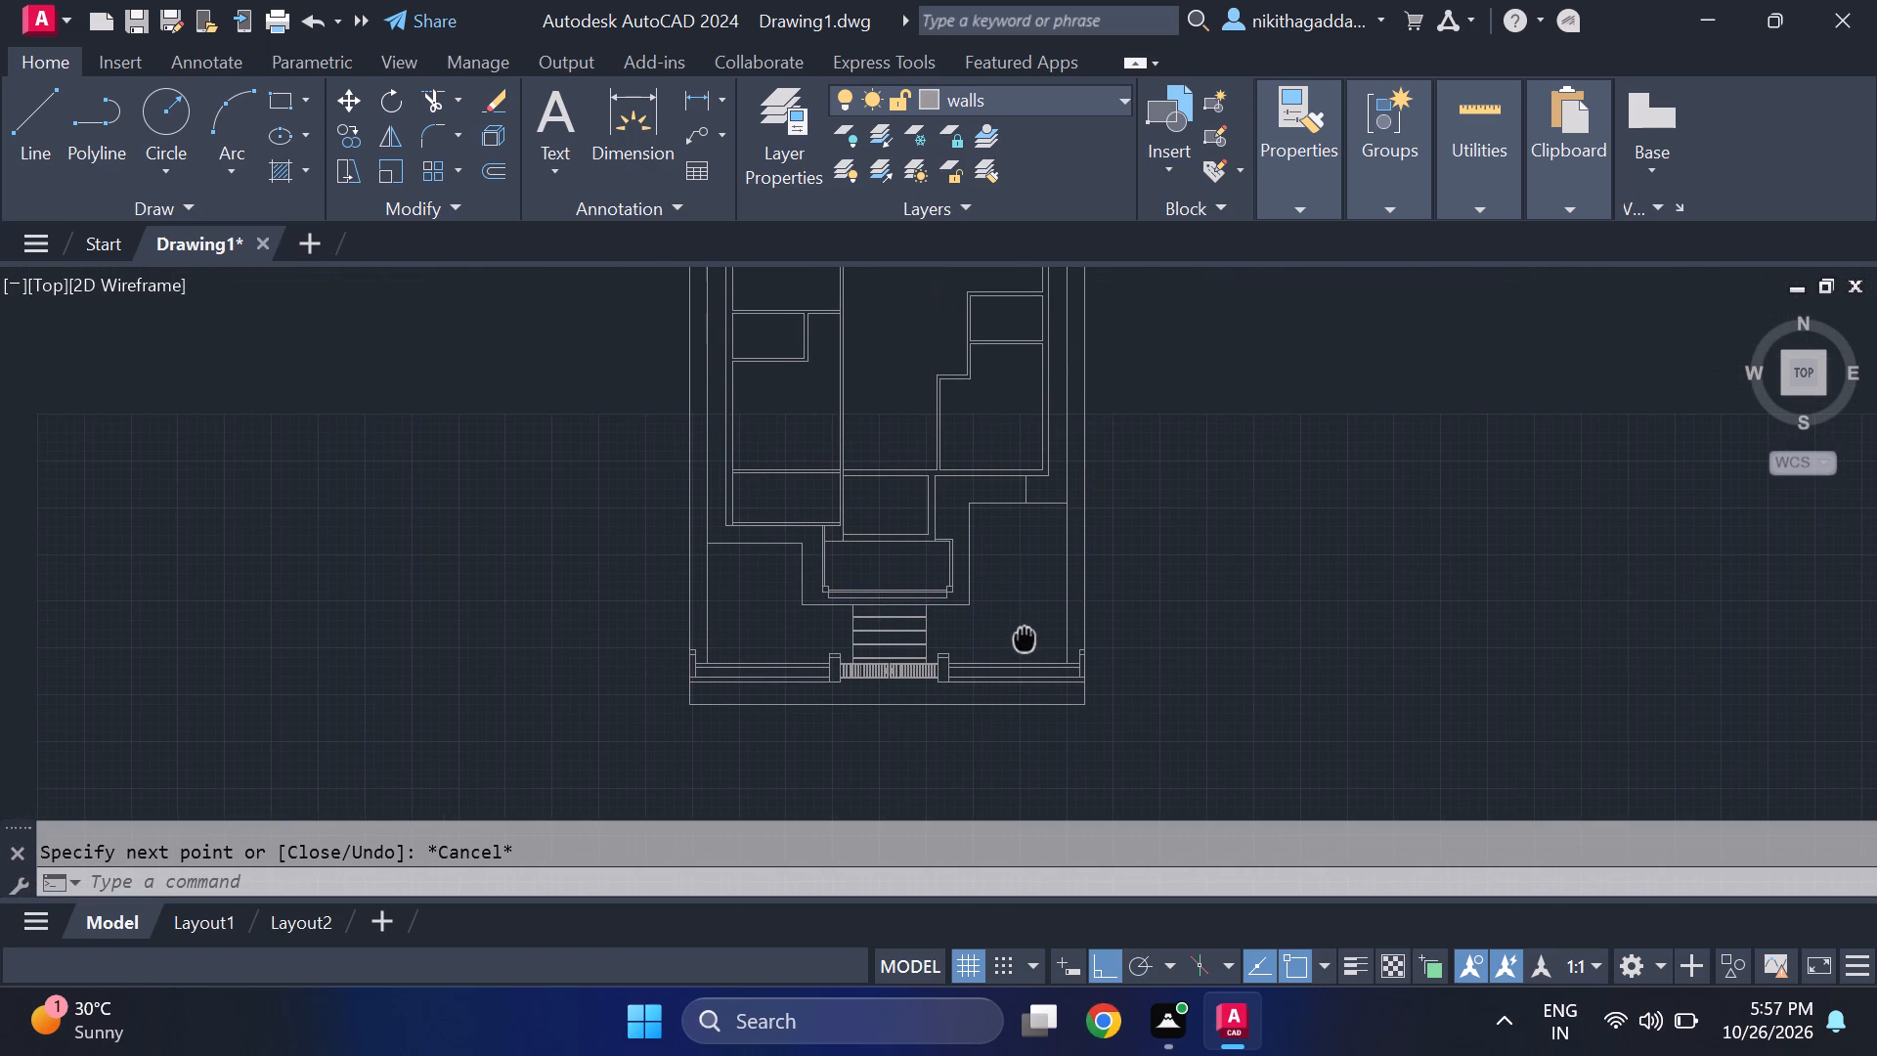
middle_drag(1025, 637, 1023, 637)
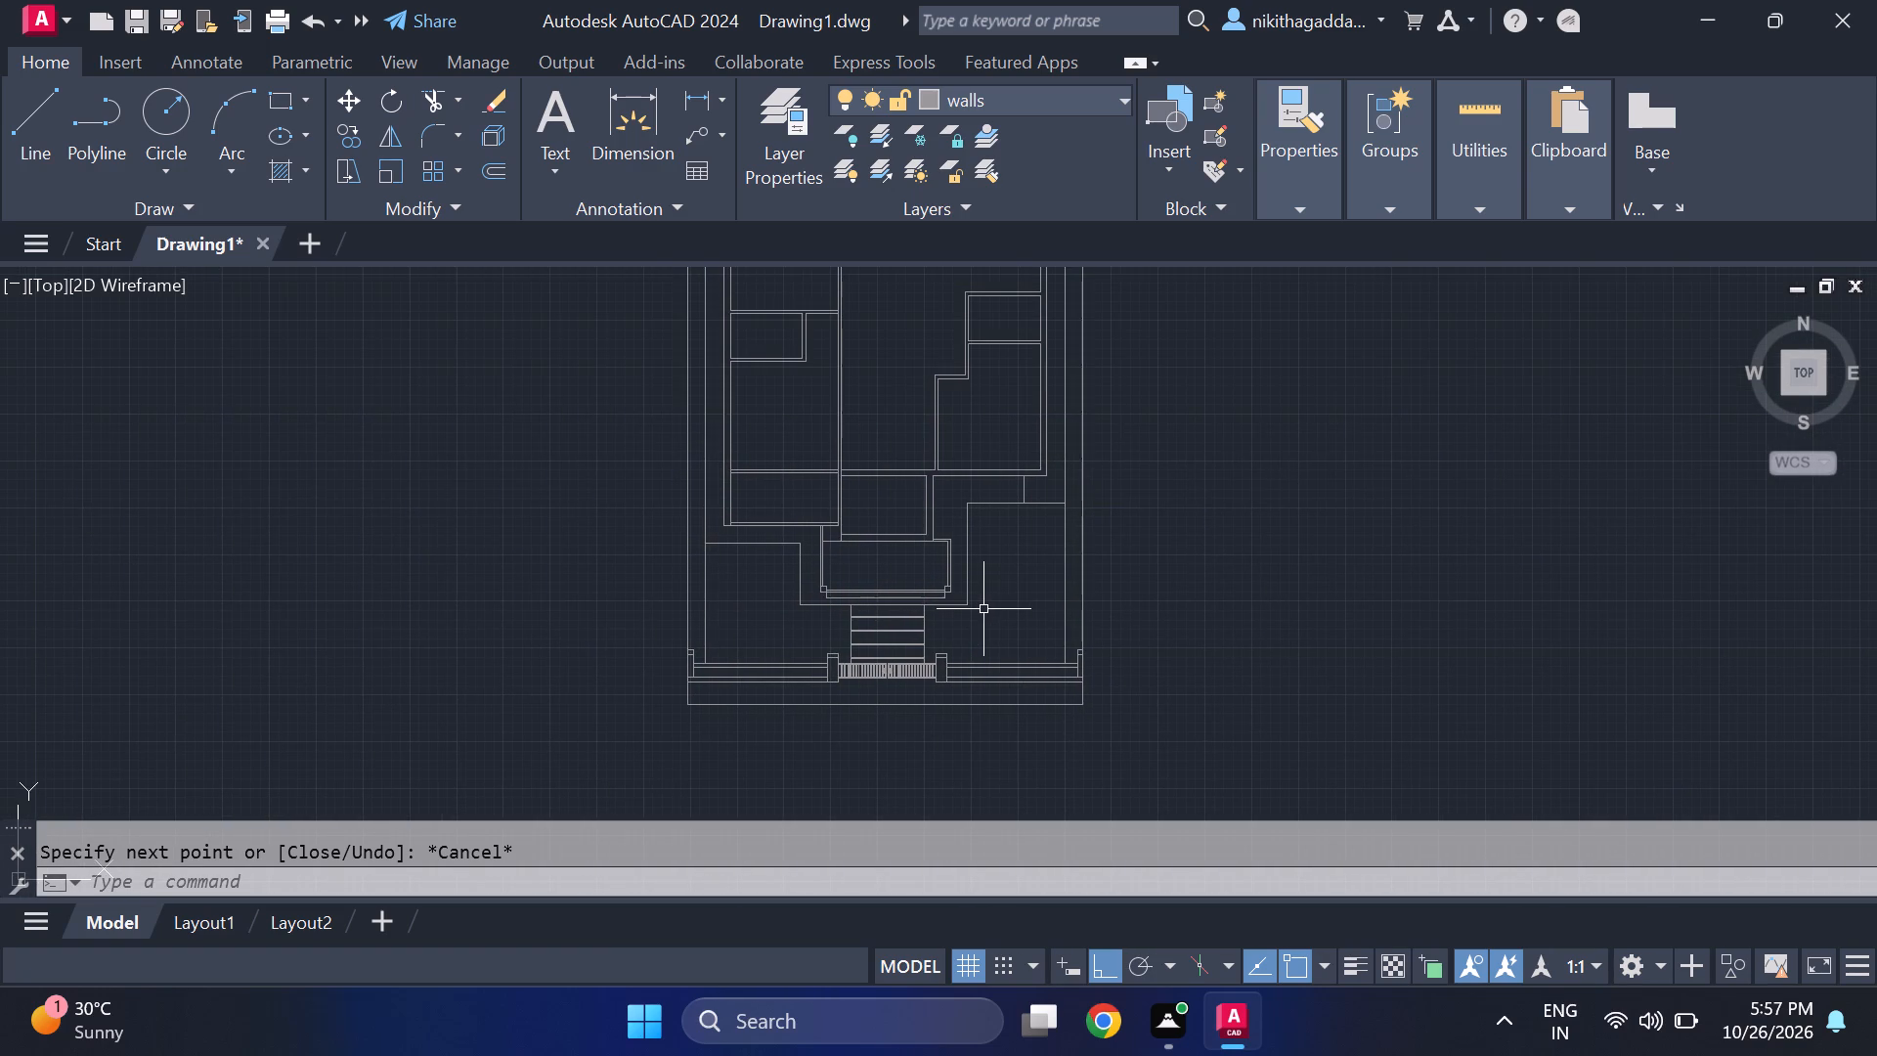
scroll(988, 628, up, 2)
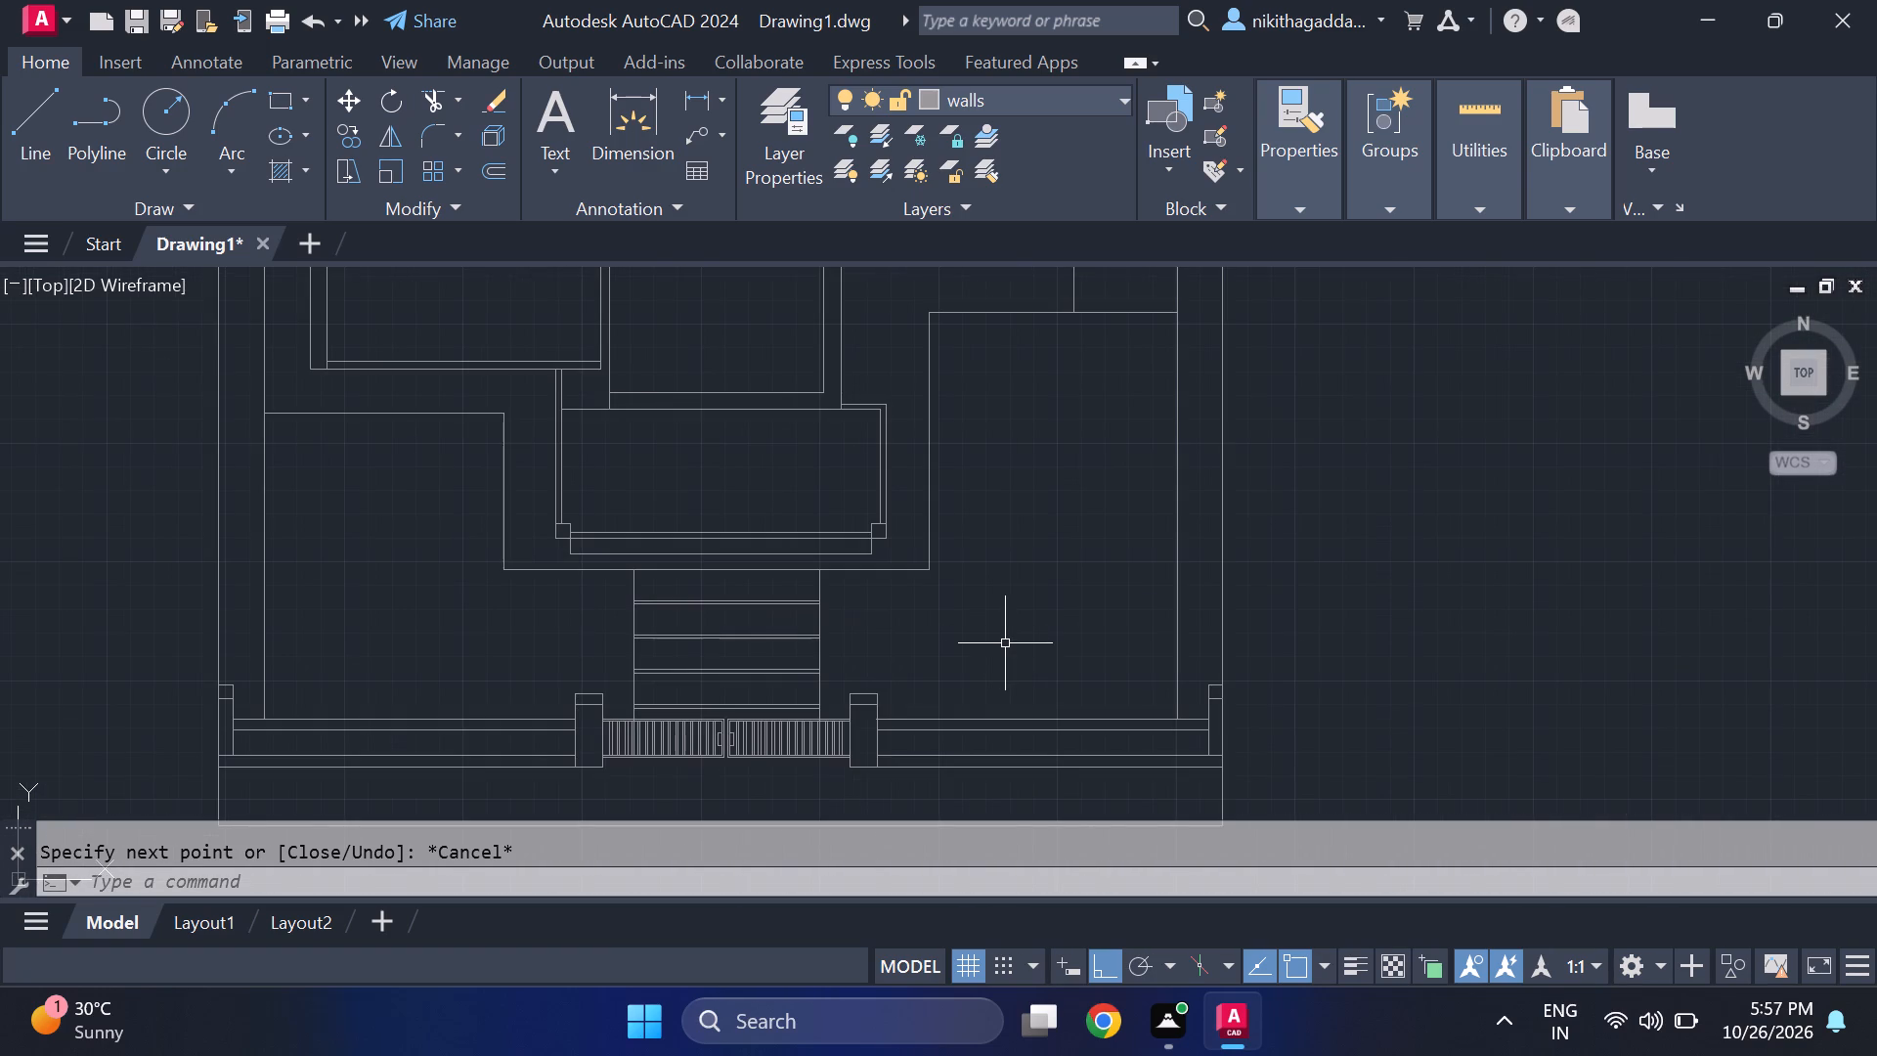
Review the whole house plan from the front entrance to the rear boundary.
scroll(1005, 642, down, 2)
middle_drag(827, 486, 833, 597)
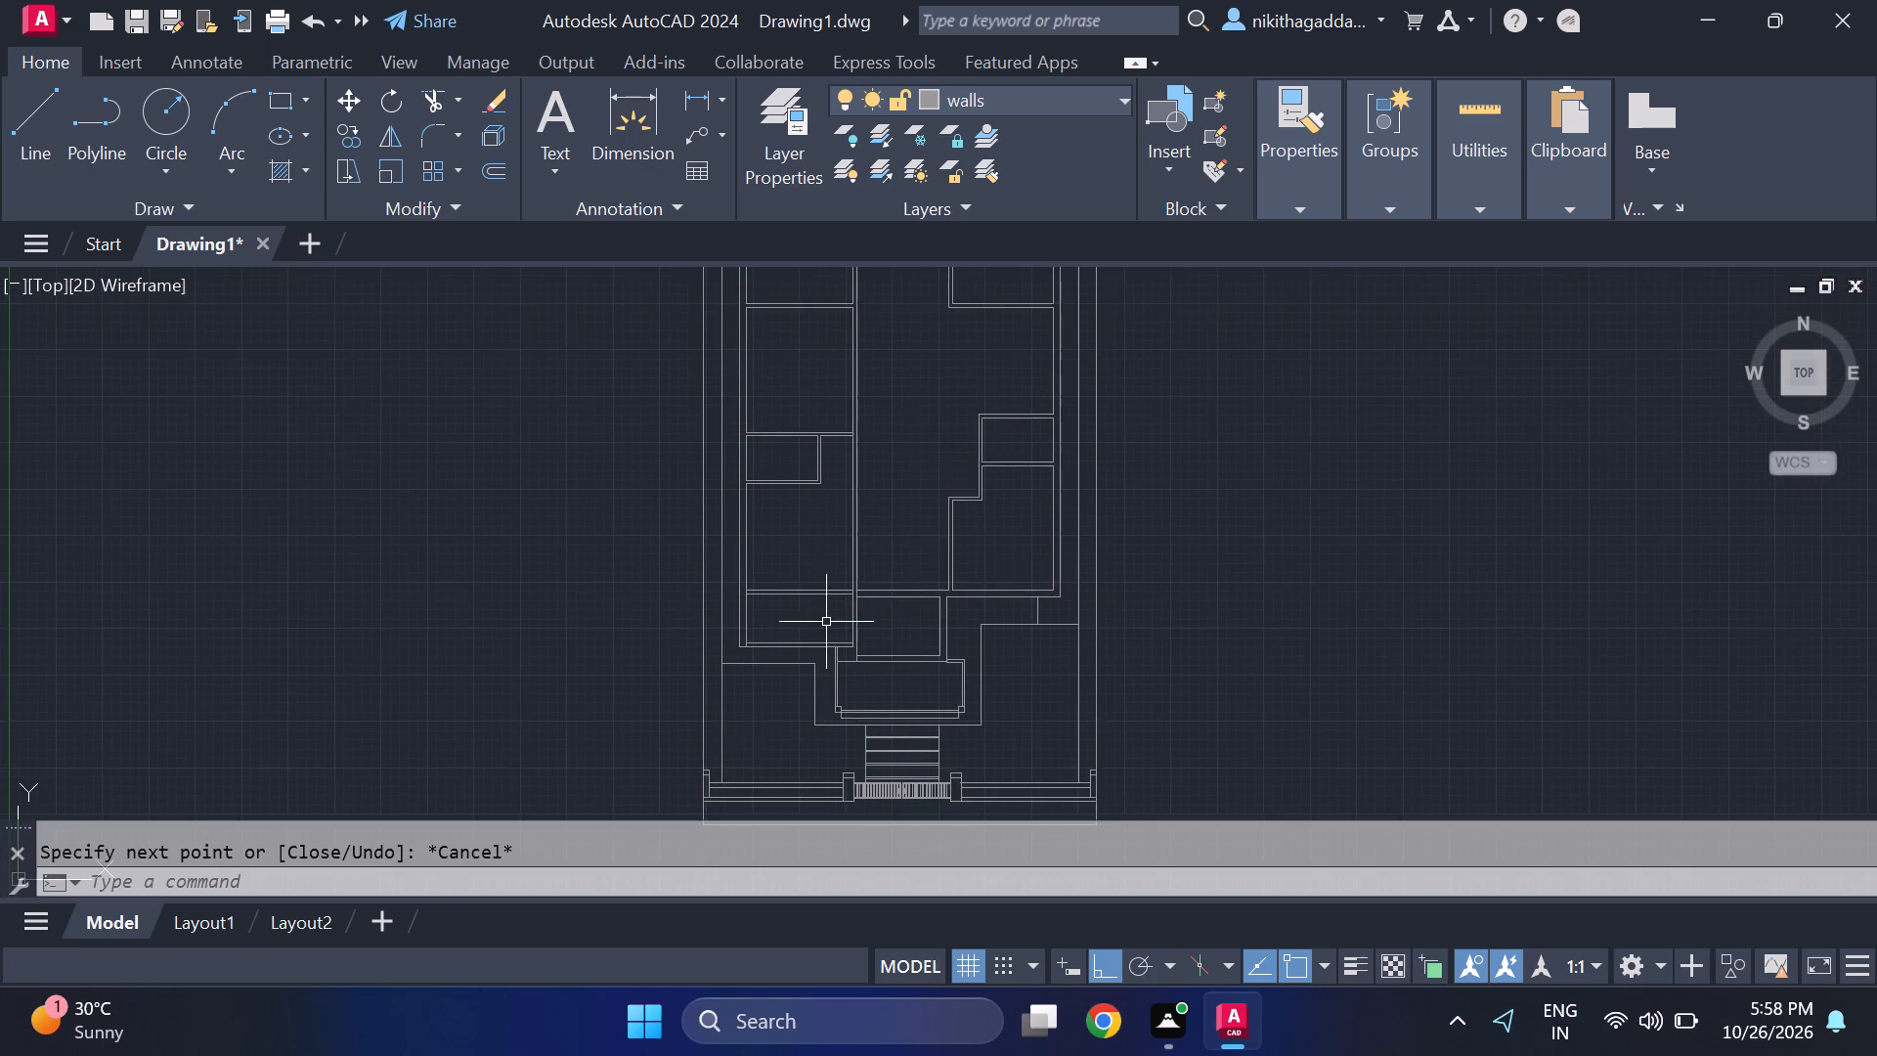
middle_drag(809, 614, 772, 570)
scroll(778, 570, down, 1)
middle_drag(735, 696, 778, 503)
middle_drag(780, 501, 750, 766)
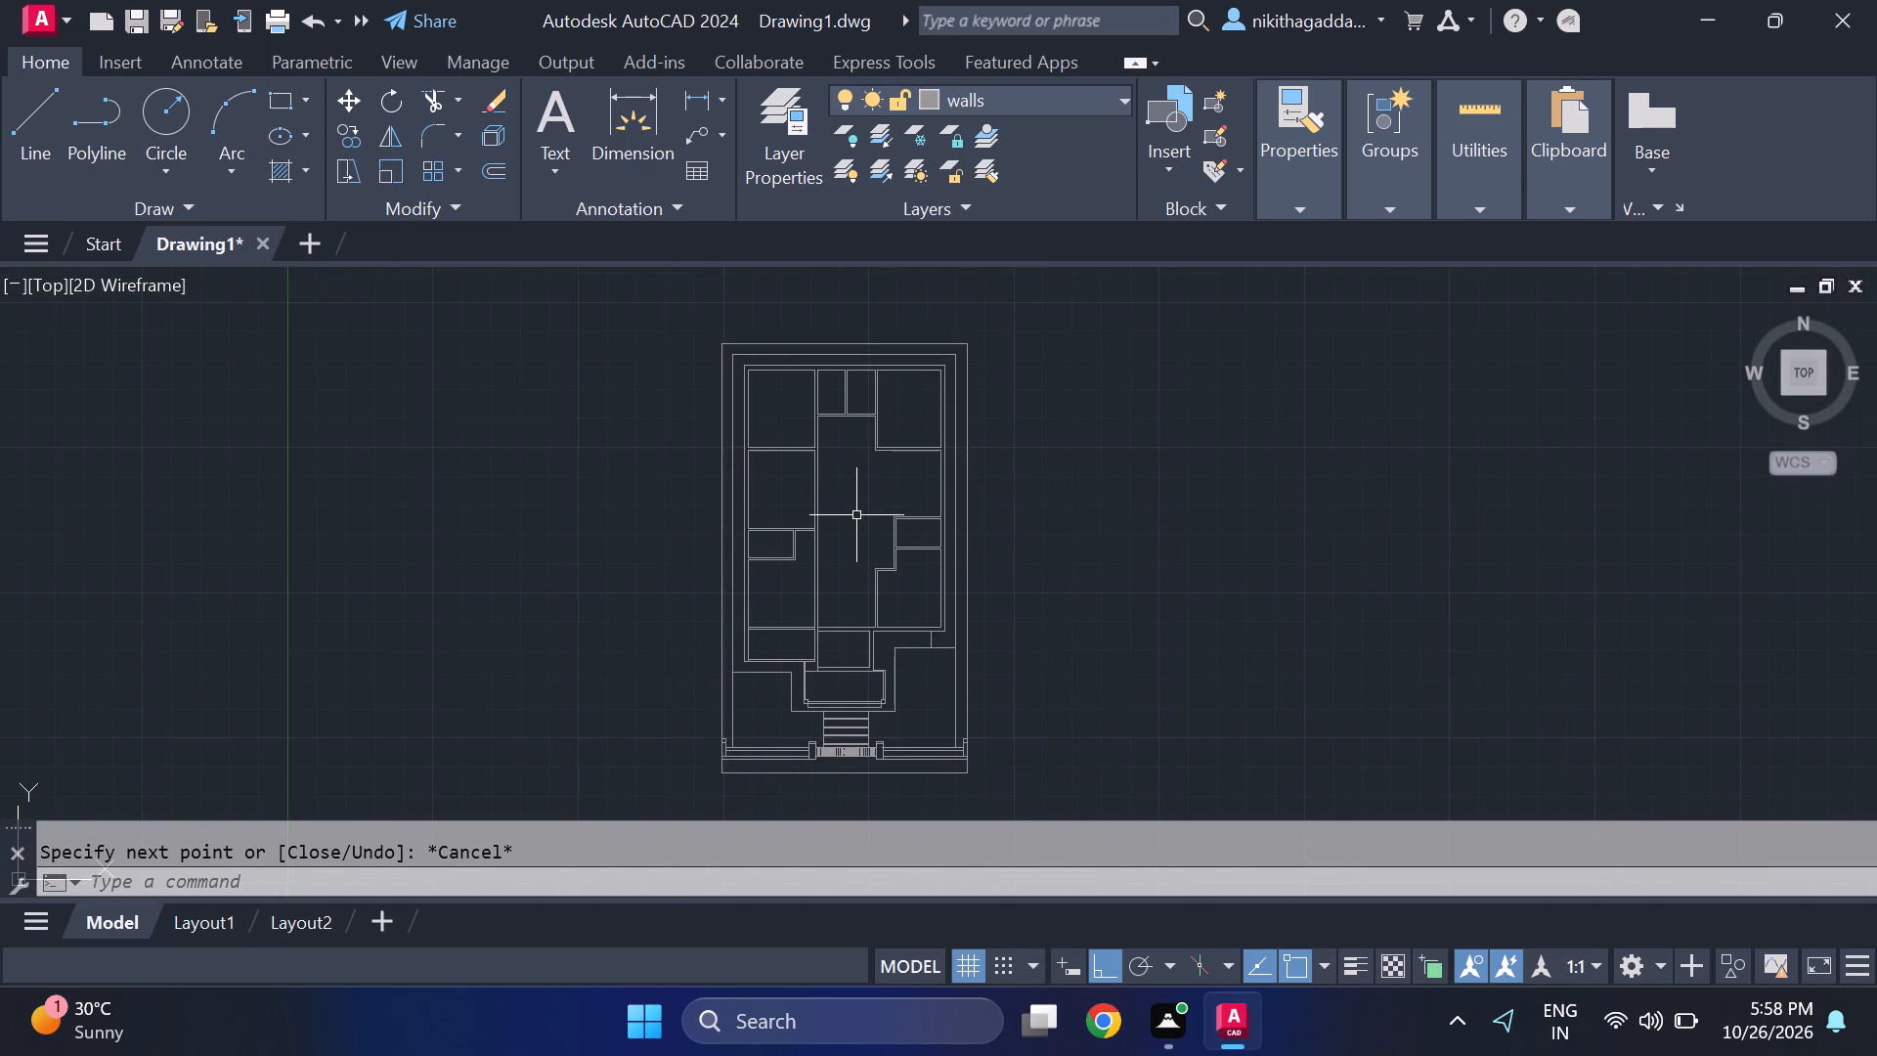
scroll(825, 311, up, 2)
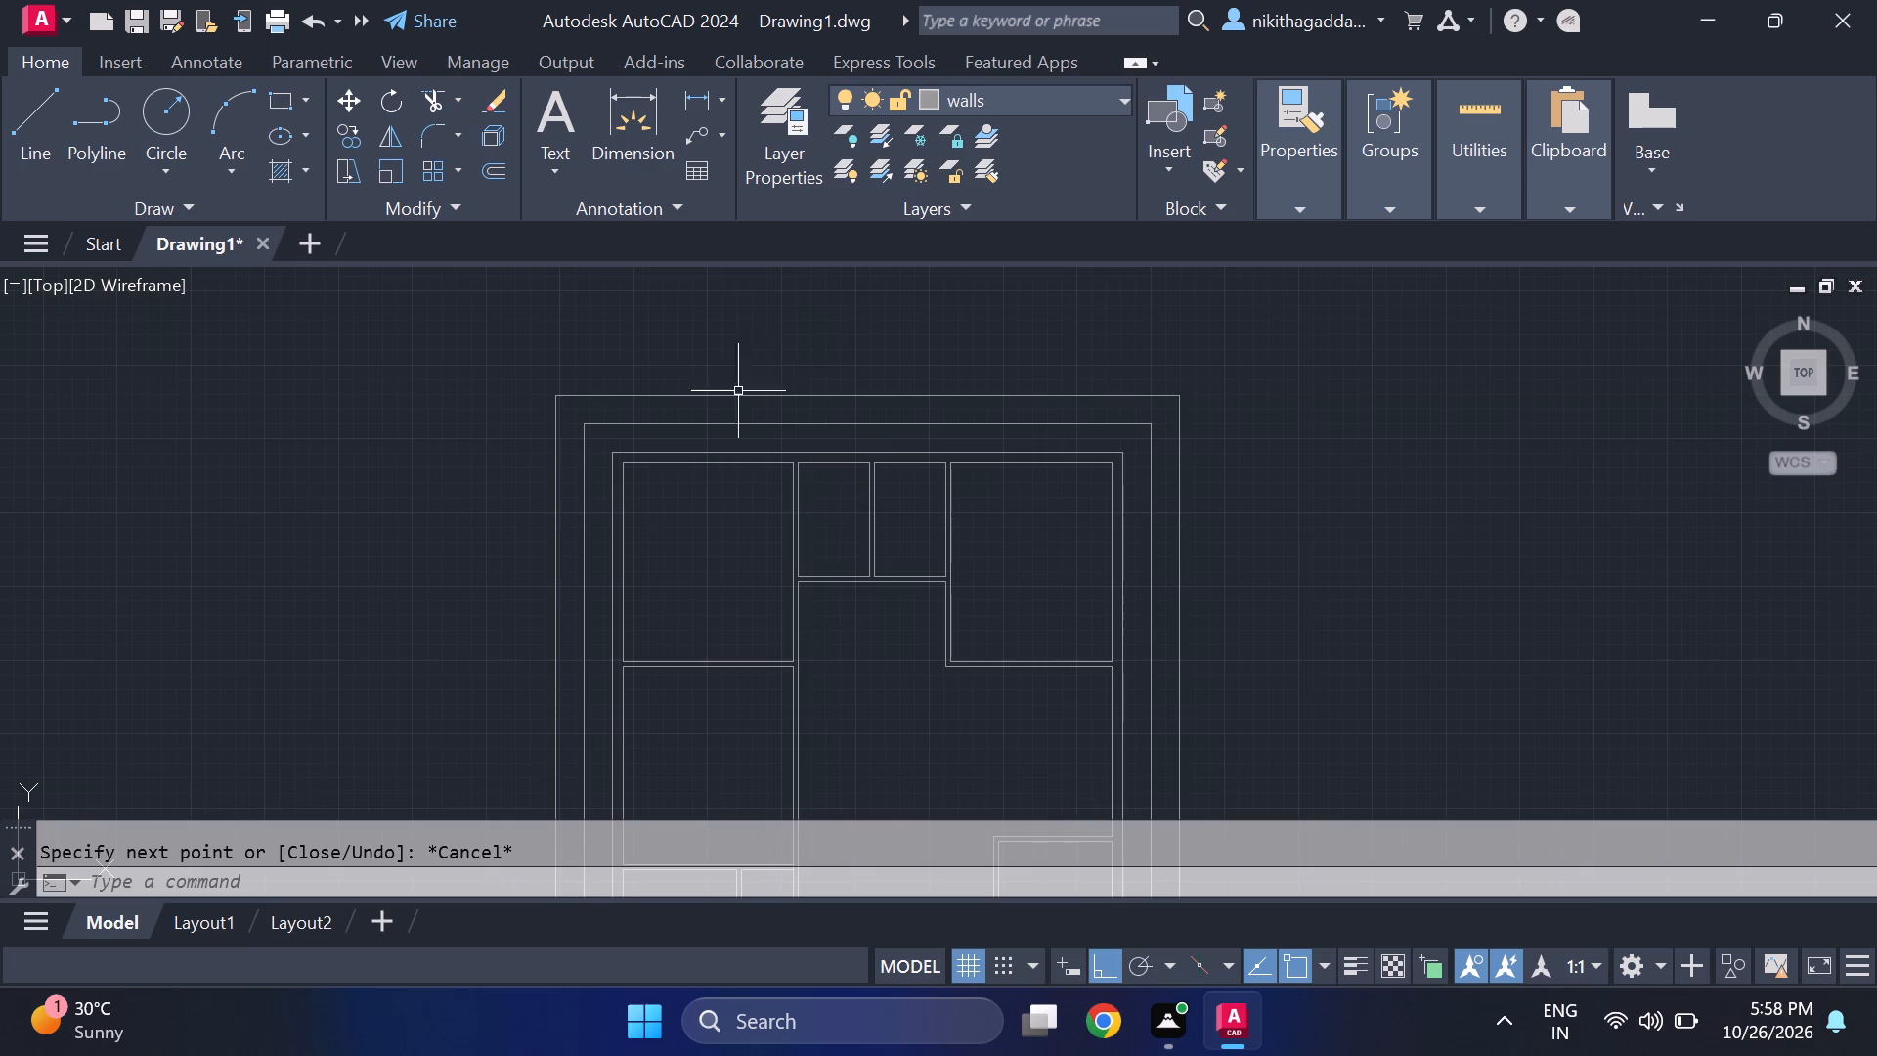
scroll(693, 453, down, 2)
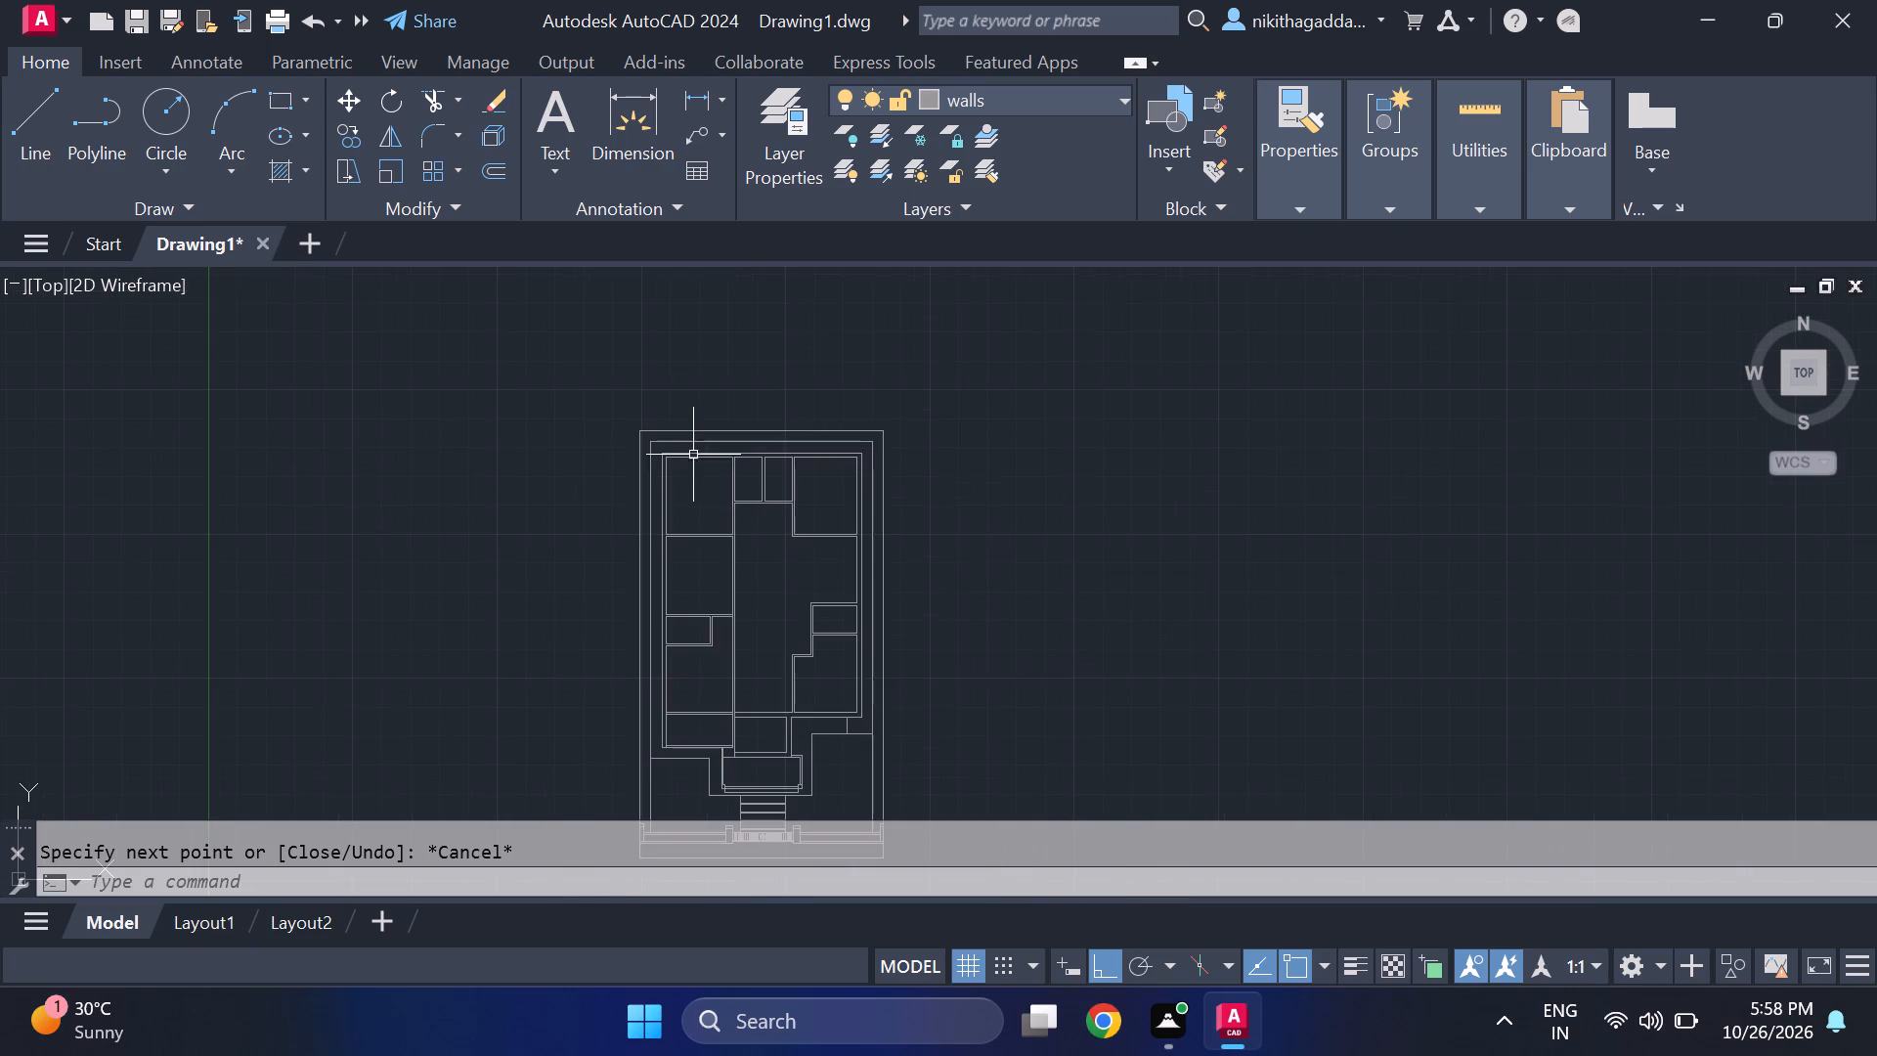
scroll(720, 646, up, 1)
middle_drag(718, 587, 716, 462)
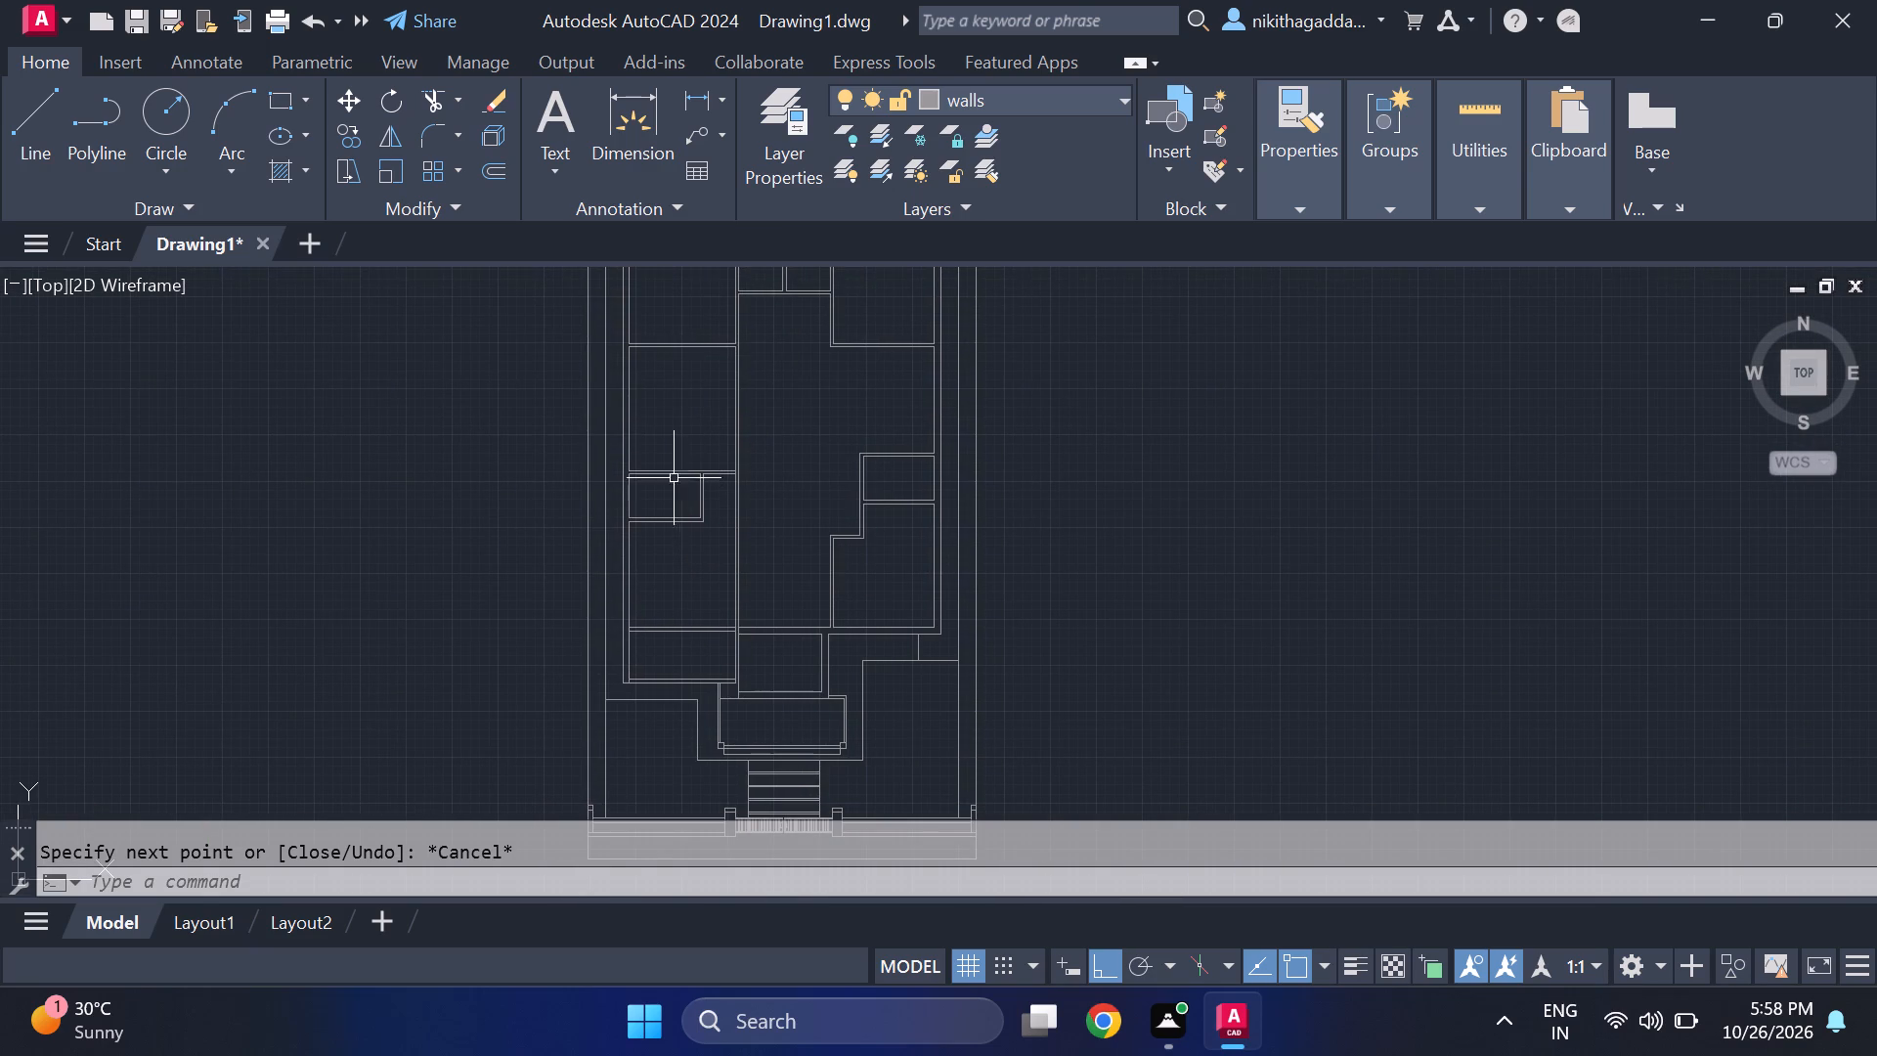
Examine the interior room layout and partition walls from the rear rooms to the front rooms.
middle_drag(743, 410, 741, 563)
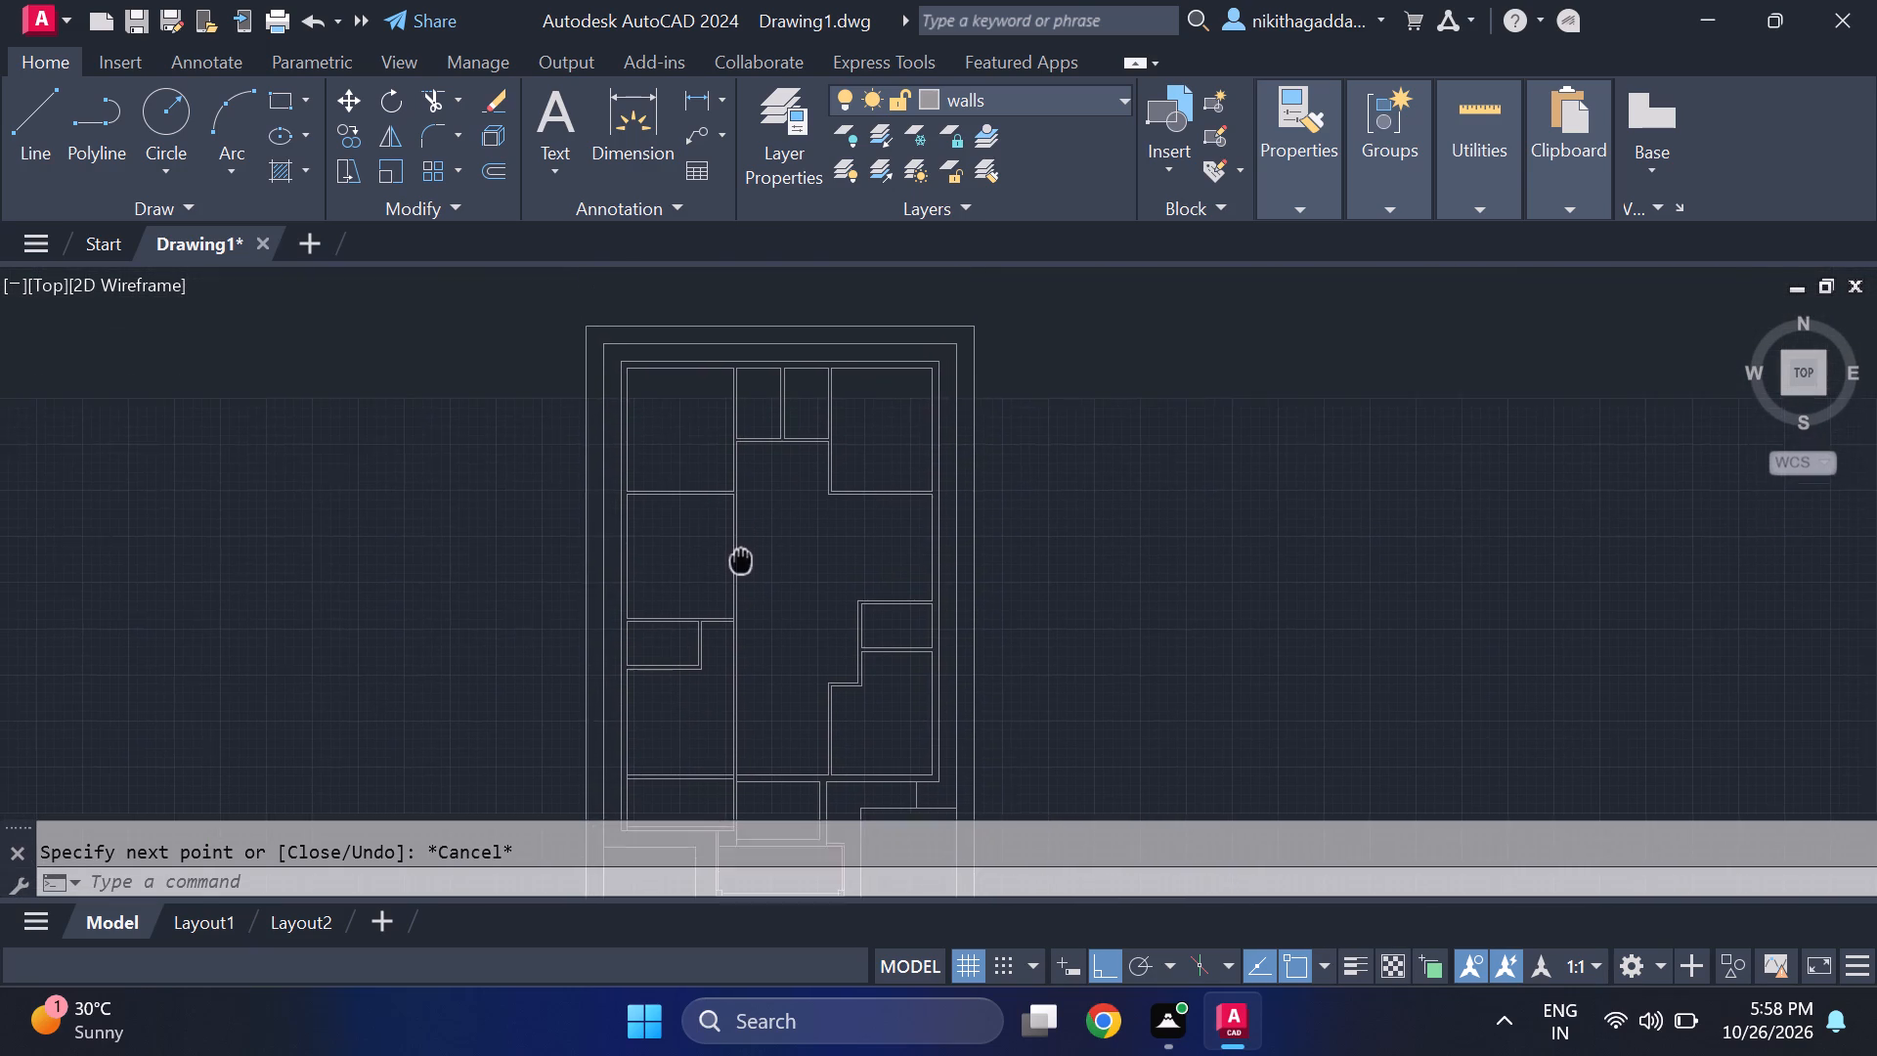
middle_drag(741, 563, 738, 580)
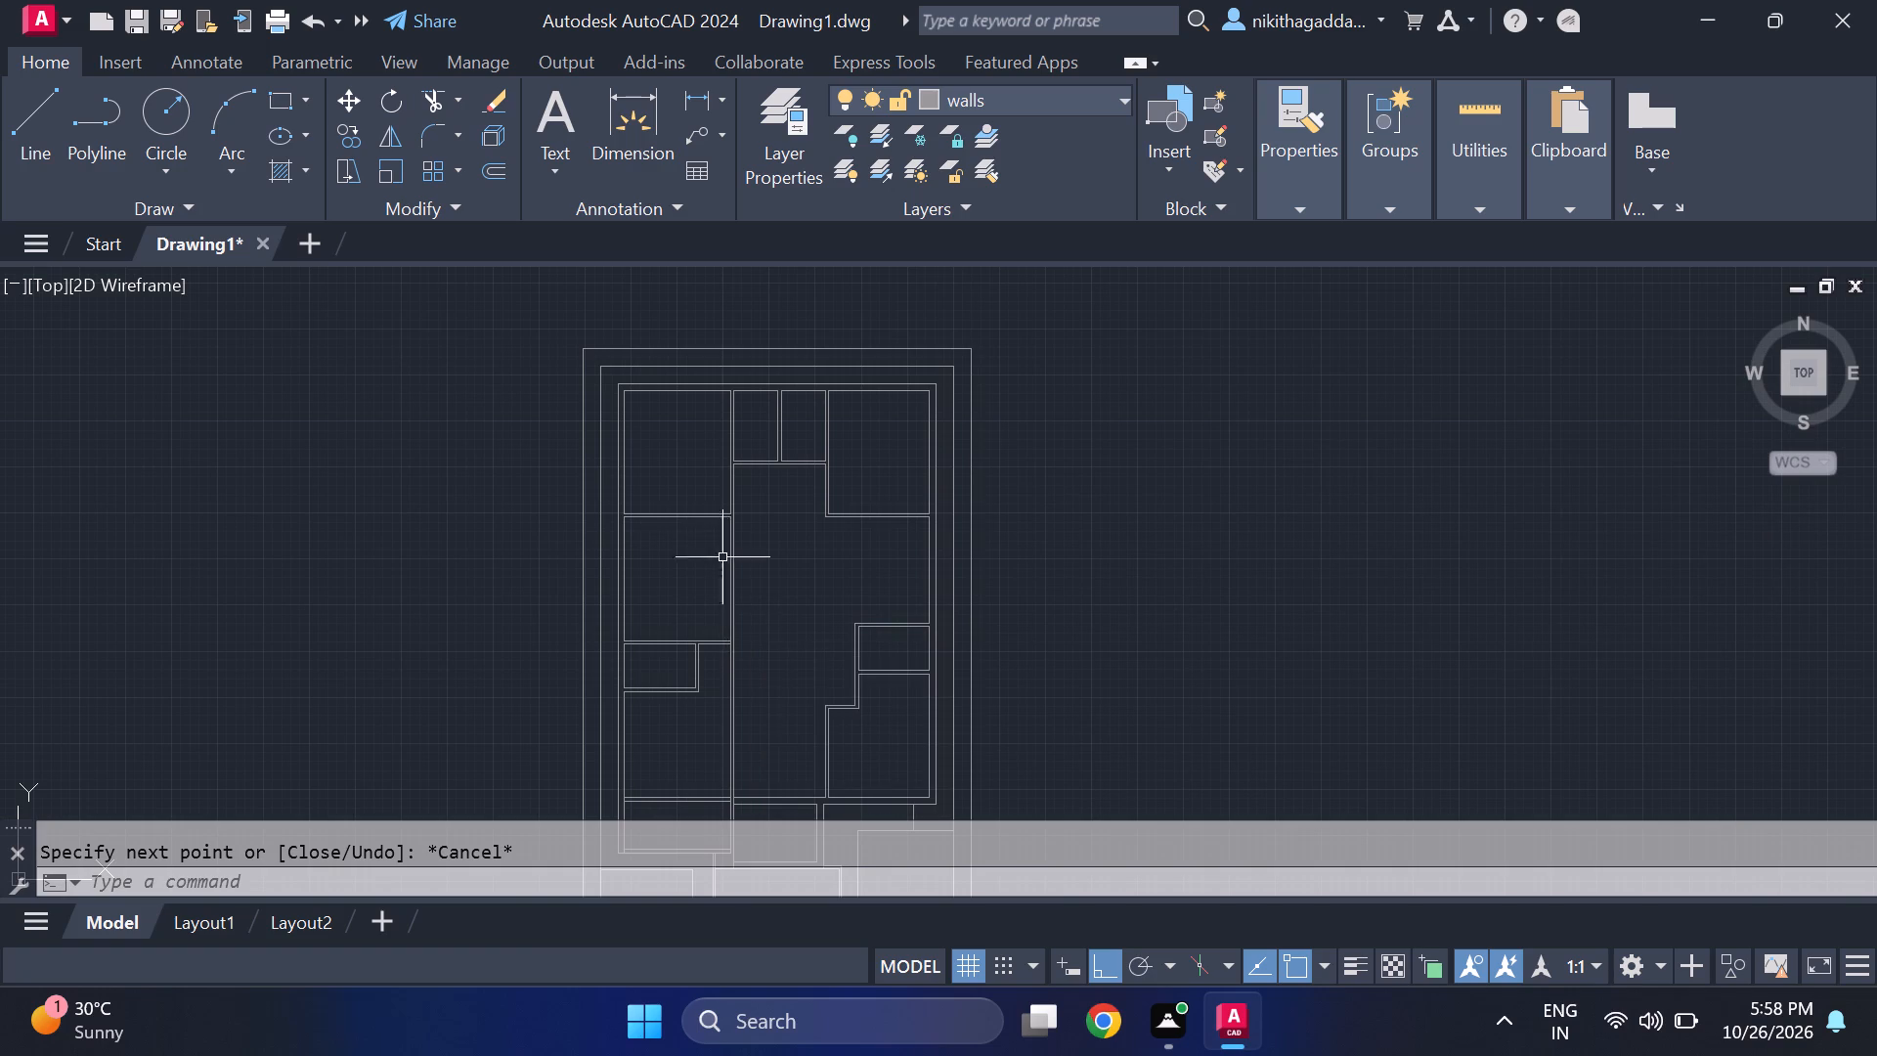
scroll(719, 488, up, 3)
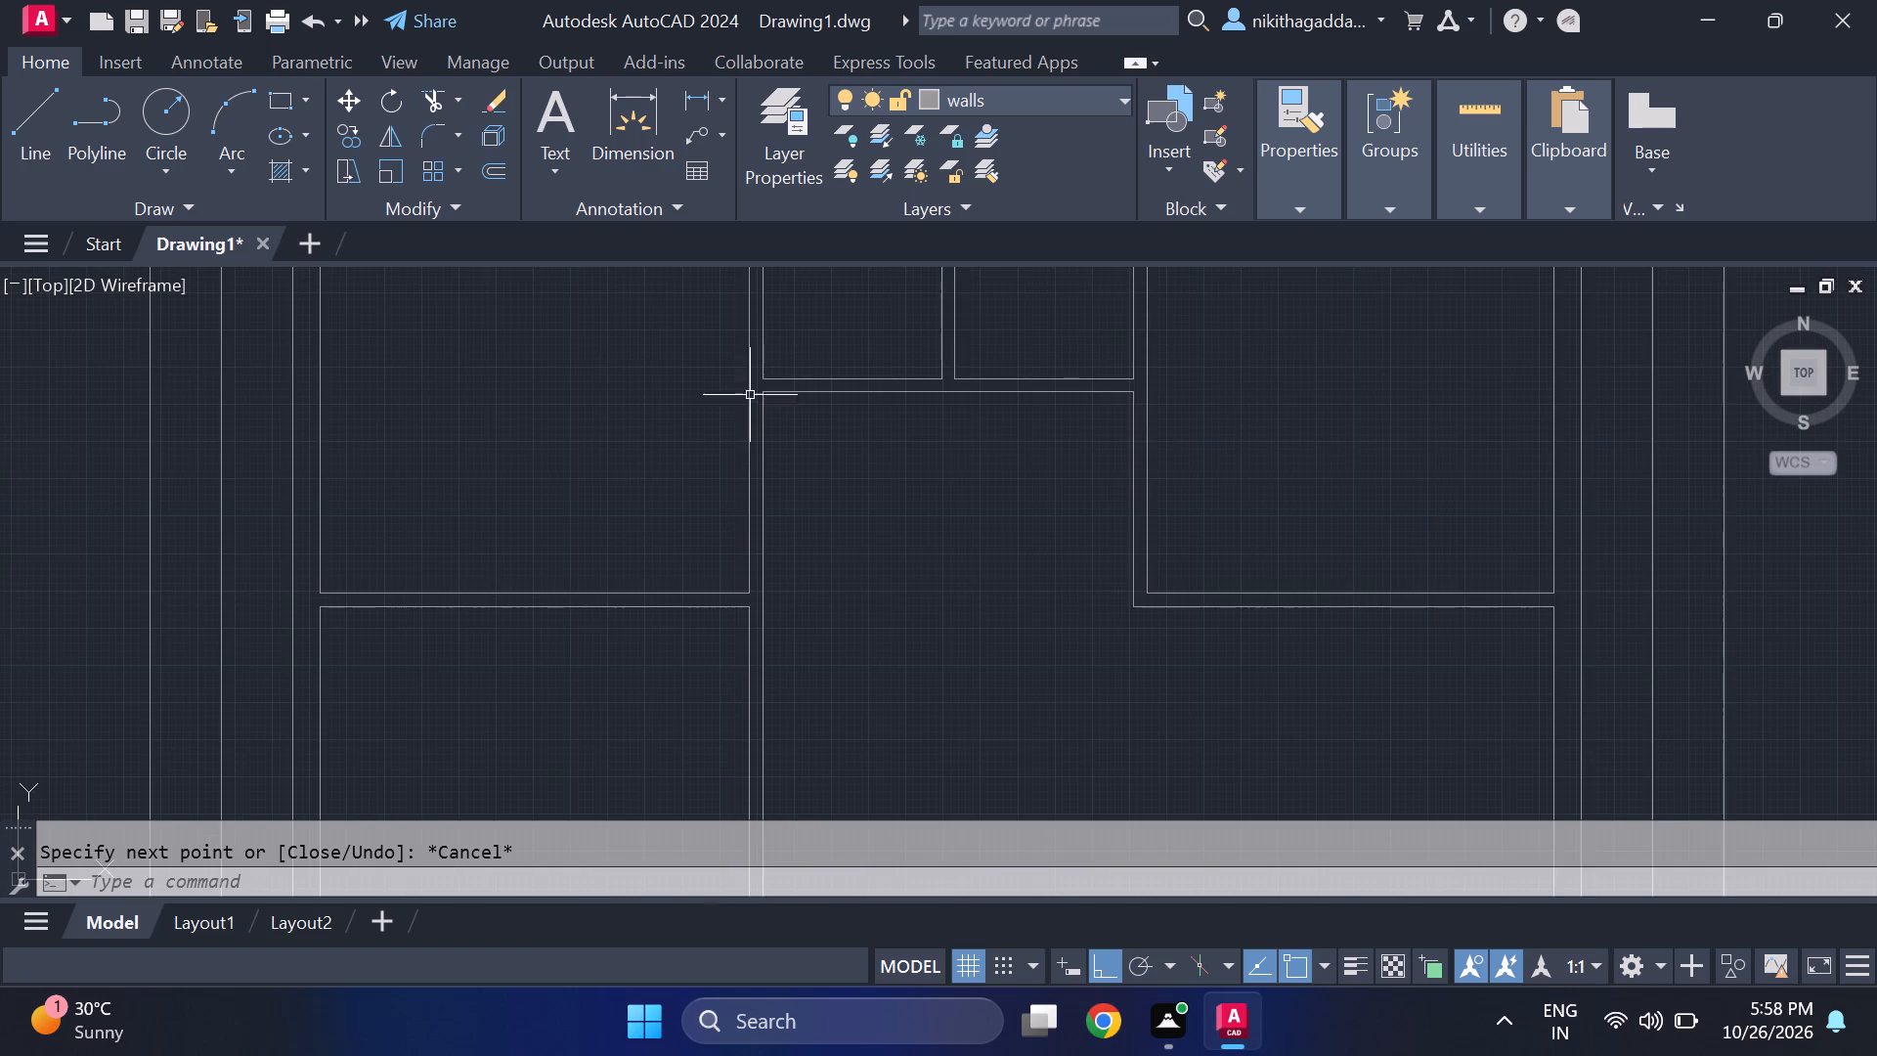
scroll(740, 418, down, 2)
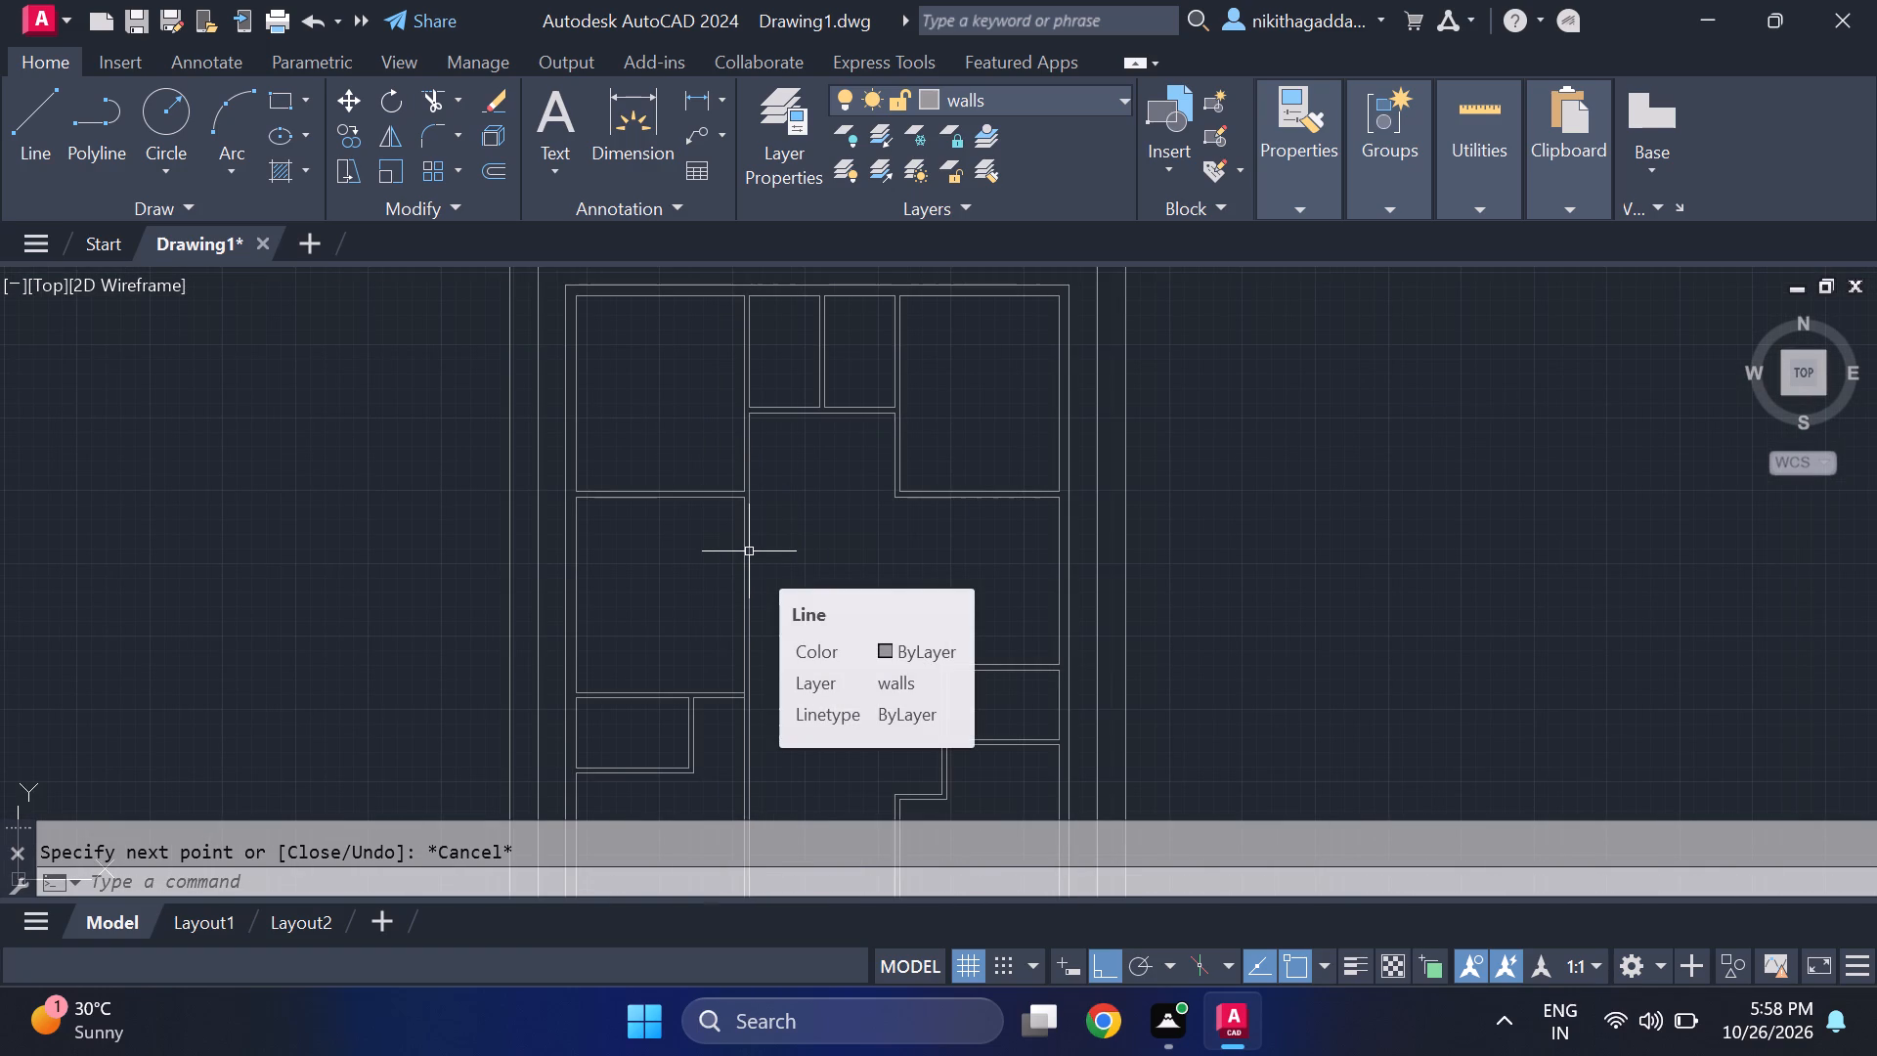
middle_drag(906, 729, 897, 635)
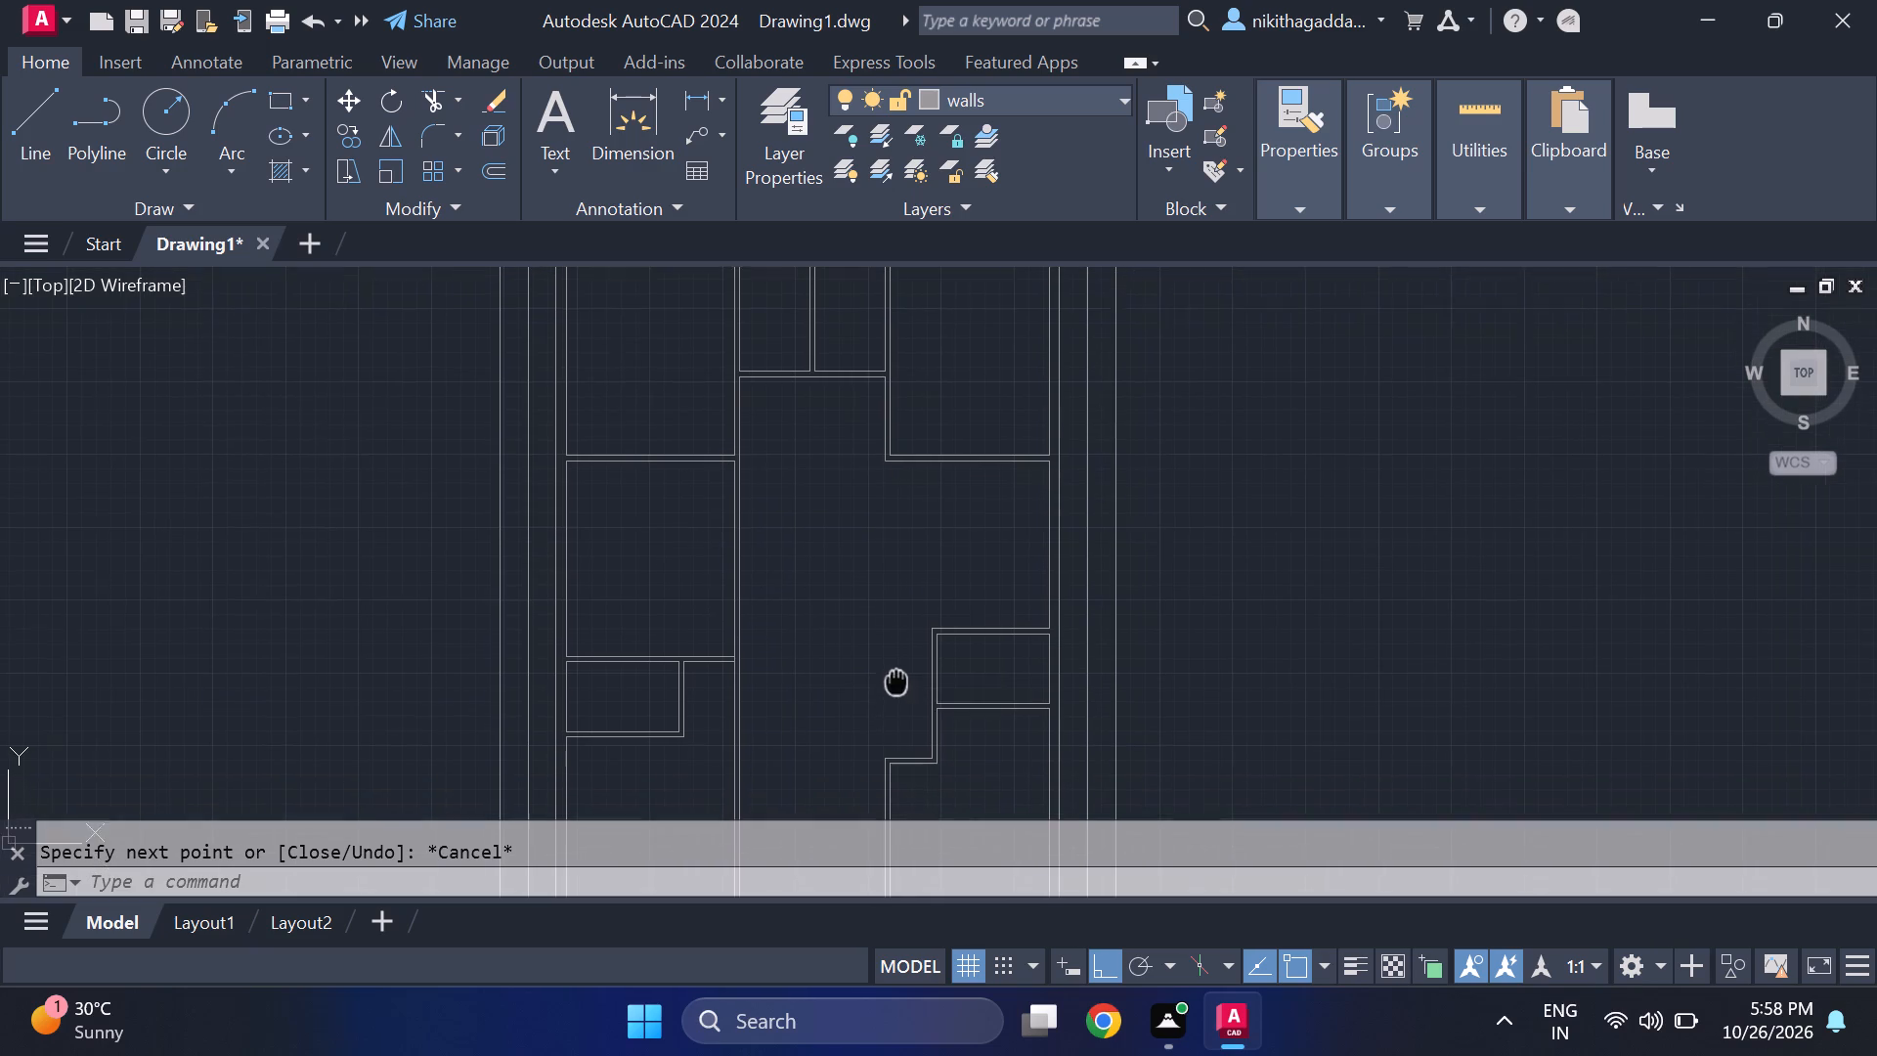
middle_drag(897, 635, 897, 606)
scroll(888, 609, down, 2)
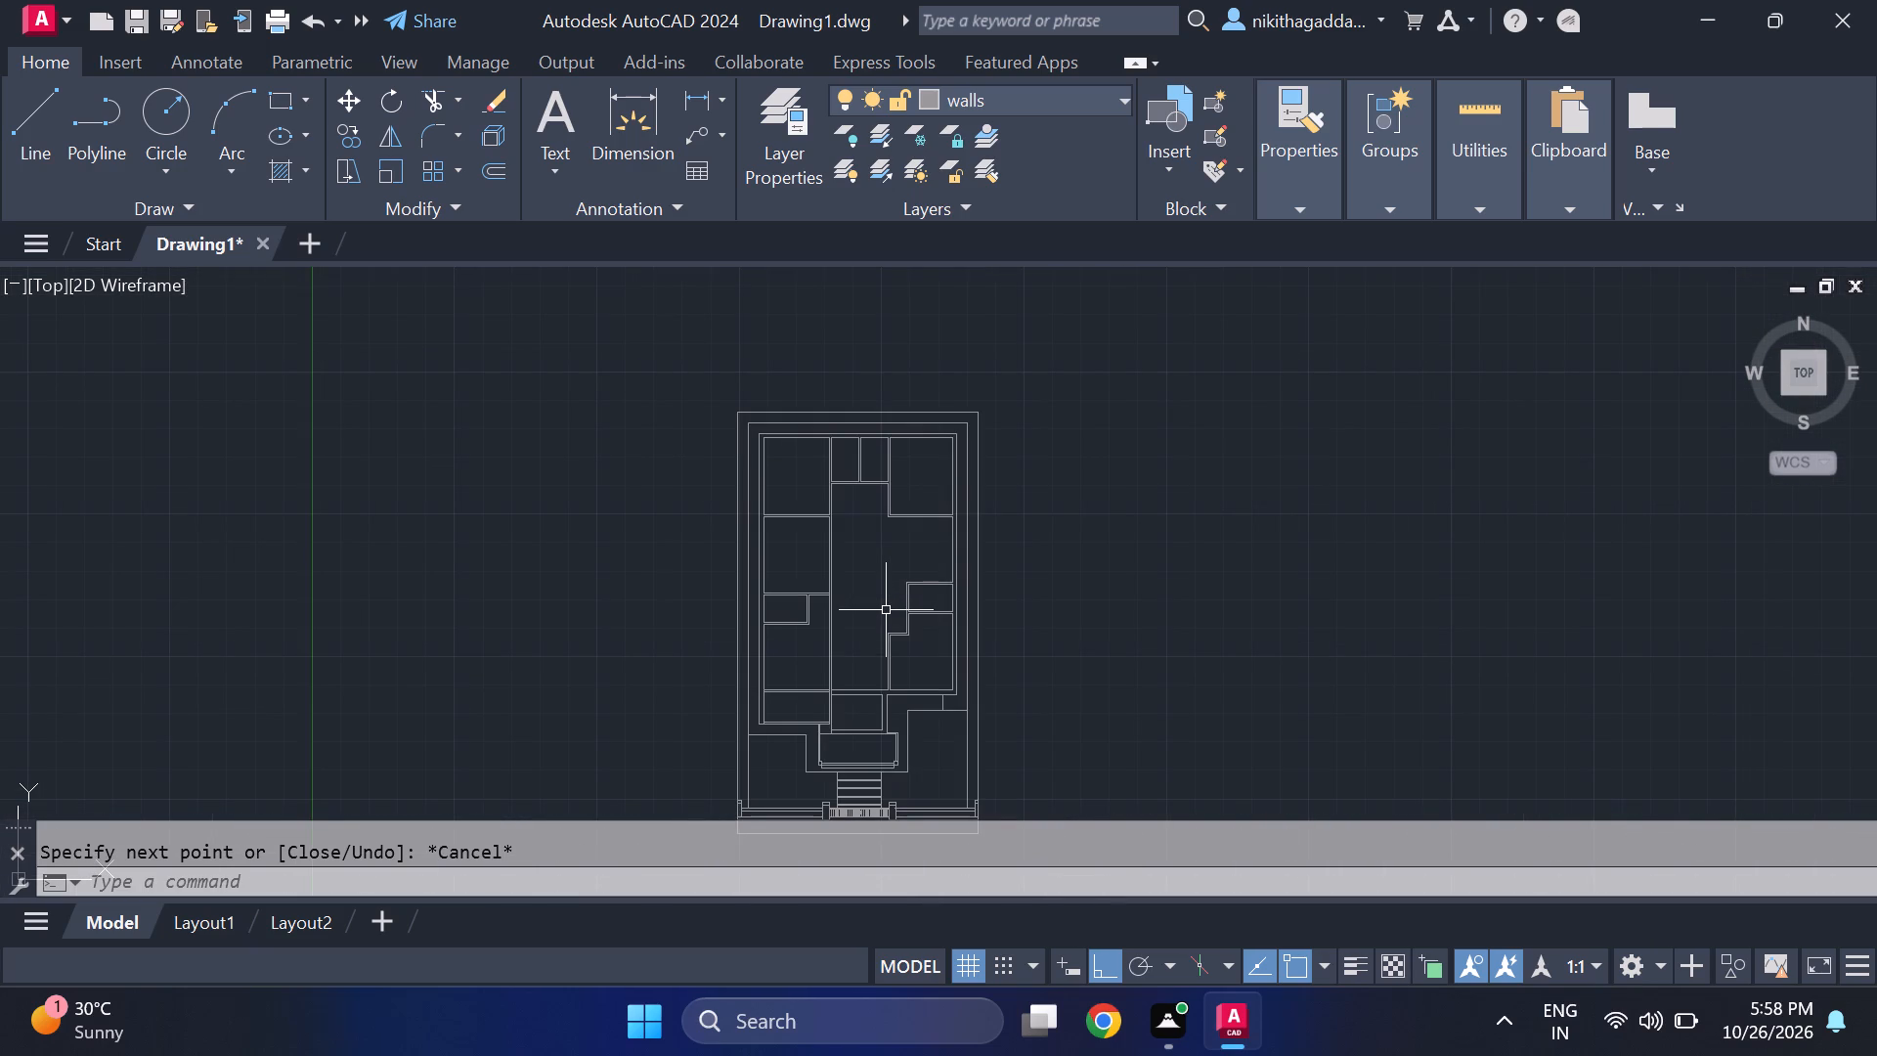
scroll(856, 654, up, 1)
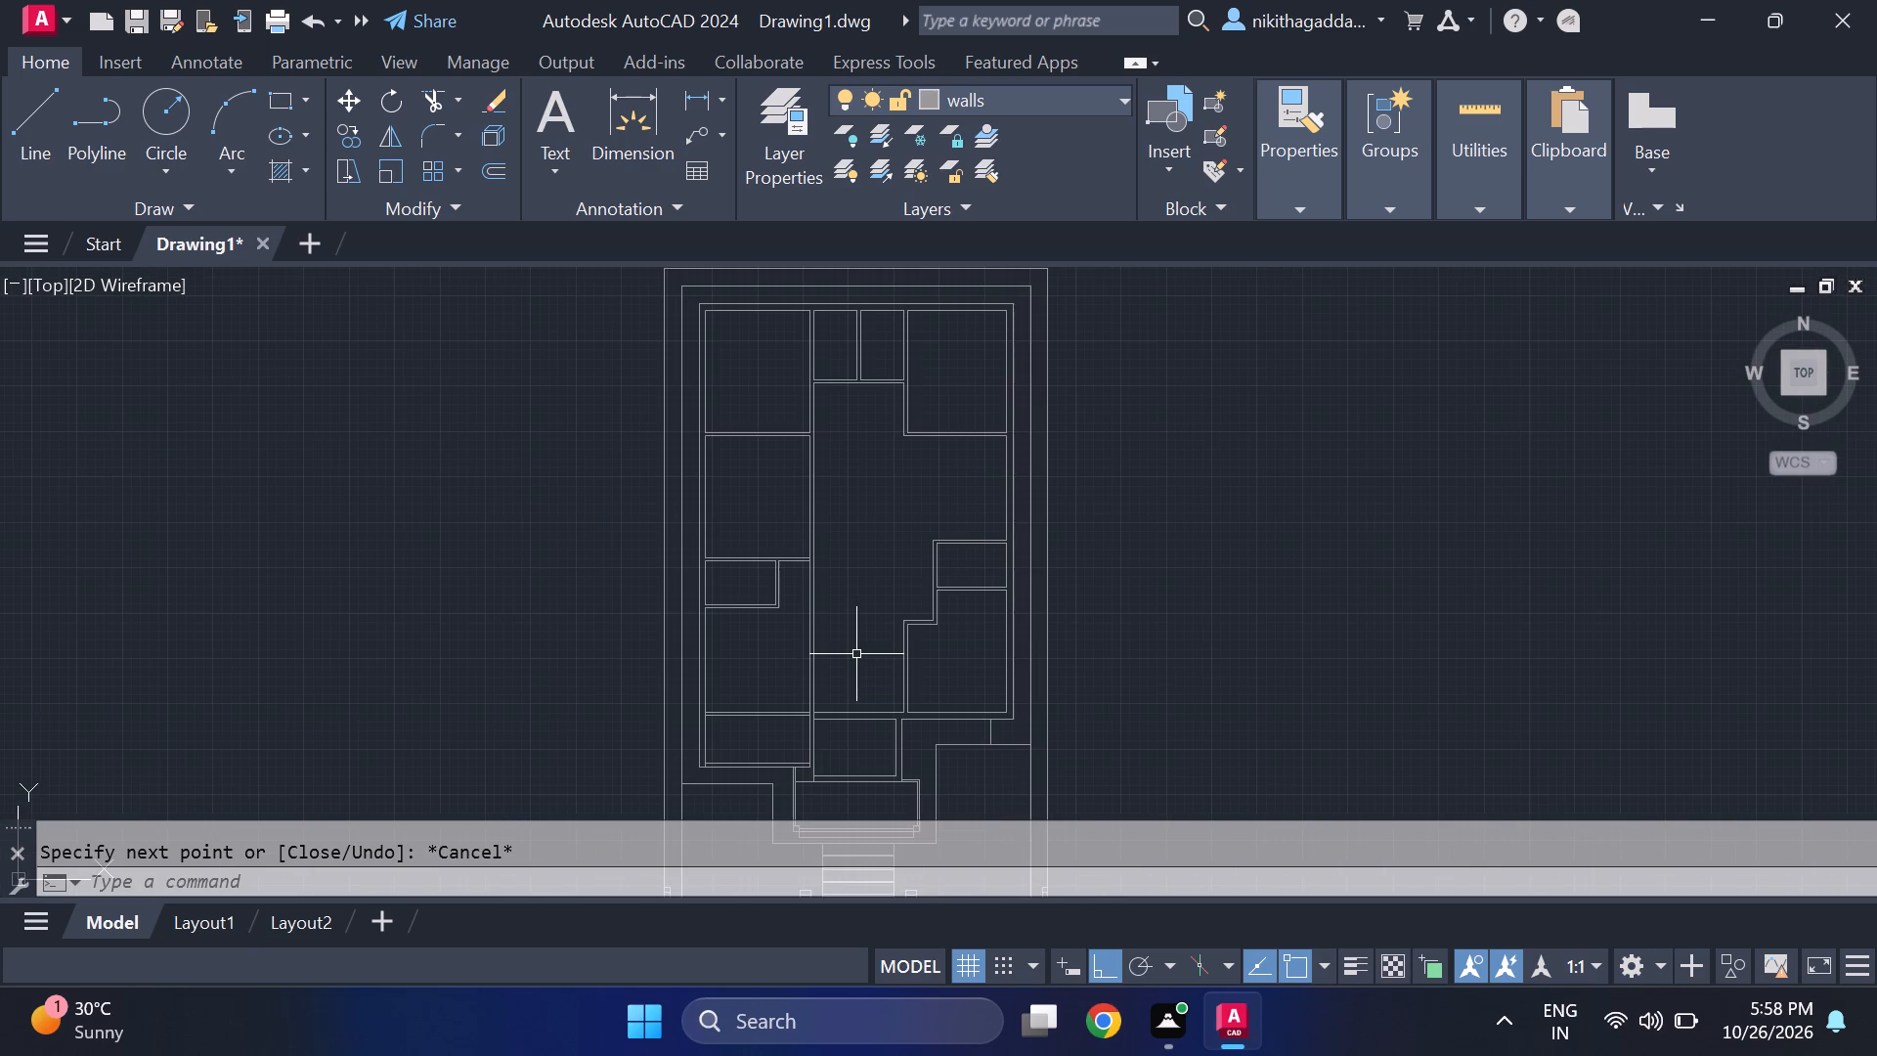
scroll(855, 654, up, 1)
middle_drag(767, 655, 787, 600)
scroll(767, 655, up, 1)
scroll(787, 610, down, 1)
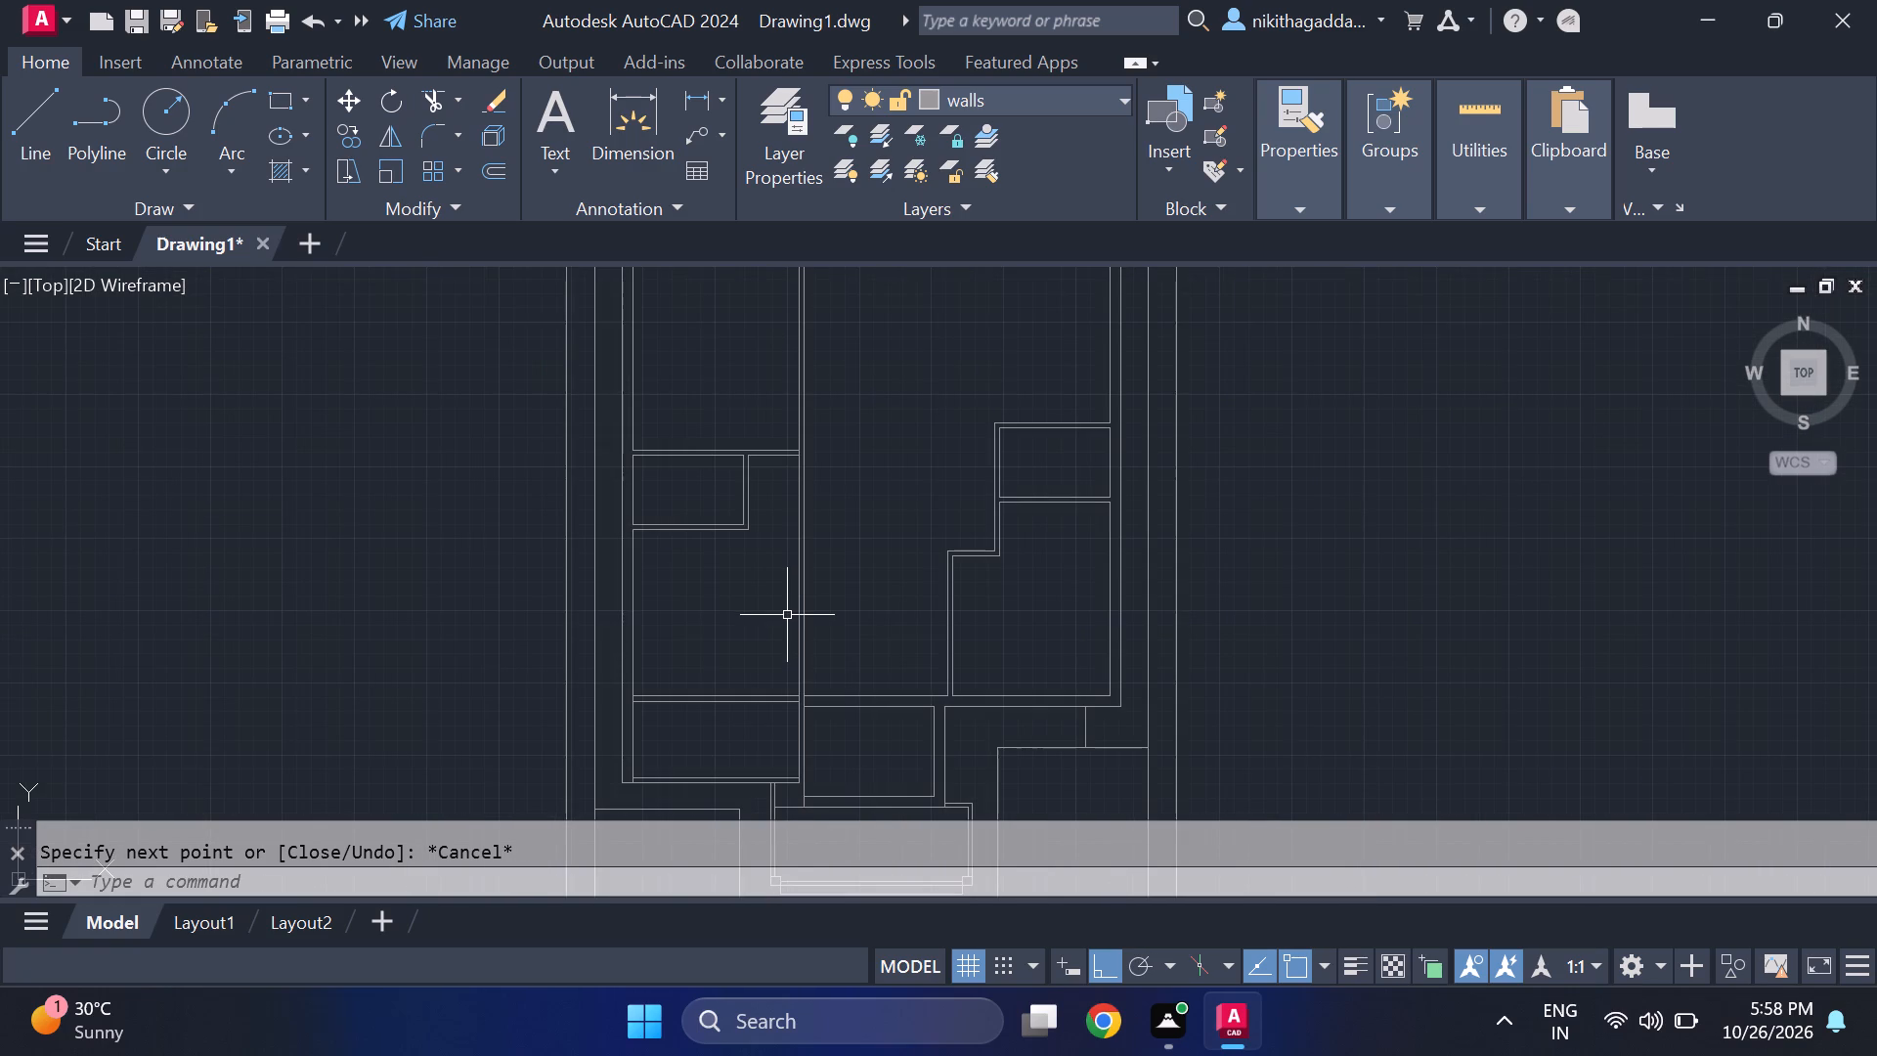
Draw a short horizontal line across the long central wall's thickness, about level with the stepped corner of the right-hand room.
scroll(787, 615, up, 1)
middle_drag(783, 613, 781, 604)
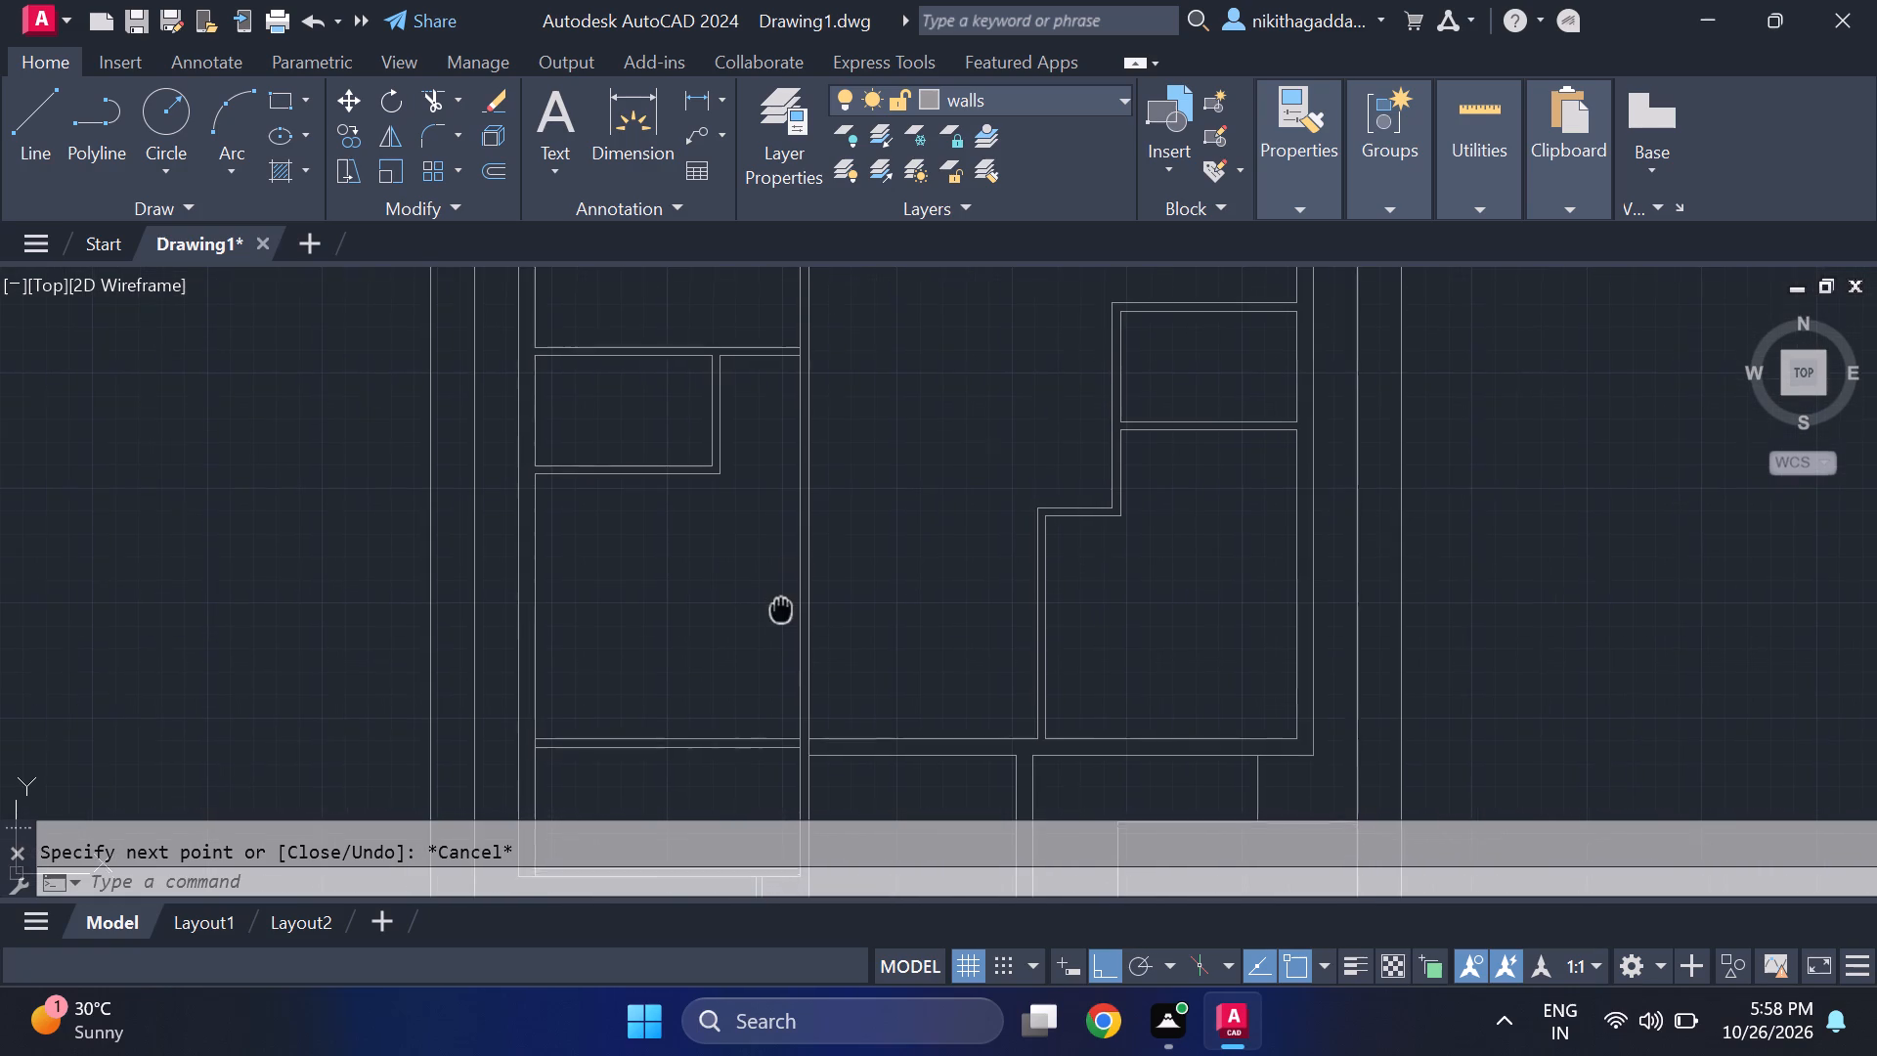
middle_drag(781, 604, 798, 544)
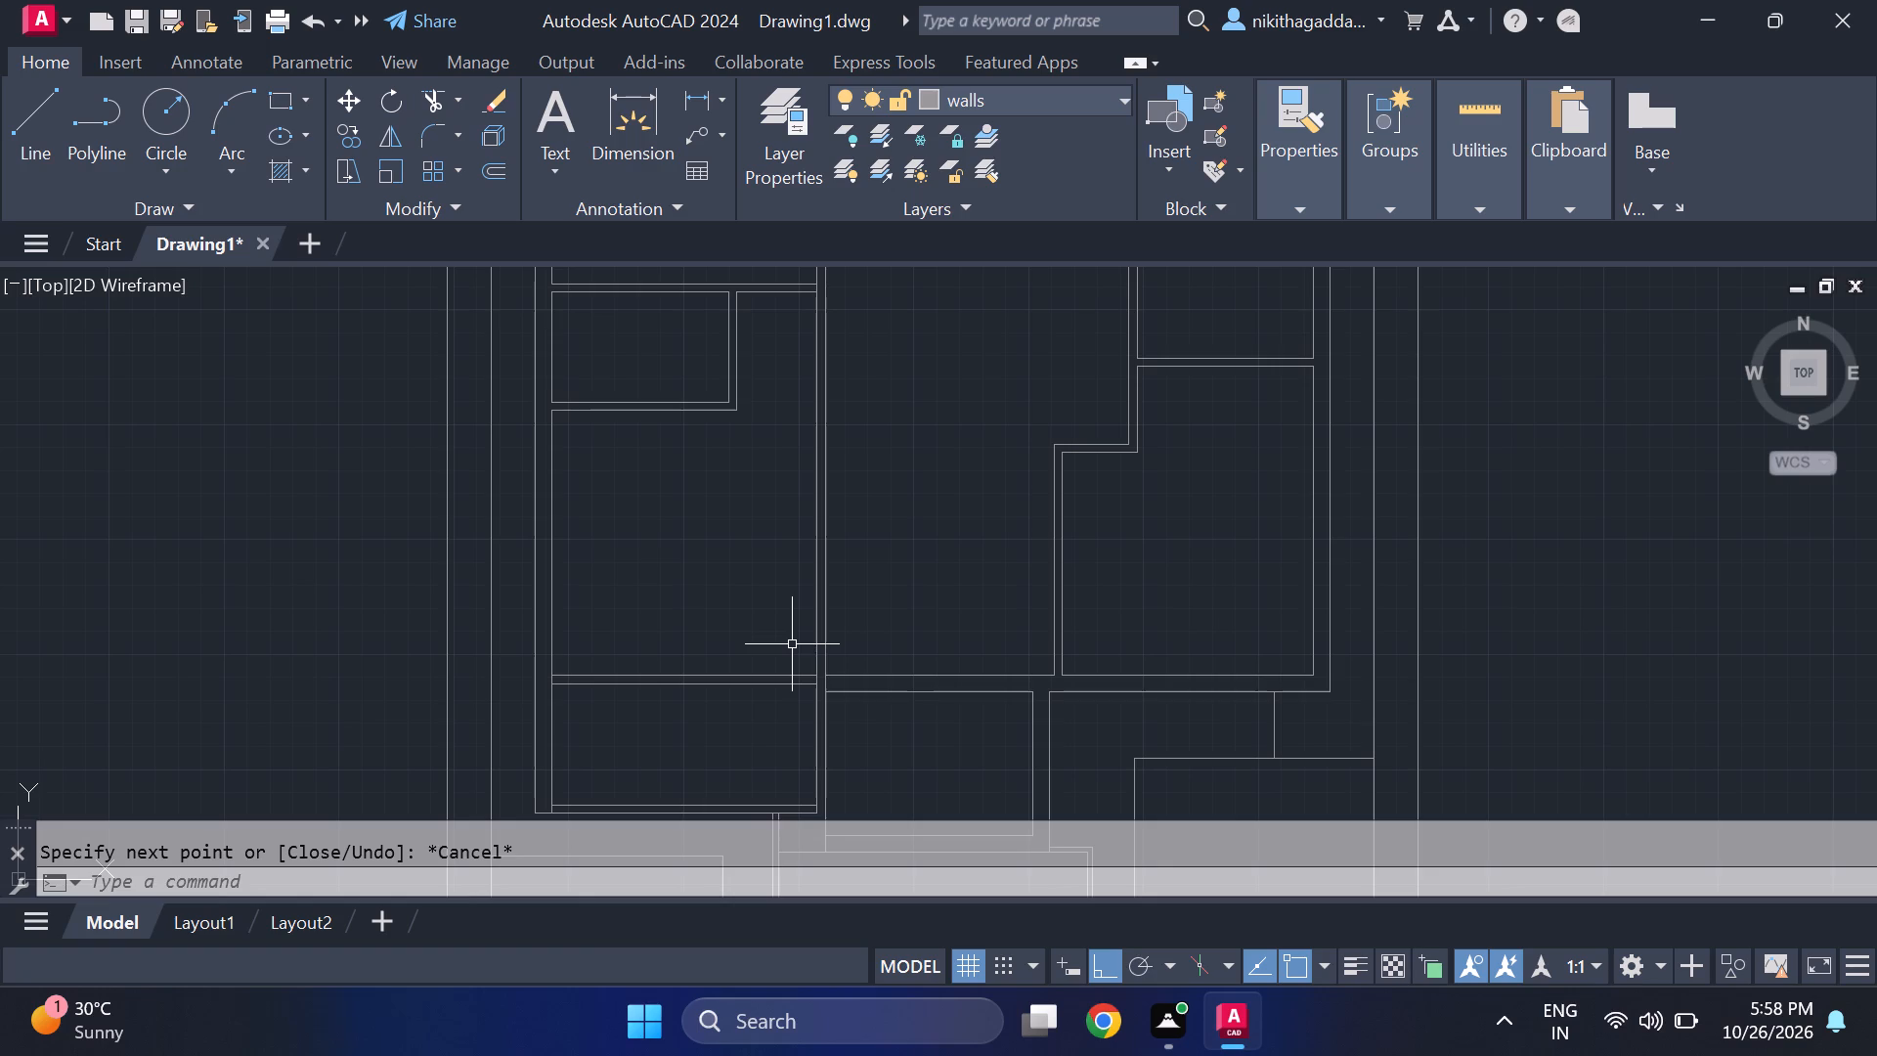
middle_drag(796, 597, 782, 629)
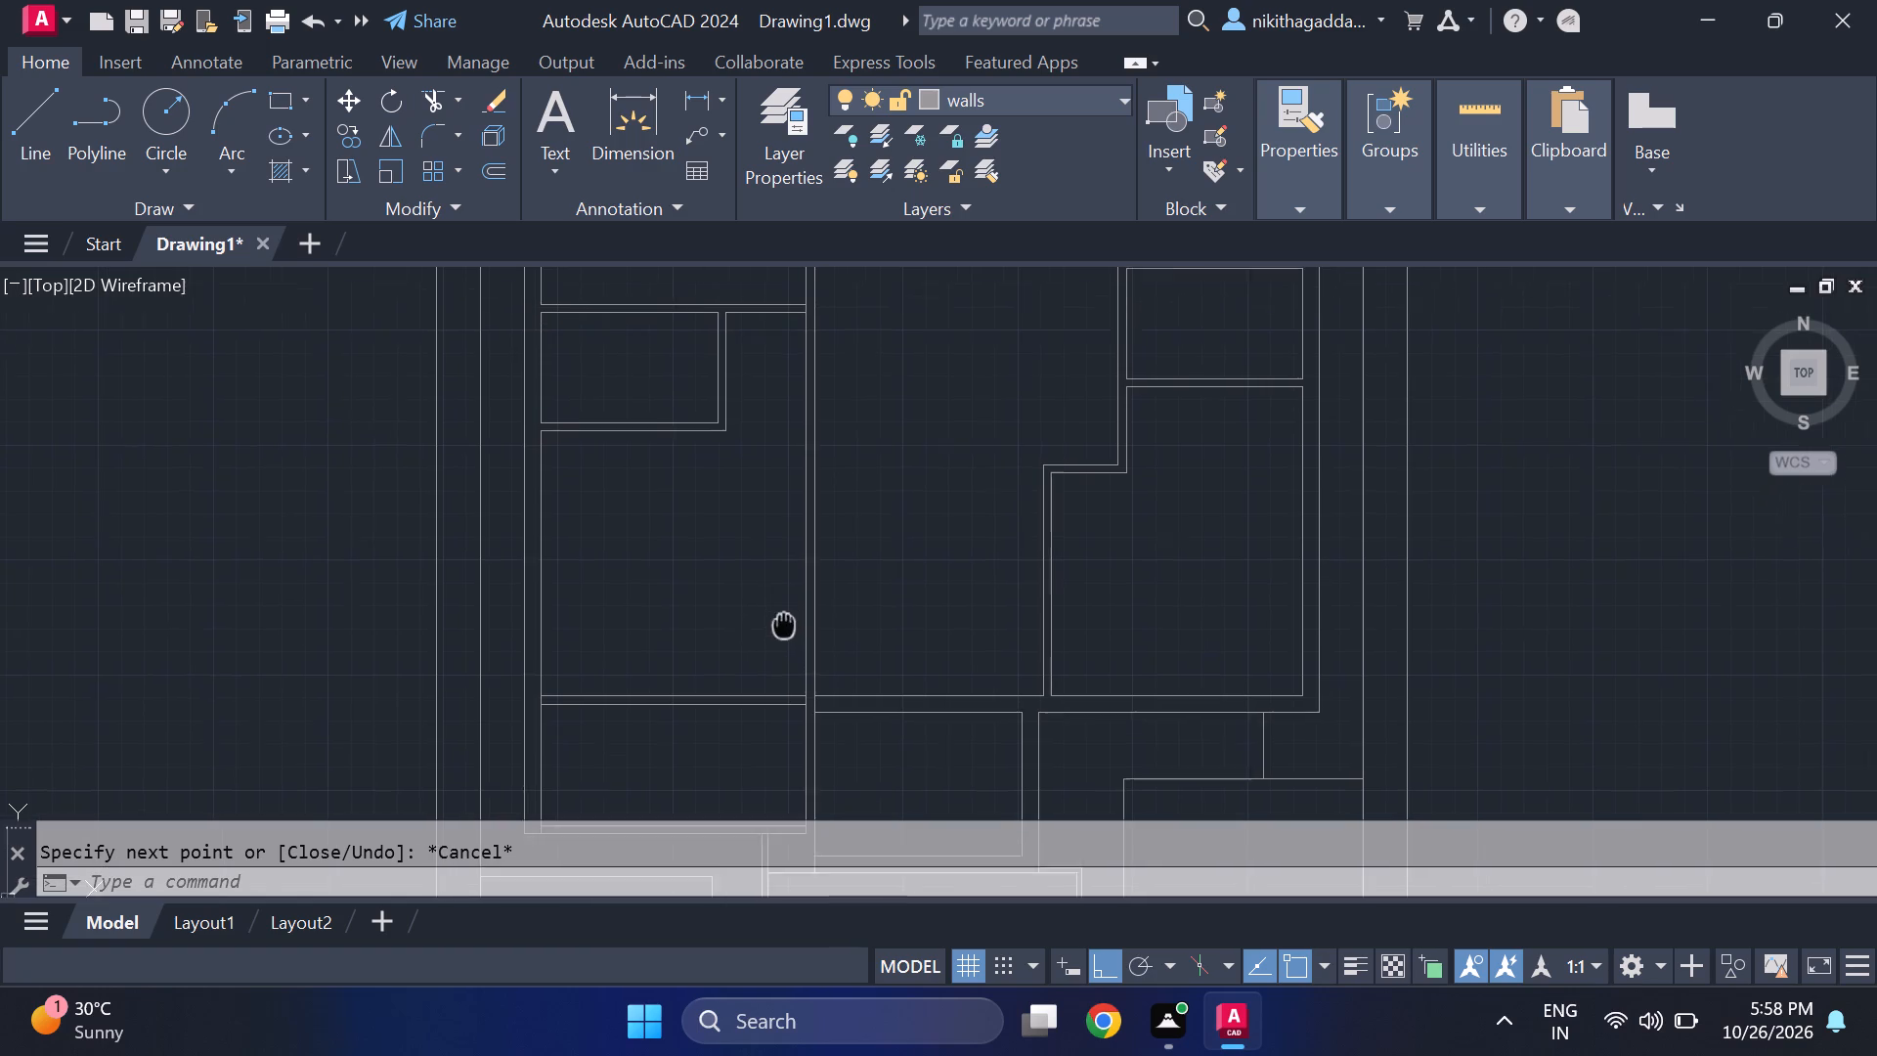
middle_drag(782, 629, 774, 664)
key(l)
key(Return)
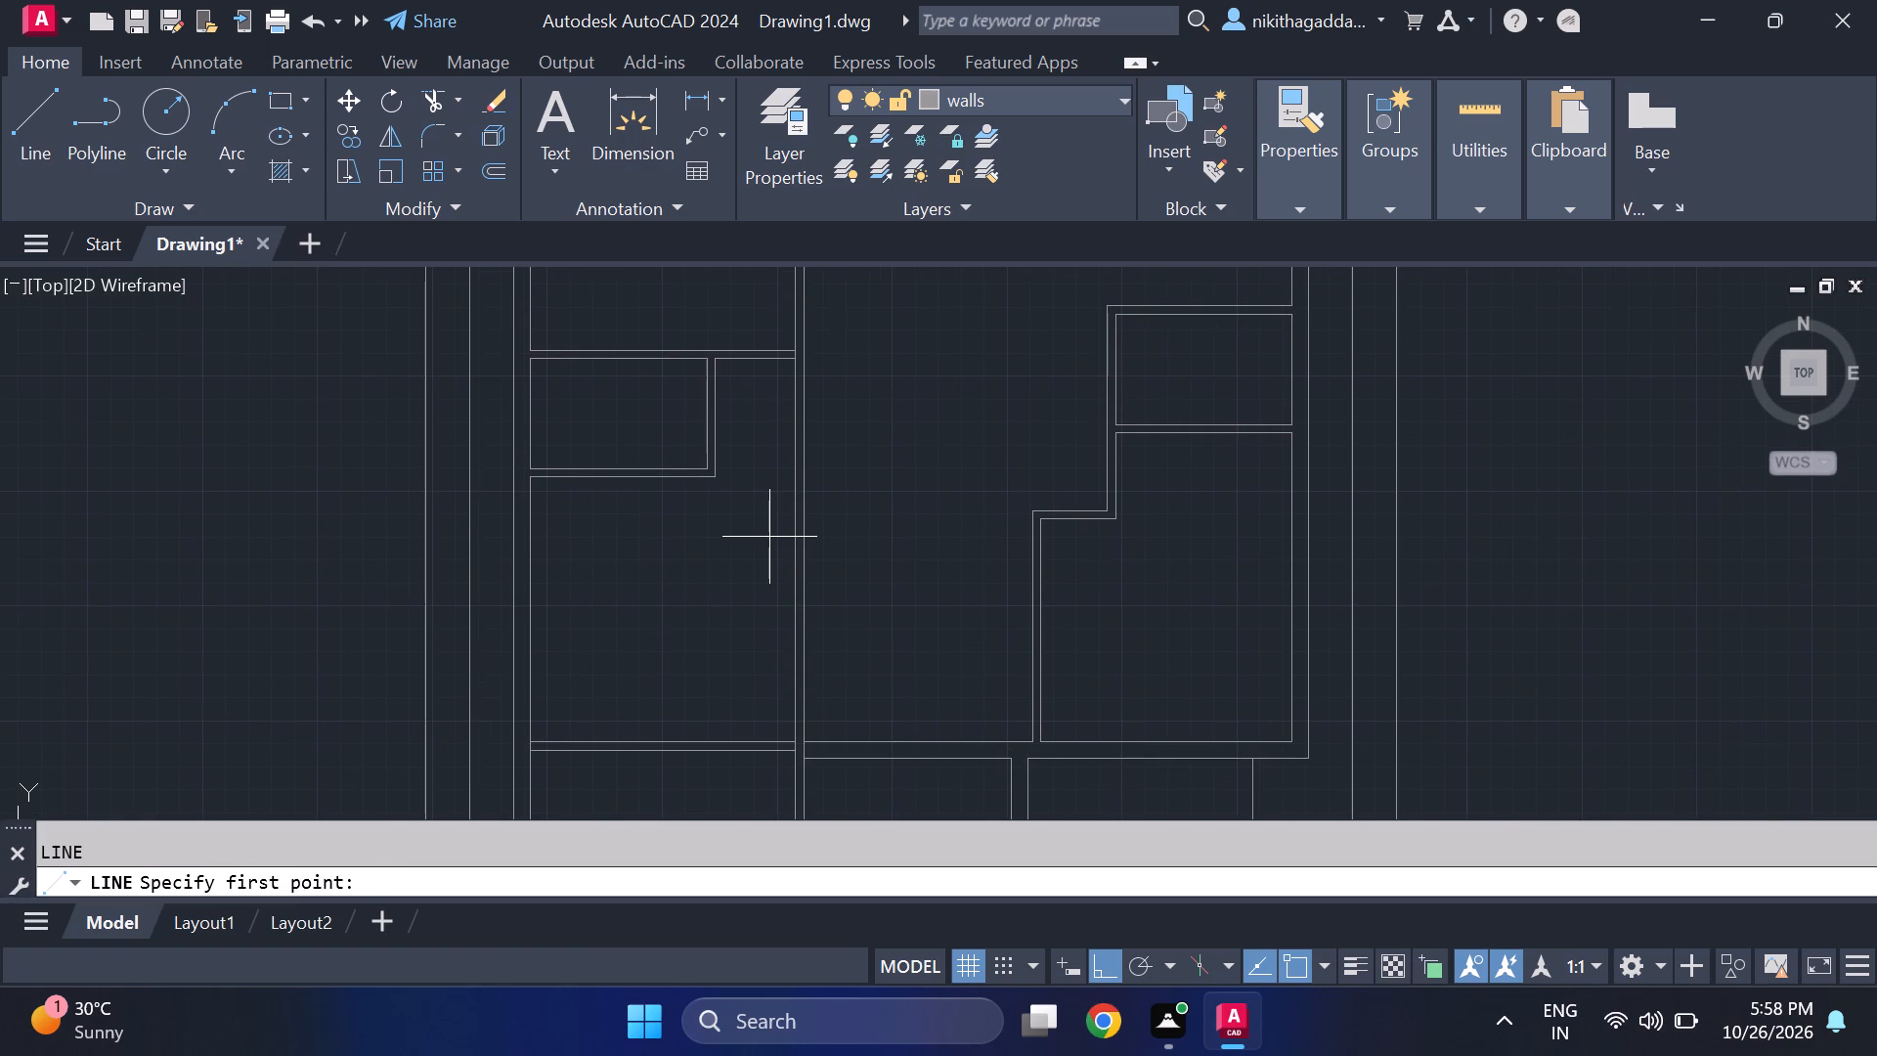
scroll(769, 537, up, 2)
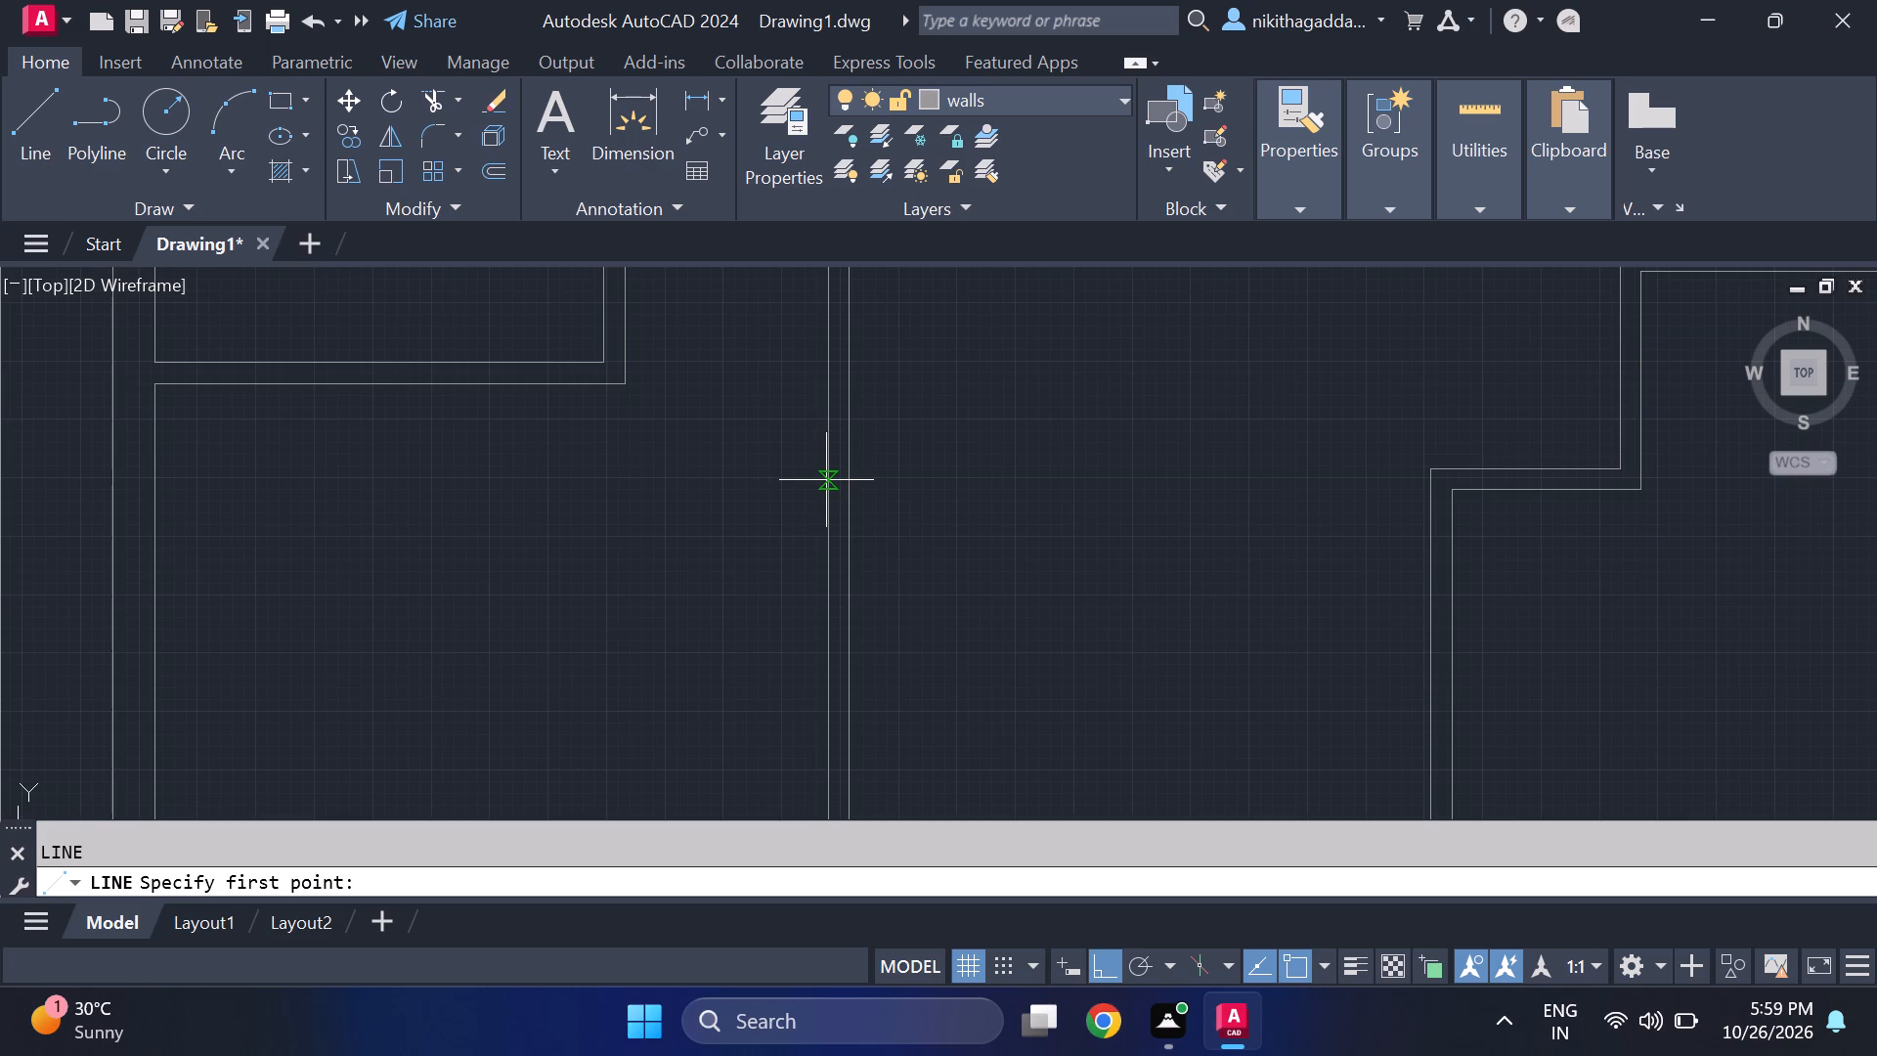
click(826, 472)
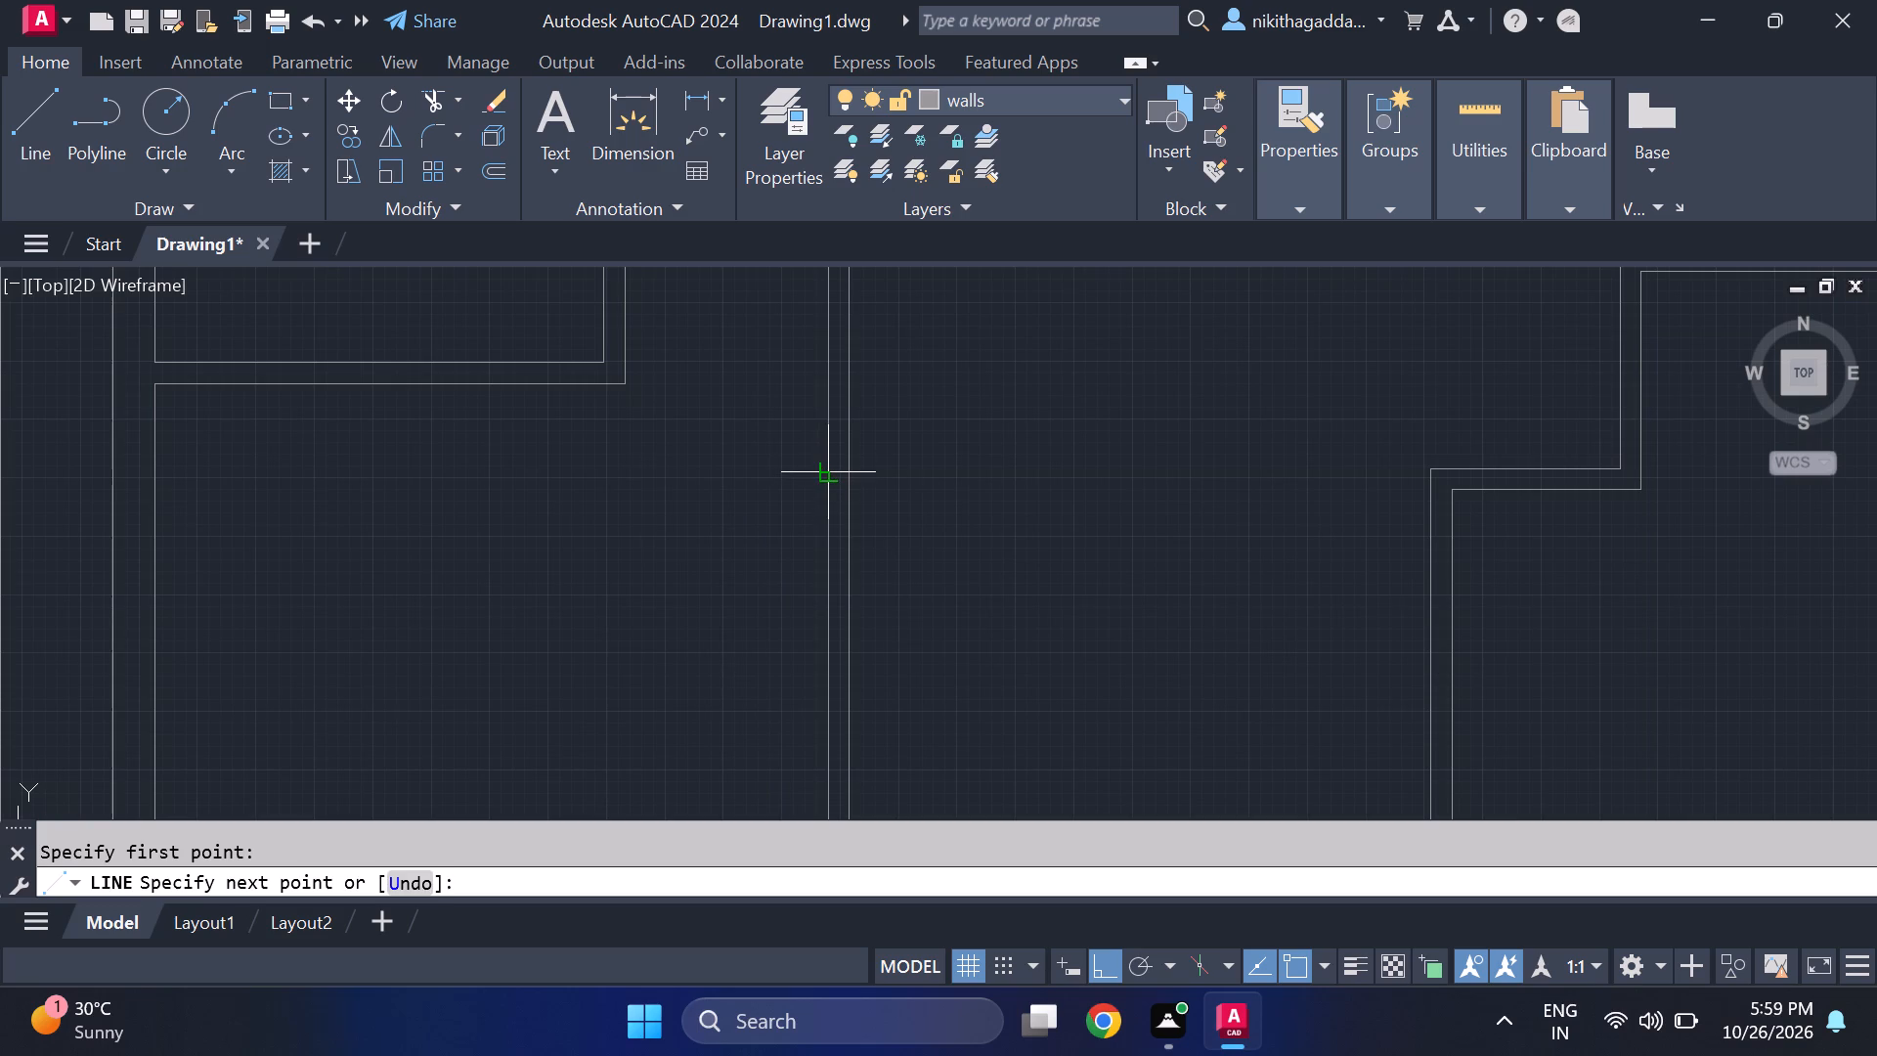
click(856, 472)
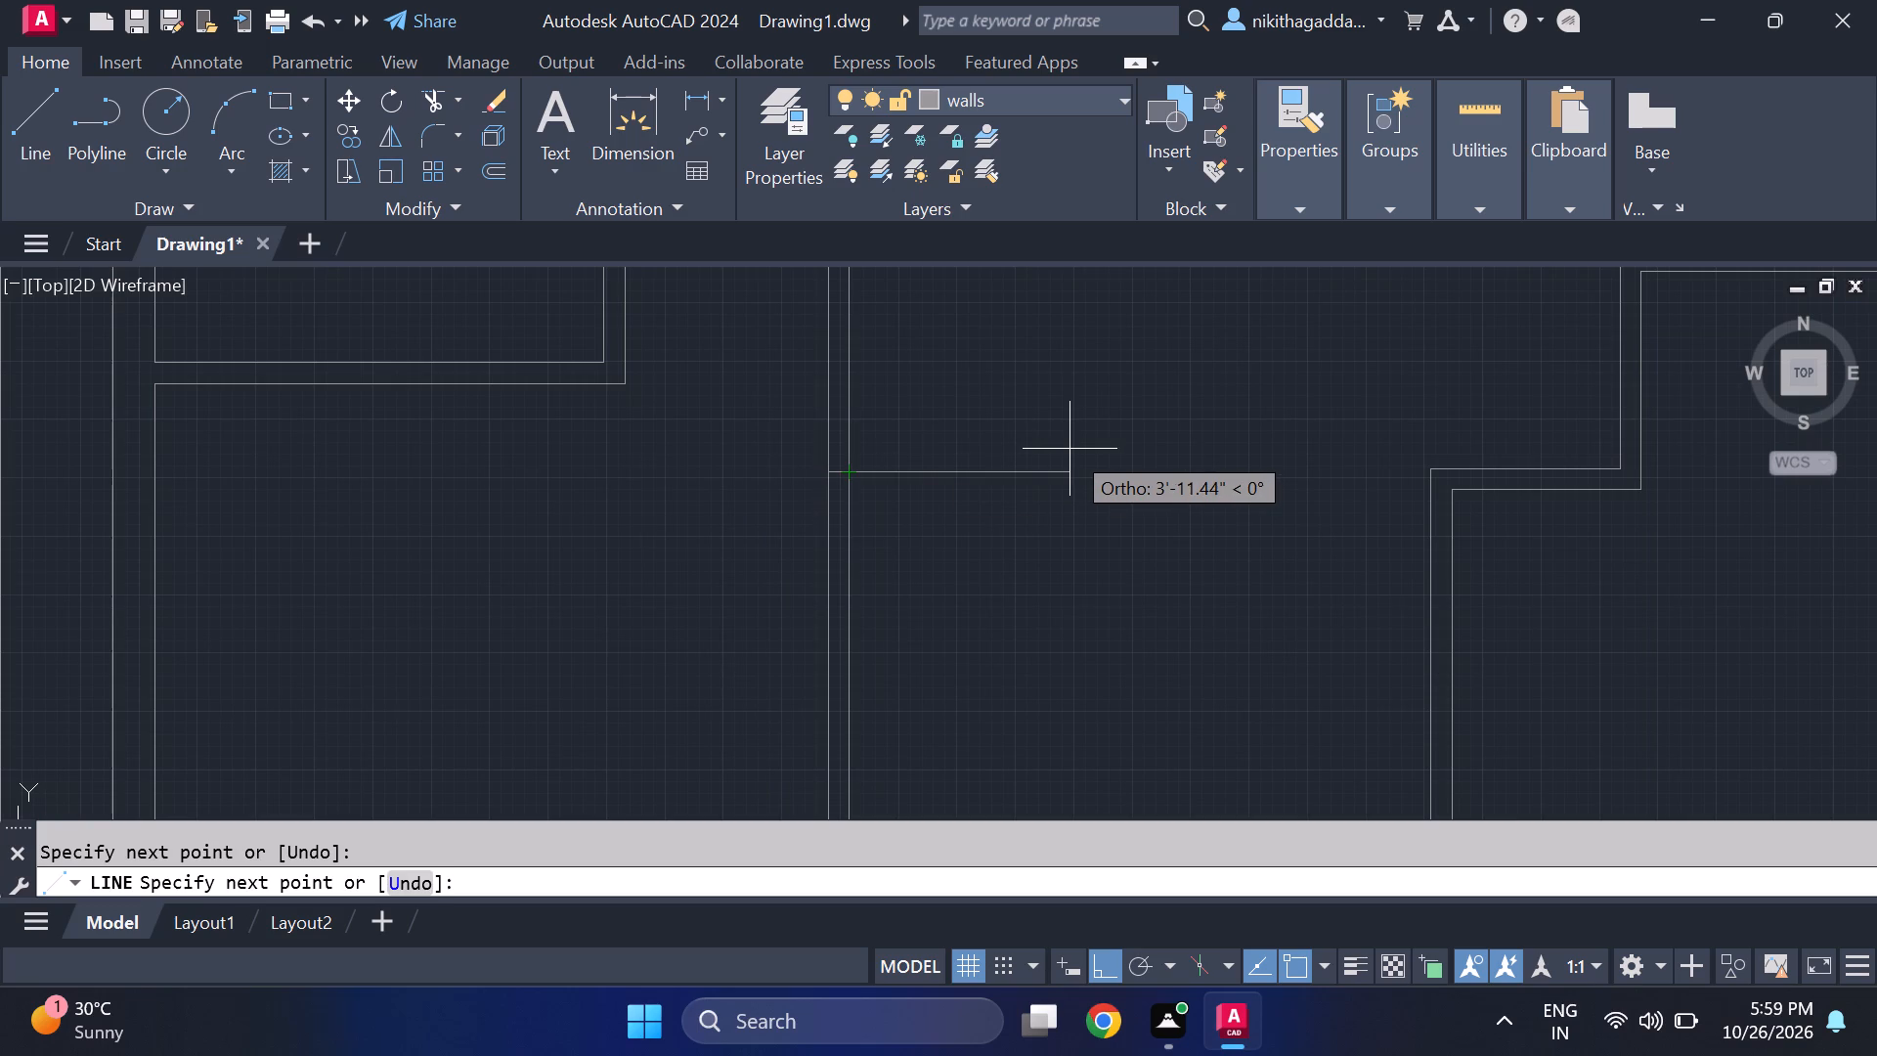
key(Escape)
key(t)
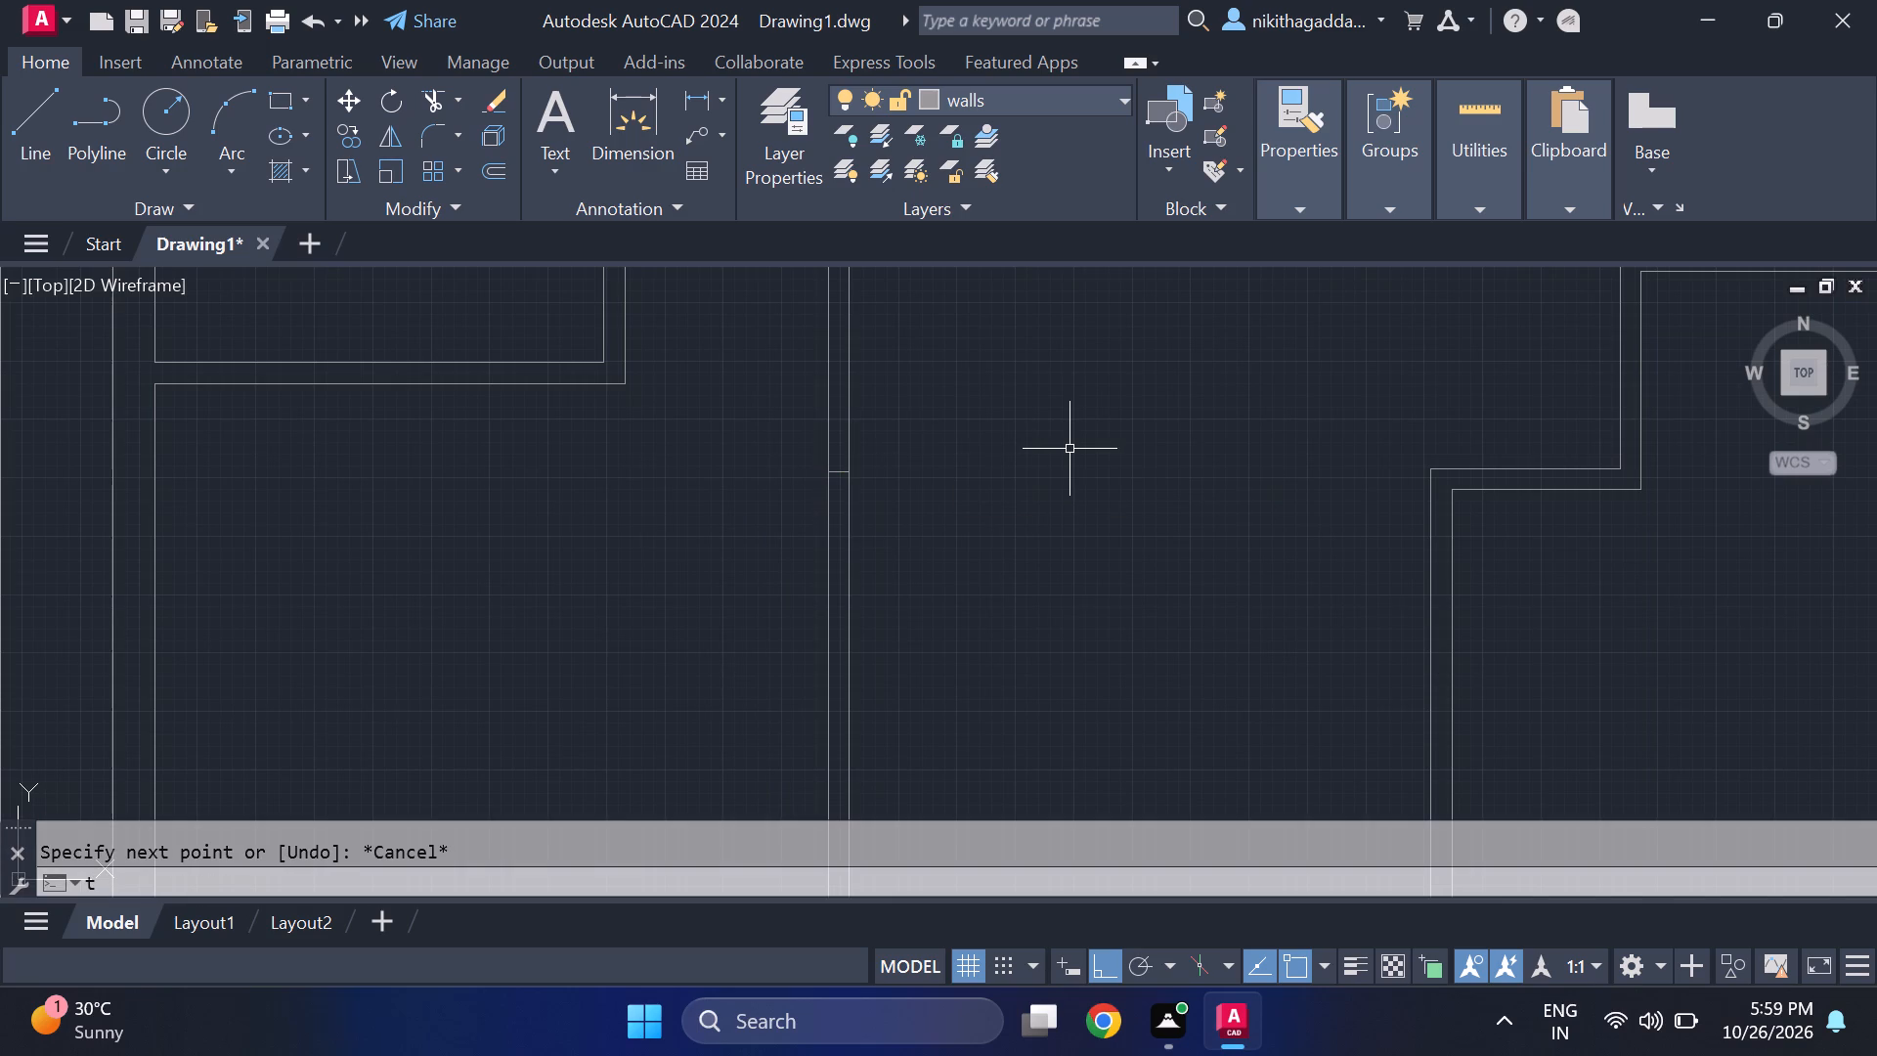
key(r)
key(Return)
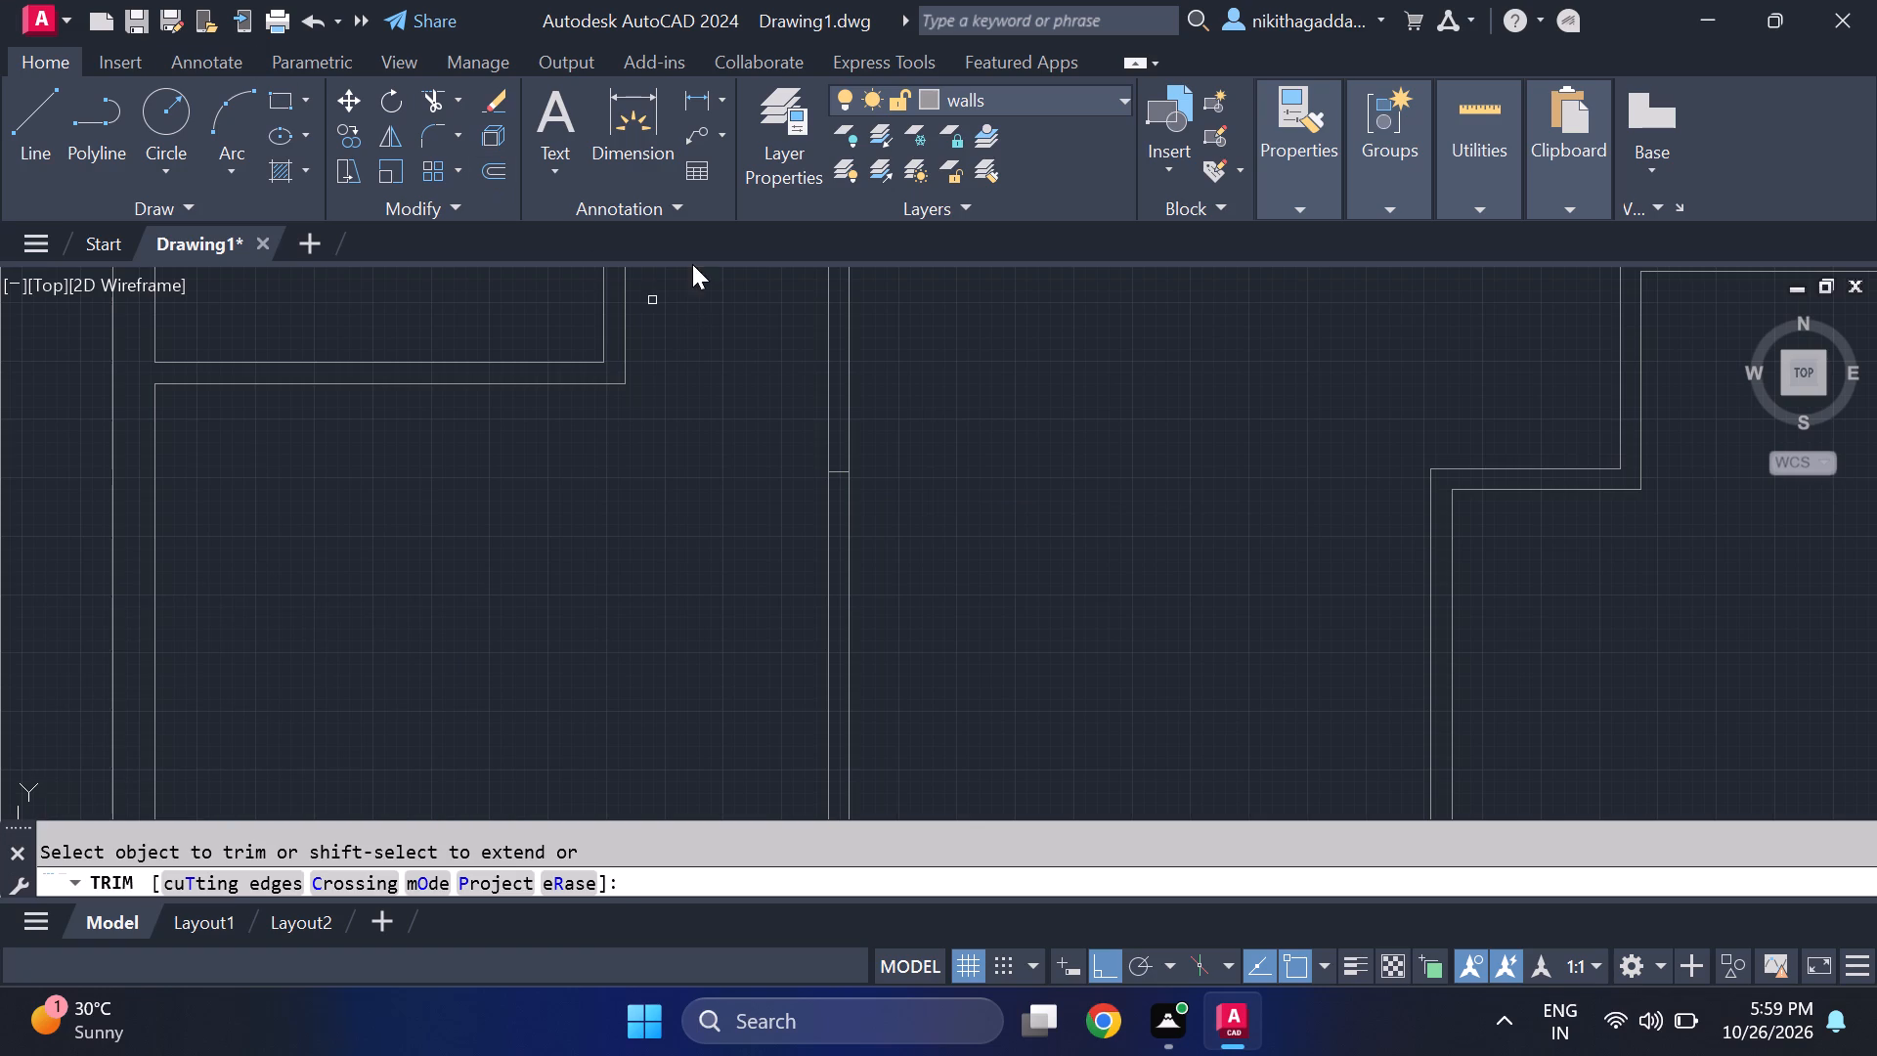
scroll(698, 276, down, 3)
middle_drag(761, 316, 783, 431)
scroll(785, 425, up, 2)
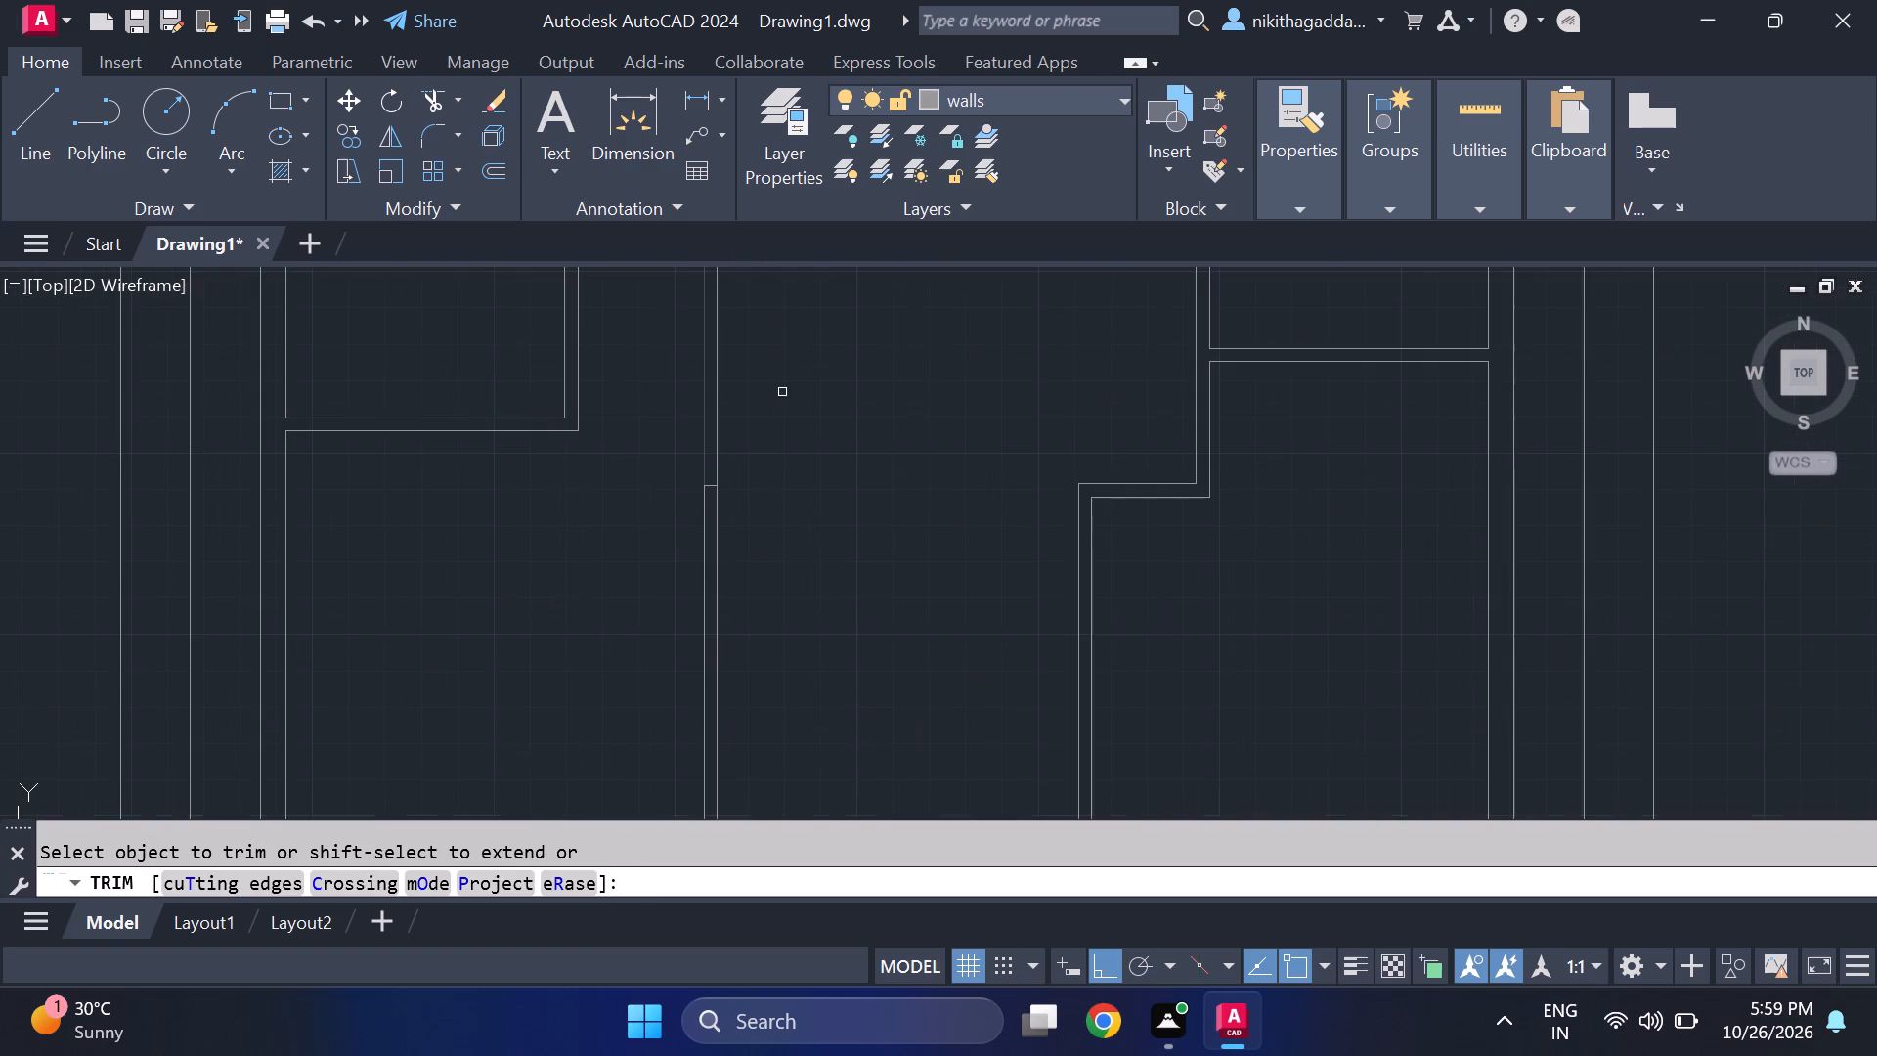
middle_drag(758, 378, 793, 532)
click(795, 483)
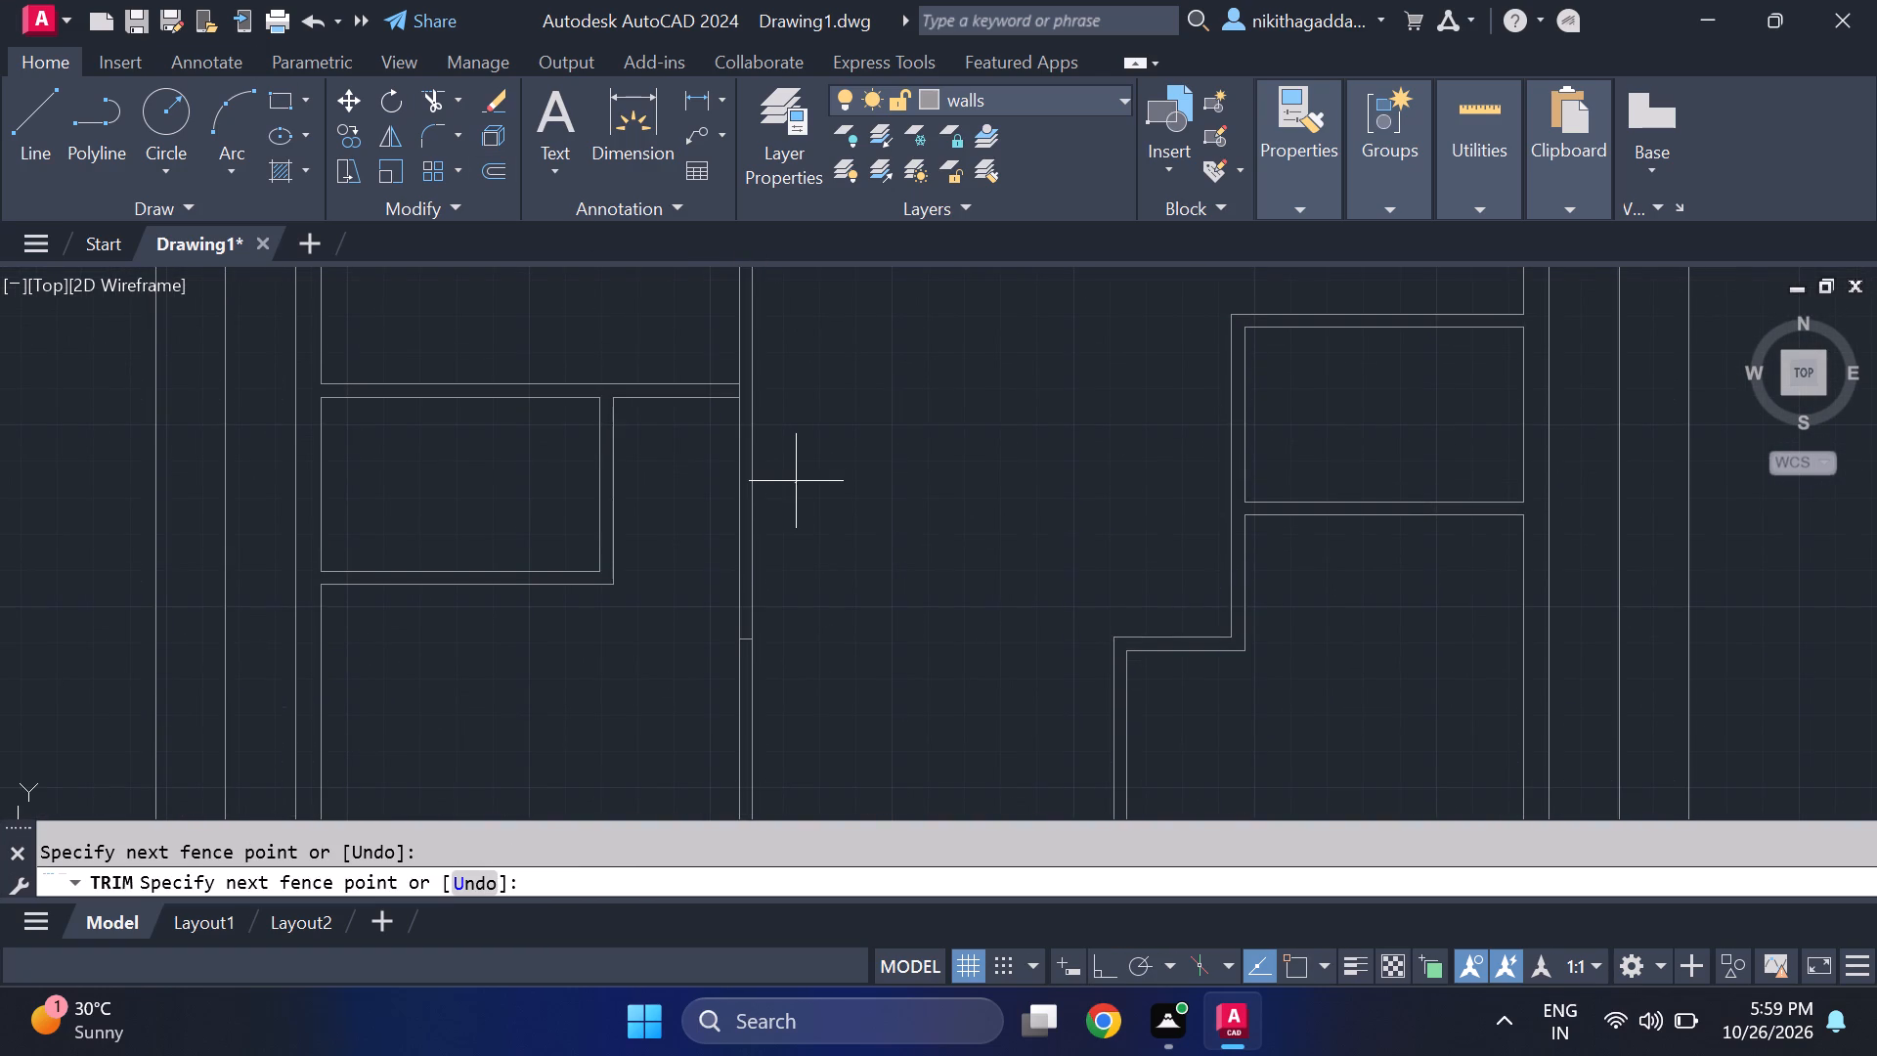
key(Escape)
Extend the lower line of the horizontal wall beside the small left room to the central wall's far face.
text(ex)
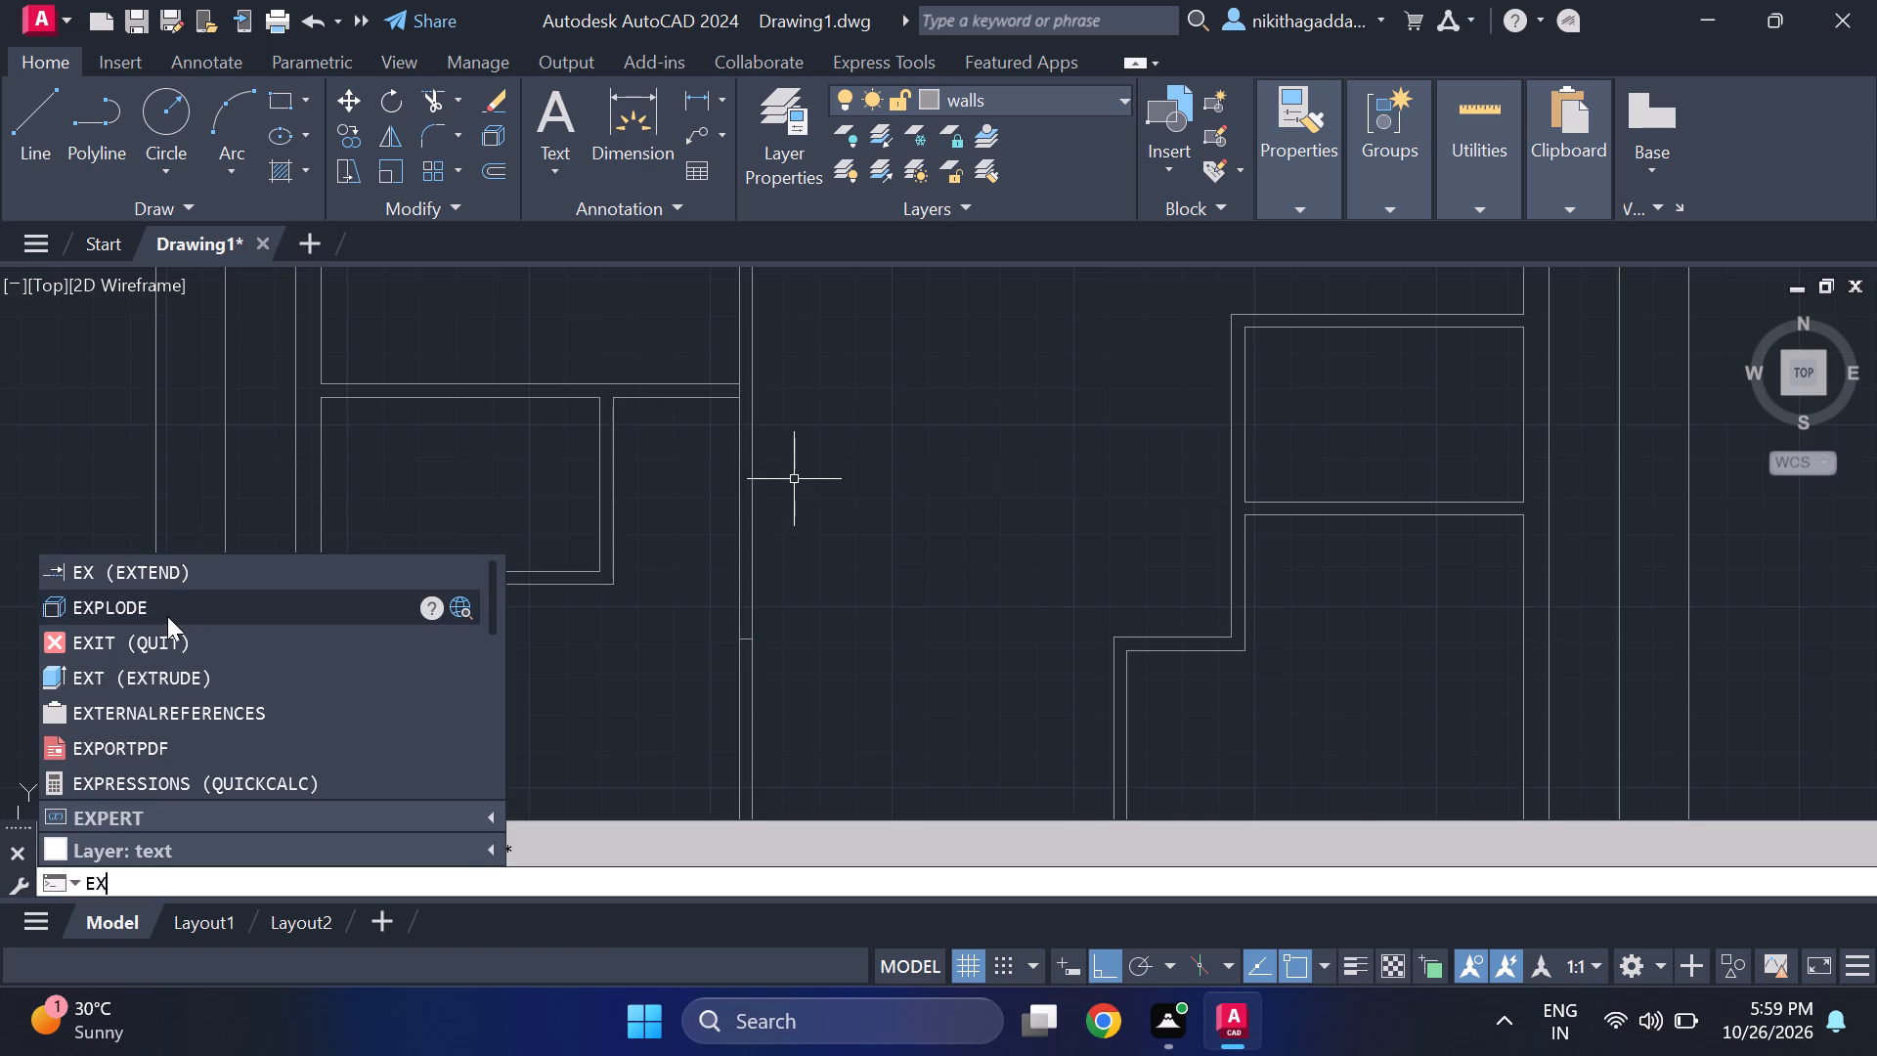
click(179, 565)
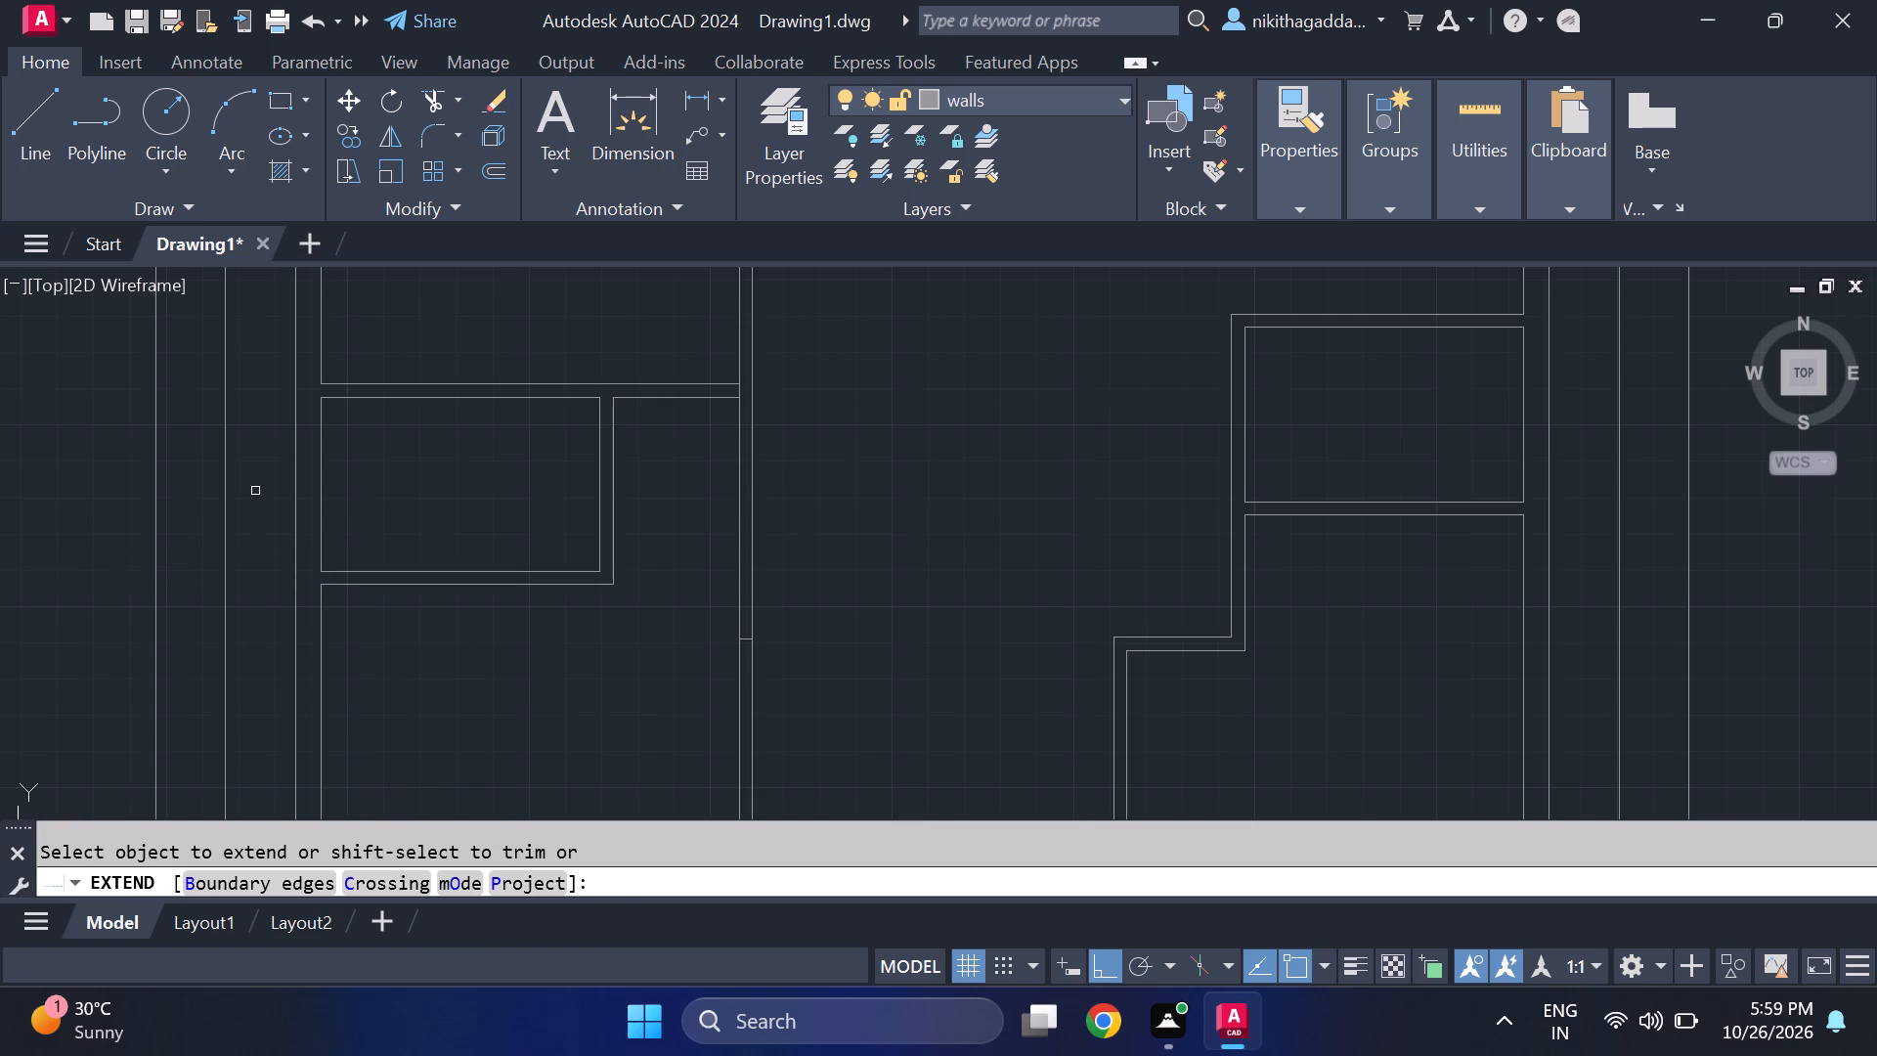
click(677, 396)
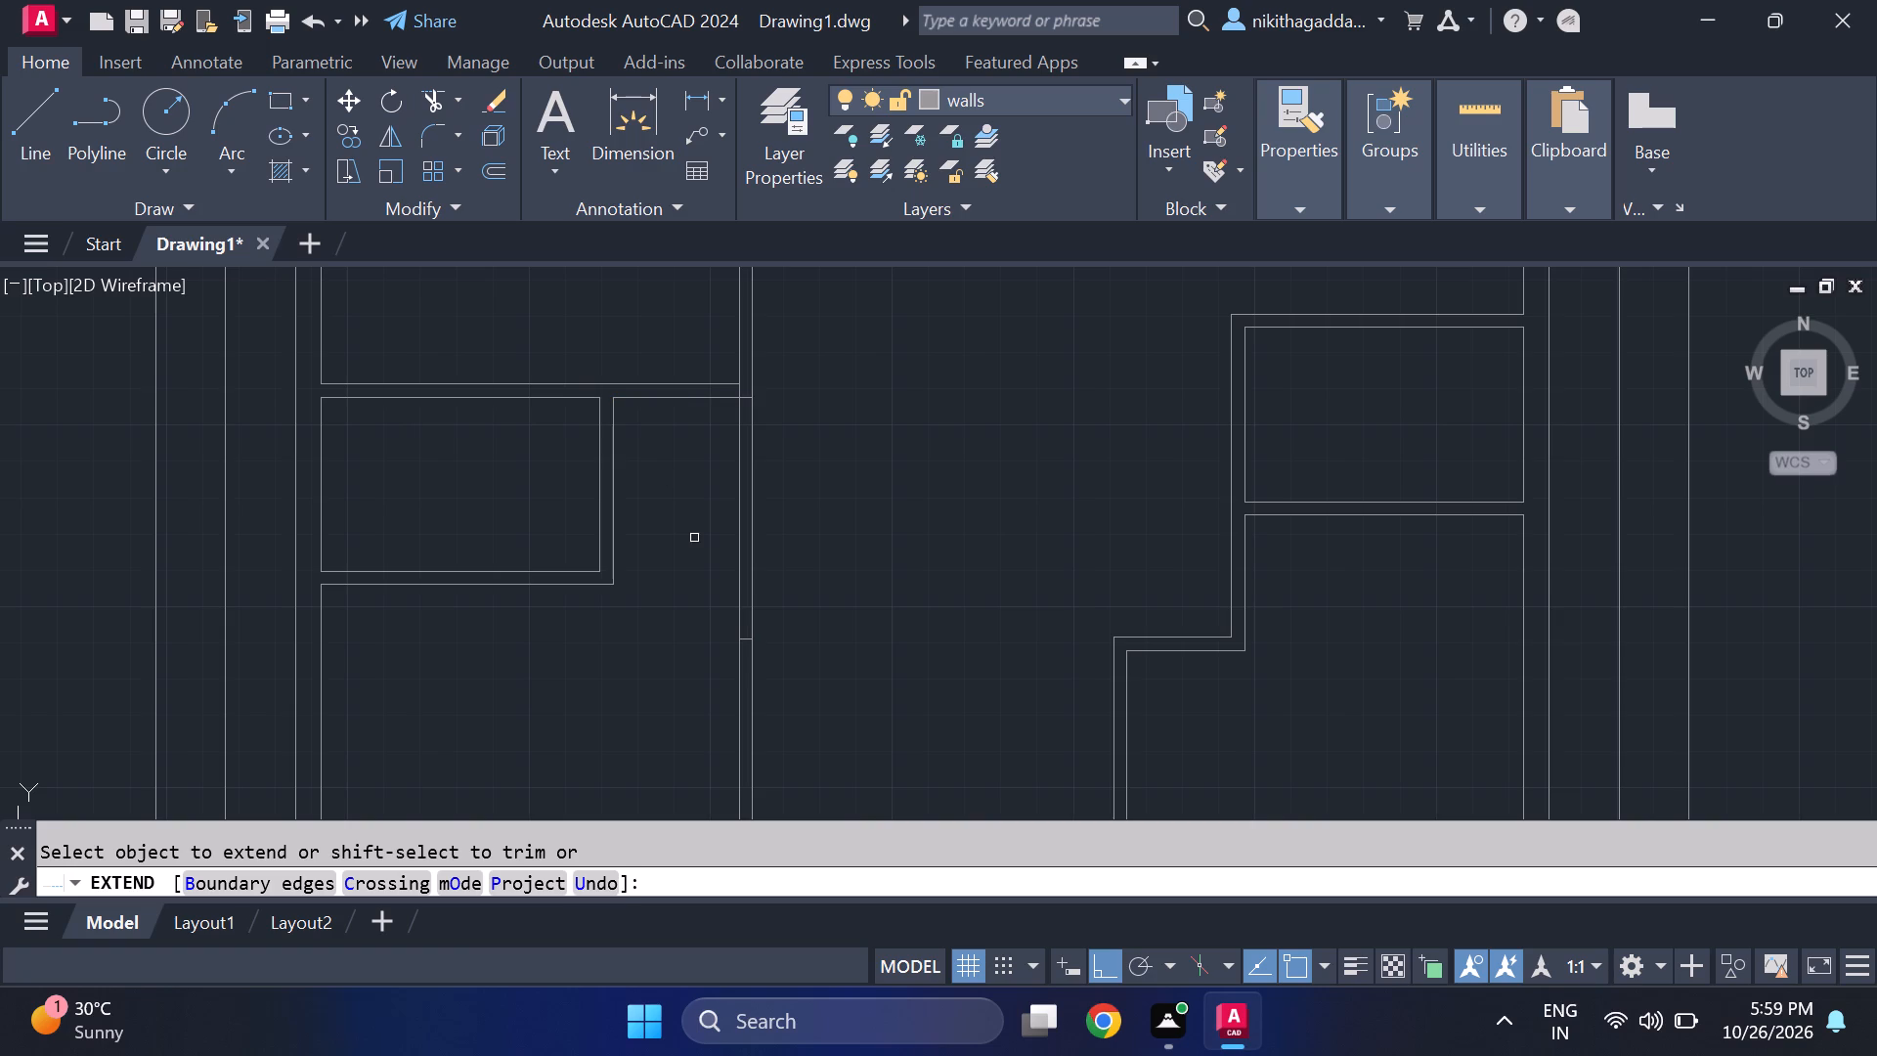
key(Escape)
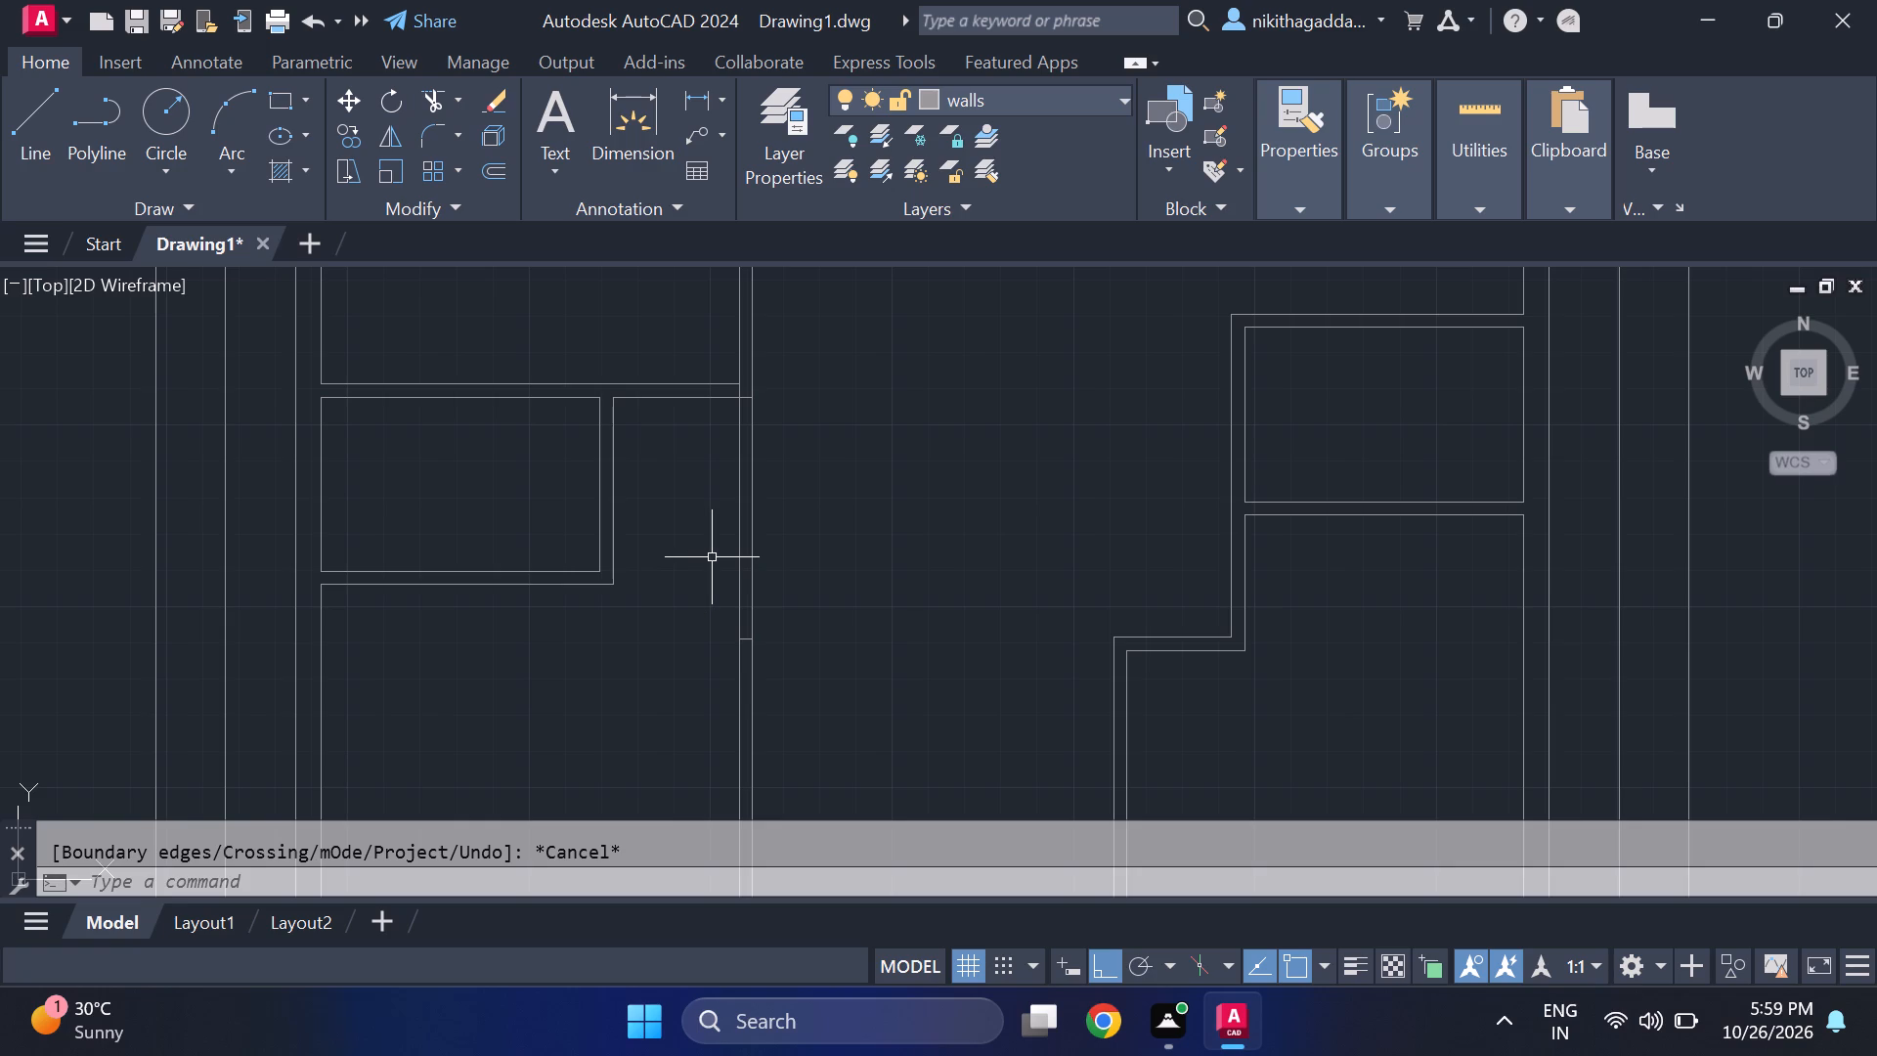
Trim the central wall's two lines between the extended line and the short cross line, plus the leftover stub at the upper wall junction.
text(tr)
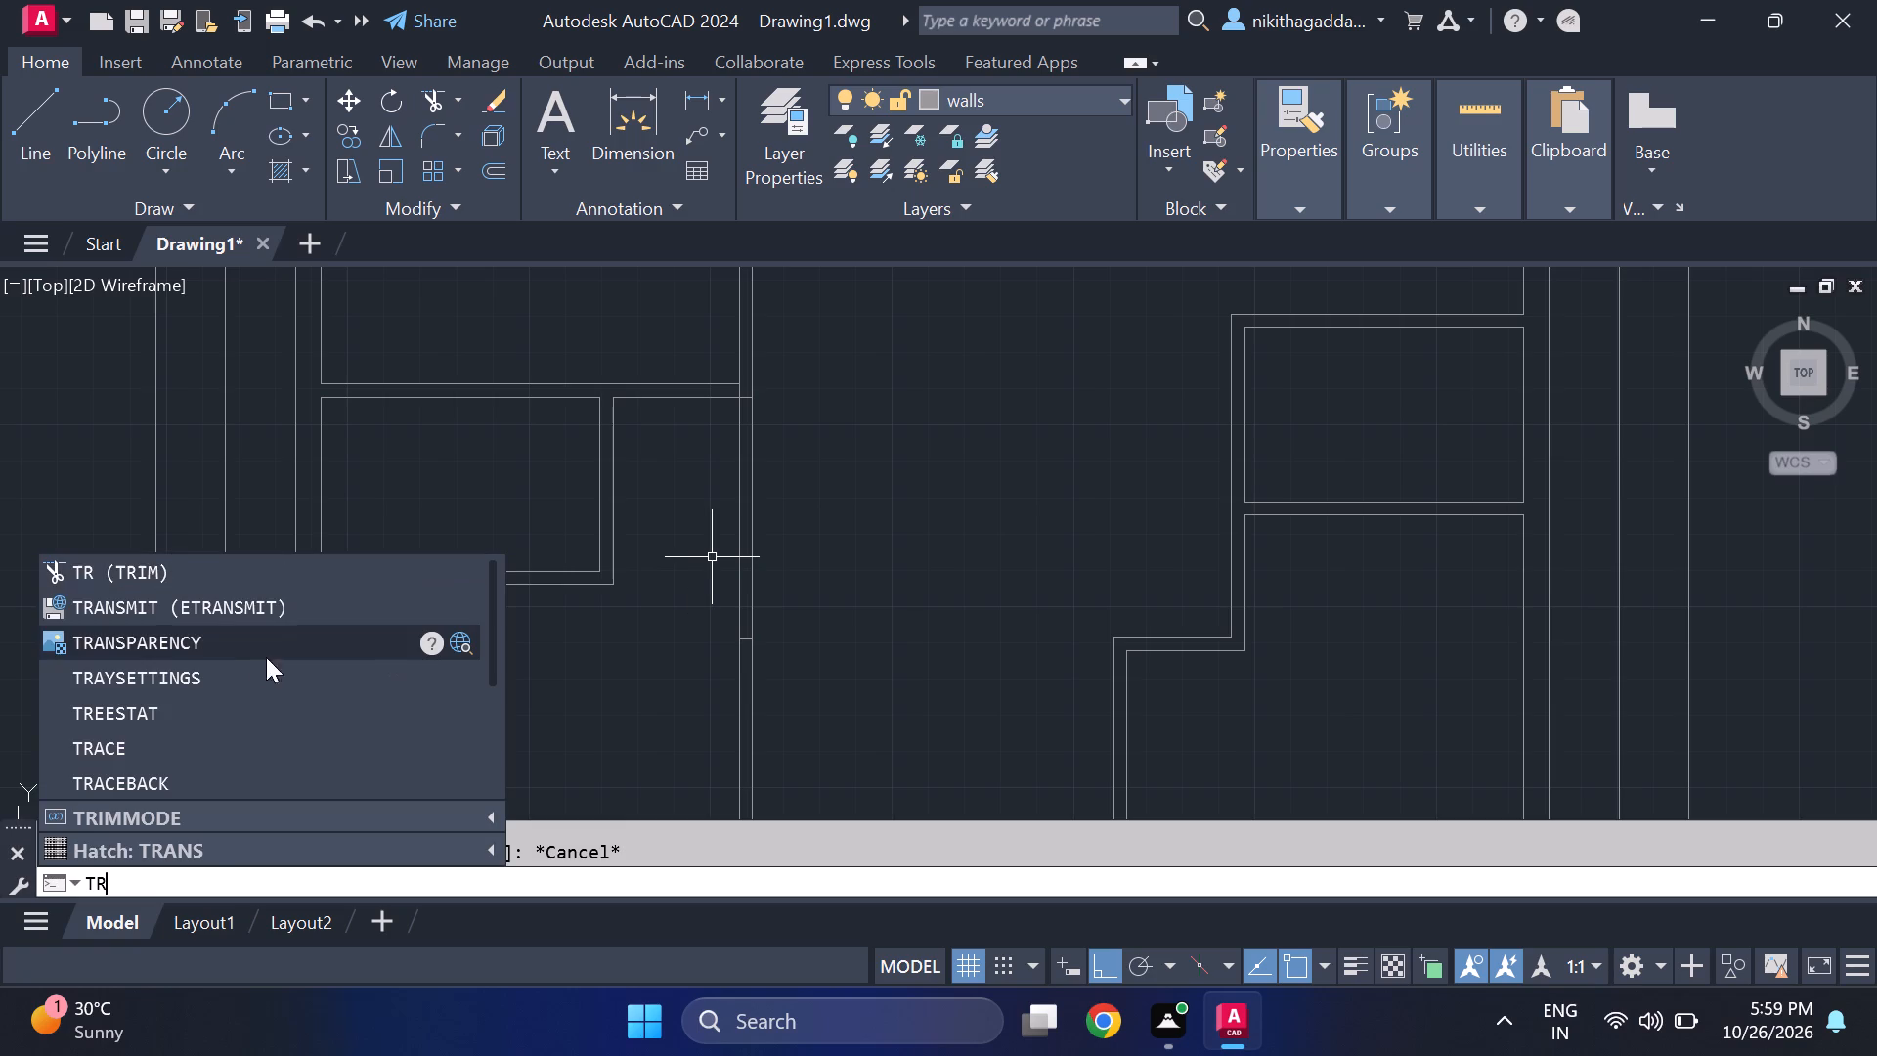
click(207, 567)
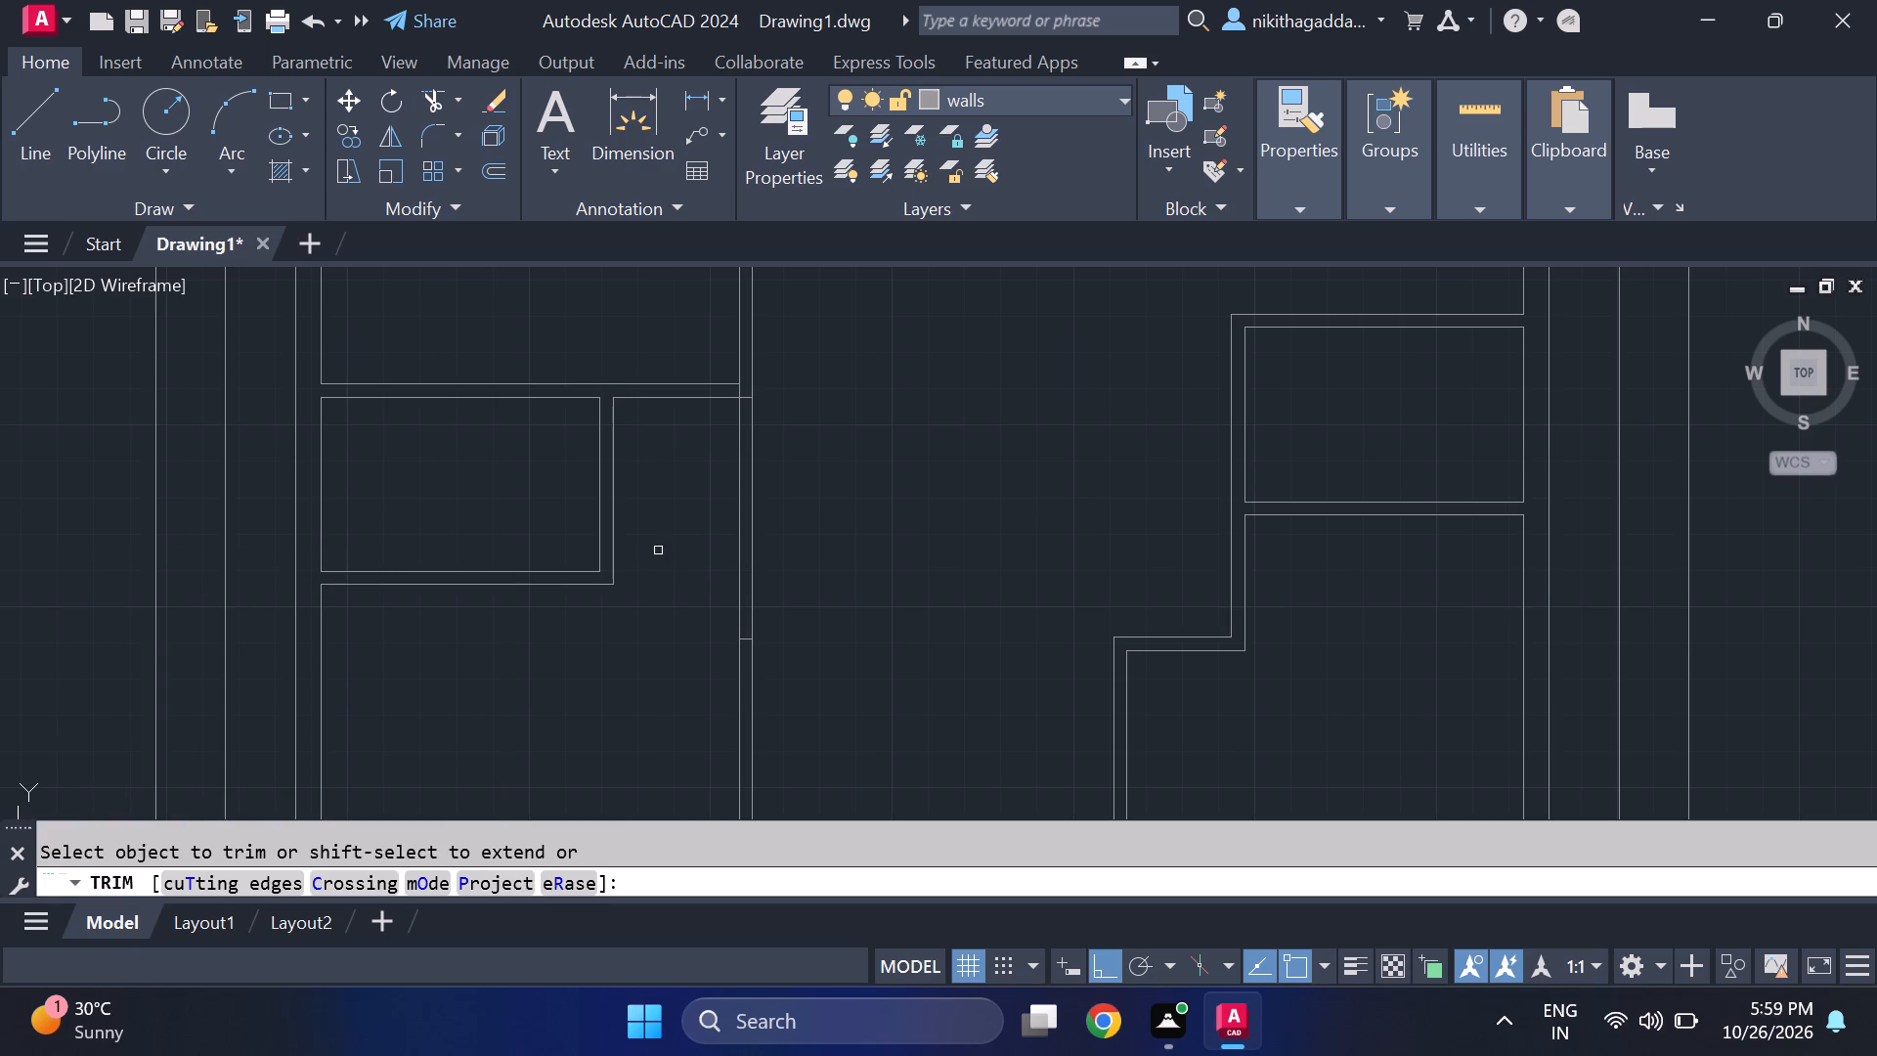
drag(791, 483, 715, 542)
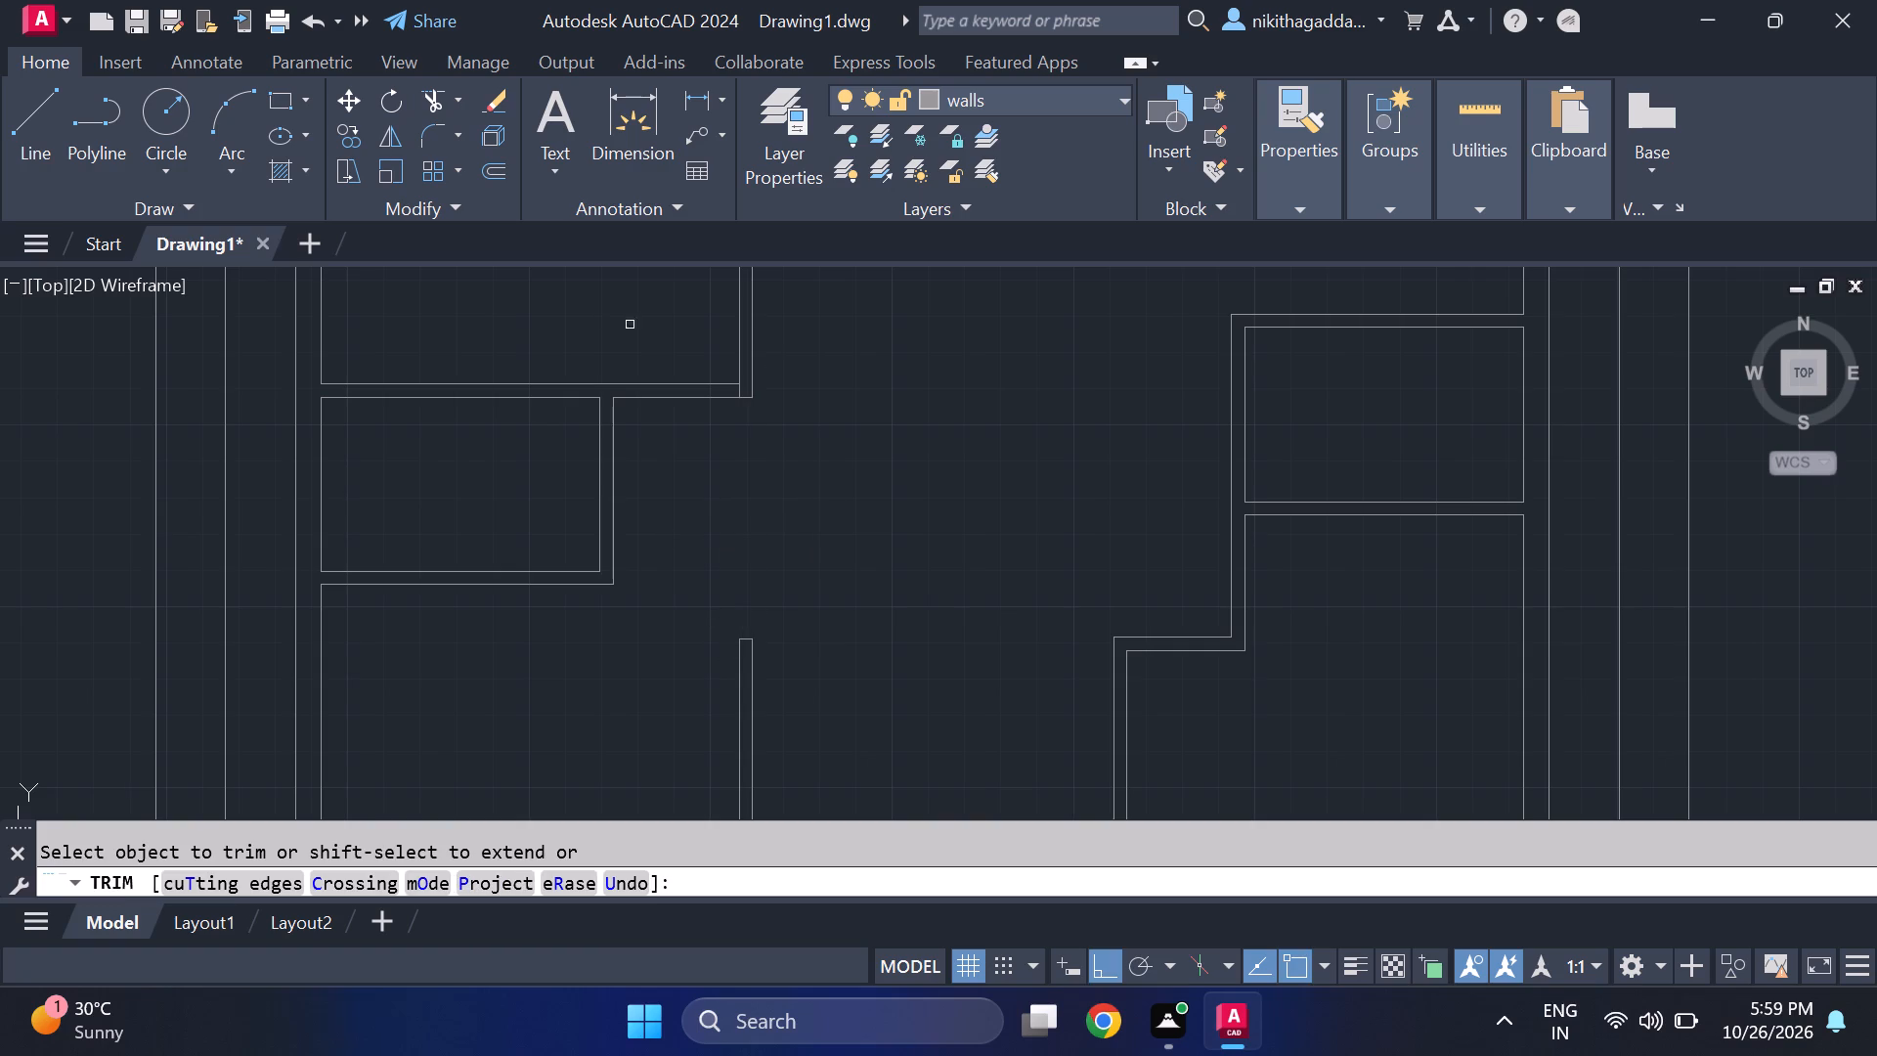
scroll(741, 374, up, 3)
click(717, 445)
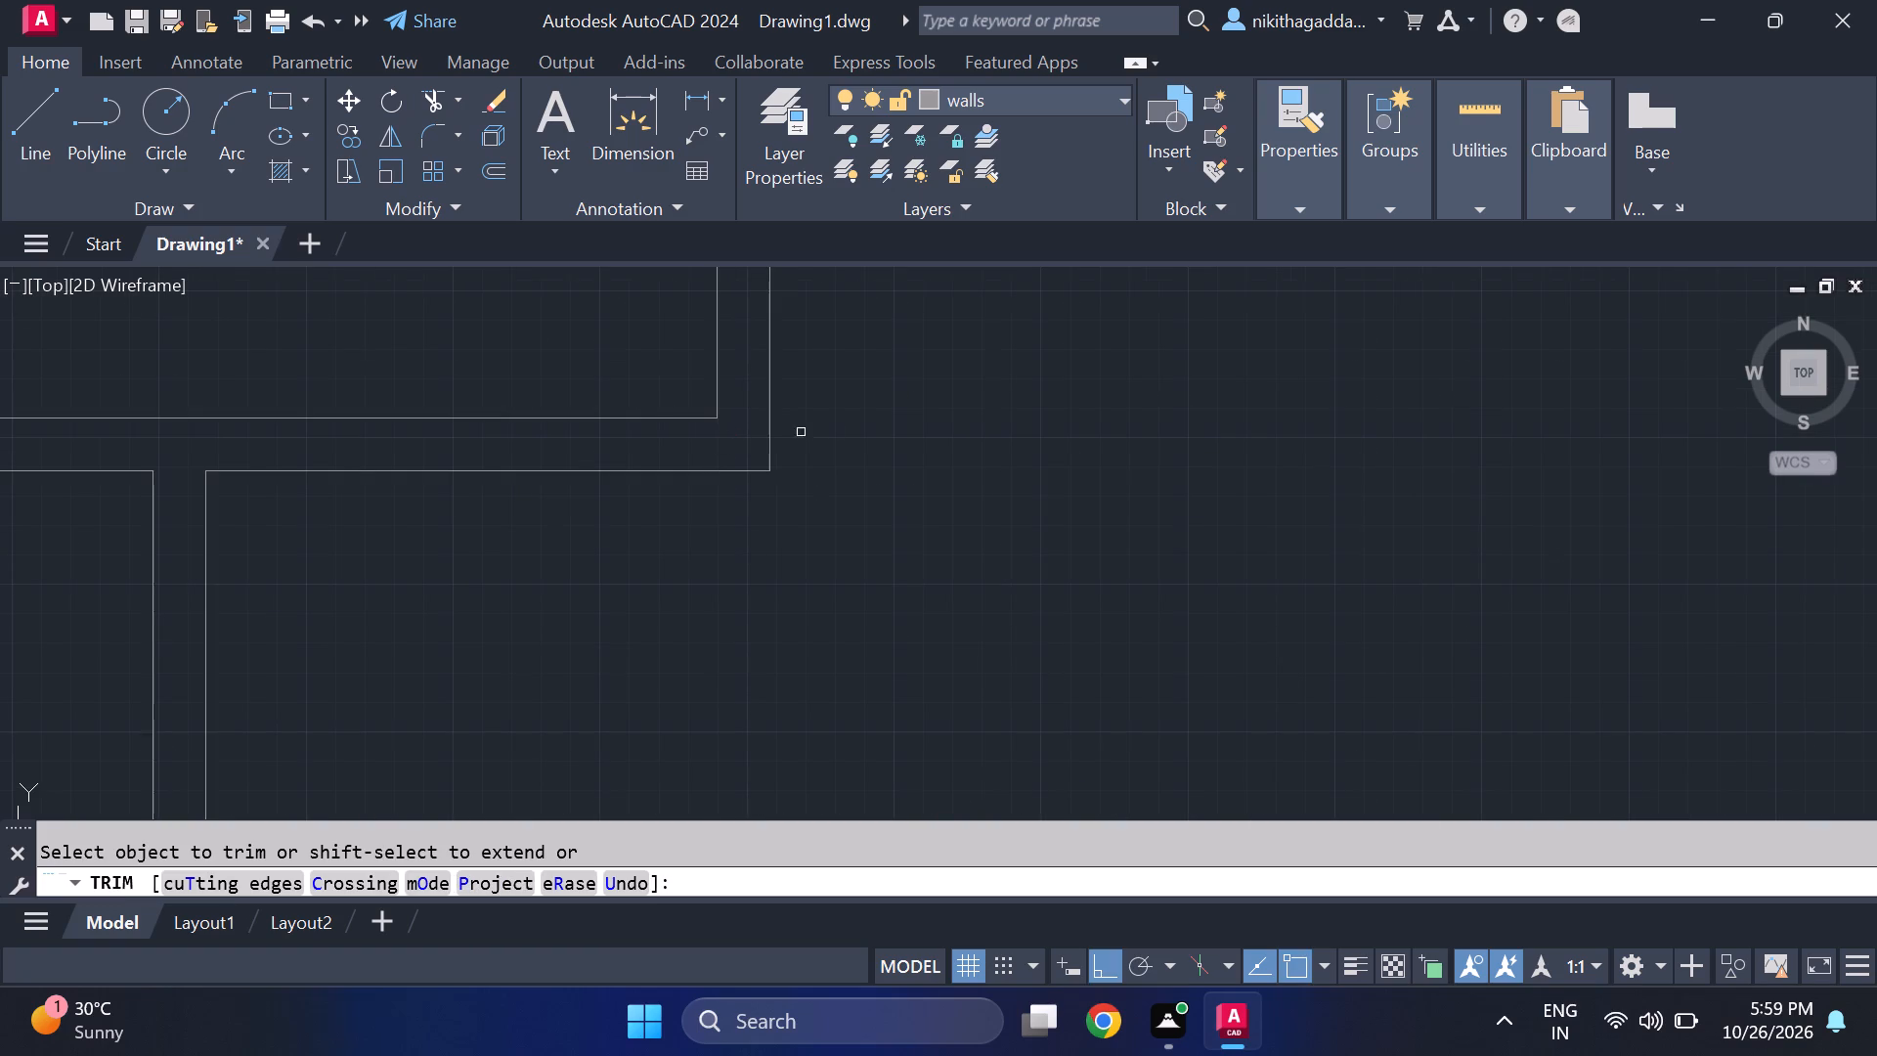
scroll(884, 463, down, 6)
scroll(901, 547, up, 1)
middle_drag(870, 519, 849, 486)
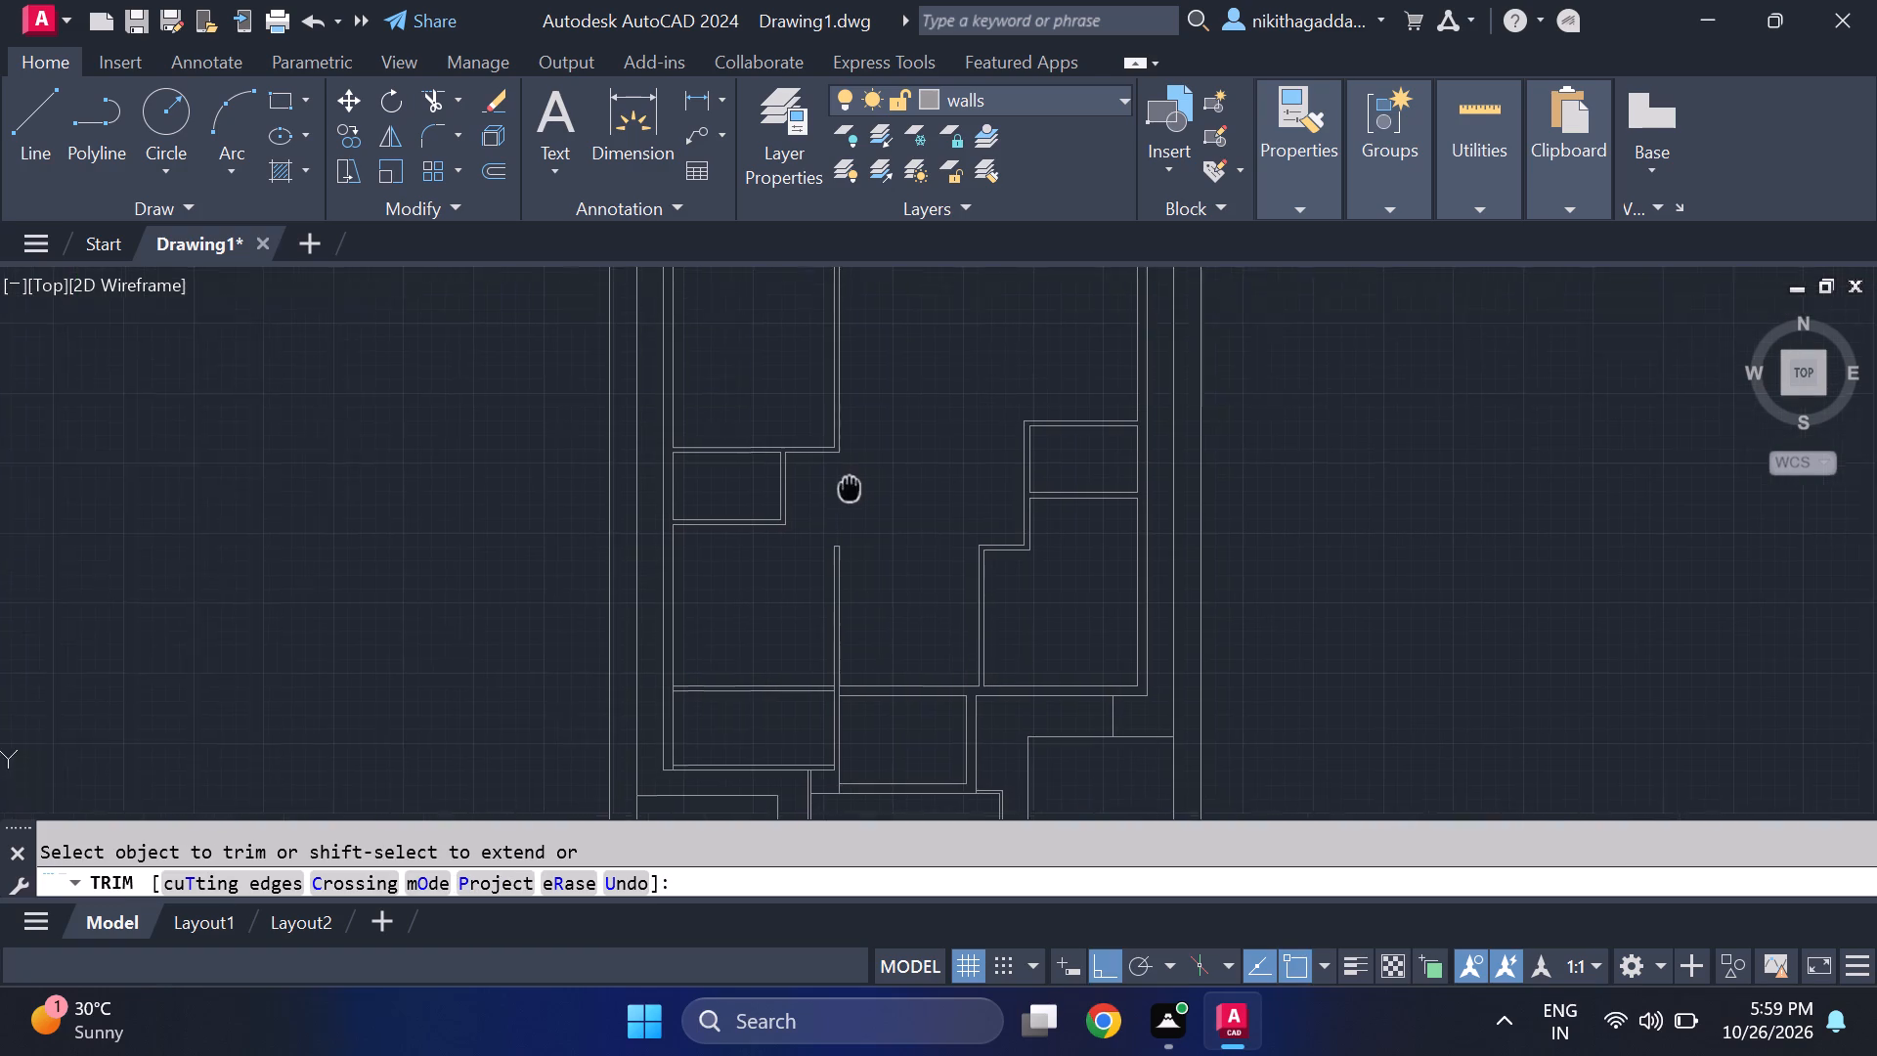
middle_drag(849, 486, 825, 456)
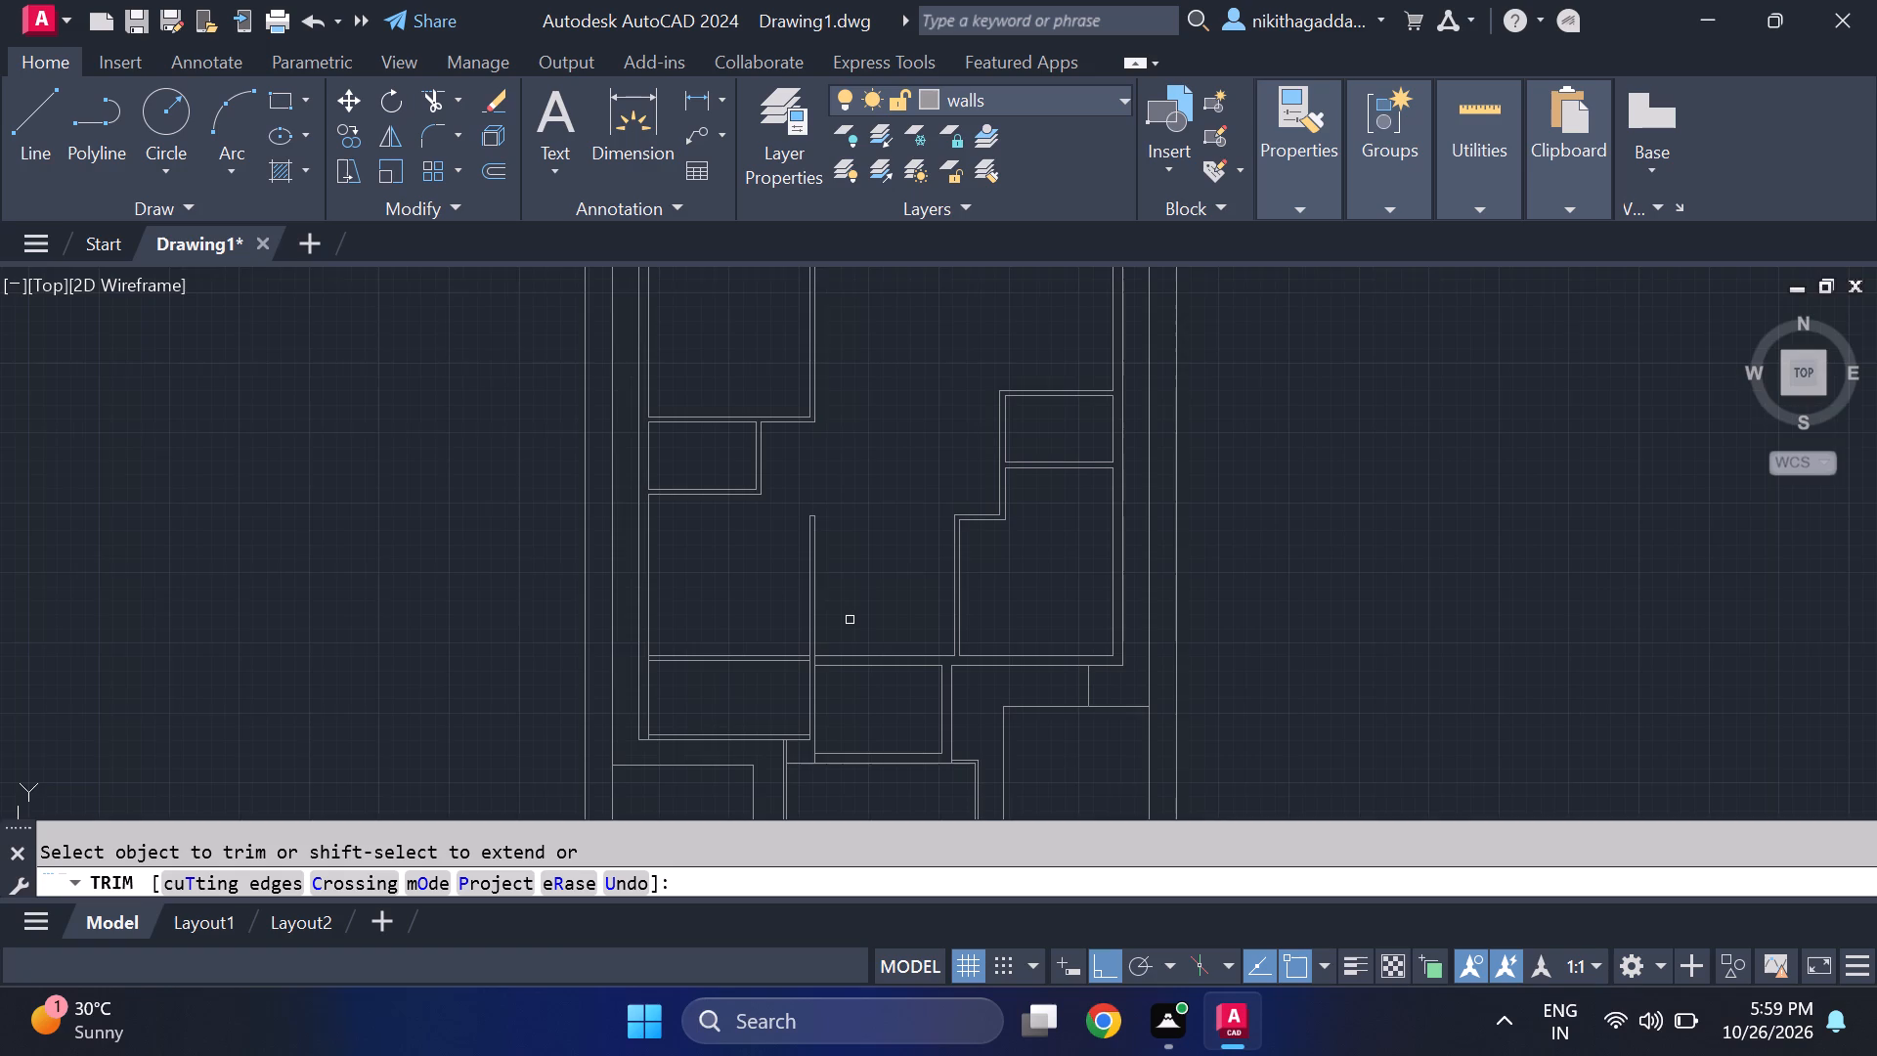
middle_drag(846, 619, 825, 563)
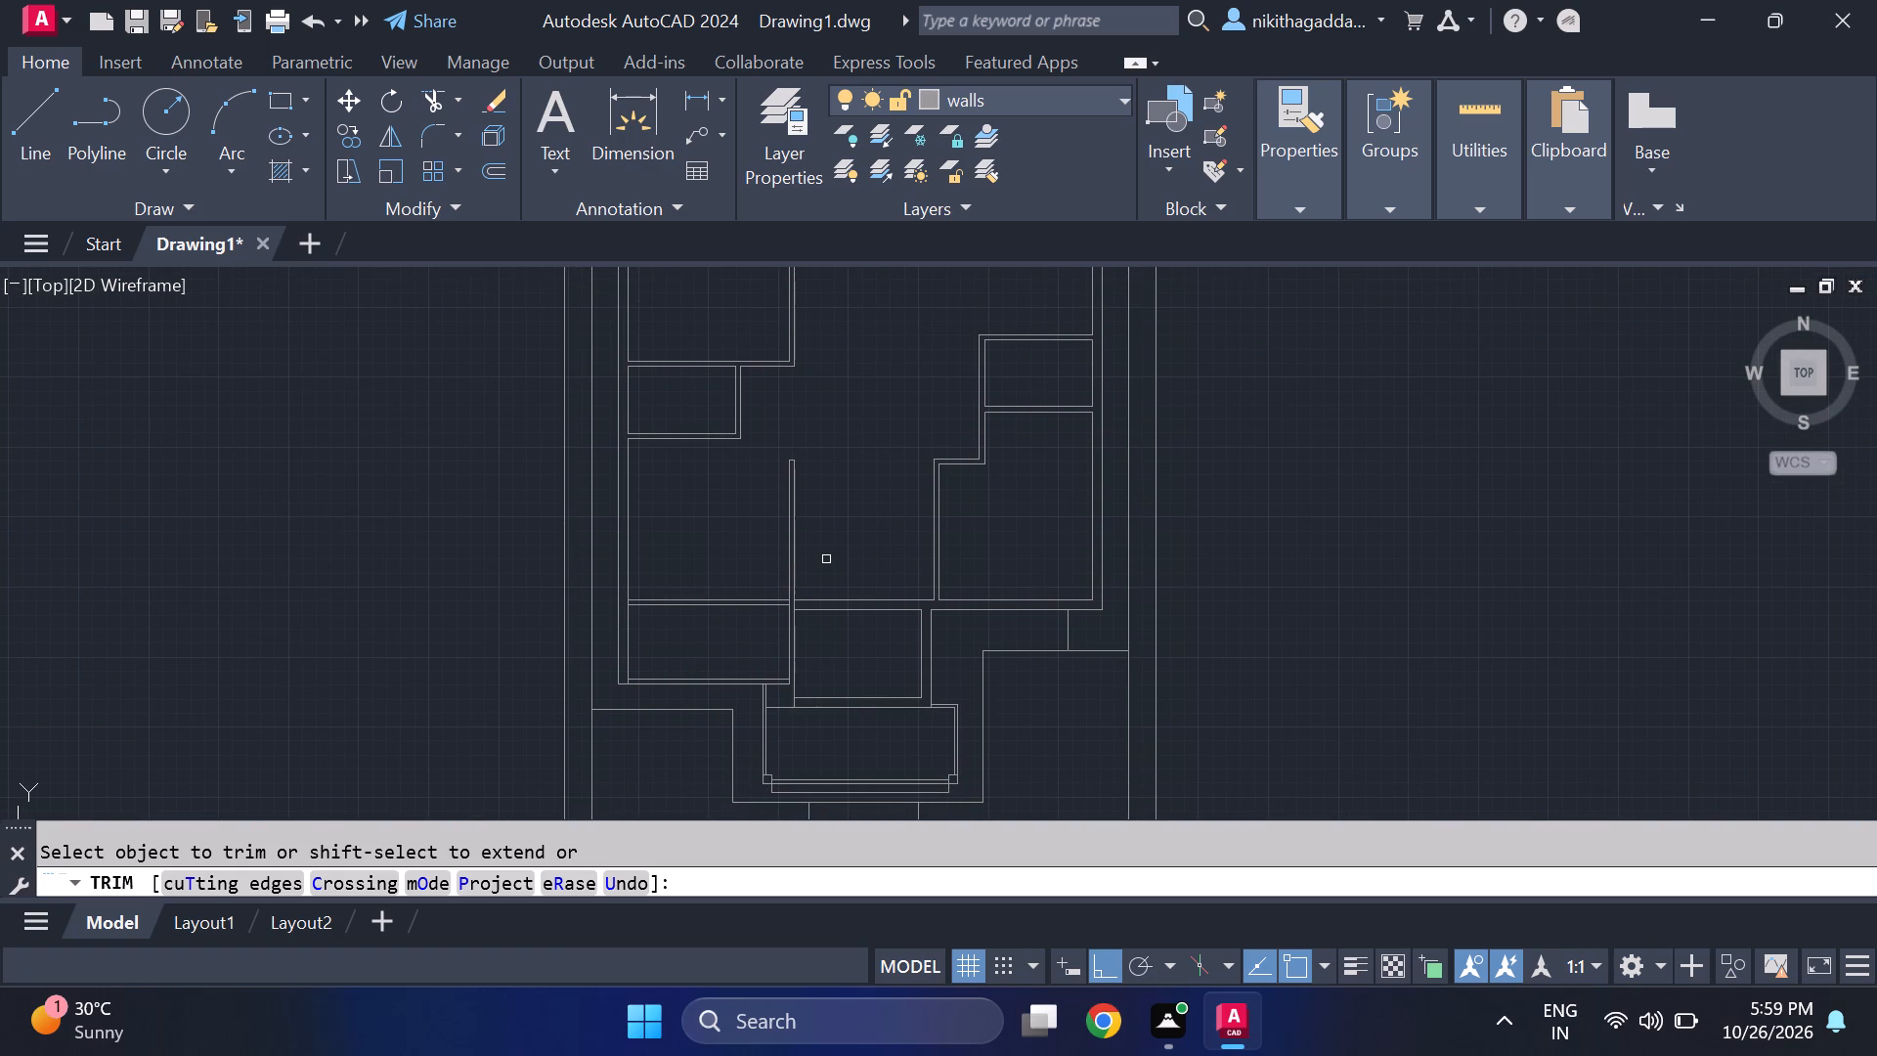
key(Escape)
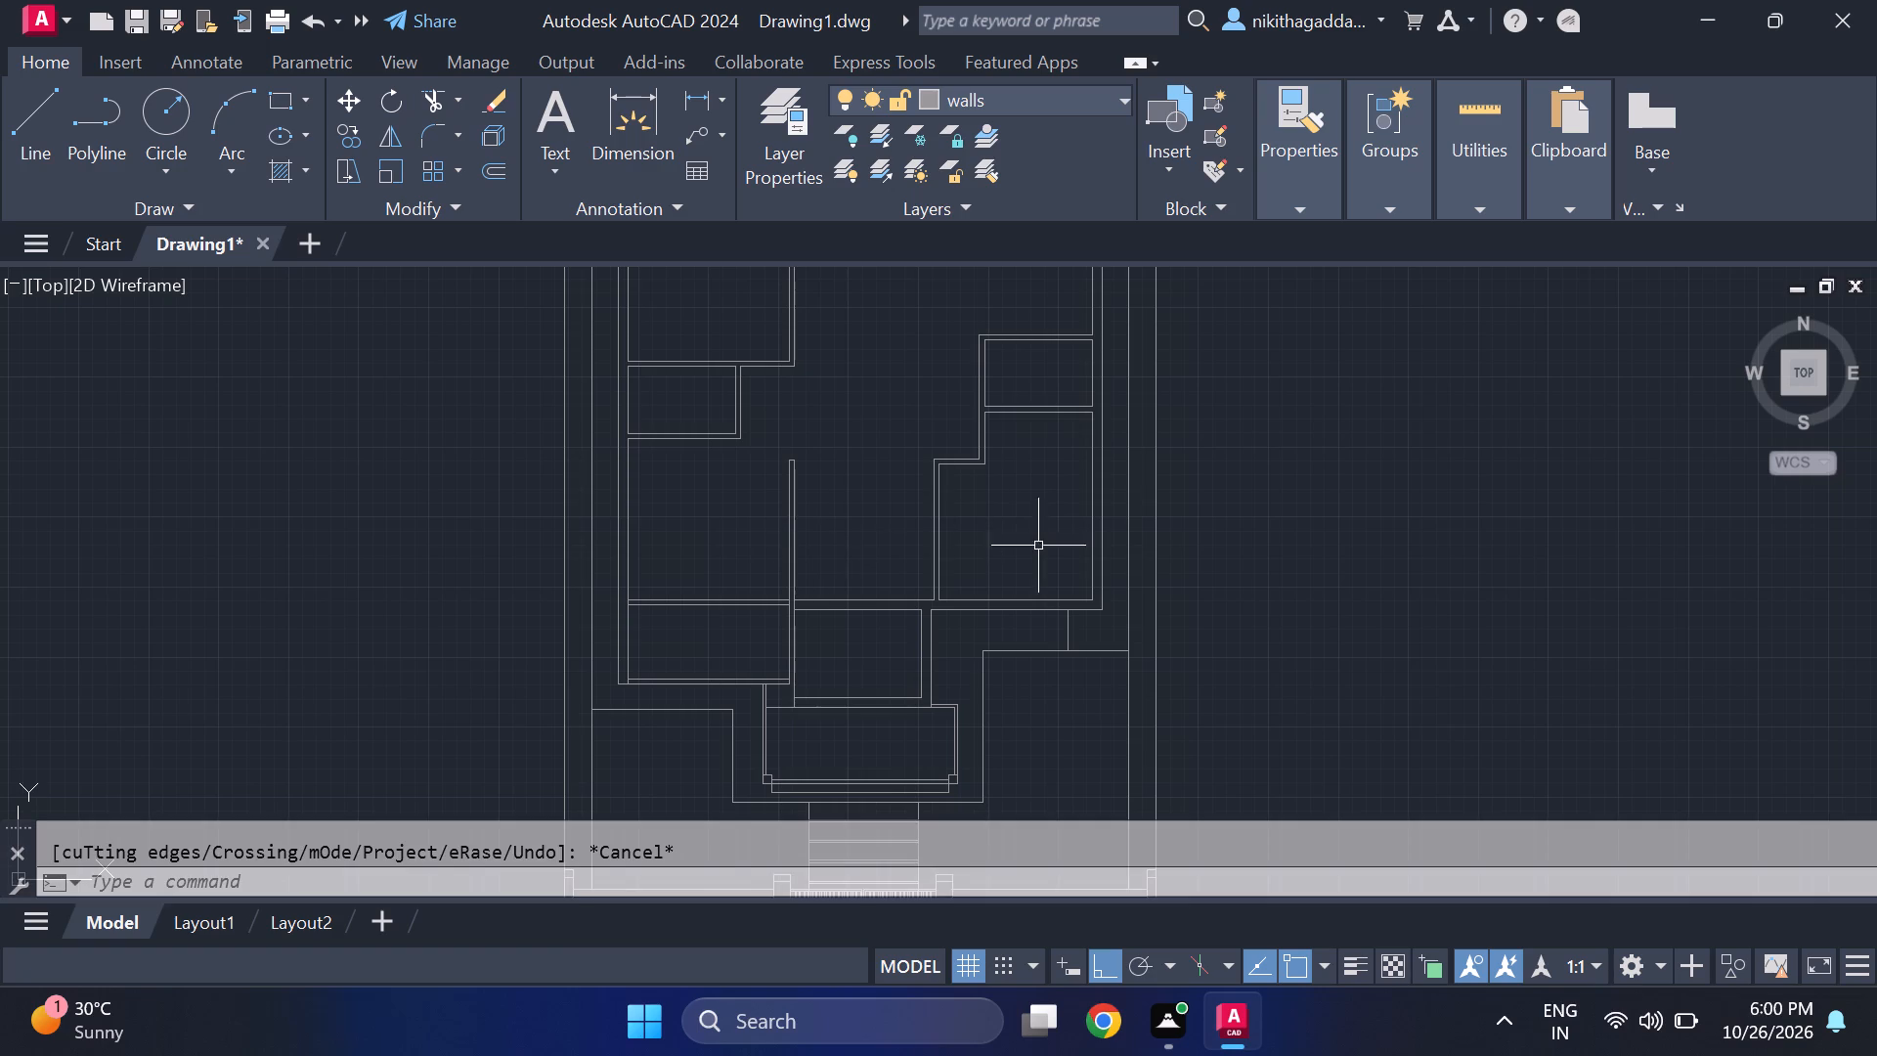
Select the short vertical line between the right-hand room's front wall and the stepped outline in front of it.
click(1070, 634)
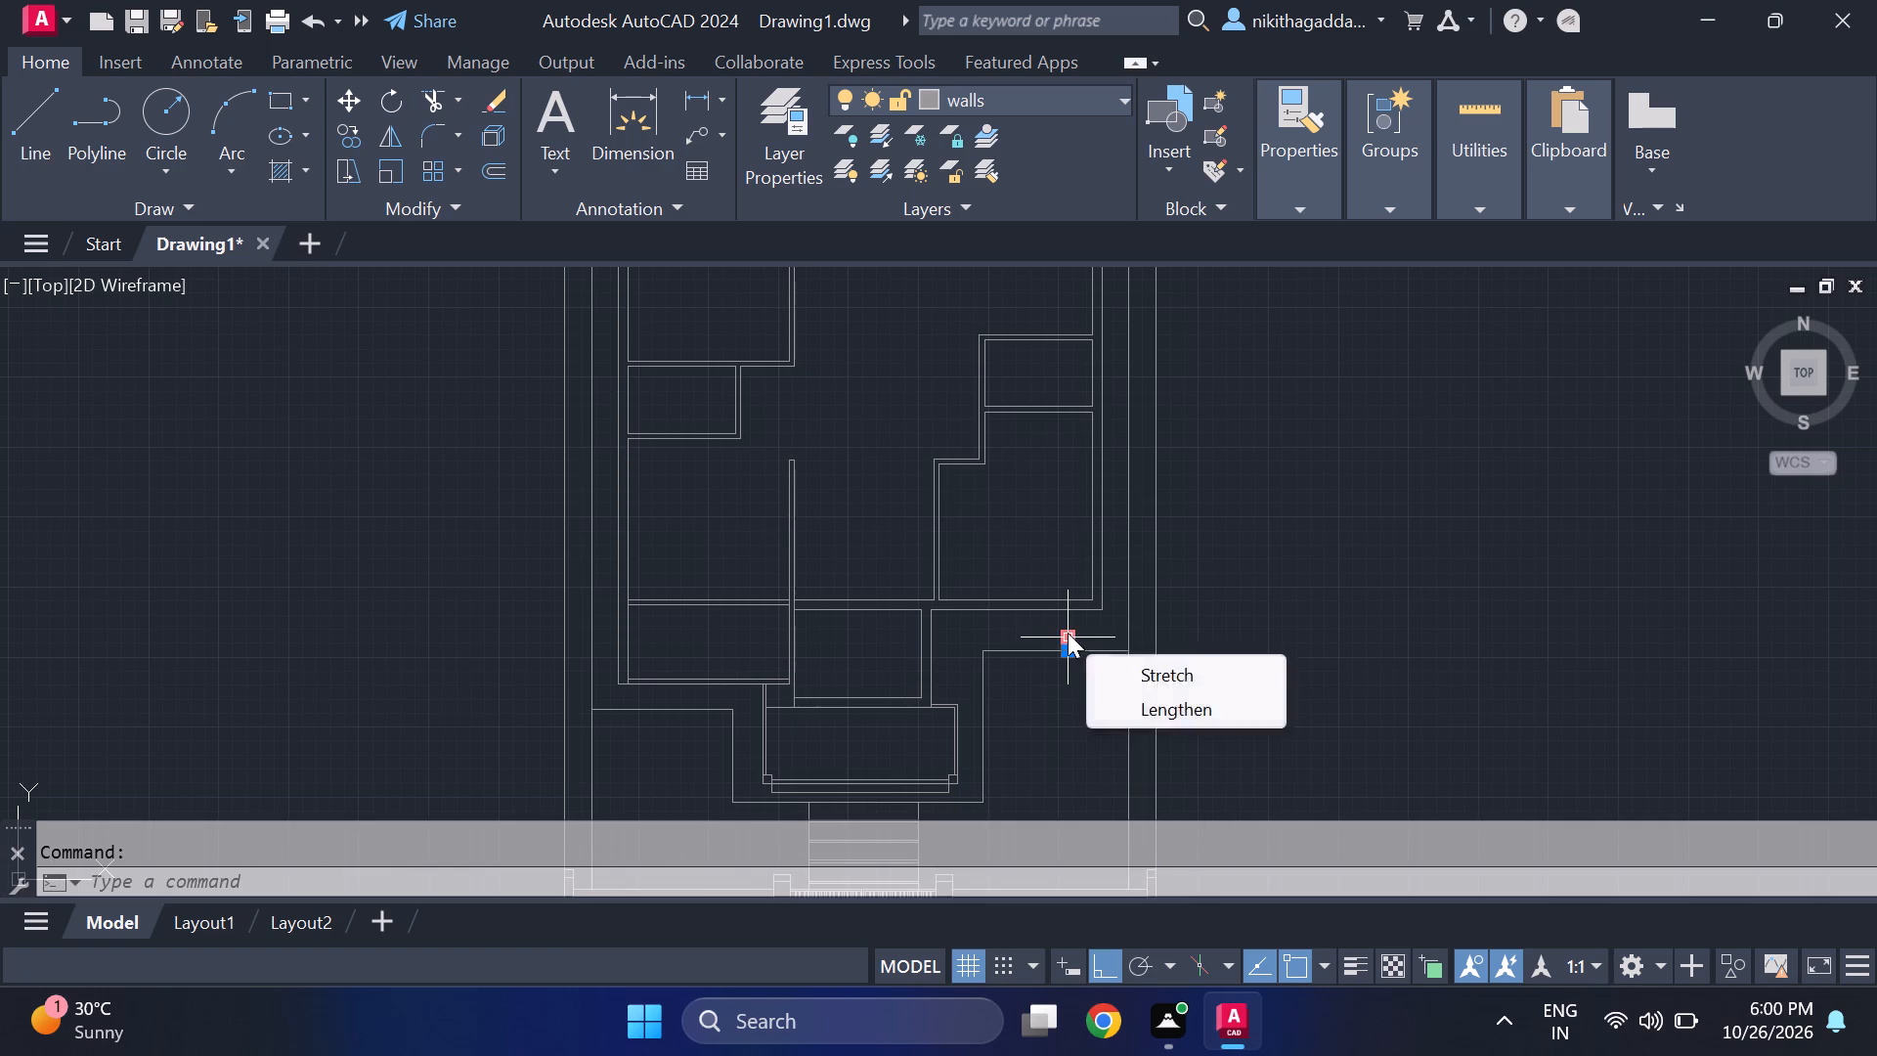
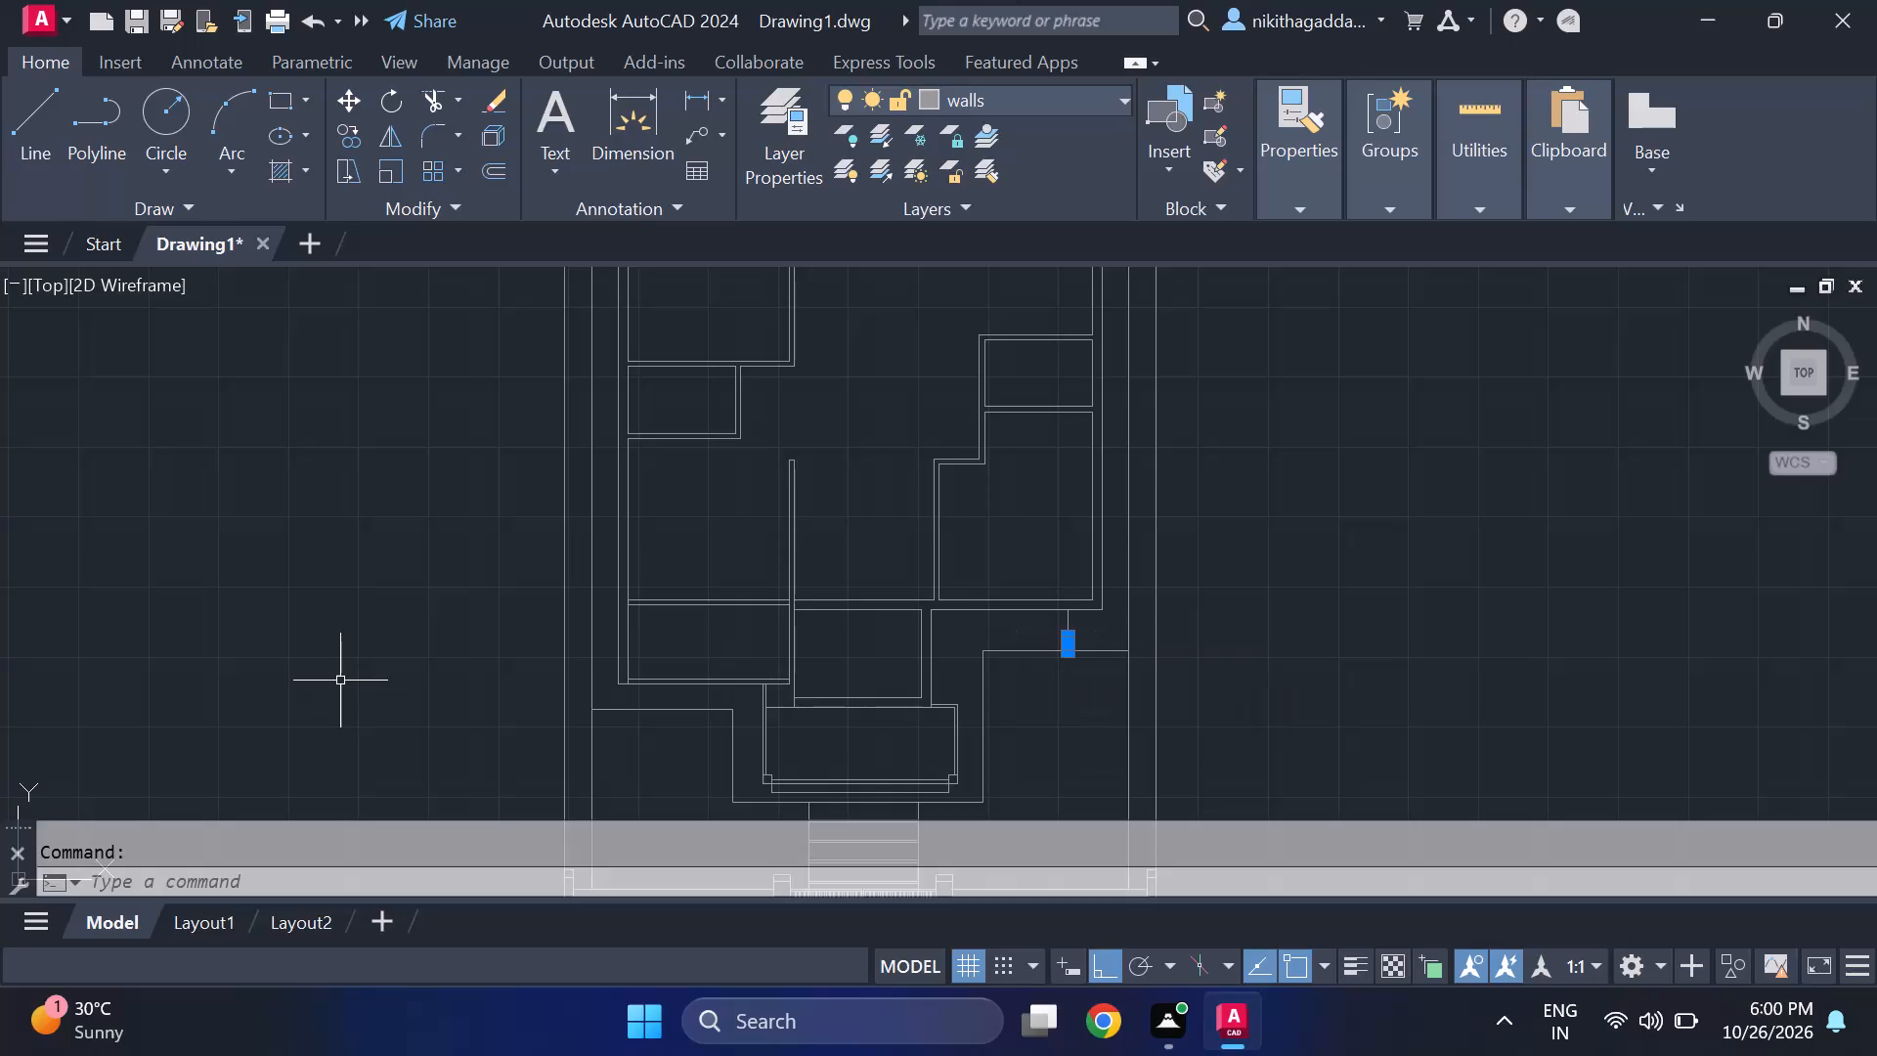
Erase the short vertical lines between the right-hand room's front wall and the stepped outline in front of it.
key(Delete)
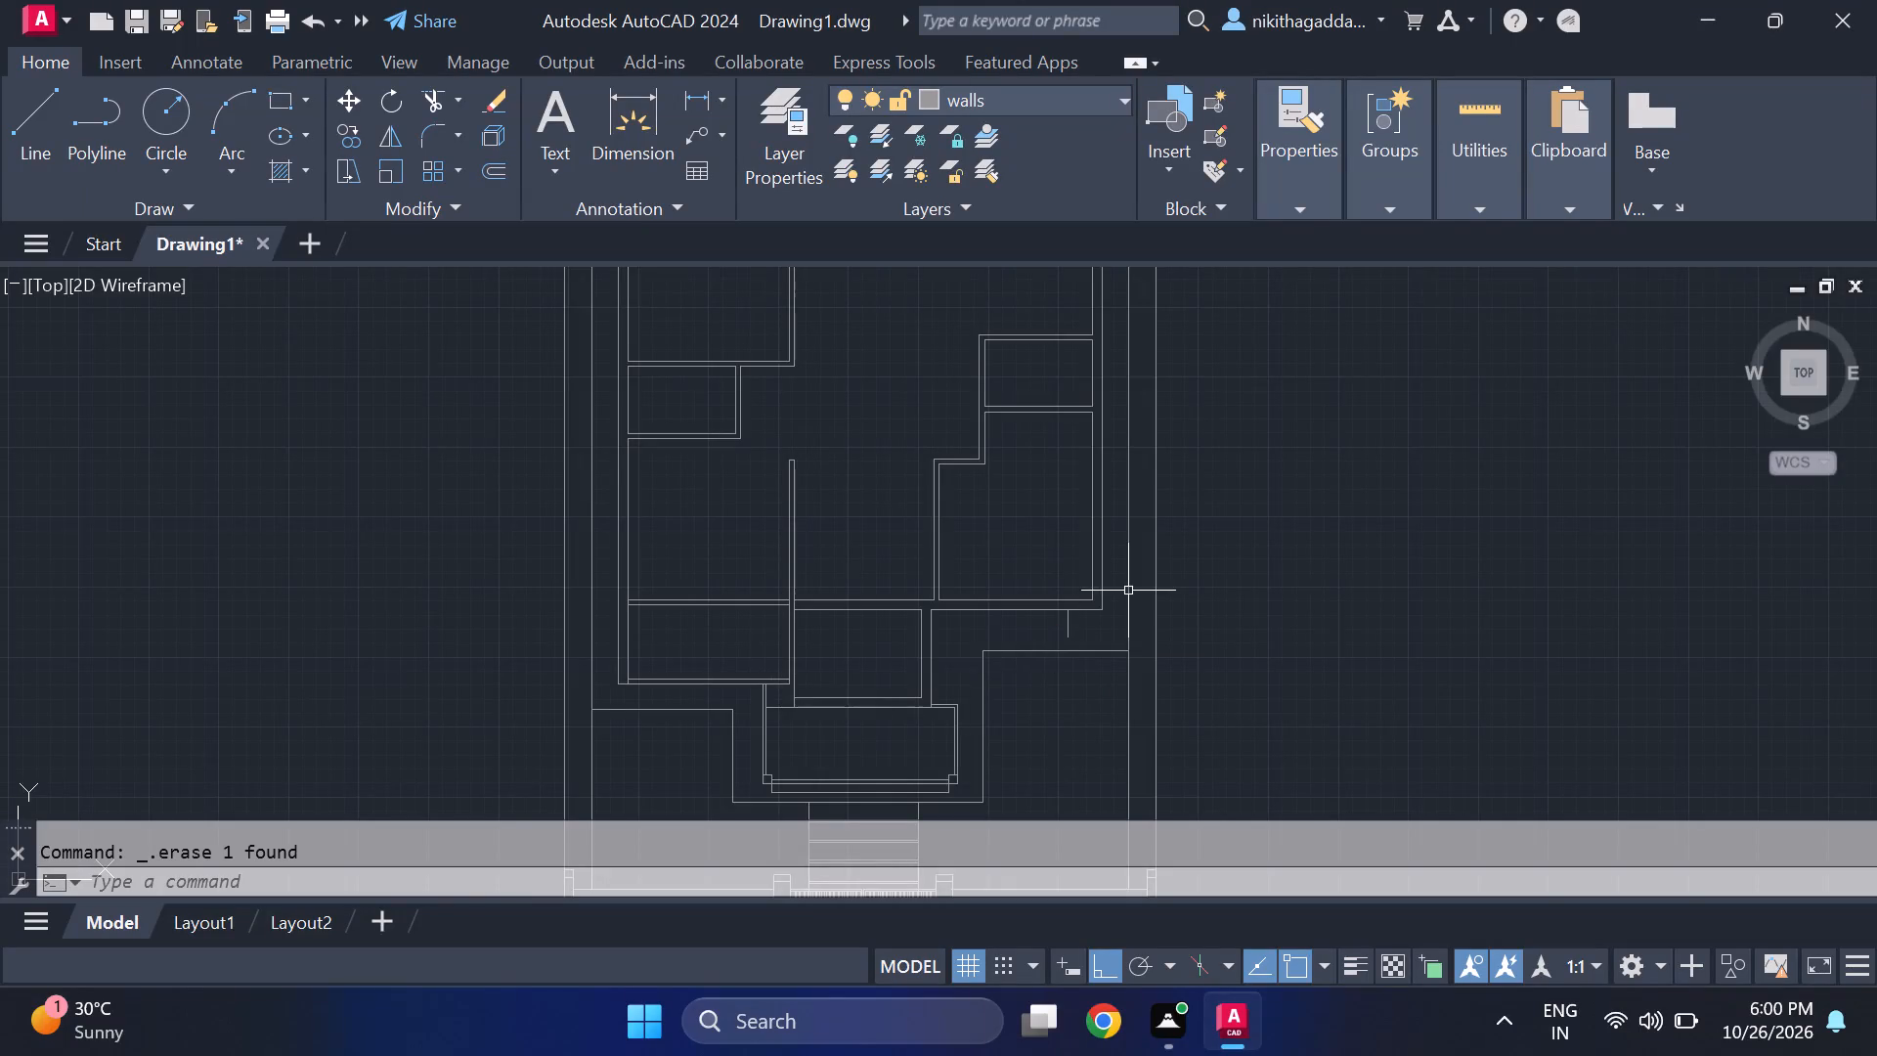
scroll(1127, 589, up, 4)
drag(950, 771, 905, 770)
click(612, 792)
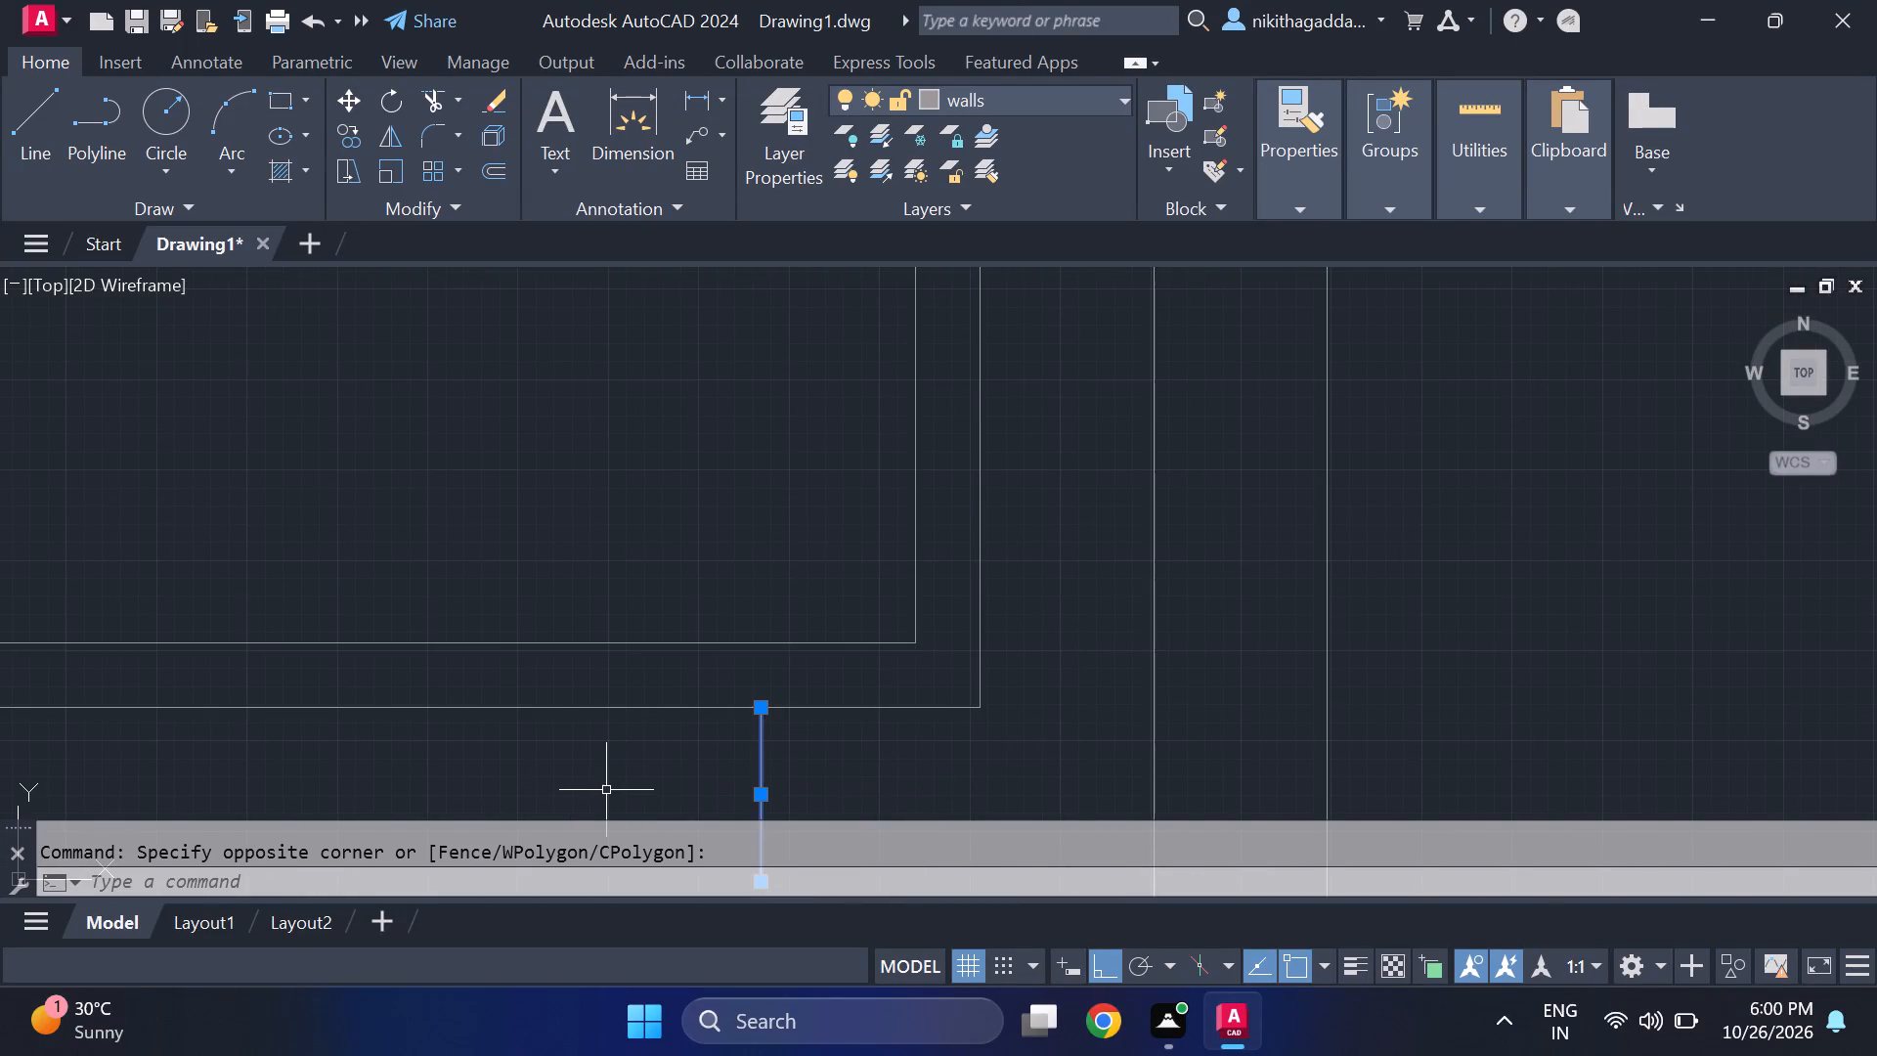
key(Delete)
scroll(690, 672, down, 3)
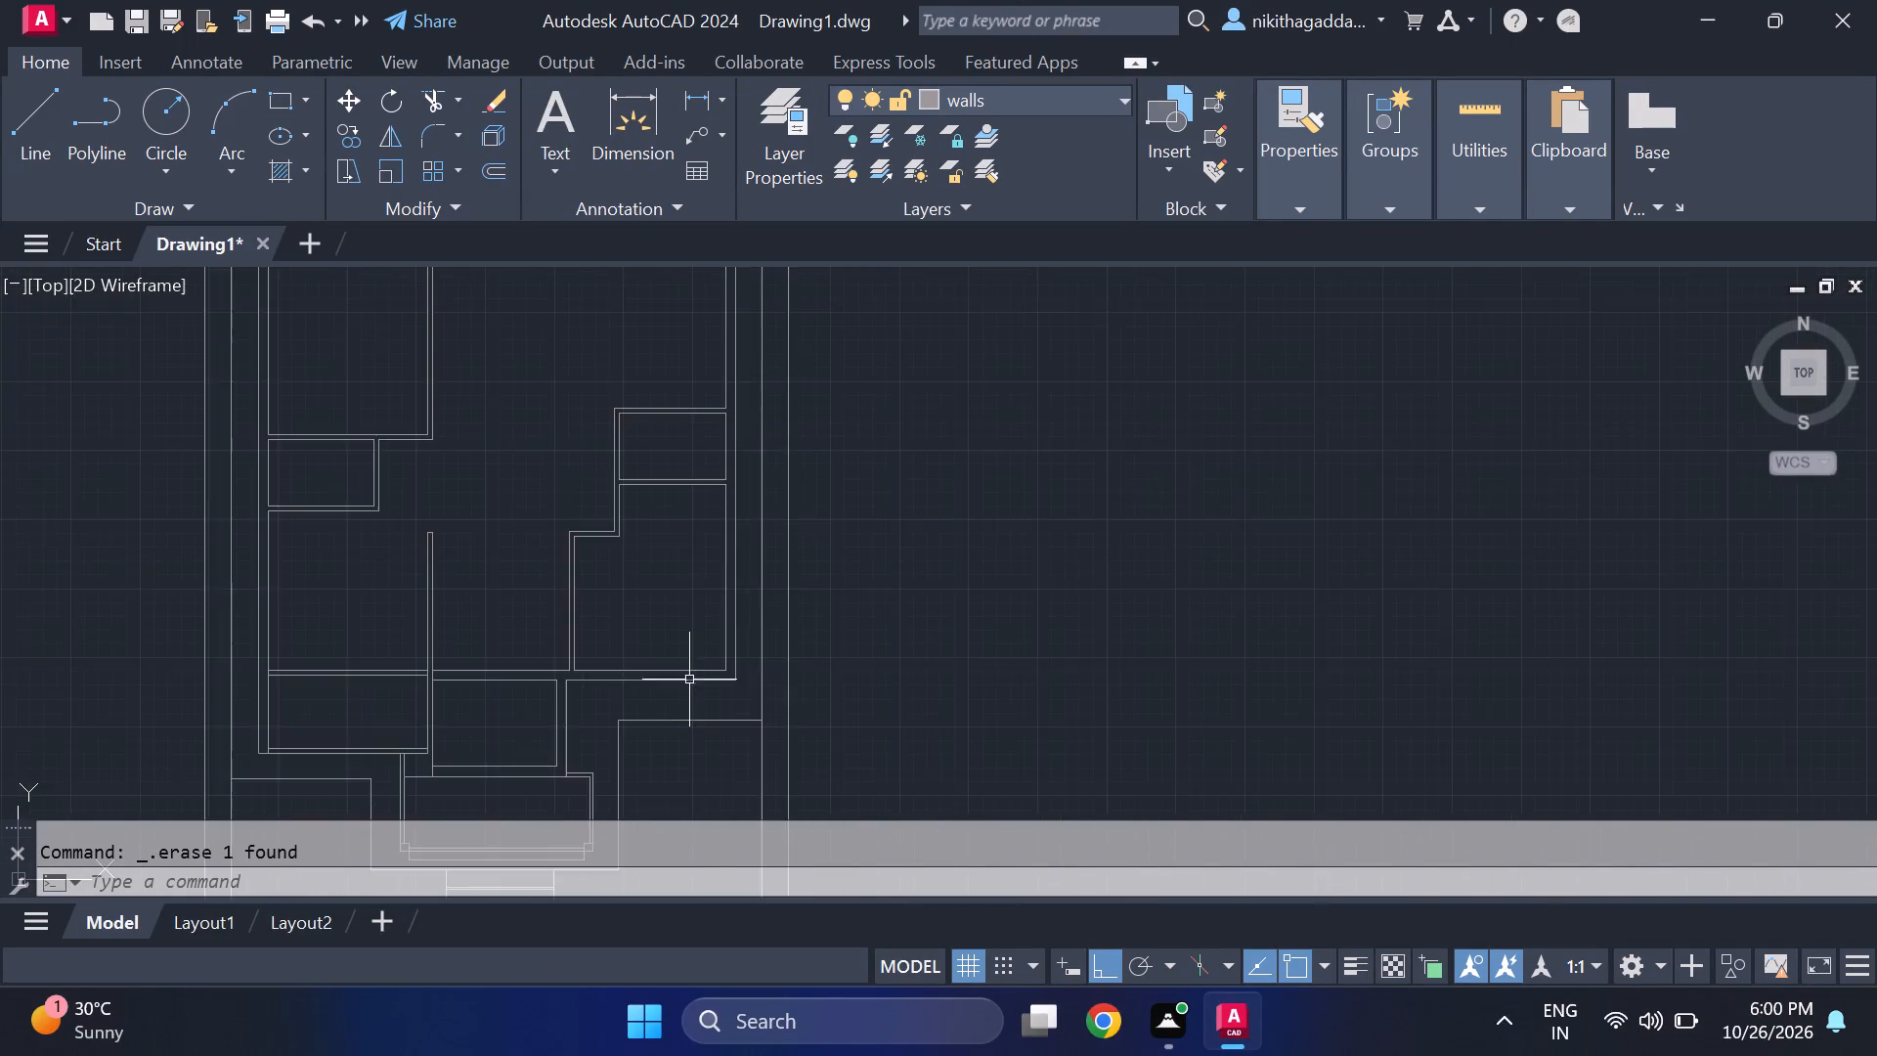
Look over the floor plan from the front steps and gate up to the rear rooms.
scroll(689, 680, down, 3)
scroll(661, 715, up, 3)
middle_drag(659, 730, 686, 654)
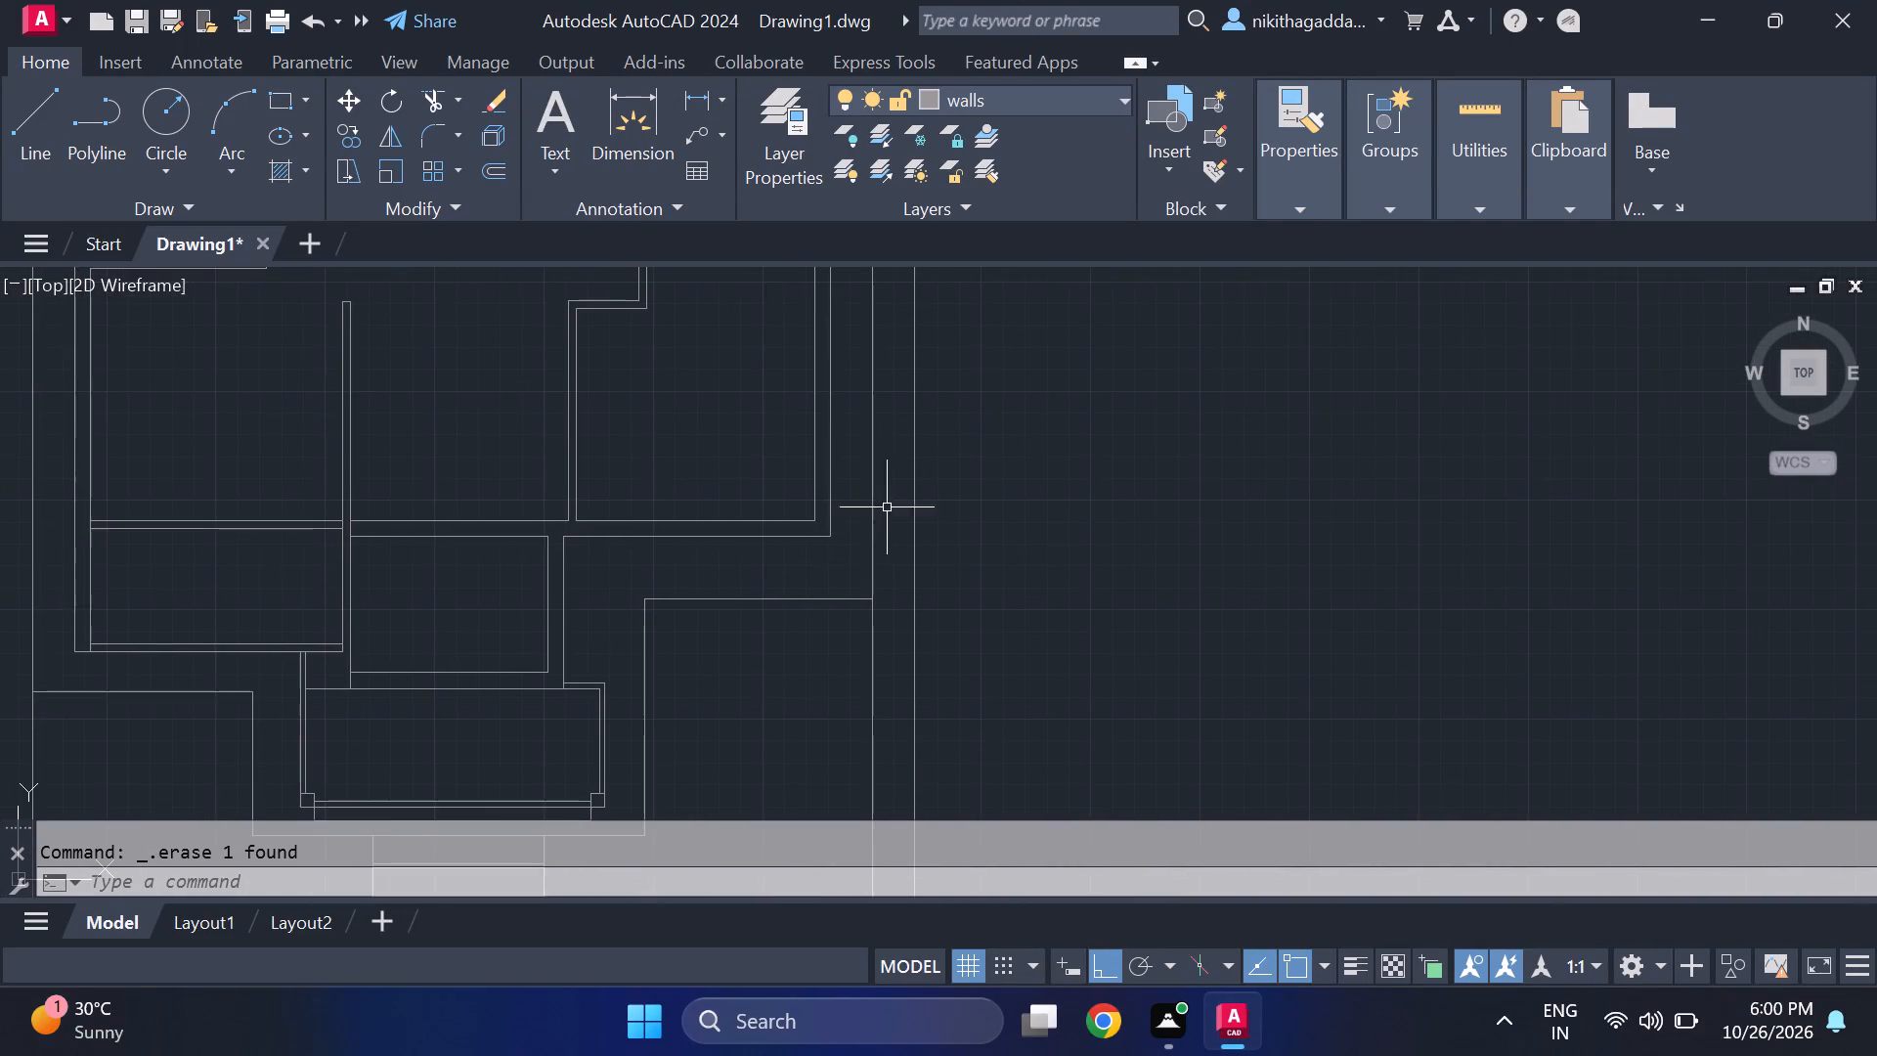
scroll(874, 527, down, 3)
scroll(835, 583, up, 3)
middle_drag(864, 639, 871, 637)
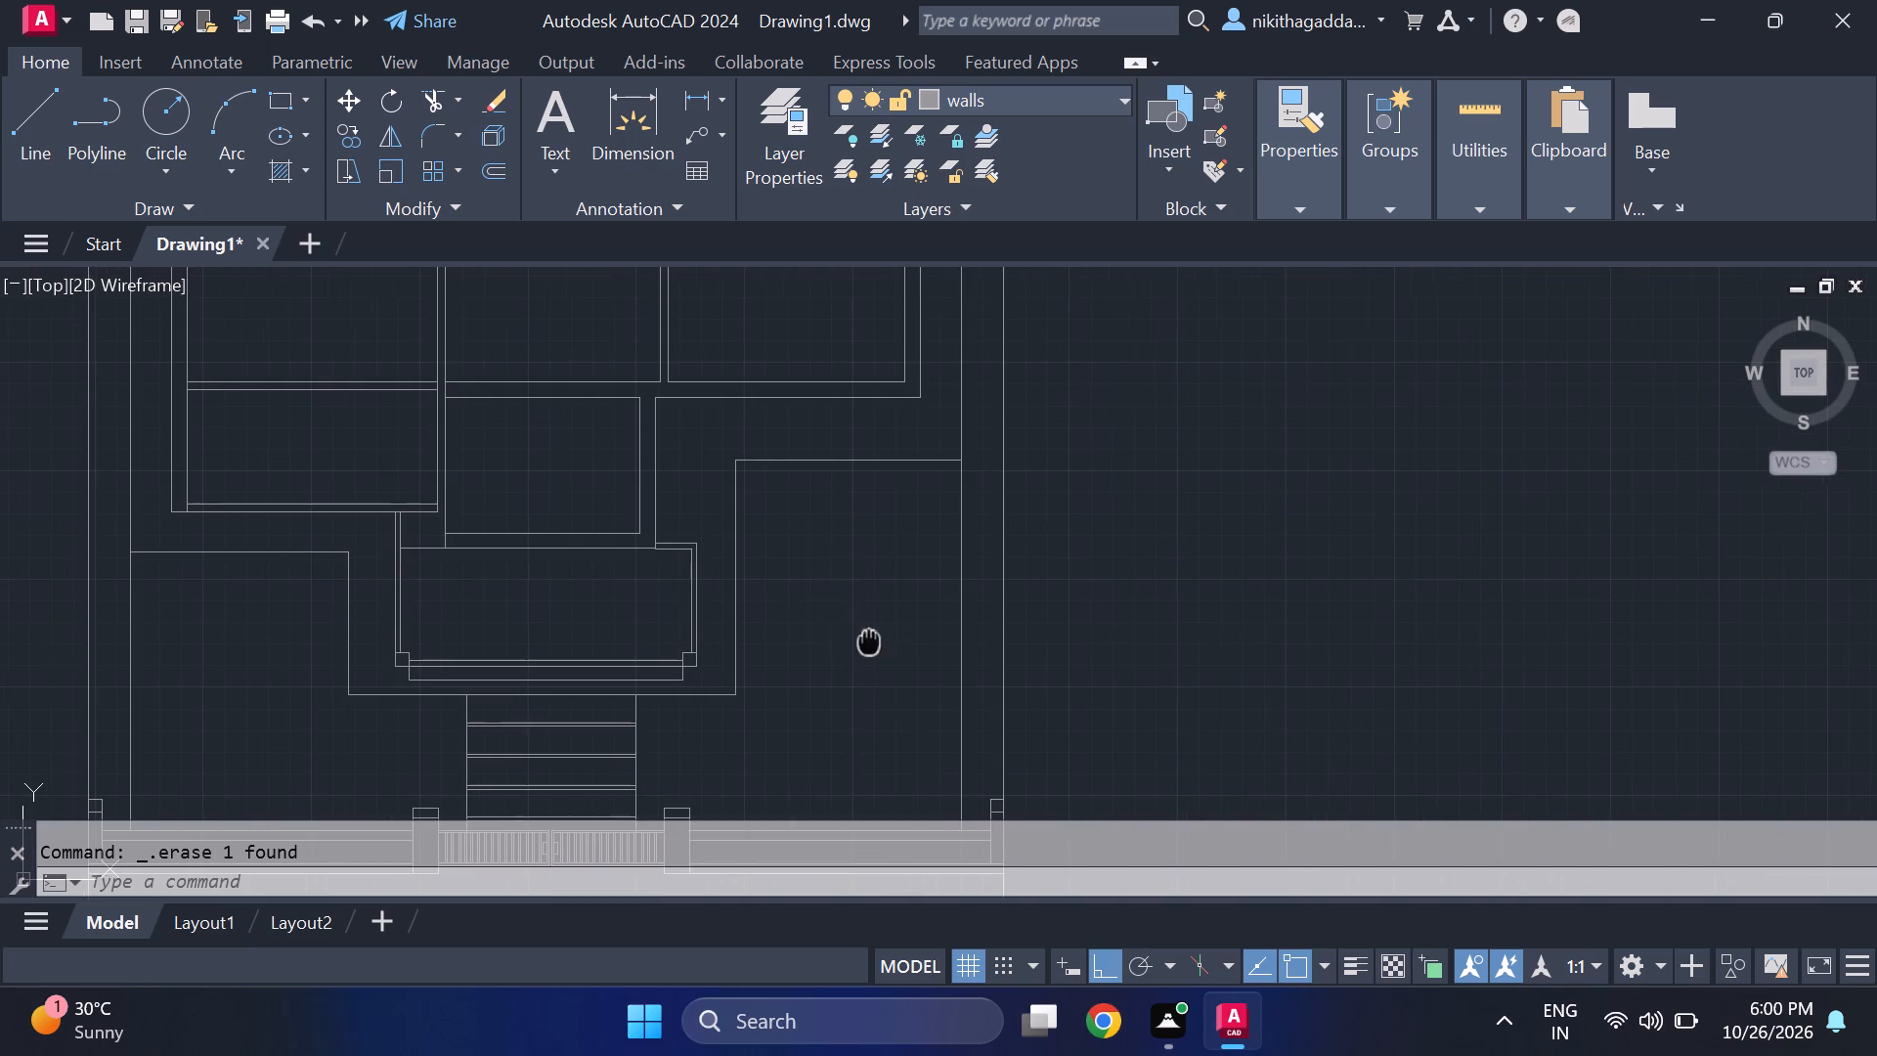
middle_drag(871, 637, 1230, 545)
scroll(1213, 555, down, 2)
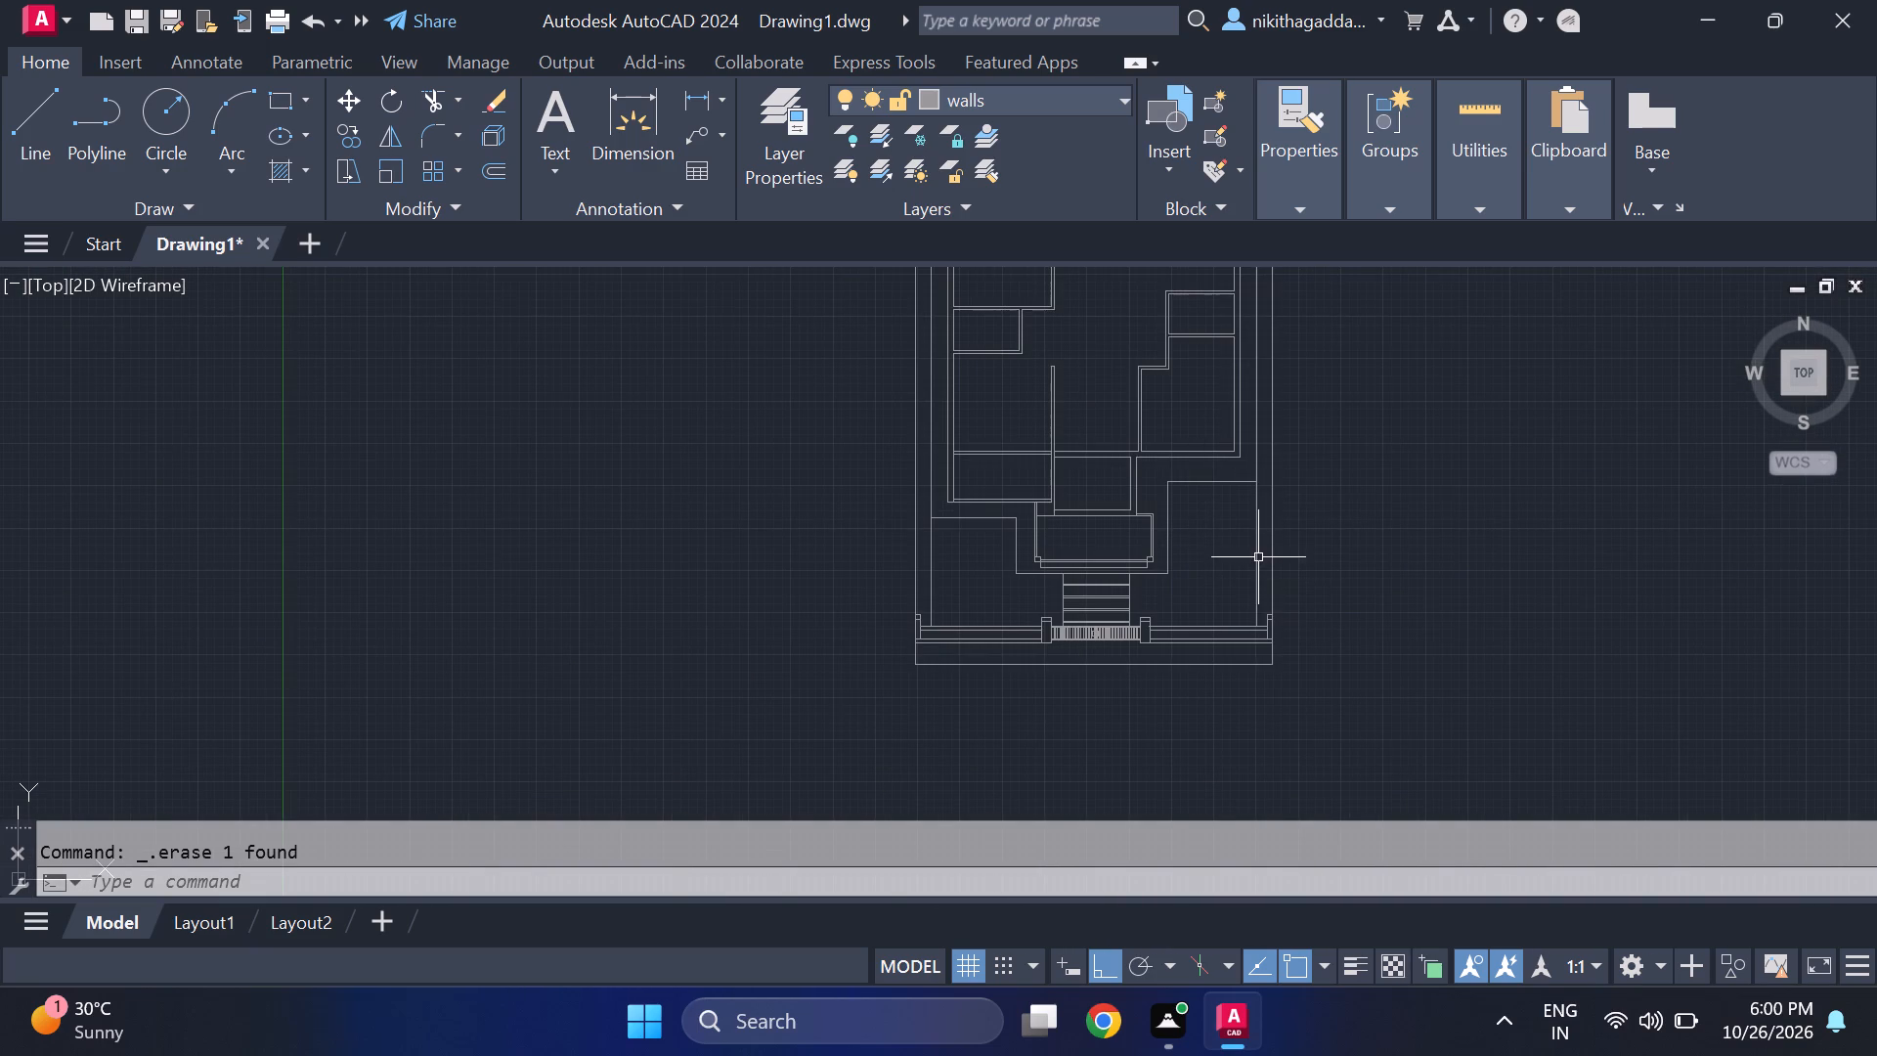
middle_drag(1256, 557, 1289, 623)
scroll(1334, 452, up, 1)
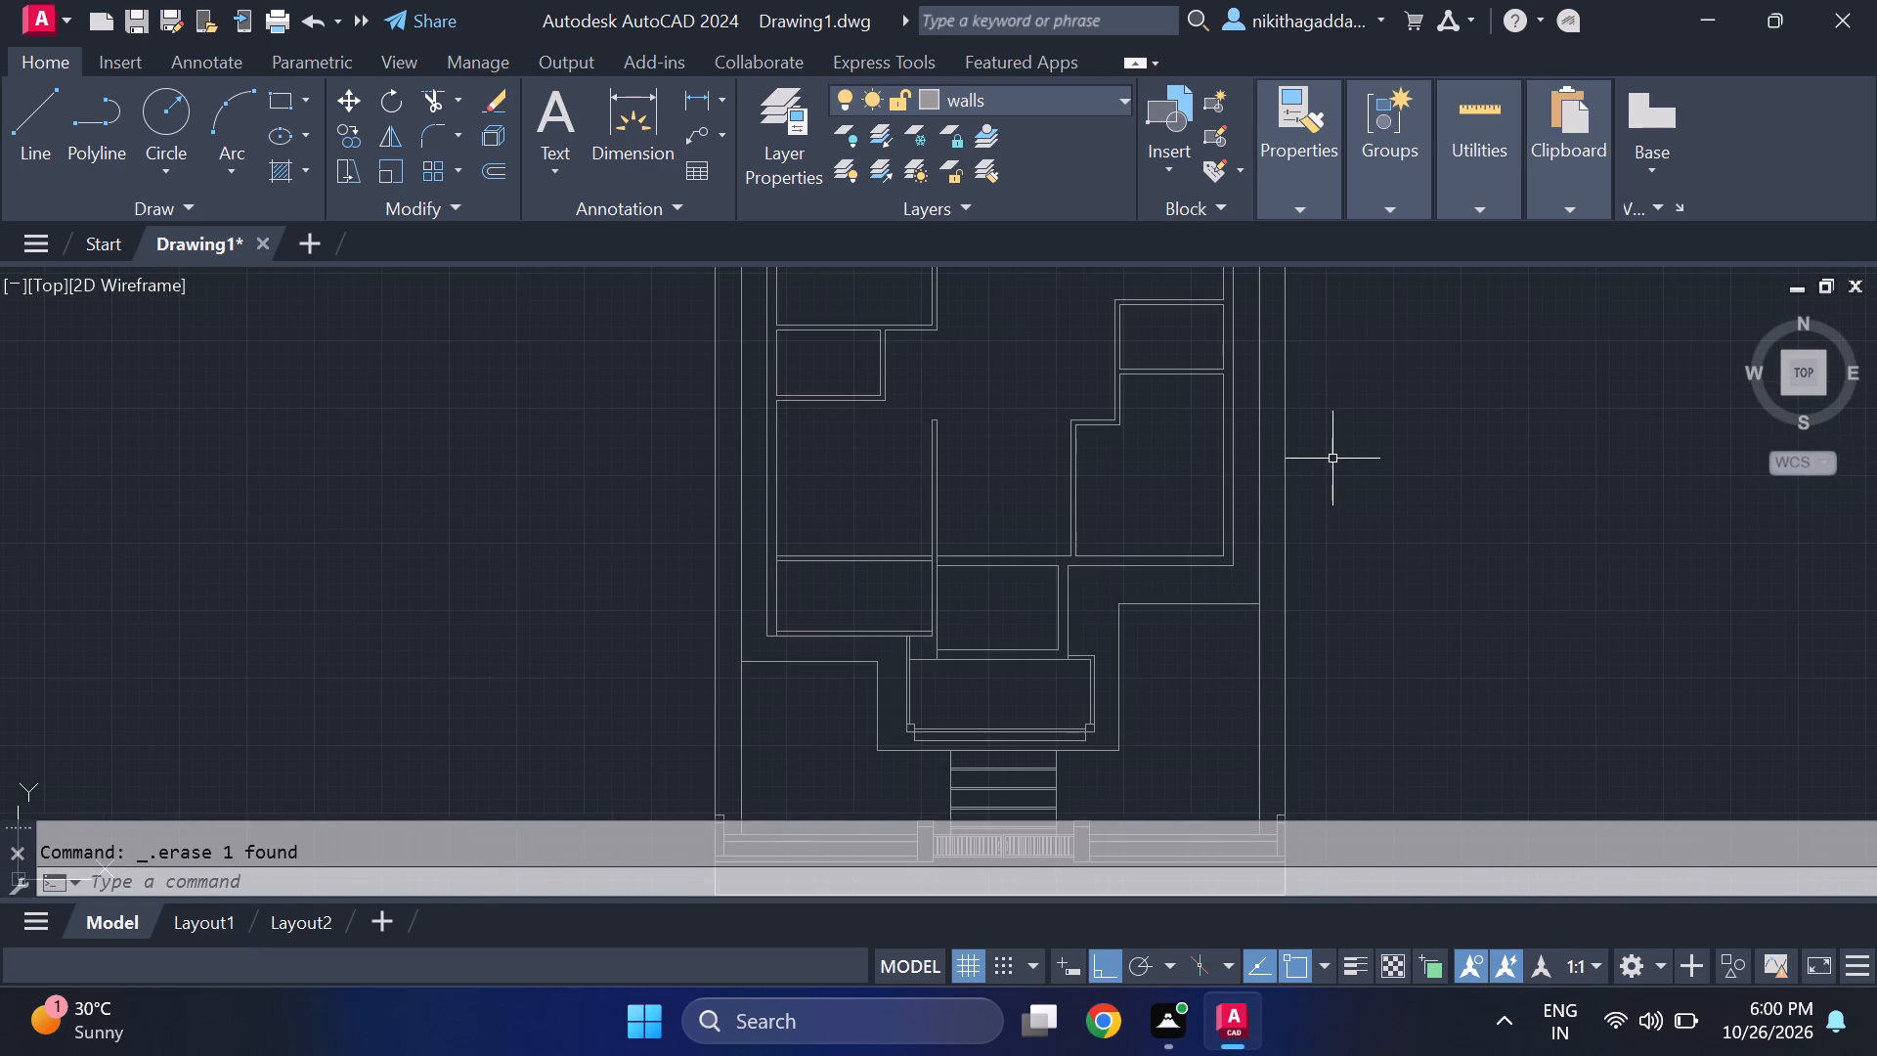
middle_drag(1331, 461, 1345, 538)
scroll(1345, 538, down, 2)
scroll(1343, 524, up, 1)
middle_drag(1343, 524, 1333, 610)
scroll(963, 335, up, 2)
scroll(1016, 255, down, 2)
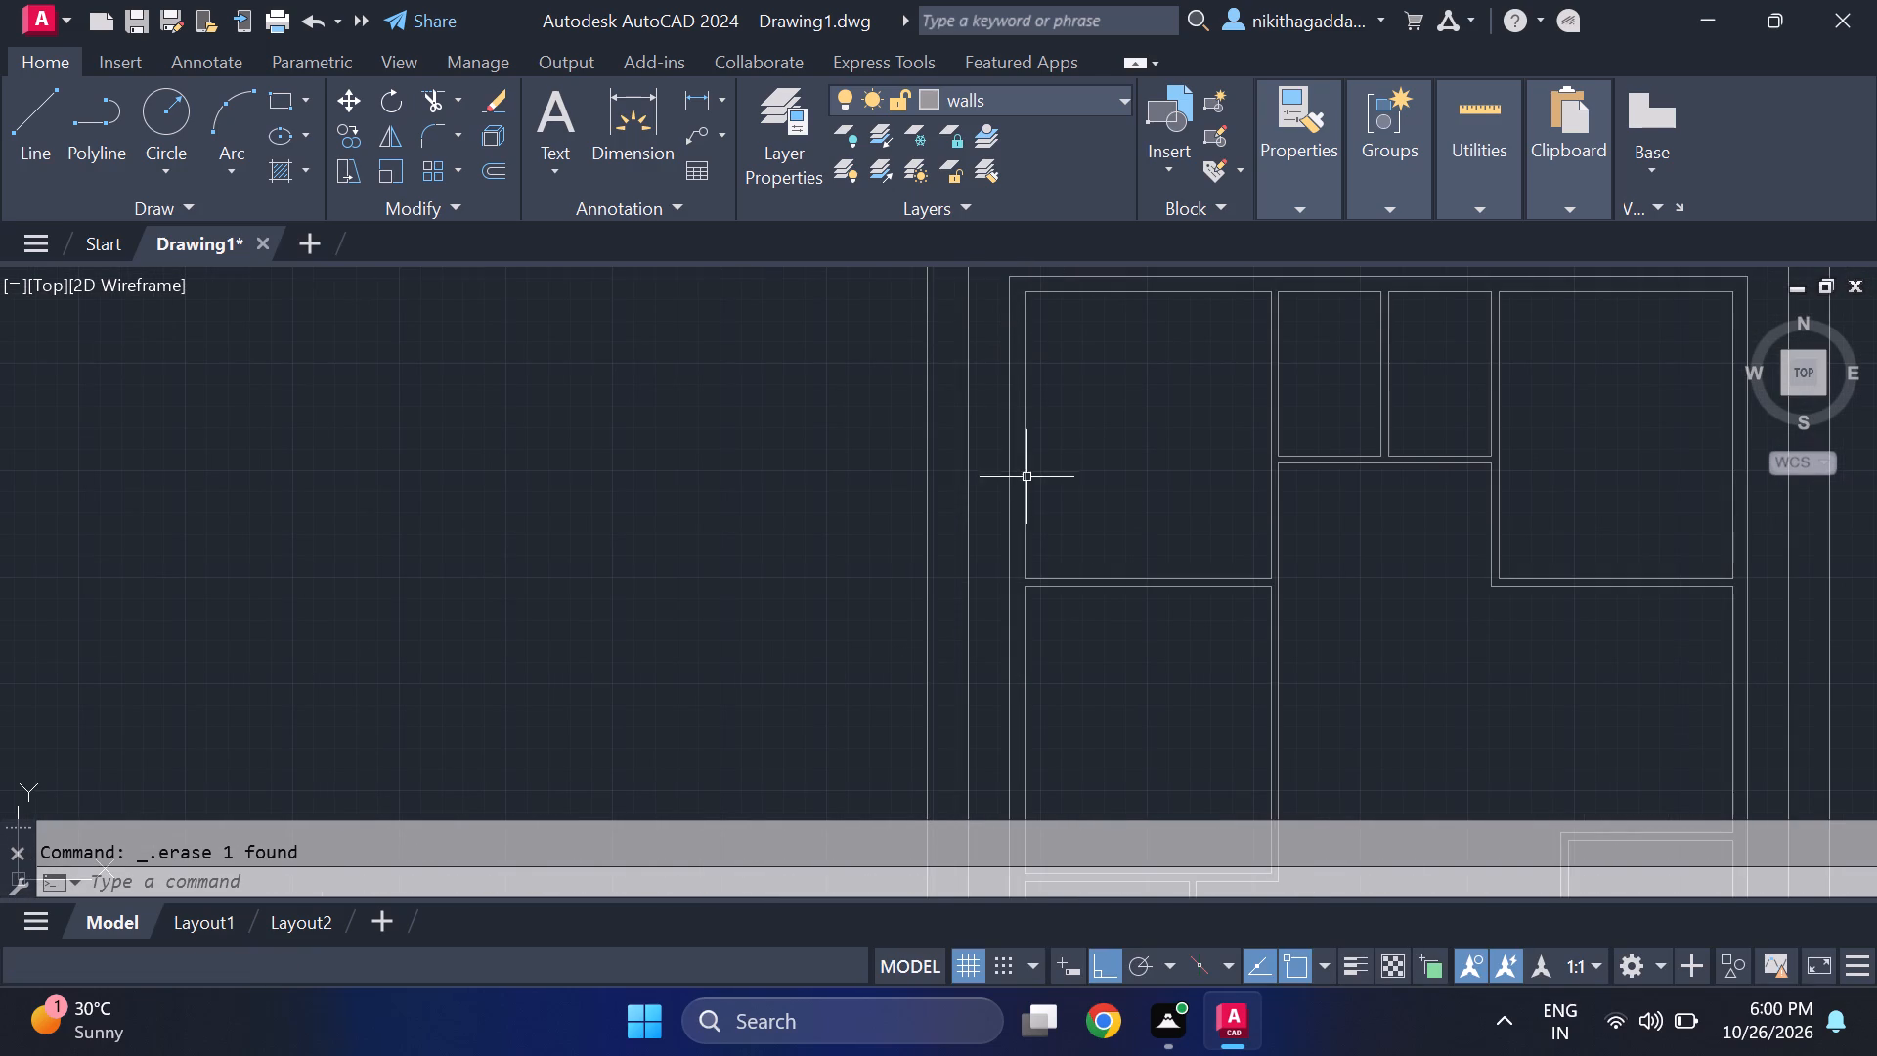
scroll(1039, 467, down, 2)
scroll(1149, 522, up, 1)
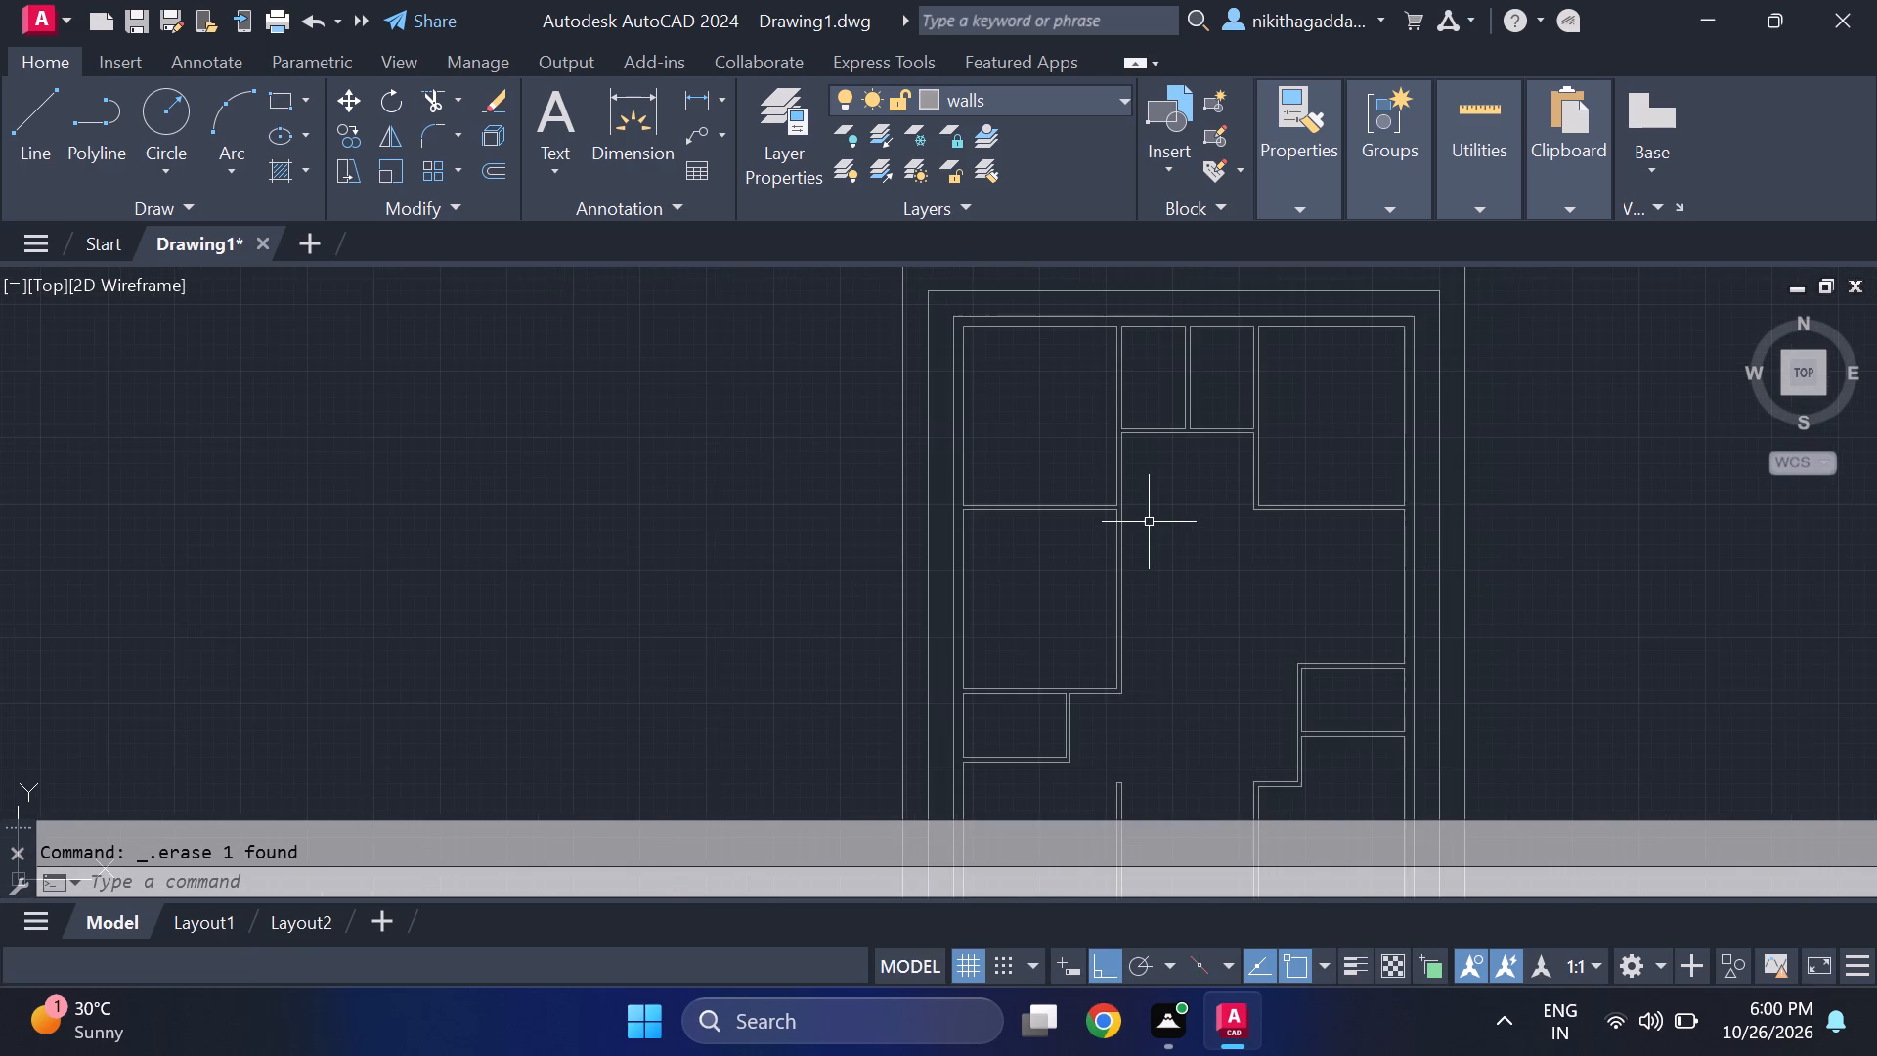
scroll(1149, 519, up, 2)
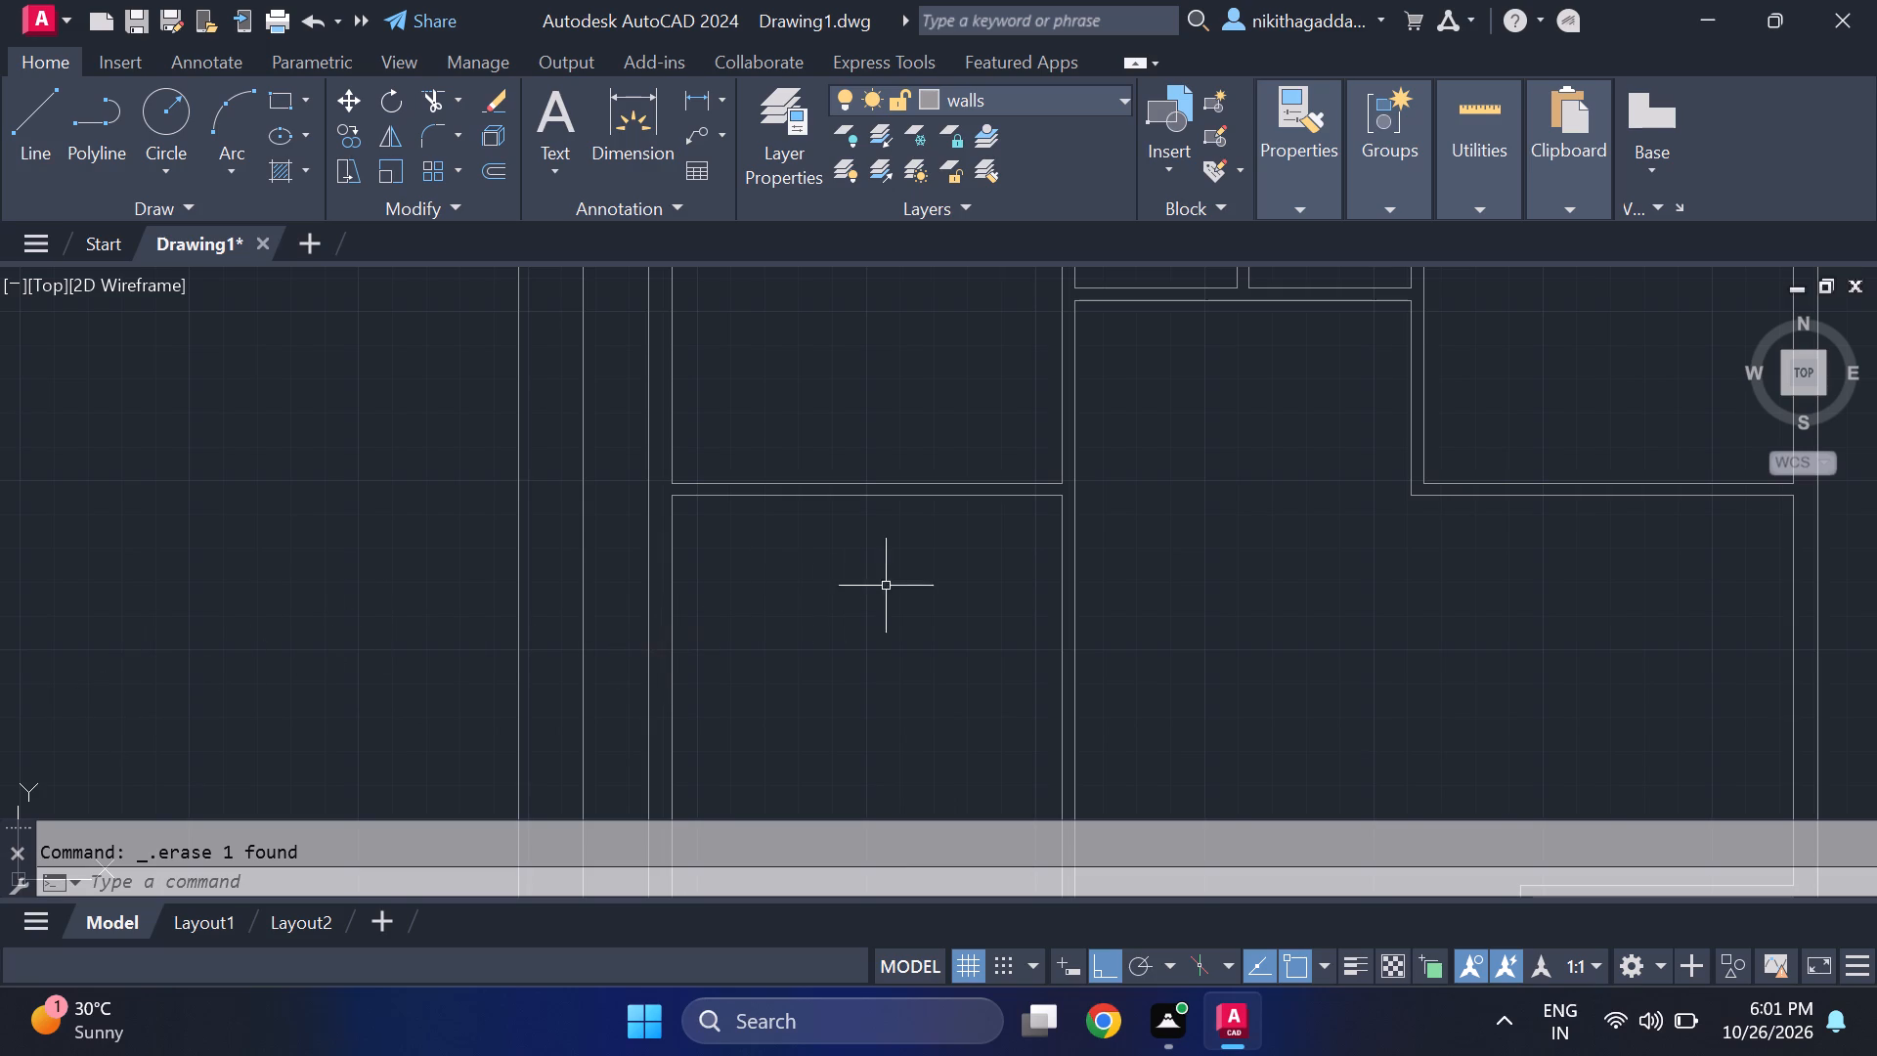
scroll(755, 534, down, 2)
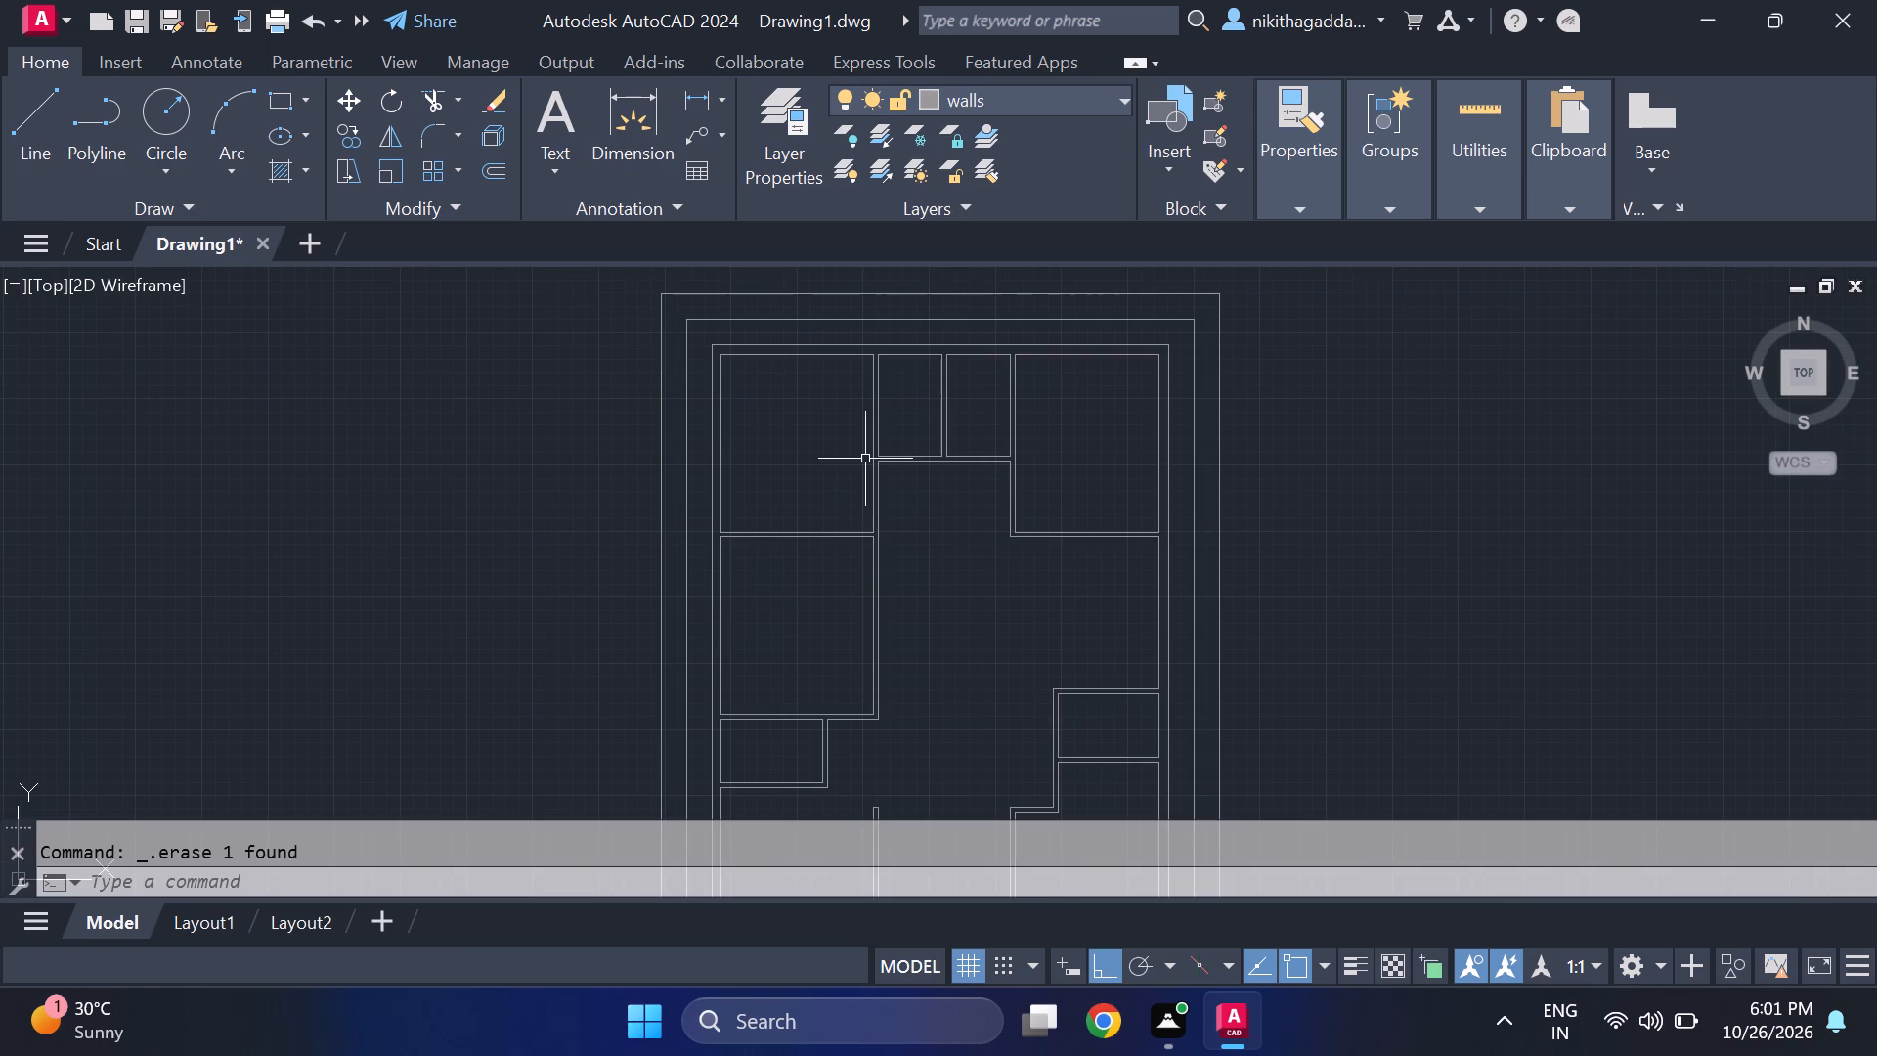
Load the ACAD_ISO02W100 dashed linetype into the drawing.
middle_drag(865, 458, 729, 645)
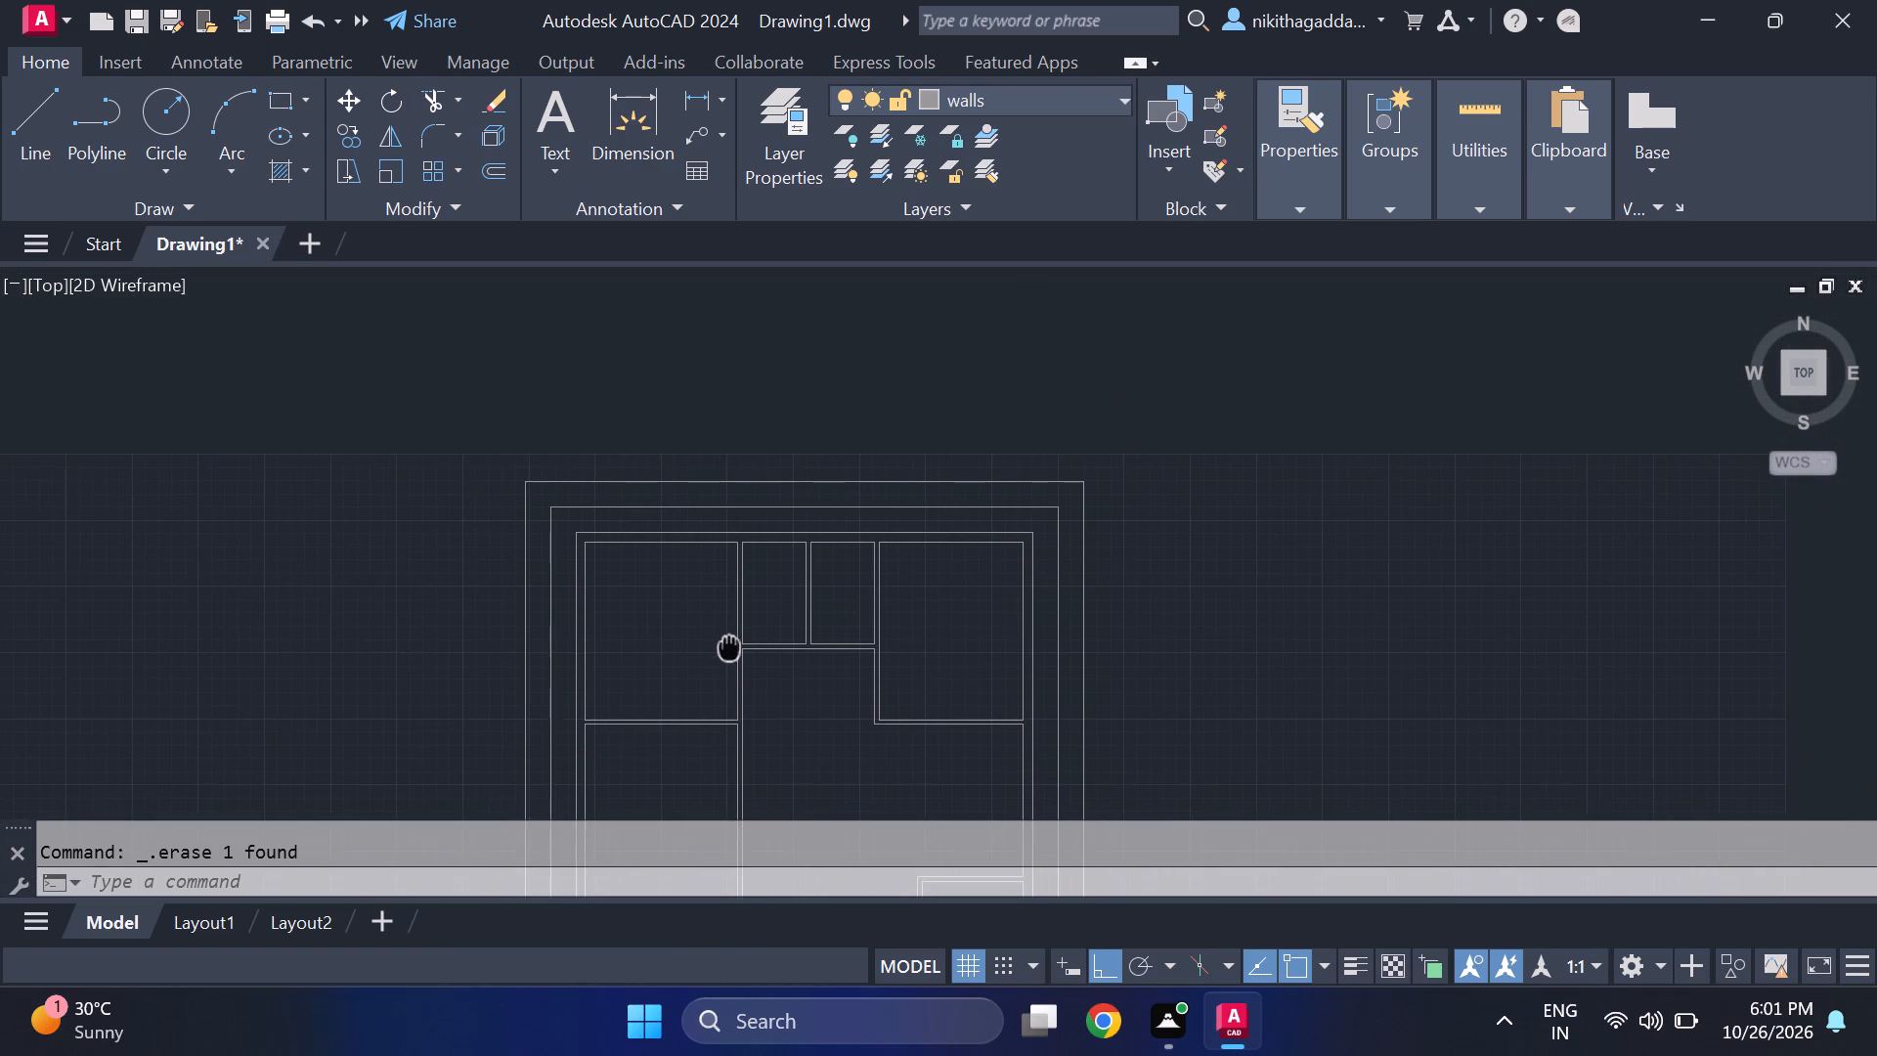
middle_drag(729, 645, 722, 634)
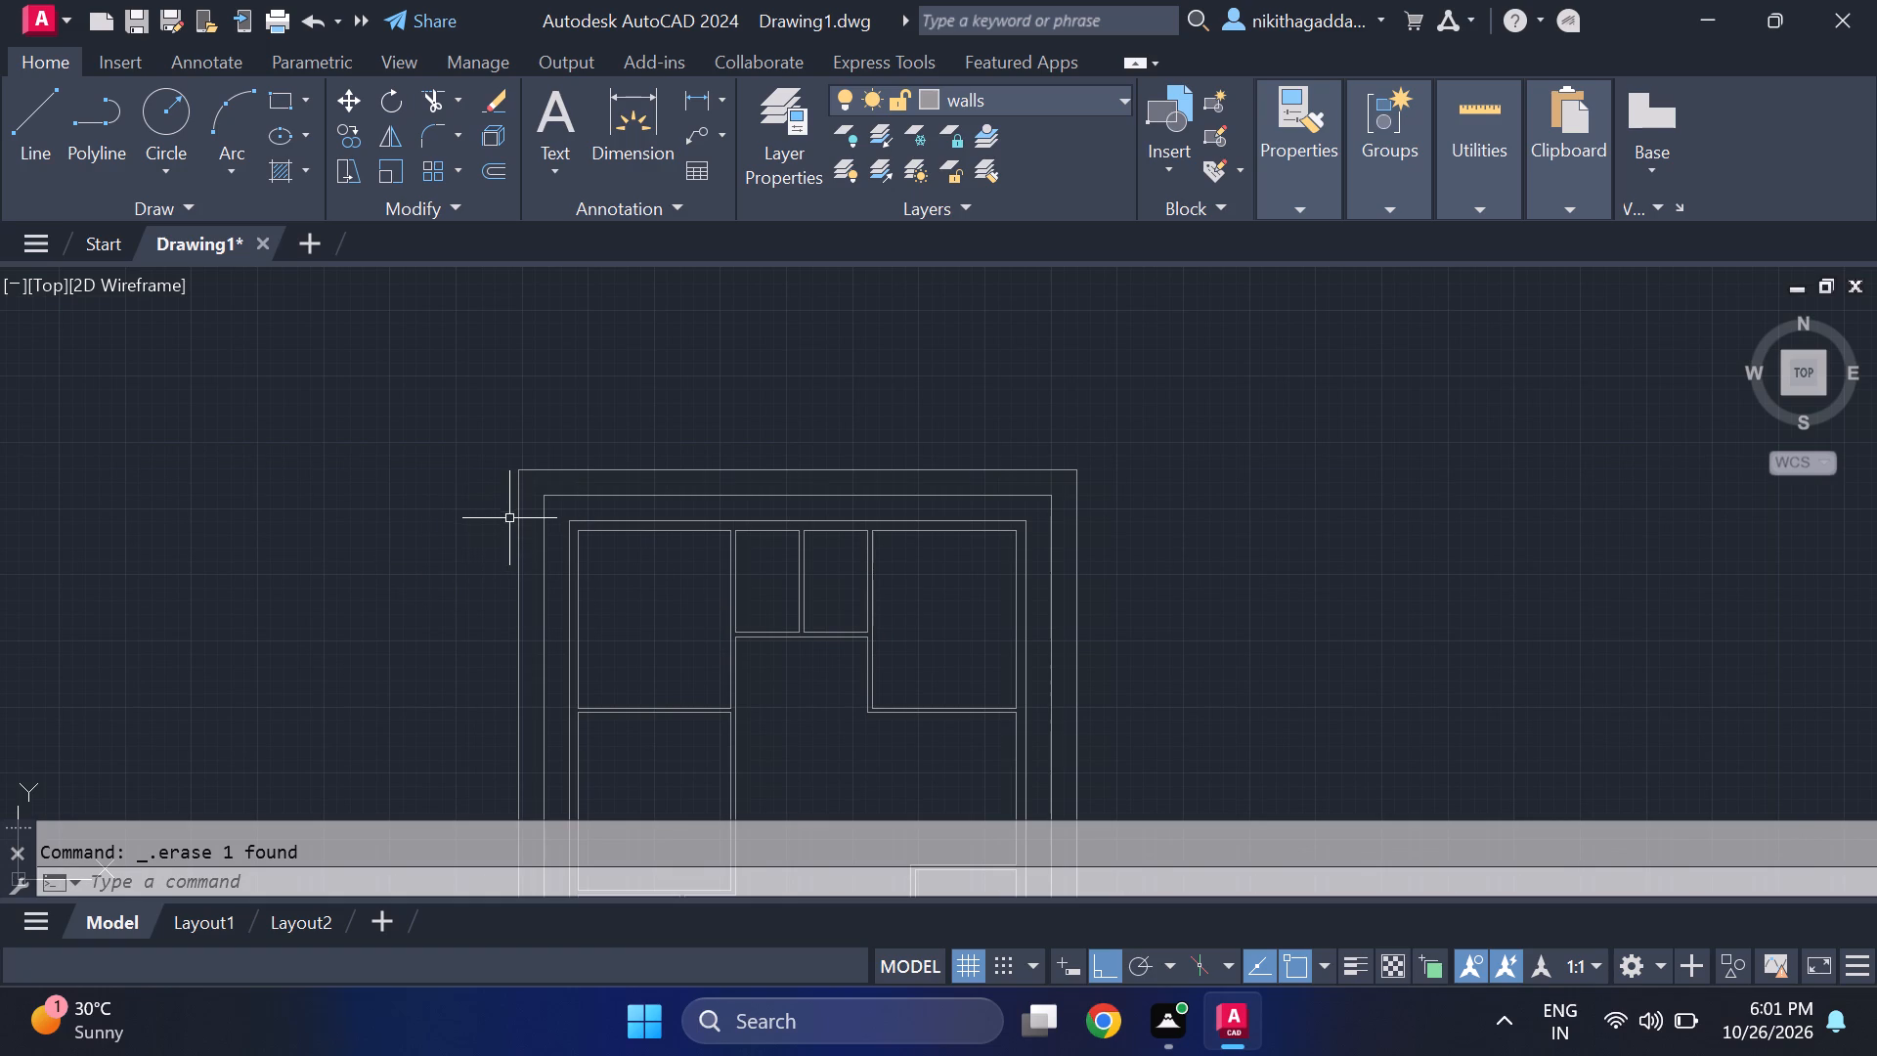
click(517, 590)
click(592, 471)
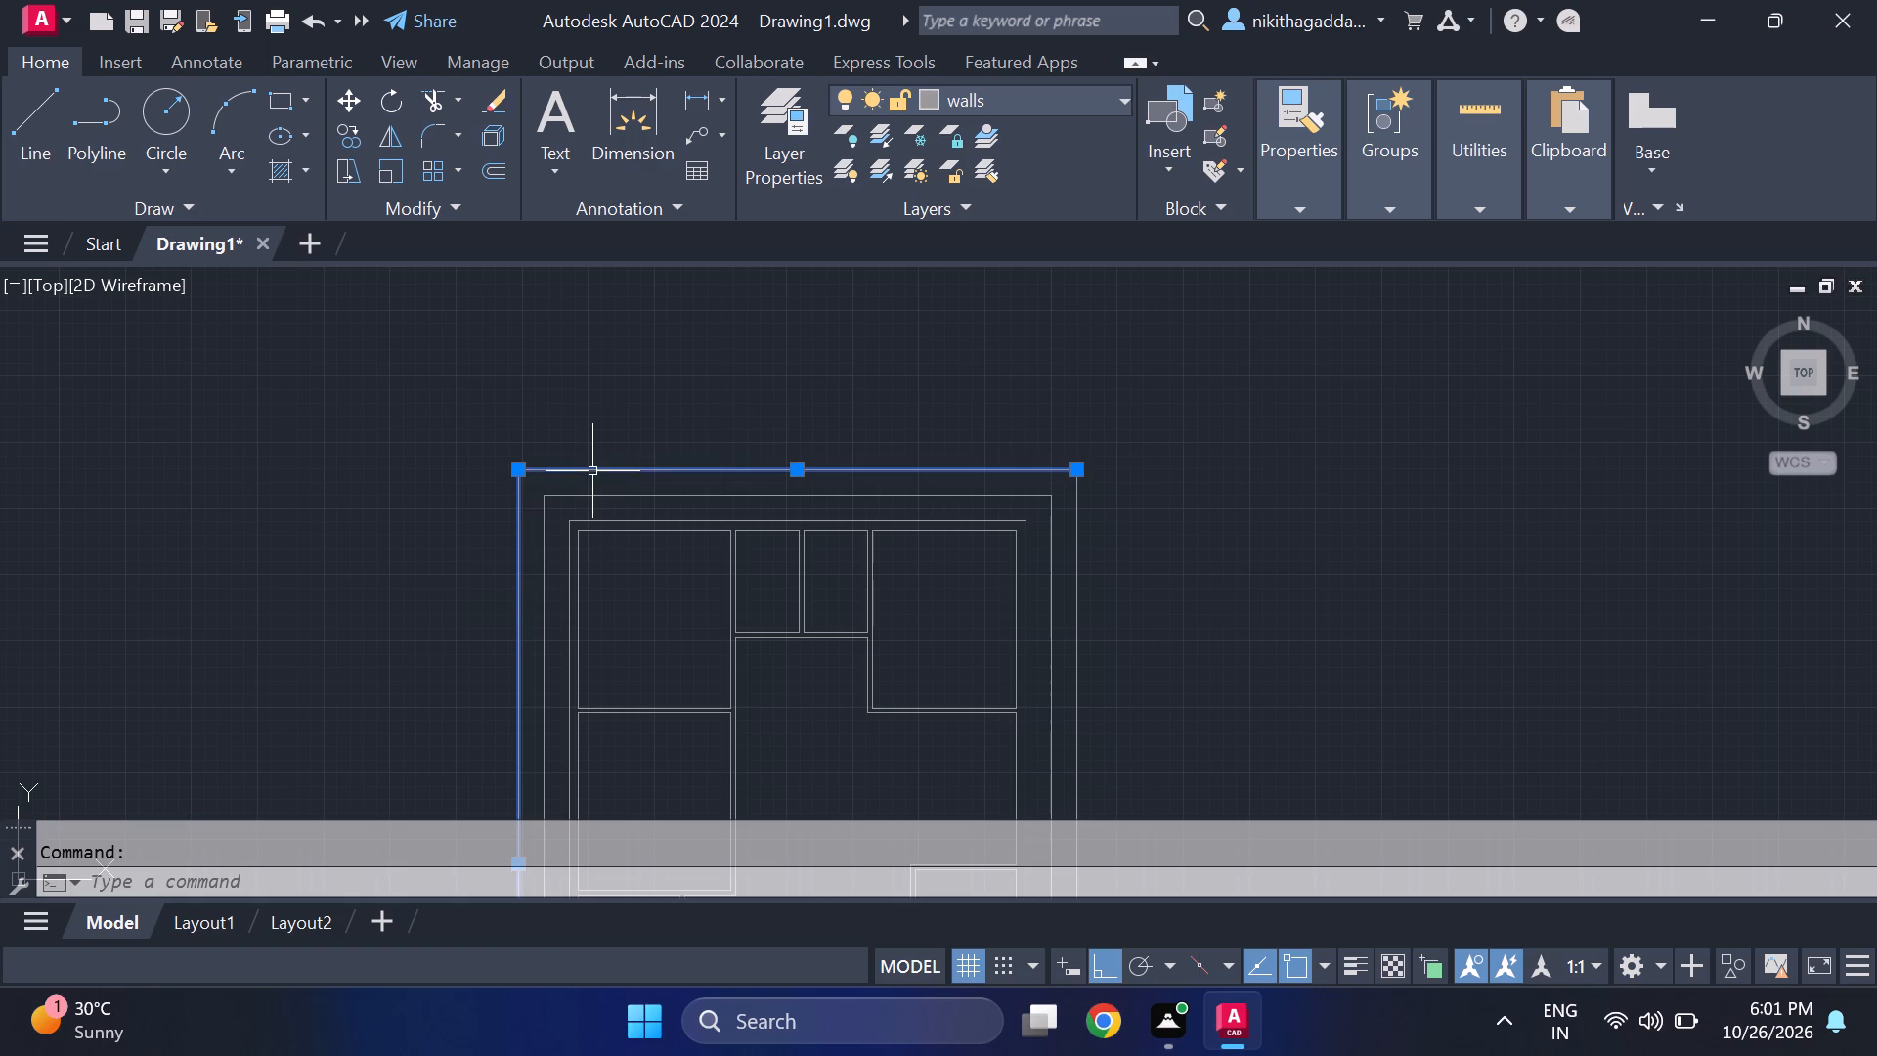
click(1078, 570)
scroll(1078, 569, down, 3)
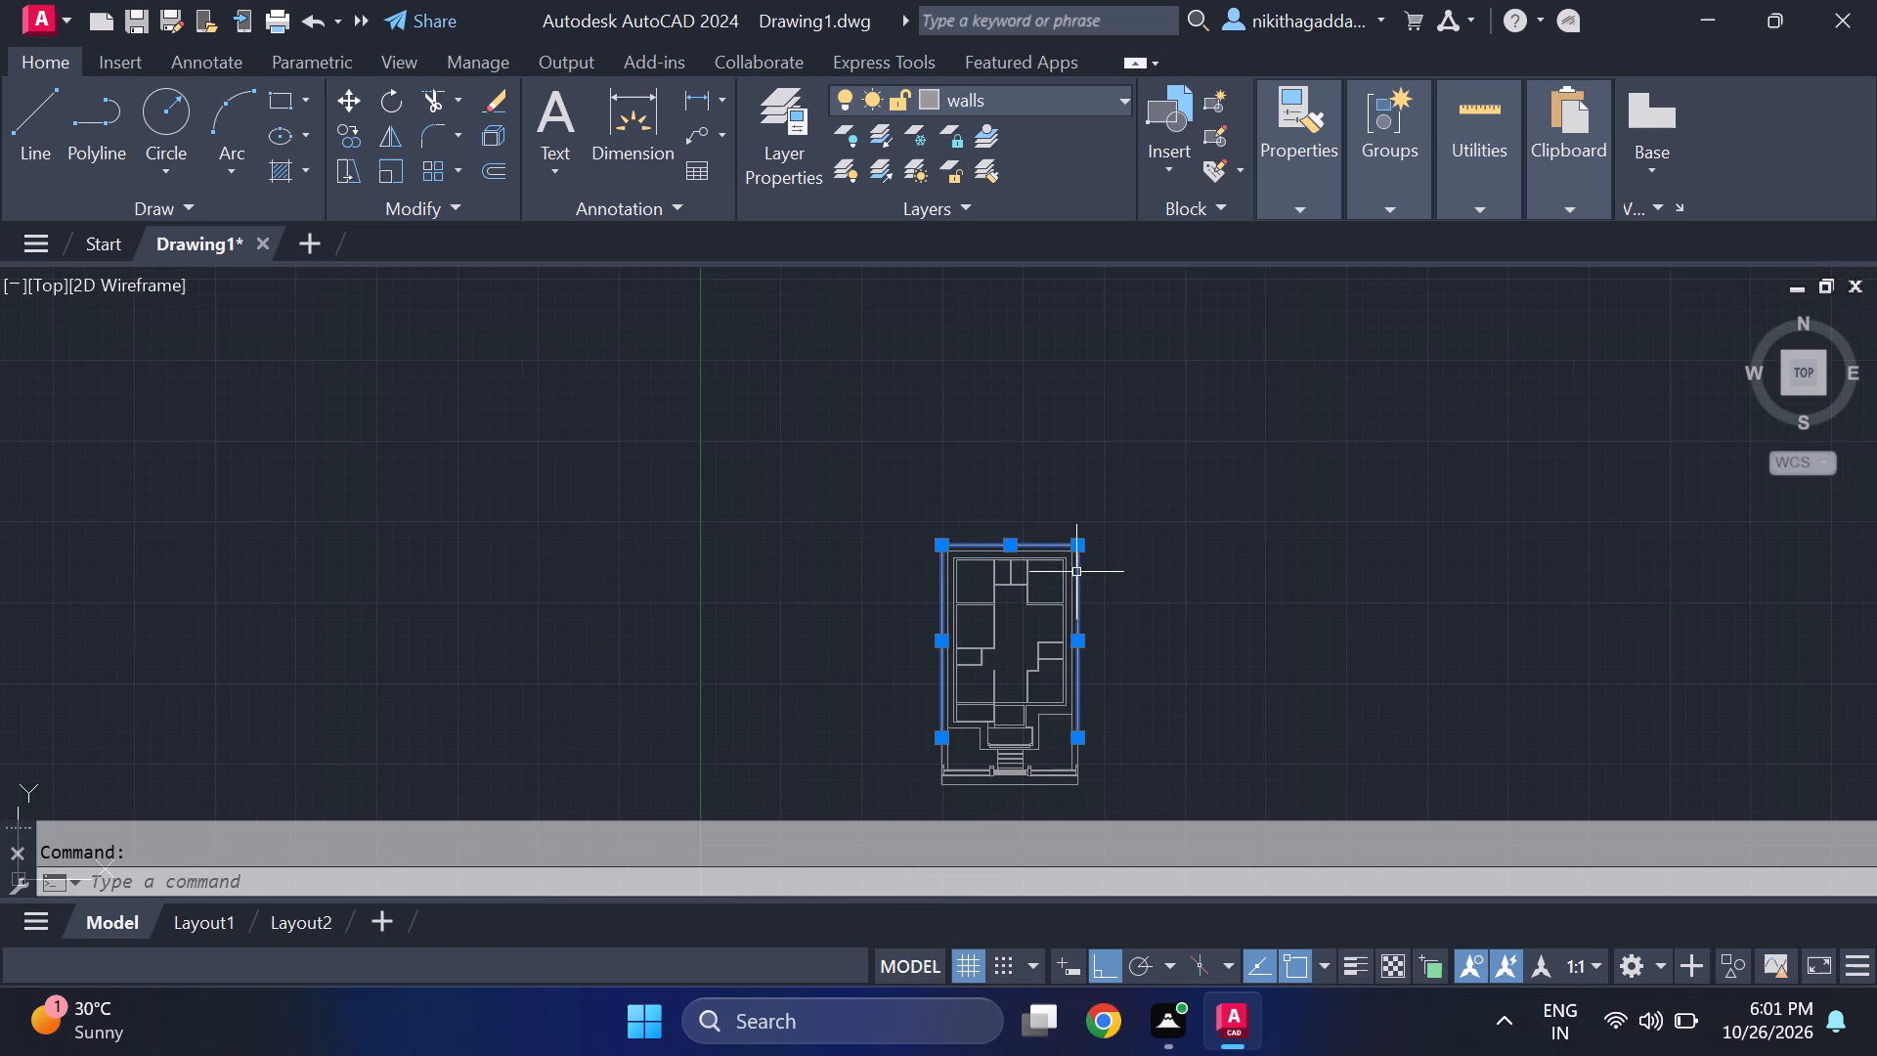
middle_drag(1088, 667, 1046, 509)
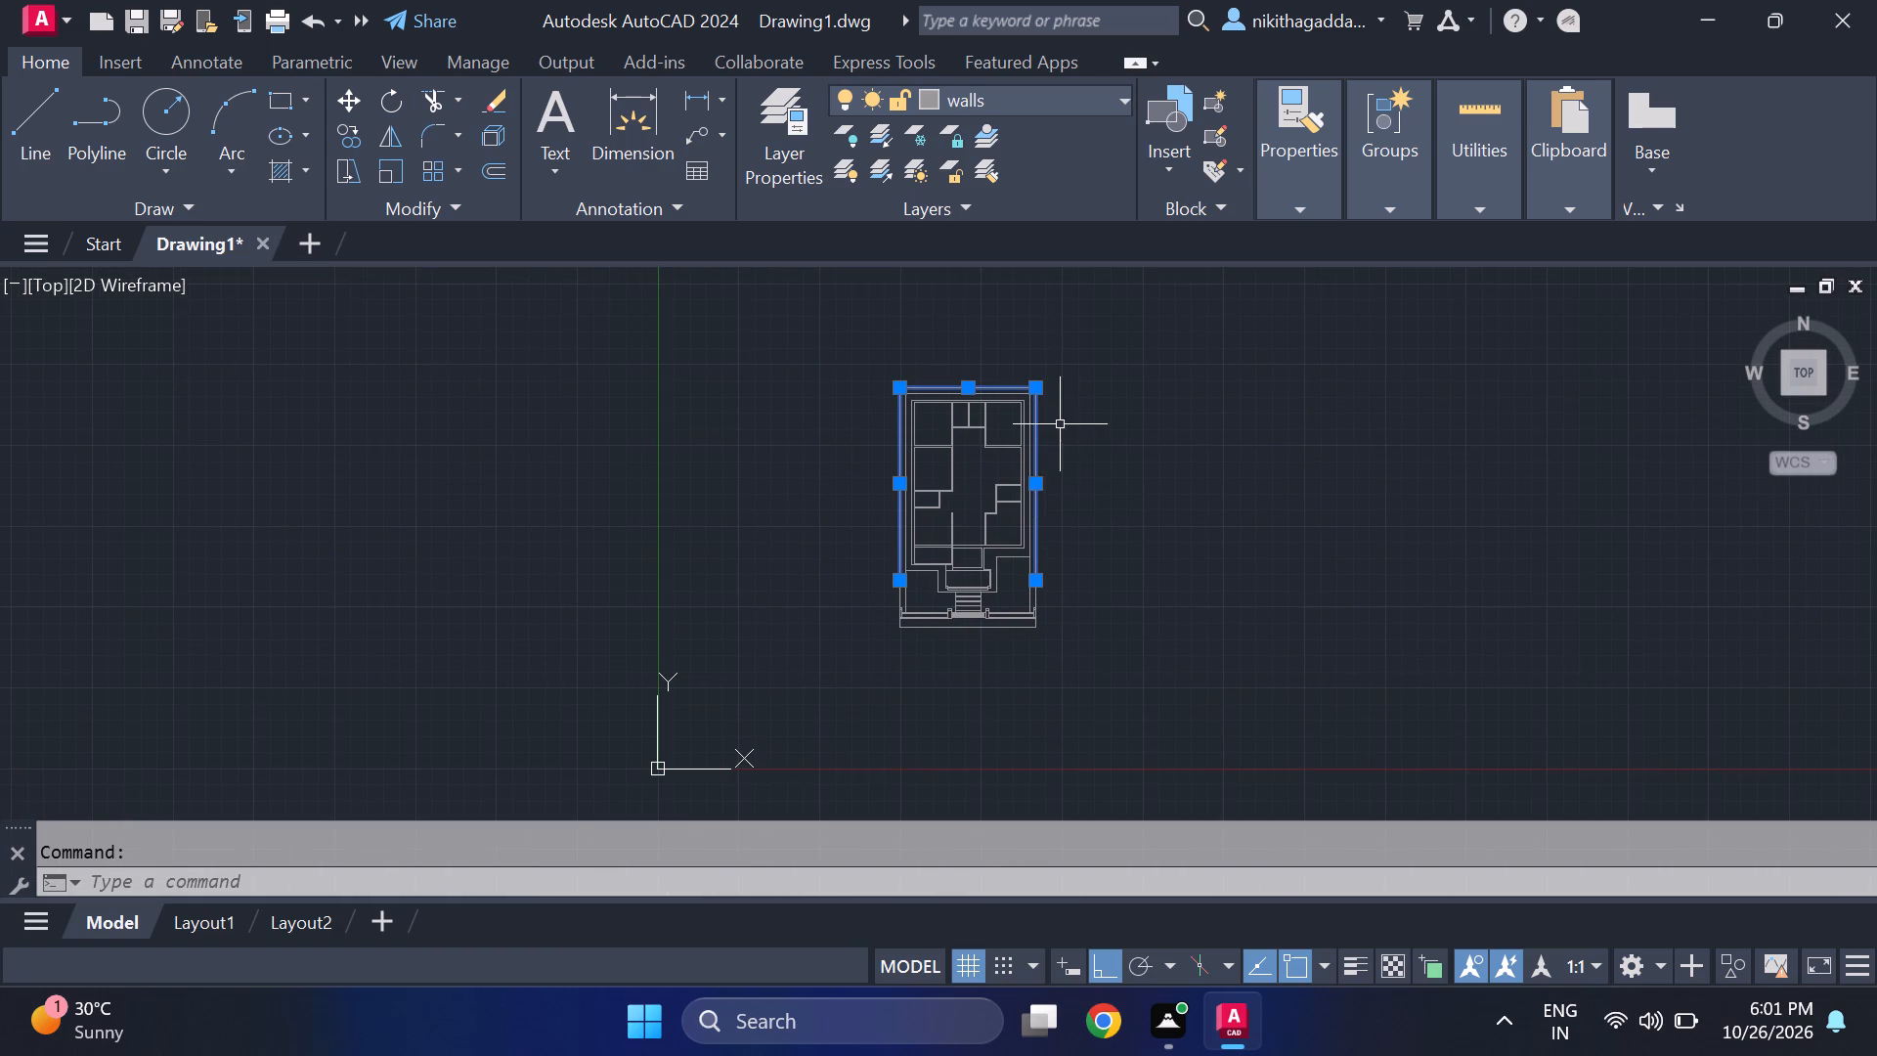
middle_drag(1059, 424, 1070, 552)
click(1304, 208)
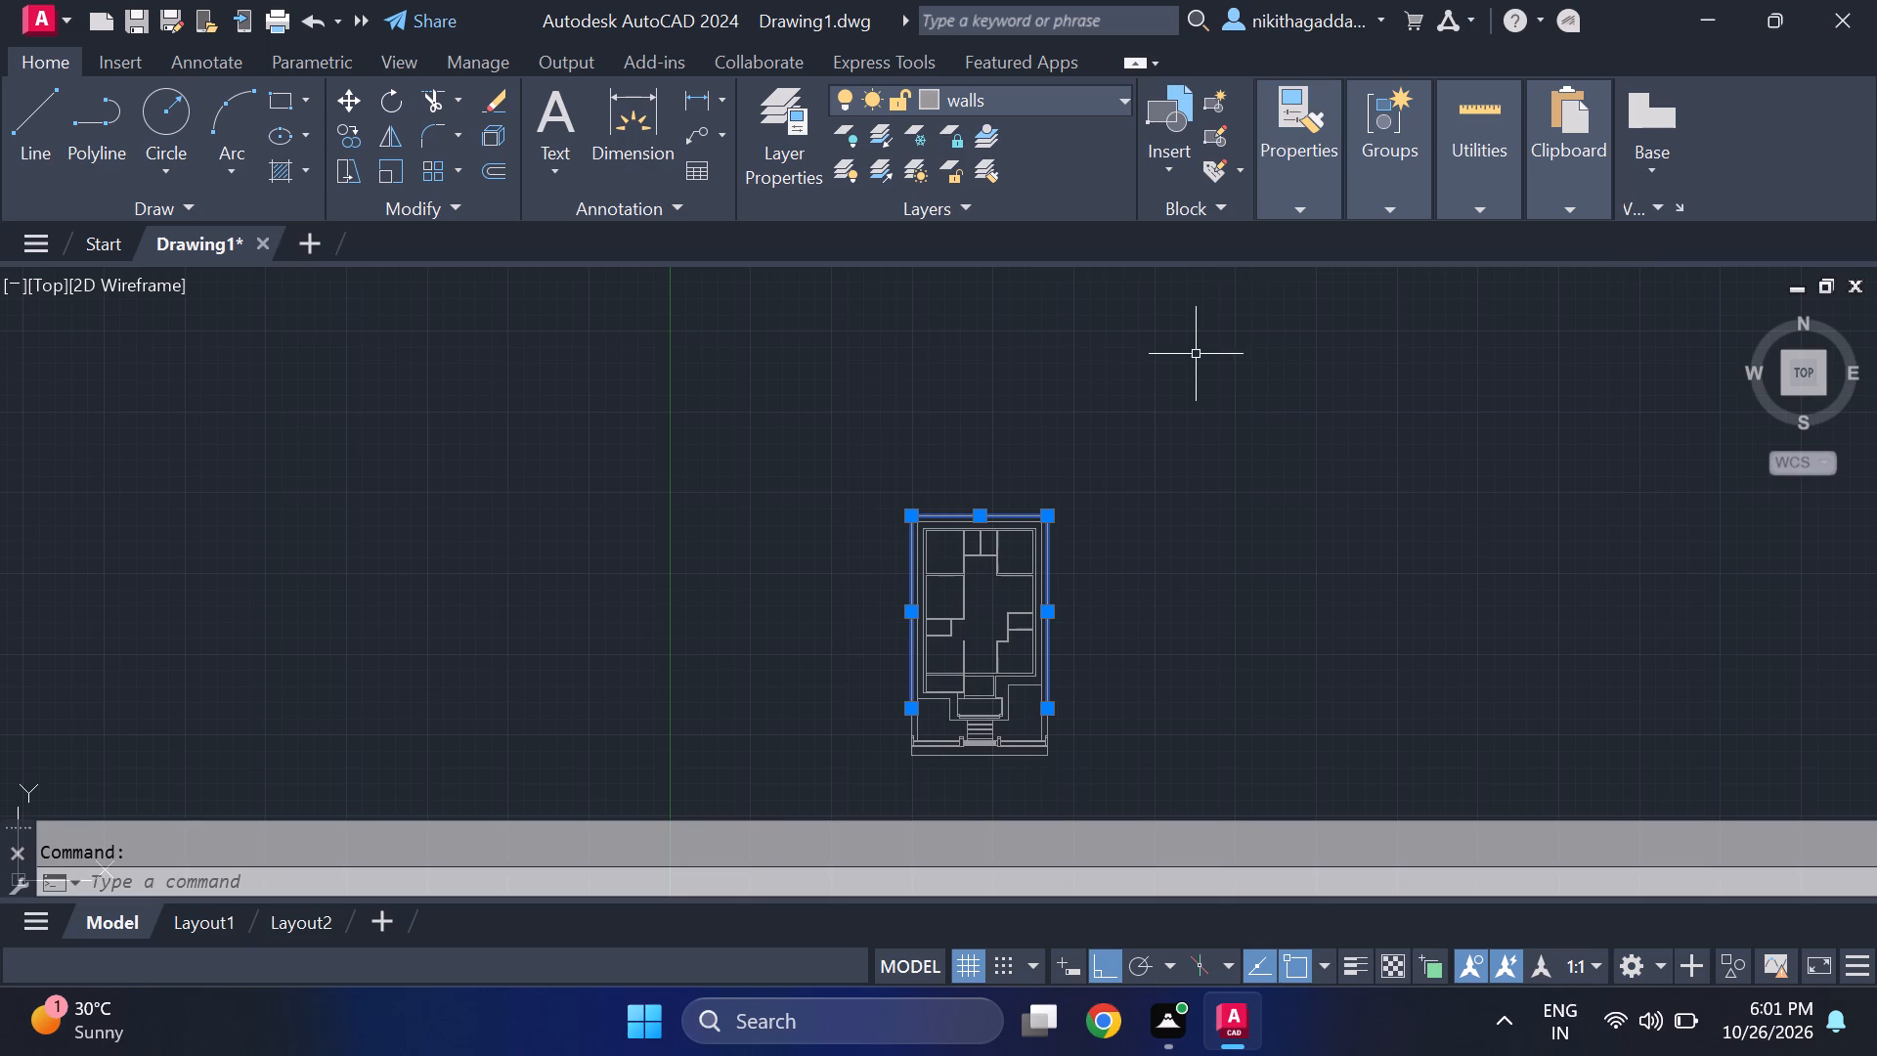
scroll(1266, 418, up, 2)
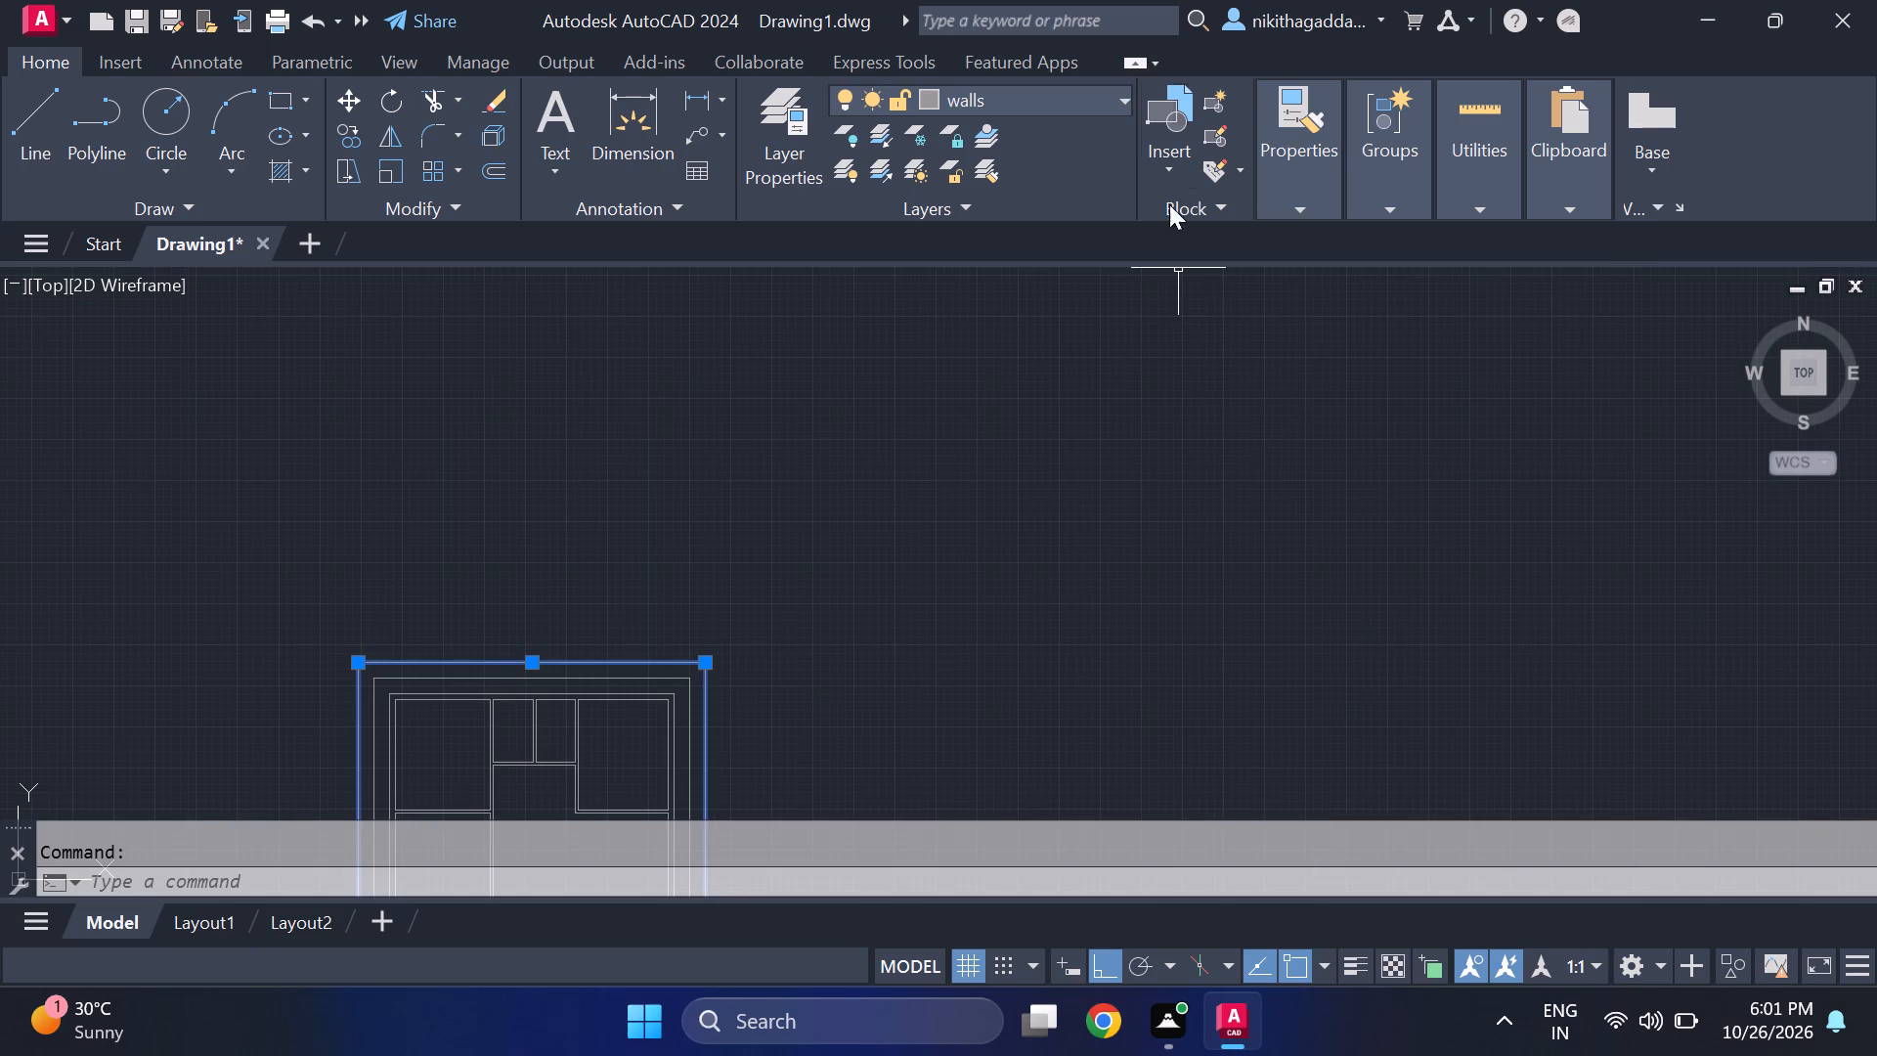
click(1295, 203)
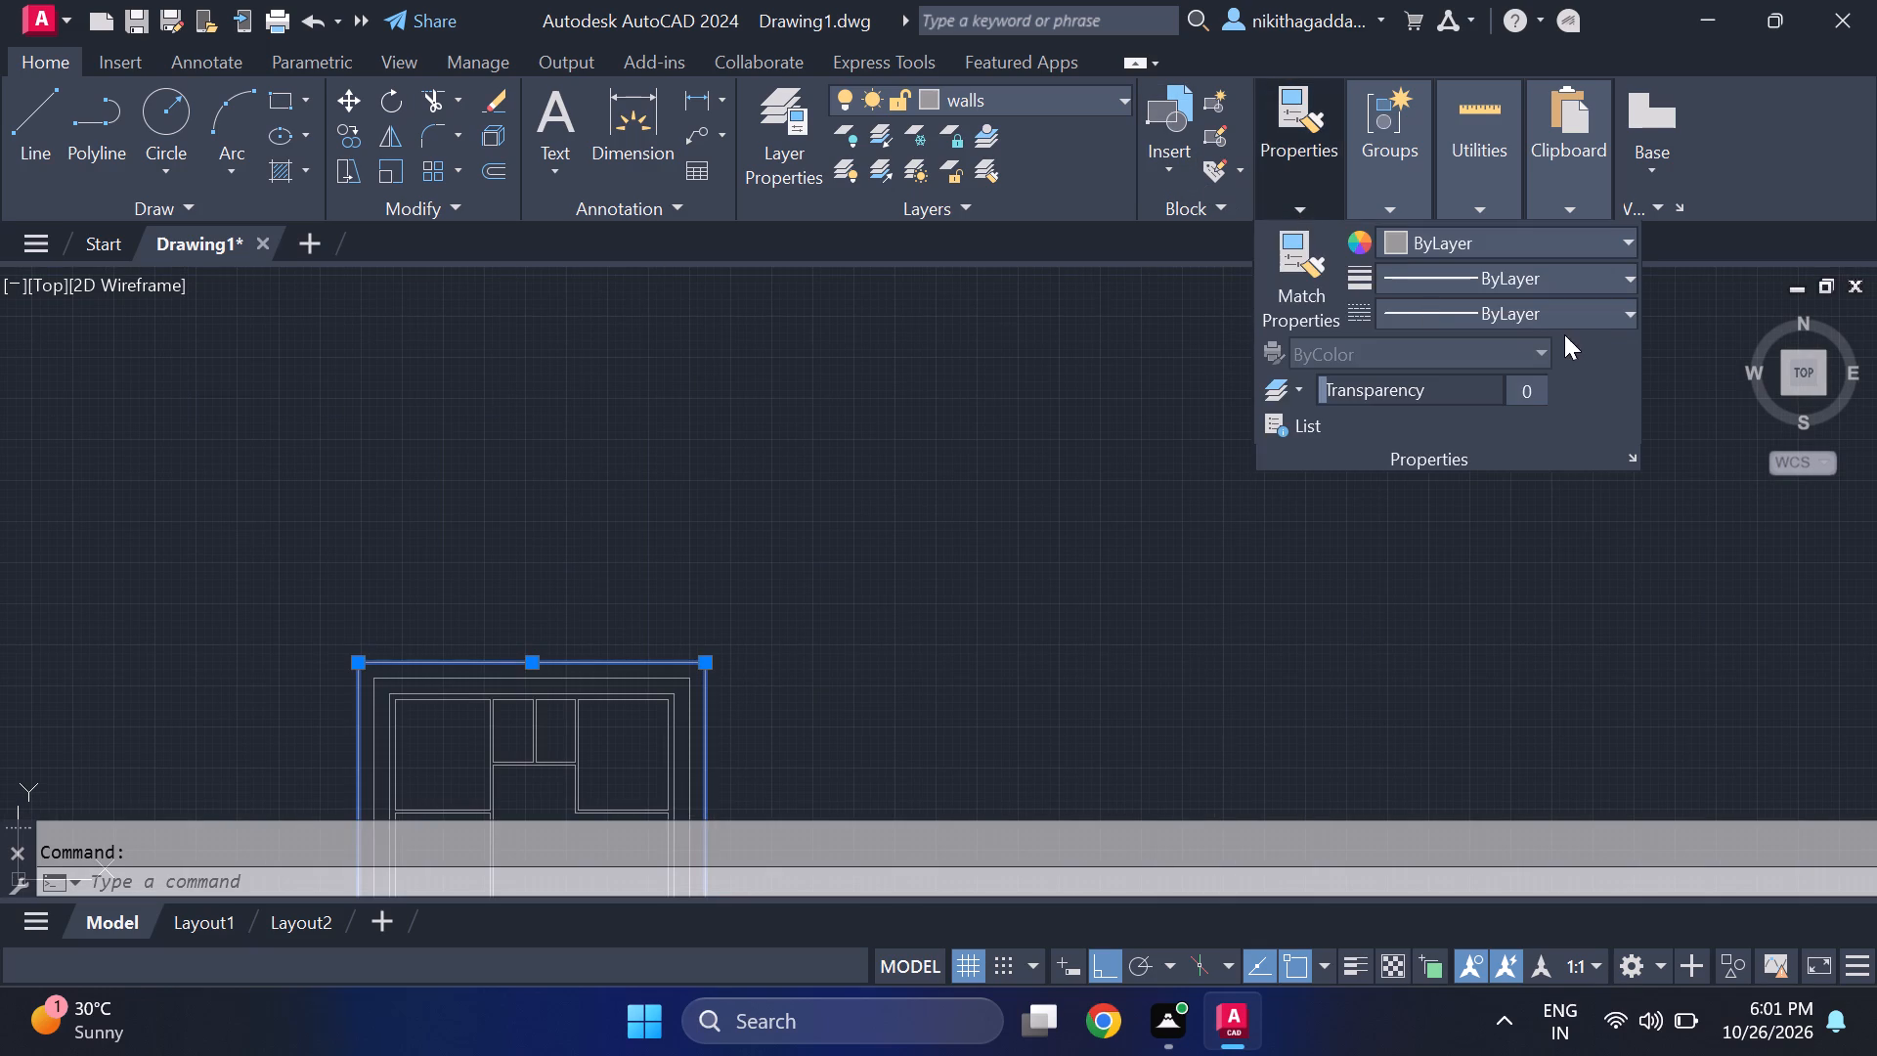
click(1590, 317)
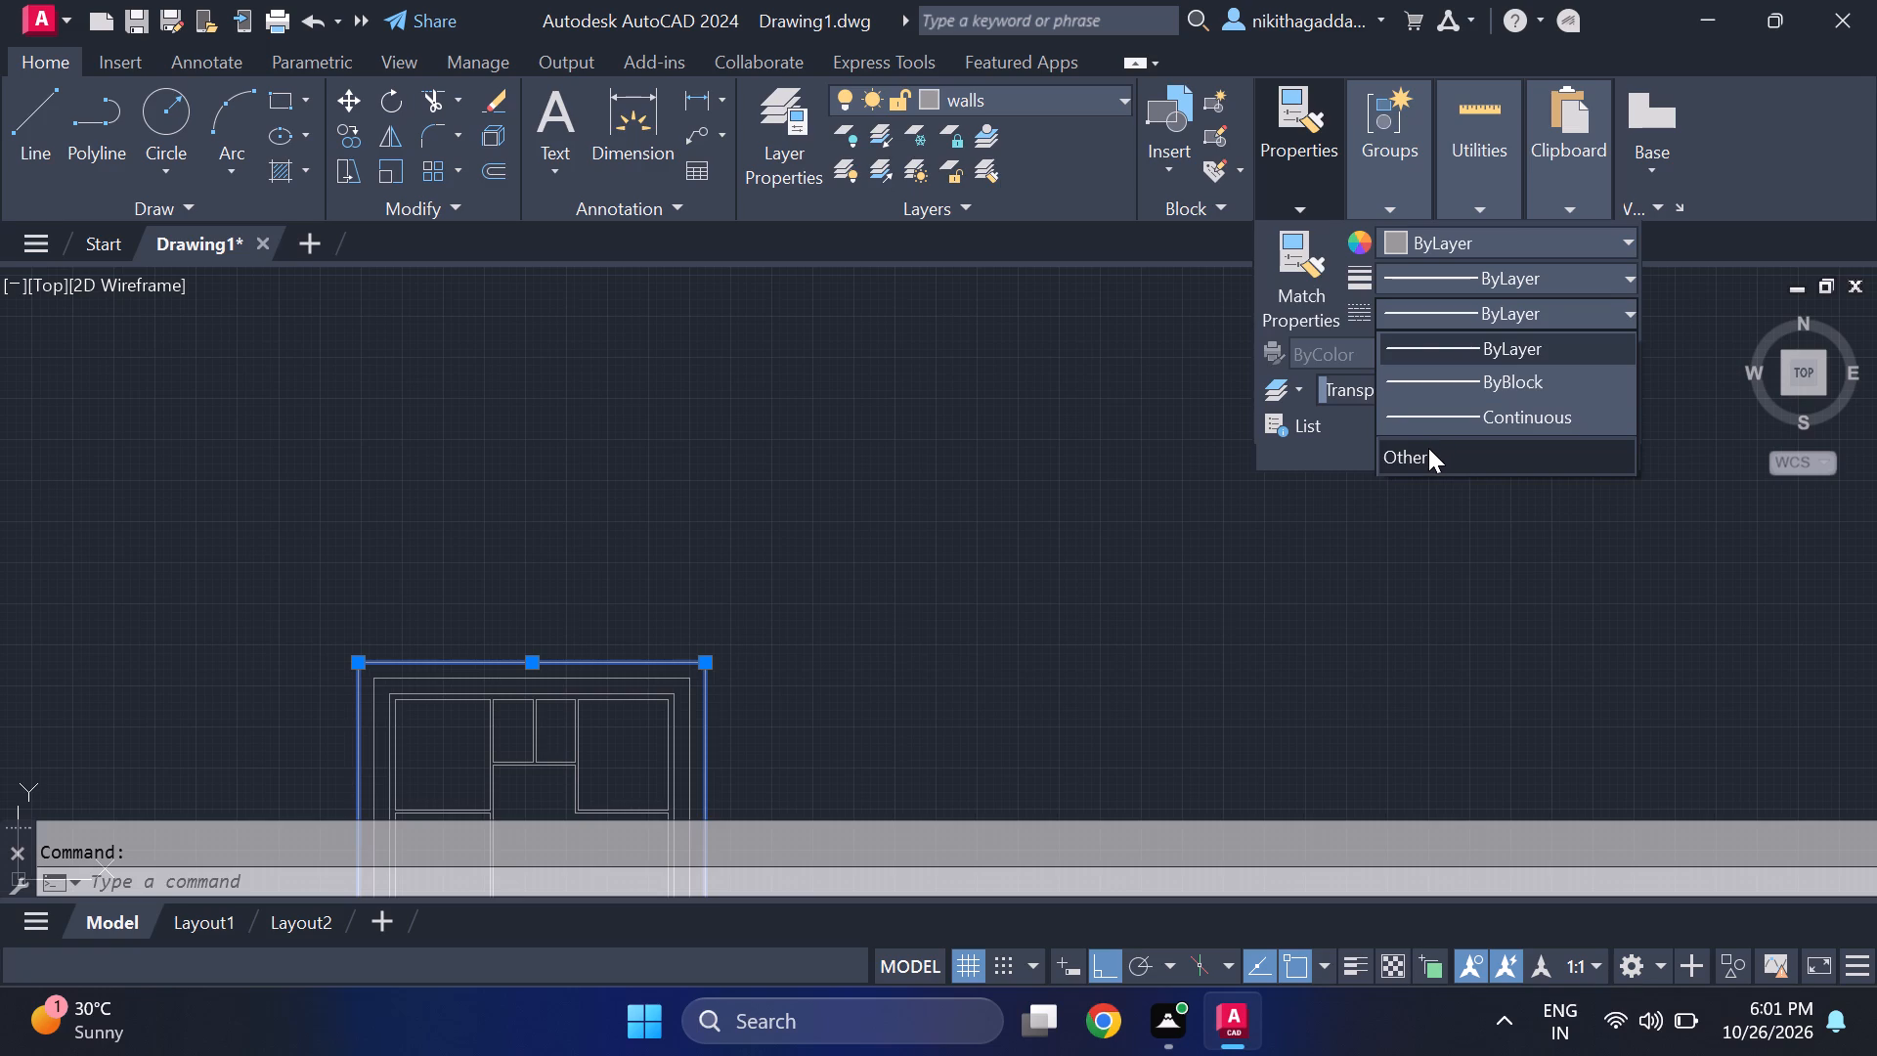
click(1428, 448)
click(1146, 251)
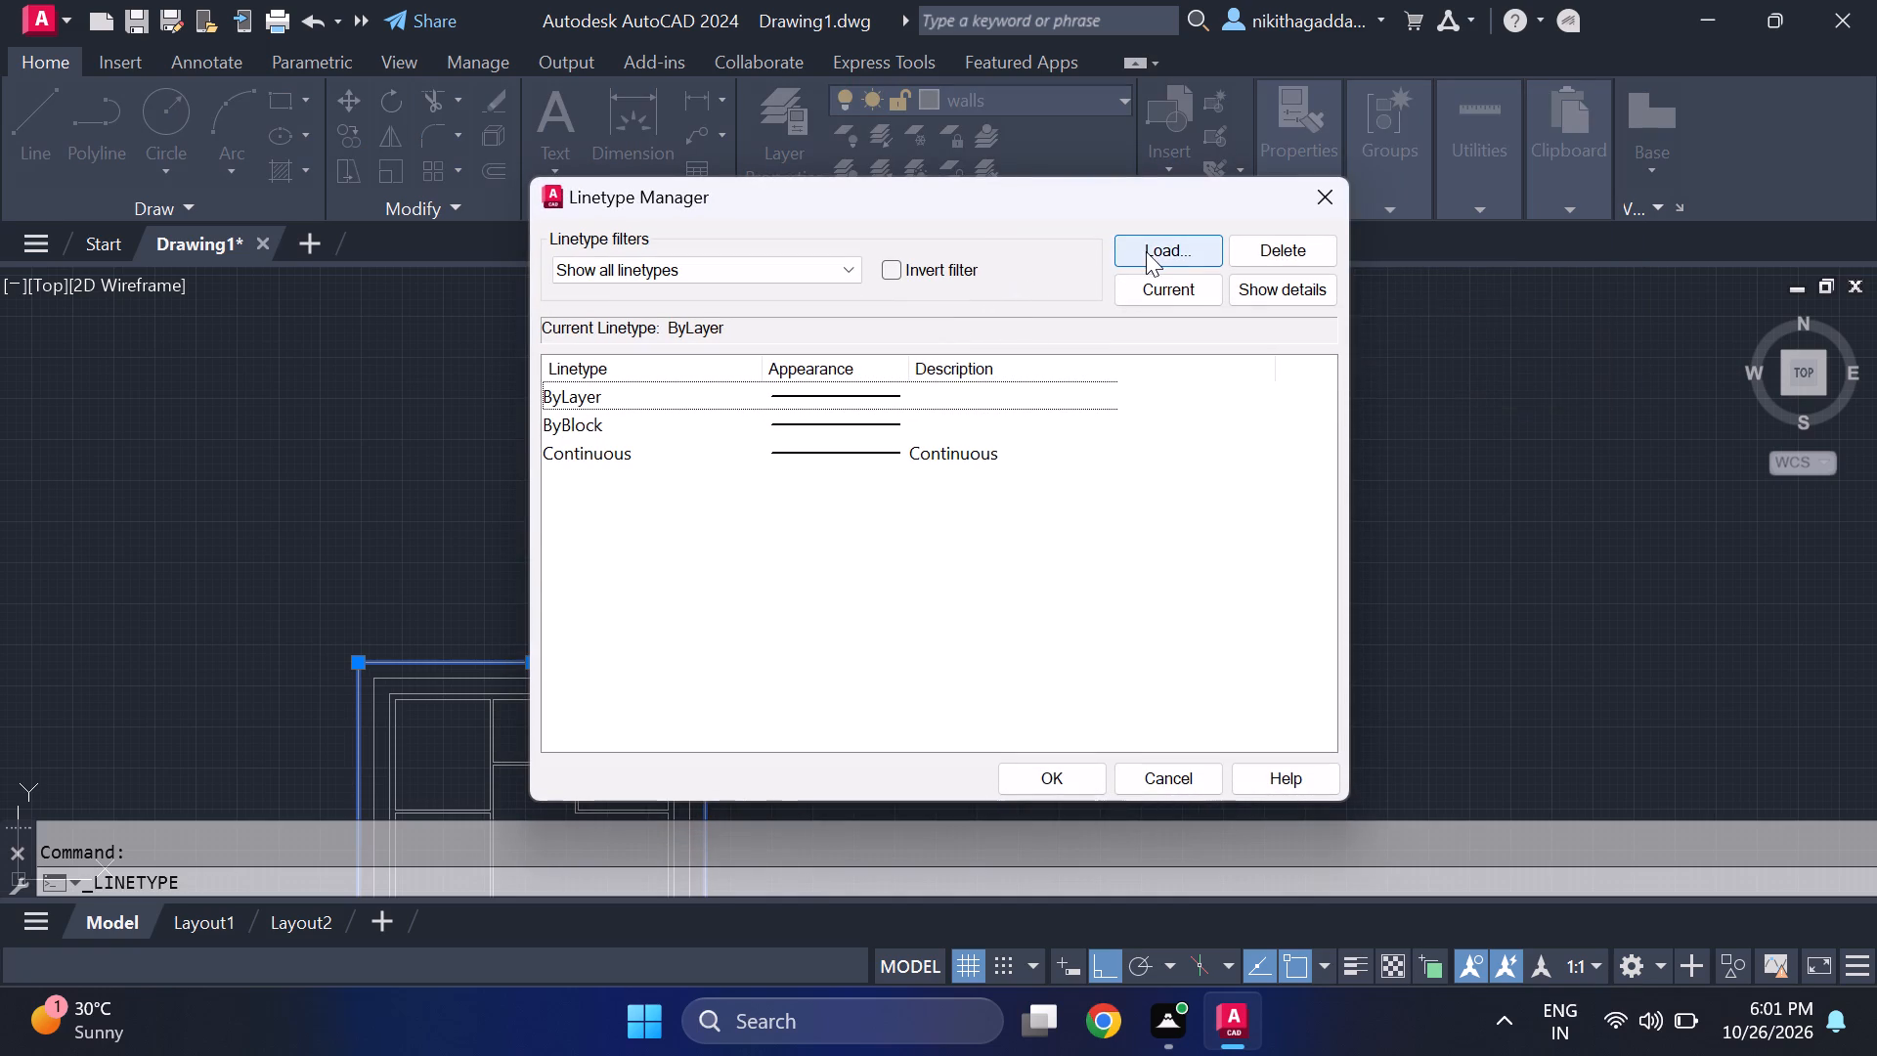
click(1003, 435)
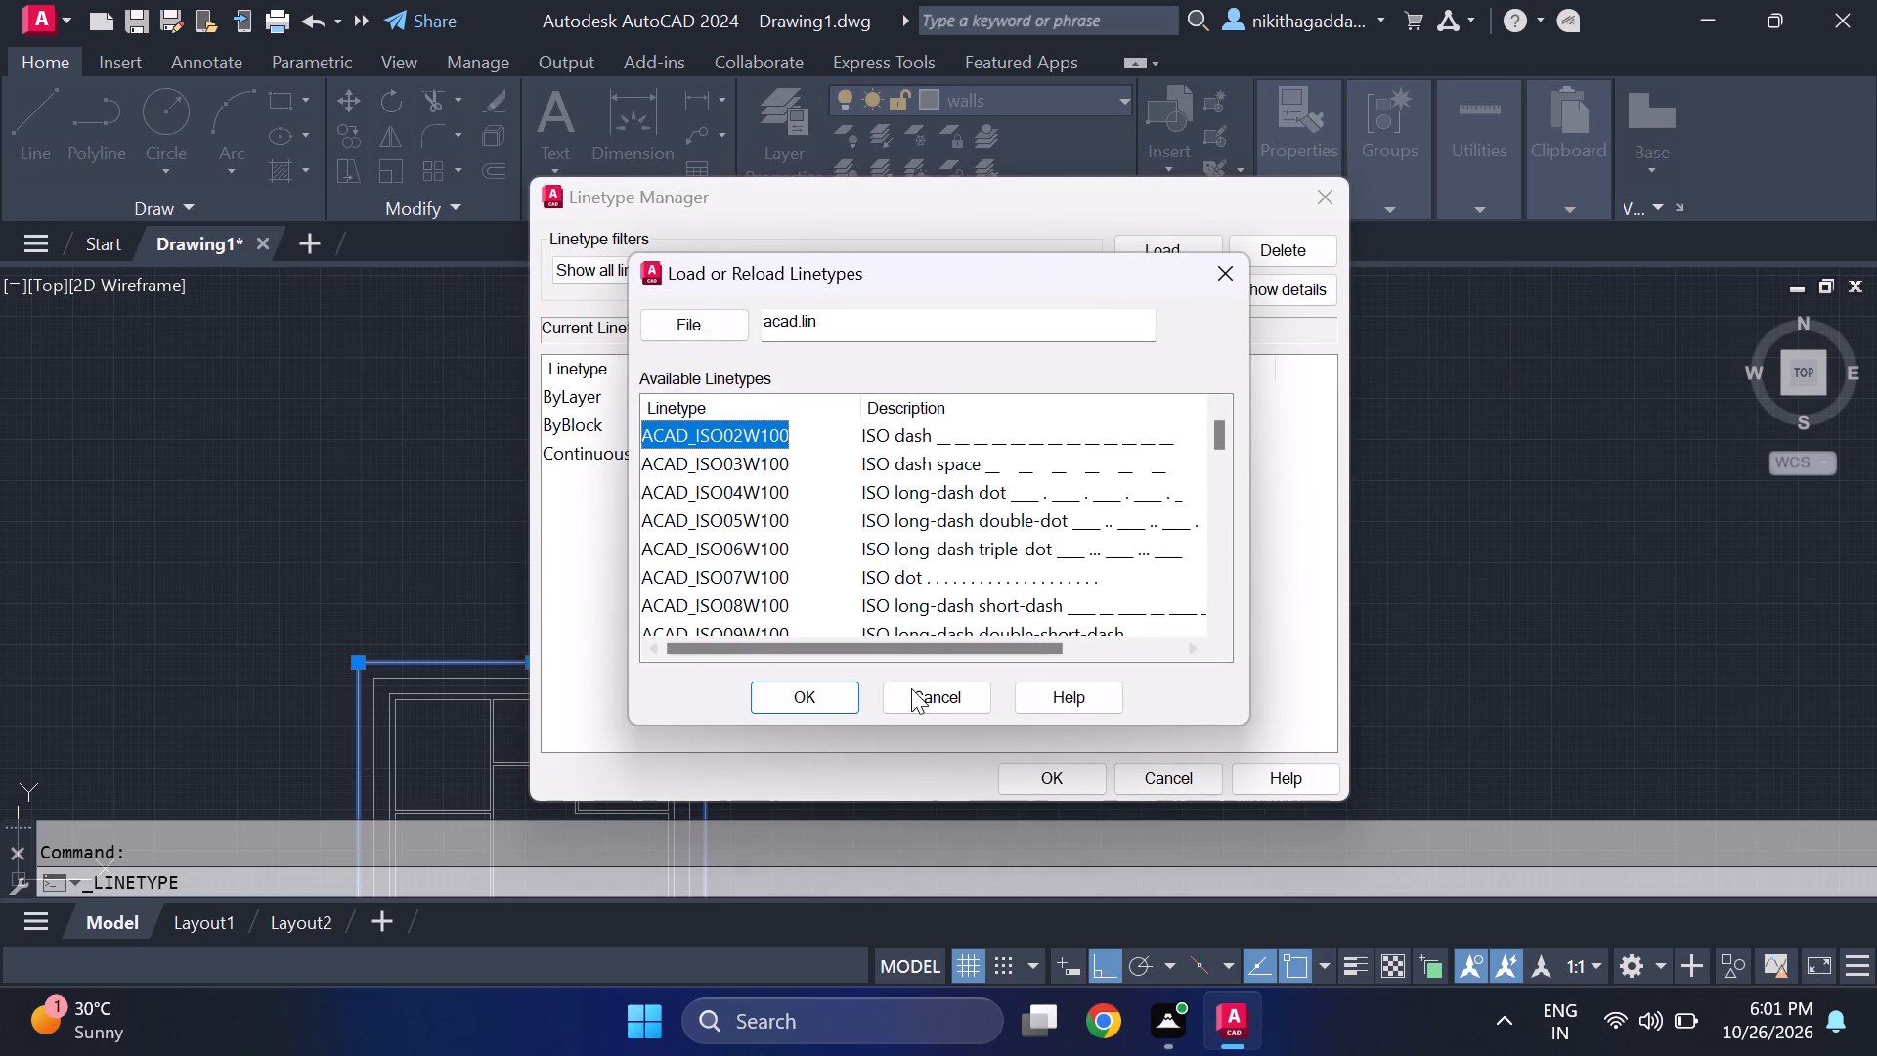
click(832, 701)
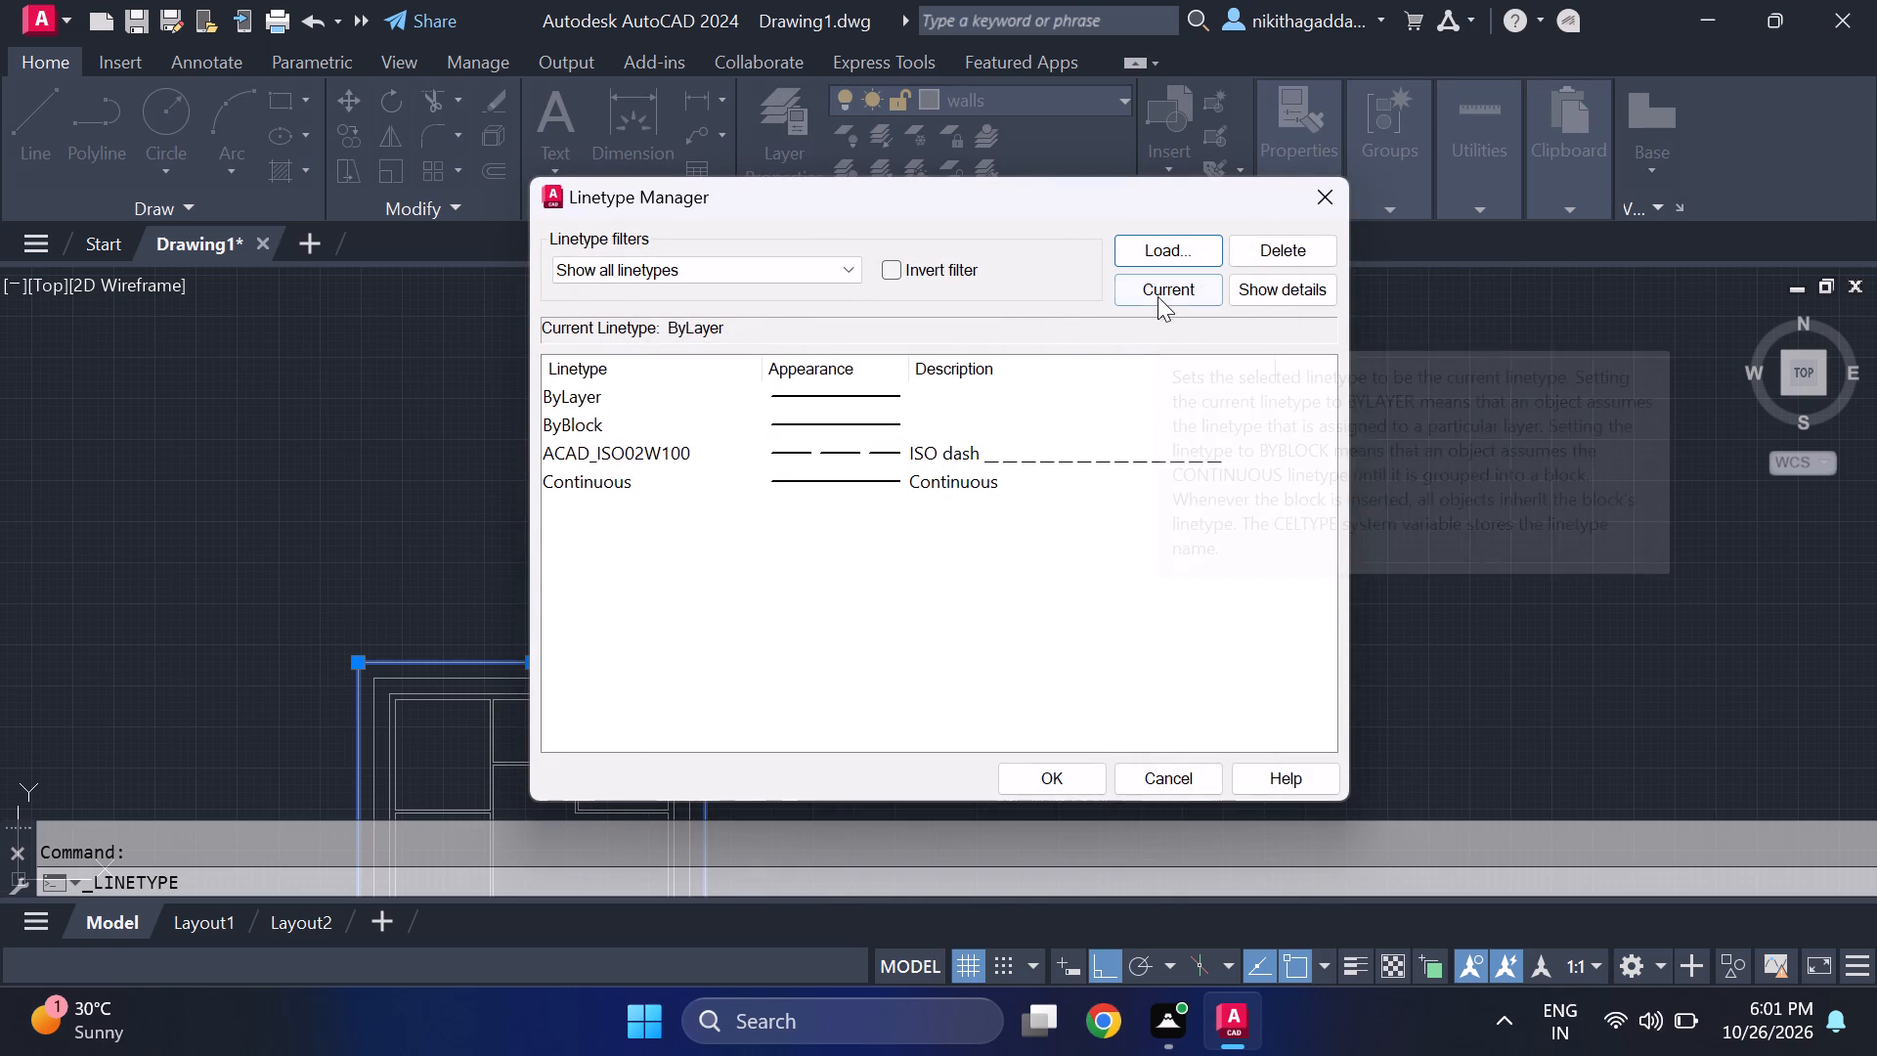
click(1329, 206)
Set the linetype of the outermost boundary's rear line and two side lines to ACAD_ISO02W100.
scroll(635, 668, up, 2)
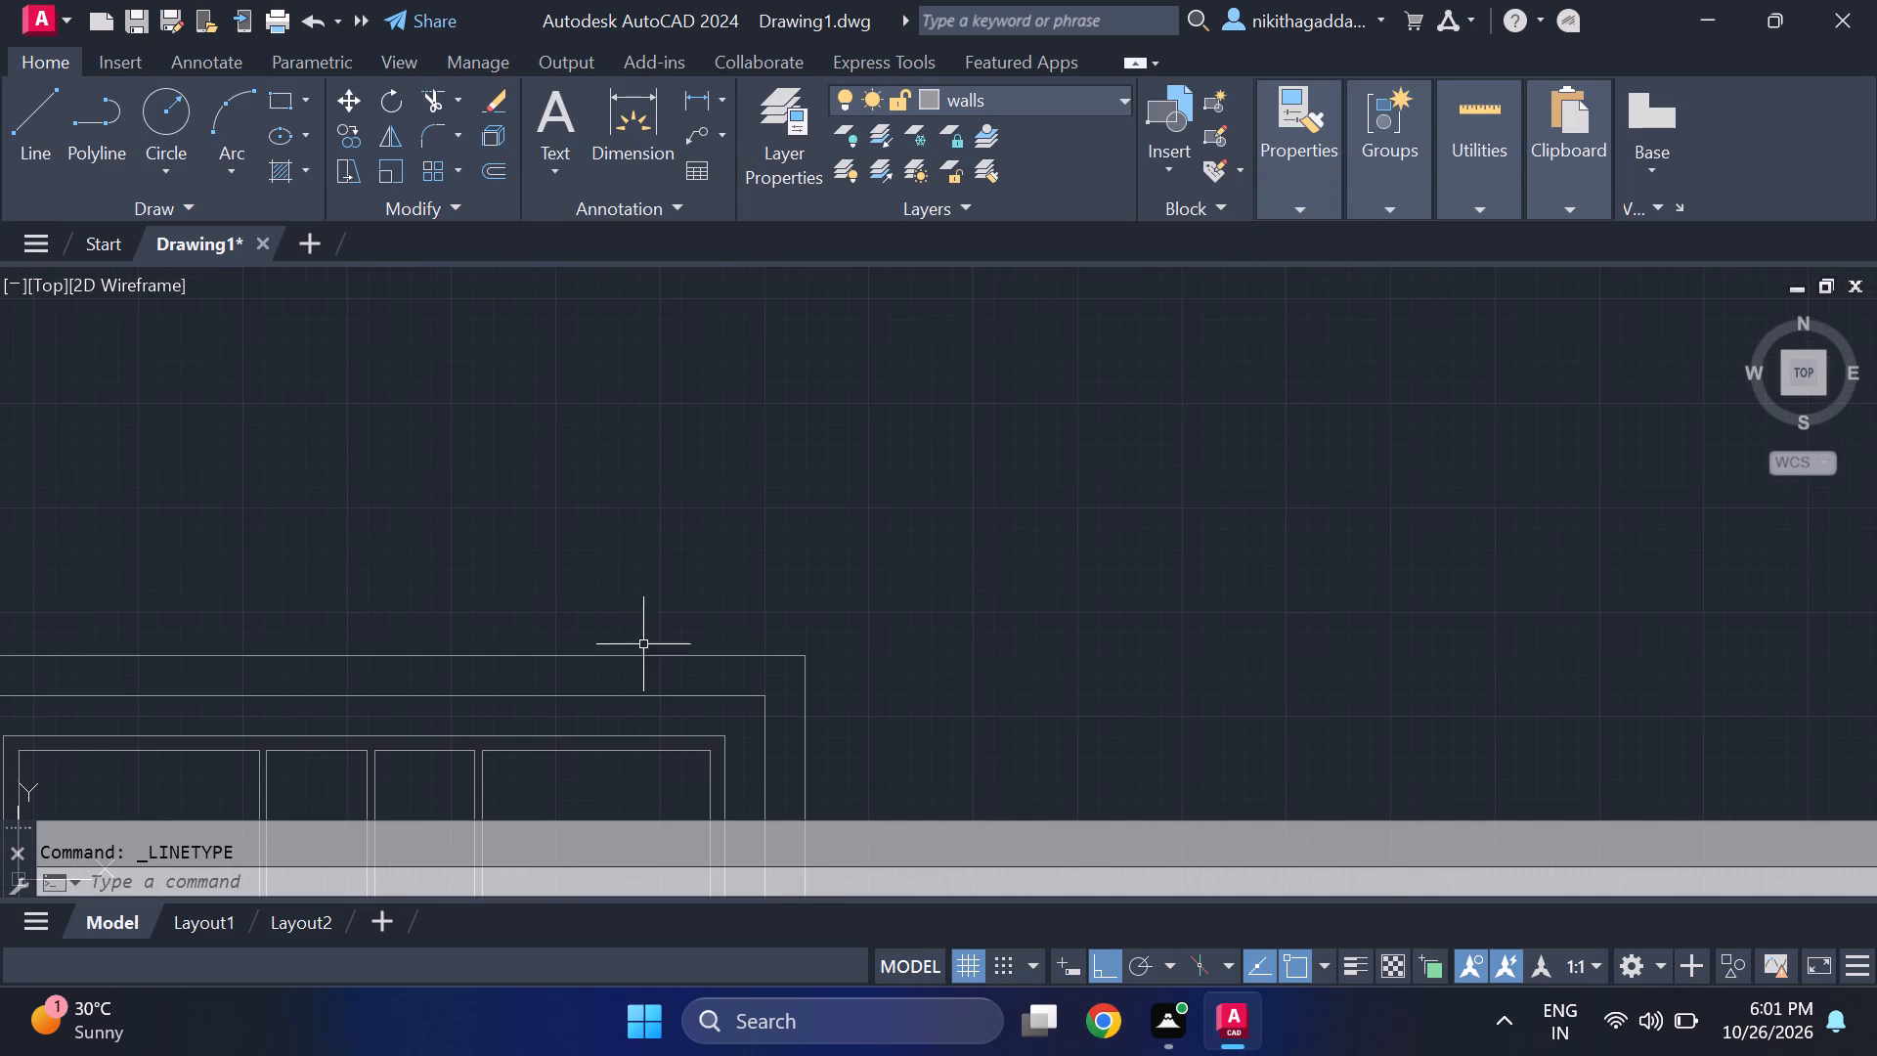
click(658, 631)
click(603, 658)
click(873, 706)
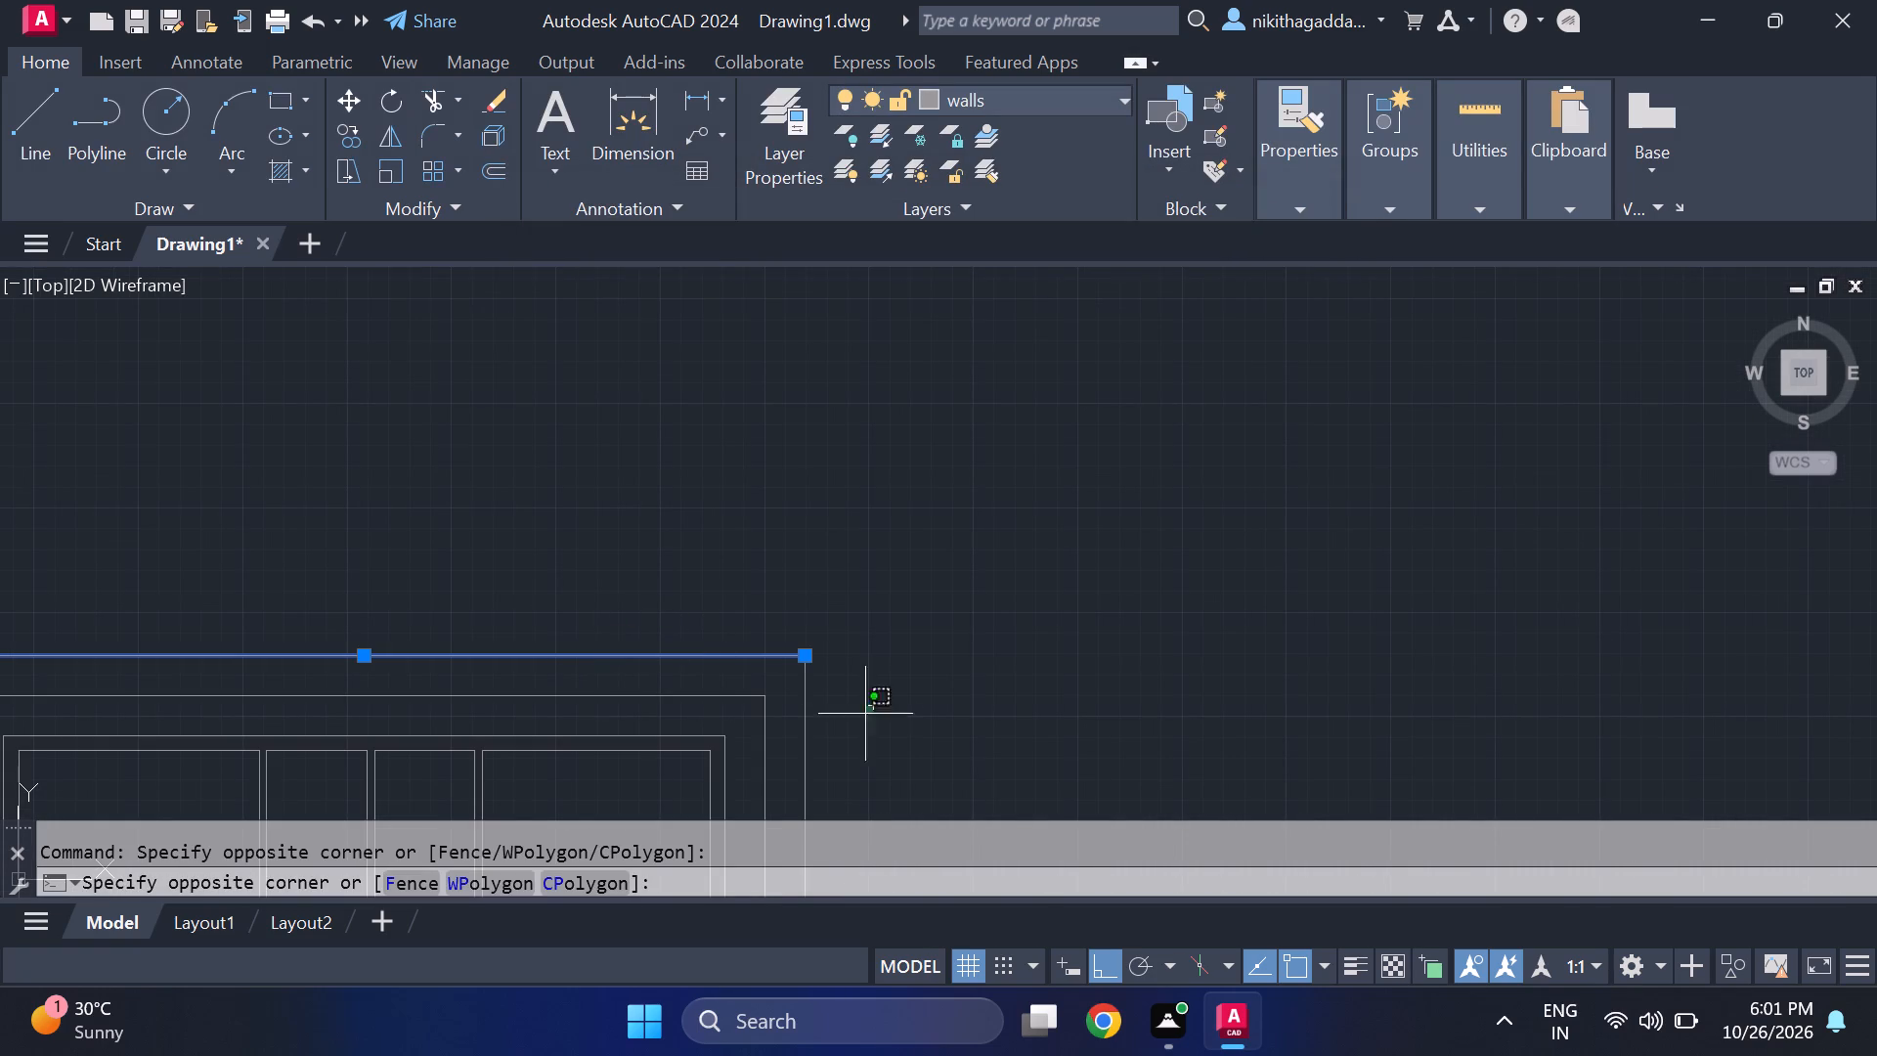
click(795, 760)
scroll(516, 533, down, 2)
scroll(302, 635, up, 2)
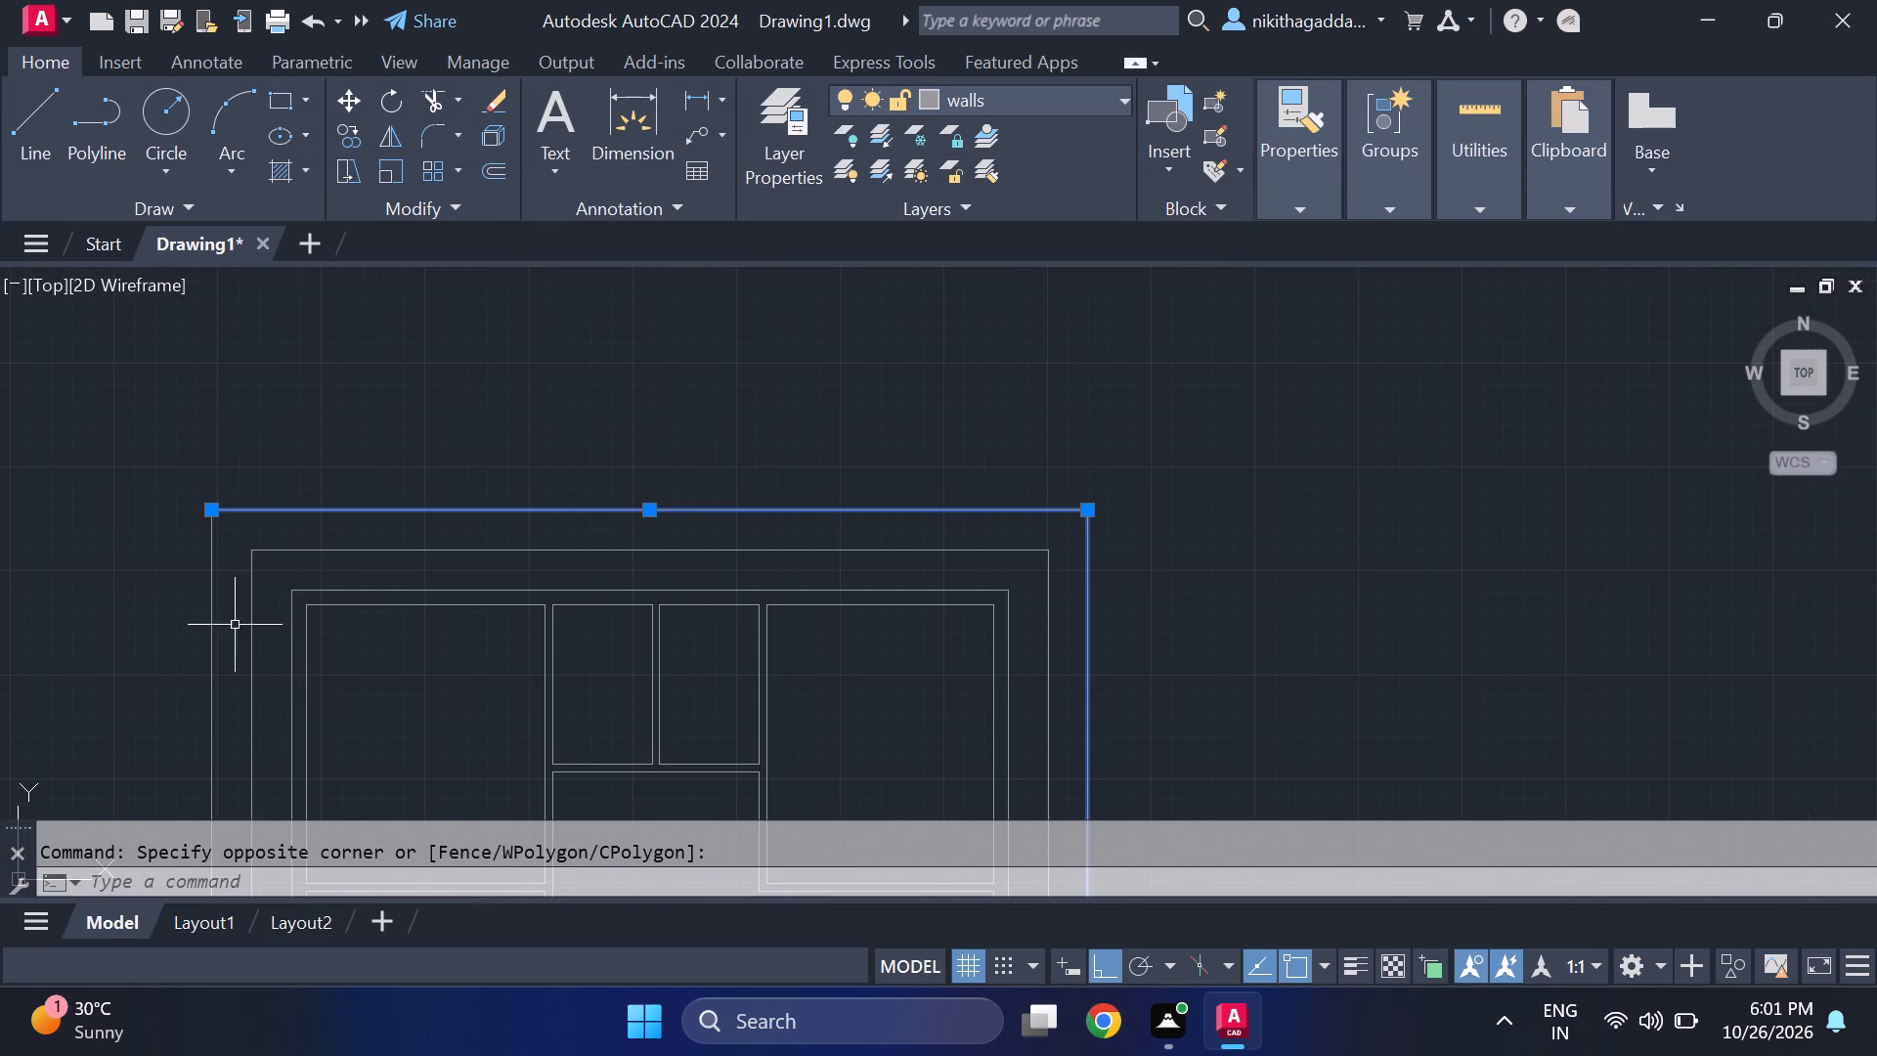
click(221, 569)
click(160, 609)
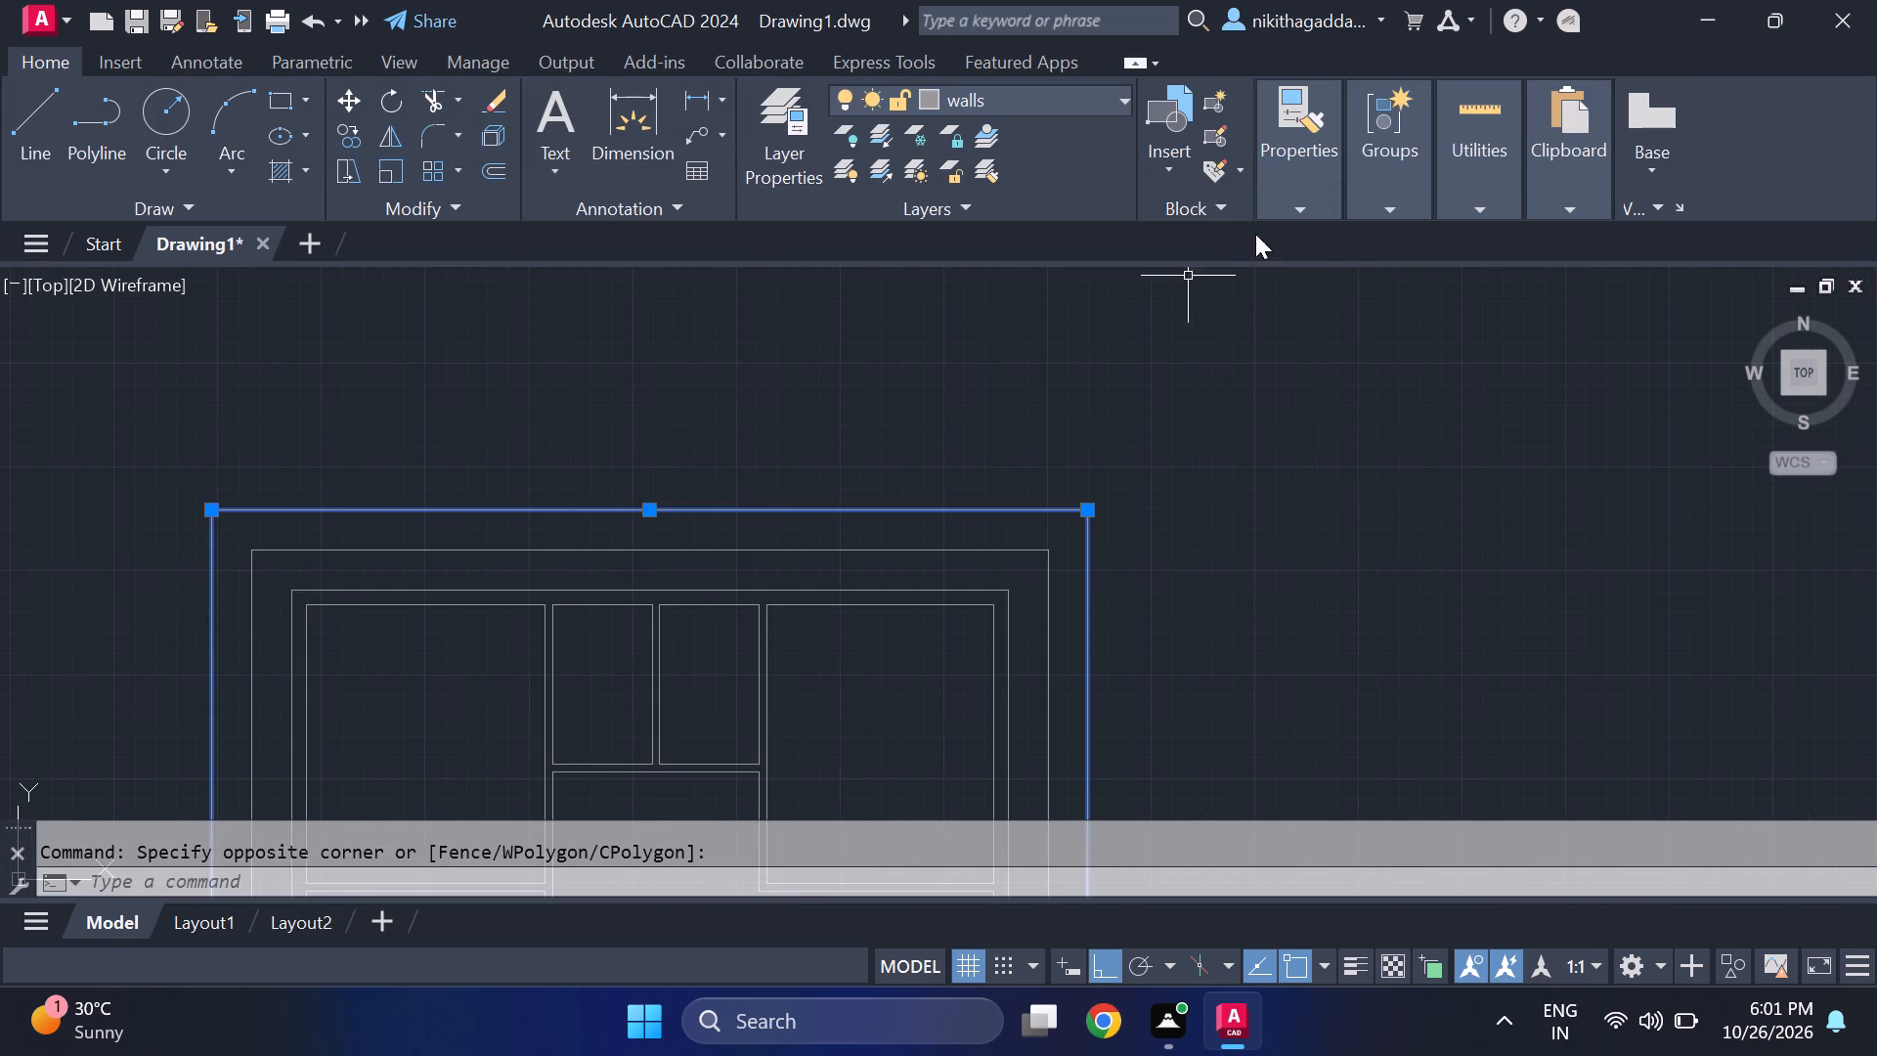
click(1306, 203)
click(1619, 317)
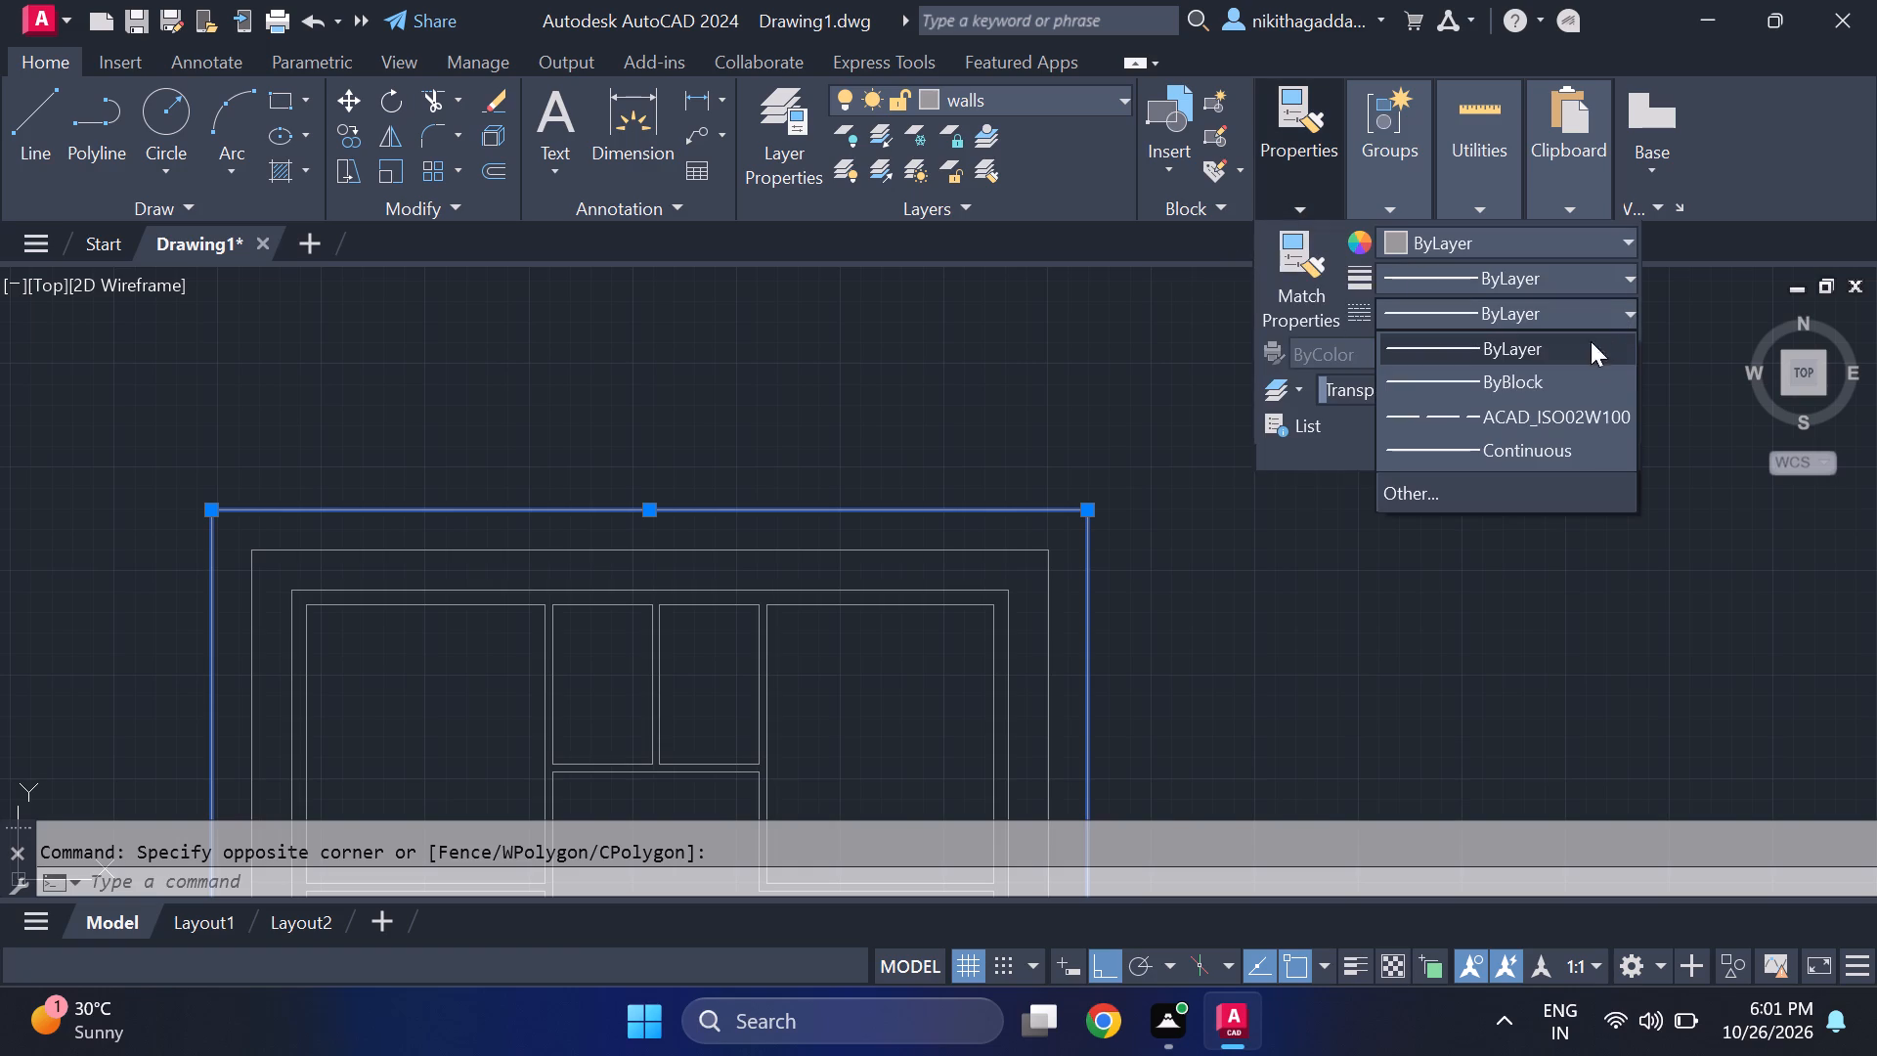
click(1527, 416)
key(Escape)
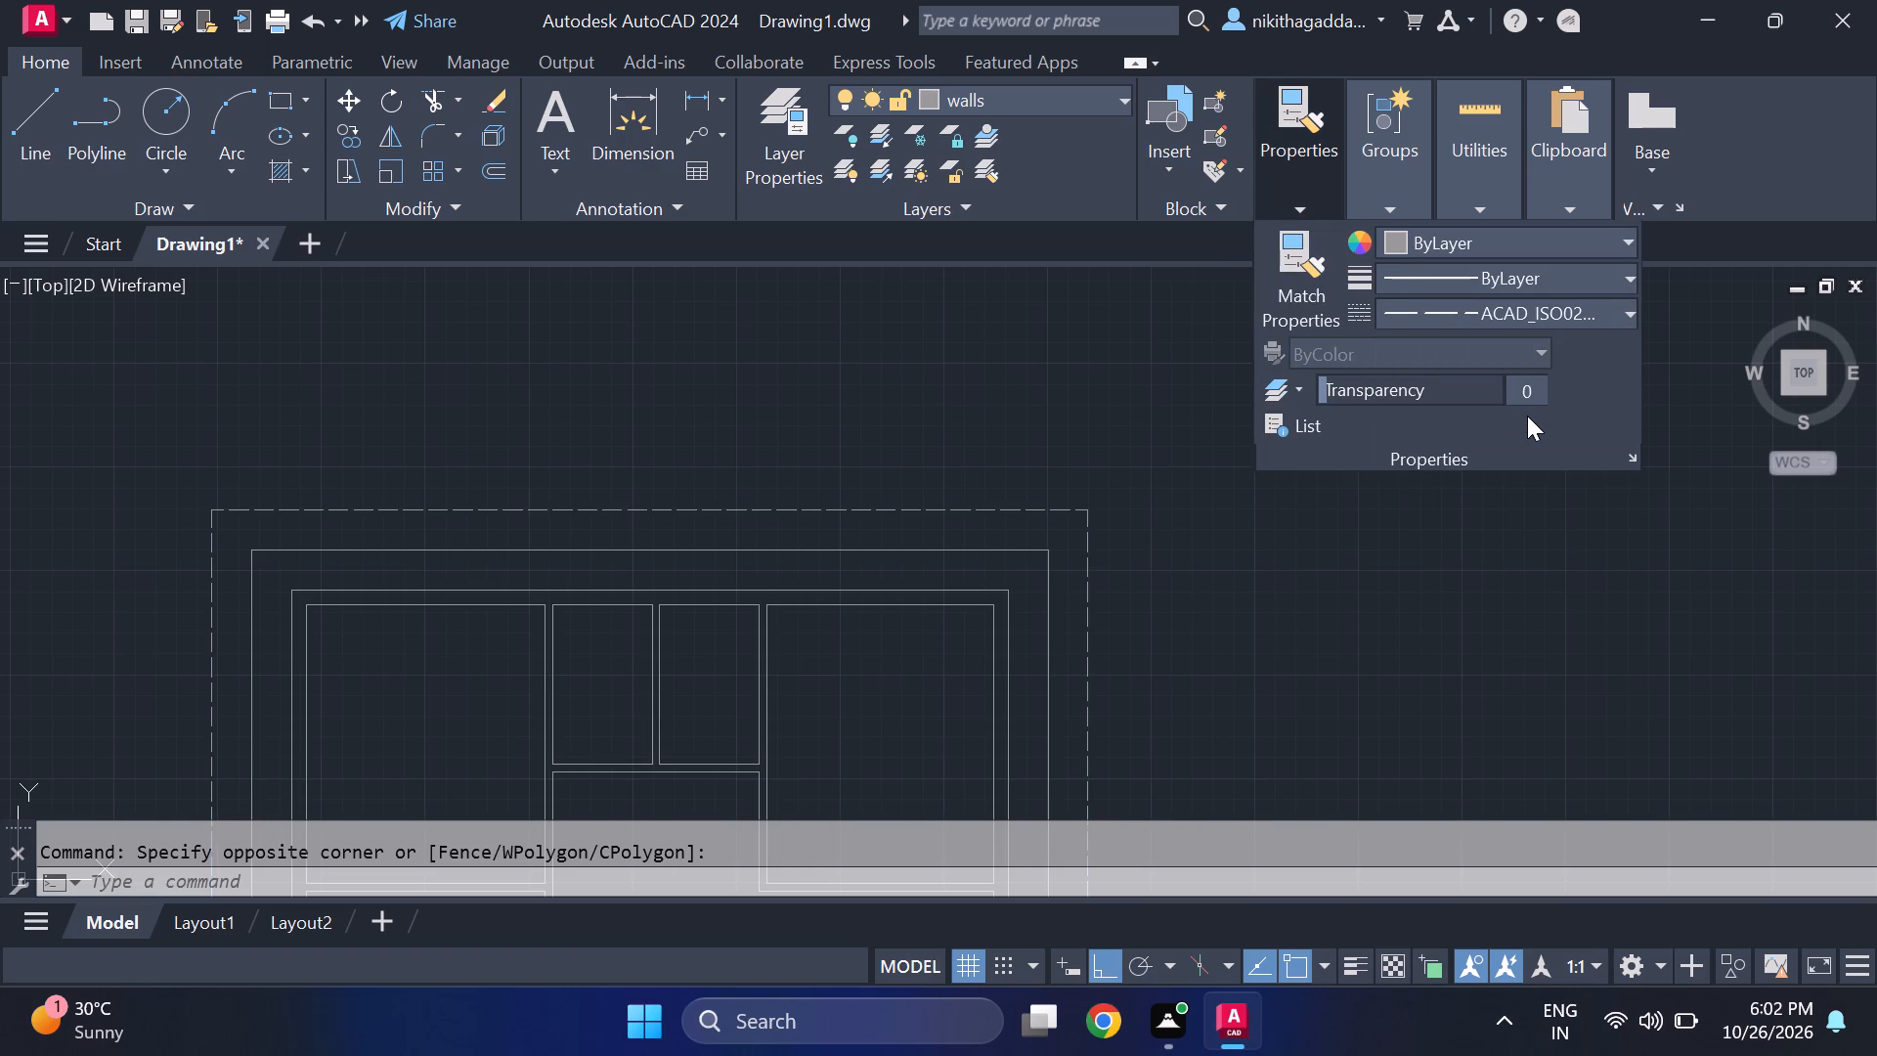
scroll(1174, 544, down, 3)
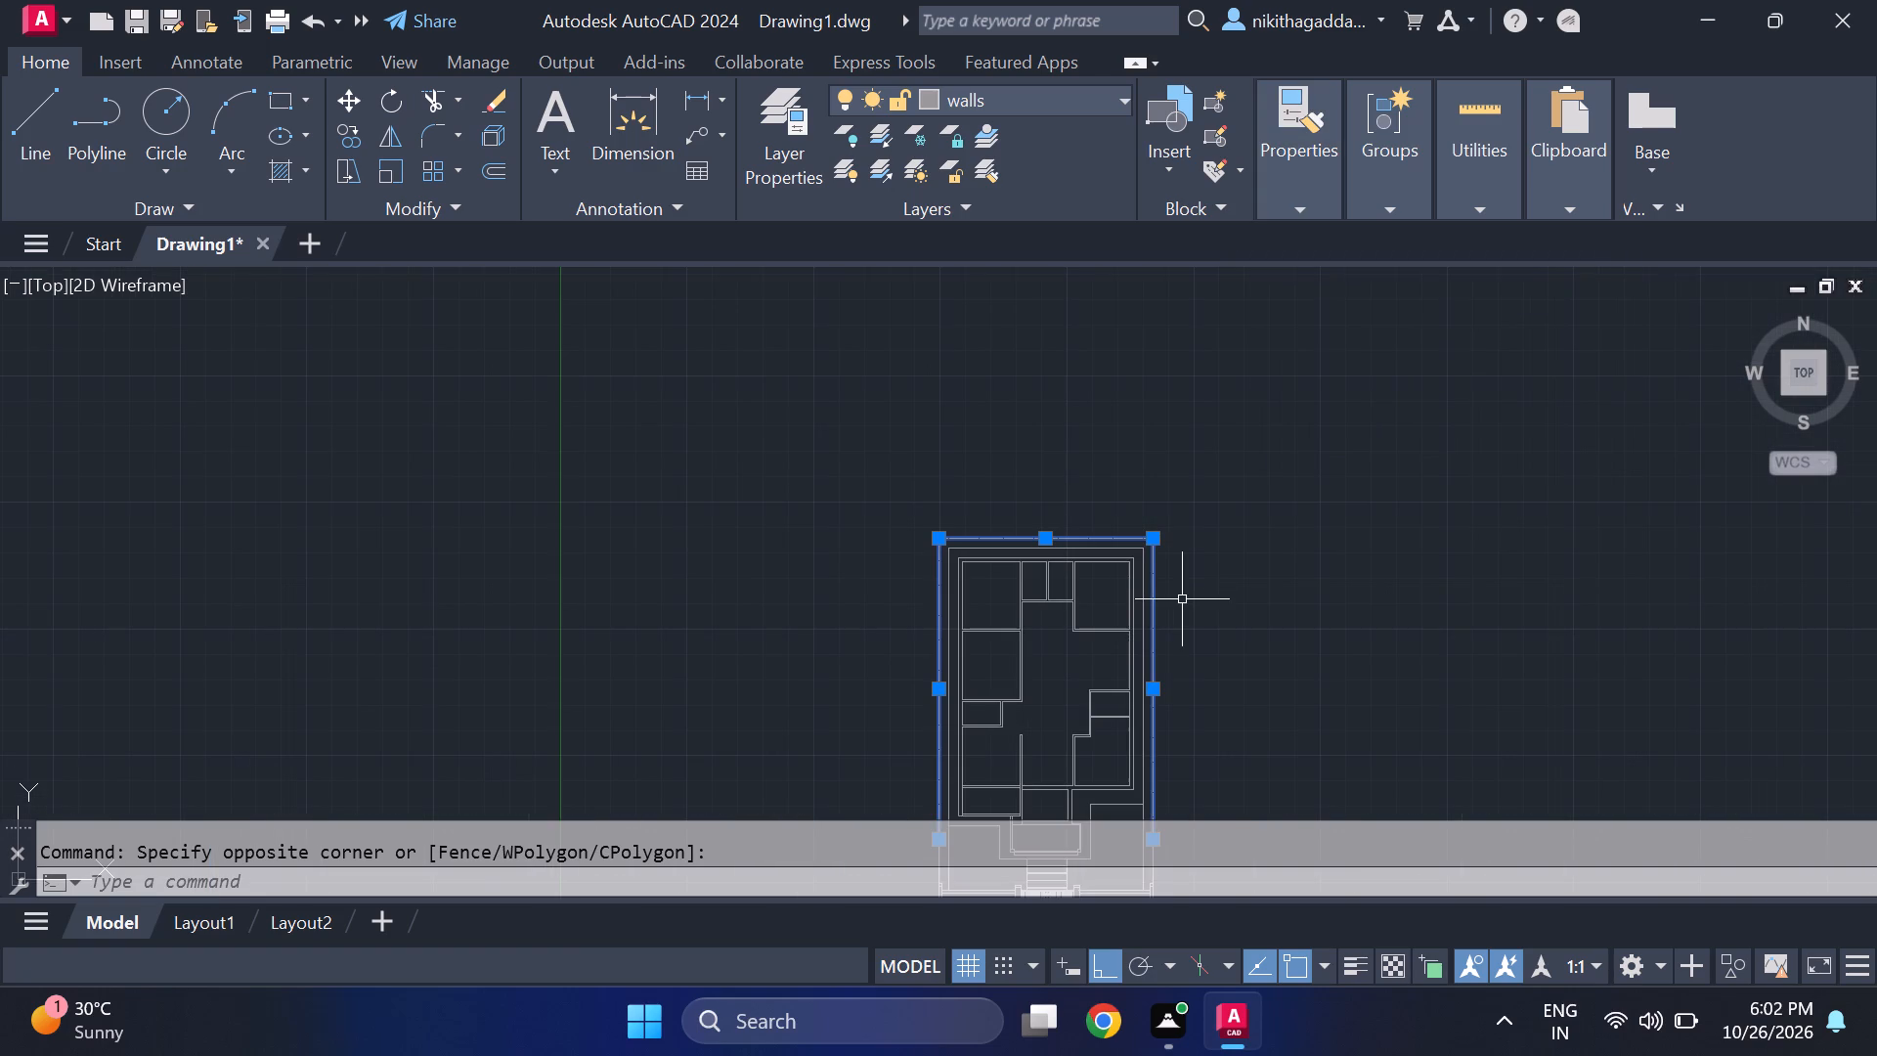
key(Escape)
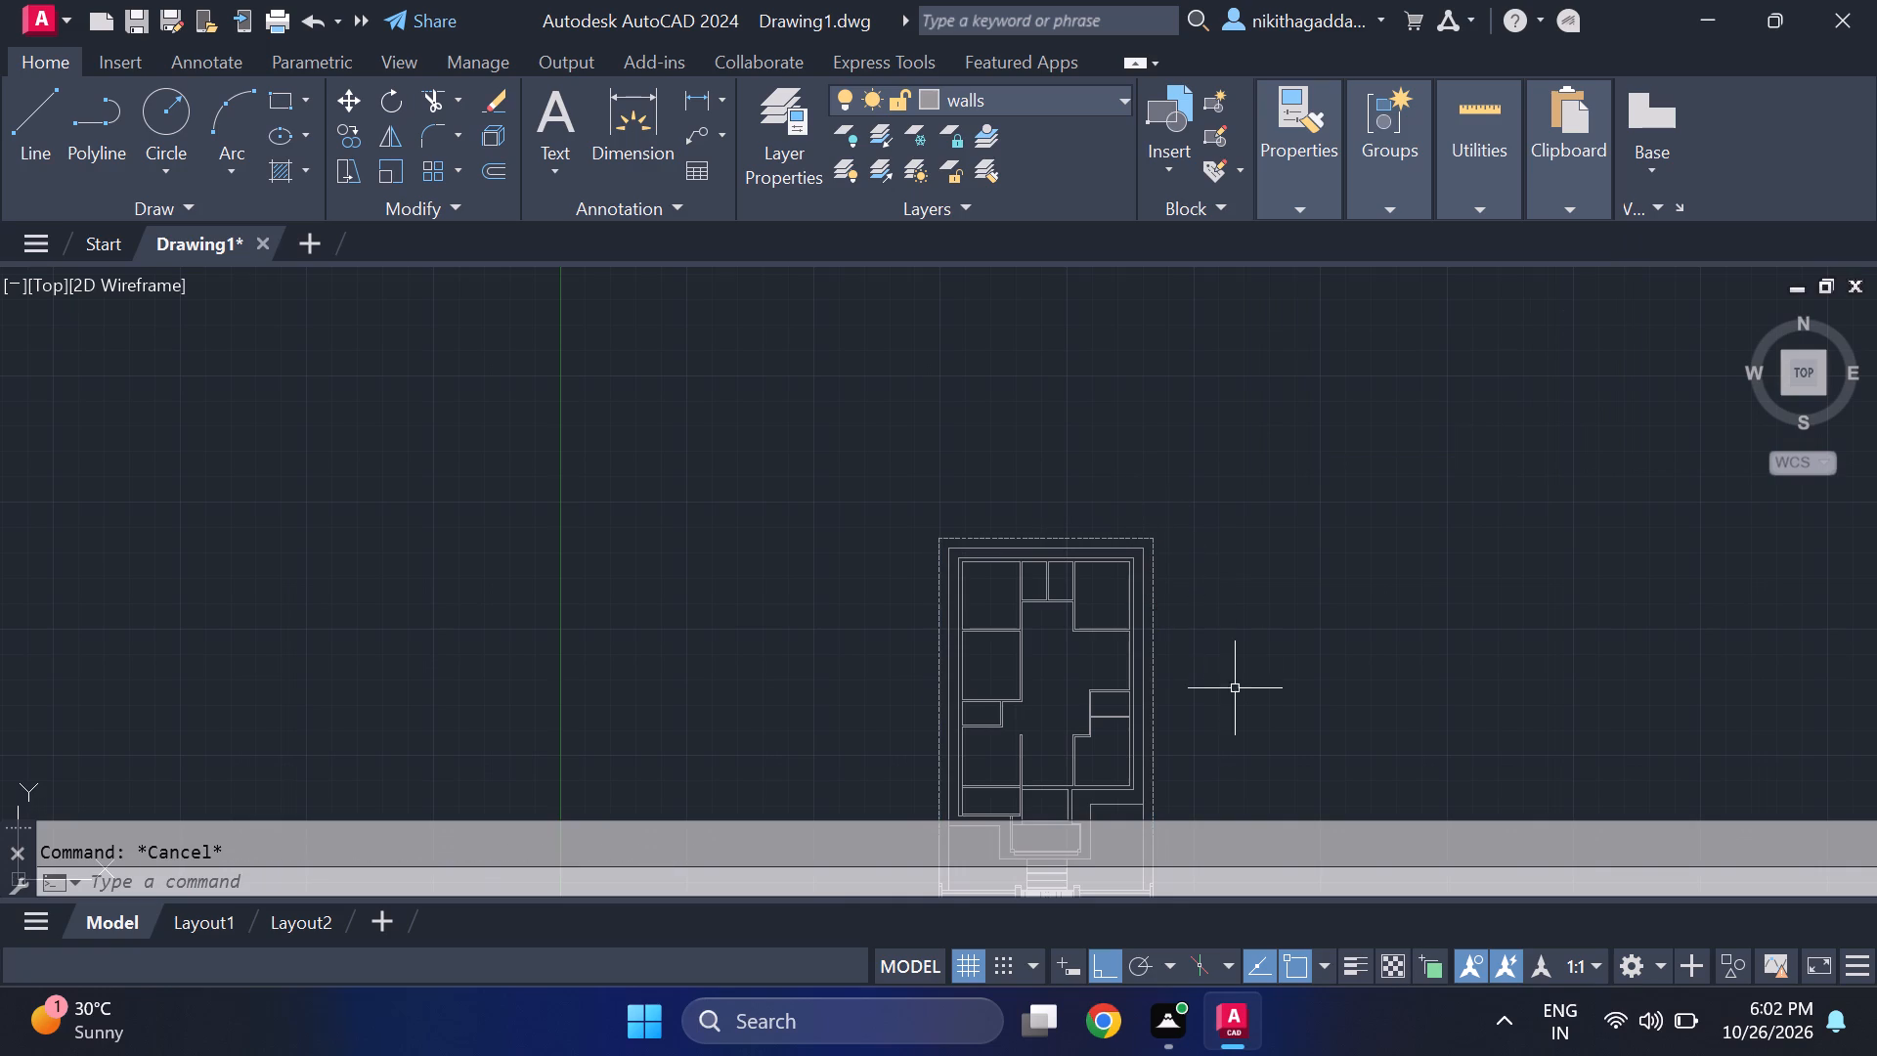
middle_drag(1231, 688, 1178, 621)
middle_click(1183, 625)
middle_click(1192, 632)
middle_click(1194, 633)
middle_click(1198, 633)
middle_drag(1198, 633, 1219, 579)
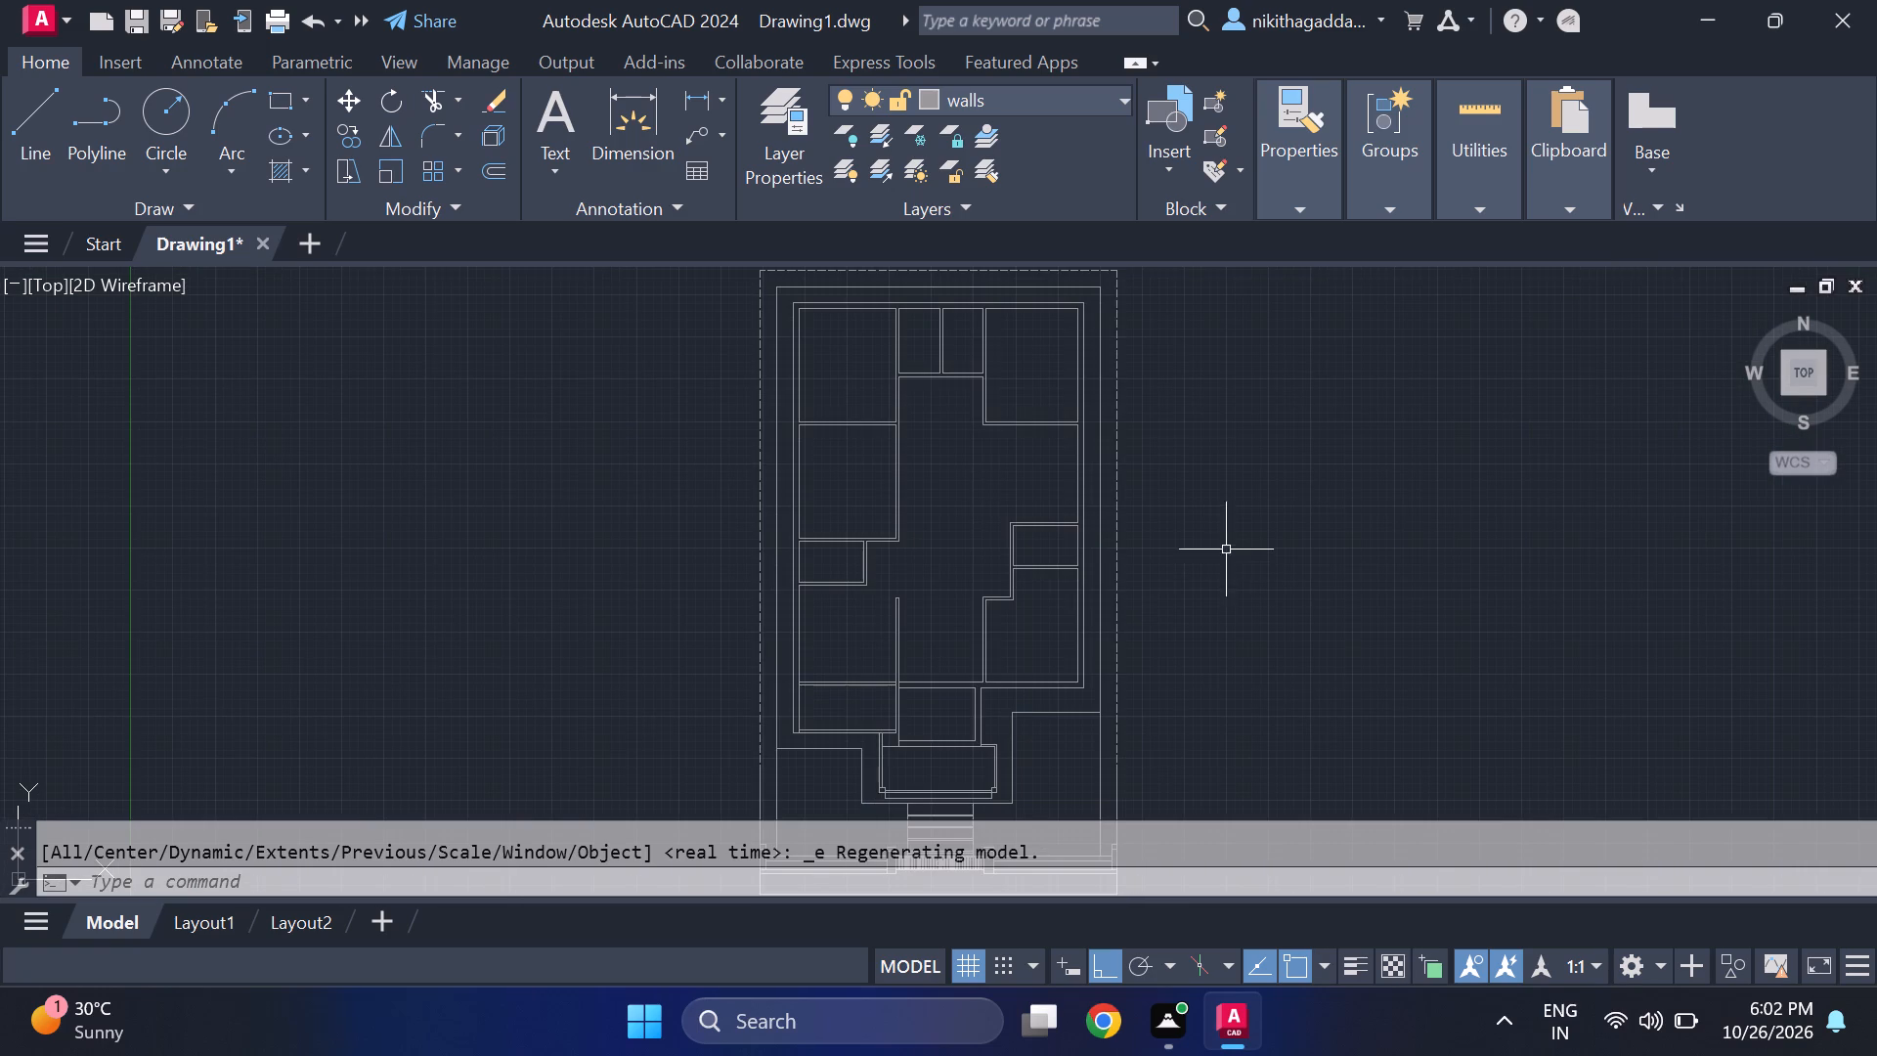
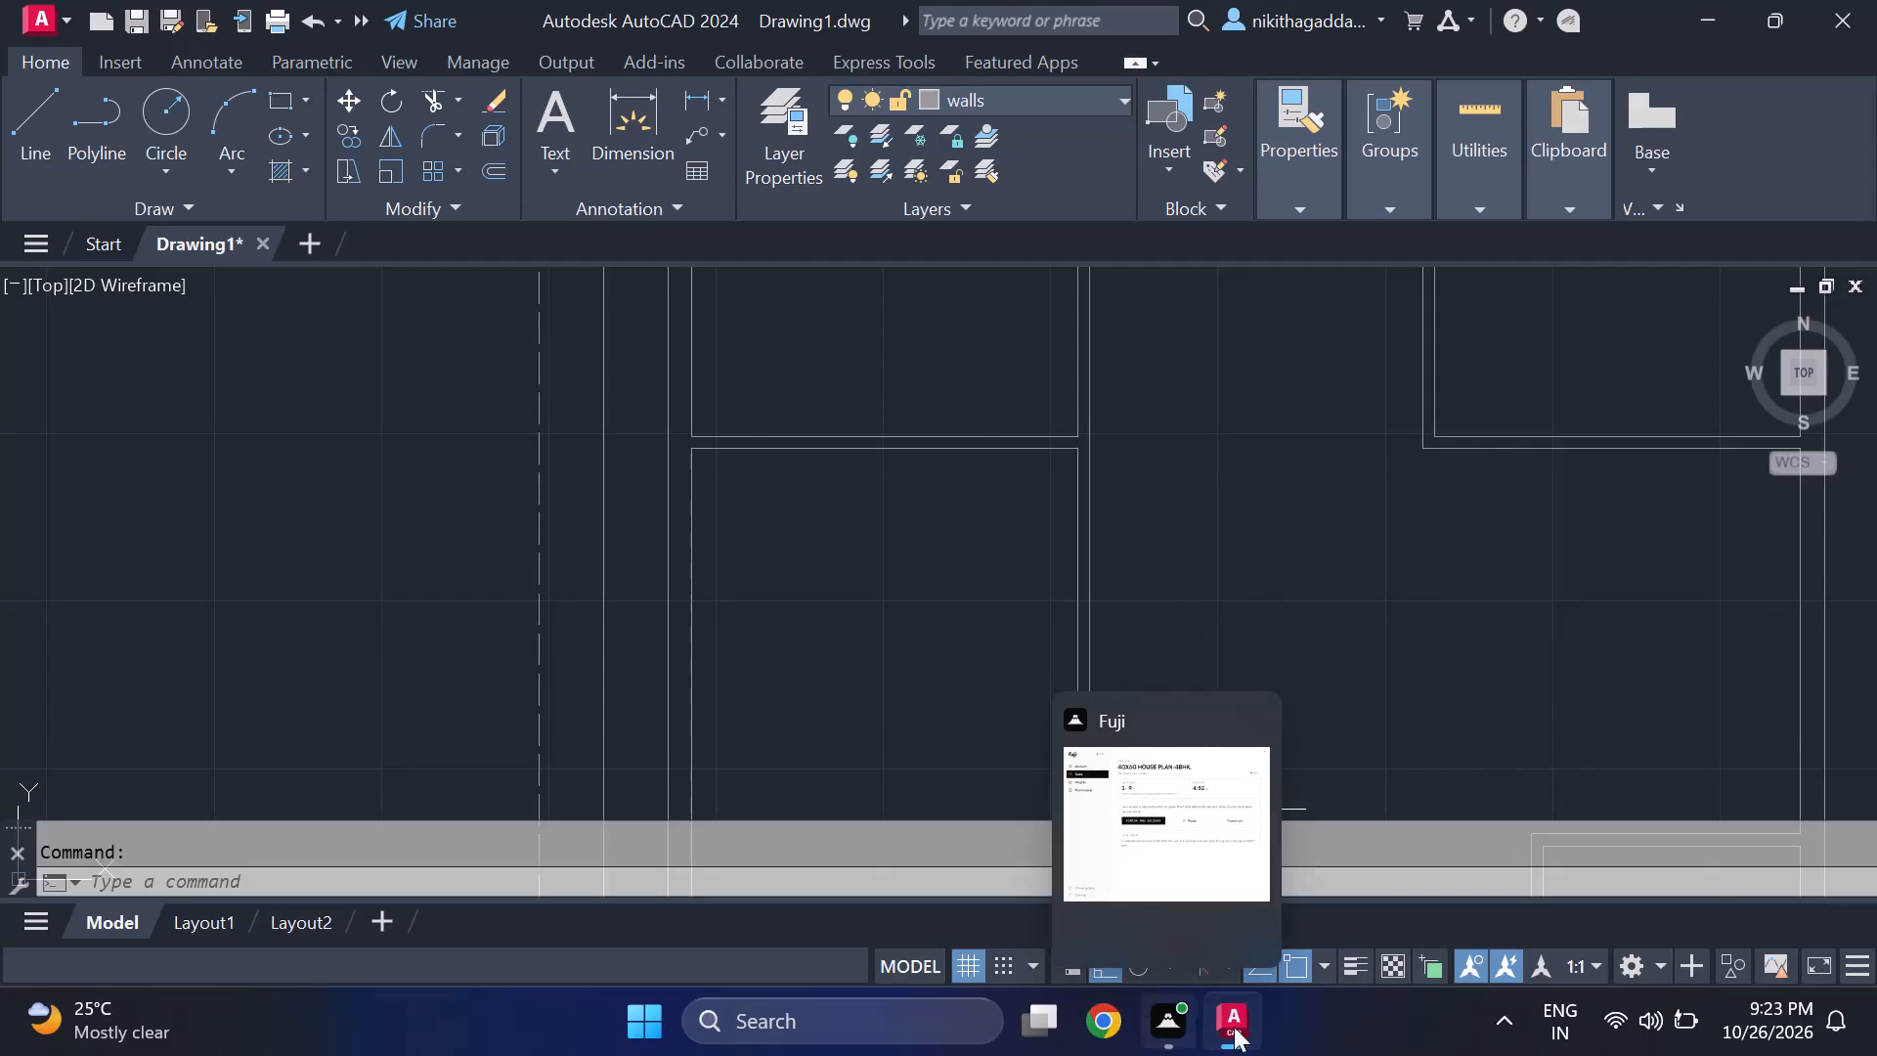
Inspect the floor plan's rear rooms and the dashed outer plot boundary, both close up and as a whole.
scroll(1042, 581, down, 2)
scroll(1123, 599, up, 2)
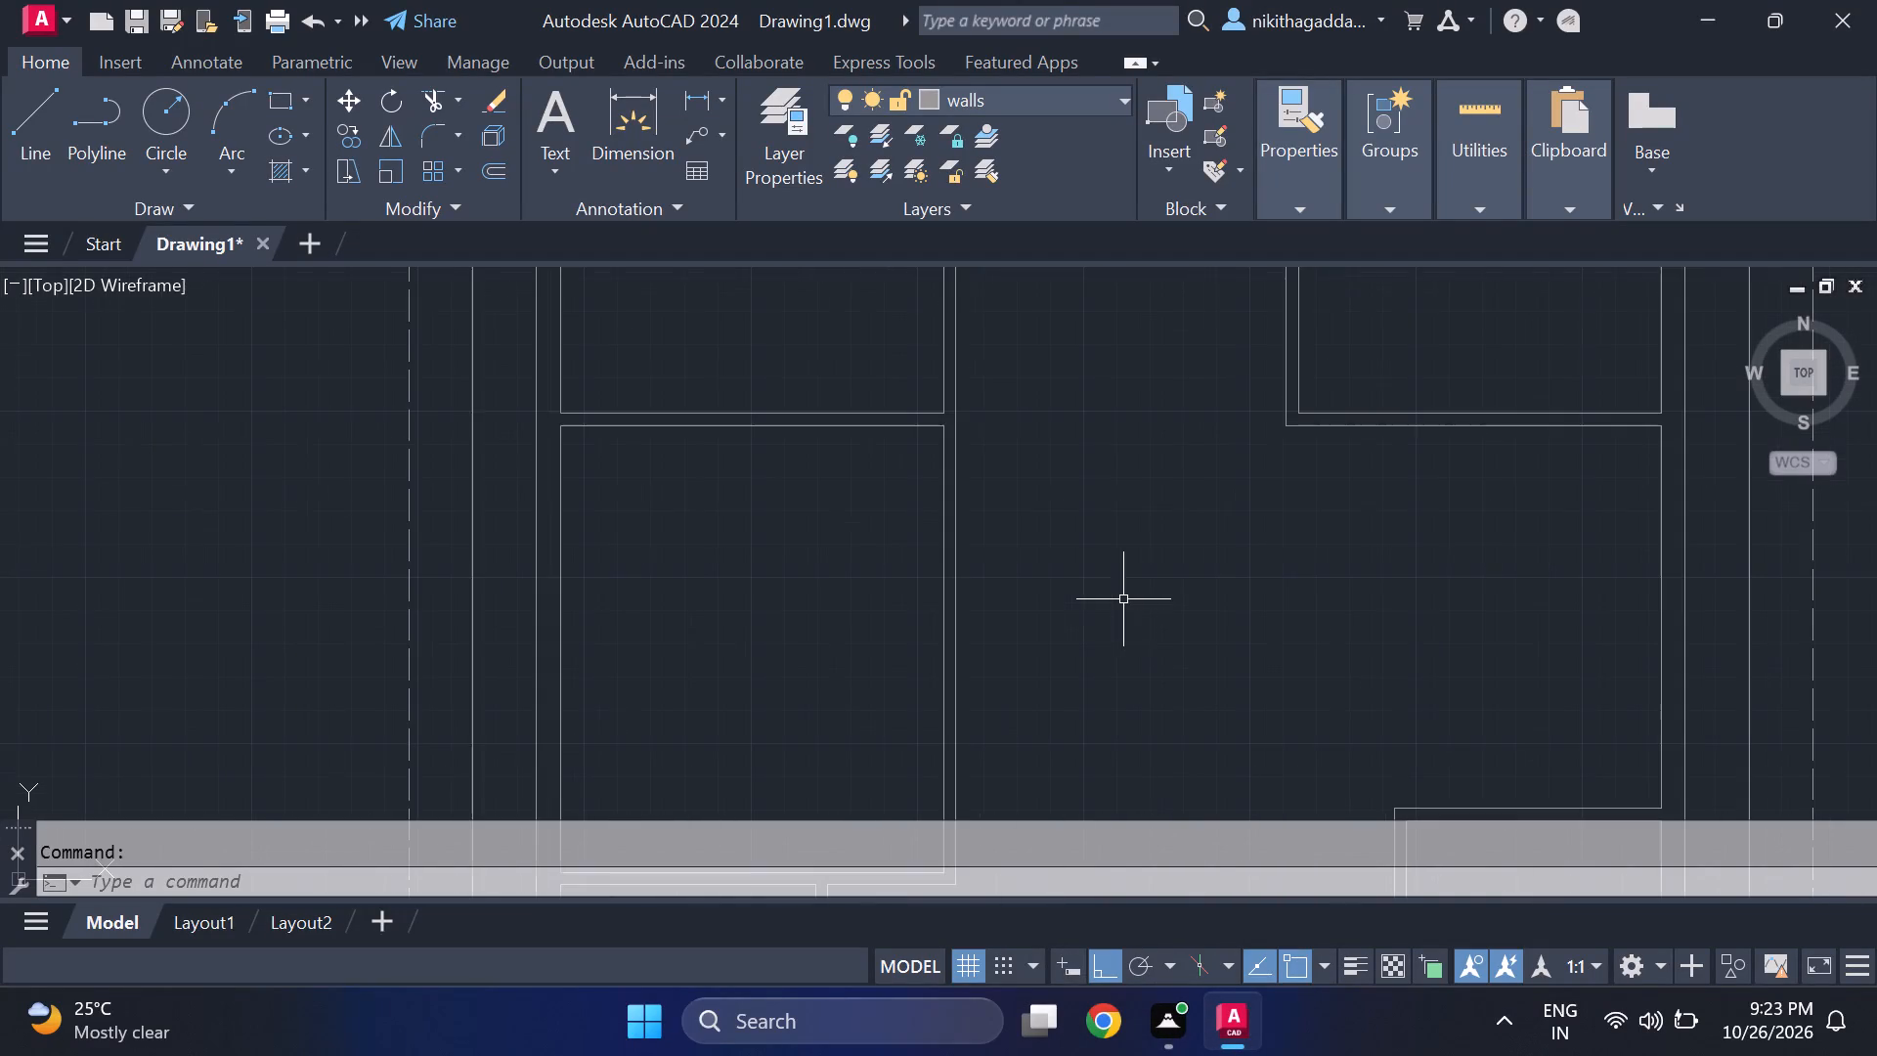
middle_drag(1143, 506, 949, 626)
scroll(911, 669, down, 2)
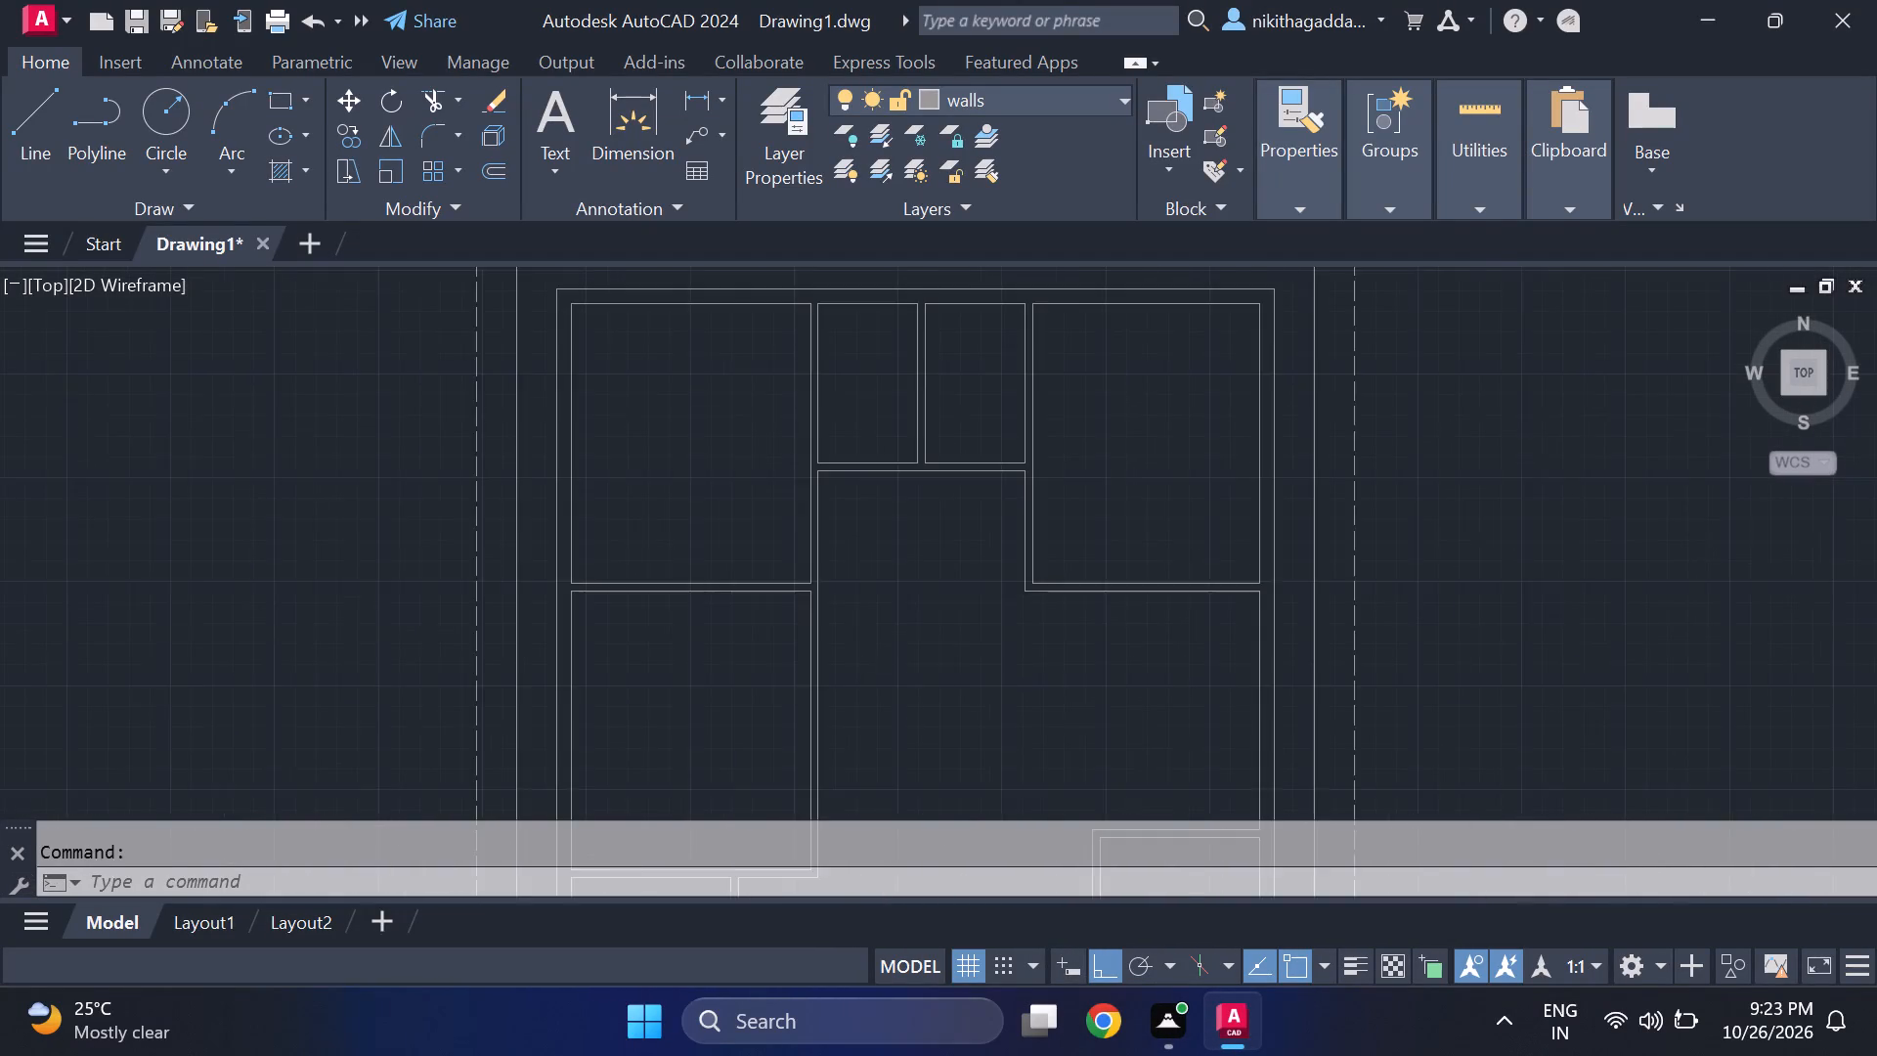
scroll(882, 611, up, 4)
scroll(885, 608, down, 7)
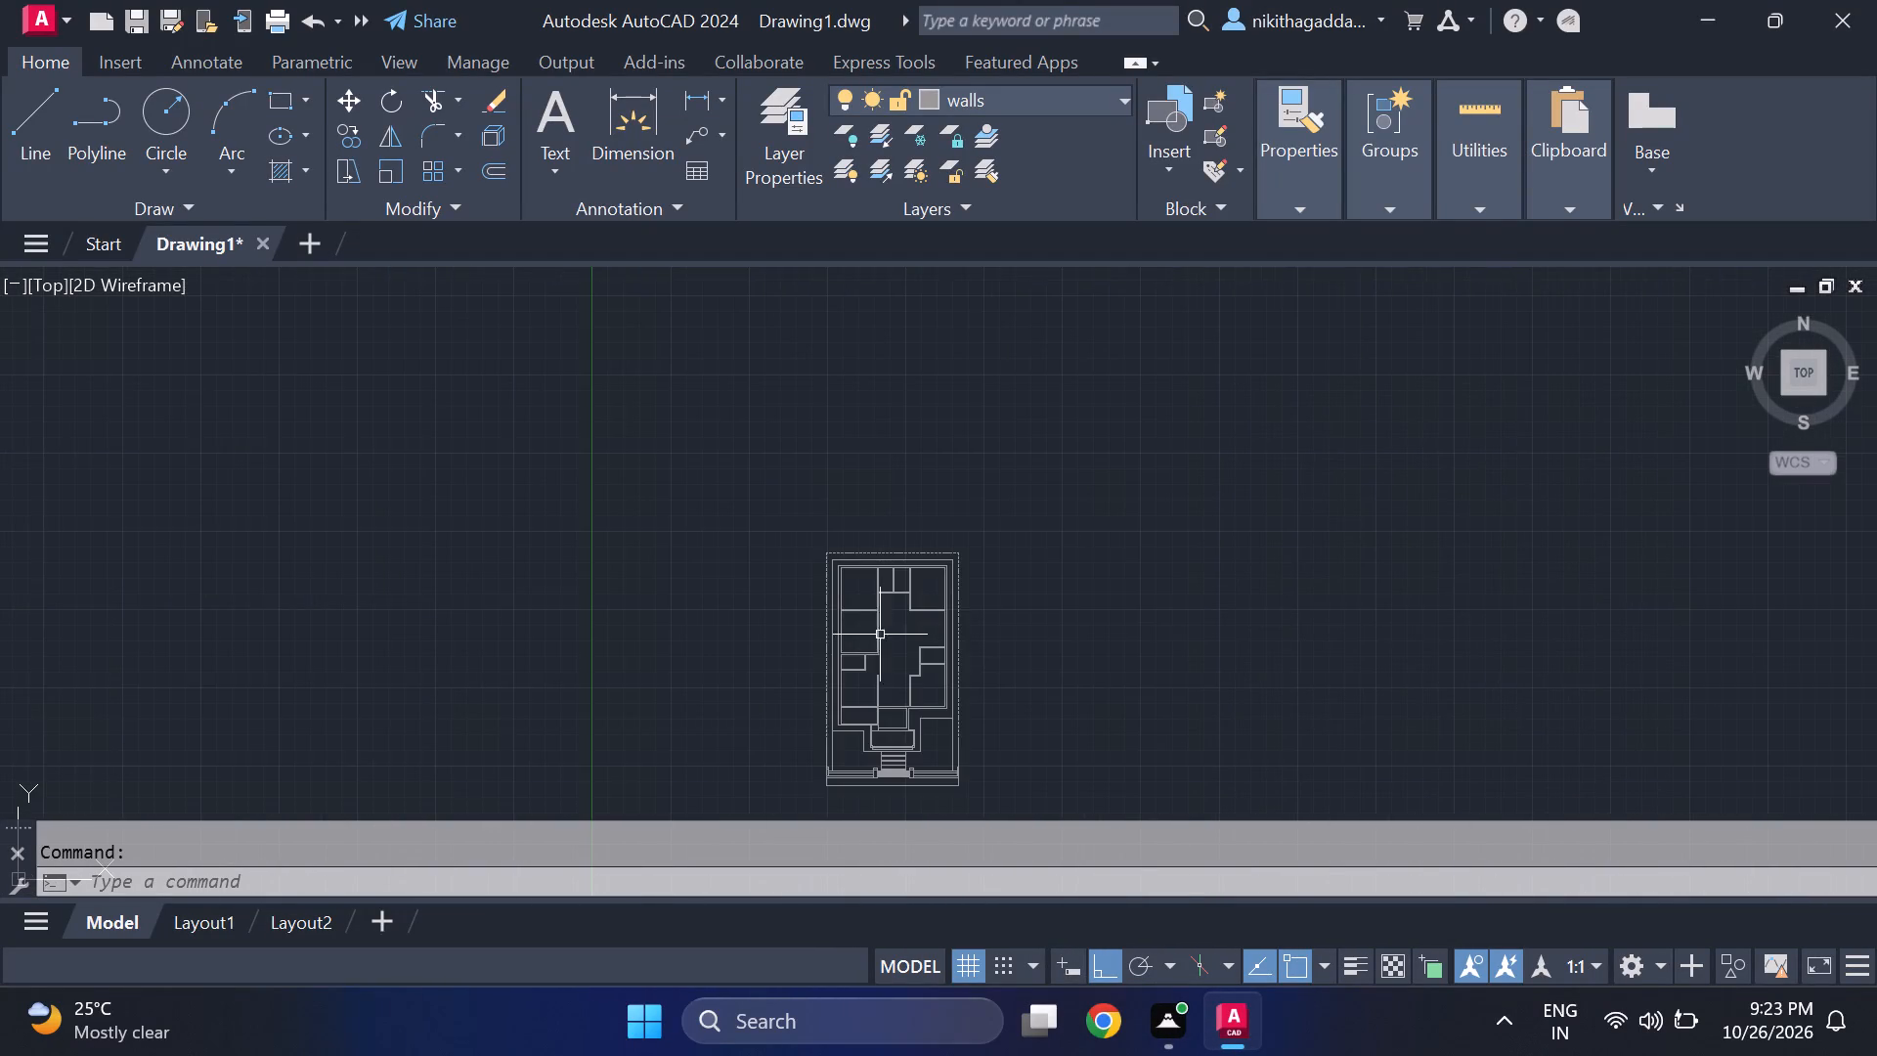
scroll(845, 652, up, 7)
scroll(953, 656, down, 7)
scroll(1157, 666, up, 4)
scroll(716, 584, down, 4)
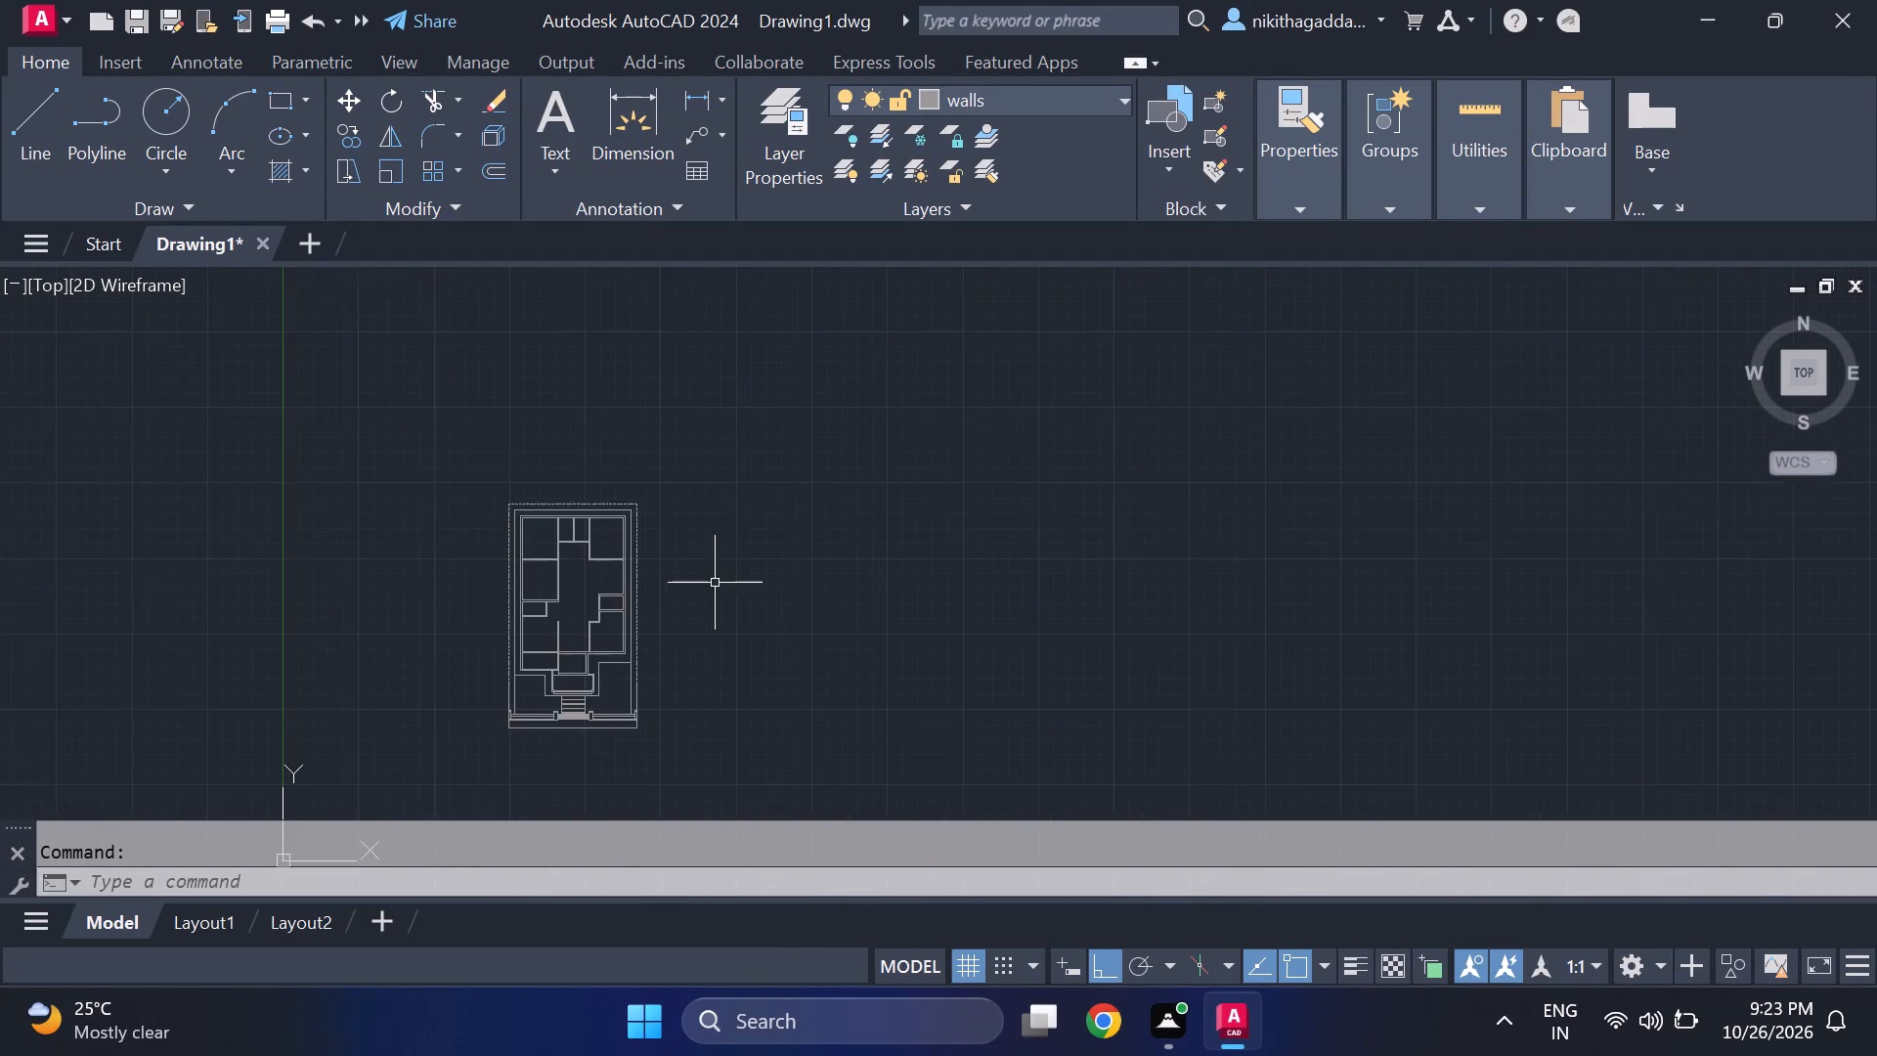
scroll(623, 564, up, 1)
scroll(441, 551, up, 1)
scroll(564, 556, up, 1)
middle_drag(581, 577, 1005, 562)
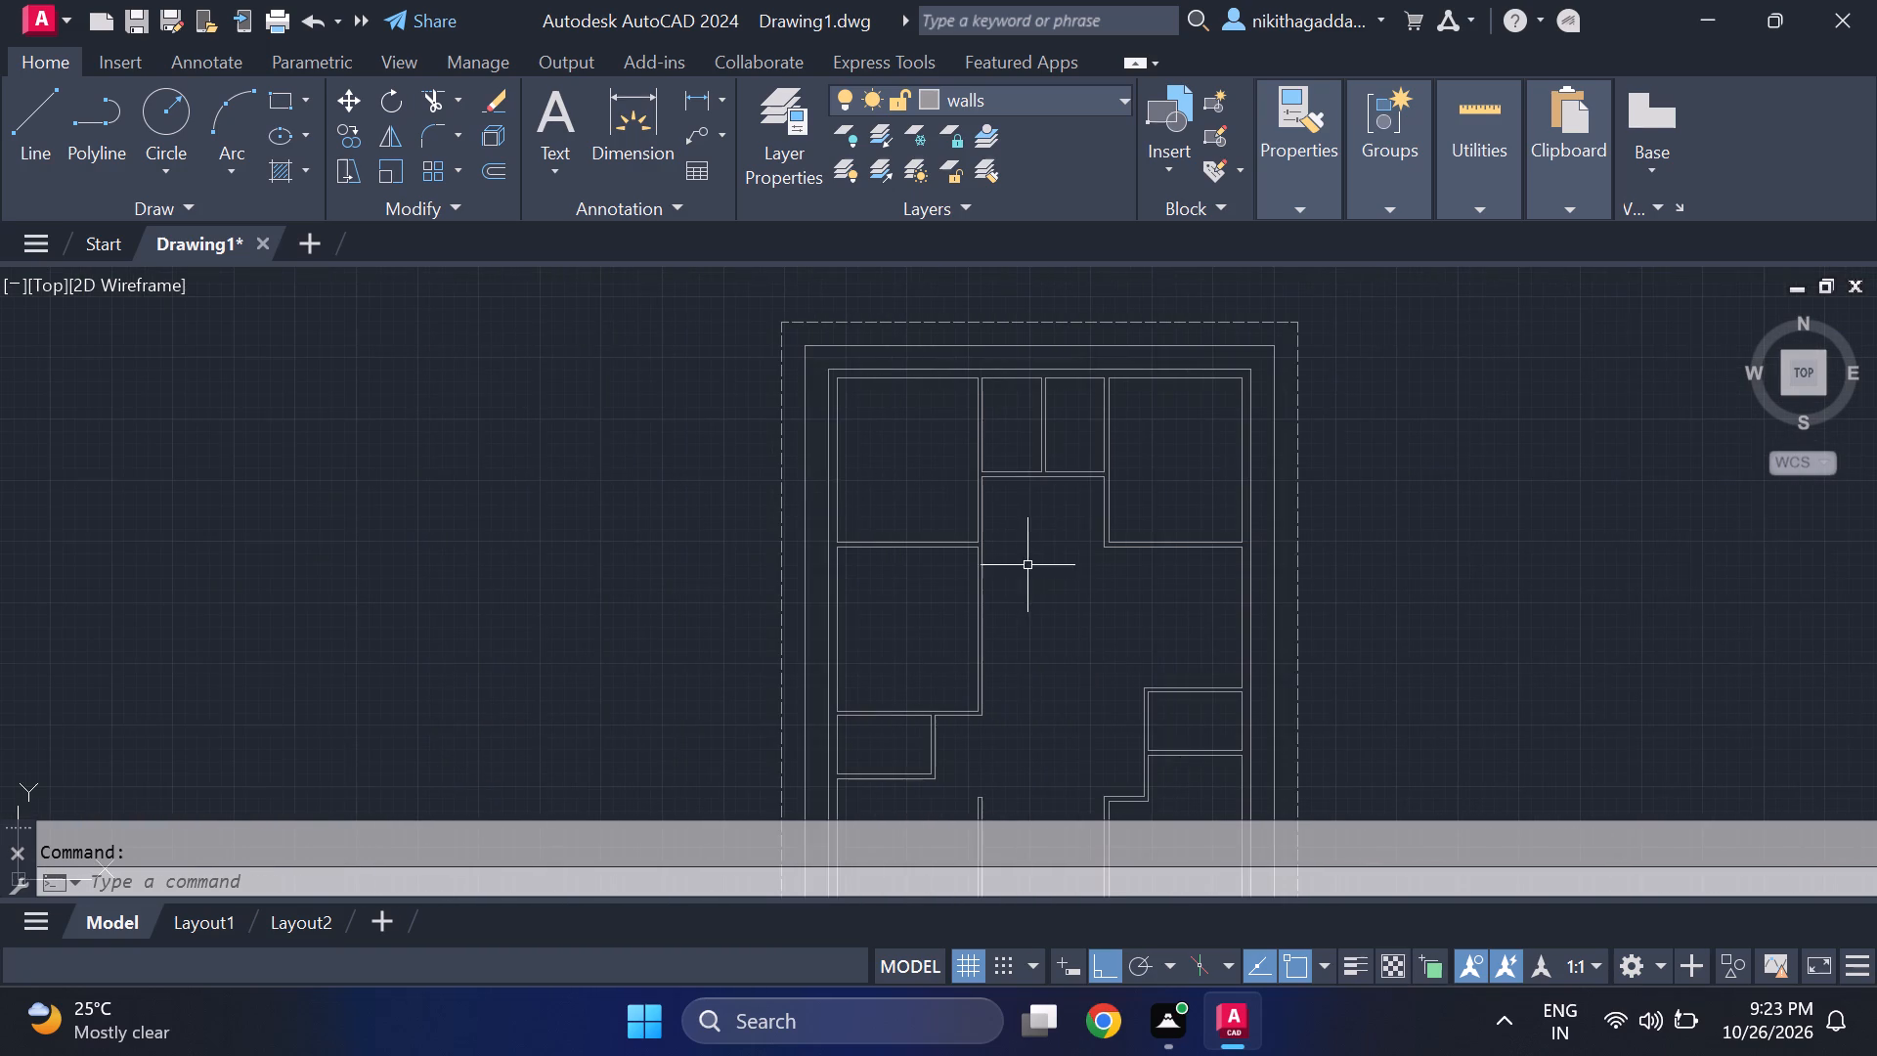
scroll(1074, 471, up, 3)
scroll(1076, 469, down, 4)
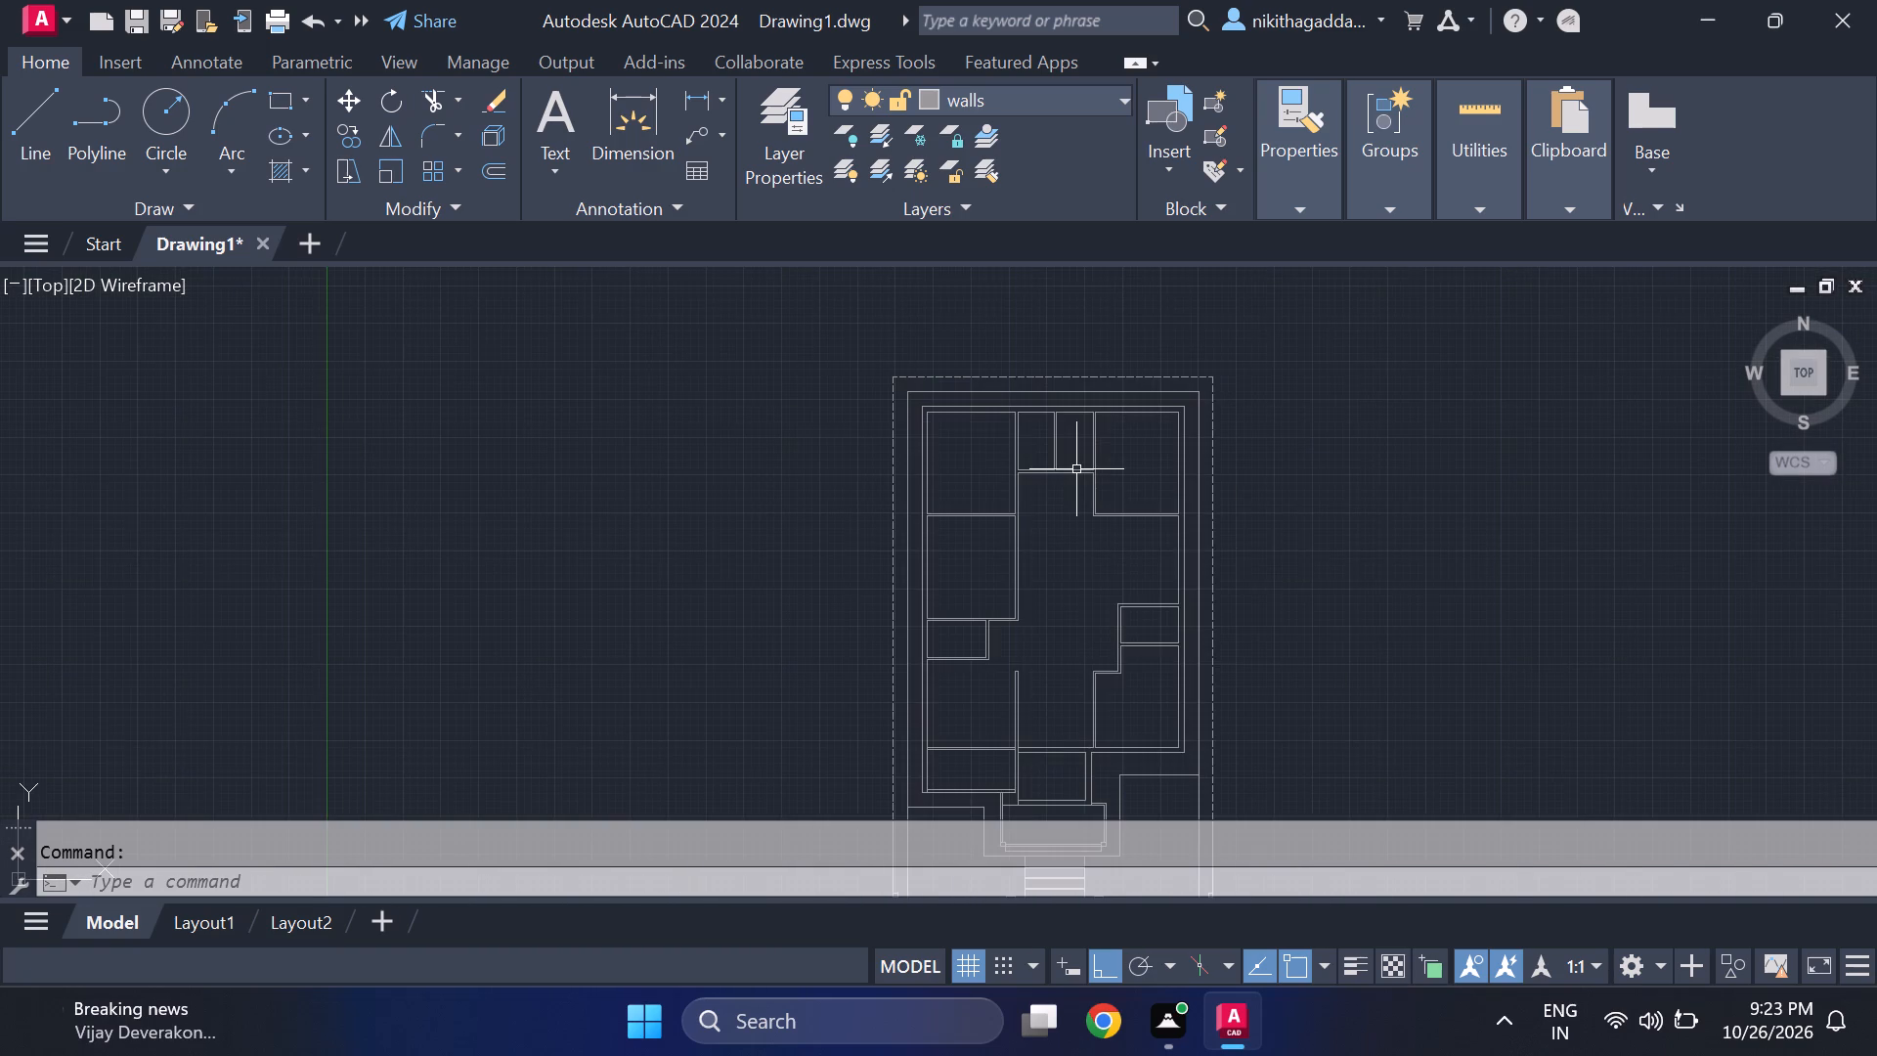
scroll(1100, 428, up, 3)
middle_drag(1100, 428, 1091, 421)
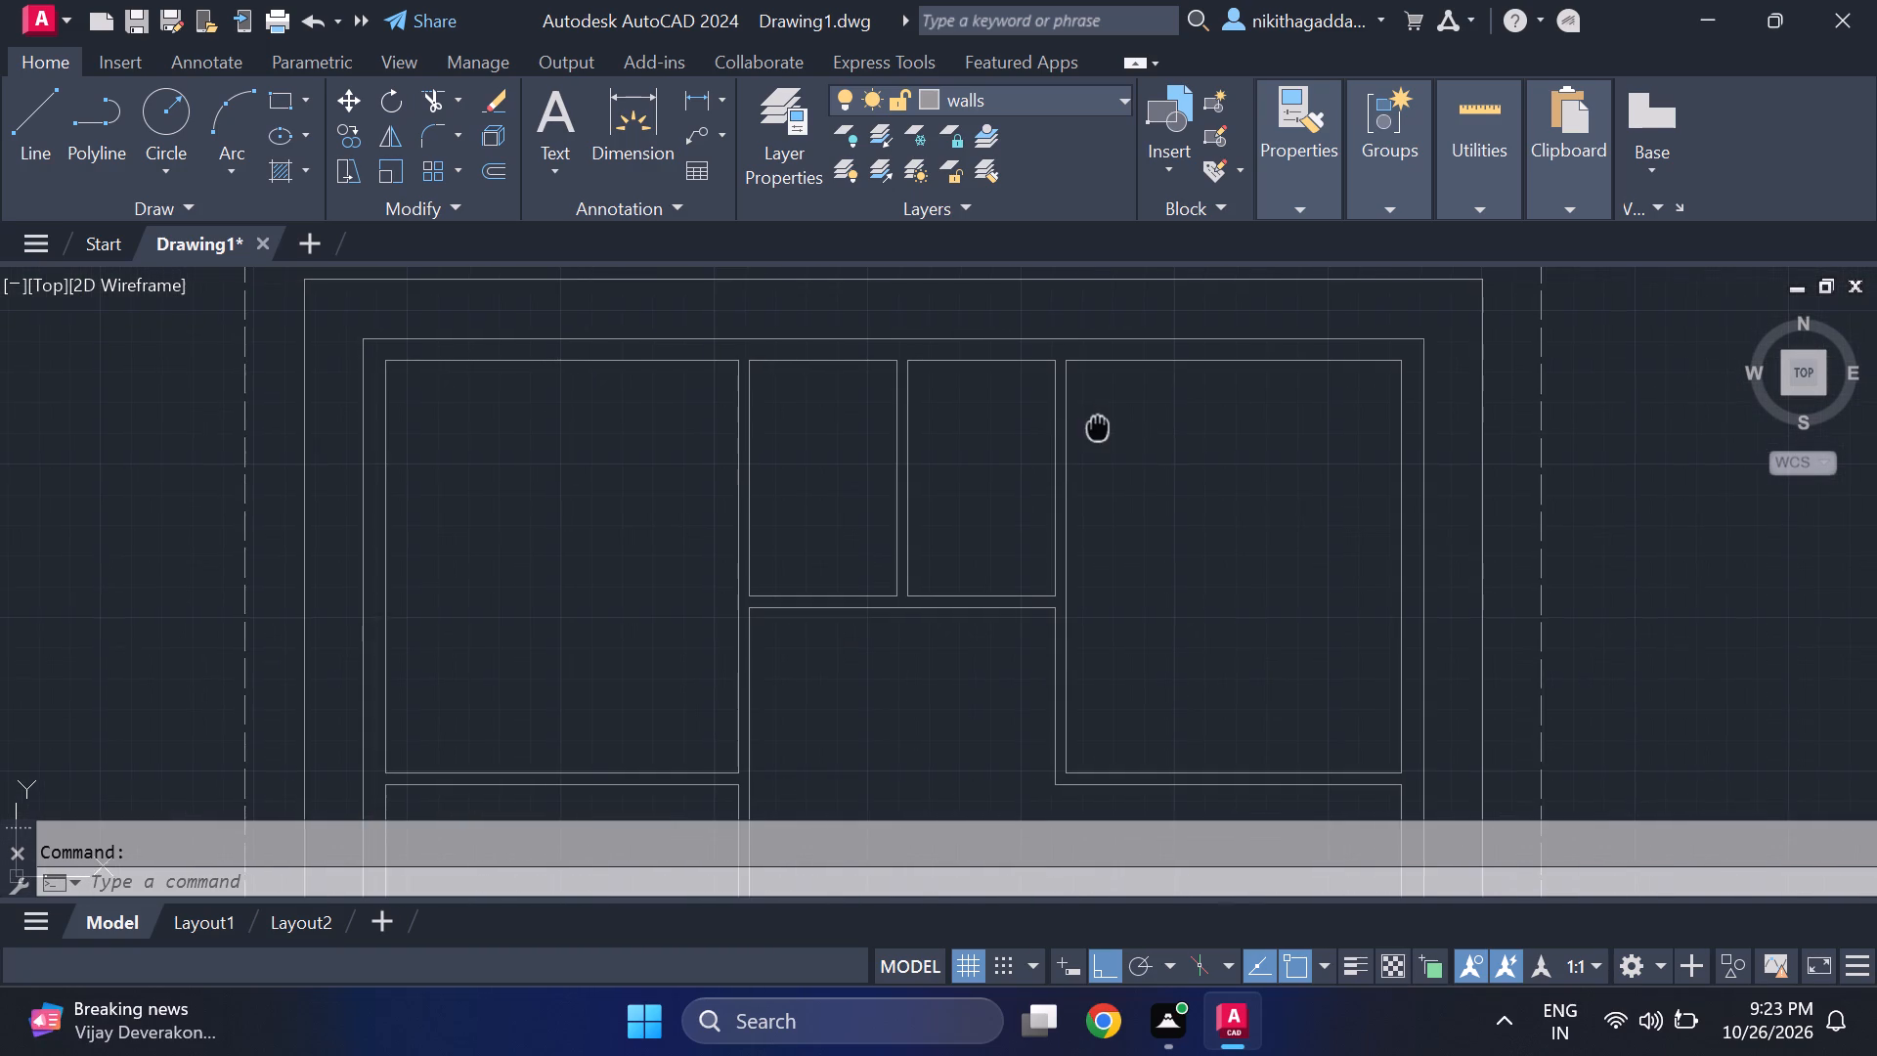
middle_drag(1091, 421, 1056, 389)
middle_click(1045, 380)
middle_click(1037, 374)
middle_click(1037, 374)
scroll(1037, 374, down, 2)
scroll(992, 402, up, 1)
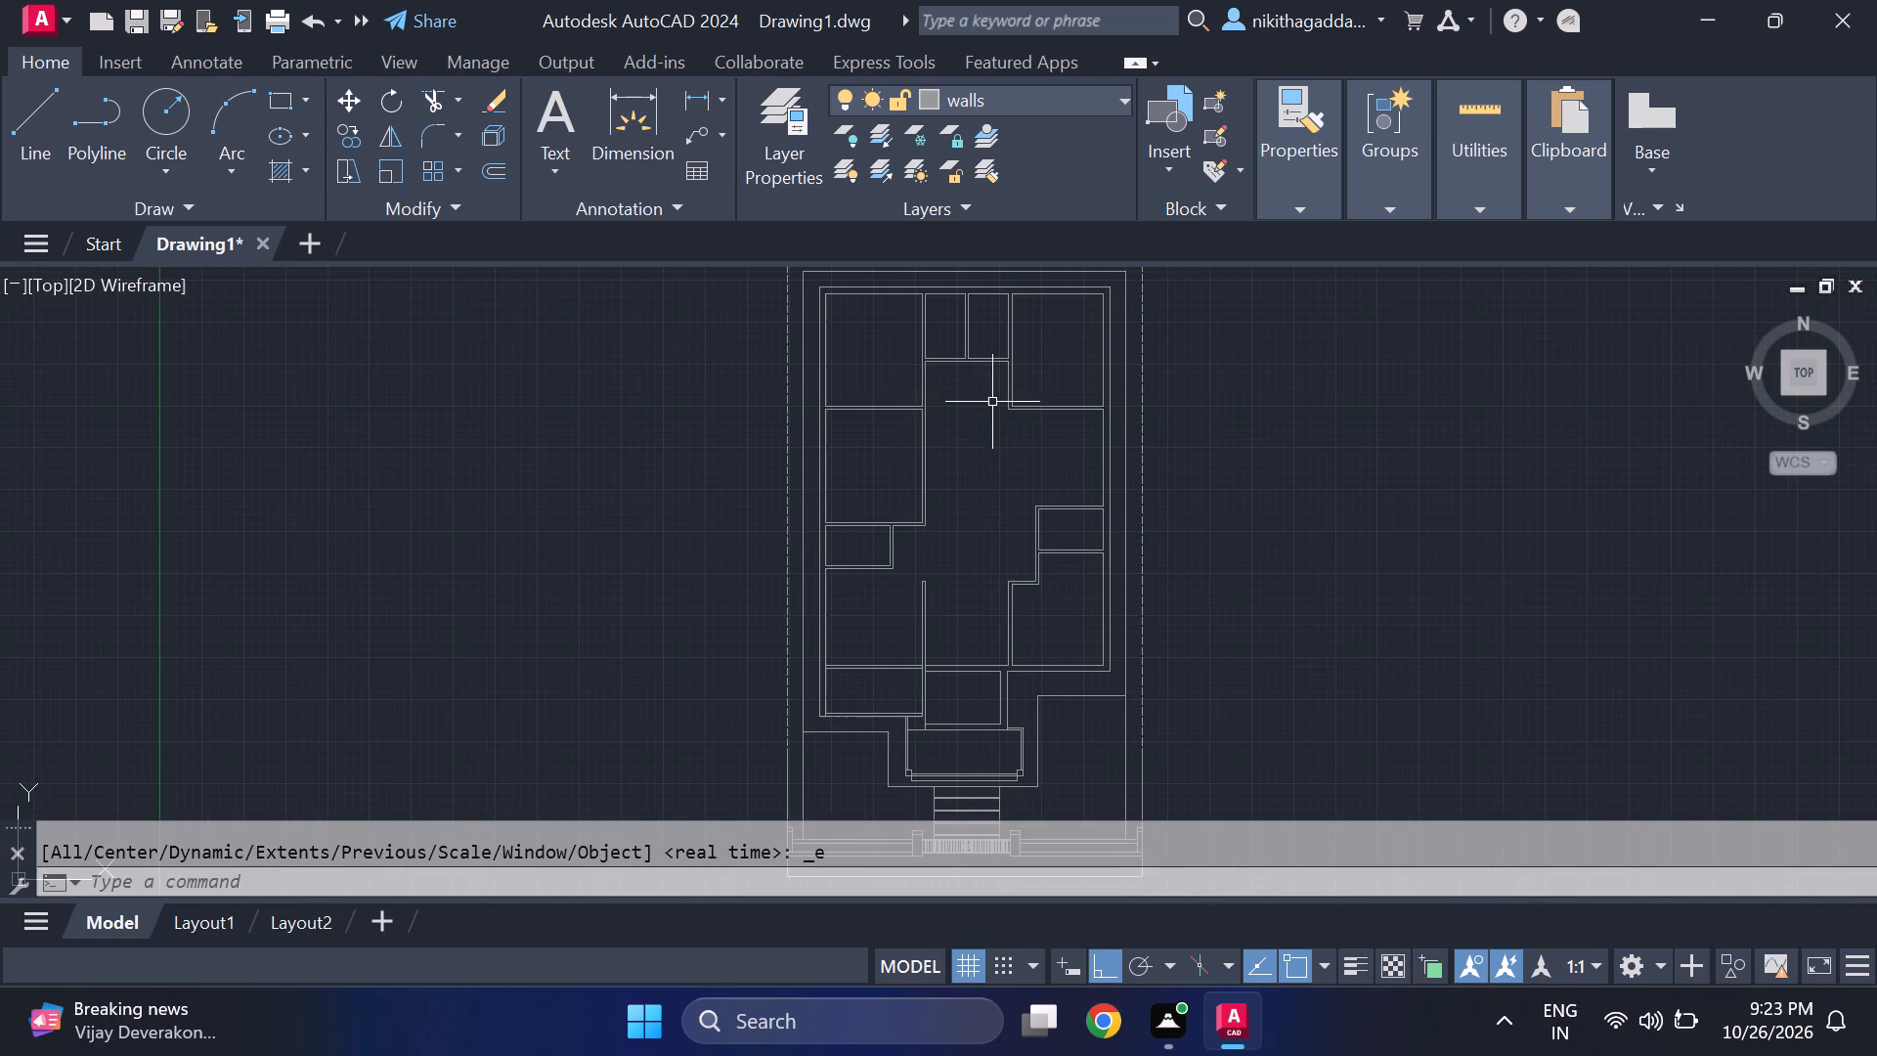
middle_drag(994, 381, 1029, 506)
scroll(993, 382, up, 1)
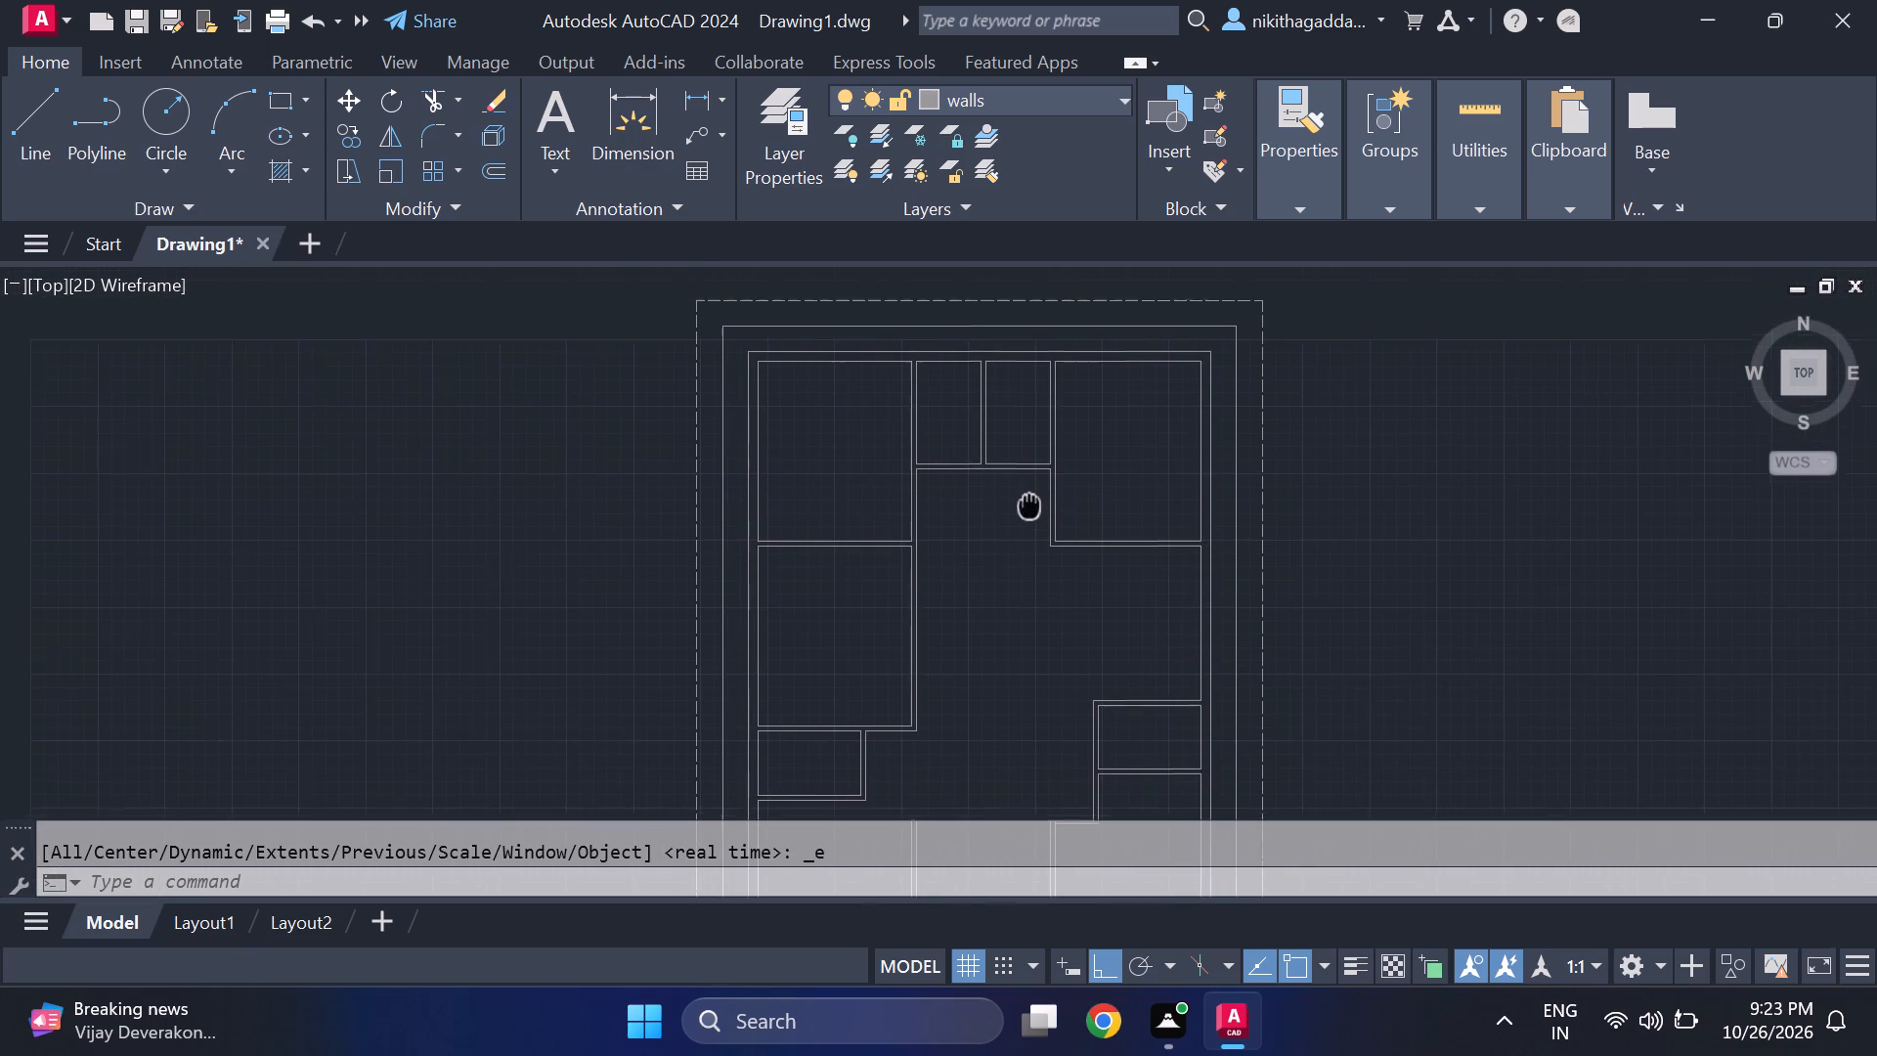
middle_drag(1029, 506, 1029, 509)
scroll(817, 431, up, 2)
scroll(820, 431, down, 1)
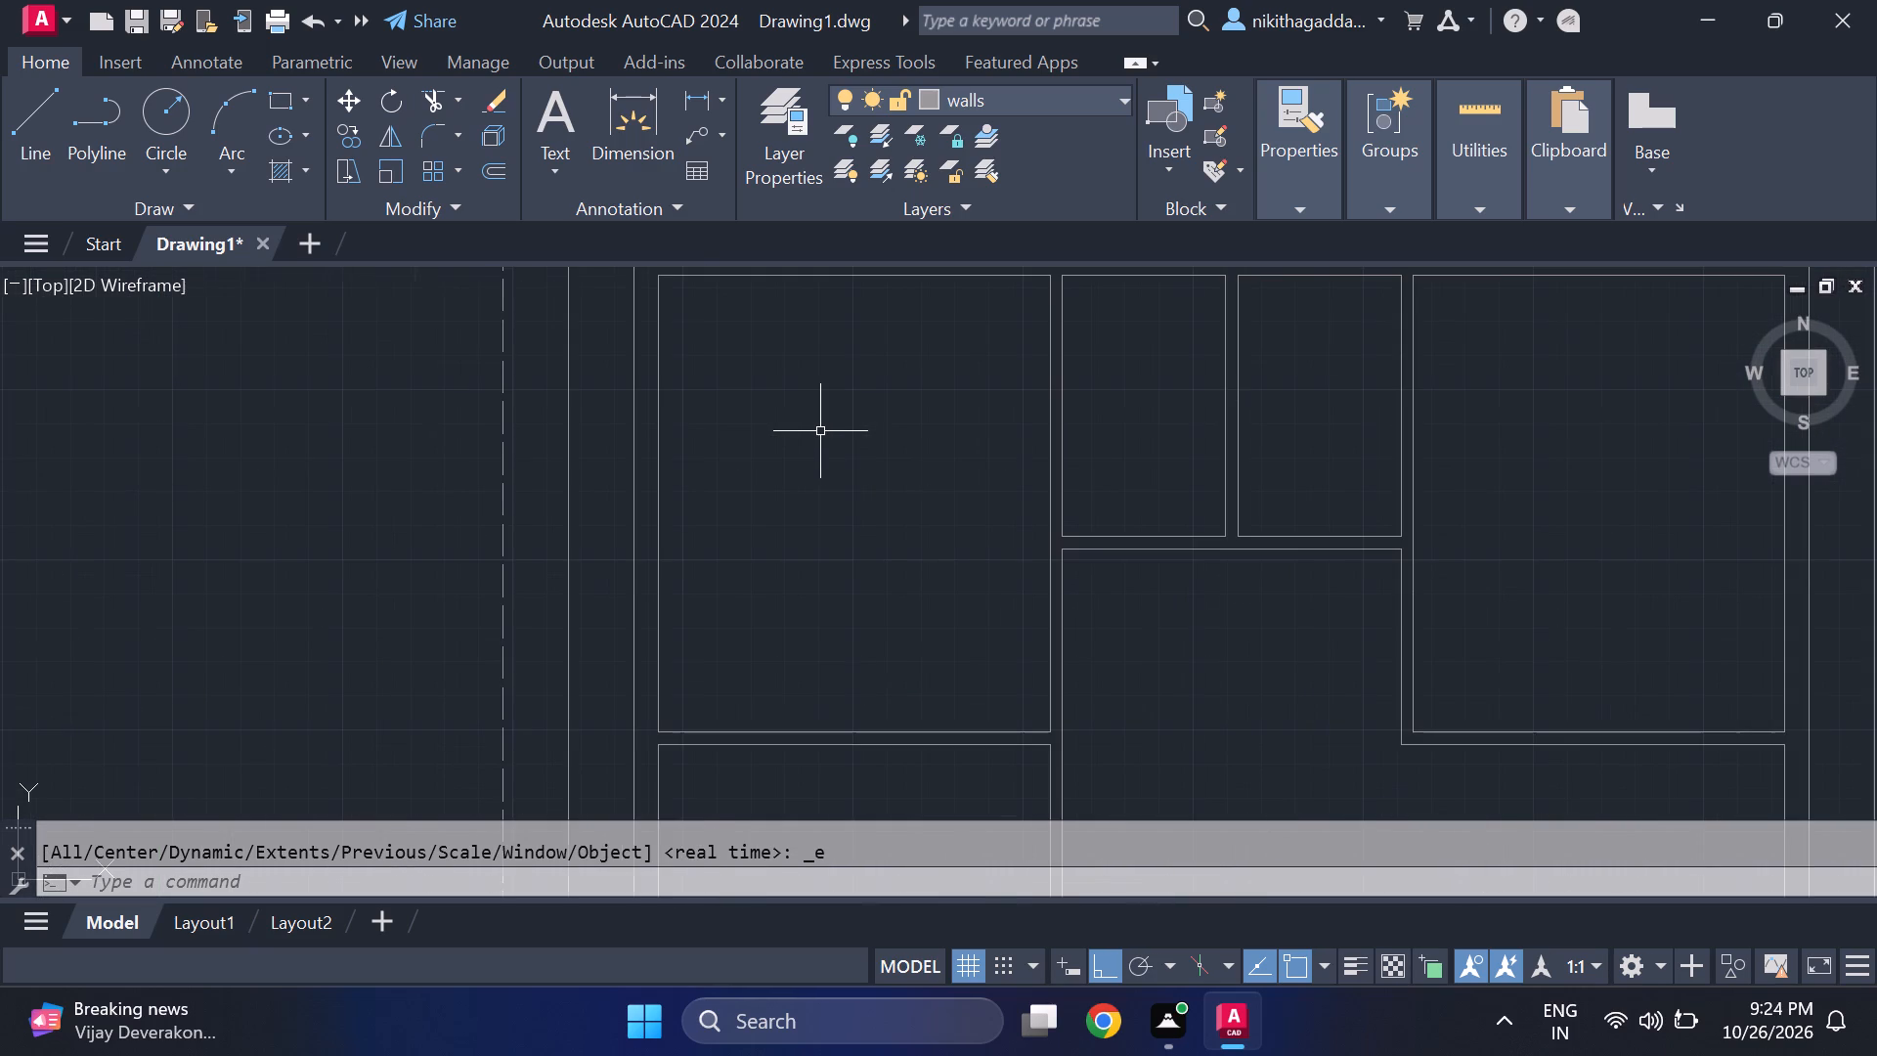
scroll(820, 431, down, 6)
scroll(815, 433, up, 6)
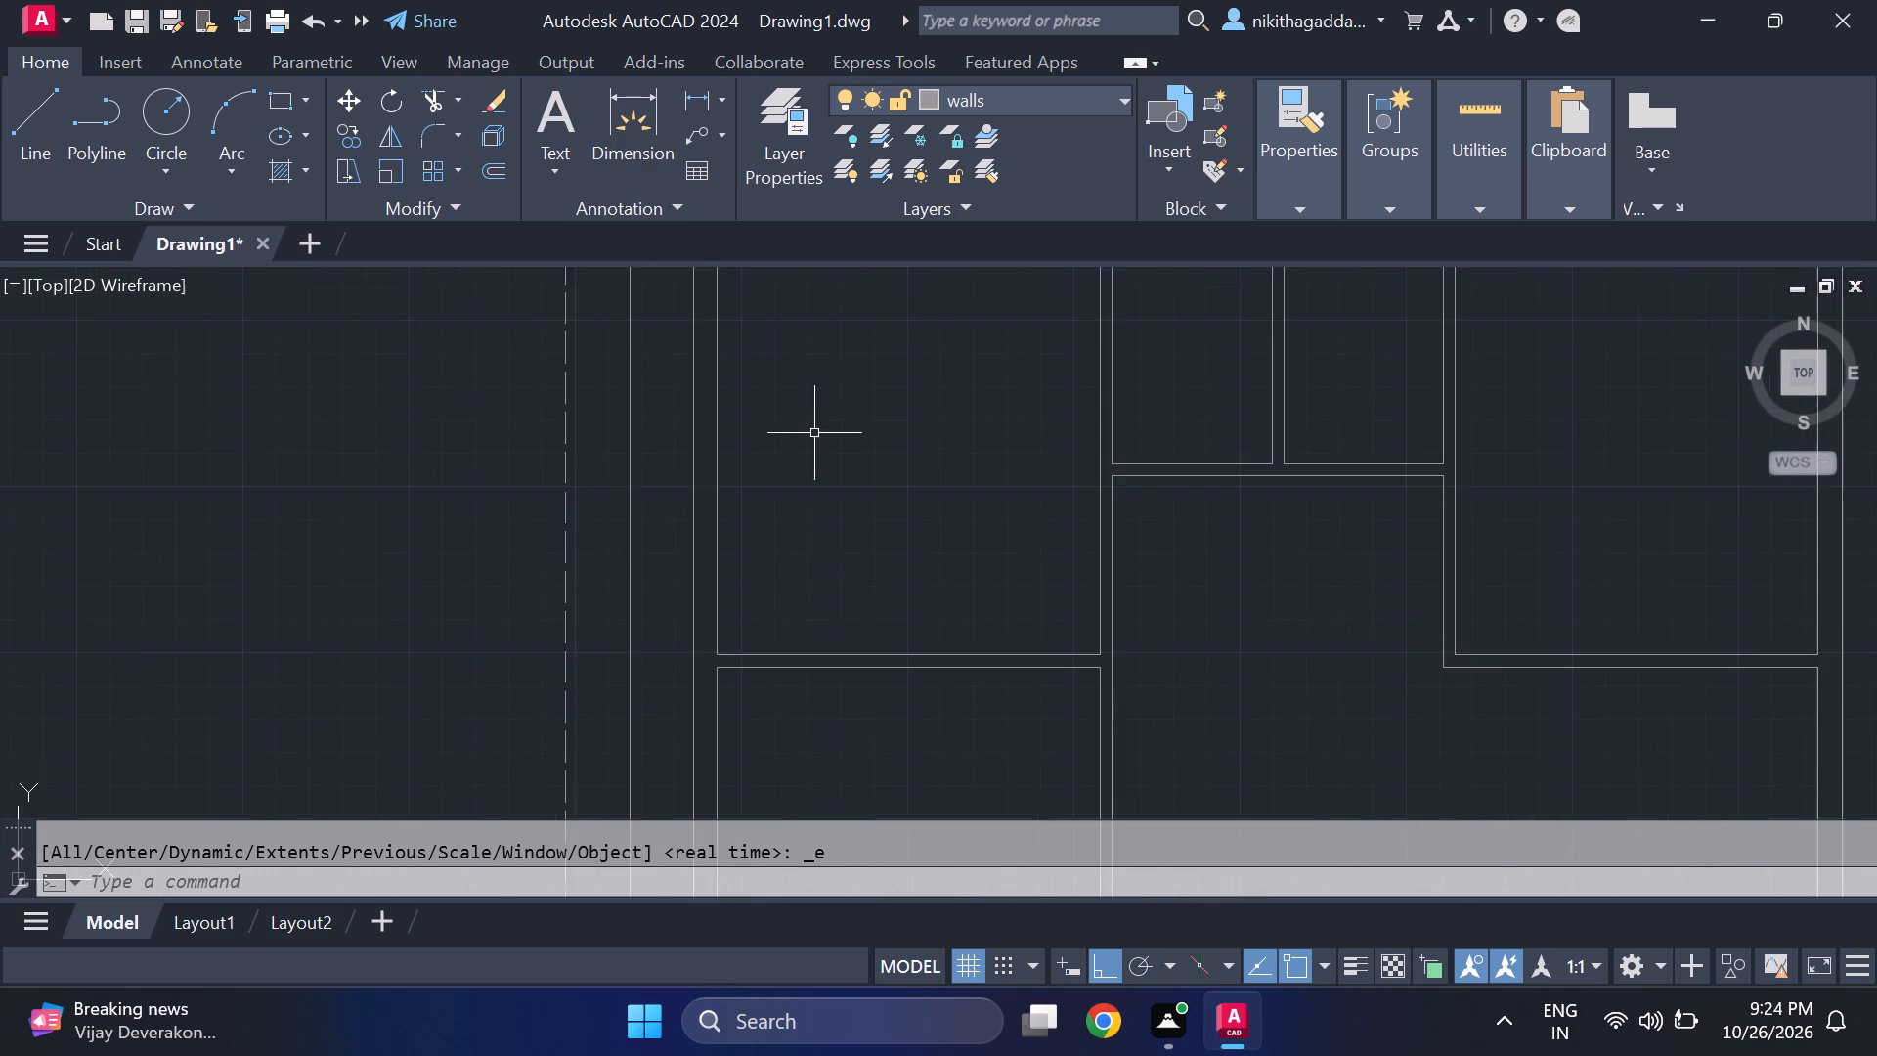
scroll(814, 433, up, 2)
scroll(838, 404, down, 6)
scroll(840, 404, up, 4)
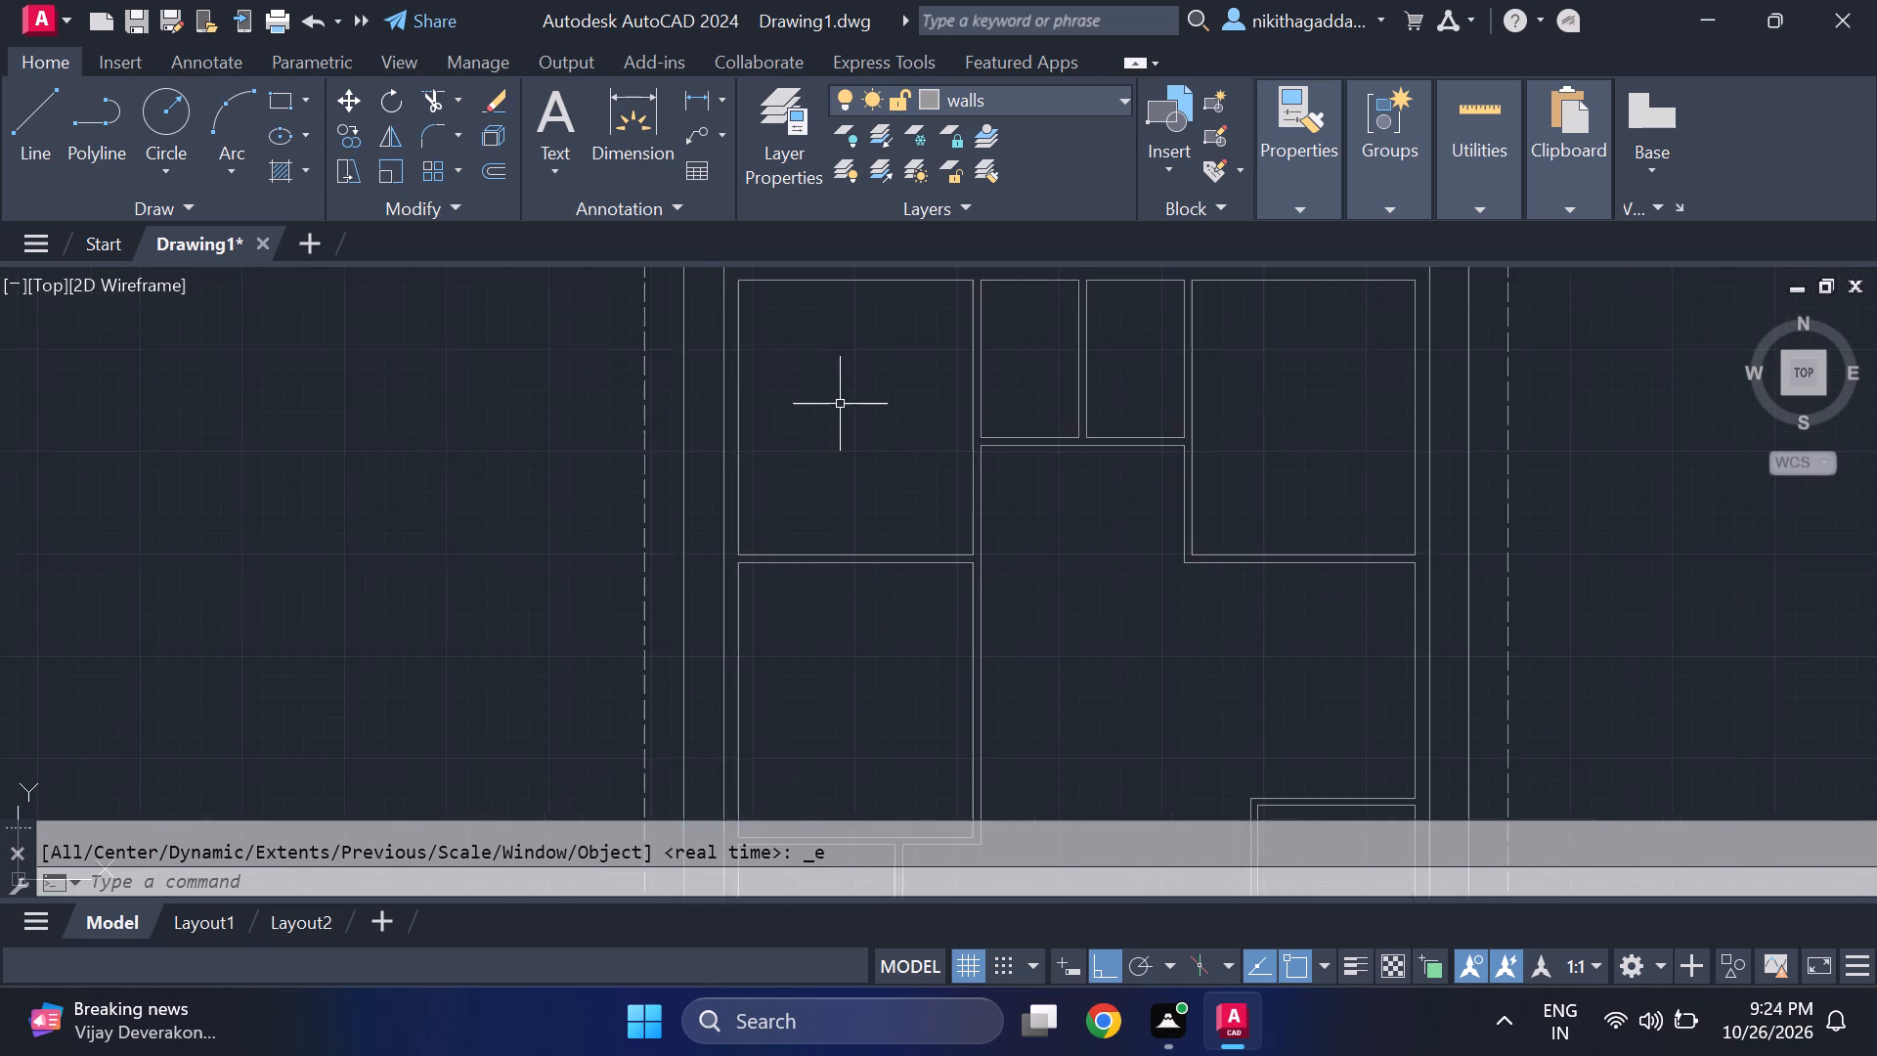
scroll(840, 404, up, 5)
scroll(840, 404, down, 8)
scroll(815, 406, up, 1)
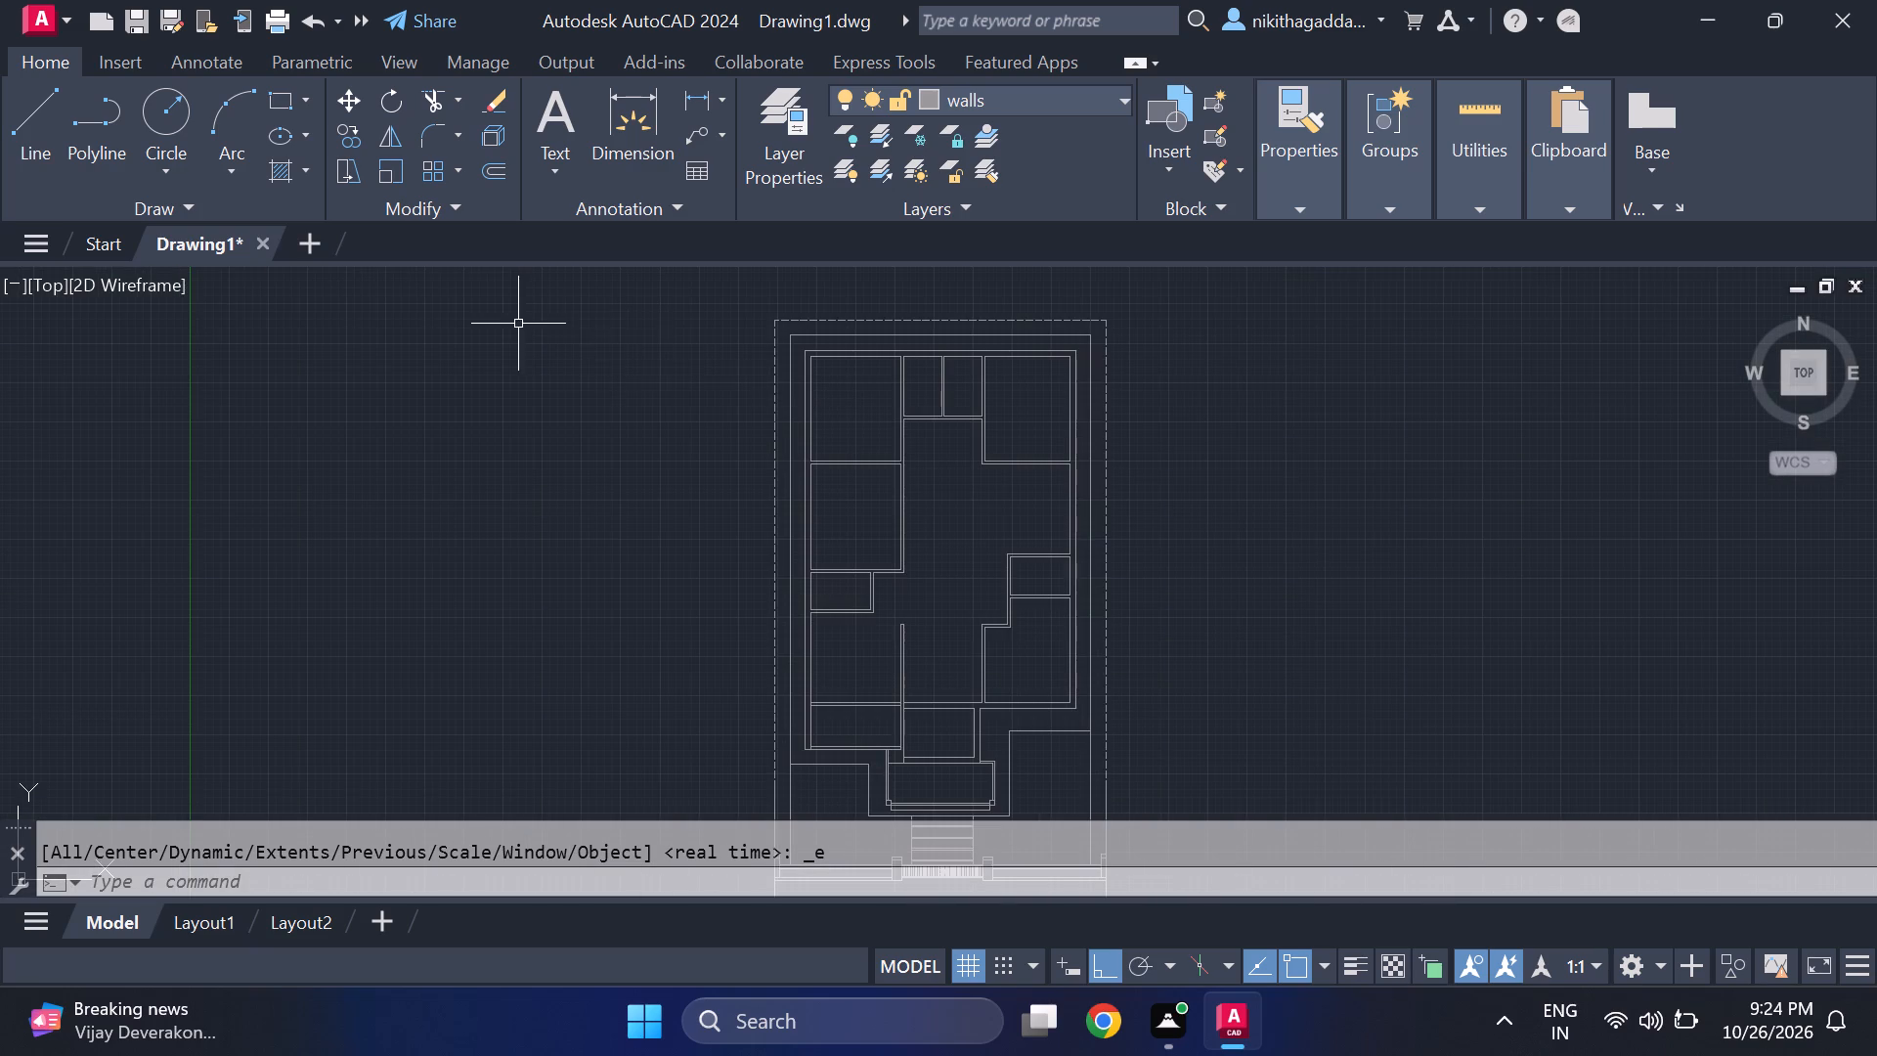
middle_click(720, 375)
middle_click(720, 375)
middle_click(720, 375)
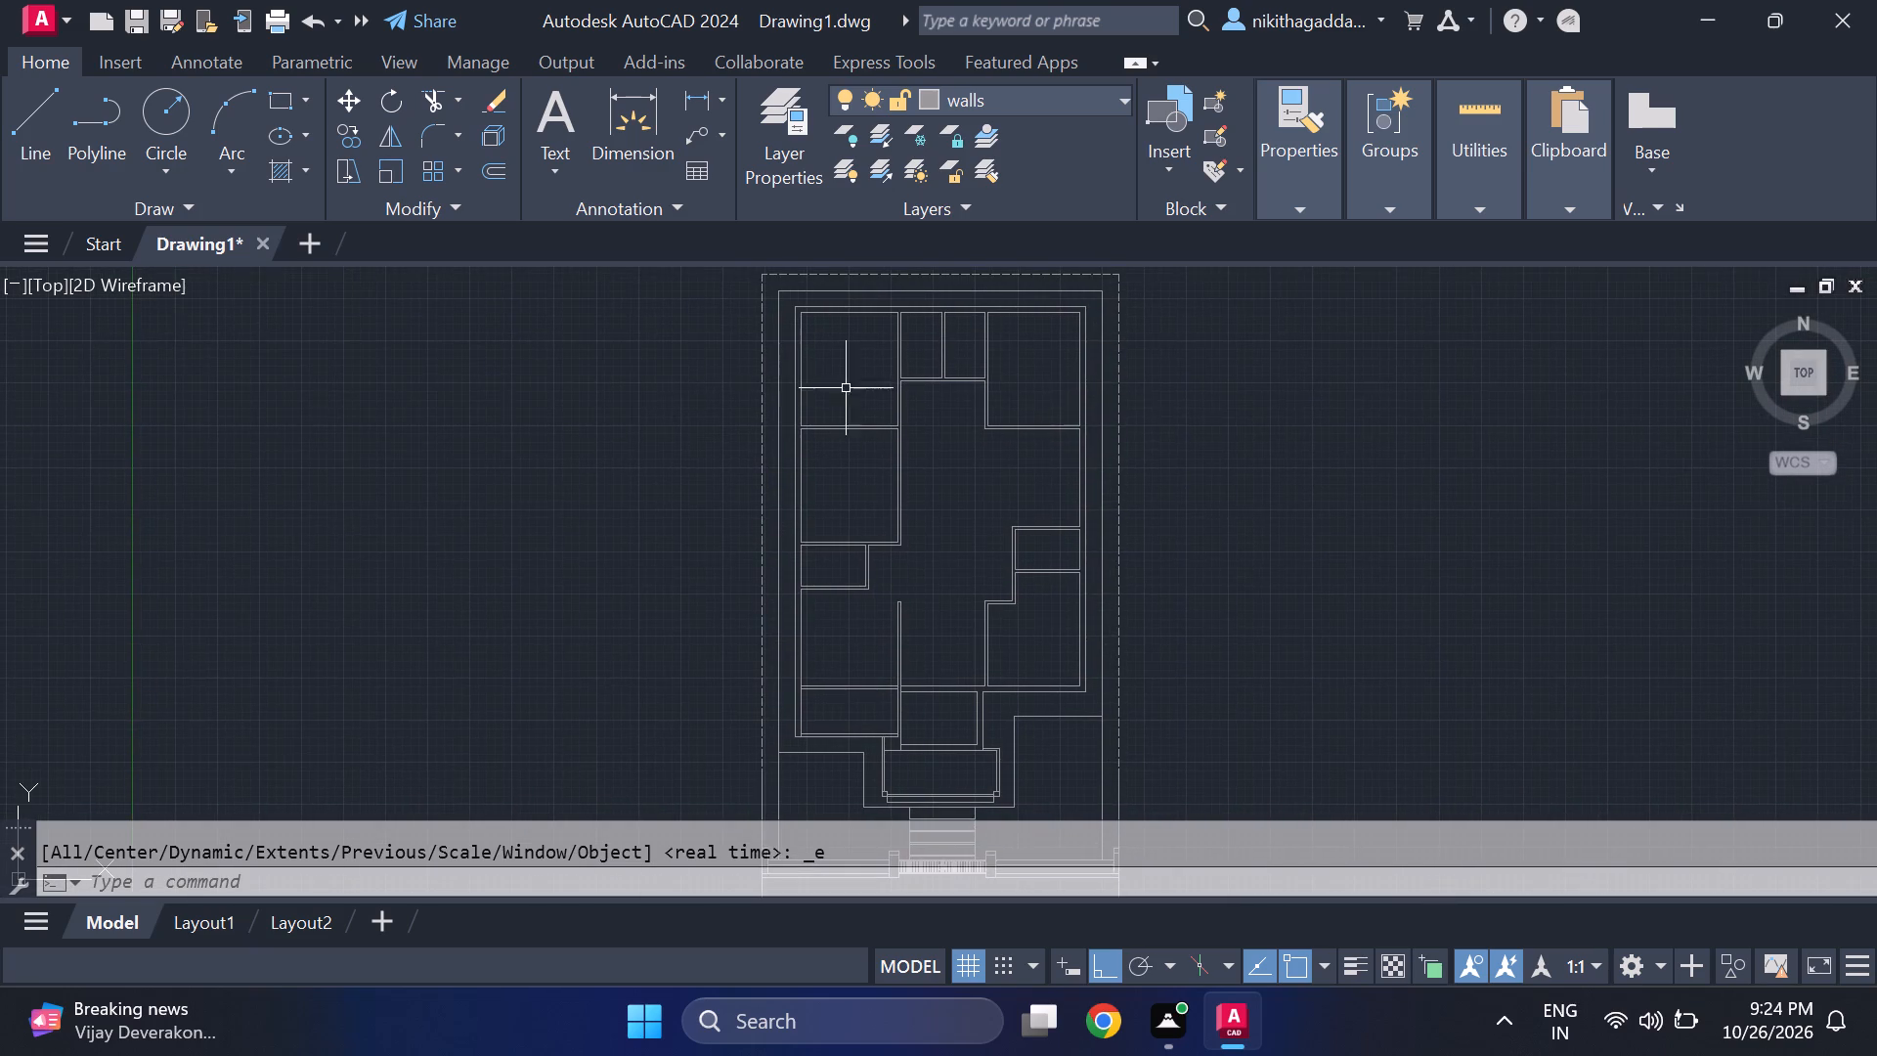
scroll(733, 358, up, 3)
scroll(733, 356, down, 5)
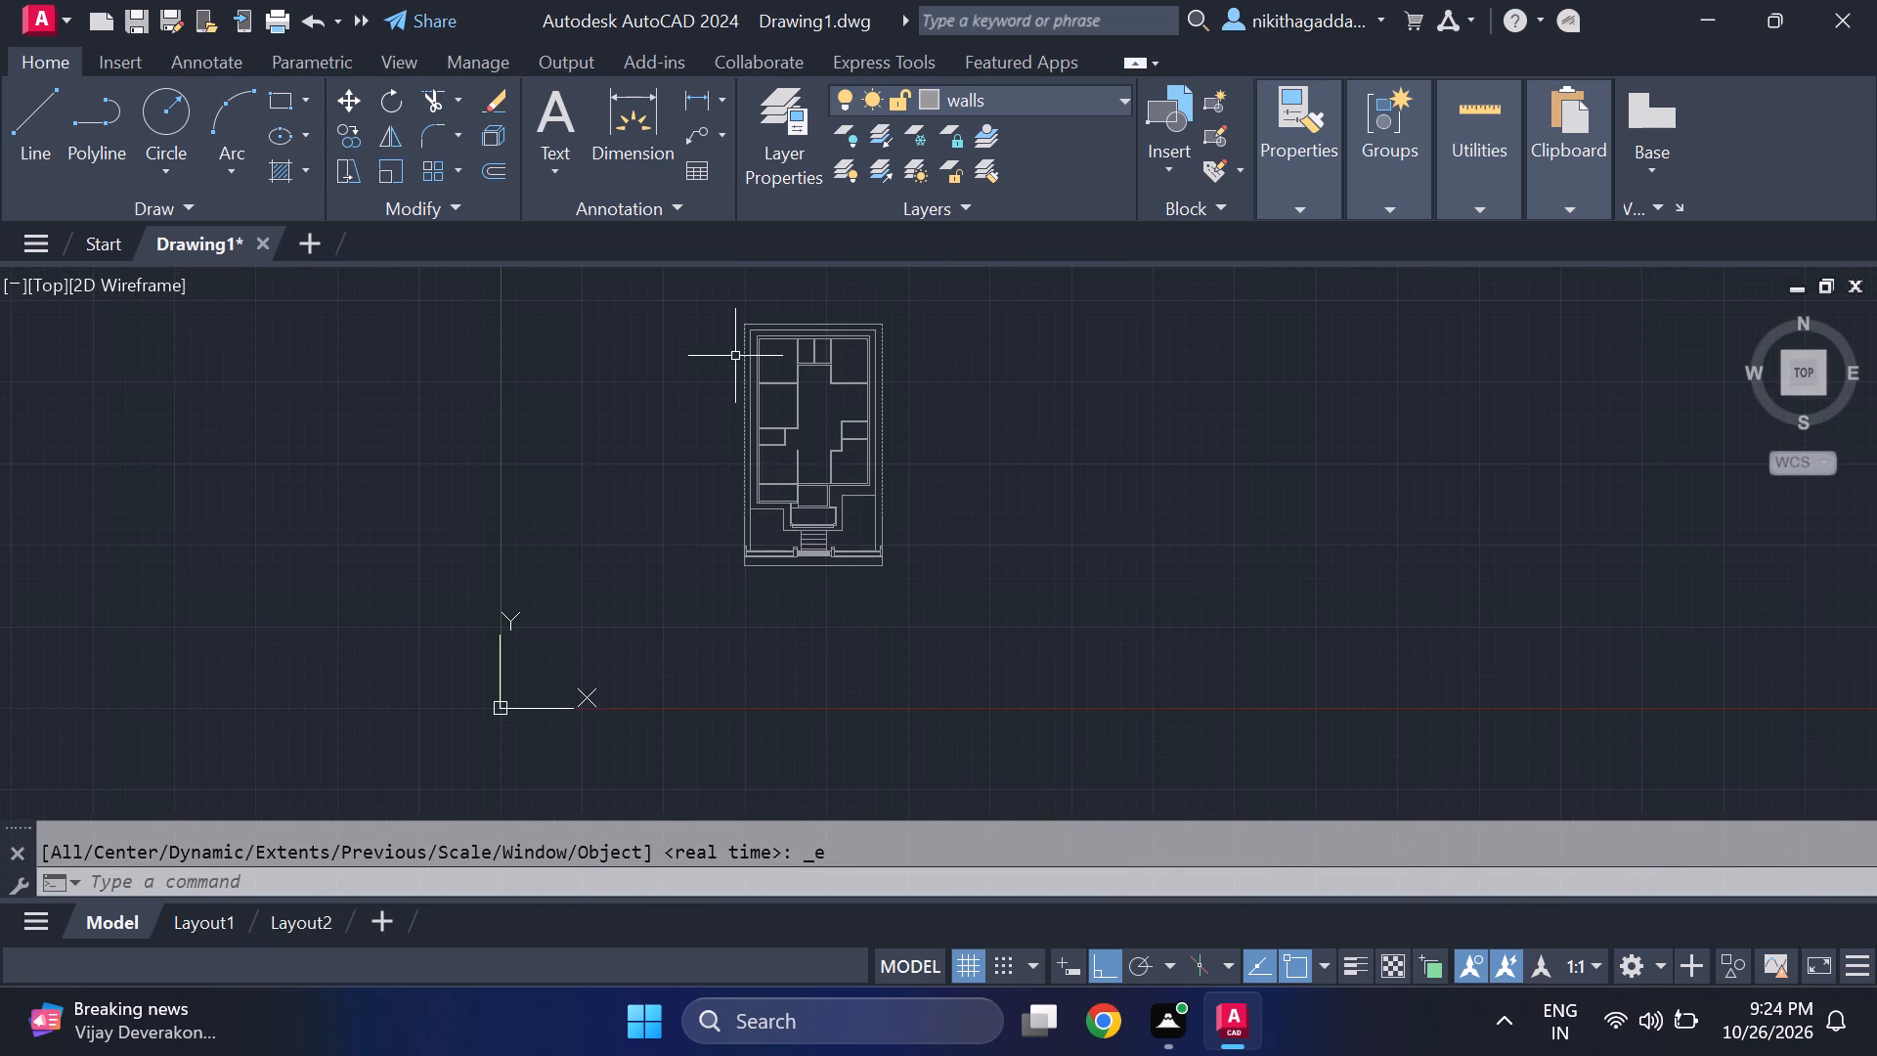
scroll(746, 347, up, 5)
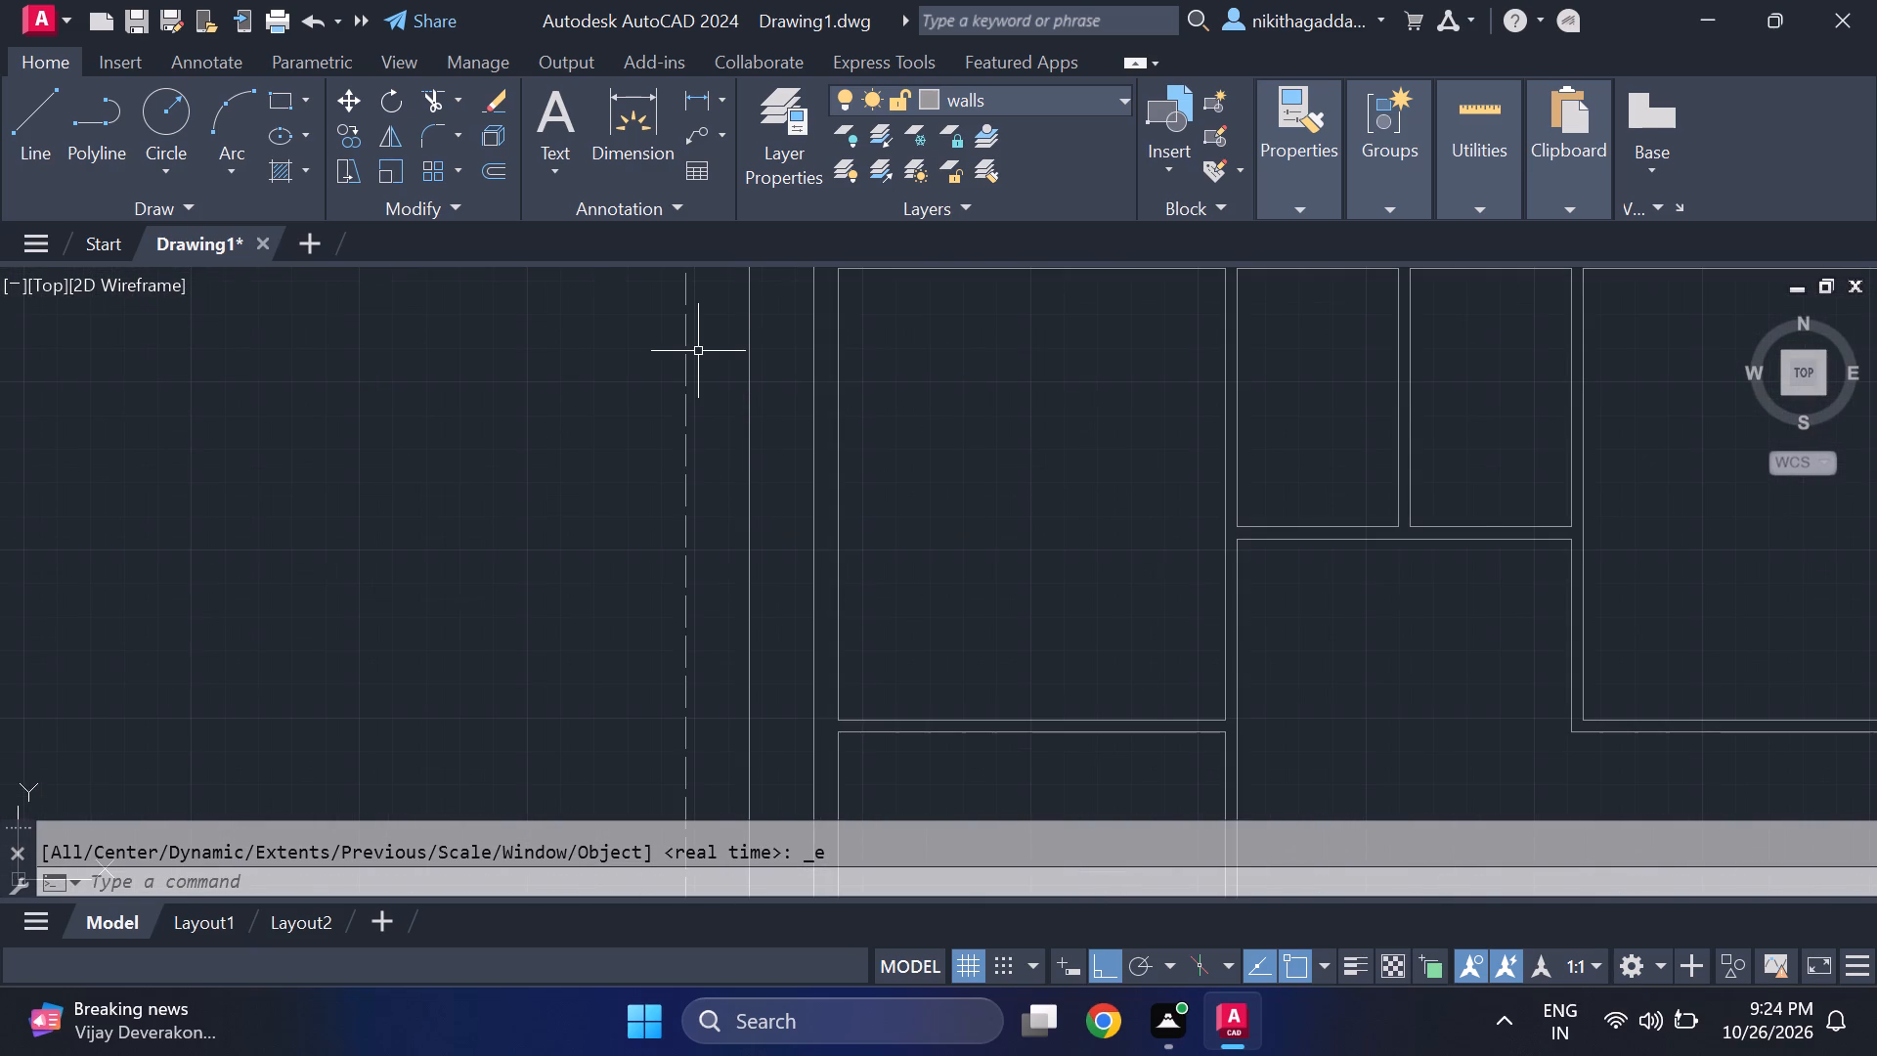
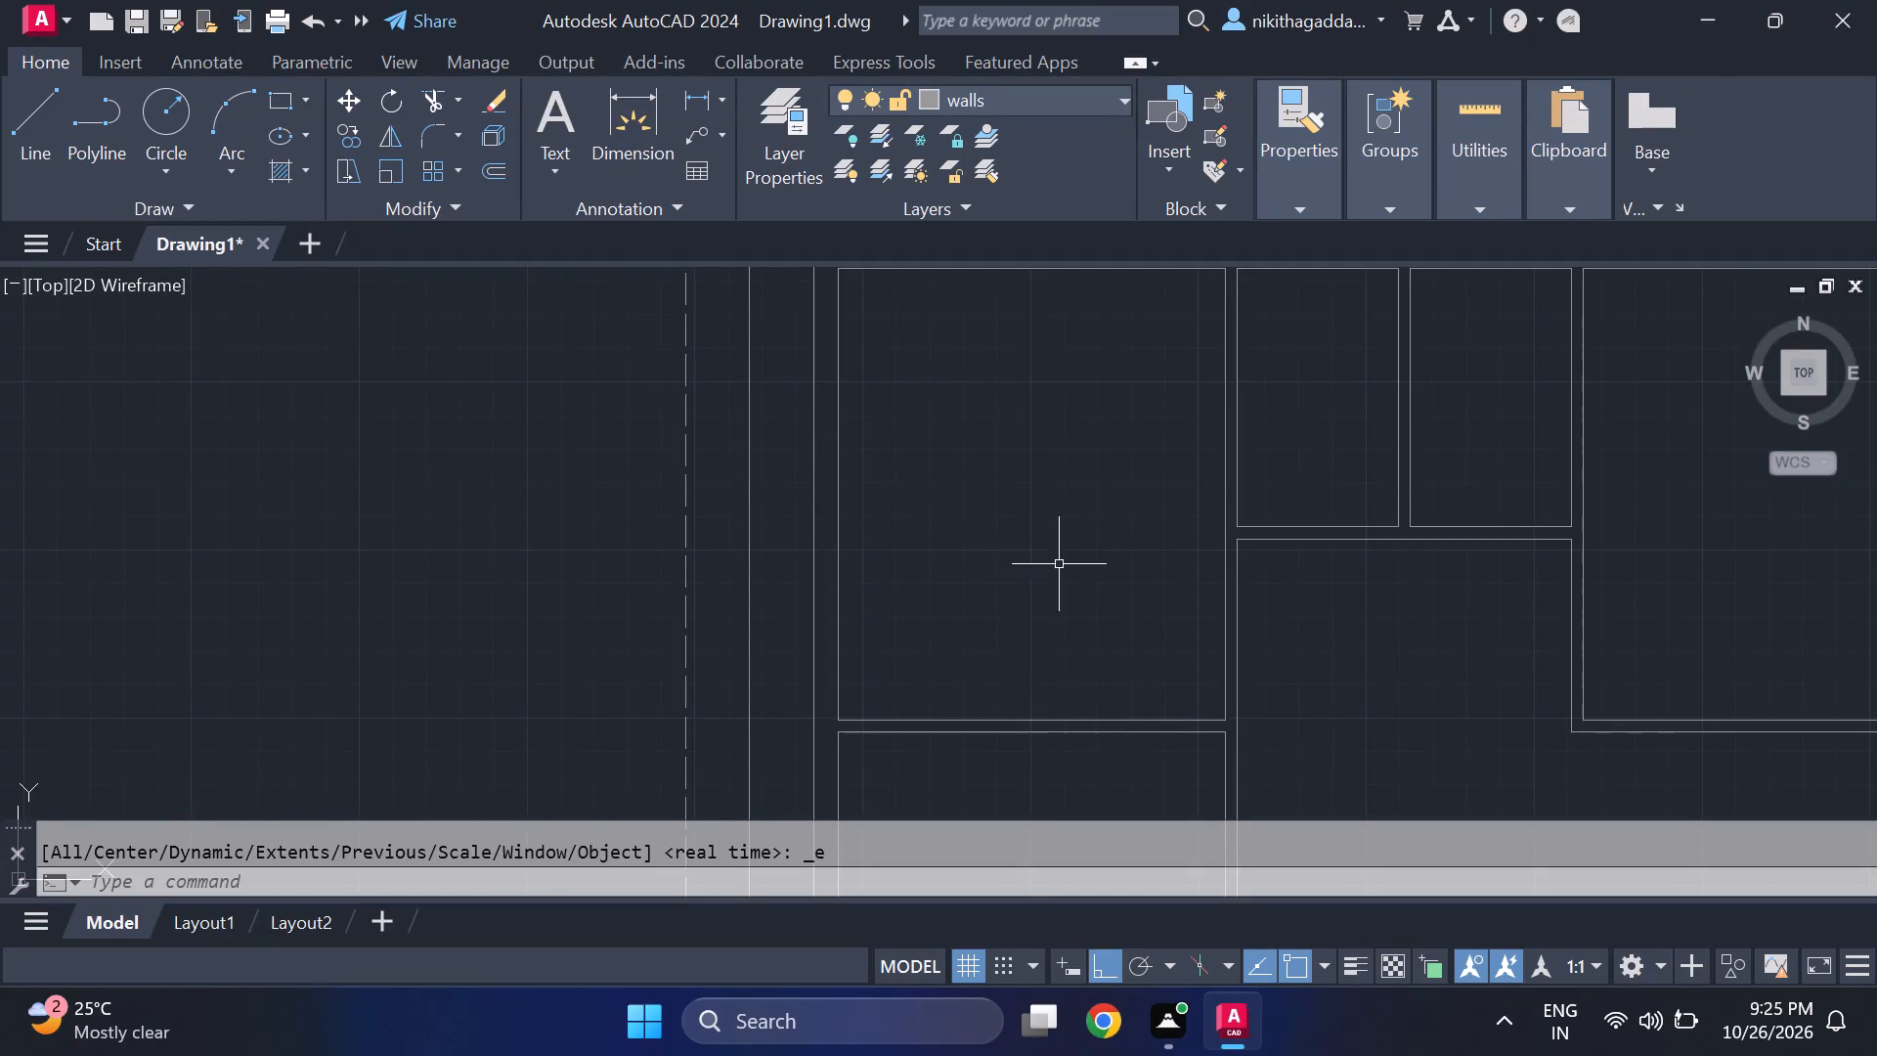
Examine the floor plan from the rear rooms down to the front entrance and the dashed plot boundary.
scroll(1031, 519, down, 2)
middle_drag(977, 421, 792, 427)
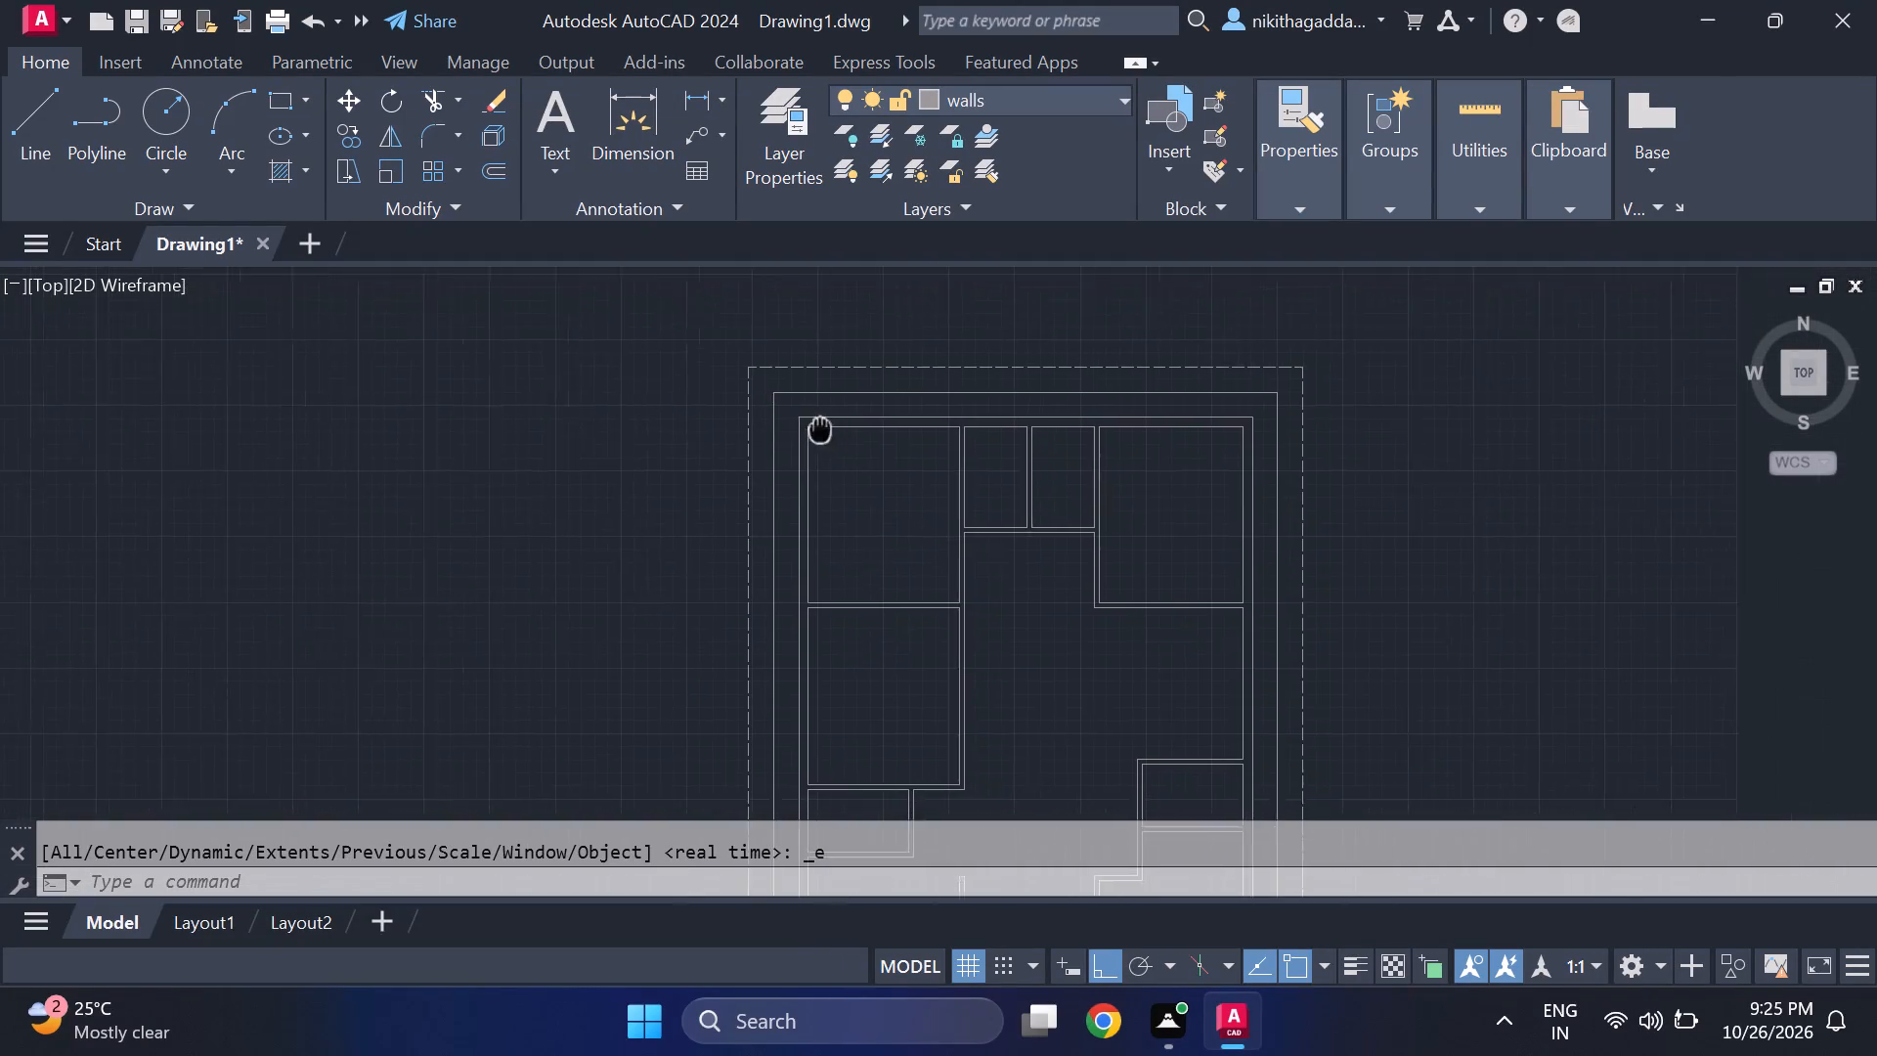
middle_drag(792, 427, 719, 431)
scroll(723, 442, up, 2)
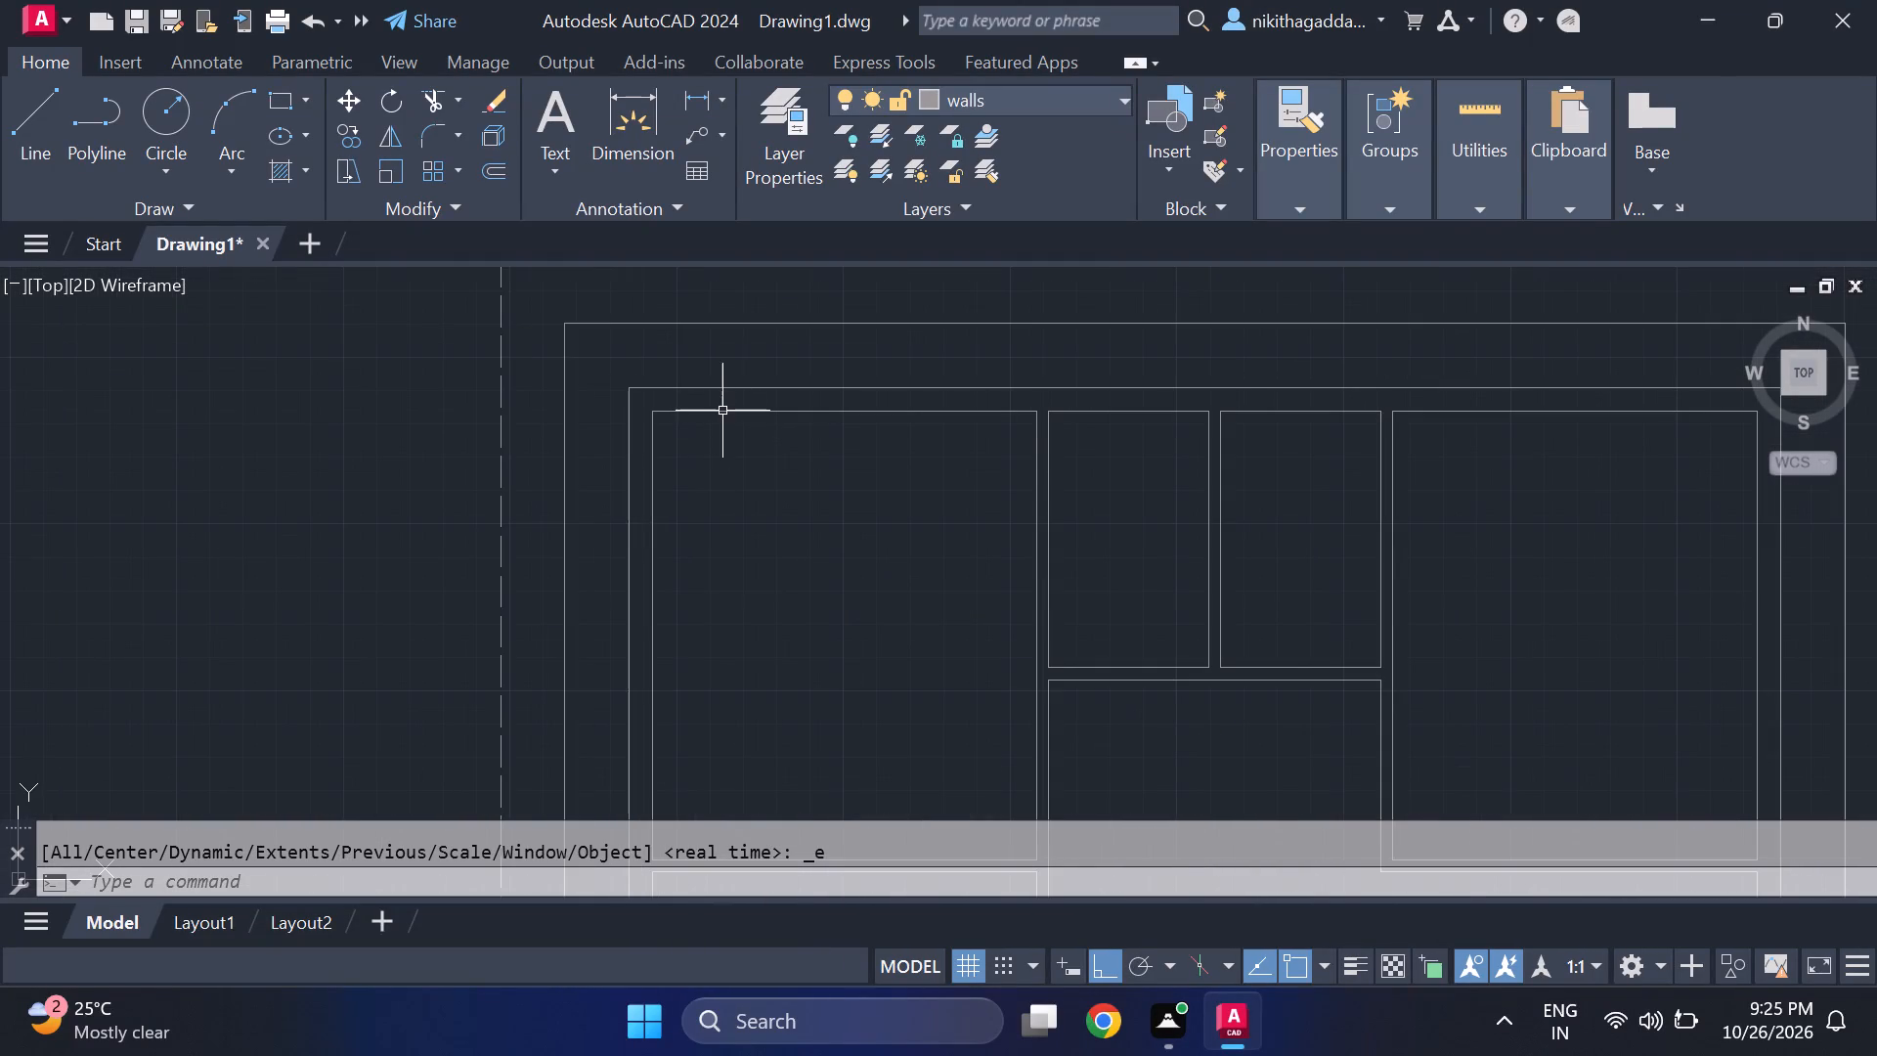
scroll(881, 462, down, 3)
middle_drag(901, 607, 785, 491)
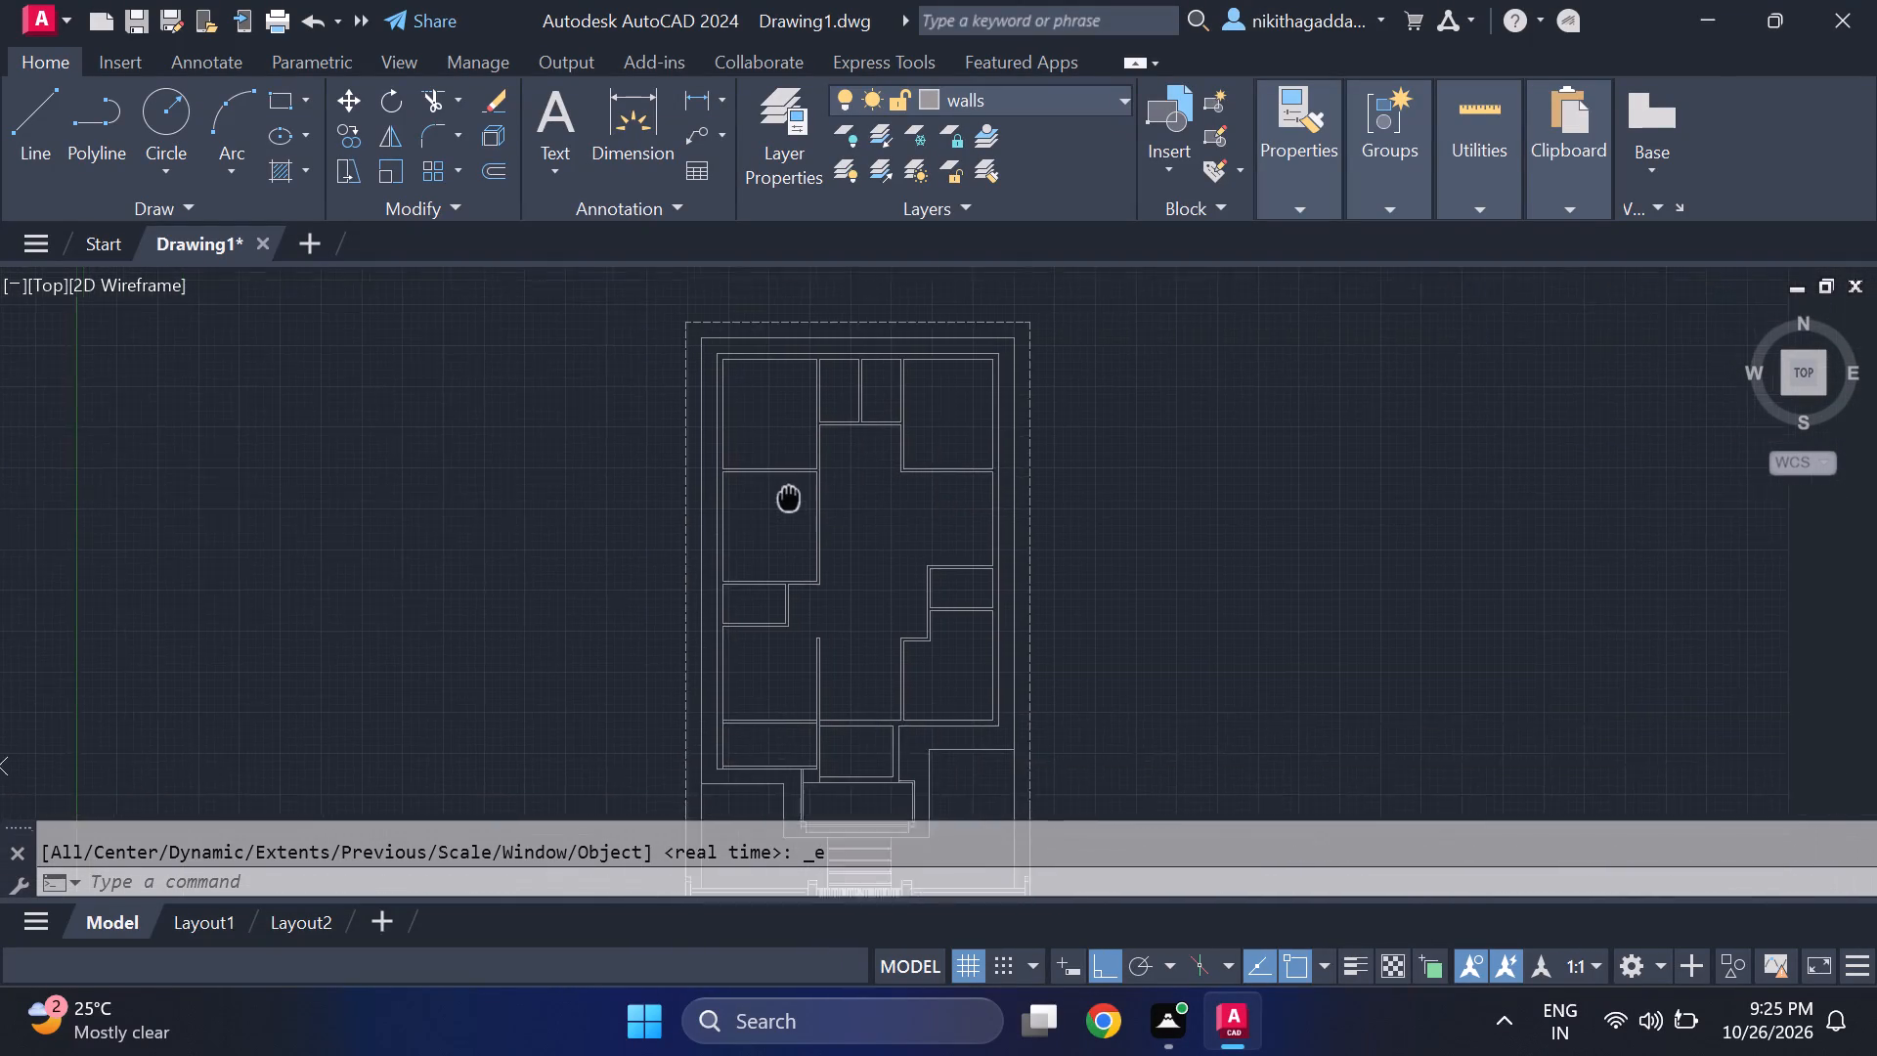
middle_drag(785, 491, 759, 458)
middle_drag(772, 576, 742, 385)
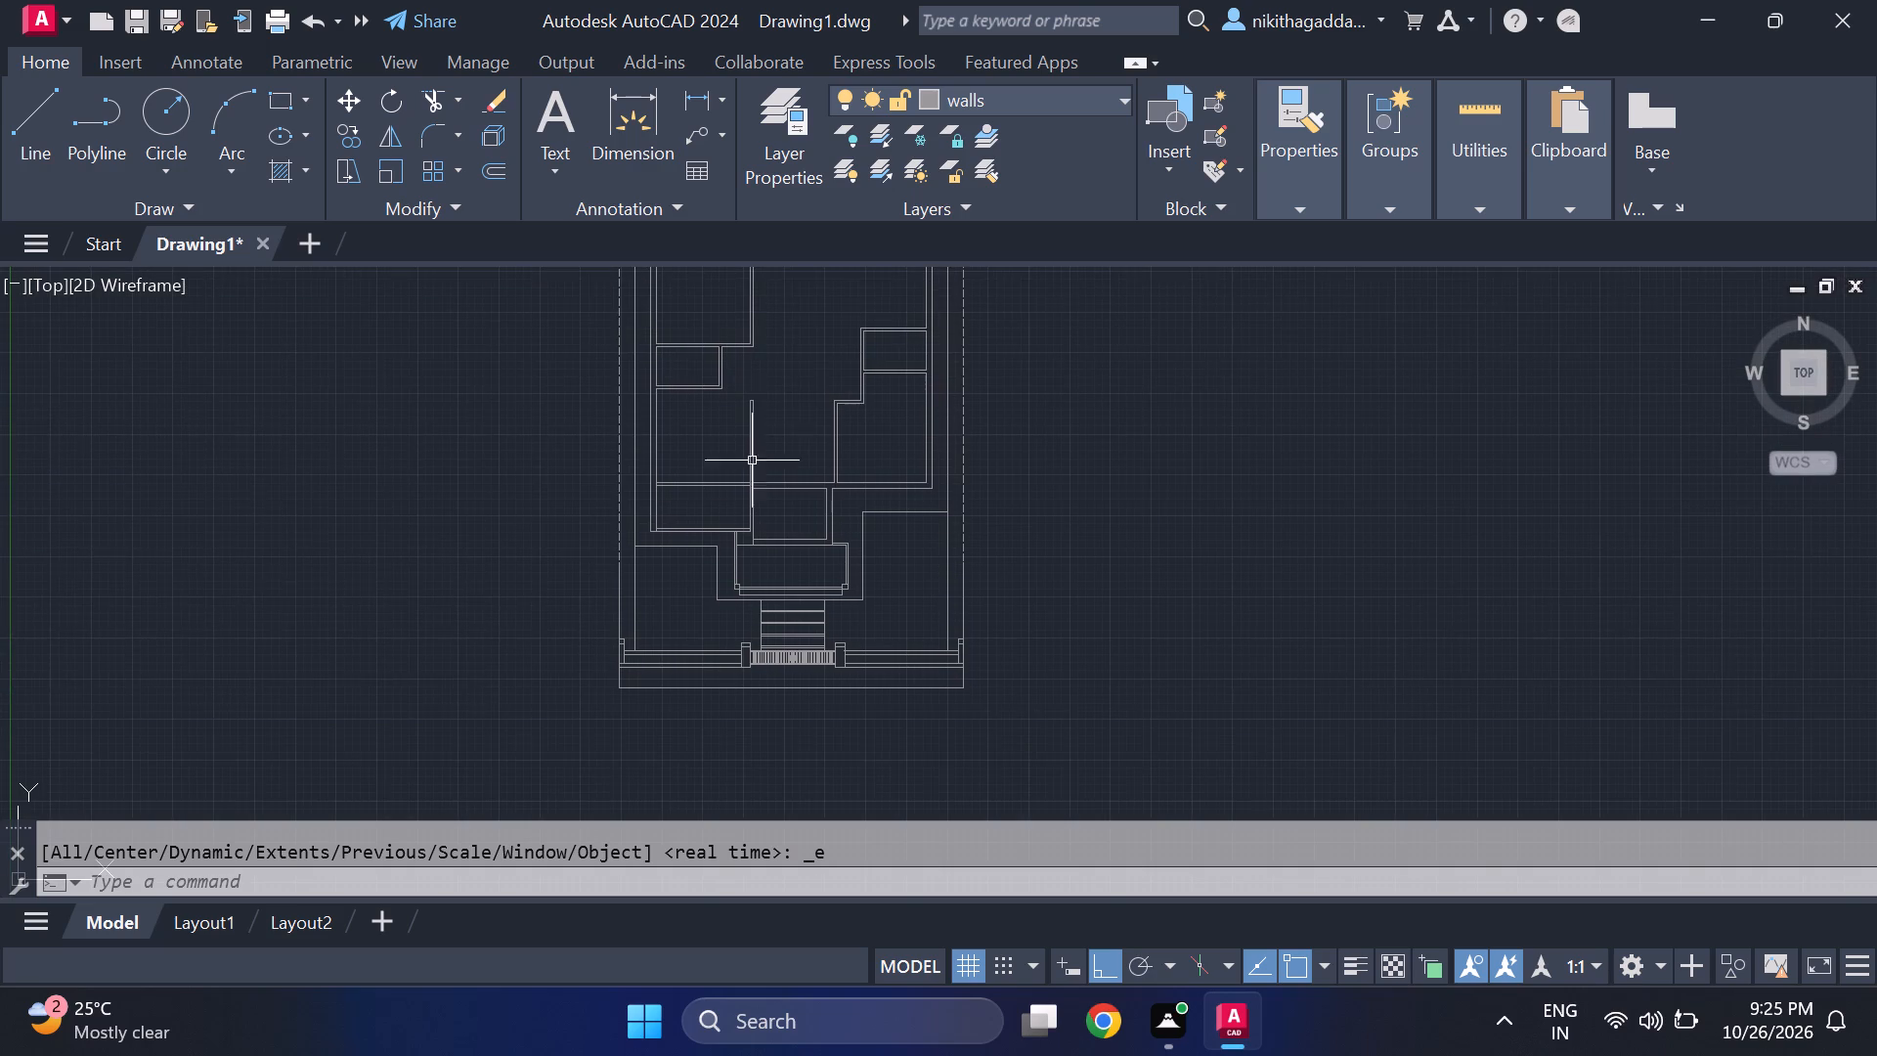
scroll(758, 508, up, 1)
middle_drag(755, 500, 792, 554)
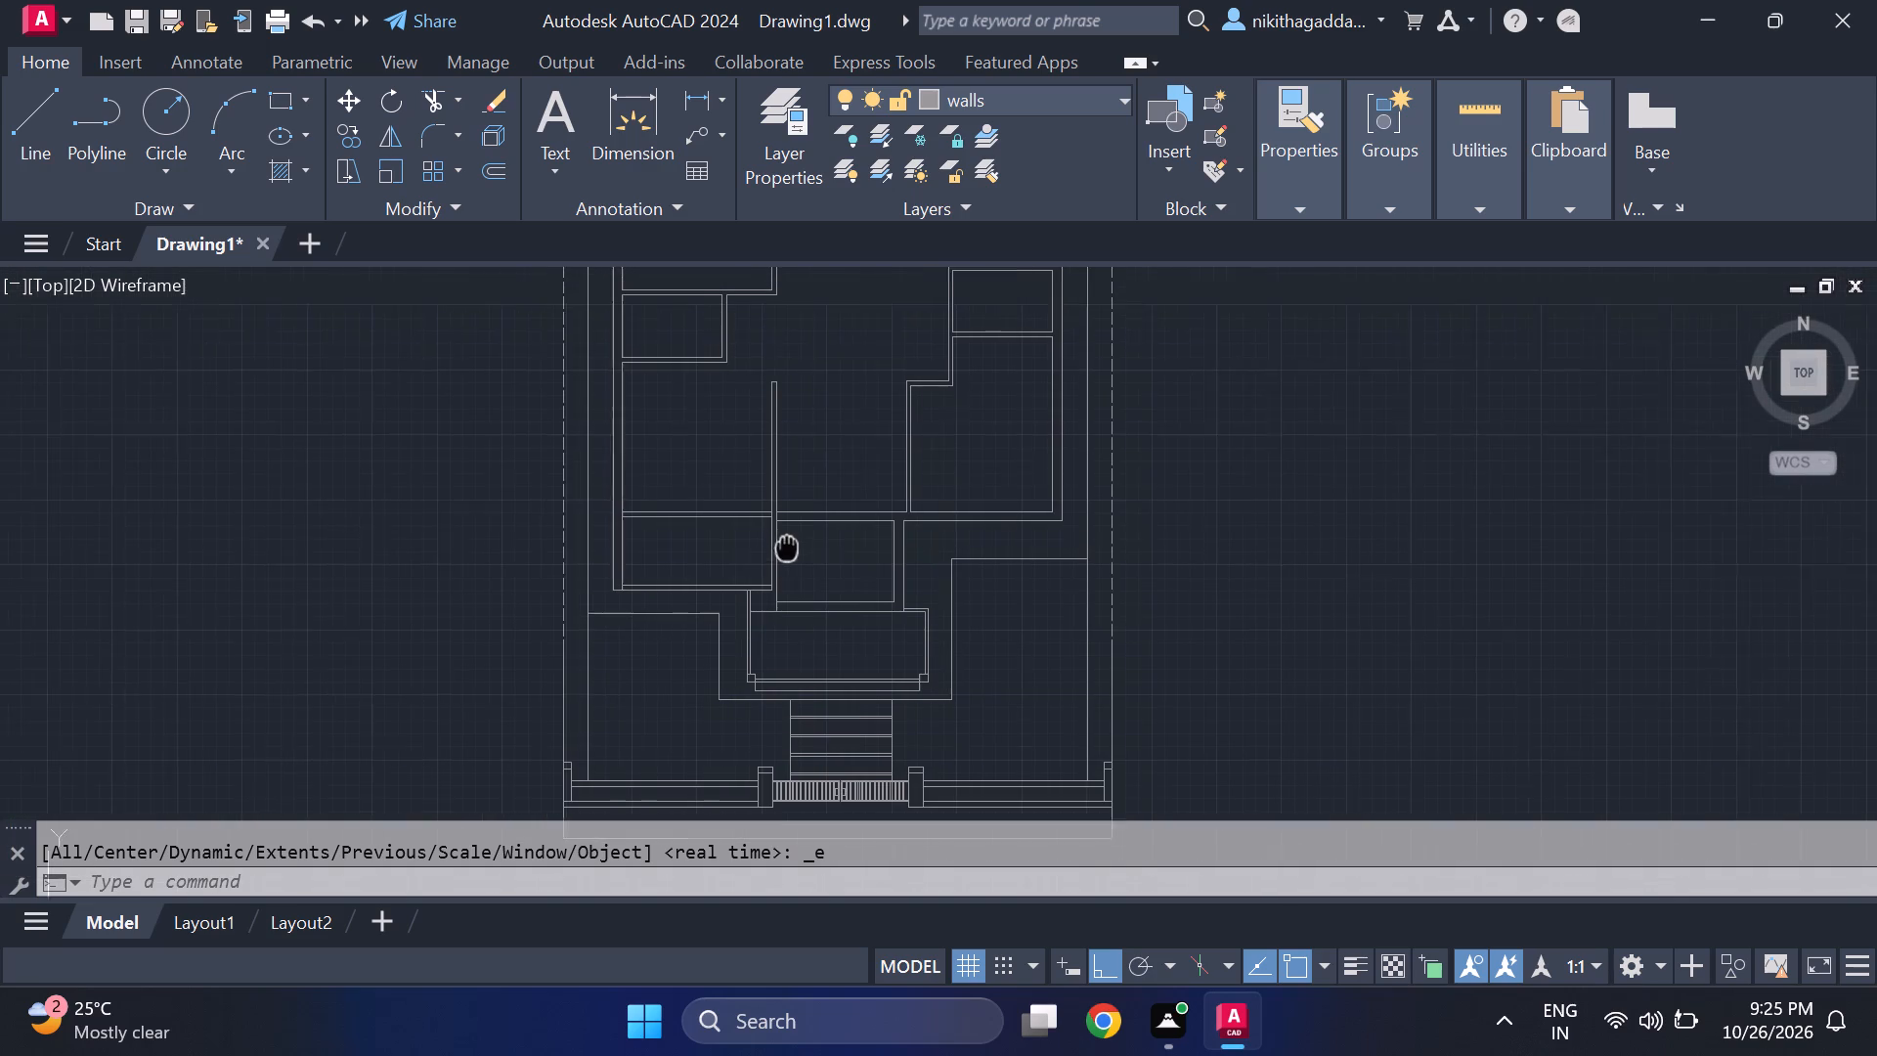
middle_drag(792, 554, 798, 580)
scroll(797, 605, down, 1)
middle_drag(806, 761, 879, 645)
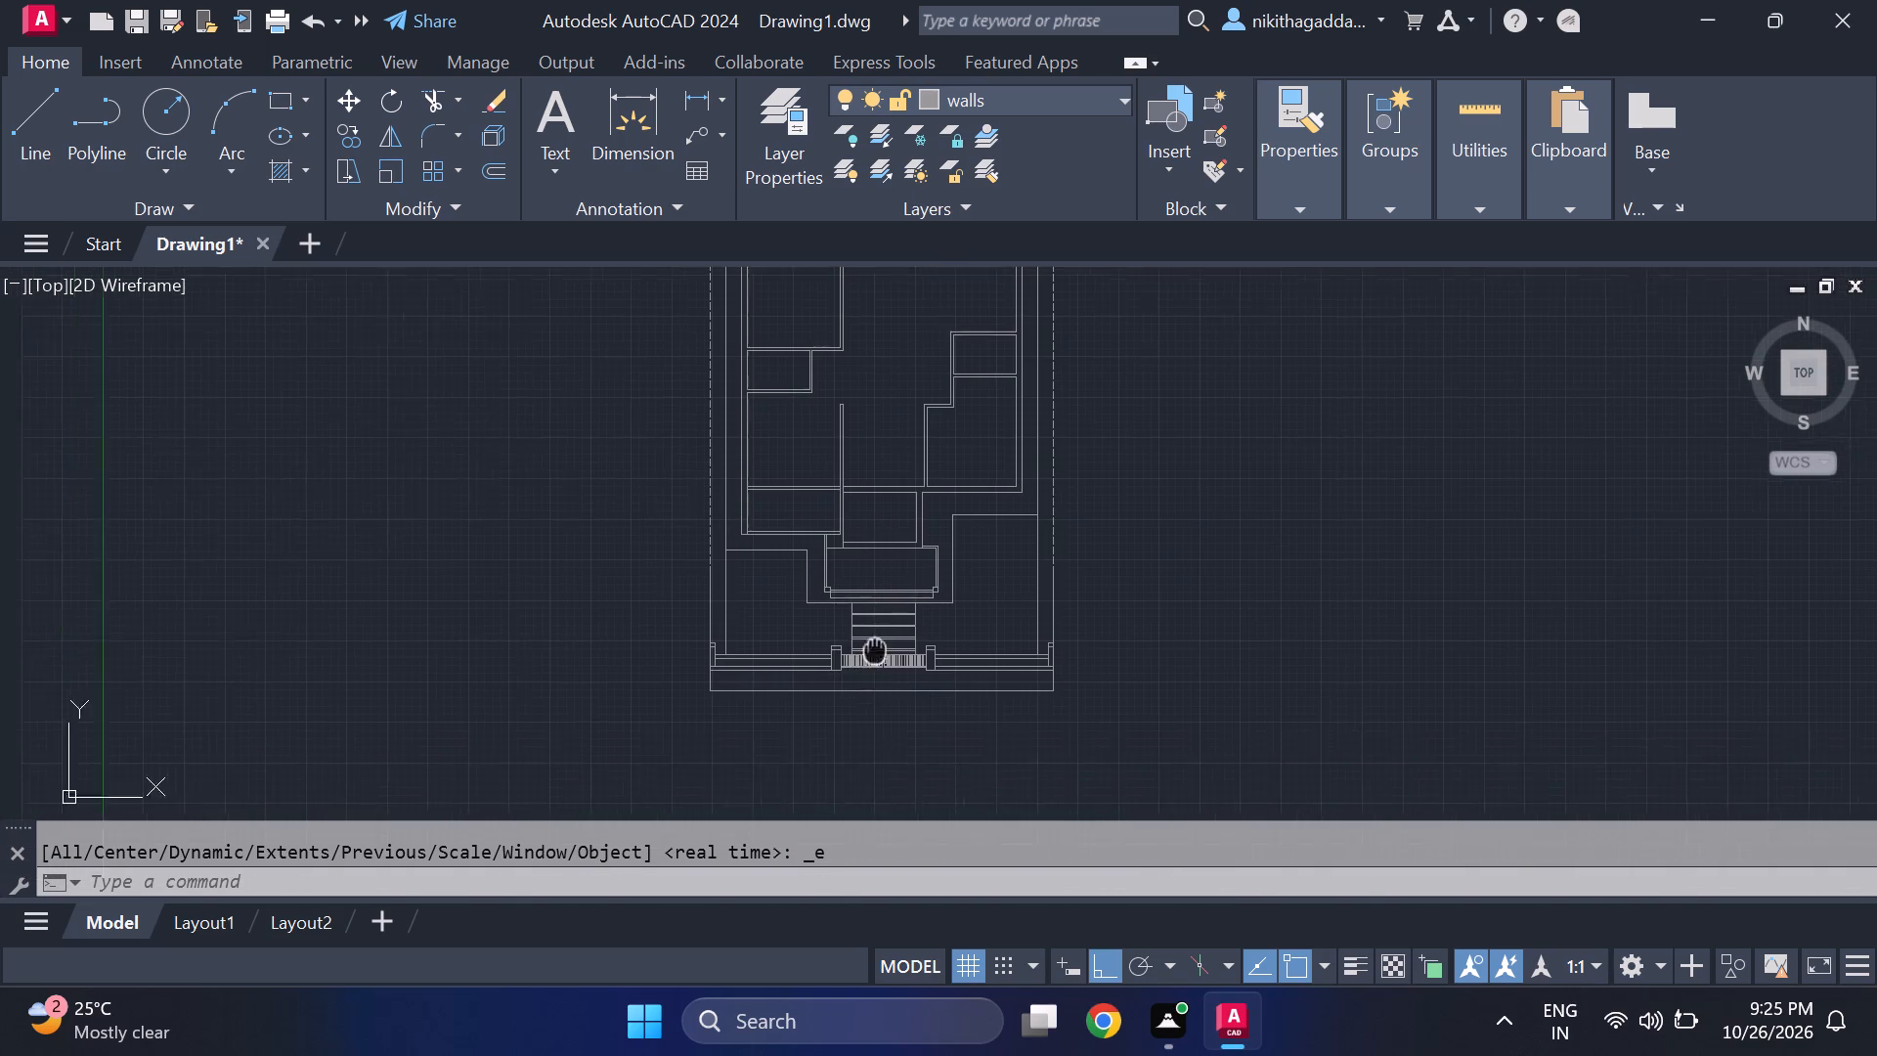
middle_drag(879, 645, 884, 617)
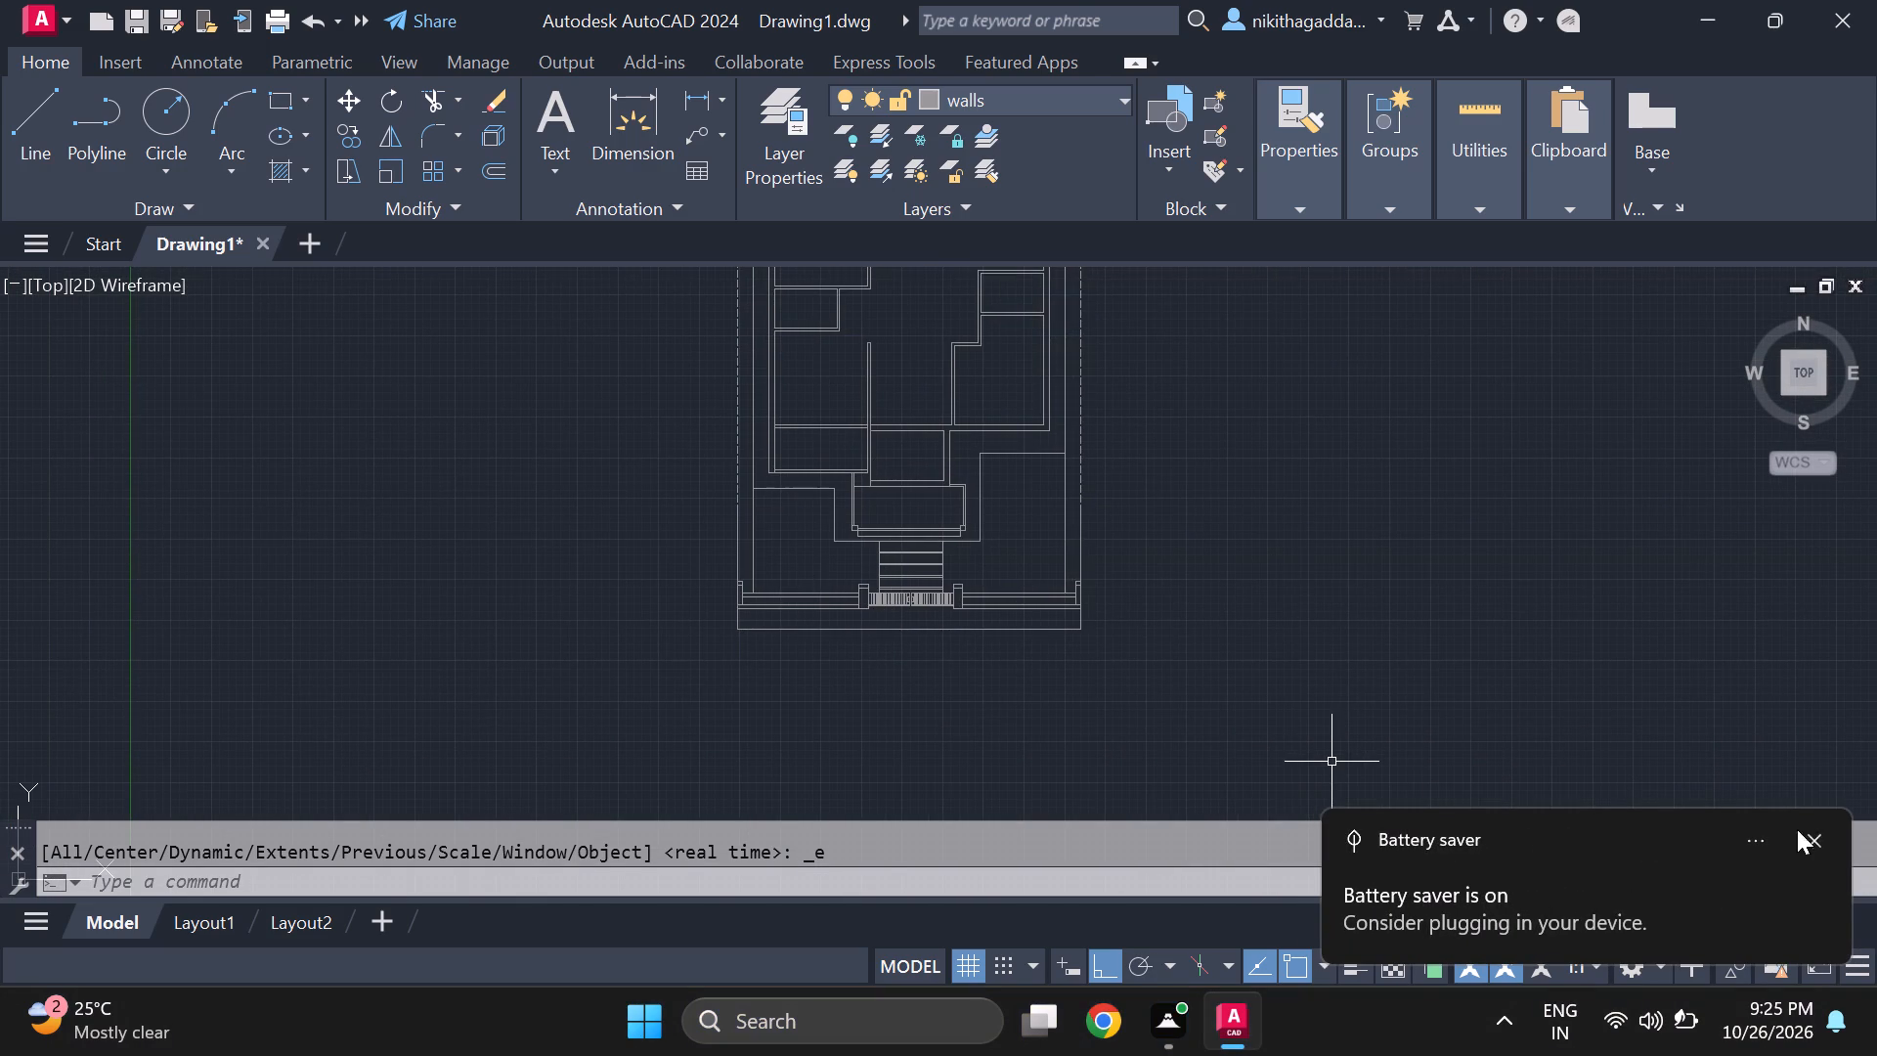
click(1818, 845)
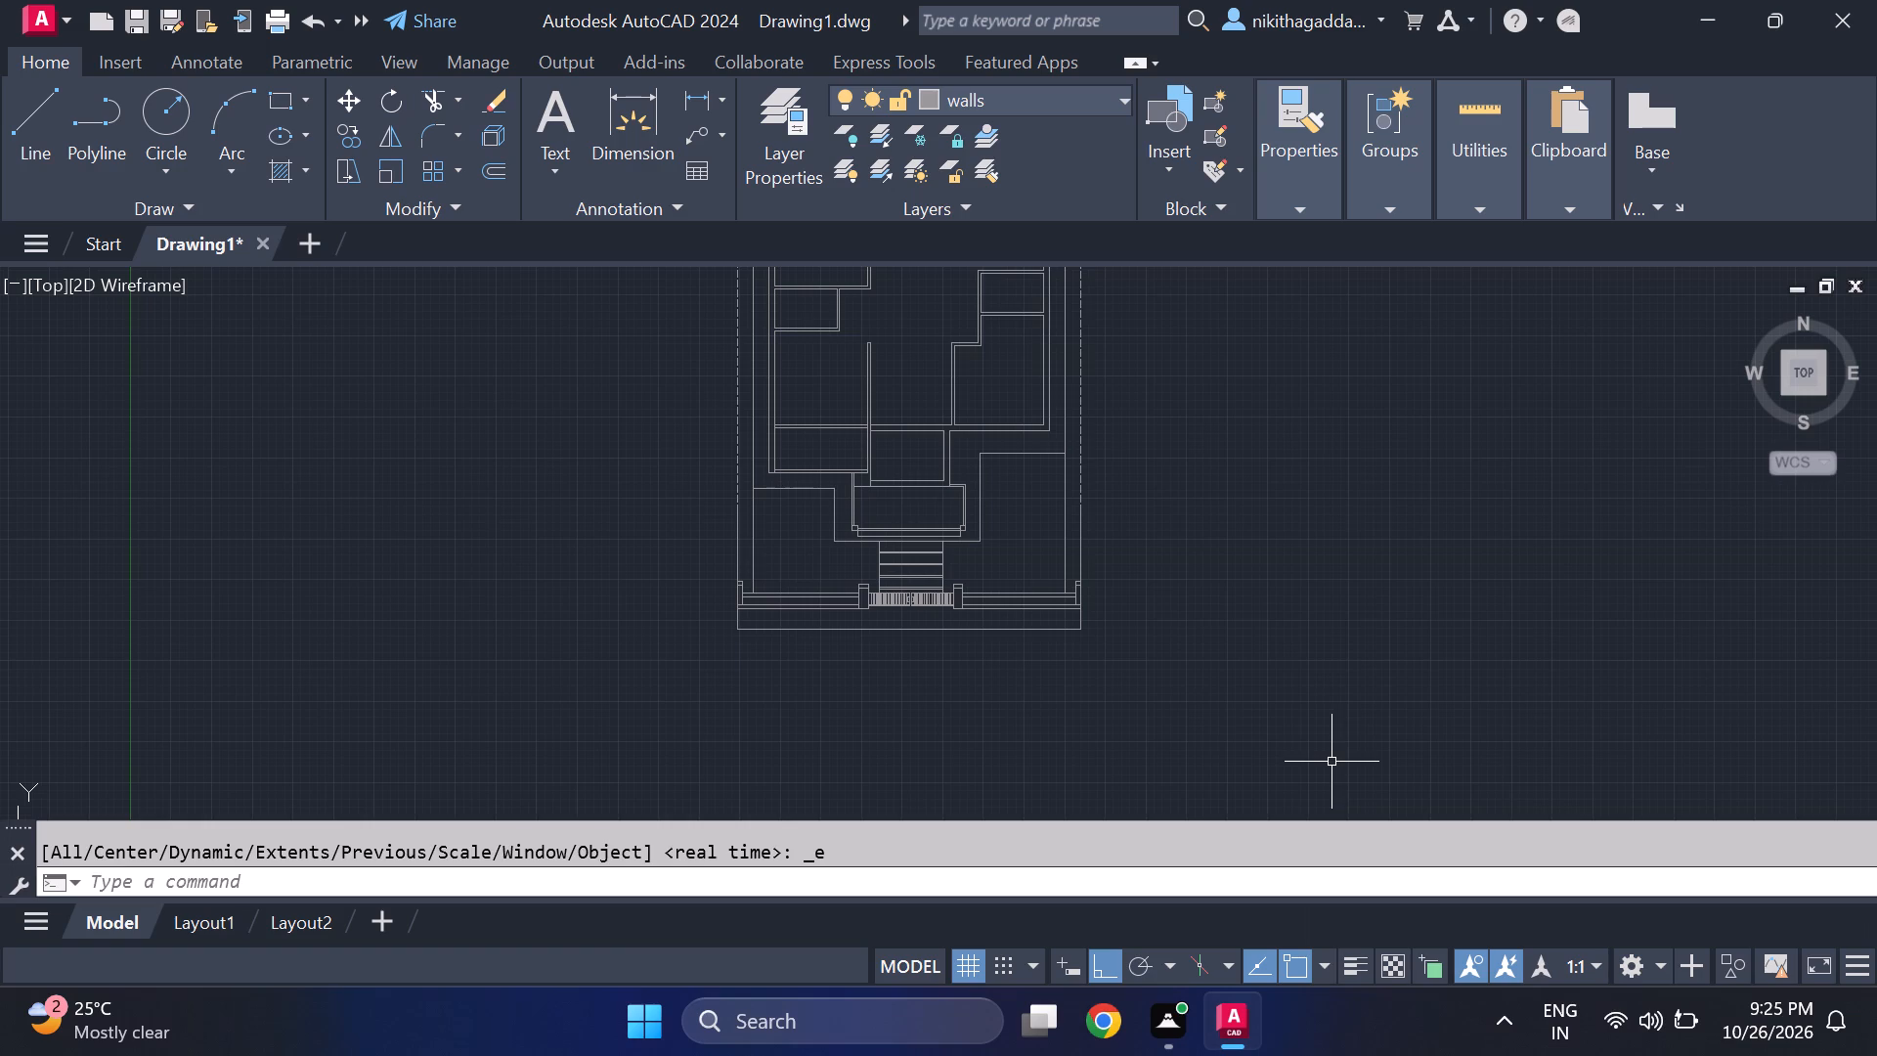
Examine the front gate, entrance steps and compound wall, and compare them with the whole floor plan.
scroll(826, 597, up, 3)
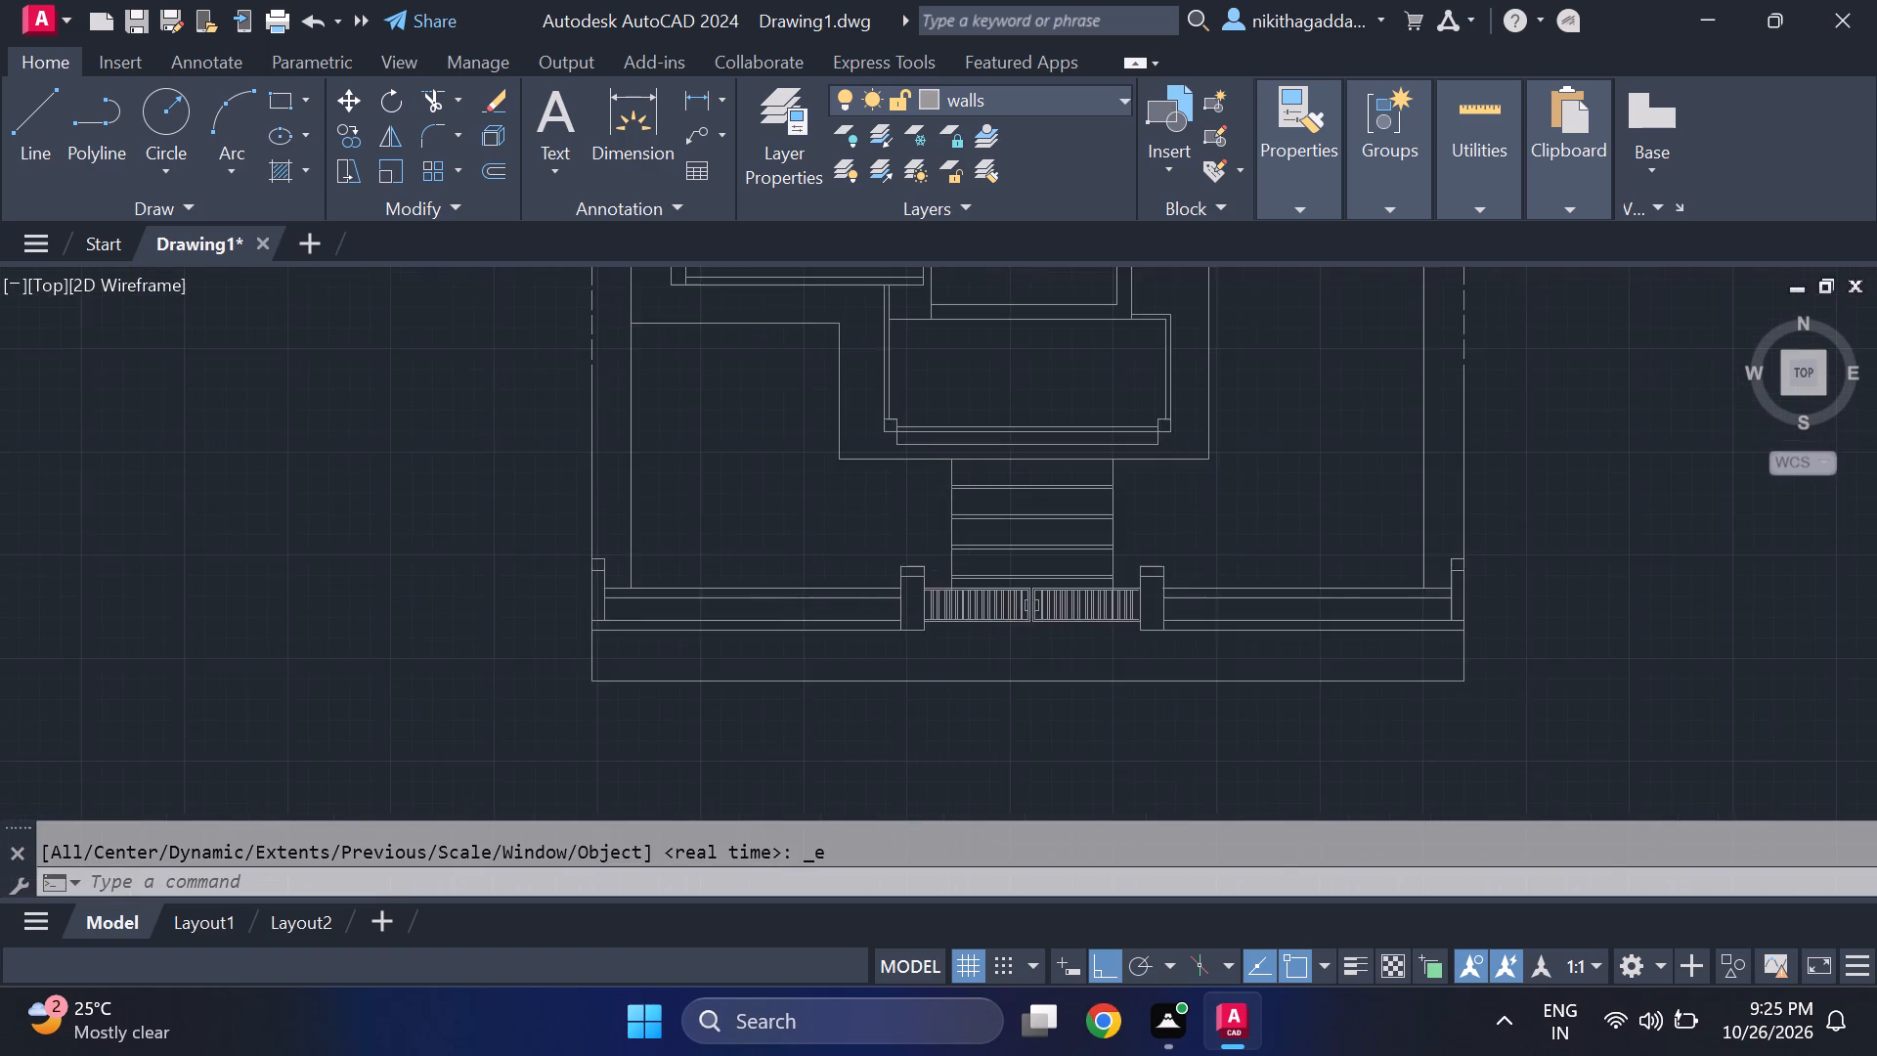
scroll(891, 630, down, 5)
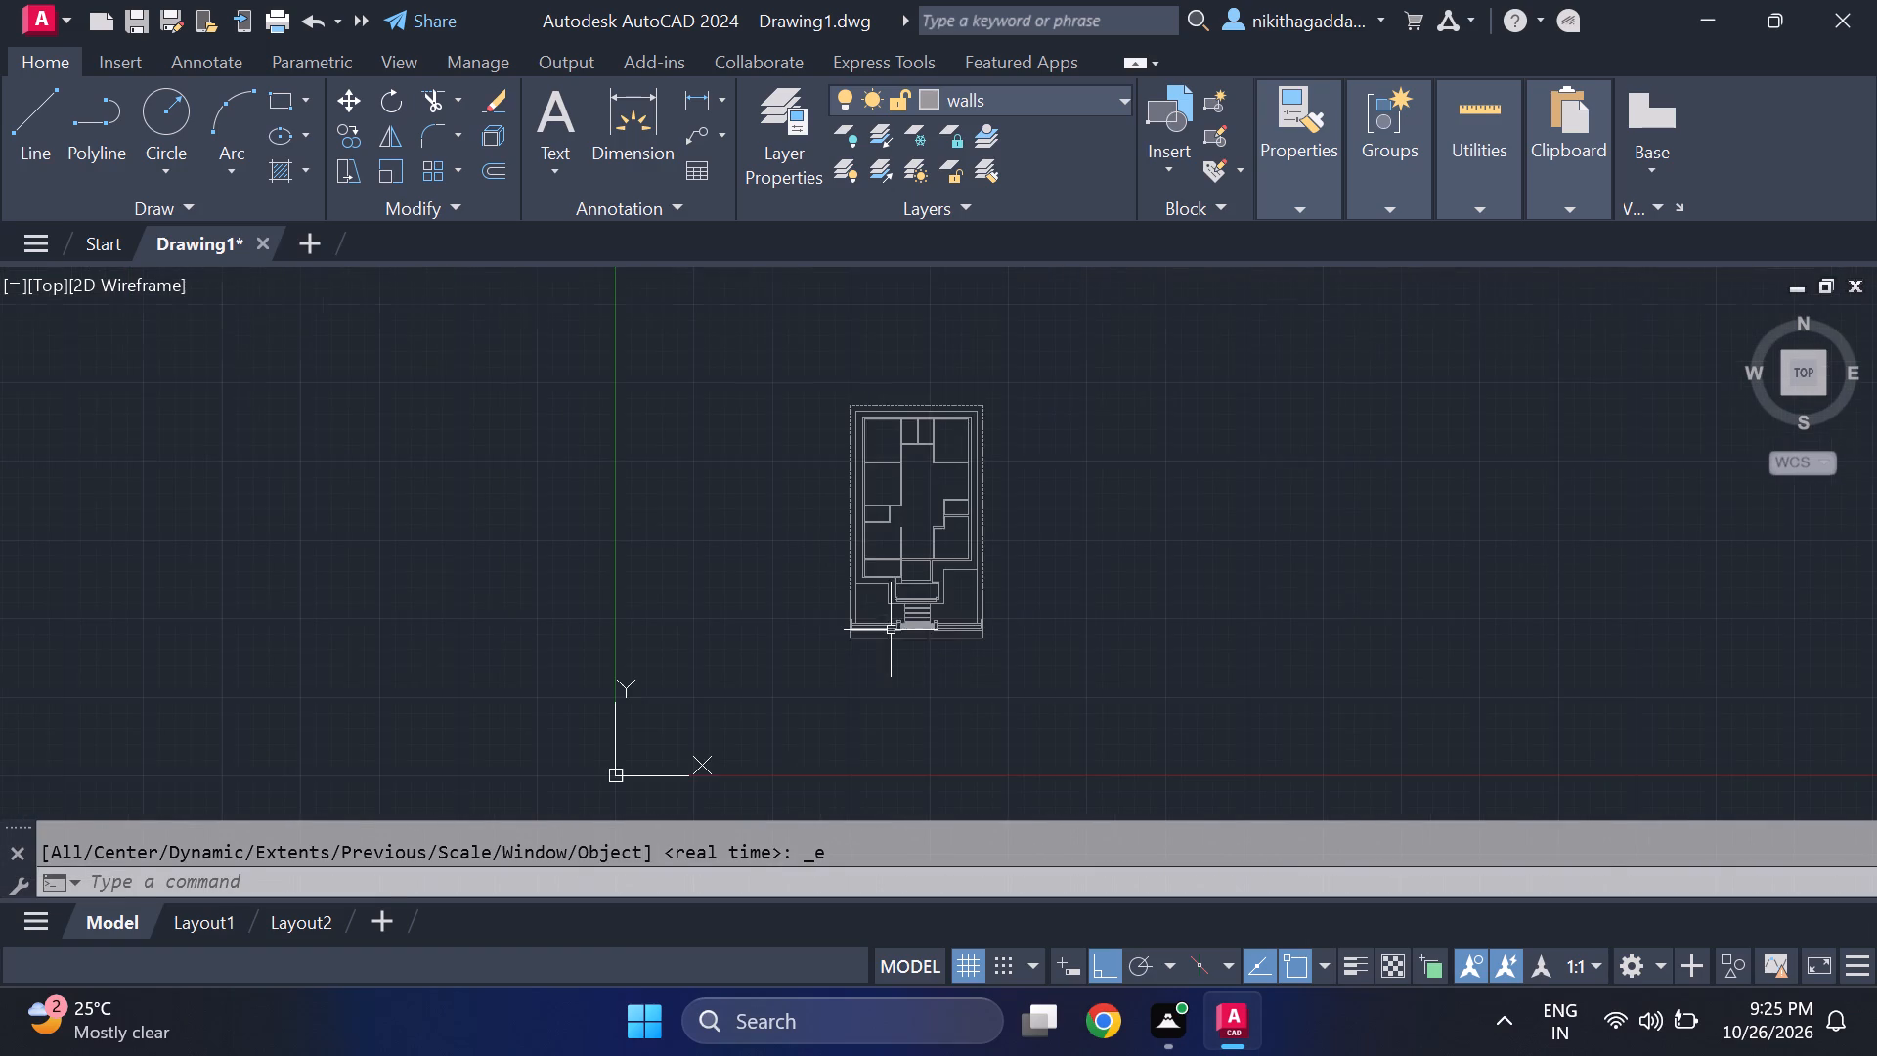
scroll(903, 600, up, 3)
middle_drag(903, 600, 904, 628)
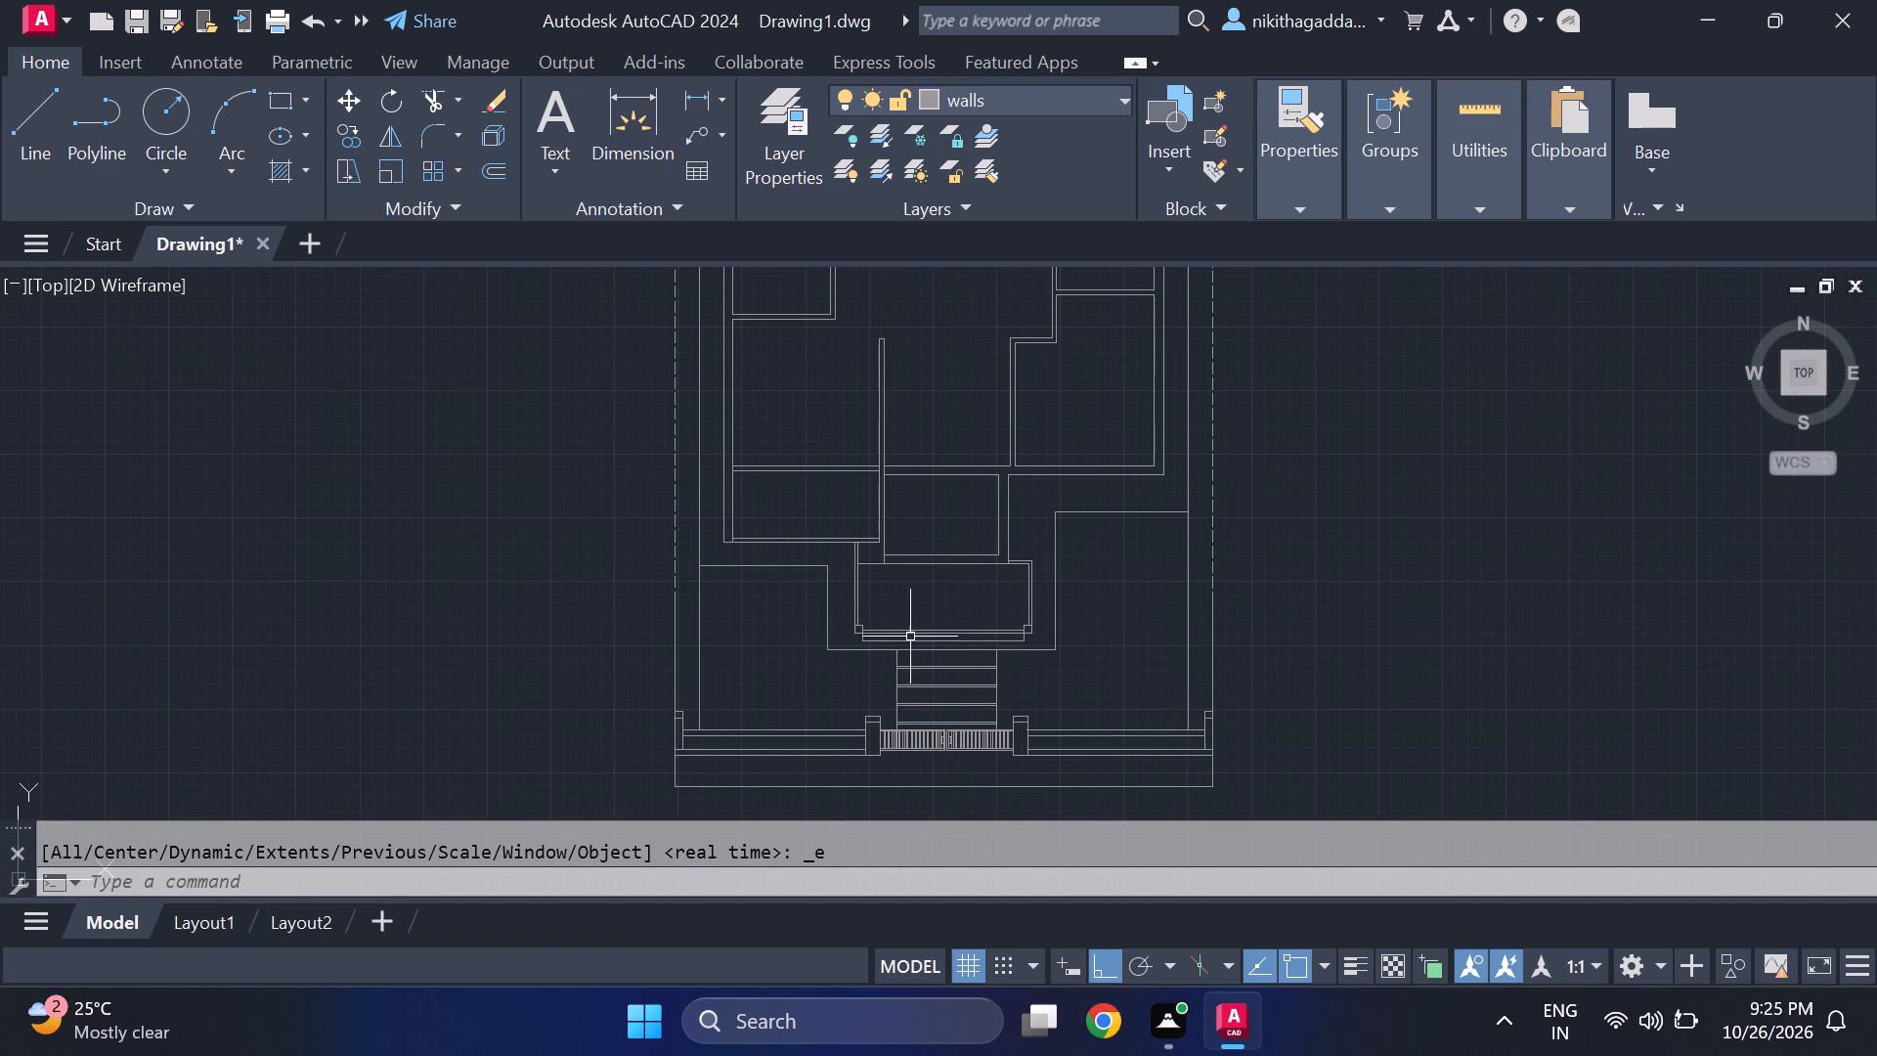
scroll(951, 746, up, 4)
scroll(868, 706, down, 4)
scroll(810, 704, up, 3)
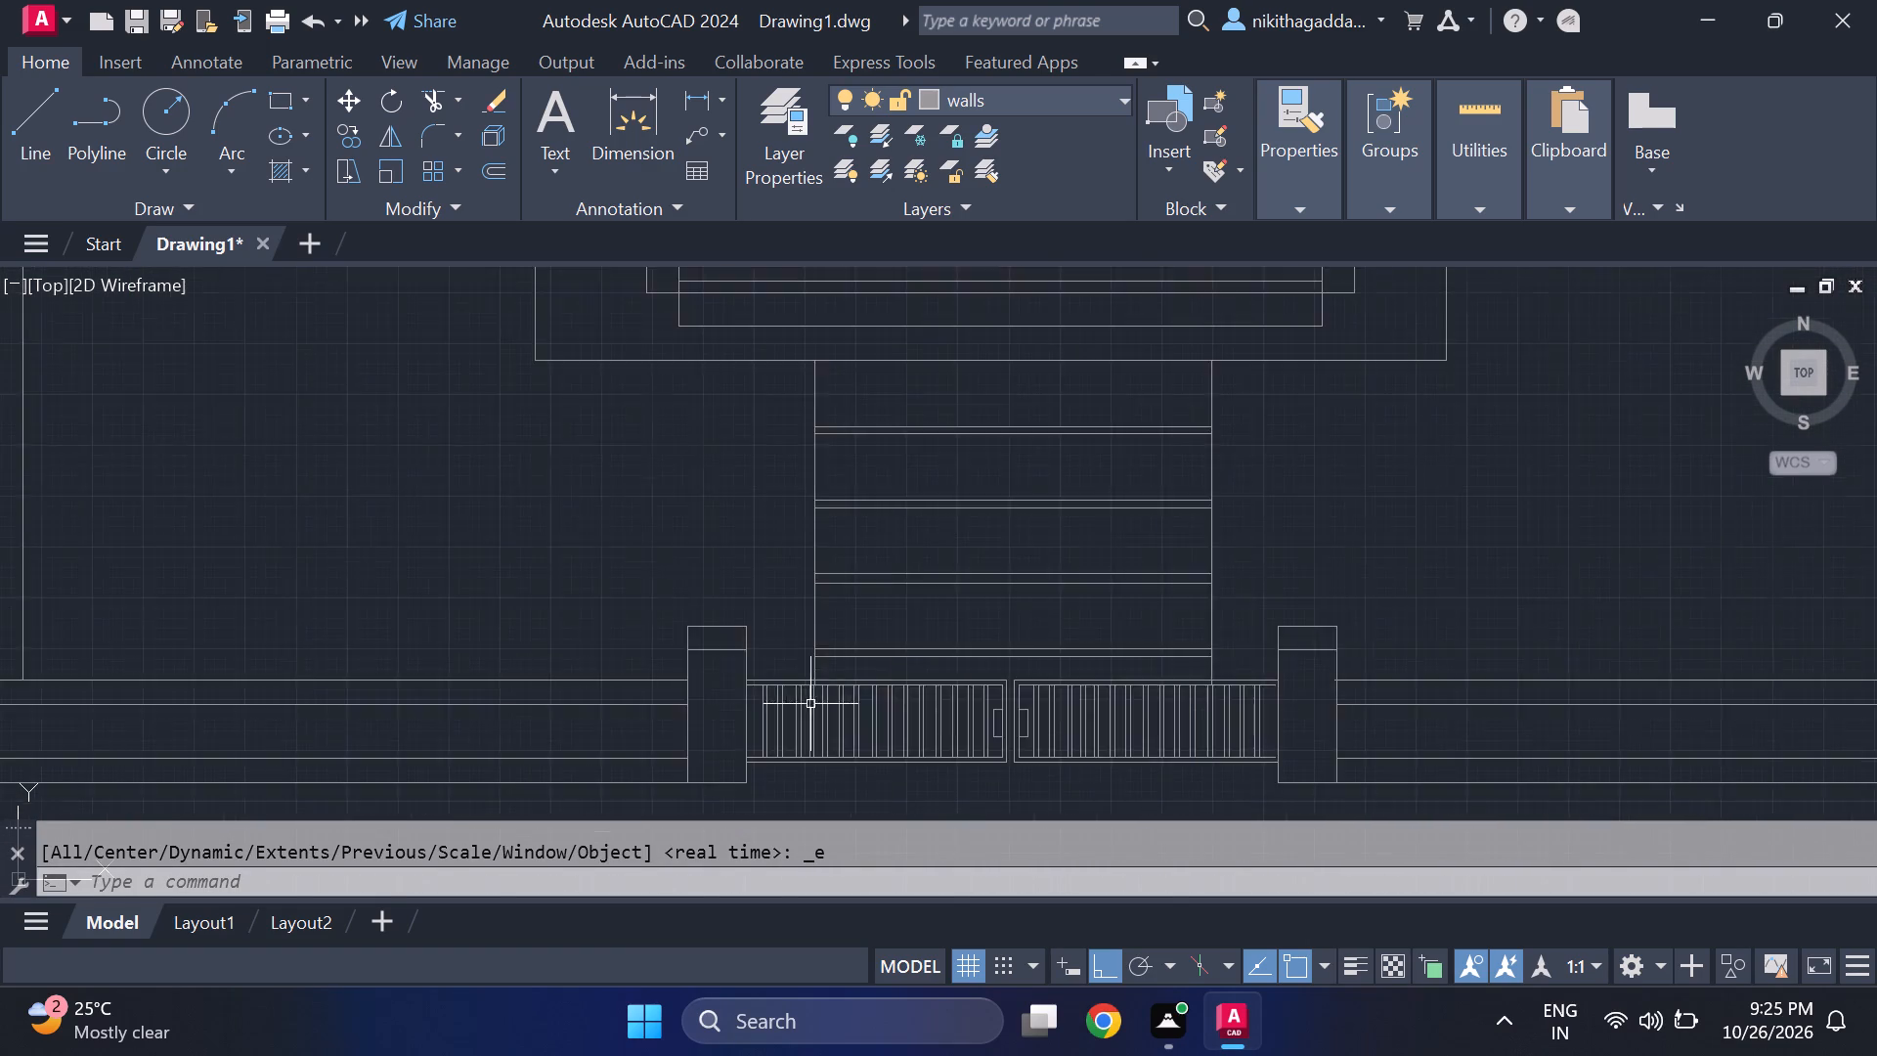
scroll(810, 704, up, 1)
scroll(849, 680, down, 5)
scroll(807, 383, up, 2)
middle_drag(829, 401, 845, 496)
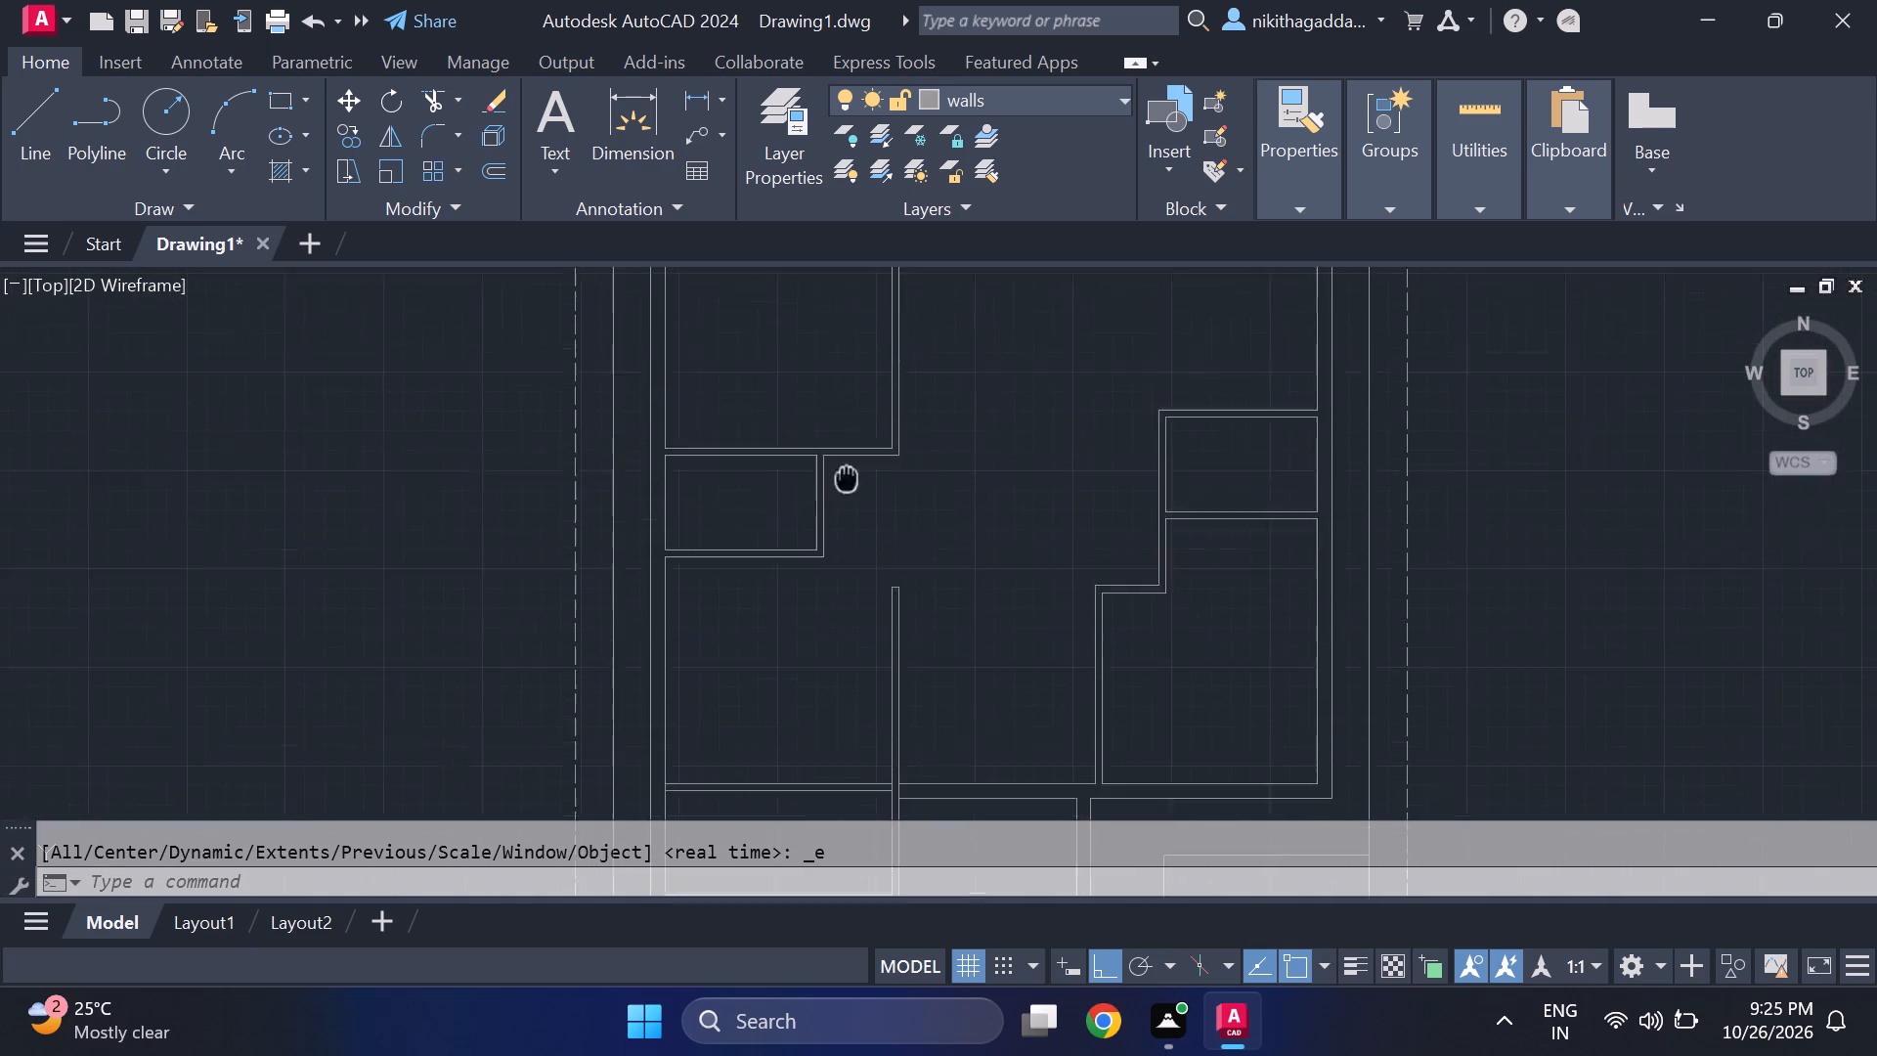
middle_drag(845, 496, 771, 782)
scroll(762, 798, down, 3)
scroll(723, 613, up, 5)
scroll(732, 632, down, 3)
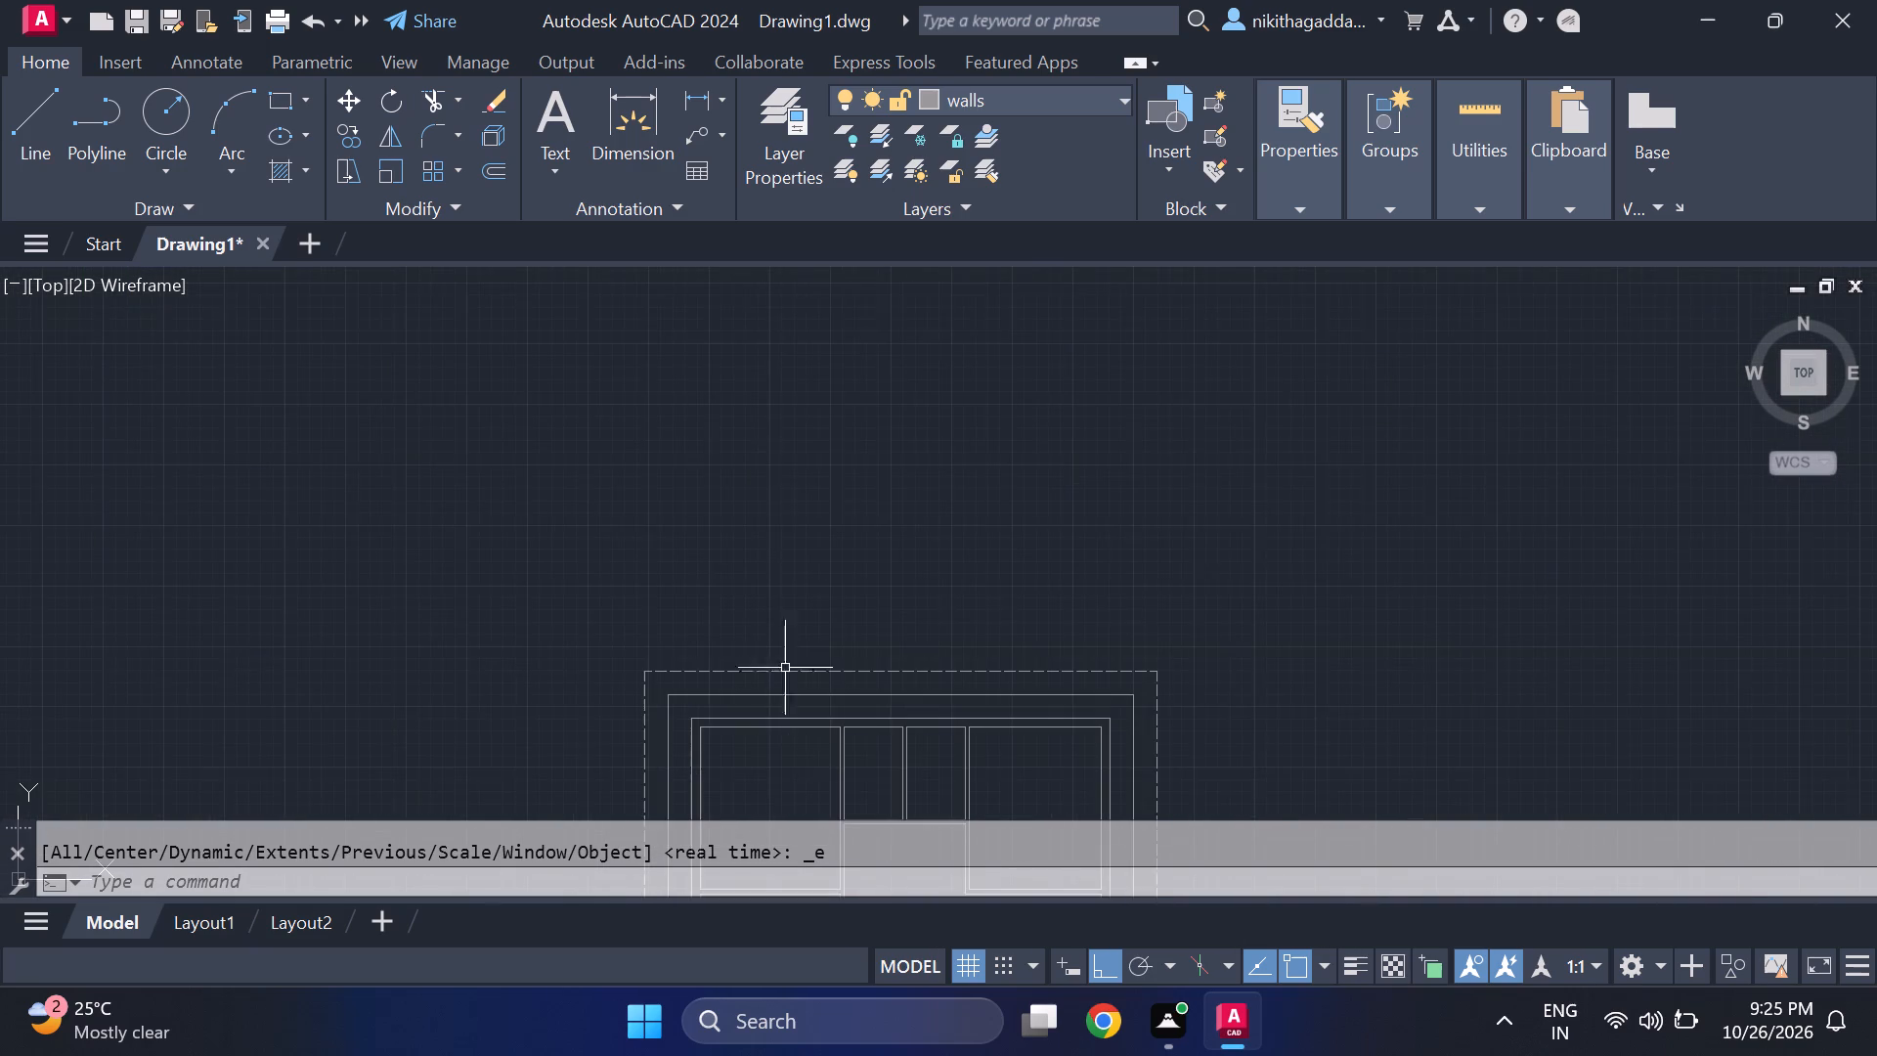
middle_drag(873, 767, 783, 503)
scroll(871, 765, up, 1)
scroll(780, 469, down, 3)
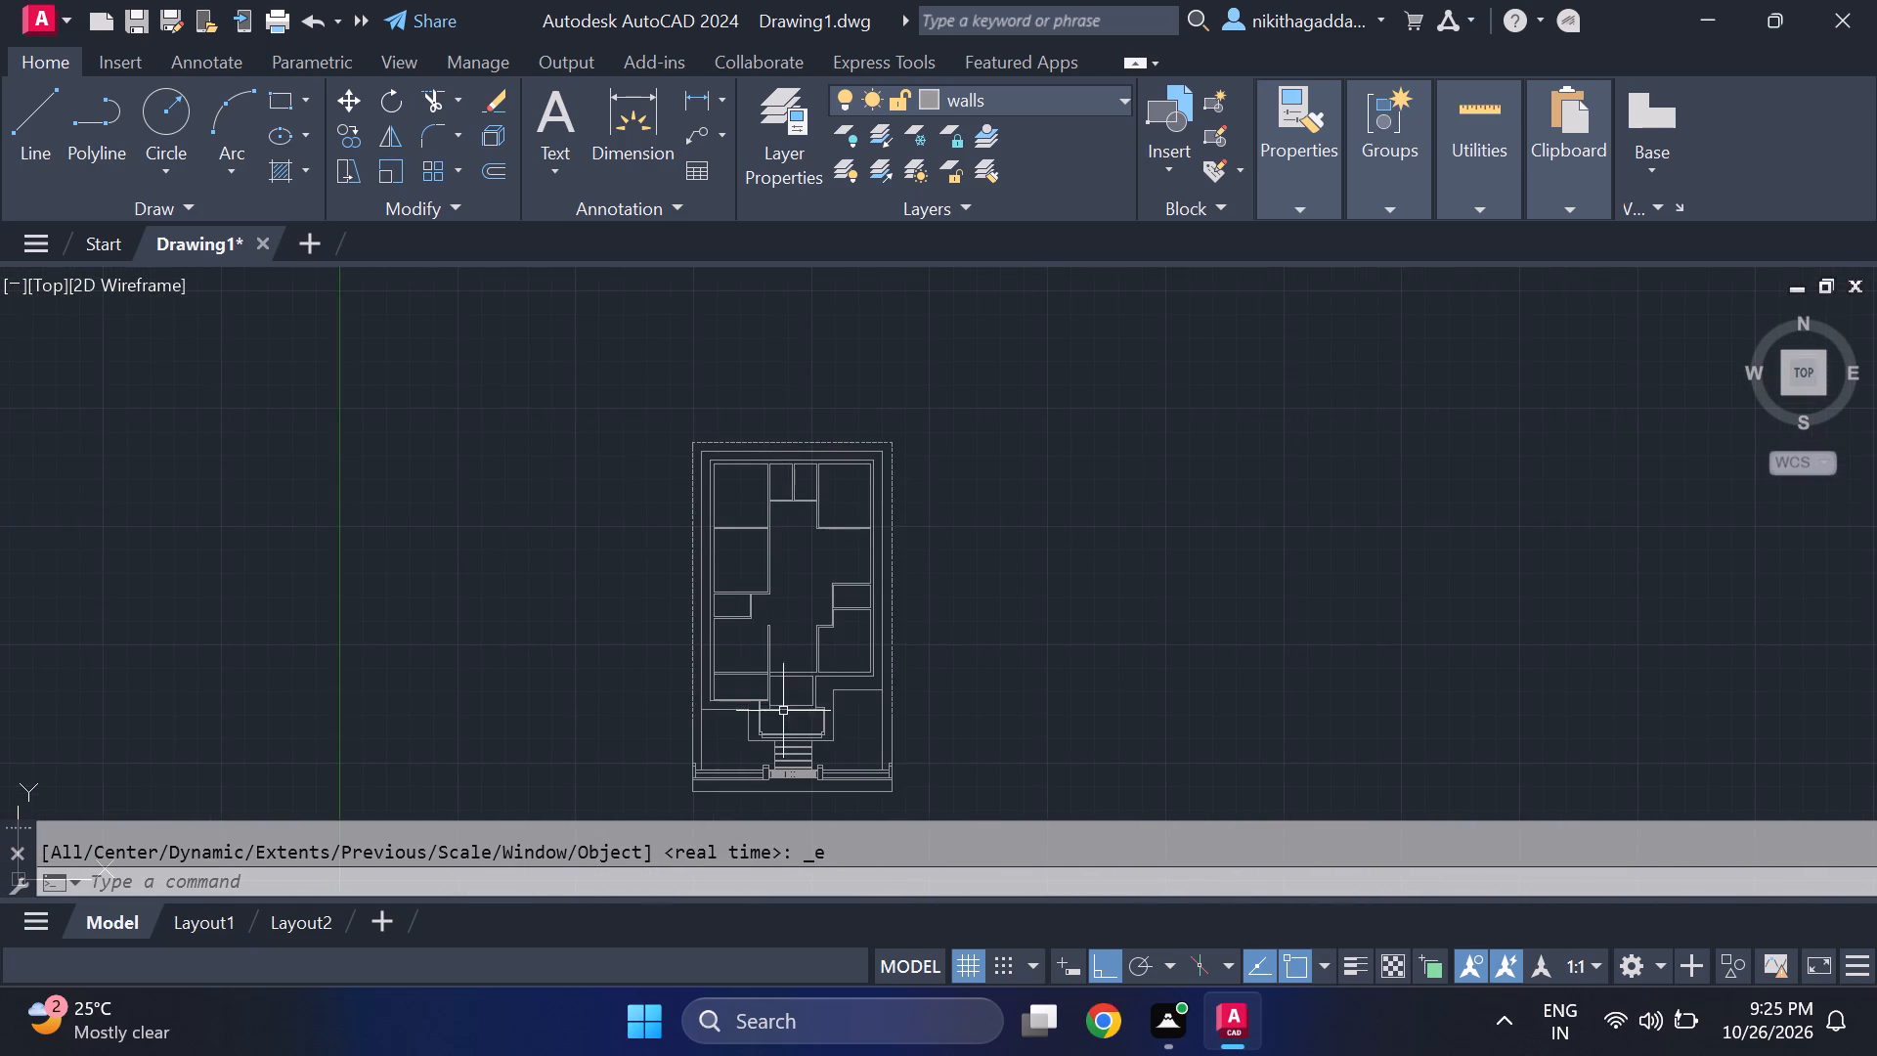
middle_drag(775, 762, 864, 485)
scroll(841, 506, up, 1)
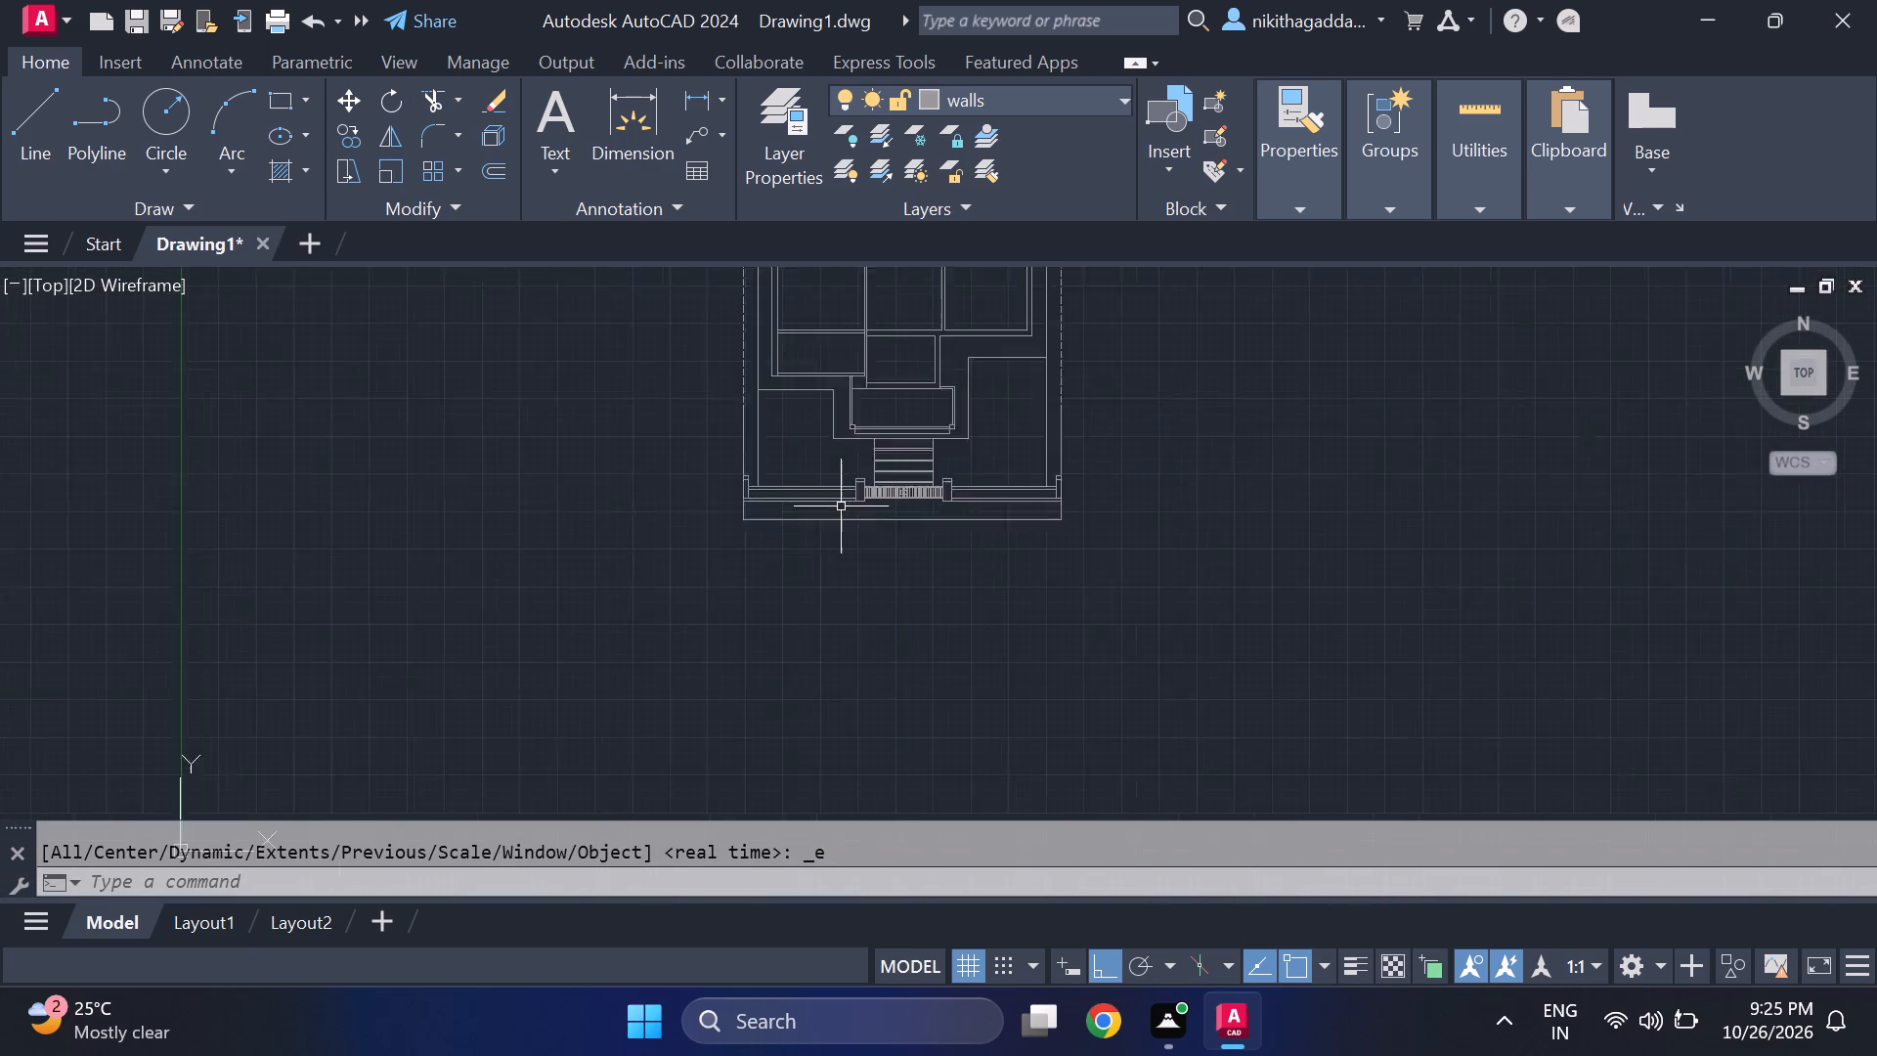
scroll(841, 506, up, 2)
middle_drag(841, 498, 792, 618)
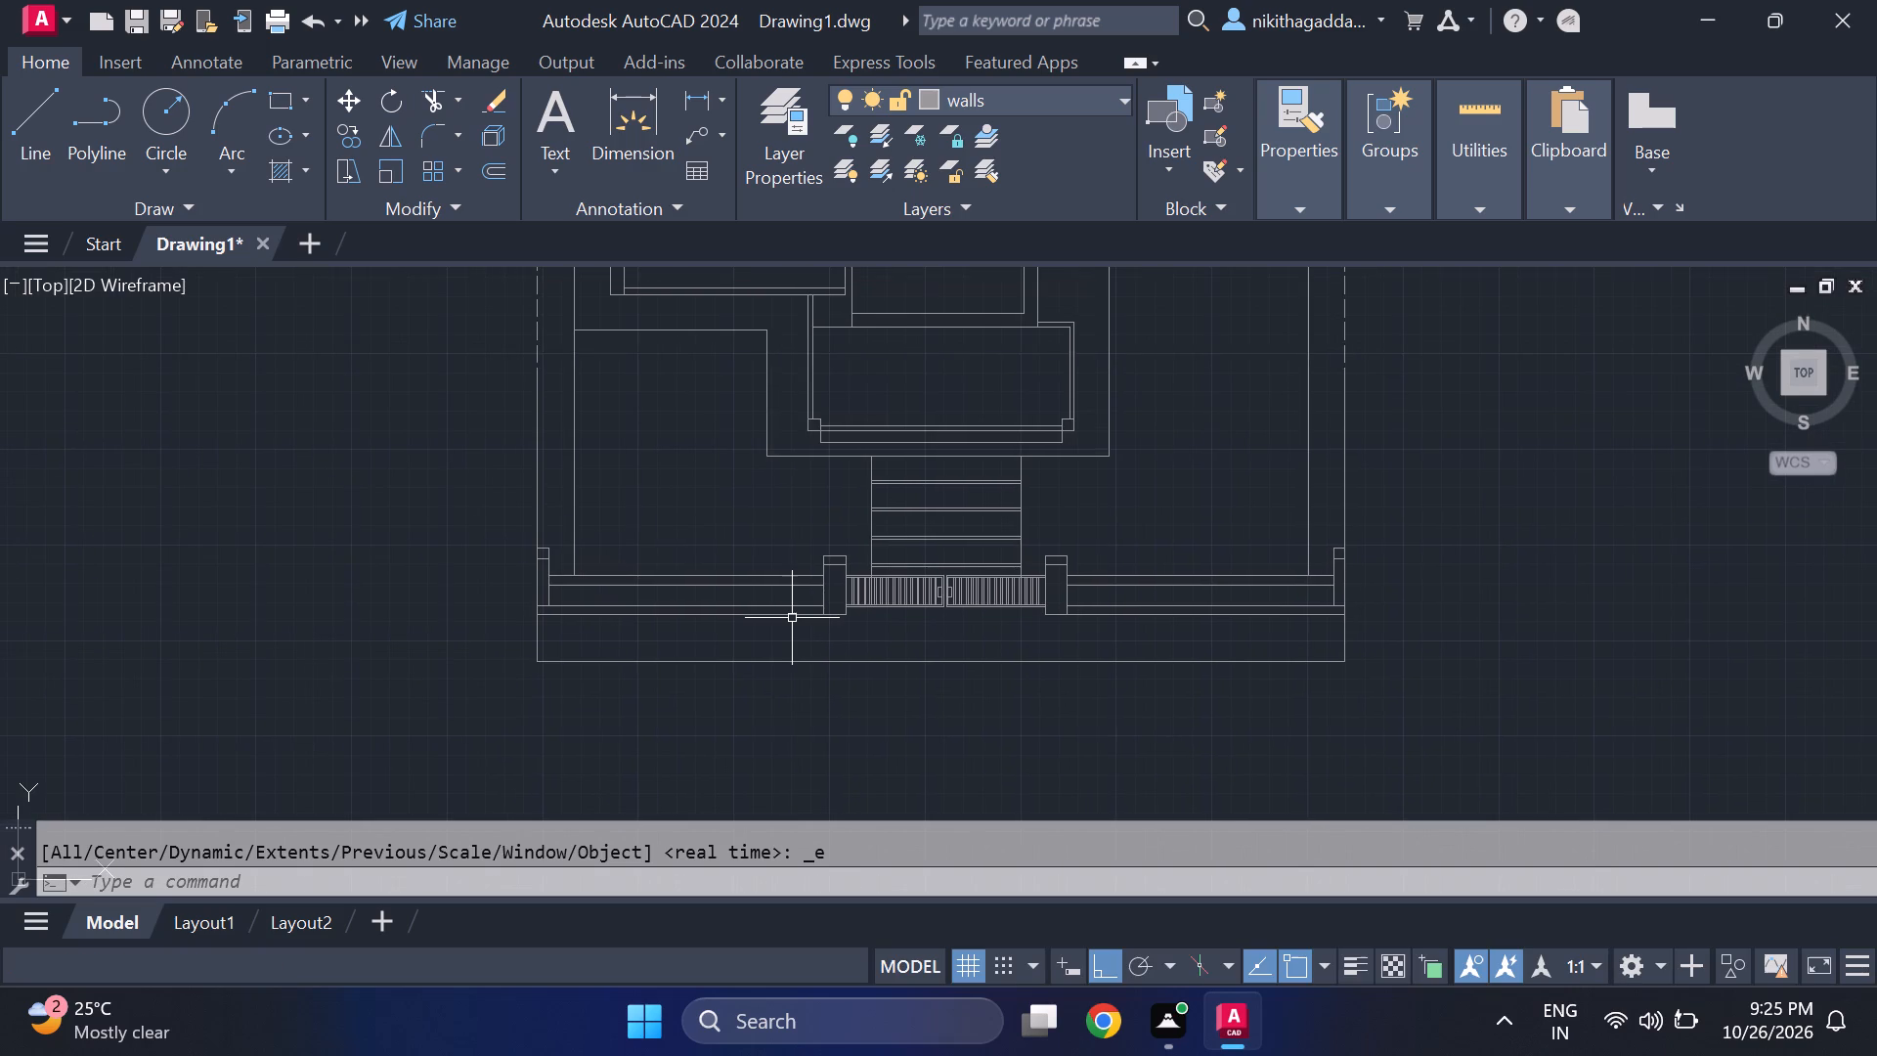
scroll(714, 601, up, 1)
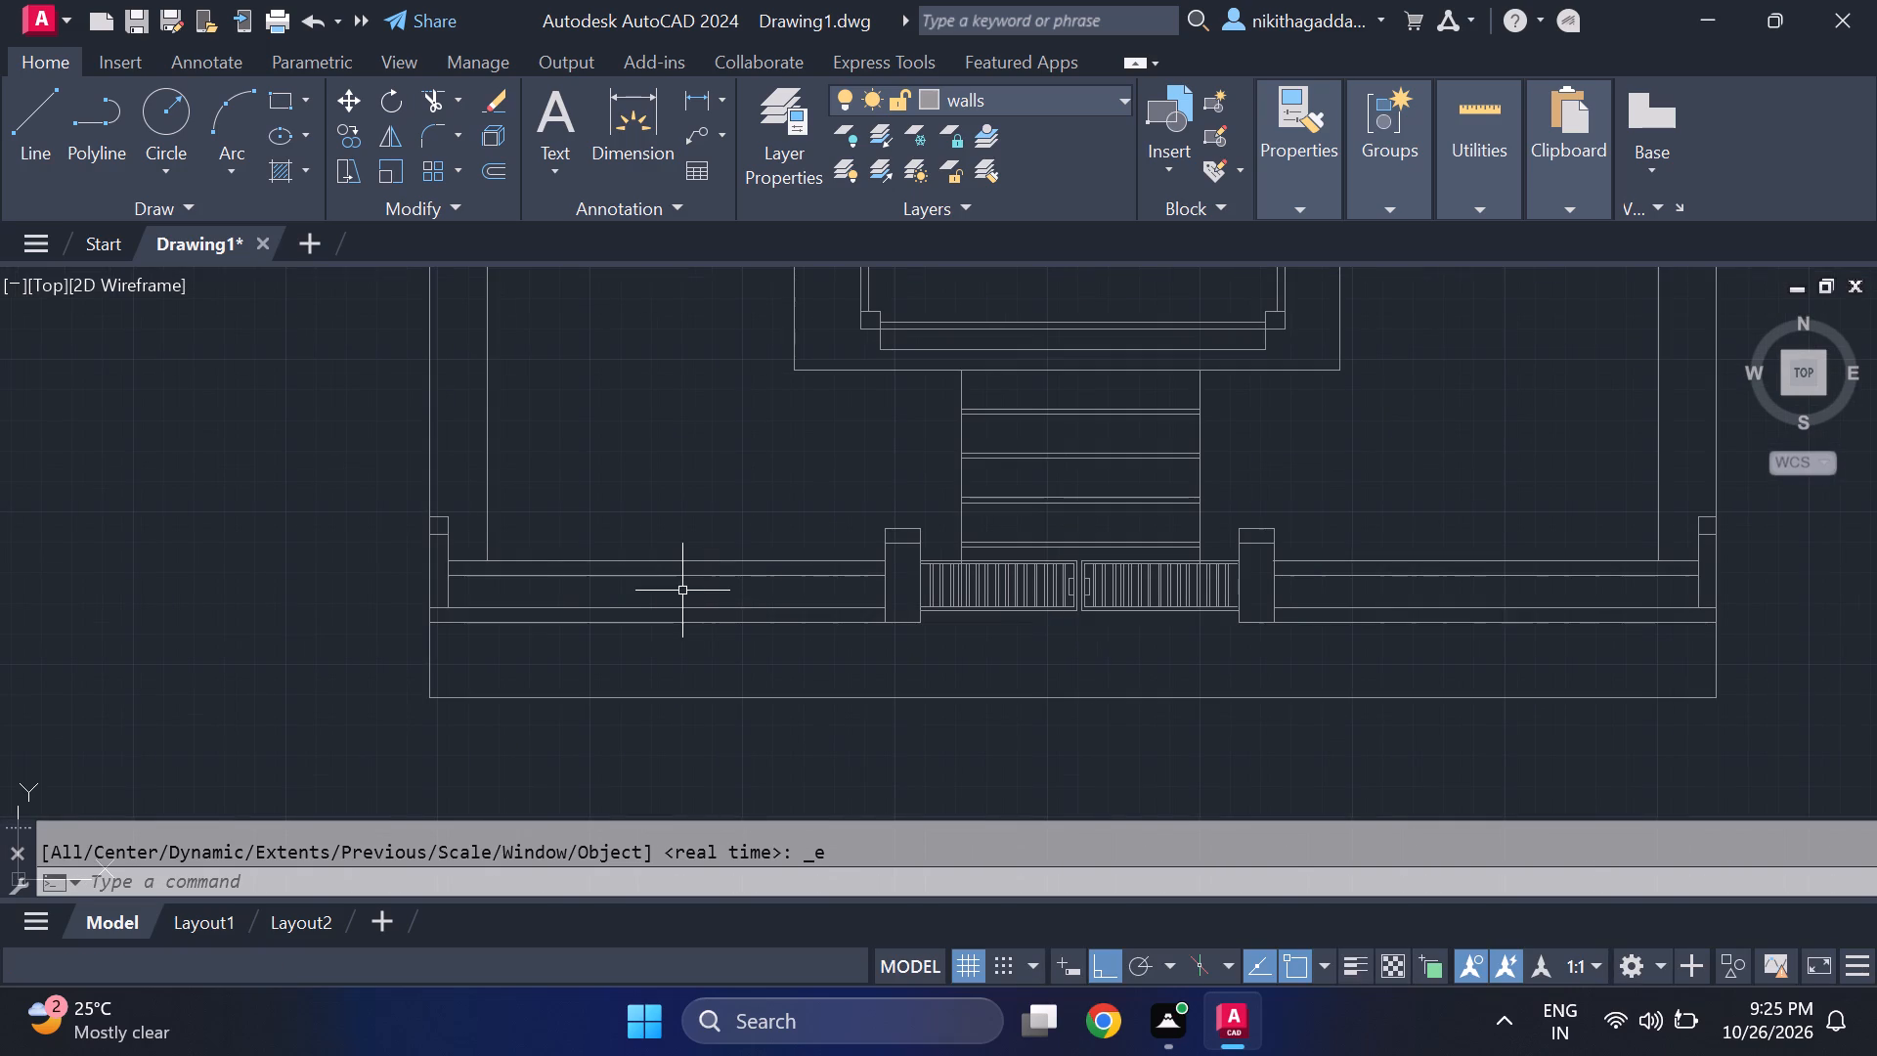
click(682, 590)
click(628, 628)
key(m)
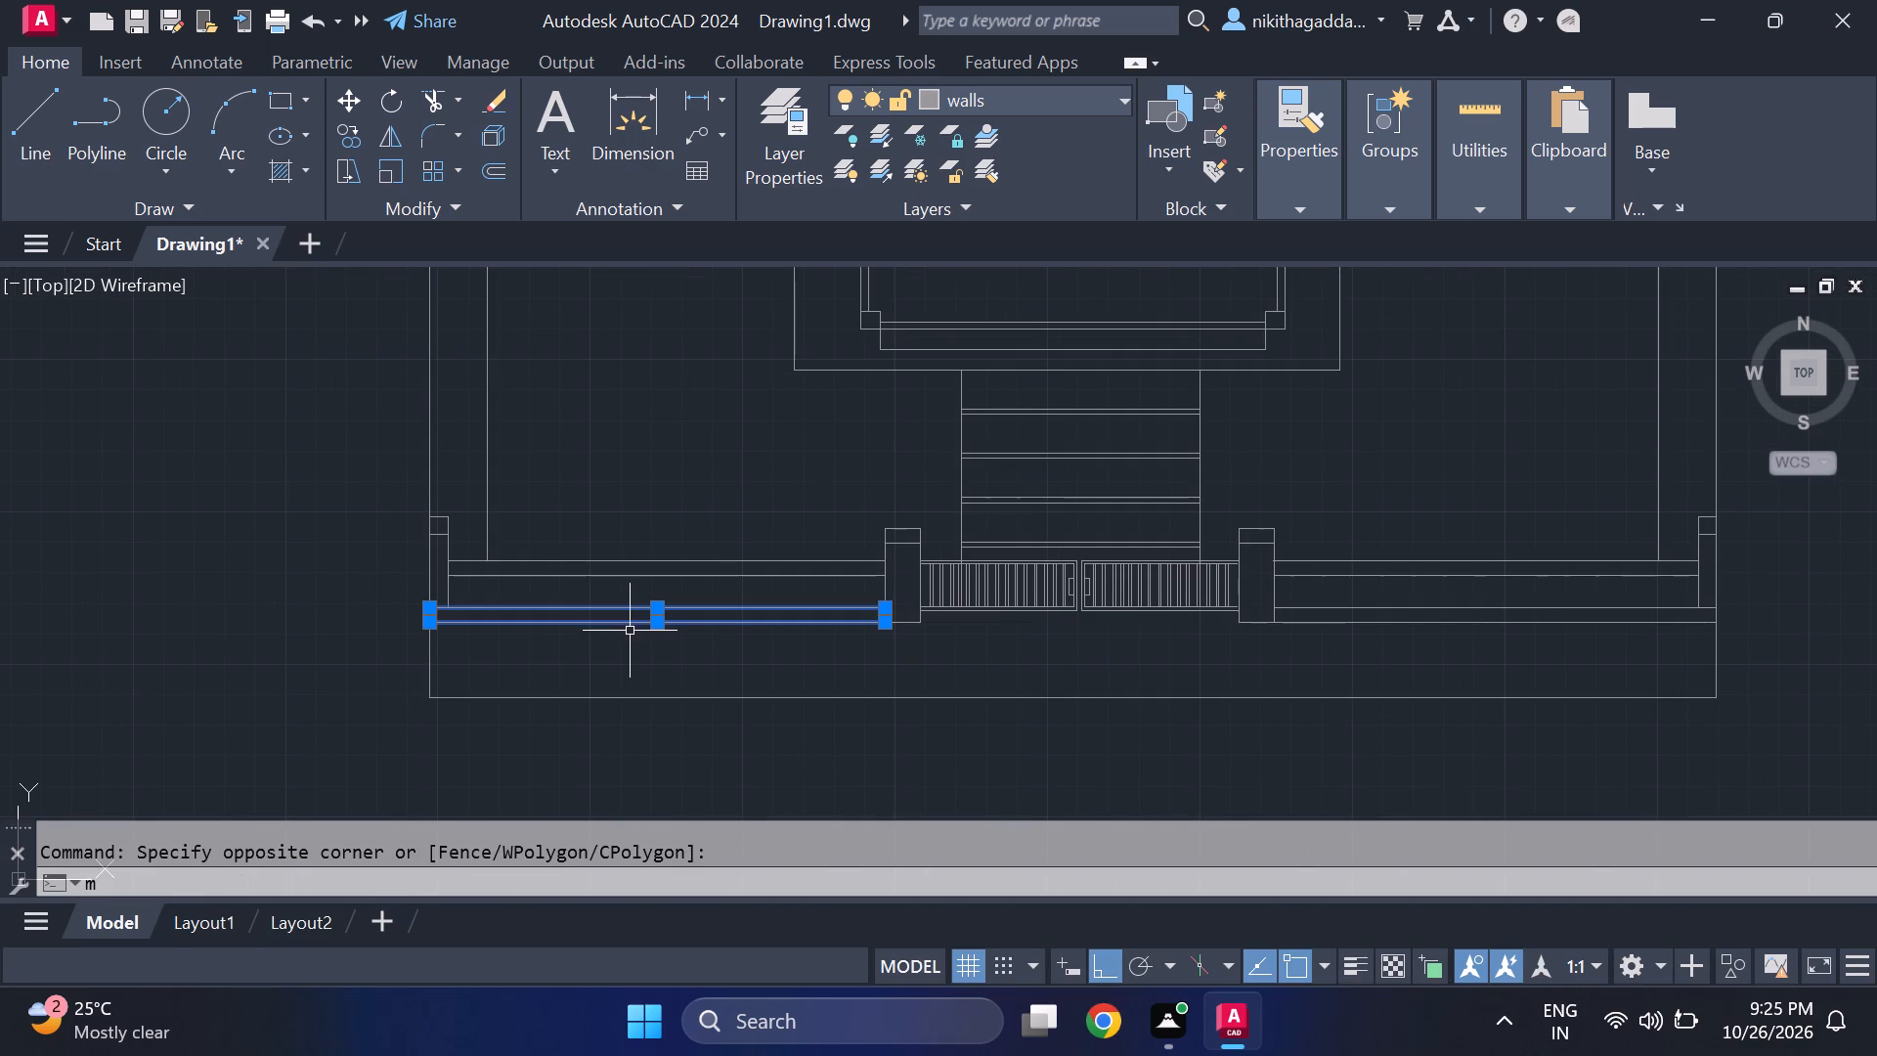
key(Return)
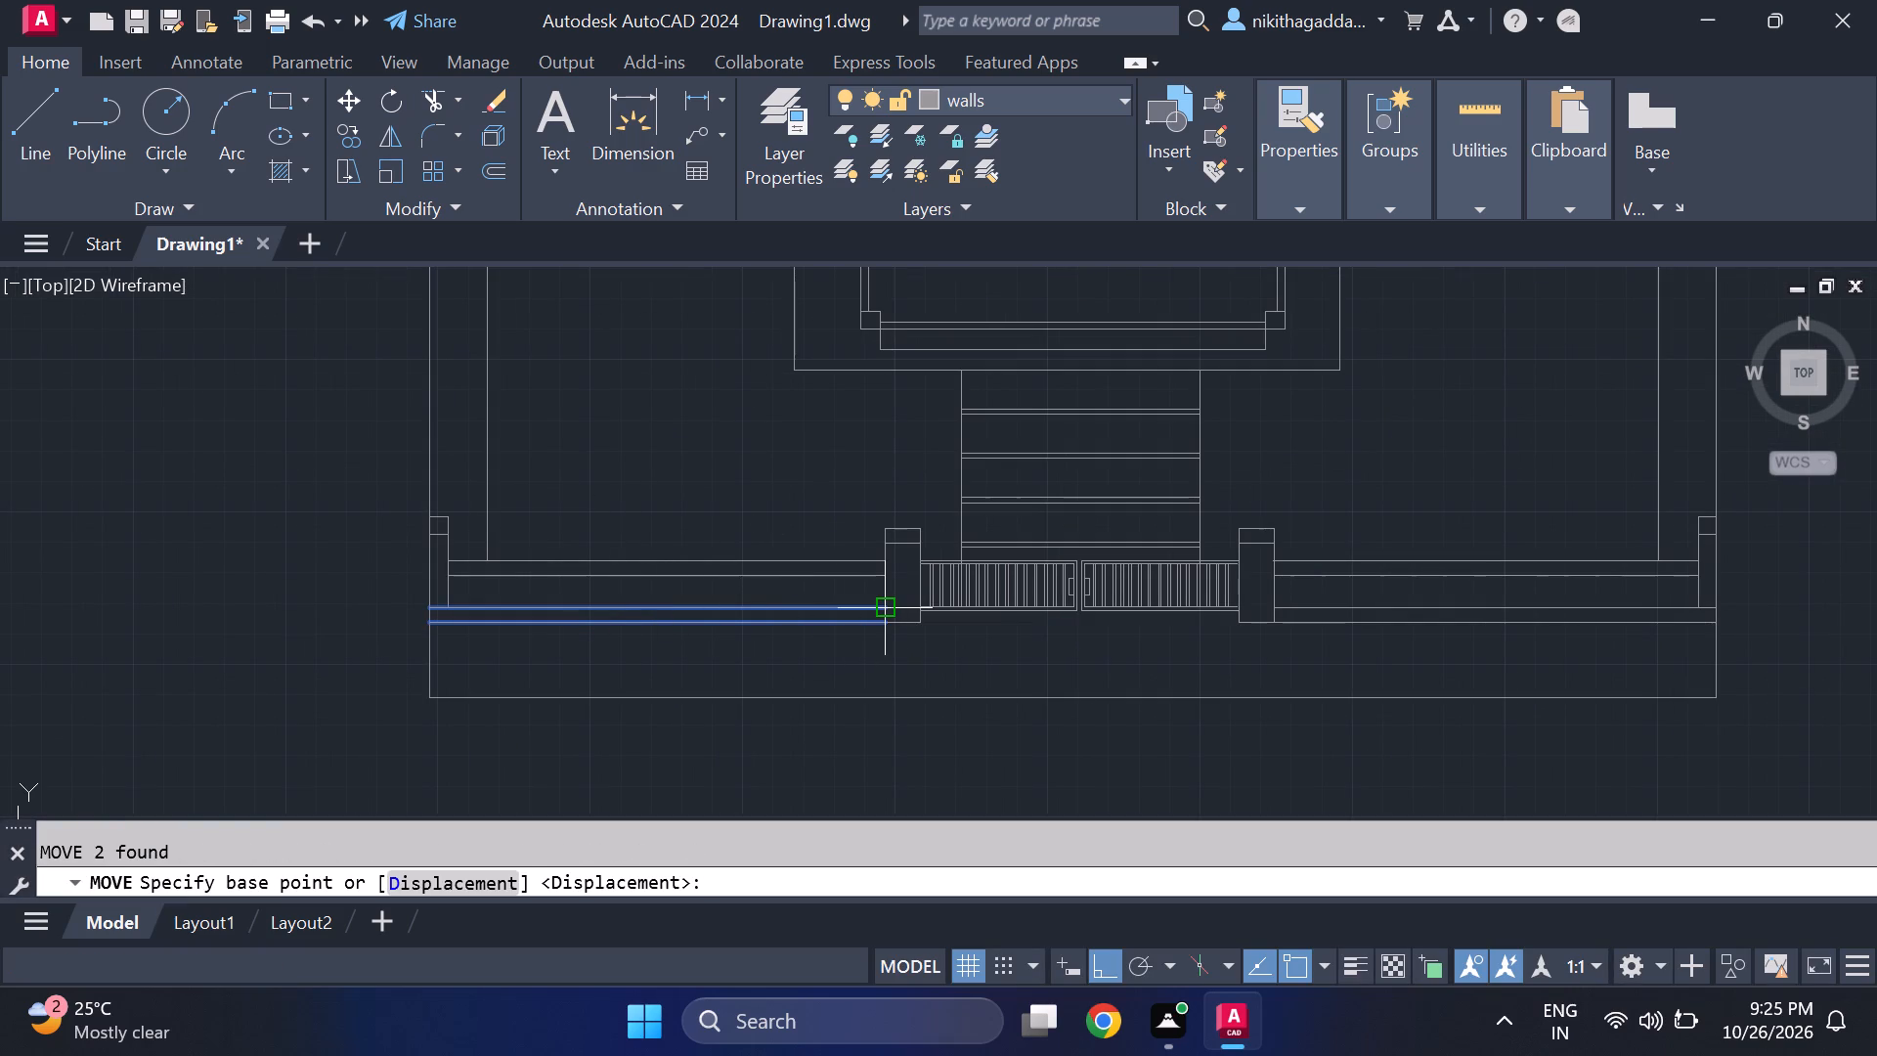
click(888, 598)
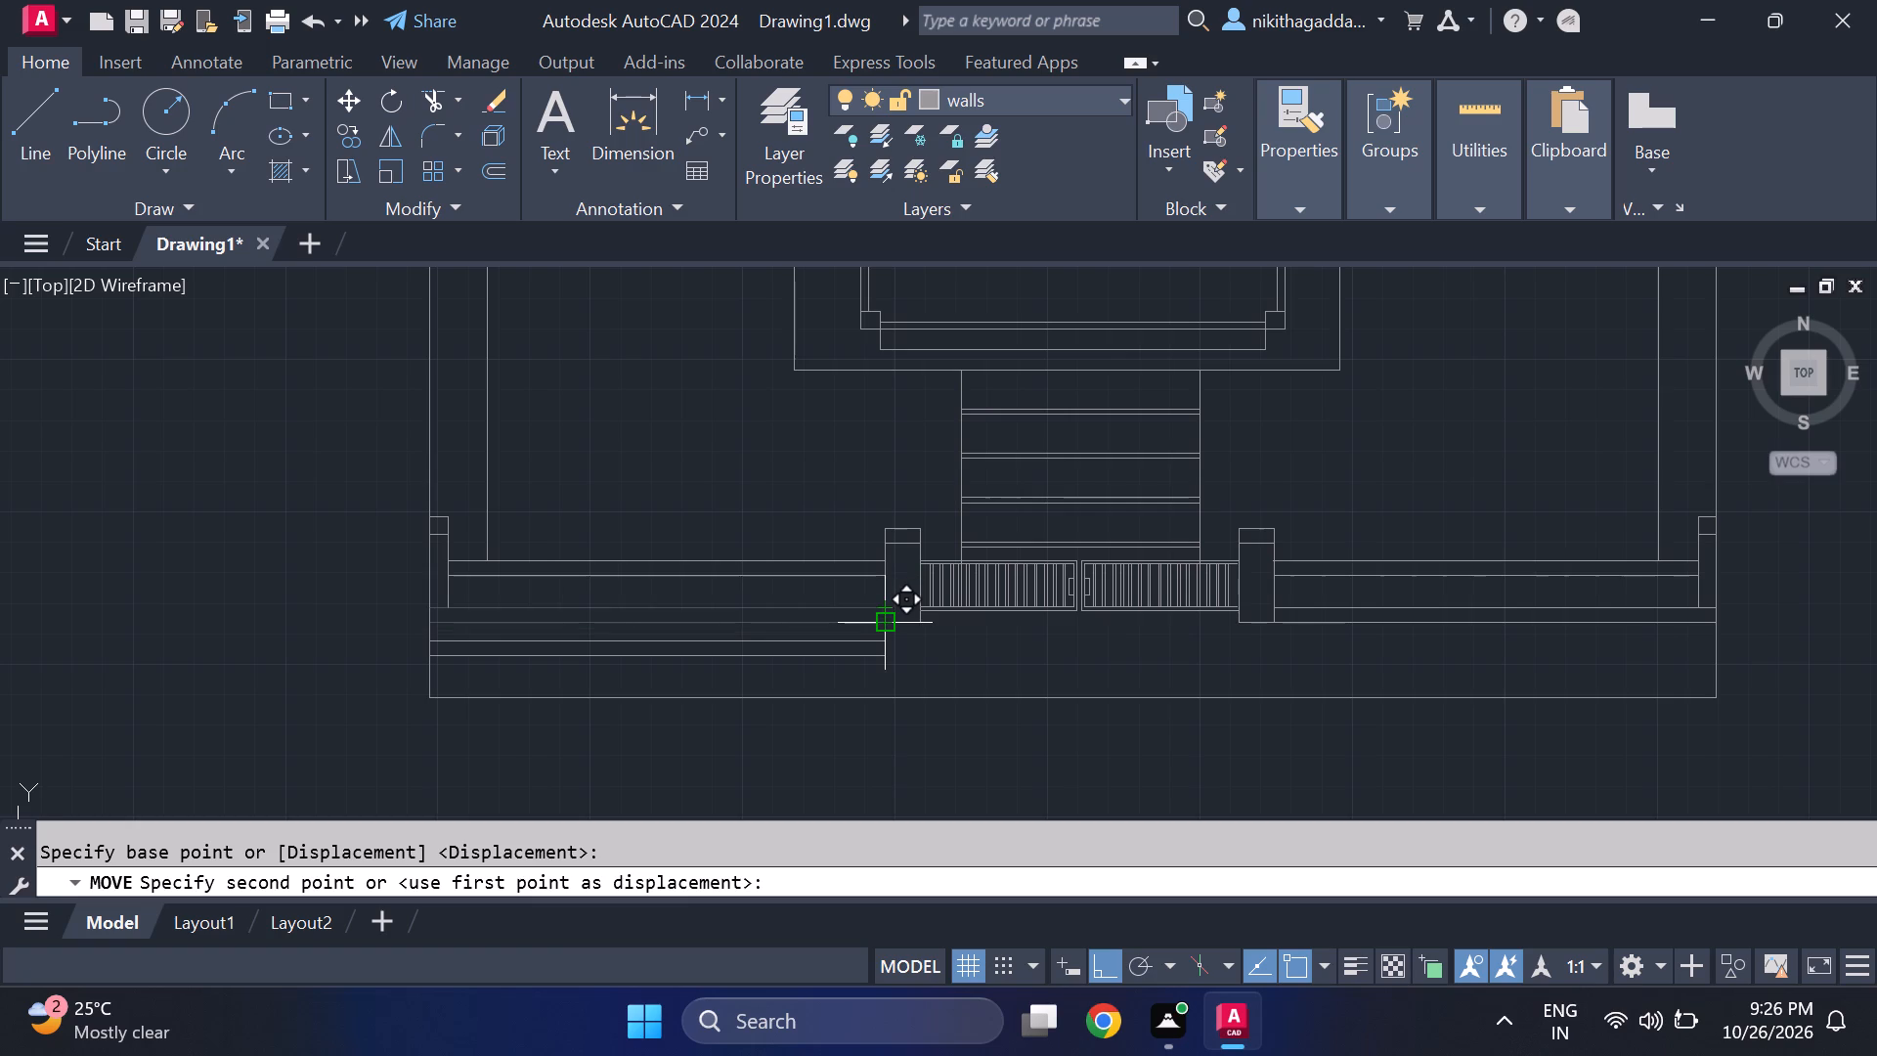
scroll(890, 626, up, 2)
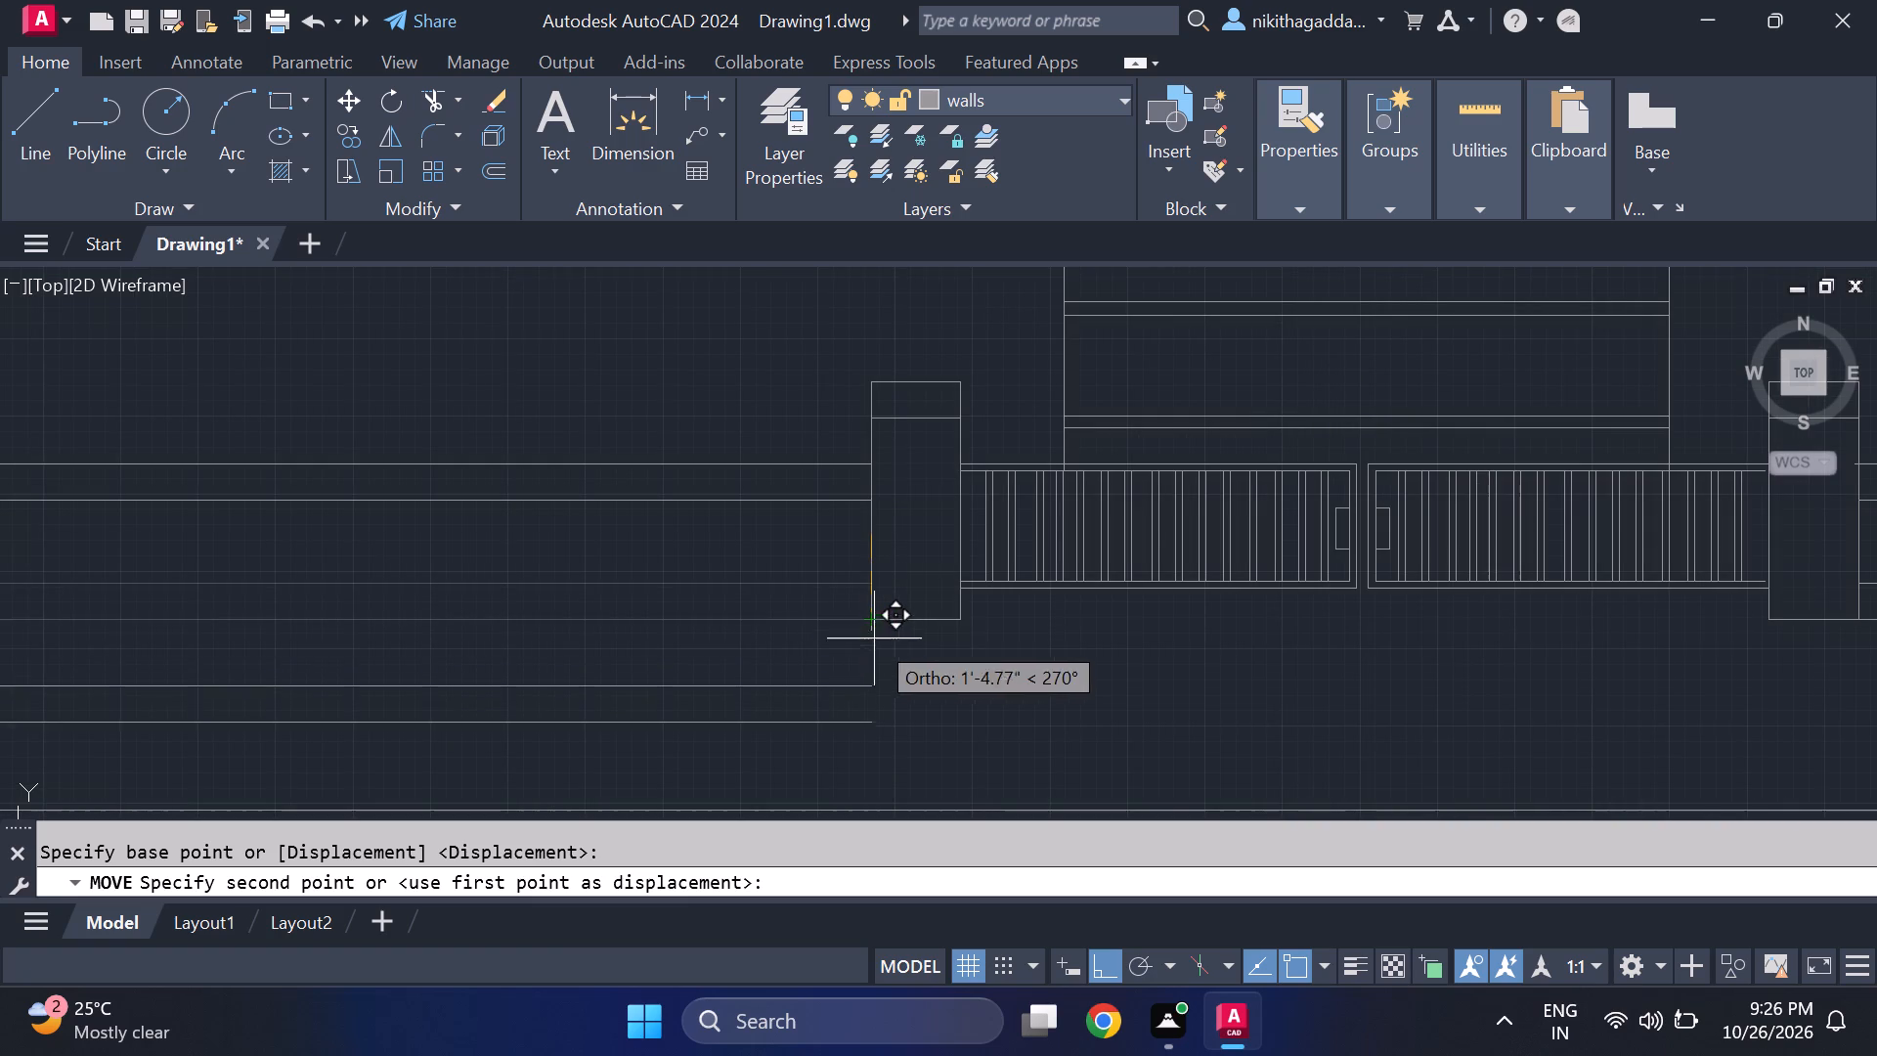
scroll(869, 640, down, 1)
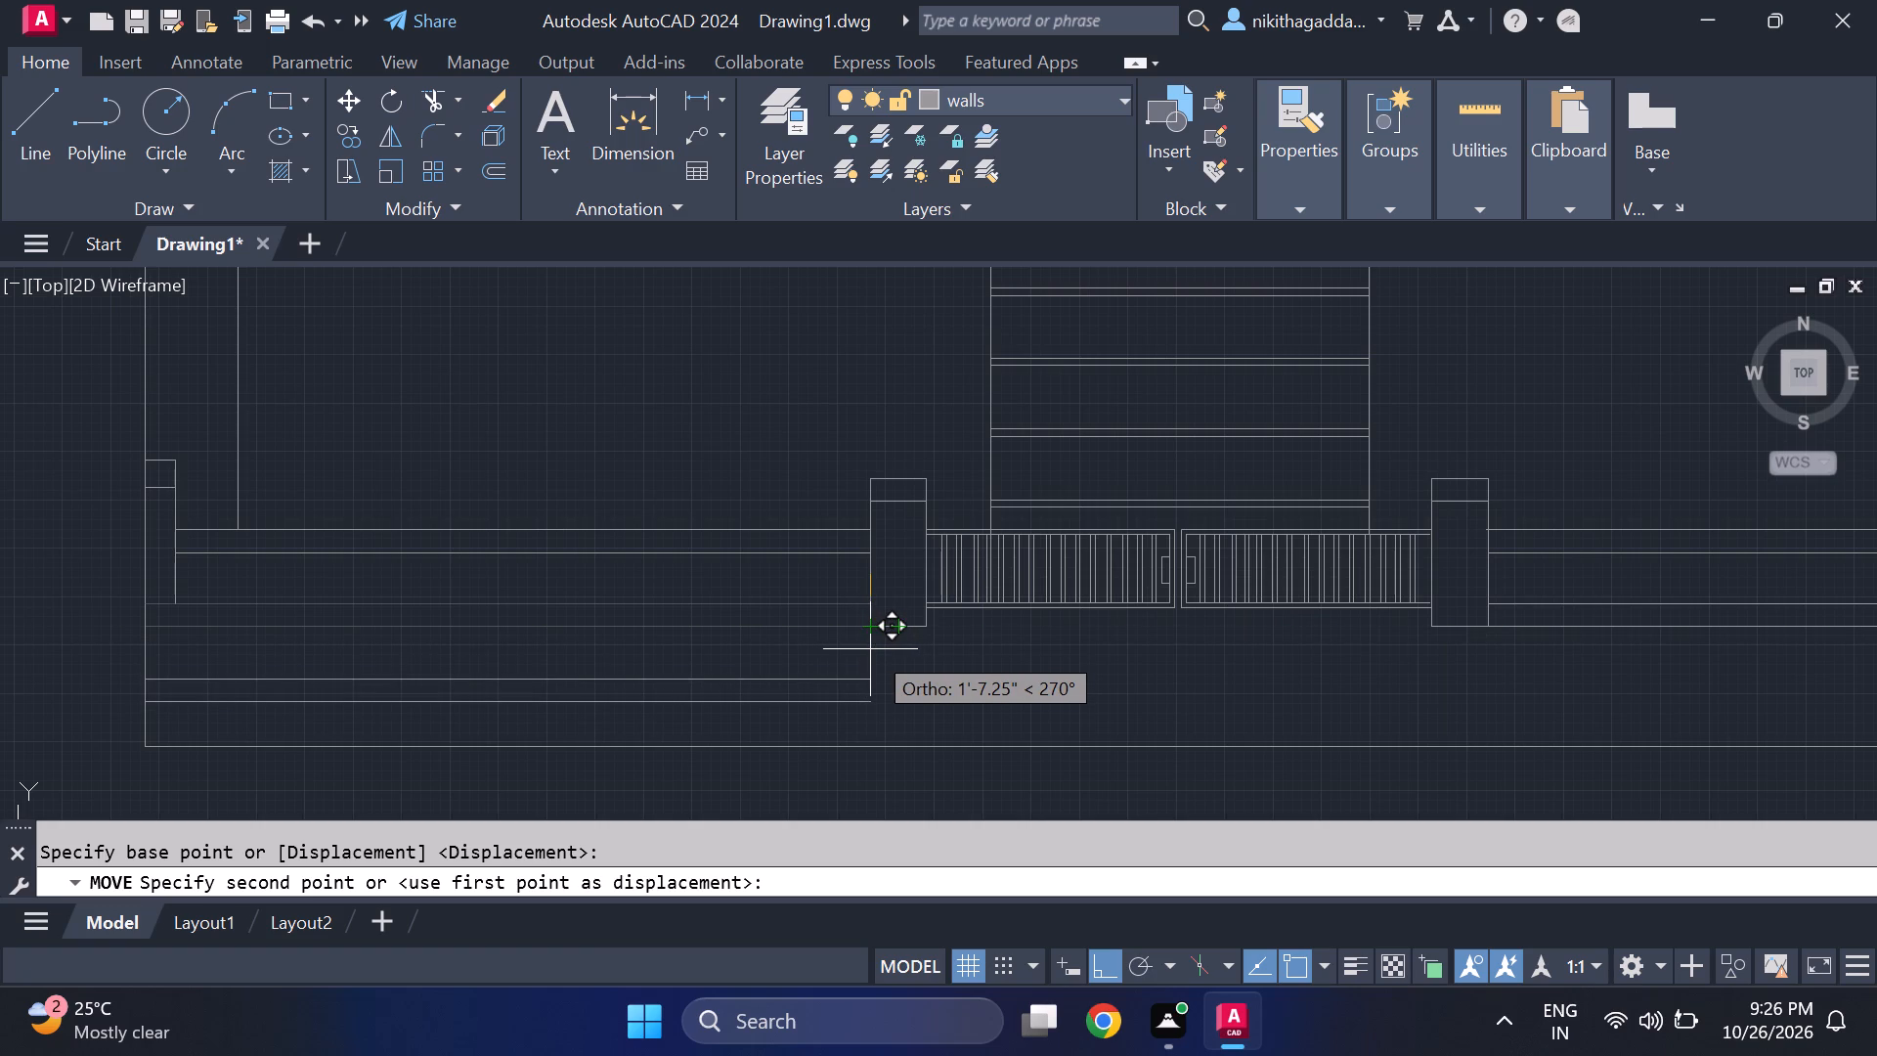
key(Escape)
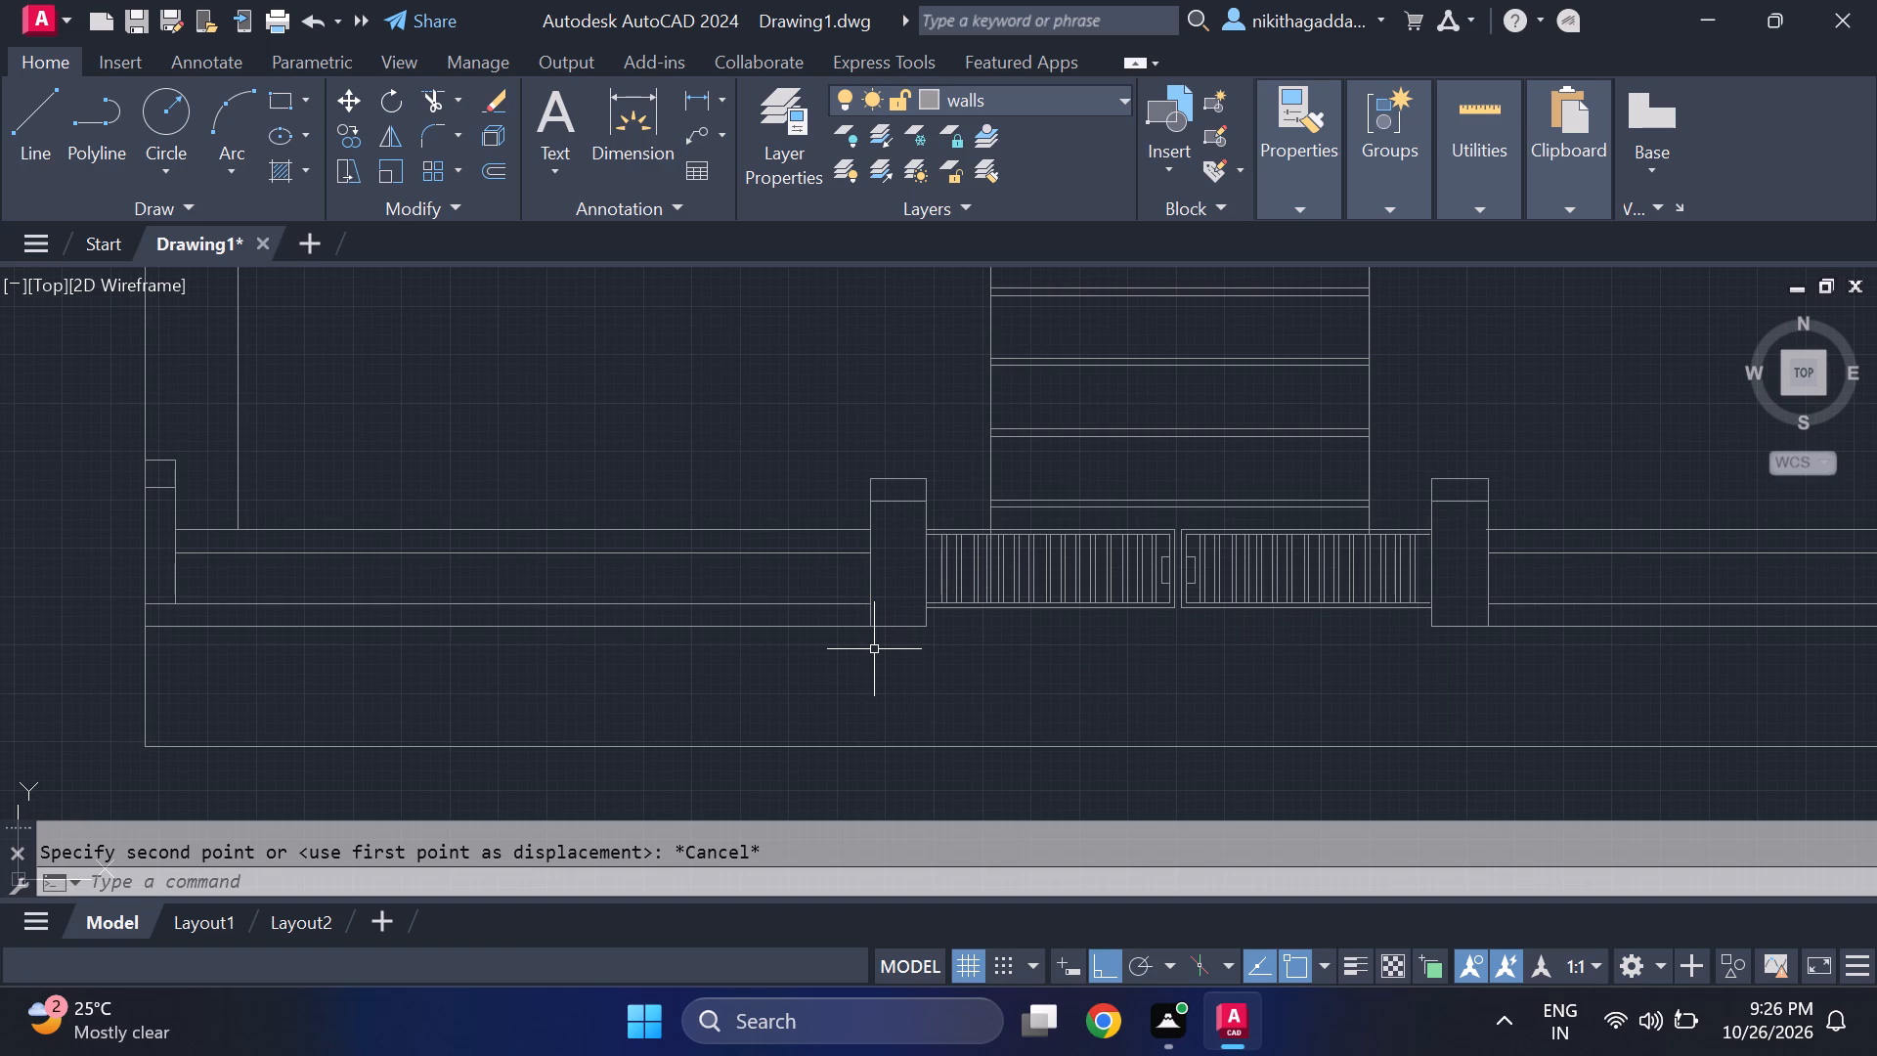
Examine the front compound wall, gate pillars and entrance steps, along with the side boundary and adjoining interior rooms.
scroll(579, 588, down, 3)
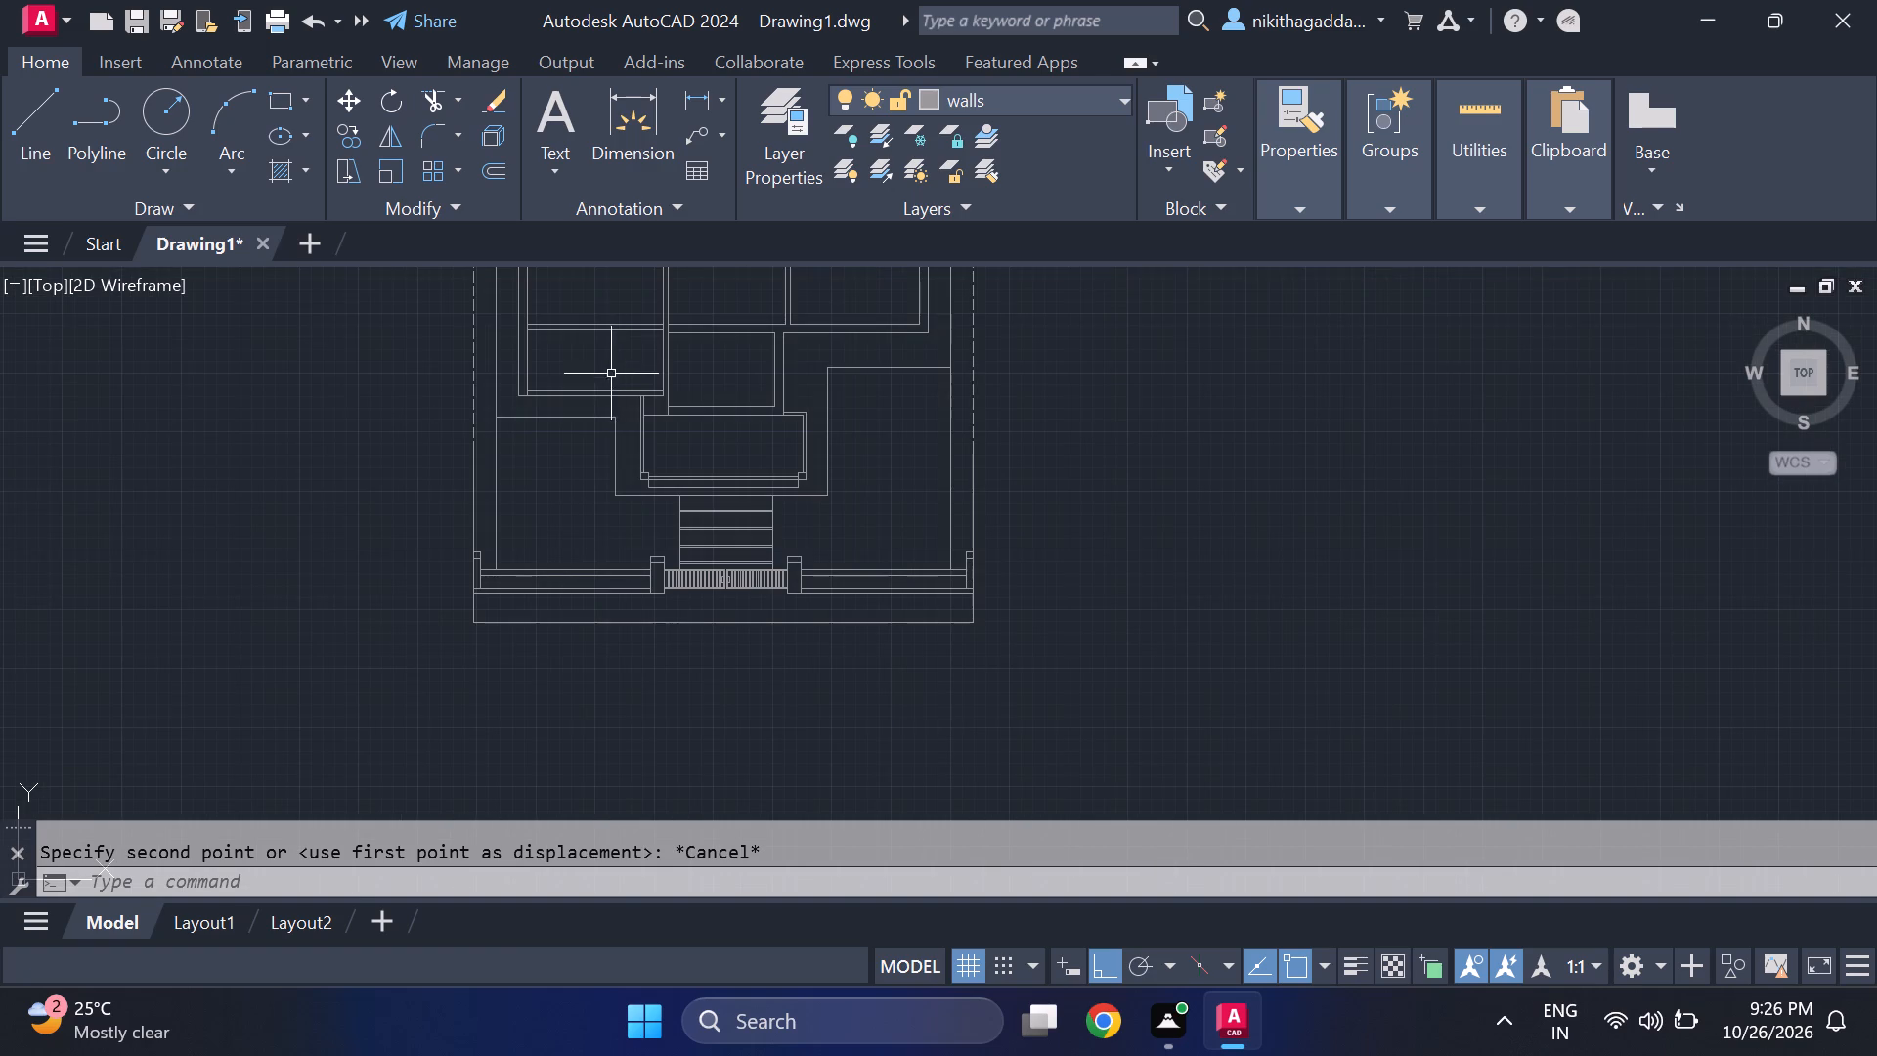
scroll(591, 556, up, 2)
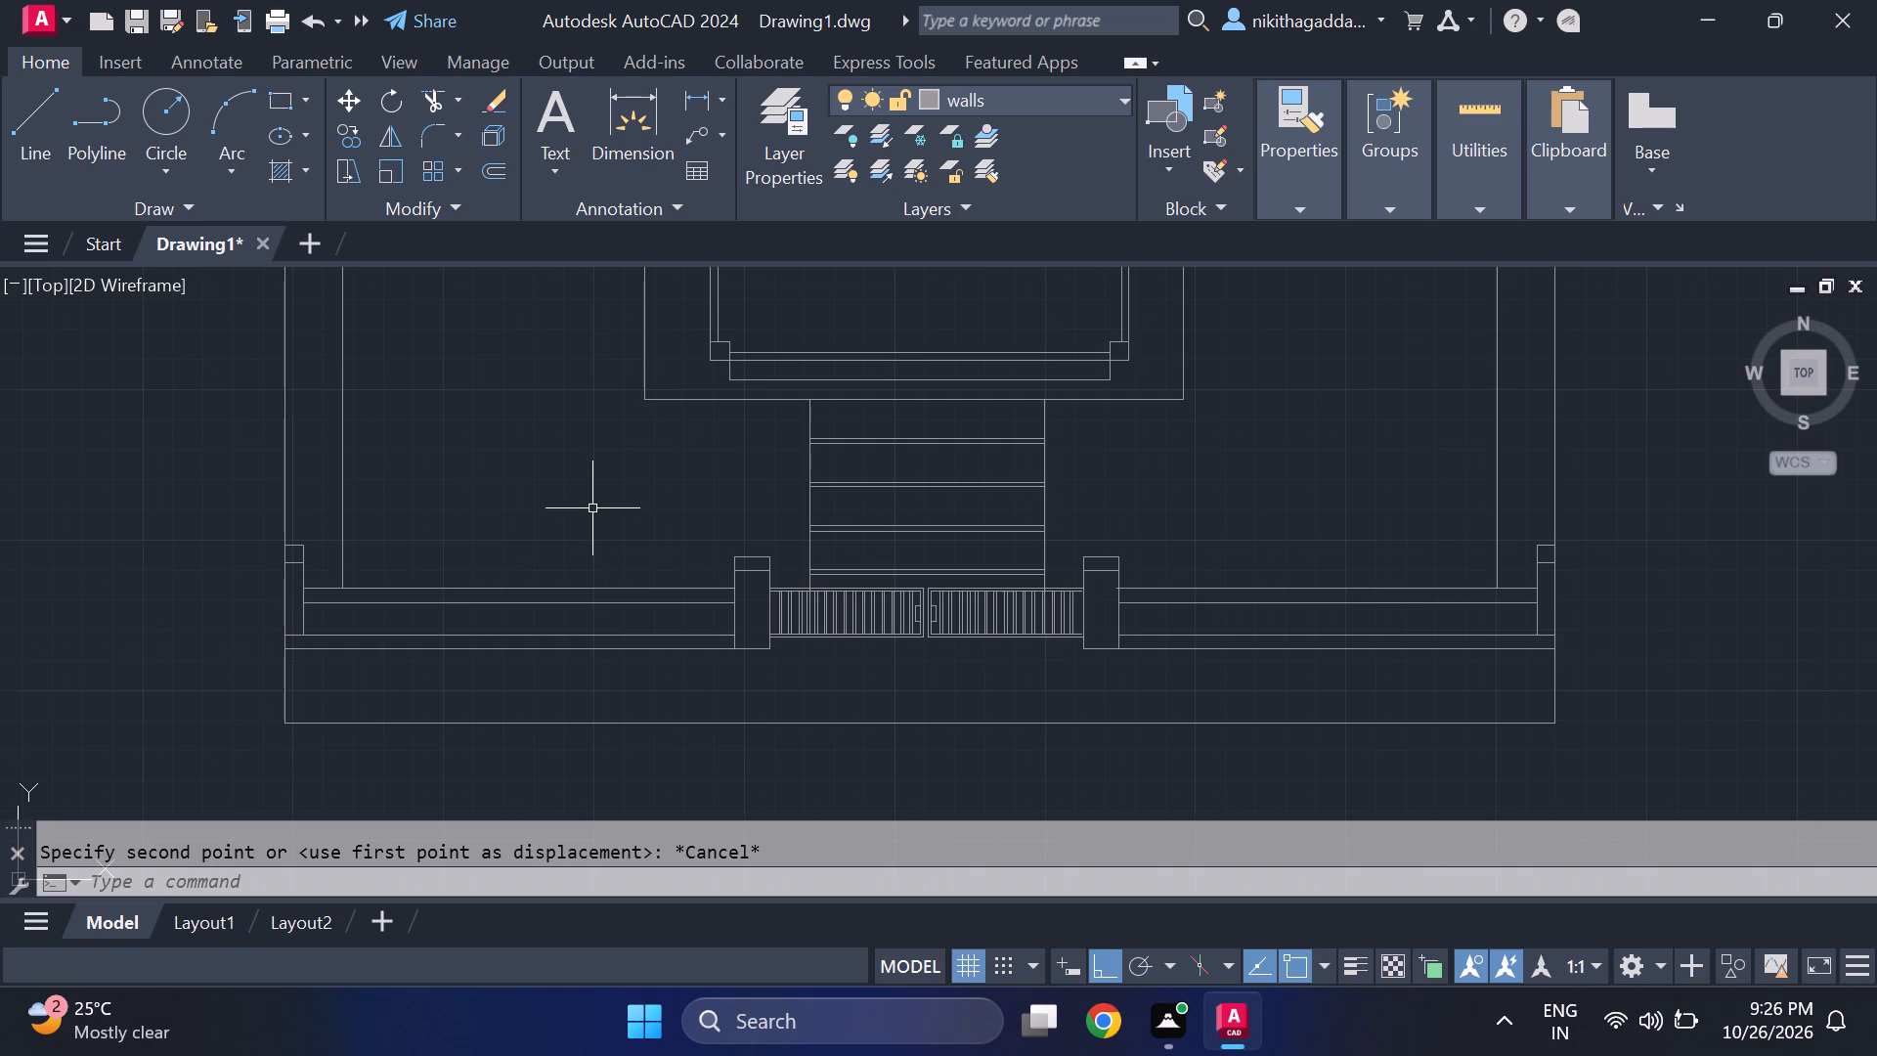
middle_drag(592, 508, 593, 595)
scroll(592, 508, up, 1)
scroll(601, 593, down, 2)
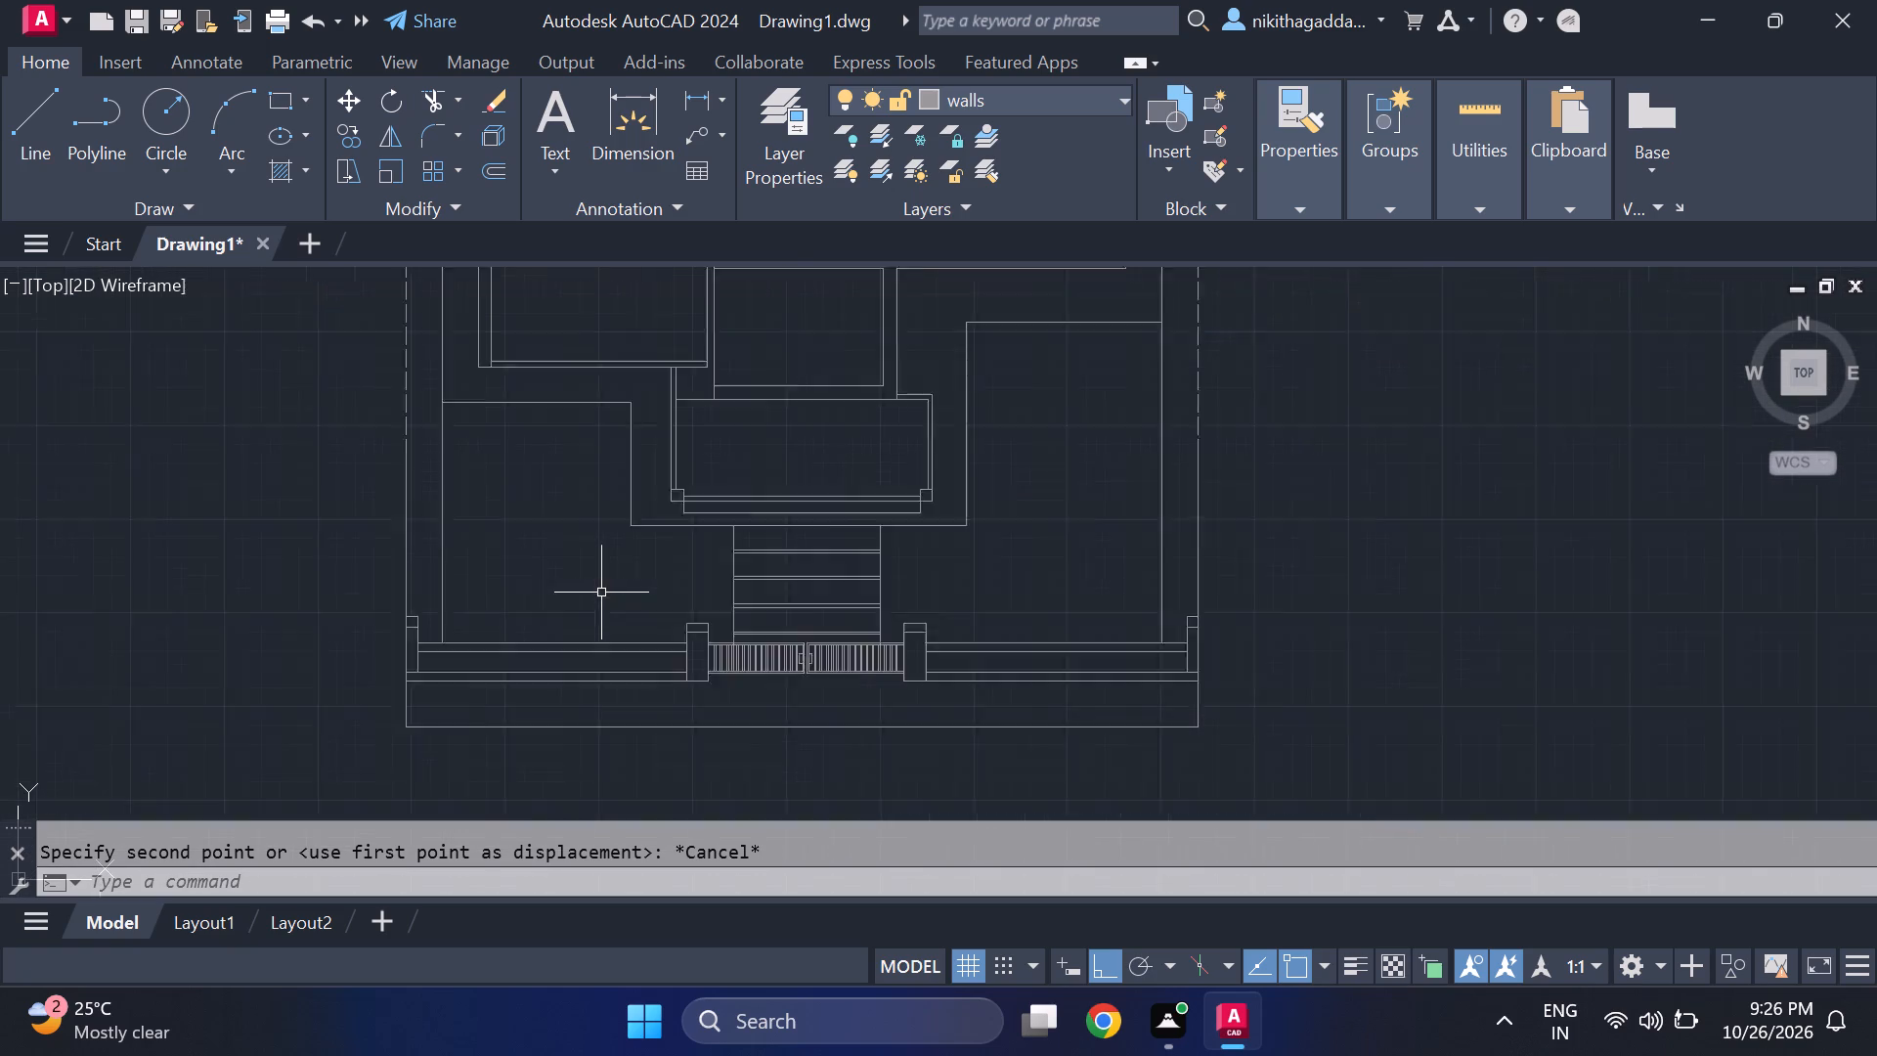
scroll(601, 593, down, 1)
scroll(624, 629, up, 3)
middle_drag(671, 652, 722, 616)
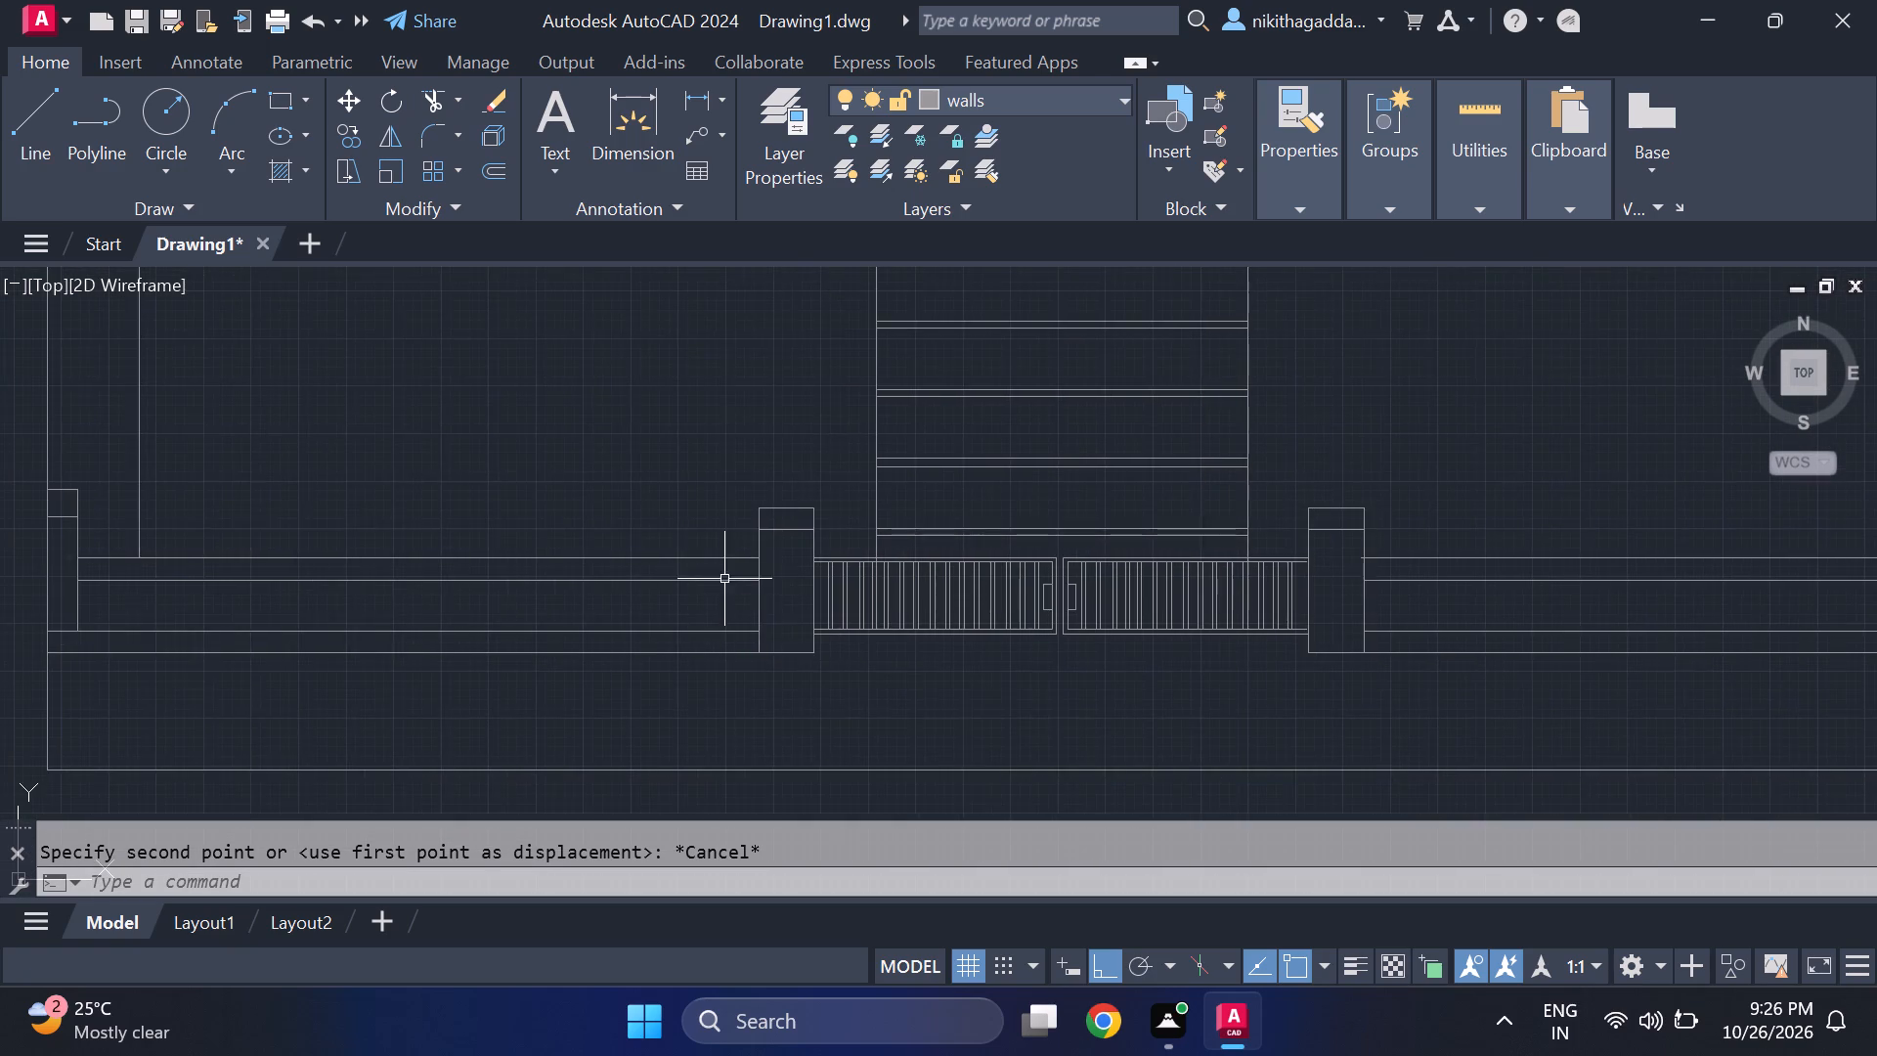
scroll(693, 578, down, 2)
scroll(800, 591, up, 3)
scroll(796, 571, down, 3)
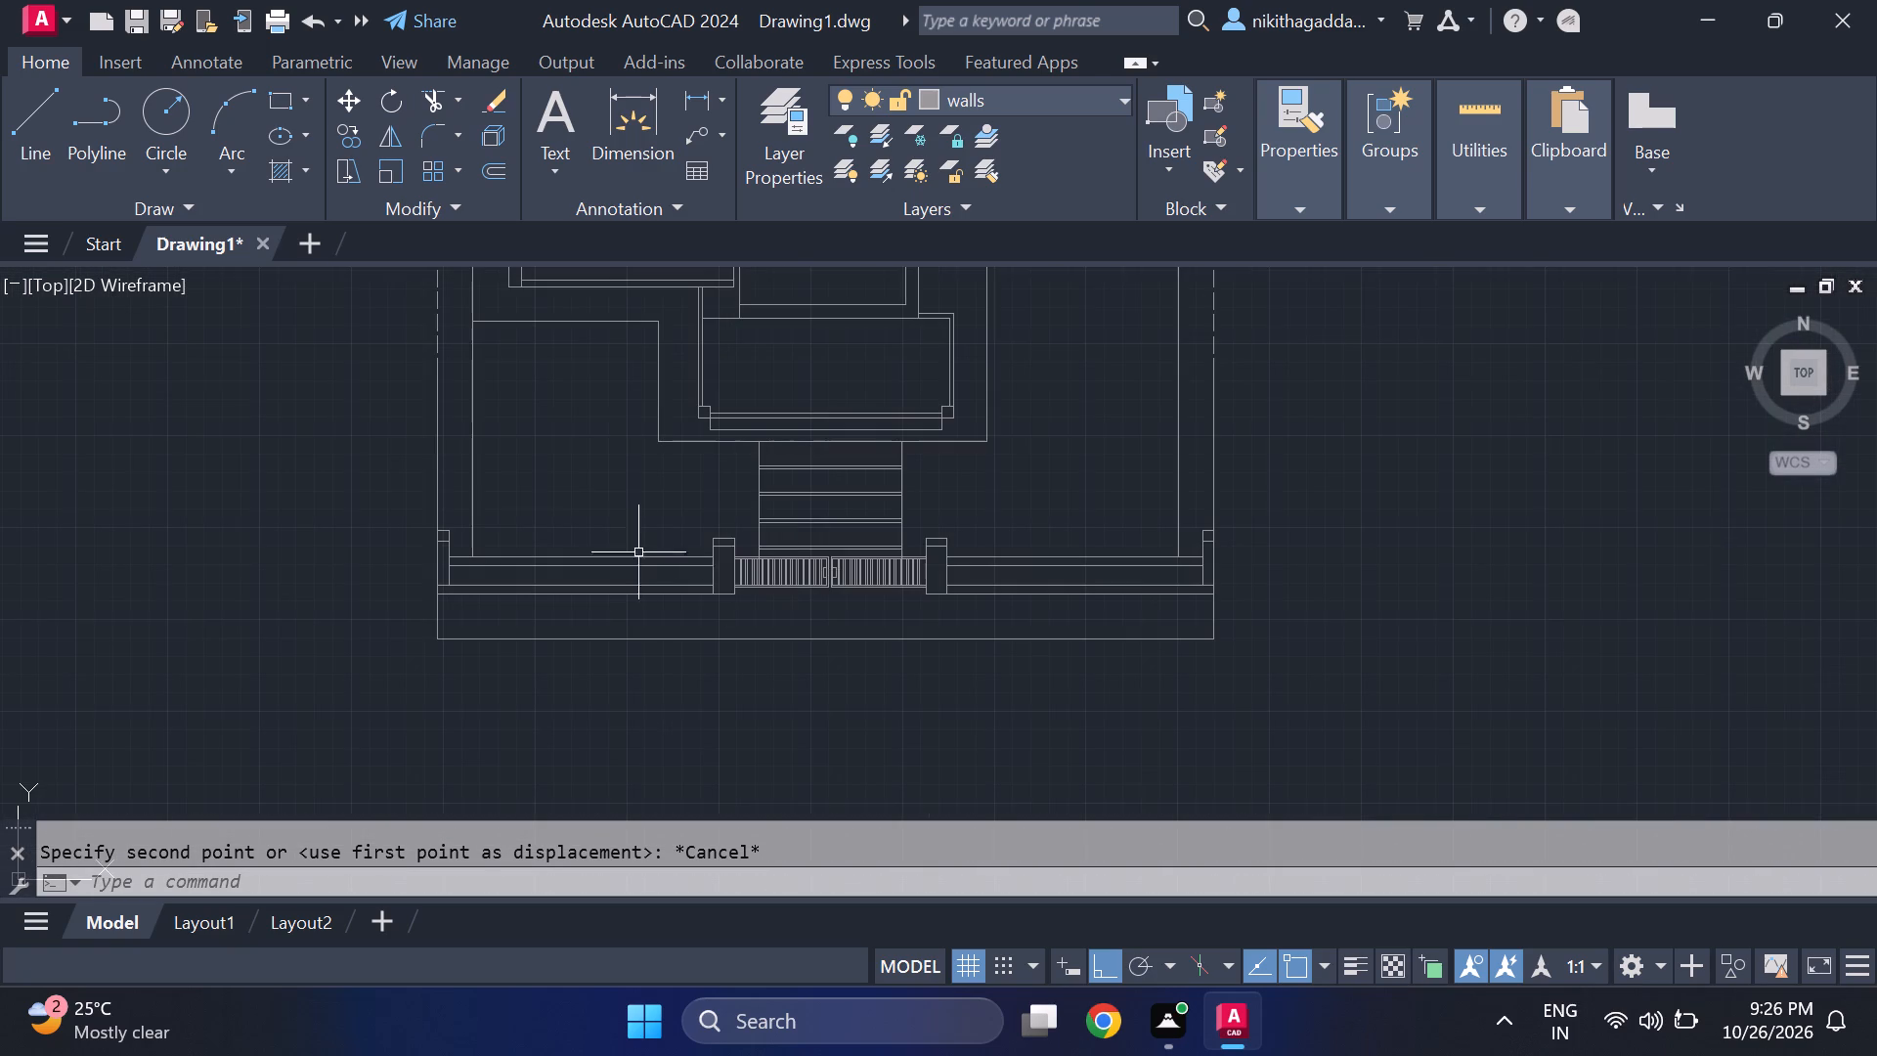
scroll(458, 560, up, 3)
scroll(450, 562, down, 4)
scroll(434, 570, up, 2)
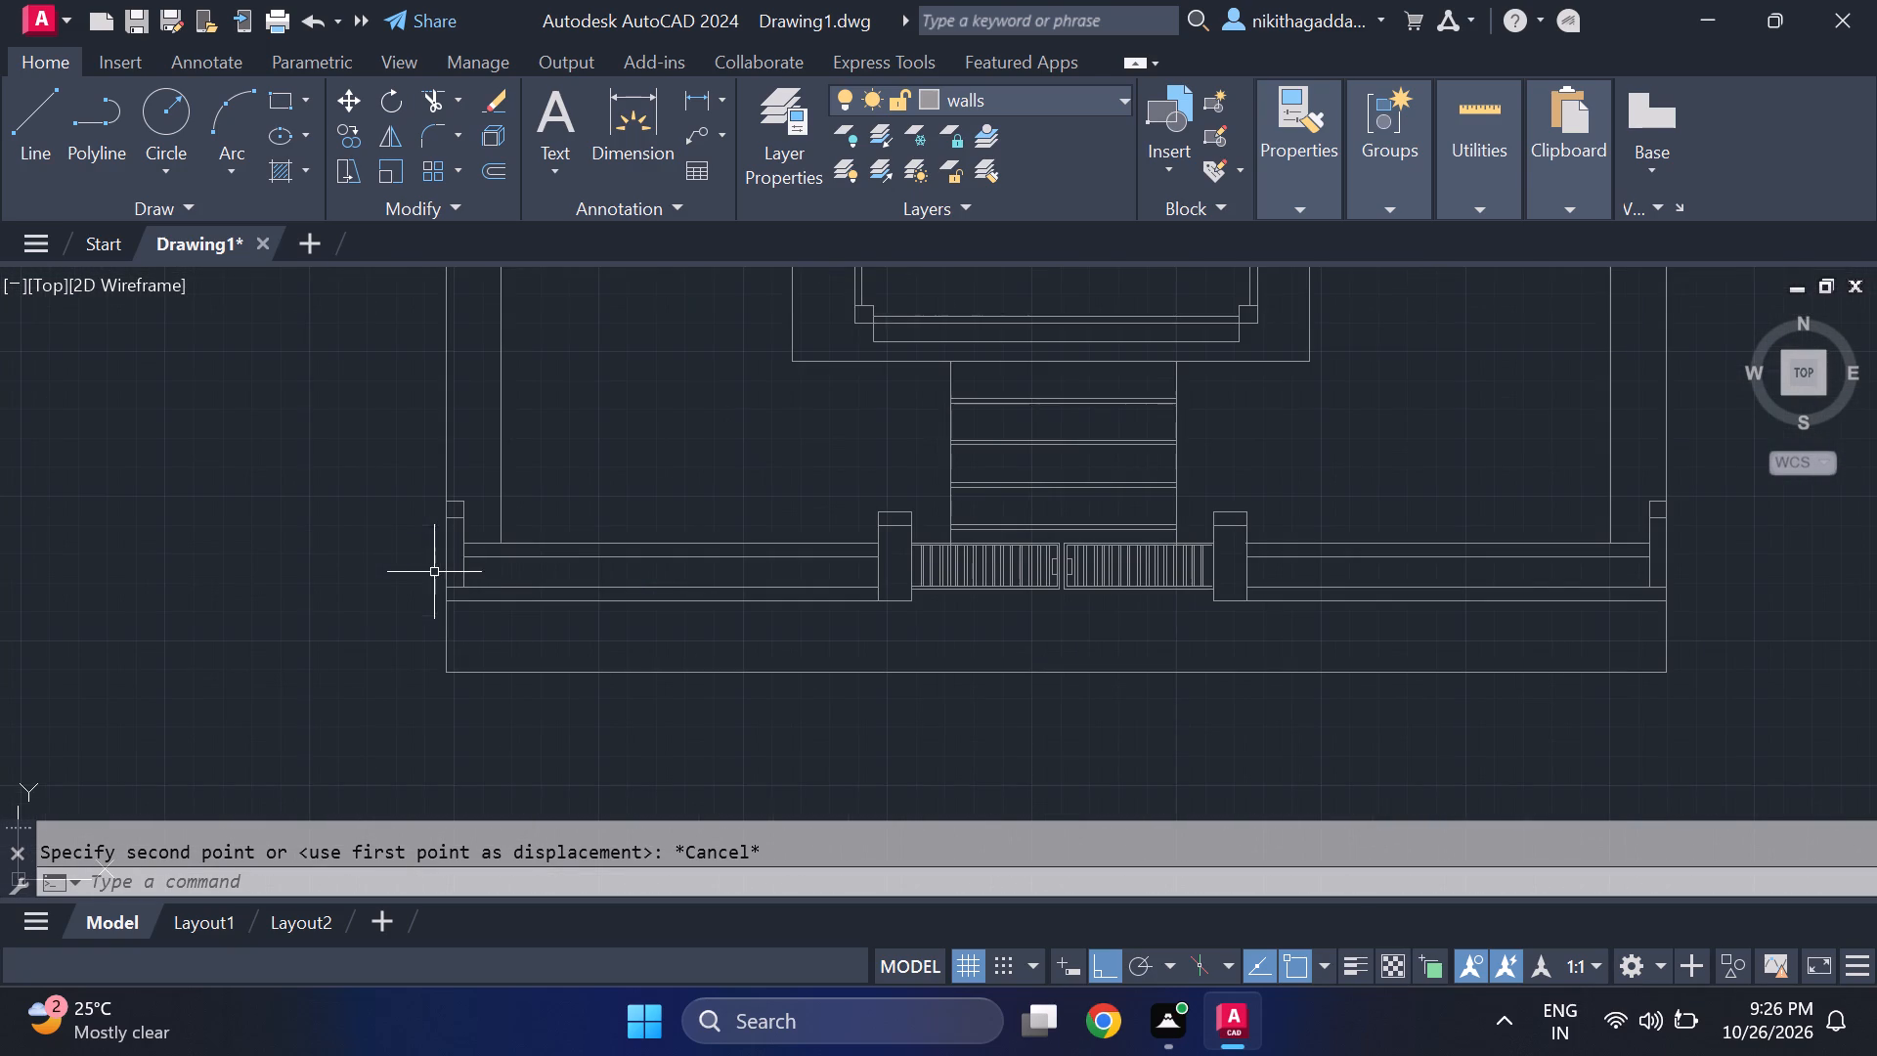
scroll(535, 568, up, 4)
scroll(535, 568, down, 6)
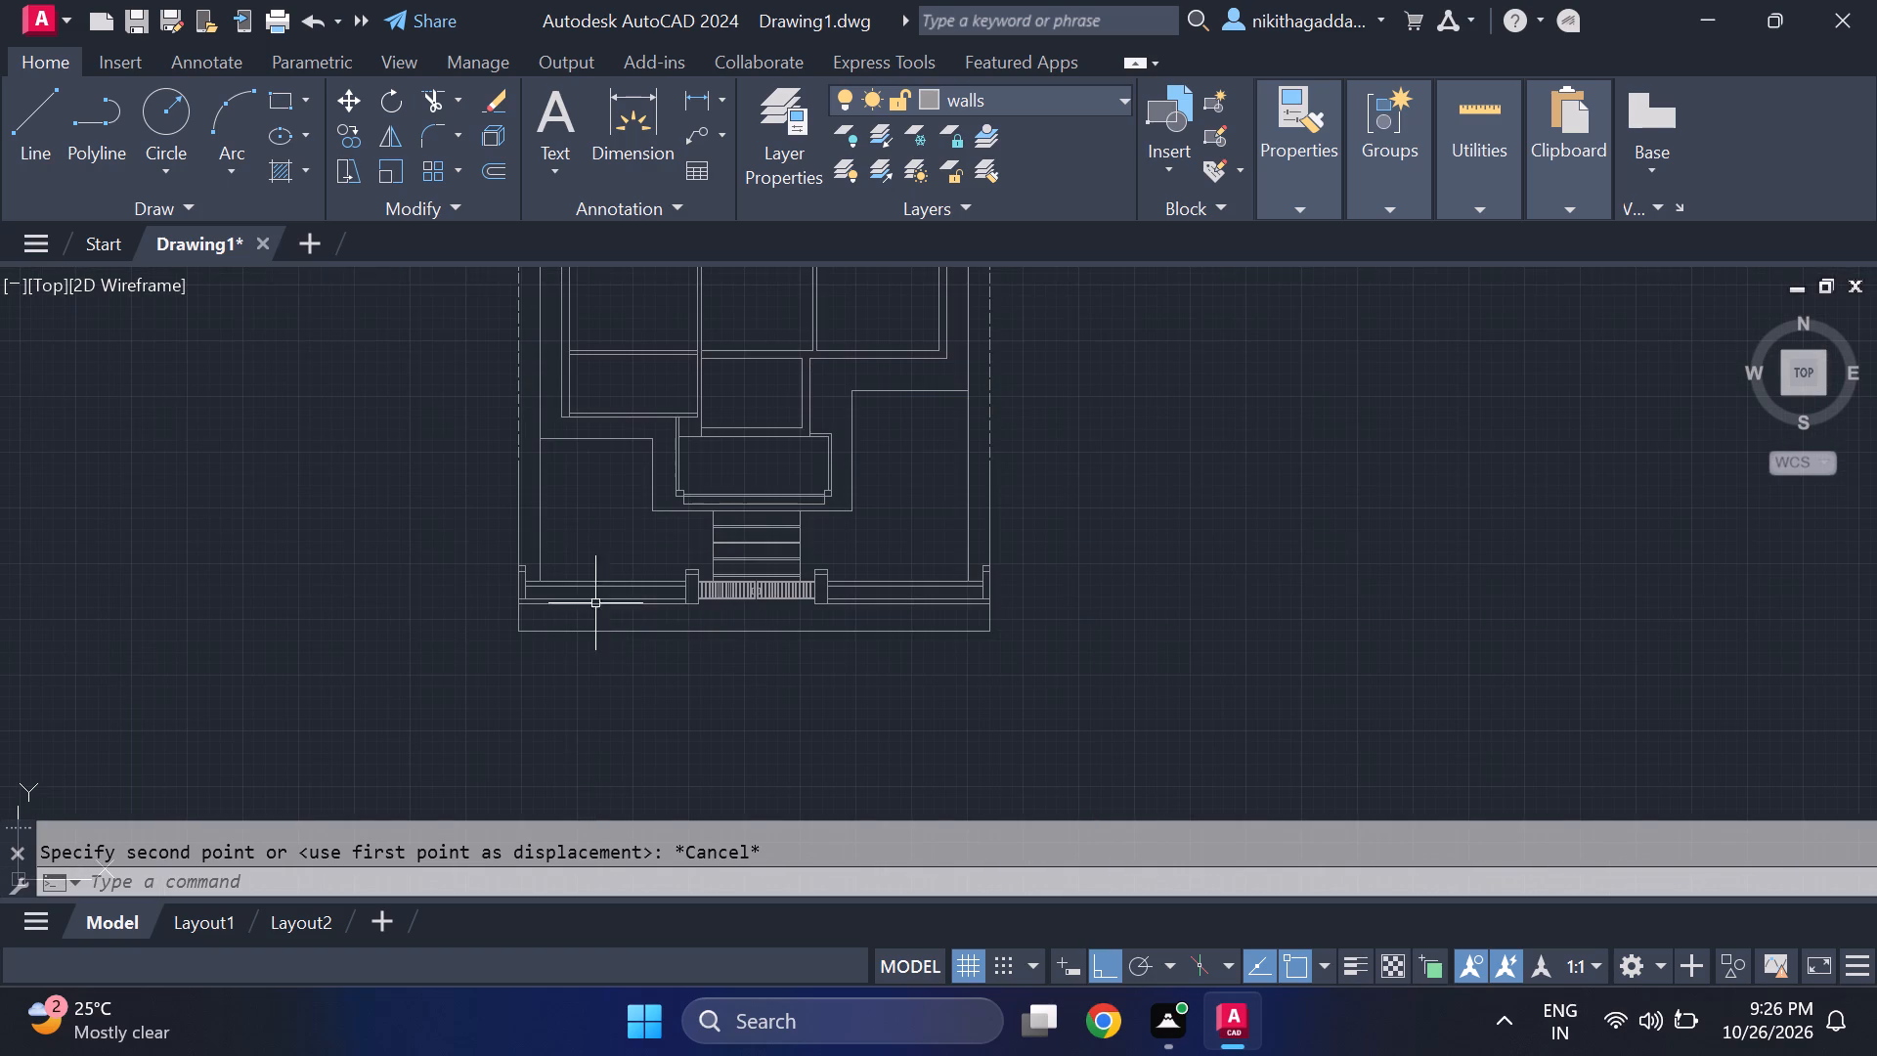
scroll(678, 548, up, 1)
middle_drag(665, 653, 684, 714)
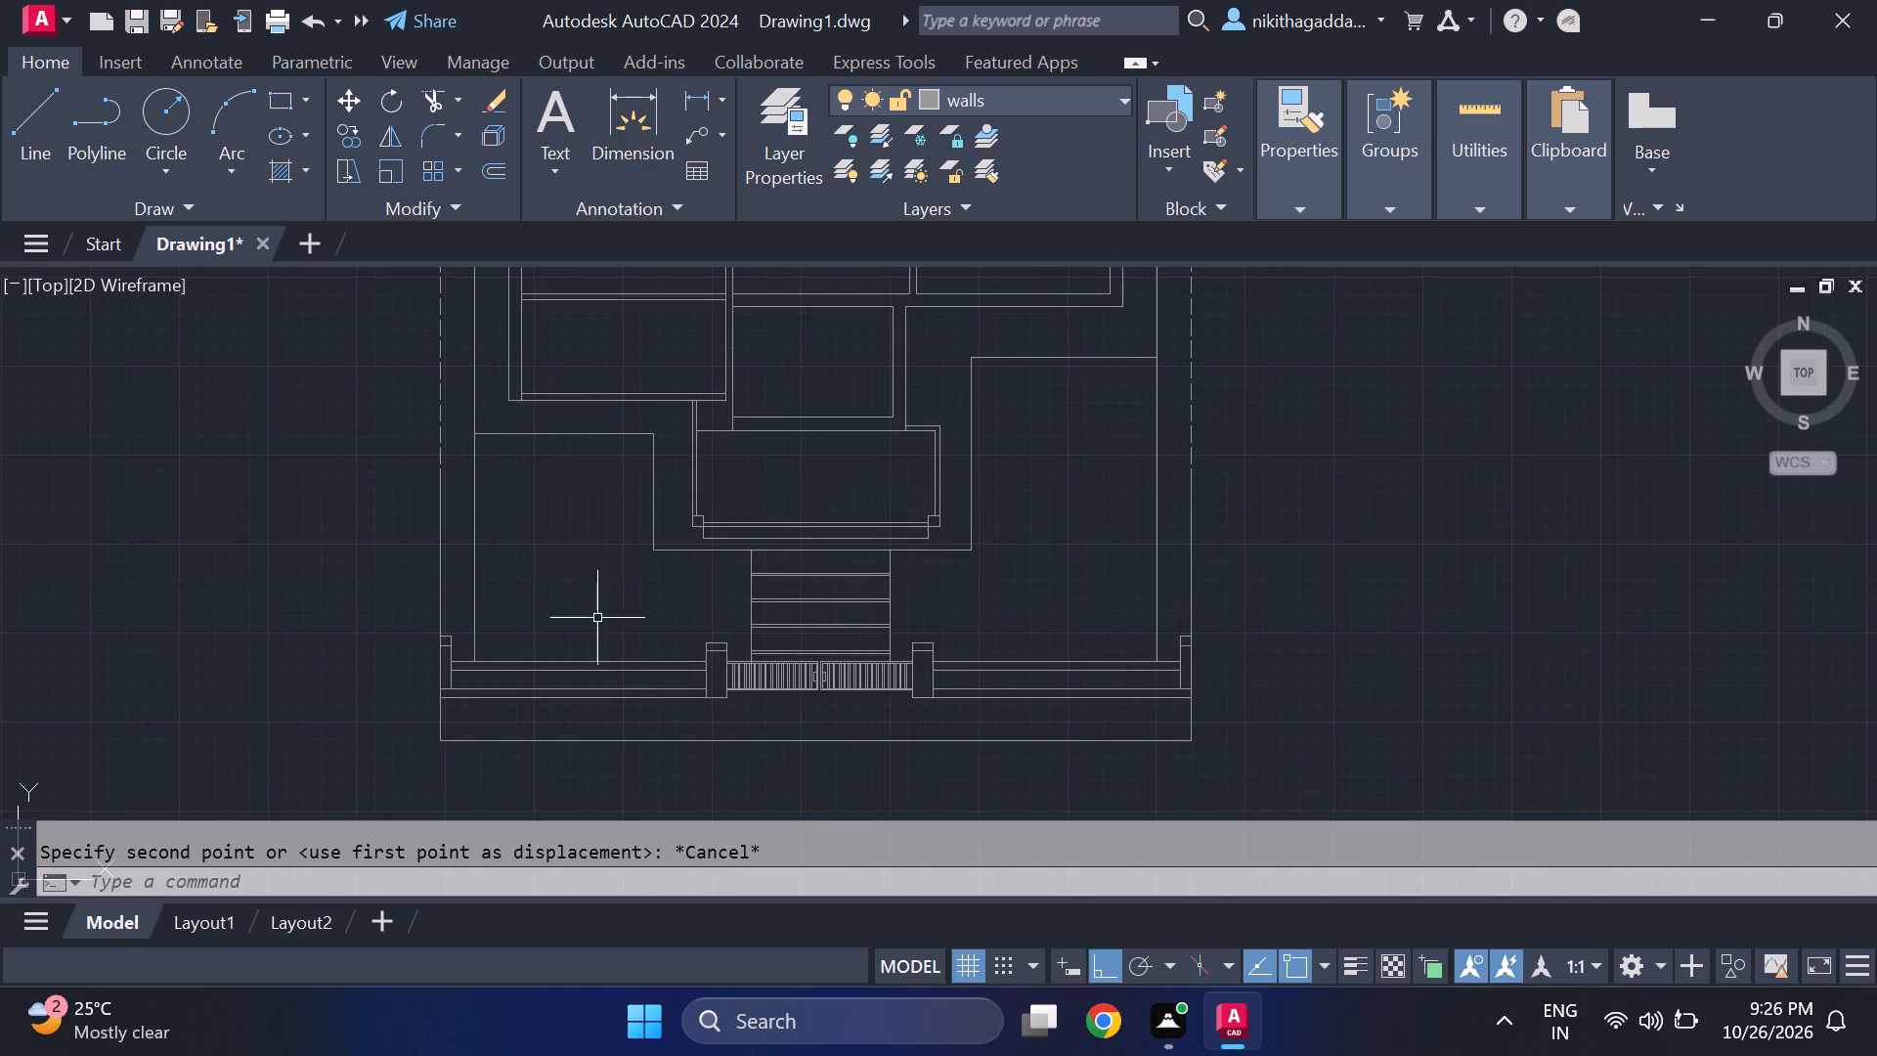
scroll(435, 595, down, 1)
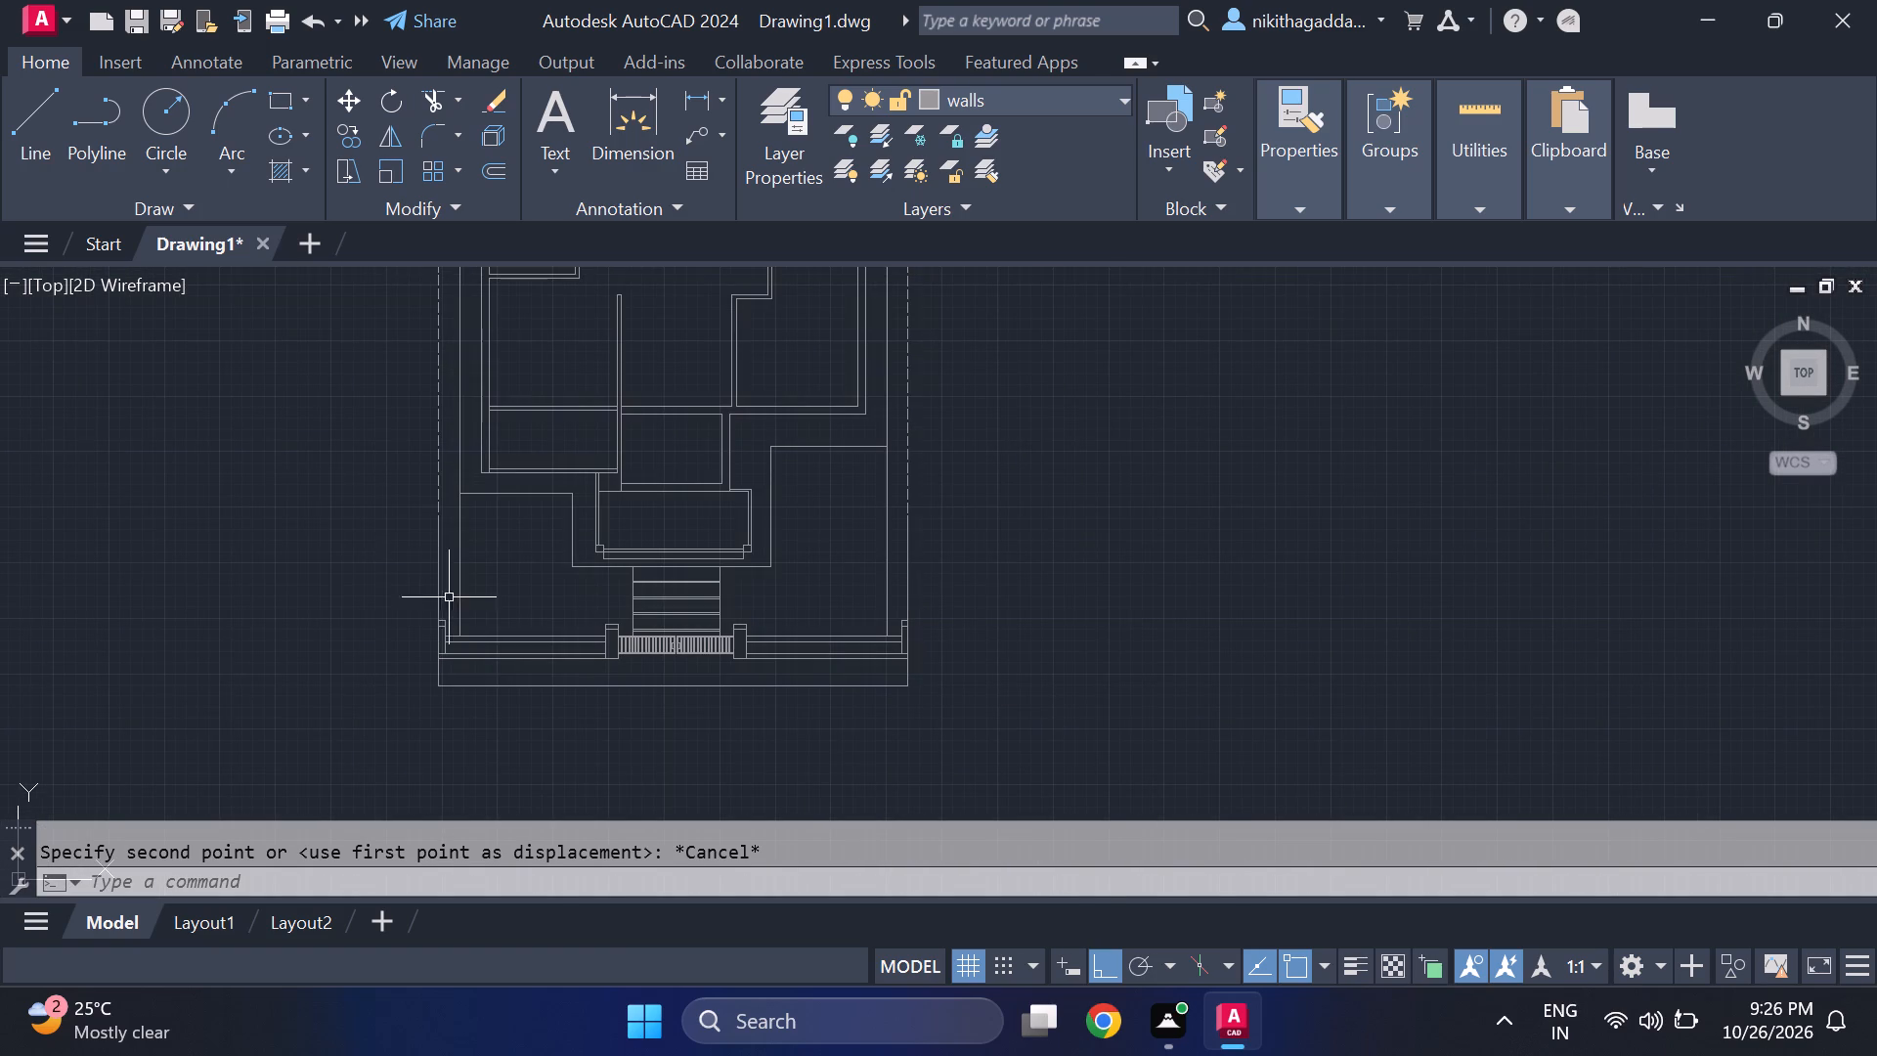
middle_drag(456, 377, 460, 382)
middle_drag(460, 382, 467, 390)
middle_drag(486, 512, 564, 727)
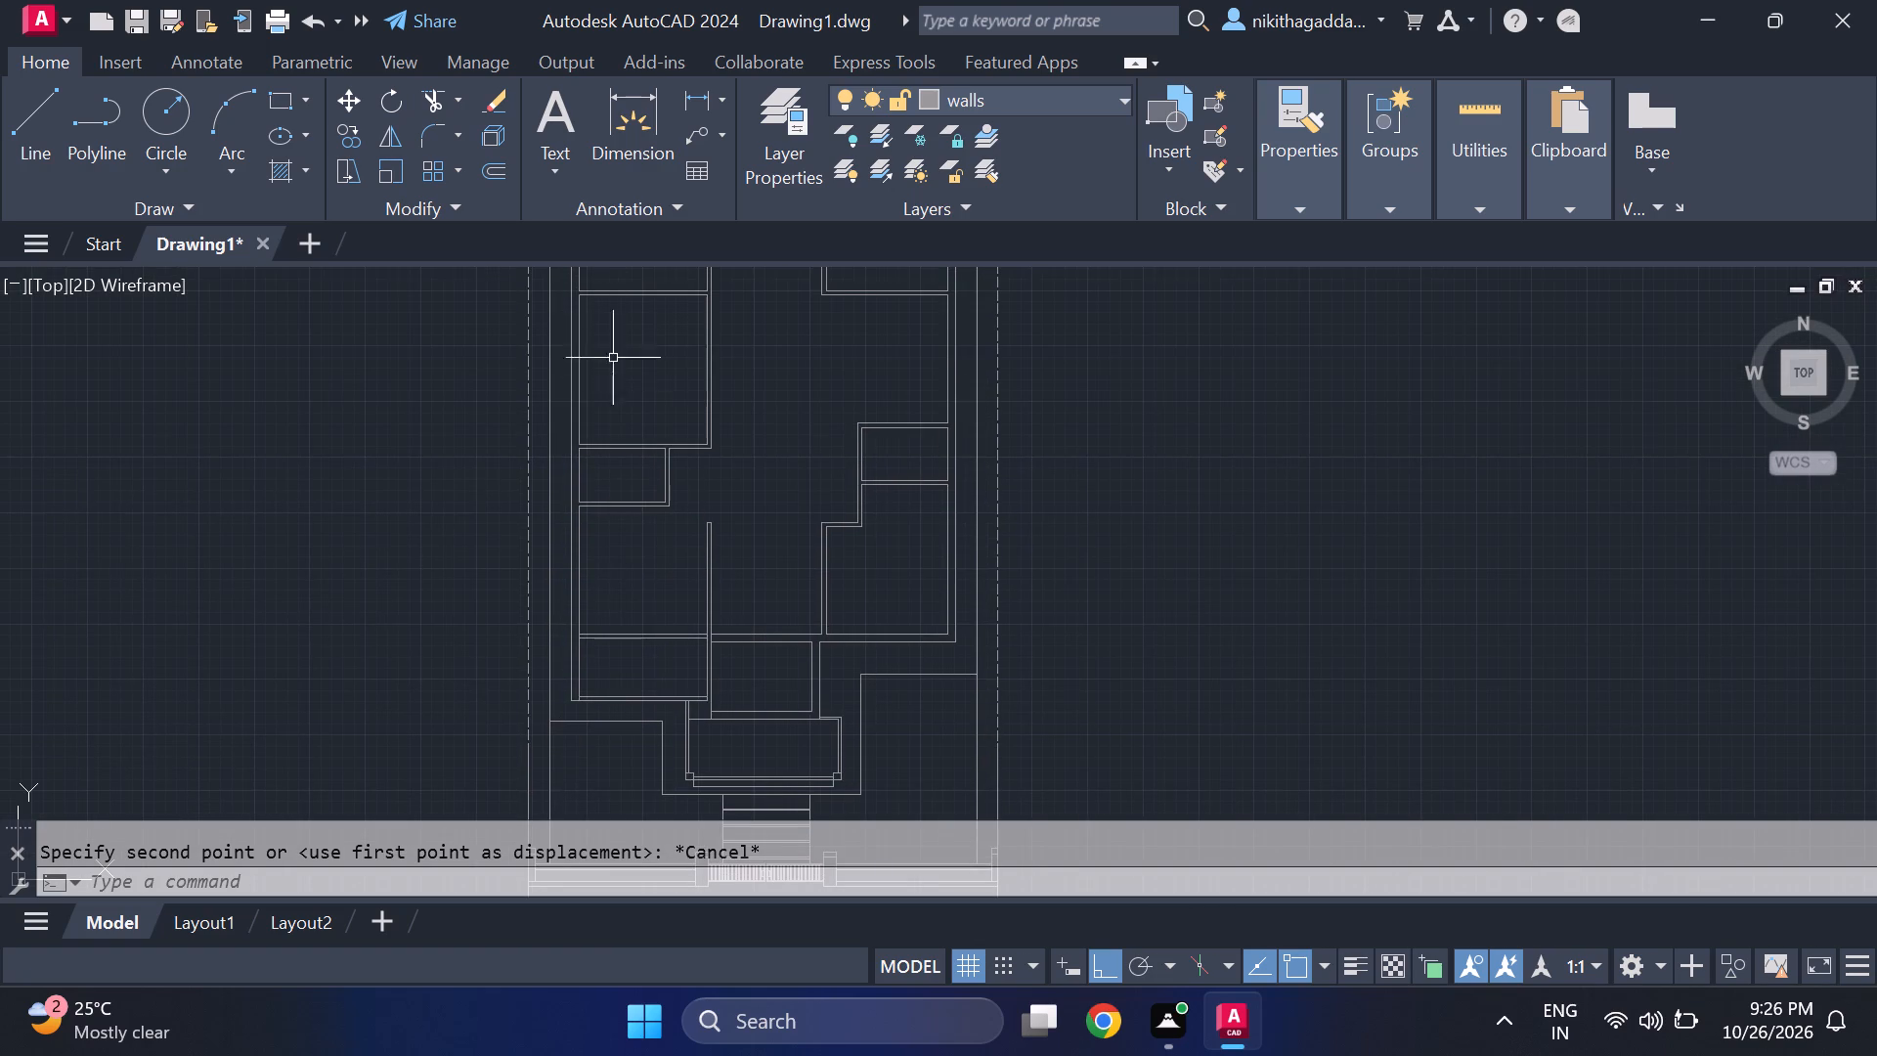
Examine the porch, entrance steps, double gate and front compound wall, together with the rooms adjoining the porch.
scroll(614, 391, up, 1)
scroll(619, 390, down, 4)
scroll(625, 453, up, 5)
middle_drag(608, 571, 645, 407)
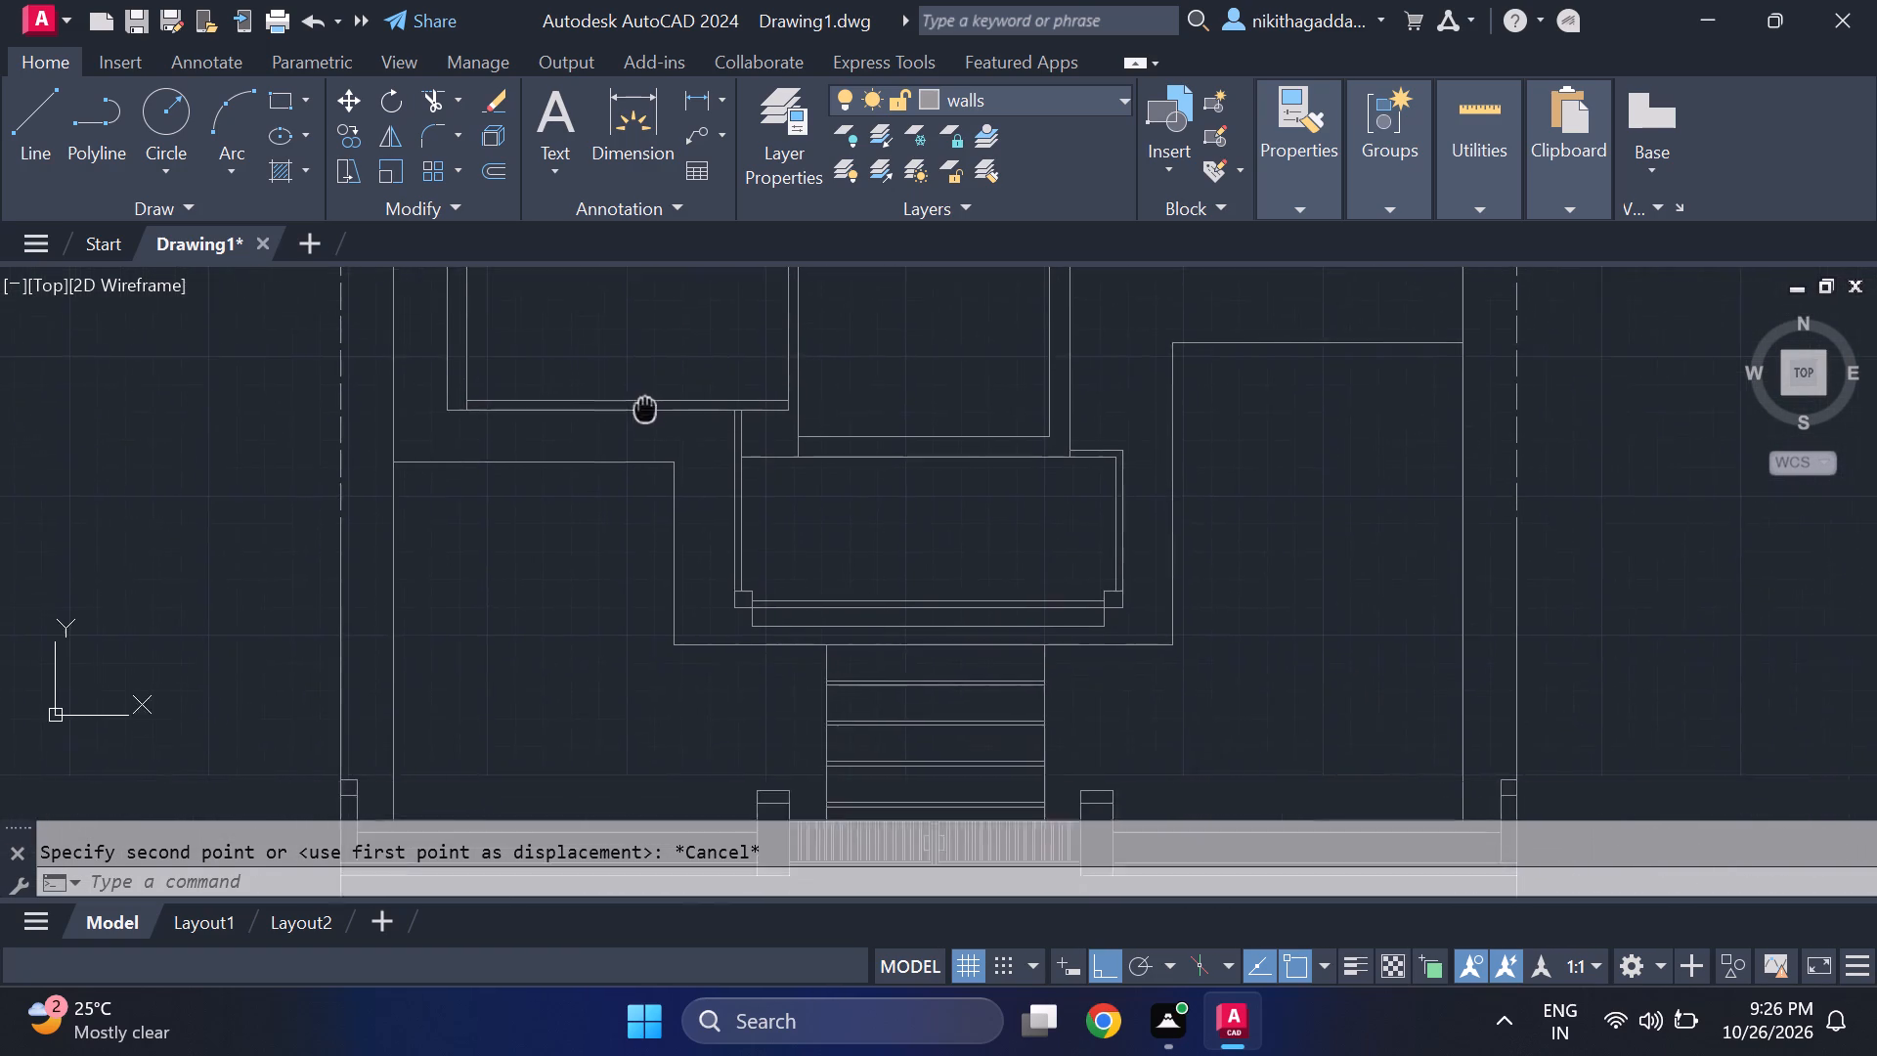
middle_drag(645, 407, 631, 361)
scroll(628, 358, down, 2)
scroll(609, 539, up, 3)
middle_drag(669, 482, 627, 532)
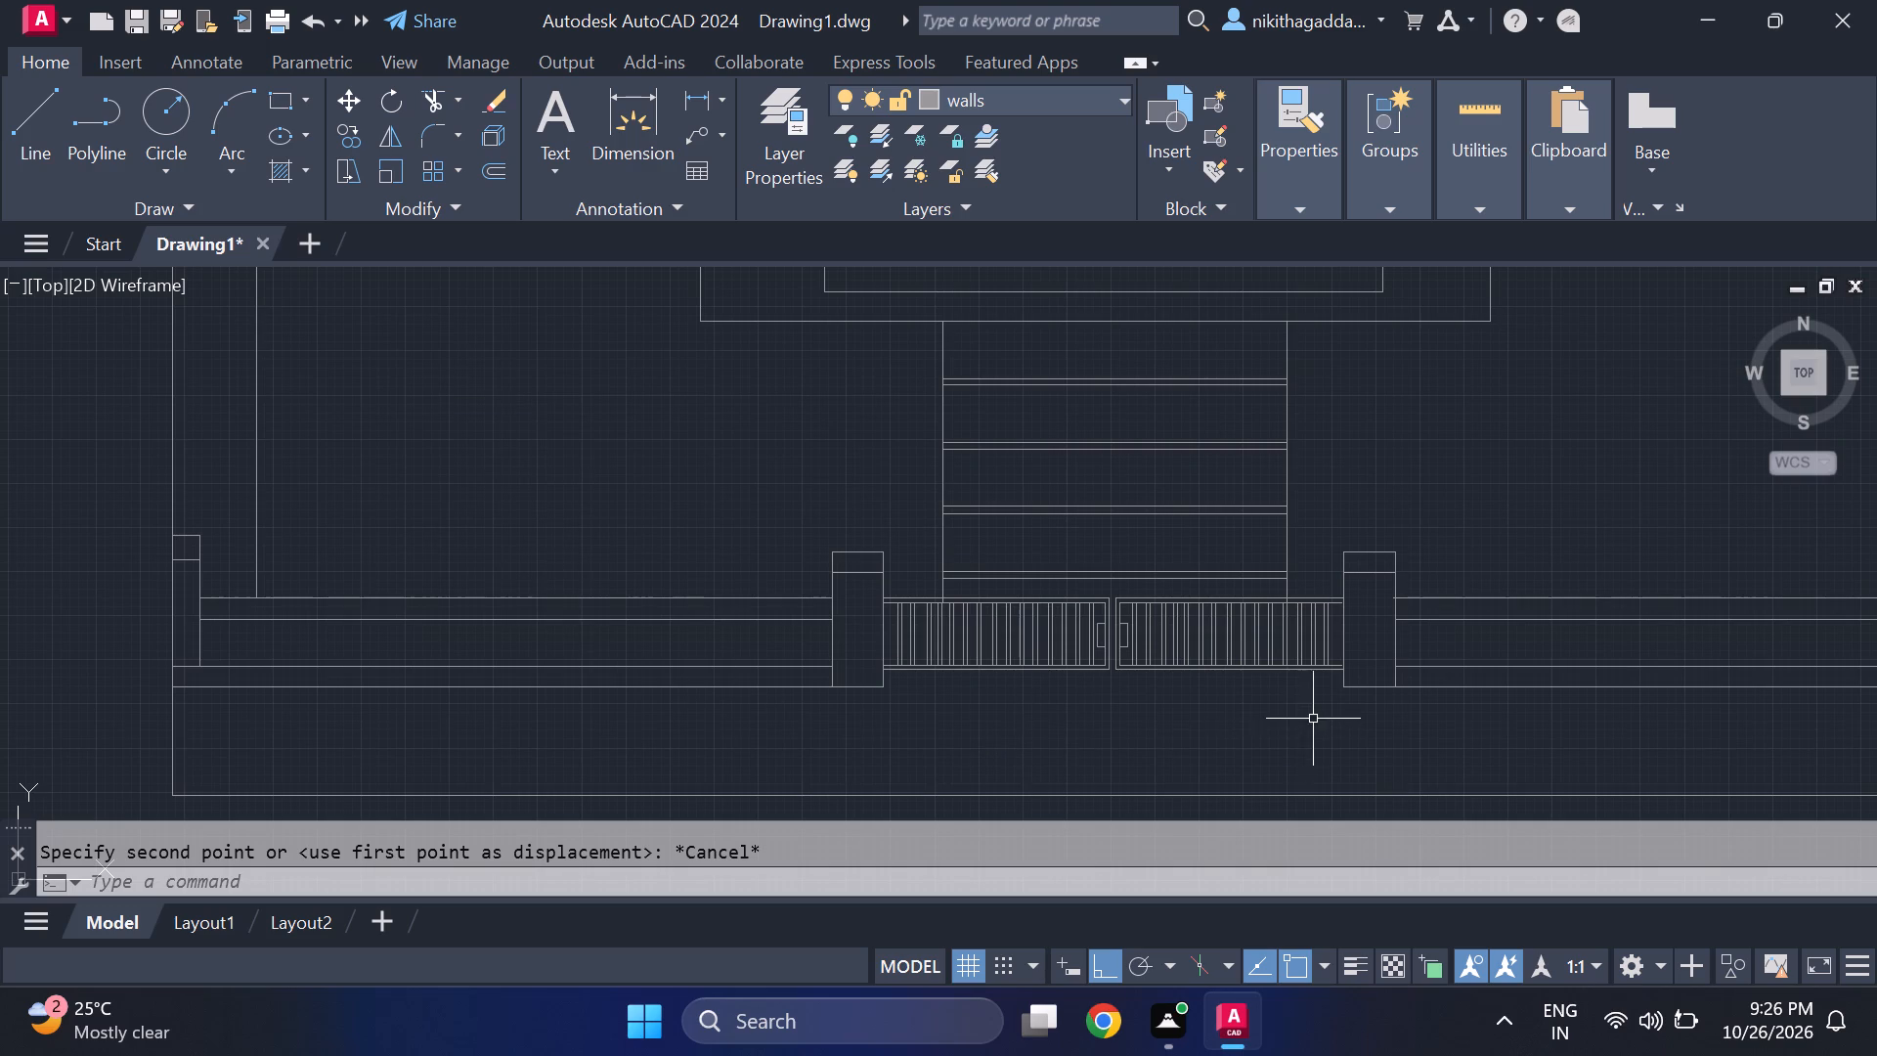
middle_drag(1286, 711, 990, 618)
scroll(988, 588, down, 3)
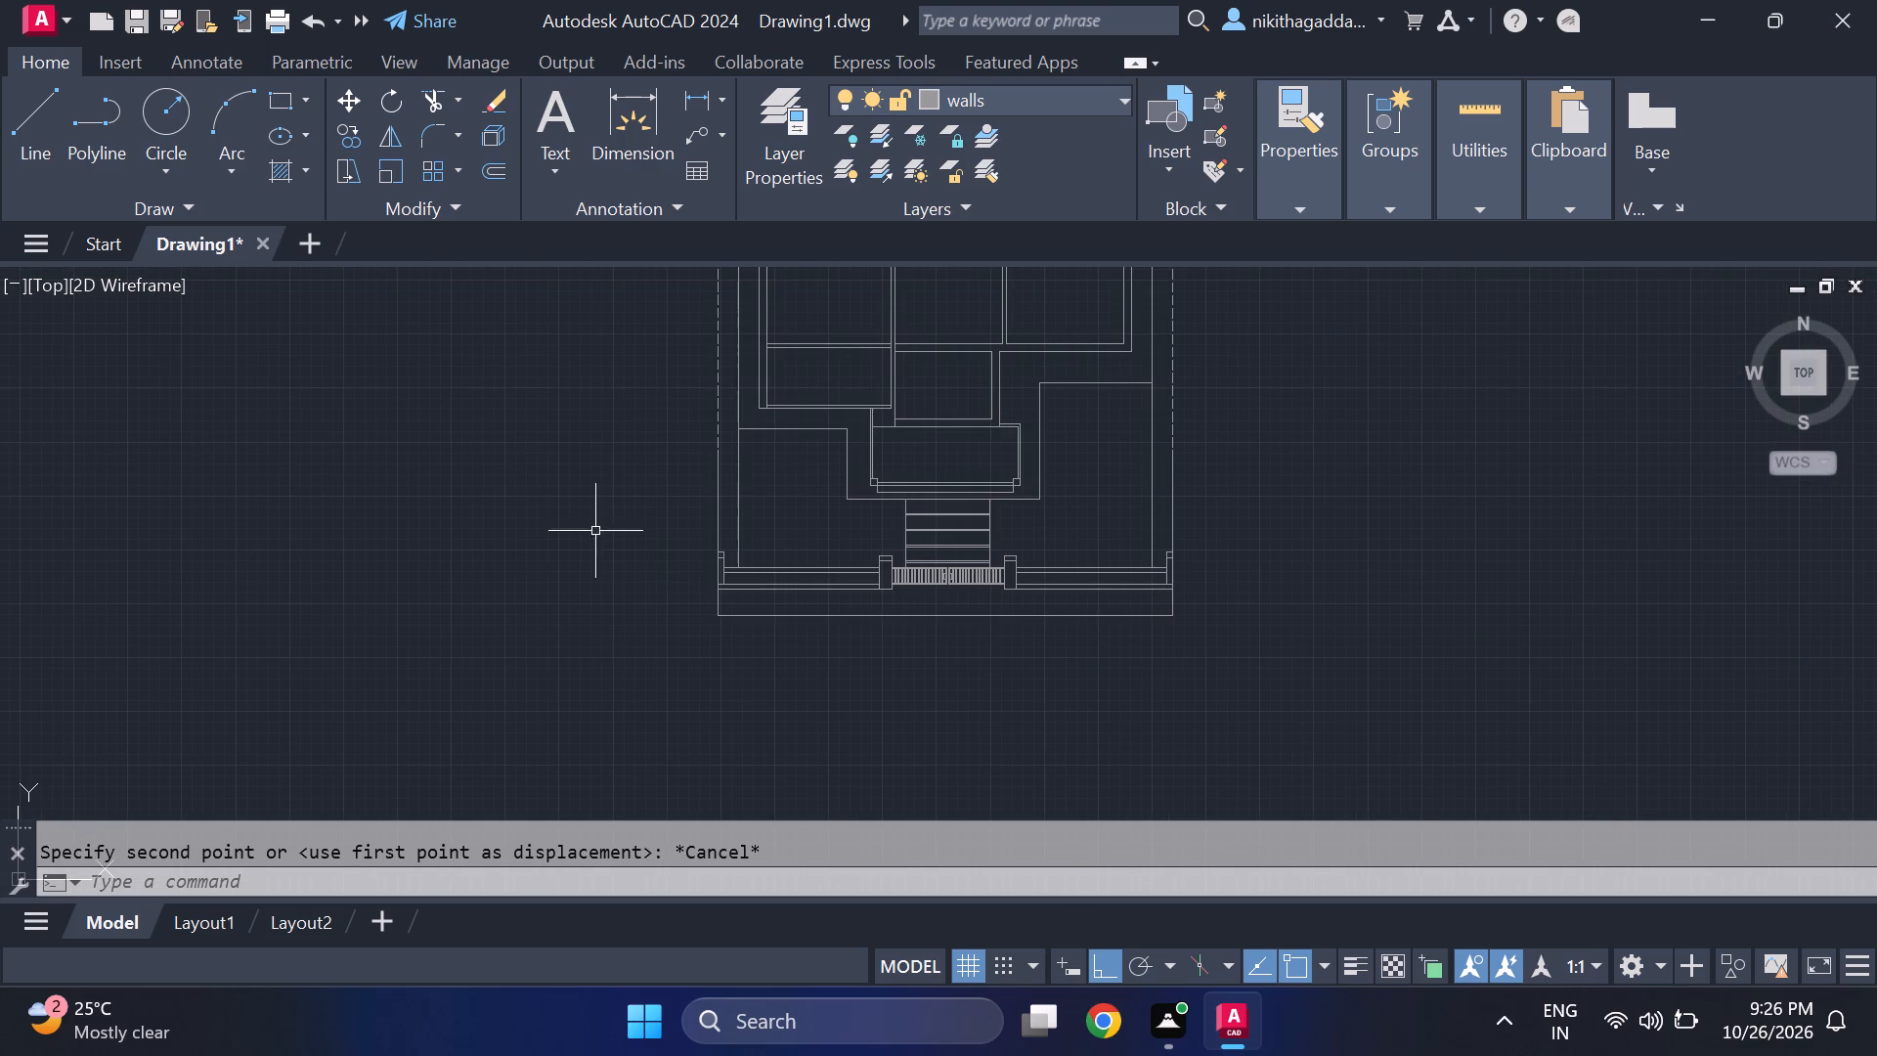
scroll(813, 575, up, 1)
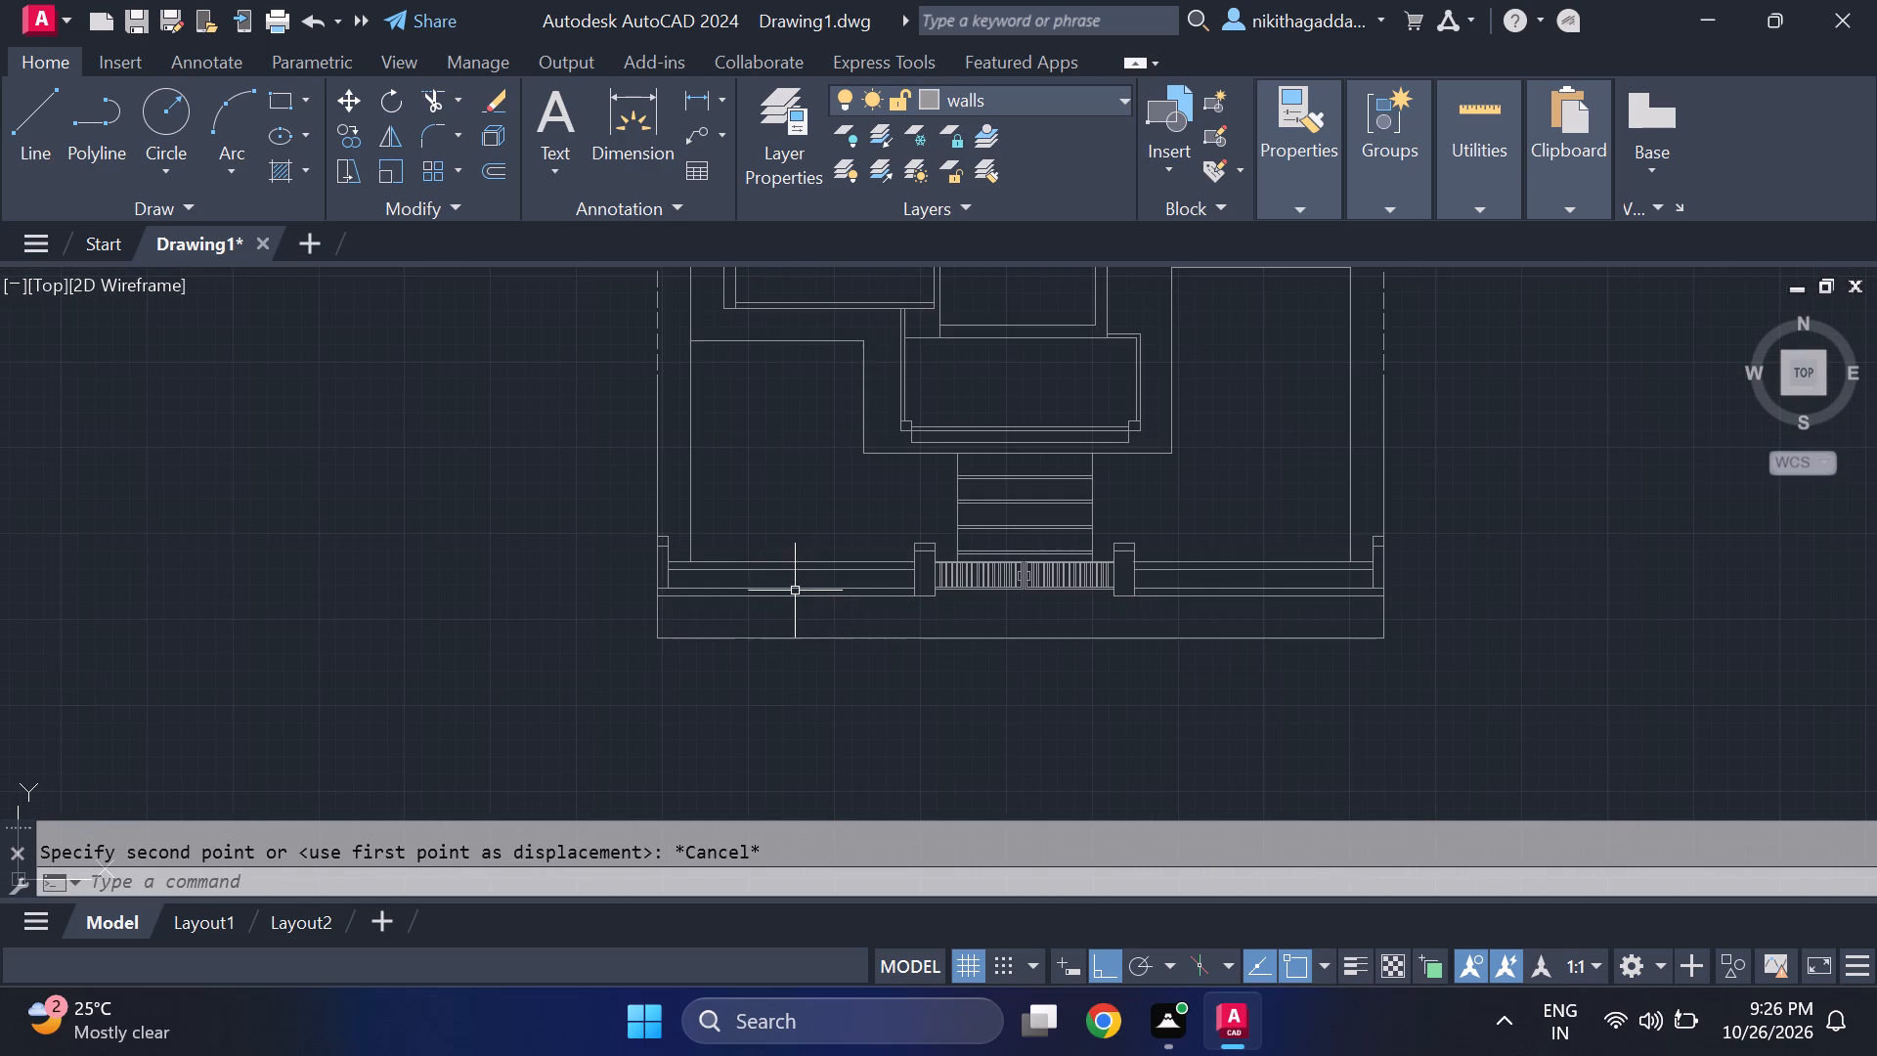
scroll(763, 570, up, 1)
middle_drag(782, 517, 655, 707)
scroll(736, 596, up, 1)
scroll(684, 606, down, 2)
middle_drag(771, 501, 647, 688)
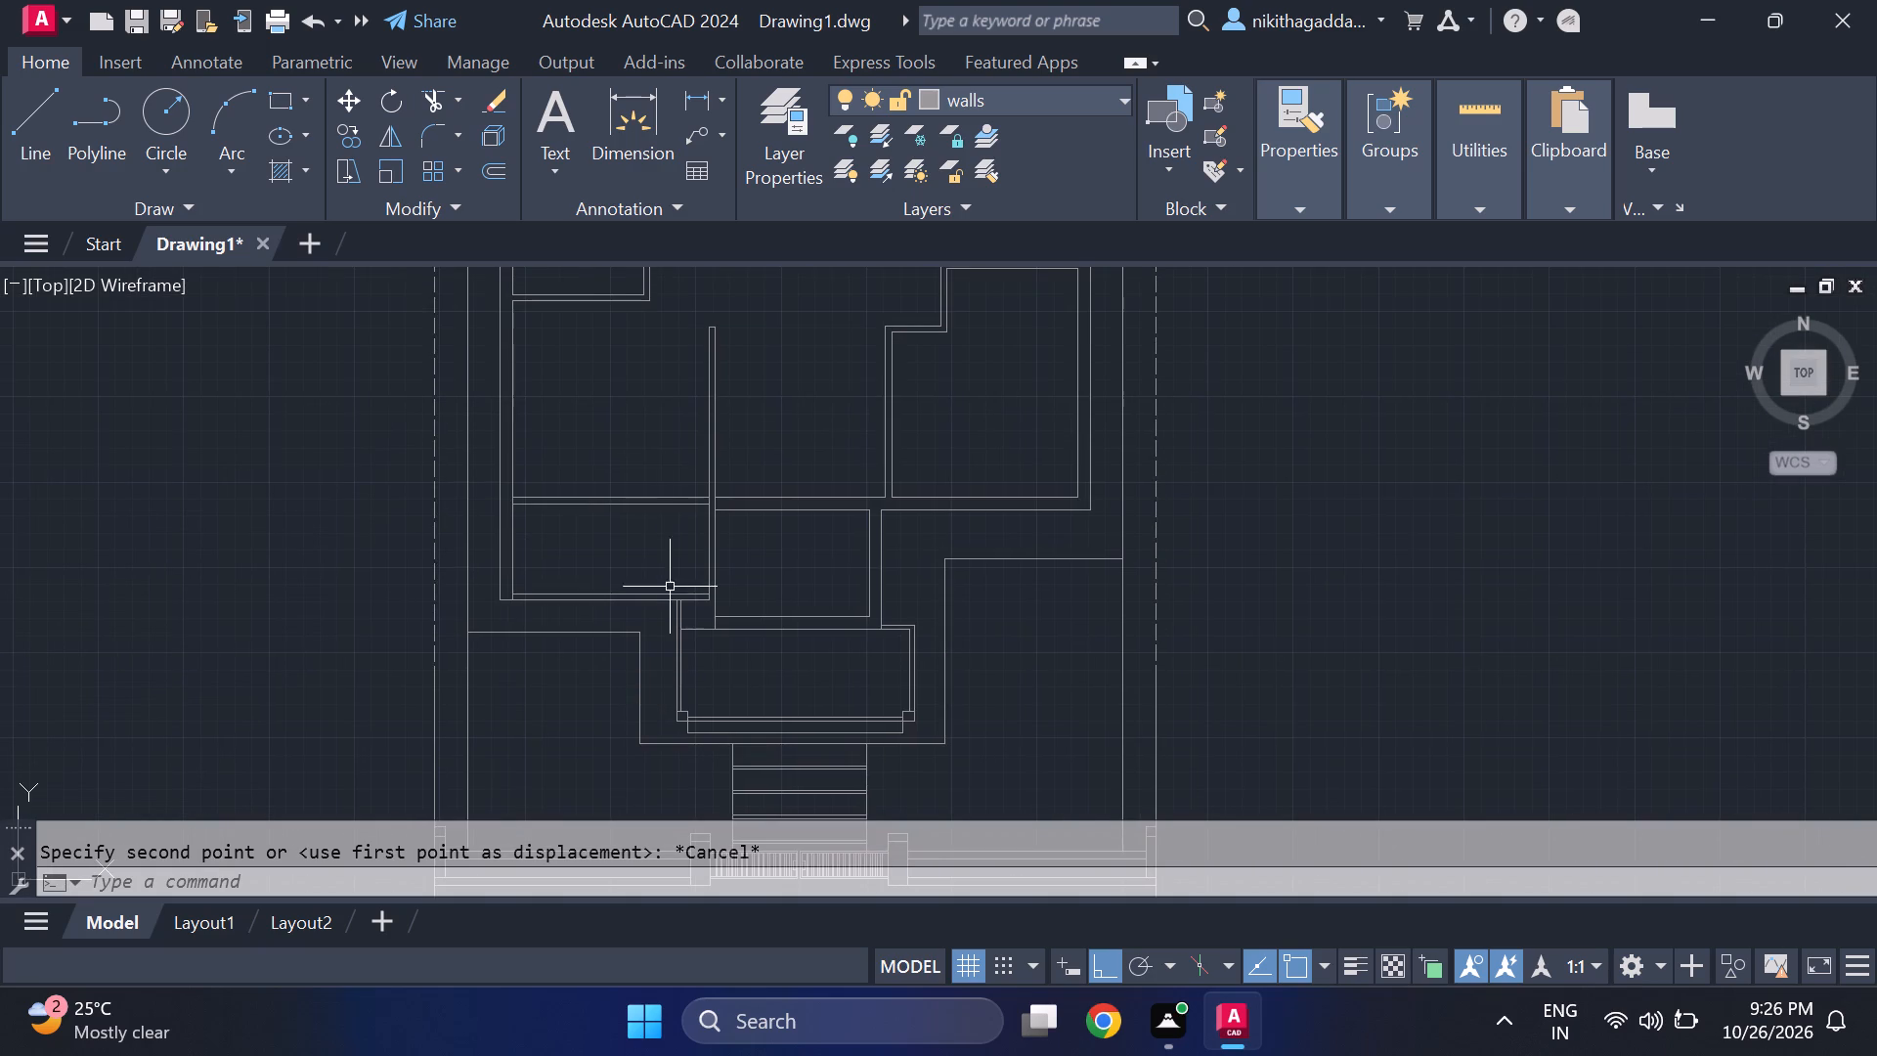
Examine the interior wall layout from the rear rooms through the central hall to the front rooms and porch.
scroll(591, 492, down, 3)
scroll(607, 458, up, 1)
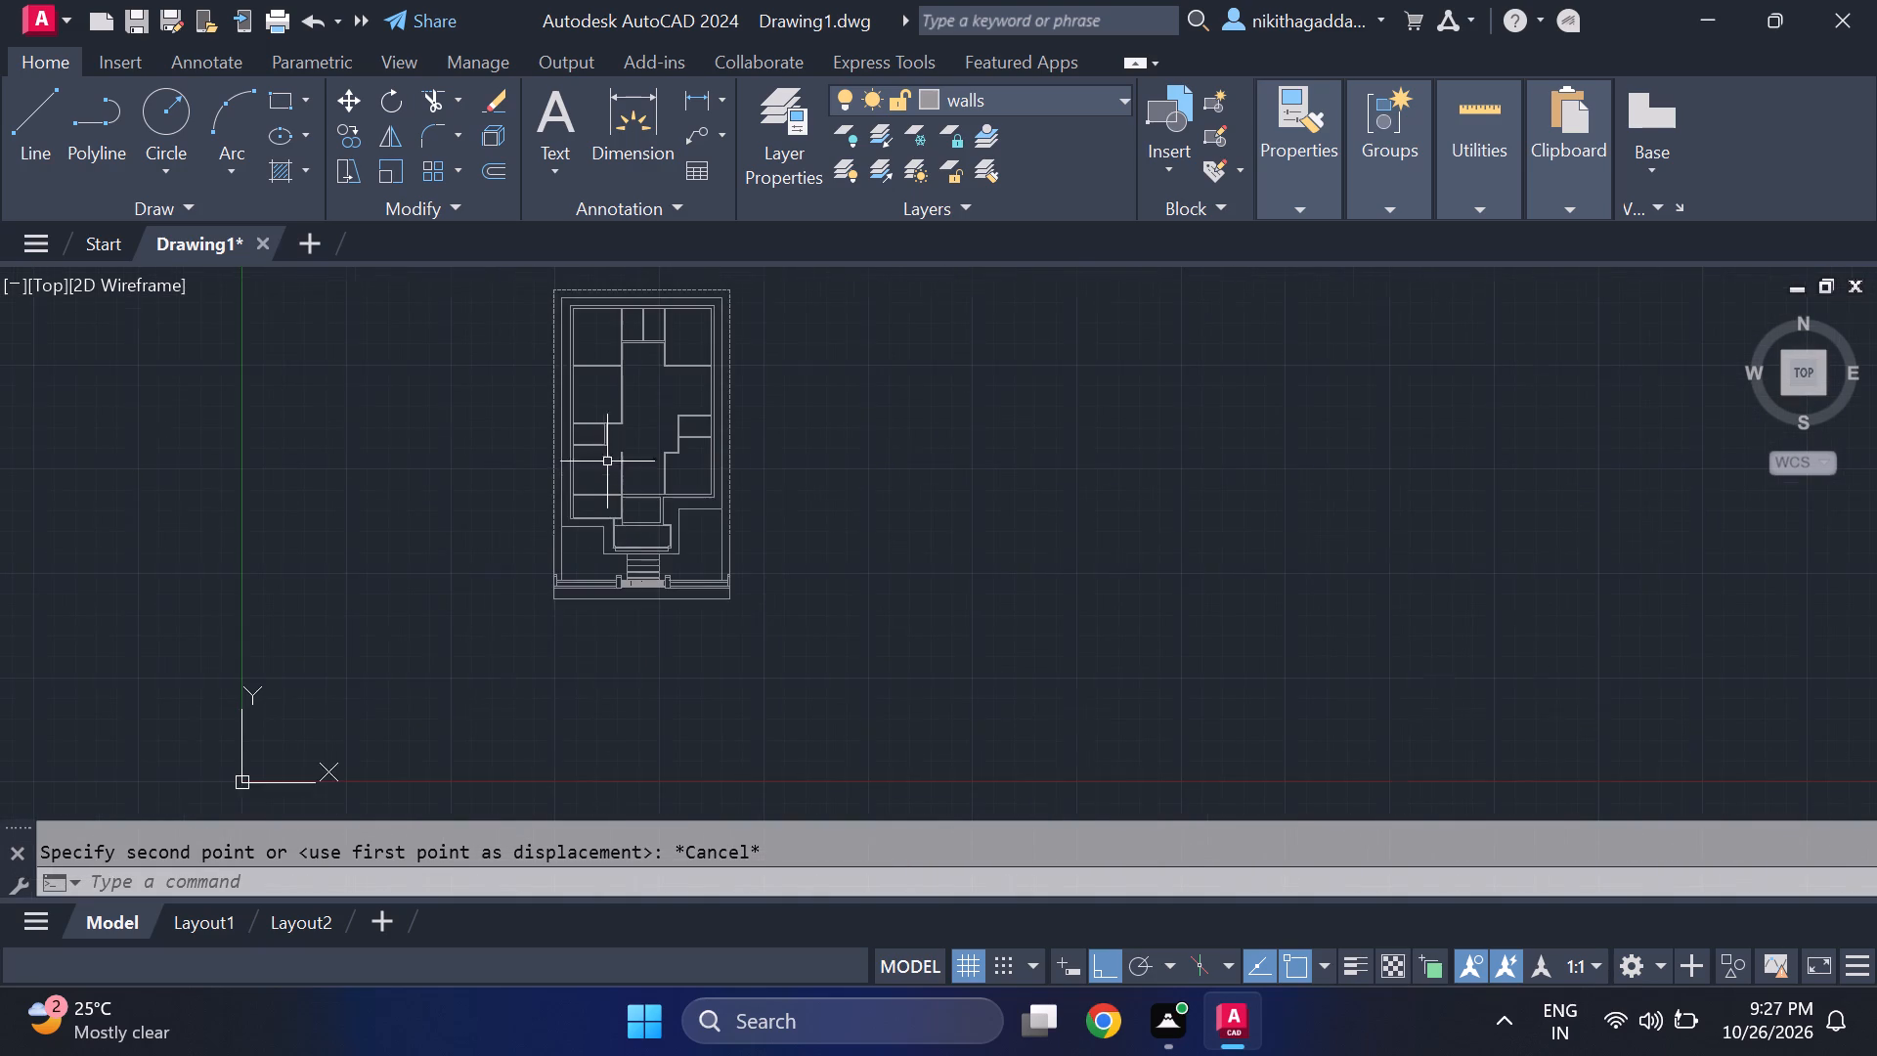
scroll(607, 458, up, 1)
middle_drag(607, 453, 617, 678)
scroll(599, 609, up, 1)
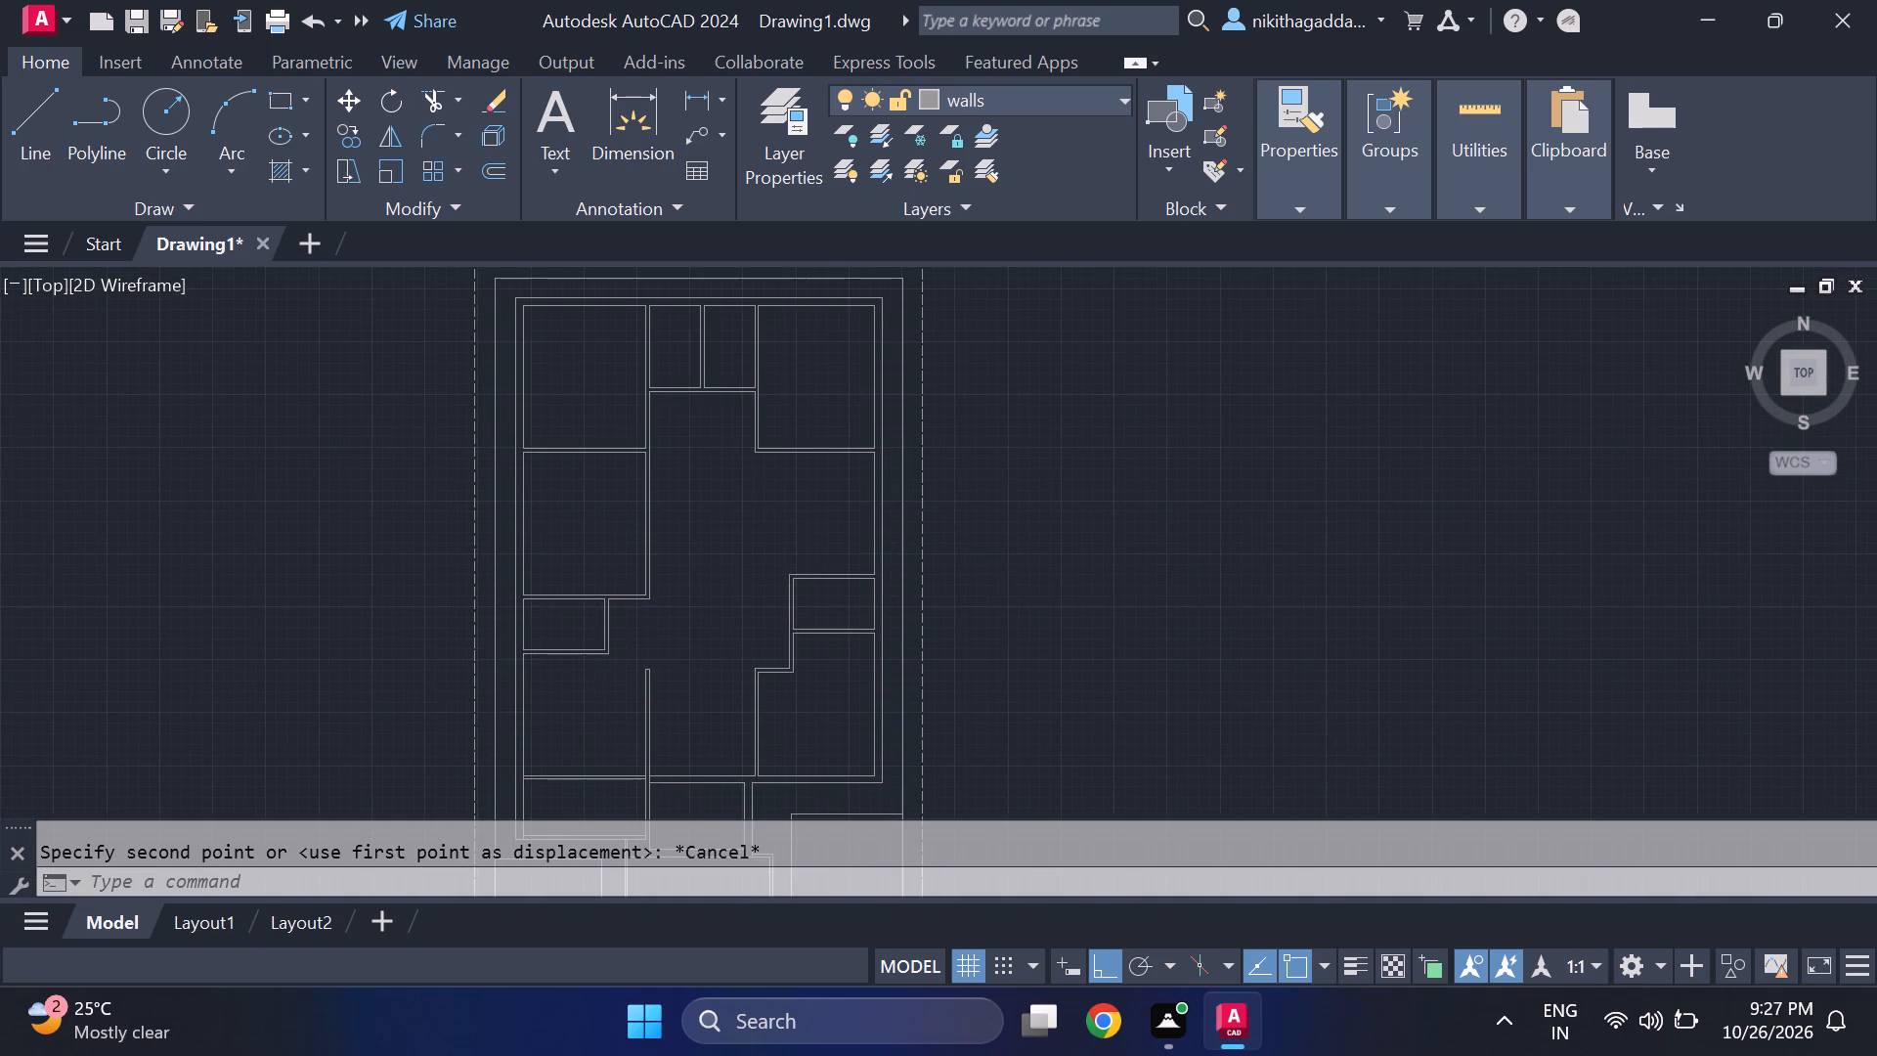
middle_drag(617, 472, 619, 612)
middle_drag(582, 499, 629, 707)
middle_drag(627, 705, 557, 303)
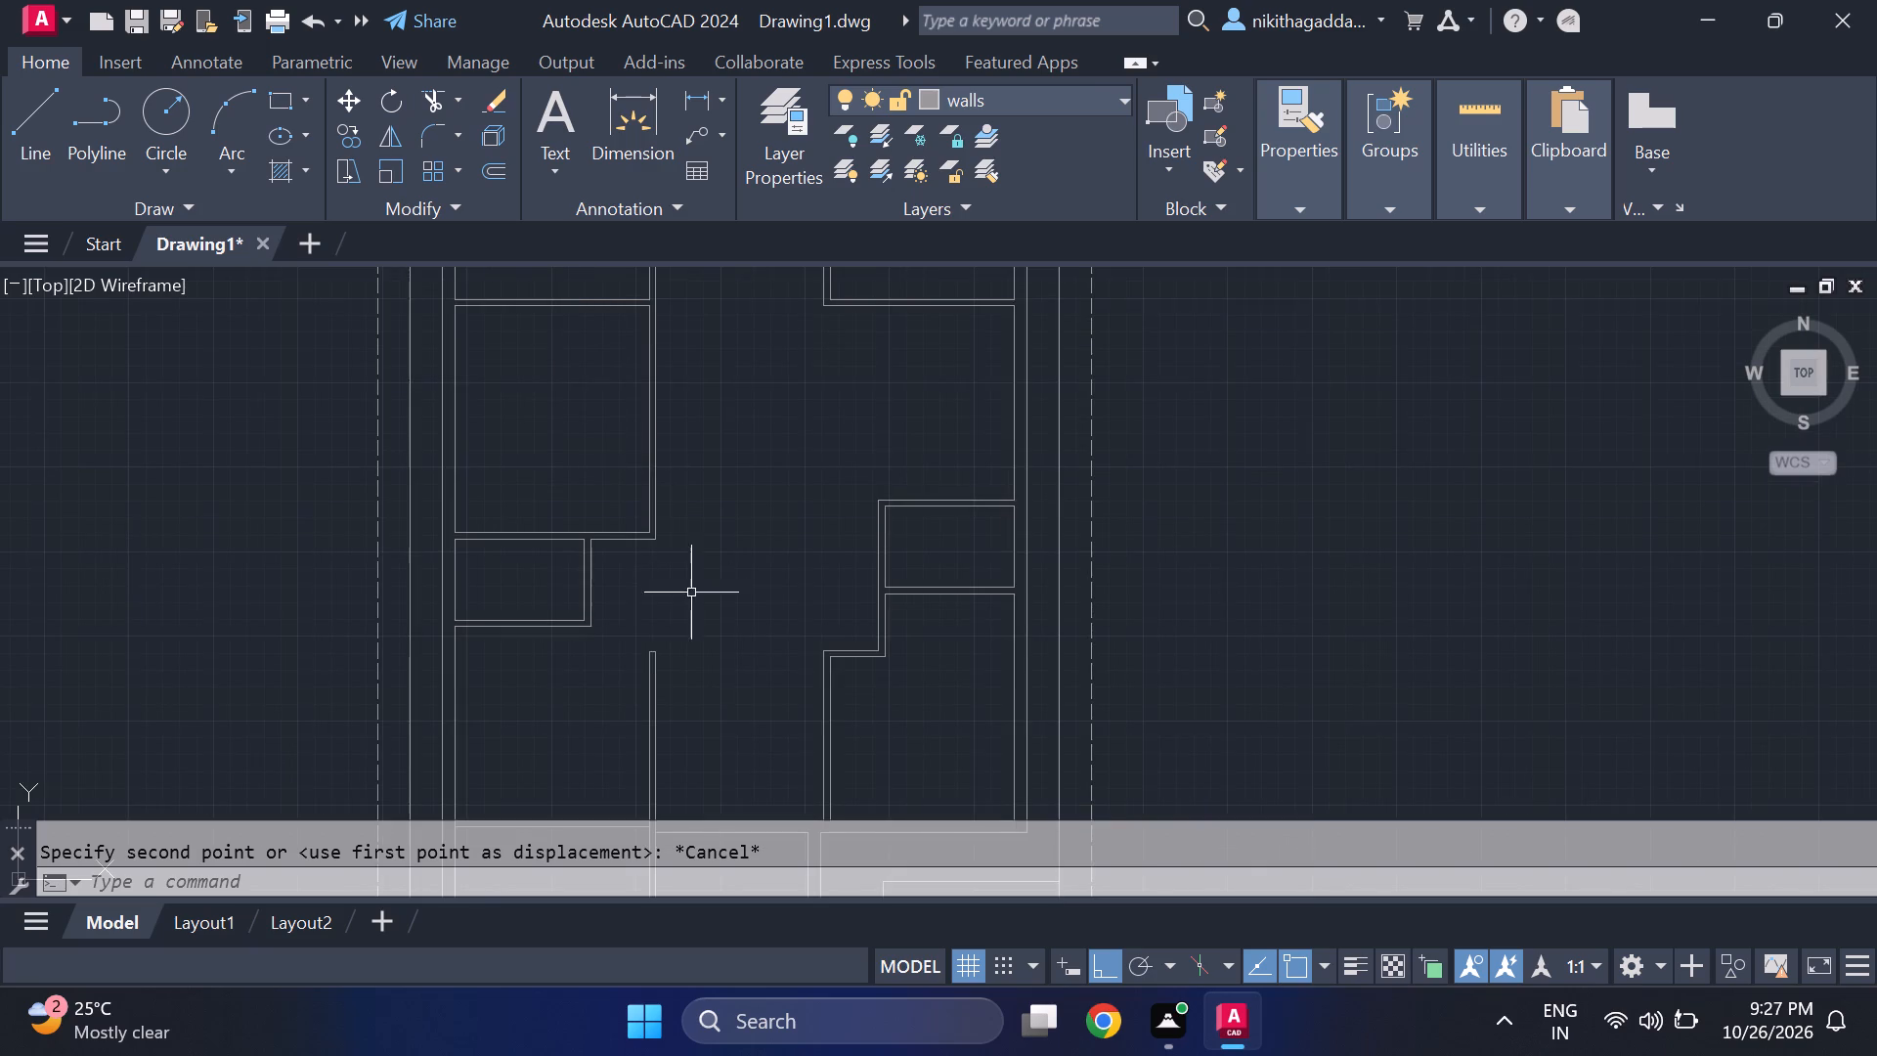
middle_drag(690, 594, 523, 367)
scroll(528, 374, down, 2)
scroll(363, 461, up, 2)
middle_drag(405, 490, 412, 495)
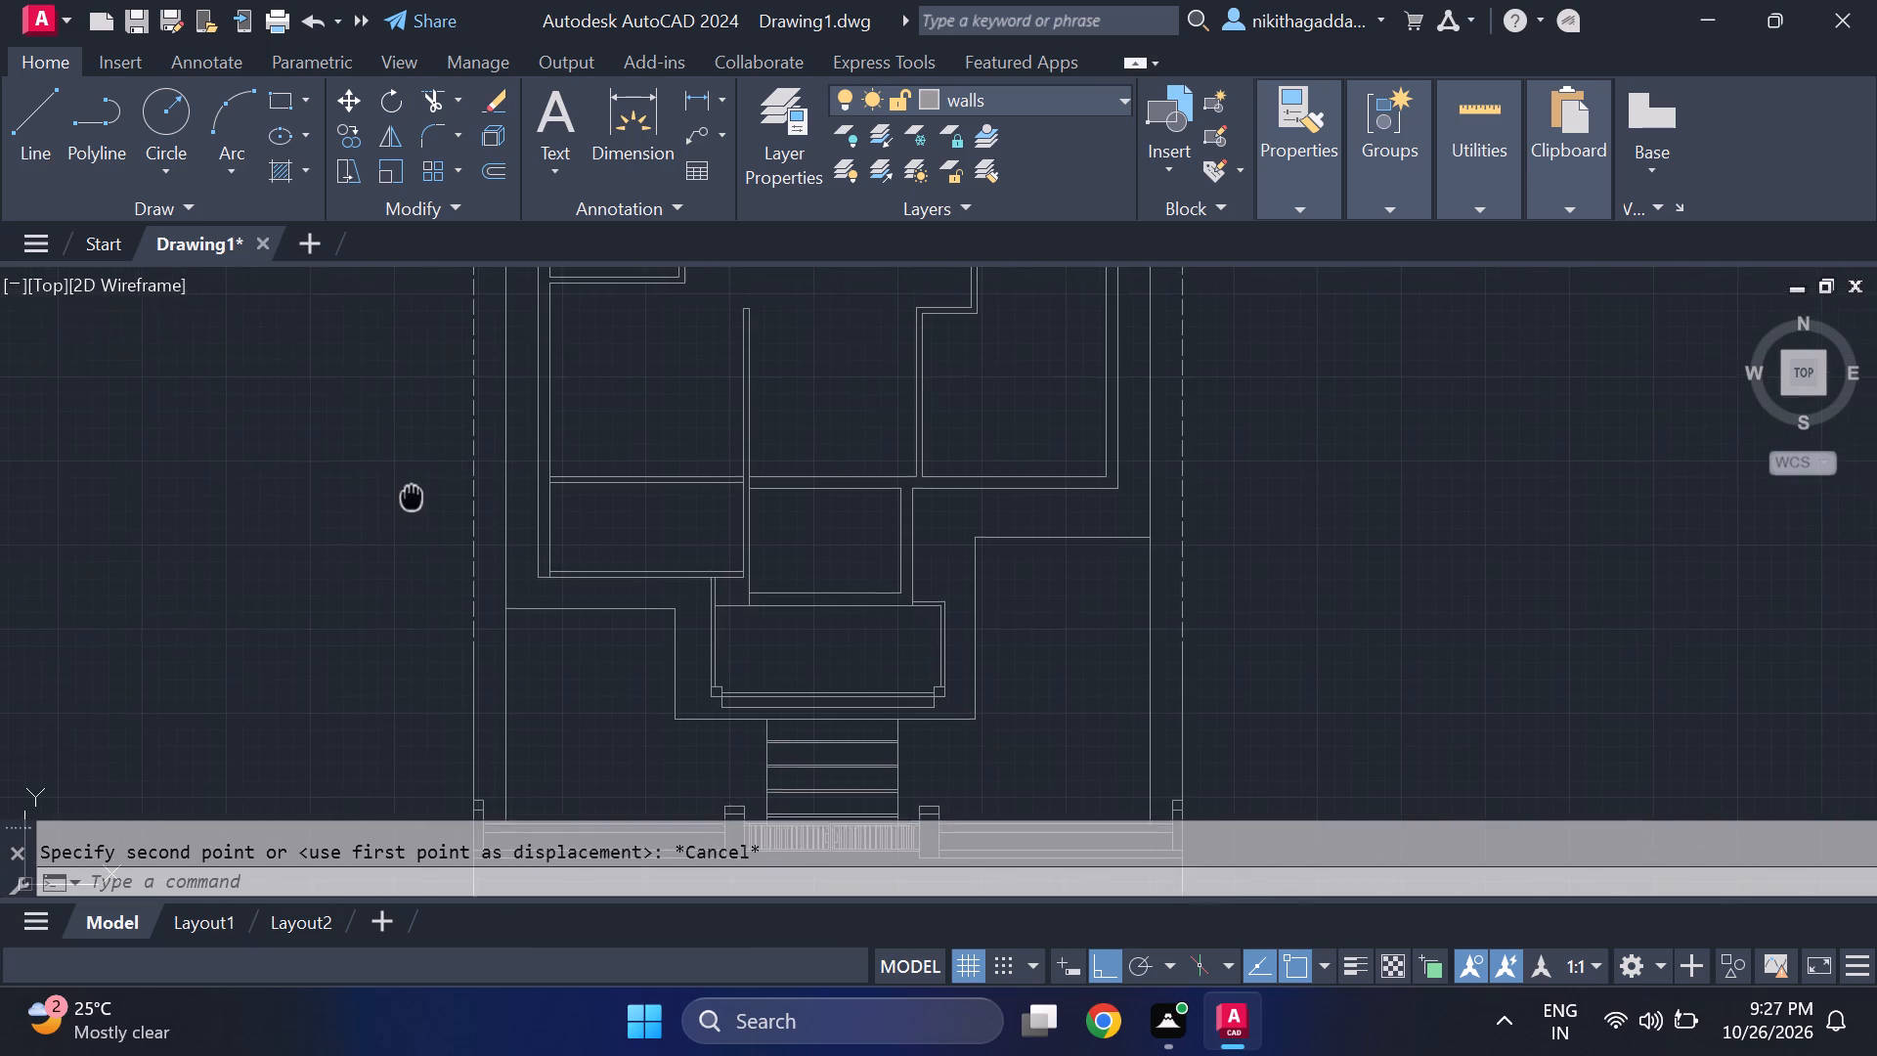
middle_drag(412, 495, 424, 660)
scroll(524, 476, up, 1)
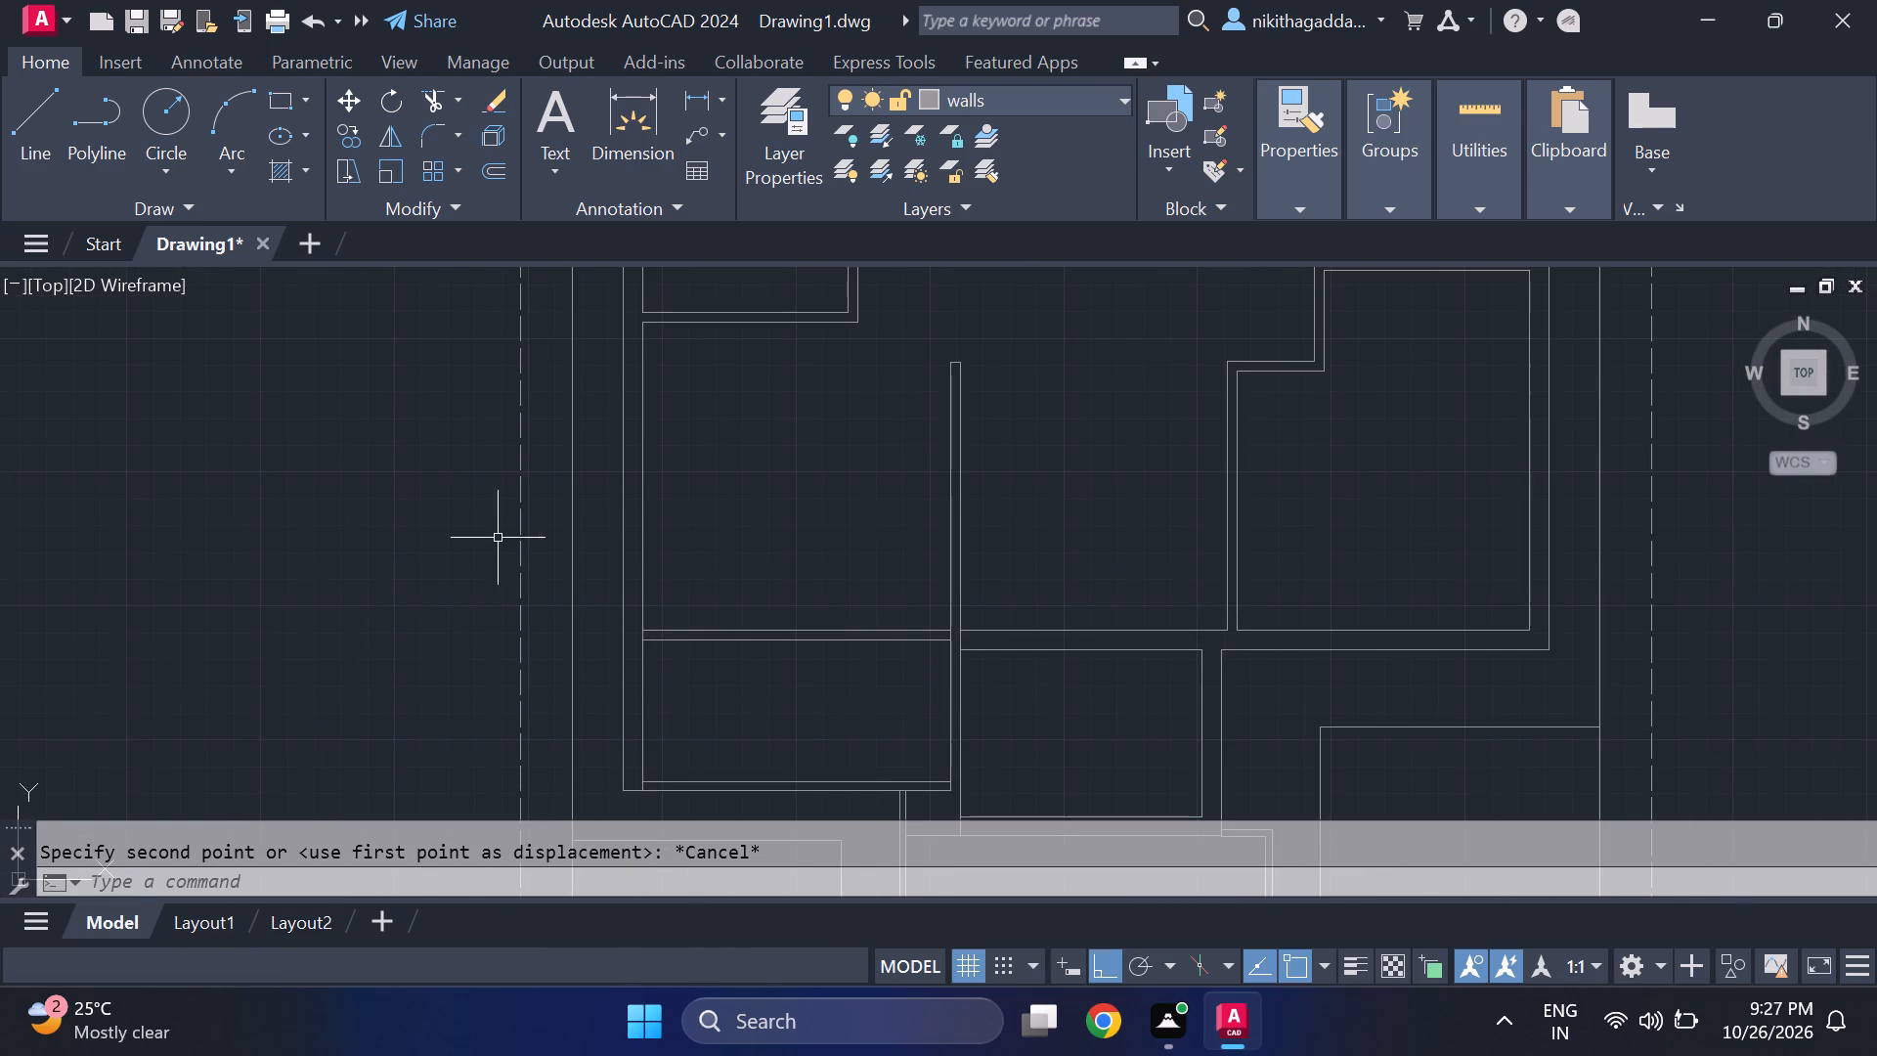
middle_drag(563, 453, 555, 532)
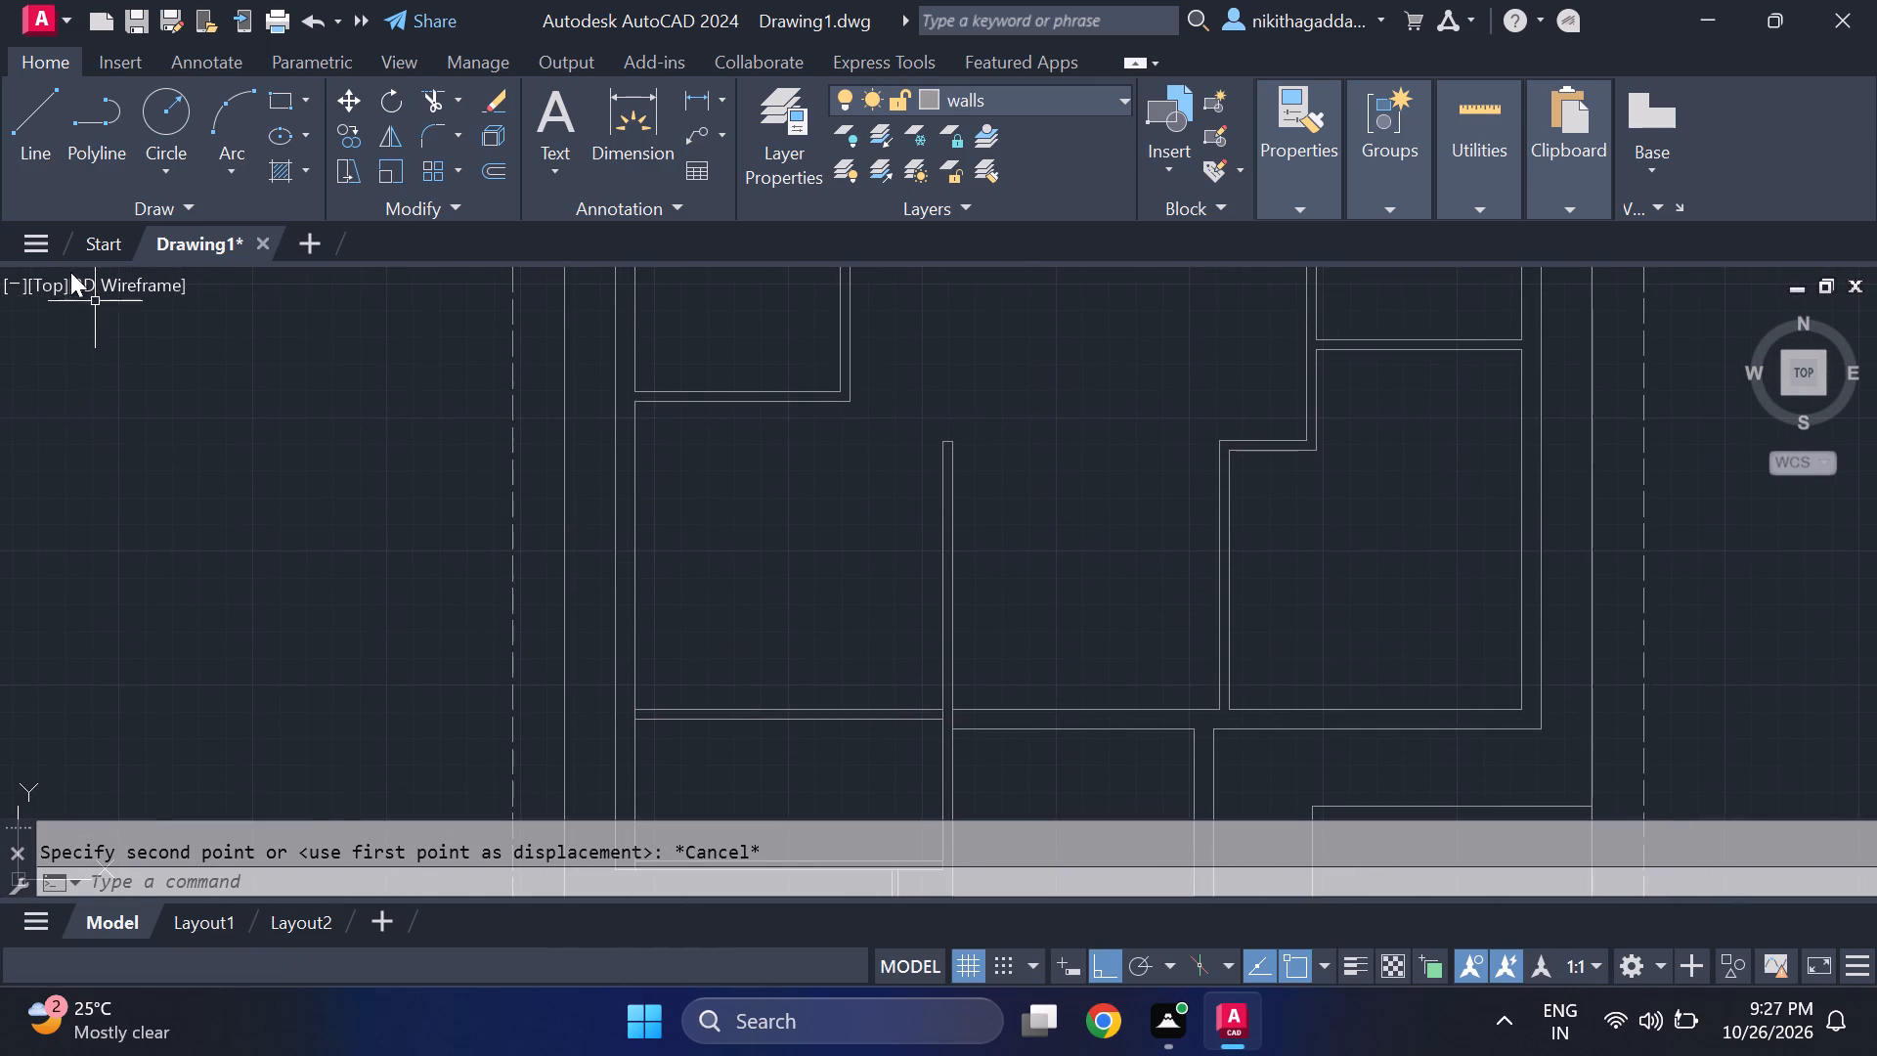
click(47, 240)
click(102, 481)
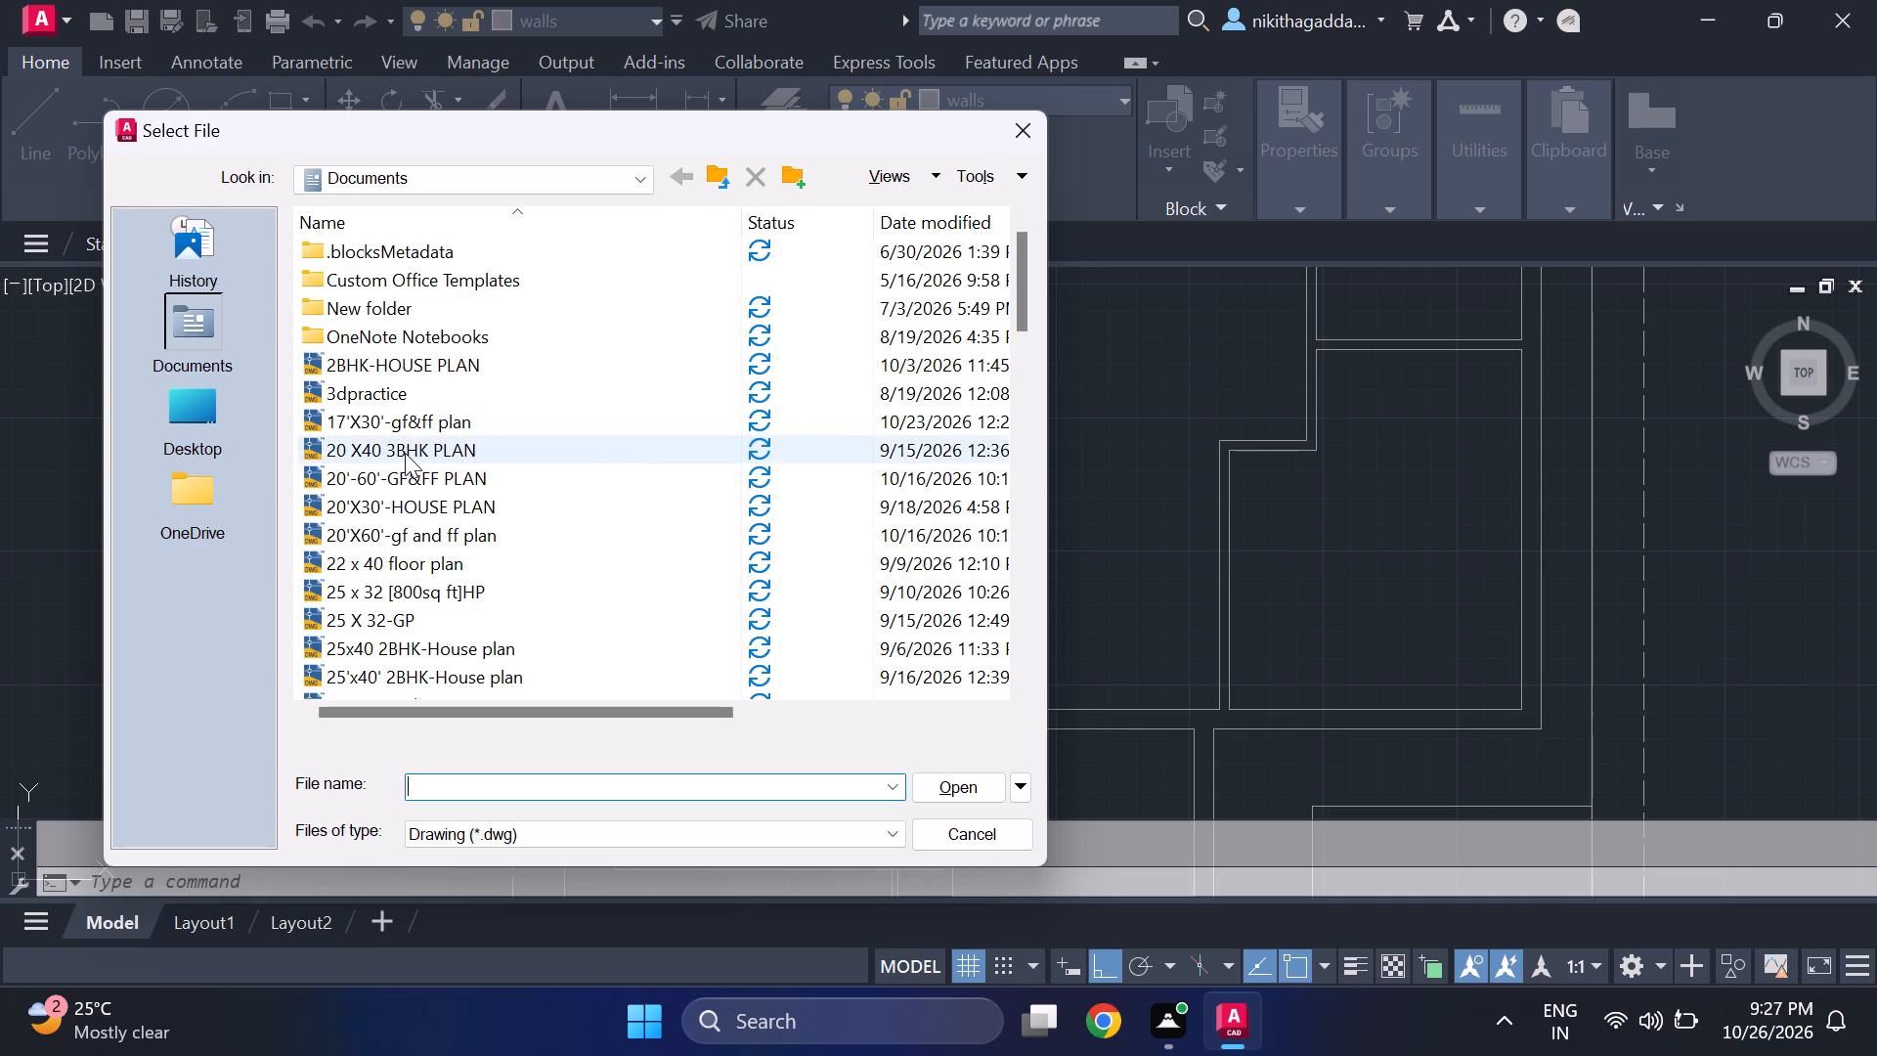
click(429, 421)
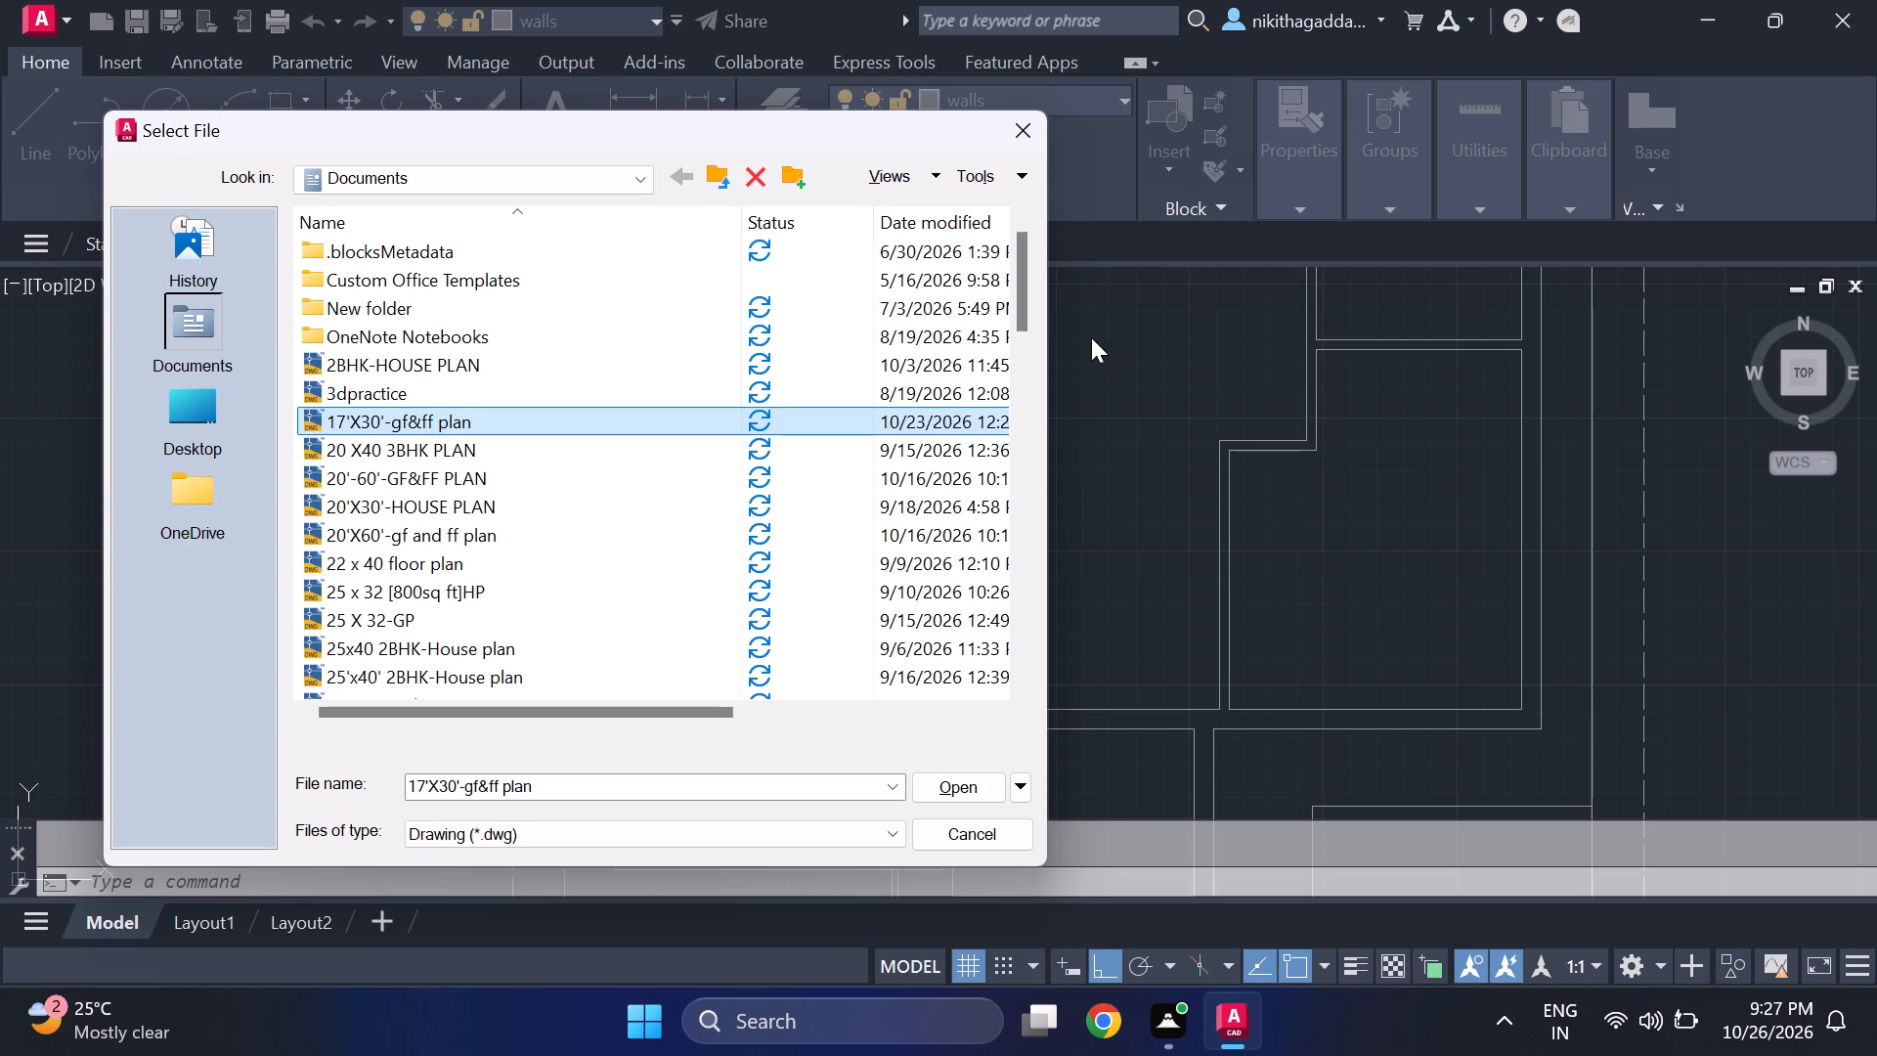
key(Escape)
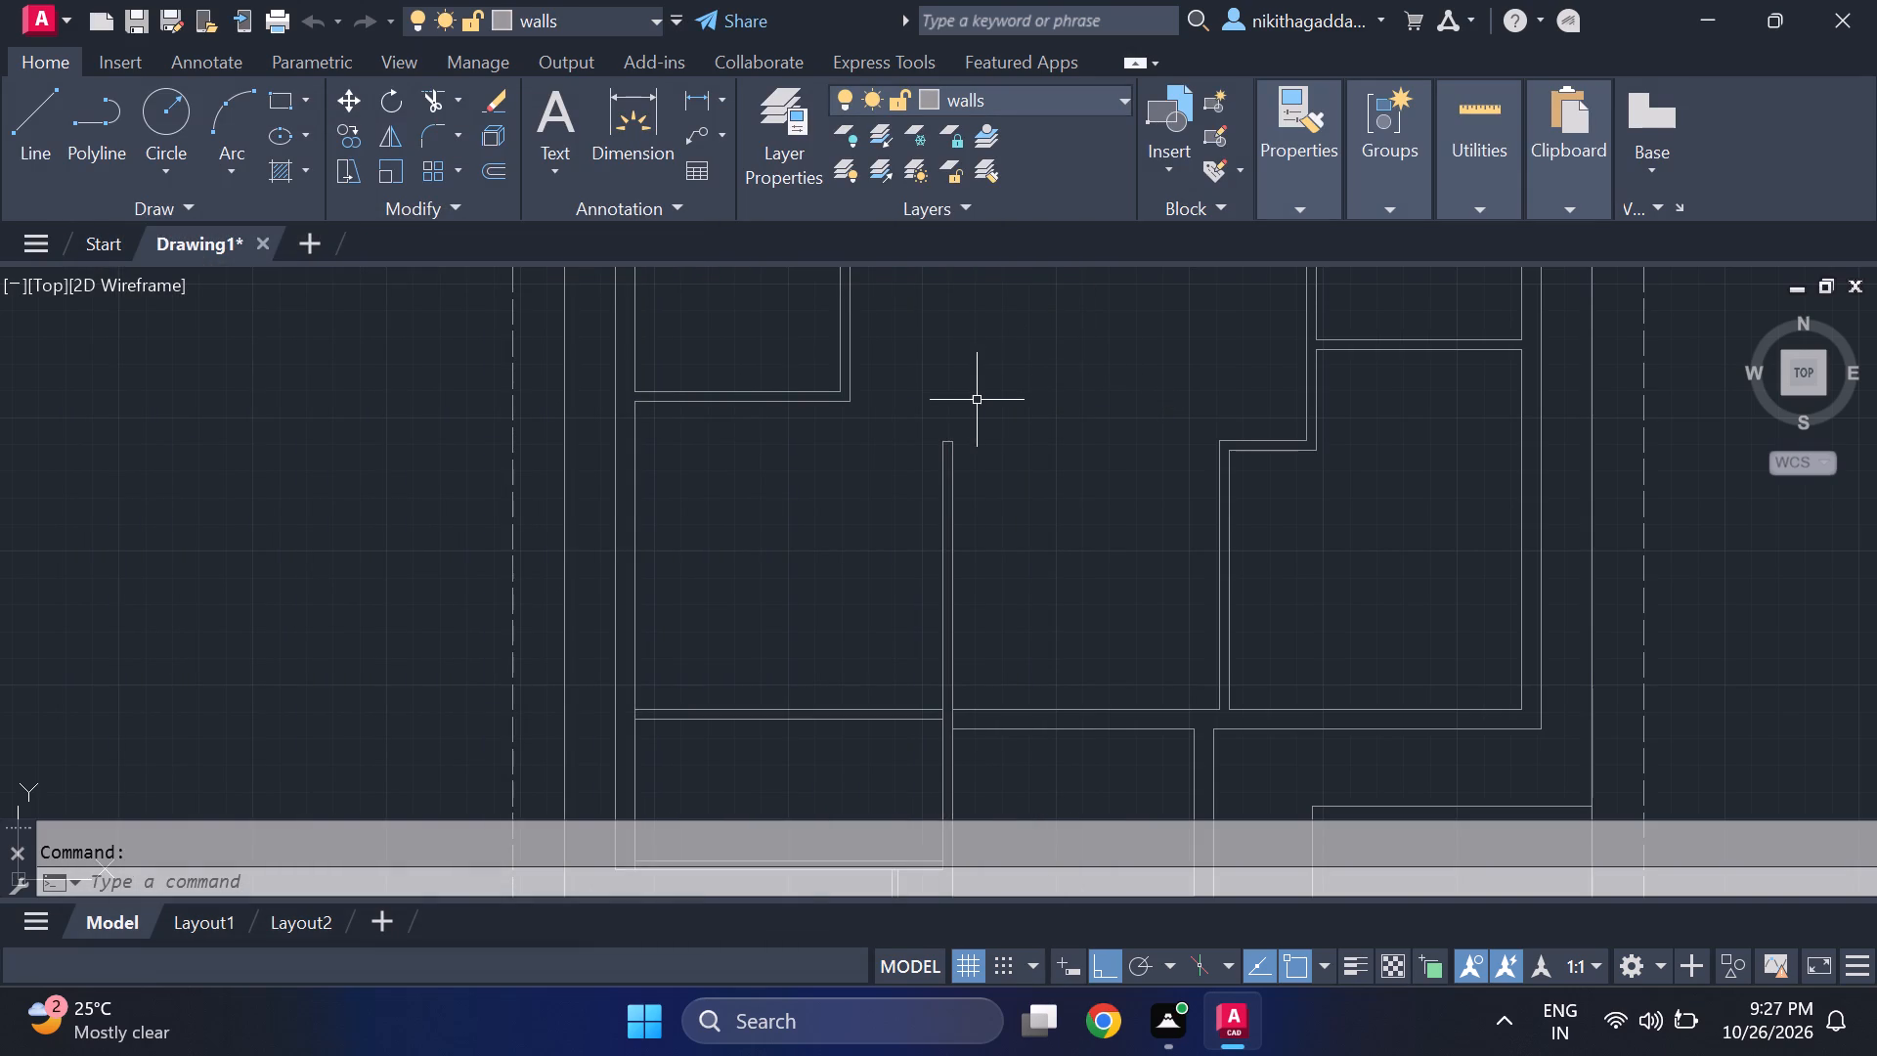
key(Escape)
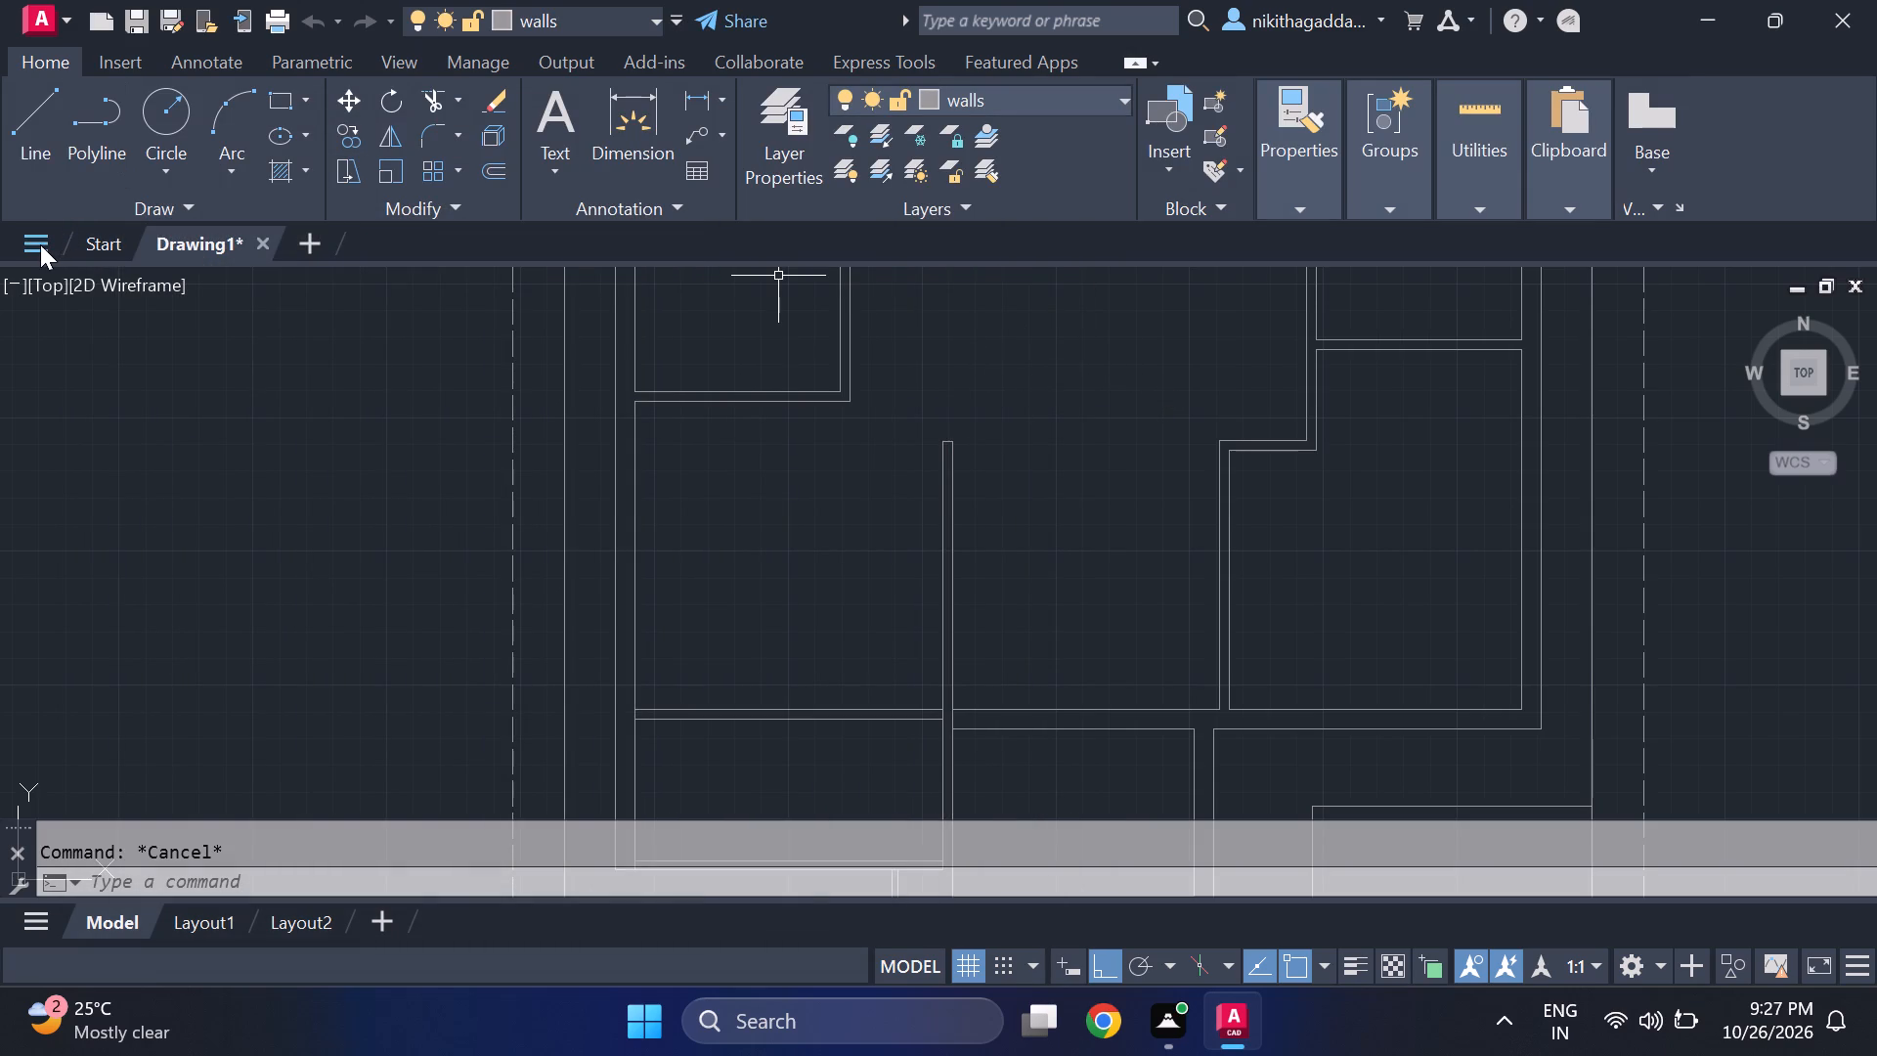
Open the existing drawing 20 X40 3BHK PLAN from the Documents folder.
click(40, 244)
click(81, 482)
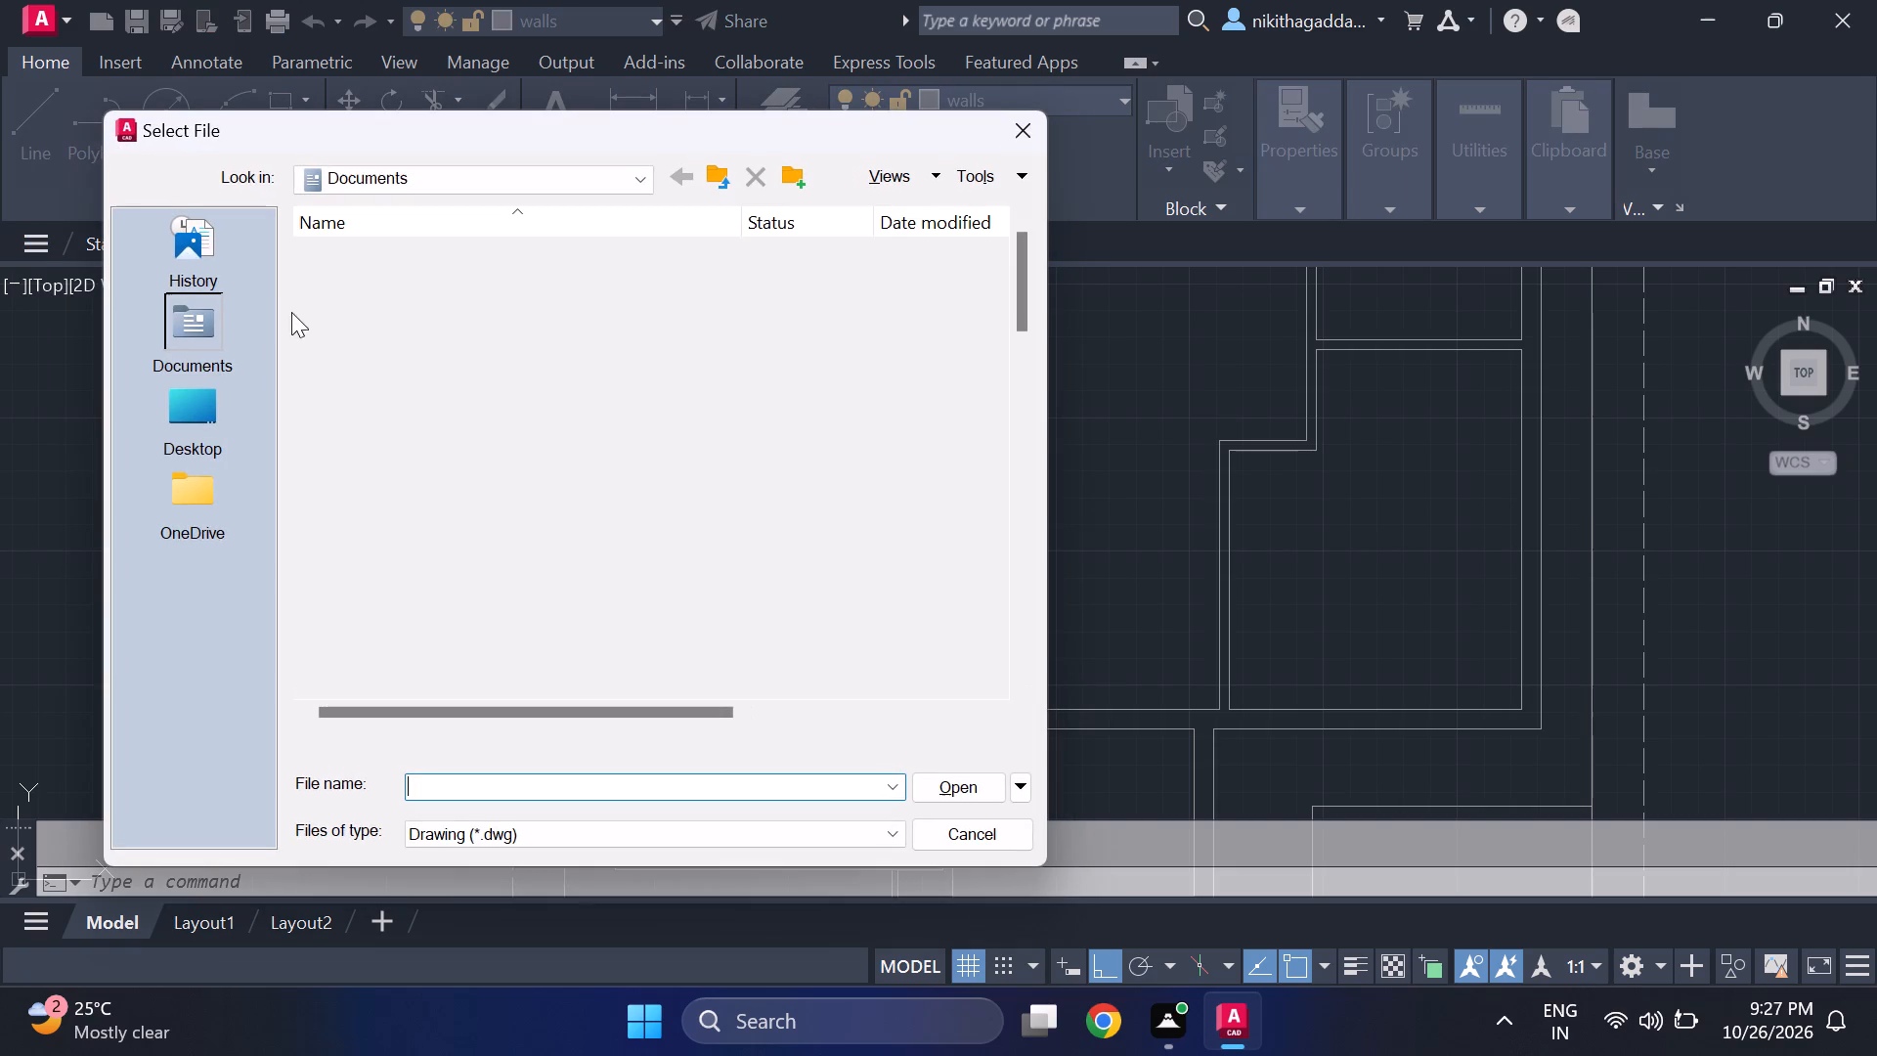
scroll(416, 498, up, 2)
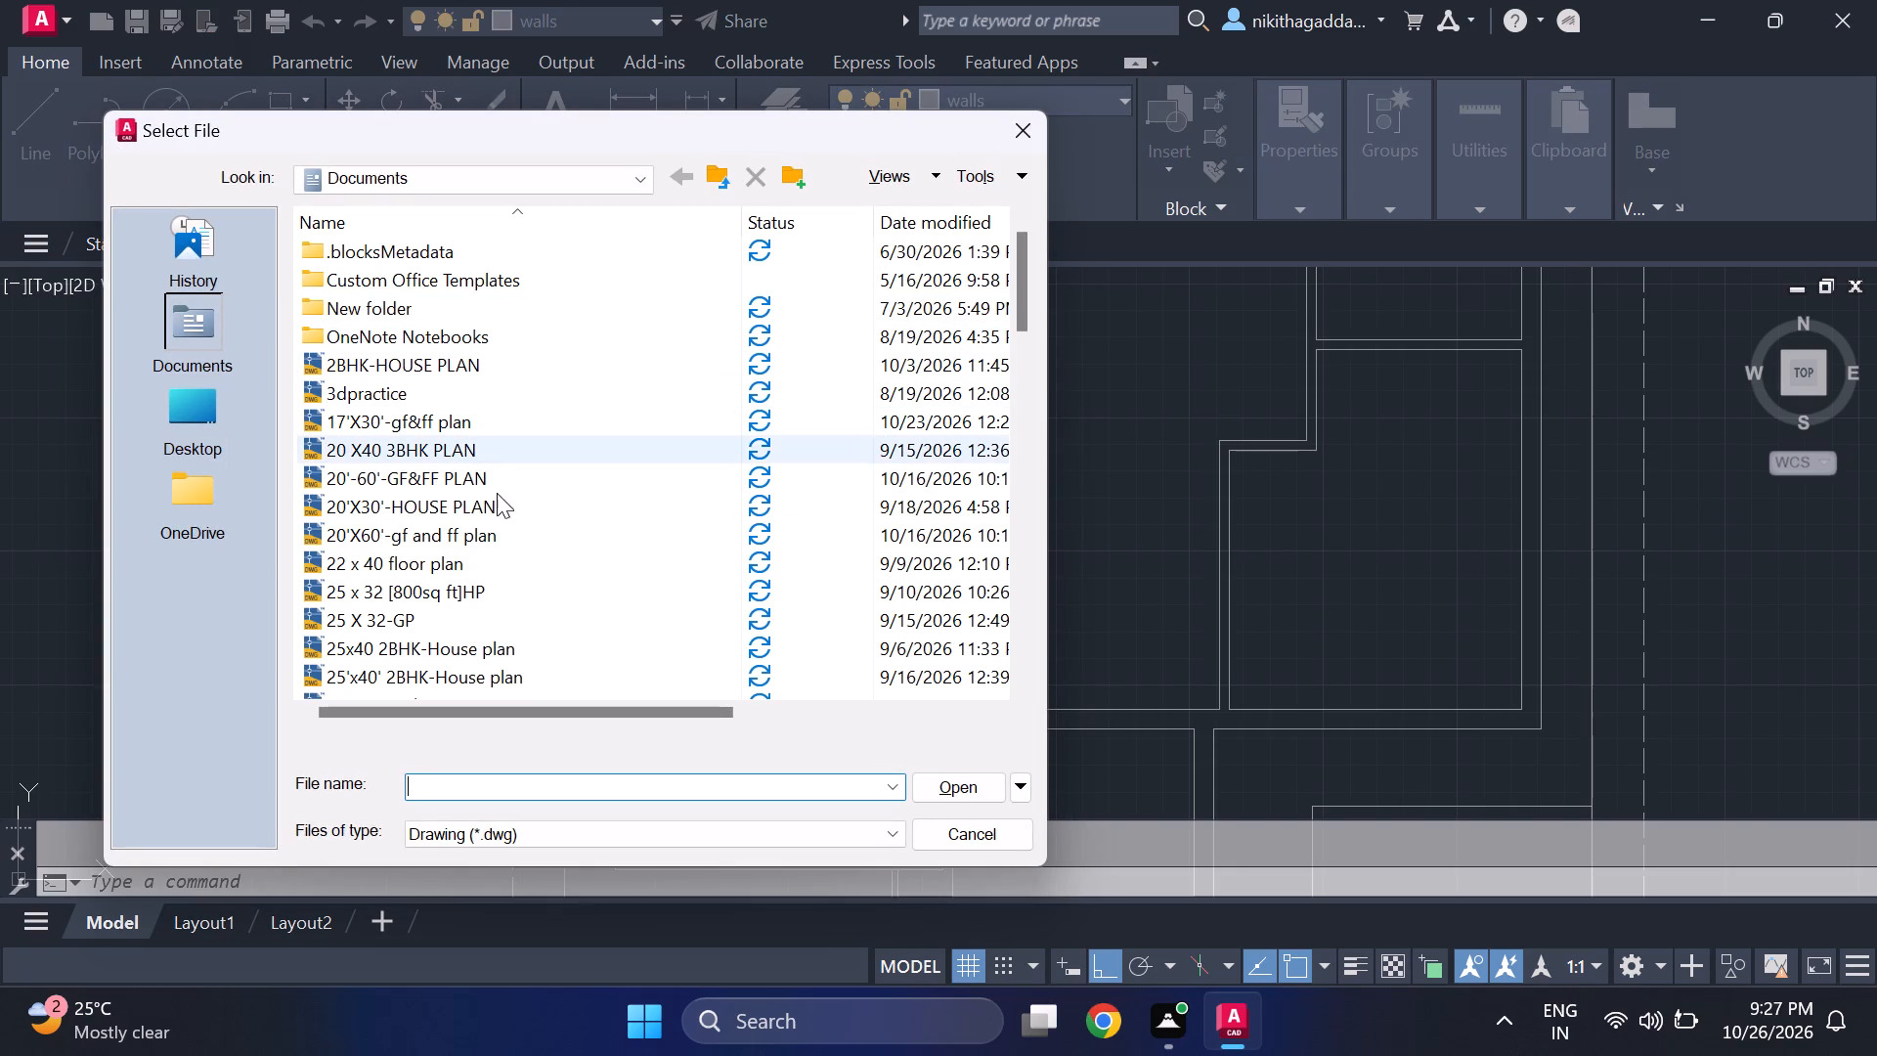
scroll(520, 418, up, 1)
scroll(503, 448, down, 1)
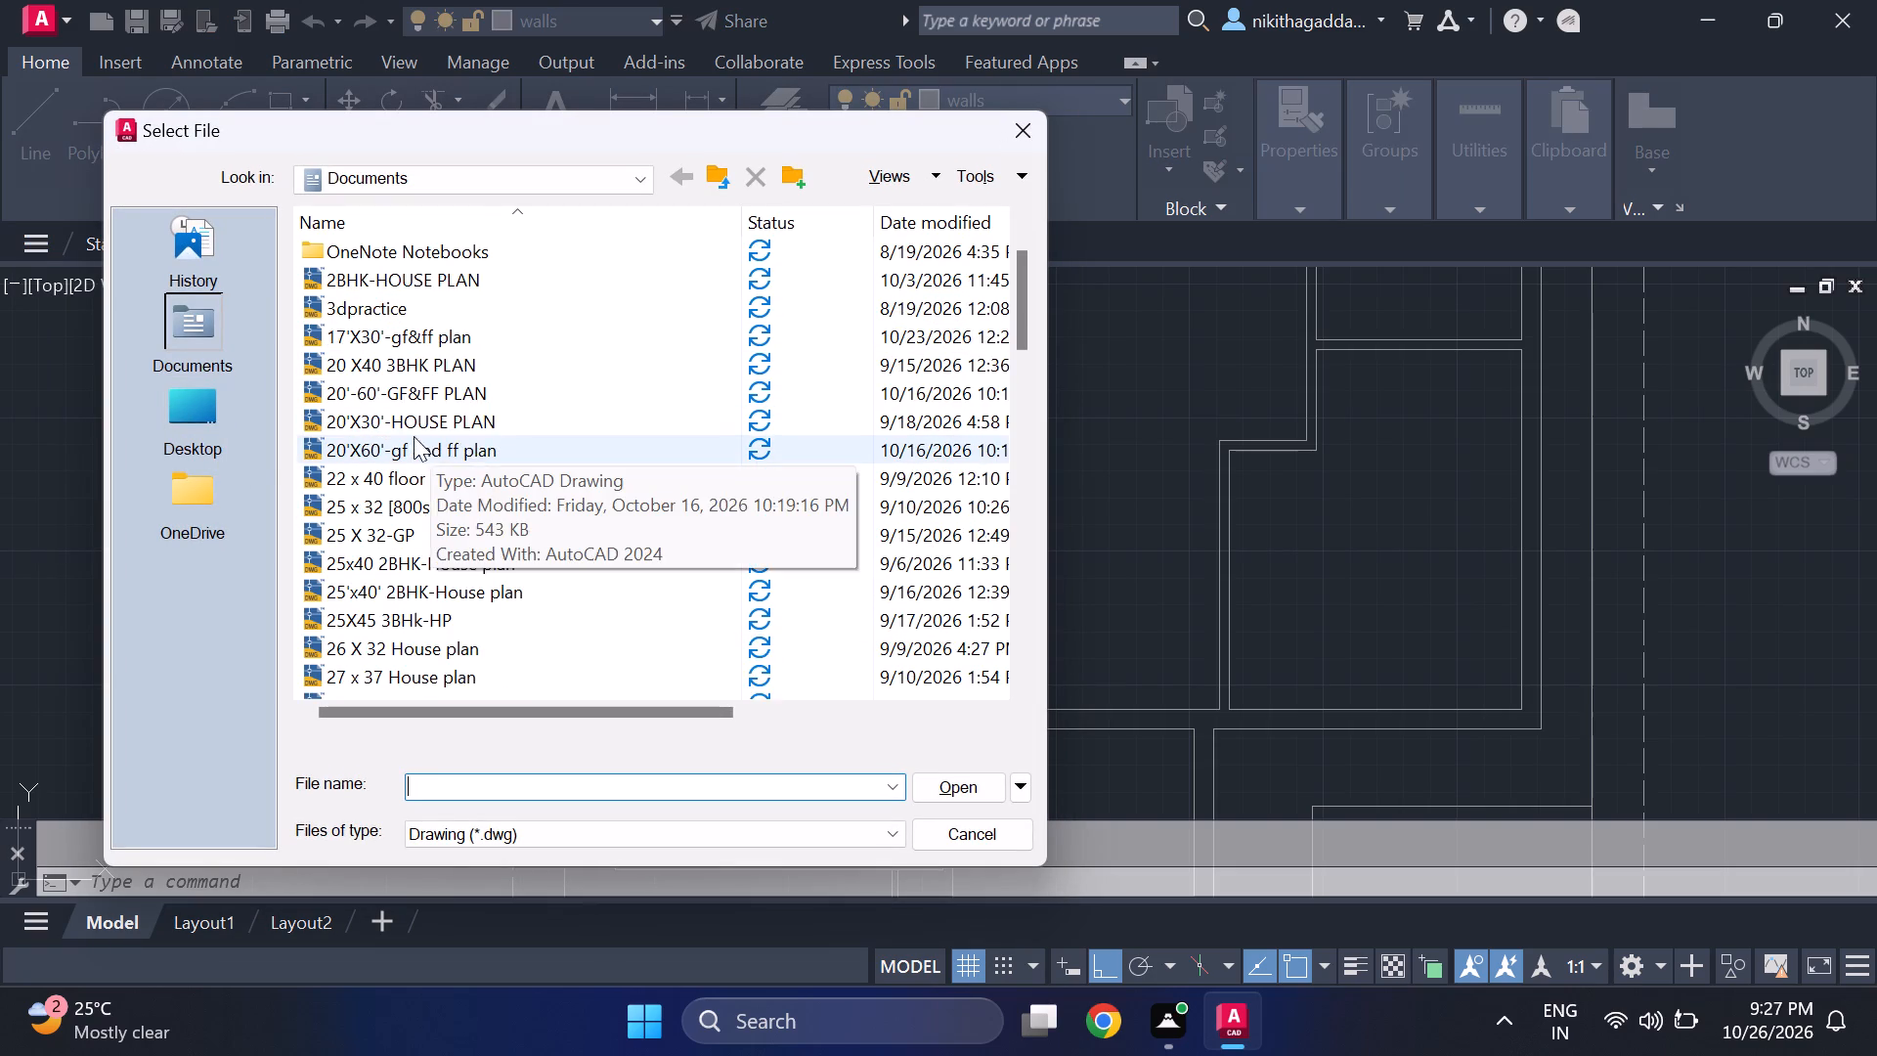
scroll(393, 455, down, 4)
scroll(390, 464, up, 4)
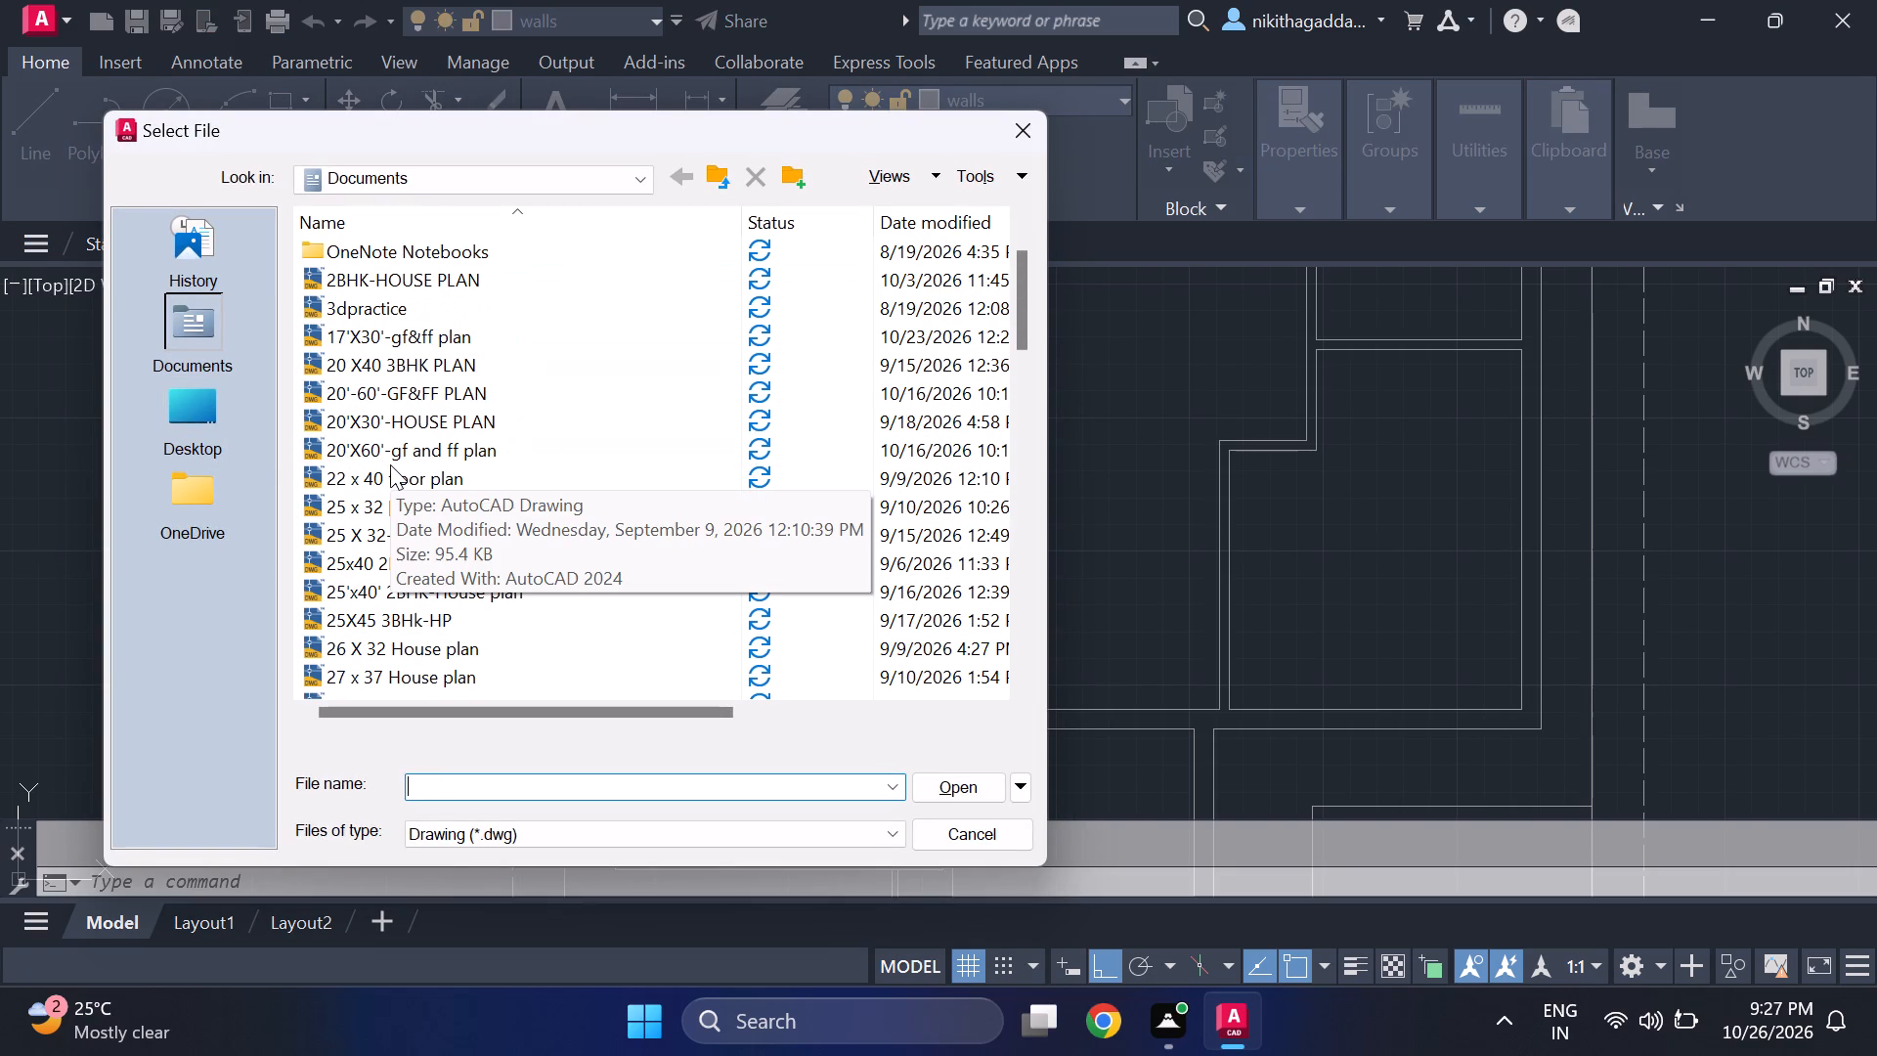
scroll(389, 449, up, 2)
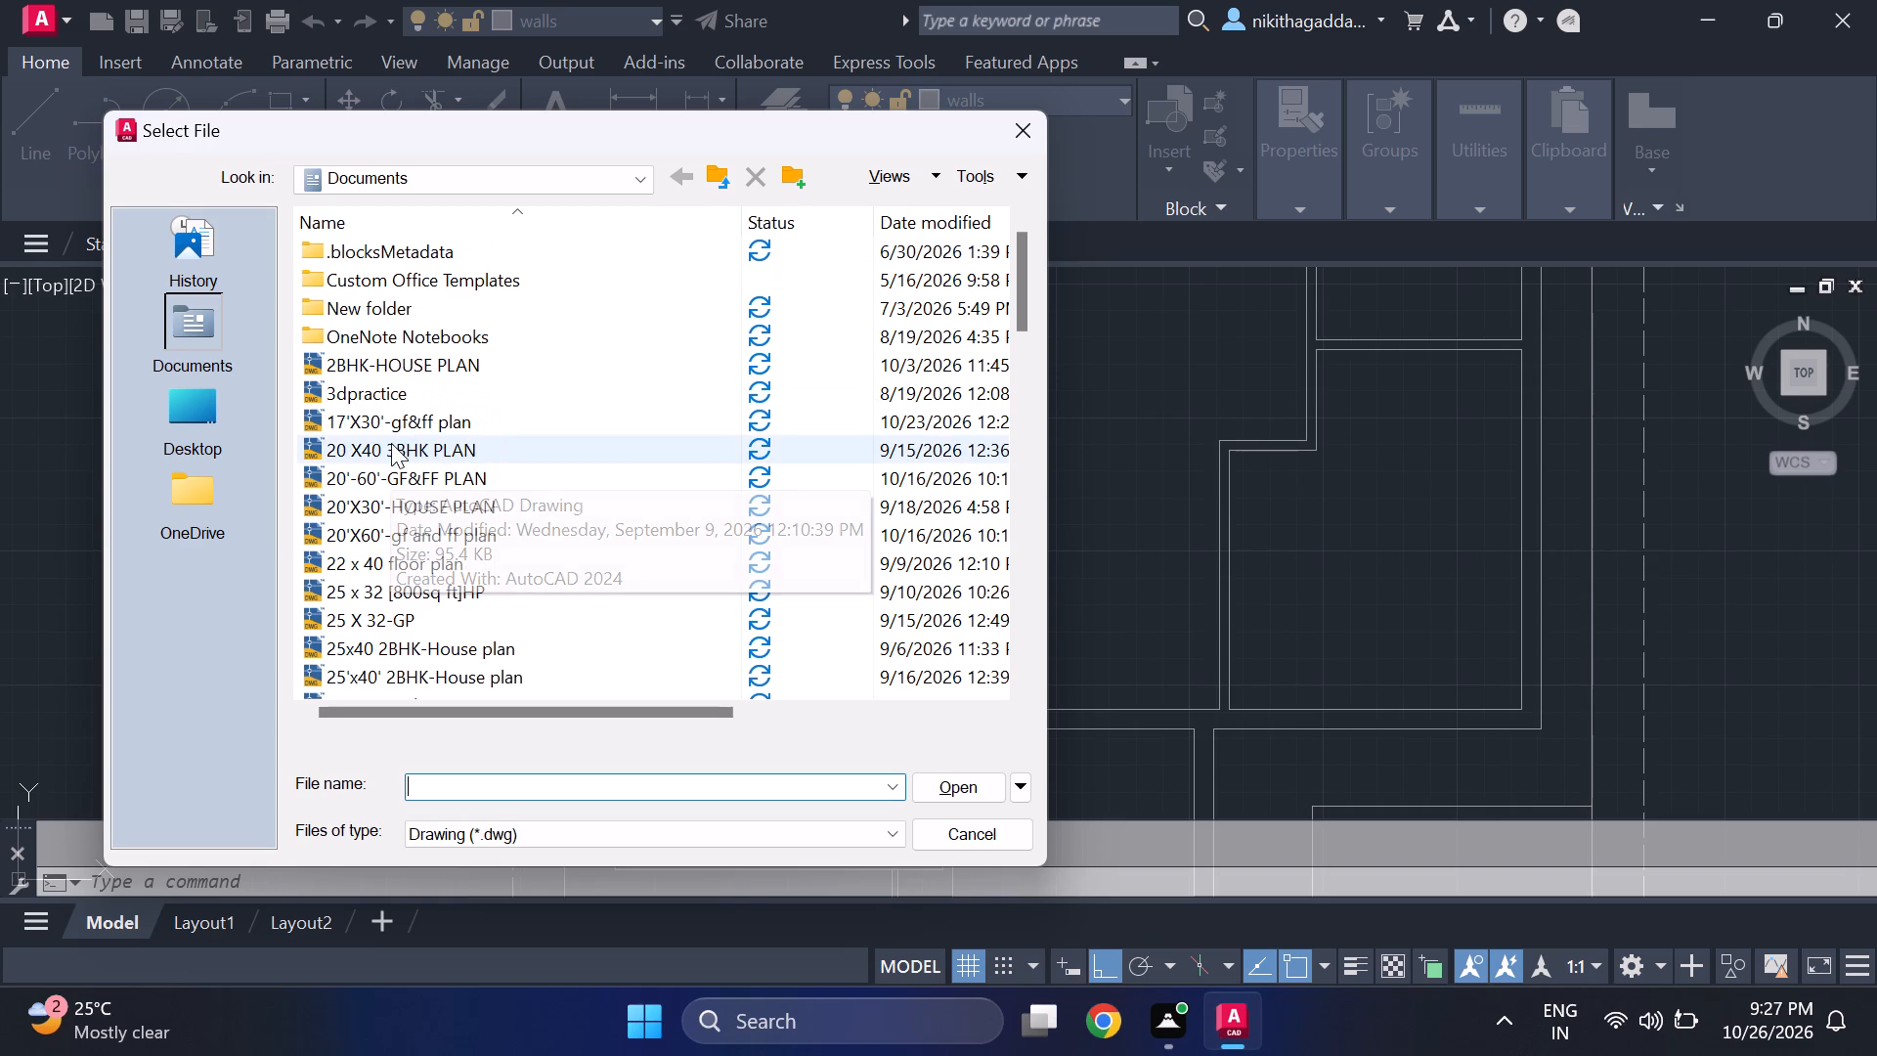
scroll(391, 443, up, 1)
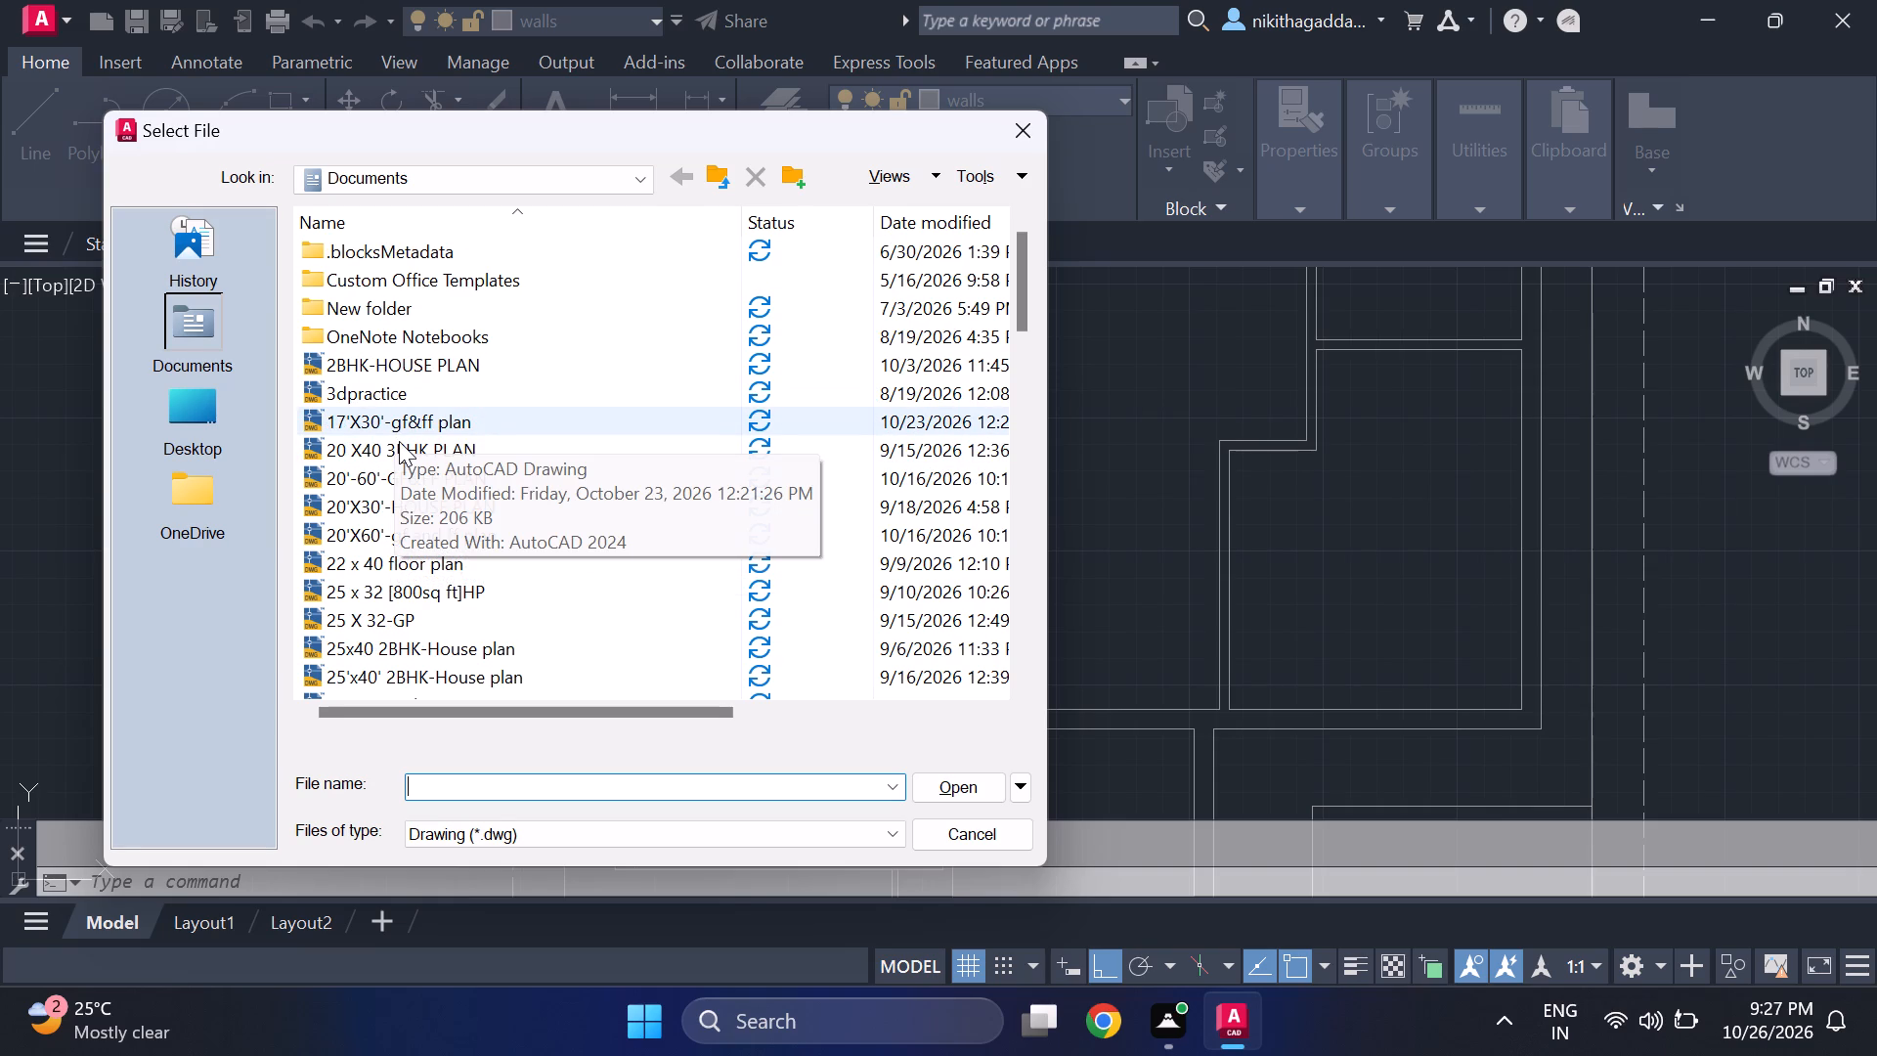
scroll(410, 436, up, 1)
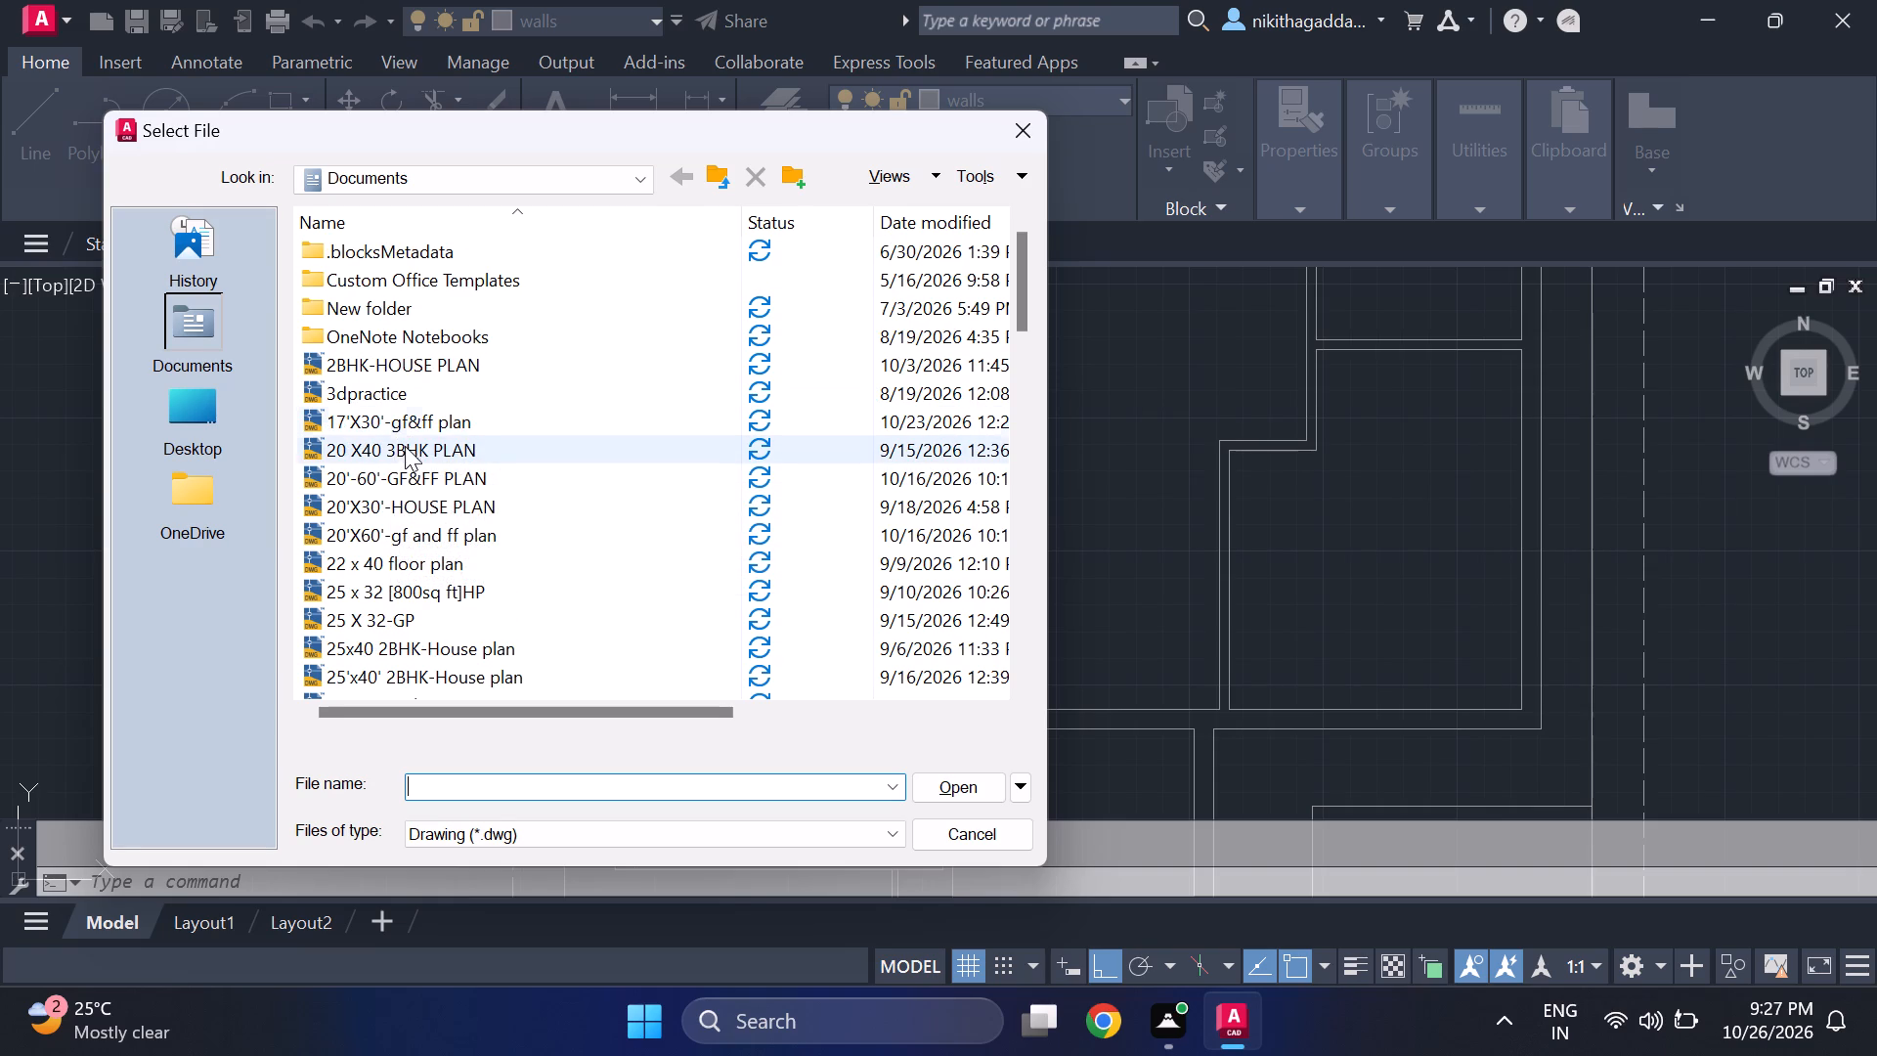
click(403, 449)
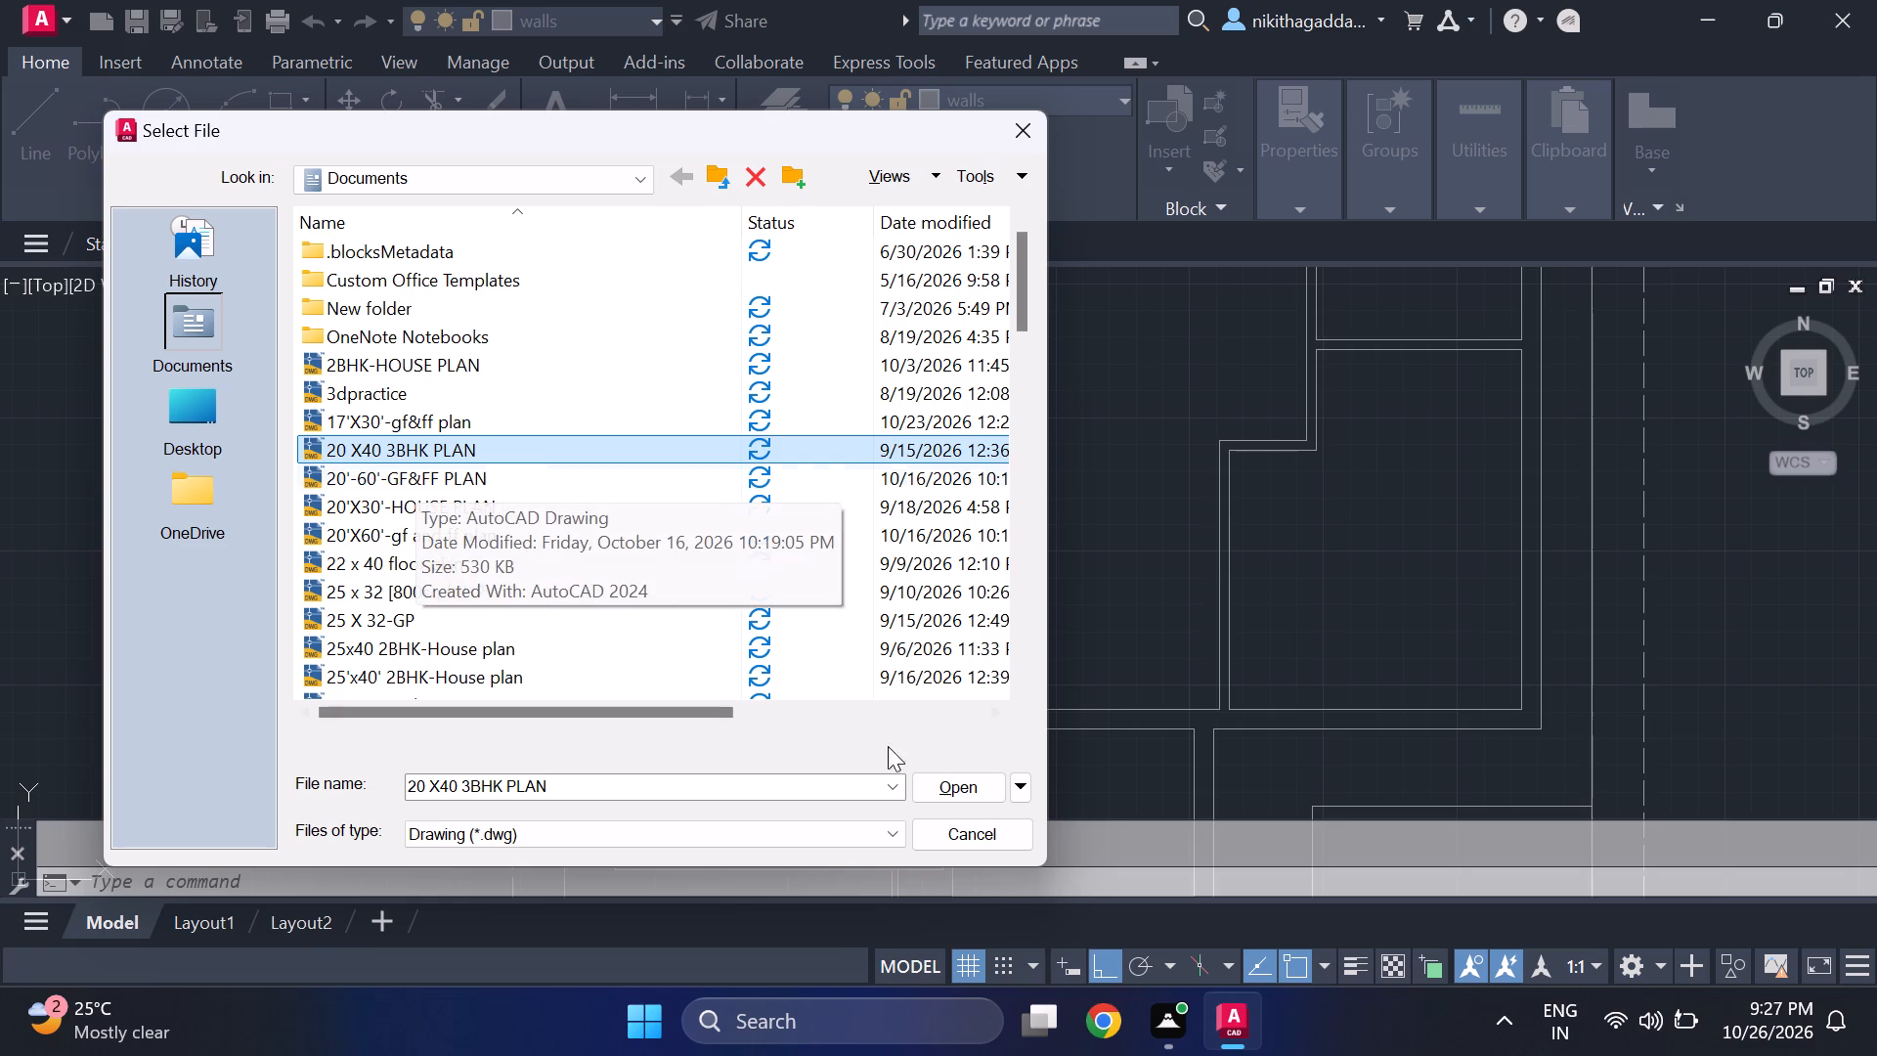
click(939, 786)
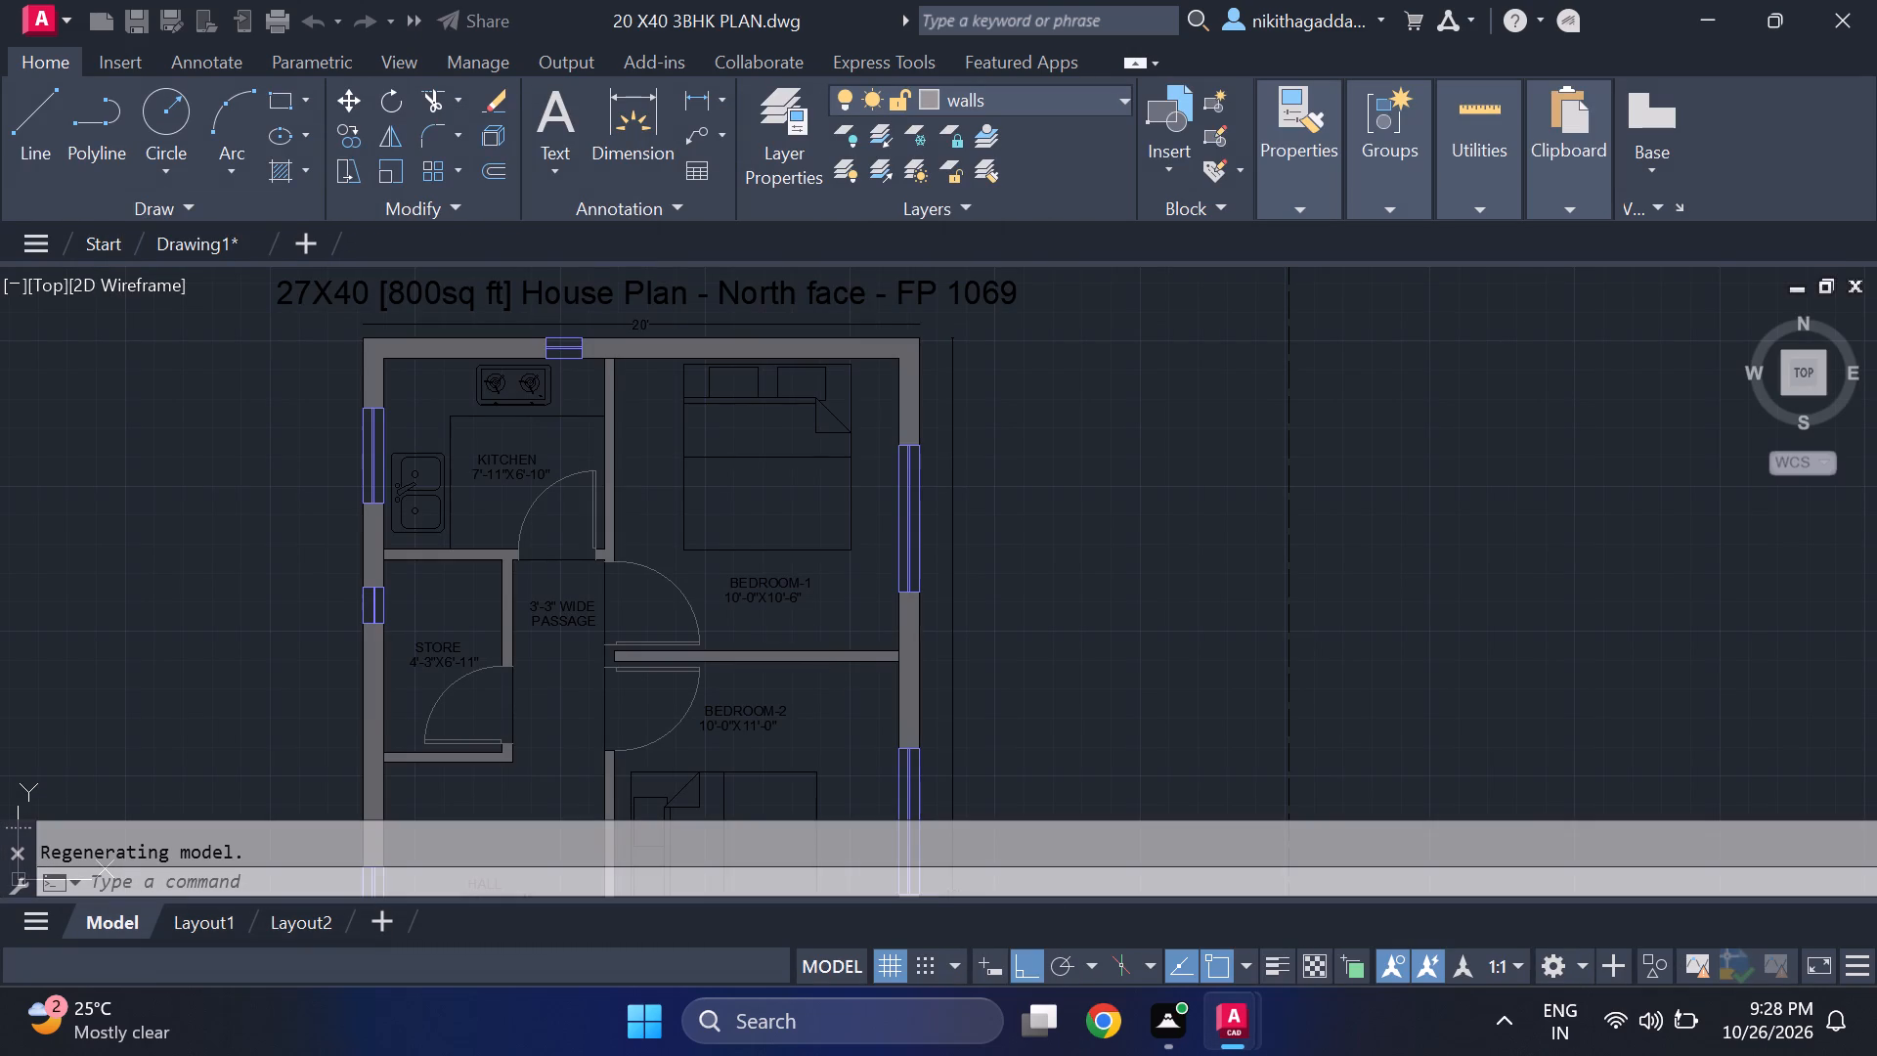
Open the existing drawing 40X60-modern house plan from the Documents folder.
click(37, 246)
drag(70, 524, 57, 512)
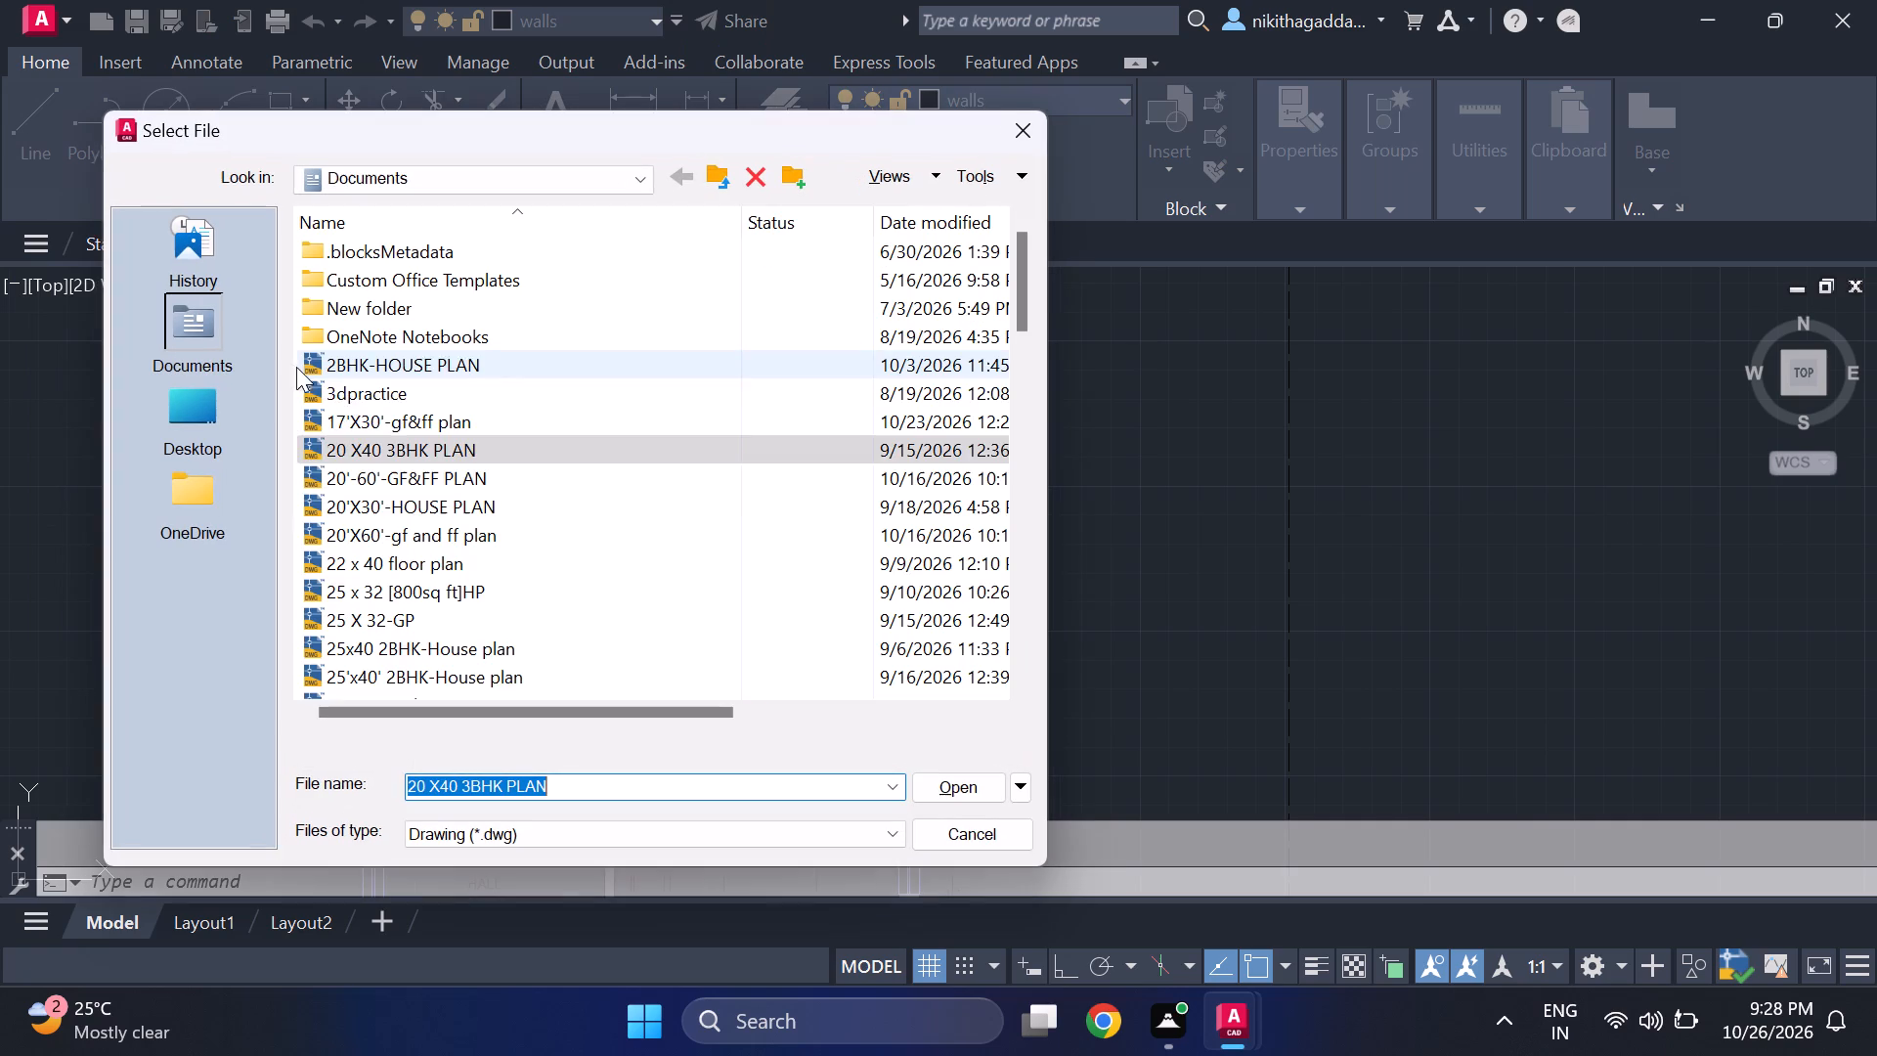
click(416, 483)
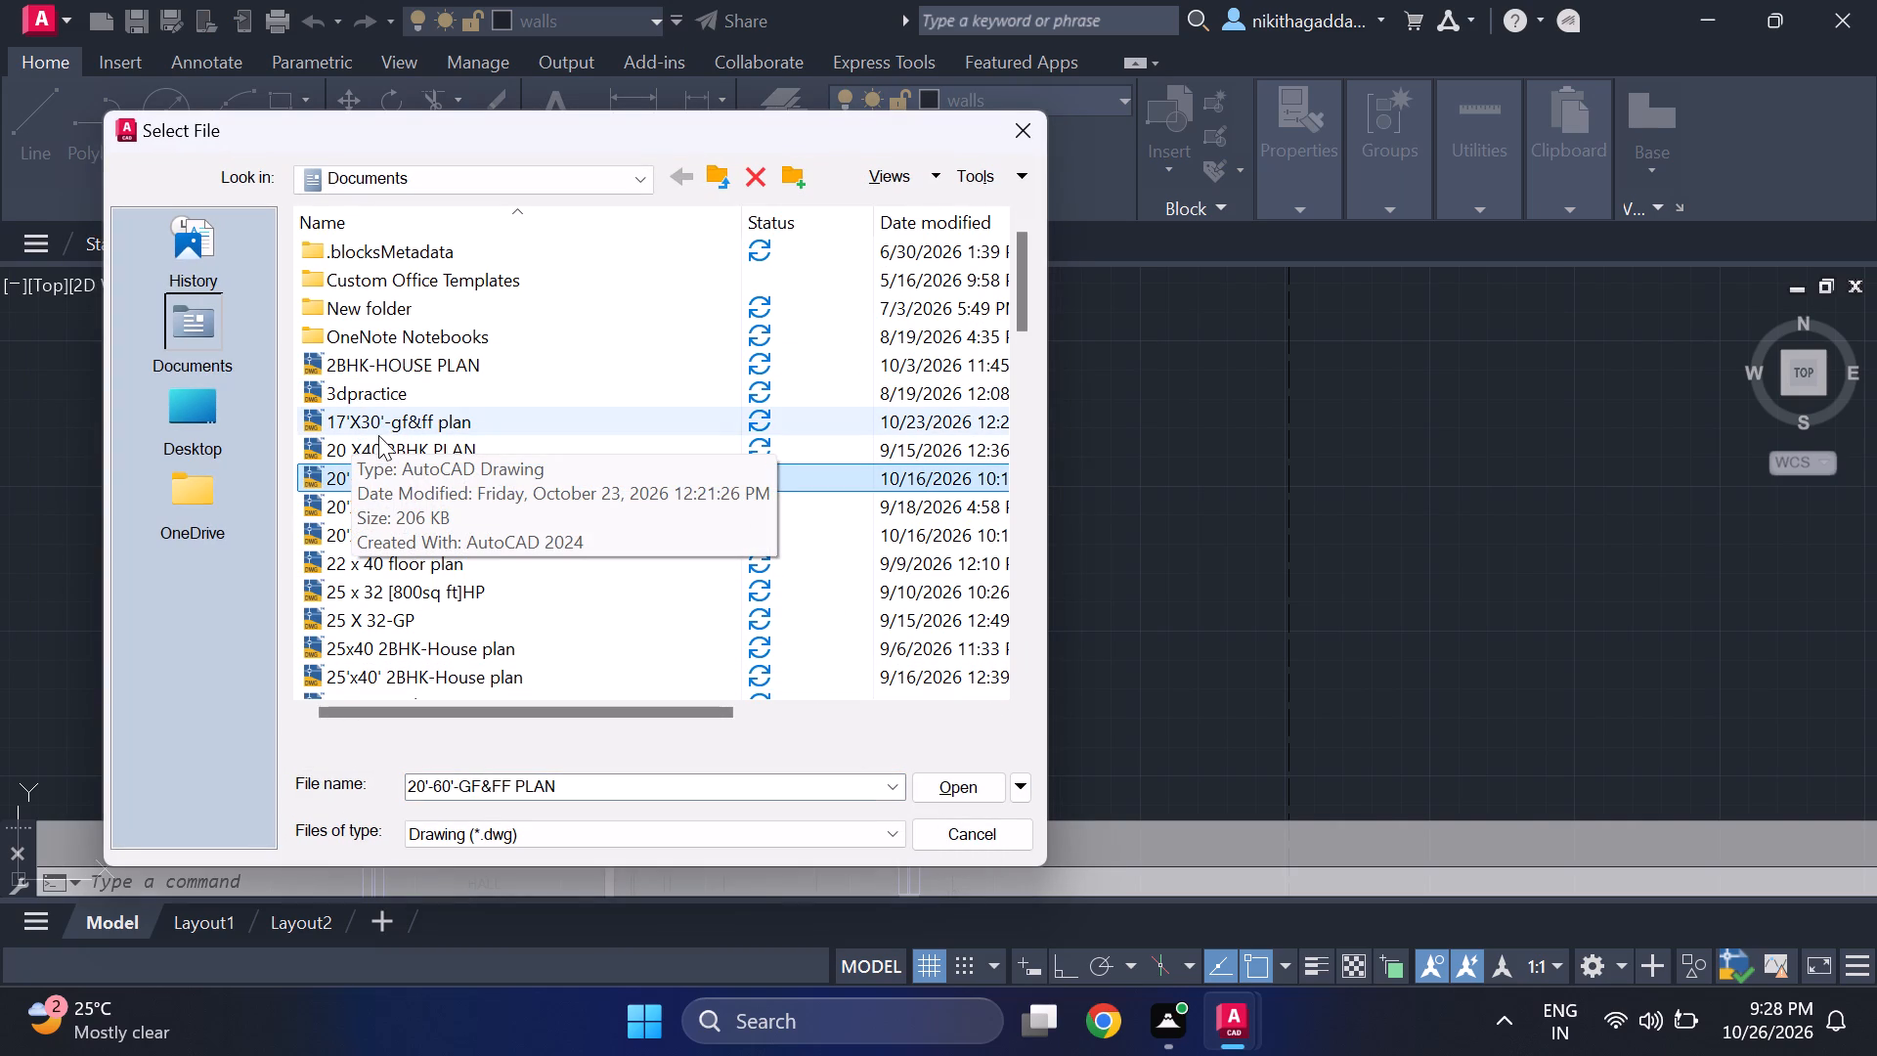
scroll(376, 547, down, 1)
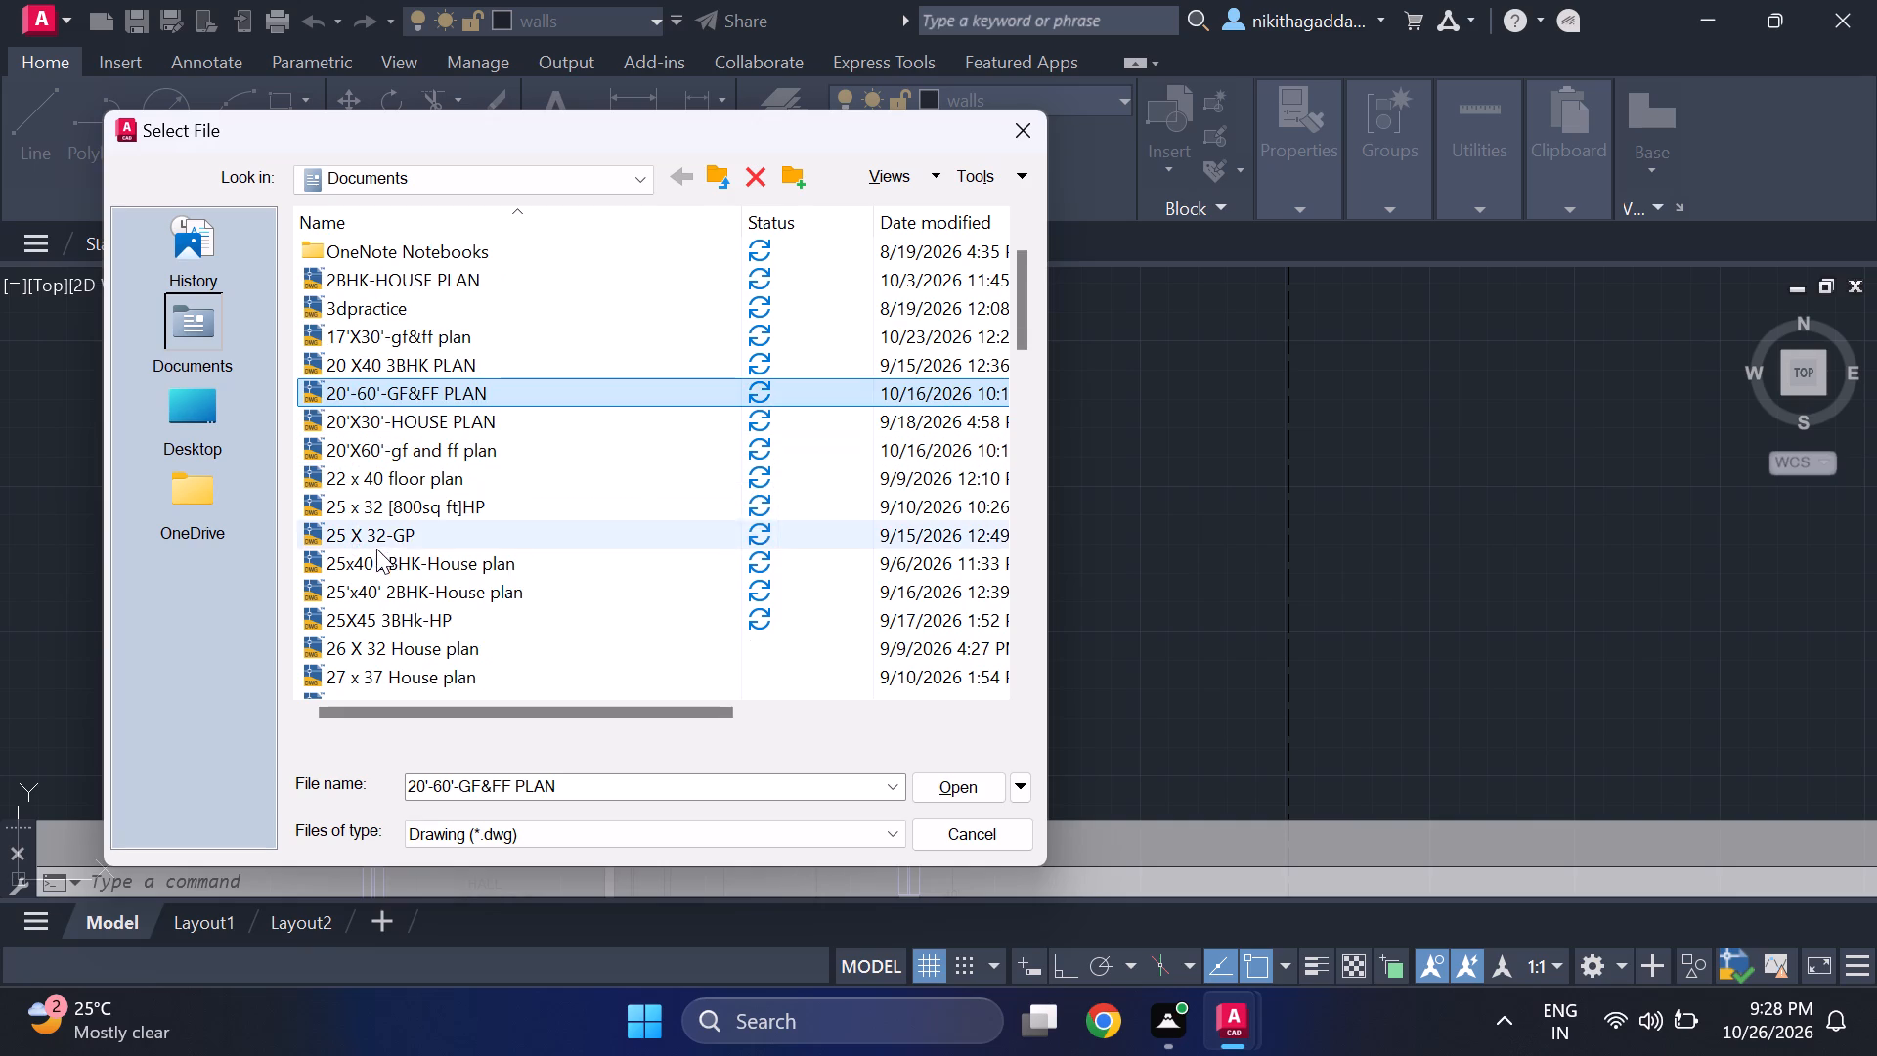
scroll(422, 535, down, 2)
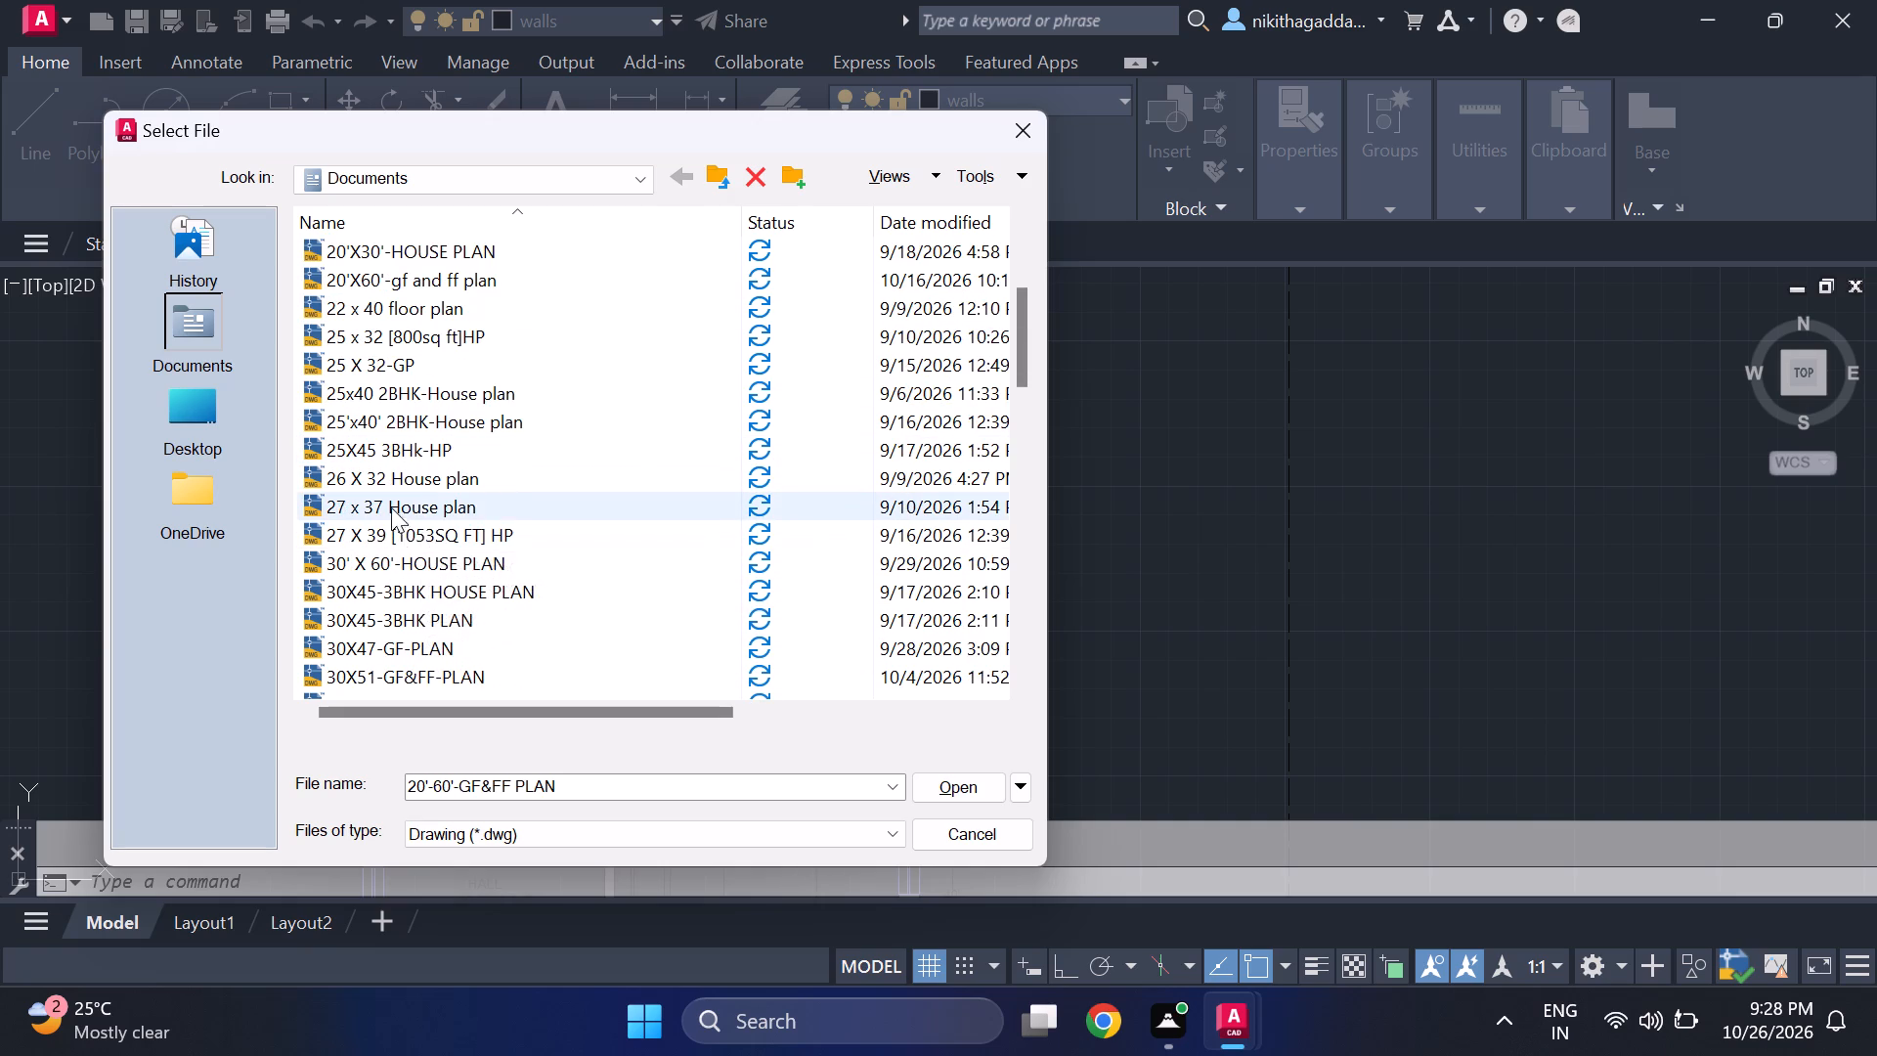
scroll(455, 500, down, 2)
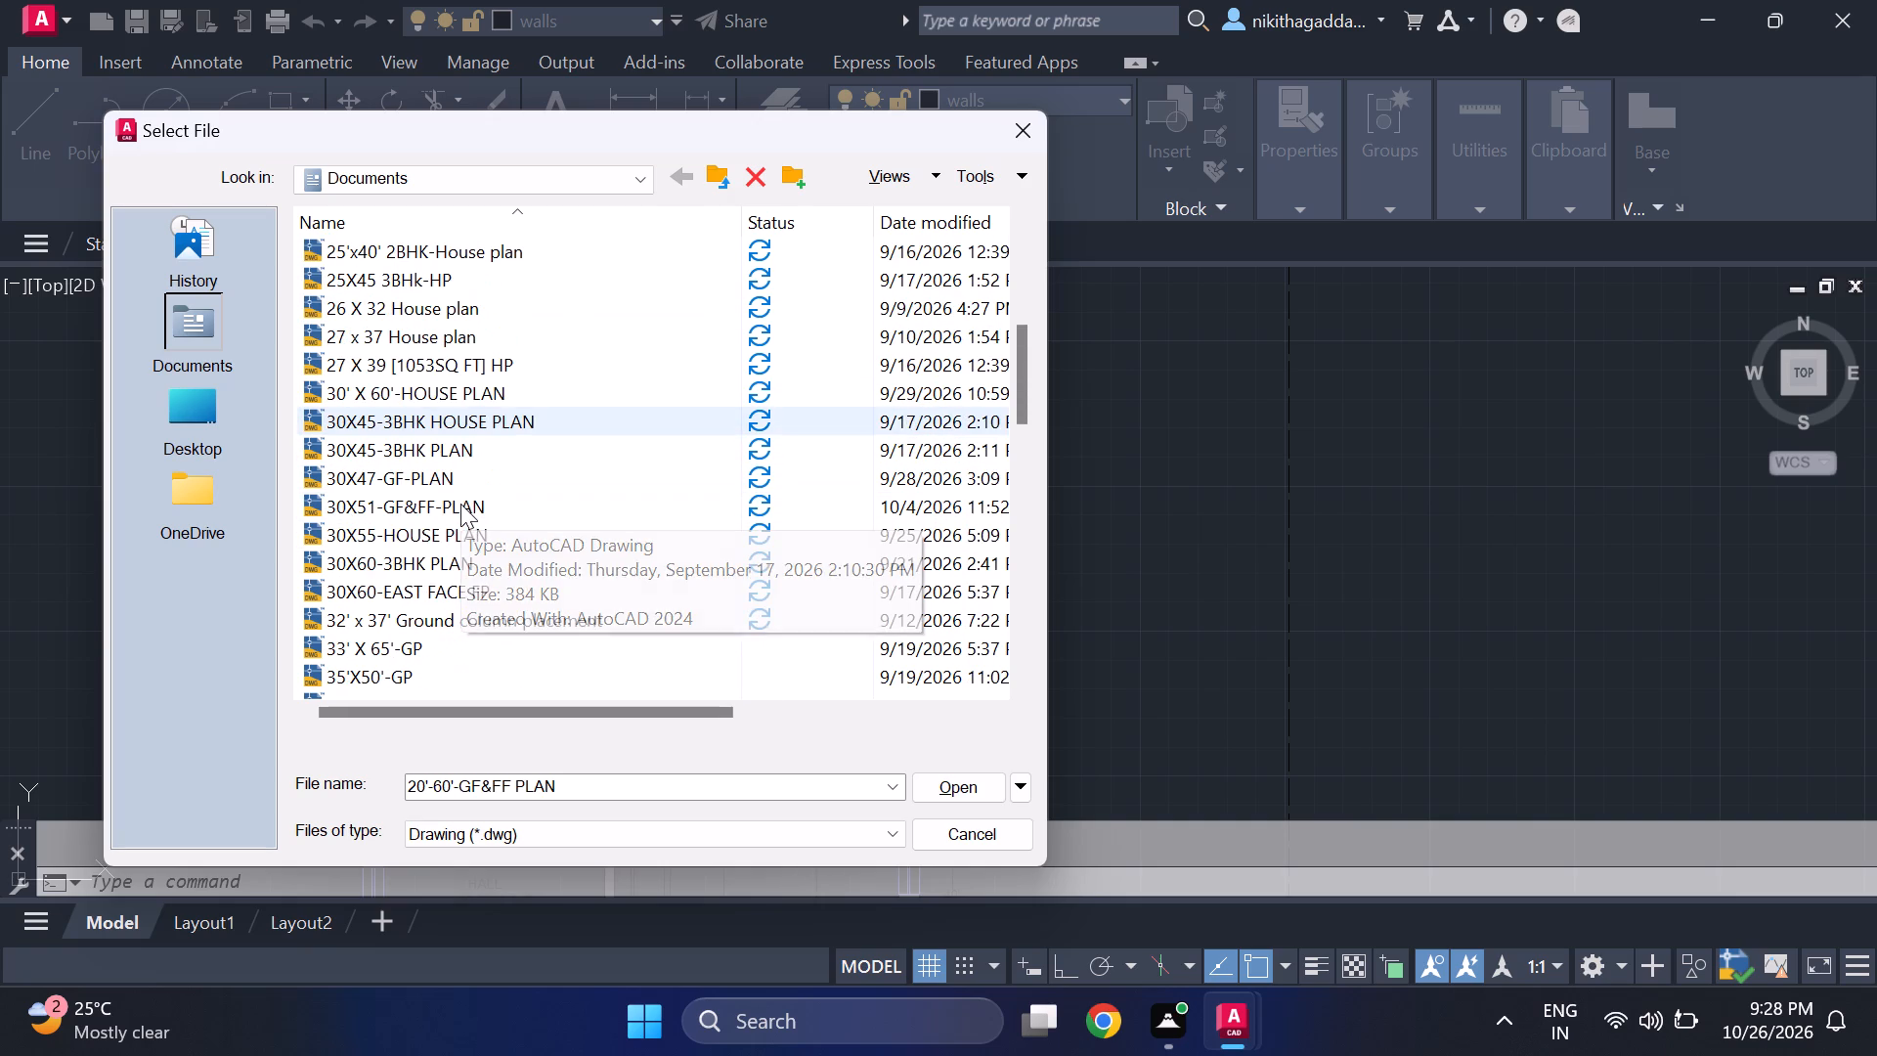
scroll(450, 527, down, 2)
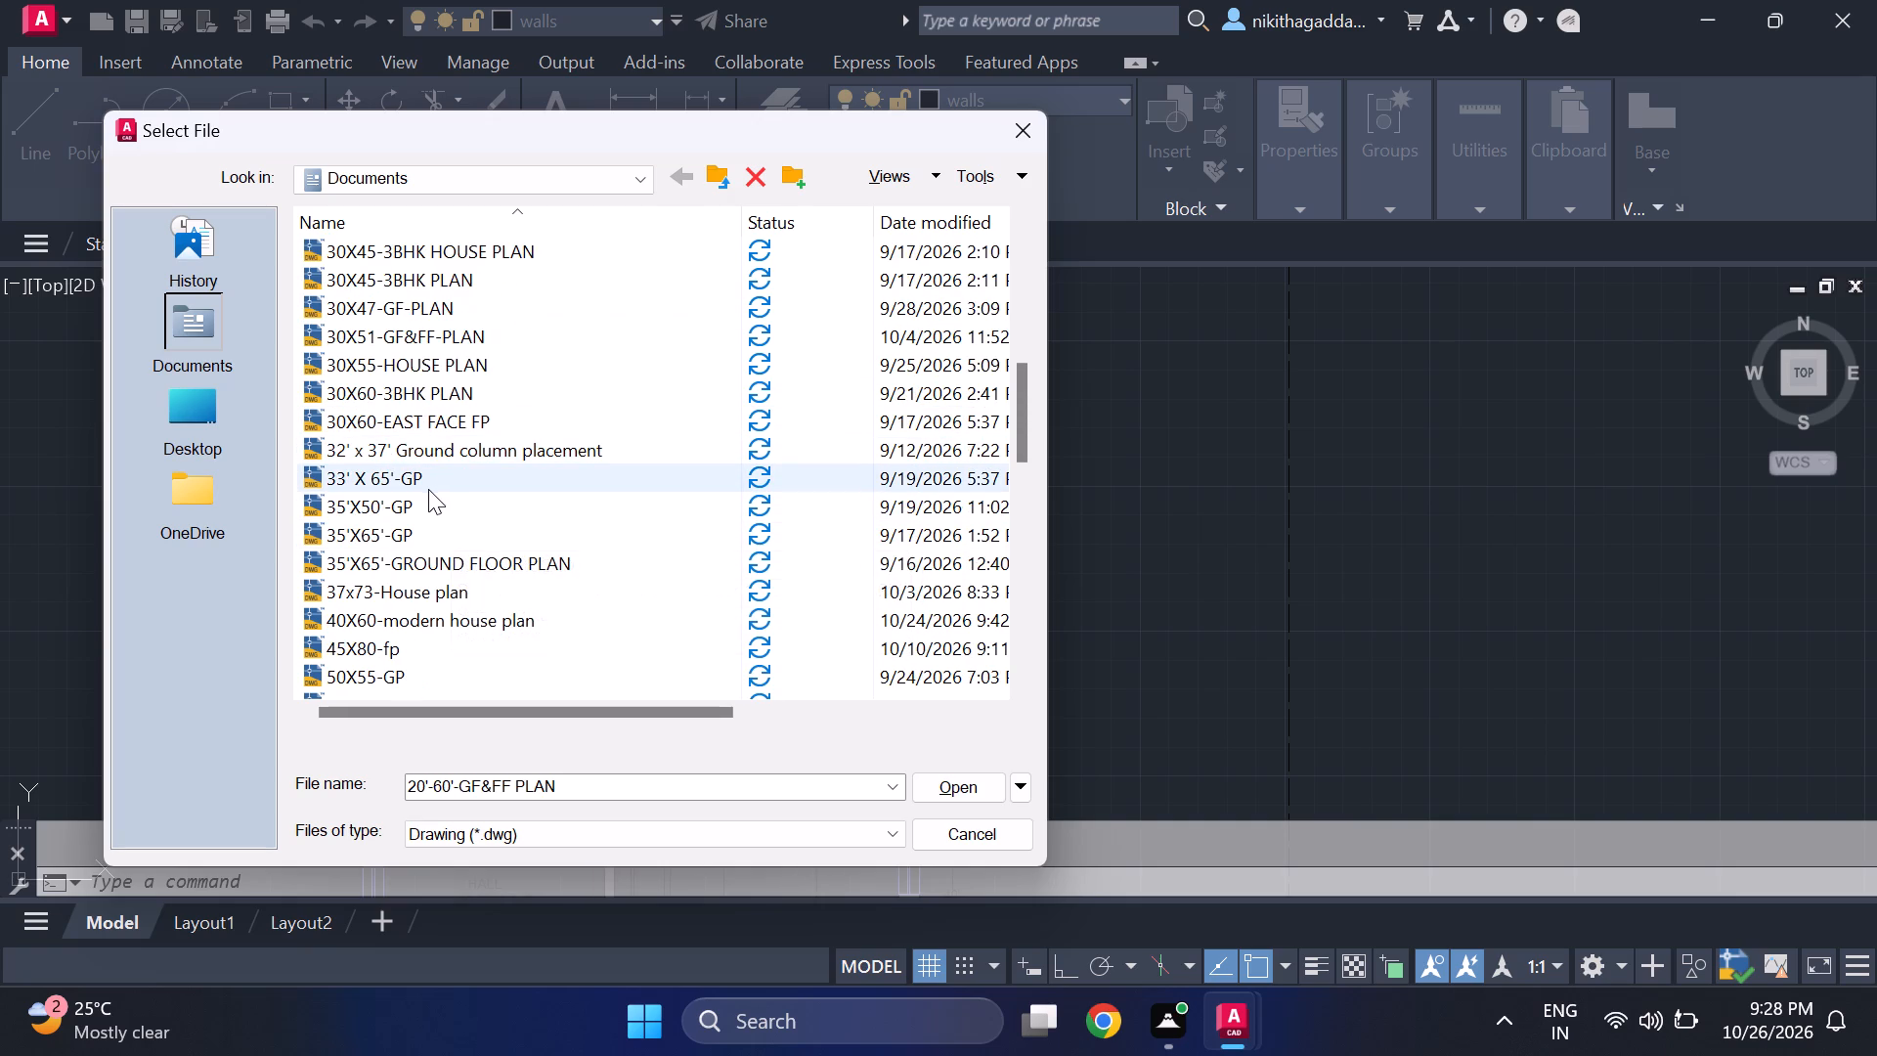
click(414, 636)
click(425, 624)
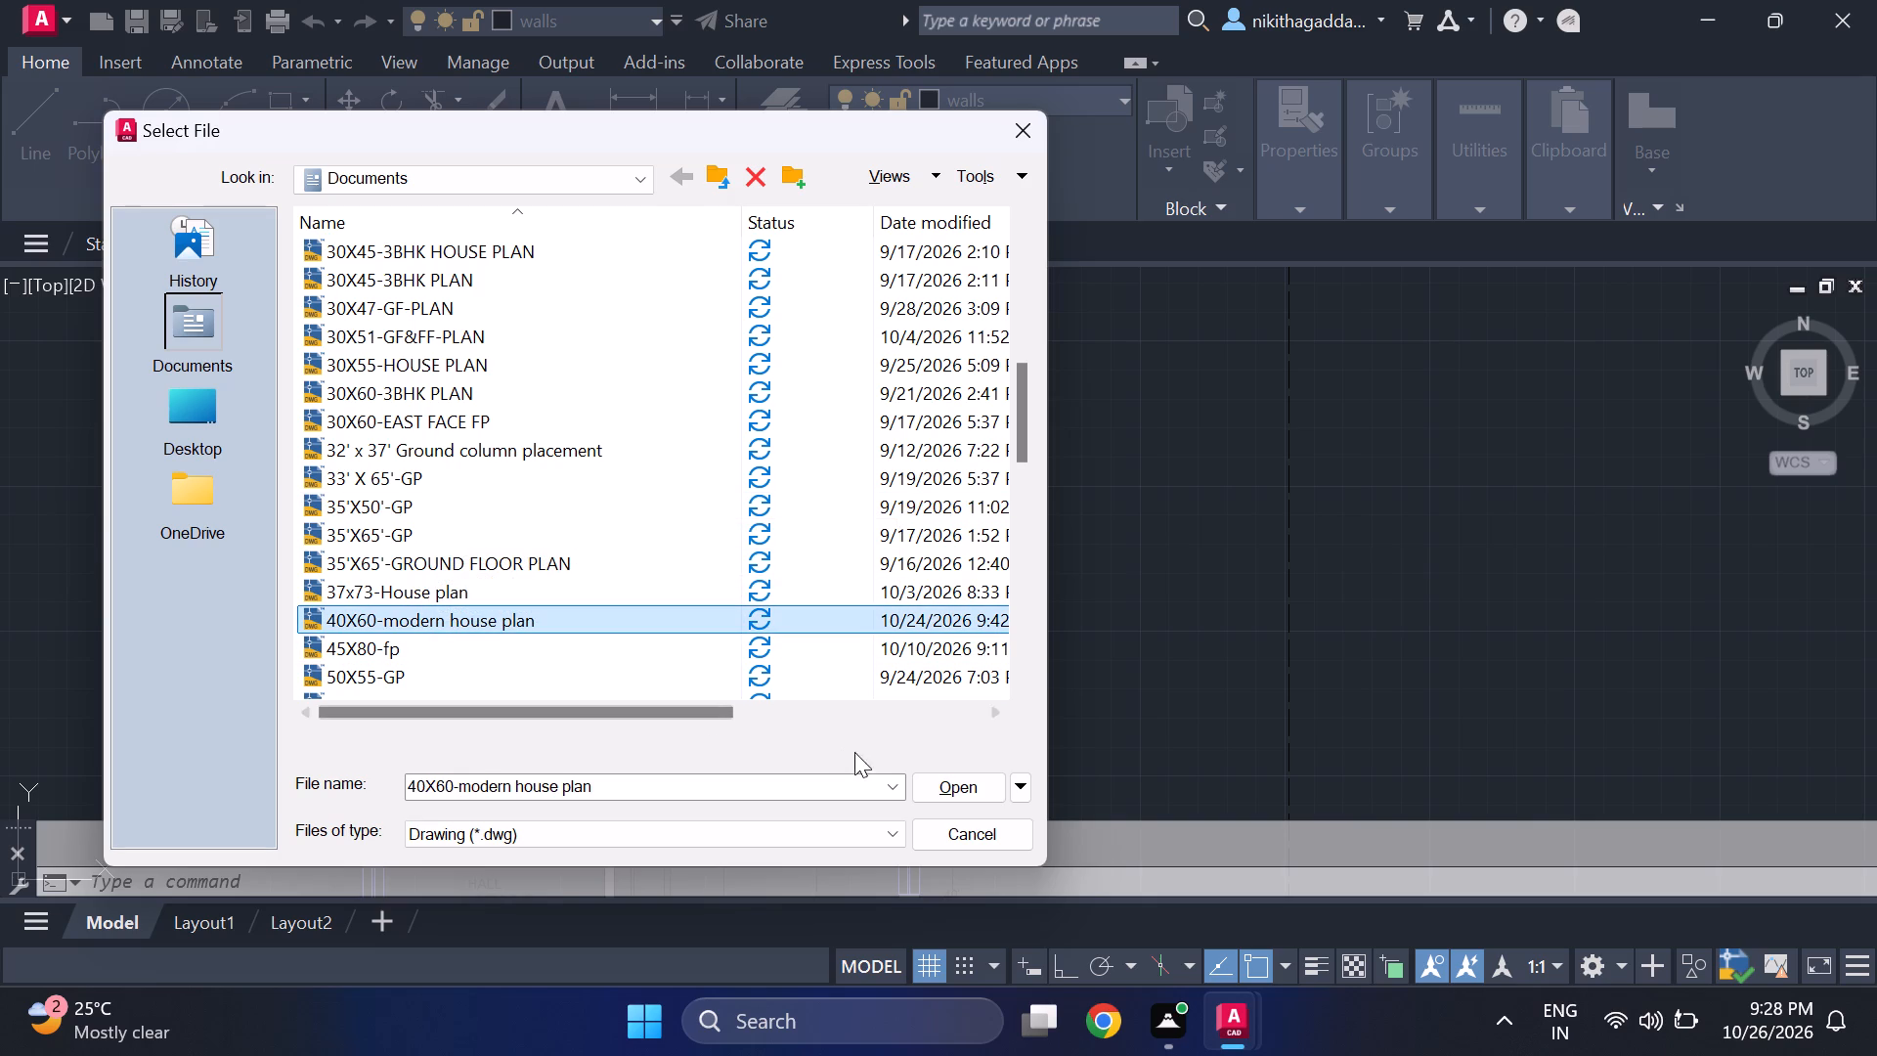
click(920, 789)
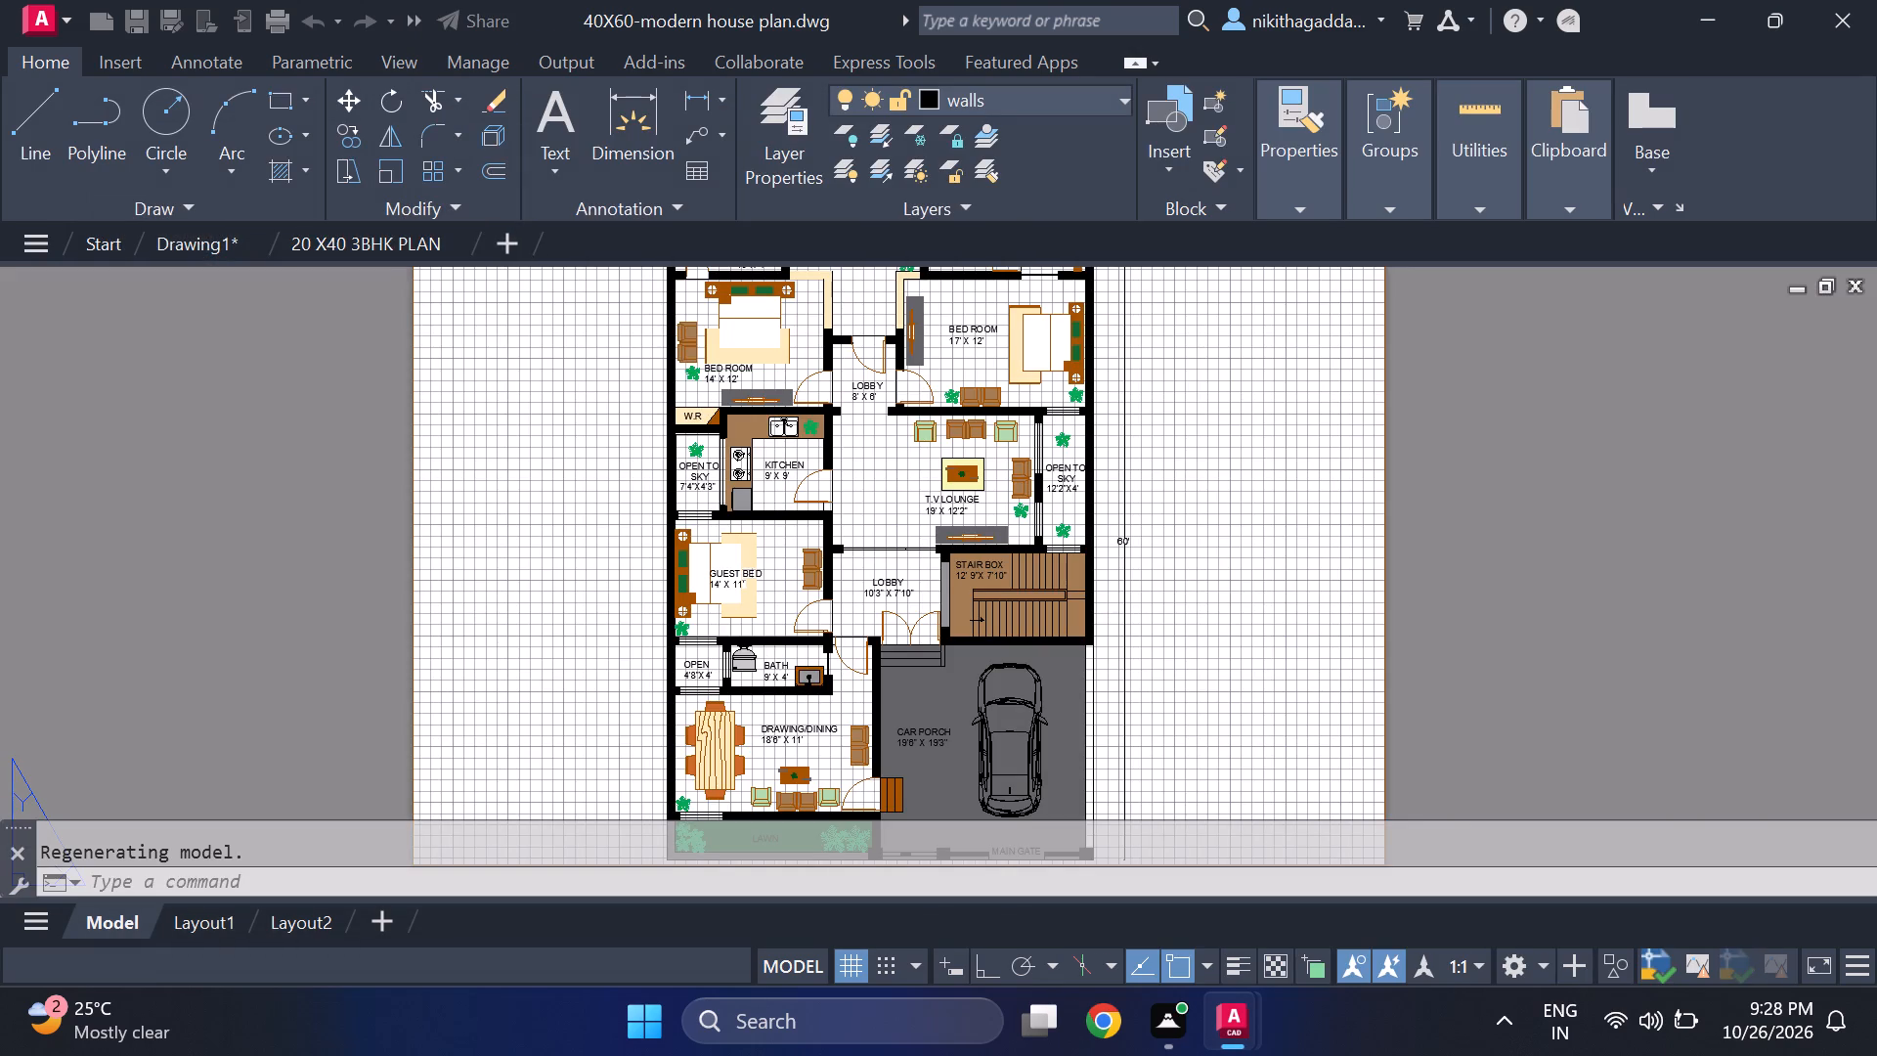
Examine the furnished layout of the 40X60 modern house plan, focusing on the bedrooms, baths, laundry, lobby and kitchen.
scroll(767, 628, down, 4)
scroll(791, 487, up, 3)
scroll(630, 585, down, 2)
click(101, 920)
scroll(729, 572, down, 1)
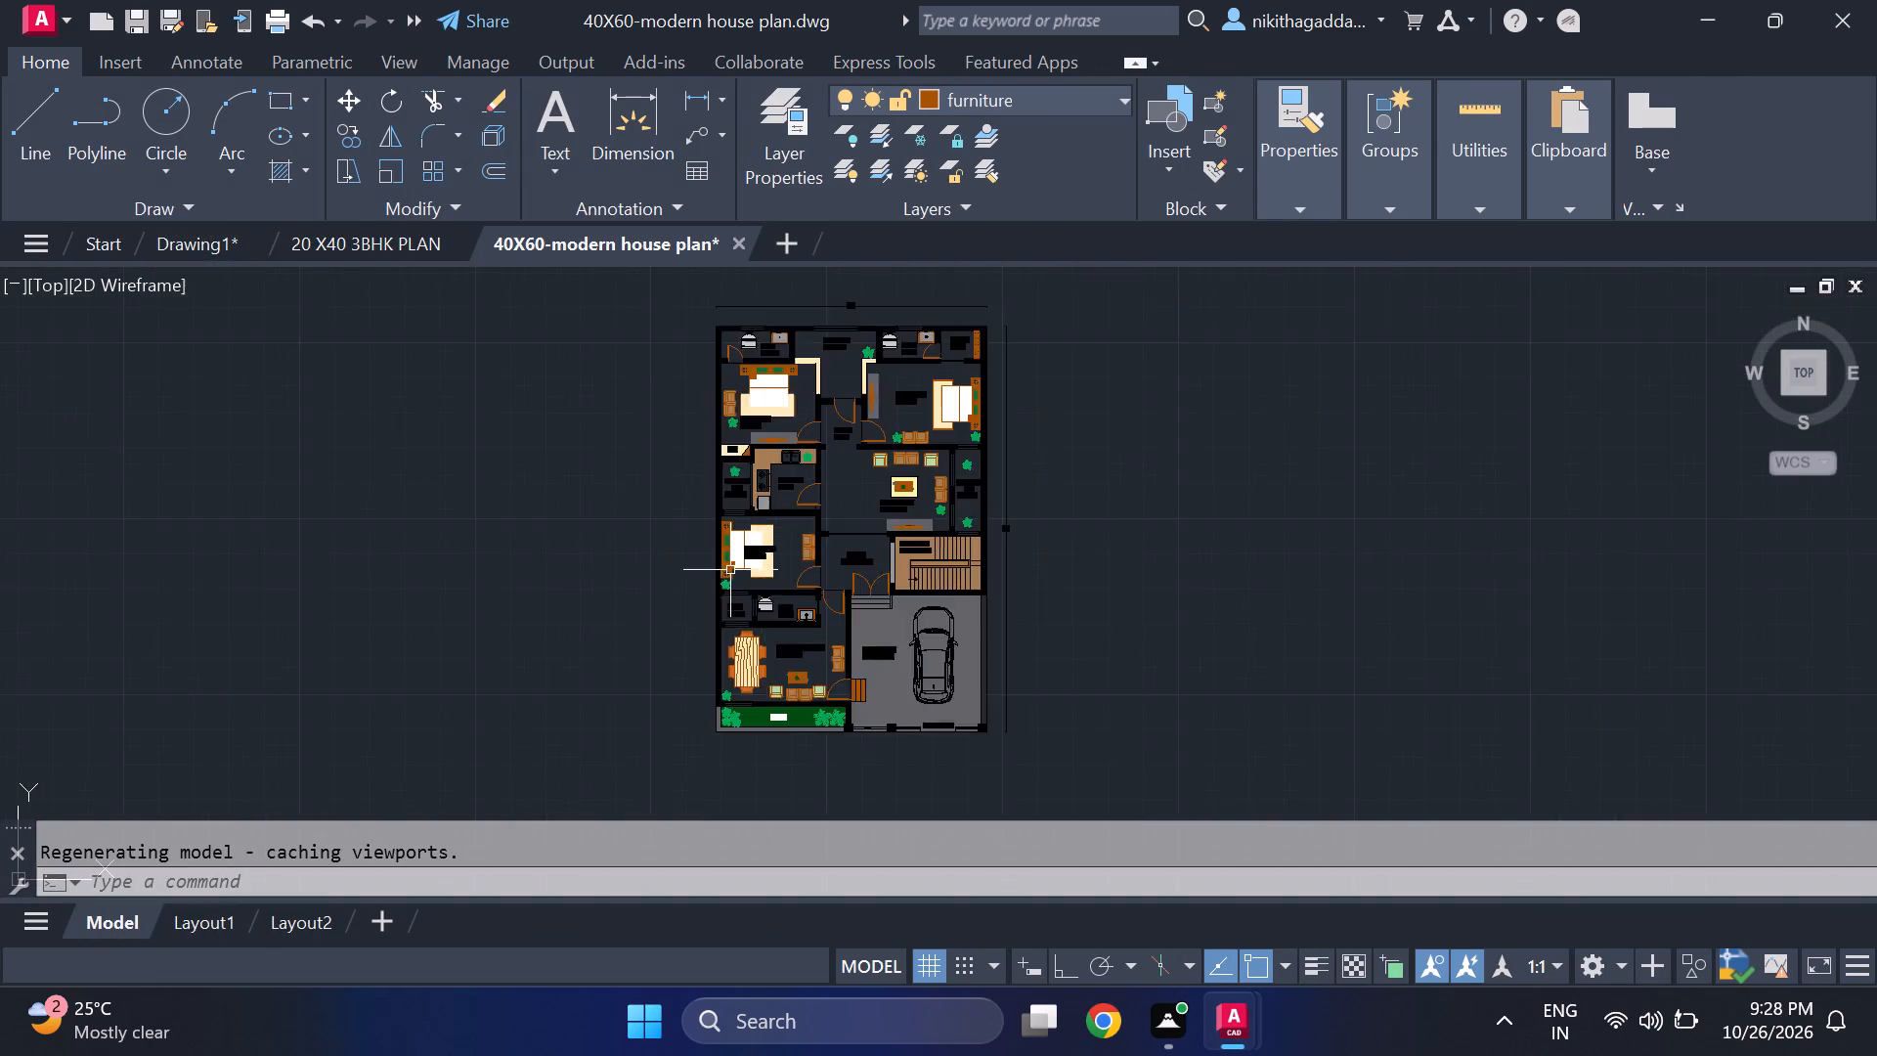
scroll(738, 569, down, 1)
scroll(798, 476, up, 4)
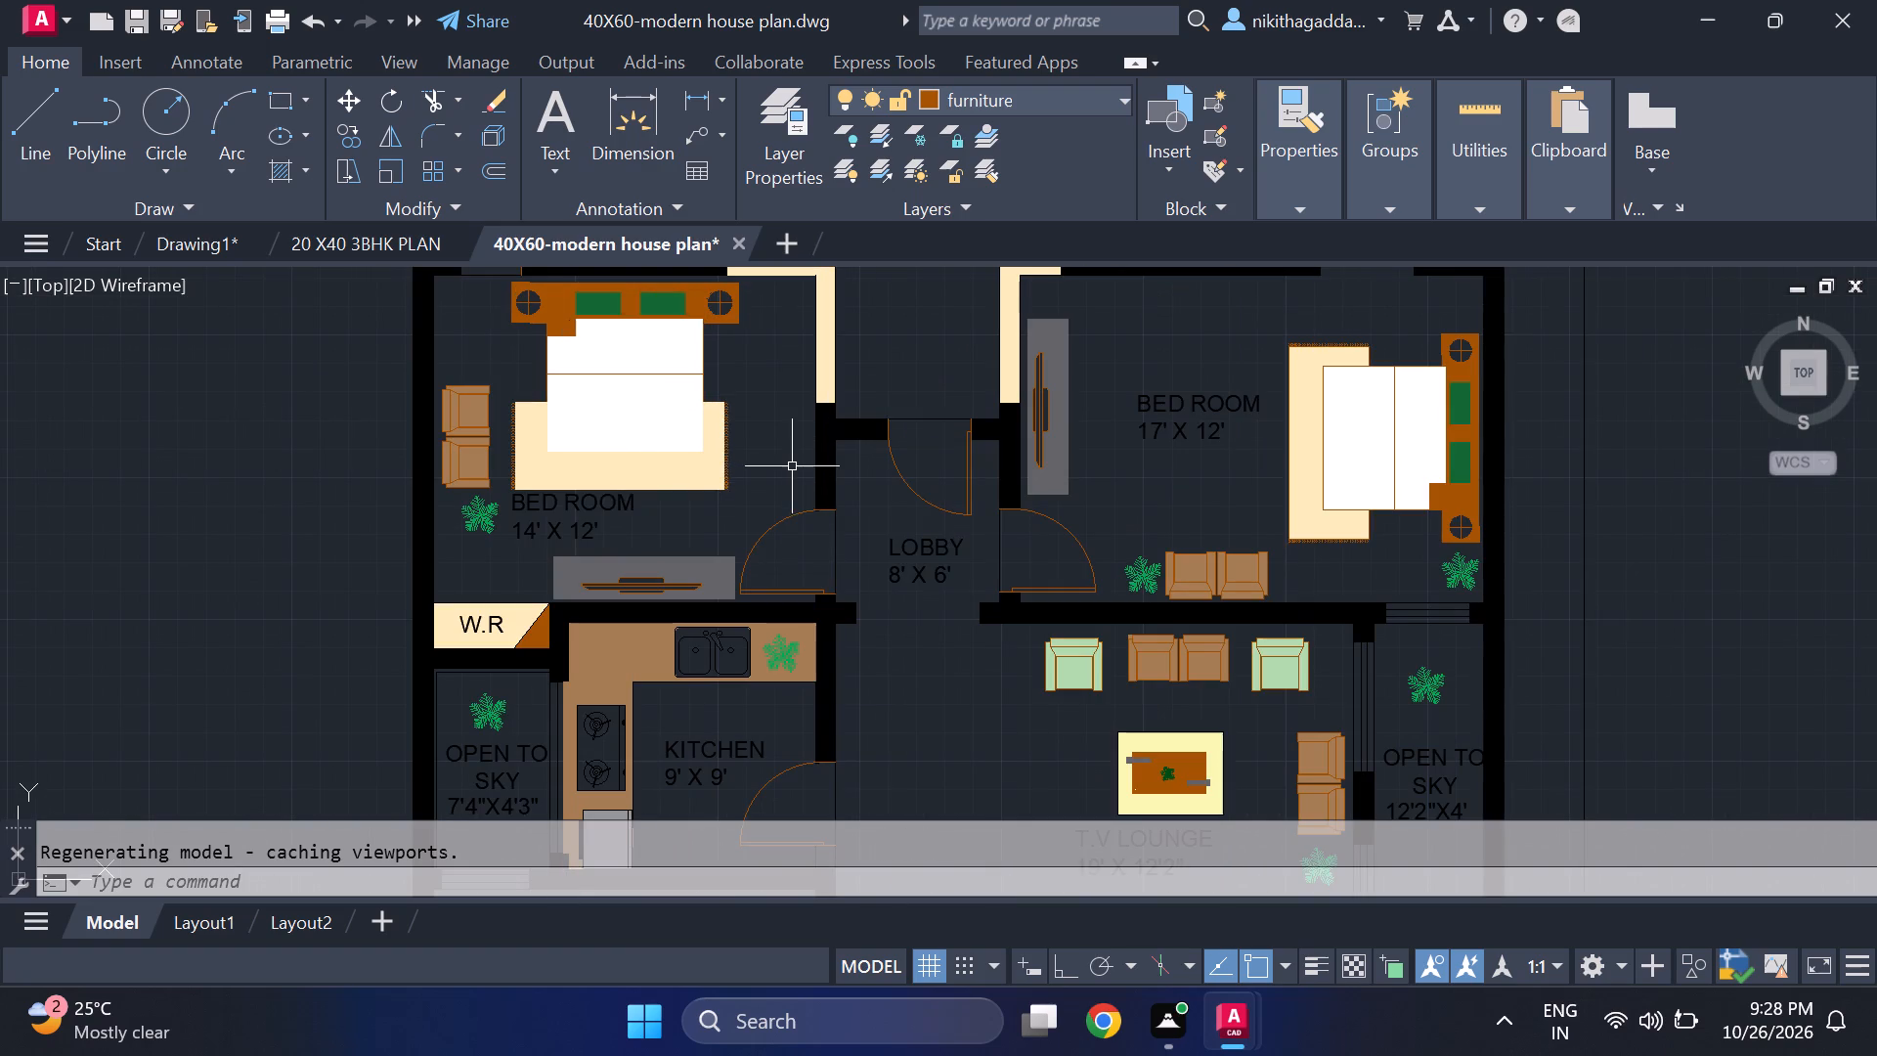
scroll(805, 471, down, 2)
scroll(765, 453, up, 3)
scroll(765, 453, down, 2)
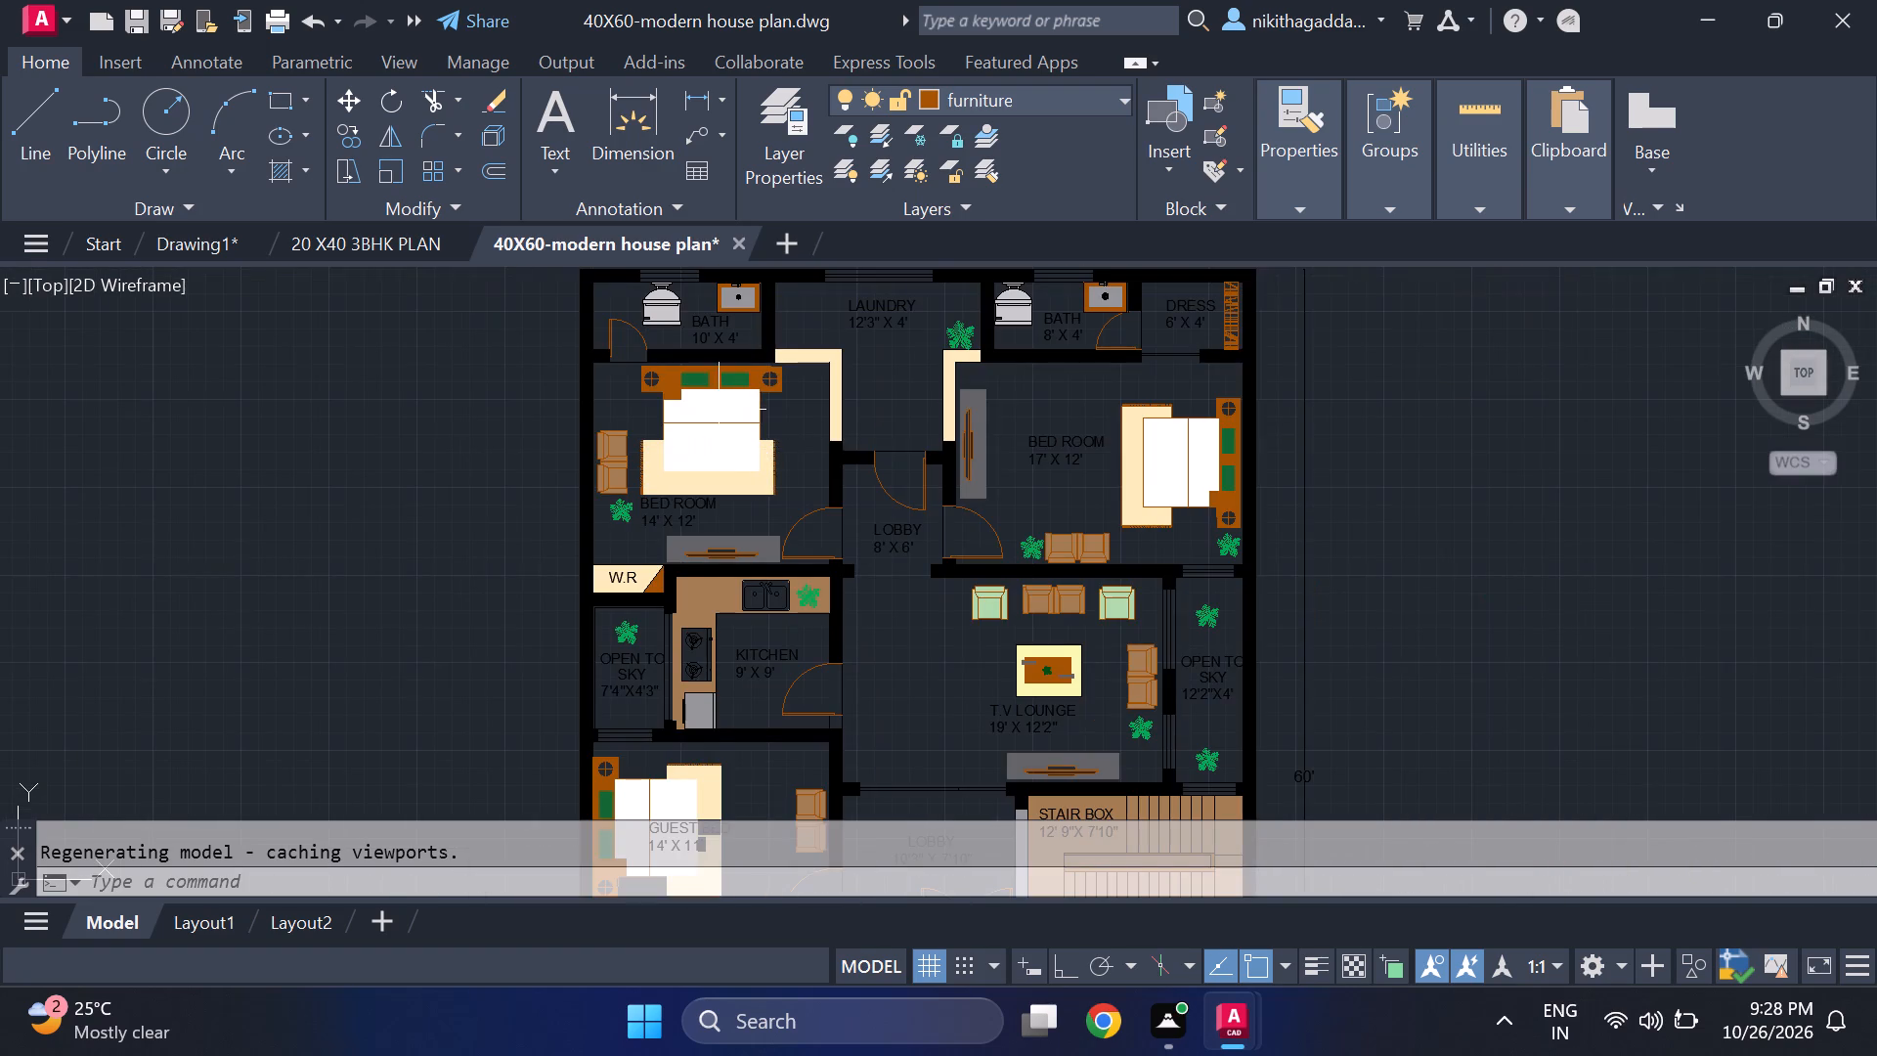
middle_drag(659, 380, 631, 431)
scroll(631, 431, up, 2)
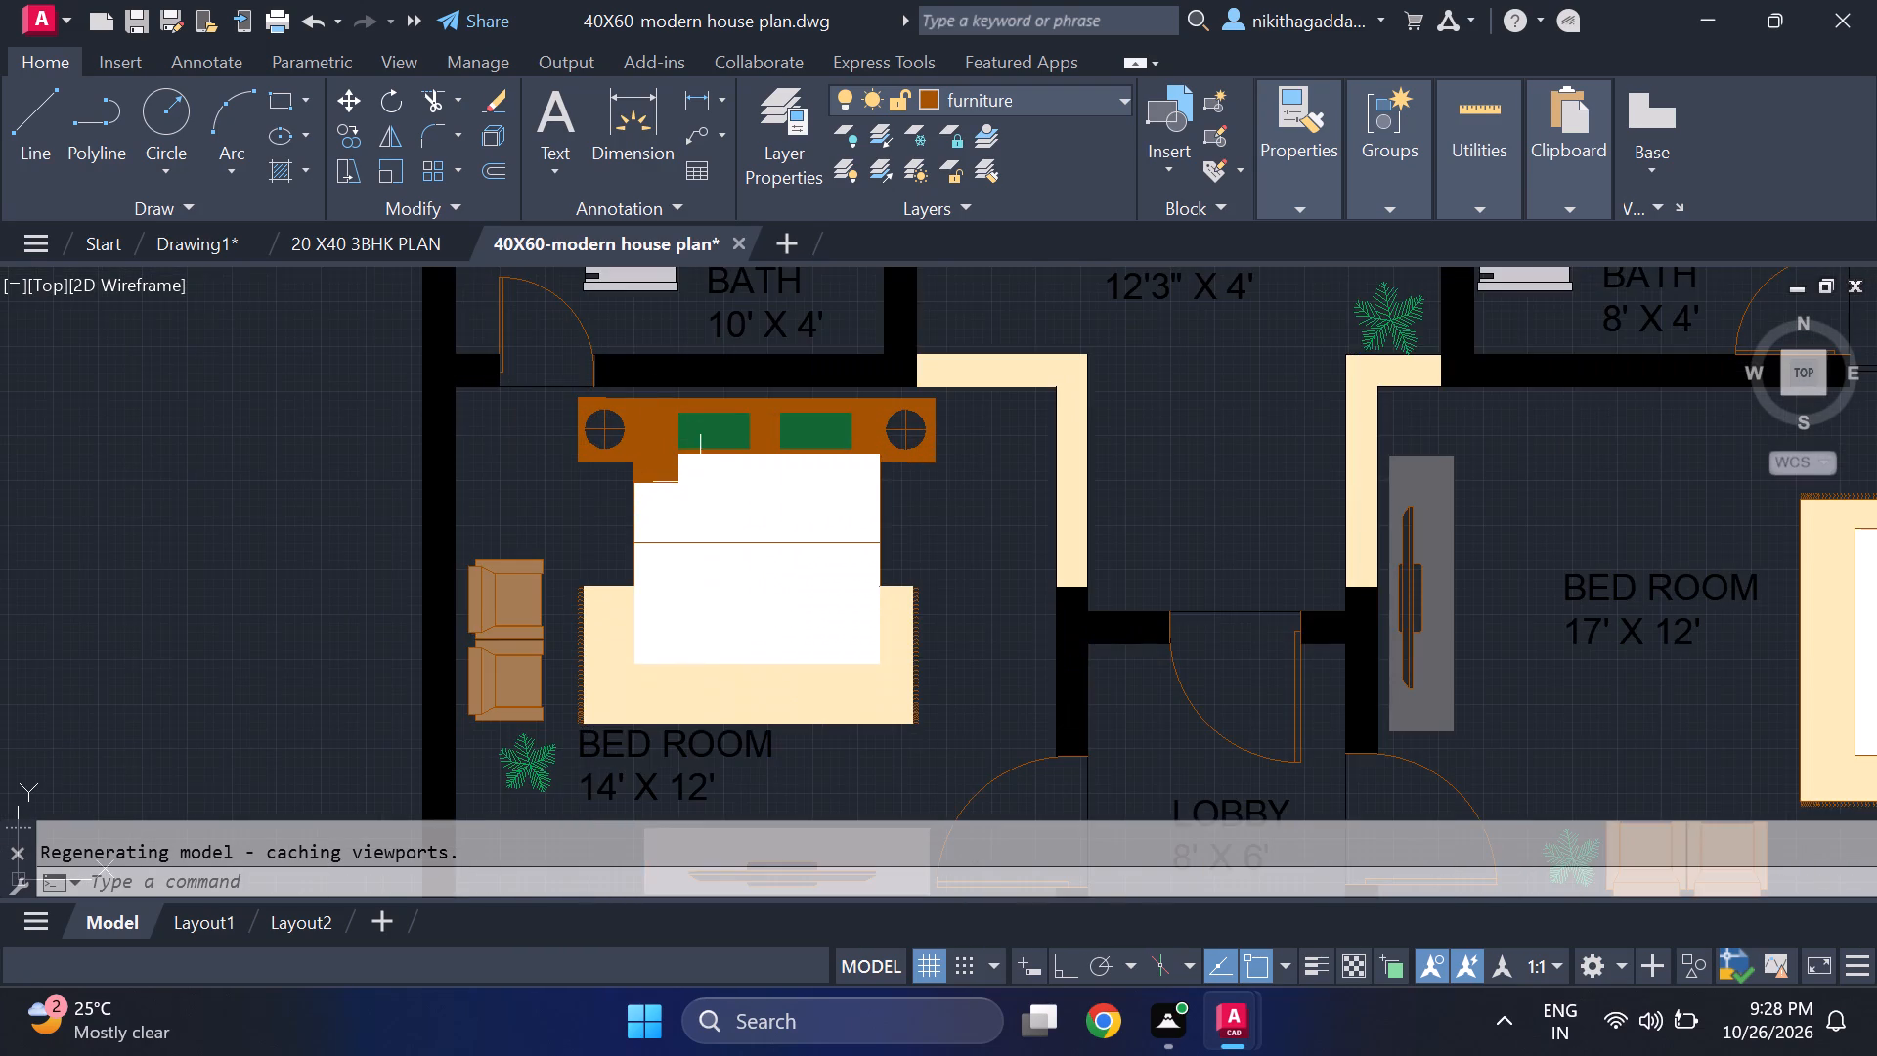
middle_drag(698, 481, 556, 432)
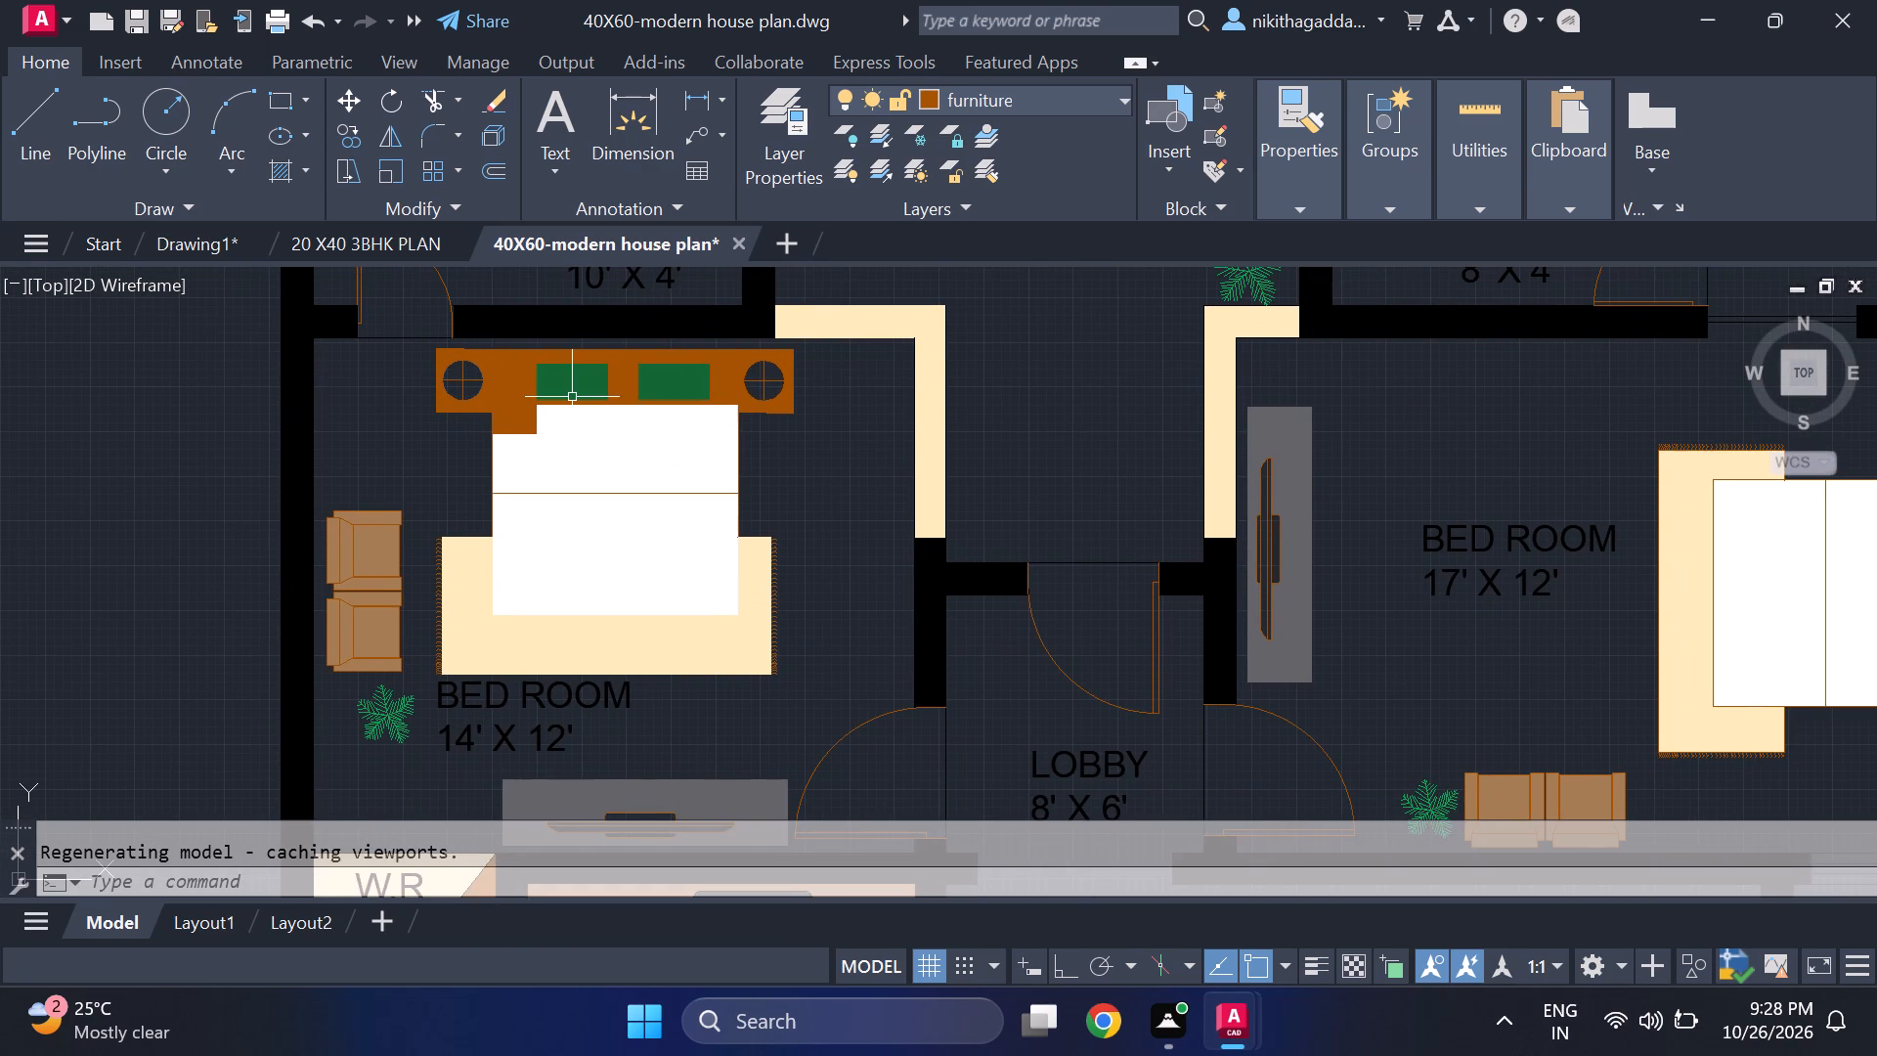
scroll(572, 394, up, 2)
scroll(572, 394, down, 1)
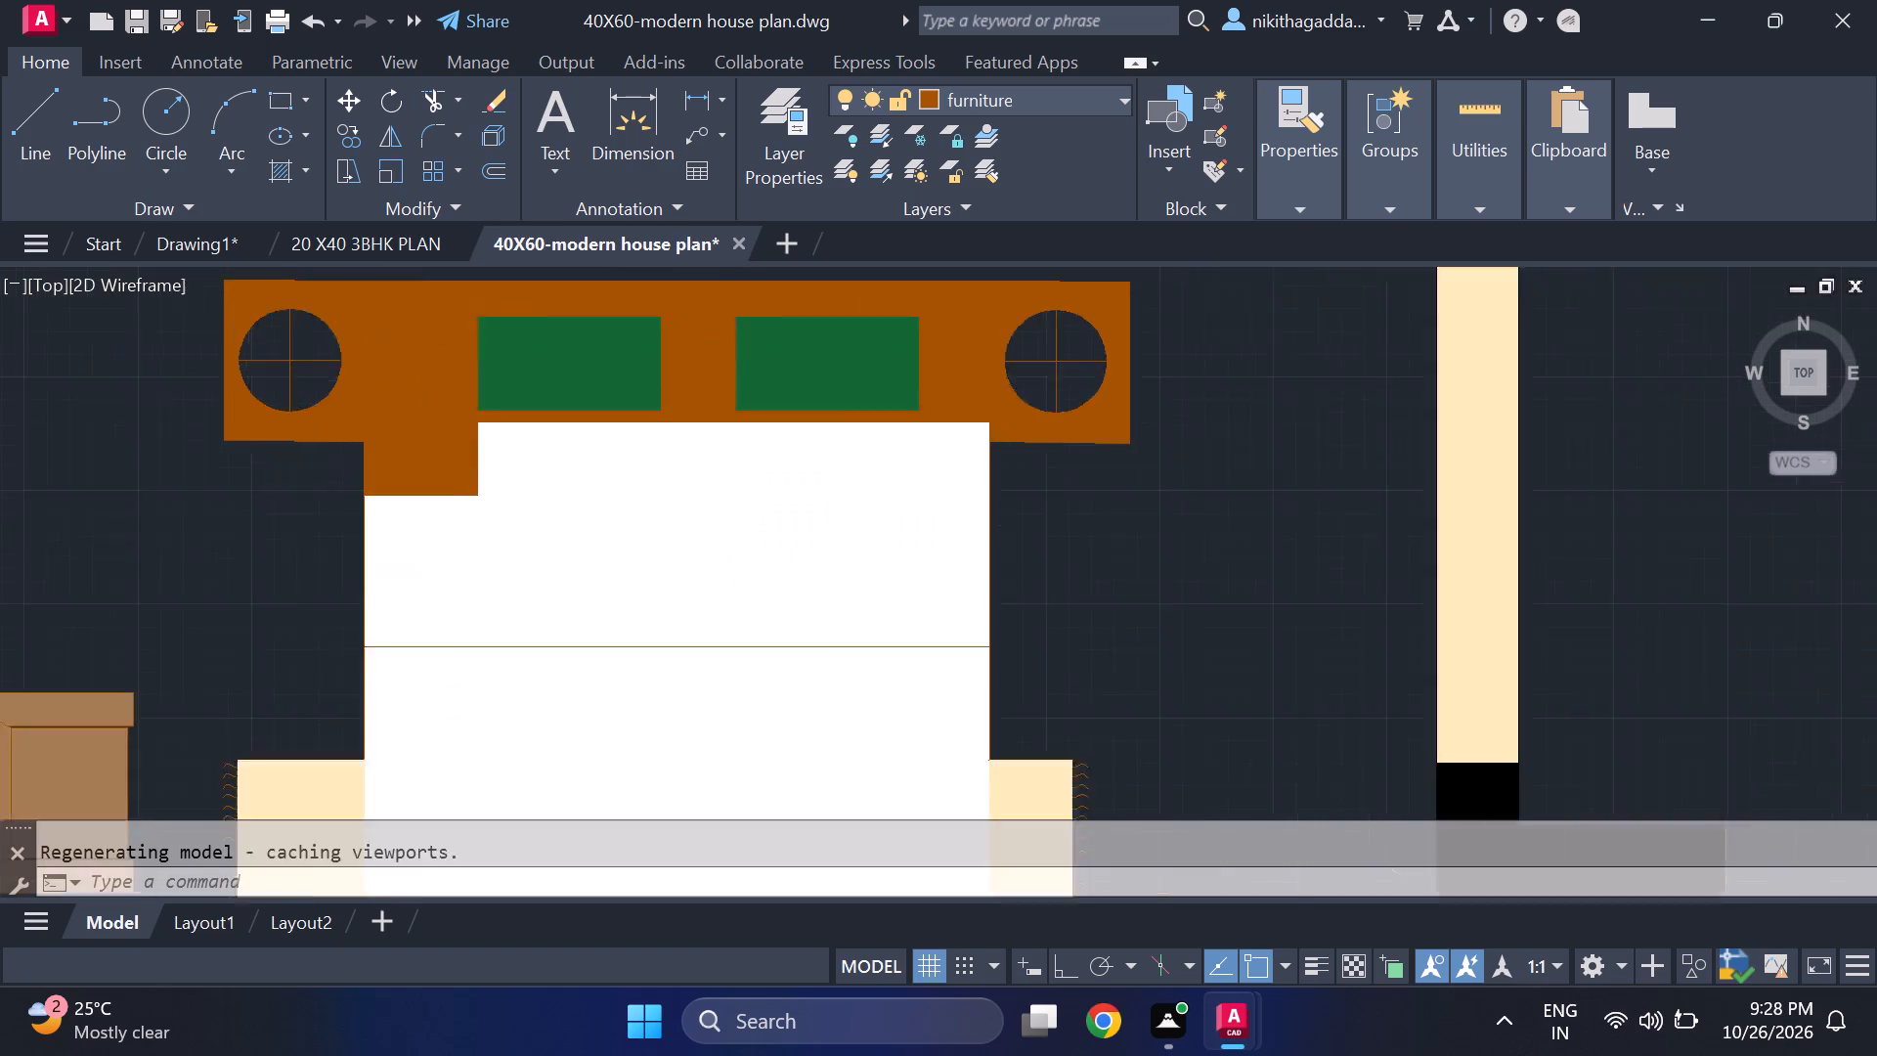
scroll(572, 394, down, 2)
middle_drag(691, 506, 846, 550)
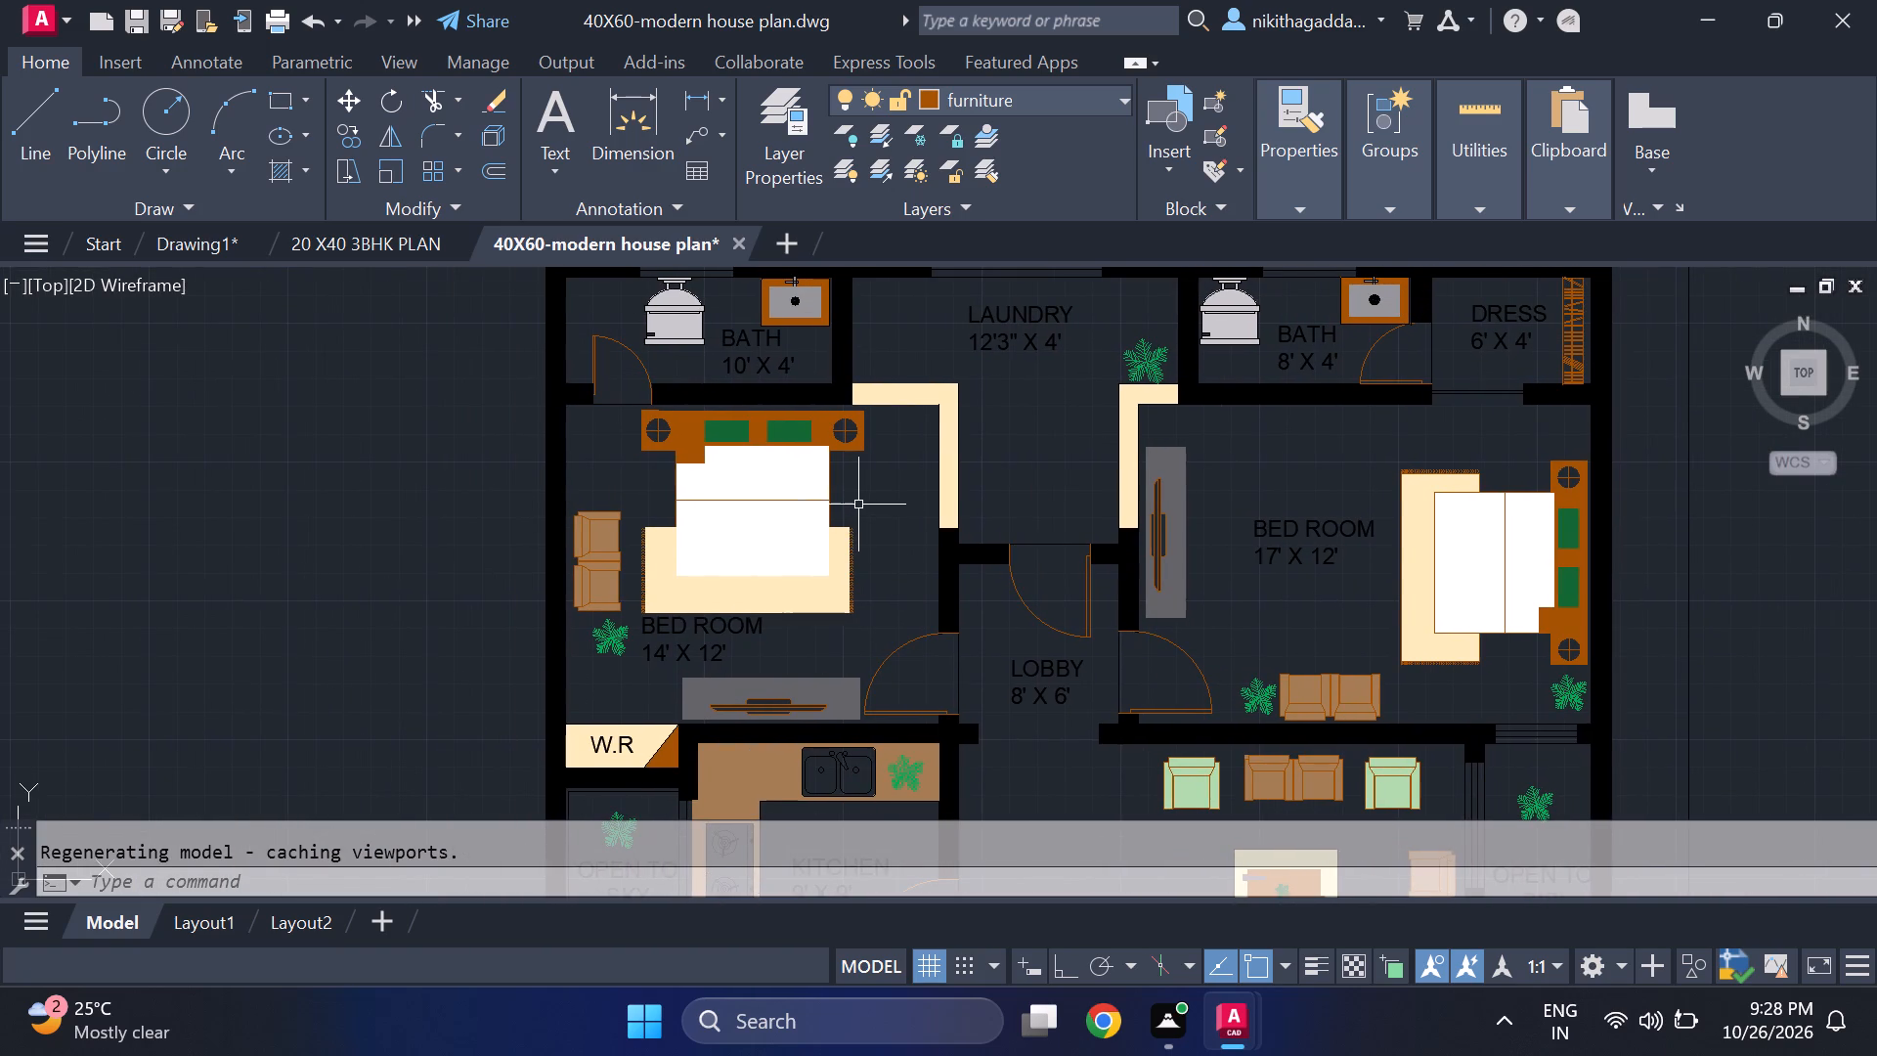
middle_drag(821, 489, 807, 476)
middle_drag(789, 463, 740, 425)
middle_drag(725, 415, 713, 407)
scroll(683, 420, down, 1)
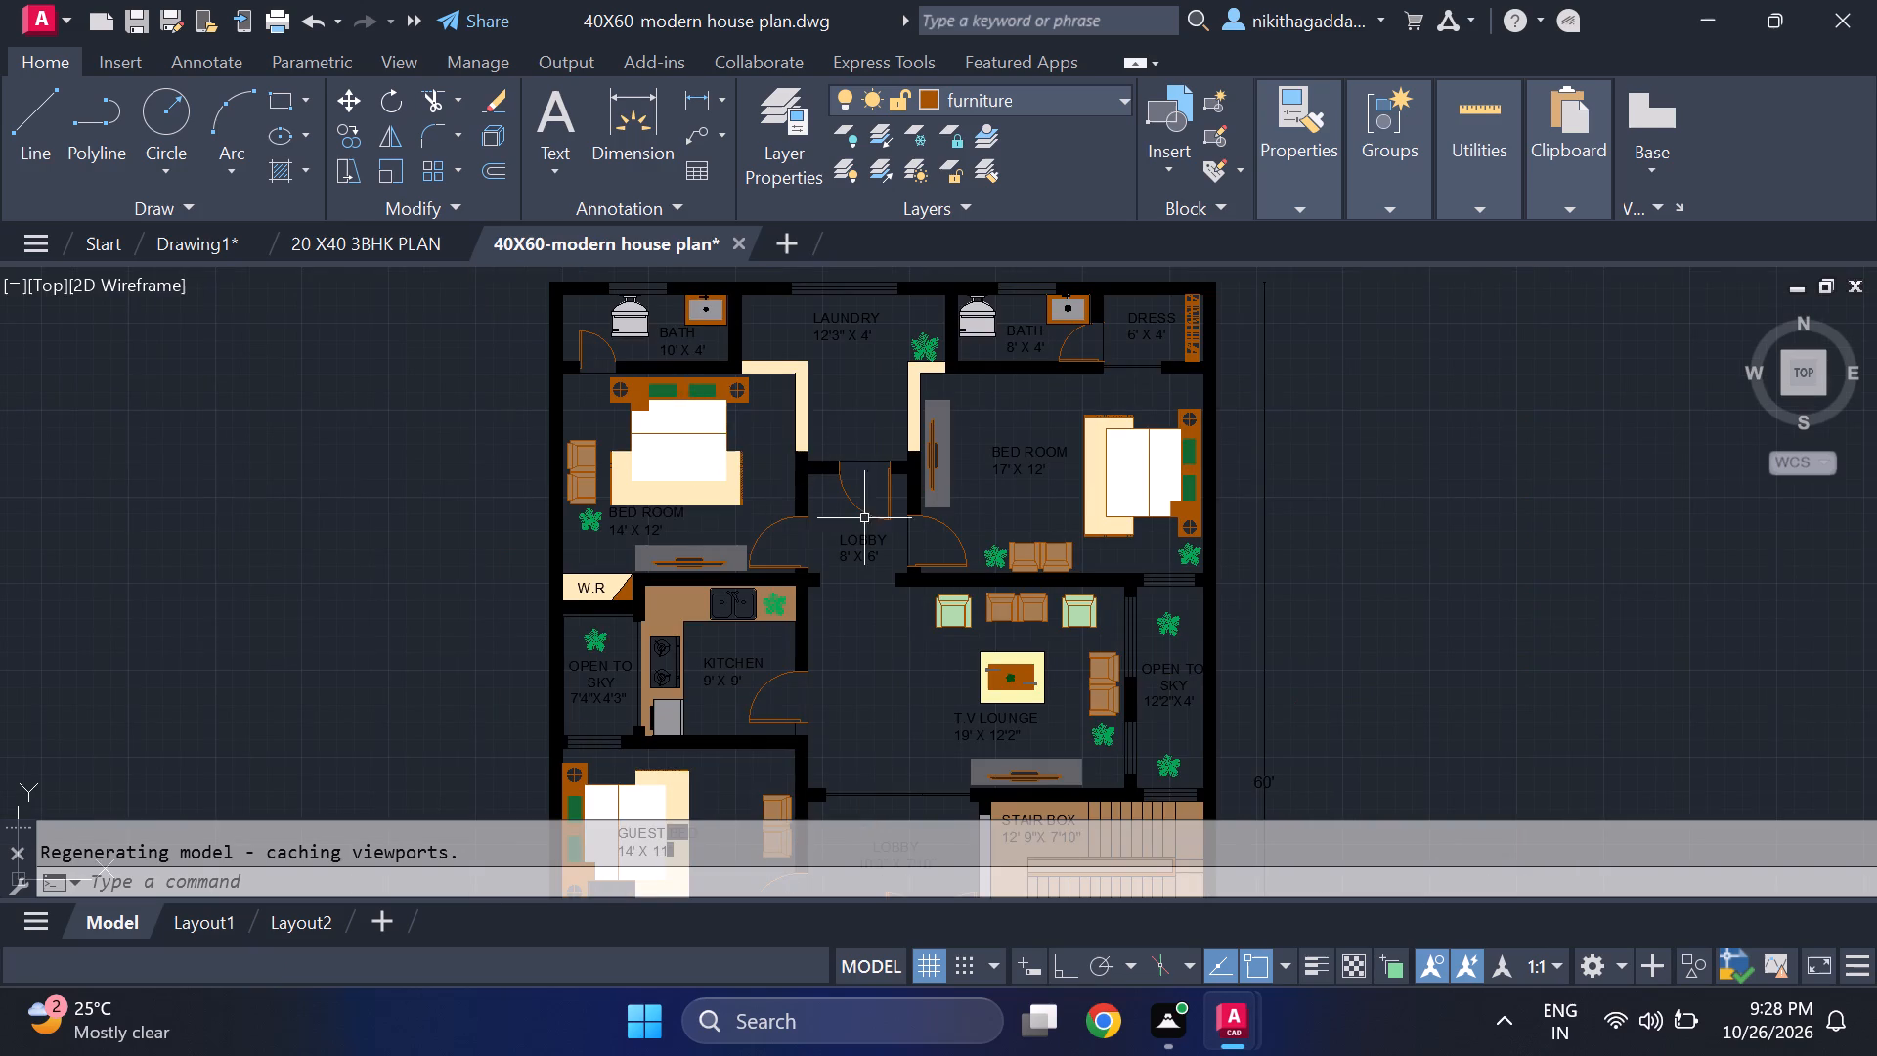
Select the bed blocks in the guest bedroom and in the 17' X 12' bedroom.
middle_drag(909, 582, 937, 361)
scroll(628, 581, up, 2)
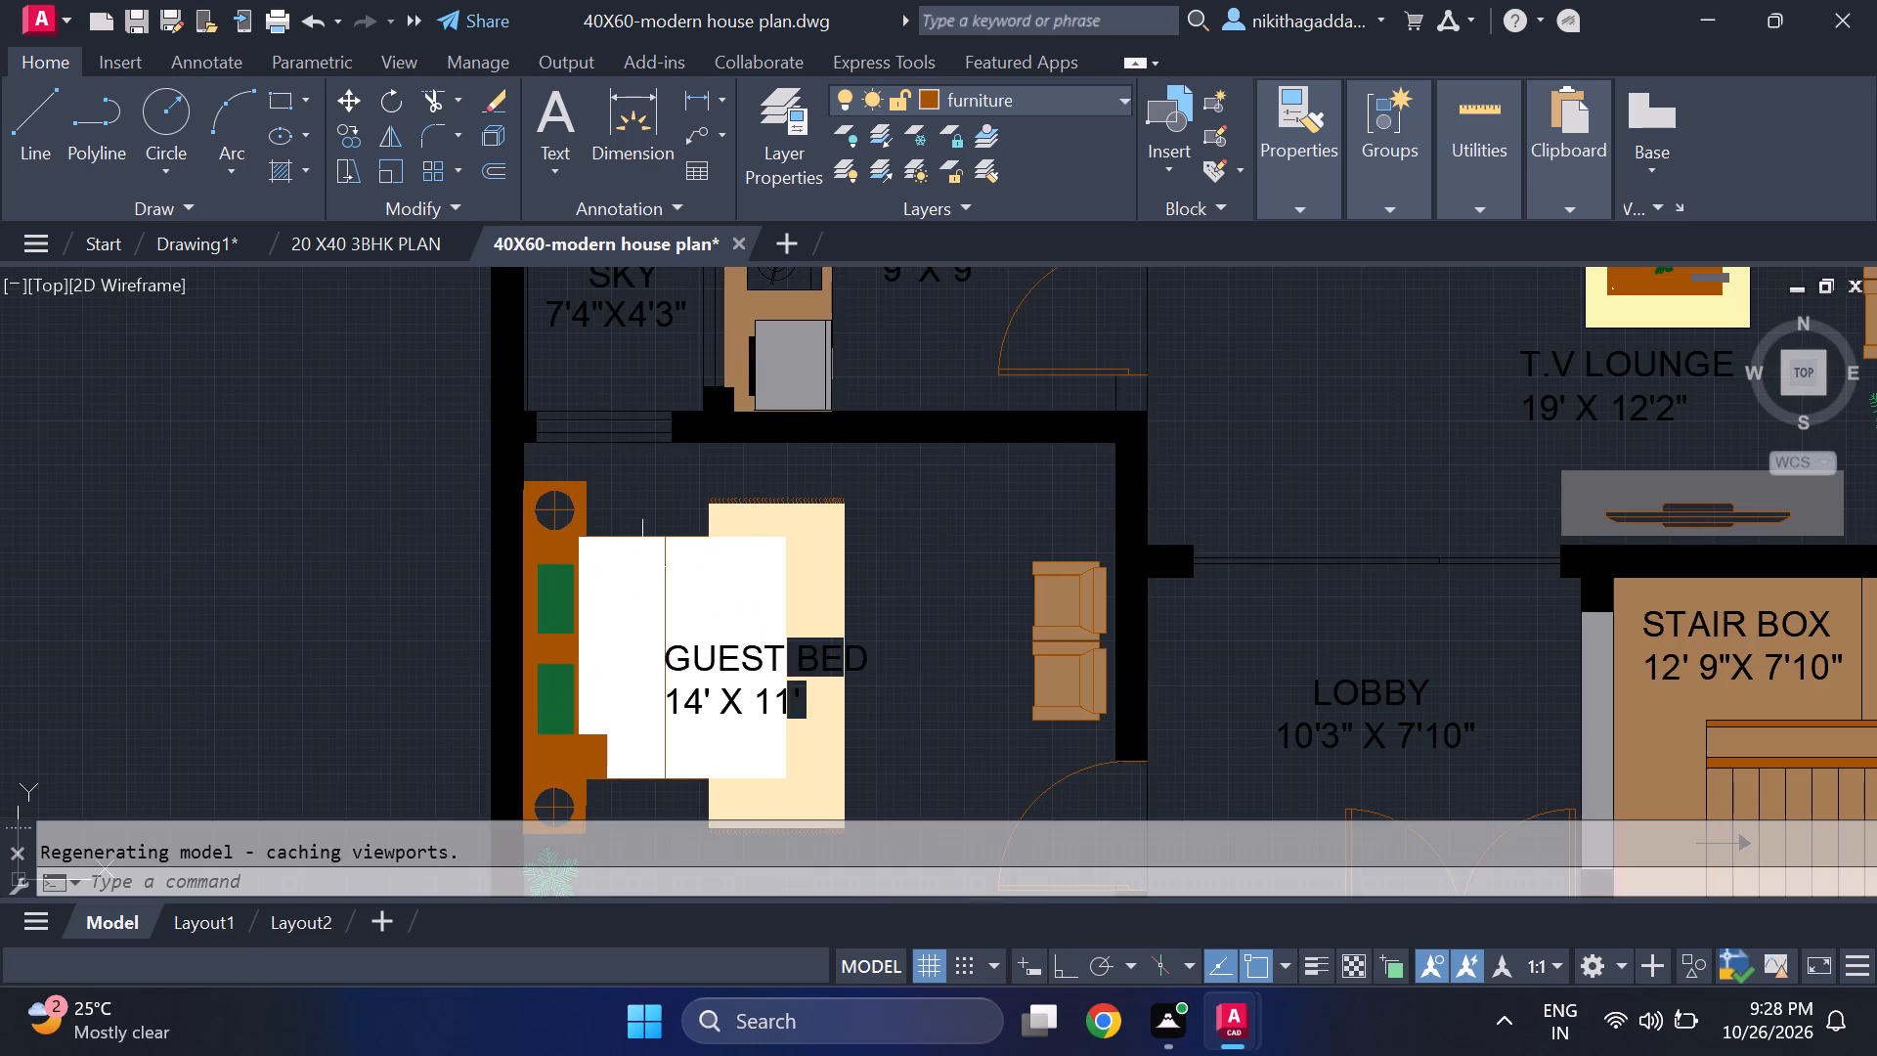
click(662, 573)
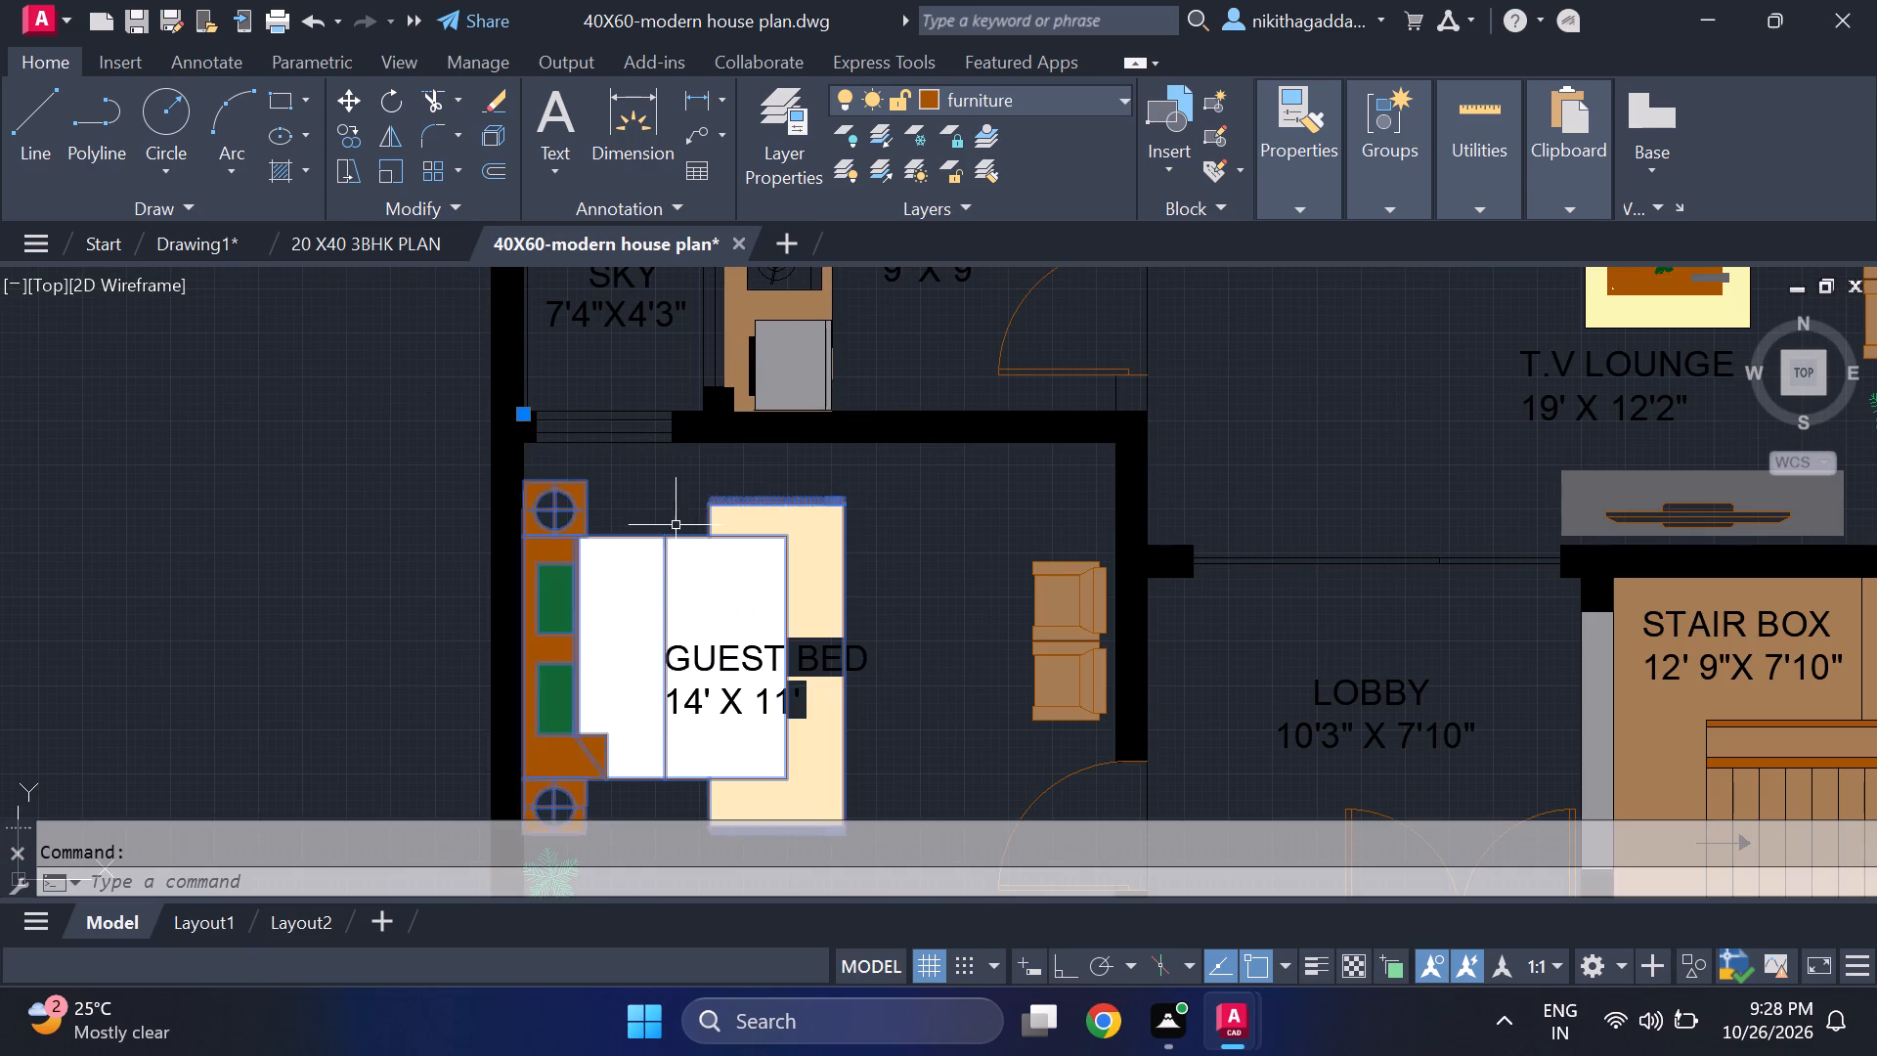
scroll(676, 522, down, 3)
scroll(720, 449, up, 1)
middle_drag(728, 481, 717, 584)
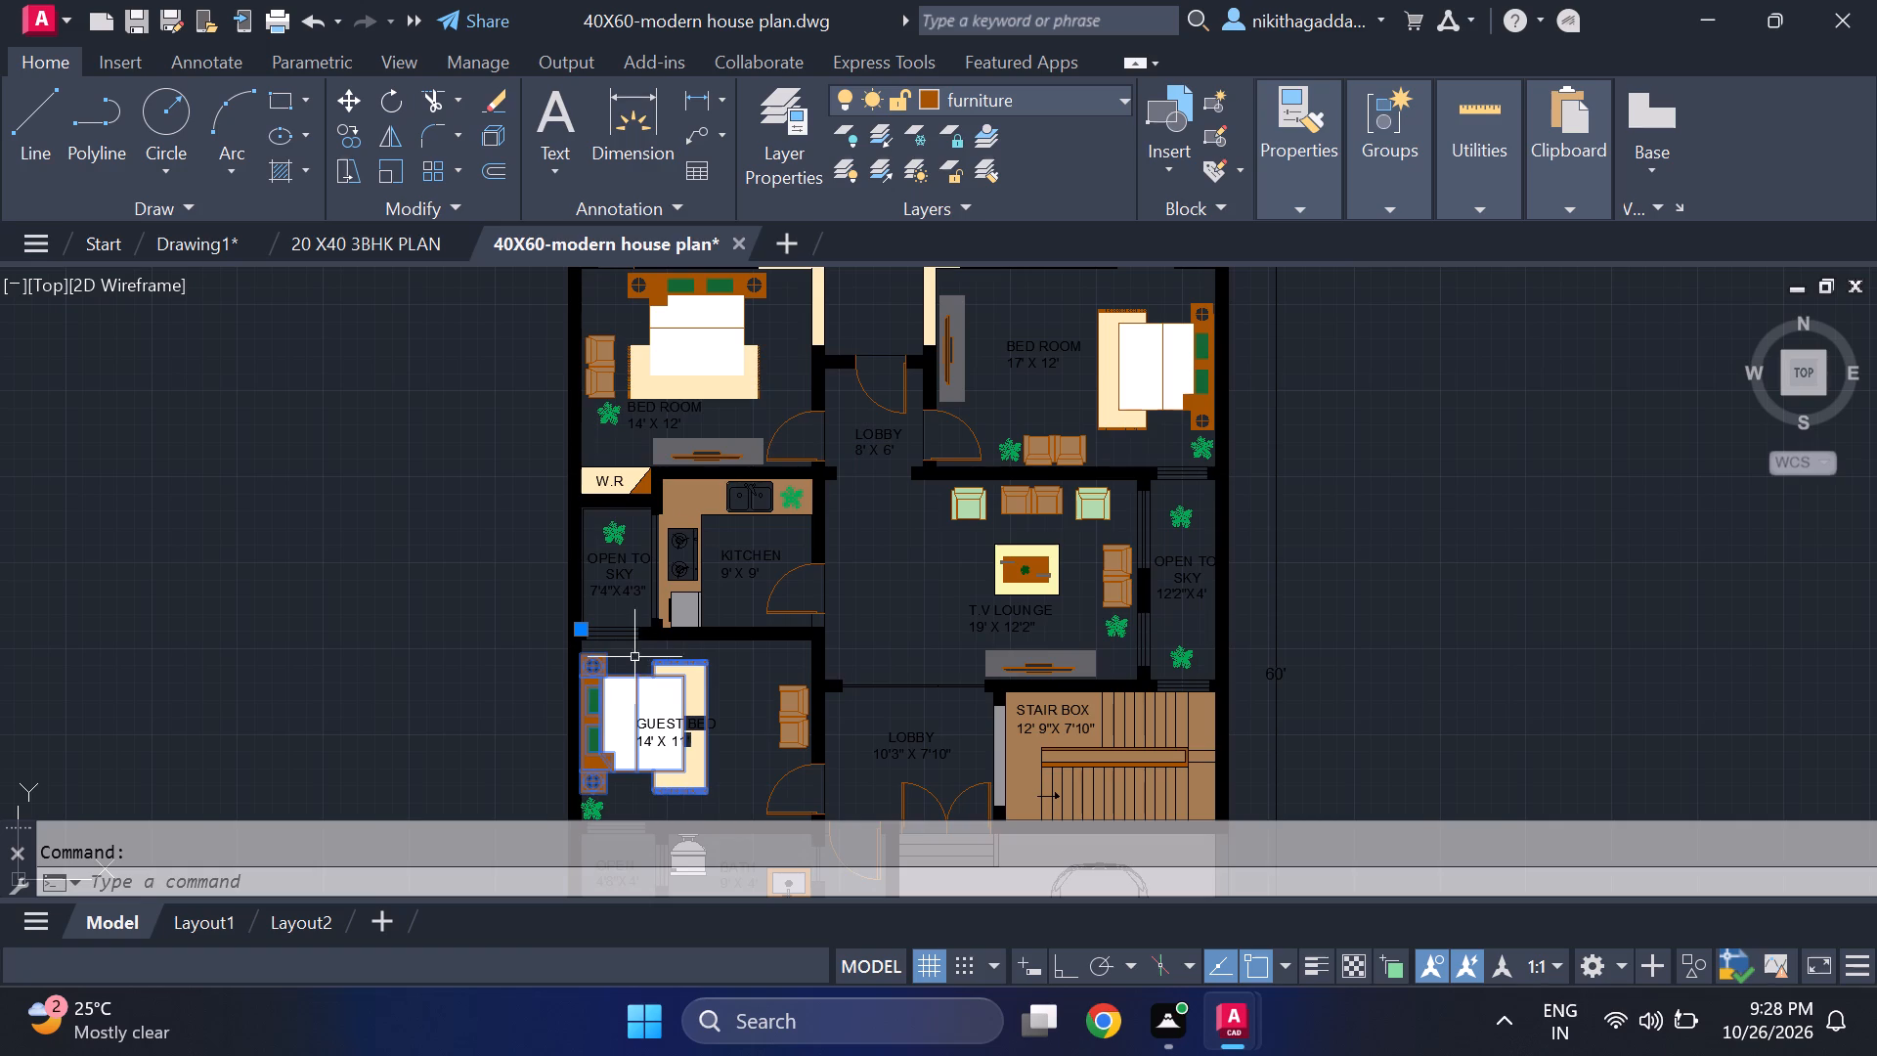
scroll(701, 703, up, 1)
scroll(743, 596, down, 1)
middle_drag(1169, 297, 1146, 323)
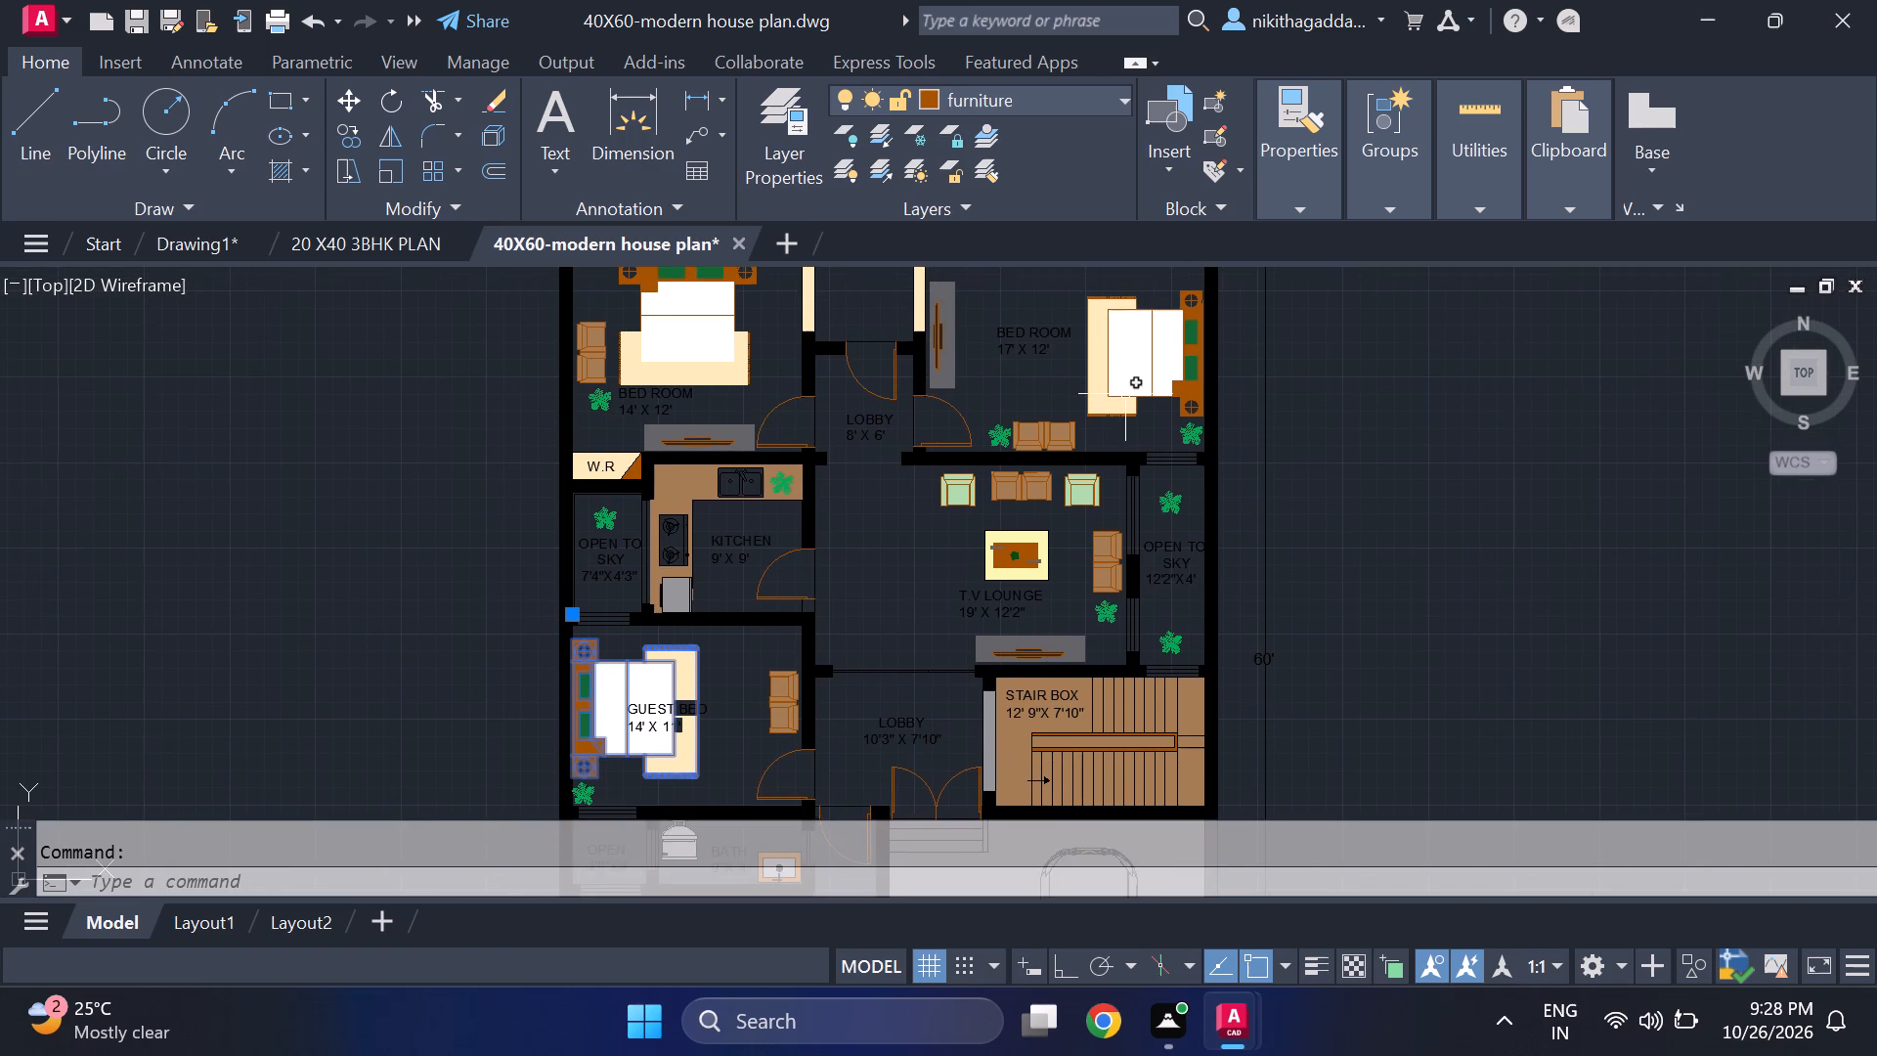
middle_drag(1125, 394, 1076, 484)
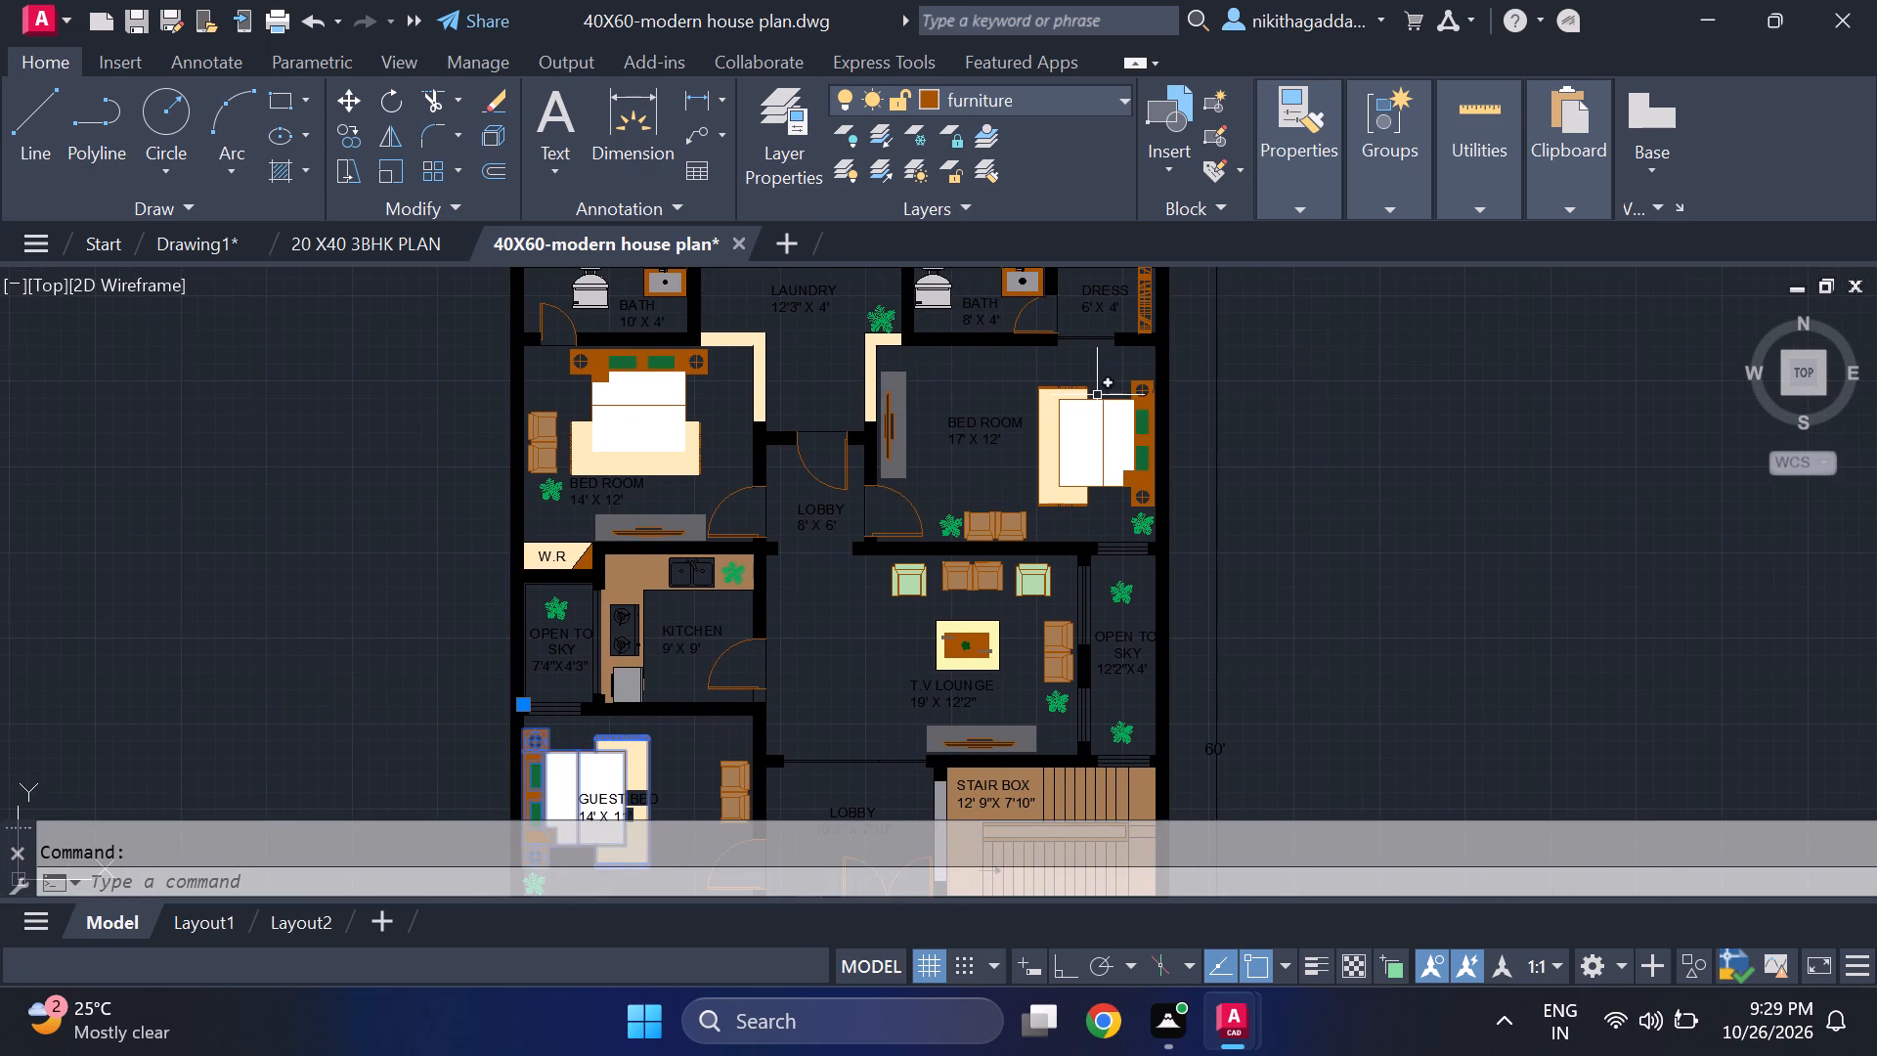
click(1098, 400)
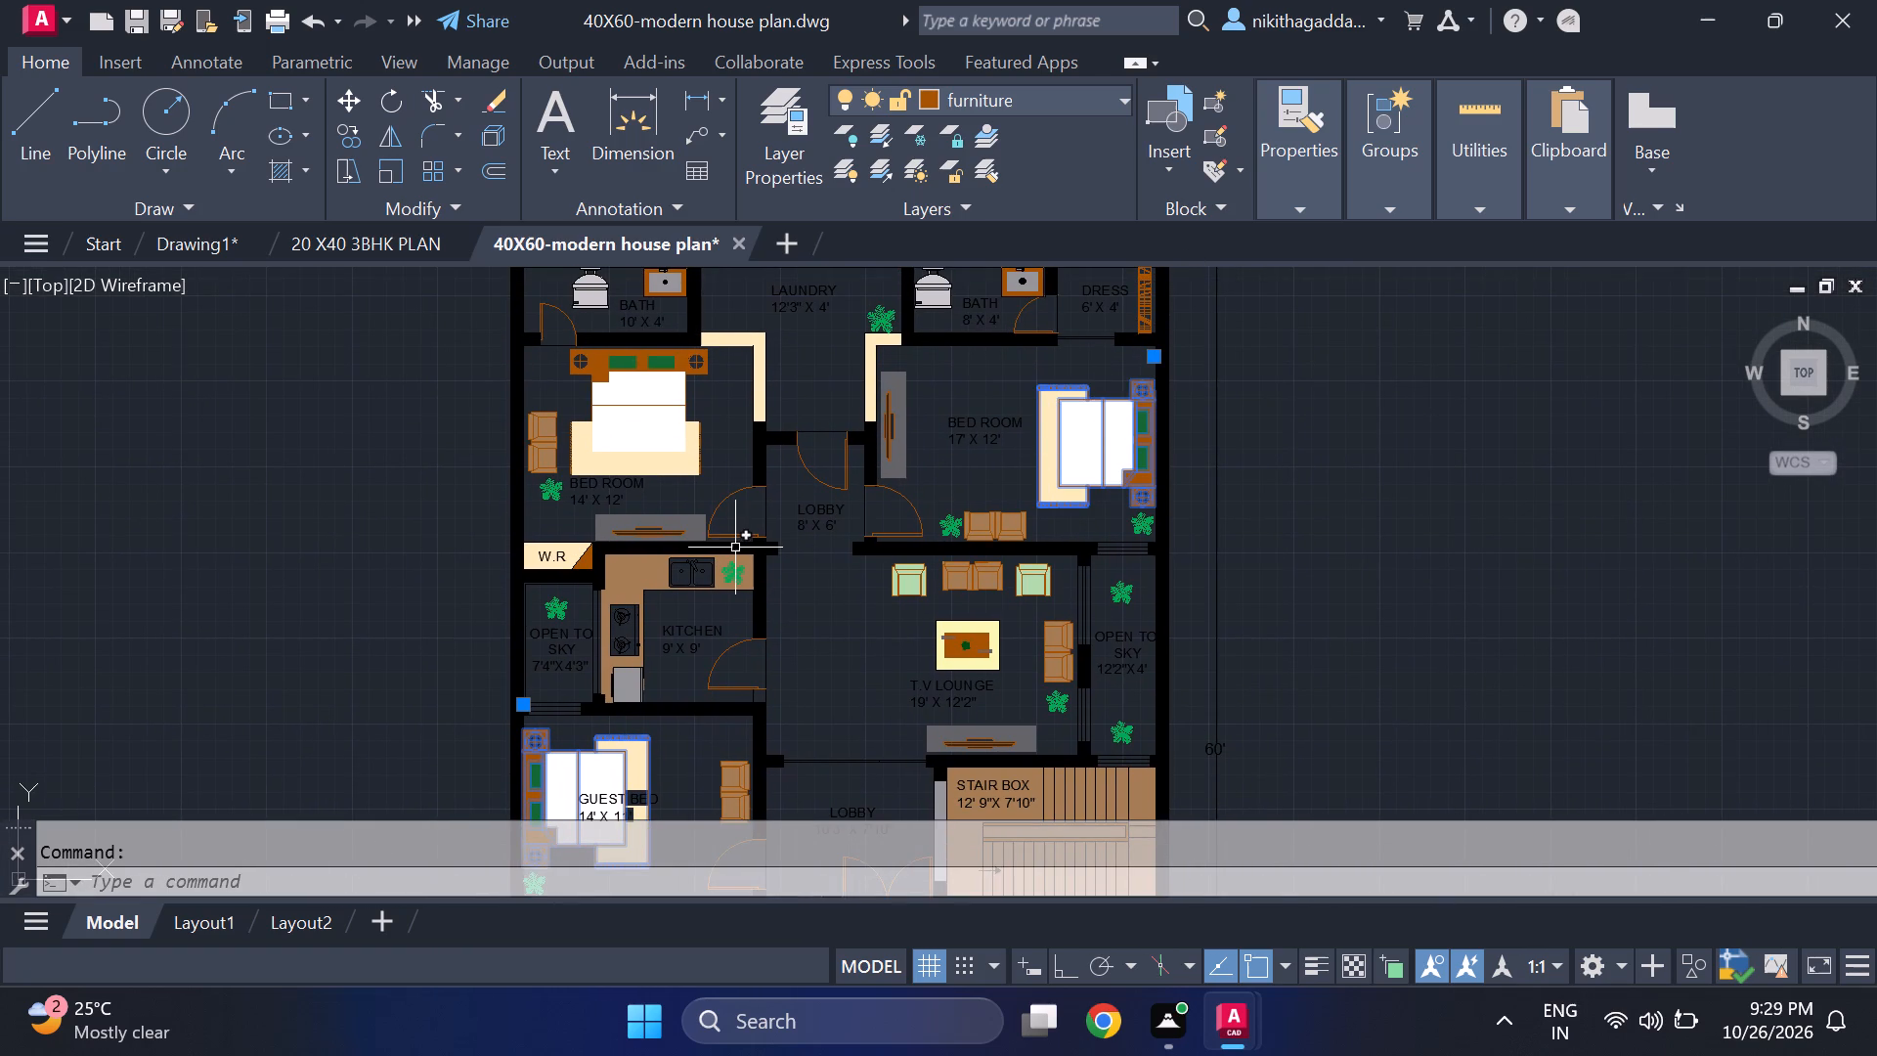
Add the guest bed's mattress, rug, pillow and headboard hatches to the selection.
middle_drag(738, 588, 718, 570)
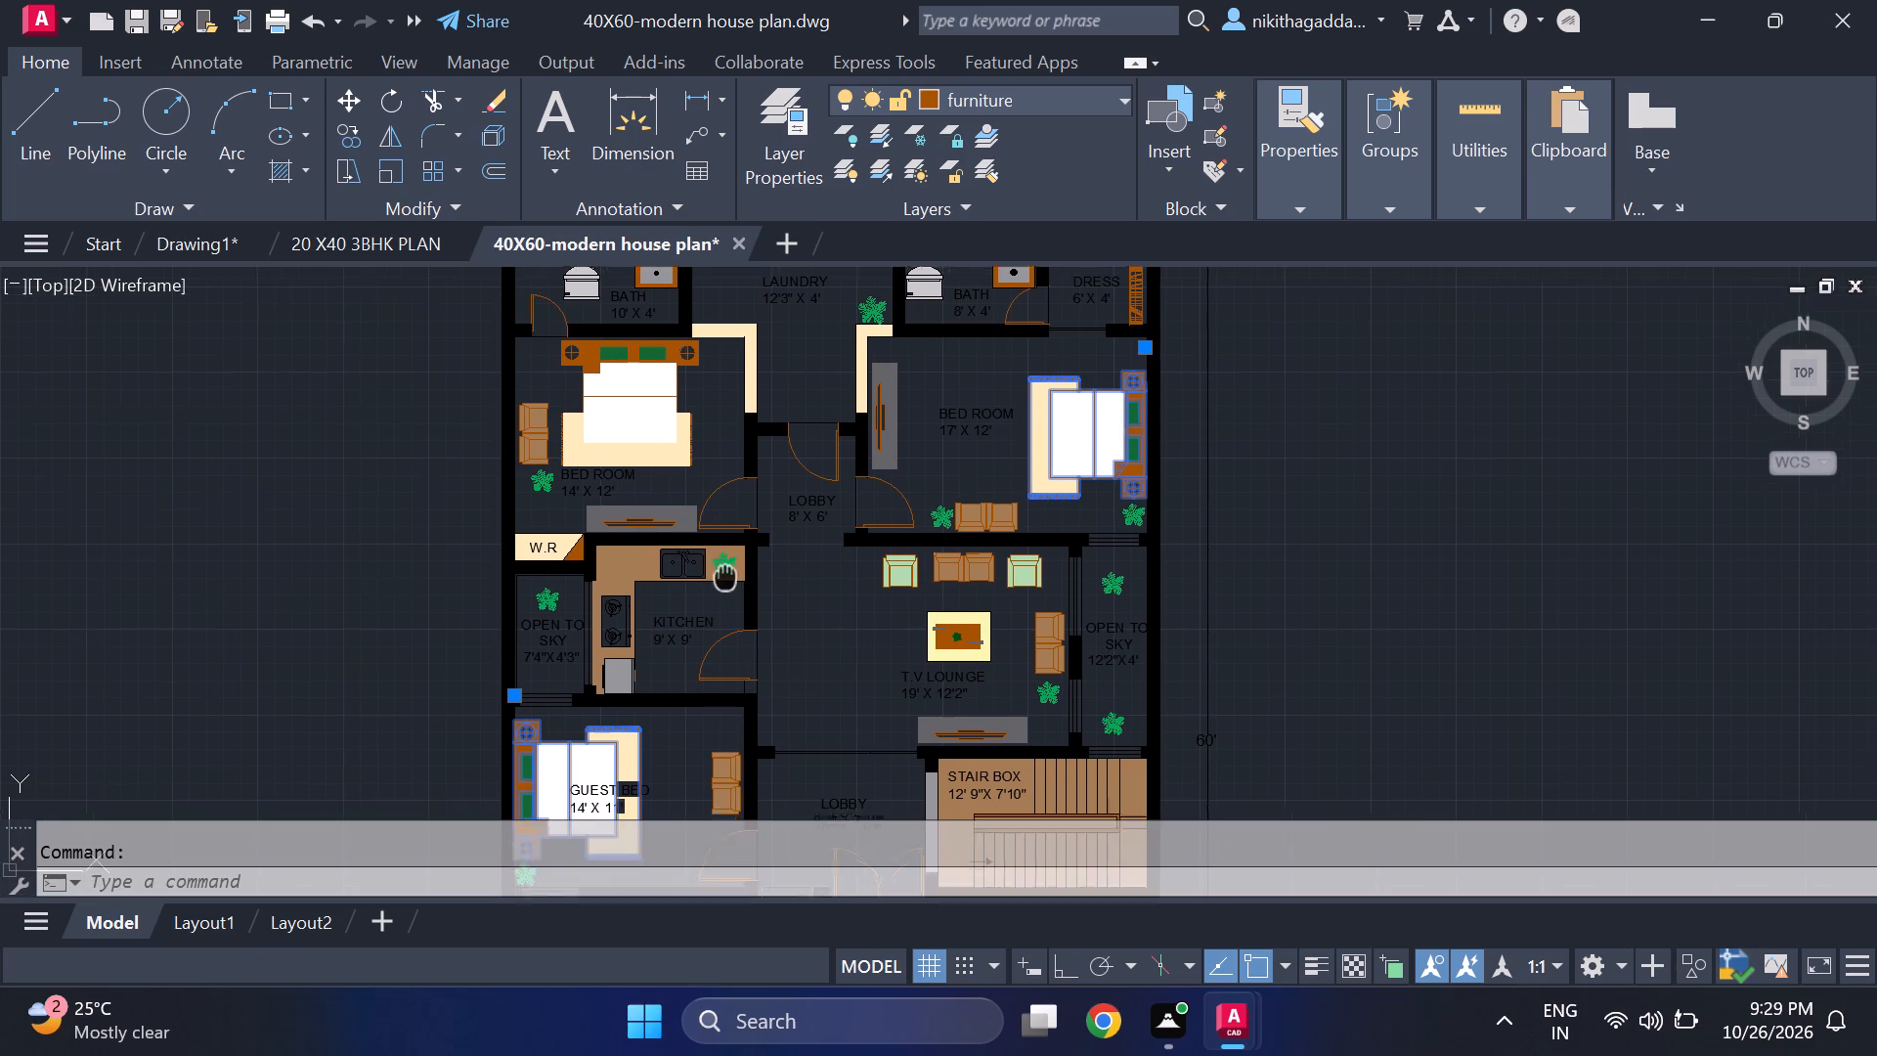
middle_drag(718, 570, 709, 493)
scroll(490, 682, up, 2)
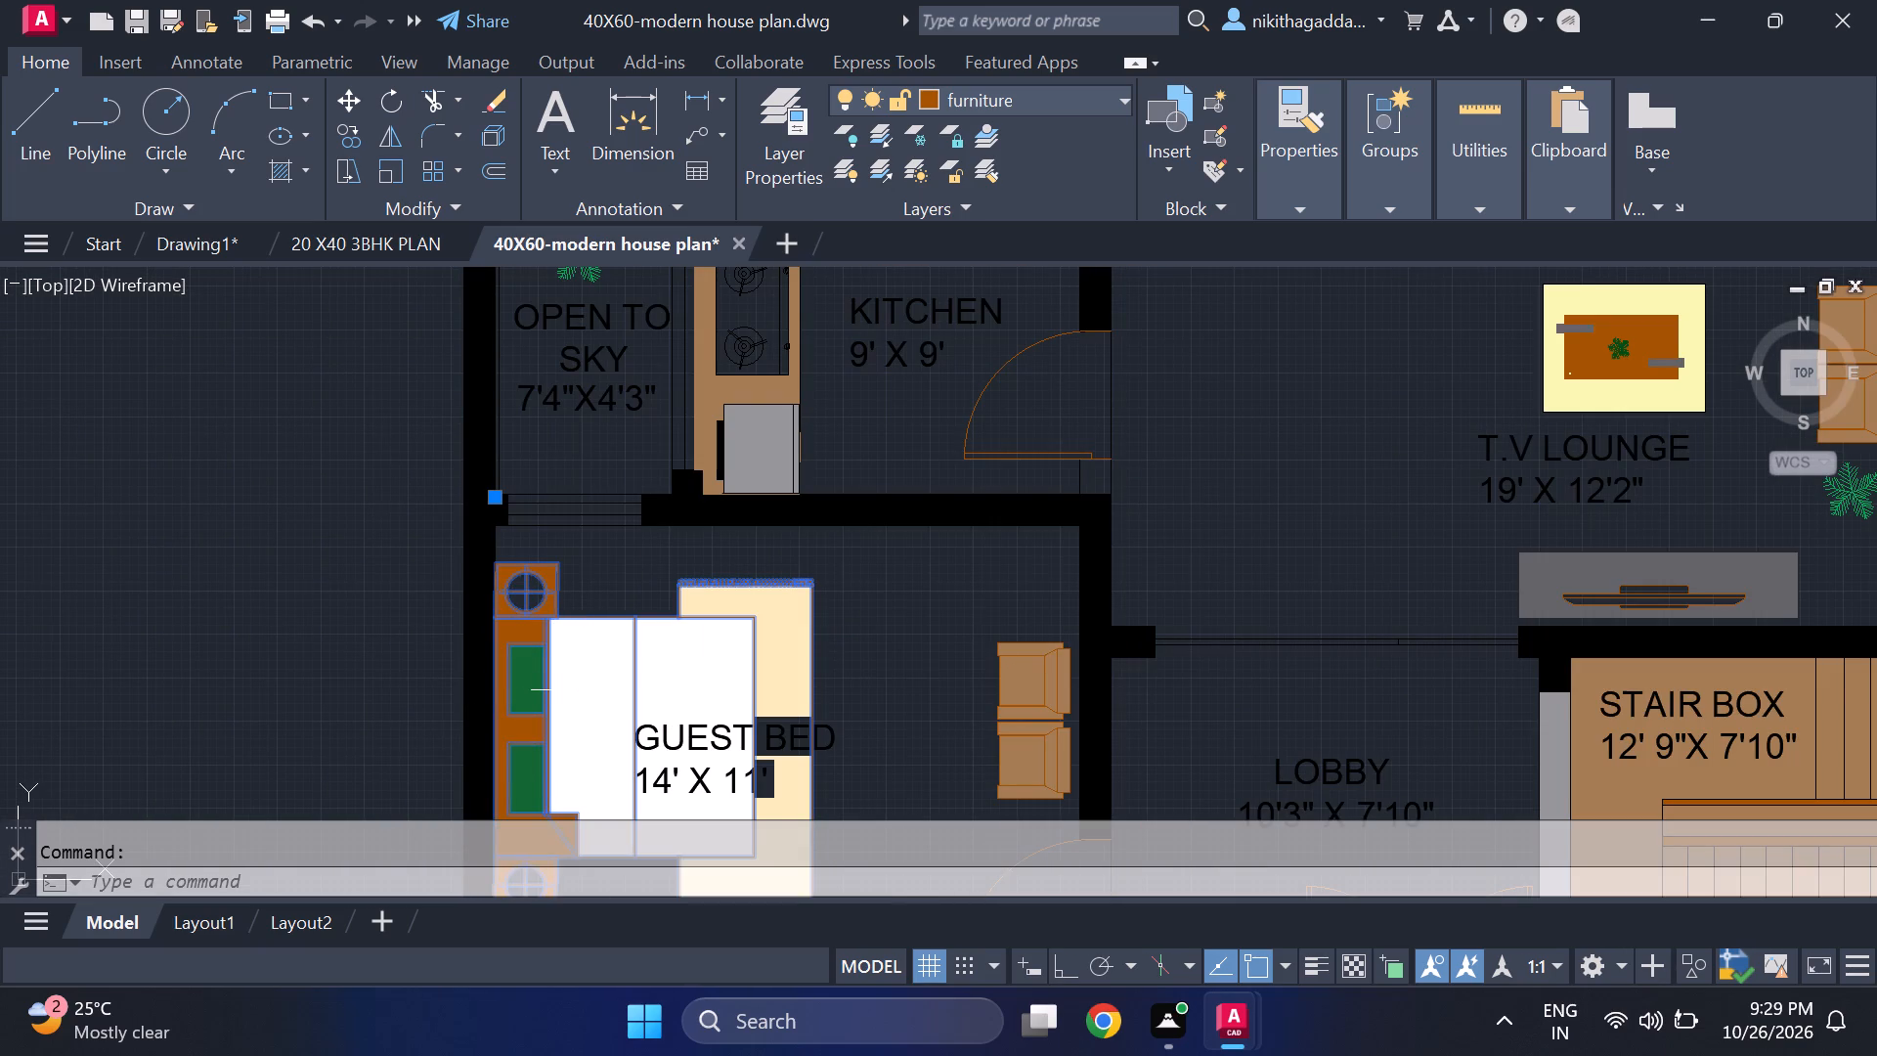
click(581, 685)
click(791, 636)
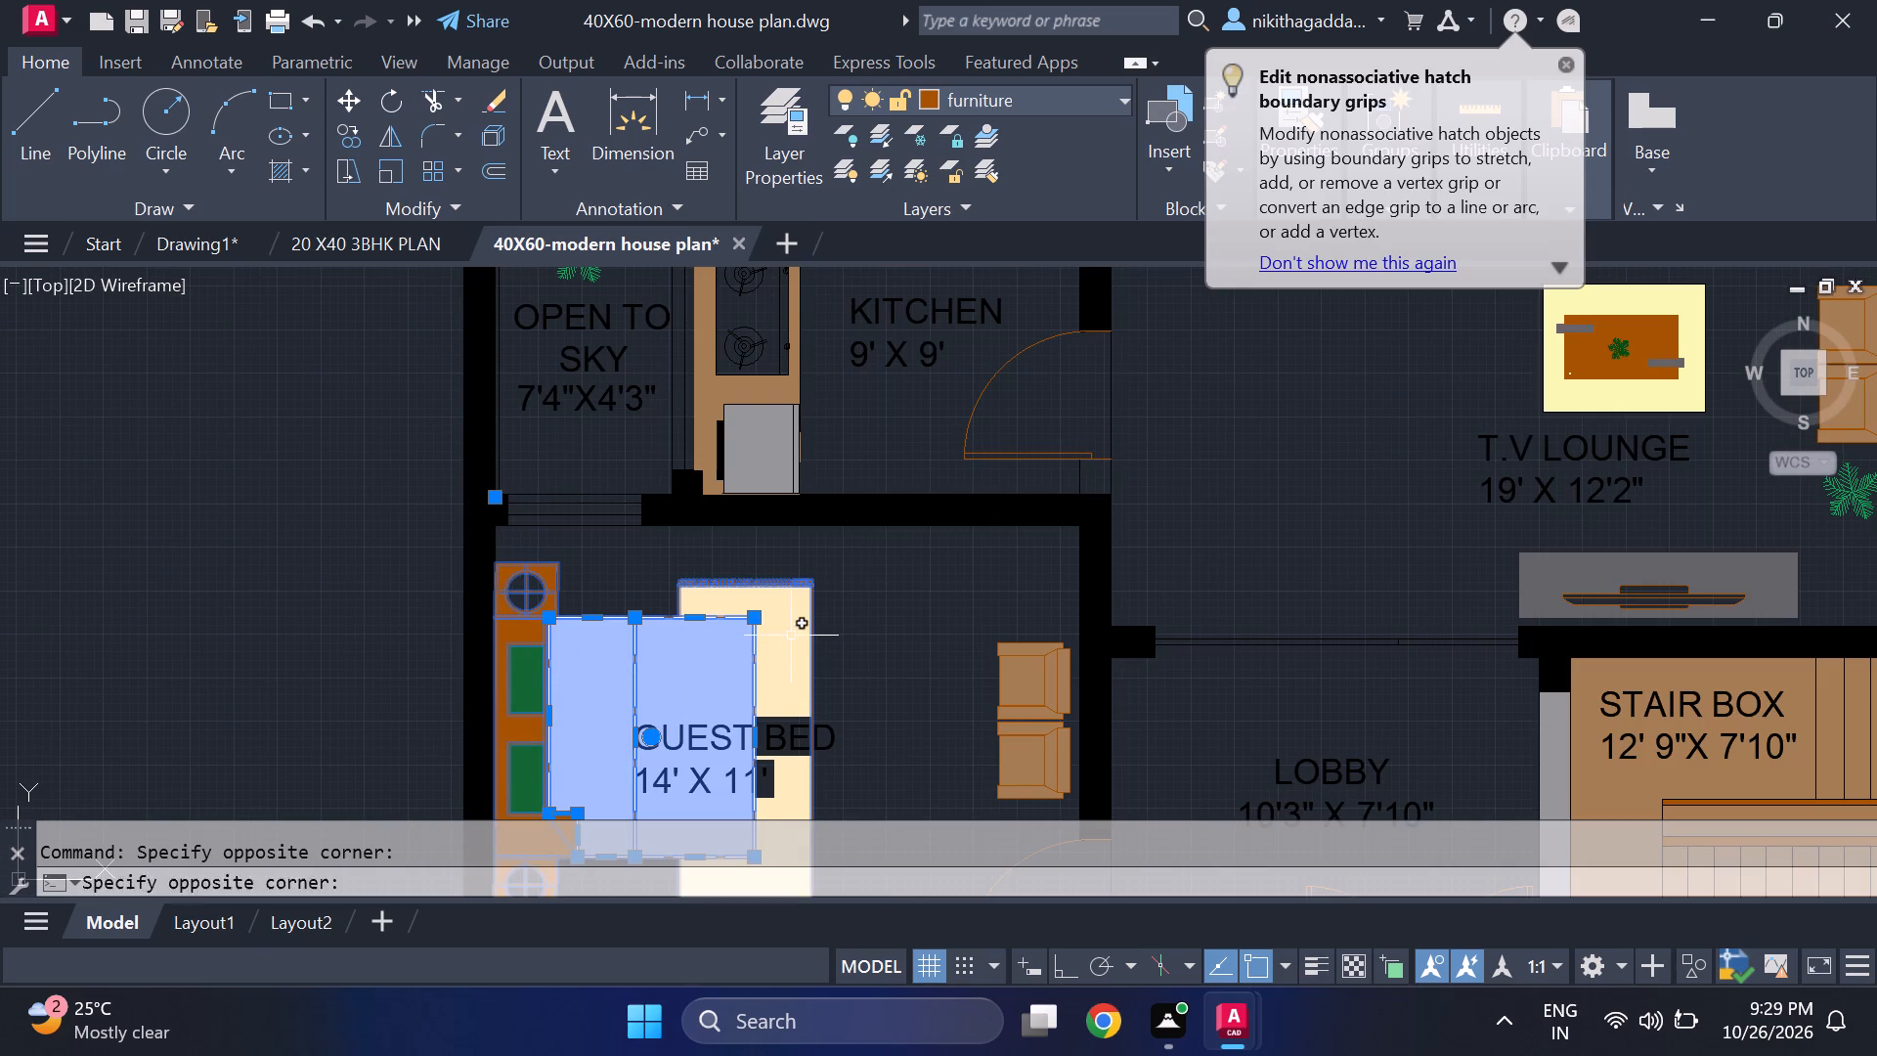
click(526, 672)
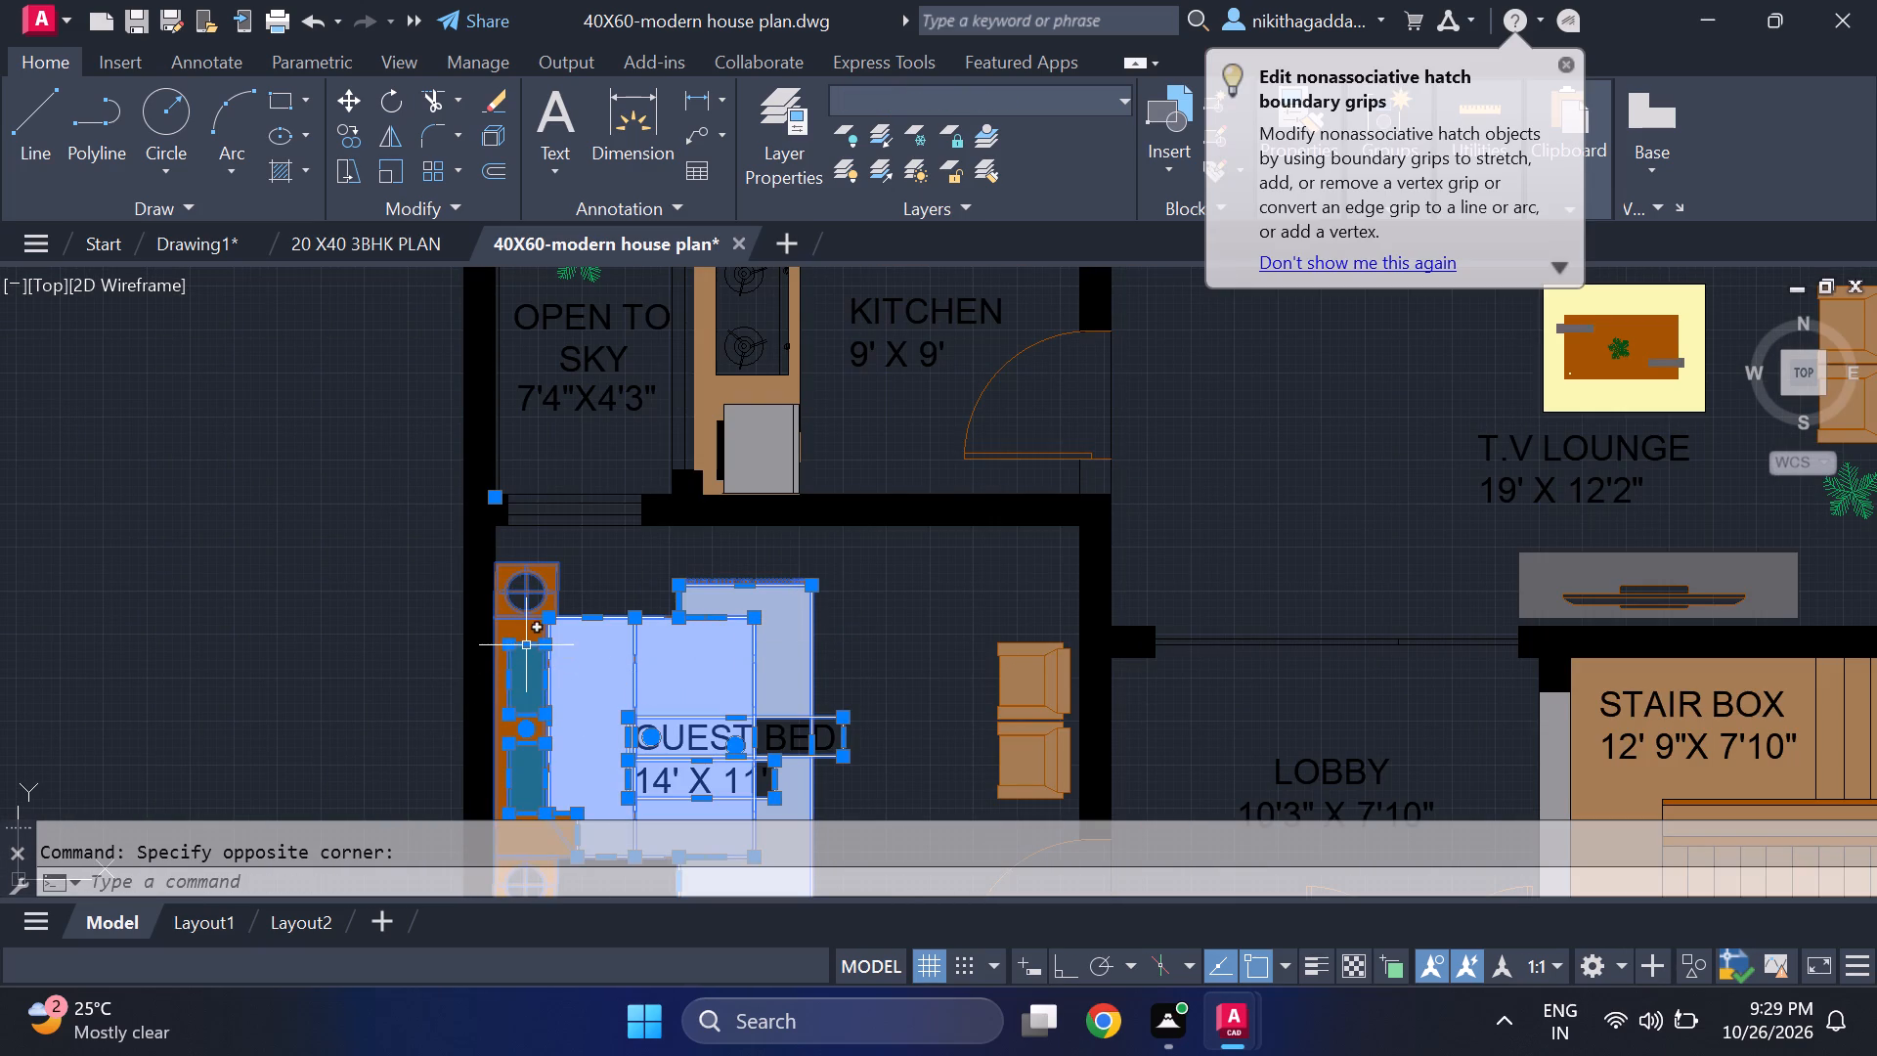
click(526, 629)
Add the mattress, rug, pillow and headboard hatches of the 17' X 12' bedroom's bed, and copy the selected beds to the clipboard.
scroll(530, 599, down, 2)
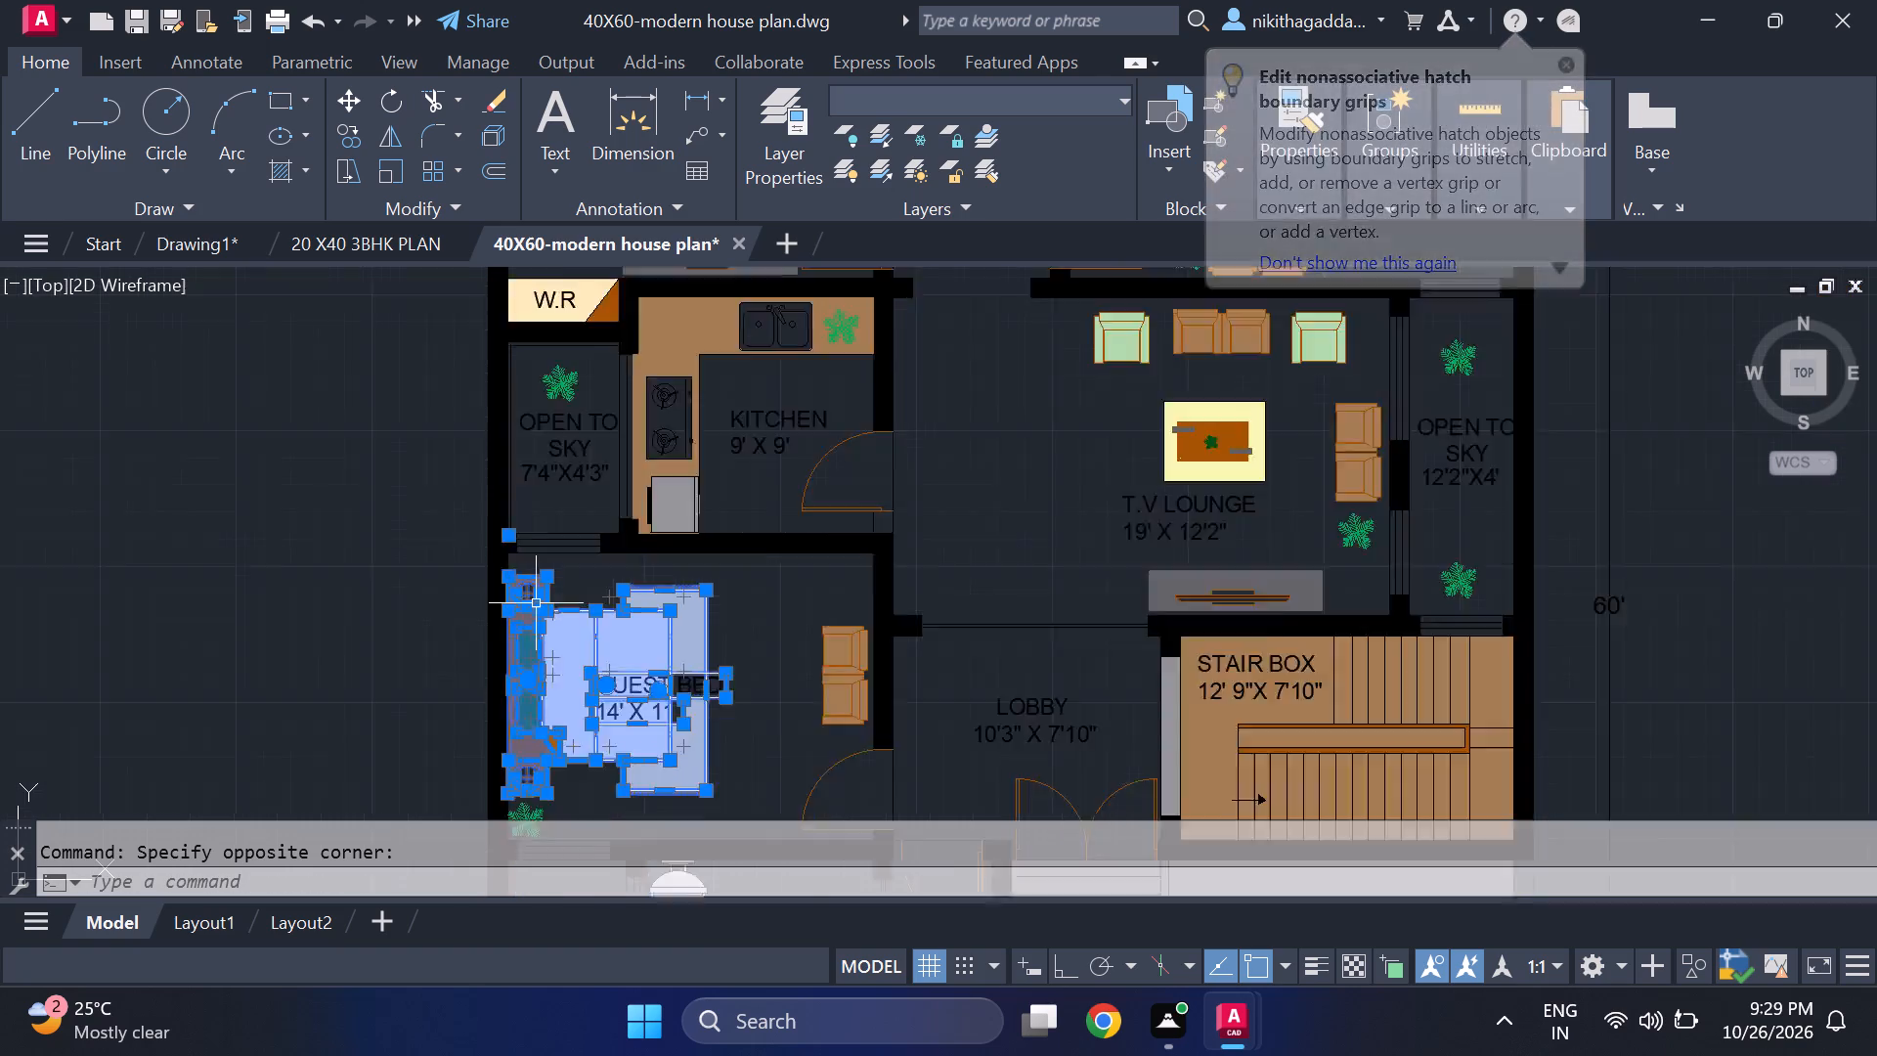
scroll(535, 602, down, 1)
scroll(698, 535, up, 1)
middle_drag(788, 488, 733, 620)
scroll(789, 495, up, 1)
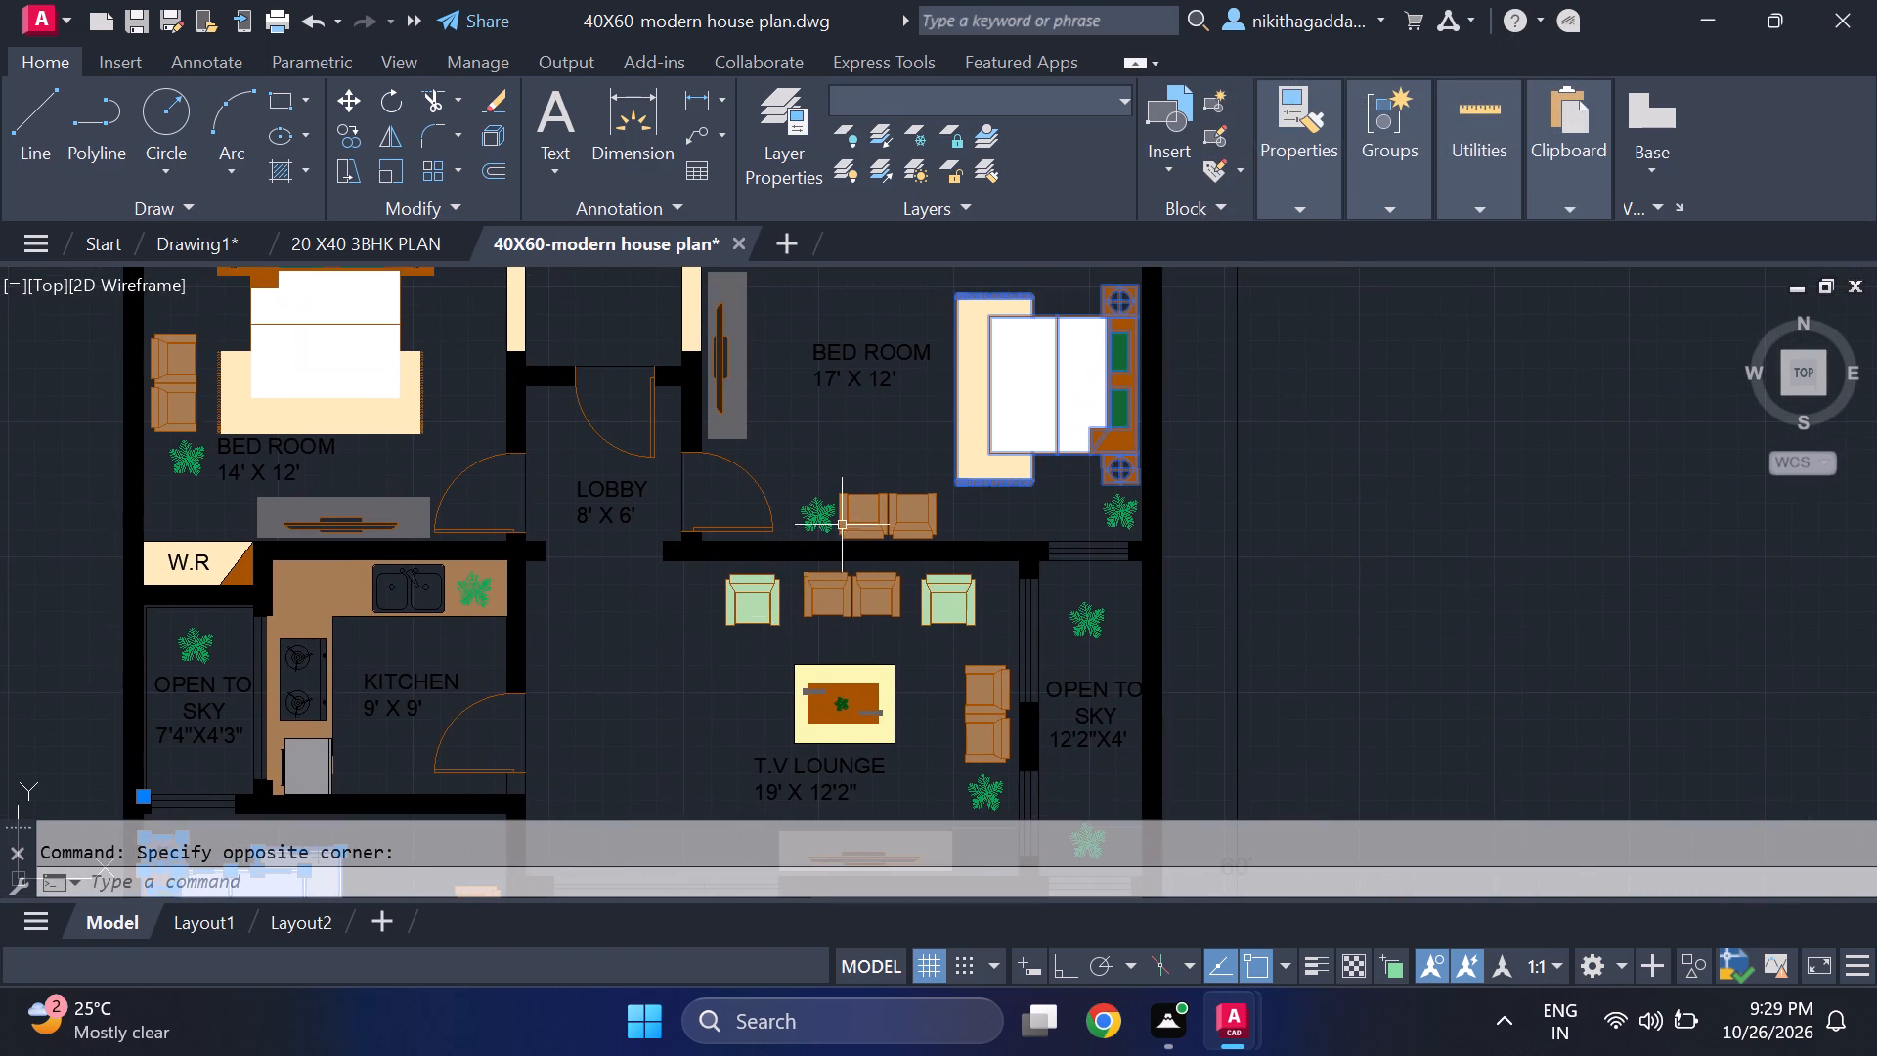
click(972, 425)
click(1035, 382)
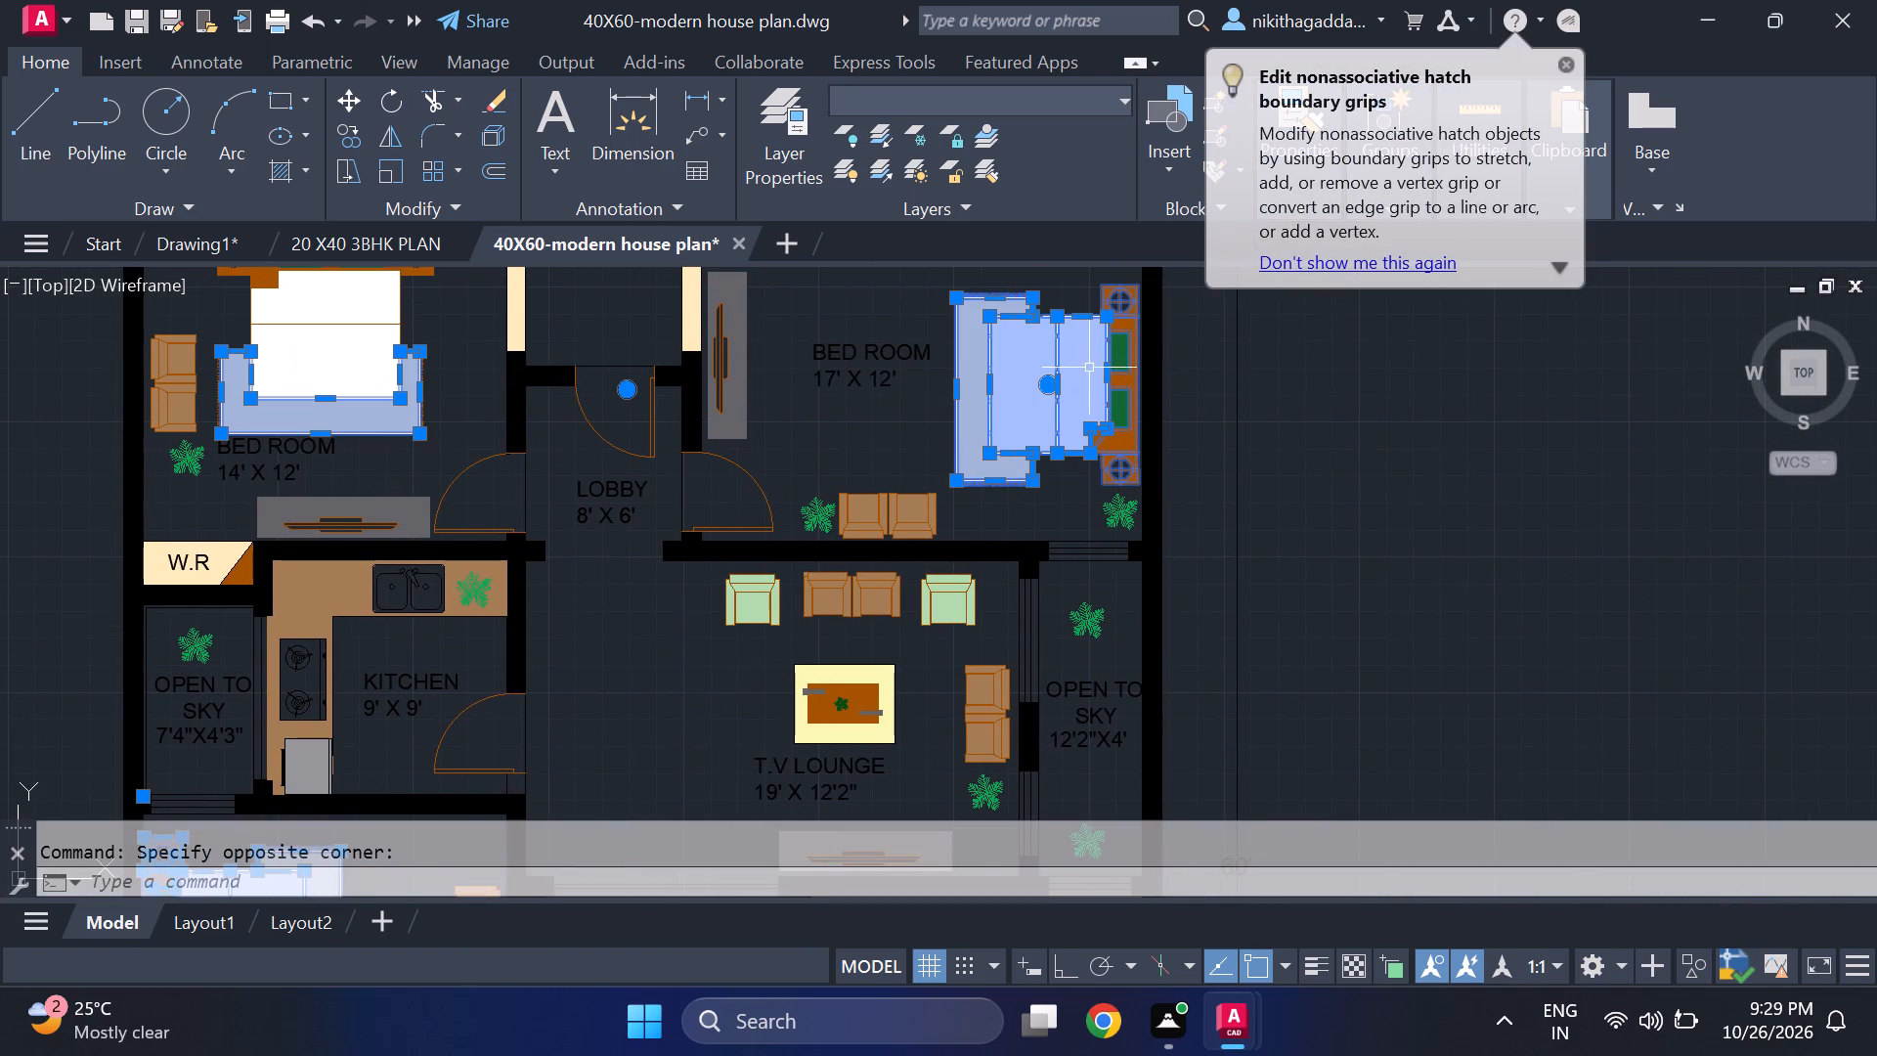
middle_drag(1130, 349, 1001, 413)
scroll(996, 413, up, 2)
click(996, 411)
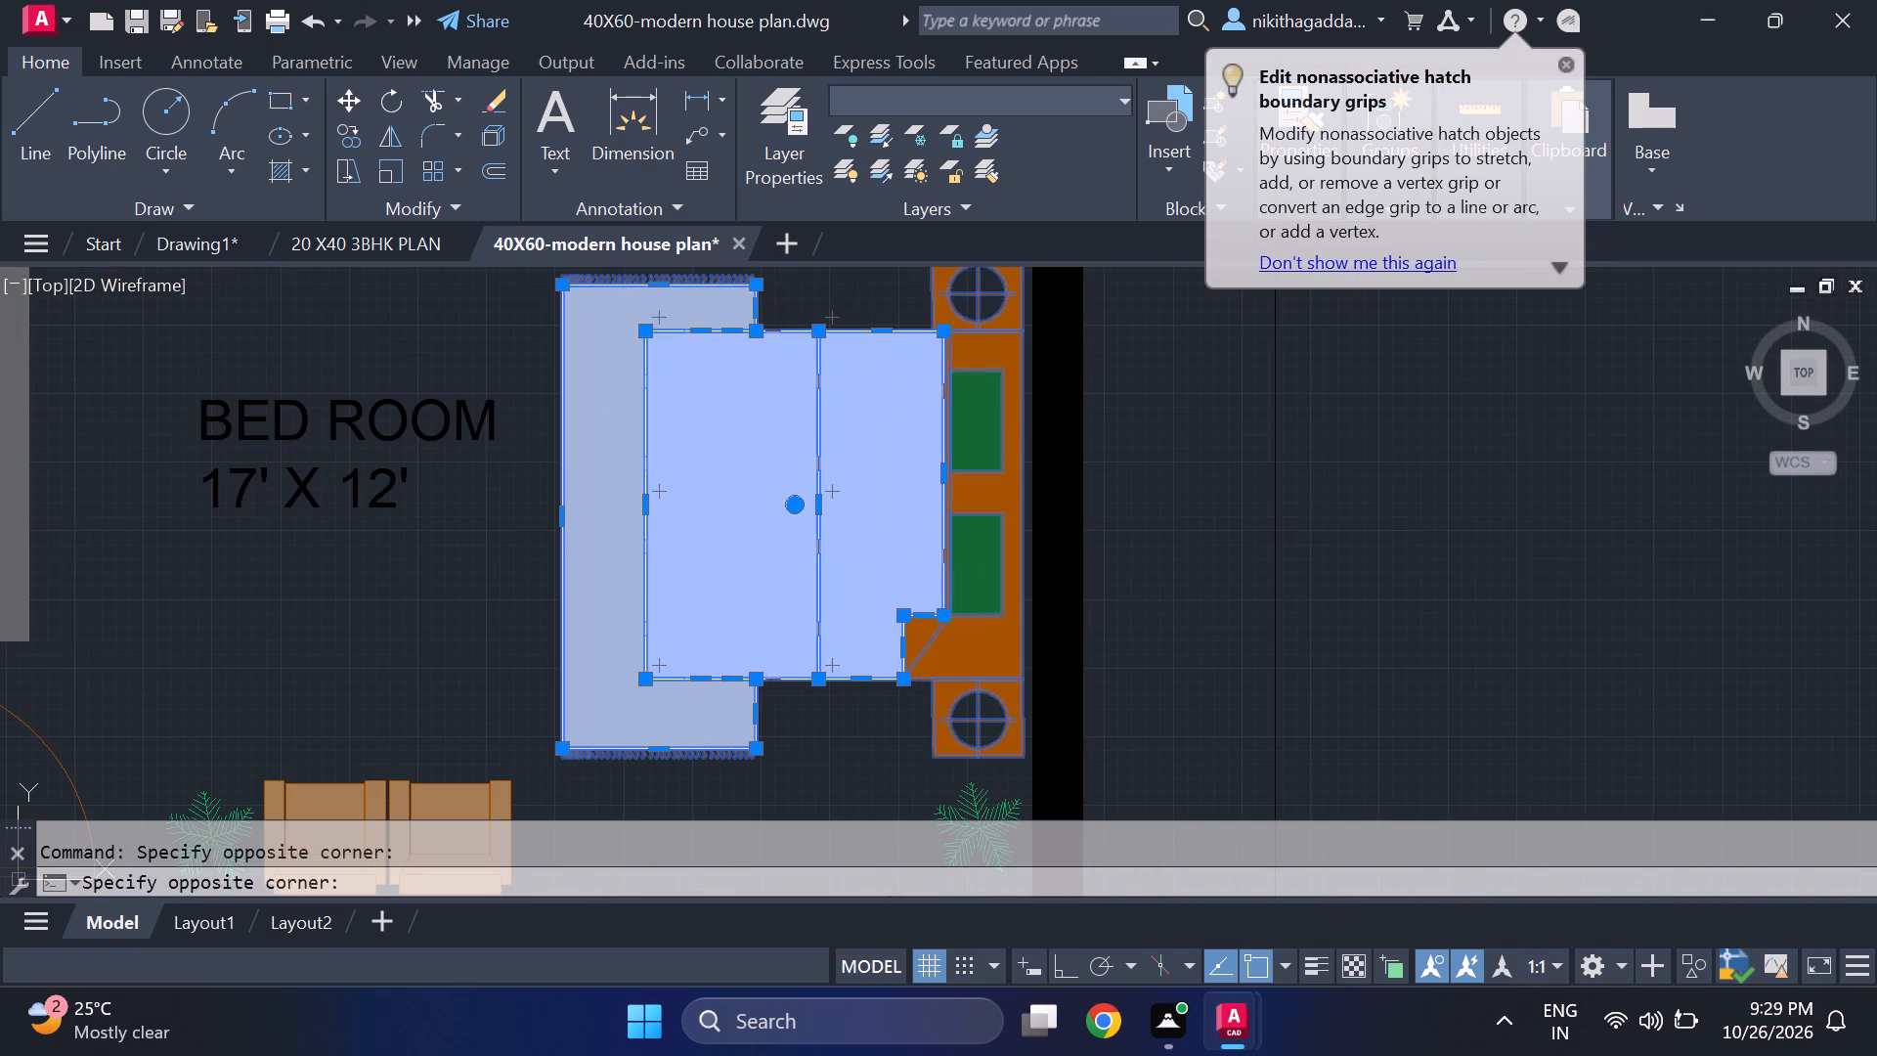
click(998, 314)
click(977, 354)
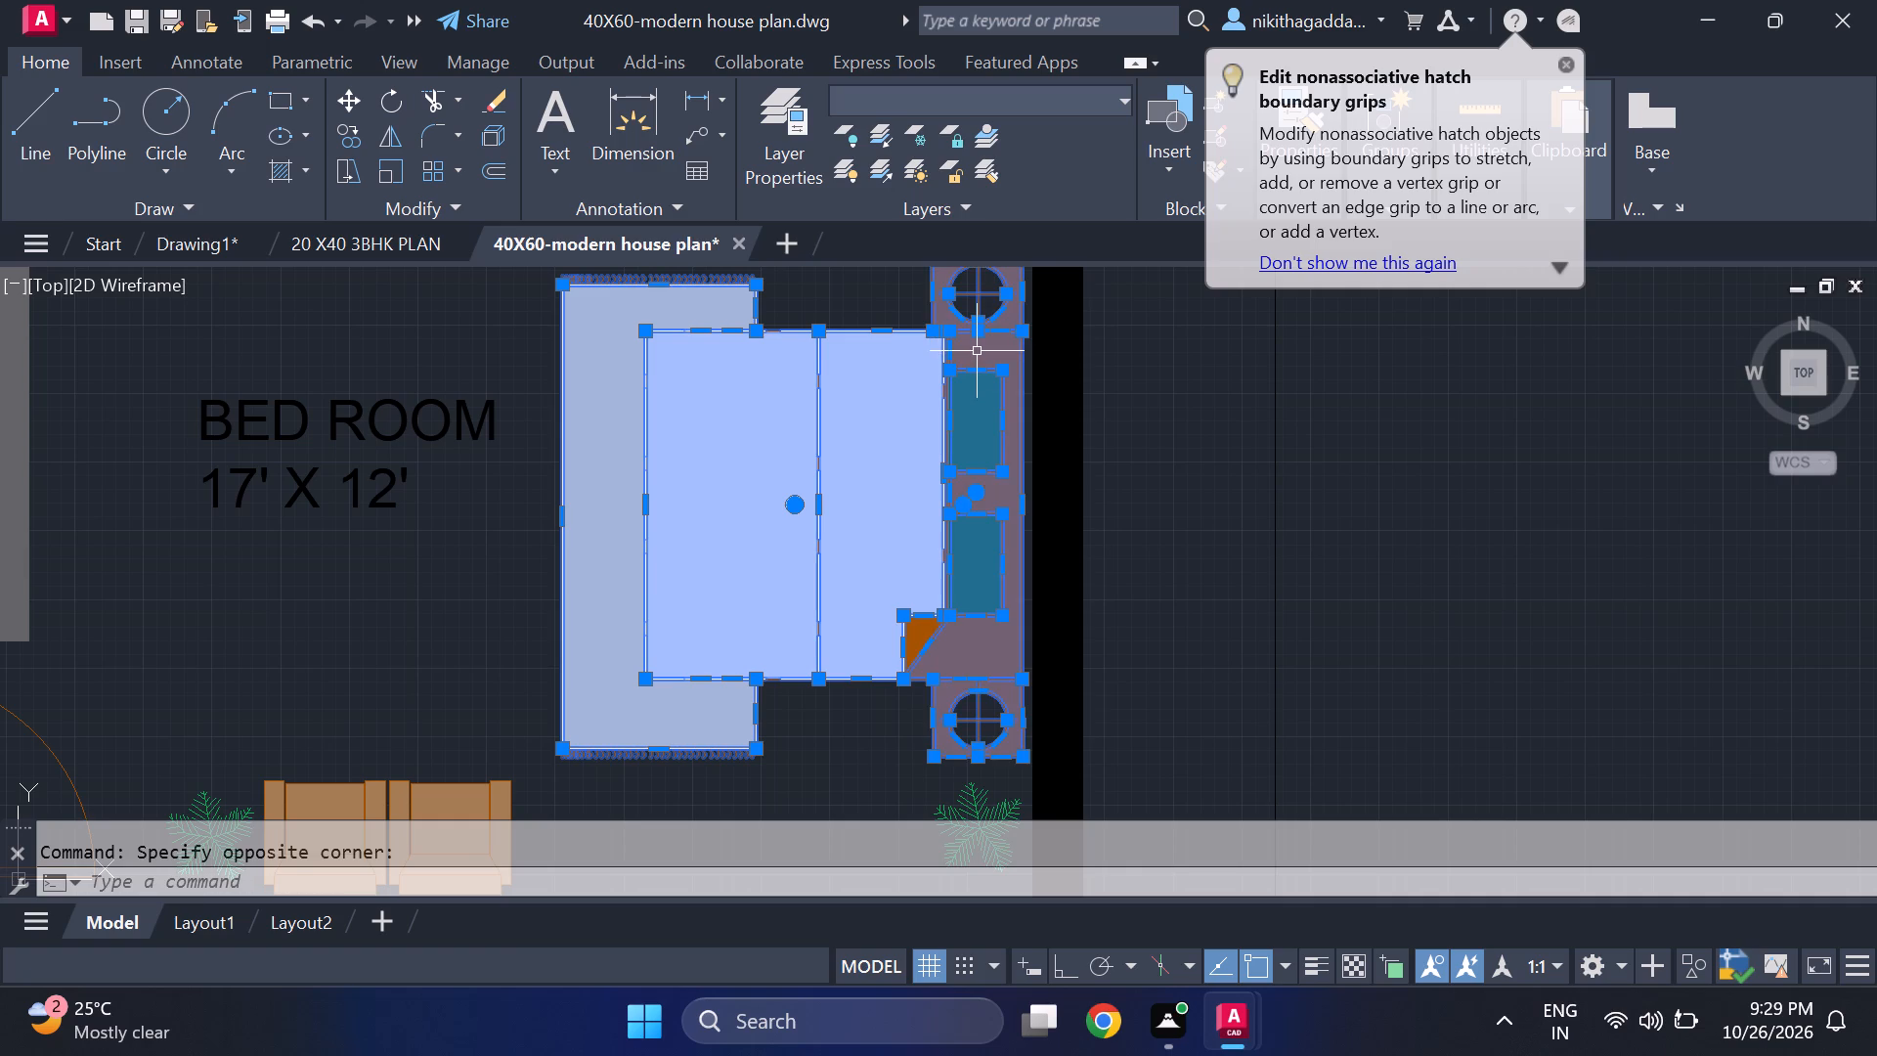
scroll(904, 643, up, 1)
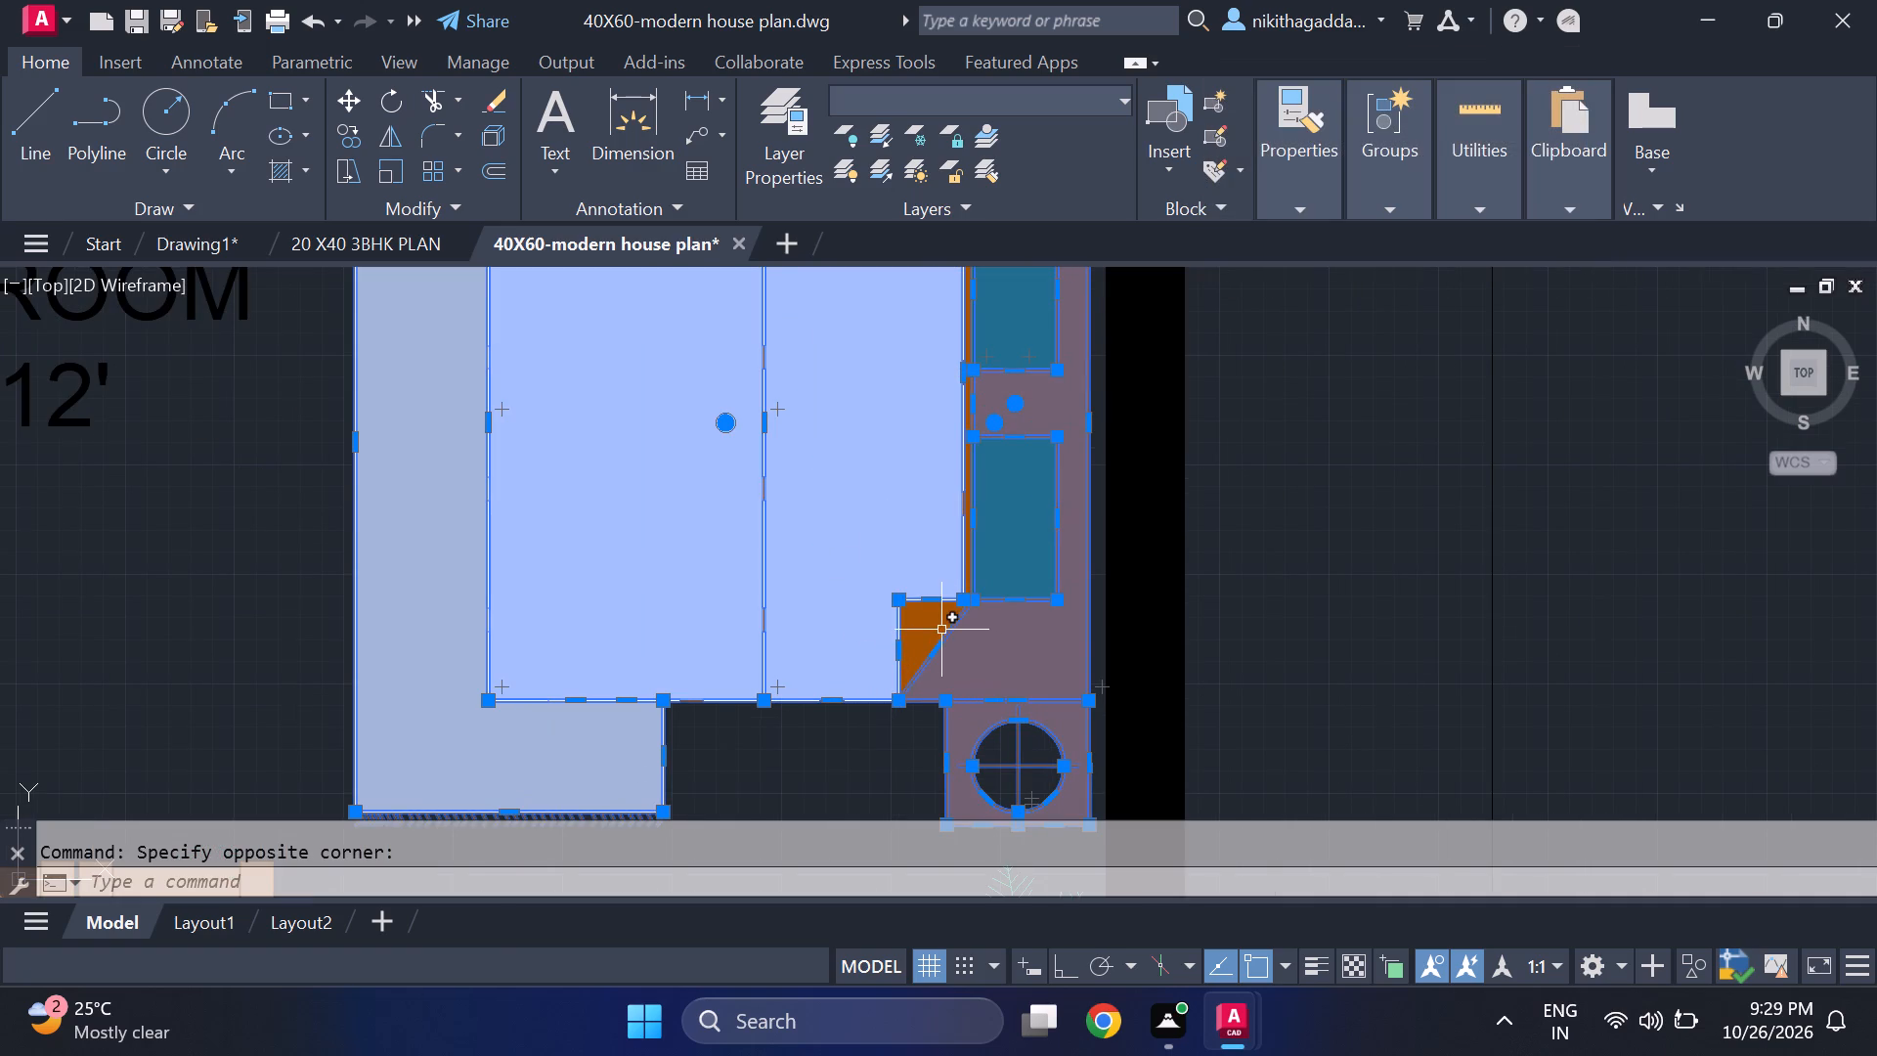
click(941, 629)
scroll(973, 558, down, 6)
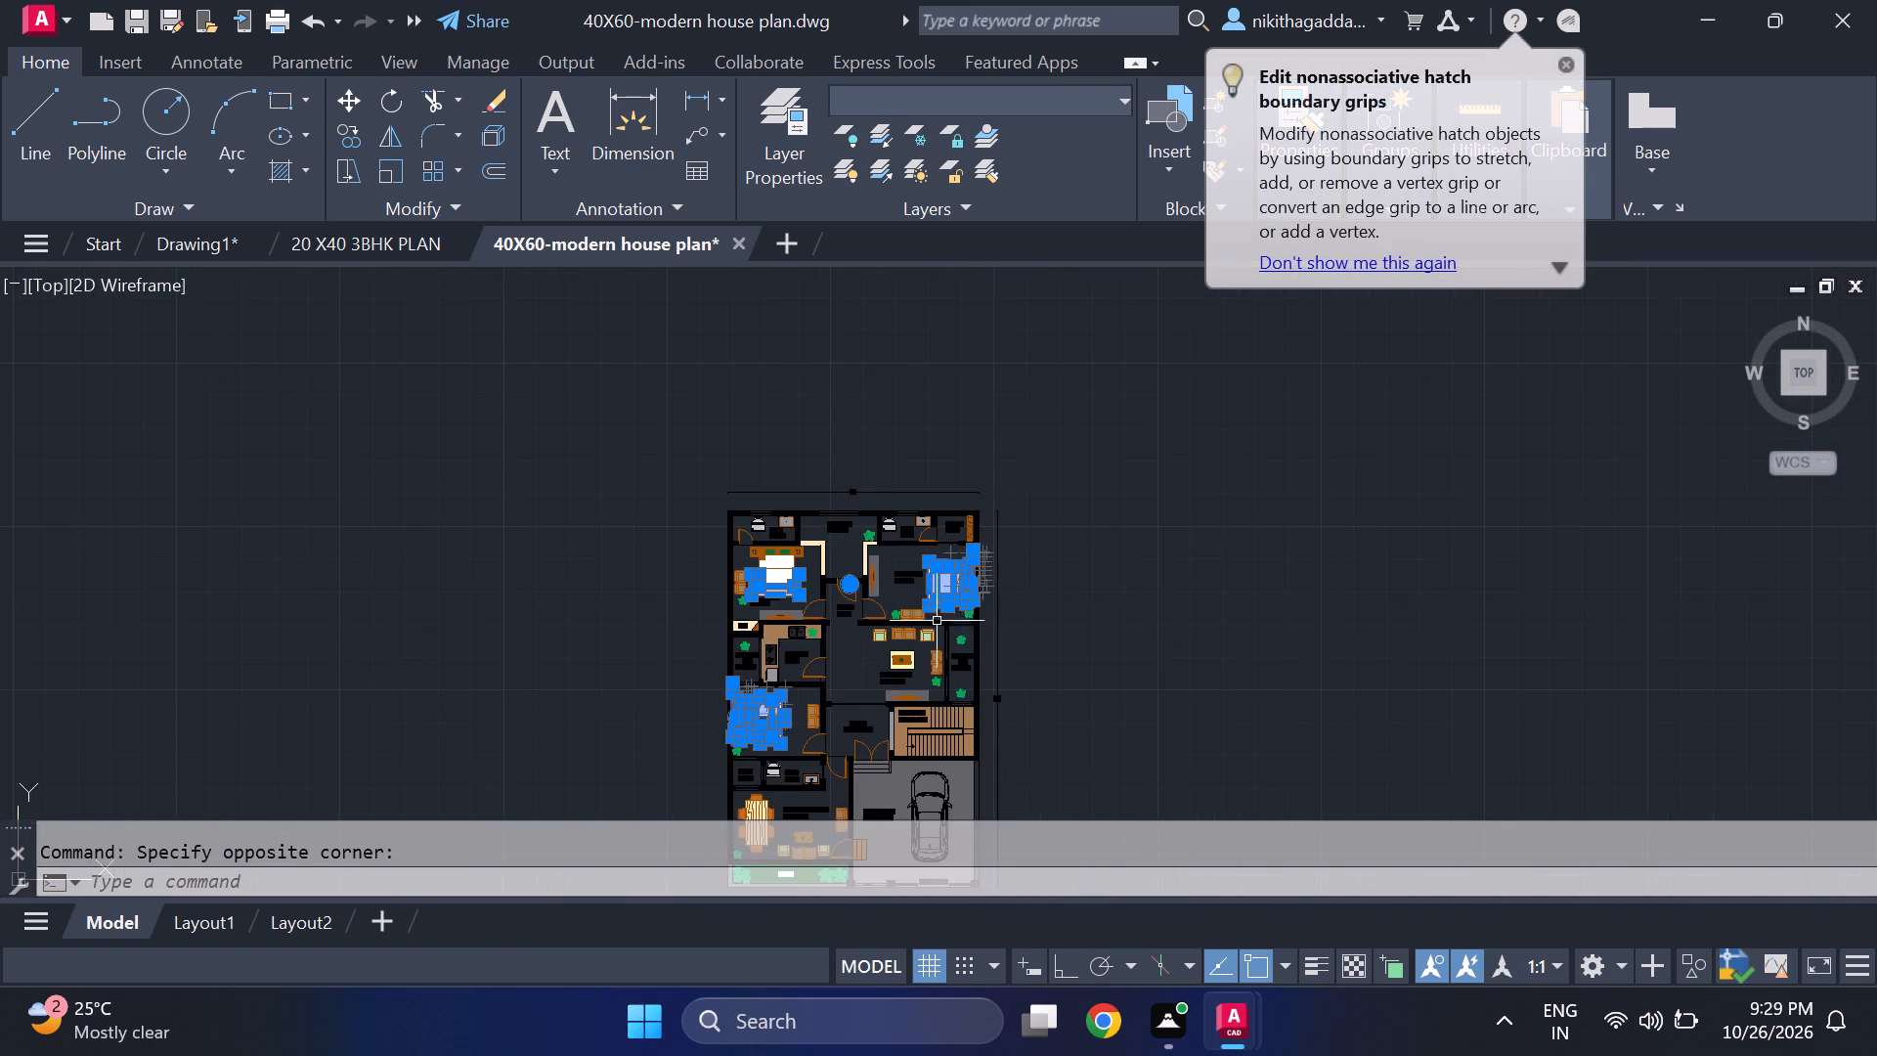
scroll(925, 630, up, 2)
middle_drag(676, 611, 722, 470)
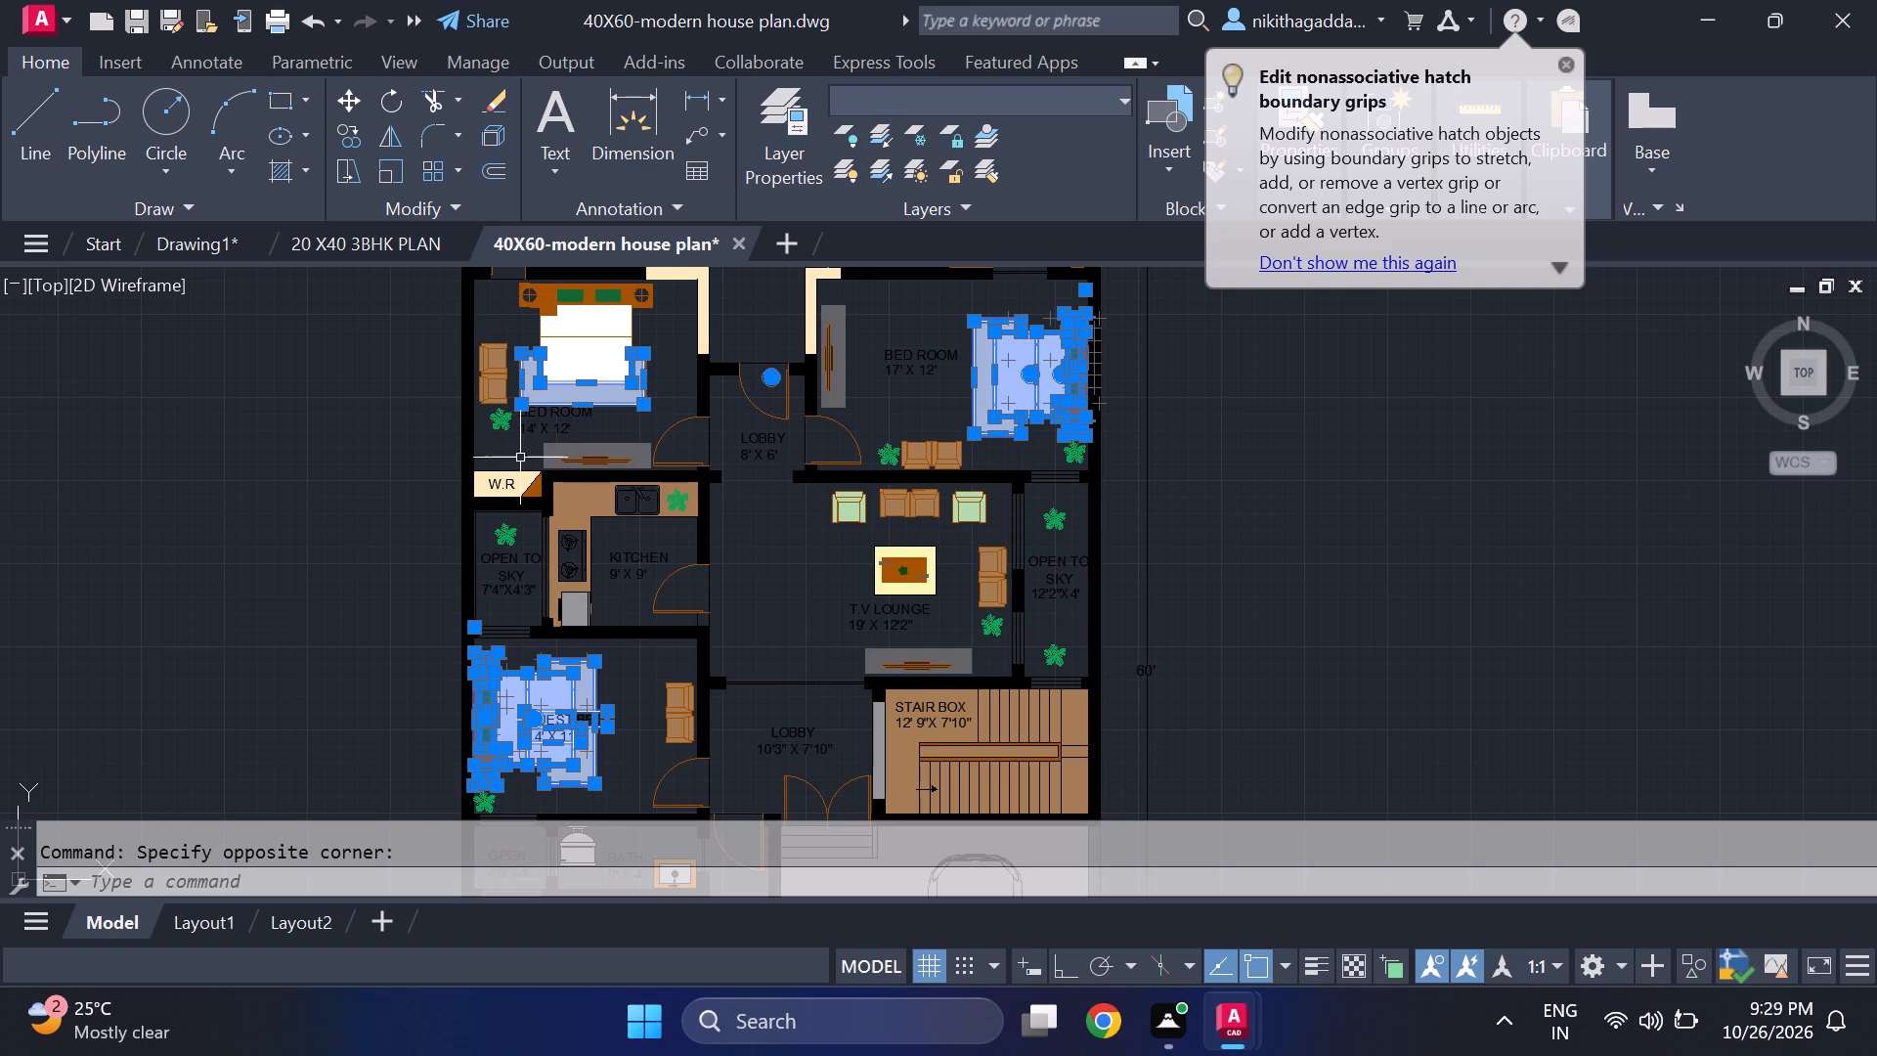
middle_drag(528, 463, 593, 513)
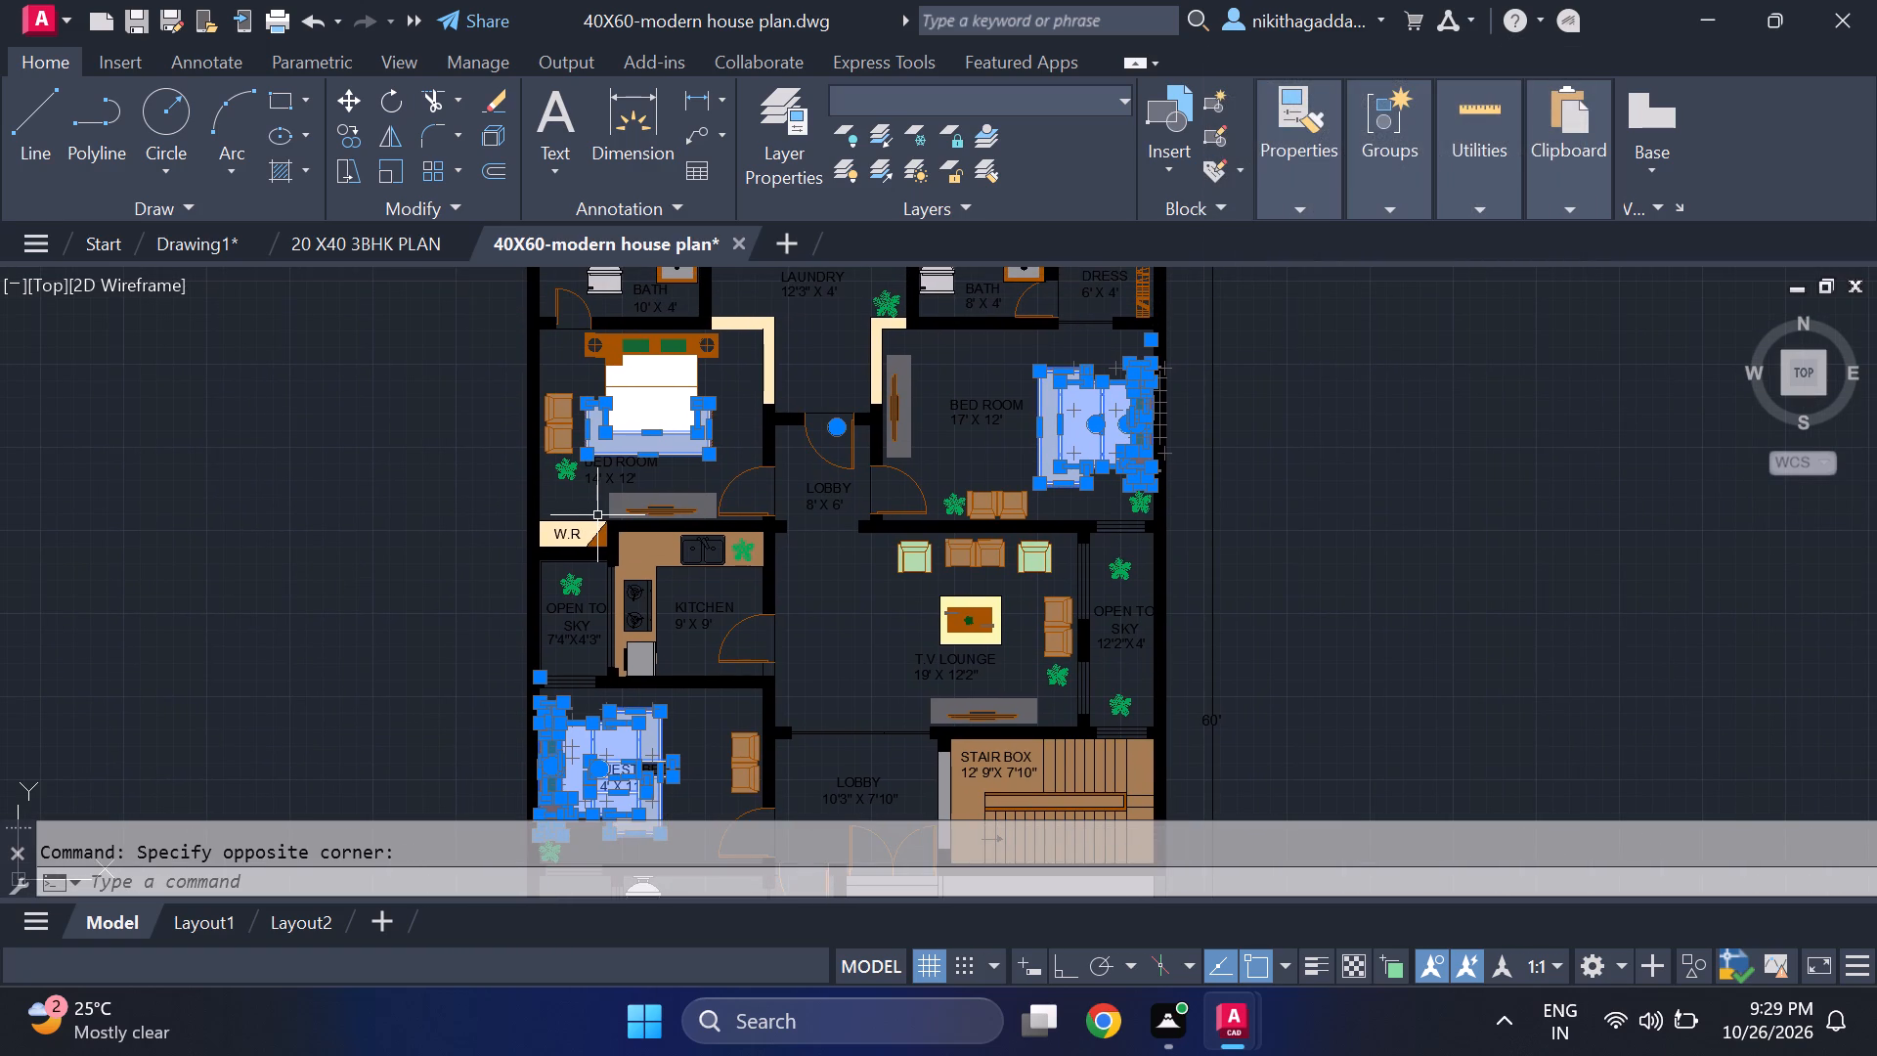
key(ctrl+c)
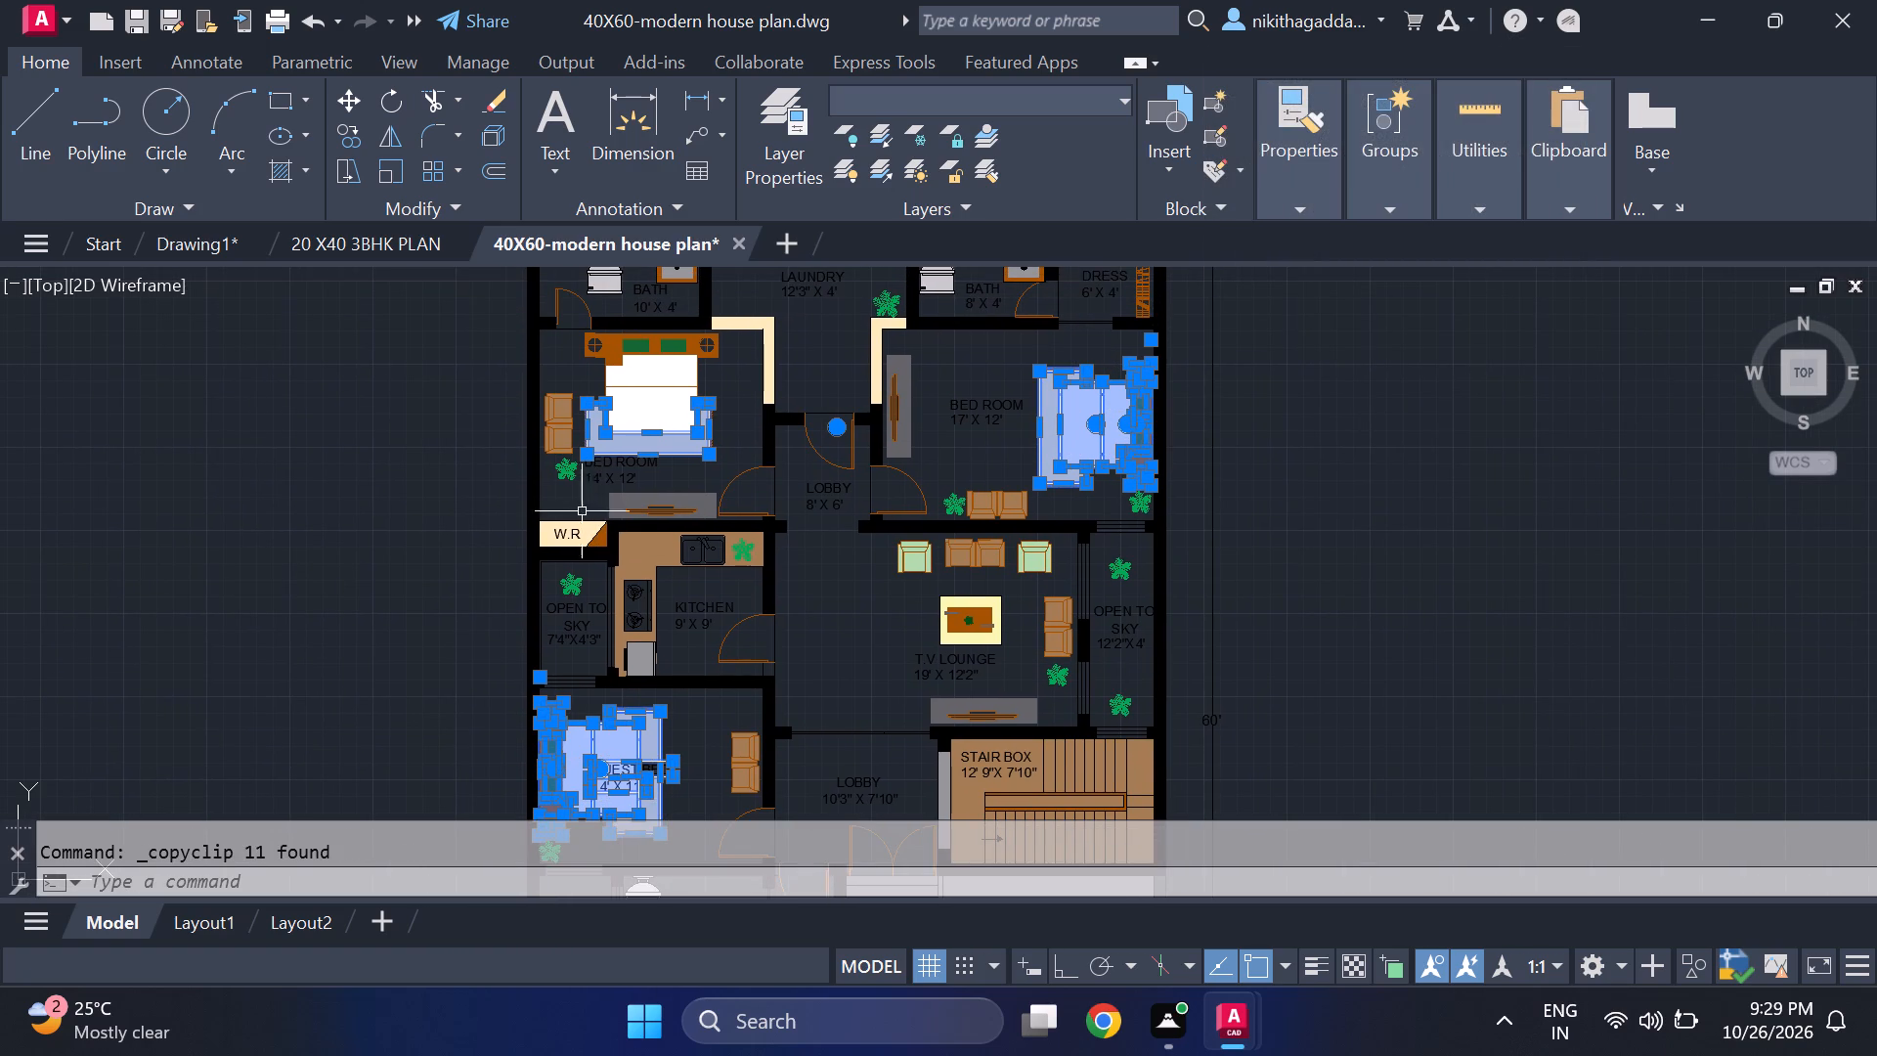
Switch to Drawing1 and paste the copied beds in the empty space west of the house plan.
click(354, 241)
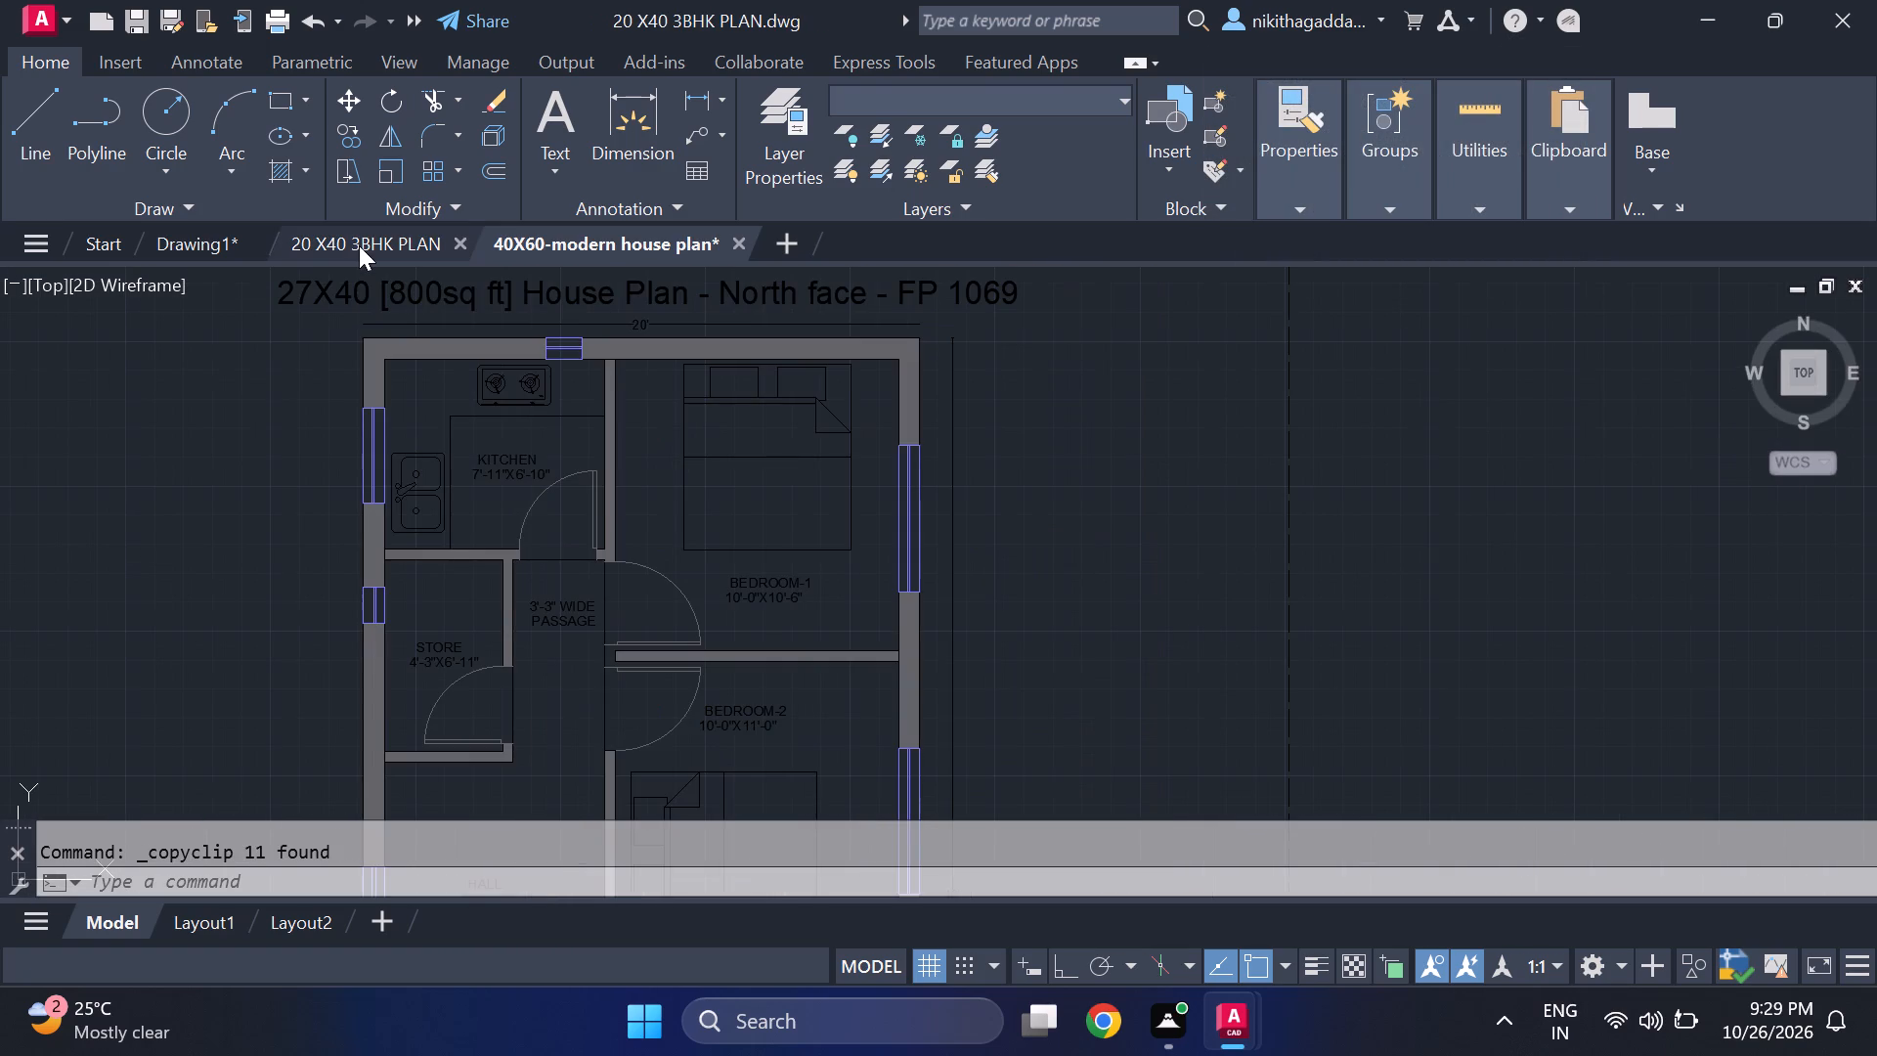
click(201, 243)
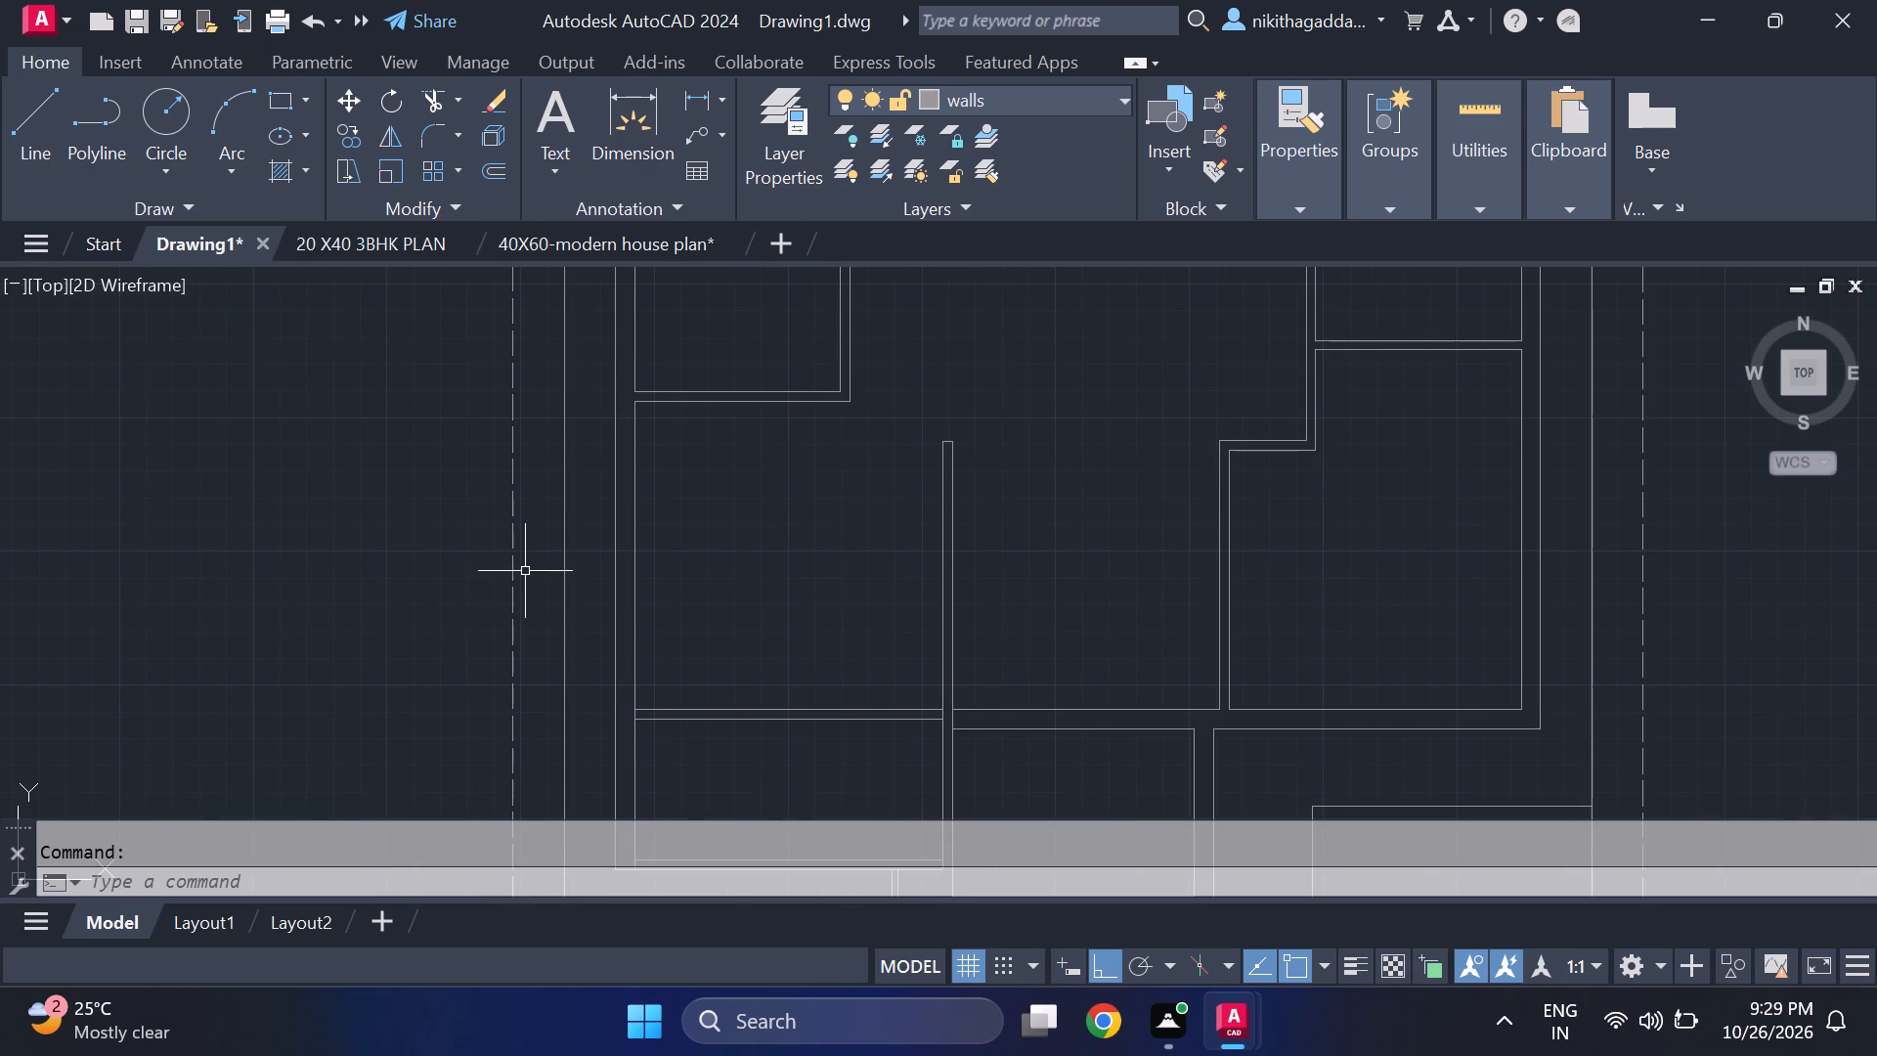
key(ctrl+v)
scroll(365, 604, down, 3)
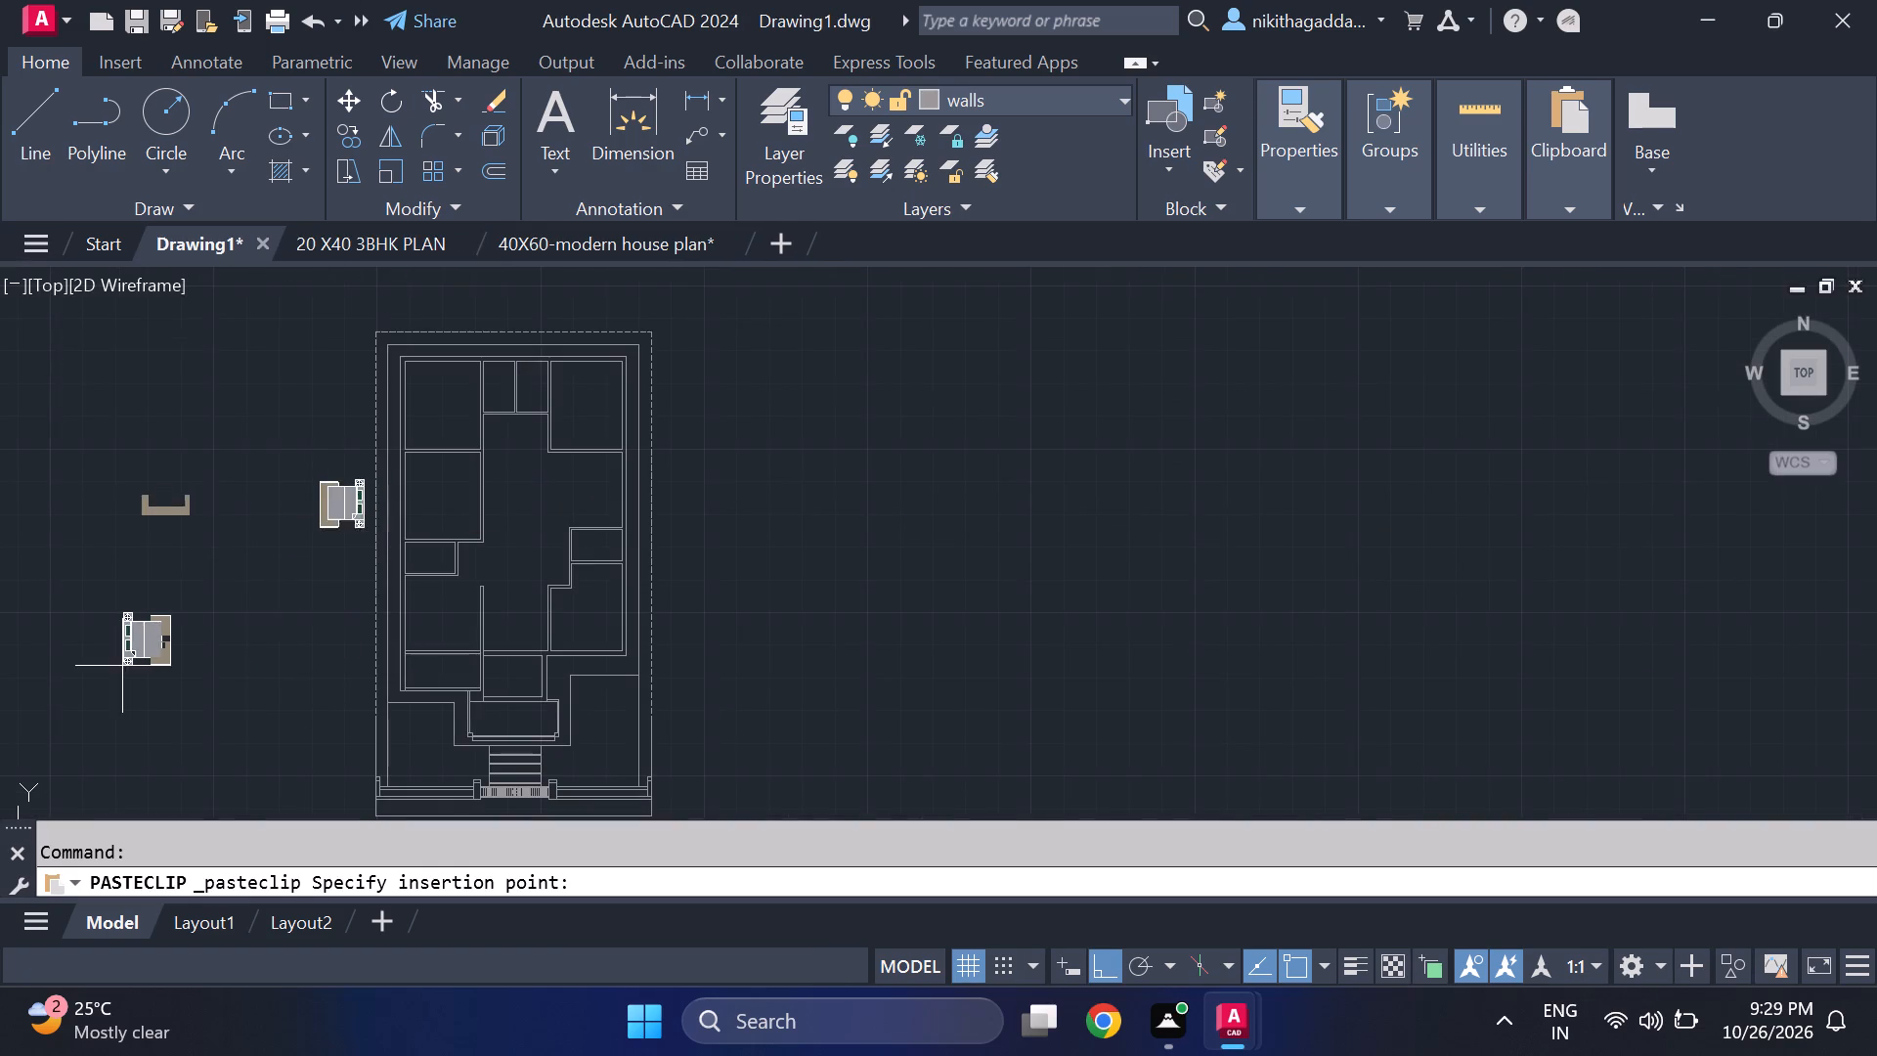
middle_drag(118, 663, 499, 692)
drag(425, 666, 414, 664)
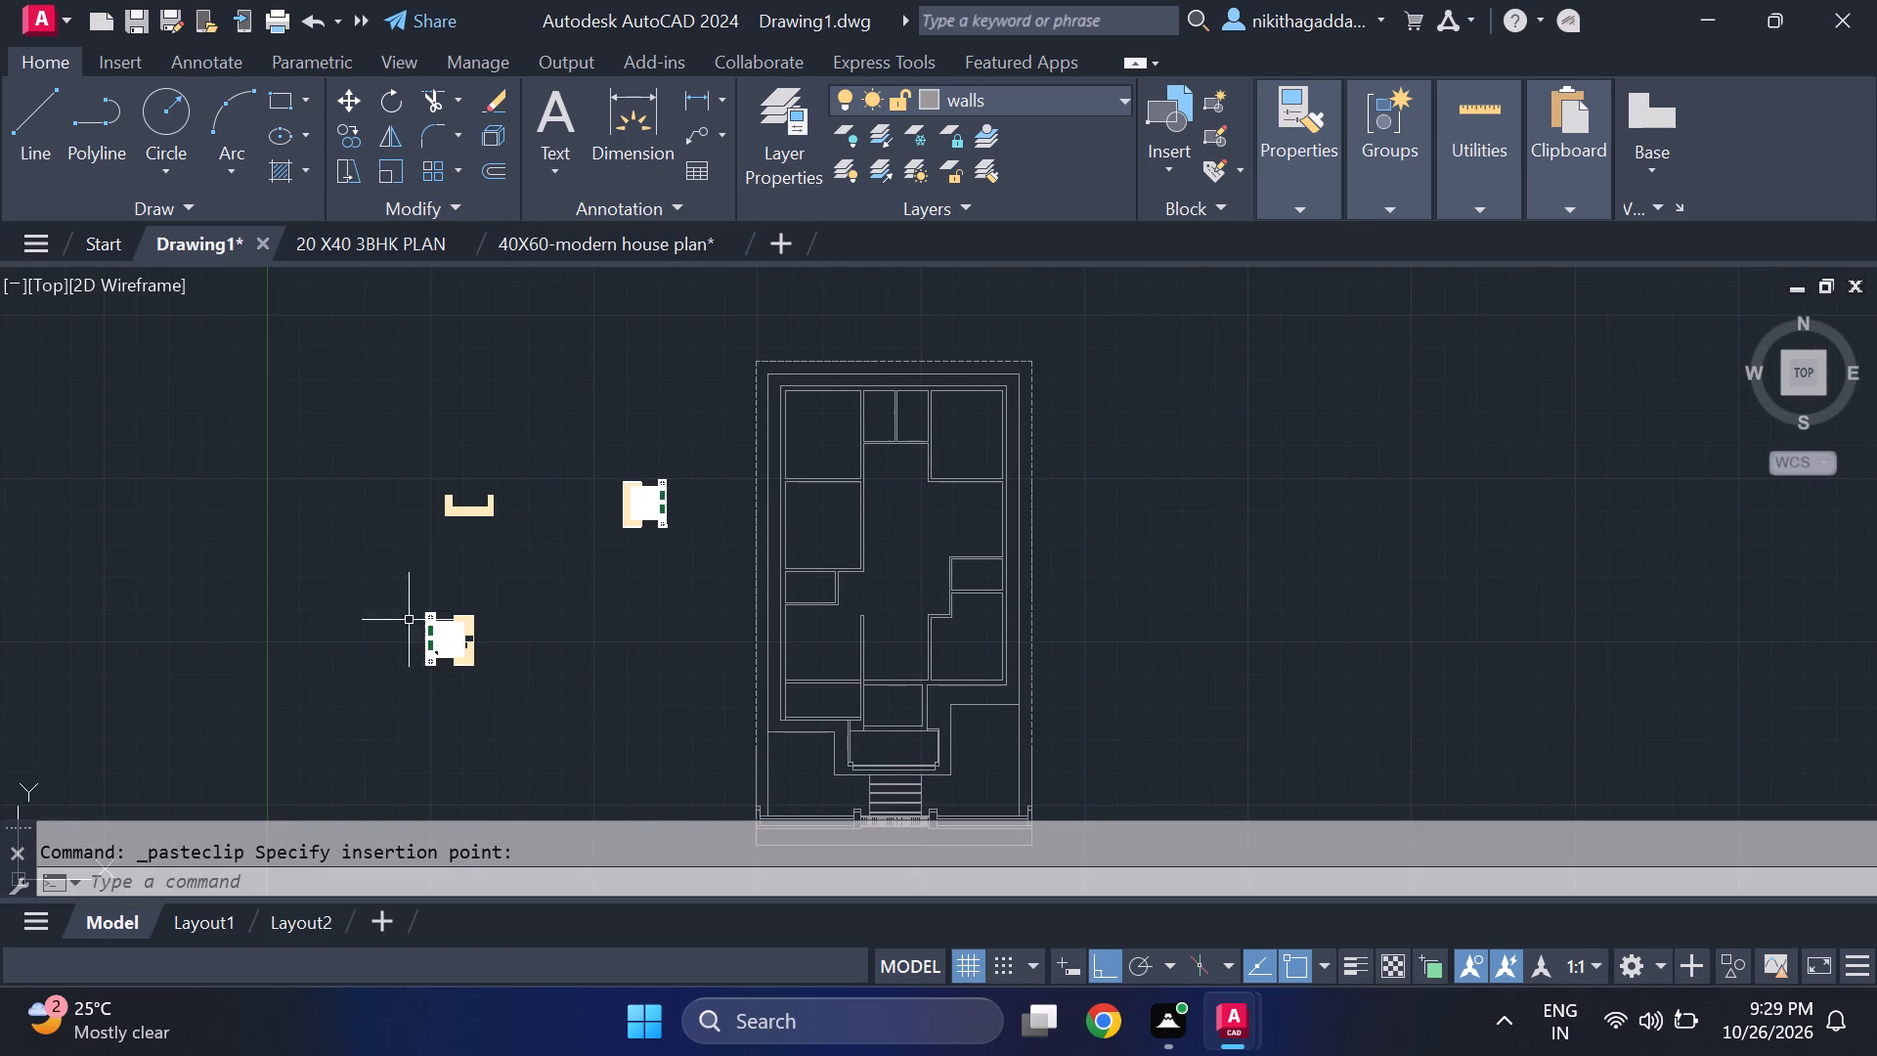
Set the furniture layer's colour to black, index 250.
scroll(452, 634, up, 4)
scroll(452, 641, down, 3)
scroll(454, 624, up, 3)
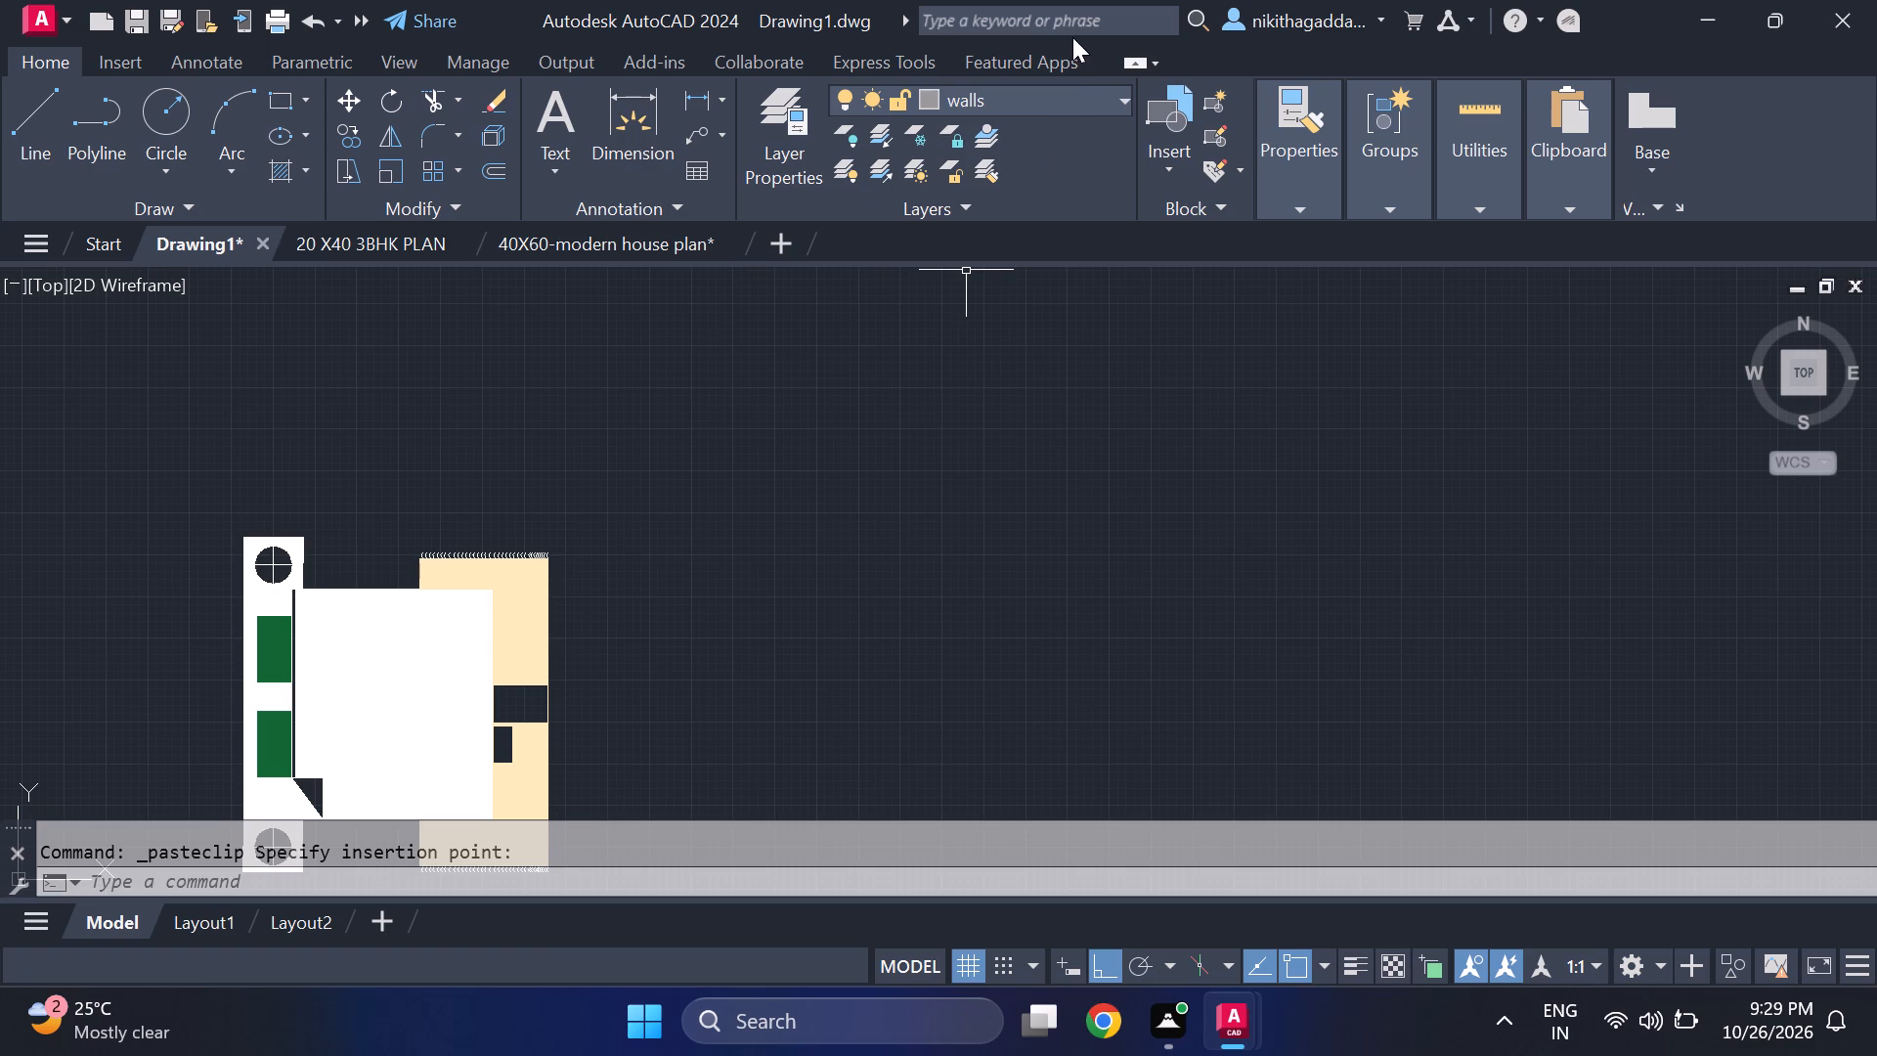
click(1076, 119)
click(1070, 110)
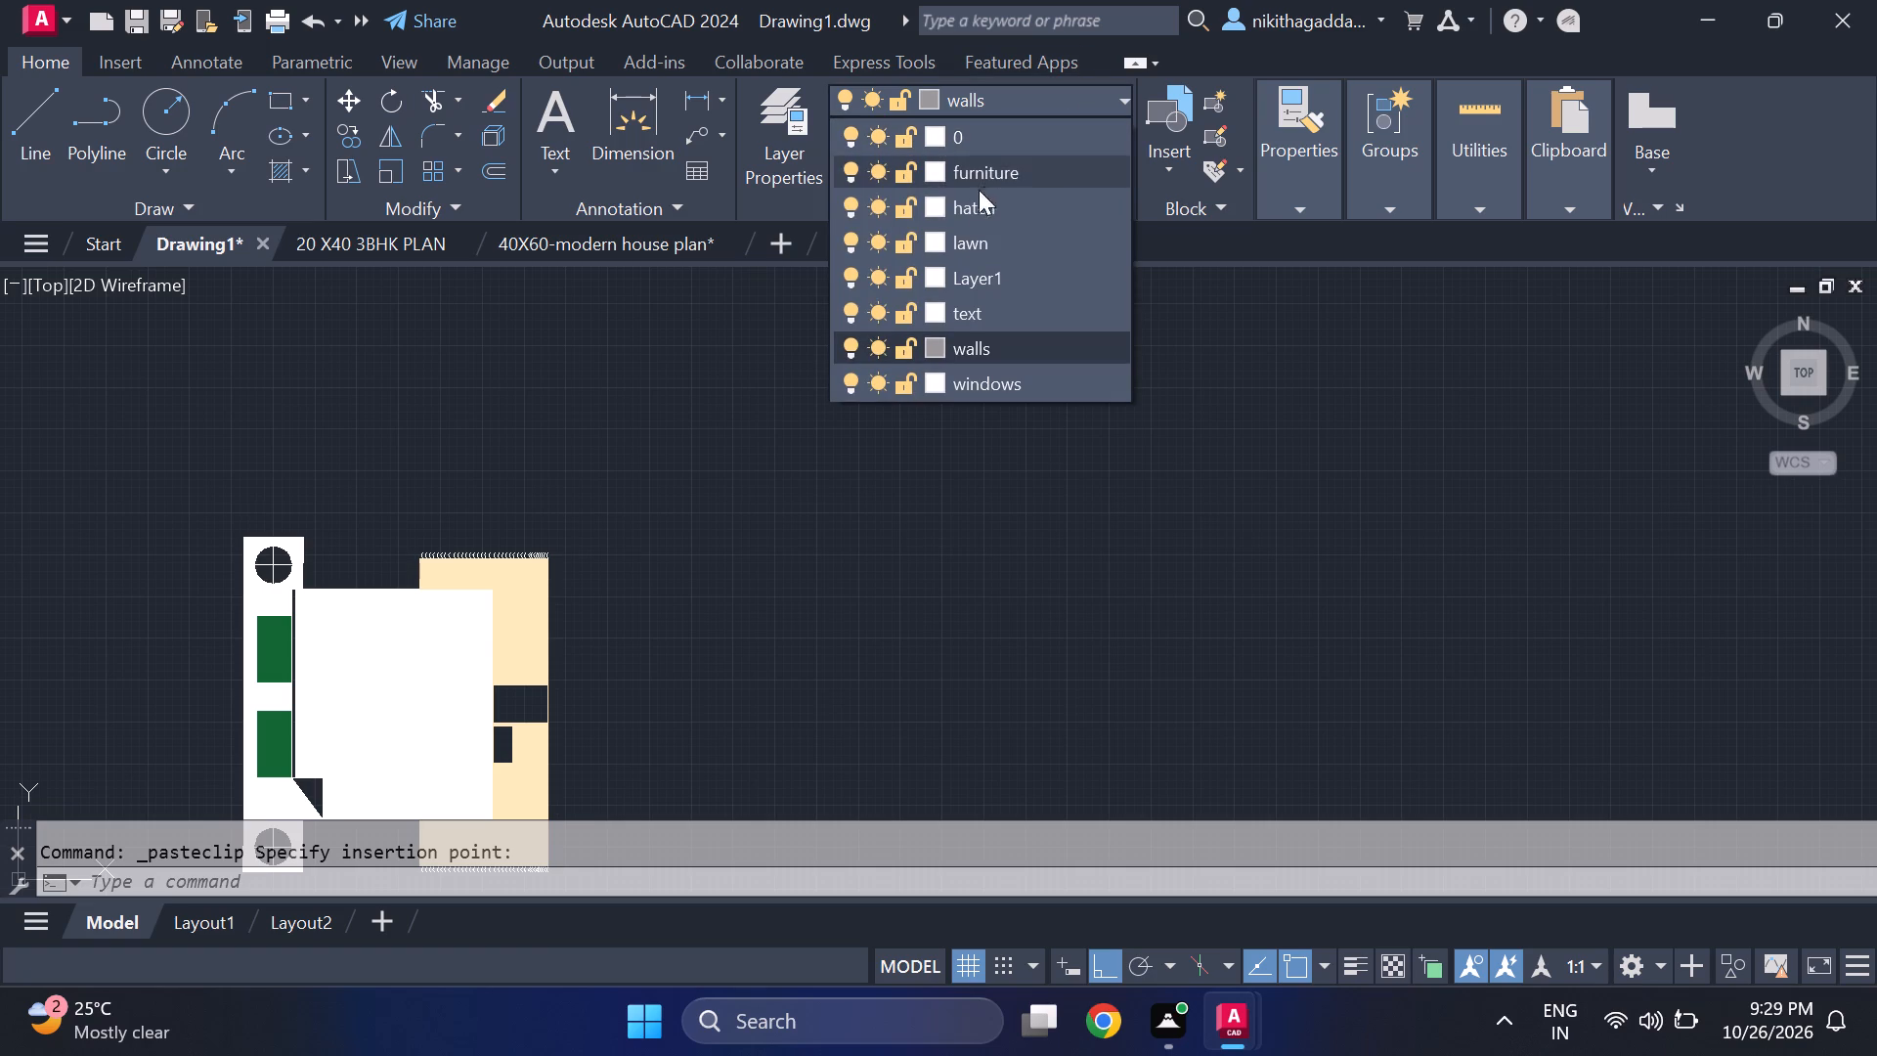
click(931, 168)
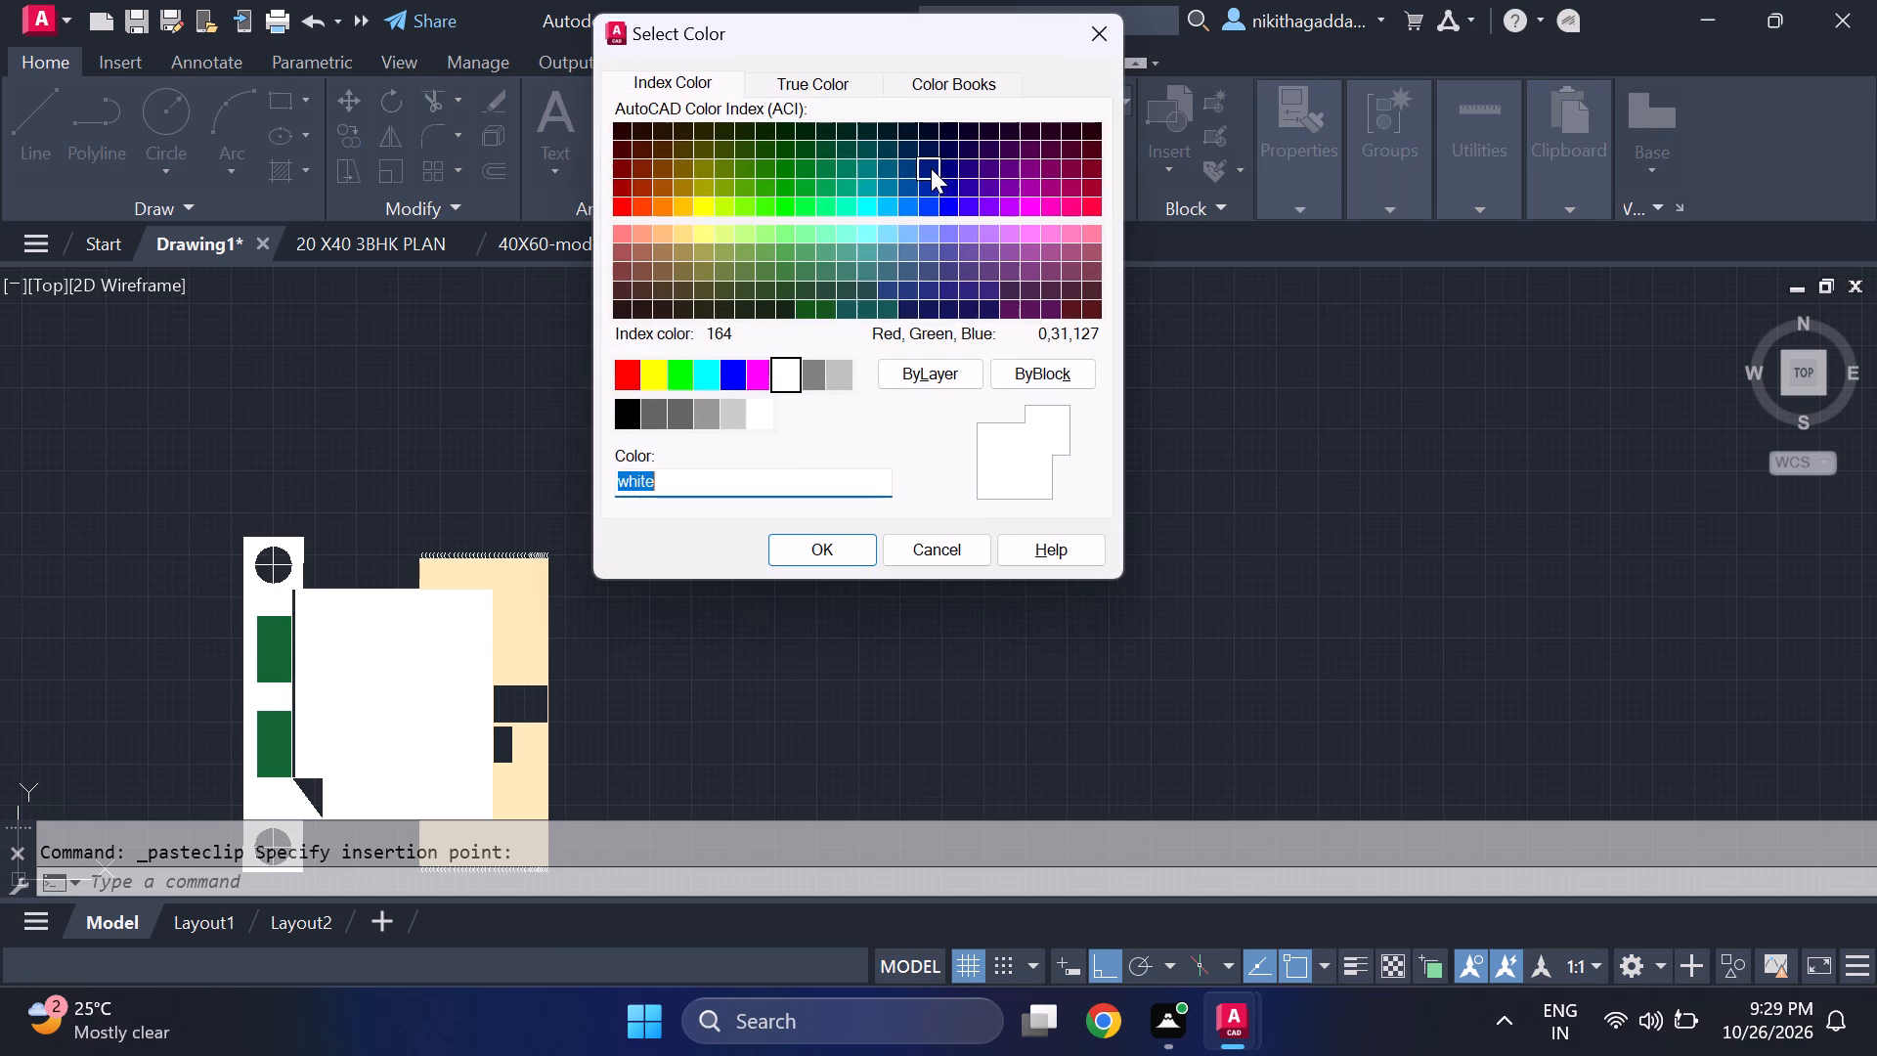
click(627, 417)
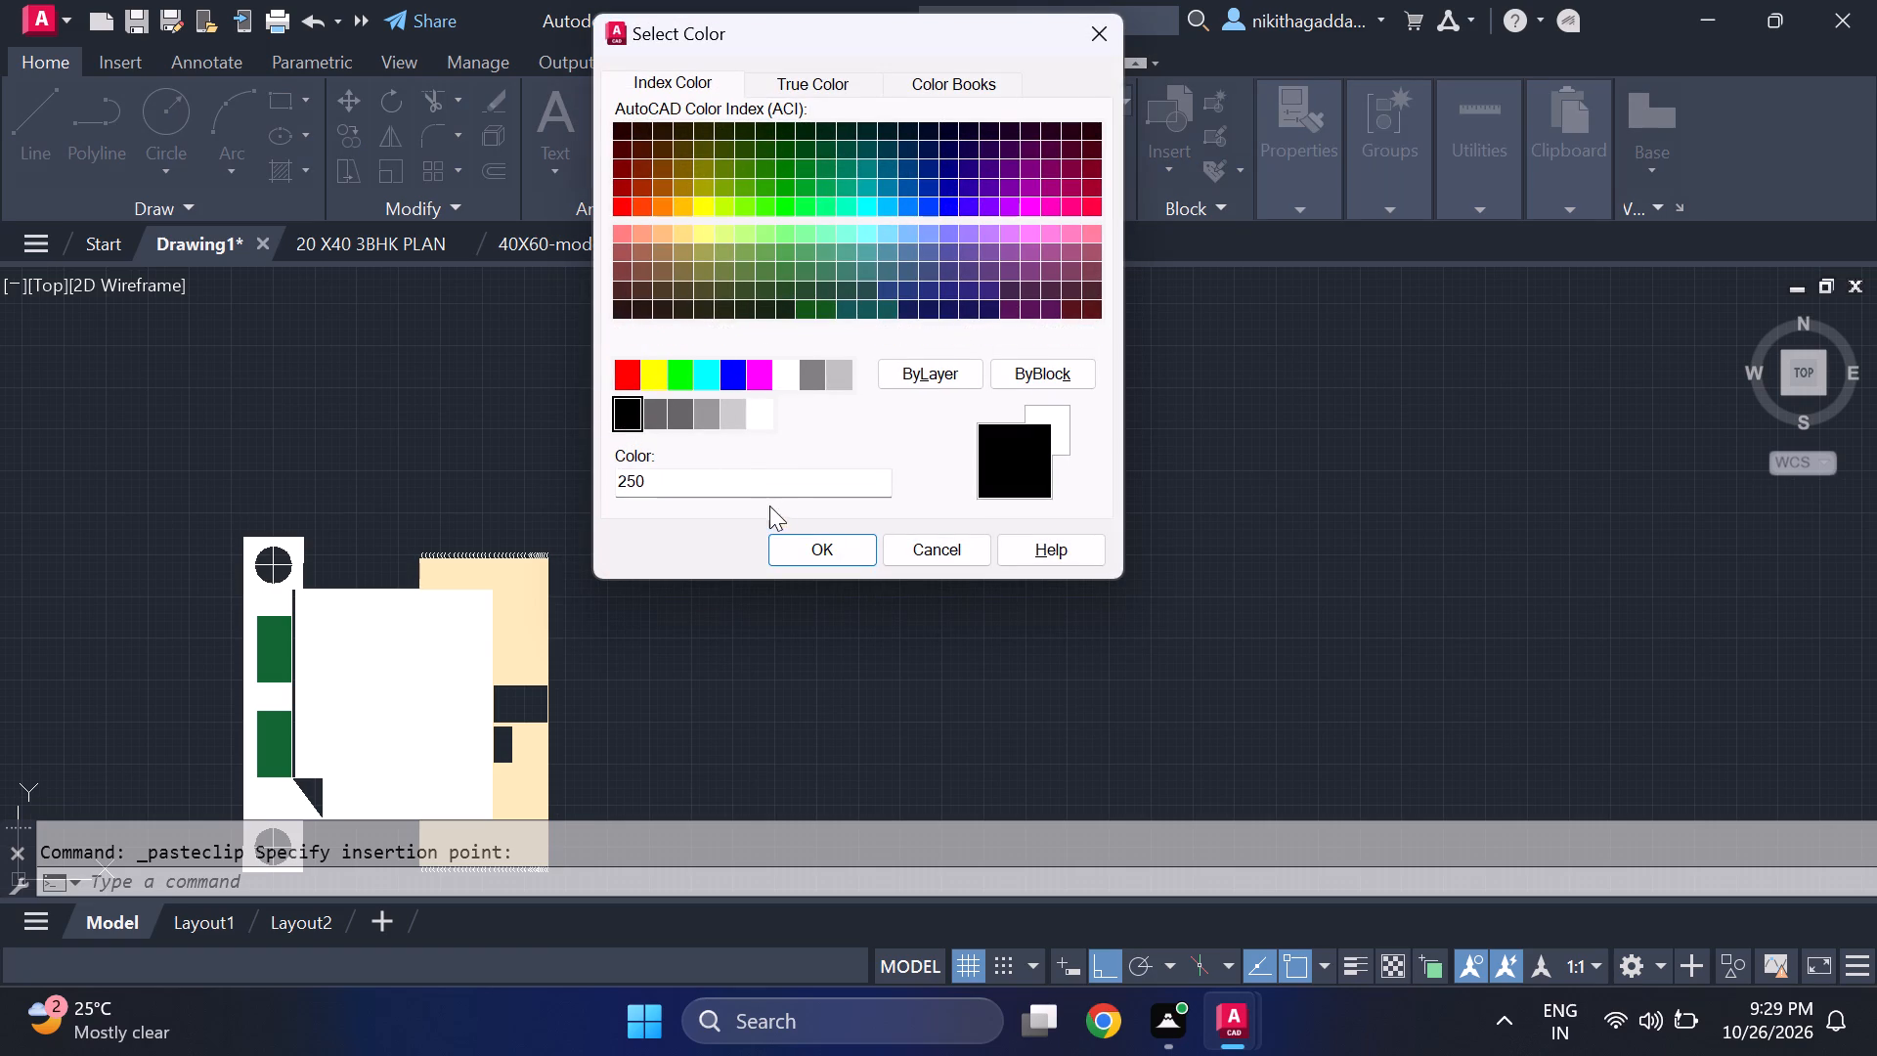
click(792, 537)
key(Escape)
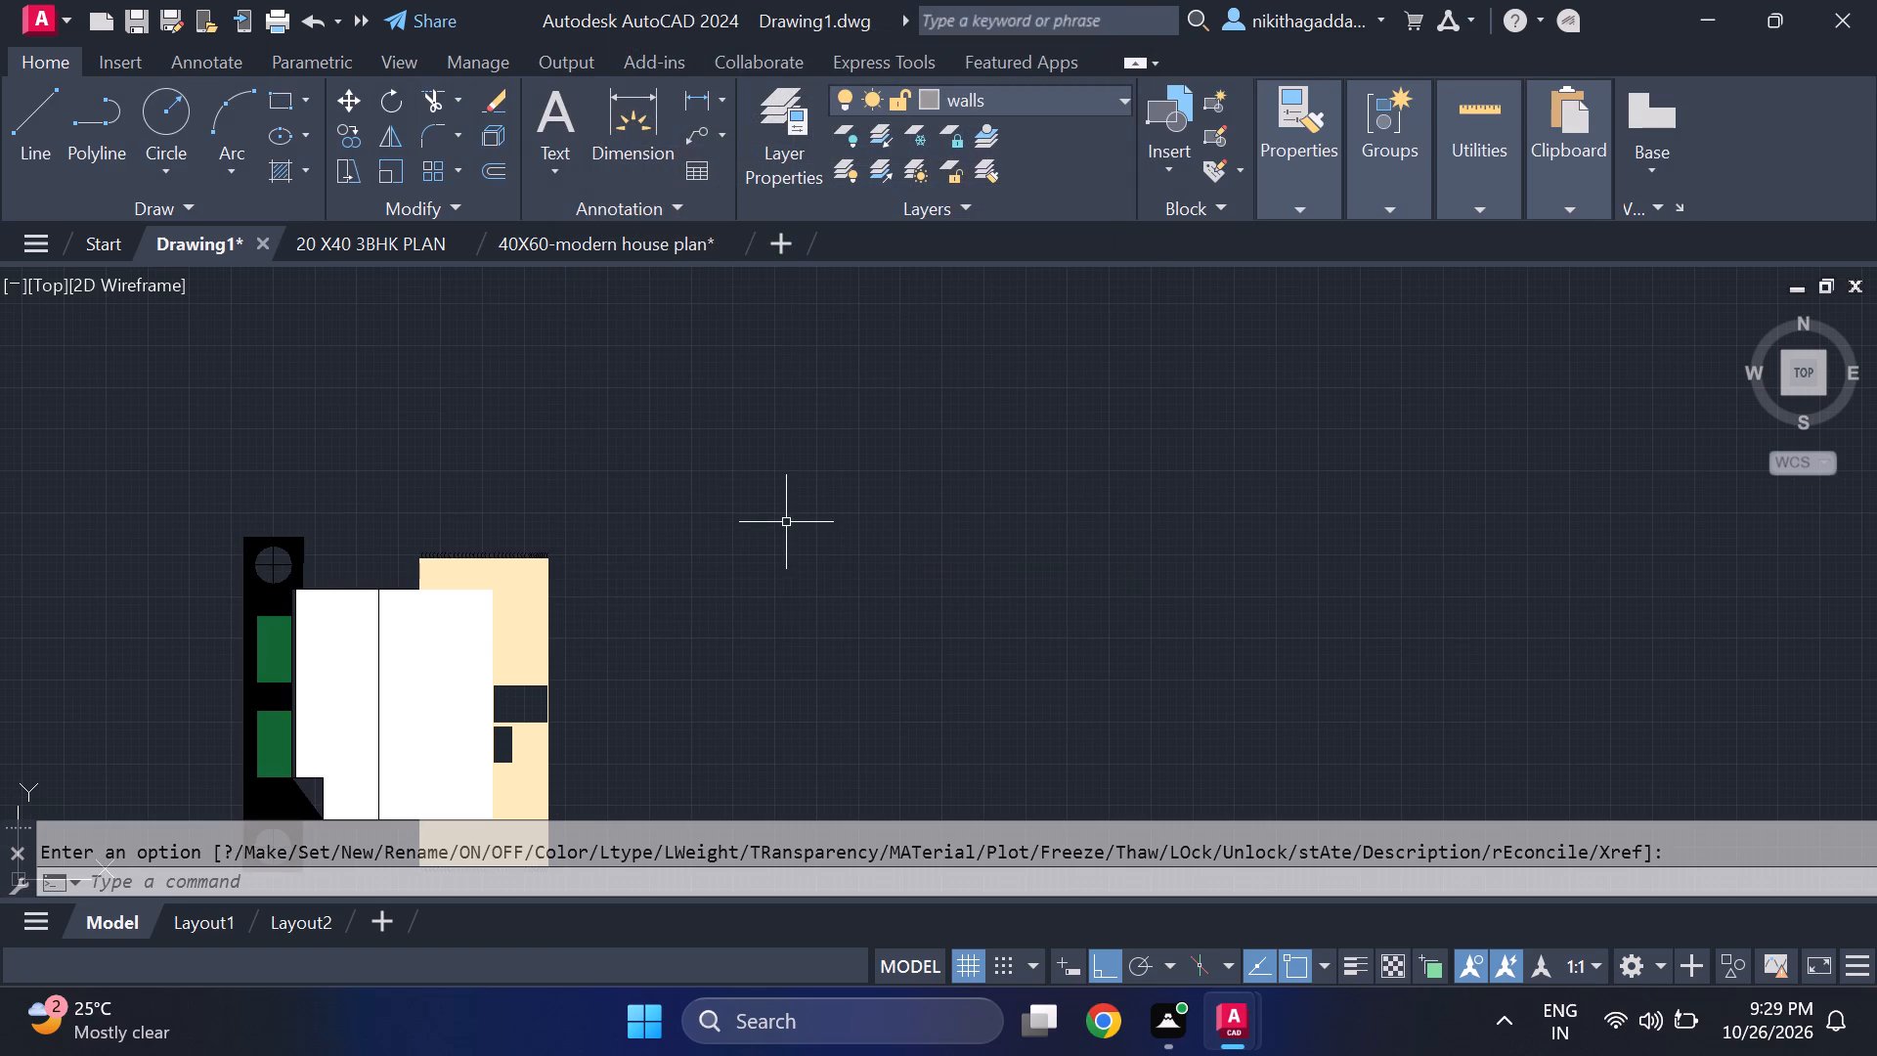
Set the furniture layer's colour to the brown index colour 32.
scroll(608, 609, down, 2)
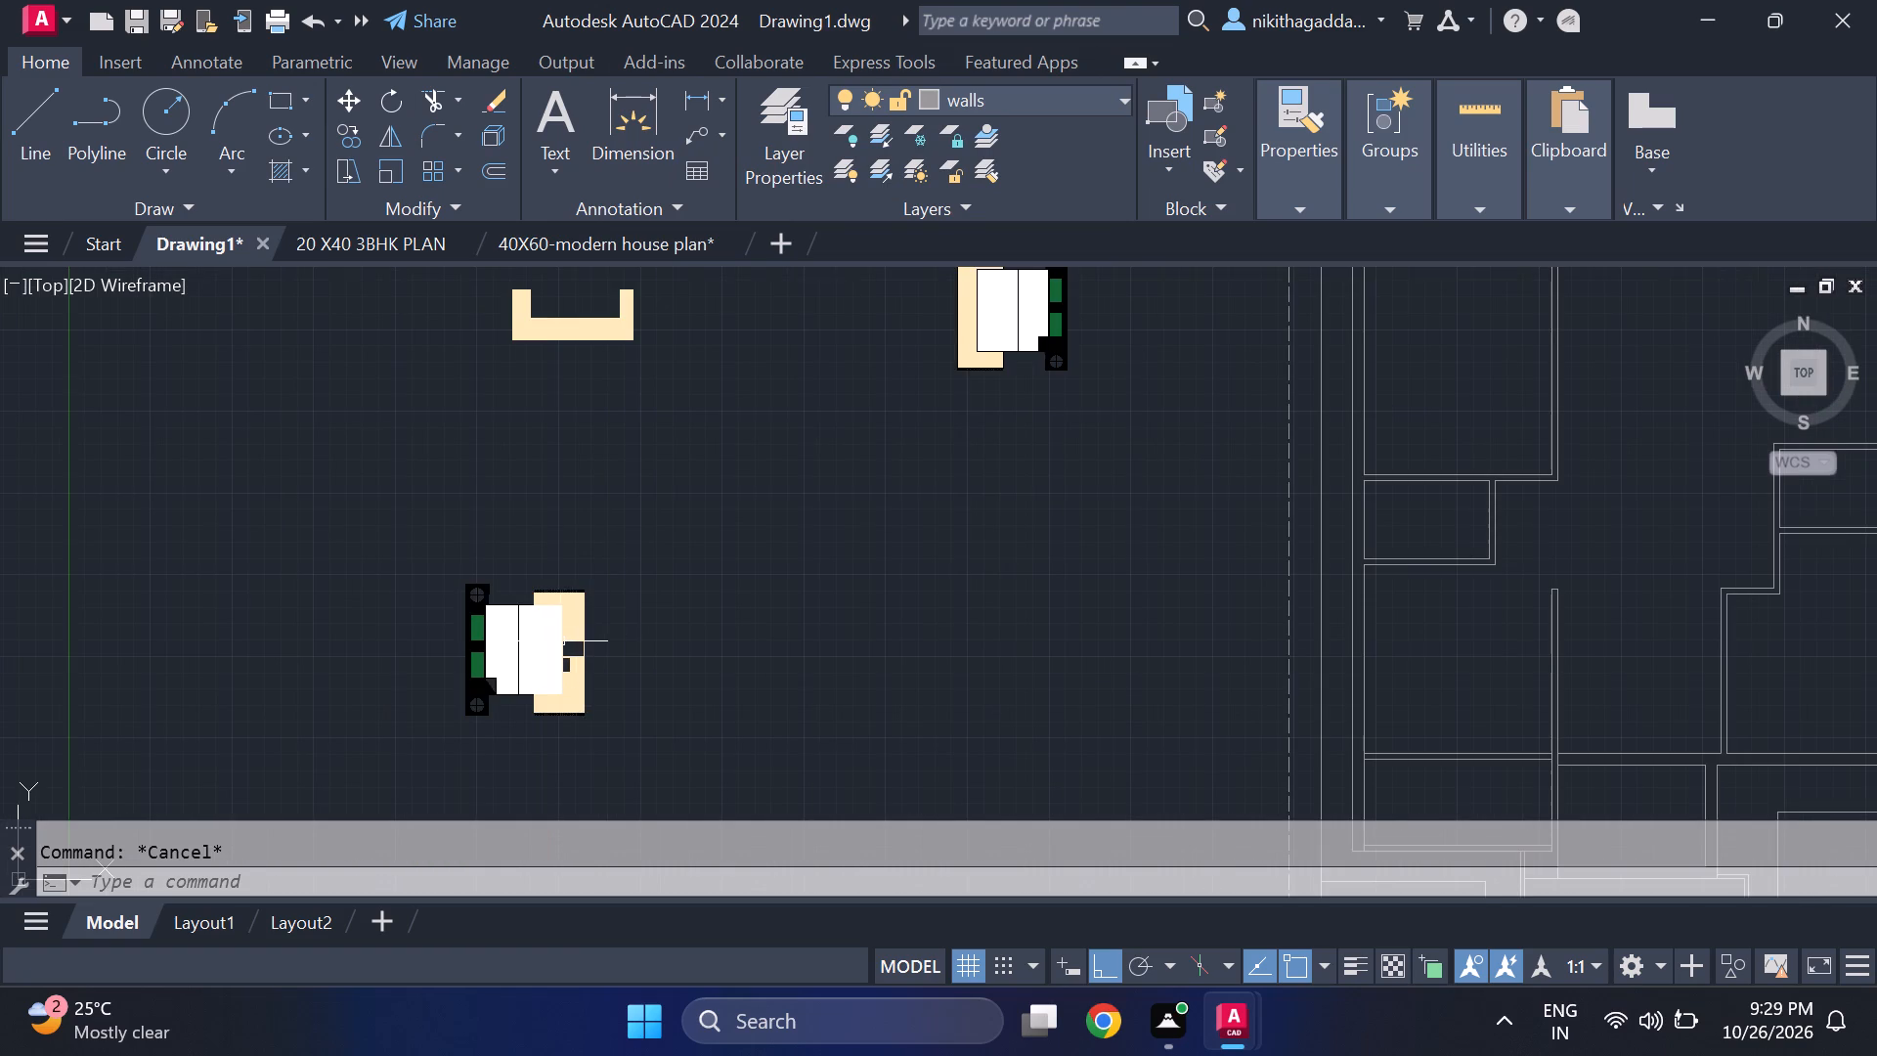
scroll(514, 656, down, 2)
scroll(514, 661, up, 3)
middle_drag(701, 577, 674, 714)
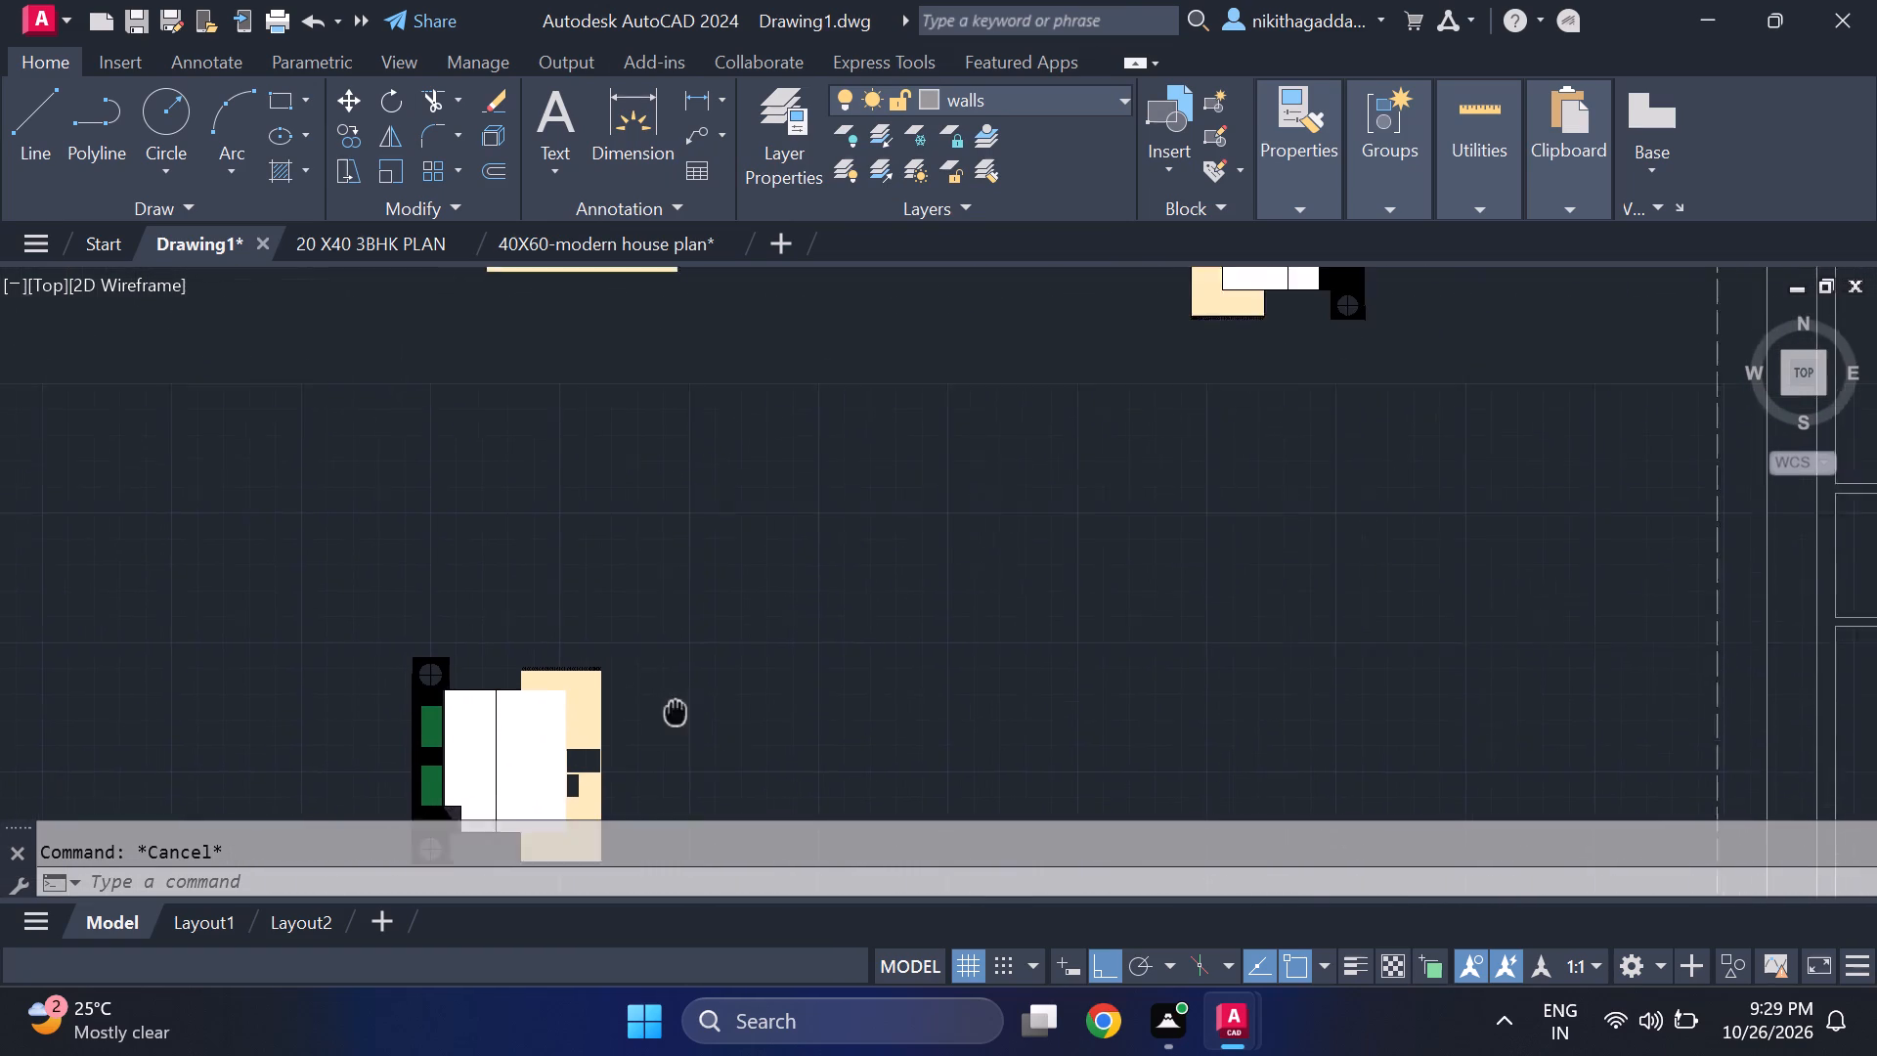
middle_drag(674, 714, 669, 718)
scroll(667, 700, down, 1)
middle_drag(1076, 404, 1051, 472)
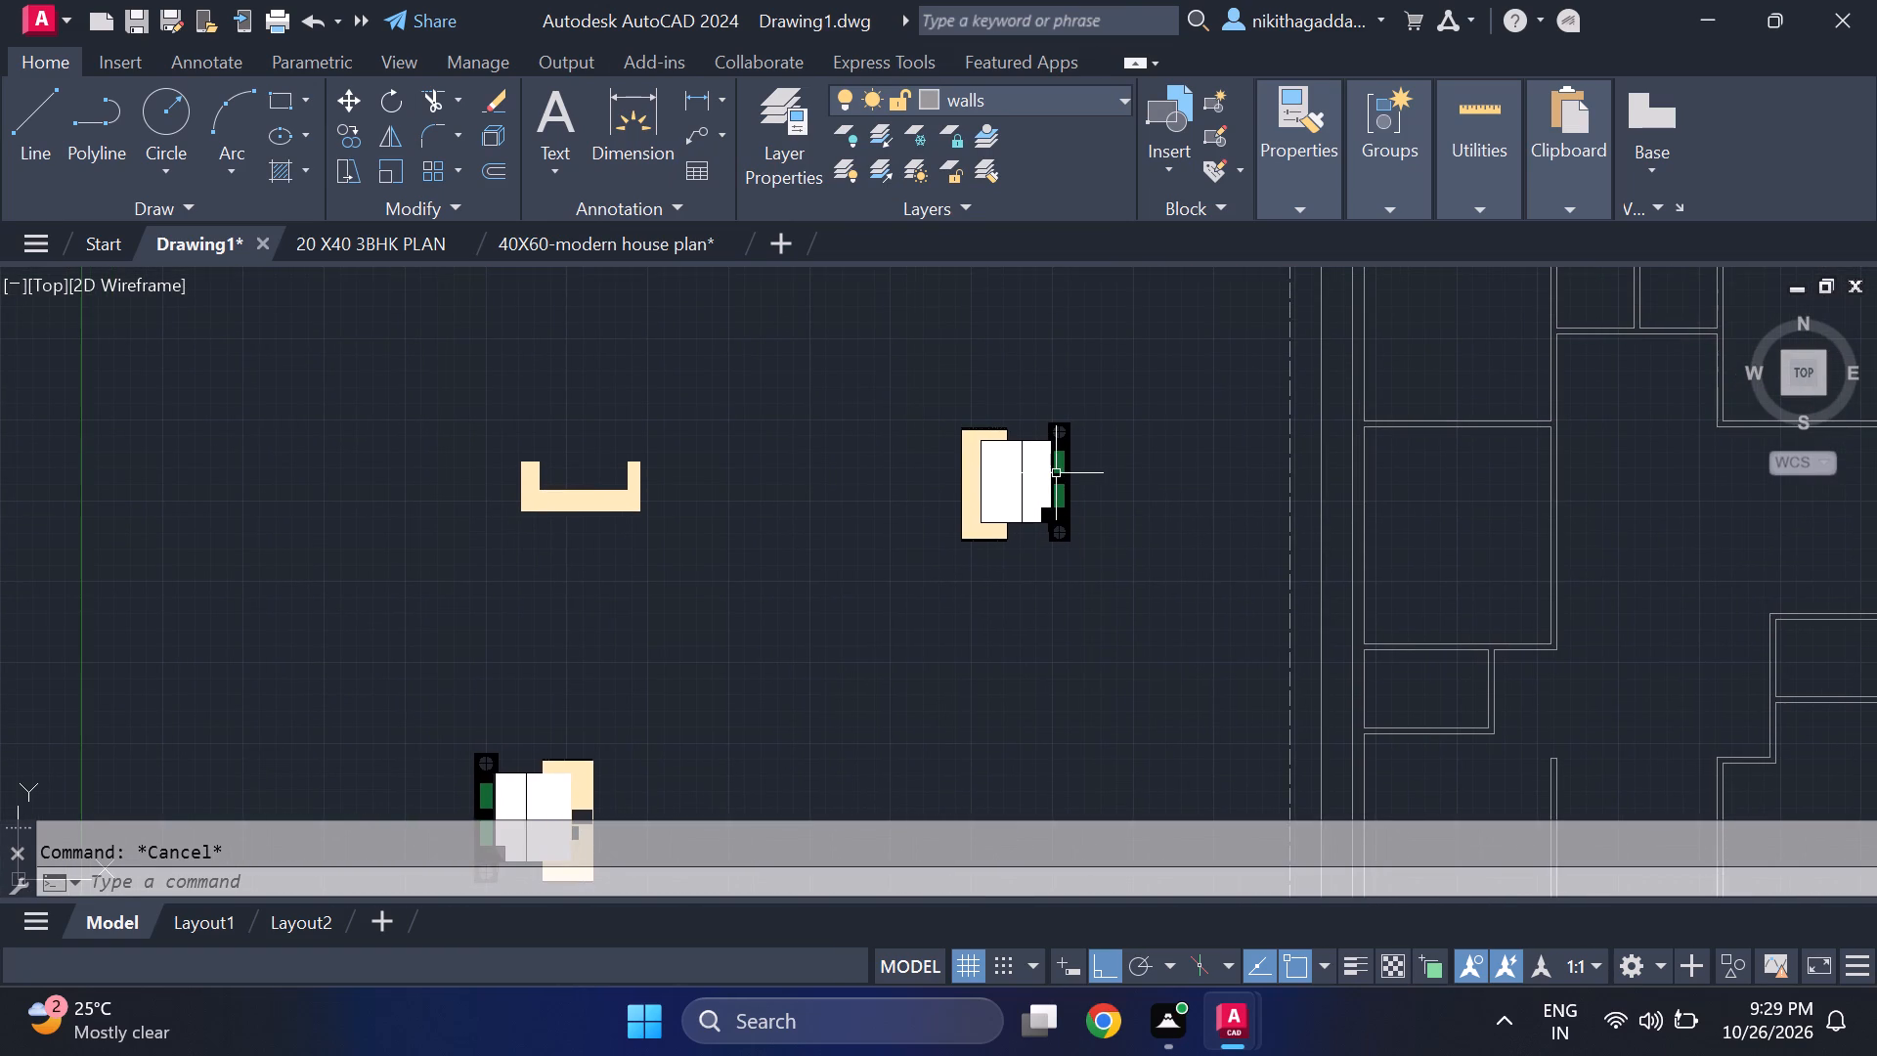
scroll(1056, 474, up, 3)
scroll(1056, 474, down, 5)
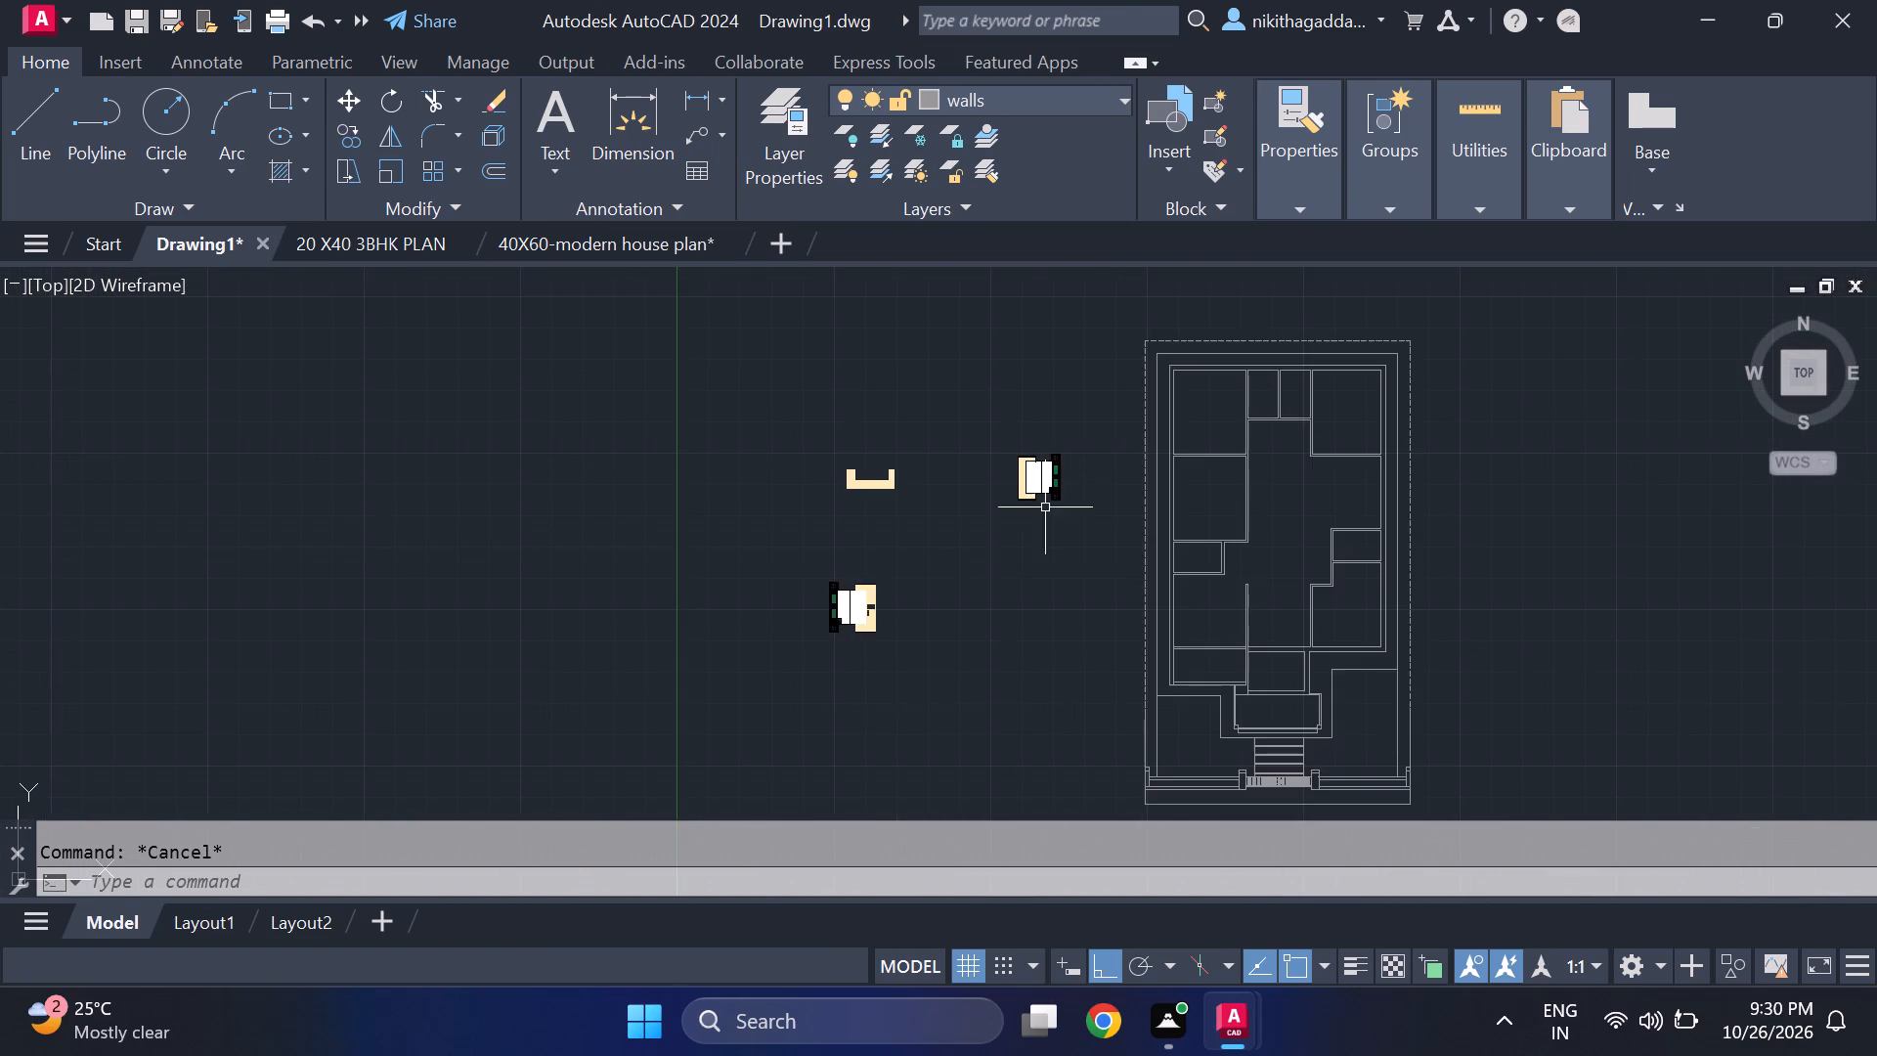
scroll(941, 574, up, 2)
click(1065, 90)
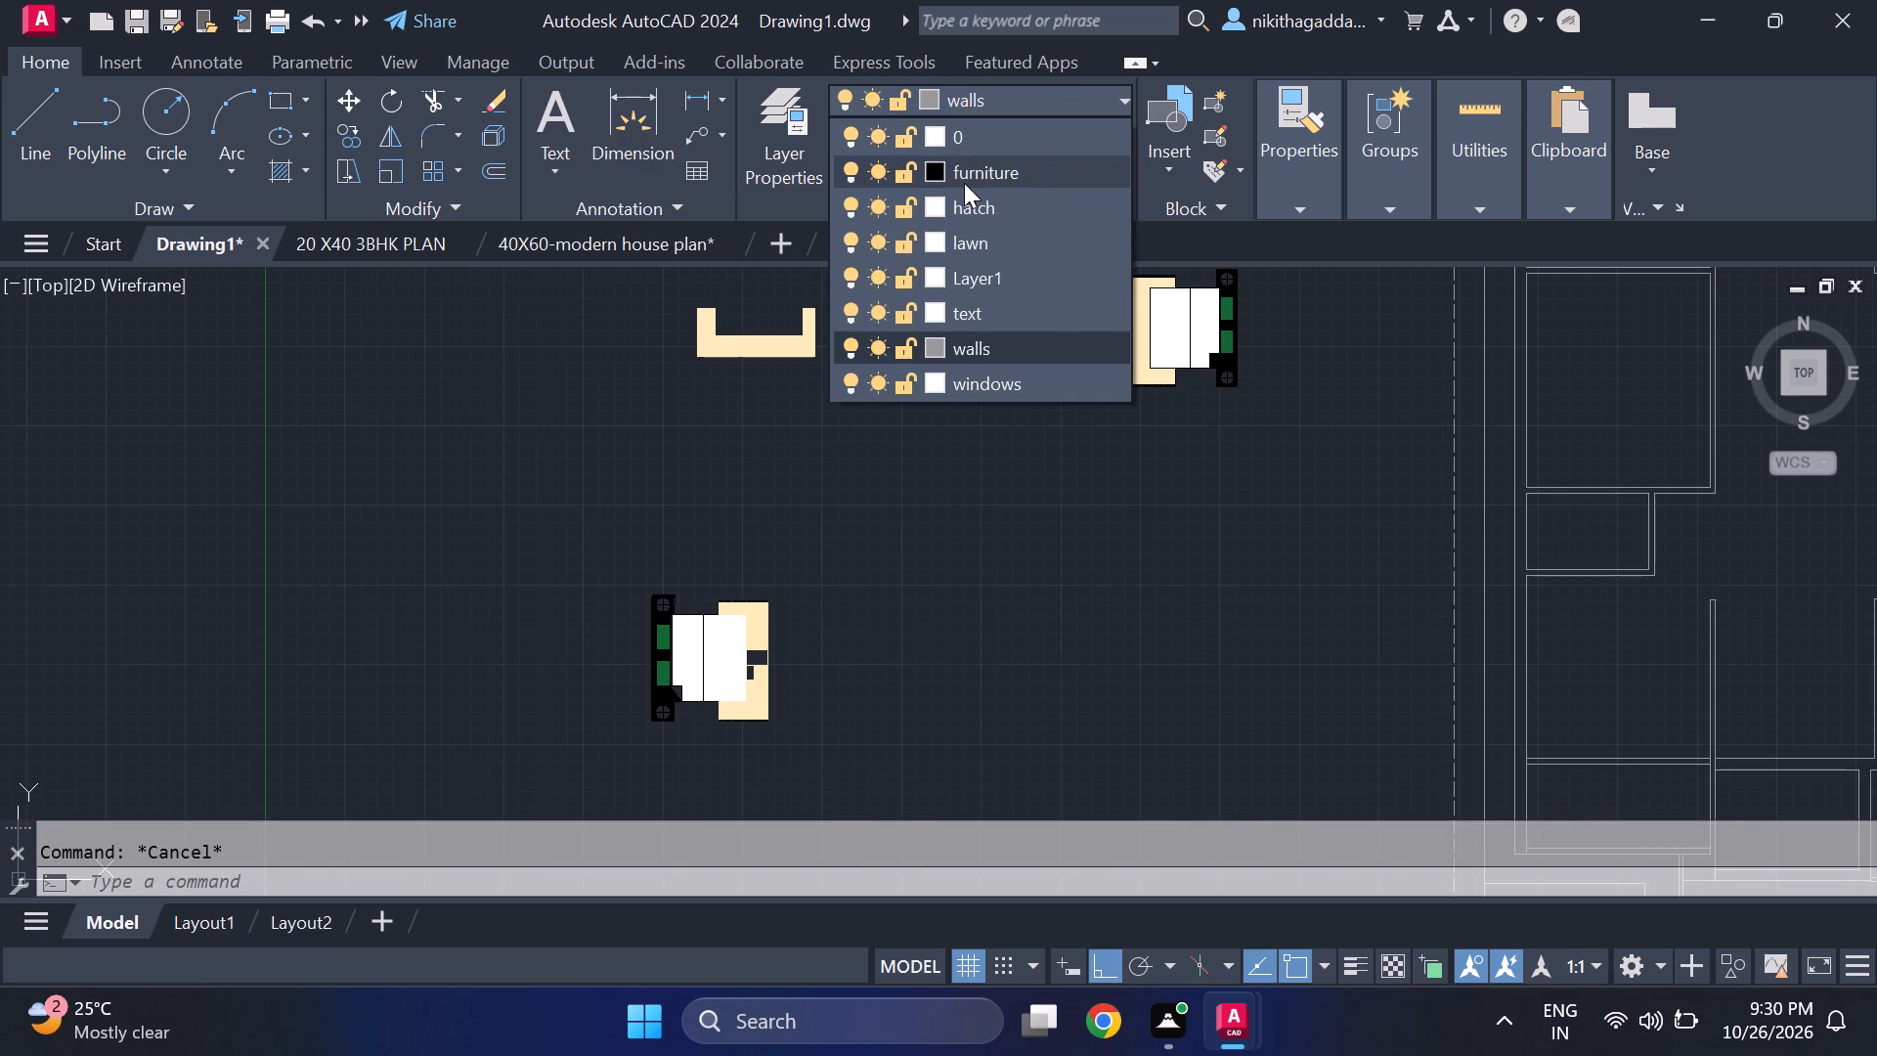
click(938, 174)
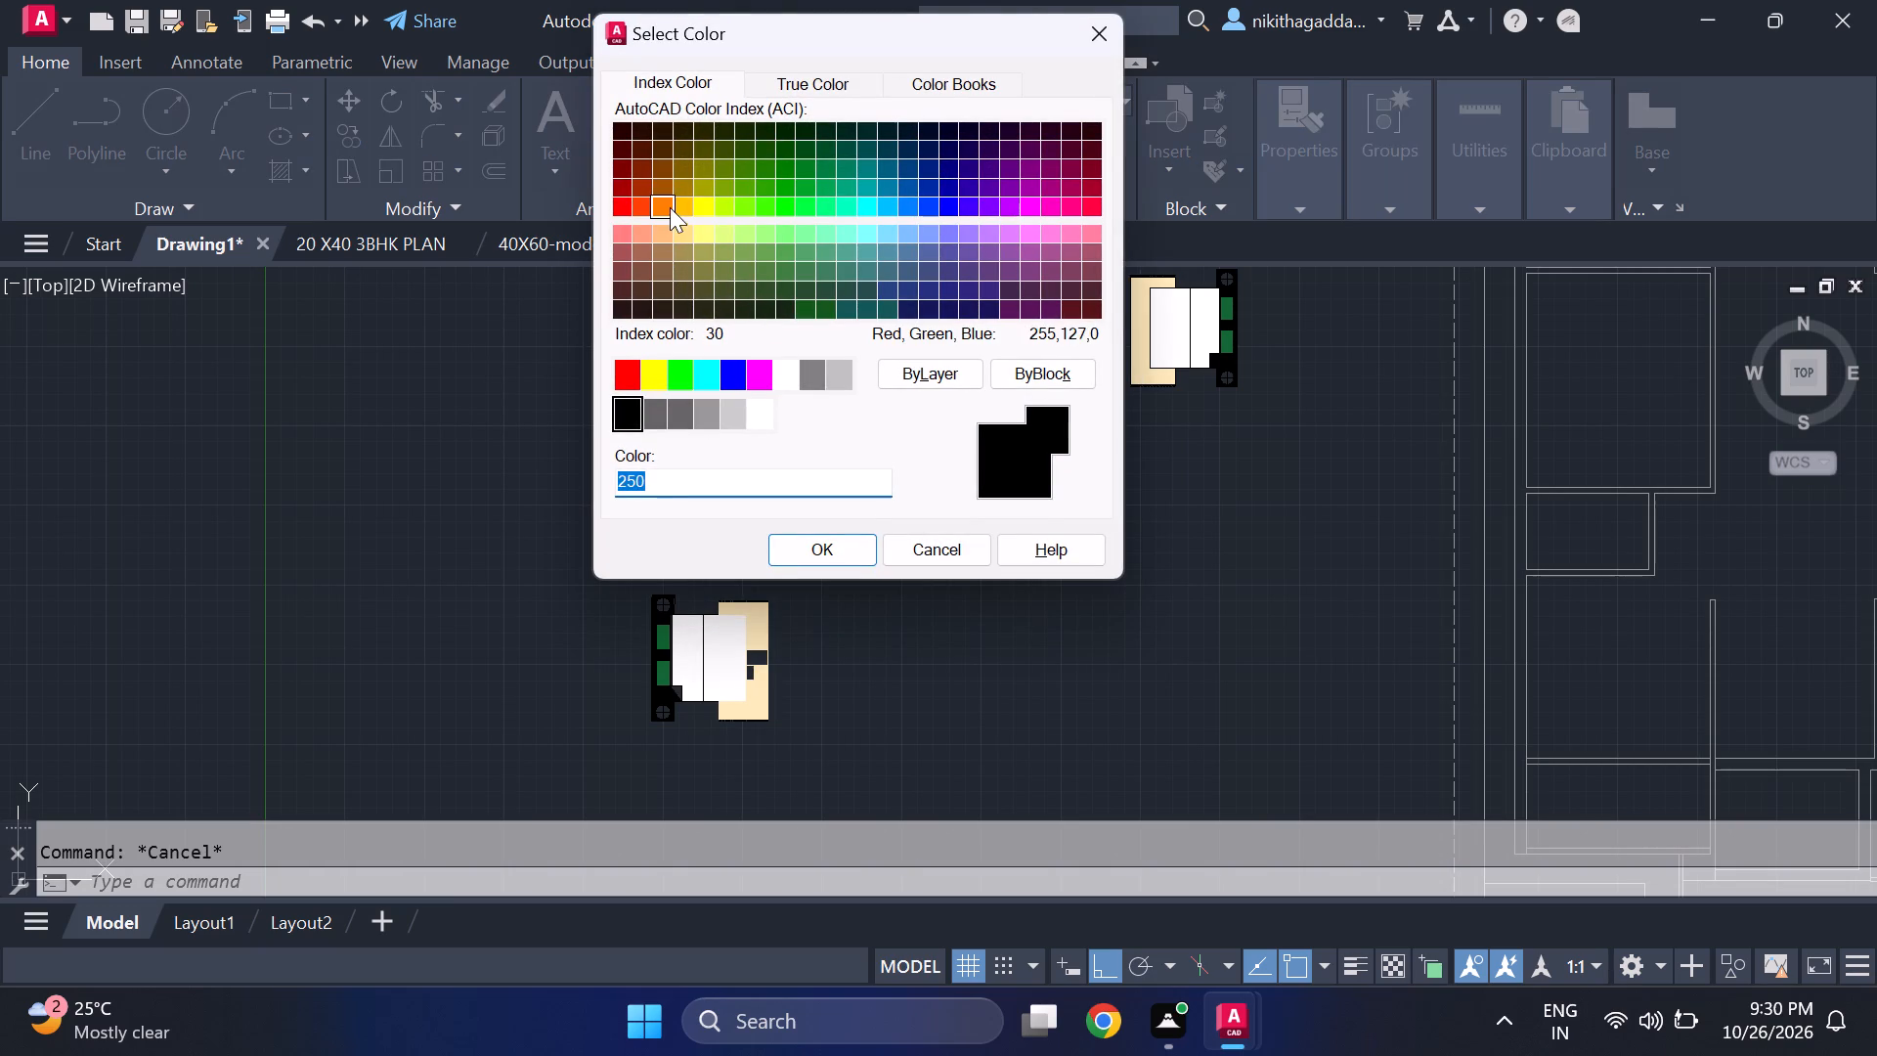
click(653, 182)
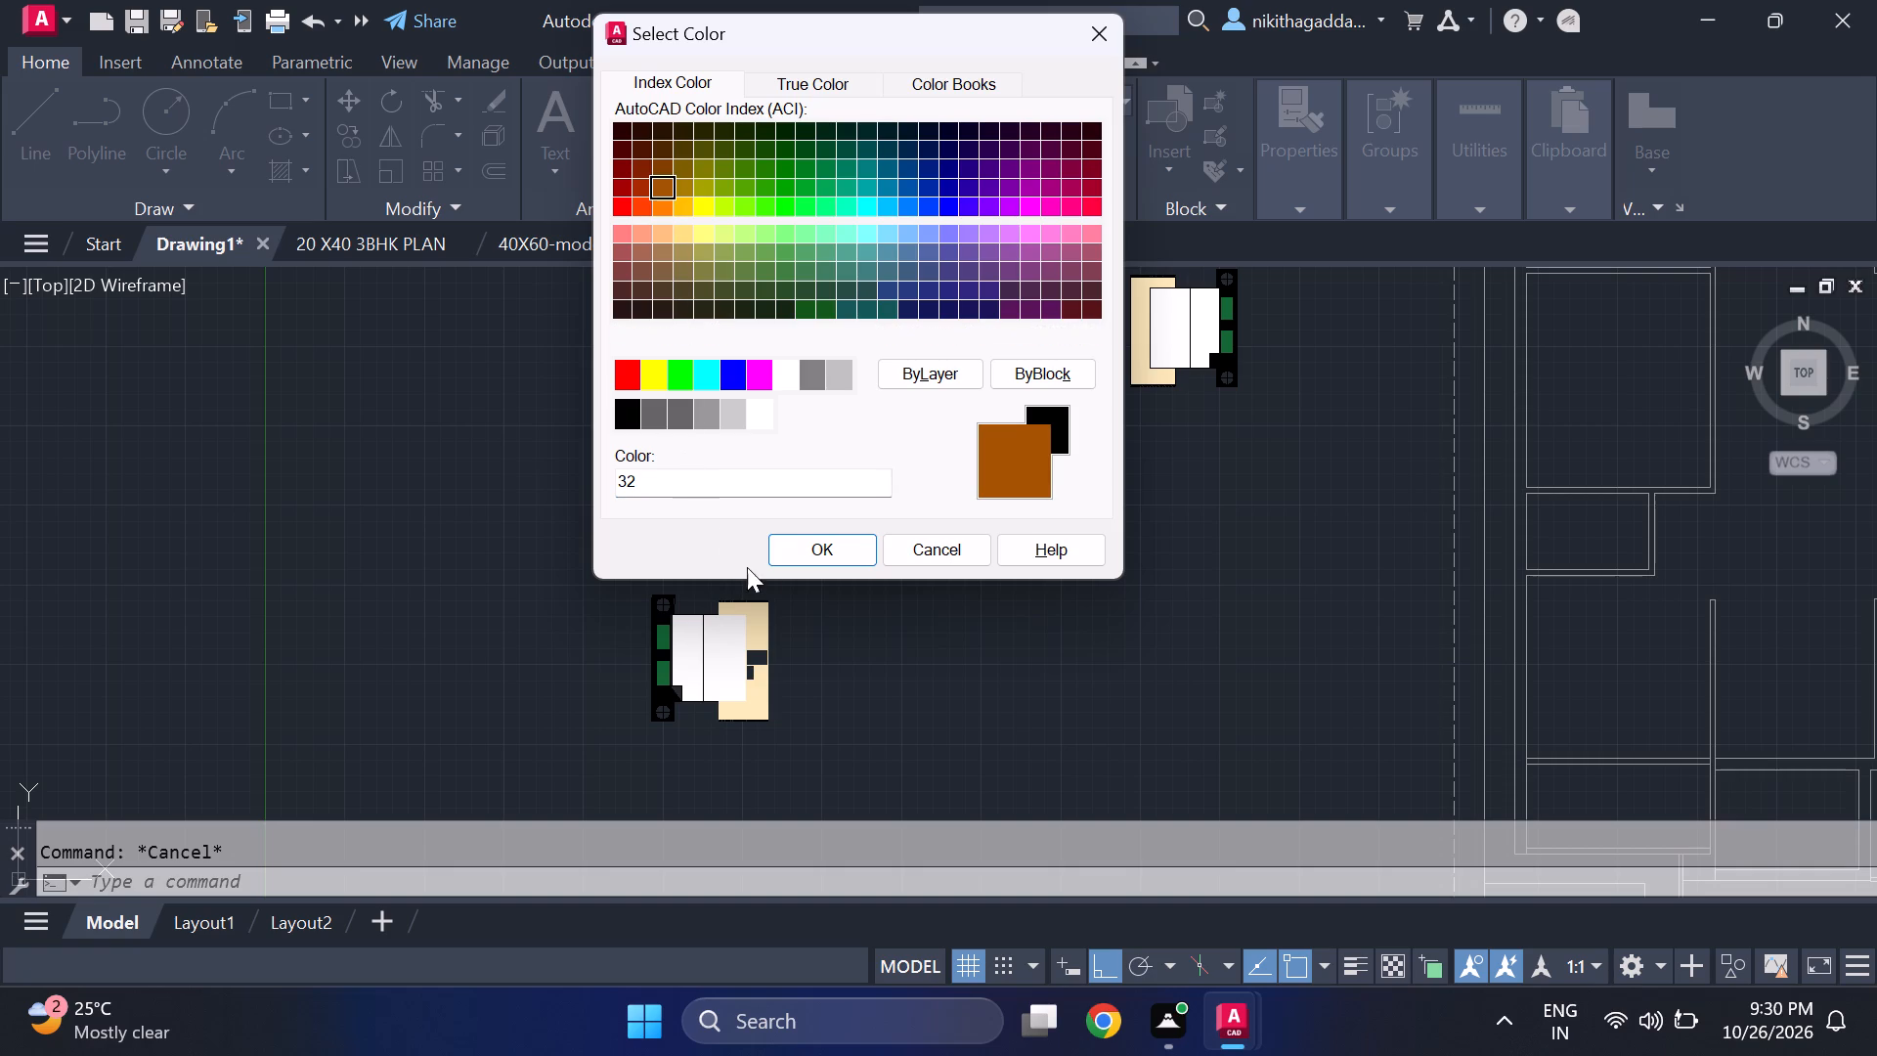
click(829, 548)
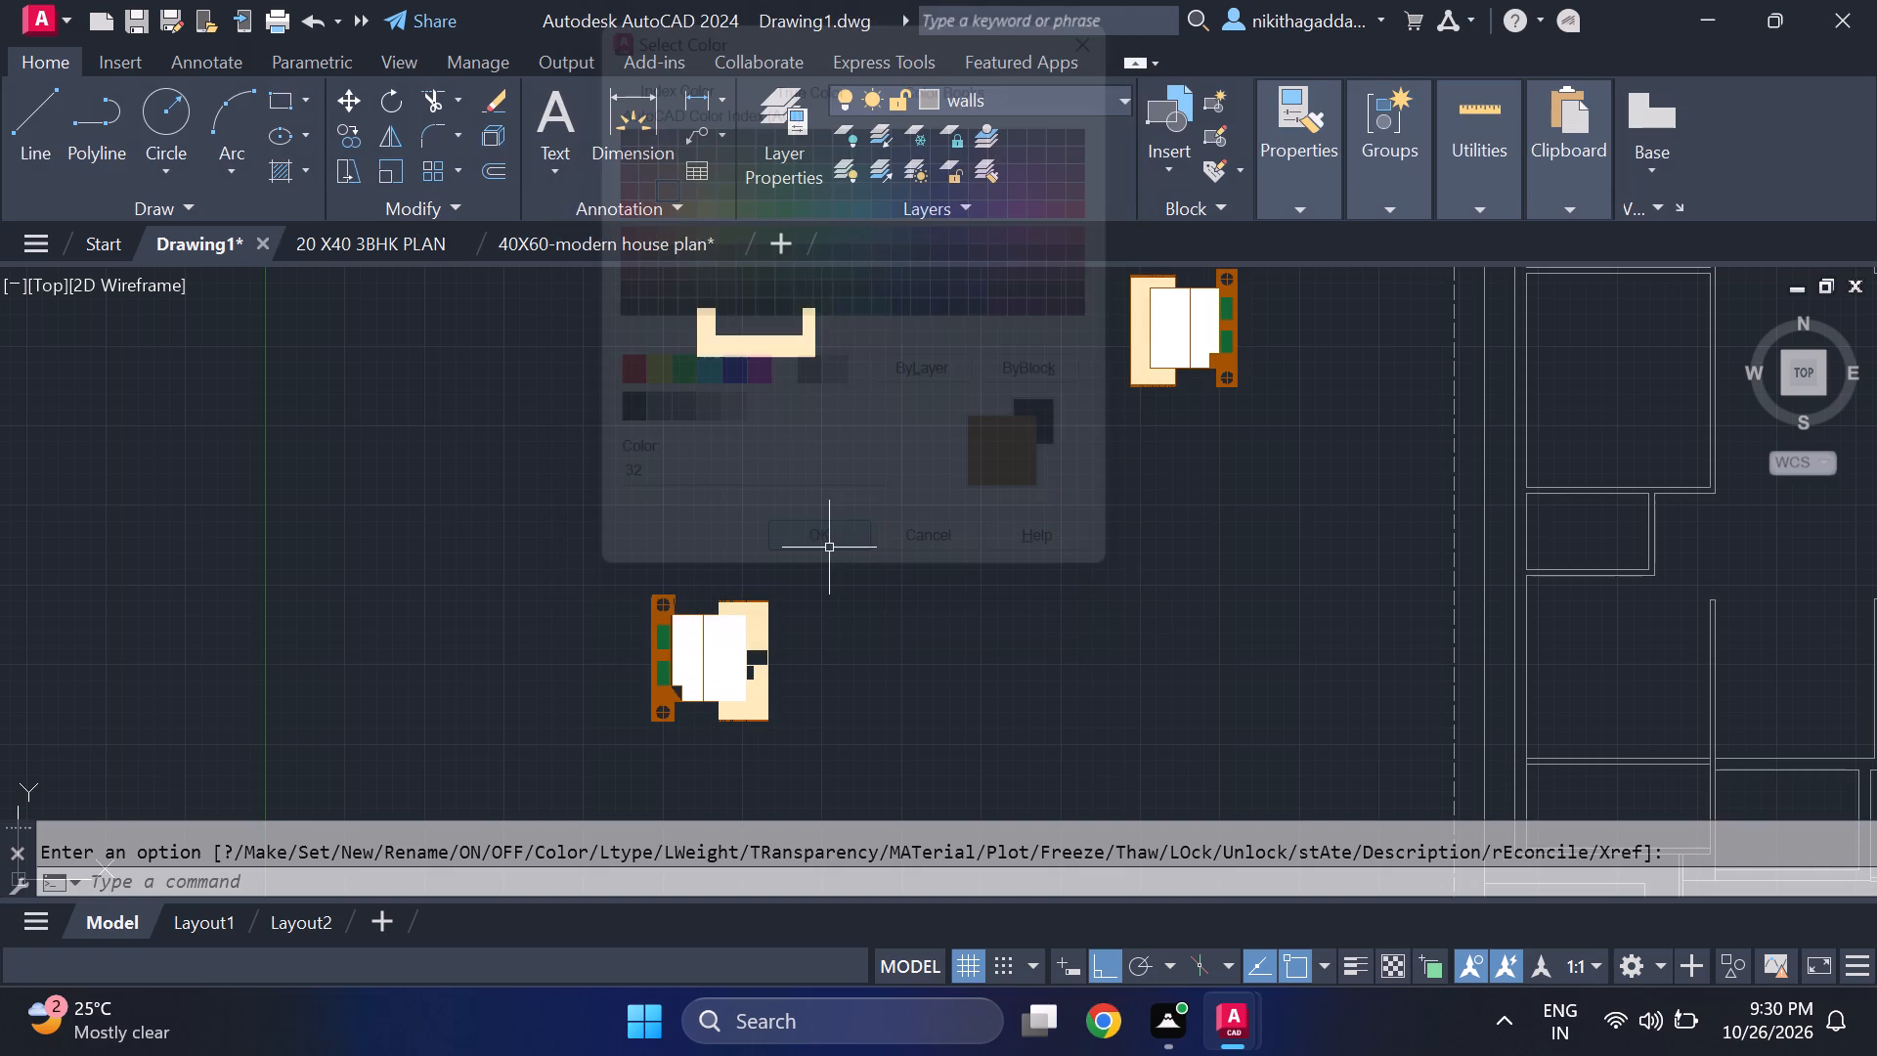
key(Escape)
Examine the southwestern pasted bed's headboard, nightstands, mattress and rug colours up close.
middle_drag(854, 503, 826, 512)
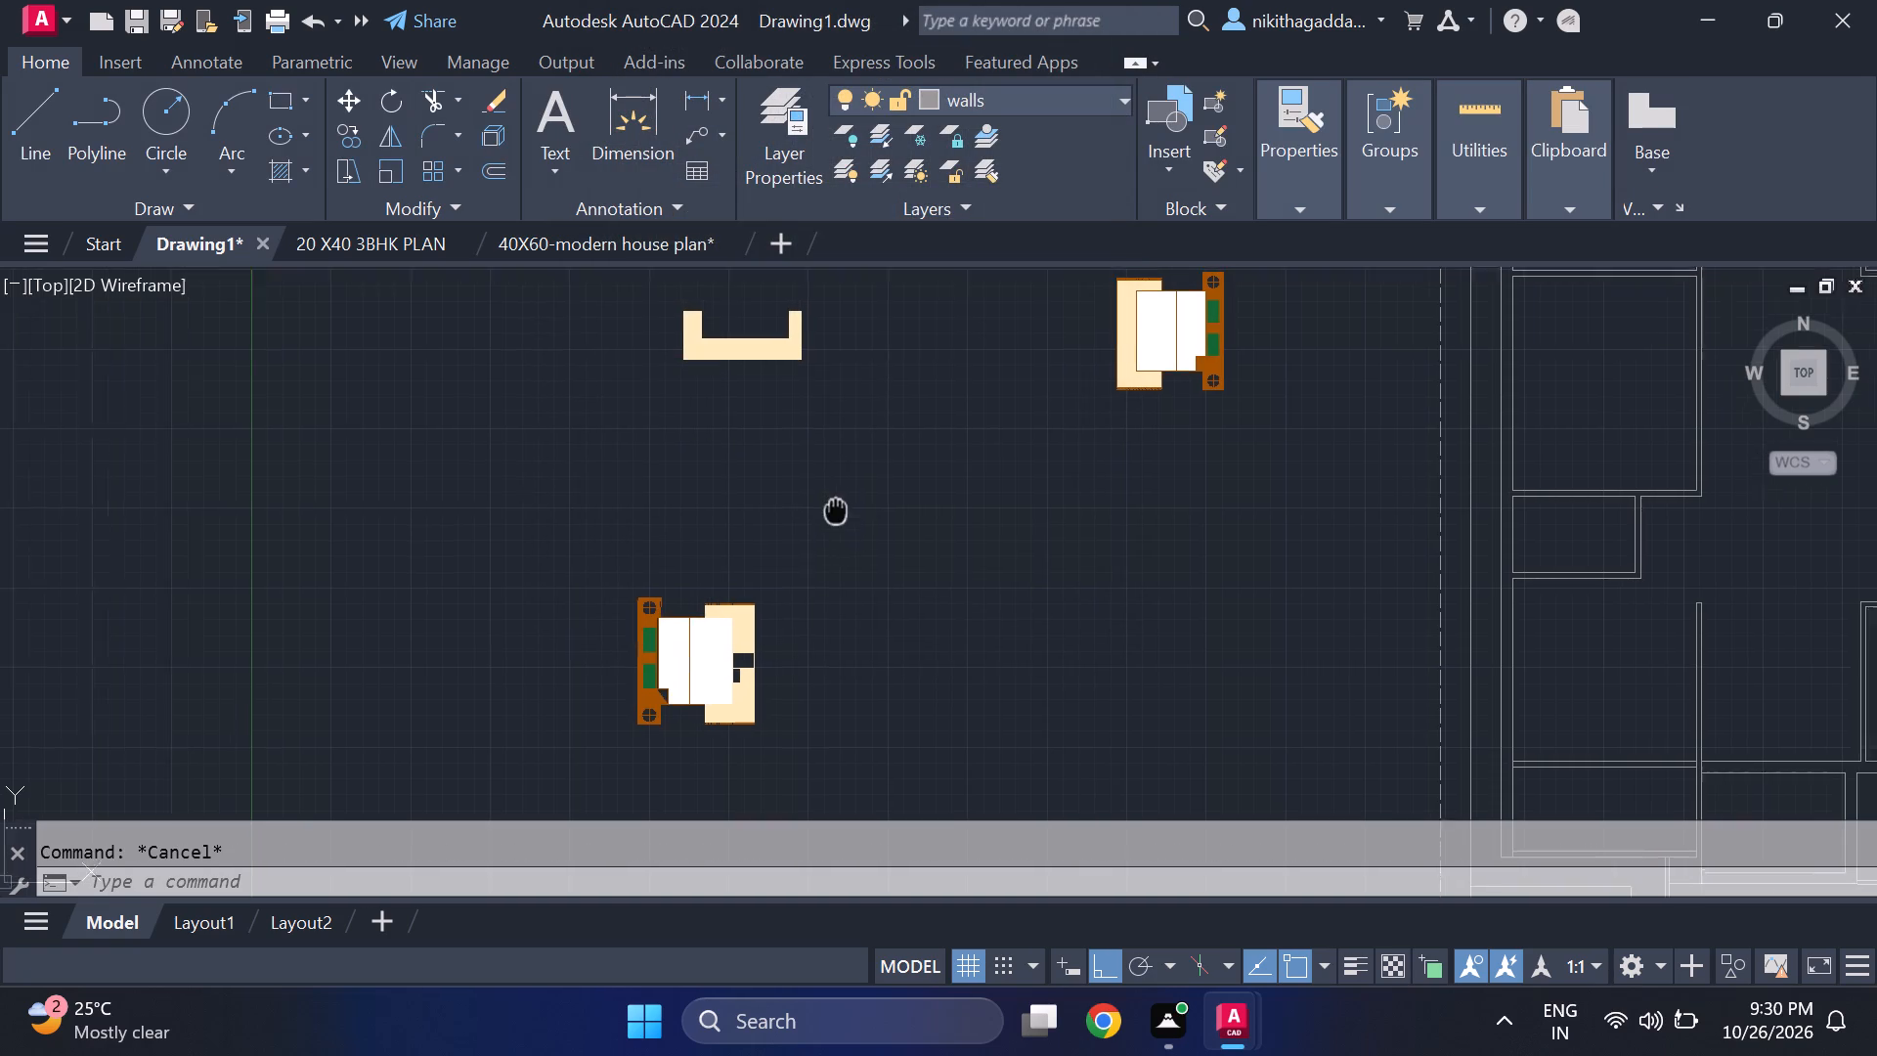
middle_drag(826, 512, 643, 518)
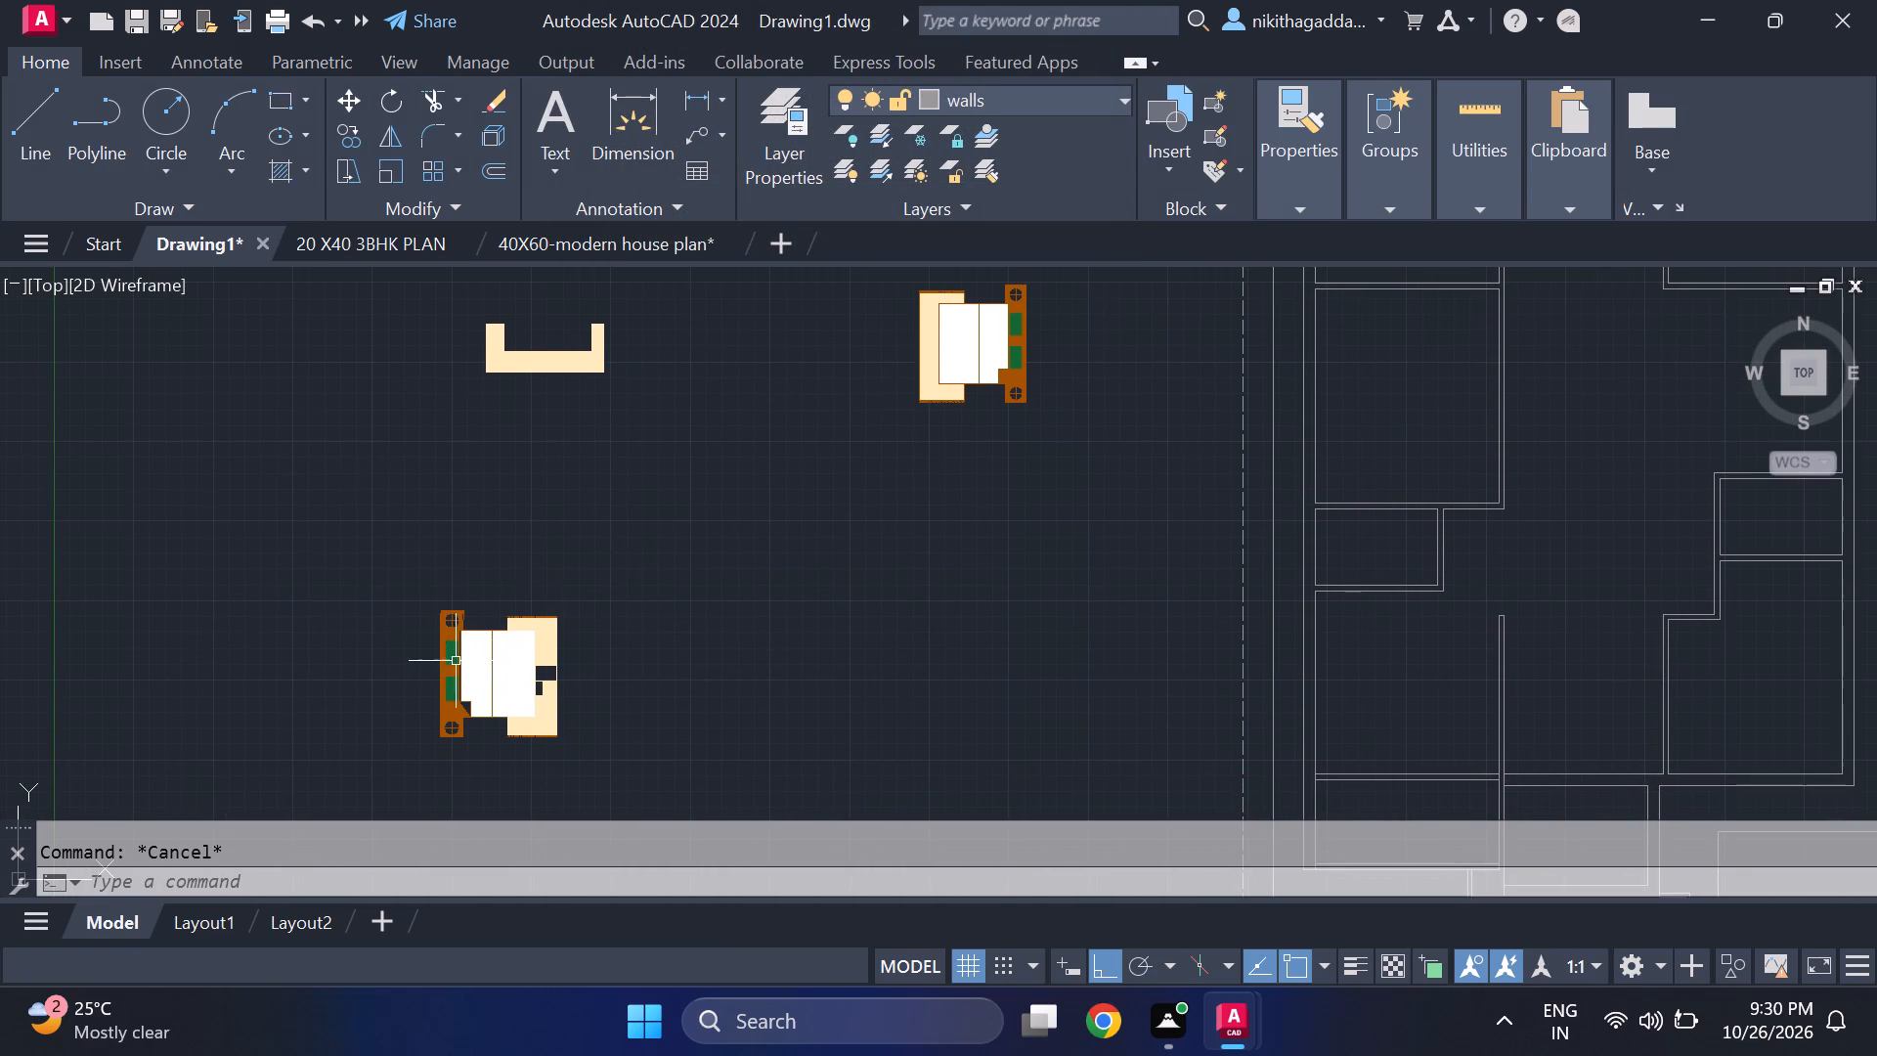
scroll(526, 703, up, 2)
middle_drag(565, 671, 613, 652)
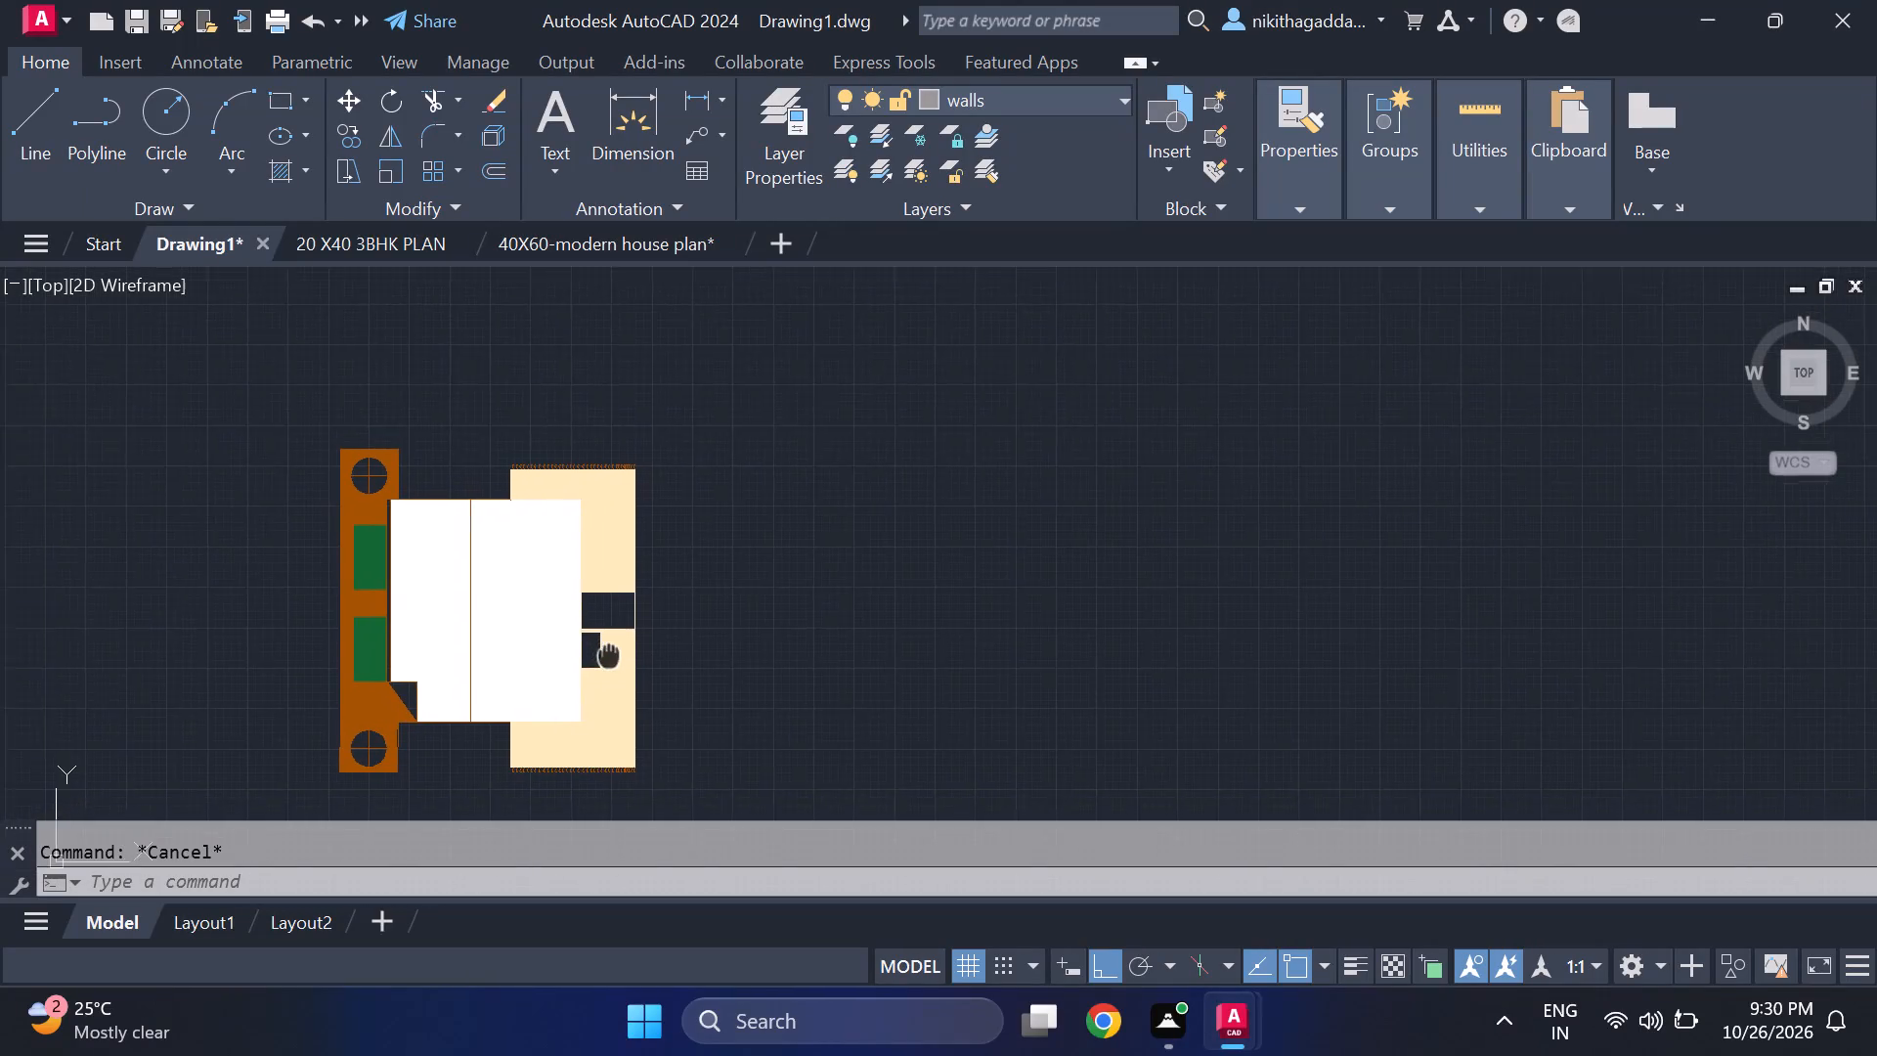
middle_drag(613, 652, 680, 622)
scroll(677, 608, down, 1)
scroll(603, 586, up, 1)
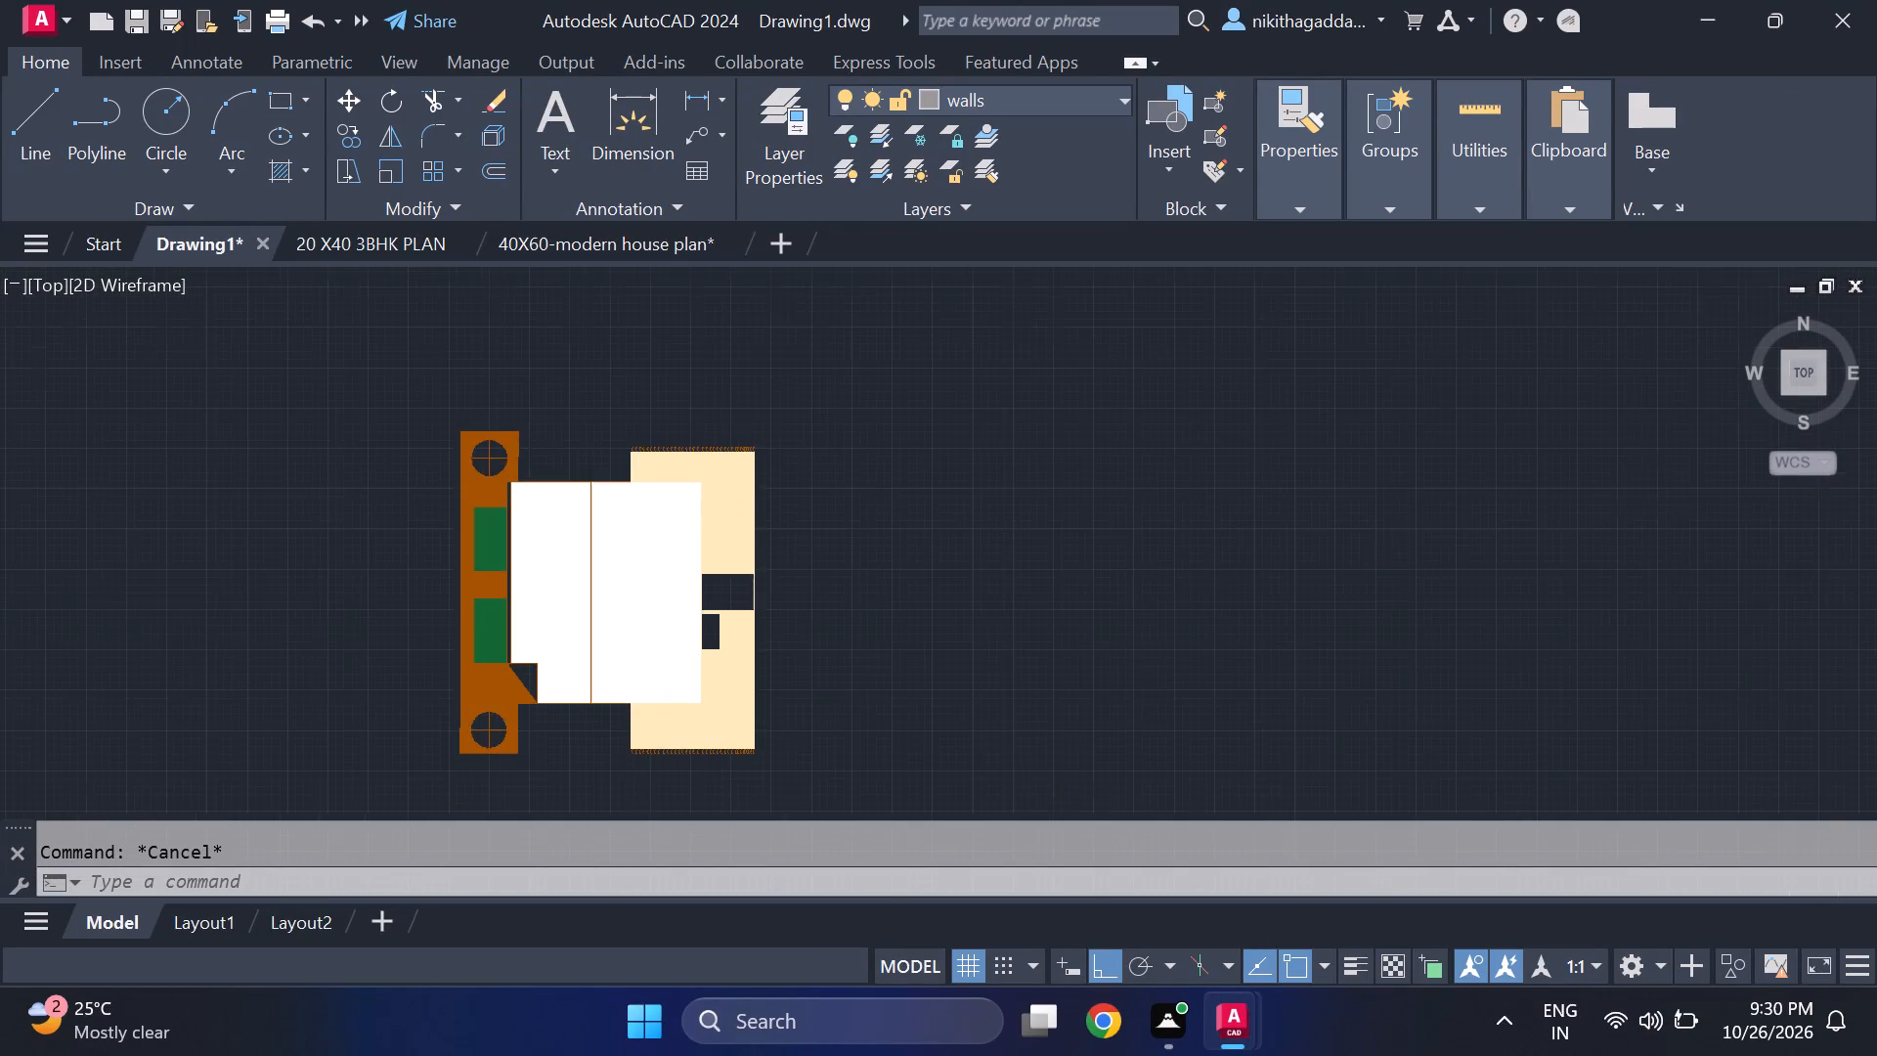
scroll(603, 586, up, 1)
scroll(603, 586, down, 4)
scroll(621, 586, up, 4)
scroll(615, 594, down, 2)
middle_drag(582, 599, 580, 603)
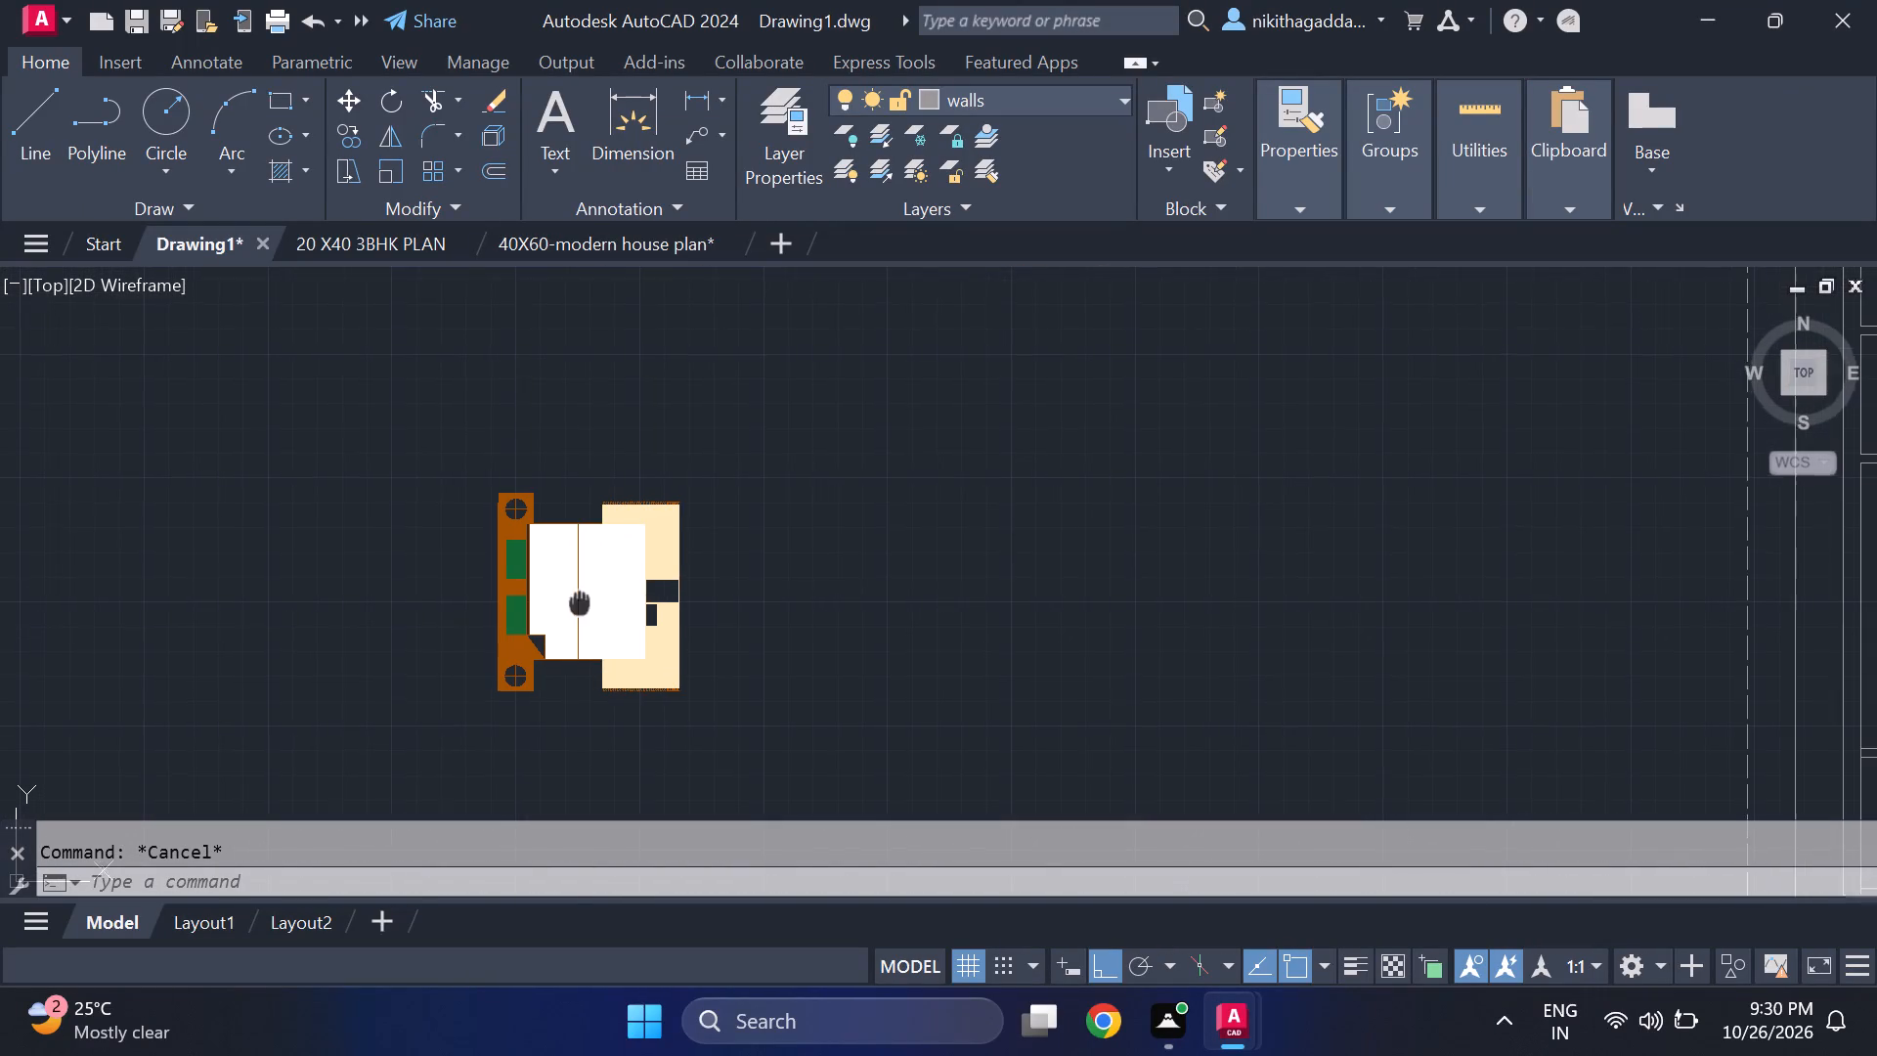
middle_drag(580, 603, 547, 650)
middle_drag(551, 623, 504, 596)
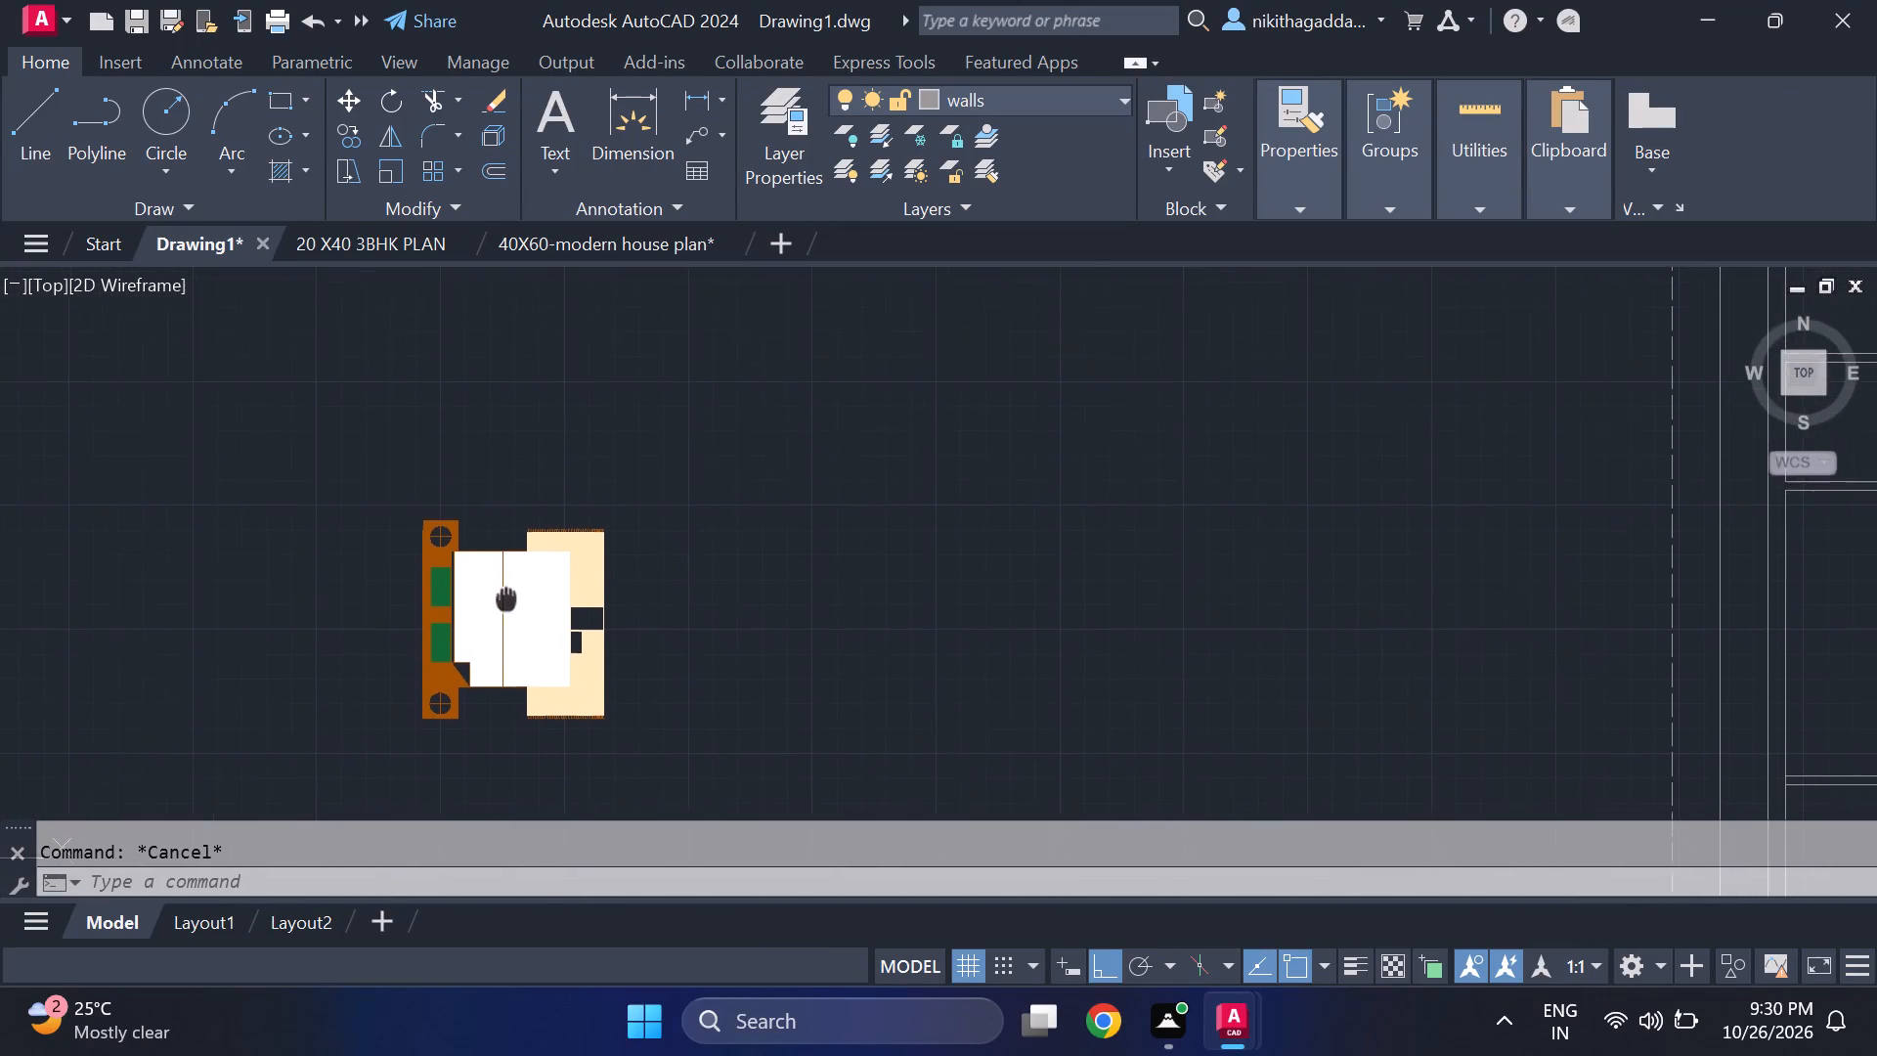
middle_drag(504, 596, 503, 595)
scroll(503, 588, down, 2)
scroll(823, 408, up, 2)
middle_drag(613, 598, 895, 442)
middle_drag(577, 691, 758, 556)
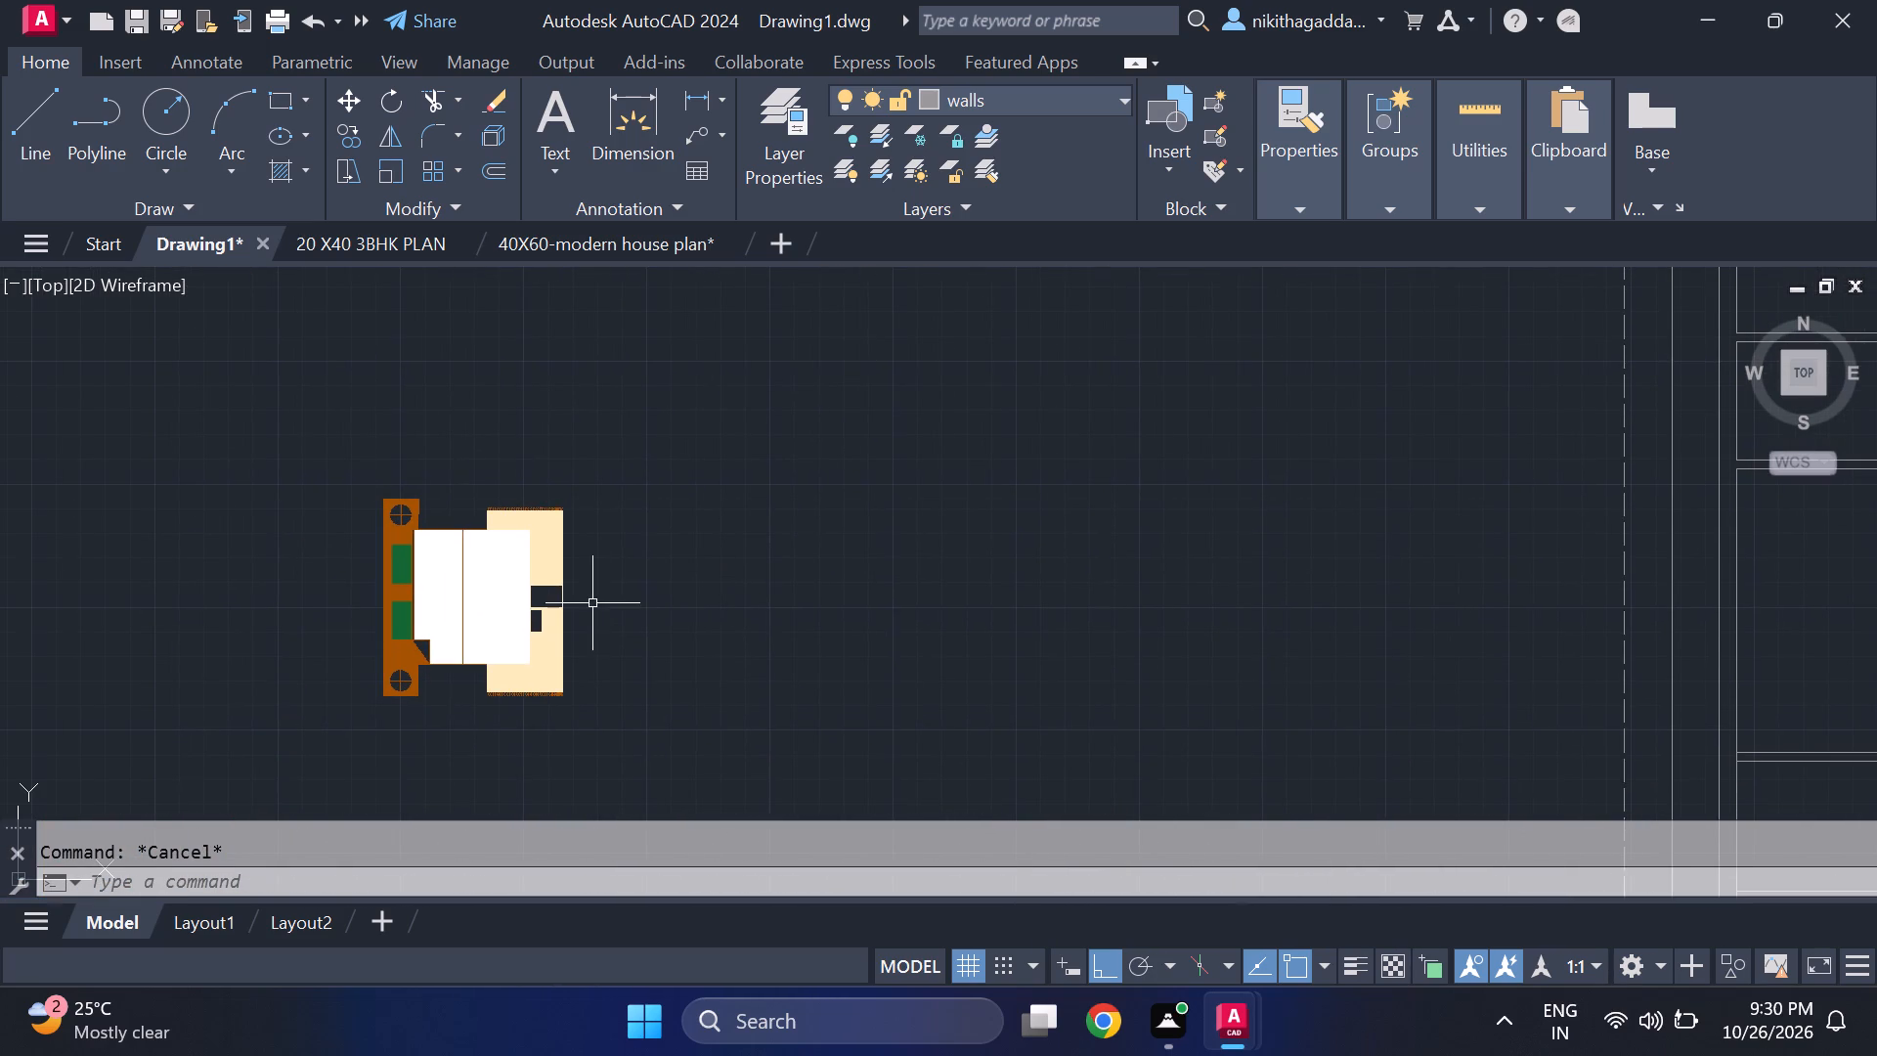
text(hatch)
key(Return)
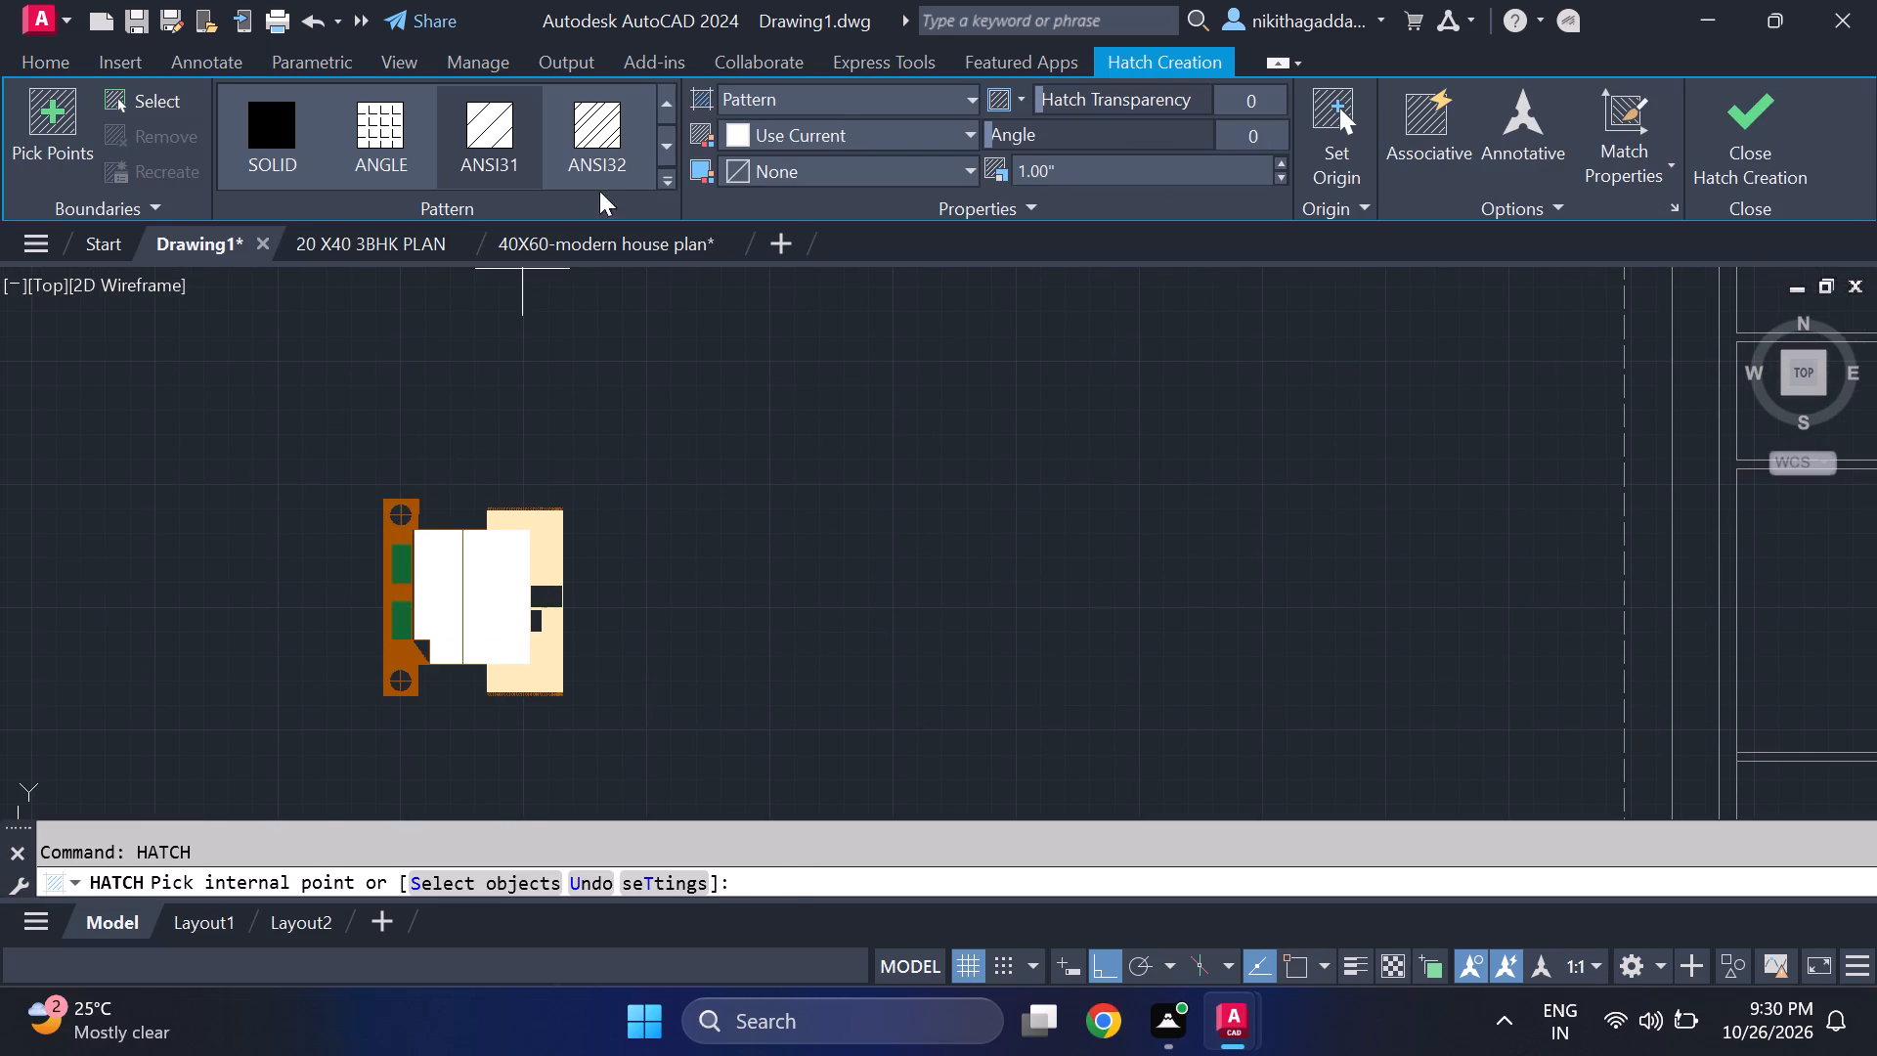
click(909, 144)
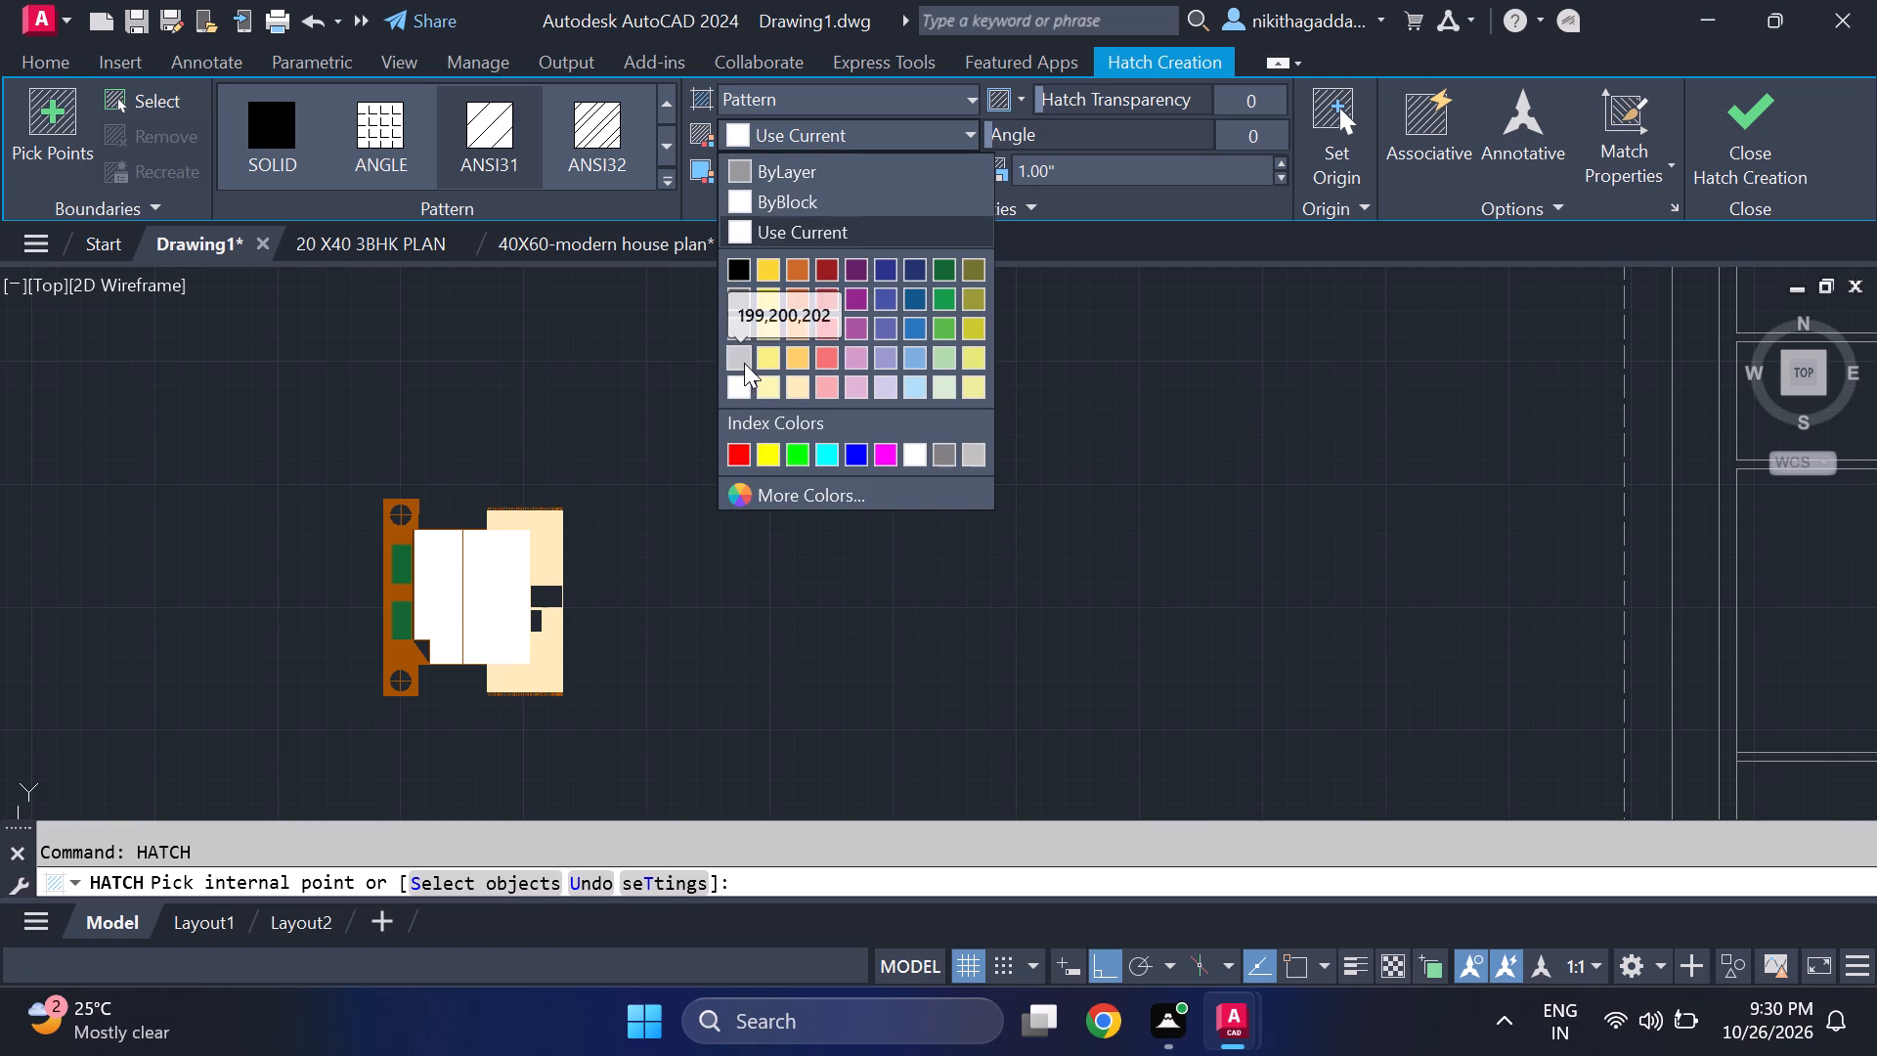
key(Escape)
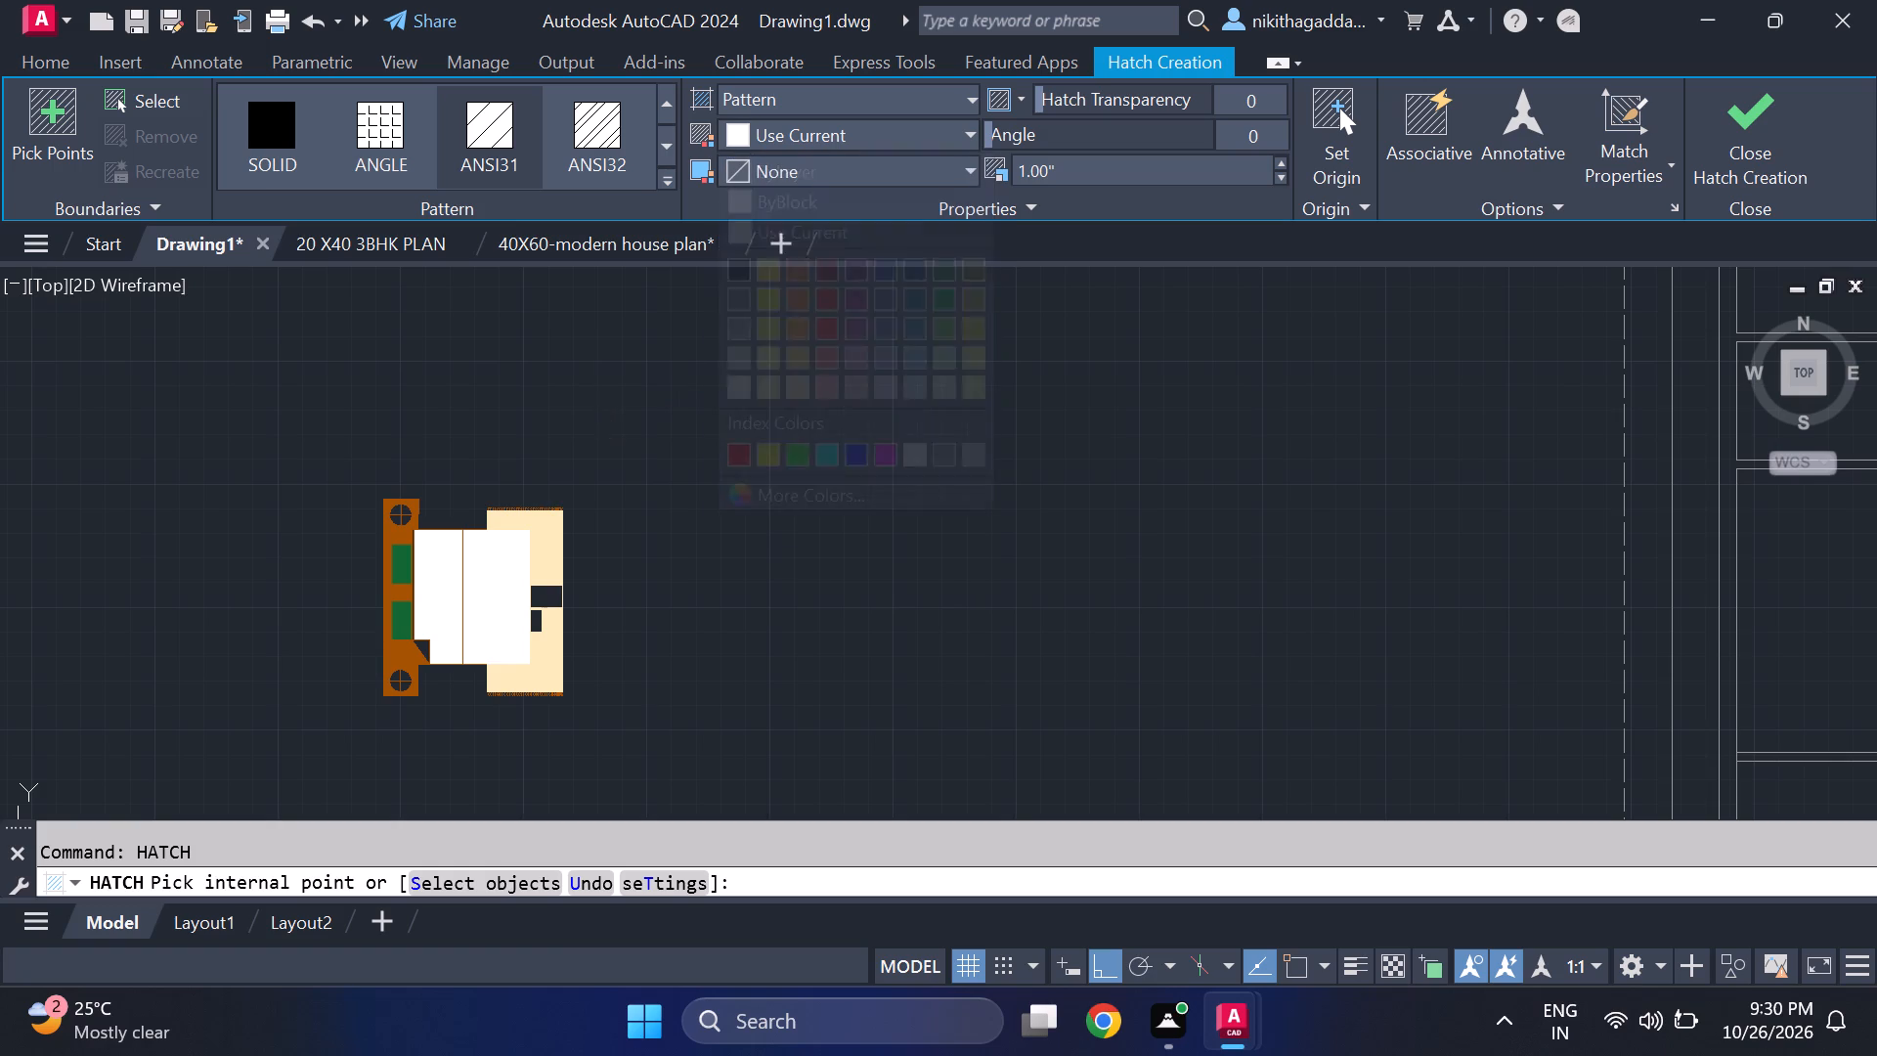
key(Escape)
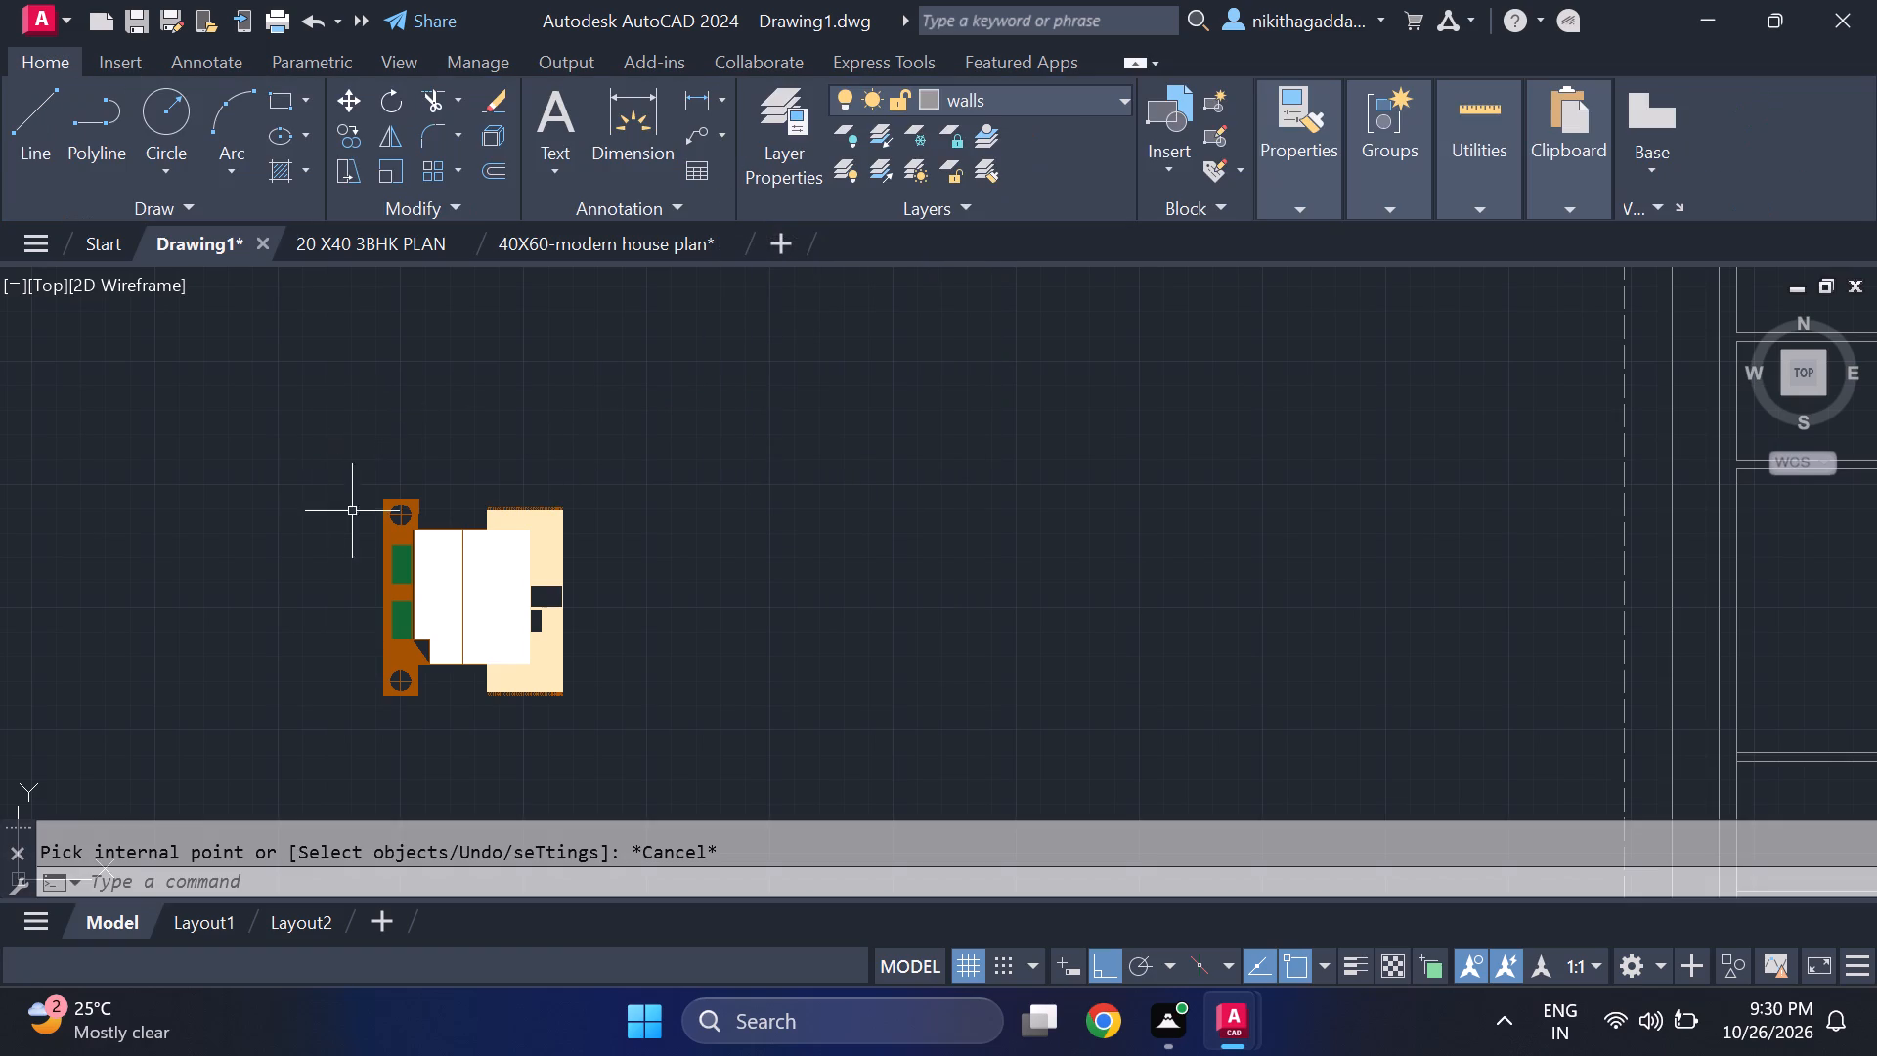
Set the furniture layer's colour to black, index 250.
scroll(371, 515, up, 1)
click(1011, 102)
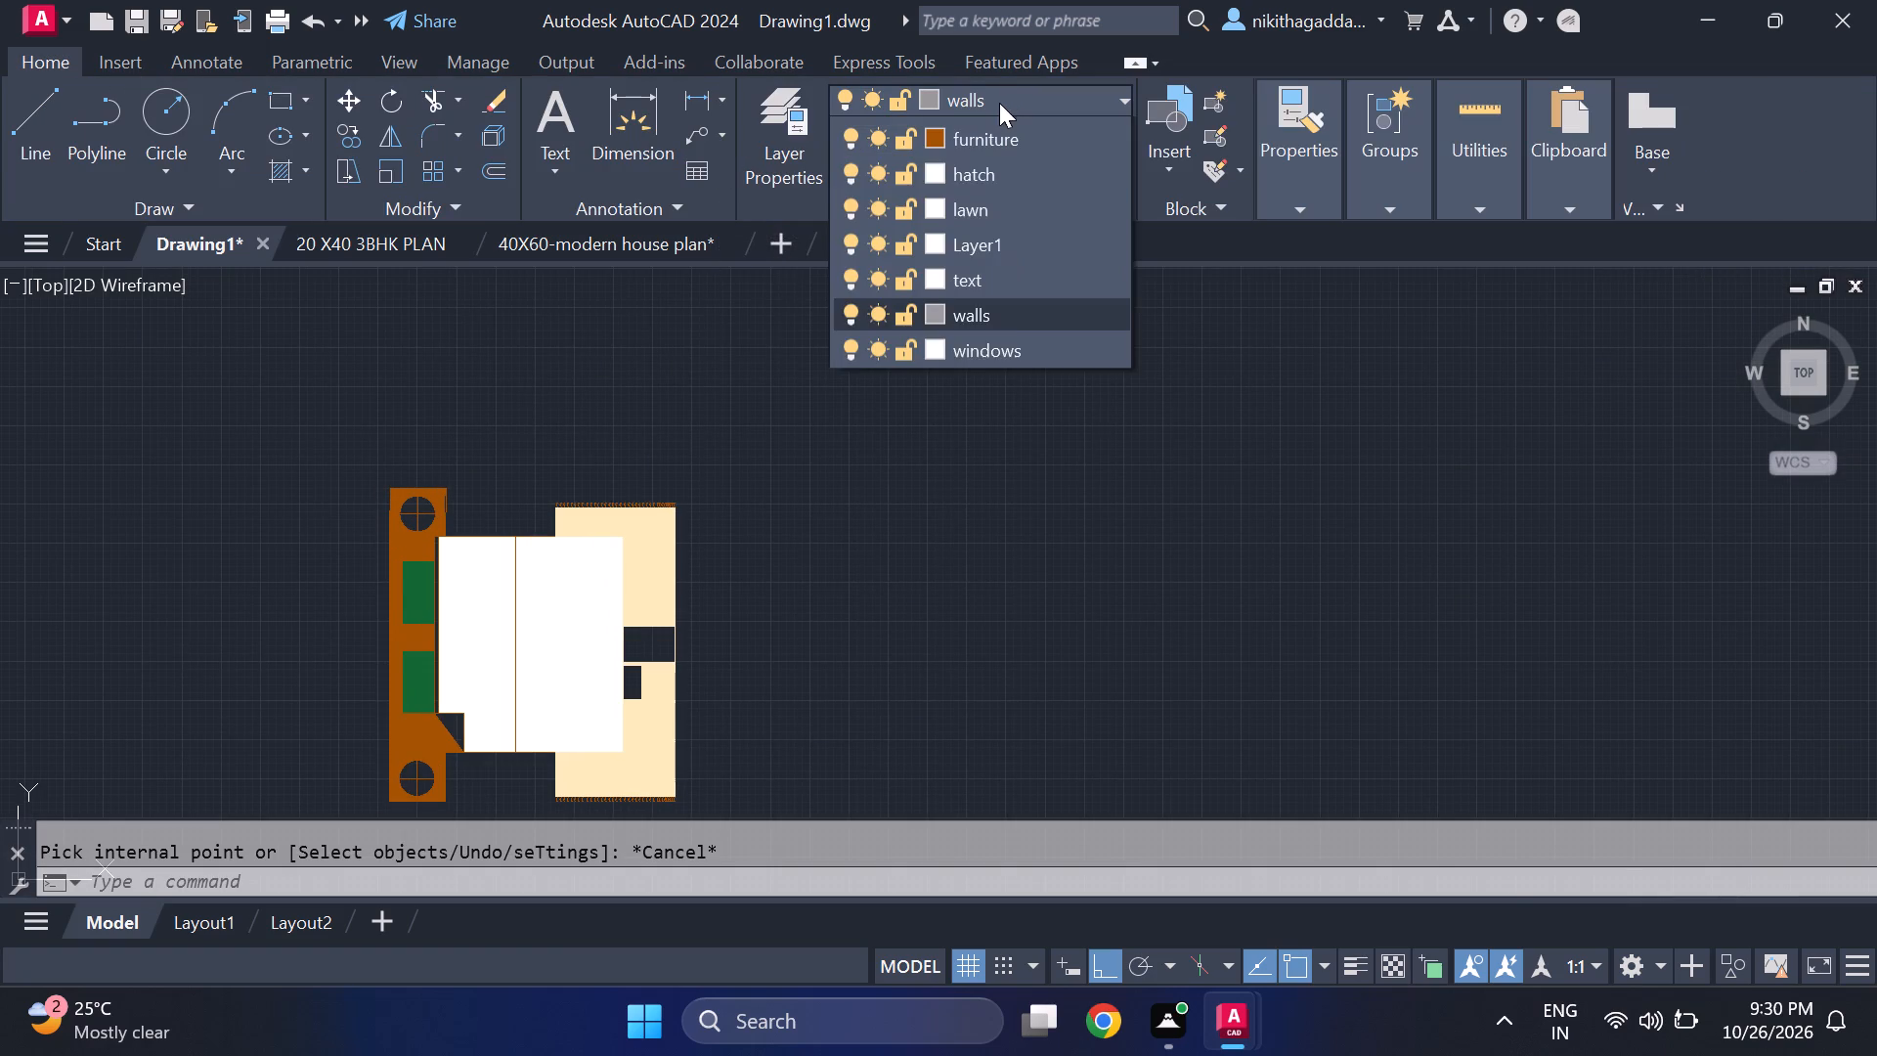
click(939, 175)
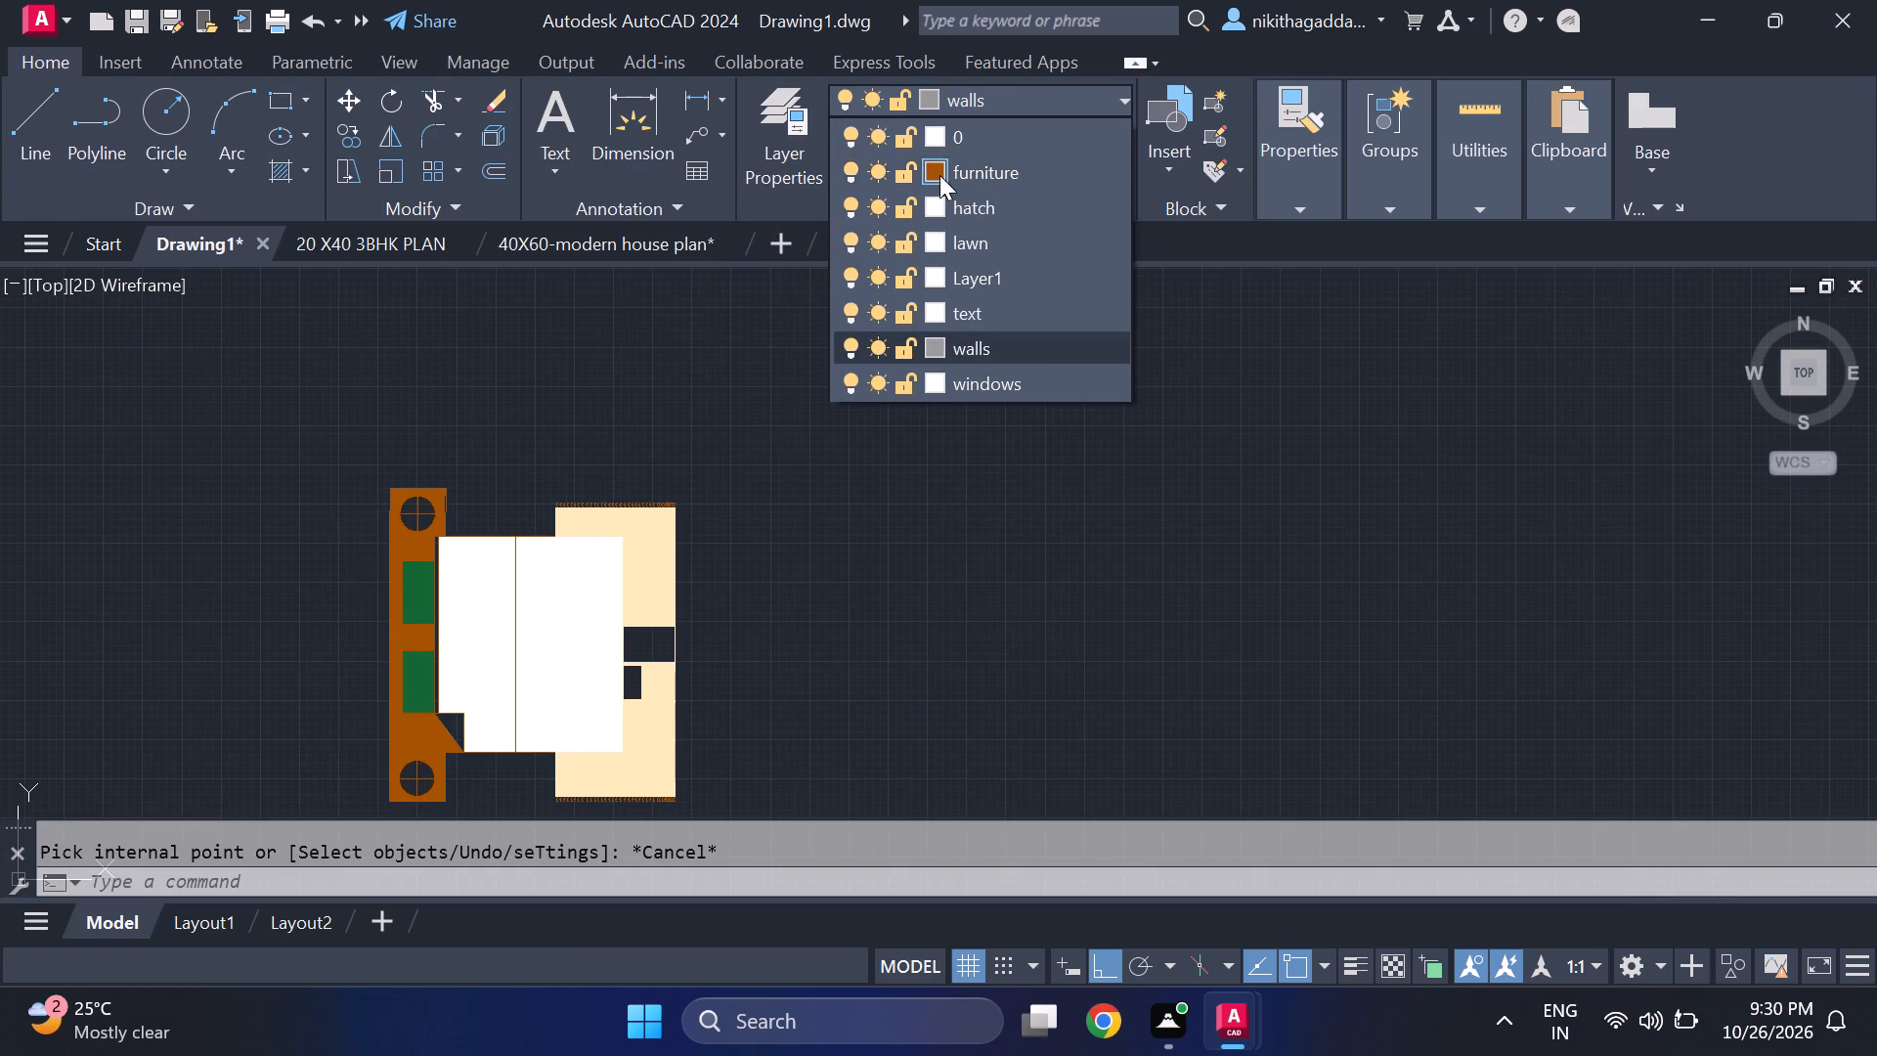
click(633, 418)
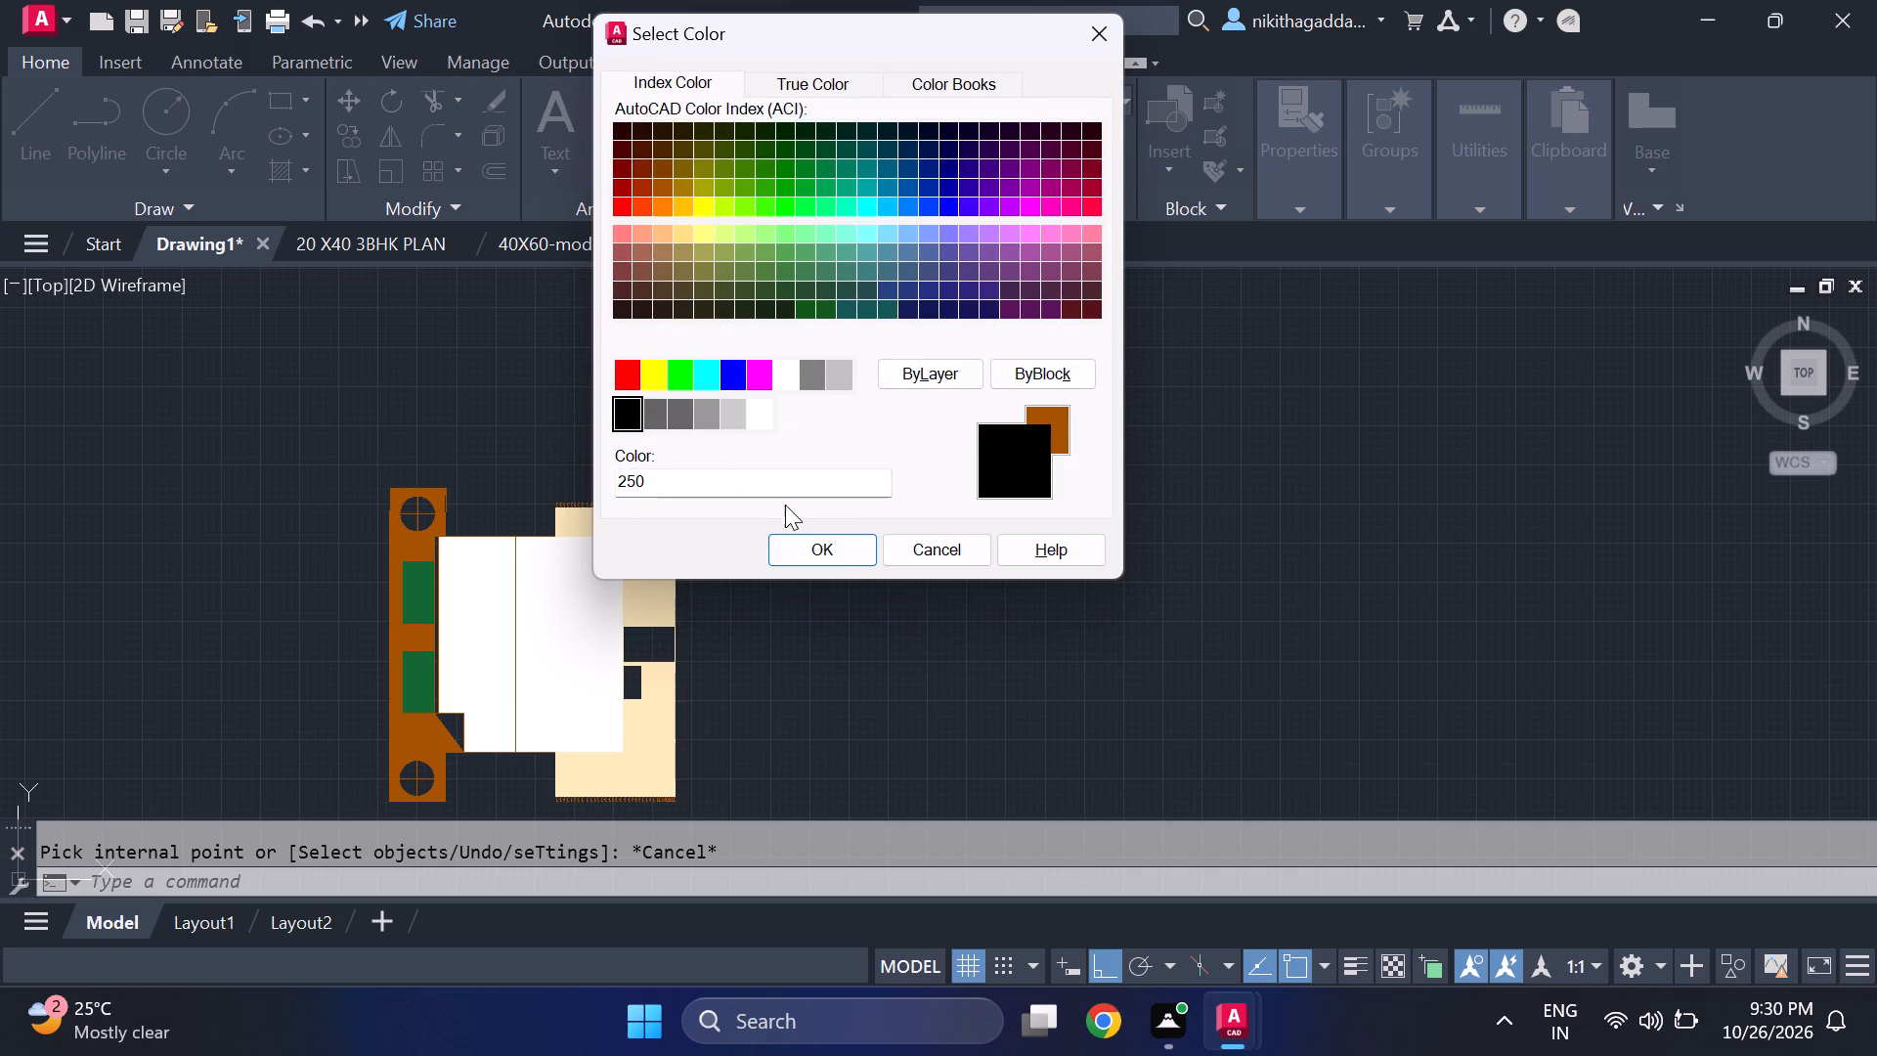
drag(828, 548, 814, 546)
Delete the black hatch filling the headboard and nightstands of the southwestern pasted bed.
scroll(415, 542, up, 2)
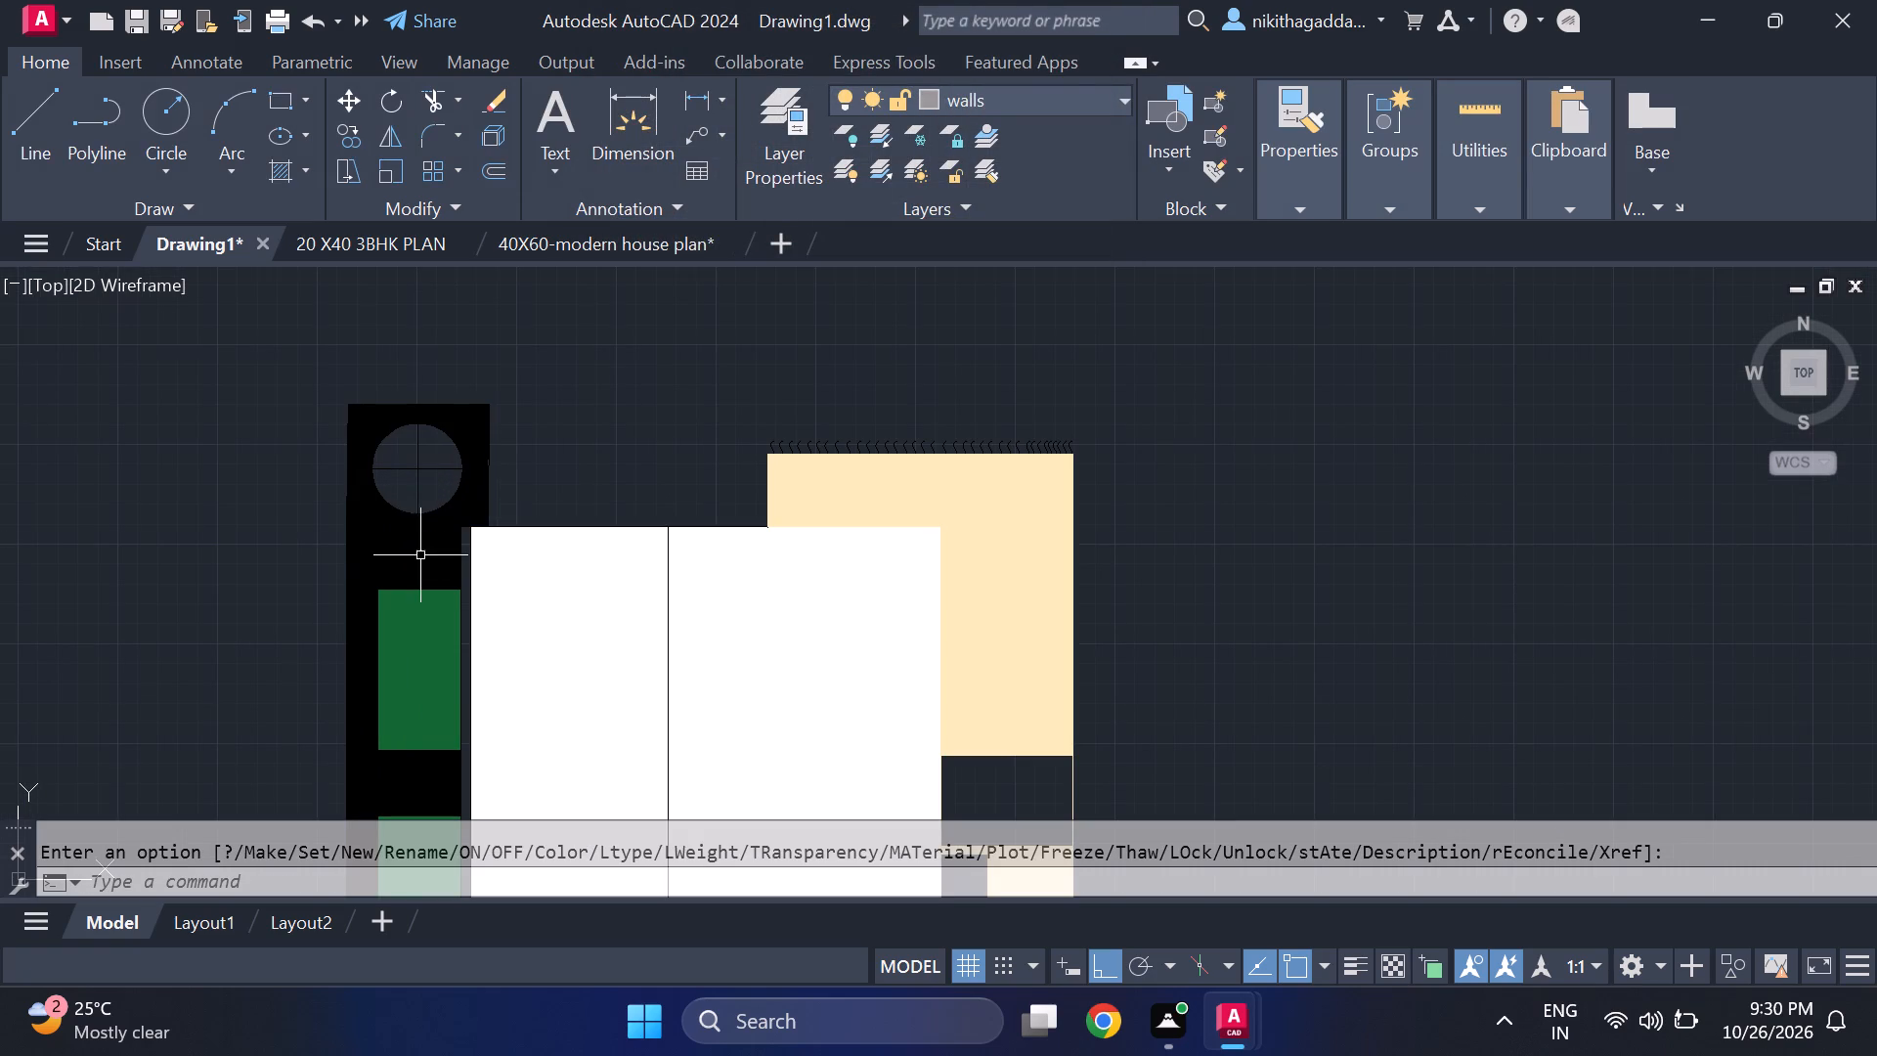
click(419, 557)
key(Delete)
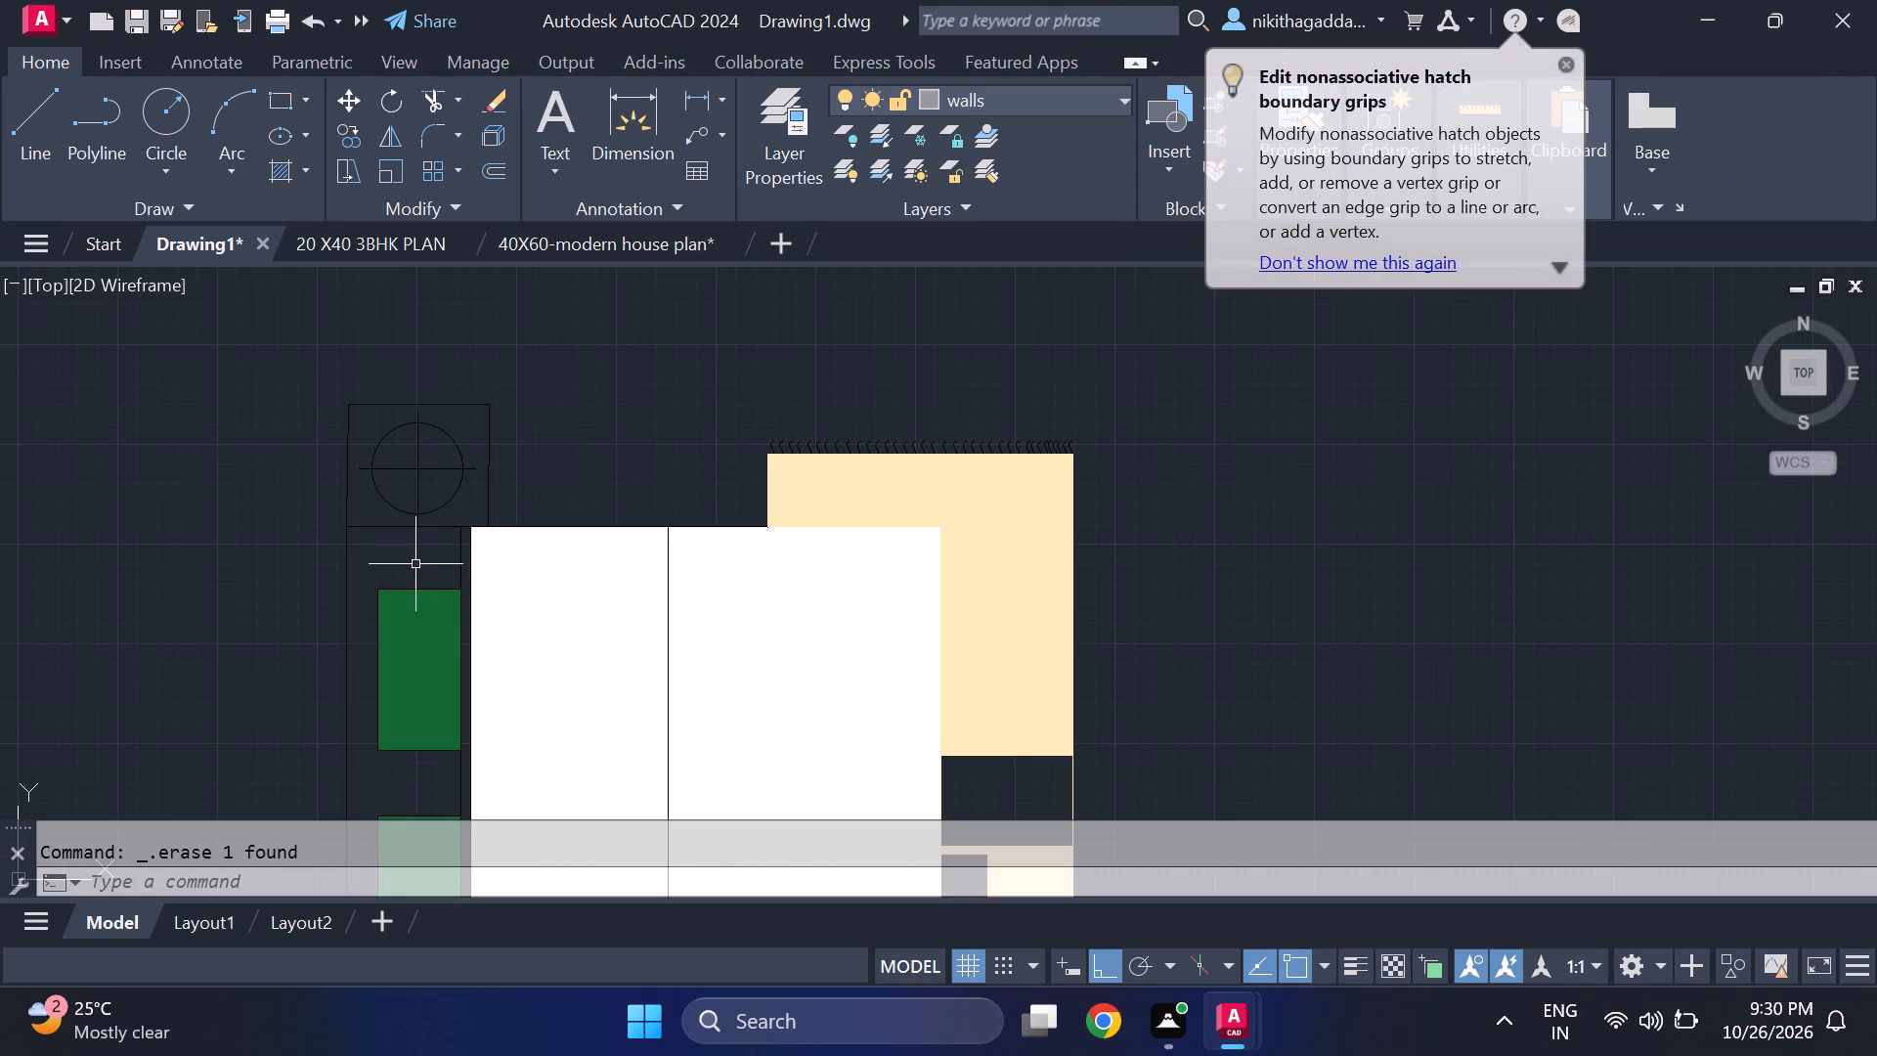
Hatch the southwestern bed's headboard and folded blanket corner in colour 205,105,40.
scroll(439, 565, down, 2)
text(ha)
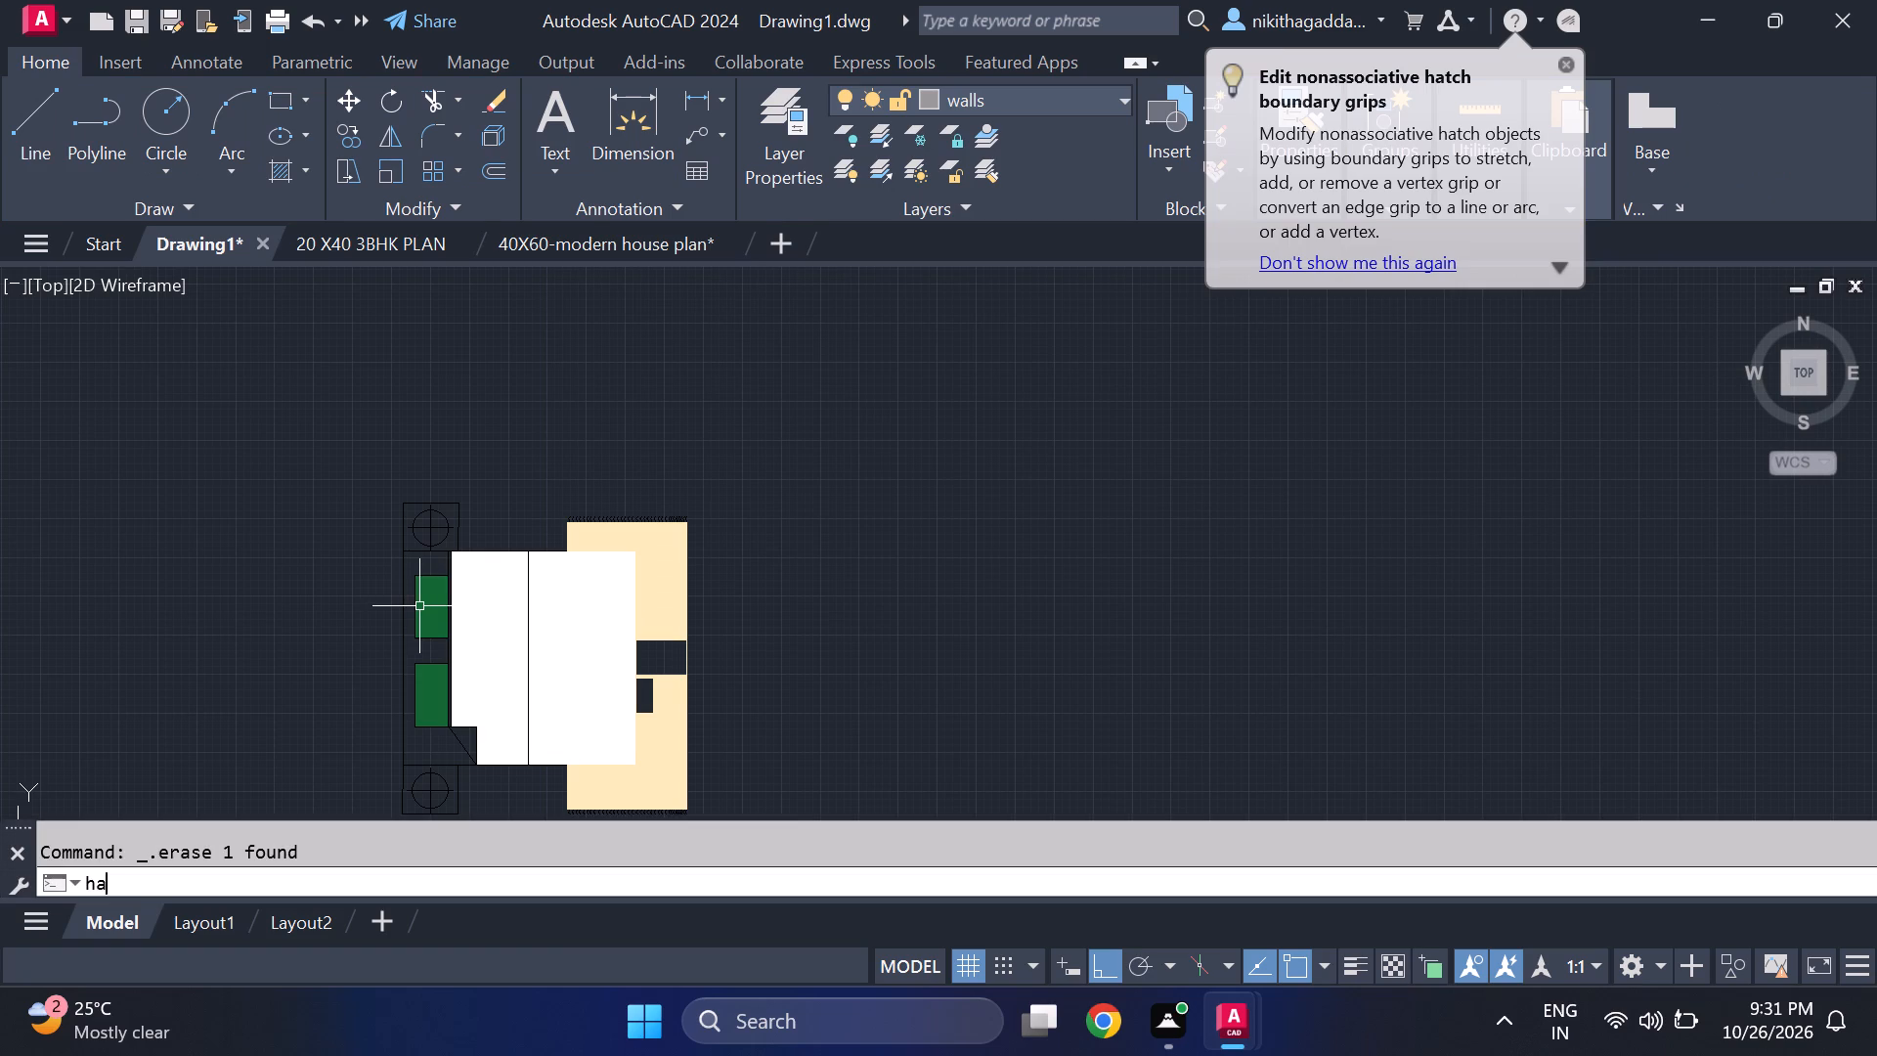
key(t)
key(c)
key(h)
key(Return)
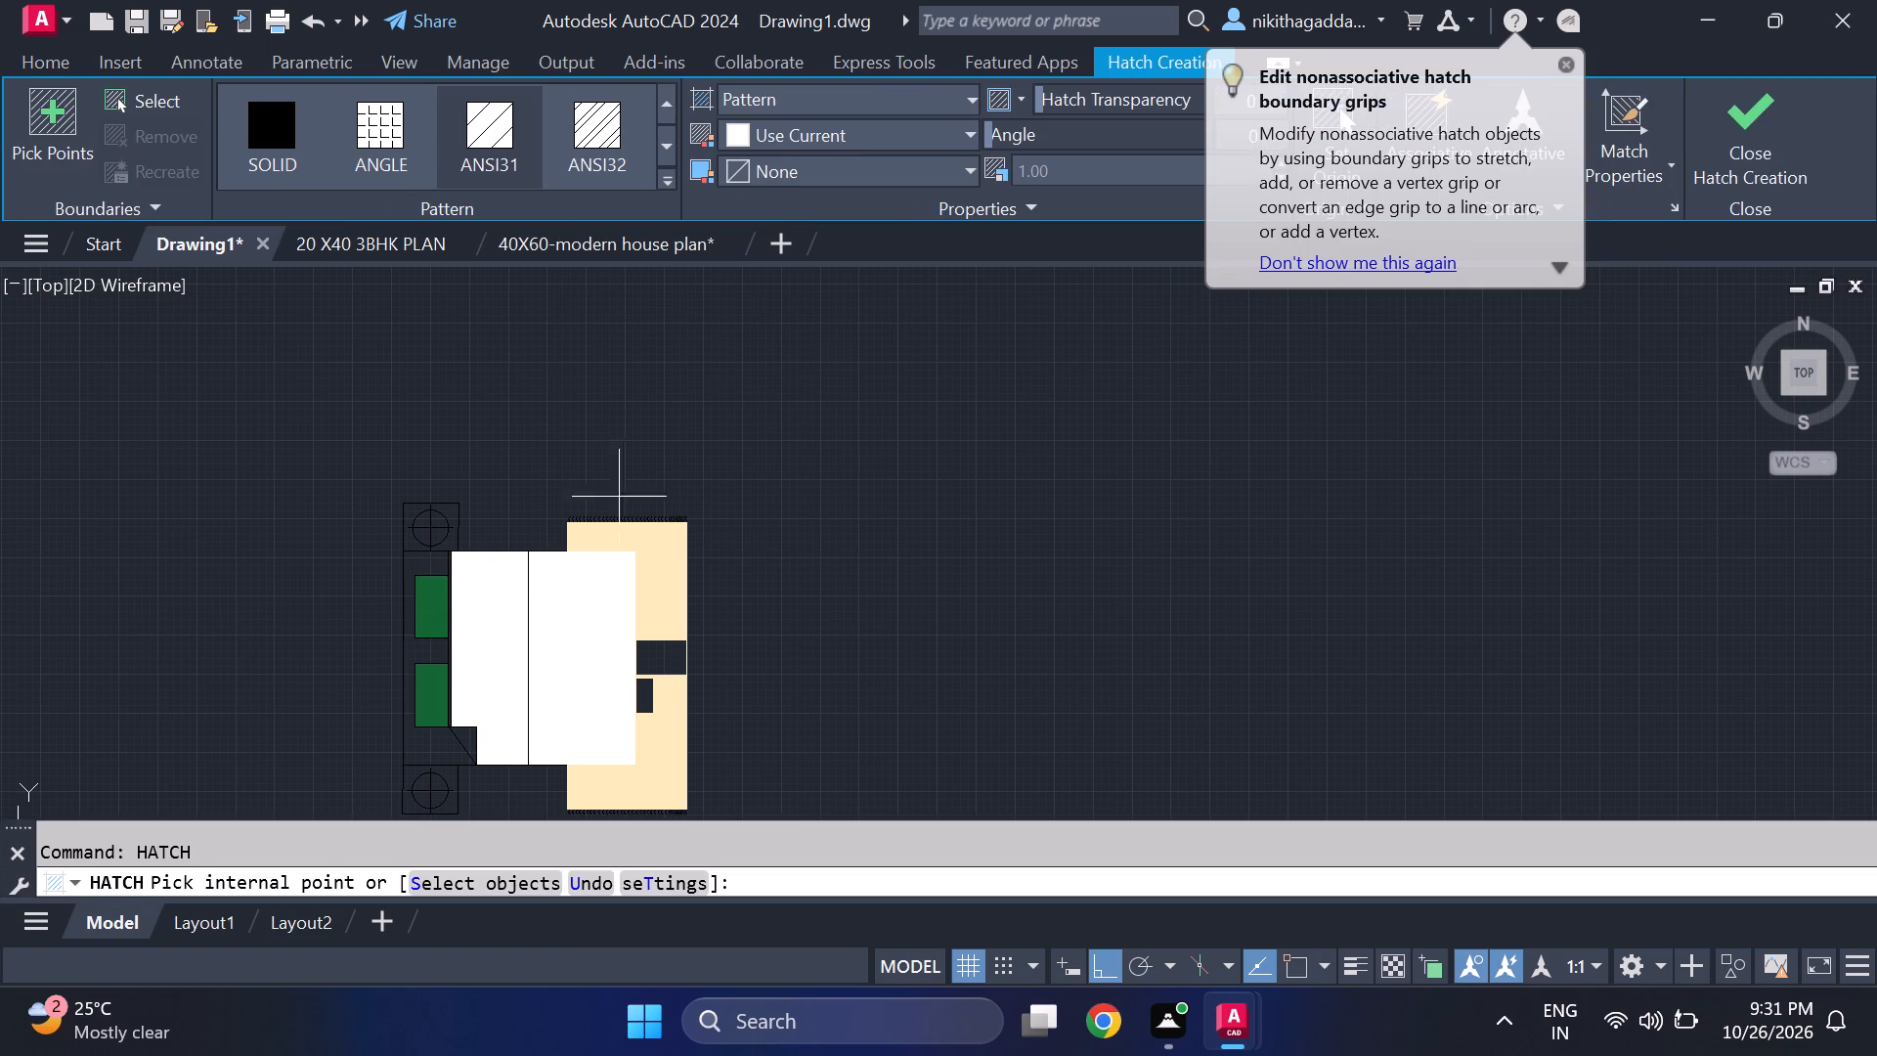
click(911, 128)
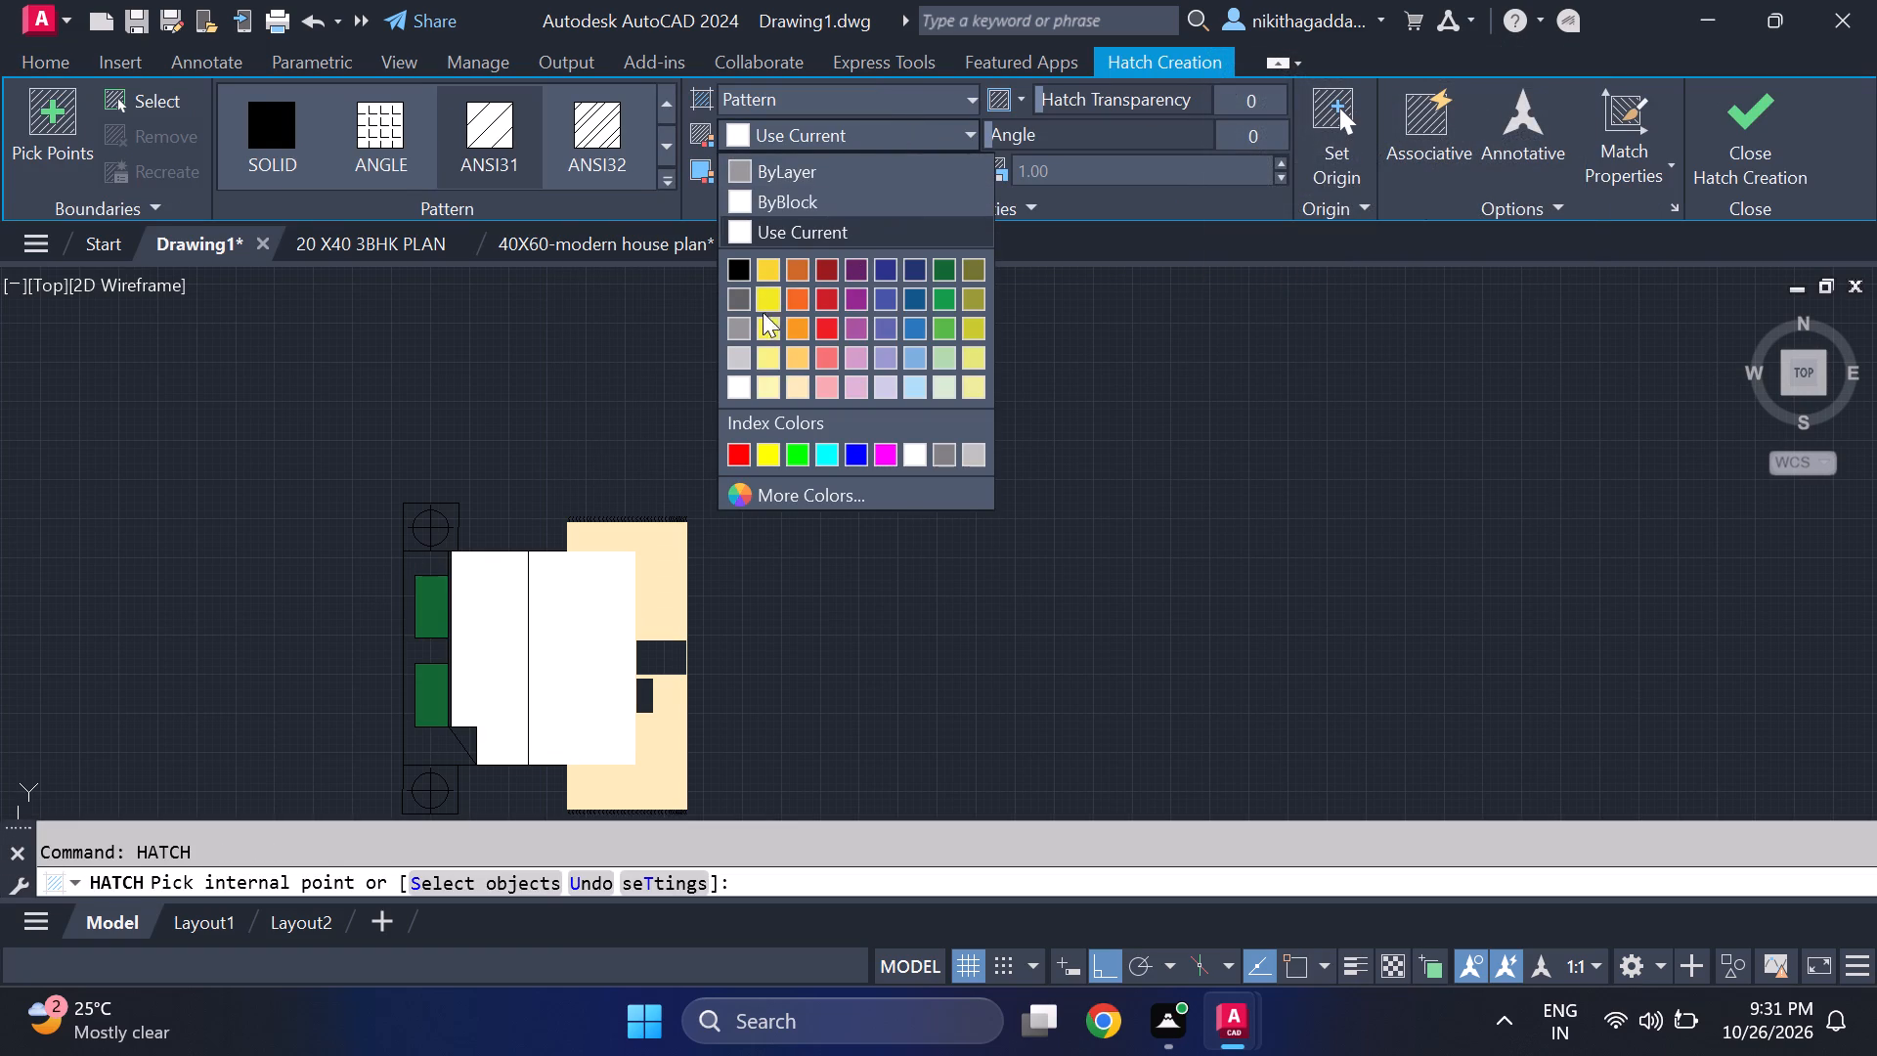
click(796, 264)
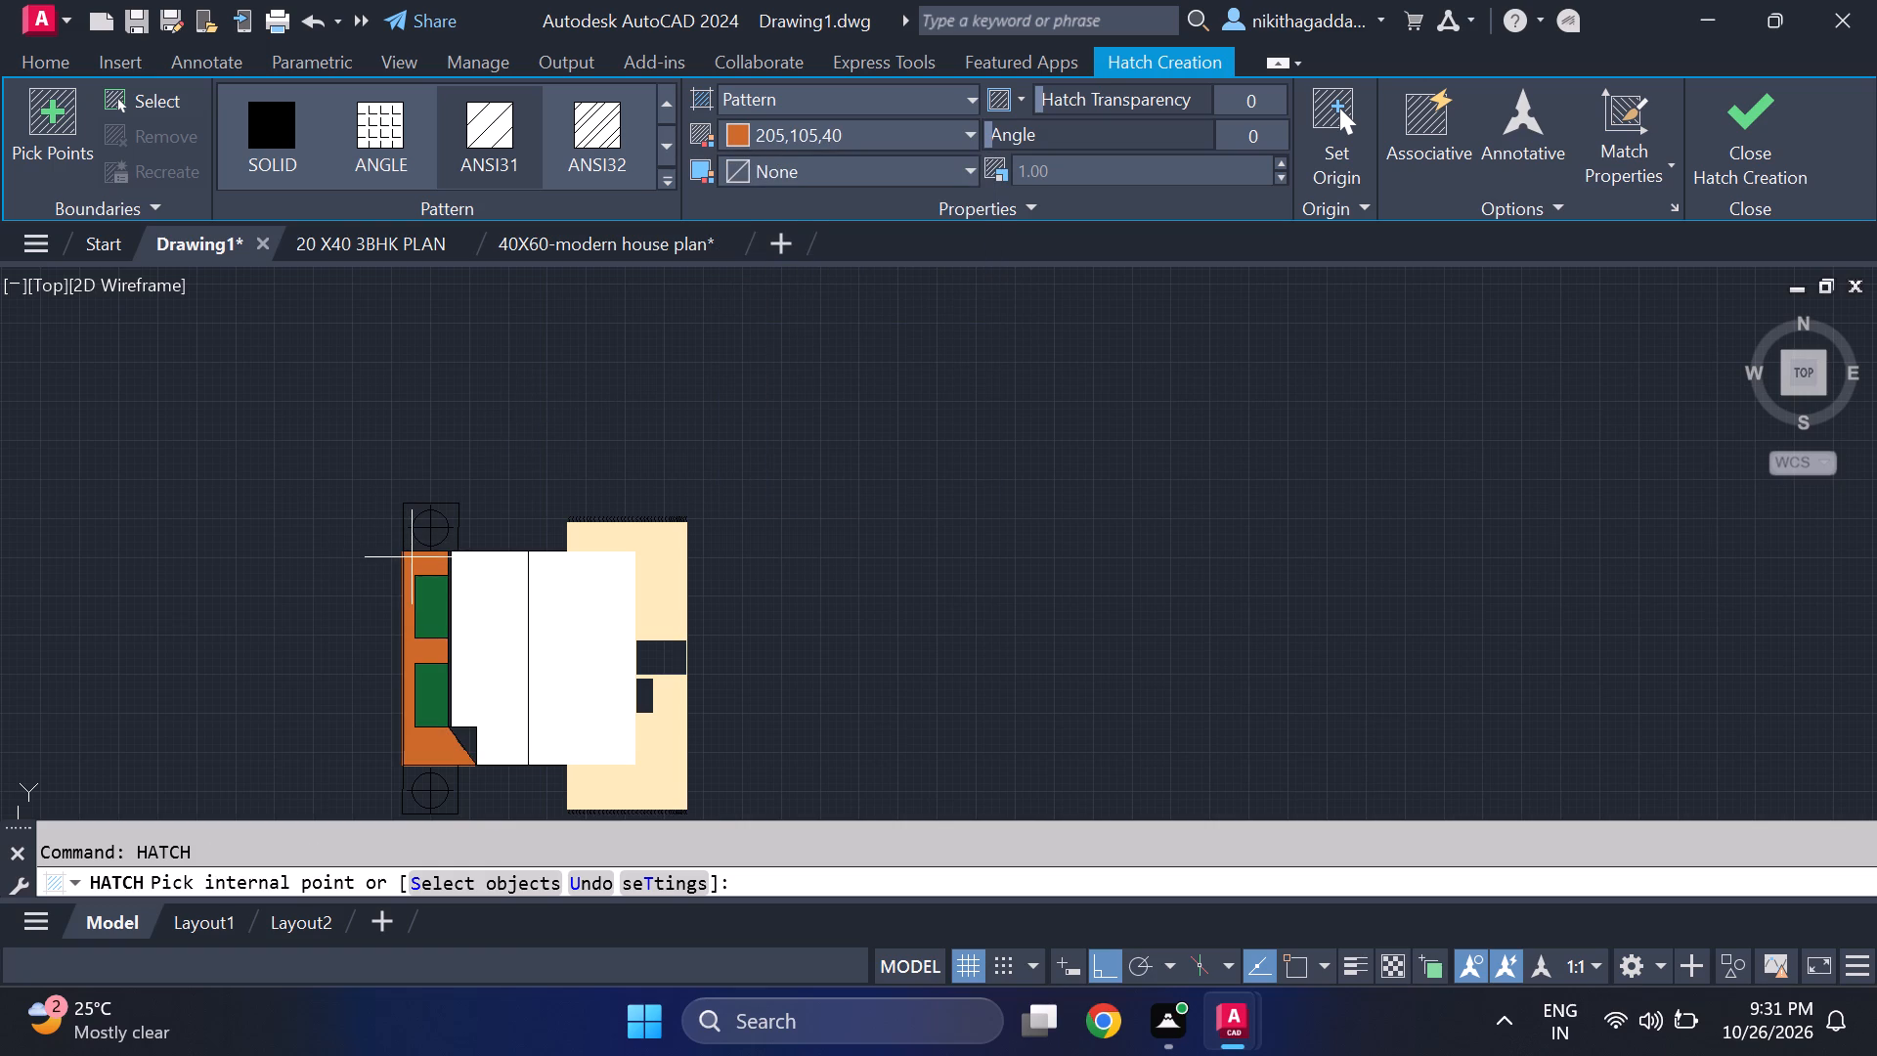
click(412, 557)
middle_drag(431, 681, 532, 497)
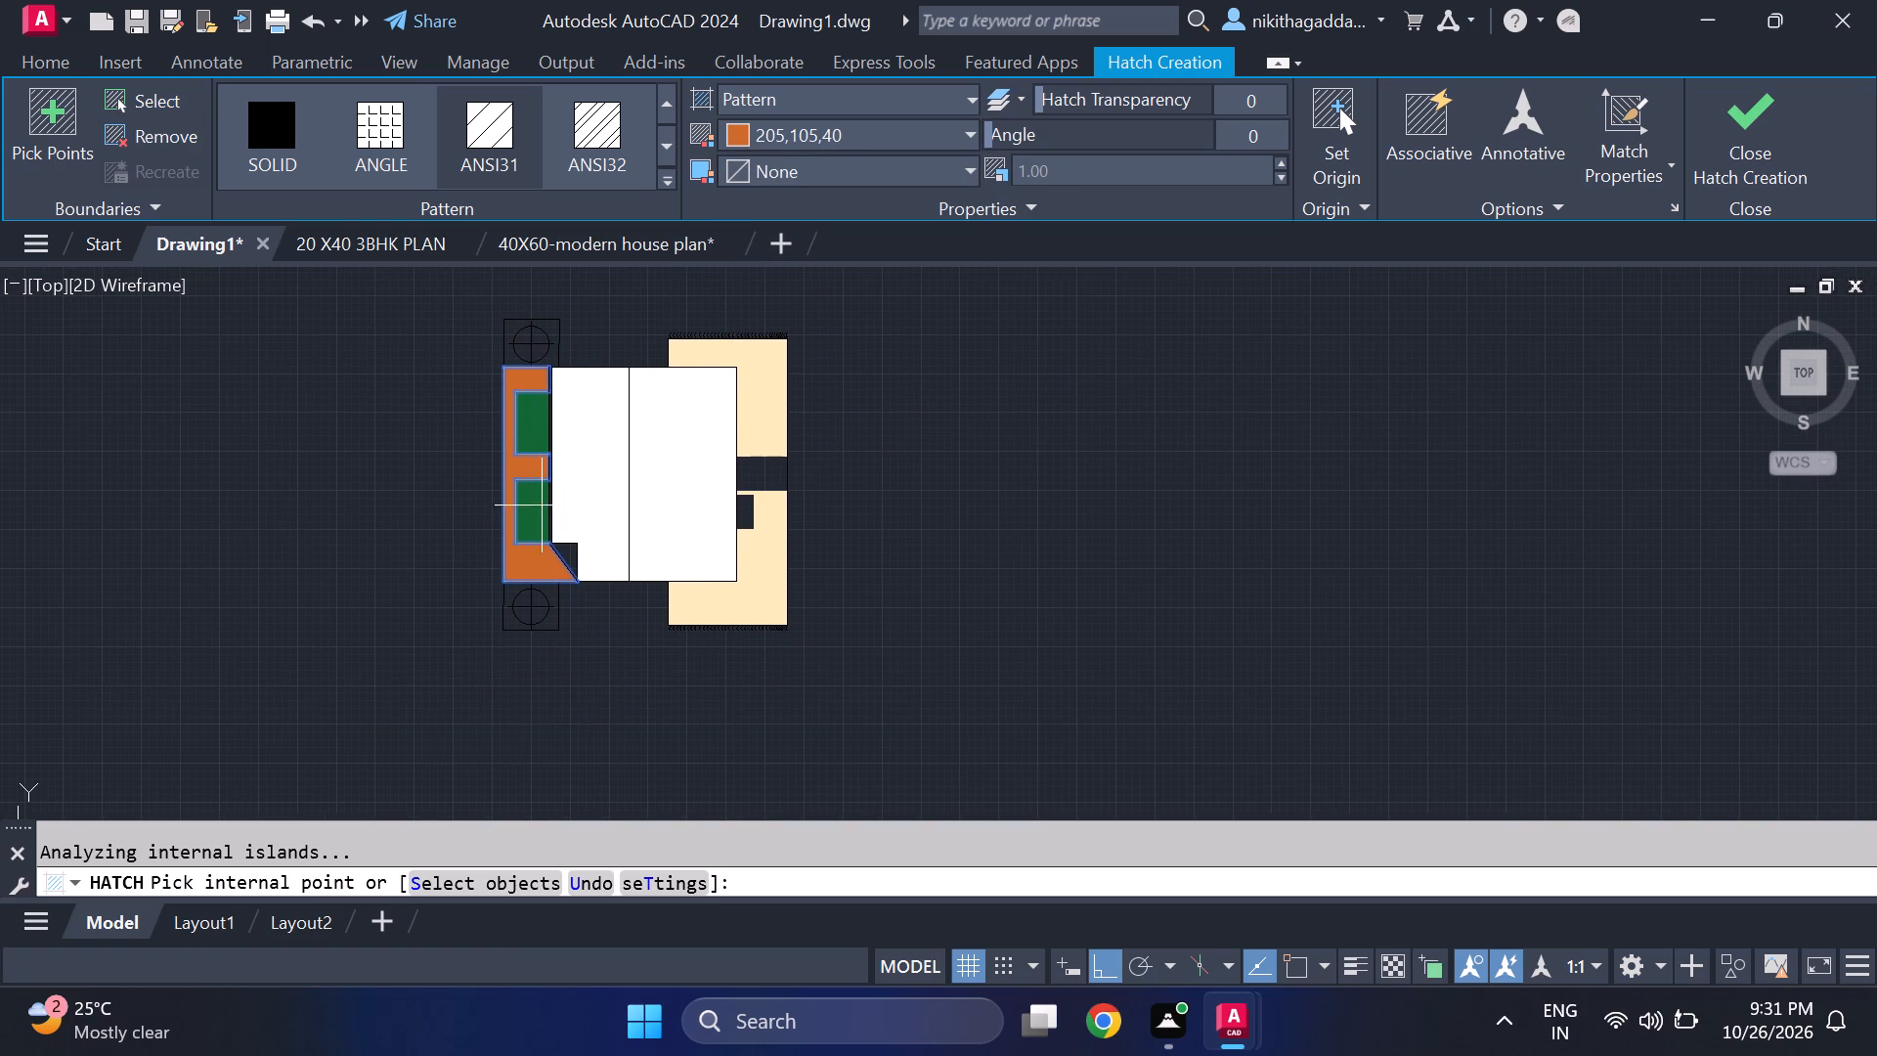
click(571, 558)
Make the hatch pattern solid and fill both of the southwestern bed's nightstands around their lamps in colour 205,105,40.
click(271, 140)
scroll(522, 576, up, 2)
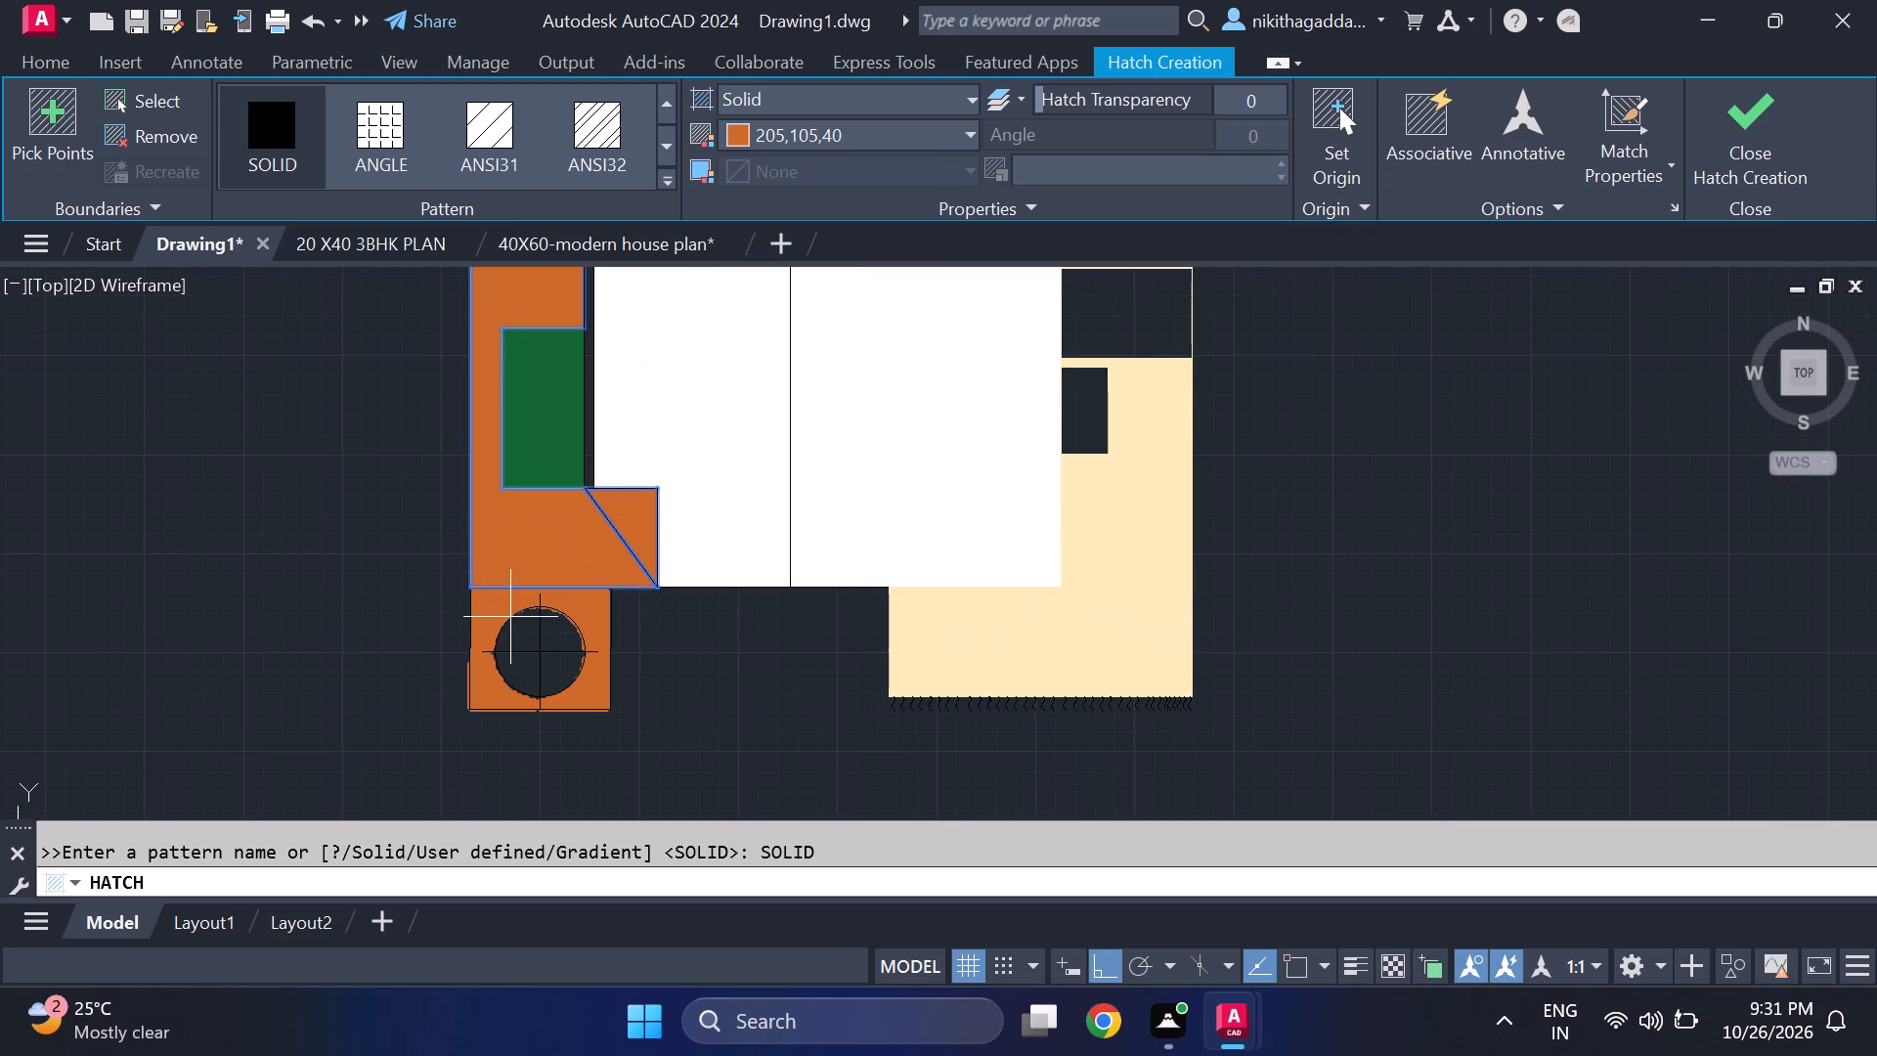
click(509, 613)
scroll(579, 475, down, 2)
middle_drag(587, 402, 605, 651)
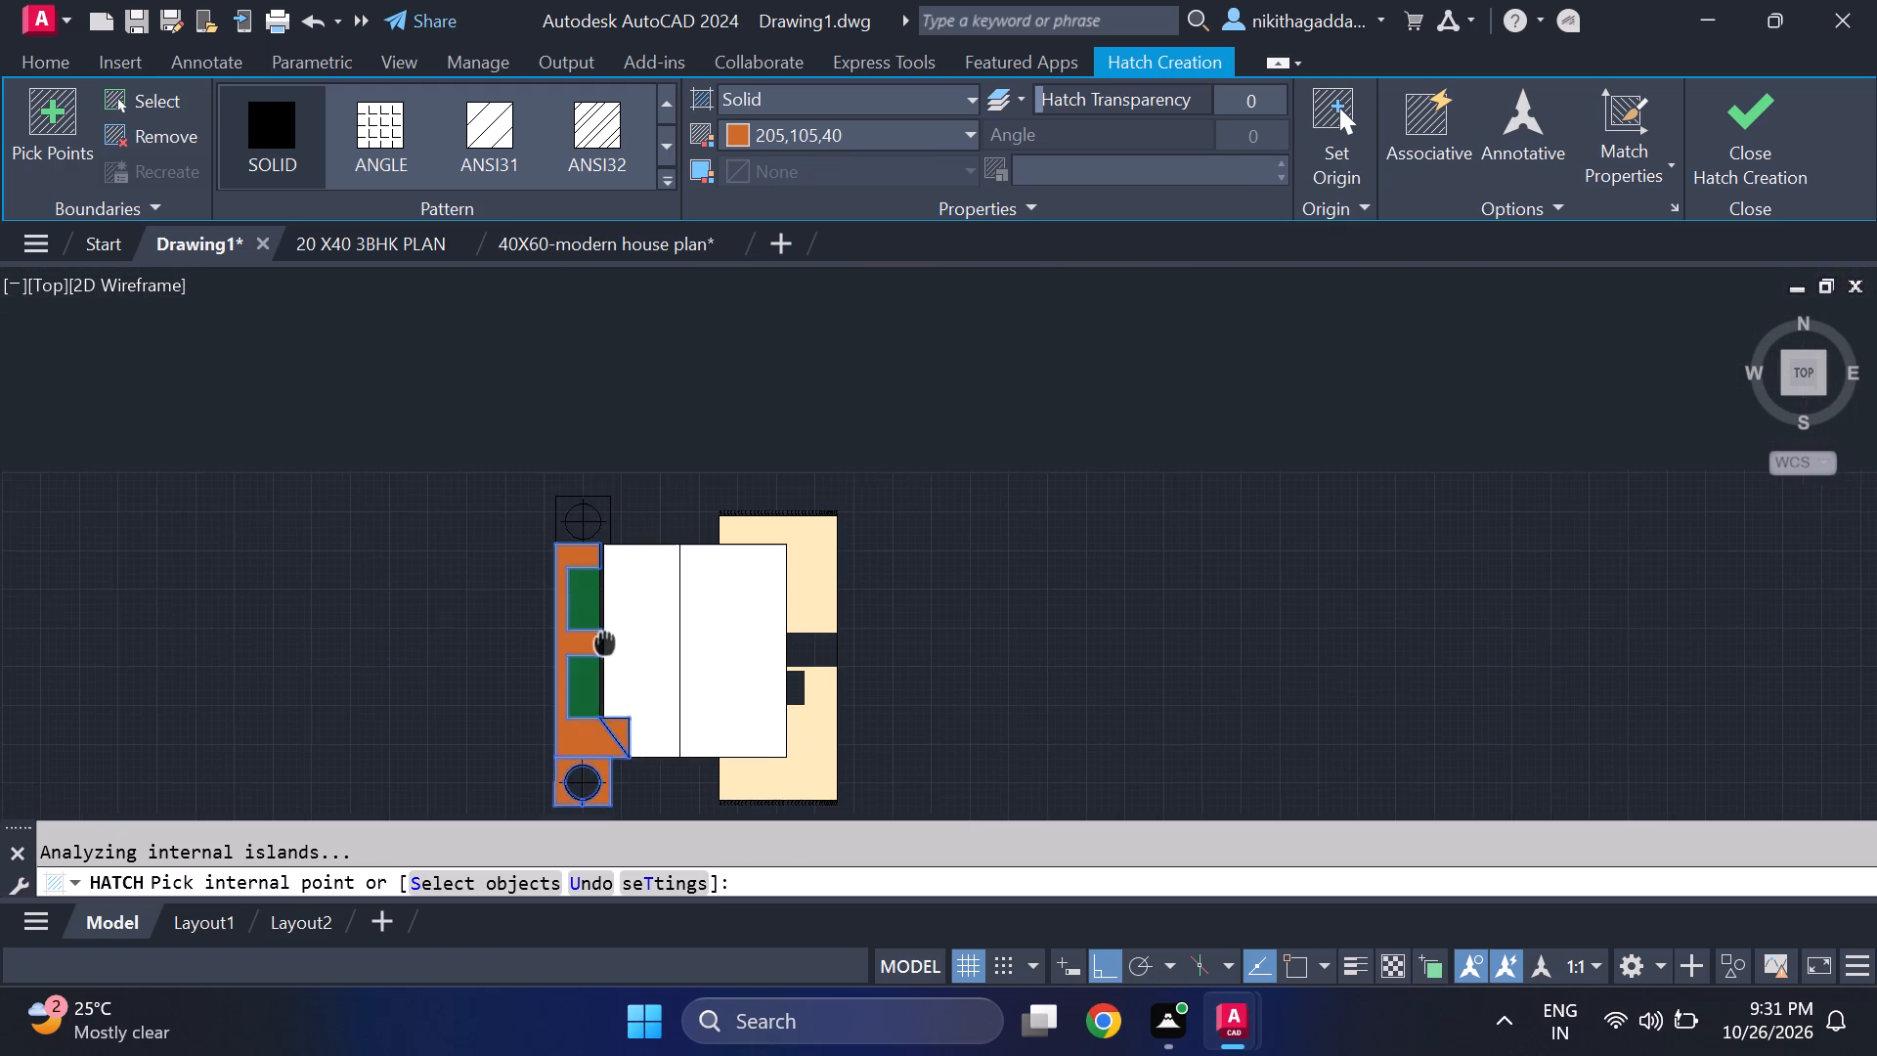
middle_drag(605, 651, 605, 652)
scroll(576, 553, up, 2)
click(553, 448)
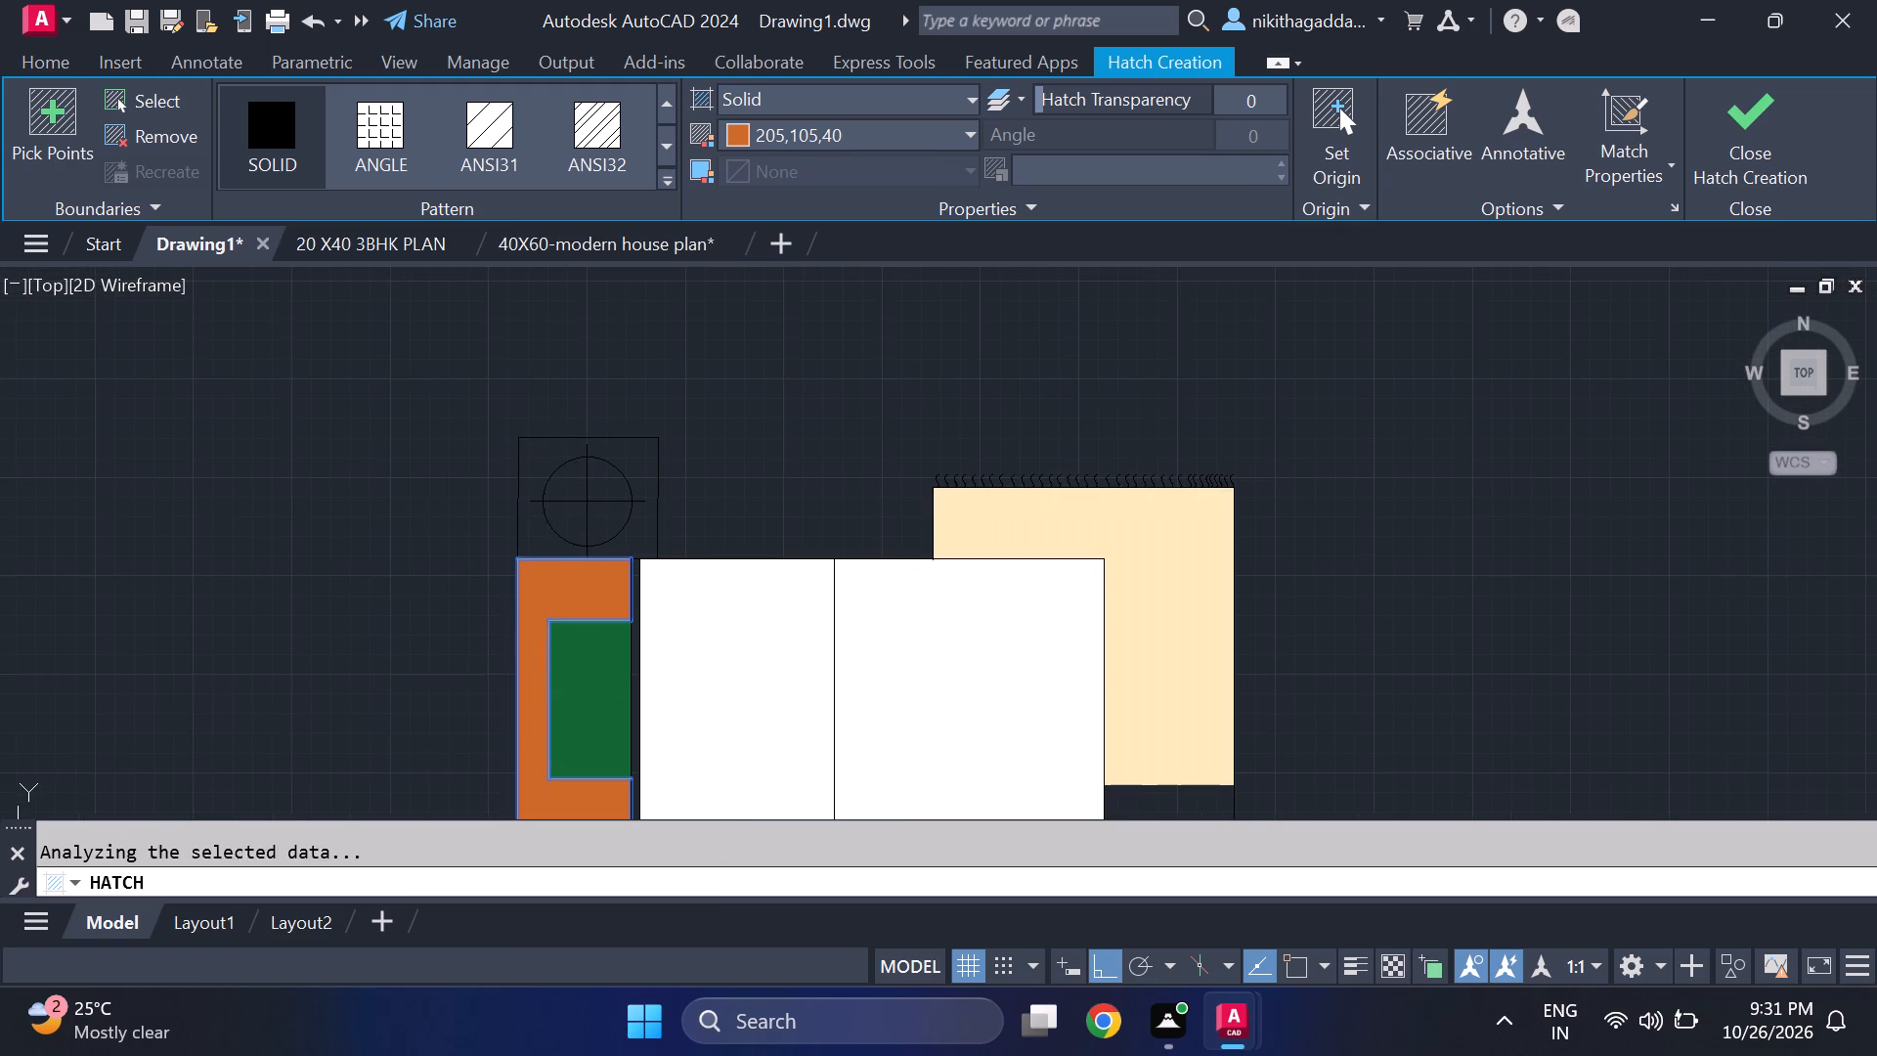
scroll(559, 446, down, 2)
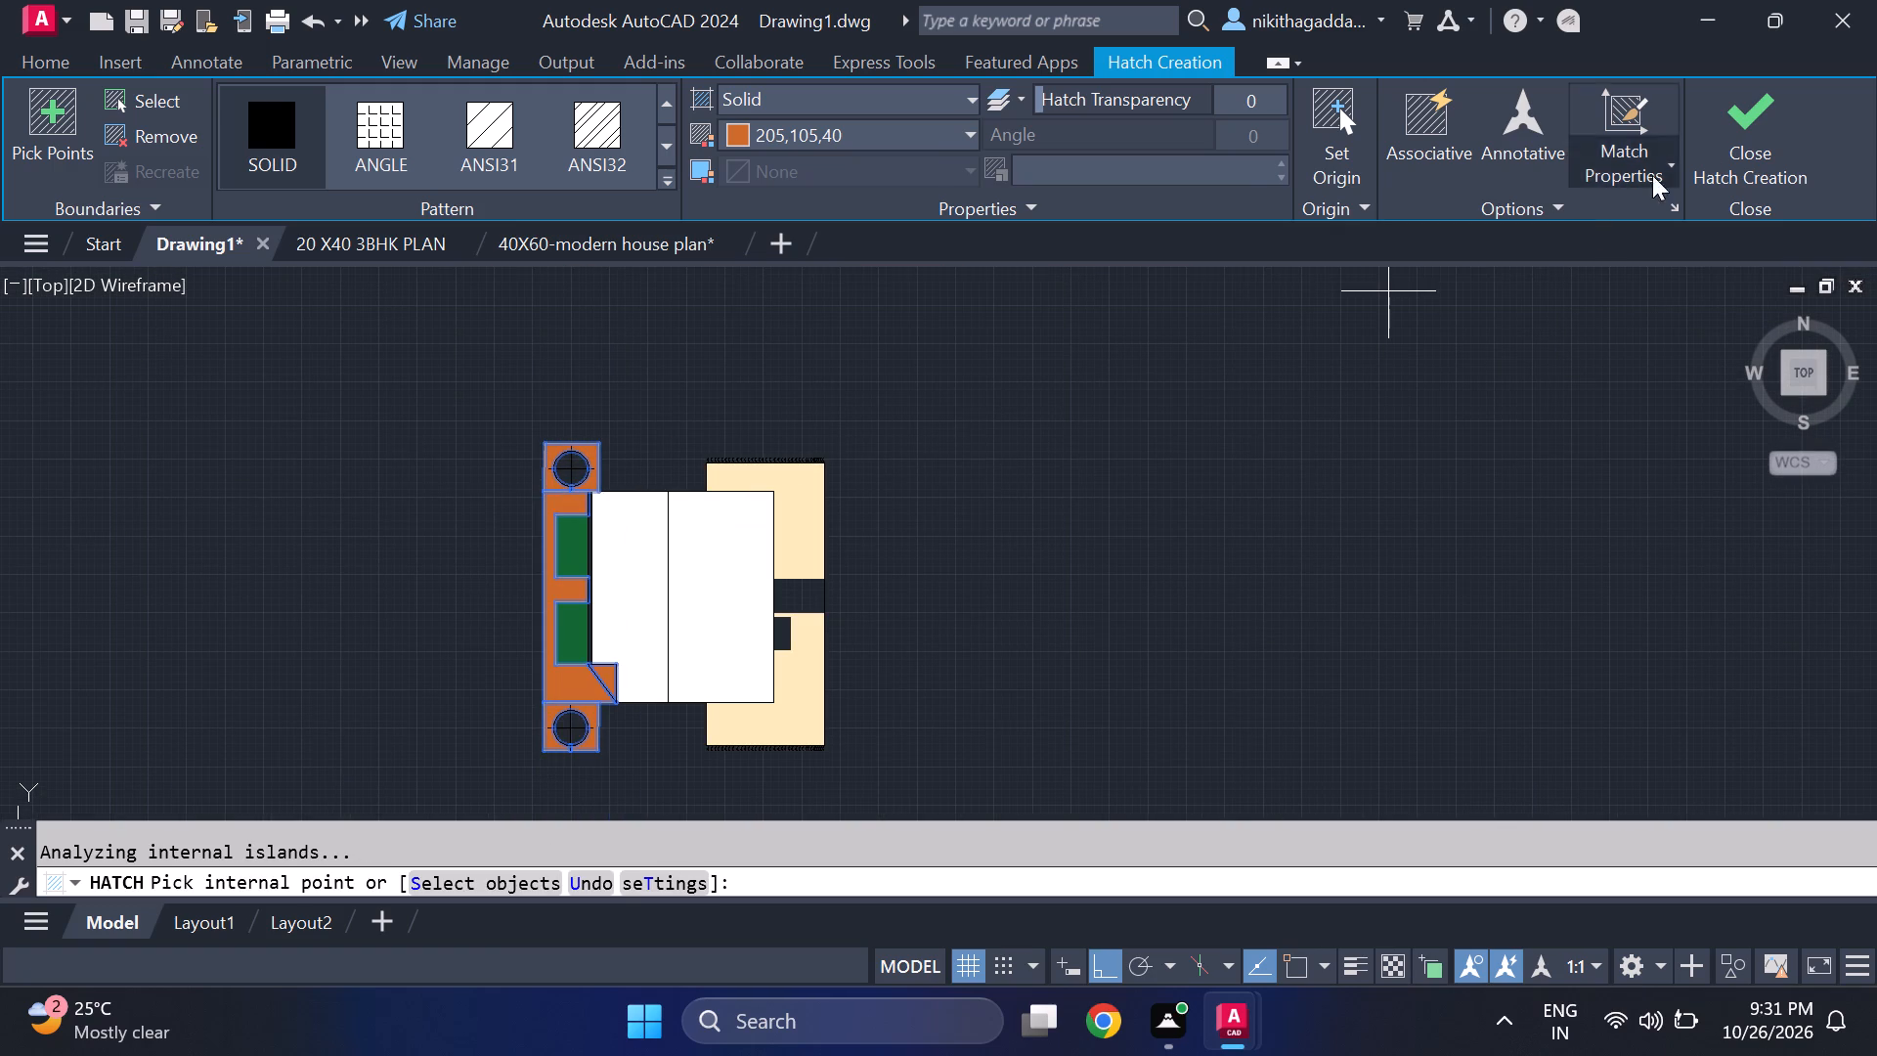
click(1749, 125)
Fill the southwestern bed's rug area with a solid hatch in cream colour 254,234,185.
scroll(708, 629, down, 2)
scroll(708, 635, up, 3)
scroll(549, 570, down, 3)
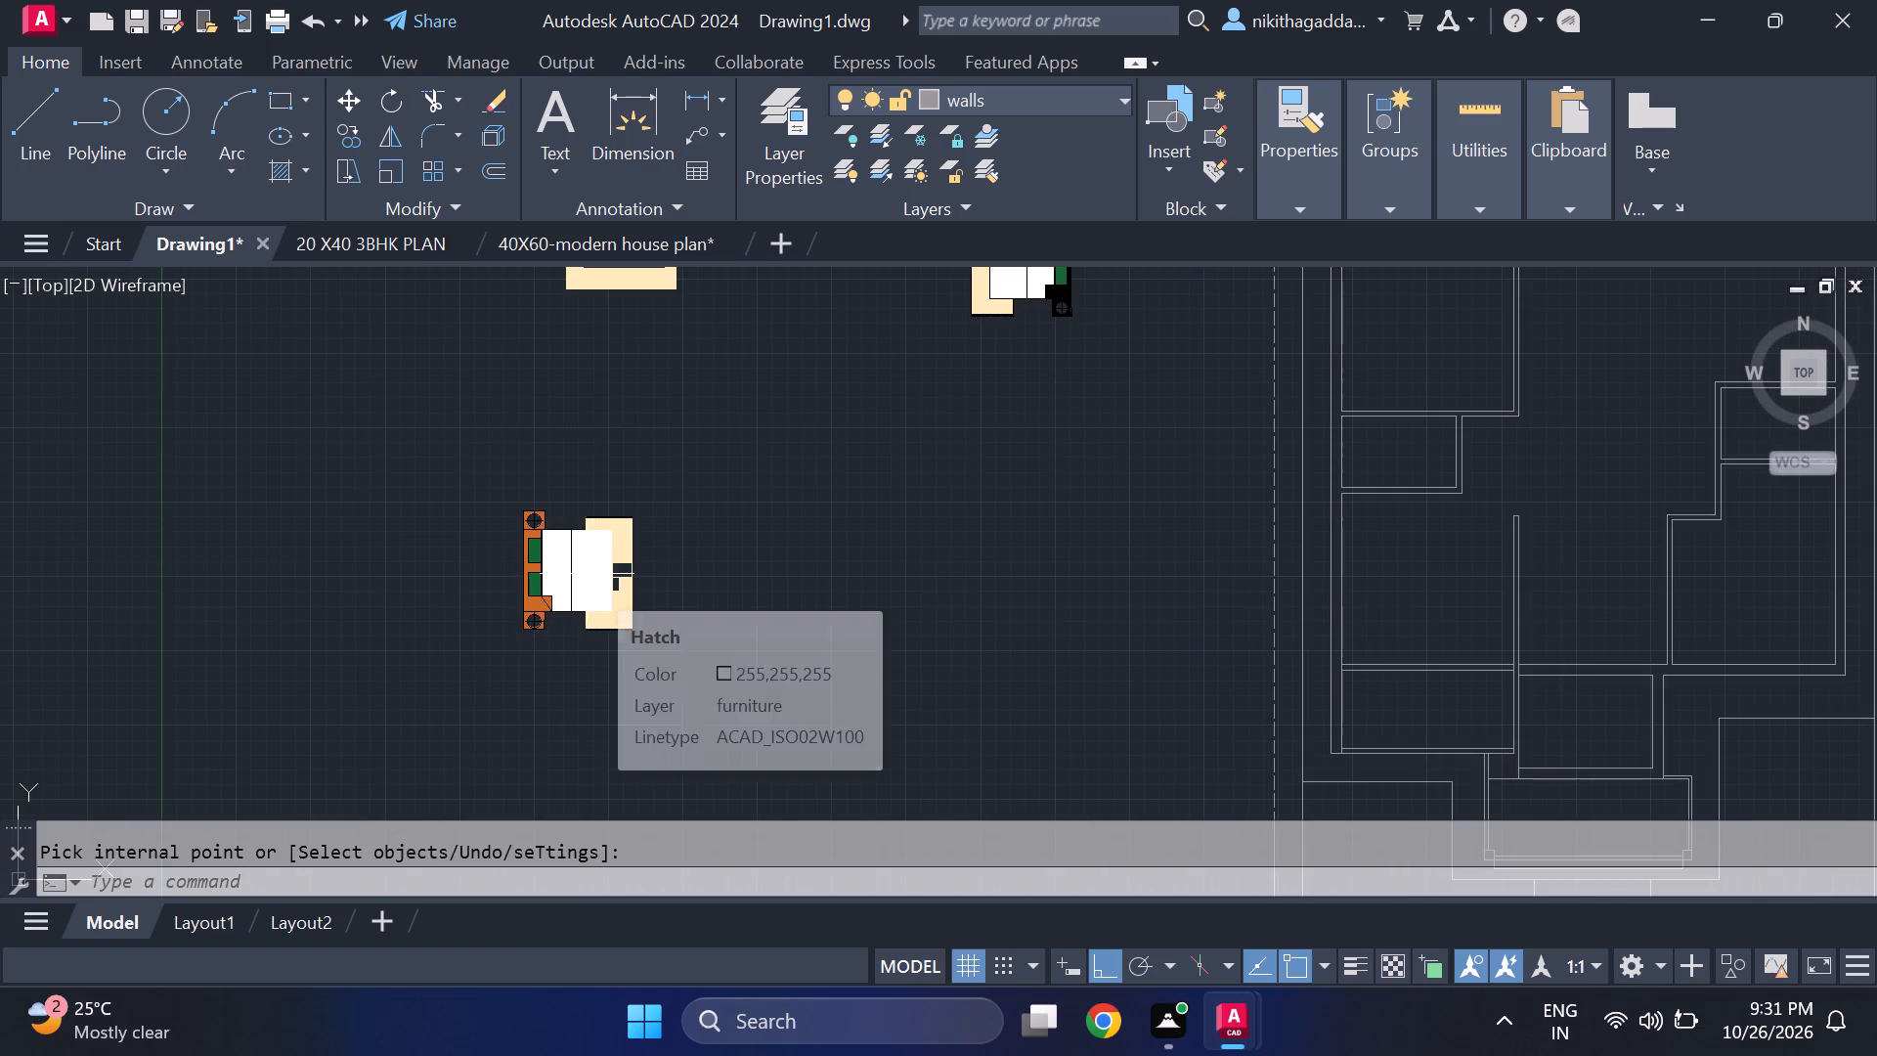
key(h)
text(atch)
key(Return)
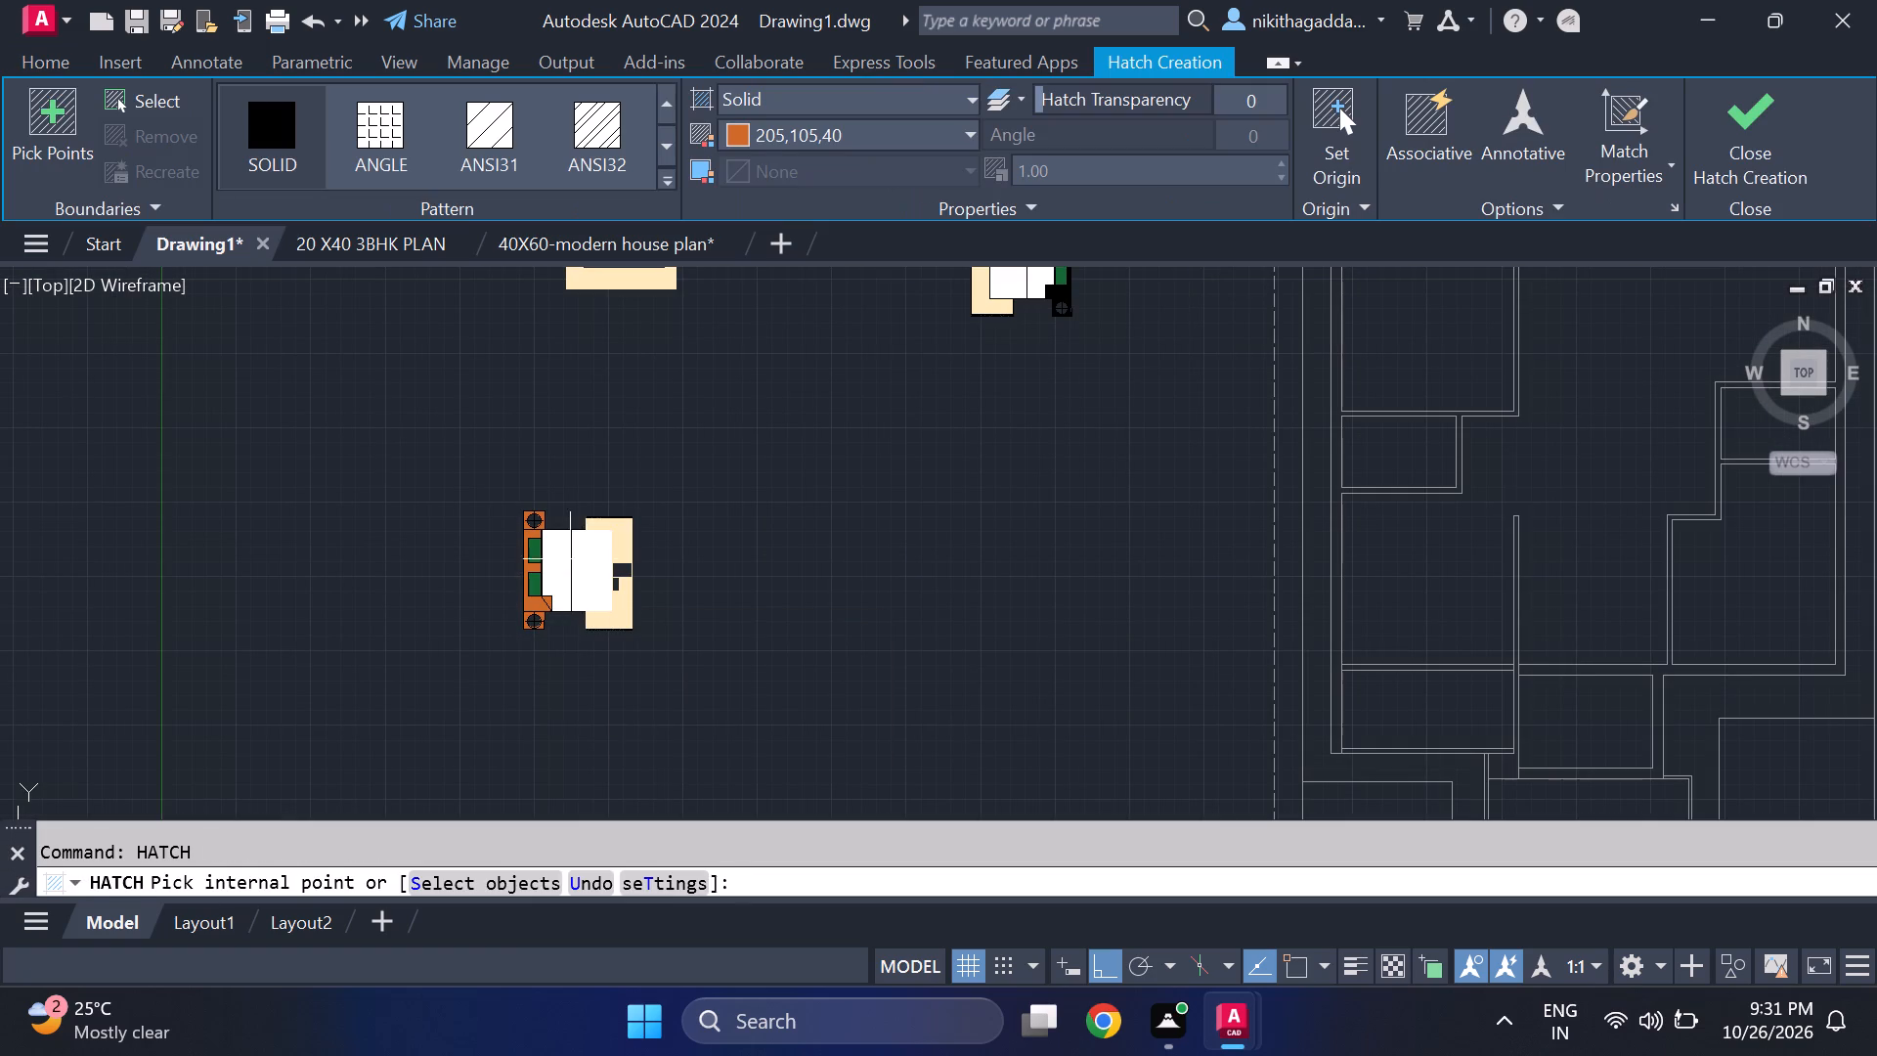
drag(959, 139, 950, 136)
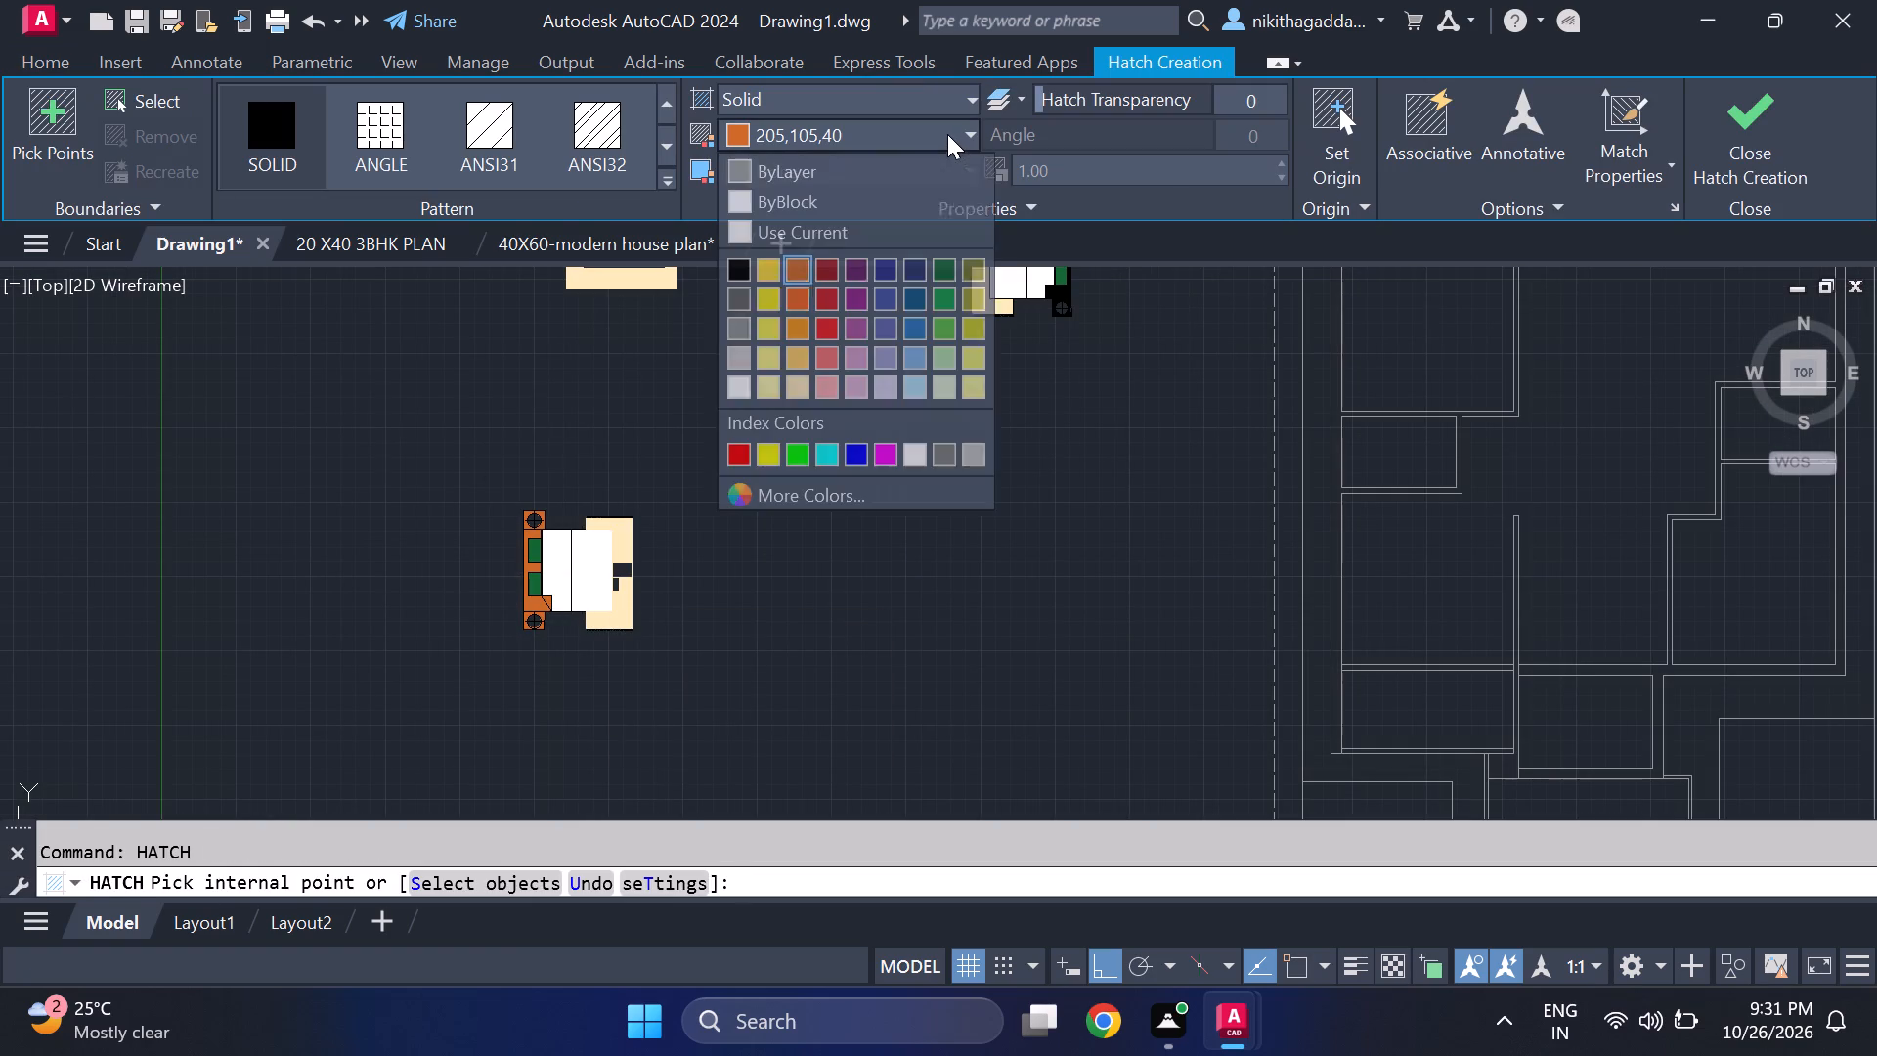
click(794, 386)
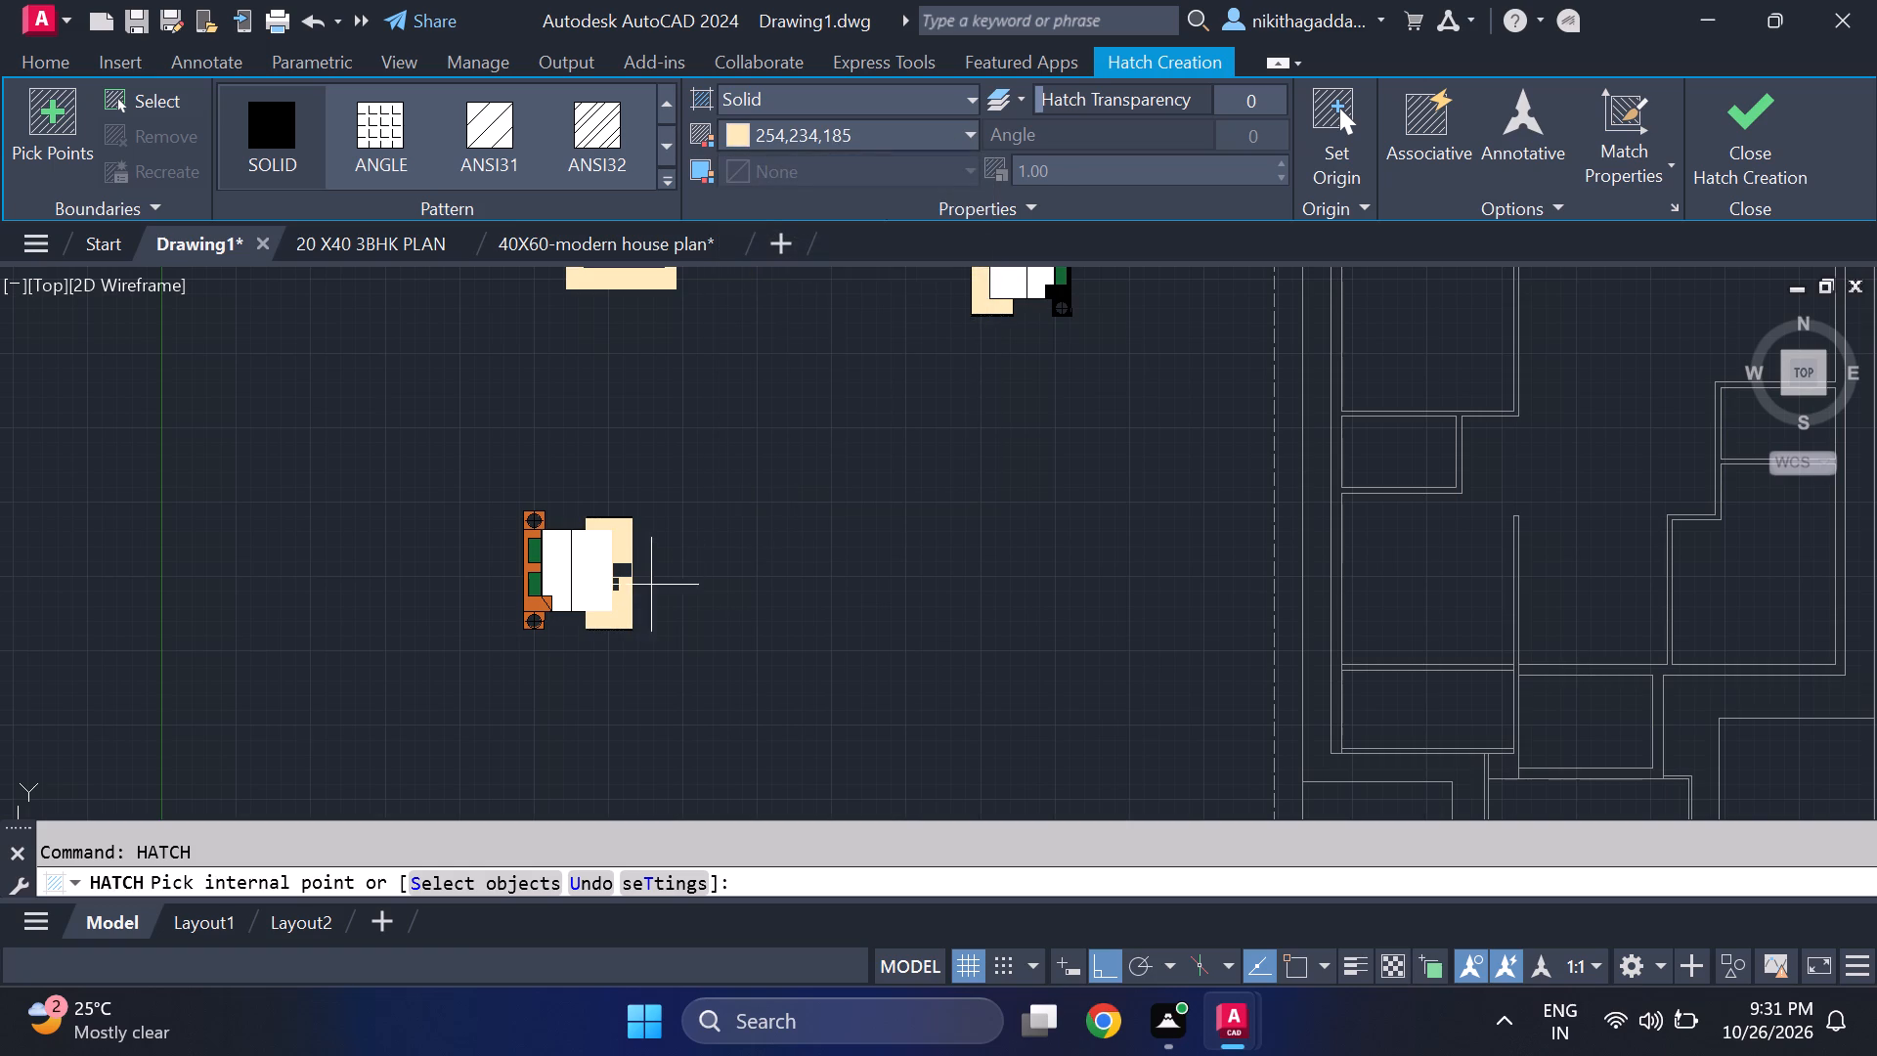
scroll(649, 582, up, 2)
click(566, 560)
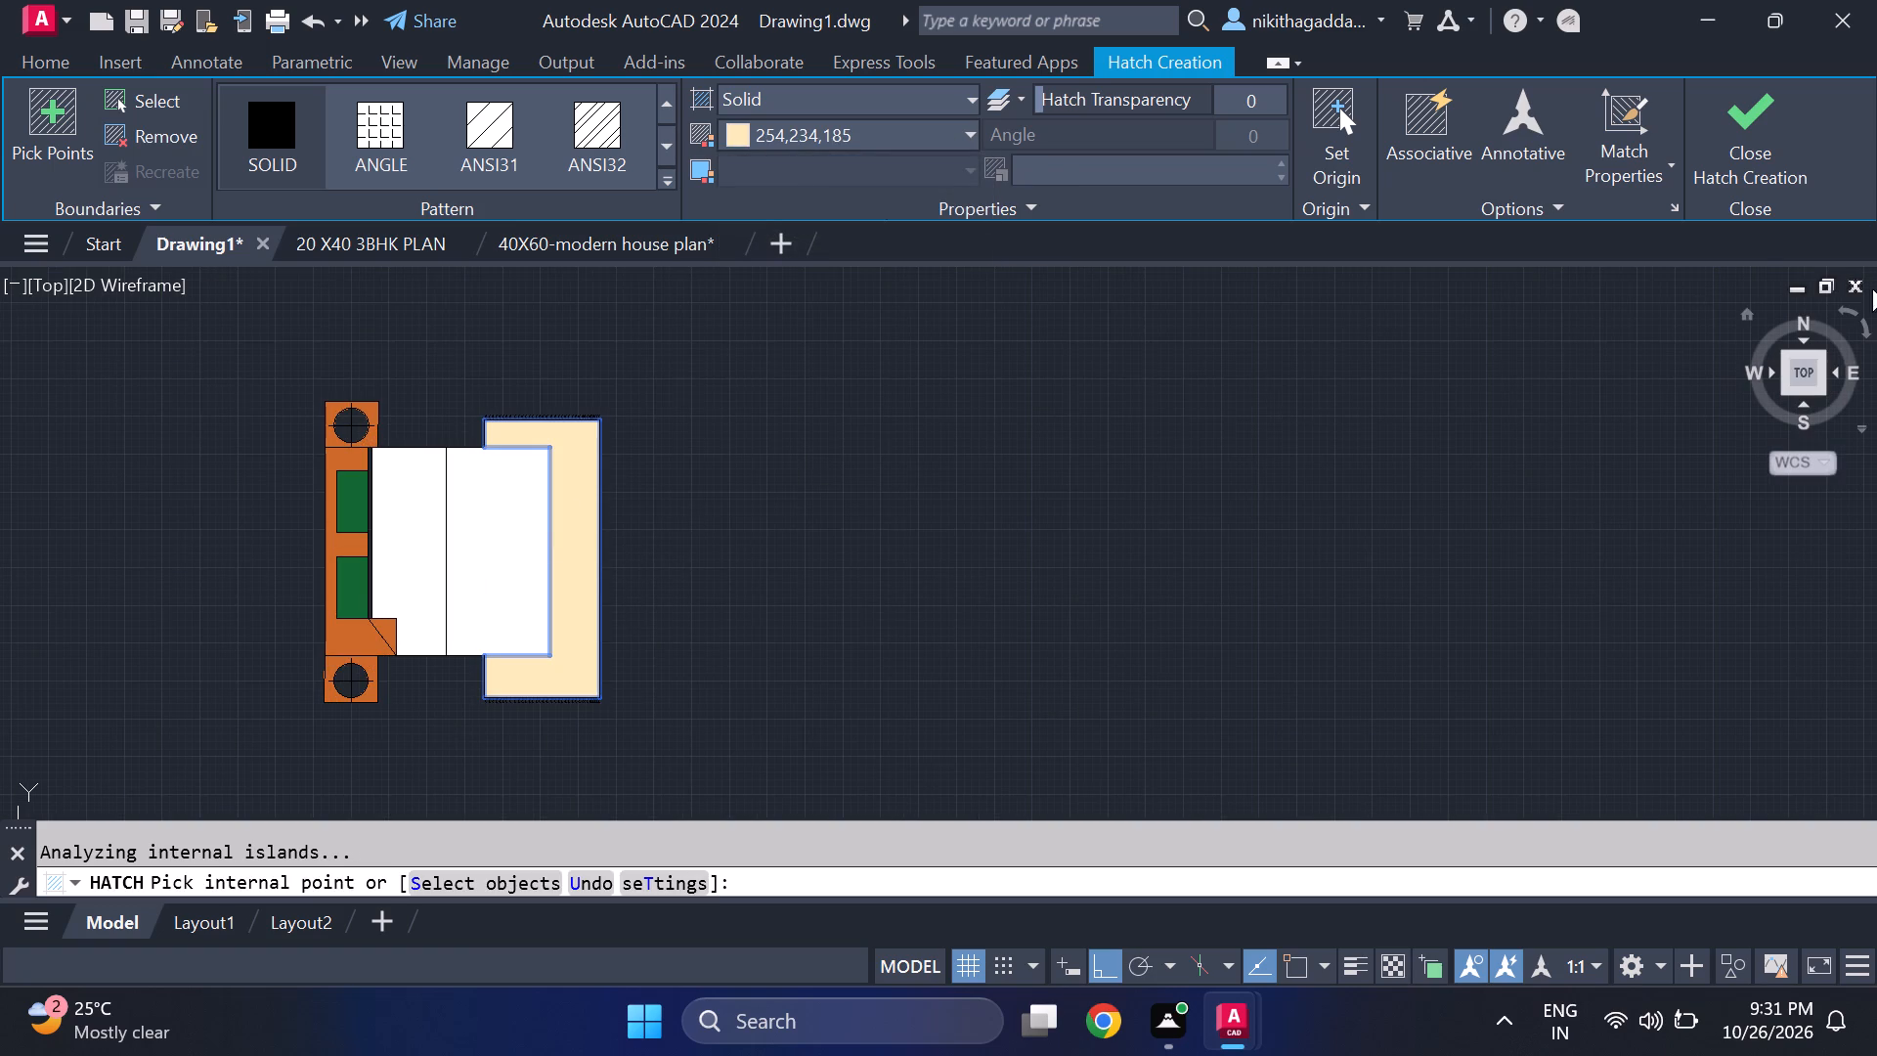
click(1761, 155)
Delete the black hatch filling the headboard and nightstands of the northeastern pasted bed.
scroll(666, 643, down, 2)
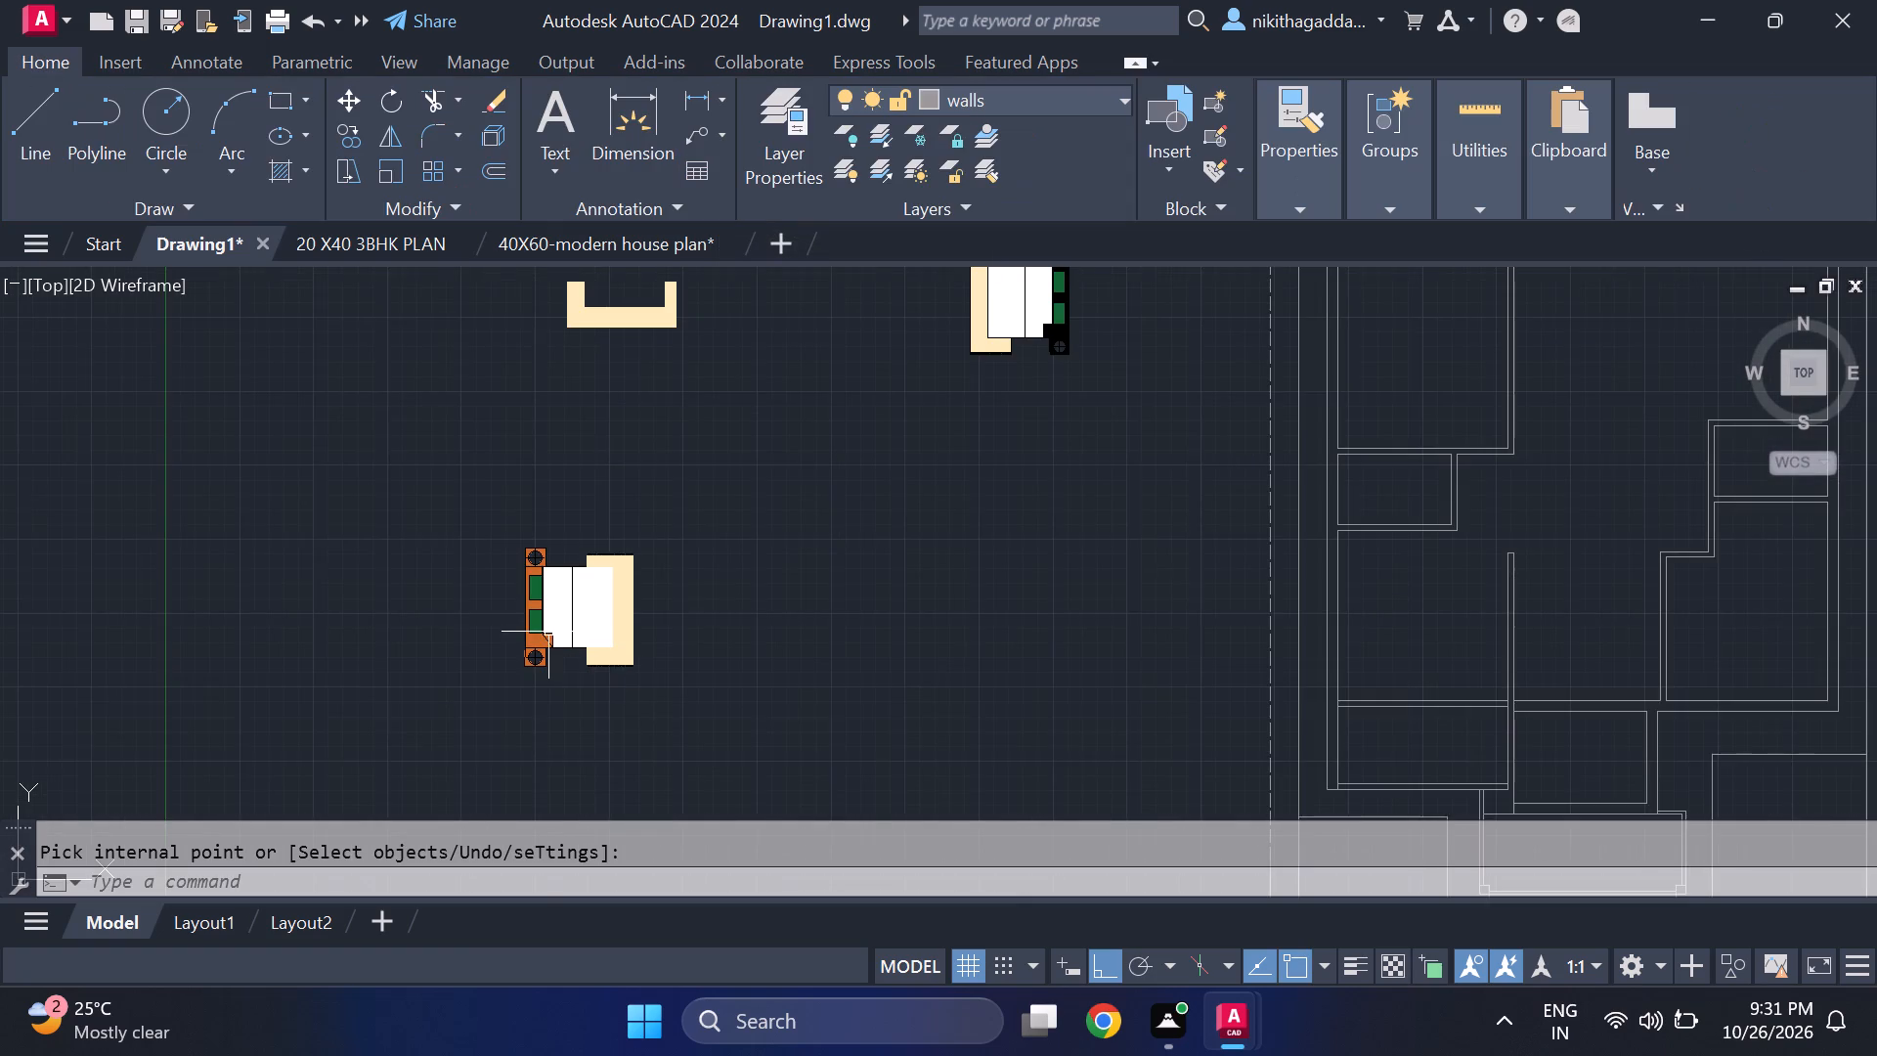
middle_drag(548, 631, 573, 677)
scroll(593, 581, down, 1)
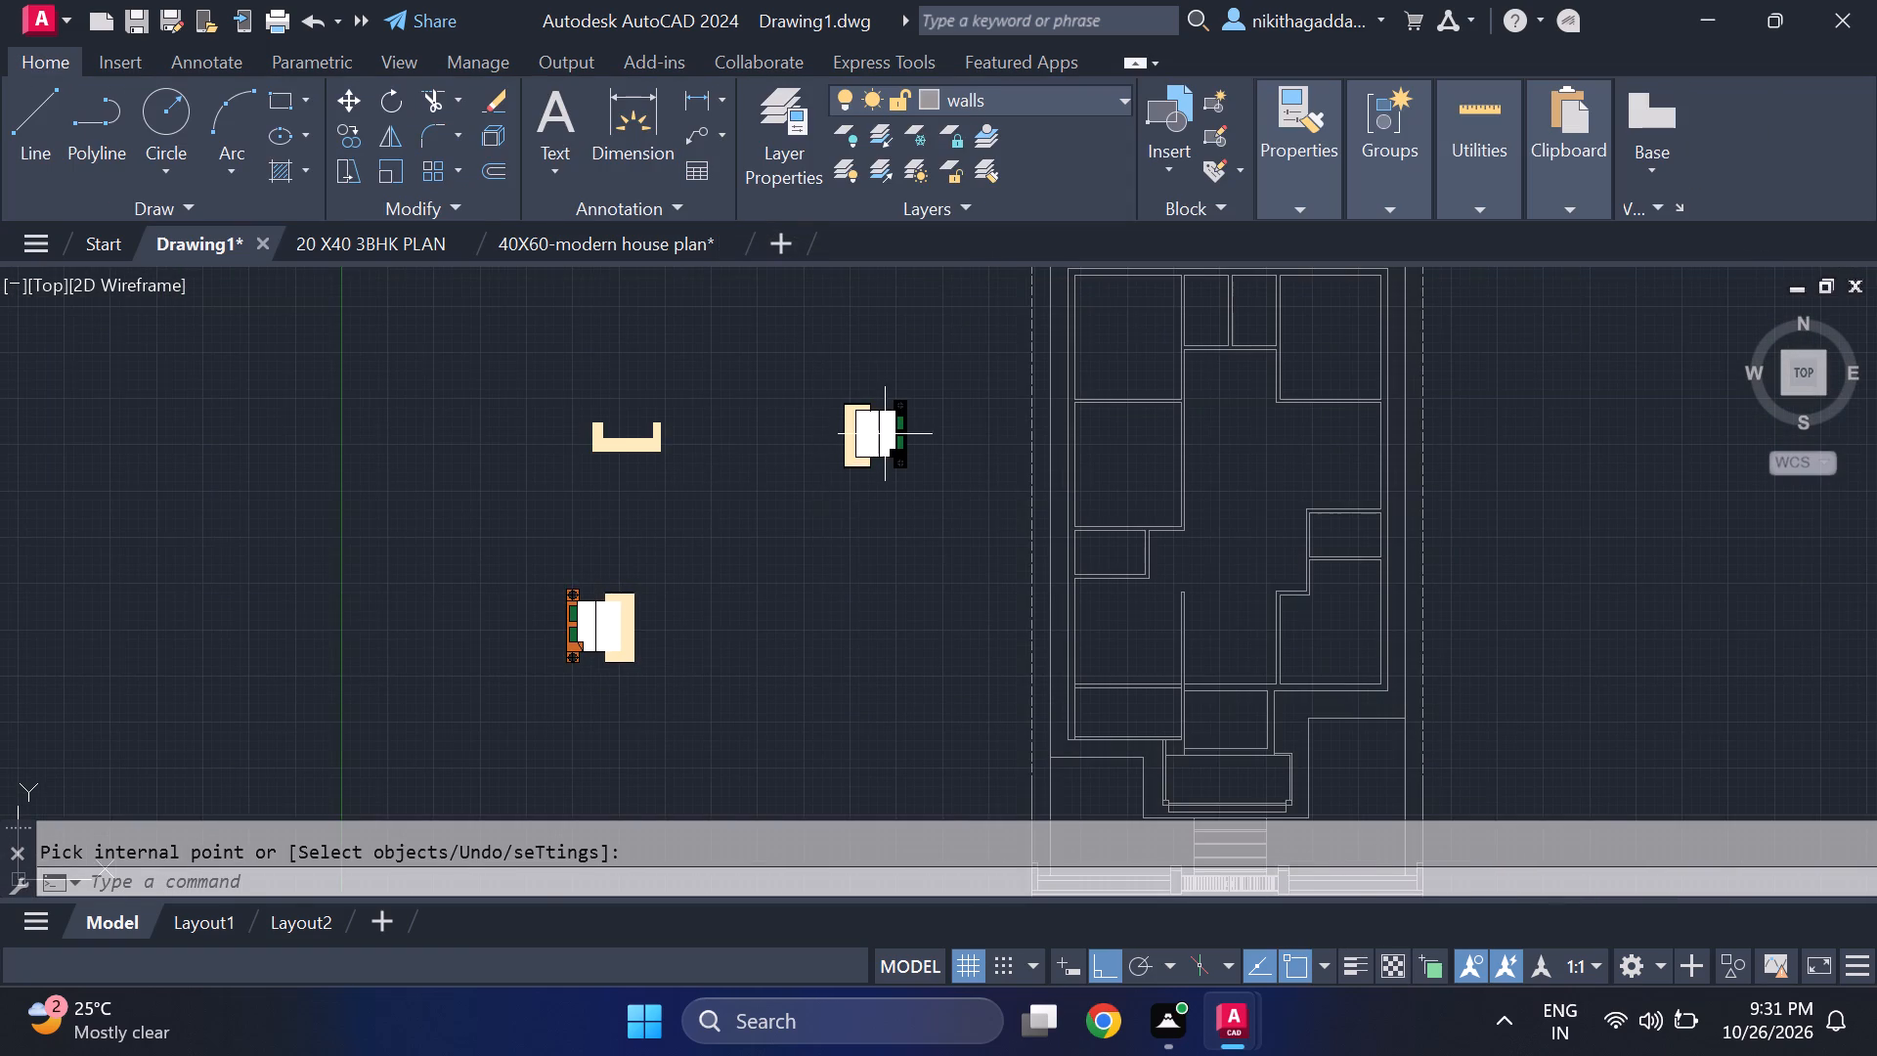
scroll(885, 434, up, 4)
click(917, 431)
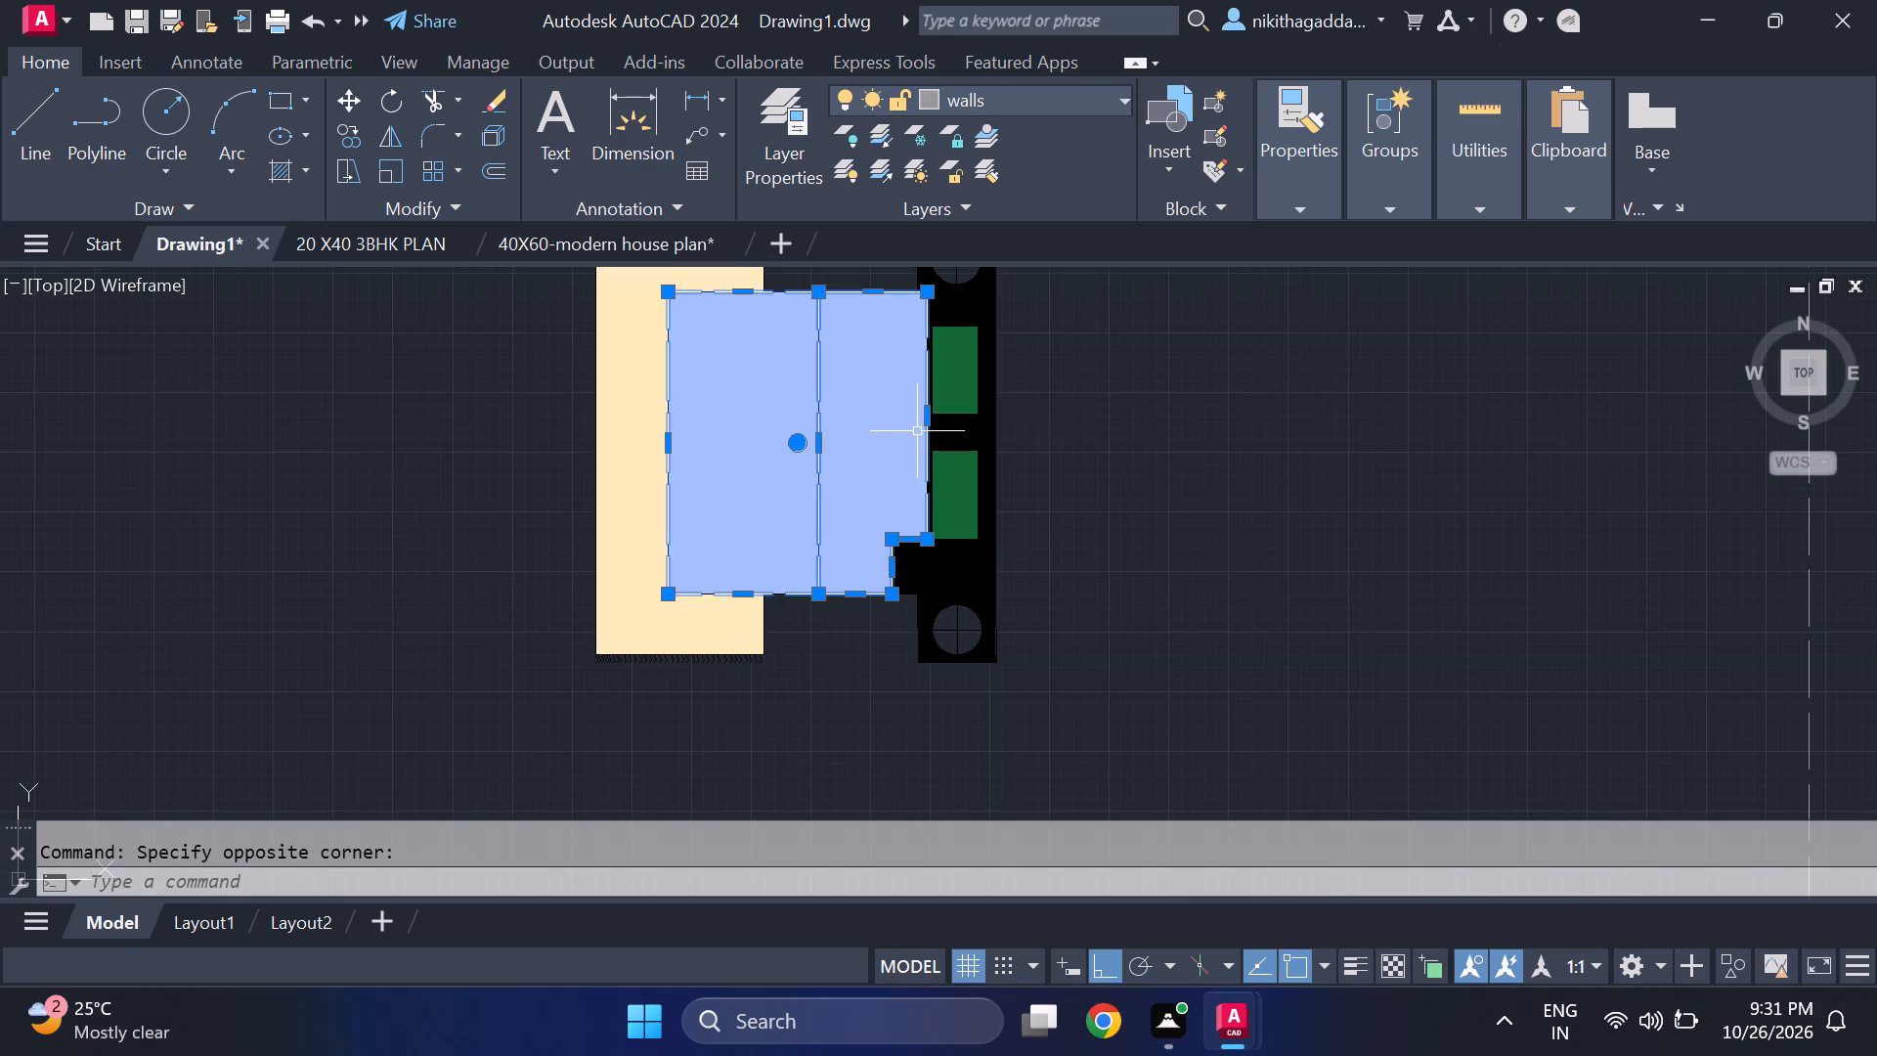
key(Escape)
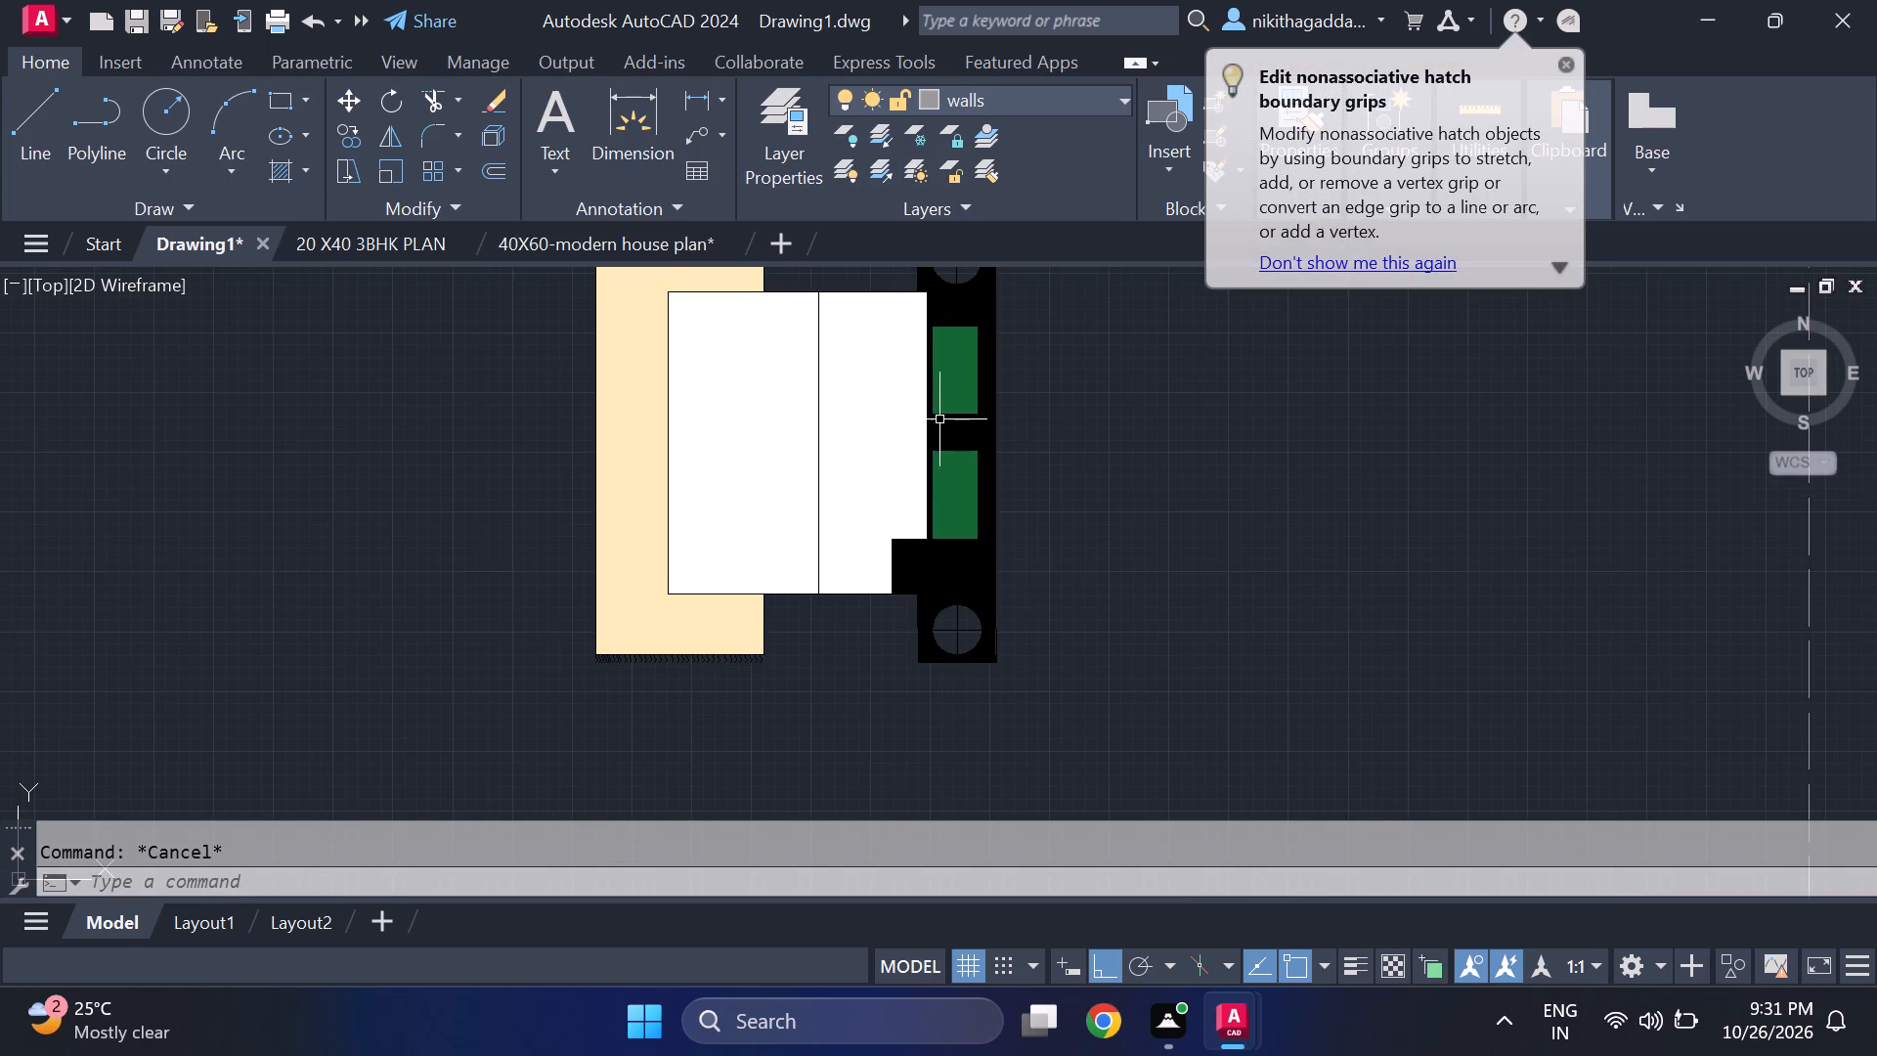
click(954, 427)
key(Delete)
Delete the cream hatch shared by the stray rug shape and the northeastern bed's rug.
scroll(992, 463, down, 2)
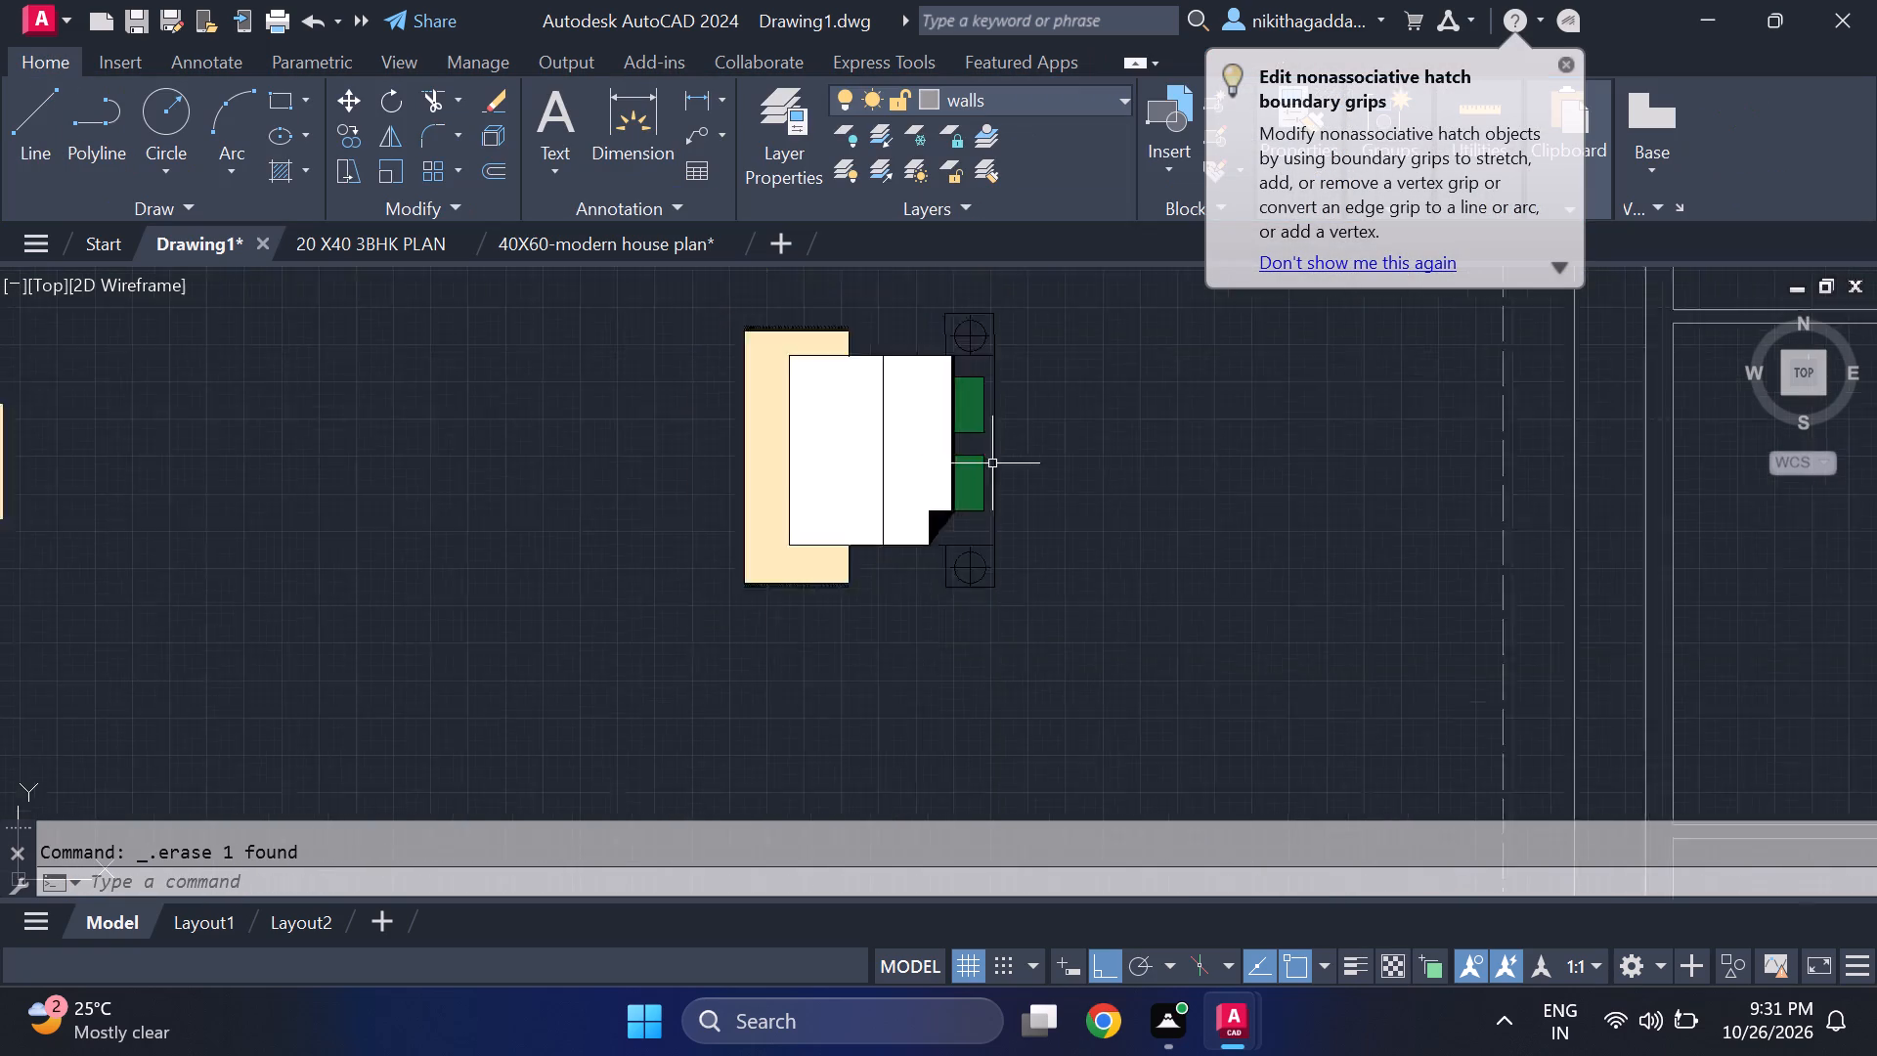
scroll(992, 463, down, 2)
scroll(797, 425, up, 1)
drag(794, 426, 783, 443)
click(600, 550)
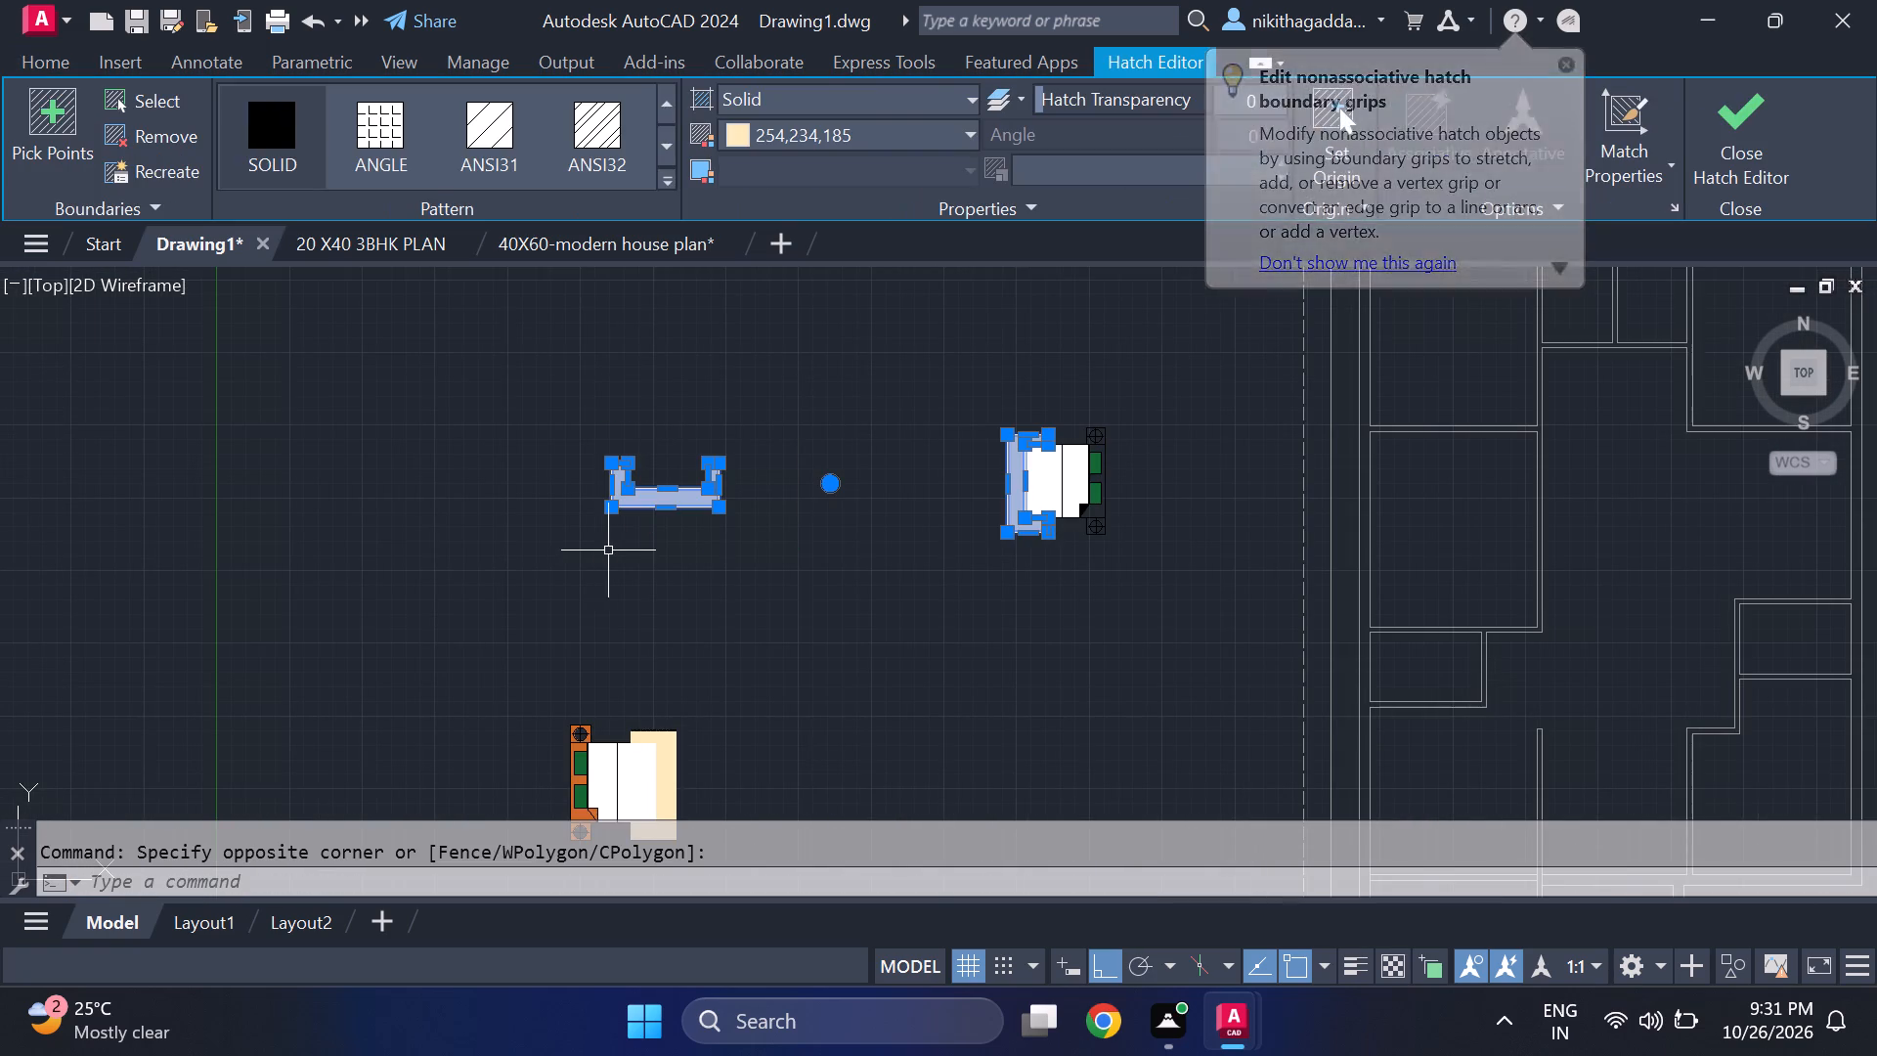
key(Delete)
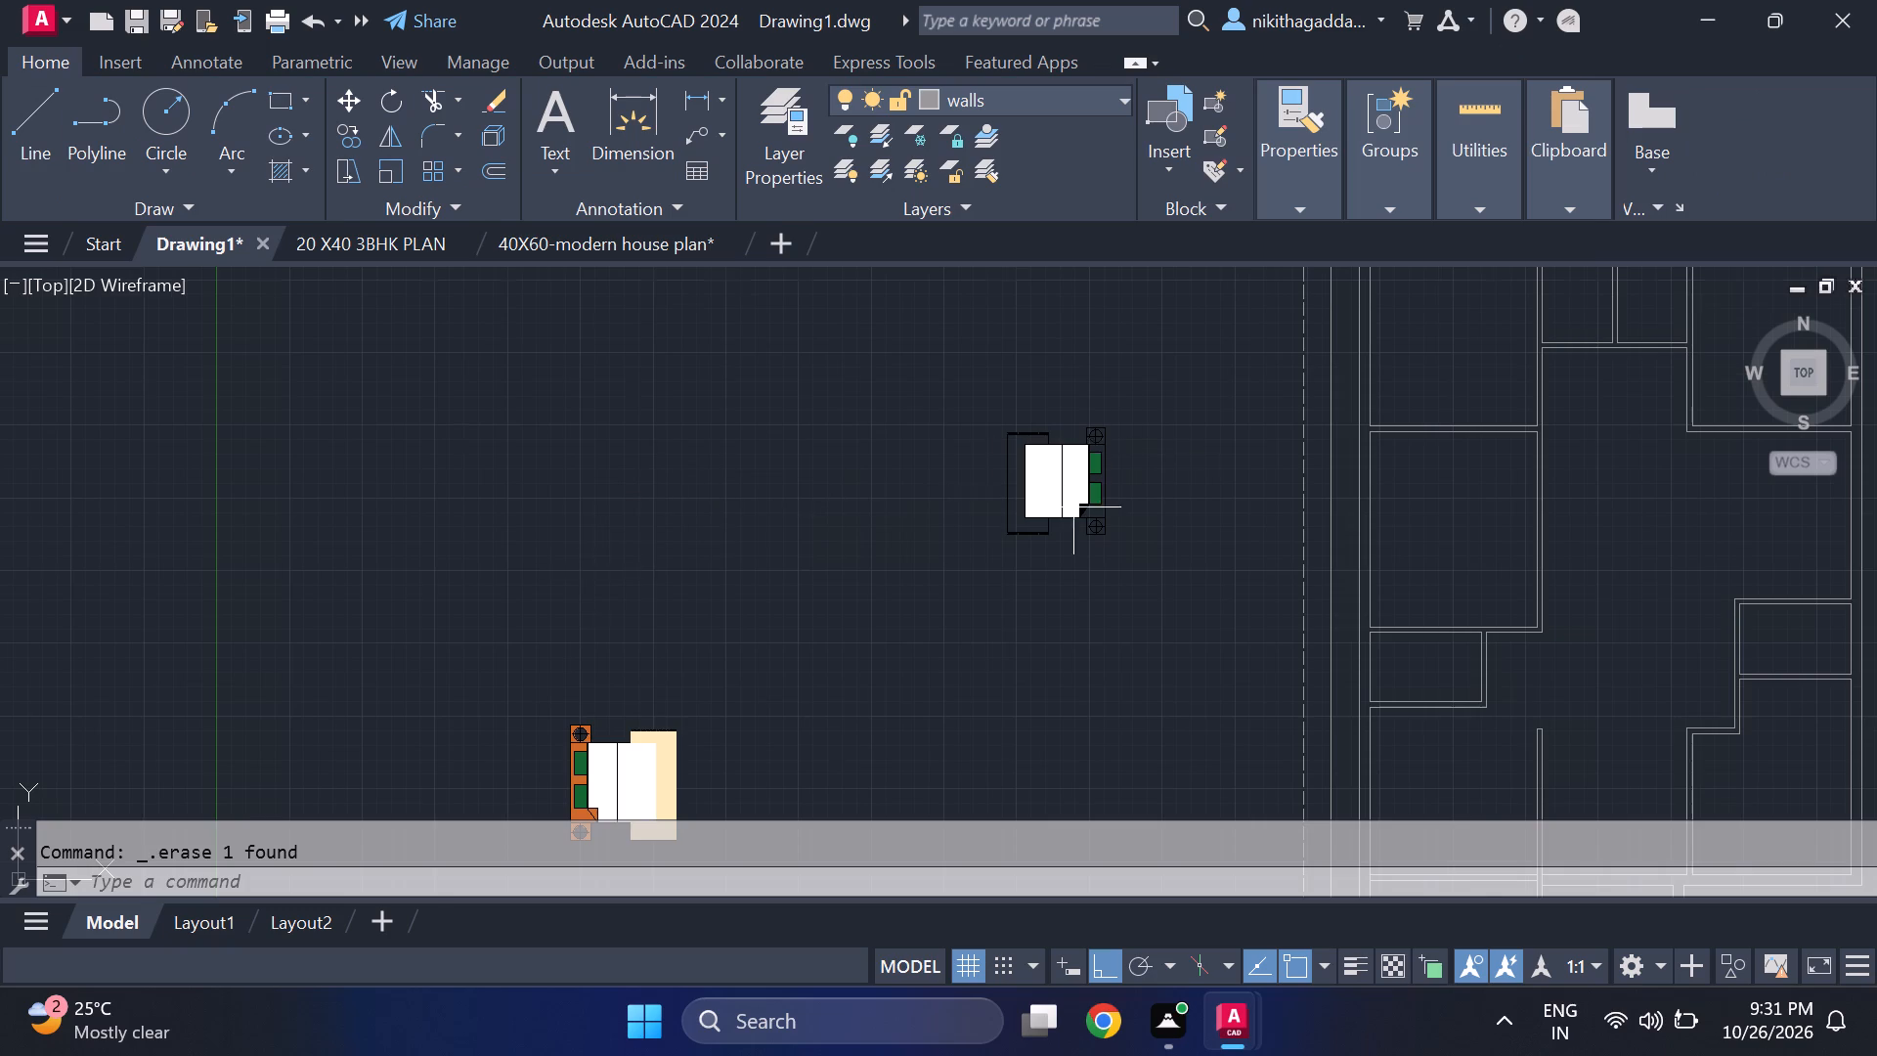
Delete the black hatch in the northeastern bed's folded blanket corner and the thin strip beside its mattress.
scroll(1070, 511, up, 2)
click(1107, 501)
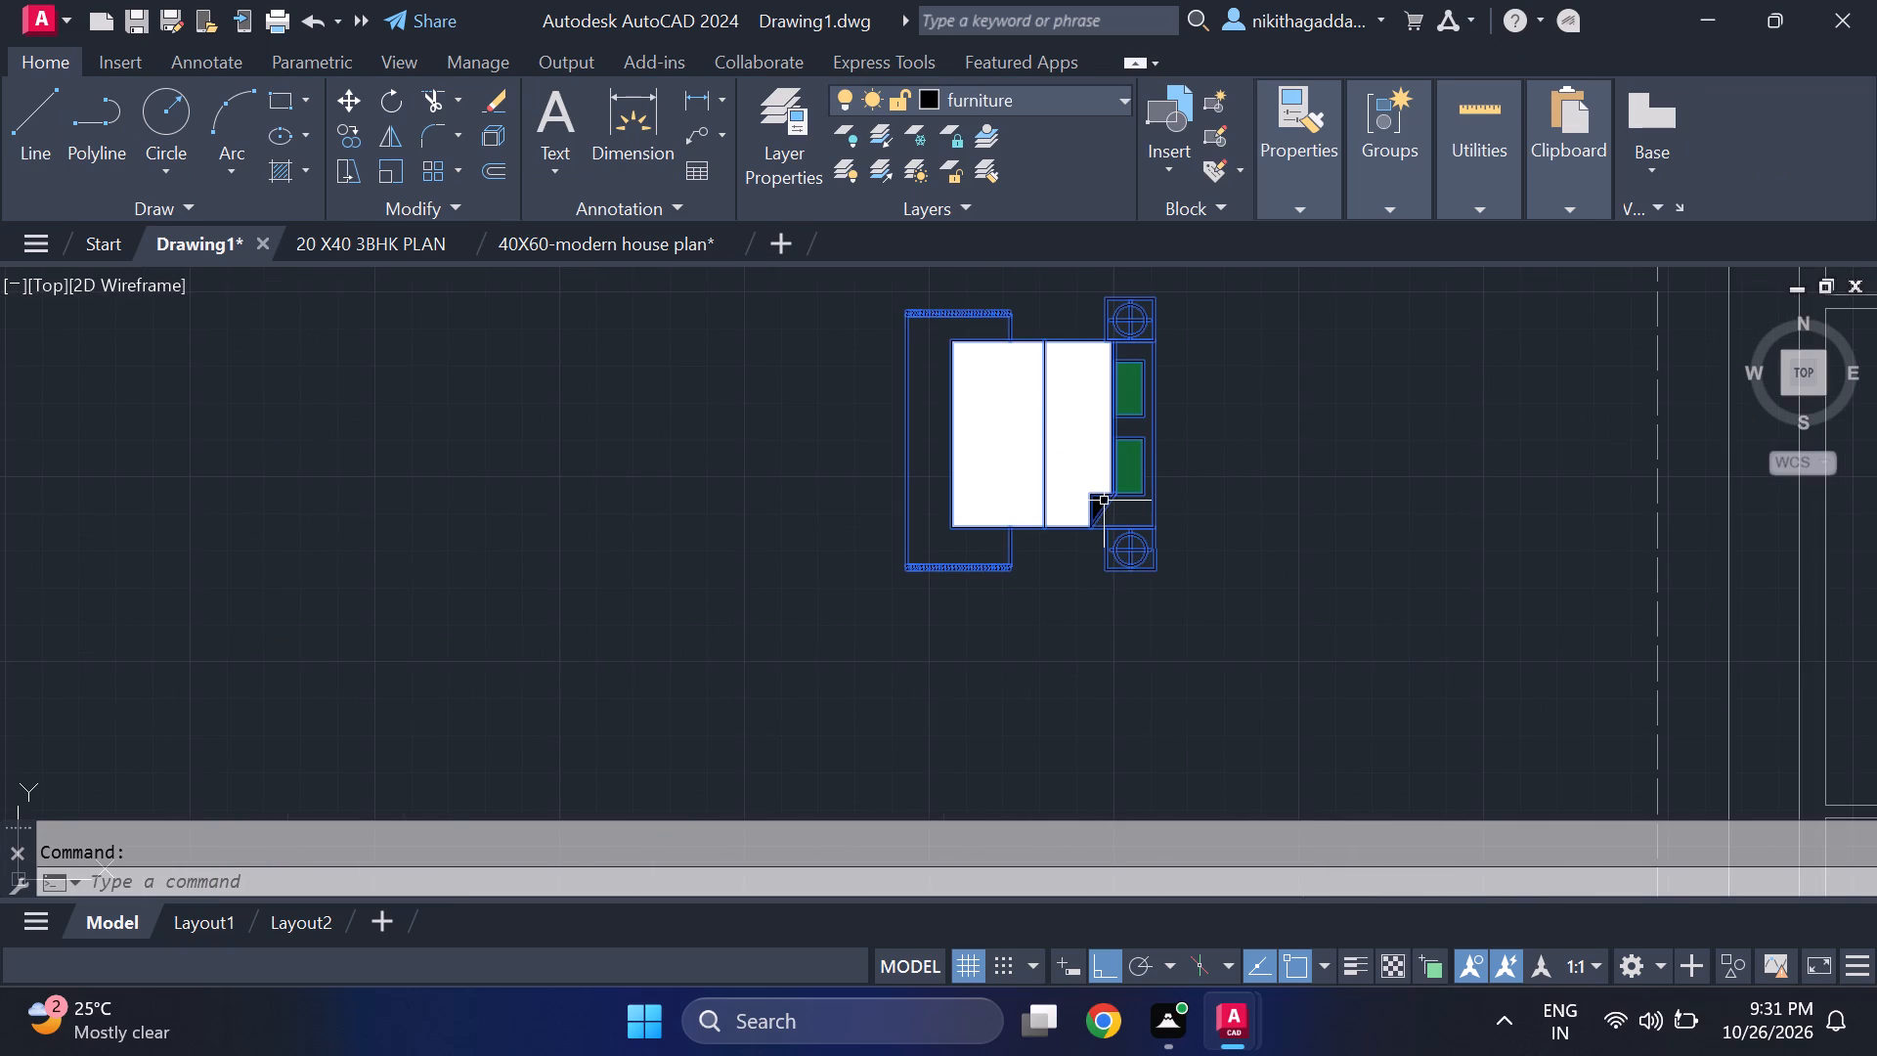
key(Escape)
scroll(1086, 488, up, 2)
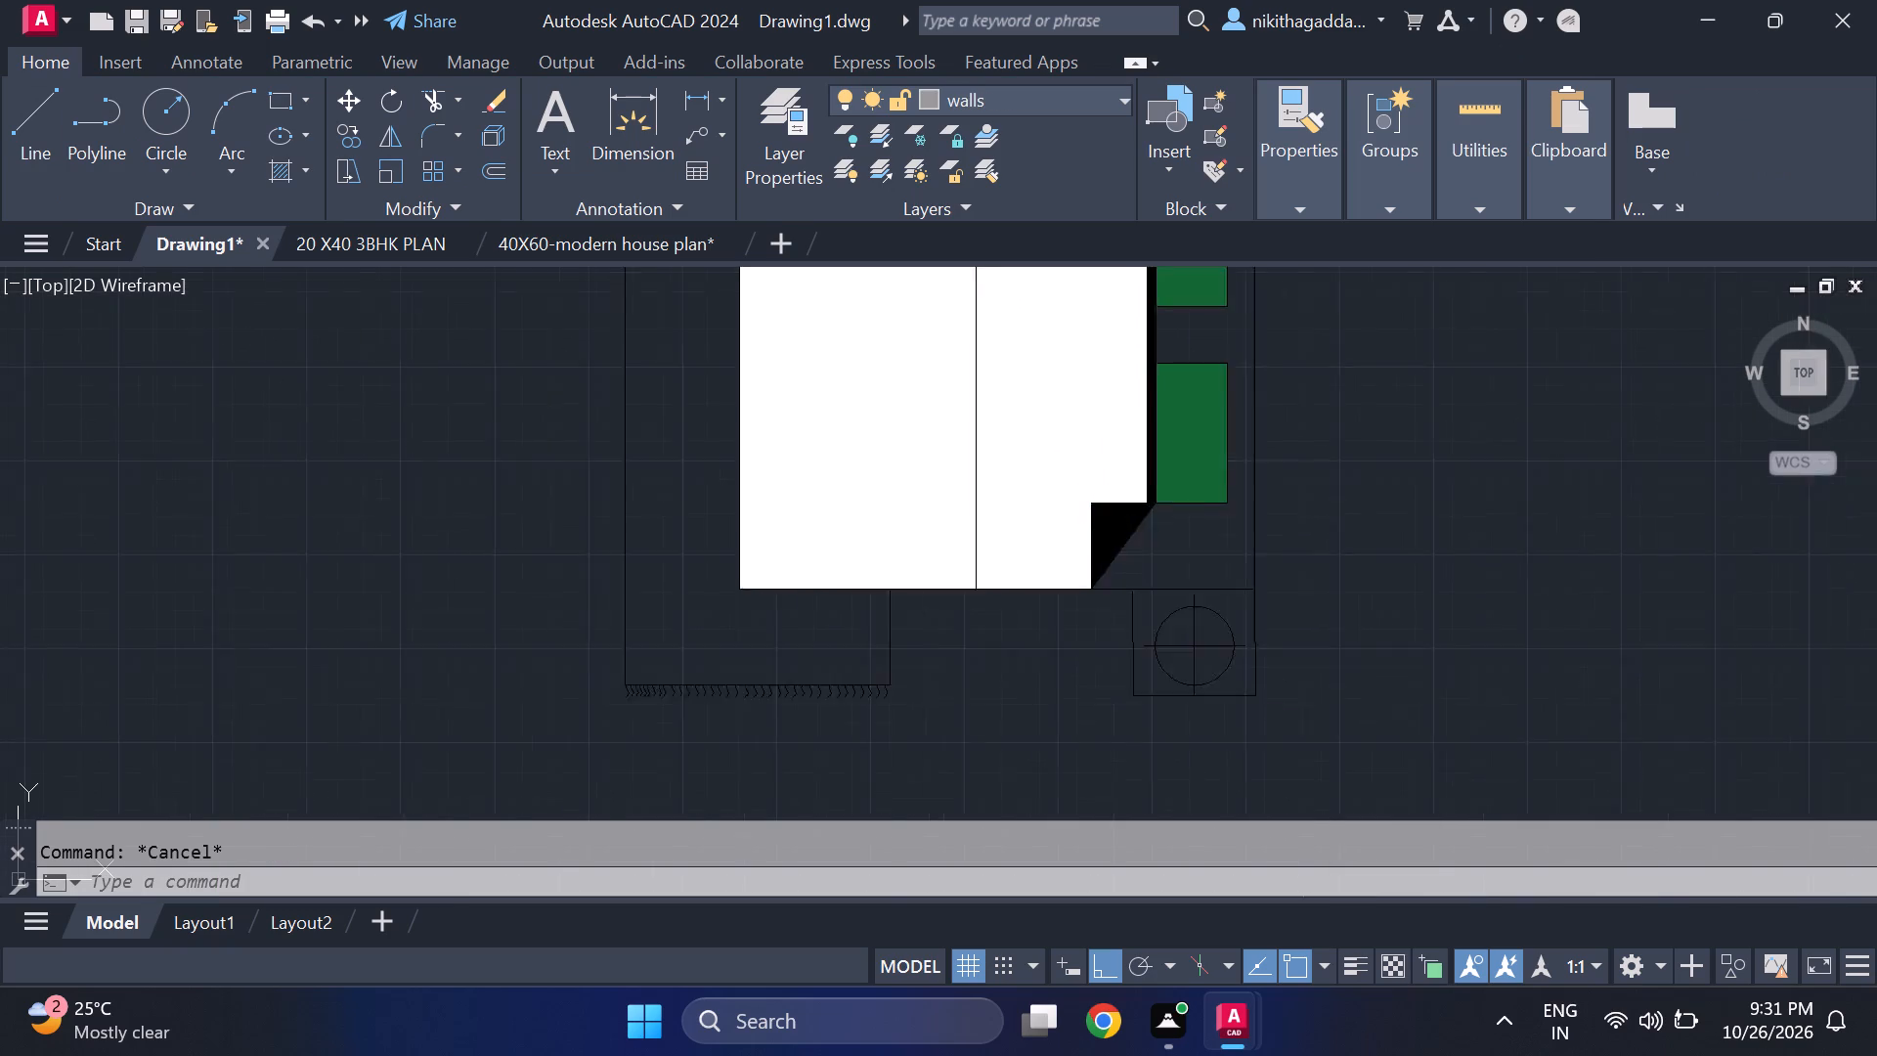
scroll(1086, 488, up, 1)
click(1112, 543)
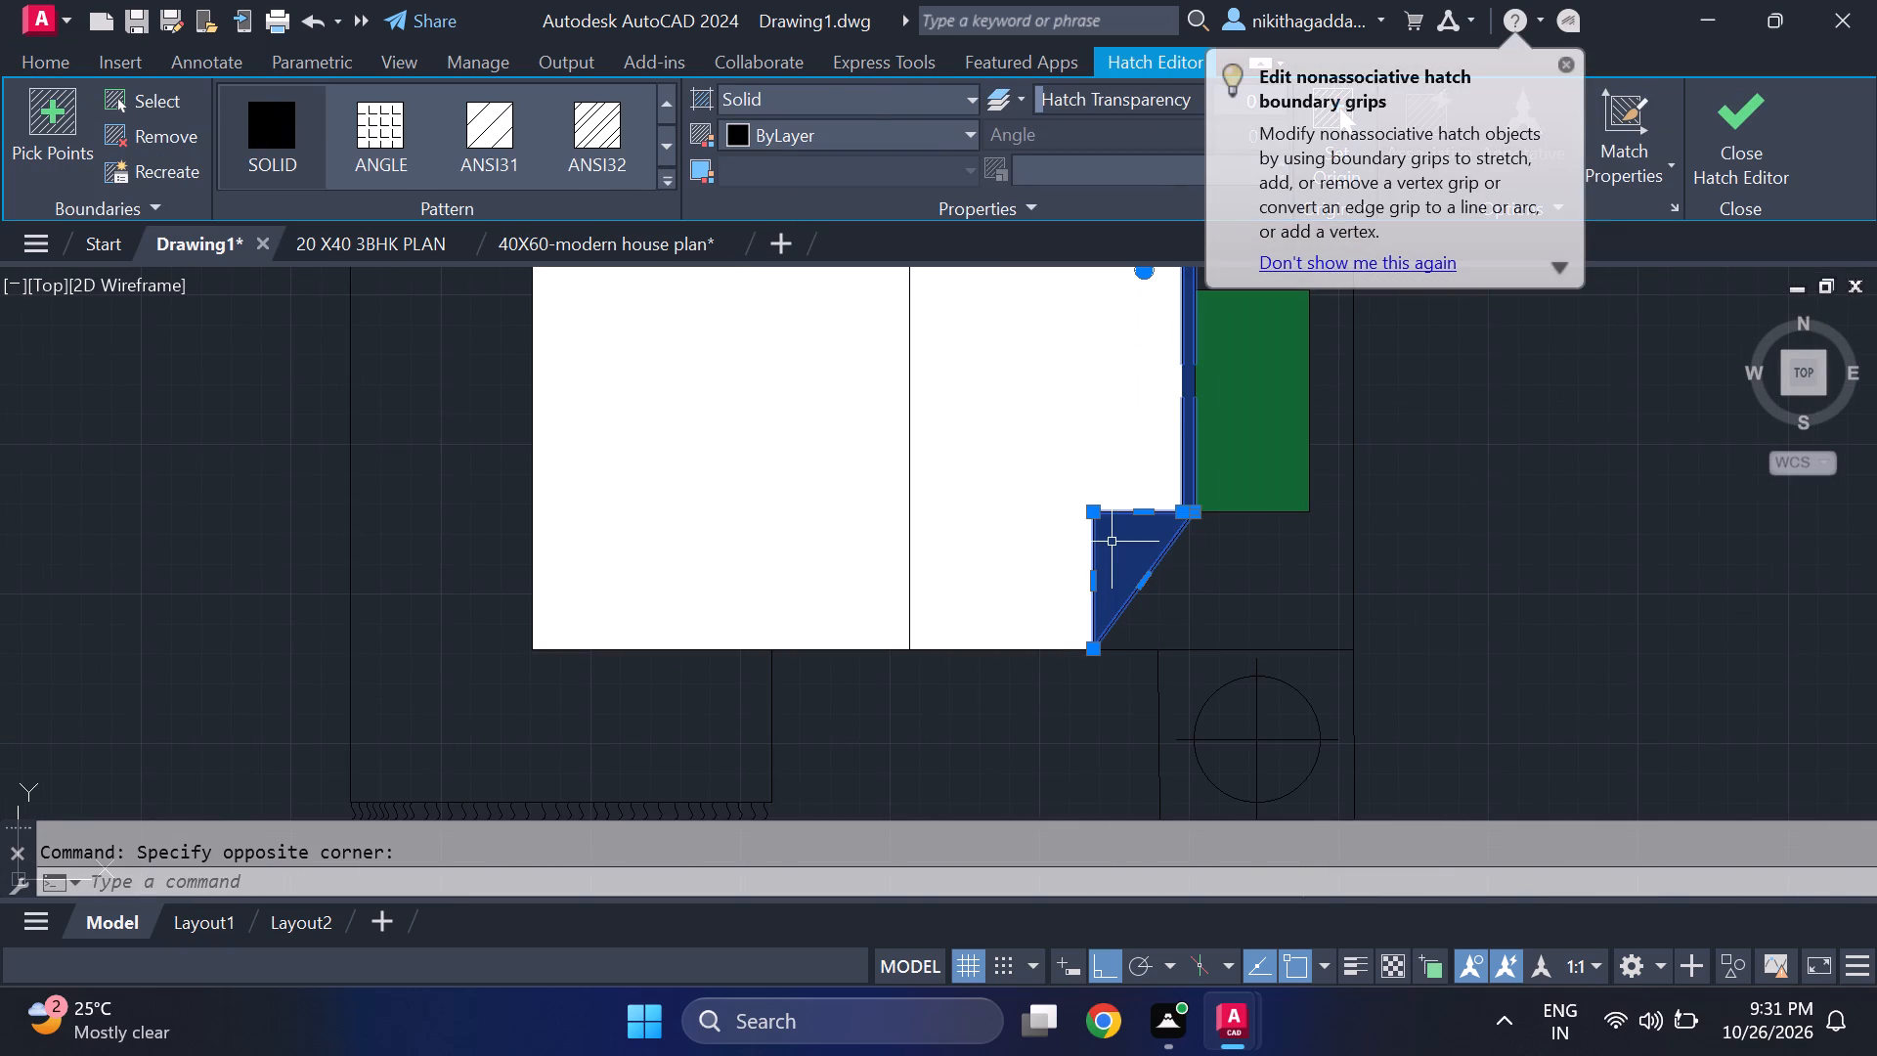
key(Delete)
Fill the northeastern bed's folded blanket corner with a solid hatch in colour 205,105,40.
scroll(1114, 572, down, 4)
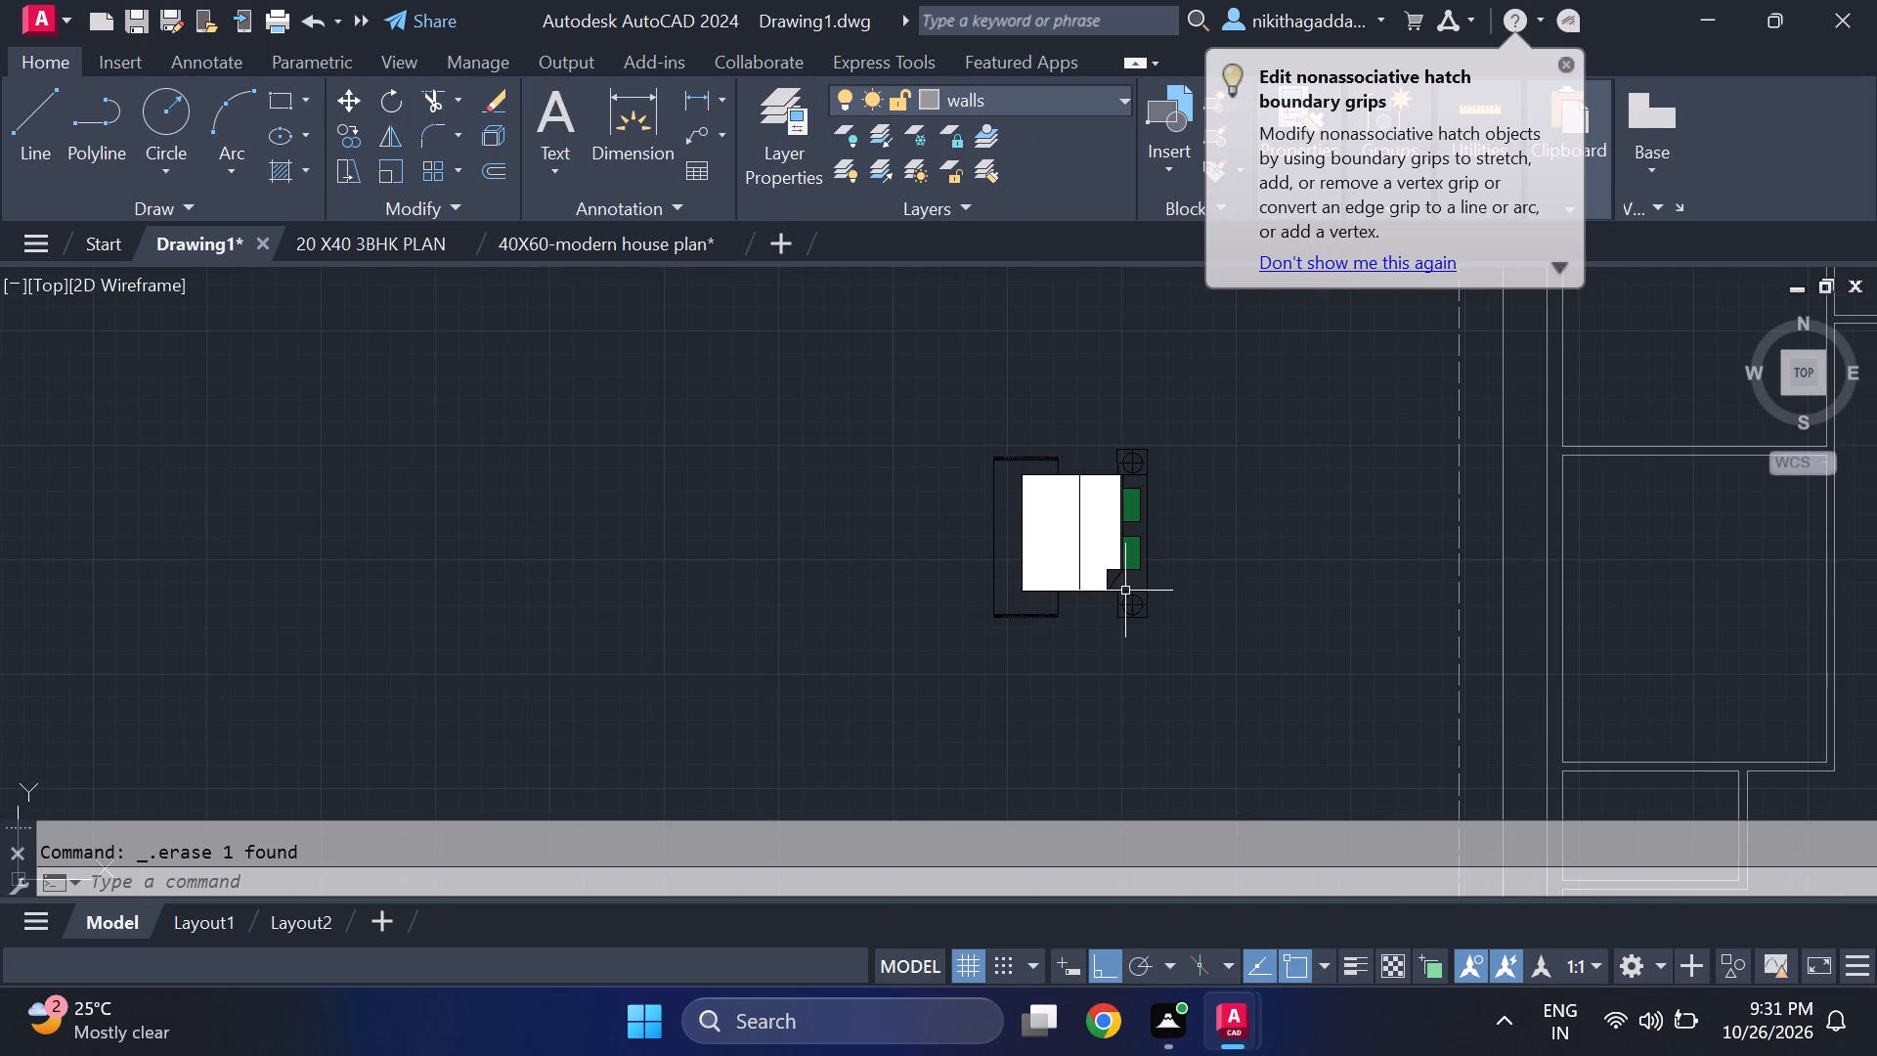
text(hatch)
key(Return)
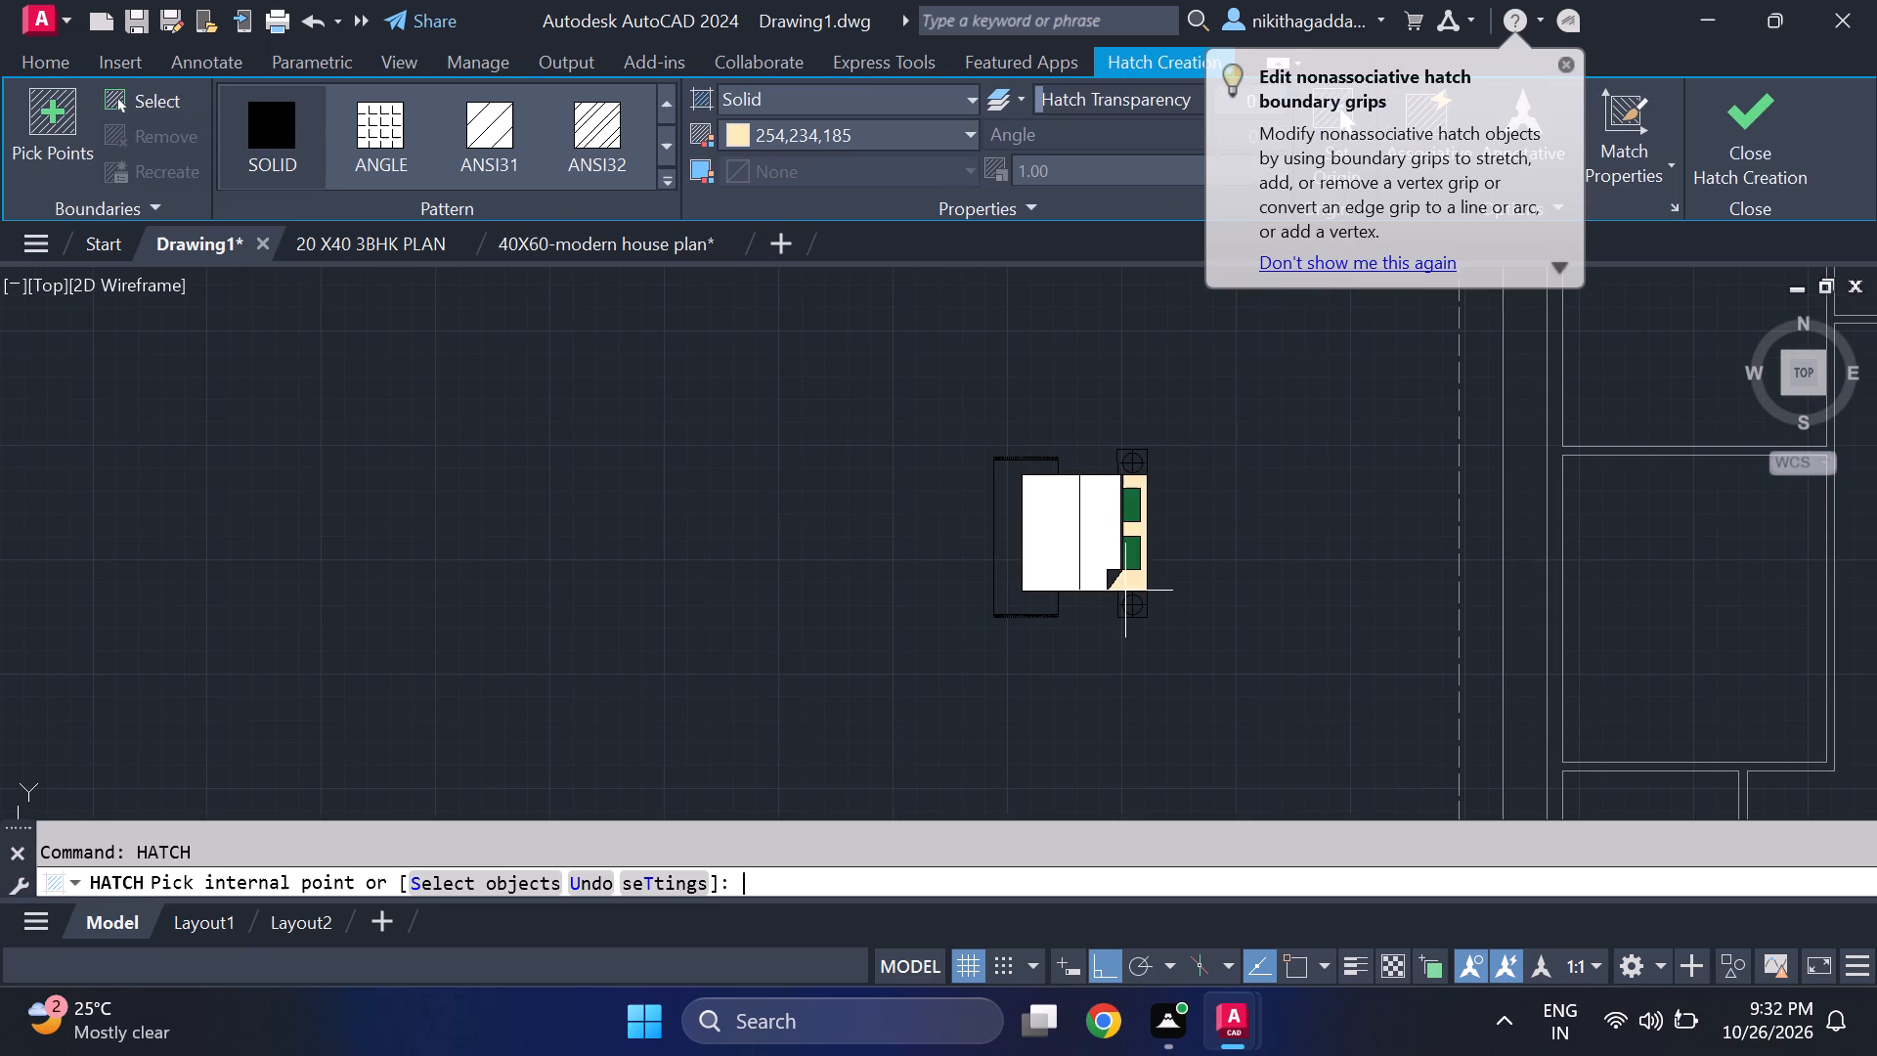
click(917, 129)
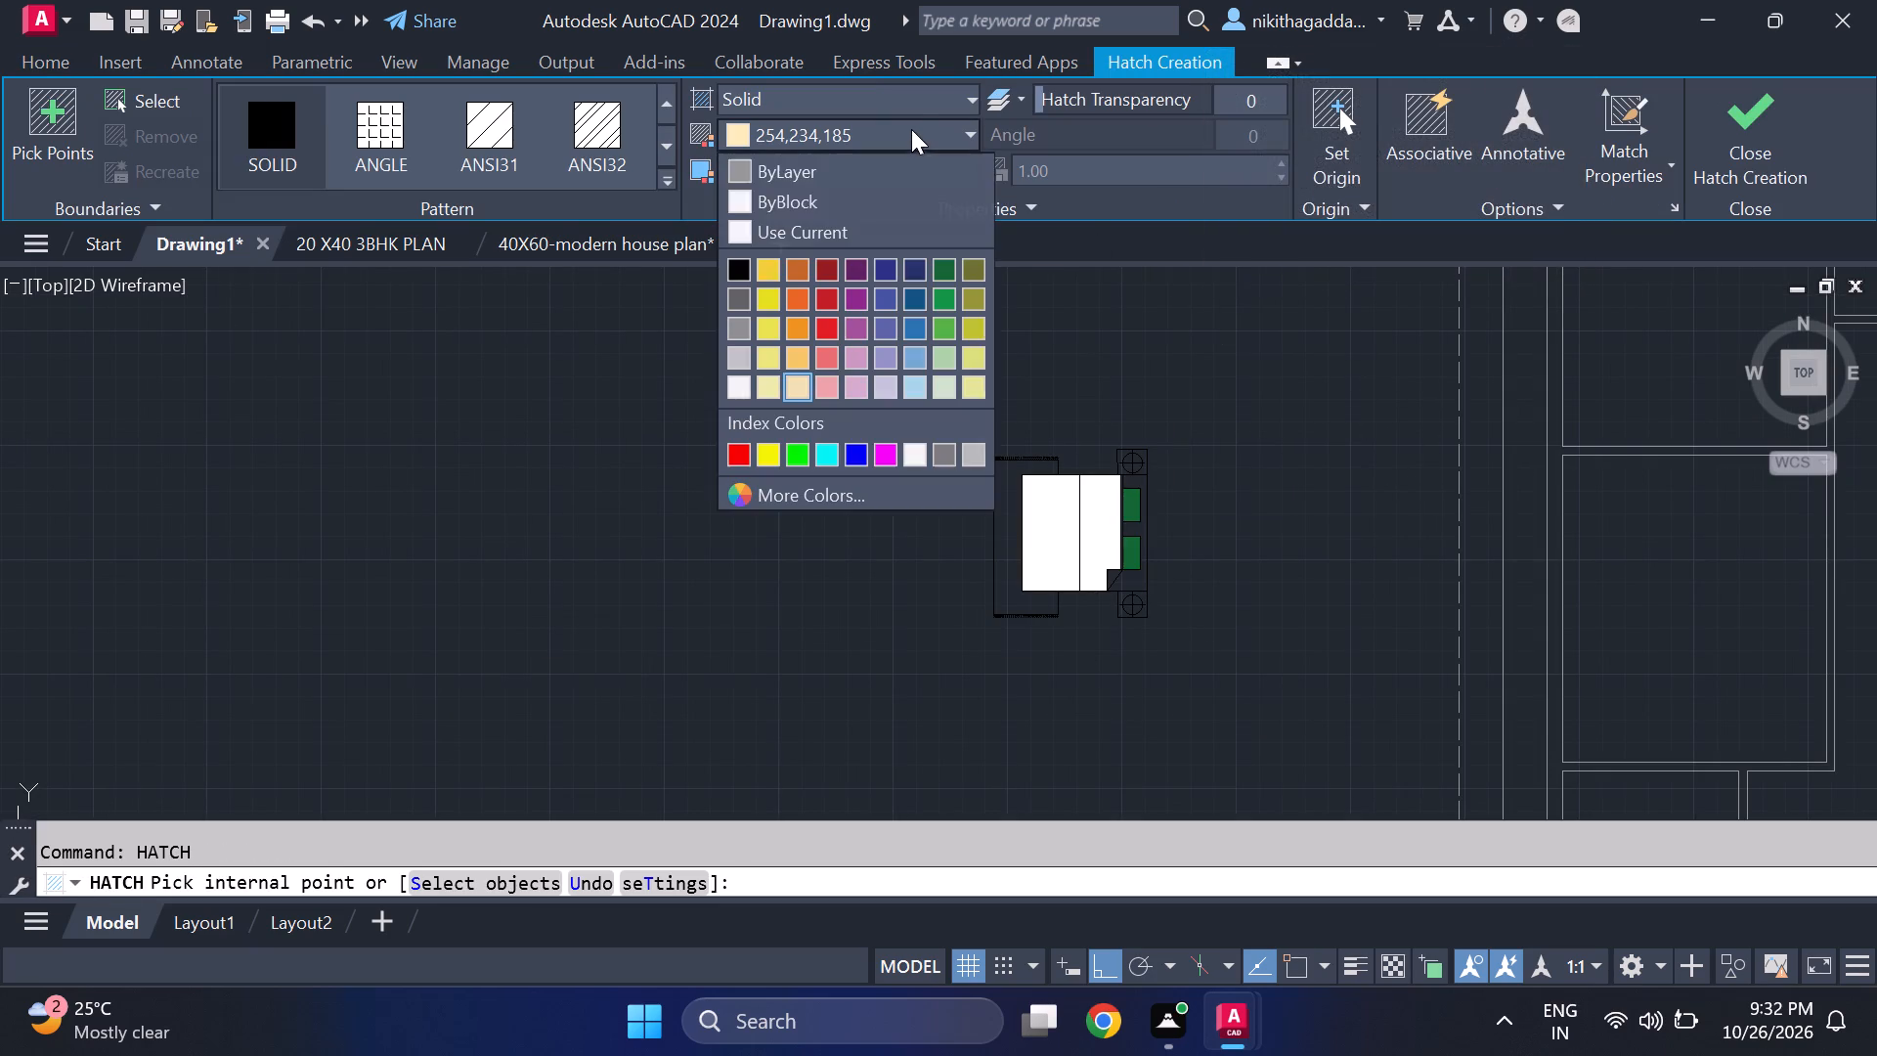
click(802, 270)
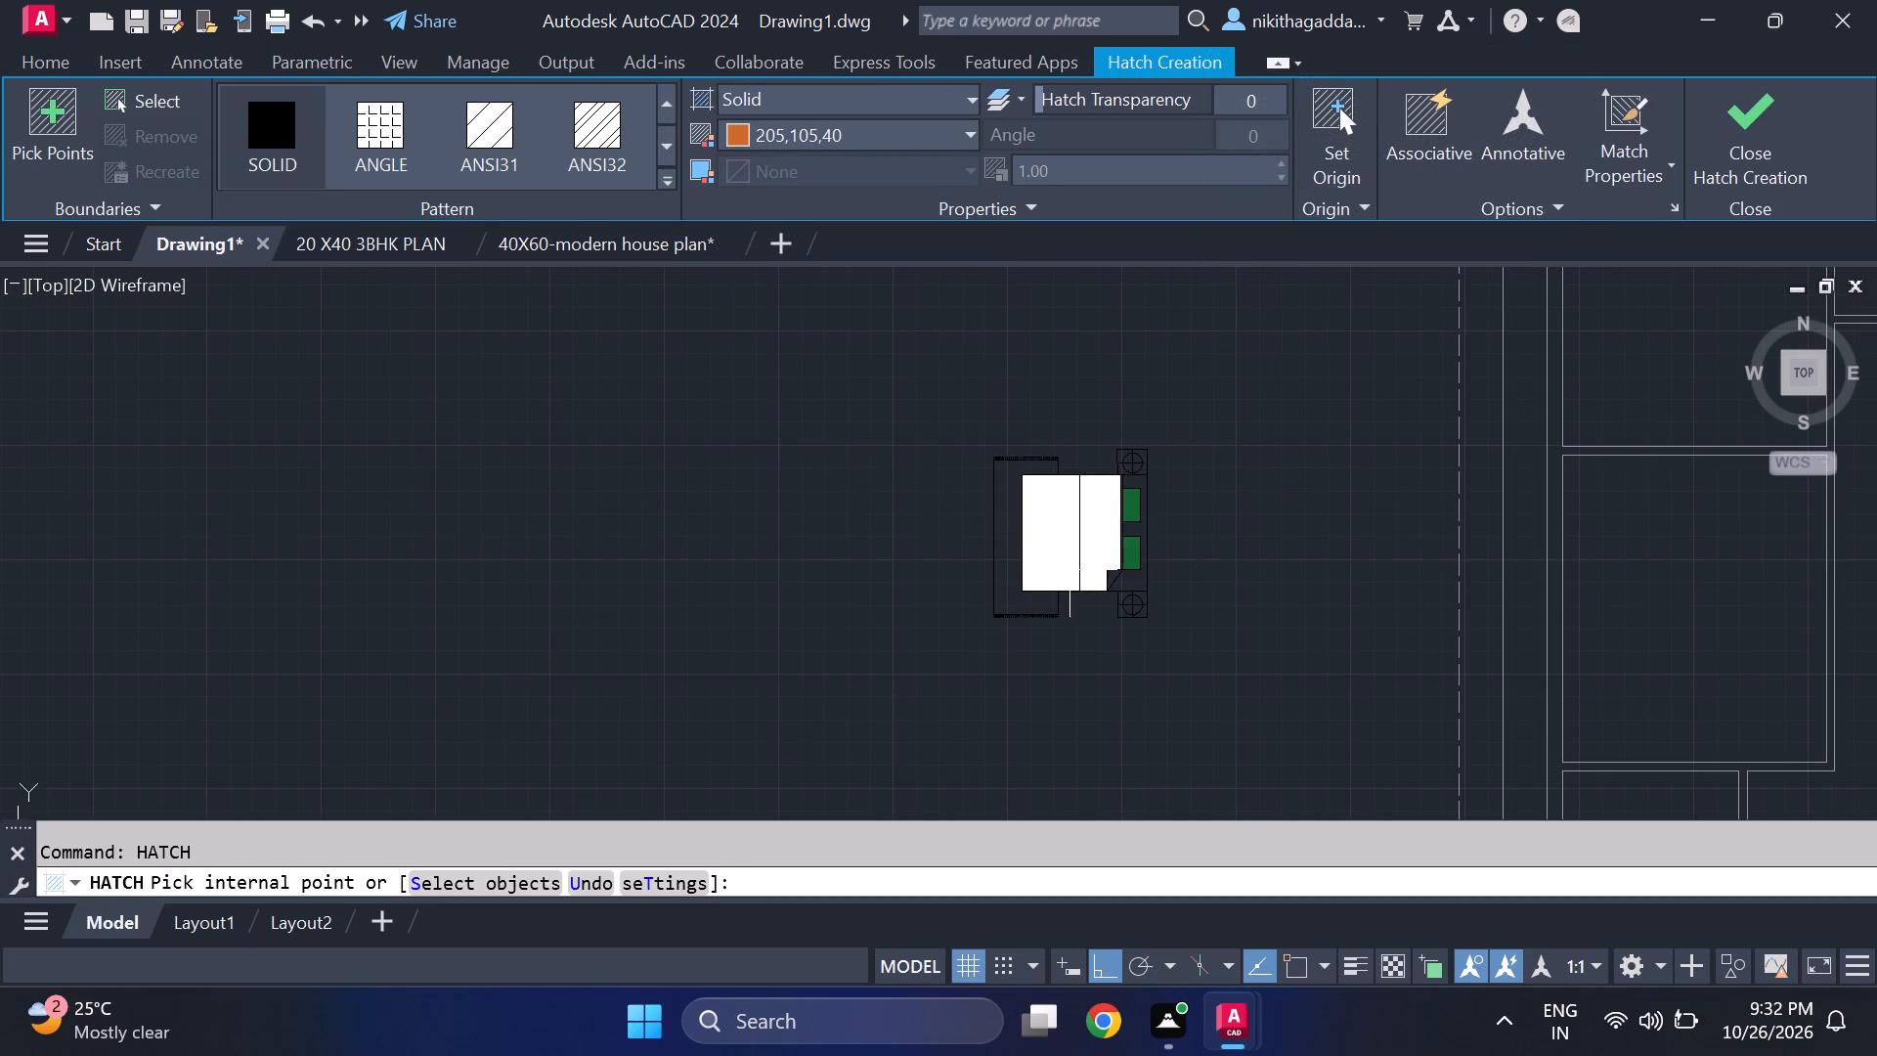
scroll(1114, 576, up, 2)
click(1112, 570)
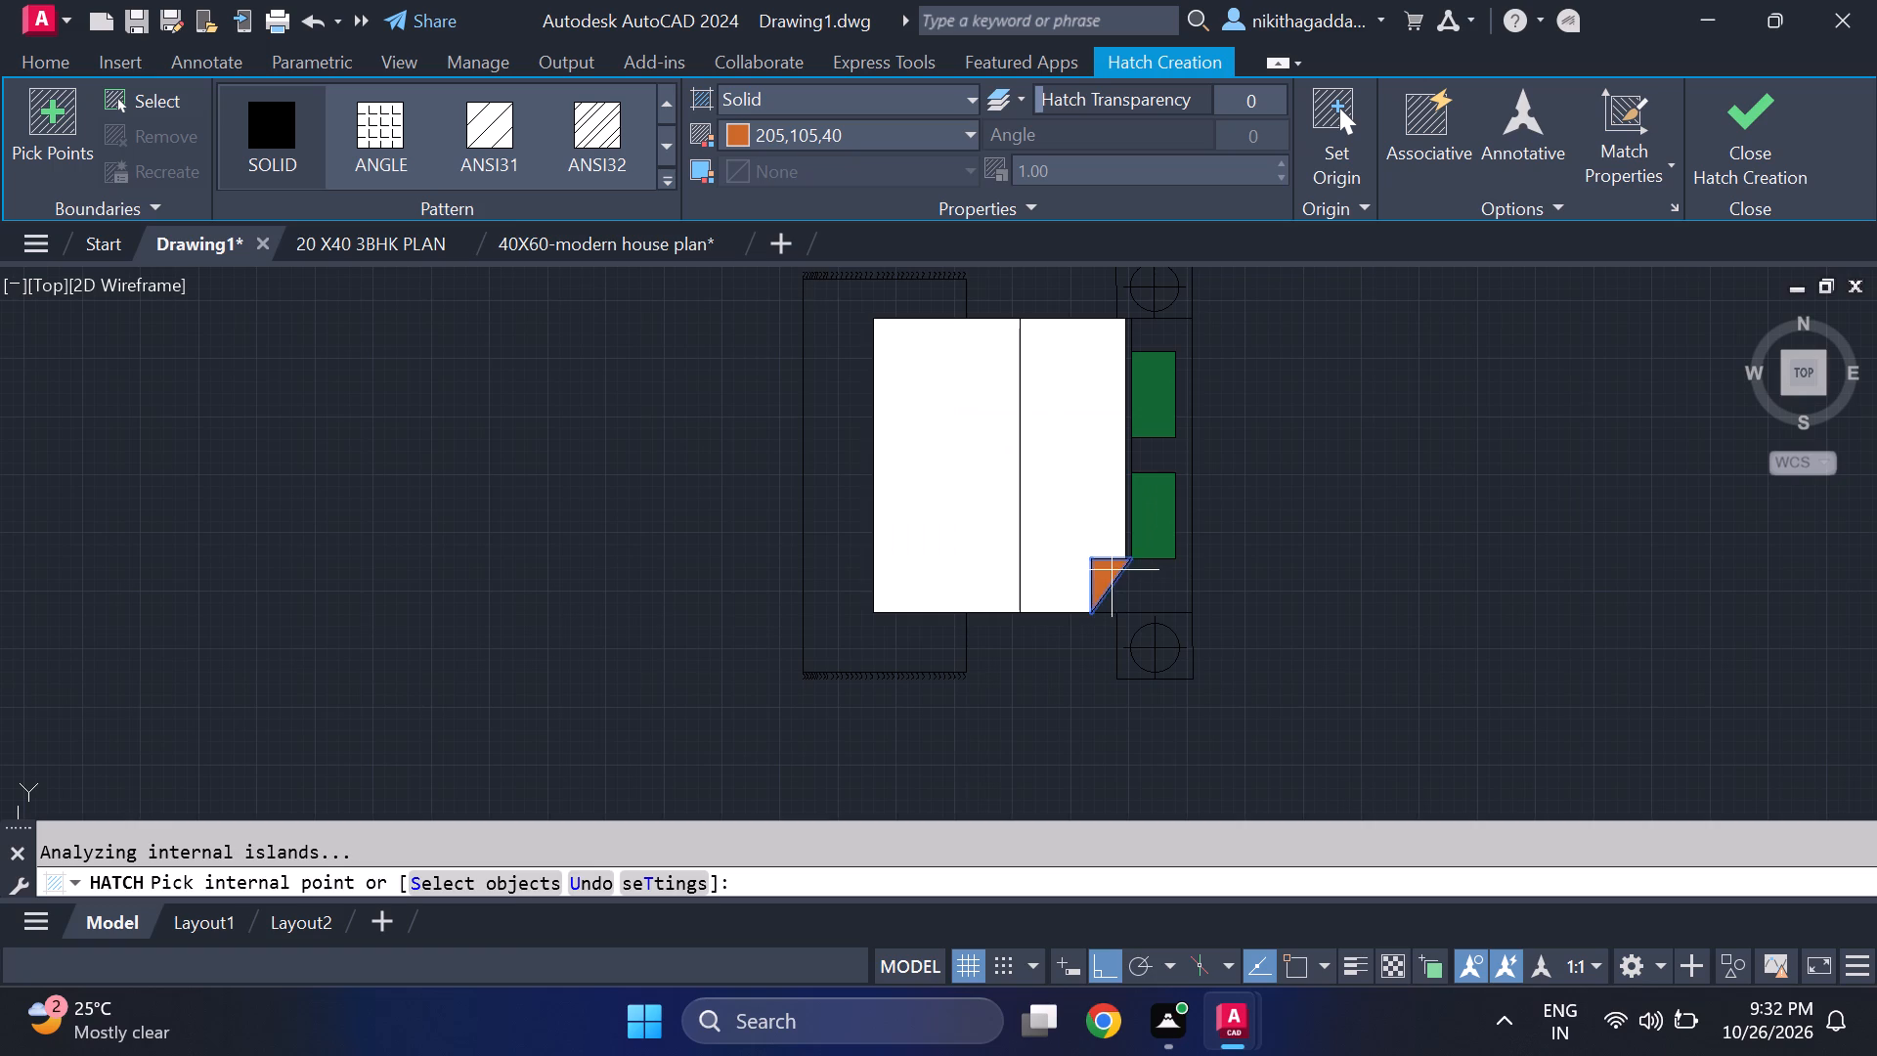
click(1159, 582)
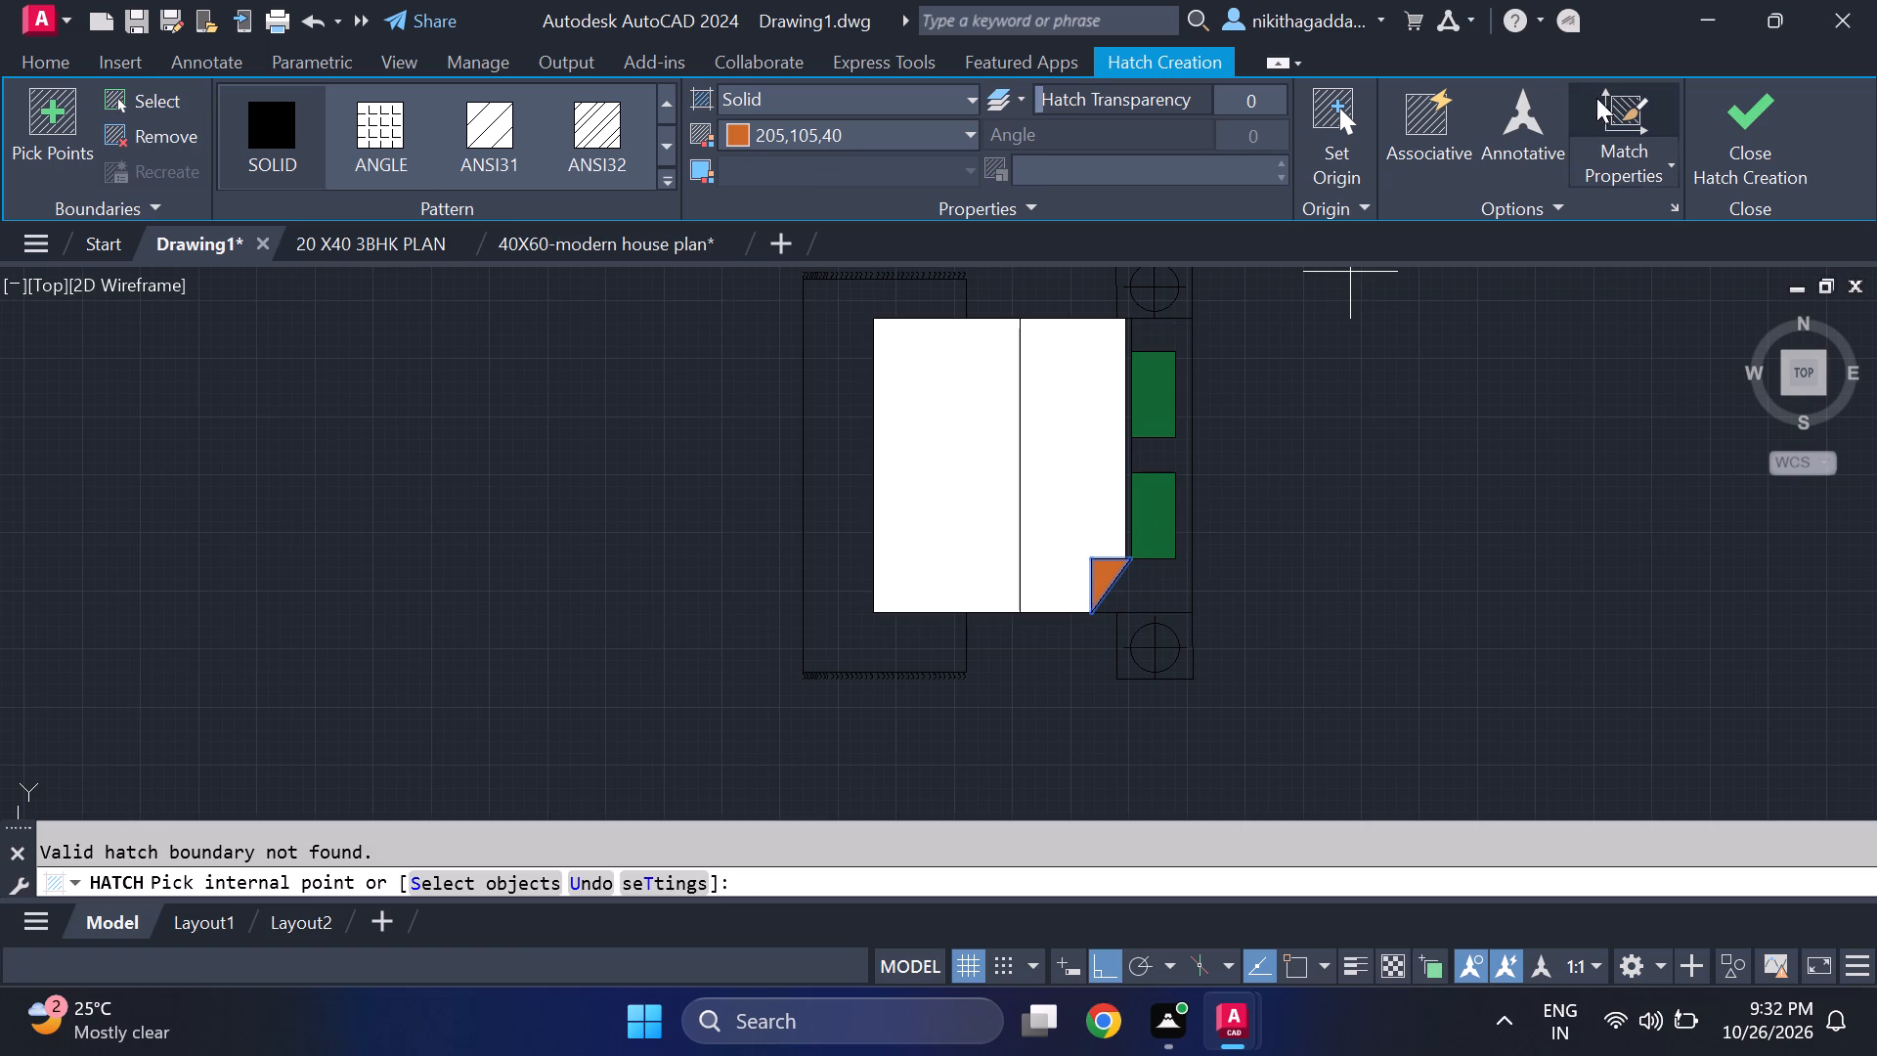
click(1713, 119)
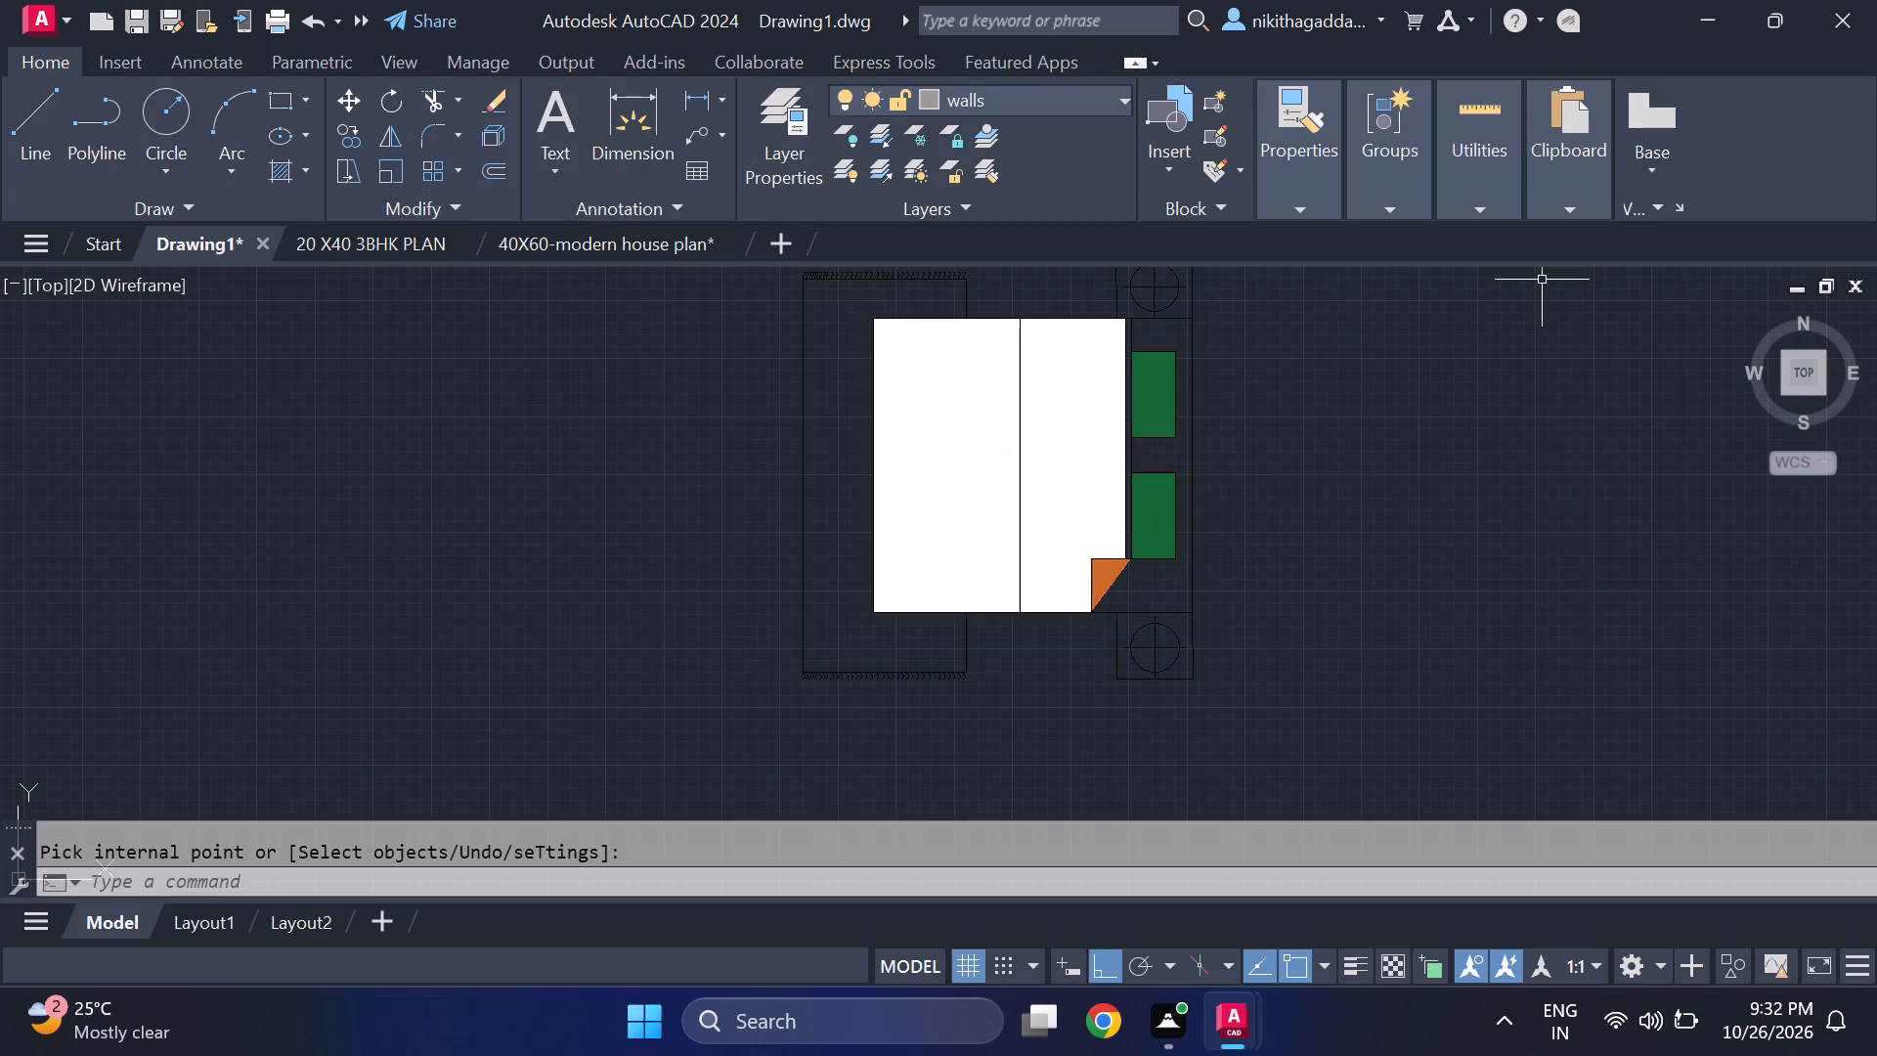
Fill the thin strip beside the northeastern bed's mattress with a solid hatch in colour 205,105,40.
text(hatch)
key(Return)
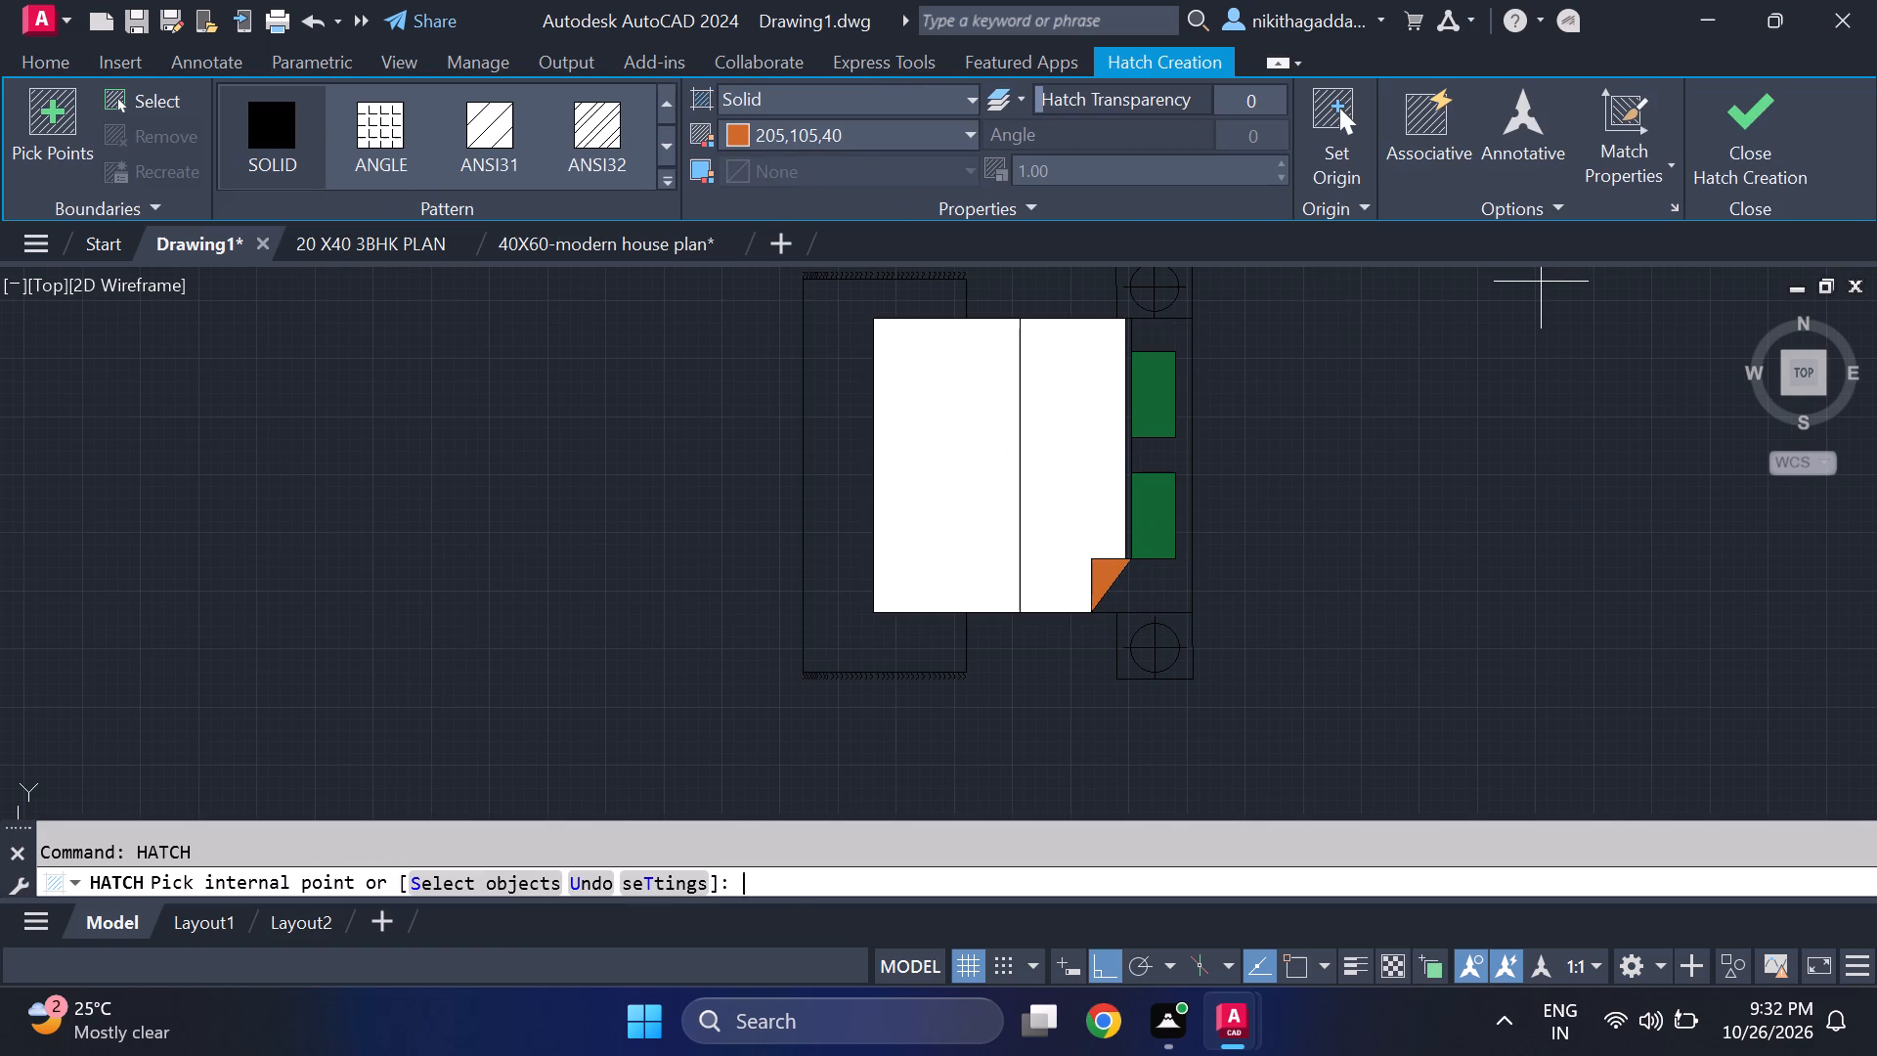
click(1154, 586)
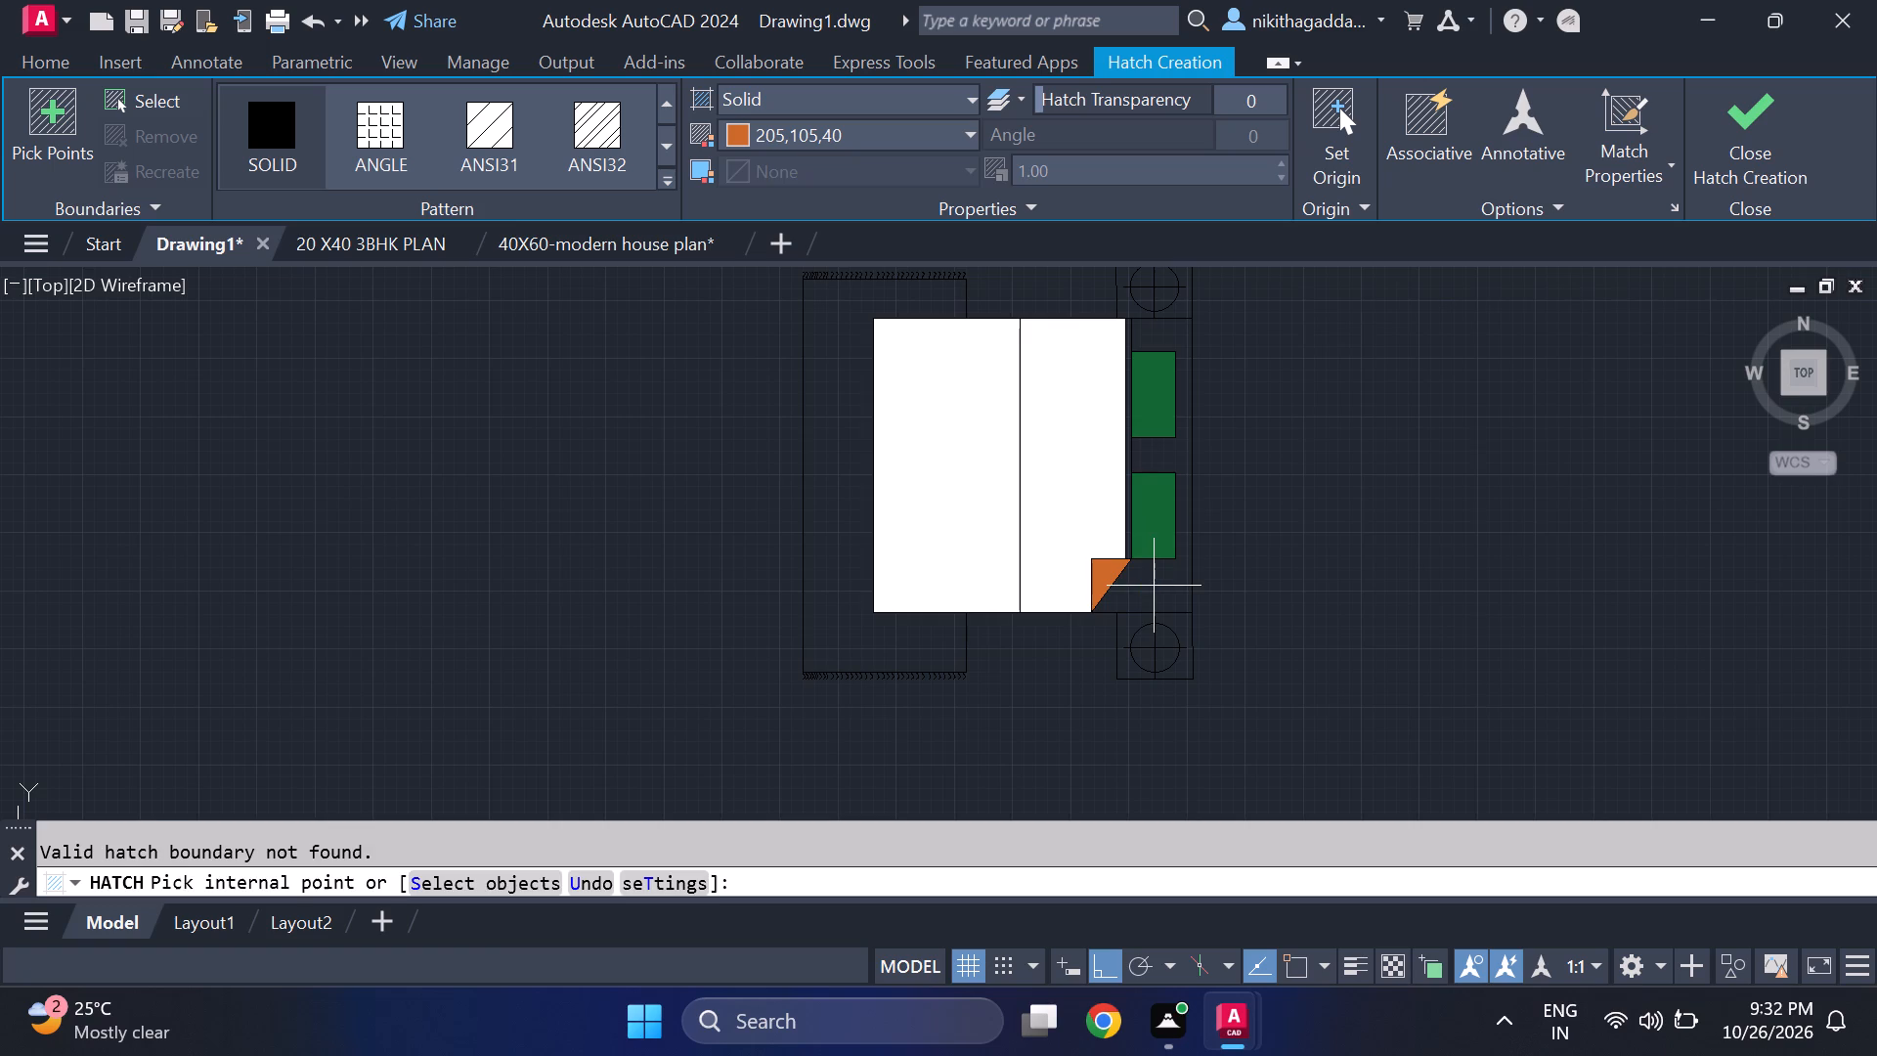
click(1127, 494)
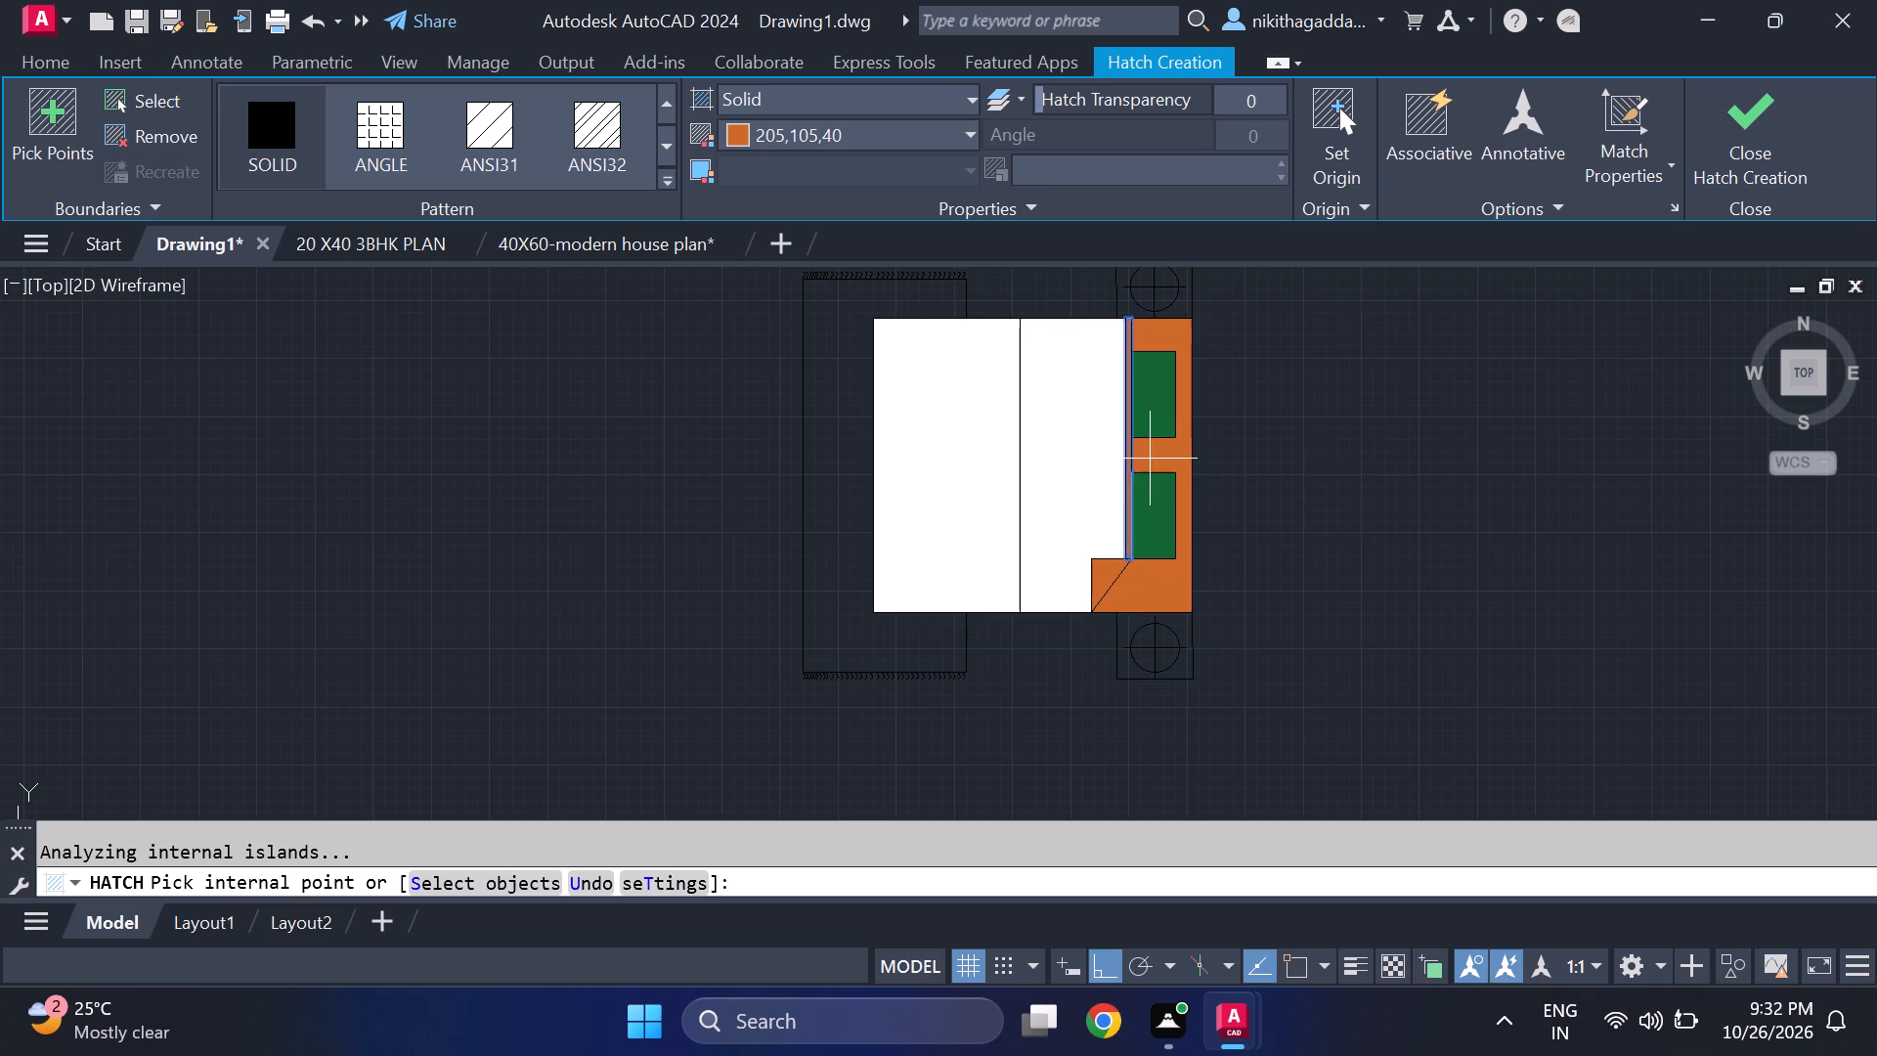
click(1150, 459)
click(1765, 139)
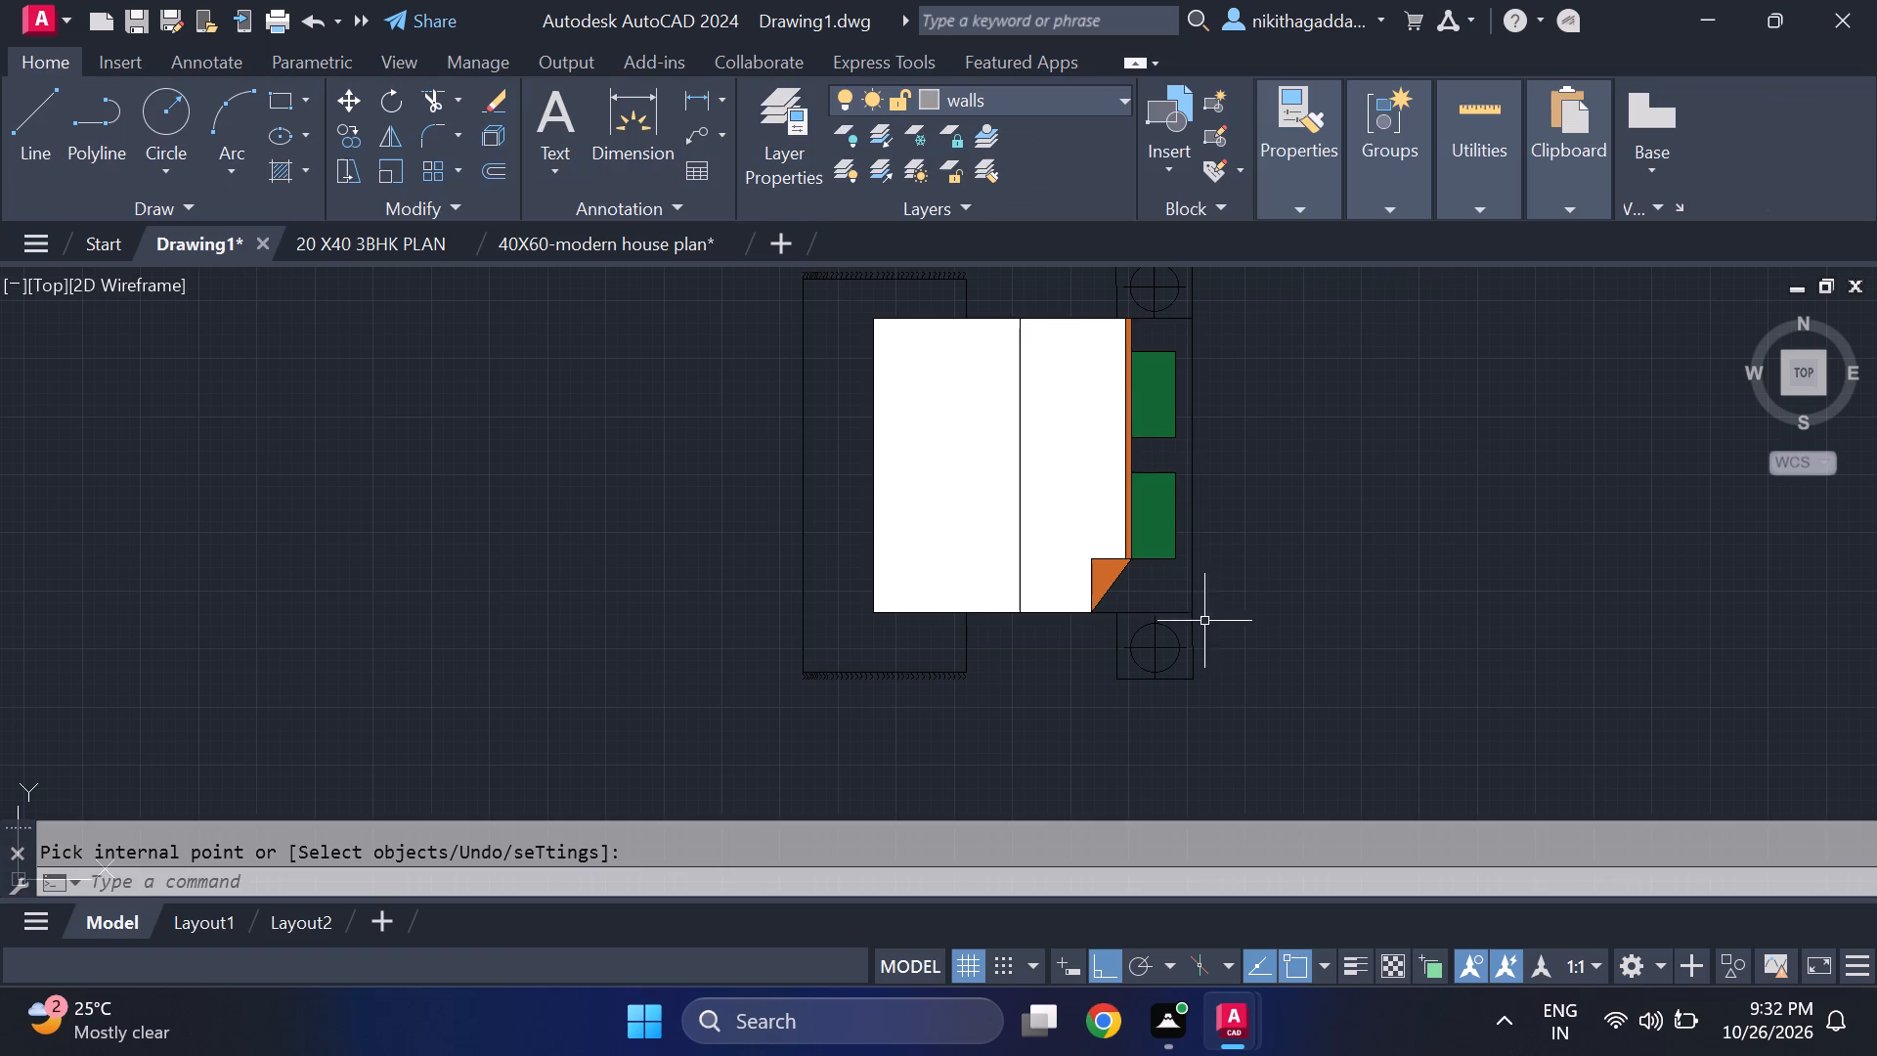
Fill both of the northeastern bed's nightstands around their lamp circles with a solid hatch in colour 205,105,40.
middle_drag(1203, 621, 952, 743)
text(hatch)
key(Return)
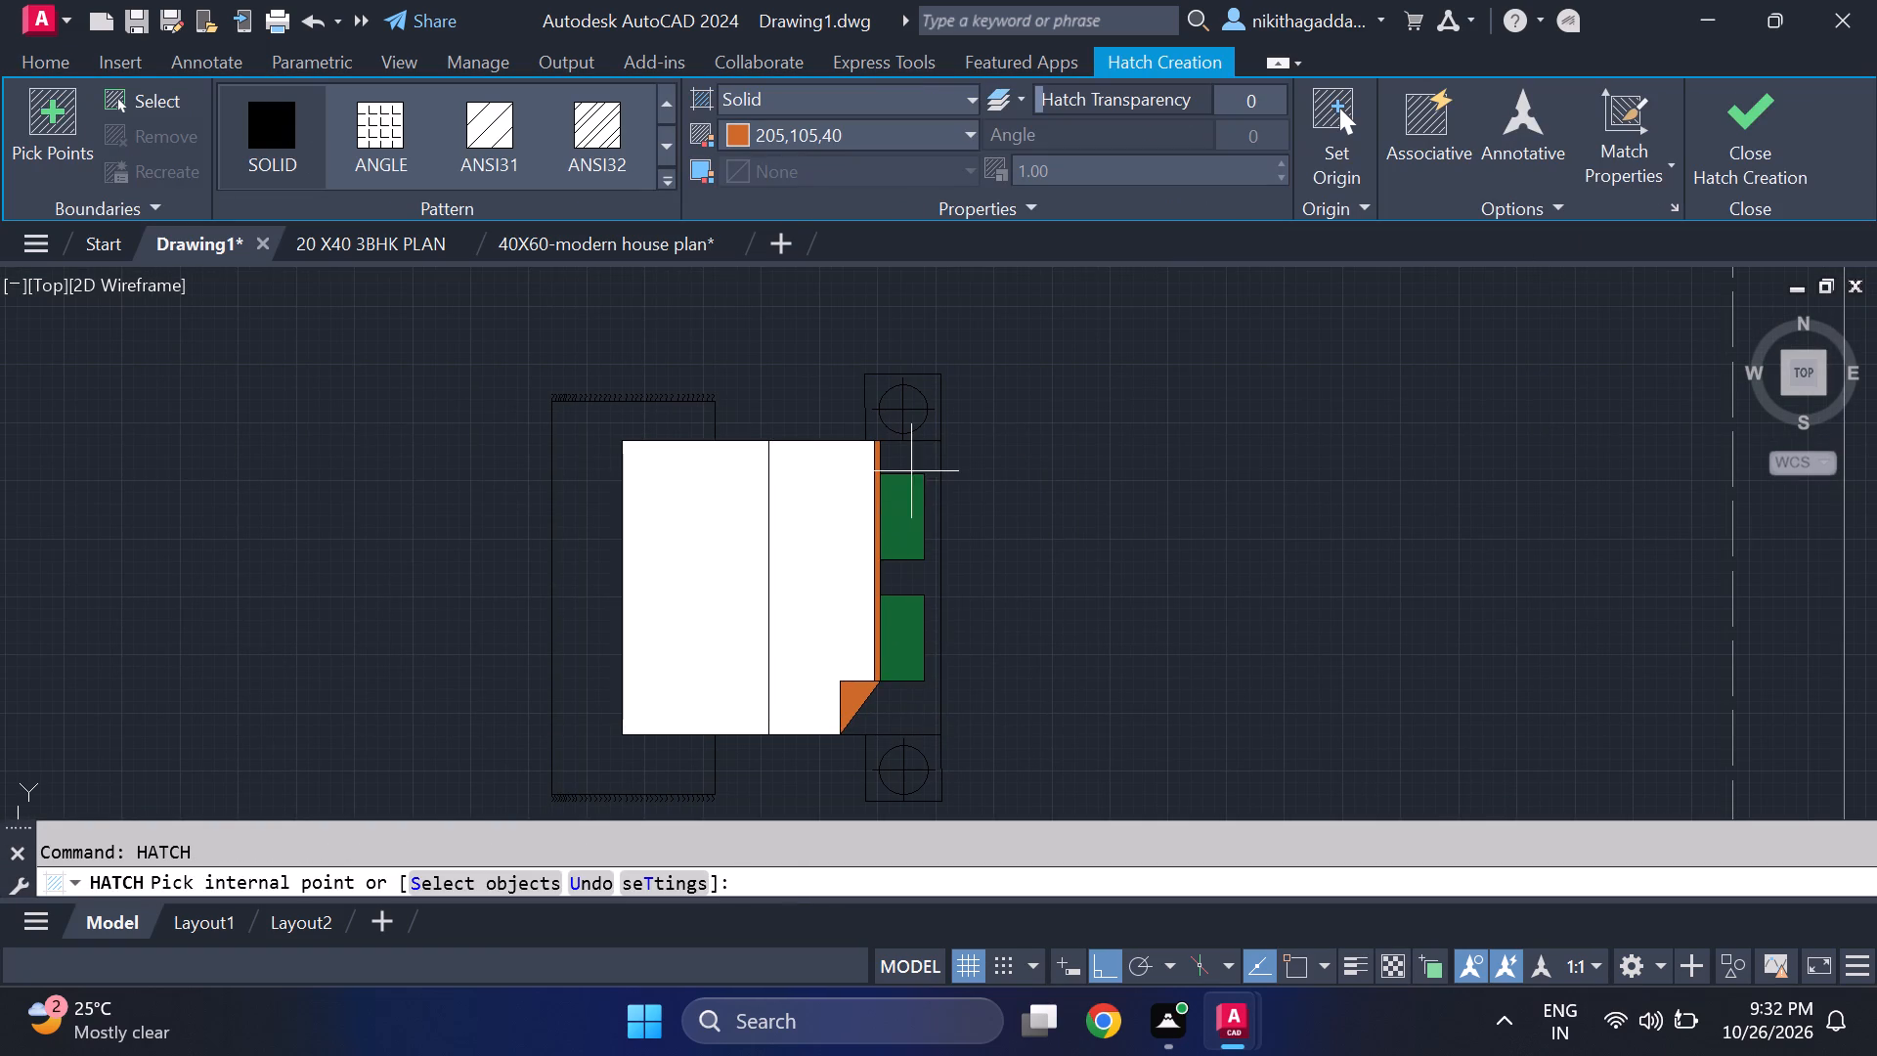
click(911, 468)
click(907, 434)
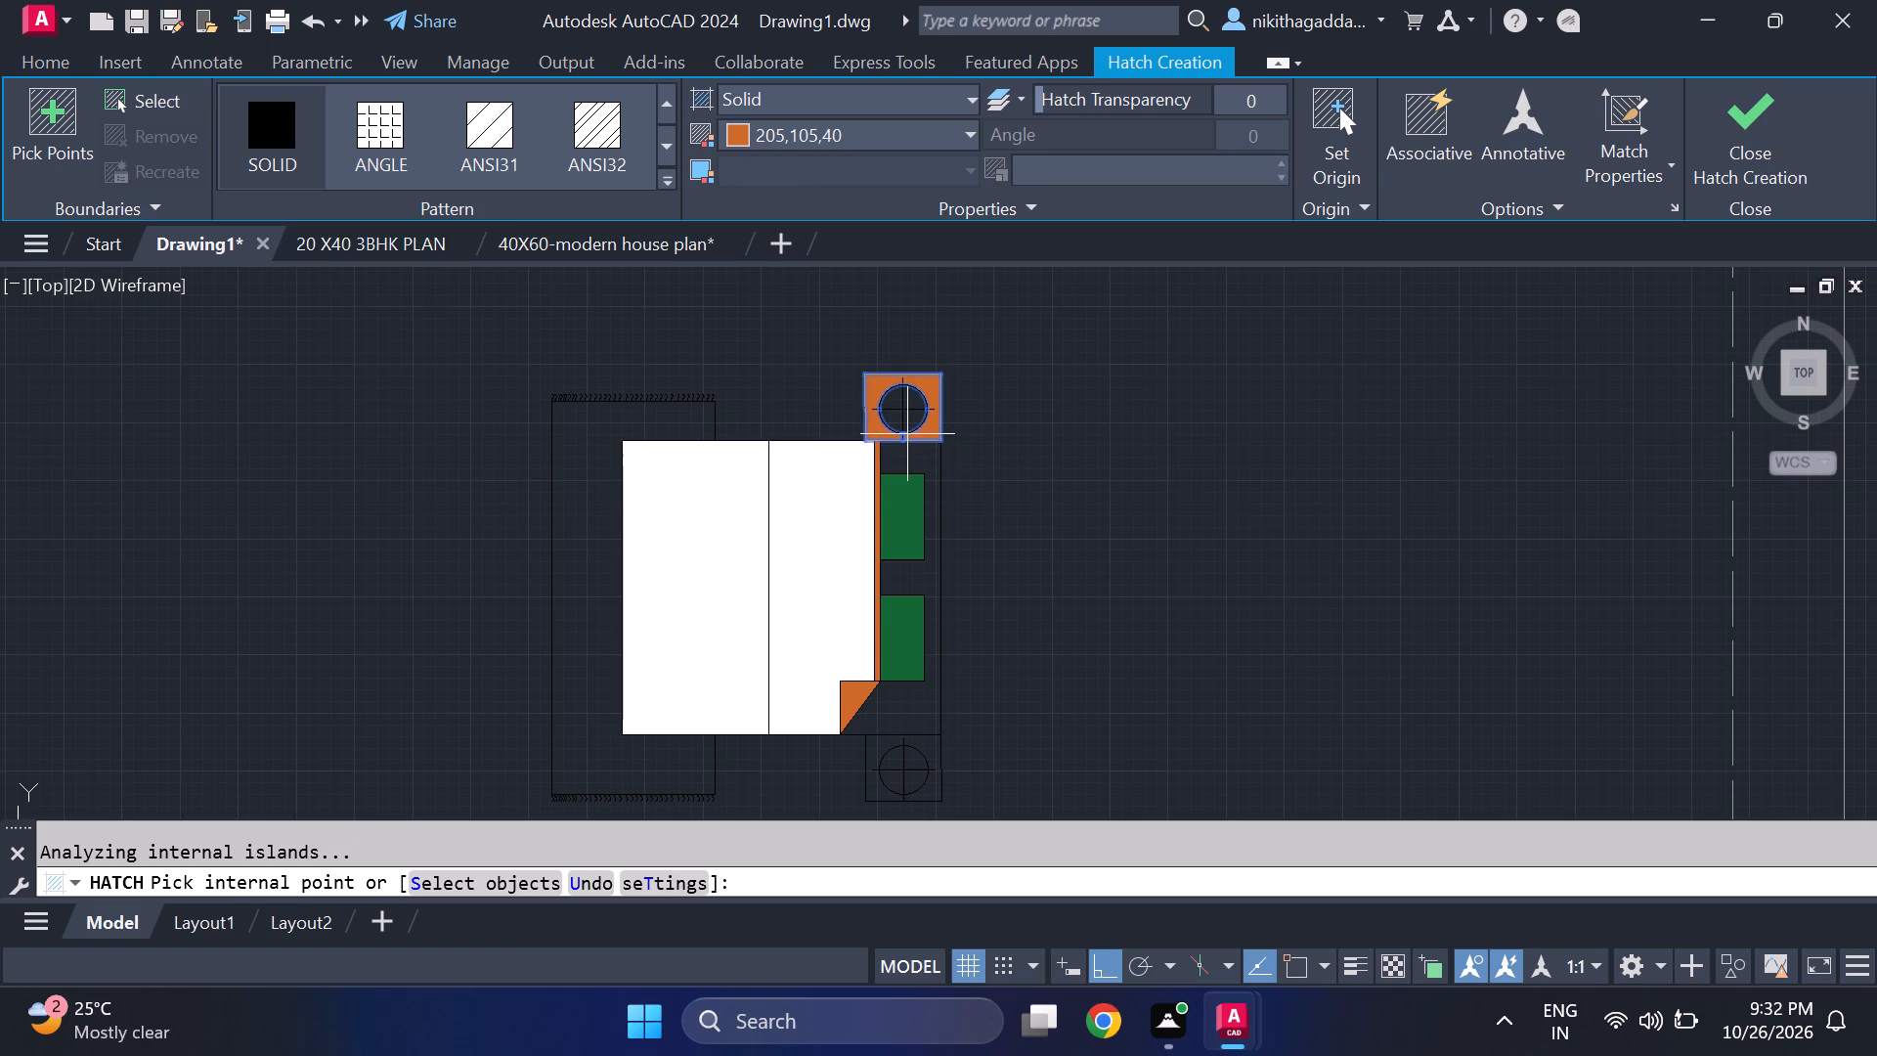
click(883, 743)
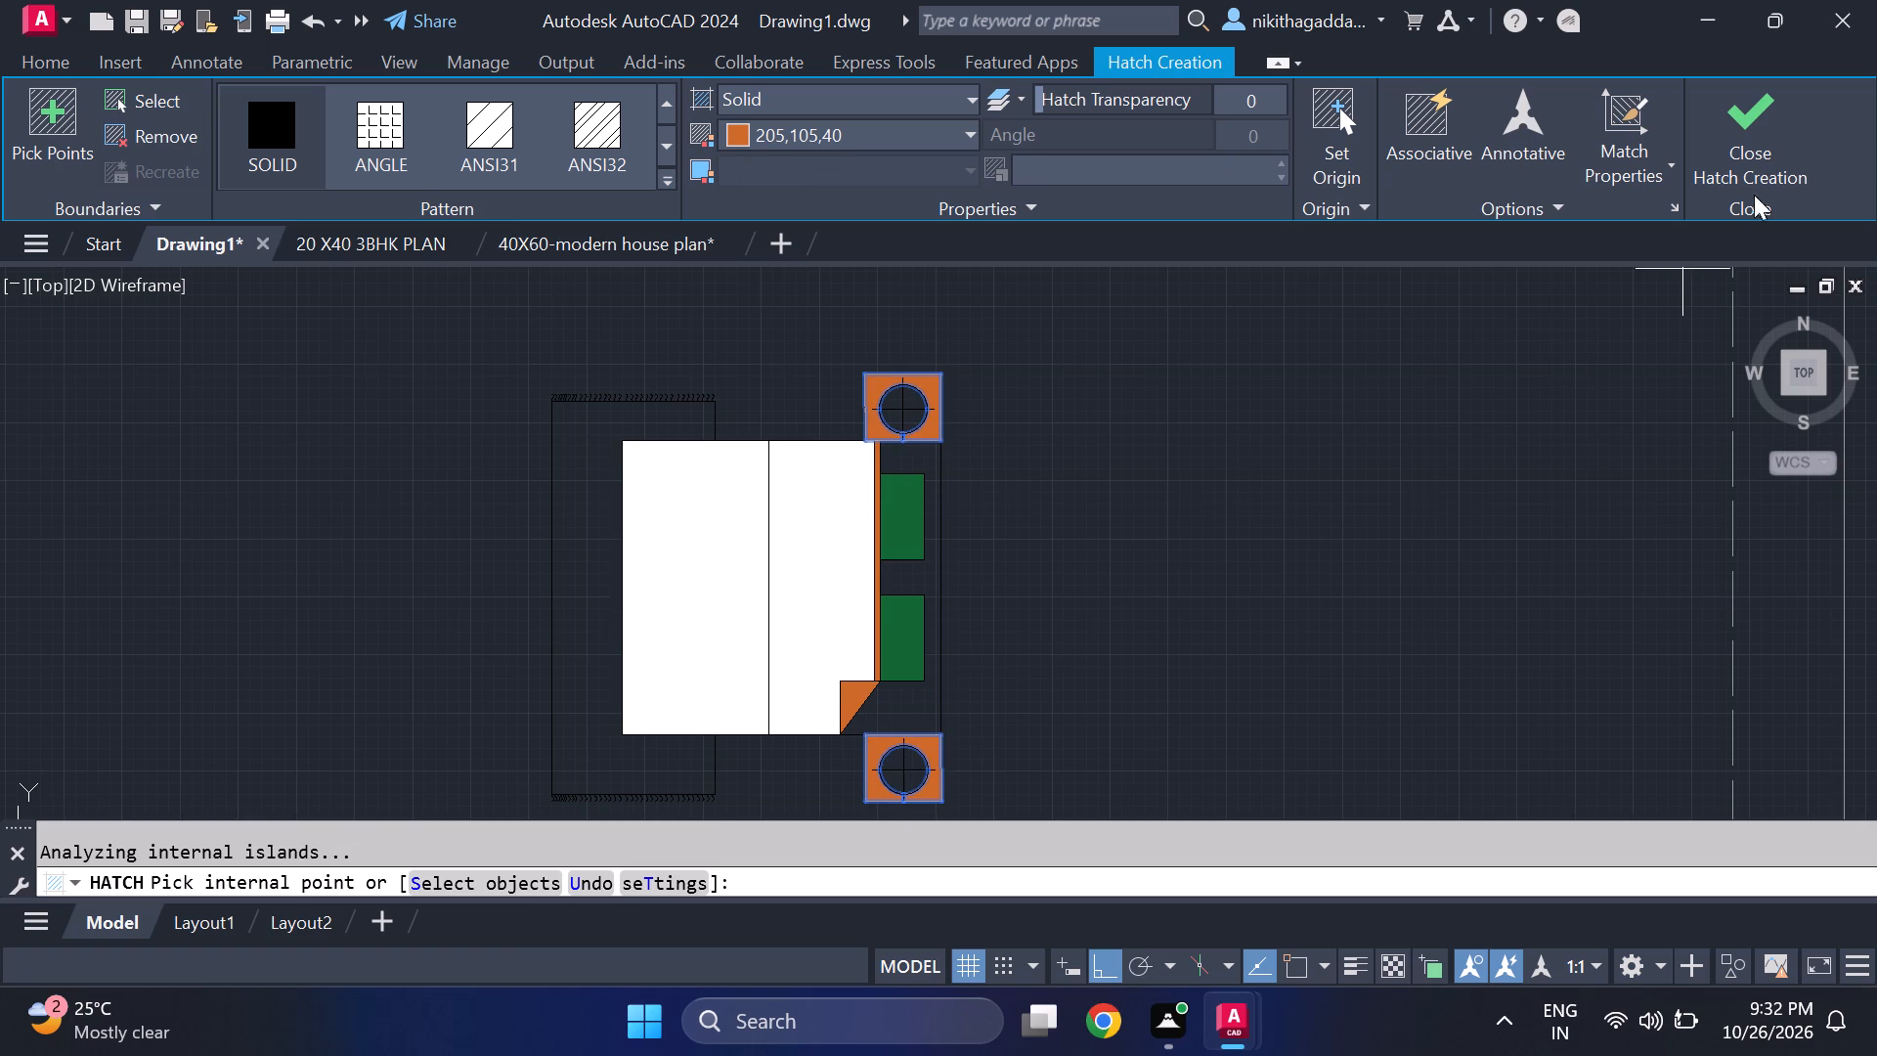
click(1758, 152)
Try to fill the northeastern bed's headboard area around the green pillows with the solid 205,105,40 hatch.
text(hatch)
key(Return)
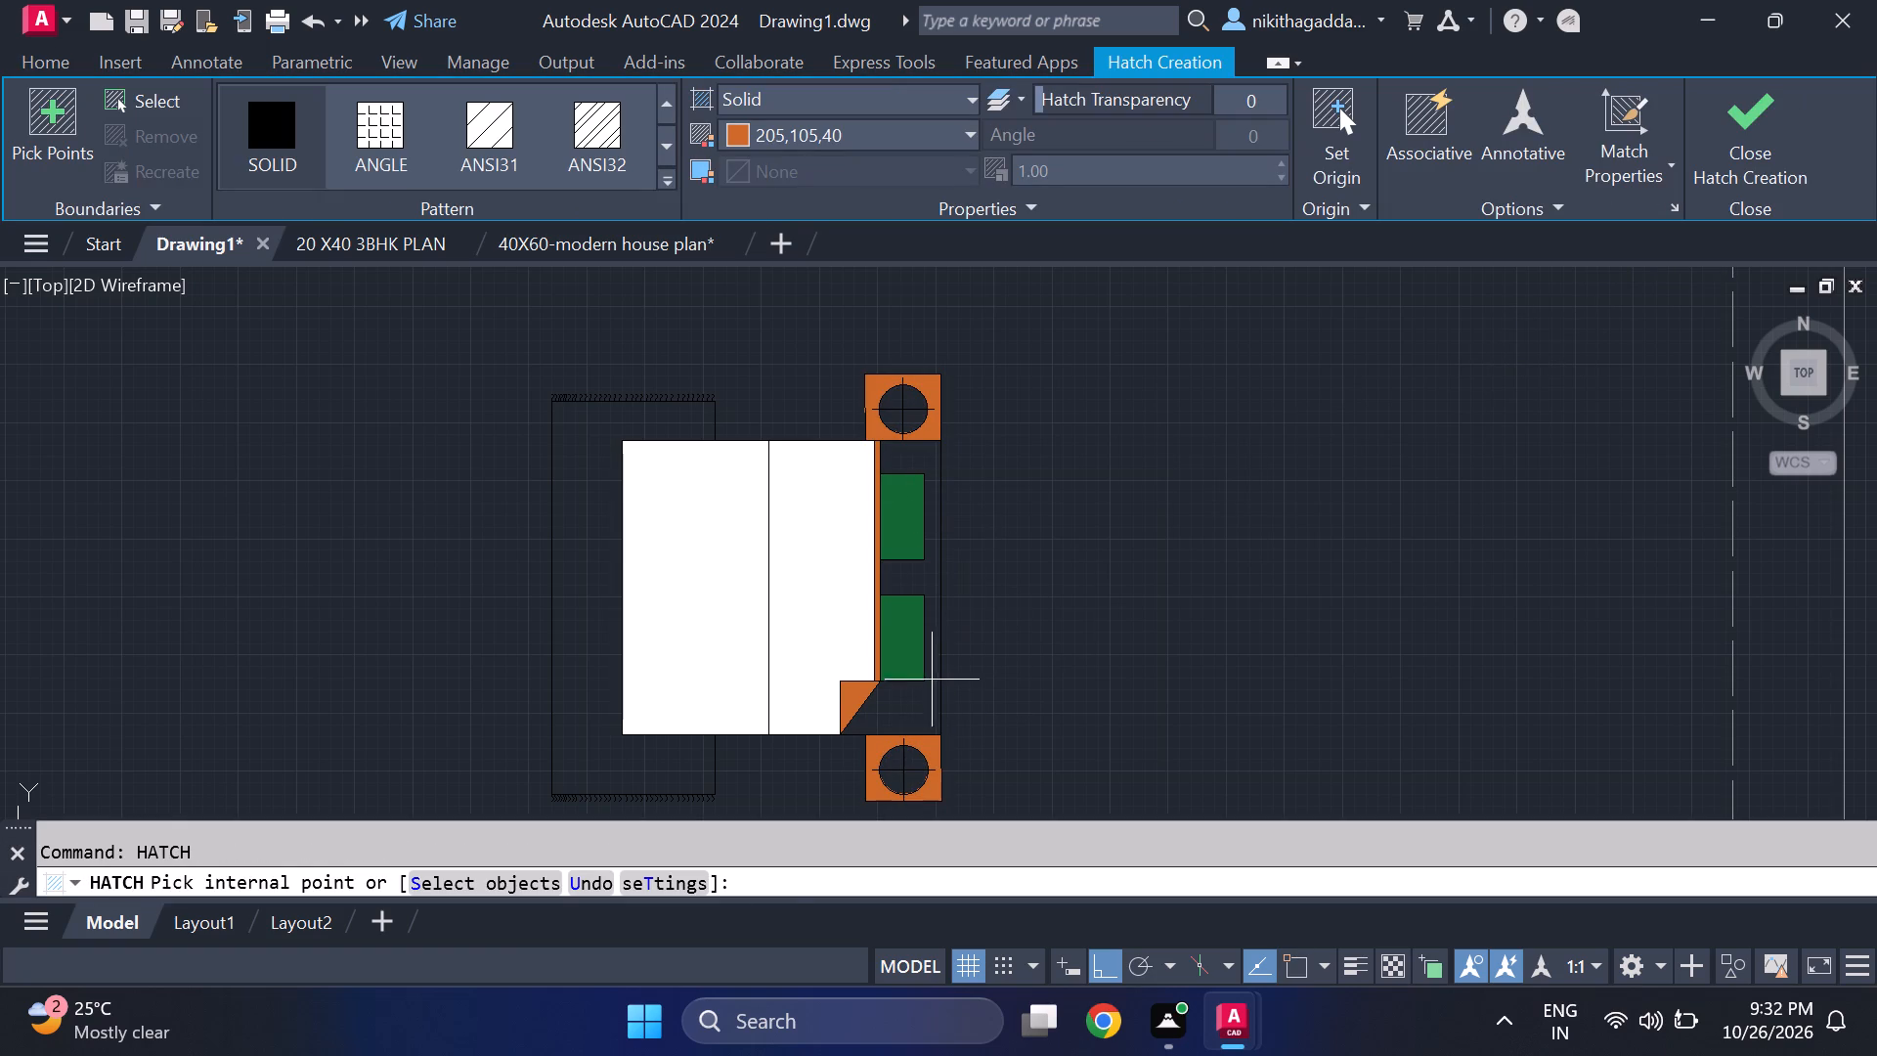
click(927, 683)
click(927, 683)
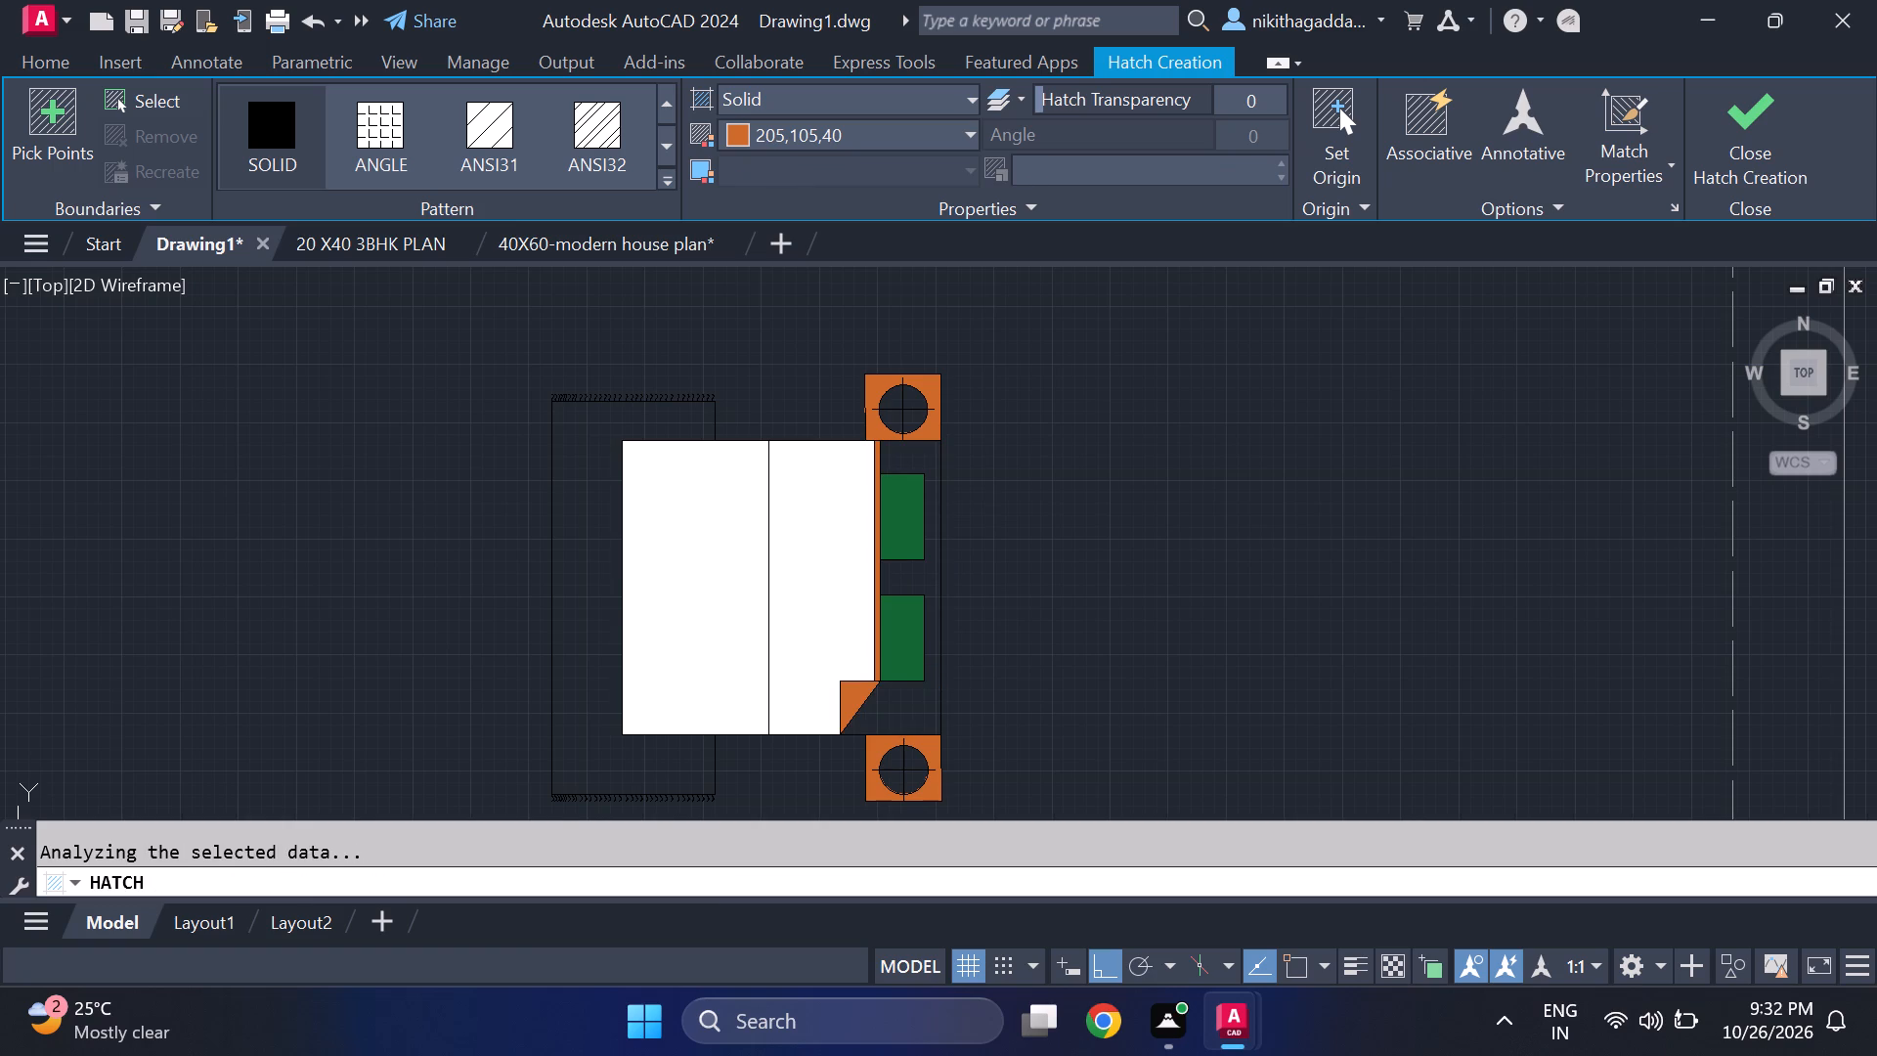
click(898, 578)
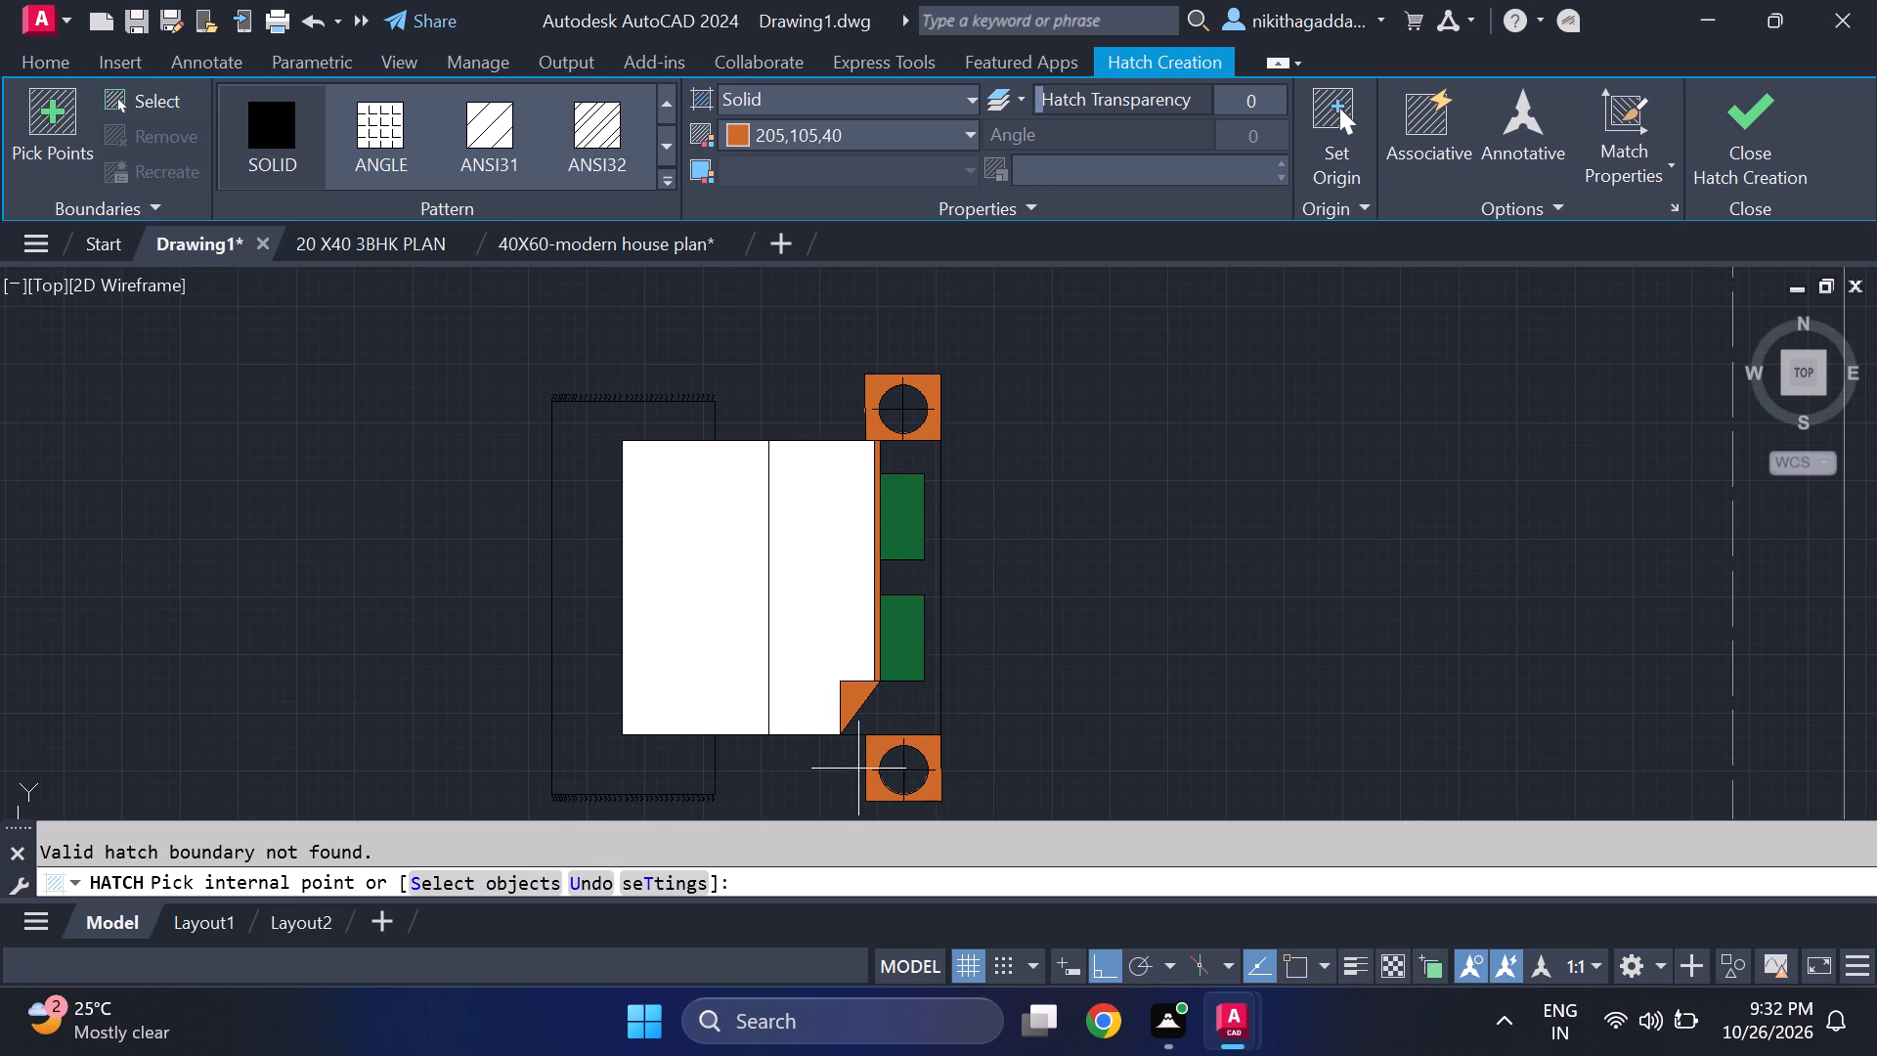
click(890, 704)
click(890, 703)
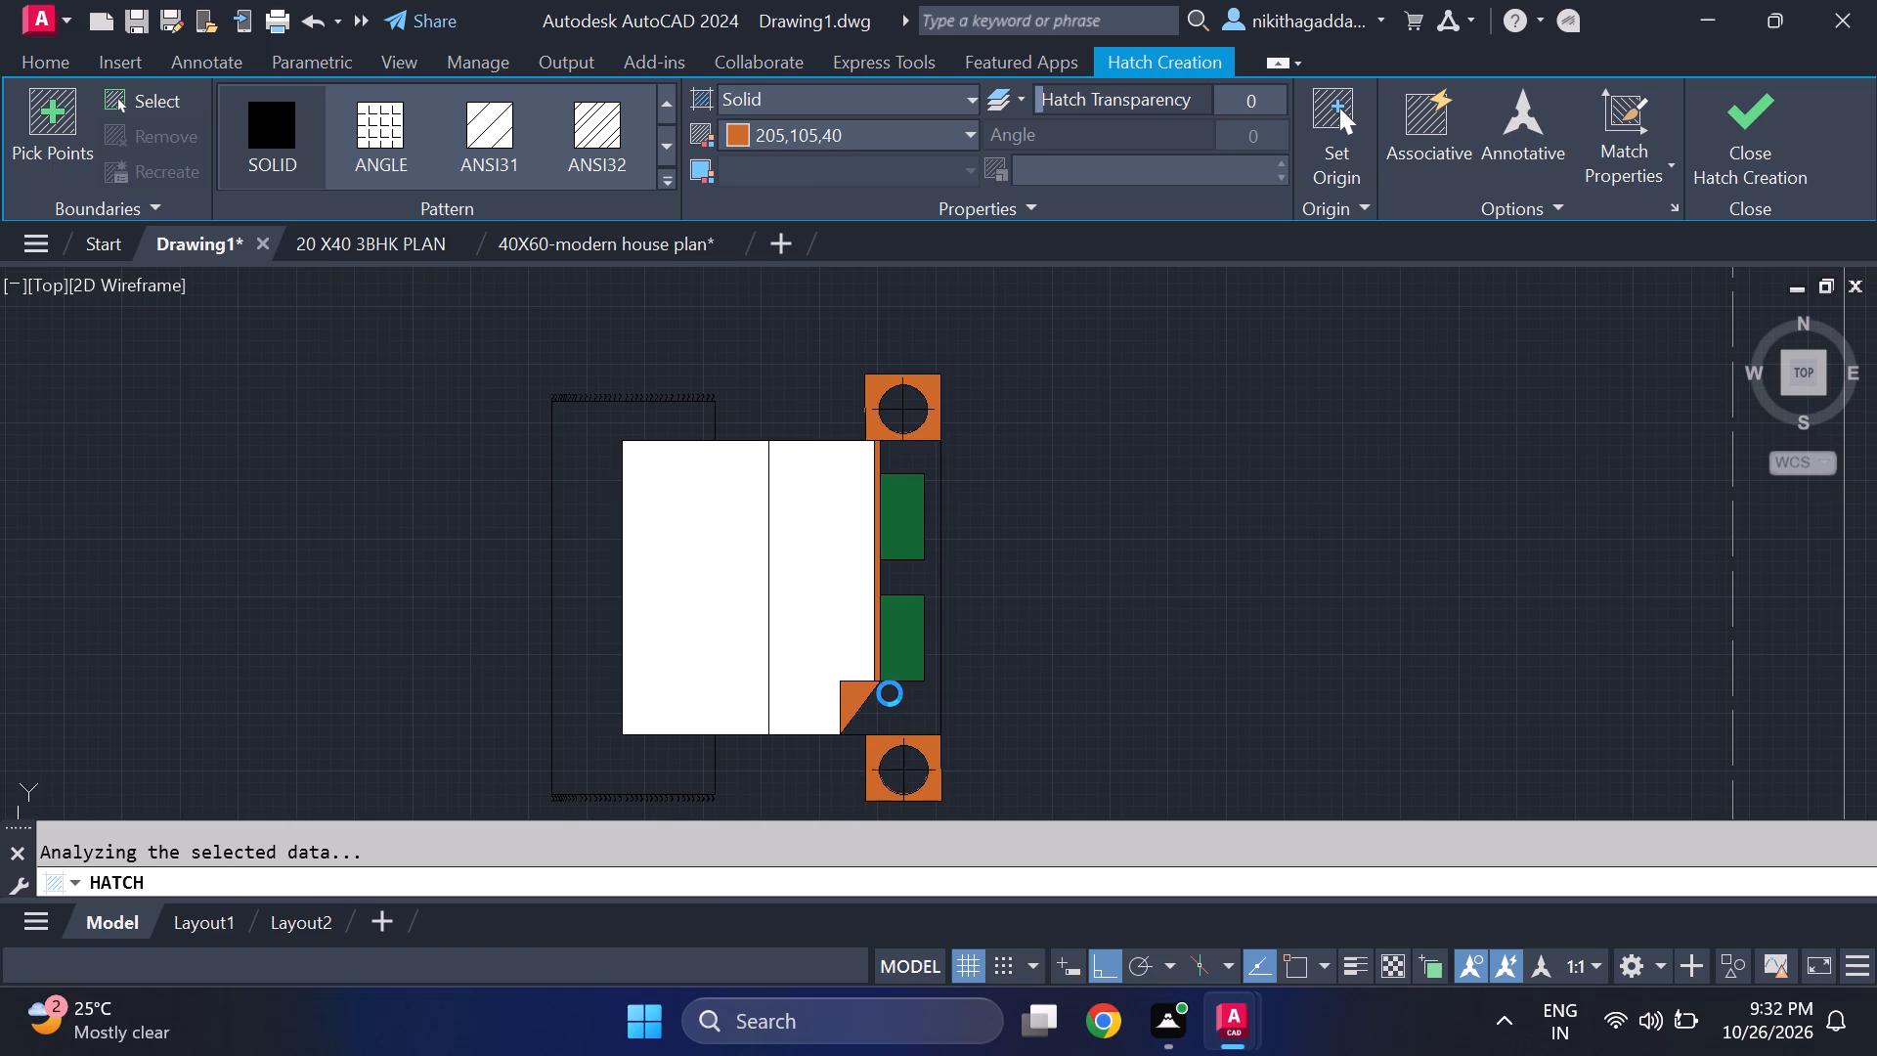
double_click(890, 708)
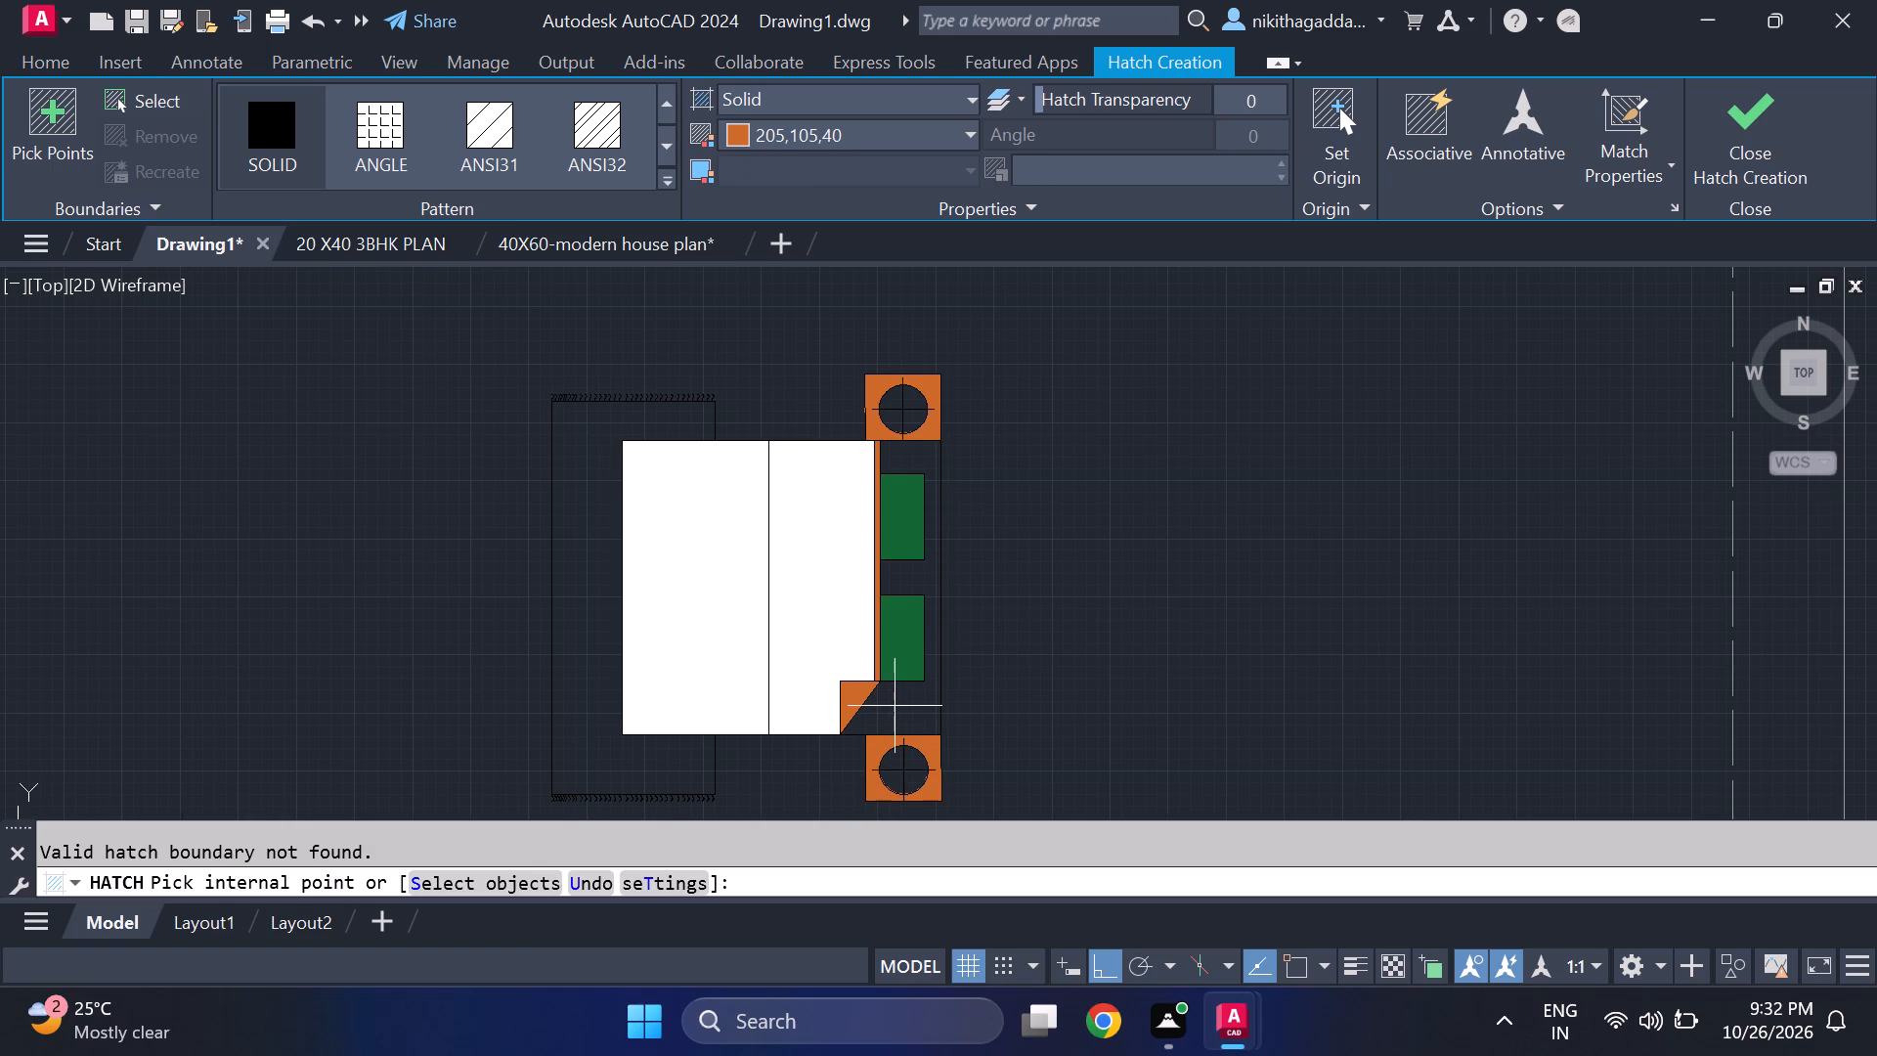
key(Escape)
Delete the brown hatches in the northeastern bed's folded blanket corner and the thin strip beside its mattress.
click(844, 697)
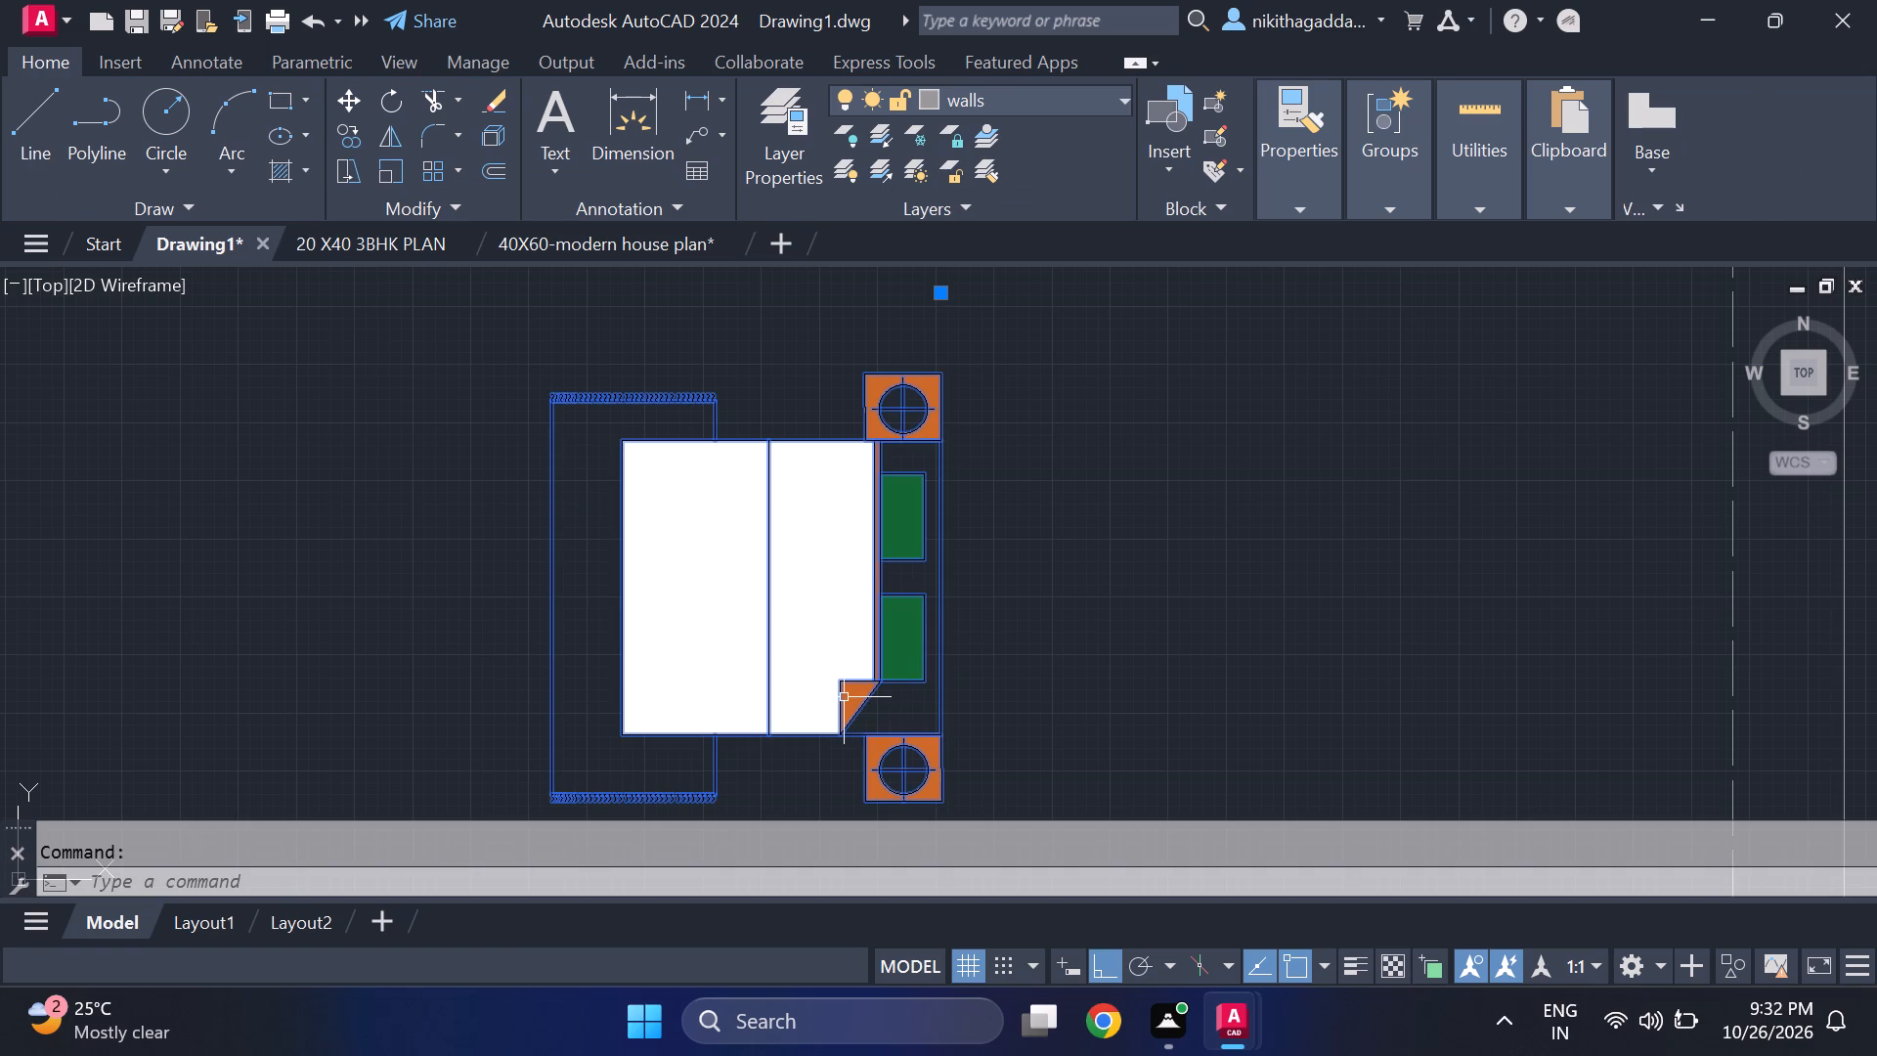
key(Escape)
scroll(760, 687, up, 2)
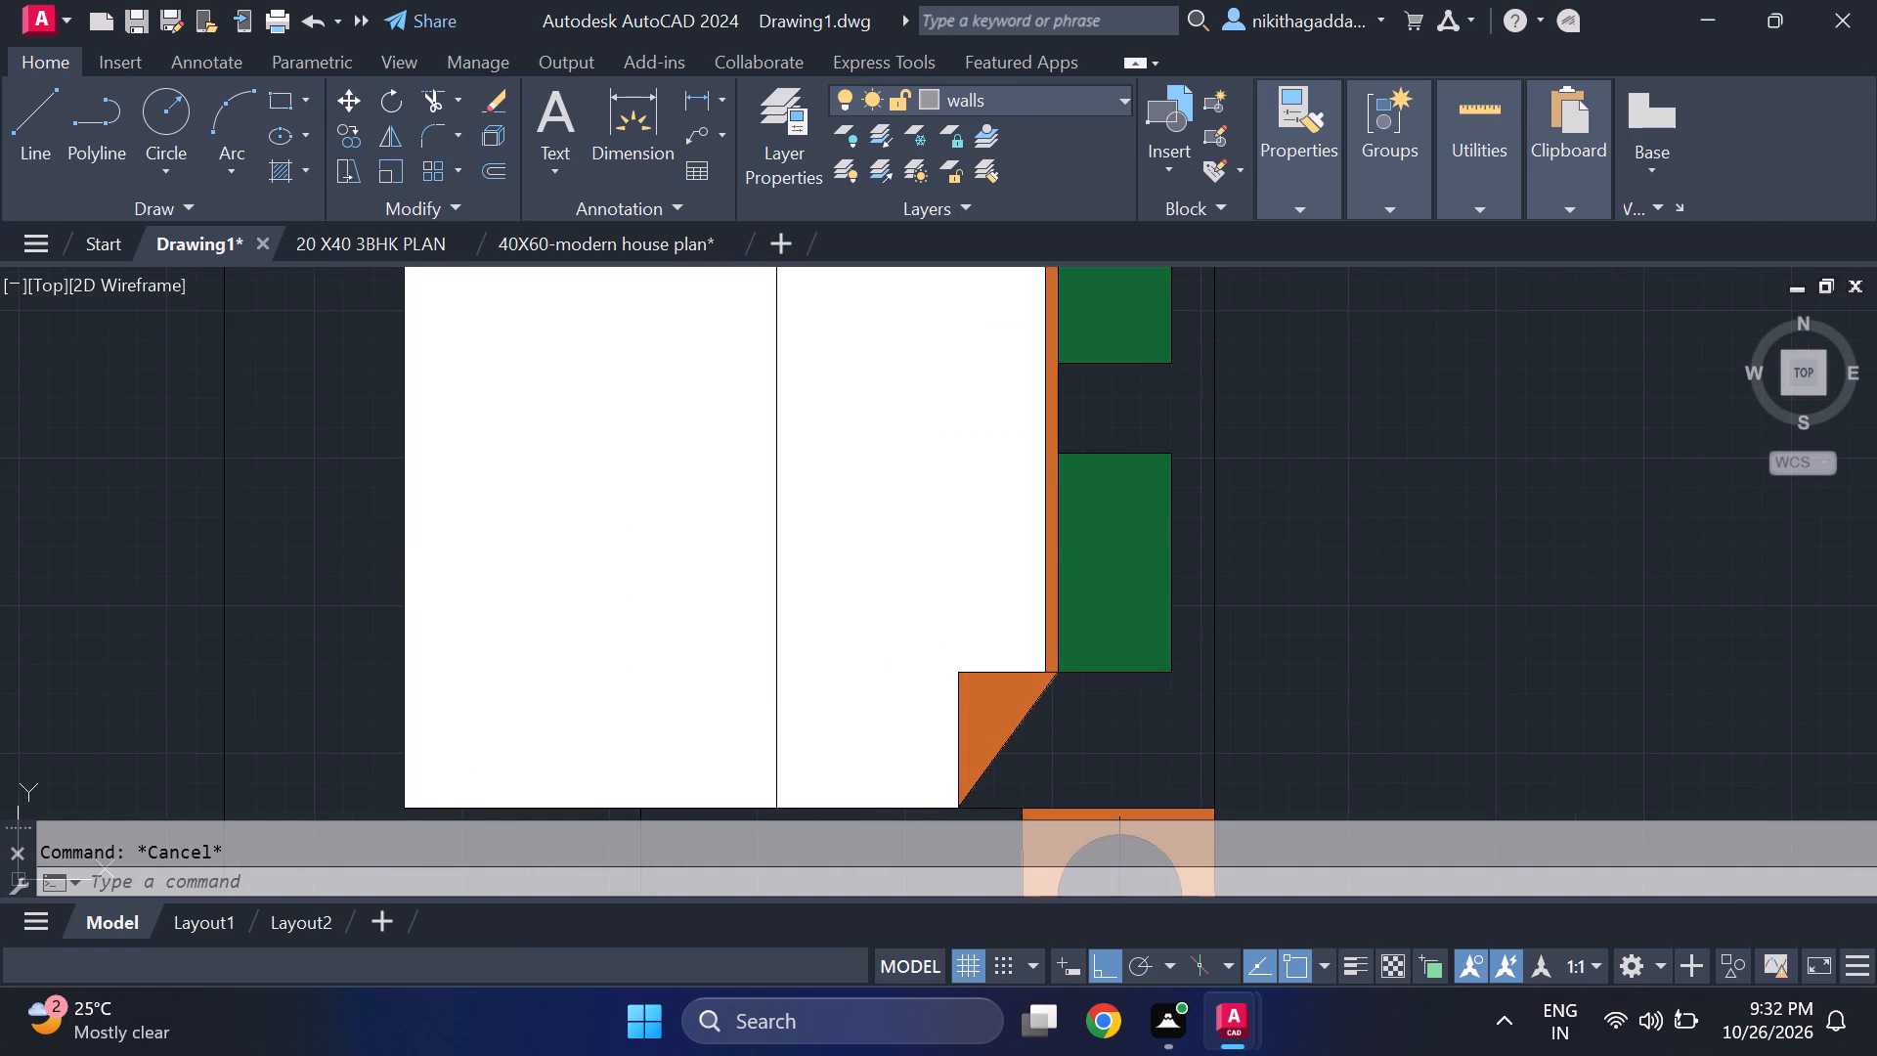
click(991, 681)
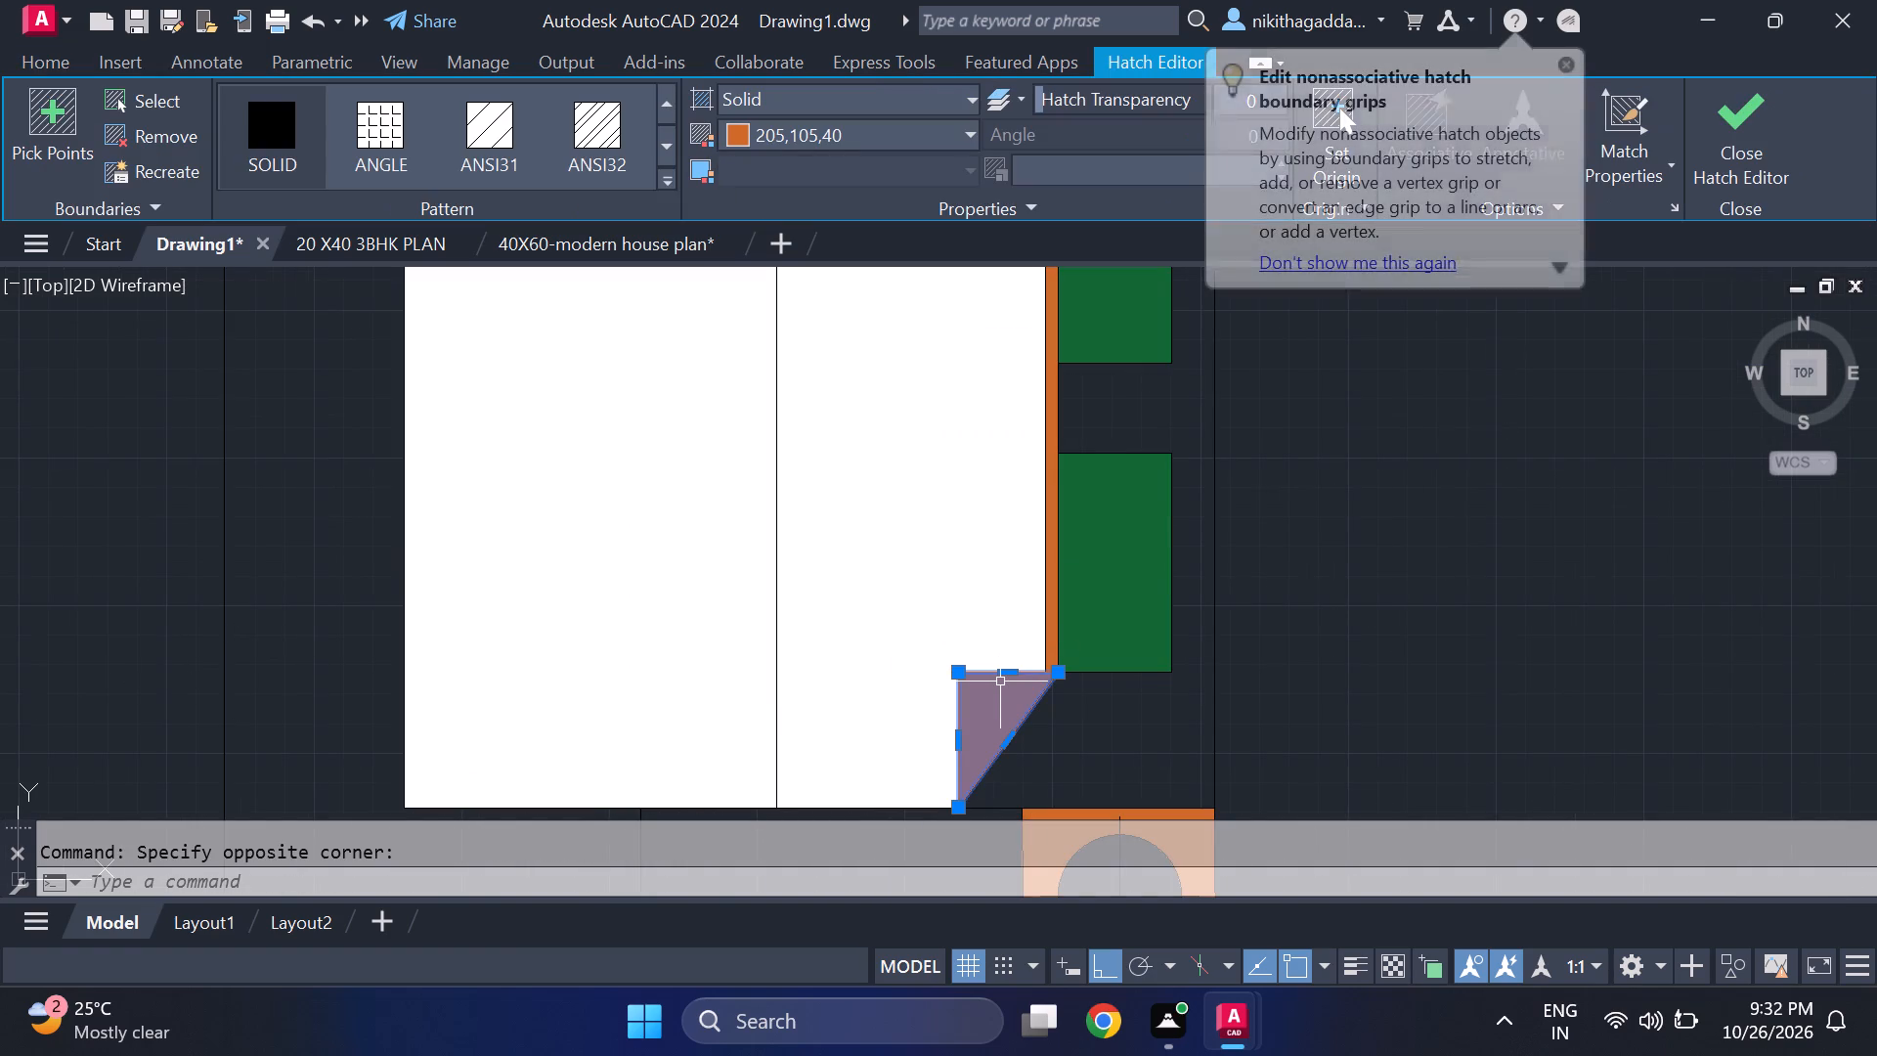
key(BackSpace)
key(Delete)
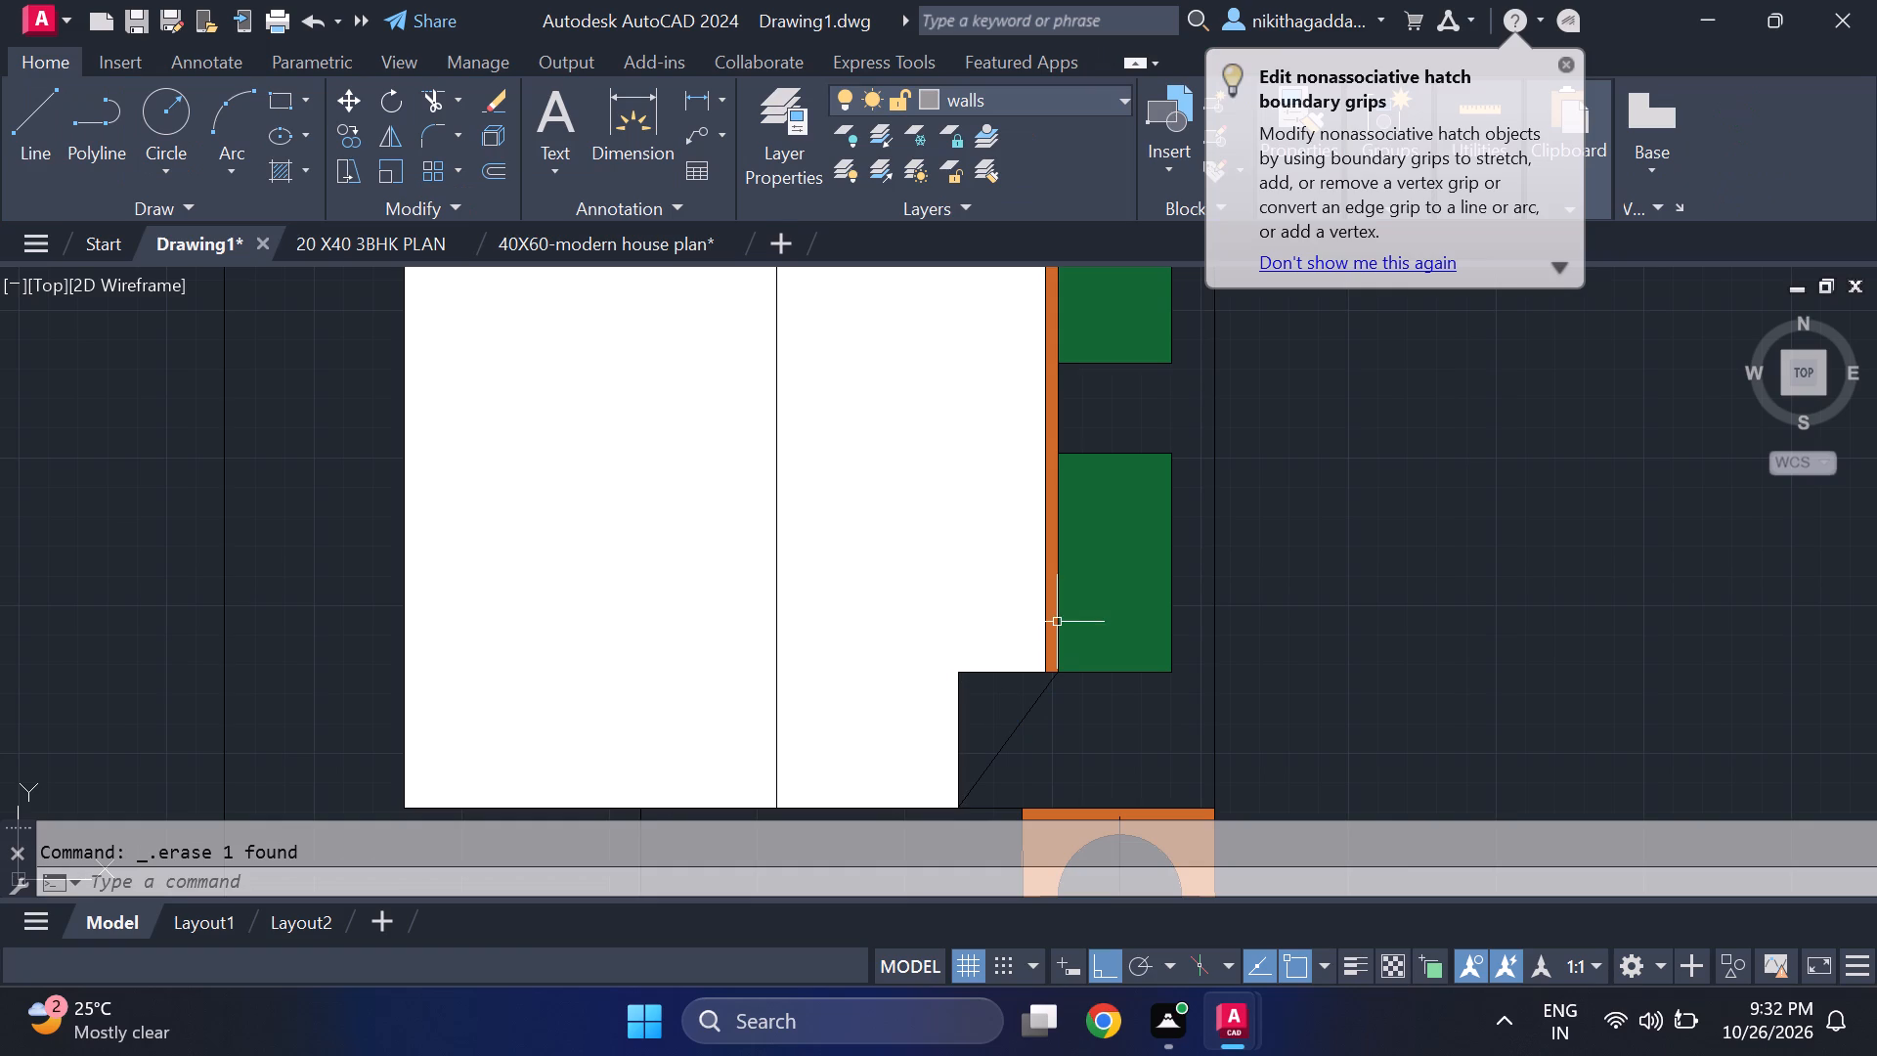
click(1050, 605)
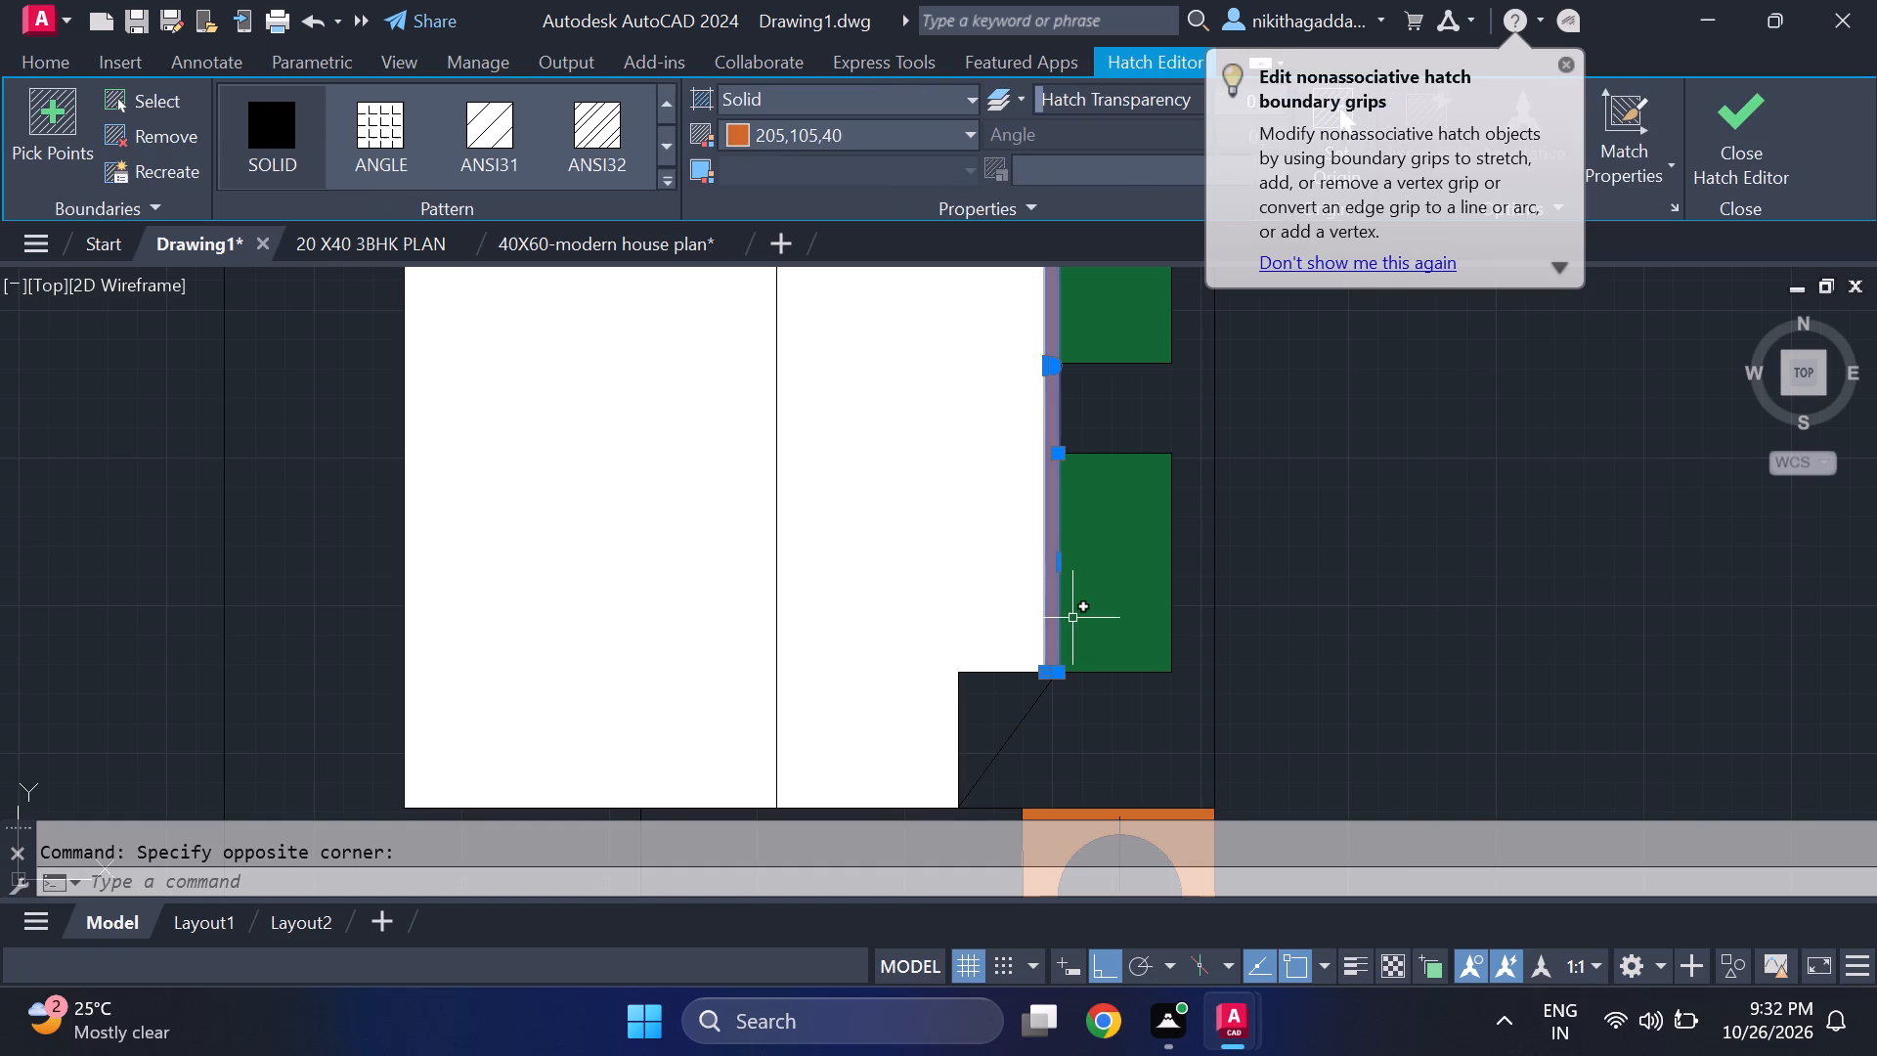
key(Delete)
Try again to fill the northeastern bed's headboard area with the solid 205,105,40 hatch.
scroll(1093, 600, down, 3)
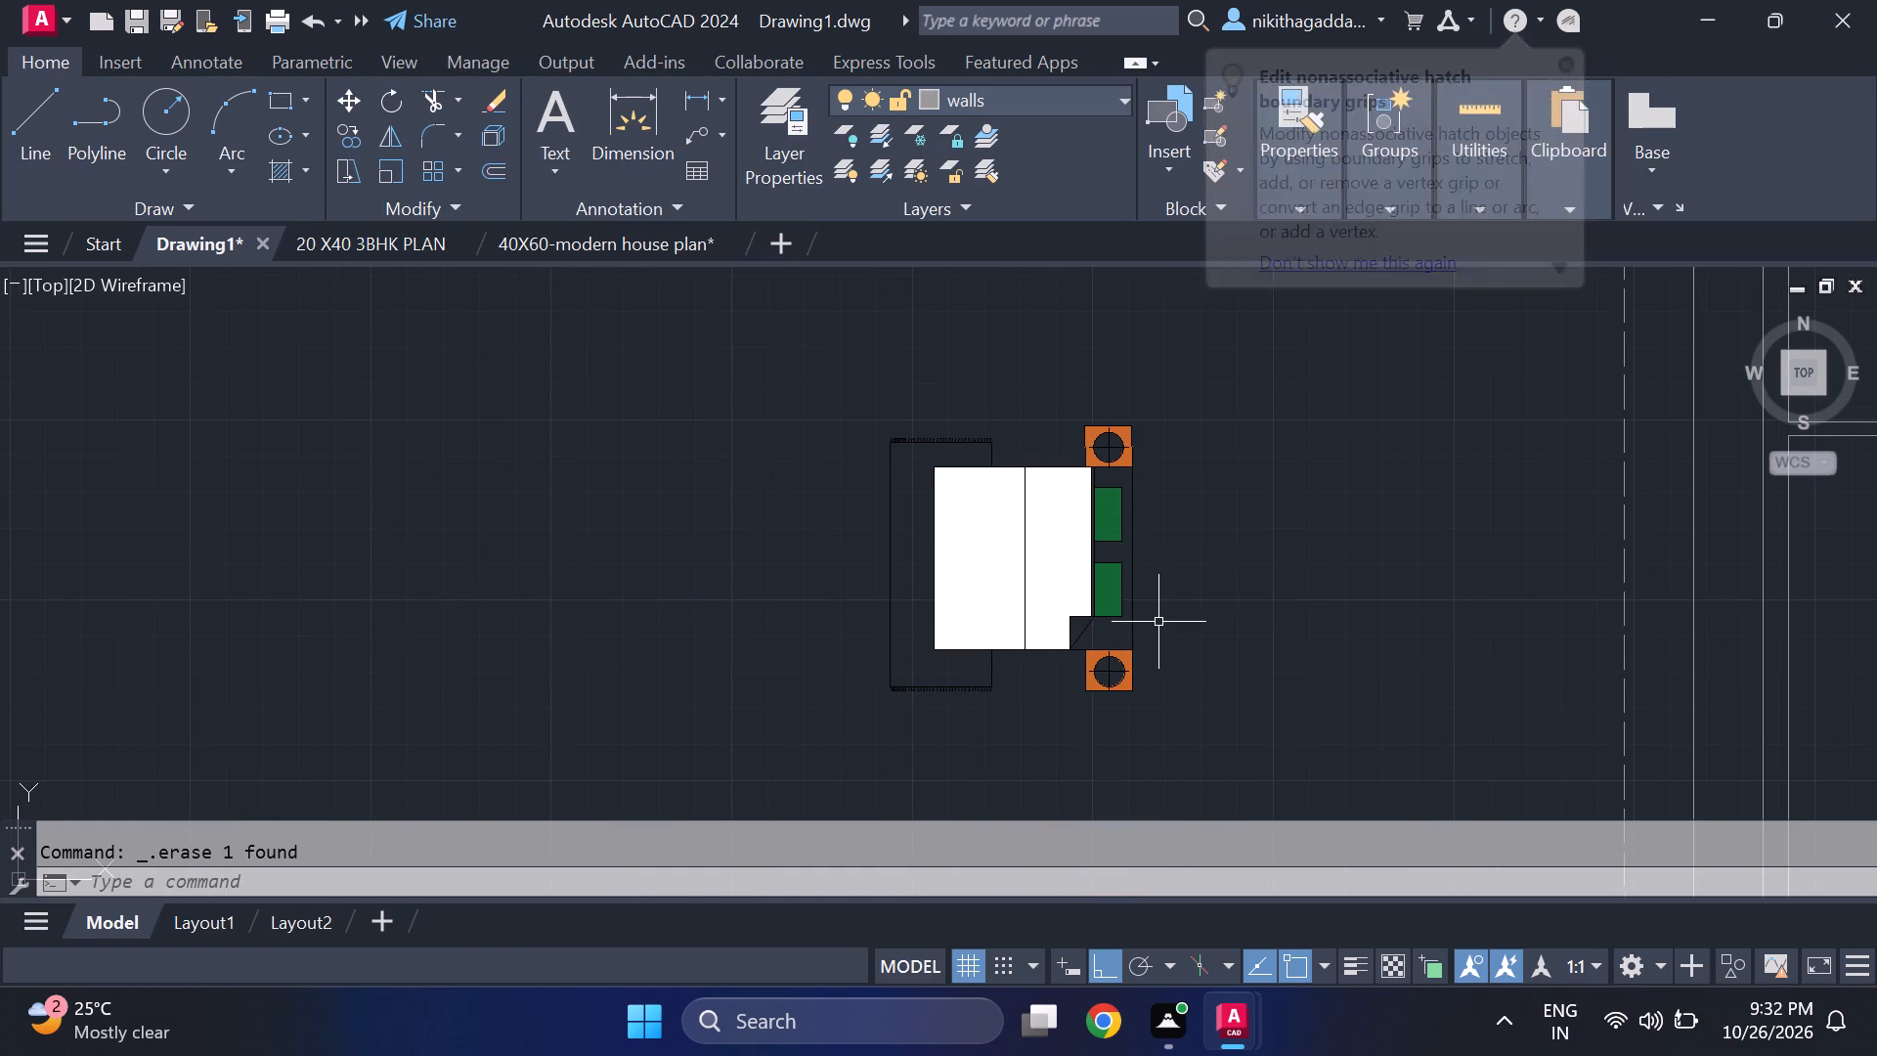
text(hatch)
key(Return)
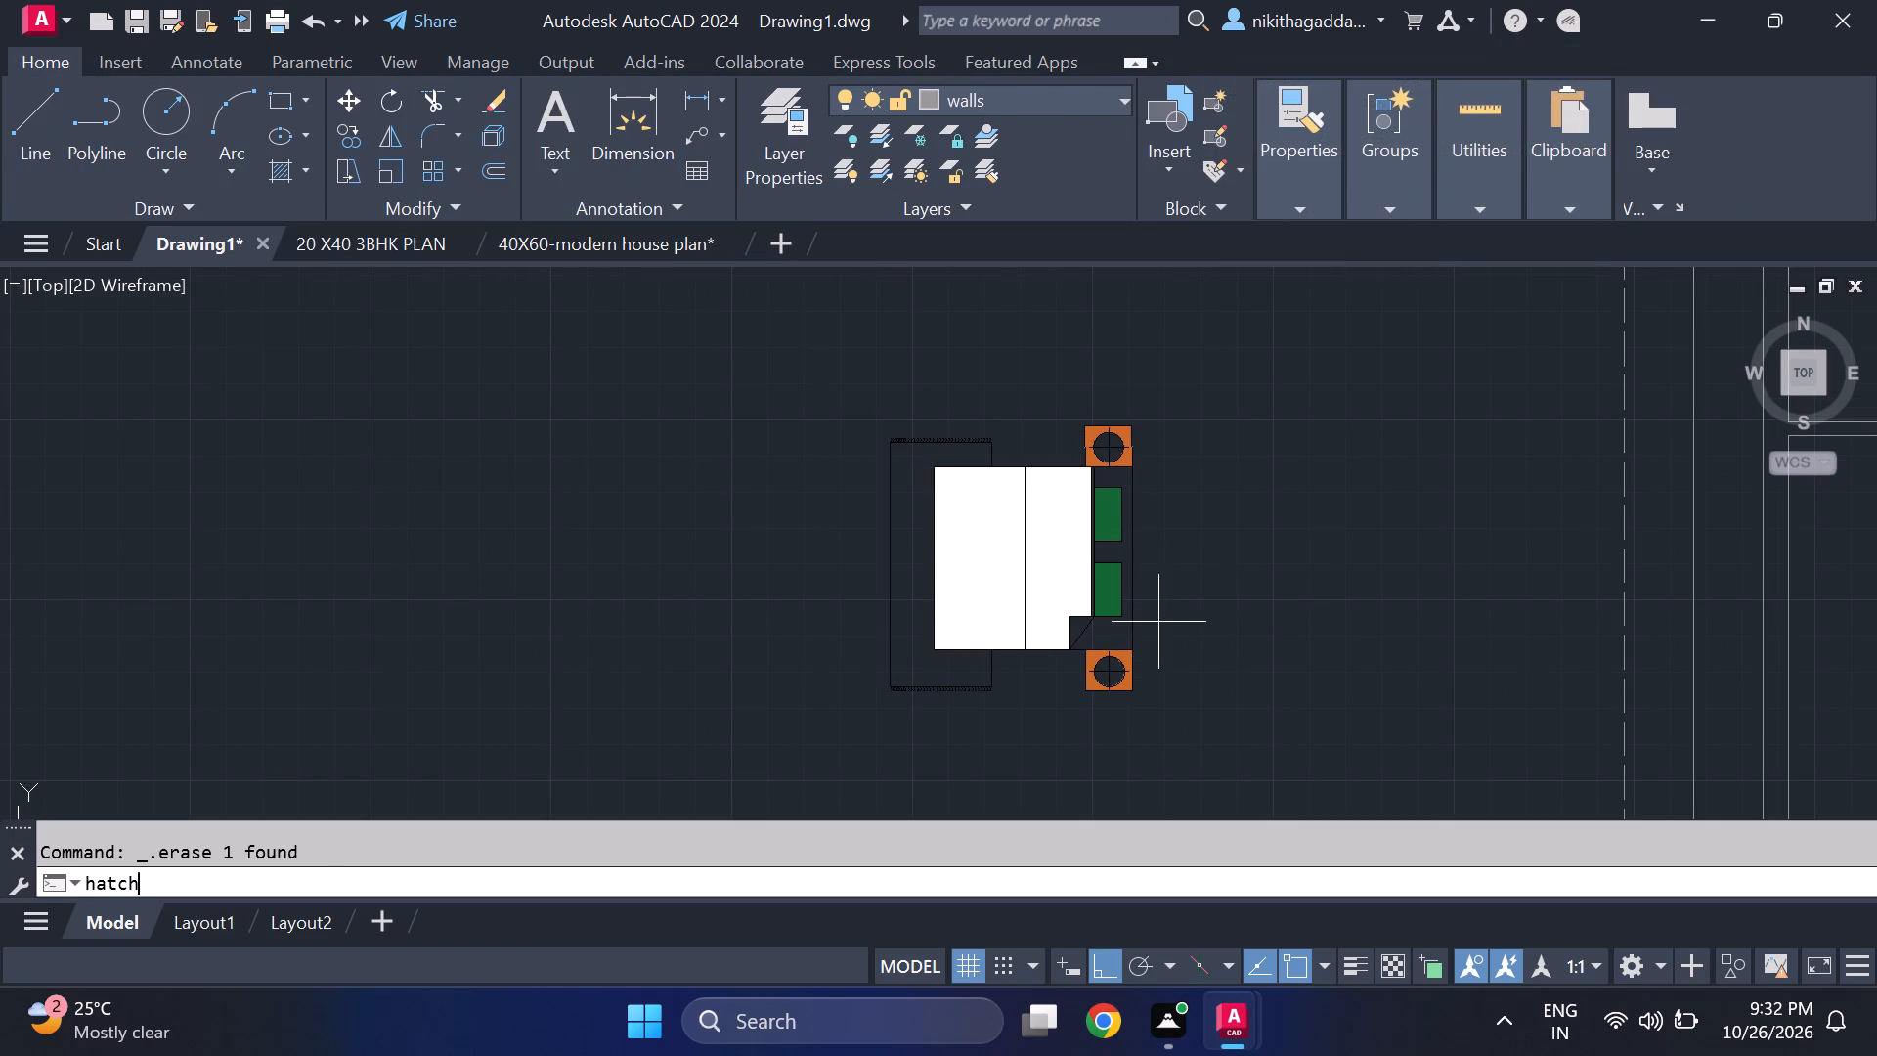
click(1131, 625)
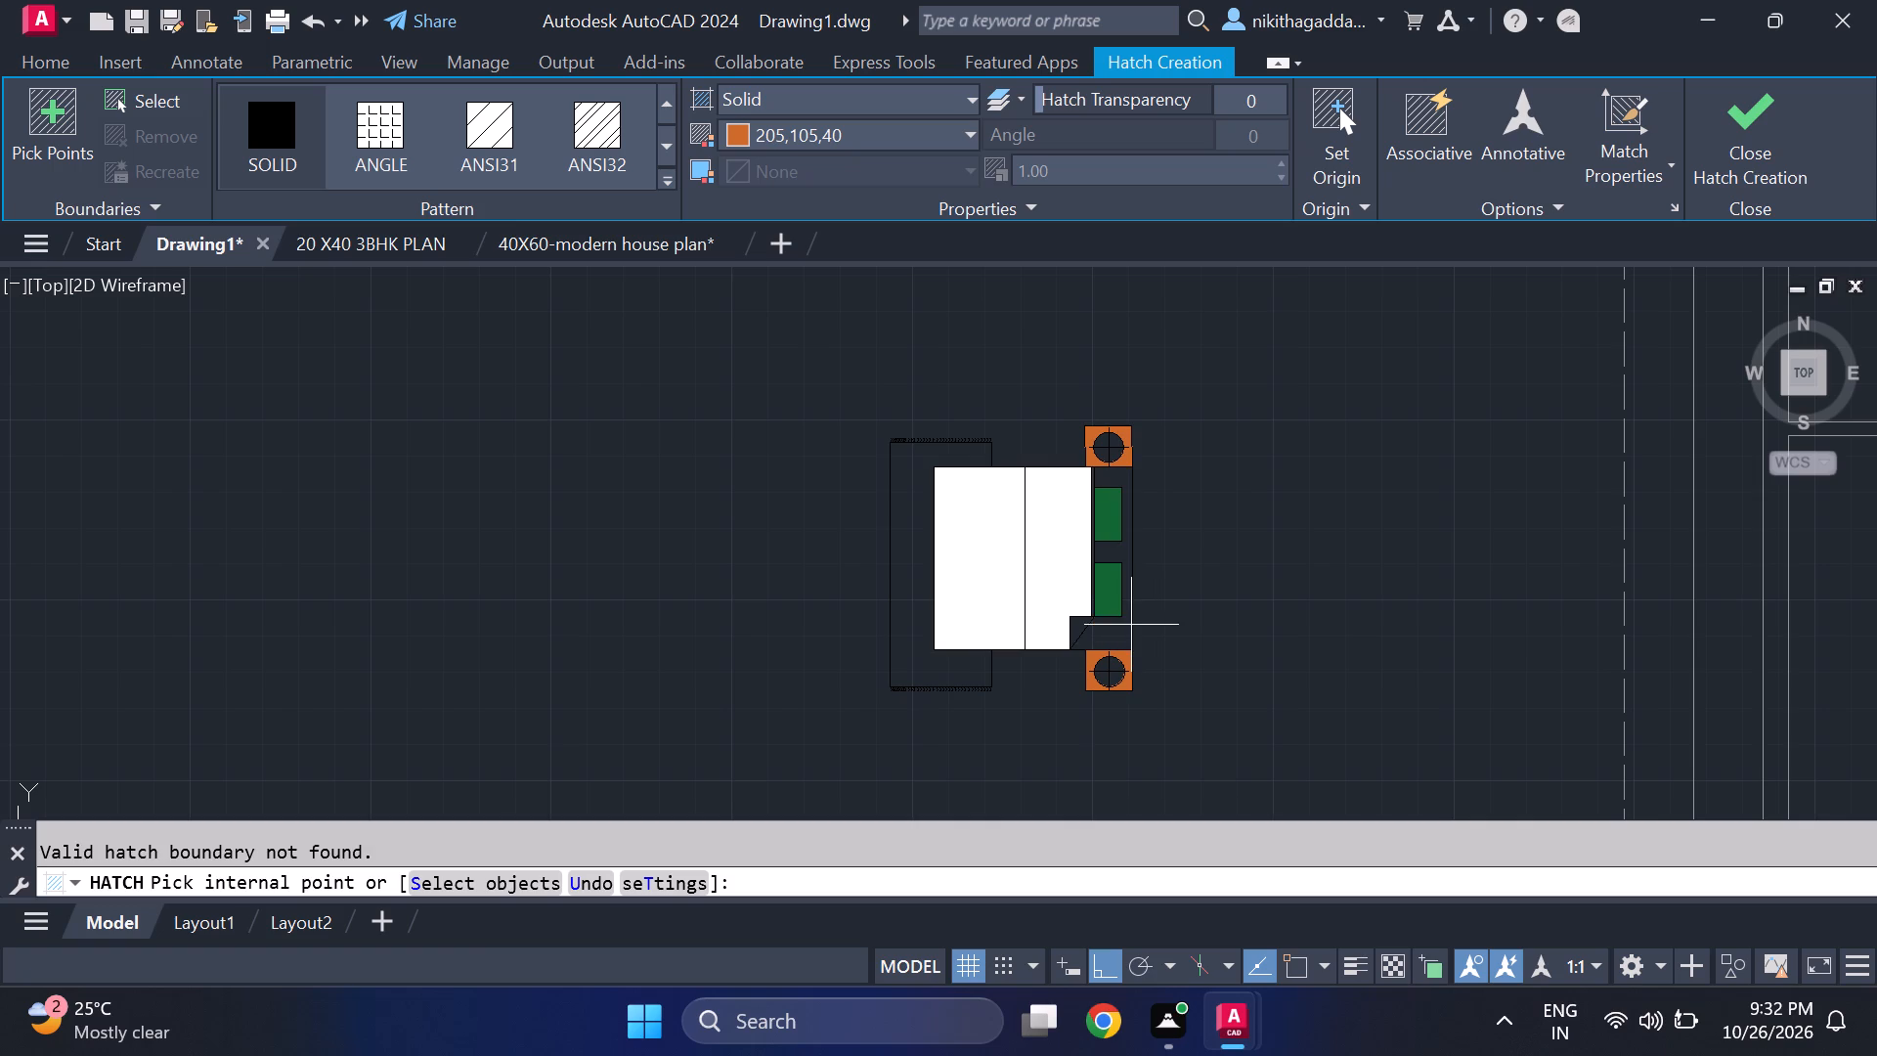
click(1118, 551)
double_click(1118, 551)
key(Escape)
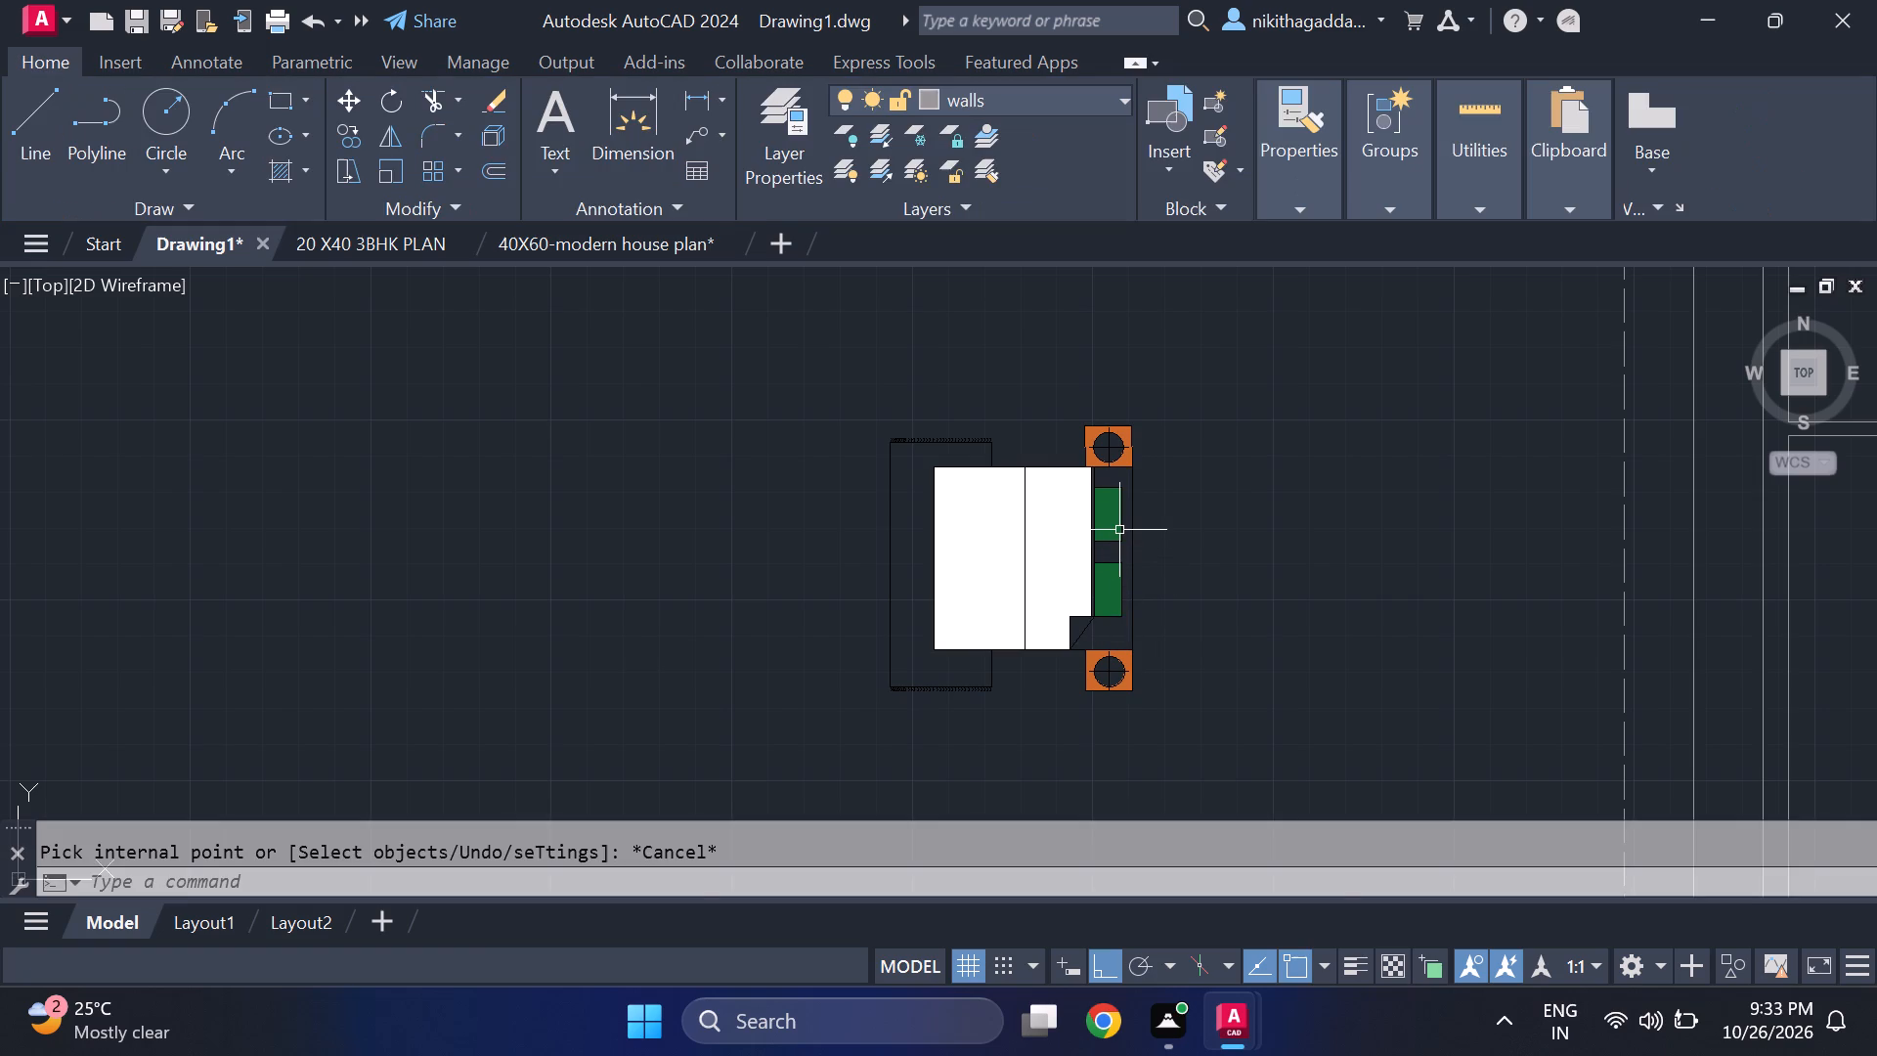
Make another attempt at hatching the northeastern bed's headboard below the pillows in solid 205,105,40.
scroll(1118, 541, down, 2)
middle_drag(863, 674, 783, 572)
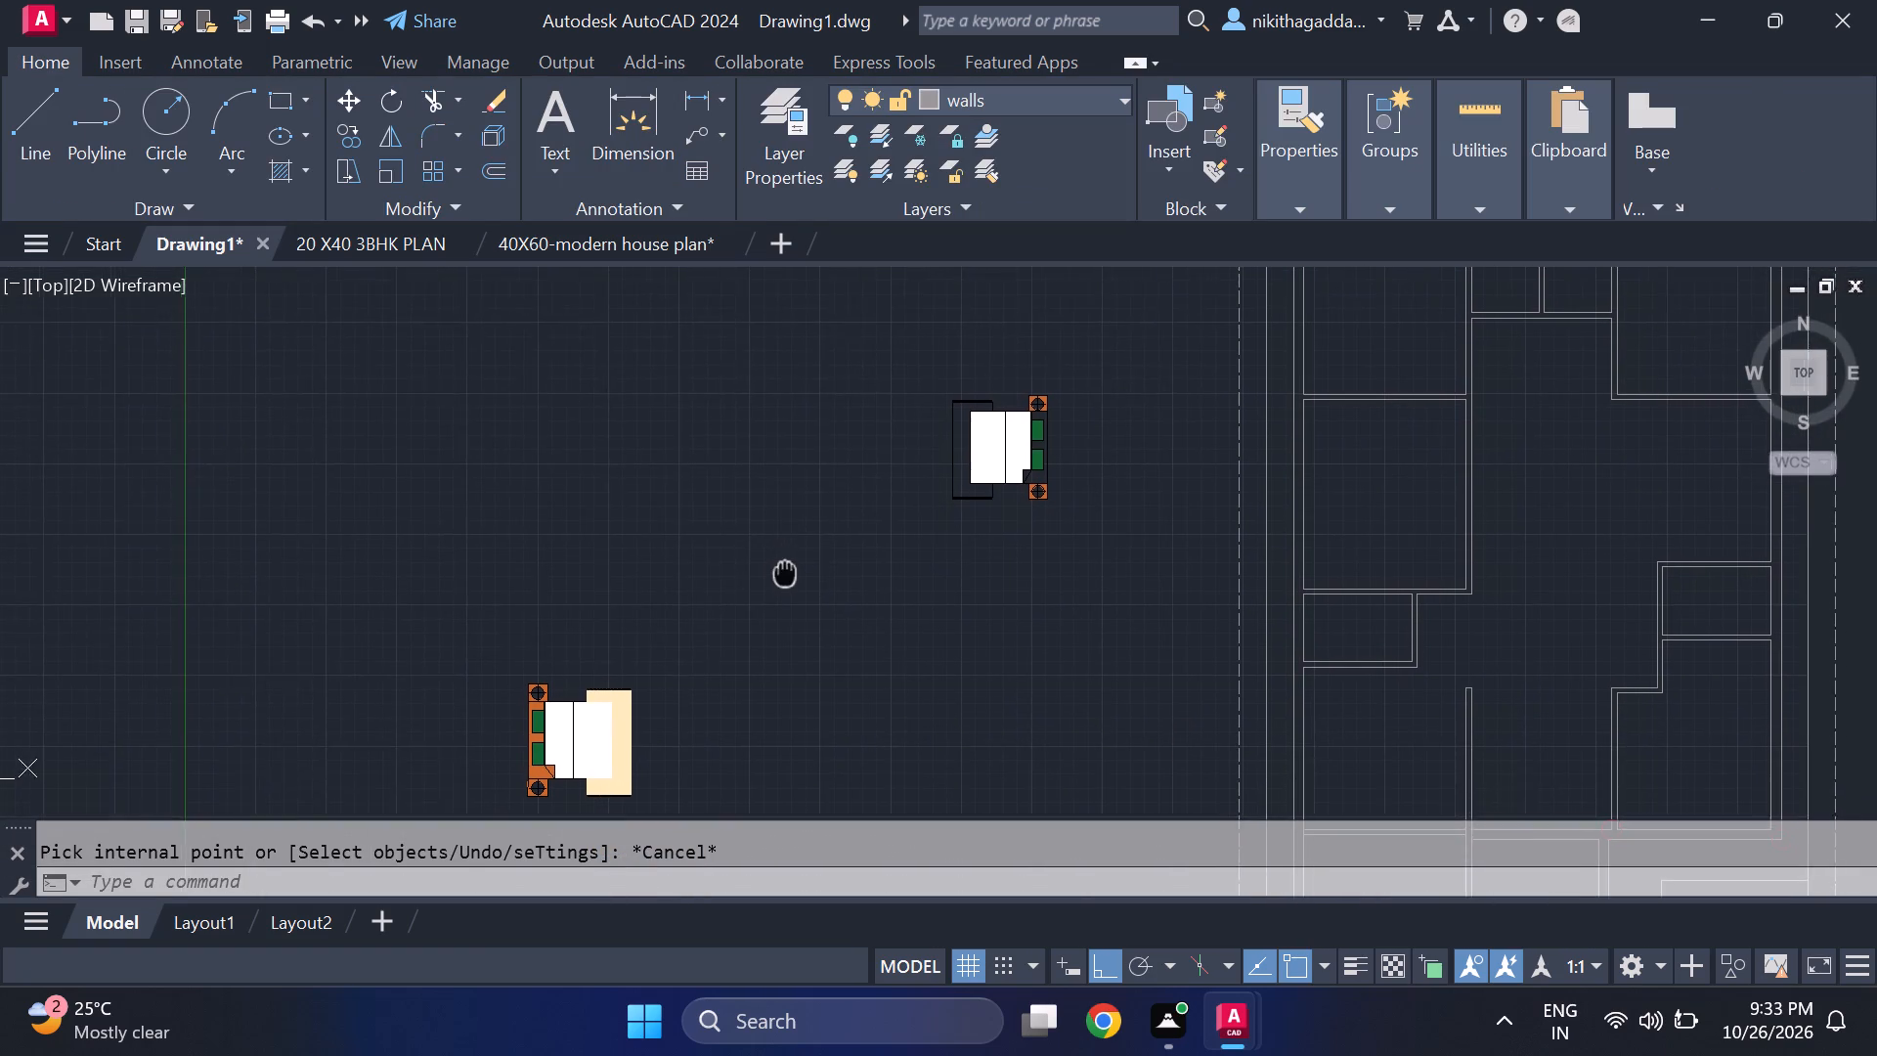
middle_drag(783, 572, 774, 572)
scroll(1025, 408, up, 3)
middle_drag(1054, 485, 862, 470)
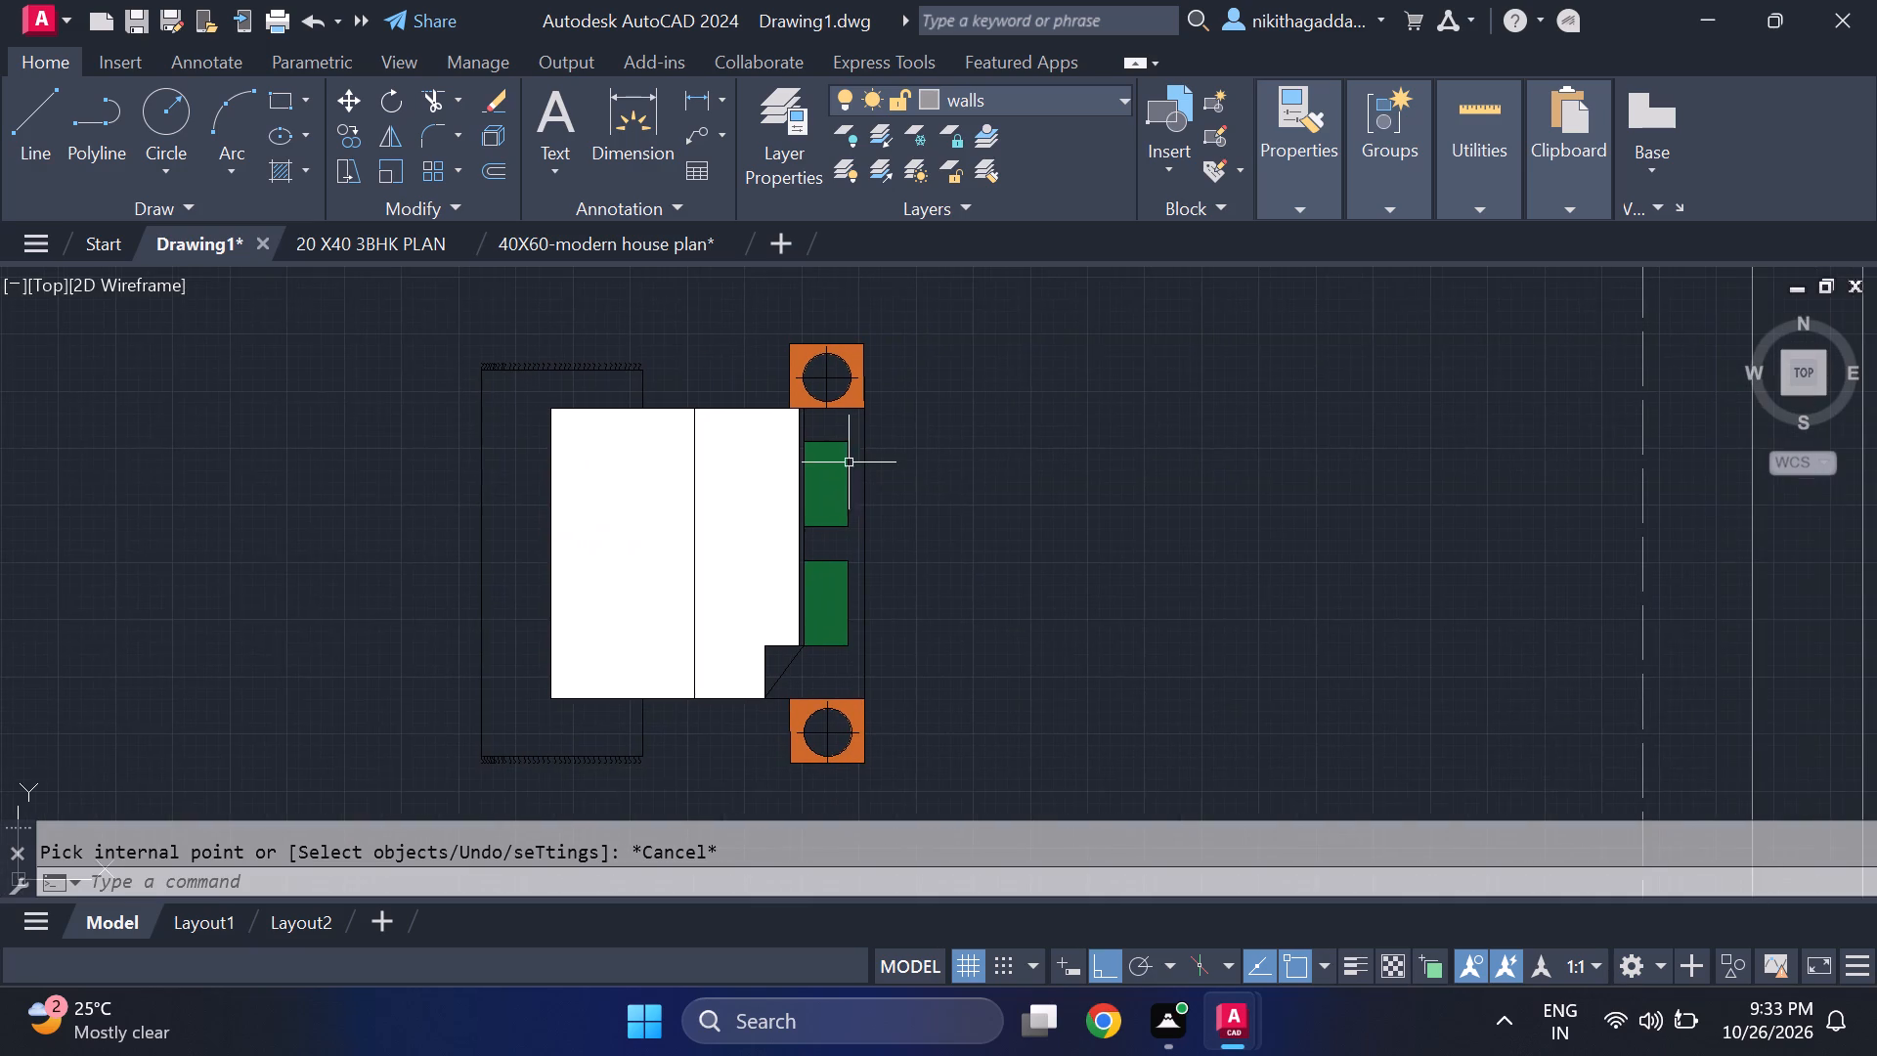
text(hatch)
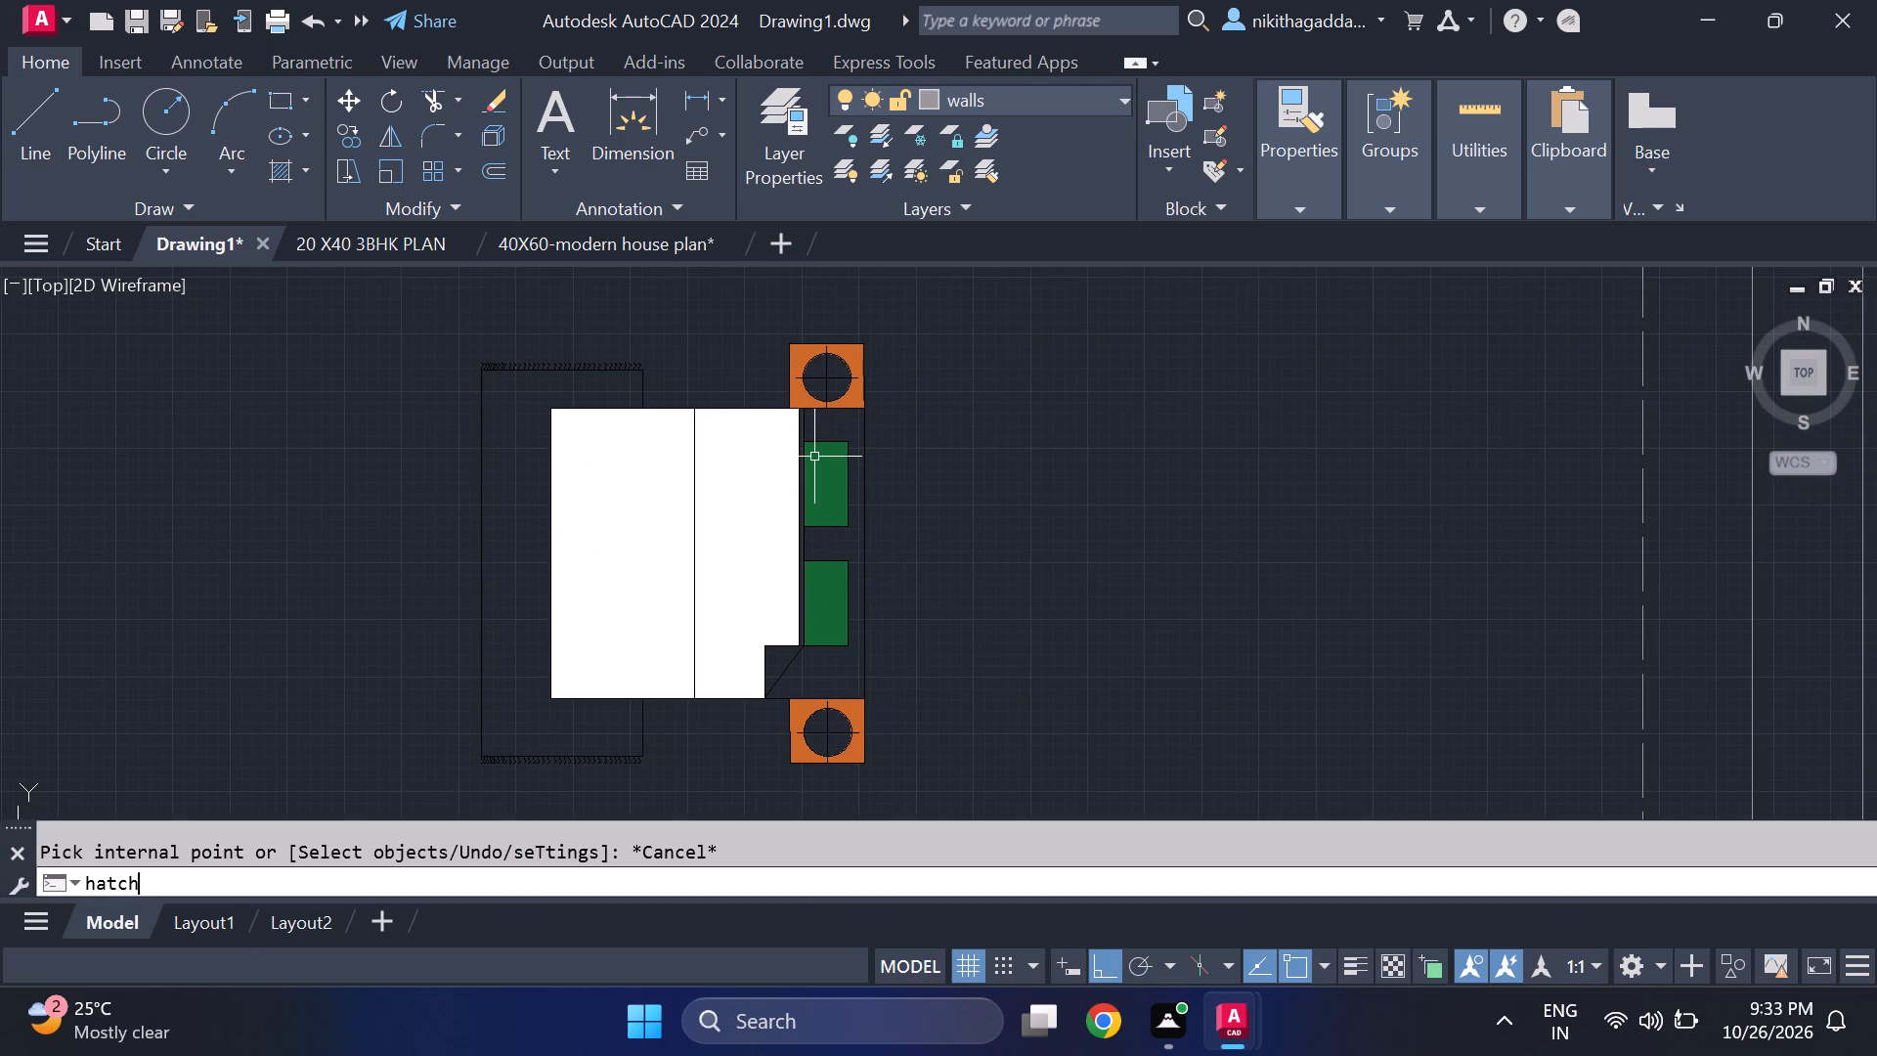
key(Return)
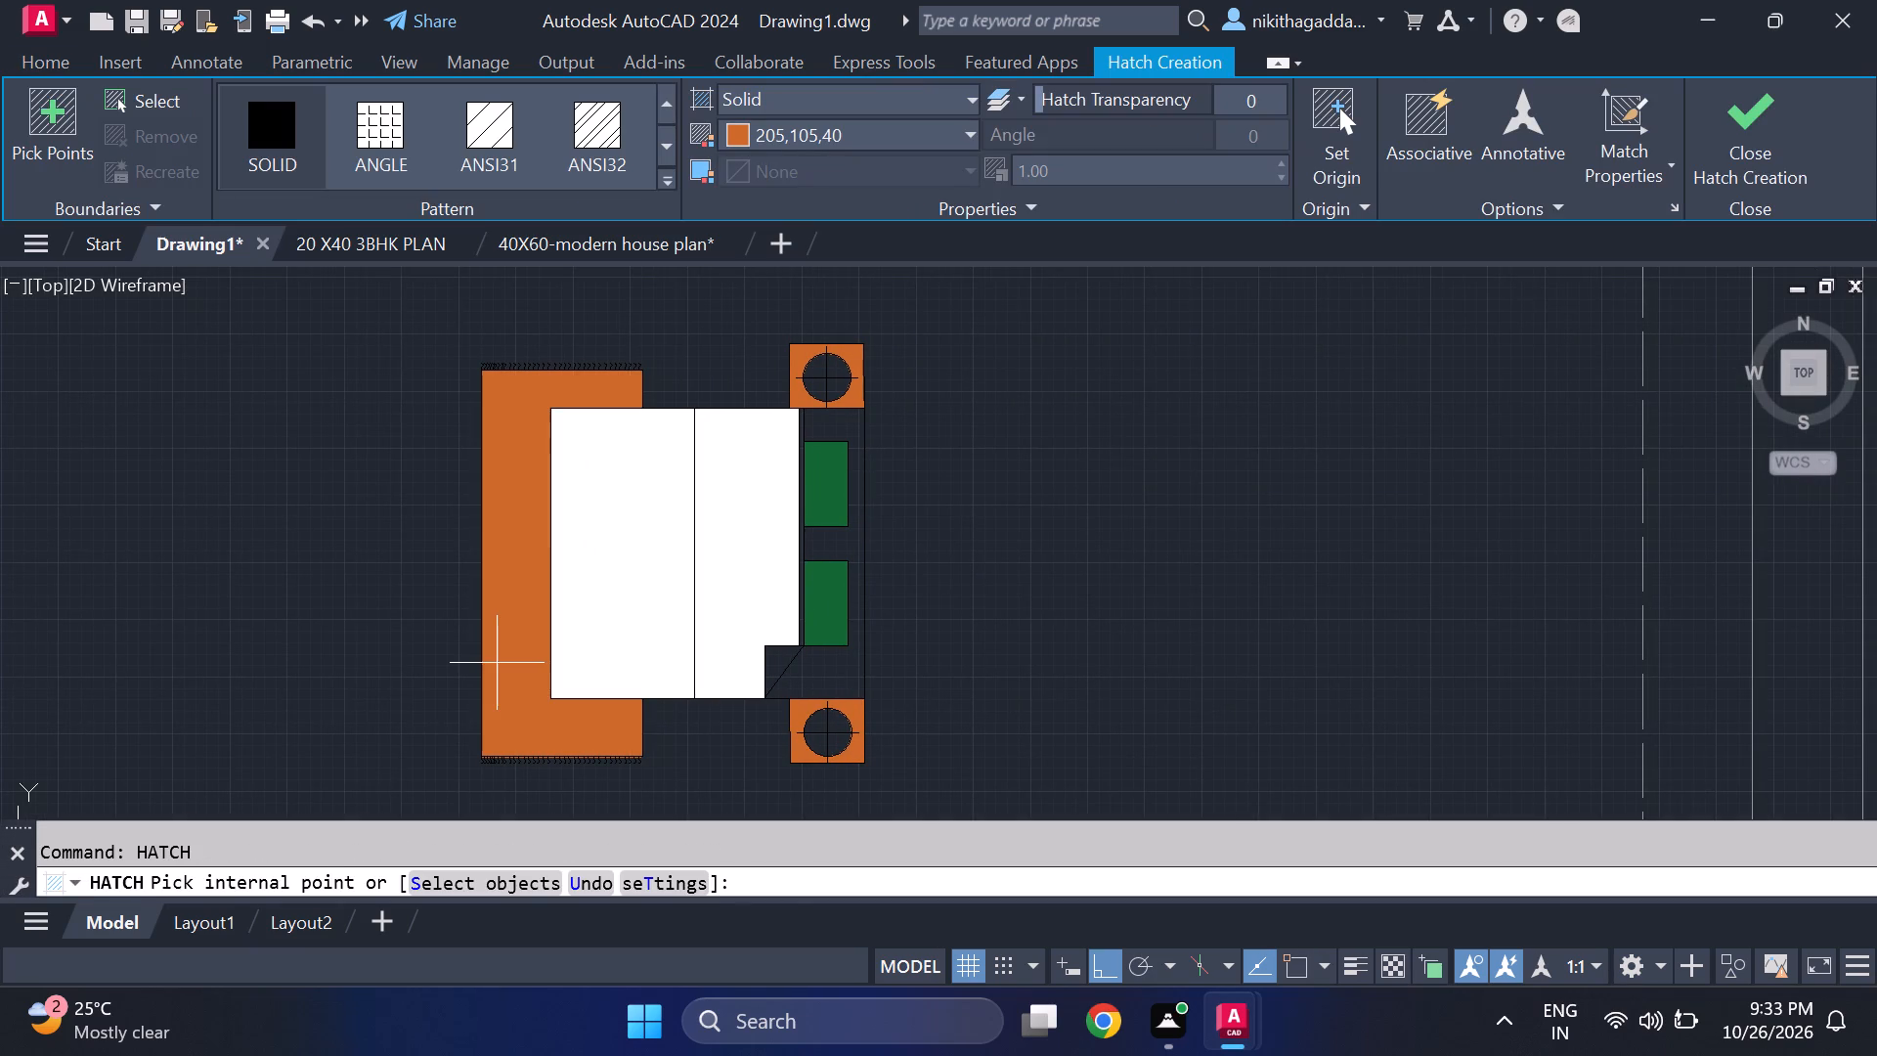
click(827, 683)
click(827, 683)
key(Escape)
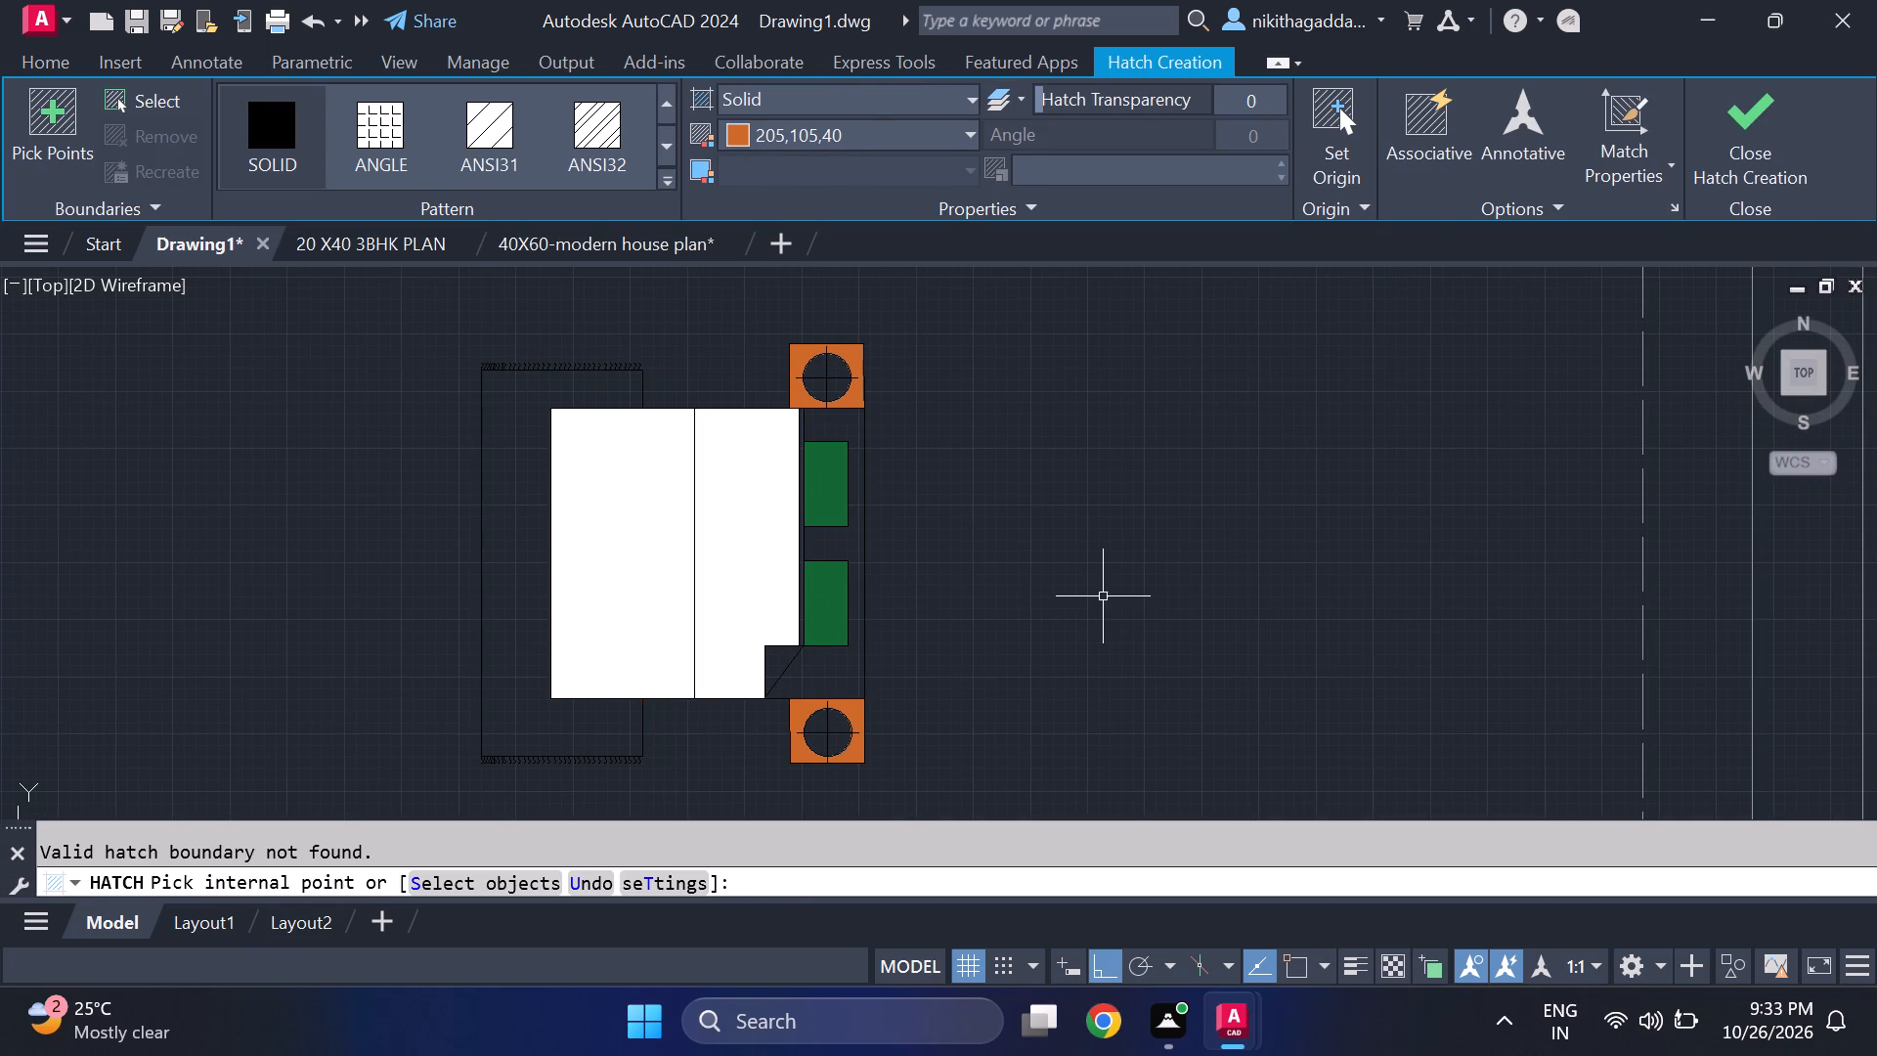
Delete the entire northeastern pasted bed together with its nightstands, rug outline and hatches.
scroll(985, 538, down, 3)
click(978, 477)
click(777, 616)
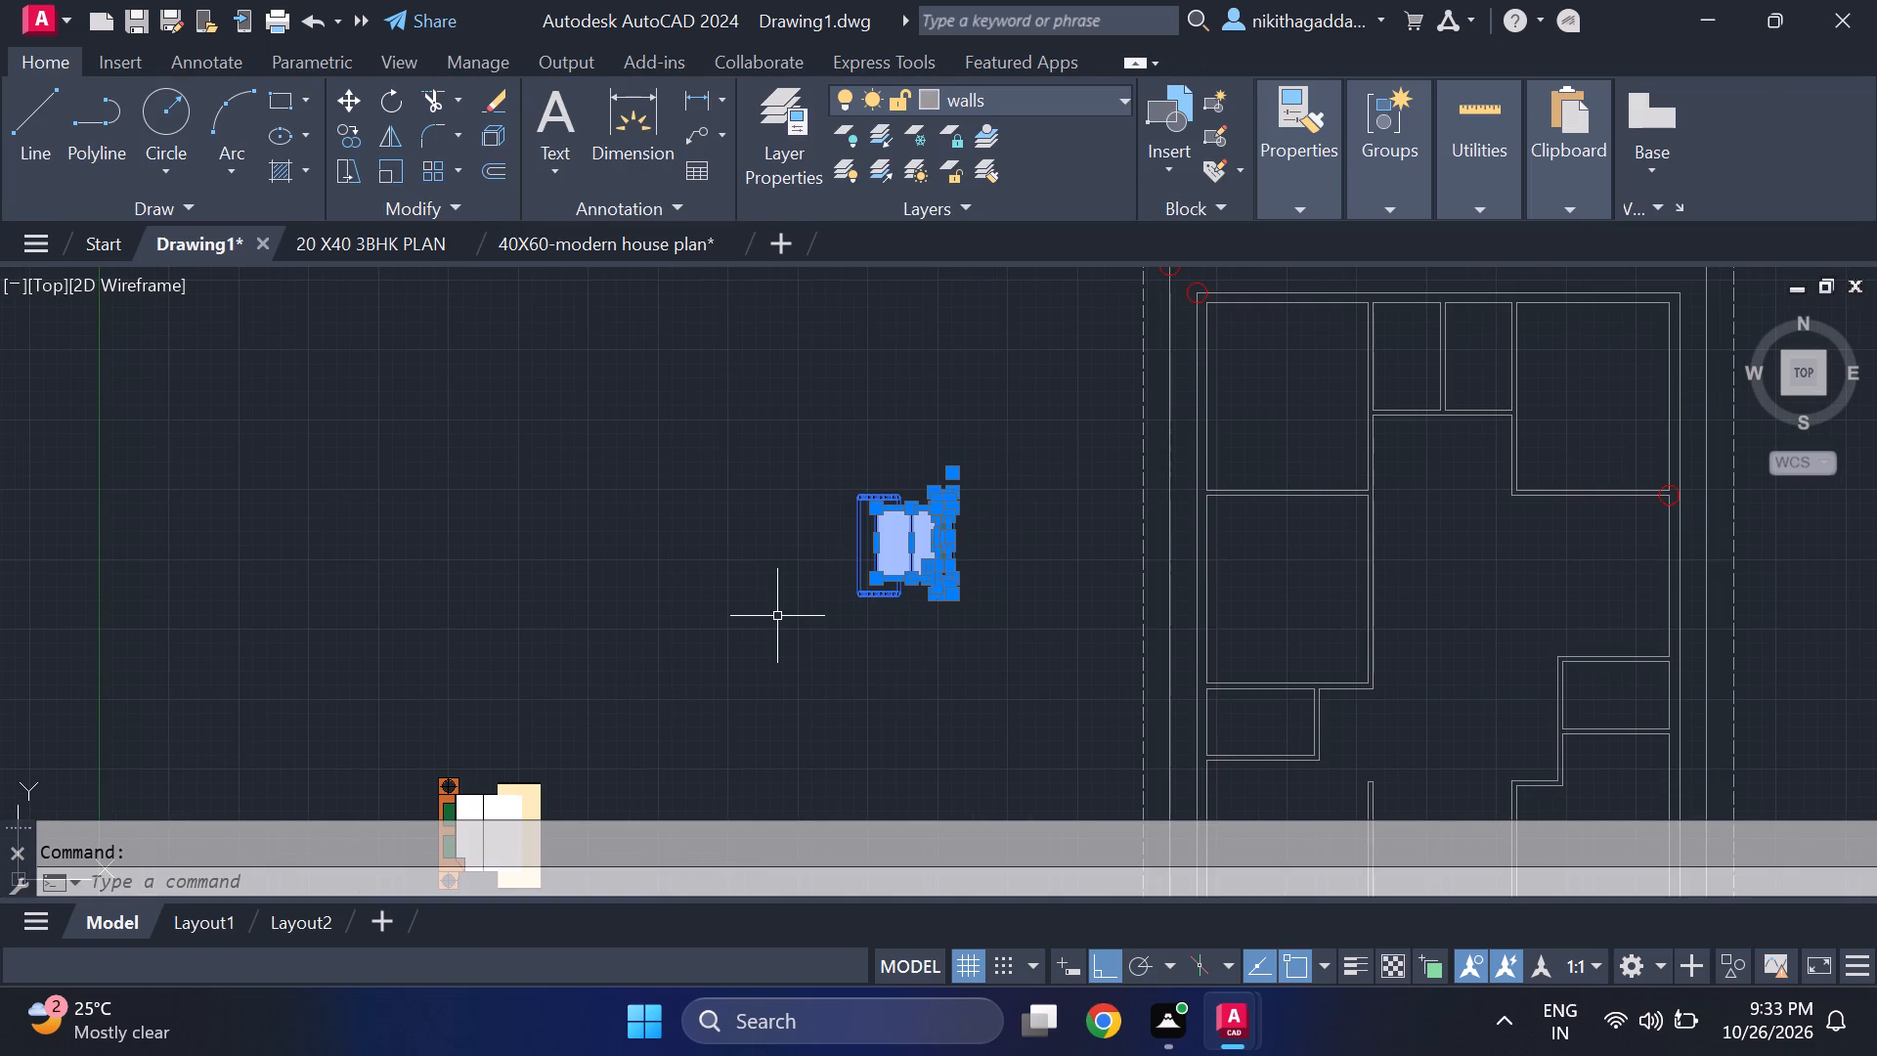
key(Delete)
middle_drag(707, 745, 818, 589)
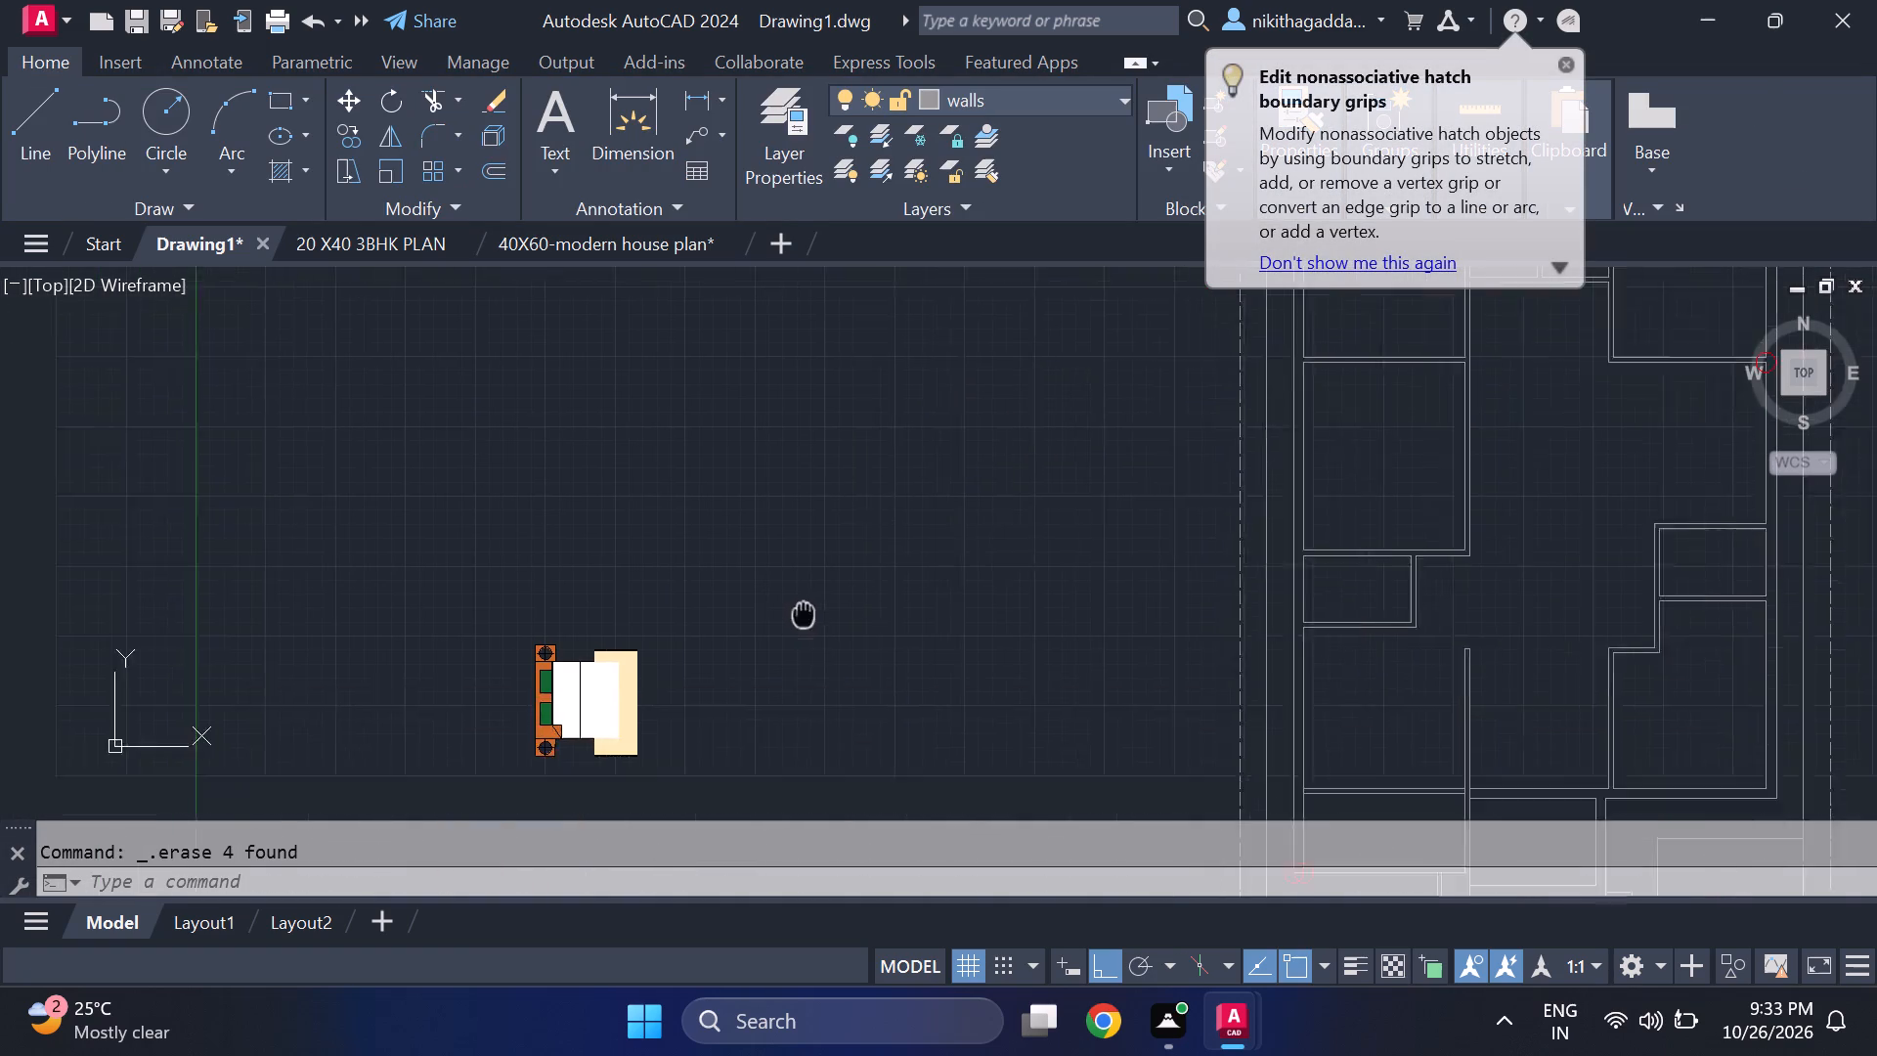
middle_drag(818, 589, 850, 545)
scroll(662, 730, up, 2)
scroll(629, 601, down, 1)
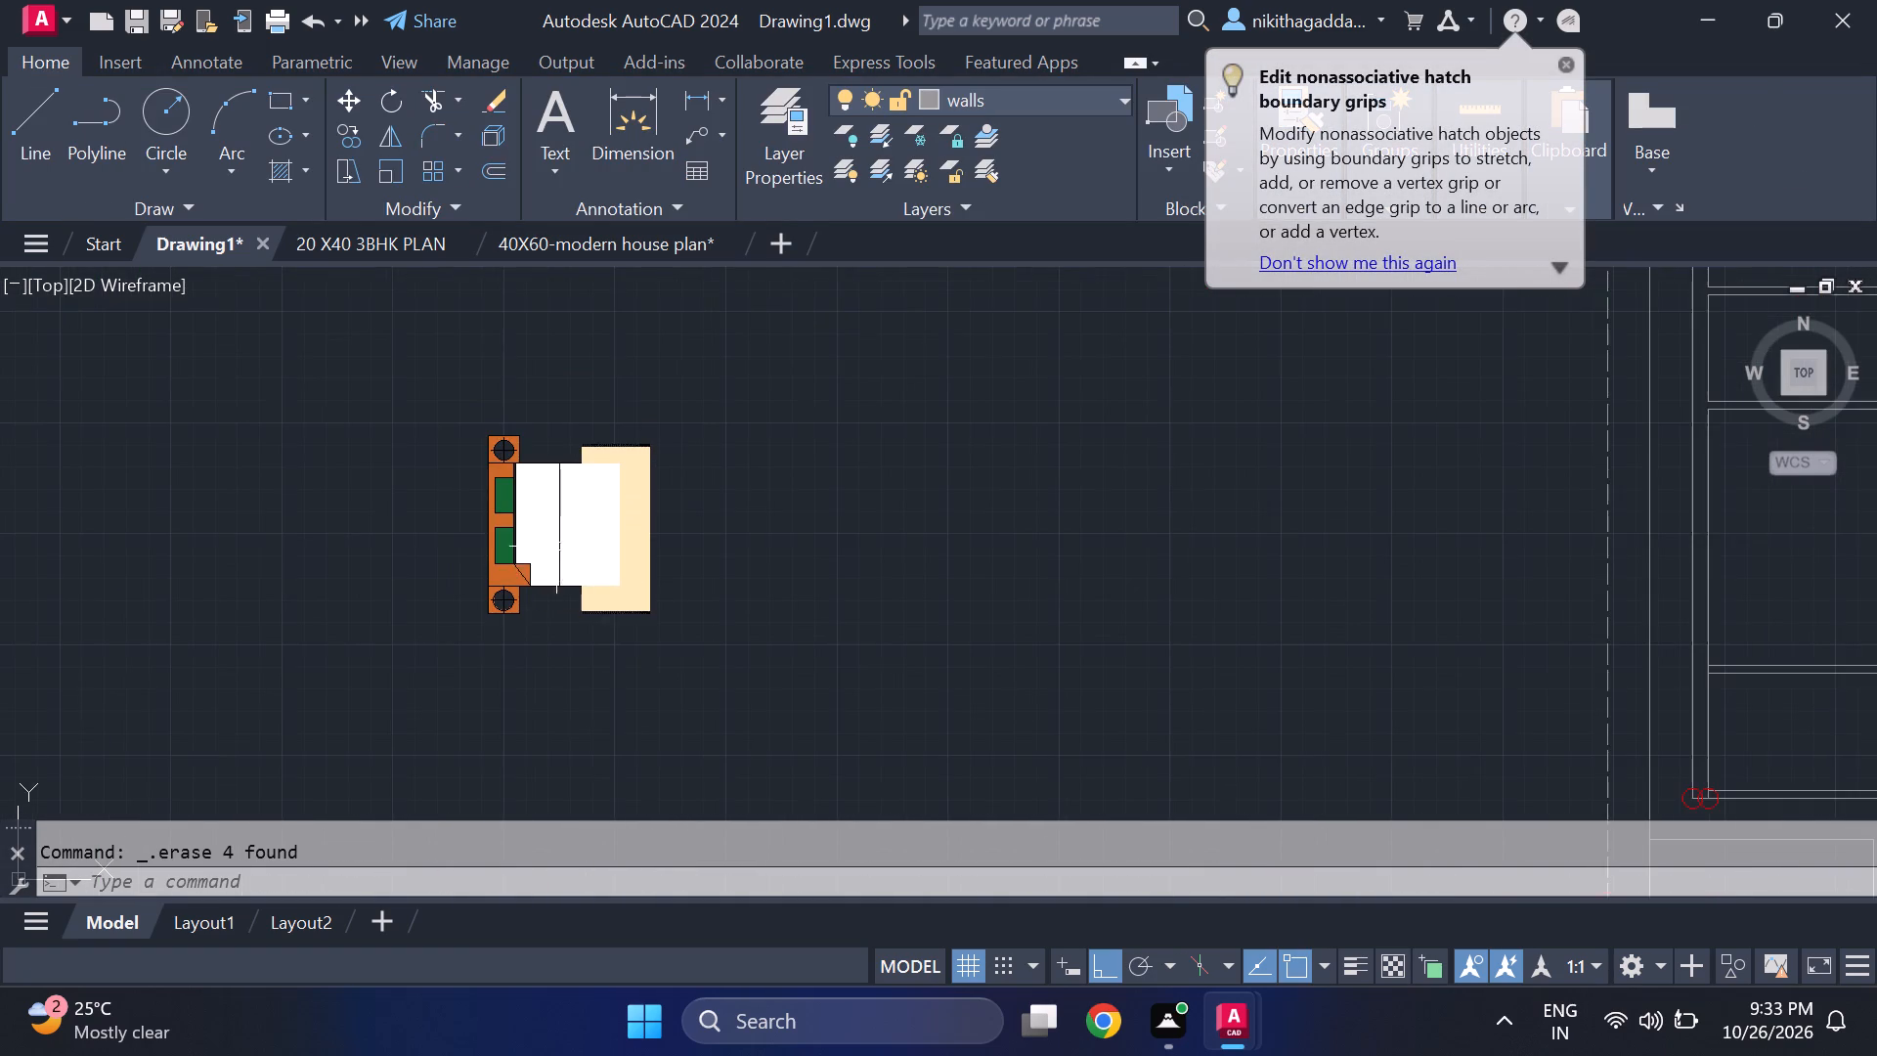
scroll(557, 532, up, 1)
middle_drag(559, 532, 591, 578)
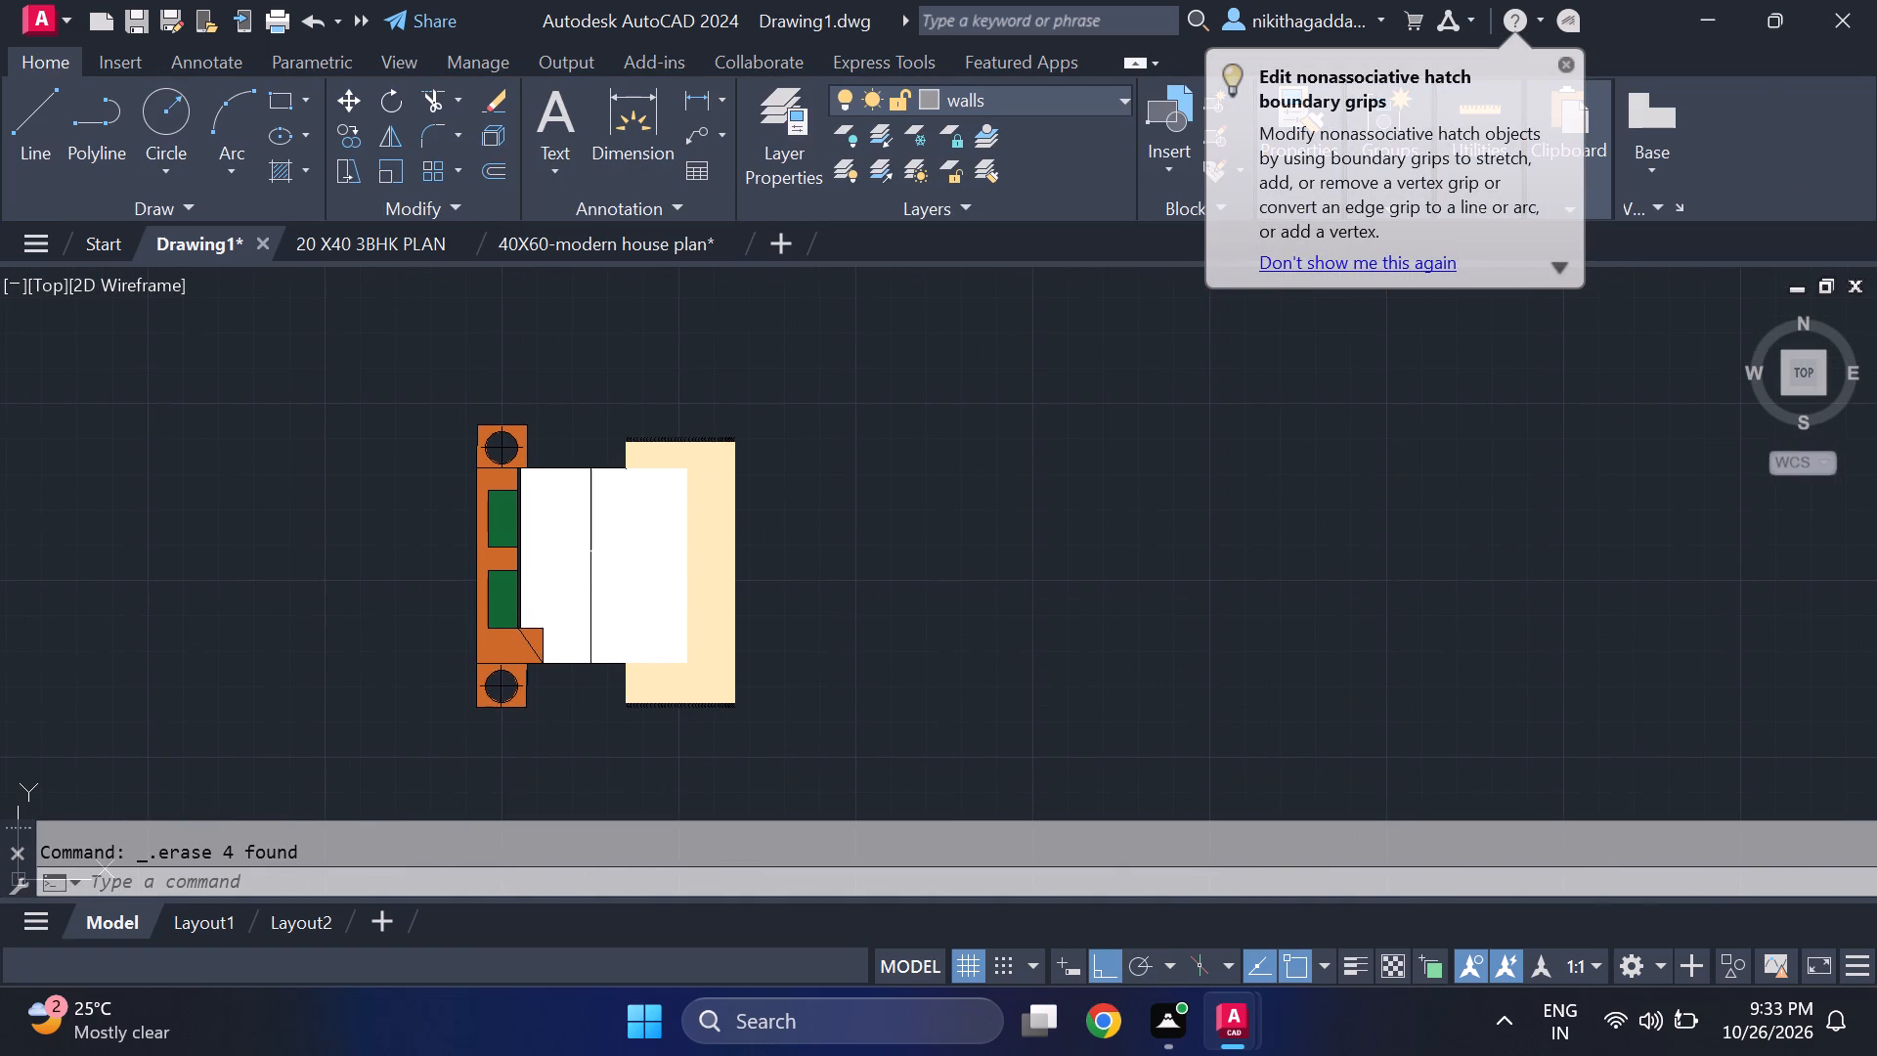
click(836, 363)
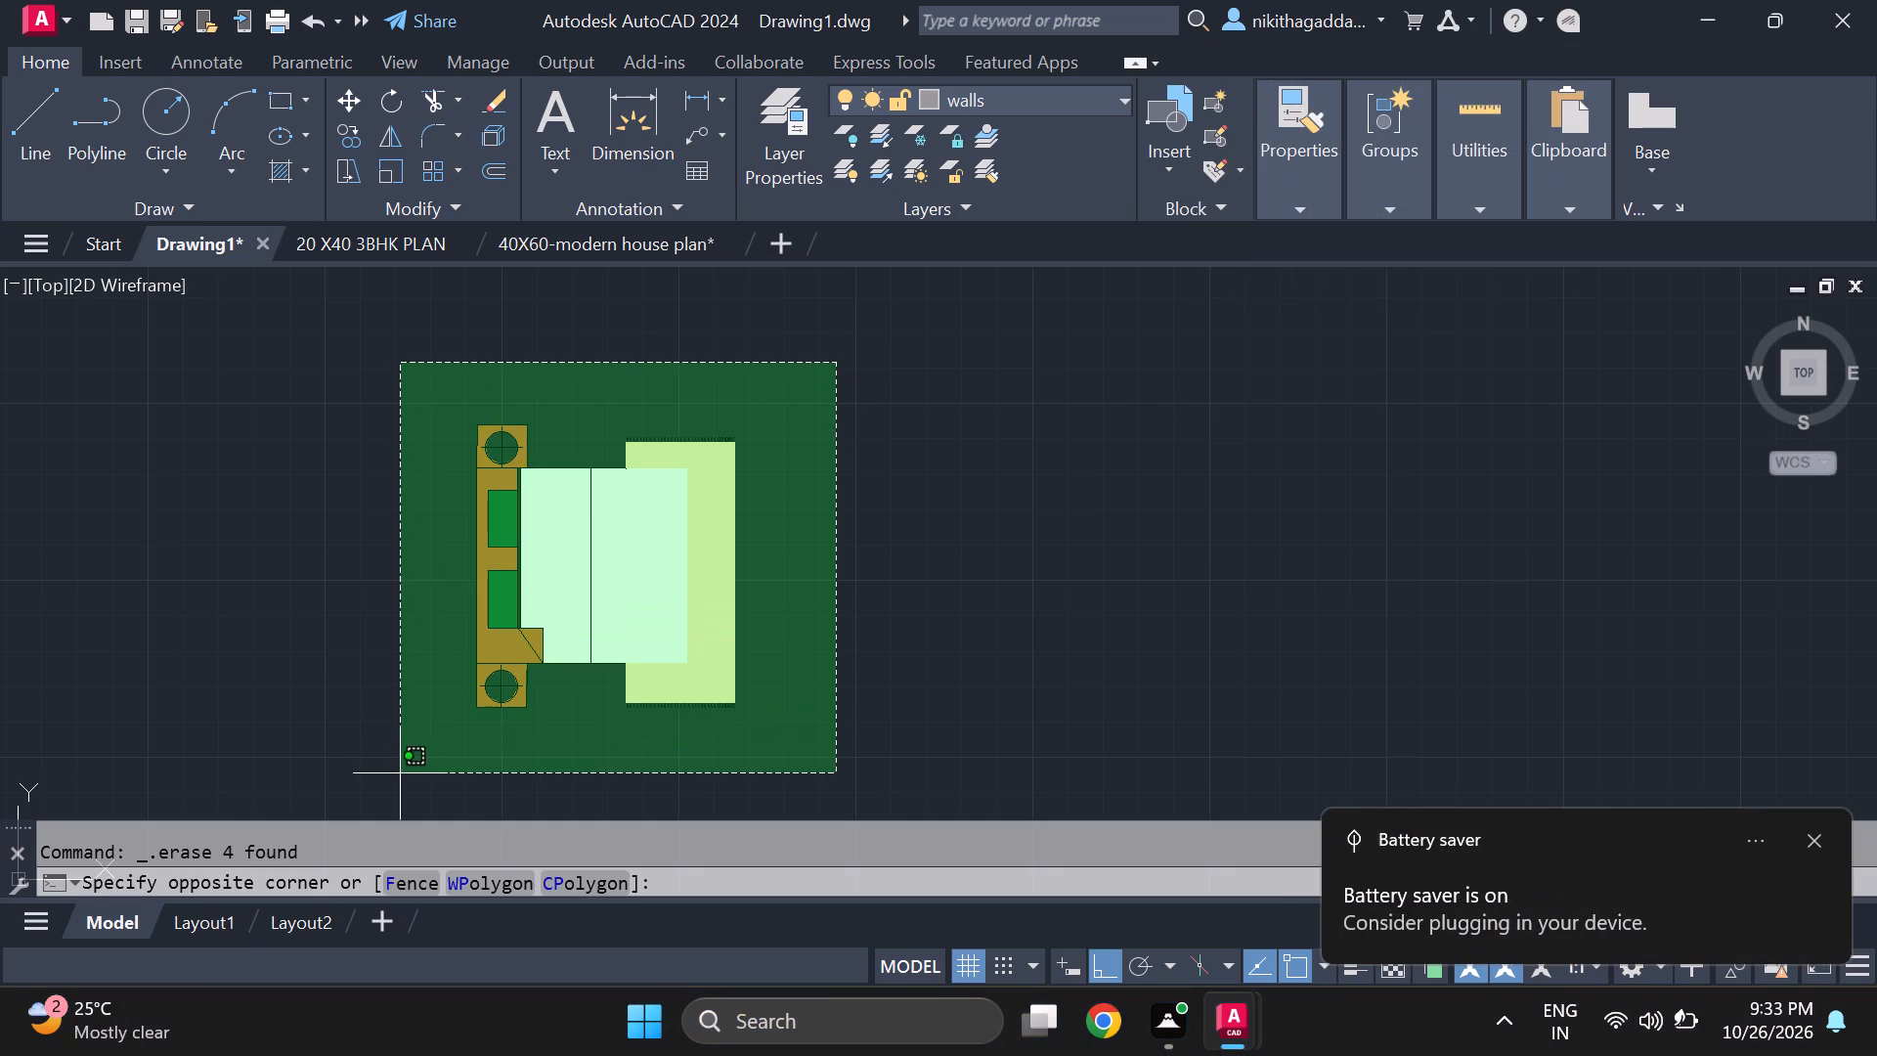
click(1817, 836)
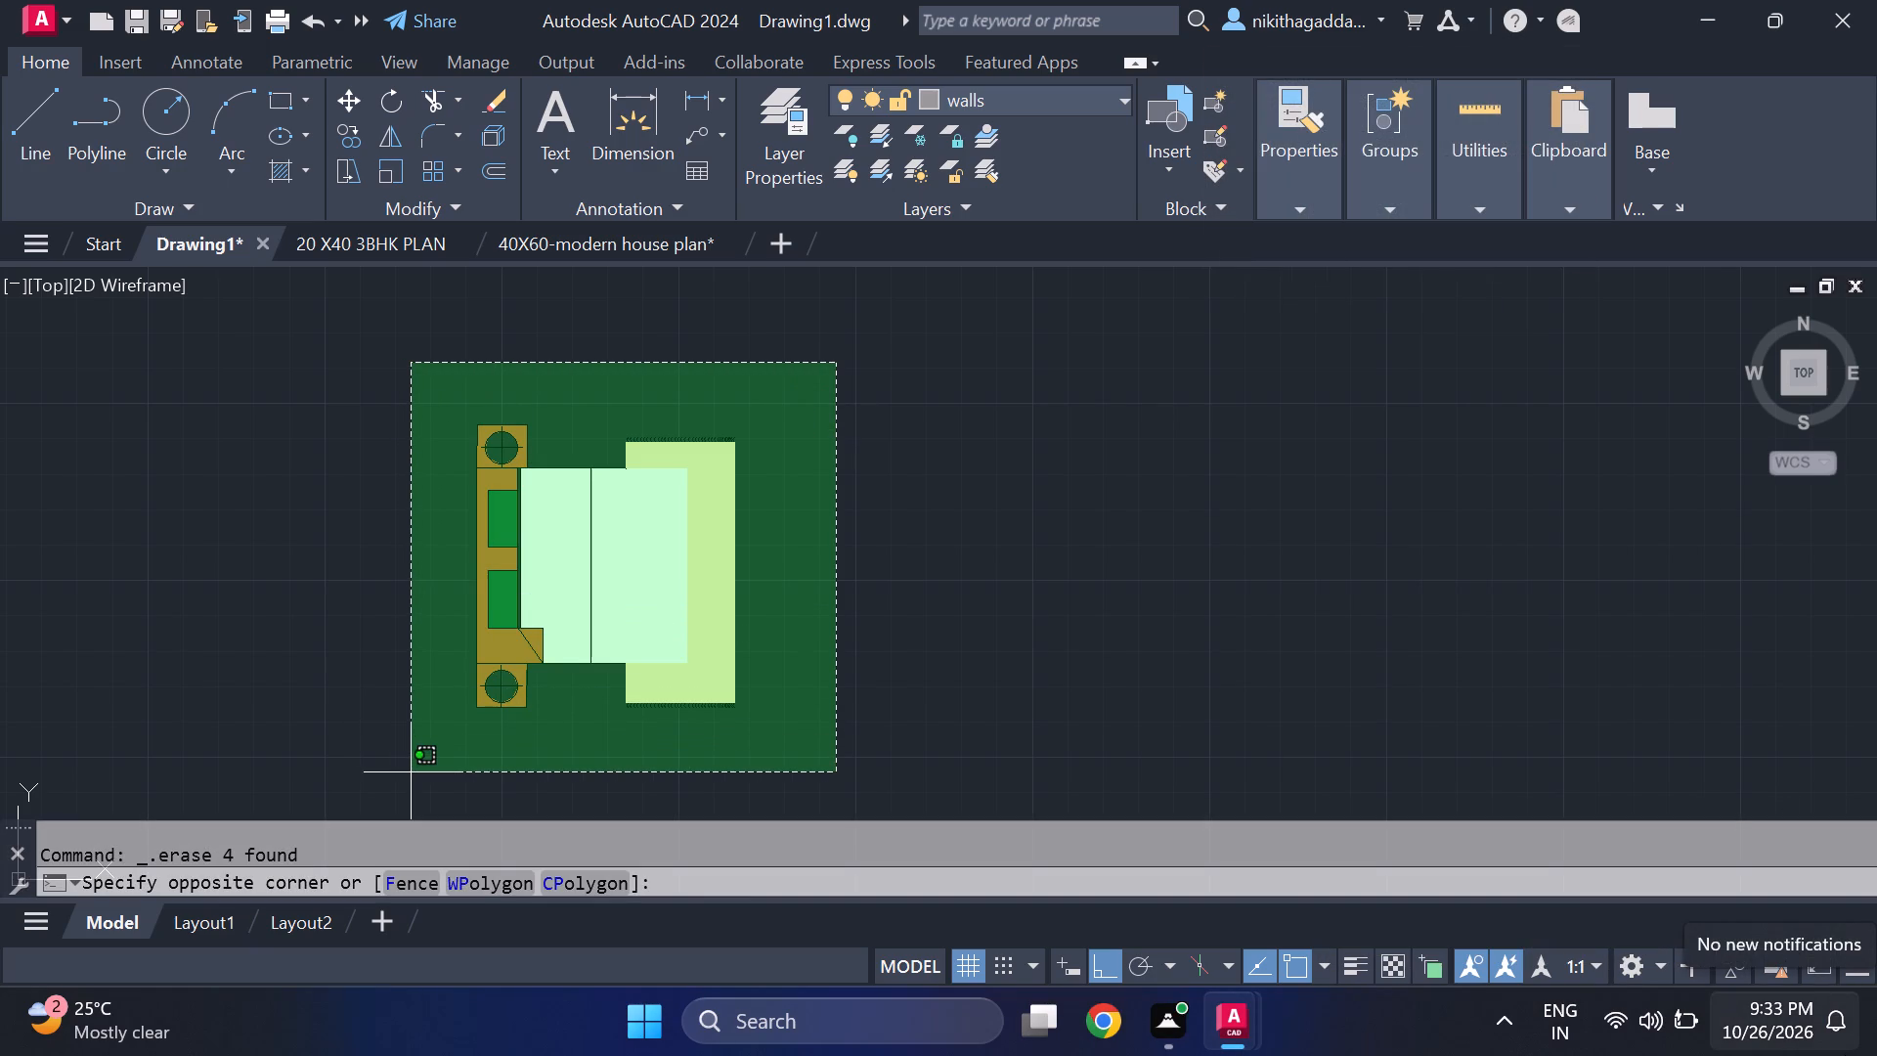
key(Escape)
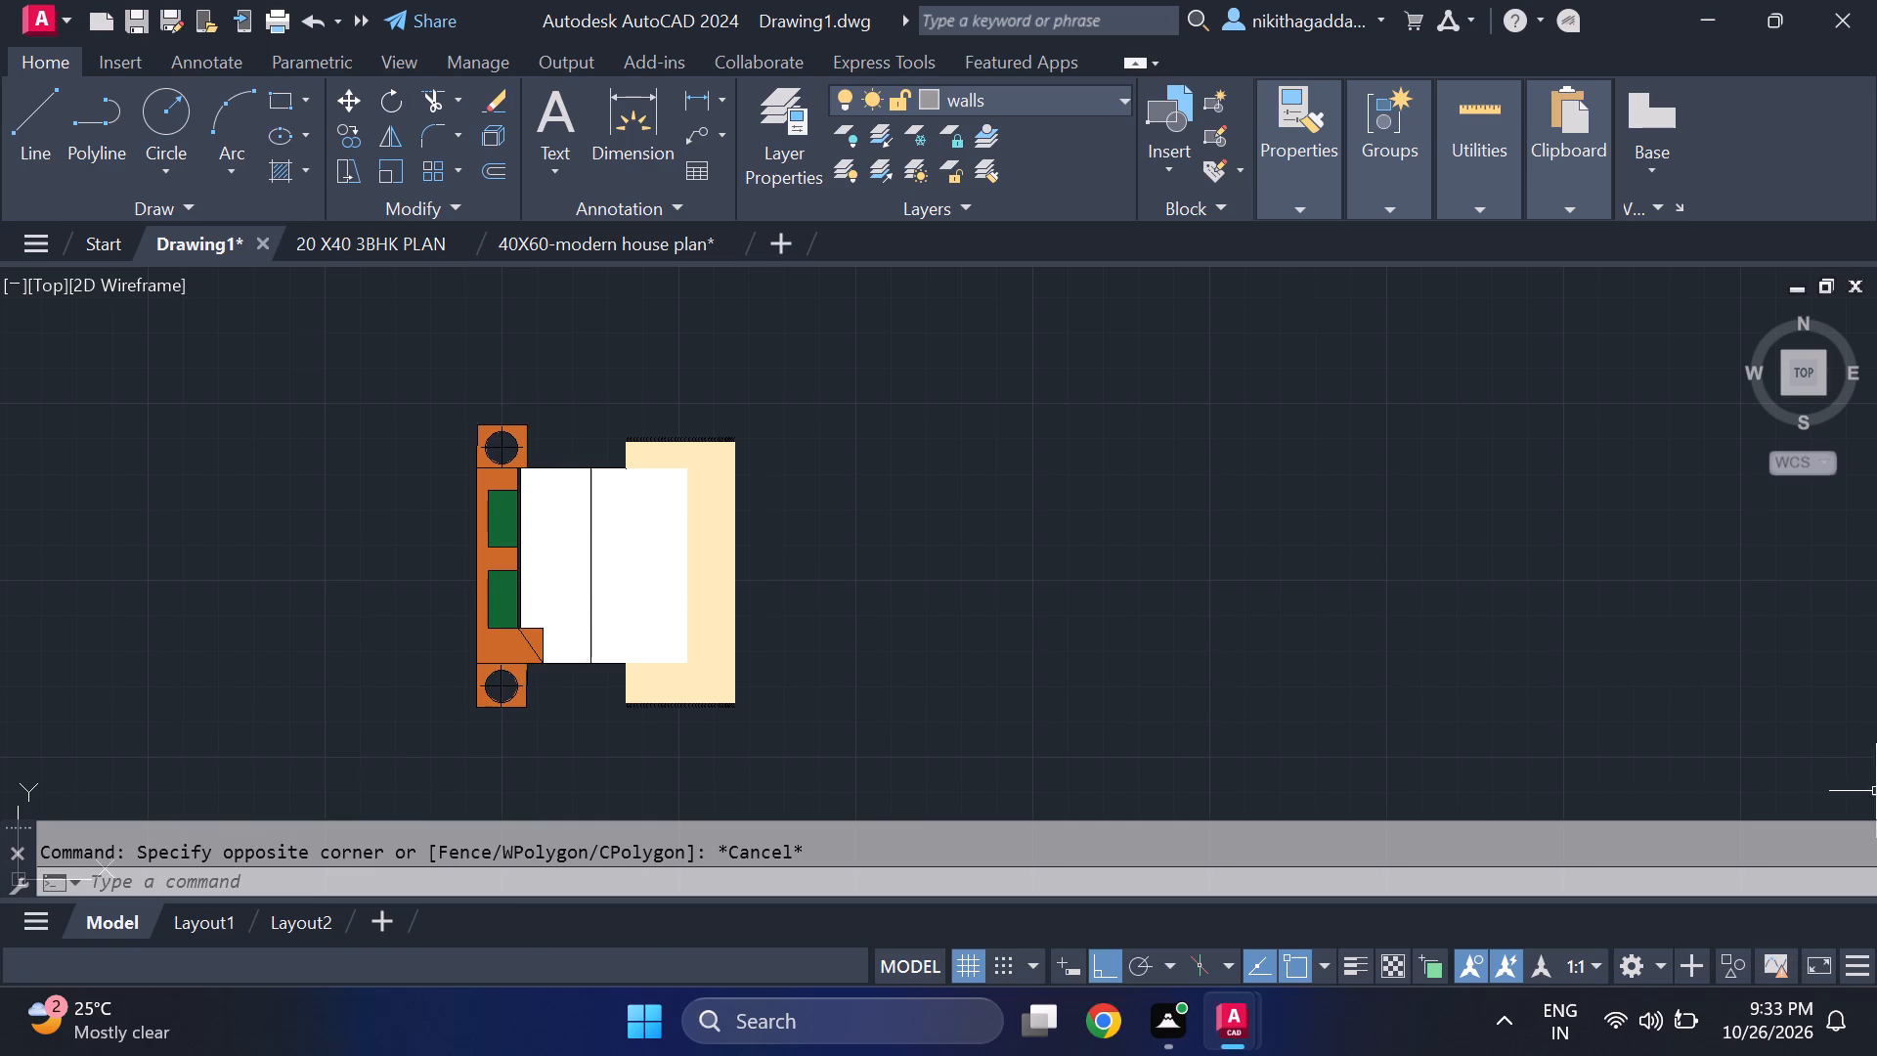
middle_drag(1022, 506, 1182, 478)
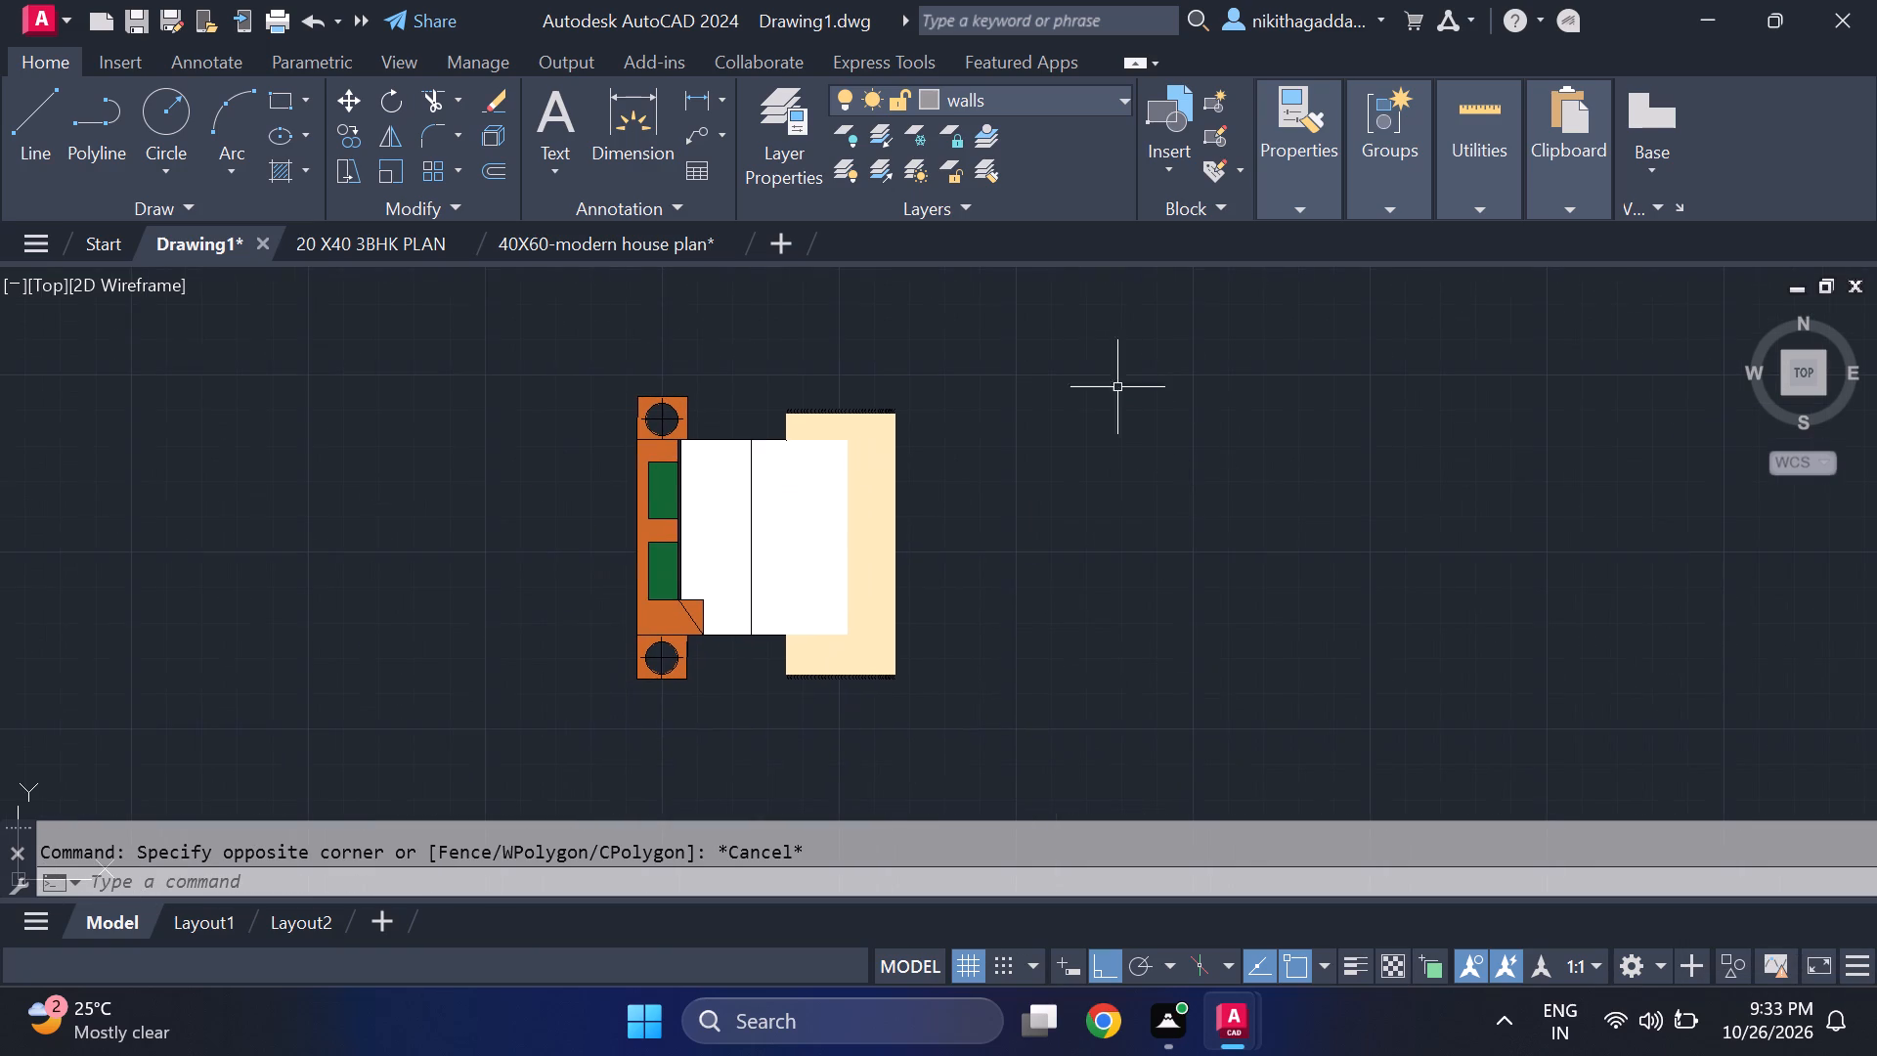
Mirror the completed hatched bed outside the plan across a vertical line to its east, keeping the source bed.
drag(1069, 332, 1063, 353)
click(482, 727)
text(mi)
key(Return)
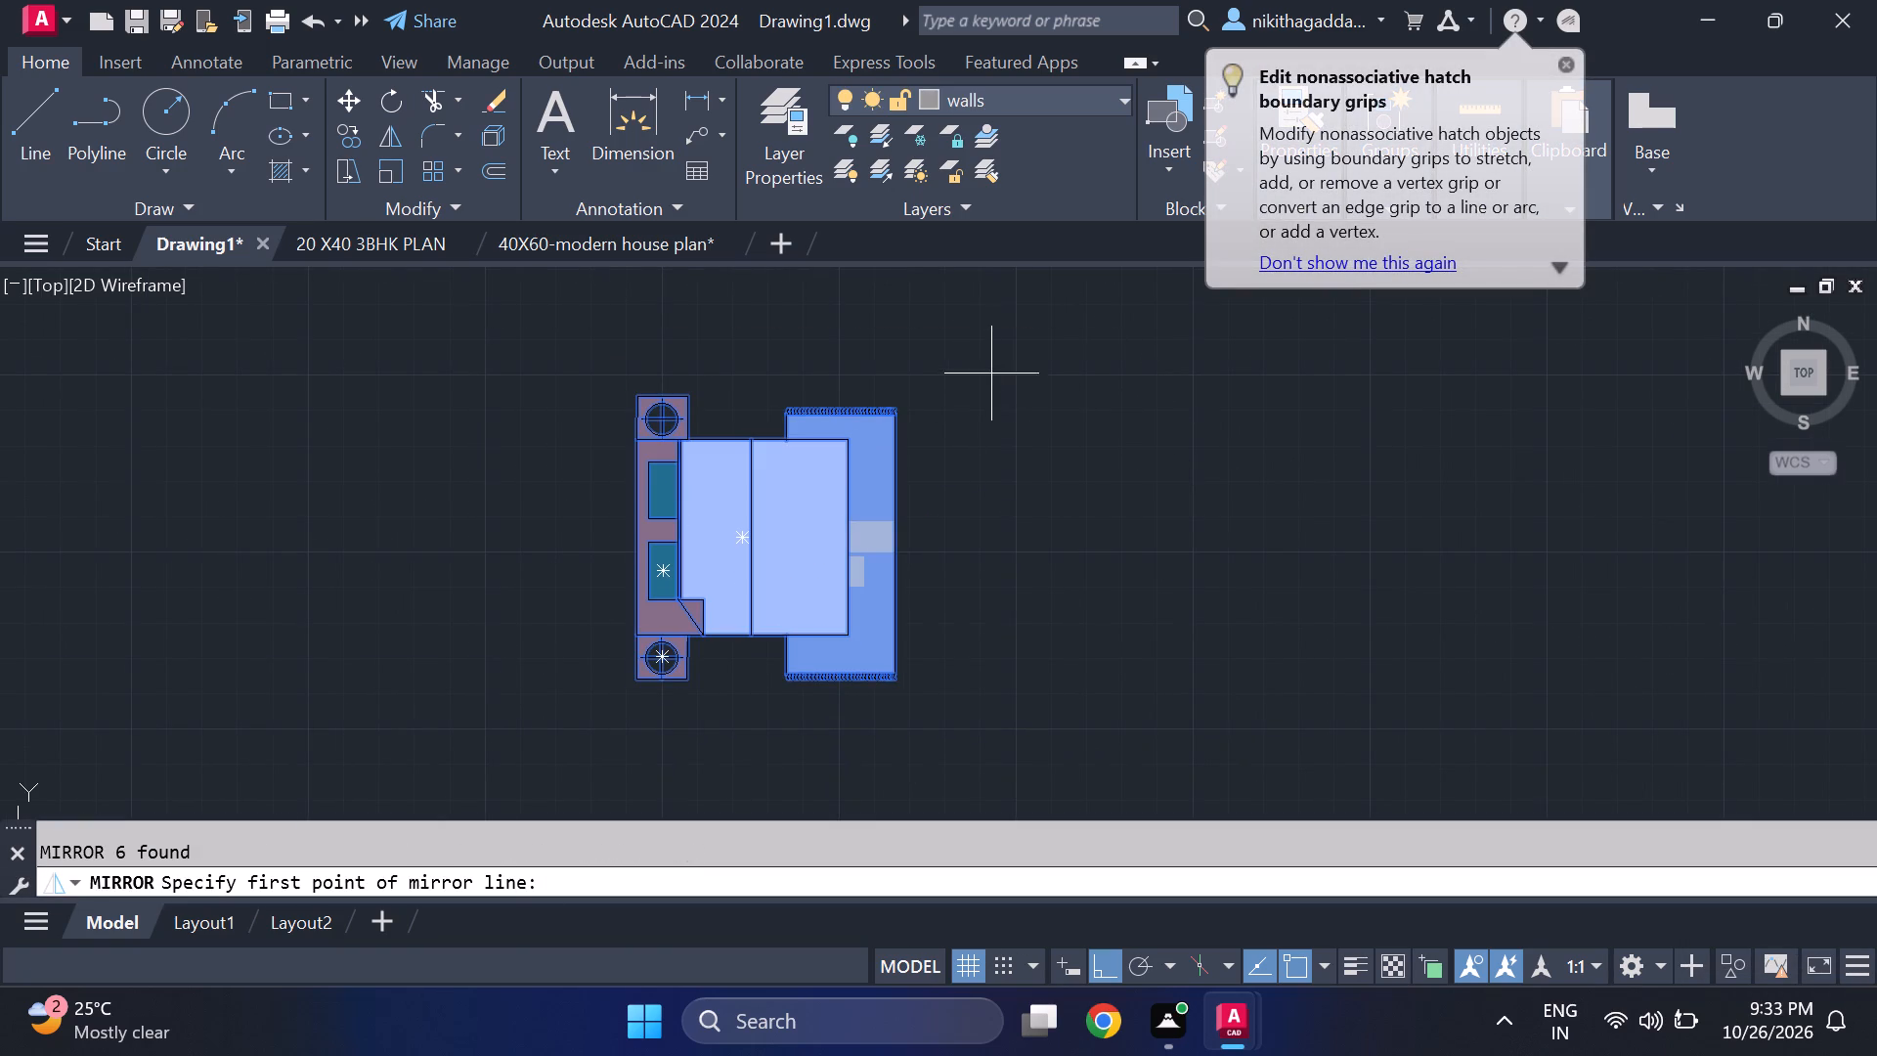
drag(993, 371, 996, 379)
scroll(1037, 751, down, 1)
middle_drag(1044, 770, 1031, 684)
click(1016, 724)
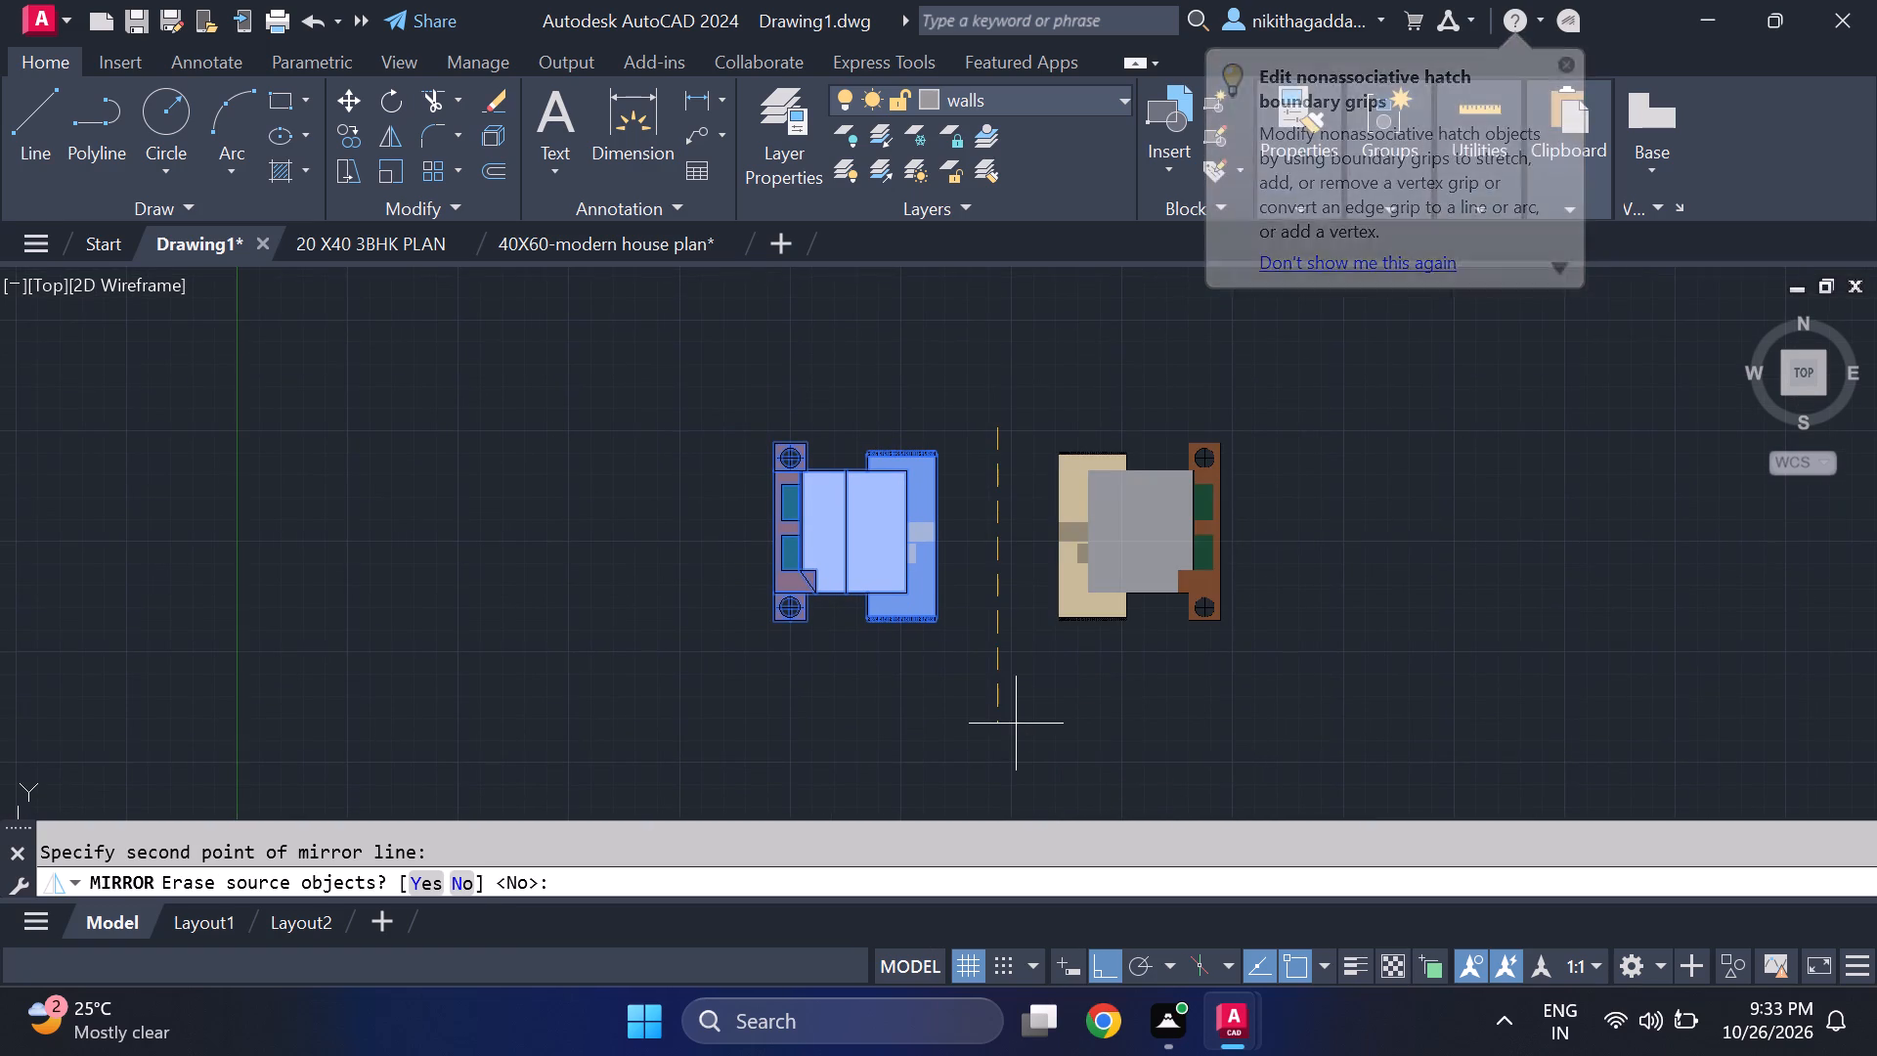
text(no)
key(Return)
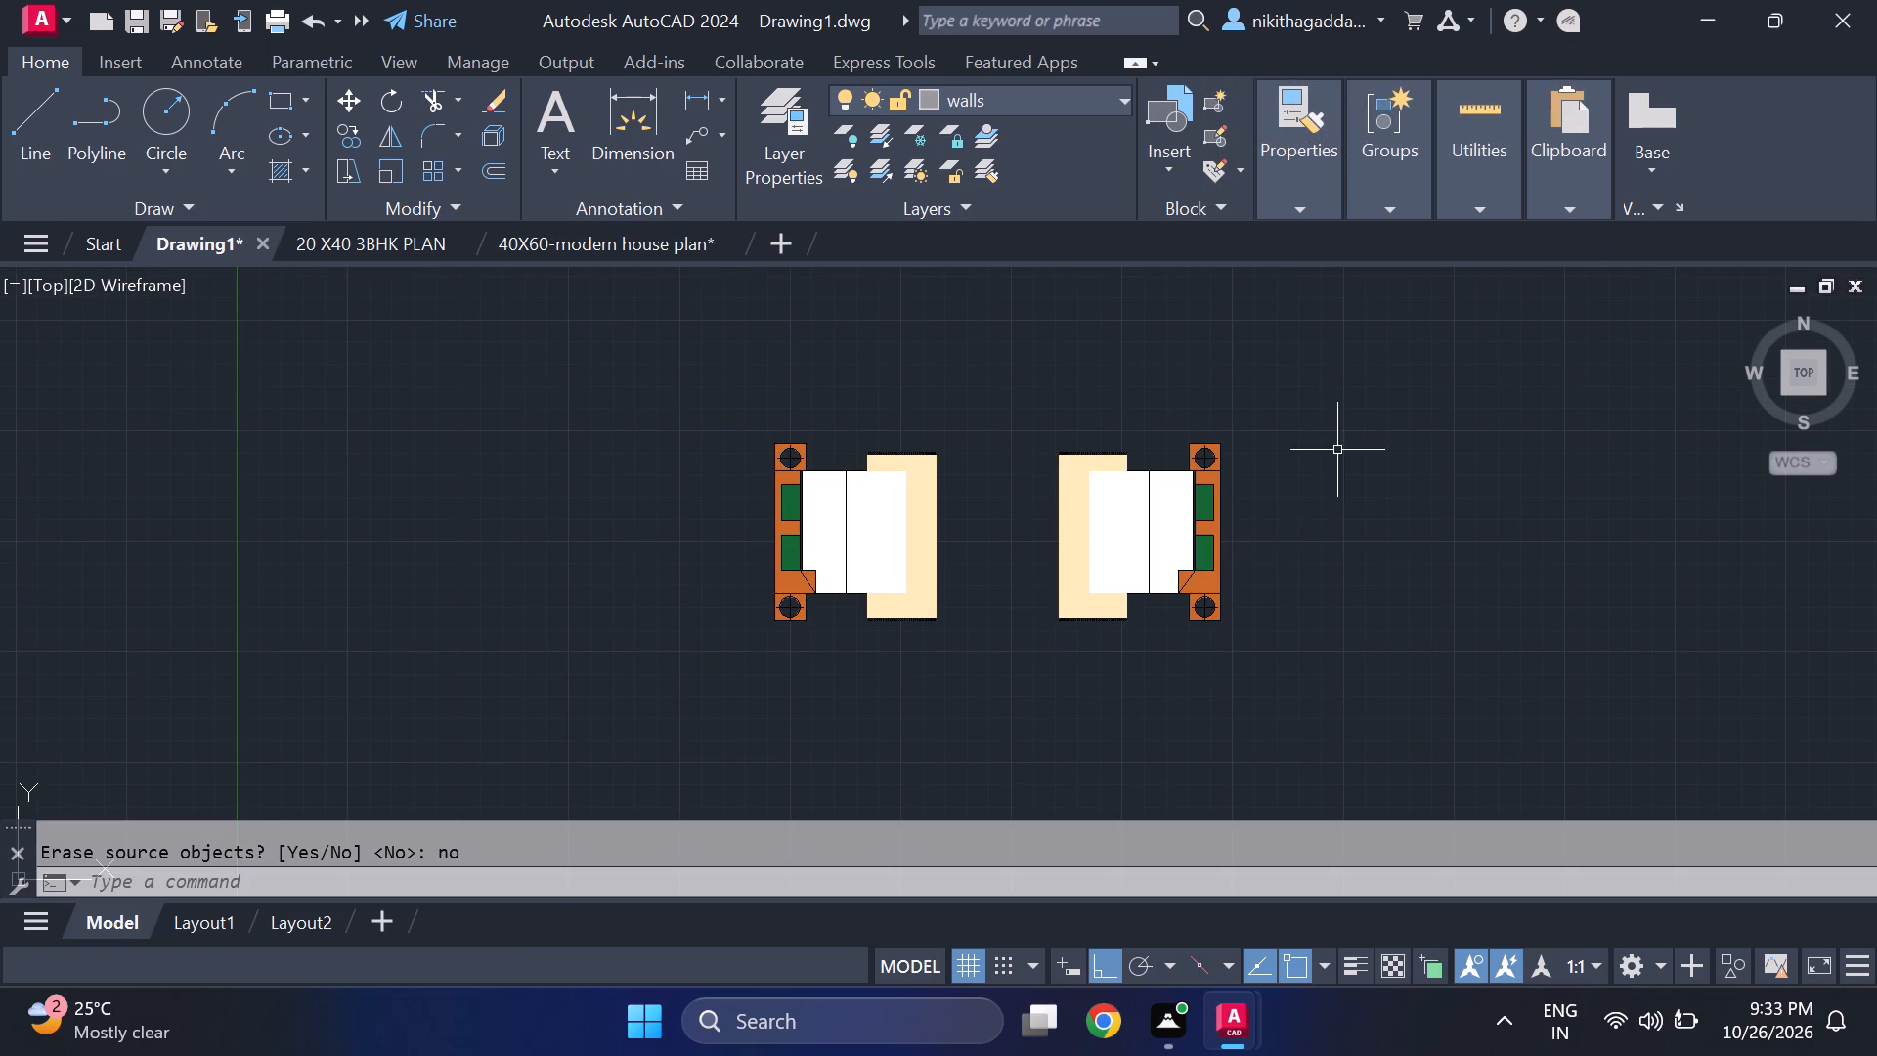
Examine the mirrored bed's nightstand, headboard and pillow hatching up close and compare it with the original bed.
scroll(1211, 619, up, 3)
scroll(1228, 593, down, 5)
scroll(1208, 560, up, 2)
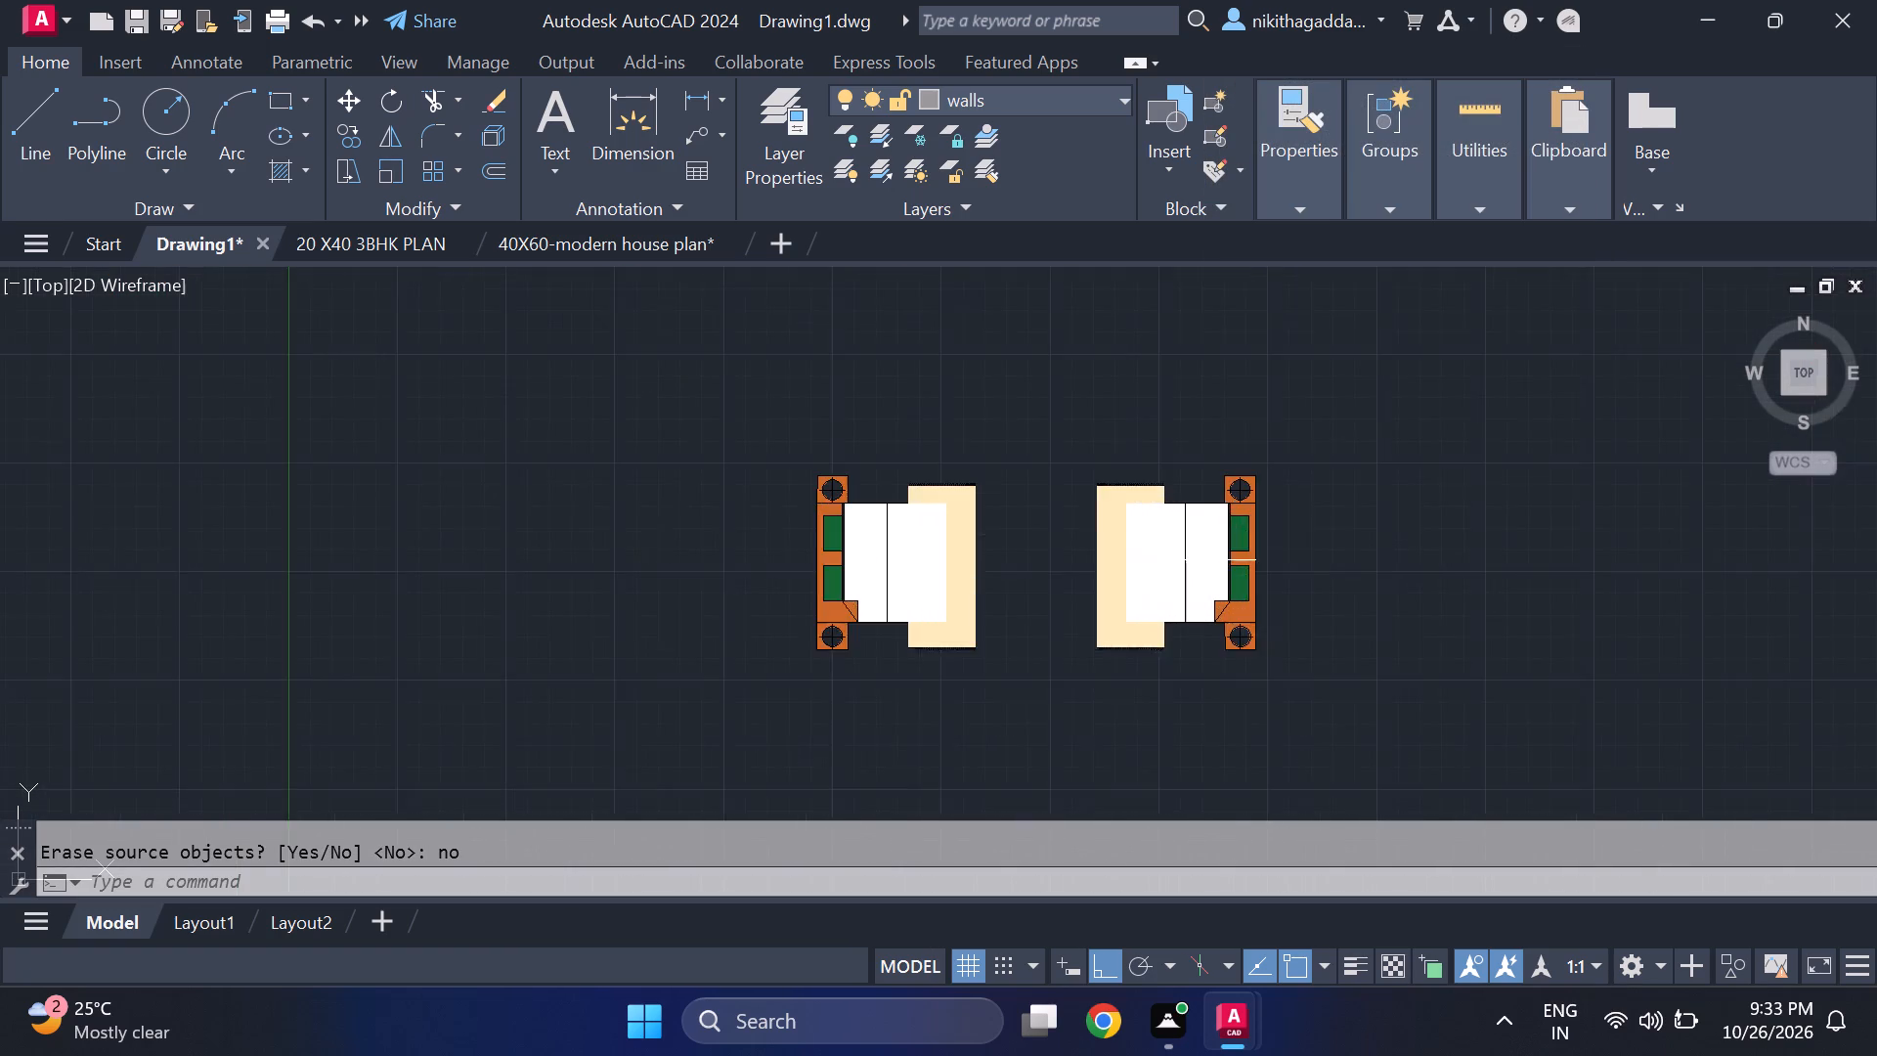
scroll(1208, 560, up, 1)
middle_drag(1206, 560, 895, 505)
scroll(876, 493, up, 1)
scroll(833, 495, down, 2)
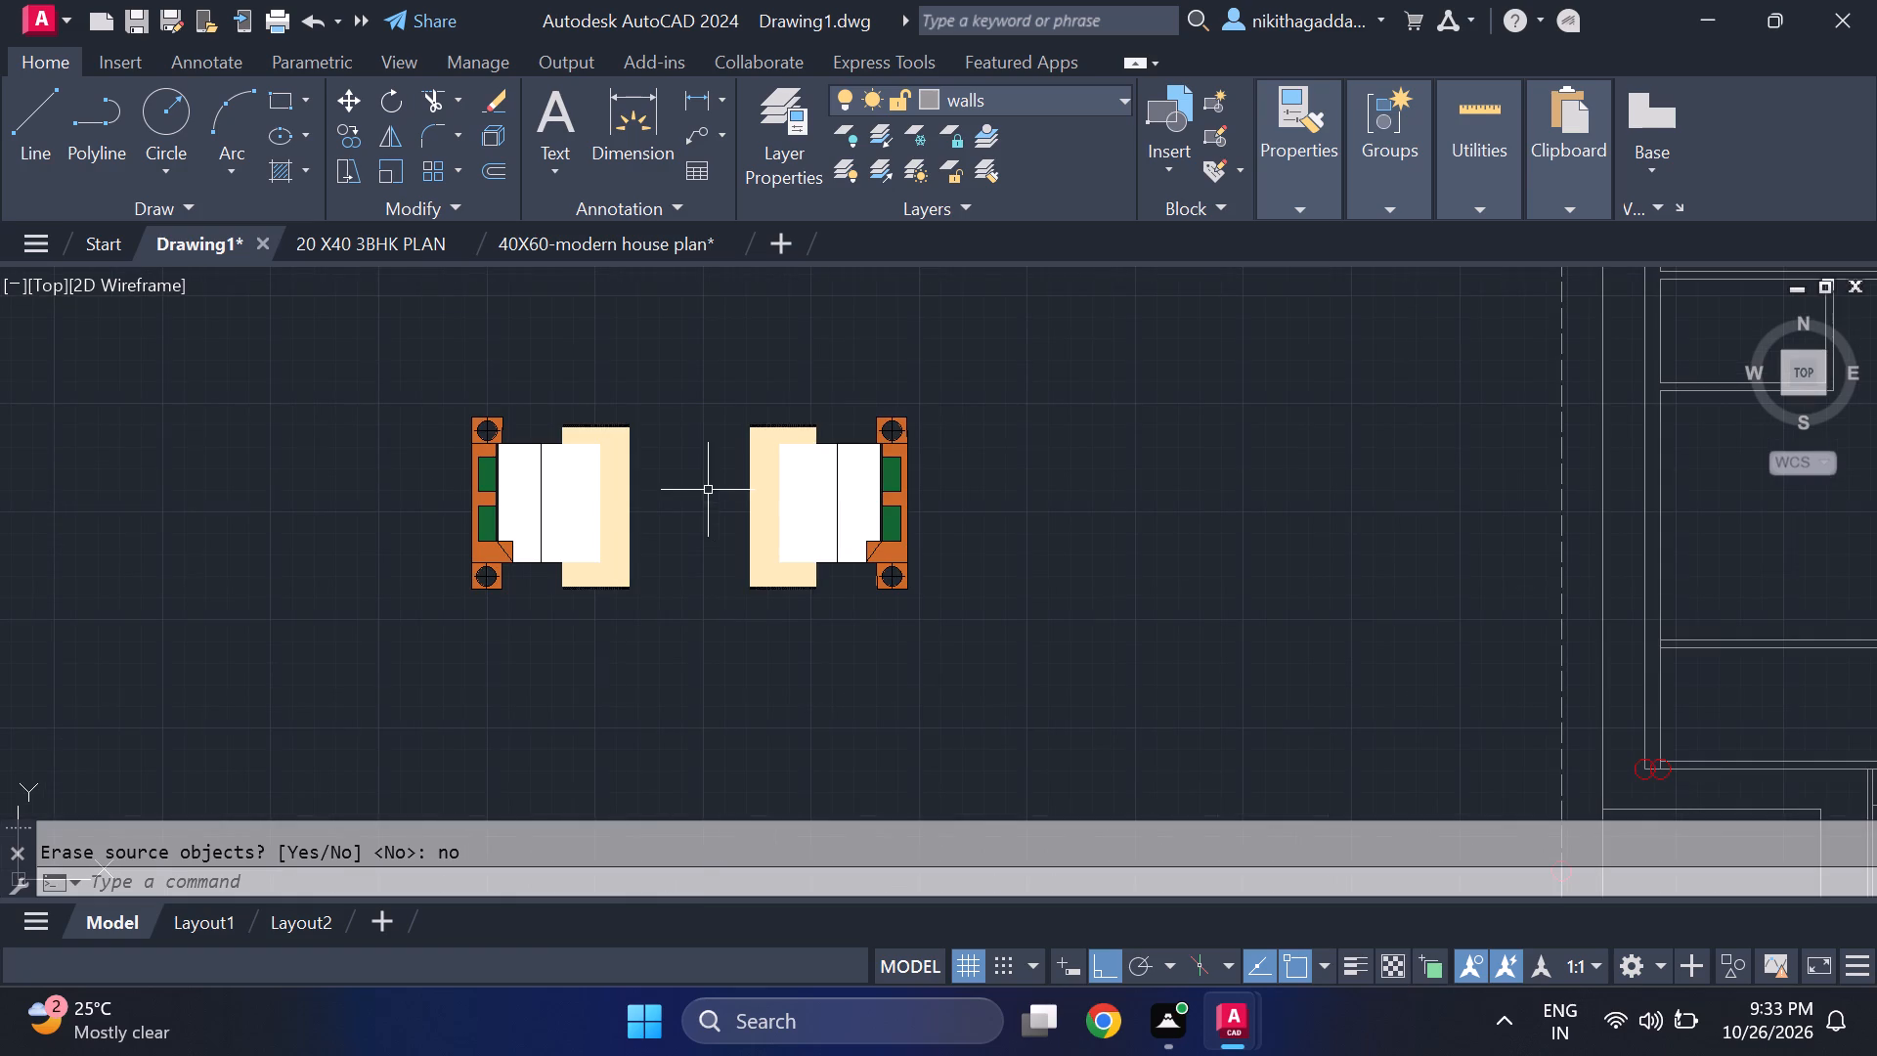
middle_drag(721, 500, 780, 561)
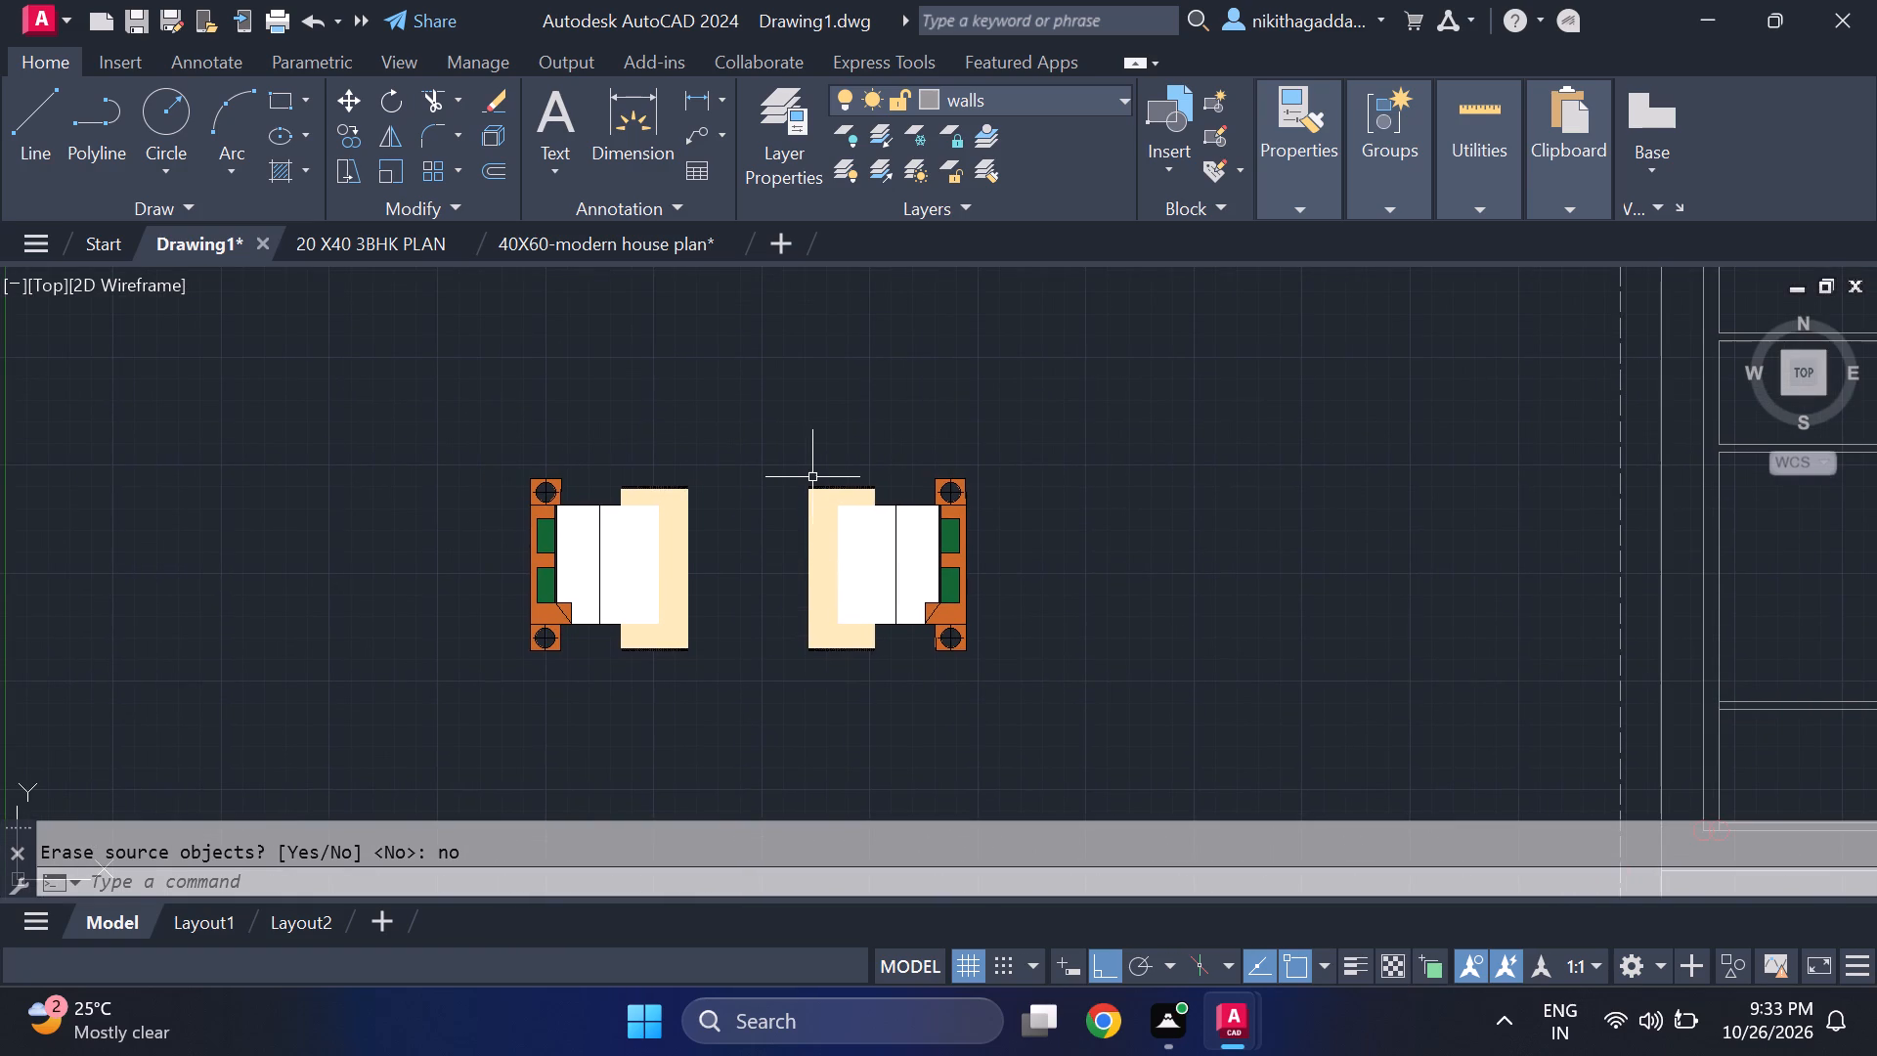
middle_drag(926, 514, 908, 470)
scroll(910, 469, up, 3)
scroll(971, 402, up, 3)
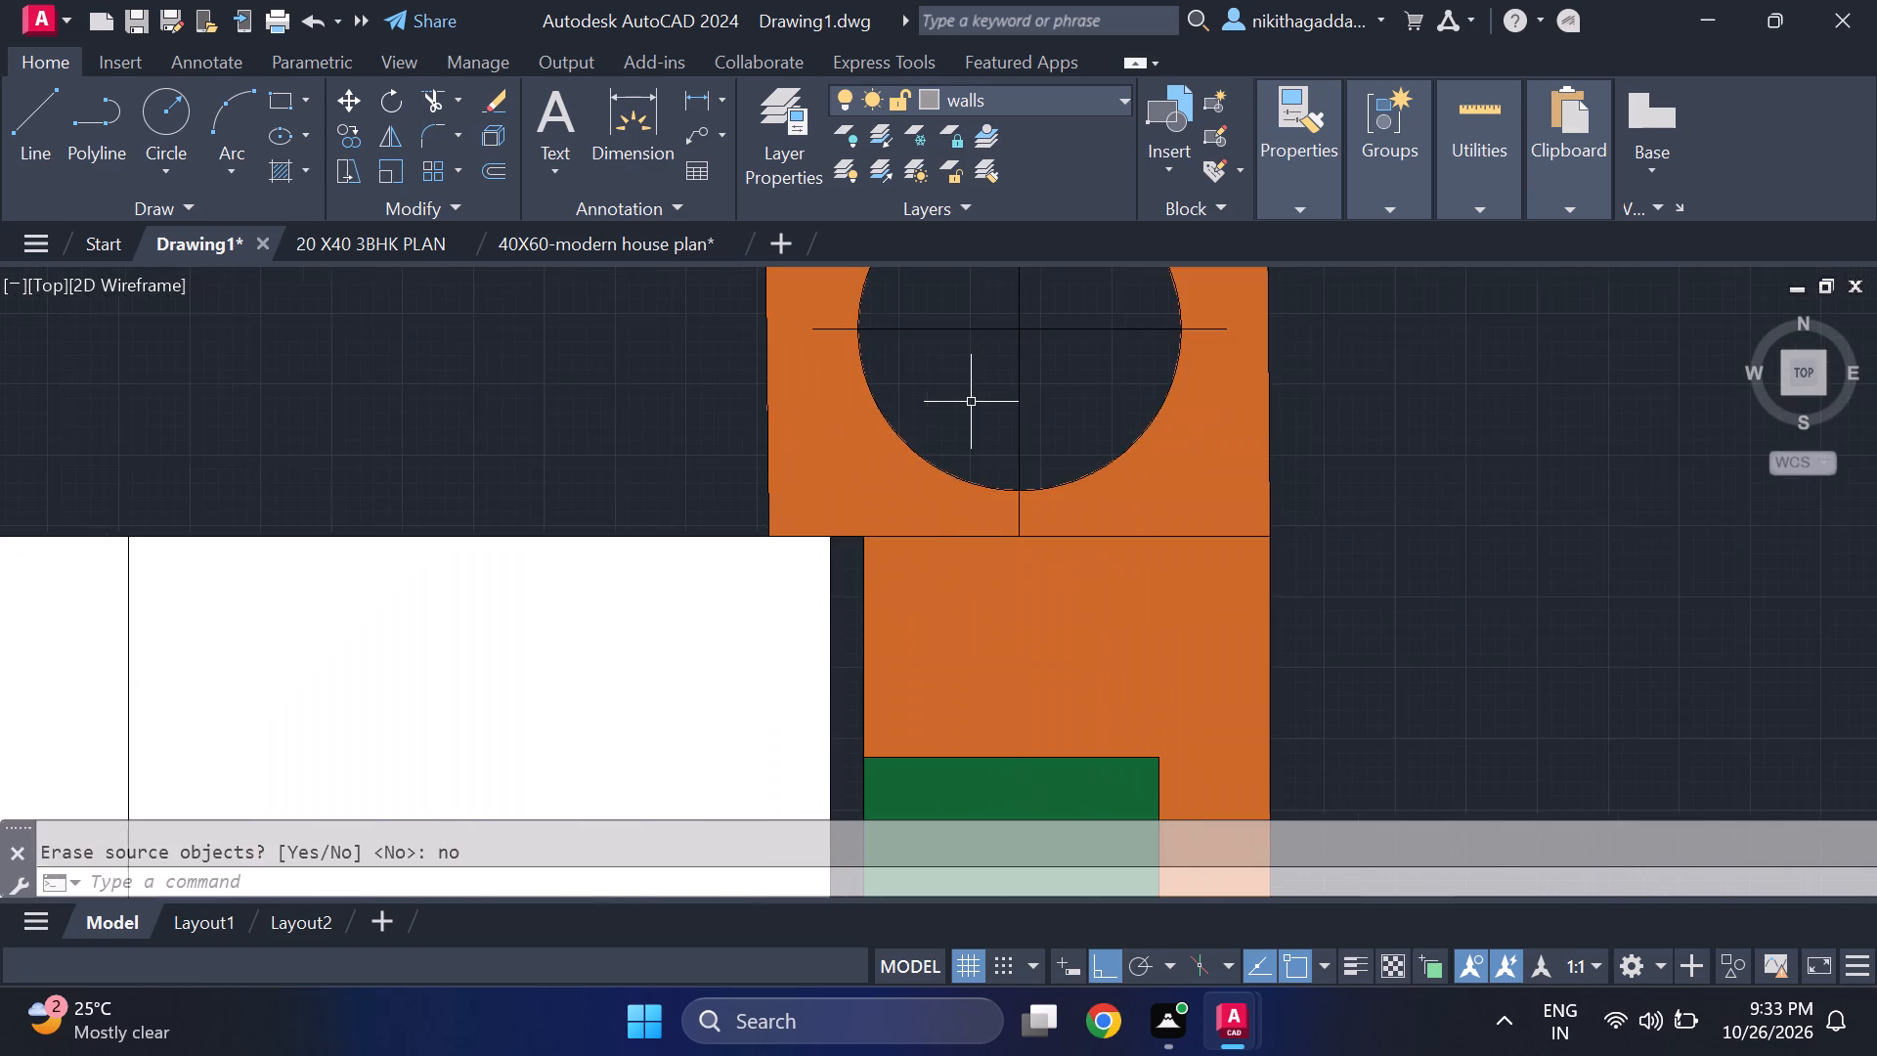
scroll(969, 407, down, 4)
scroll(976, 493, down, 2)
middle_click(960, 535)
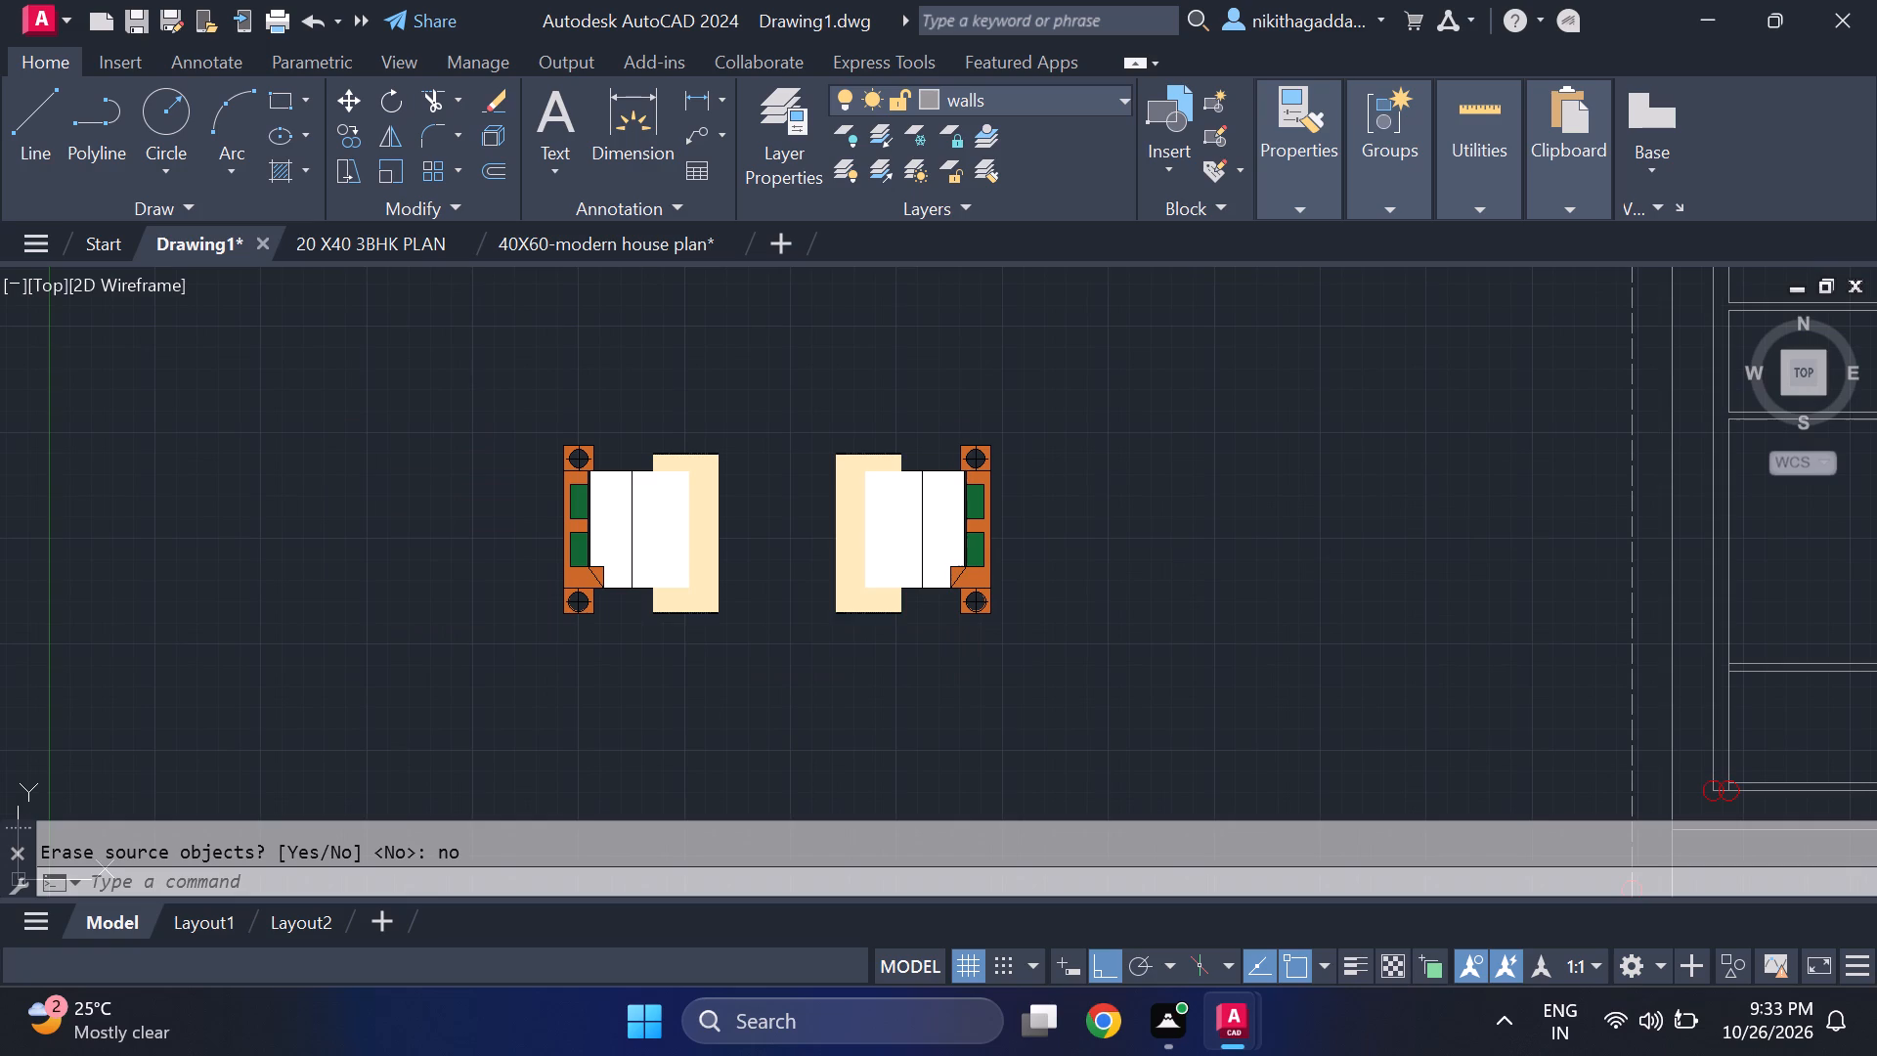
Copy the mirrored bed into the northeastern bedroom with Ortho off, placing its headboard against the east wall.
click(1071, 408)
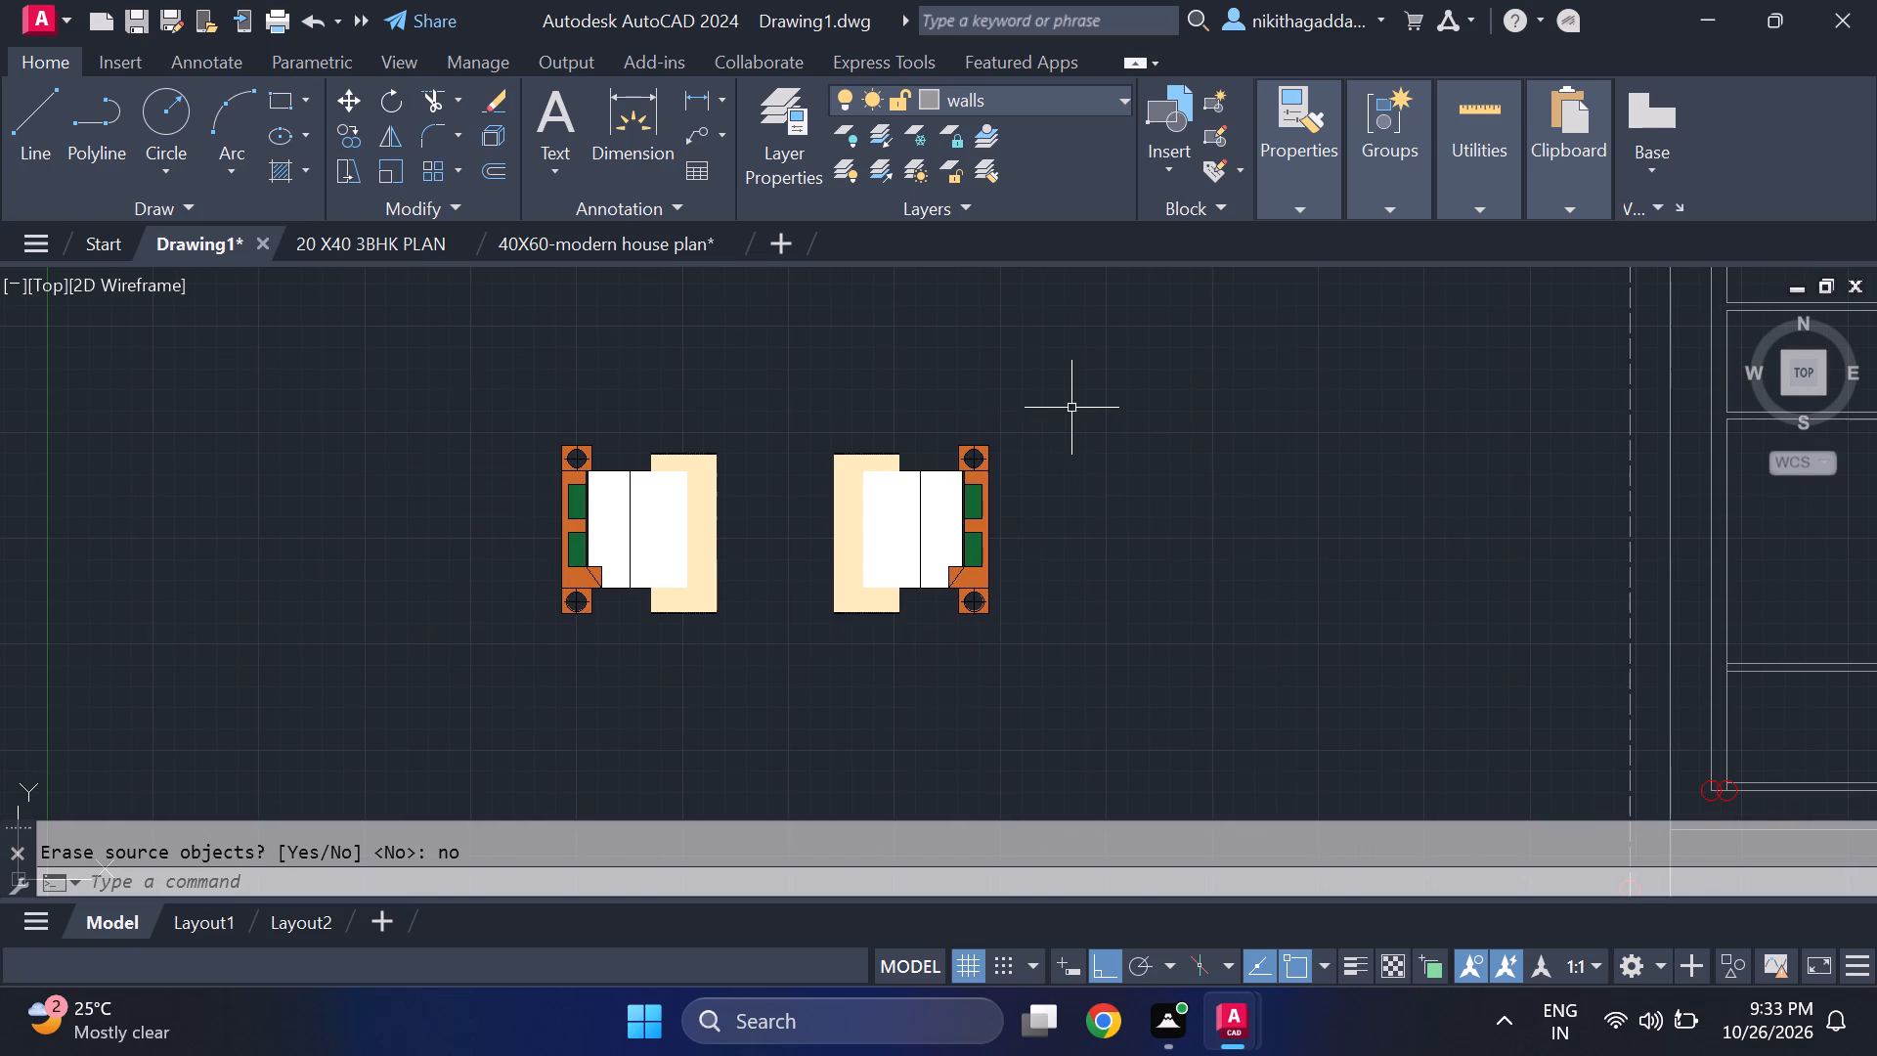
click(803, 697)
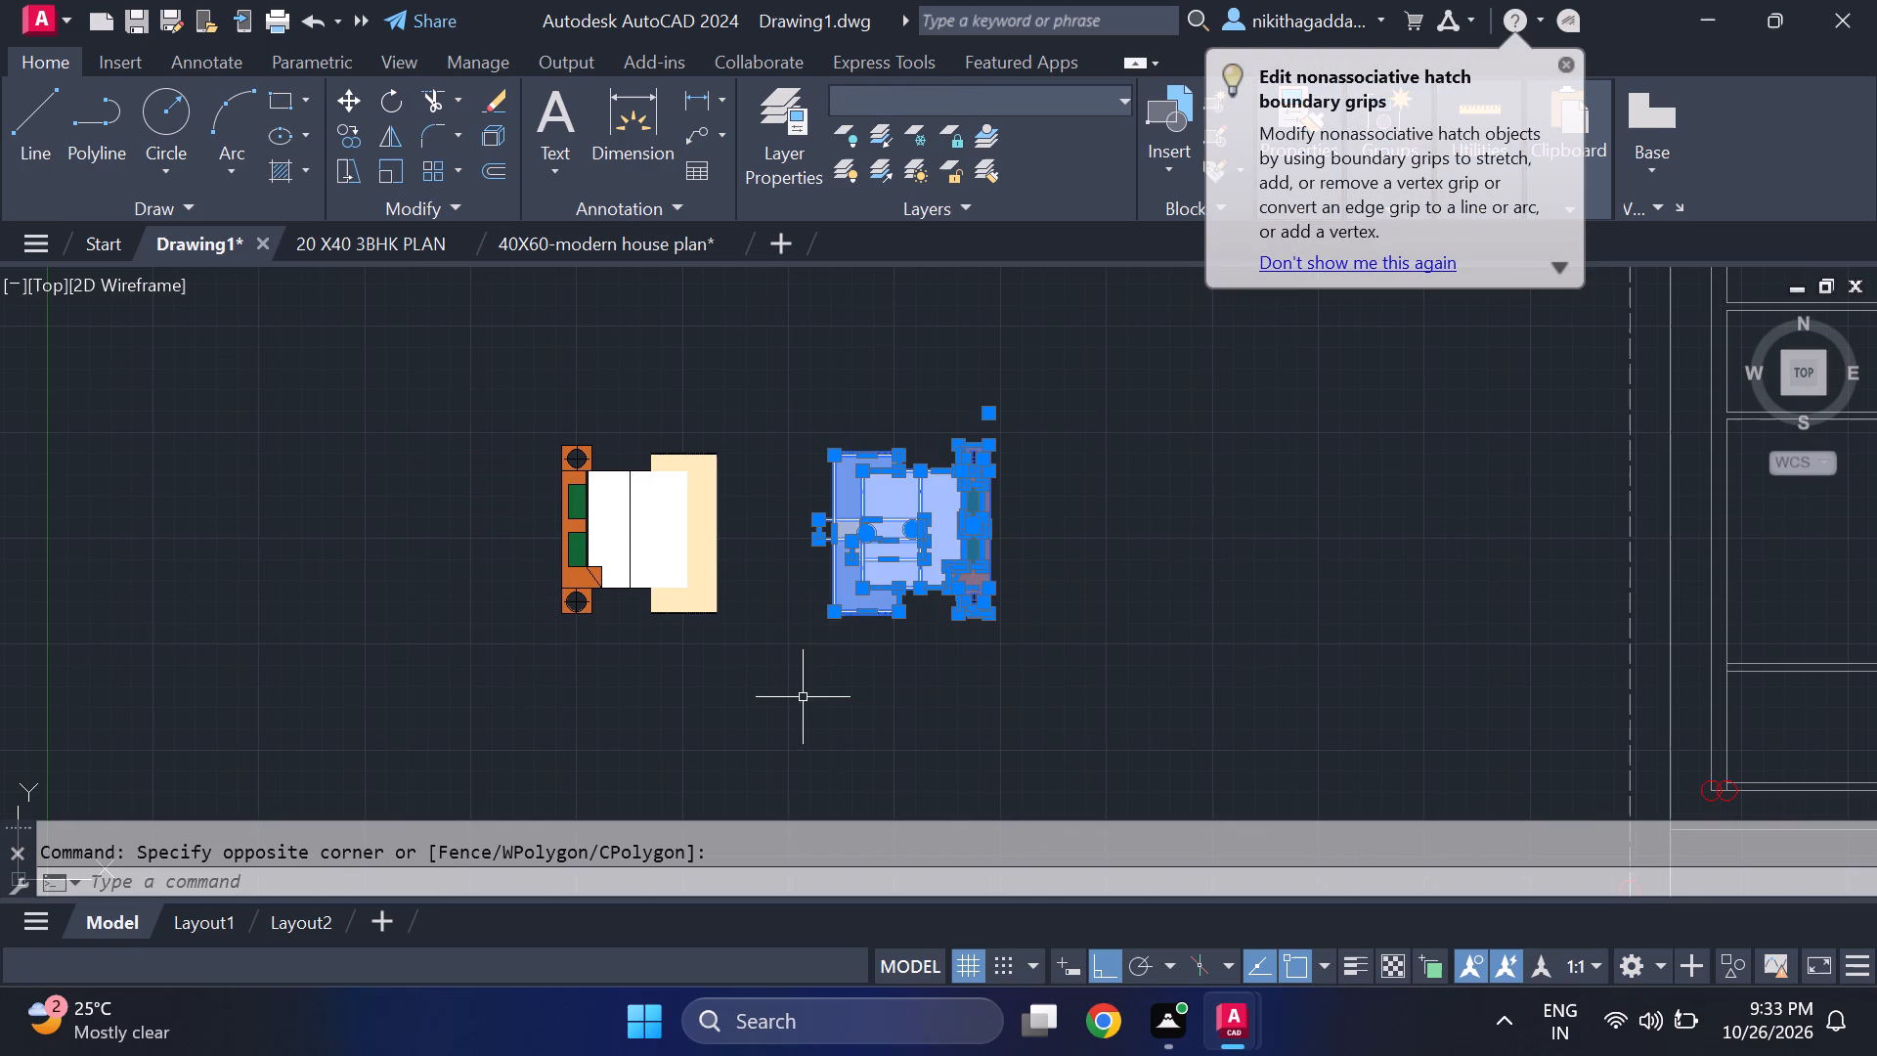
text(co)
key(Return)
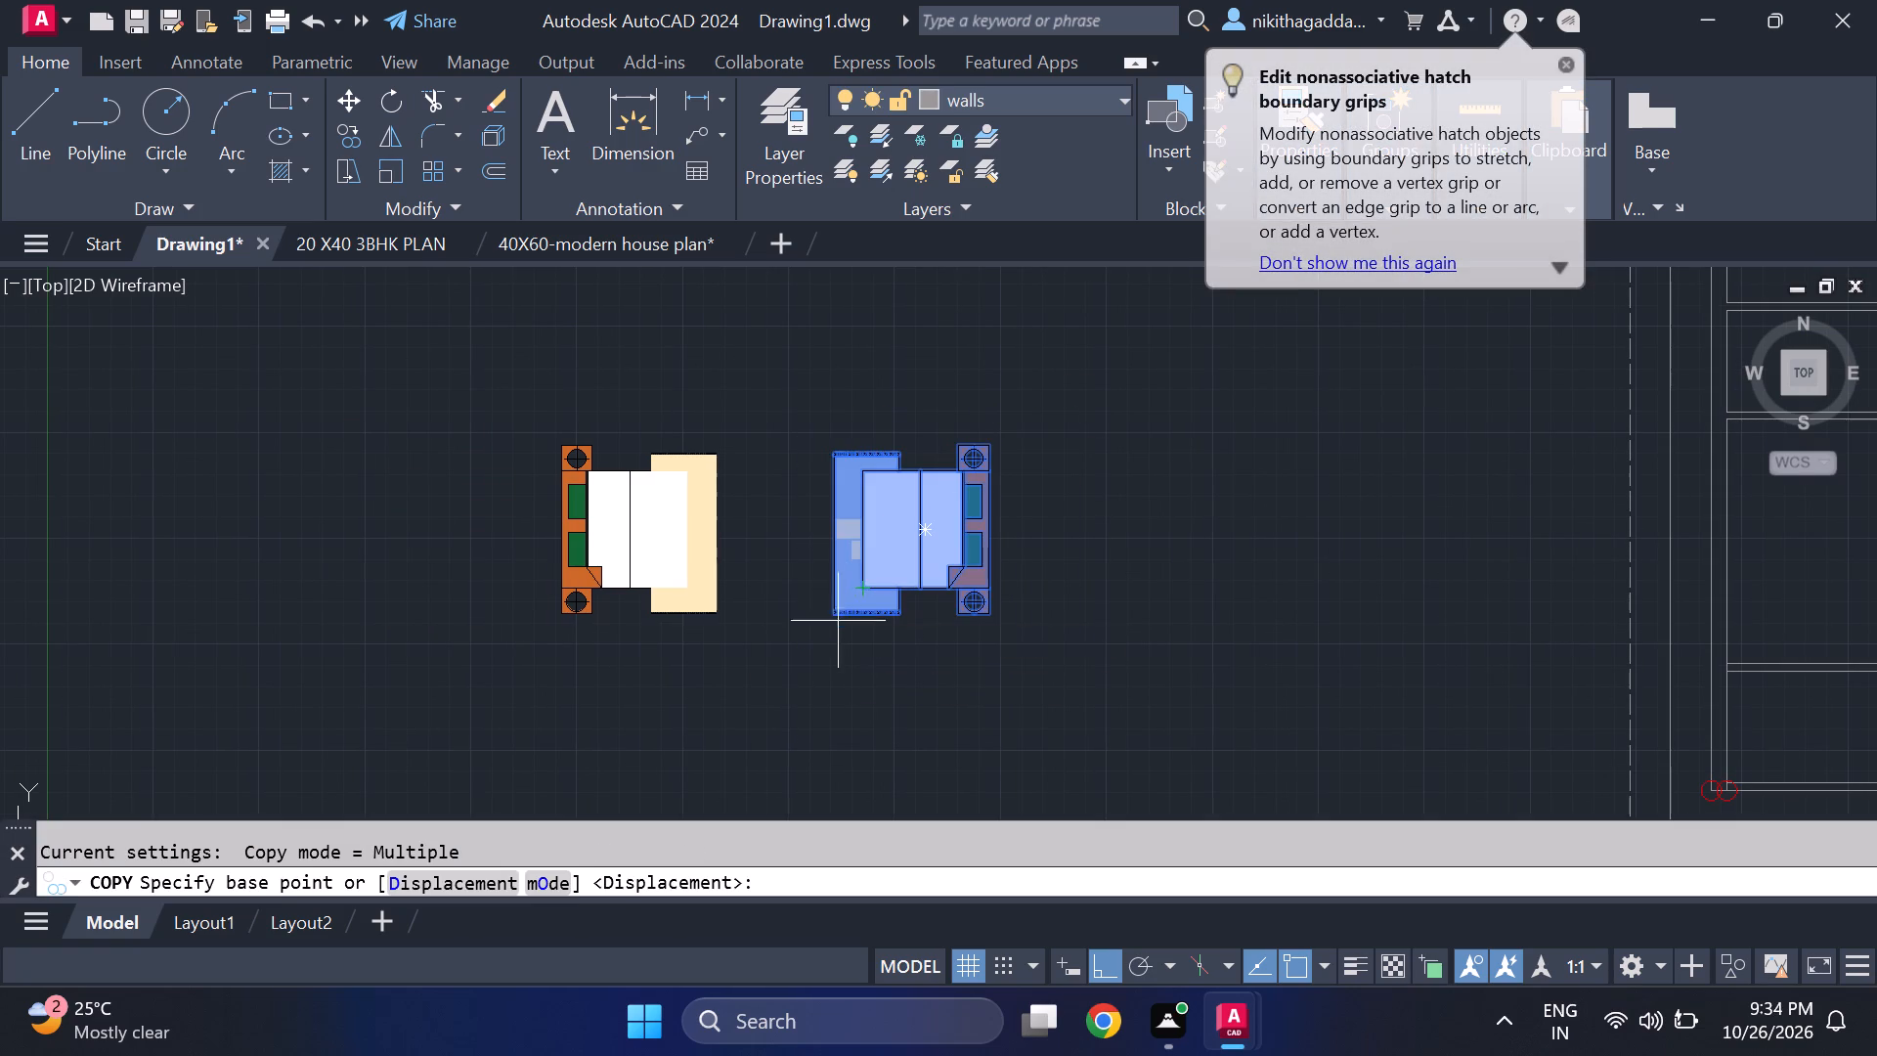
click(925, 528)
scroll(1377, 535, down, 3)
middle_drag(1369, 544, 1107, 693)
key(F8)
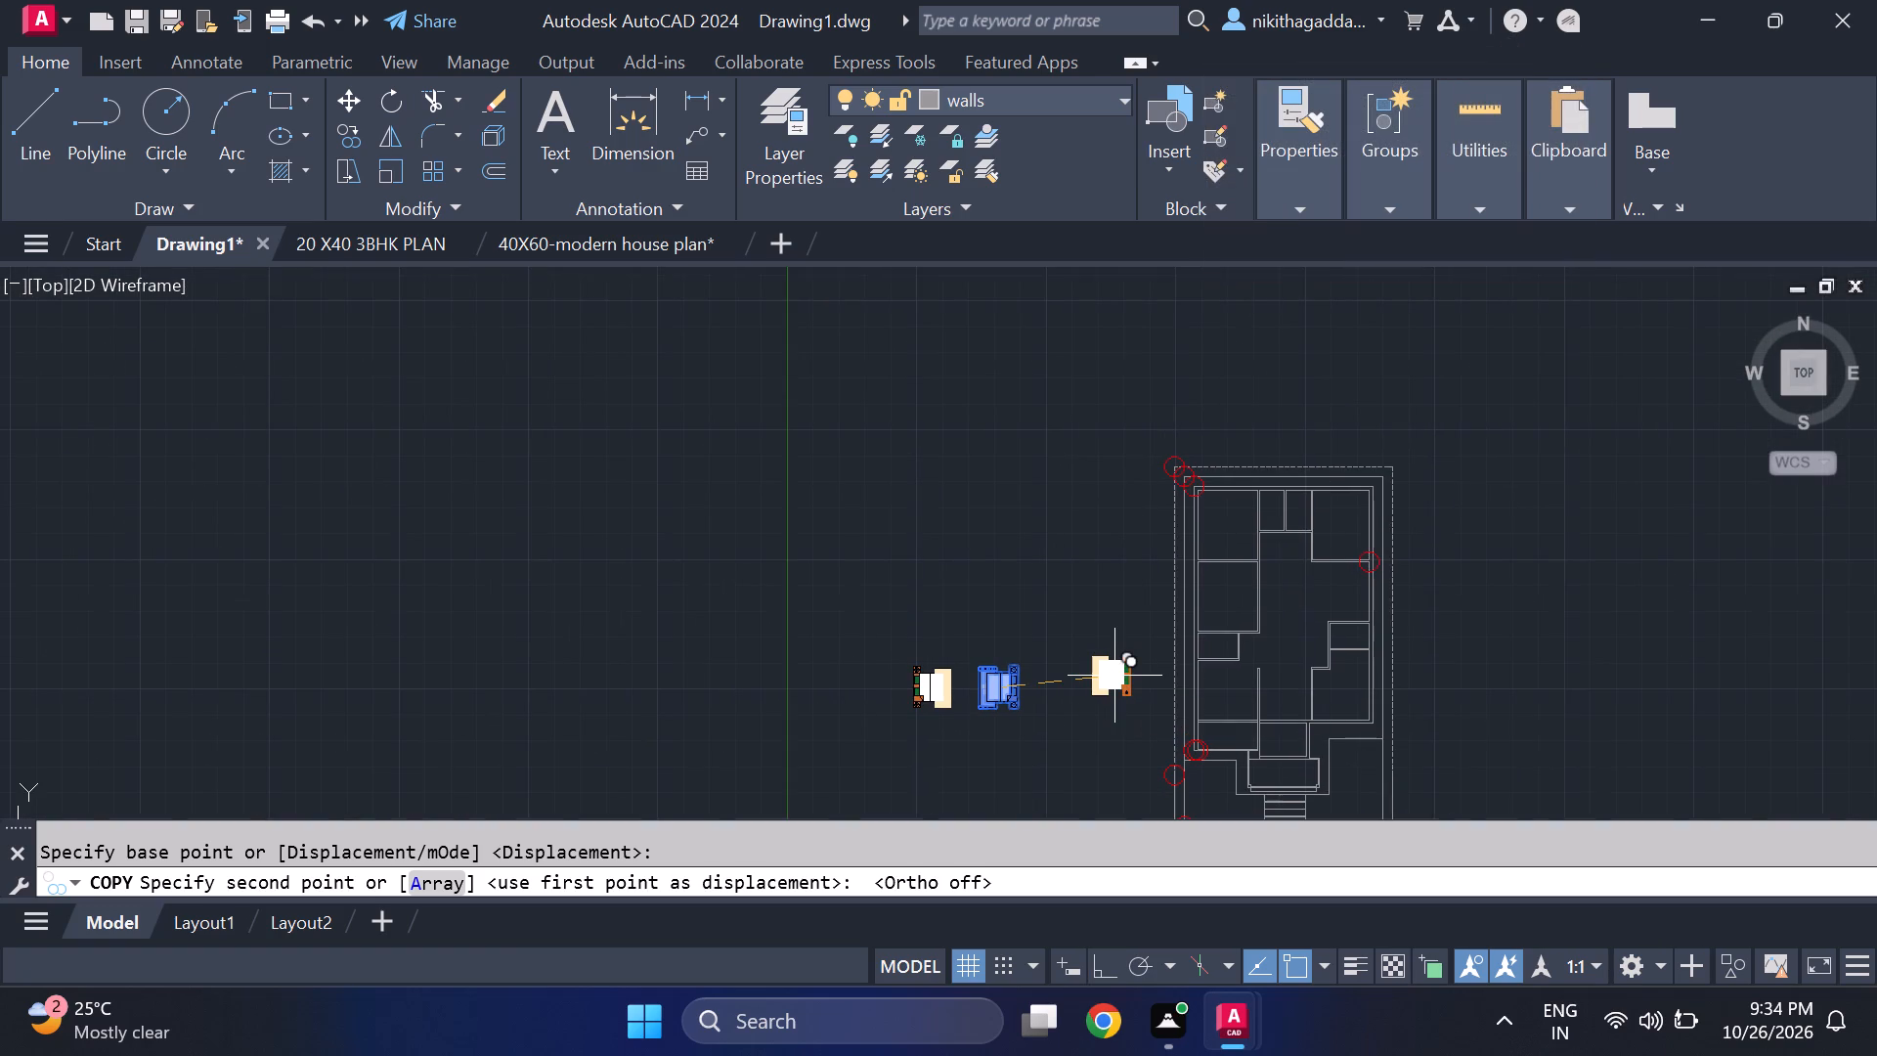
scroll(1410, 505, up, 2)
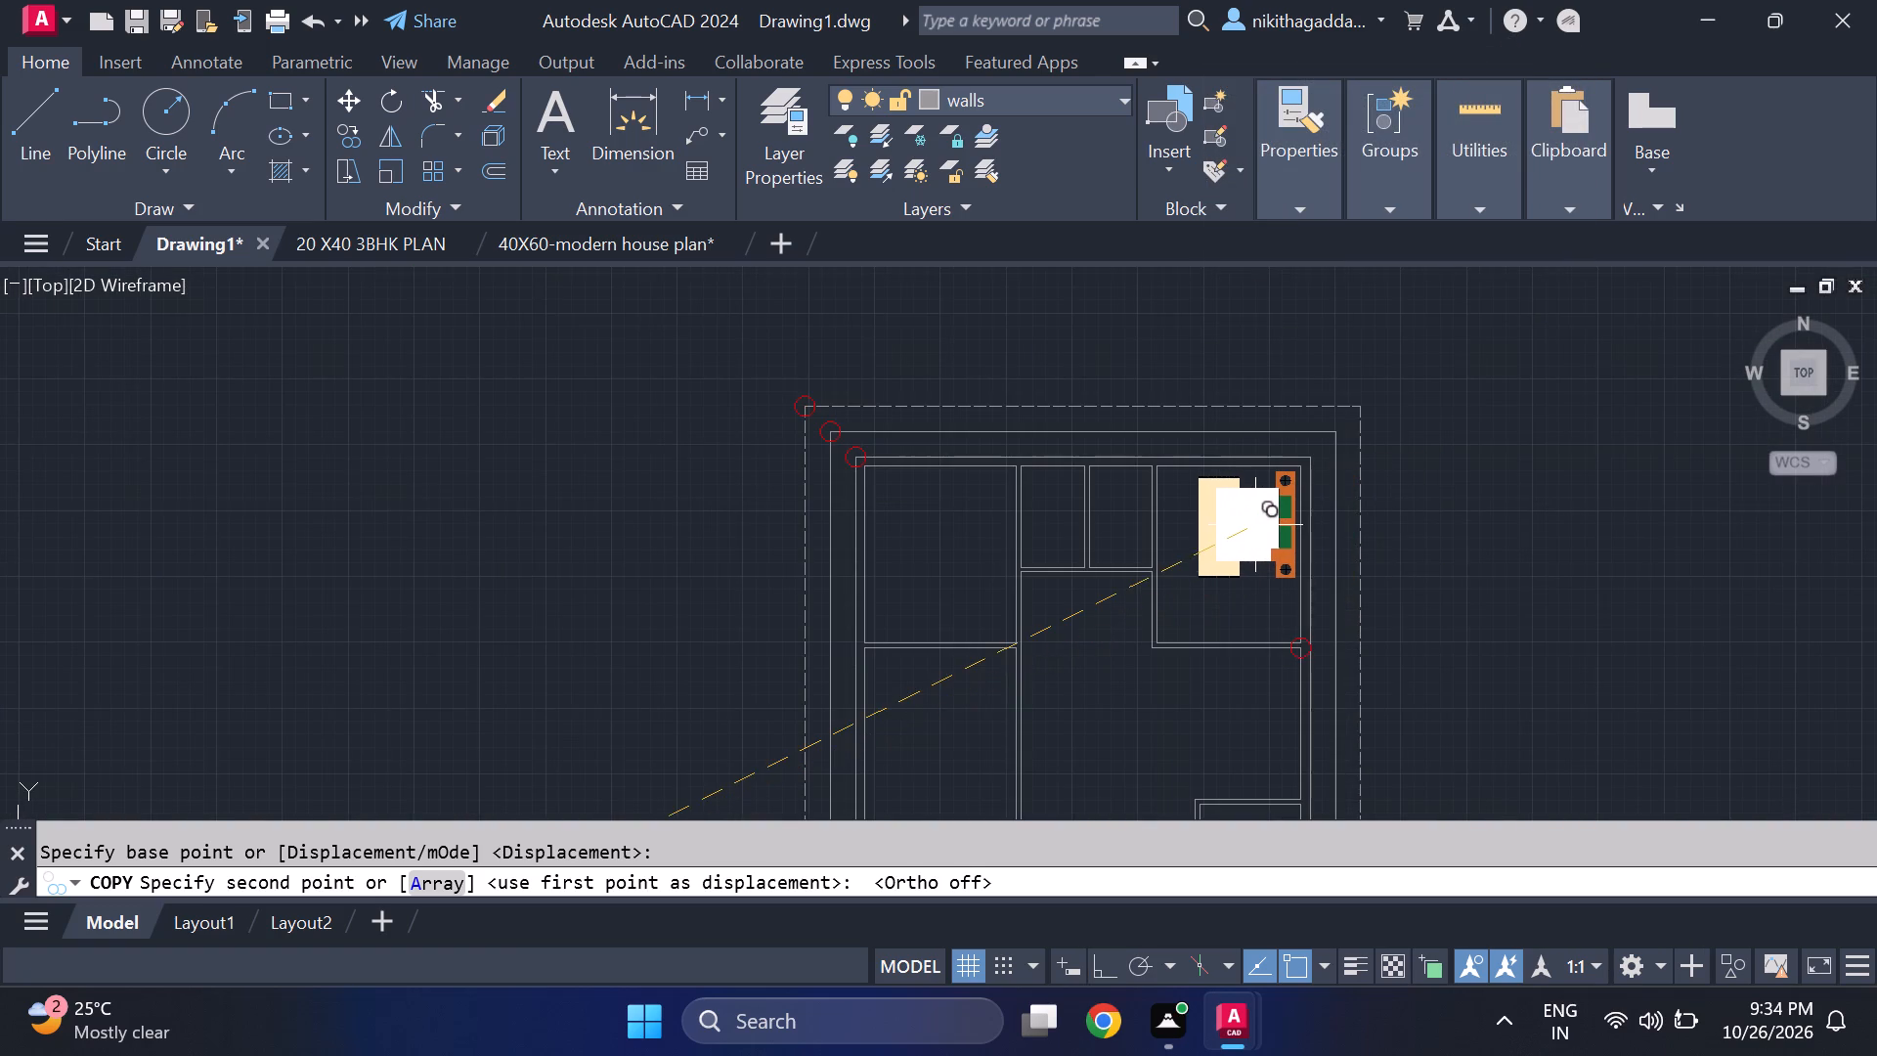
scroll(1234, 532, up, 3)
scroll(1197, 552, down, 3)
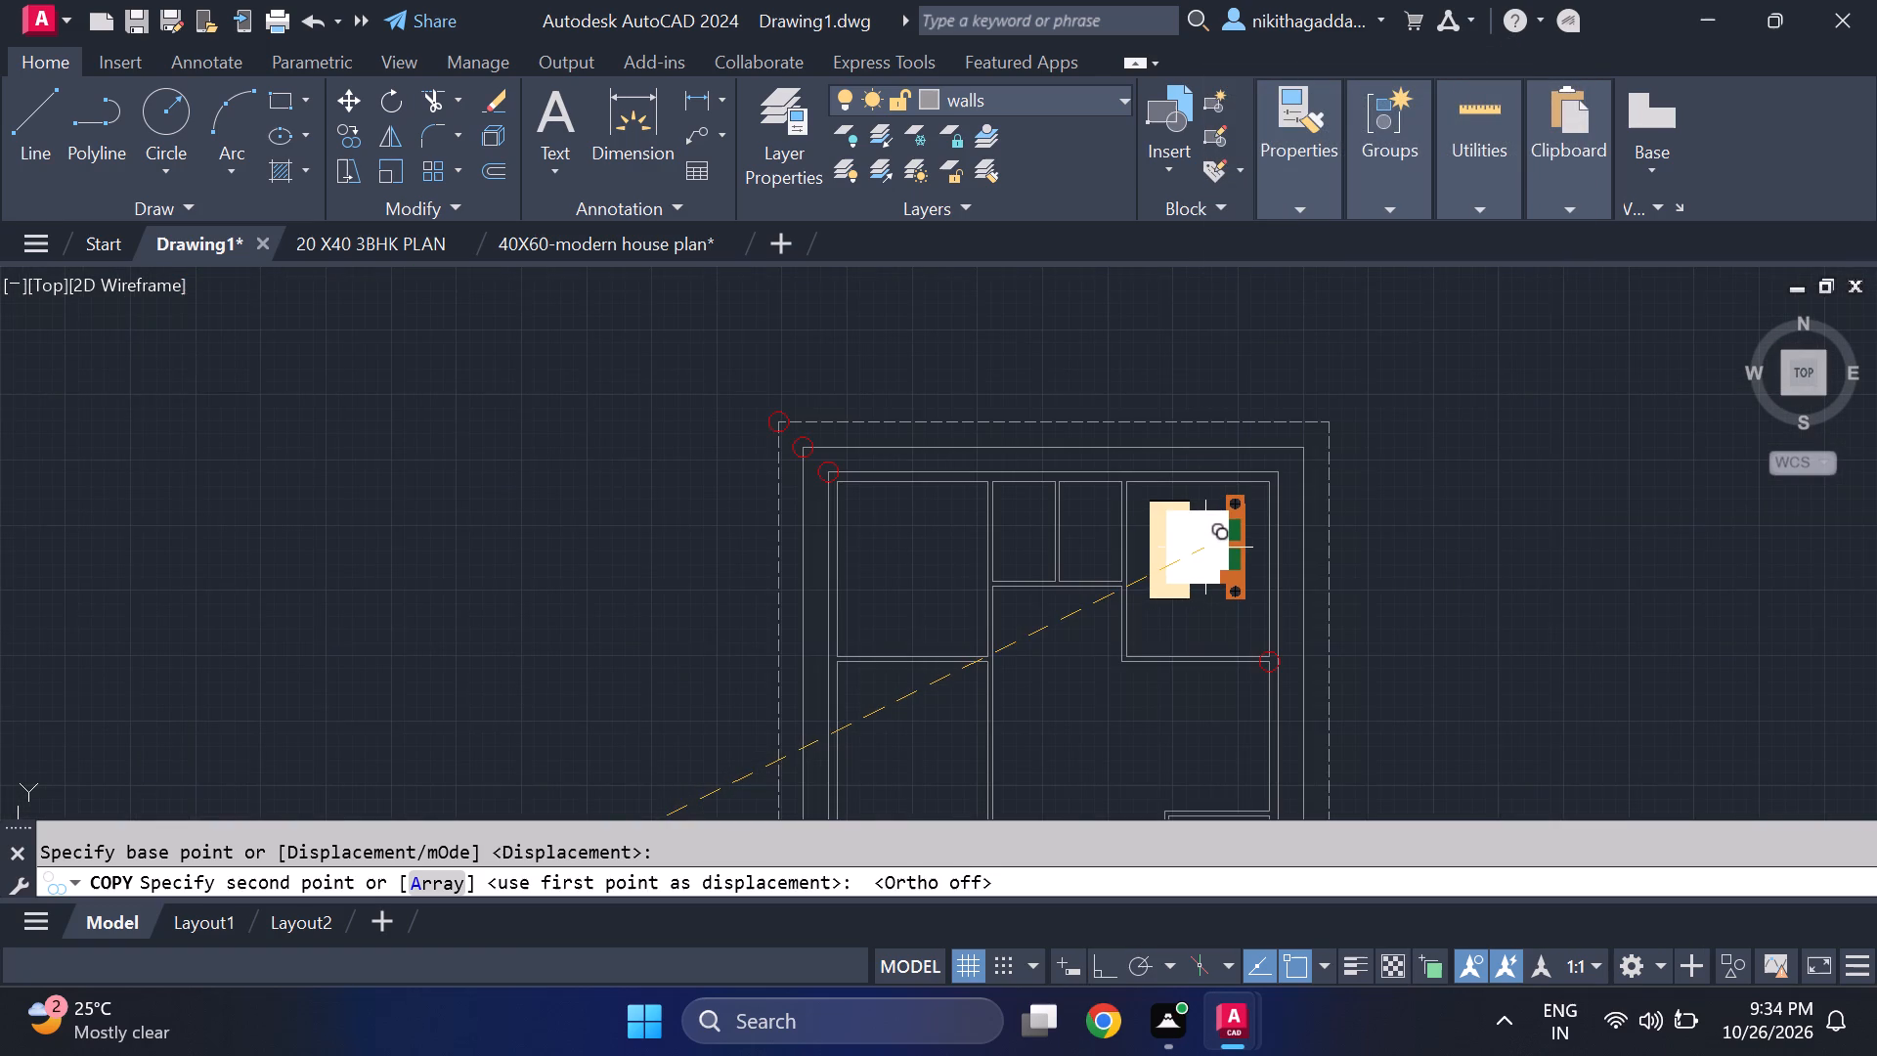
scroll(1212, 559, up, 2)
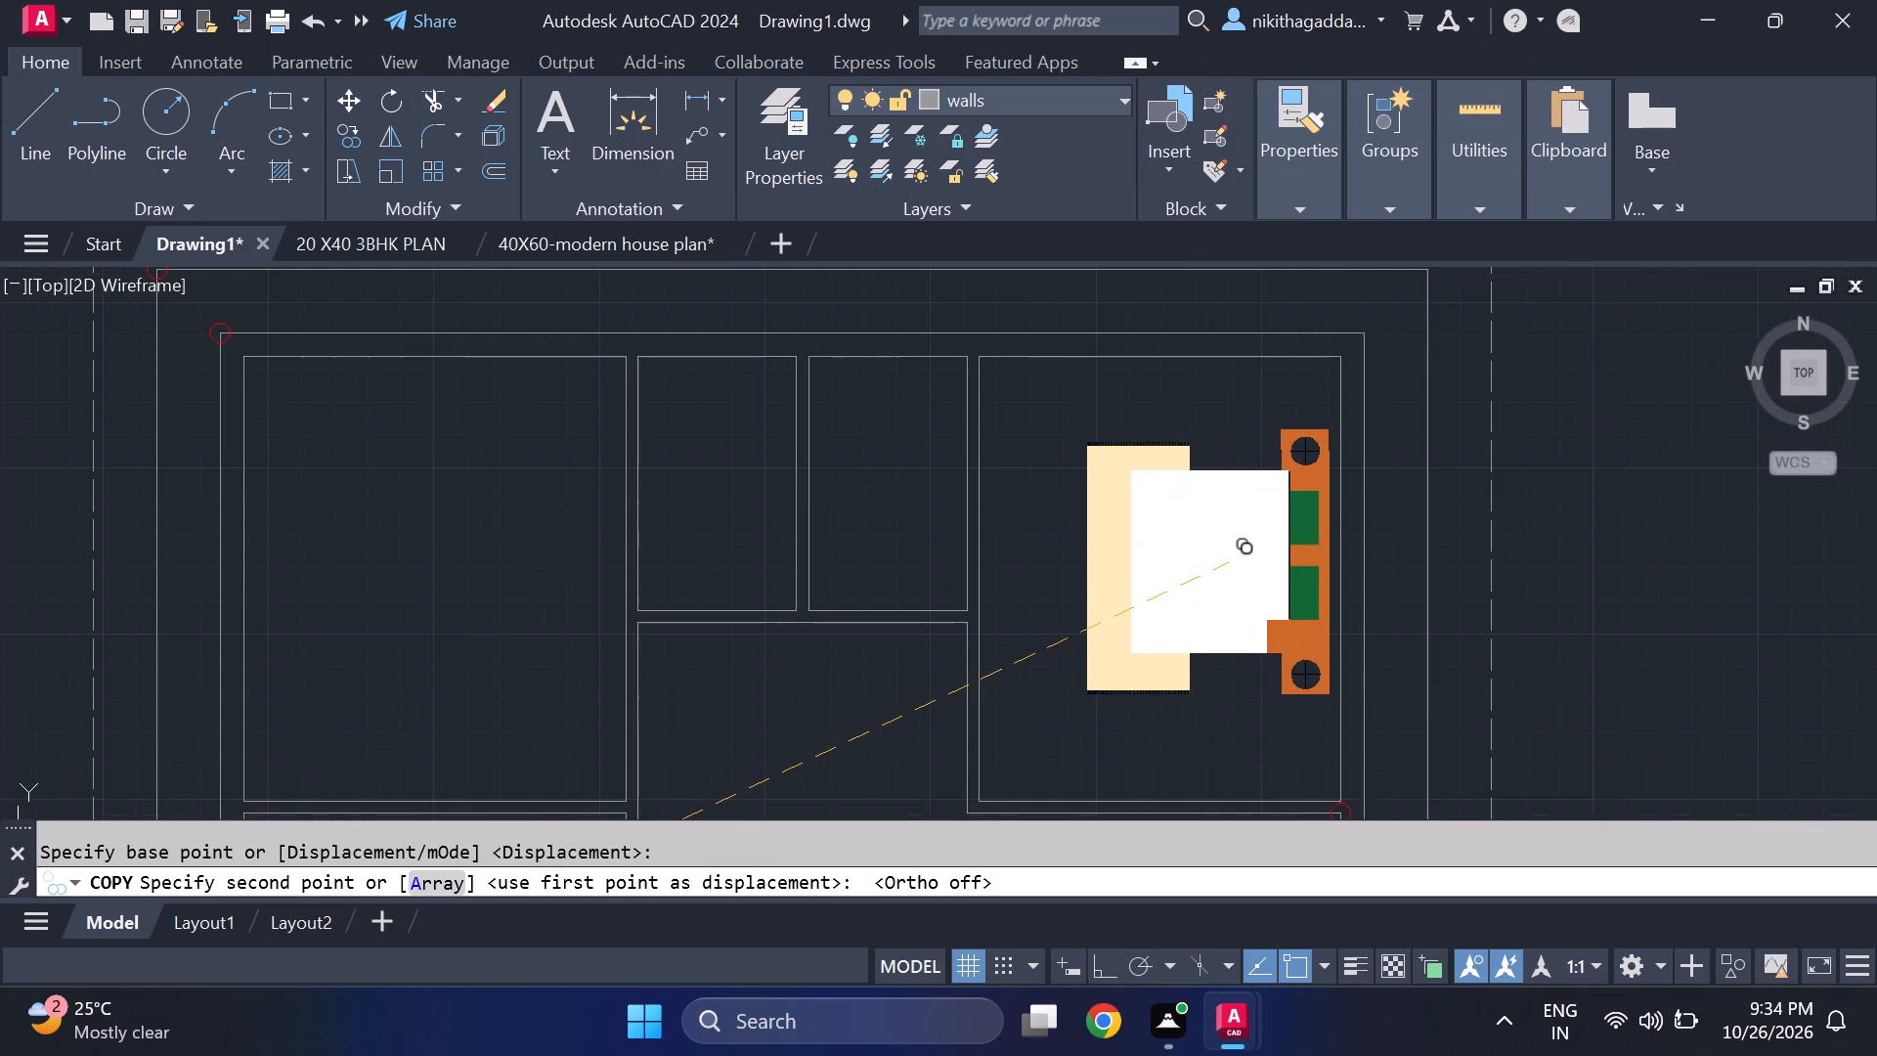
scroll(1230, 562, up, 2)
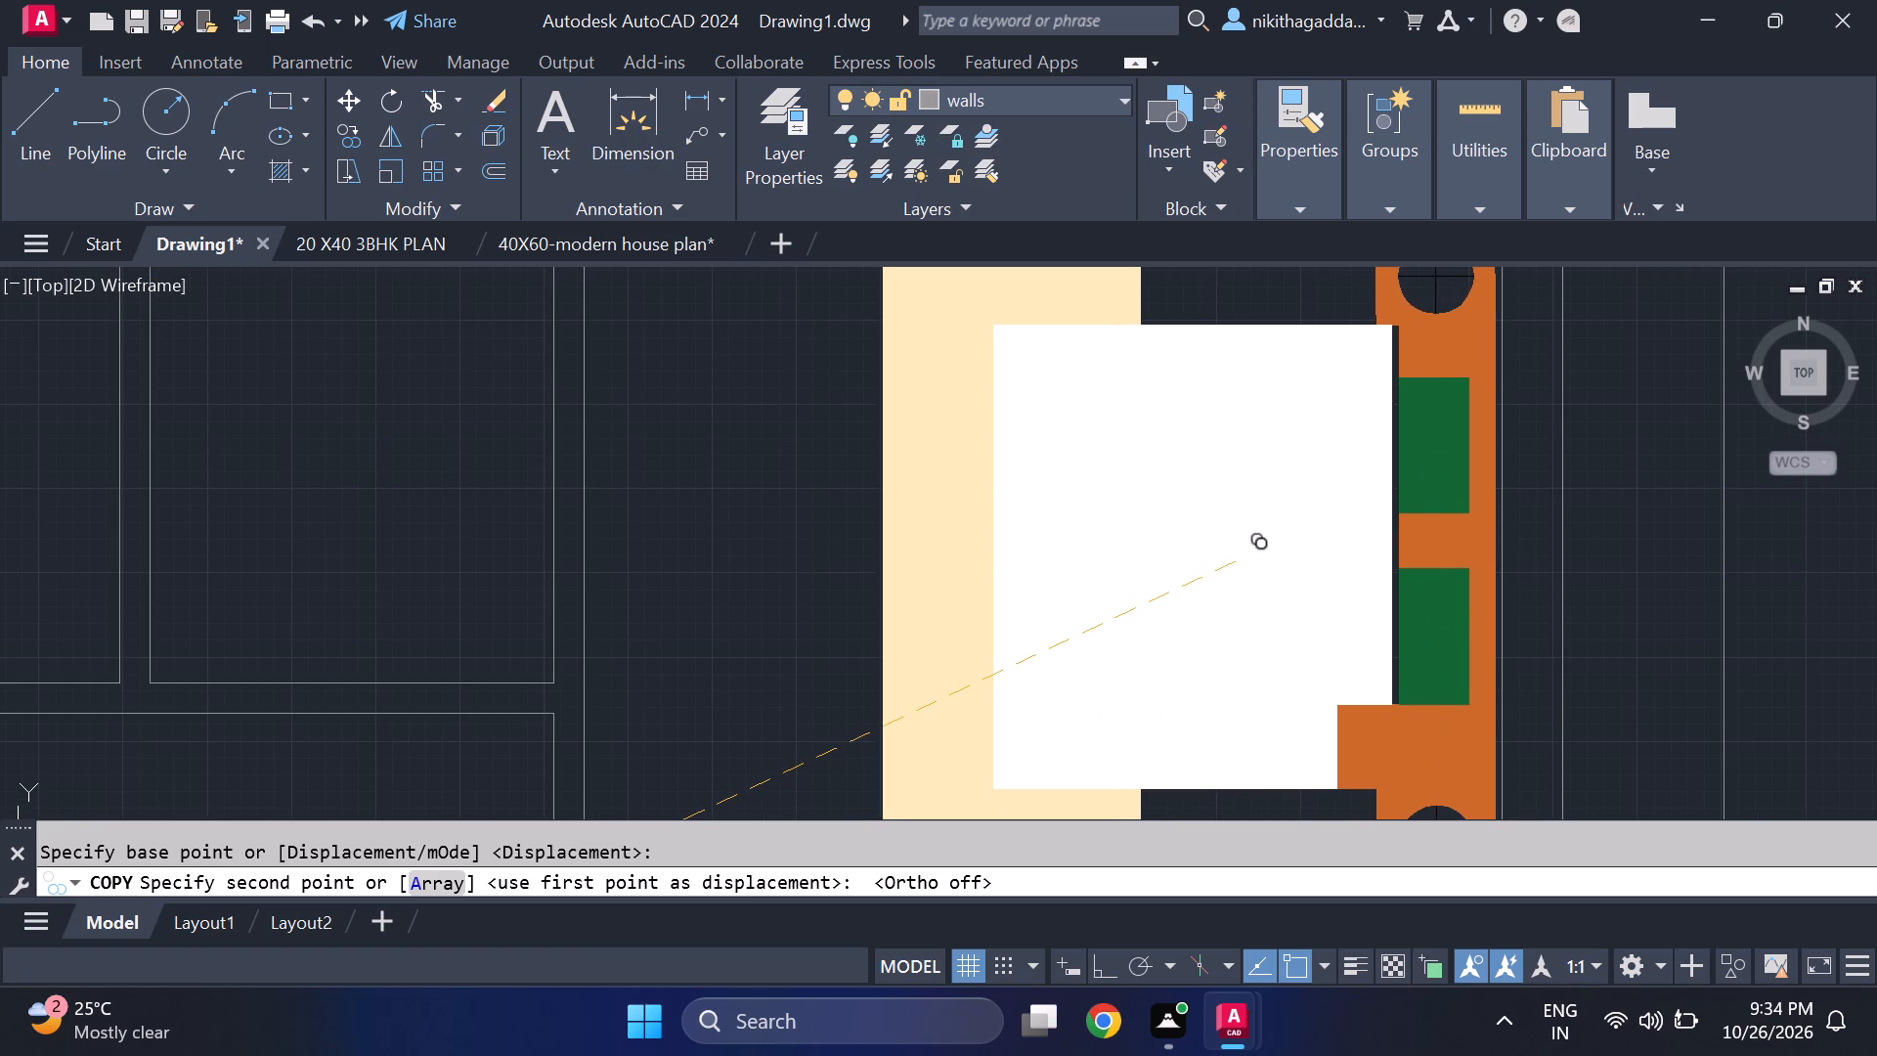
click(1241, 552)
scroll(1229, 533, down, 5)
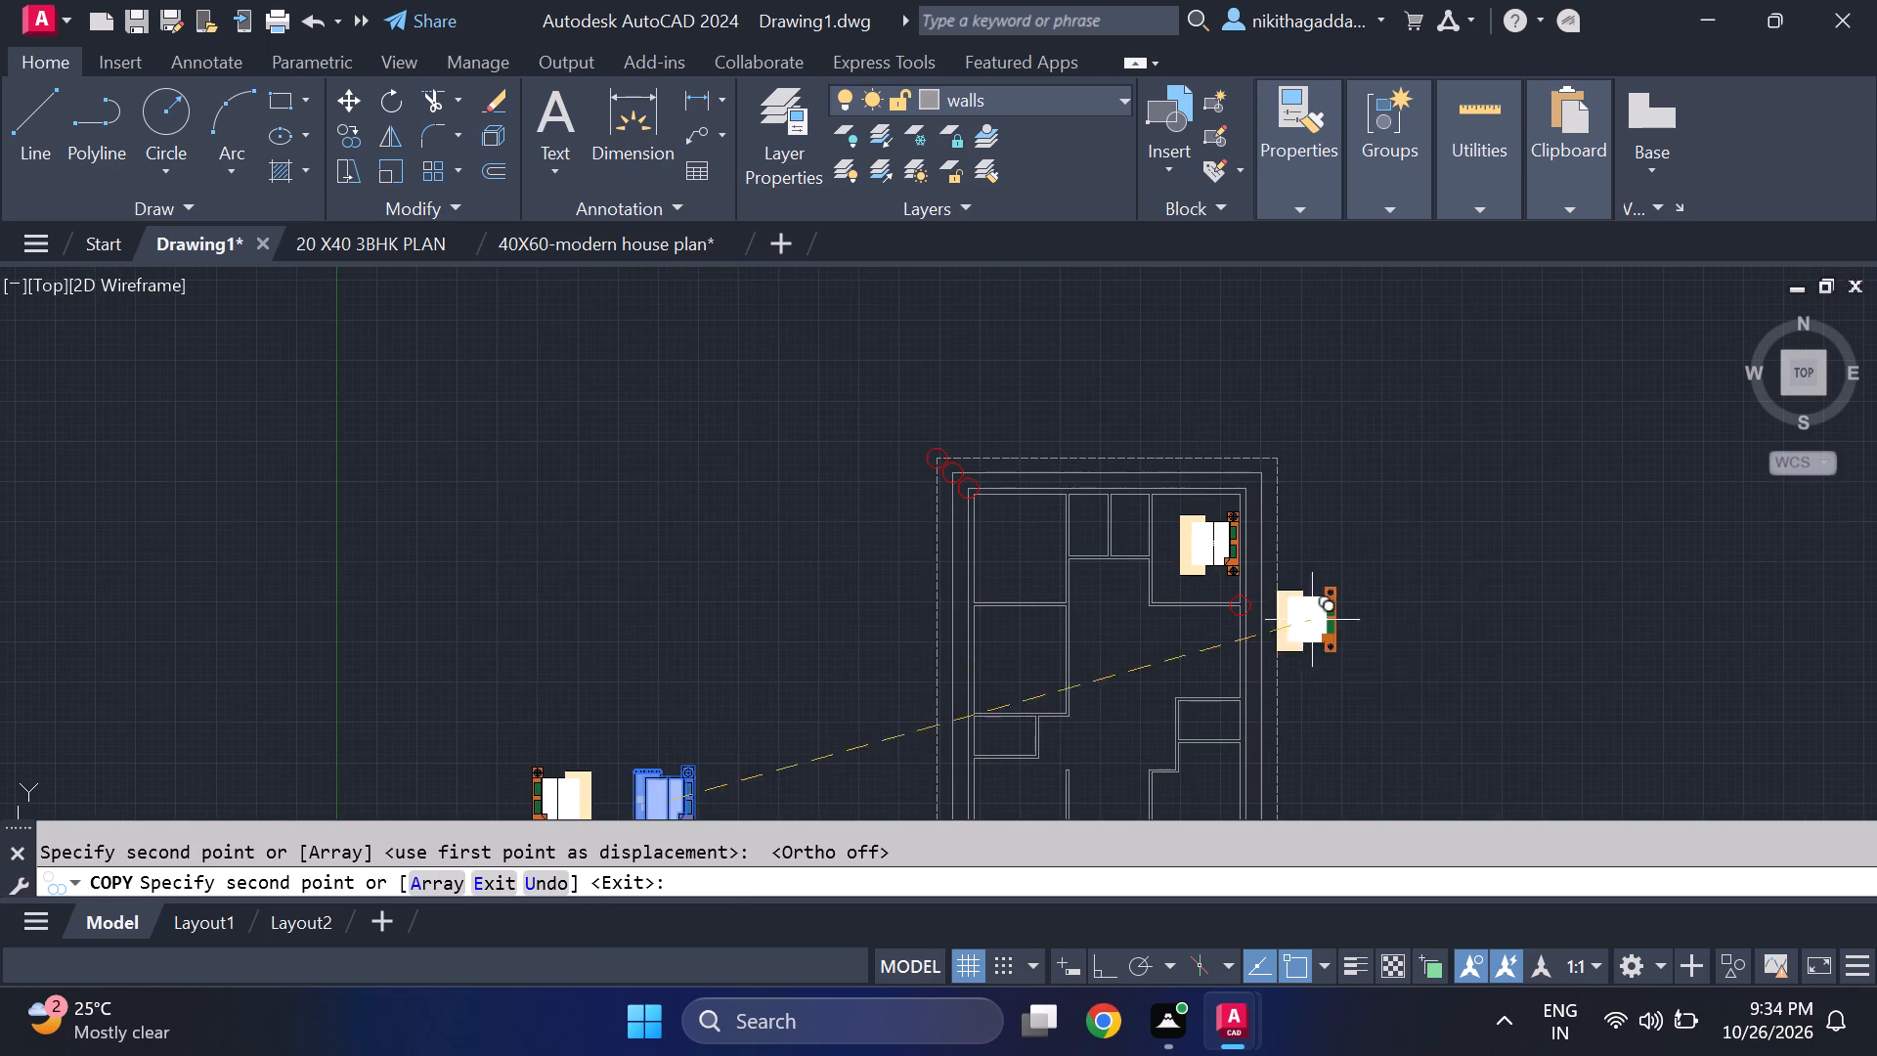
key(Escape)
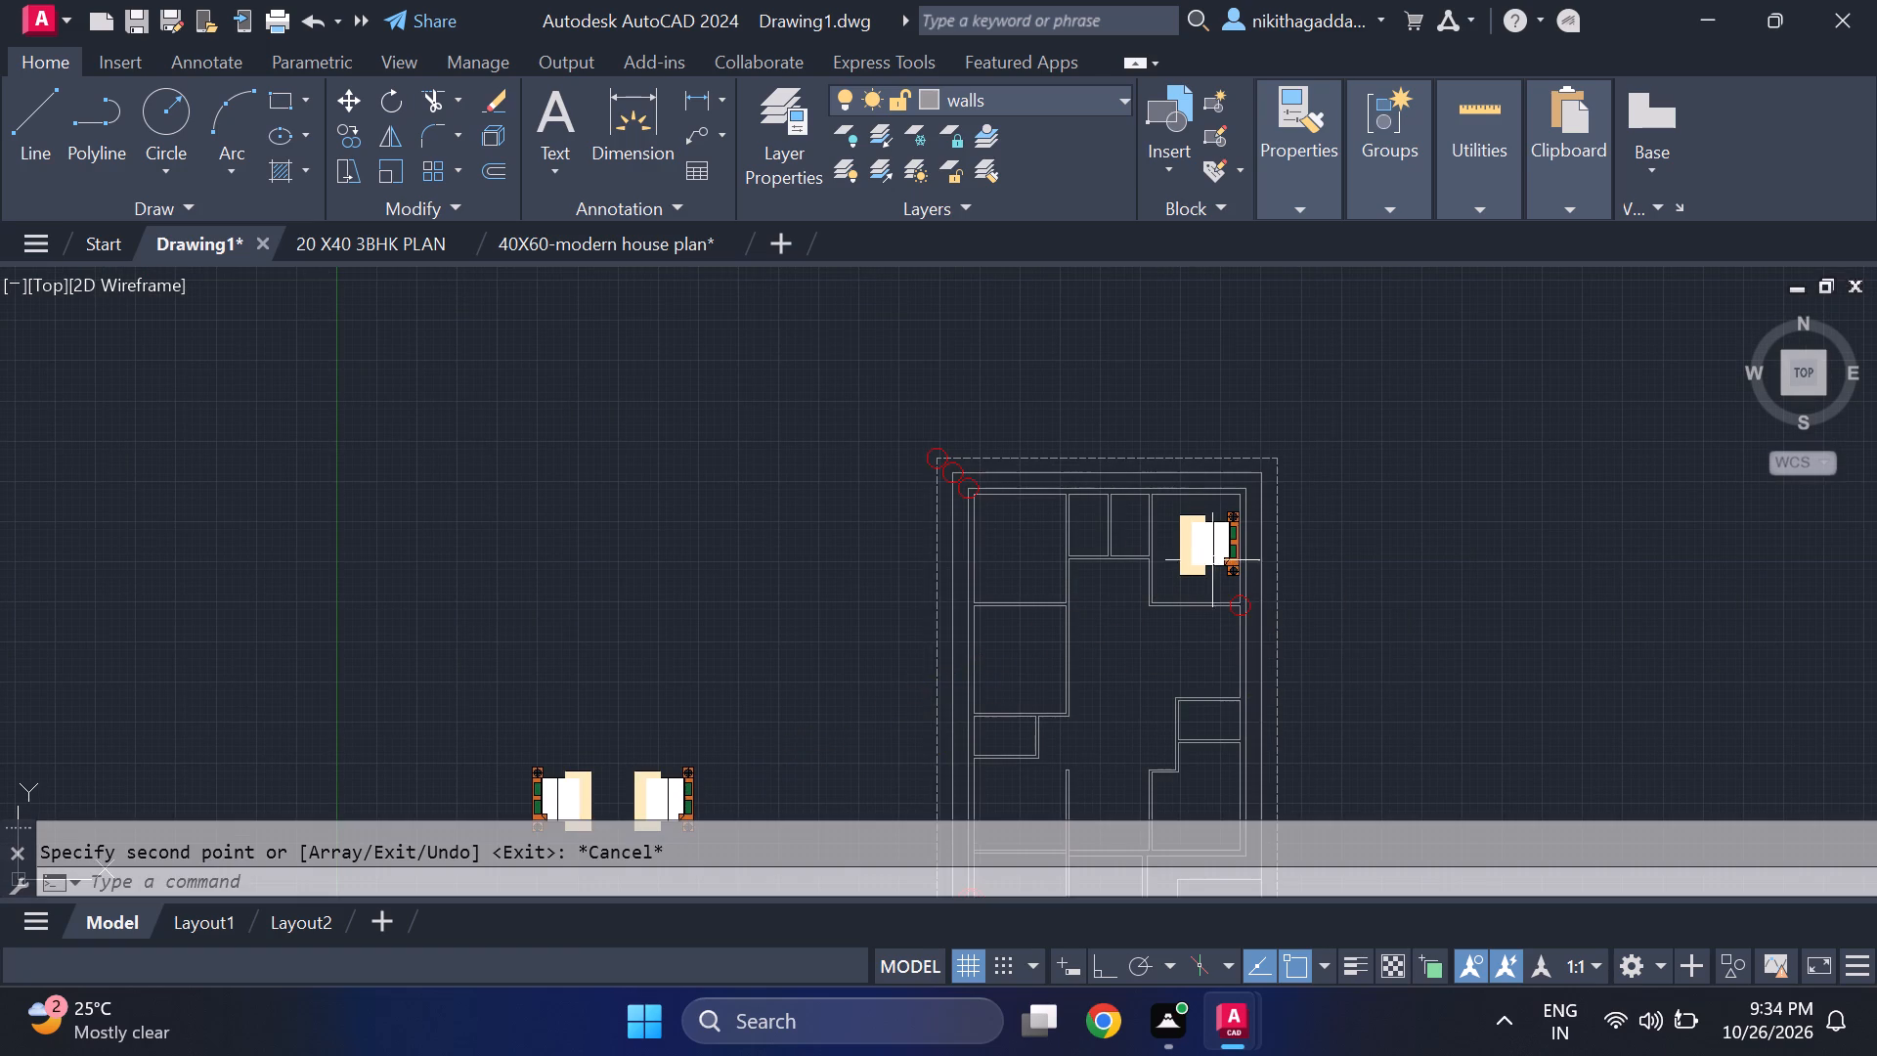
Check the copied bed's position in the northeastern bedroom and review the overall plan.
scroll(1186, 492, up, 2)
middle_drag(1268, 663, 1214, 626)
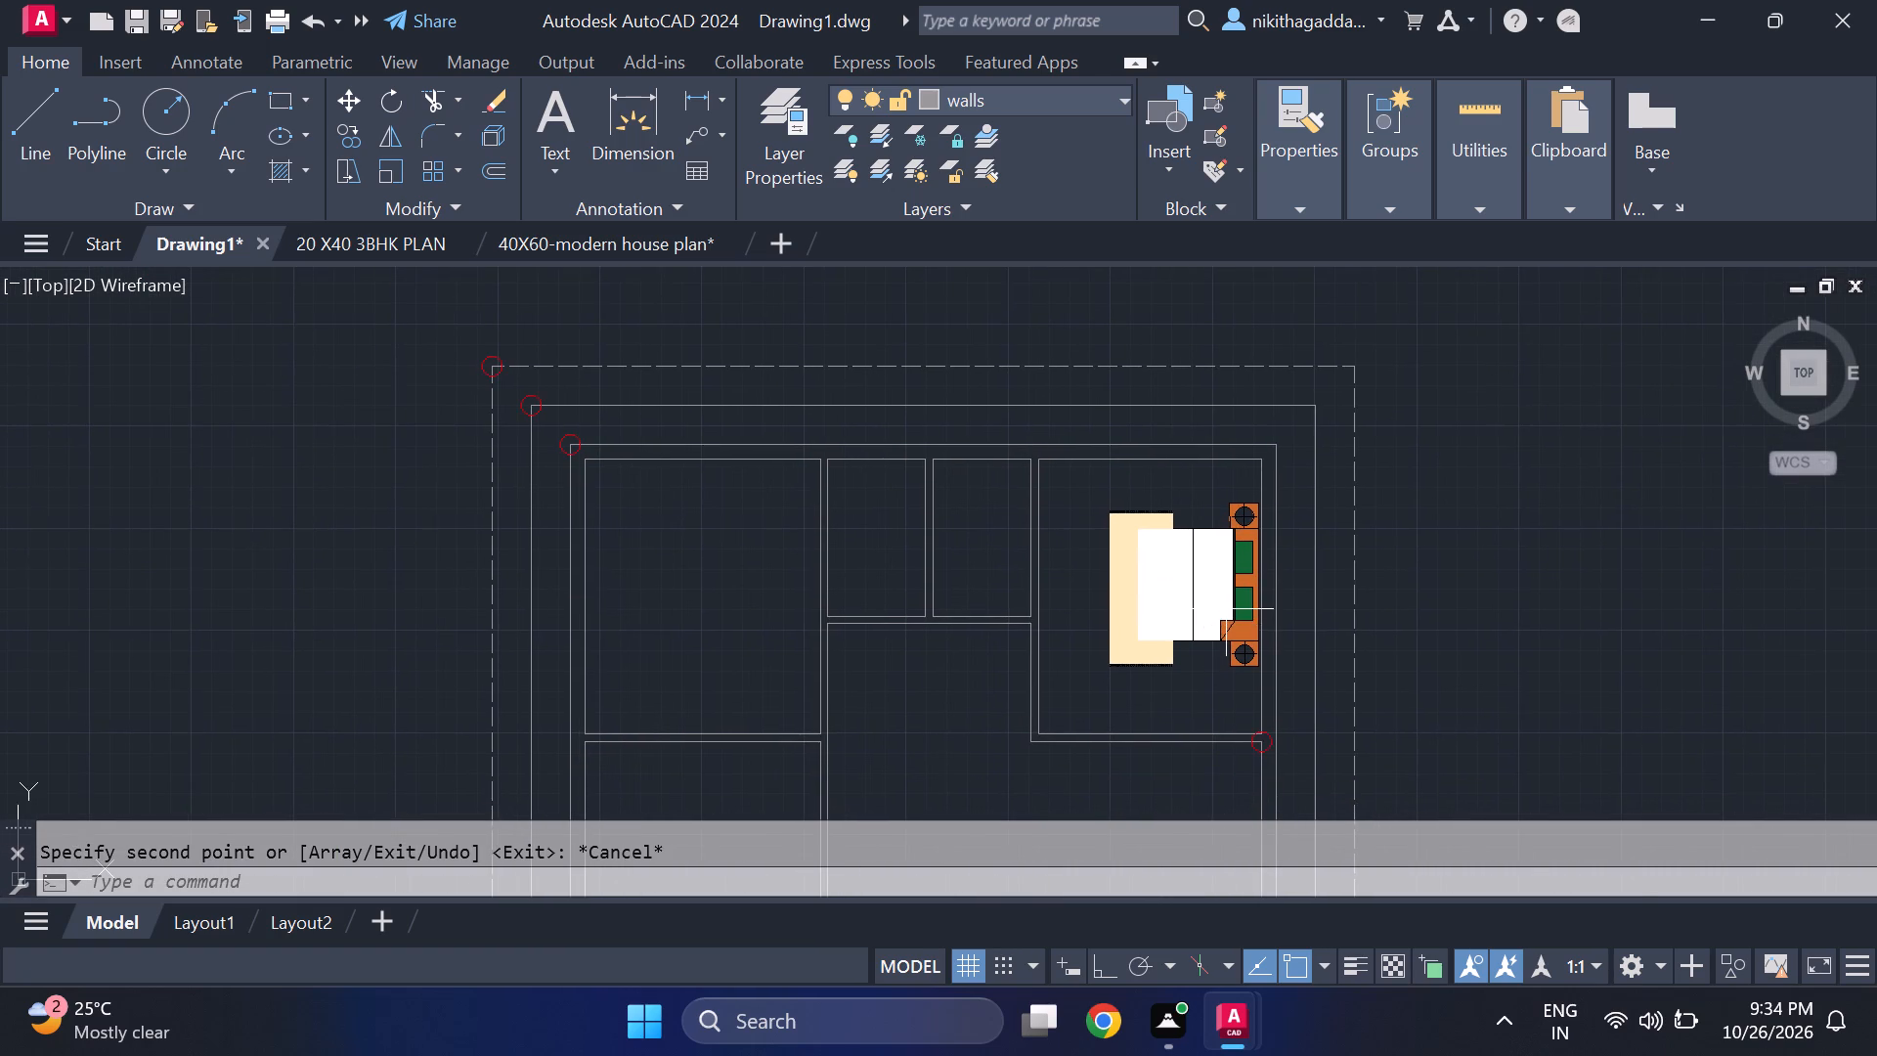
scroll(1196, 619, up, 1)
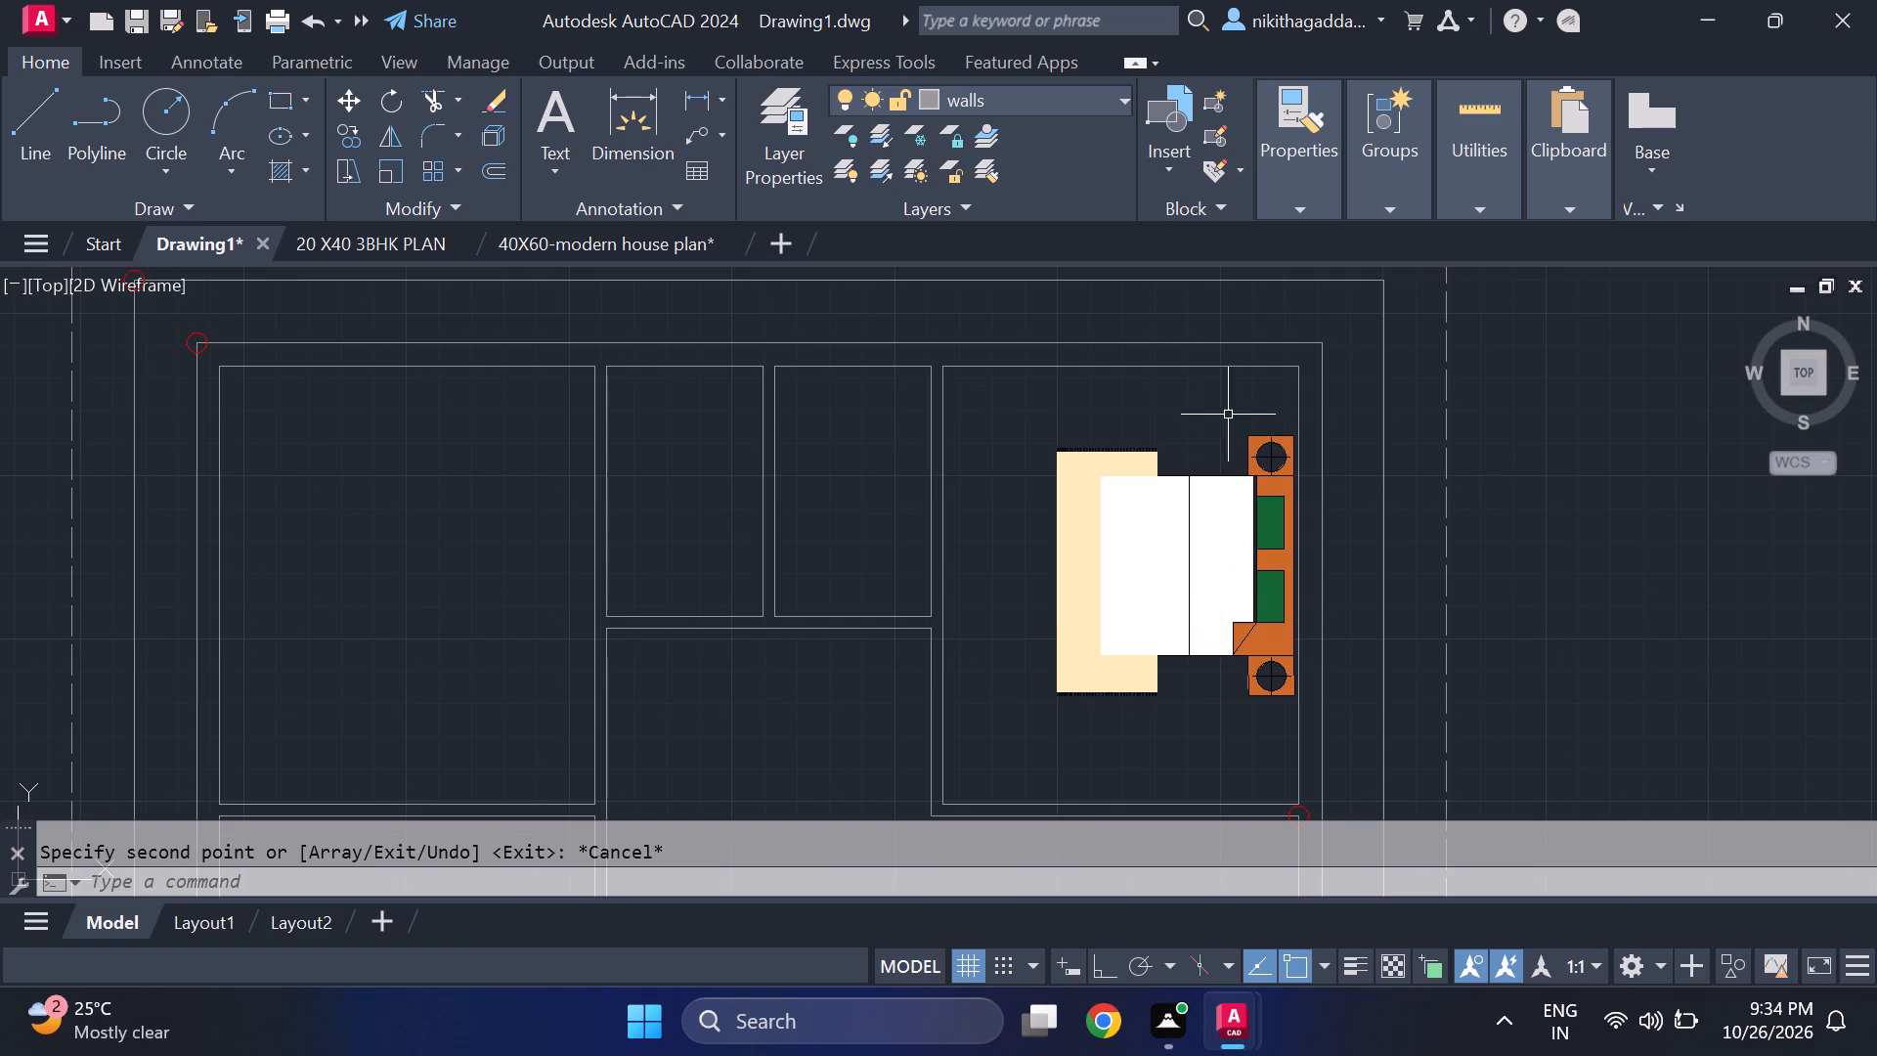
scroll(1253, 425, up, 1)
scroll(1253, 430, down, 2)
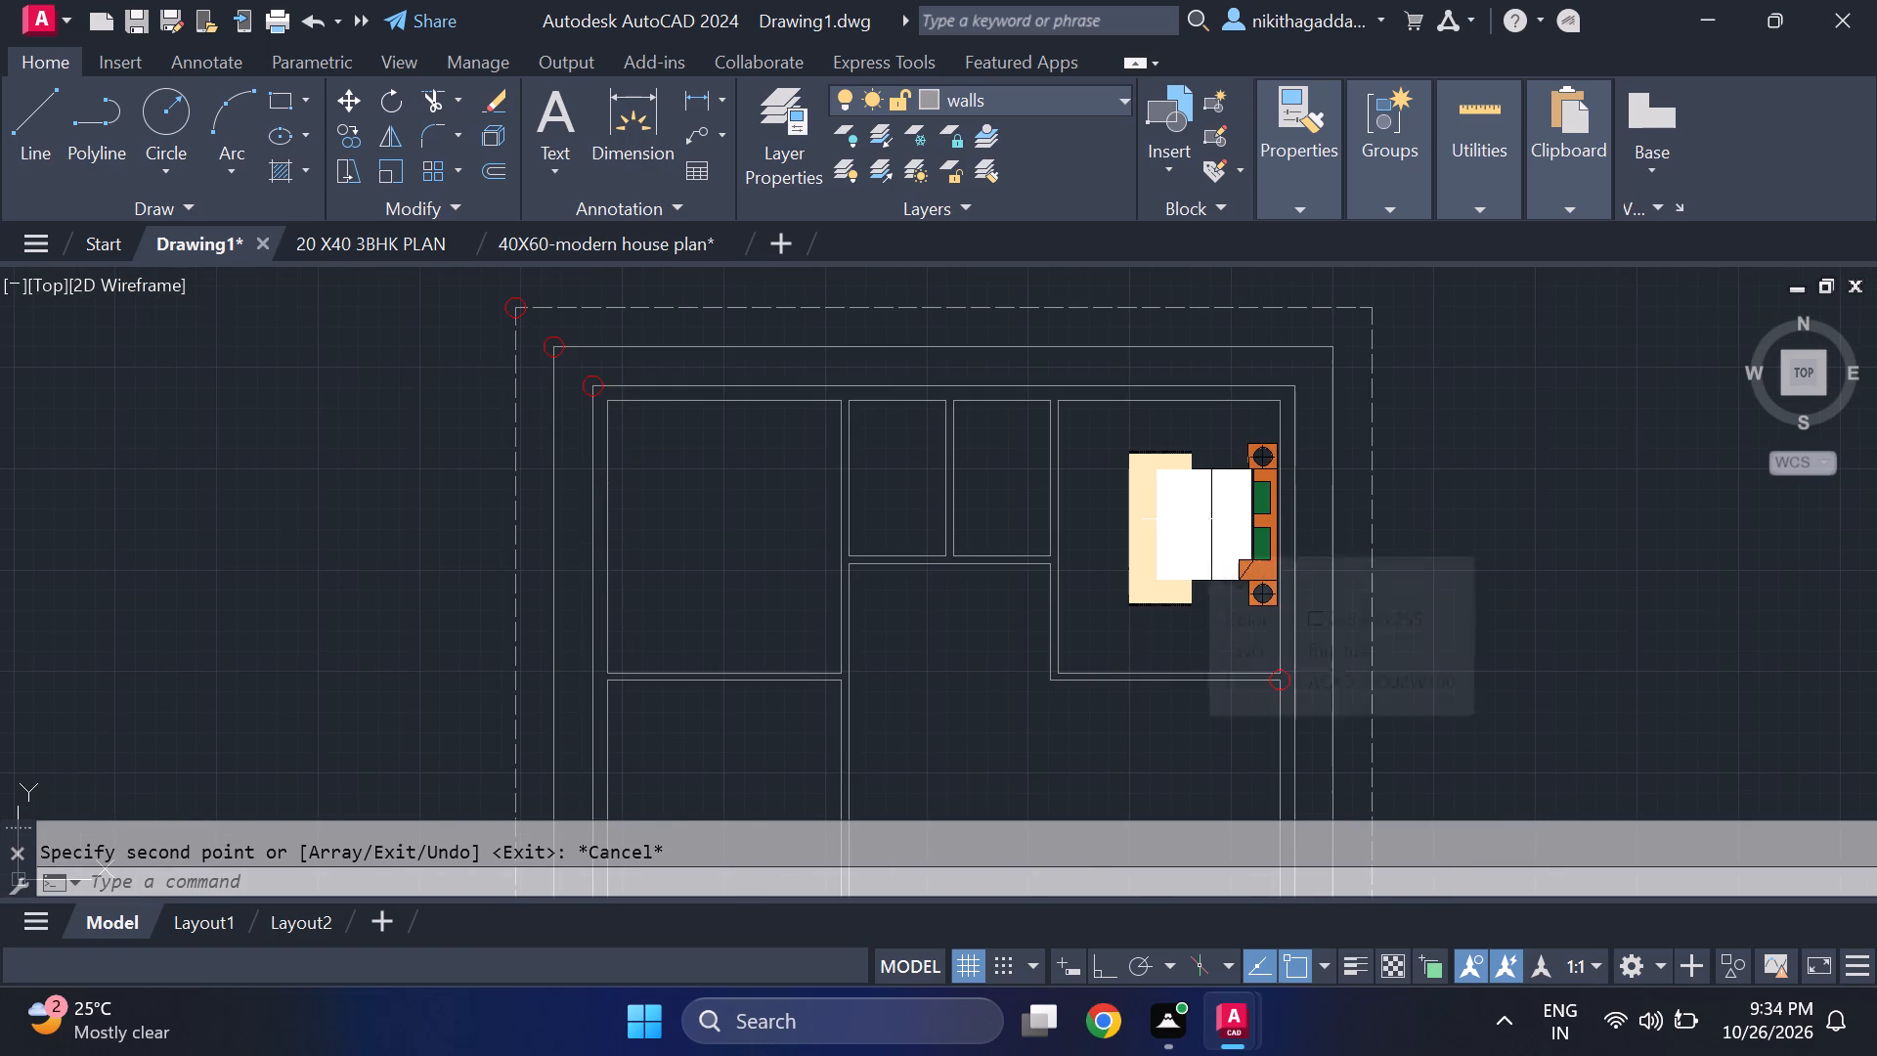
scroll(1178, 519, down, 2)
middle_drag(1178, 707, 1325, 539)
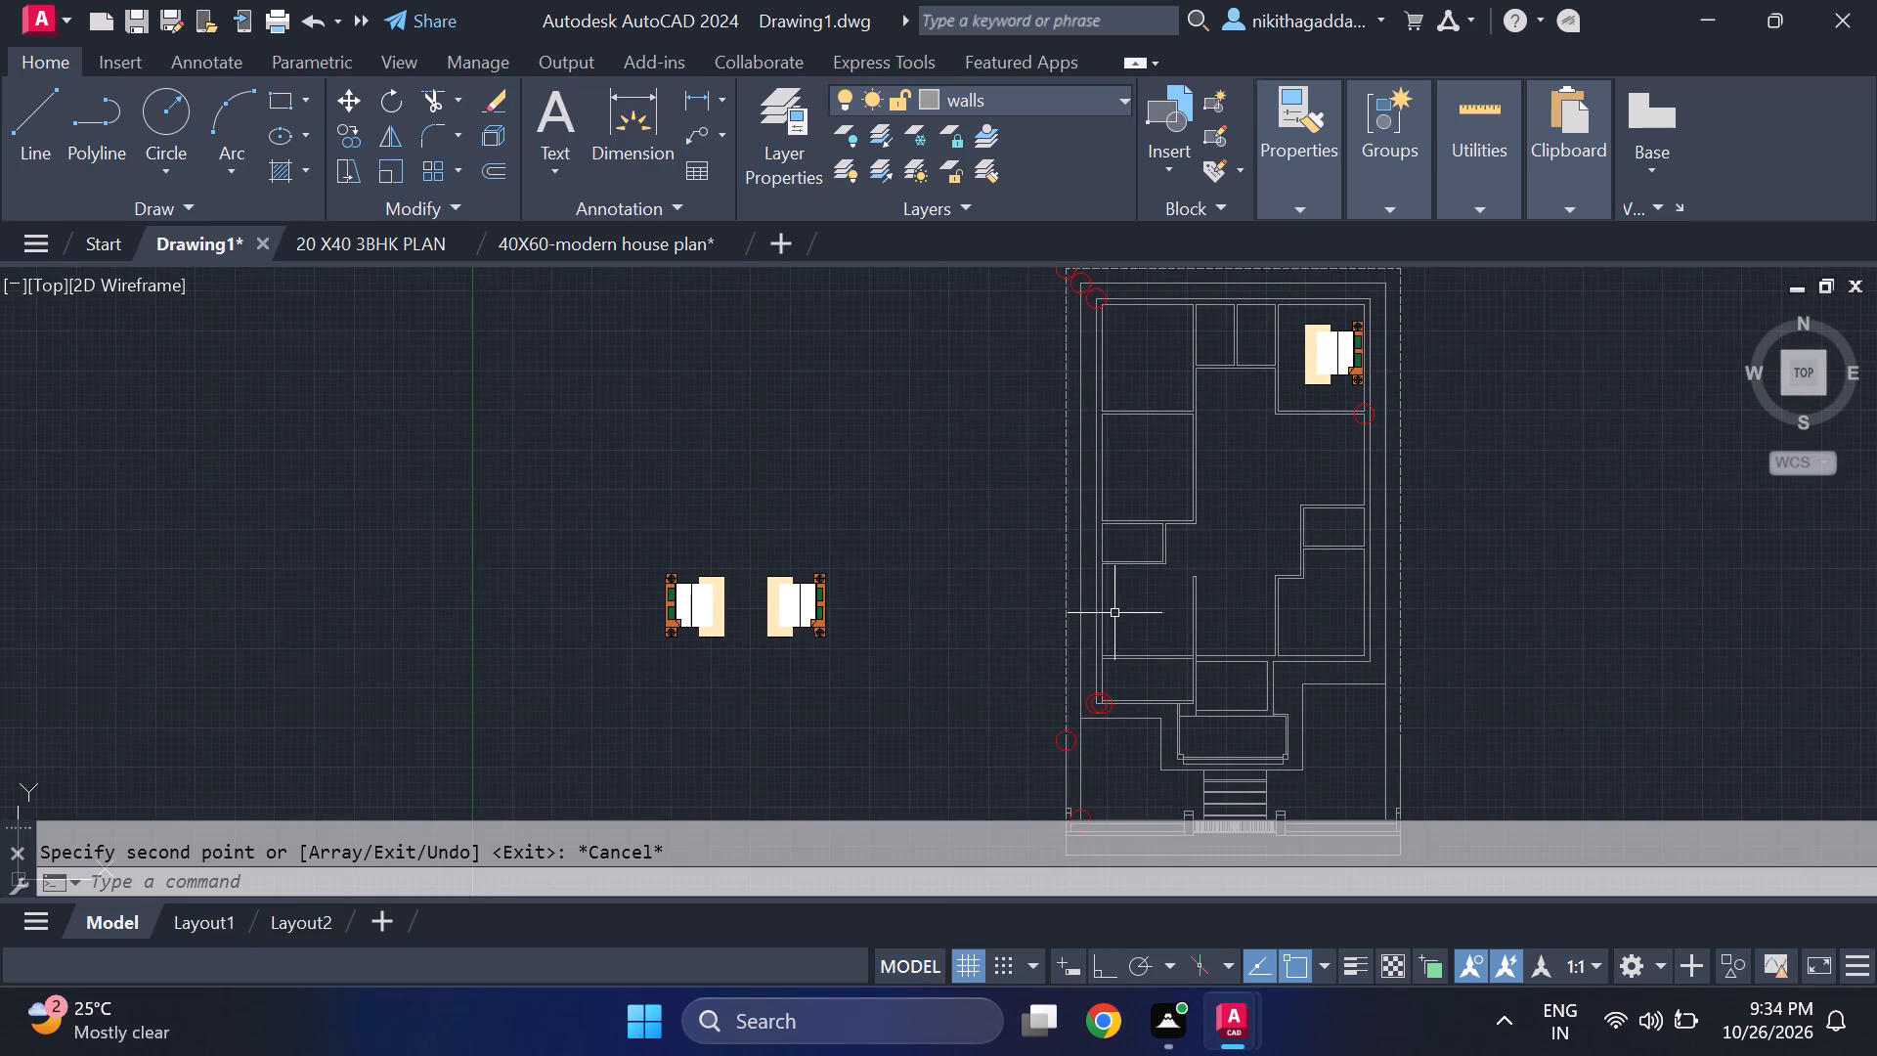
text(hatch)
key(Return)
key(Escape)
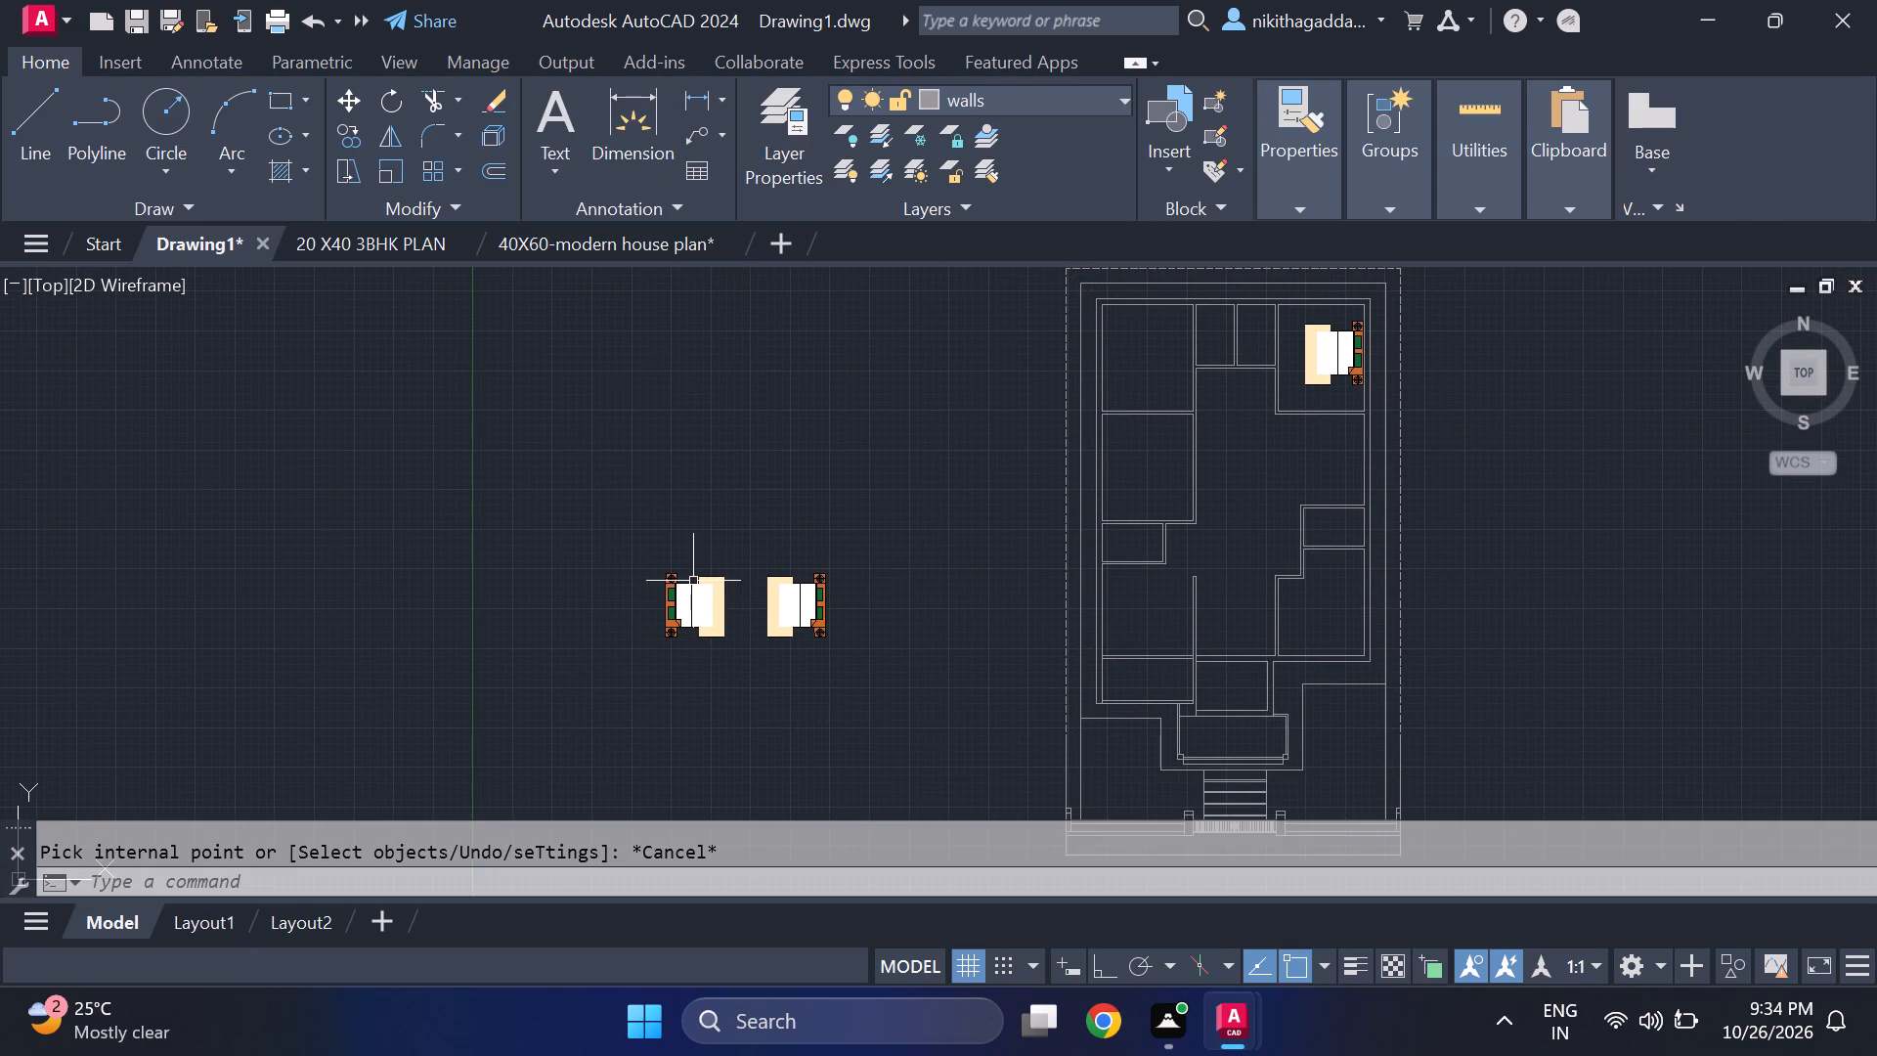
Copy the original west-headboard bed into the northwestern bedroom, placing its headboard against the west wall.
scroll(692, 573, up, 2)
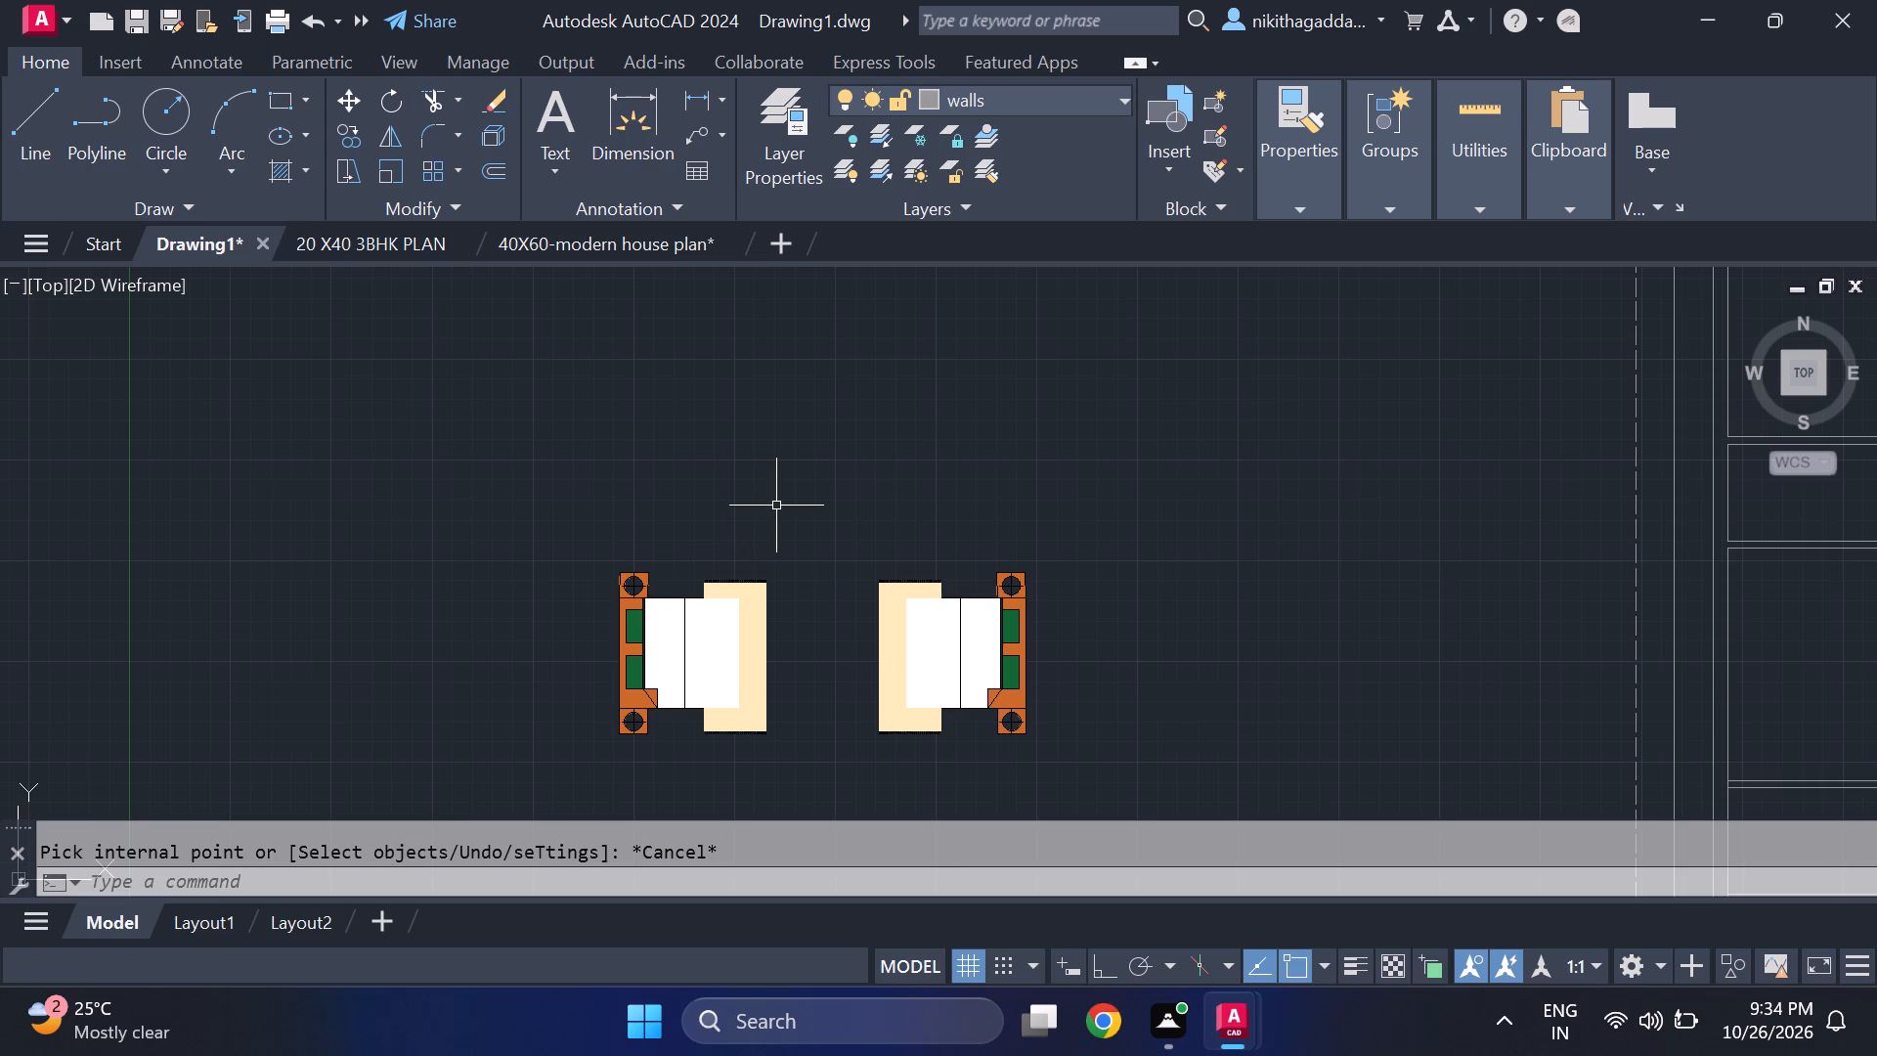
click(776, 506)
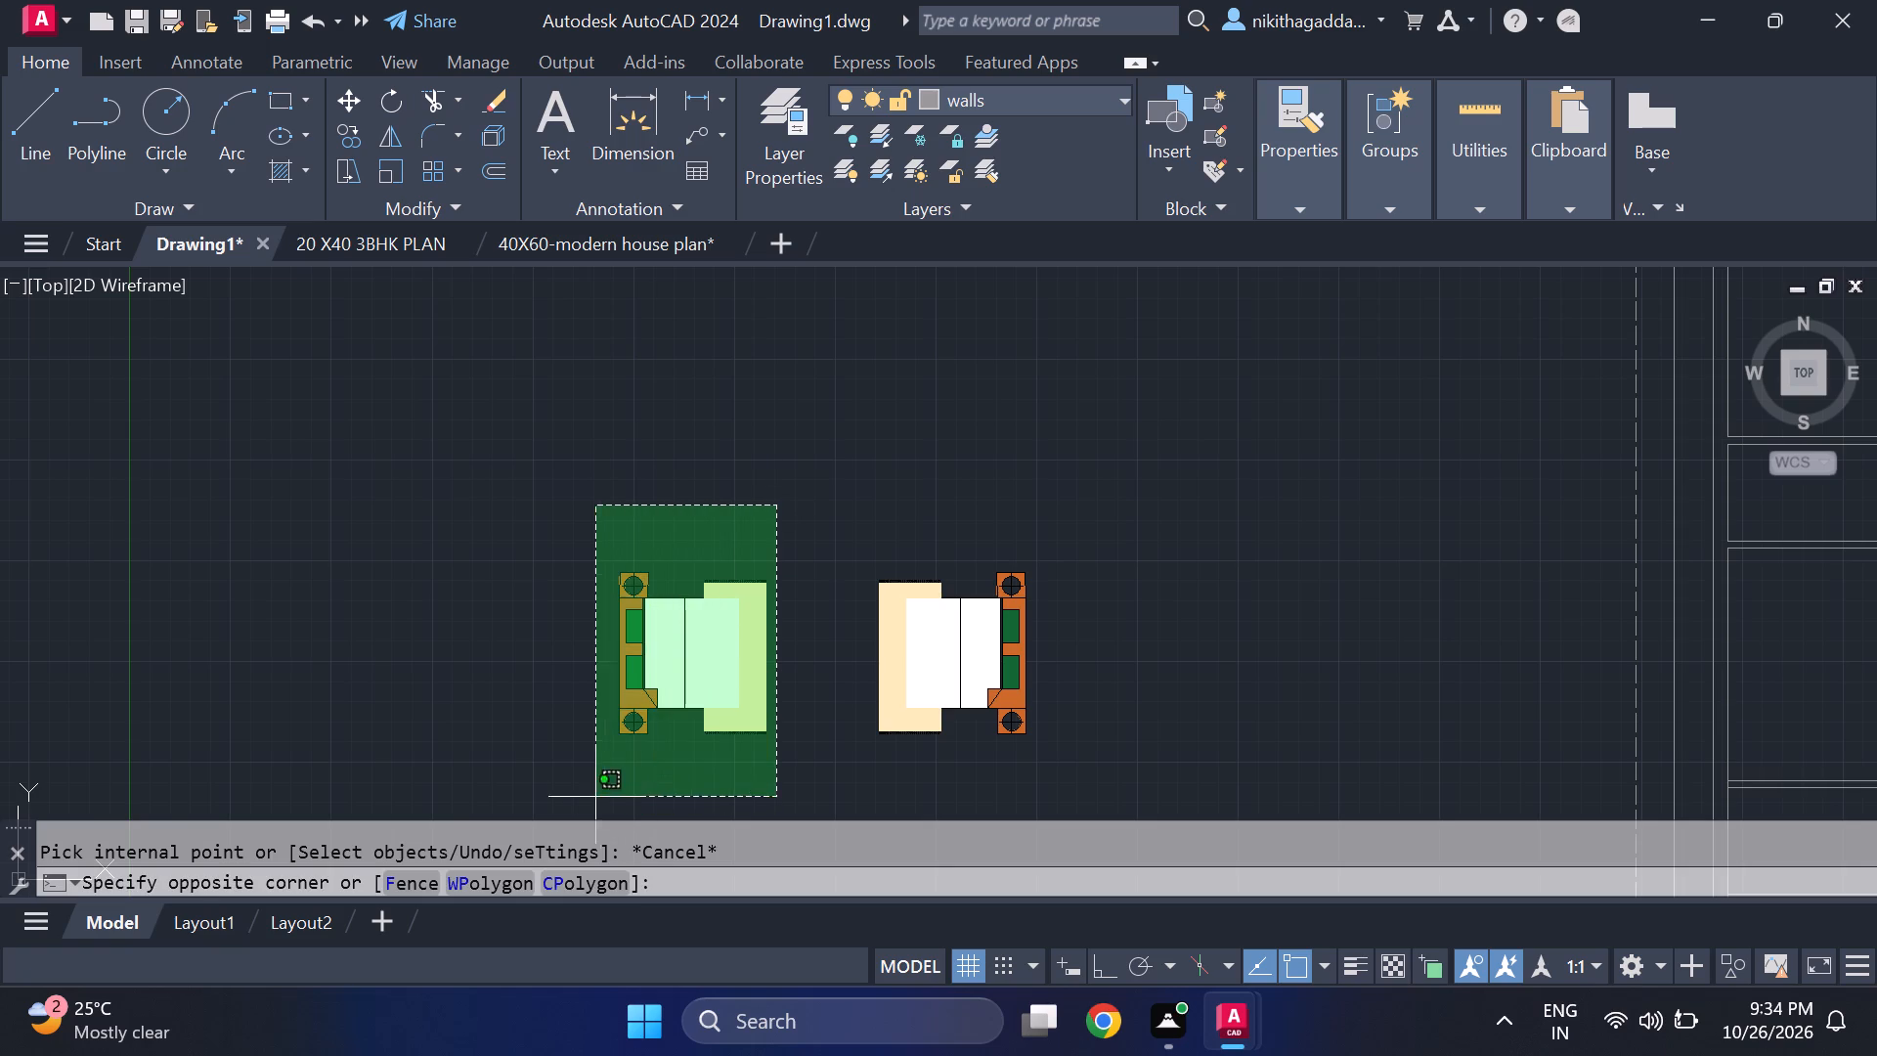
click(577, 782)
text(co)
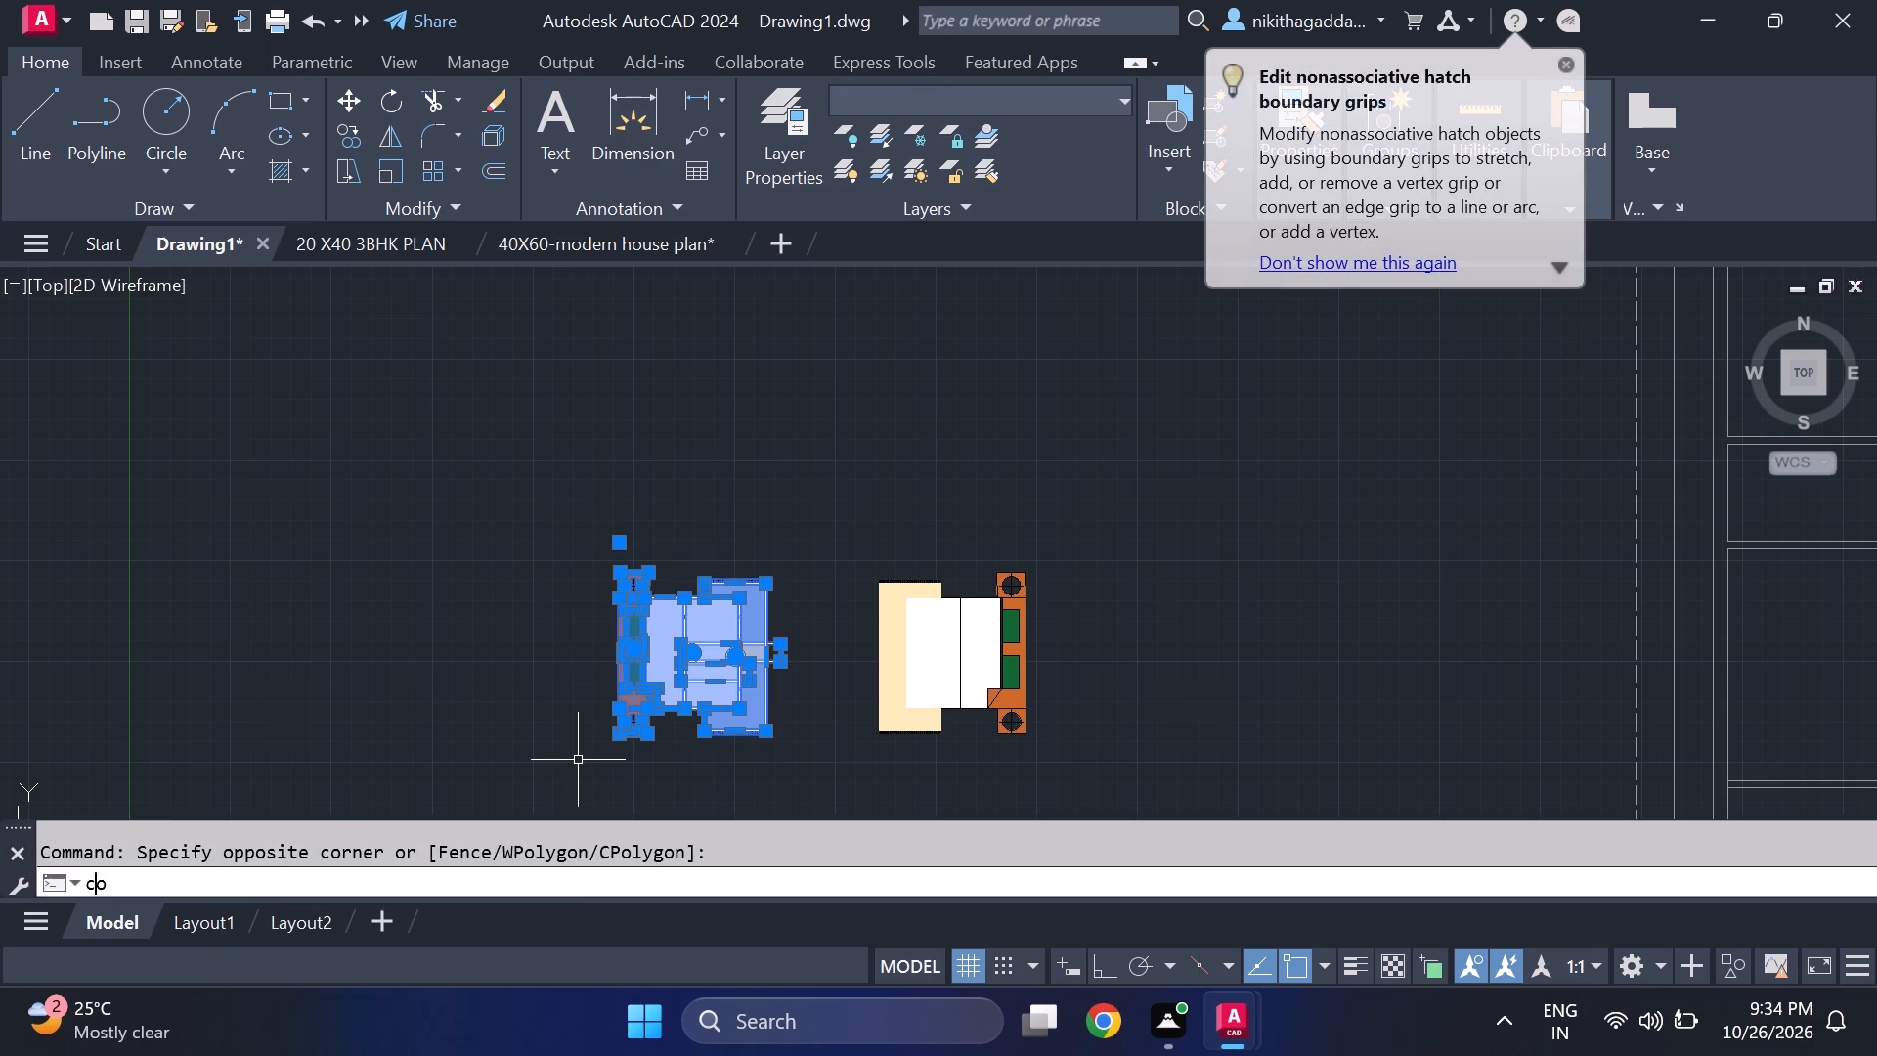
key(Return)
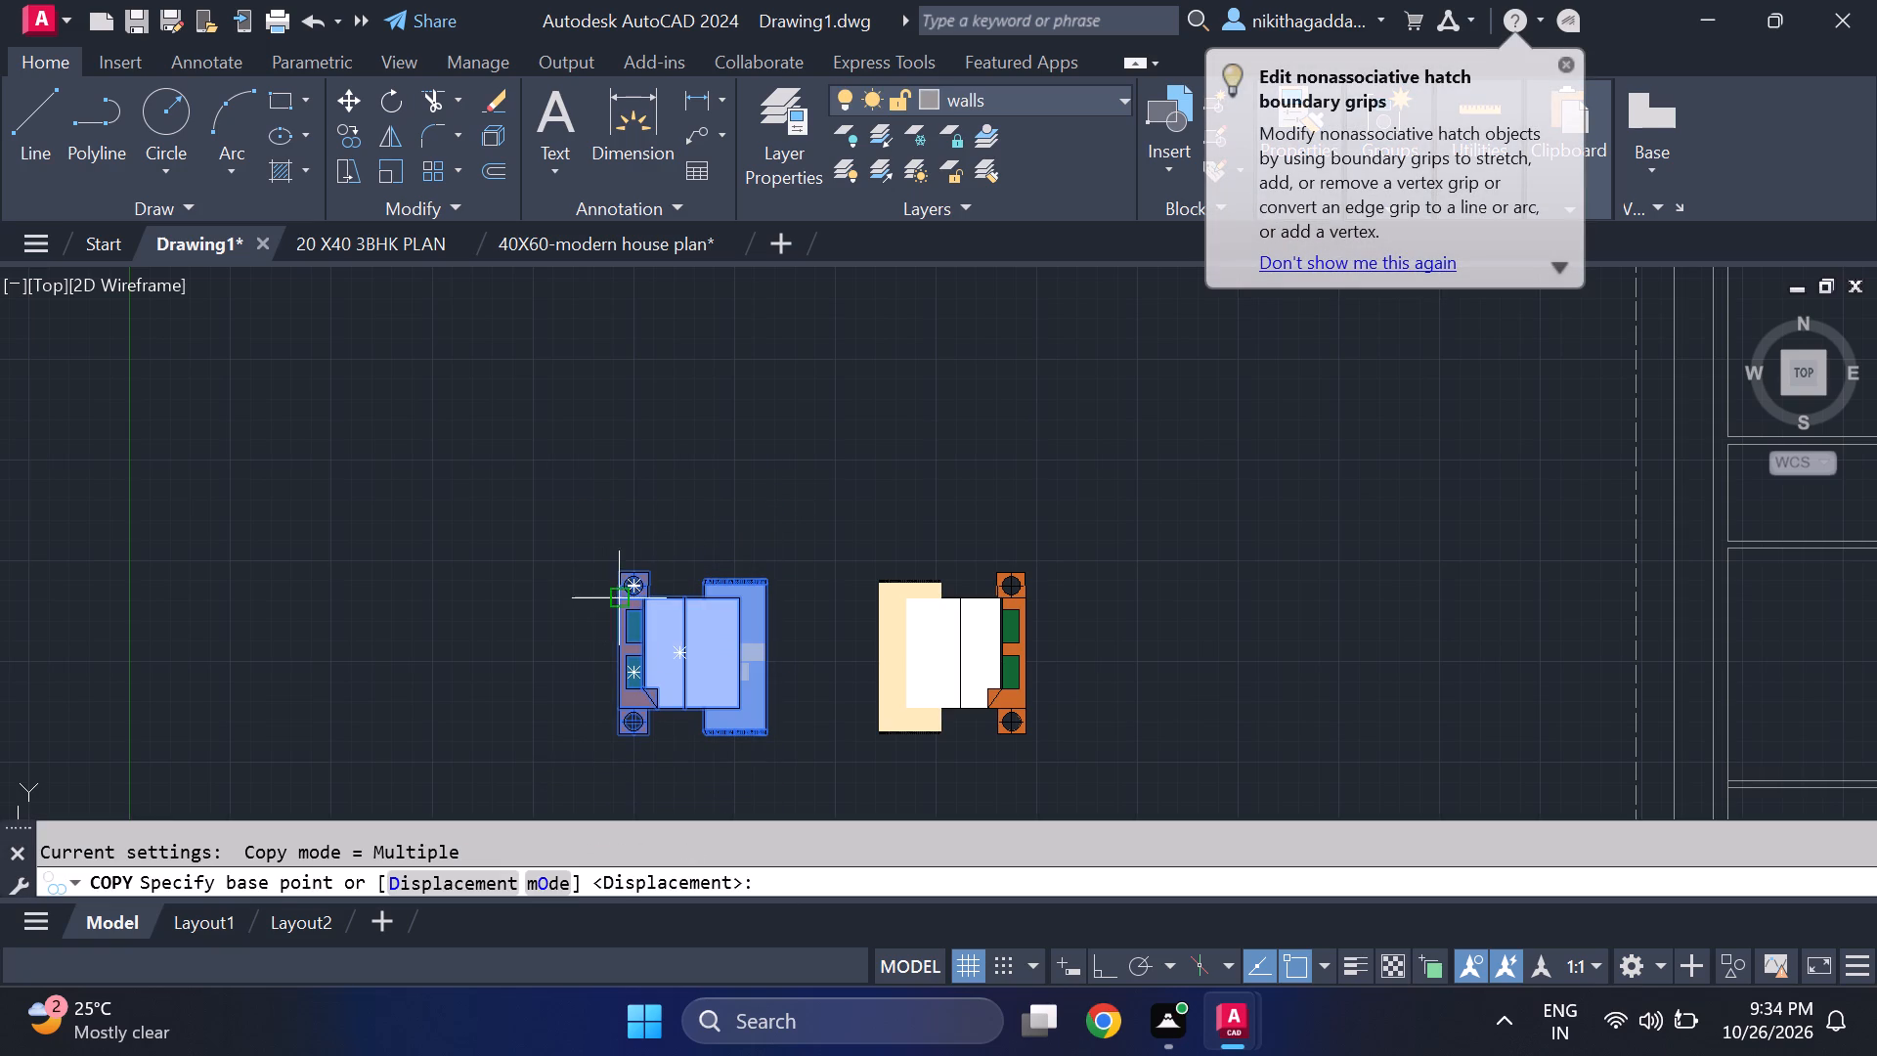
click(670, 657)
scroll(960, 472, down, 3)
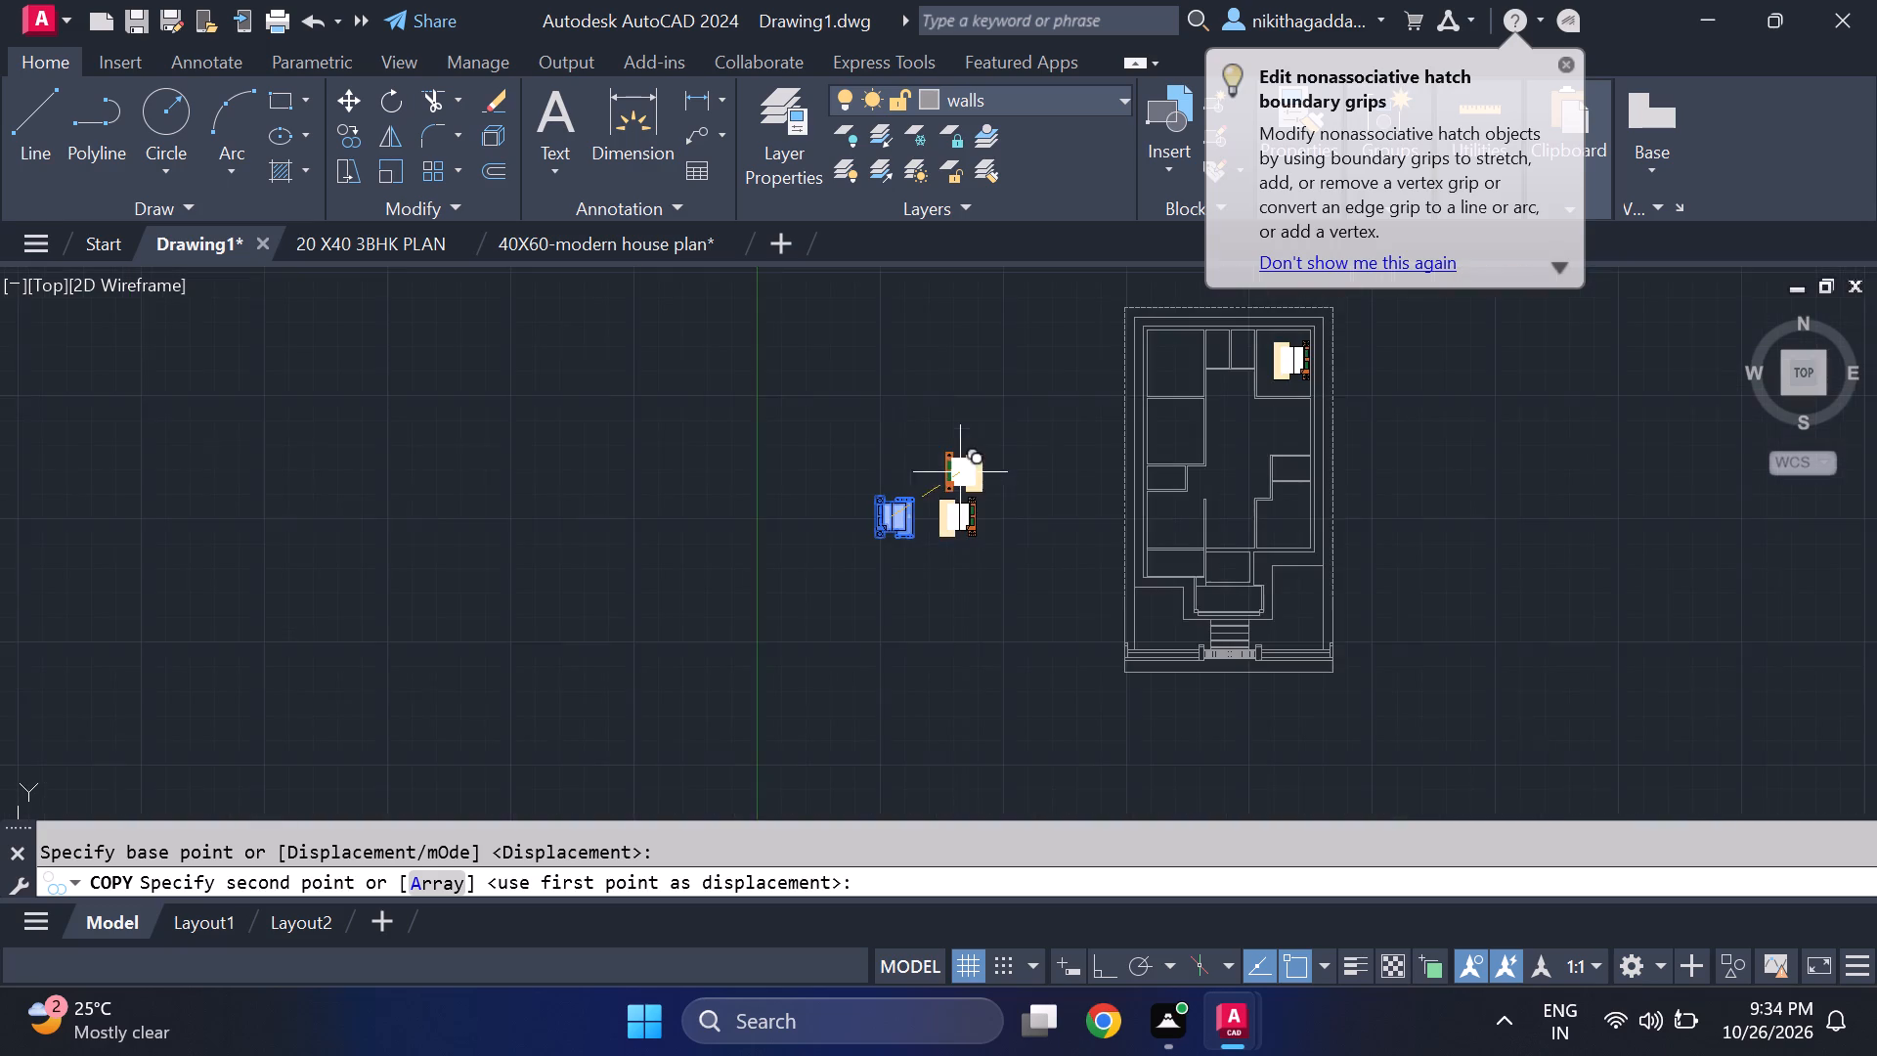
middle_drag(1014, 453, 713, 632)
scroll(796, 545, up, 3)
scroll(1020, 537, up, 1)
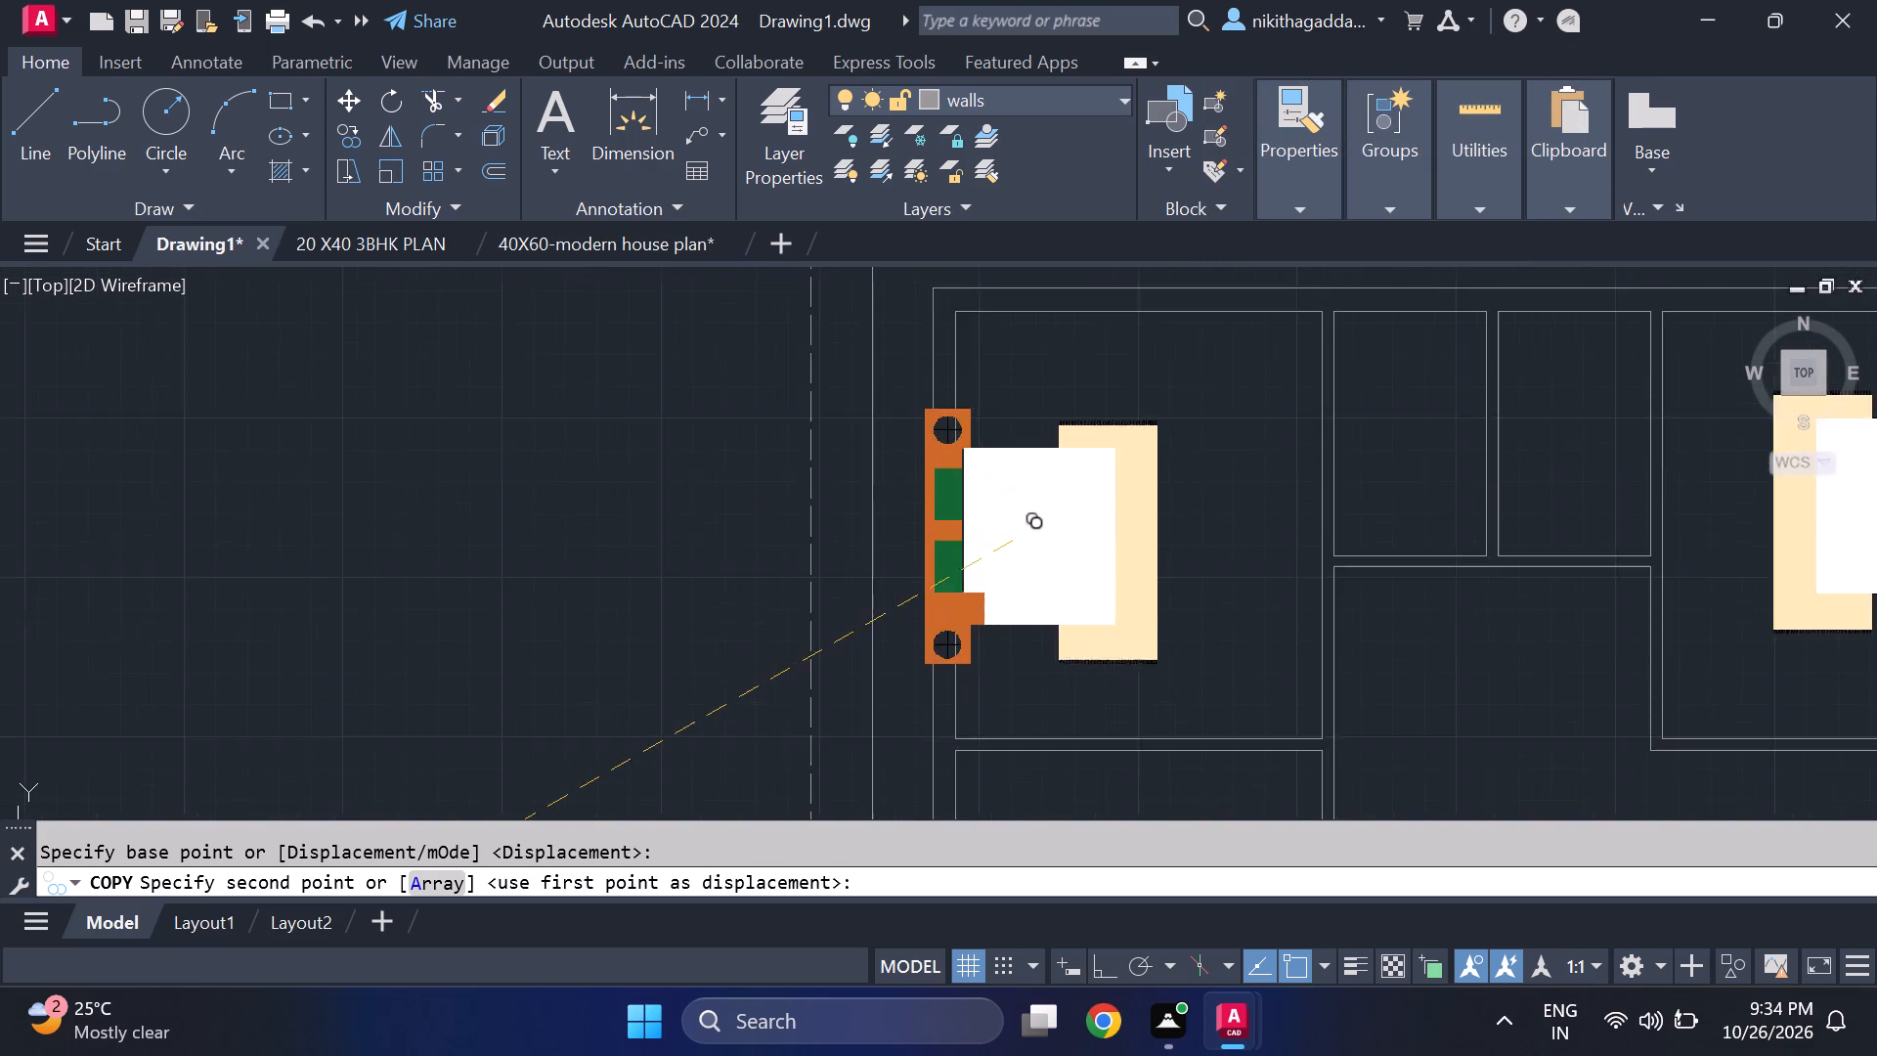
scroll(1020, 537, up, 1)
scroll(1101, 517, up, 1)
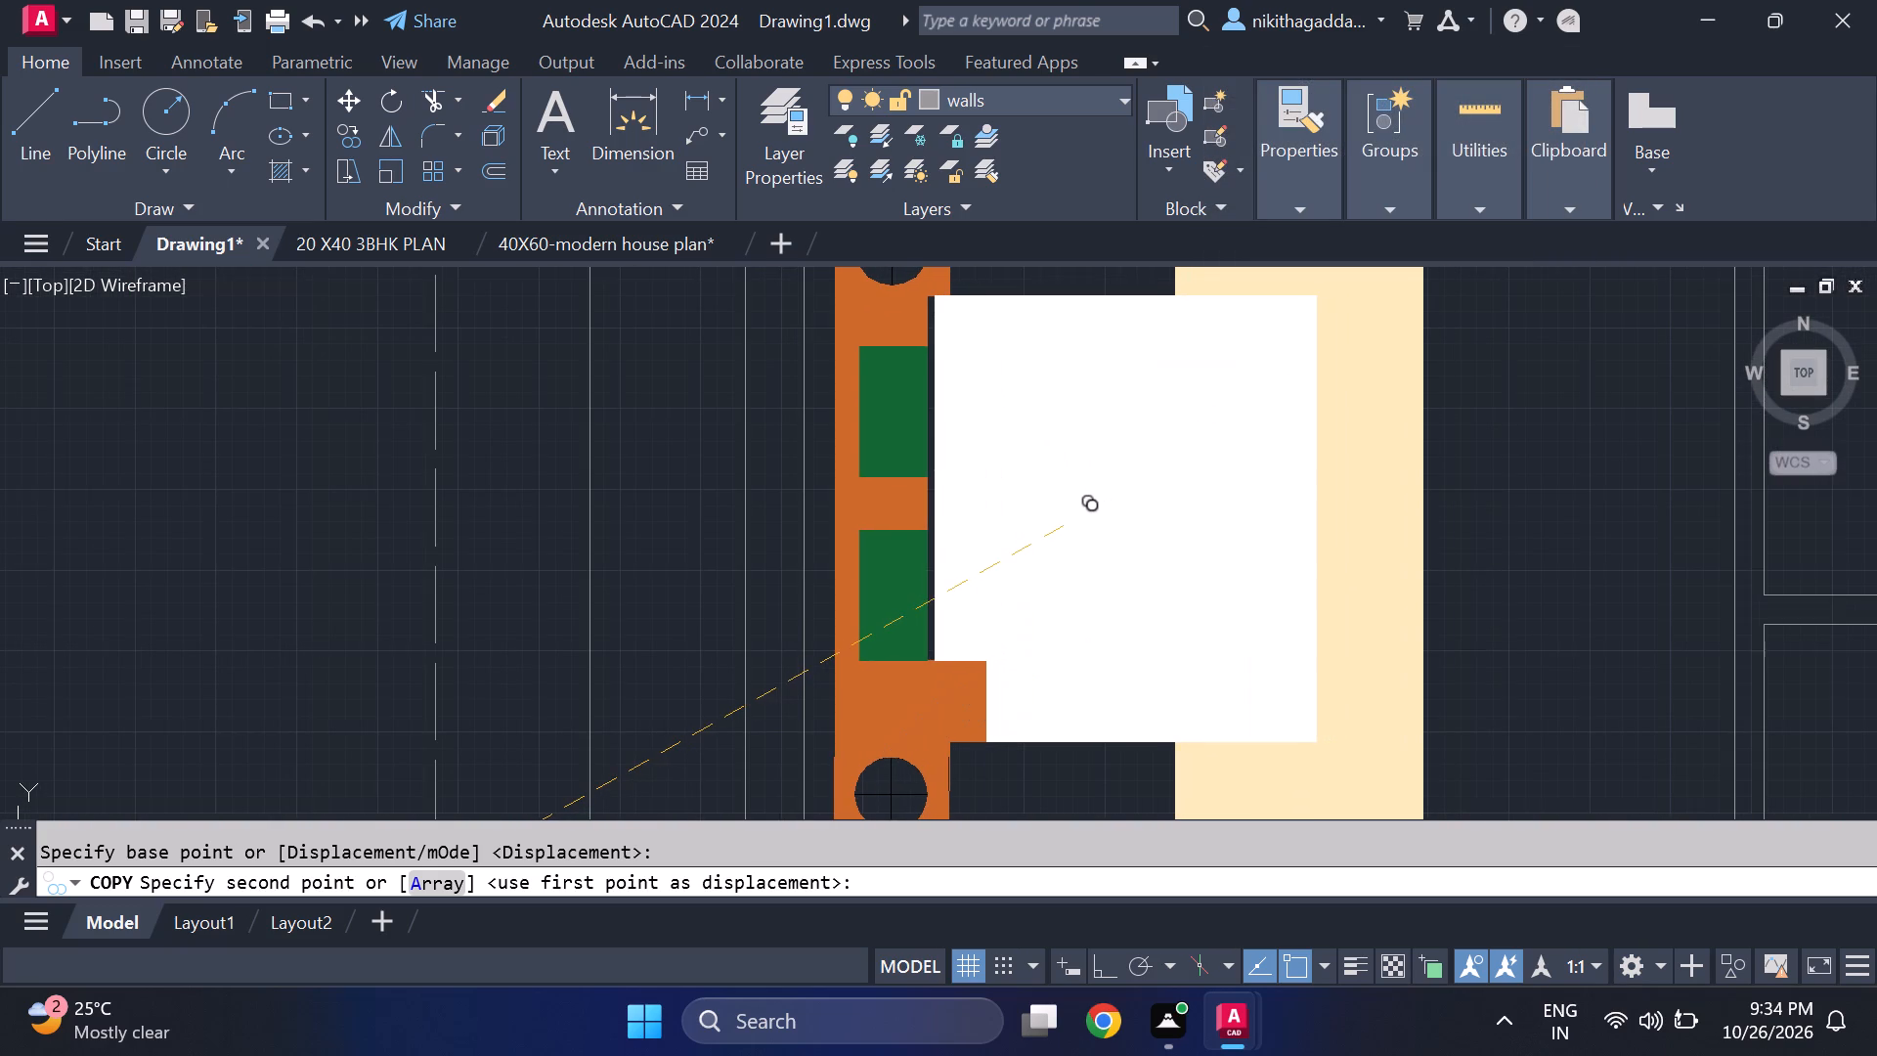
click(1065, 503)
Place another copy of the west-headboard bed against the west wall of the bedroom directly south of the northwestern bedroom.
scroll(1070, 497, down, 4)
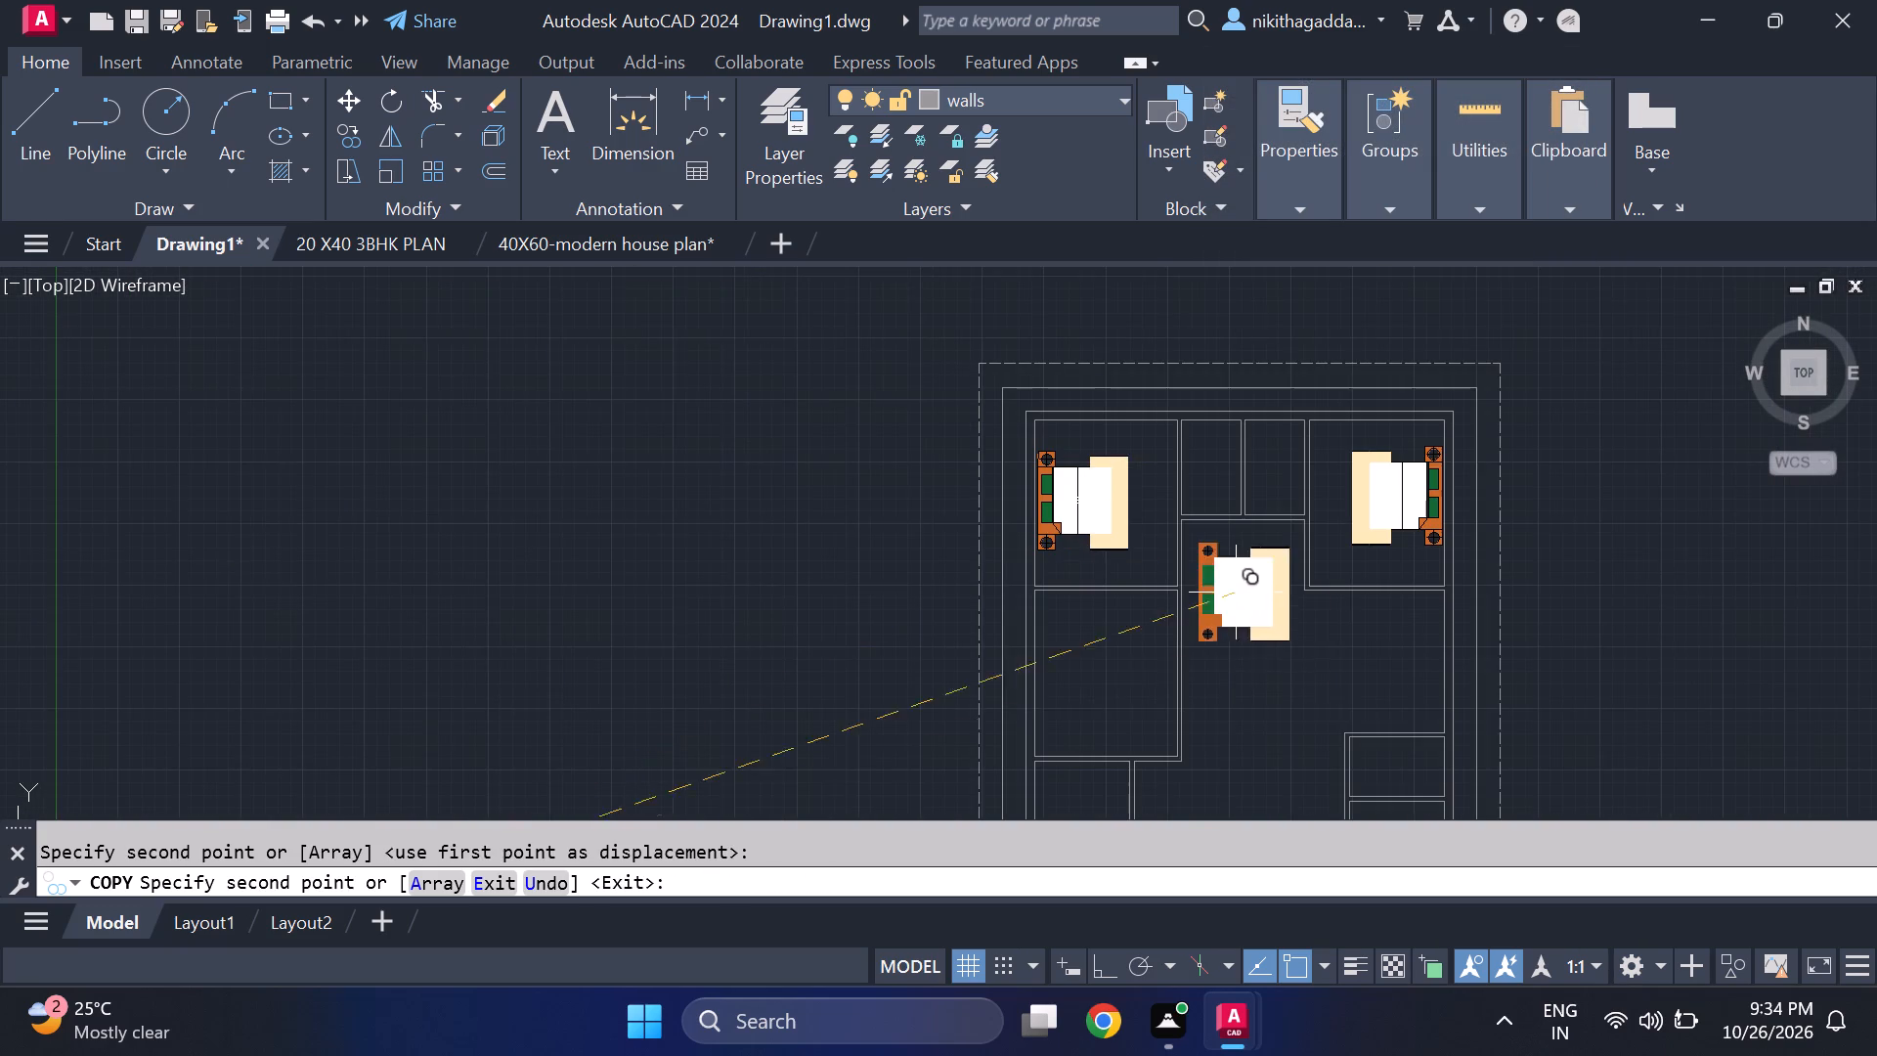
middle_drag(1240, 690, 1206, 356)
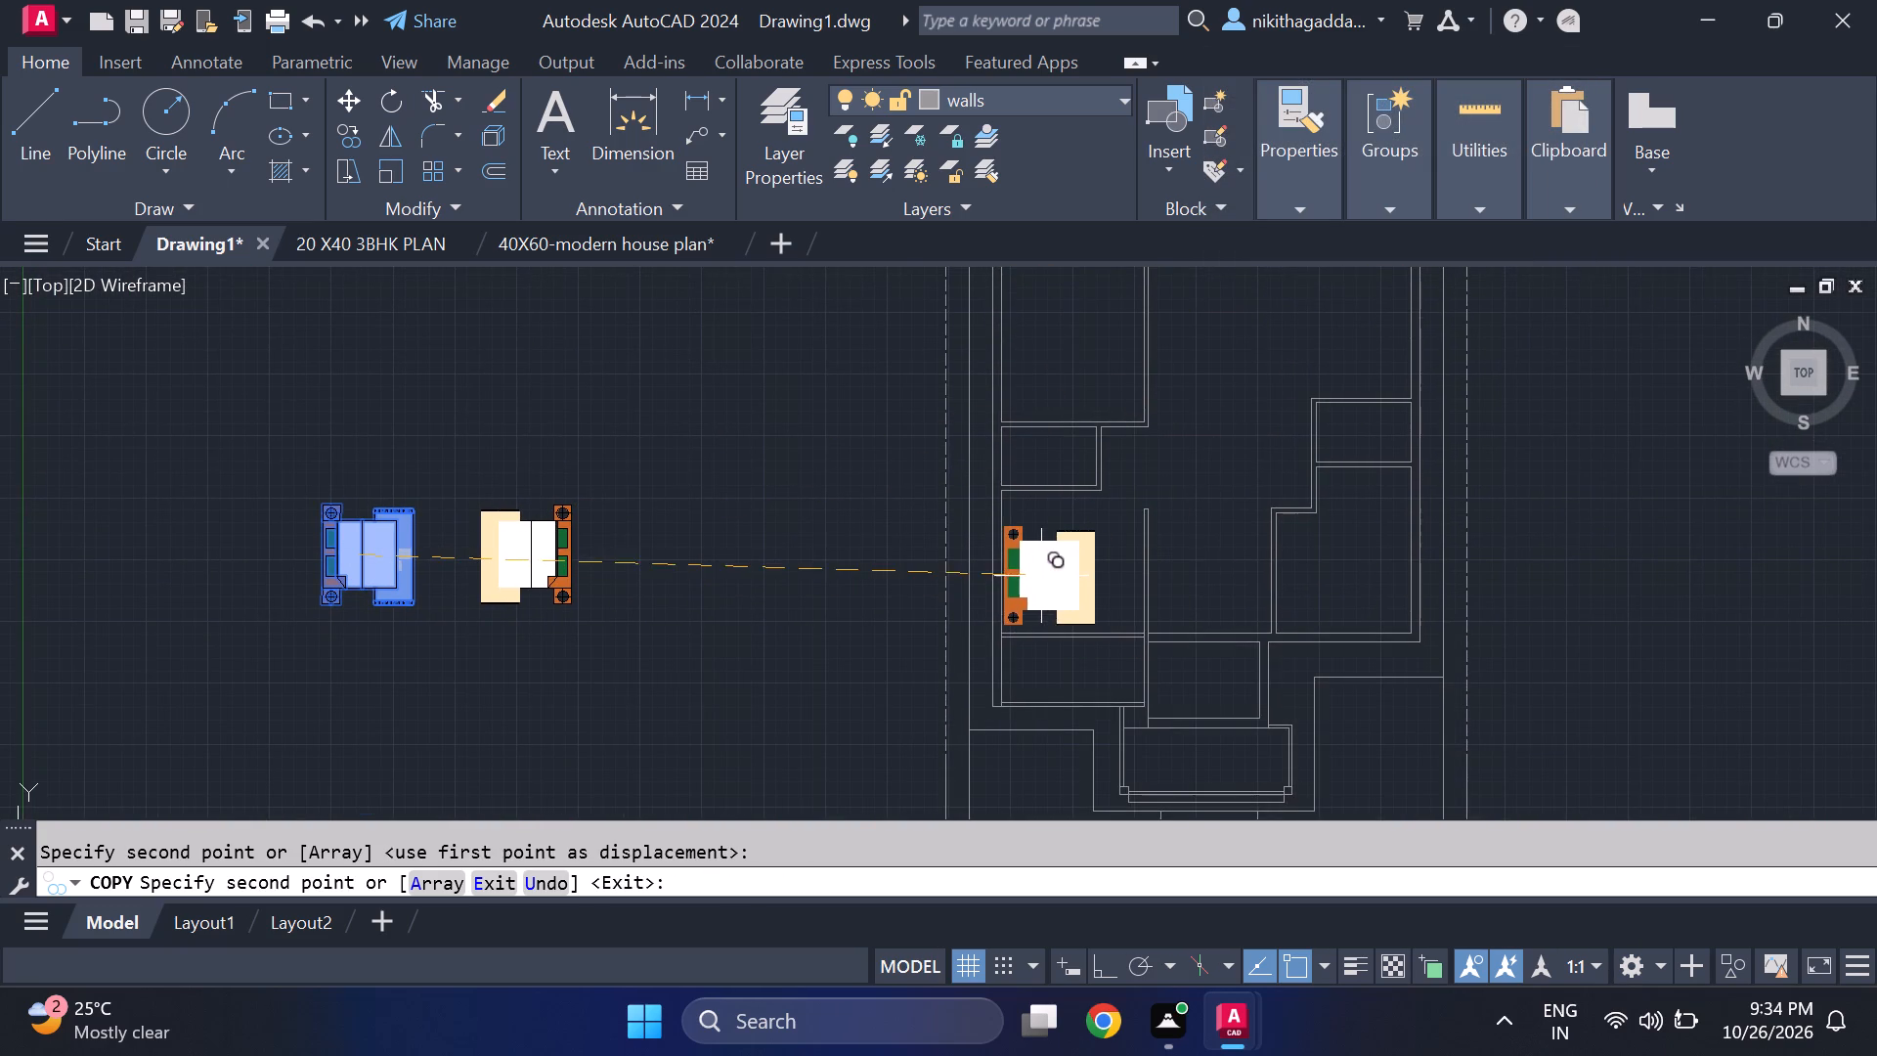
middle_drag(1039, 506, 999, 845)
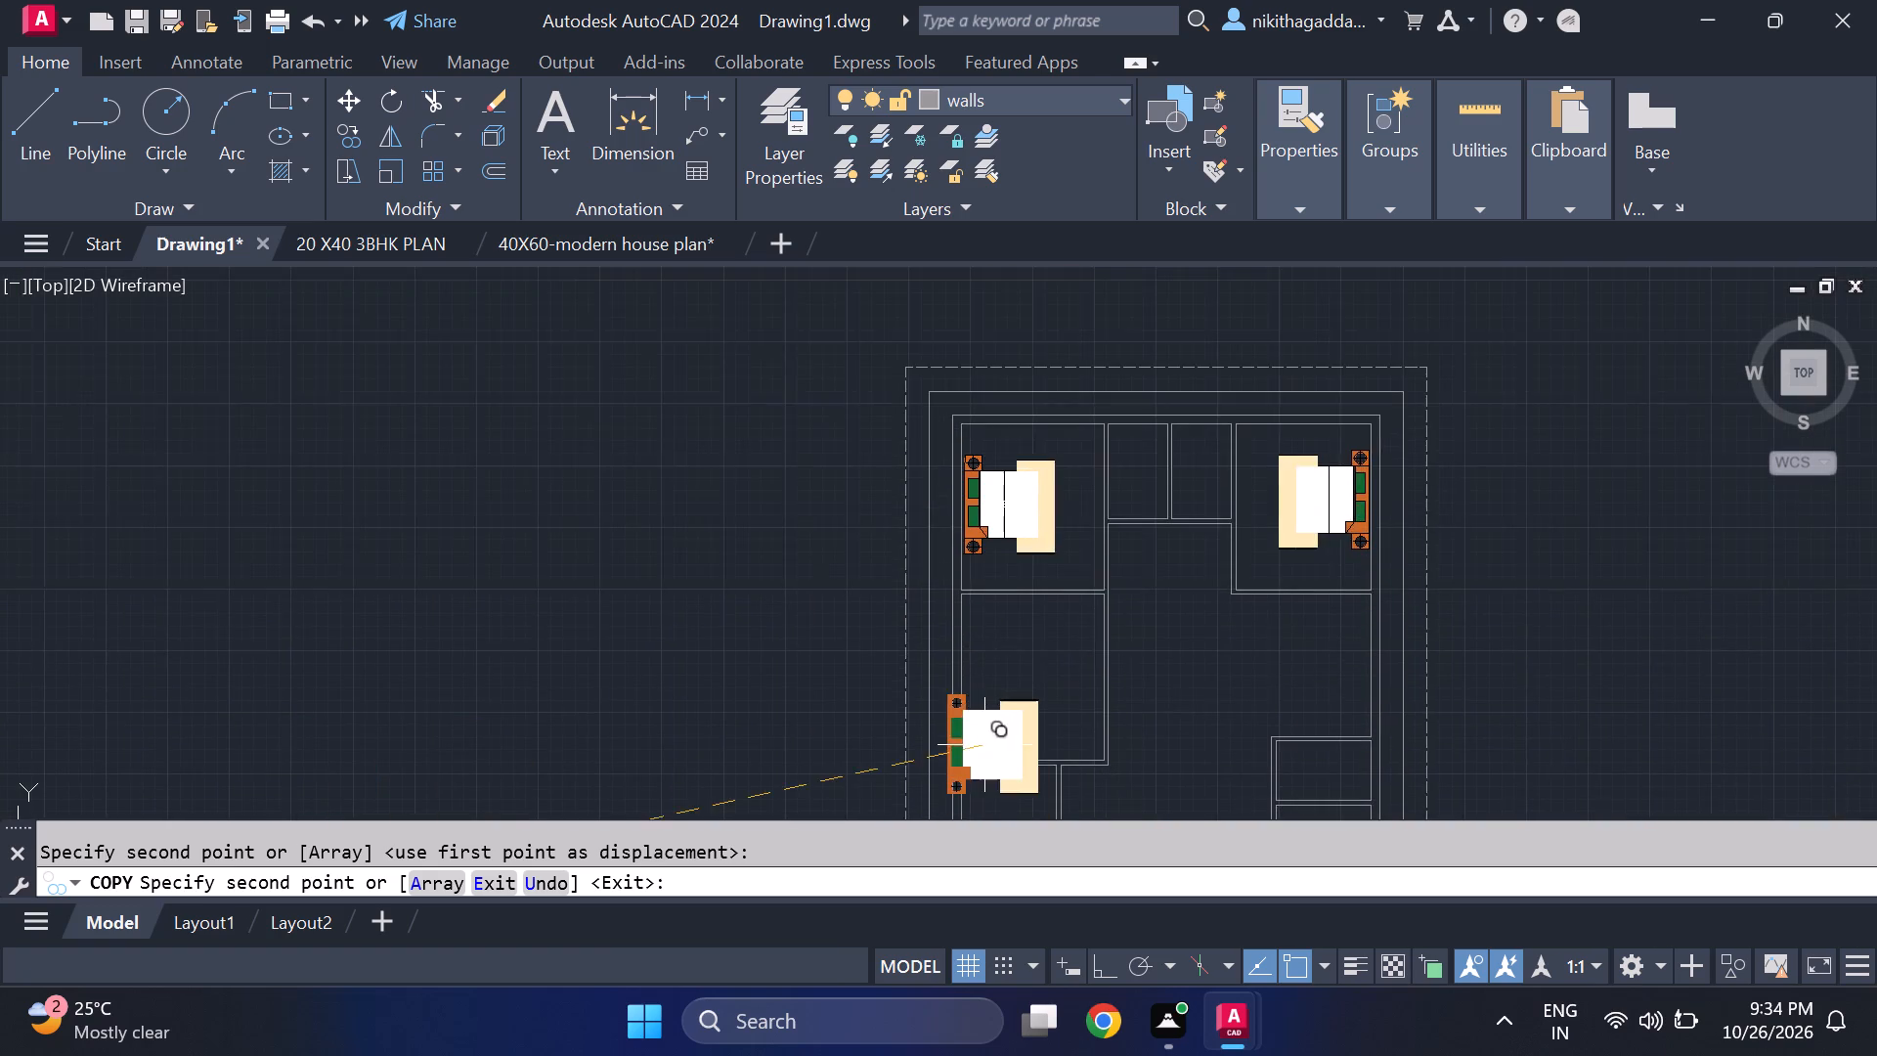
scroll(984, 745, up, 3)
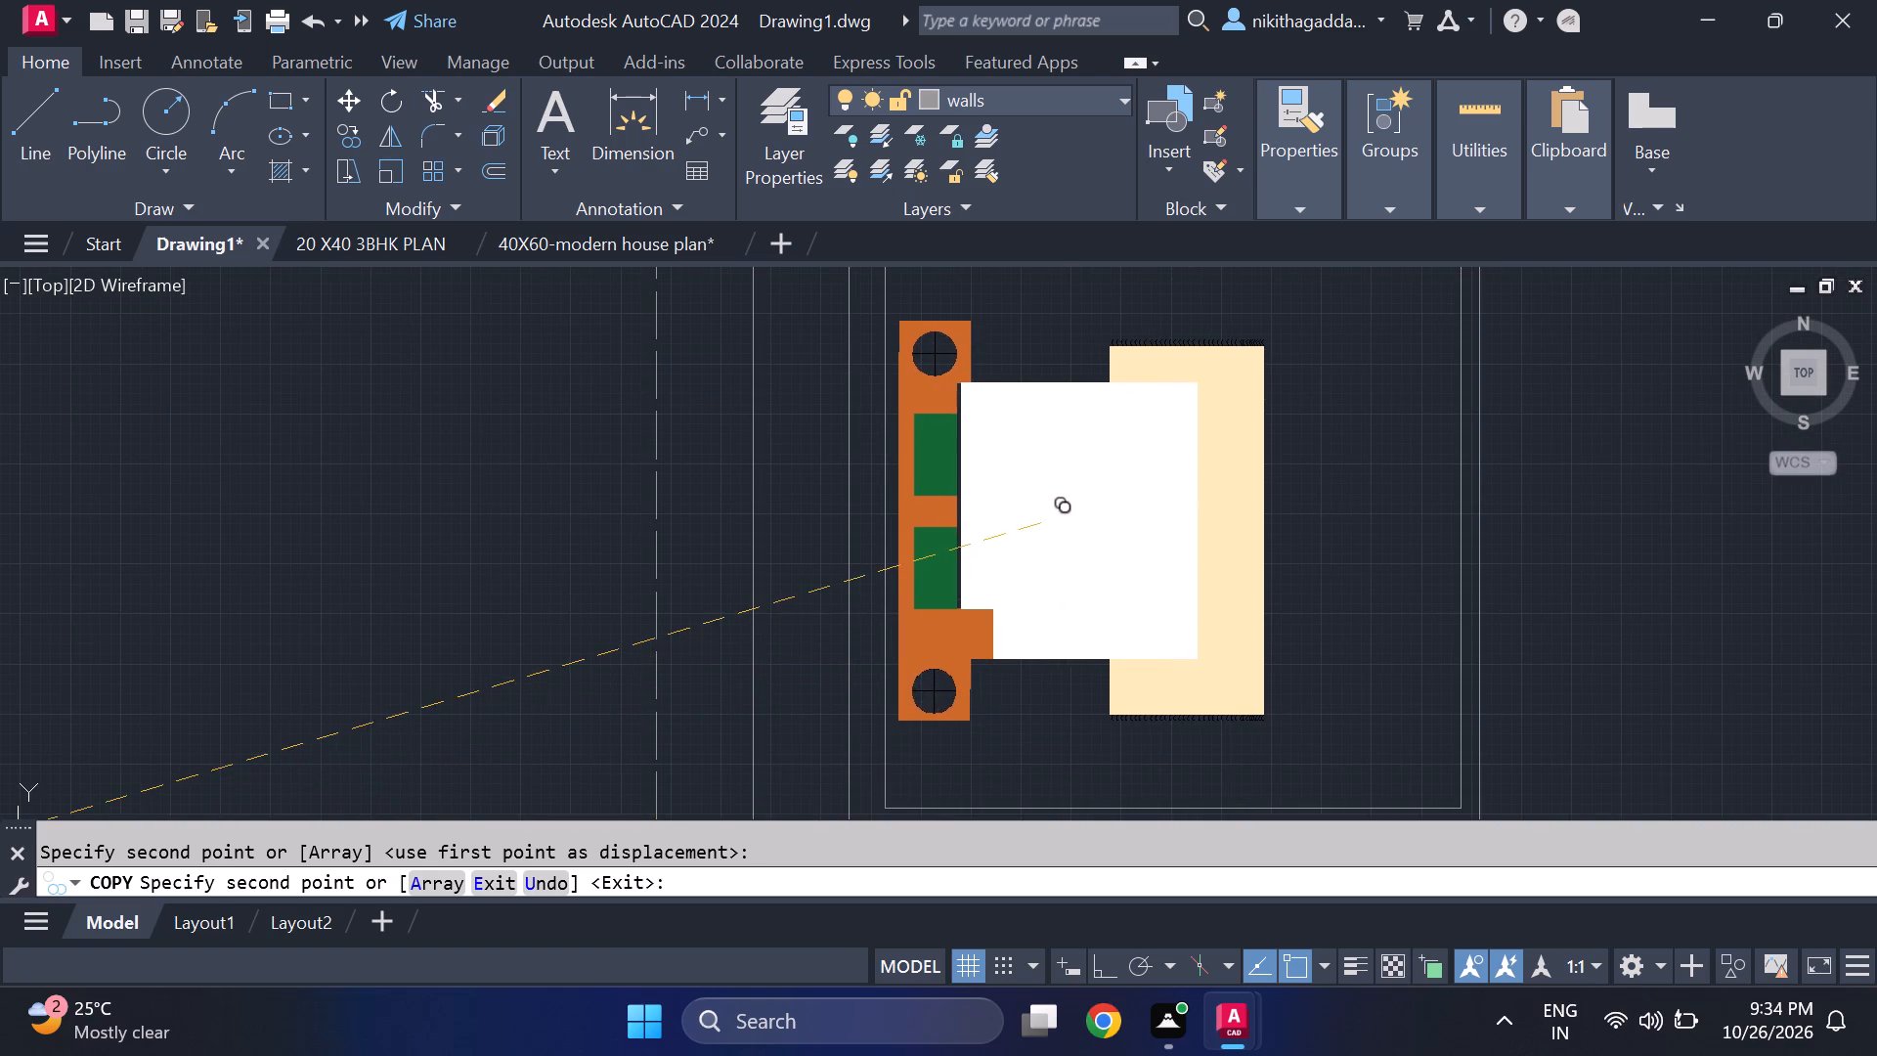
middle_drag(1048, 521, 1066, 602)
scroll(1069, 622, down, 2)
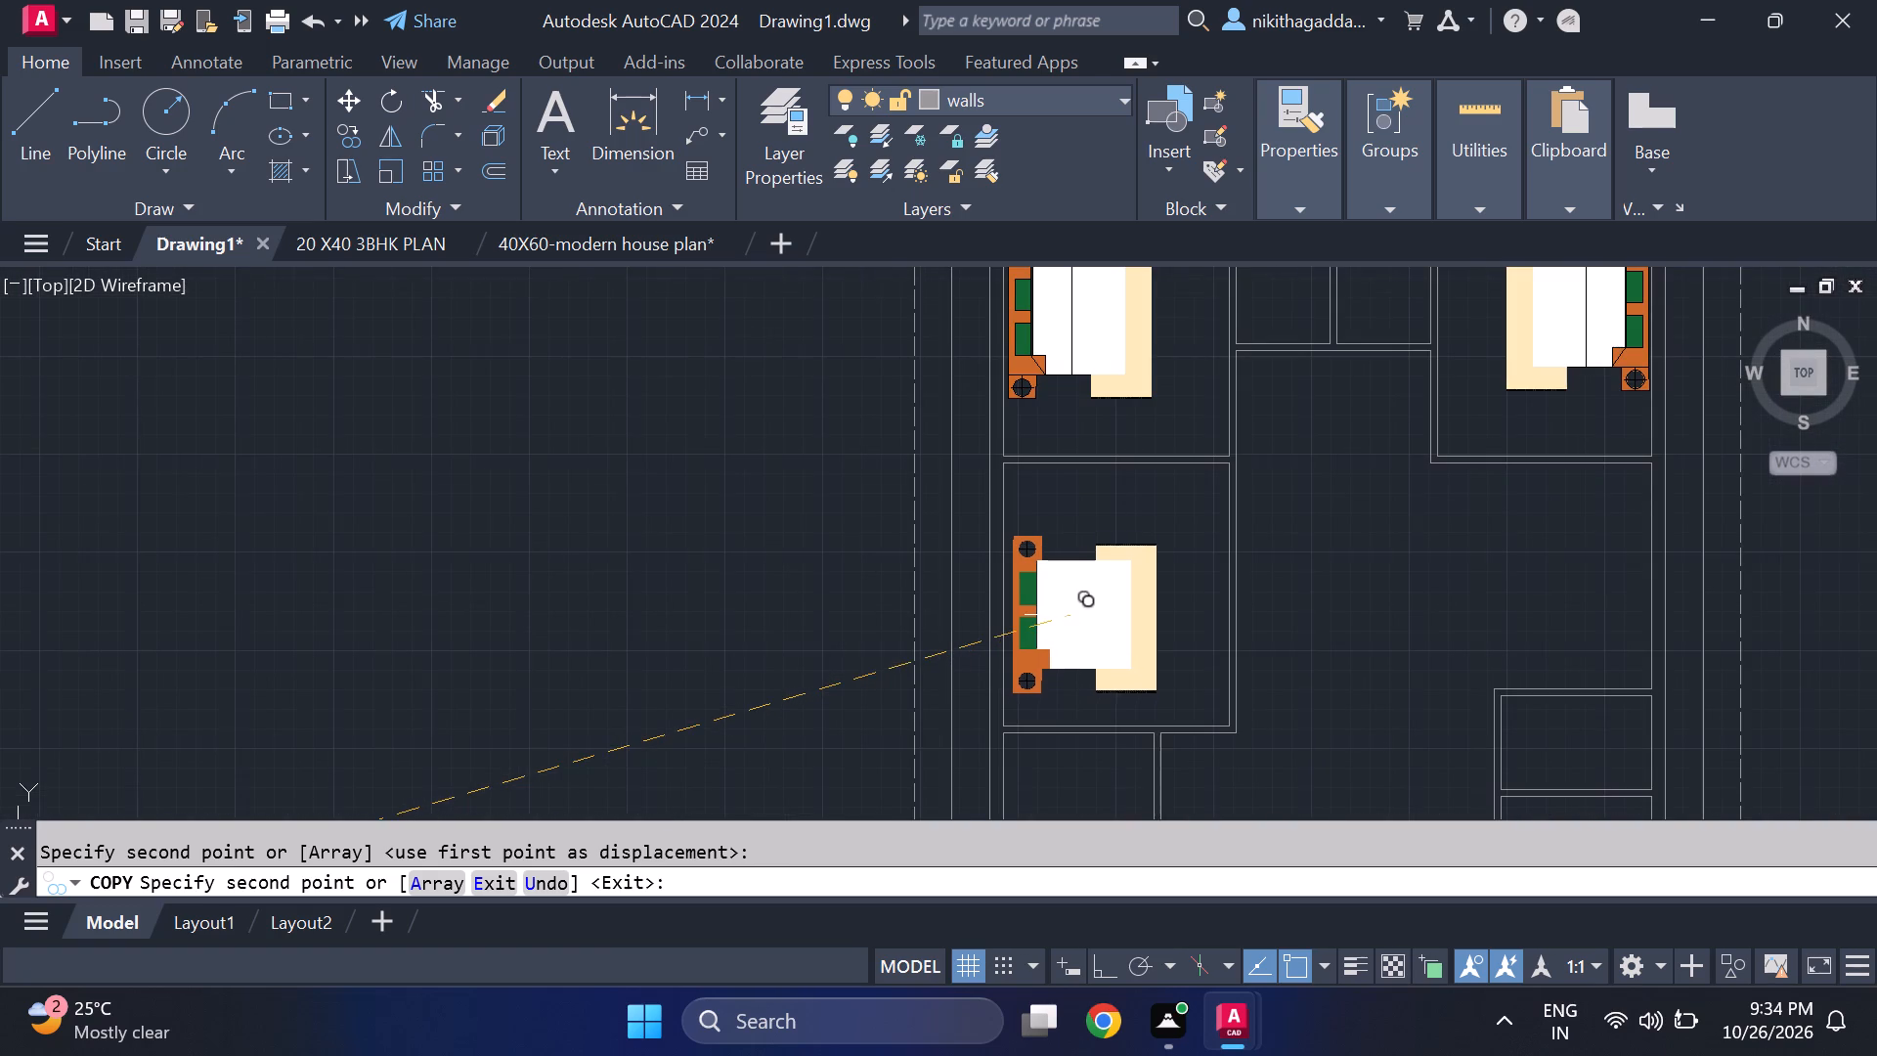
scroll(1072, 602, up, 2)
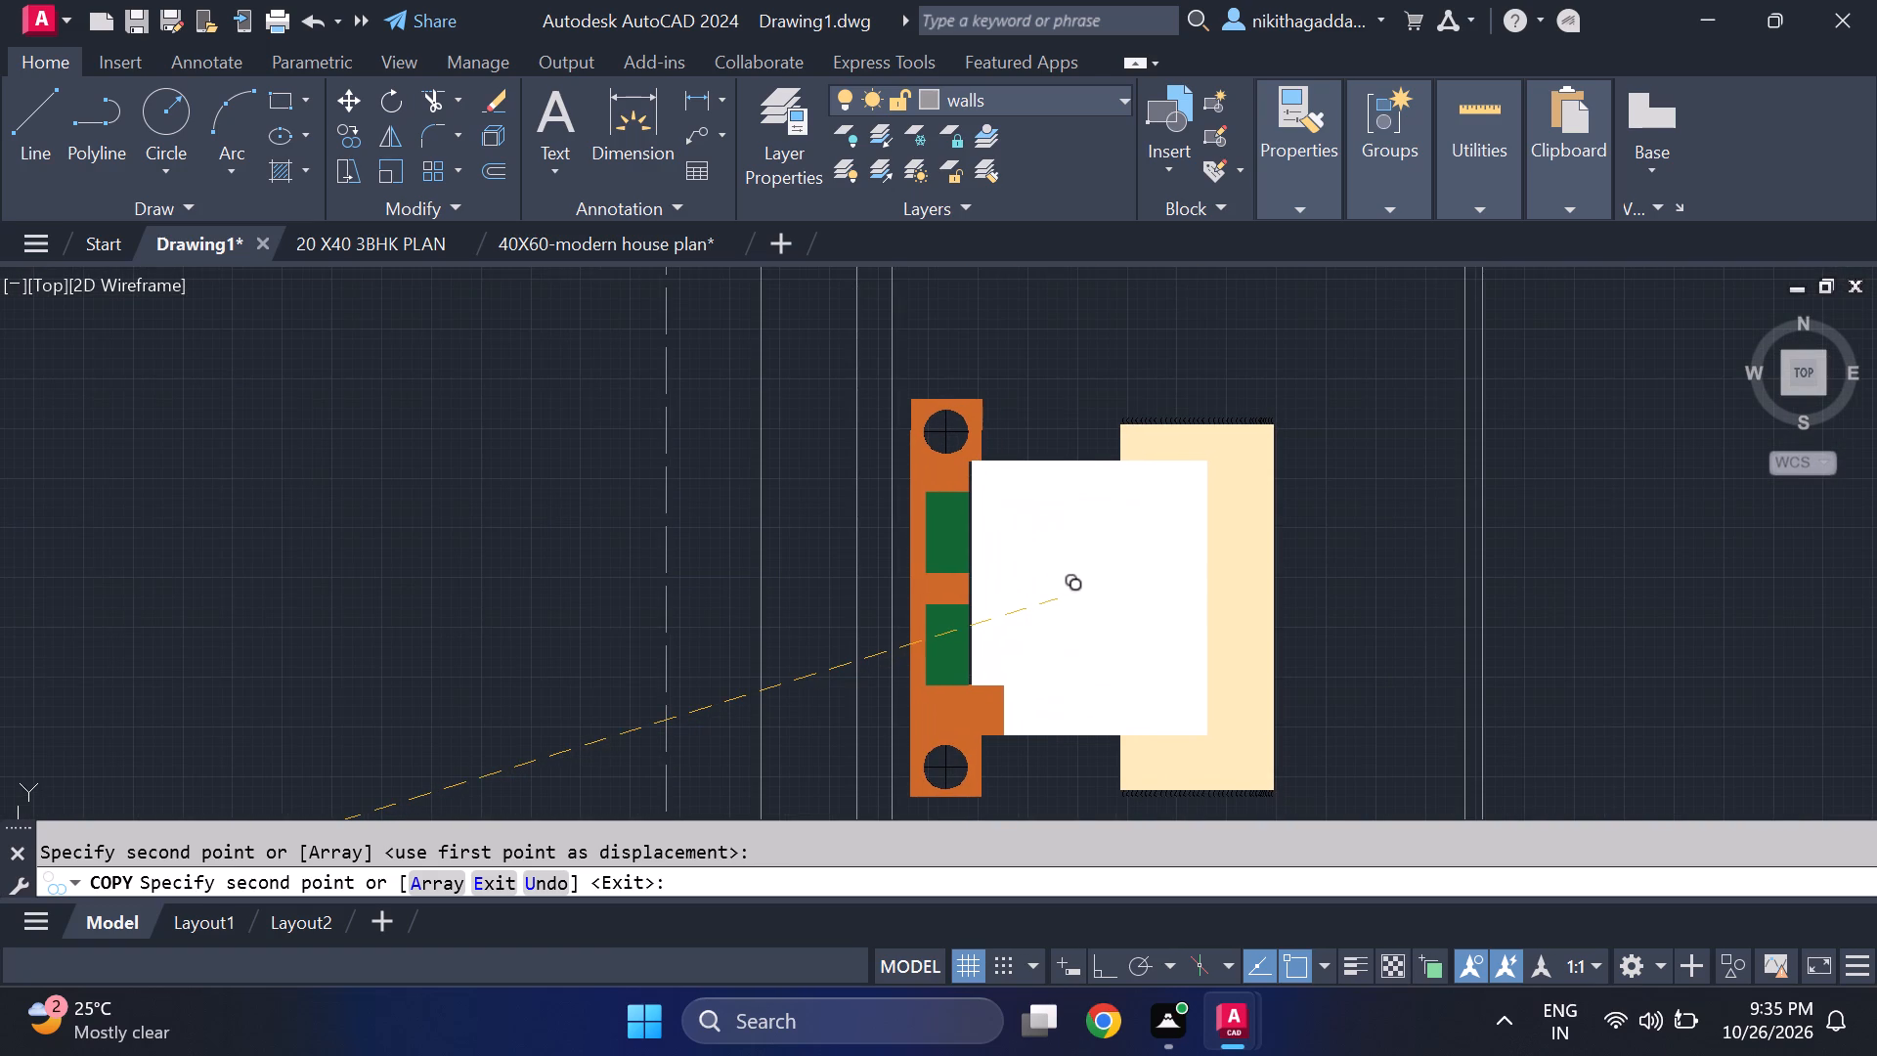
click(1058, 598)
scroll(1096, 548, down, 4)
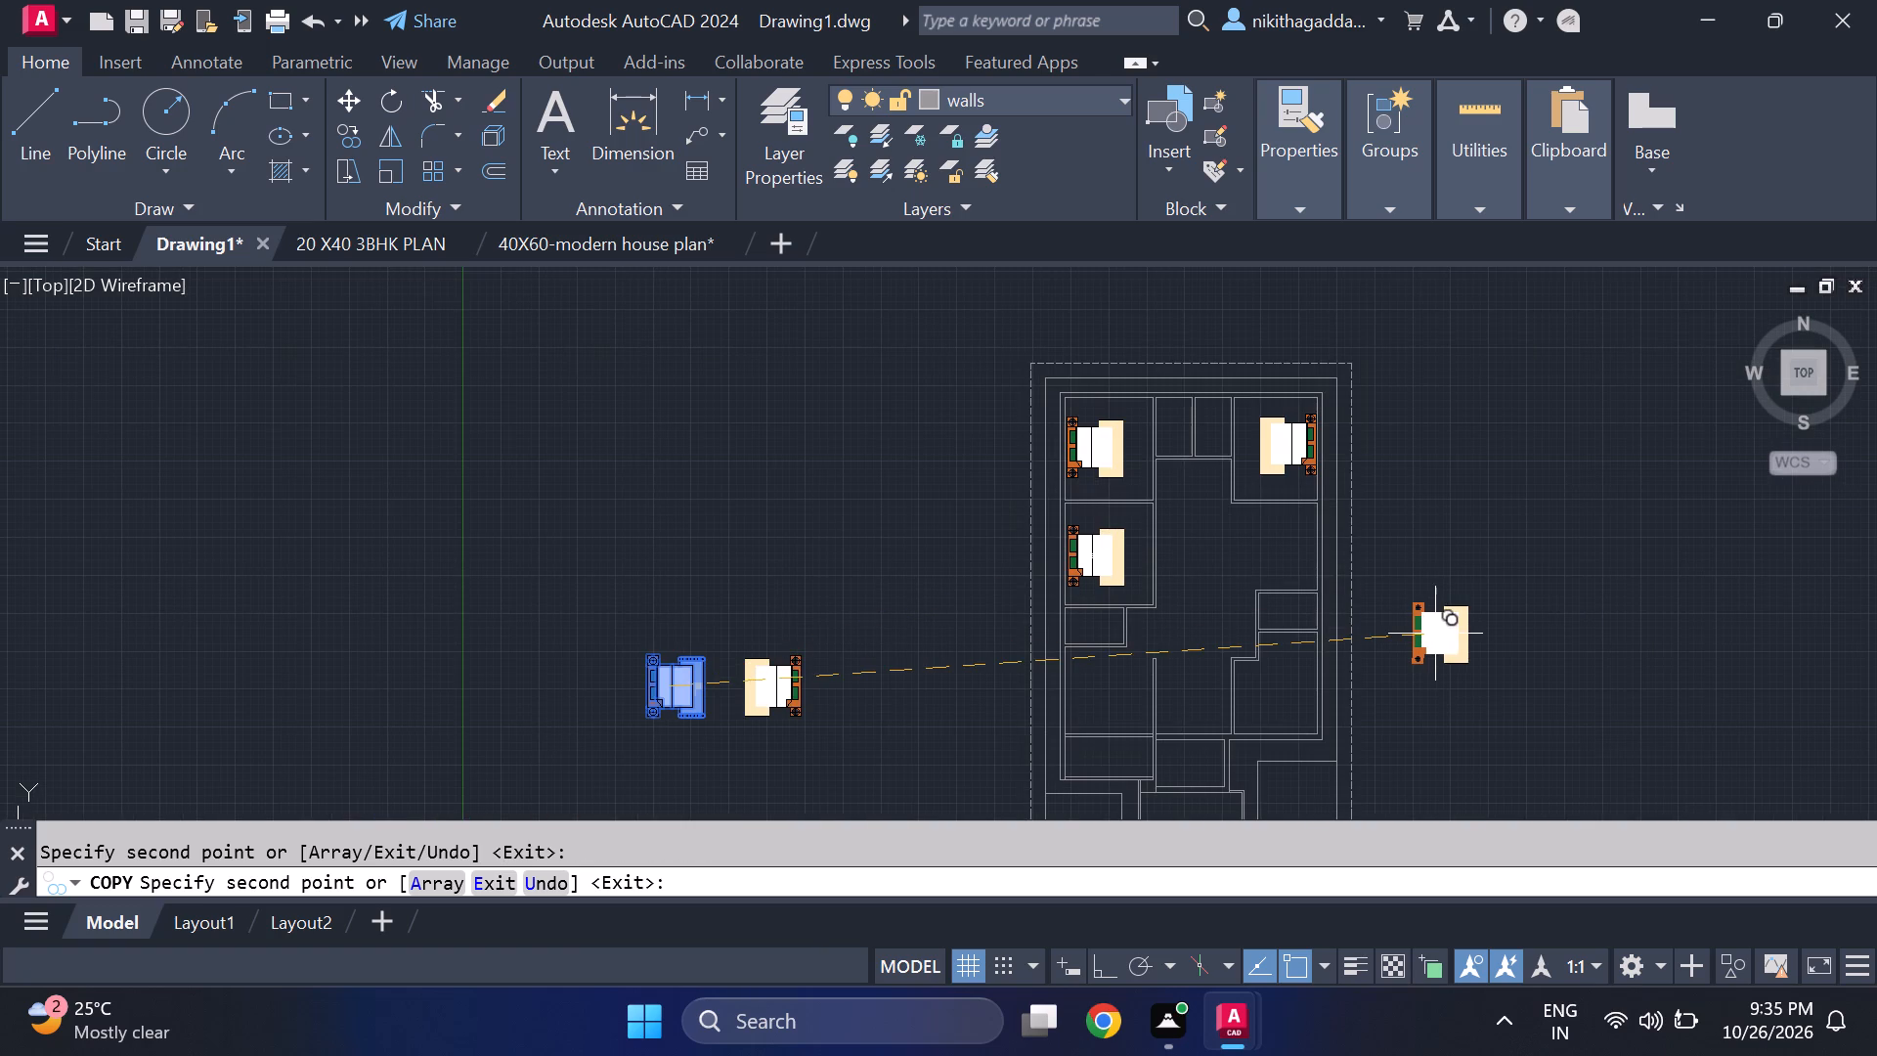
key(Escape)
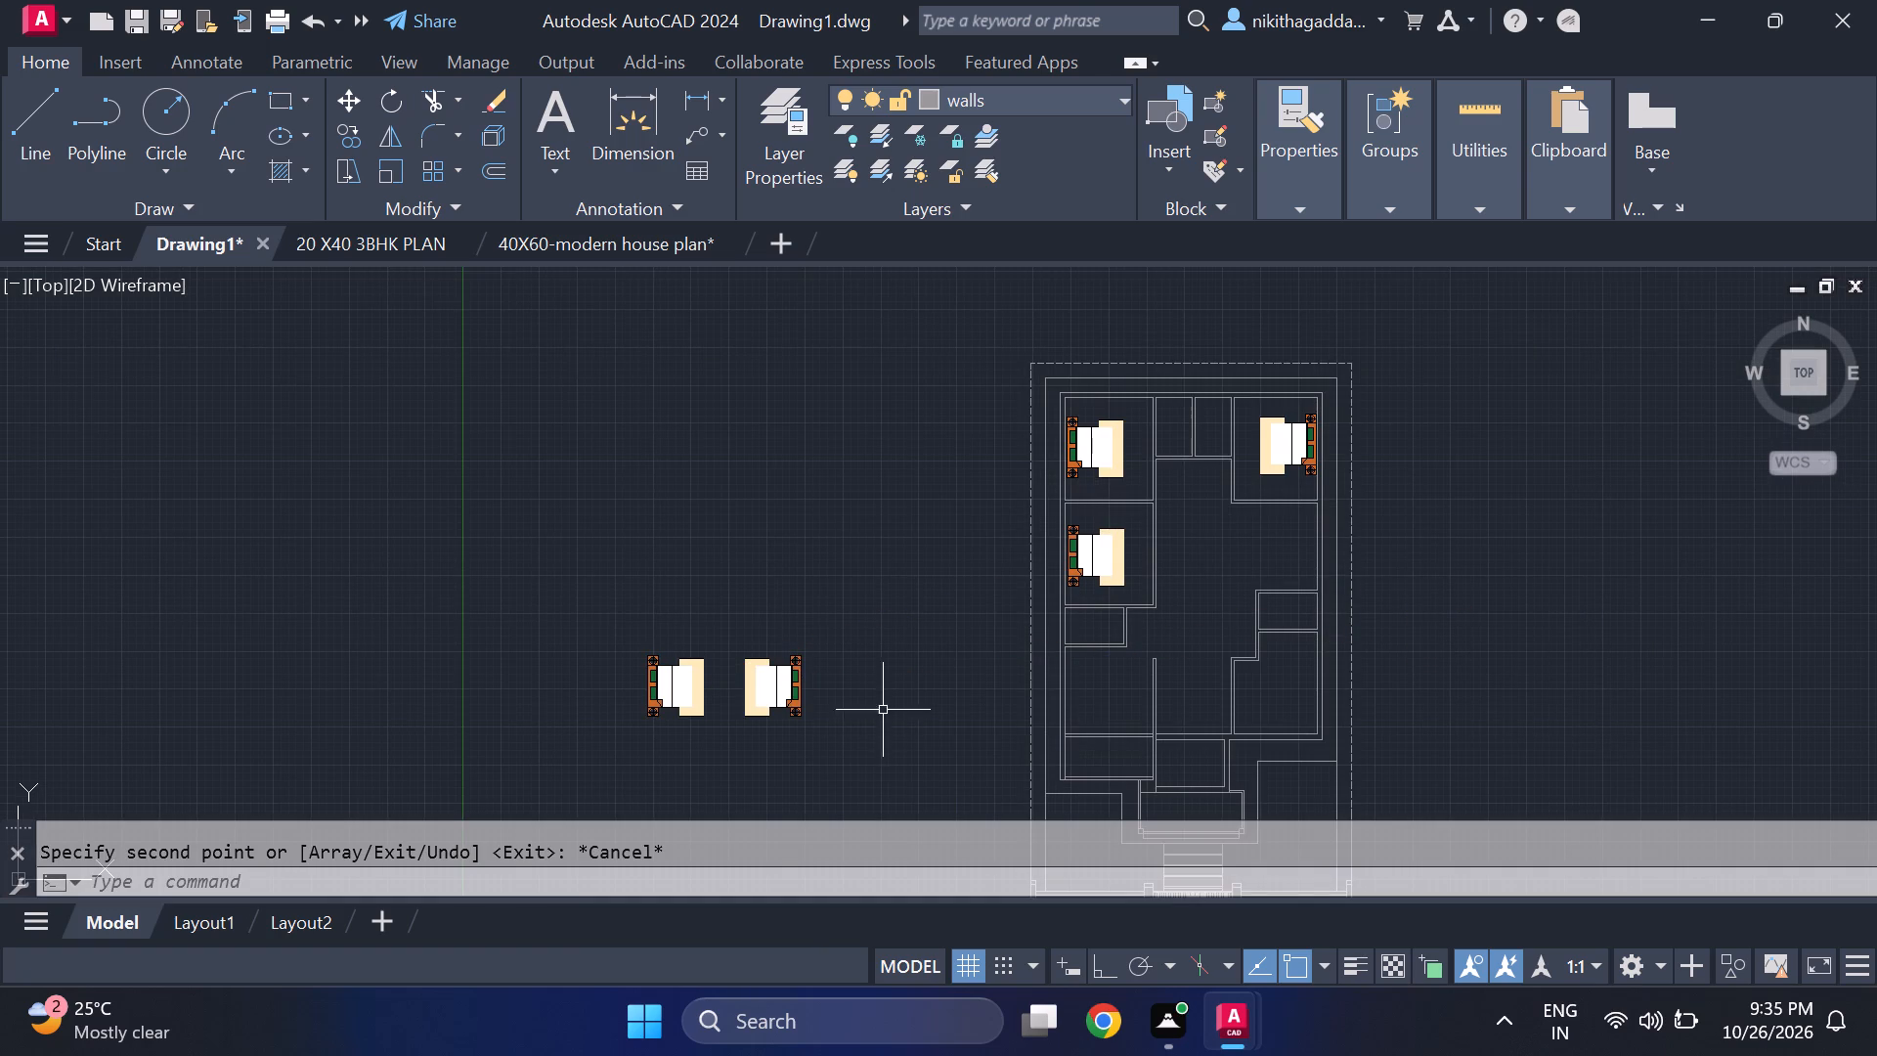
Delete the original bed and its mirrored version standing outside the plan, west of the house.
middle_drag(892, 703, 949, 647)
drag(935, 547, 936, 559)
click(633, 668)
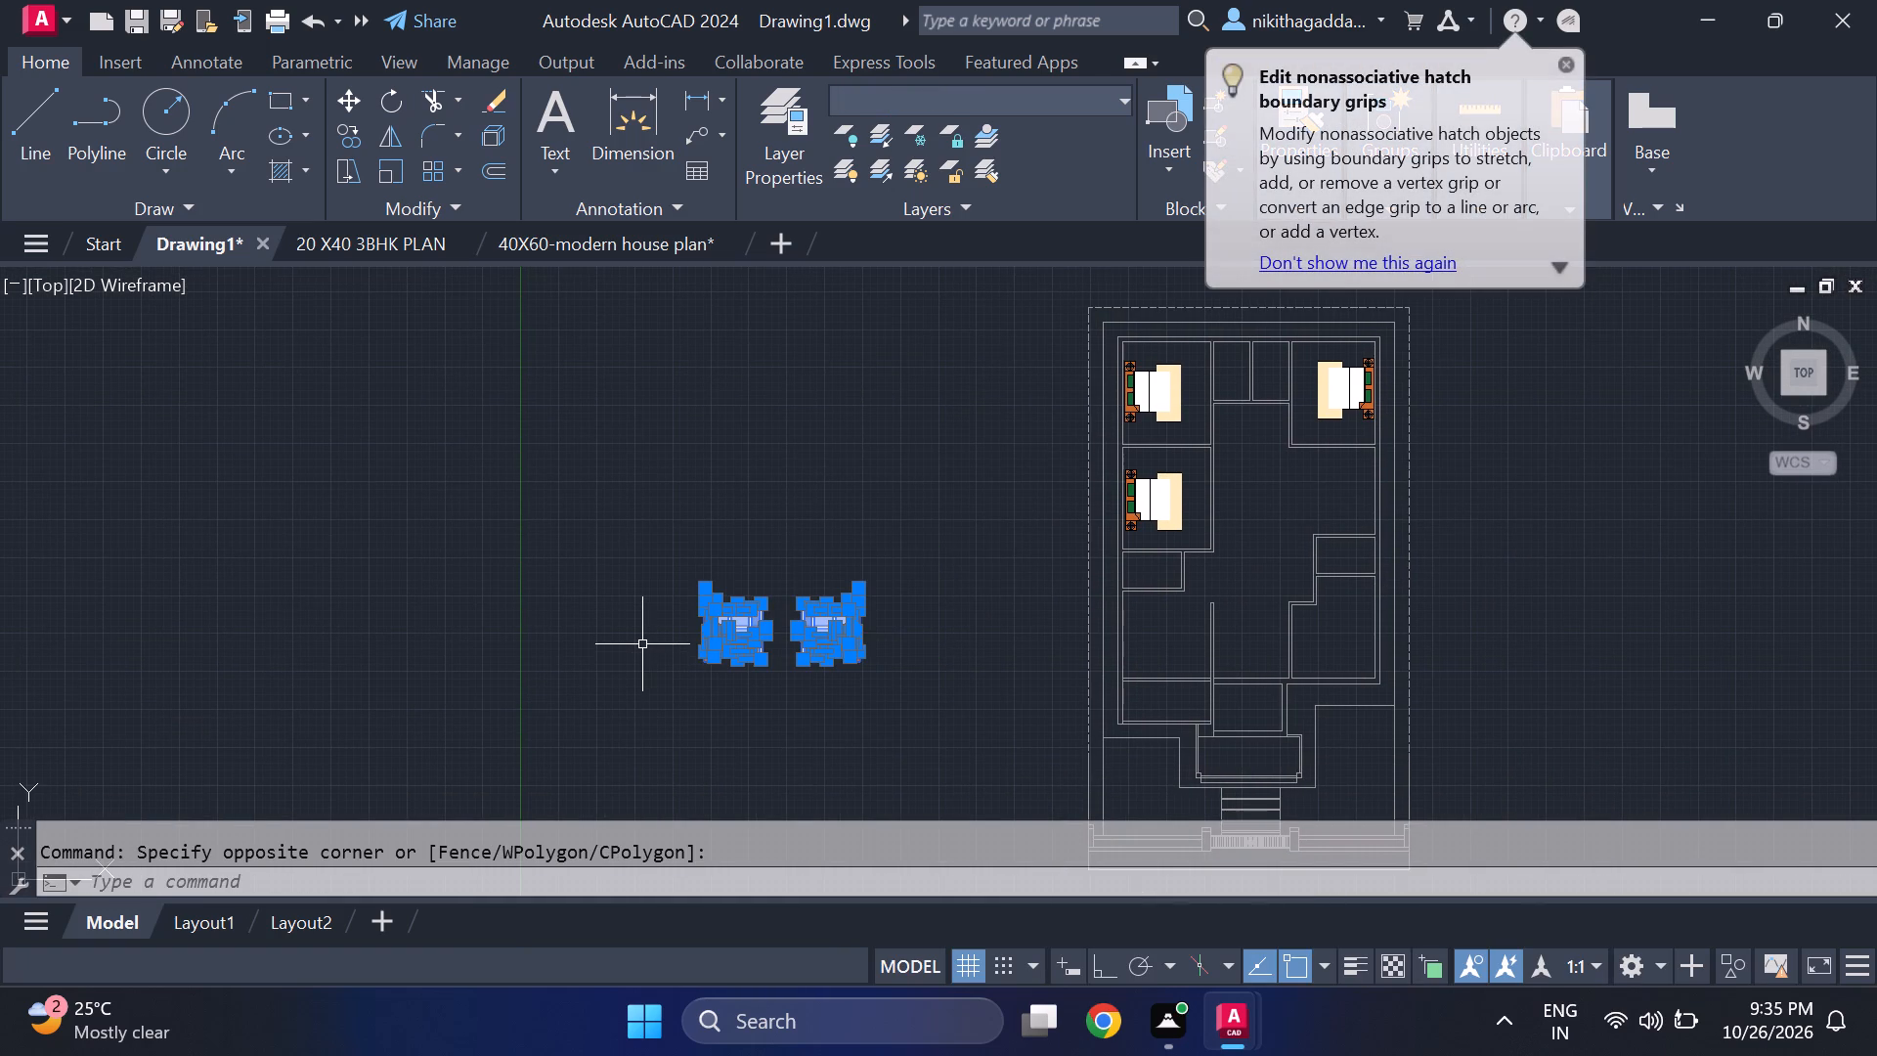
key(Escape)
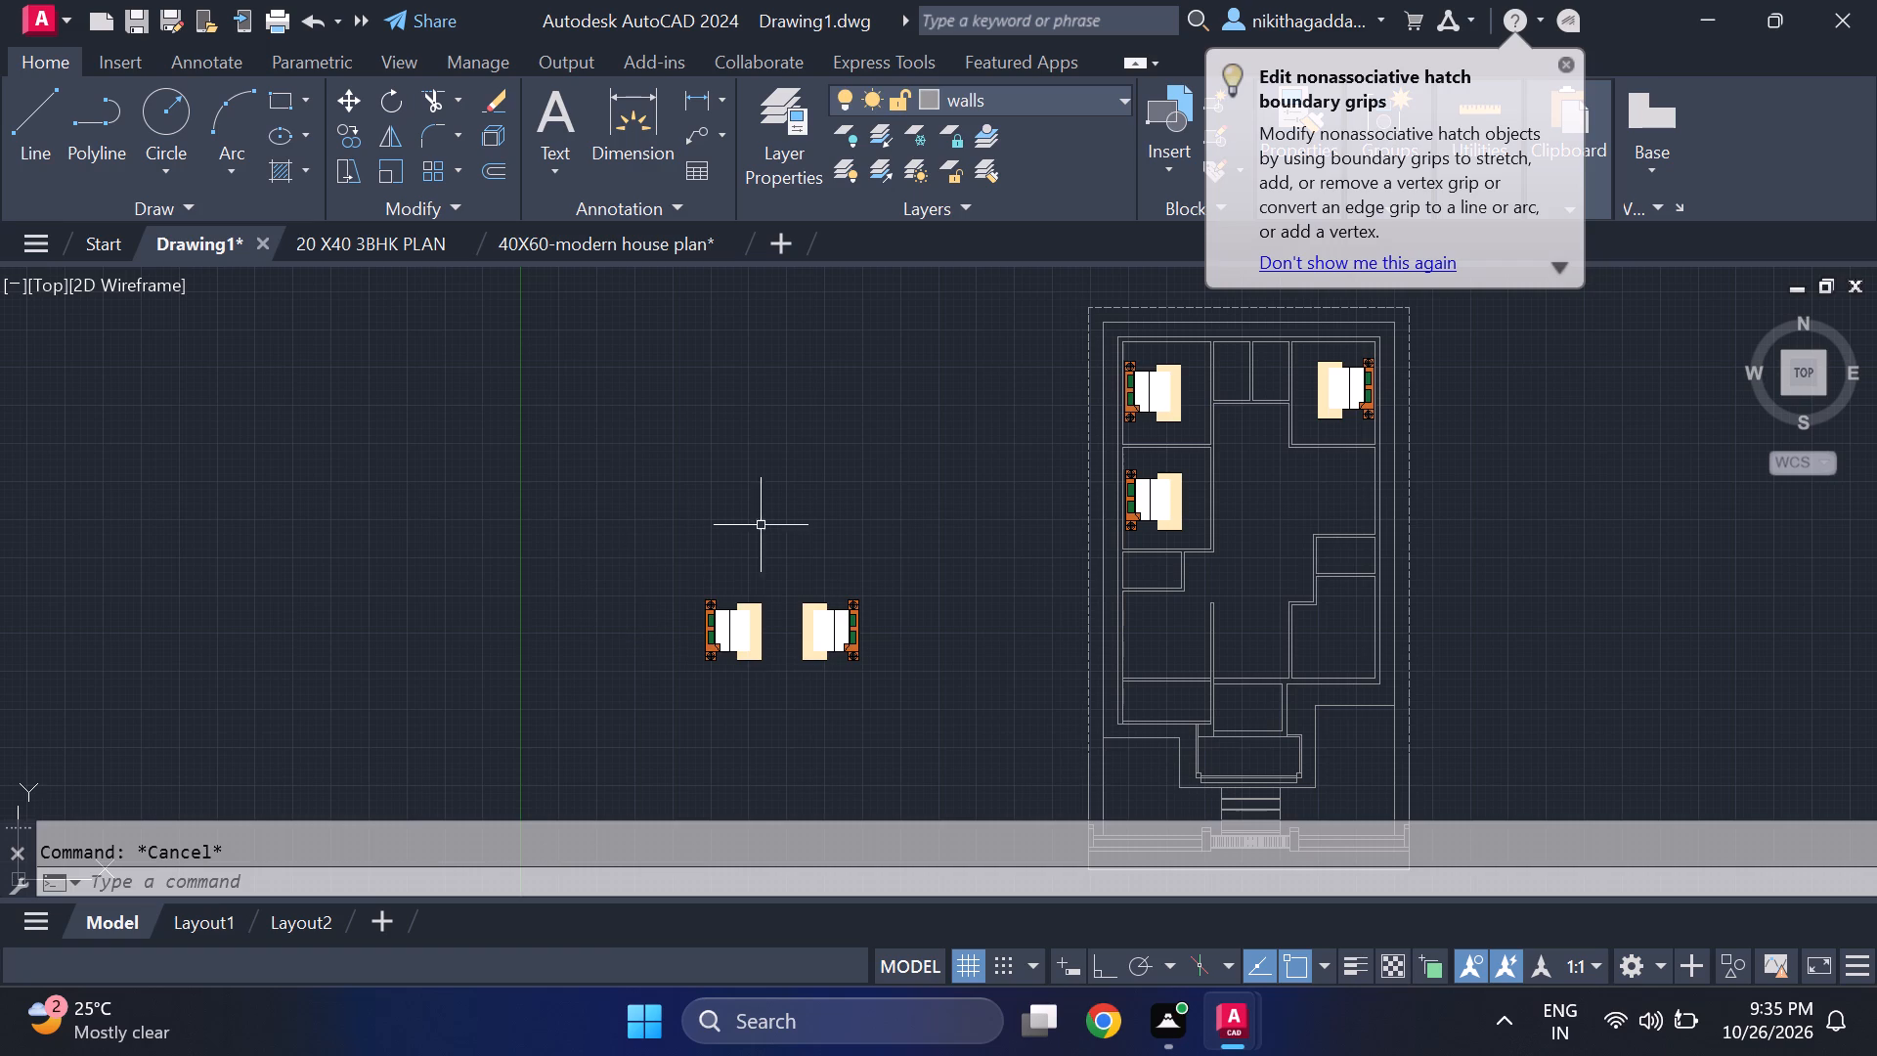
click(945, 533)
click(543, 703)
key(Delete)
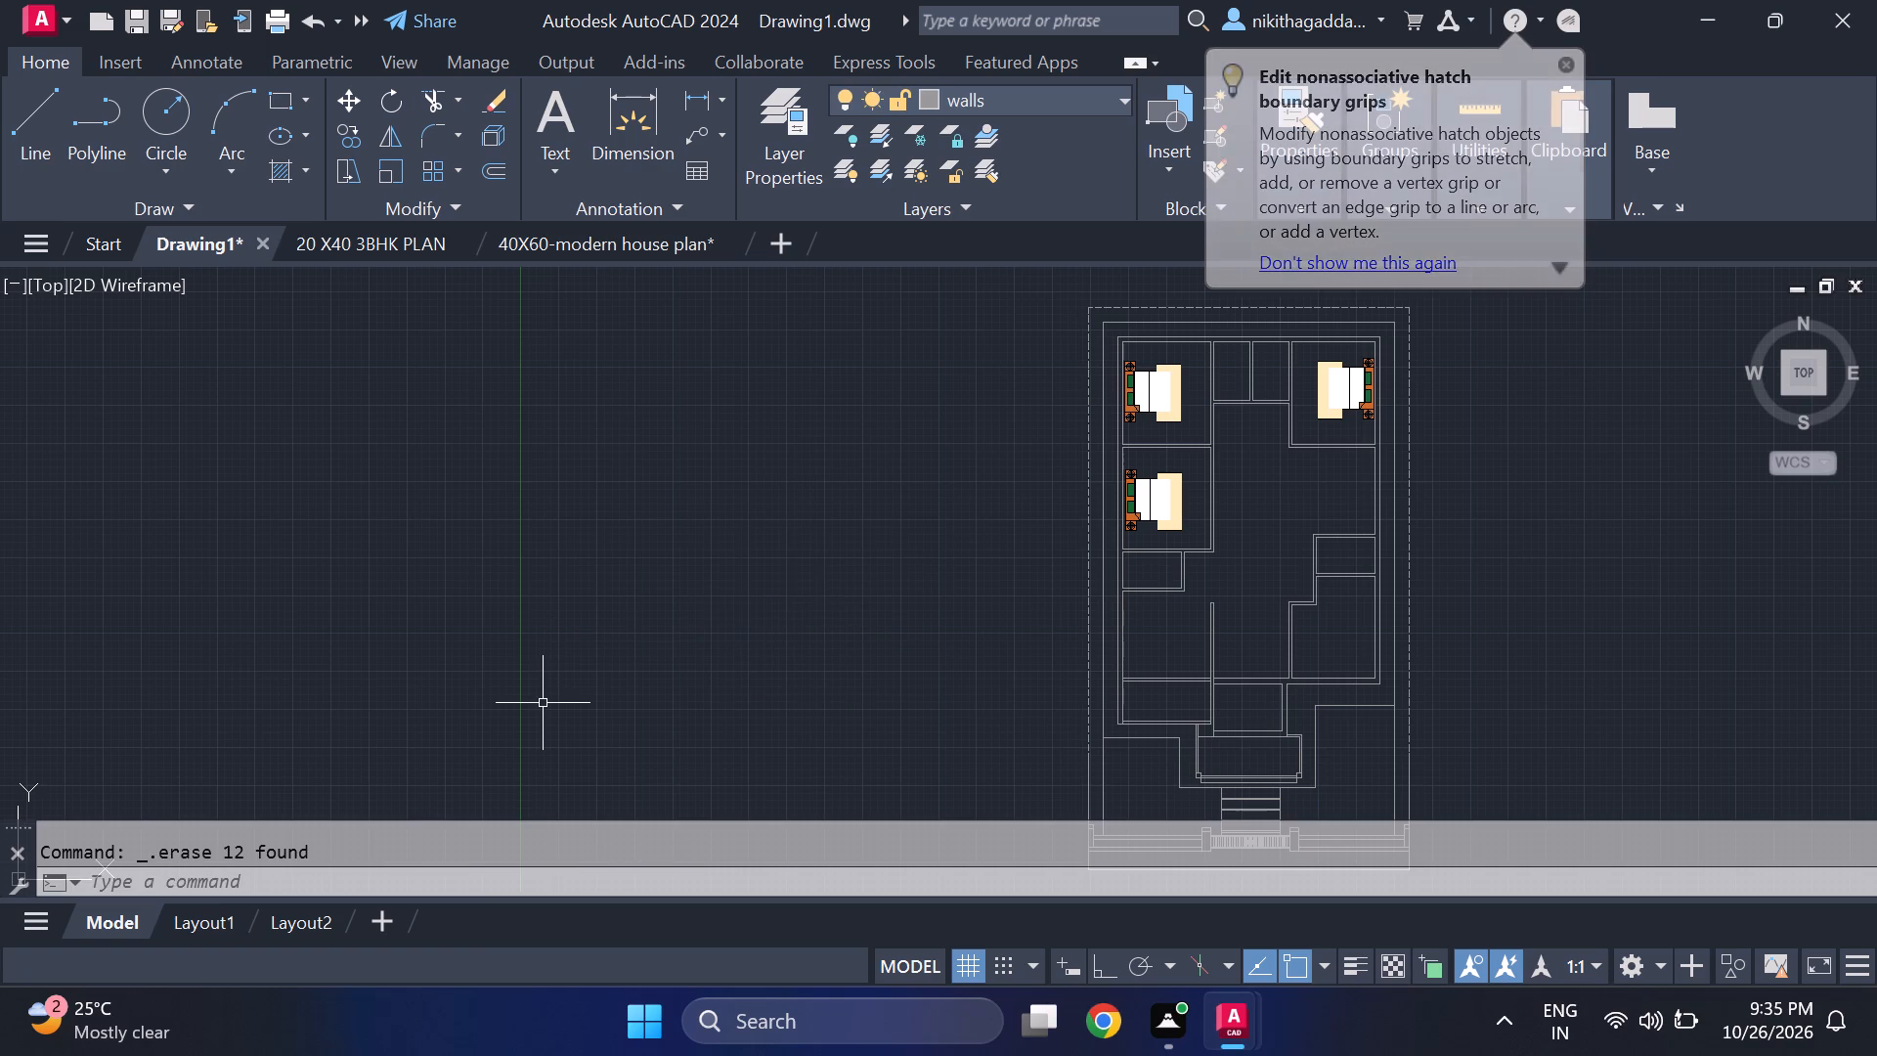
Select the whole mirrored bed in the northeastern bedroom.
scroll(1347, 352, up, 3)
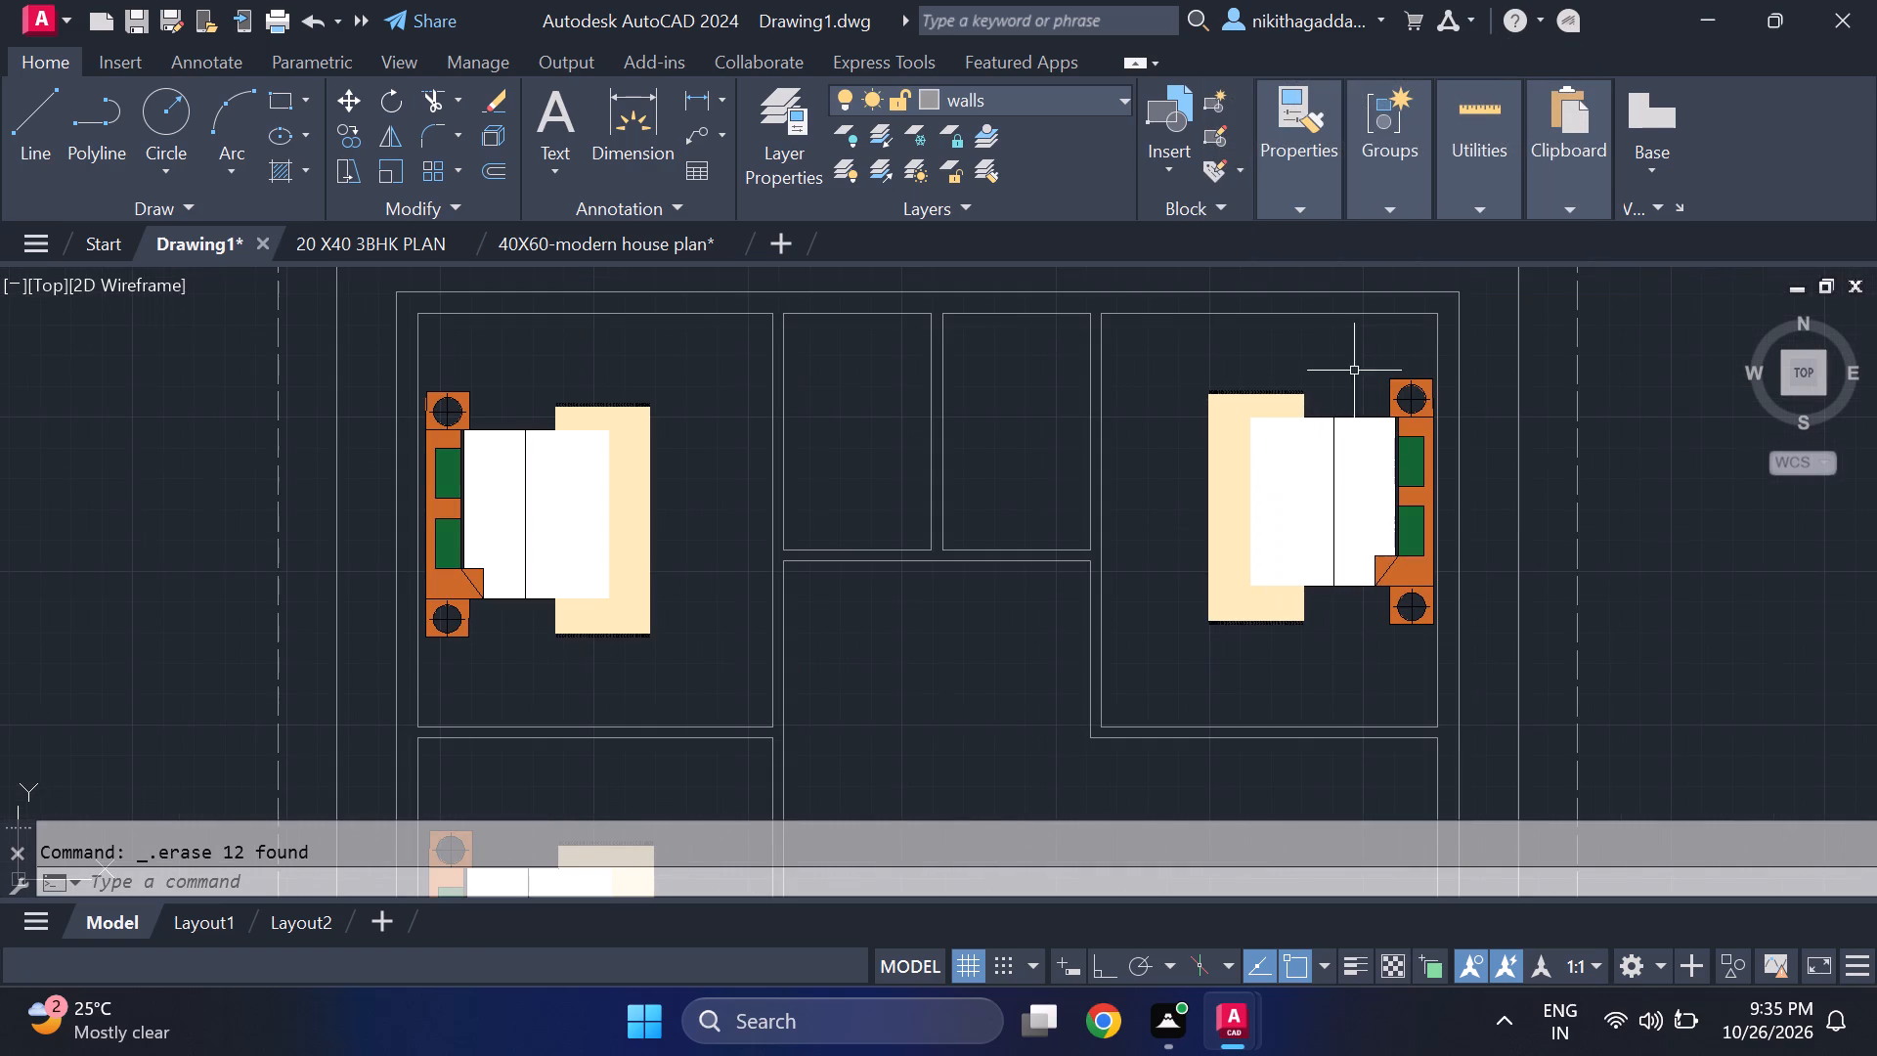
drag(1411, 368, 1418, 379)
click(1183, 648)
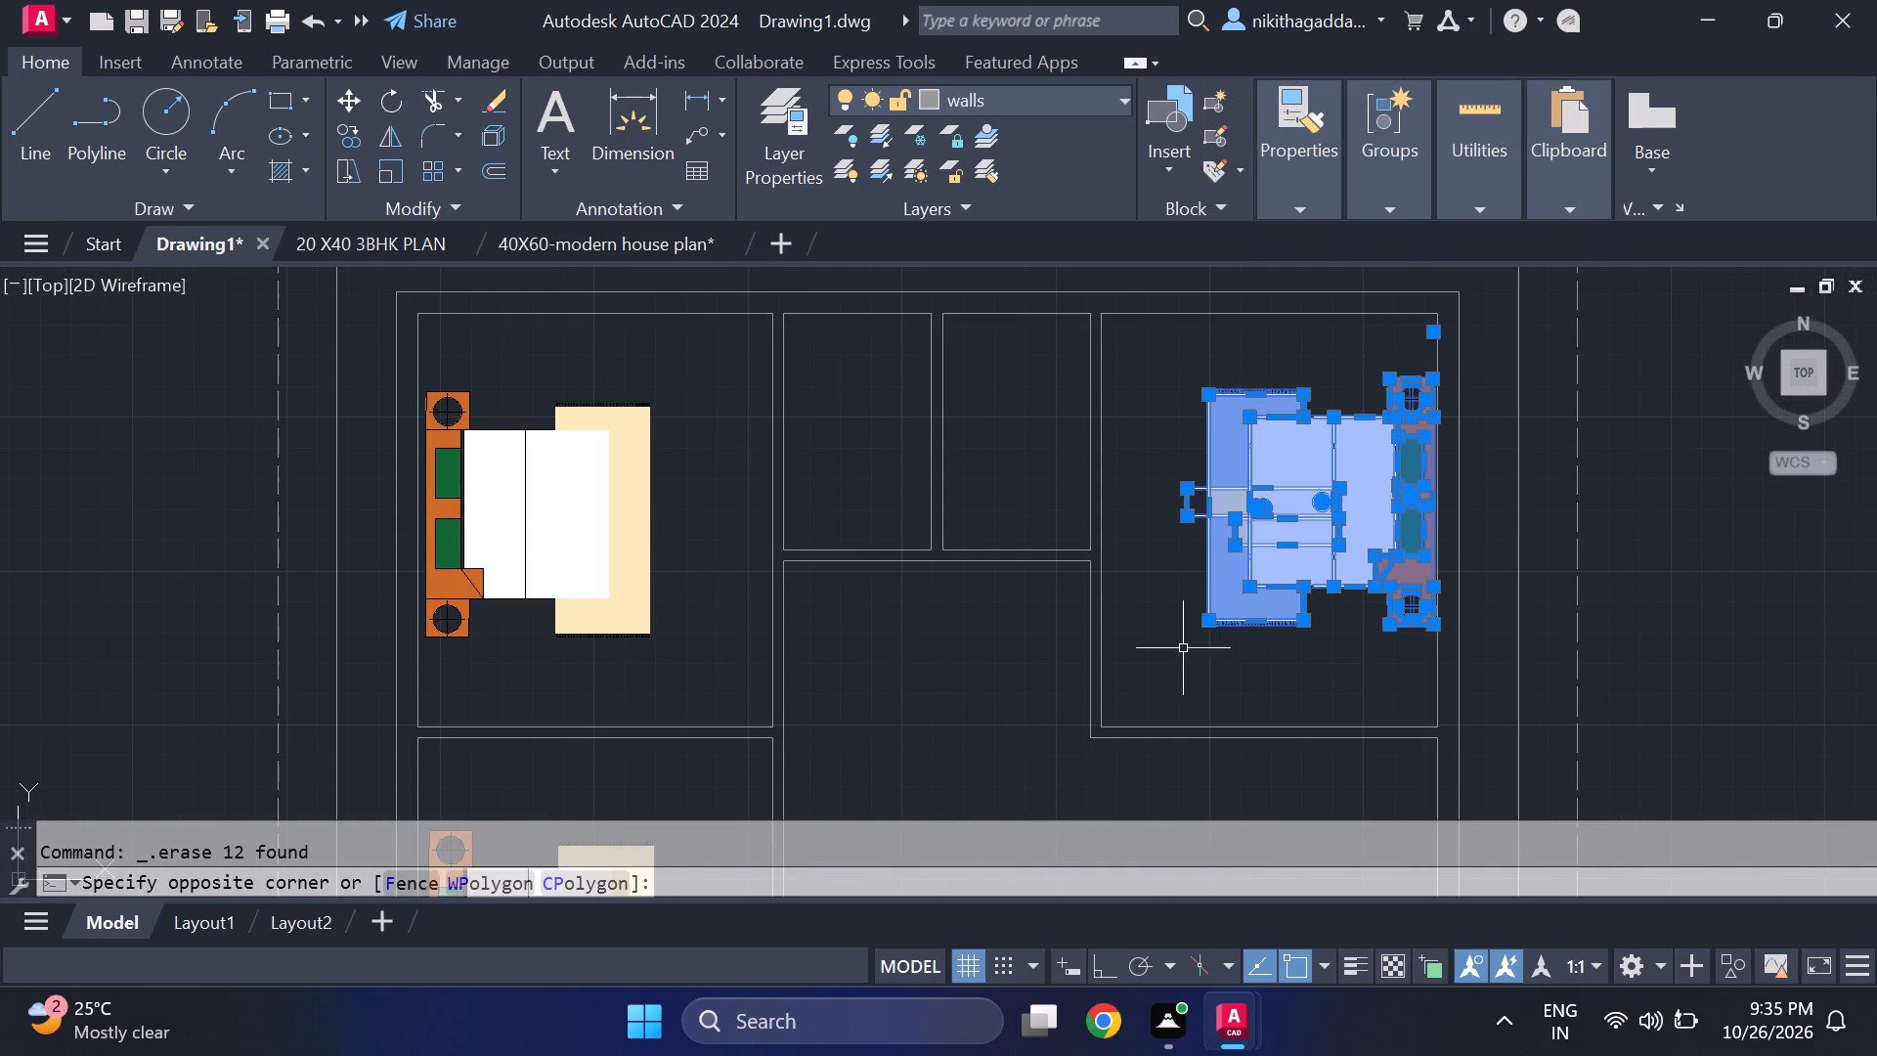
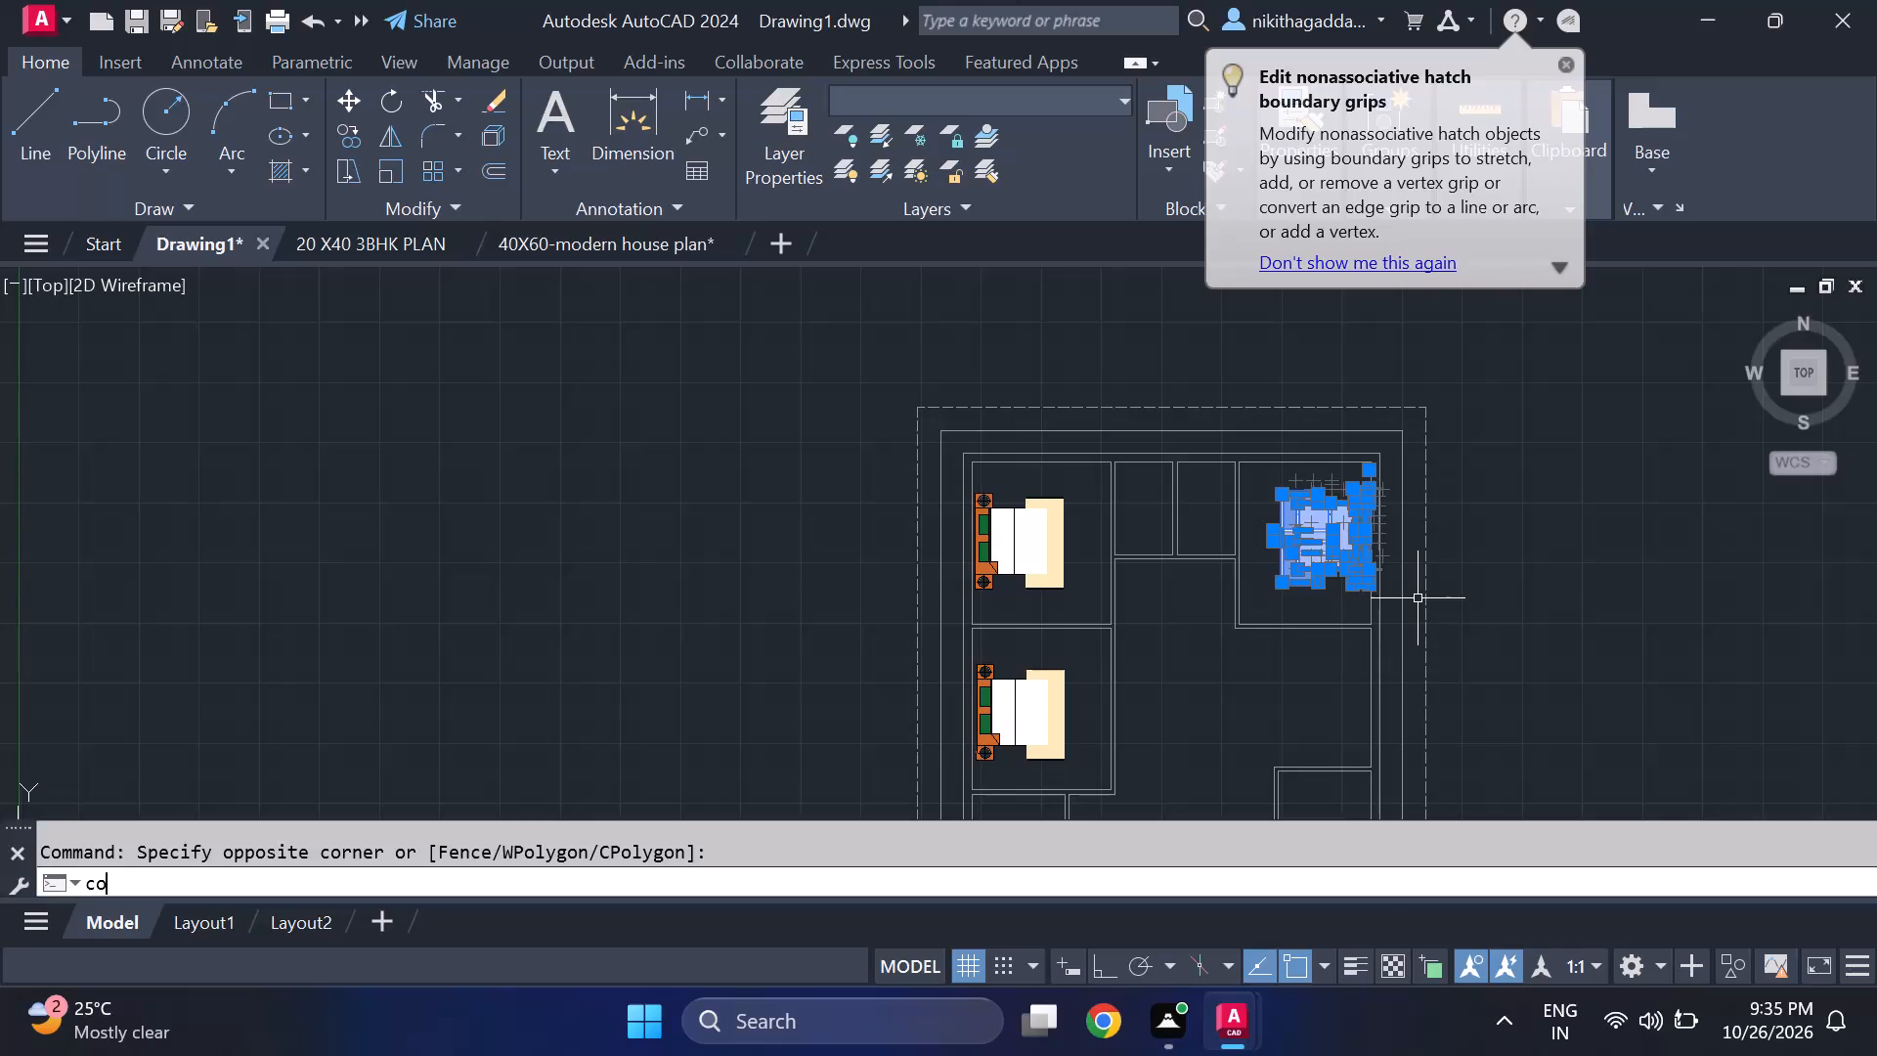
Copy the selected mirrored bed into the southeastern bedroom, placing its headboard against the east wall.
key(BackSpace)
key(Return)
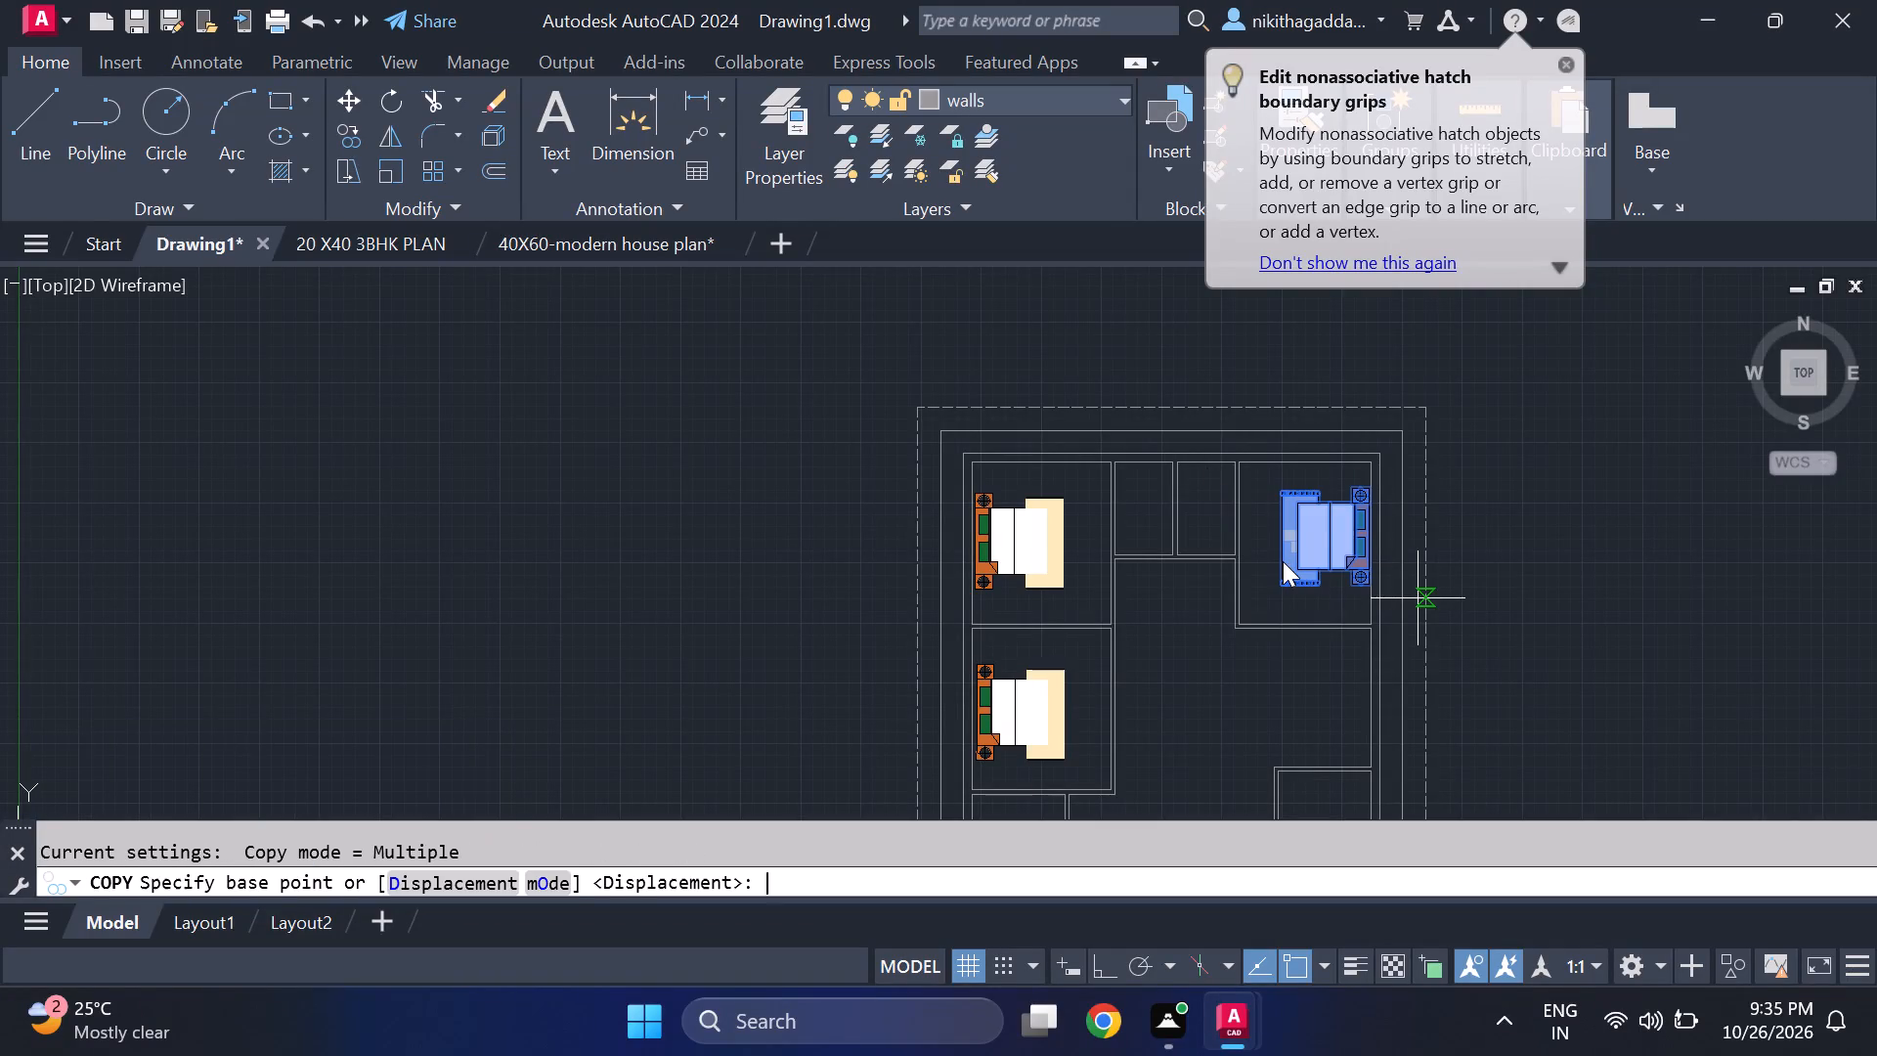
scroll(1347, 556, up, 5)
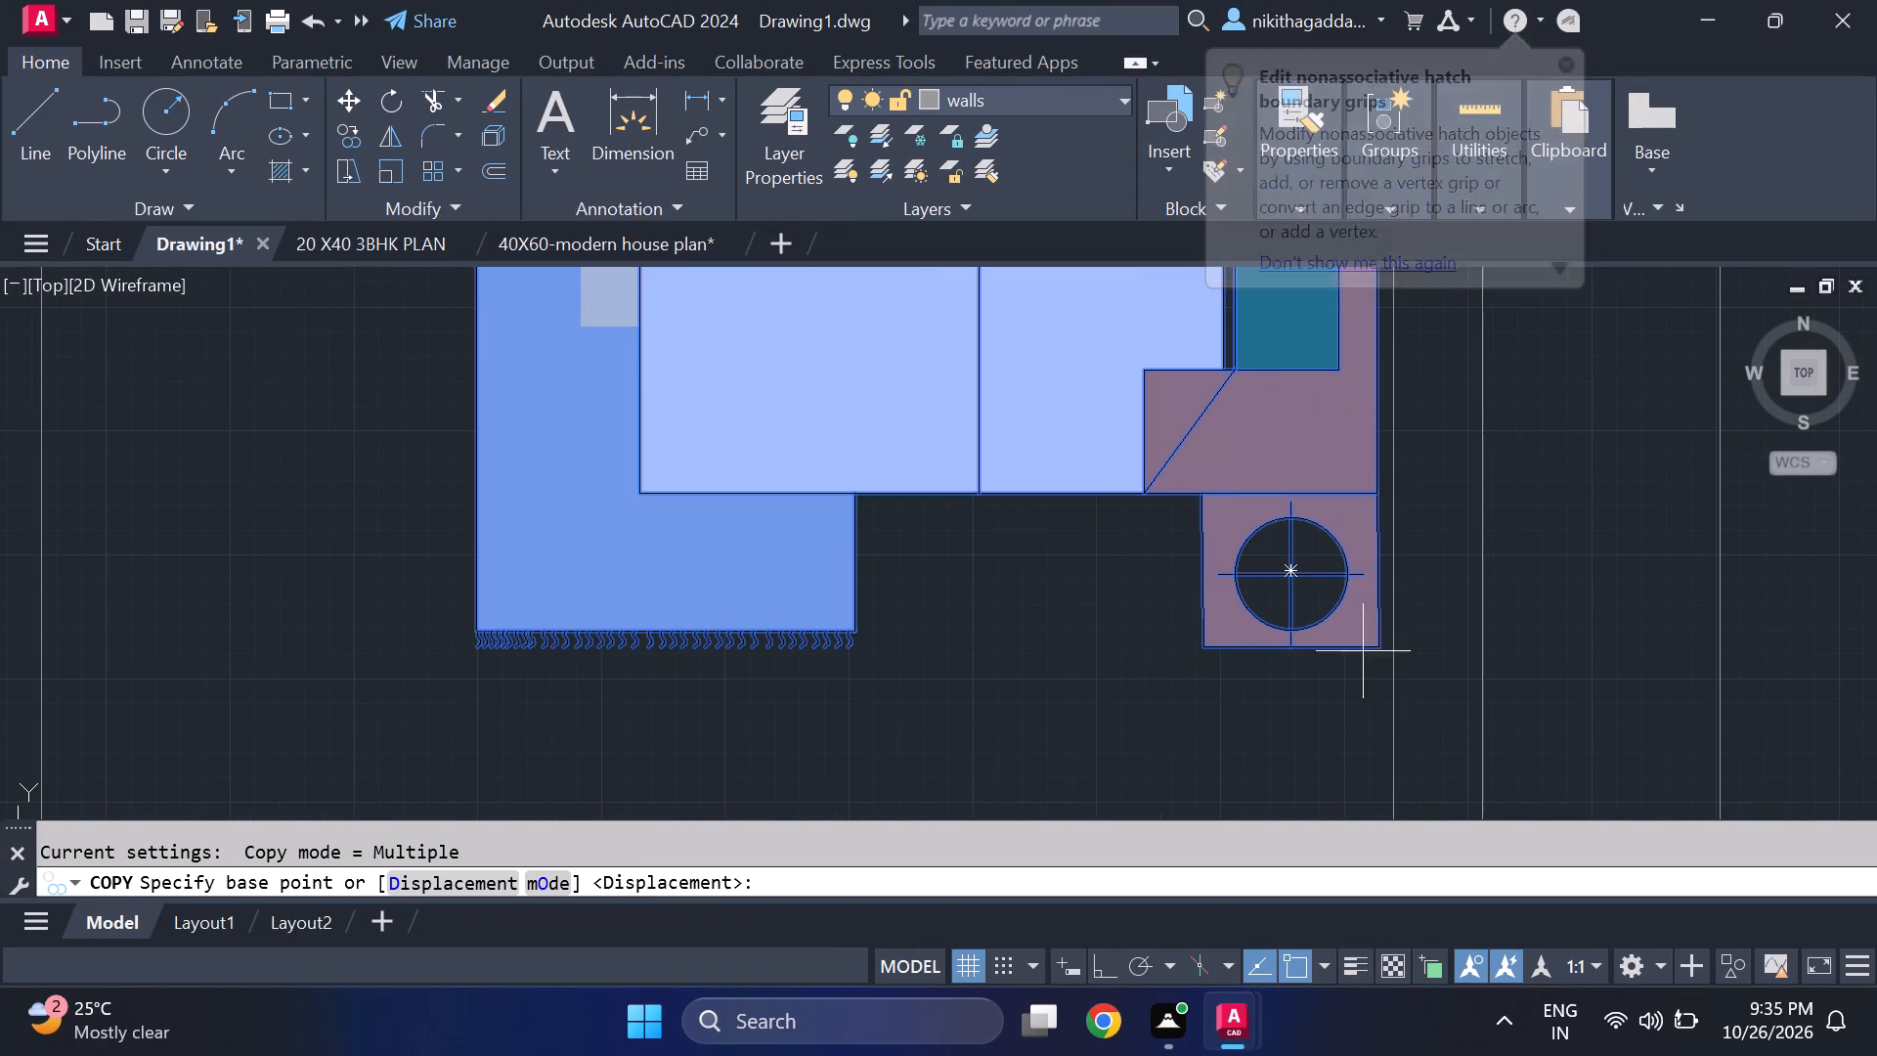
click(1387, 652)
scroll(1387, 652, down, 3)
middle_drag(1368, 808, 1256, 478)
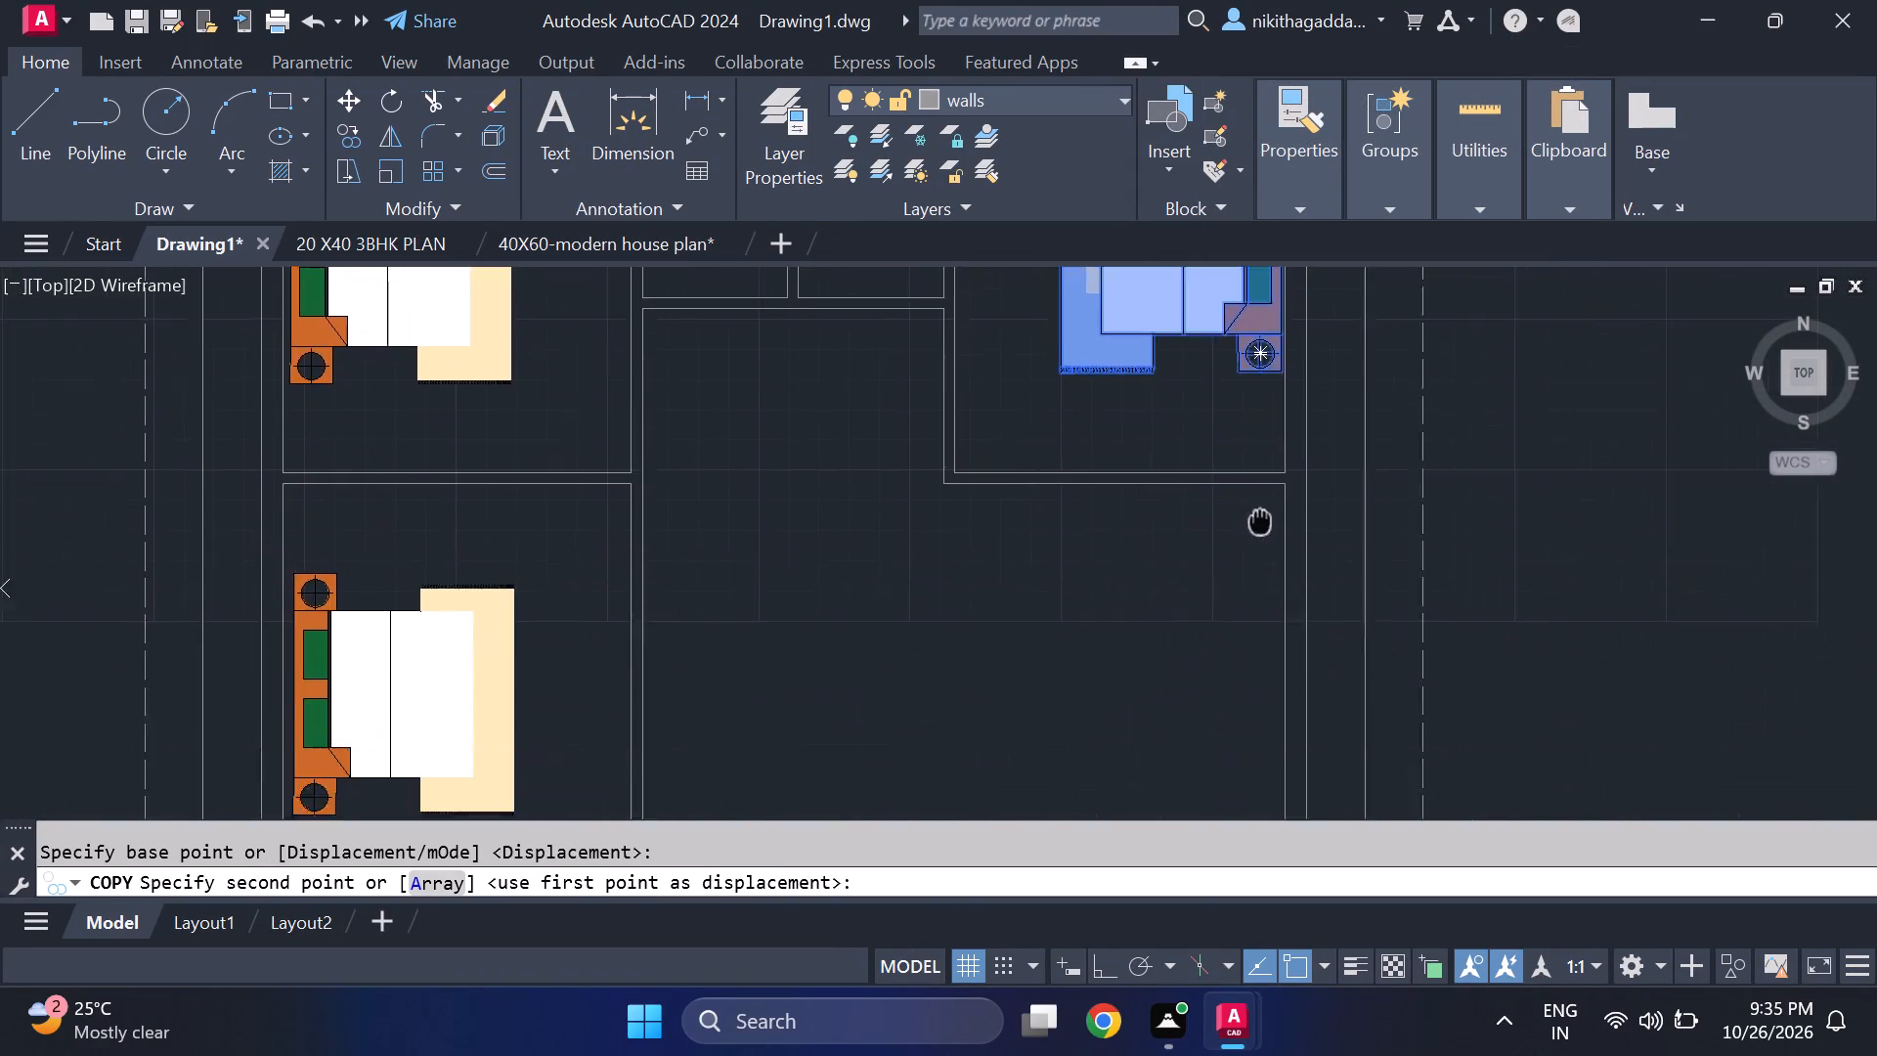
middle_drag(1256, 478, 1256, 448)
scroll(1256, 409, down, 3)
scroll(1259, 616, up, 2)
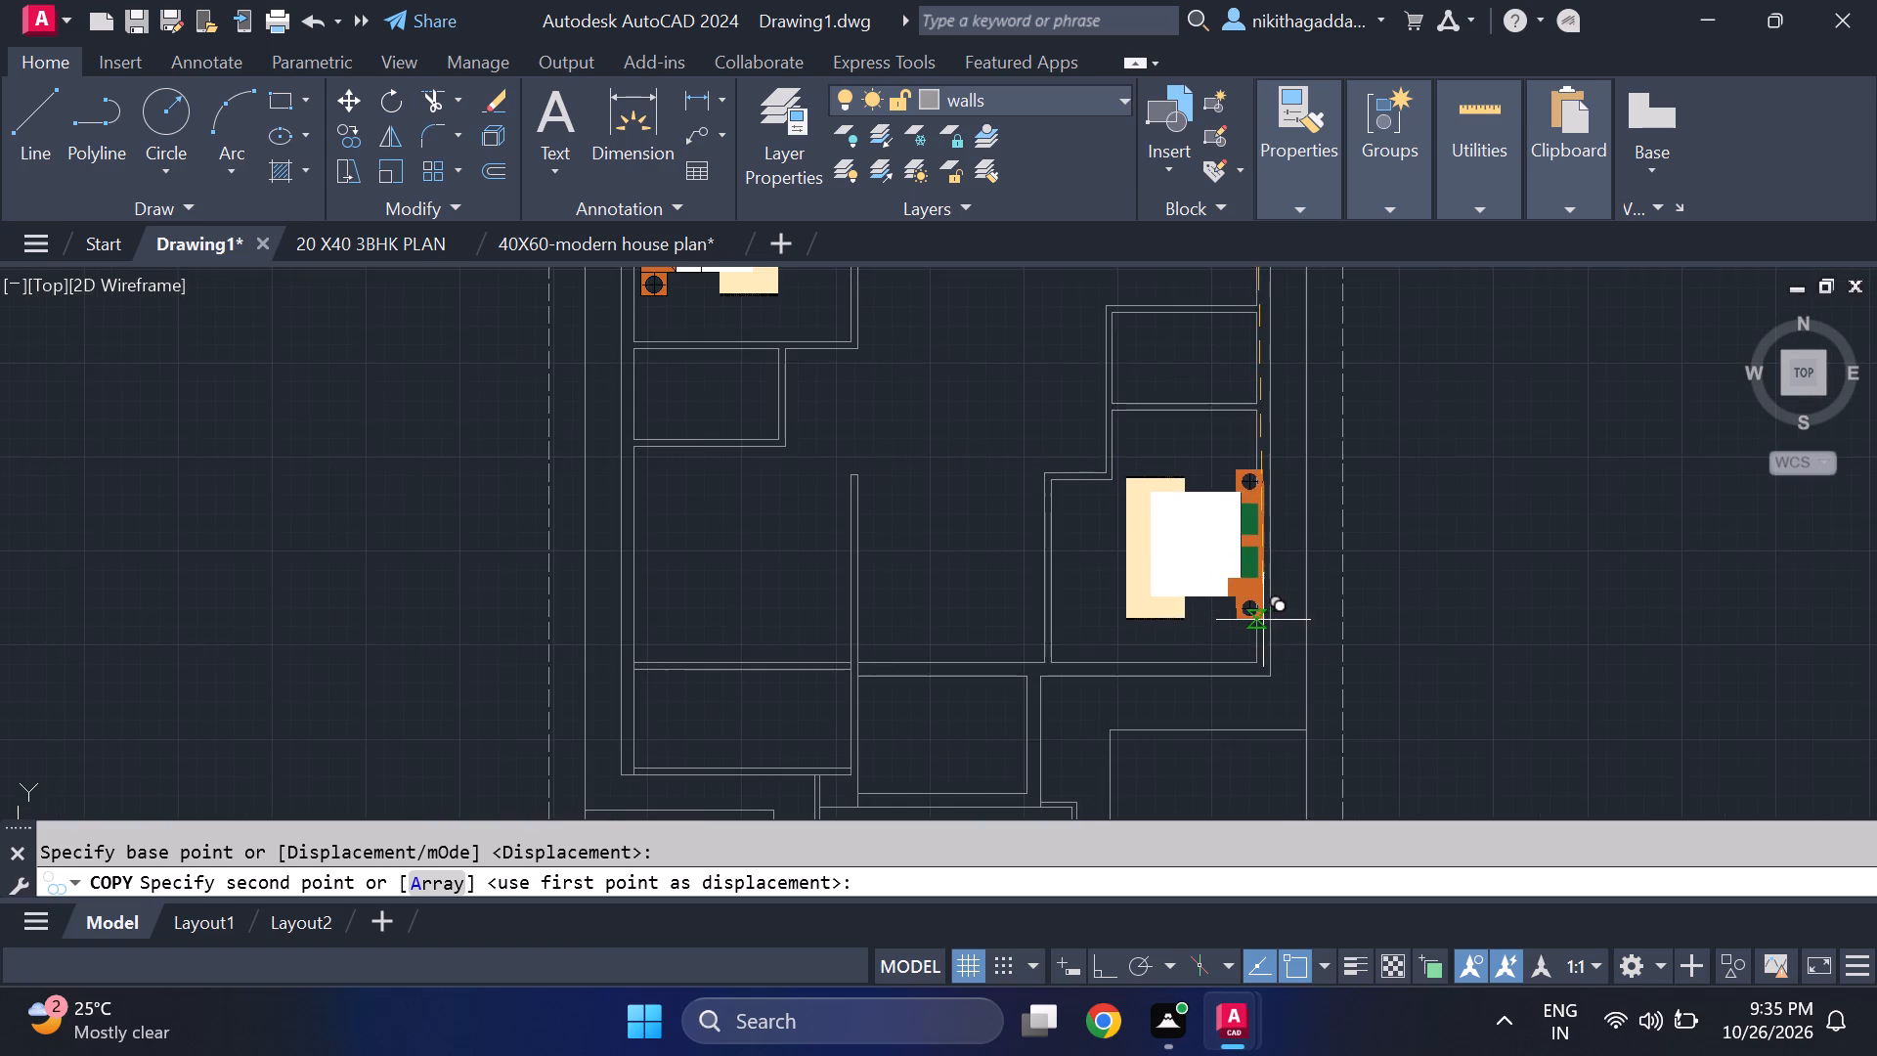
scroll(1270, 627, up, 3)
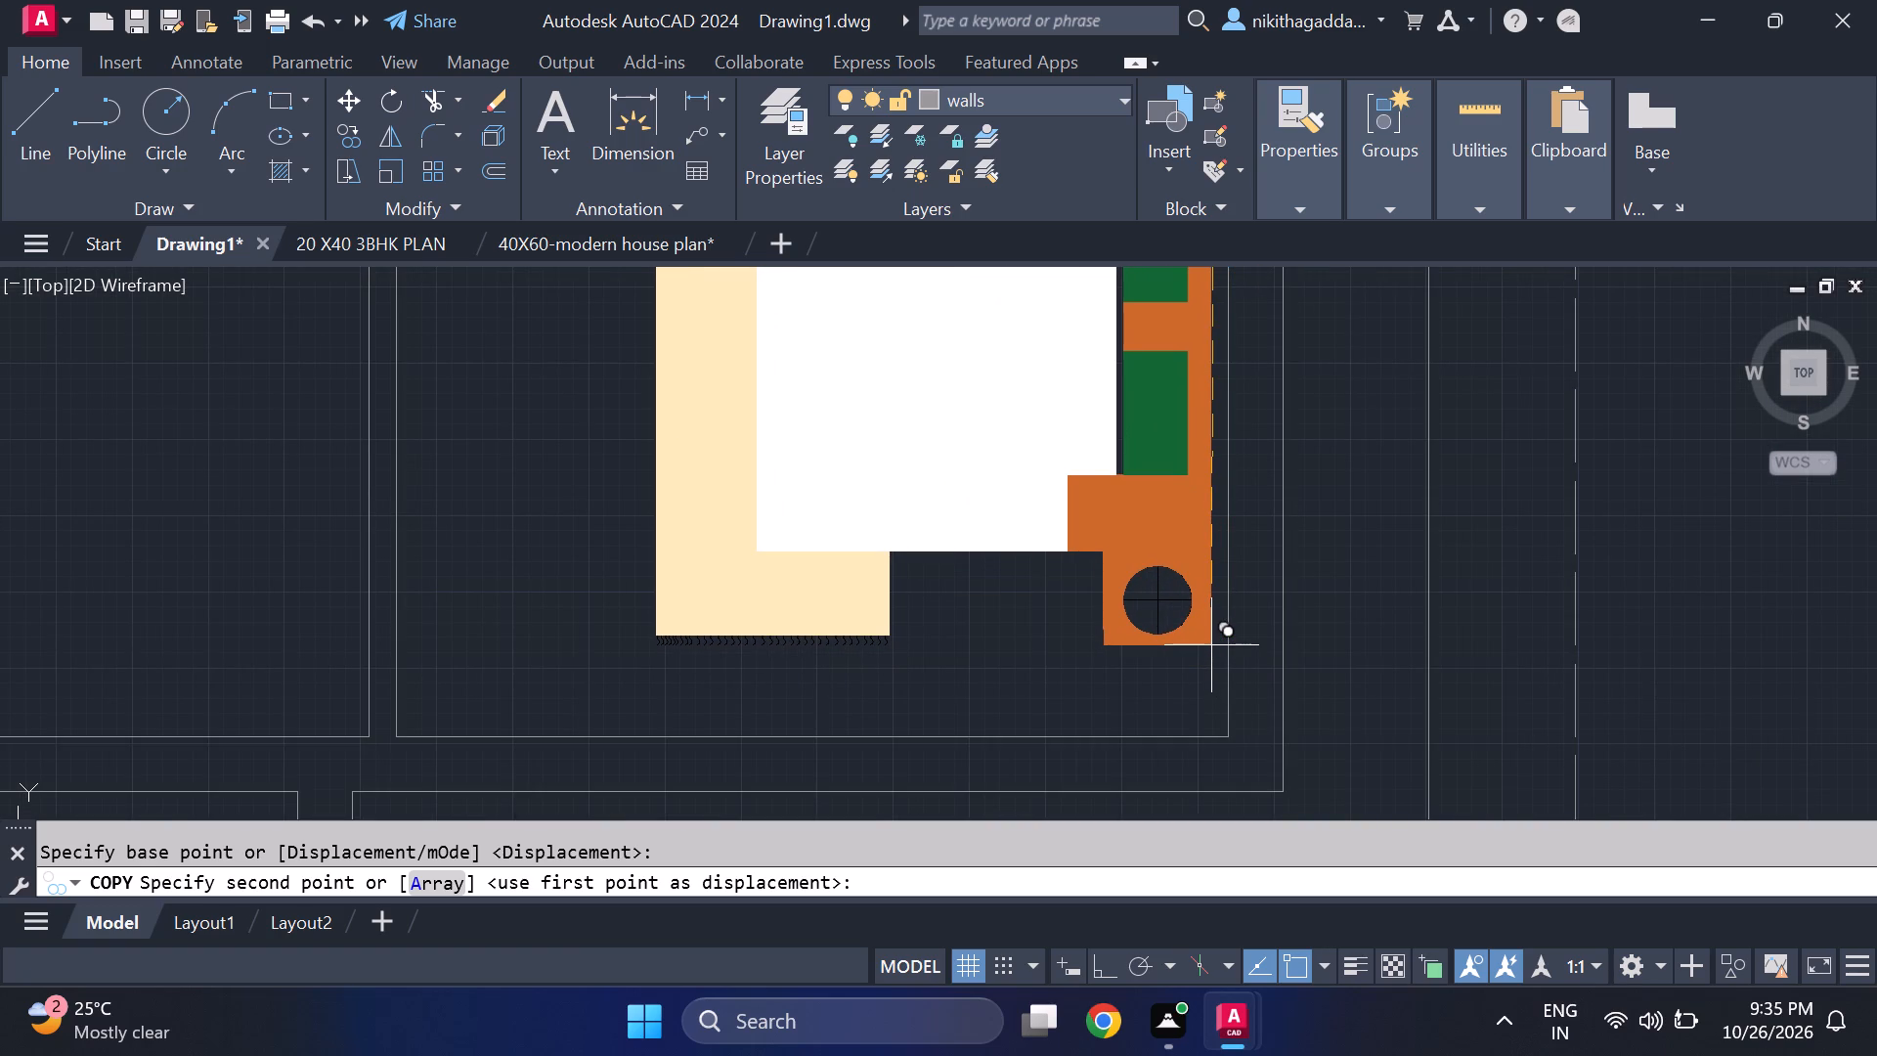
scroll(1209, 641, down, 2)
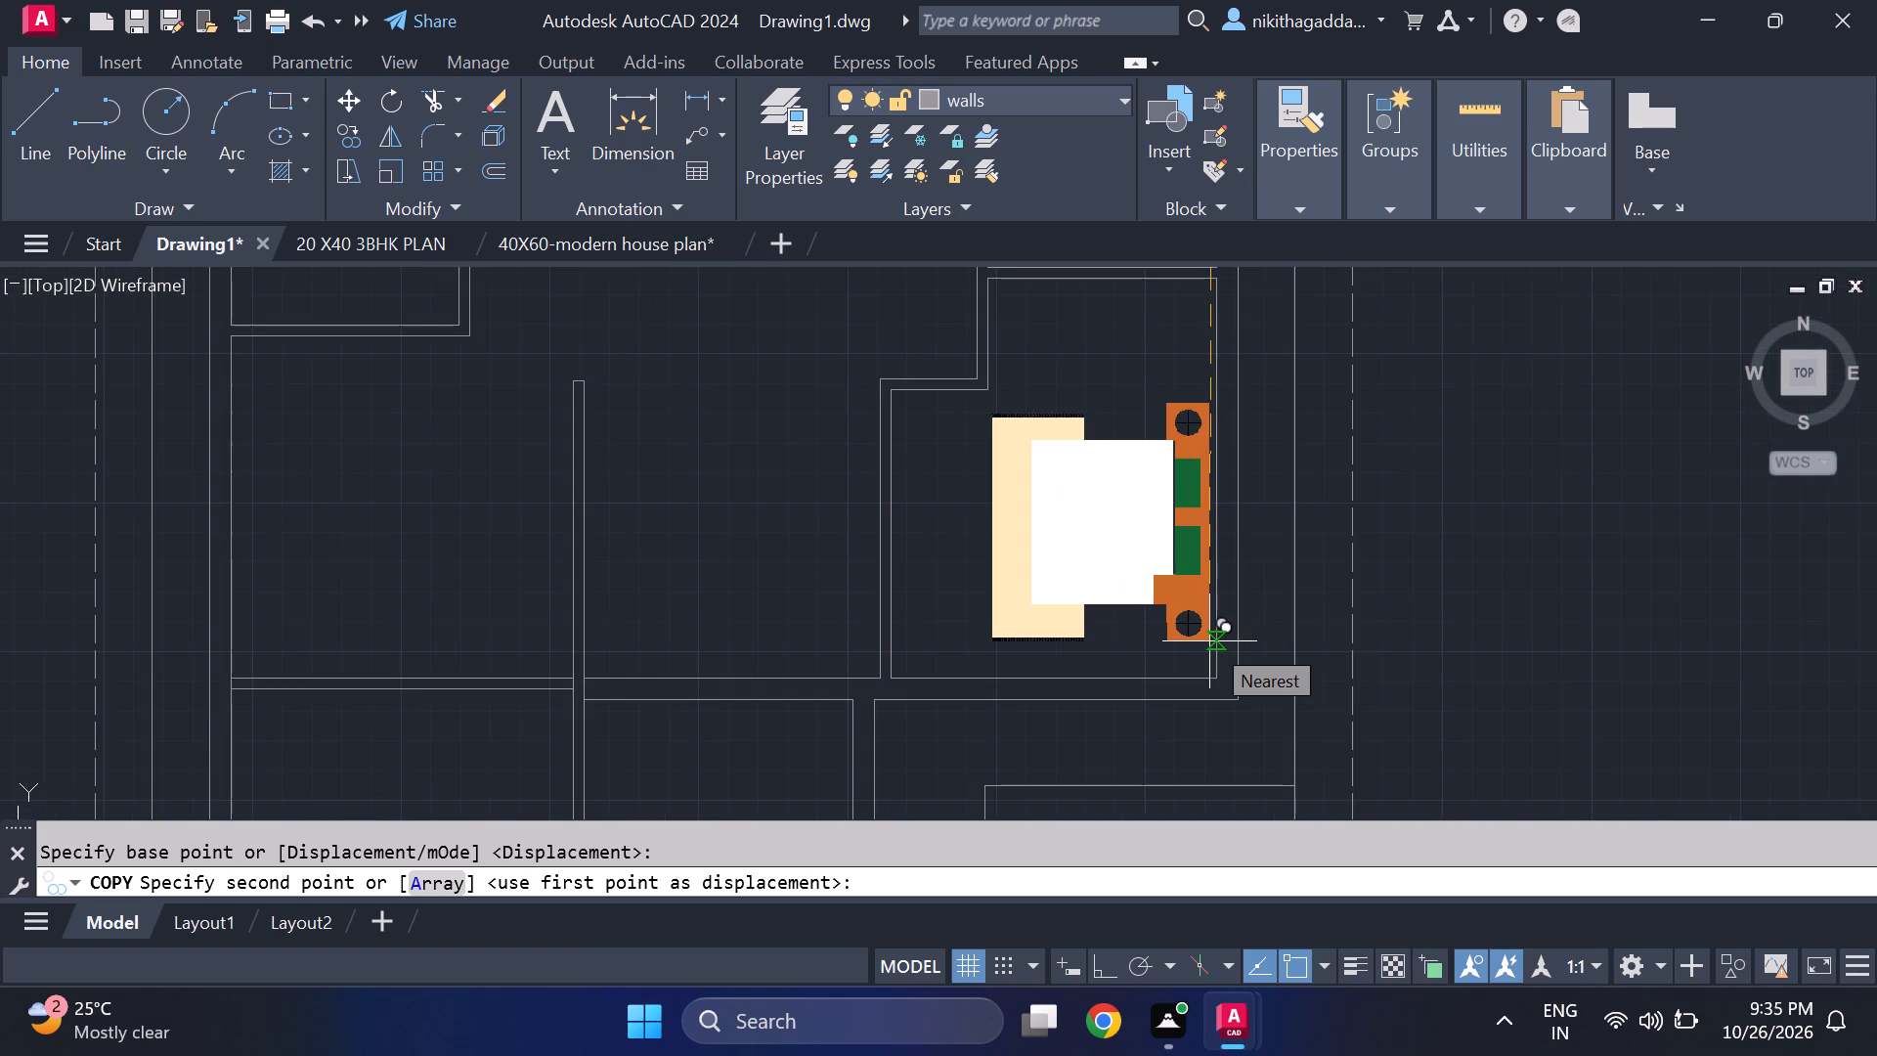
scroll(1209, 641, up, 2)
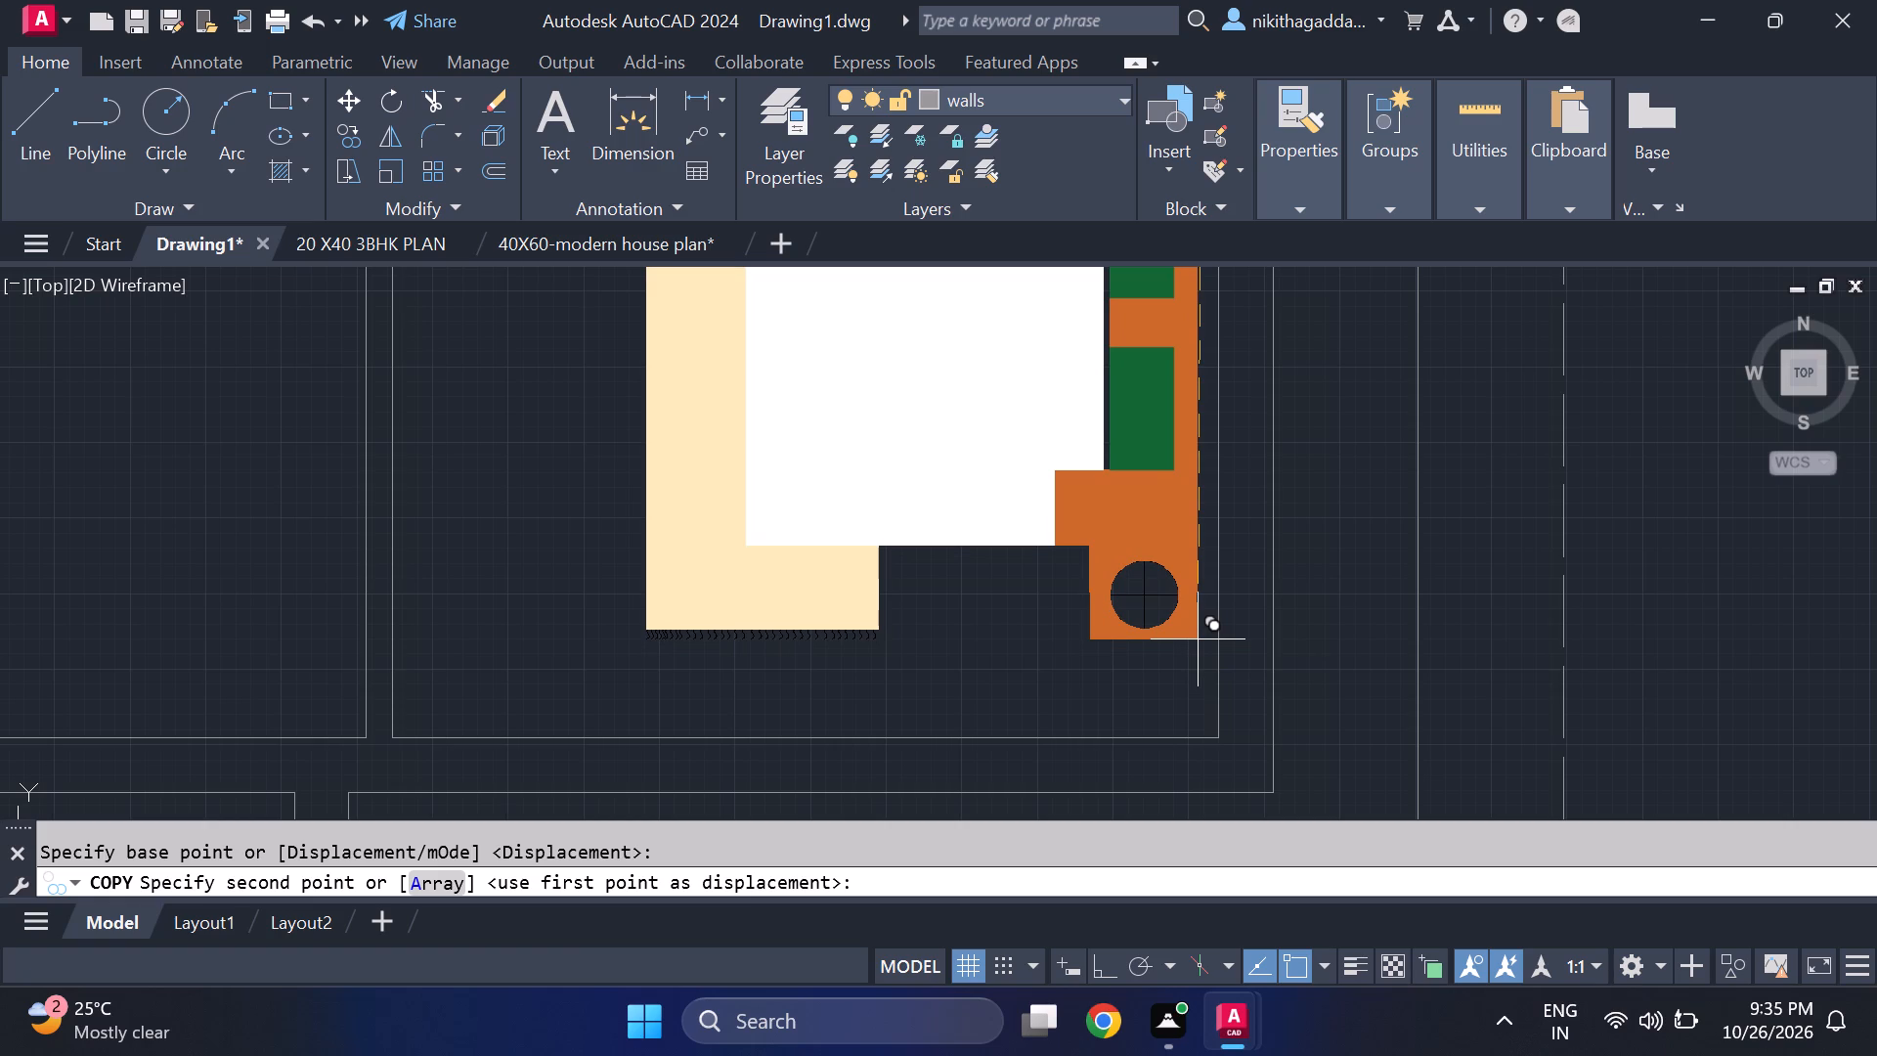
click(1201, 644)
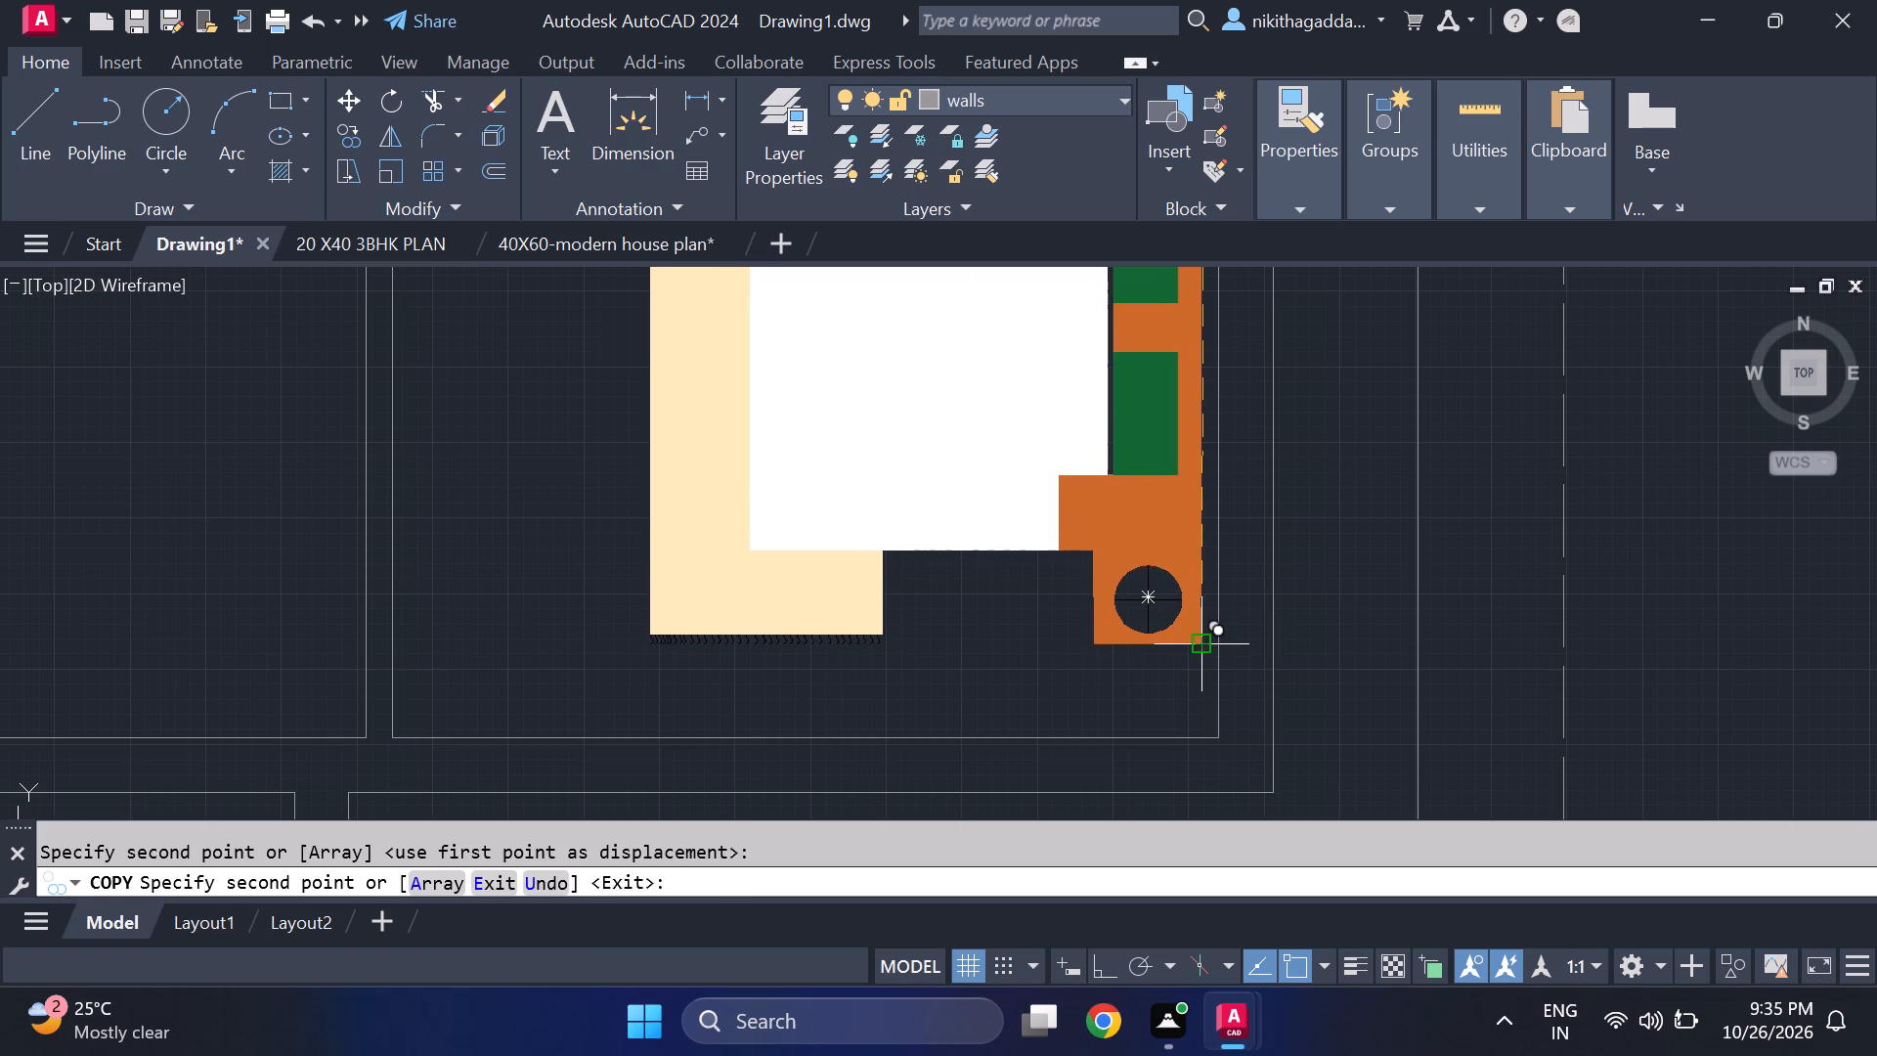
scroll(1253, 597, down, 5)
key(Escape)
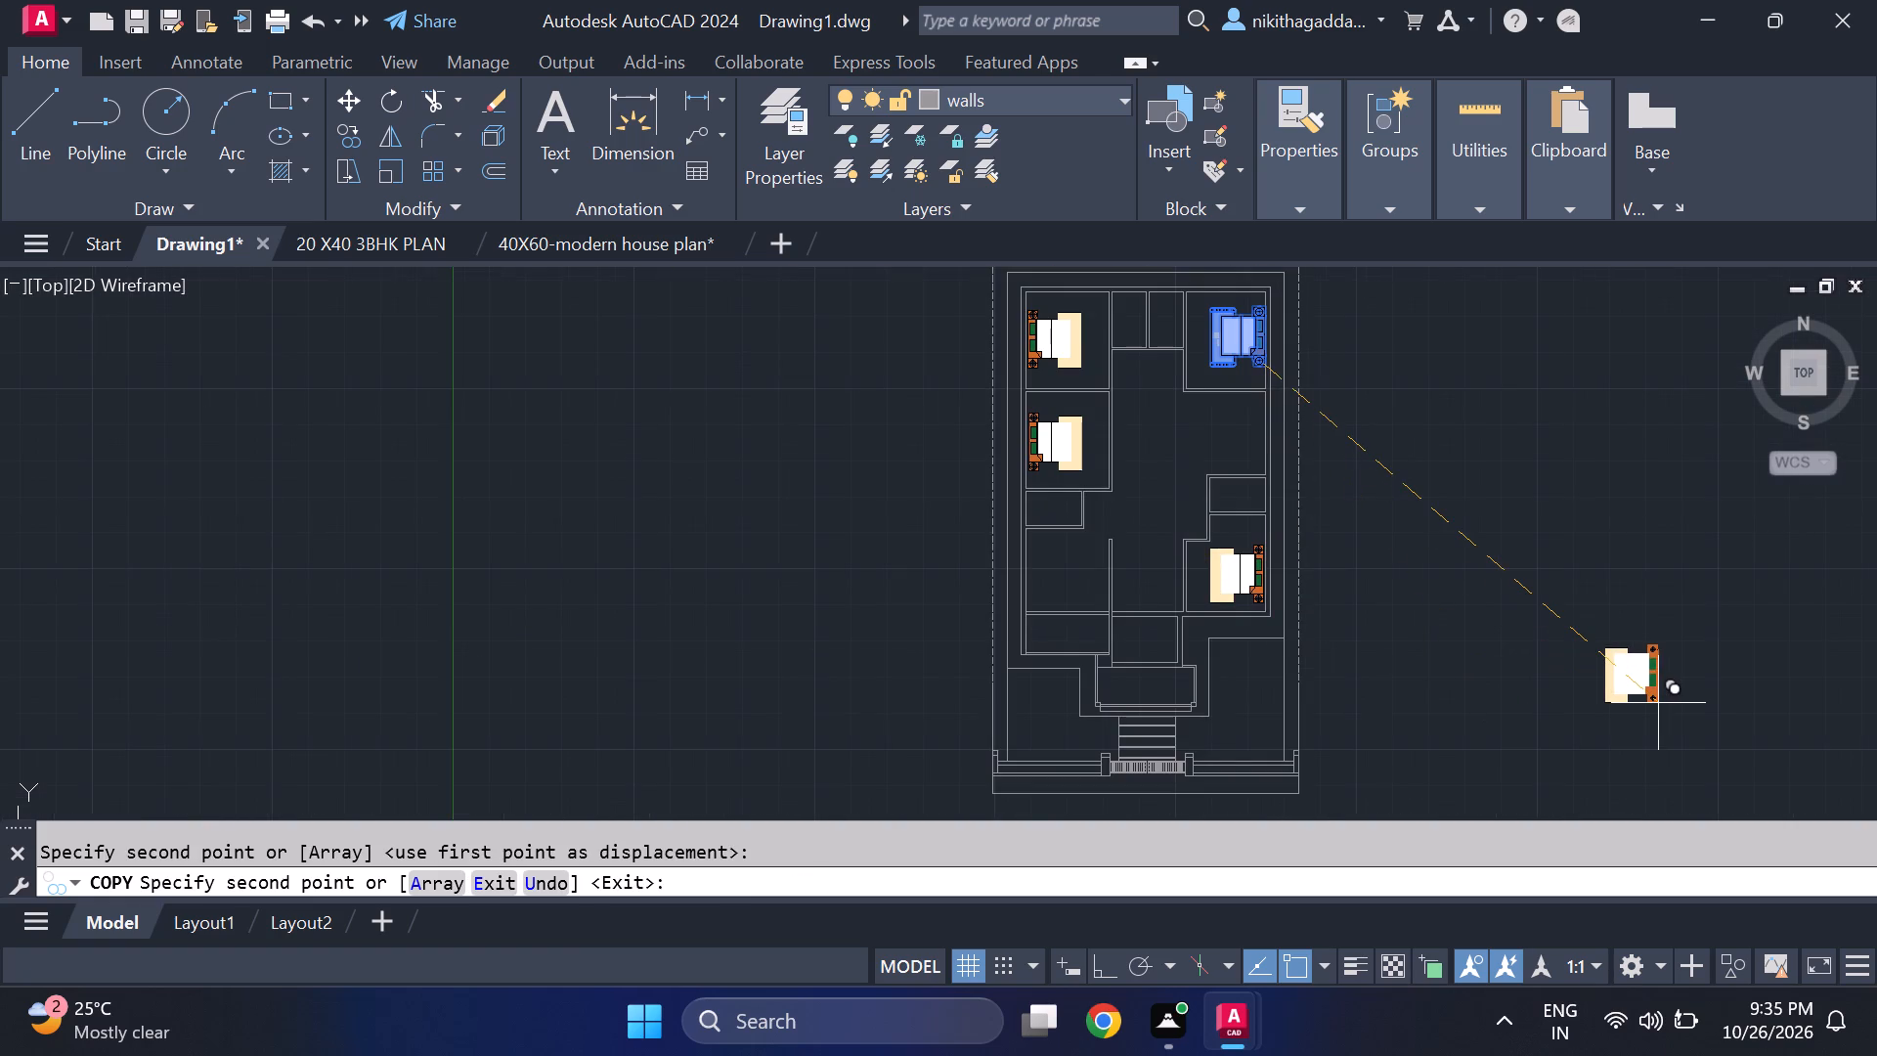
Examine the bed placement and the remaining unfurnished rooms throughout the house plan.
scroll(1187, 534, up, 3)
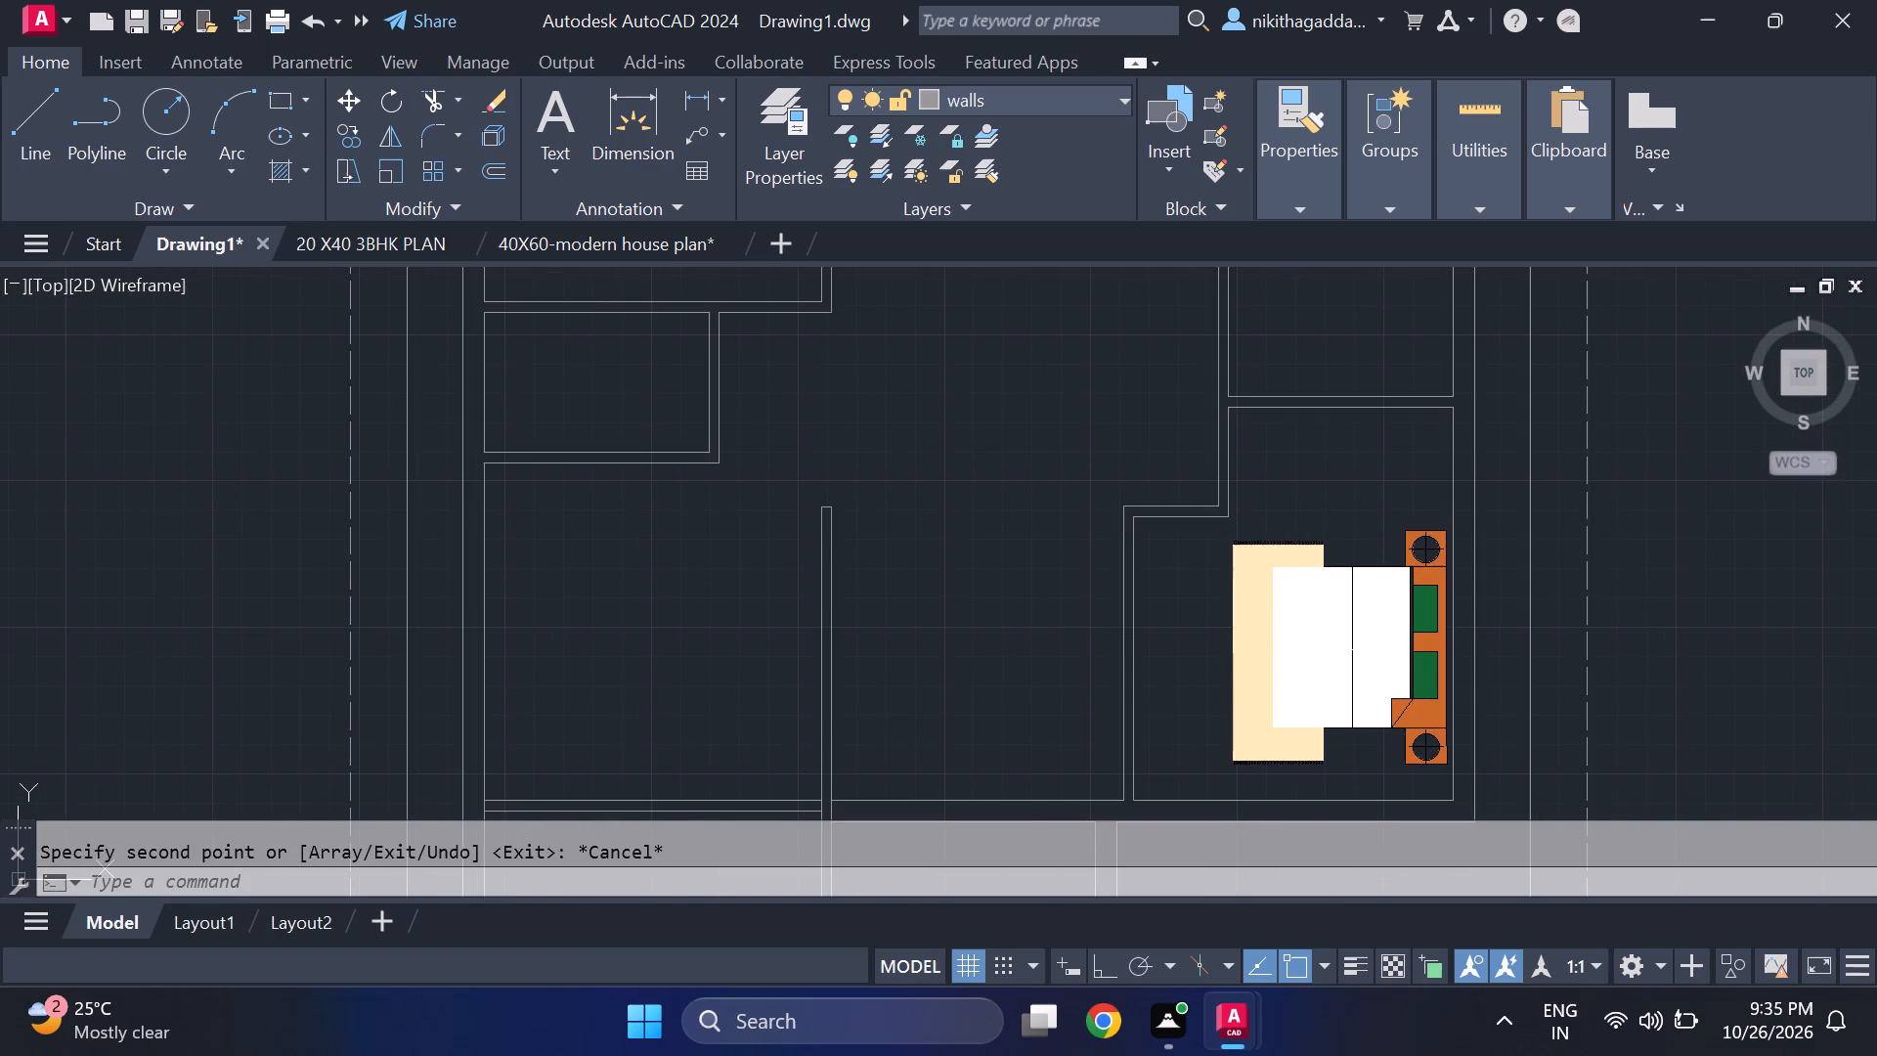
middle_drag(1235, 561, 1182, 547)
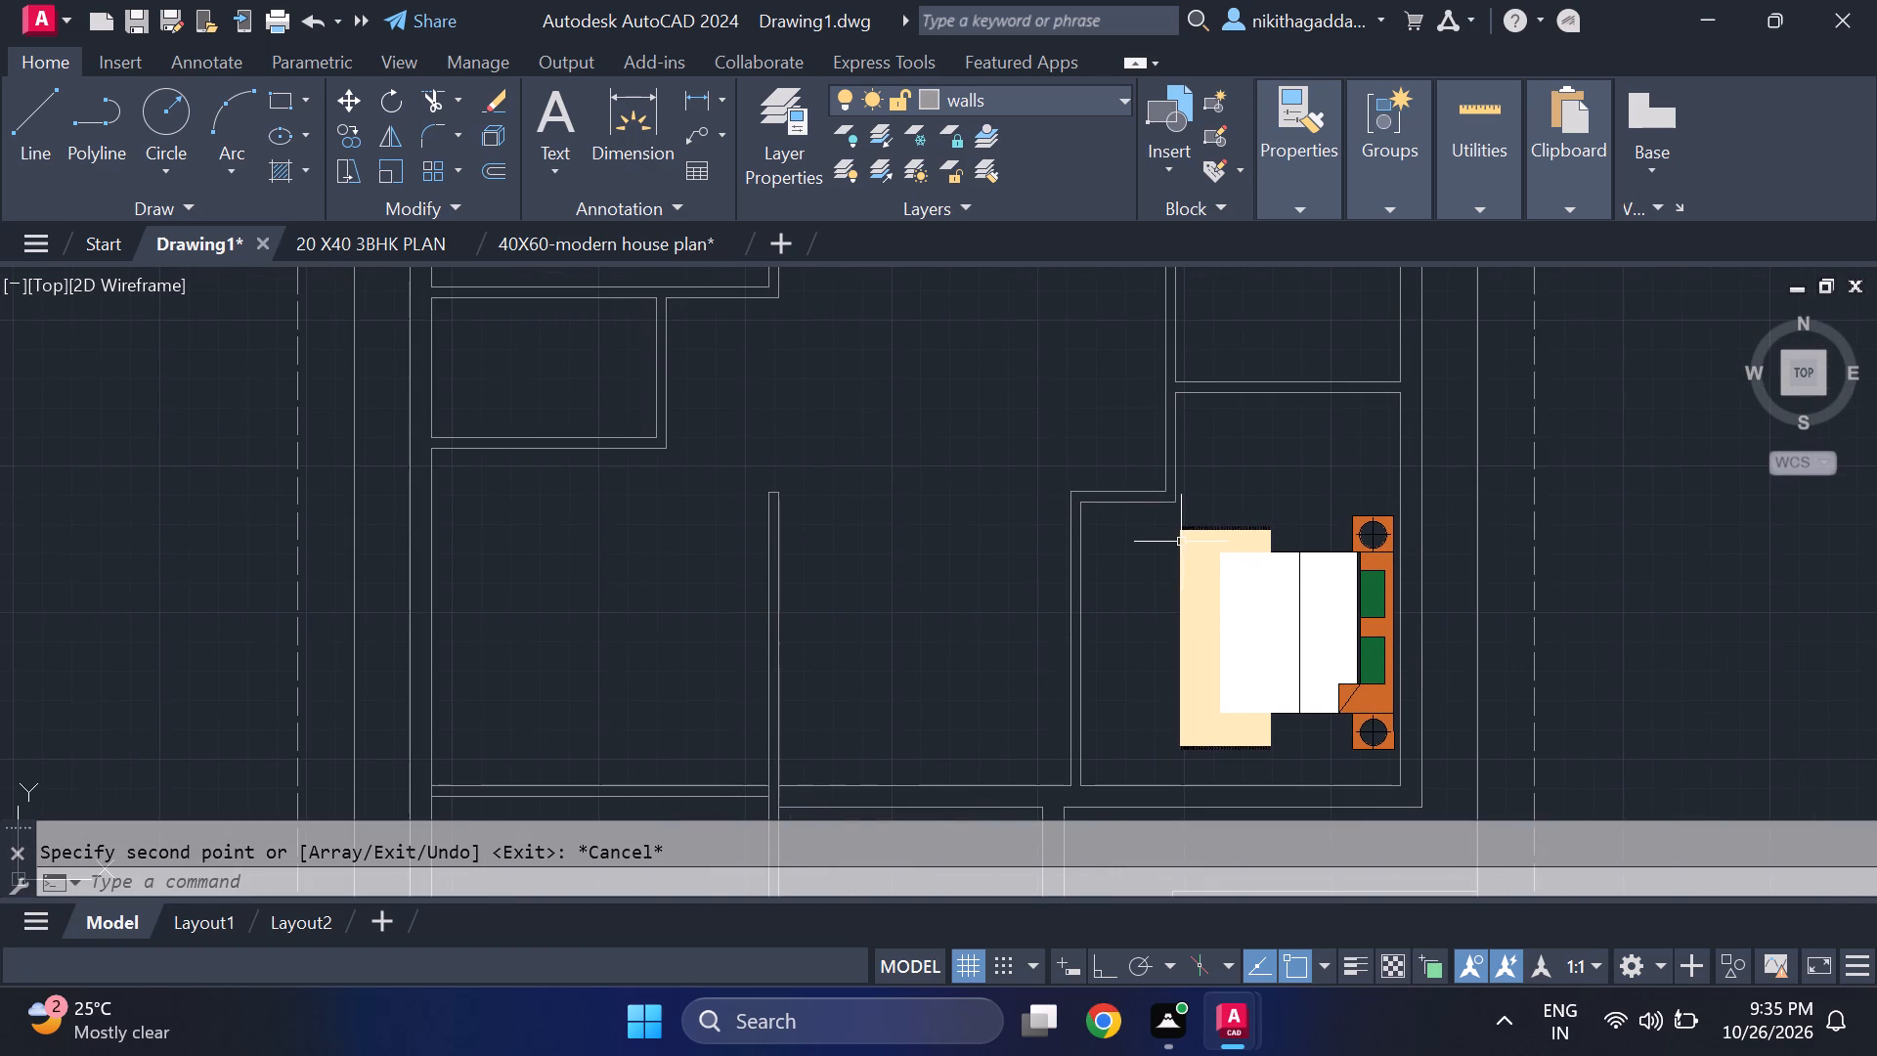
scroll(1224, 482, down, 3)
middle_drag(1218, 504, 1242, 610)
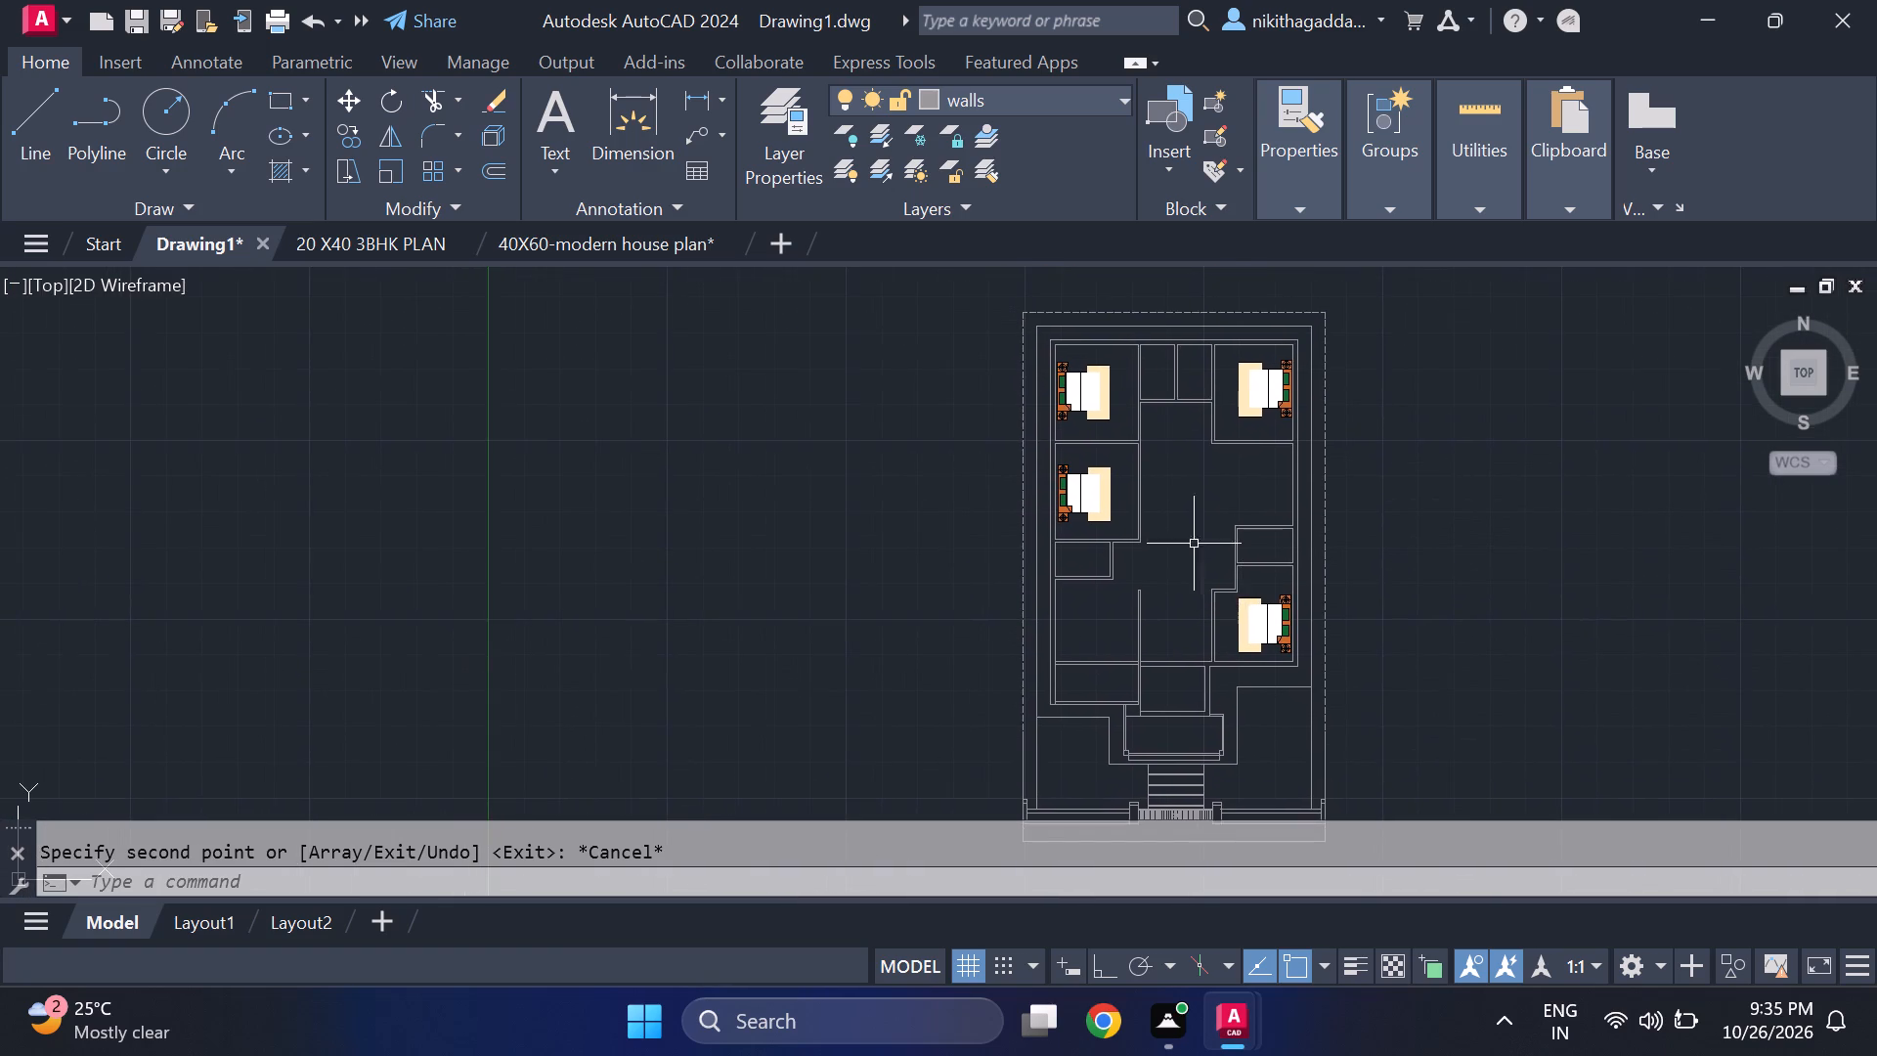
scroll(960, 441, down, 1)
scroll(1064, 486, up, 2)
middle_drag(1132, 542, 983, 470)
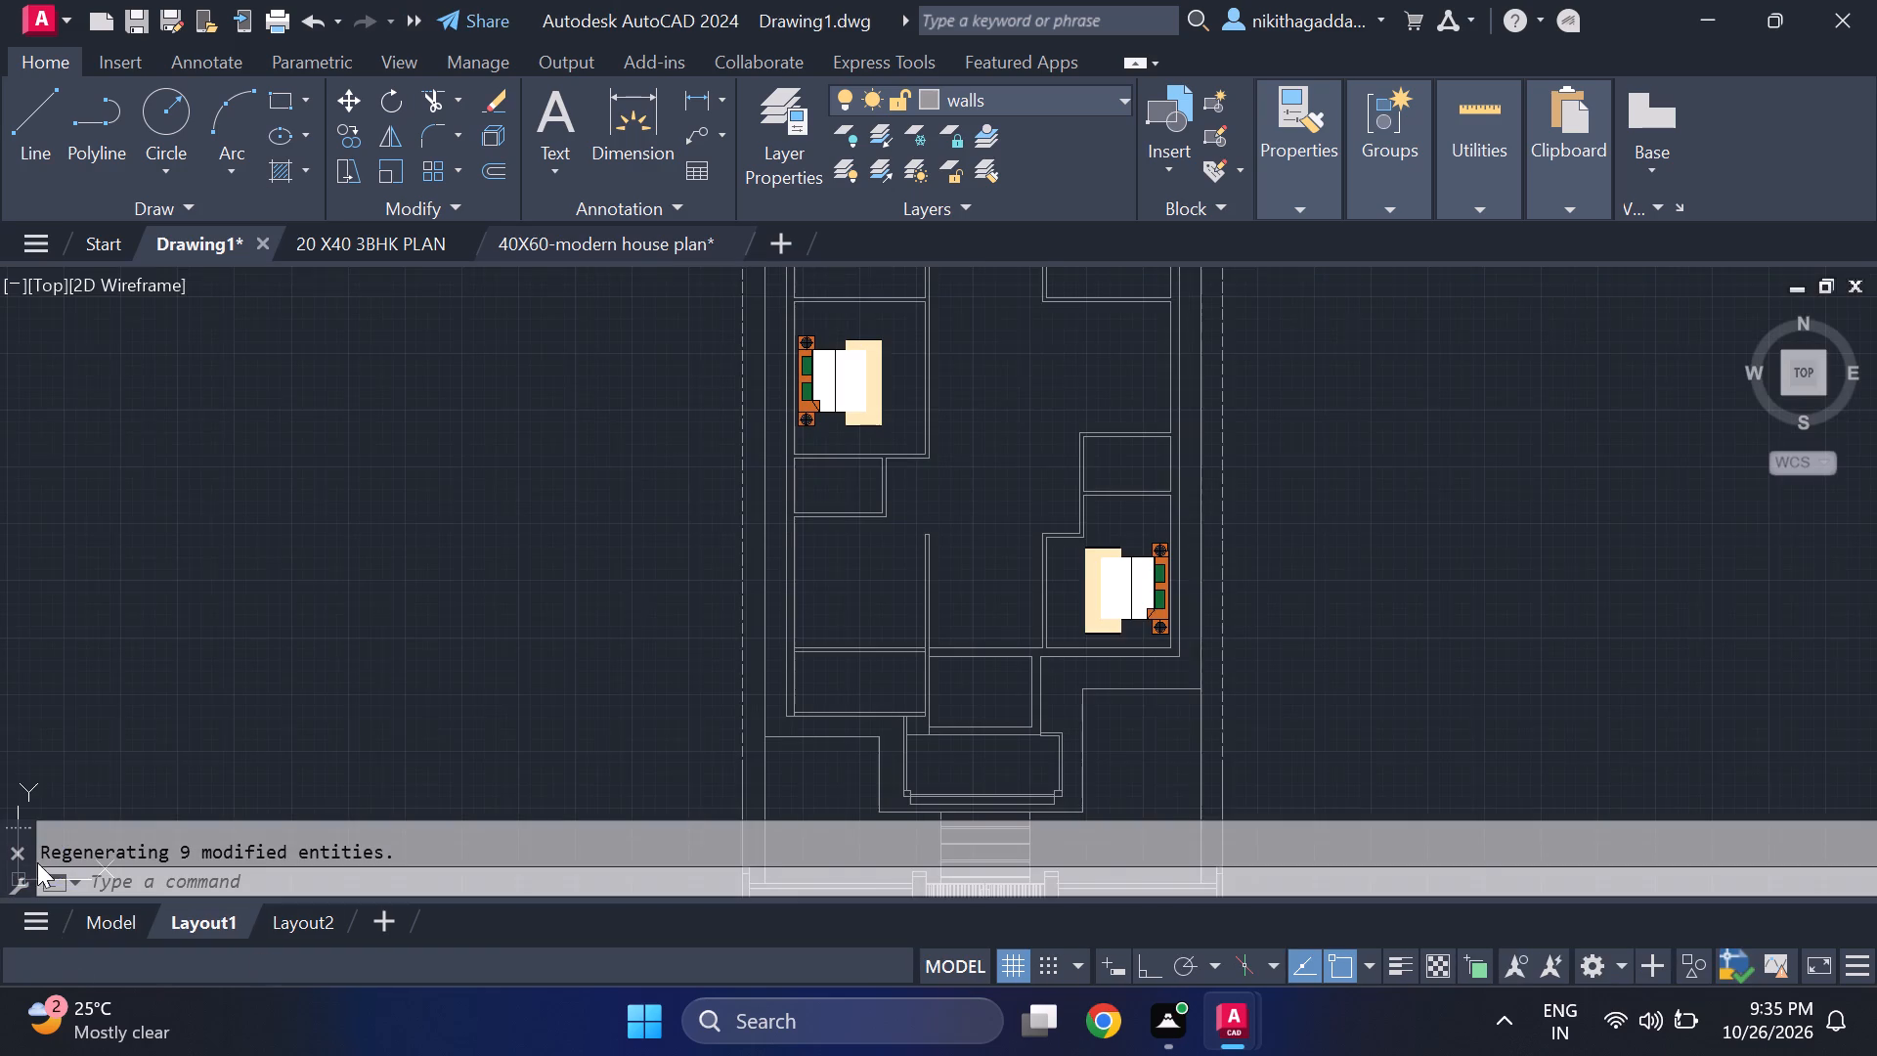
scroll(663, 500, down, 4)
scroll(869, 559, down, 2)
scroll(946, 404, down, 3)
scroll(940, 485, up, 3)
middle_drag(945, 465, 908, 595)
scroll(926, 543, up, 1)
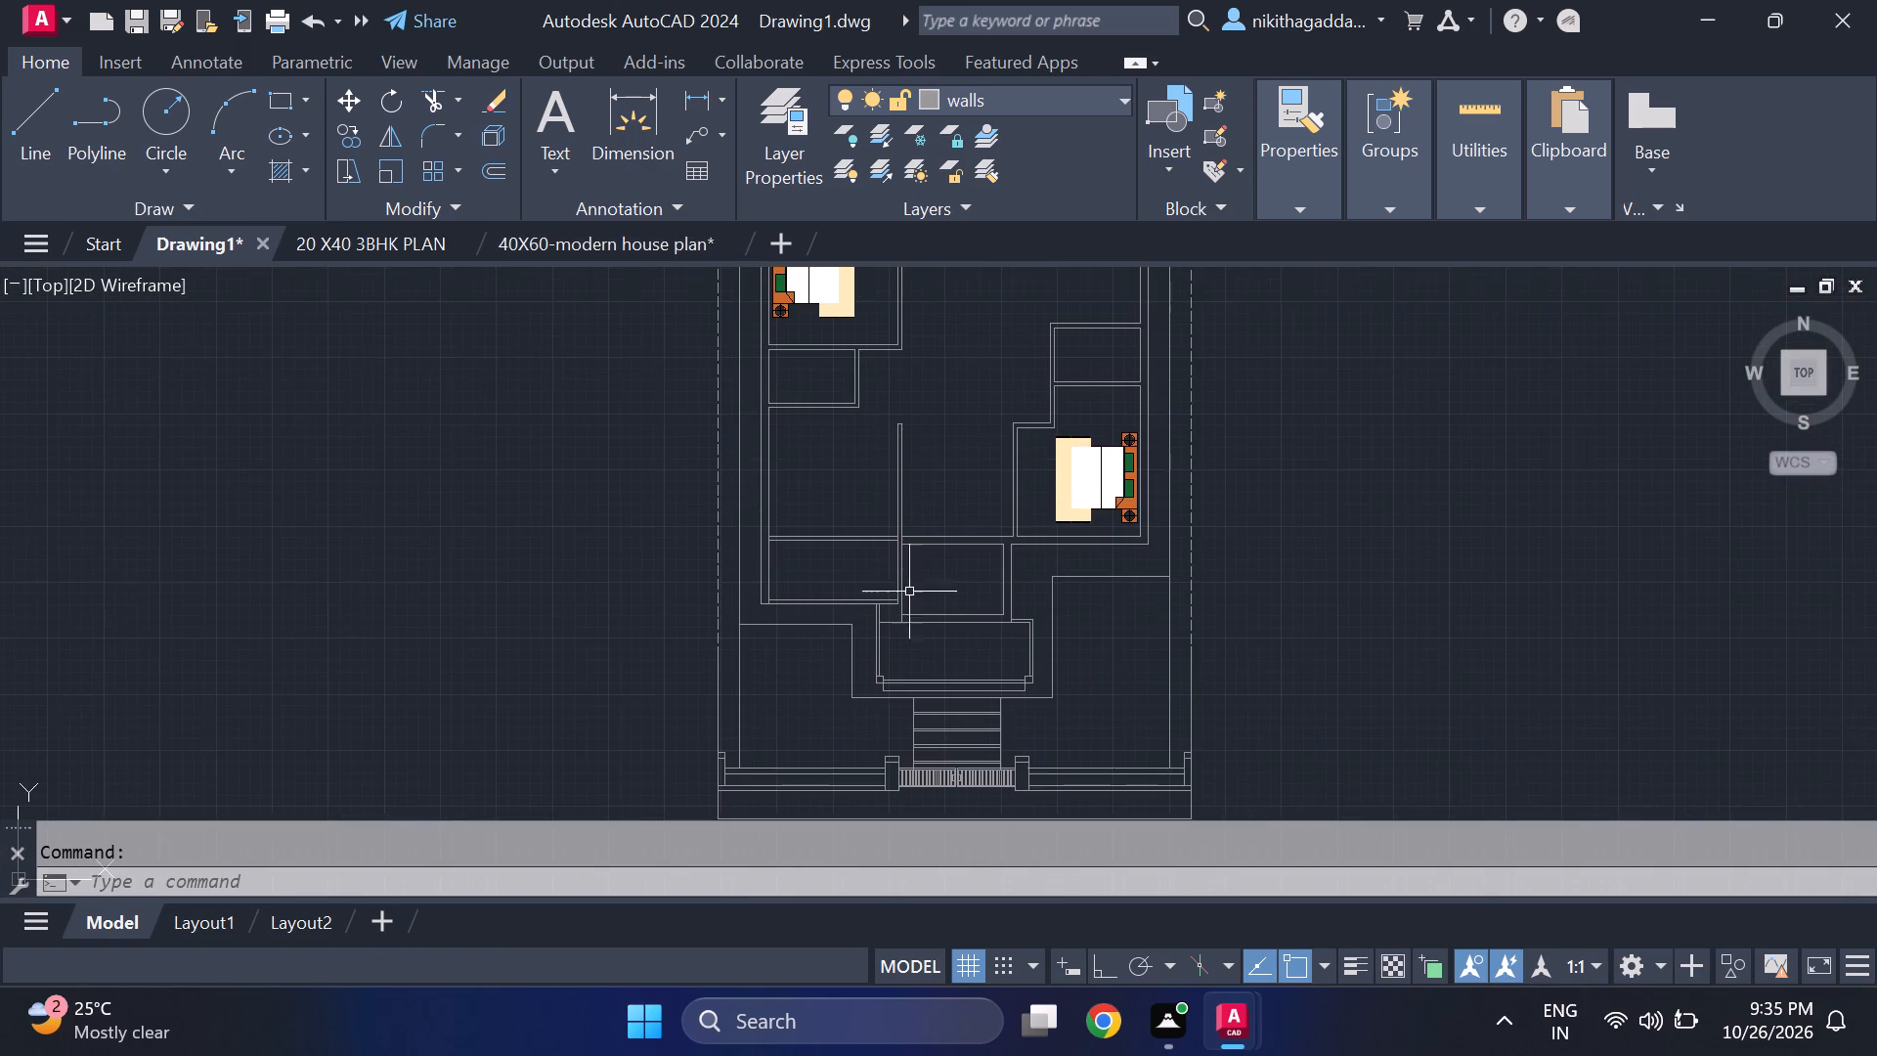
middle_drag(919, 426, 906, 505)
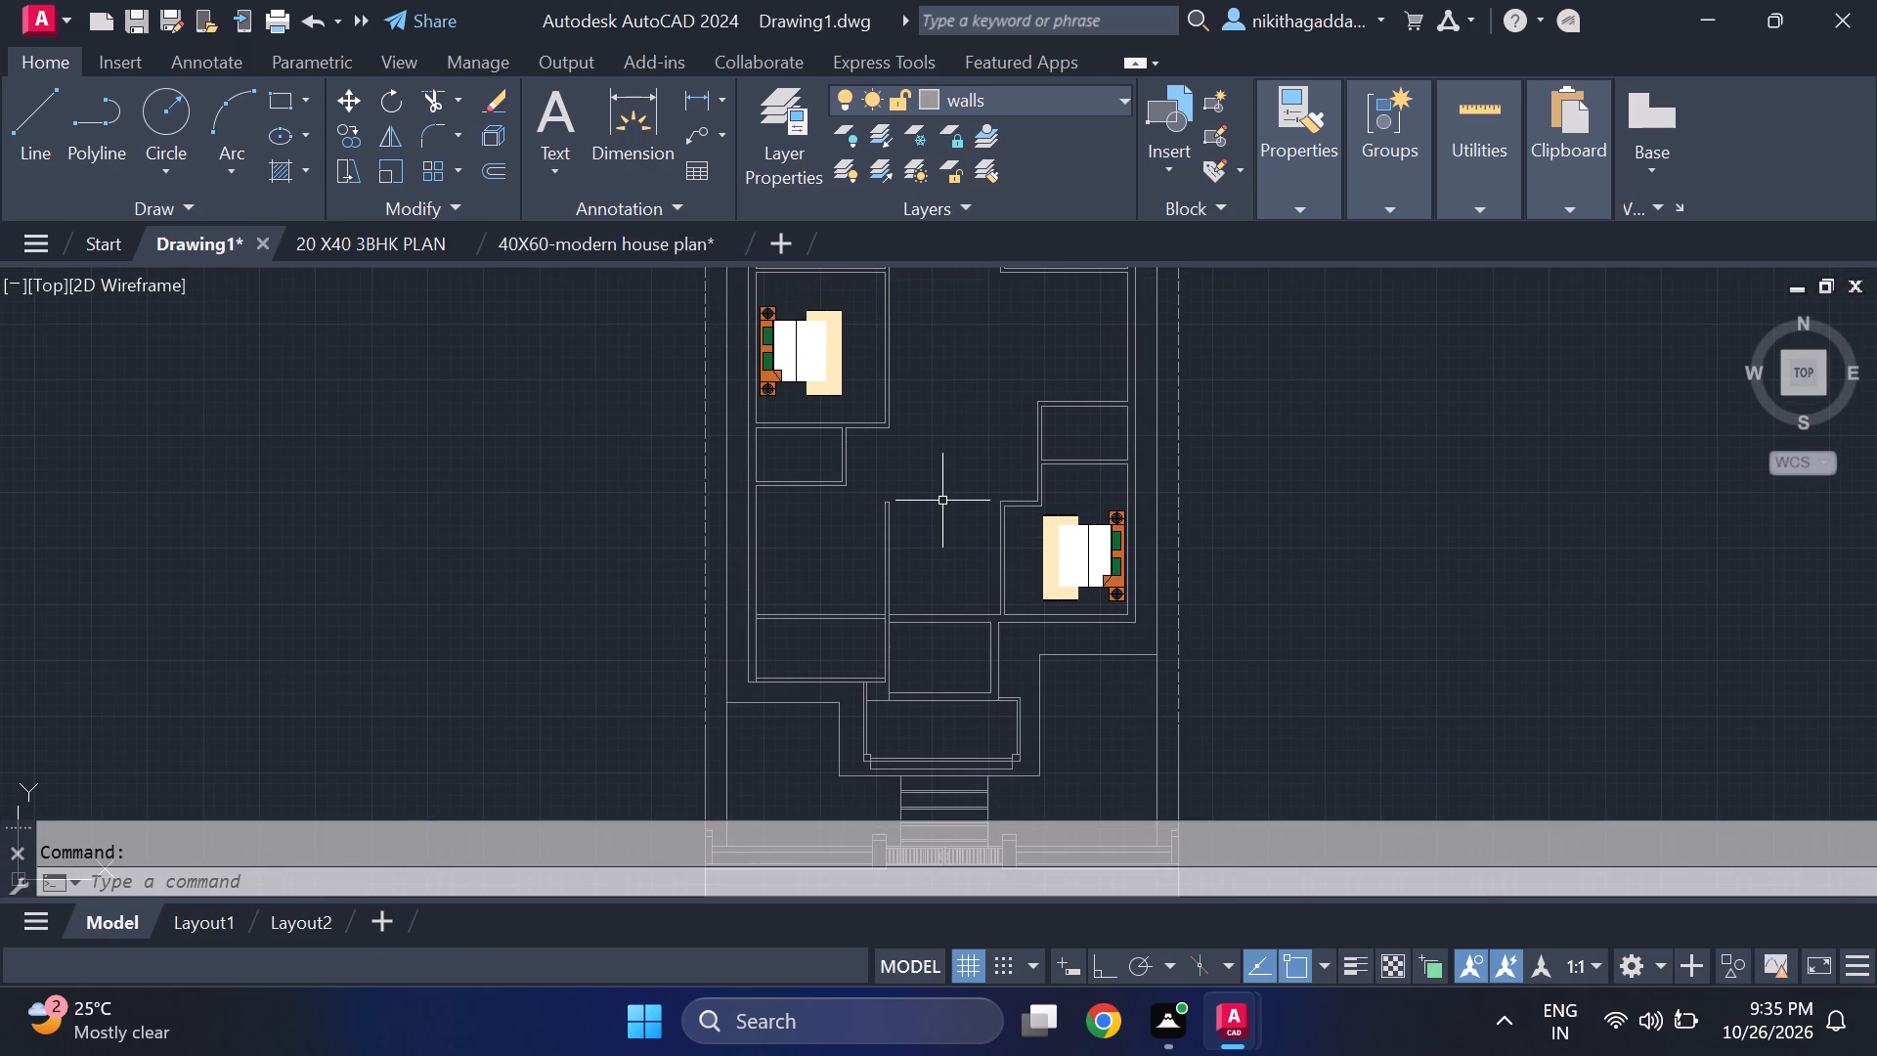
scroll(1095, 490, up, 3)
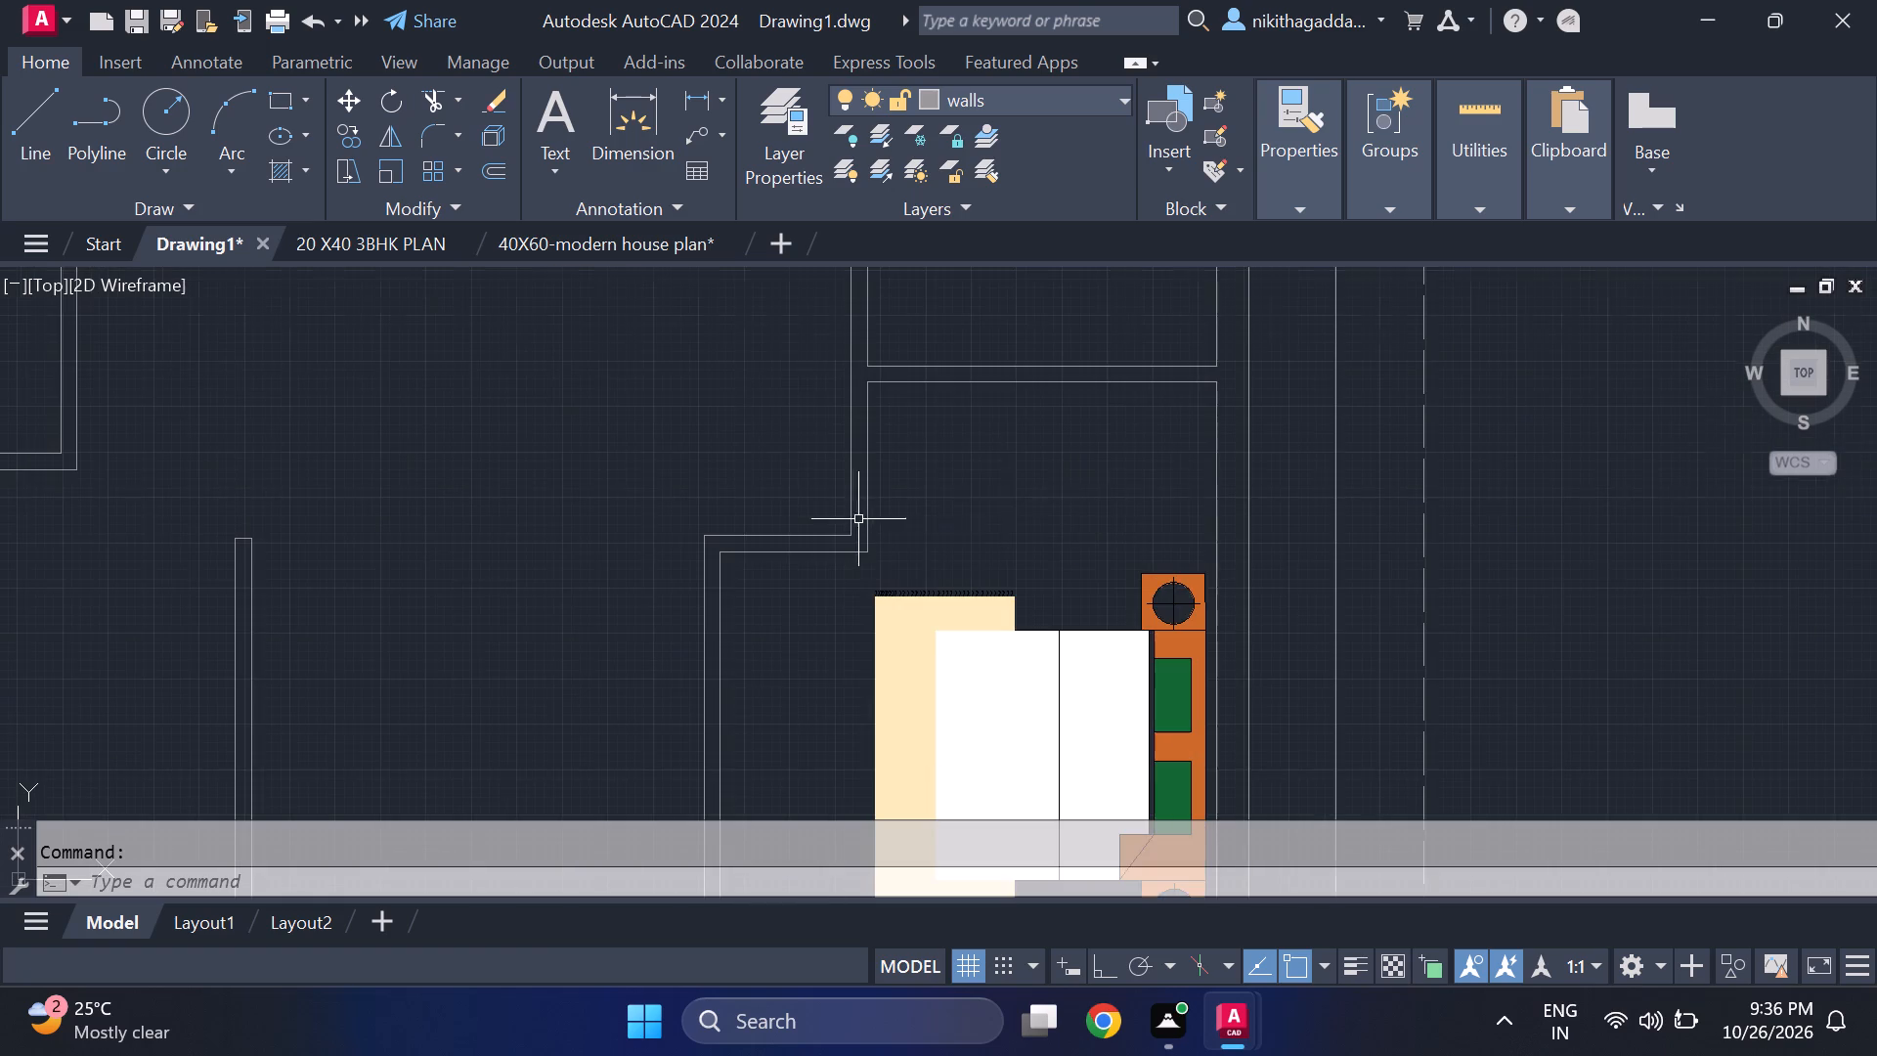
scroll(858, 519, down, 4)
scroll(833, 514, up, 3)
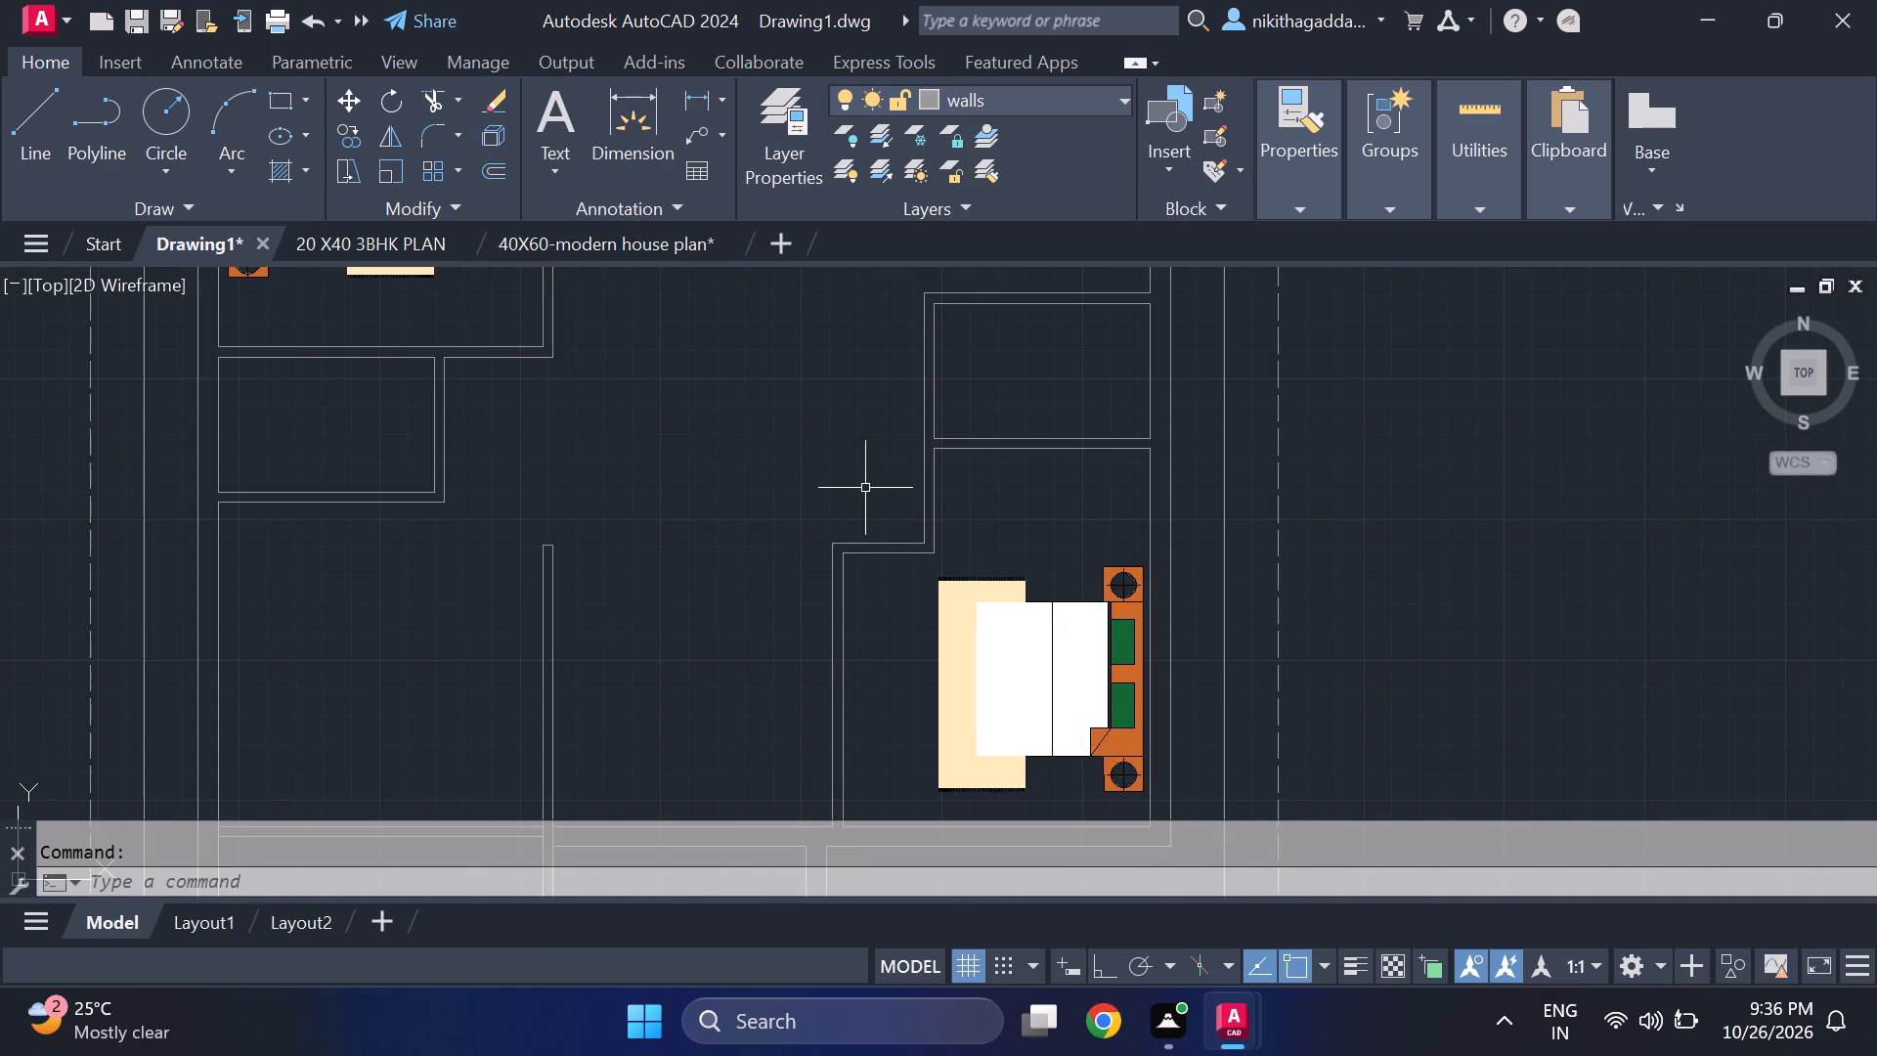
scroll(972, 479, down, 2)
scroll(986, 575, up, 1)
middle_drag(1022, 657, 1043, 732)
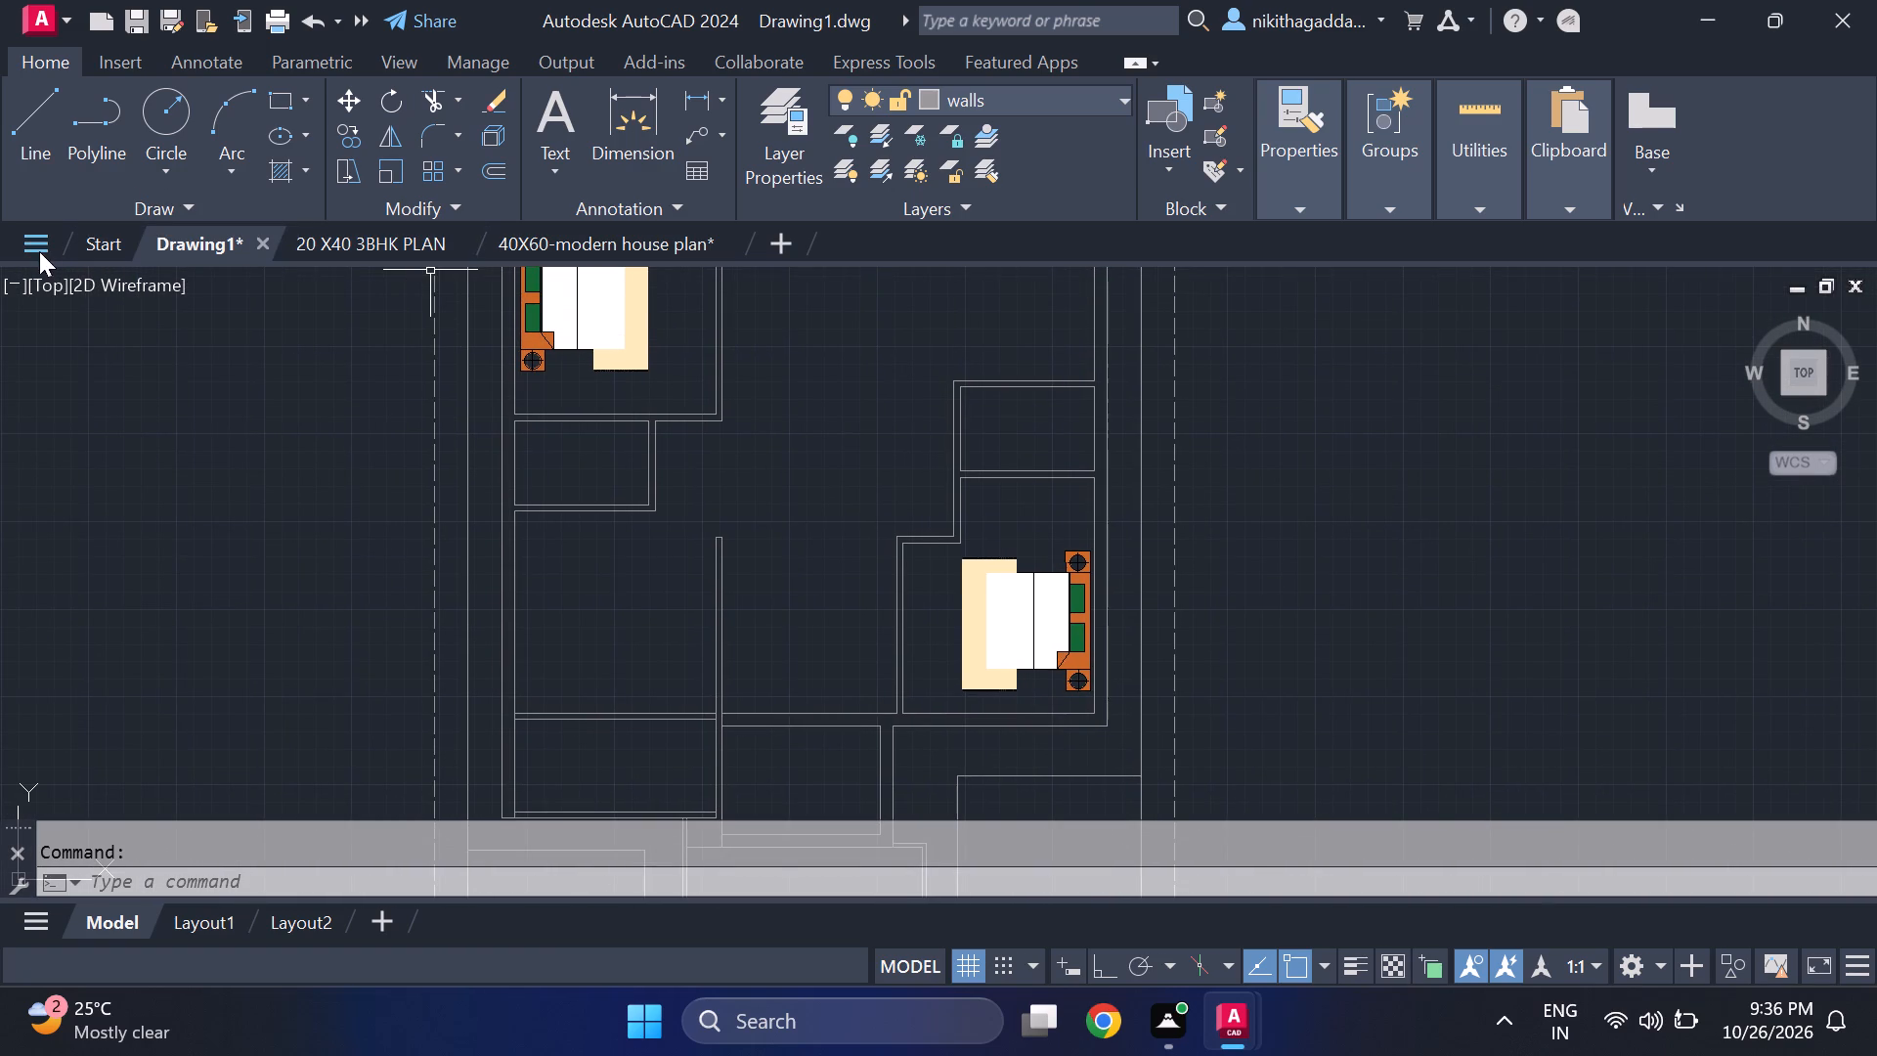
Switch to the 40X60-modern house plan drawing and show its model space.
click(606, 237)
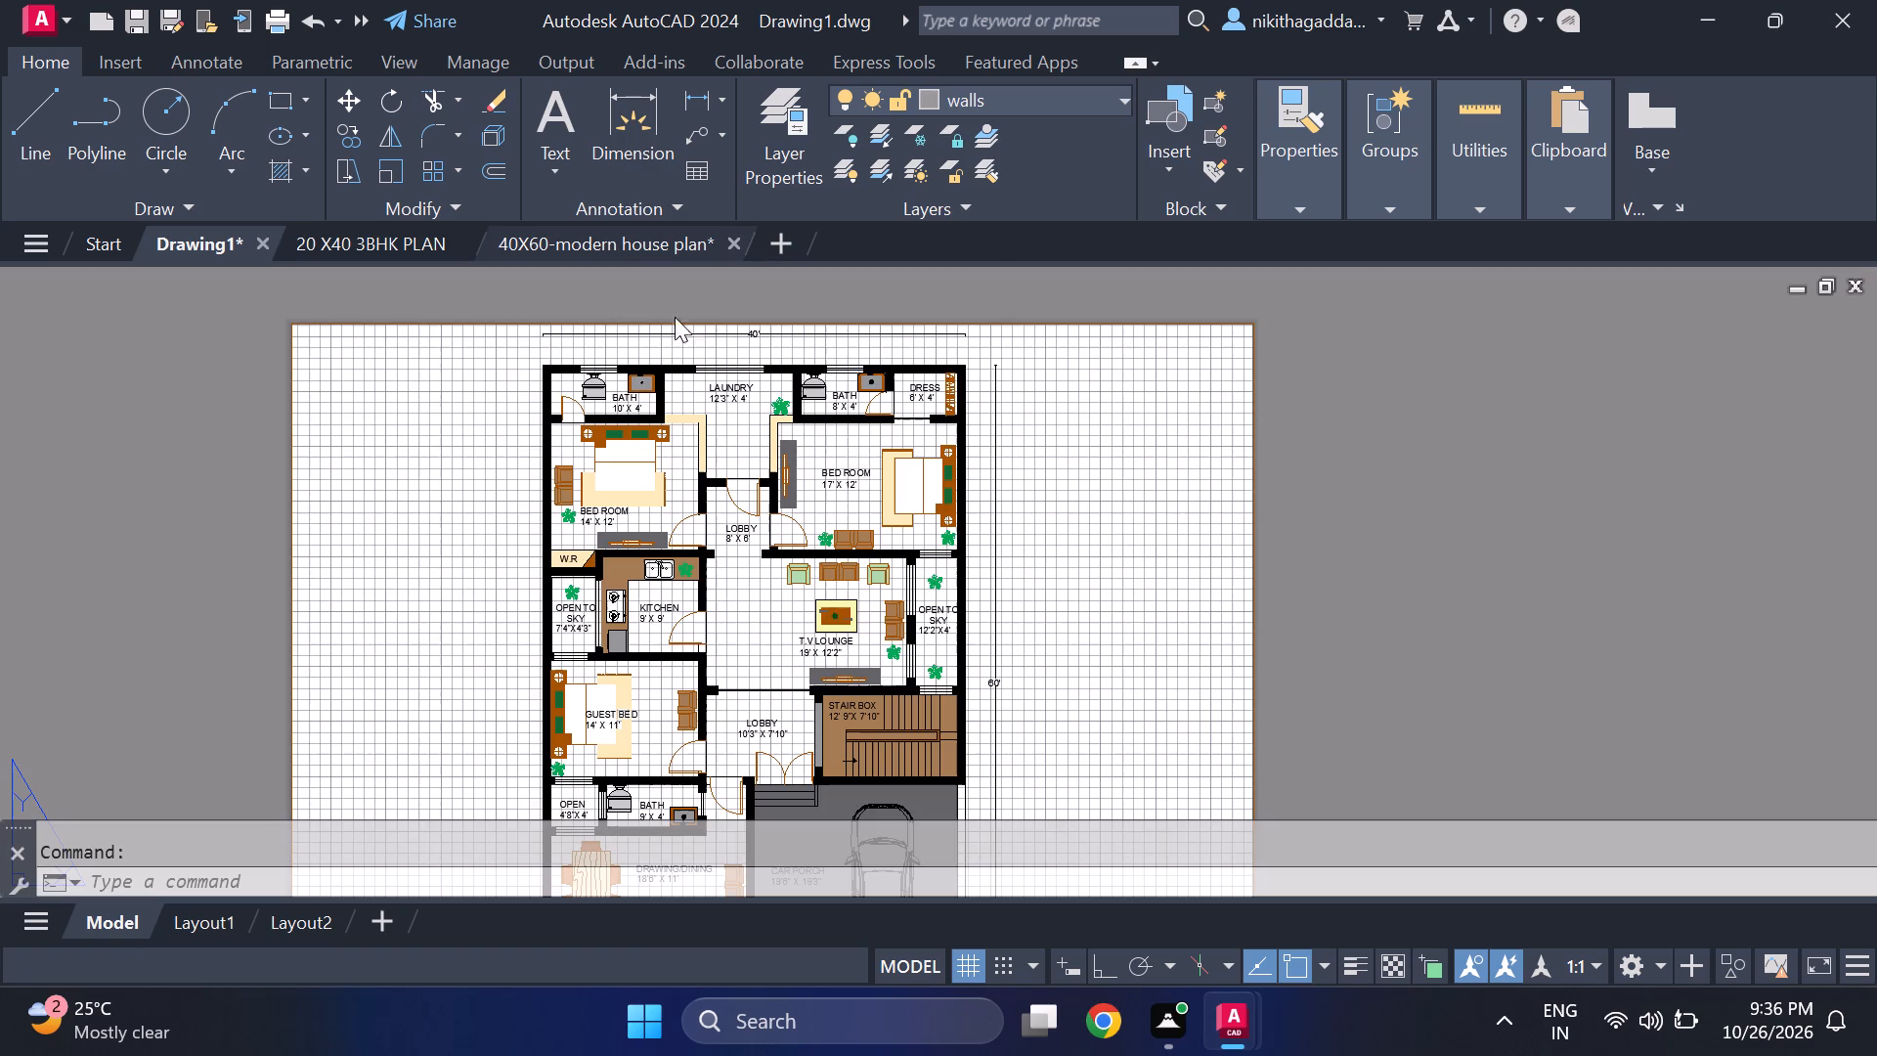
scroll(858, 455, down, 3)
click(104, 936)
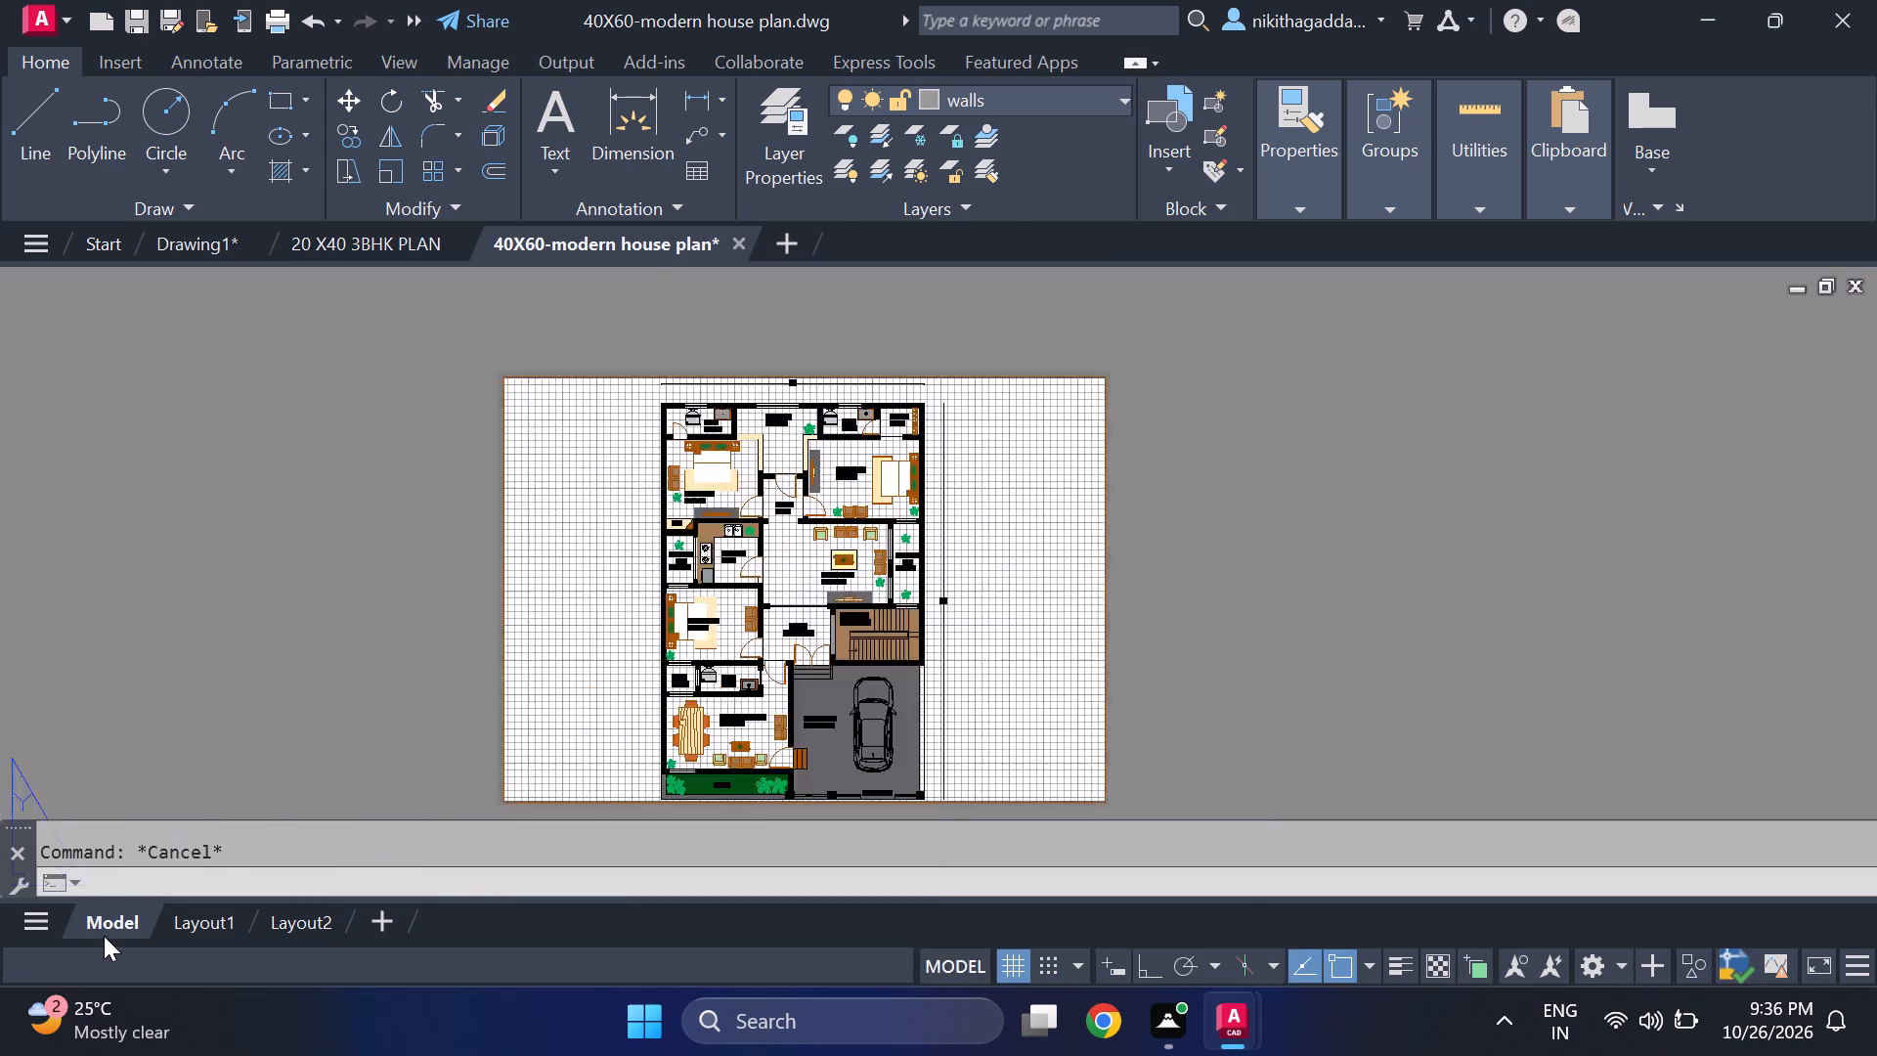
Examine the furniture layout of the reference plan, including the bedrooms, T.V lounge and dress area.
scroll(745, 437, down, 3)
scroll(746, 437, up, 4)
middle_drag(975, 648, 902, 656)
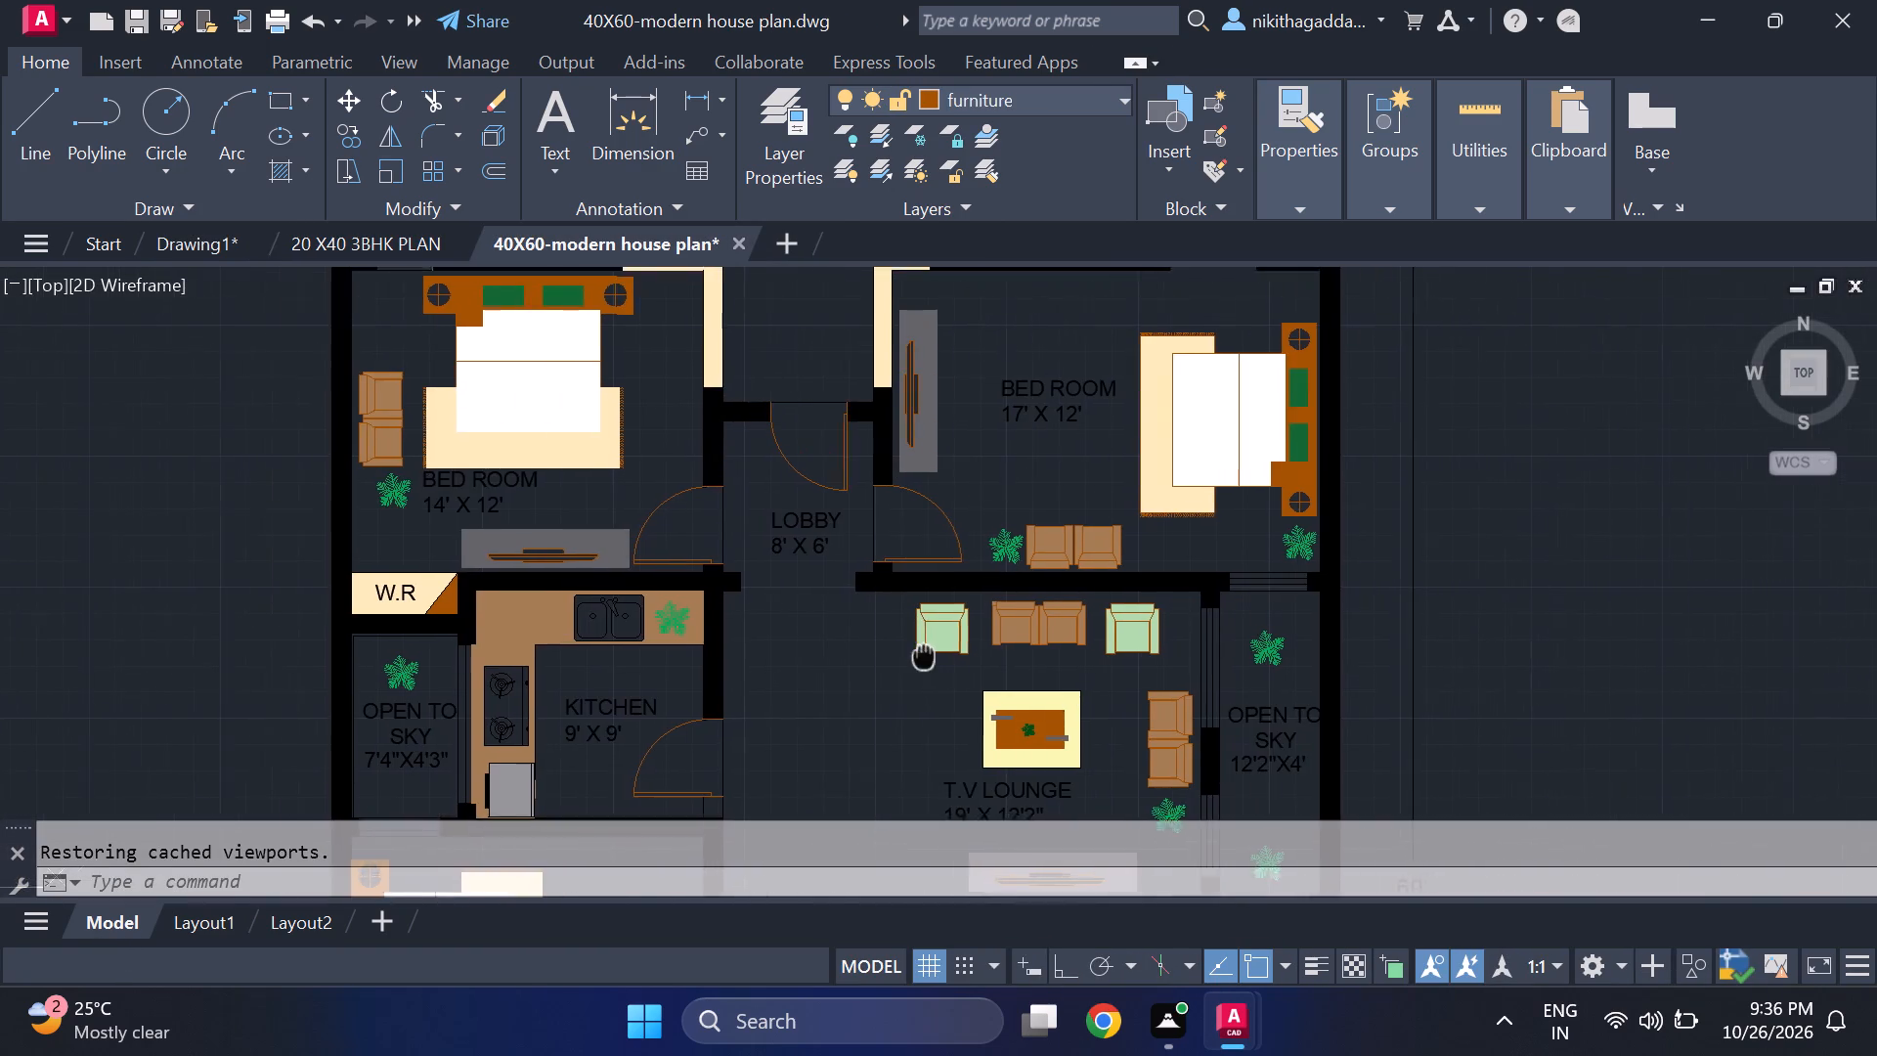
middle_drag(902, 656, 765, 617)
scroll(737, 547, down, 2)
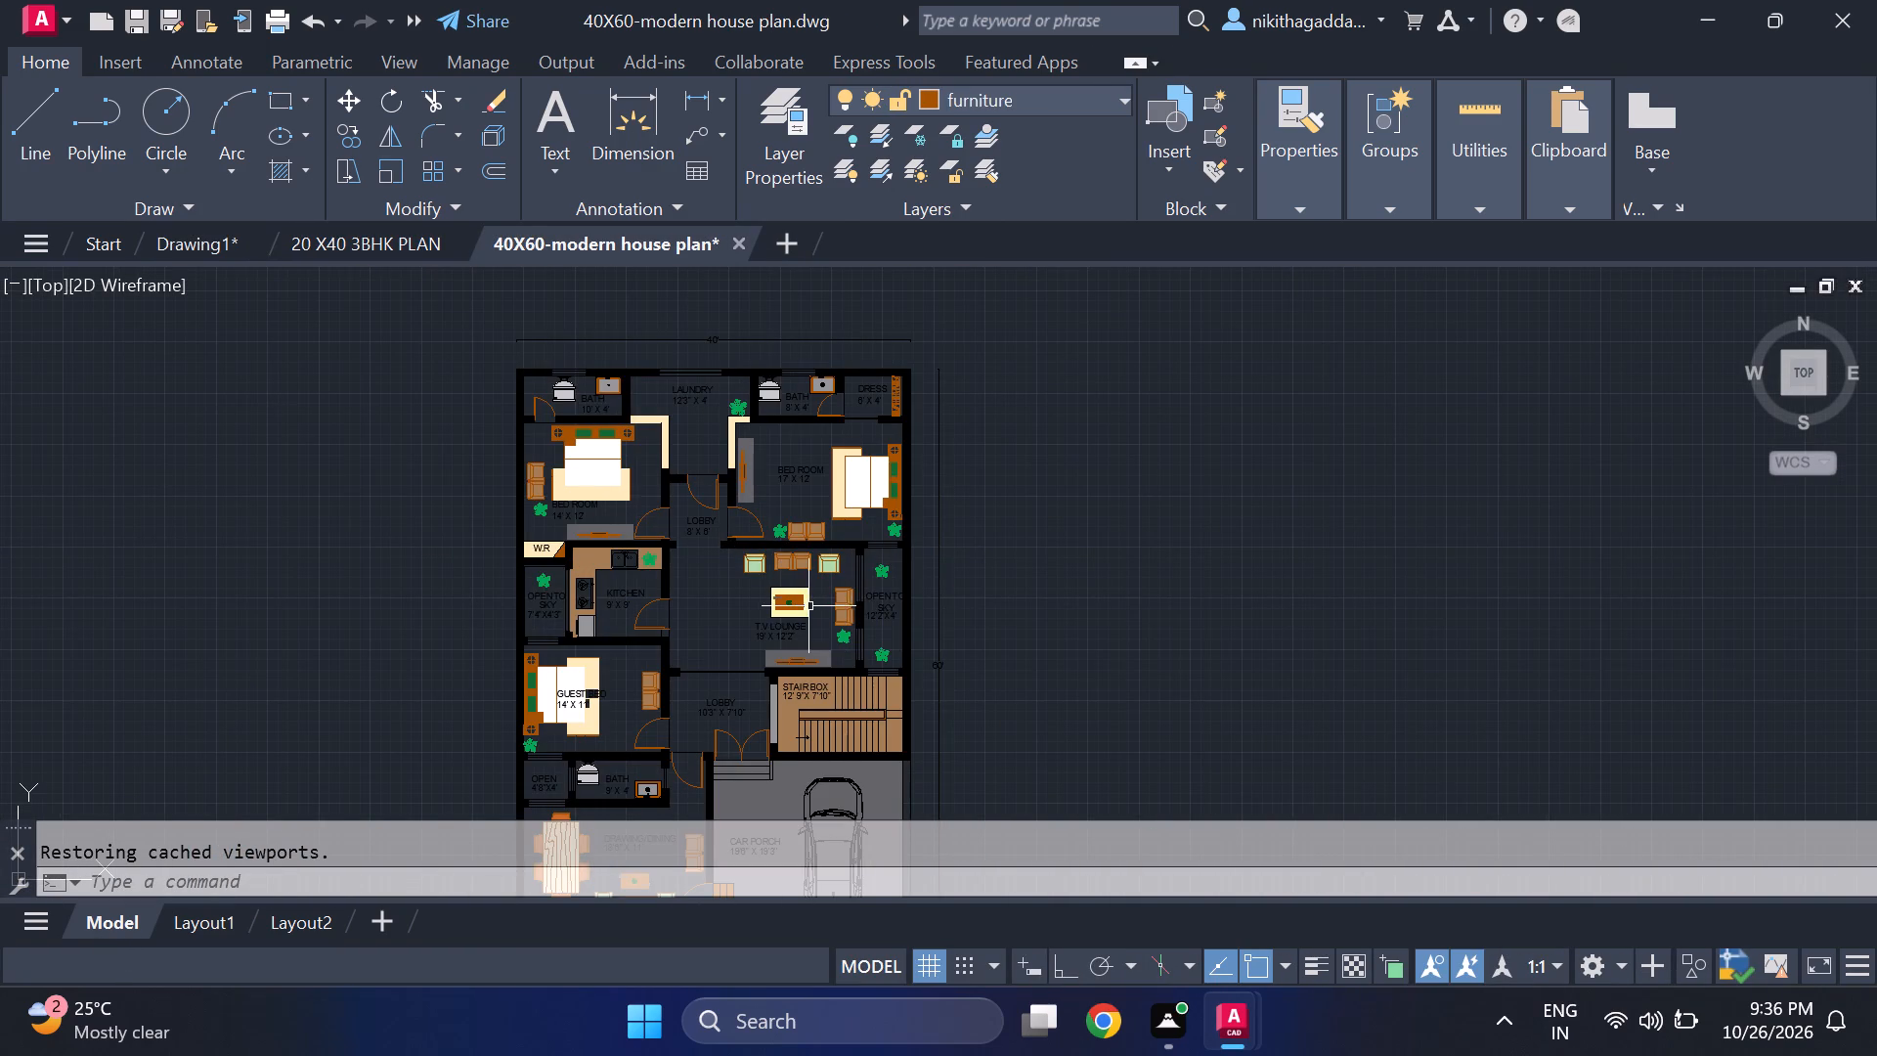
middle_drag(761, 509, 779, 560)
middle_drag(786, 514, 781, 373)
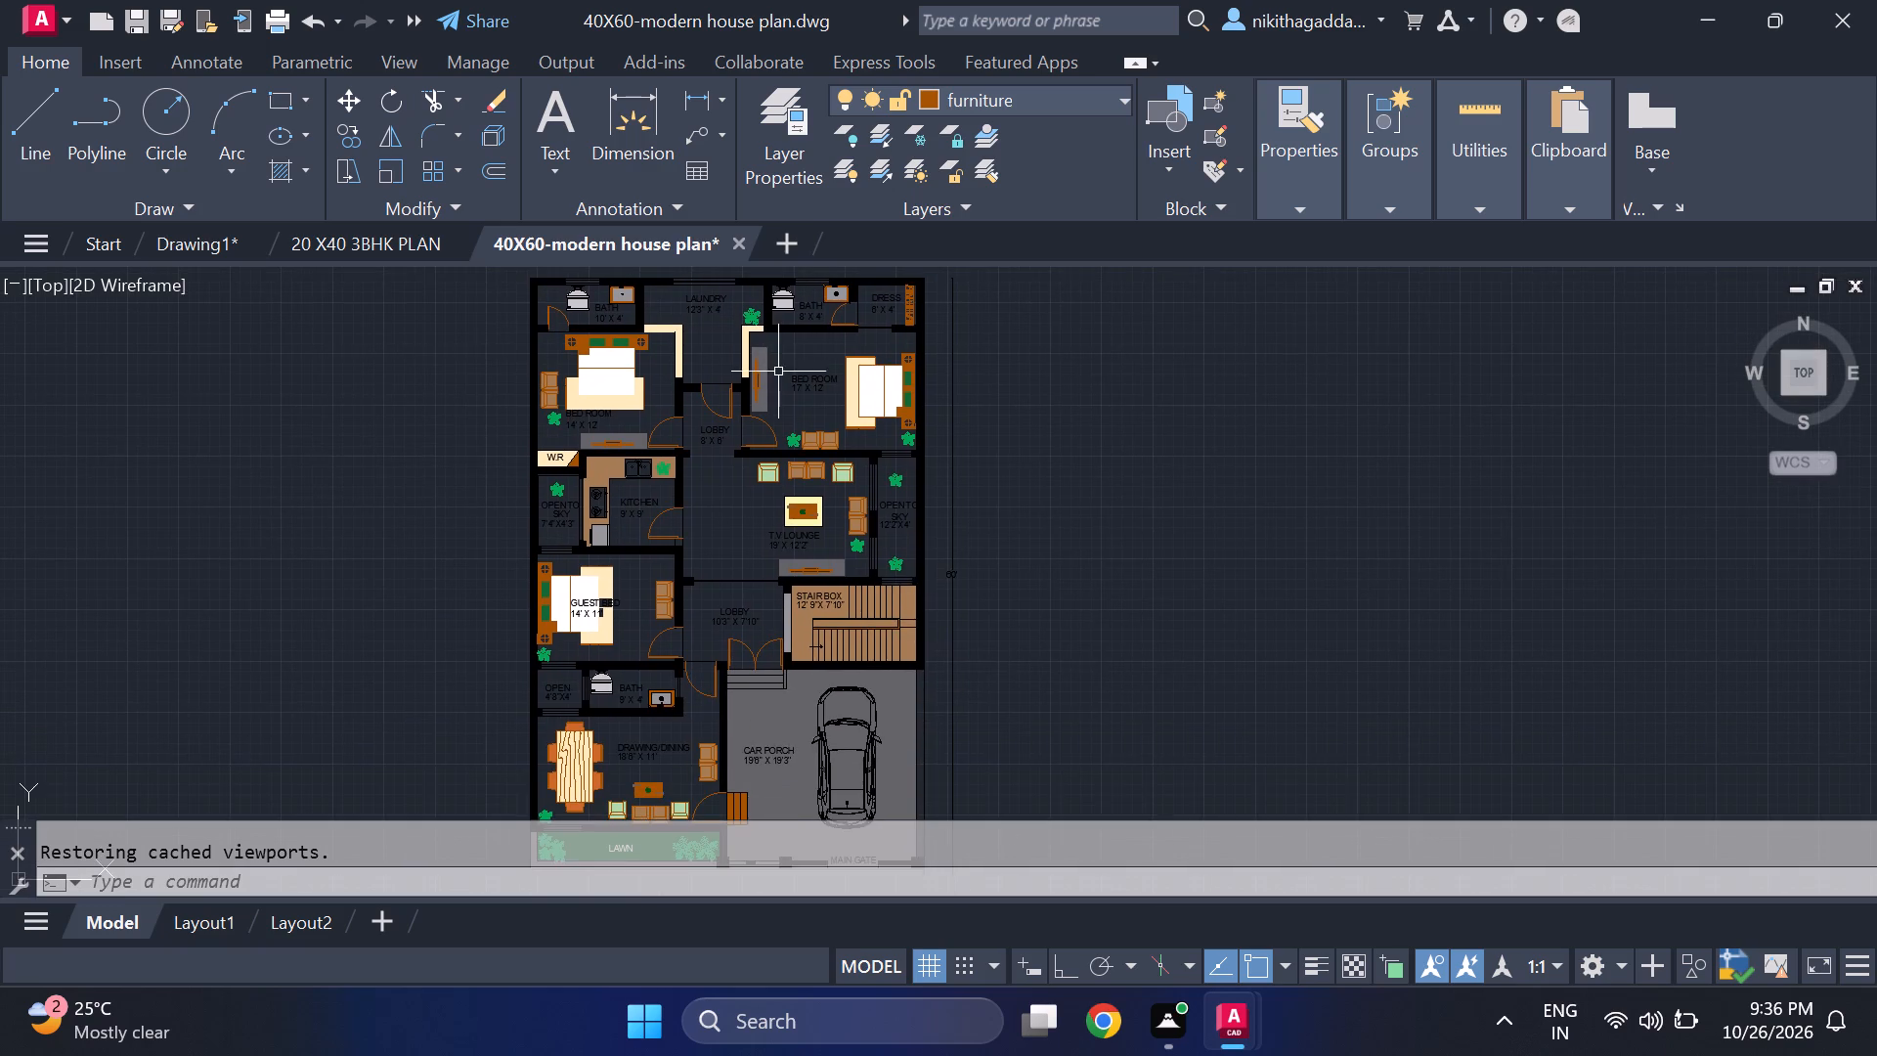
middle_drag(819, 361, 781, 574)
scroll(841, 499, up, 3)
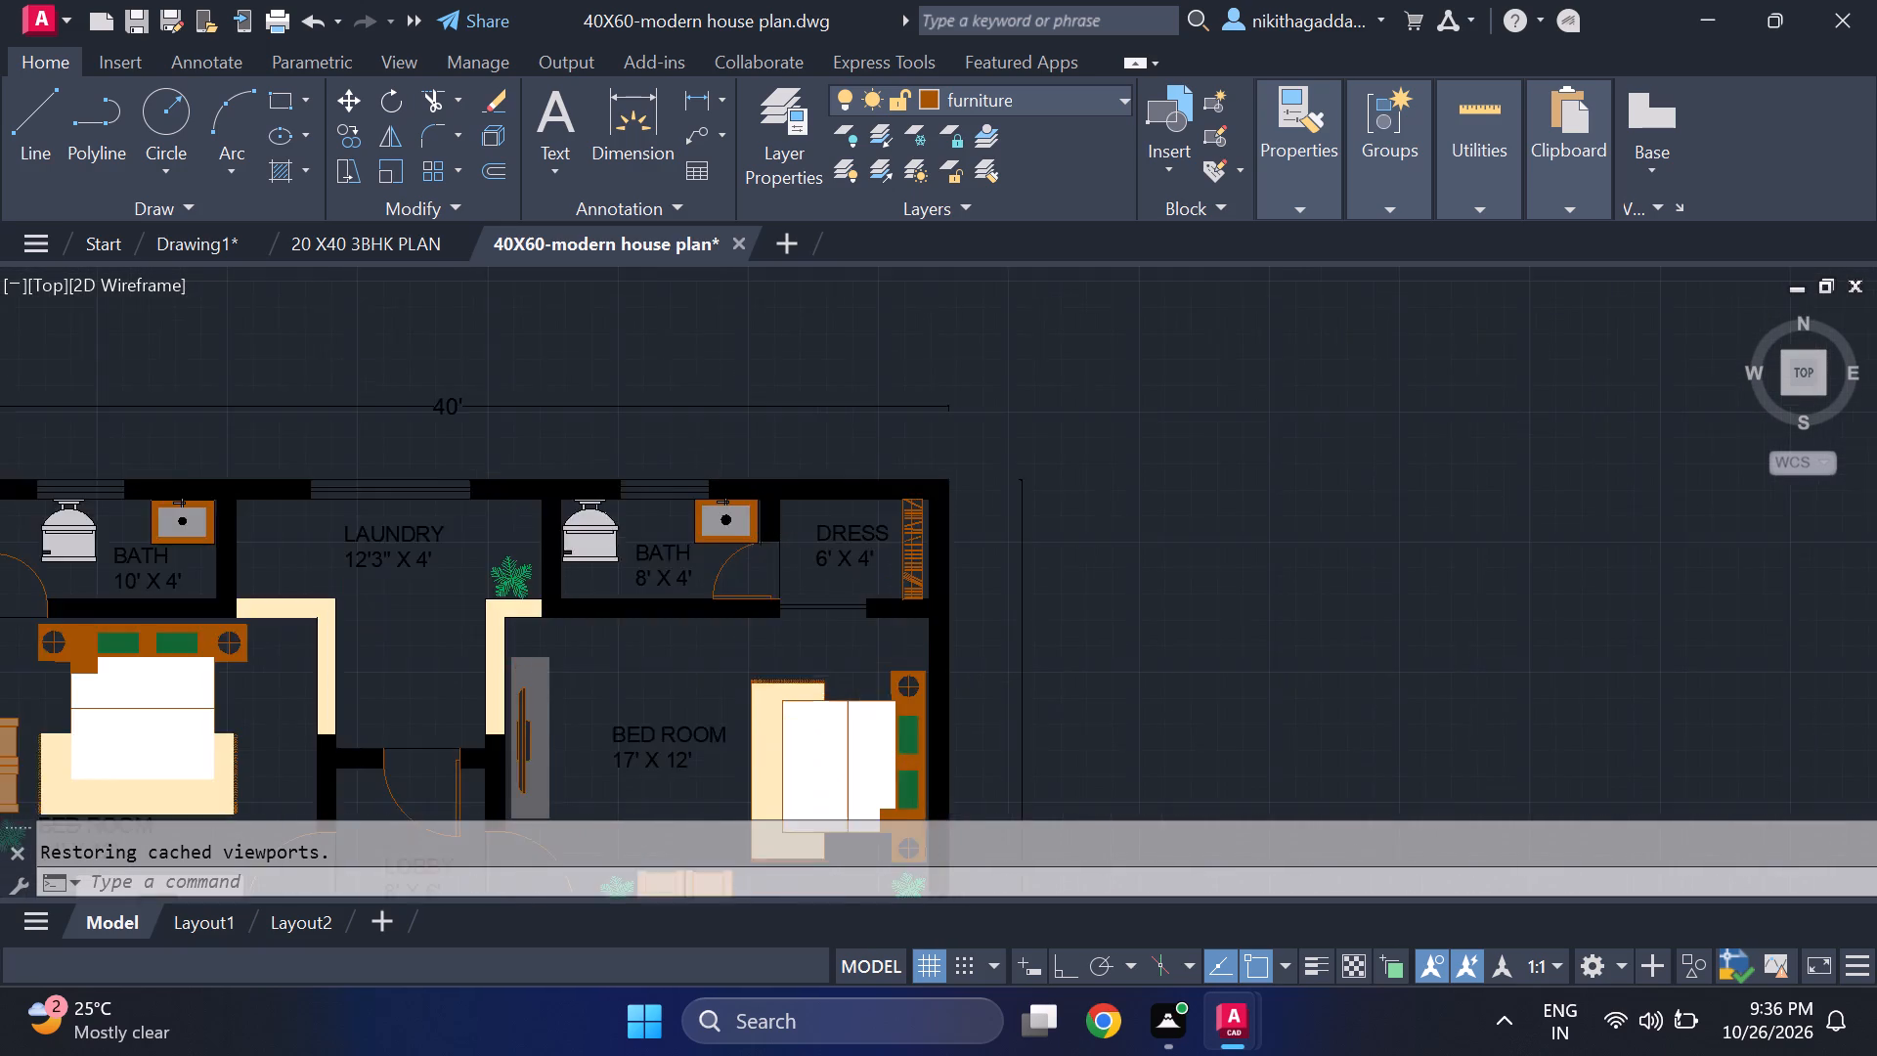
scroll(981, 541, up, 3)
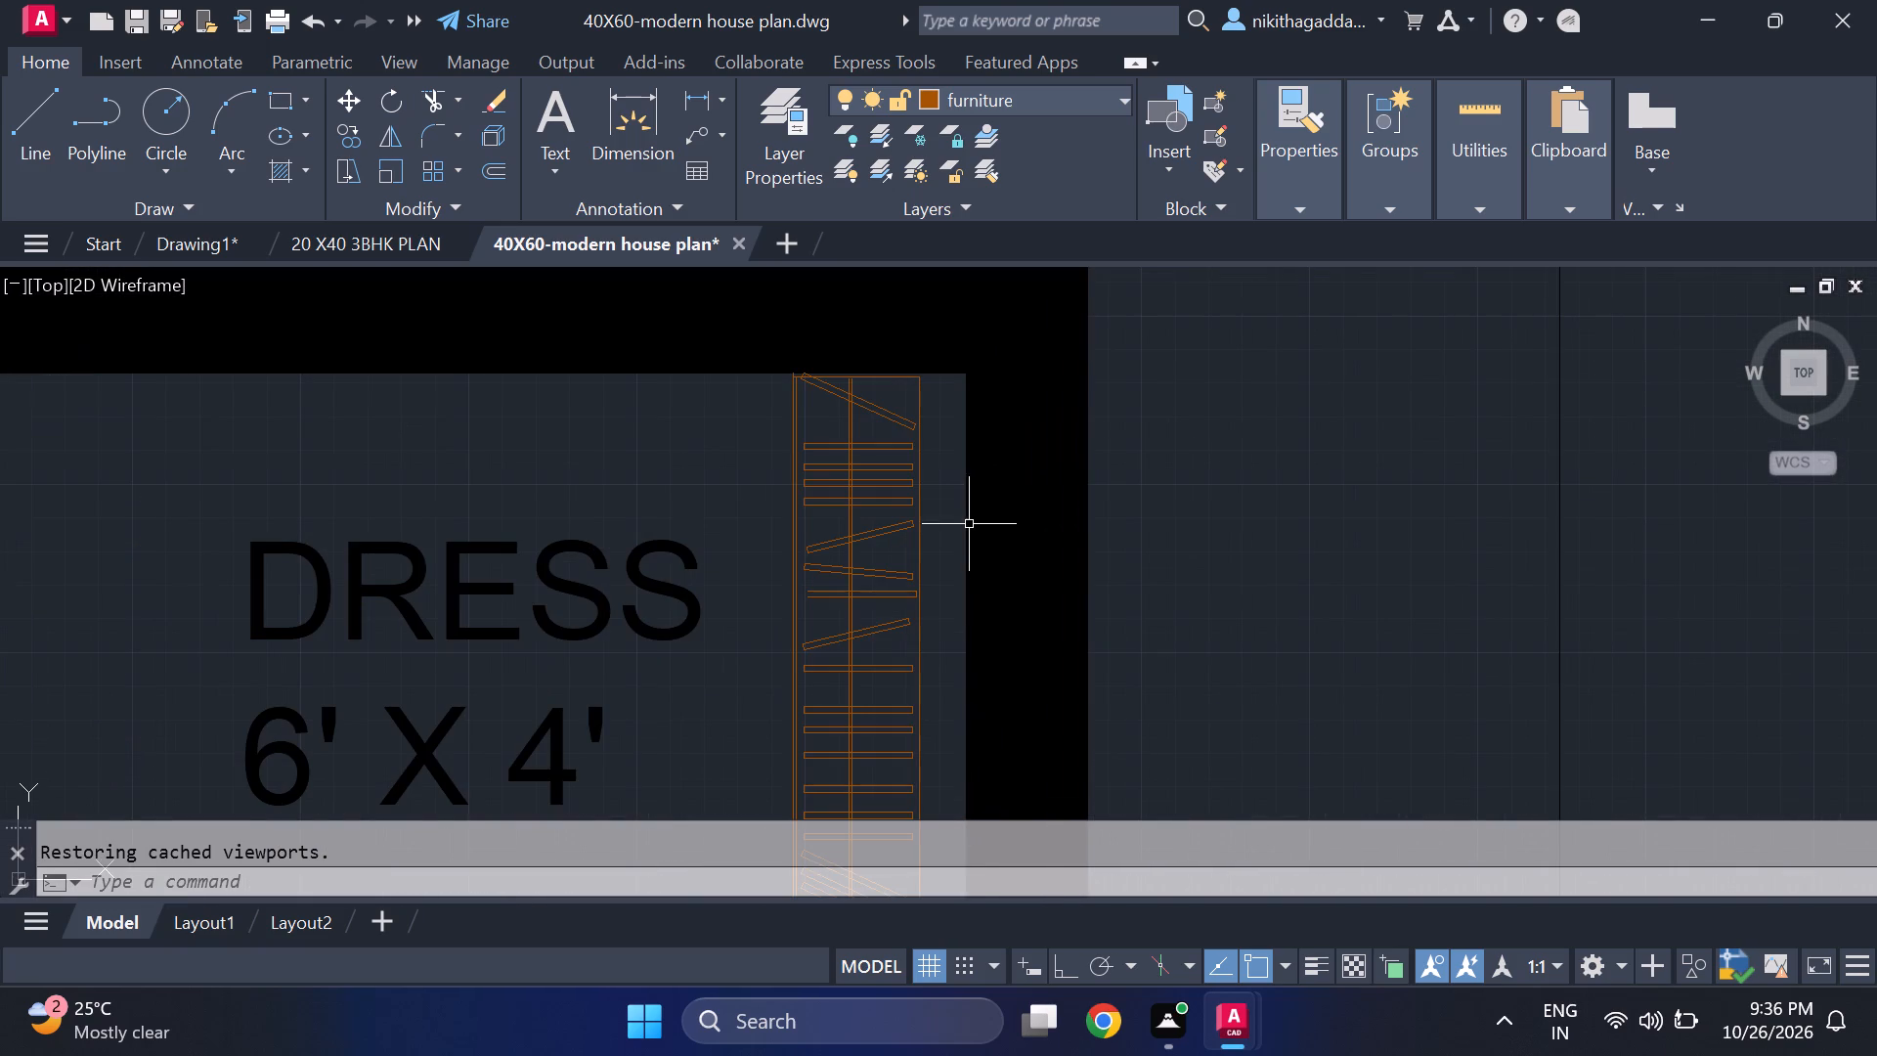
scroll(931, 534, down, 4)
middle_drag(887, 654, 921, 391)
scroll(587, 436, up, 1)
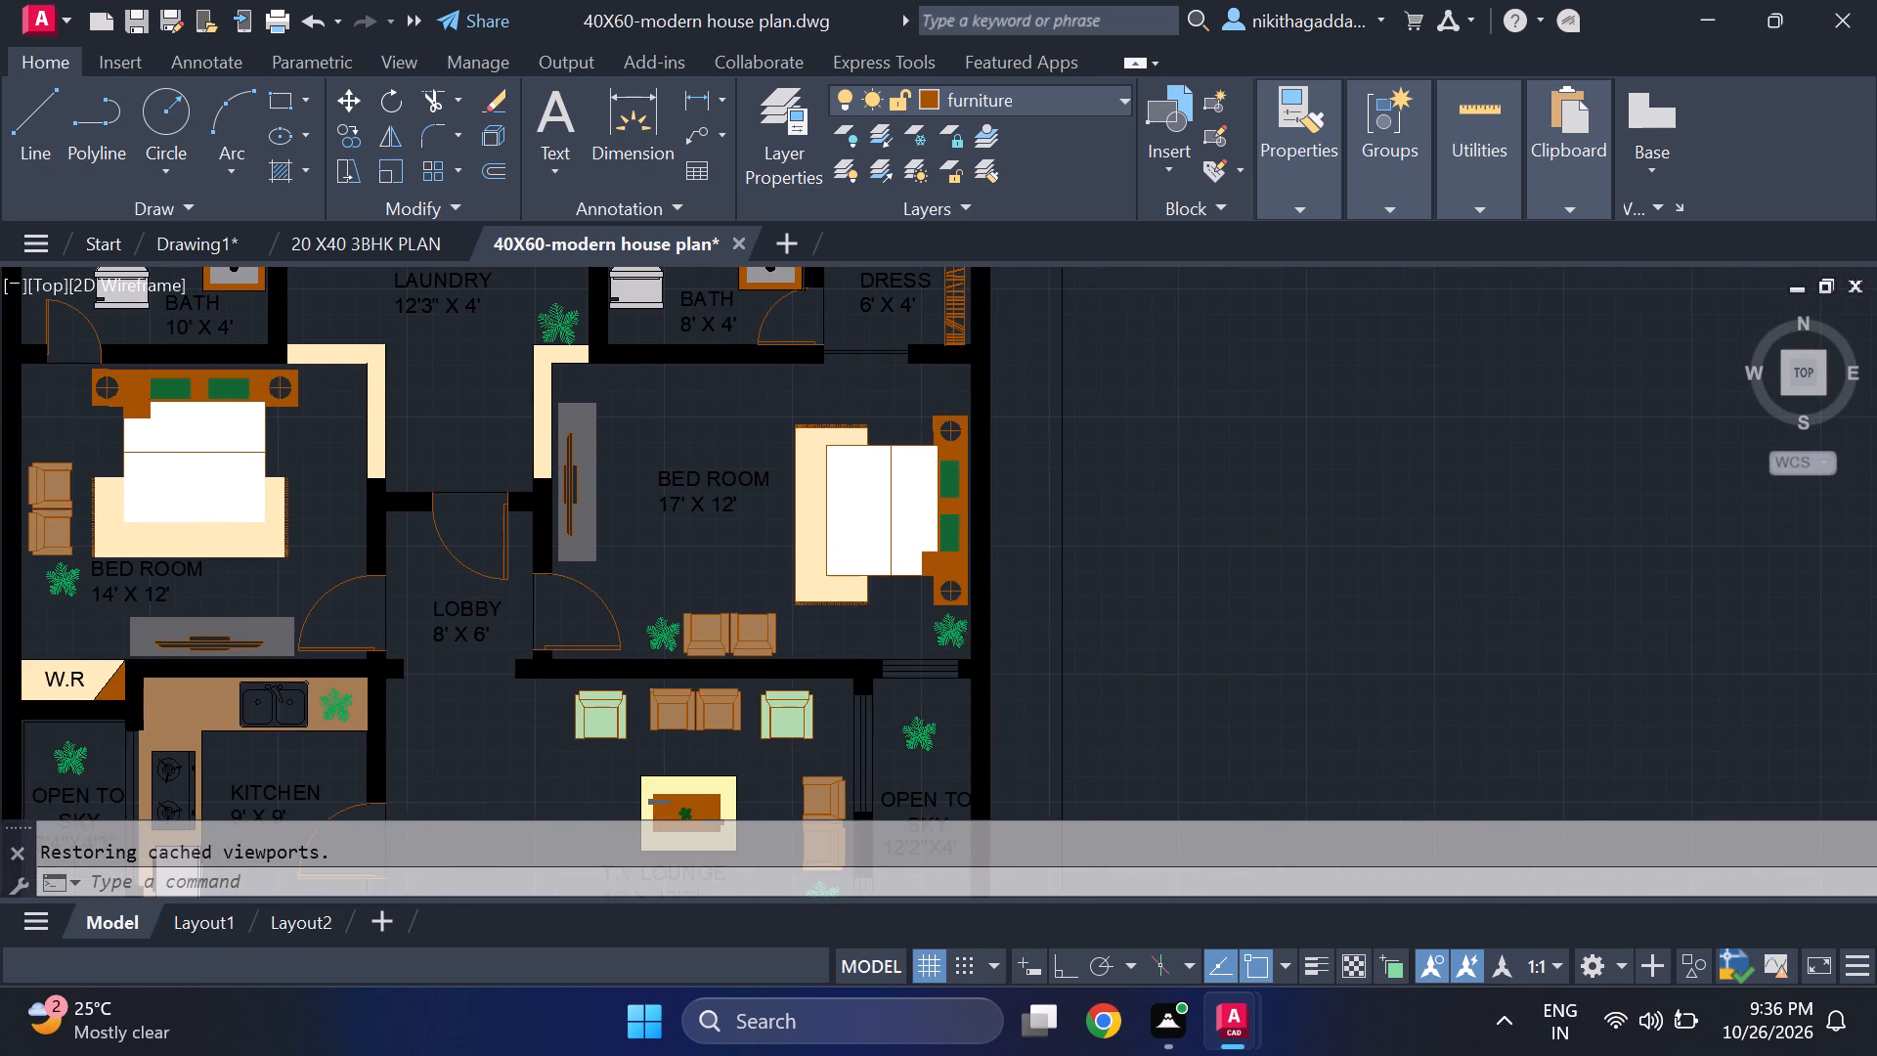
Select the TV units in the 17' x 12' bedroom and in the T.V lounge of the reference plan.
scroll(587, 436, up, 1)
click(571, 447)
click(538, 554)
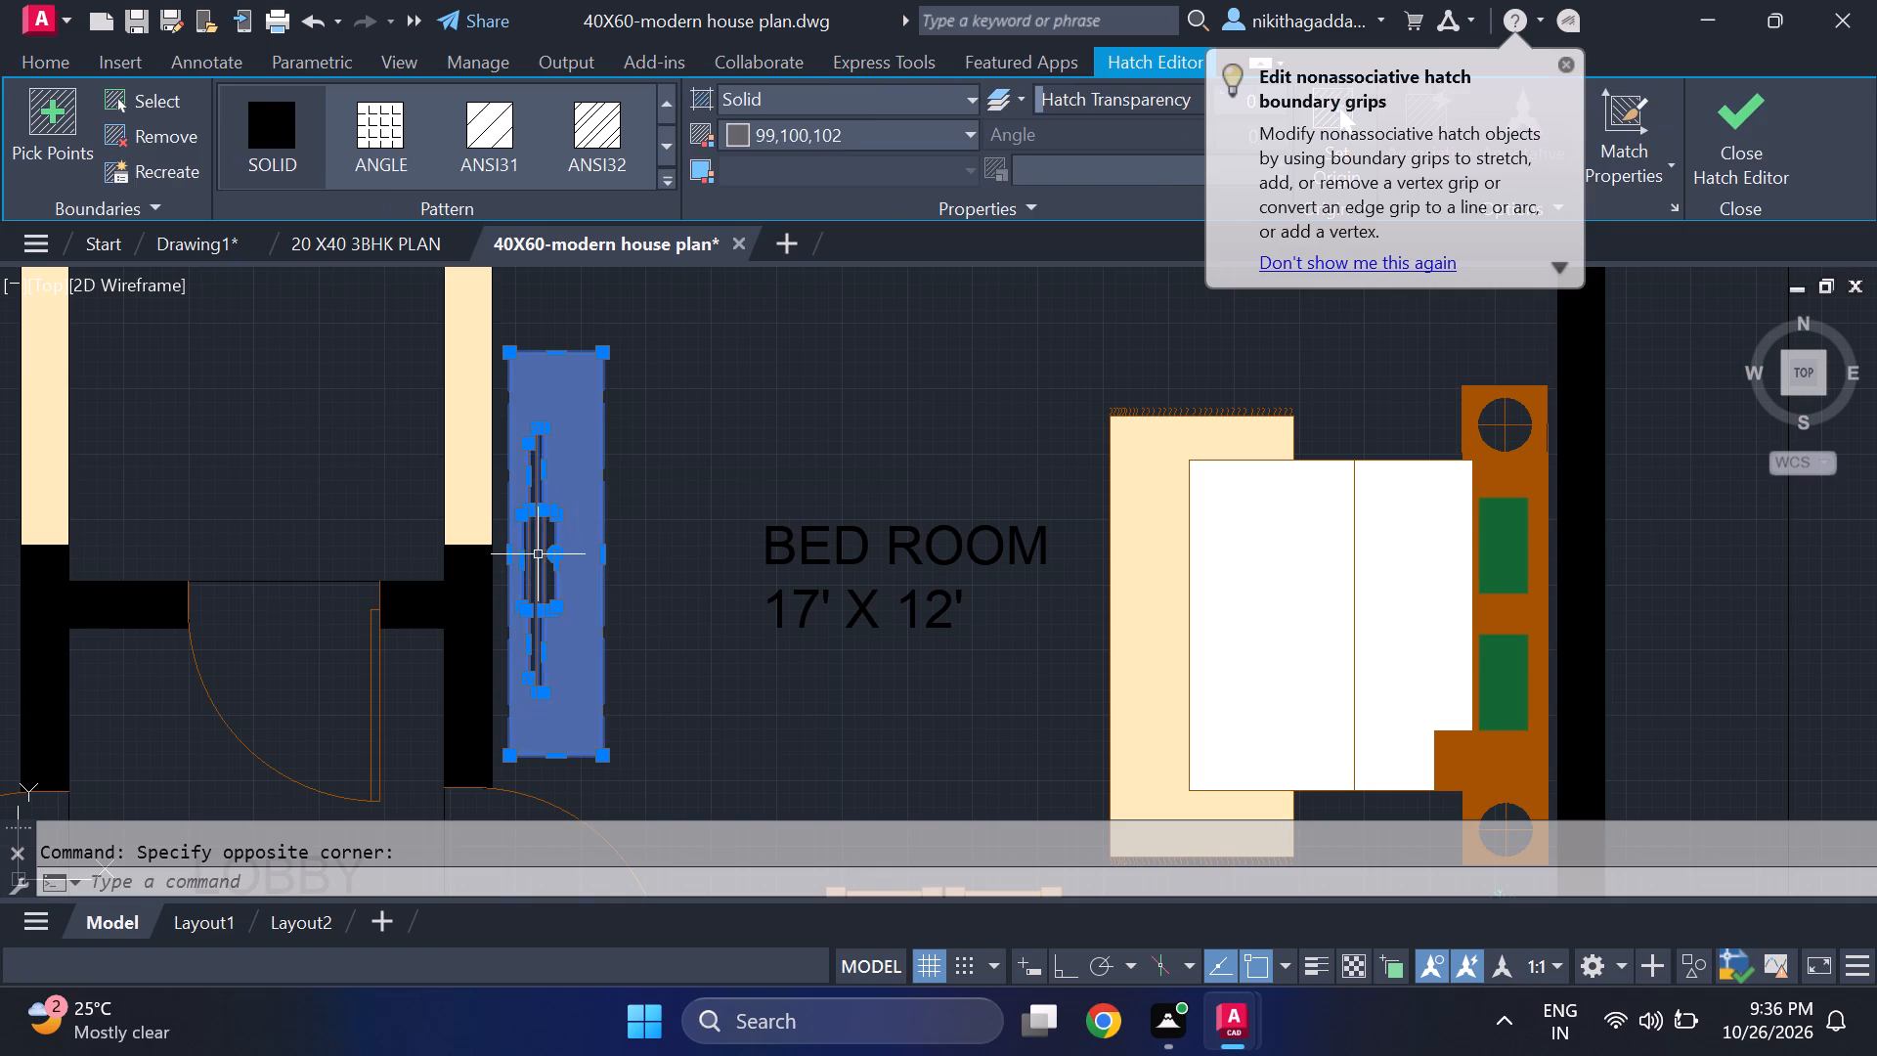
scroll(637, 481, down, 3)
middle_drag(424, 595, 431, 586)
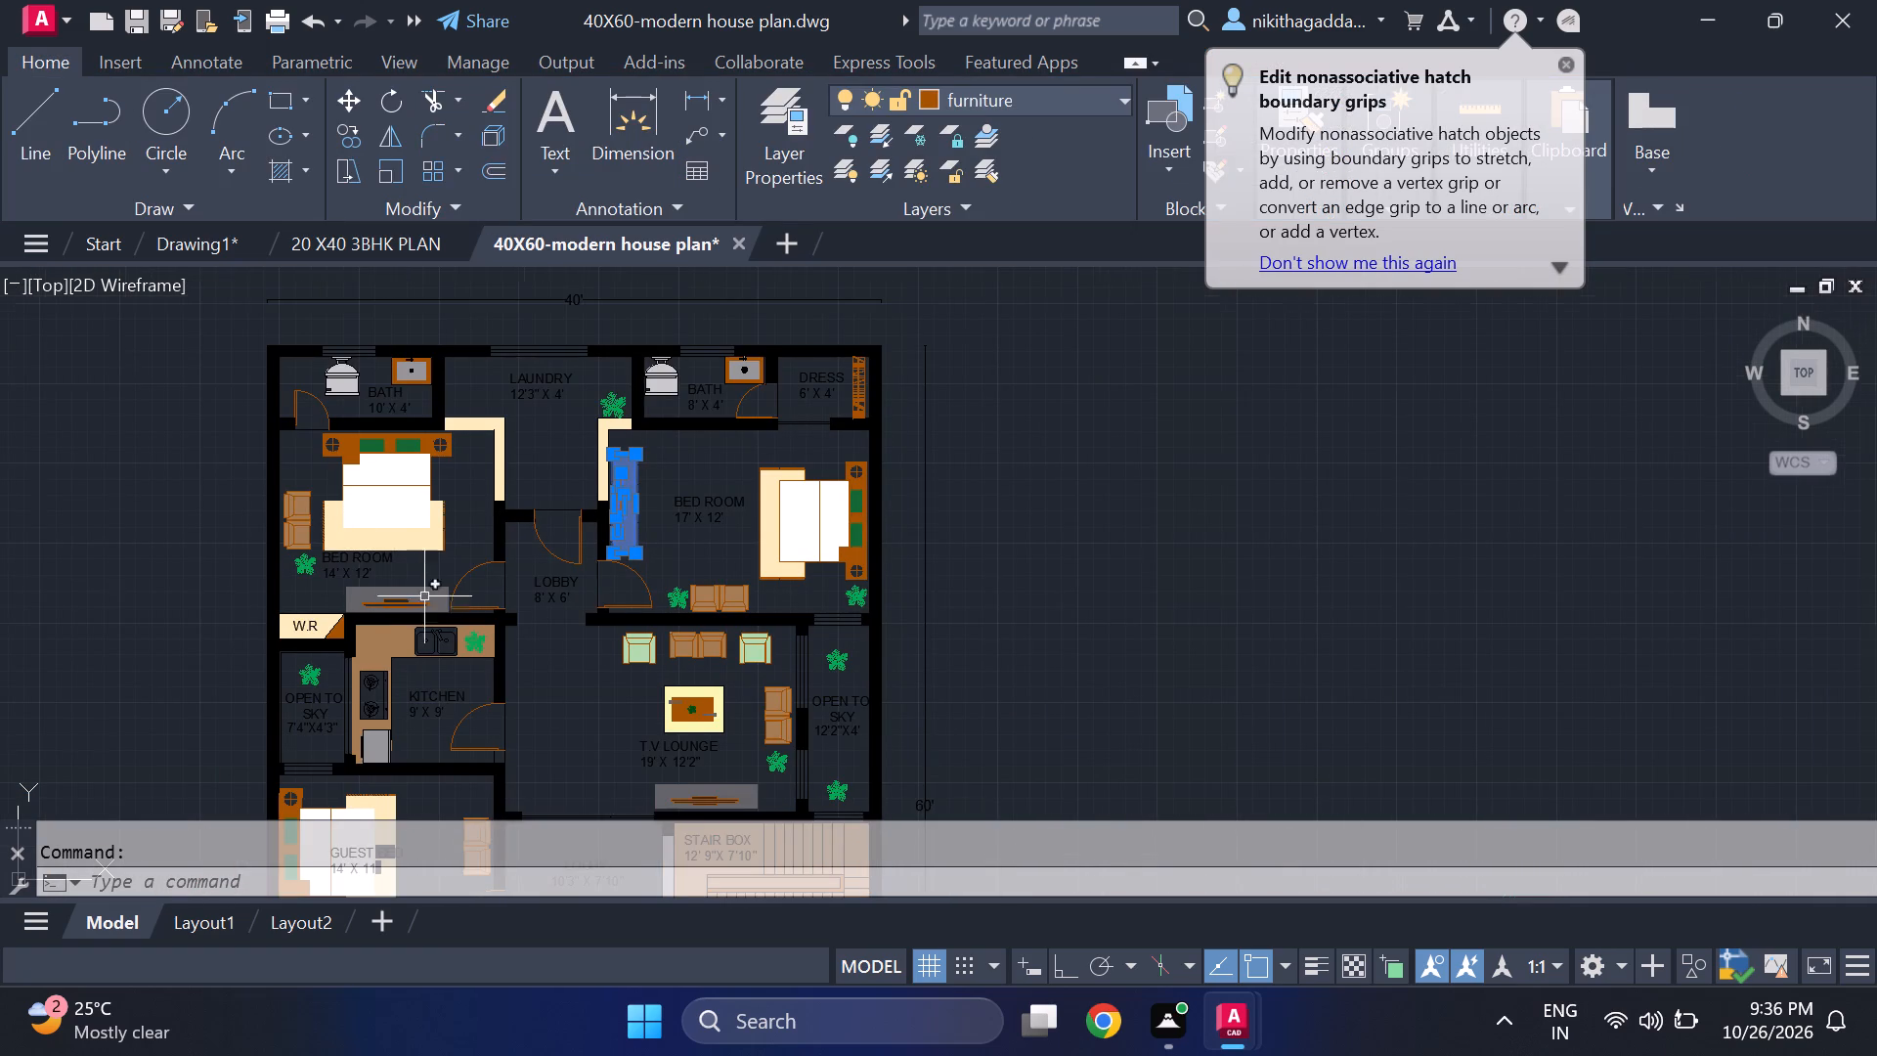
middle_drag(431, 586, 426, 312)
middle_drag(531, 568, 468, 409)
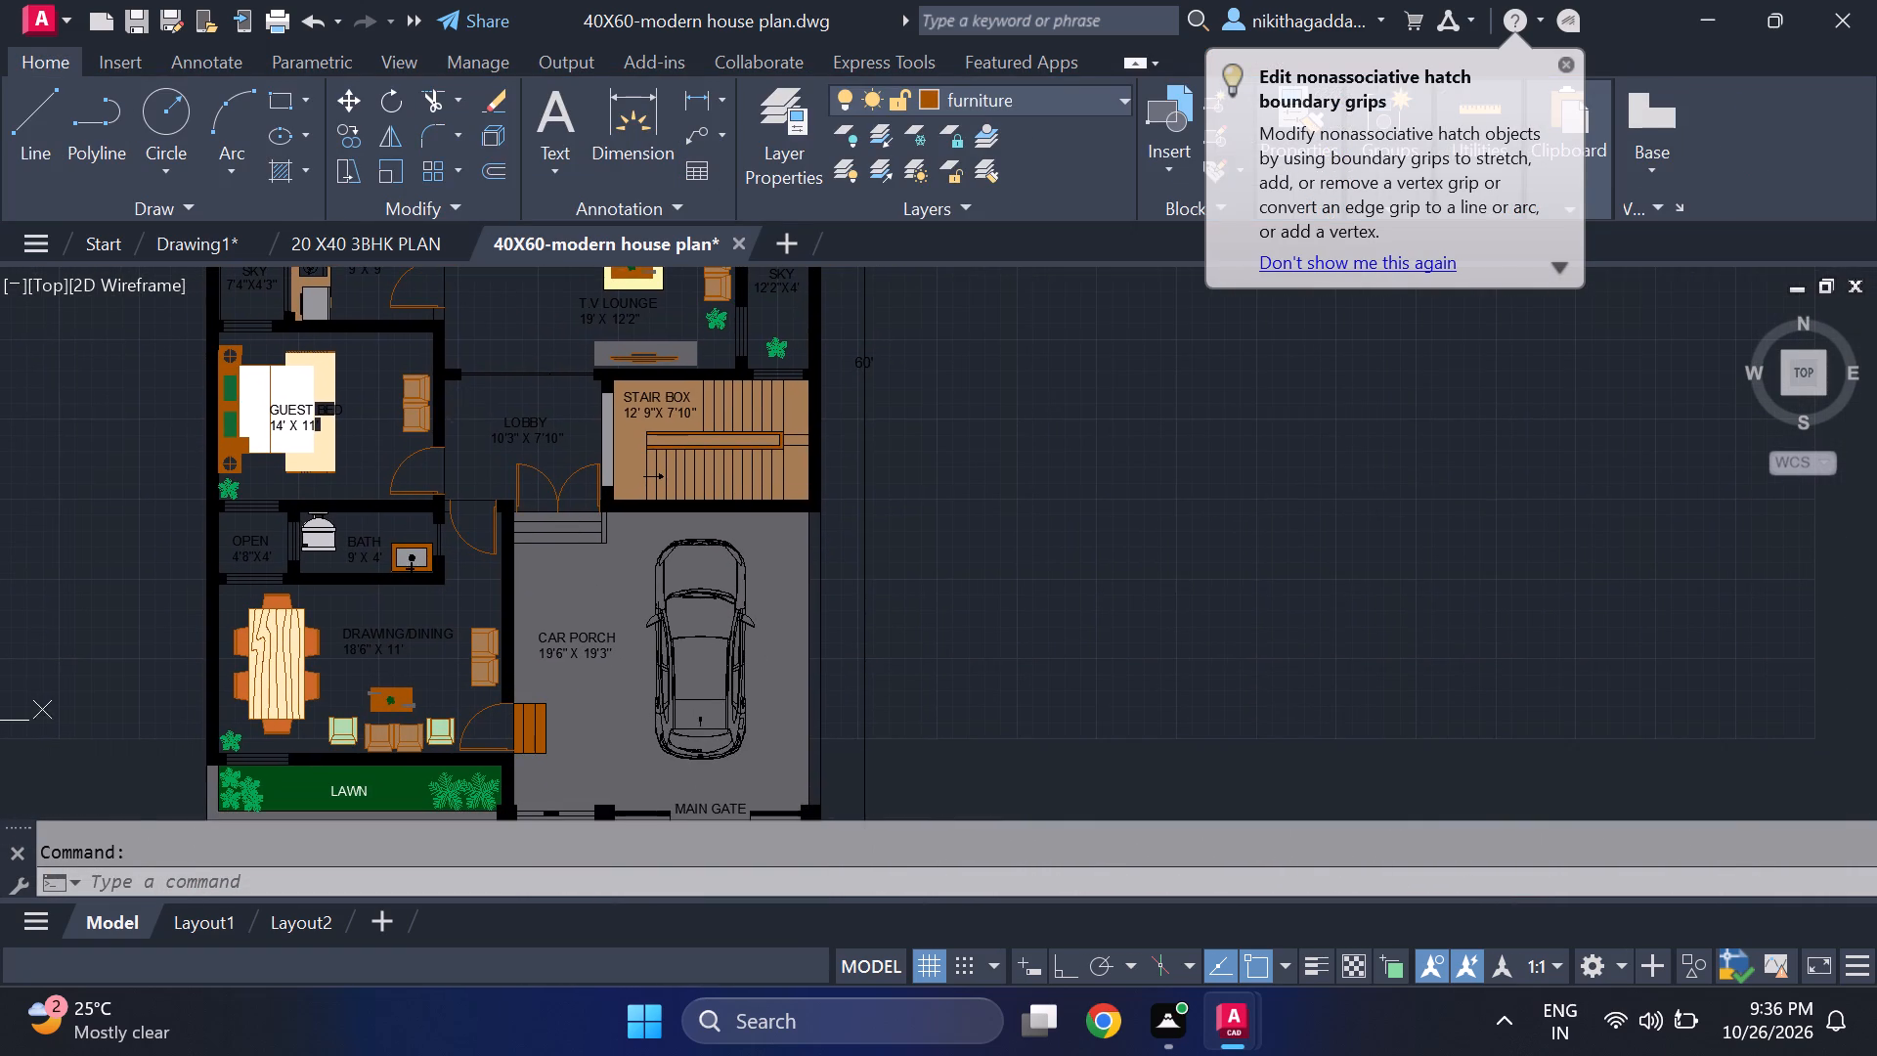
middle_drag(558, 535, 587, 704)
middle_drag(513, 466, 528, 577)
middle_drag(532, 515, 549, 597)
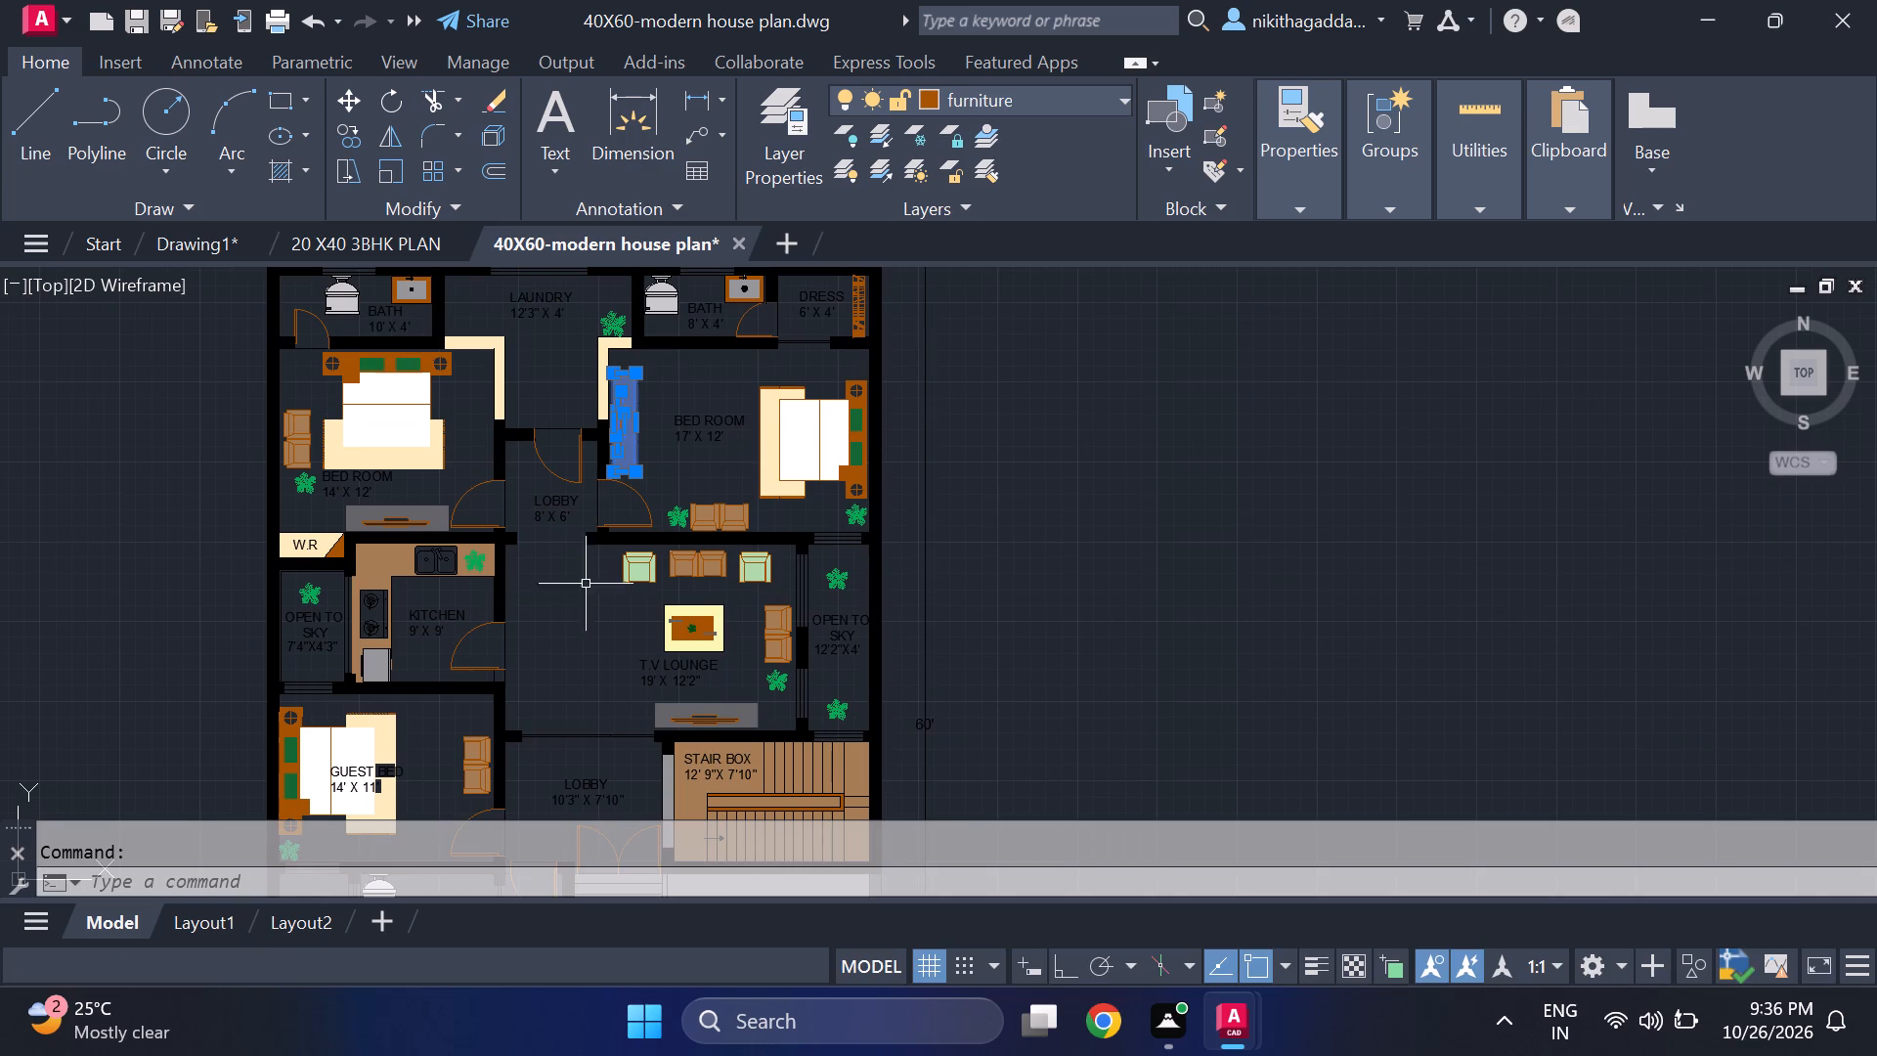
middle_drag(745, 672, 765, 557)
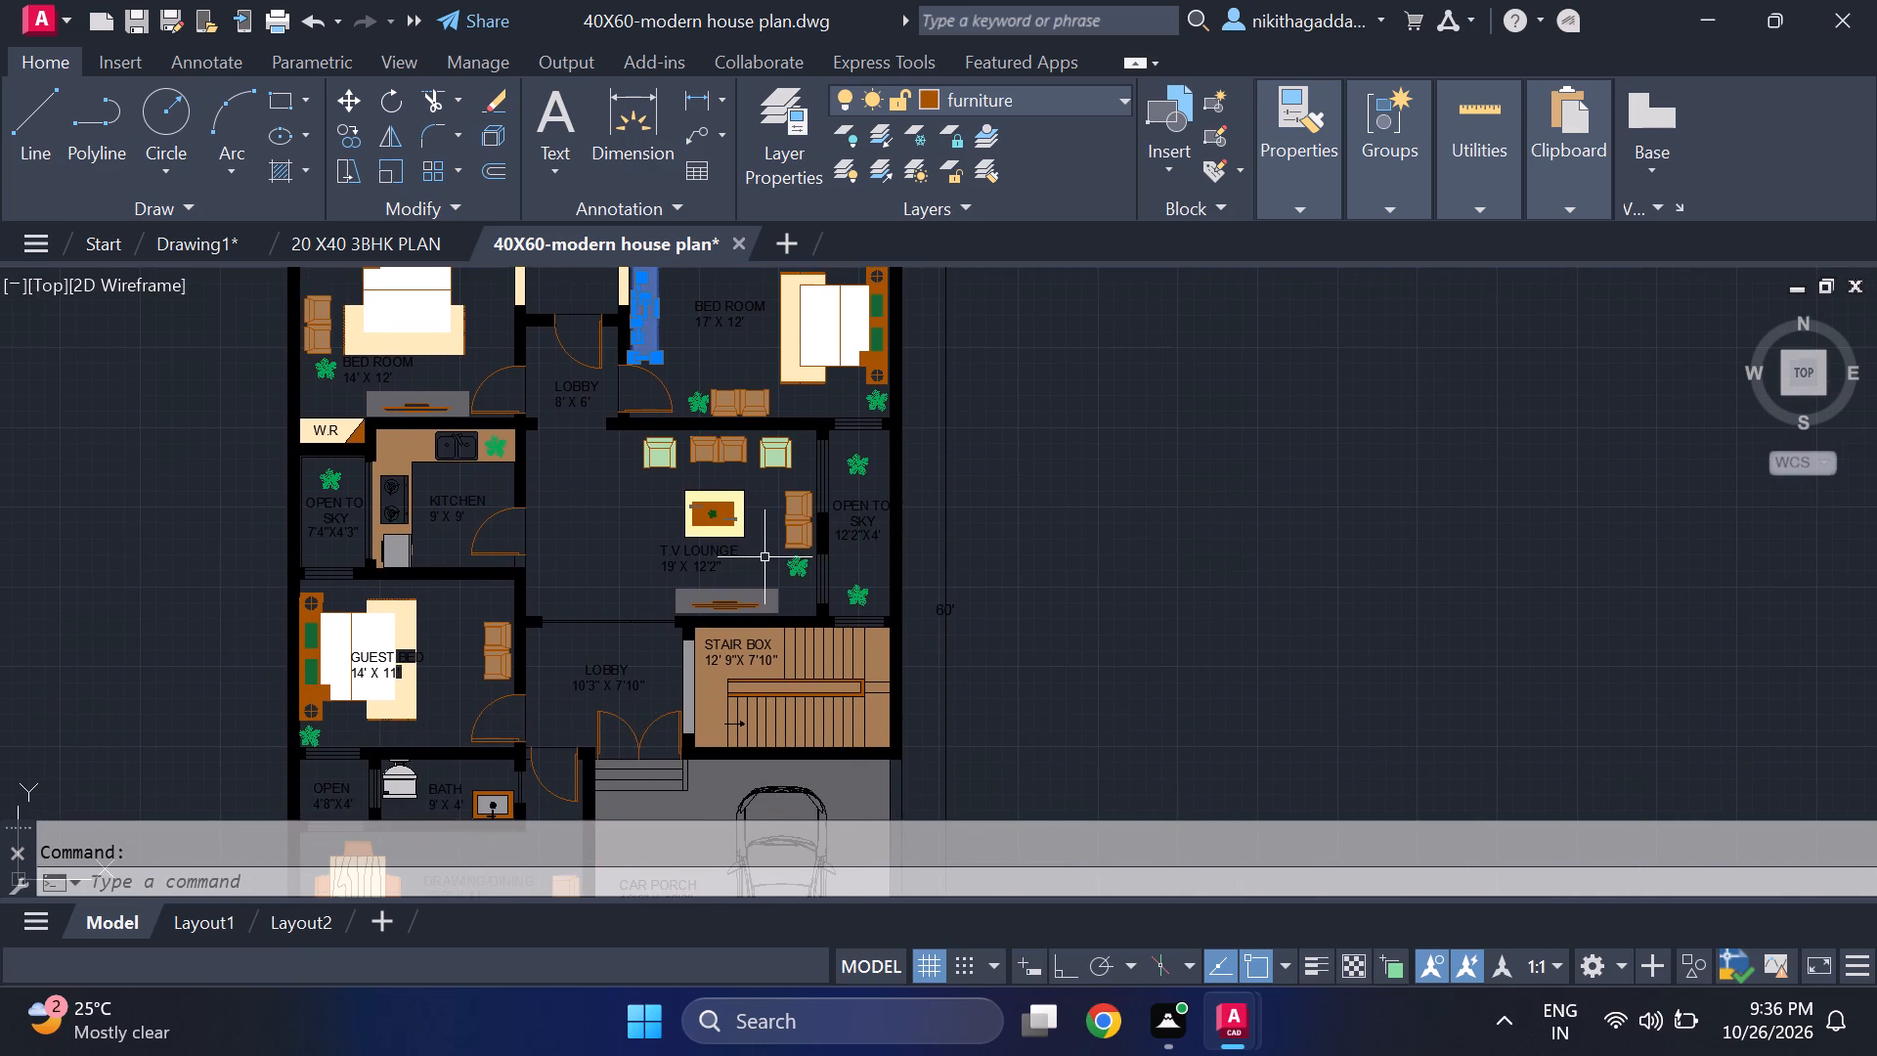
middle_drag(649, 695, 653, 641)
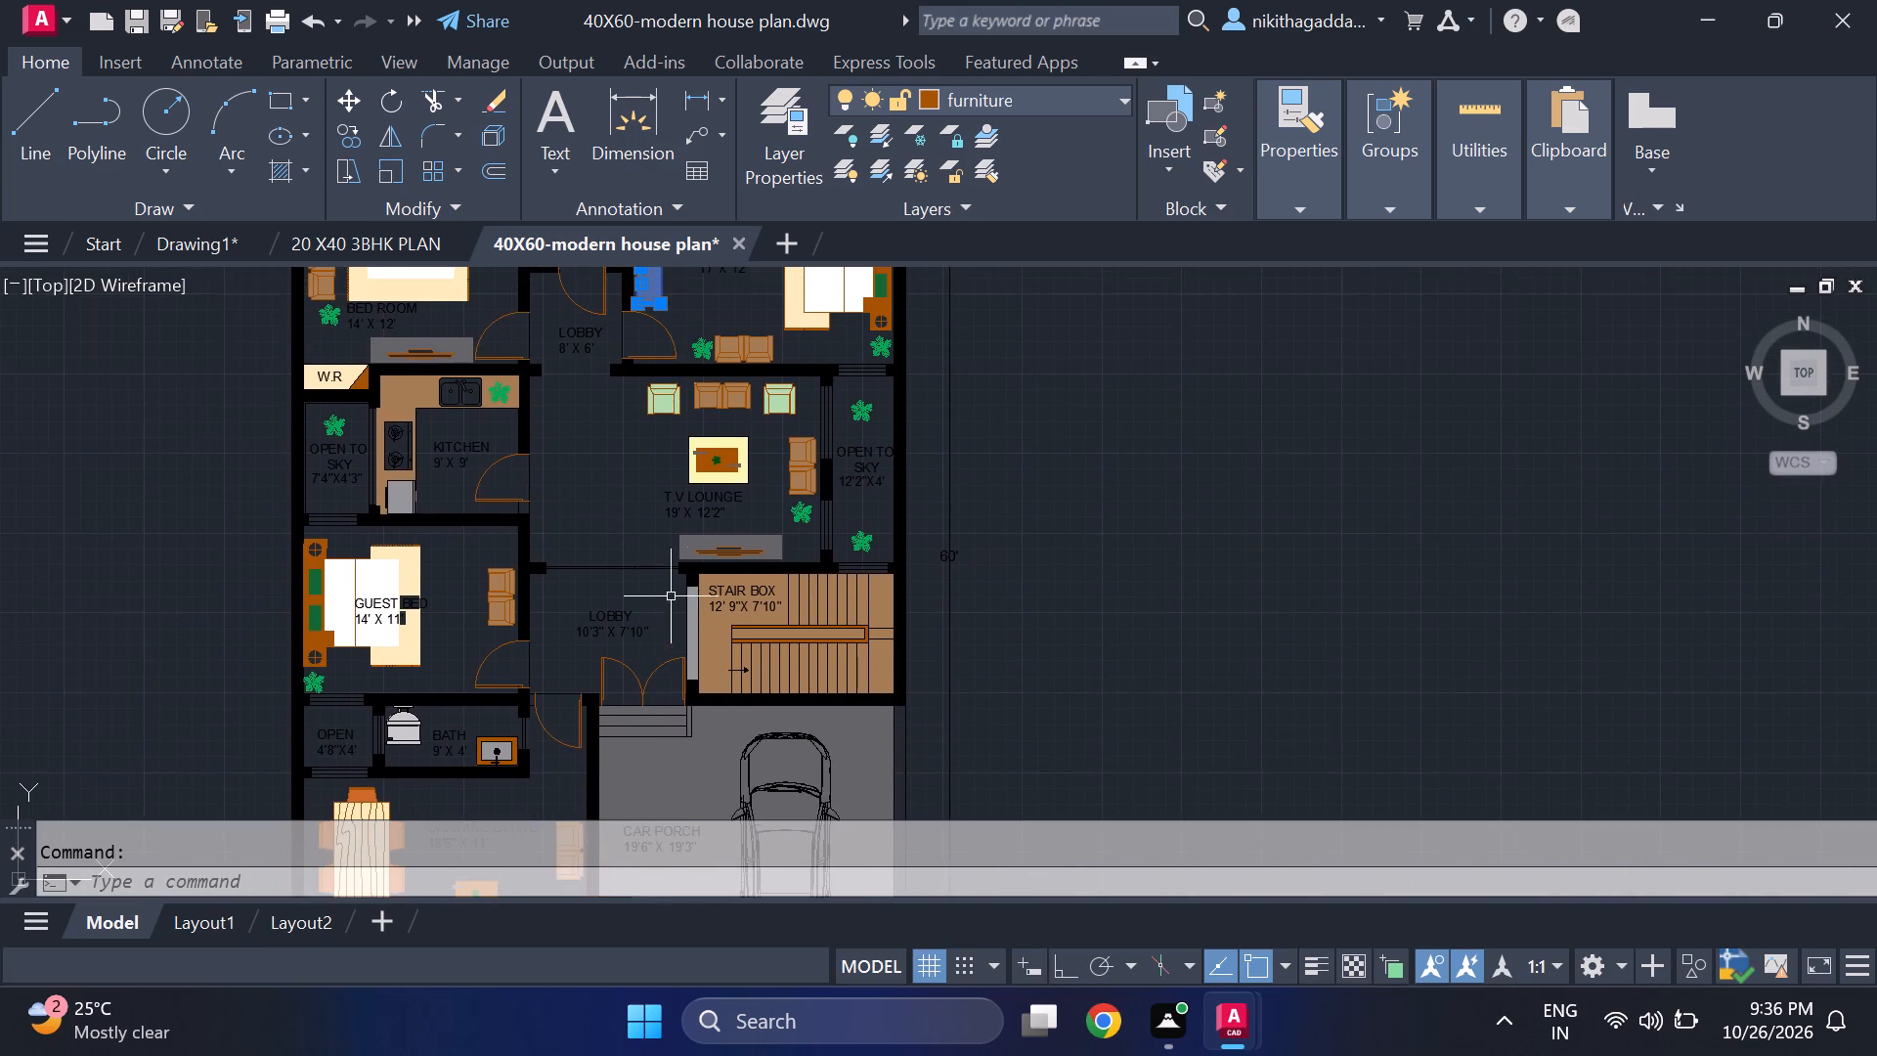
scroll(701, 539, up, 3)
click(783, 592)
click(705, 563)
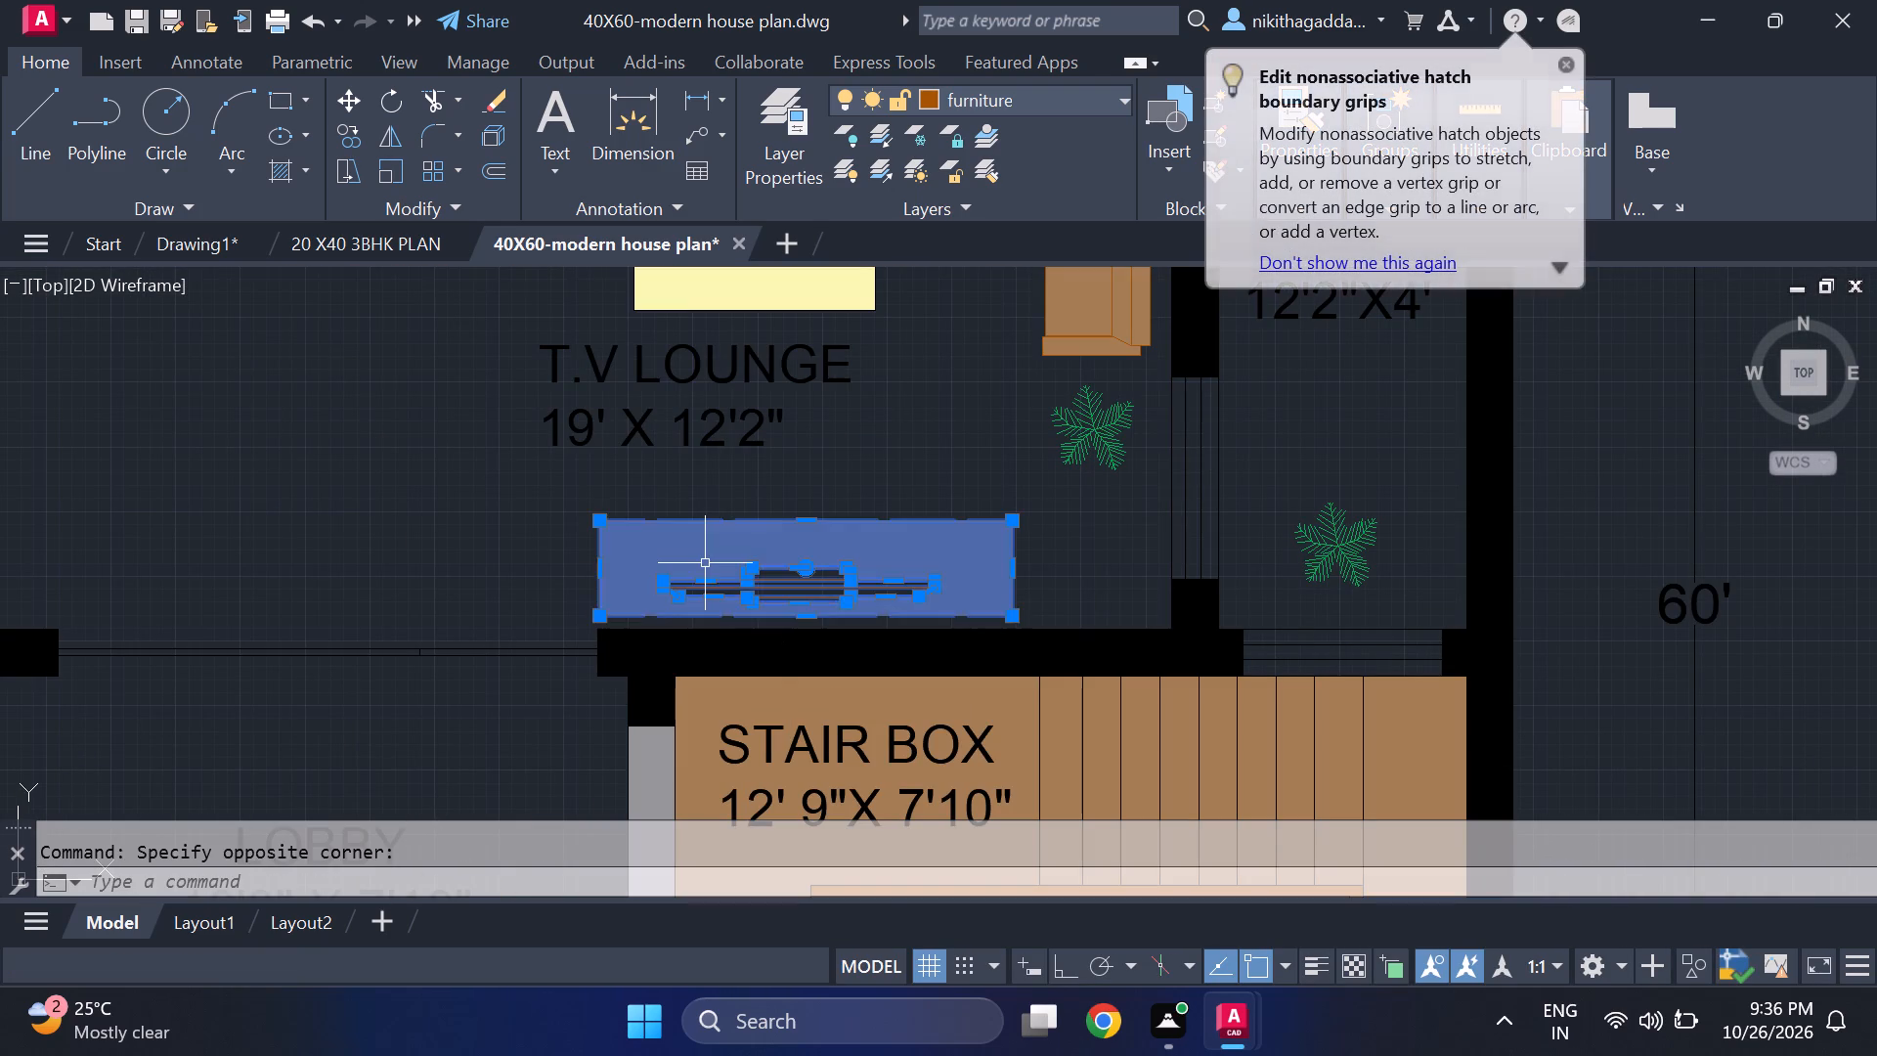
Add the four inner edges of the washbasin in the 9' x 4' bath to the selection.
scroll(705, 563, down, 4)
scroll(560, 709, up, 2)
scroll(603, 637, down, 2)
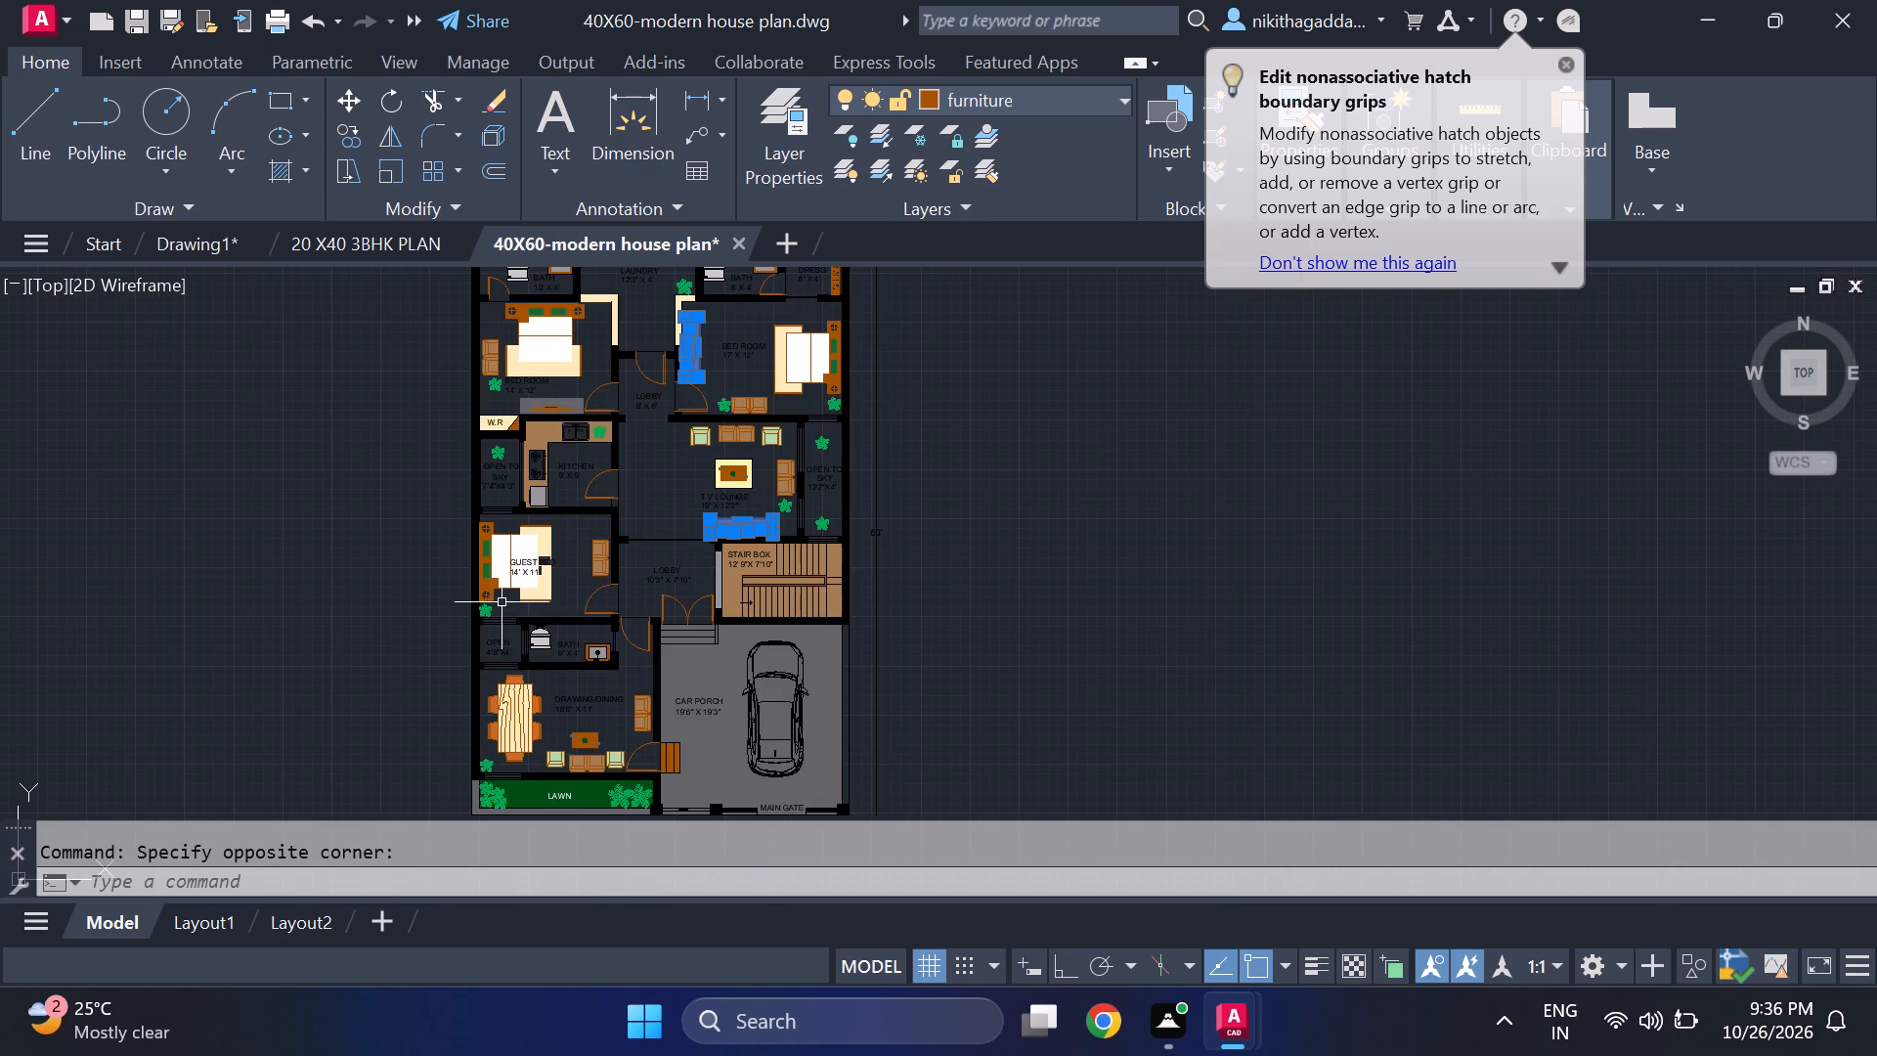
middle_drag(543, 683, 523, 654)
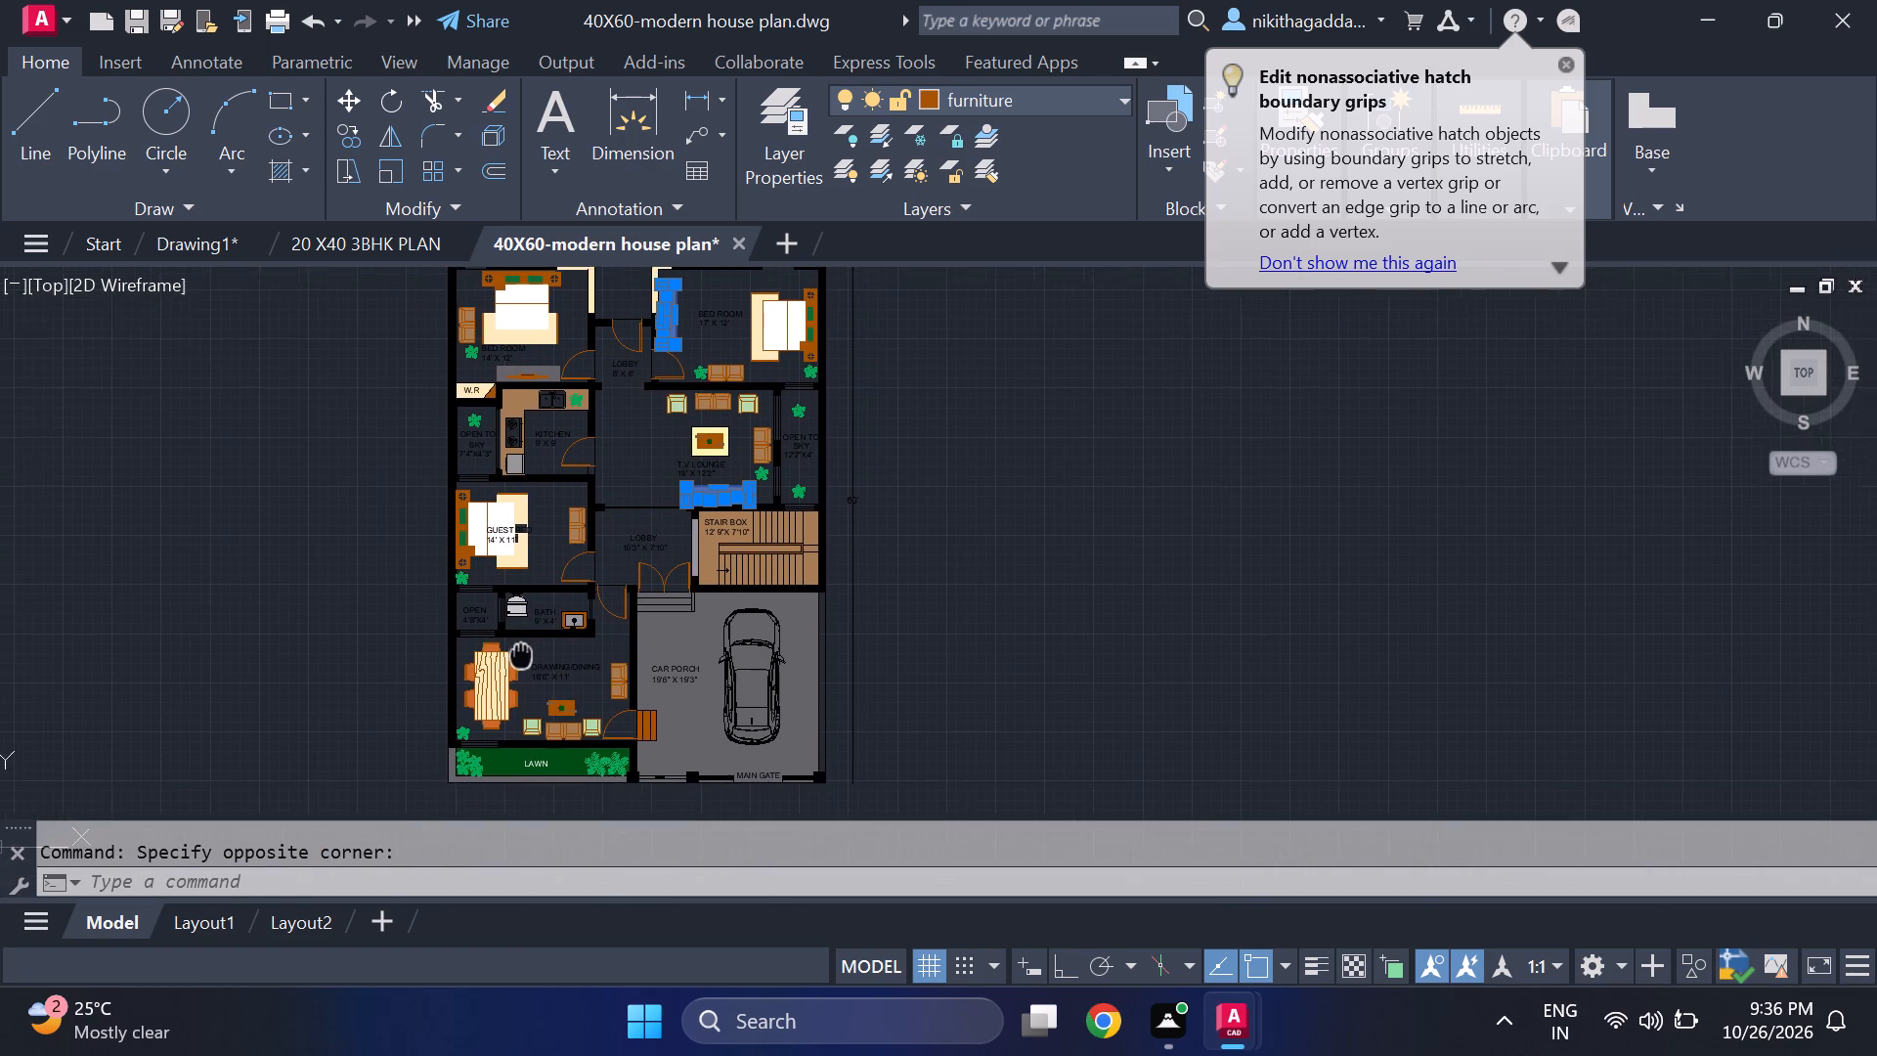
middle_drag(523, 654, 537, 733)
scroll(551, 691, up, 1)
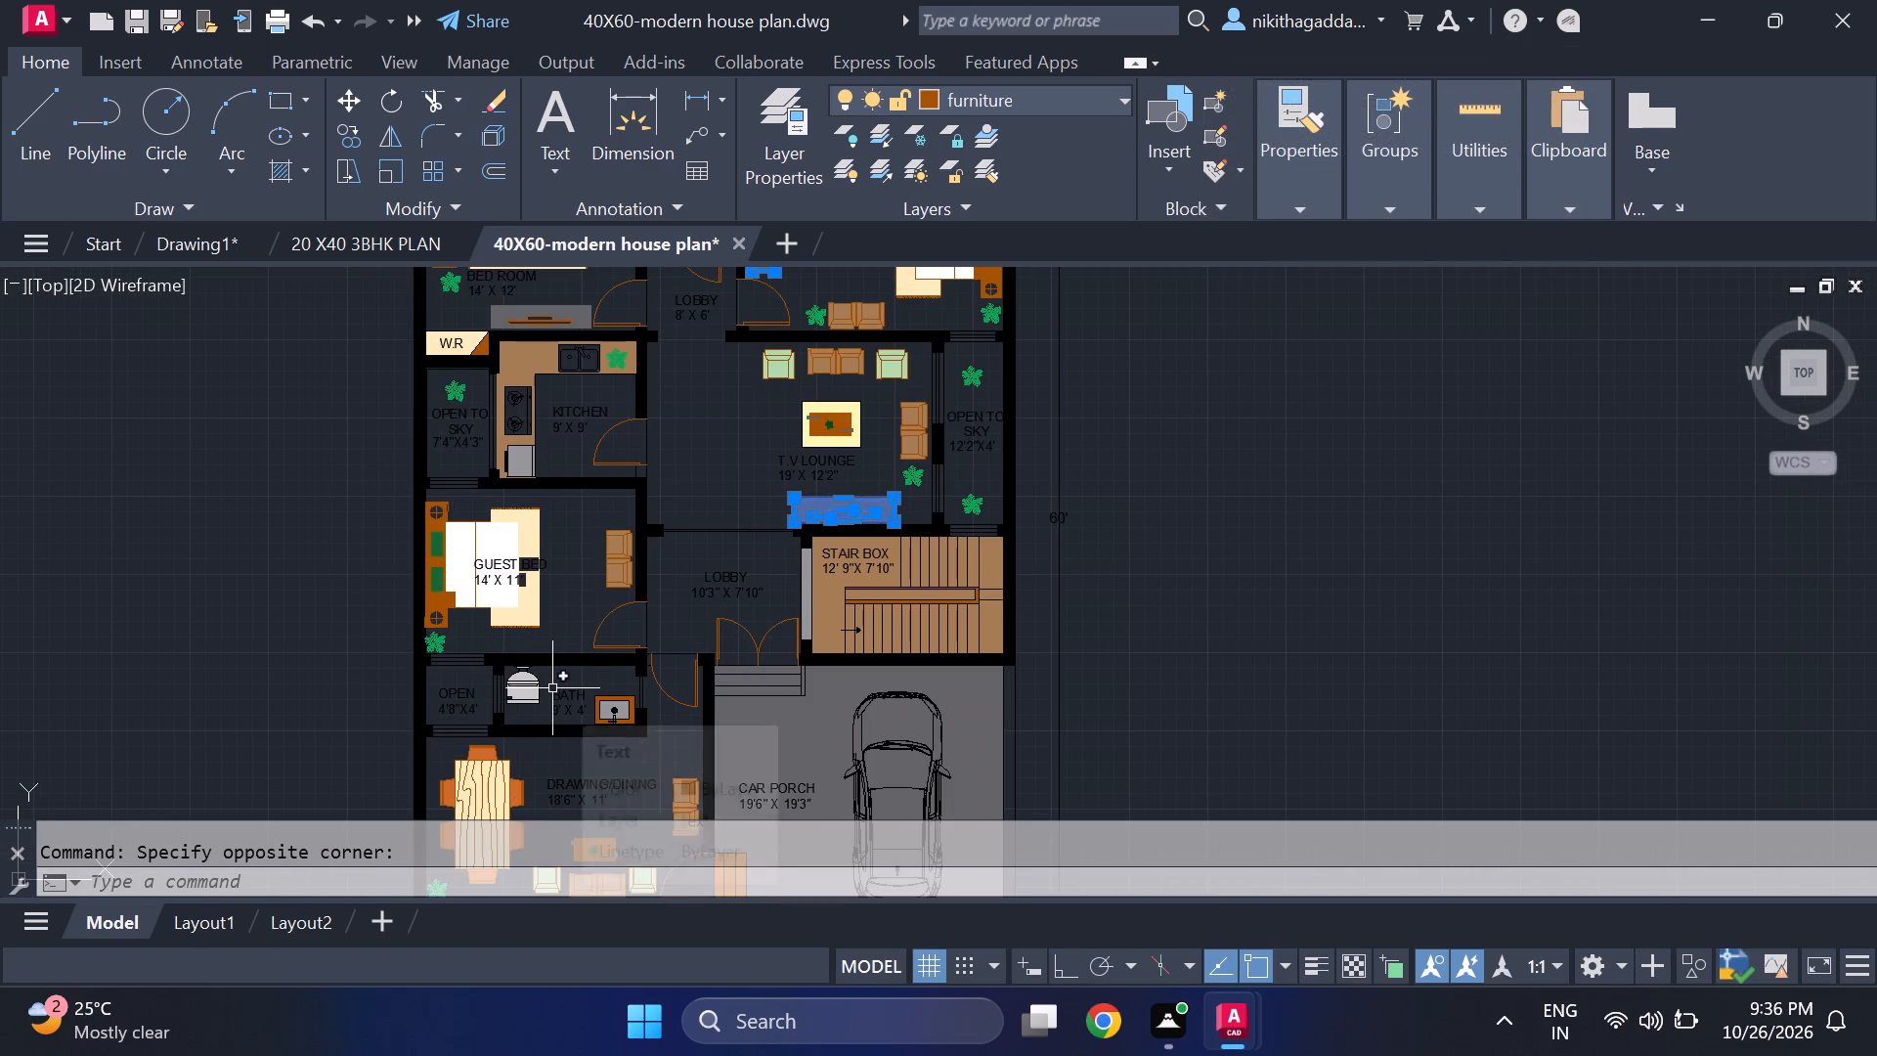
middle_drag(552, 688, 531, 601)
scroll(582, 628, up, 3)
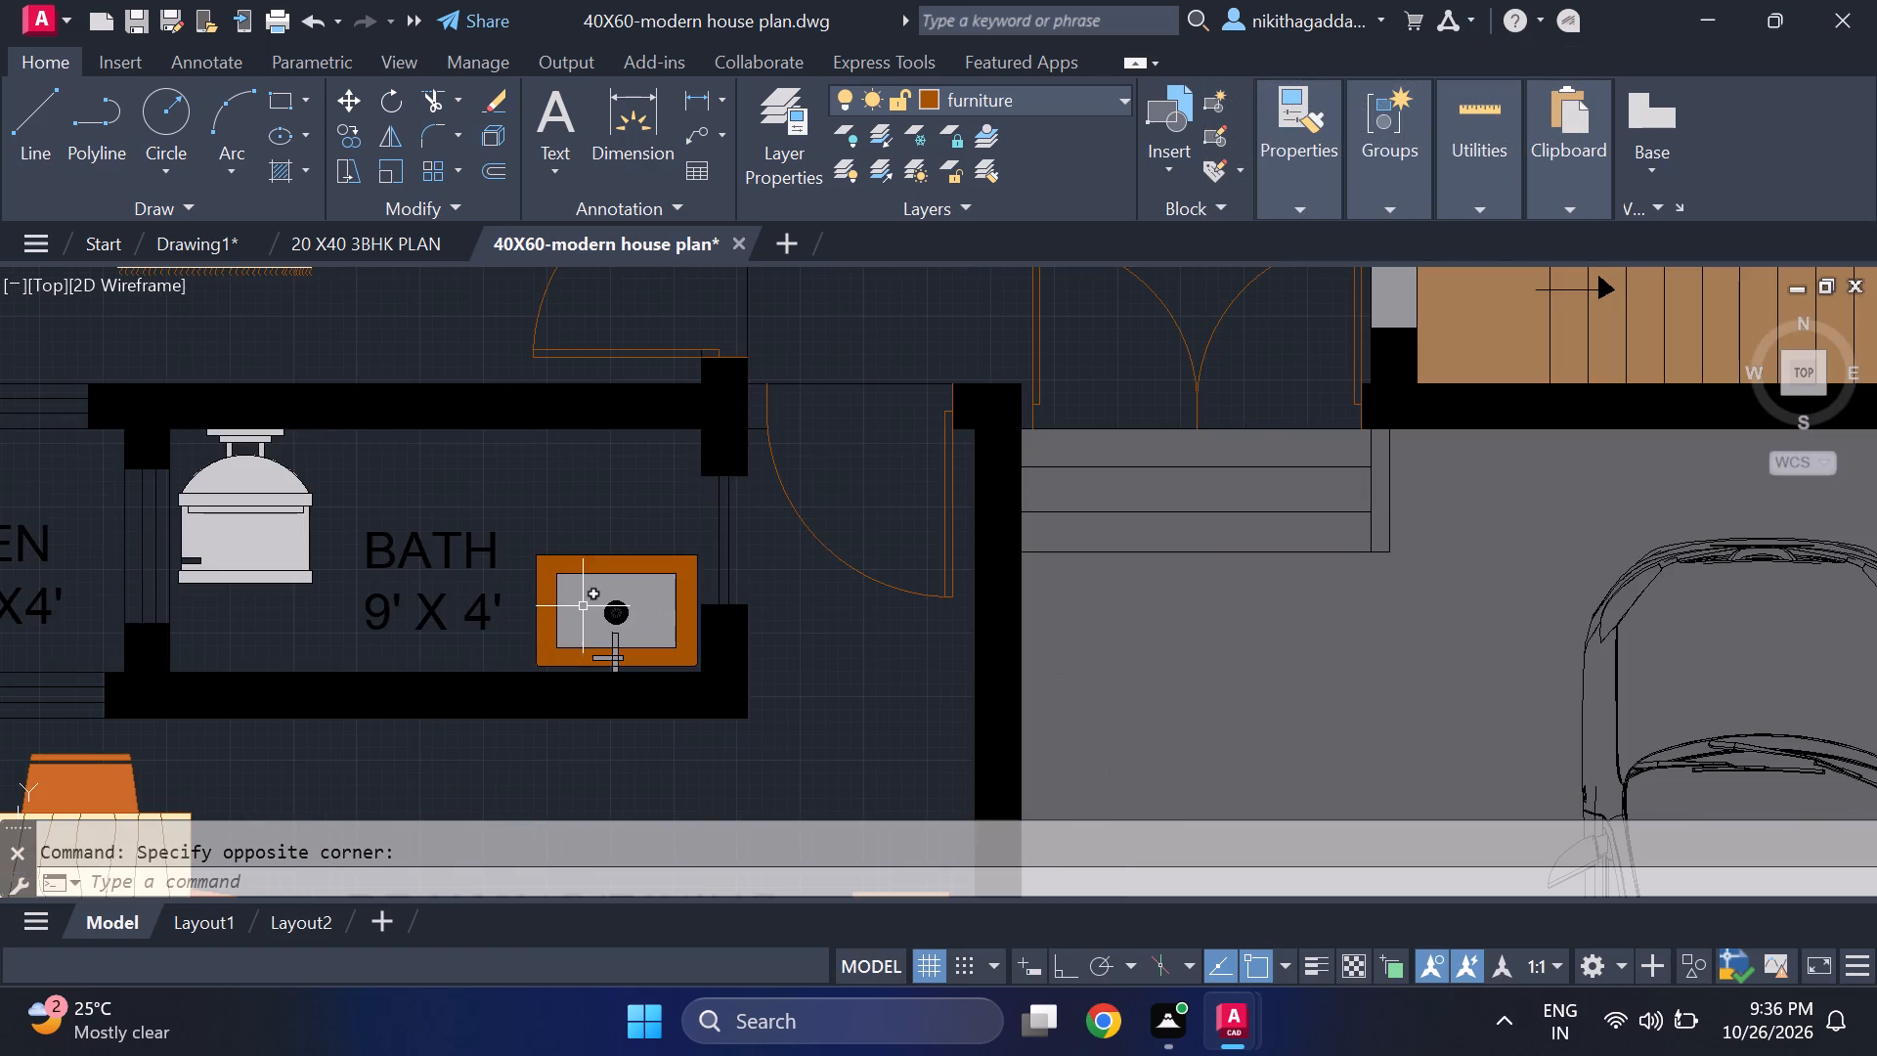
scroll(585, 585, up, 3)
click(590, 547)
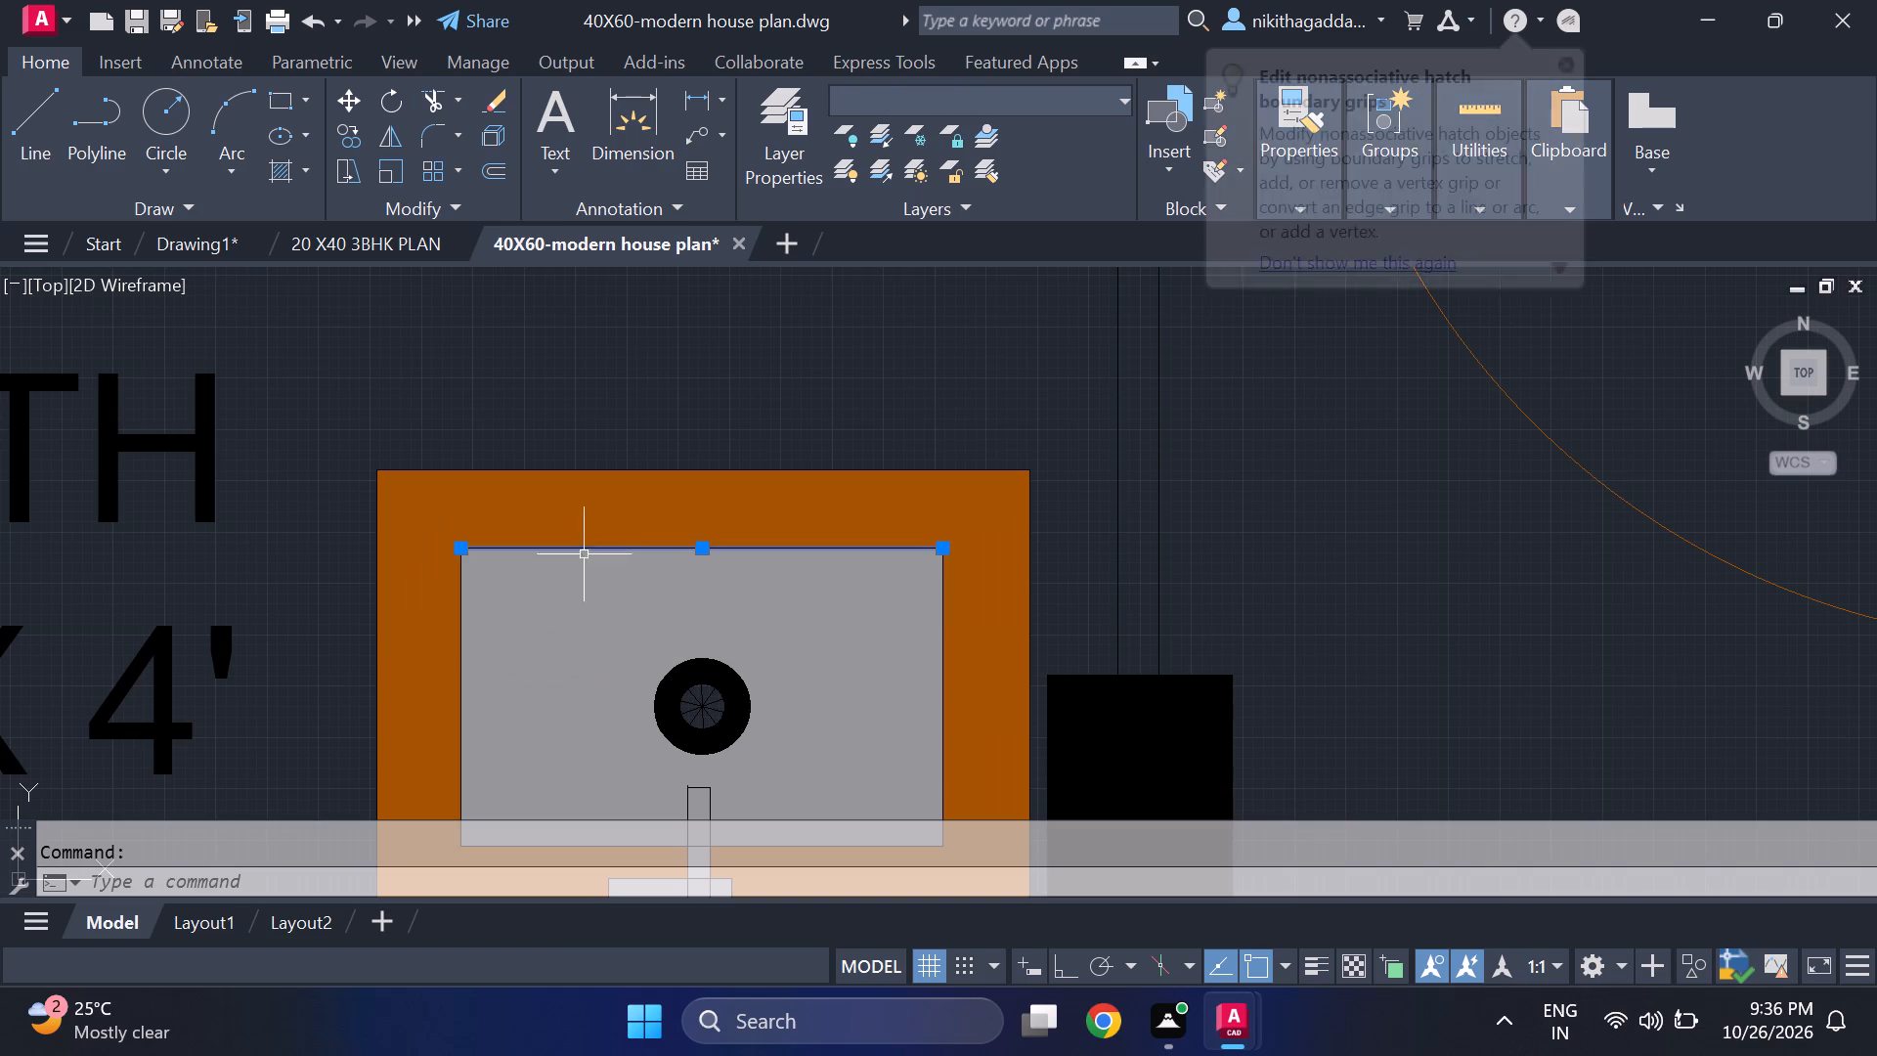
click(462, 638)
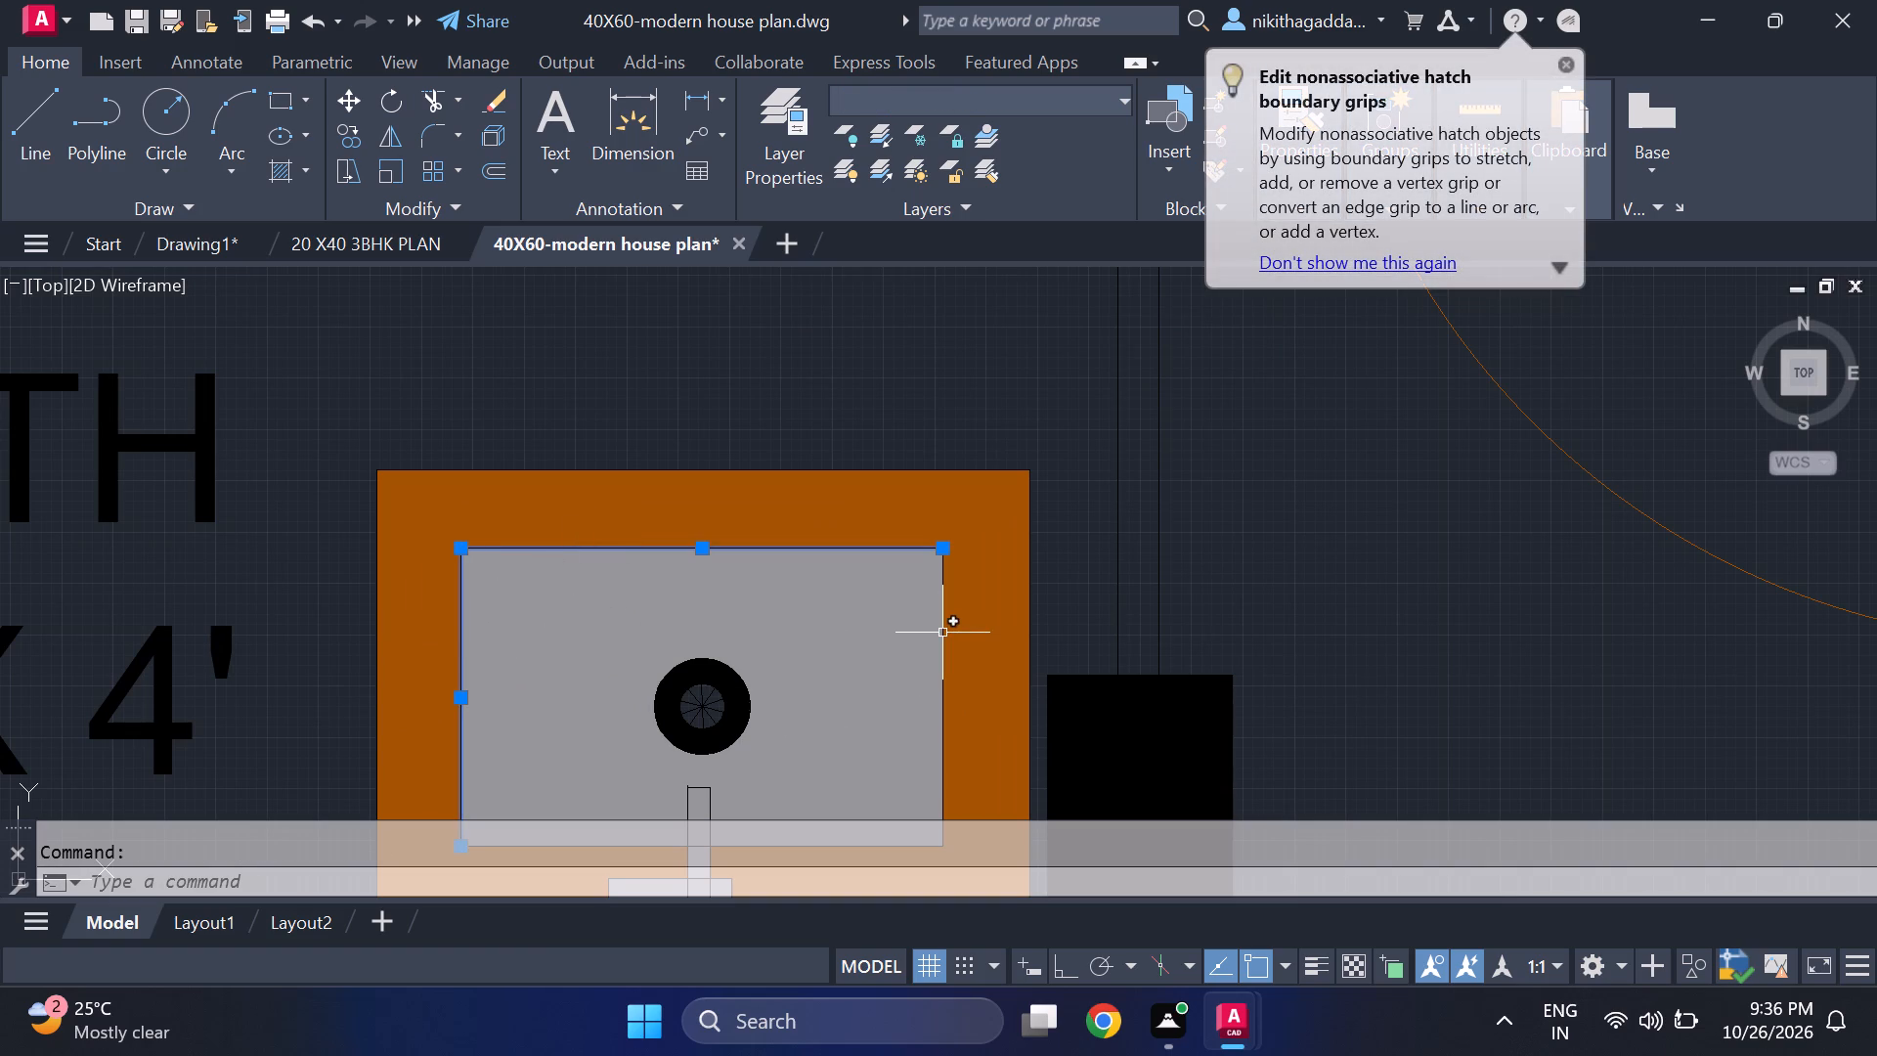
click(942, 633)
scroll(939, 635, down, 2)
scroll(850, 743, up, 3)
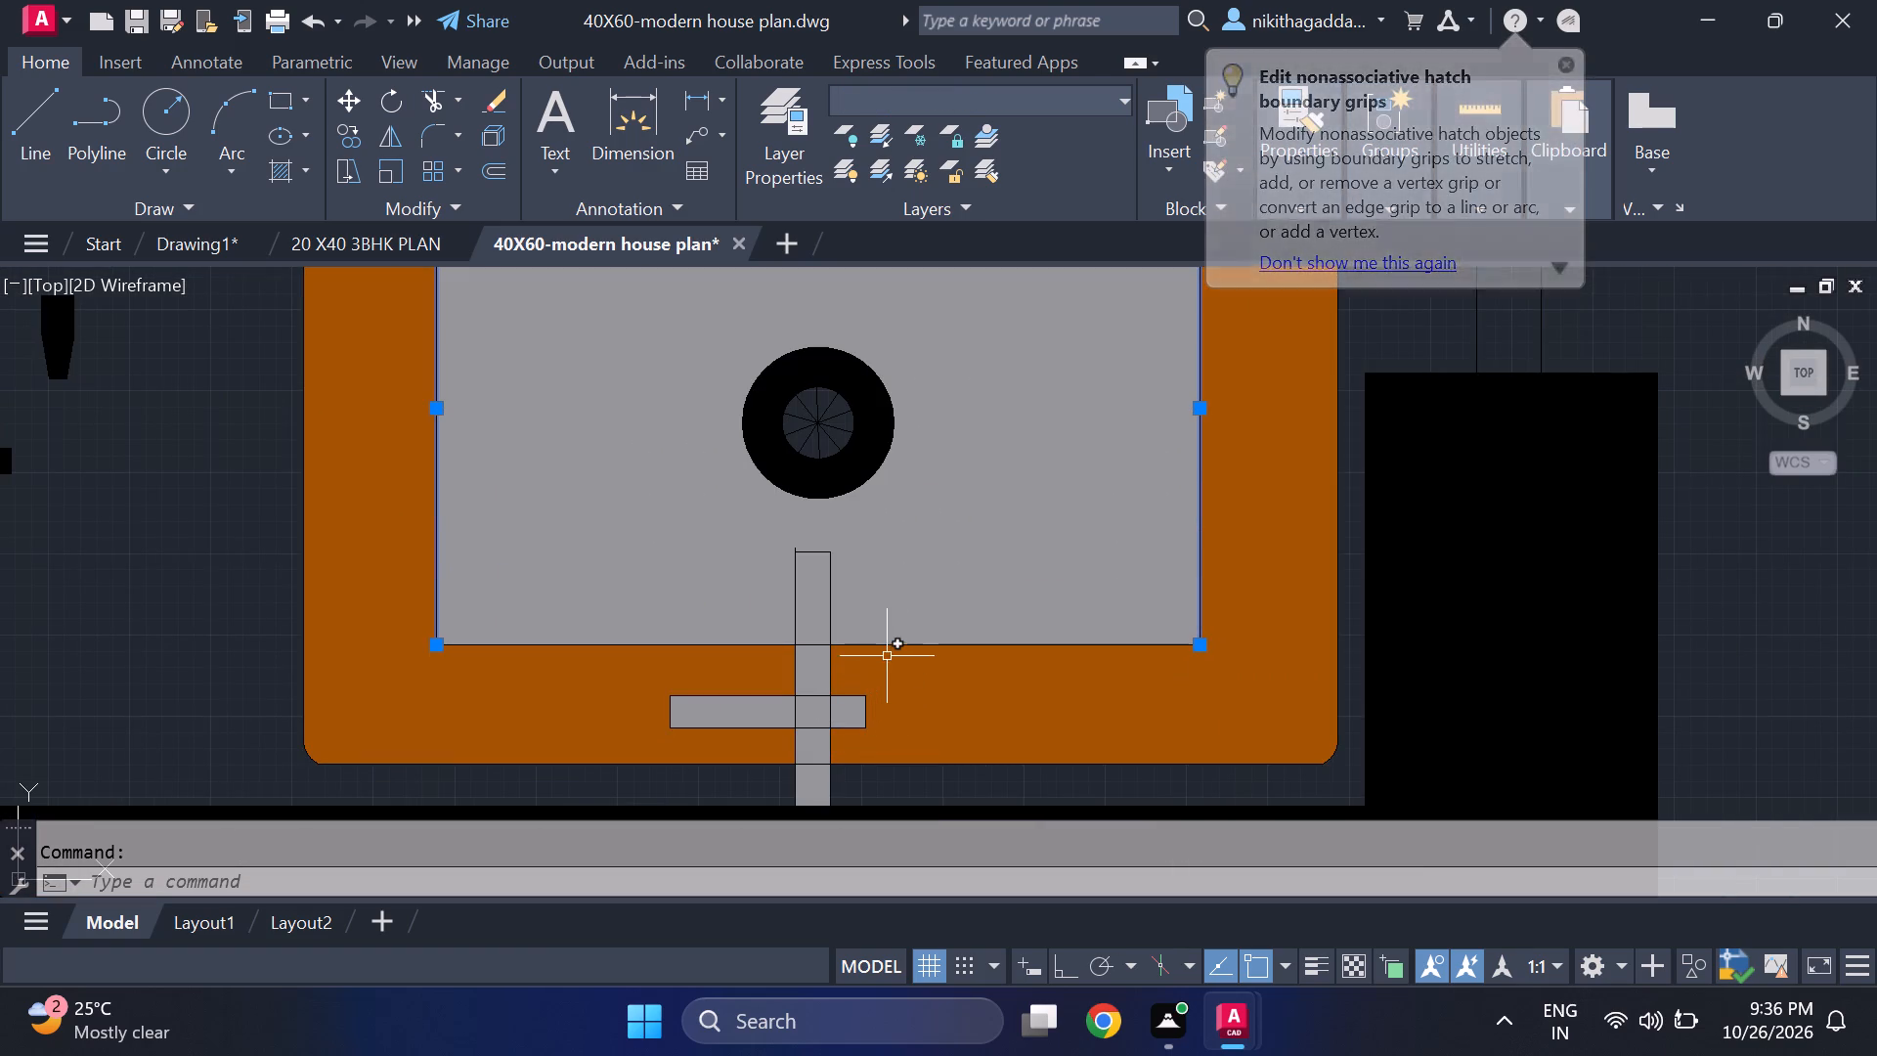
click(895, 645)
Add the washbasin drain's radial lines, inner circle and black outer ring to the selection.
middle_drag(797, 532, 803, 704)
scroll(805, 601, up, 2)
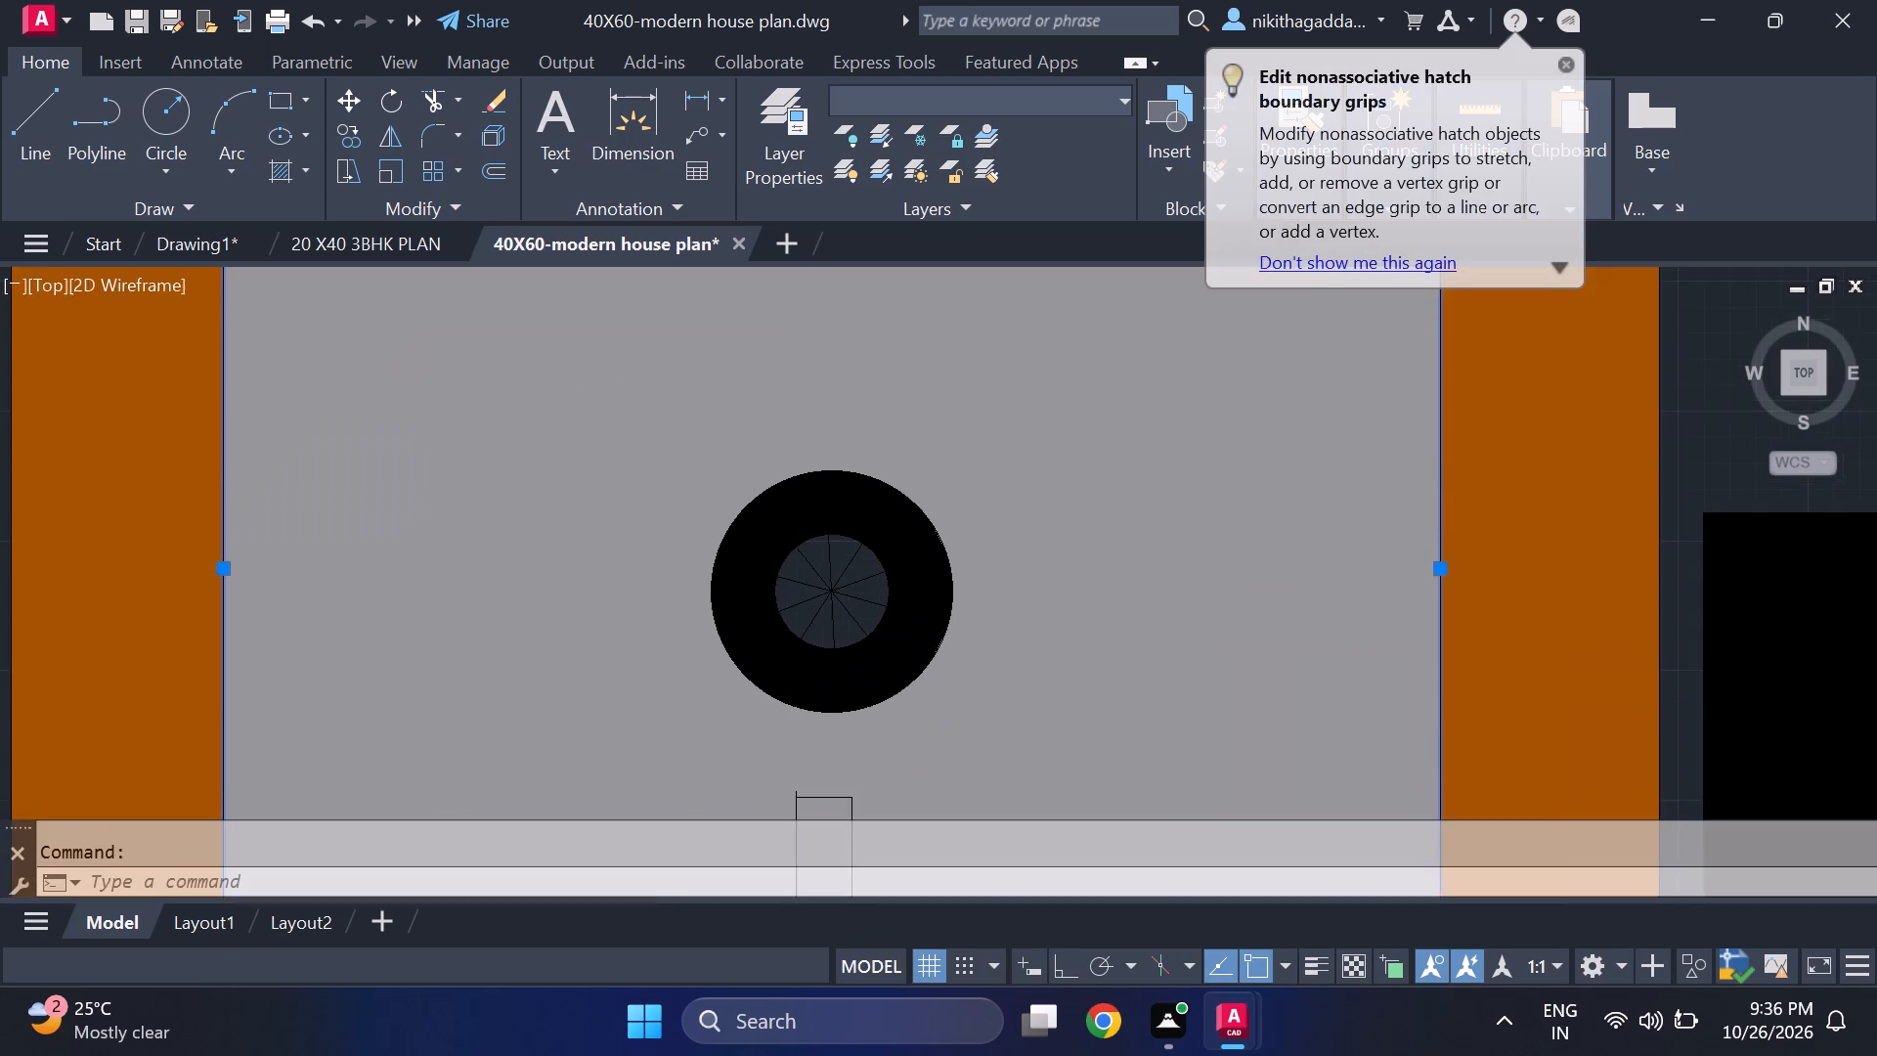
click(855, 525)
click(787, 622)
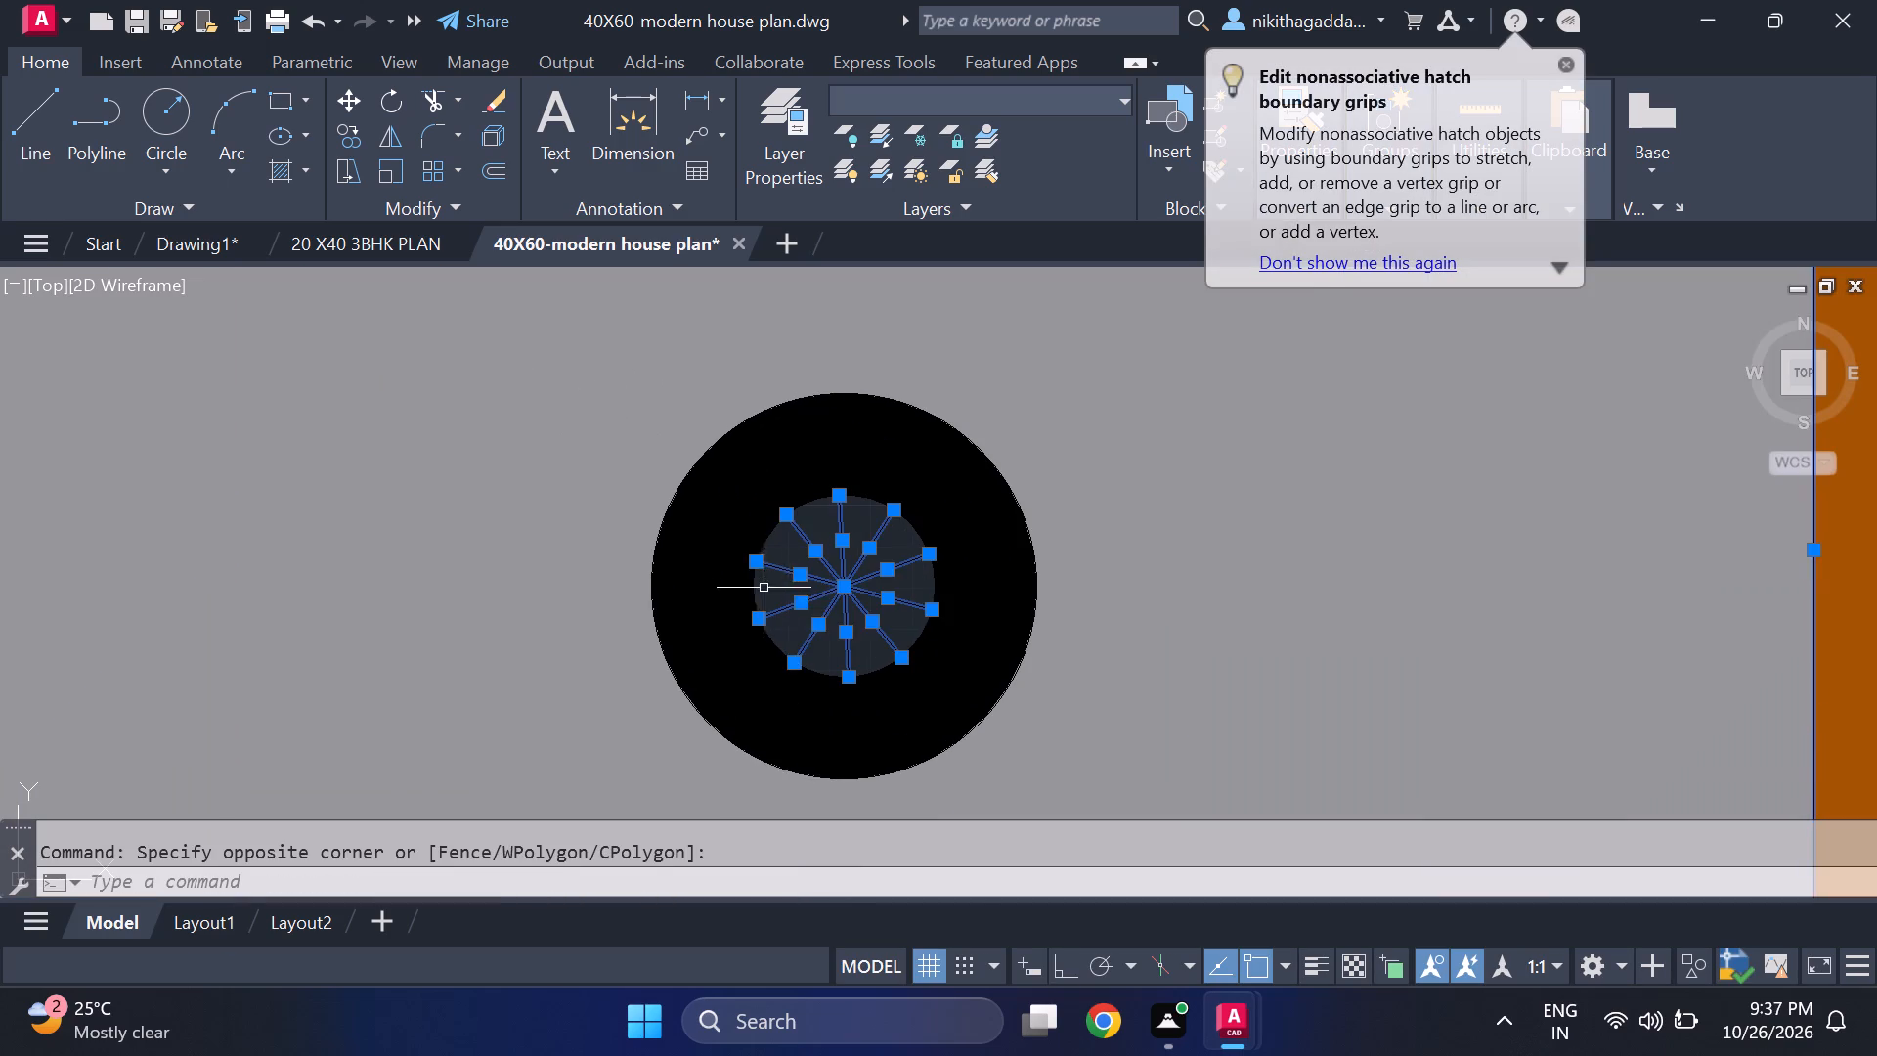
scroll(747, 566, up, 3)
click(762, 598)
scroll(762, 599, down, 3)
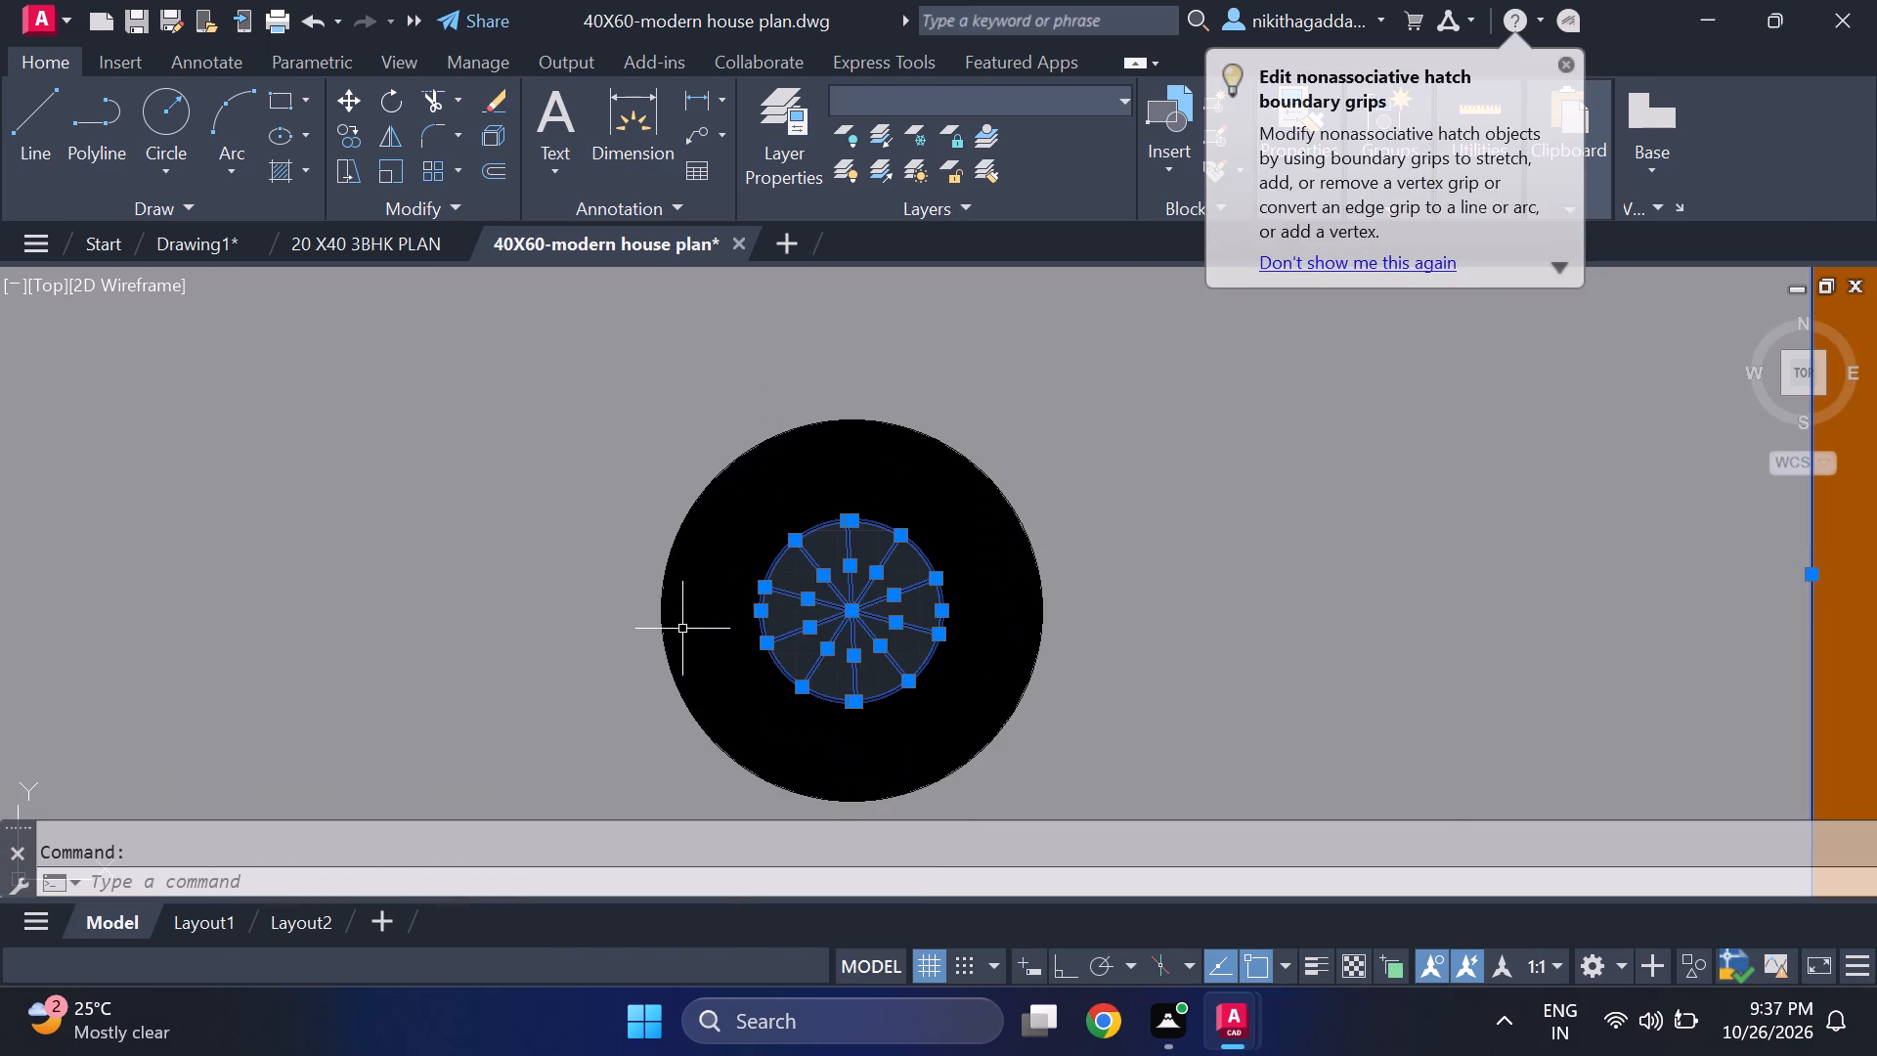
scroll(656, 636, up, 3)
click(666, 617)
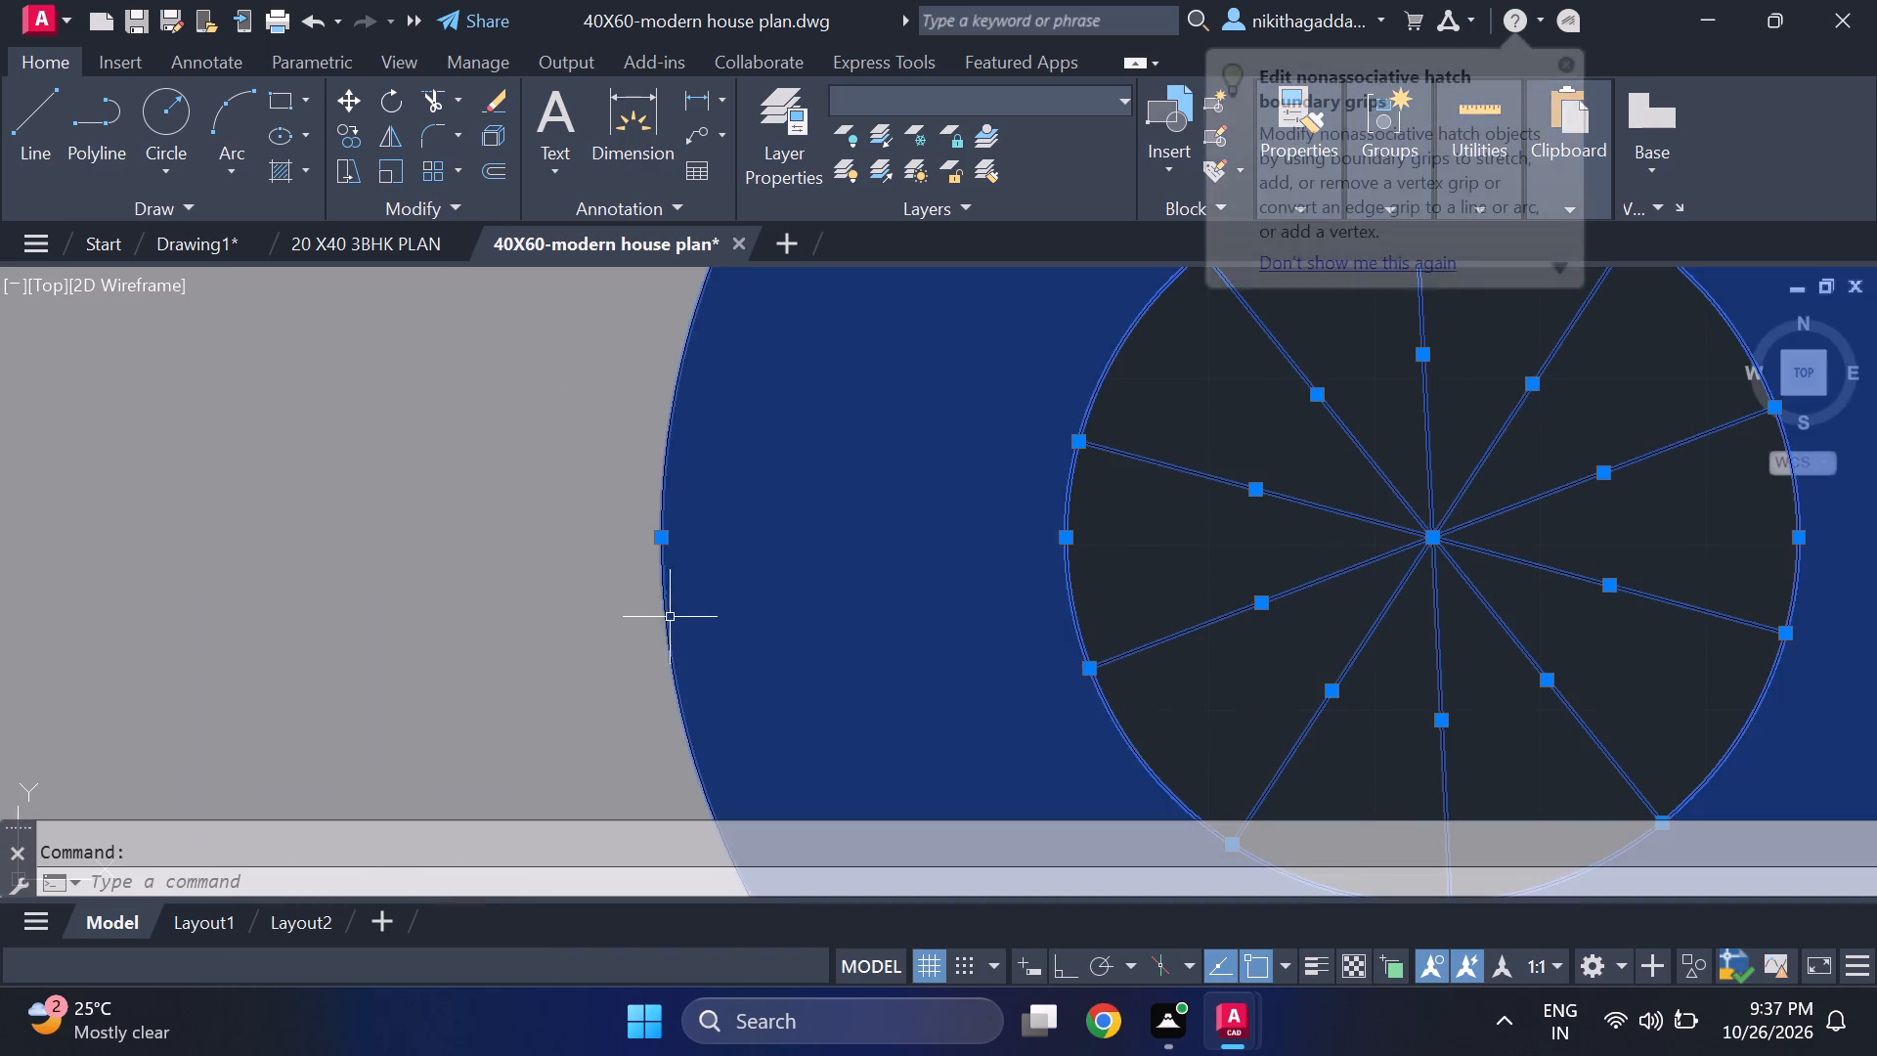
Add the washbasin's faucet and grey basin fill to the selection, leaving out the orange counter.
scroll(671, 615, down, 5)
scroll(700, 624, up, 4)
scroll(700, 624, down, 5)
middle_drag(633, 689, 692, 555)
scroll(787, 666, up, 3)
click(768, 547)
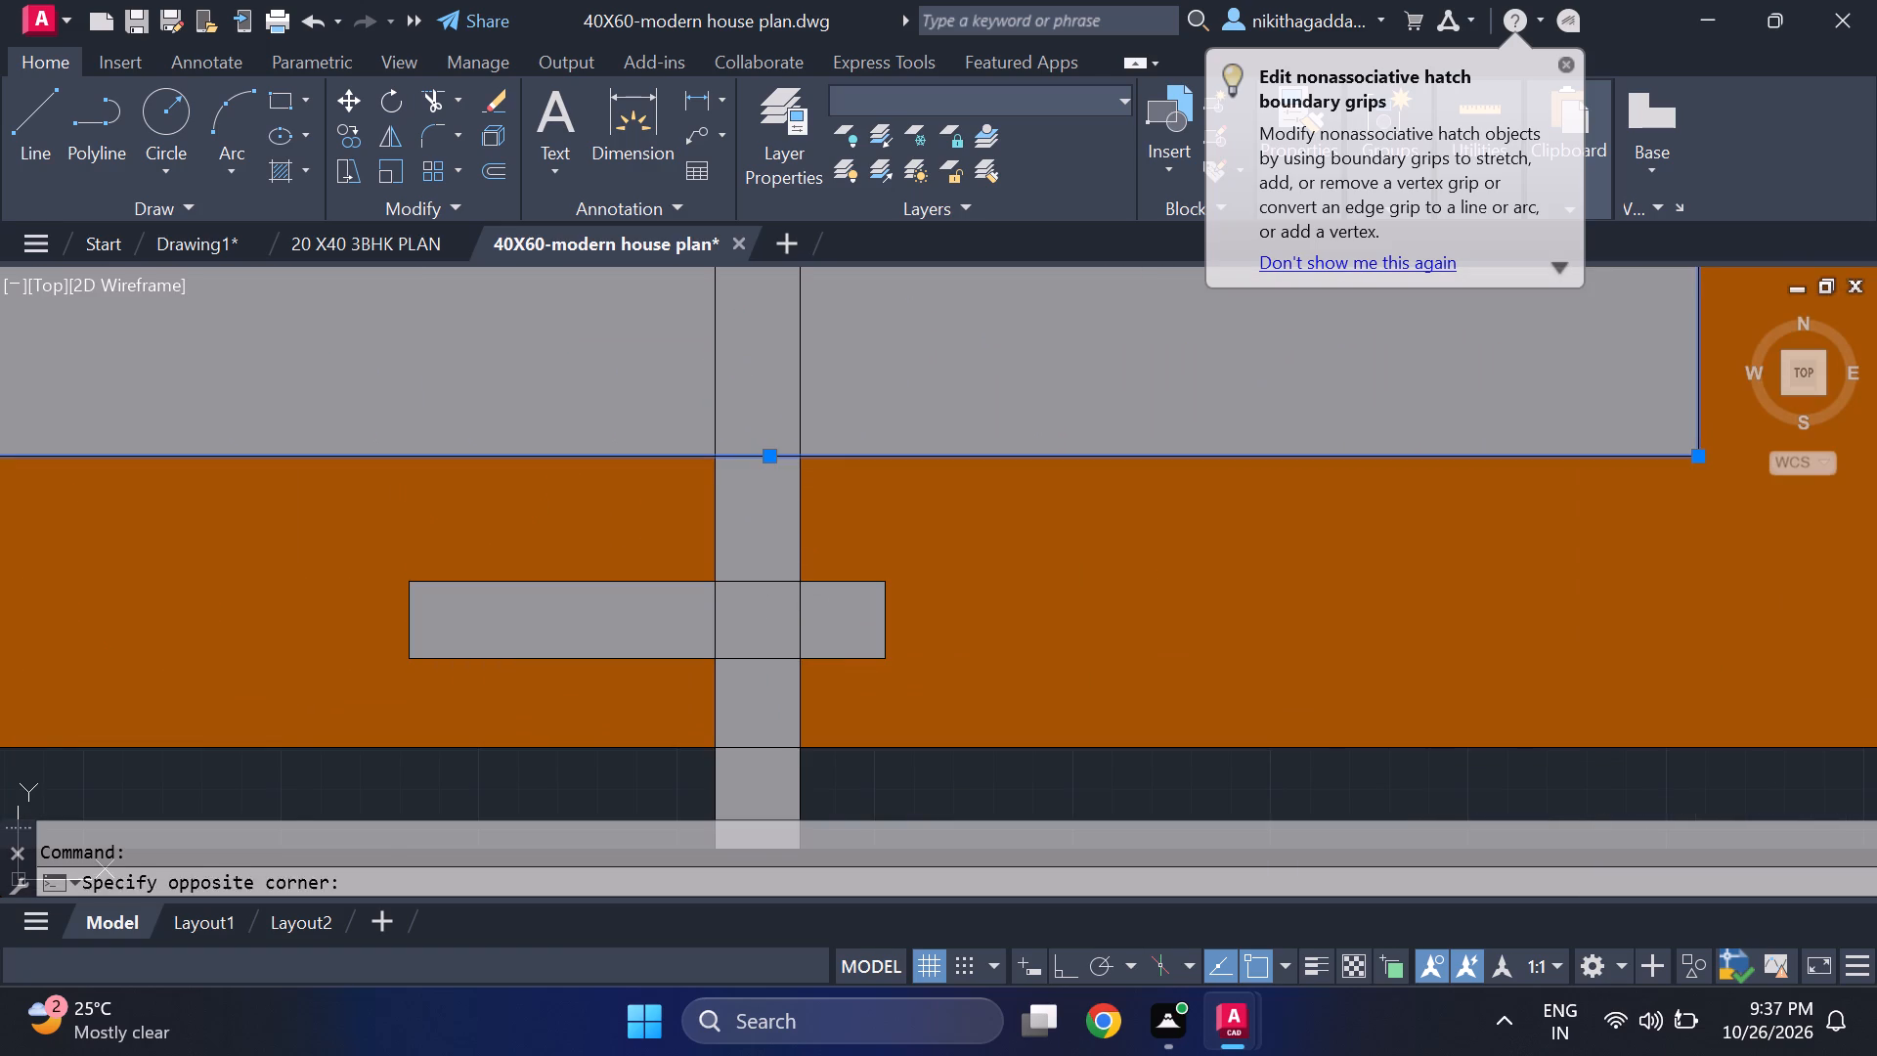
scroll(766, 556, down, 3)
scroll(723, 415, down, 3)
scroll(666, 383, up, 3)
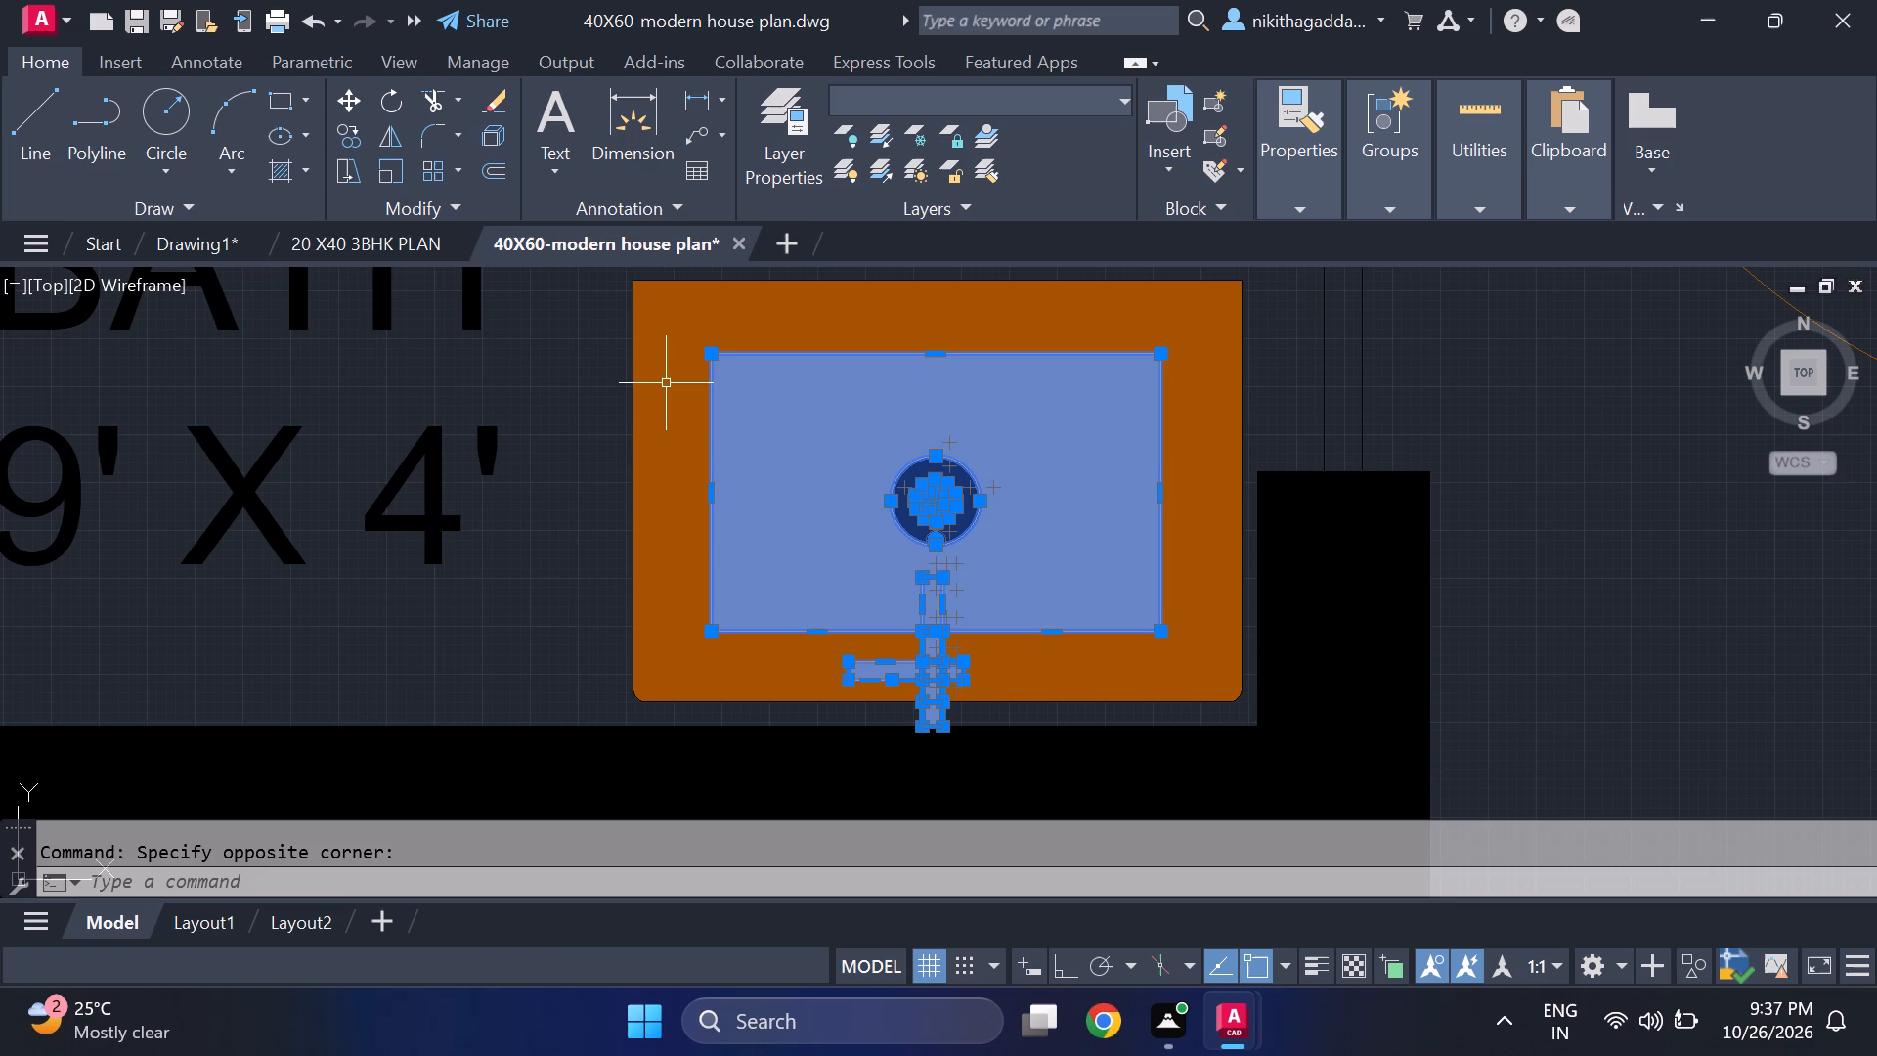
Add the complete toilet in the 9' x 4' bath, including its outlines and fill, to the selection.
scroll(755, 320, down, 1)
middle_drag(805, 411, 838, 482)
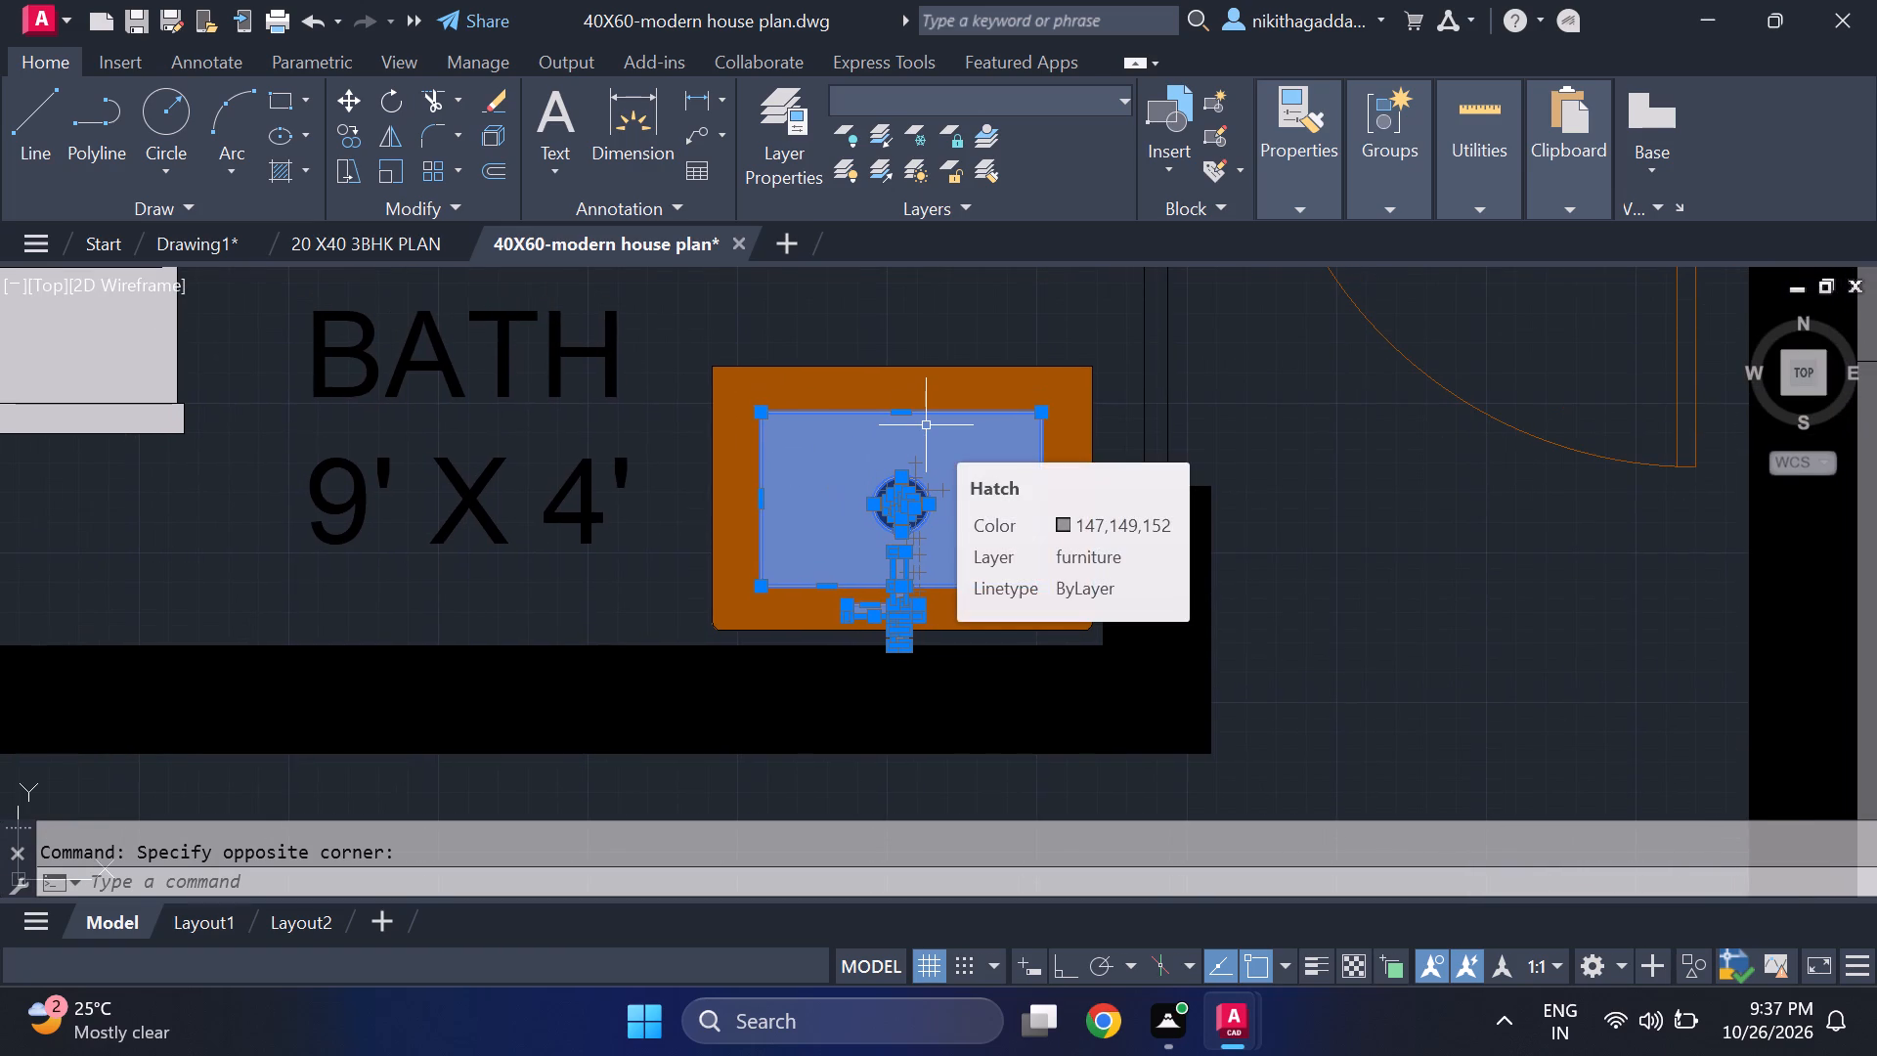
scroll(855, 468, down, 2)
middle_drag(543, 425, 677, 548)
scroll(677, 548, up, 2)
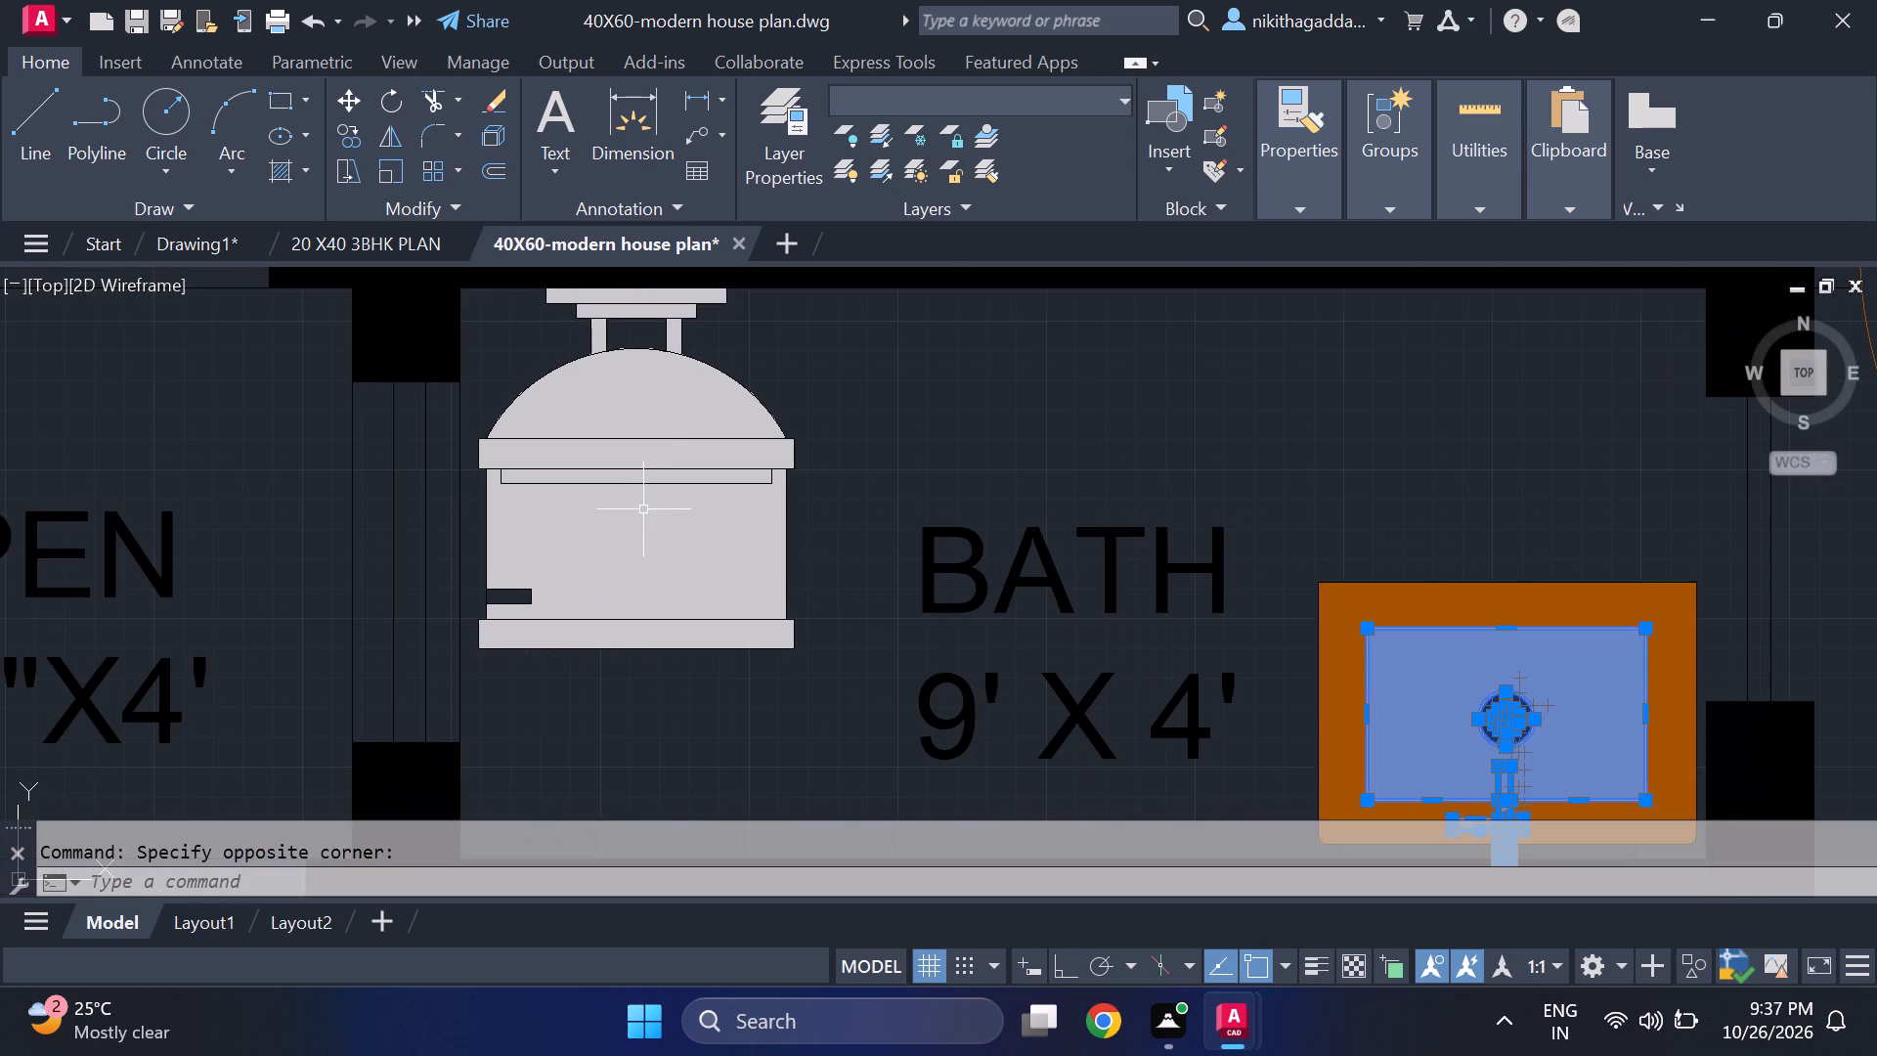
click(634, 441)
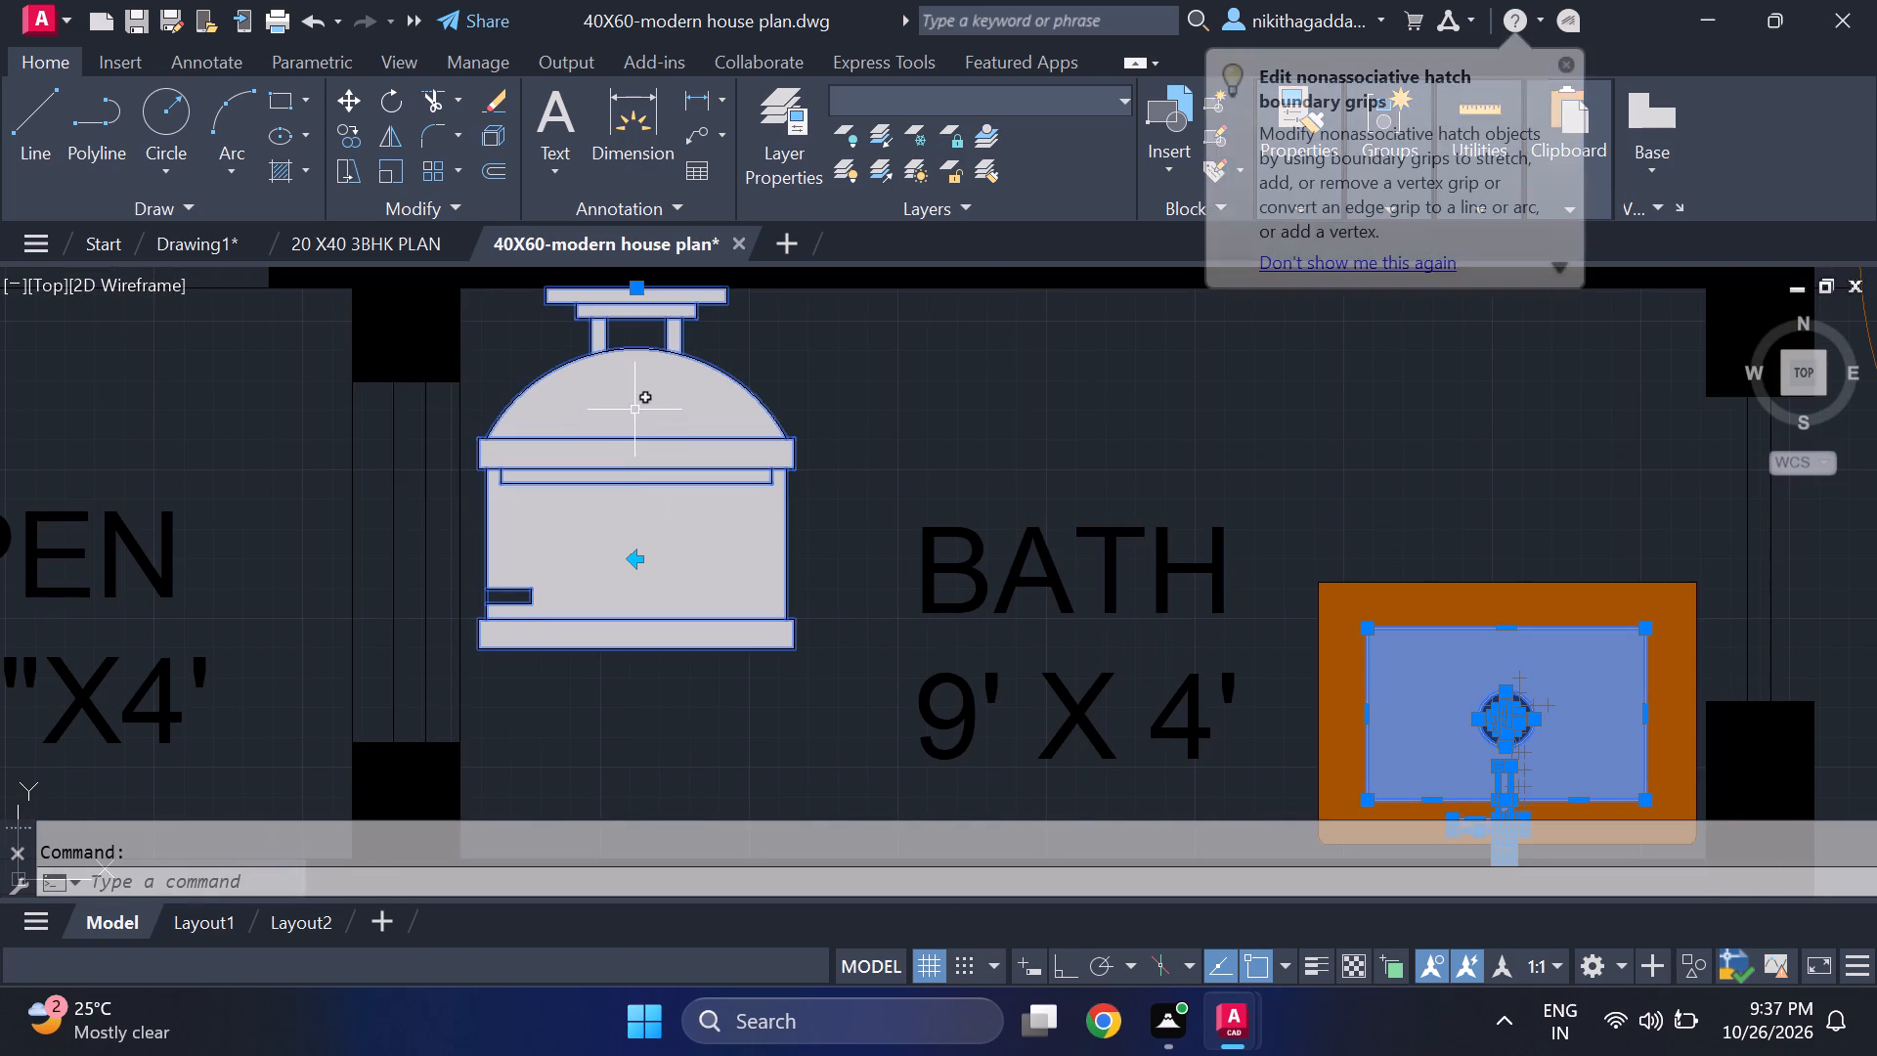
click(634, 410)
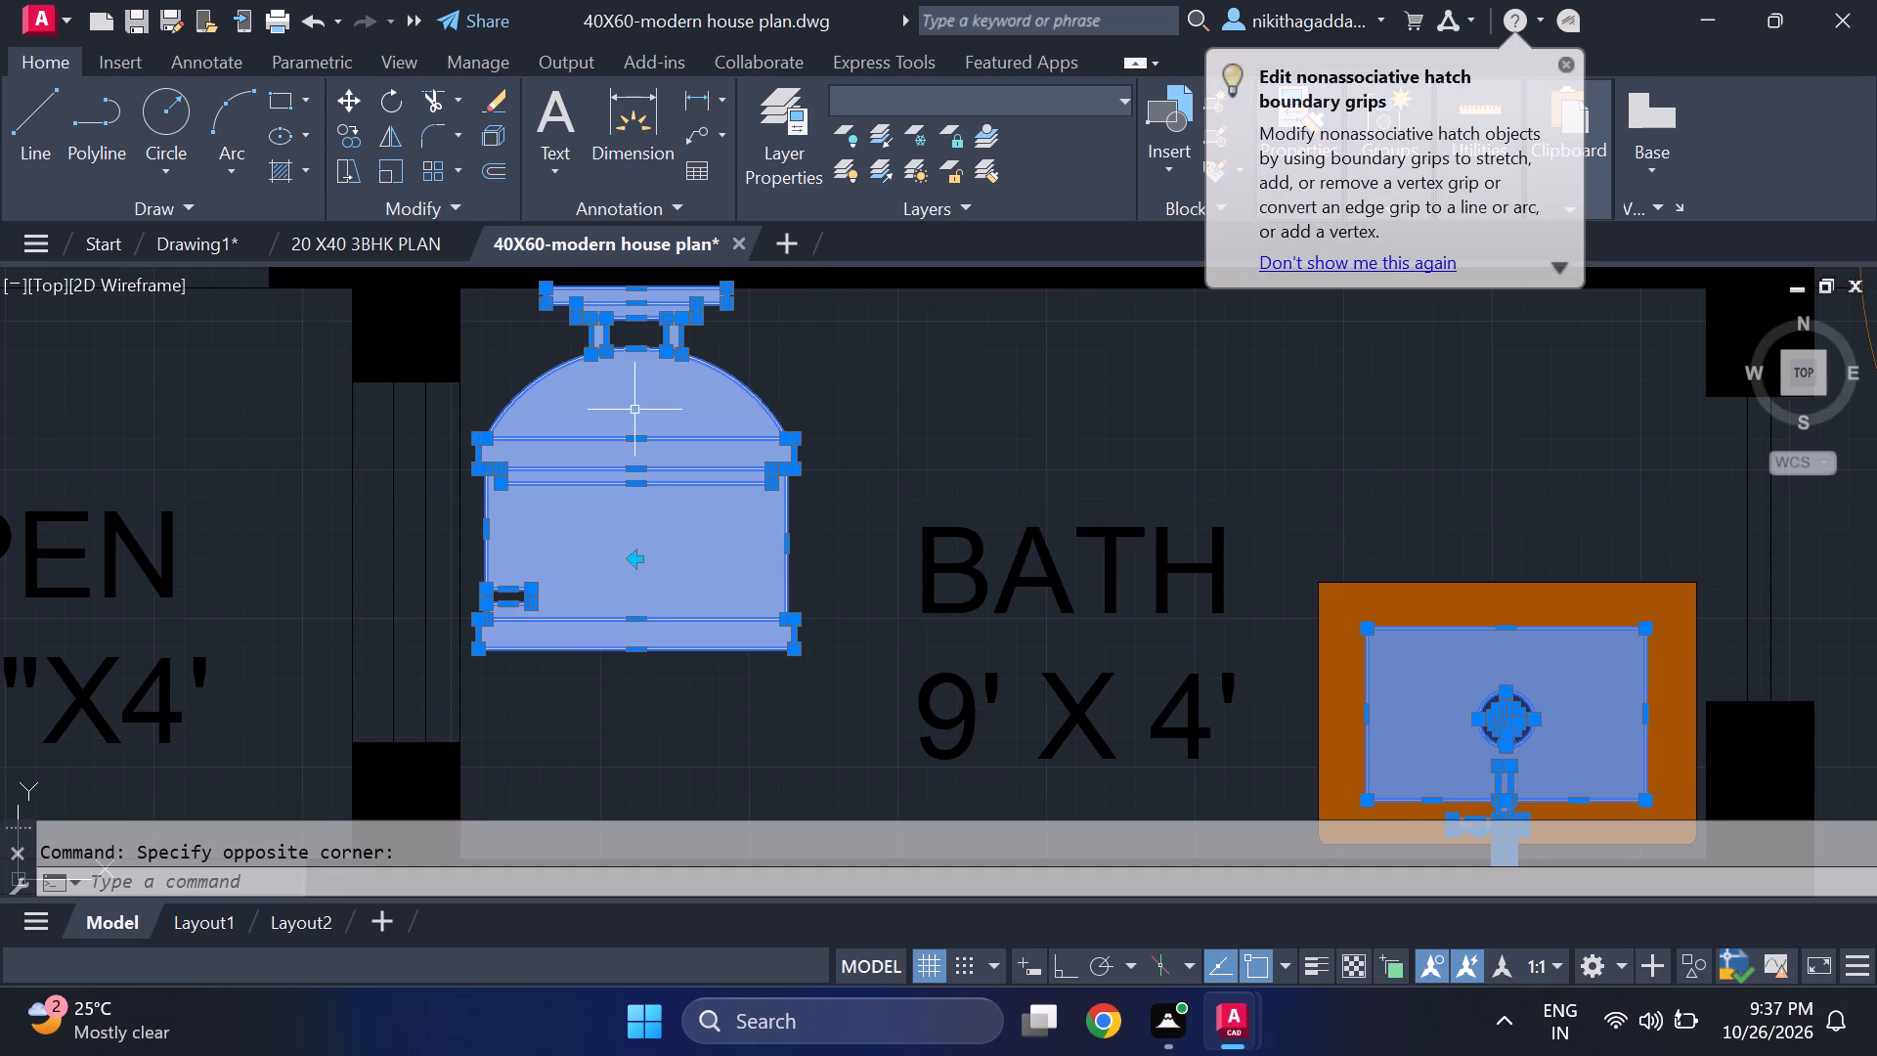
Copy the selected furniture and bath fixtures into Drawing1, placing the toilet and washbasin in the empty space west of the house plan.
key(ctrl+c)
click(215, 236)
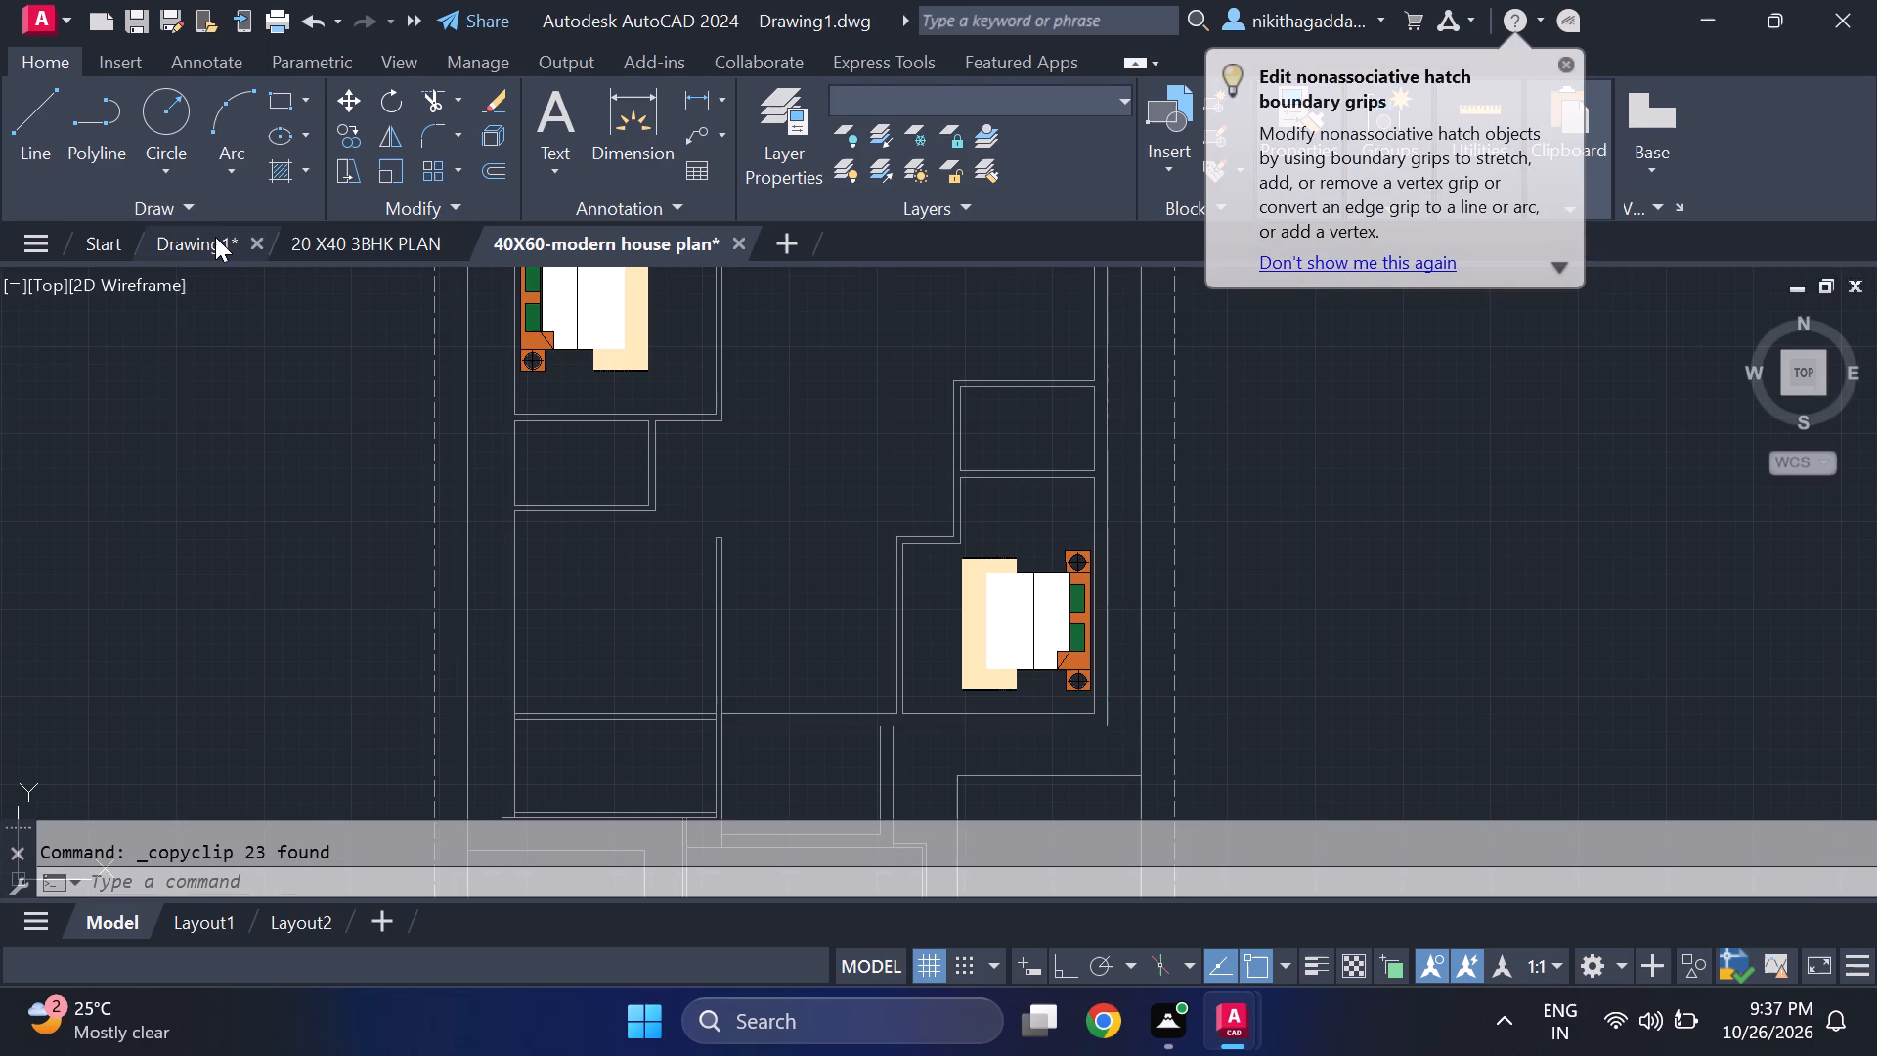
key(ctrl+v)
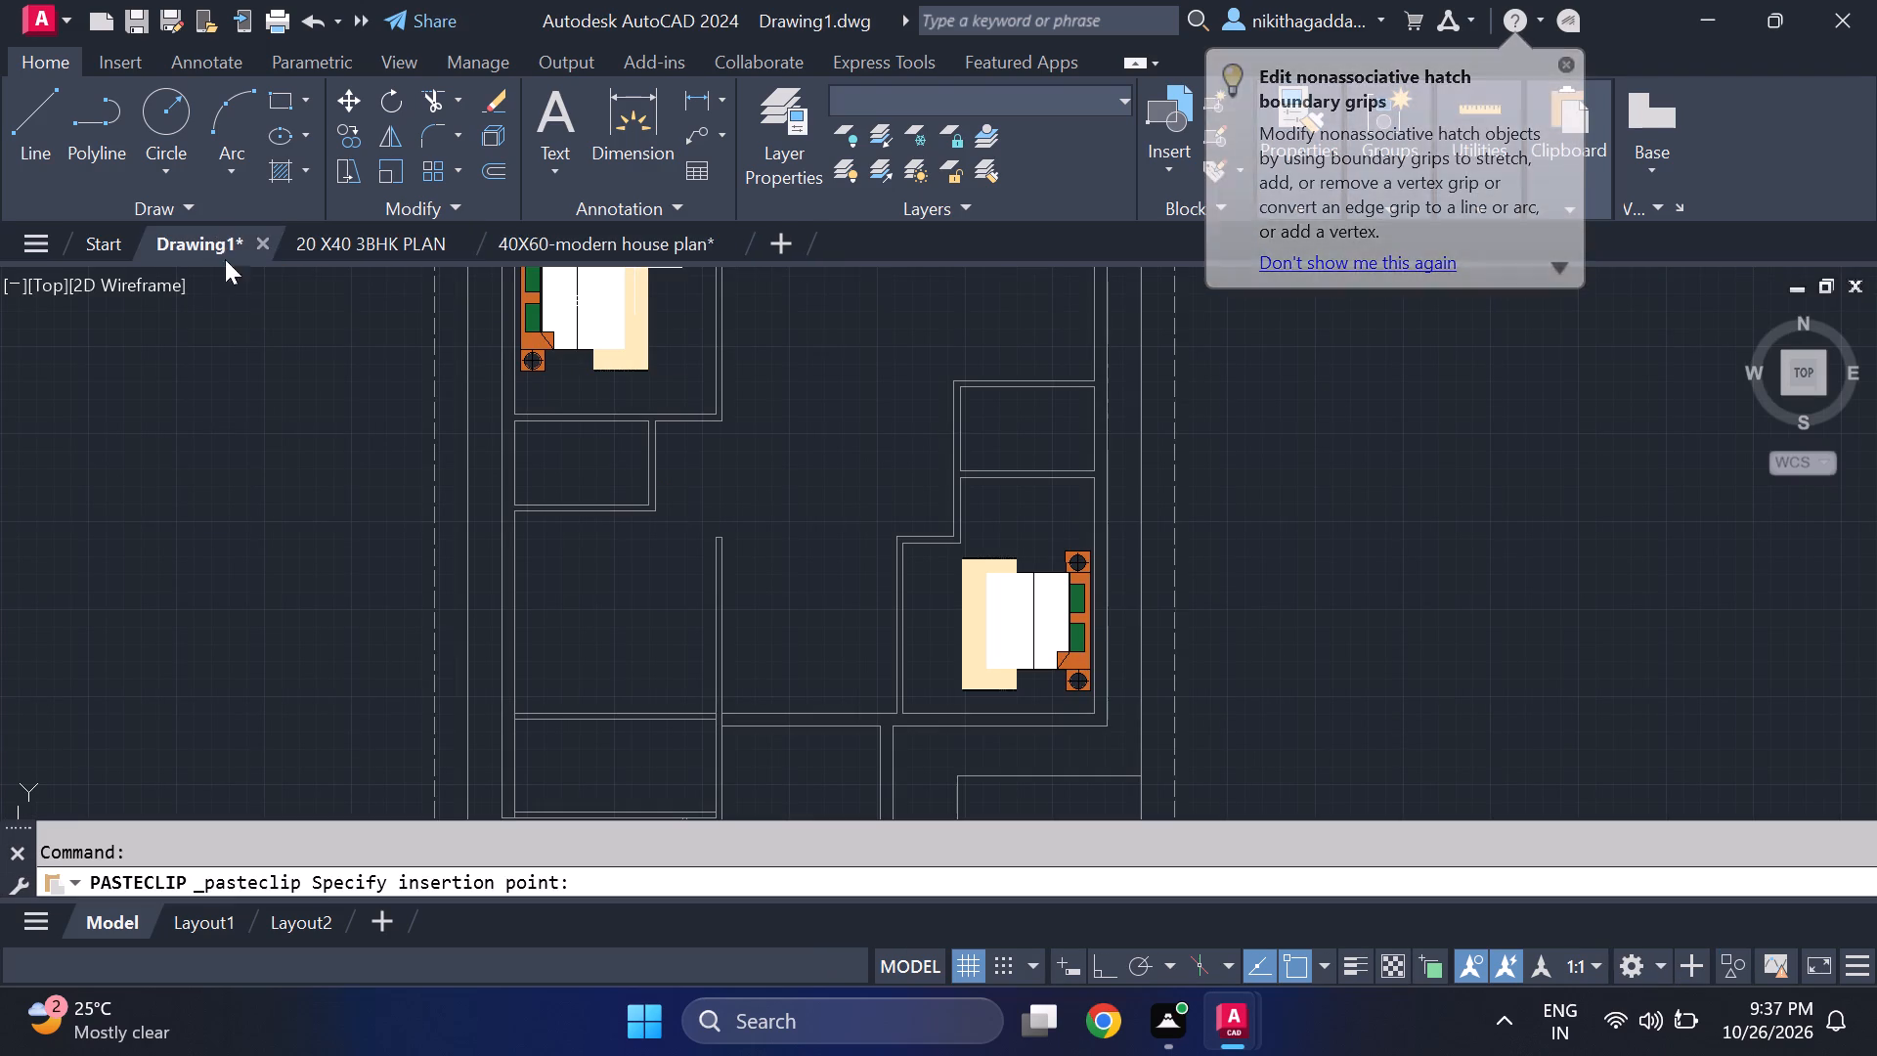
click(266, 488)
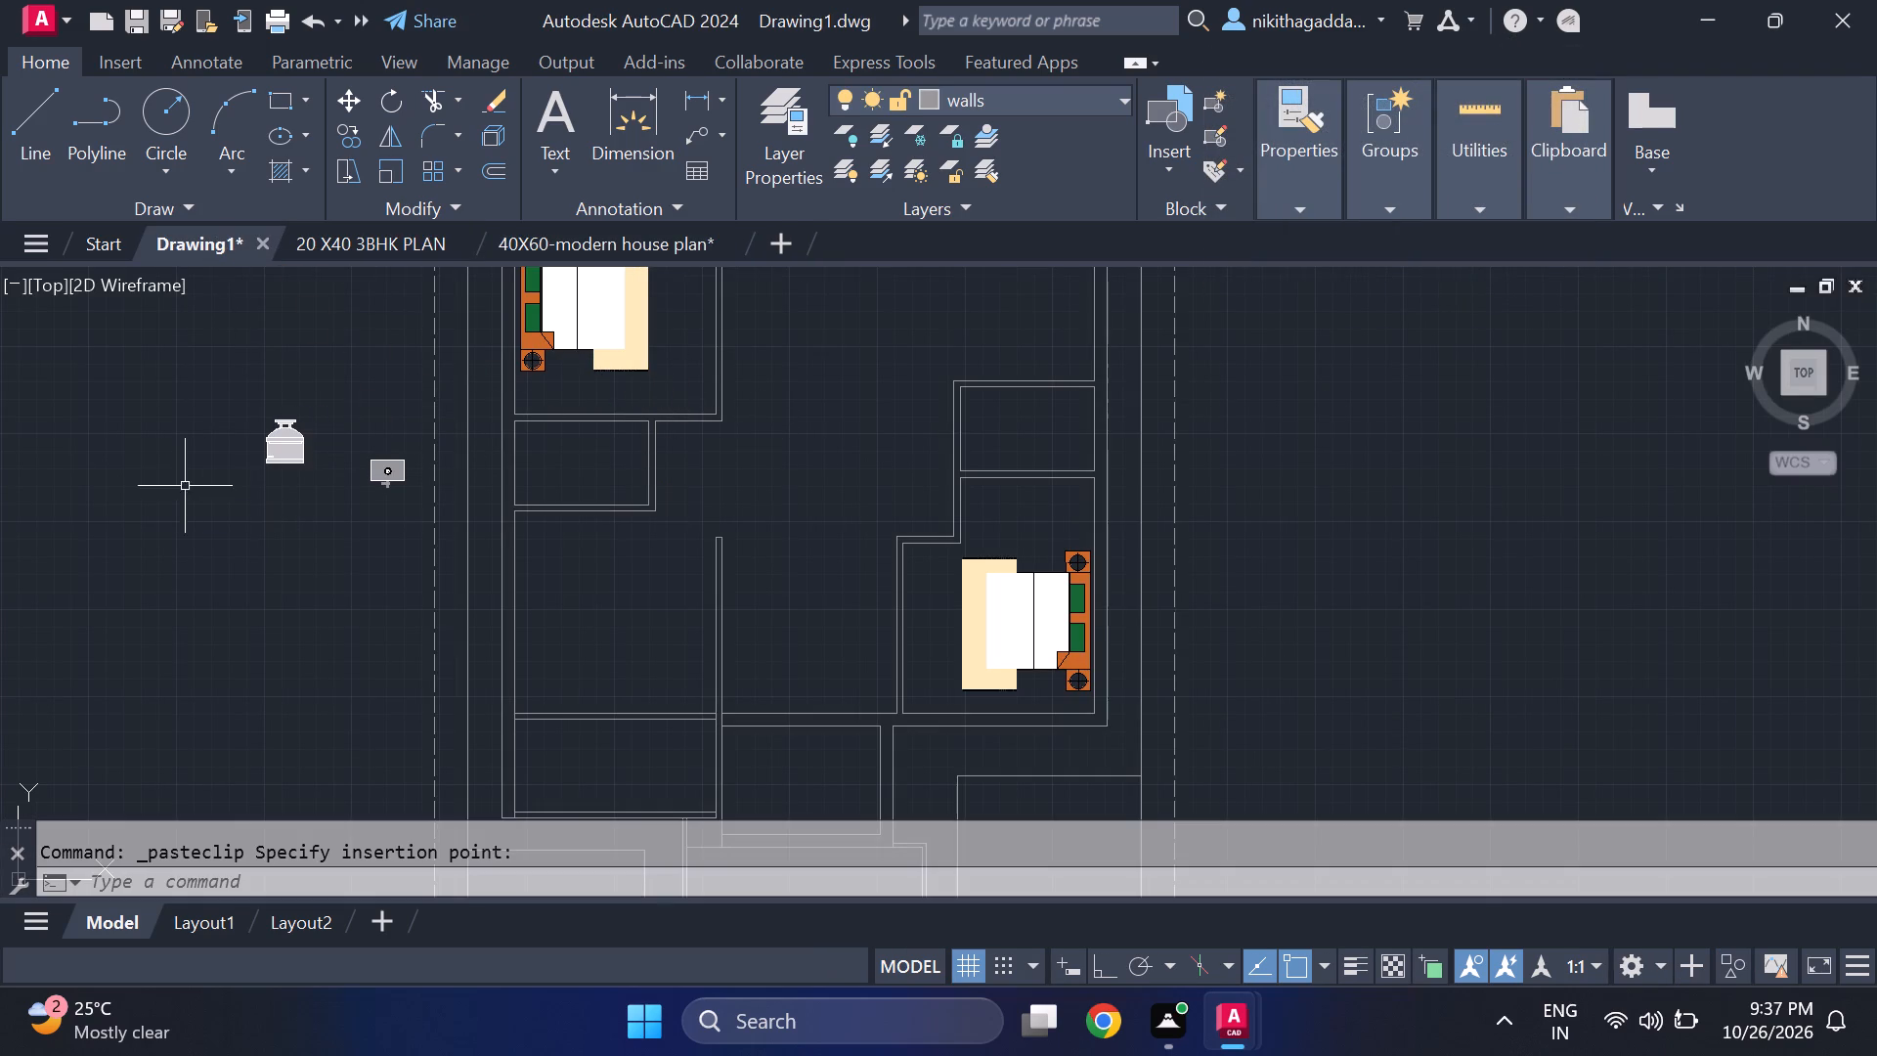
key(Escape)
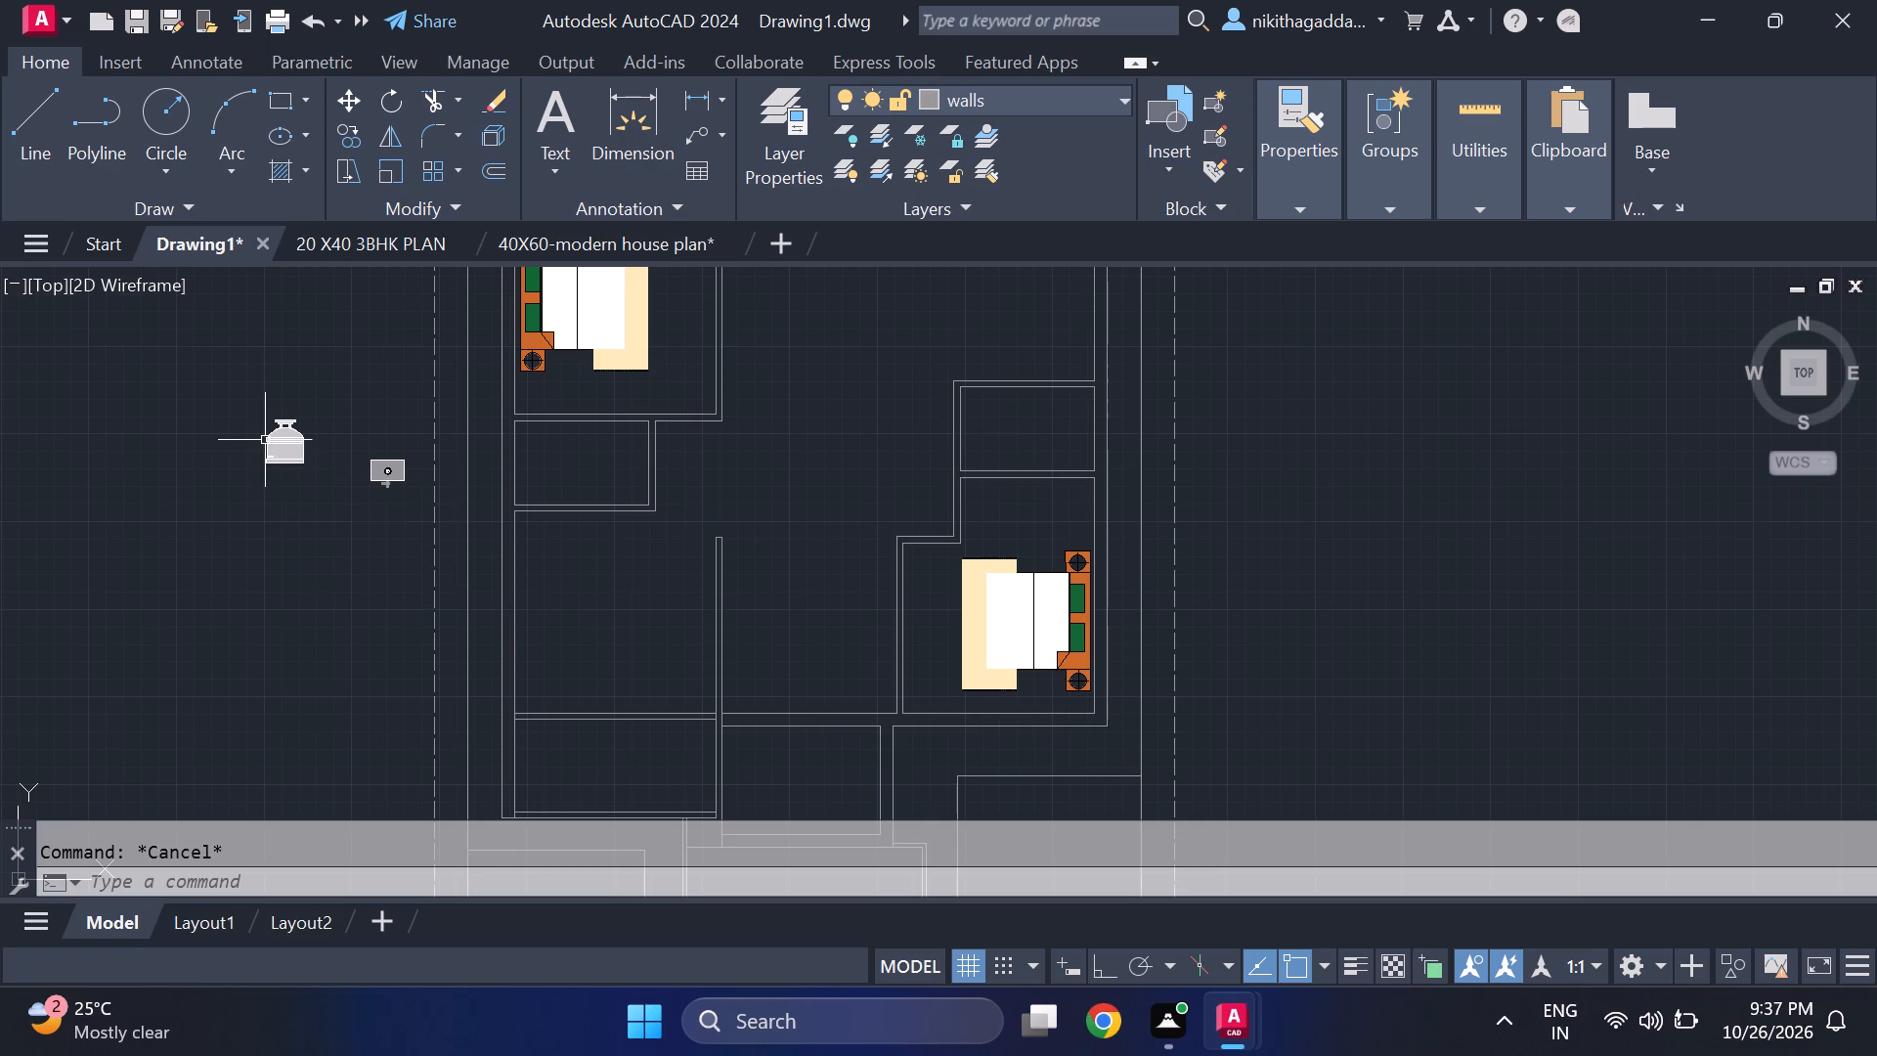
Change the colour of the text layer, which holds the pasted washbasin outline, to black index colour 250.
scroll(328, 486, up, 3)
scroll(556, 481, up, 3)
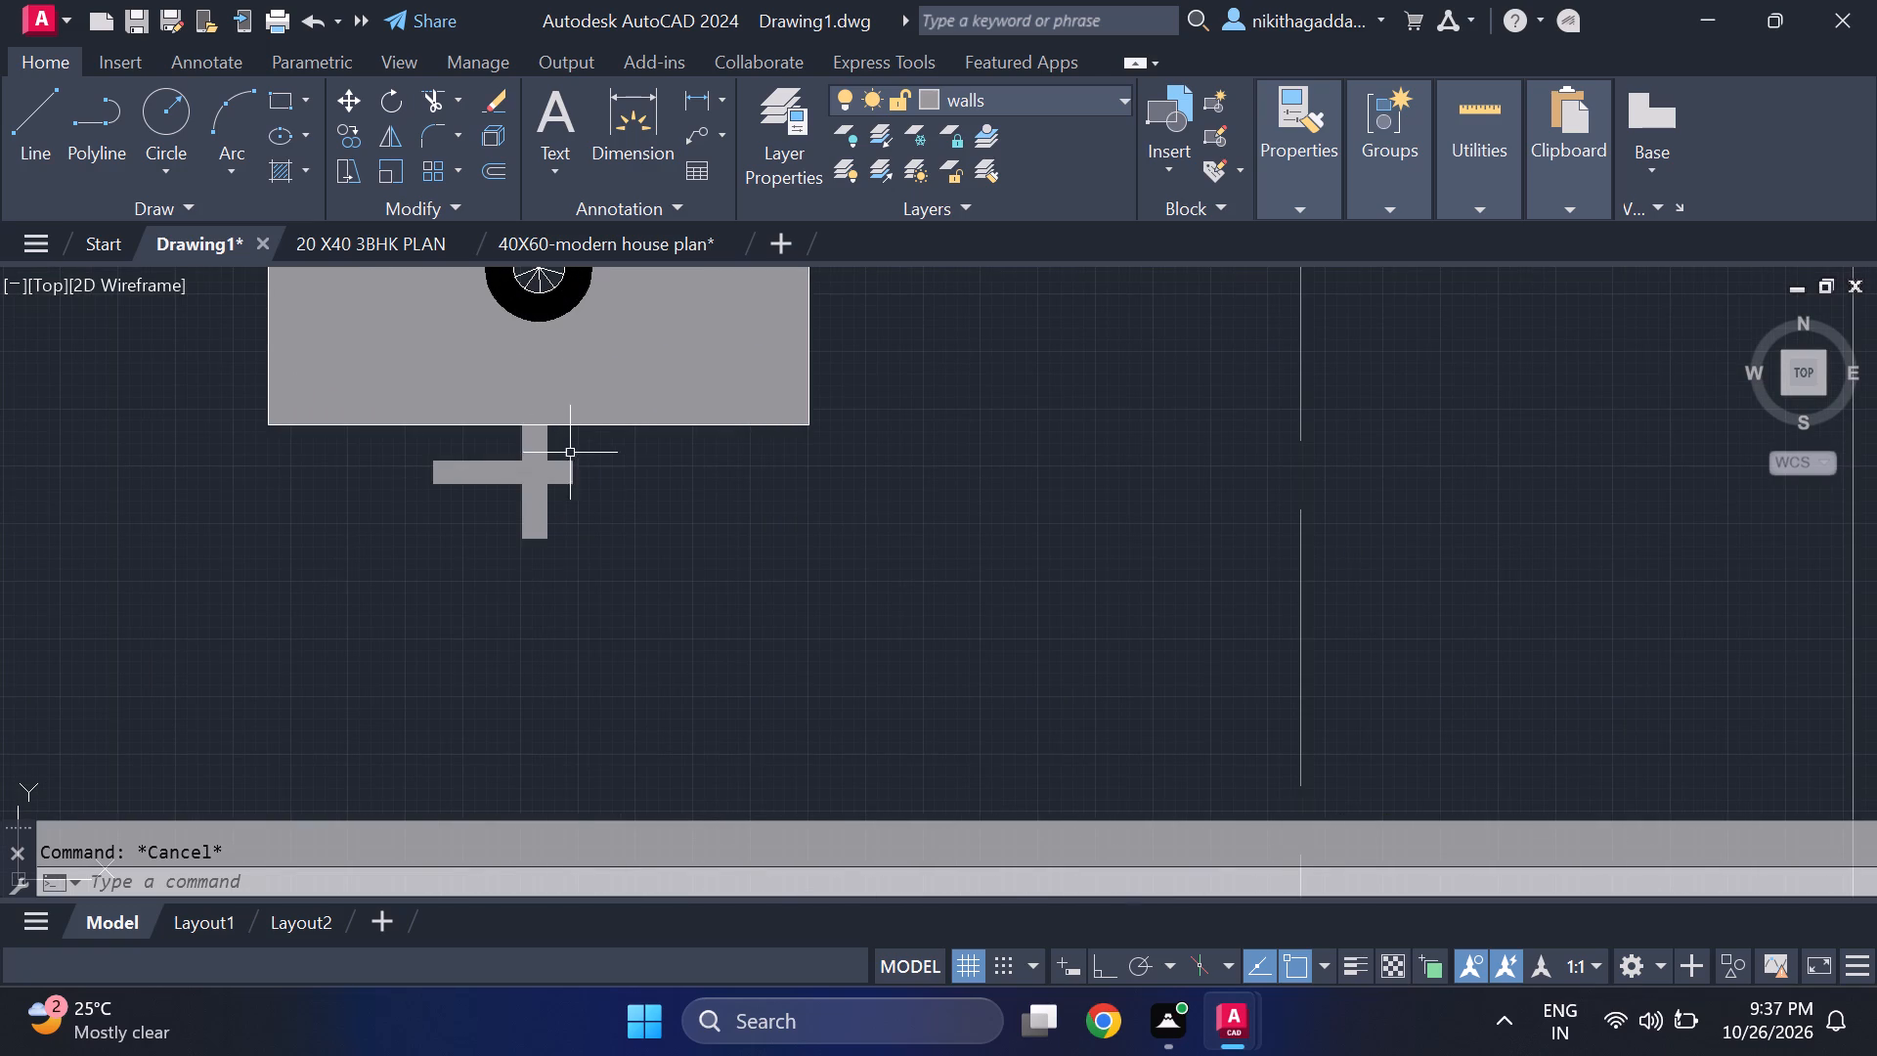
click(592, 424)
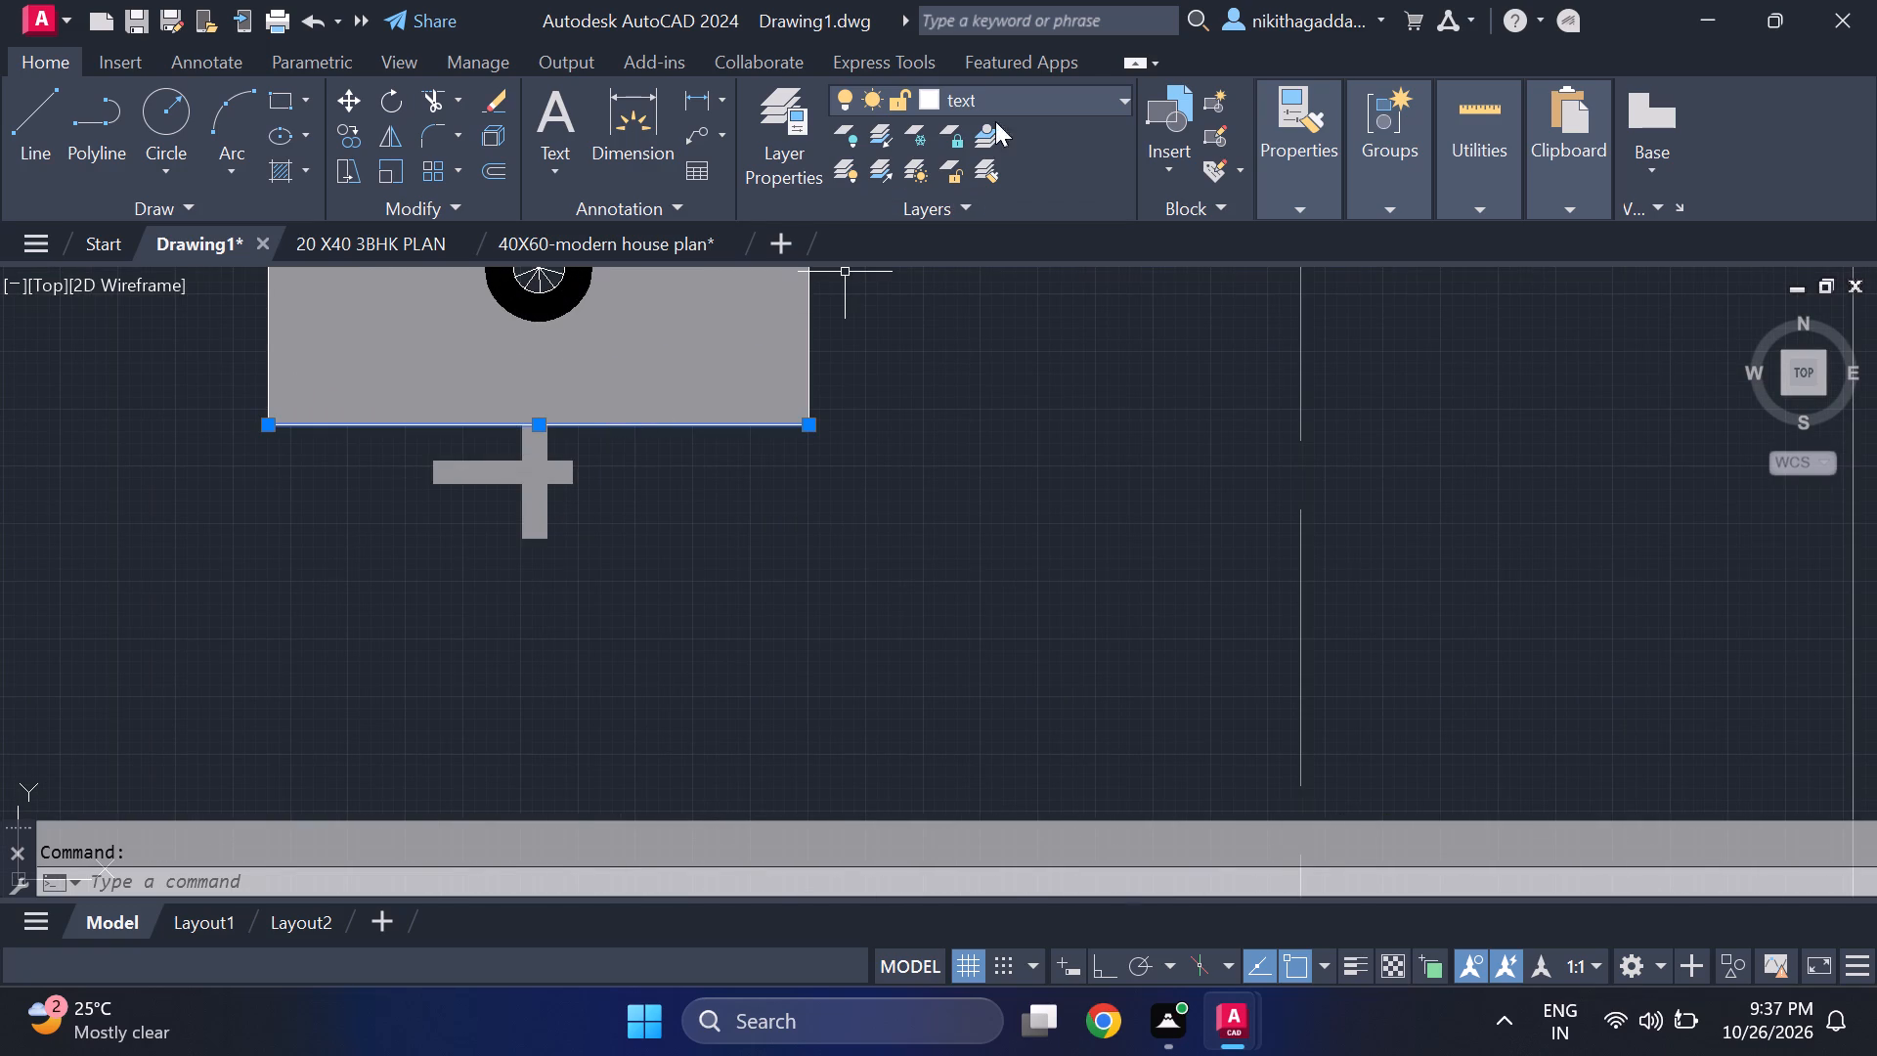
click(935, 95)
click(939, 307)
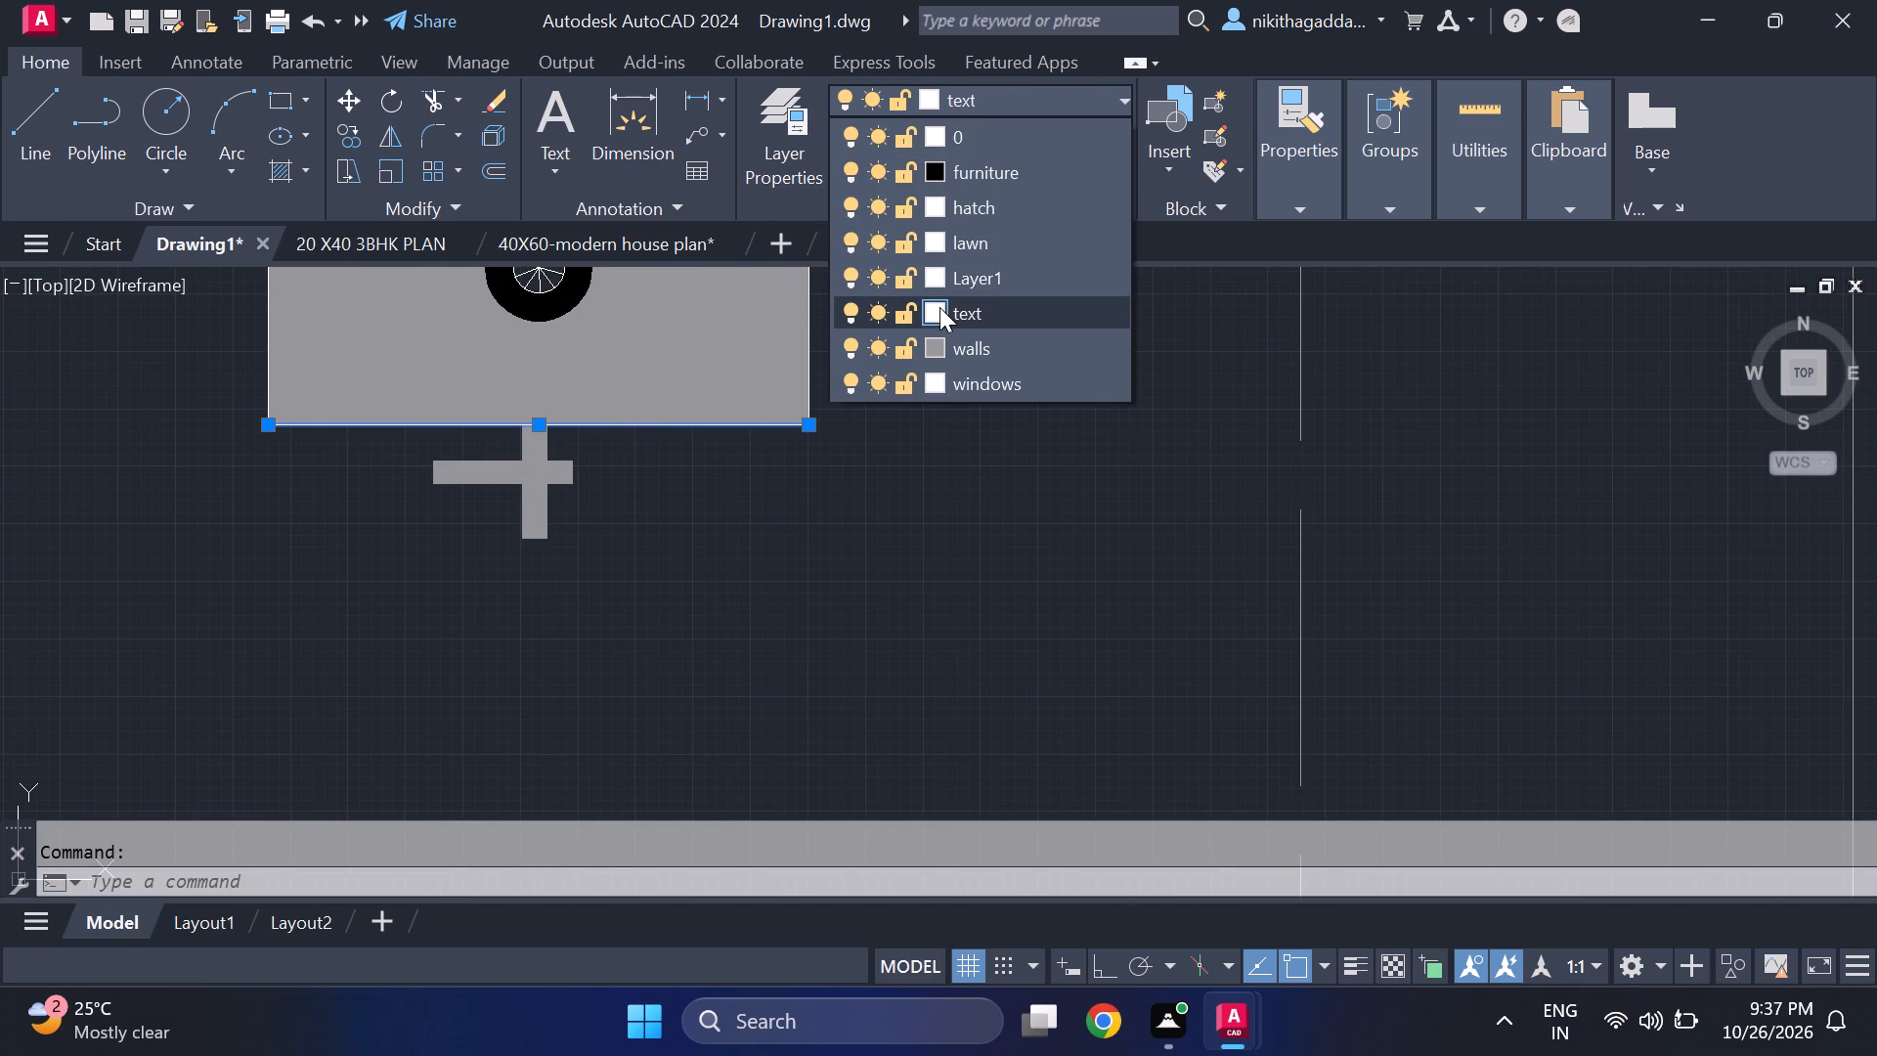
click(636, 411)
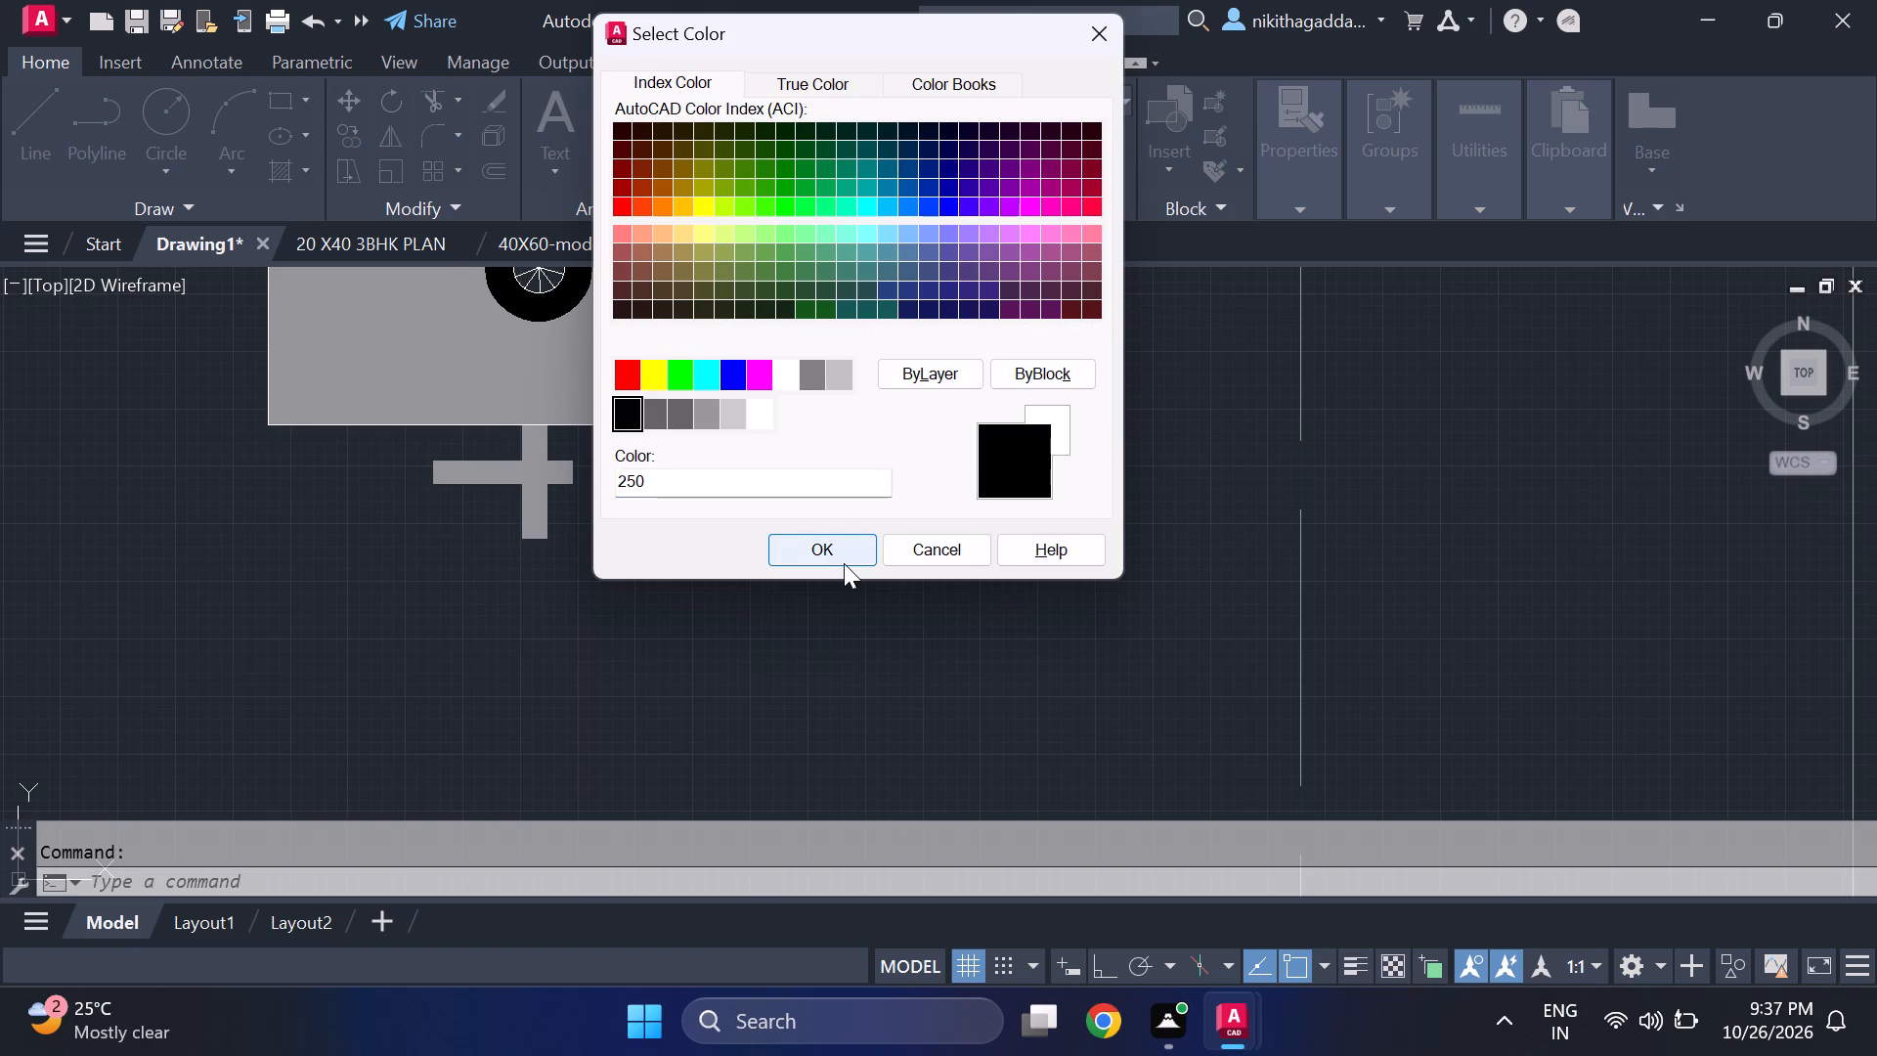
click(841, 552)
key(Escape)
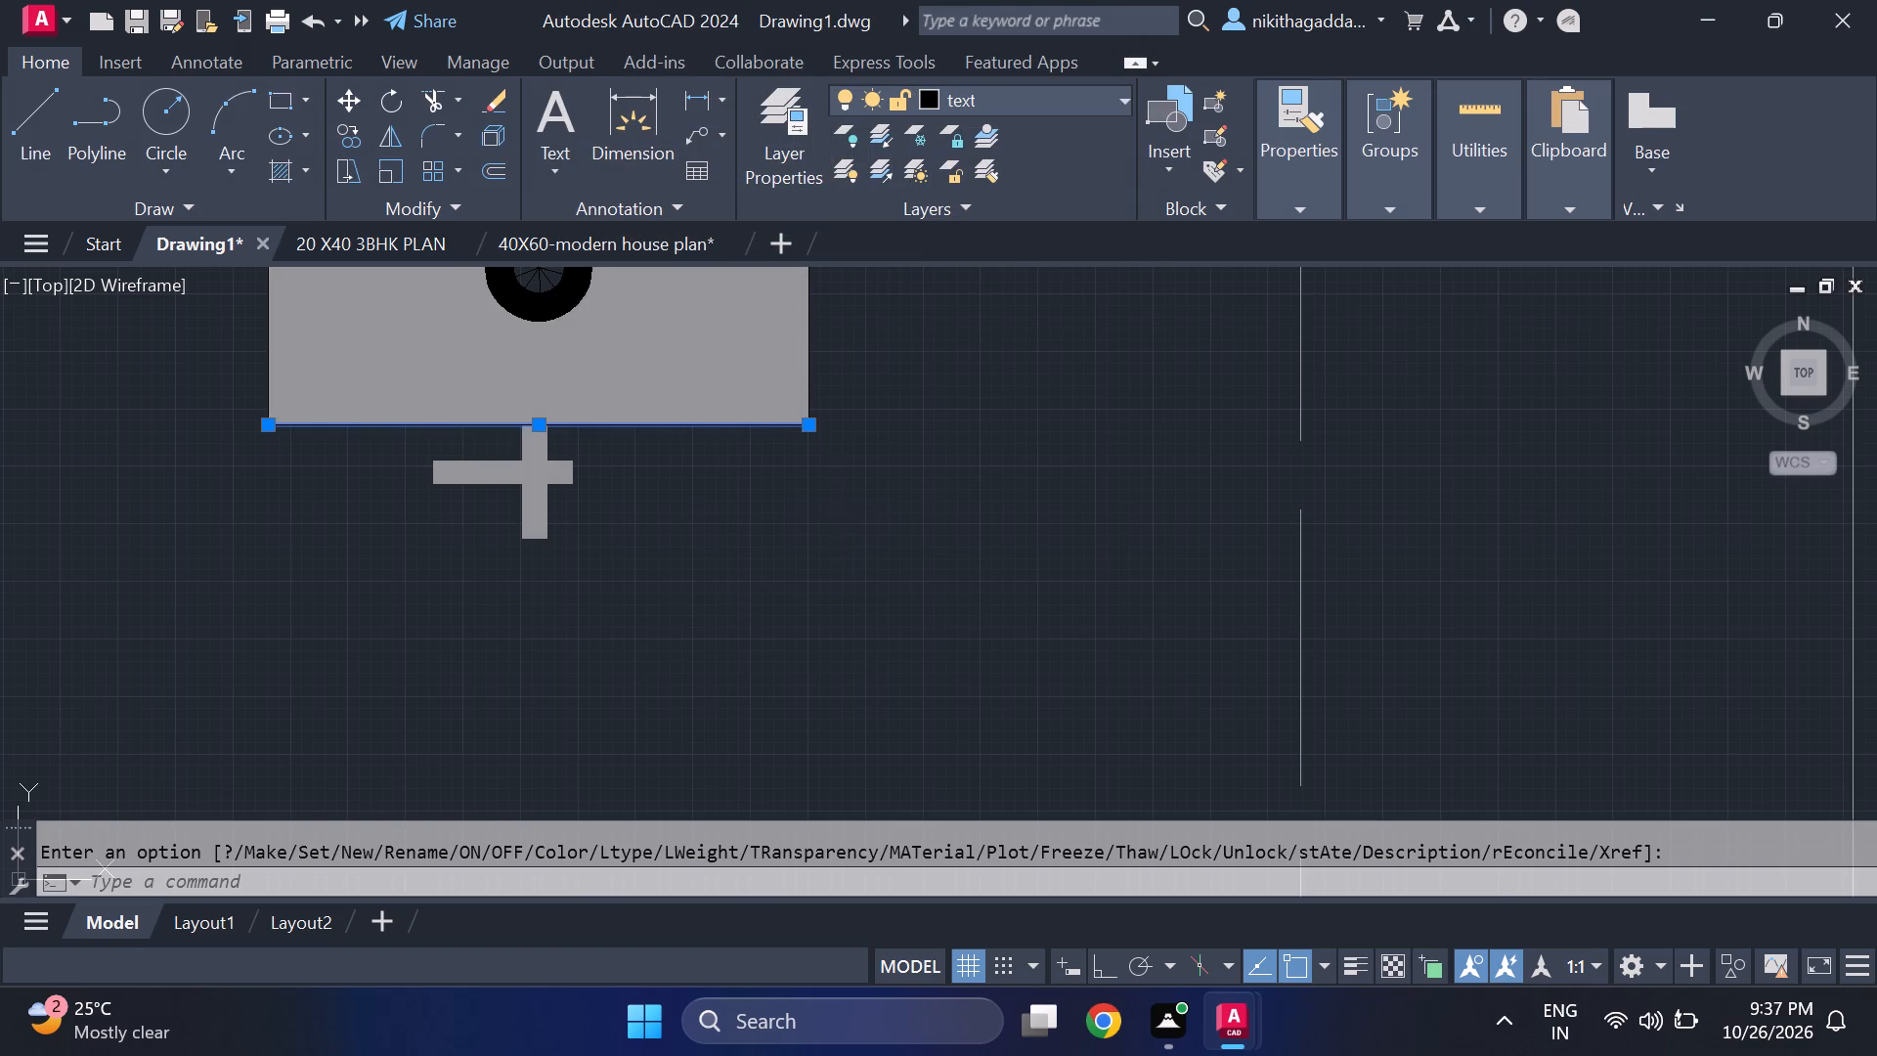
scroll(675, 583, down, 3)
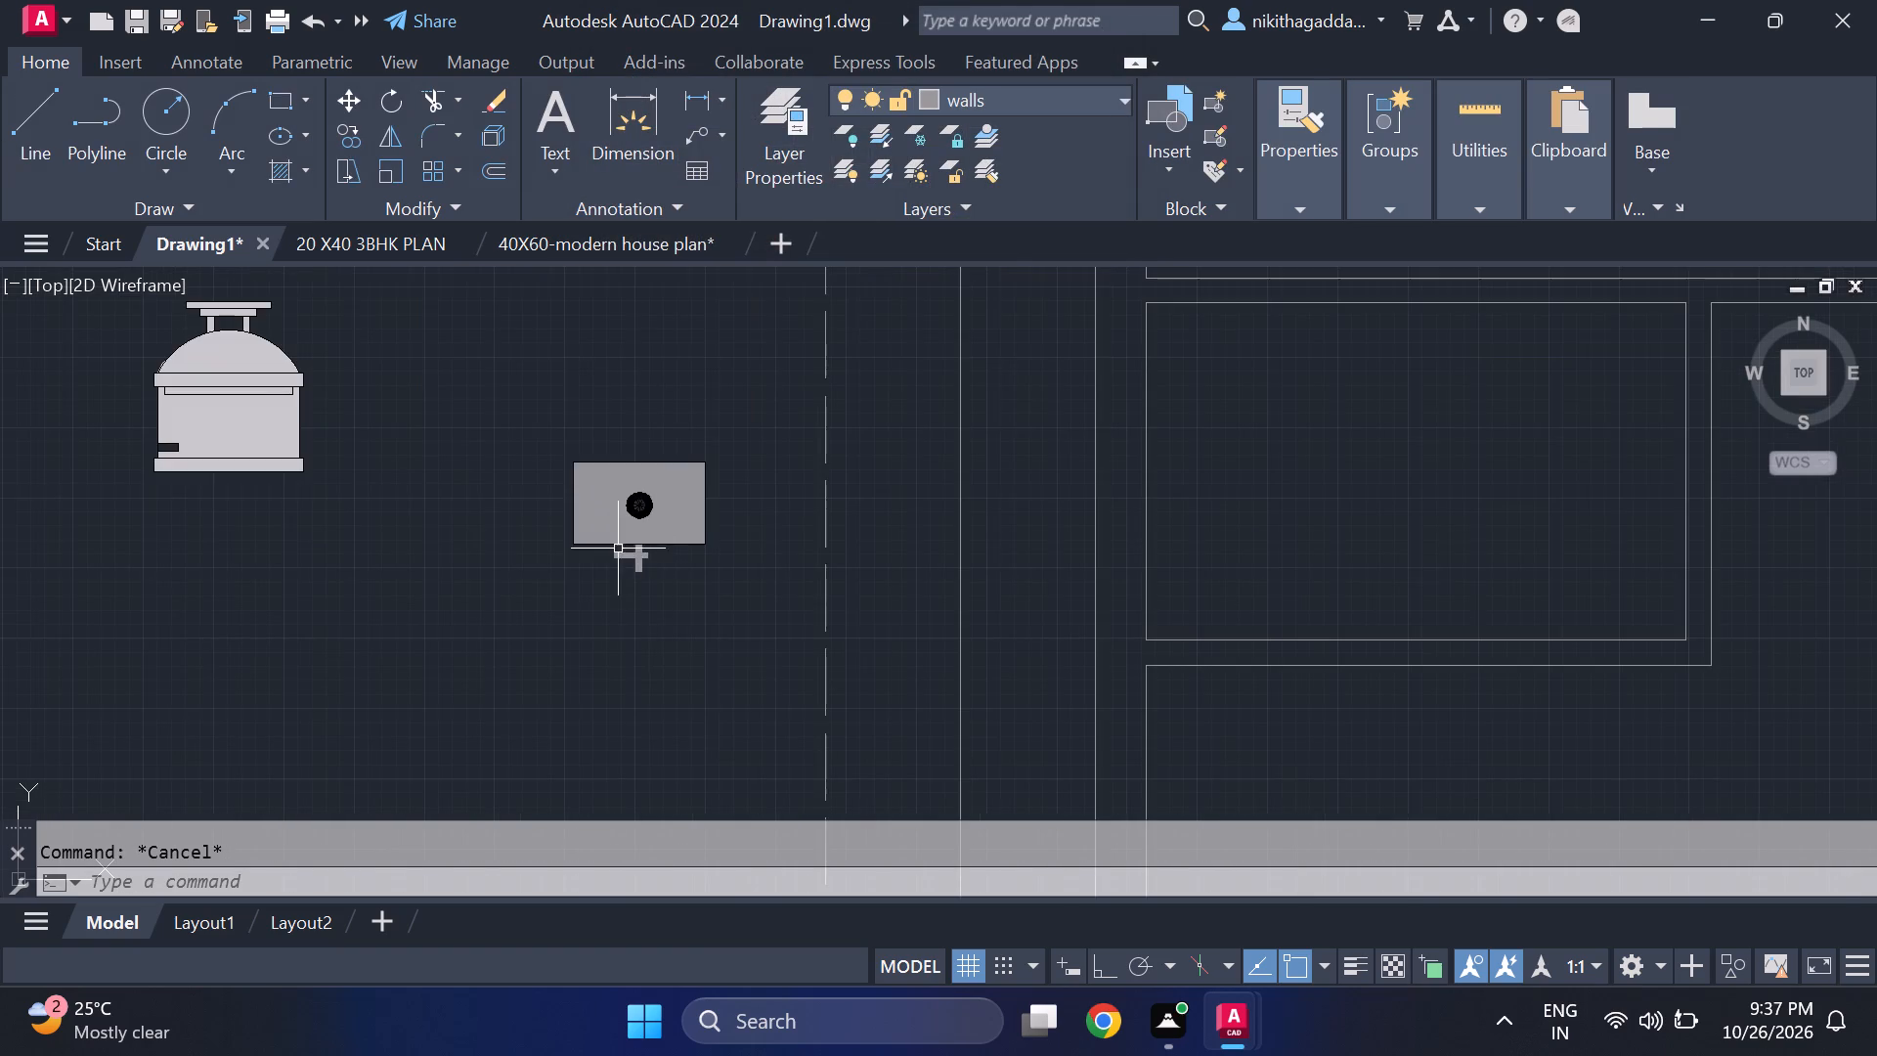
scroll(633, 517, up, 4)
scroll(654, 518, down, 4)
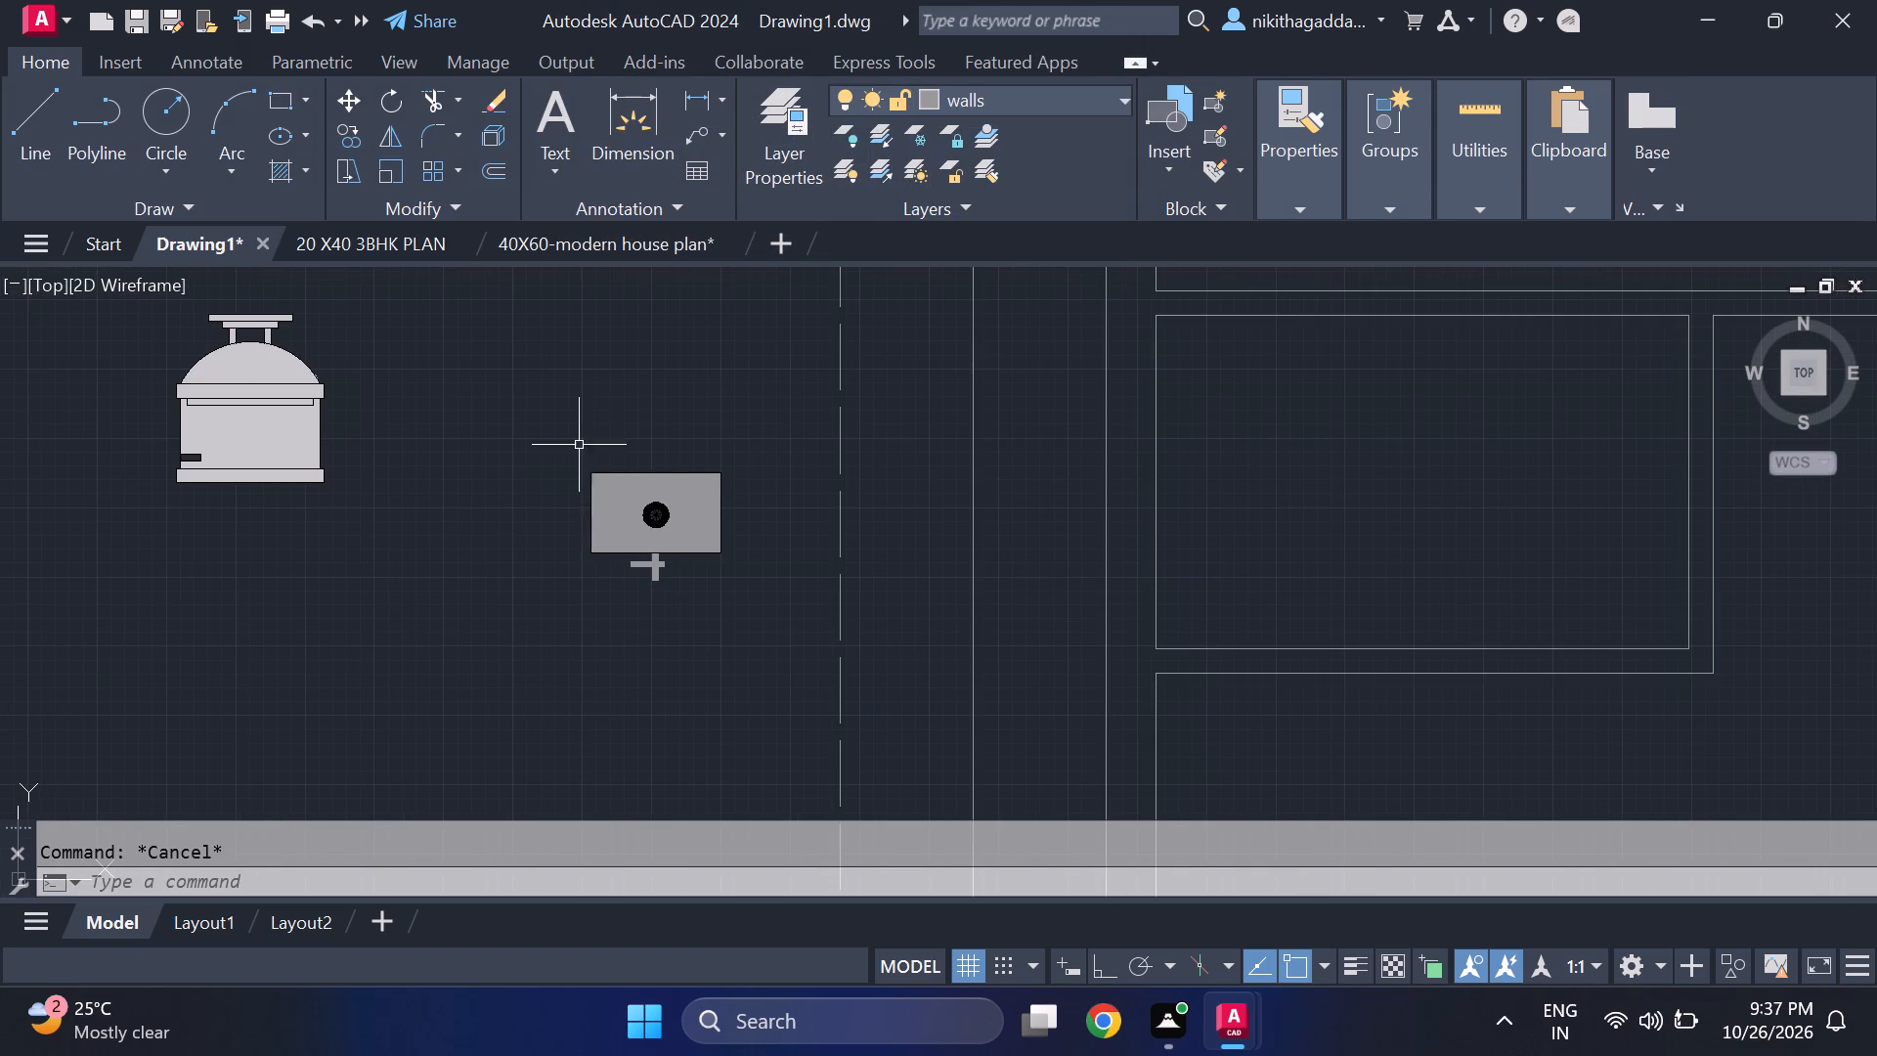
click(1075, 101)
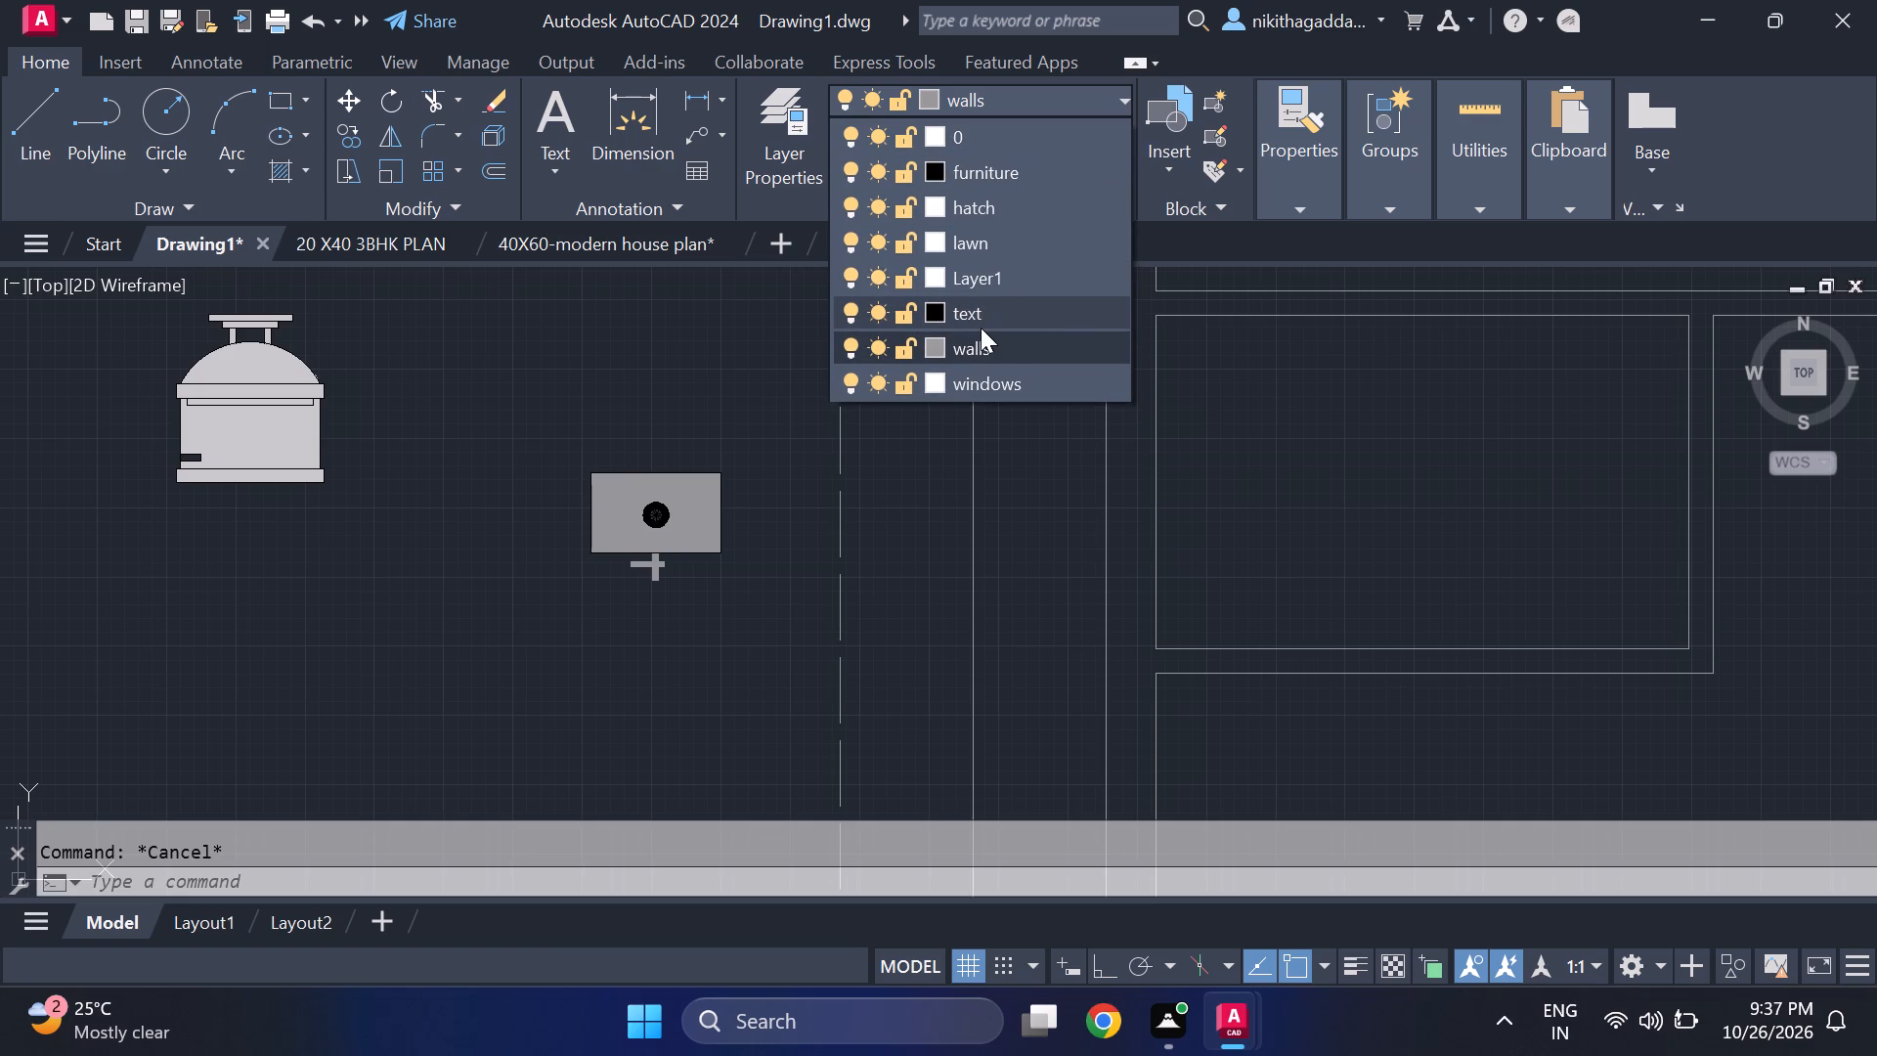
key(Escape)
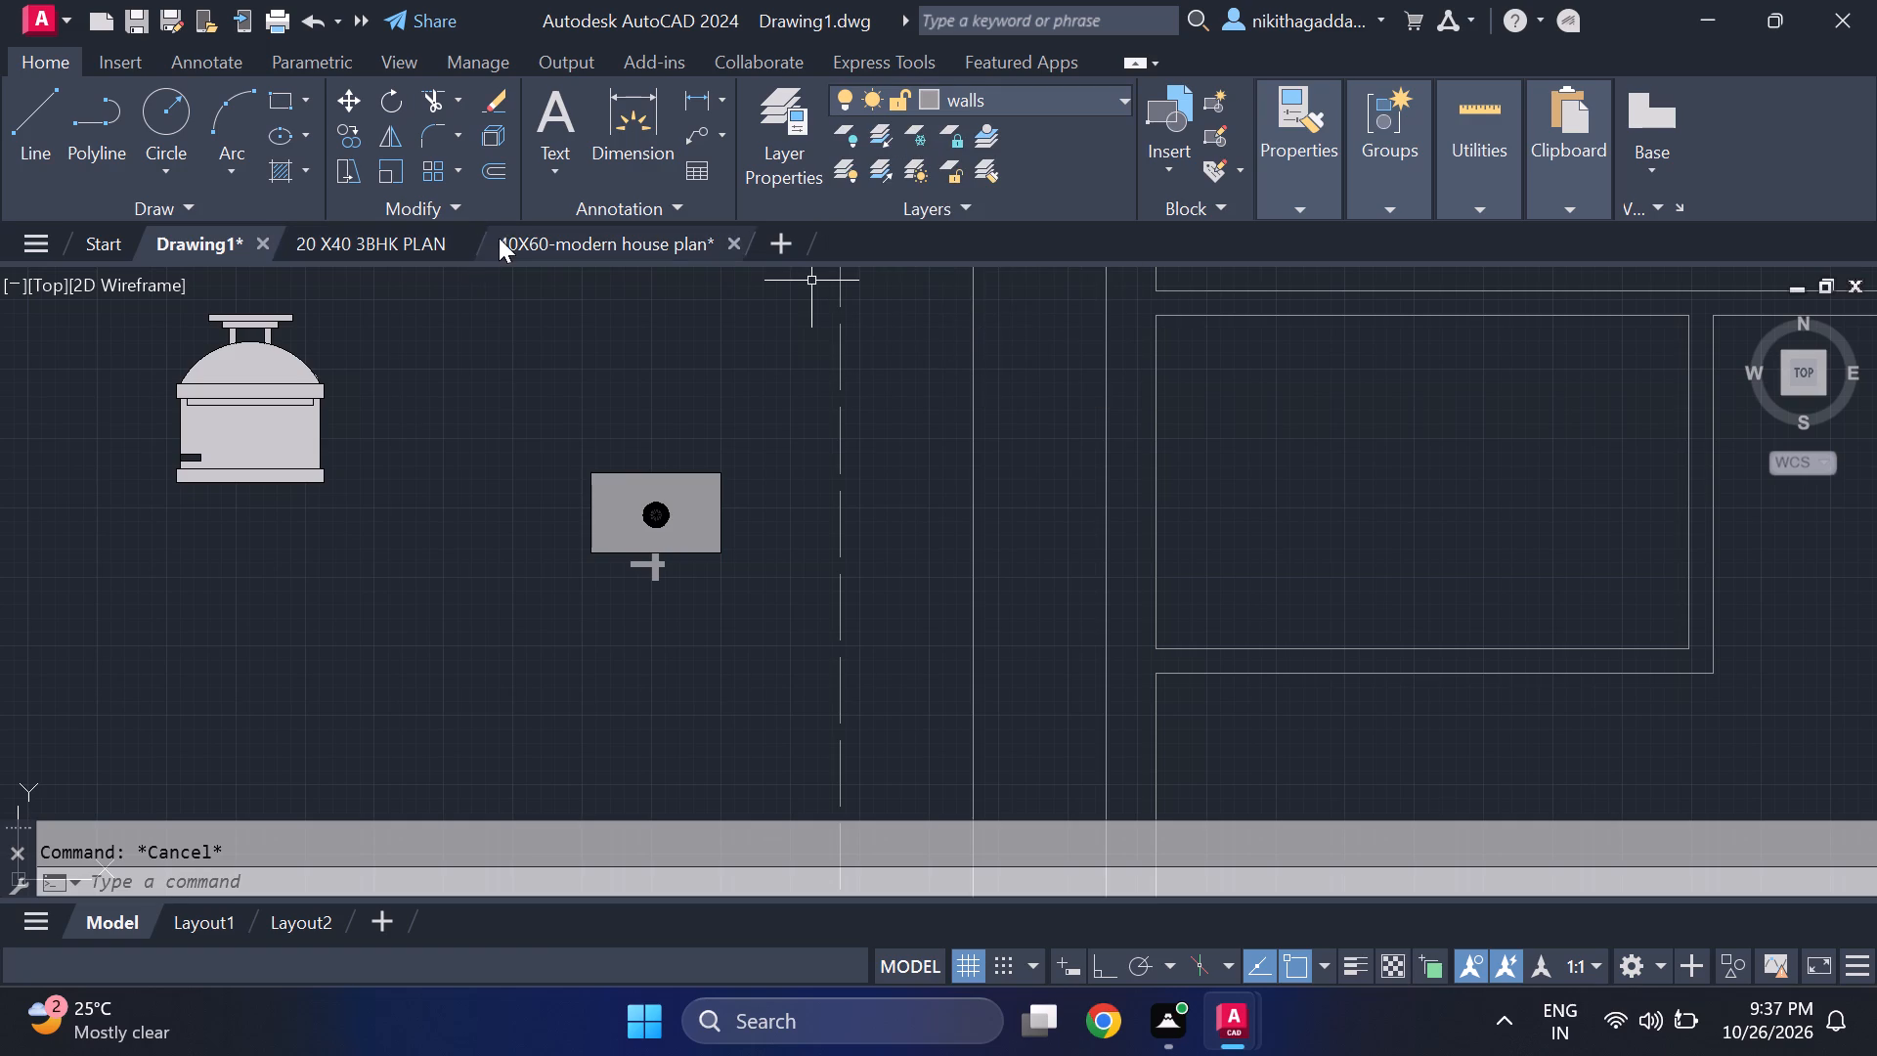
Switch to the 40X60-modern house plan drawing, at the washbasin in the 9' x 4' bath.
click(501, 238)
scroll(893, 522, down, 4)
scroll(1513, 696, up, 1)
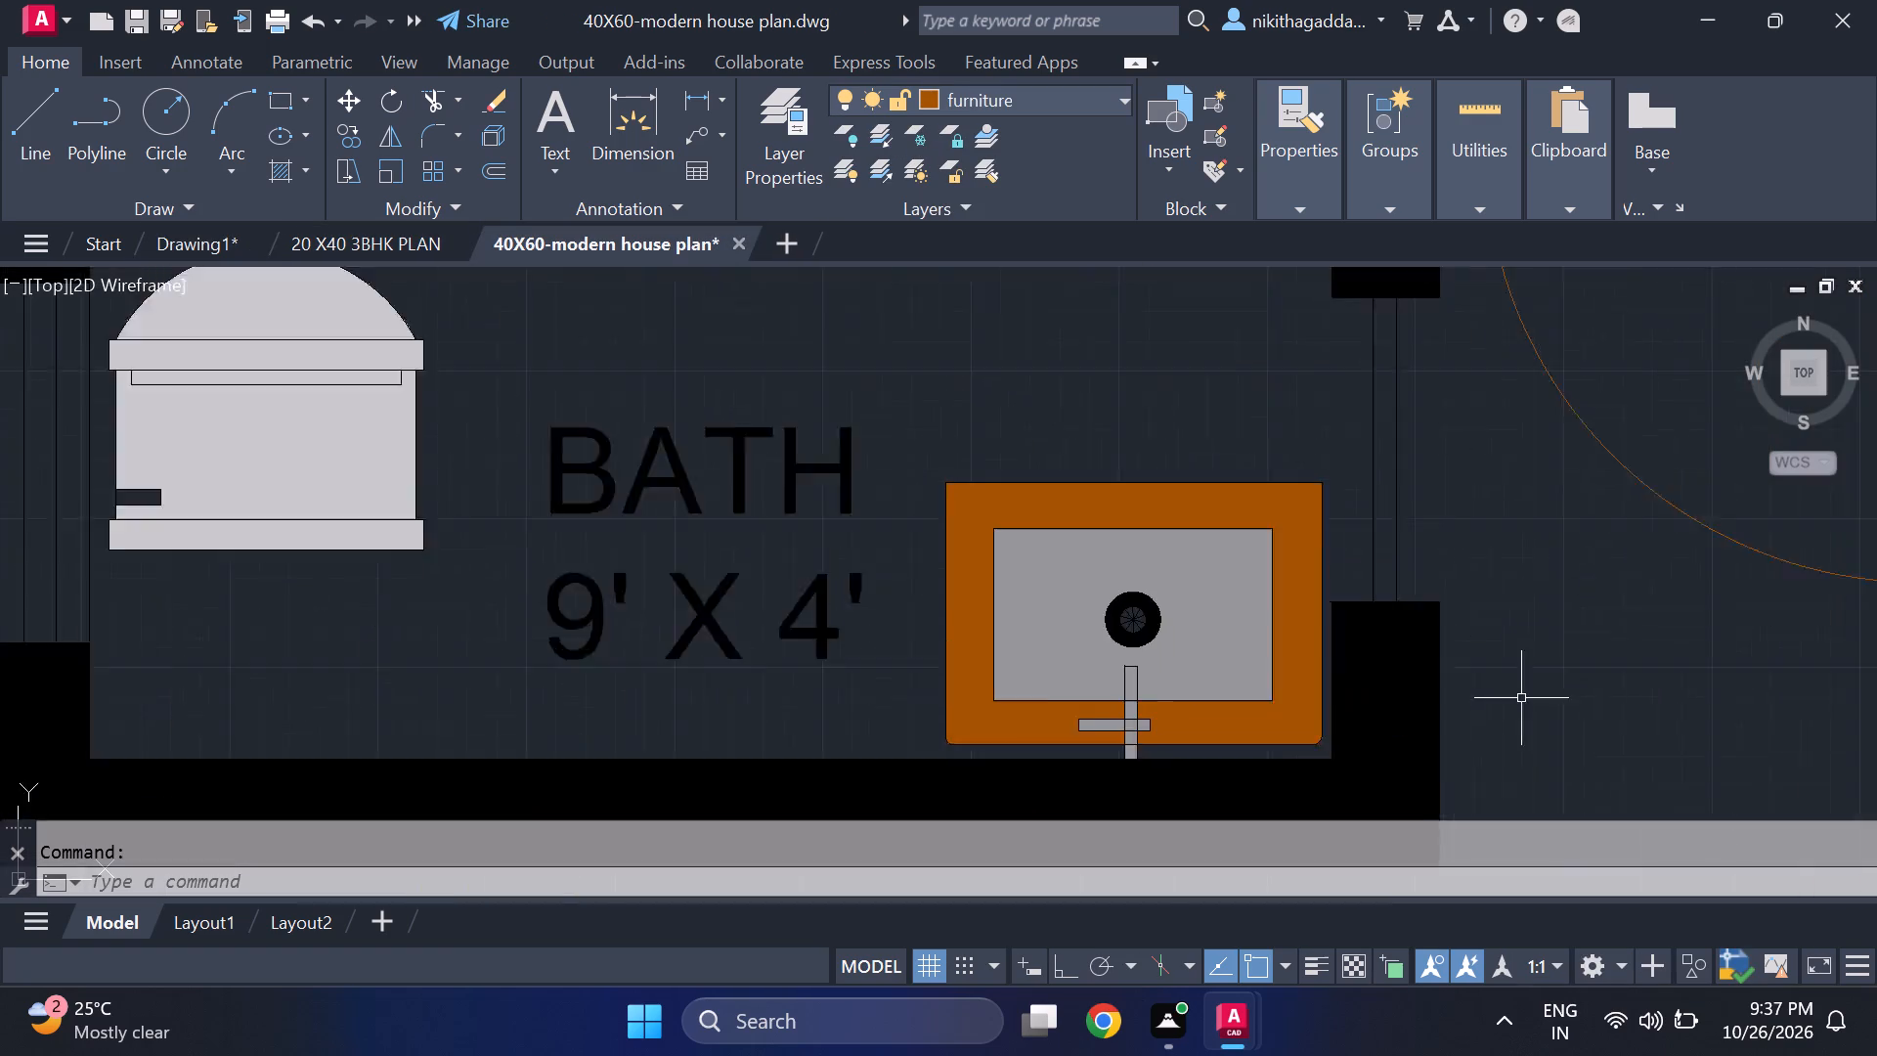
scroll(1521, 698, up, 2)
scroll(1280, 594, down, 1)
middle_drag(1016, 665, 956, 459)
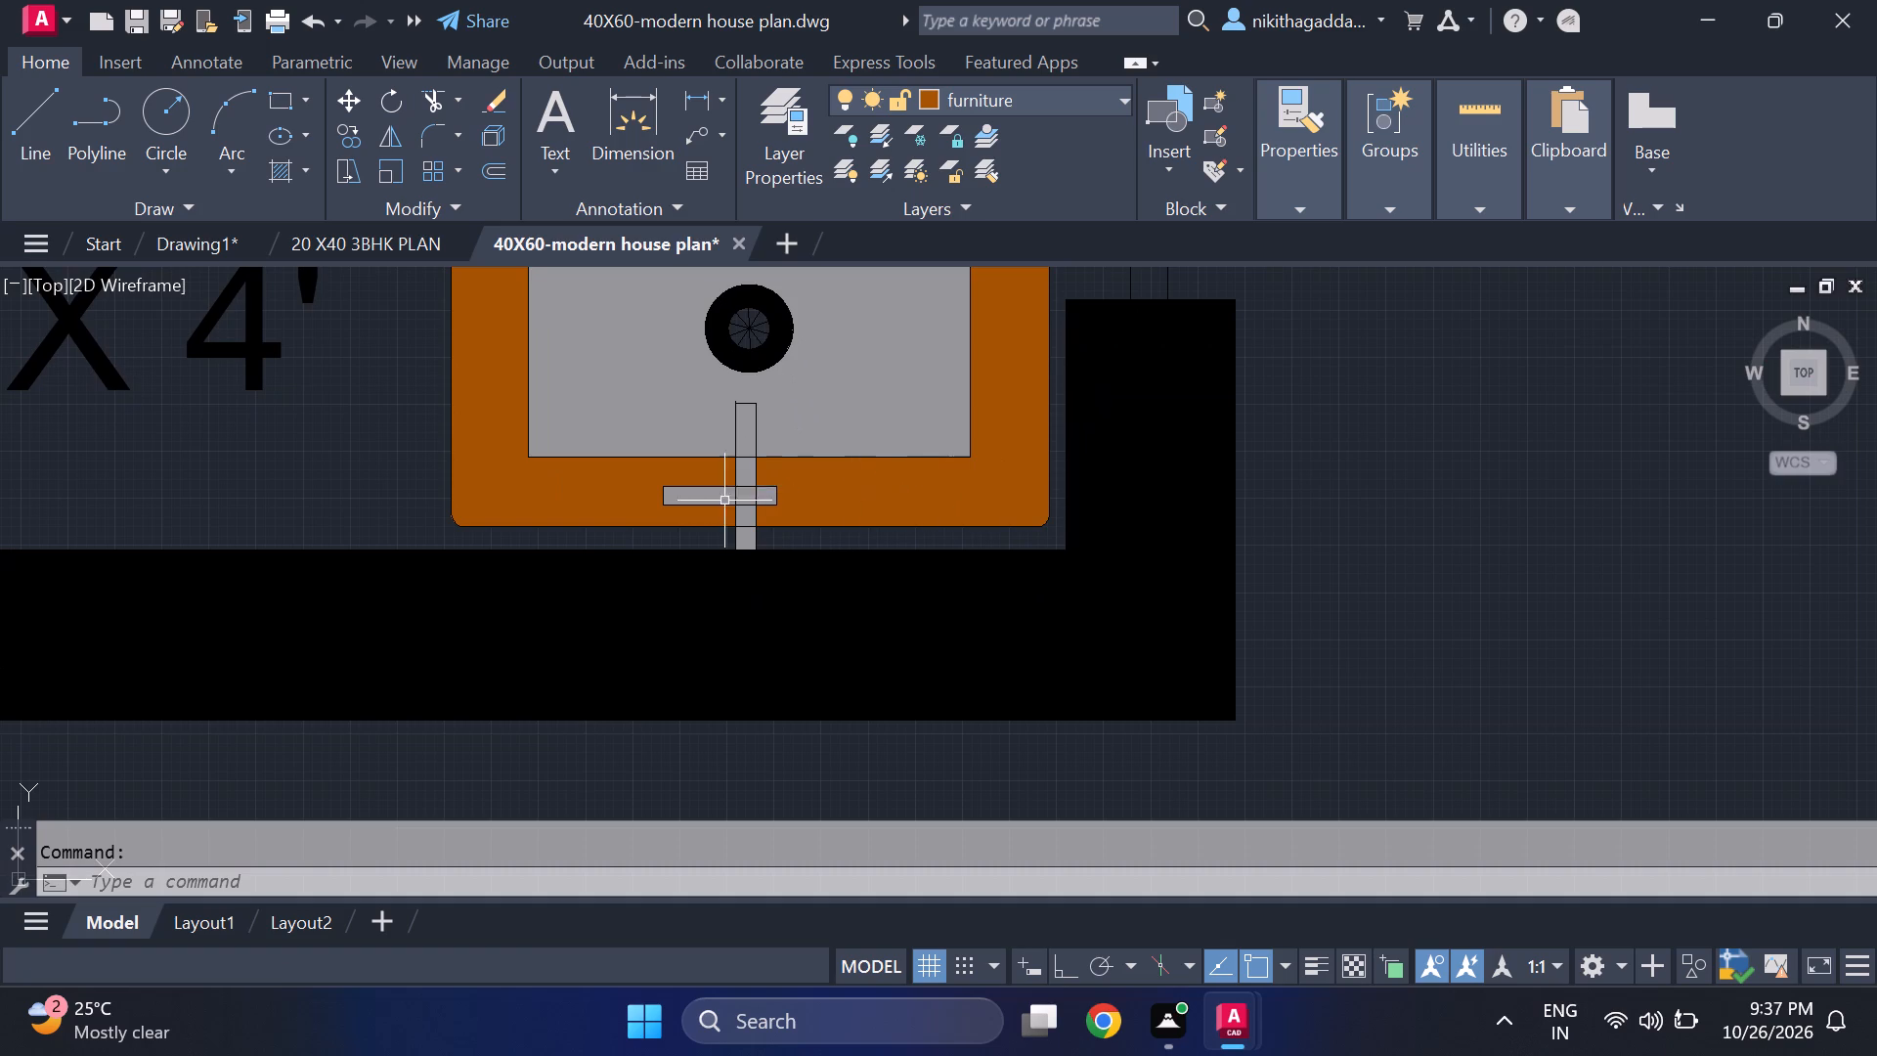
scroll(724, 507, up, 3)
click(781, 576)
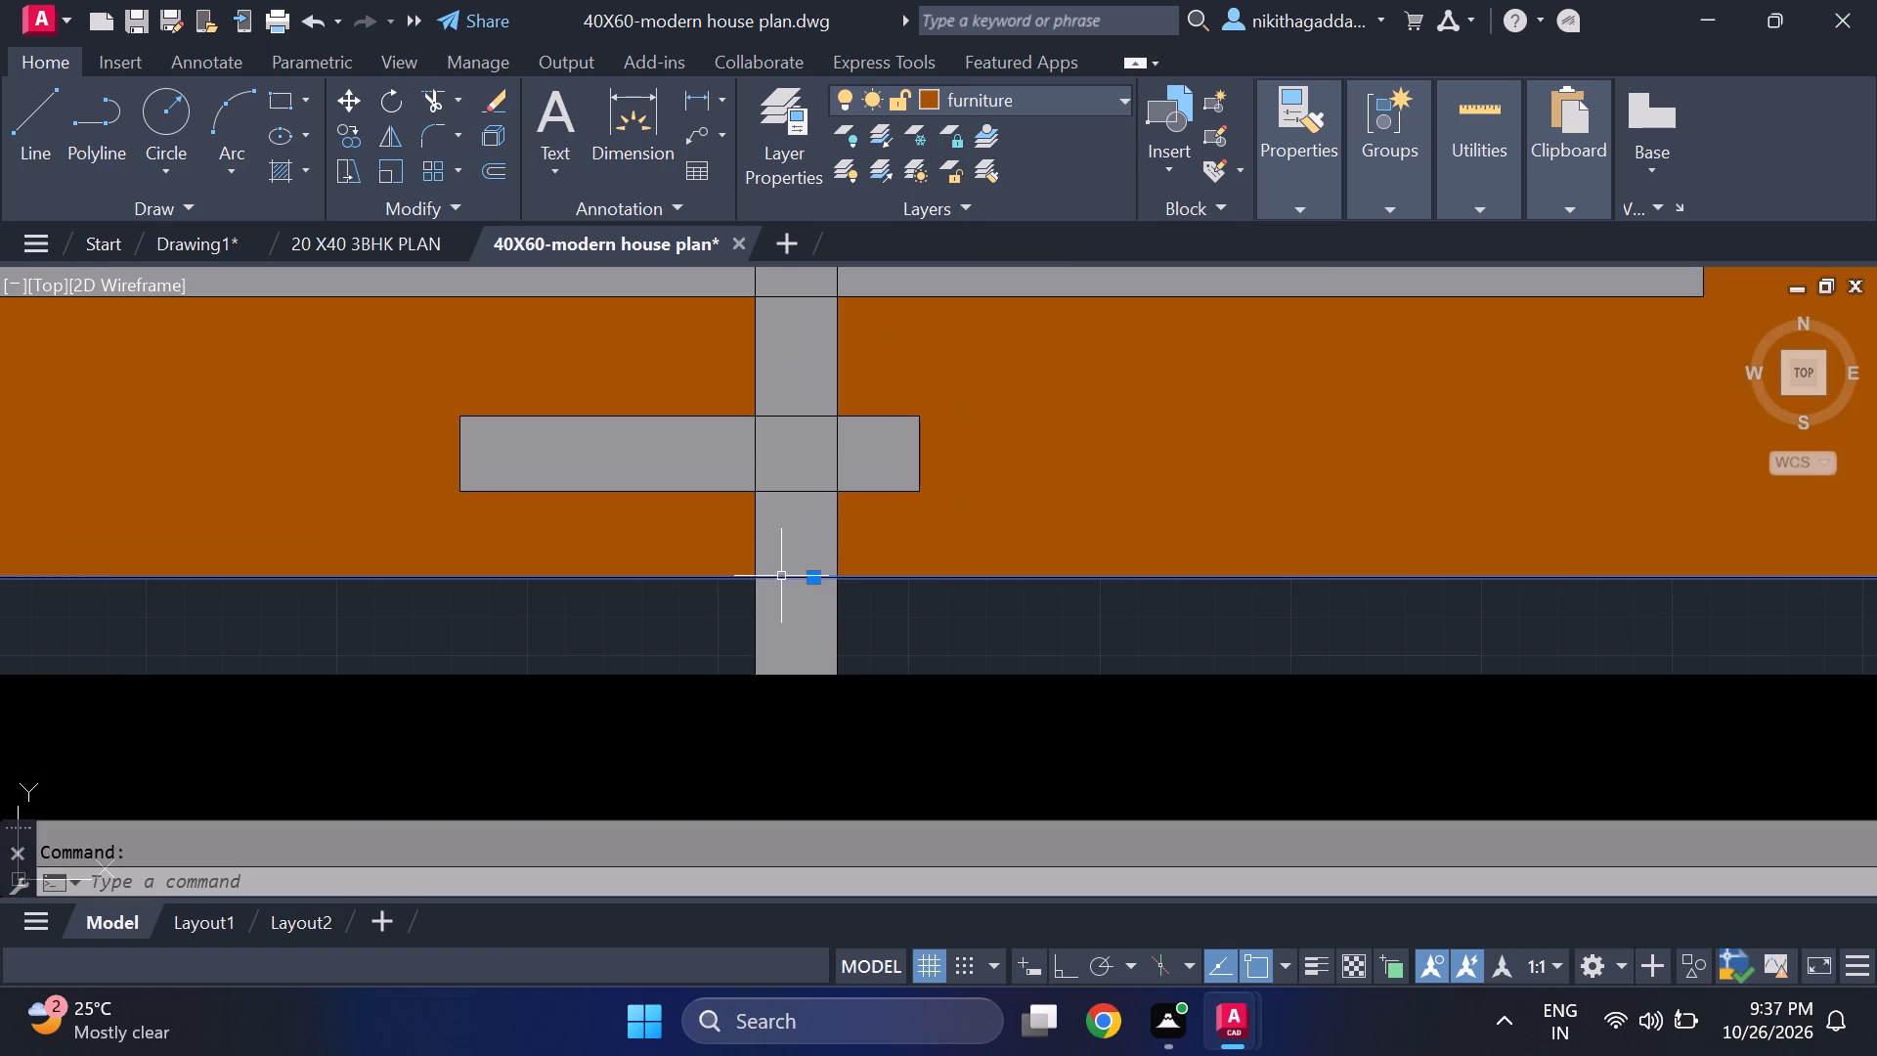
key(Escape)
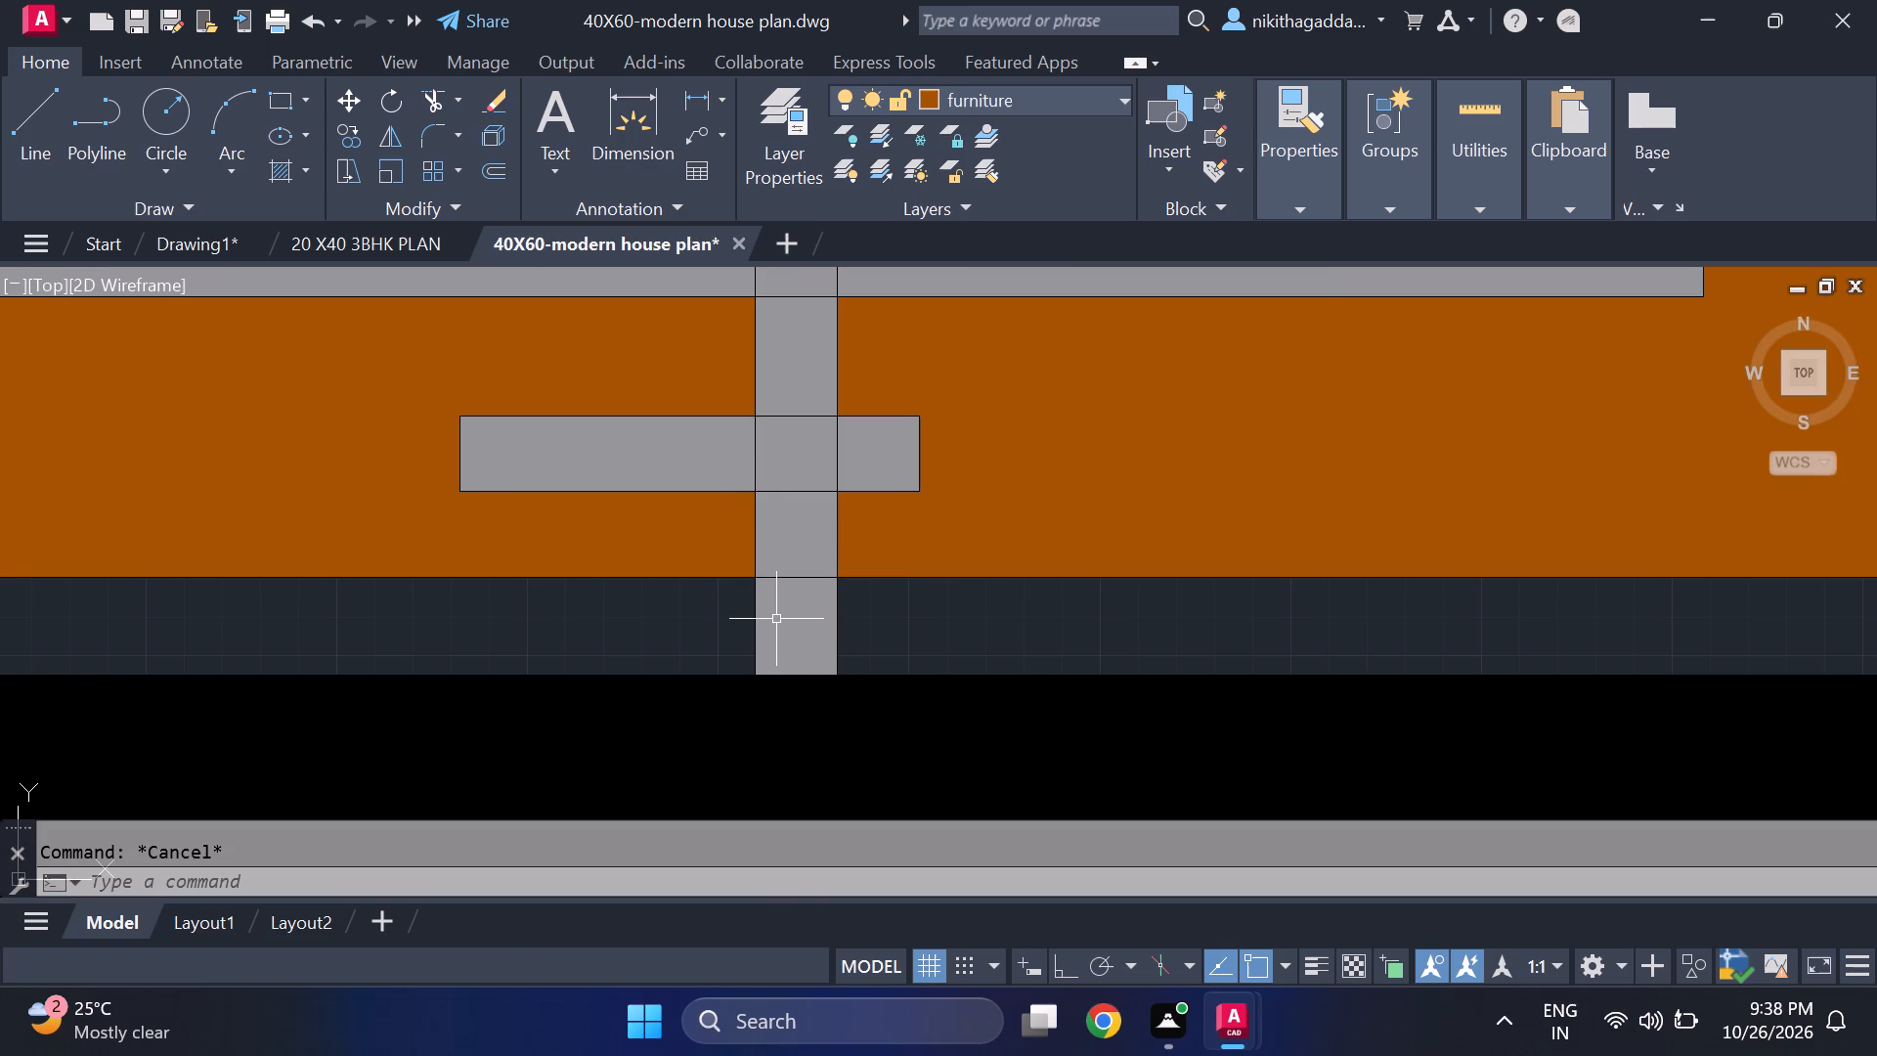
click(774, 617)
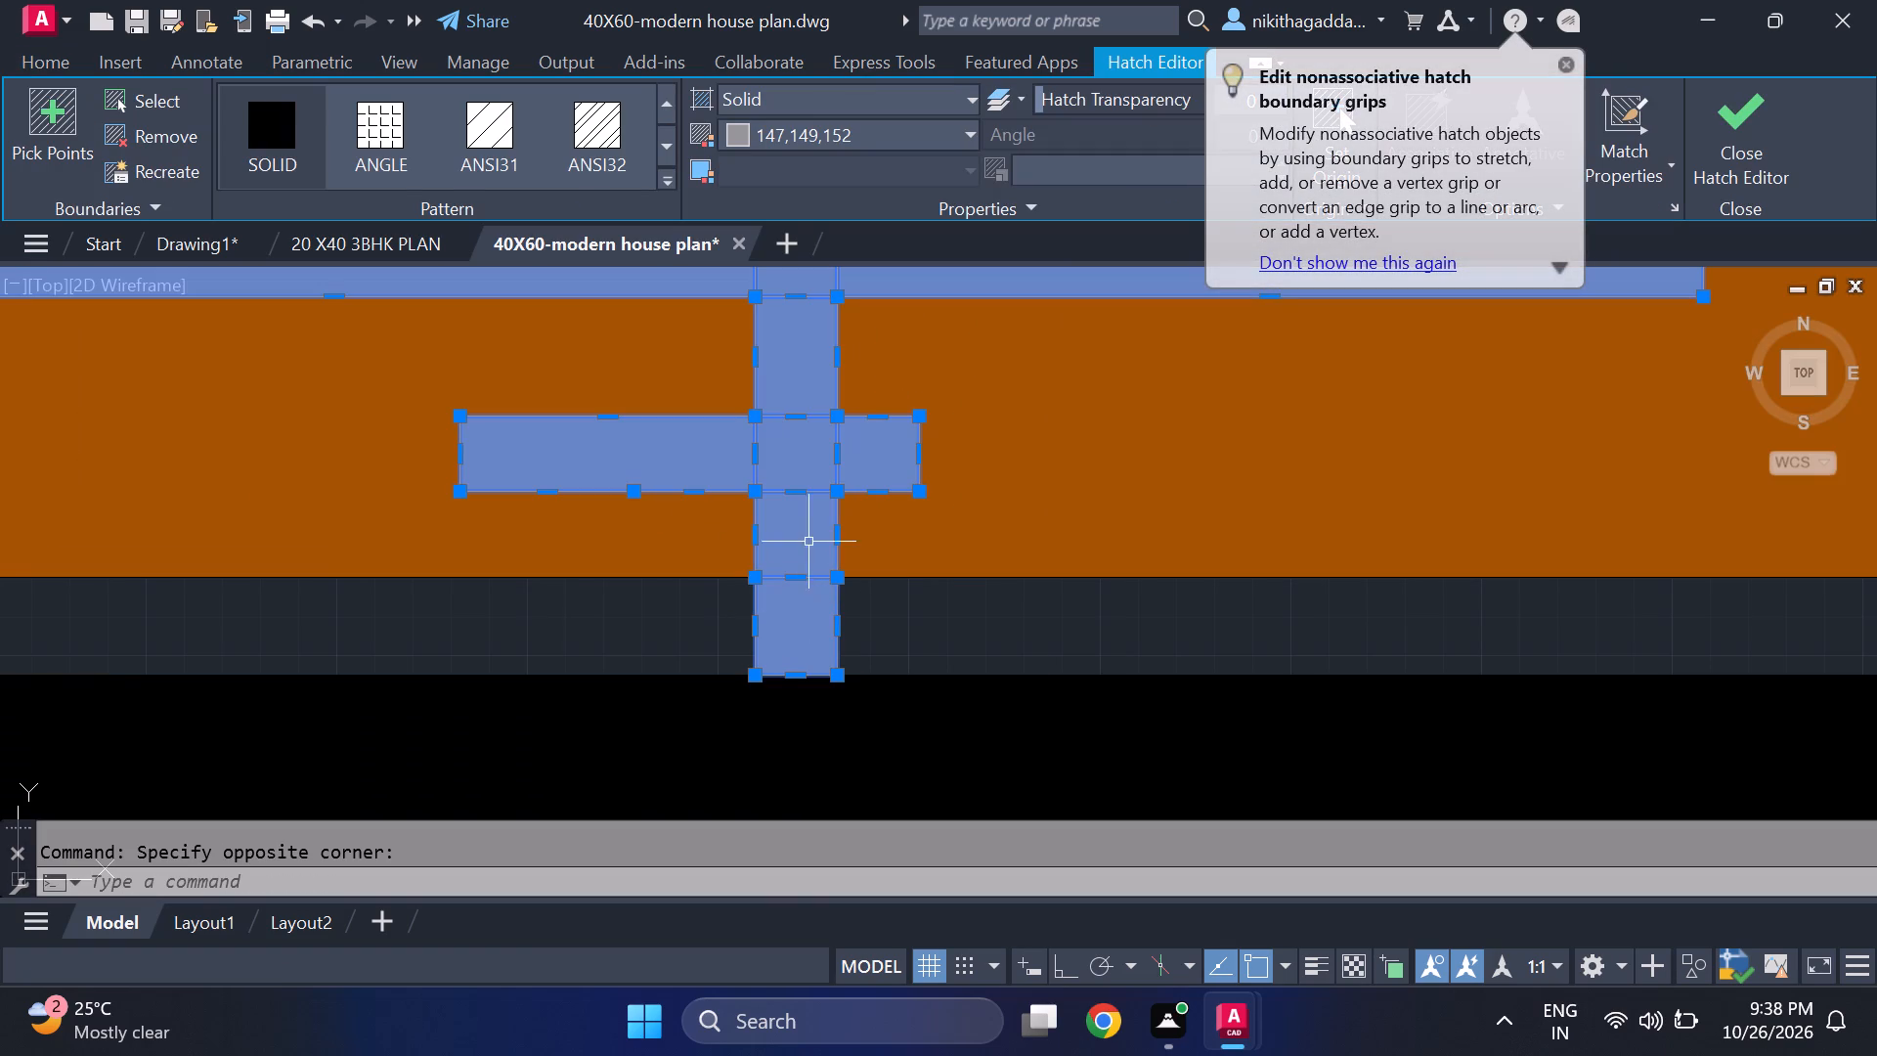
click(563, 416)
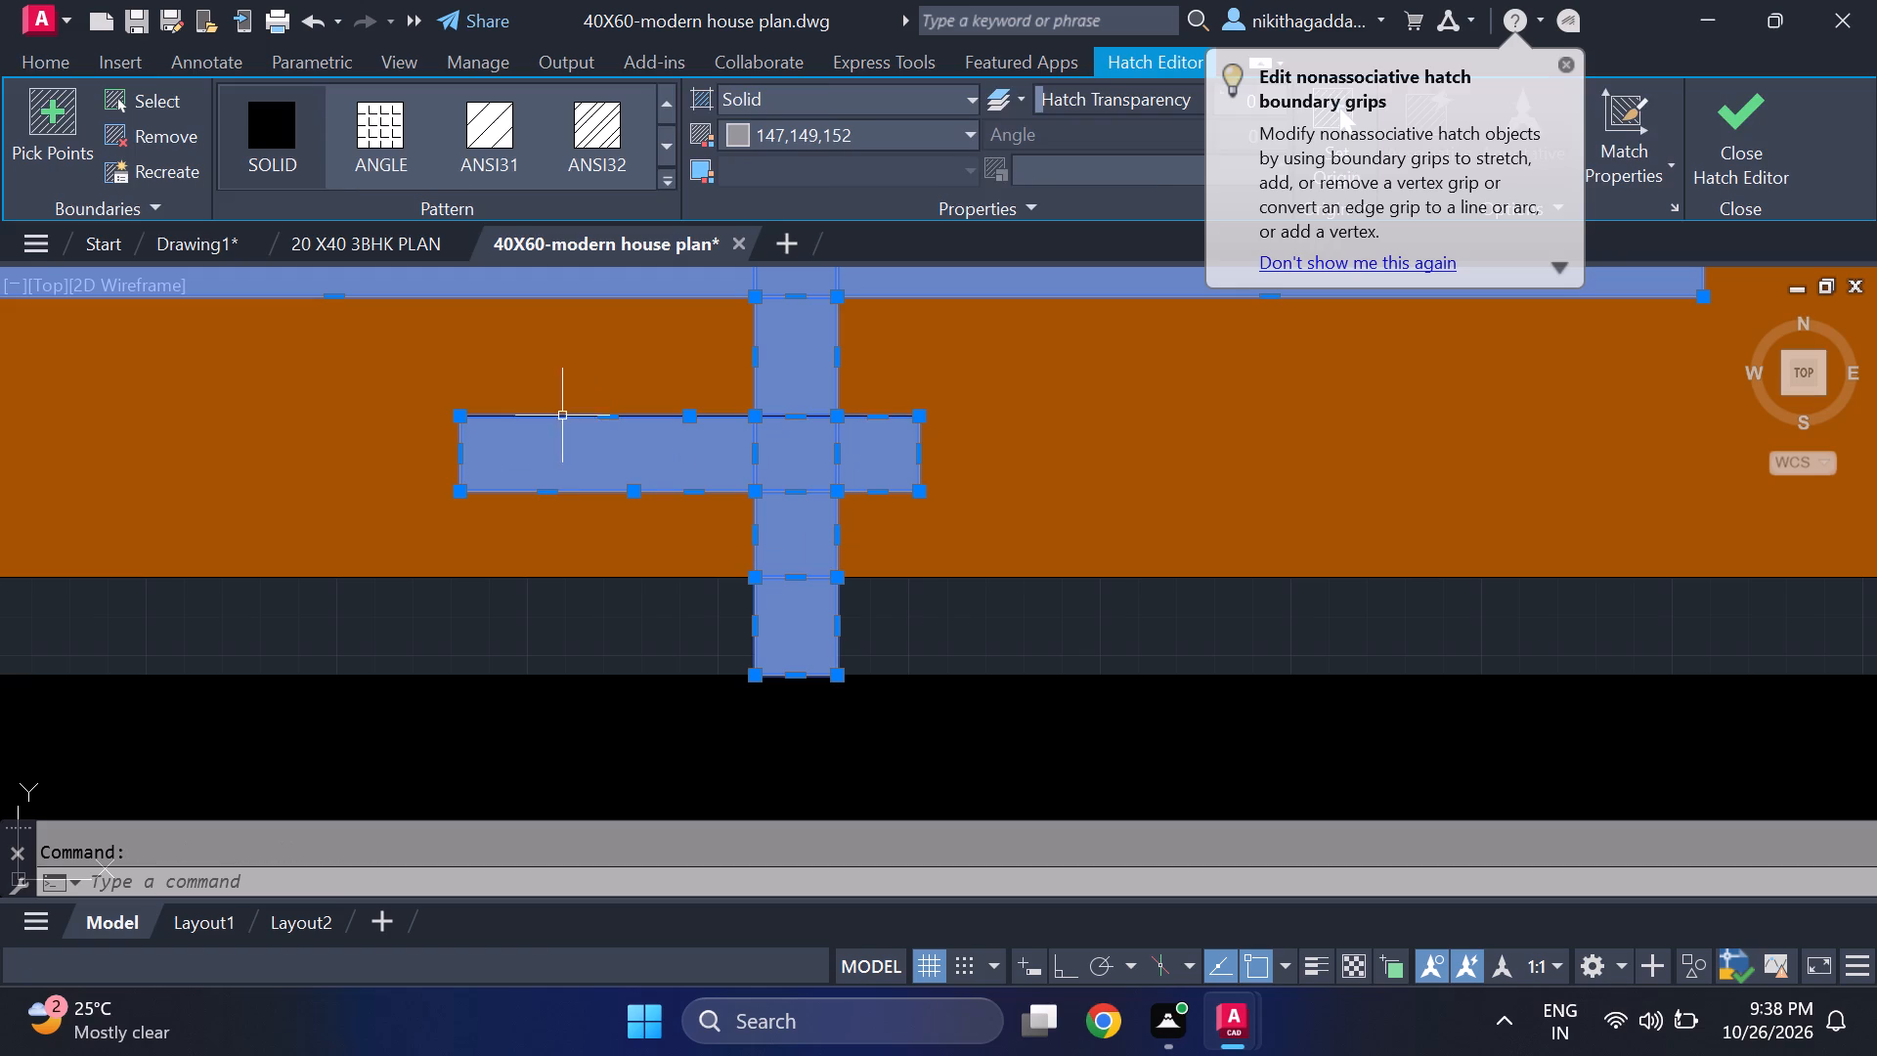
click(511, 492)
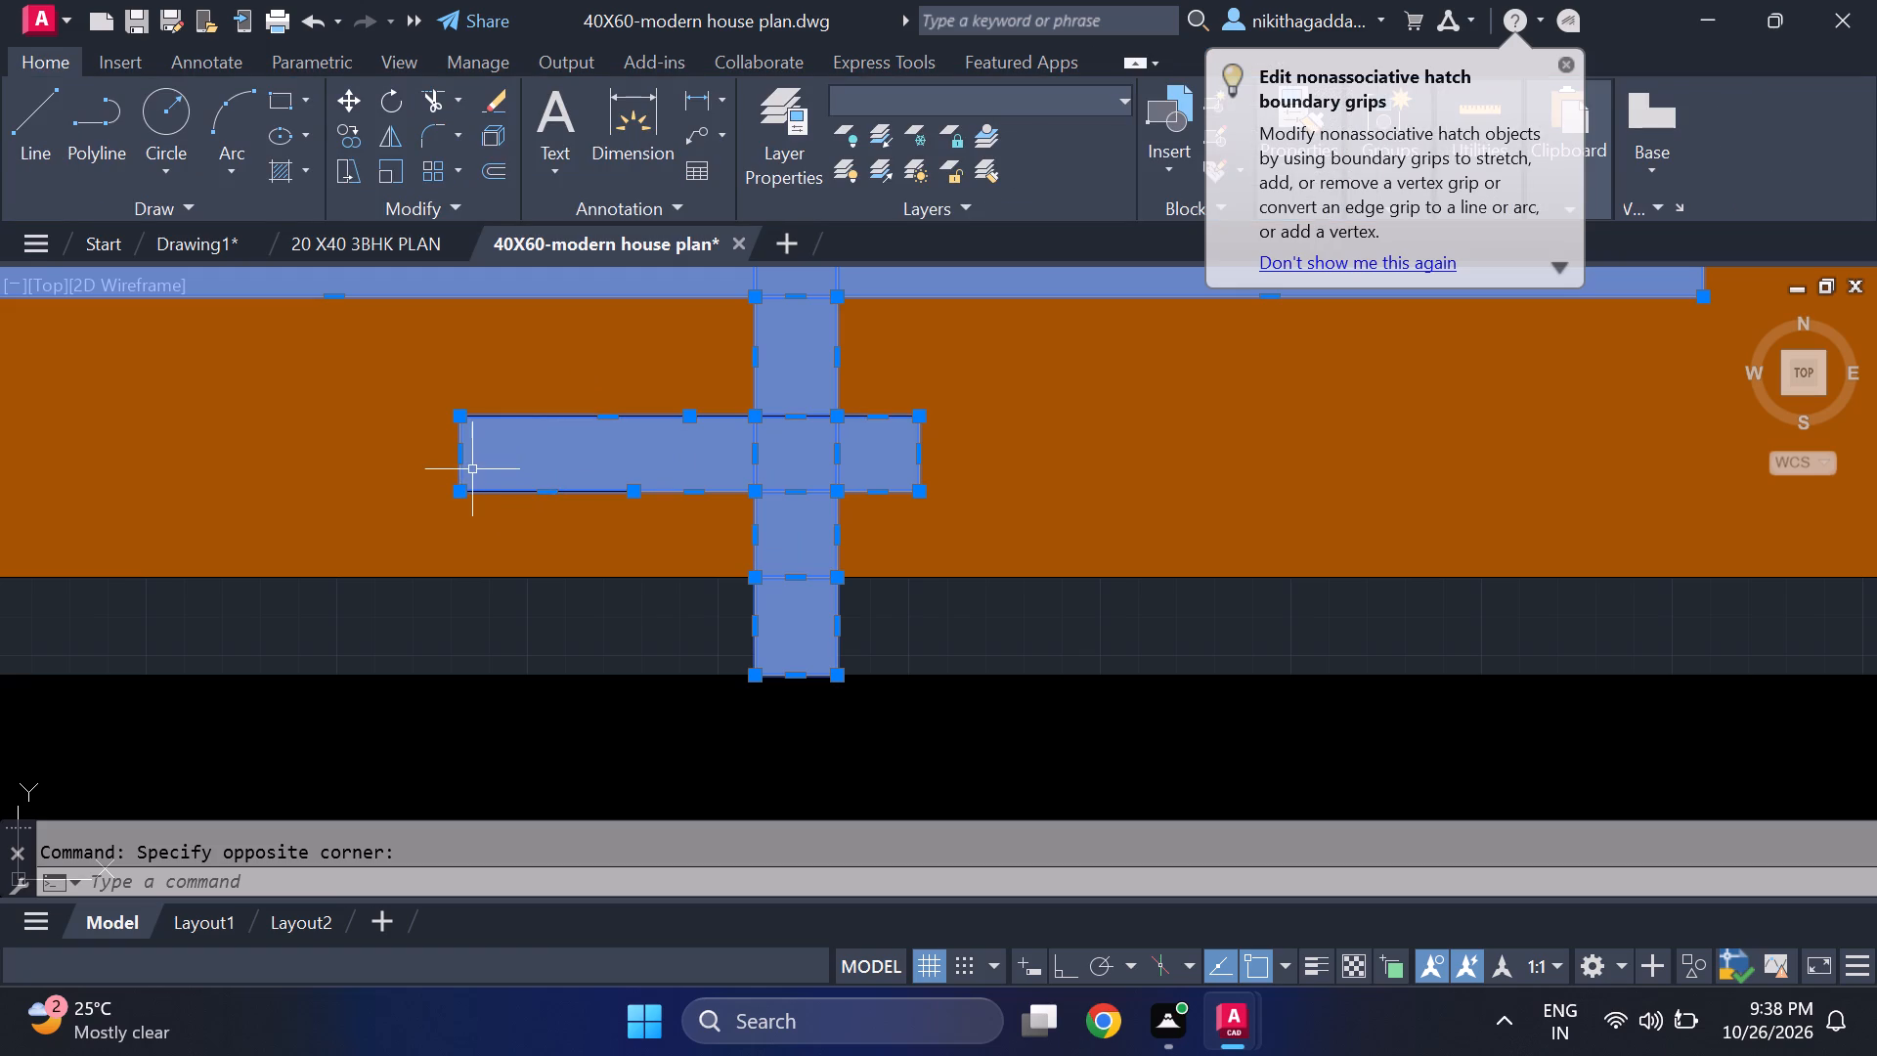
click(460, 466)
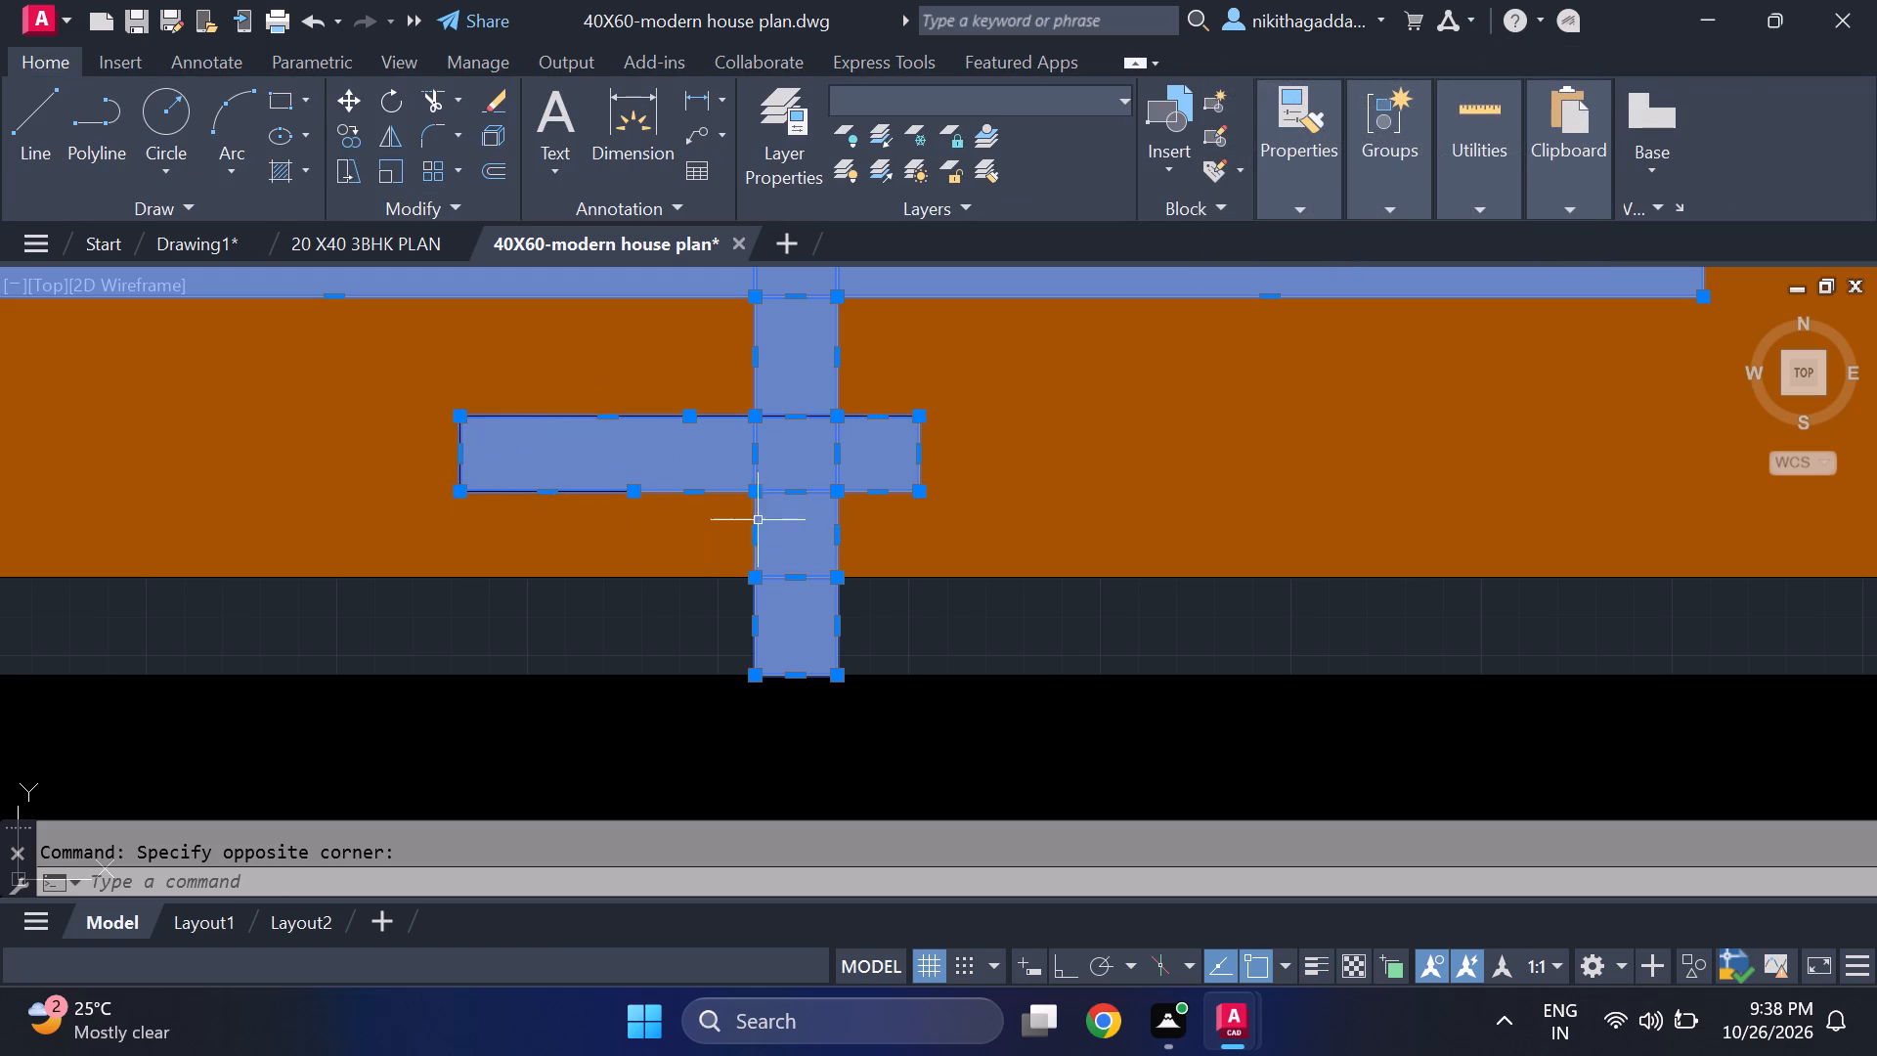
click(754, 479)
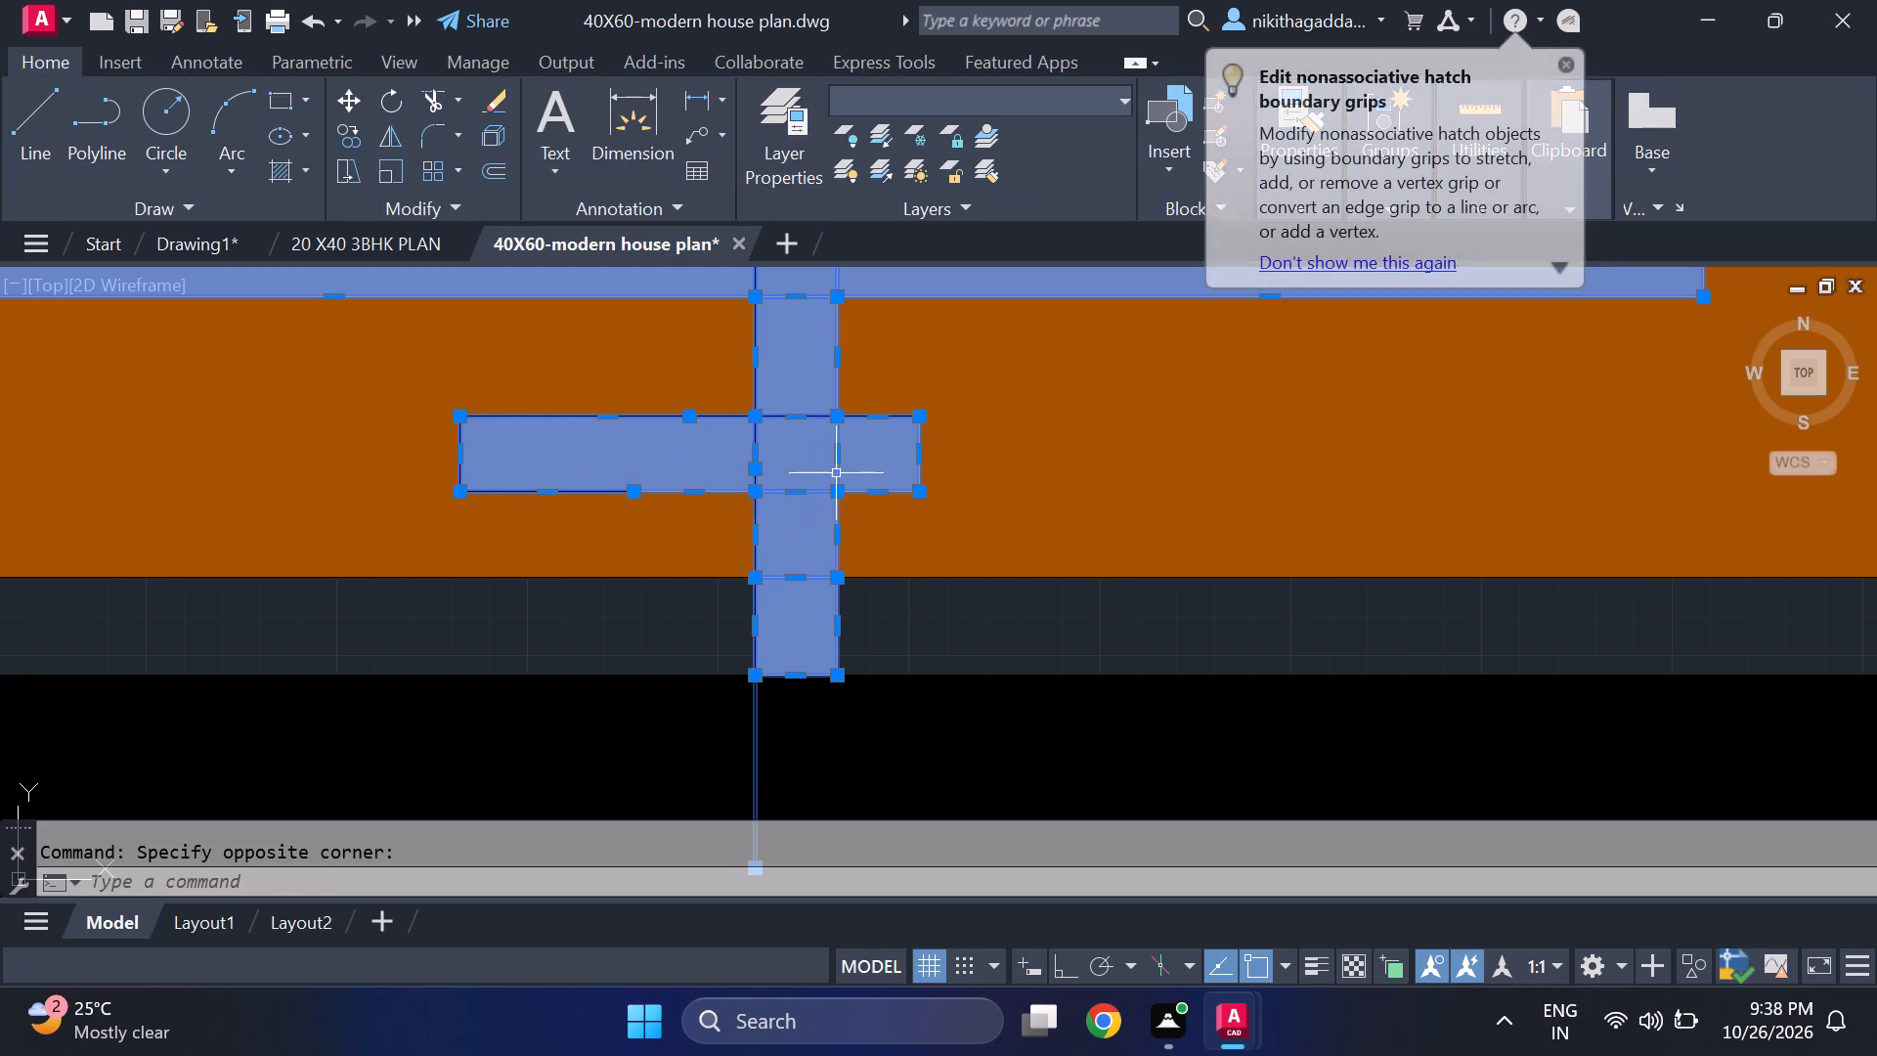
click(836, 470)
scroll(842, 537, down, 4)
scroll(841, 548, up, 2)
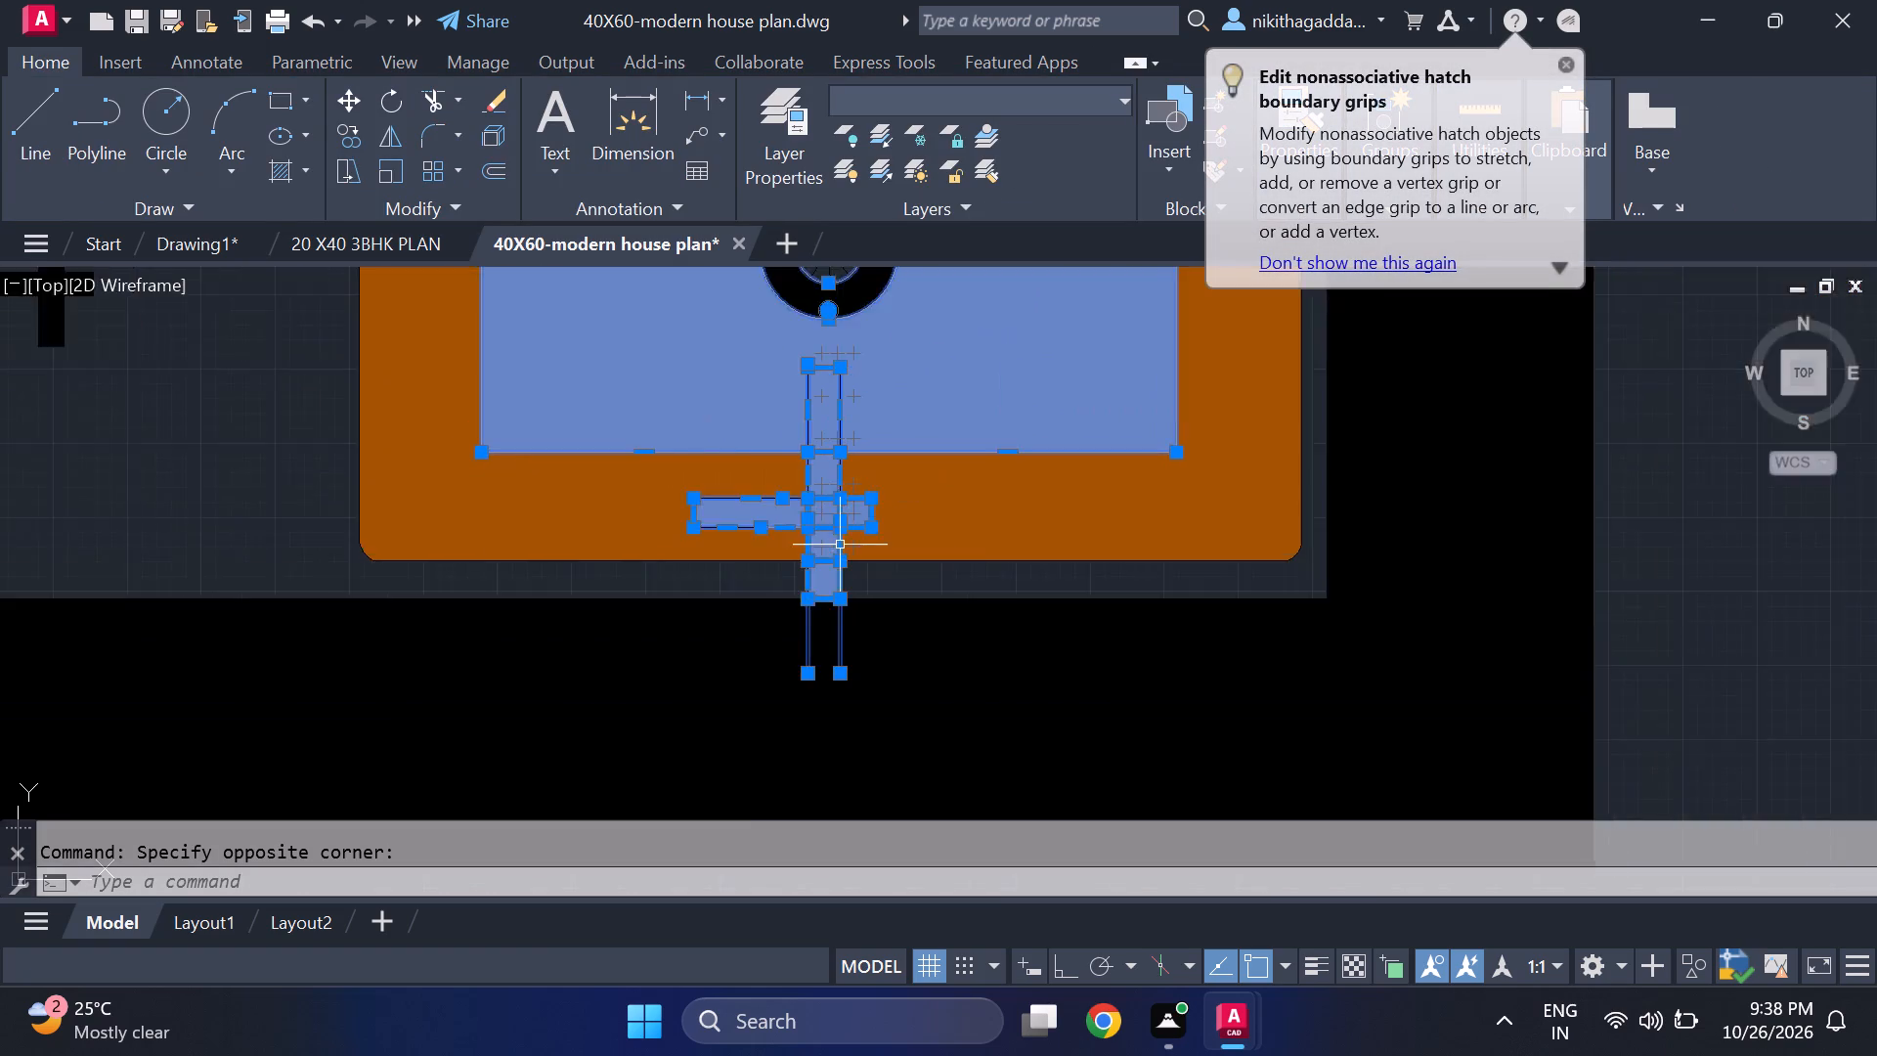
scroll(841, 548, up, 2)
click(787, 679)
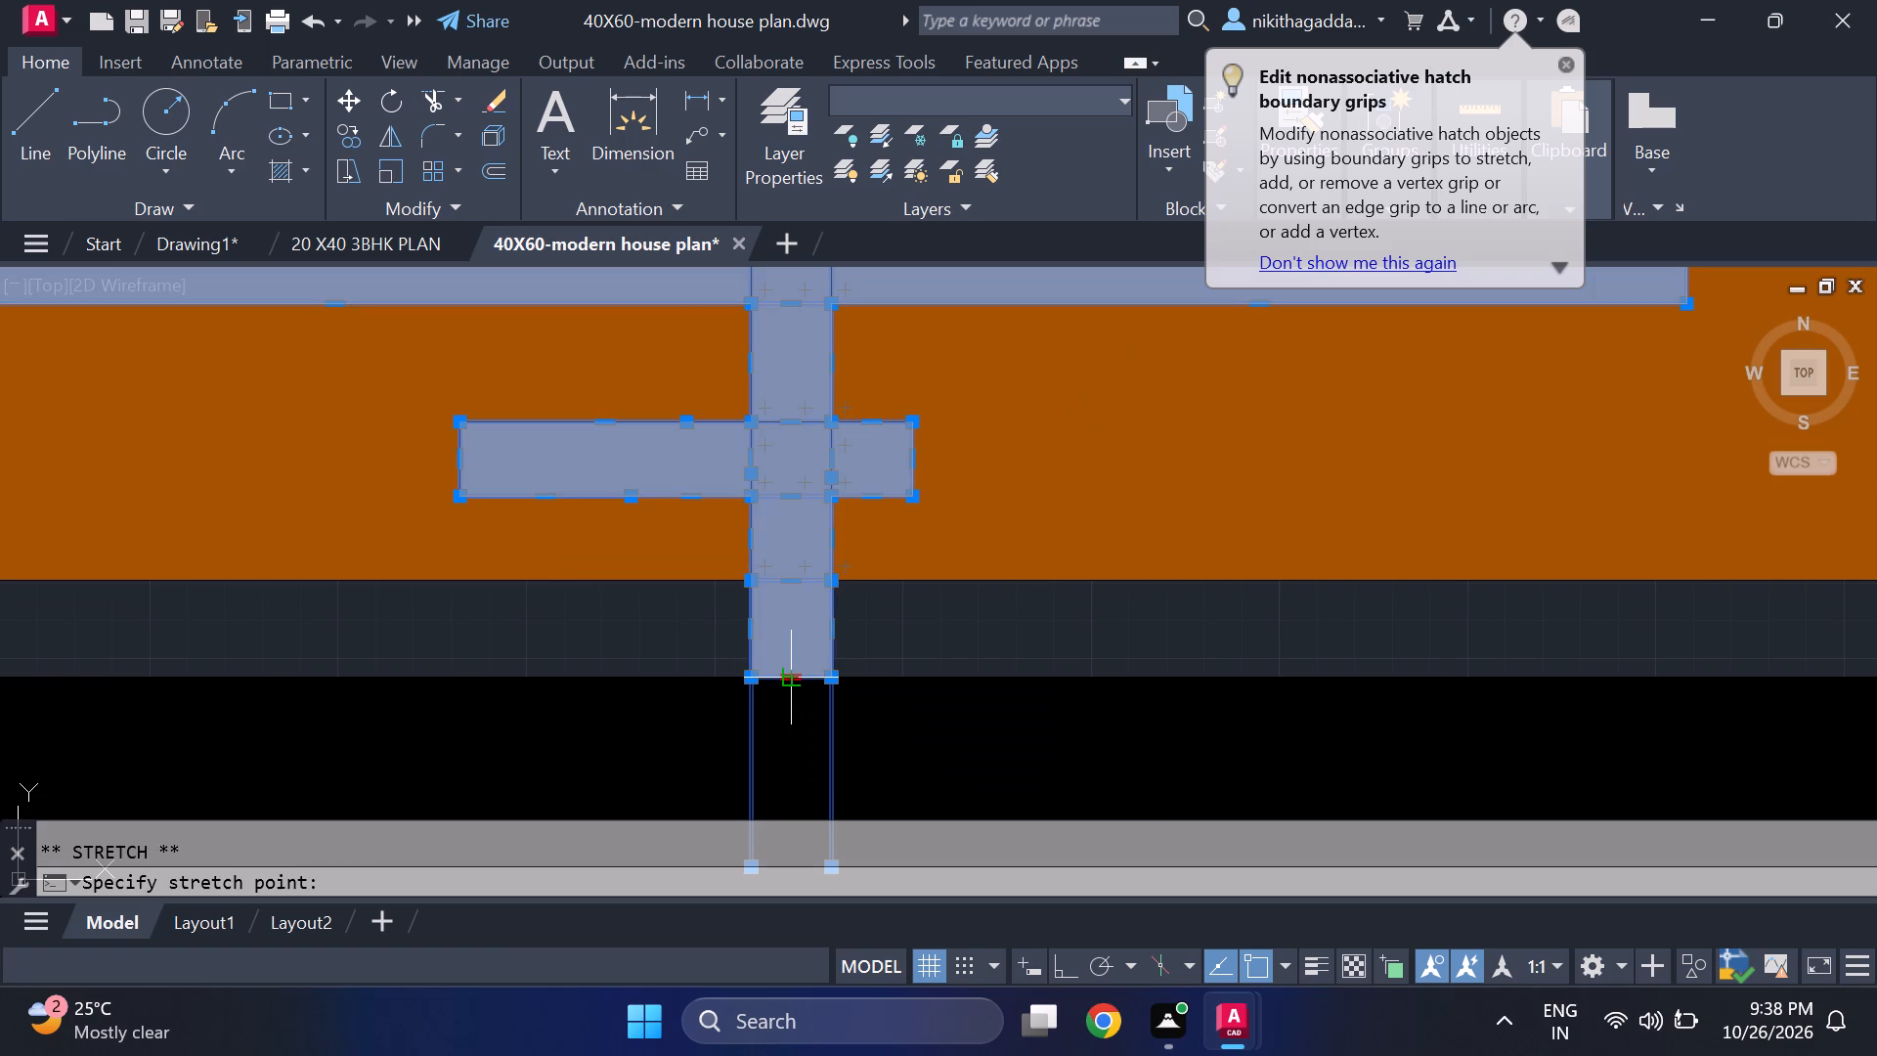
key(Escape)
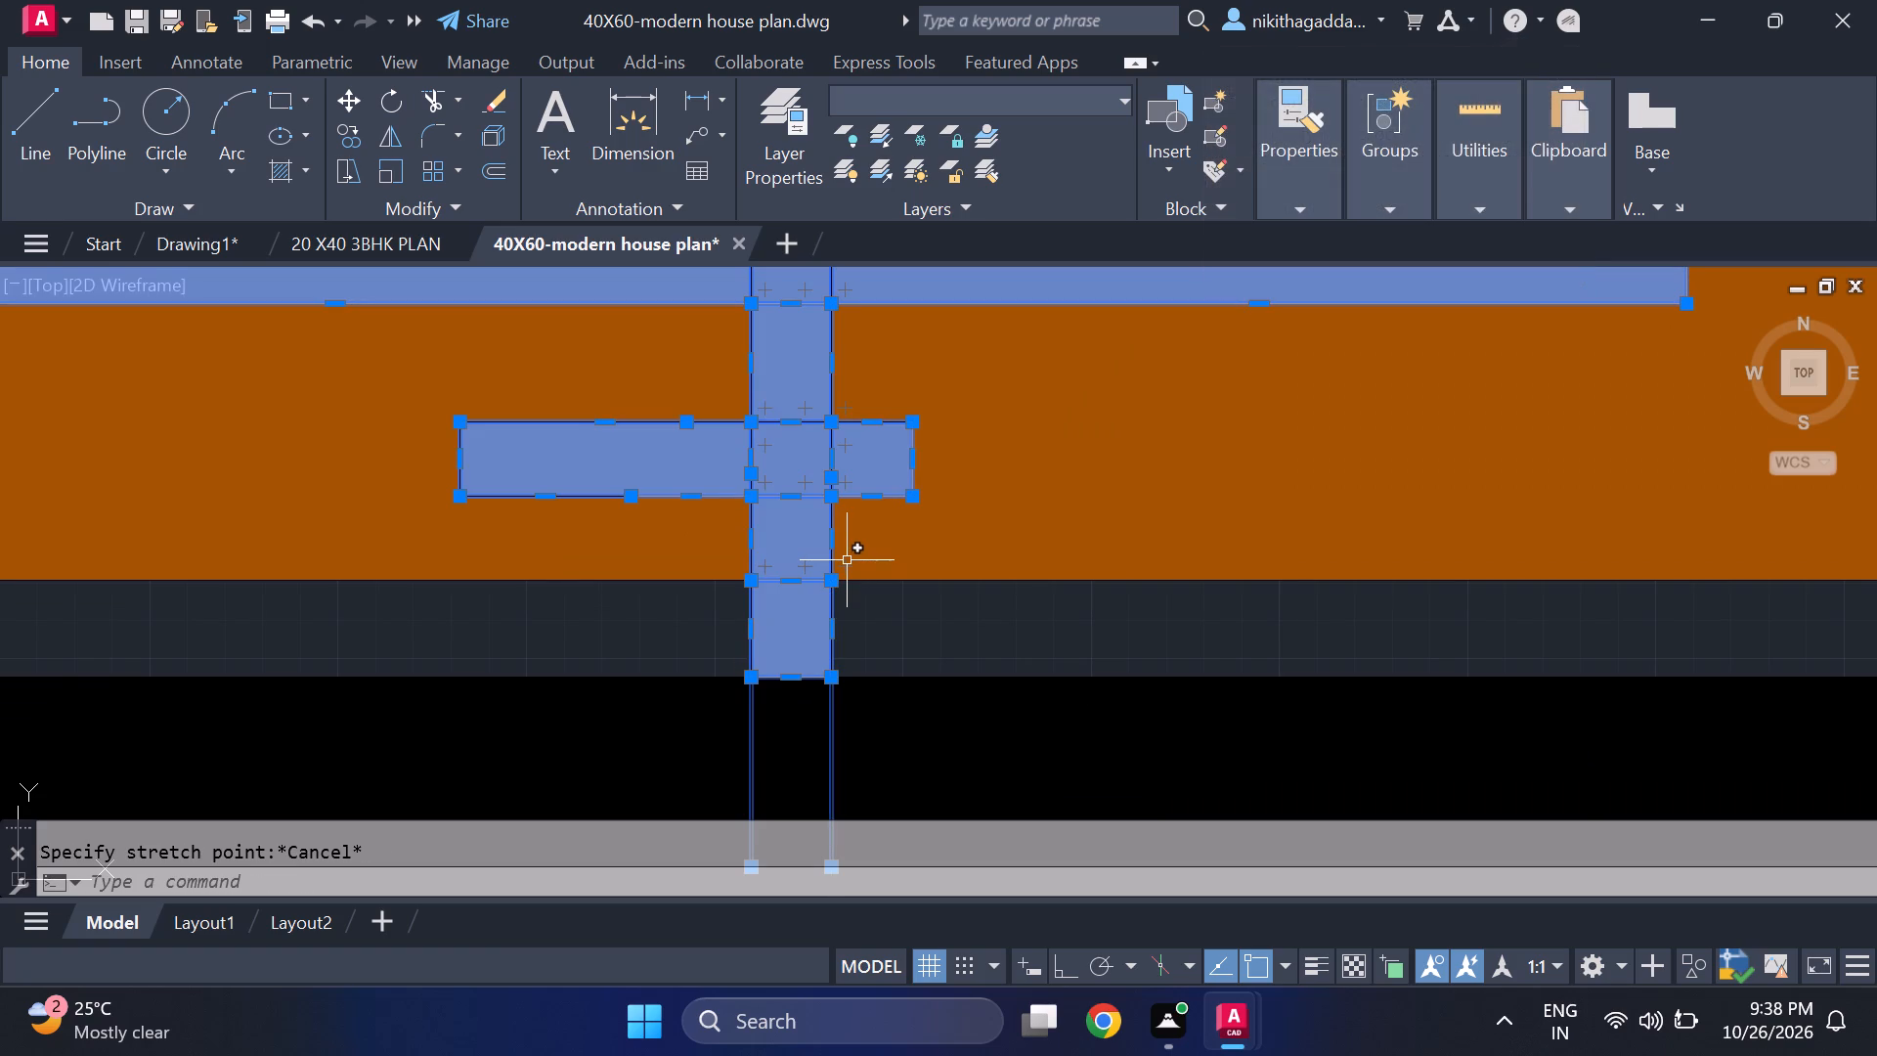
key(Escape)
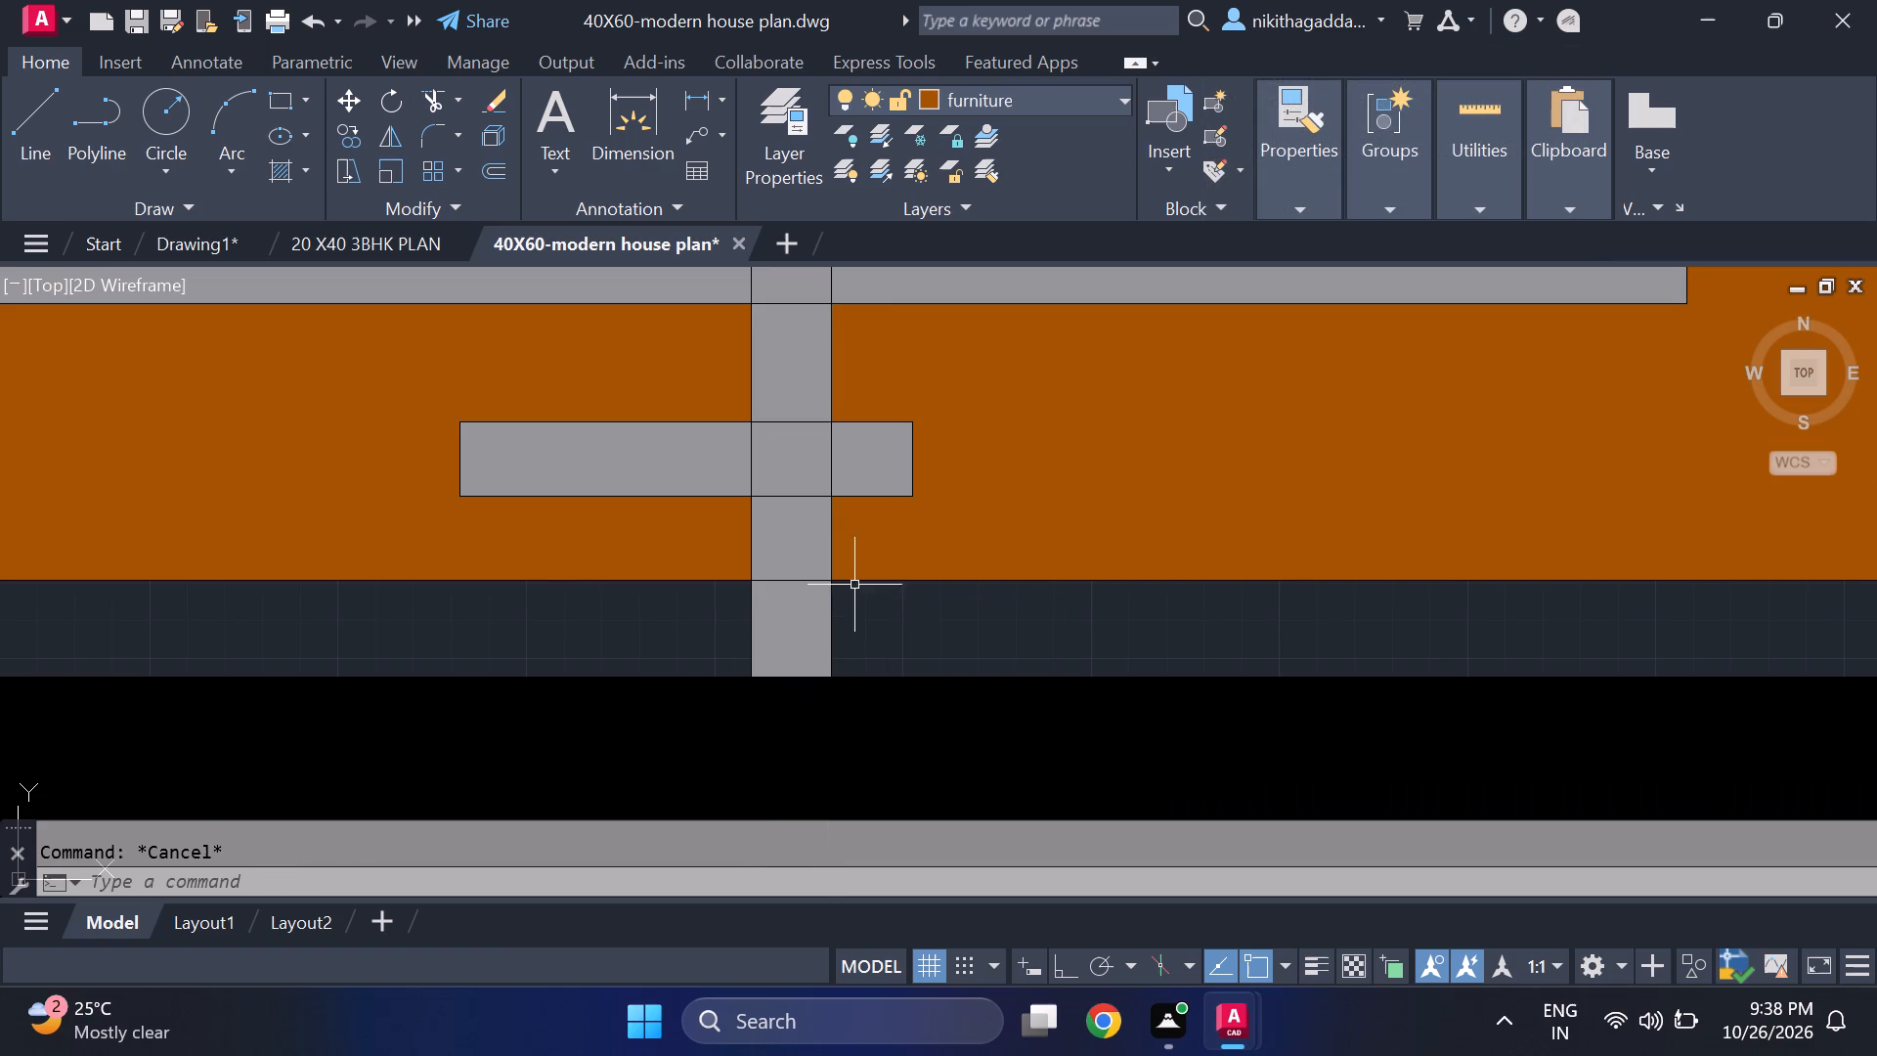
Select the four outline edges of the grey basin in the 9' x 4' bath, leaving out the orange counter and fills.
scroll(843, 612, down, 5)
scroll(815, 481, up, 3)
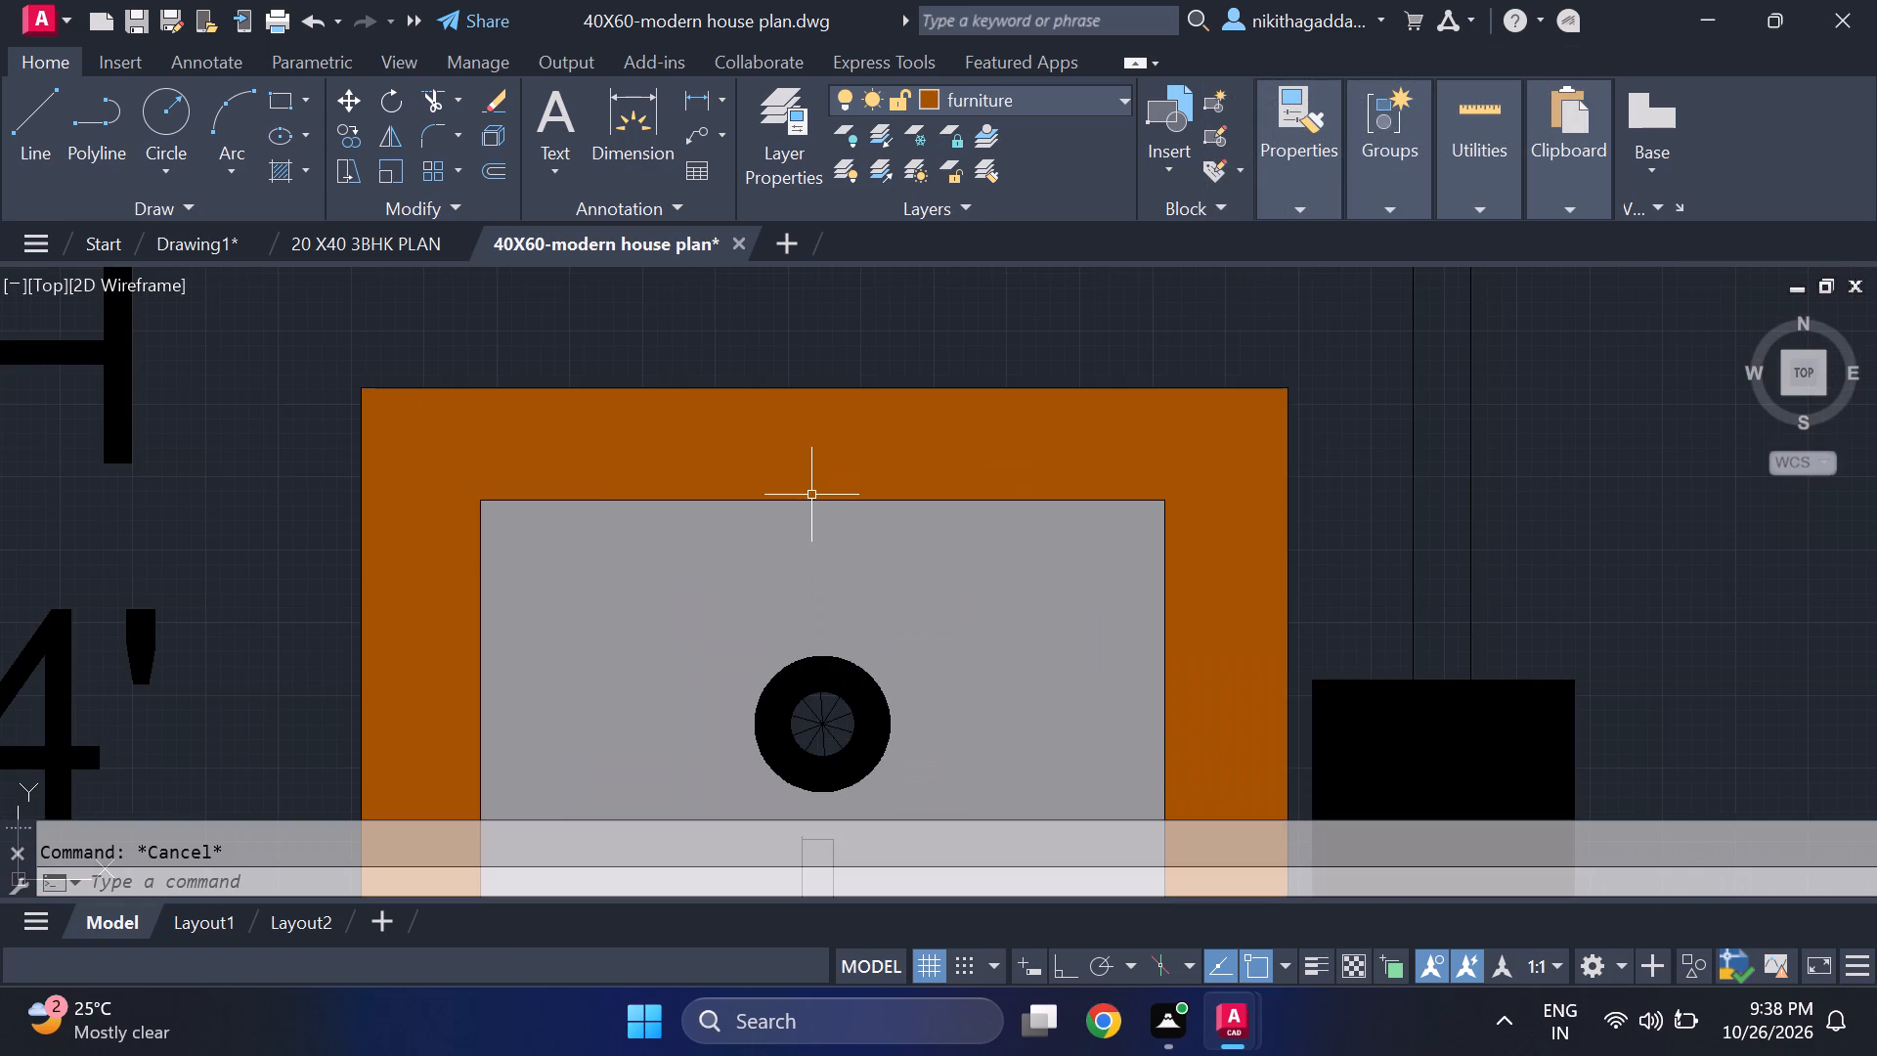
scroll(809, 498, up, 2)
click(806, 503)
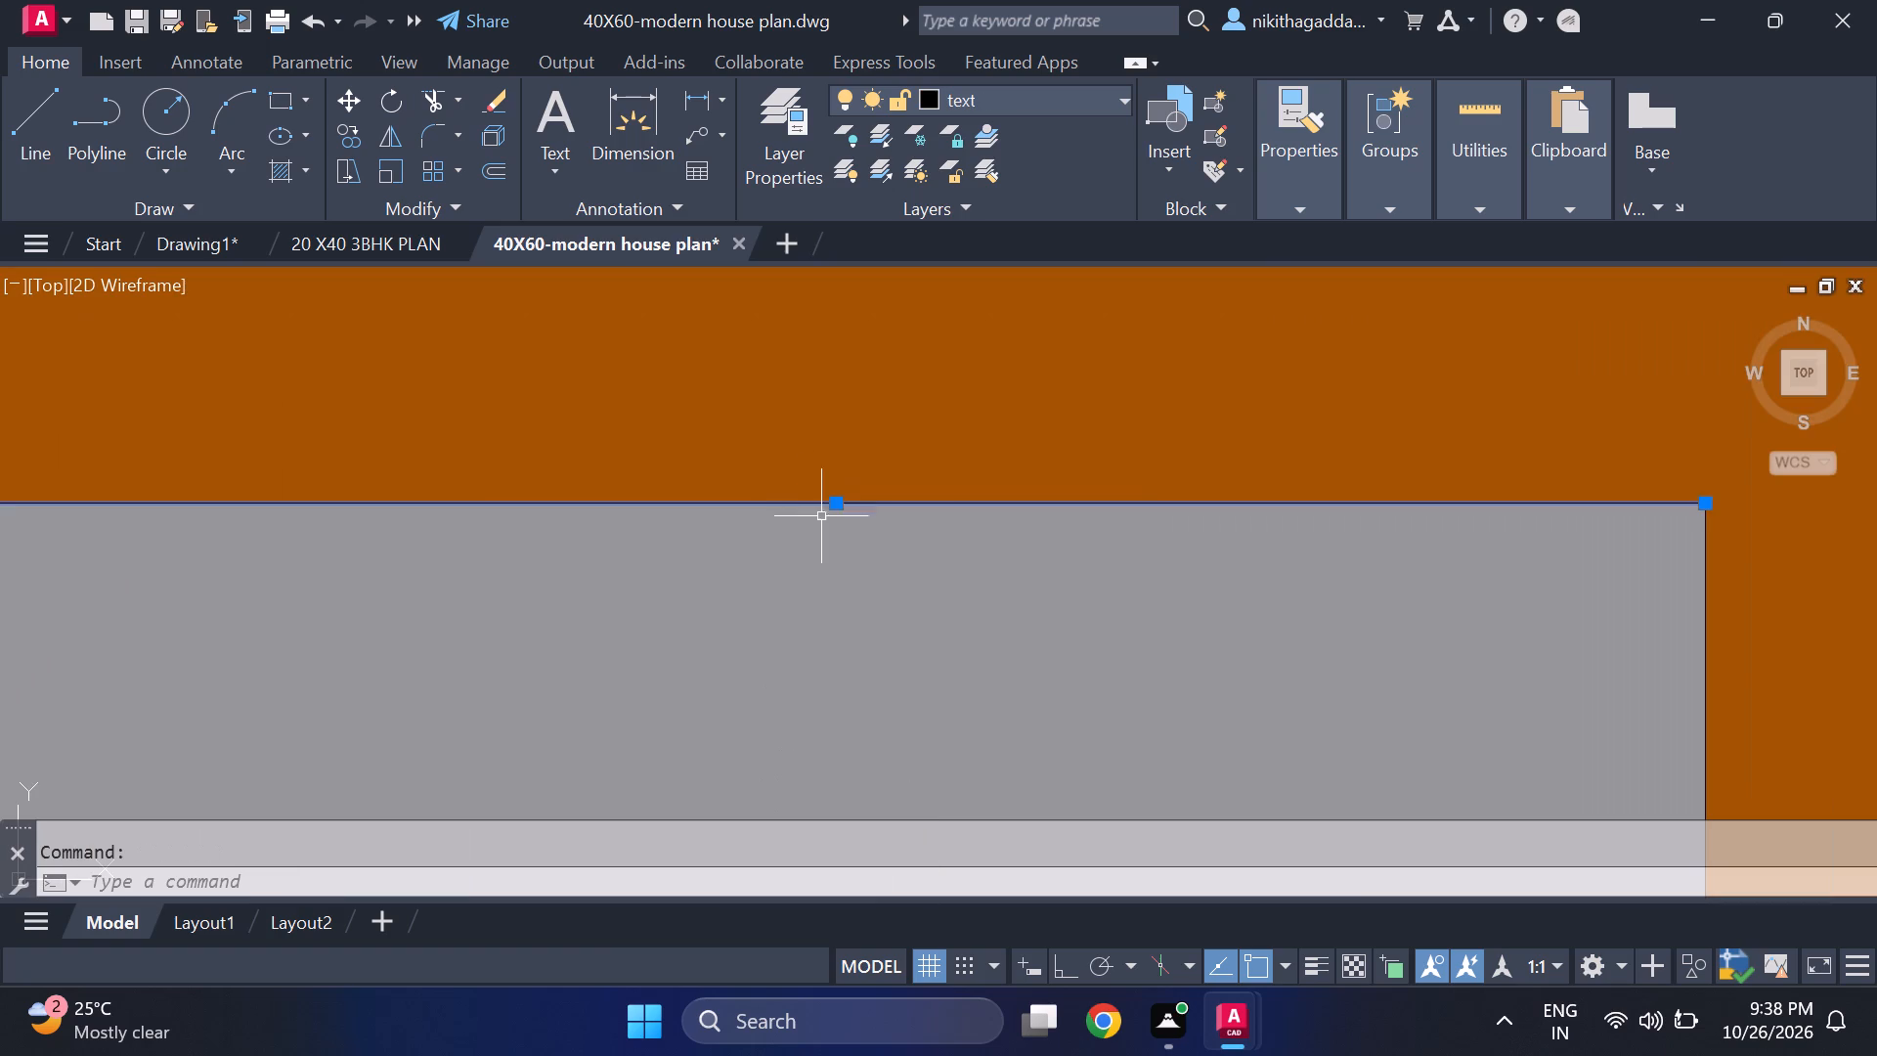
scroll(1364, 621, down, 3)
middle_drag(1404, 697, 1143, 519)
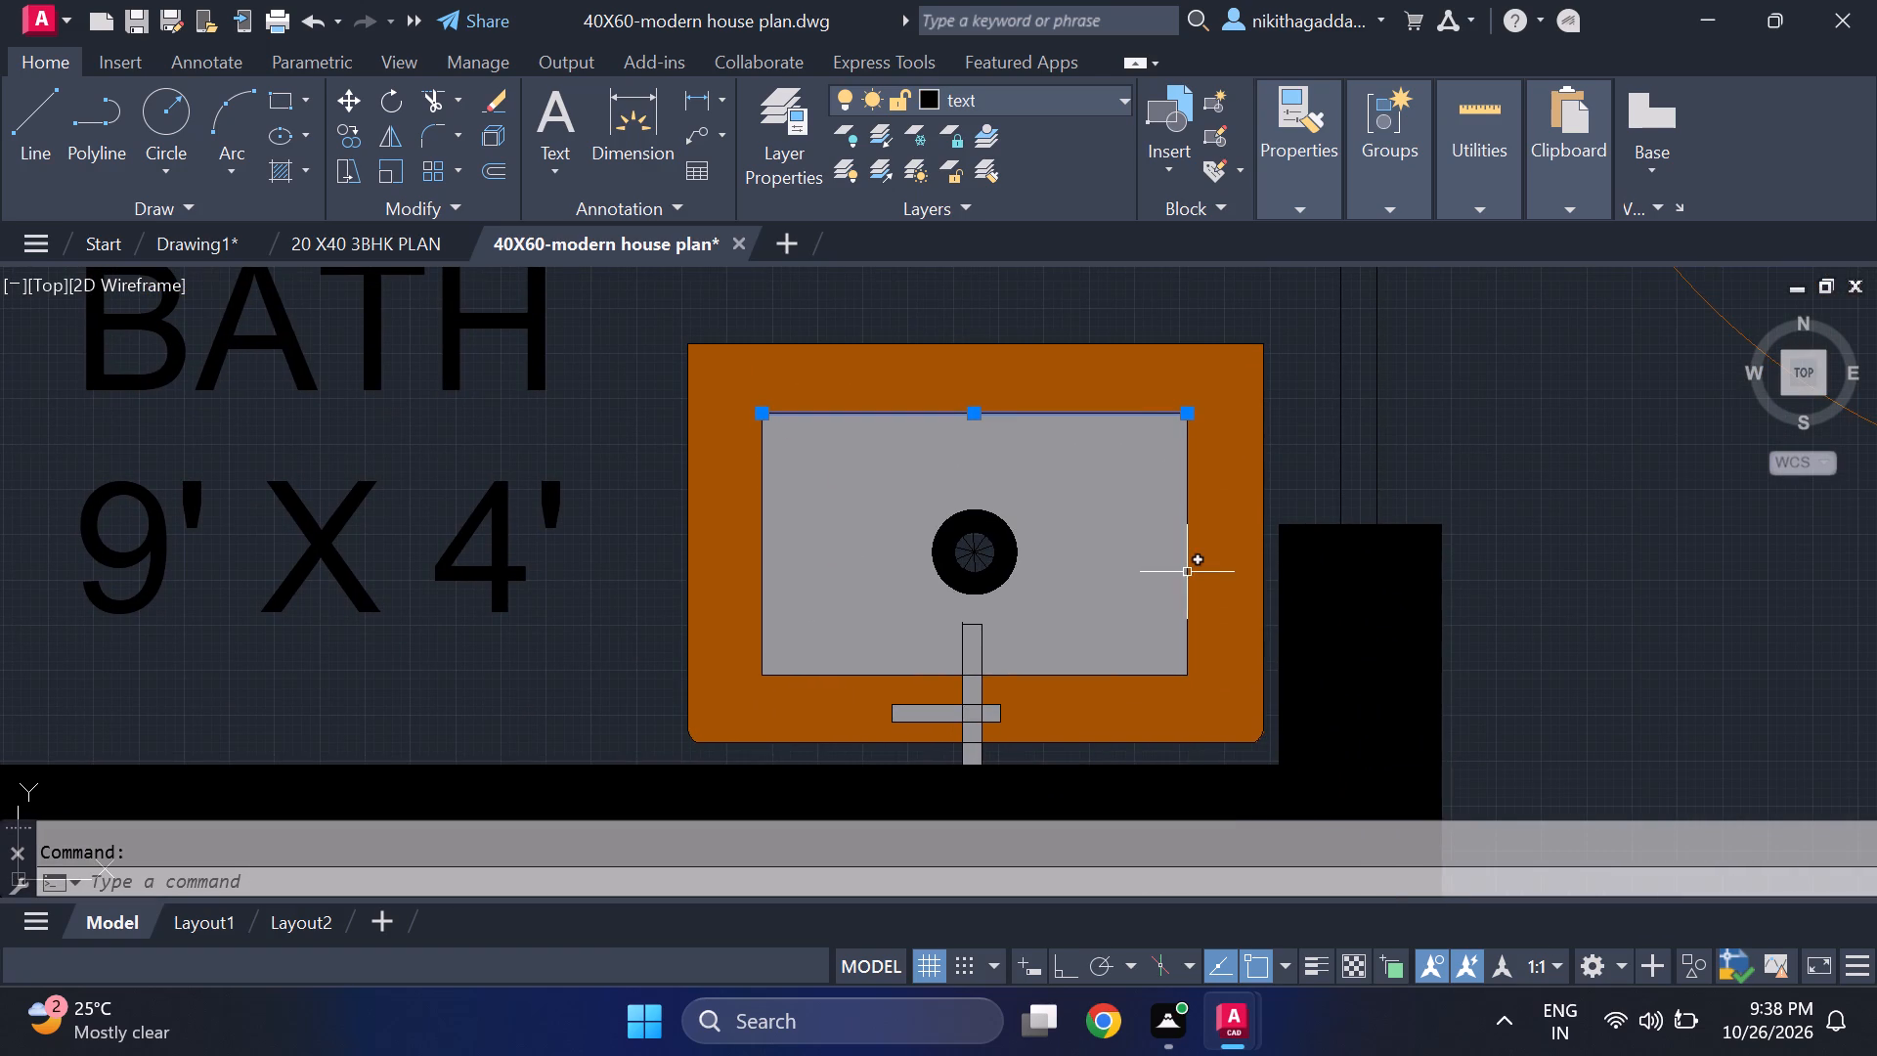
click(1187, 572)
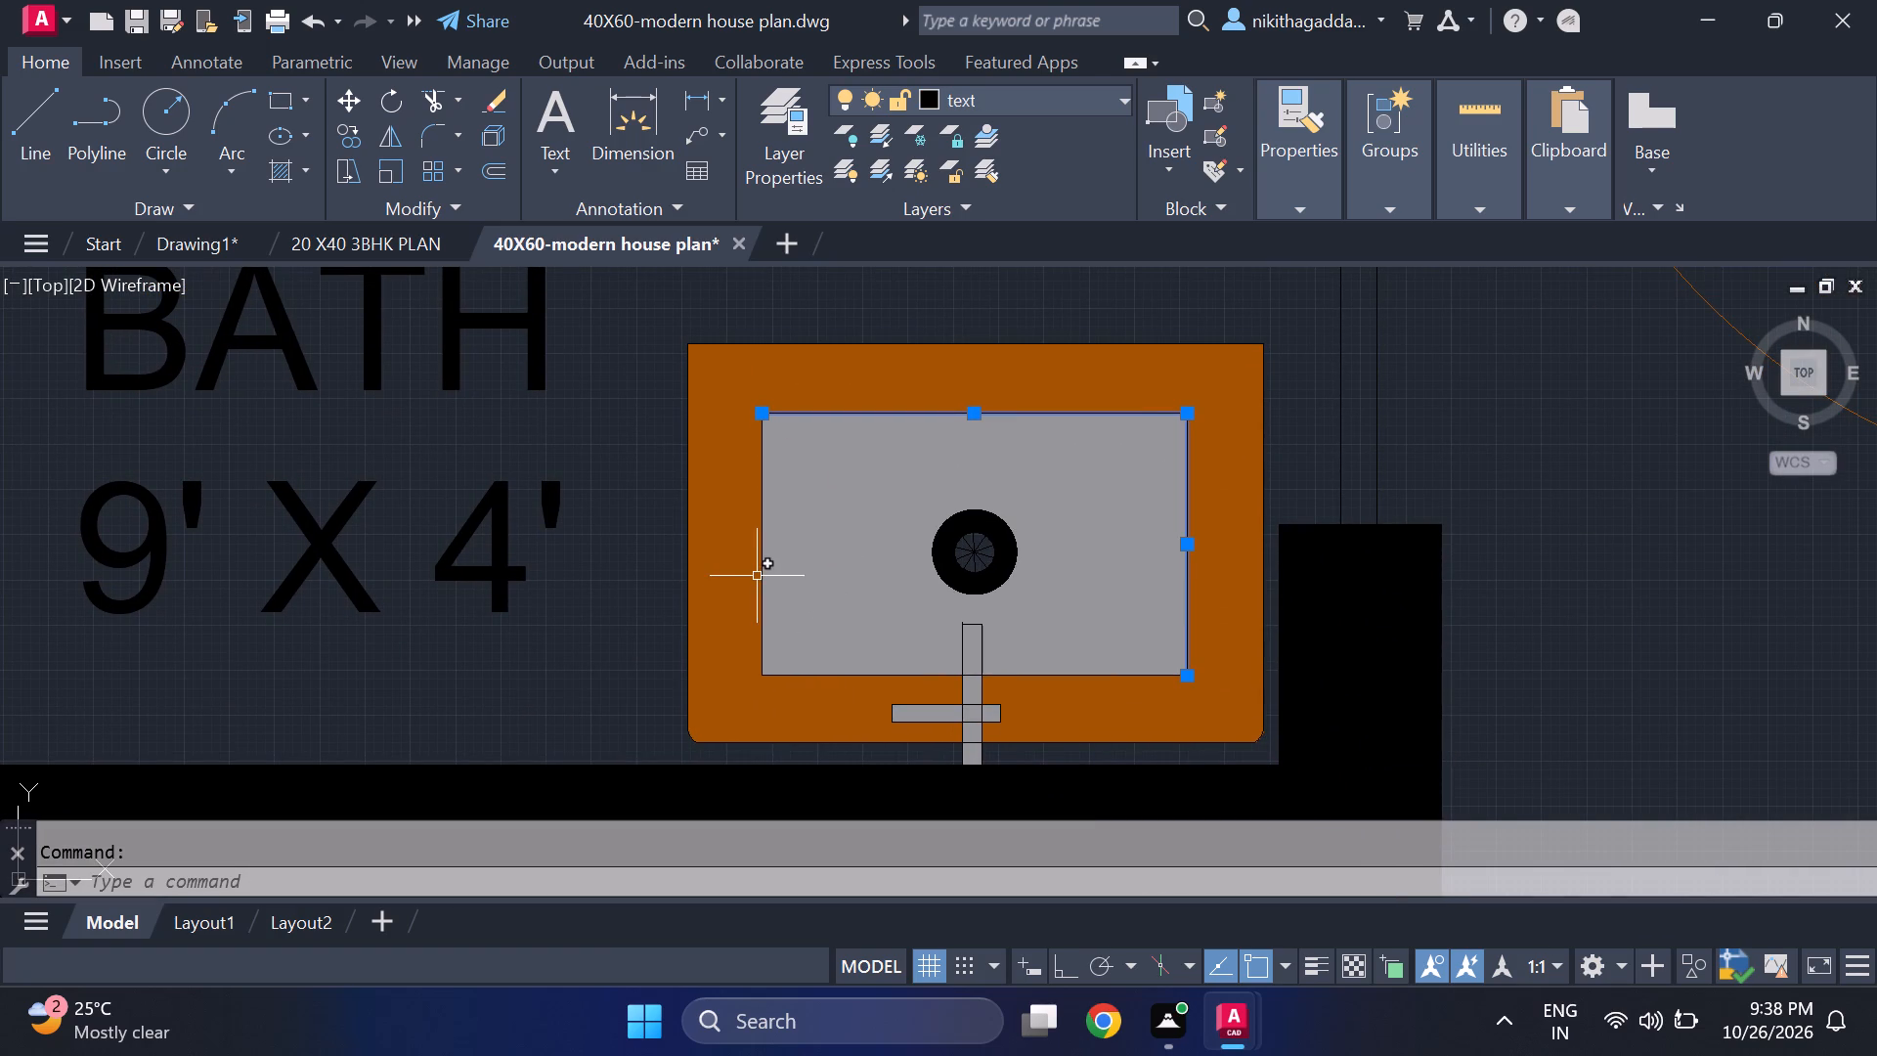
click(762, 567)
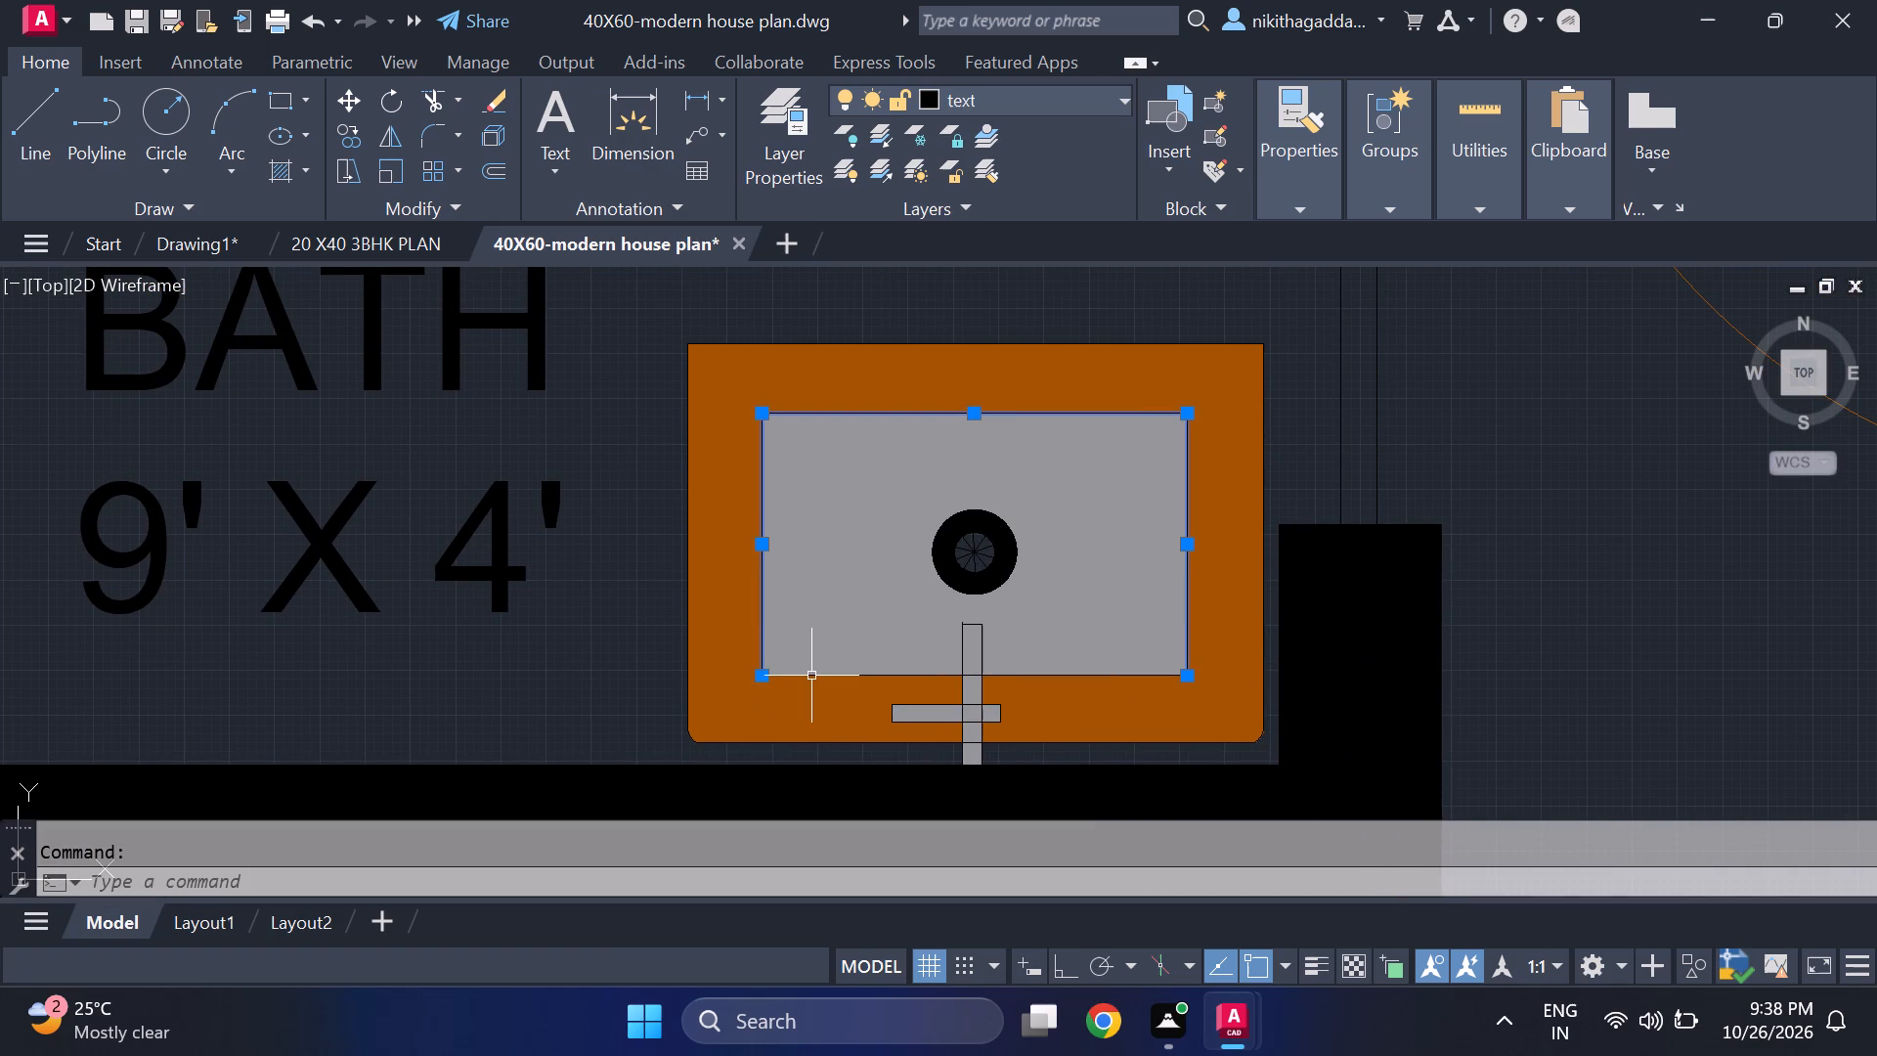
click(811, 676)
Add the outline lines of the faucet's vertical spout and horizontal crossbar to the selection, without the grey fill.
scroll(970, 663, up, 3)
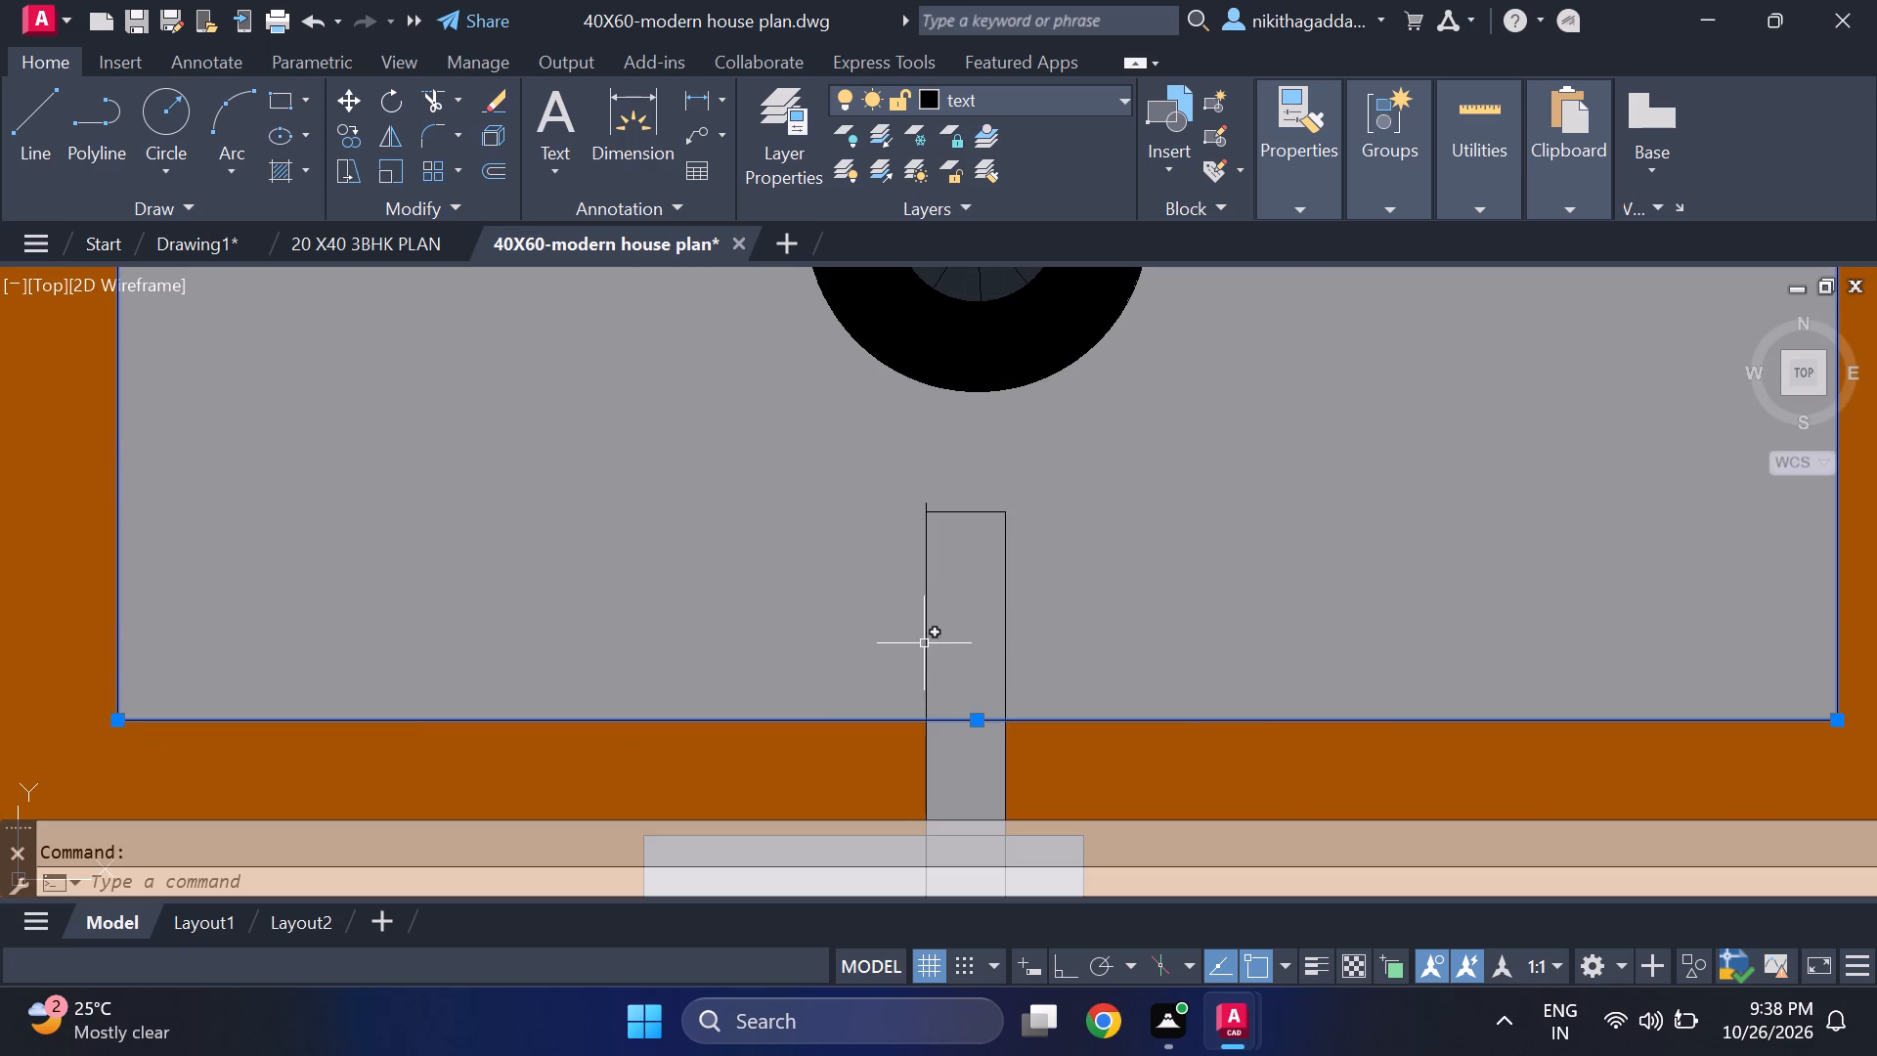
click(925, 641)
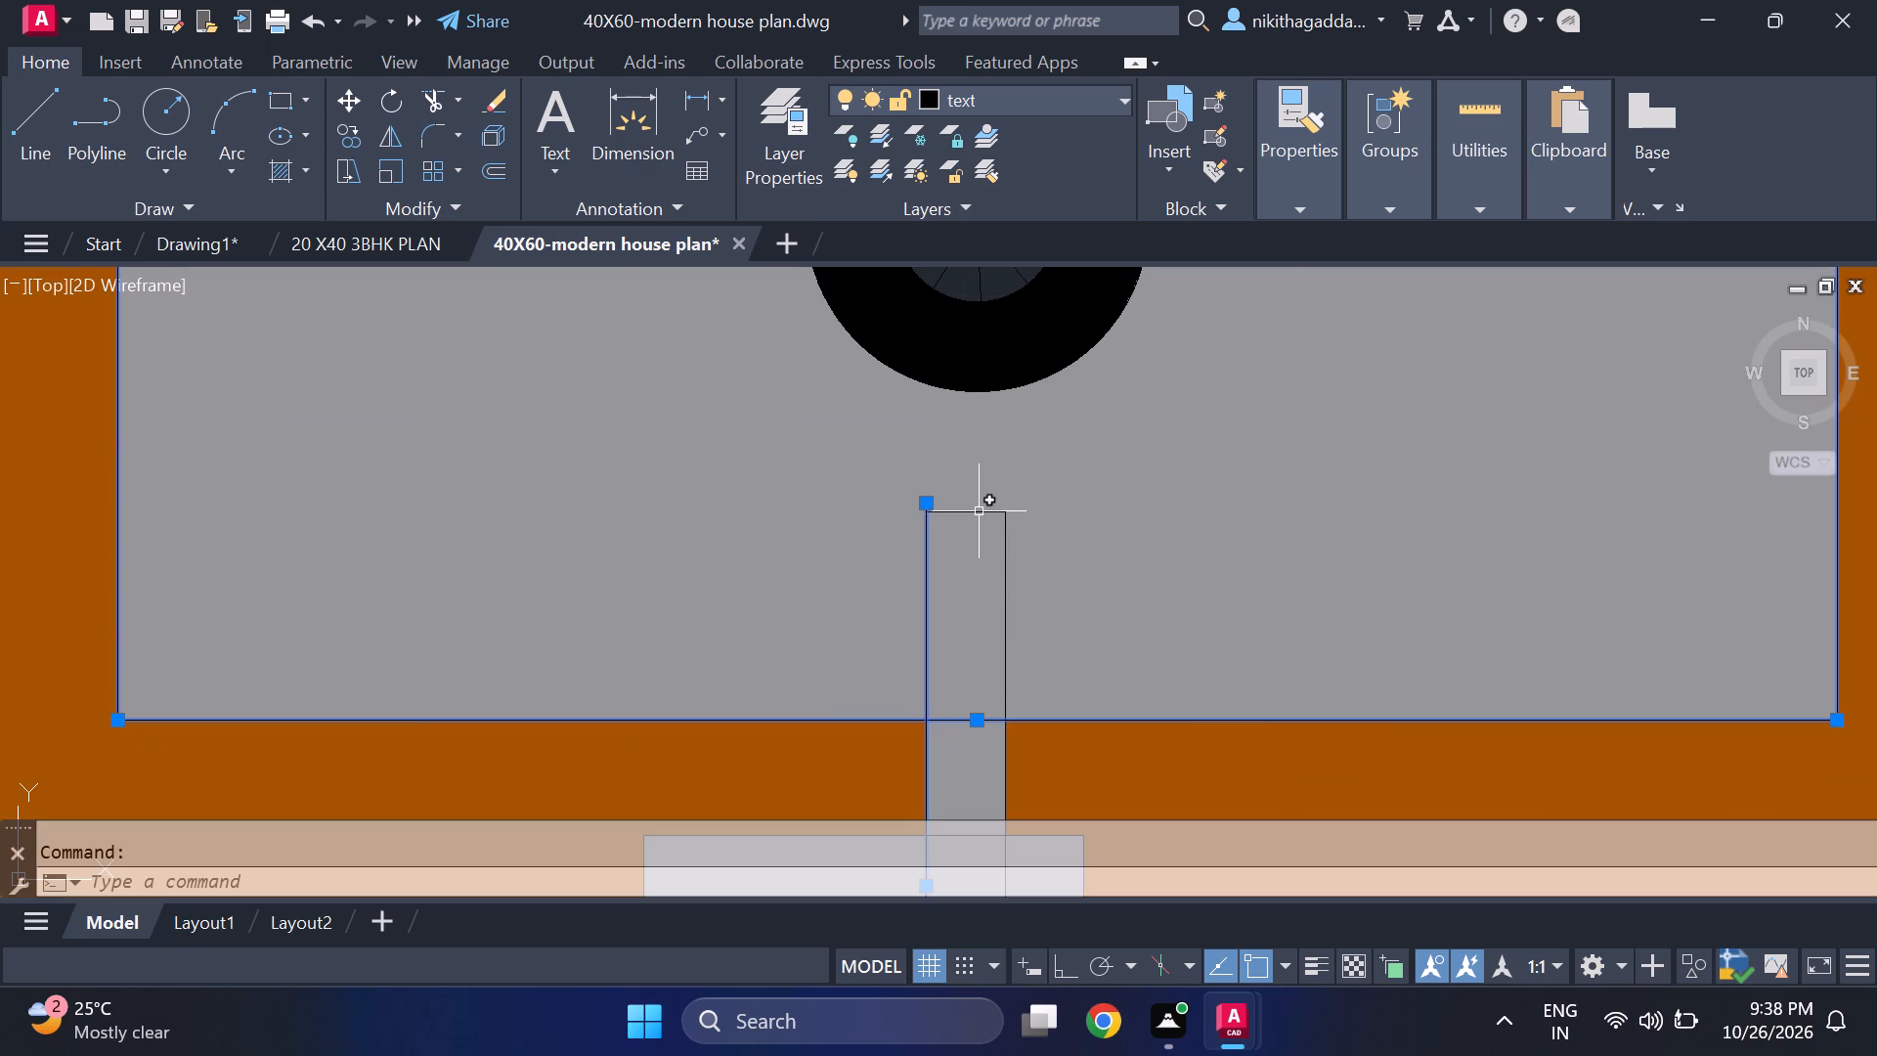
click(979, 511)
click(1005, 603)
middle_drag(931, 751, 865, 442)
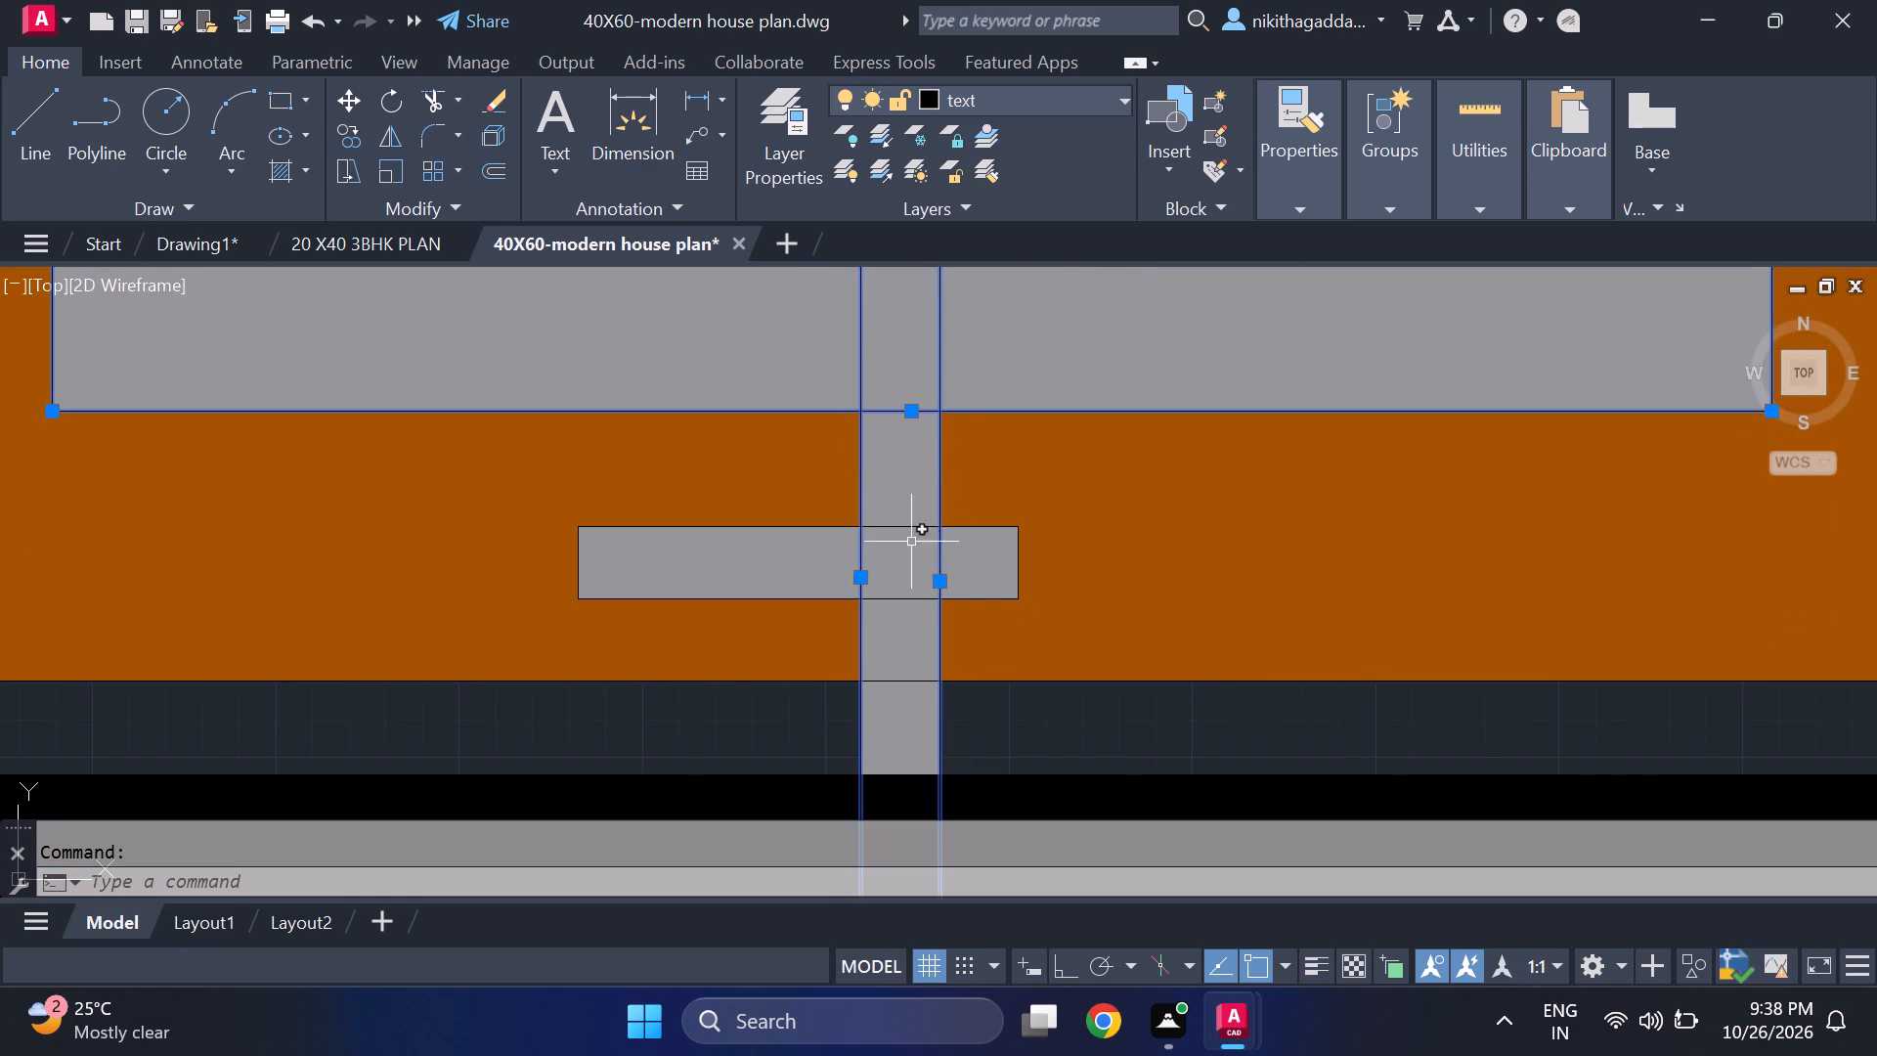
scroll(882, 535, up, 2)
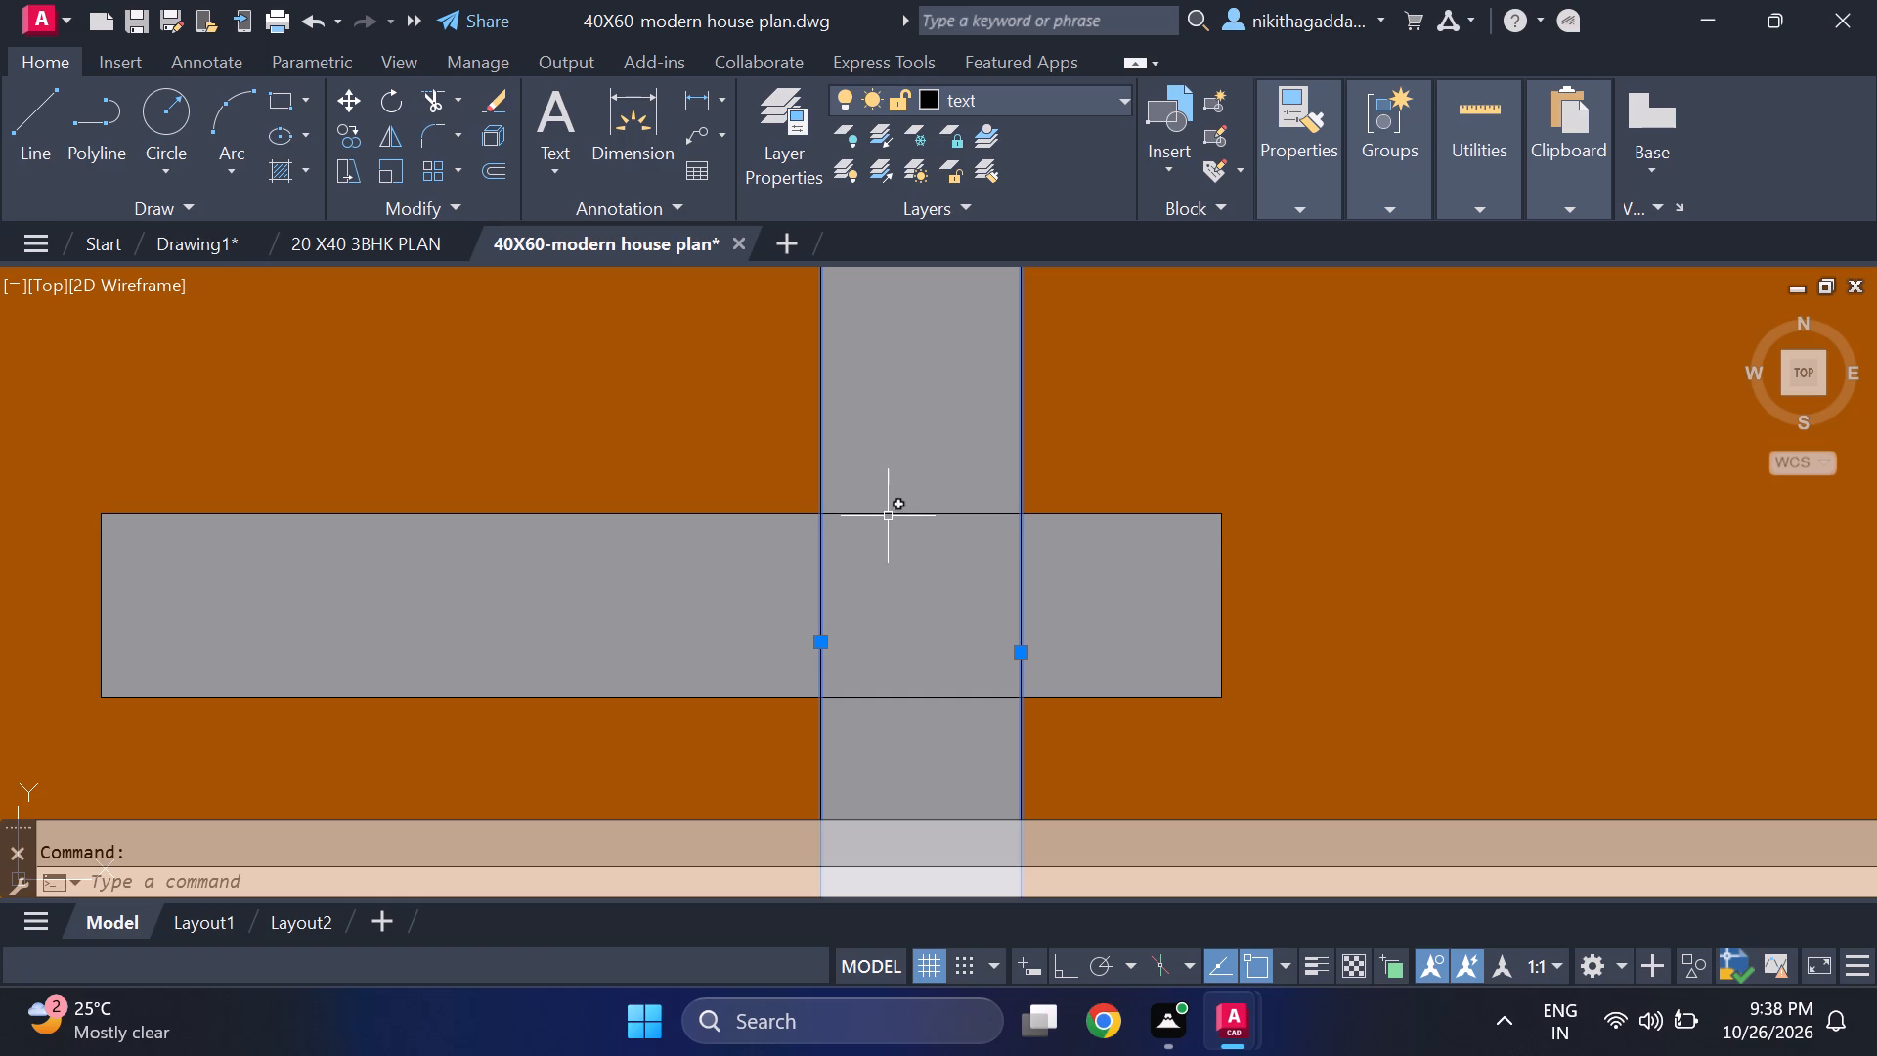
click(888, 516)
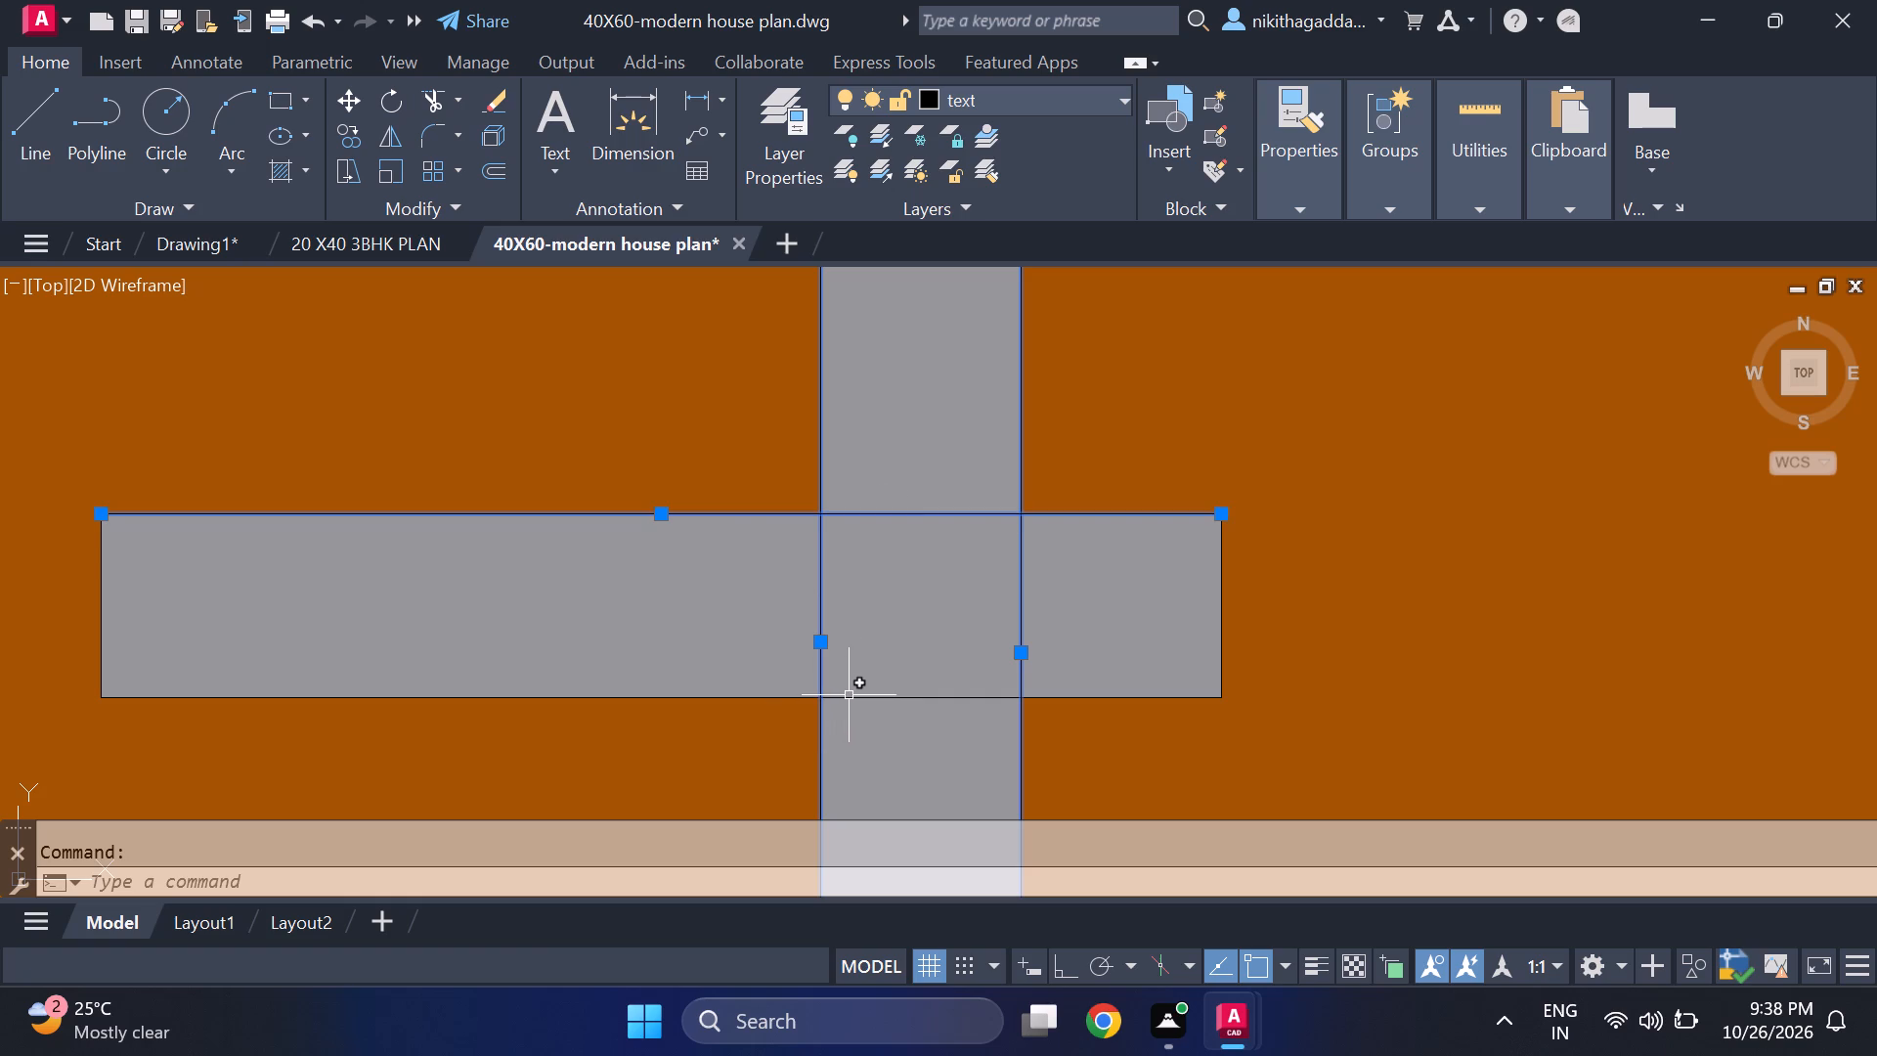
click(849, 699)
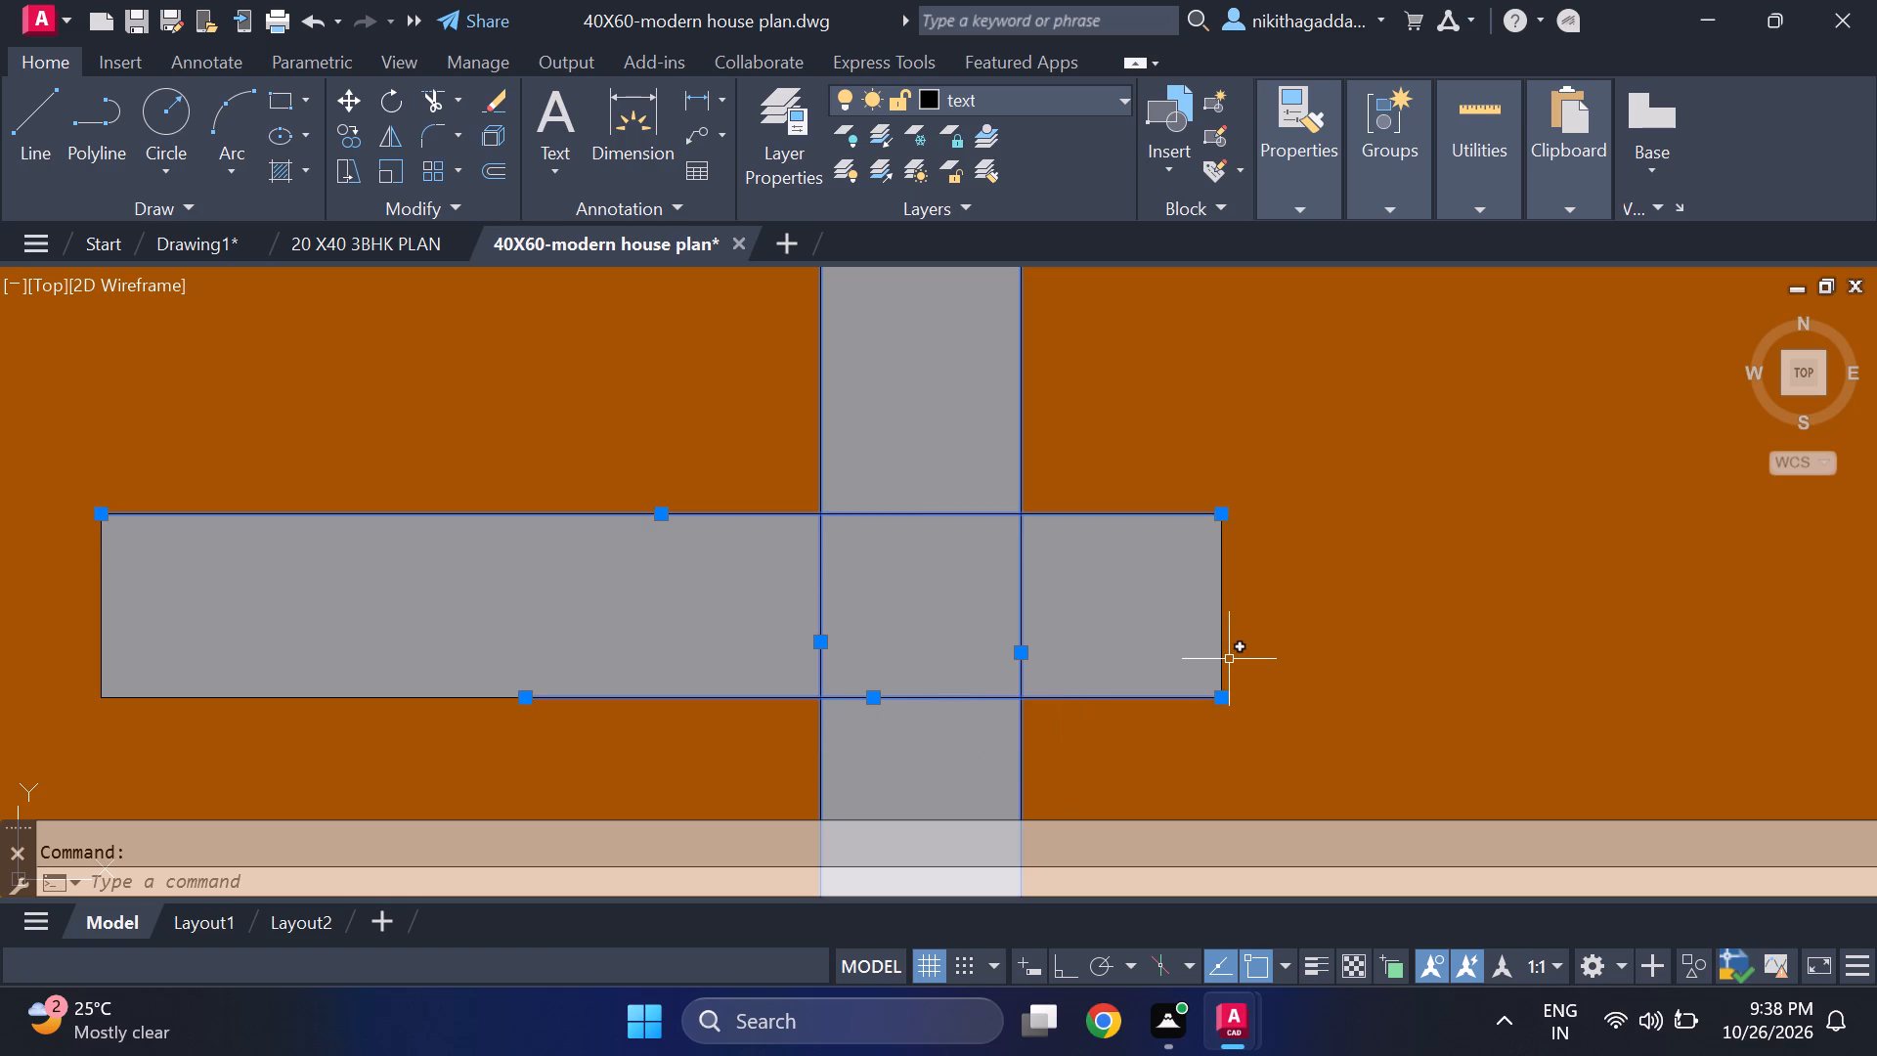
click(1225, 647)
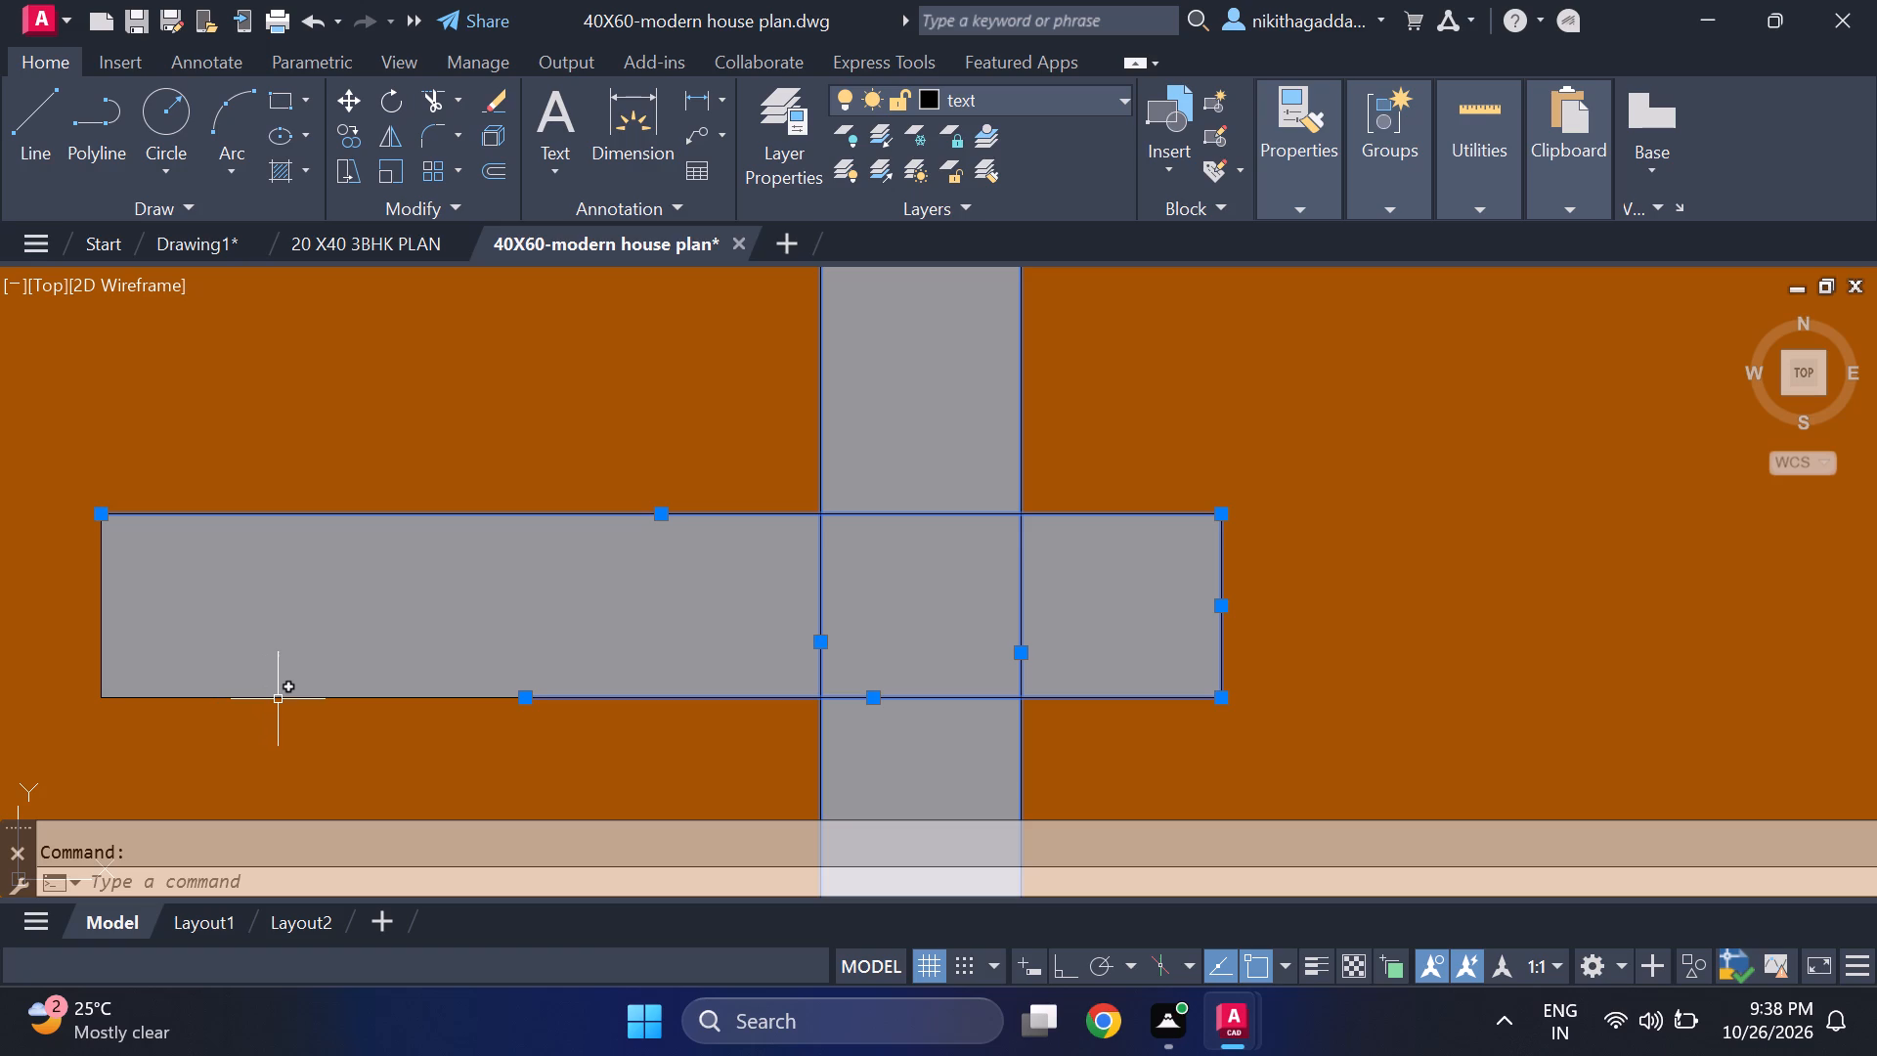
click(278, 699)
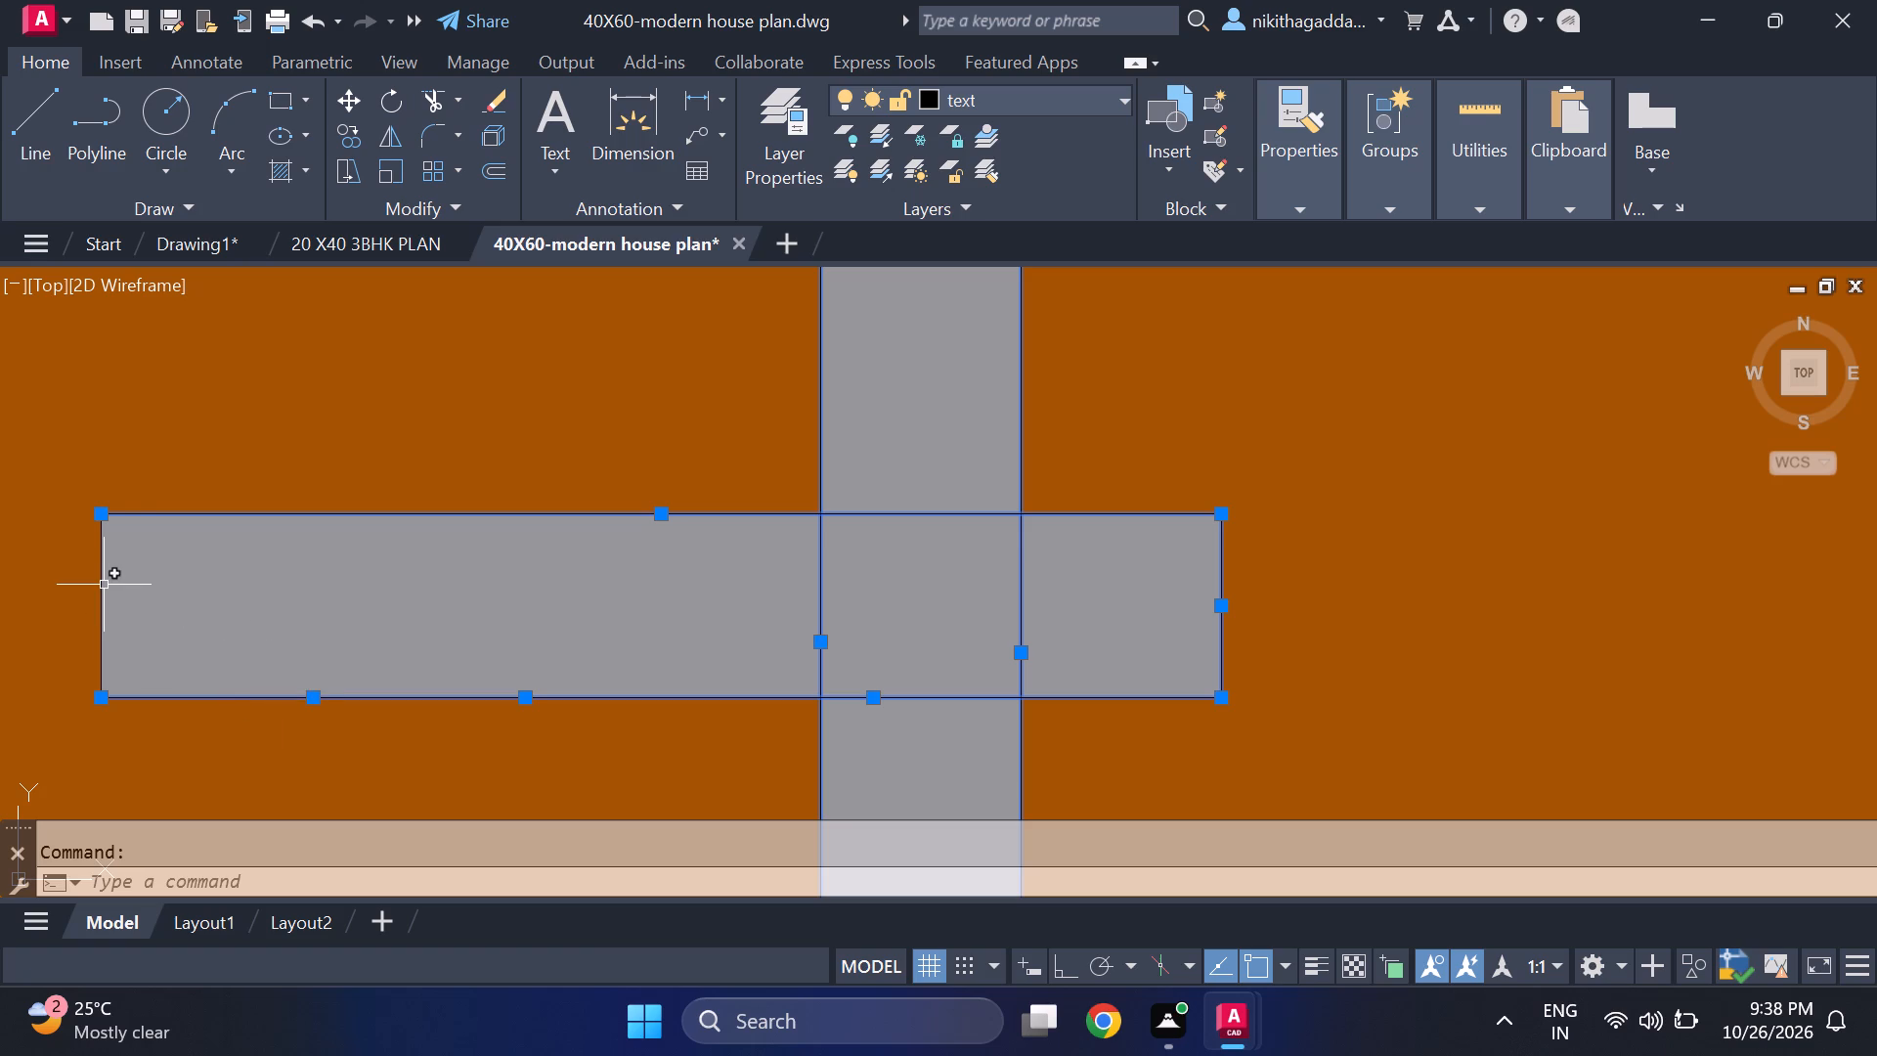
click(102, 577)
scroll(520, 676, down, 2)
middle_drag(538, 722, 498, 580)
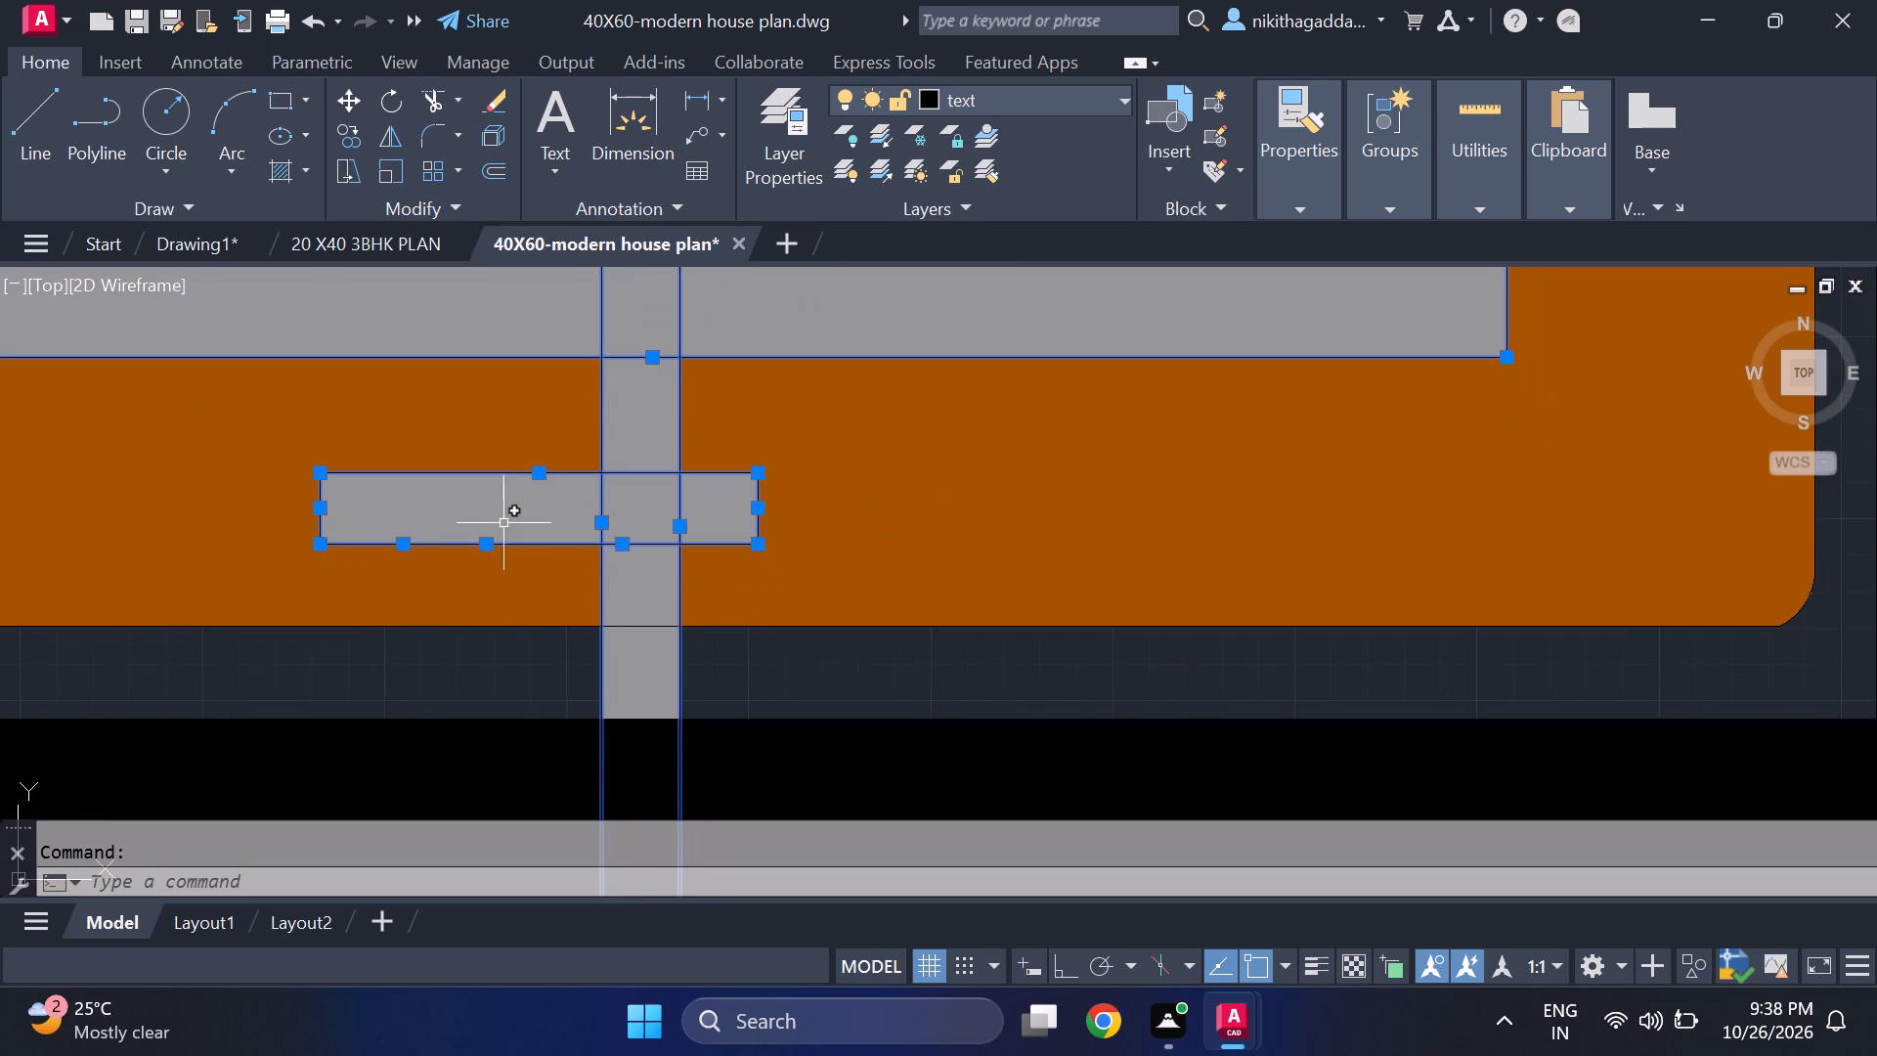
scroll(620, 573, down, 2)
scroll(623, 594, up, 3)
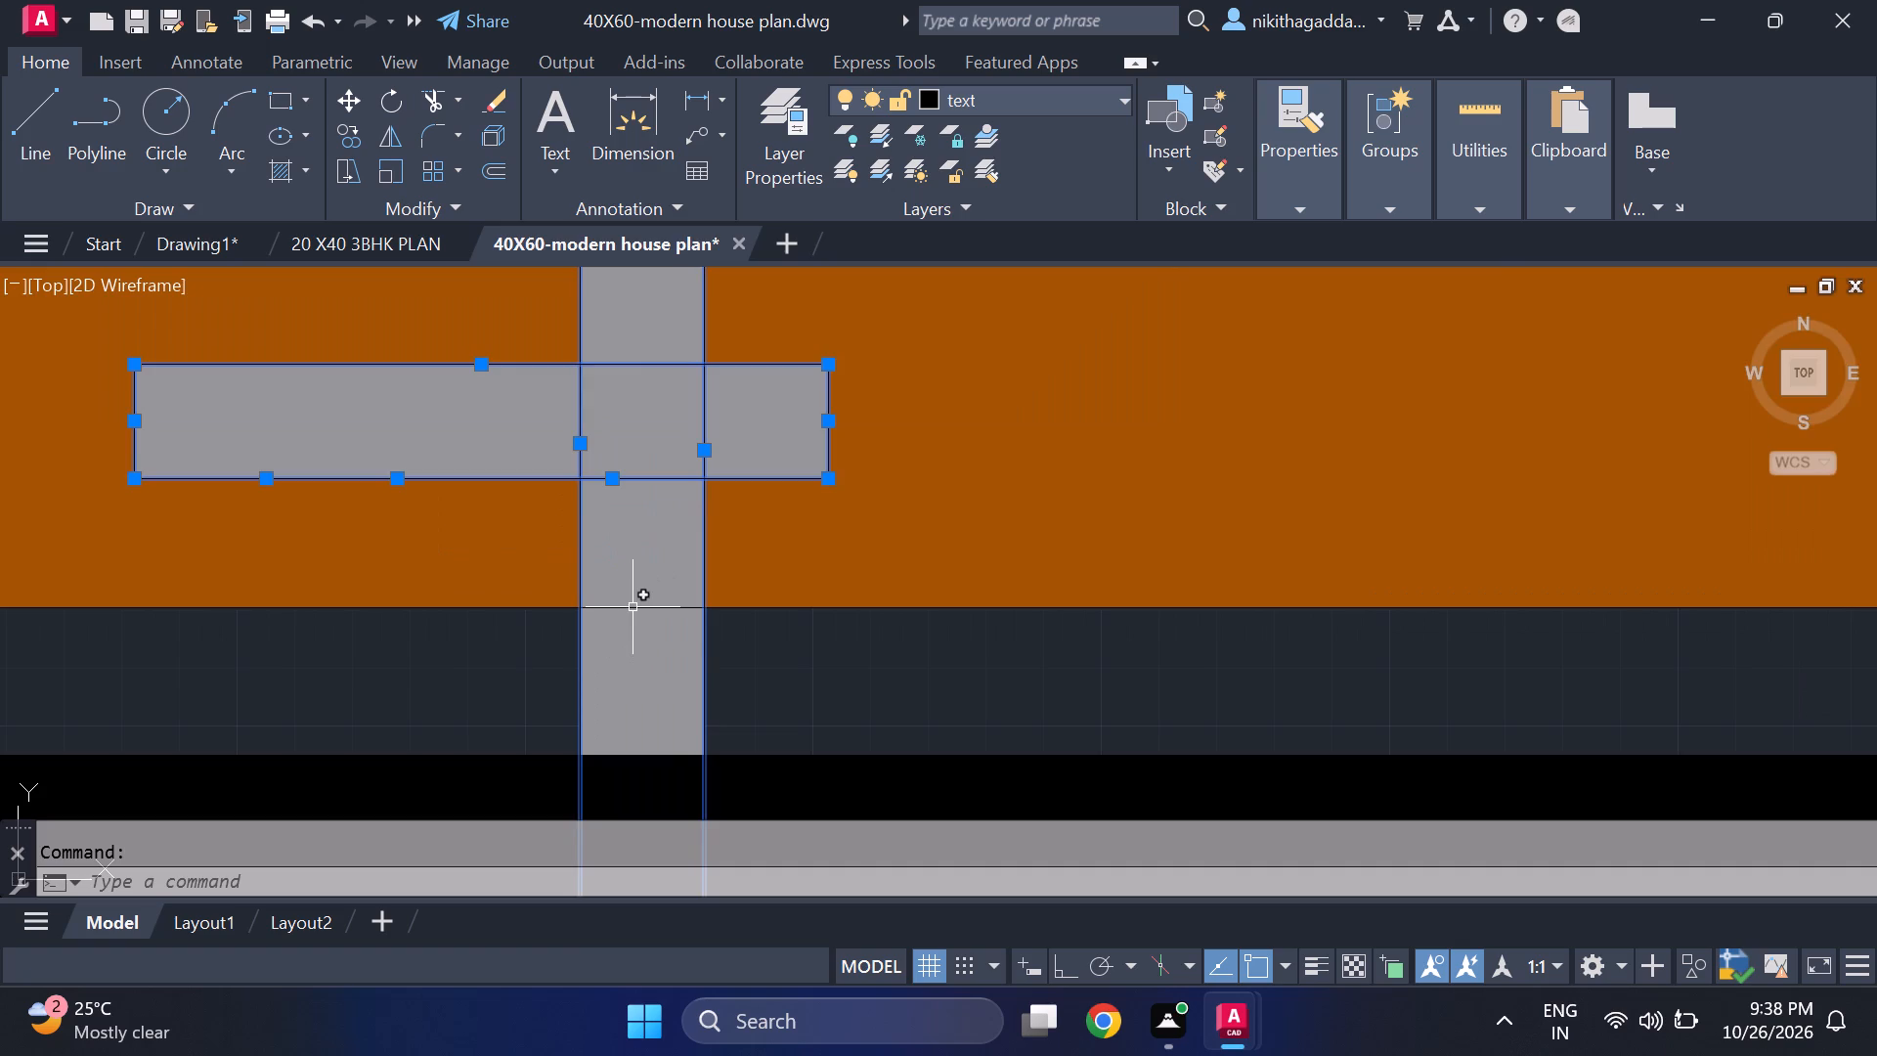
Add the basin's drain to the selection: the black ring, its circles and the radial lines inside it.
scroll(634, 616, down, 3)
scroll(800, 636, down, 1)
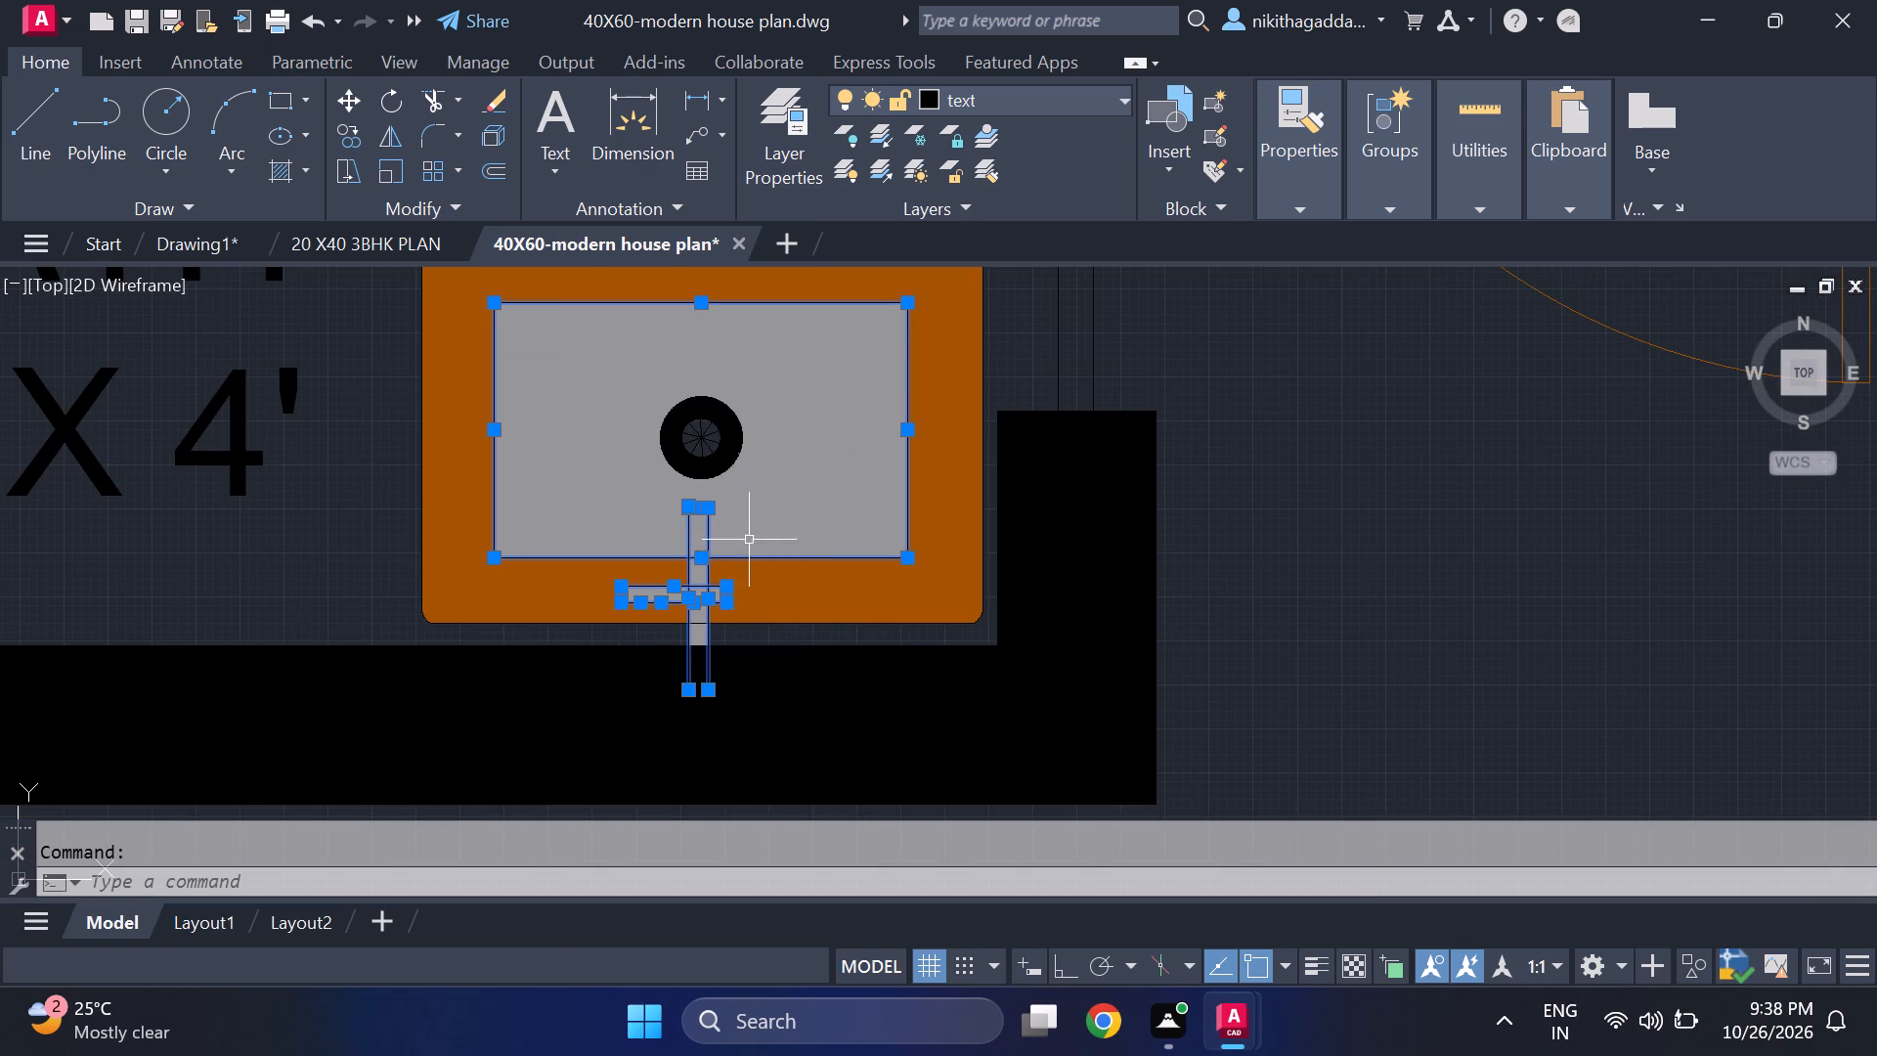
scroll(662, 413, up, 3)
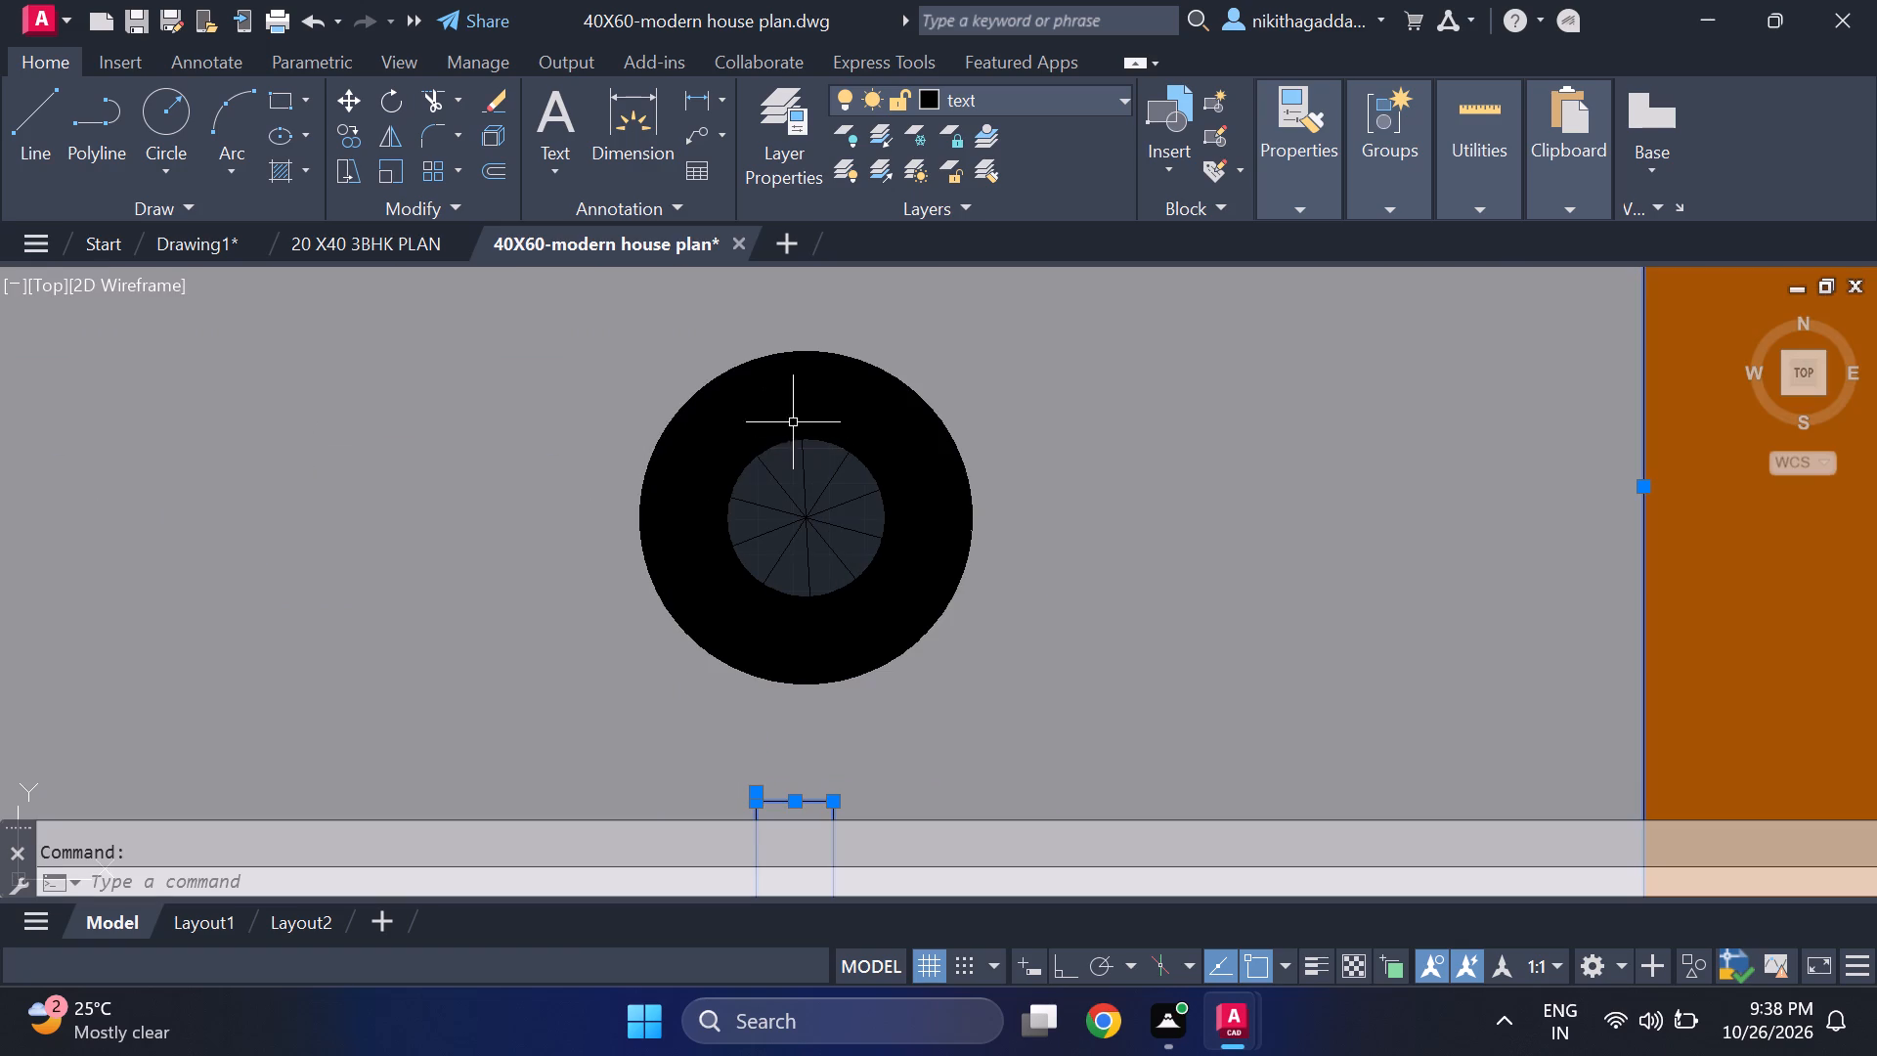
click(769, 356)
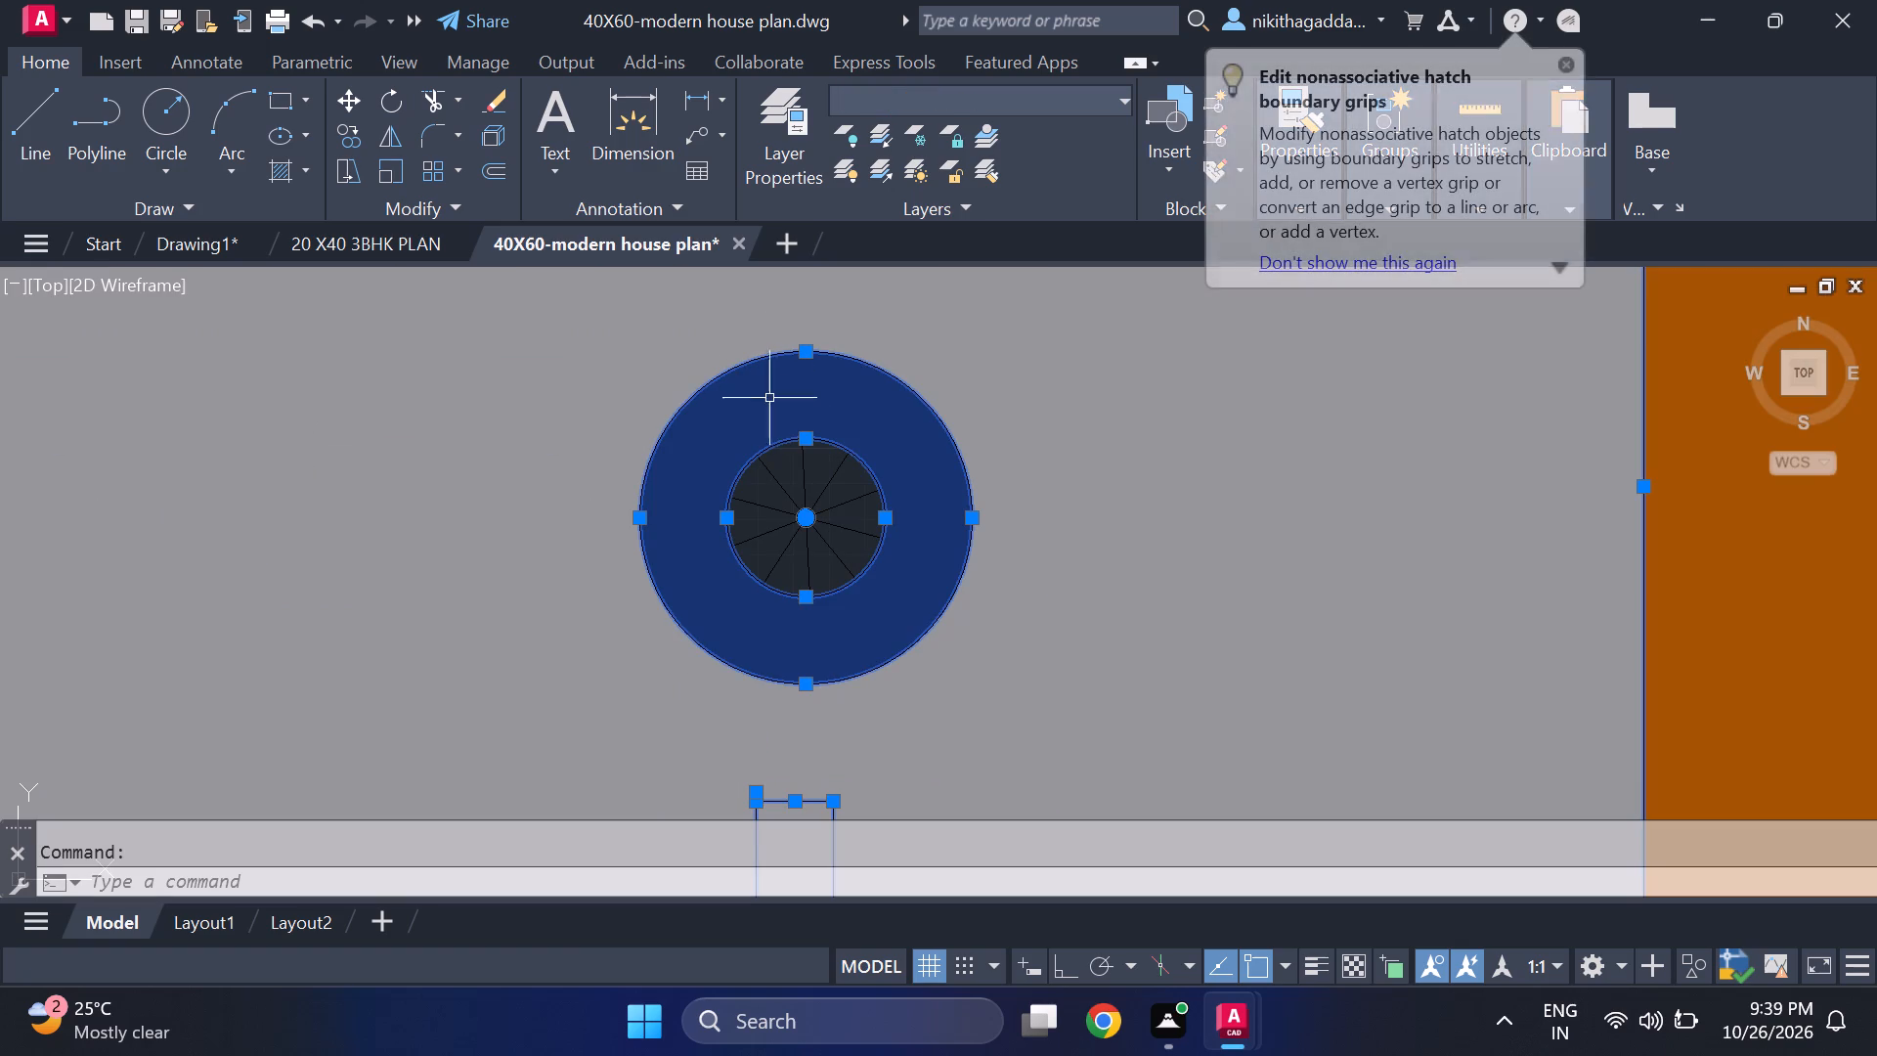
scroll(794, 489, up, 1)
click(868, 499)
click(743, 584)
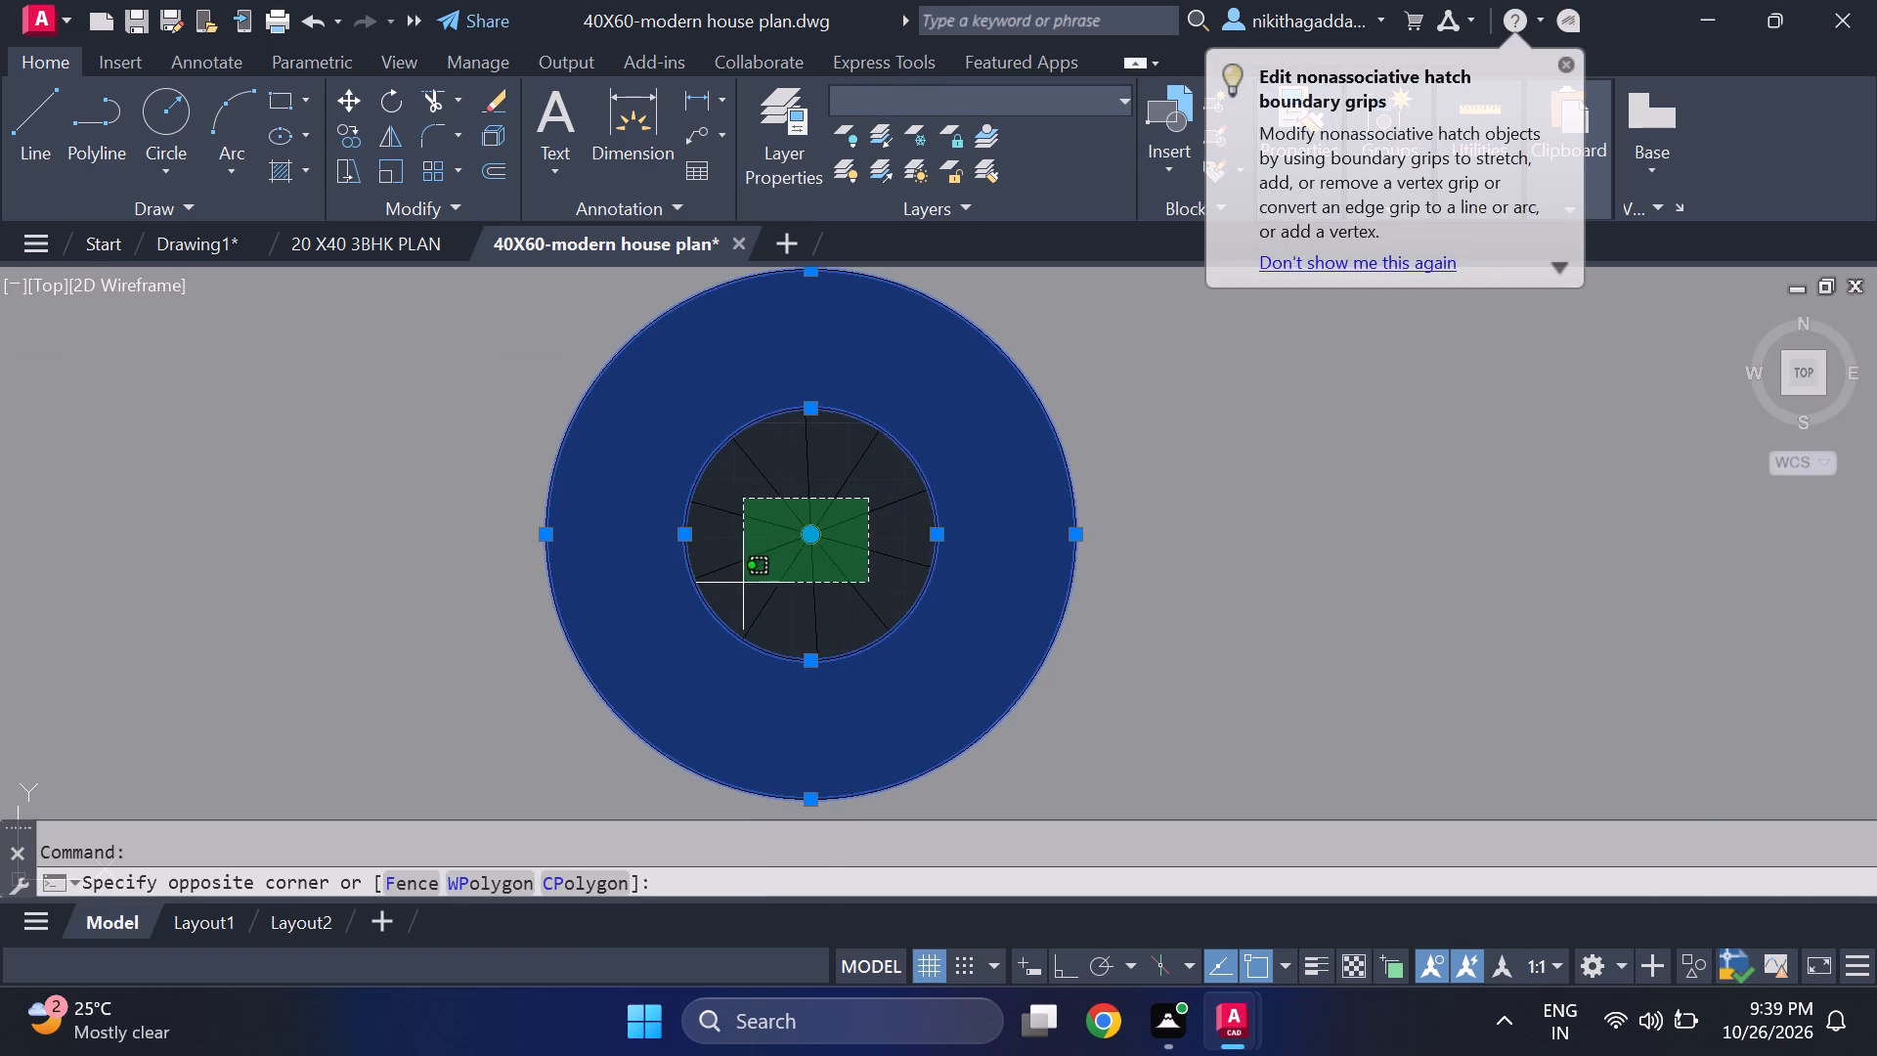
Add the top, left, right and bottom outline edges of the orange counter to the selection.
scroll(838, 543, down, 4)
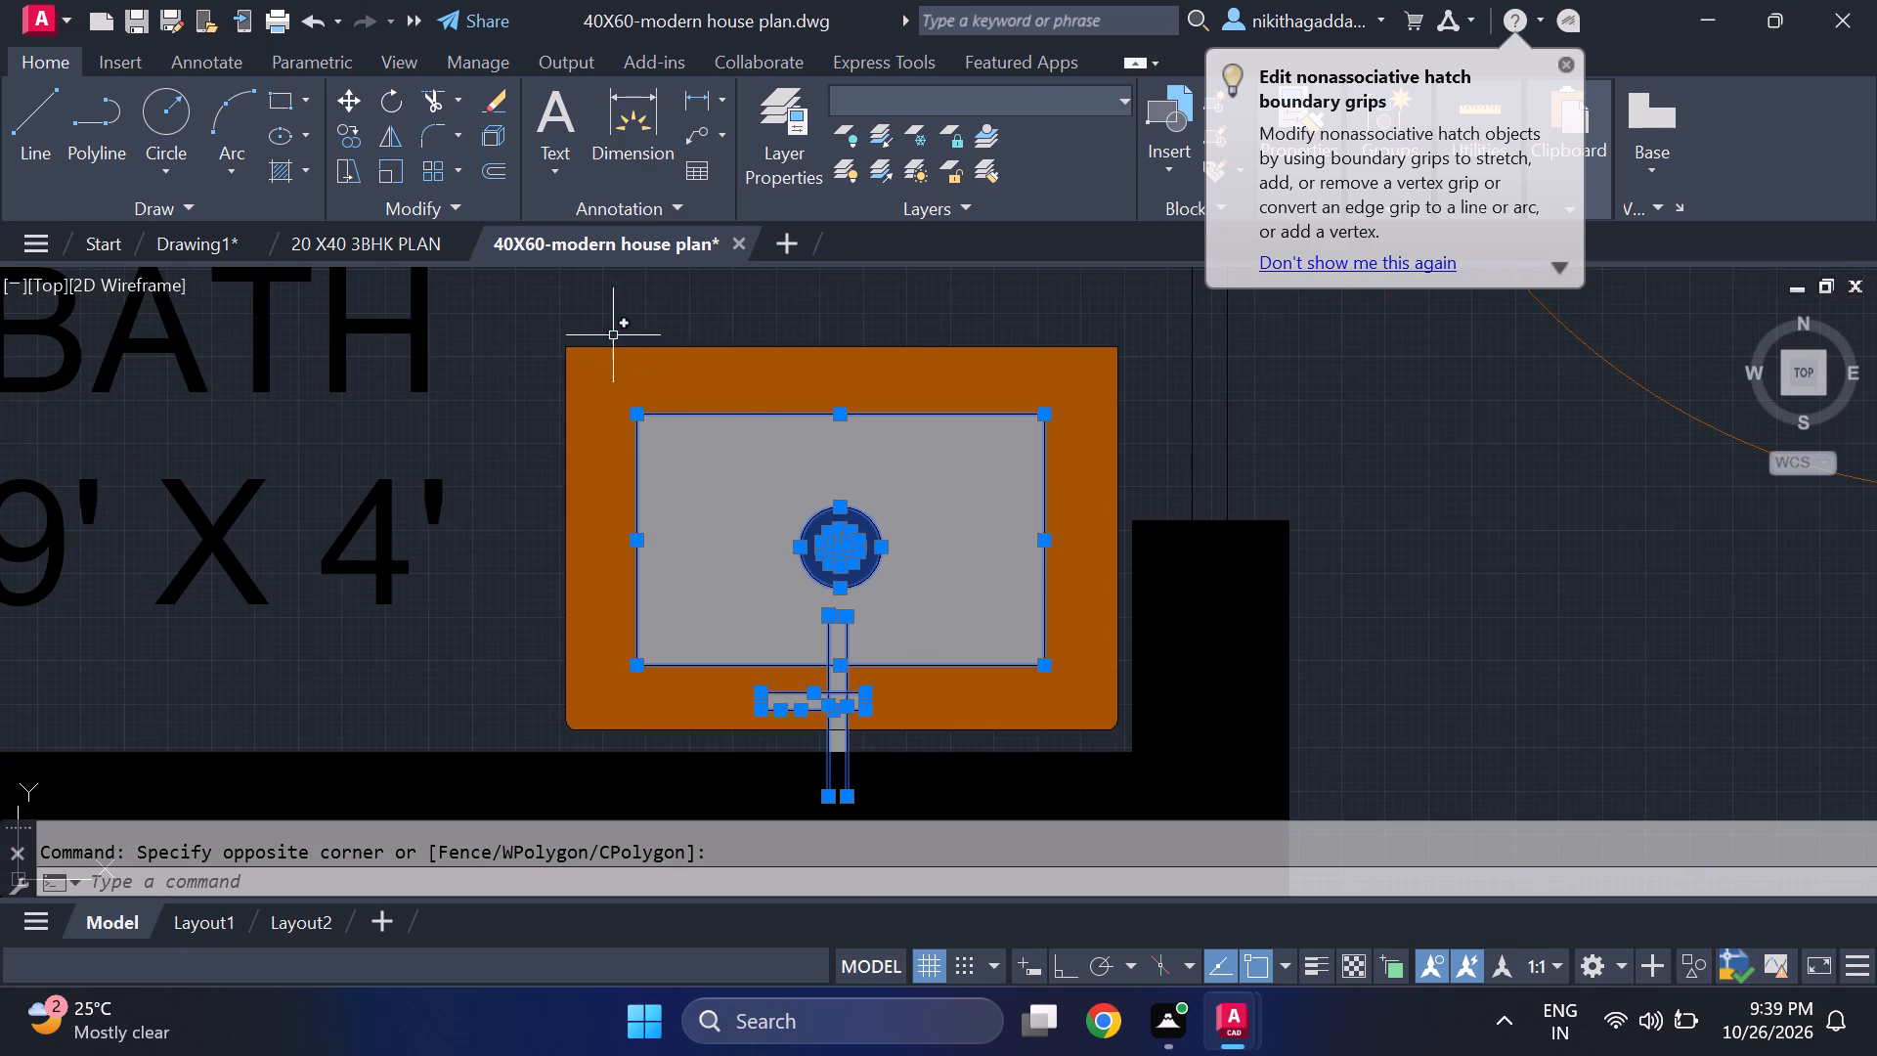
scroll(603, 319, up, 3)
click(581, 423)
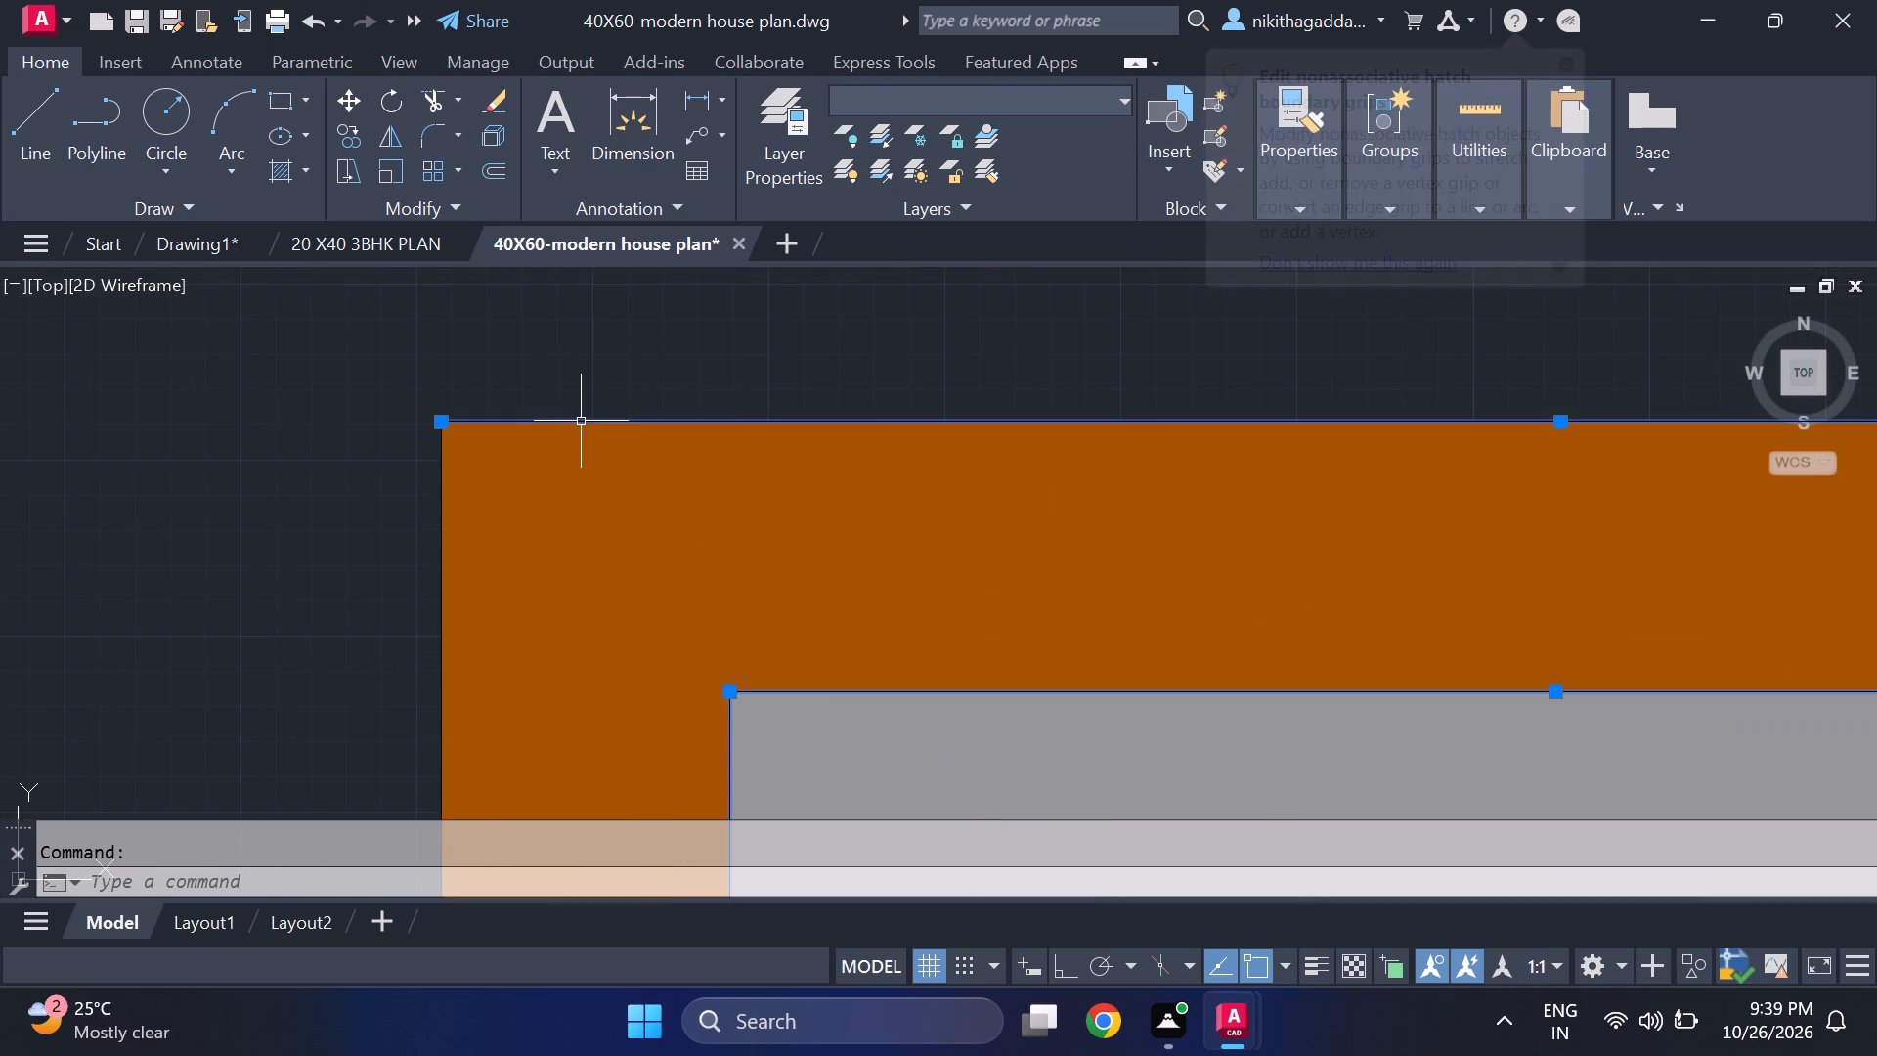
click(440, 534)
scroll(652, 507, down, 4)
scroll(967, 597, up, 3)
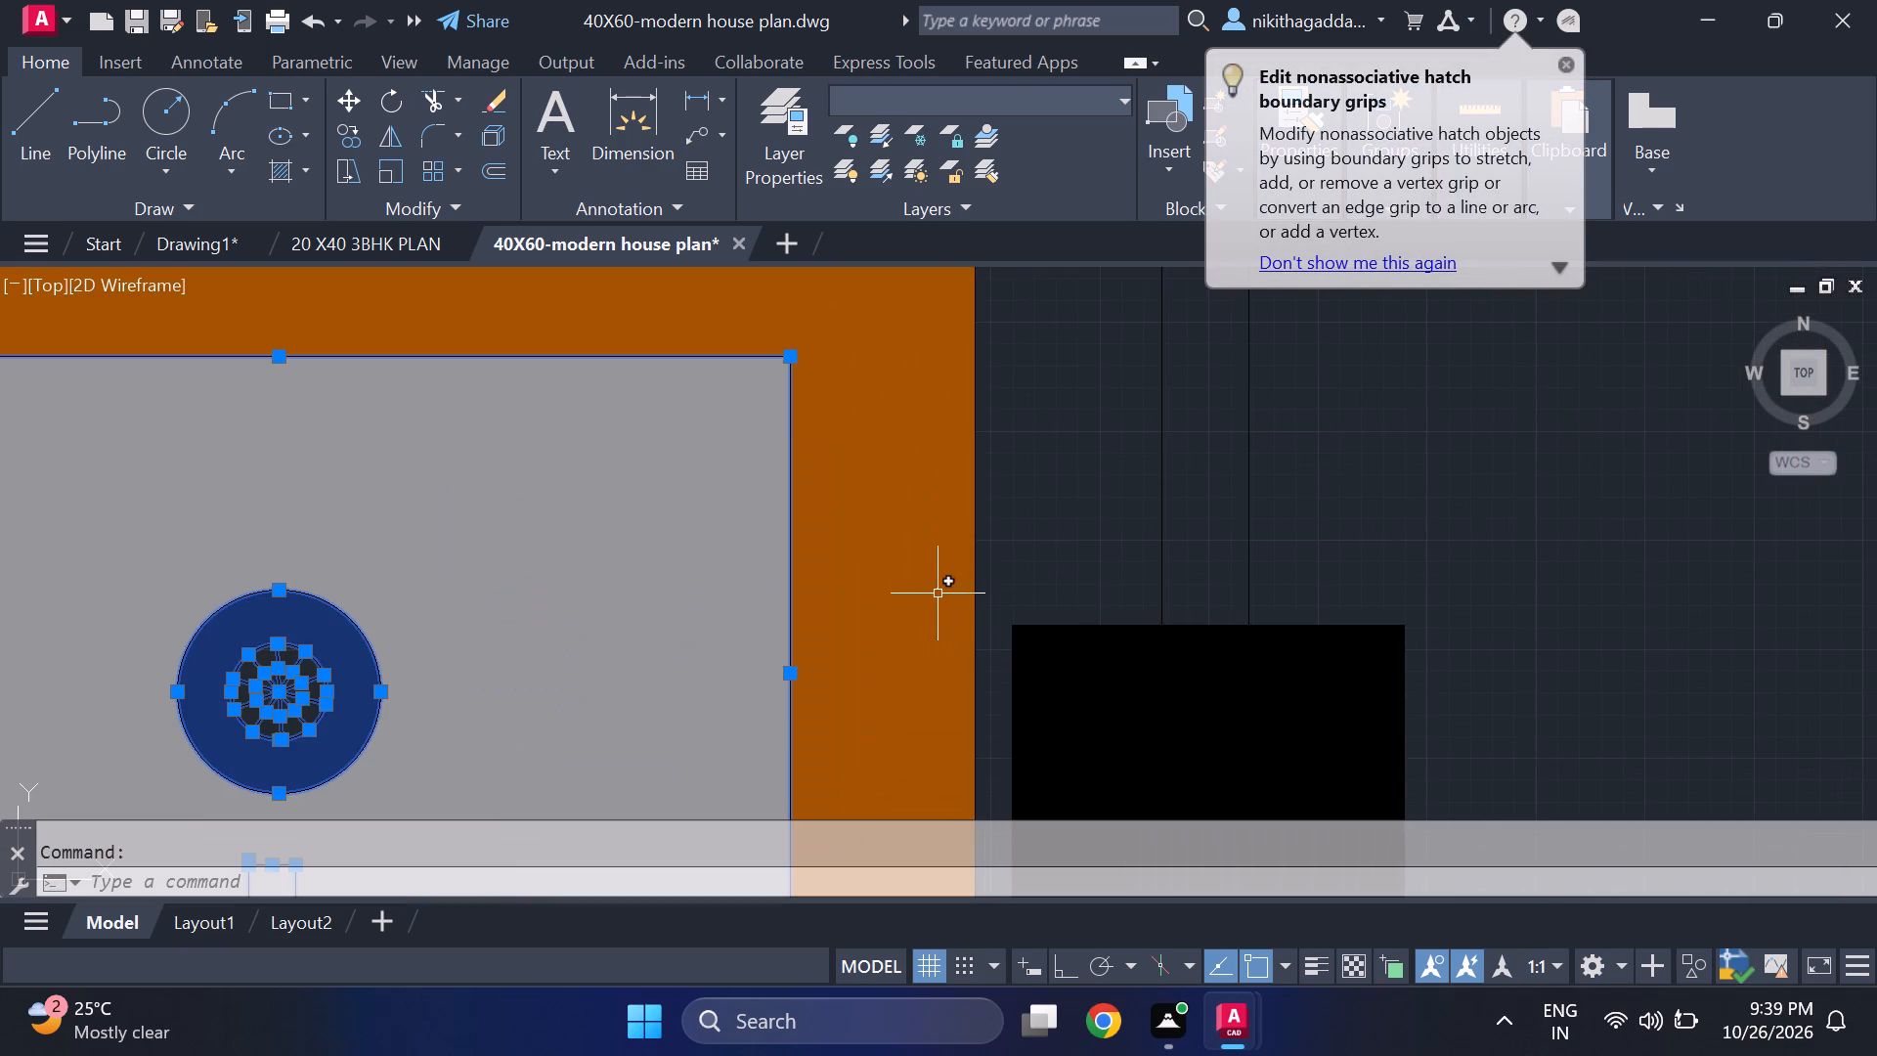
click(974, 561)
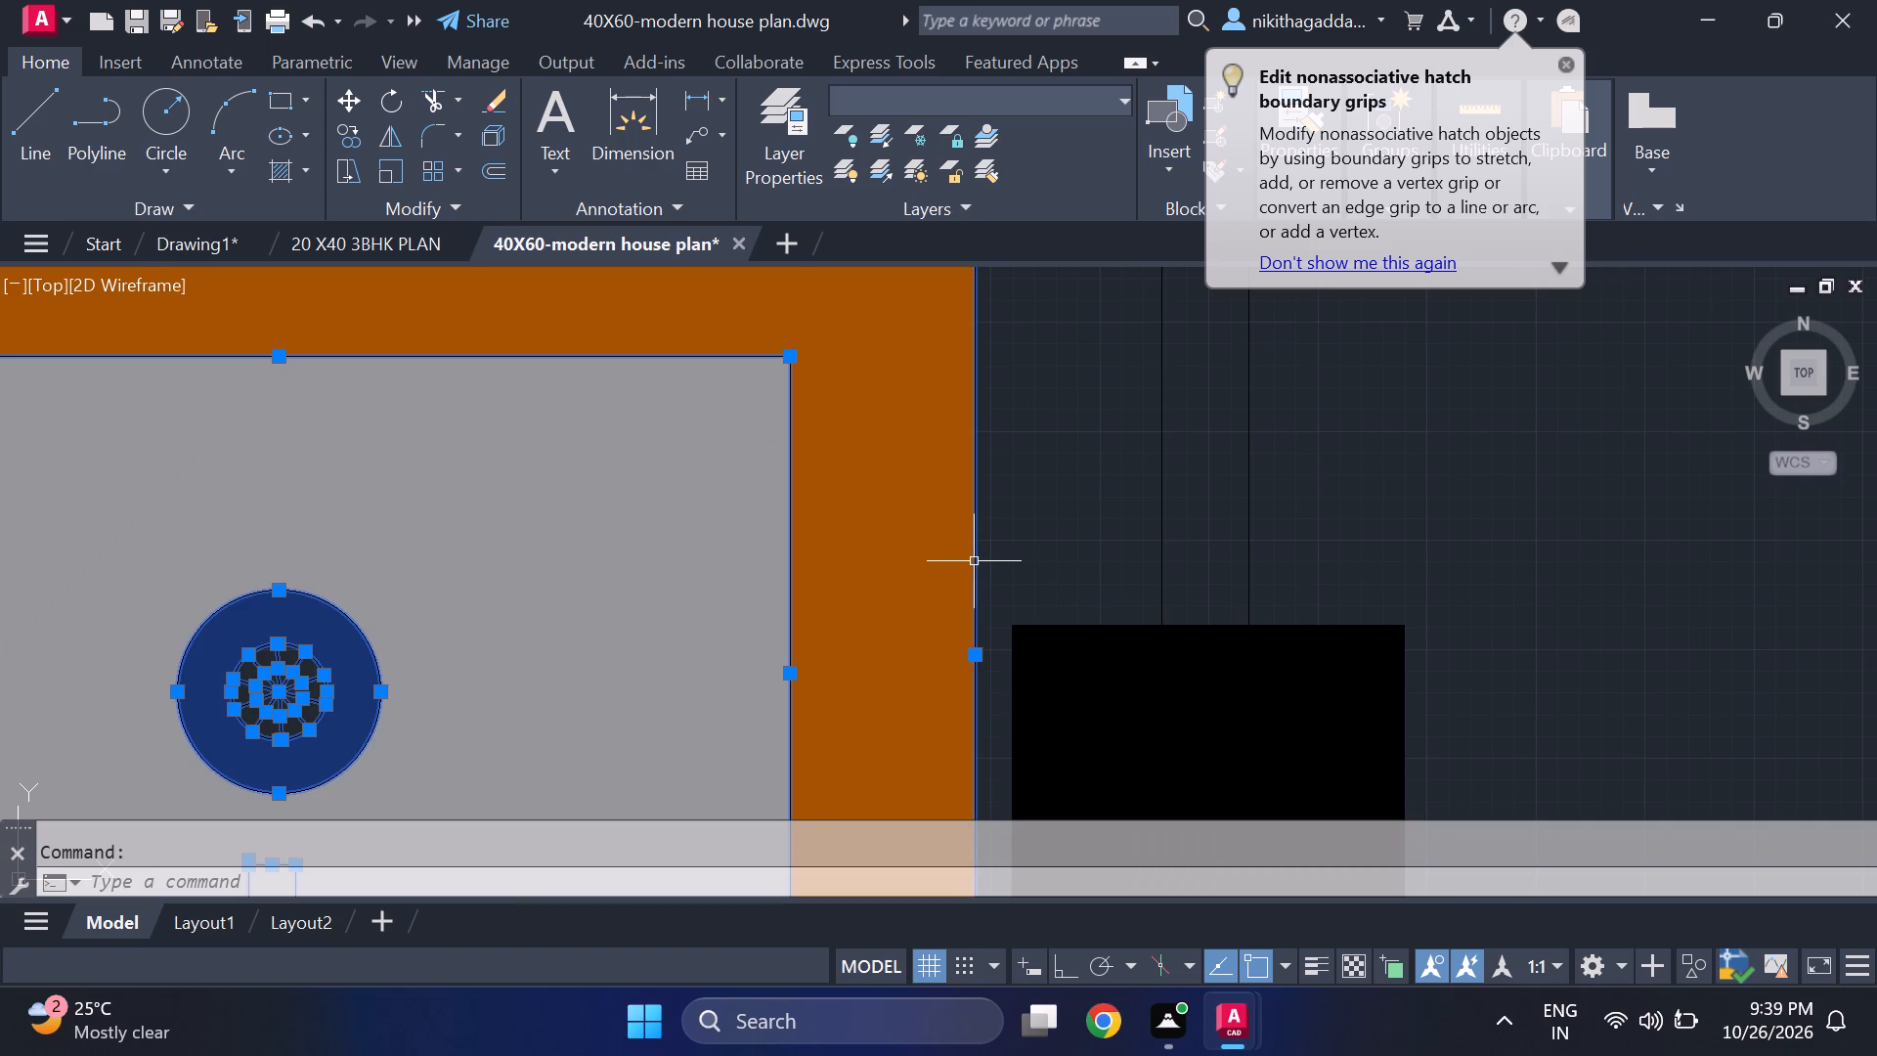
scroll(974, 562, down, 3)
scroll(911, 727, up, 2)
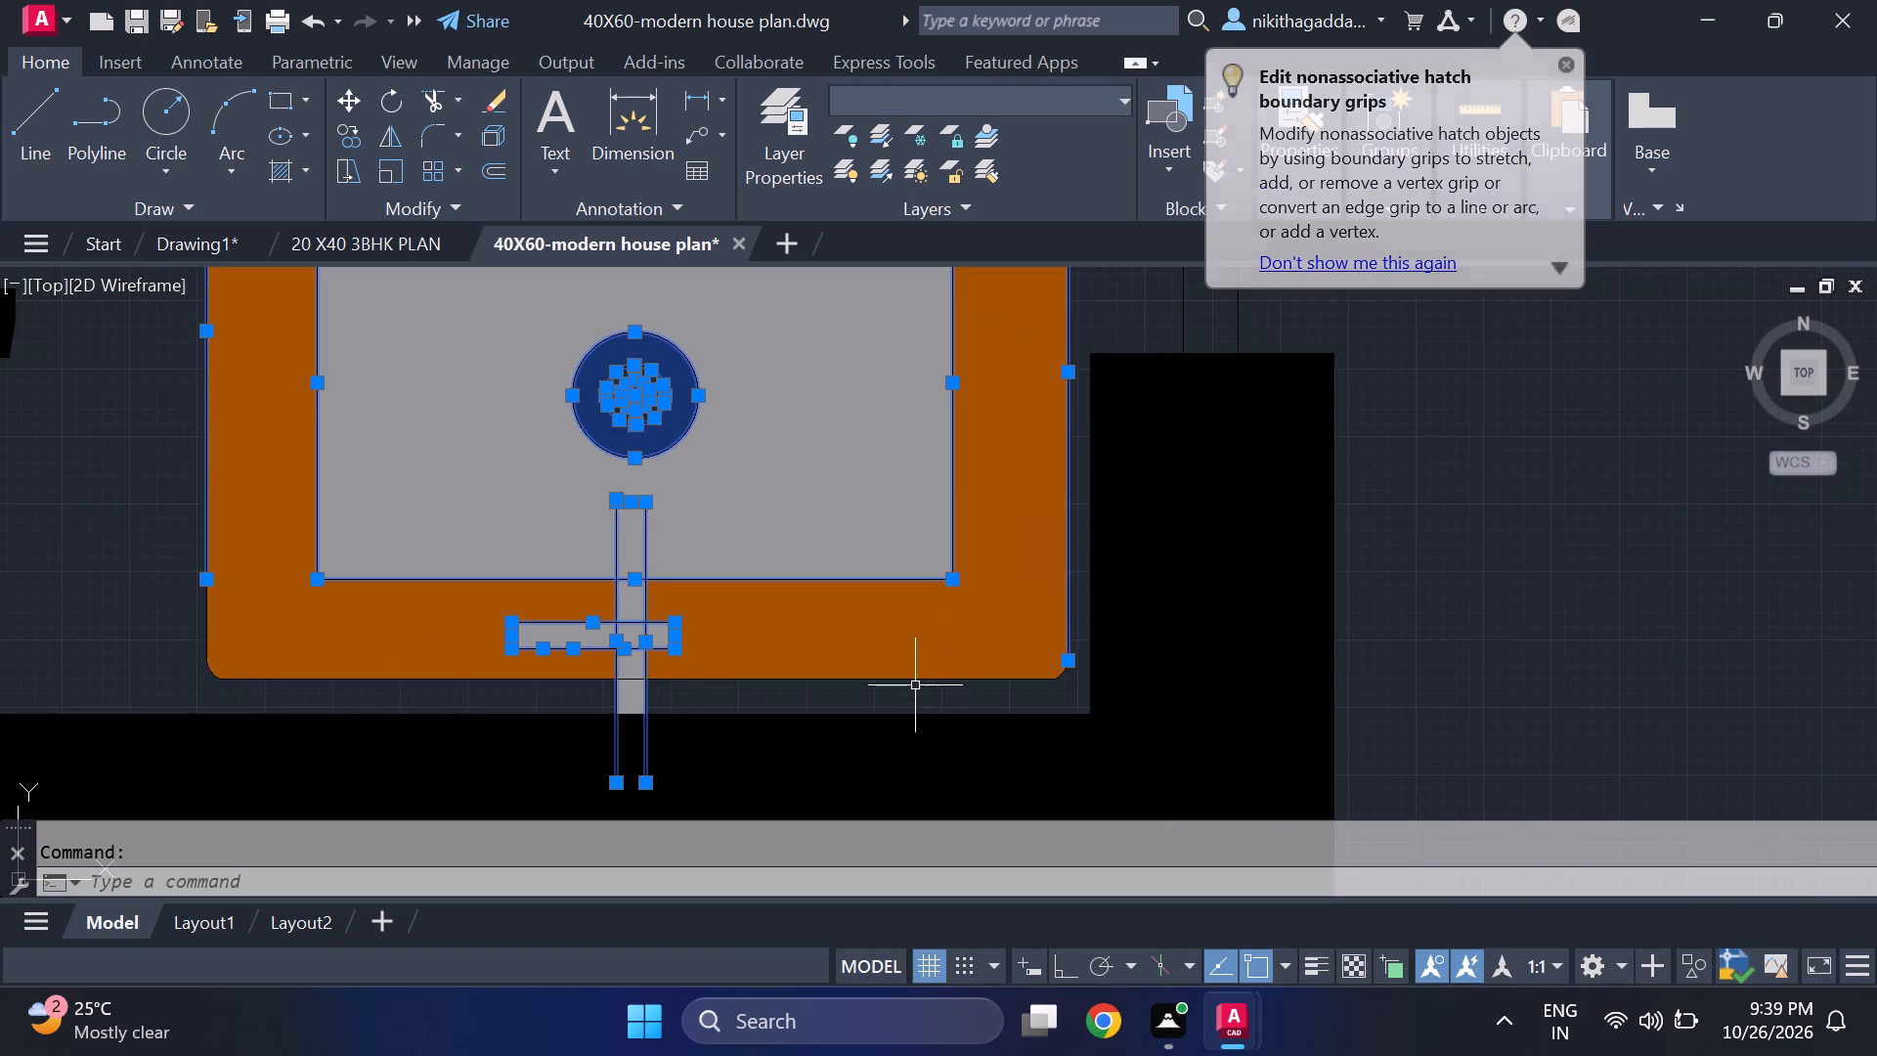
click(914, 681)
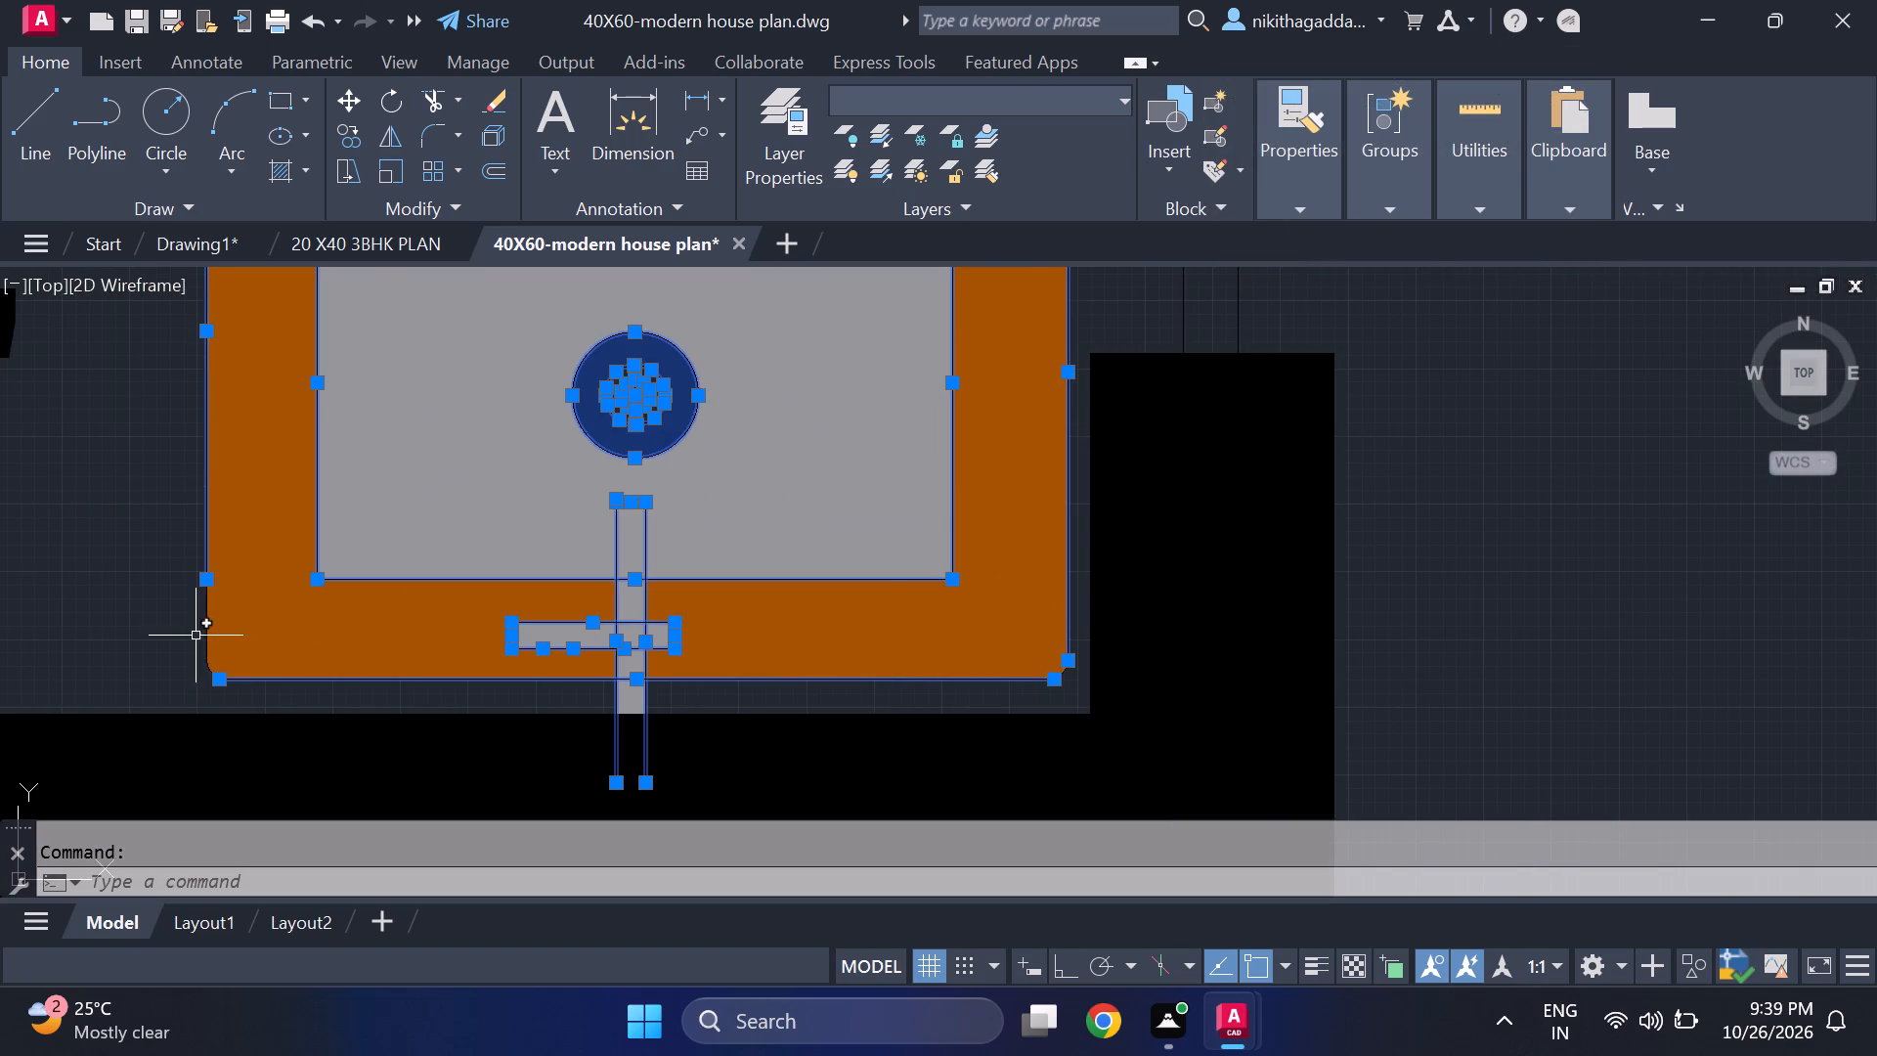
Add the short lower segment of the counter's left edge and both rounded bottom corner arcs to the selection.
scroll(191, 636, up, 2)
click(225, 617)
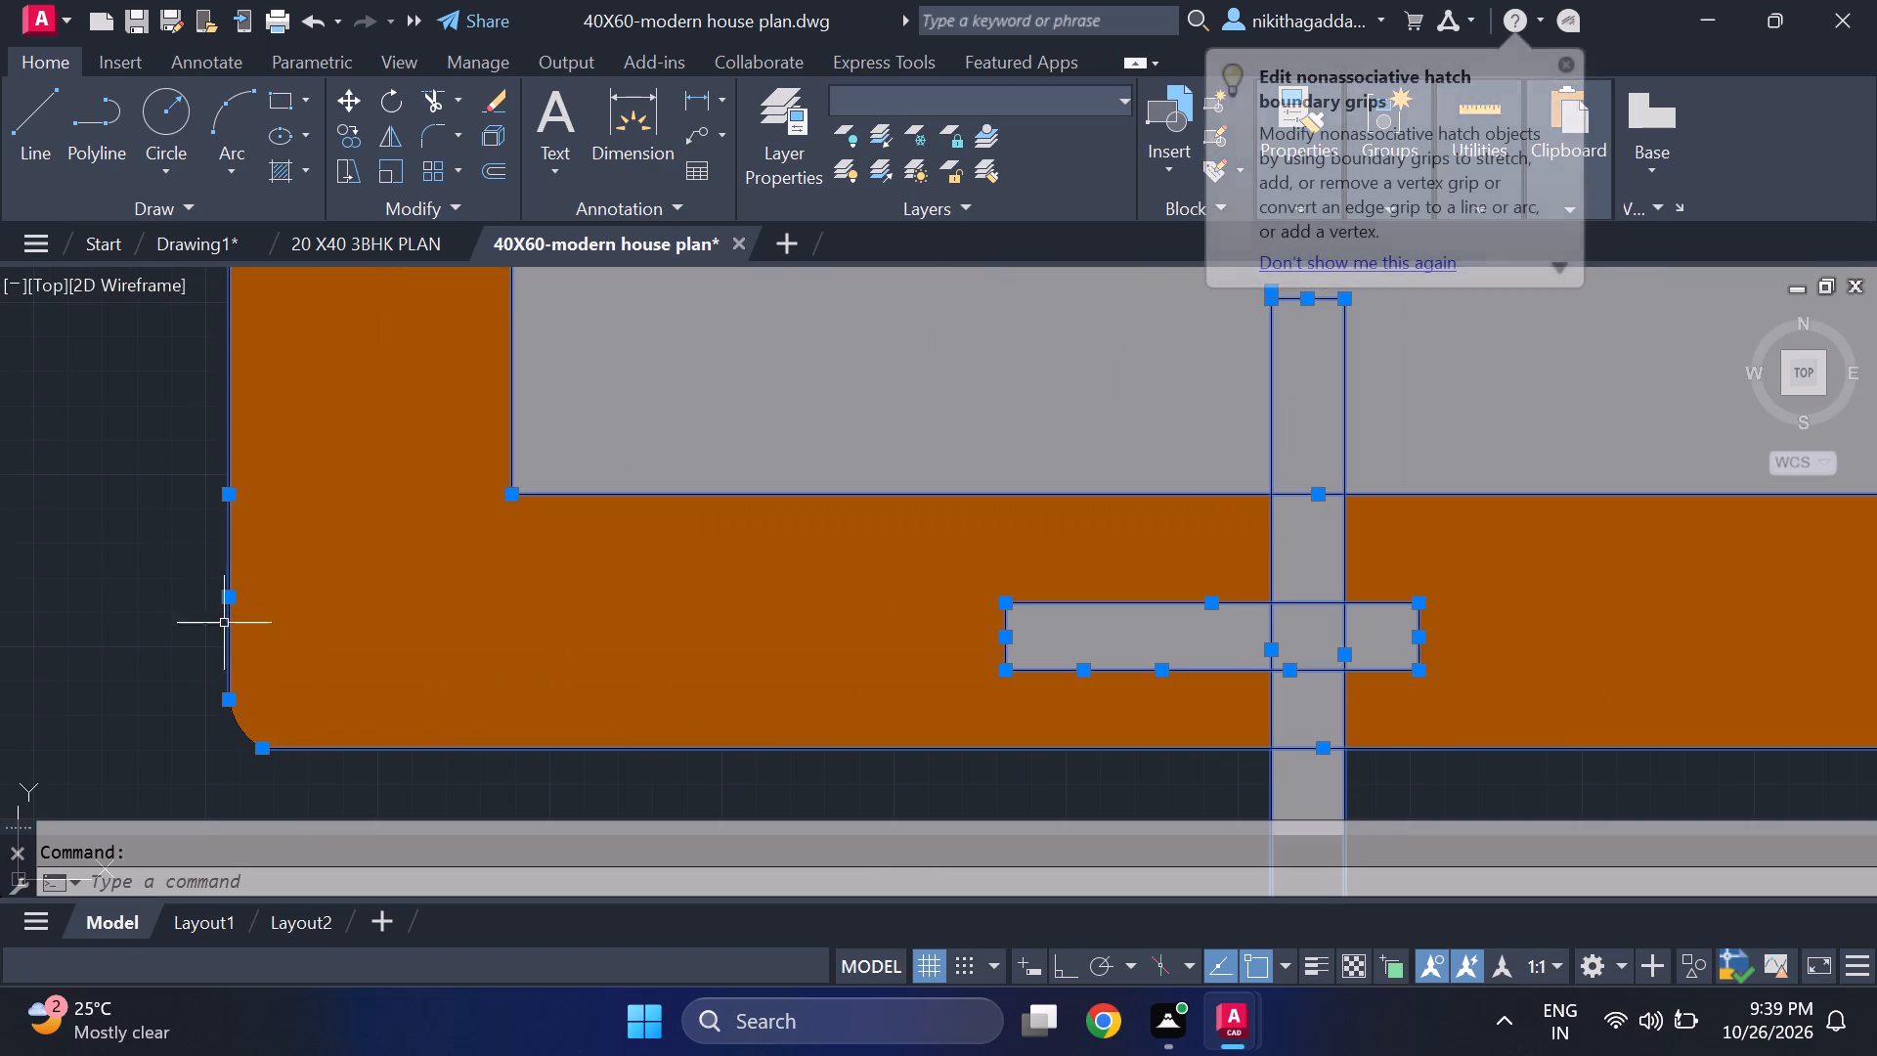
click(236, 727)
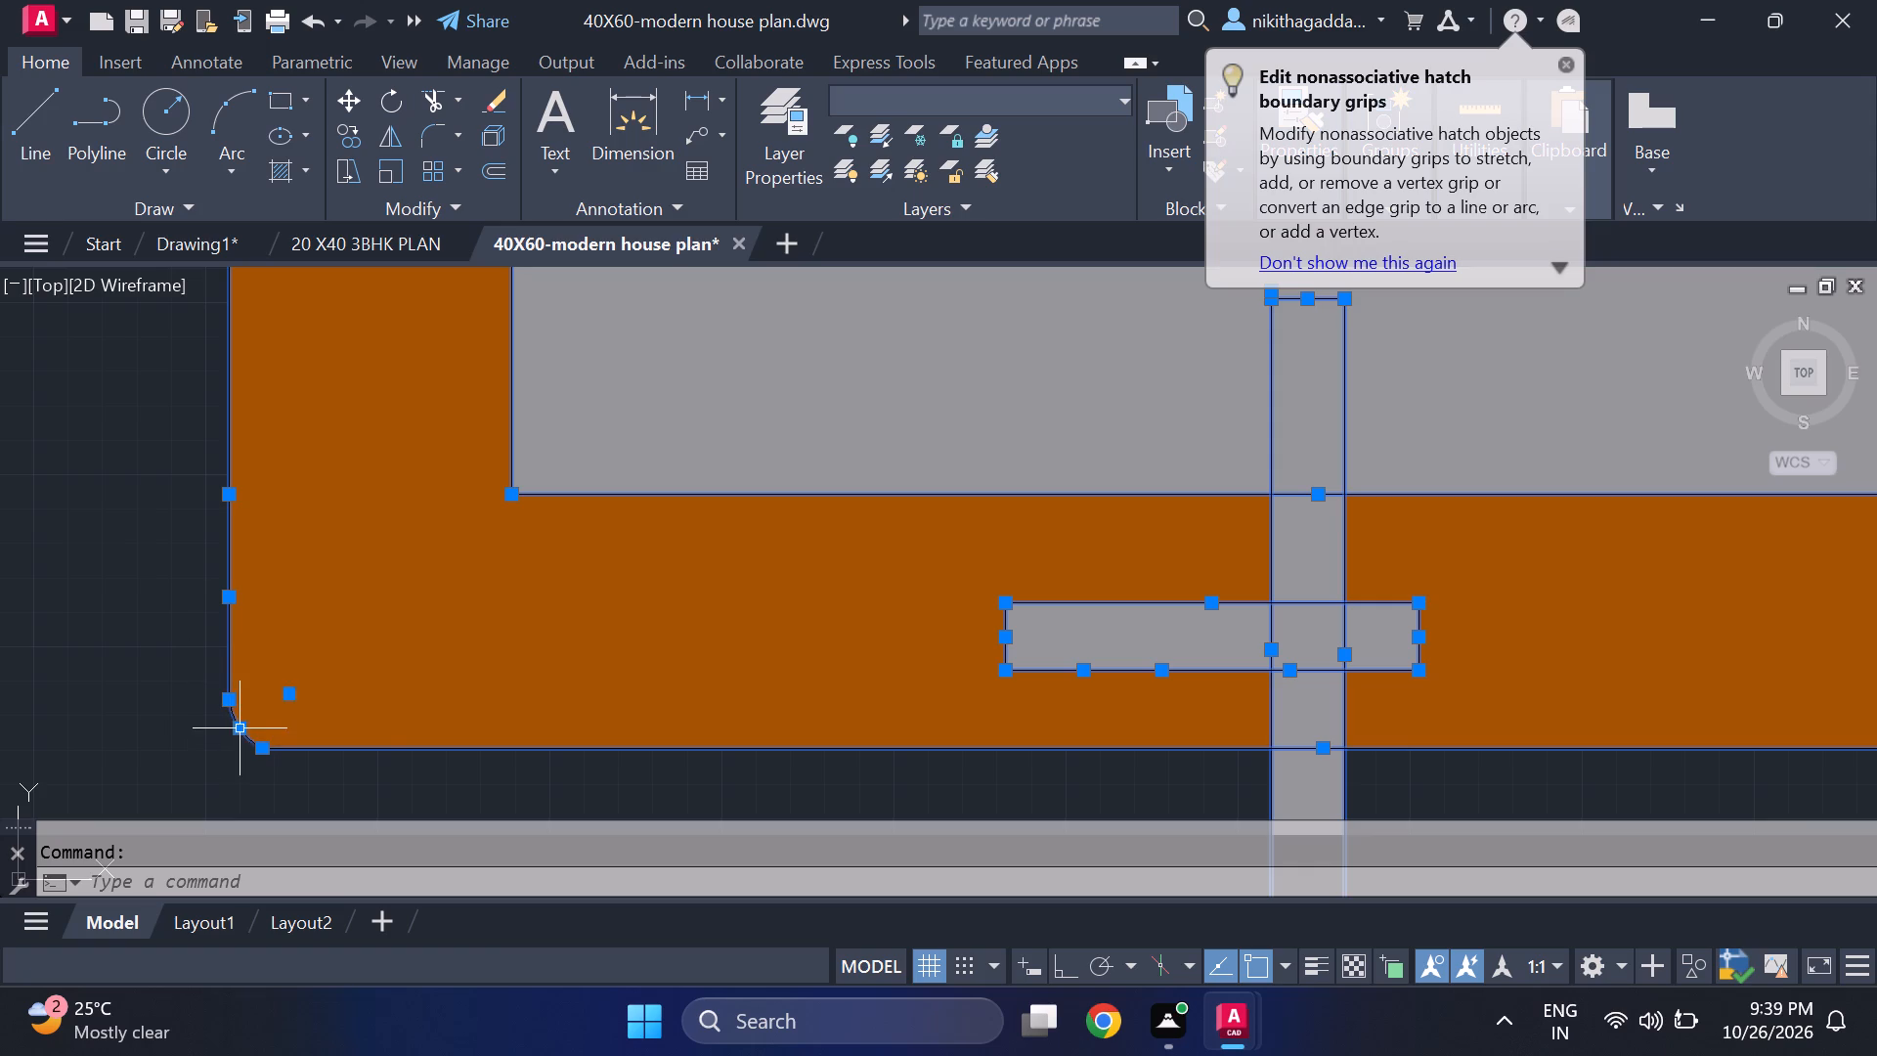
scroll(389, 636, down, 4)
scroll(686, 407, up, 3)
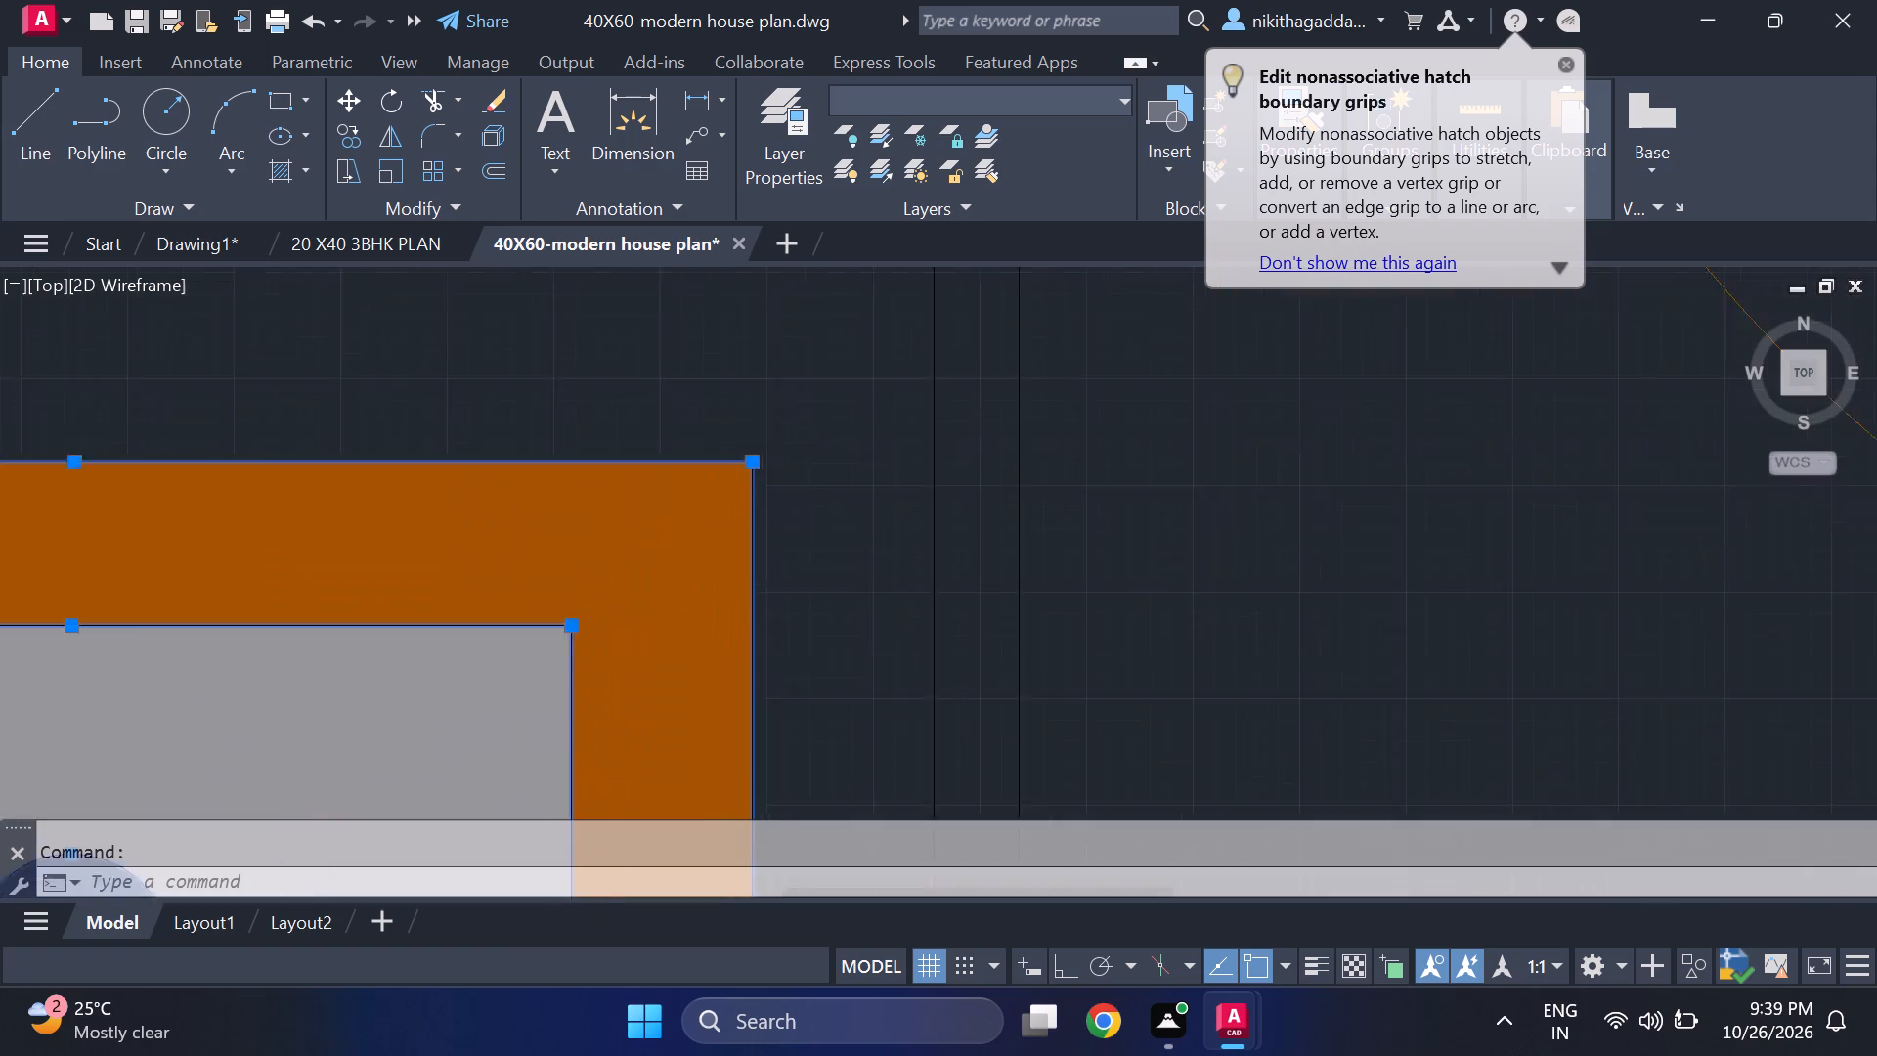
scroll(686, 407, up, 2)
scroll(689, 430, down, 3)
middle_drag(675, 780, 694, 322)
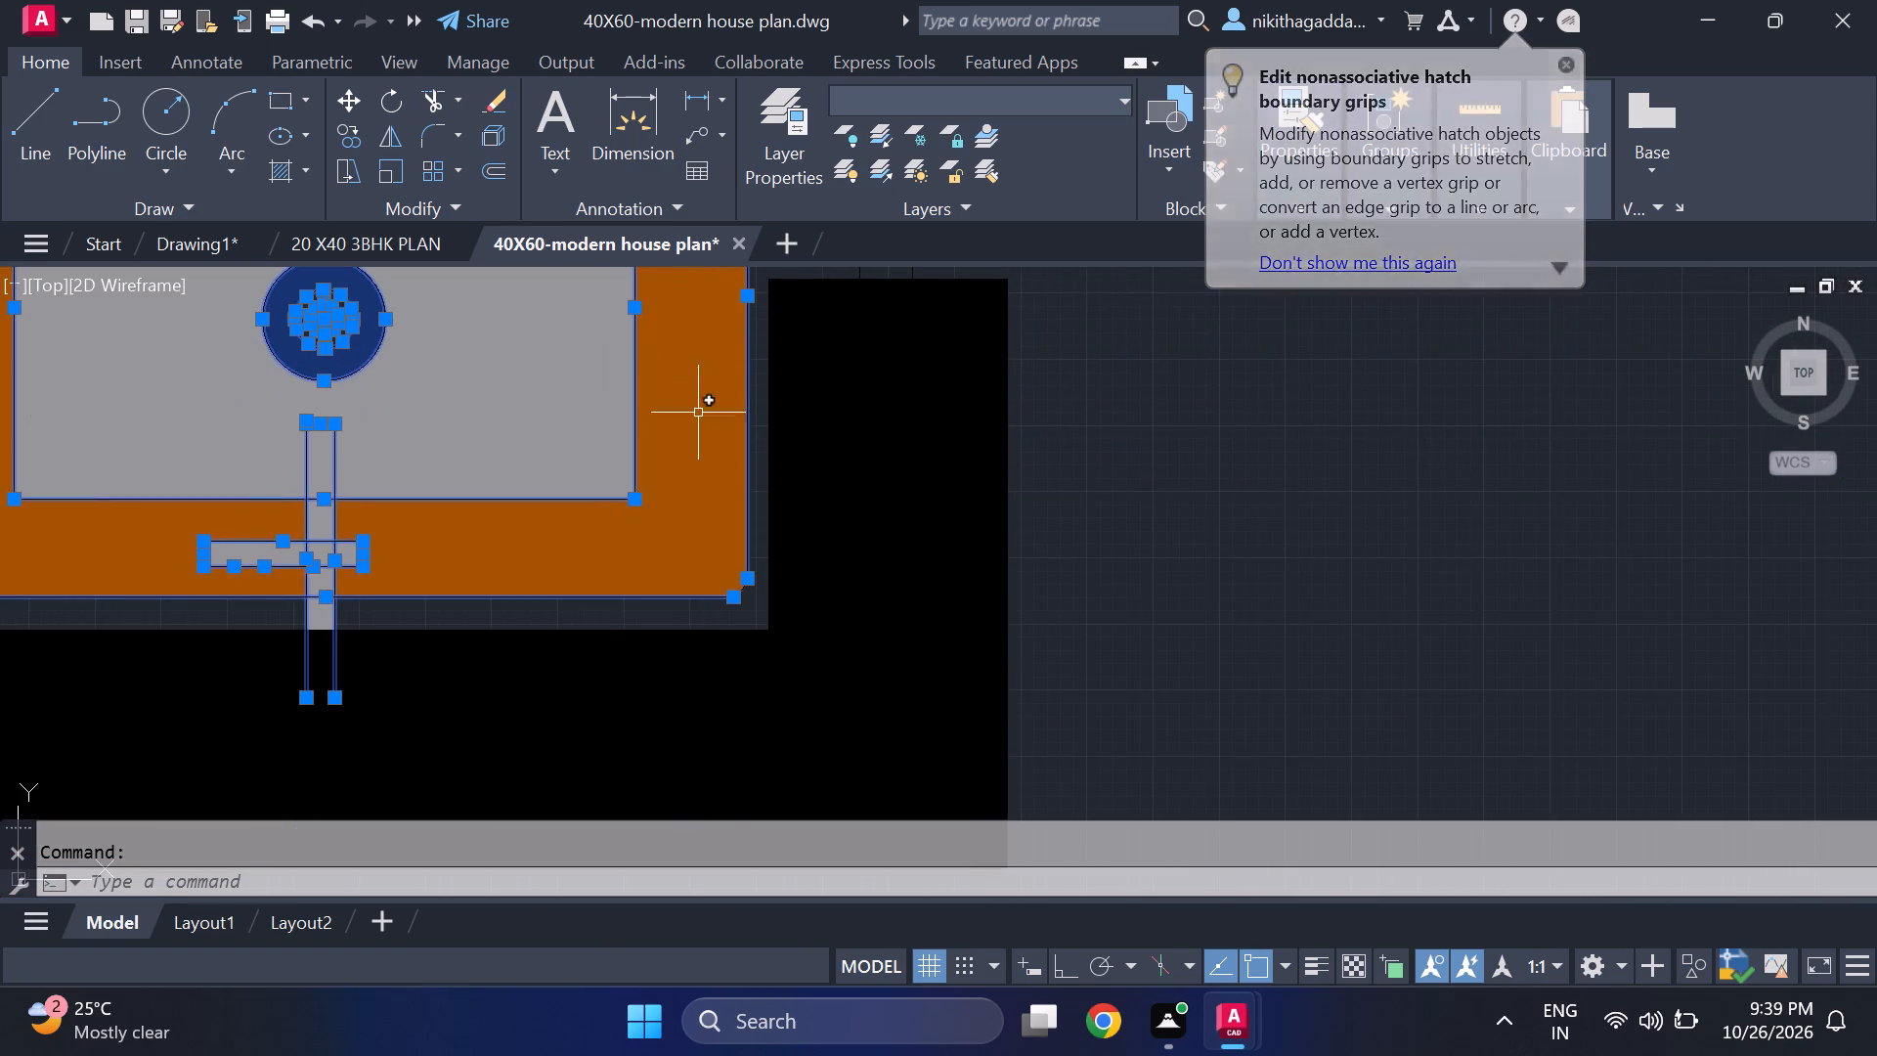
scroll(716, 628, up, 4)
click(857, 413)
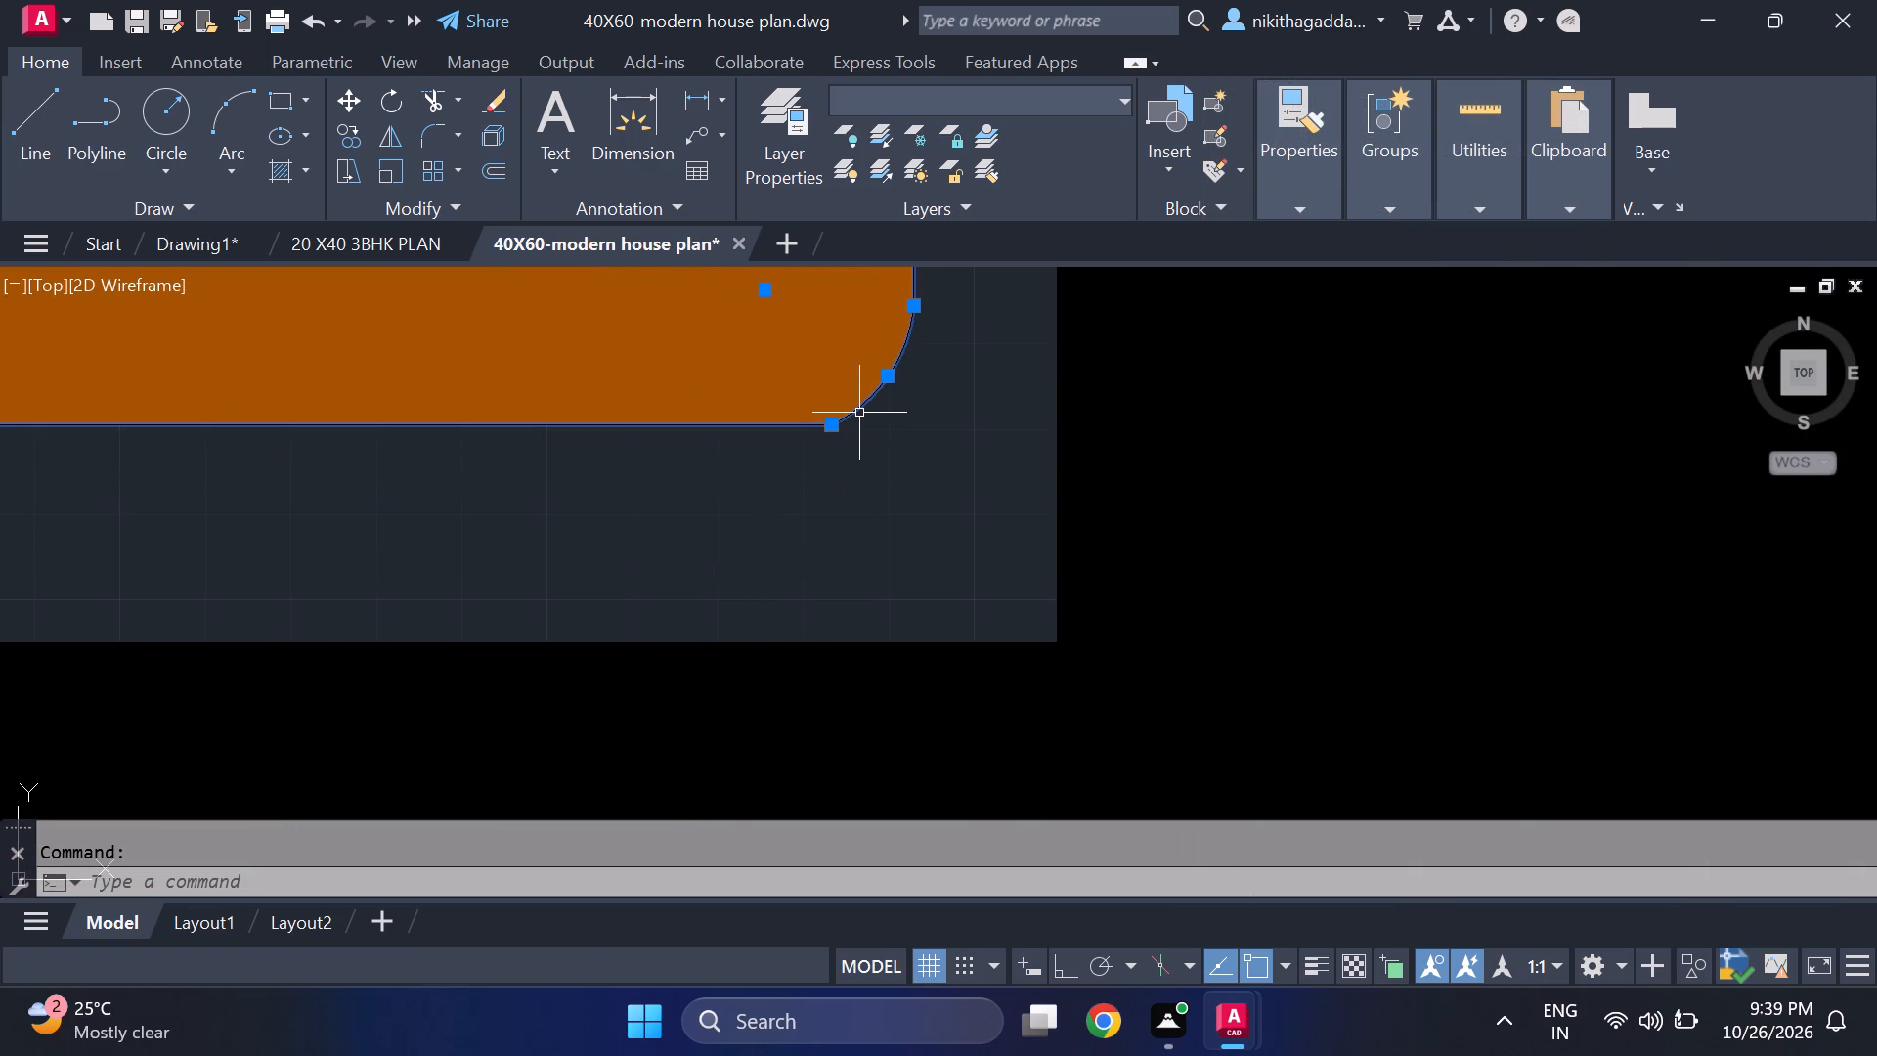
Add the orange counter fill and the grey basin fill to the washbasin selection.
scroll(845, 424, down, 4)
scroll(679, 477, down, 2)
middle_drag(645, 469, 741, 636)
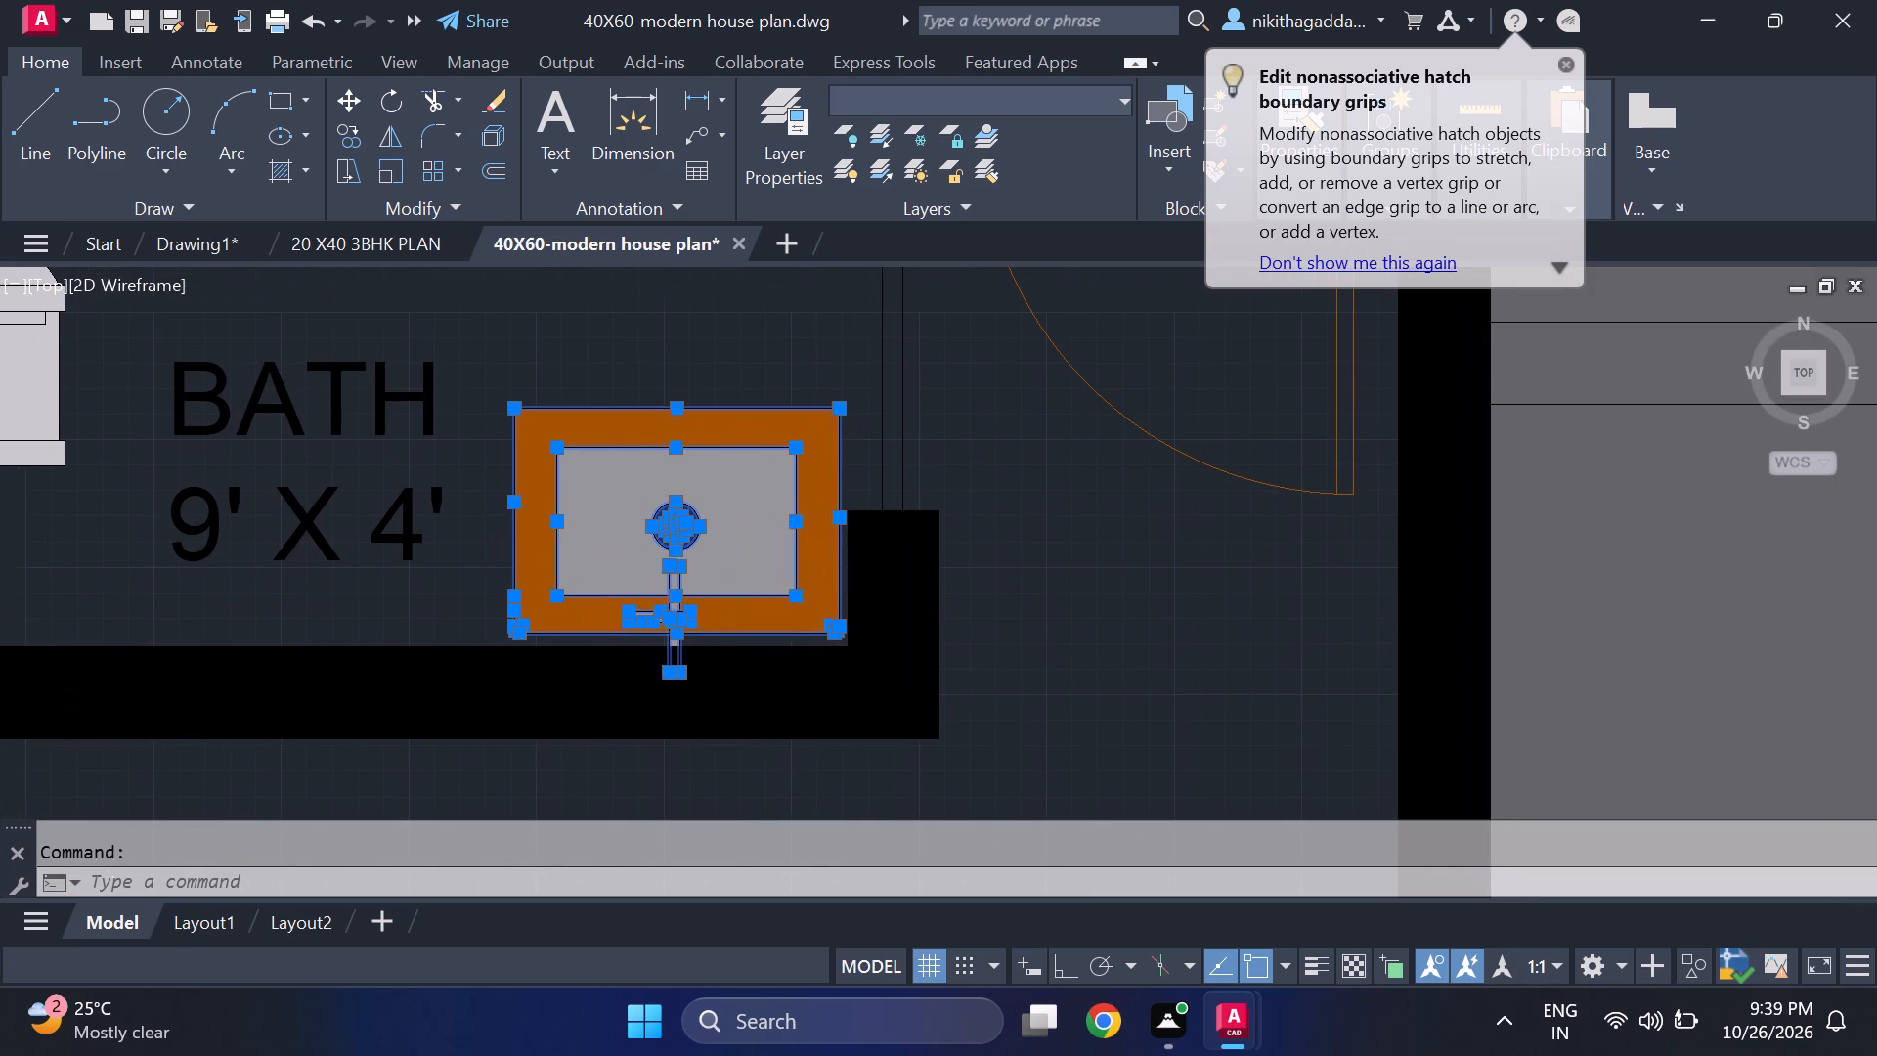
click(733, 616)
scroll(712, 564, up, 2)
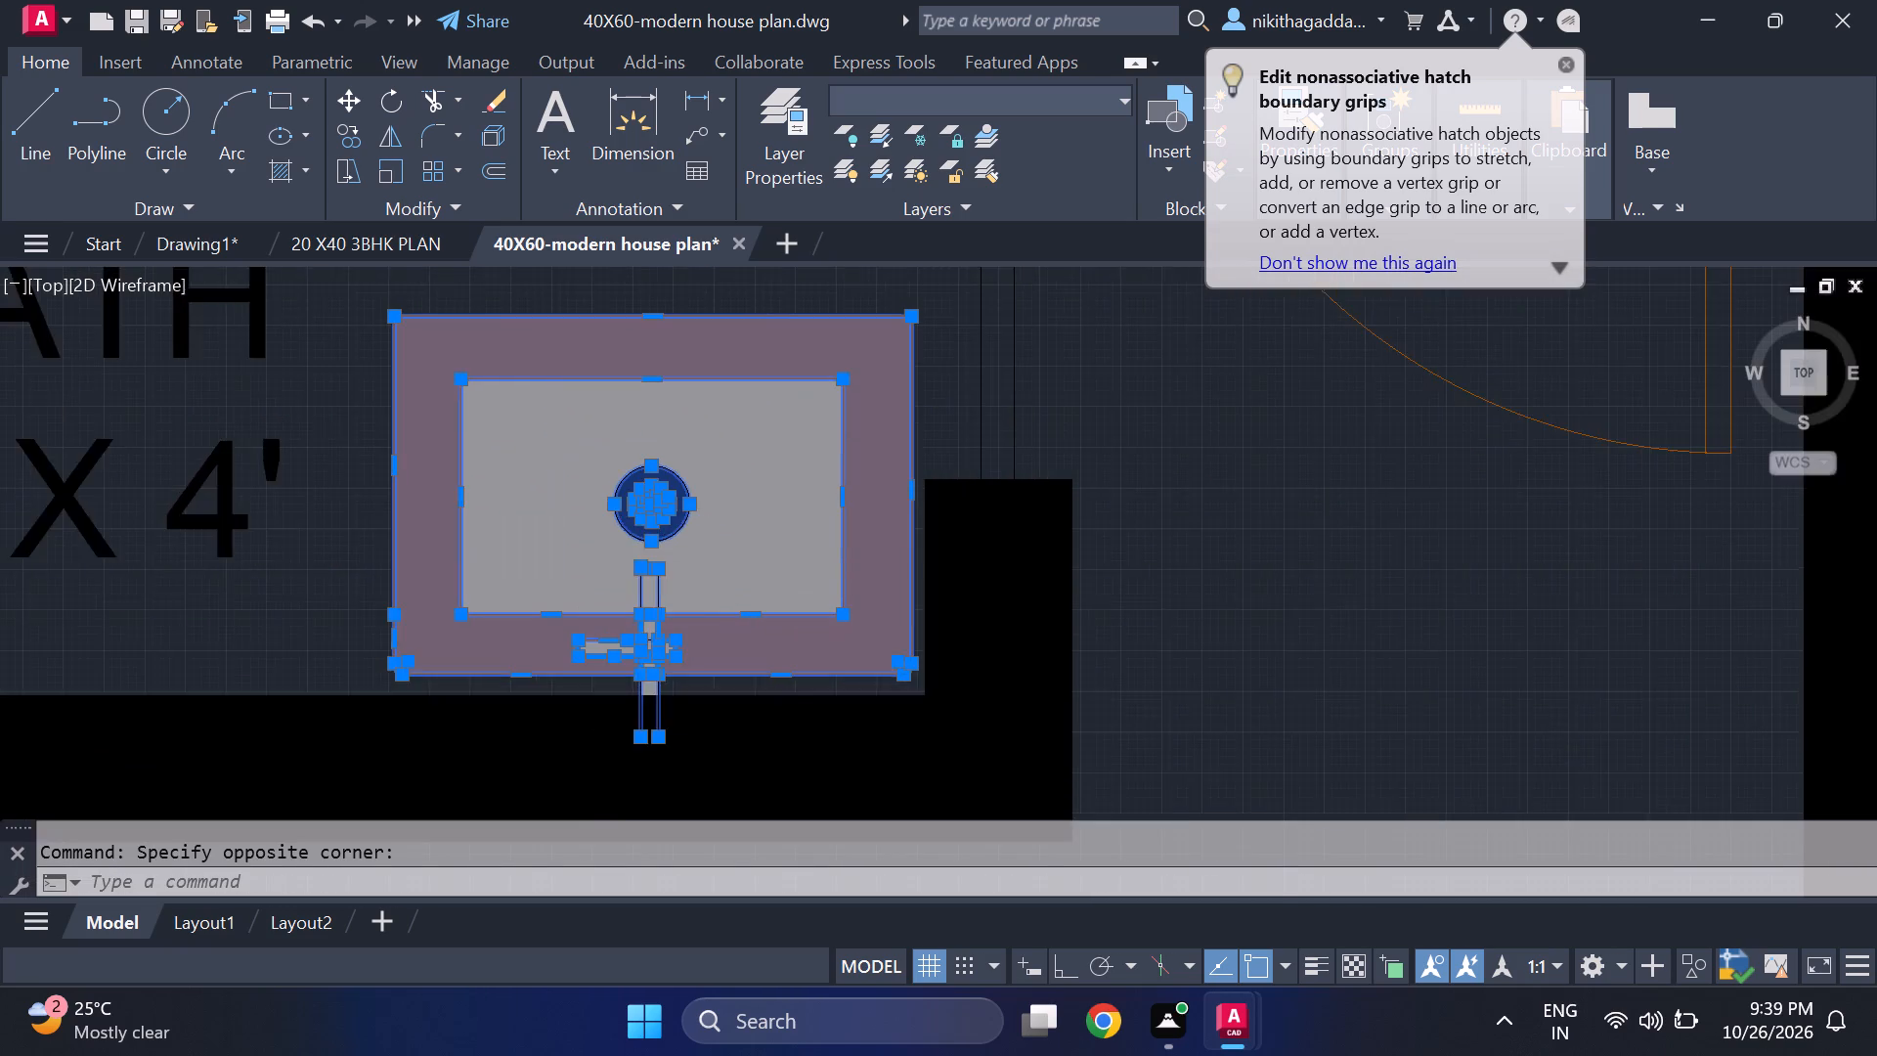
click(723, 555)
Copy the selected washbasin with its counter into Drawing1, outside the plan between the toilet and the previously pasted basin.
scroll(678, 624, down, 3)
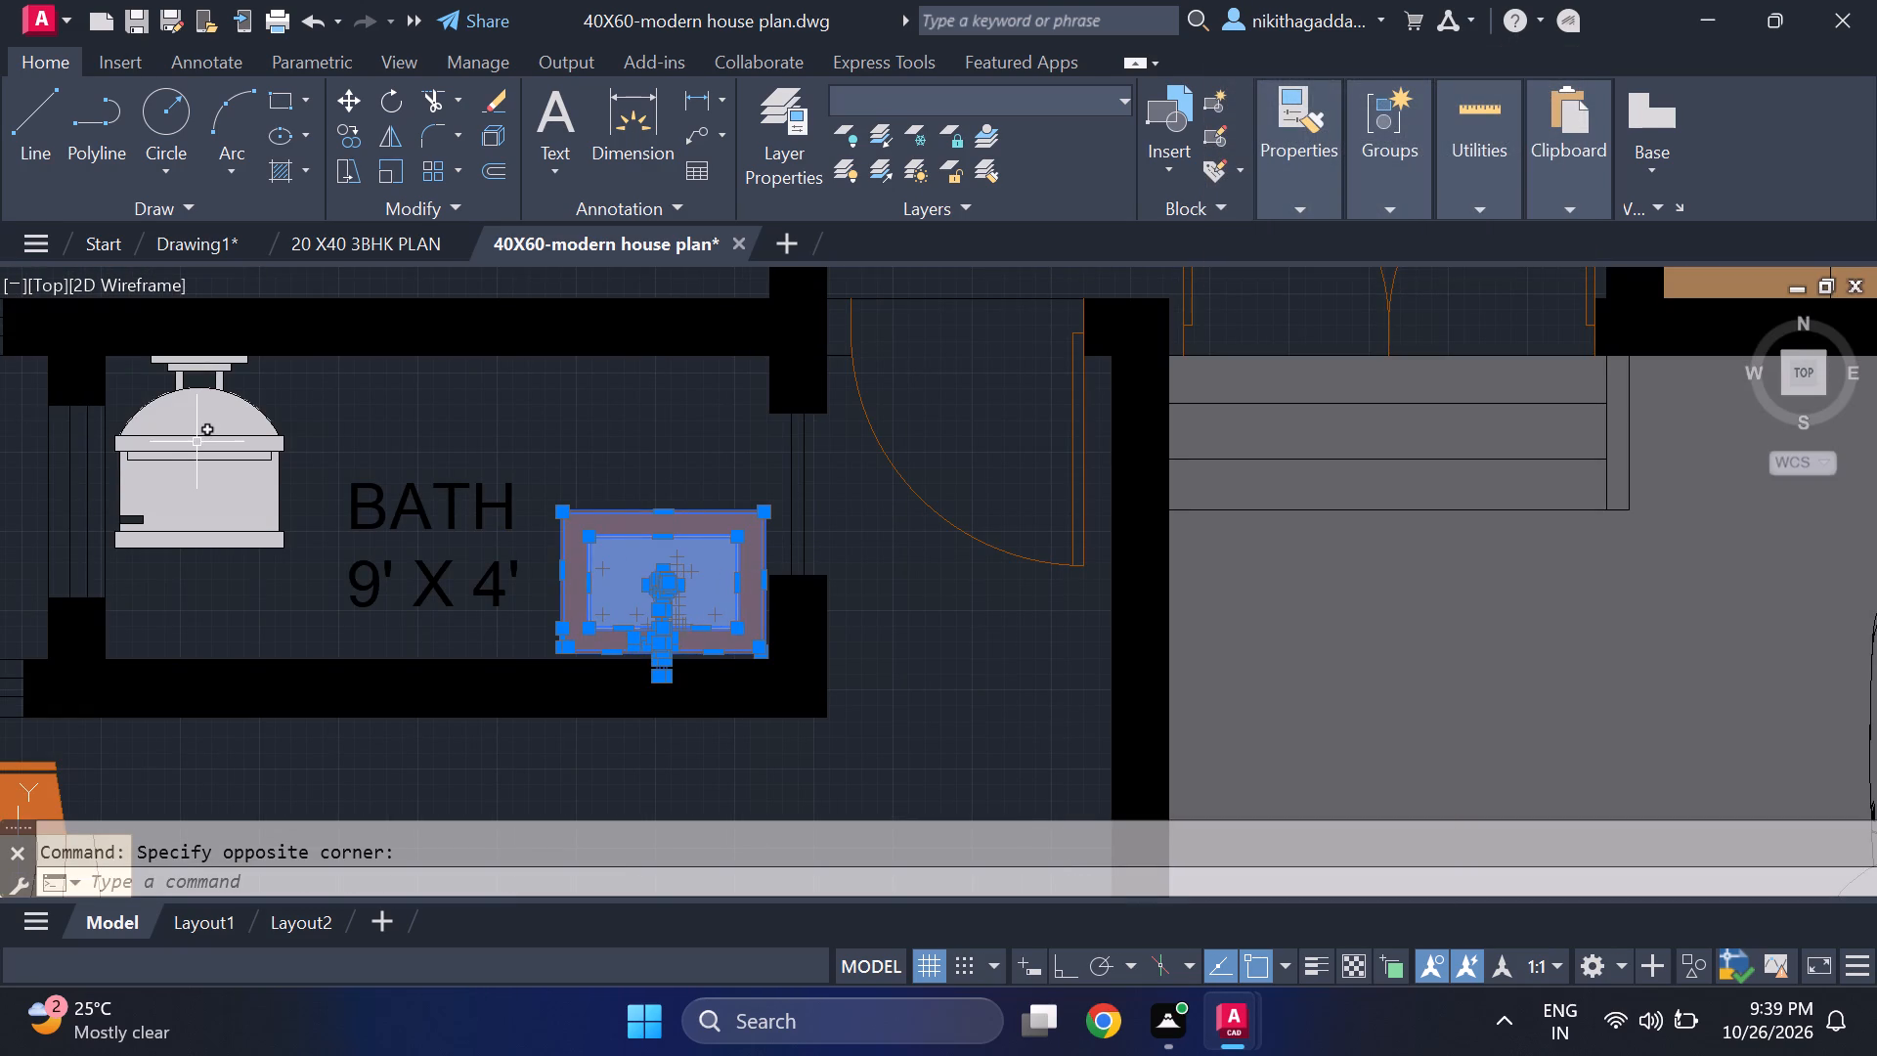
scroll(196, 443, up, 2)
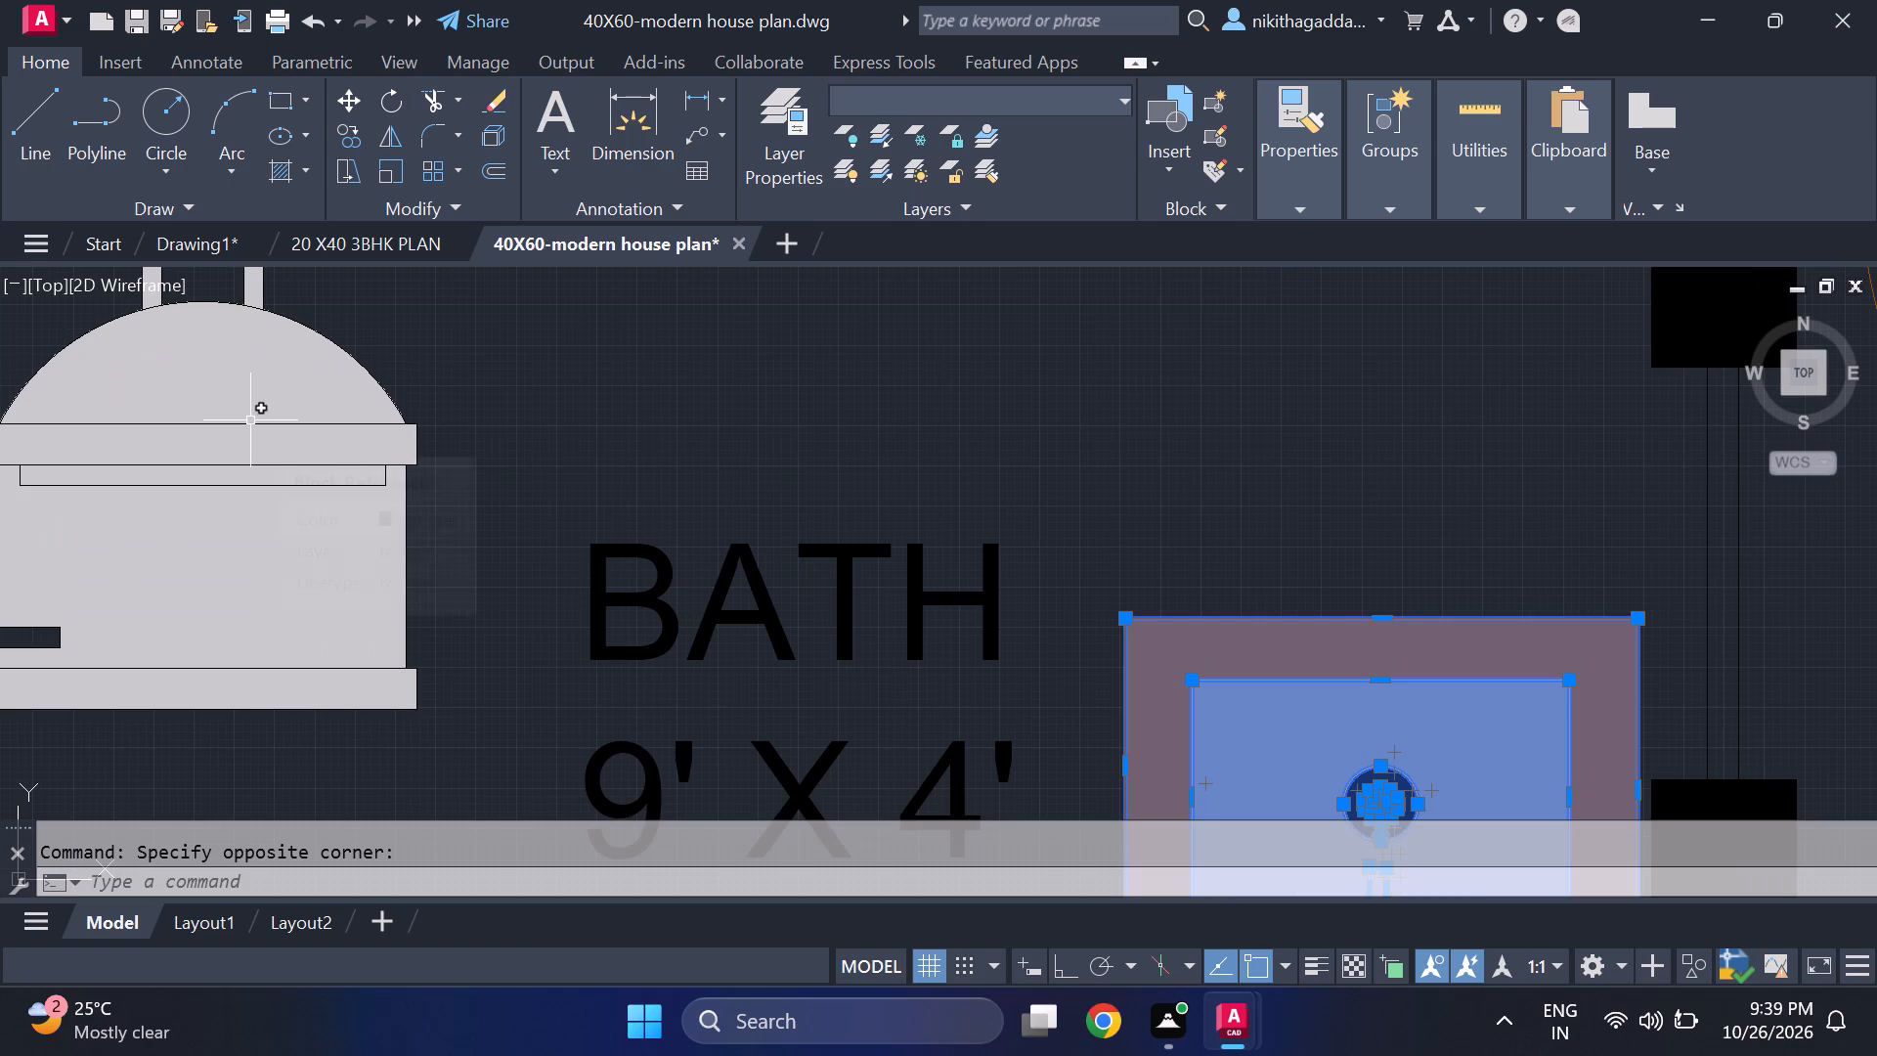
key(ctrl+c)
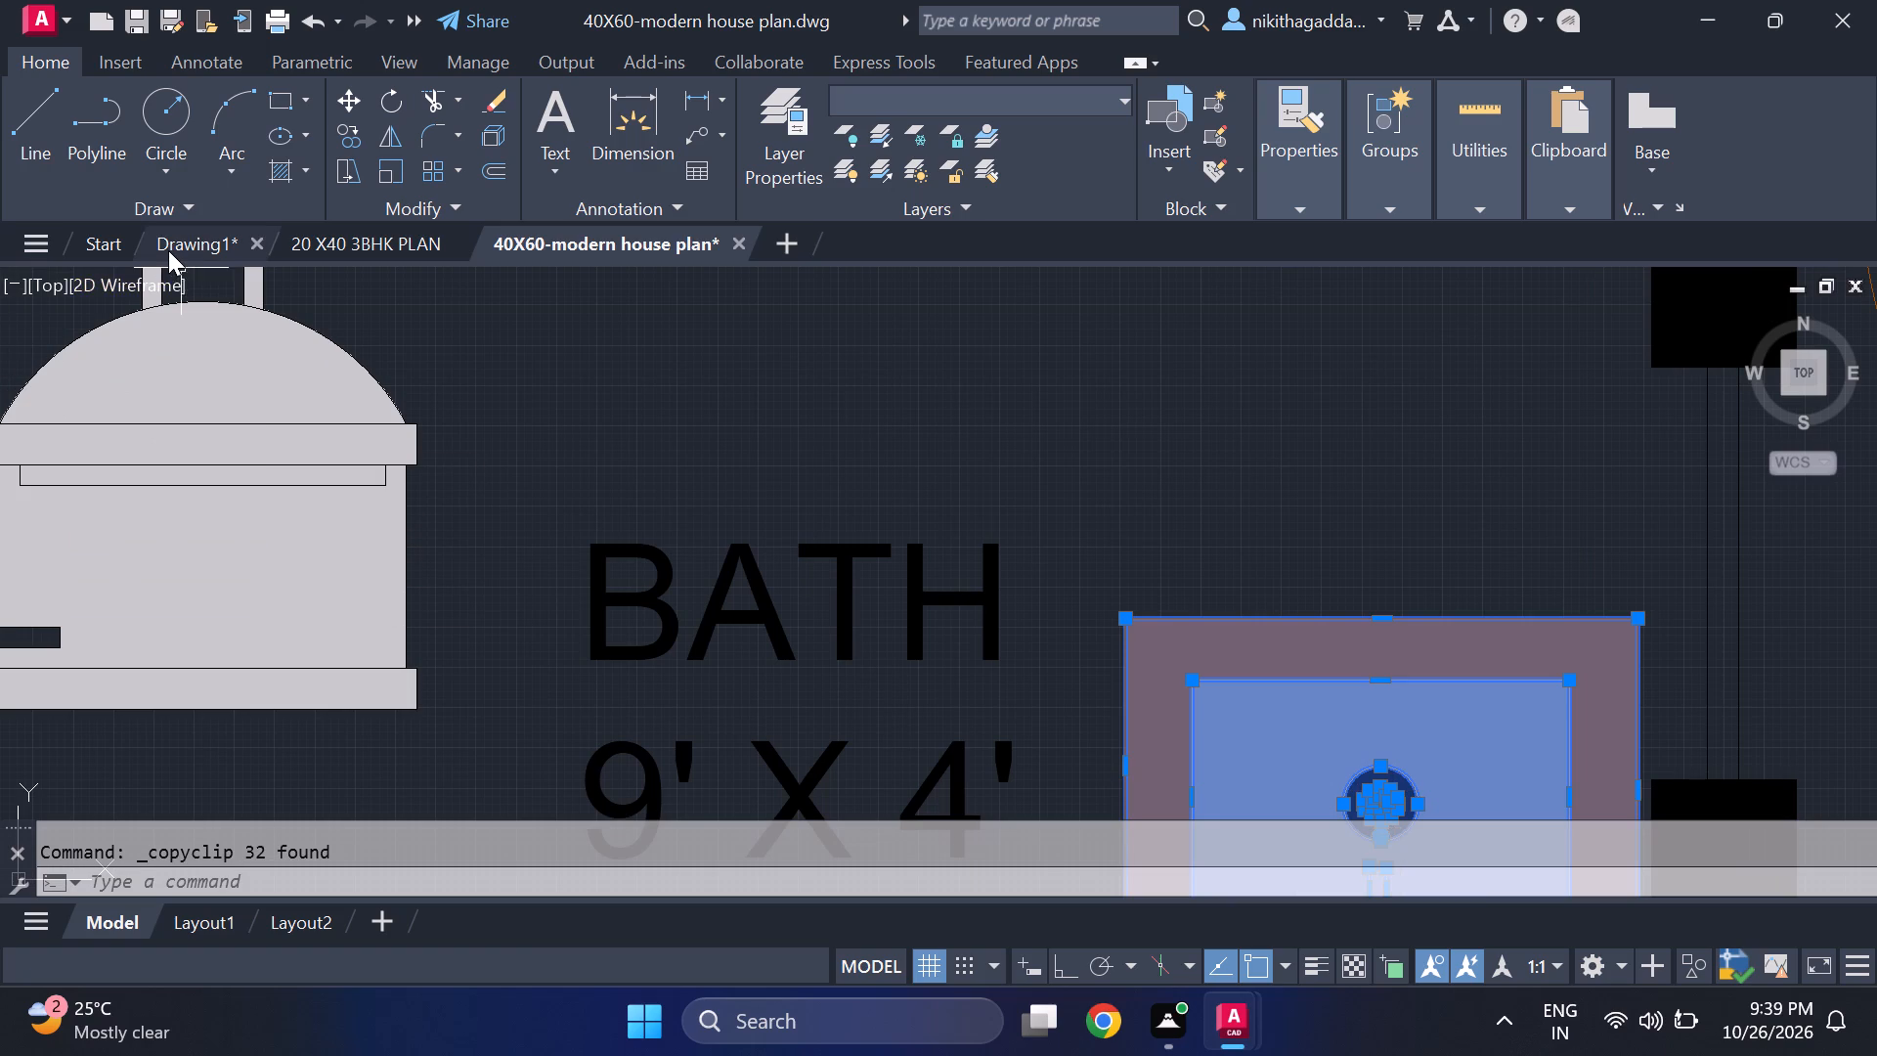
click(168, 249)
key(ctrl+v)
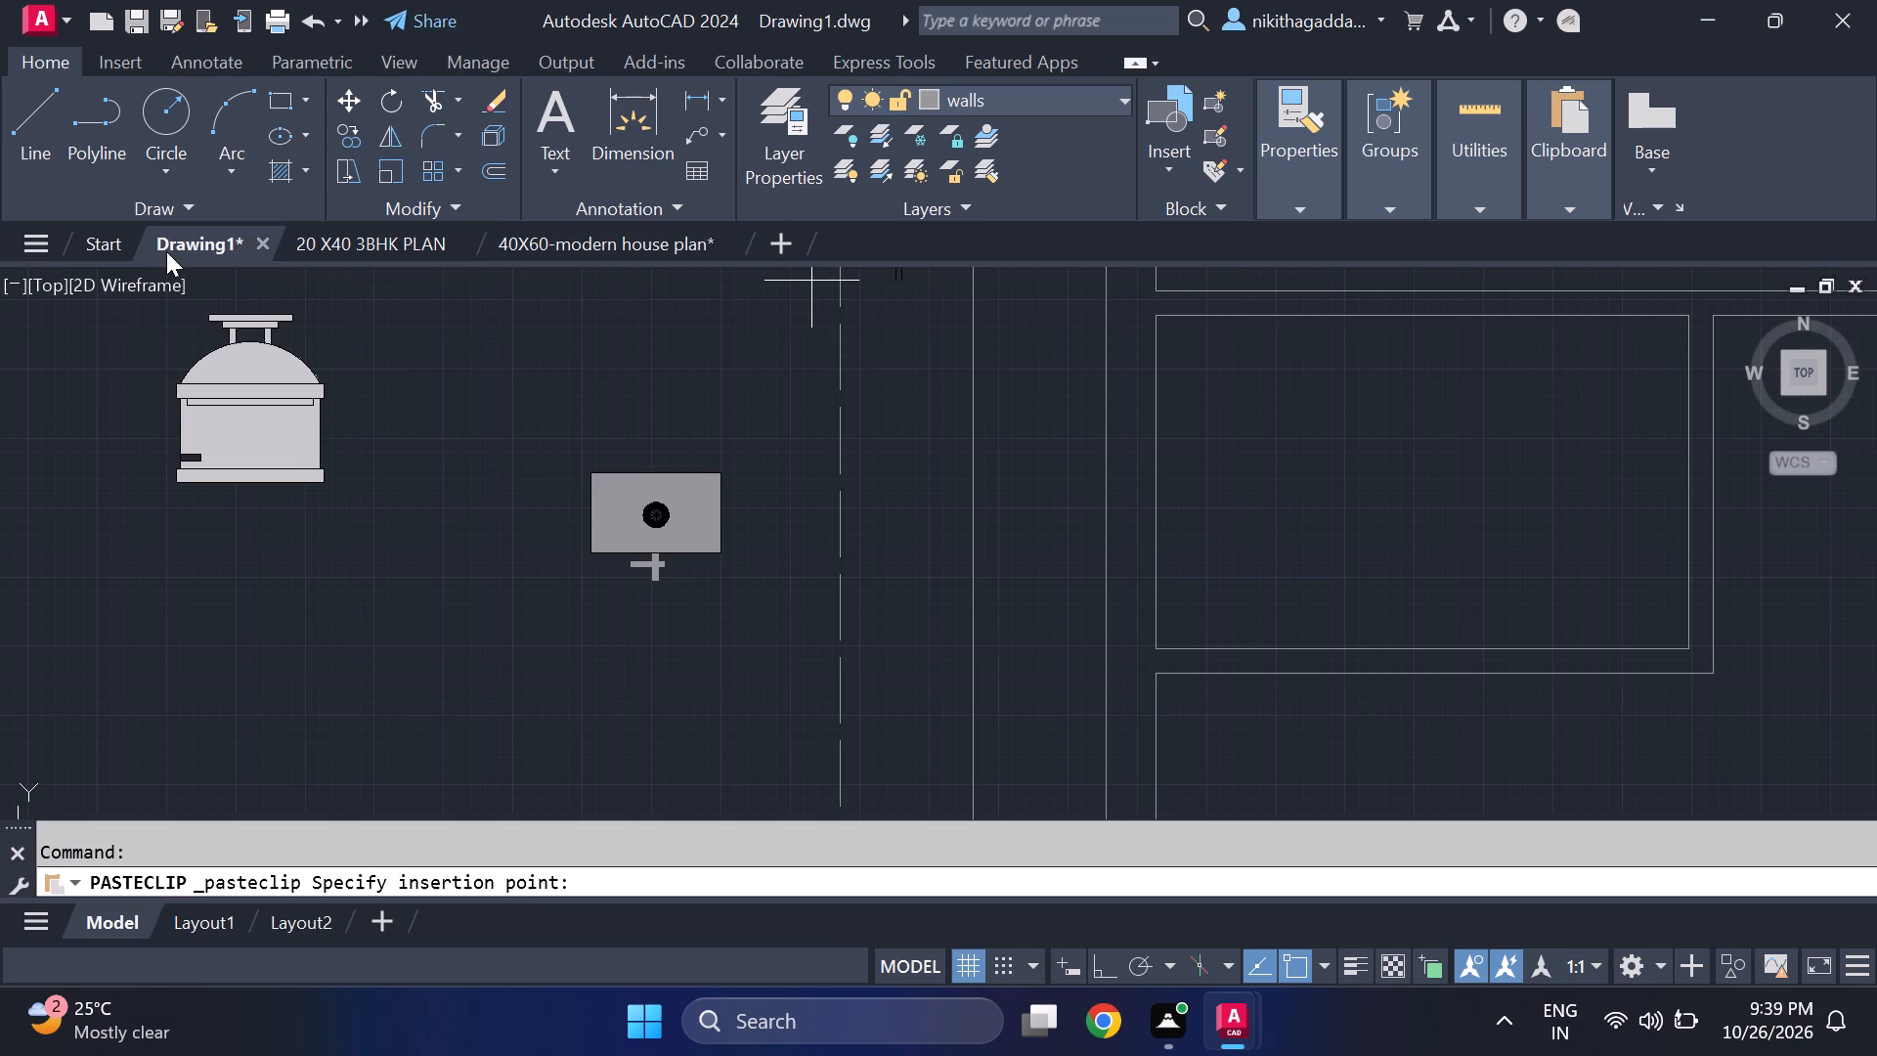
click(370, 660)
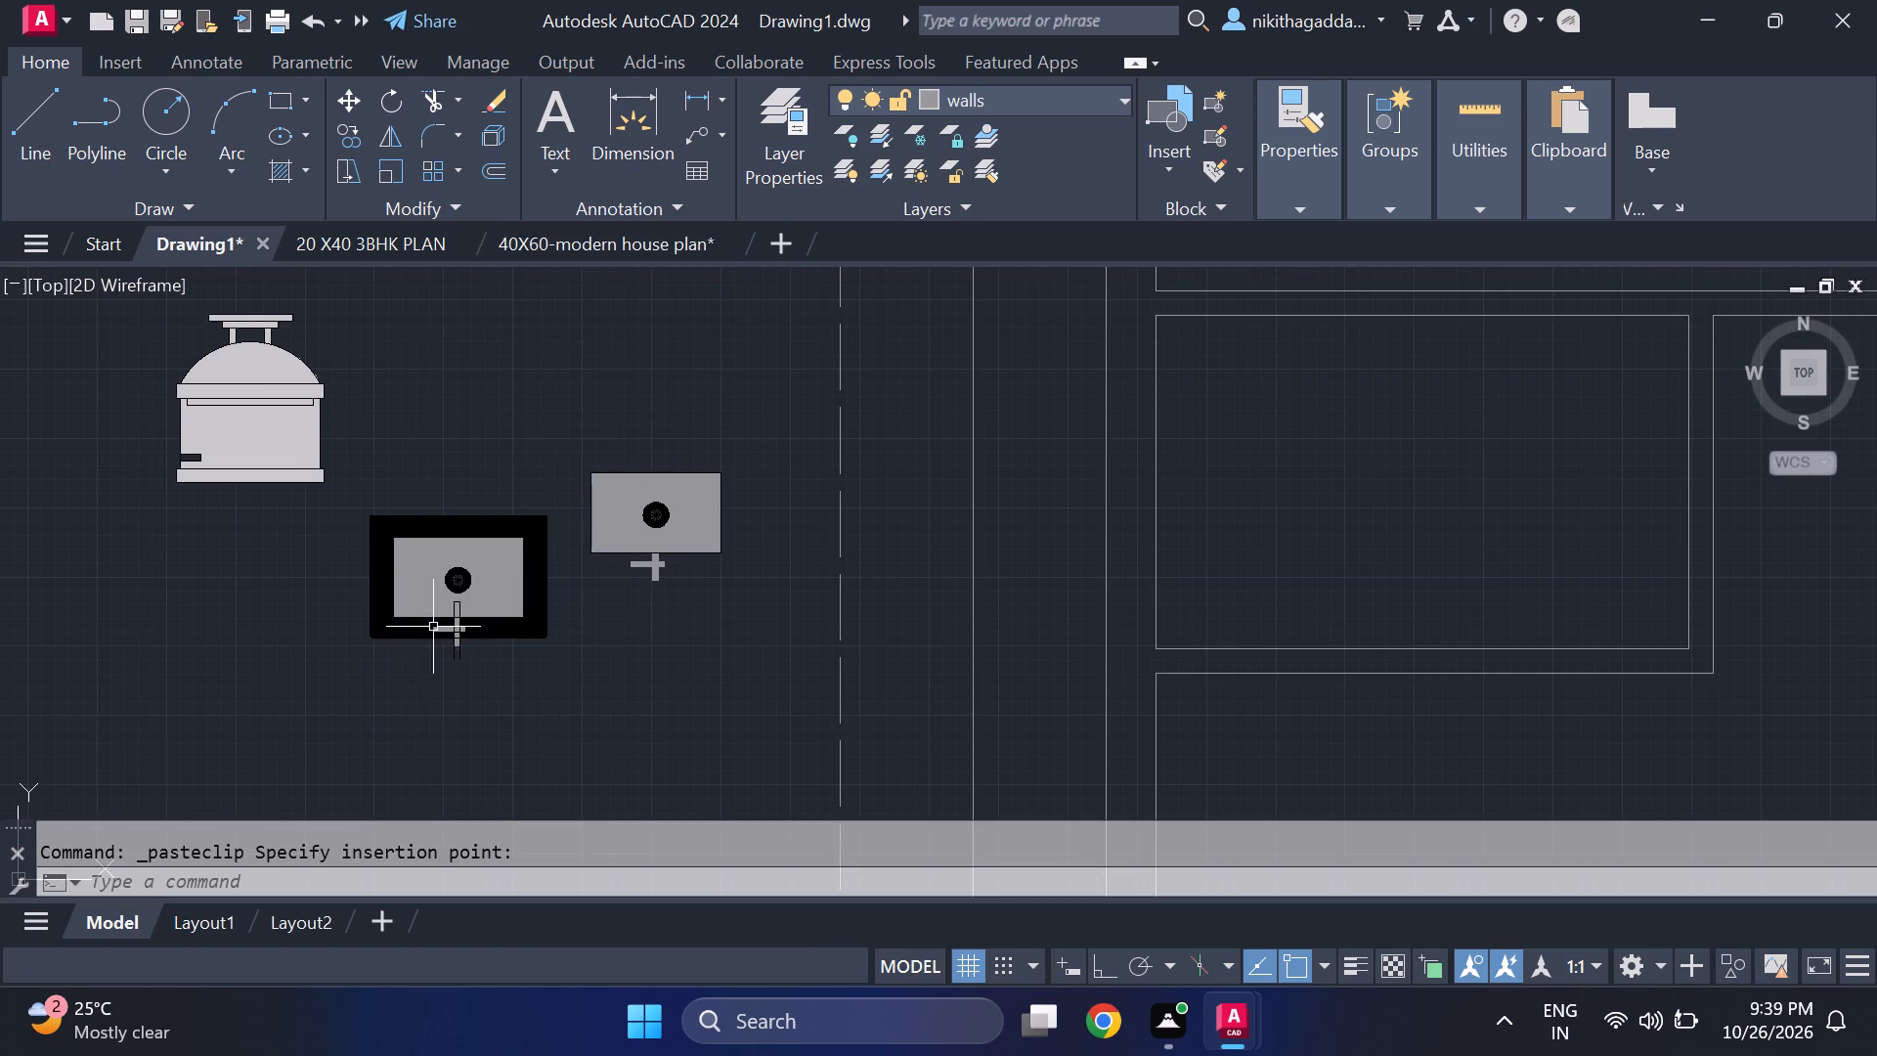
scroll(433, 626, up, 3)
scroll(443, 615, down, 2)
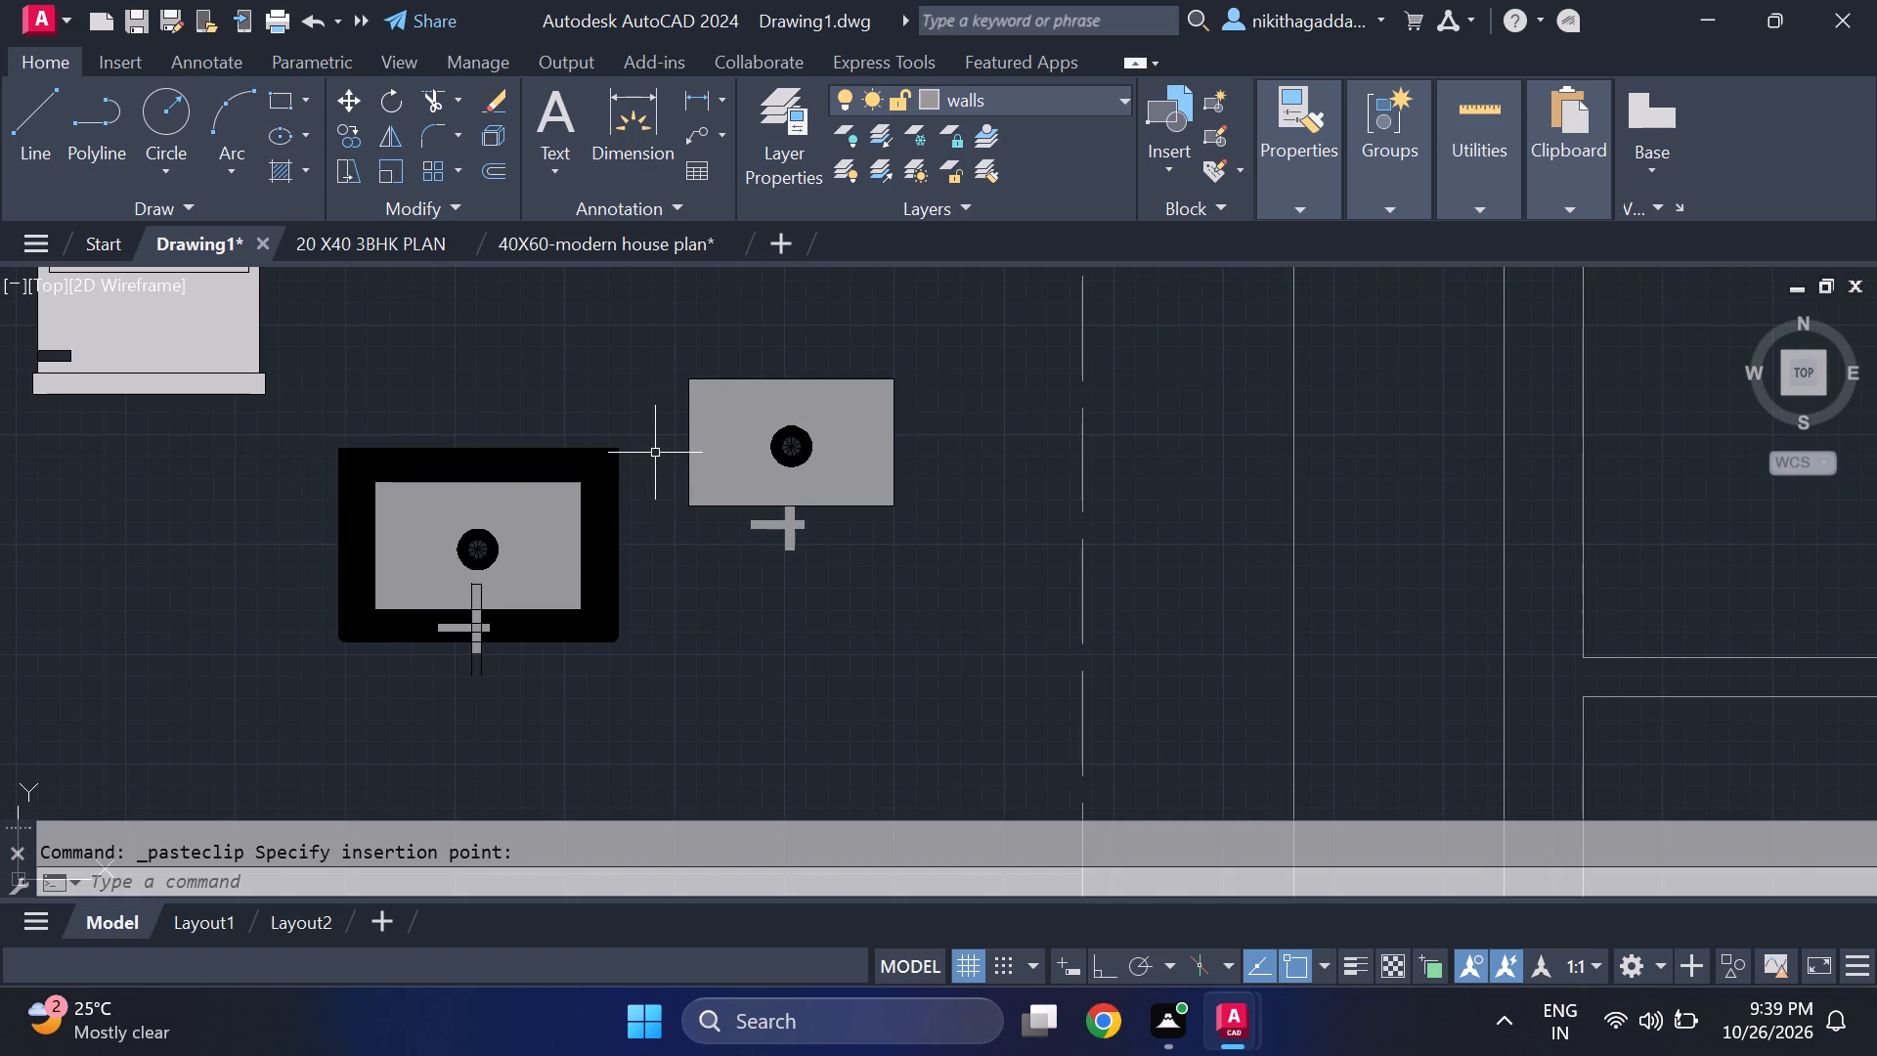
scroll(655, 456, down, 2)
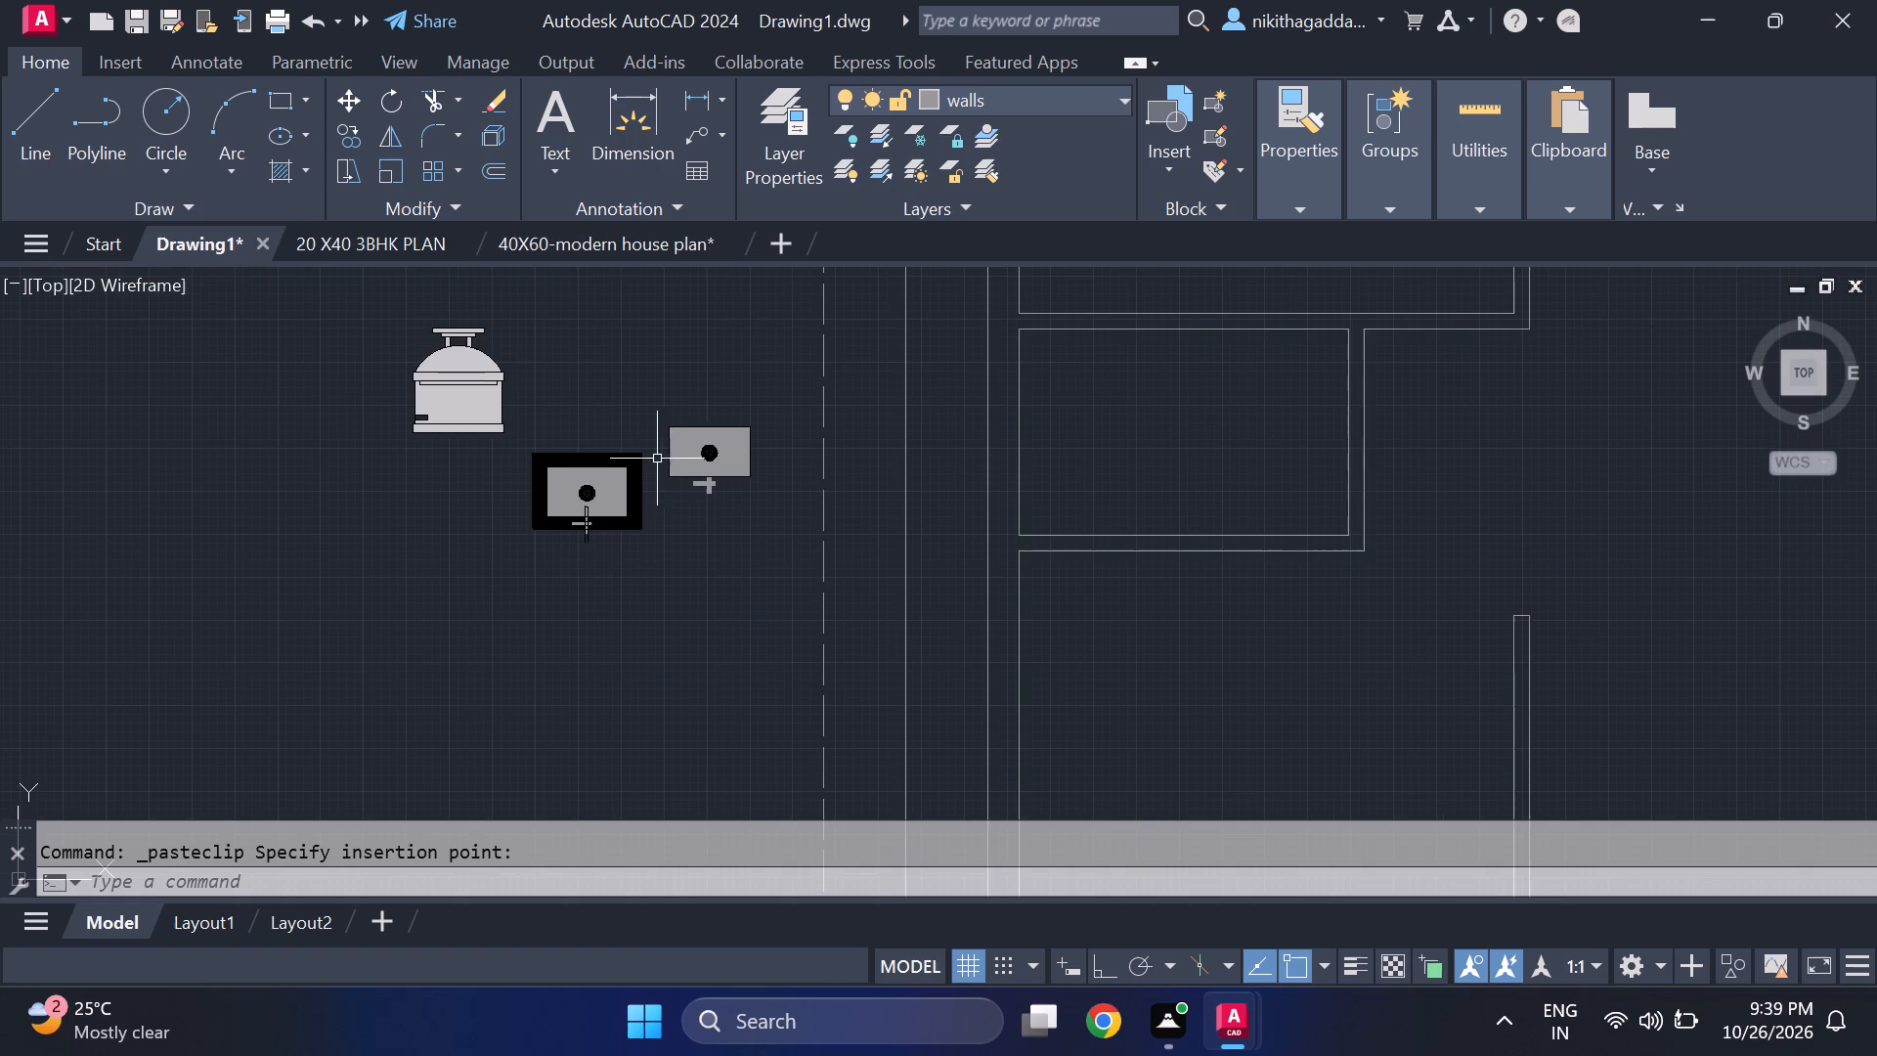
scroll(635, 473, down, 1)
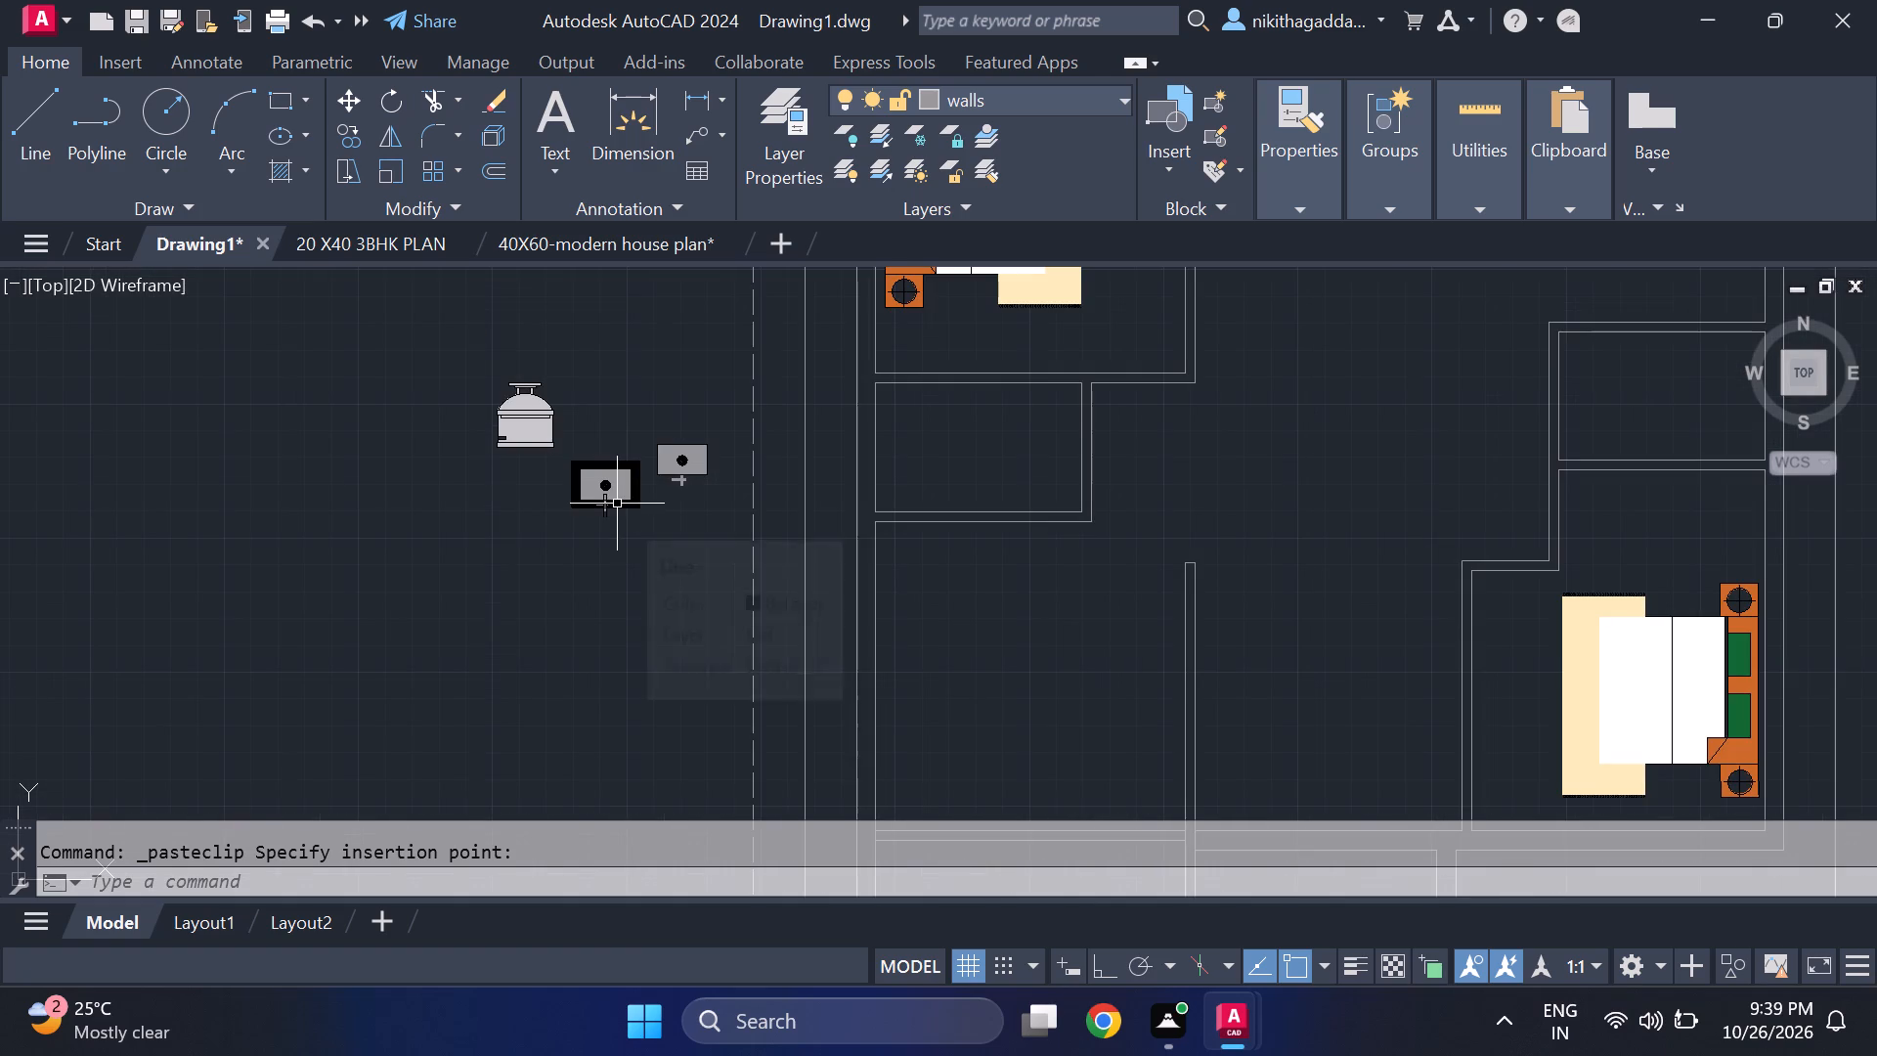
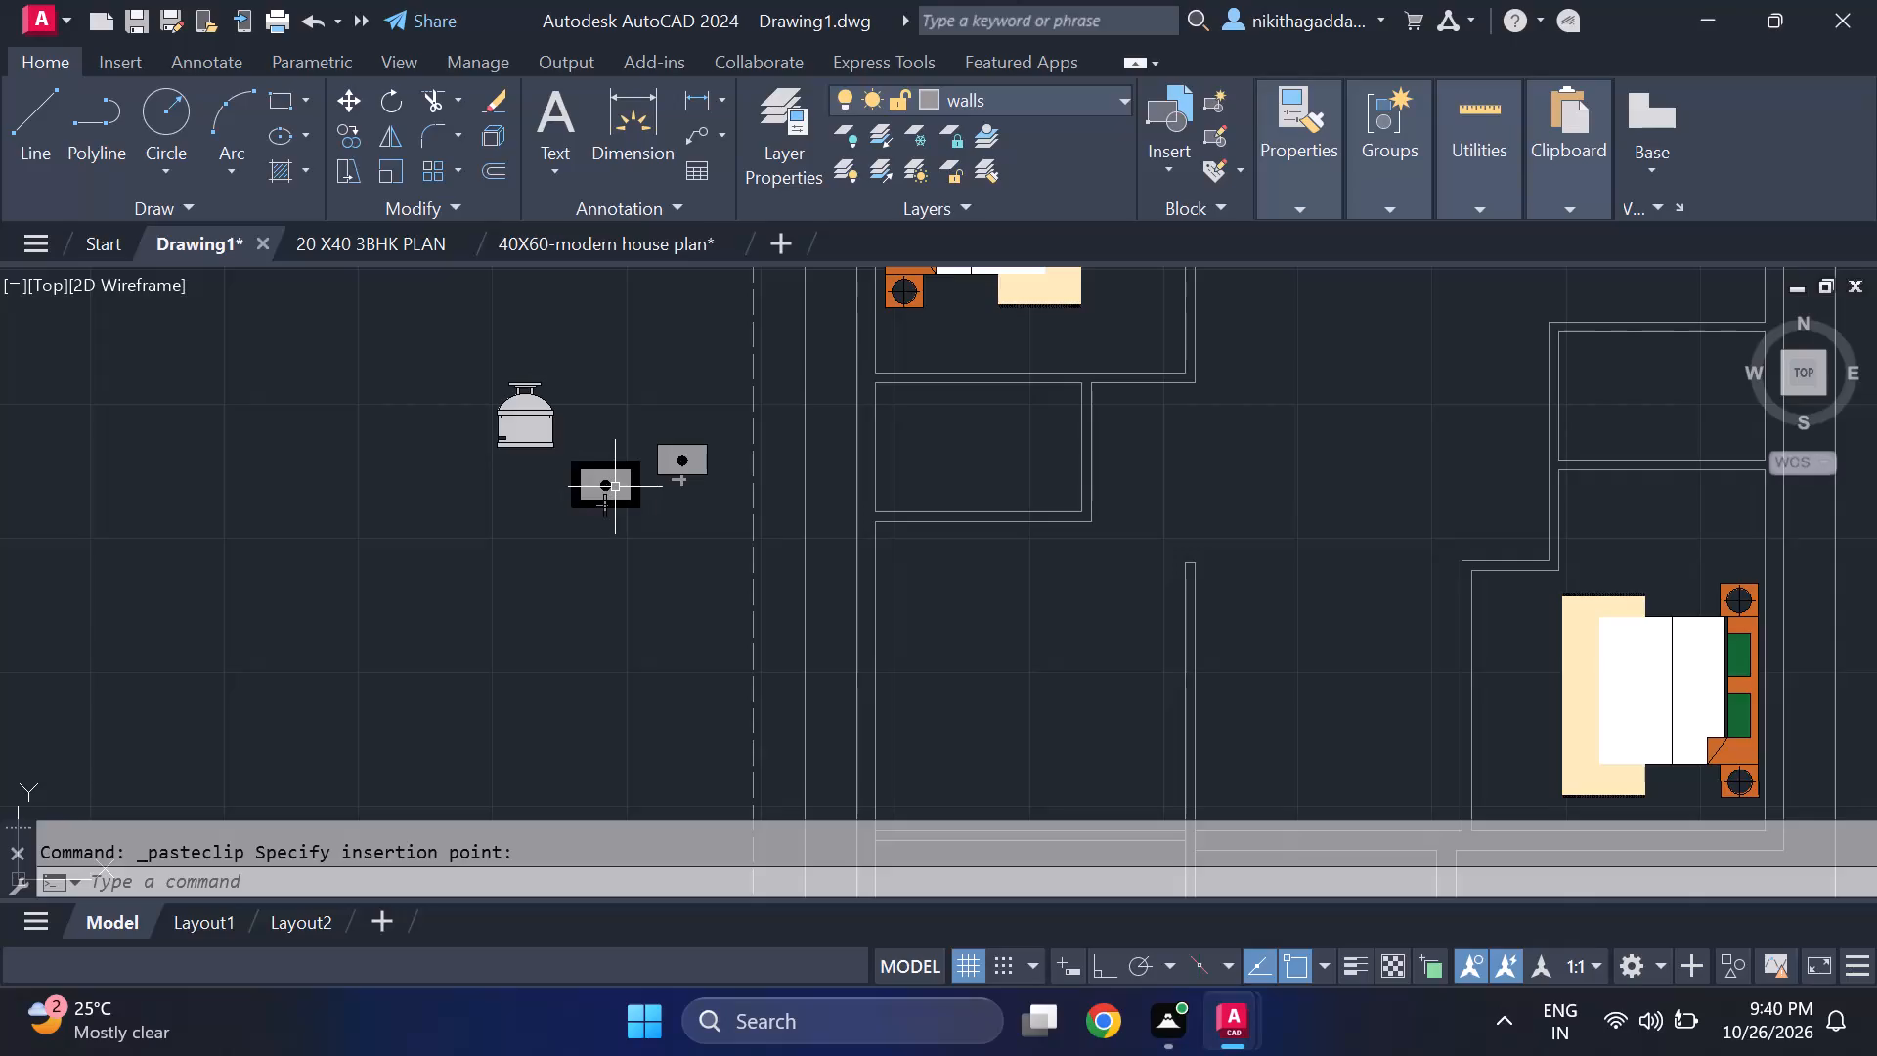
Change the black counter fill of the pasted washbasin to white (255,255,255).
scroll(524, 398, up, 2)
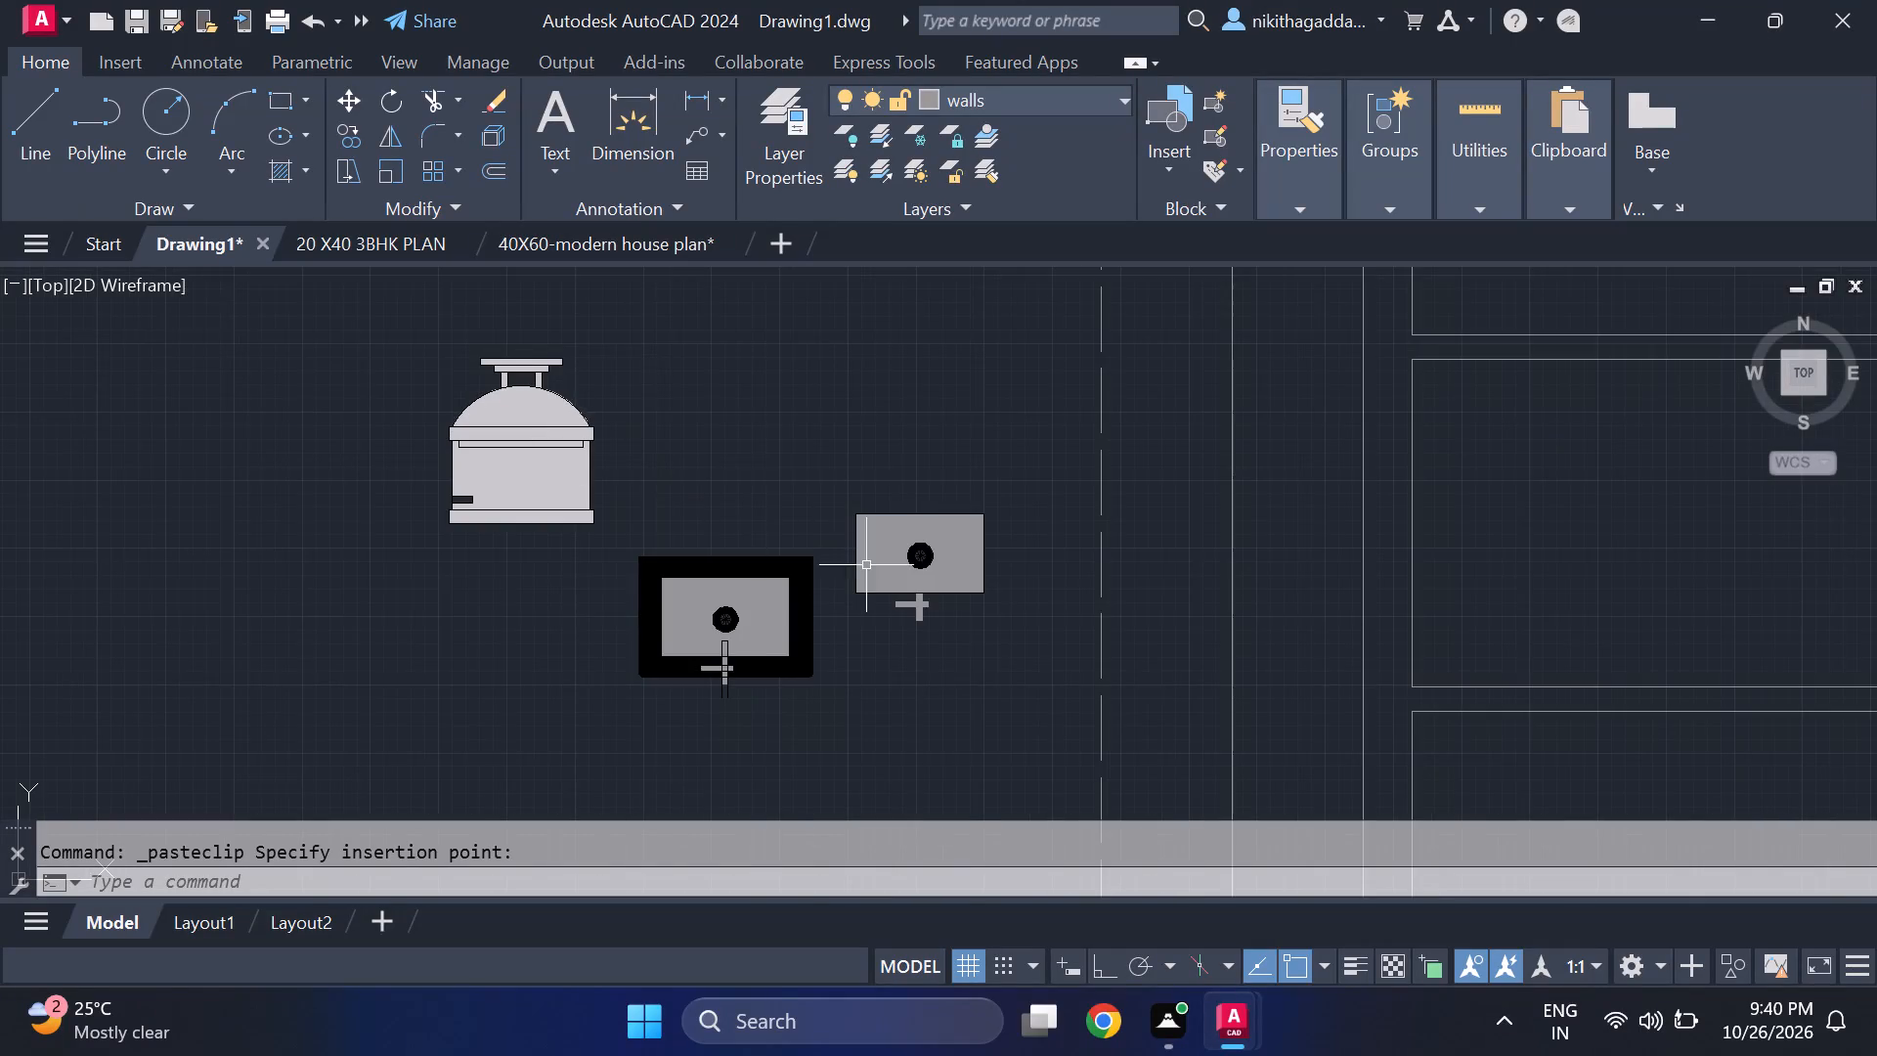
scroll(699, 594, up, 3)
middle_drag(776, 634, 675, 515)
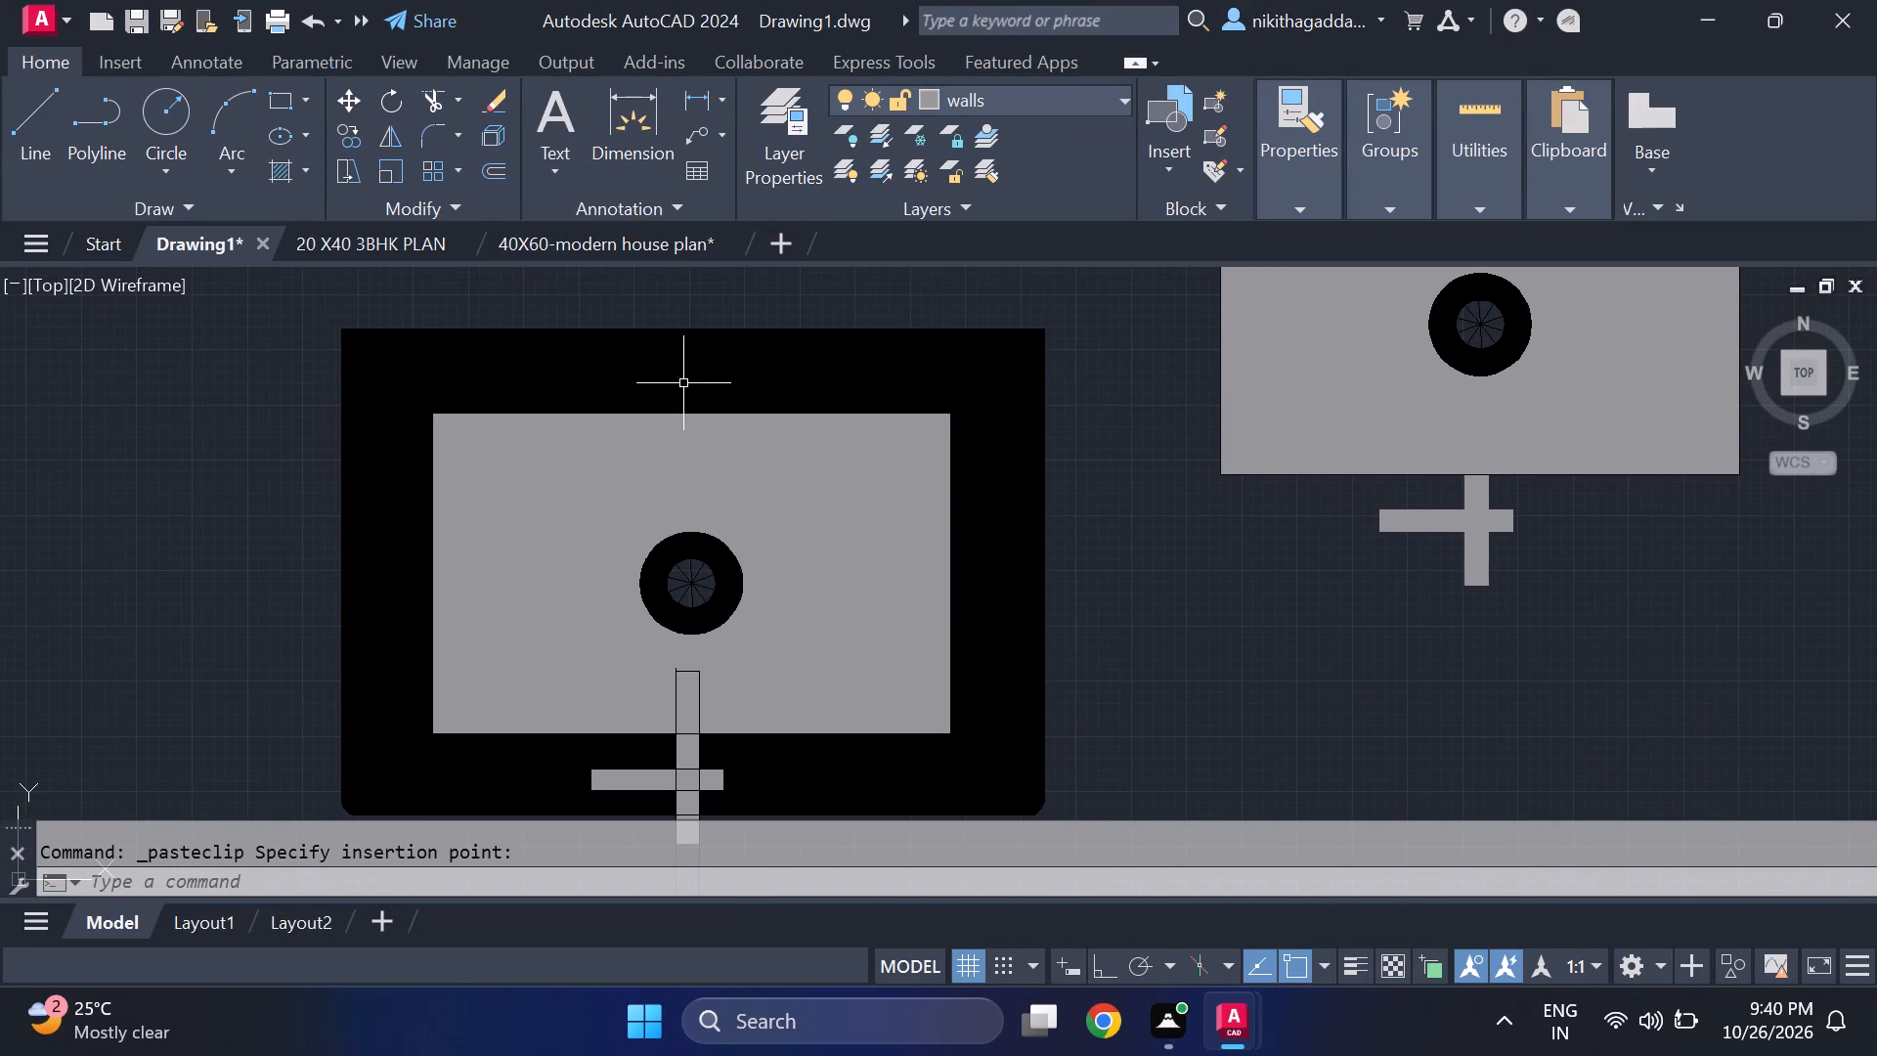
click(684, 382)
click(895, 137)
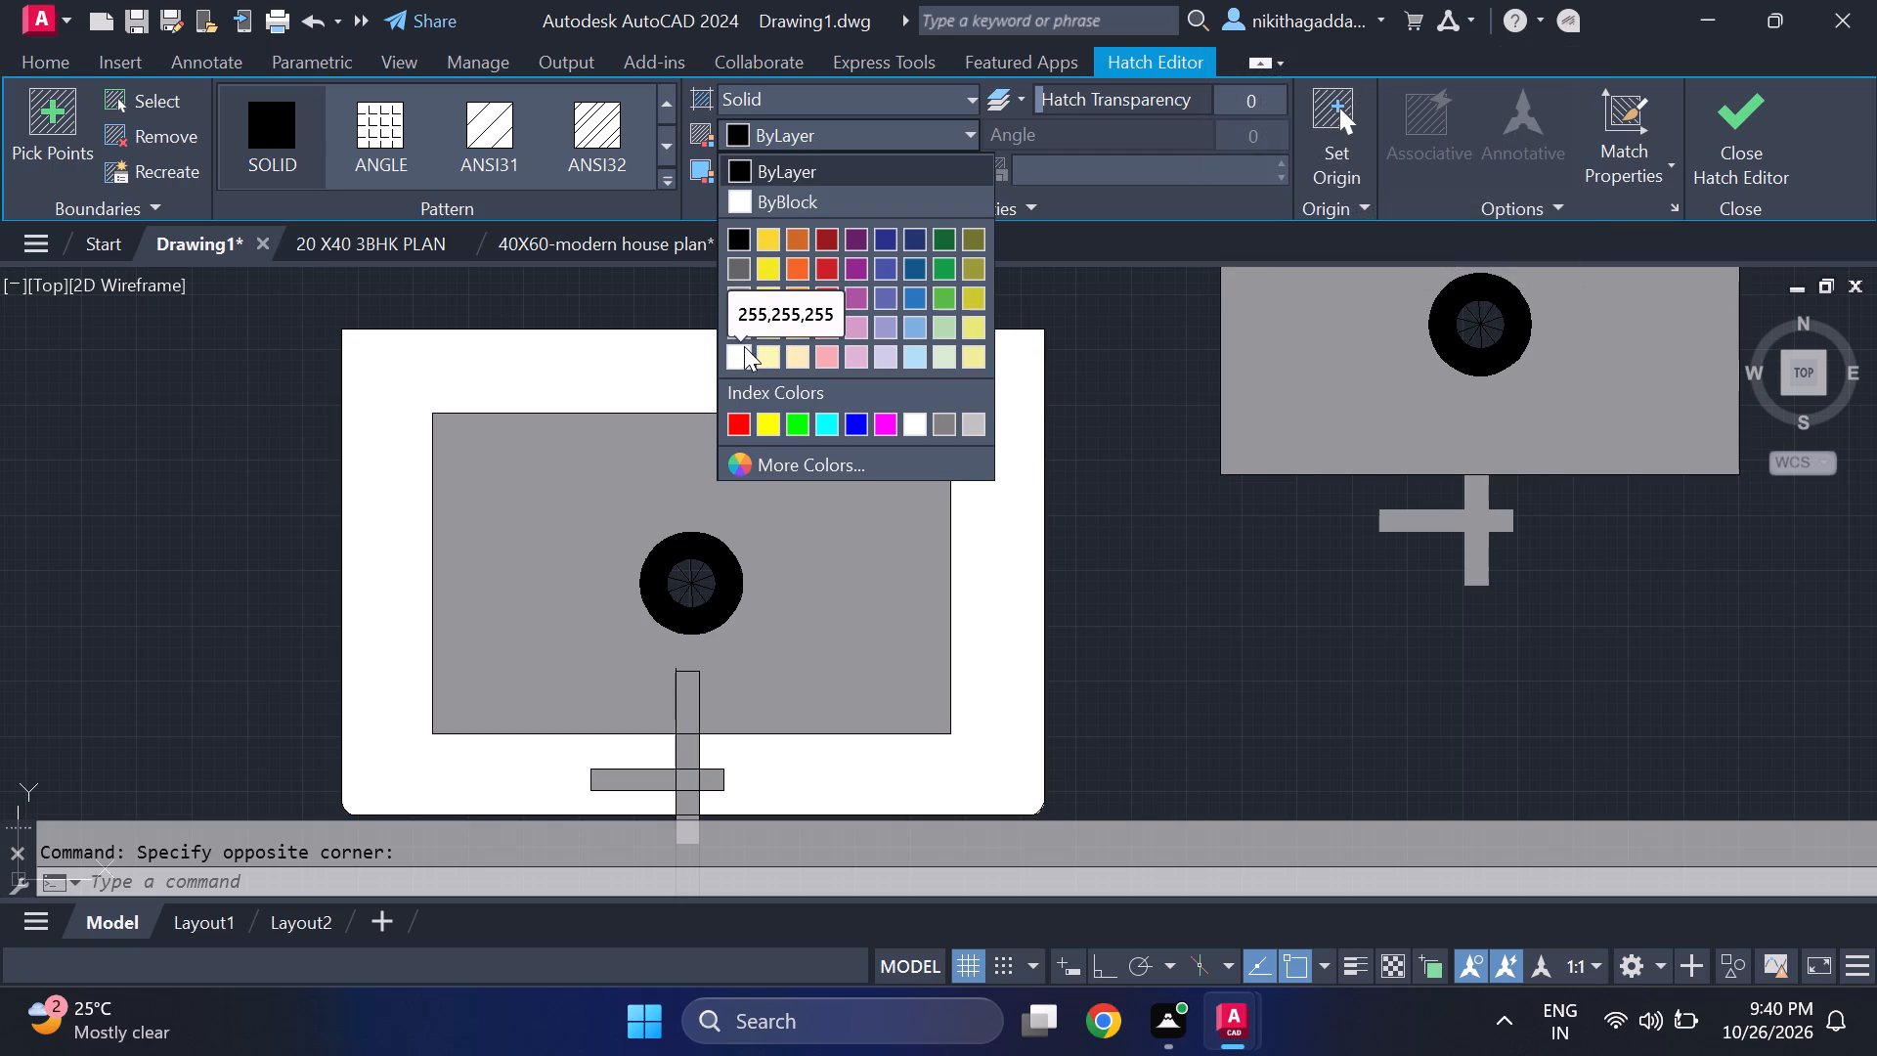
click(744, 346)
click(1756, 139)
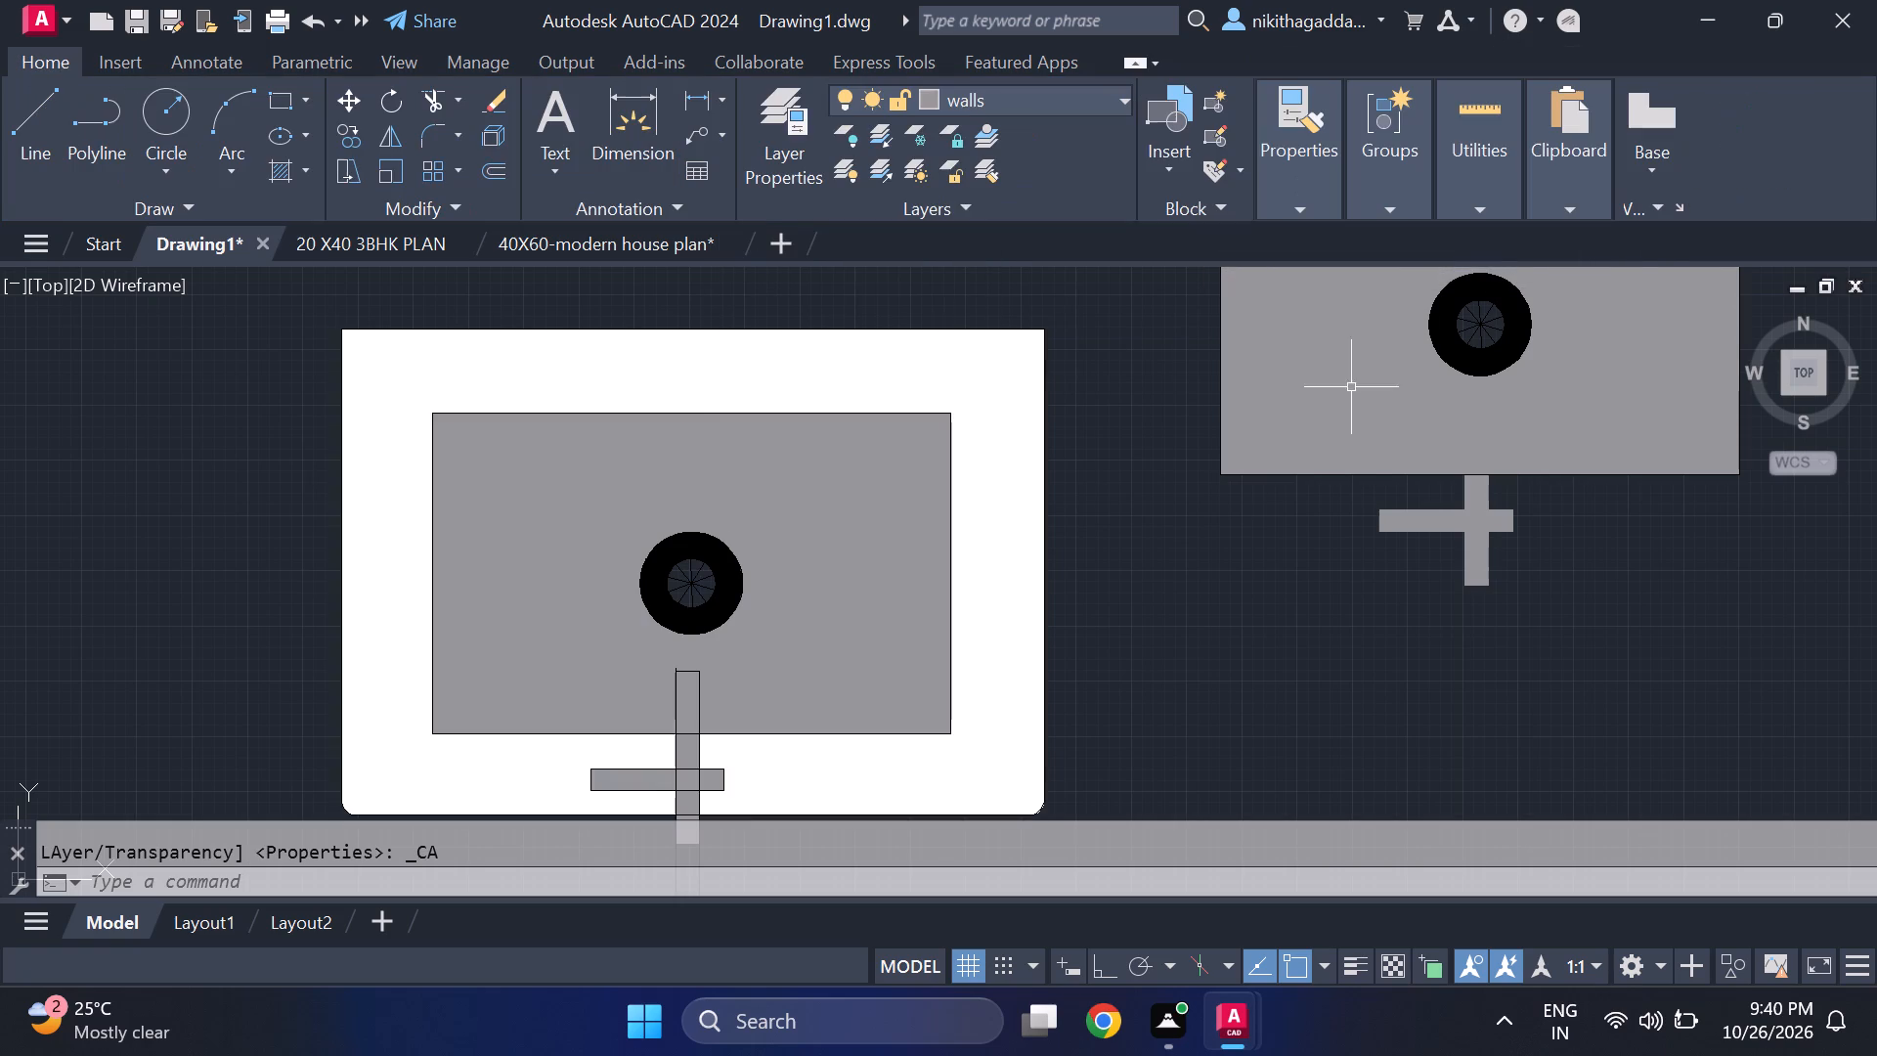
Erase the earlier pasted basin without a counter, including its leftover edge line.
scroll(1165, 434, down, 5)
middle_drag(1238, 498, 993, 570)
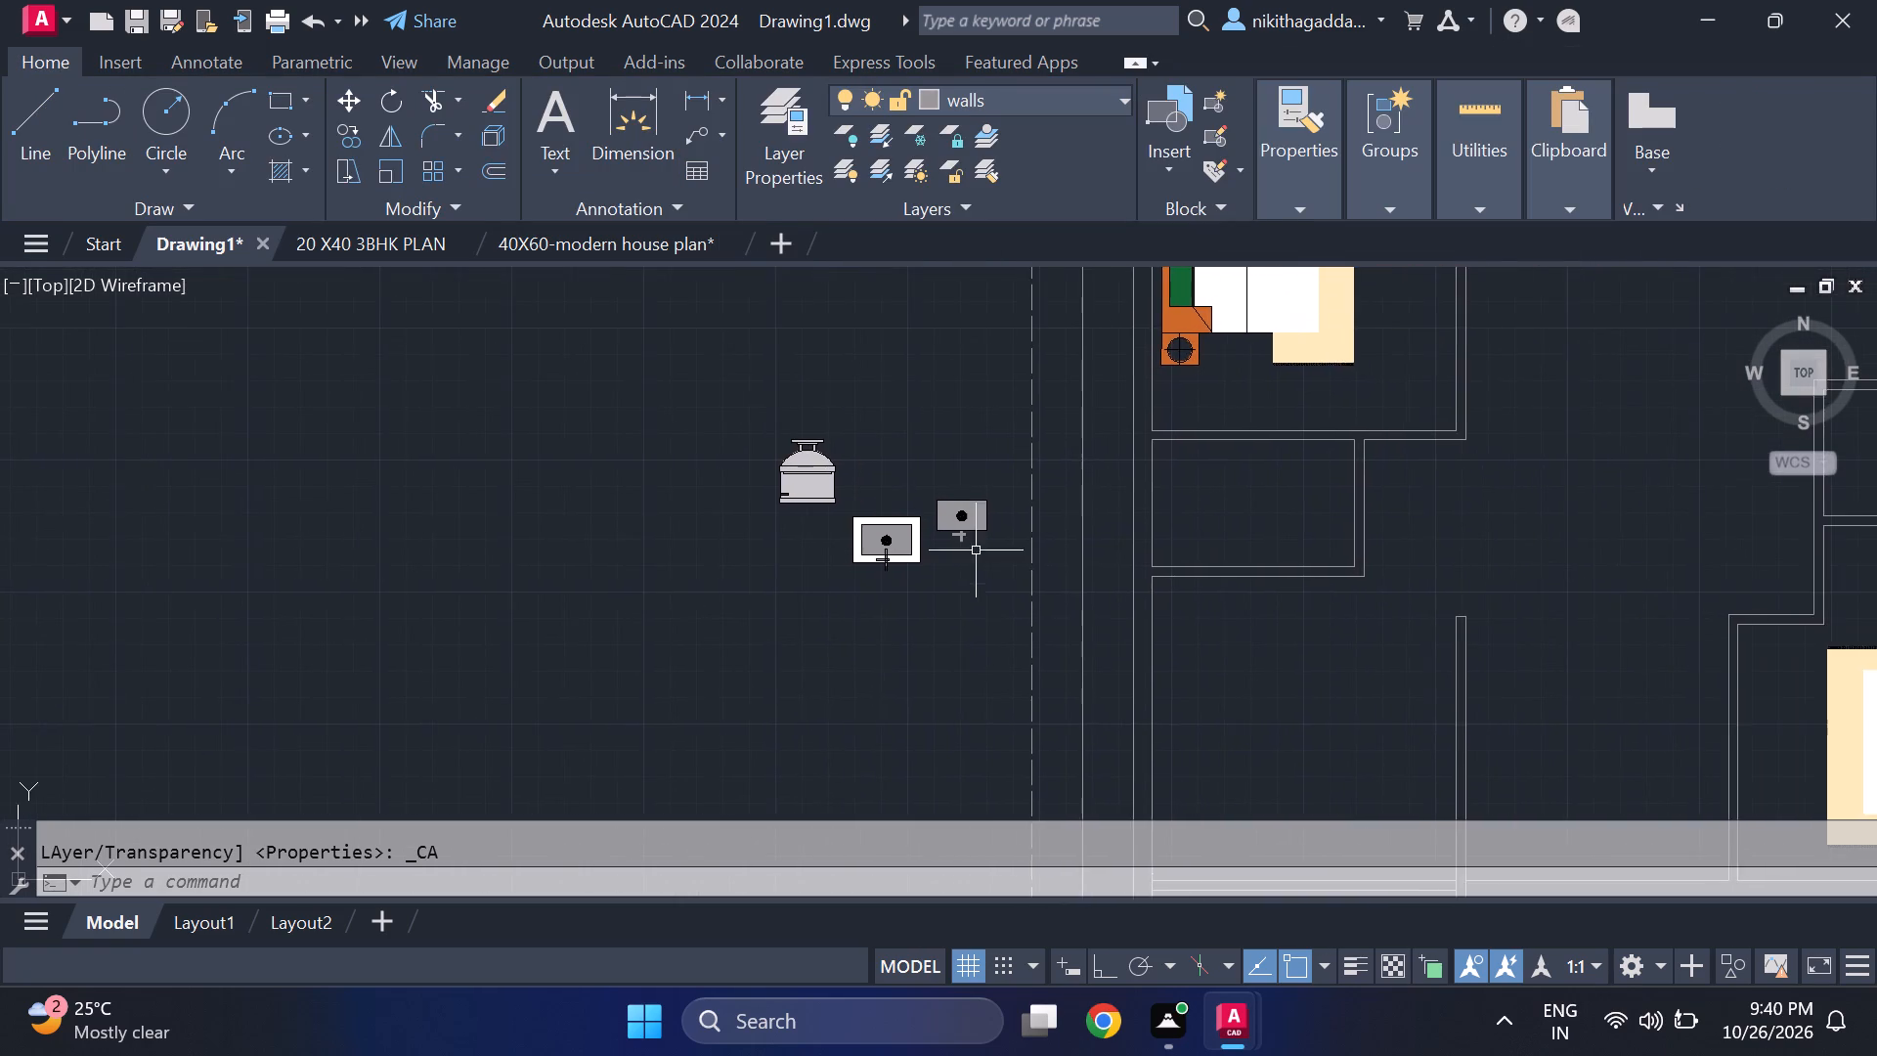
scroll(972, 541, up, 3)
click(1033, 295)
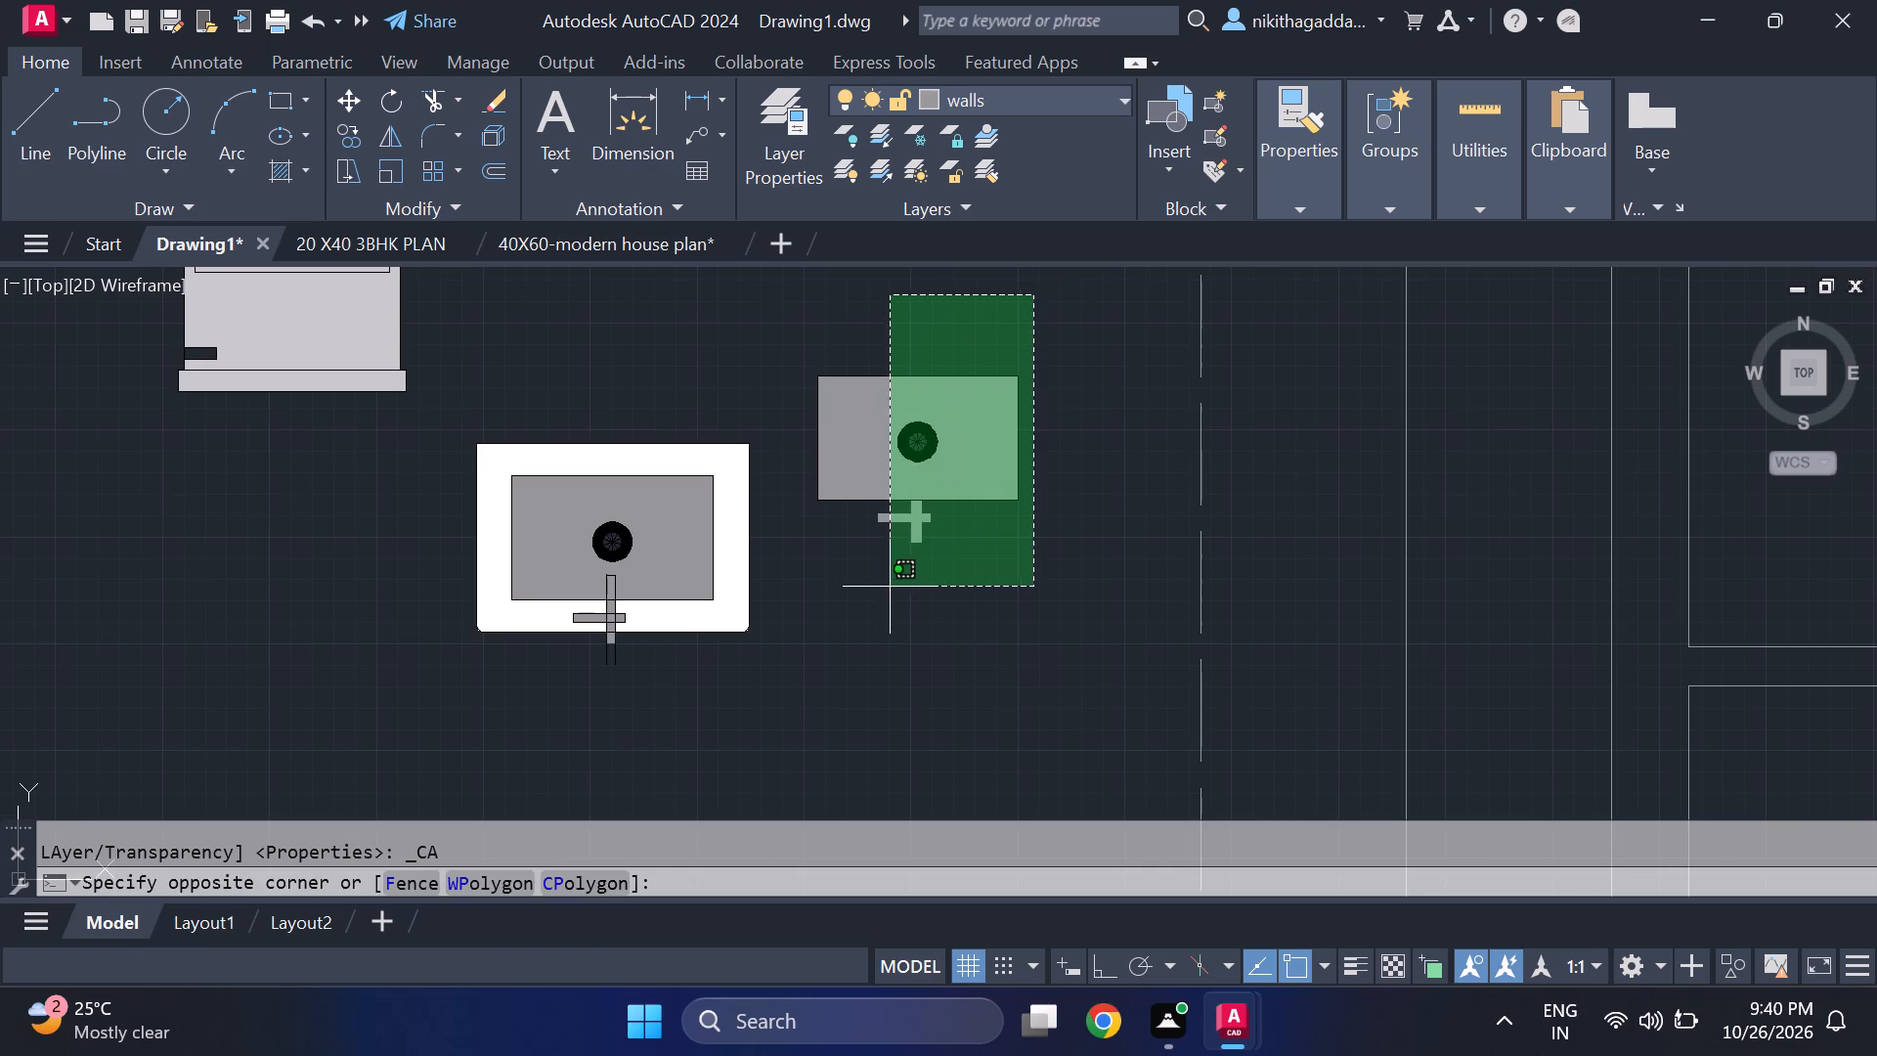
click(873, 589)
key(Delete)
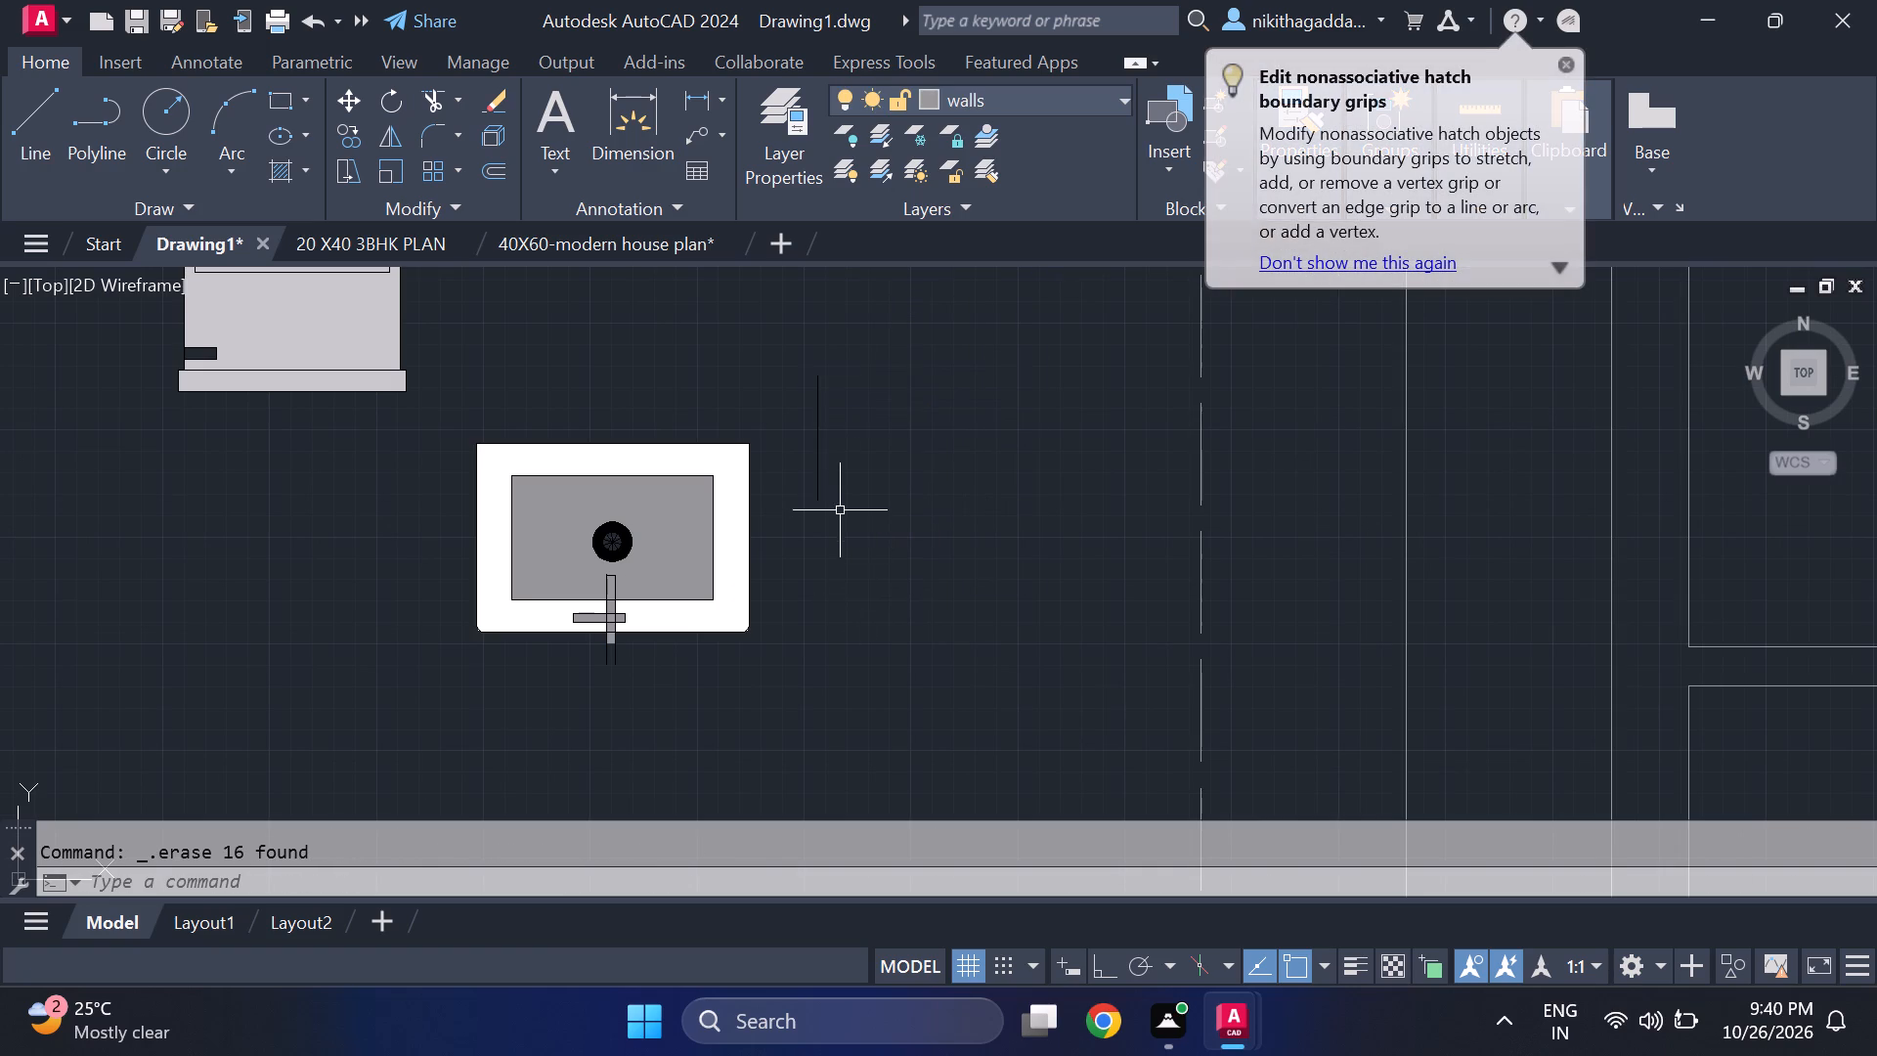
click(876, 411)
click(813, 502)
key(Delete)
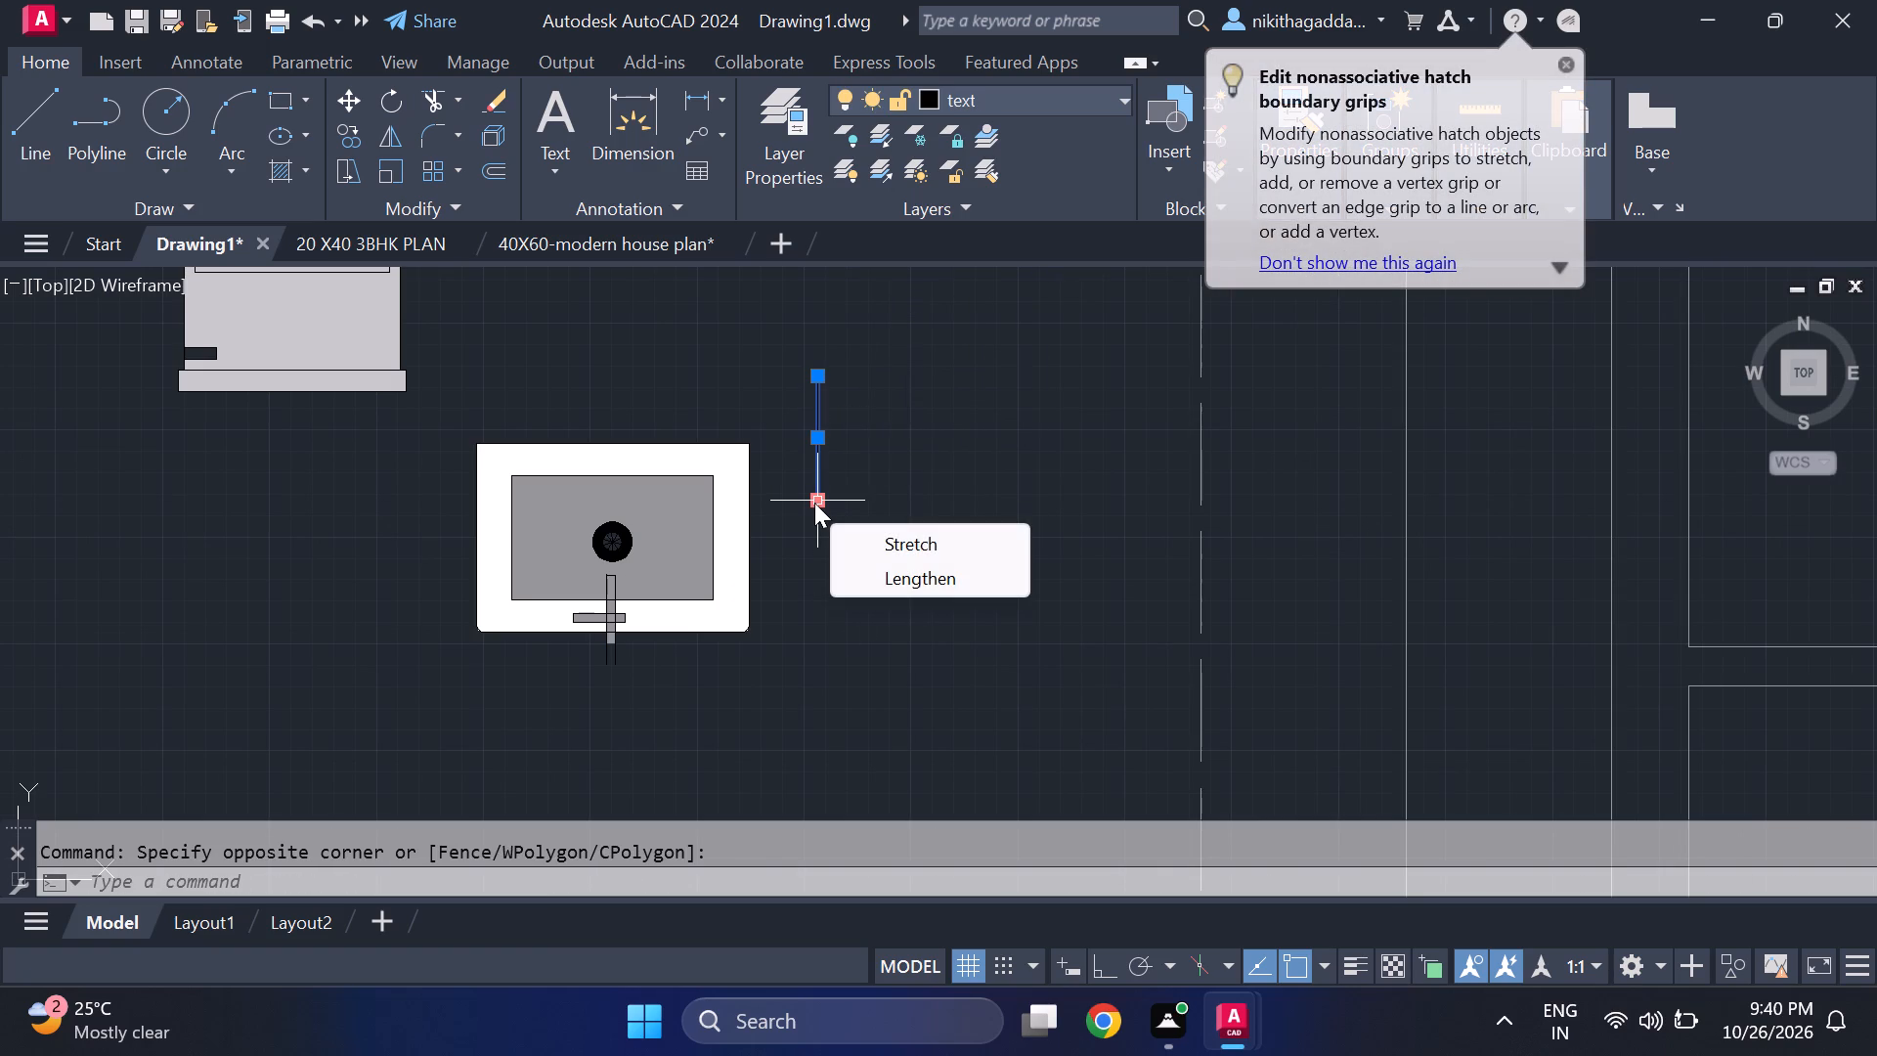
key(Delete)
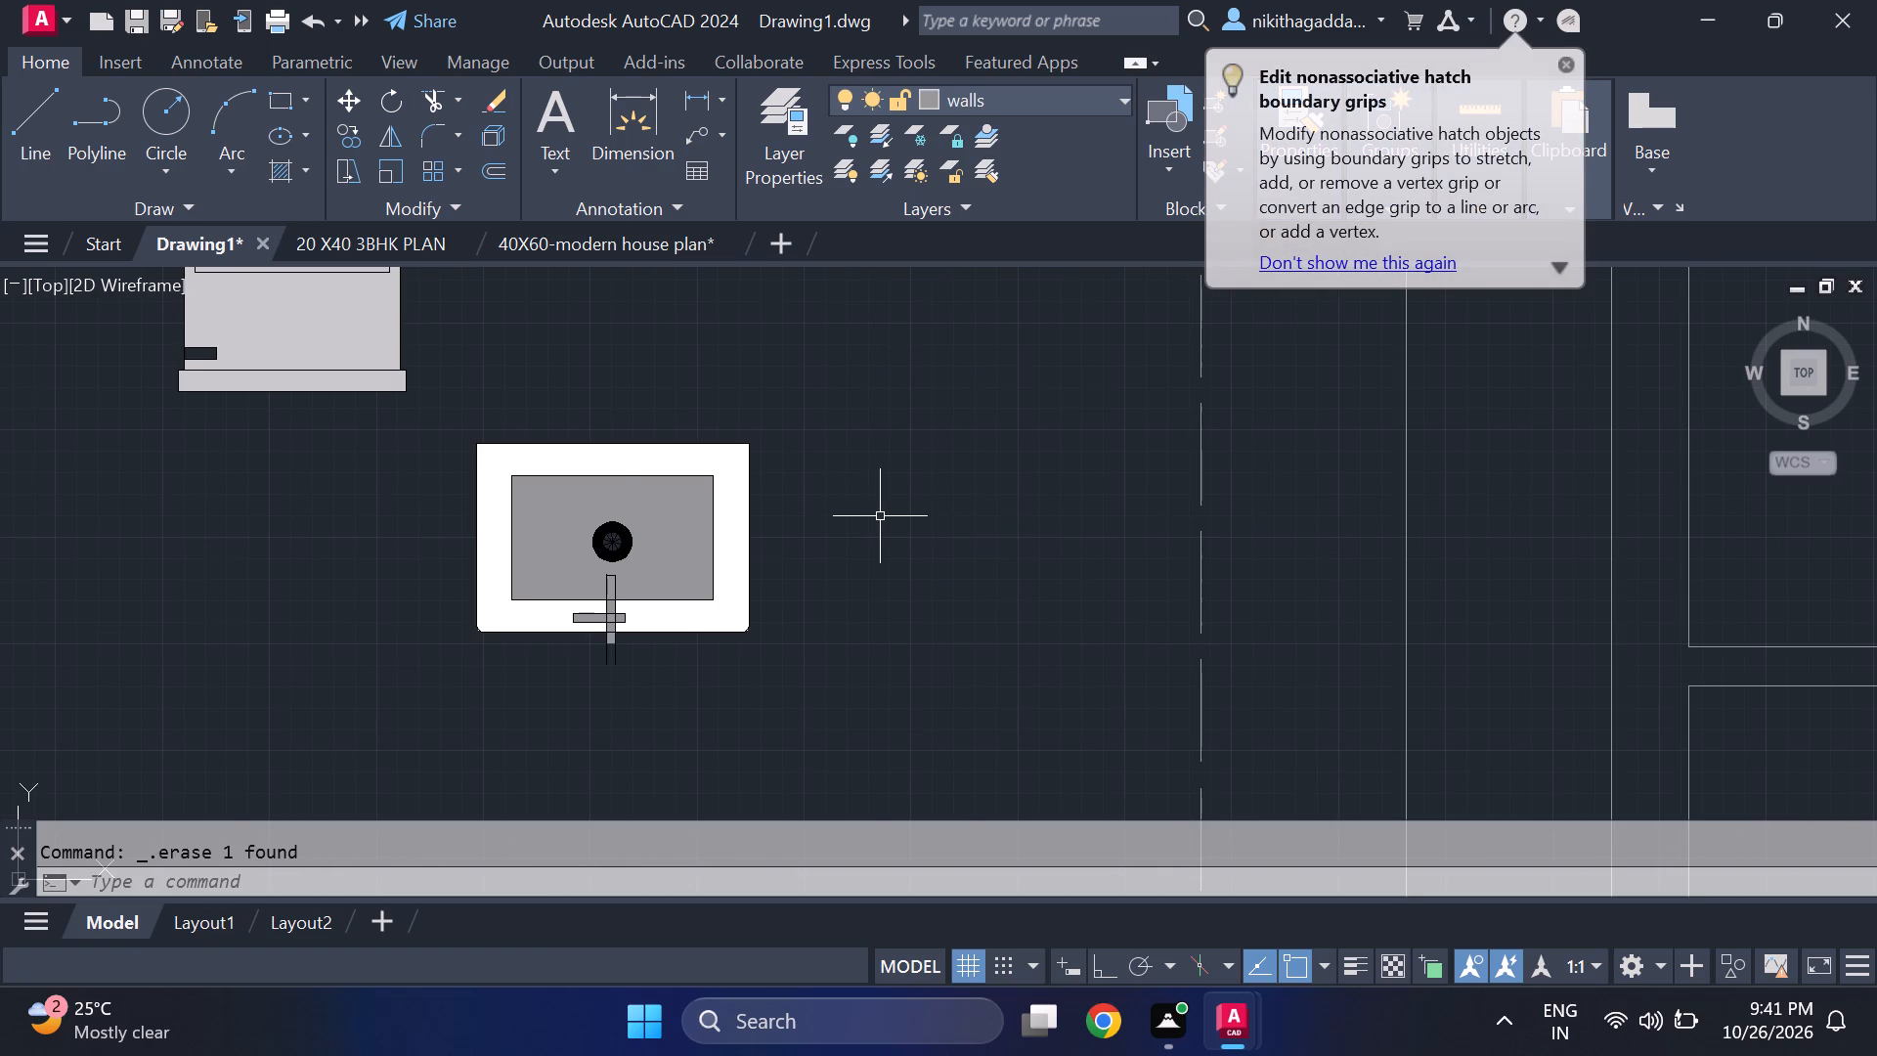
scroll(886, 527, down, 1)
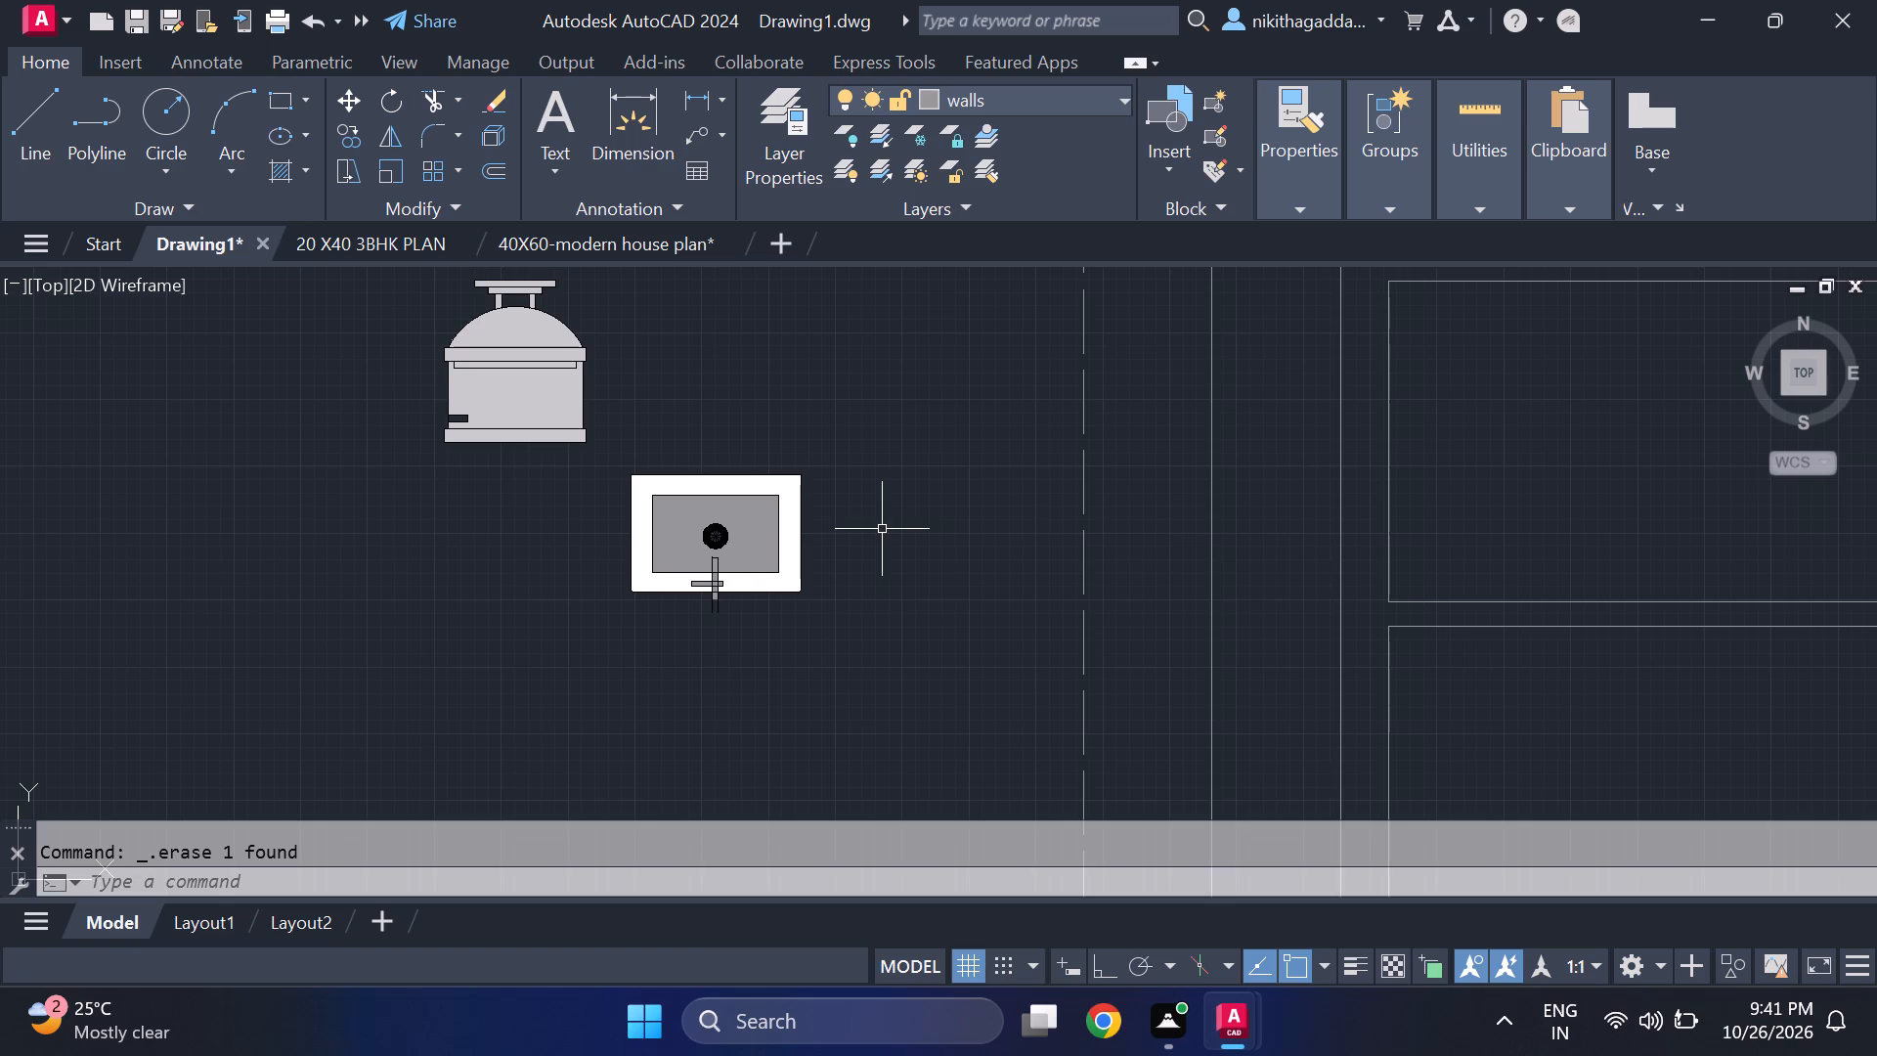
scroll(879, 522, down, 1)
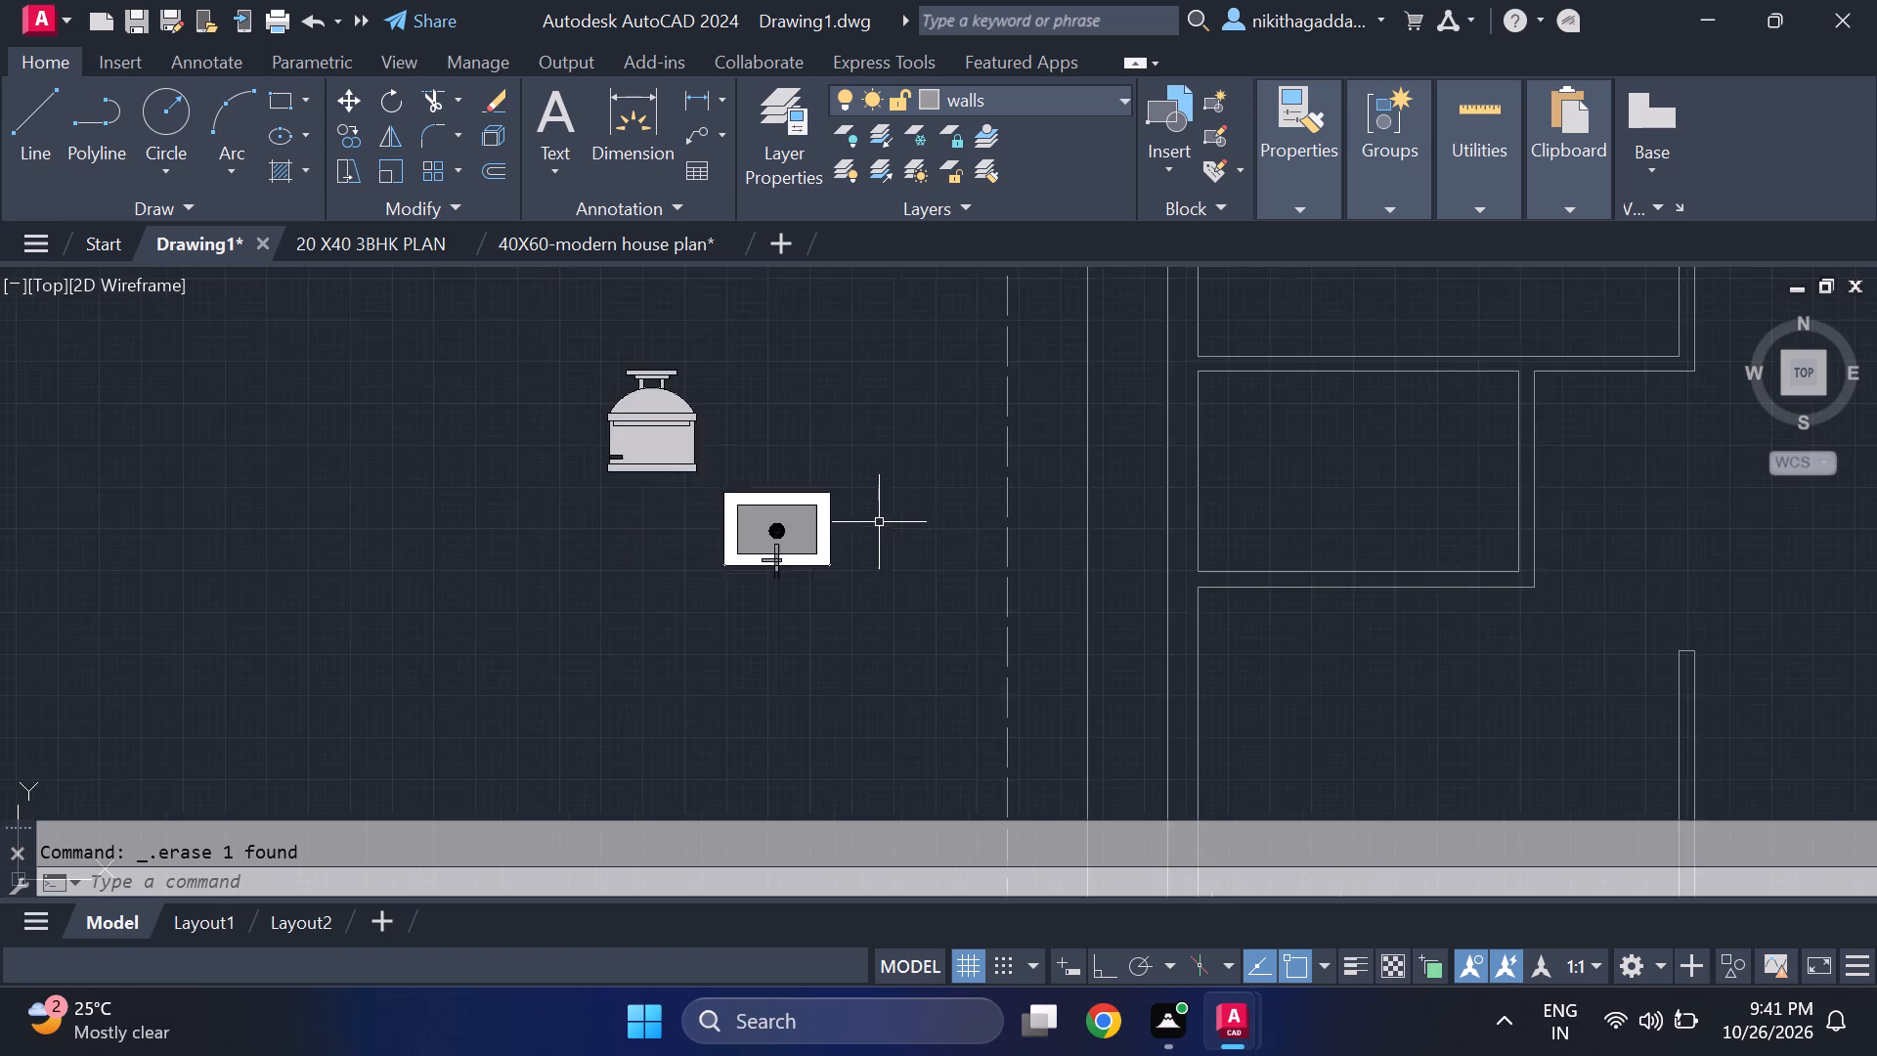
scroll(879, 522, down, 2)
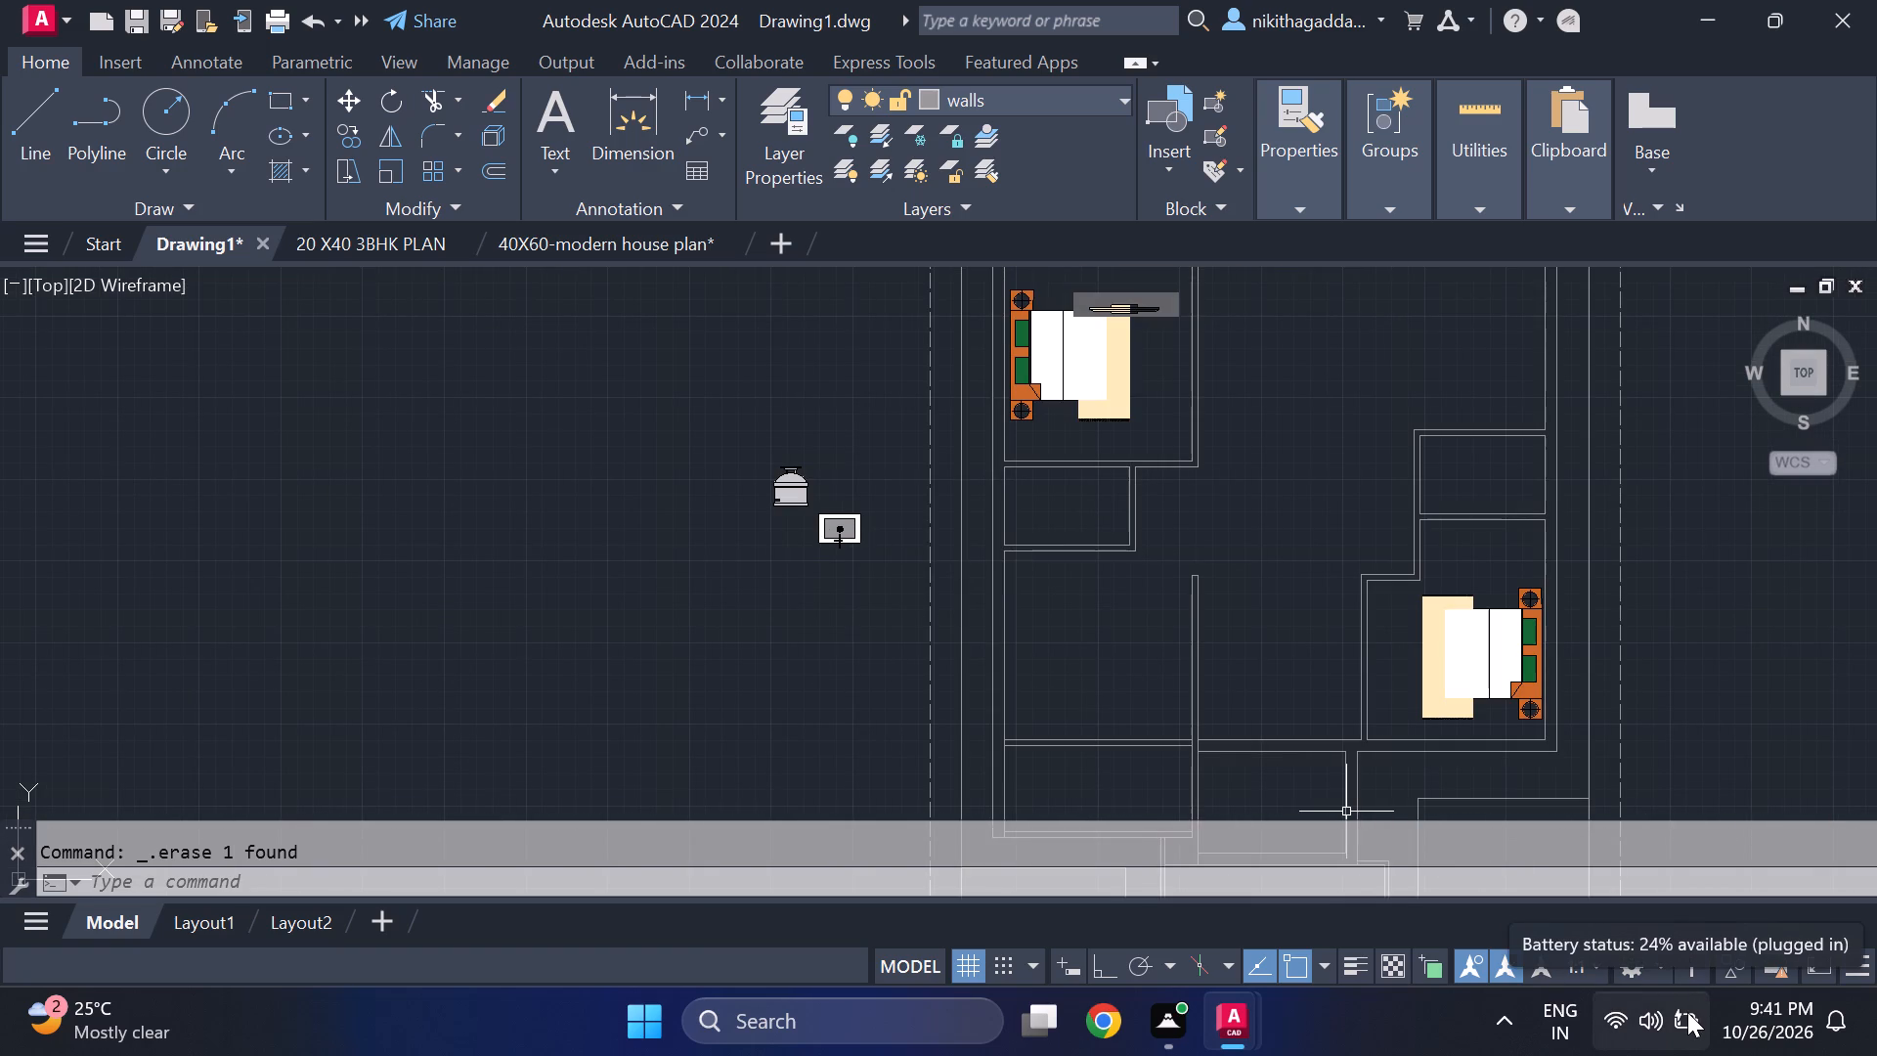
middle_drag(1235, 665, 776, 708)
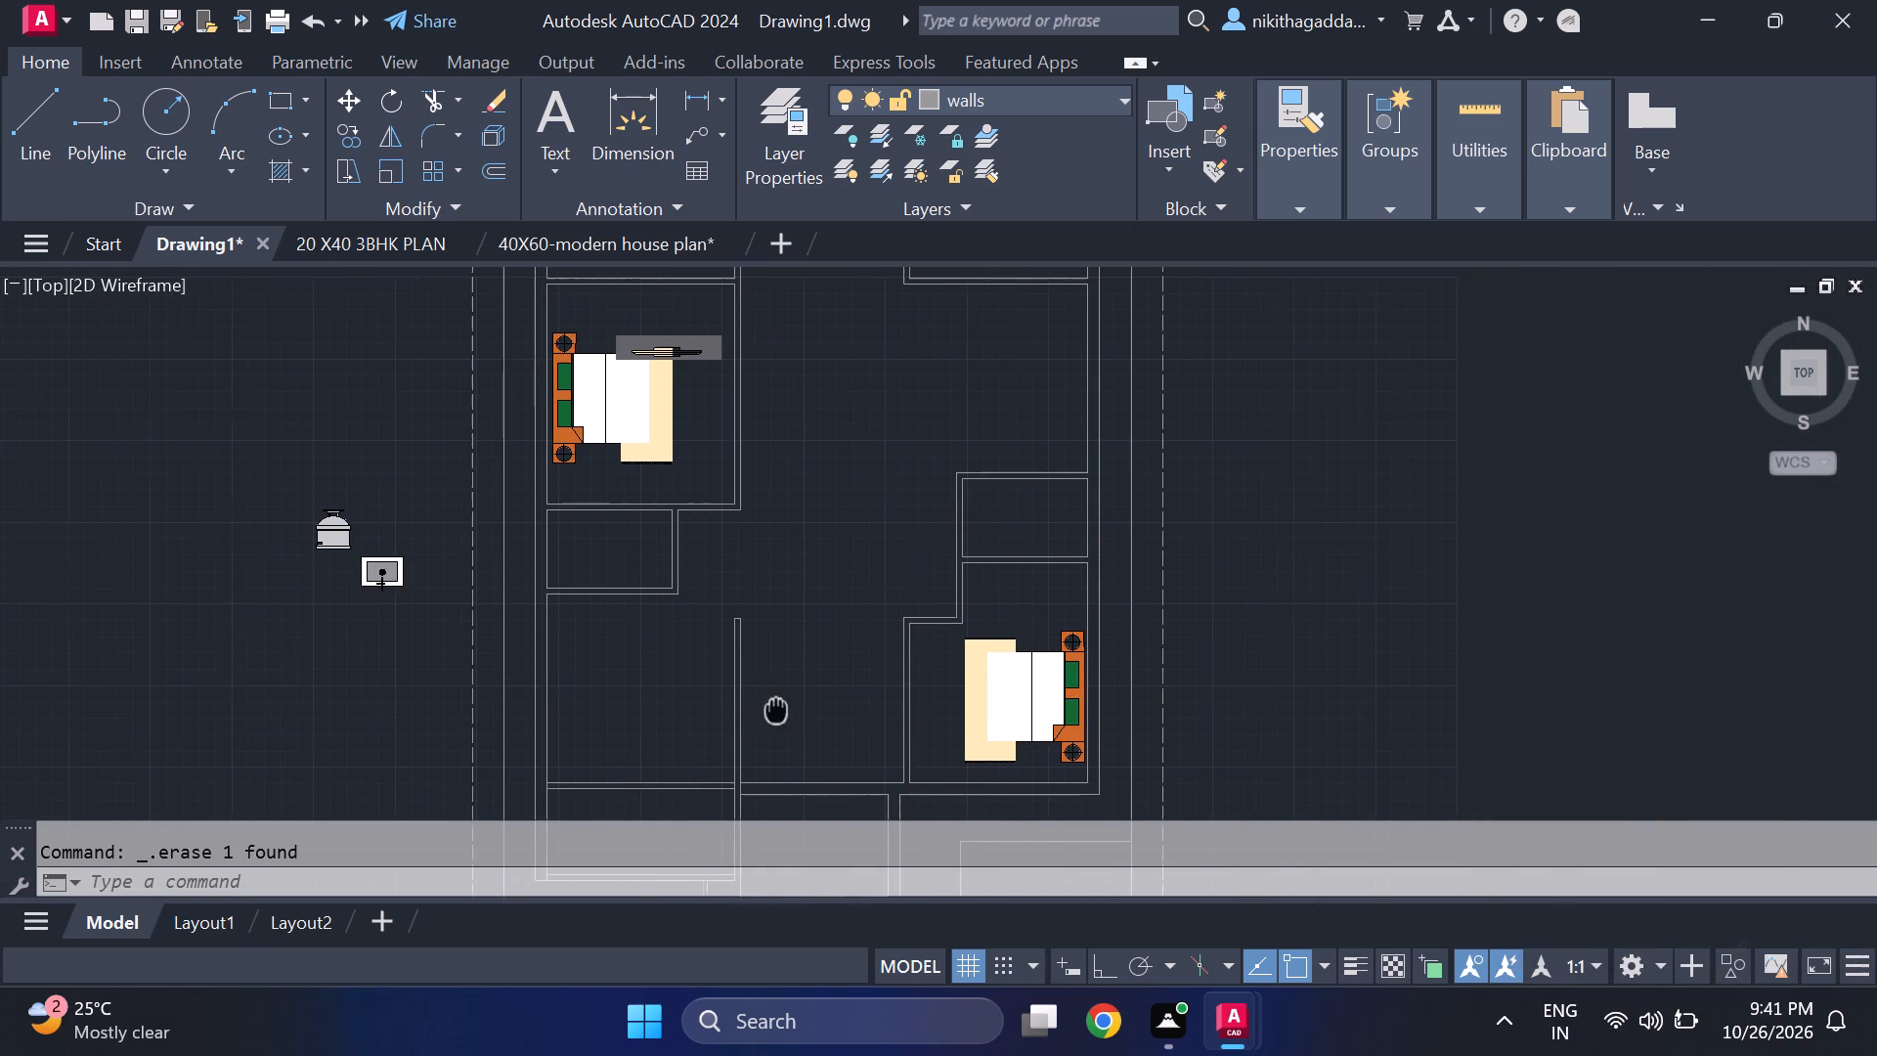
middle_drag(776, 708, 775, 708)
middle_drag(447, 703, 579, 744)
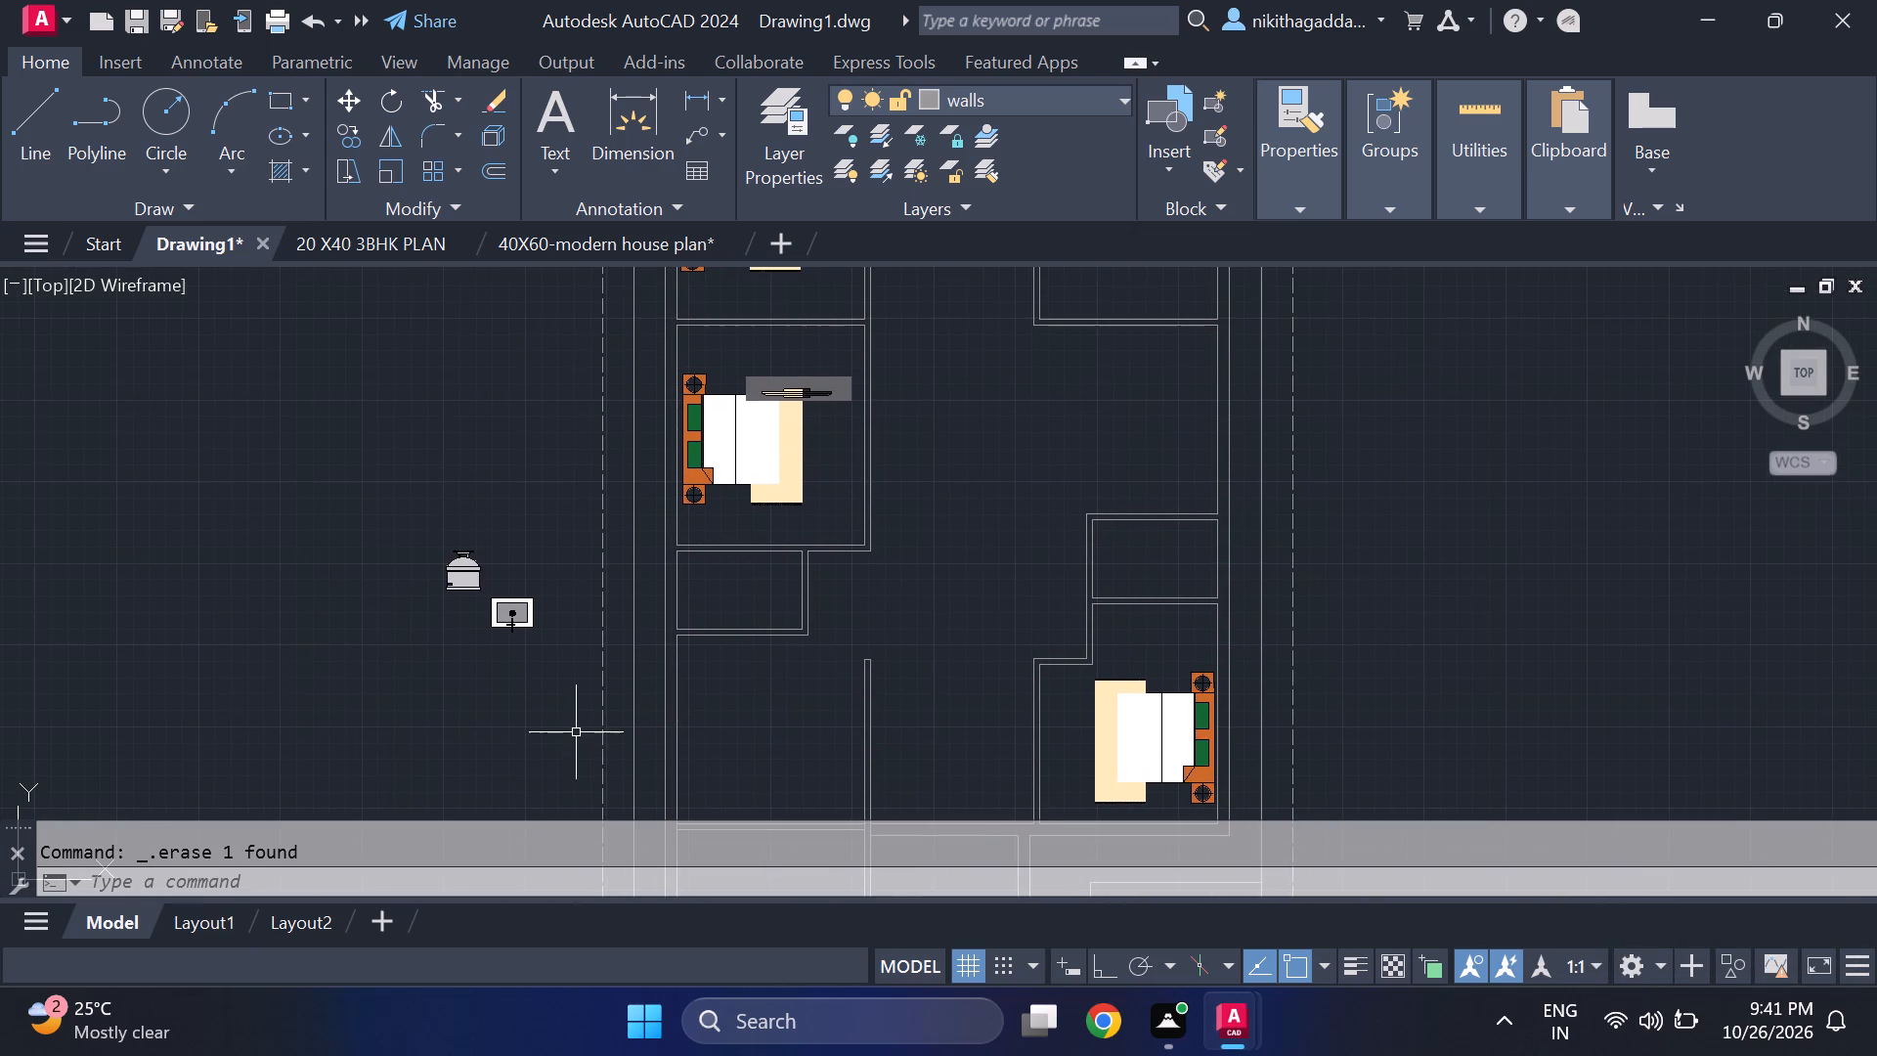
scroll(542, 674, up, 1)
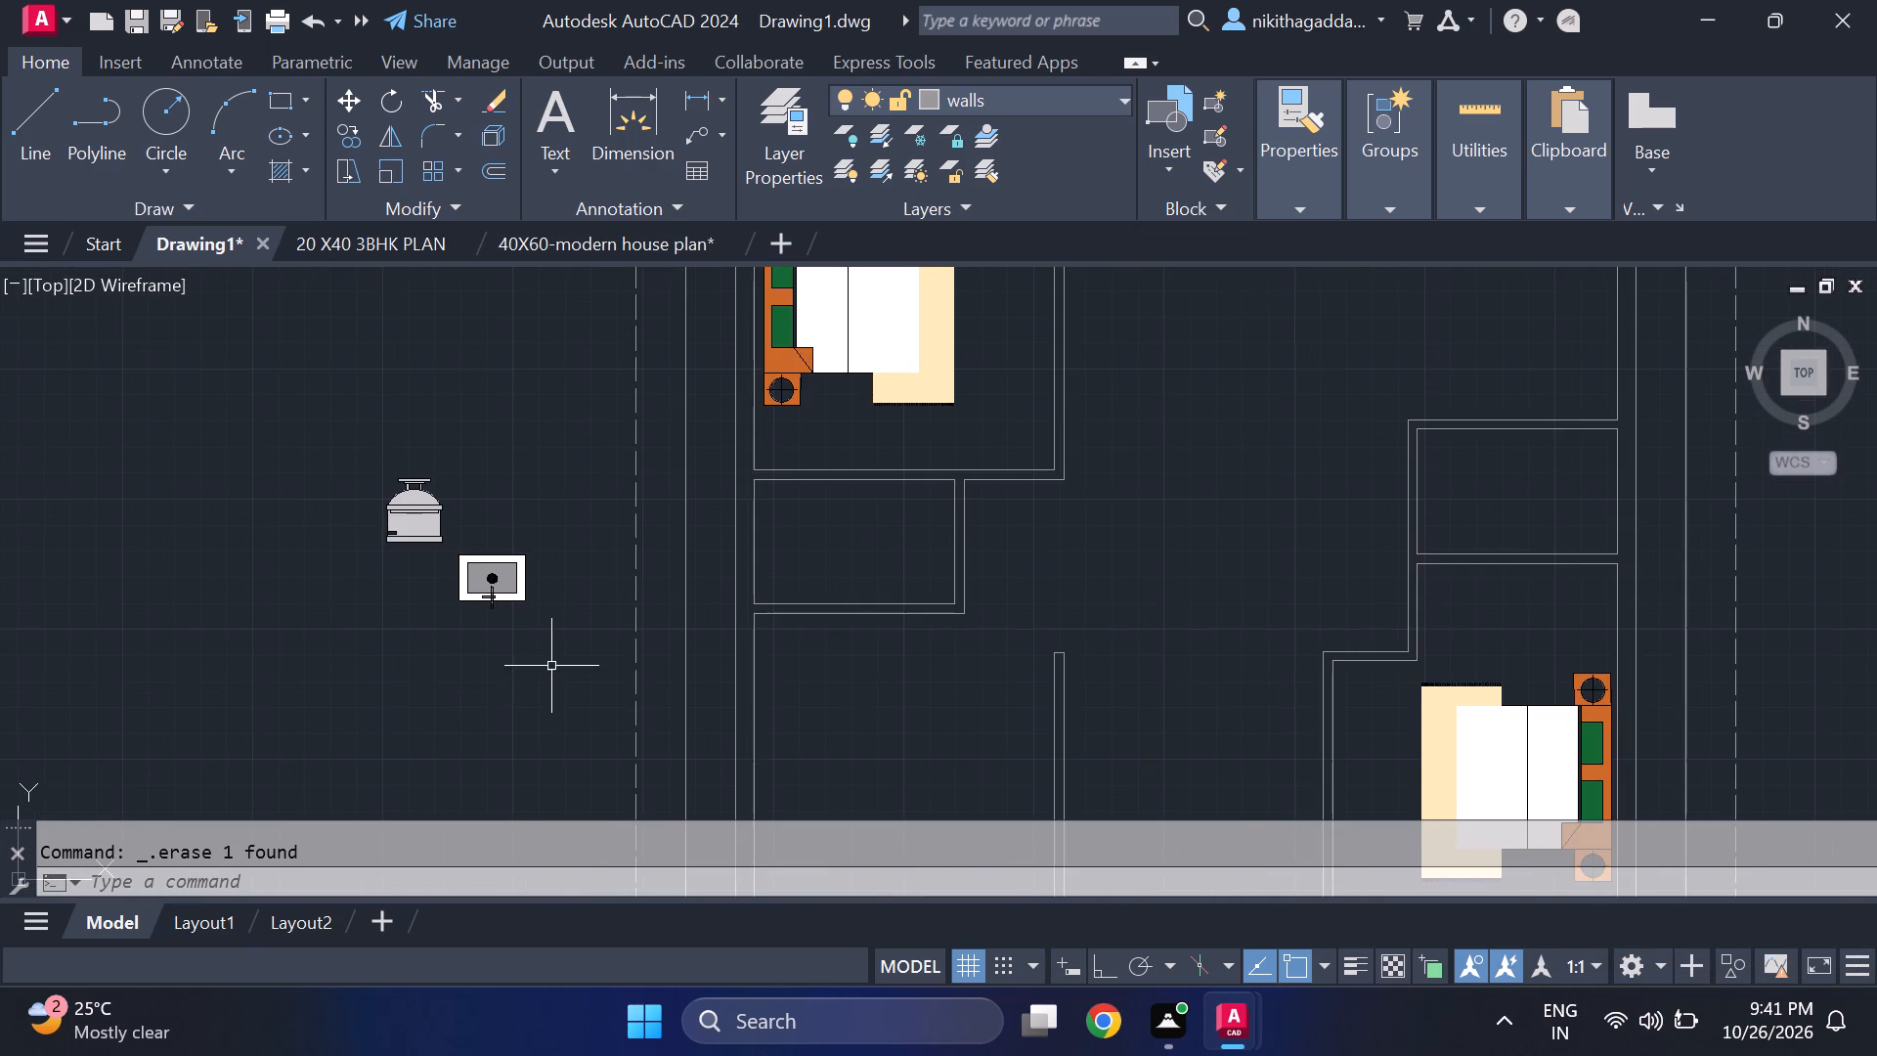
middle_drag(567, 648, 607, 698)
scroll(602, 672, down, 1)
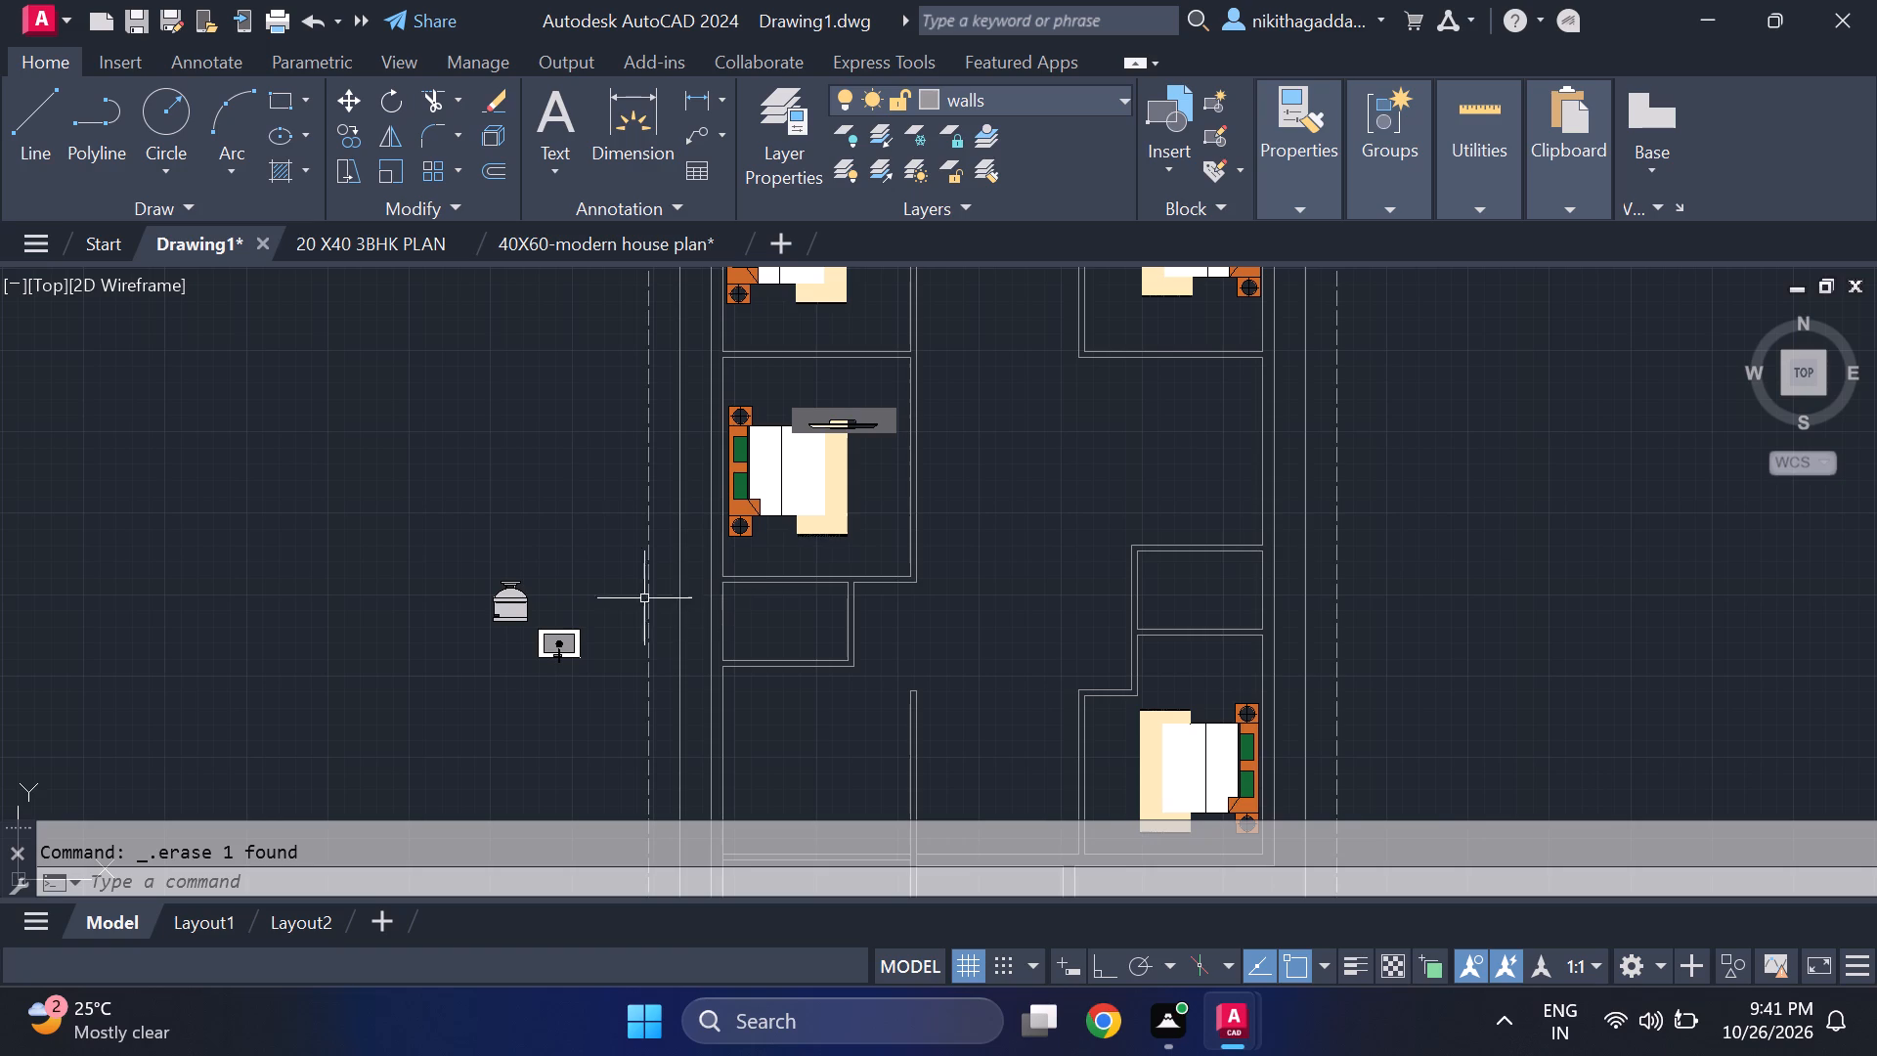
Mirror the white-counter washbasin across a horizontal line just above it, keeping the original.
scroll(598, 644, up, 3)
scroll(418, 724, up, 1)
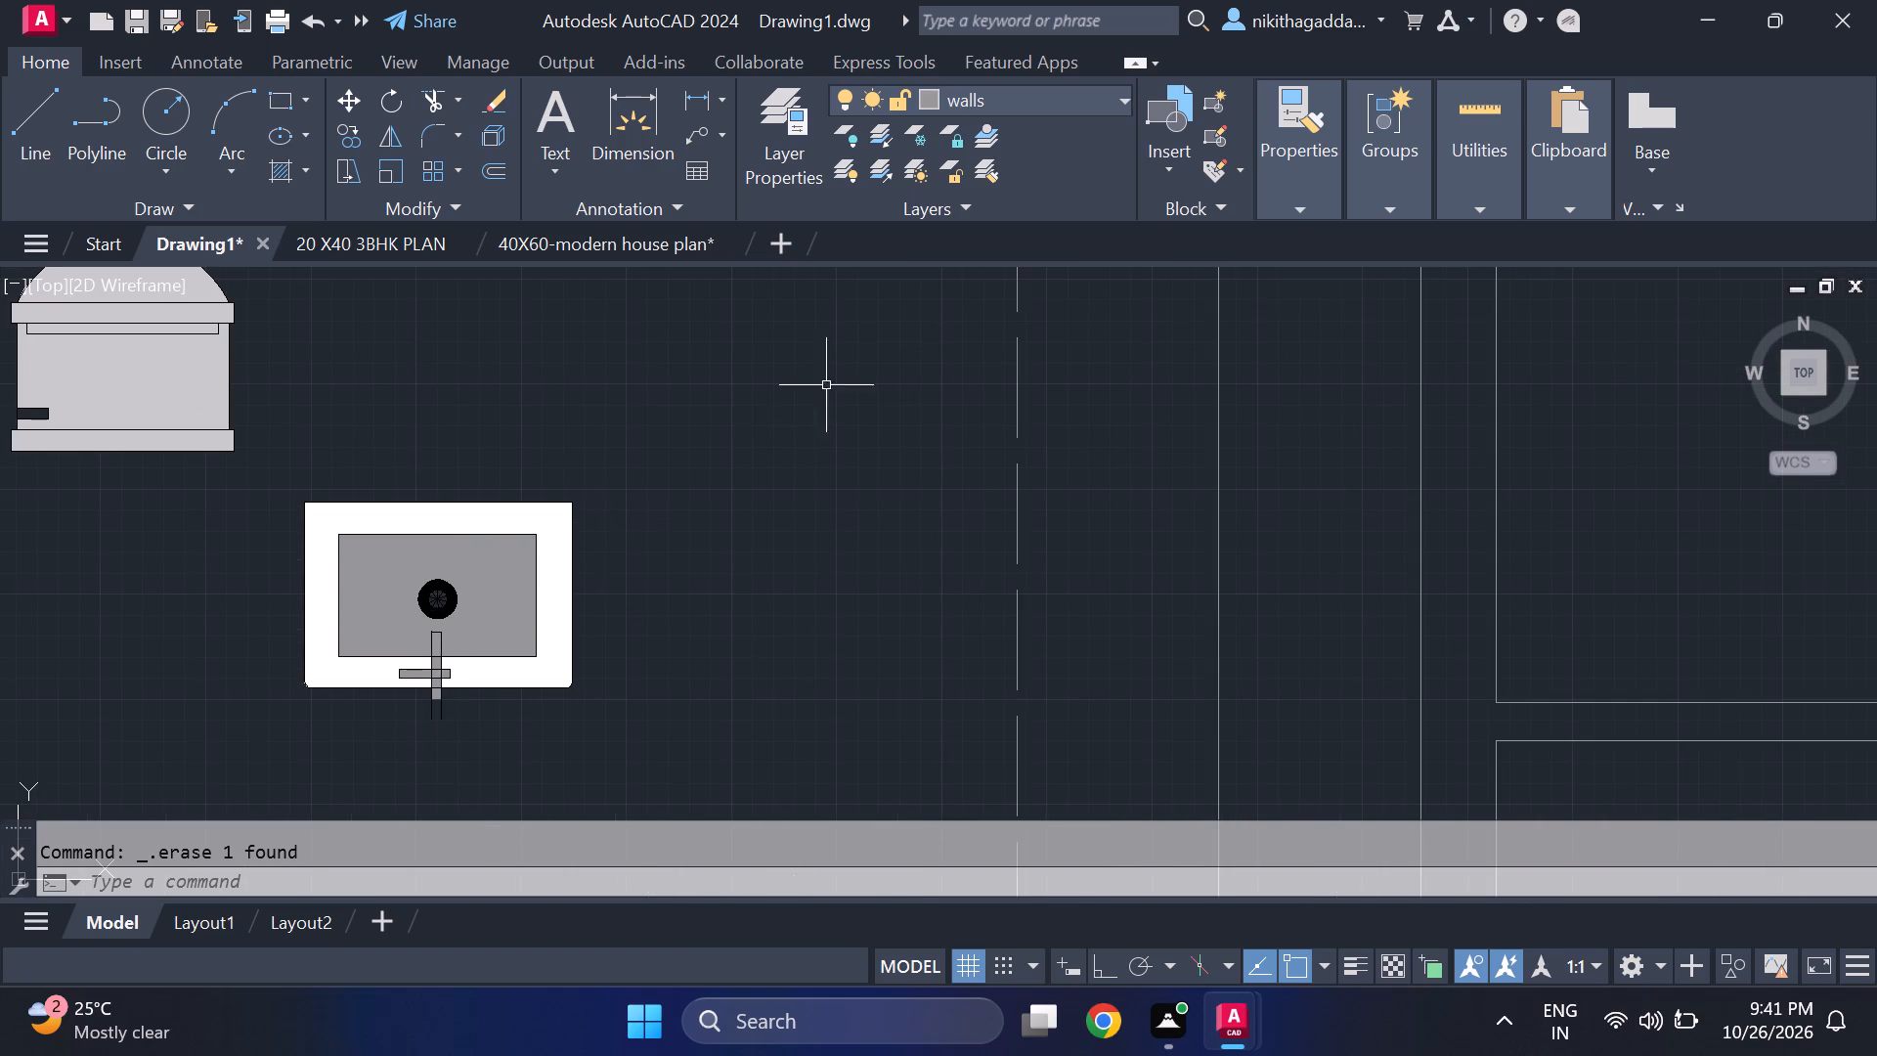
click(738, 399)
click(259, 725)
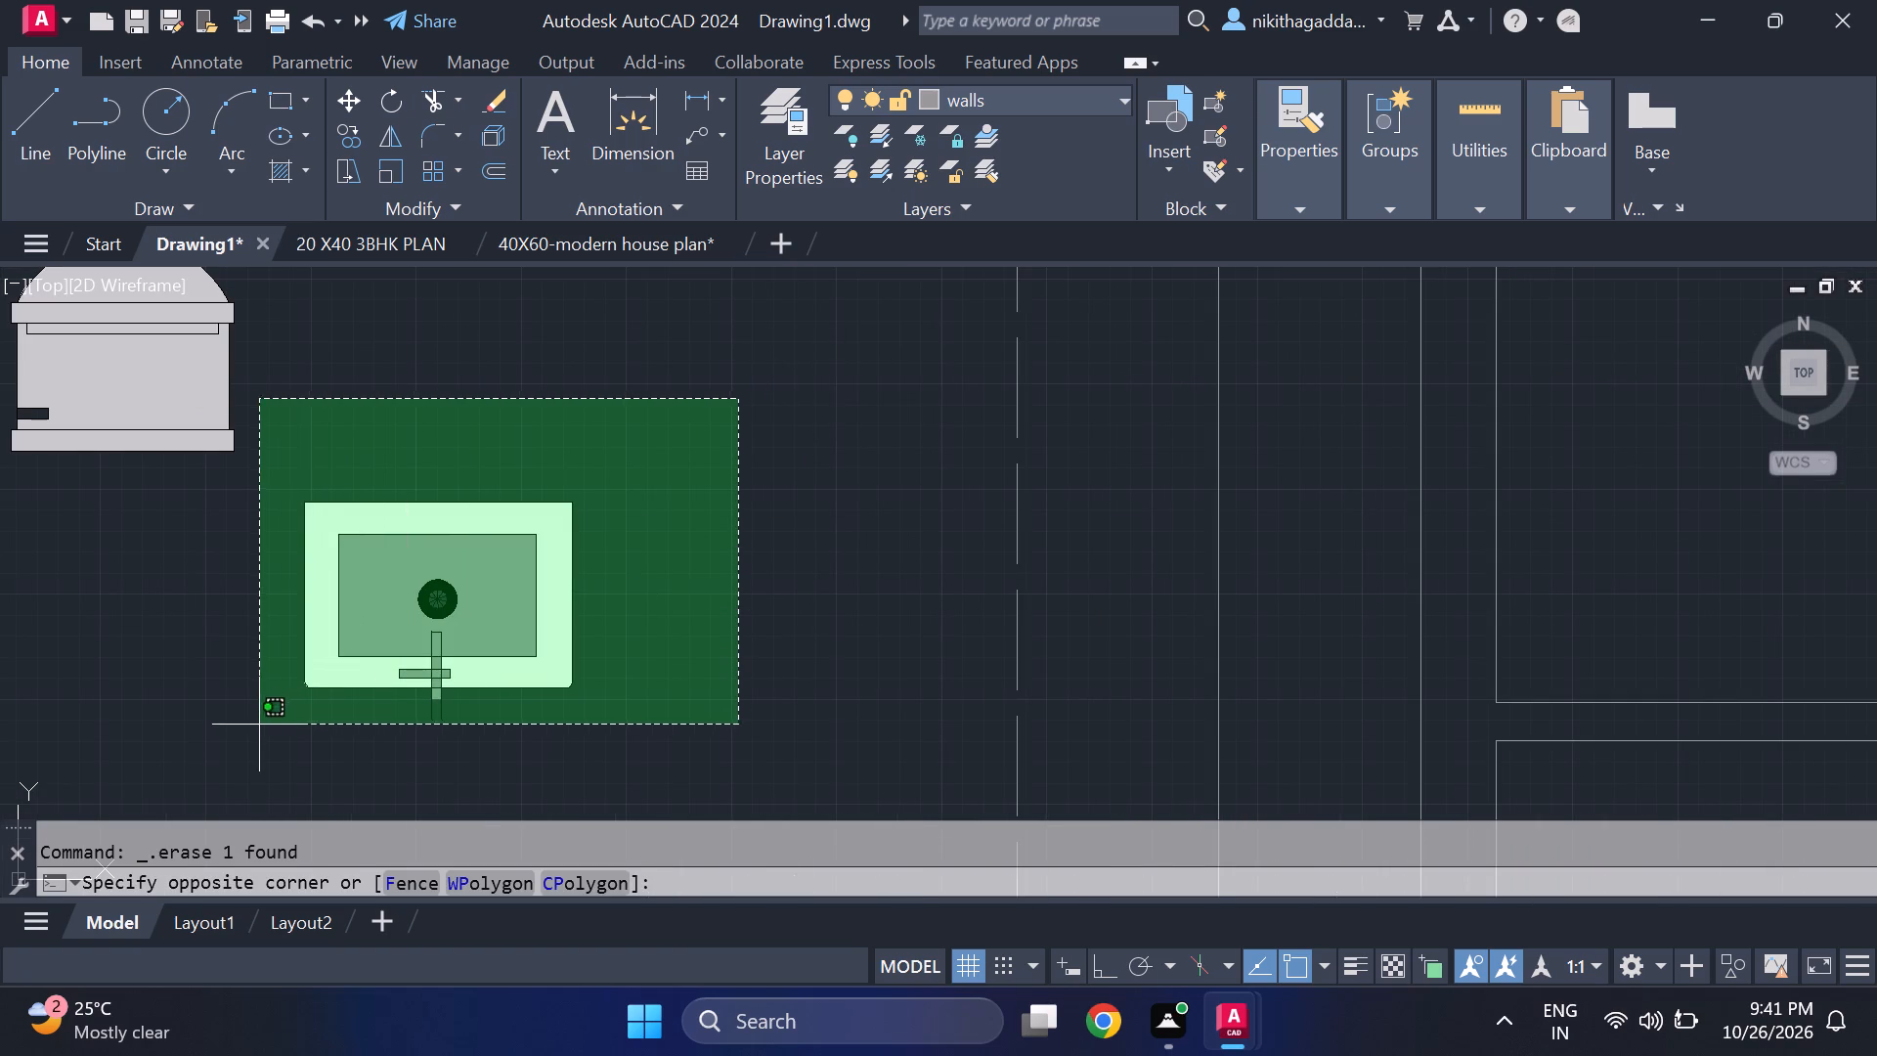
text(mi)
key(Return)
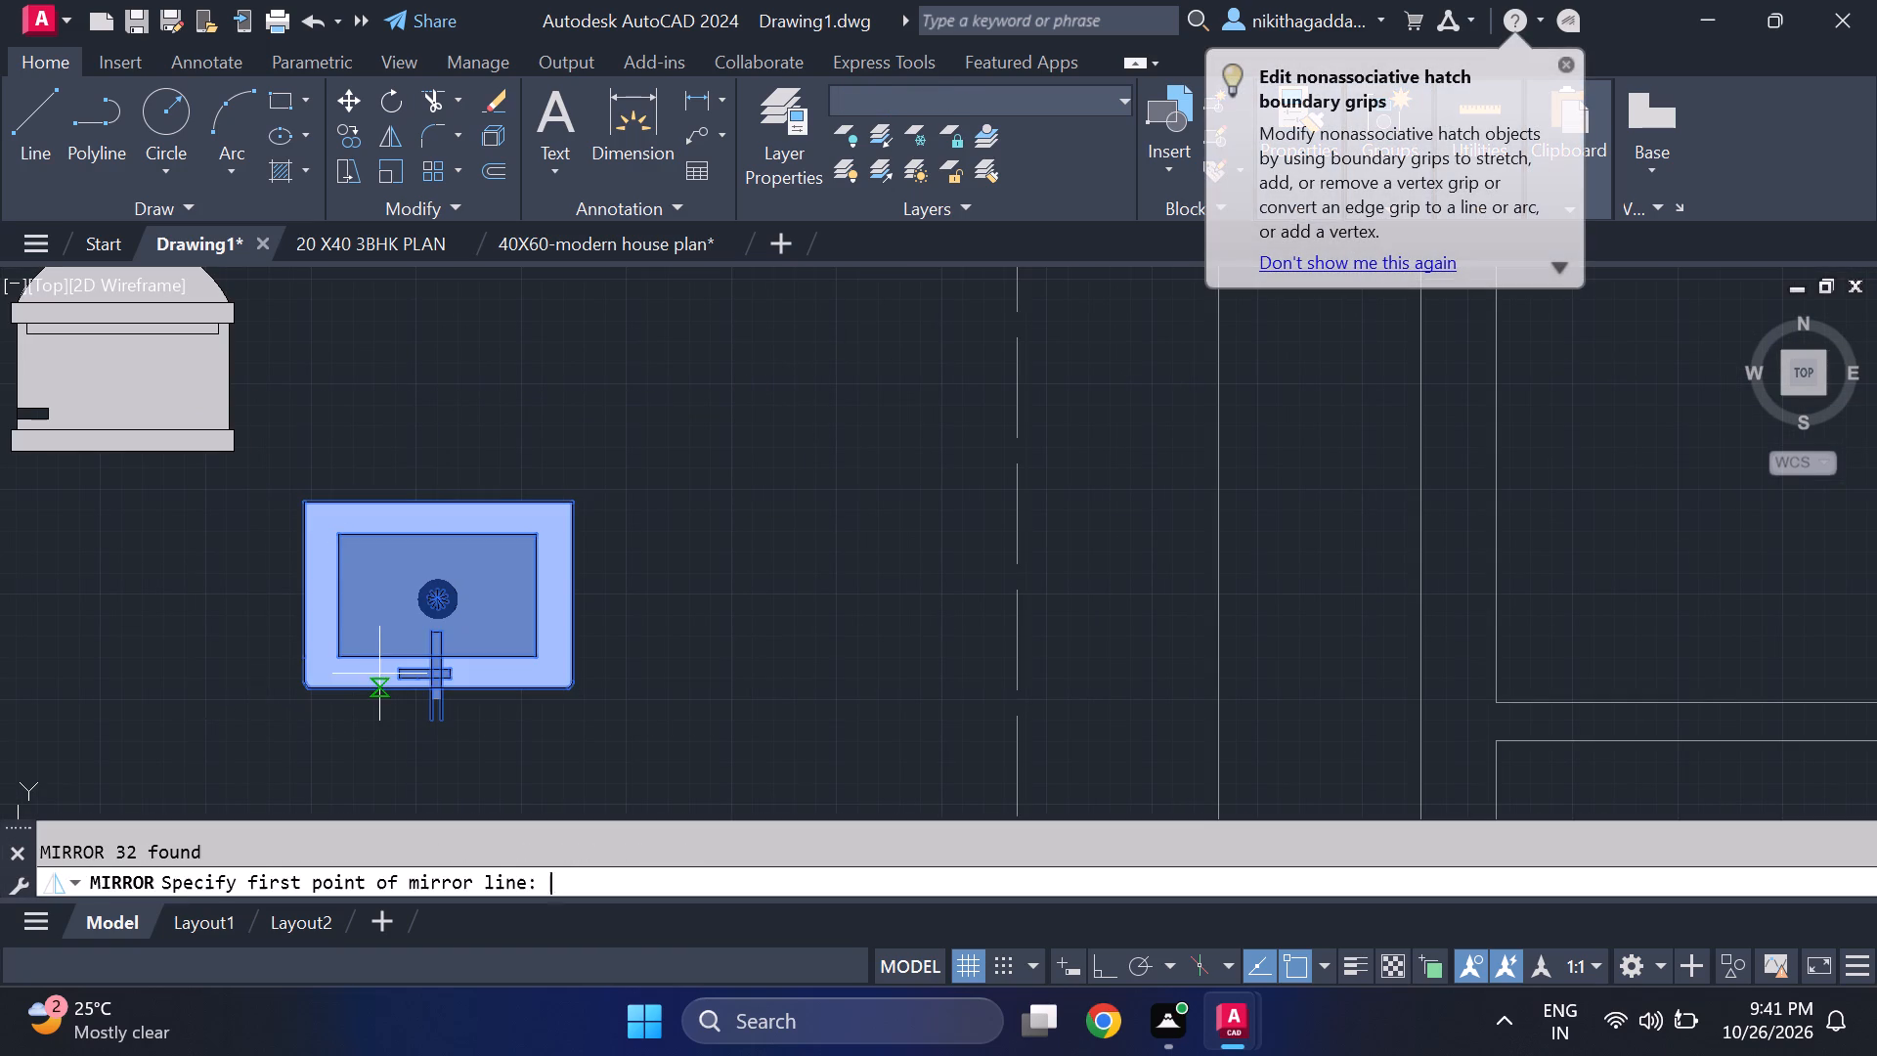
click(210, 485)
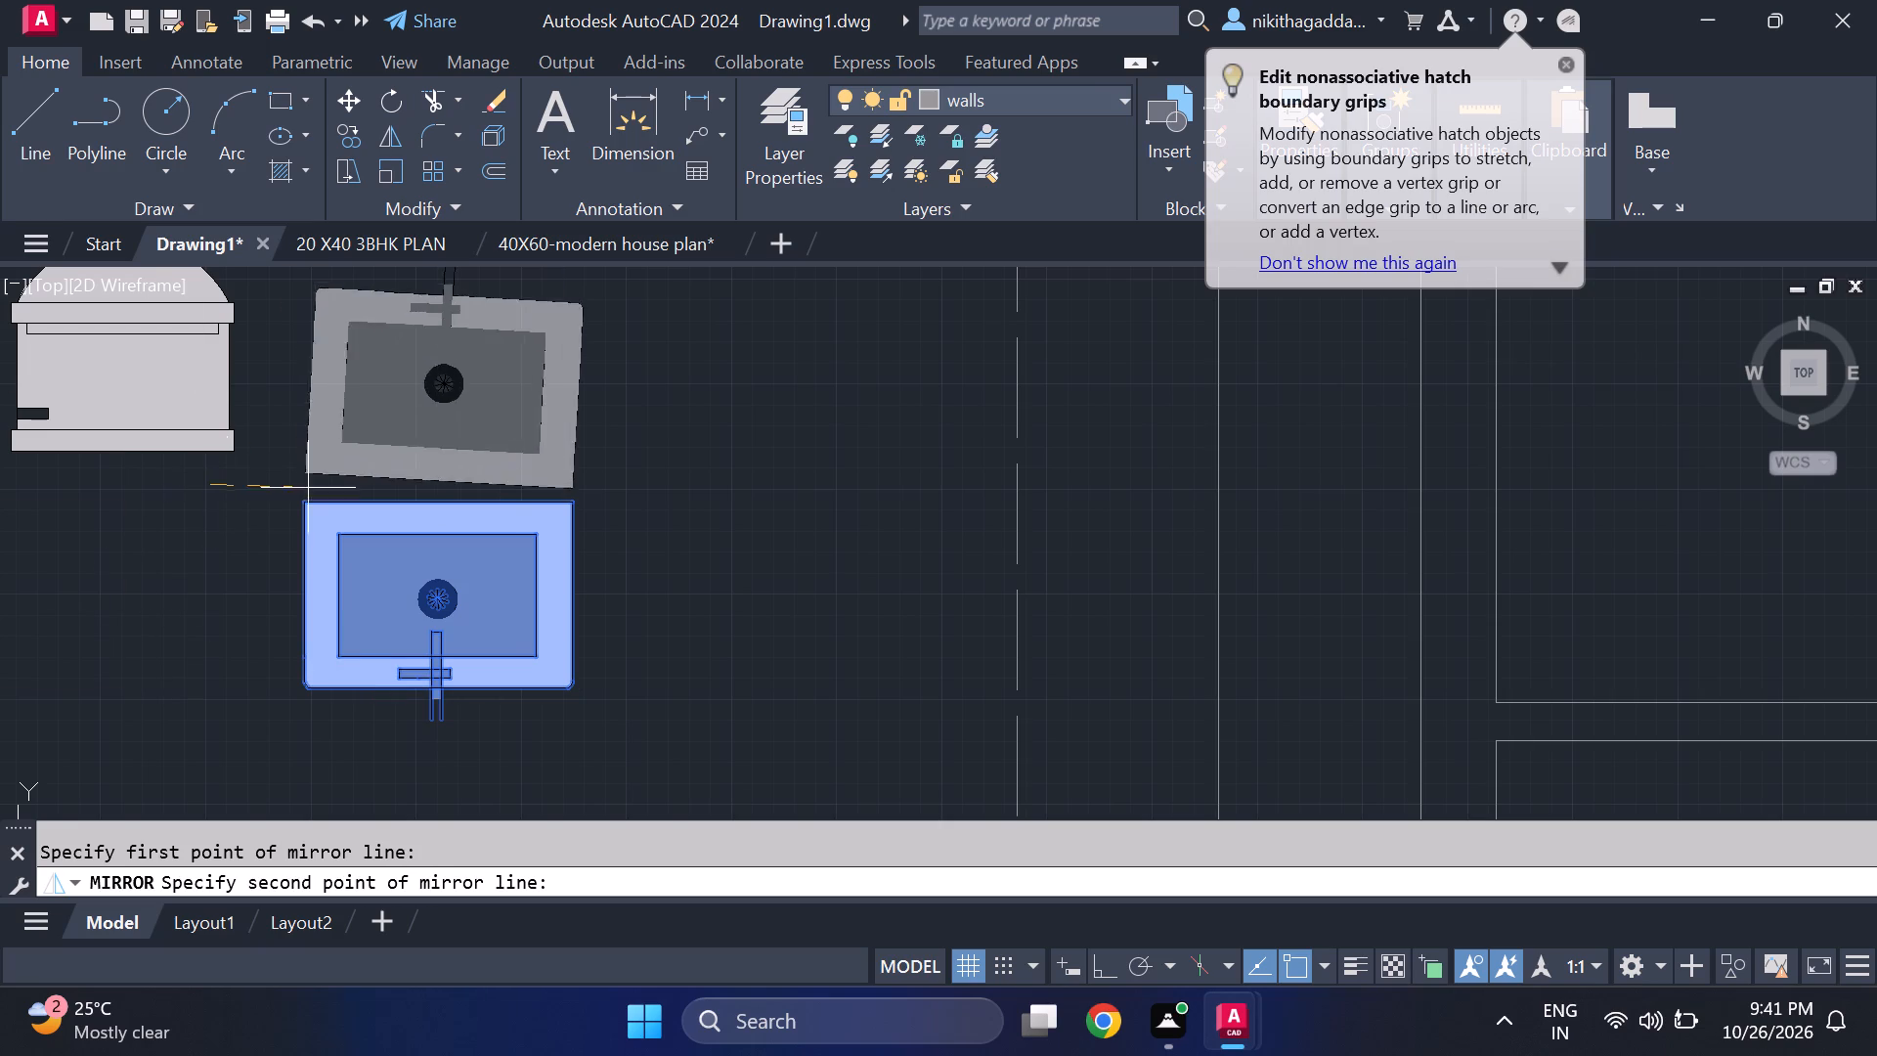
key(F8)
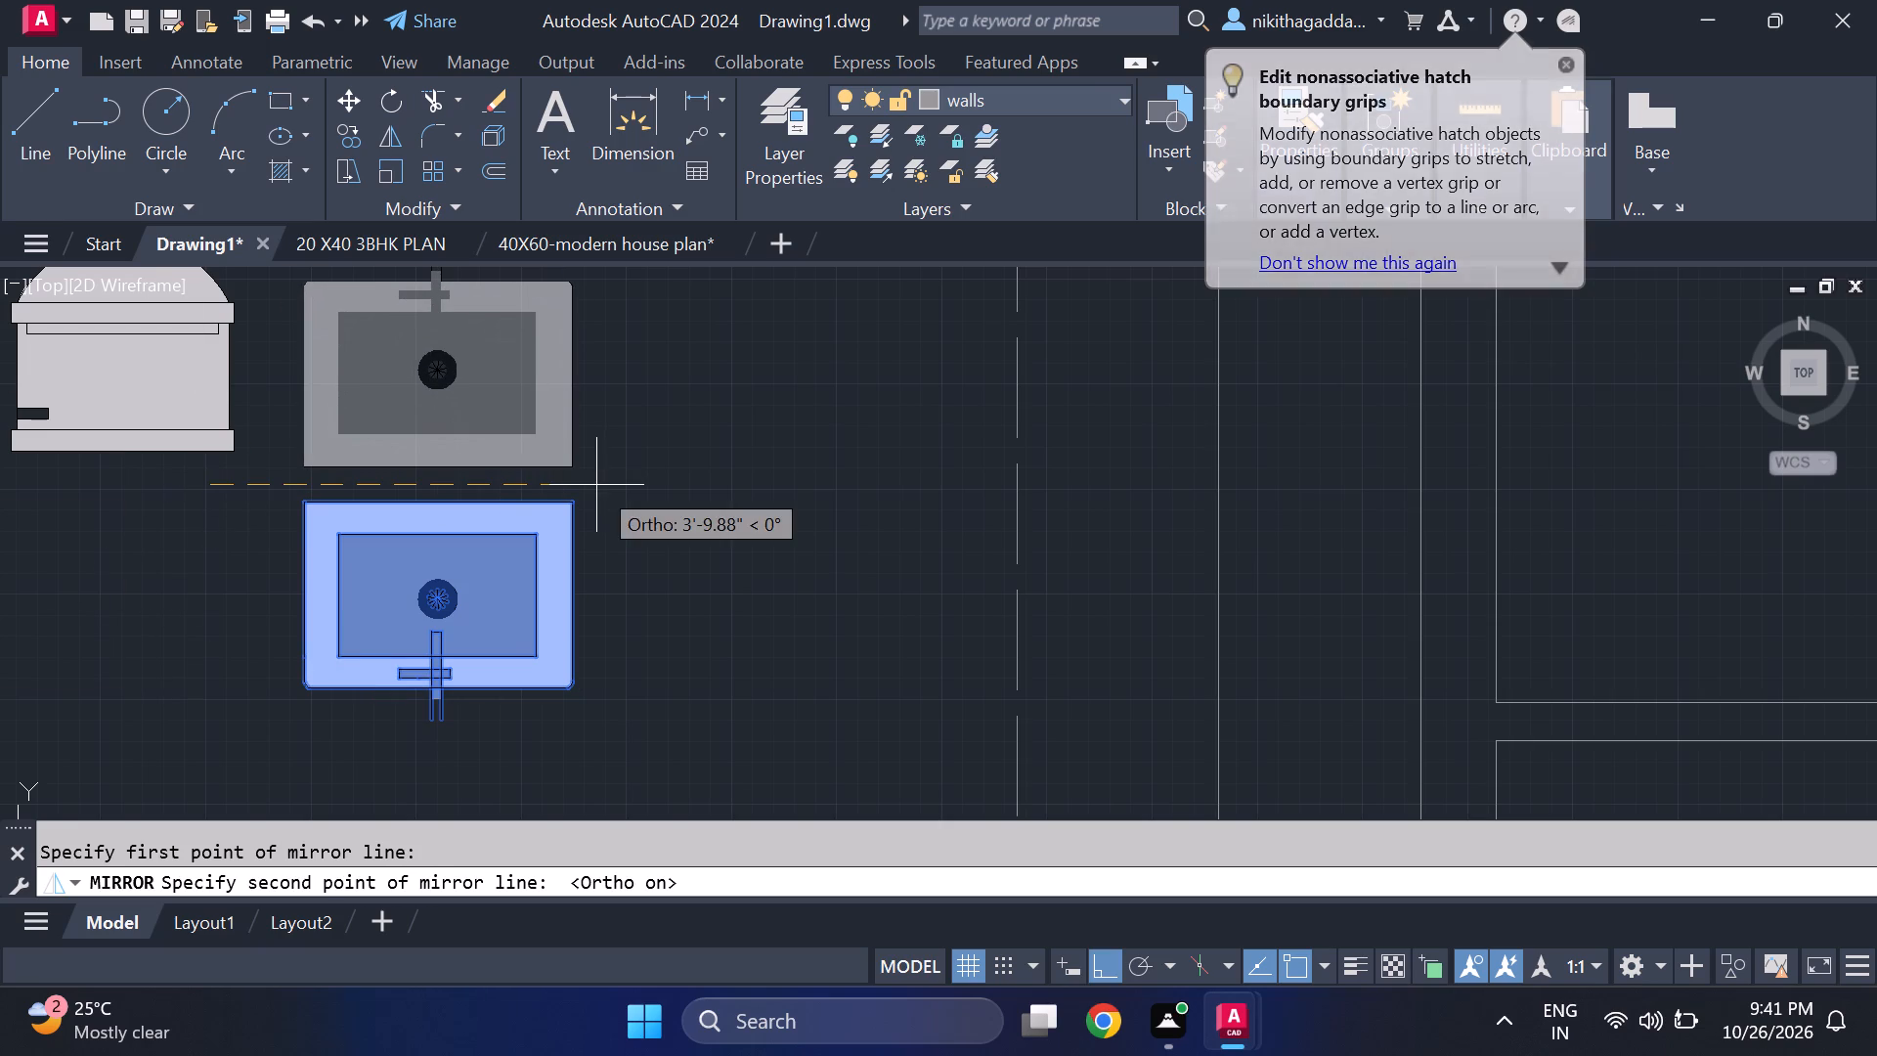
click(665, 497)
text(no)
key(Return)
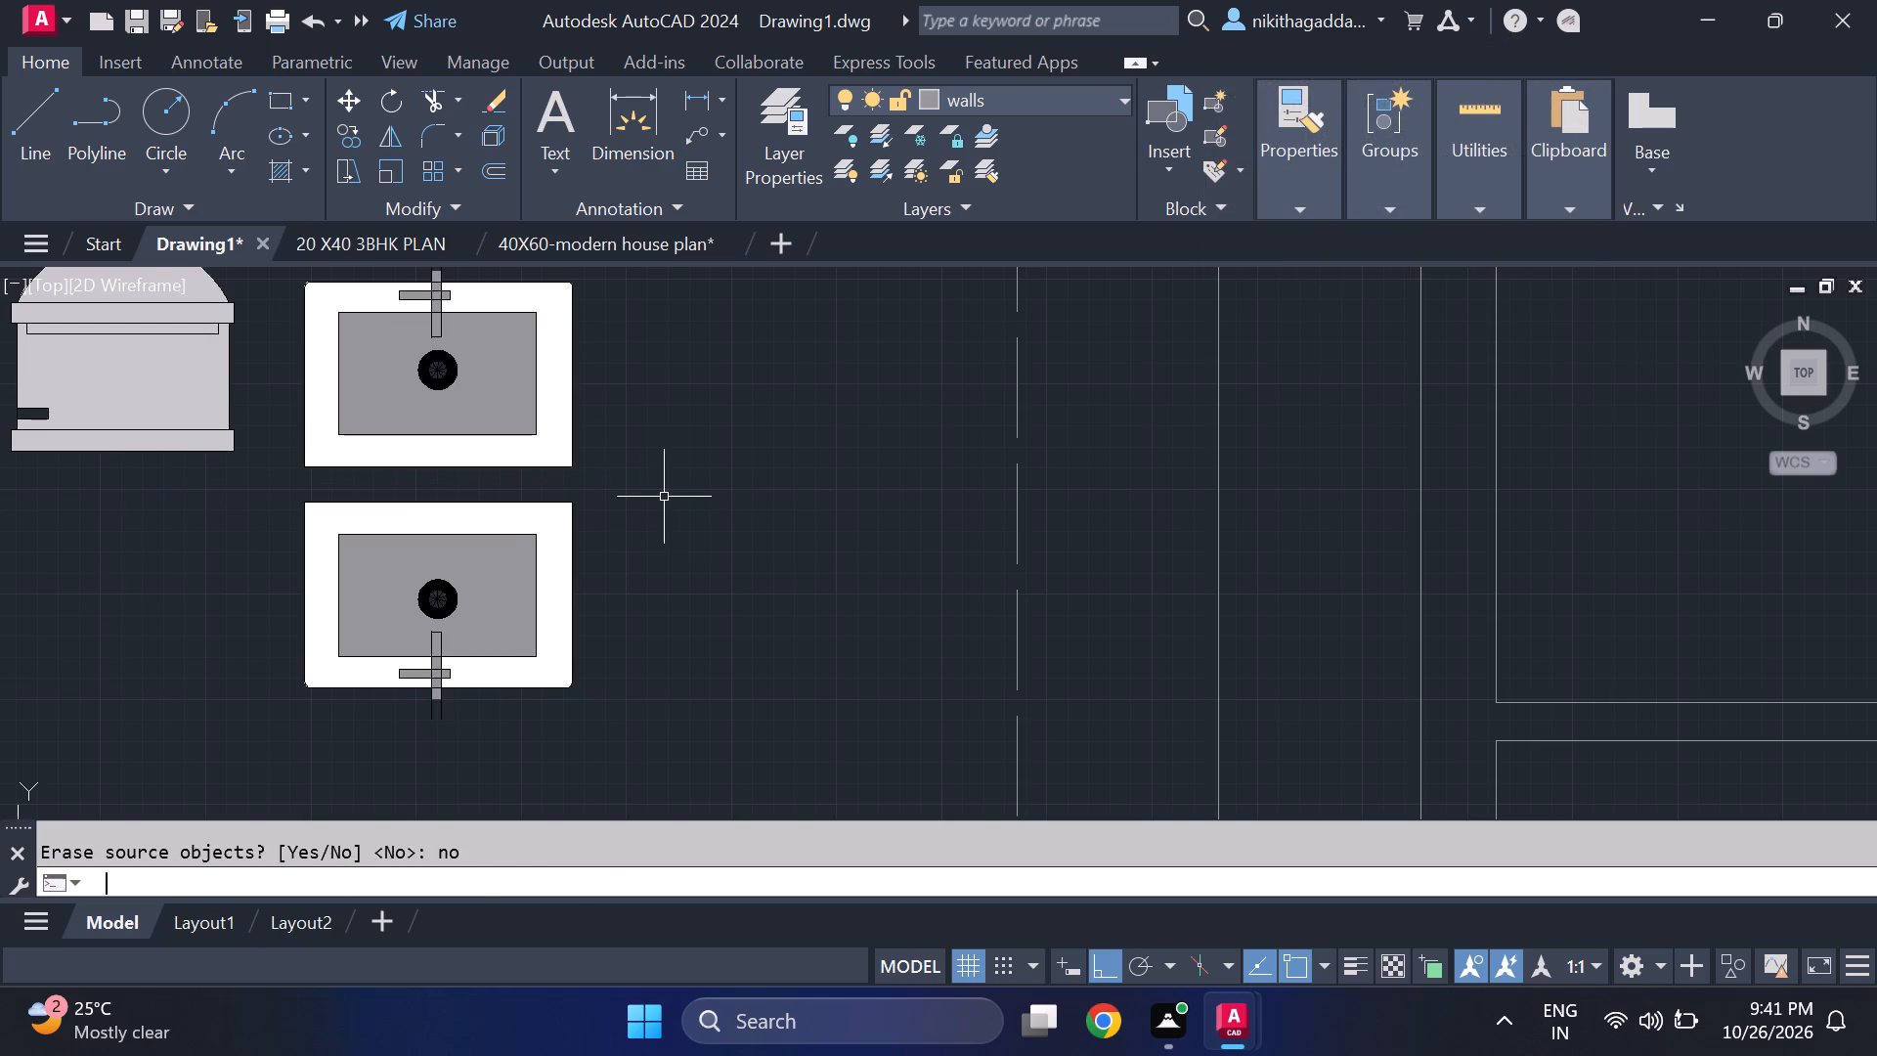
Copy the mirrored washbasin straight up by about 5'-4", clear of the toilet.
middle_drag(621, 447, 415, 512)
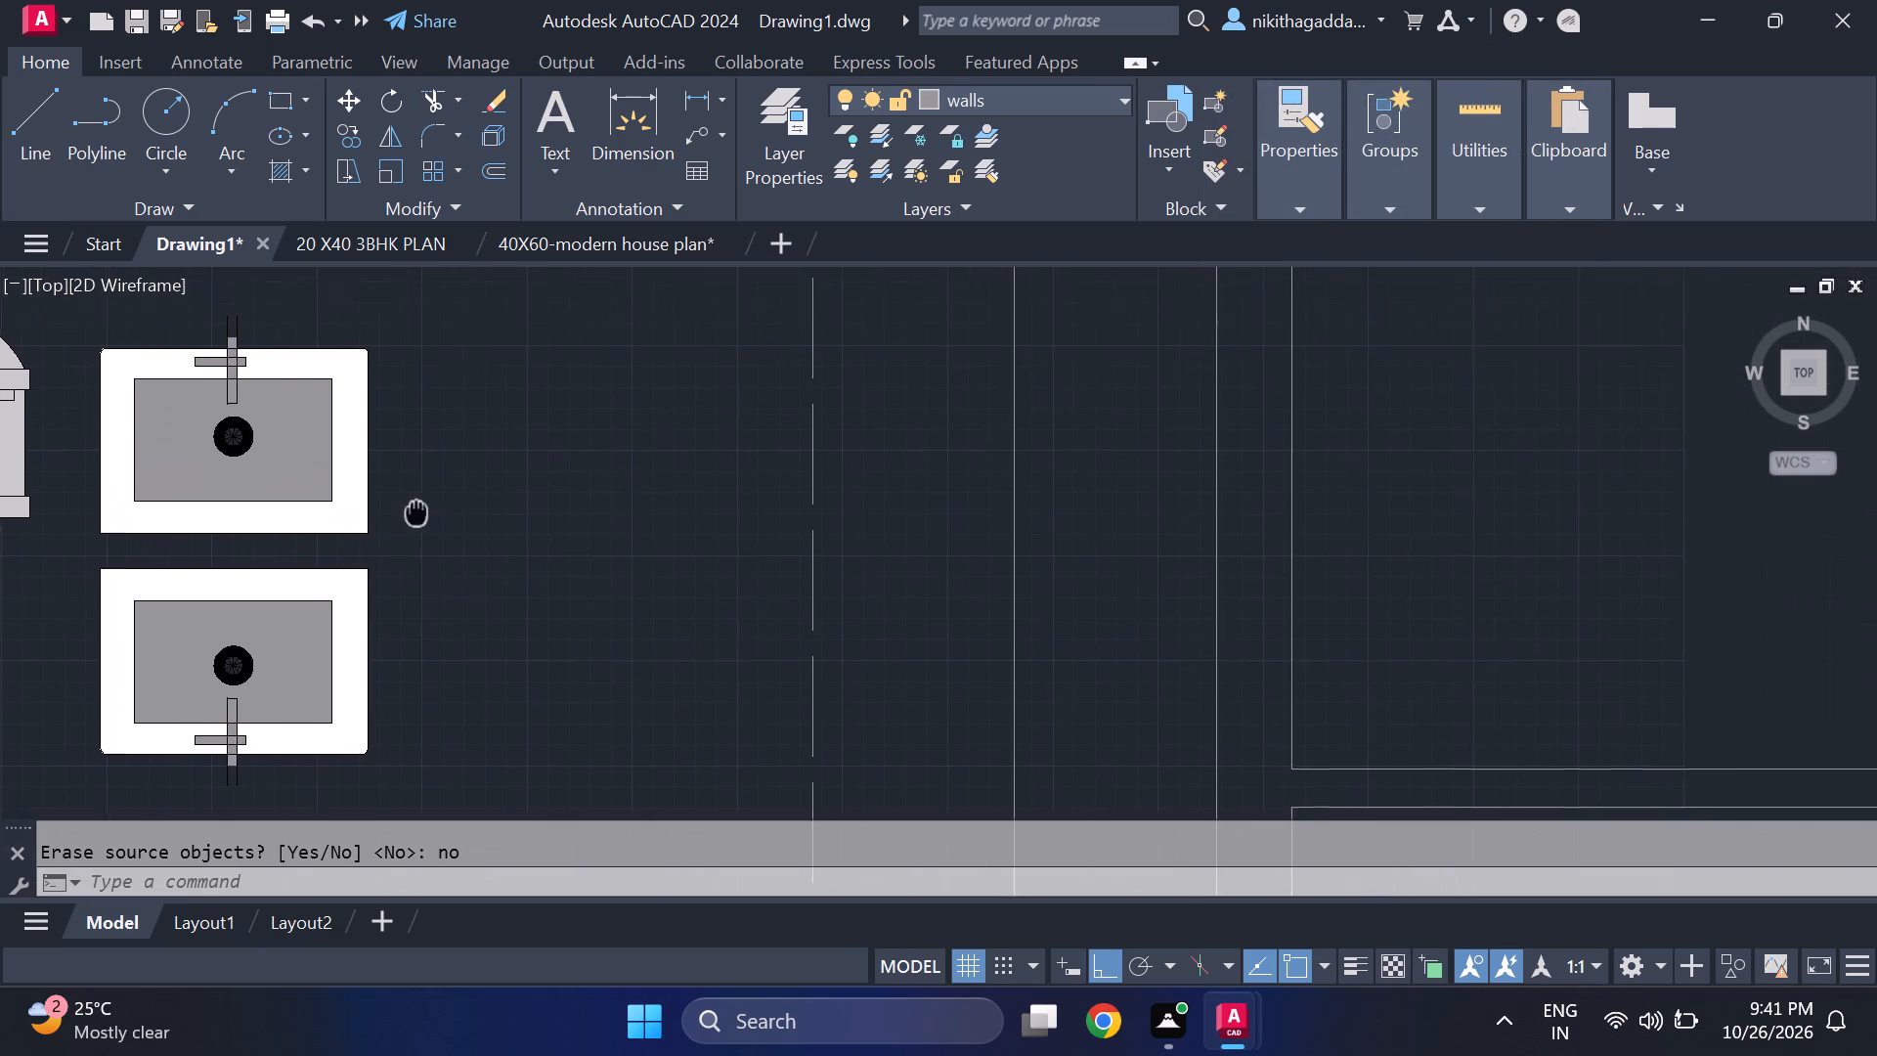
middle_drag(415, 512, 403, 492)
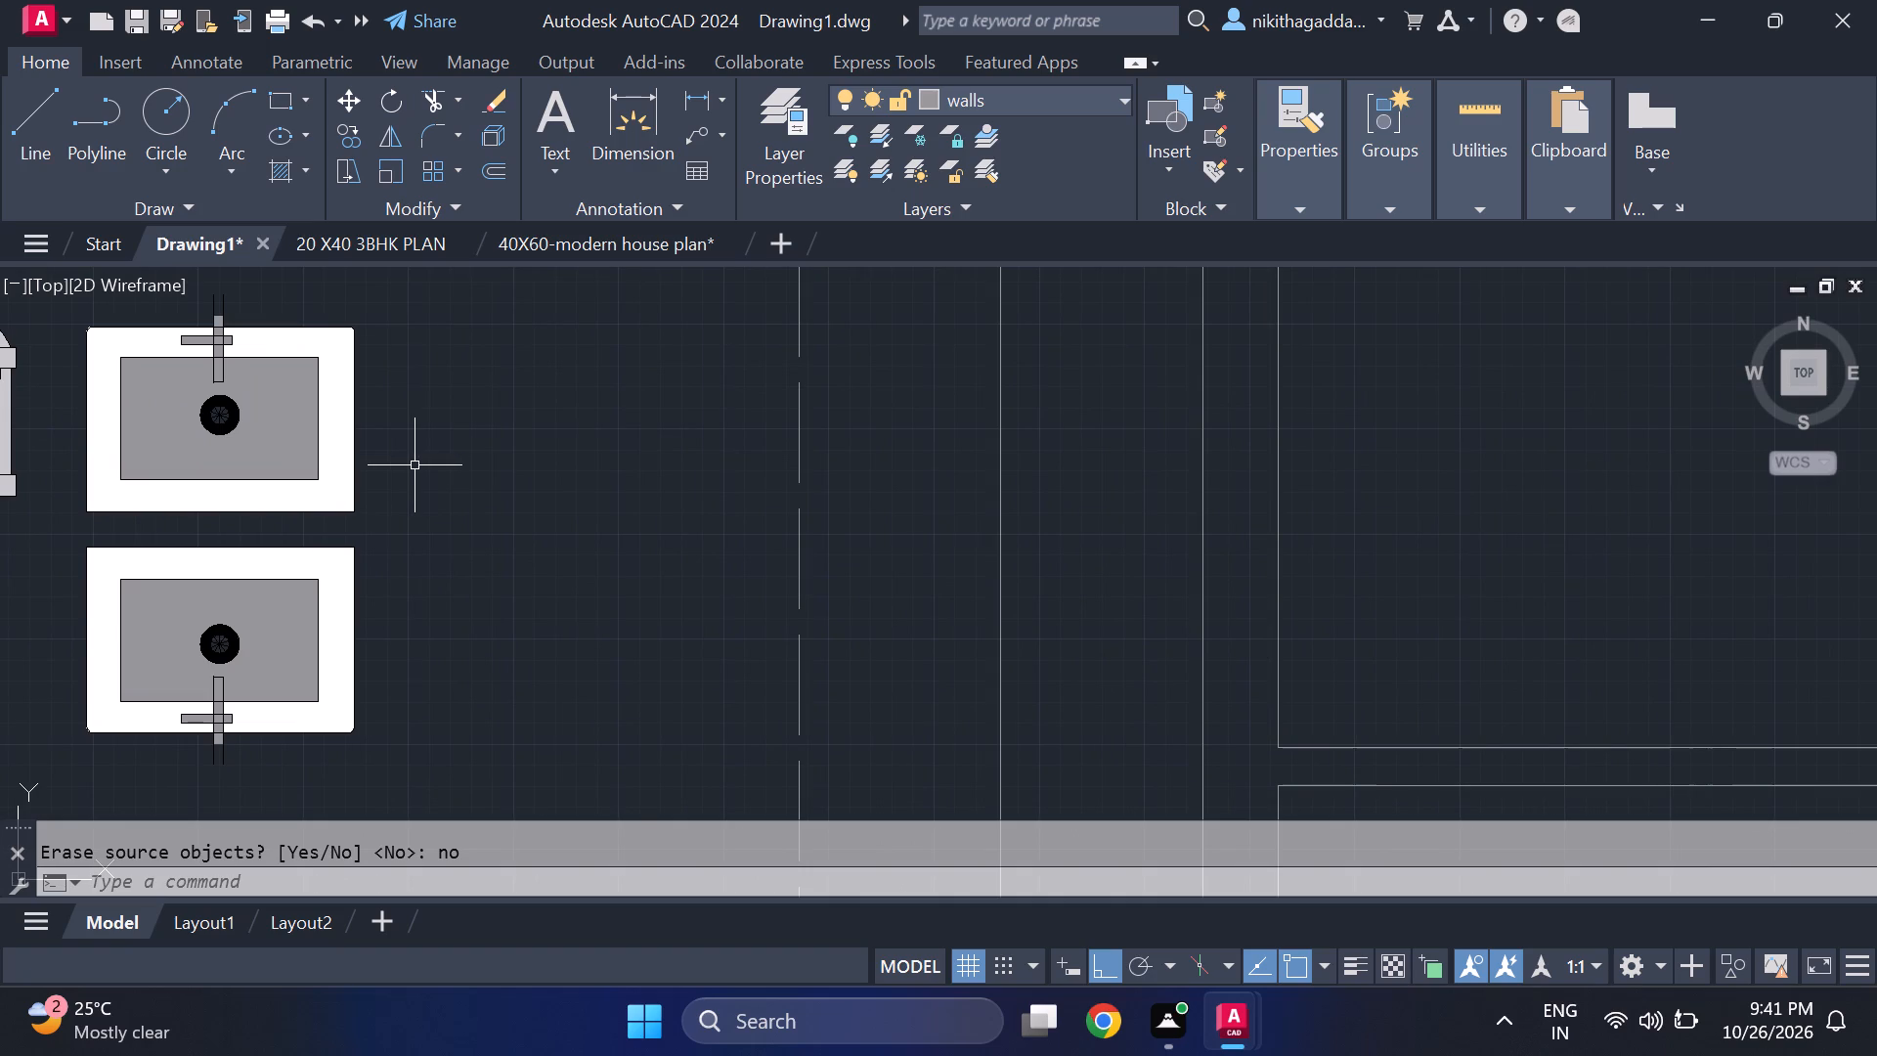
middle_drag(429, 611, 519, 685)
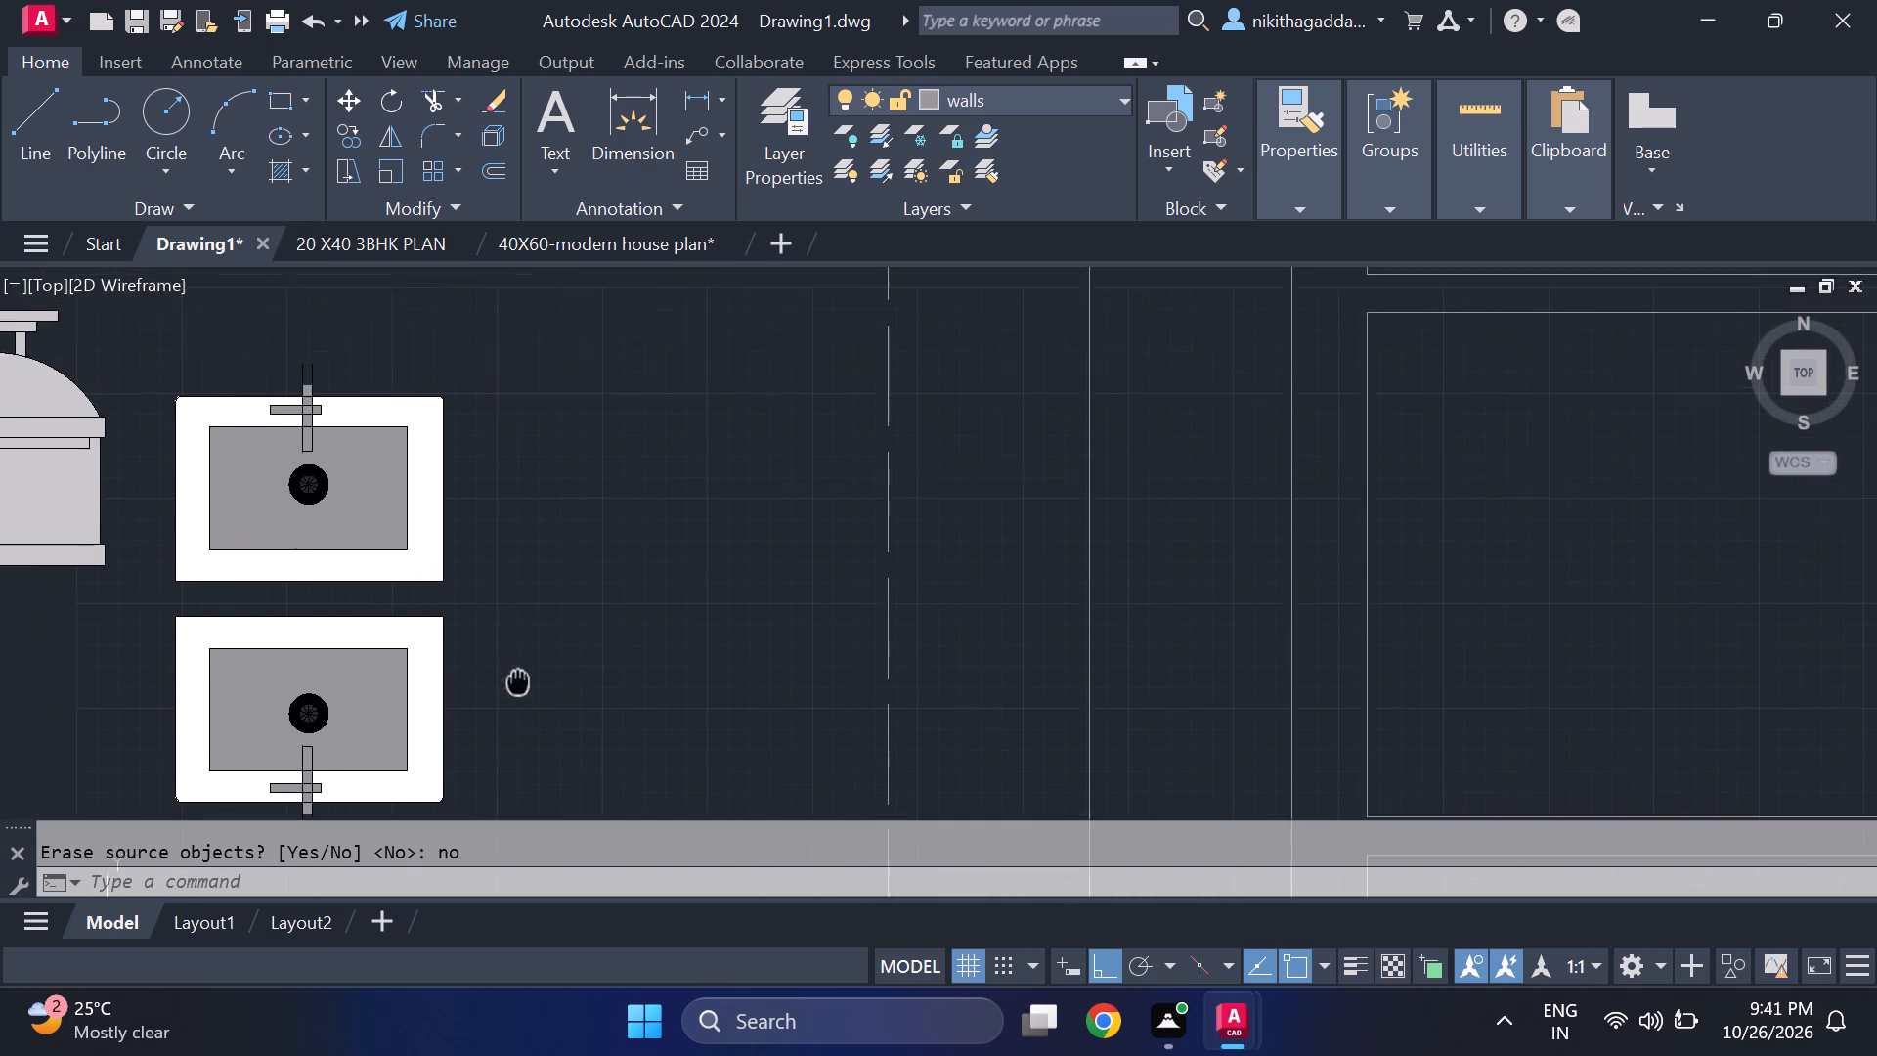
middle_drag(519, 685, 519, 686)
scroll(519, 686, up, 1)
scroll(499, 461, down, 1)
middle_drag(500, 475, 615, 583)
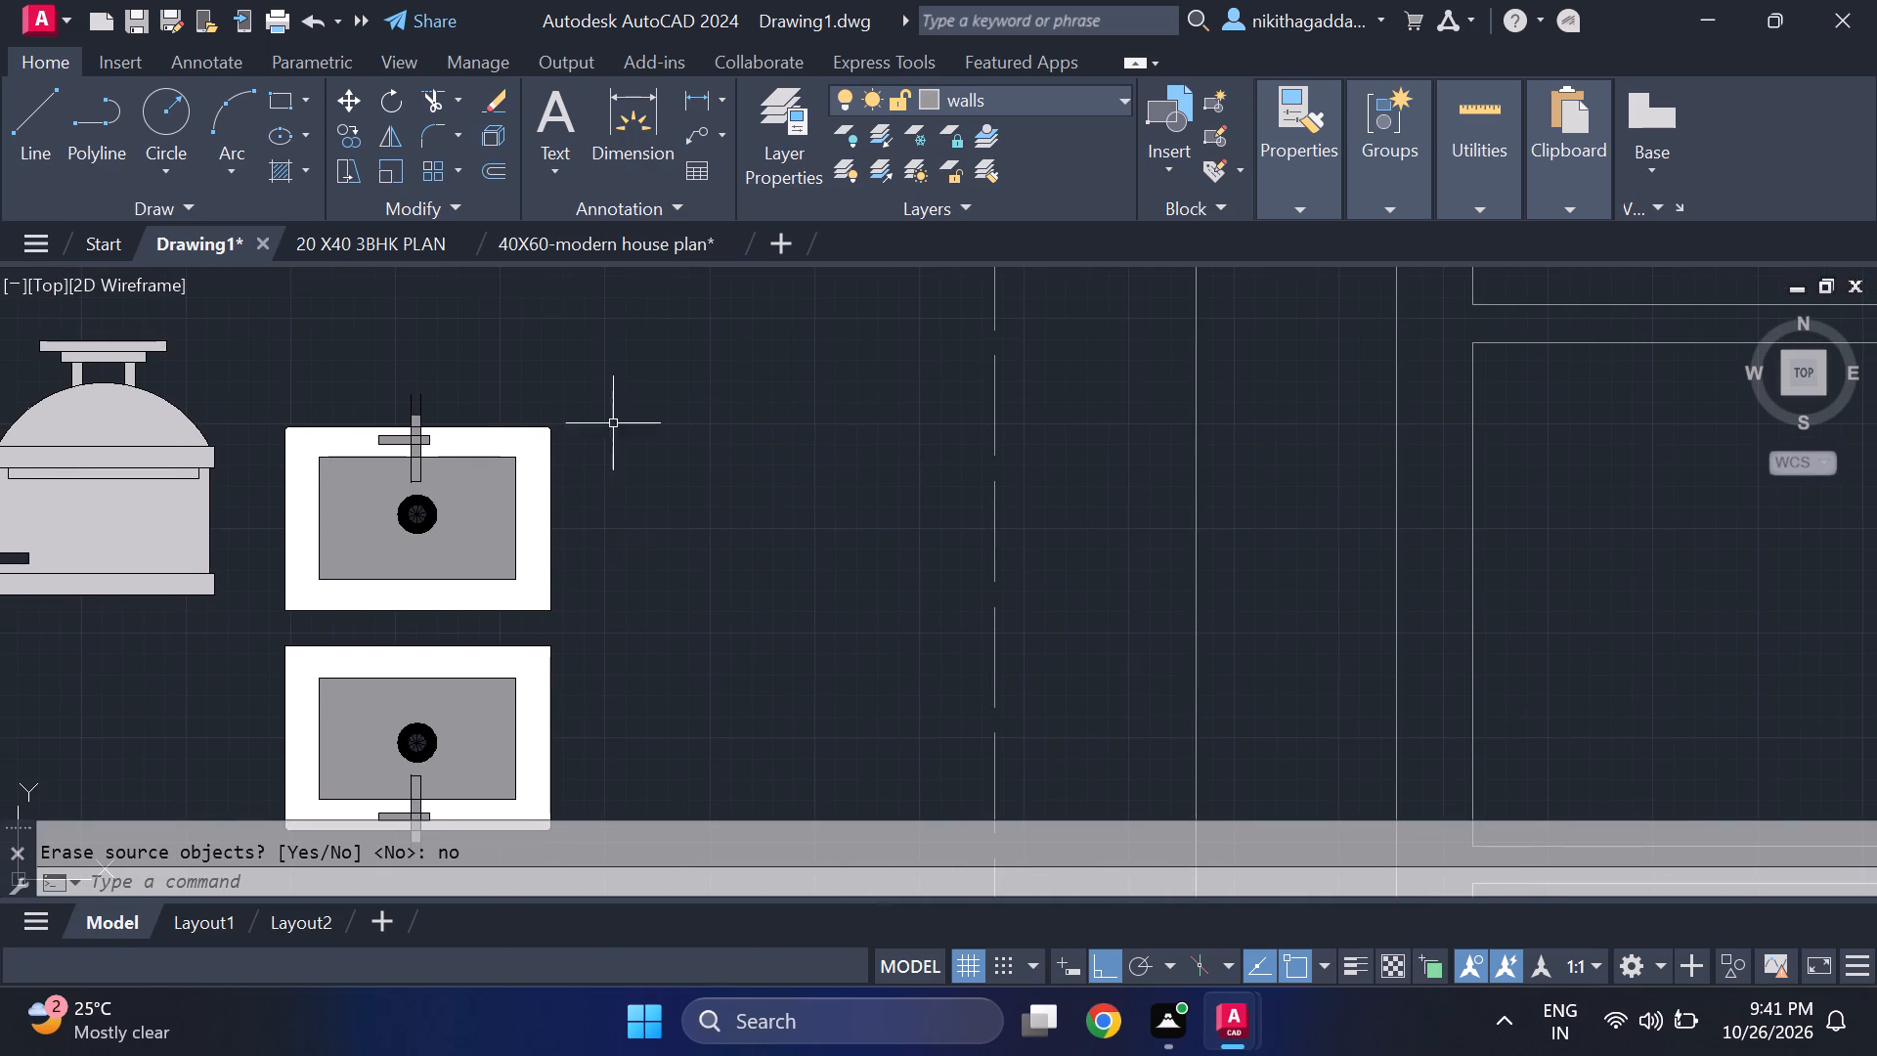
click(637, 337)
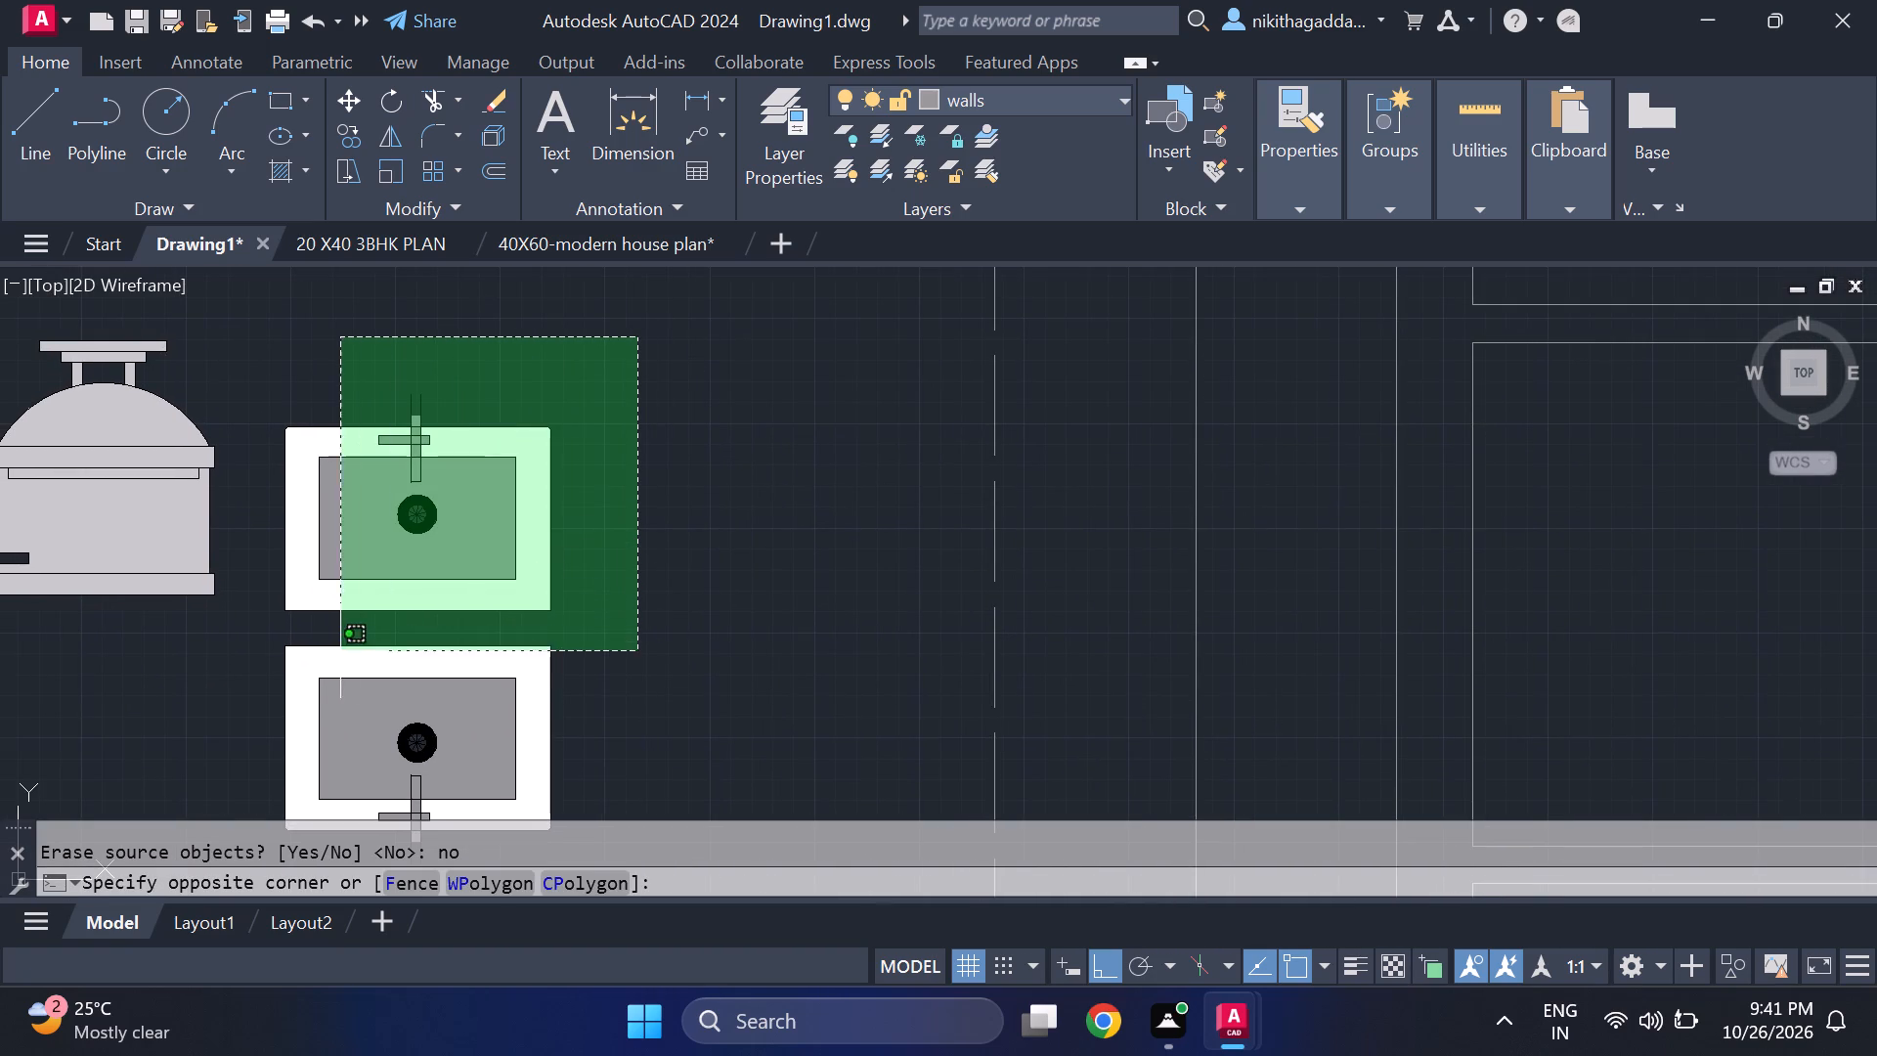
click(238, 630)
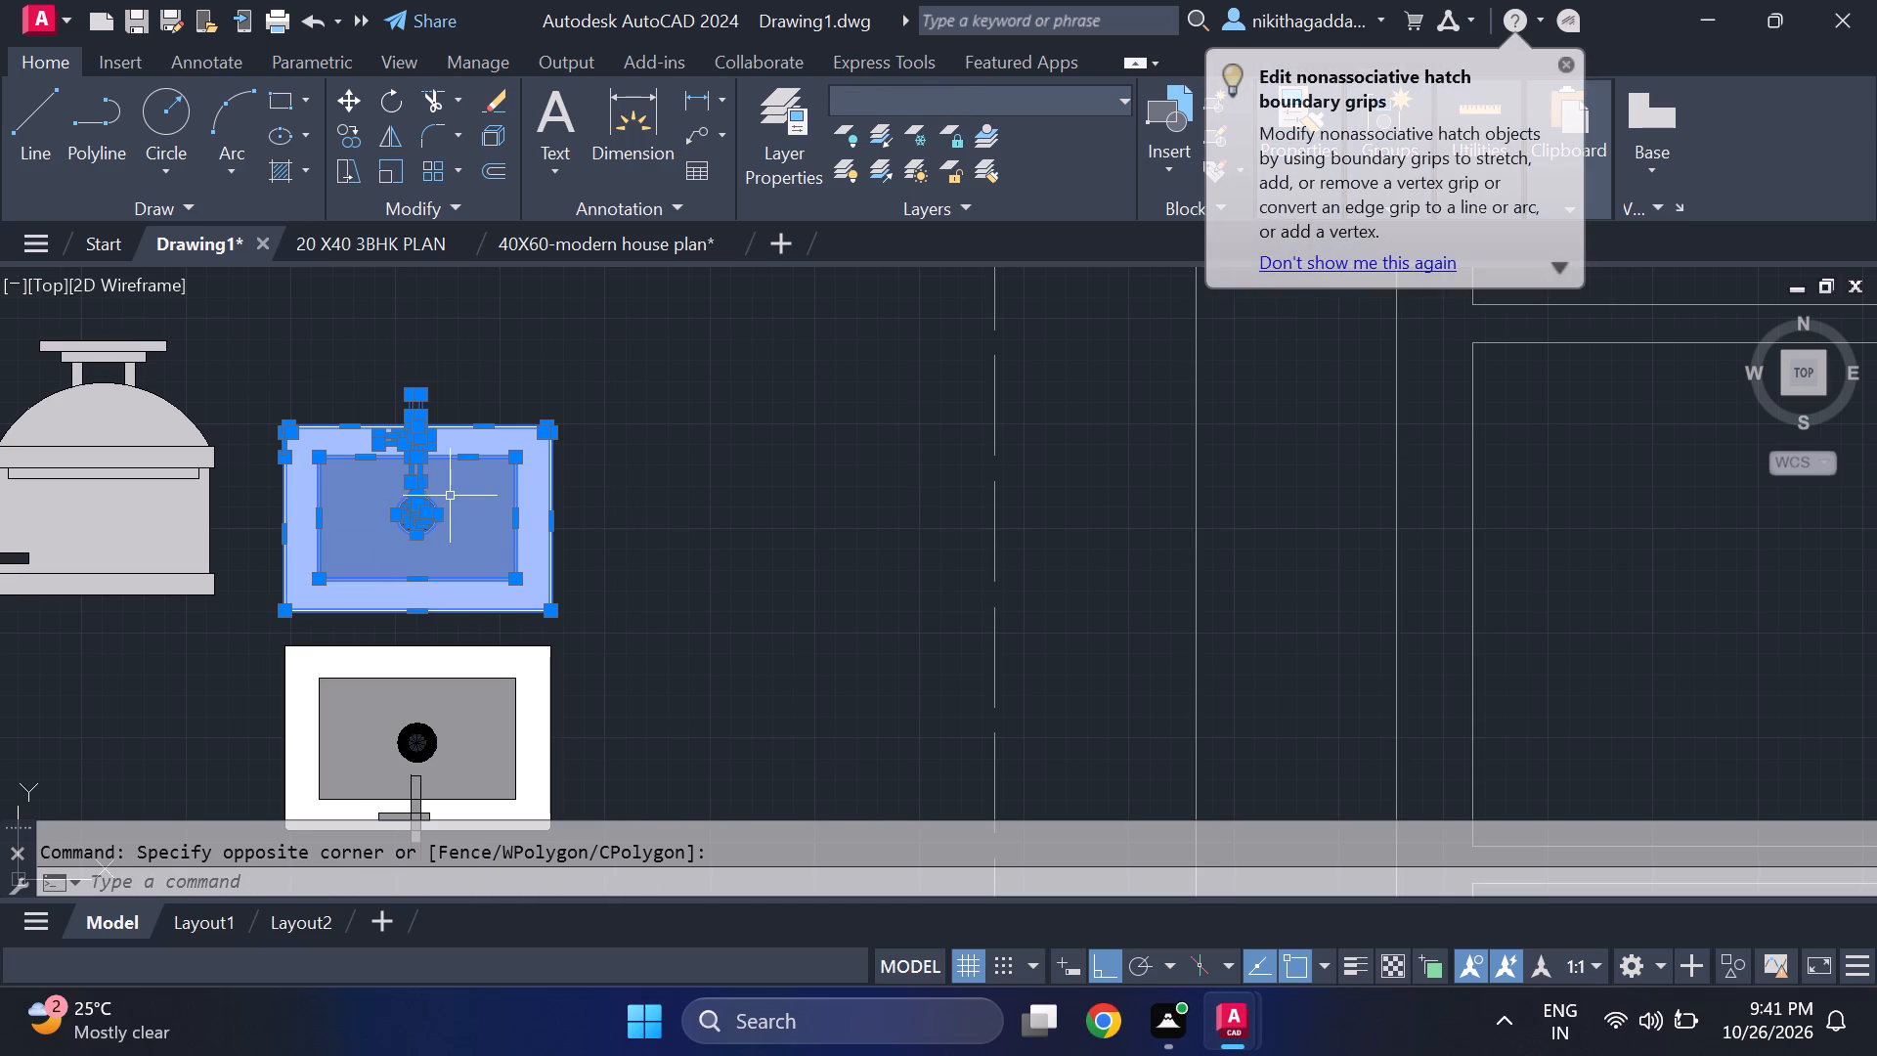
text(co)
key(Return)
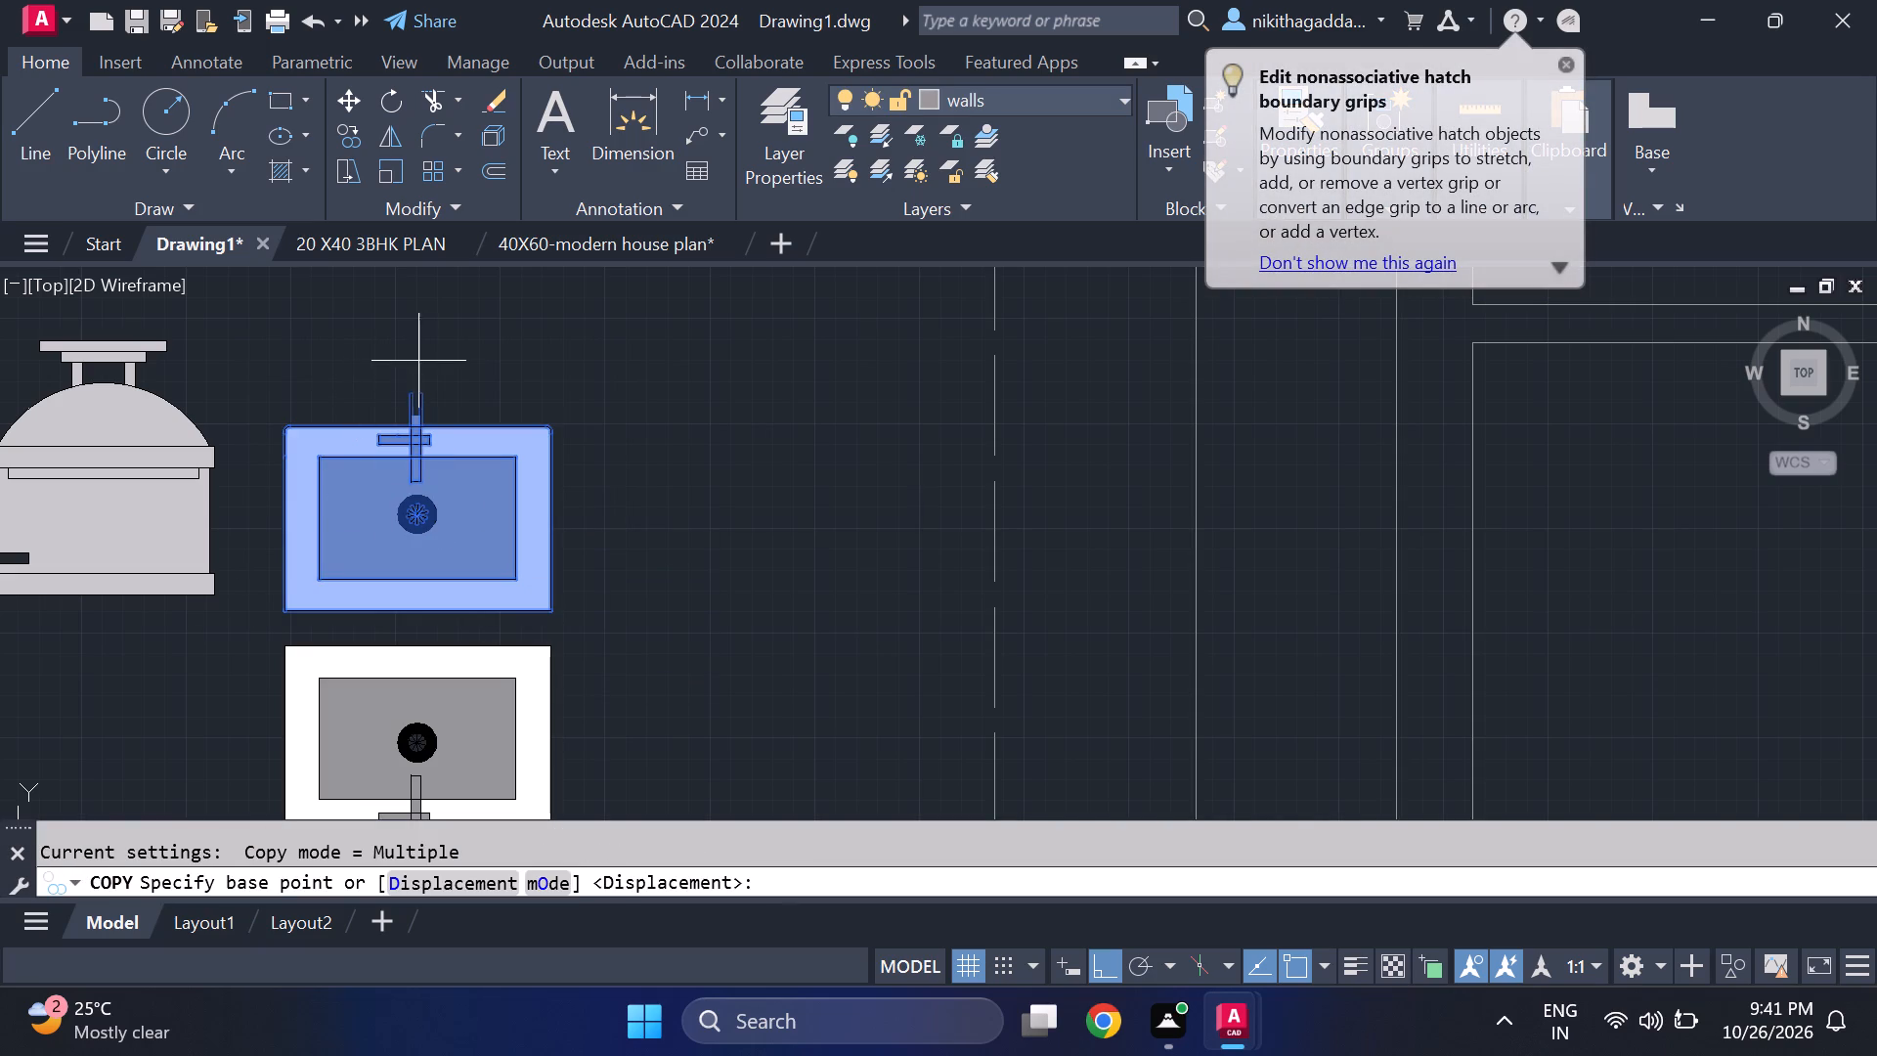
click(405, 390)
middle_drag(362, 341, 434, 624)
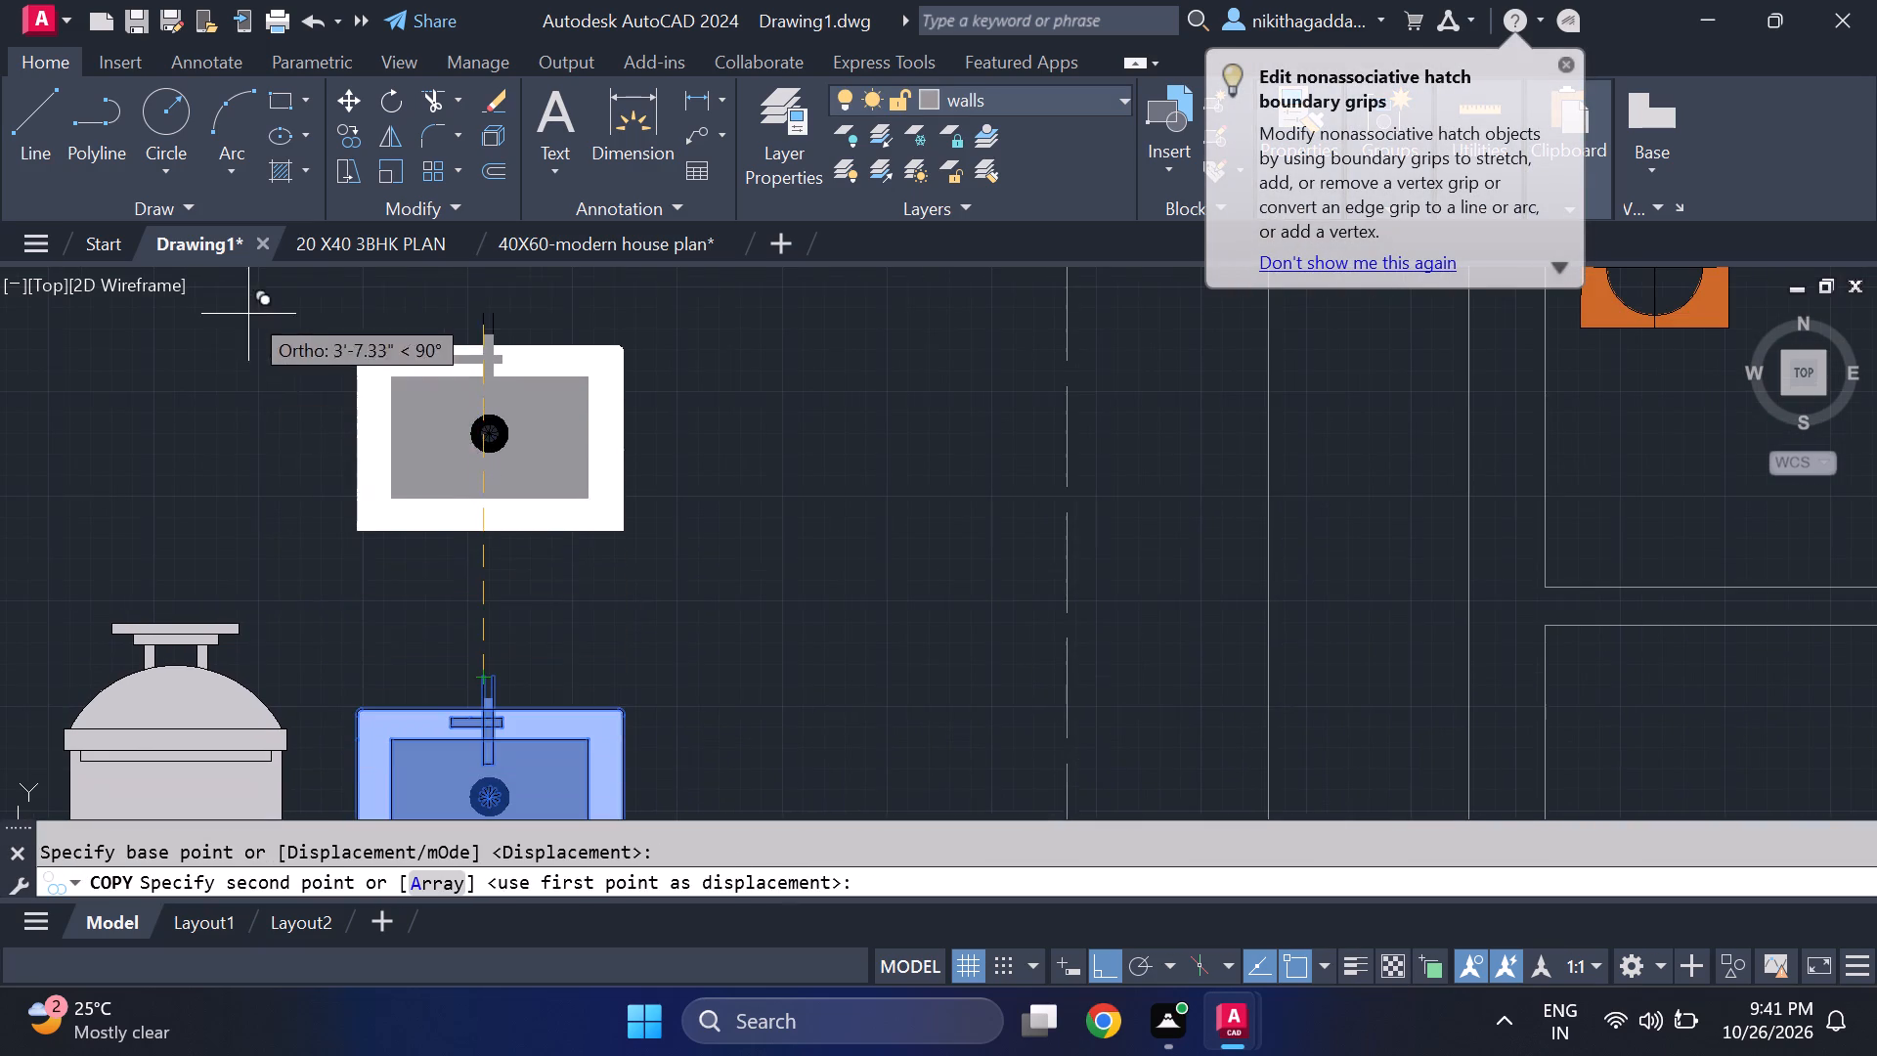
middle_drag(226, 341, 422, 525)
click(369, 327)
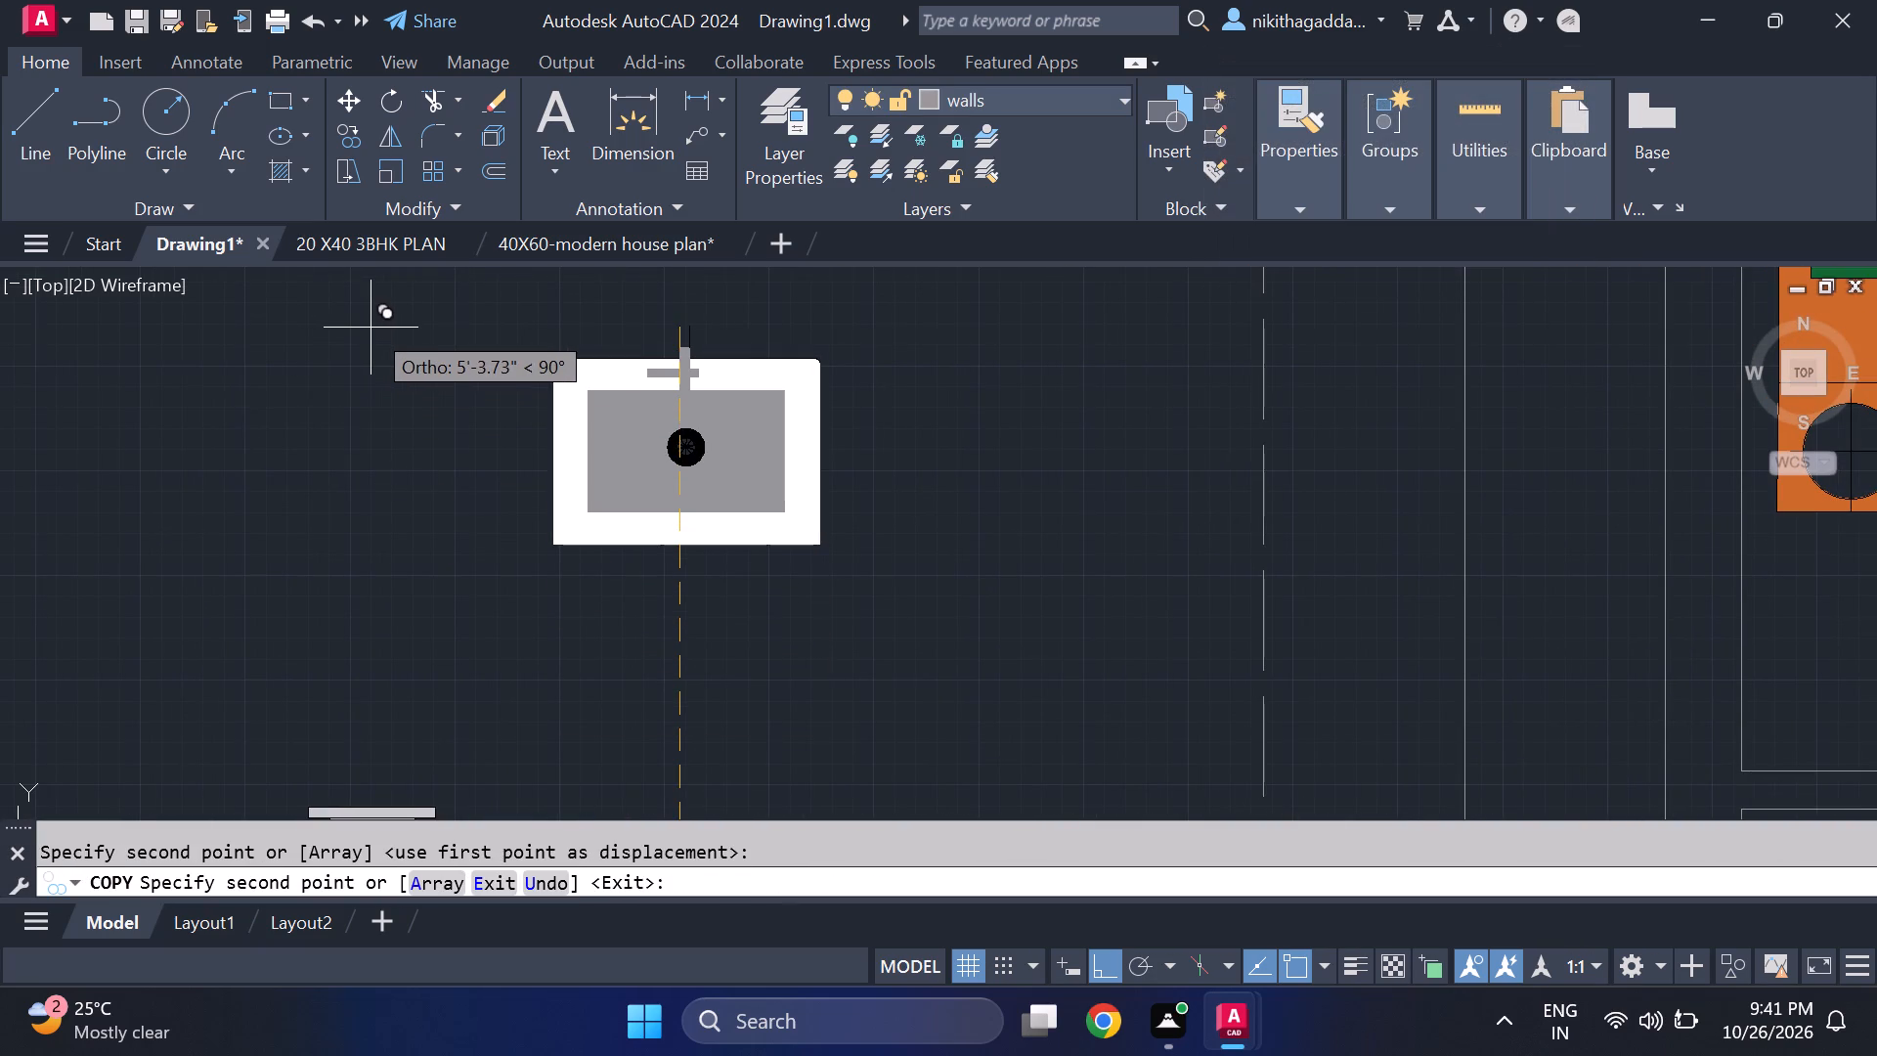
key(Escape)
Rotate the new washbasin copy 90° counterclockwise about its counter's top-right corner, with the tap facing west.
drag(871, 308, 873, 308)
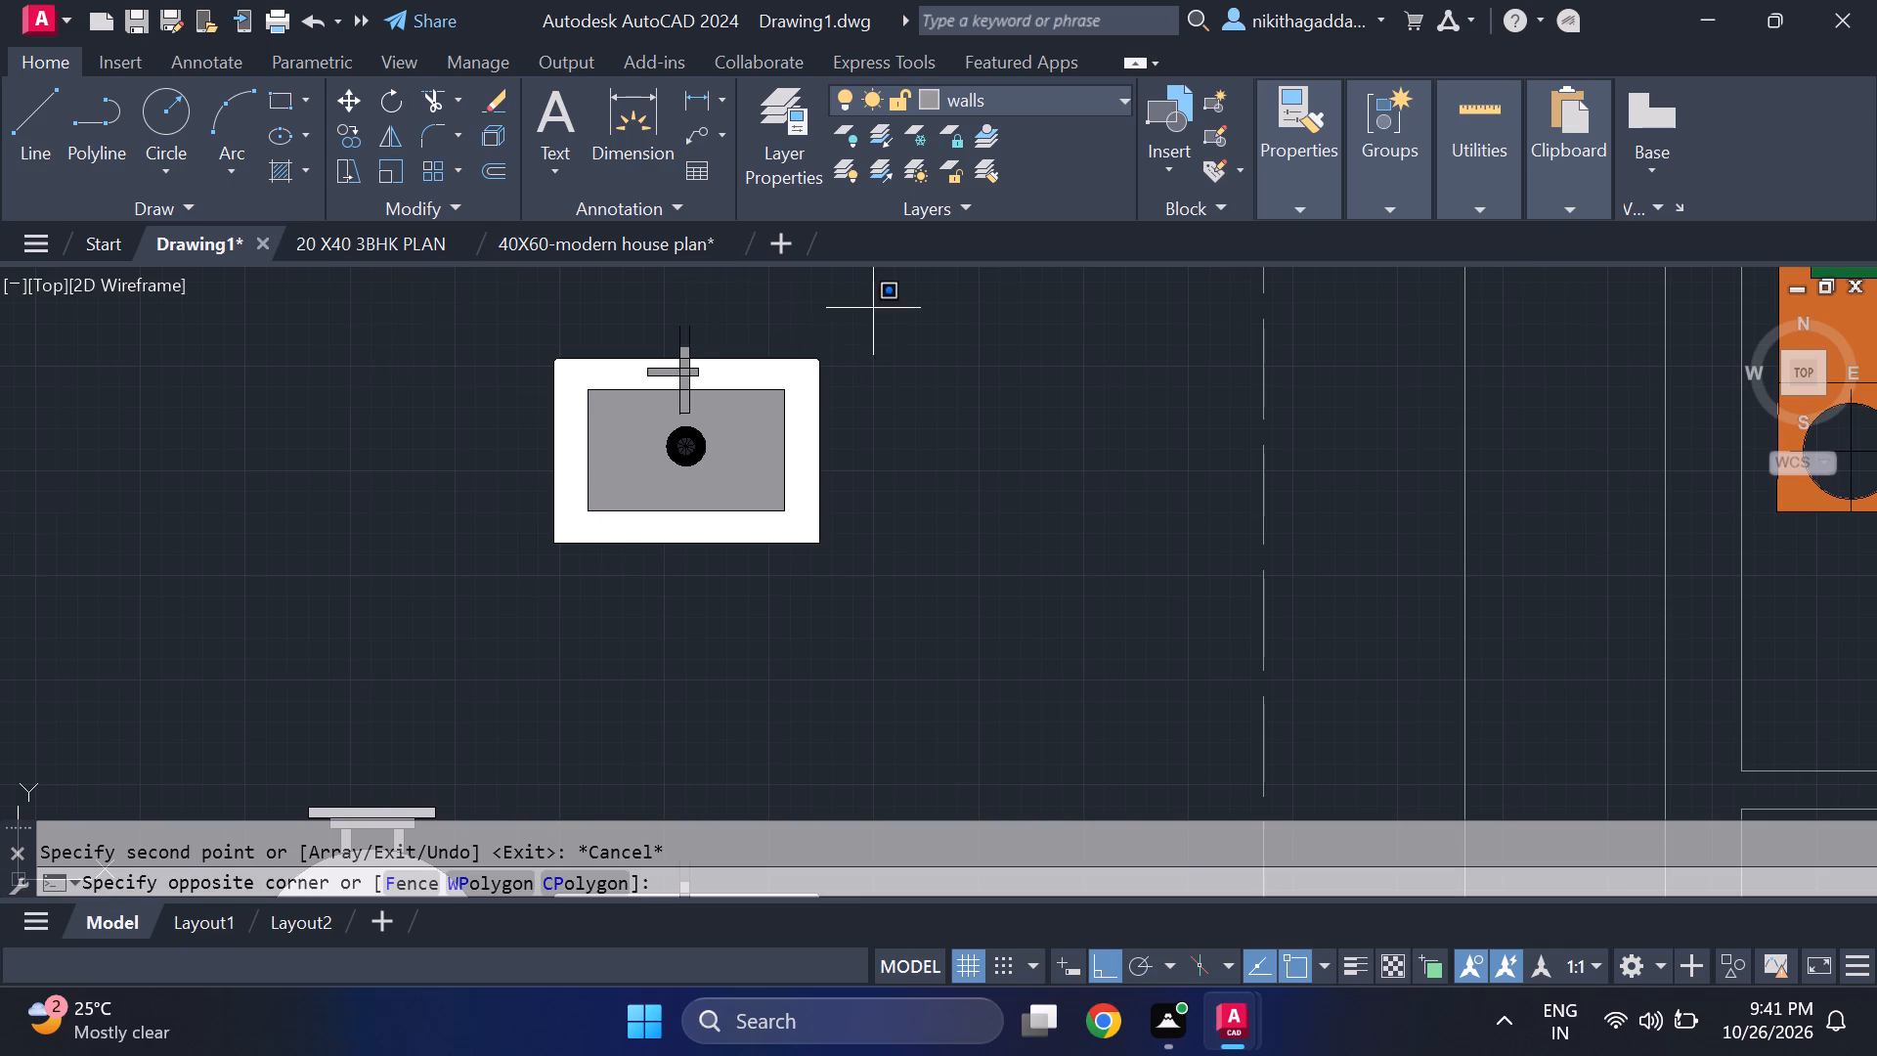
drag(873, 308, 878, 328)
drag(415, 592, 463, 687)
text(ro)
key(Return)
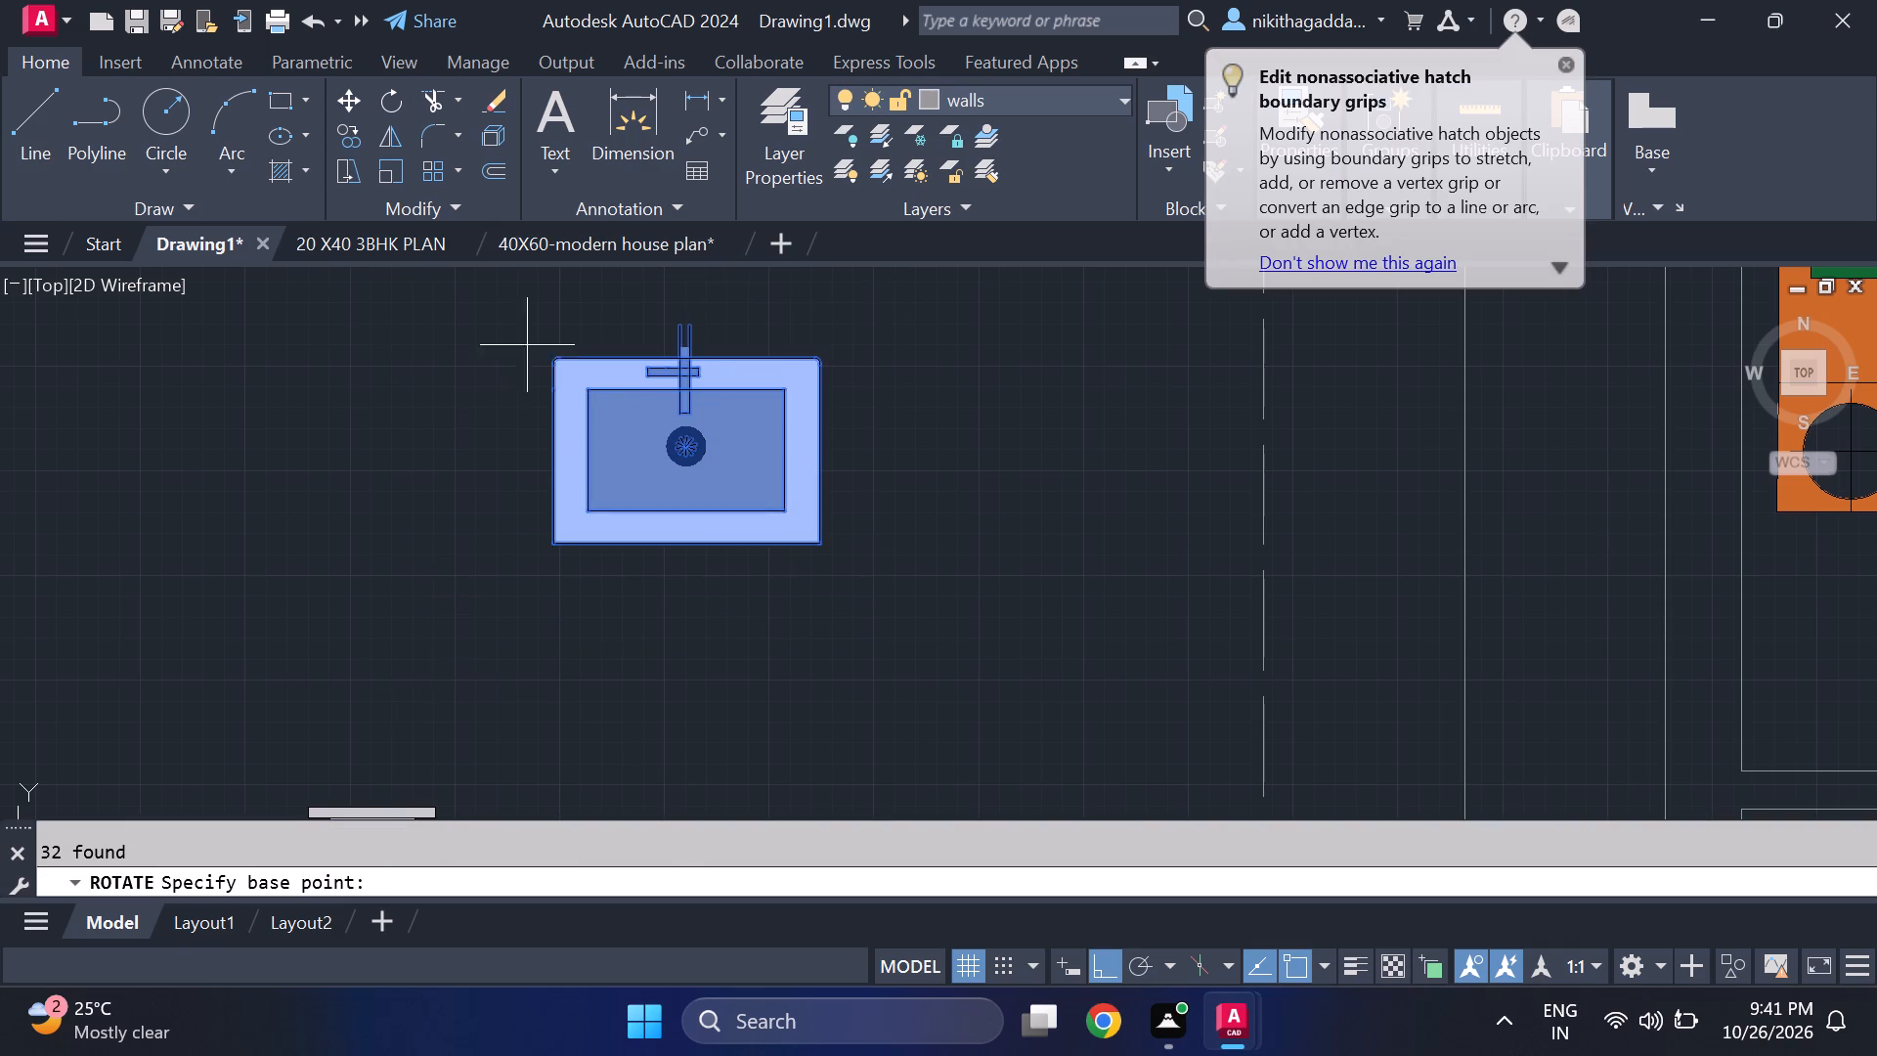
click(816, 362)
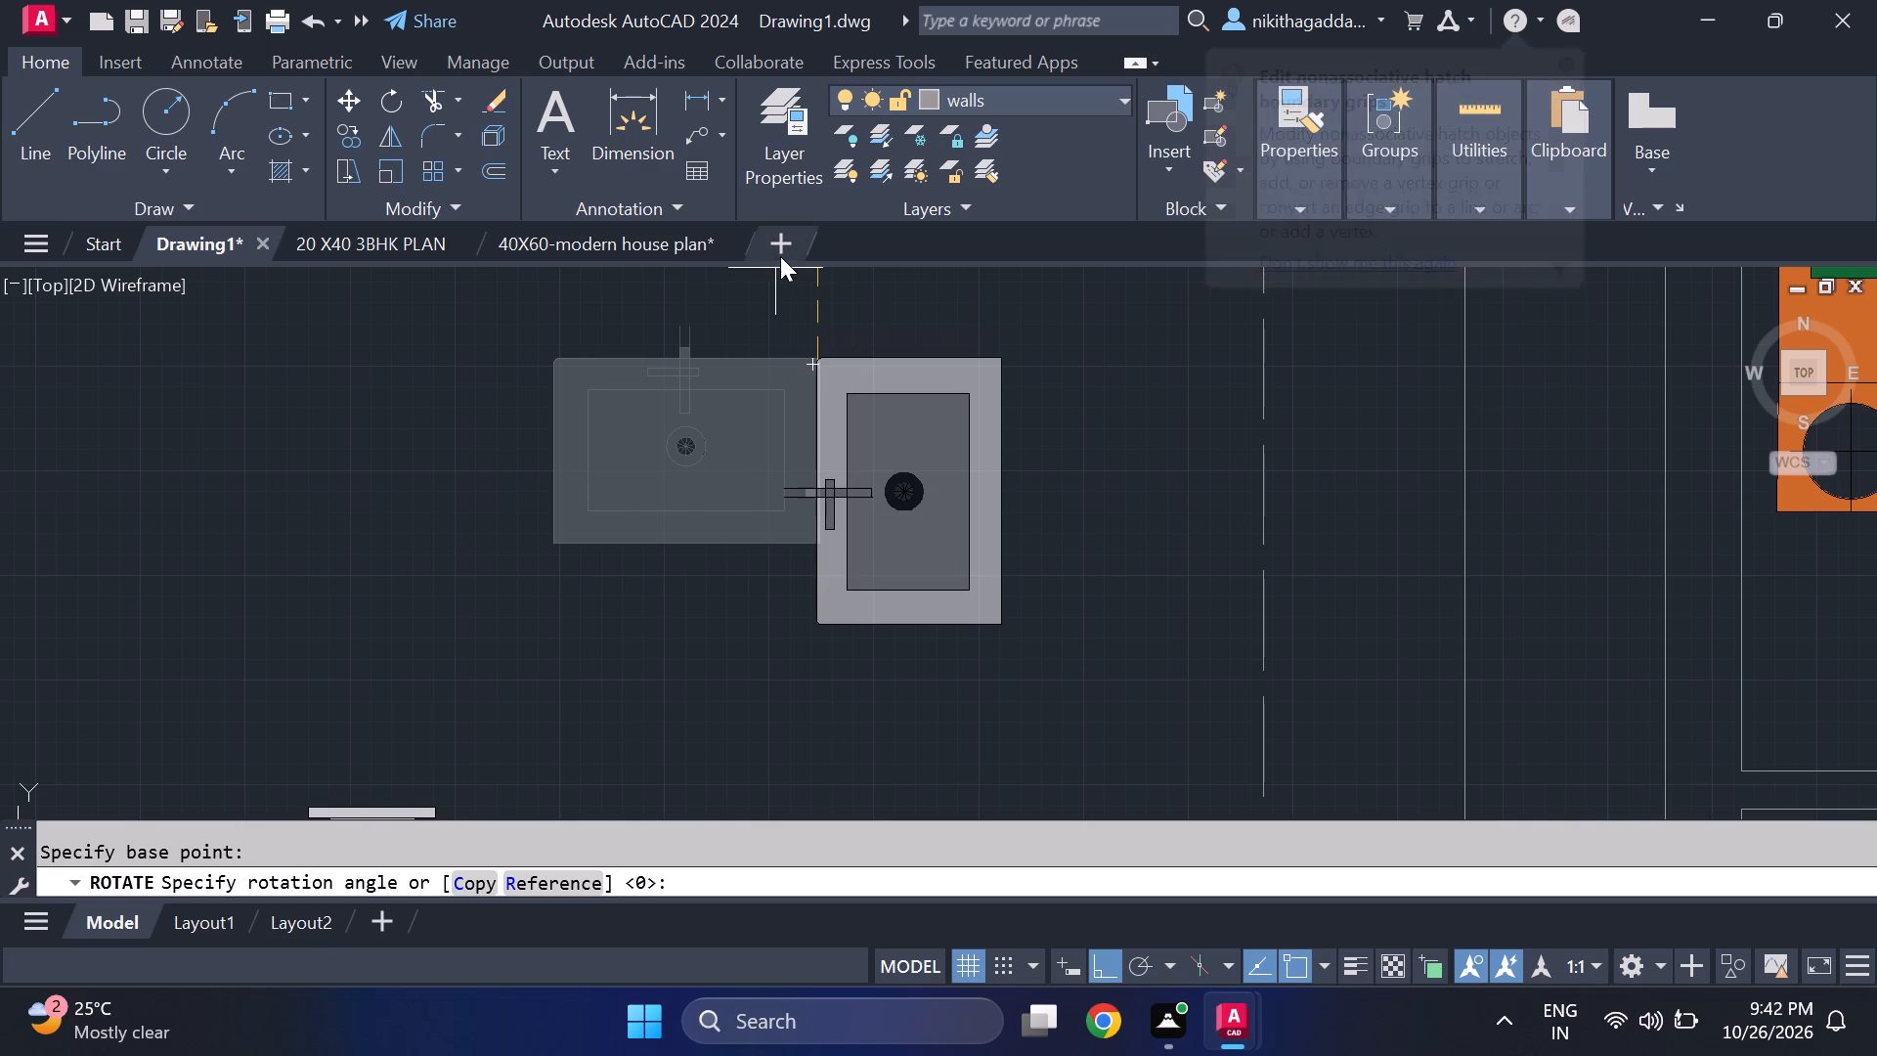
click(794, 278)
Move the west-facing washbasin straight left, to the open area above the toilet.
click(1036, 310)
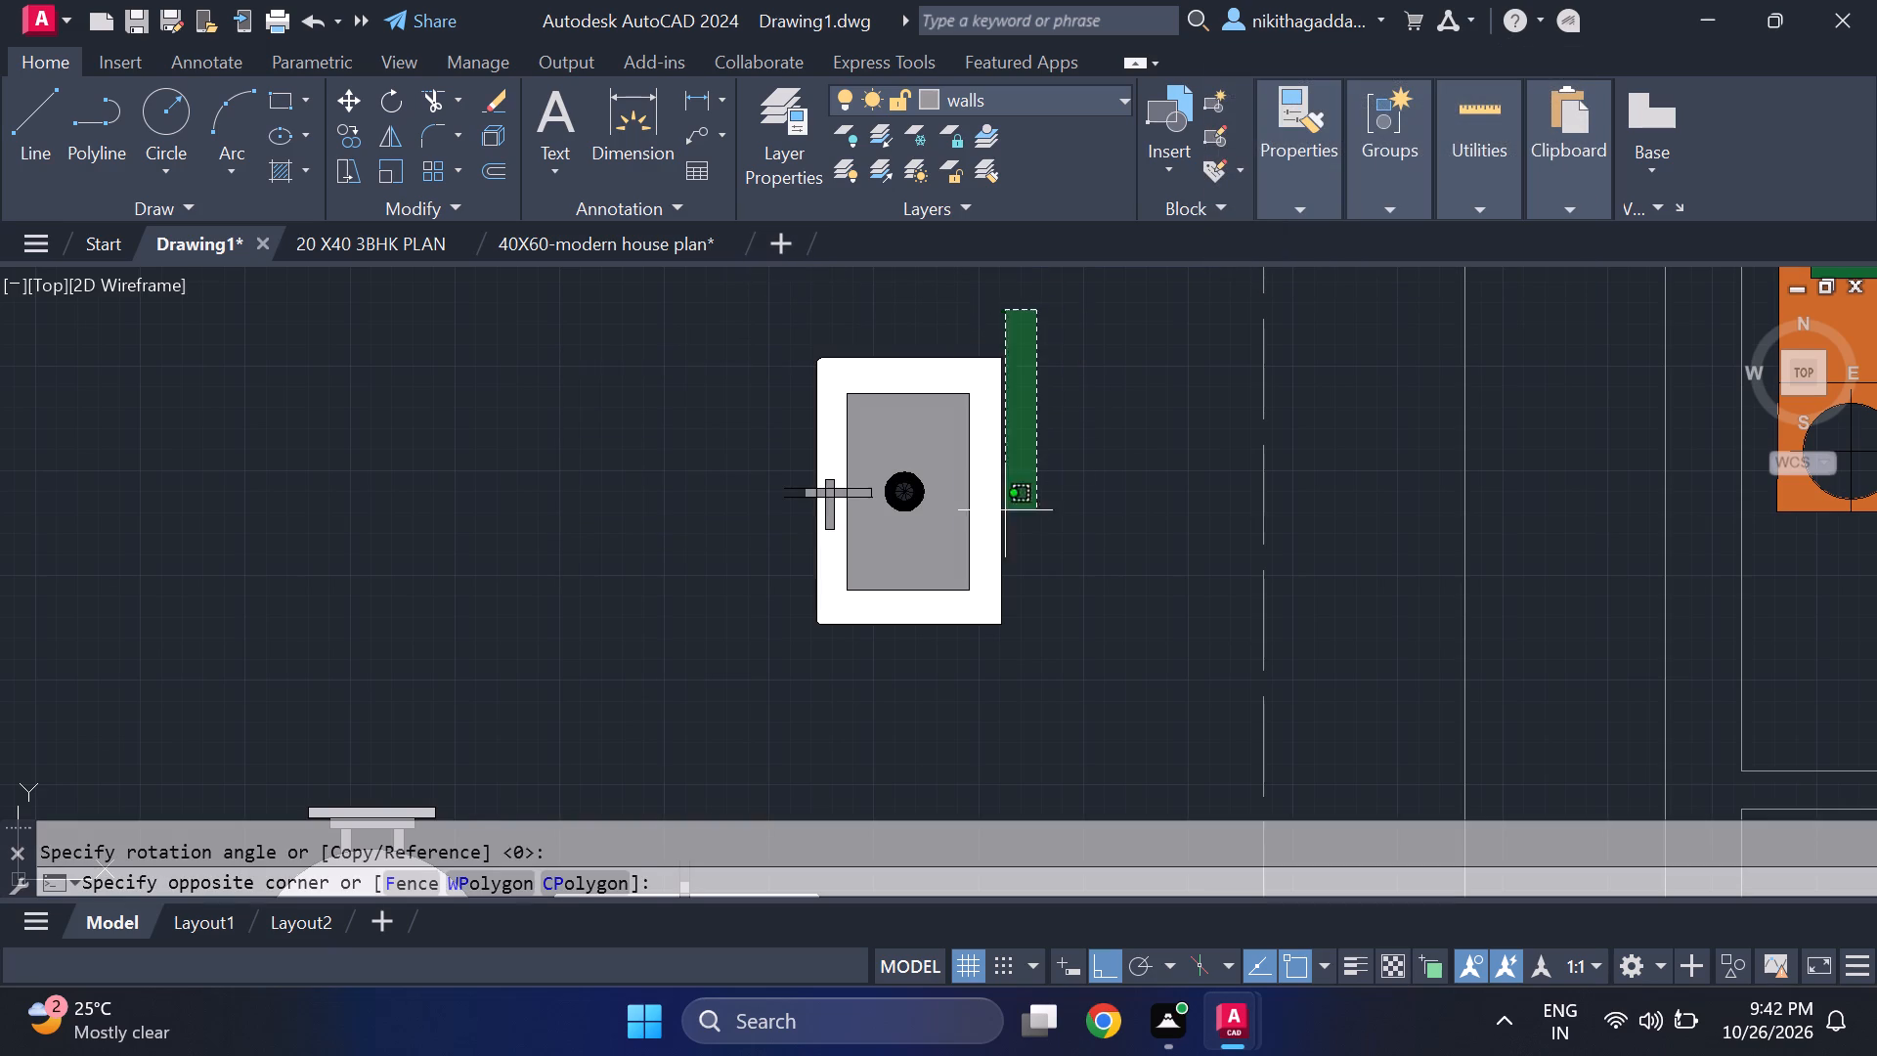
click(722, 672)
key(m)
key(Return)
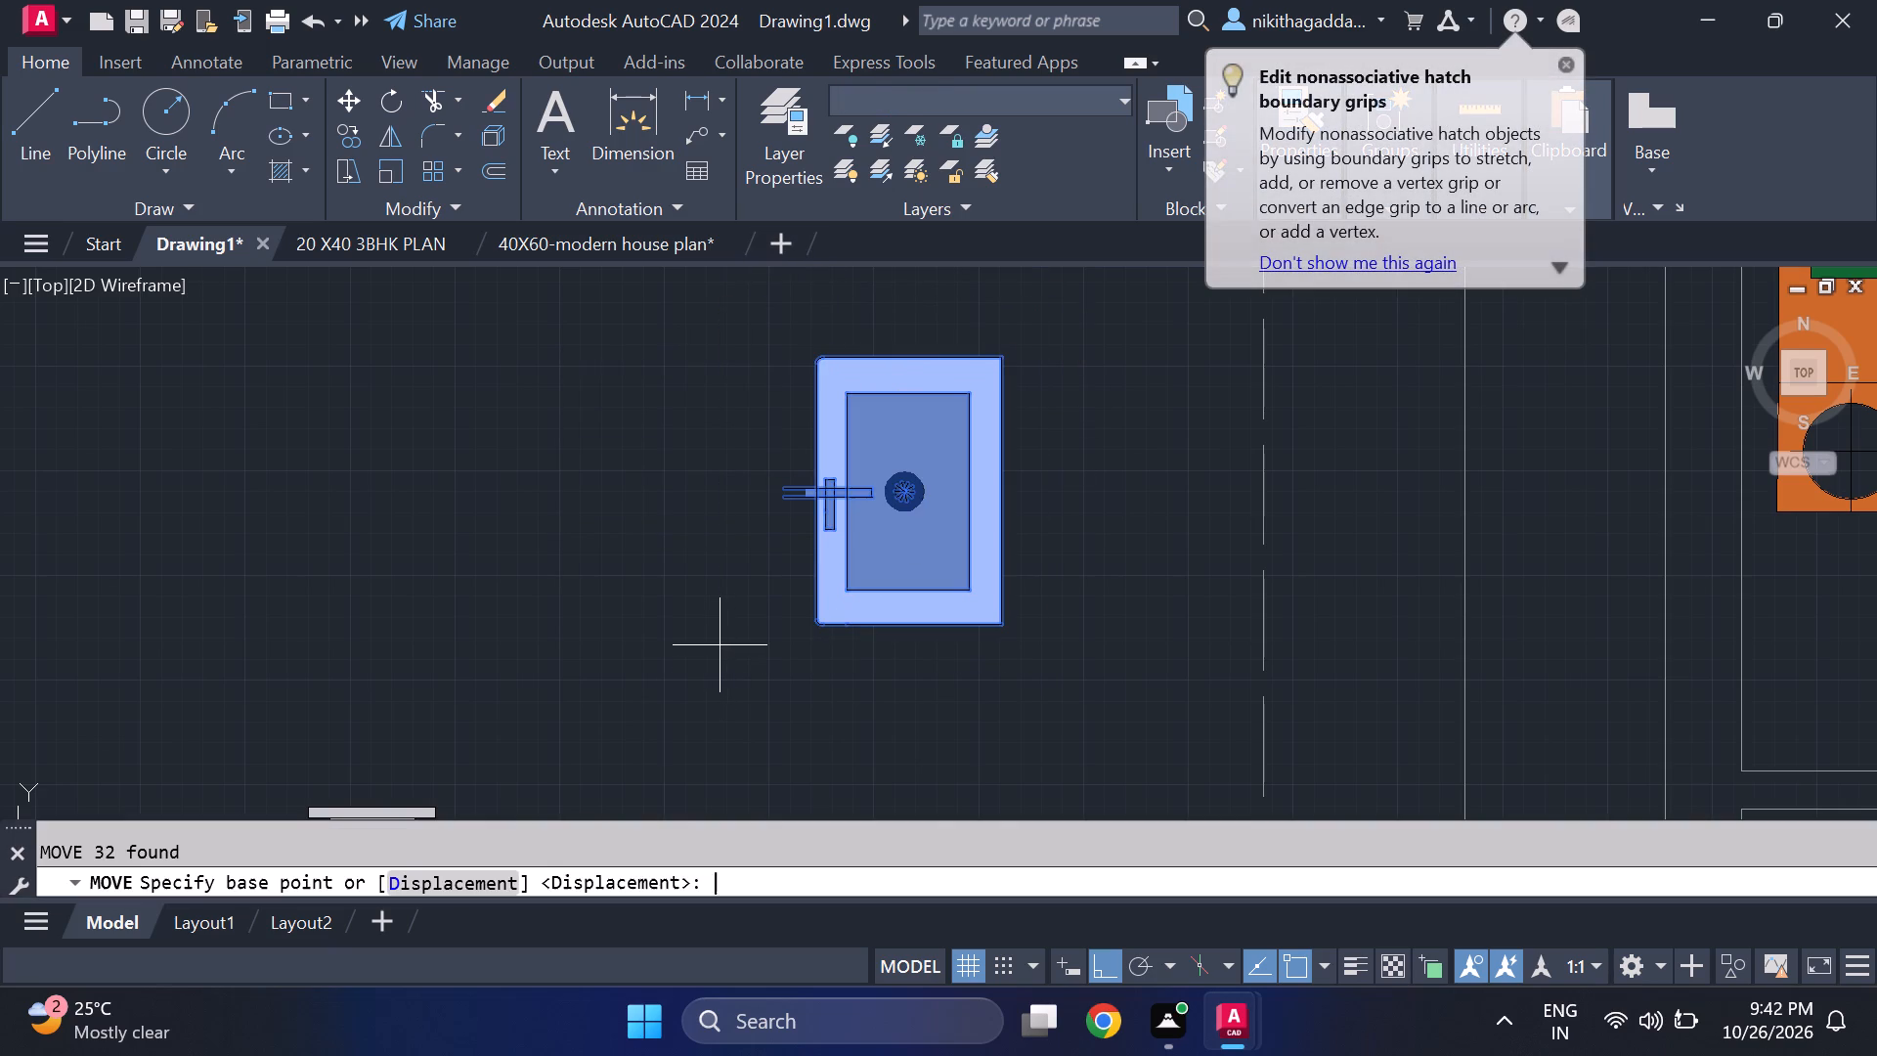
click(780, 497)
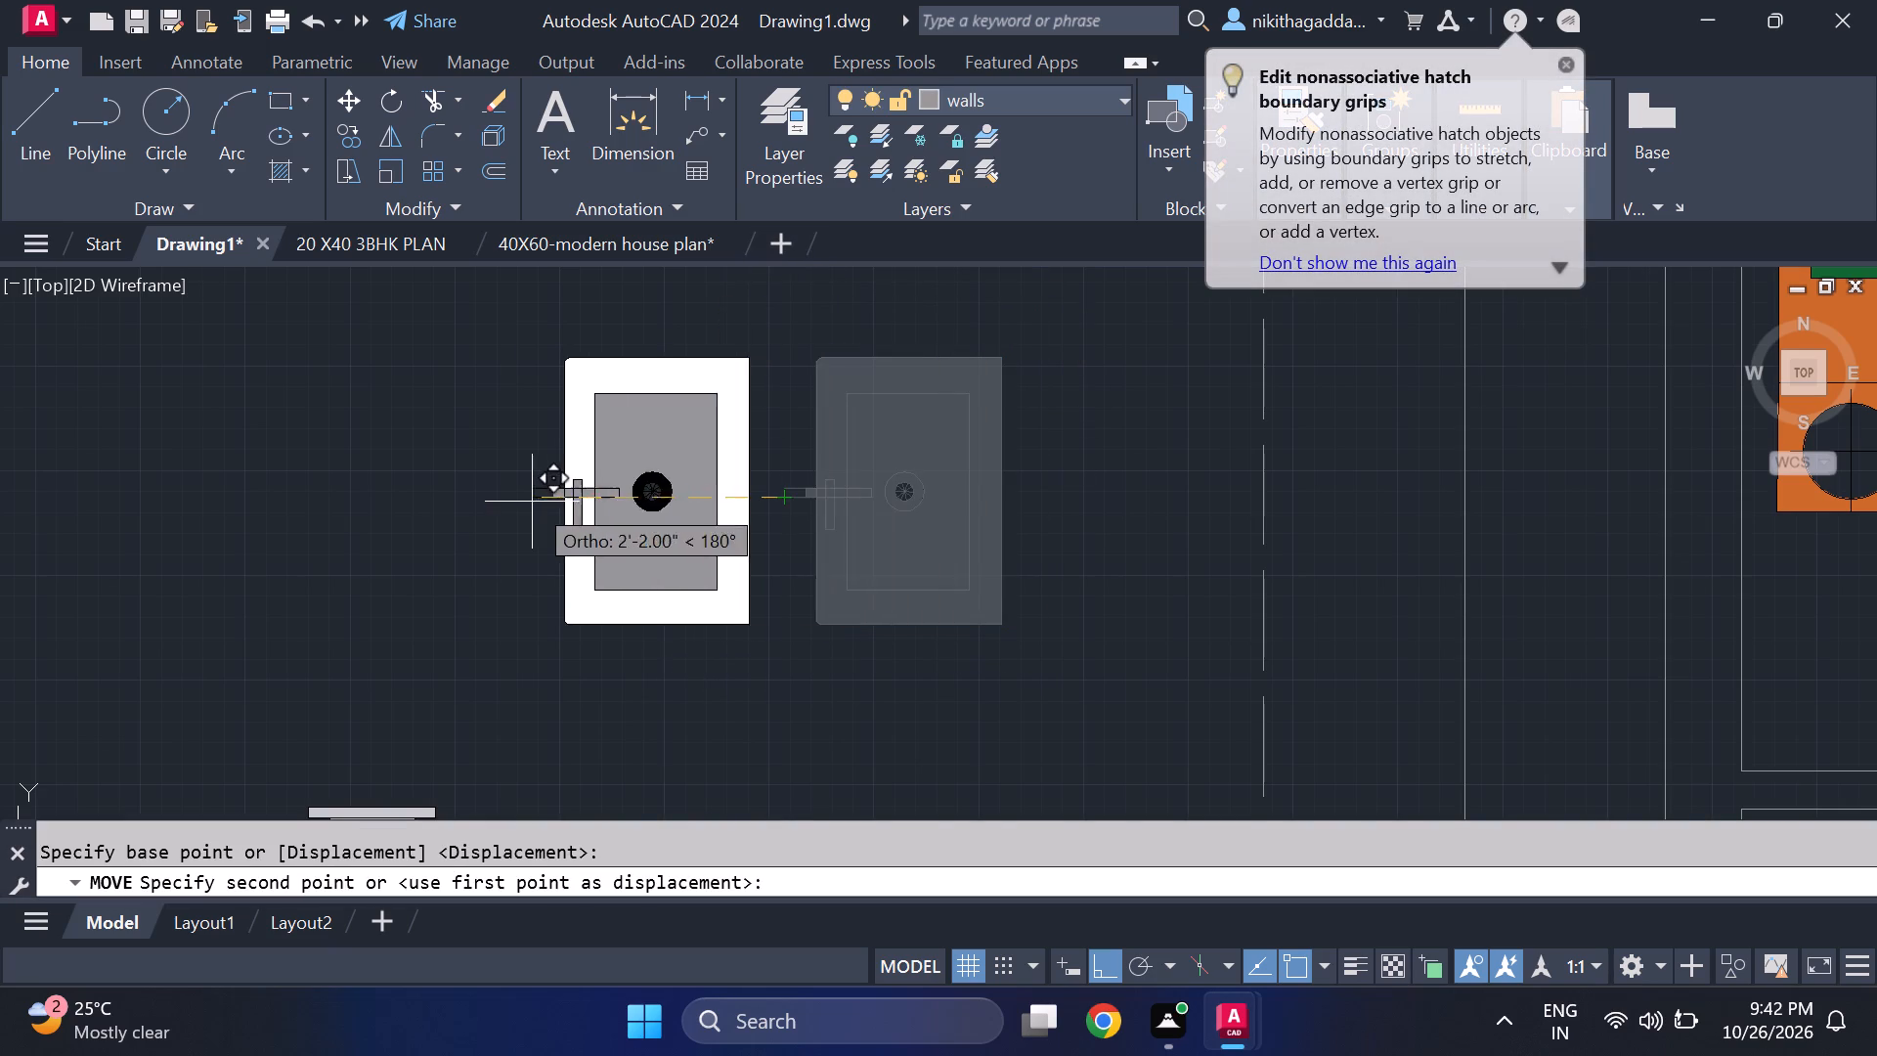
click(207, 493)
Mirror the west-facing washbasin across a vertical line just to its right, keeping the original.
click(512, 314)
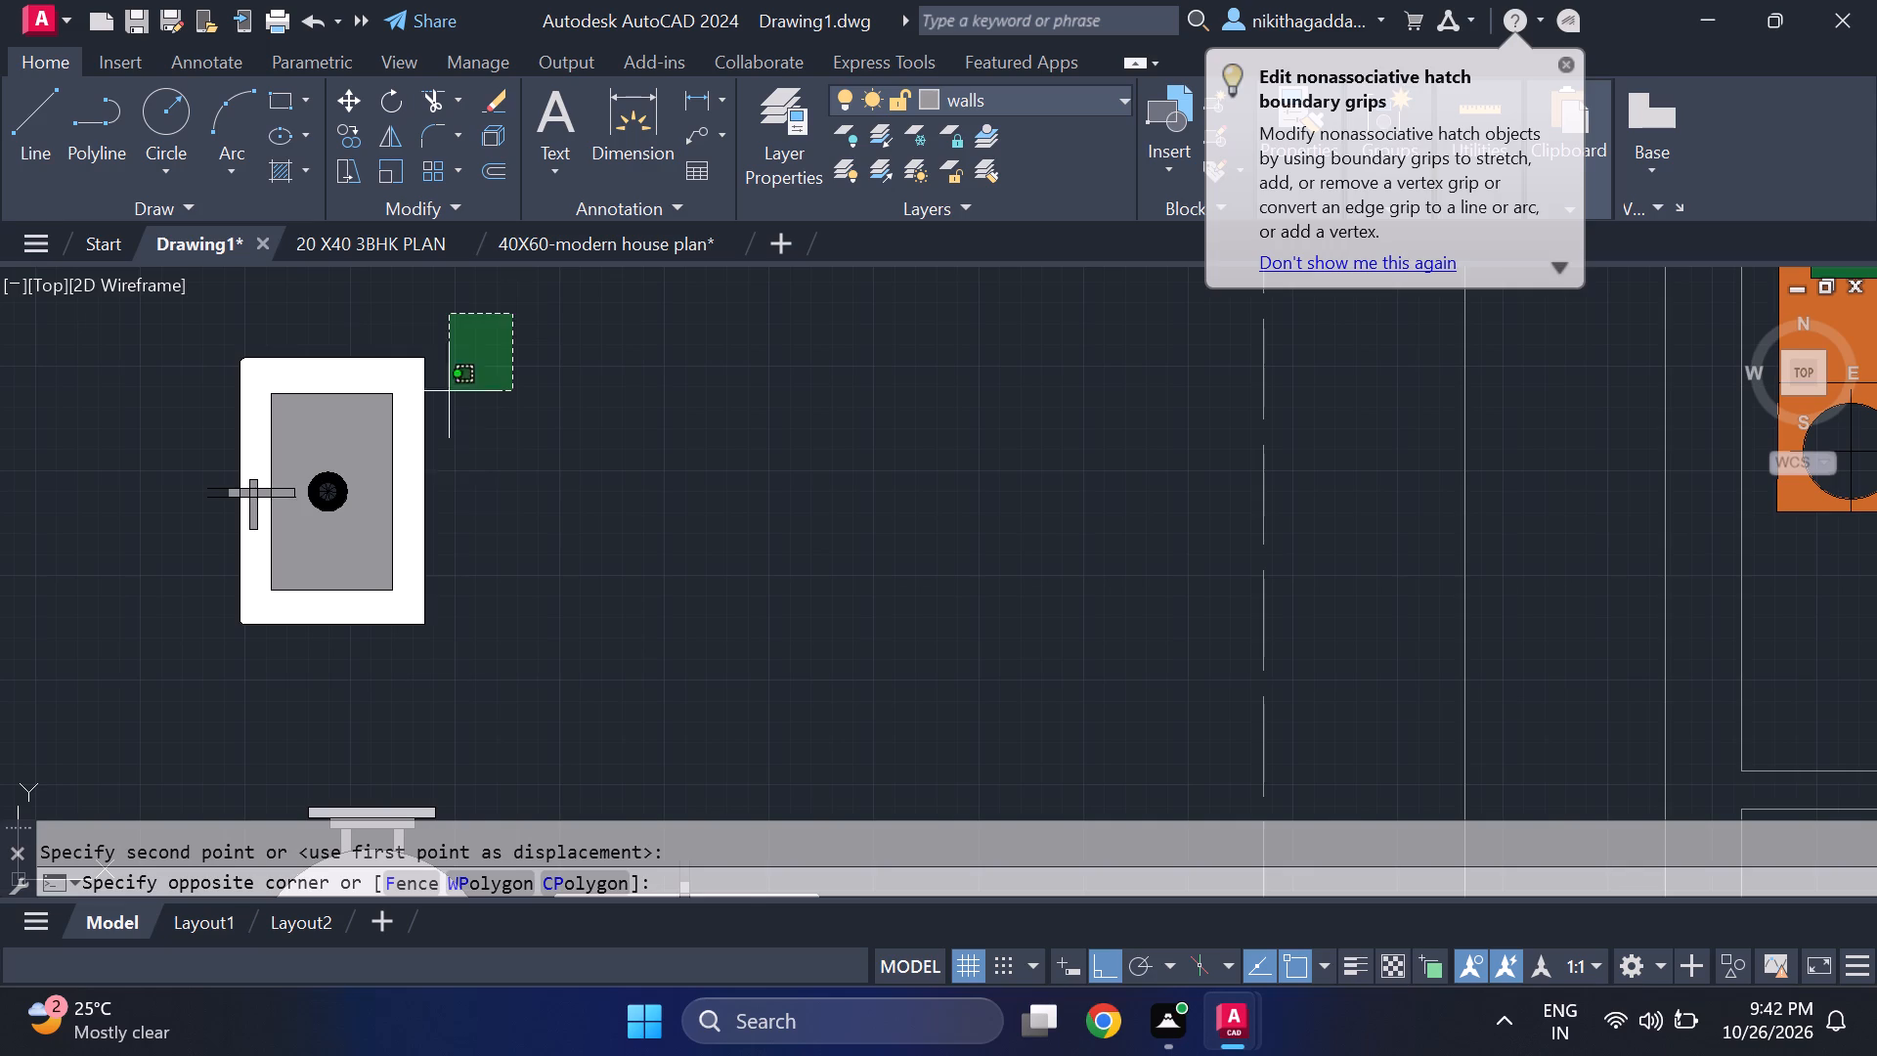
click(104, 668)
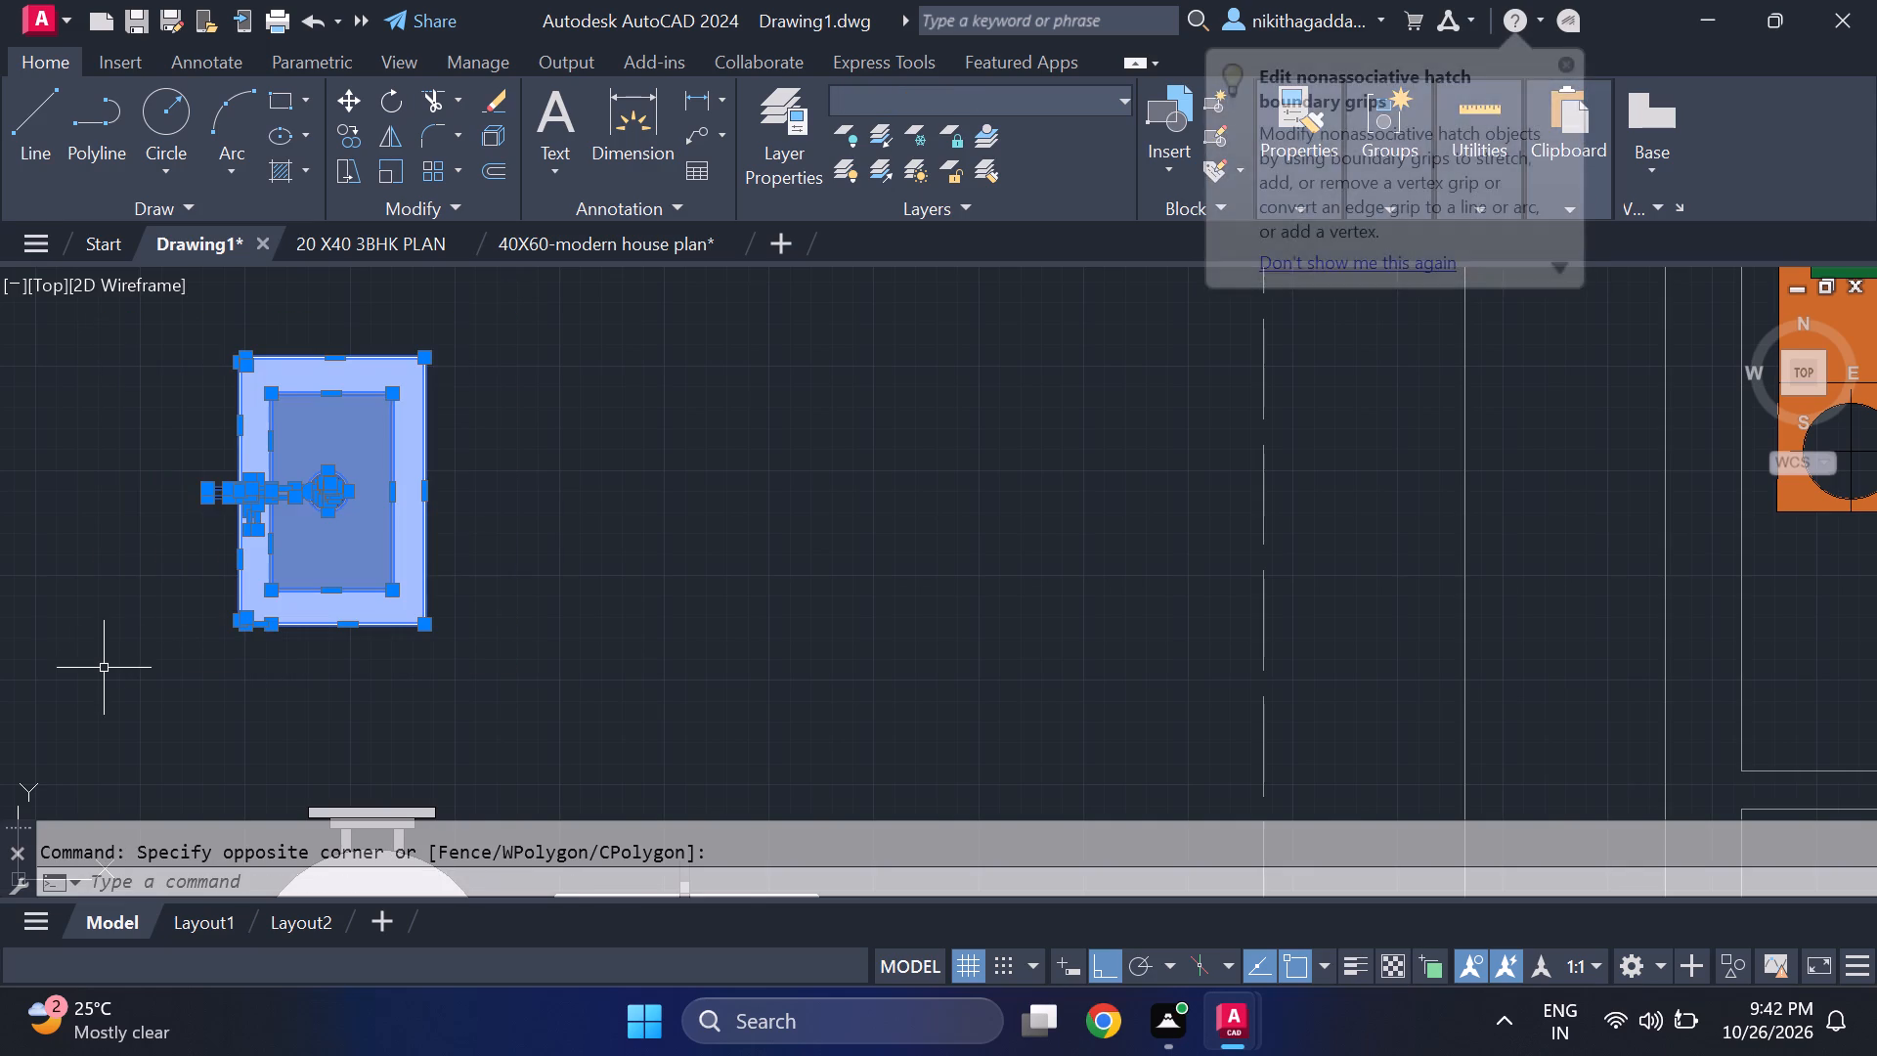
text(mi)
key(Return)
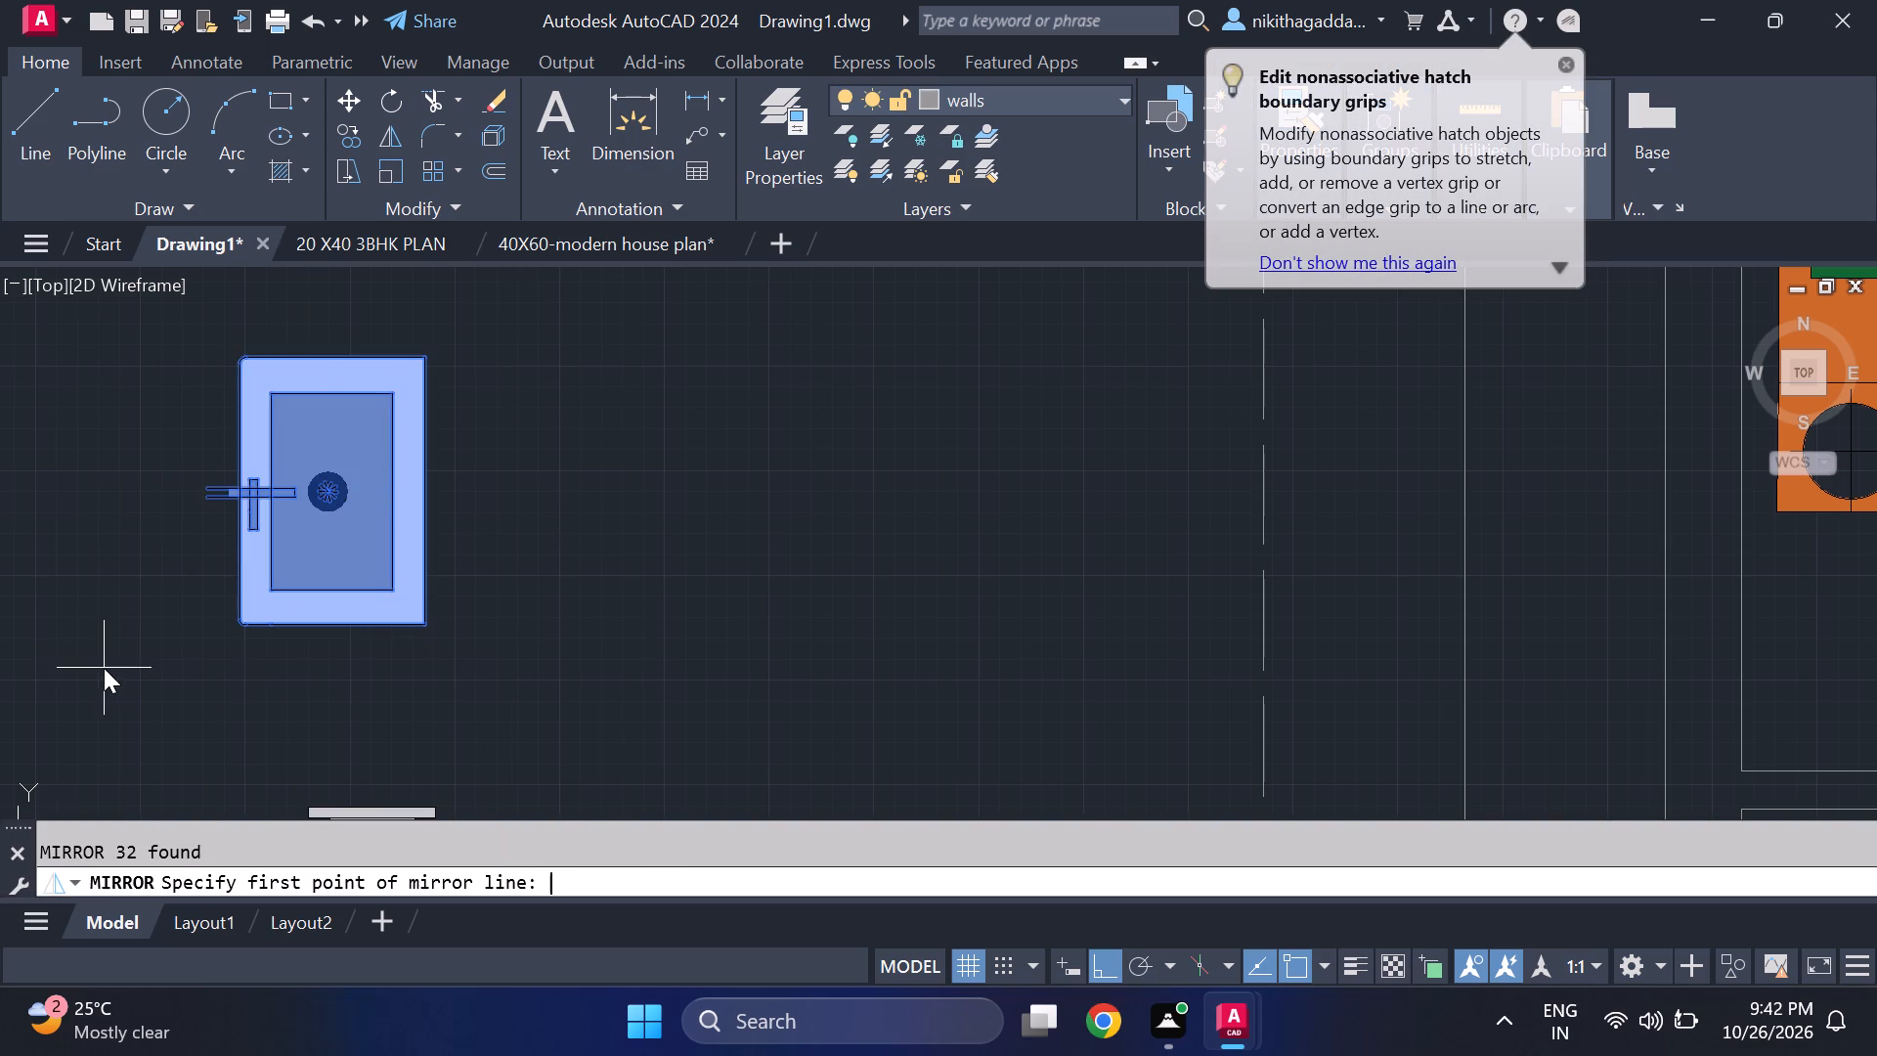
click(502, 307)
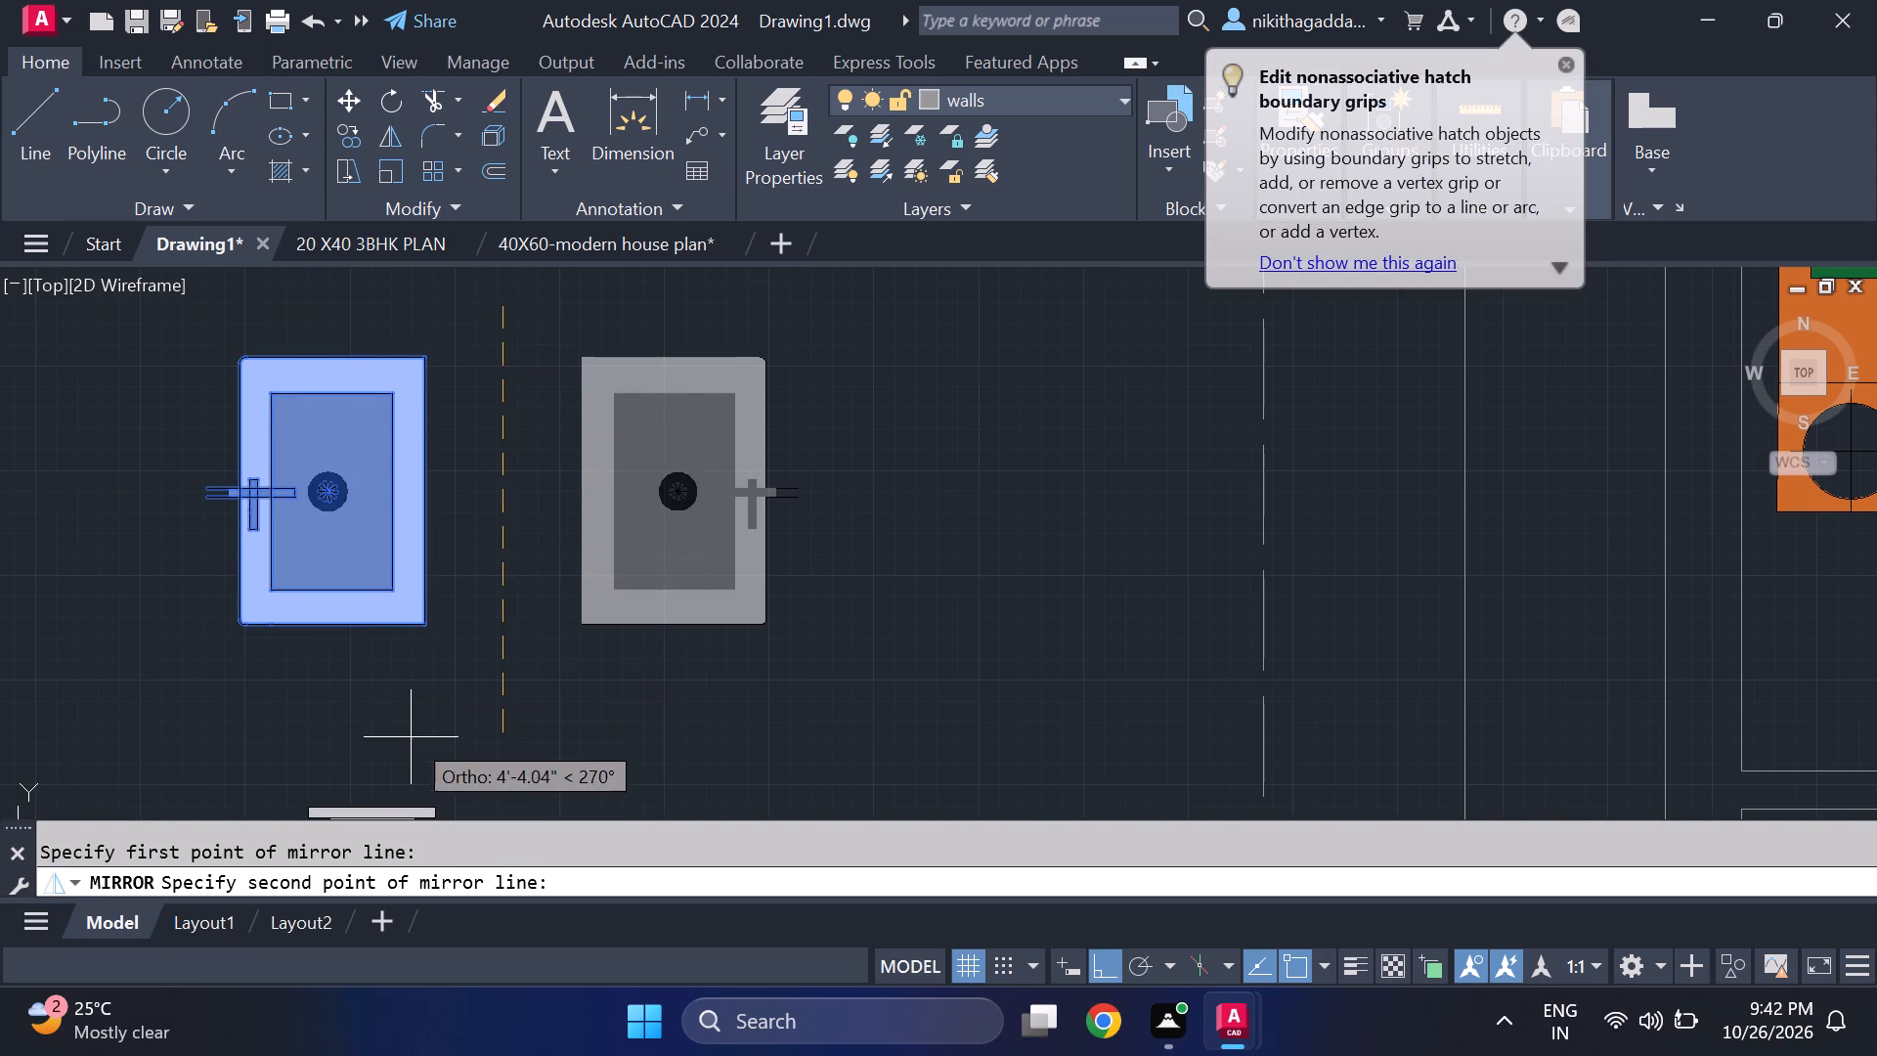
click(411, 730)
text(no)
key(Return)
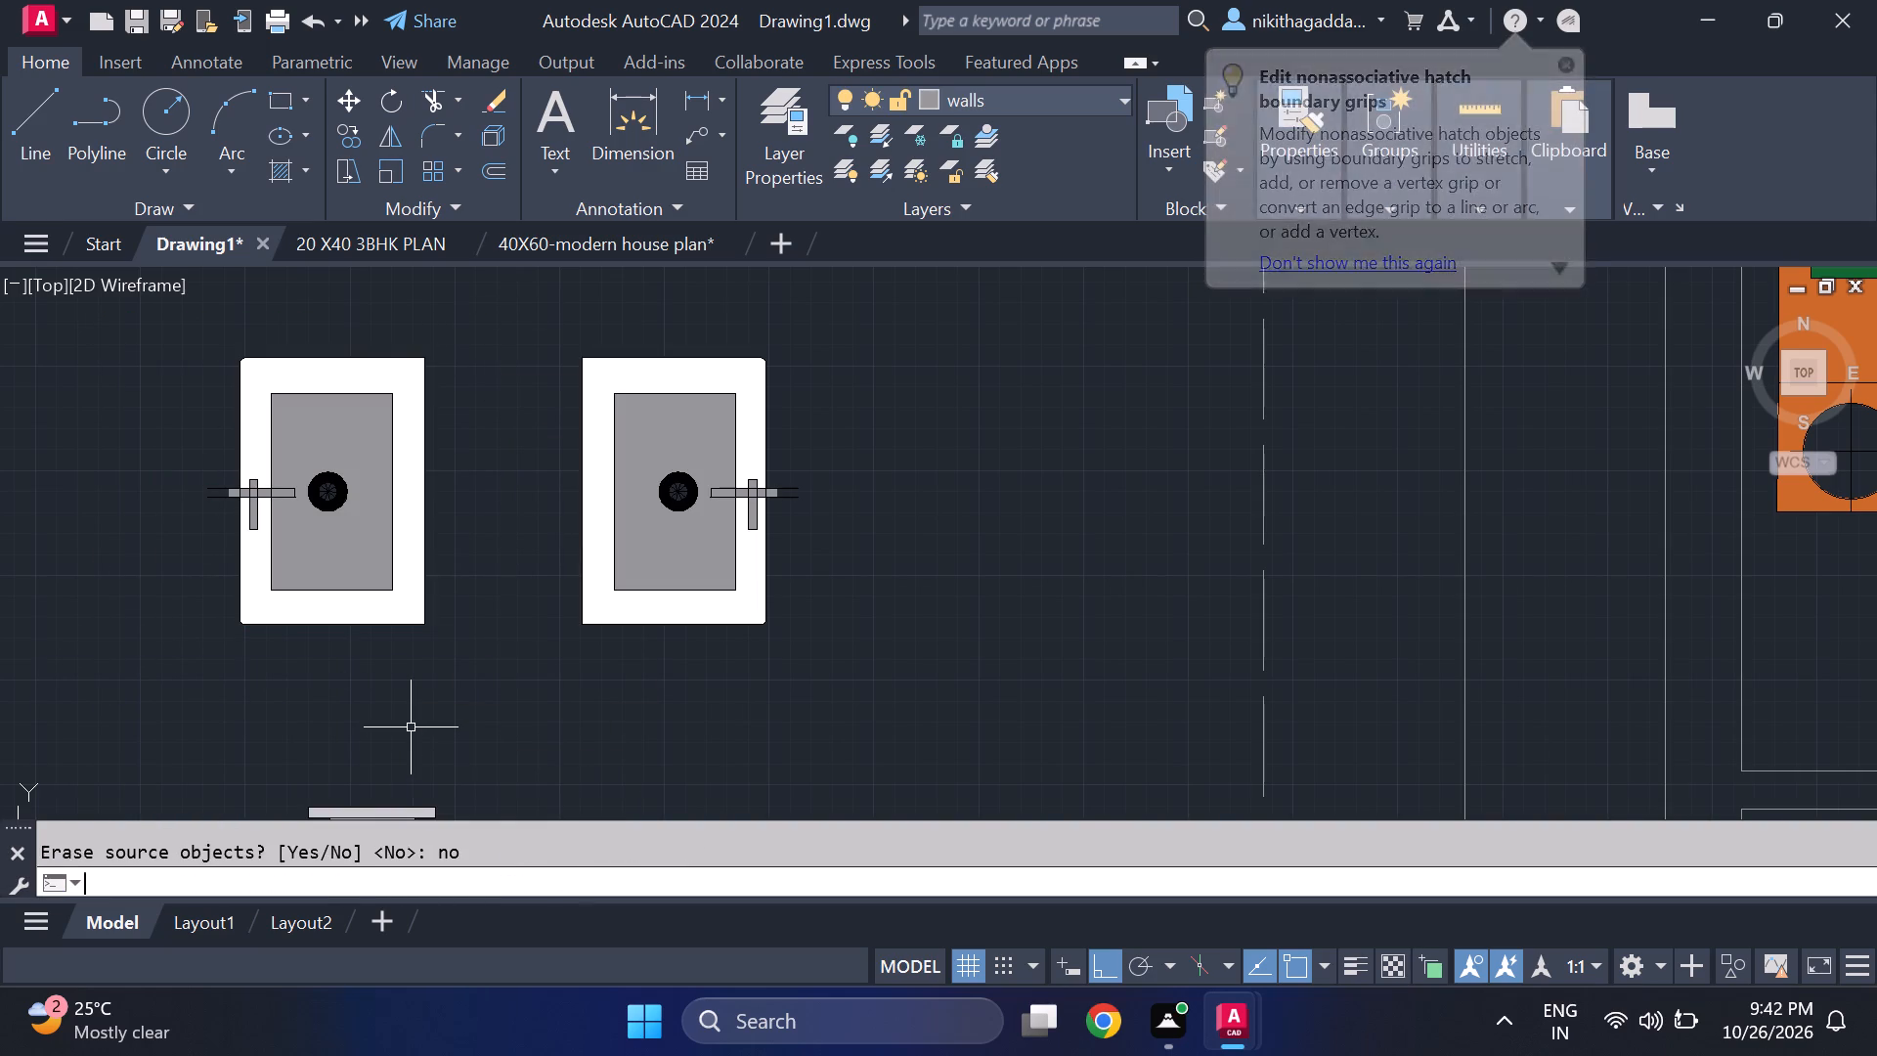
In the 40X60-modern house plan drawing, select the grey refrigerator at the kitchen counter's south end, including its black back strip.
click(537, 242)
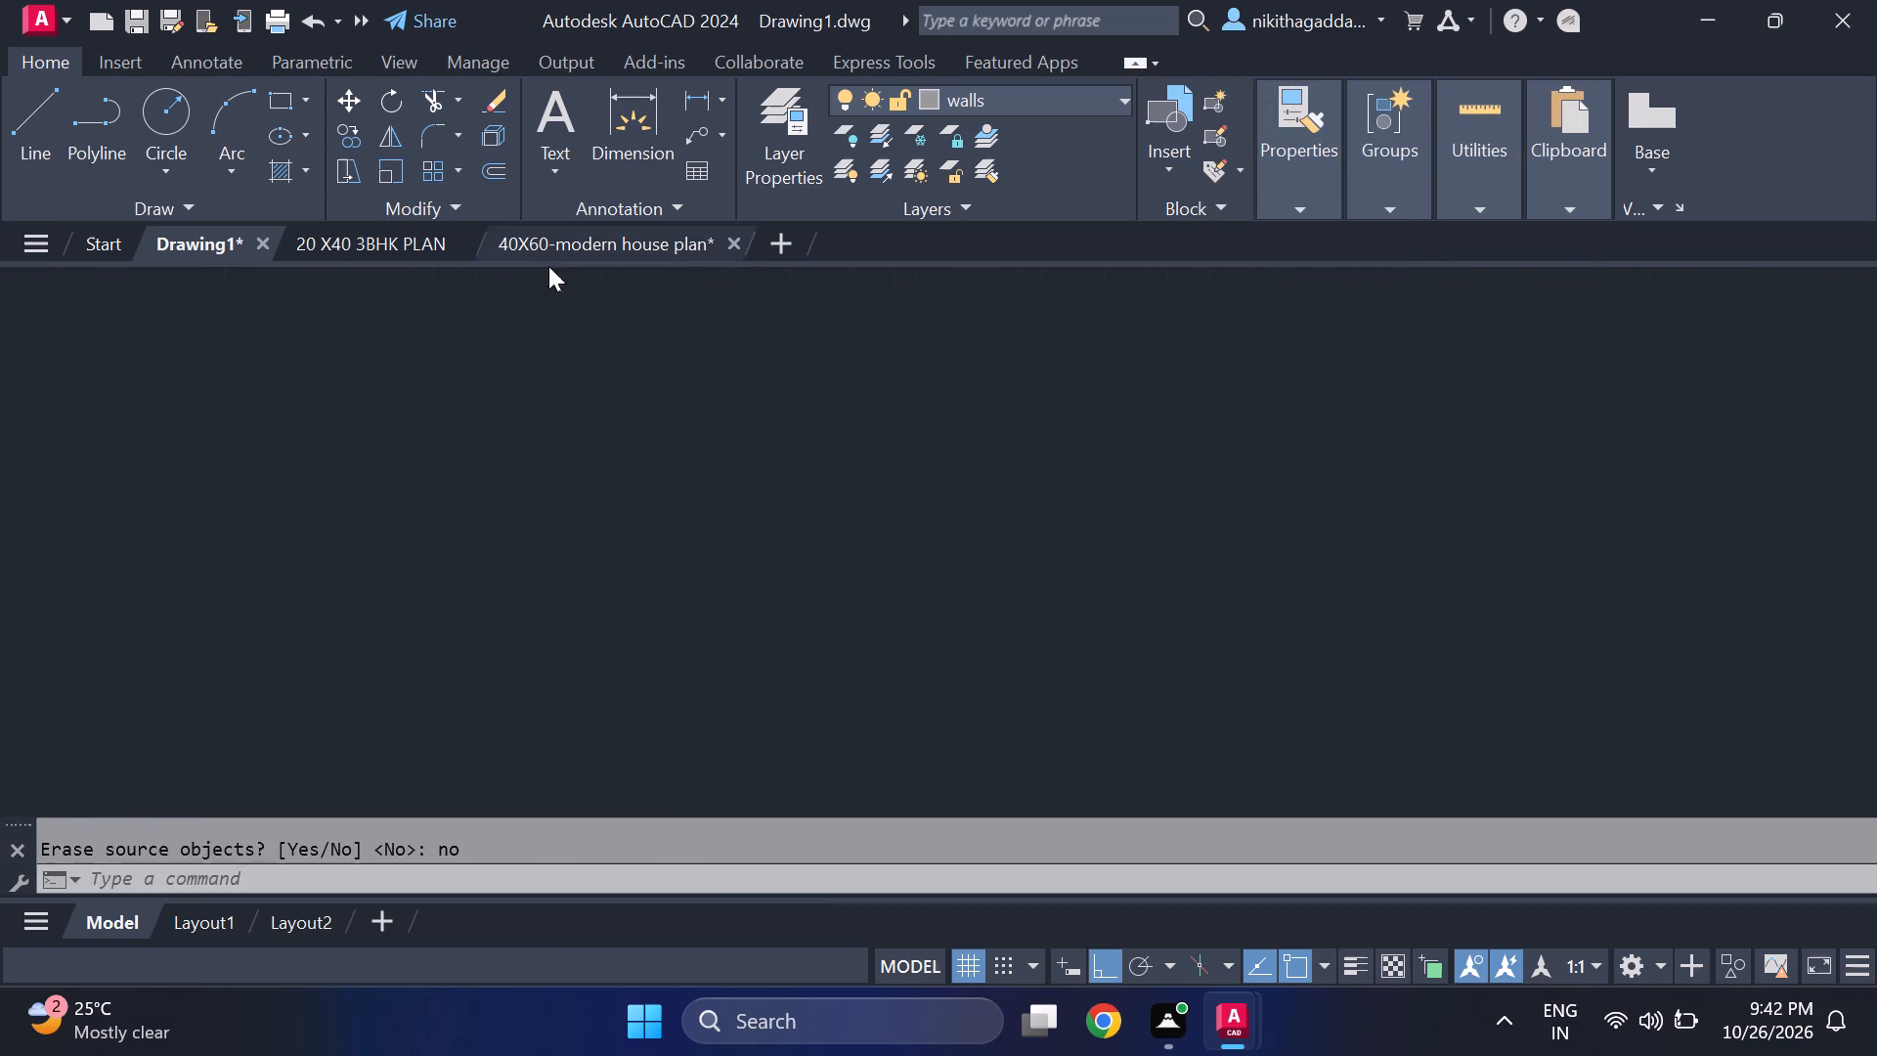
scroll(699, 518, down, 5)
scroll(795, 621, down, 5)
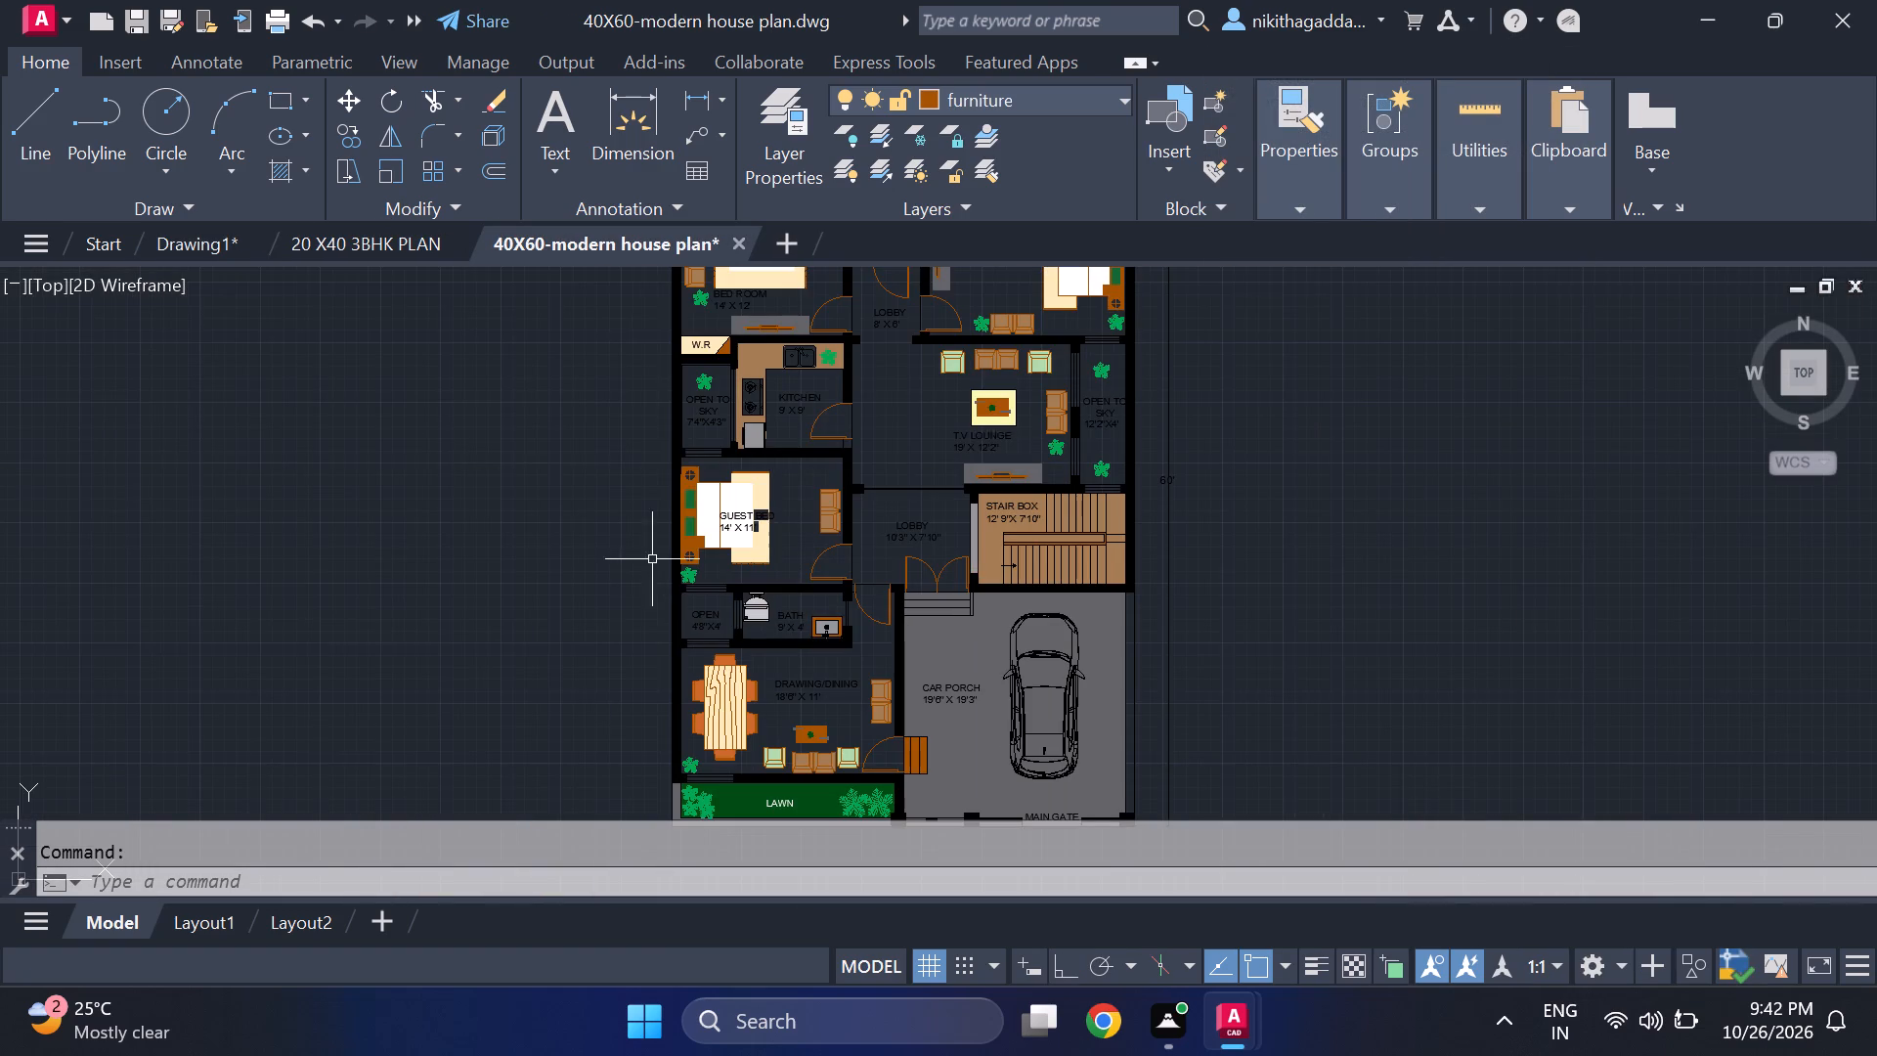
middle_drag(779, 416, 787, 500)
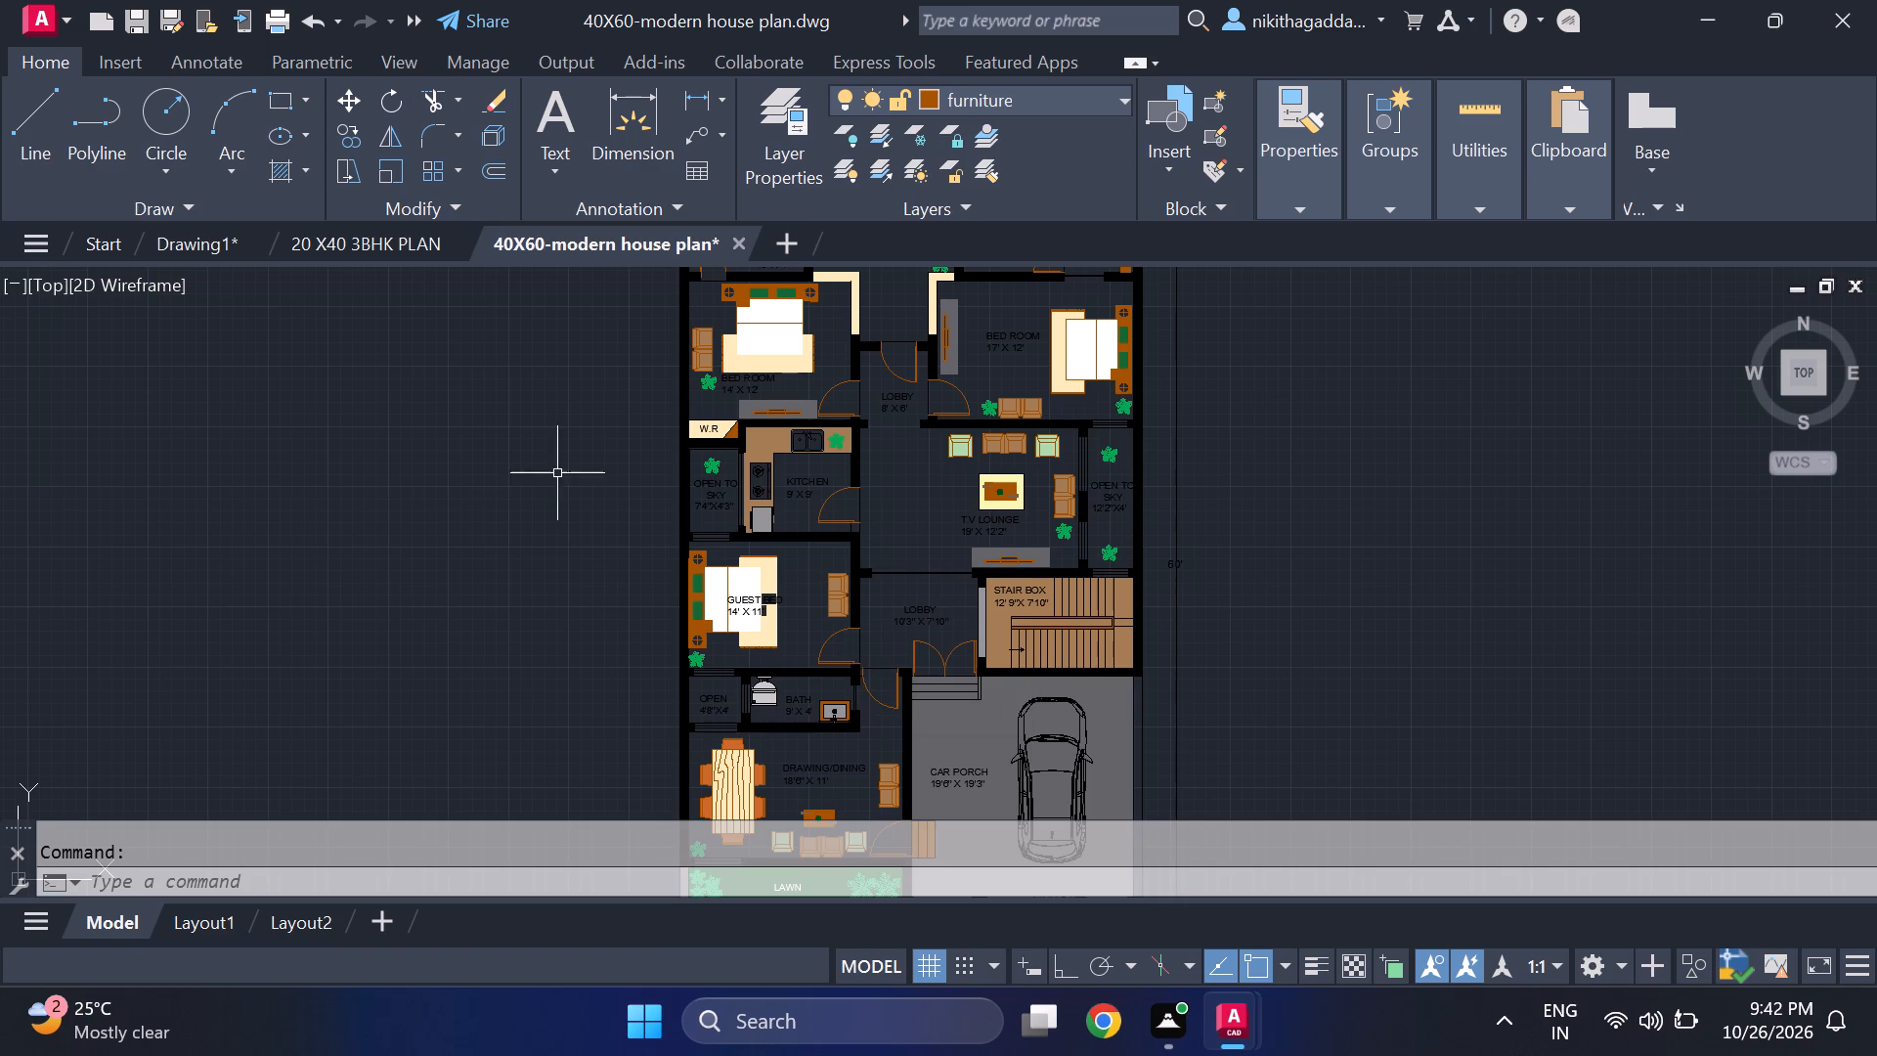
scroll(741, 530, up, 2)
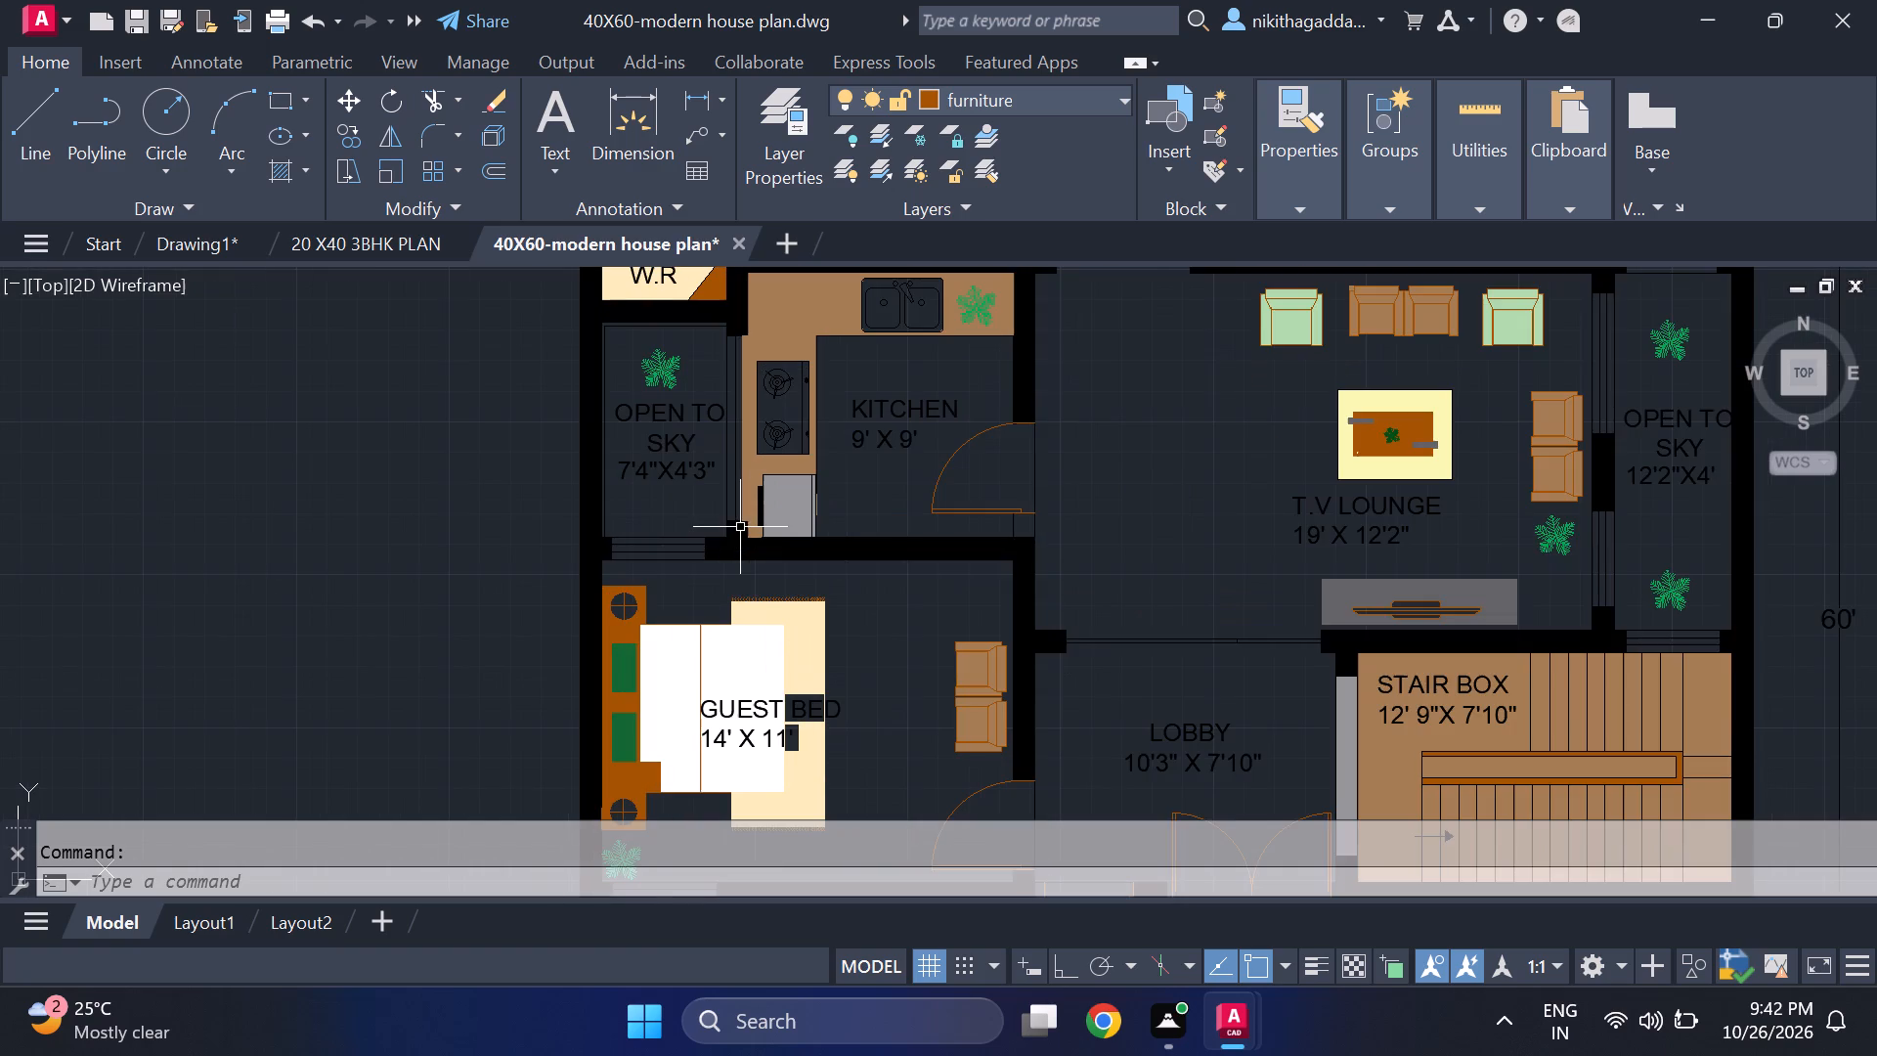
middle_drag(742, 537, 812, 652)
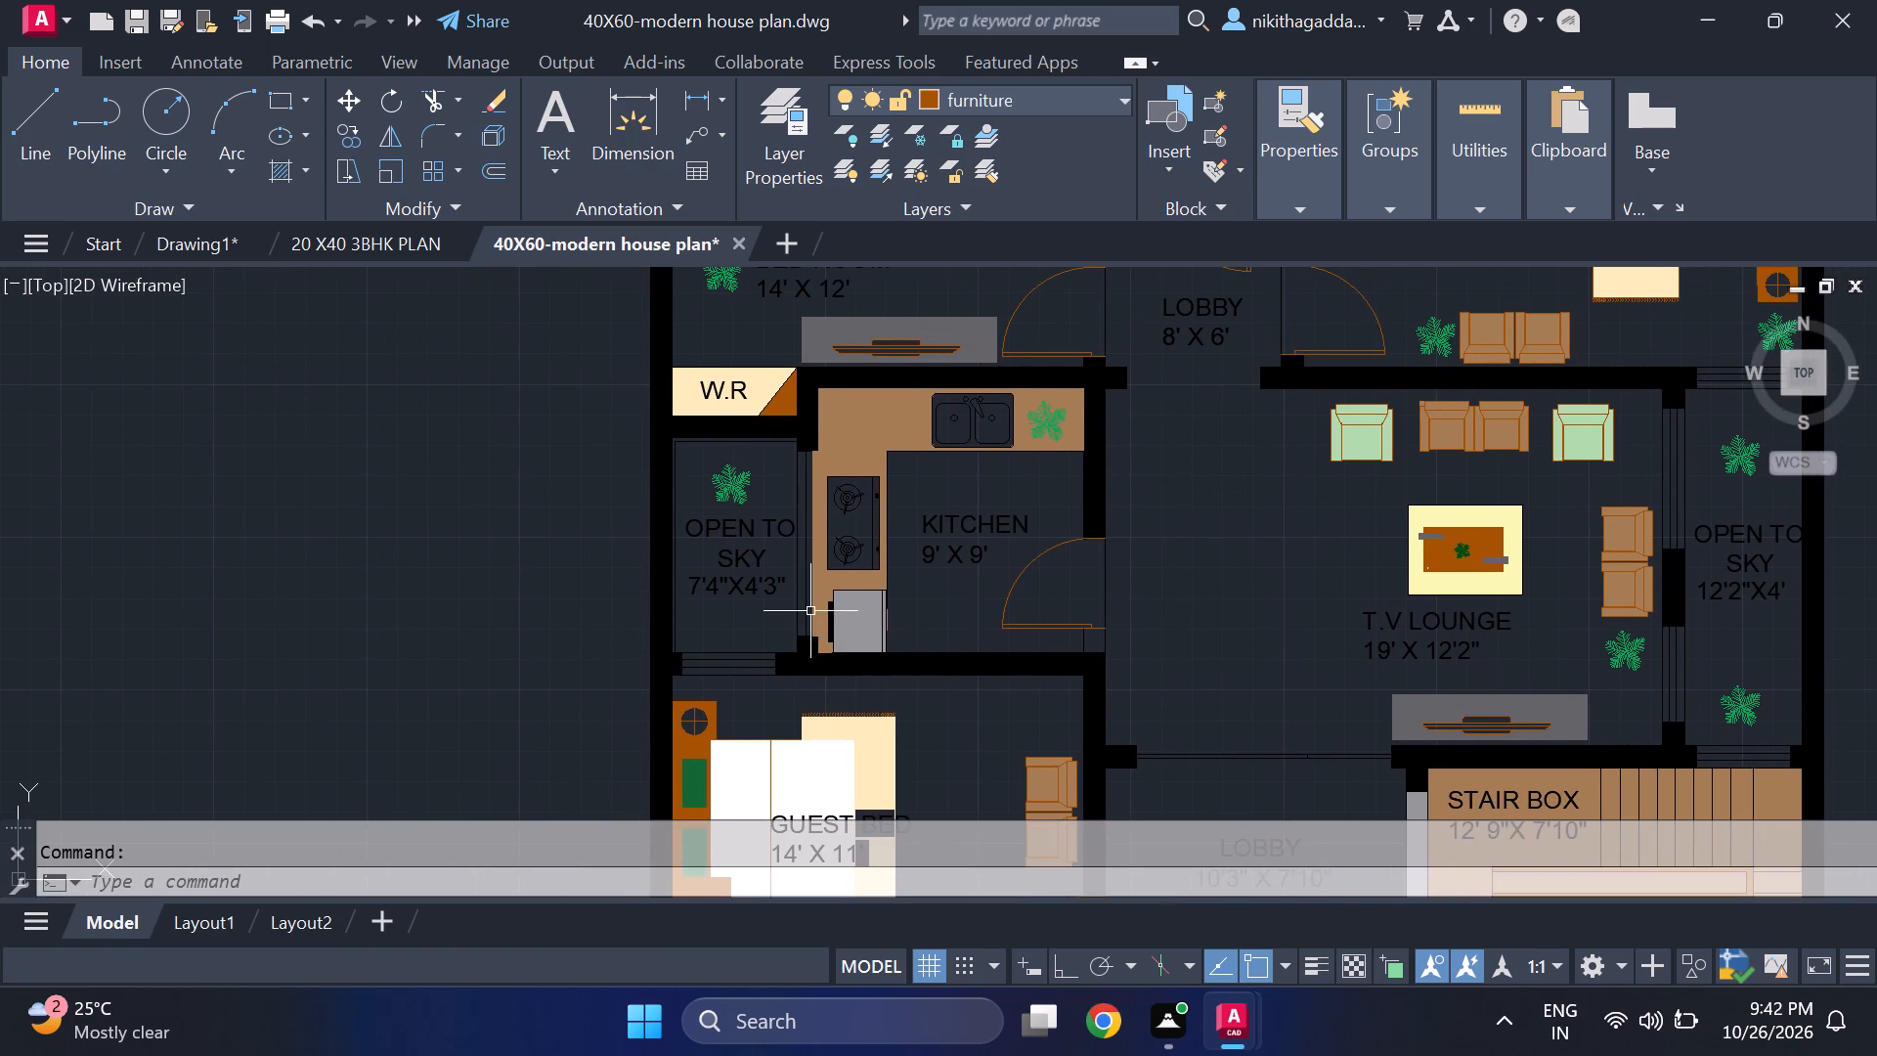
scroll(865, 600, up, 3)
click(915, 645)
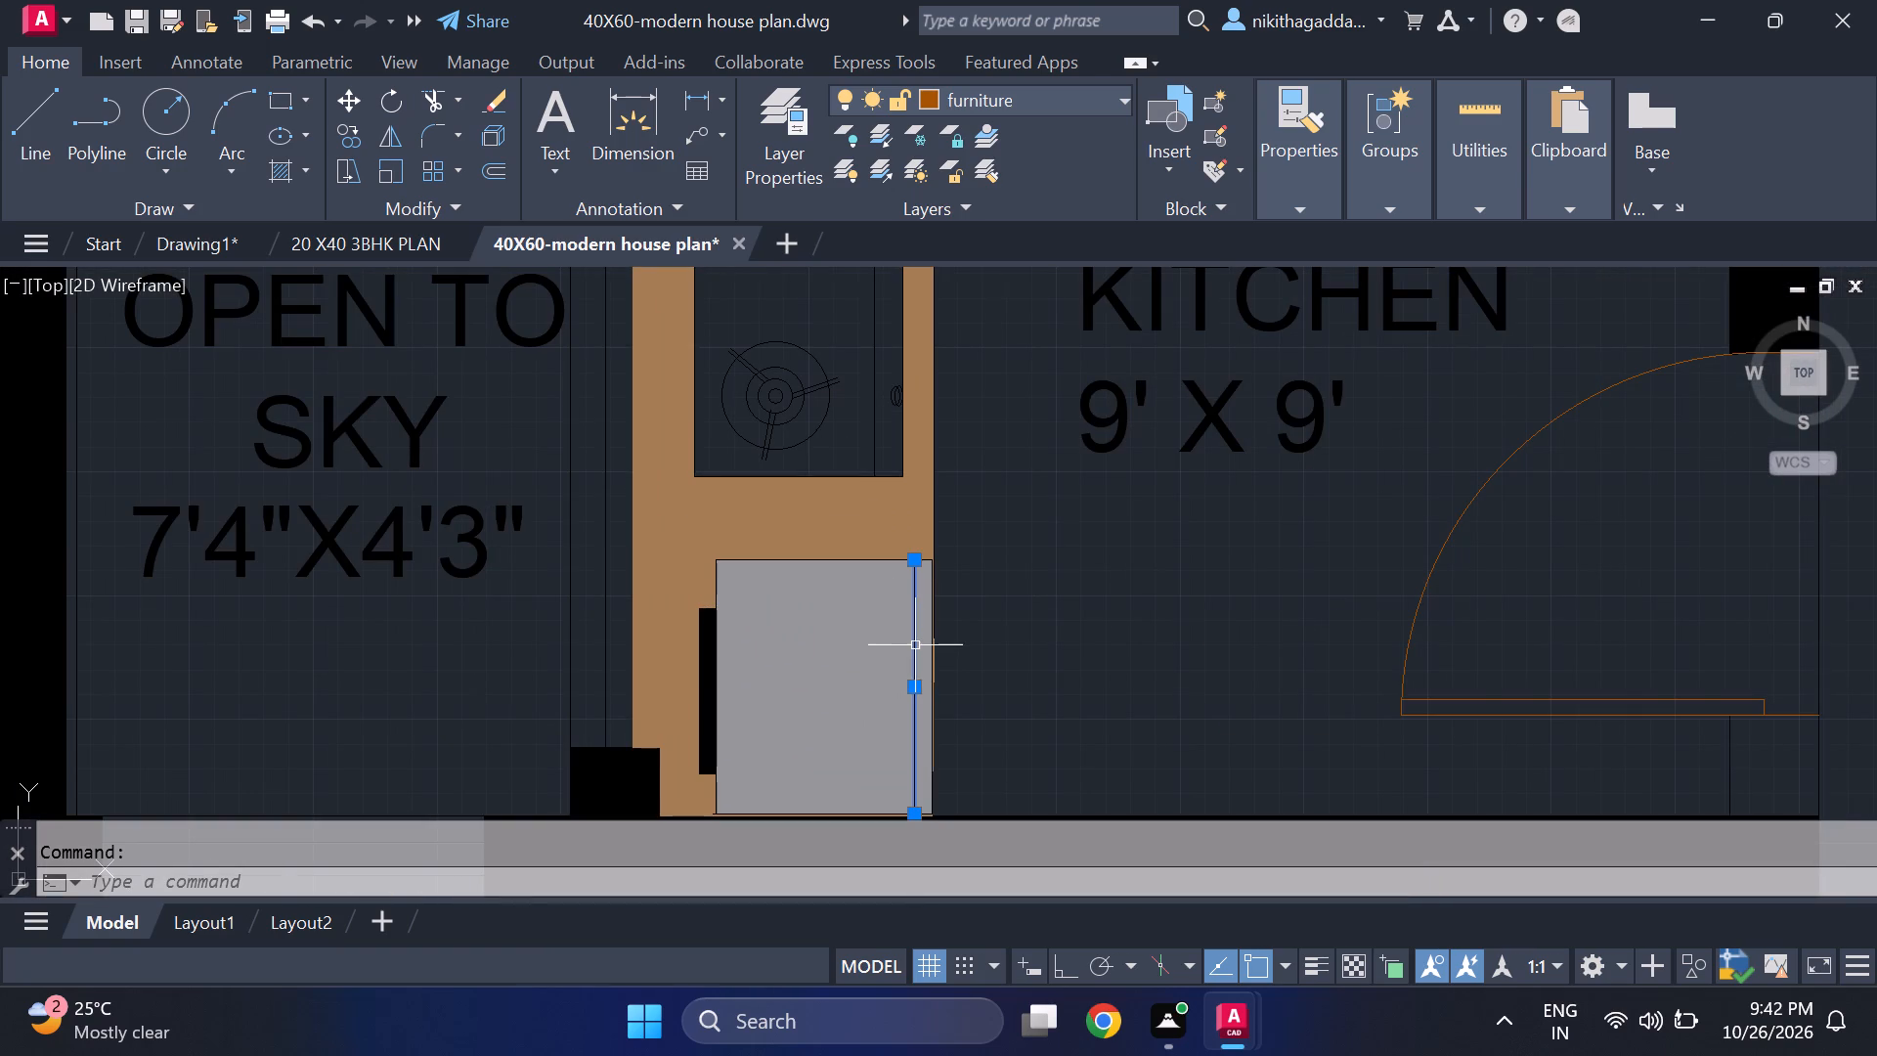
scroll(934, 672, up, 1)
click(921, 676)
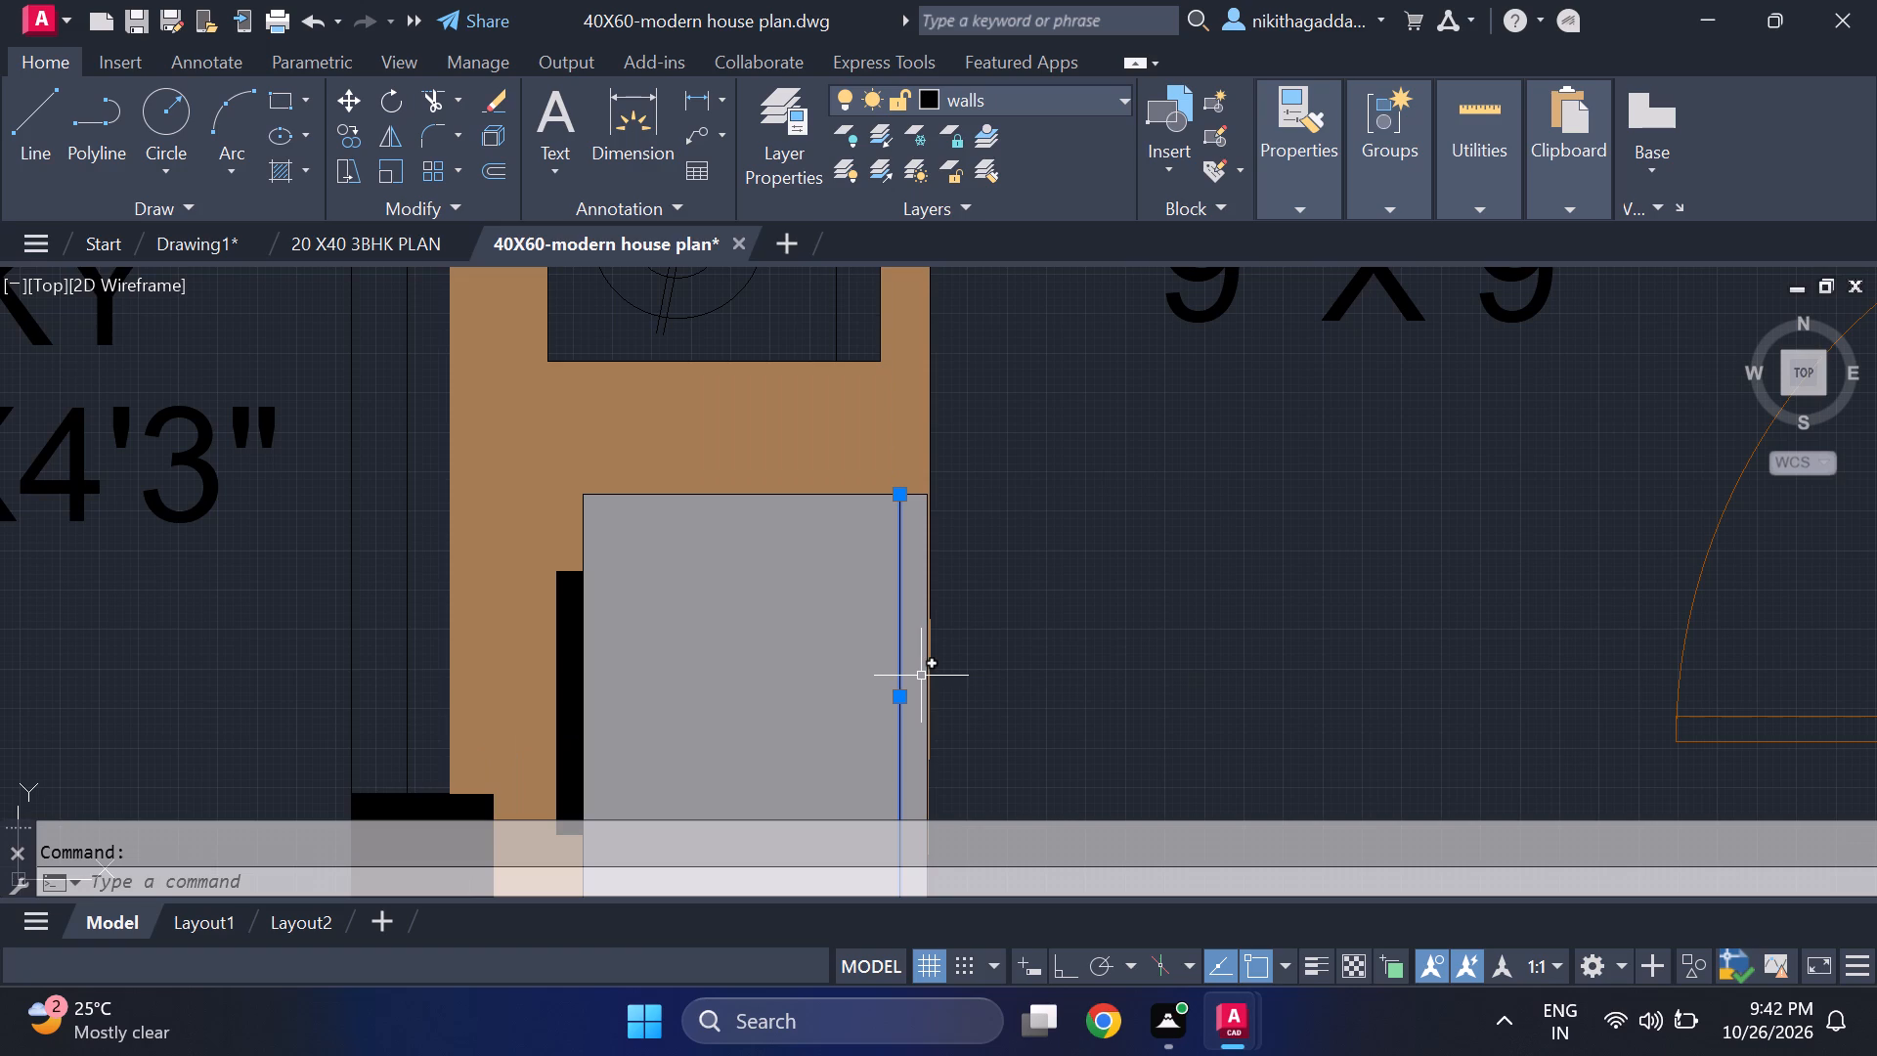
scroll(919, 668, up, 3)
click(937, 668)
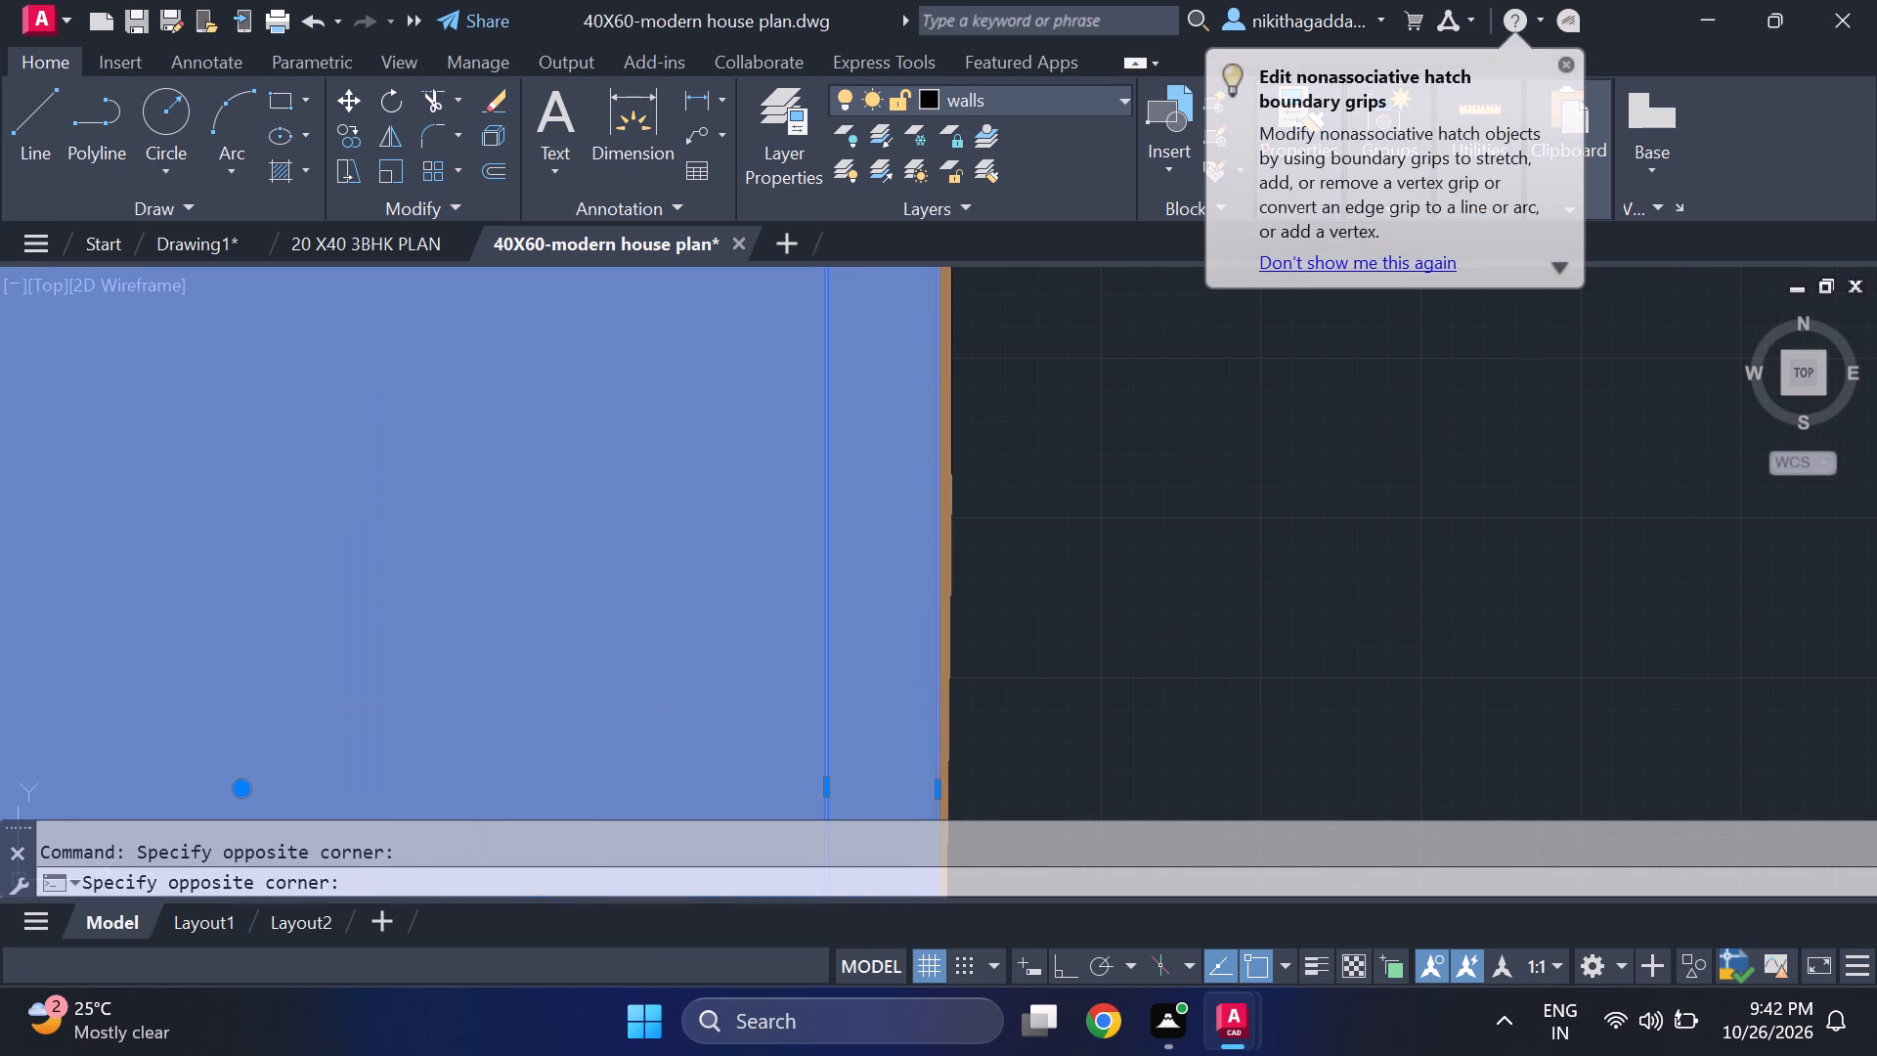
scroll(928, 674, down, 2)
scroll(839, 689, down, 2)
scroll(650, 704, up, 2)
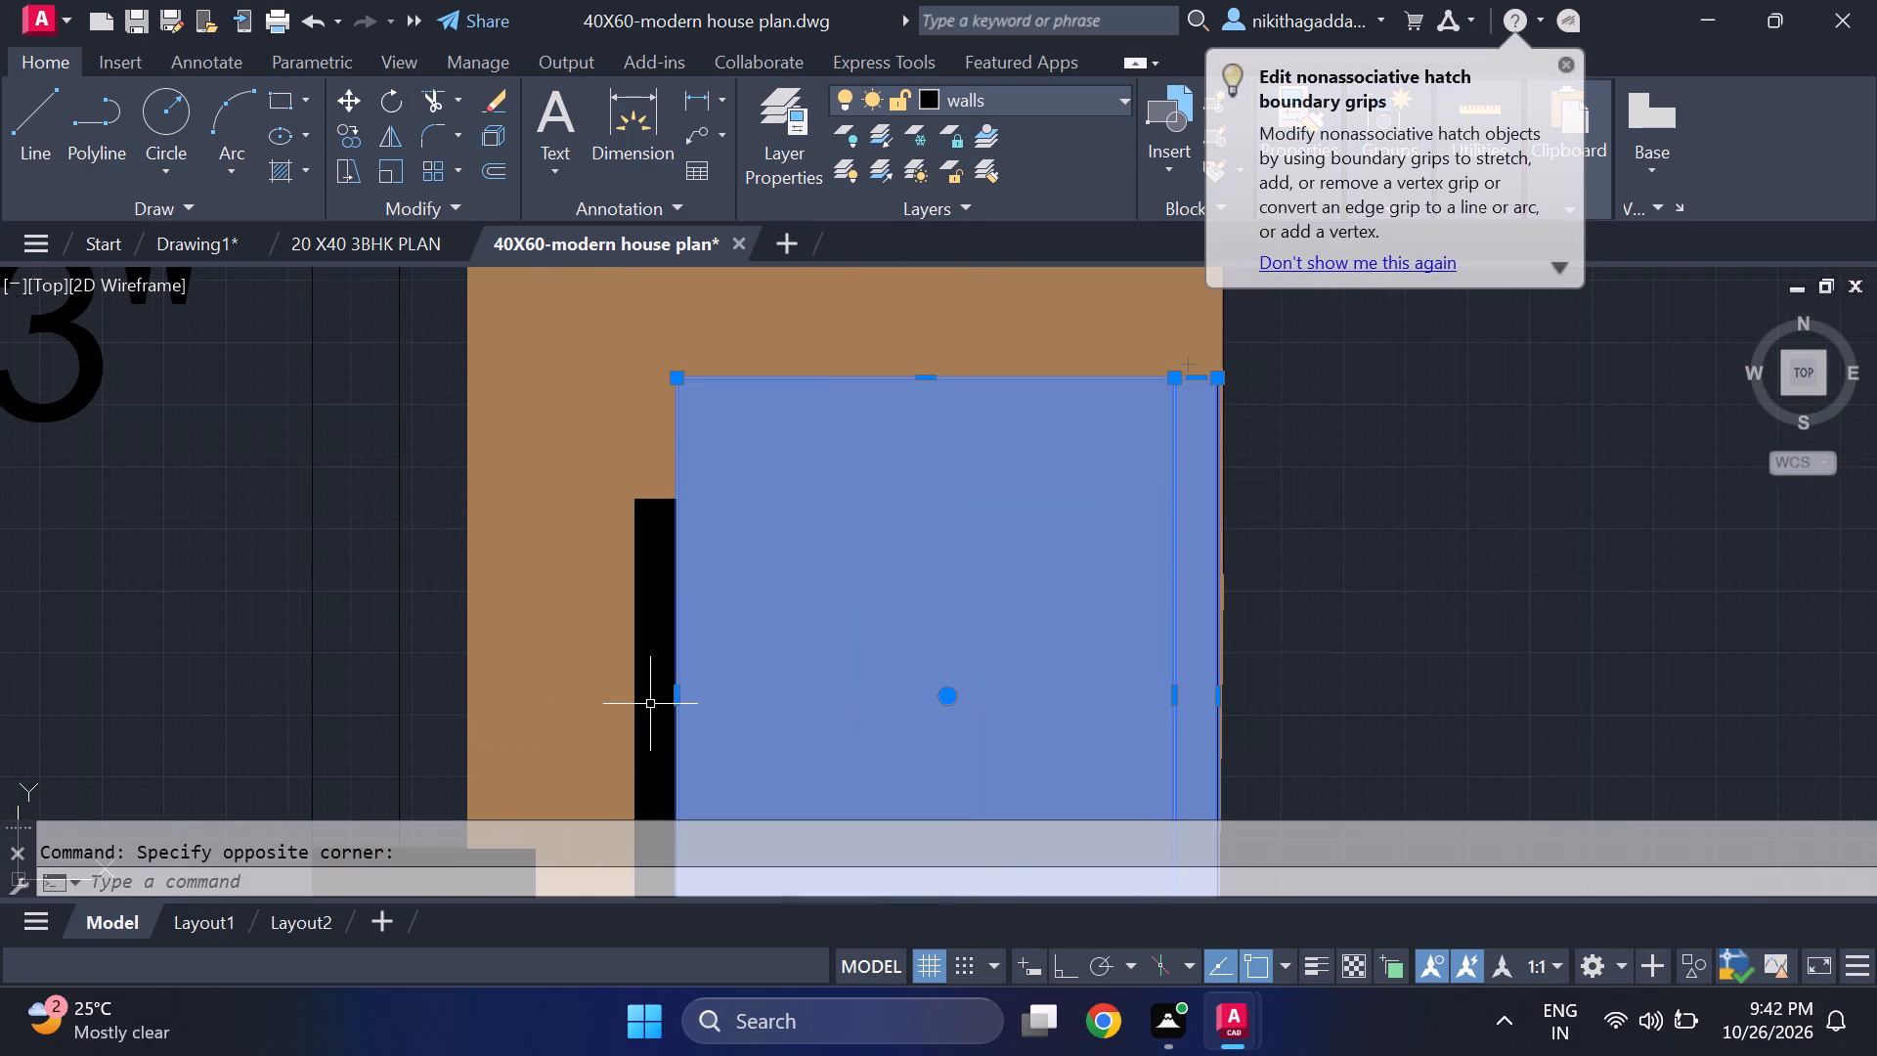
click(634, 497)
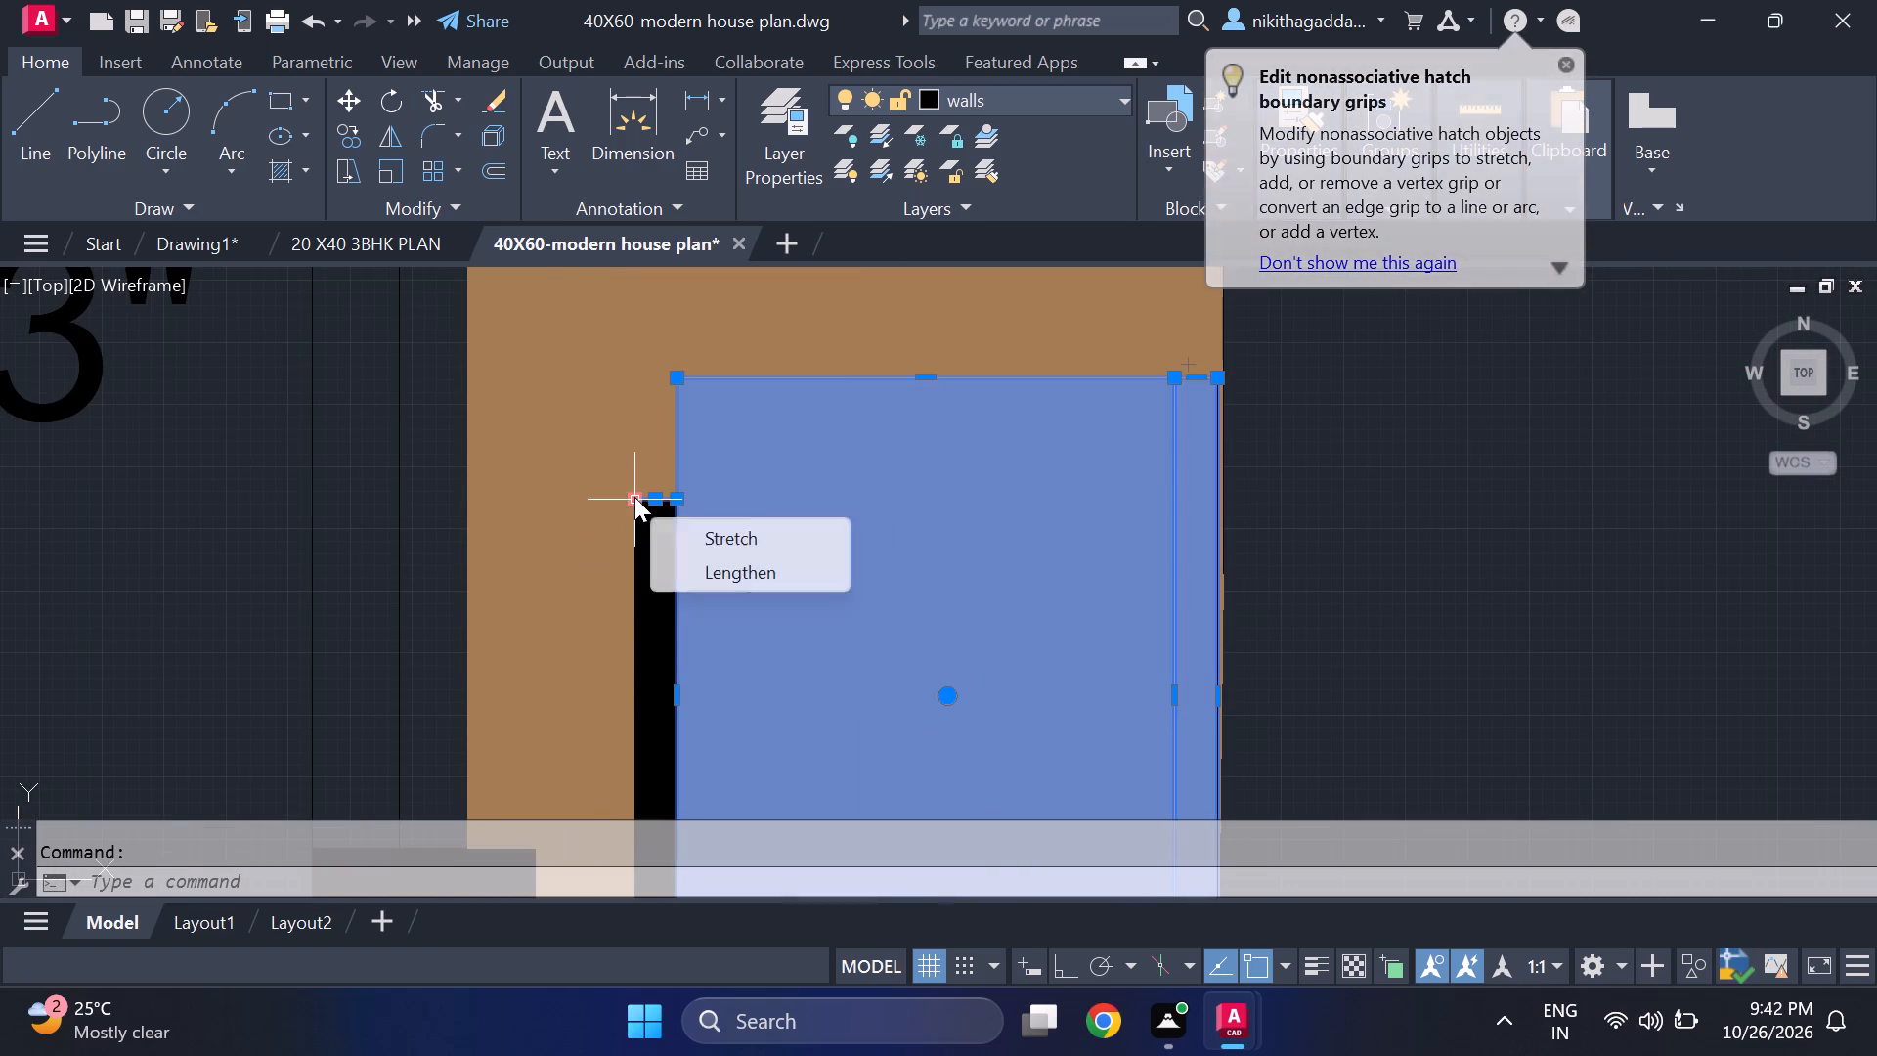
click(634, 594)
scroll(635, 602, down, 2)
scroll(640, 698, up, 3)
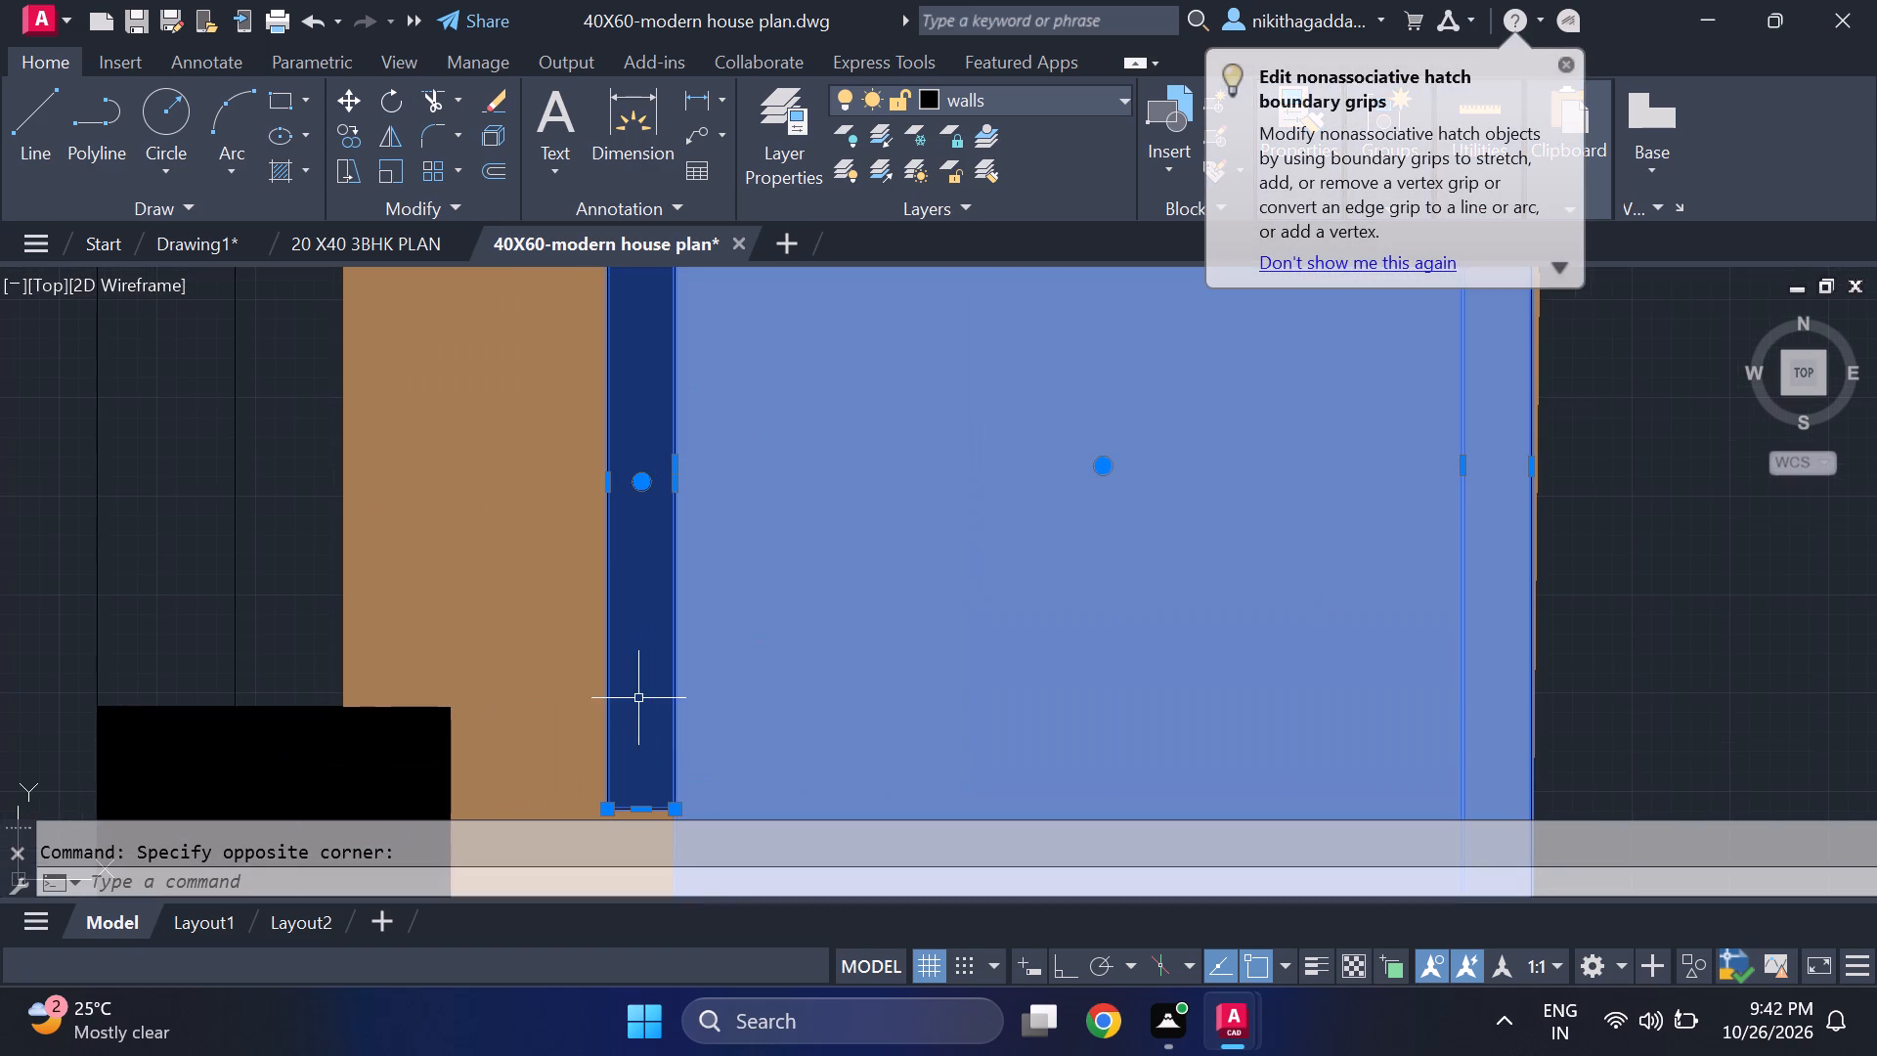
click(607, 646)
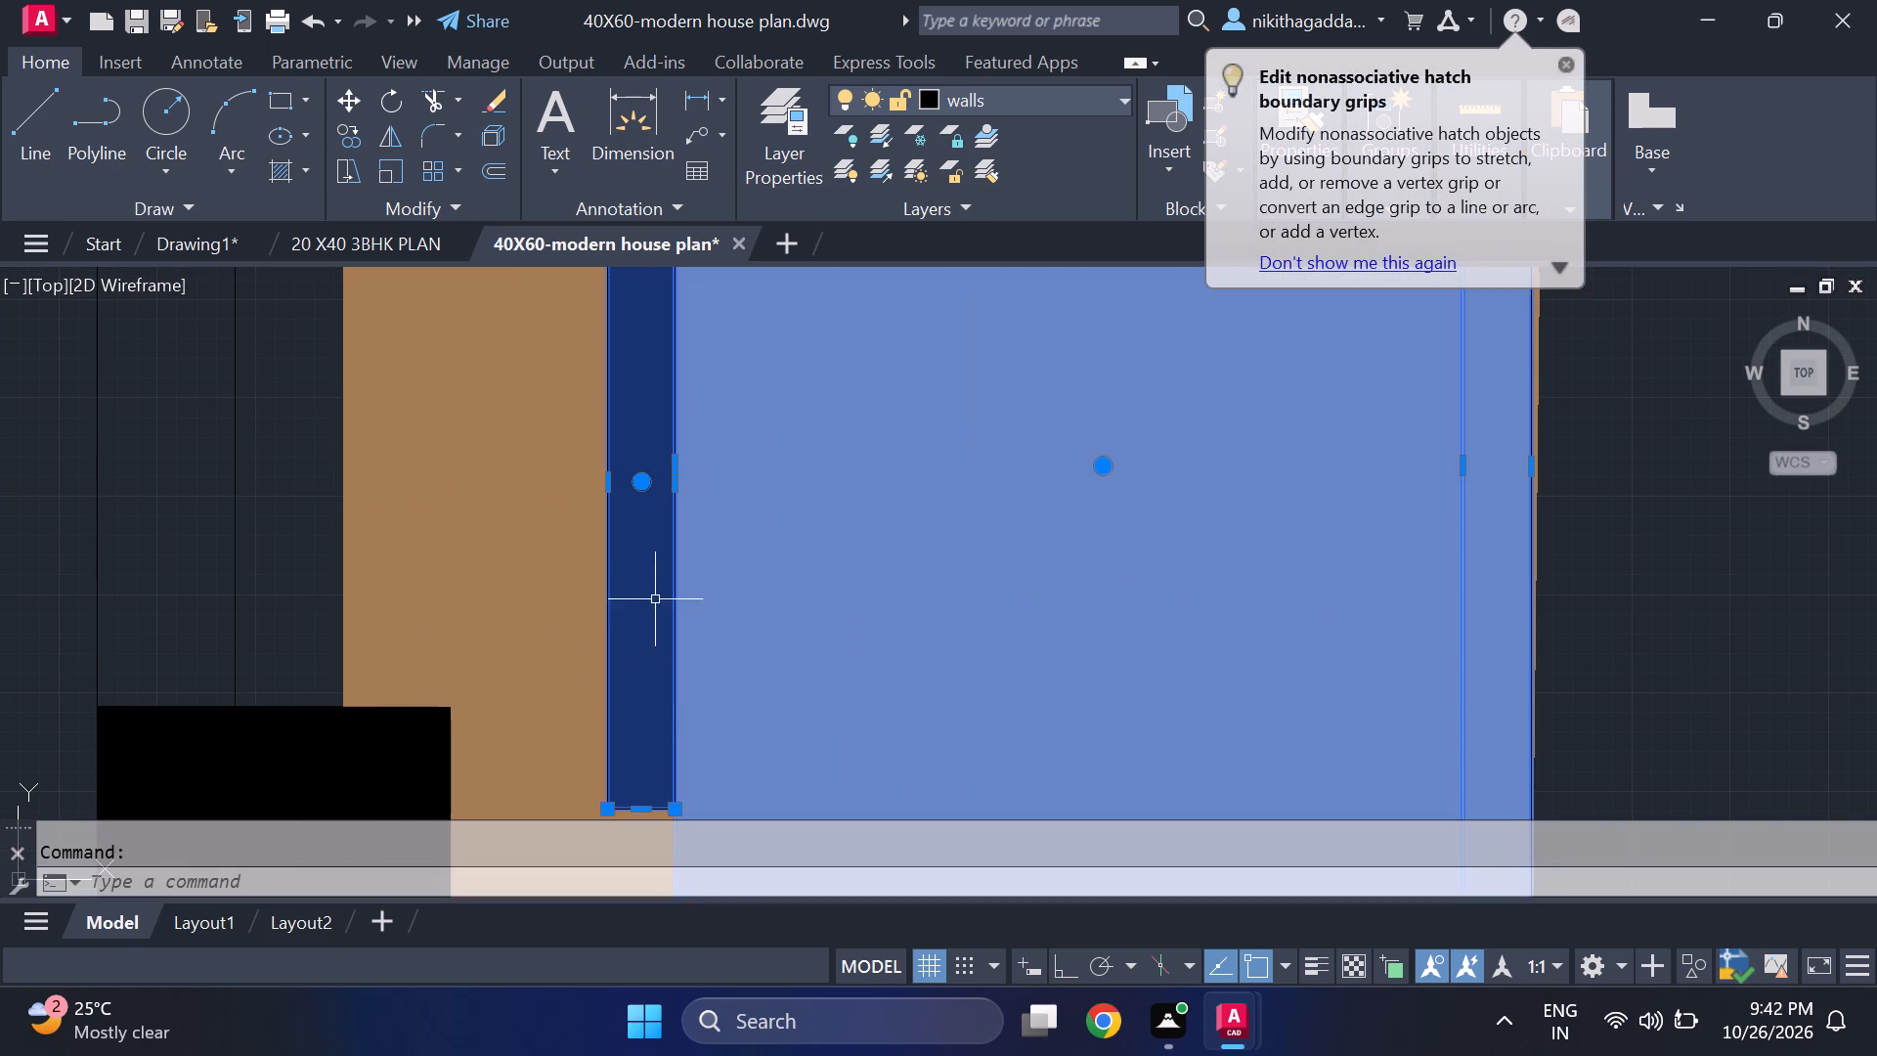
Add both burners of the kitchen stove, its upper knob and the inner vertical line to the selection.
scroll(670, 591, down, 3)
middle_drag(759, 520, 774, 678)
scroll(774, 678, down, 2)
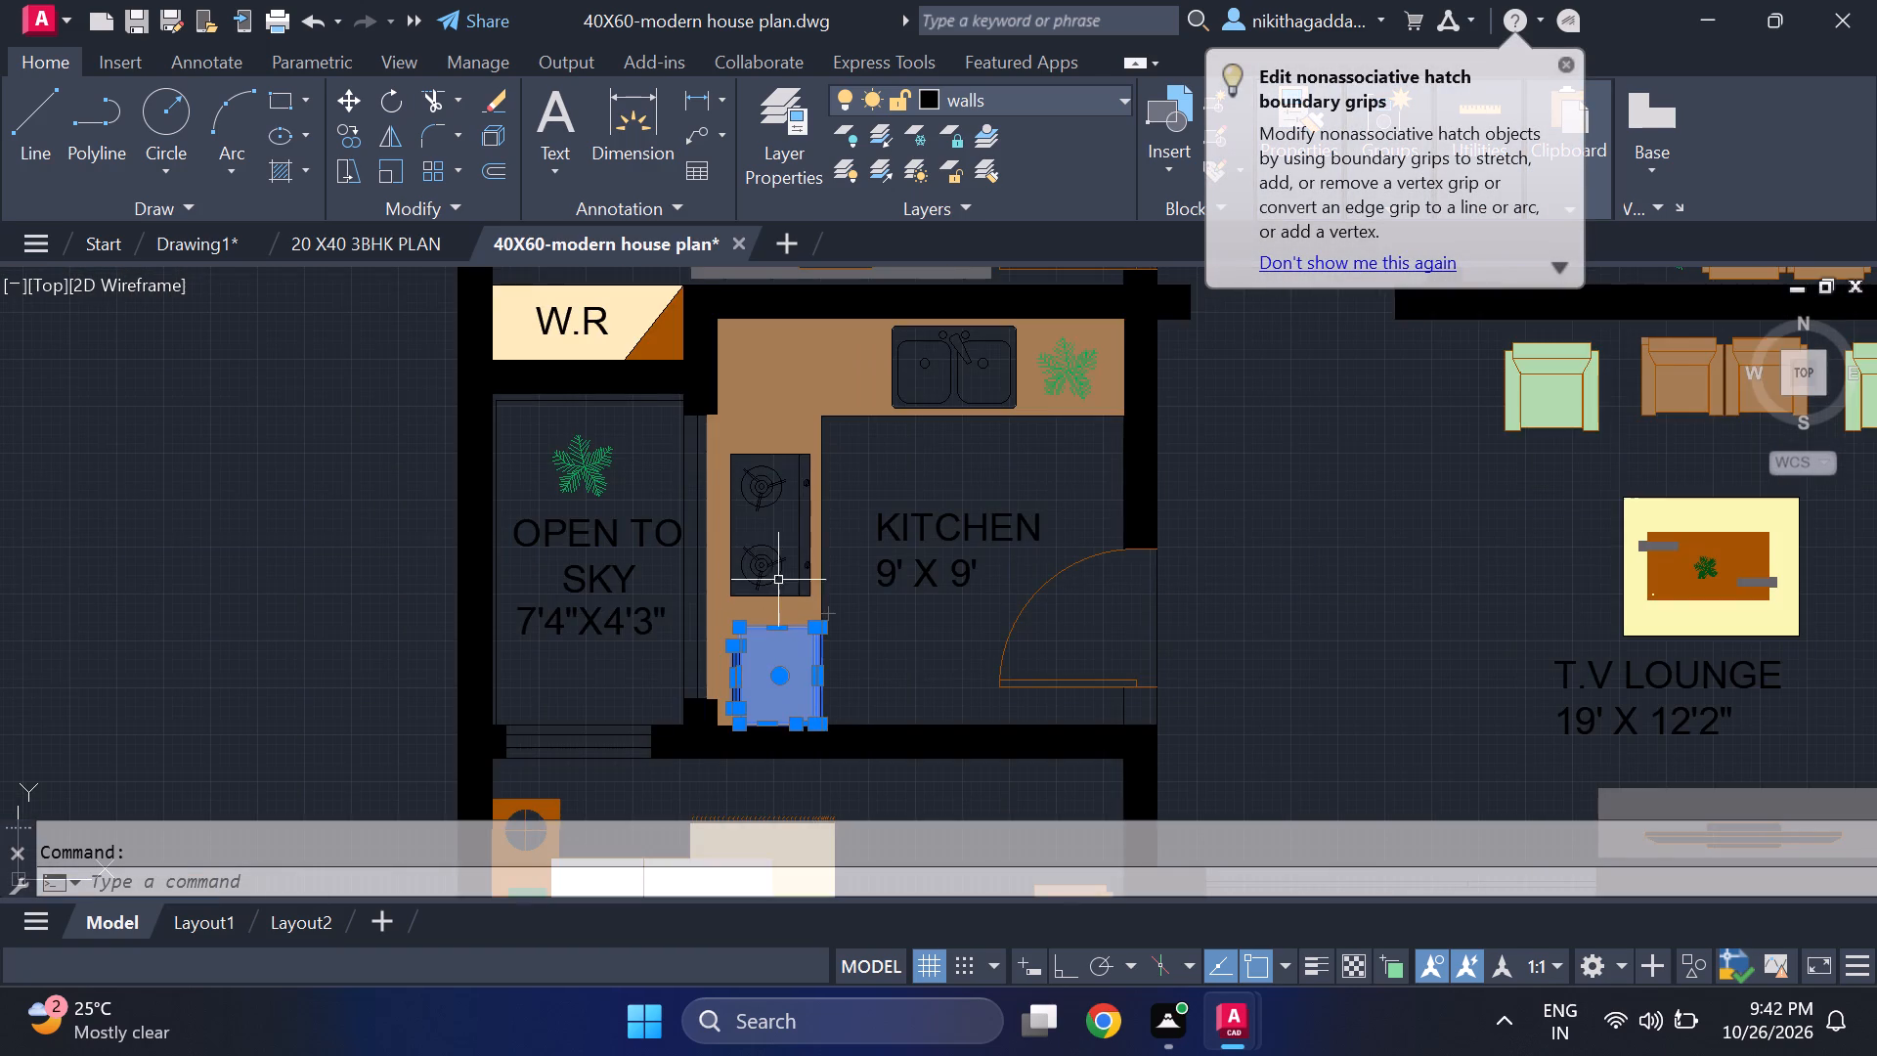
scroll(785, 473, up, 2)
click(827, 476)
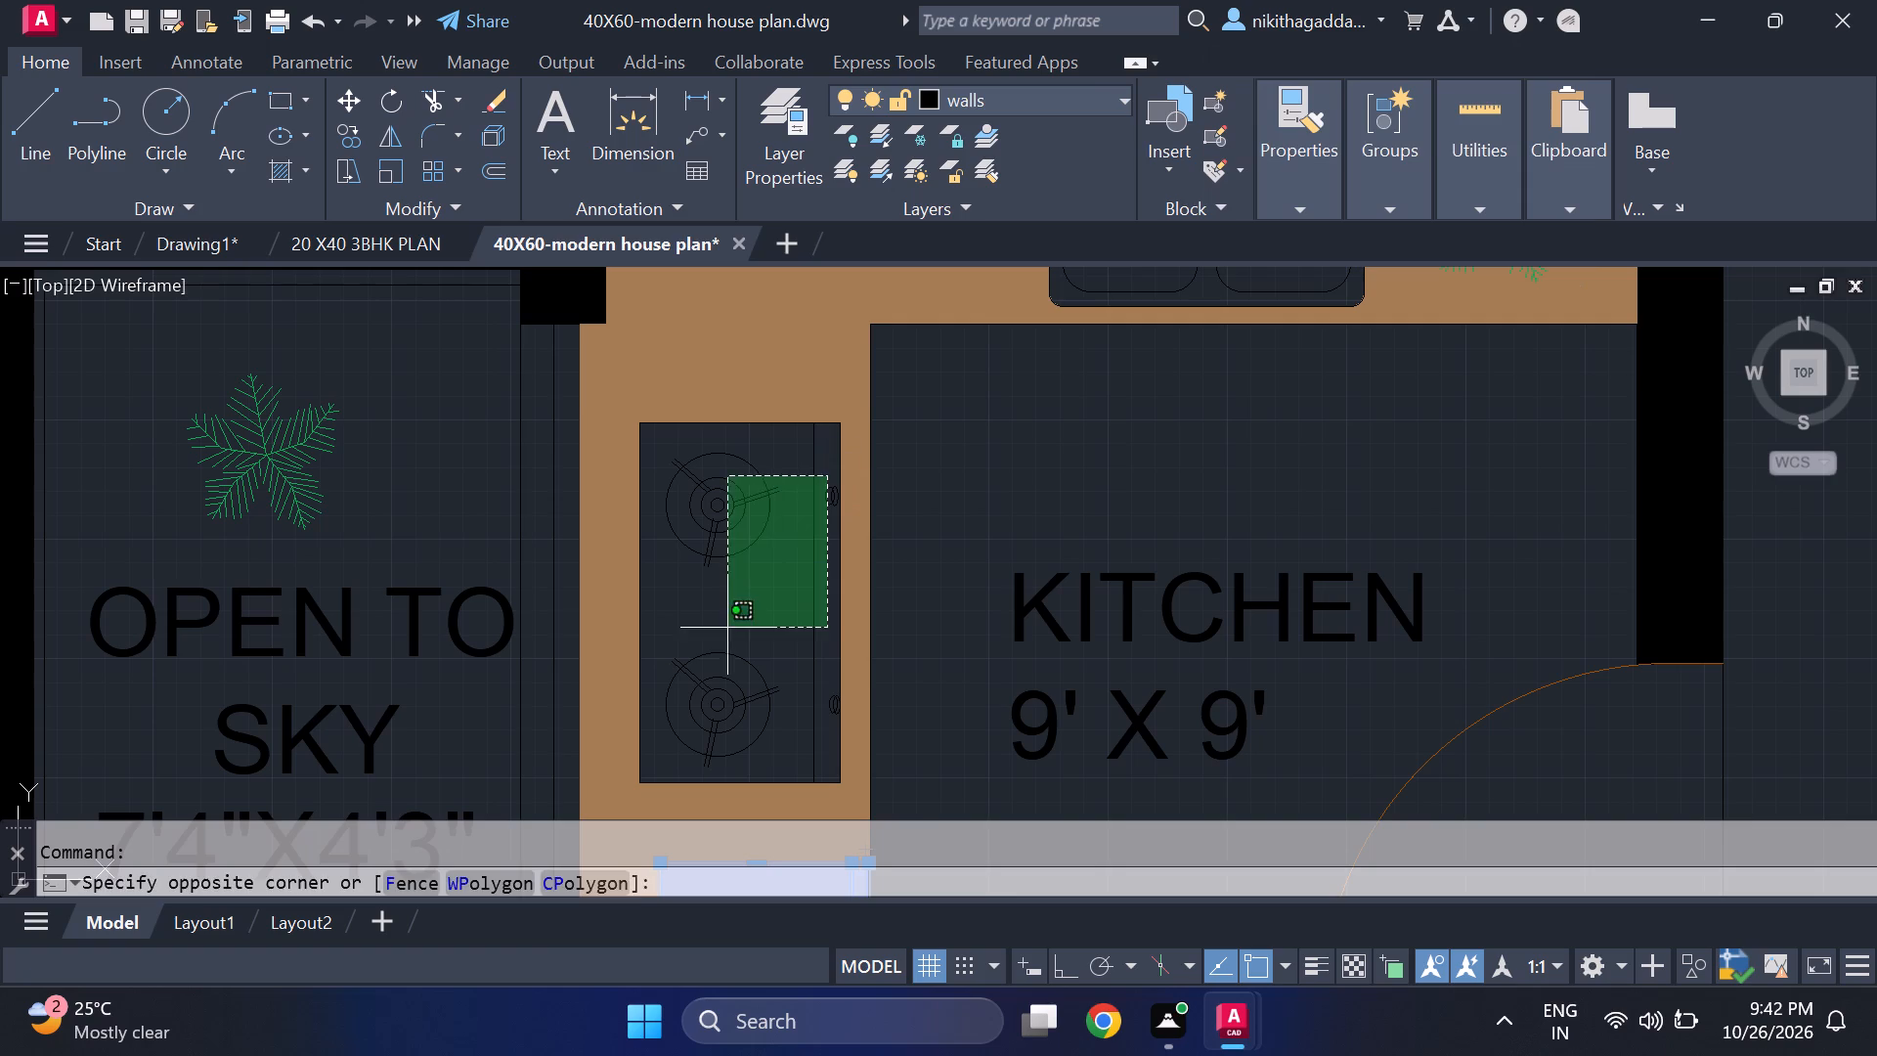
click(715, 638)
click(770, 611)
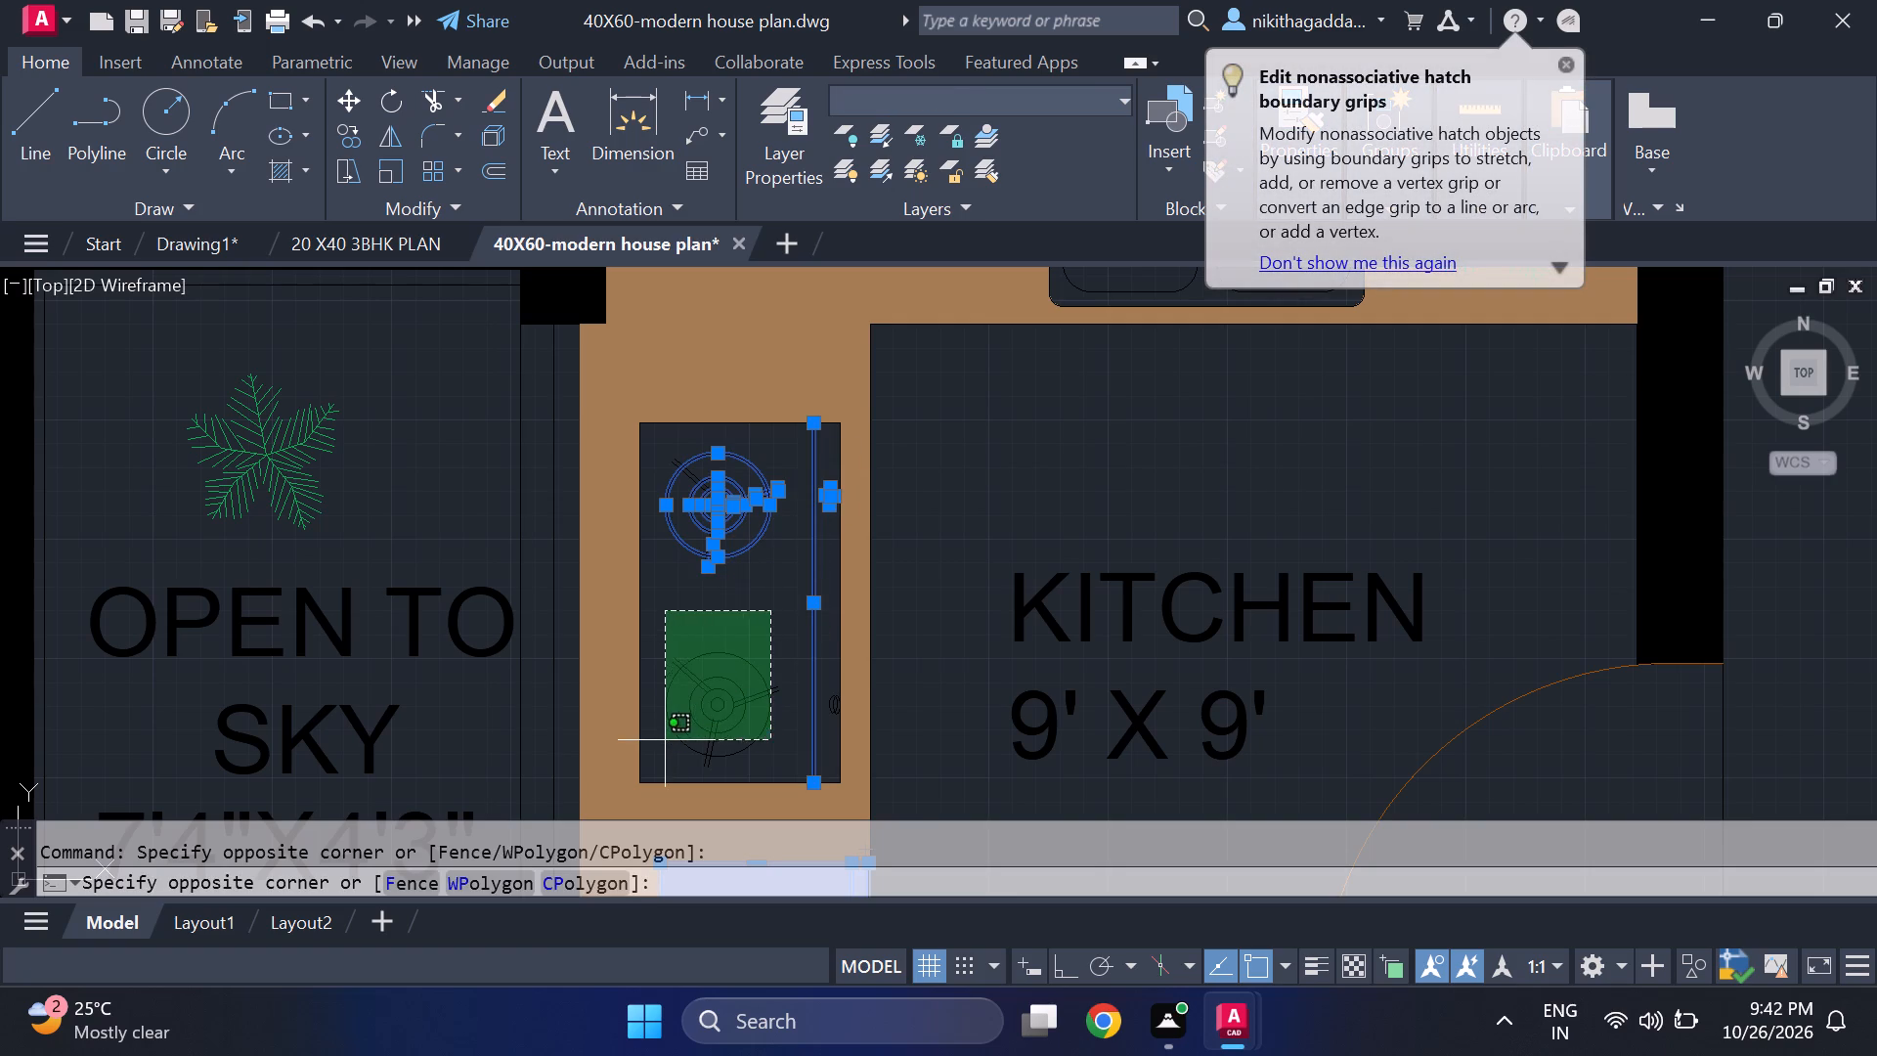
click(665, 740)
scroll(712, 748, up, 4)
scroll(715, 748, down, 3)
middle_drag(758, 510, 766, 635)
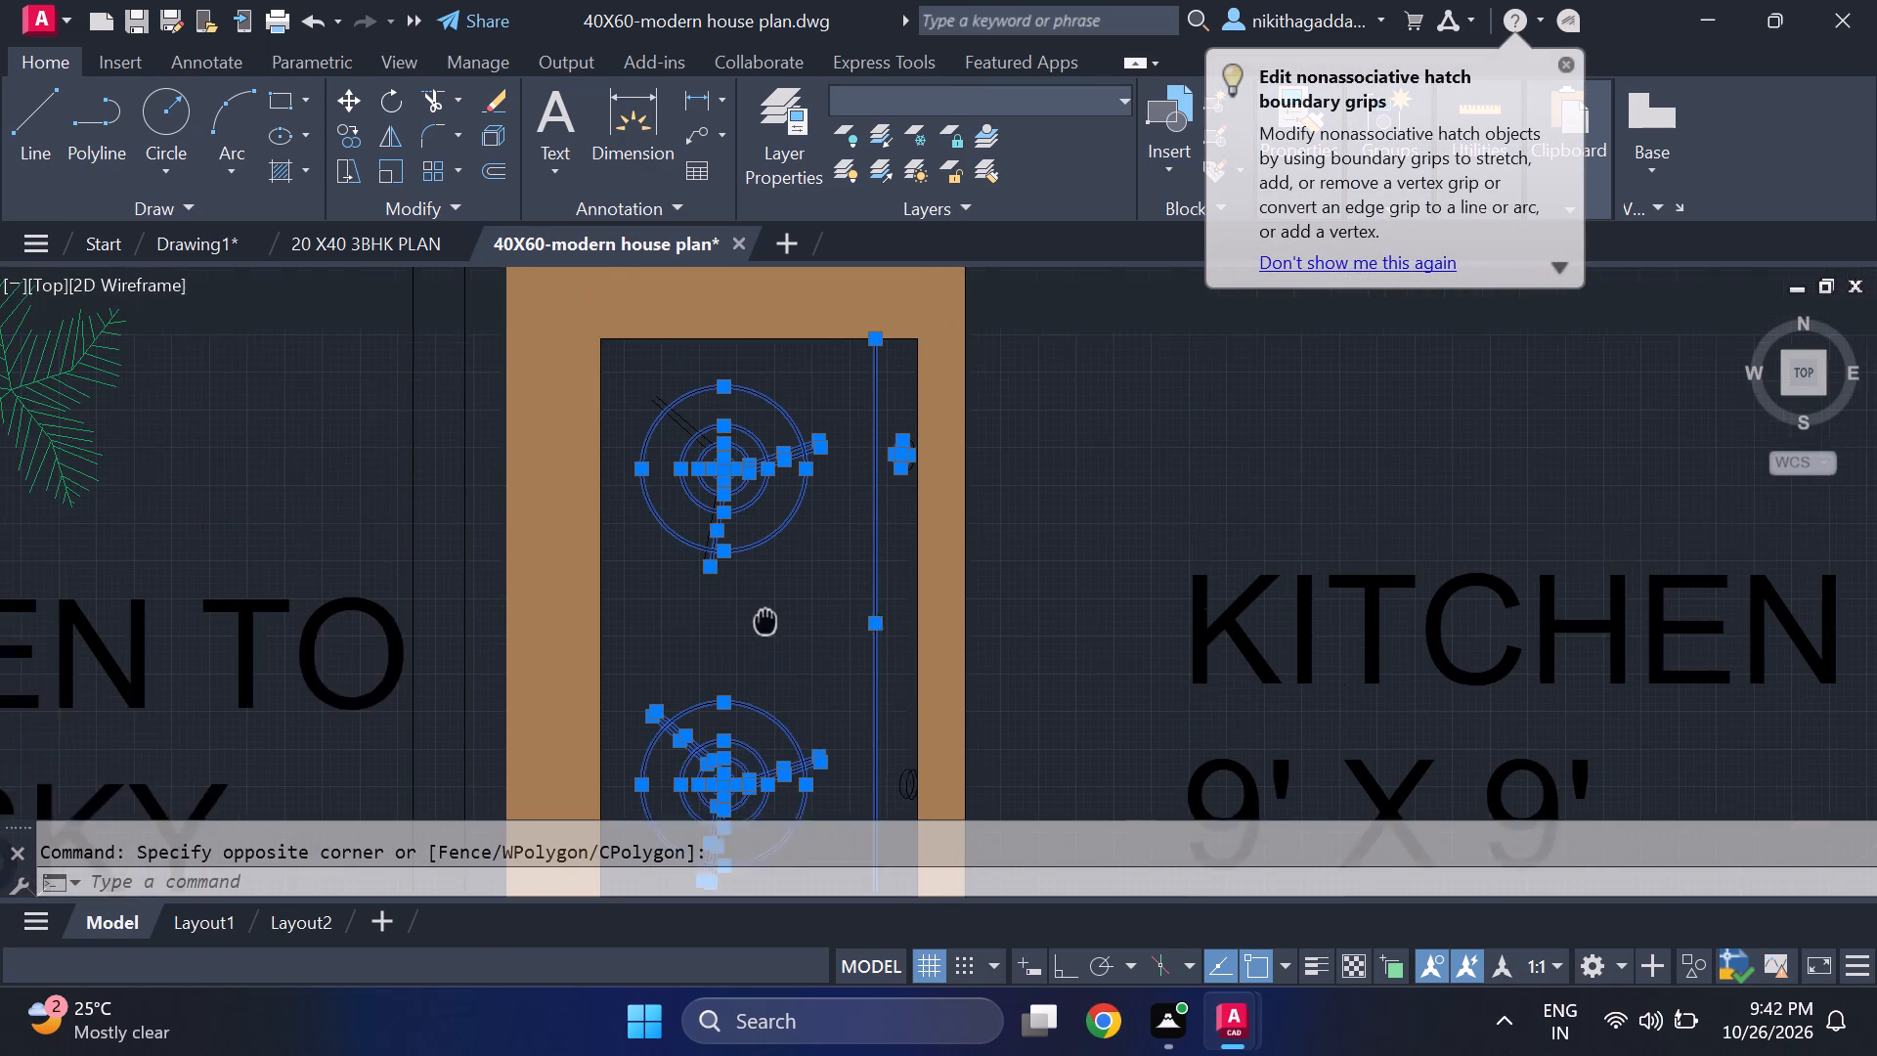
middle_drag(766, 635, 765, 675)
click(794, 431)
click(636, 596)
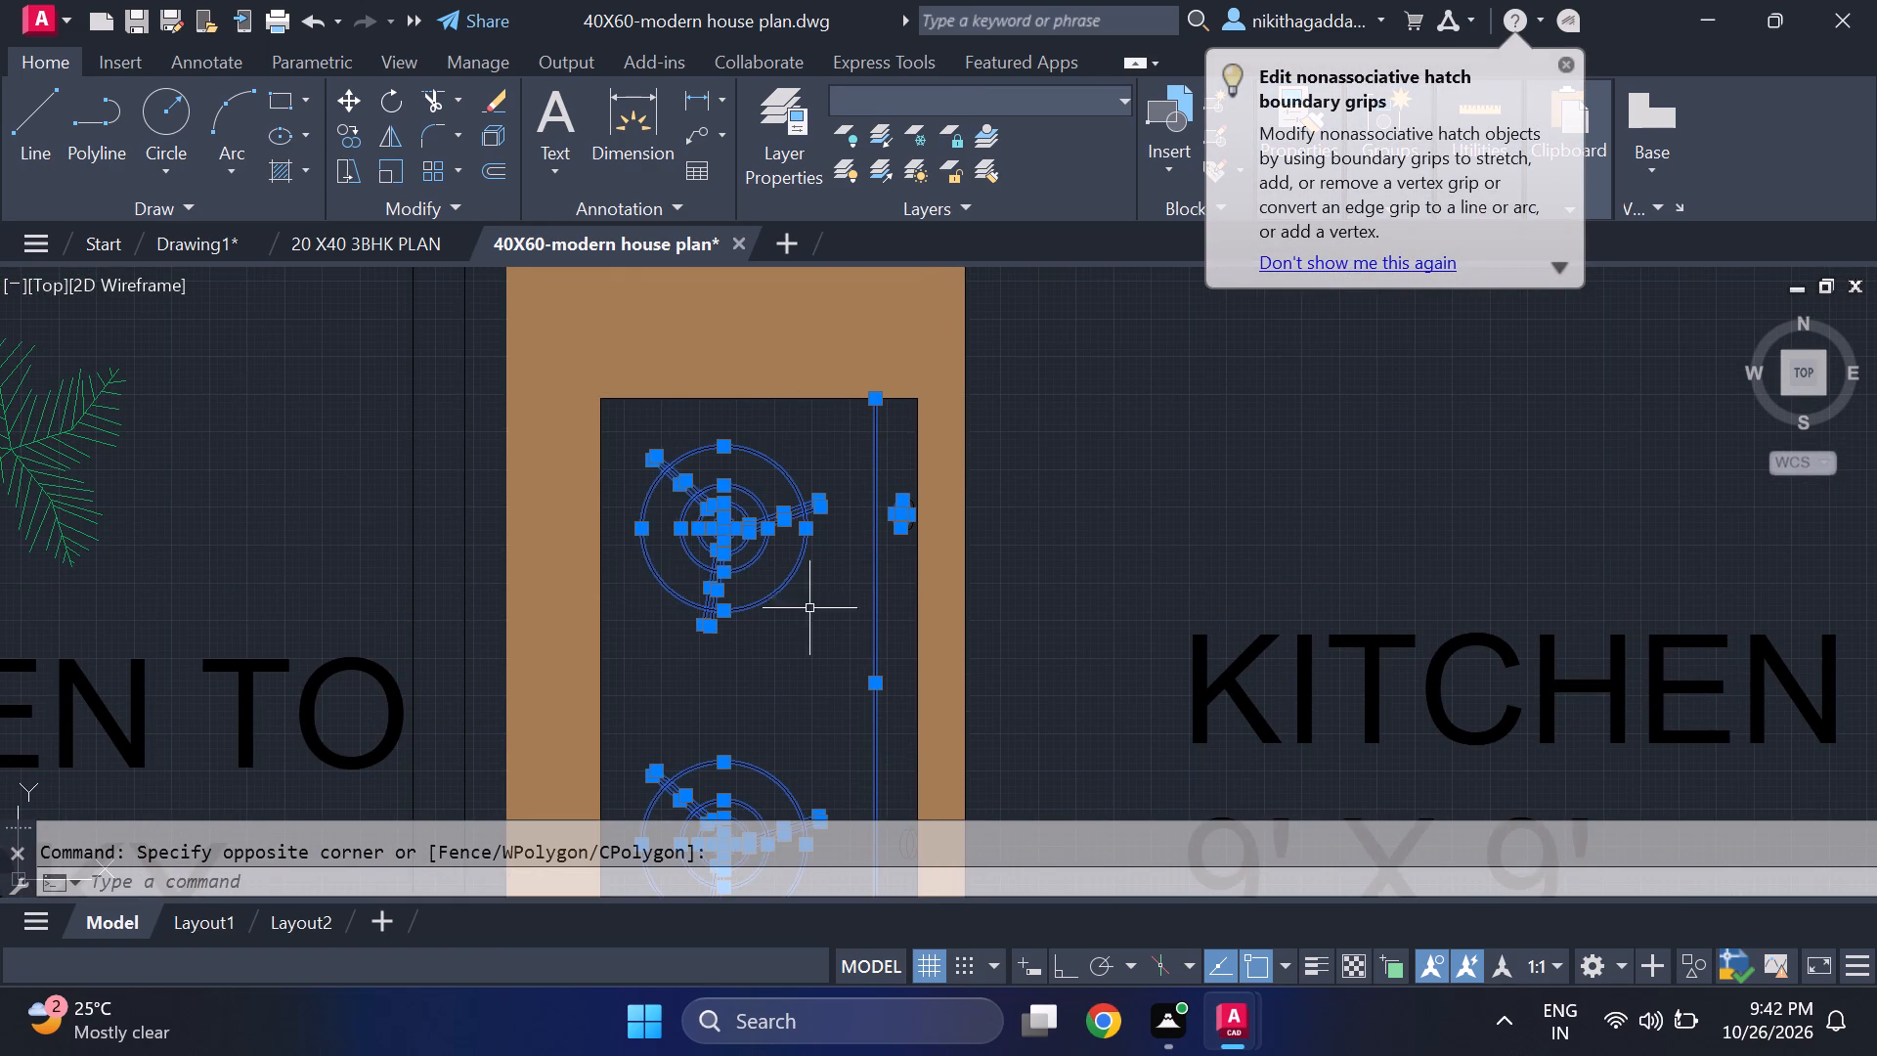
Add the stove's lower knob and the four edges of its outline to the selection.
scroll(849, 627, down, 2)
middle_drag(835, 665, 756, 506)
scroll(853, 609, up, 4)
middle_drag(603, 492, 739, 667)
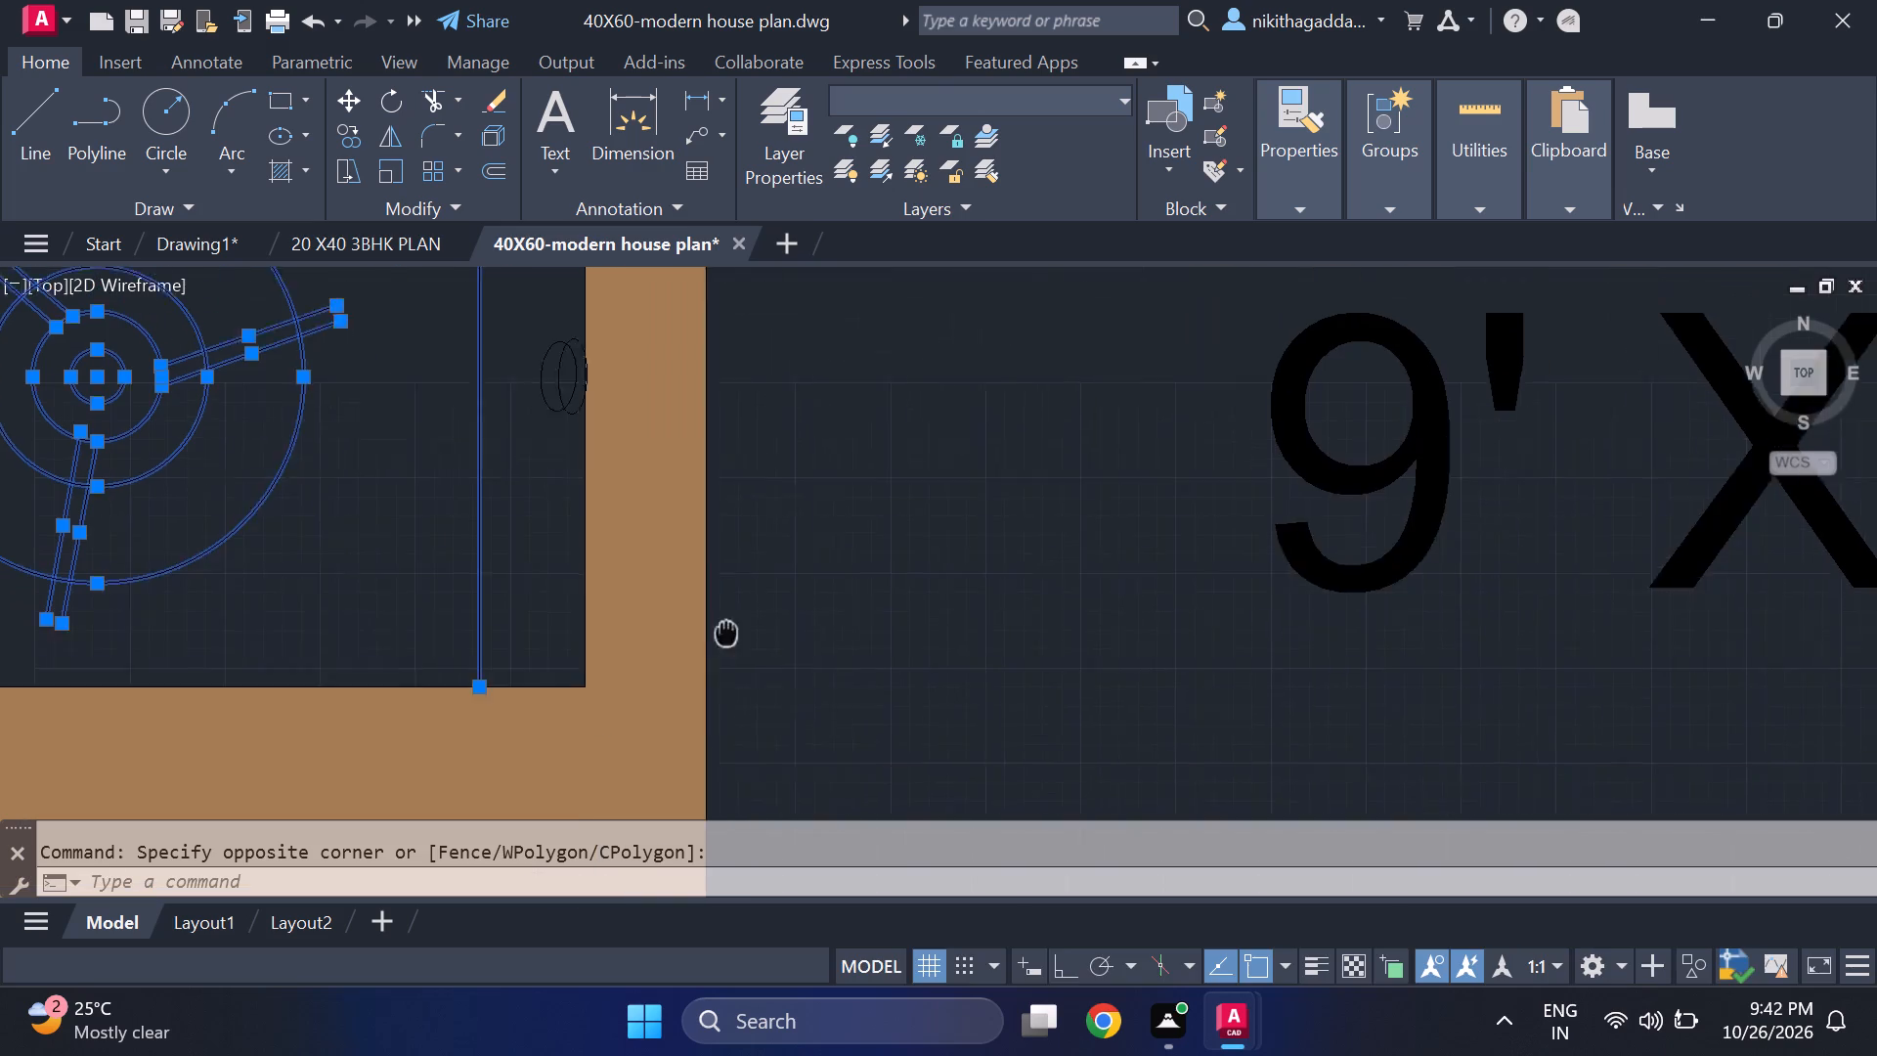
middle_drag(739, 667, 765, 707)
click(615, 412)
click(553, 580)
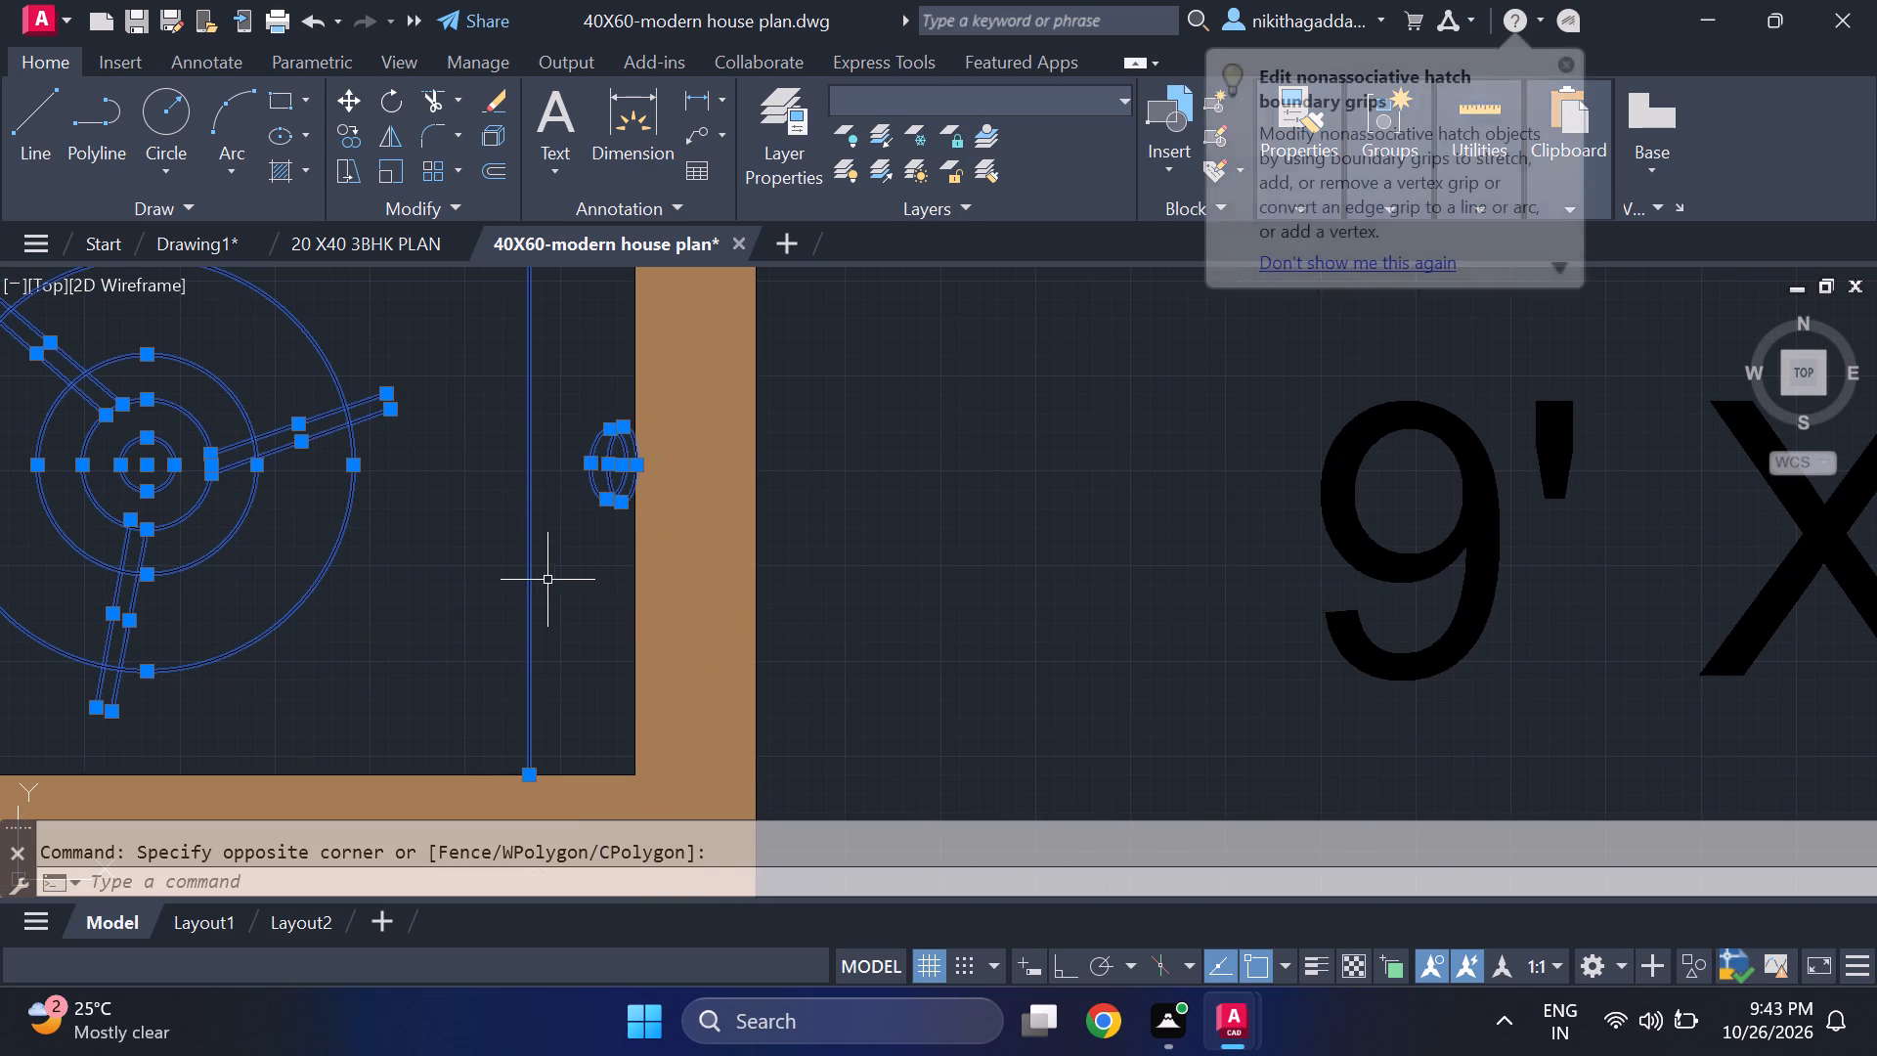
click(564, 775)
scroll(580, 756, down, 2)
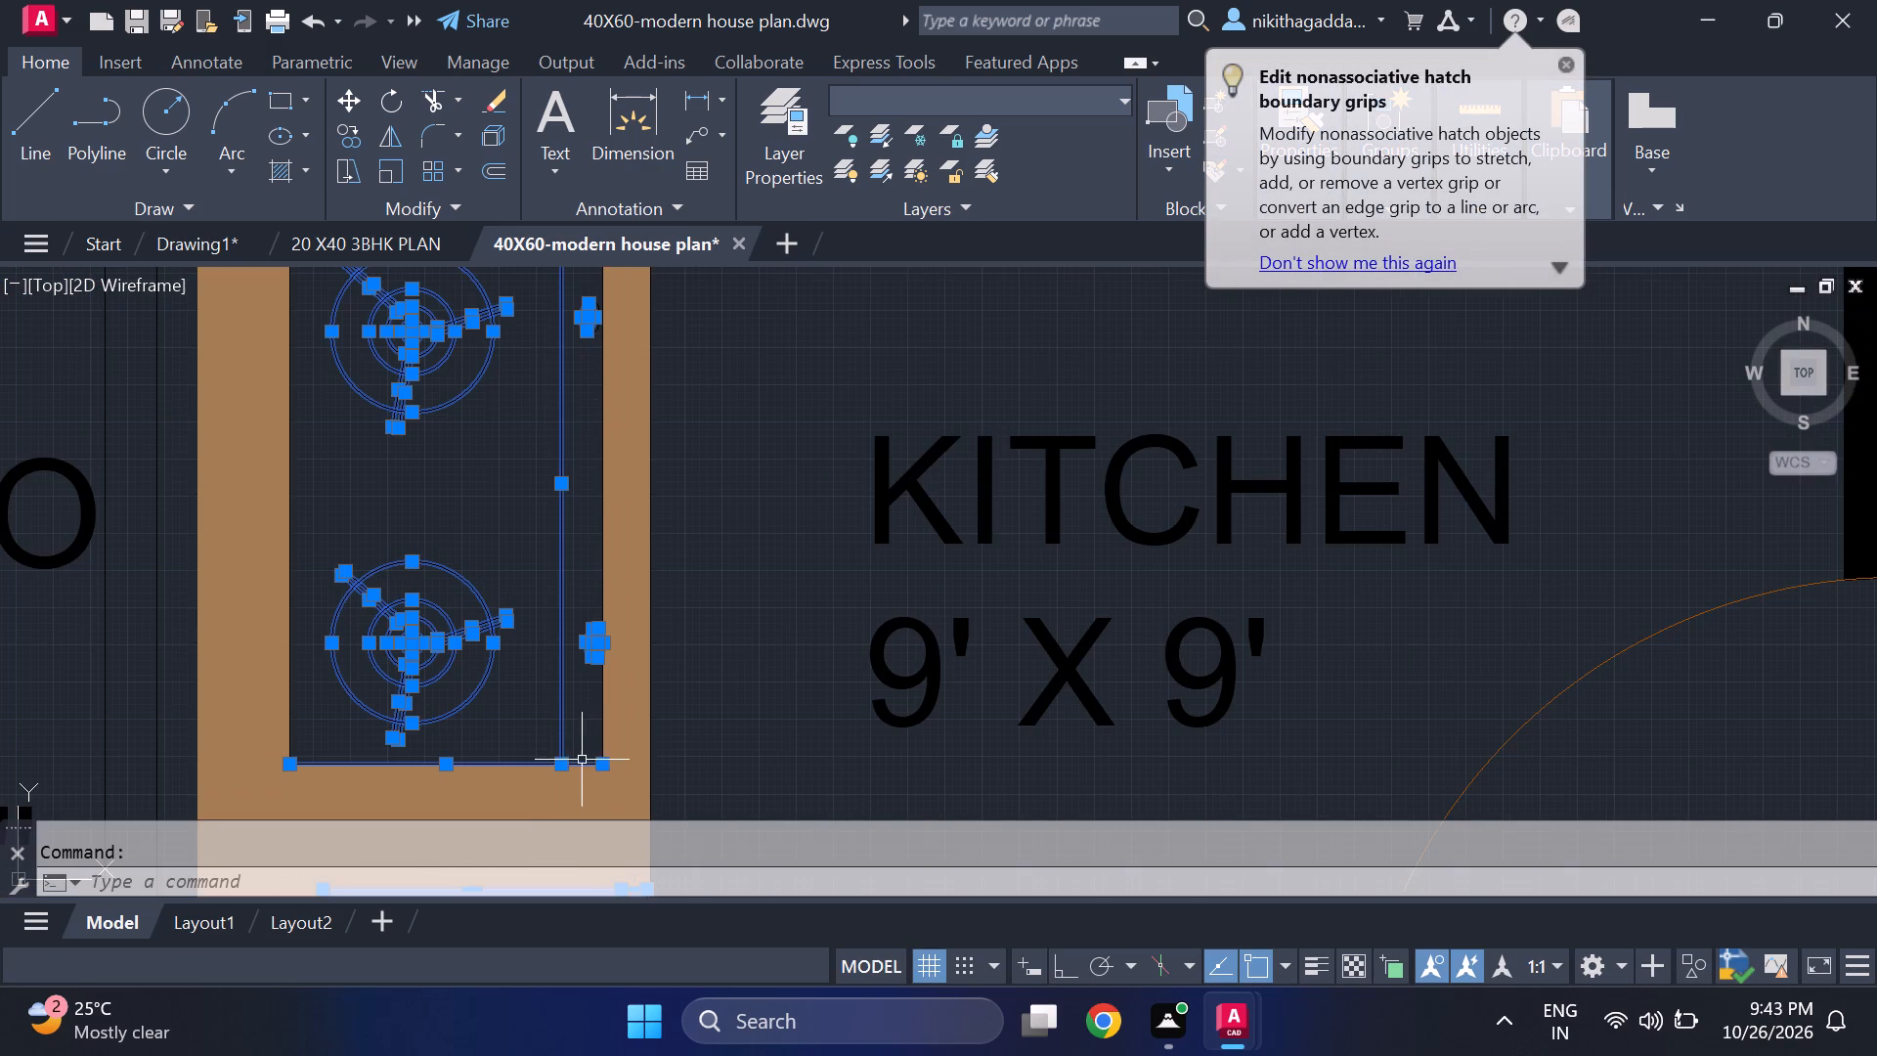
click(601, 725)
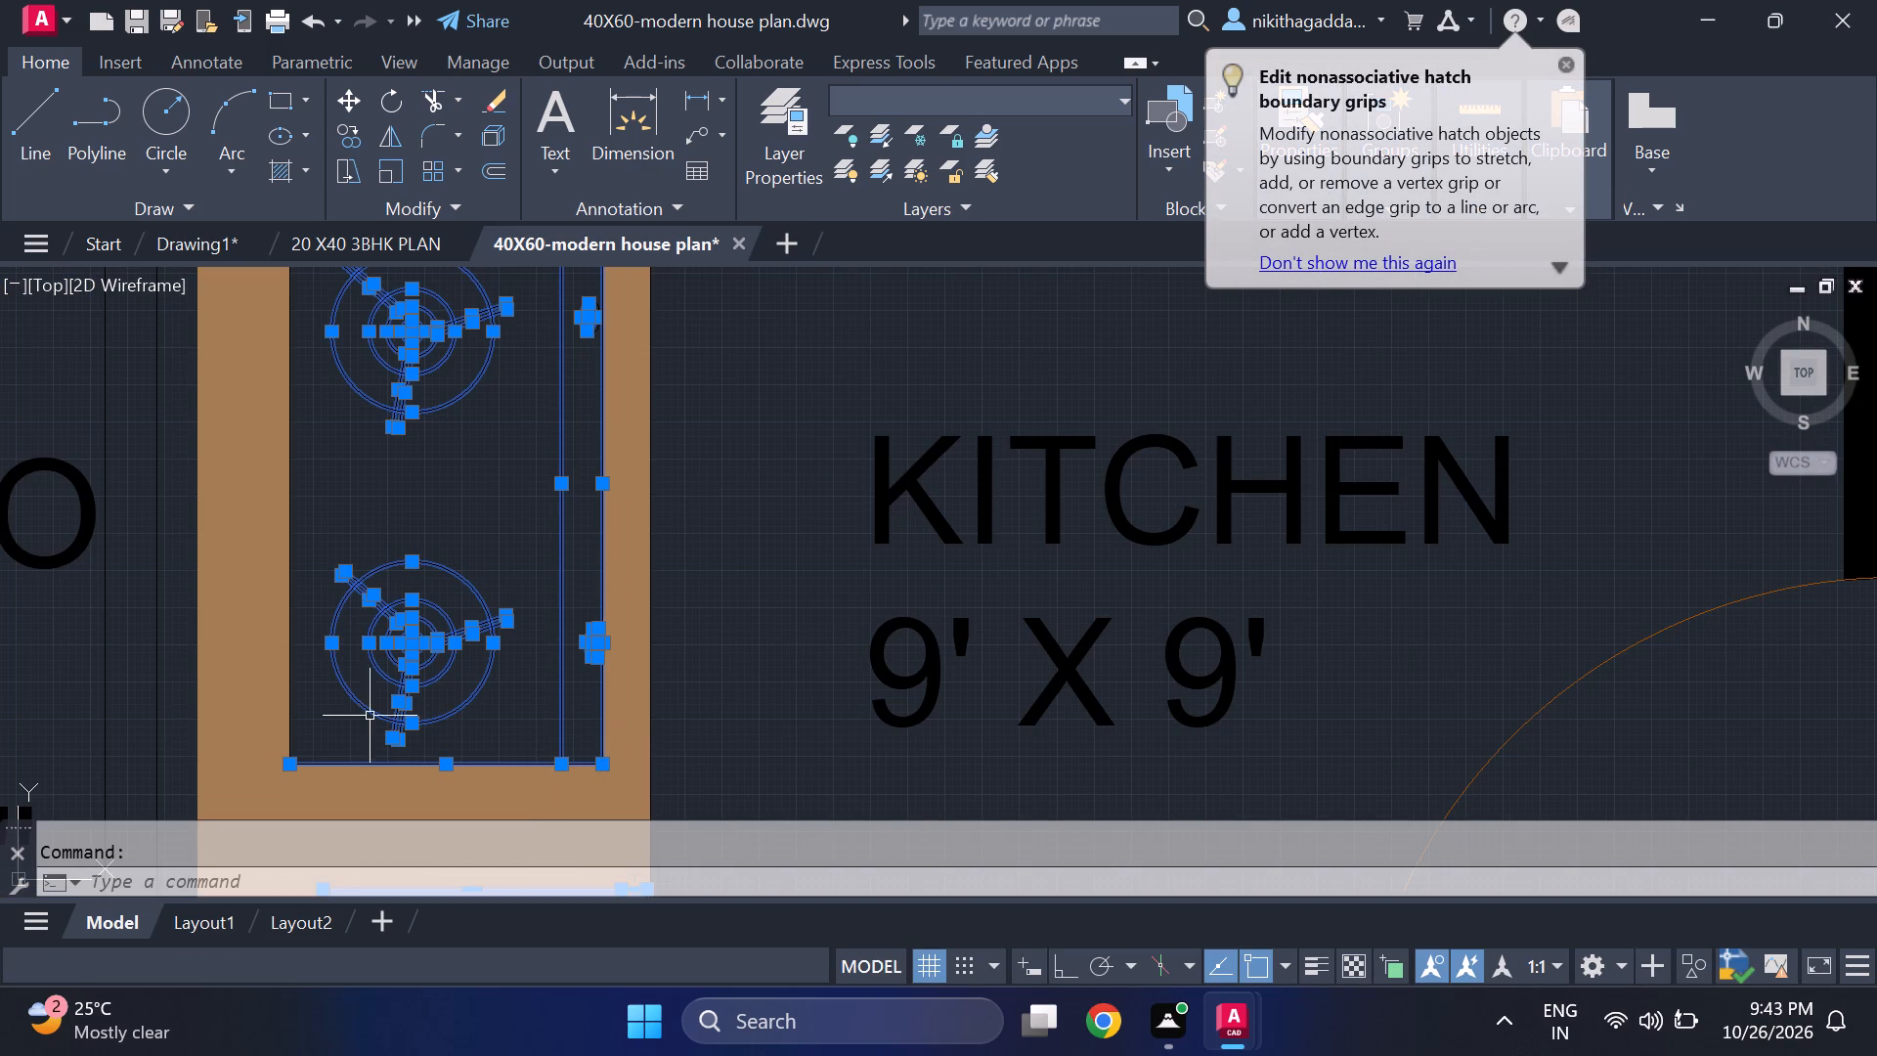
click(290, 652)
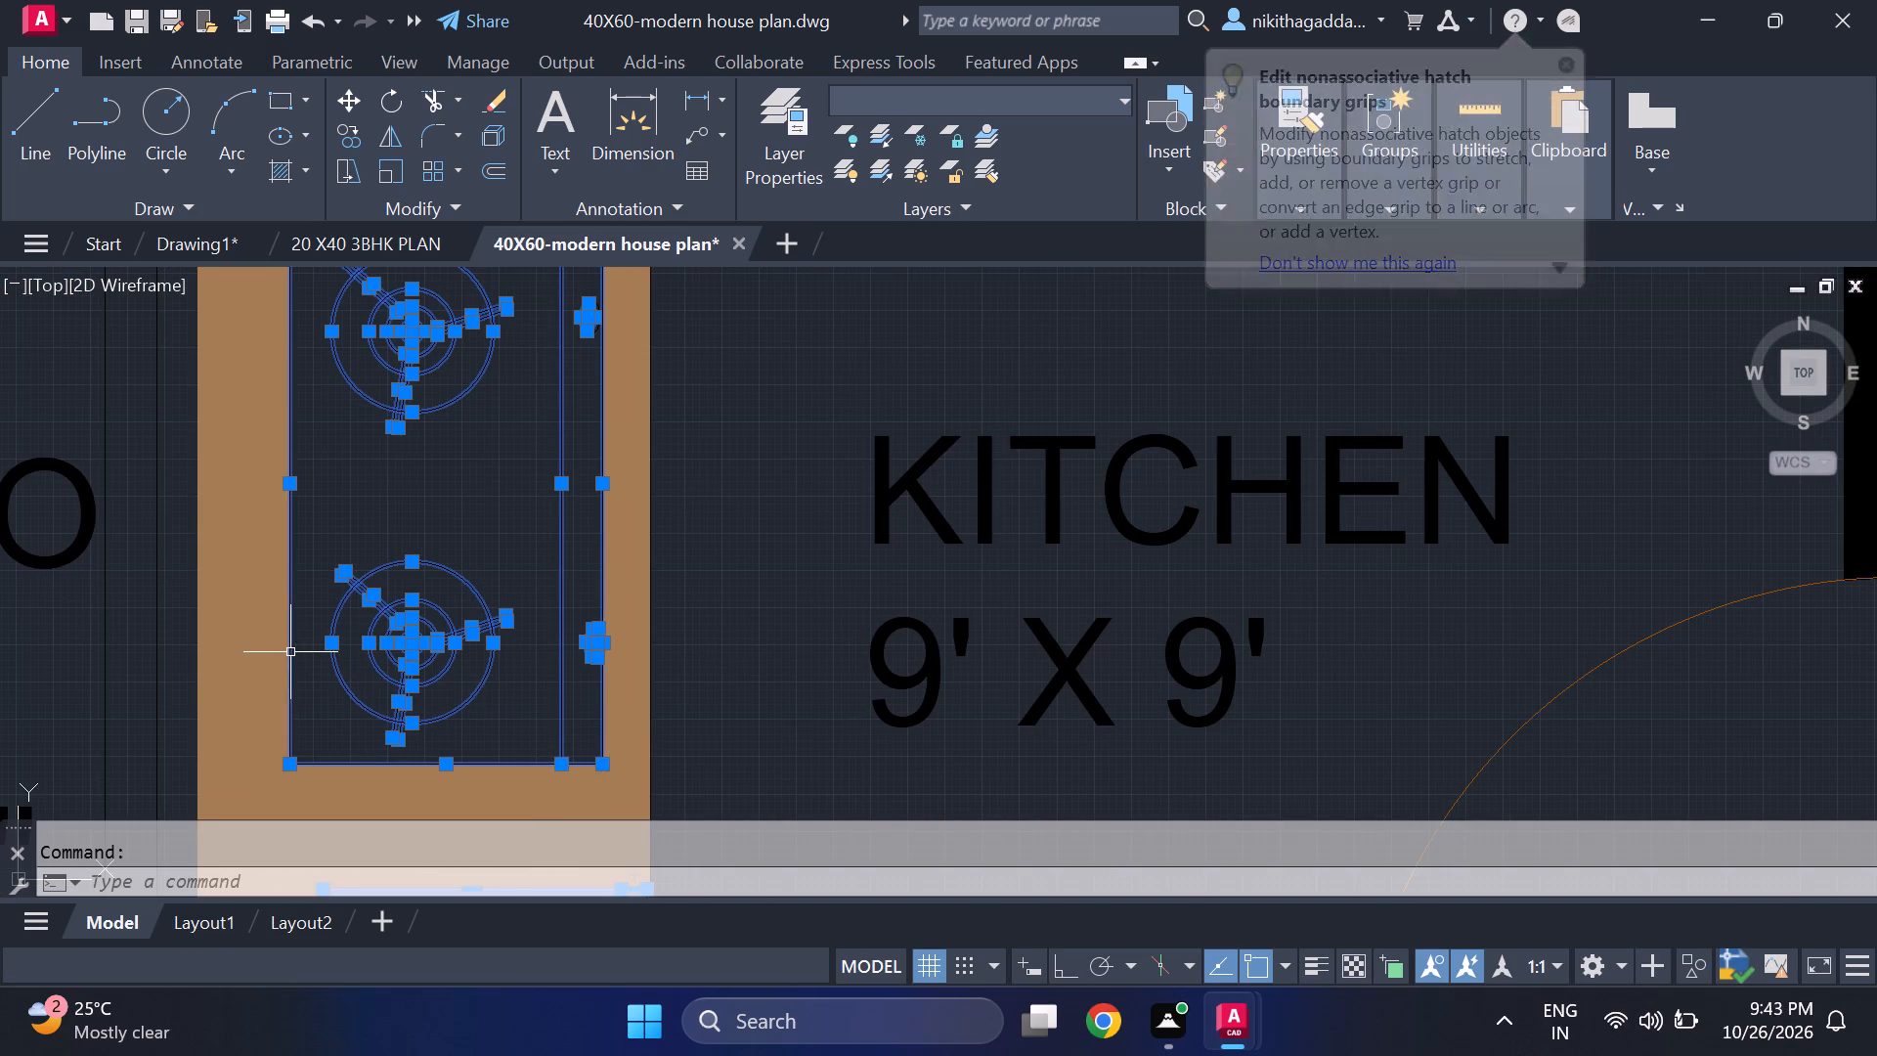
scroll(394, 491, down, 1)
middle_drag(412, 498, 523, 691)
scroll(479, 504, up, 2)
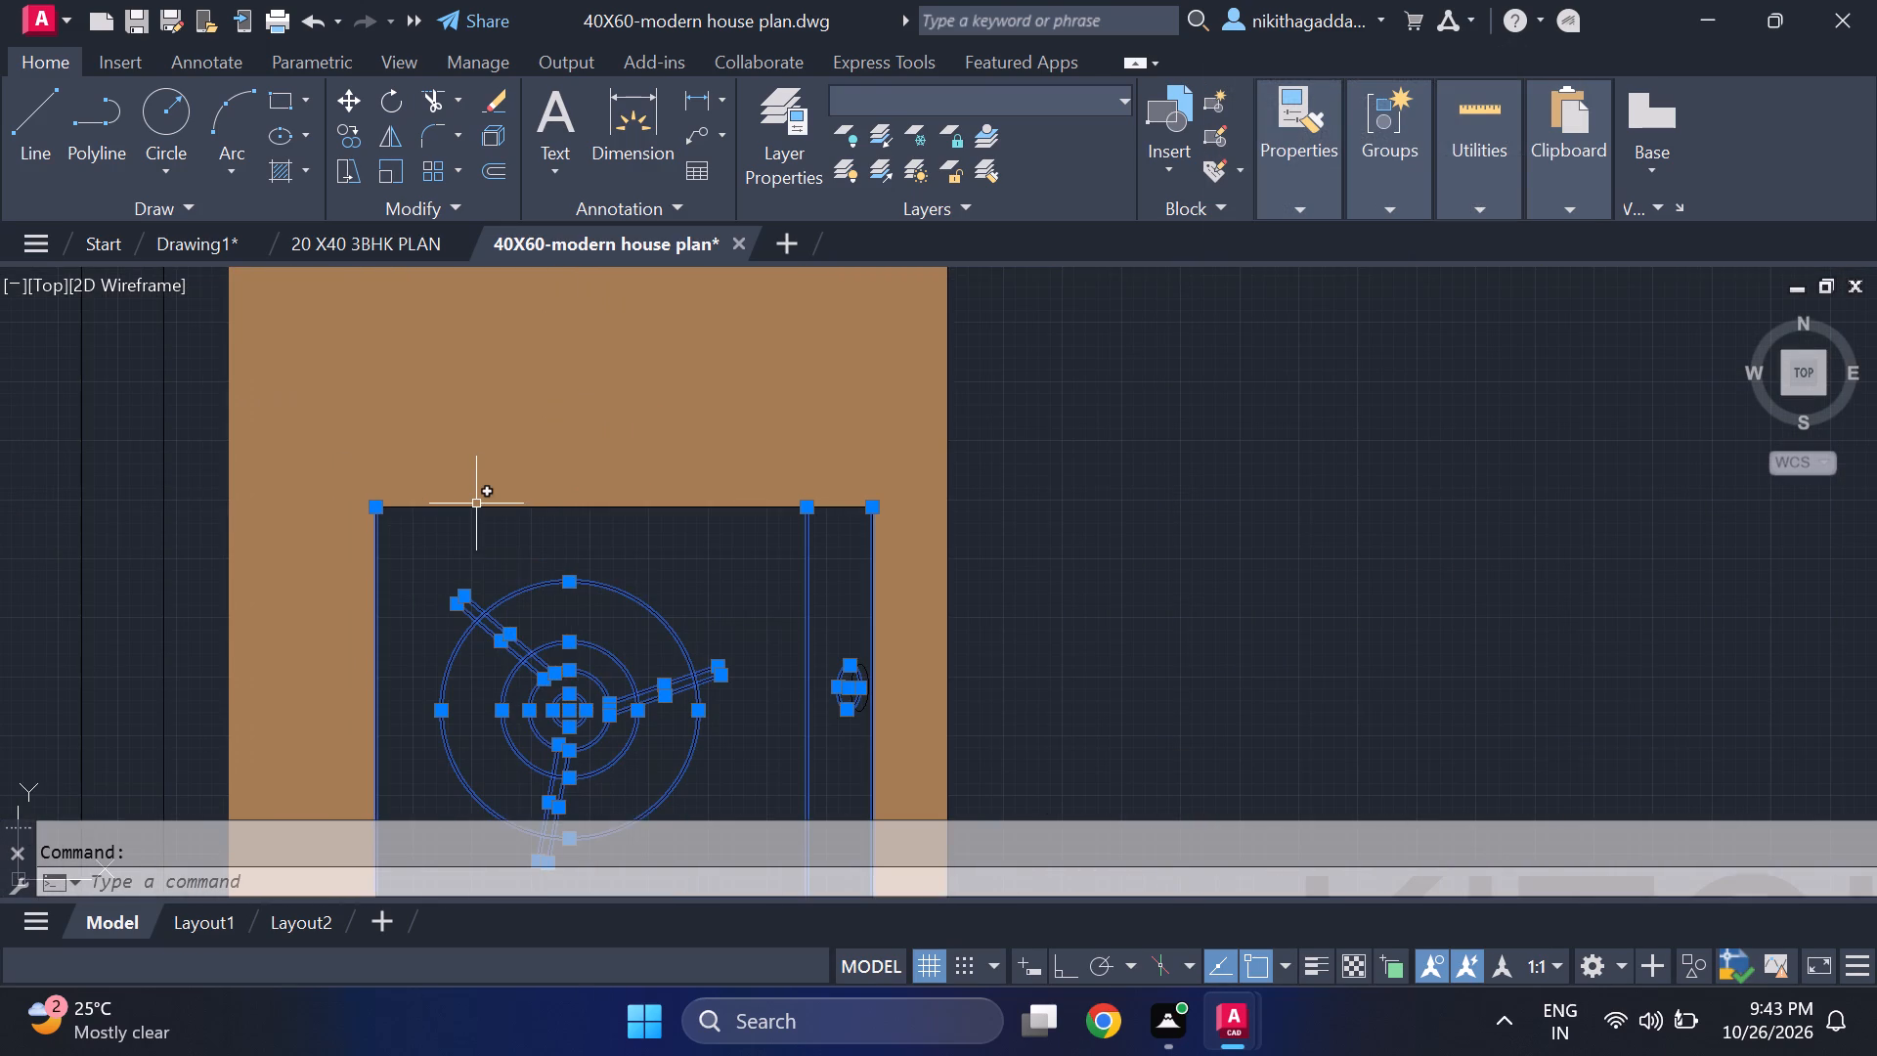
click(478, 507)
Add the double-bowl kitchen sink on the north counter to the current selection.
scroll(502, 511, down, 5)
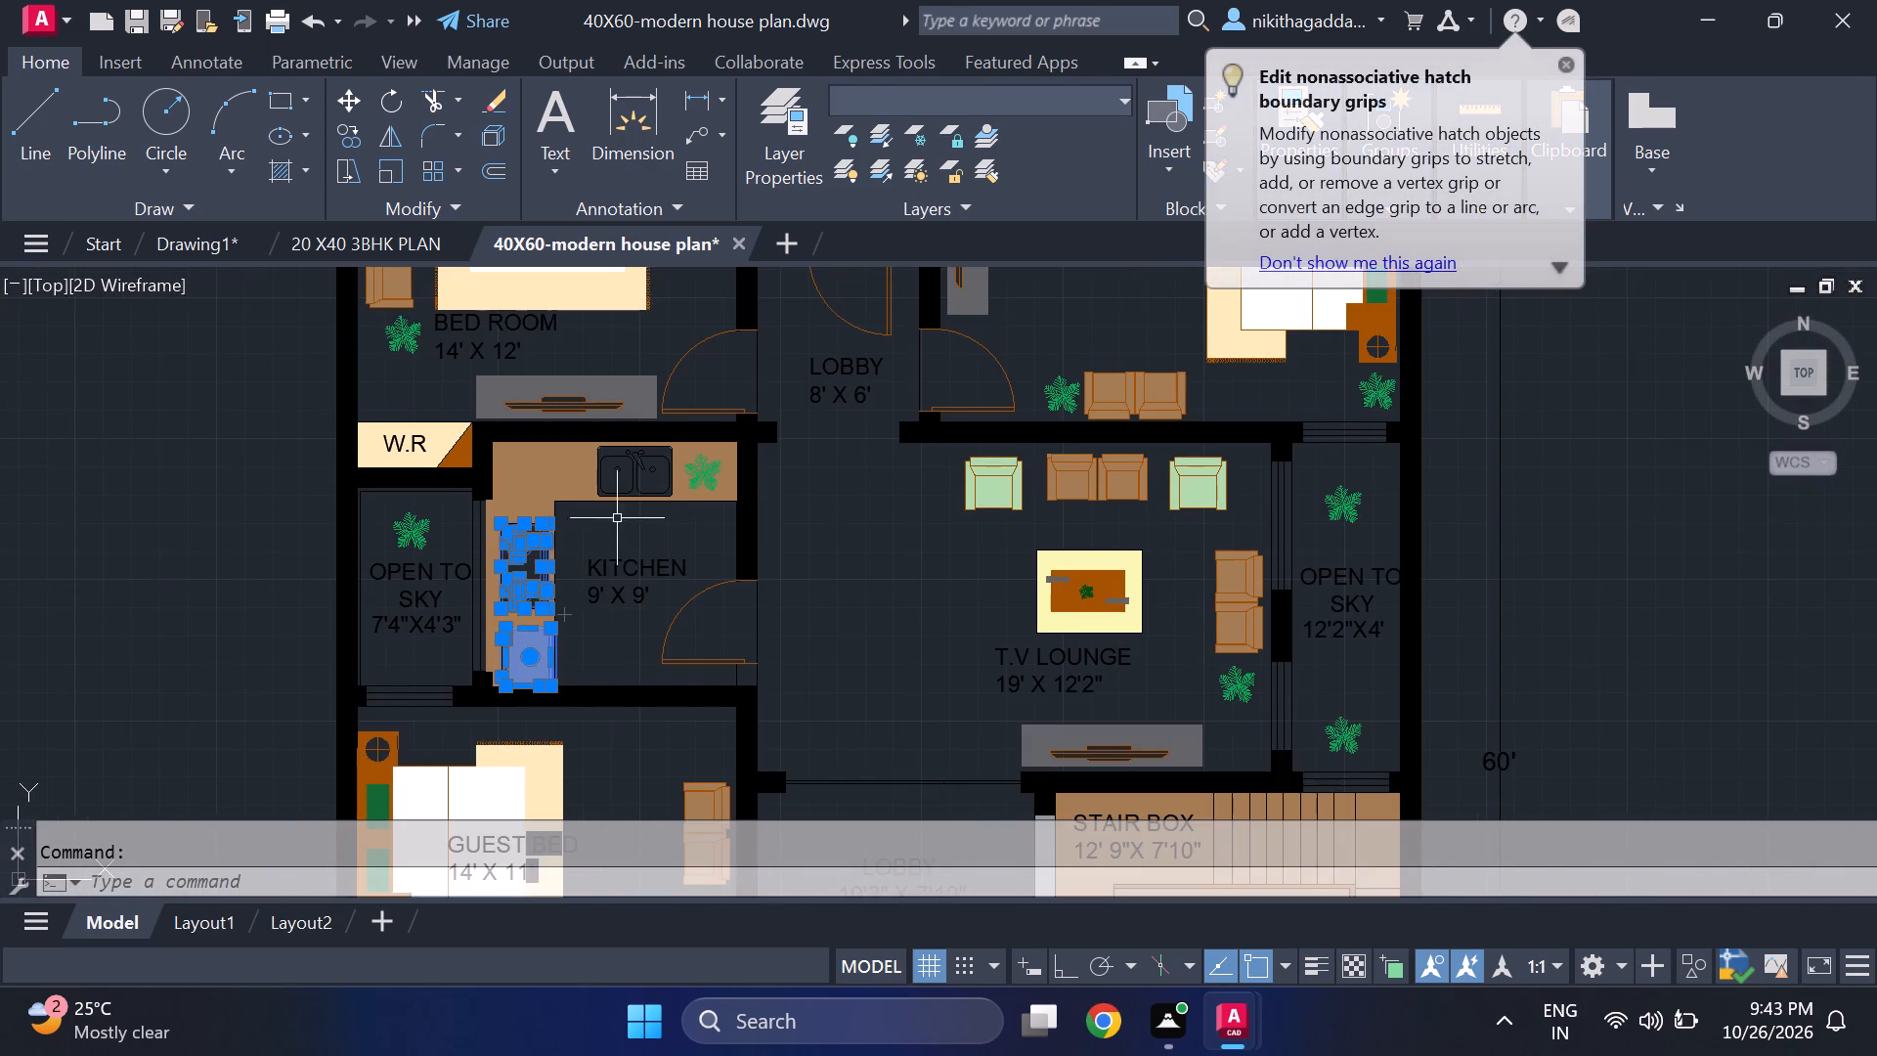
middle_drag(618, 512, 637, 628)
scroll(633, 624, up, 3)
drag(802, 395, 794, 411)
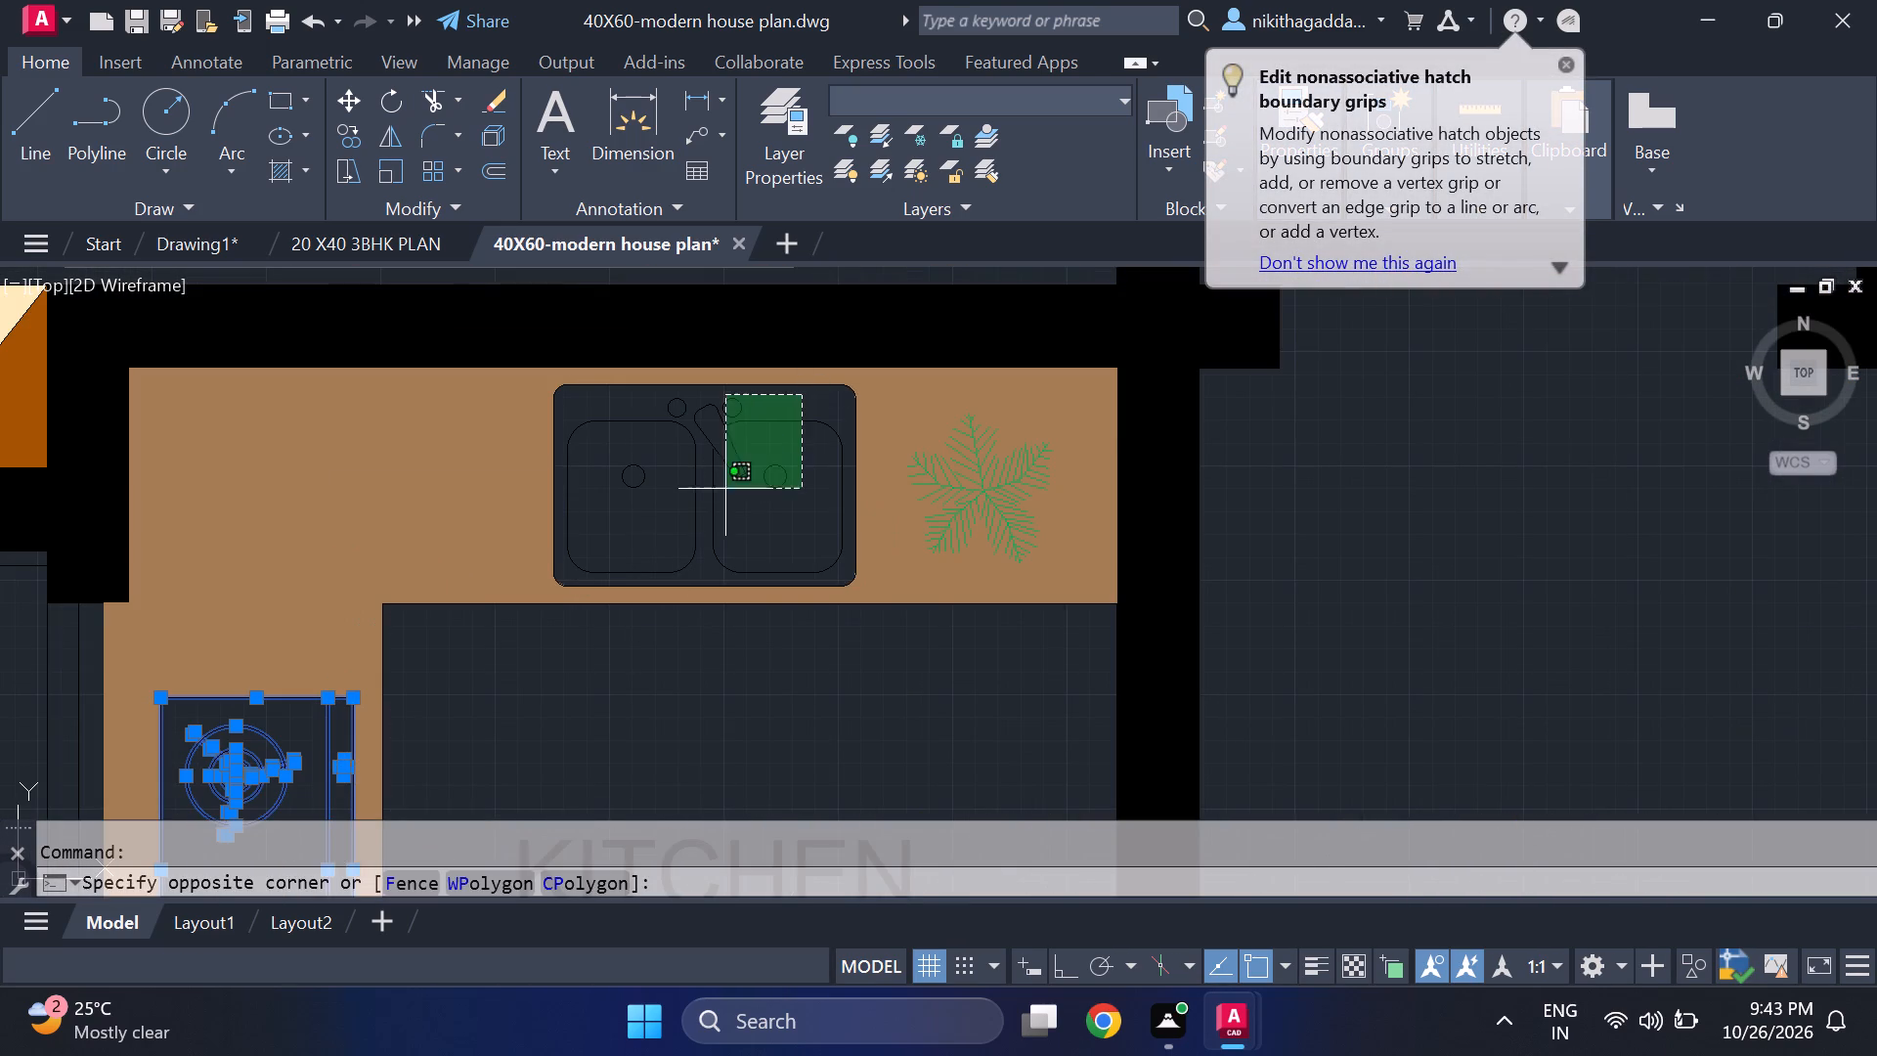
click(686, 536)
Add the orange closet with its hangers along the east wall of the DRESS room to the selection.
scroll(681, 536, down, 4)
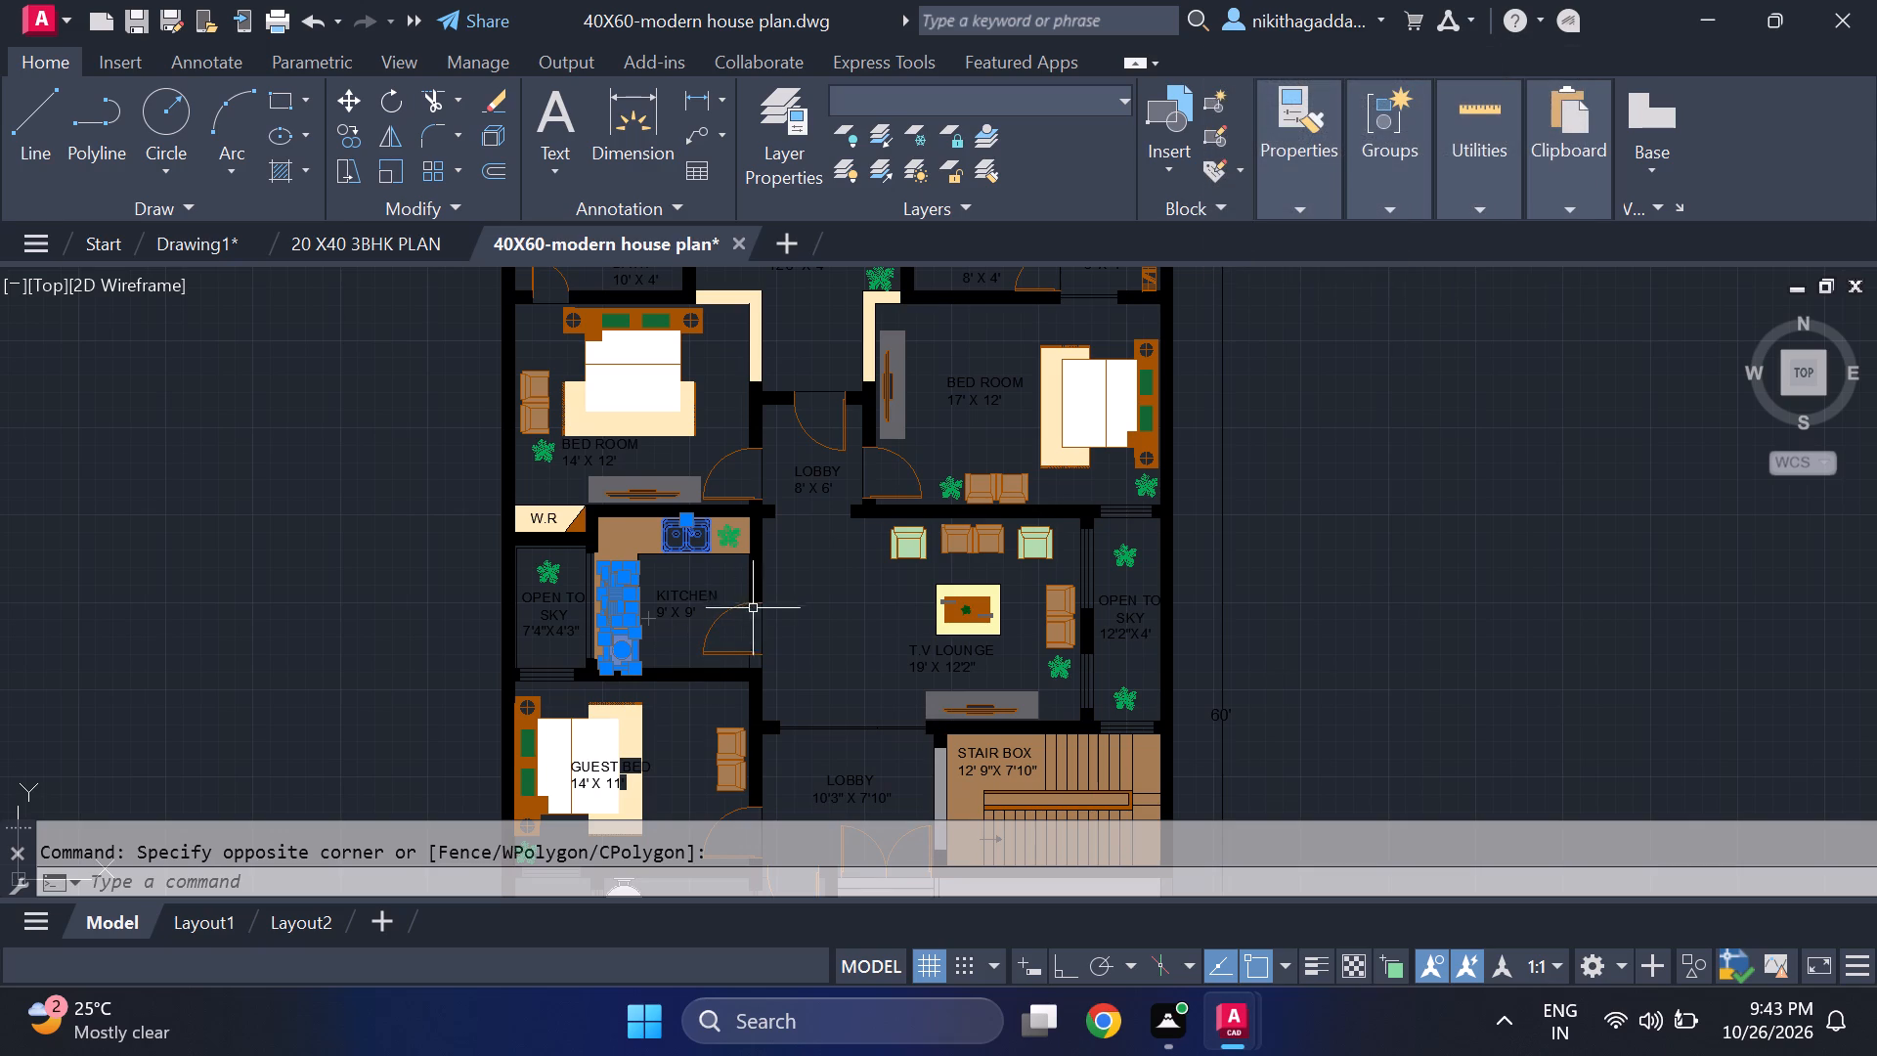
middle_drag(756, 590, 691, 724)
middle_drag(882, 641, 778, 402)
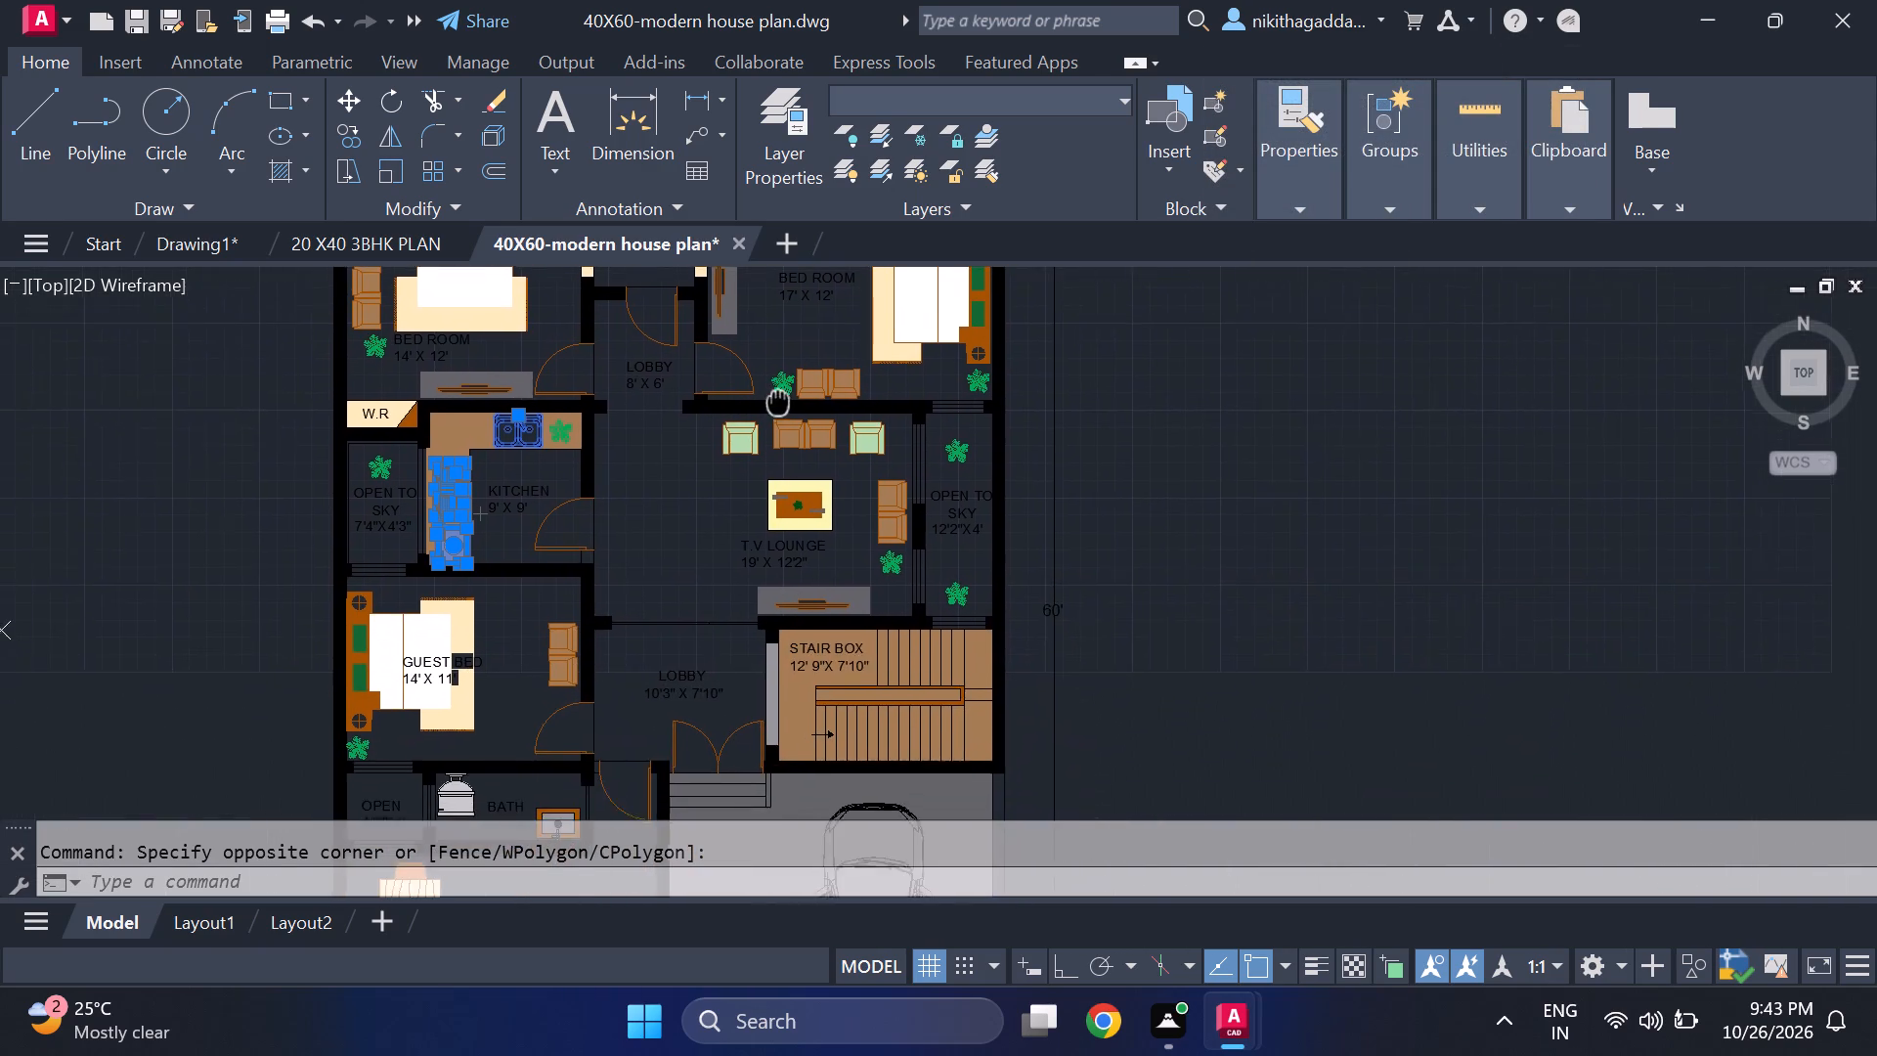
middle_drag(778, 402, 834, 588)
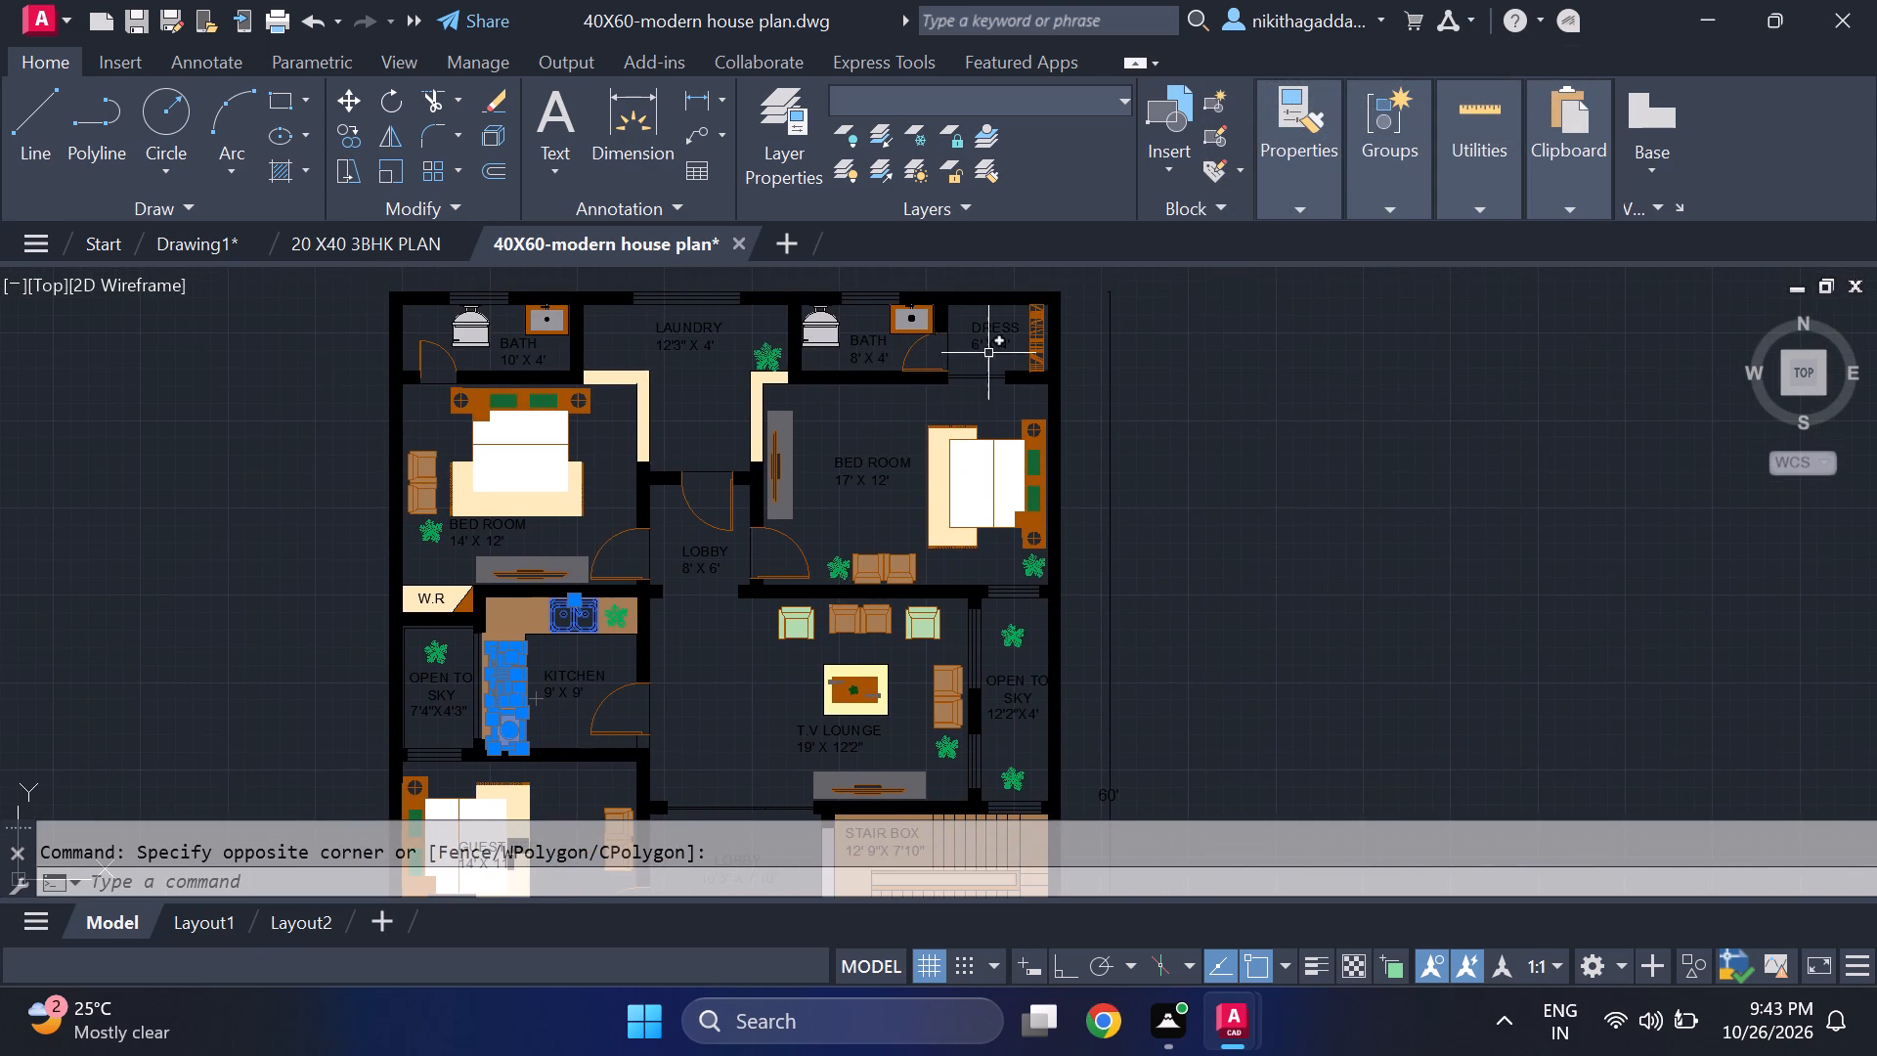
scroll(1013, 321, up, 2)
middle_drag(1050, 369, 851, 534)
middle_click(851, 534)
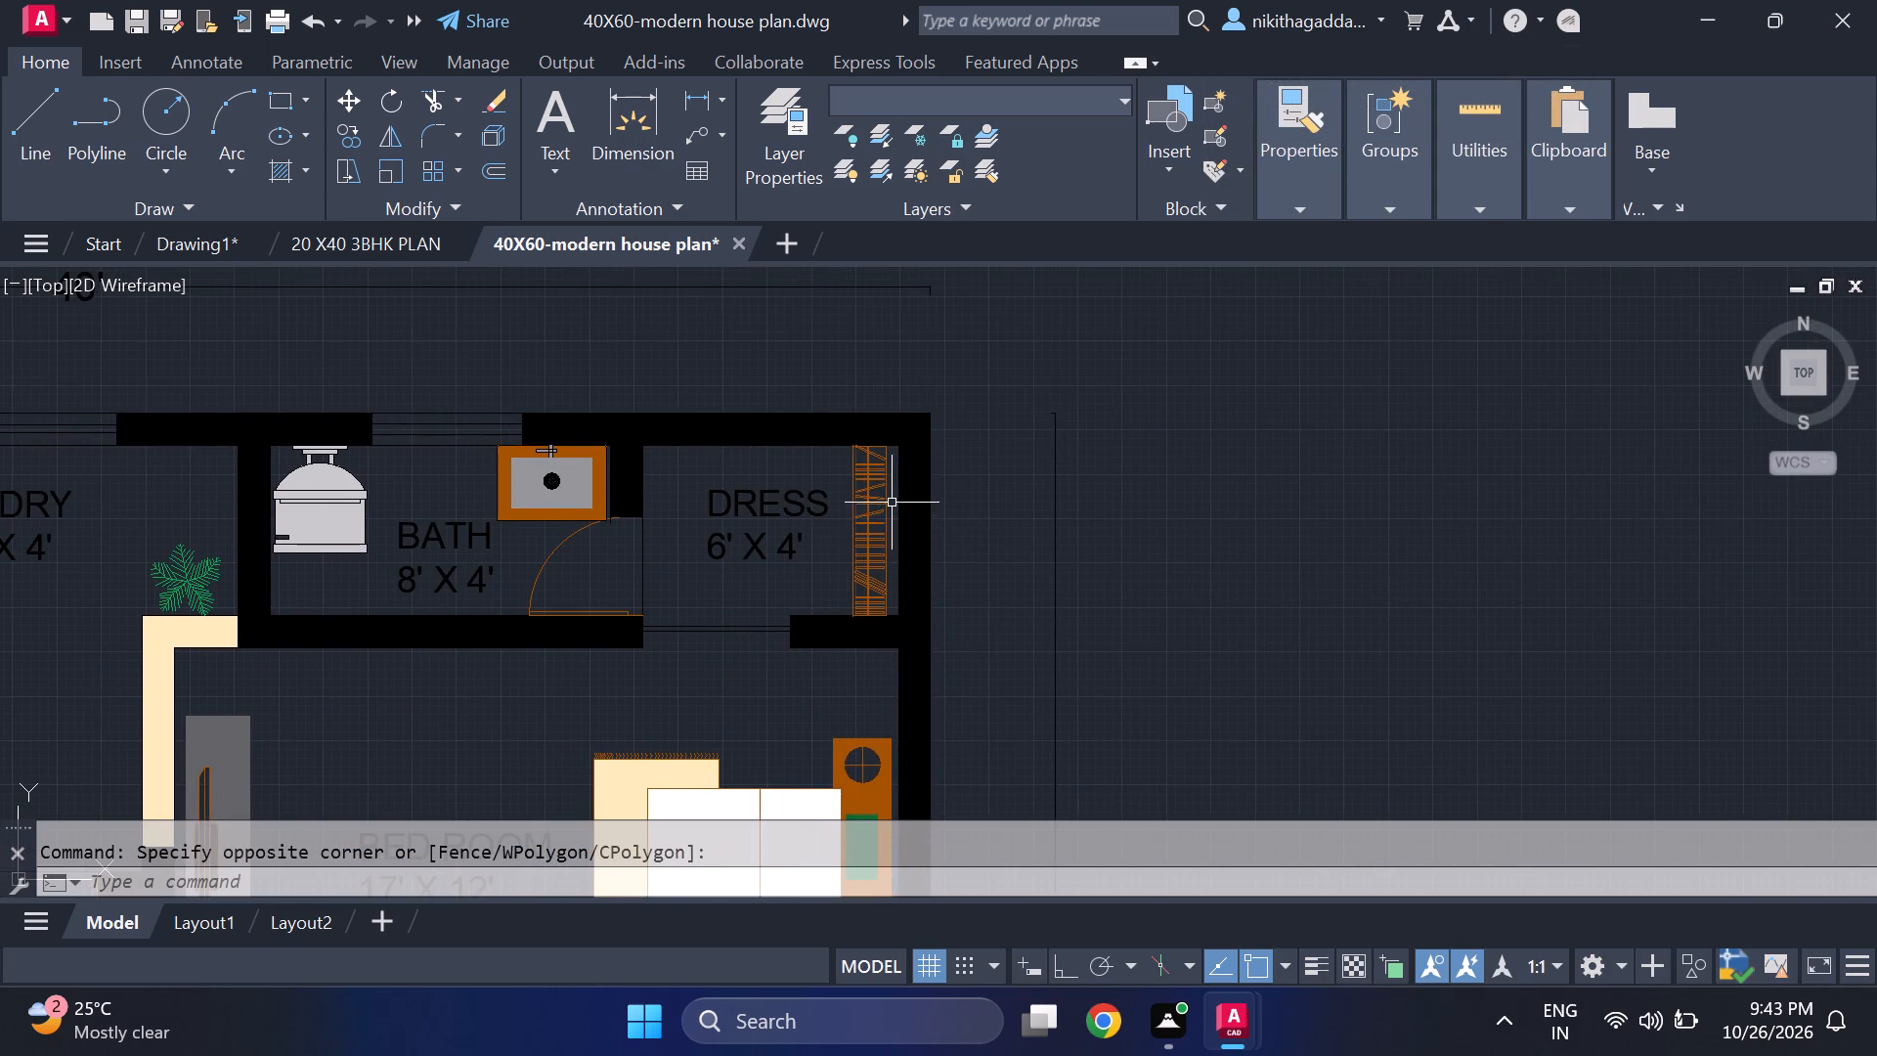
scroll(890, 499, up, 2)
click(885, 447)
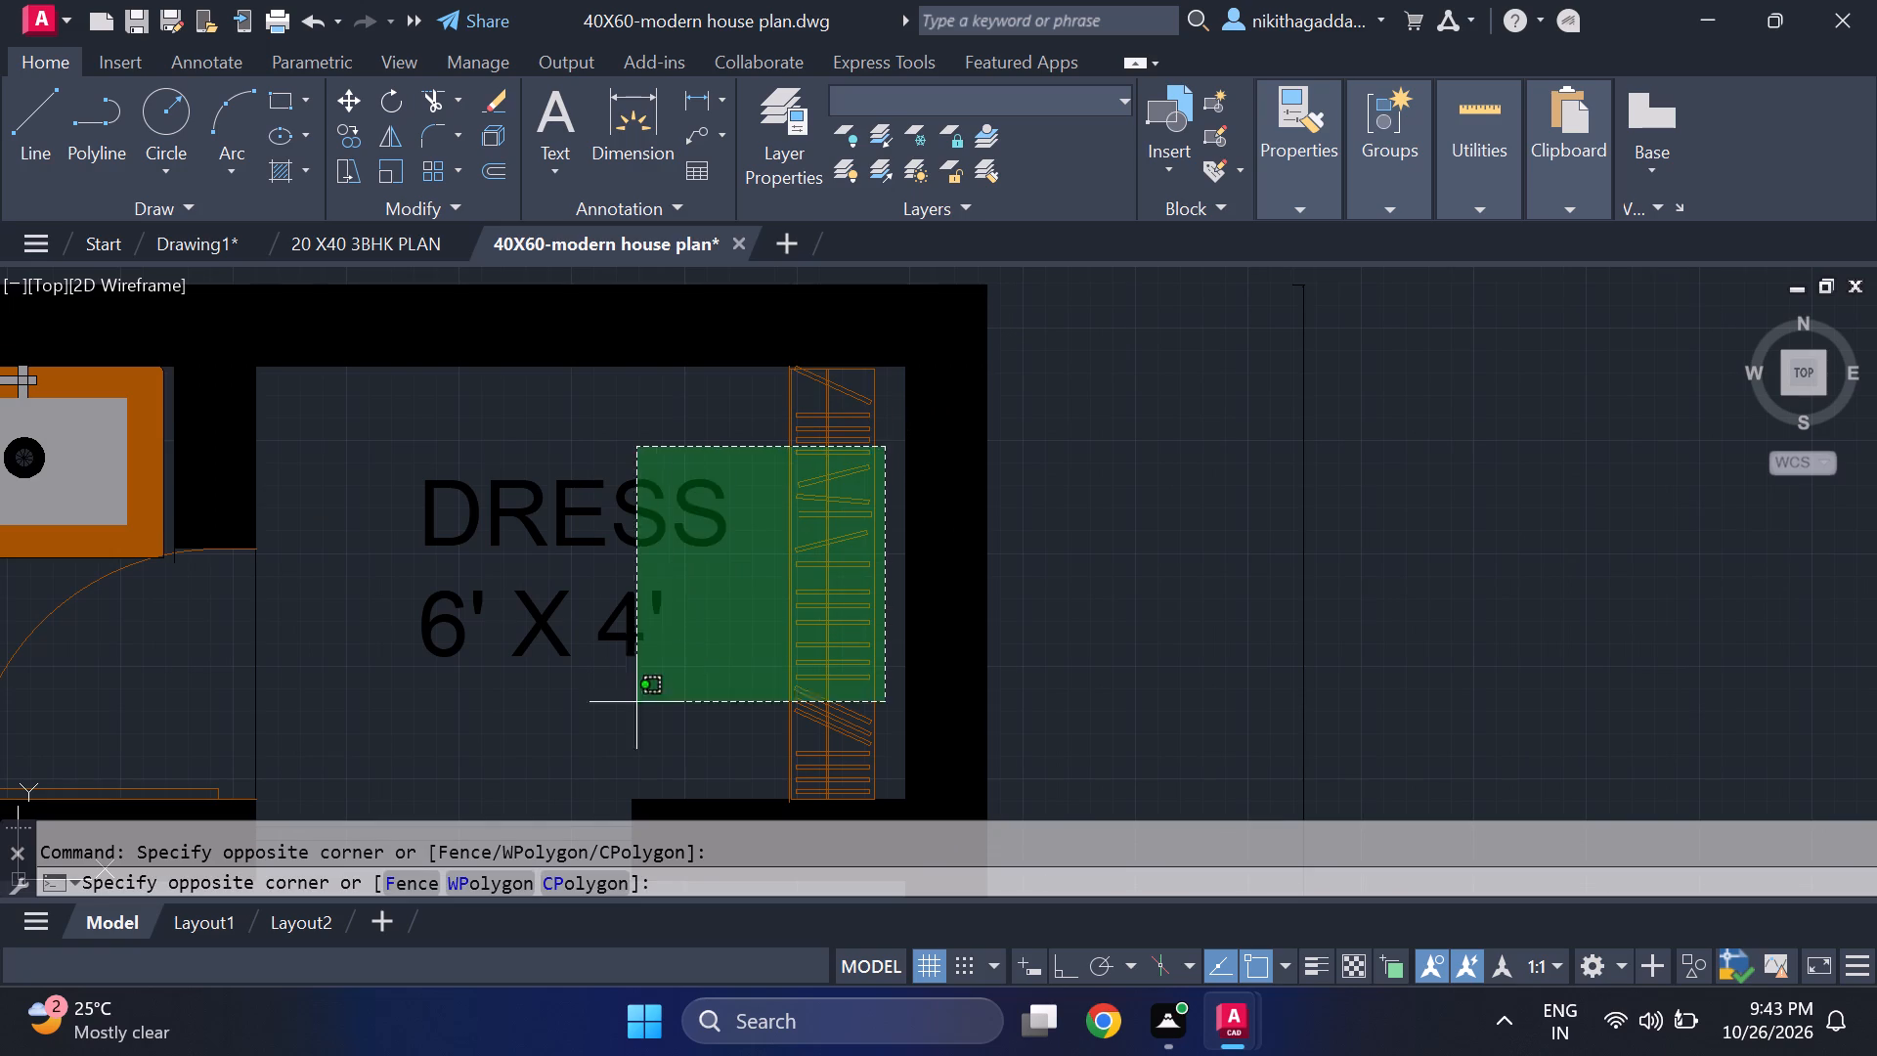
click(785, 715)
Add the remaining line of the closet's south edge to the selection.
middle_drag(819, 770, 775, 736)
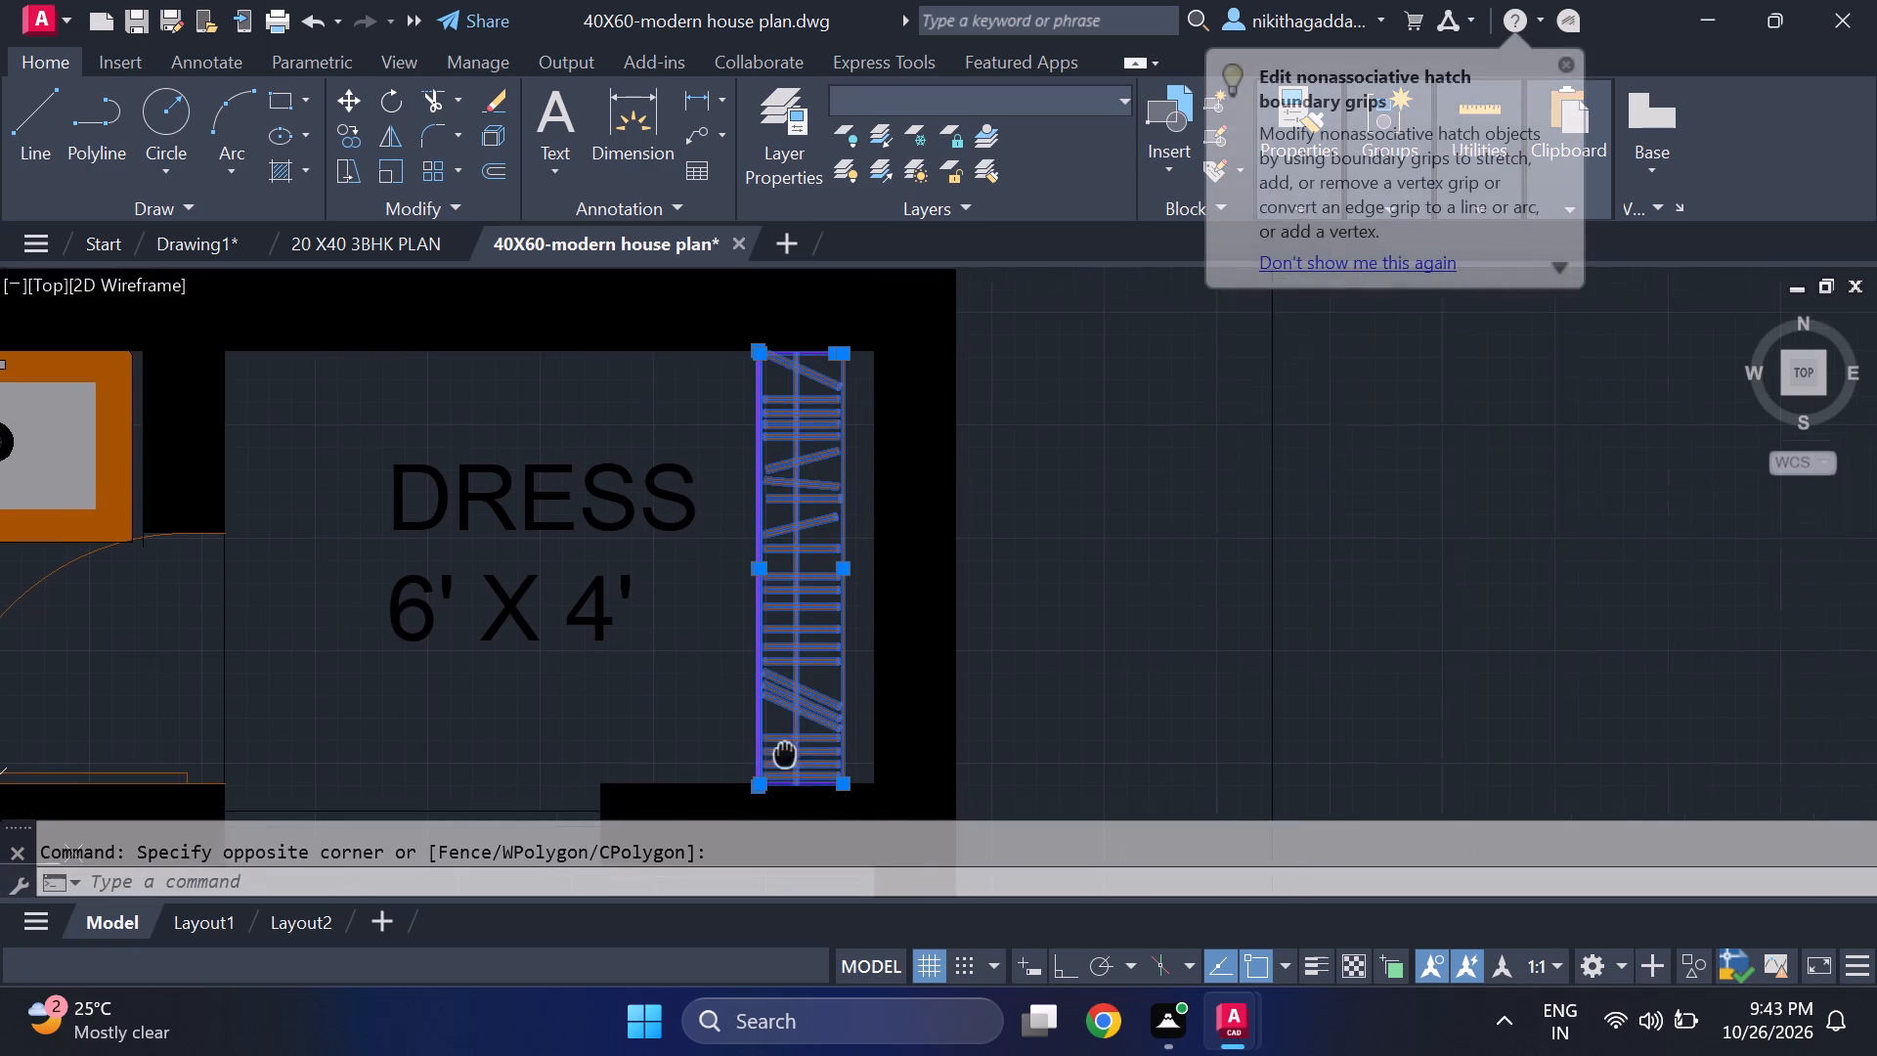
middle_drag(775, 736, 773, 594)
scroll(769, 598, up, 6)
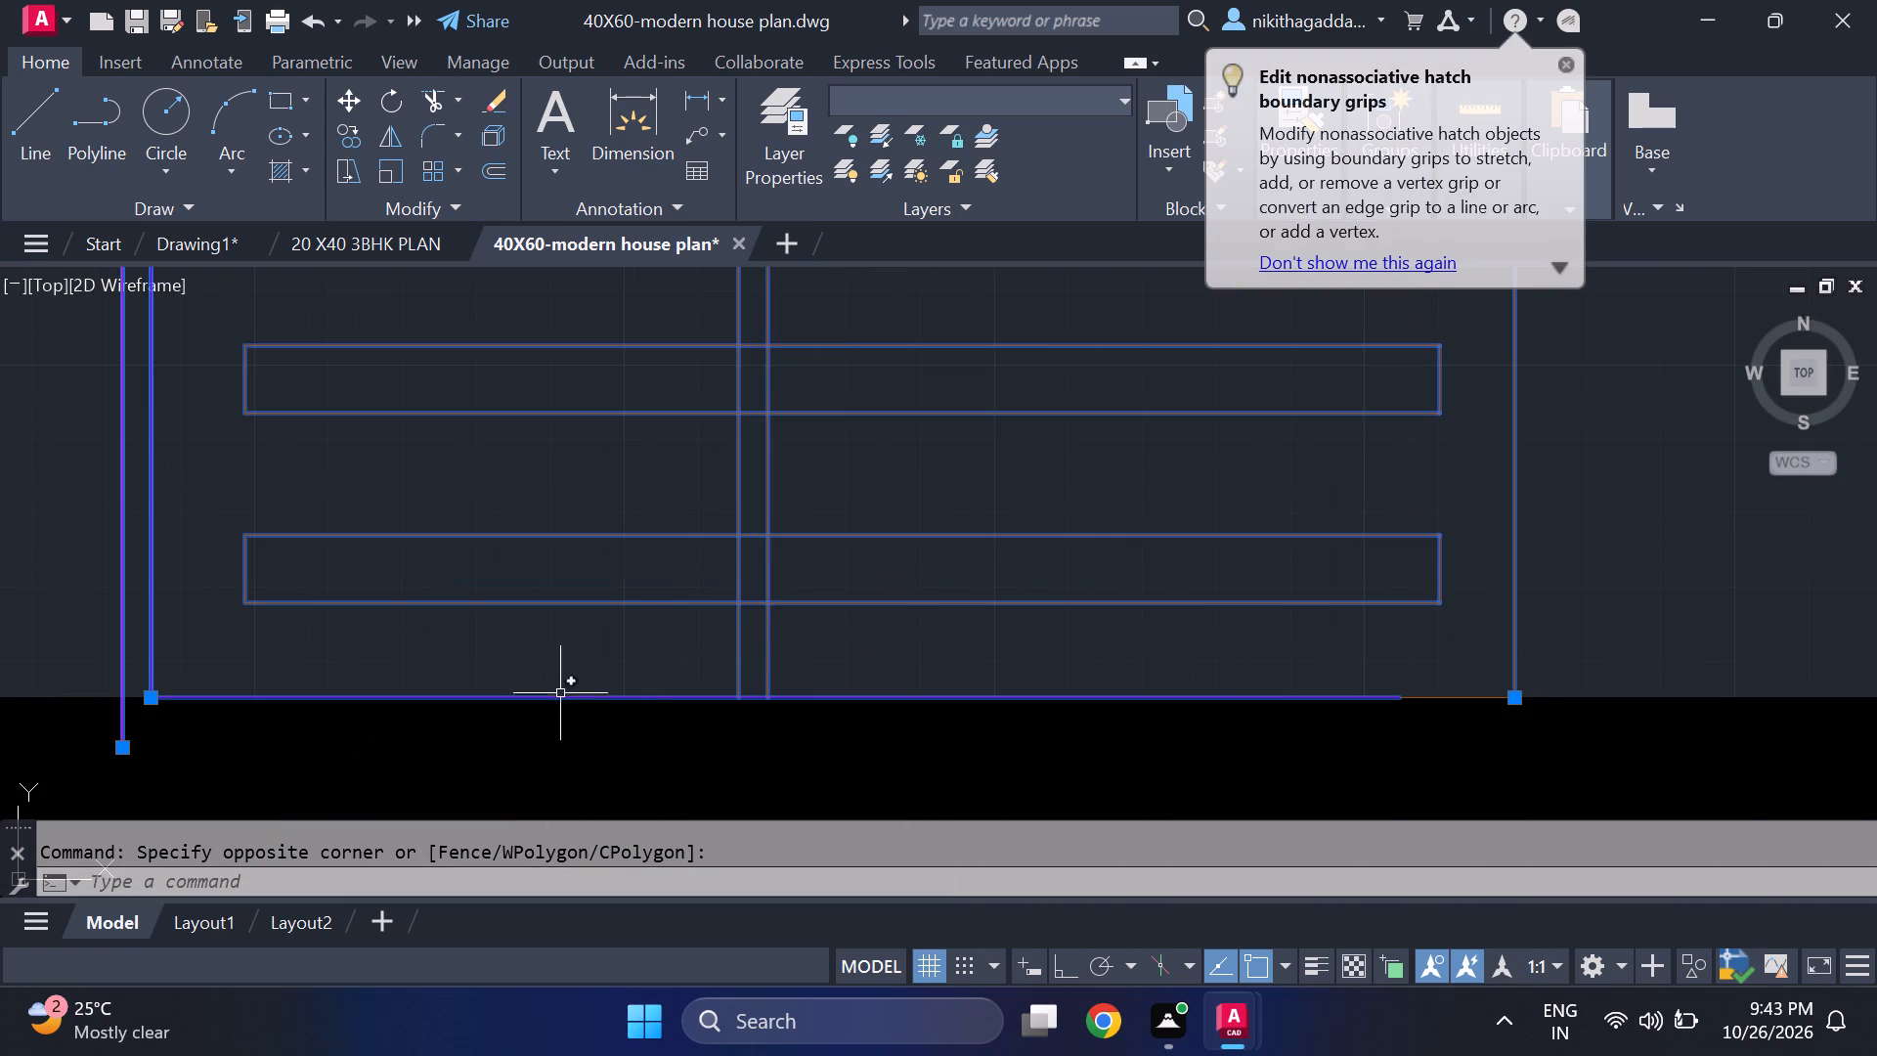
scroll(1443, 690, up, 2)
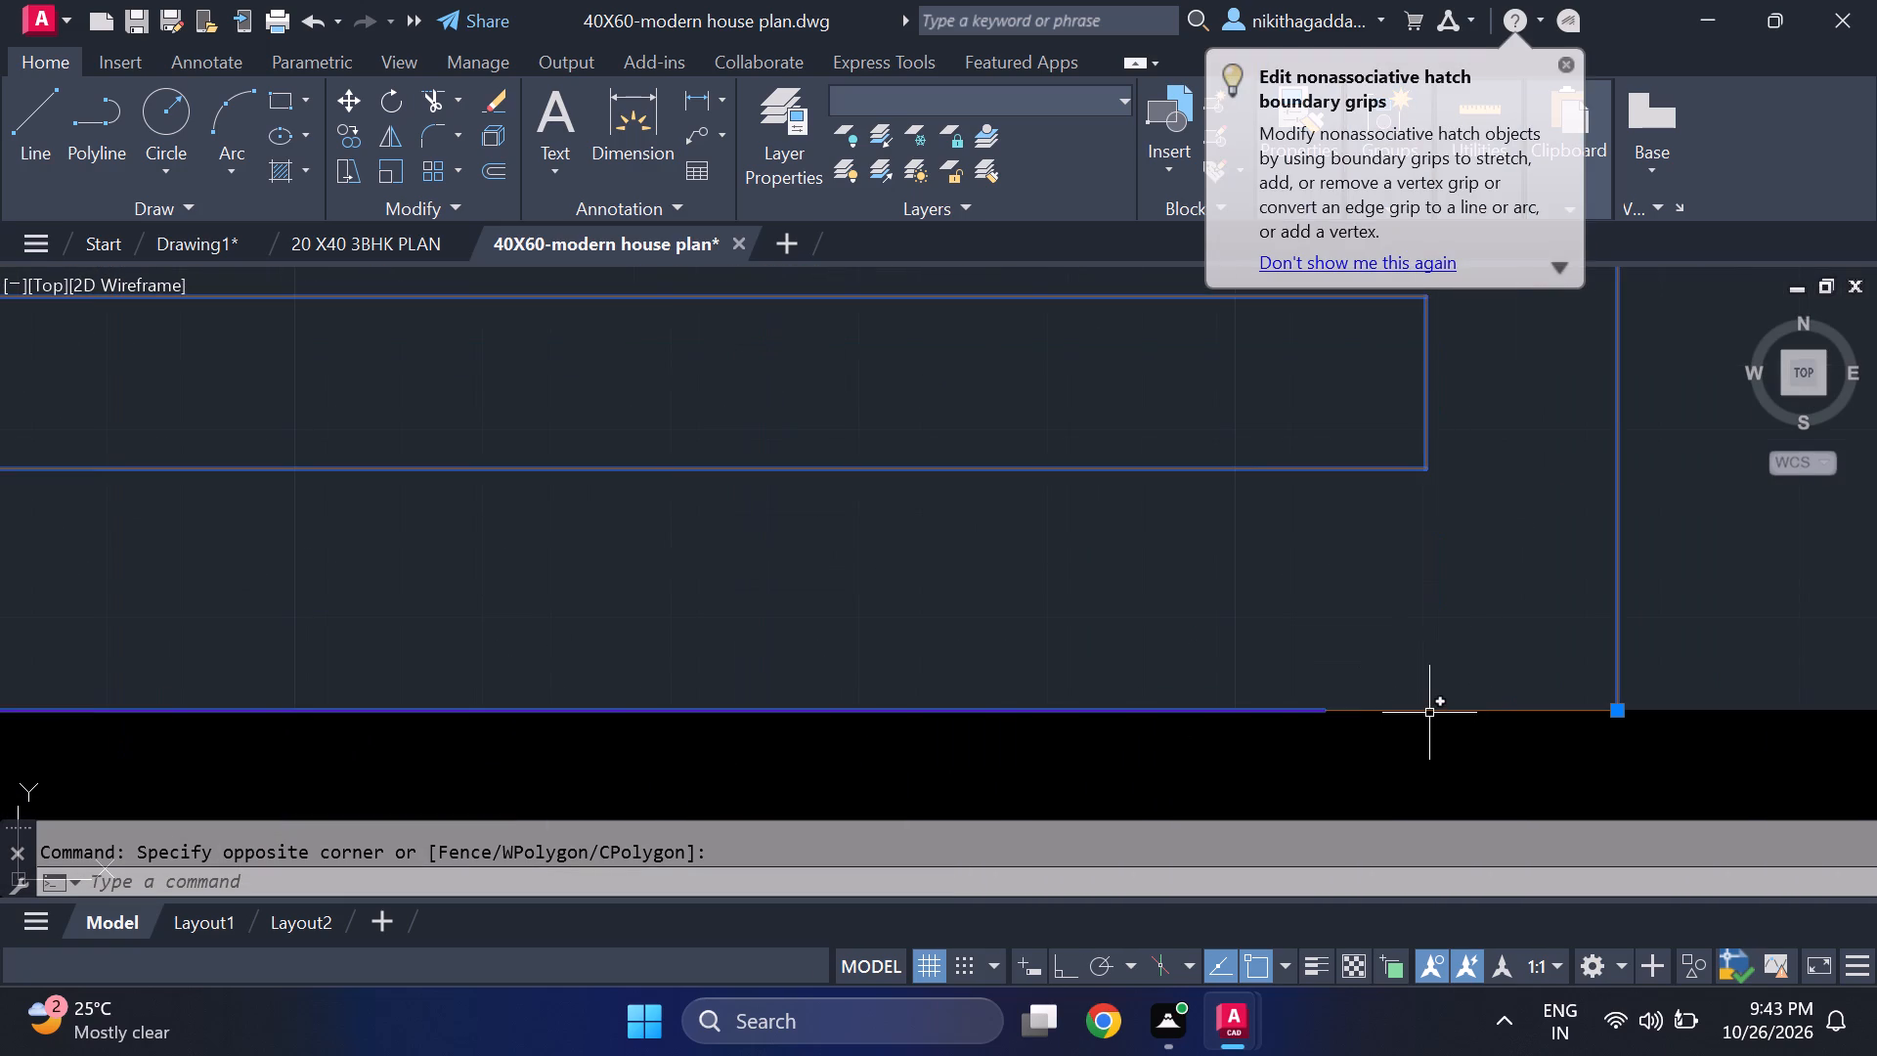
click(1429, 713)
Add the line pieces of the closet's north edge, at its west and east corners, to the selection.
scroll(1288, 644, down, 5)
scroll(975, 507, down, 2)
middle_drag(978, 477, 946, 692)
scroll(968, 557, down, 1)
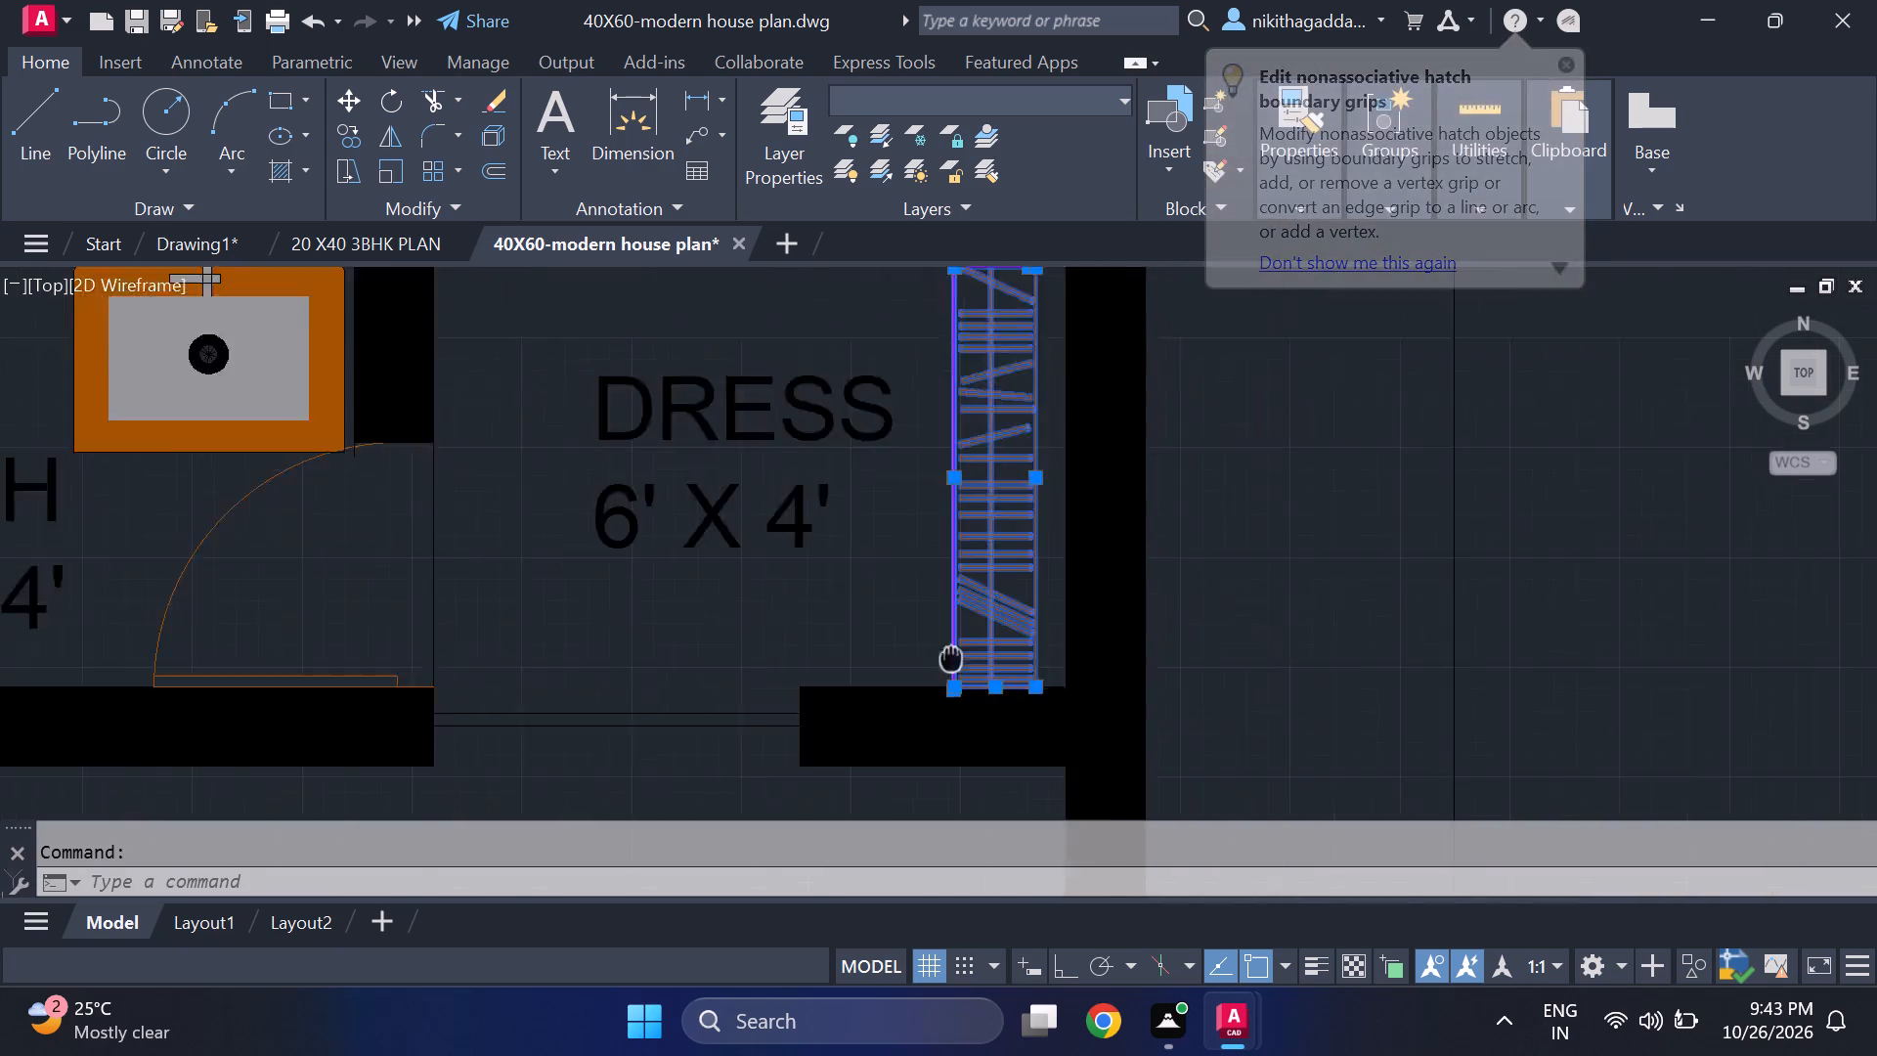
middle_drag(946, 692, 931, 782)
scroll(952, 415, up, 6)
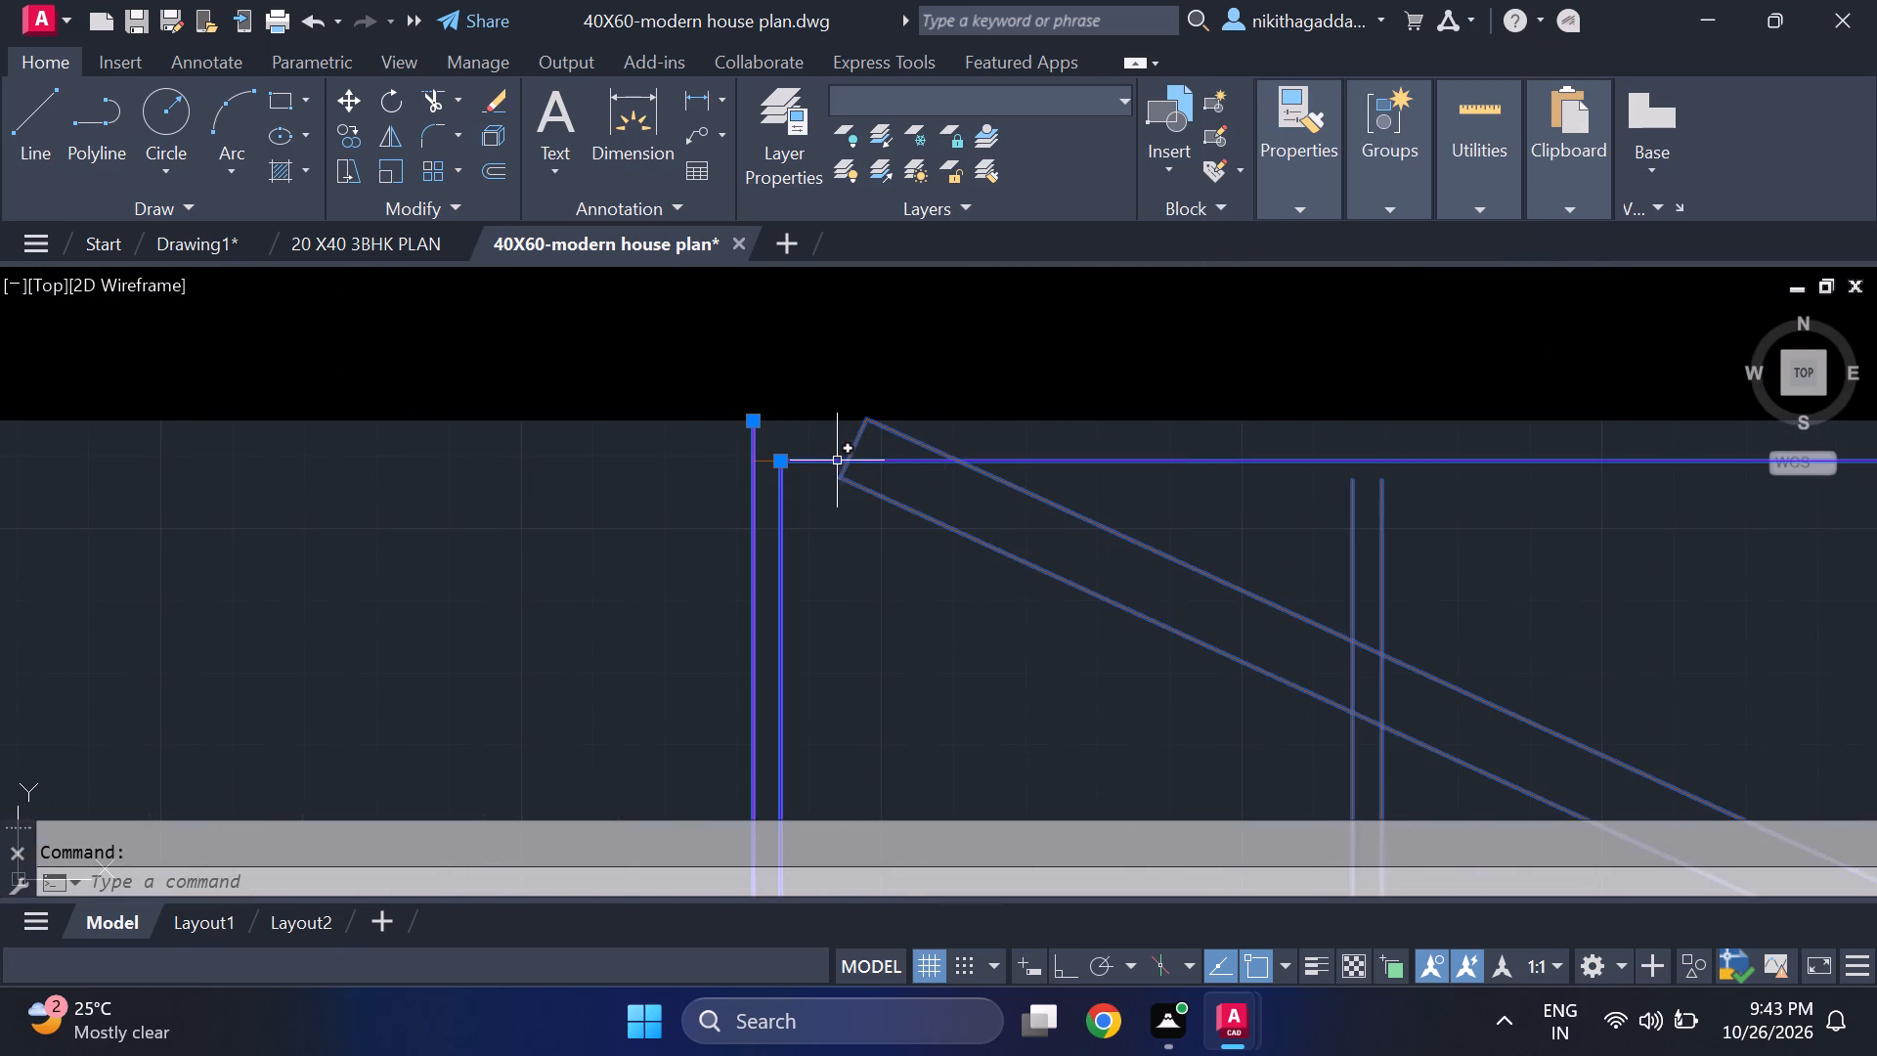
scroll(797, 462, up, 3)
click(789, 444)
click(549, 536)
scroll(589, 517, down, 3)
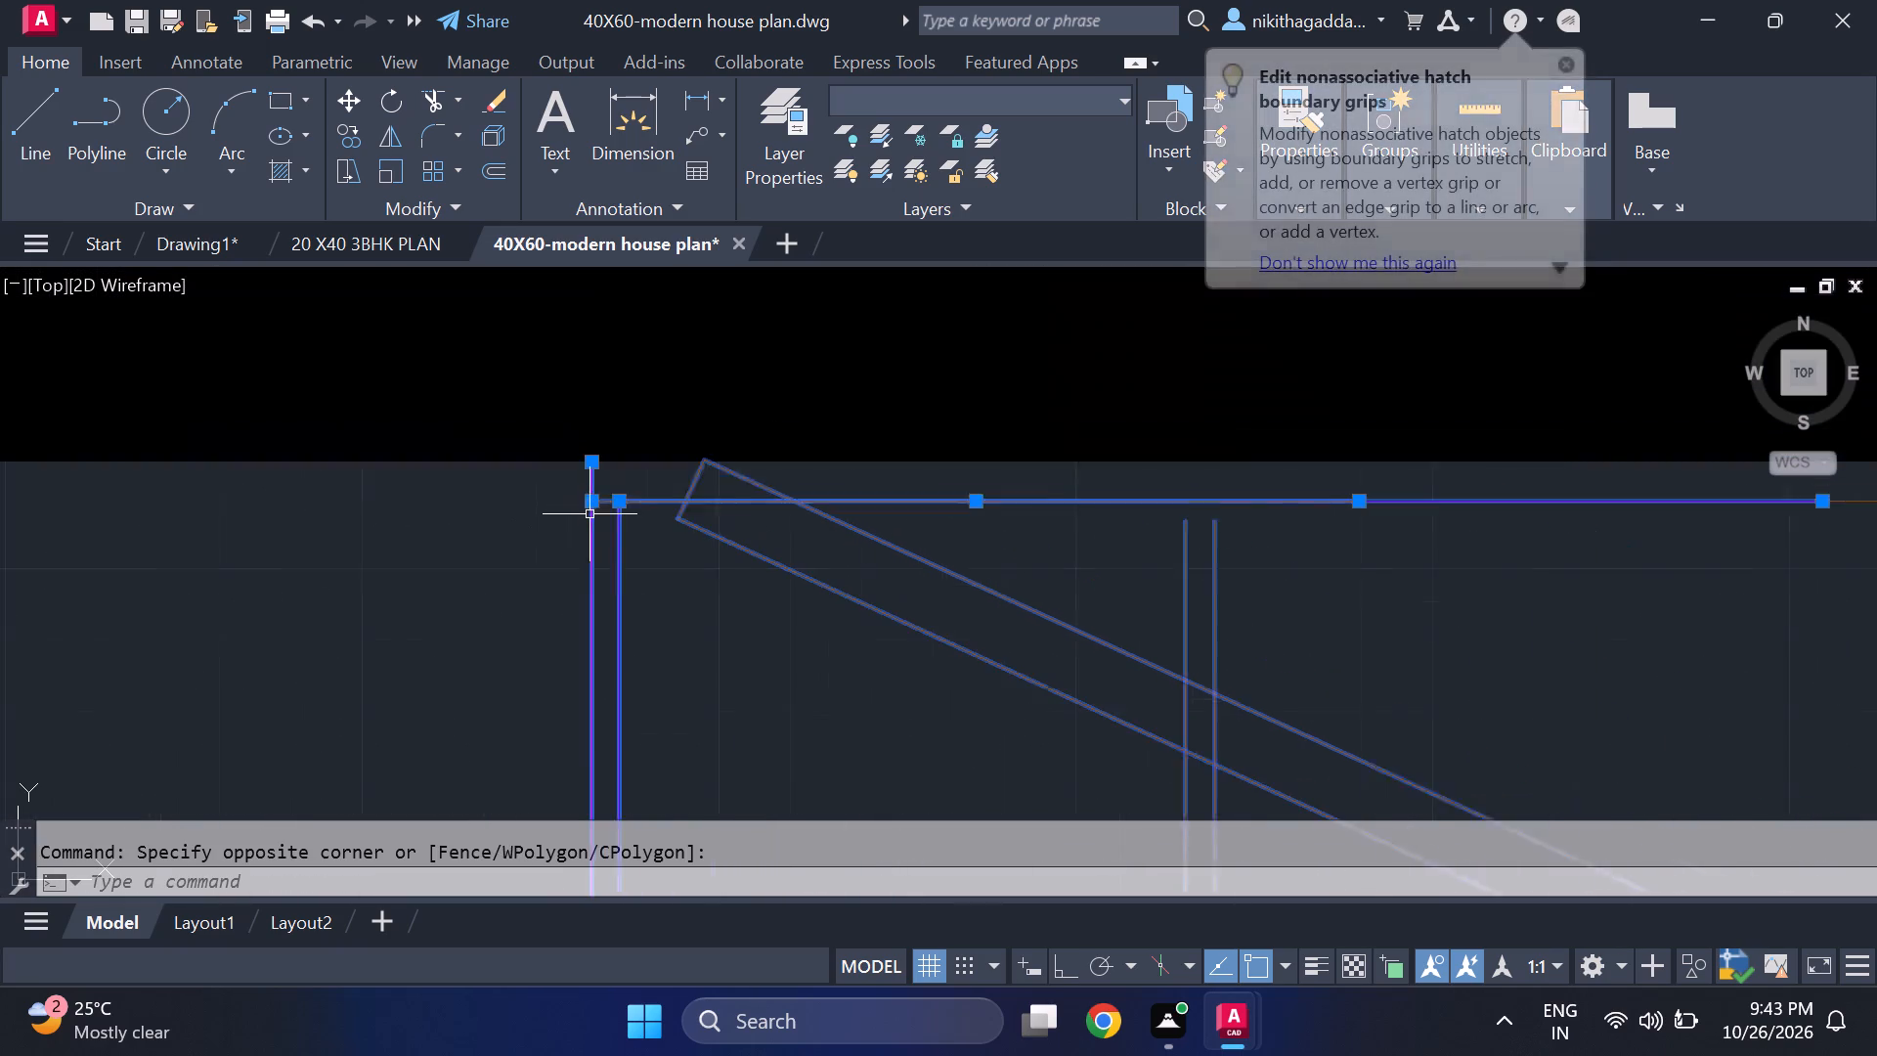
scroll(589, 513, down, 1)
scroll(801, 615, down, 3)
scroll(953, 588, up, 4)
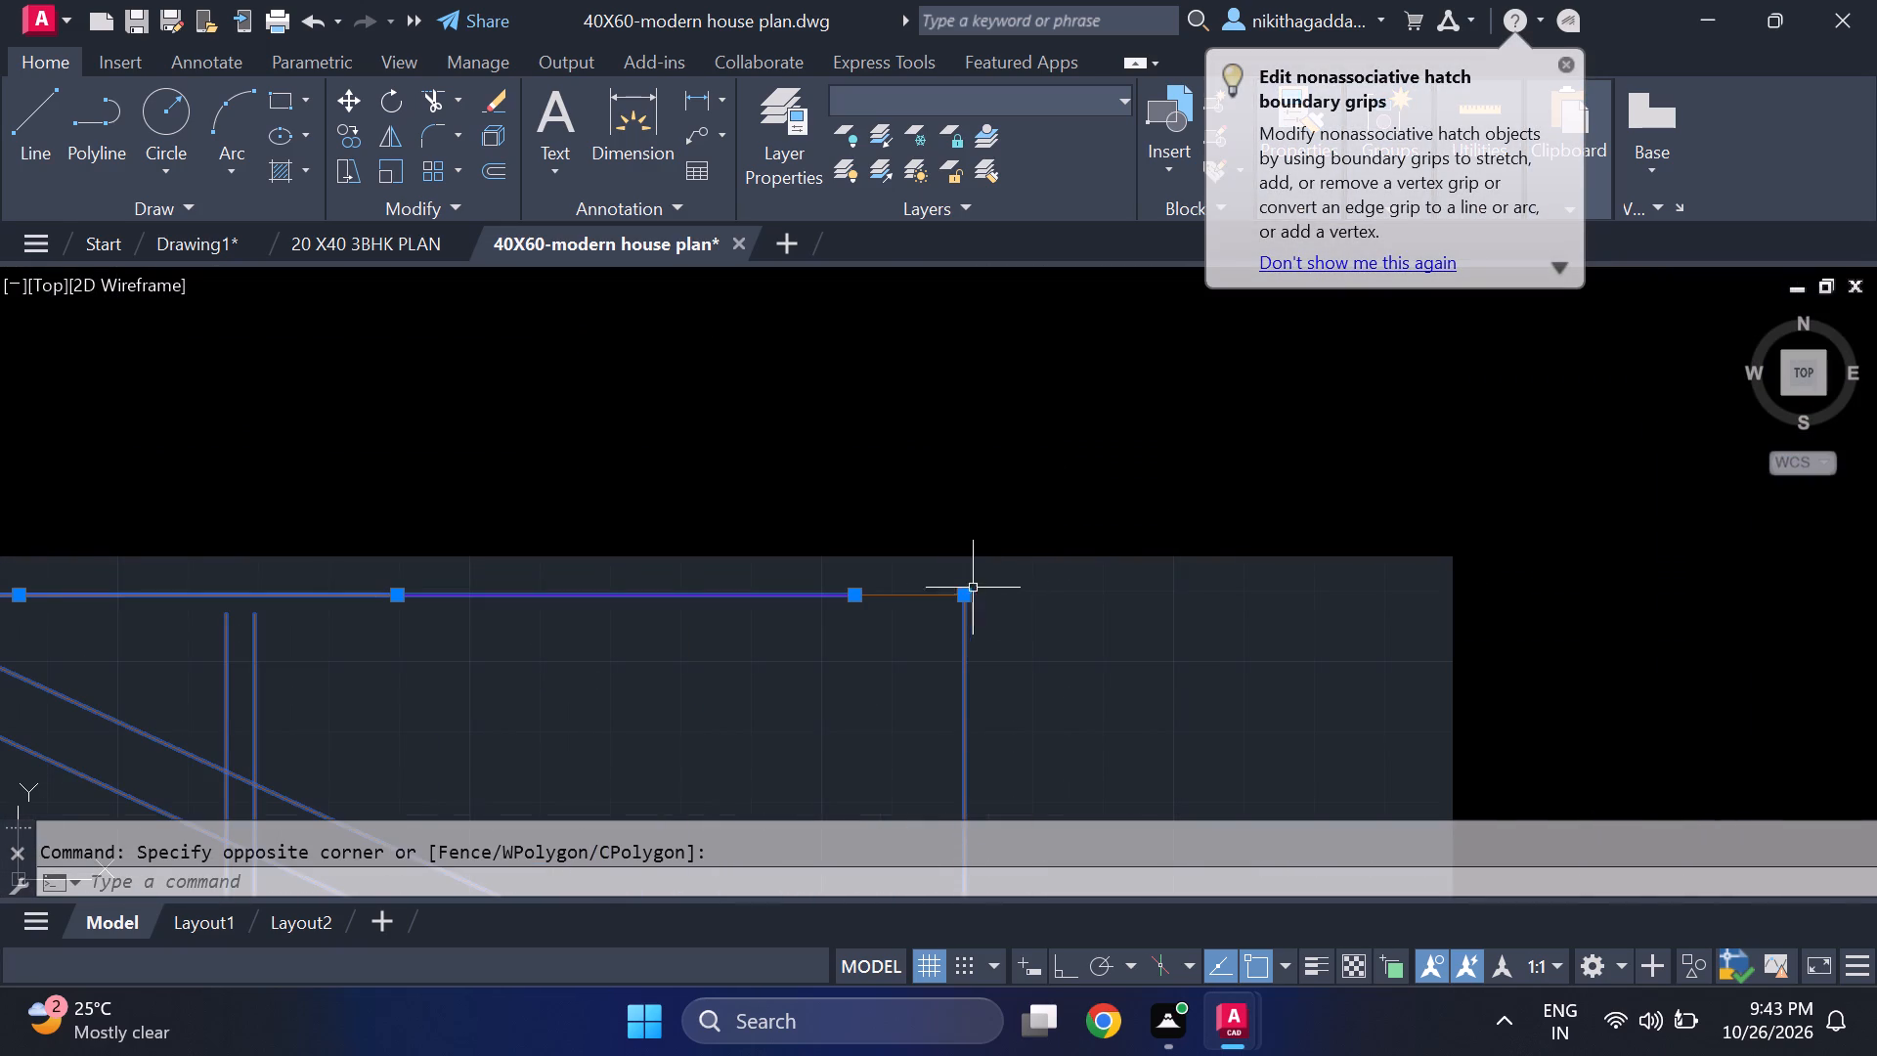
drag(1011, 573, 990, 578)
click(855, 635)
Look over the closet selection and the rest of the reference plan for further items to copy.
scroll(856, 635, down, 4)
middle_drag(871, 718, 903, 334)
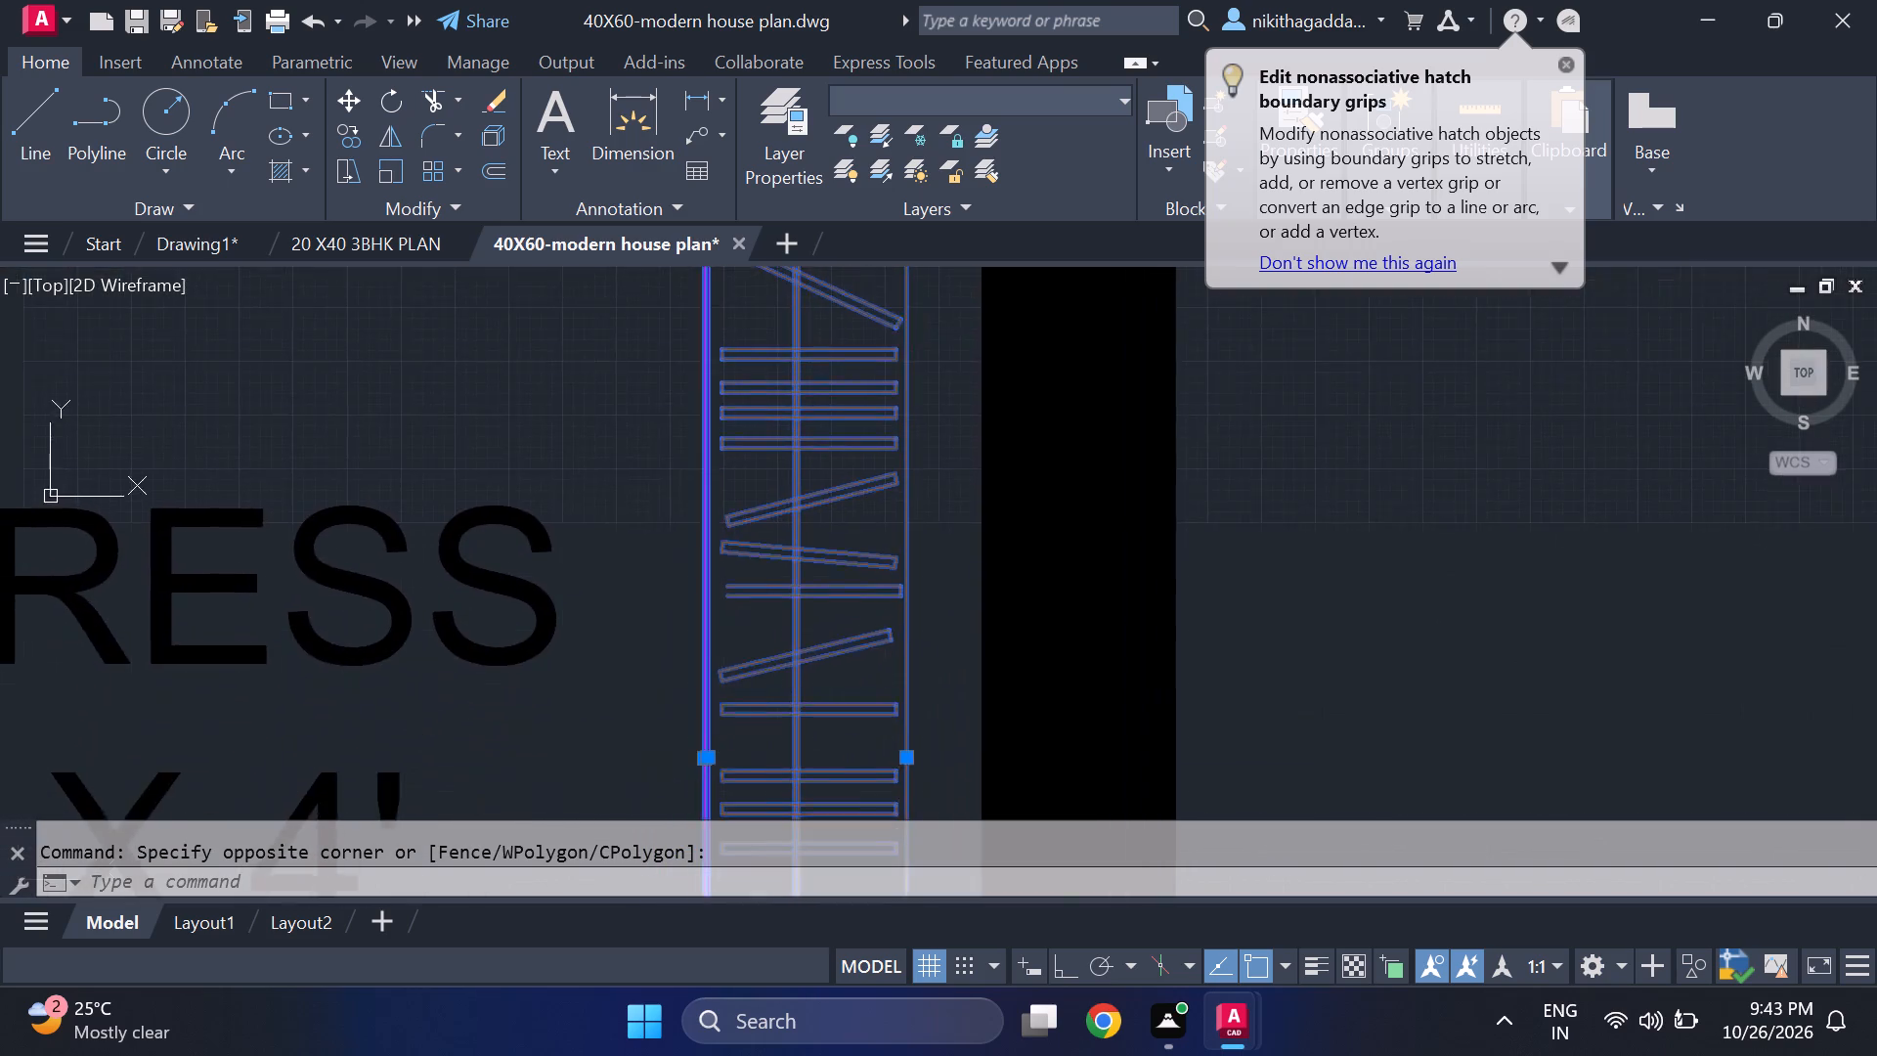
scroll(890, 341, down, 1)
middle_drag(835, 677, 800, 417)
scroll(803, 390, down, 2)
scroll(765, 426, up, 4)
scroll(781, 469, down, 3)
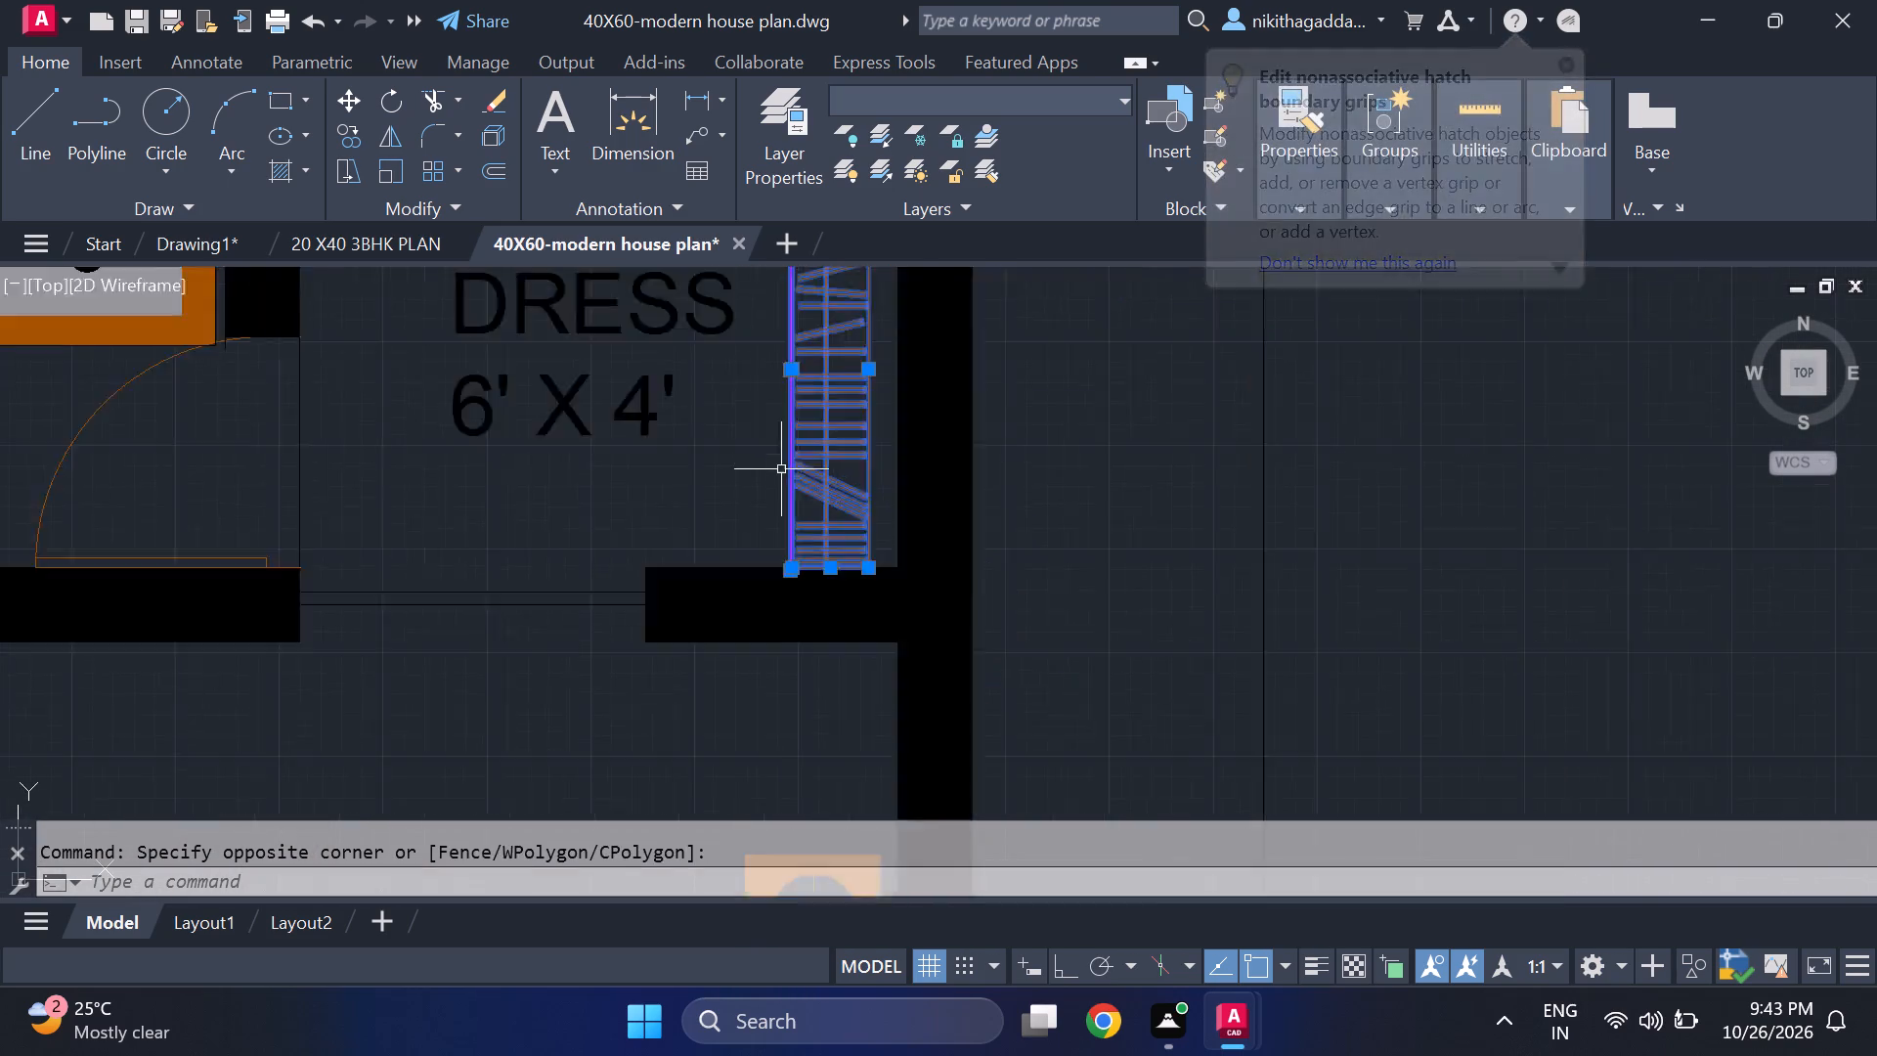
scroll(781, 470, down, 2)
middle_drag(618, 523, 729, 333)
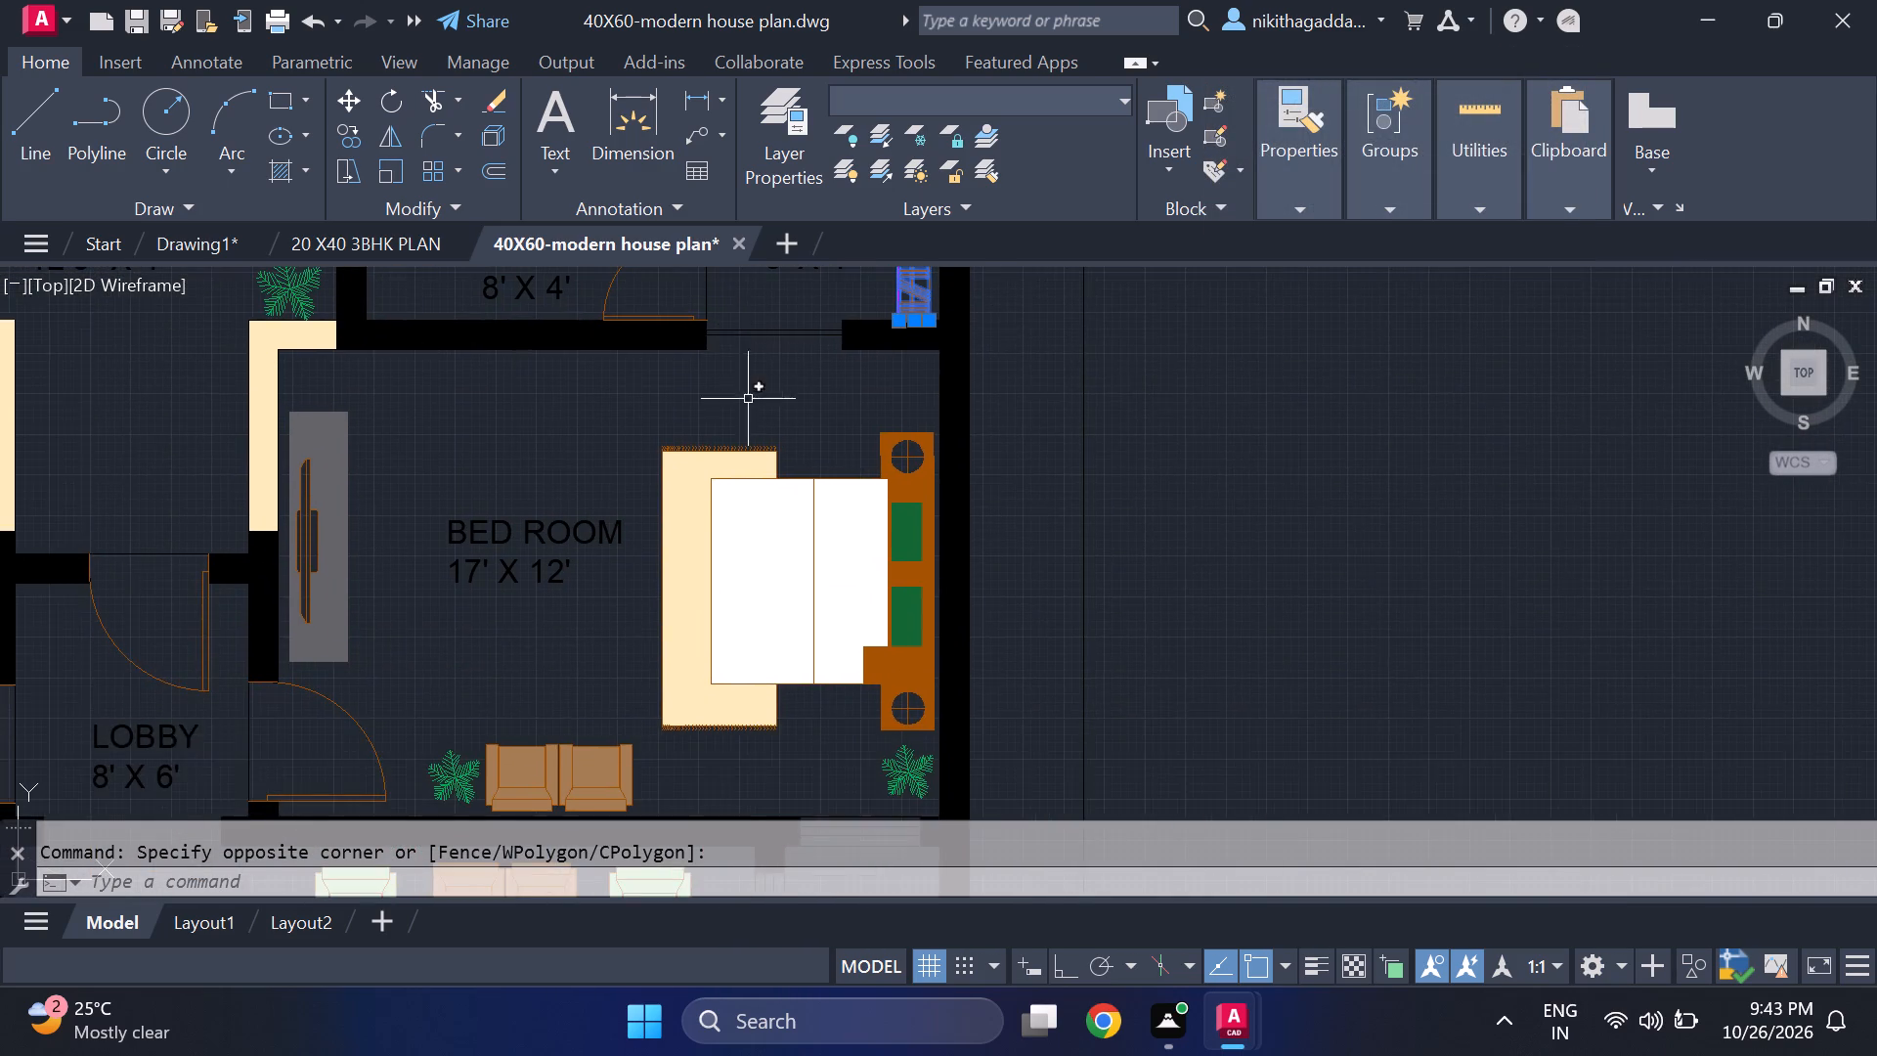
scroll(744, 417, down, 1)
scroll(705, 501, down, 3)
scroll(665, 581, up, 3)
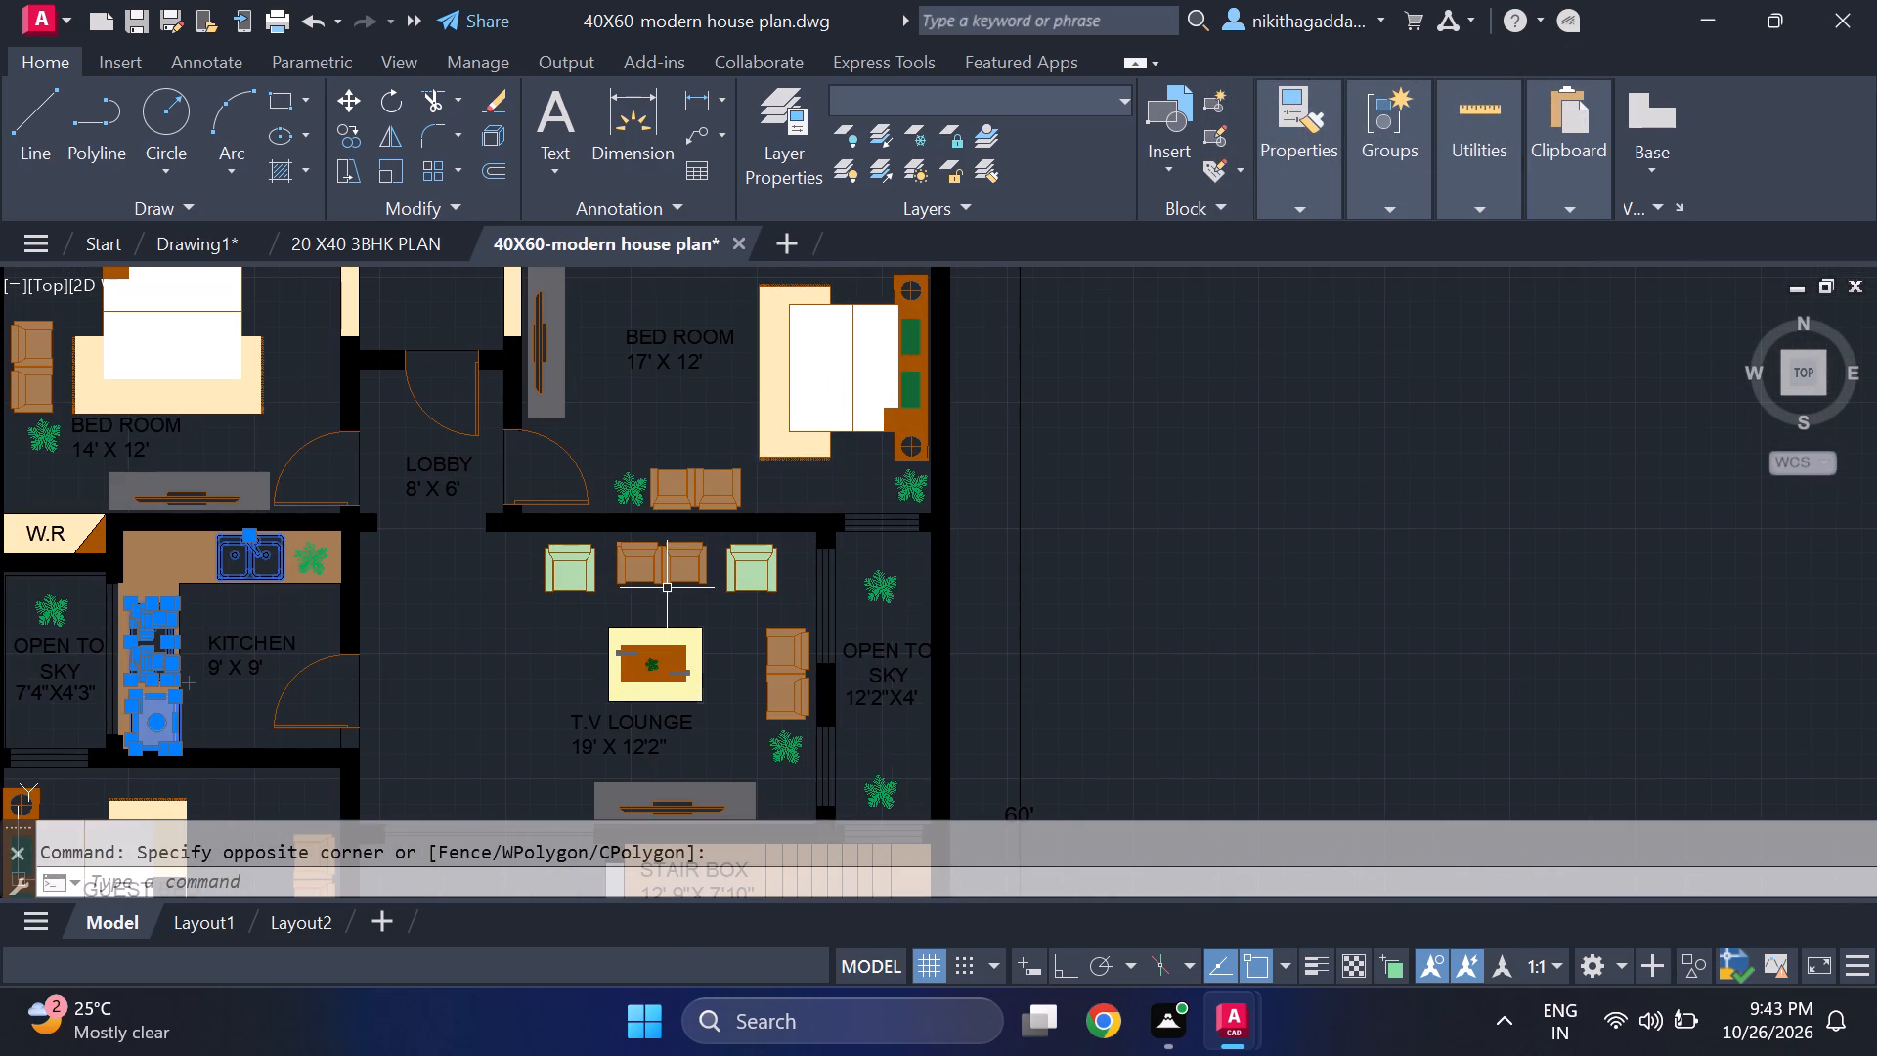
middle_drag(680, 651, 718, 234)
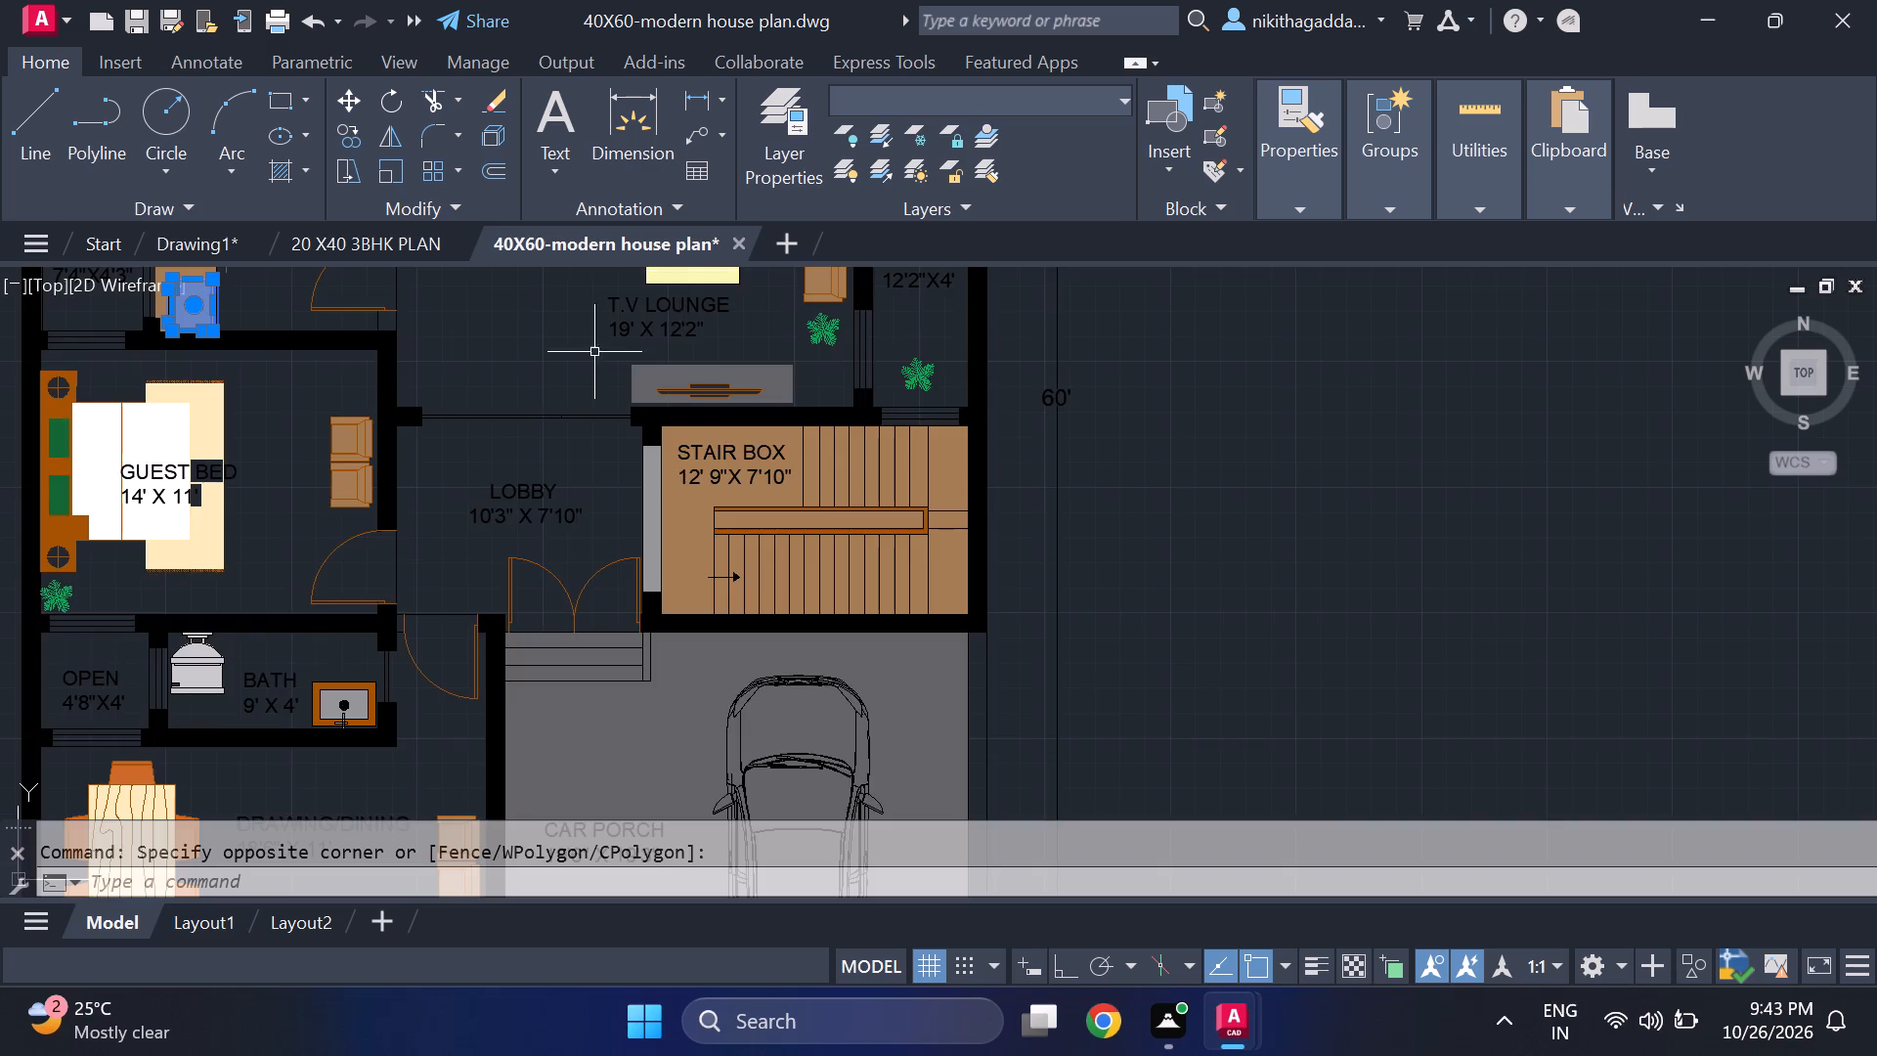
scroll(476, 427, down, 3)
scroll(431, 513, up, 3)
middle_drag(427, 512, 421, 748)
scroll(432, 615, down, 2)
middle_drag(485, 508, 556, 586)
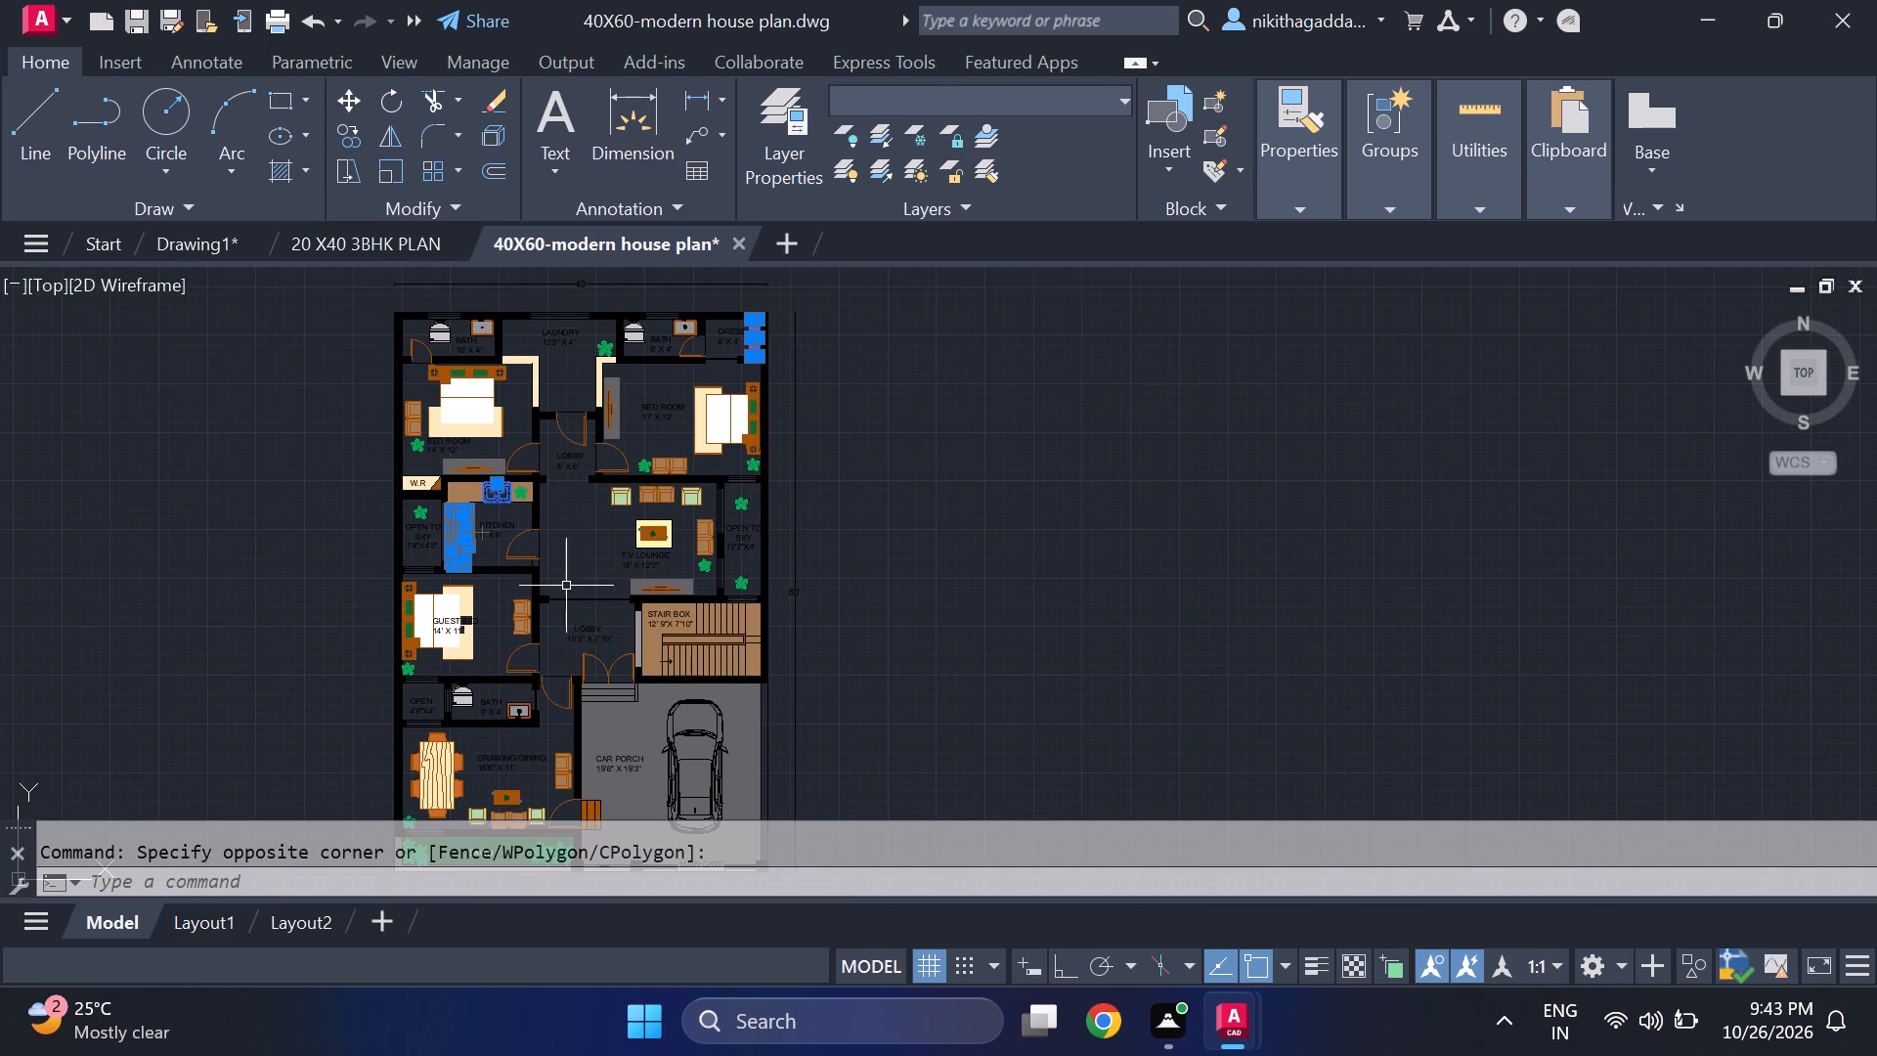
scroll(566, 549, up, 1)
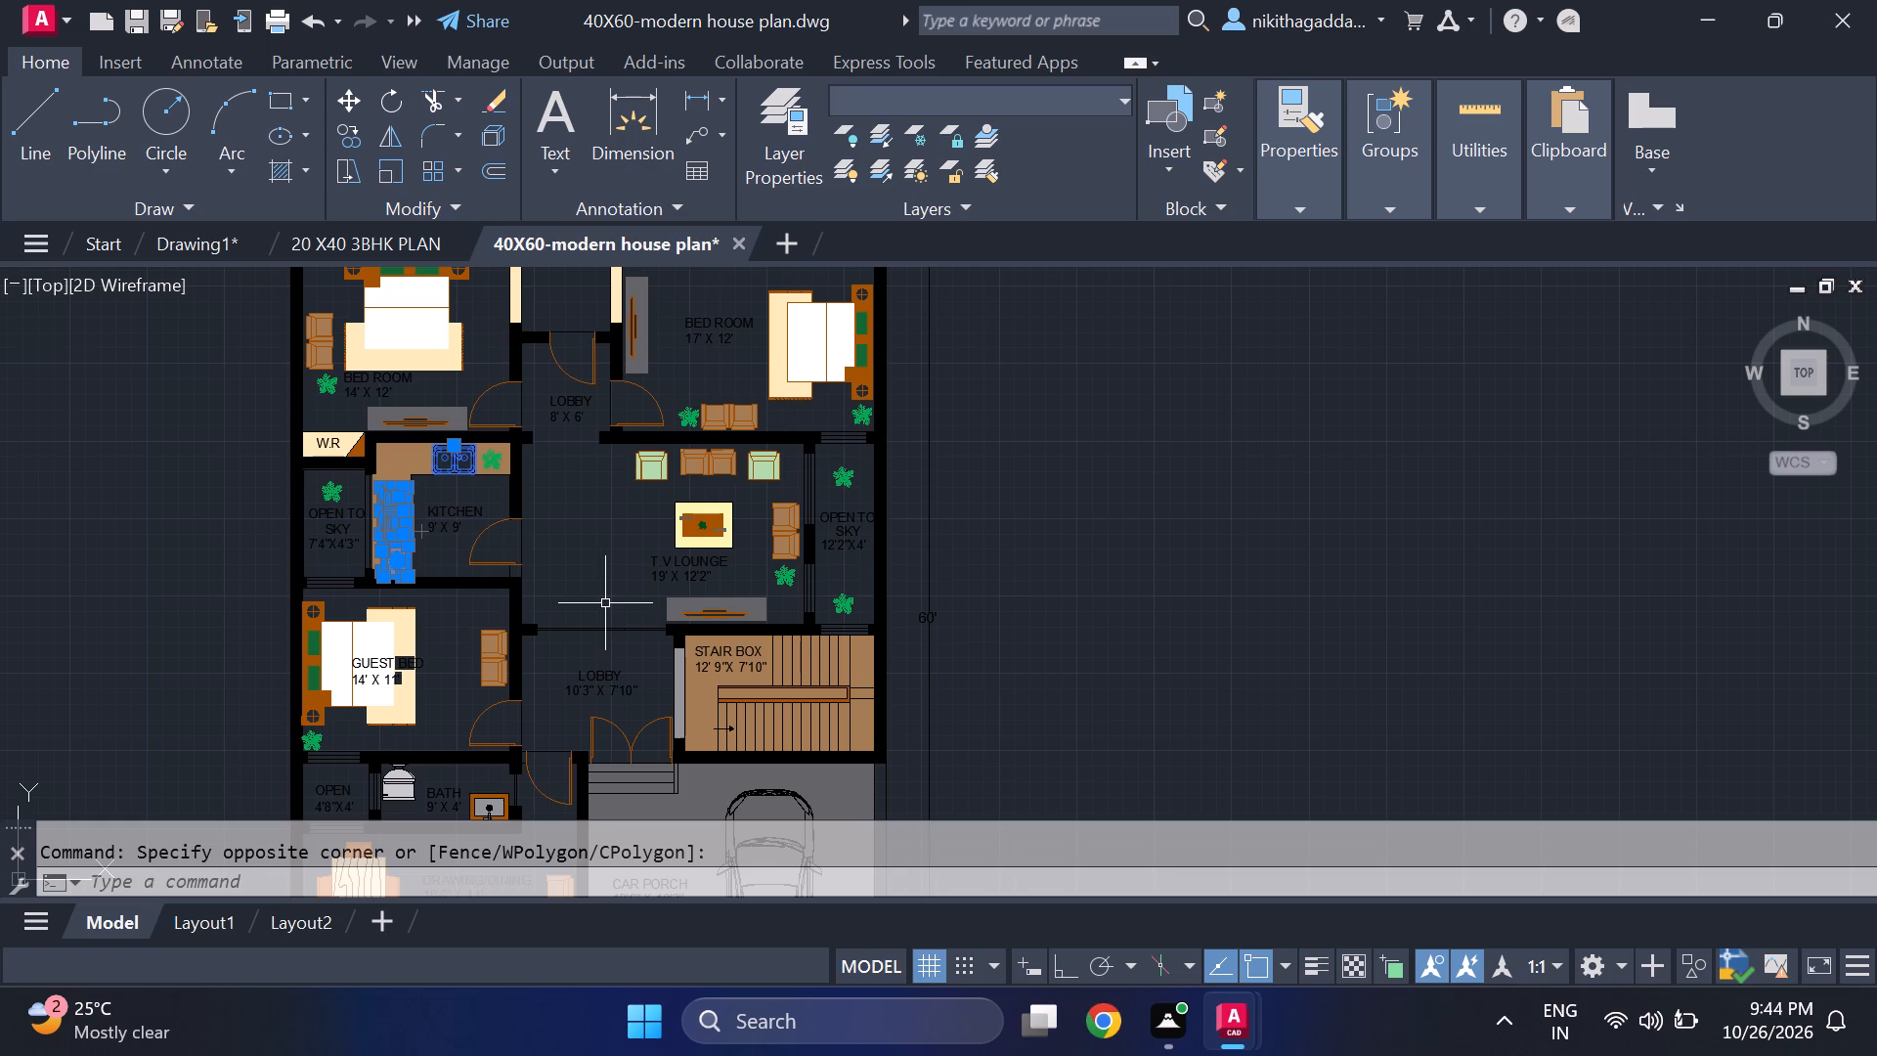
Copy the selected kitchen fixtures and closet, and paste them into Drawing1 in the empty area west of the plan, beyond the washbasins.
key(ctrl+c)
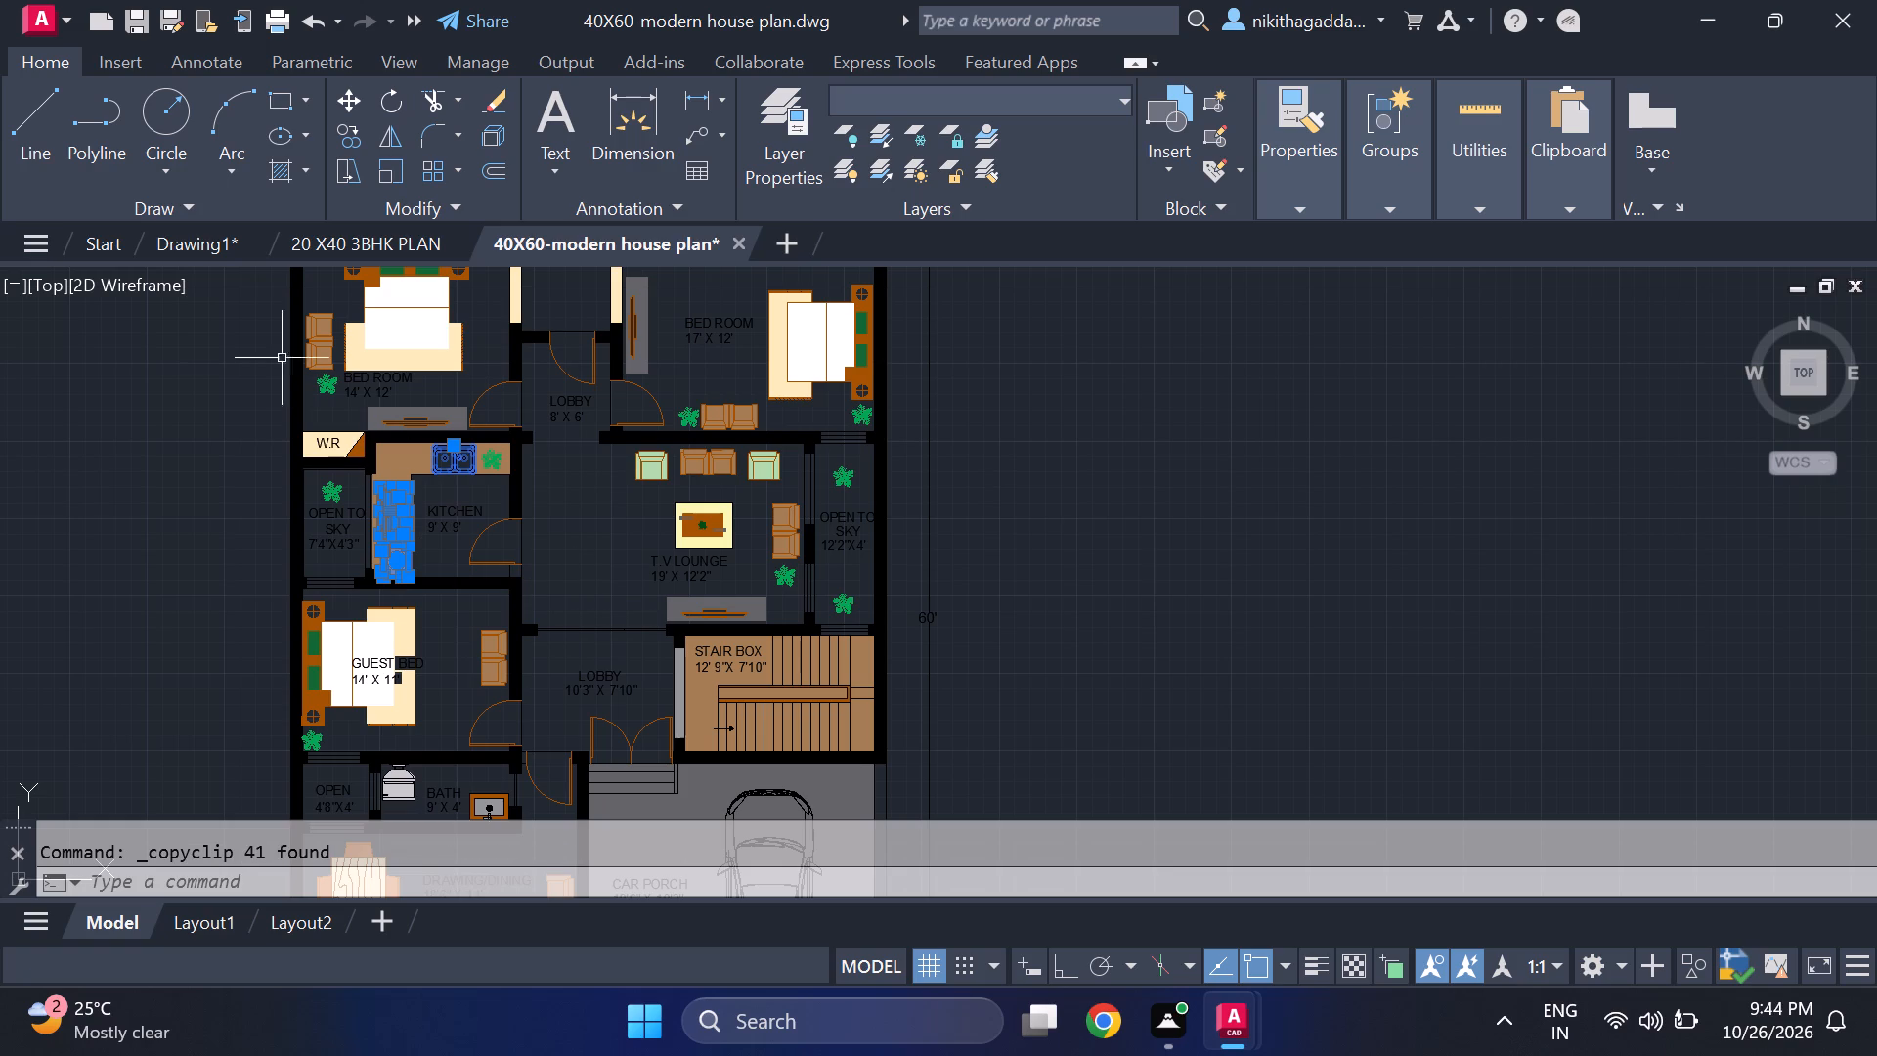
click(198, 243)
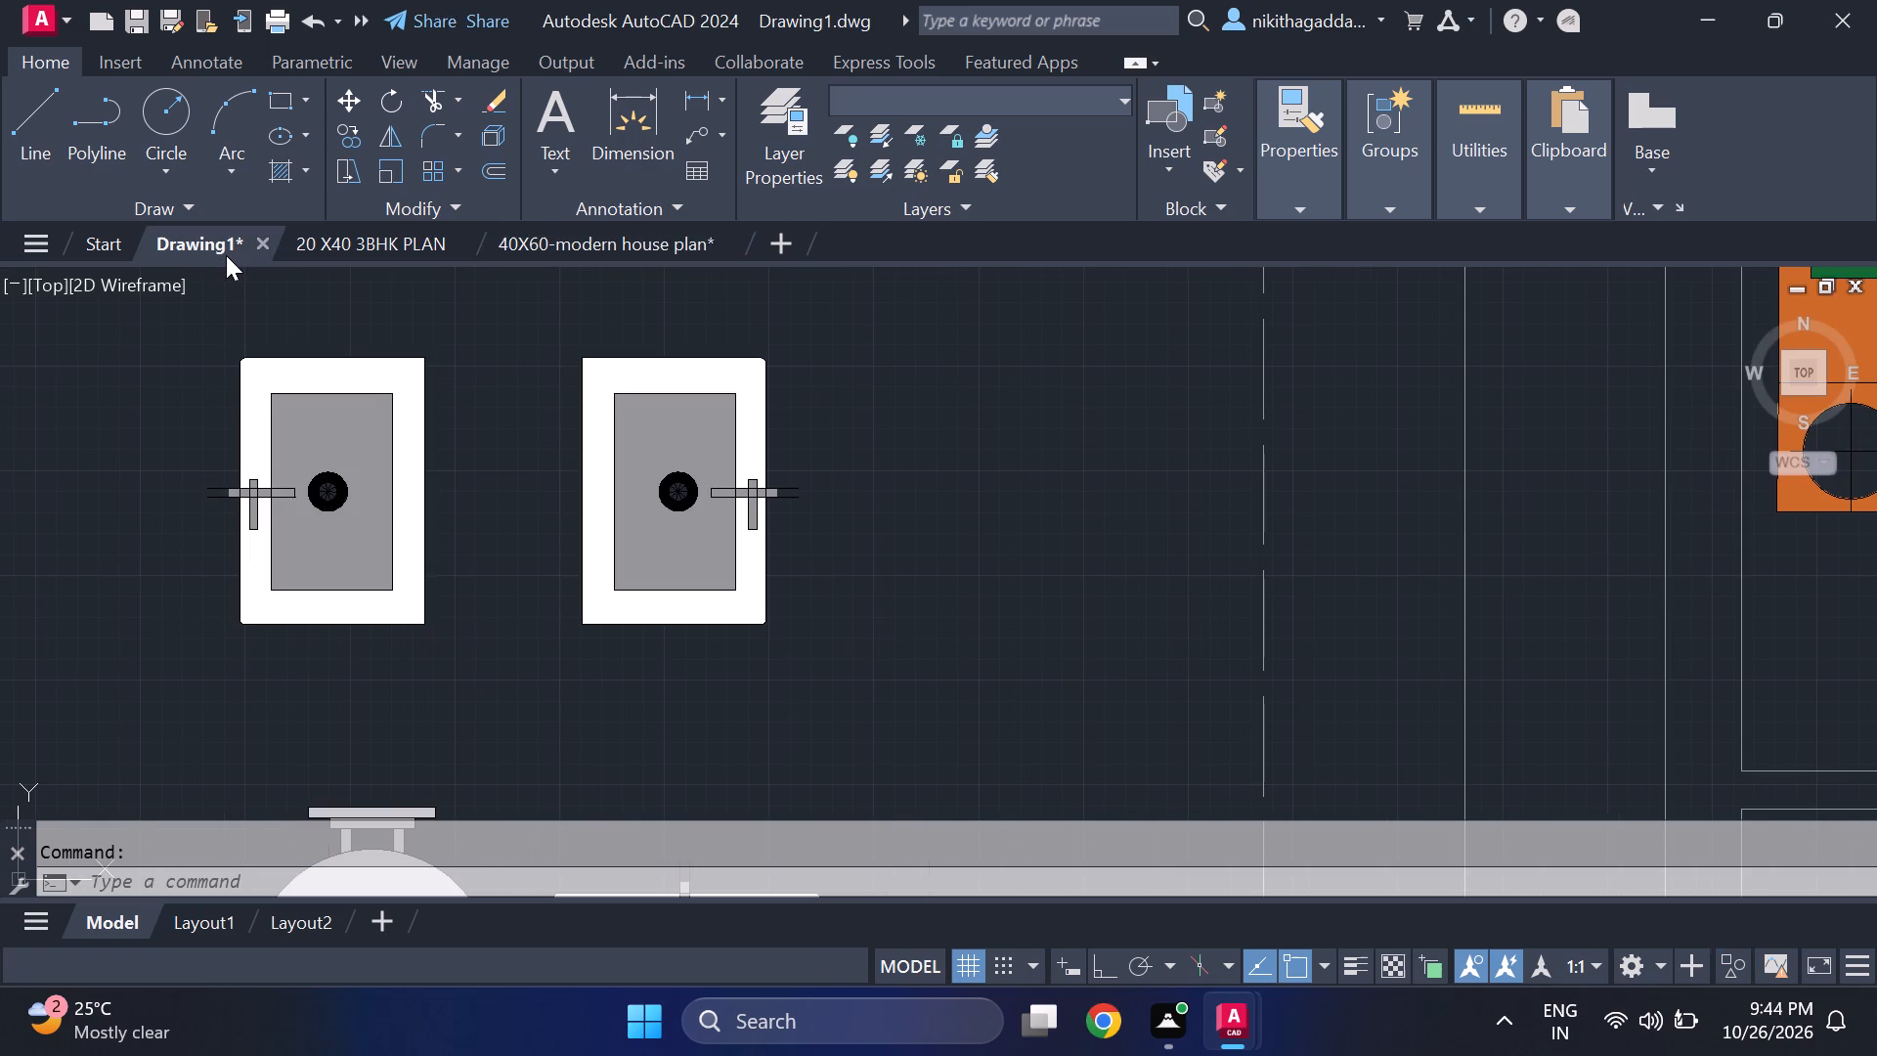
key(ctrl+v)
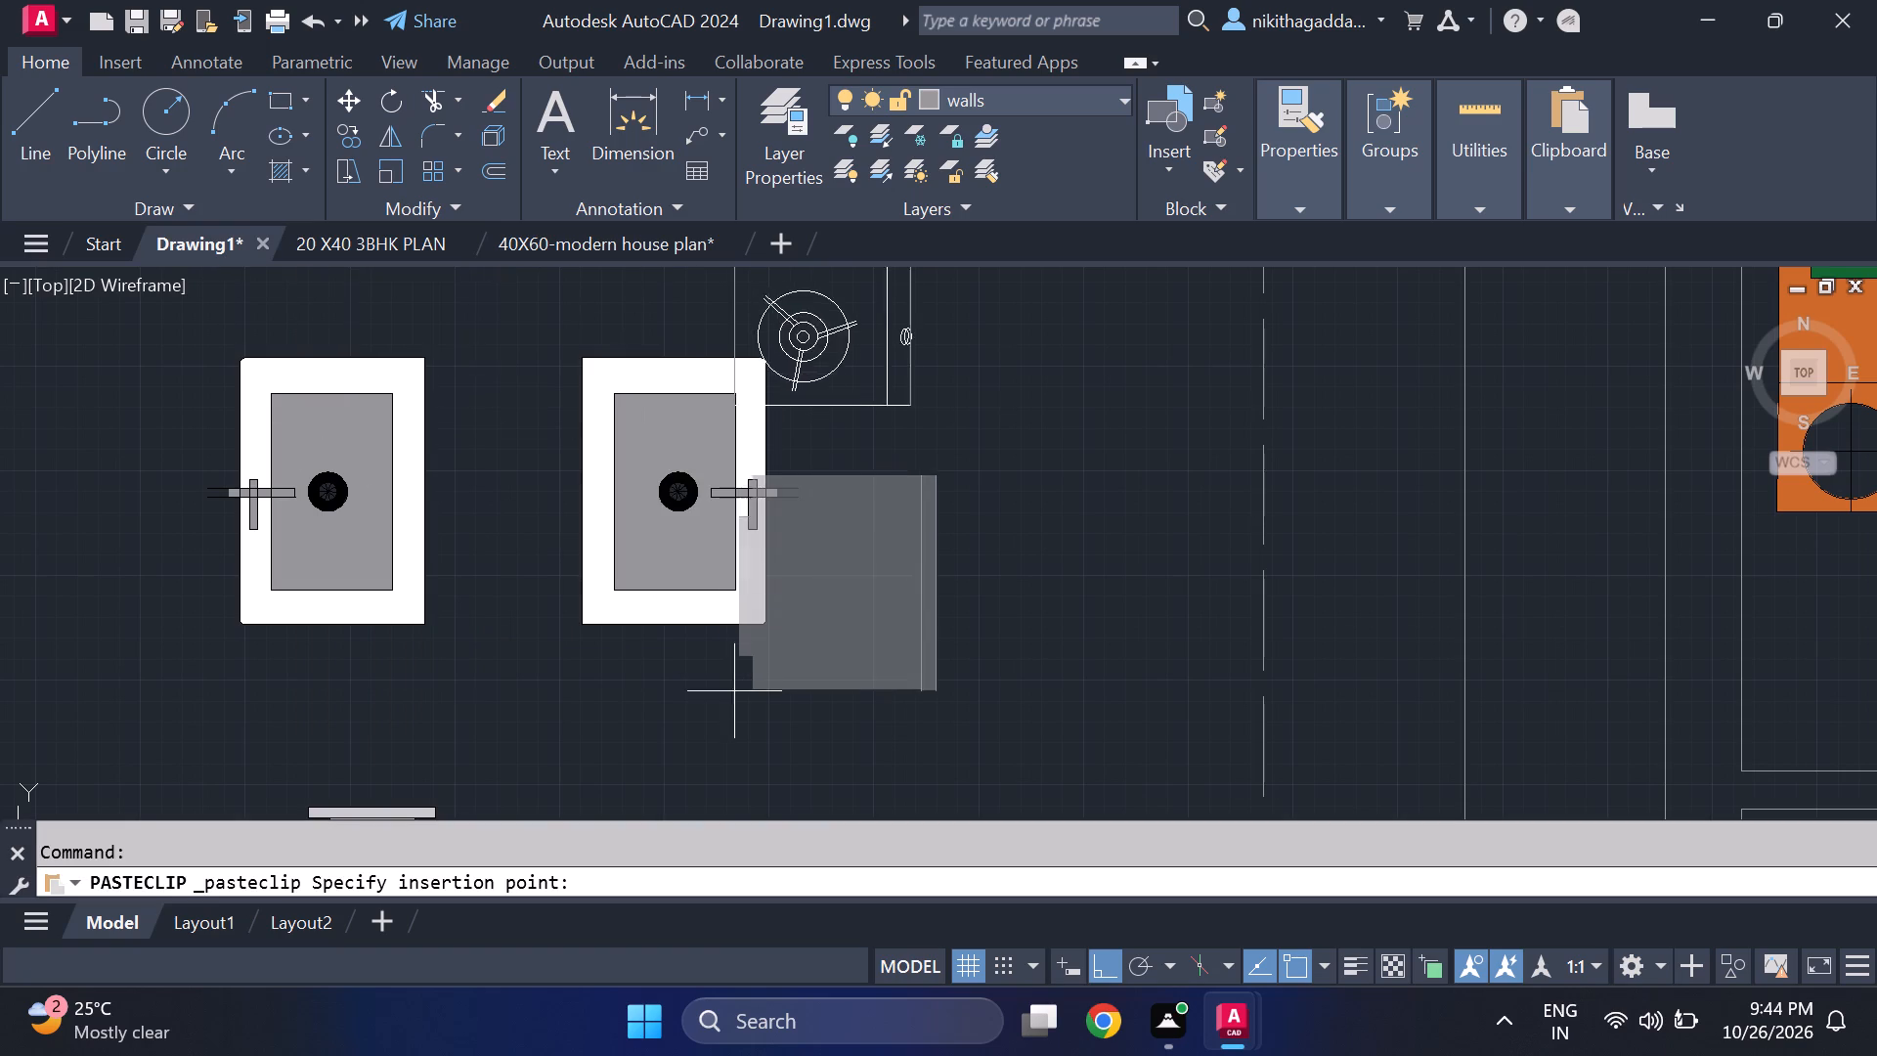
scroll(754, 705, down, 2)
click(297, 587)
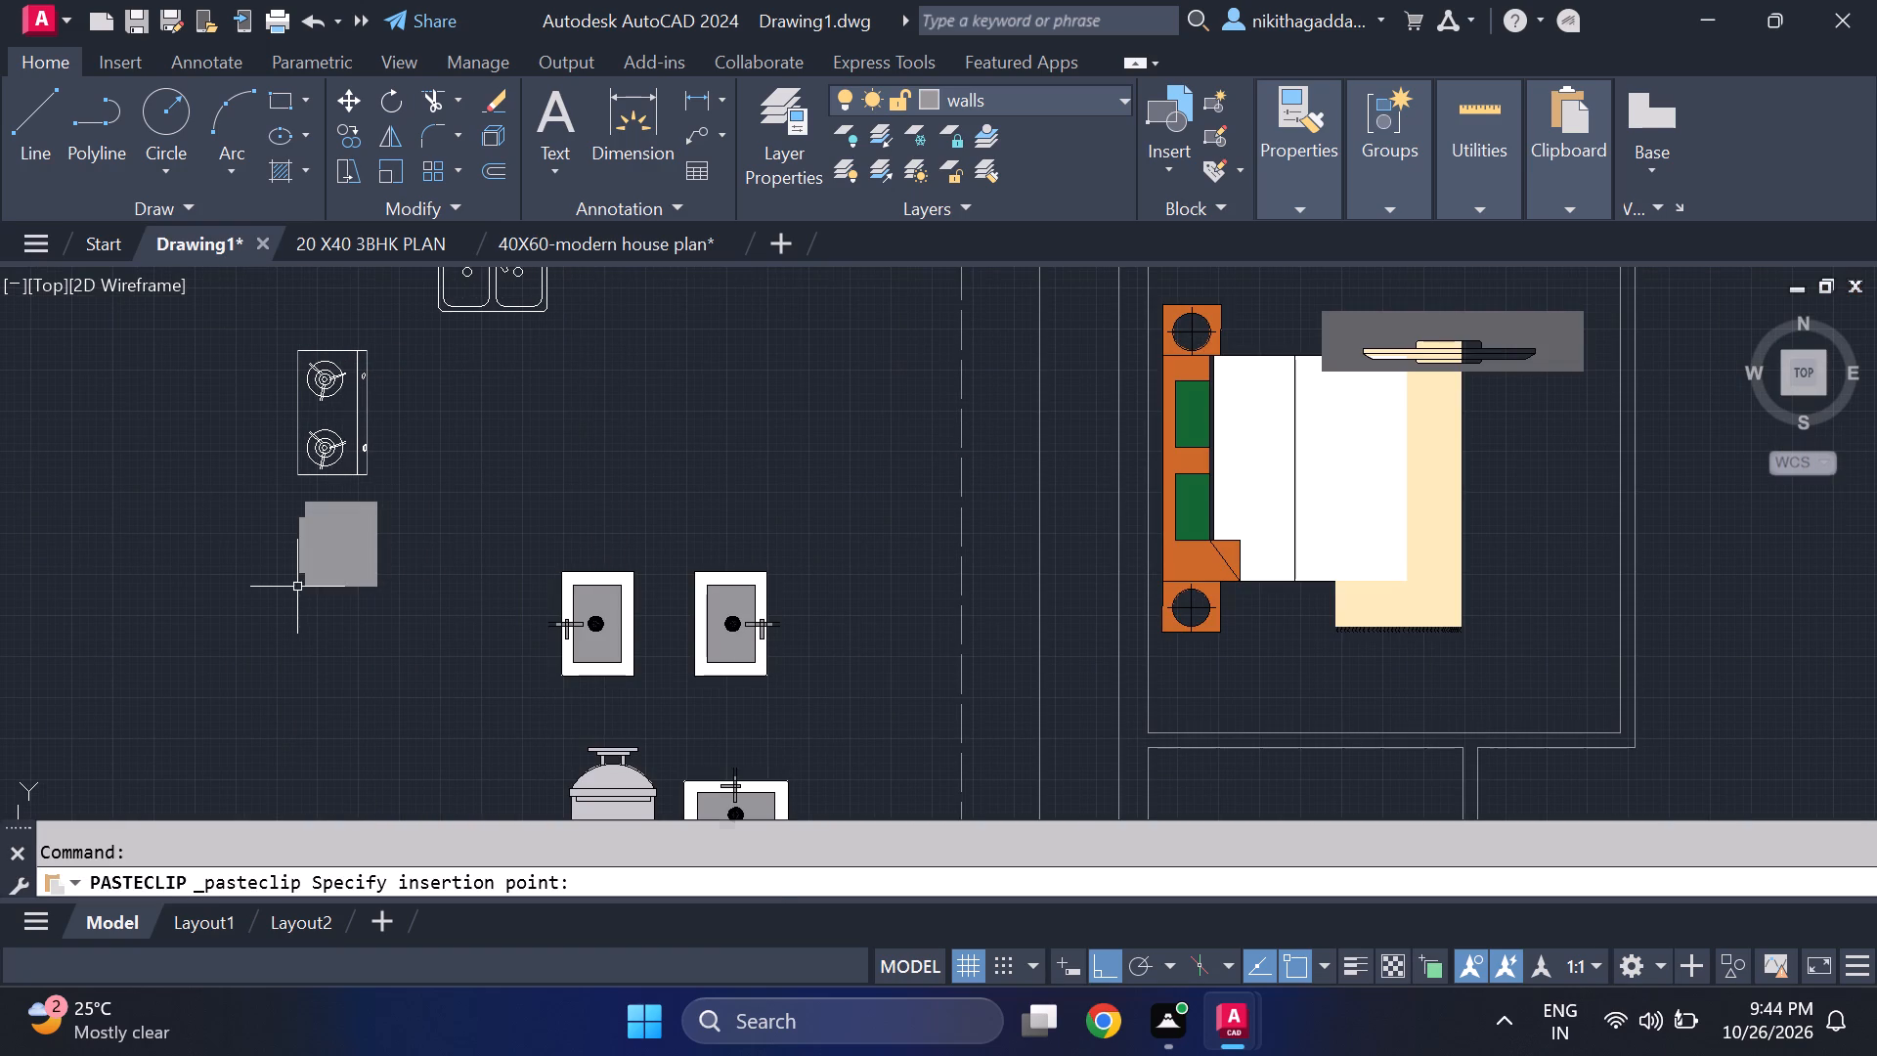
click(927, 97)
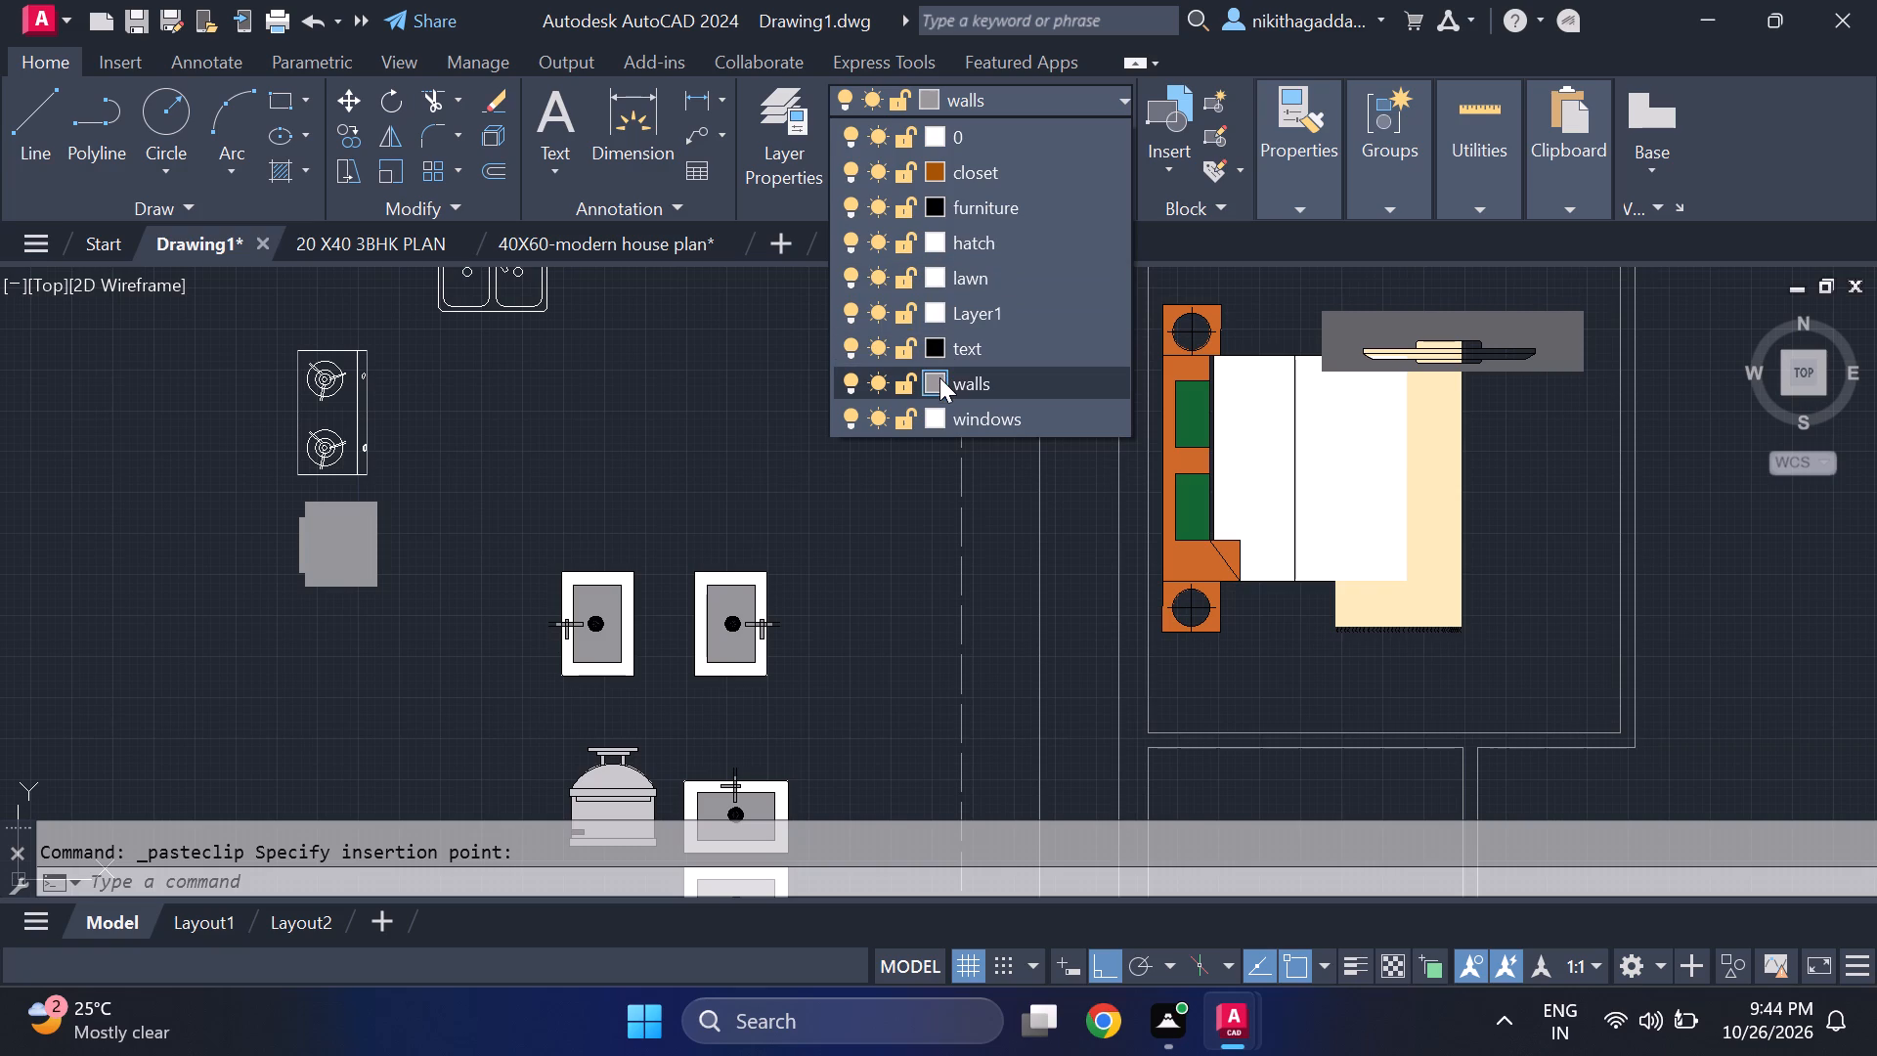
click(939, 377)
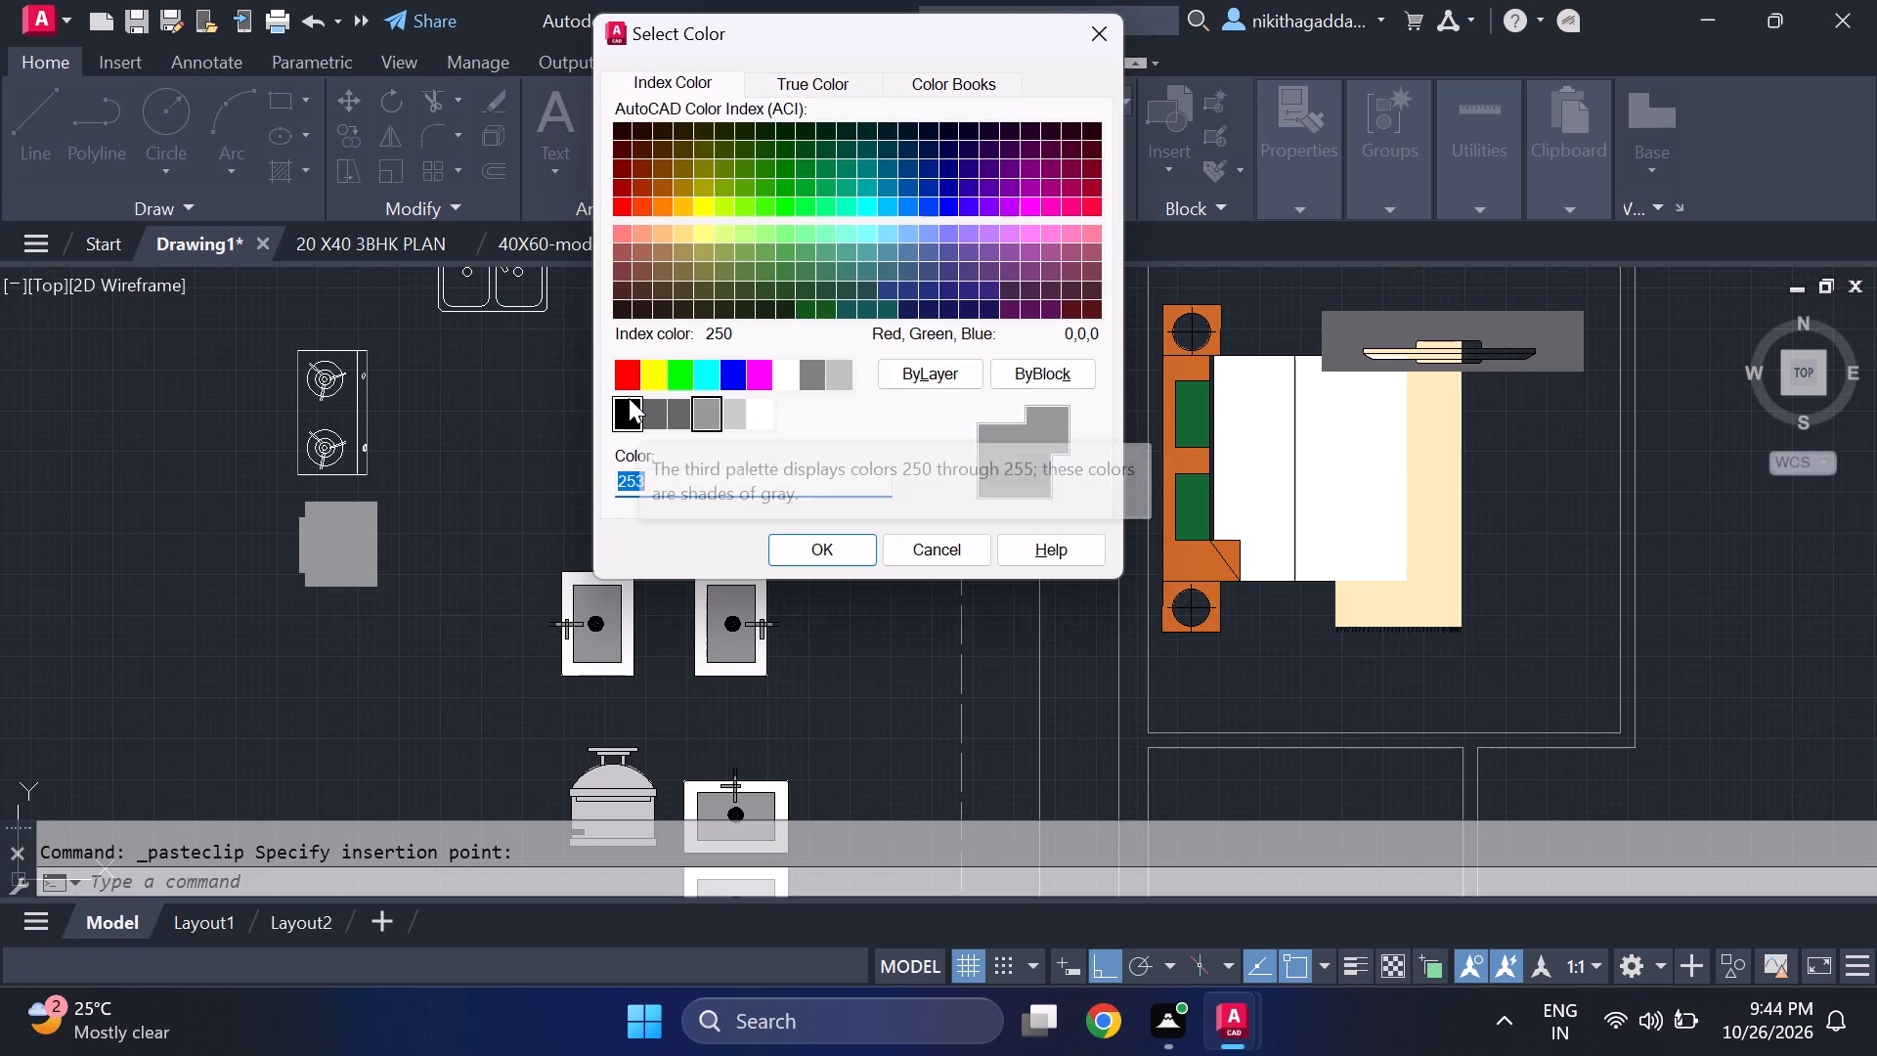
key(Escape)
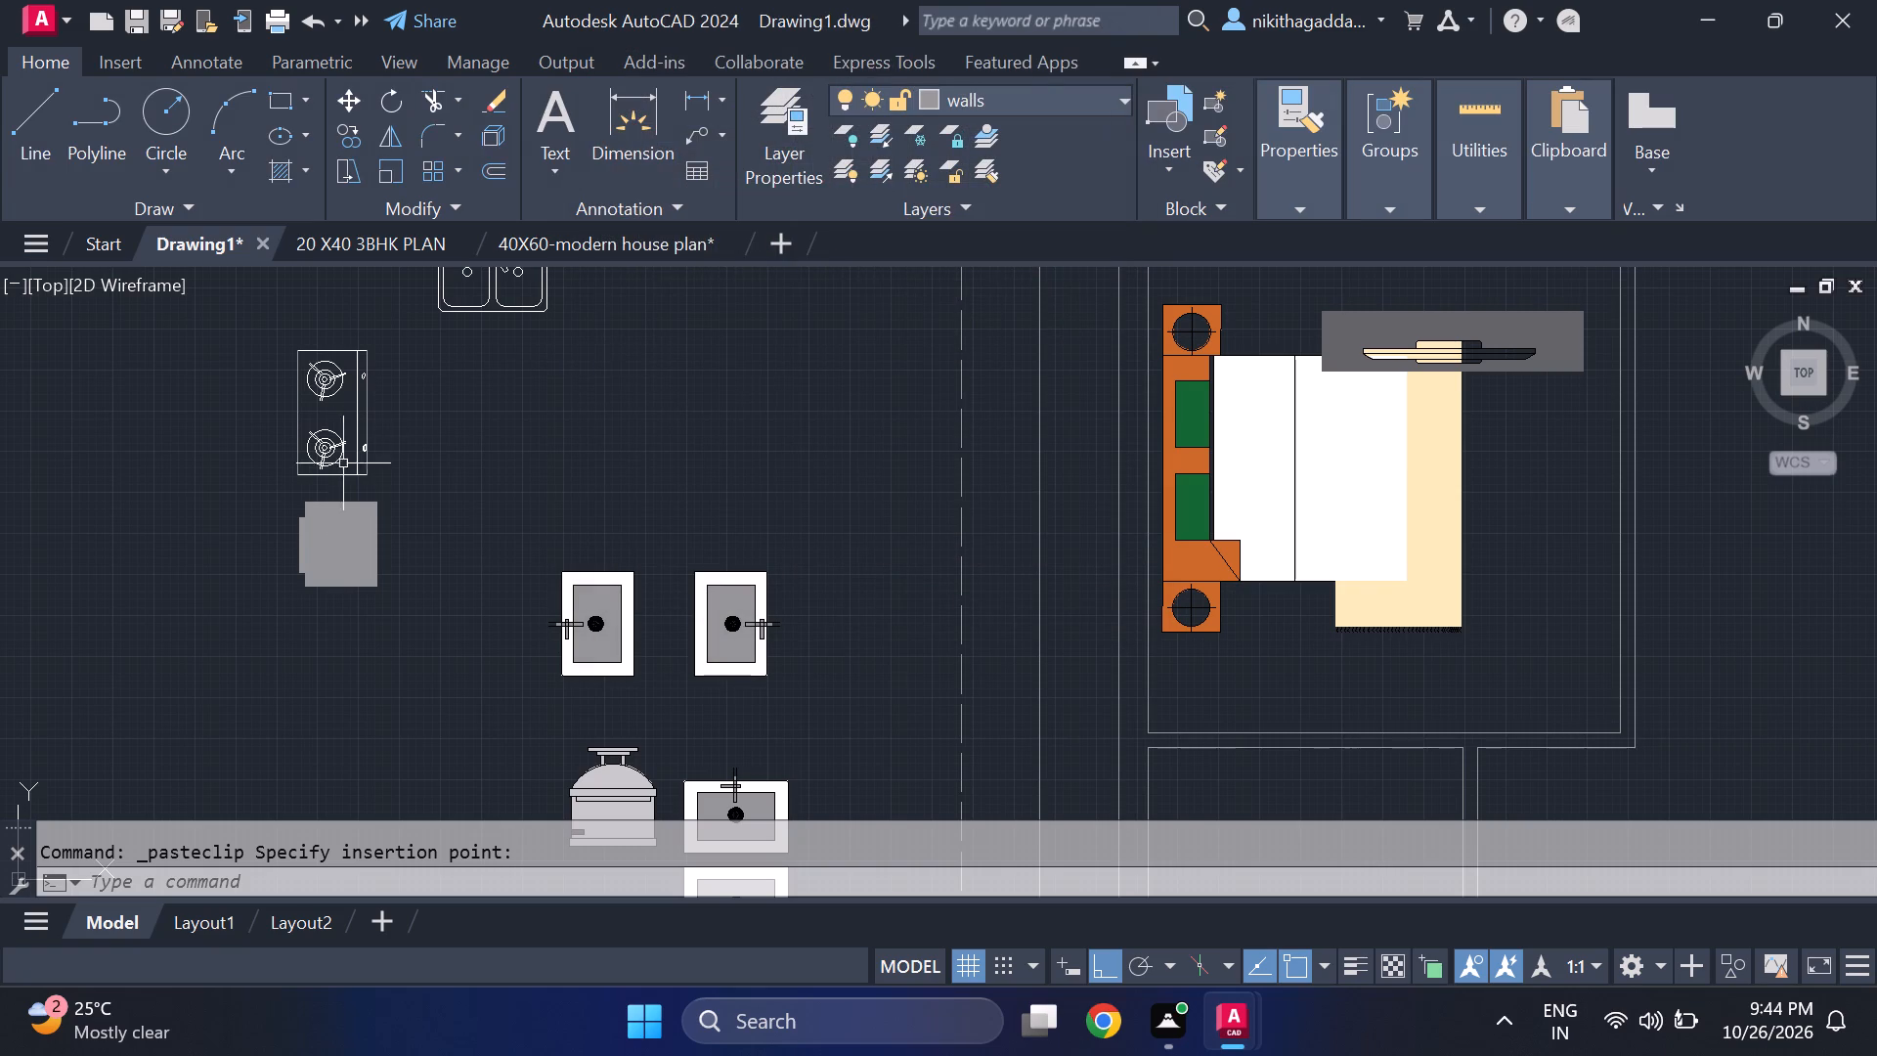
Erase the pasted grey refrigerator below the stove, including its hatch and leftover parts.
scroll(311, 522, up, 4)
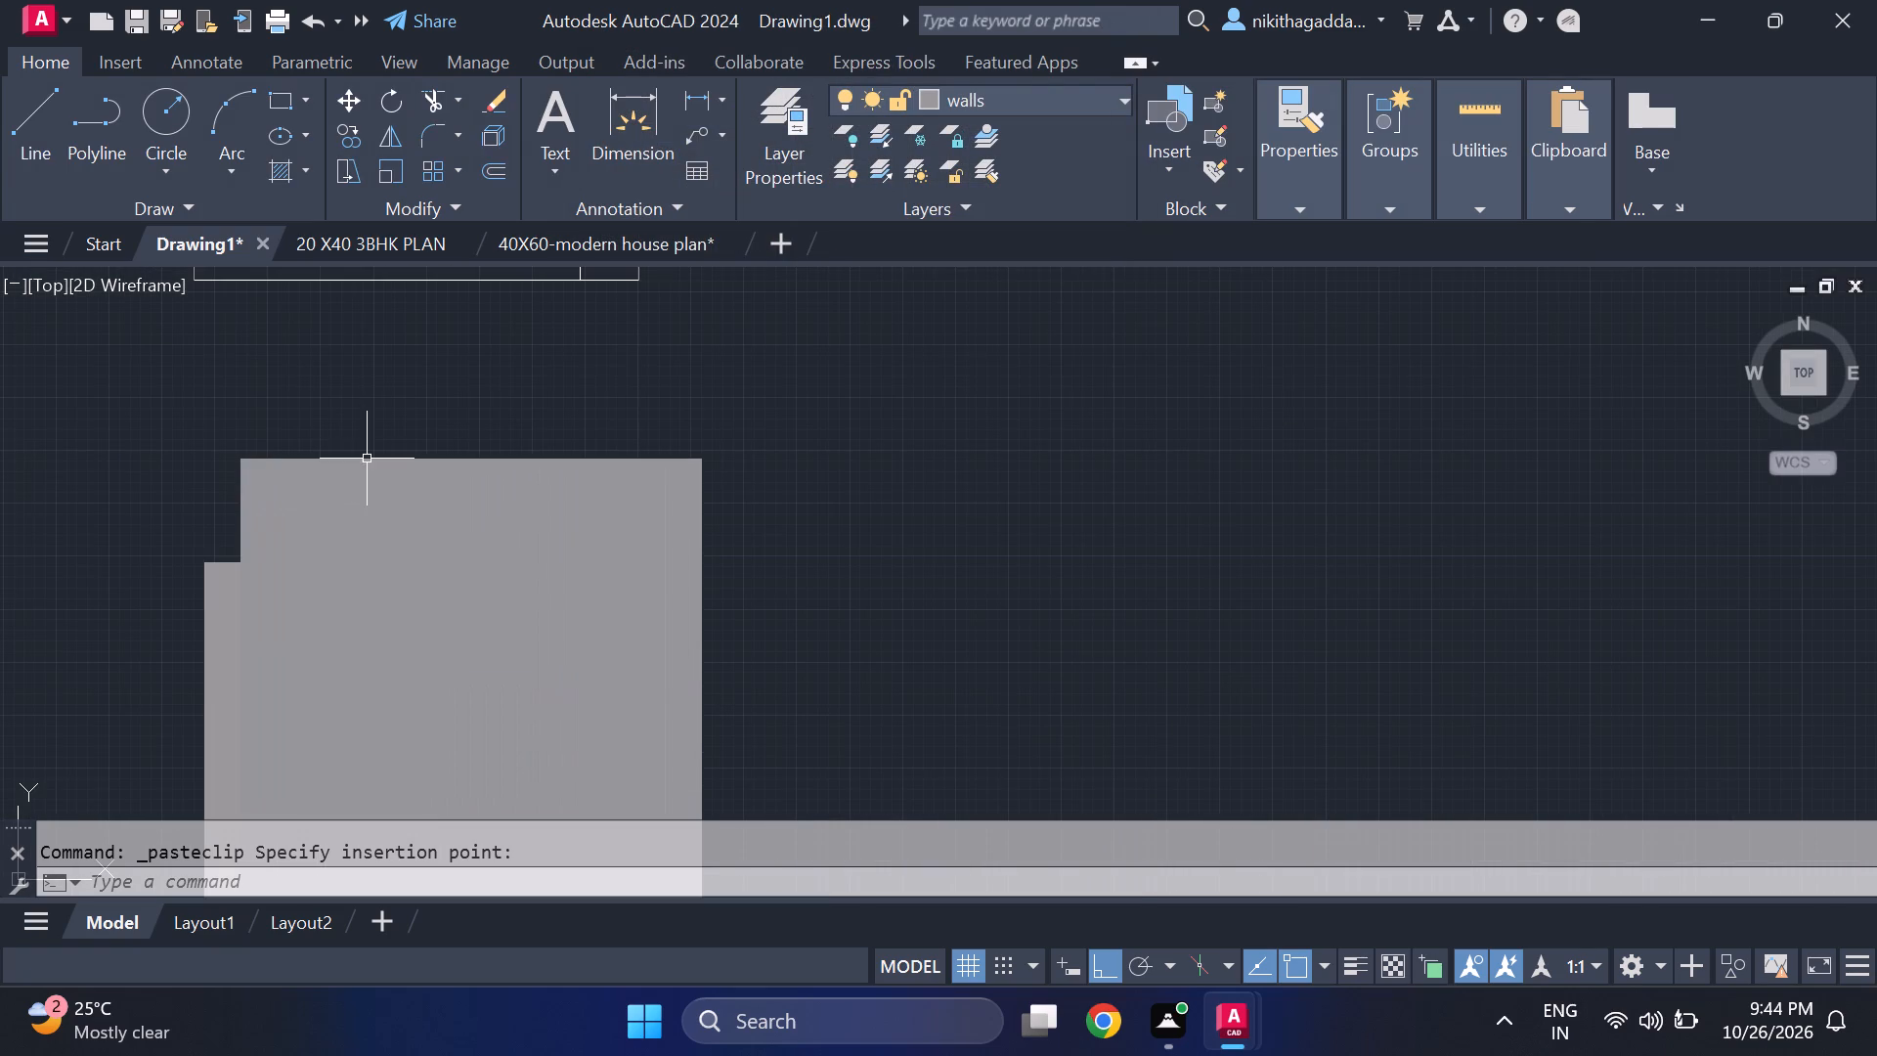
click(367, 459)
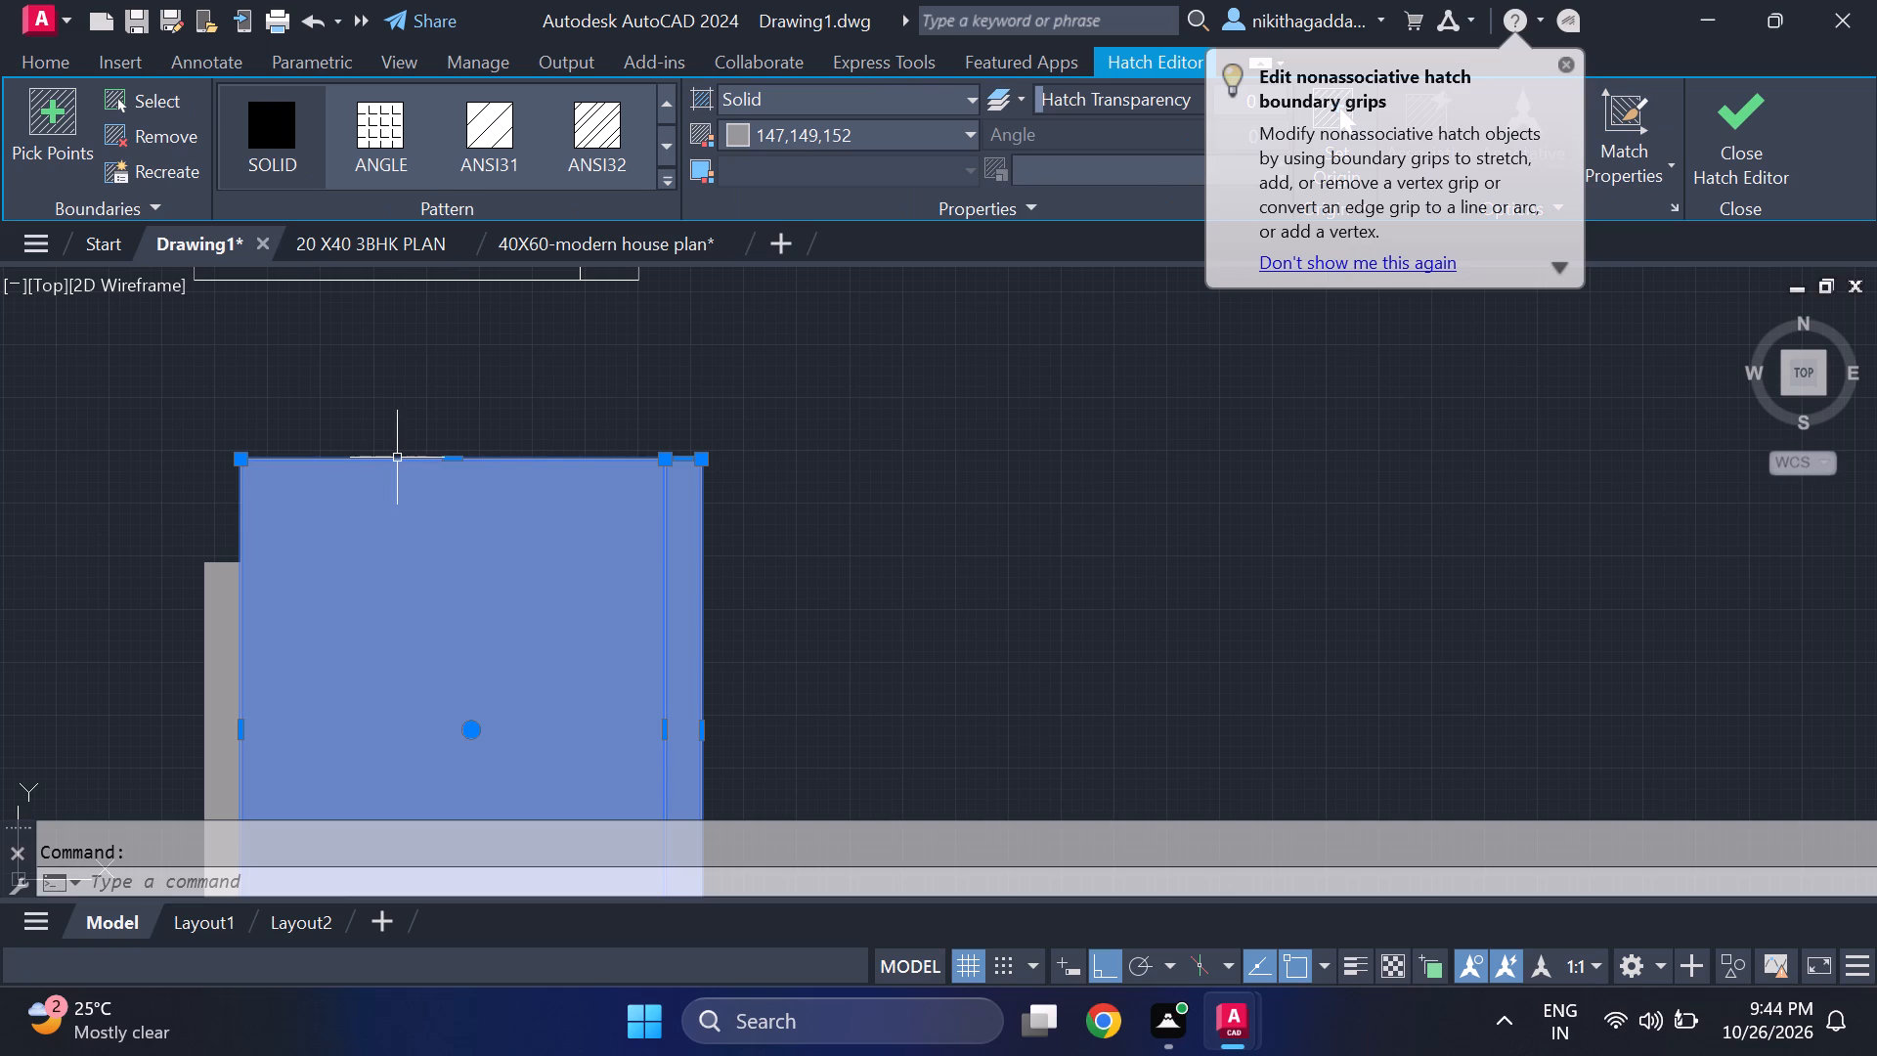
key(Escape)
click(423, 631)
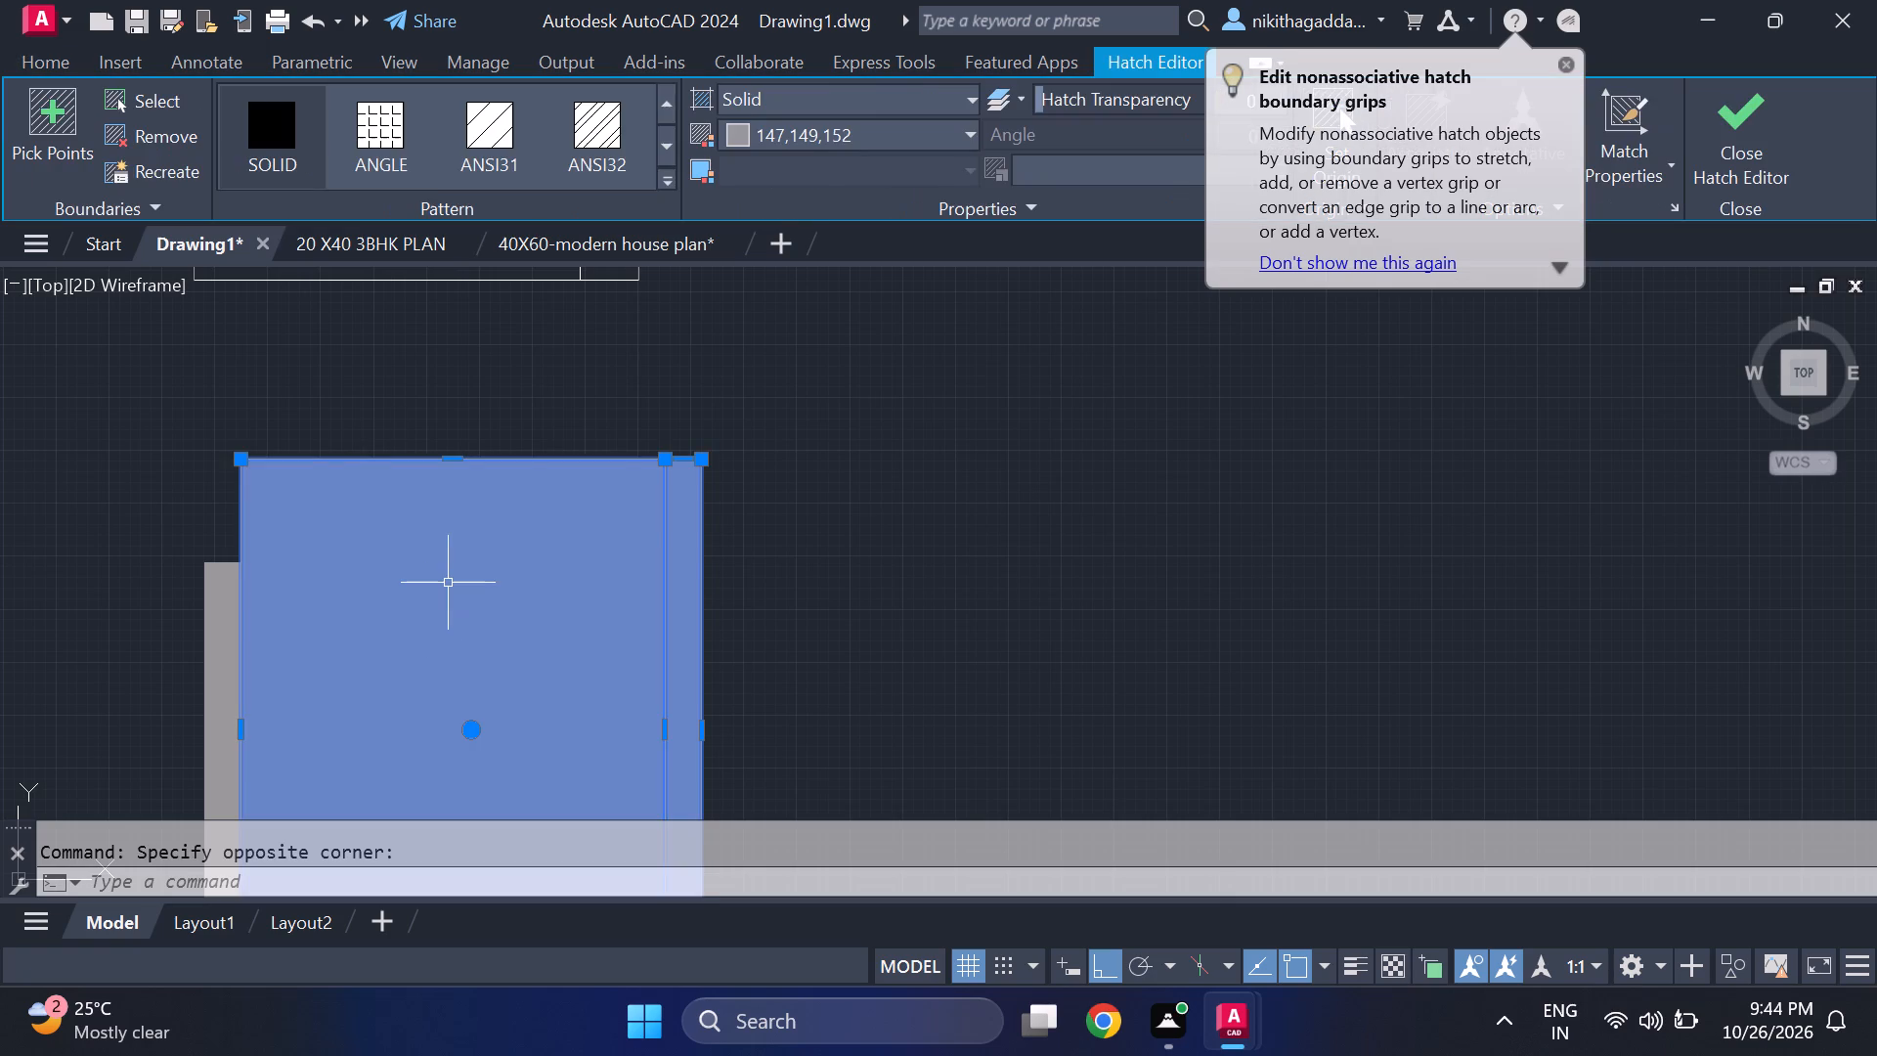
key(Delete)
scroll(450, 568, down, 5)
scroll(482, 564, up, 4)
click(609, 532)
click(106, 685)
key(Delete)
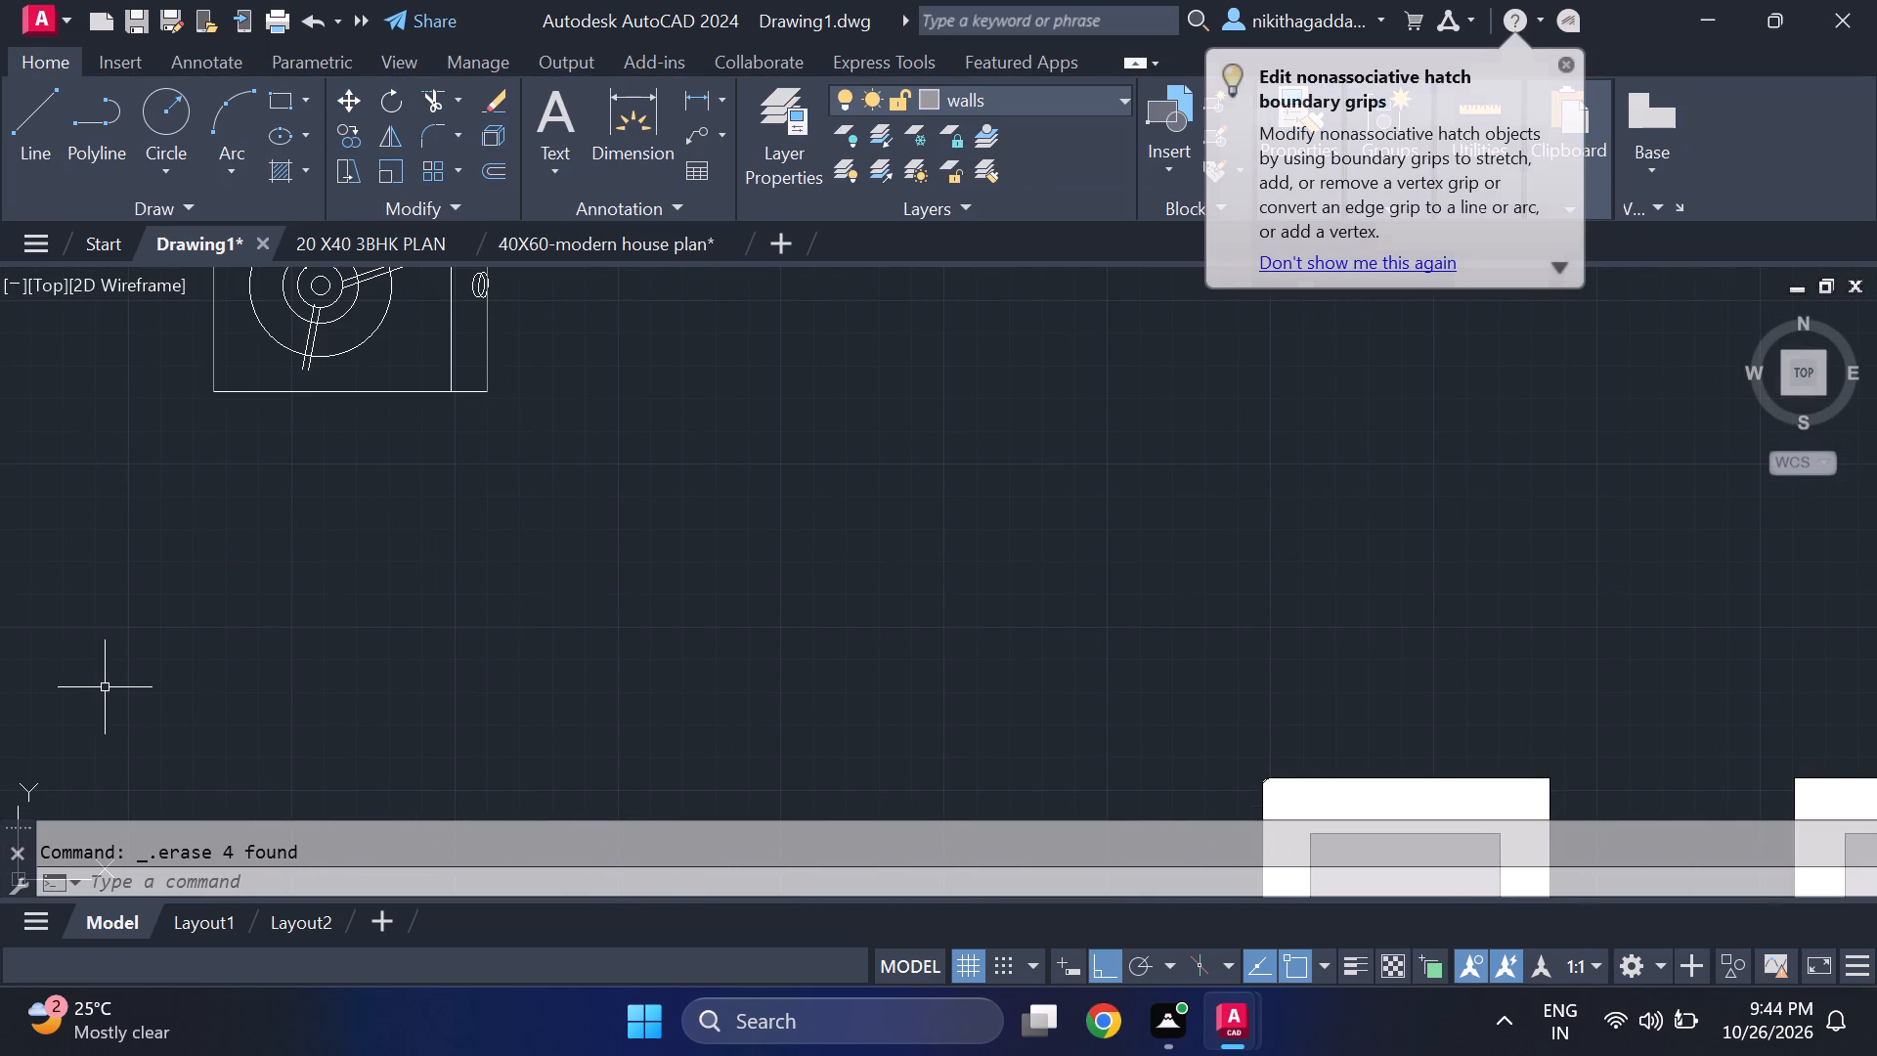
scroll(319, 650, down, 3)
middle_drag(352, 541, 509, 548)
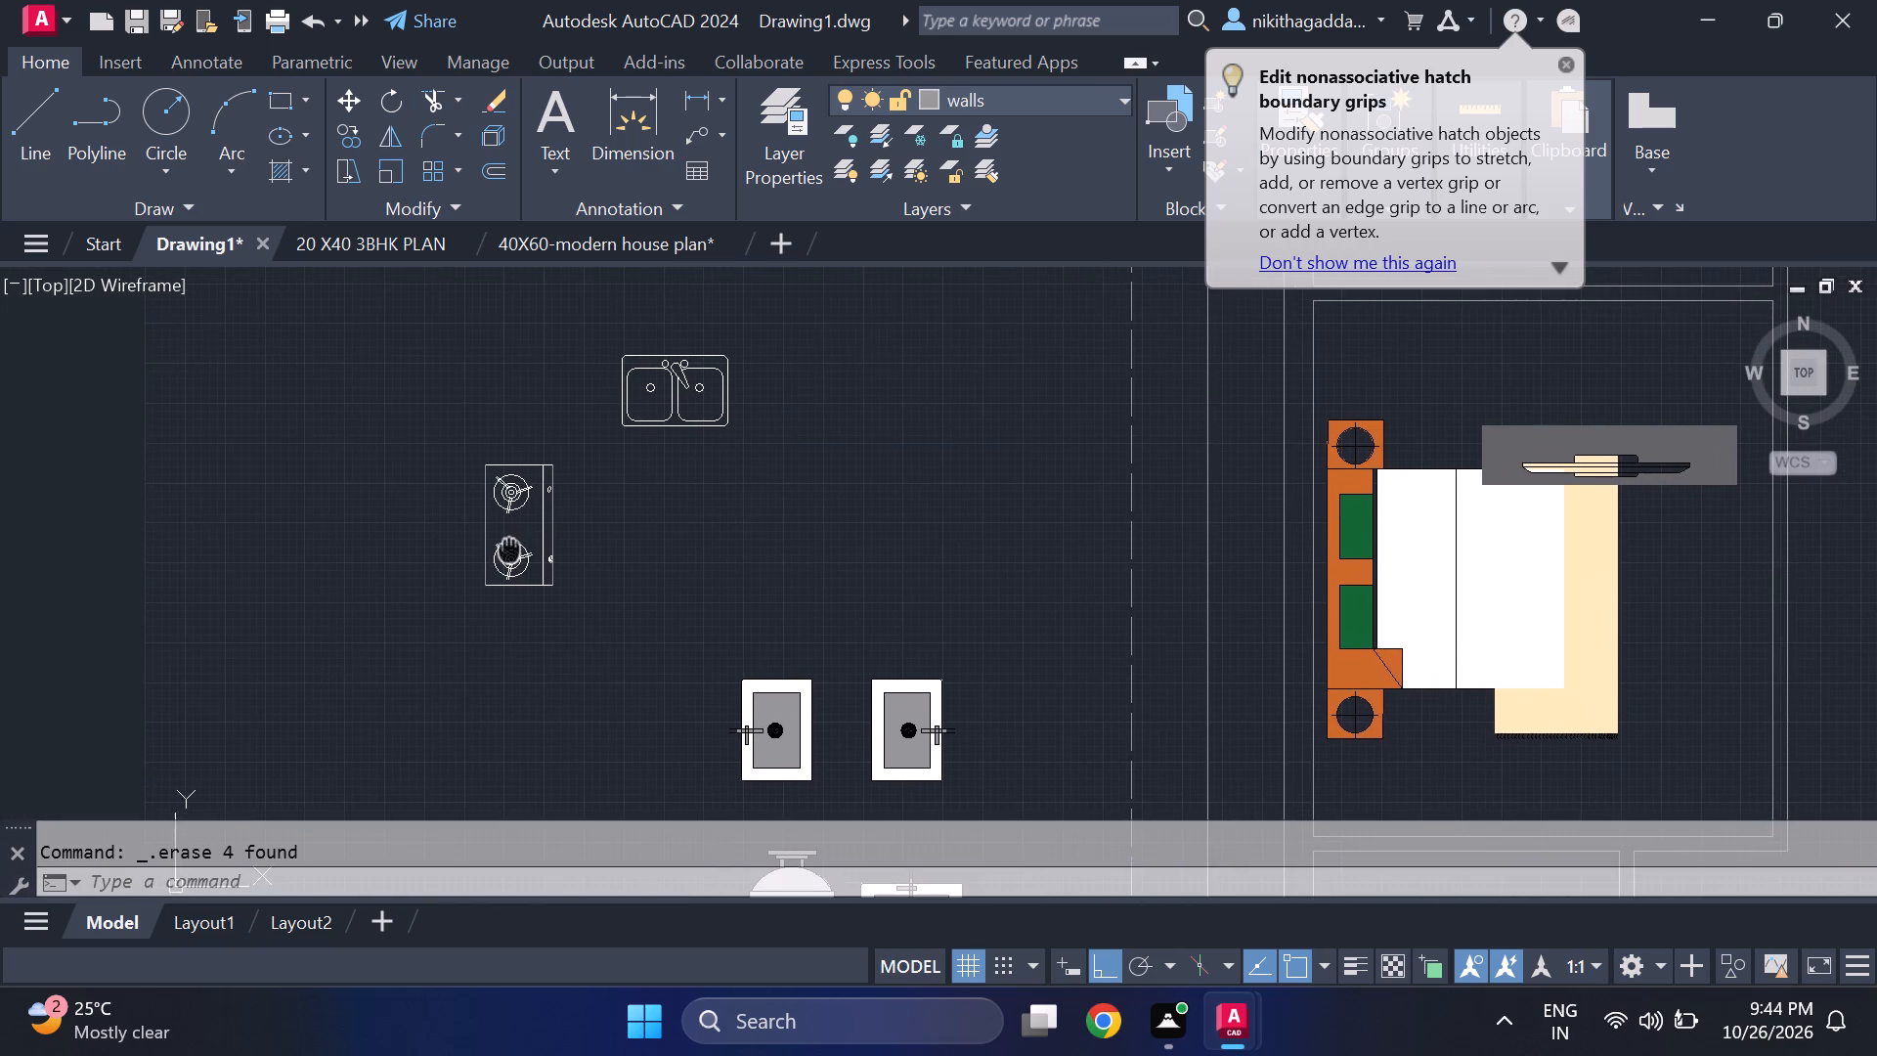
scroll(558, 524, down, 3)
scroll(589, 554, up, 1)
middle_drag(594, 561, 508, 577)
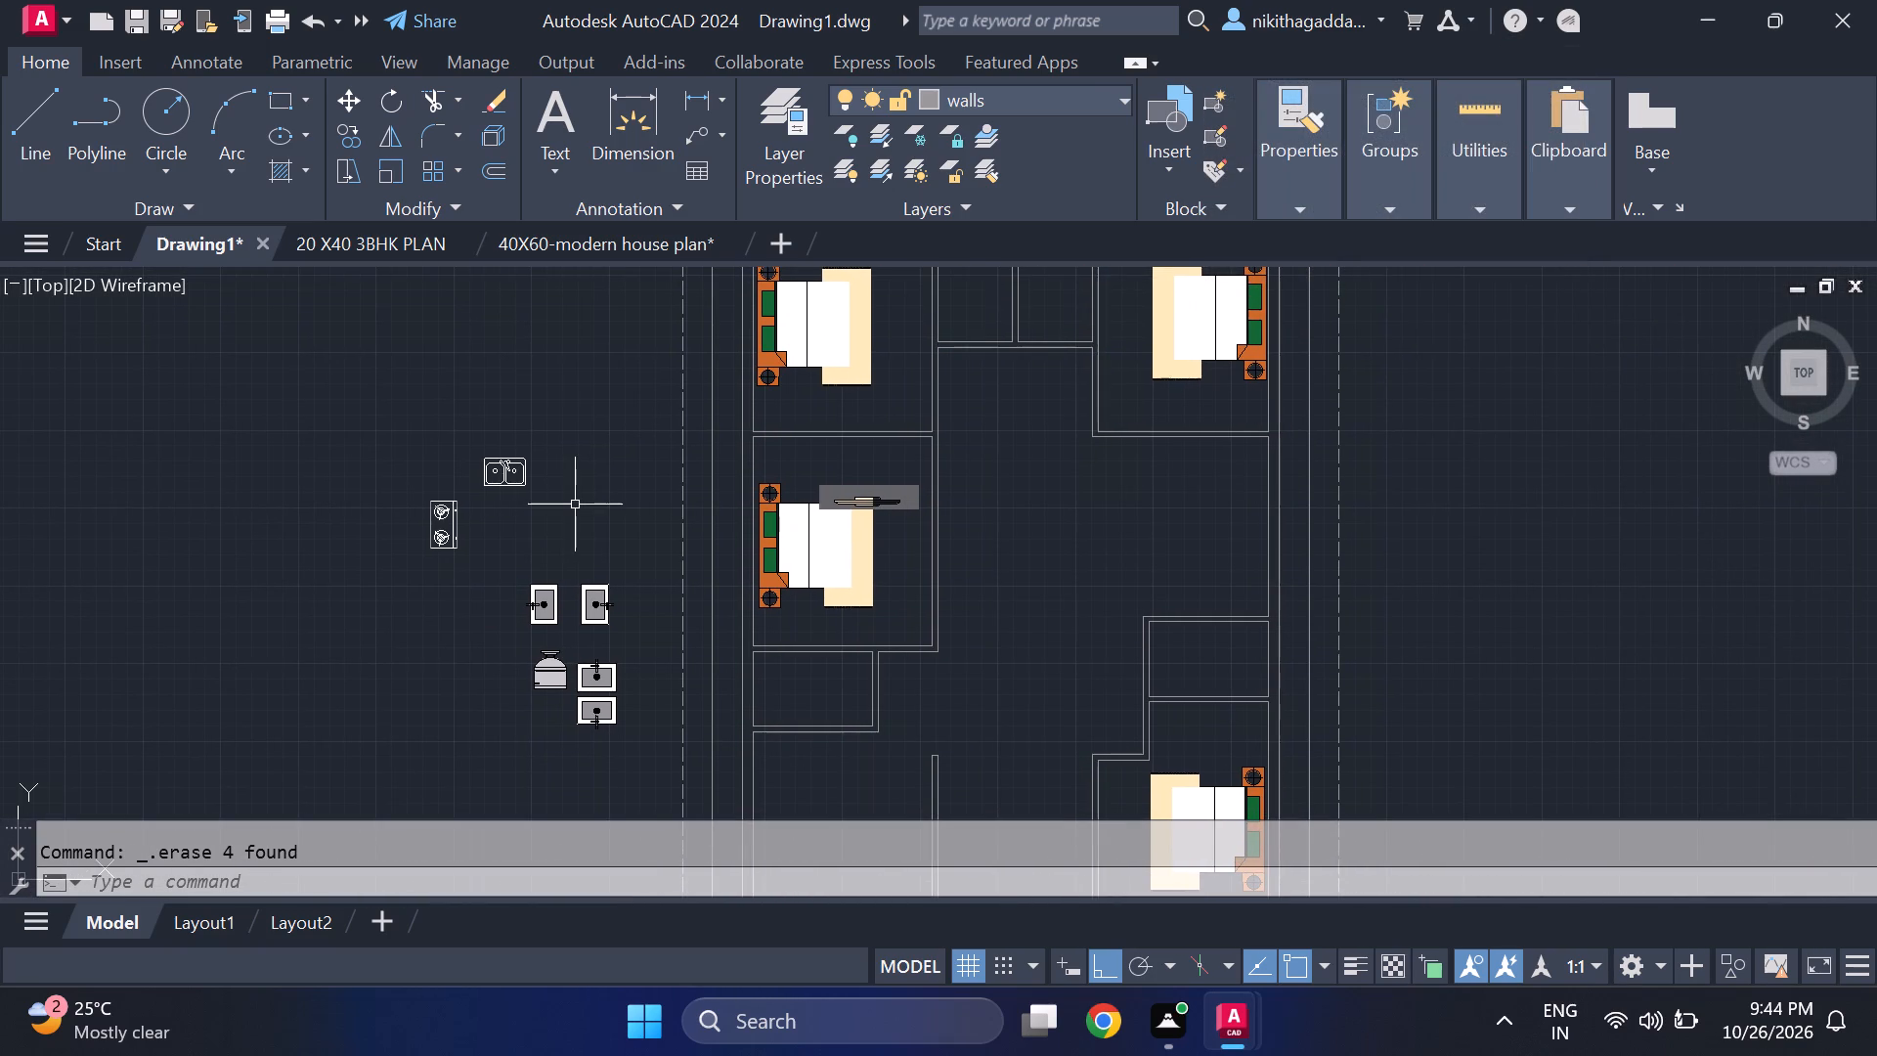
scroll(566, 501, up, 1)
Copy the grey dome-shaped toilet fixture beside the washbasins straight west into the empty area.
middle_drag(566, 501, 582, 624)
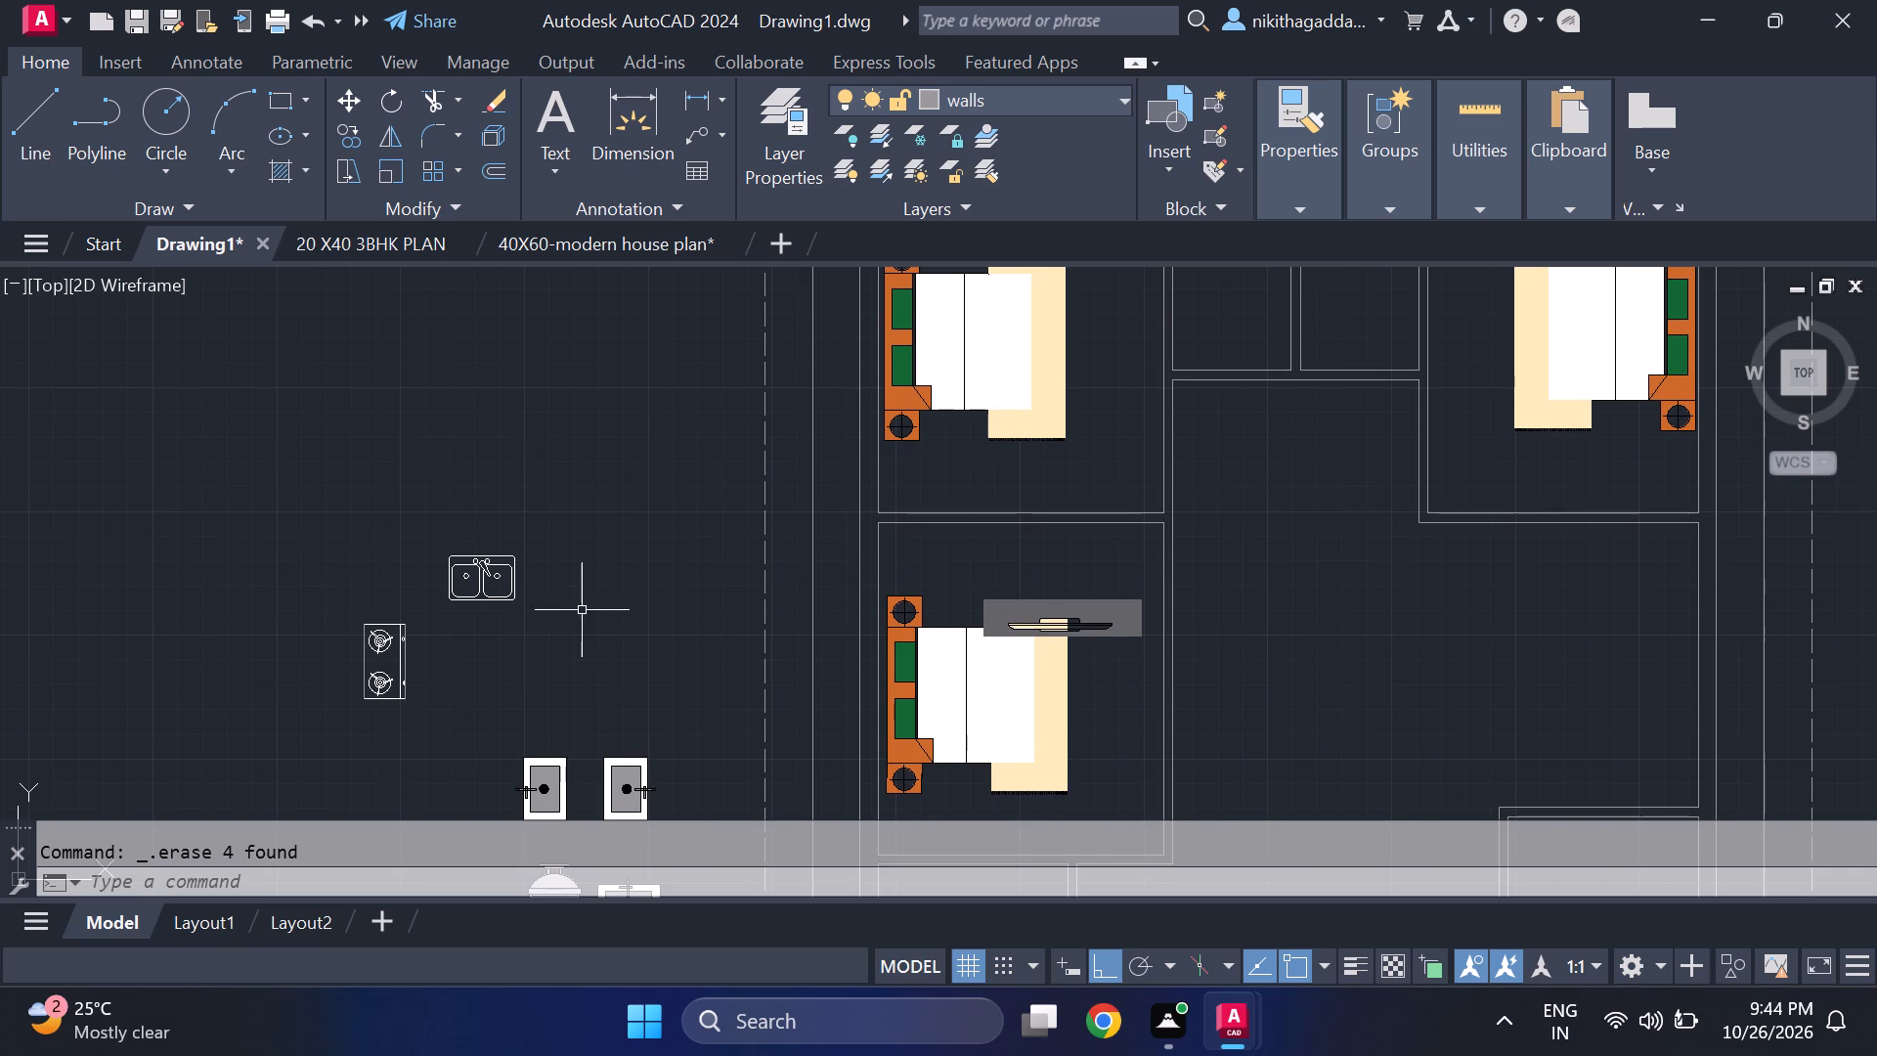
middle_drag(560, 633, 563, 420)
scroll(563, 739, up, 2)
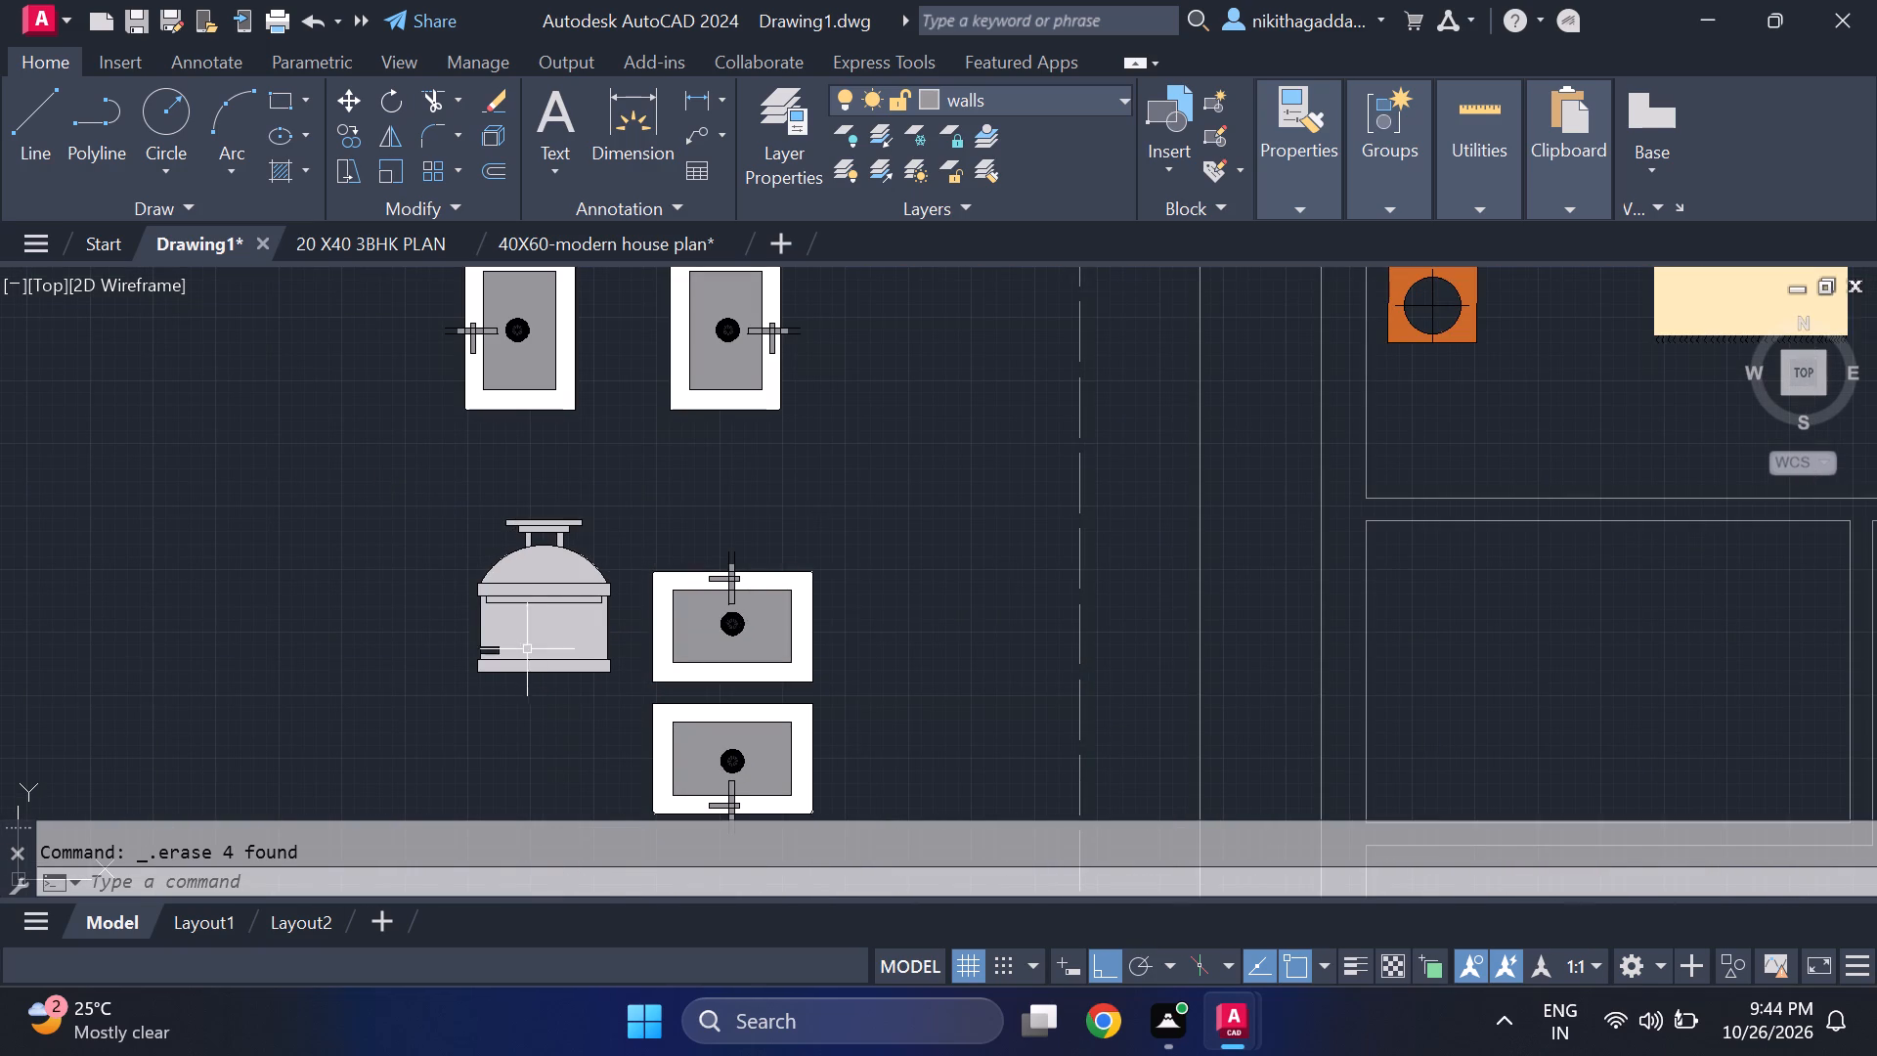
click(599, 503)
click(415, 655)
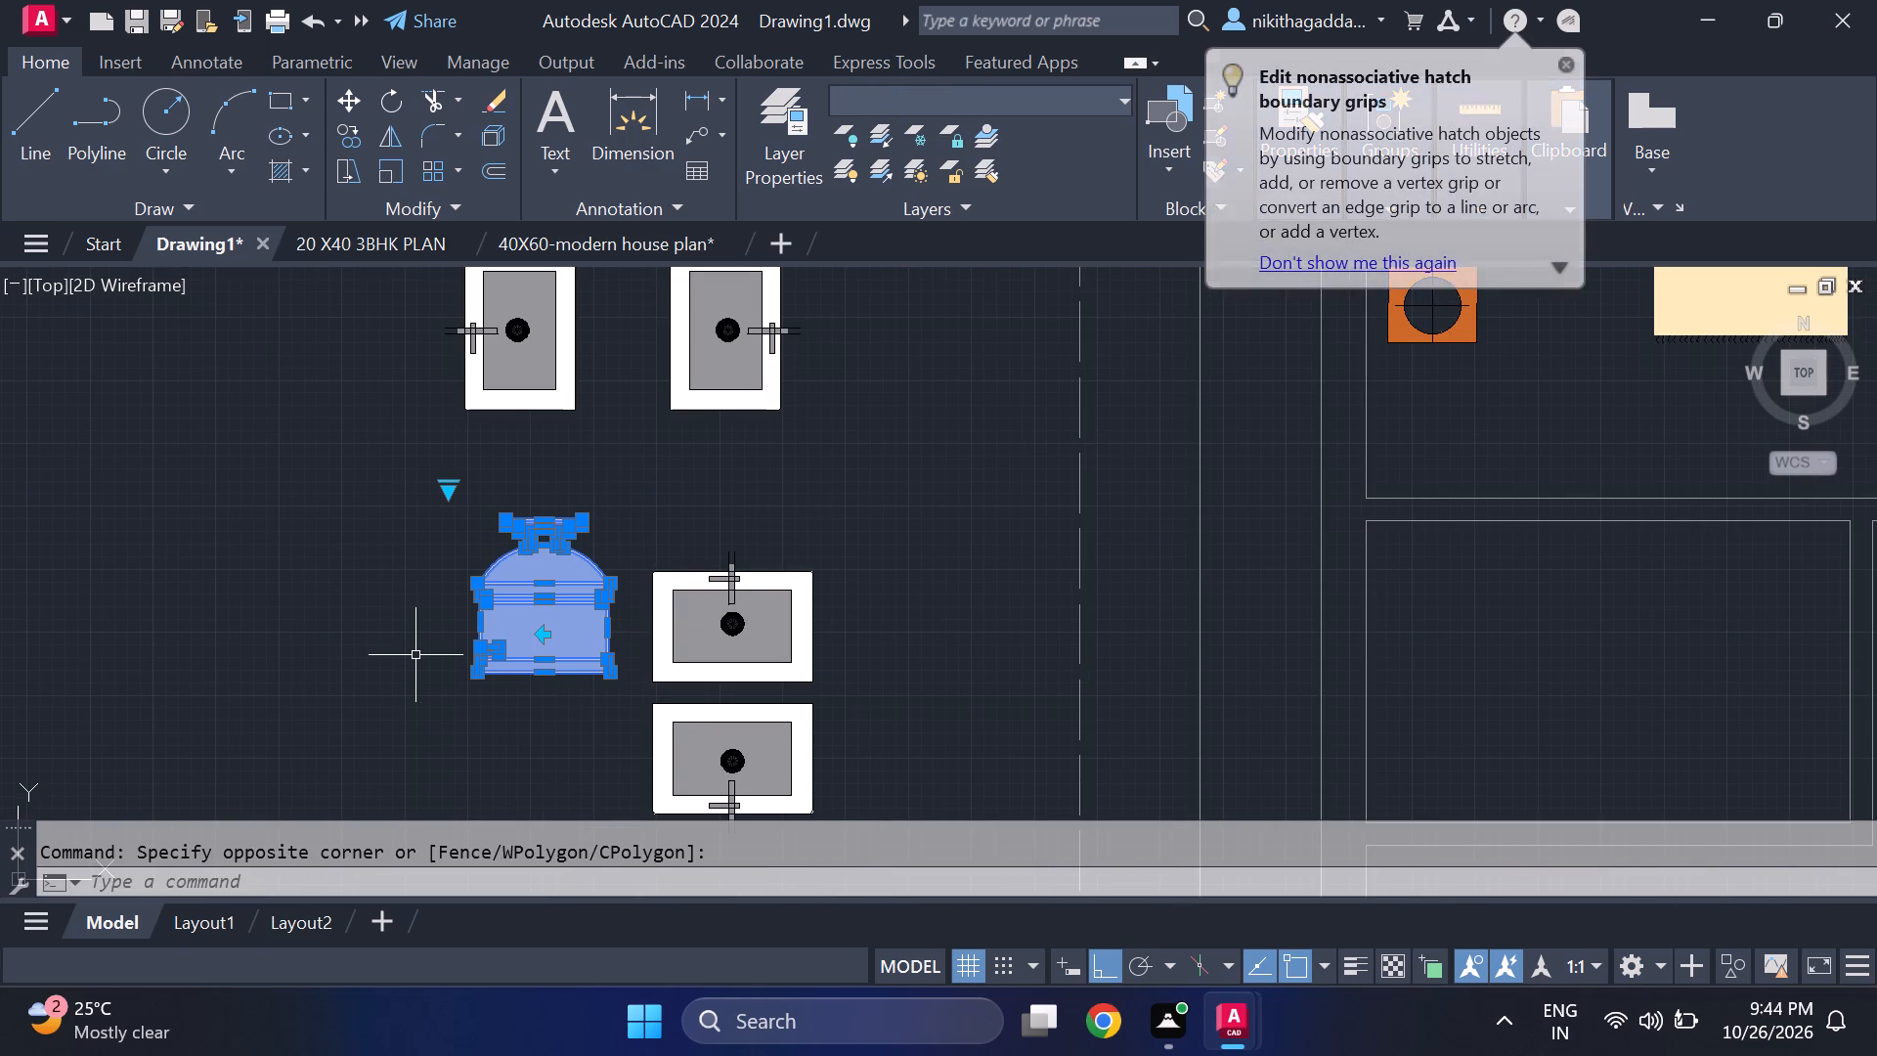
text(co)
key(Return)
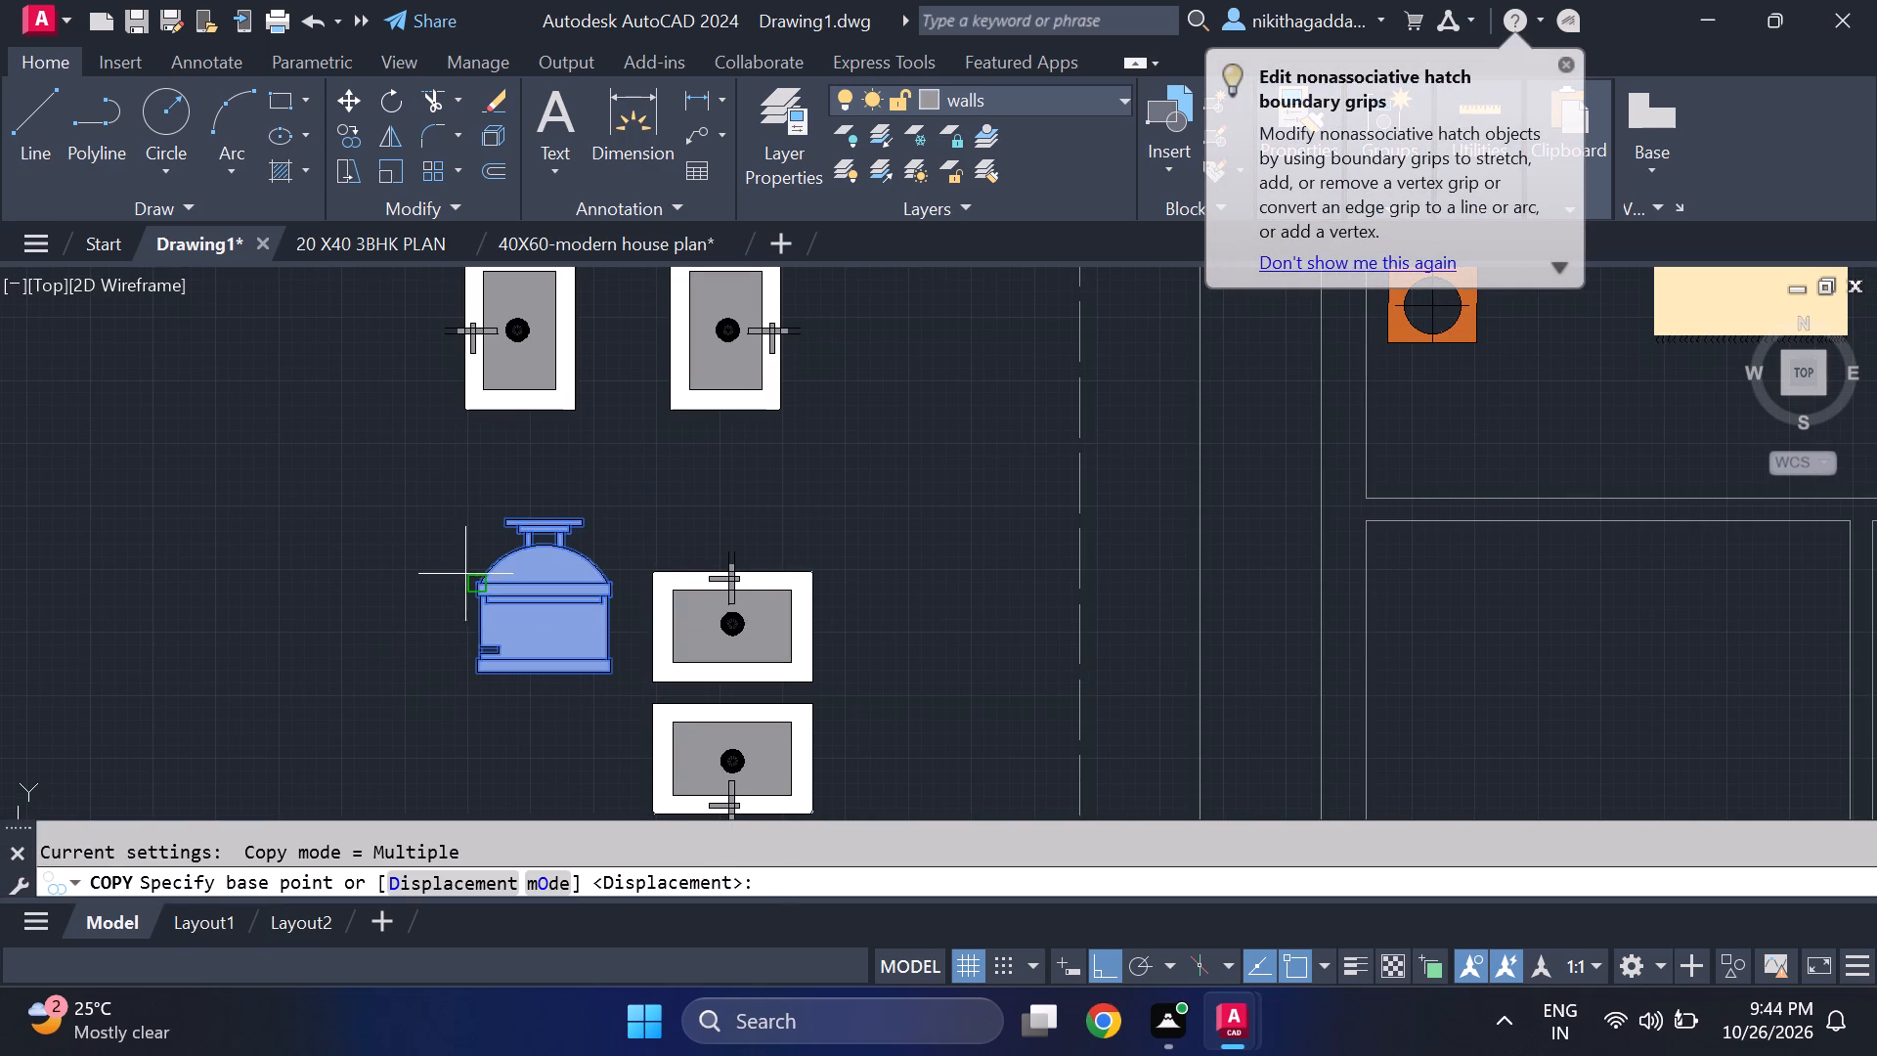
click(533, 521)
middle_drag(149, 524, 811, 381)
scroll(149, 524, up, 1)
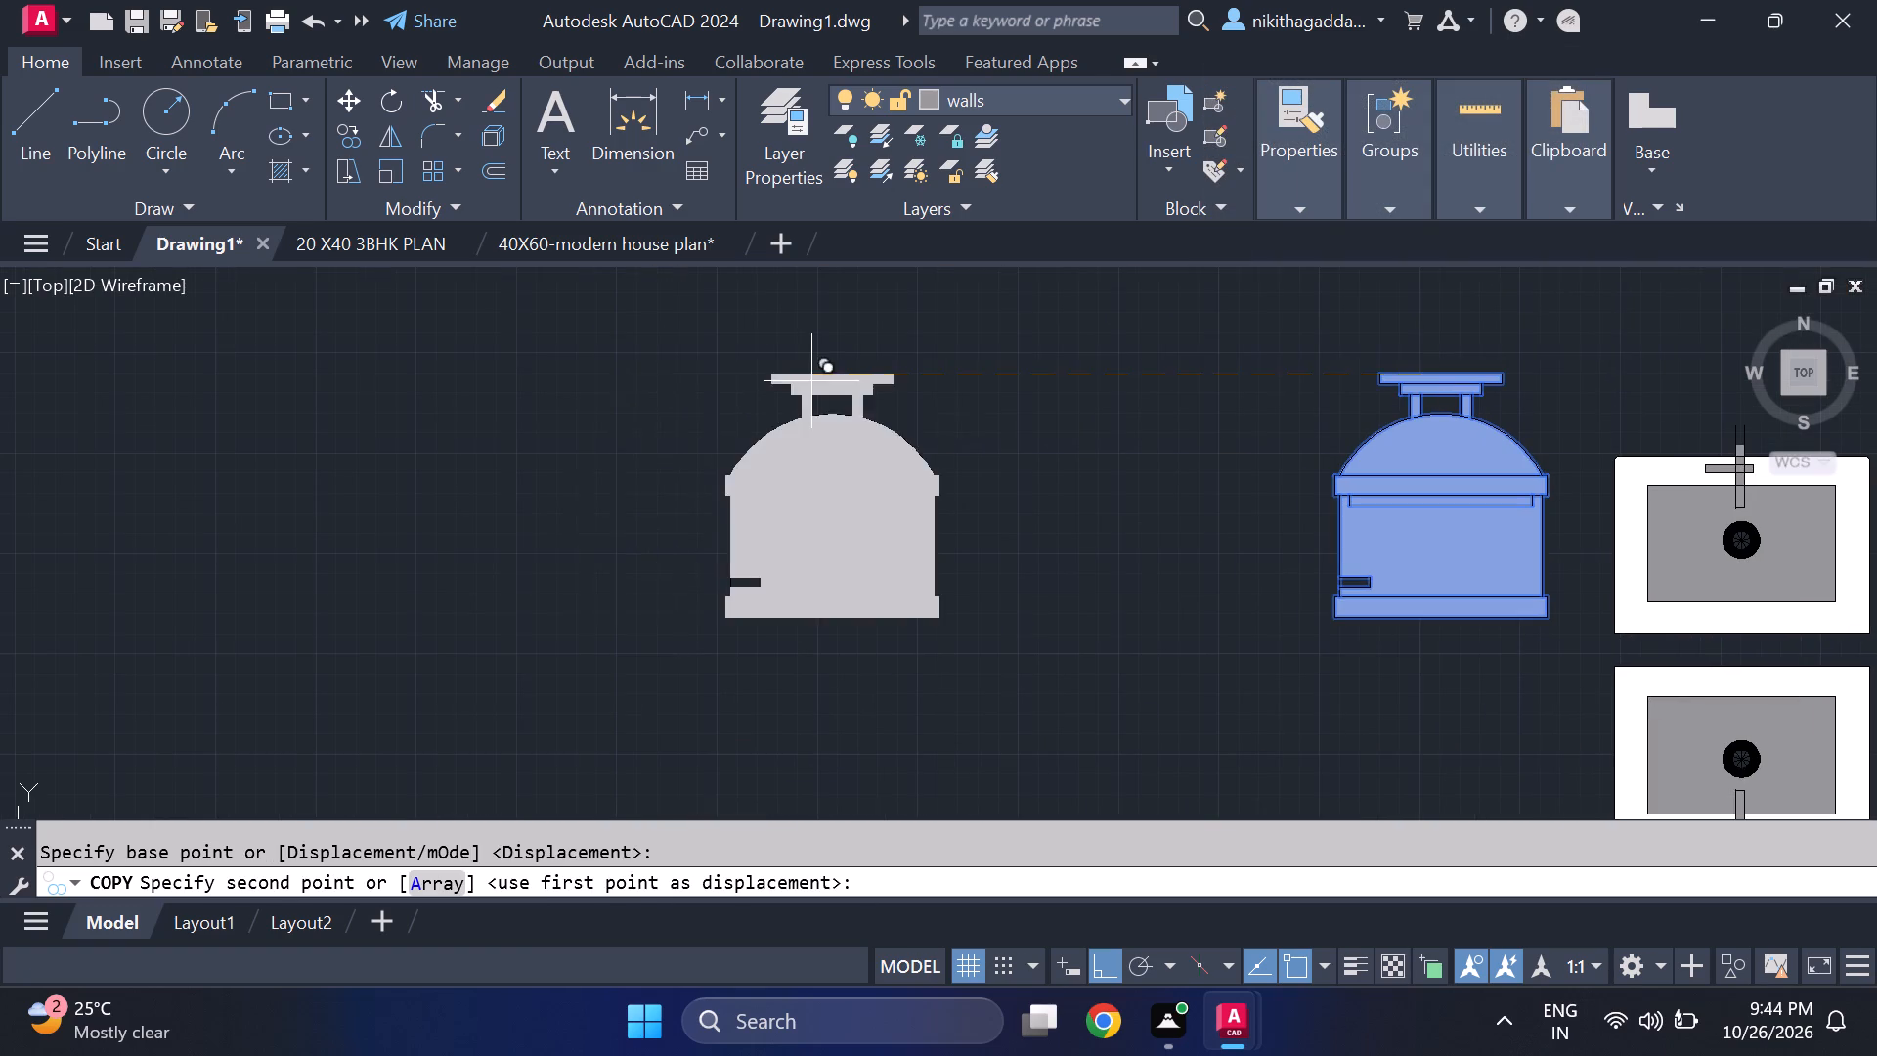
click(436, 373)
key(Escape)
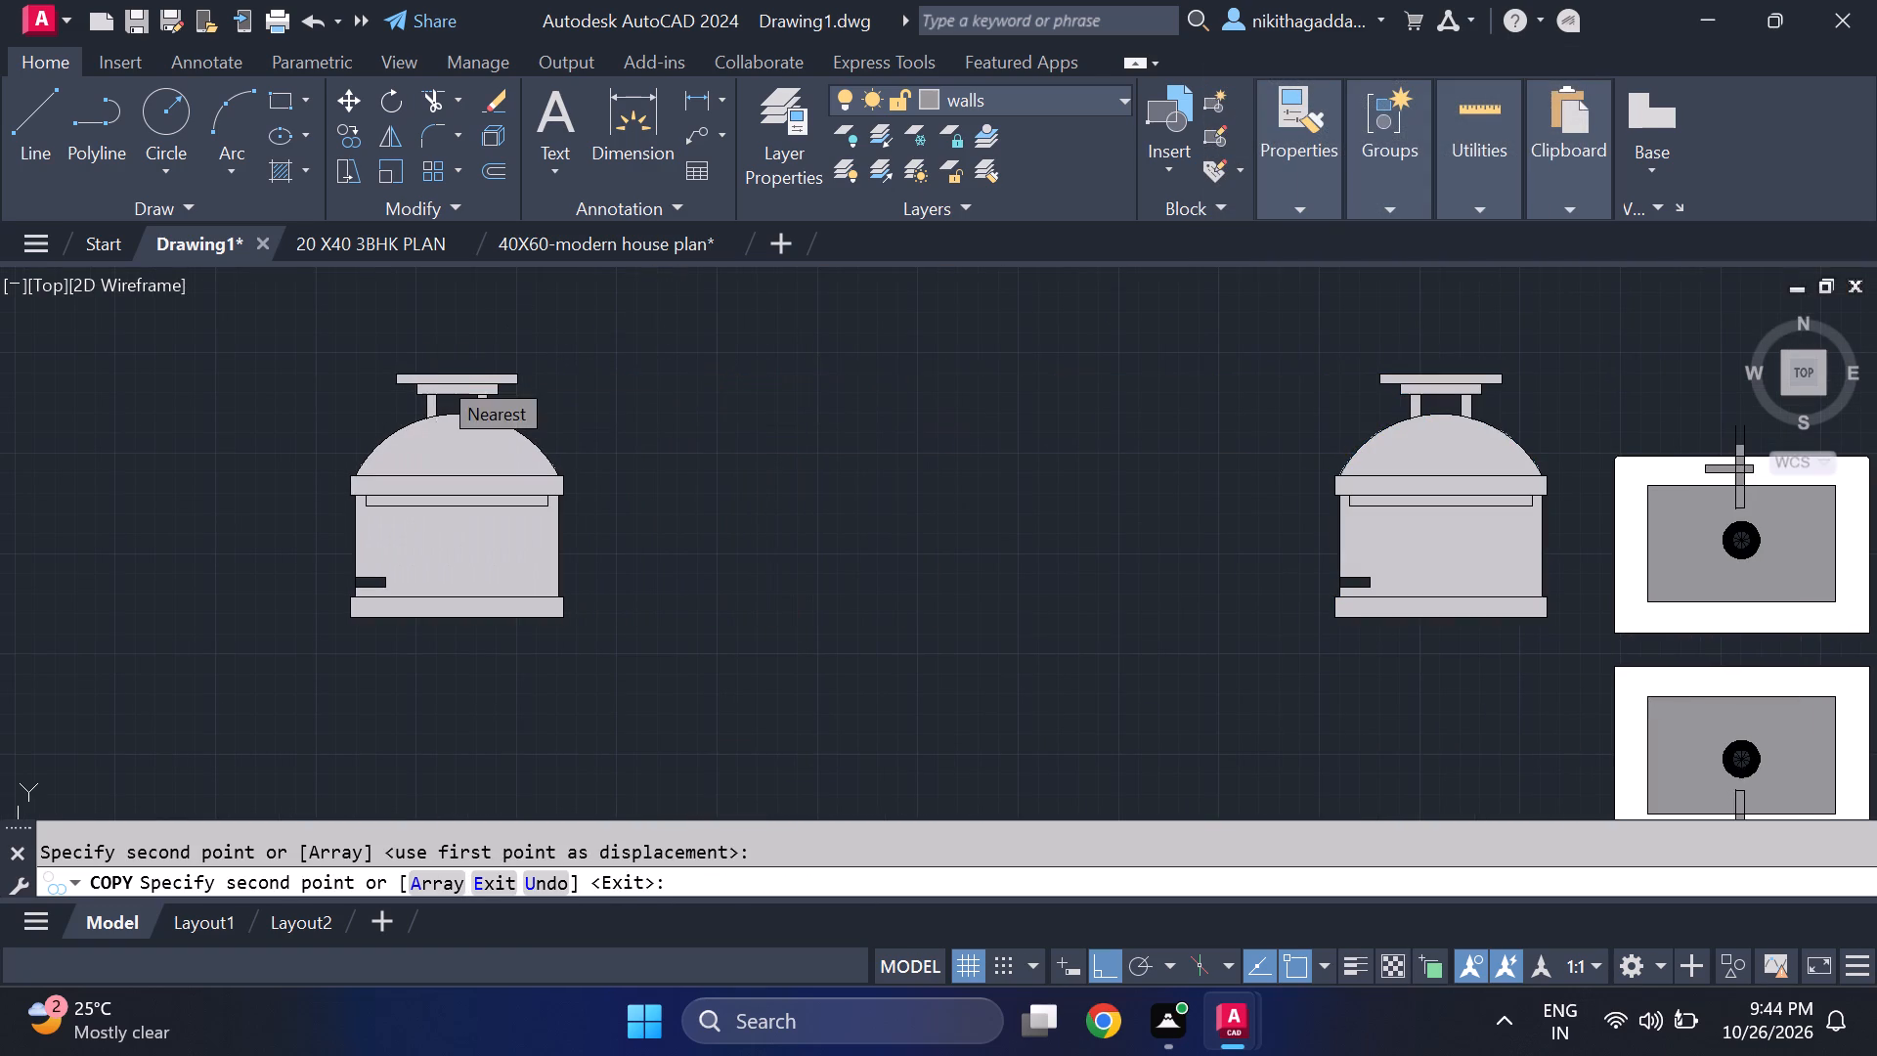
Erase the original toilet fixture directly west of the stacked washbasins.
drag(1493, 319, 1486, 343)
click(1306, 548)
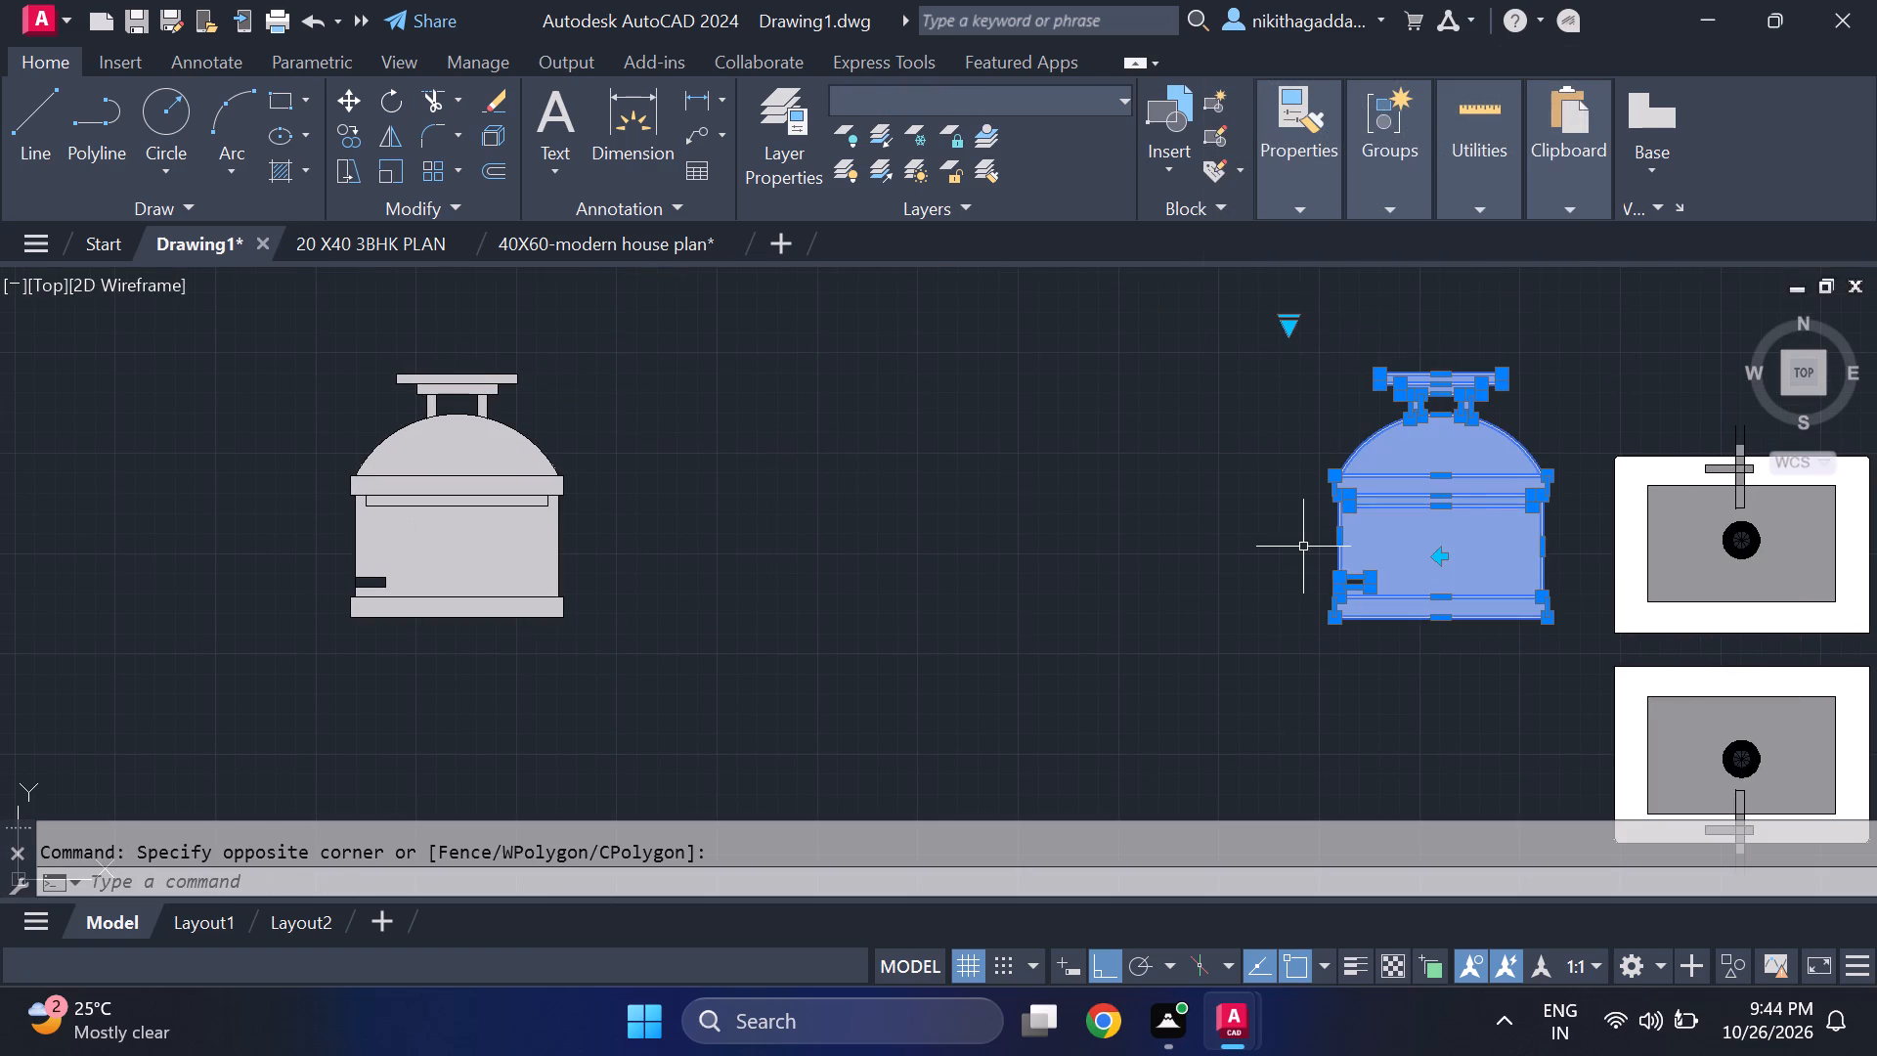
key(Delete)
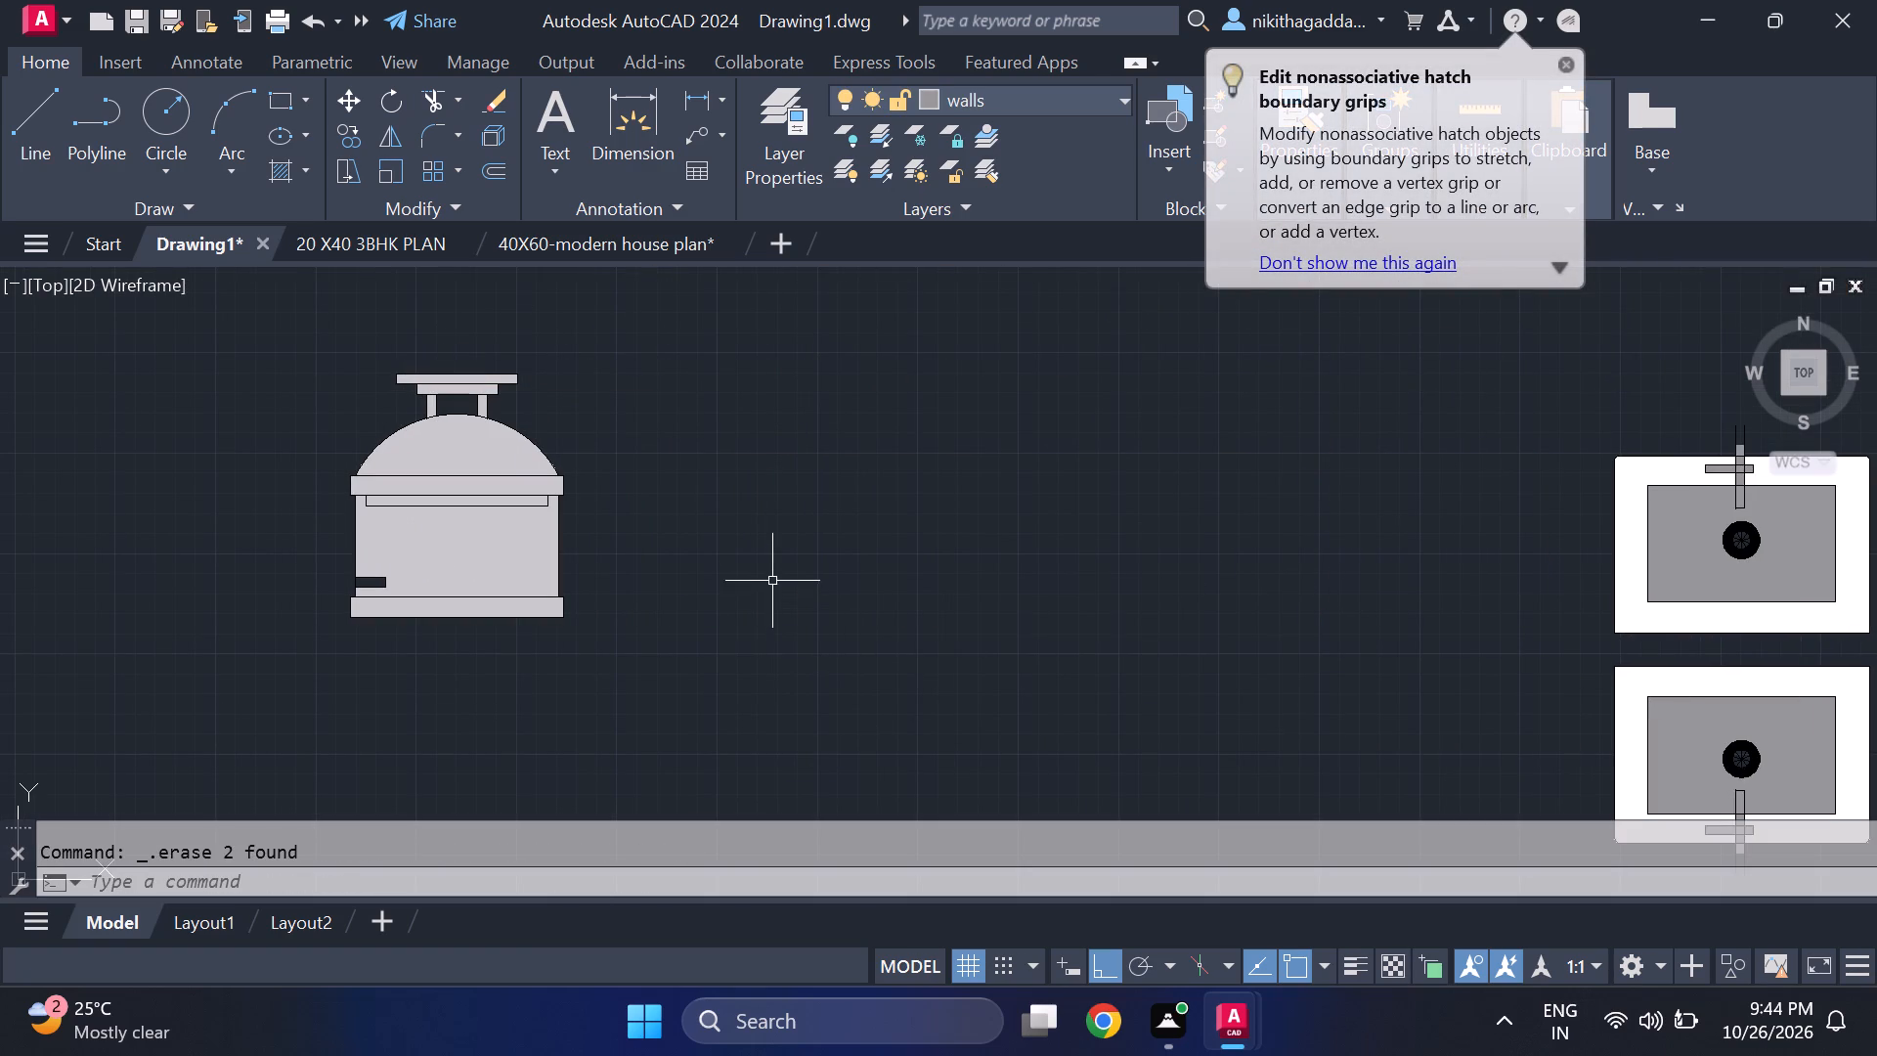
Mirror the copied toilet across a horizontal line just north of it, keeping the source.
click(689, 488)
click(153, 682)
text(mi)
key(Return)
middle_drag(223, 437, 258, 661)
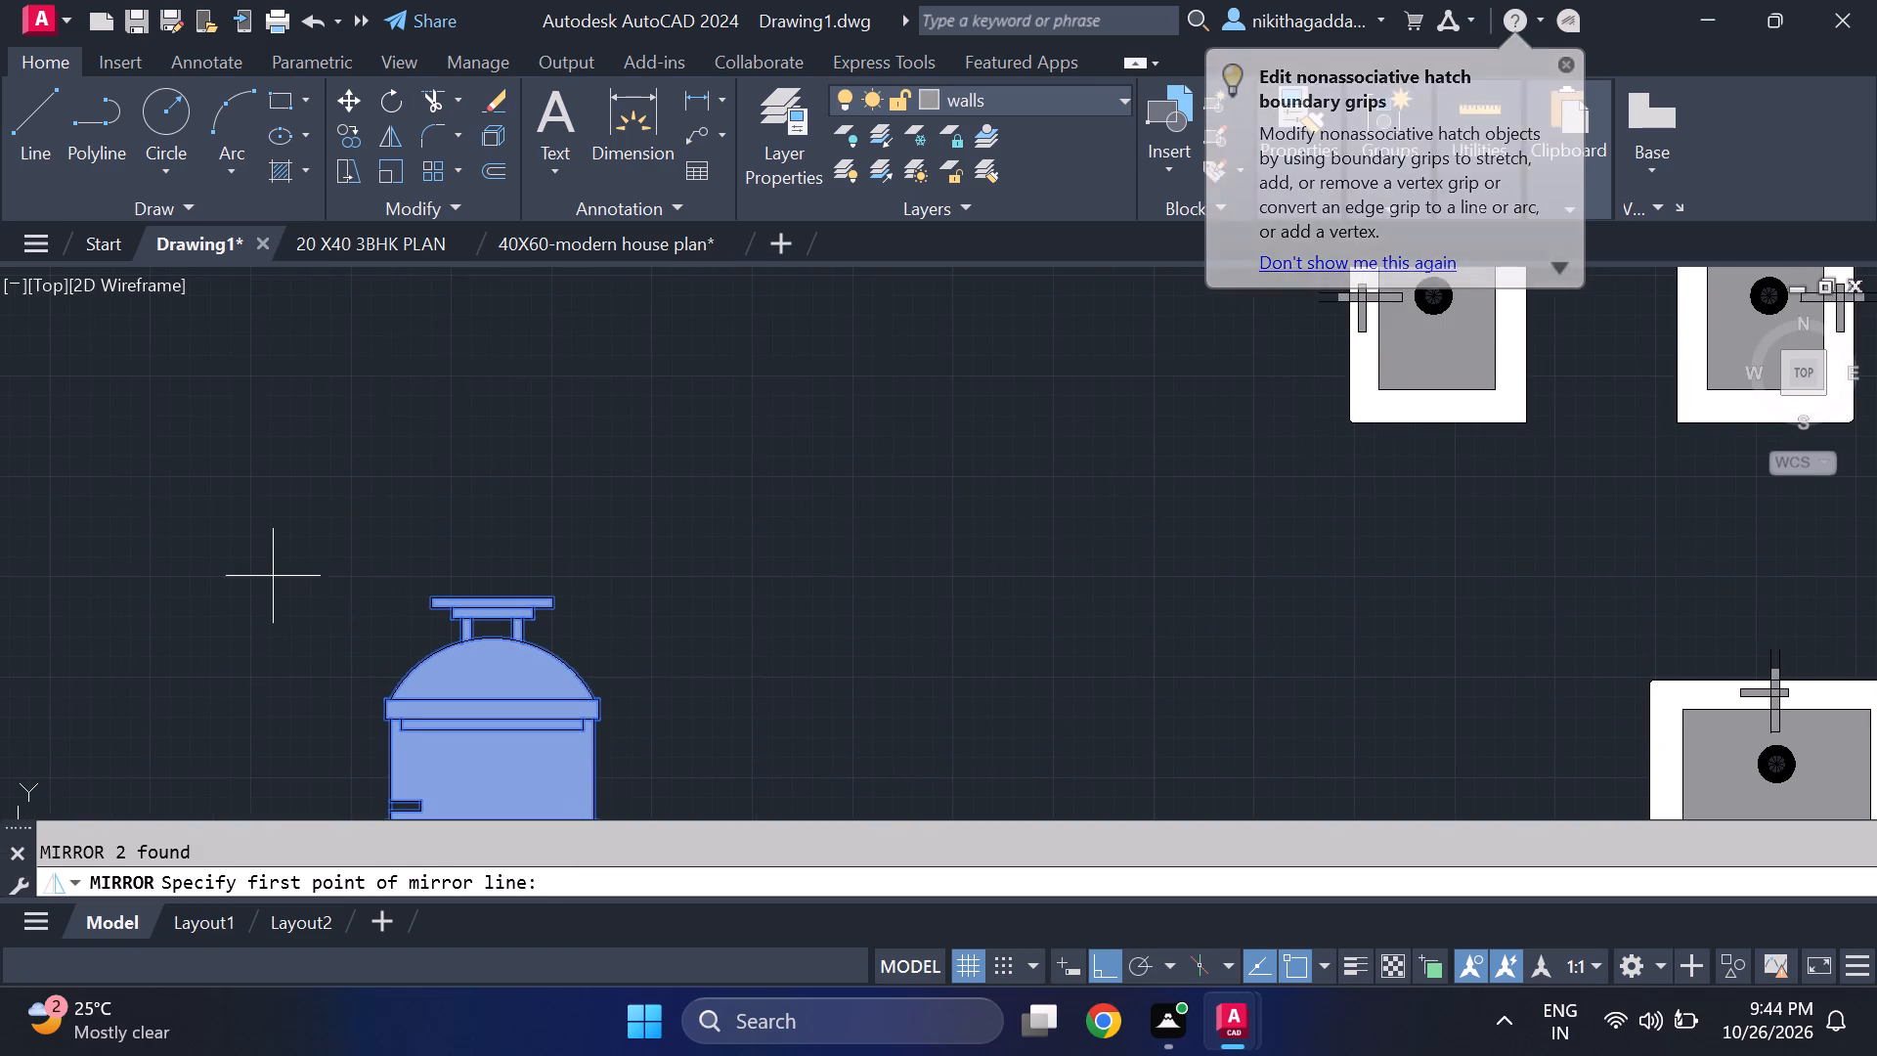
click(273, 558)
click(731, 513)
text(no)
key(Return)
Rotate the southern toilet 90° about the middle of its north edge.
drag(842, 620, 792, 620)
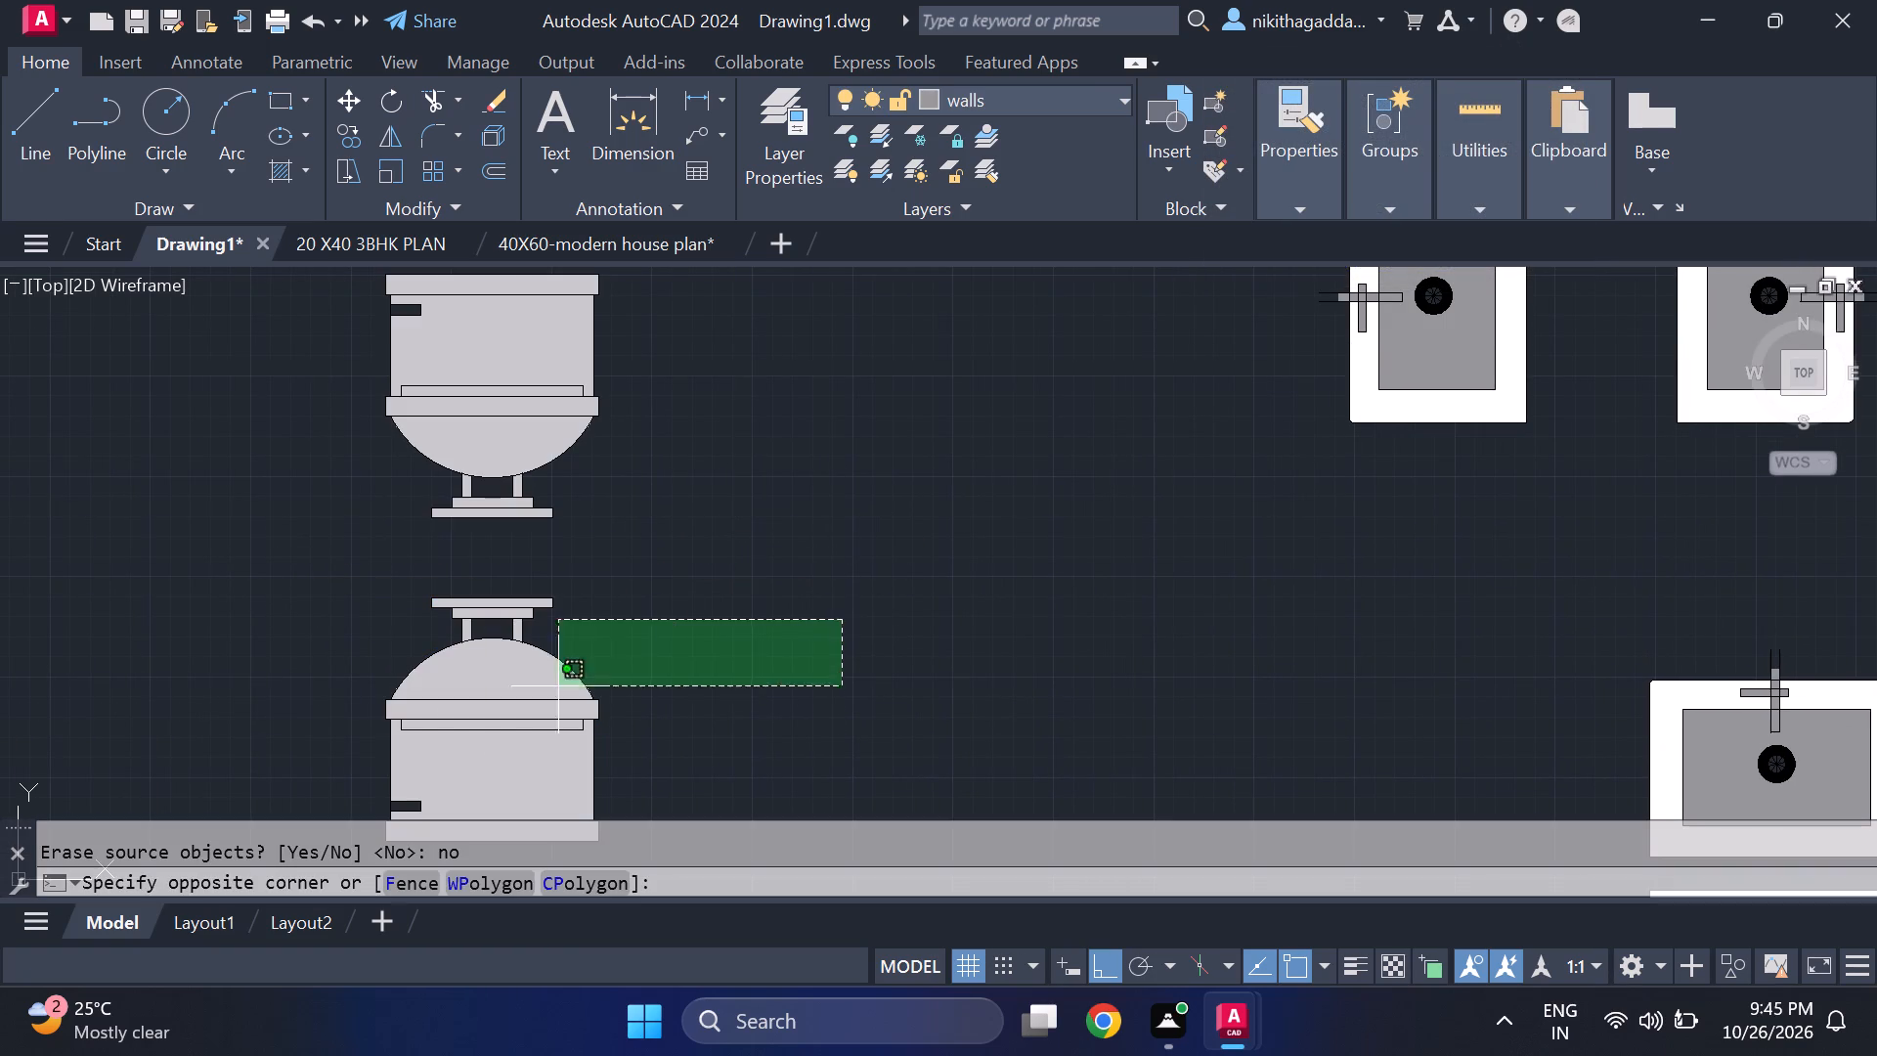
drag(123, 735, 50, 735)
text(ro)
key(Return)
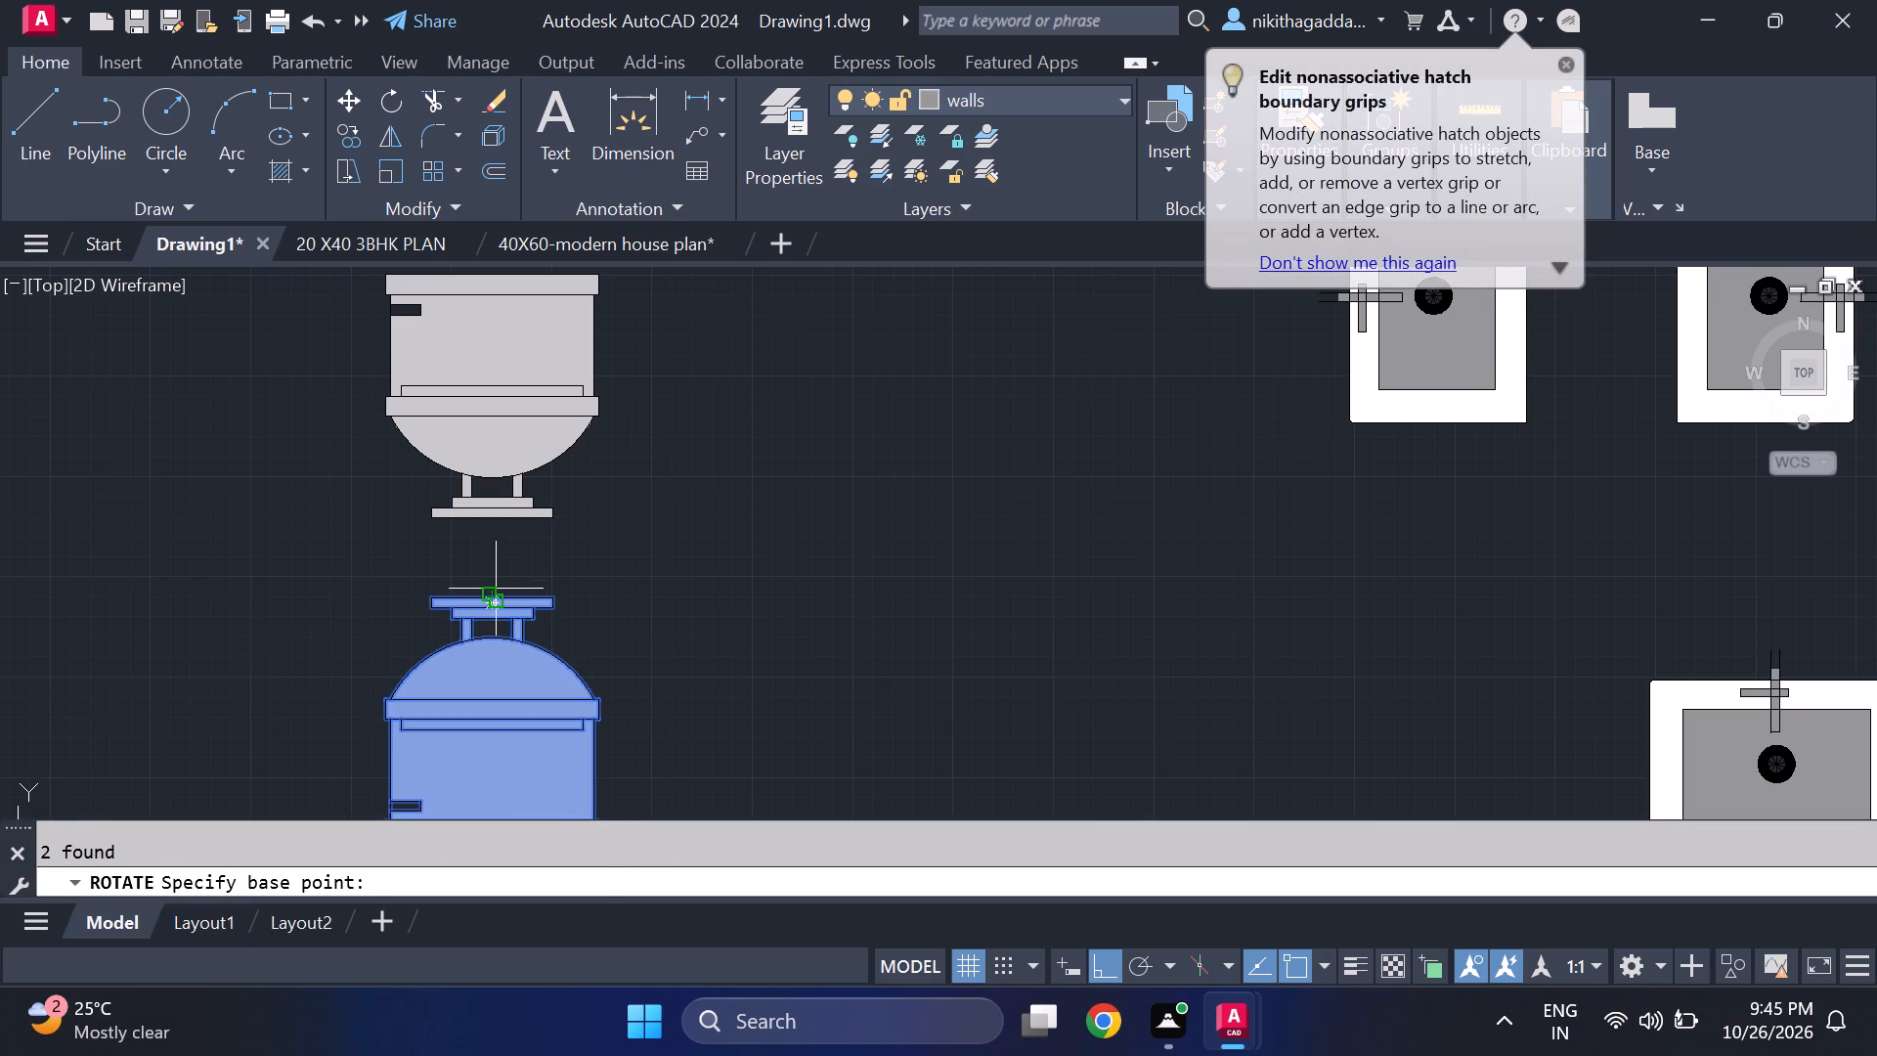
click(495, 590)
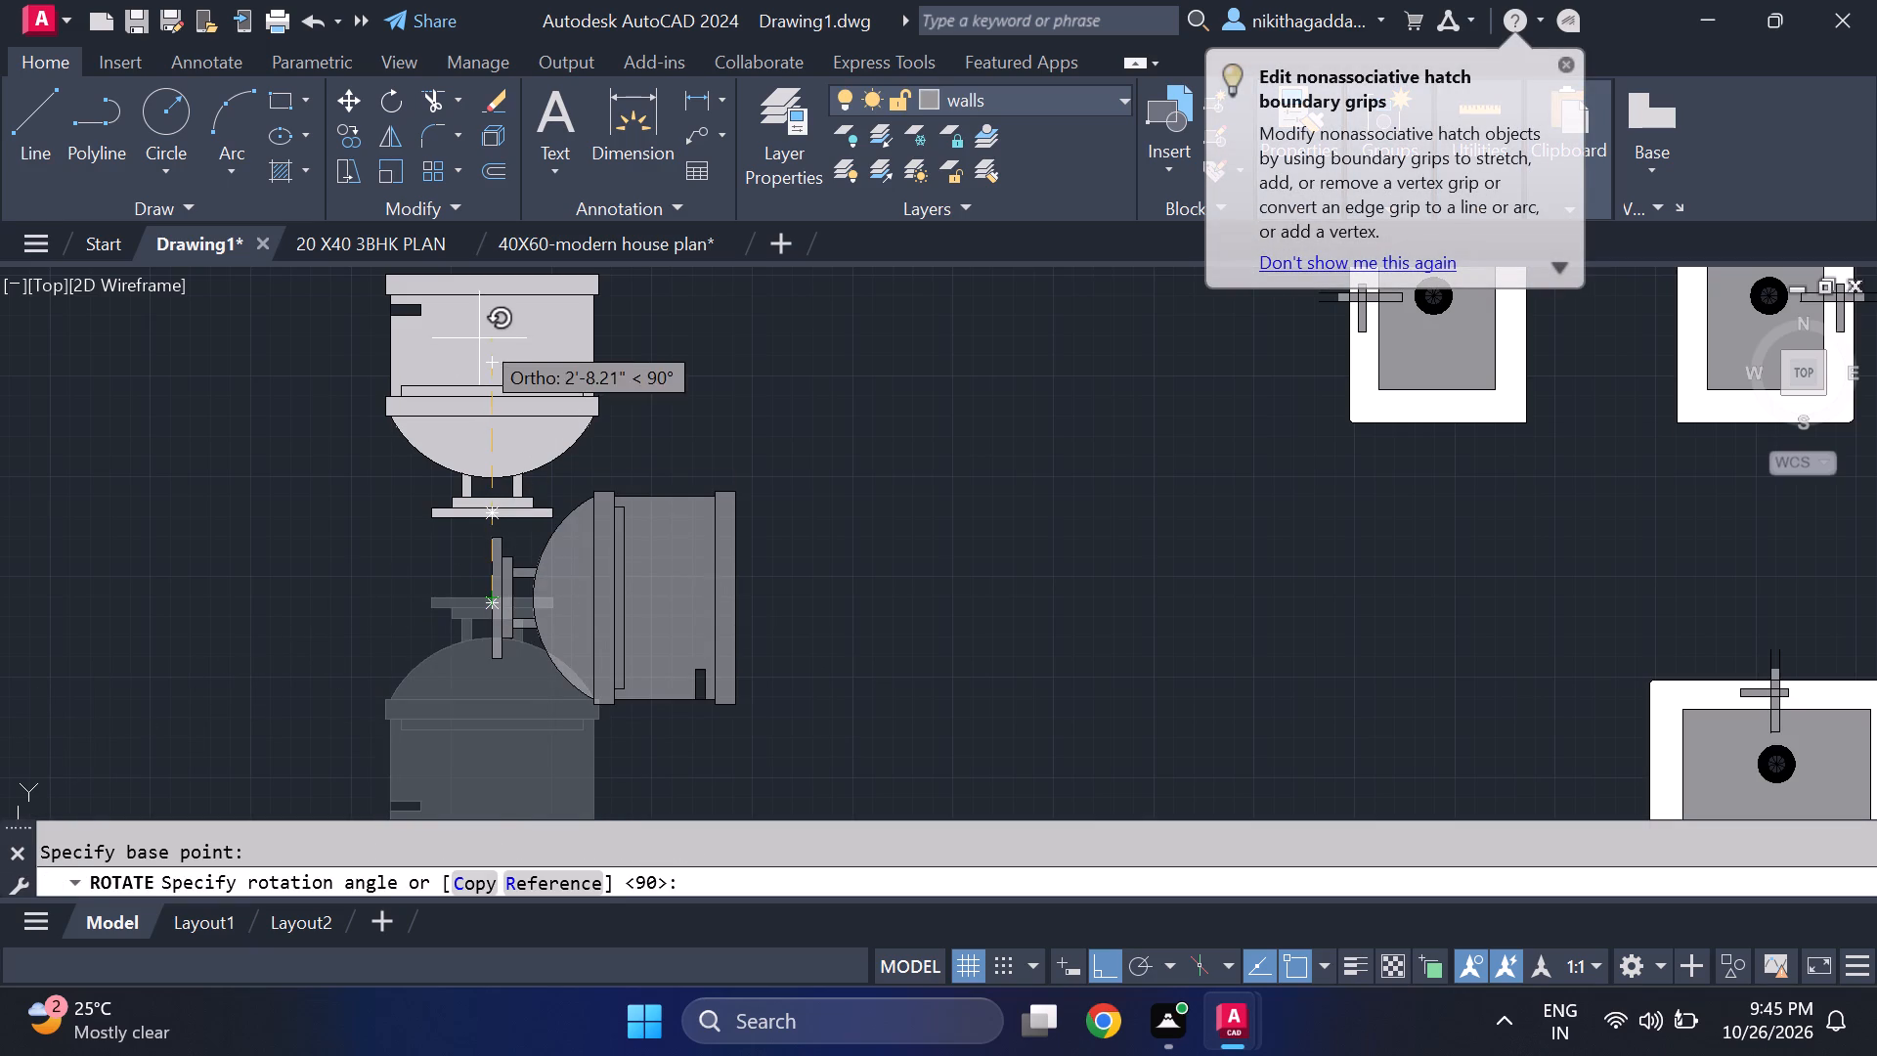
click(479, 338)
Mirror the rotated toilet across a vertical line just east of it, keeping the source.
click(790, 470)
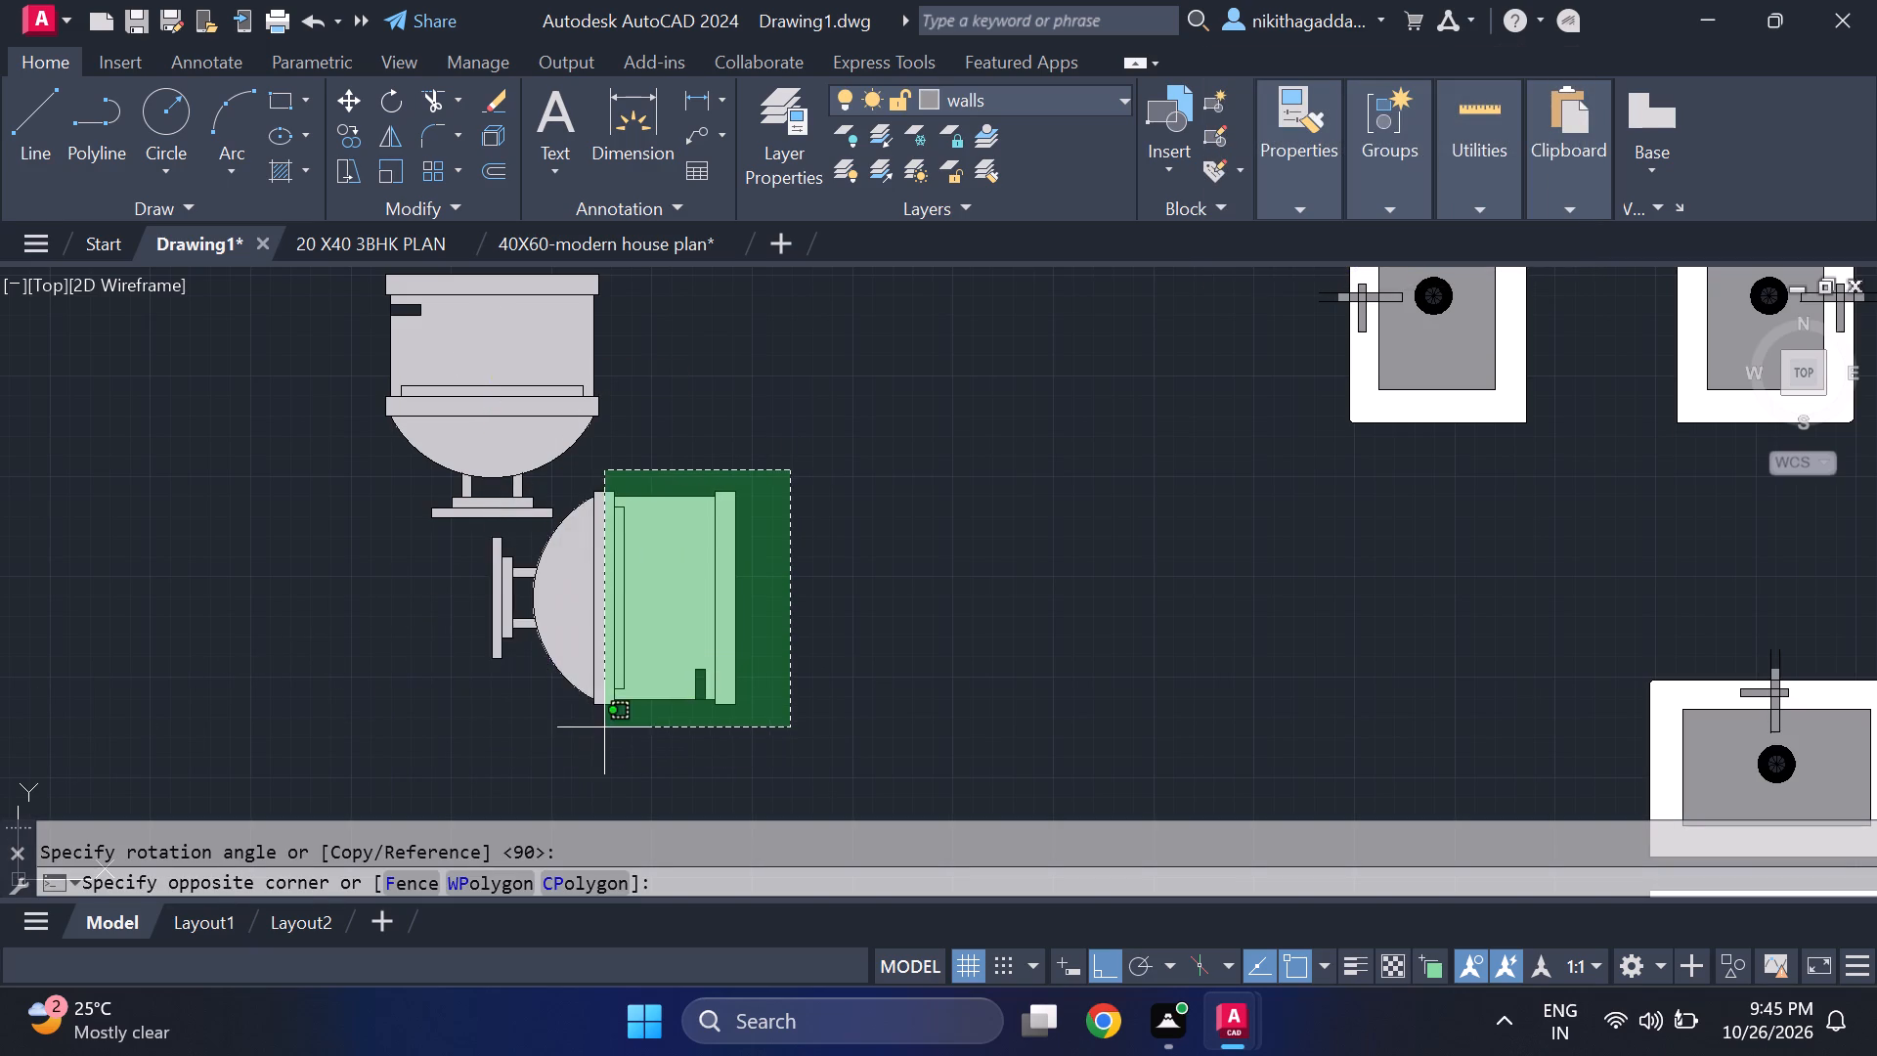
click(590, 735)
text(mi)
key(Return)
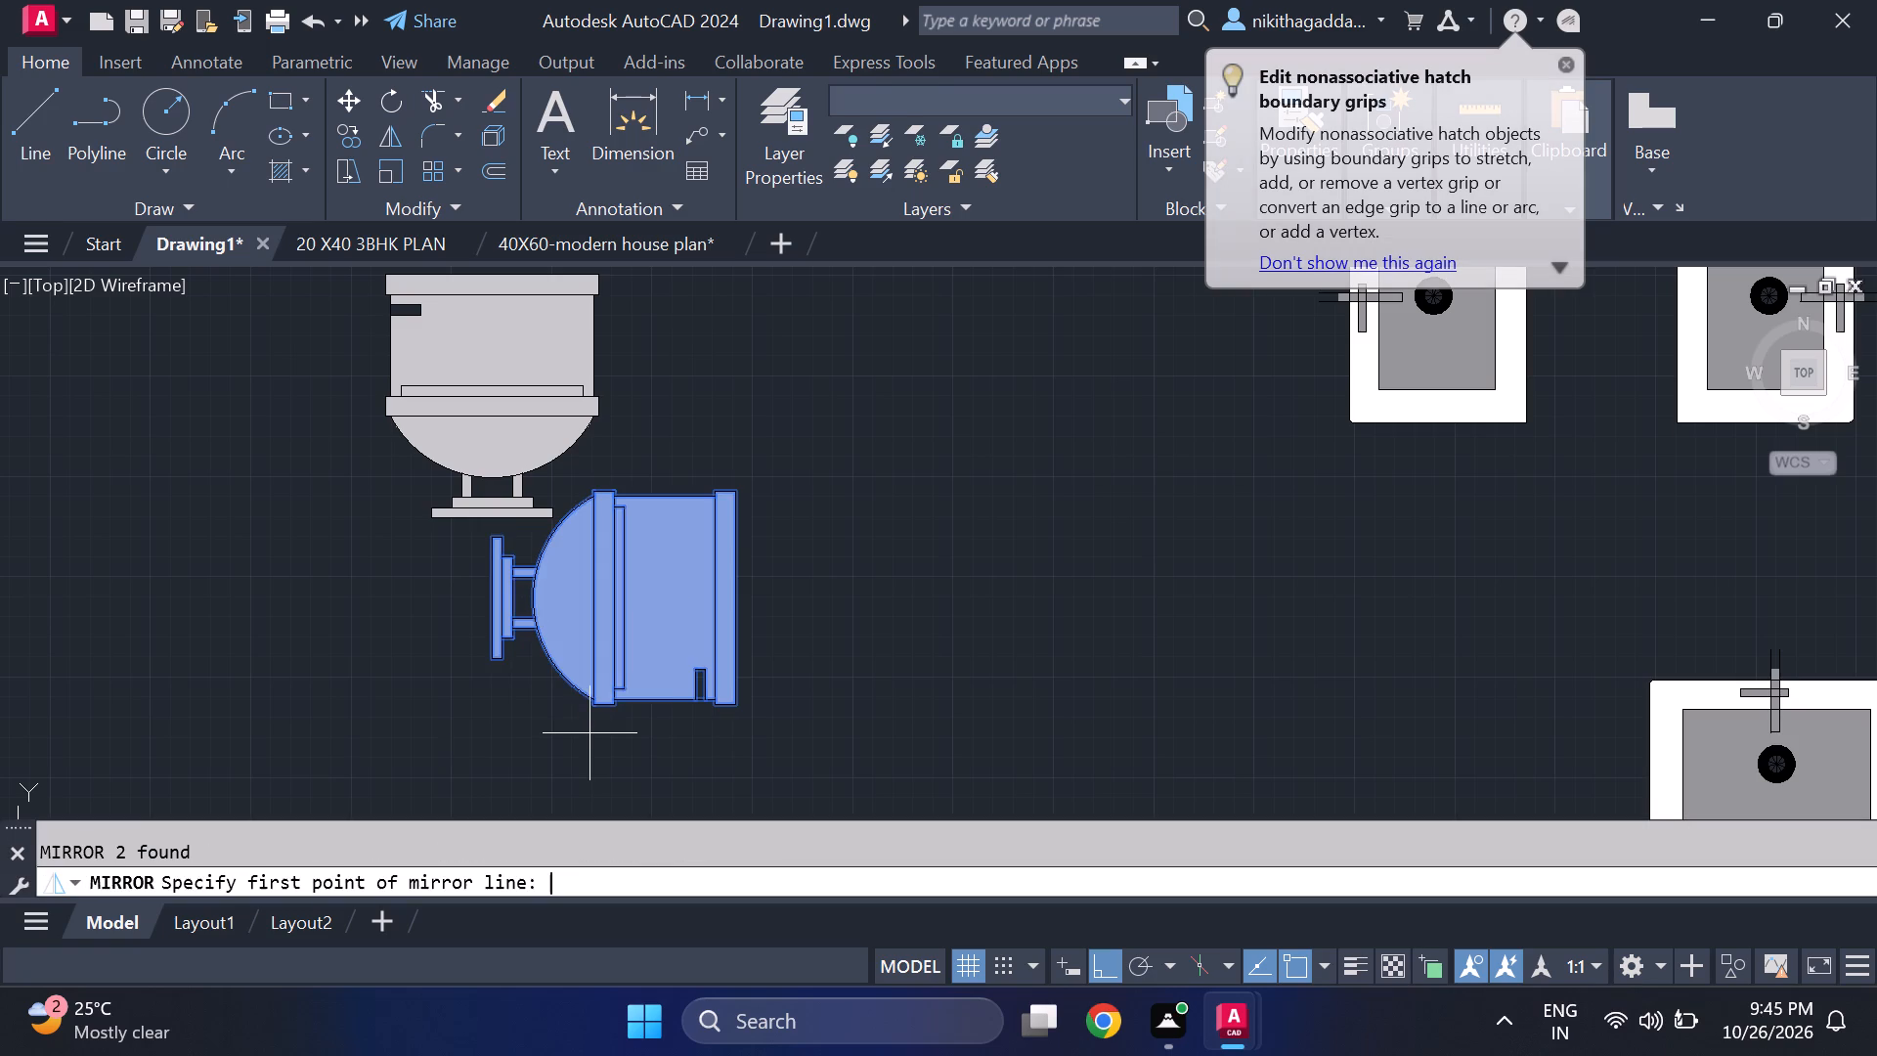
click(823, 396)
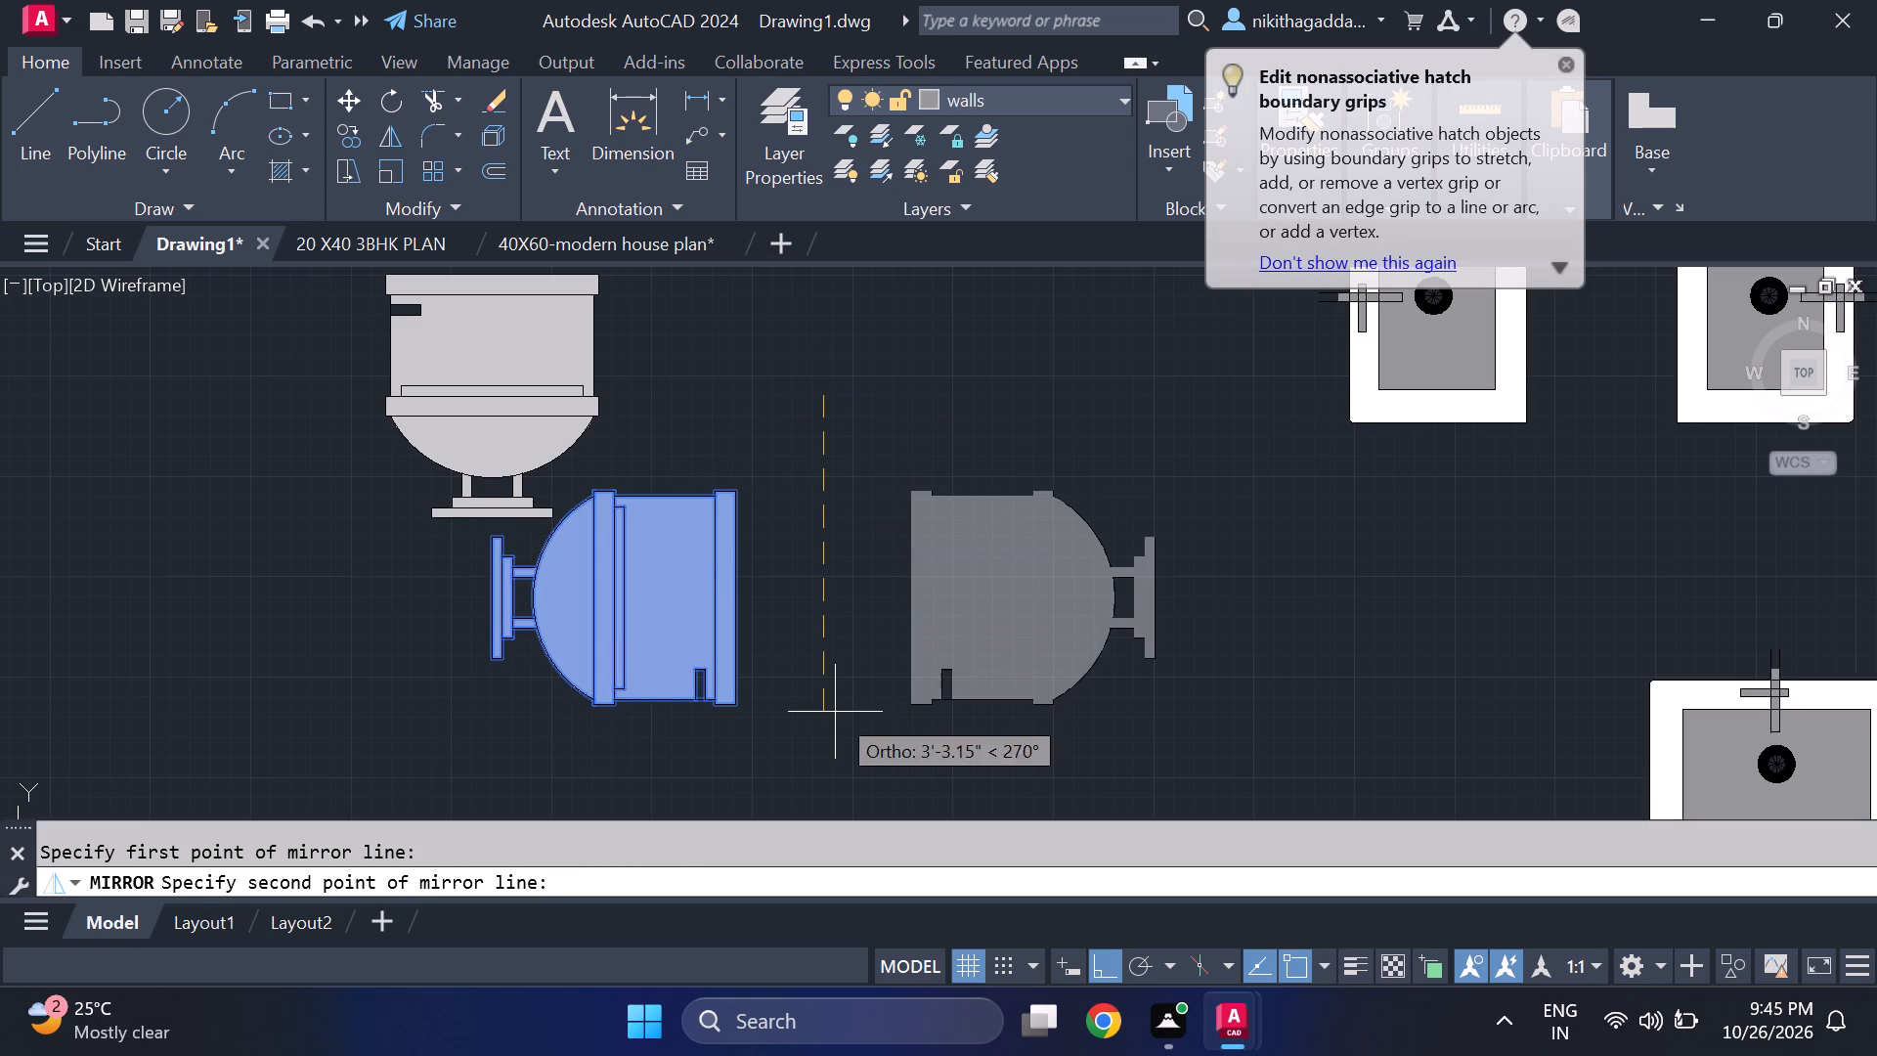
click(835, 712)
text(no)
key(Return)
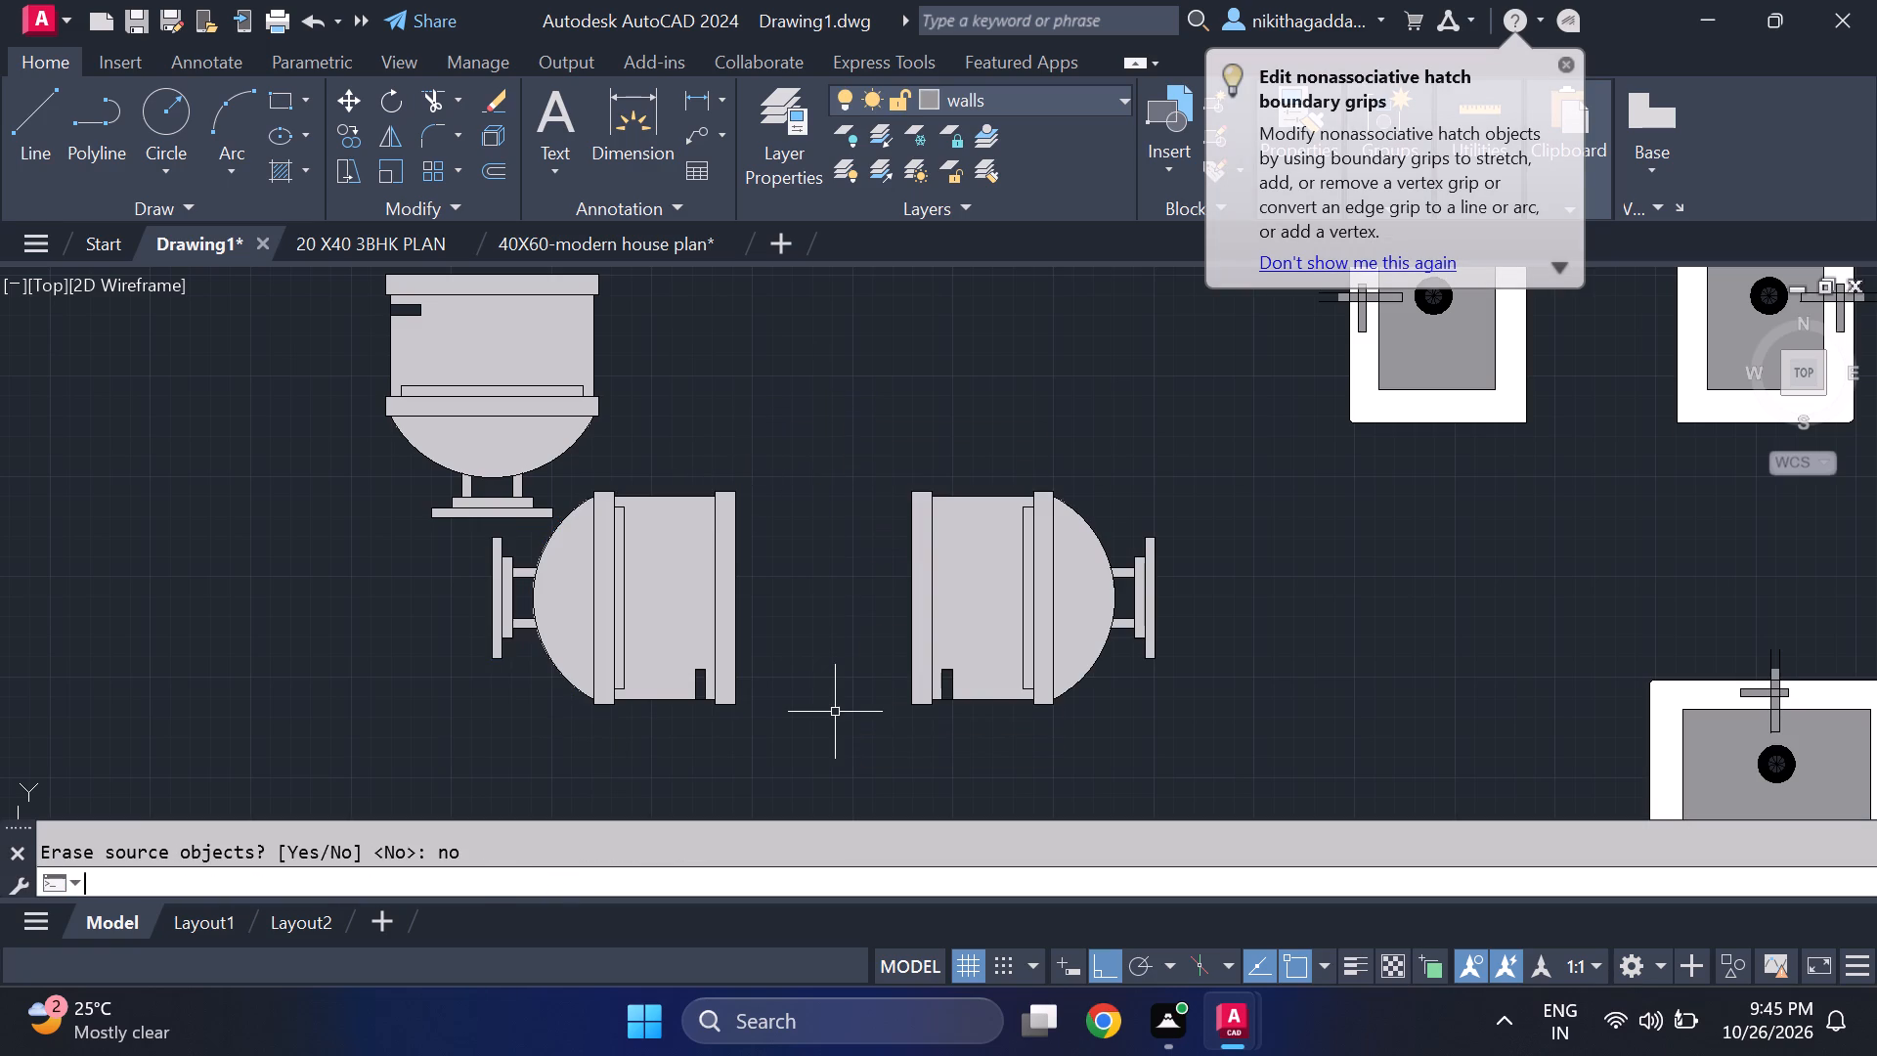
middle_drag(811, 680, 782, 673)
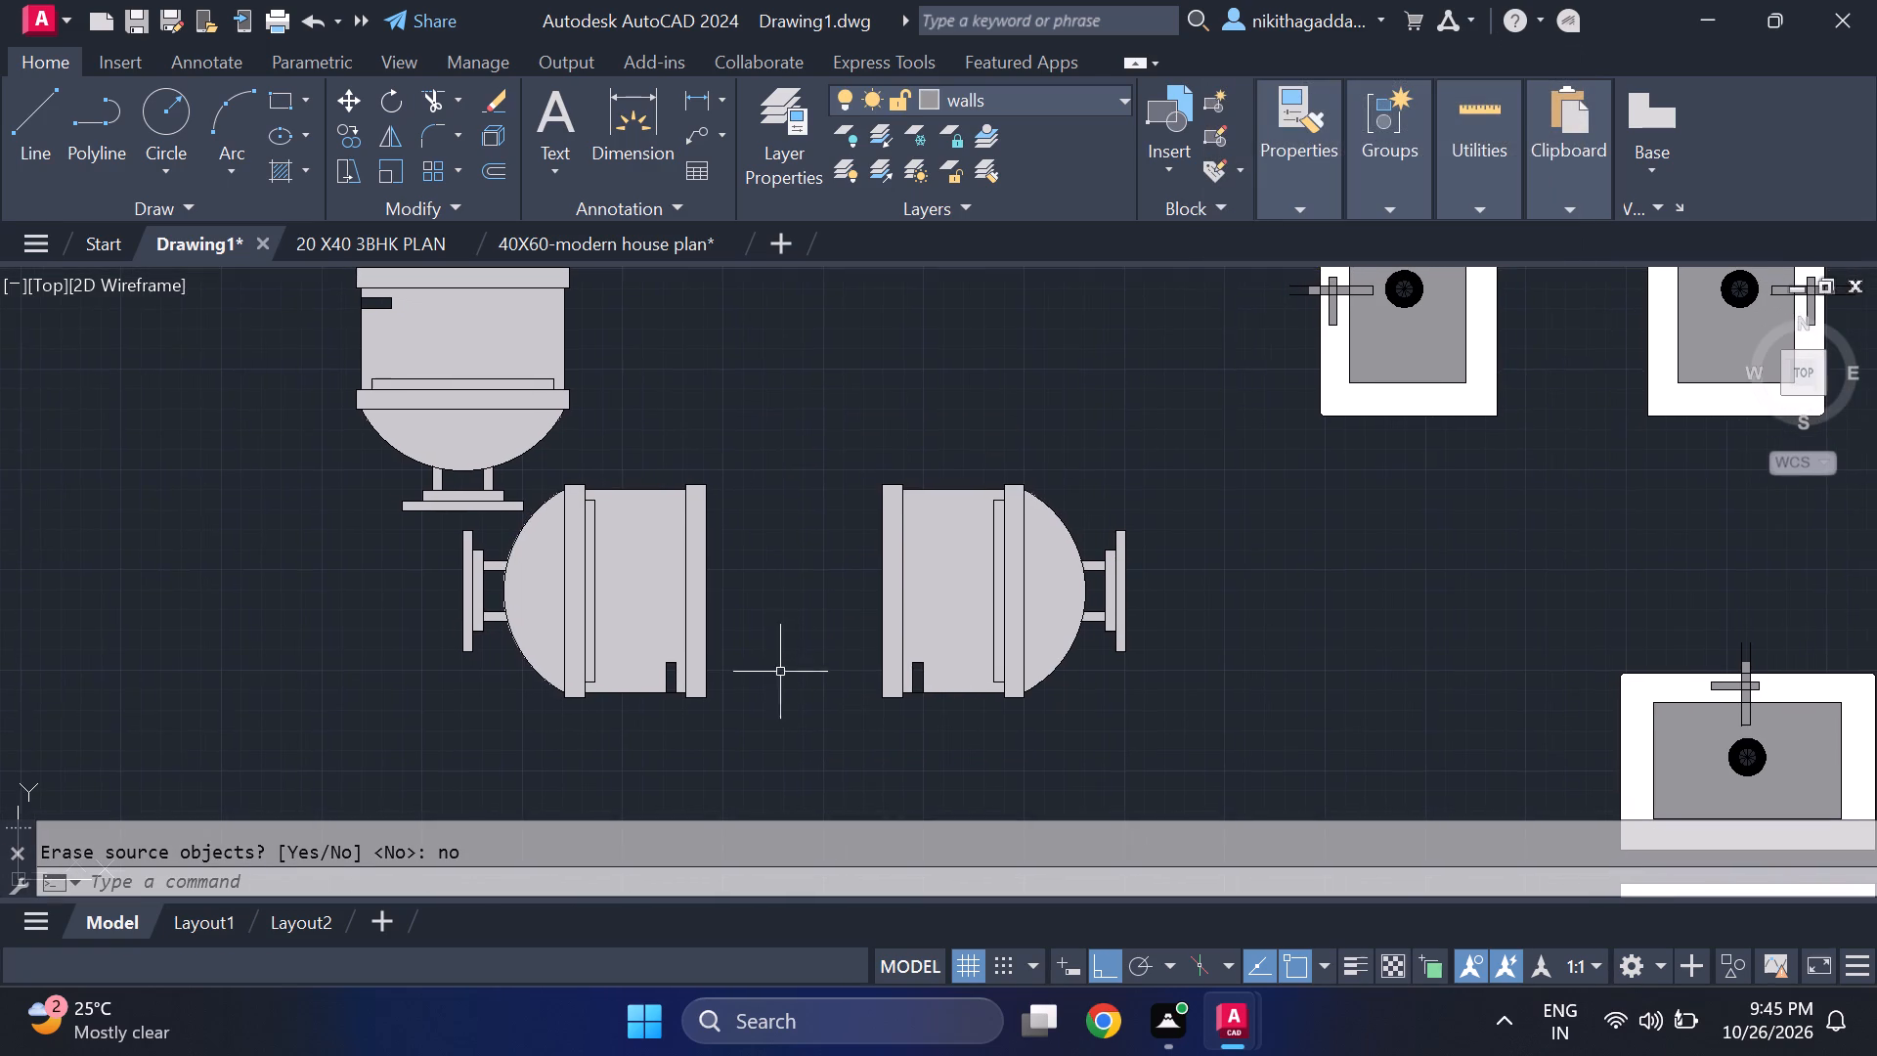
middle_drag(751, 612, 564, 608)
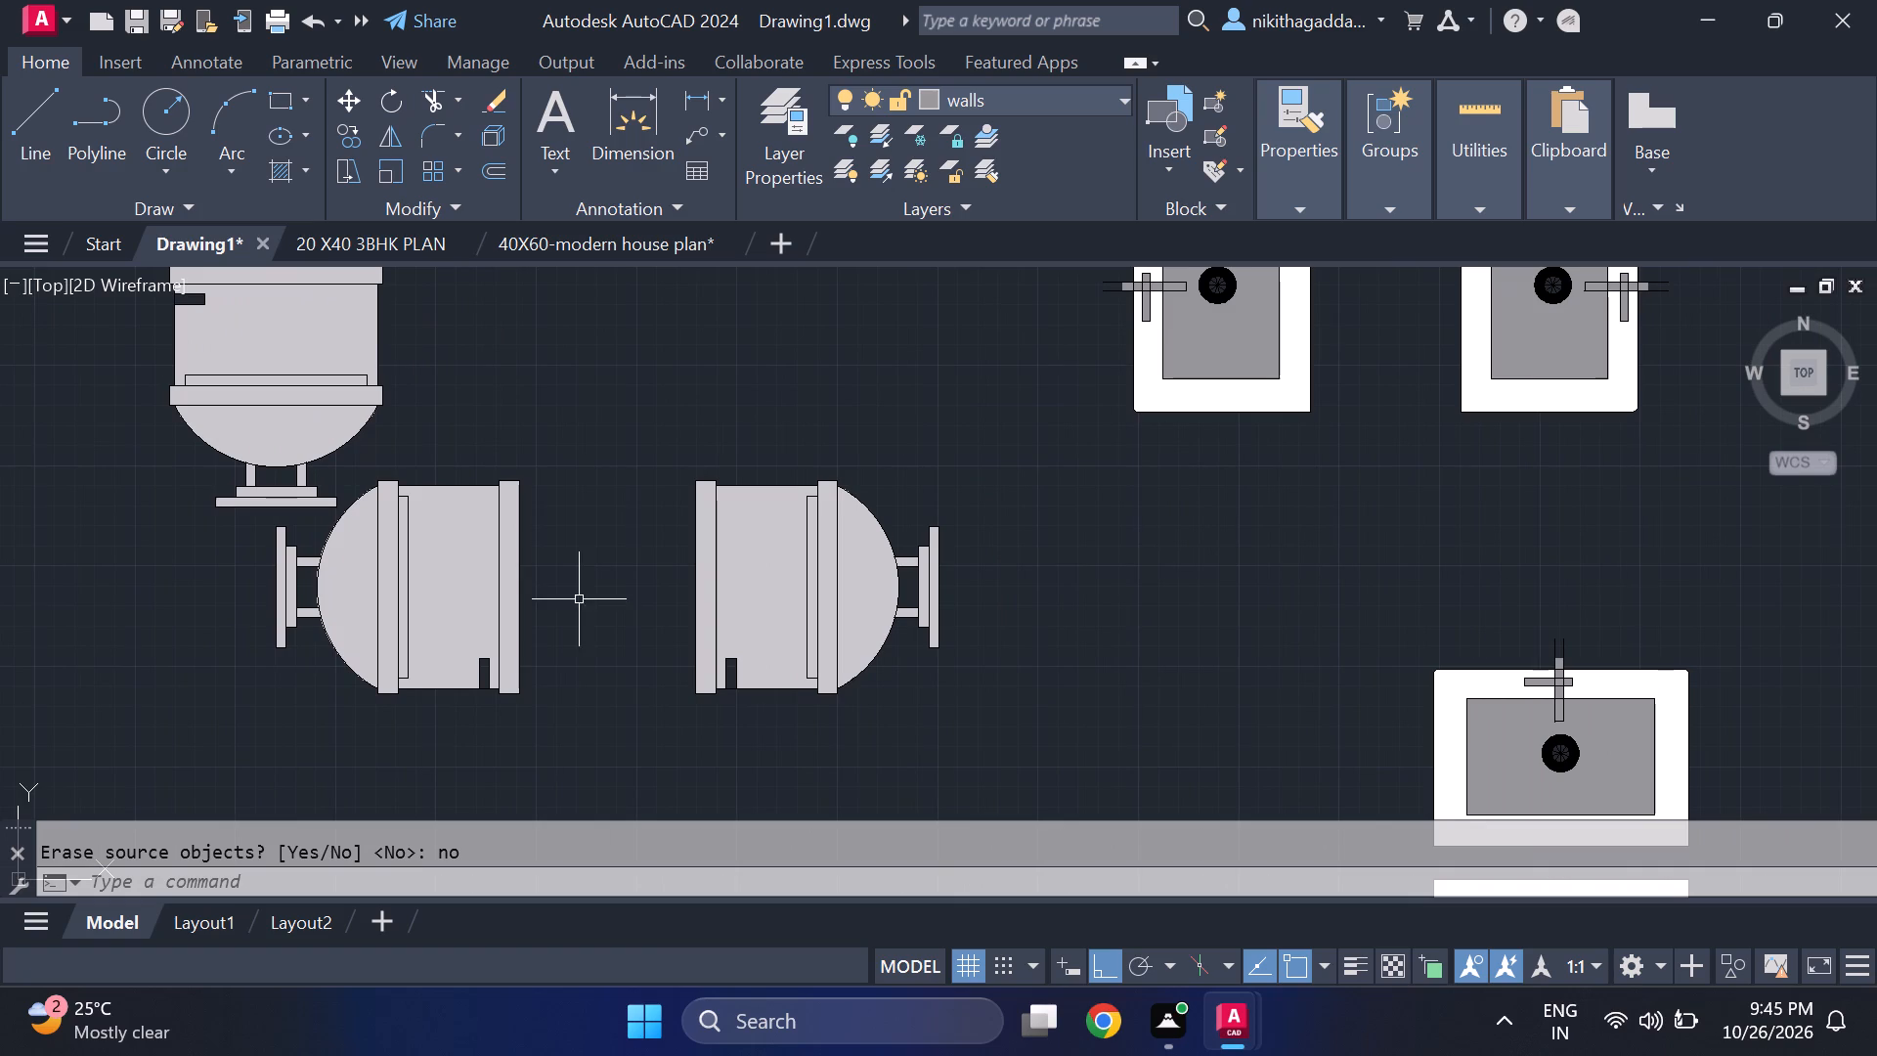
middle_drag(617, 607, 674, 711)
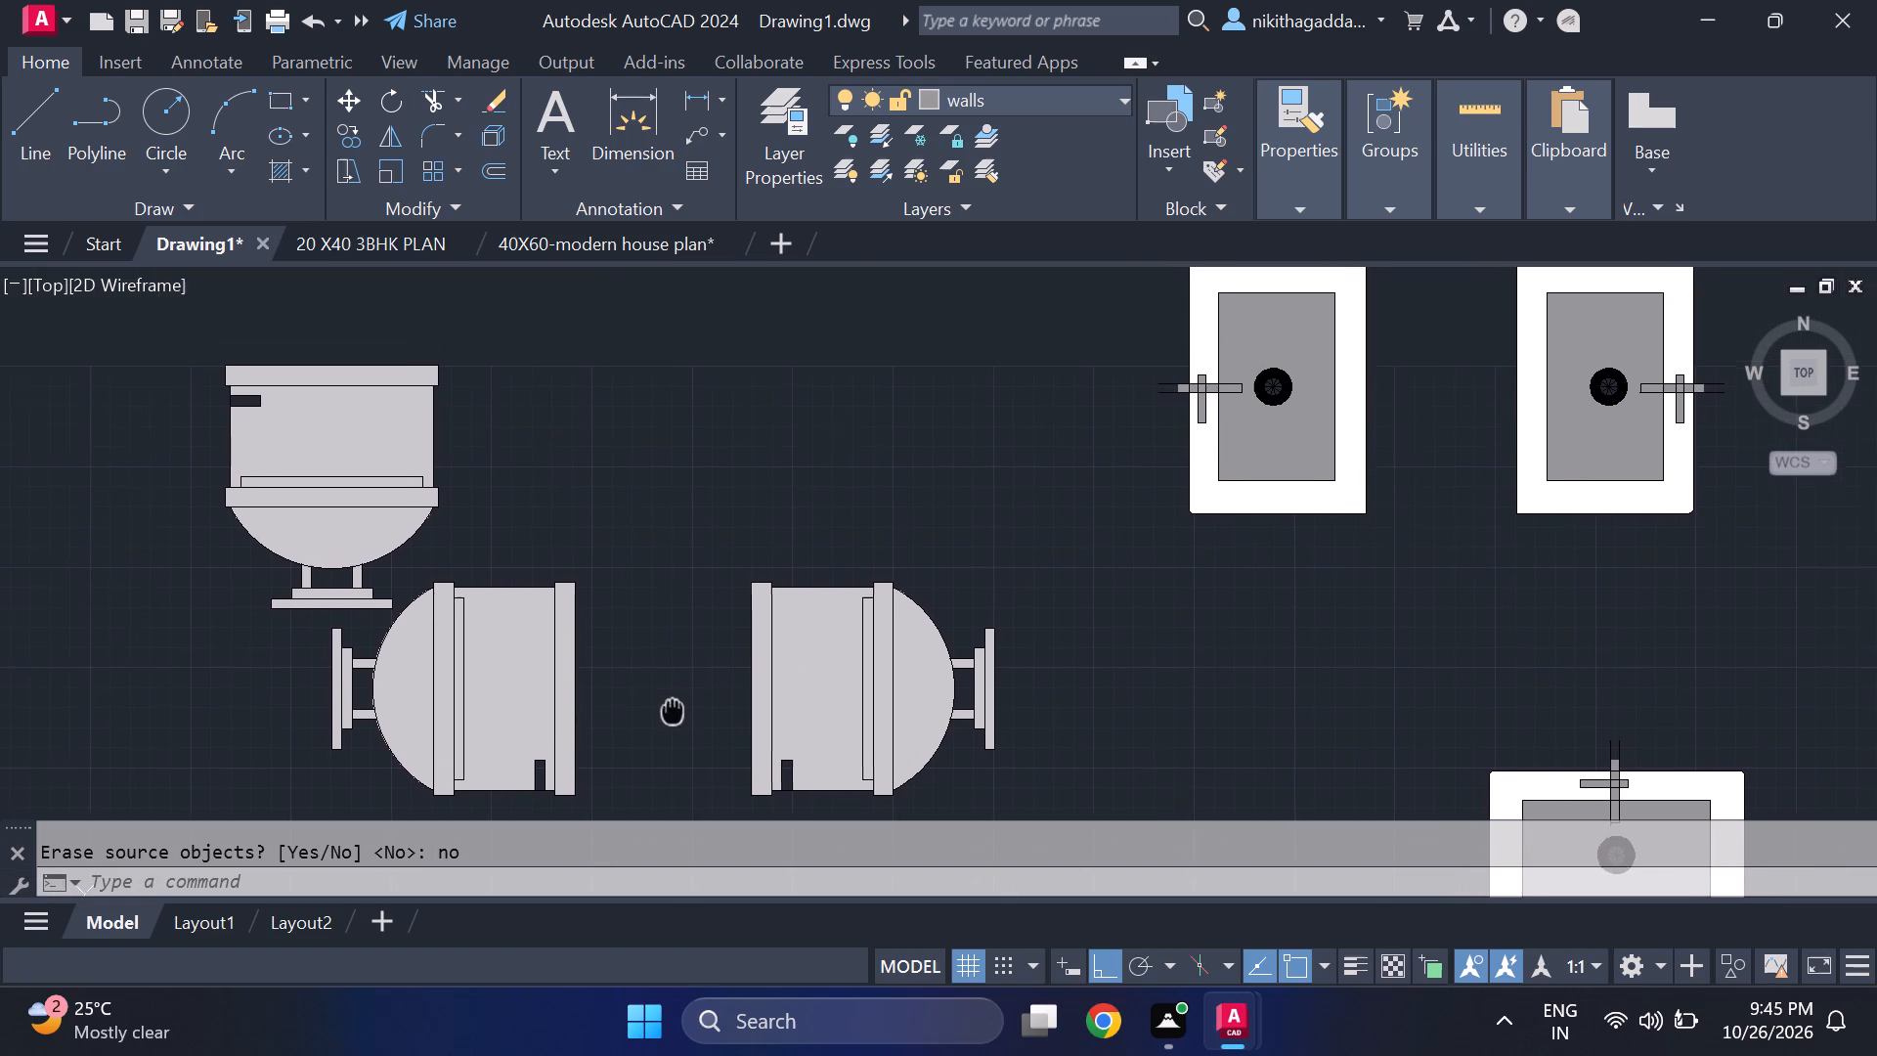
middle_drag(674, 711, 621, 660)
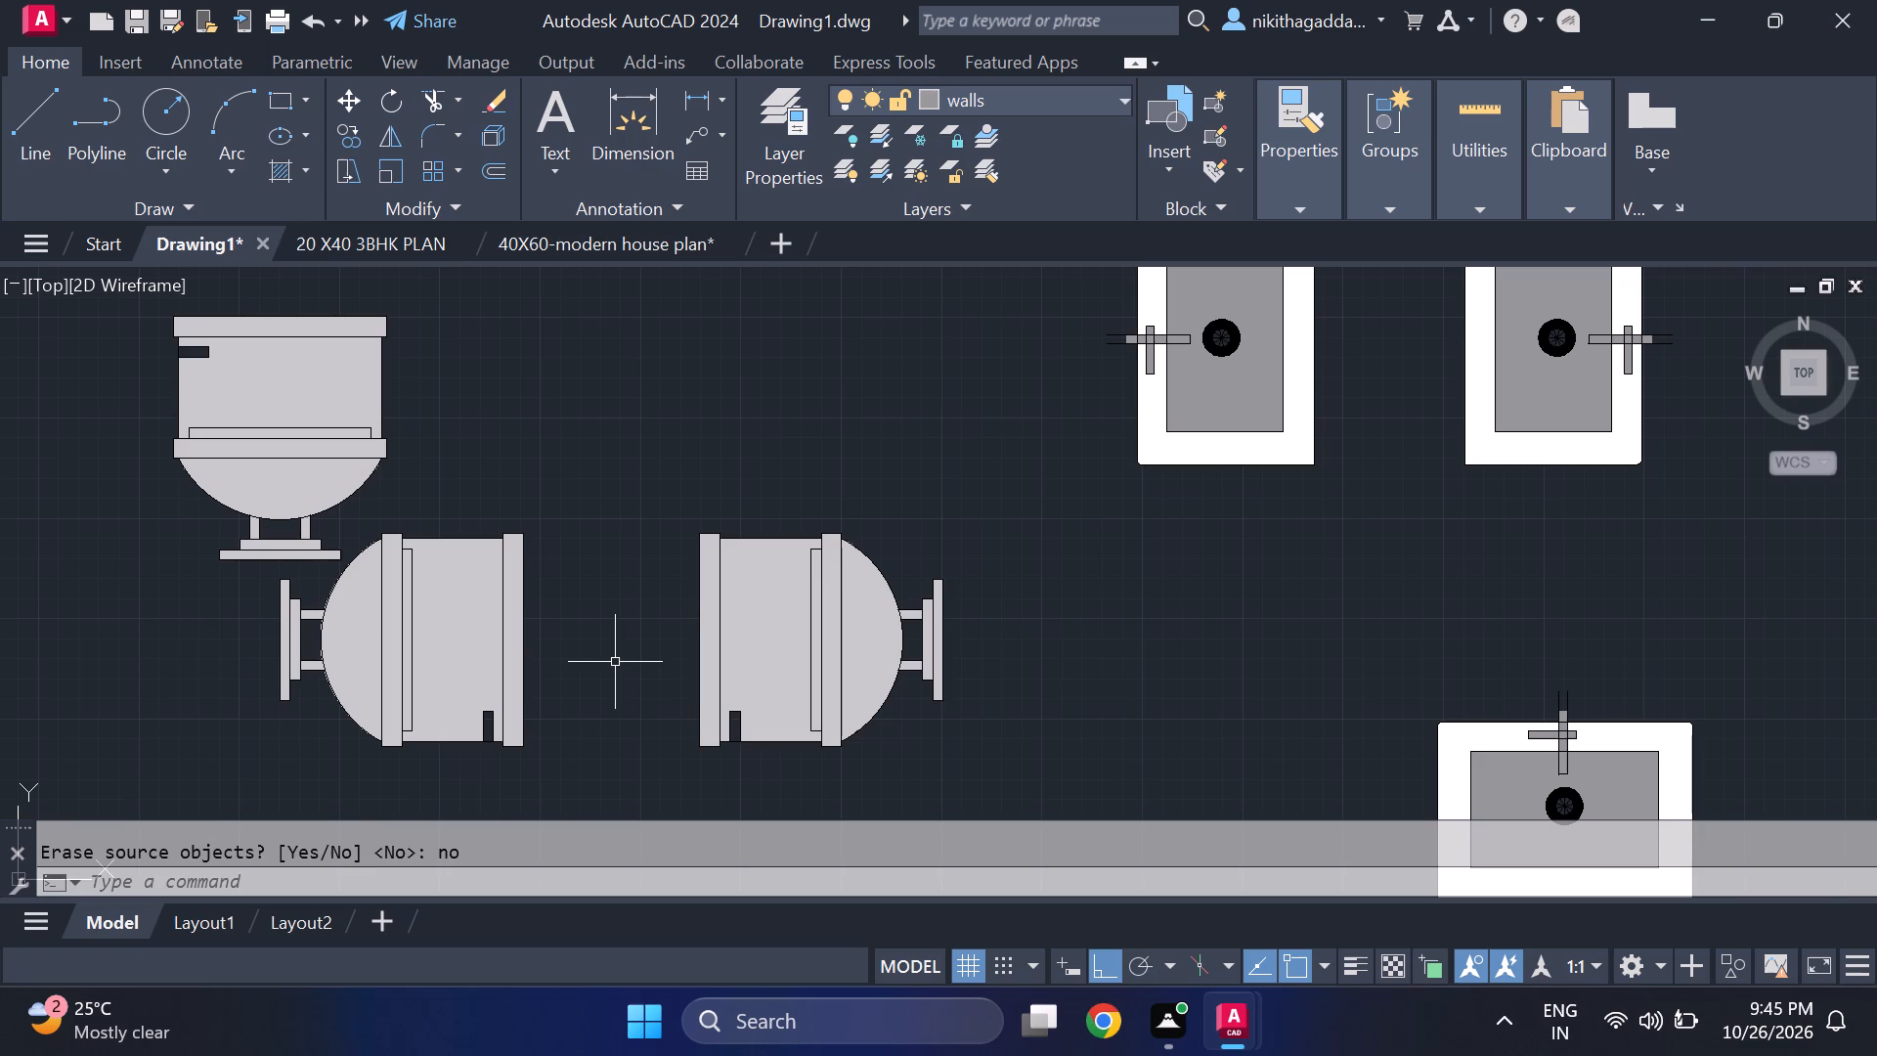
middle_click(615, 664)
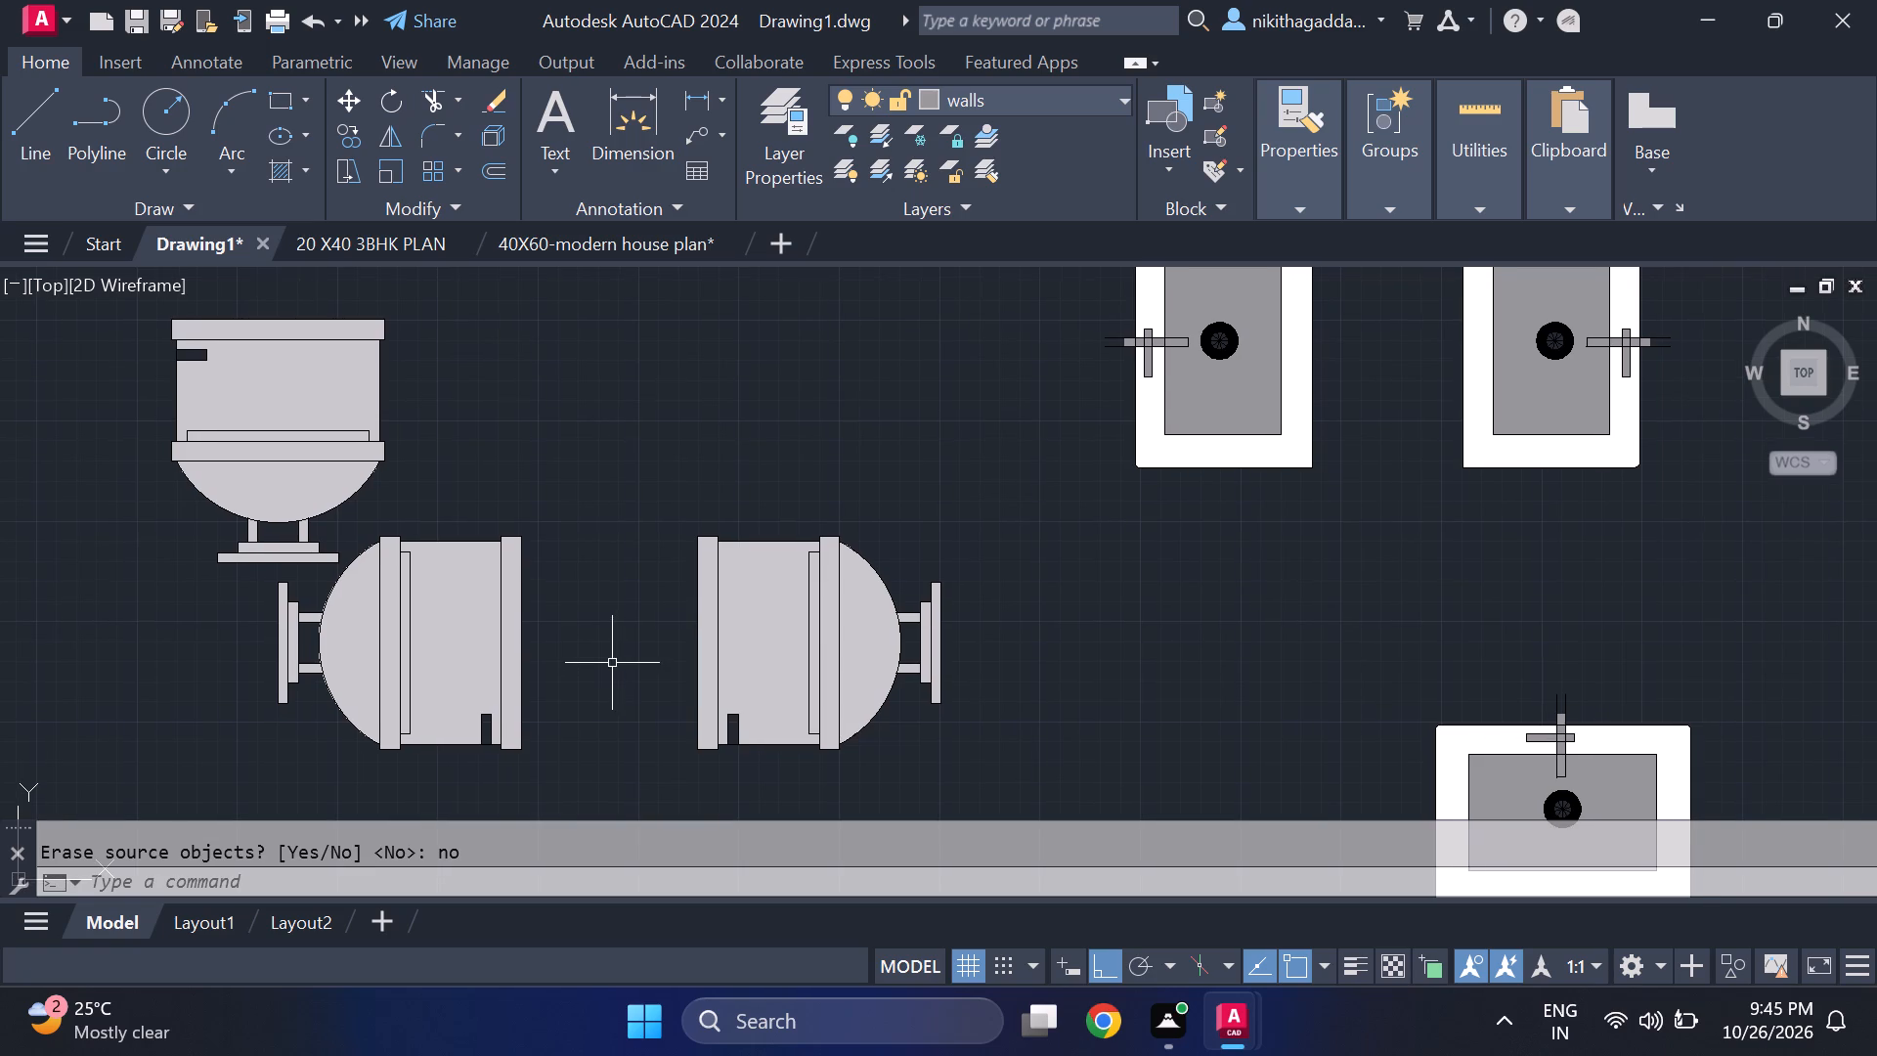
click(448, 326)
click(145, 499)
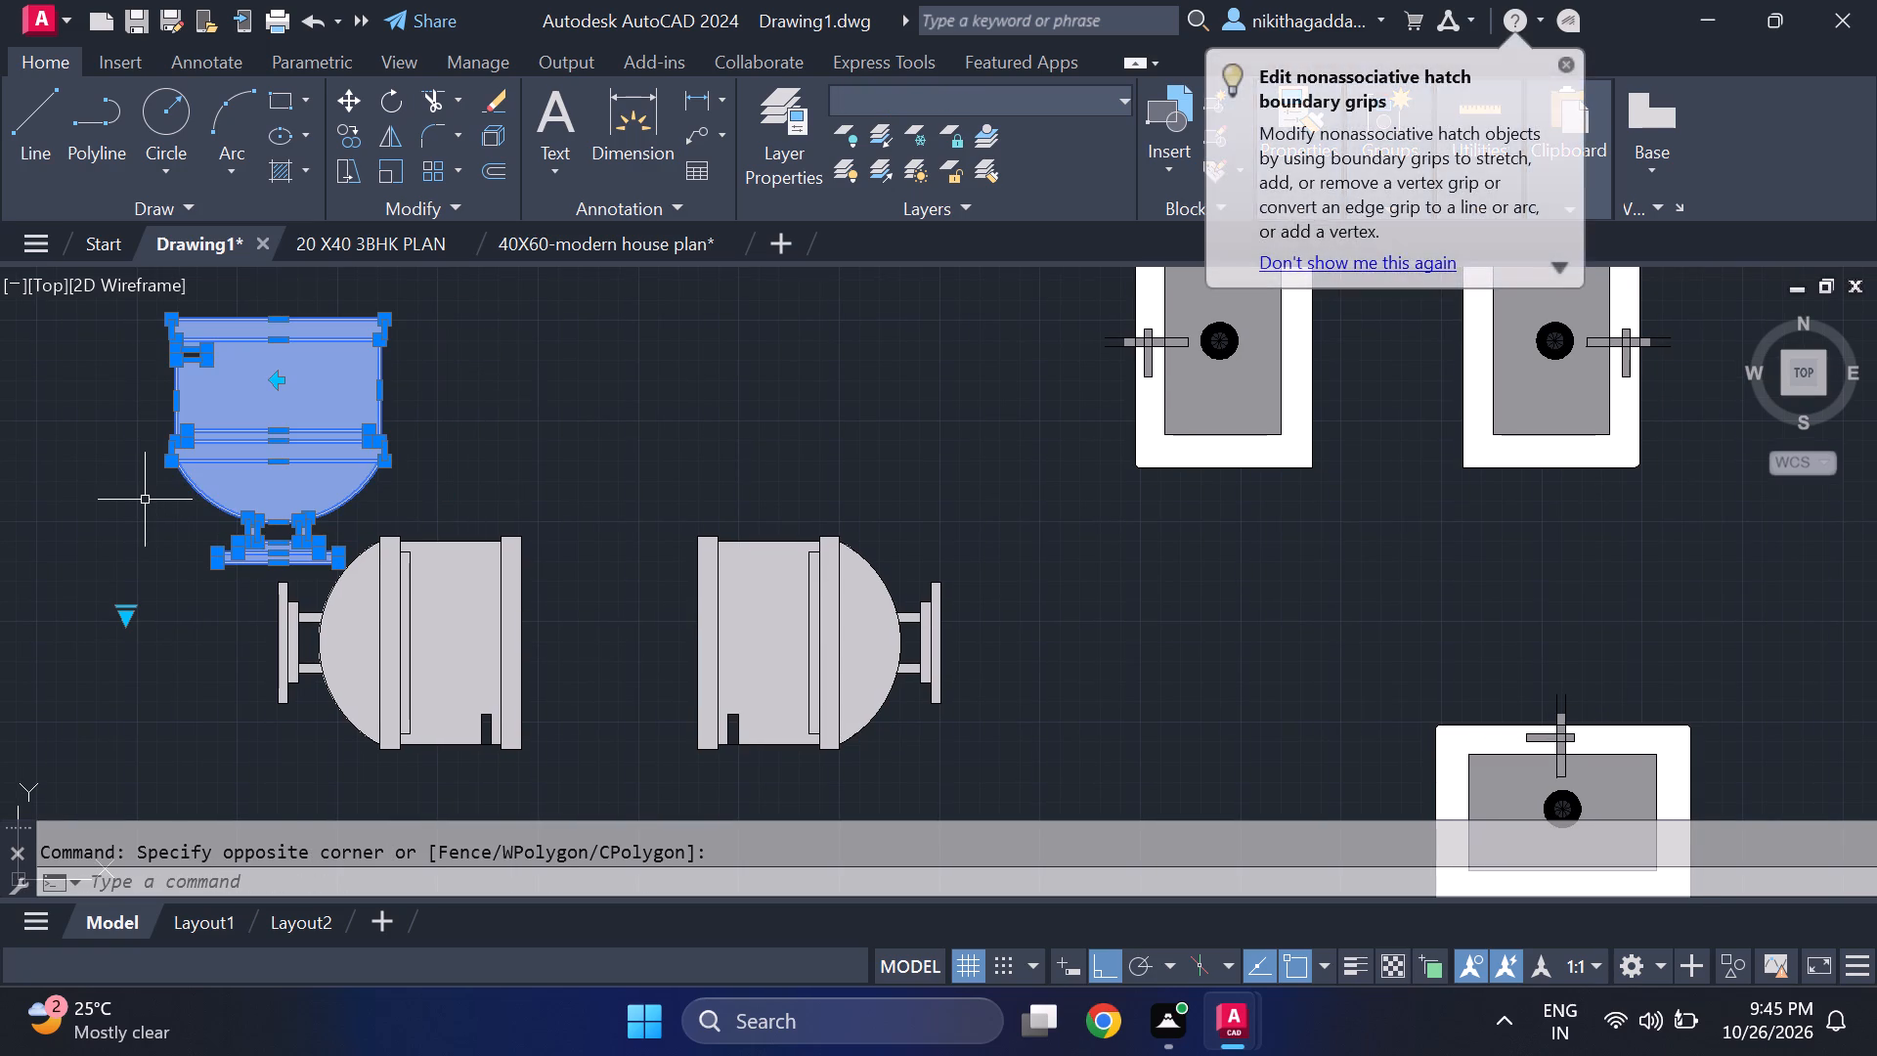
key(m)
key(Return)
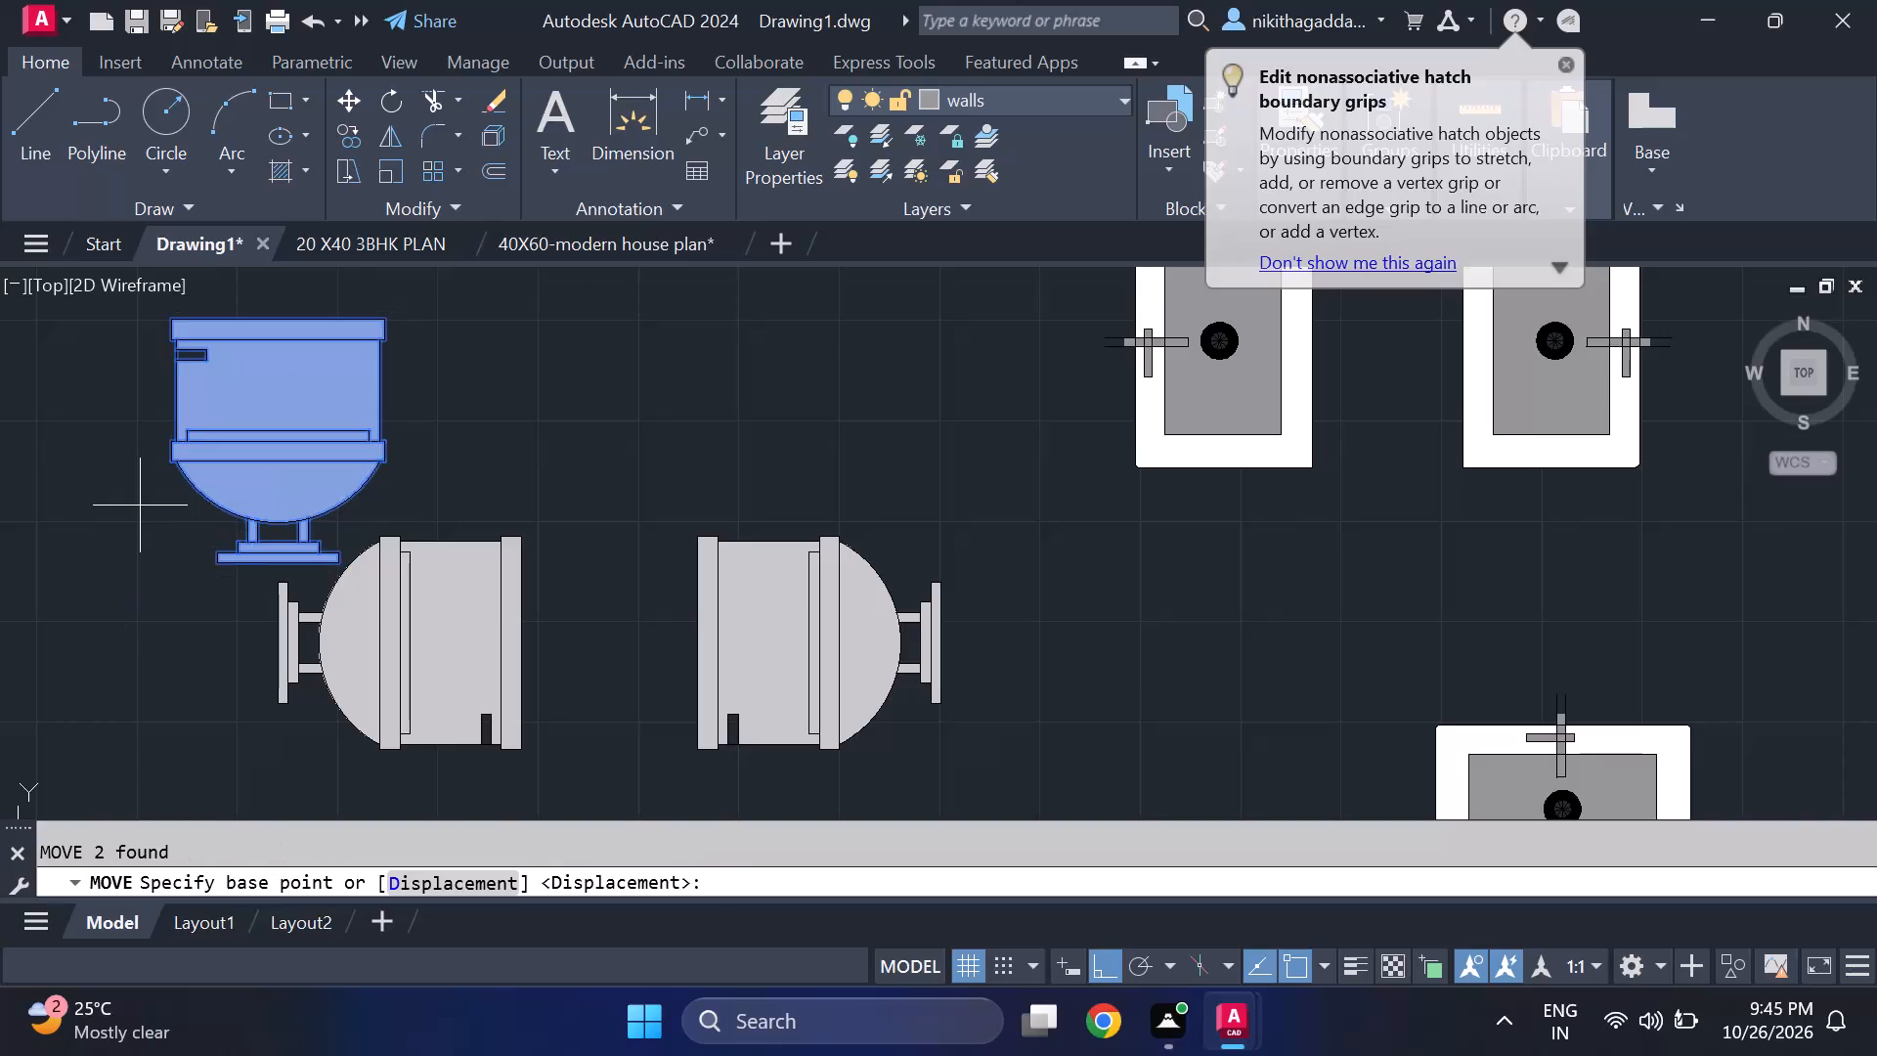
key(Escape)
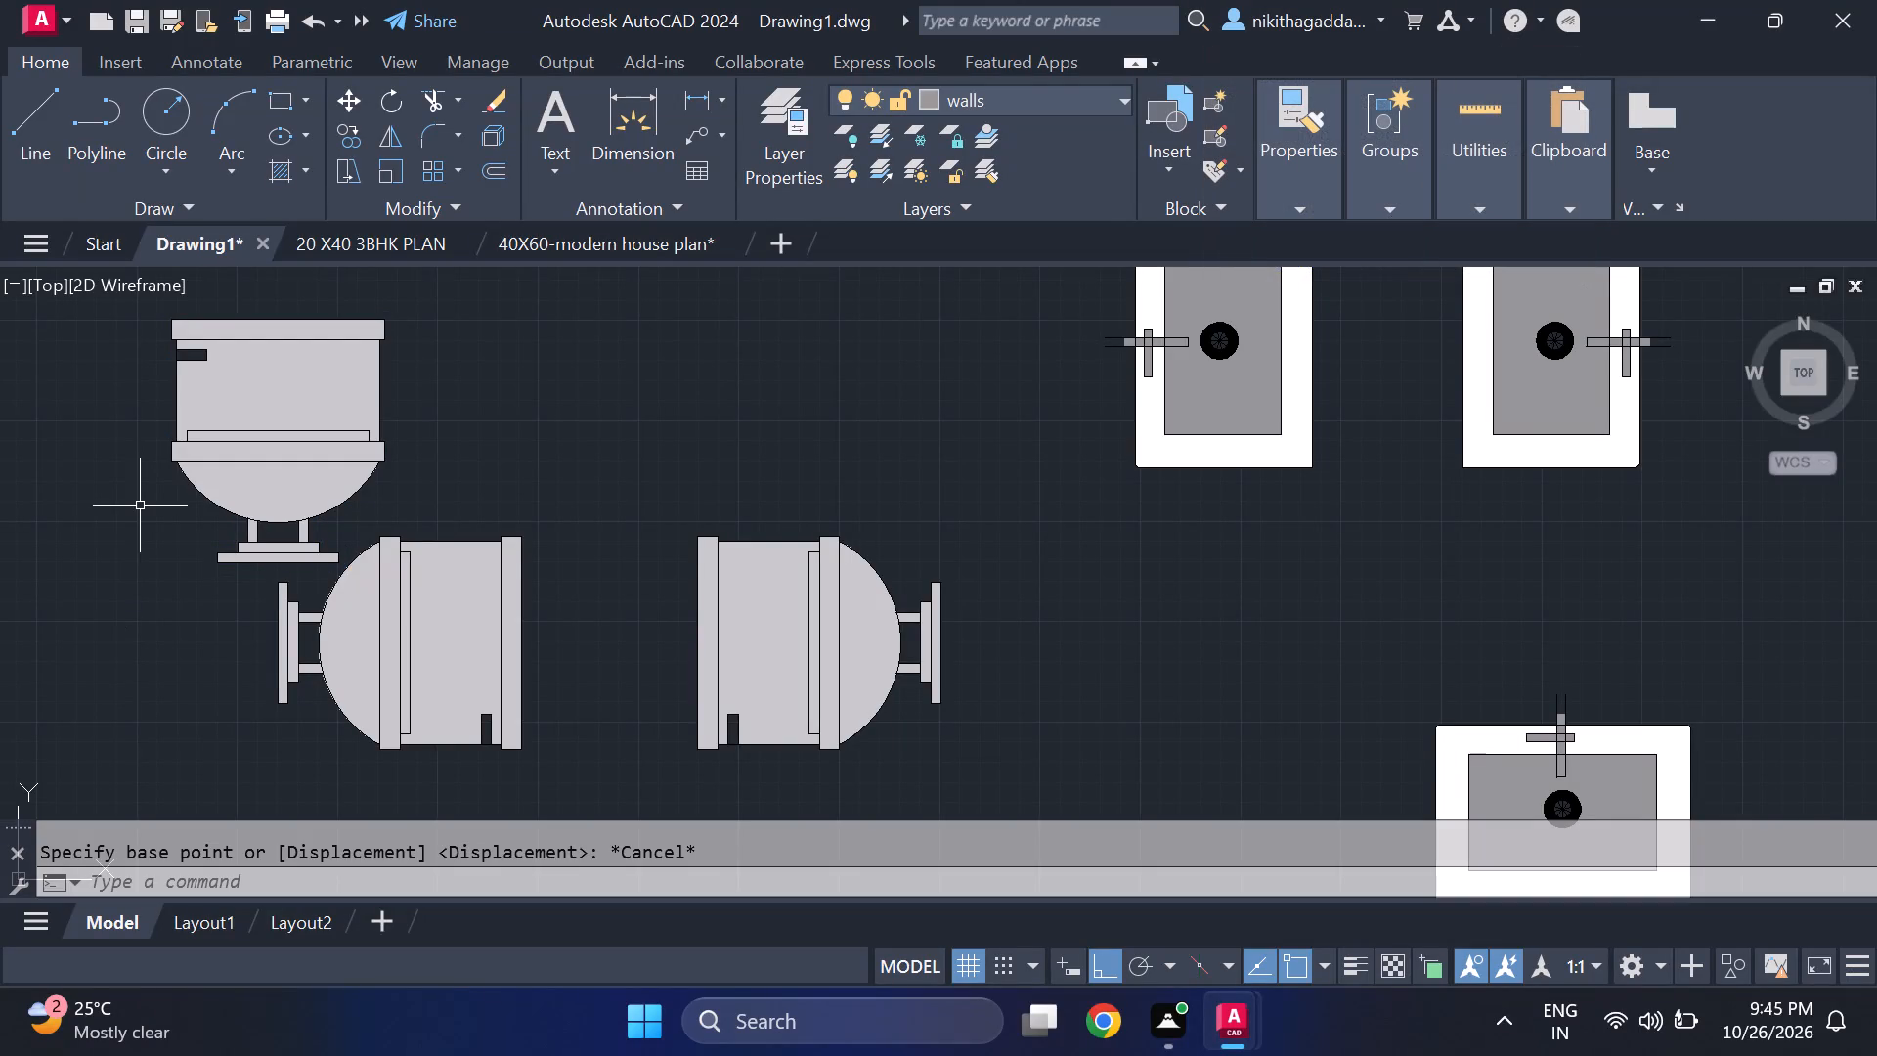
Move the TV unit overlapping the bed in the middle west bedroom about 18' due west, outside the house plan.
scroll(139, 516, down, 2)
middle_drag(258, 650, 0, 597)
scroll(0, 592, down, 2)
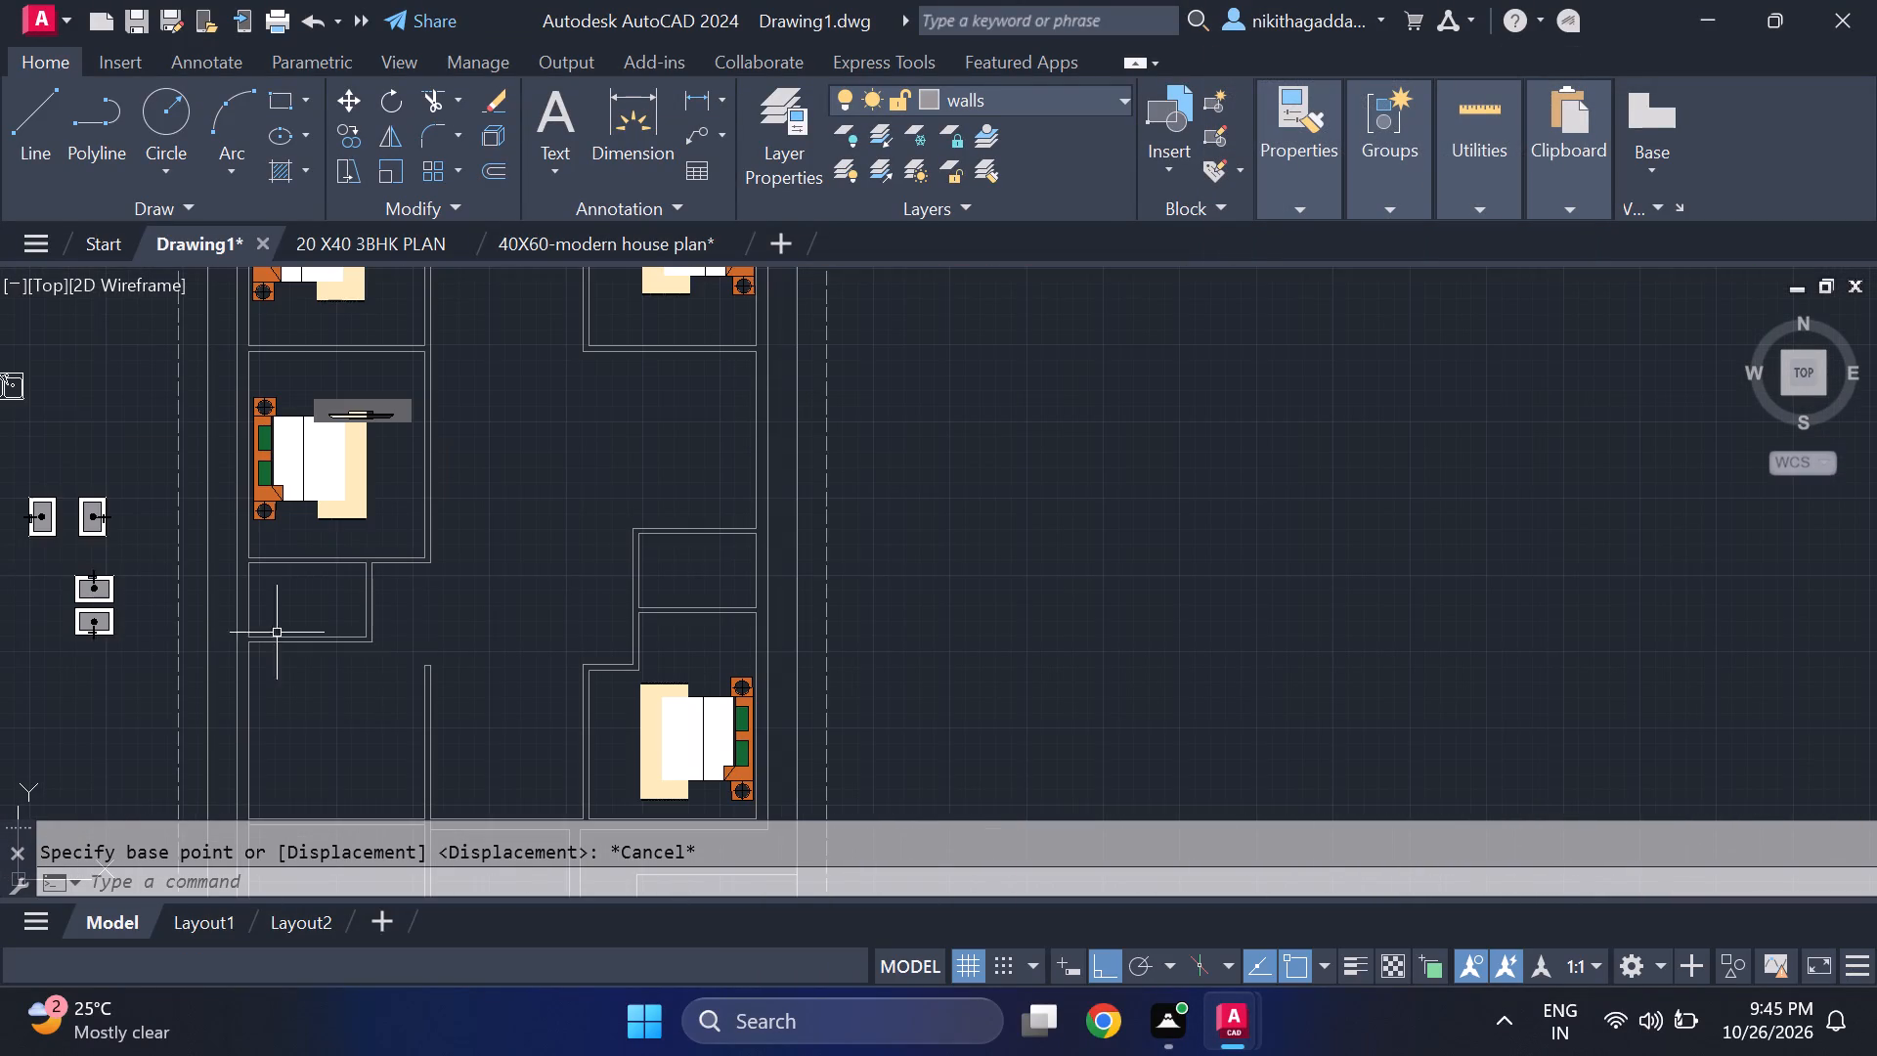
middle_drag(325, 547, 407, 741)
middle_drag(369, 533, 415, 303)
scroll(423, 394, up, 3)
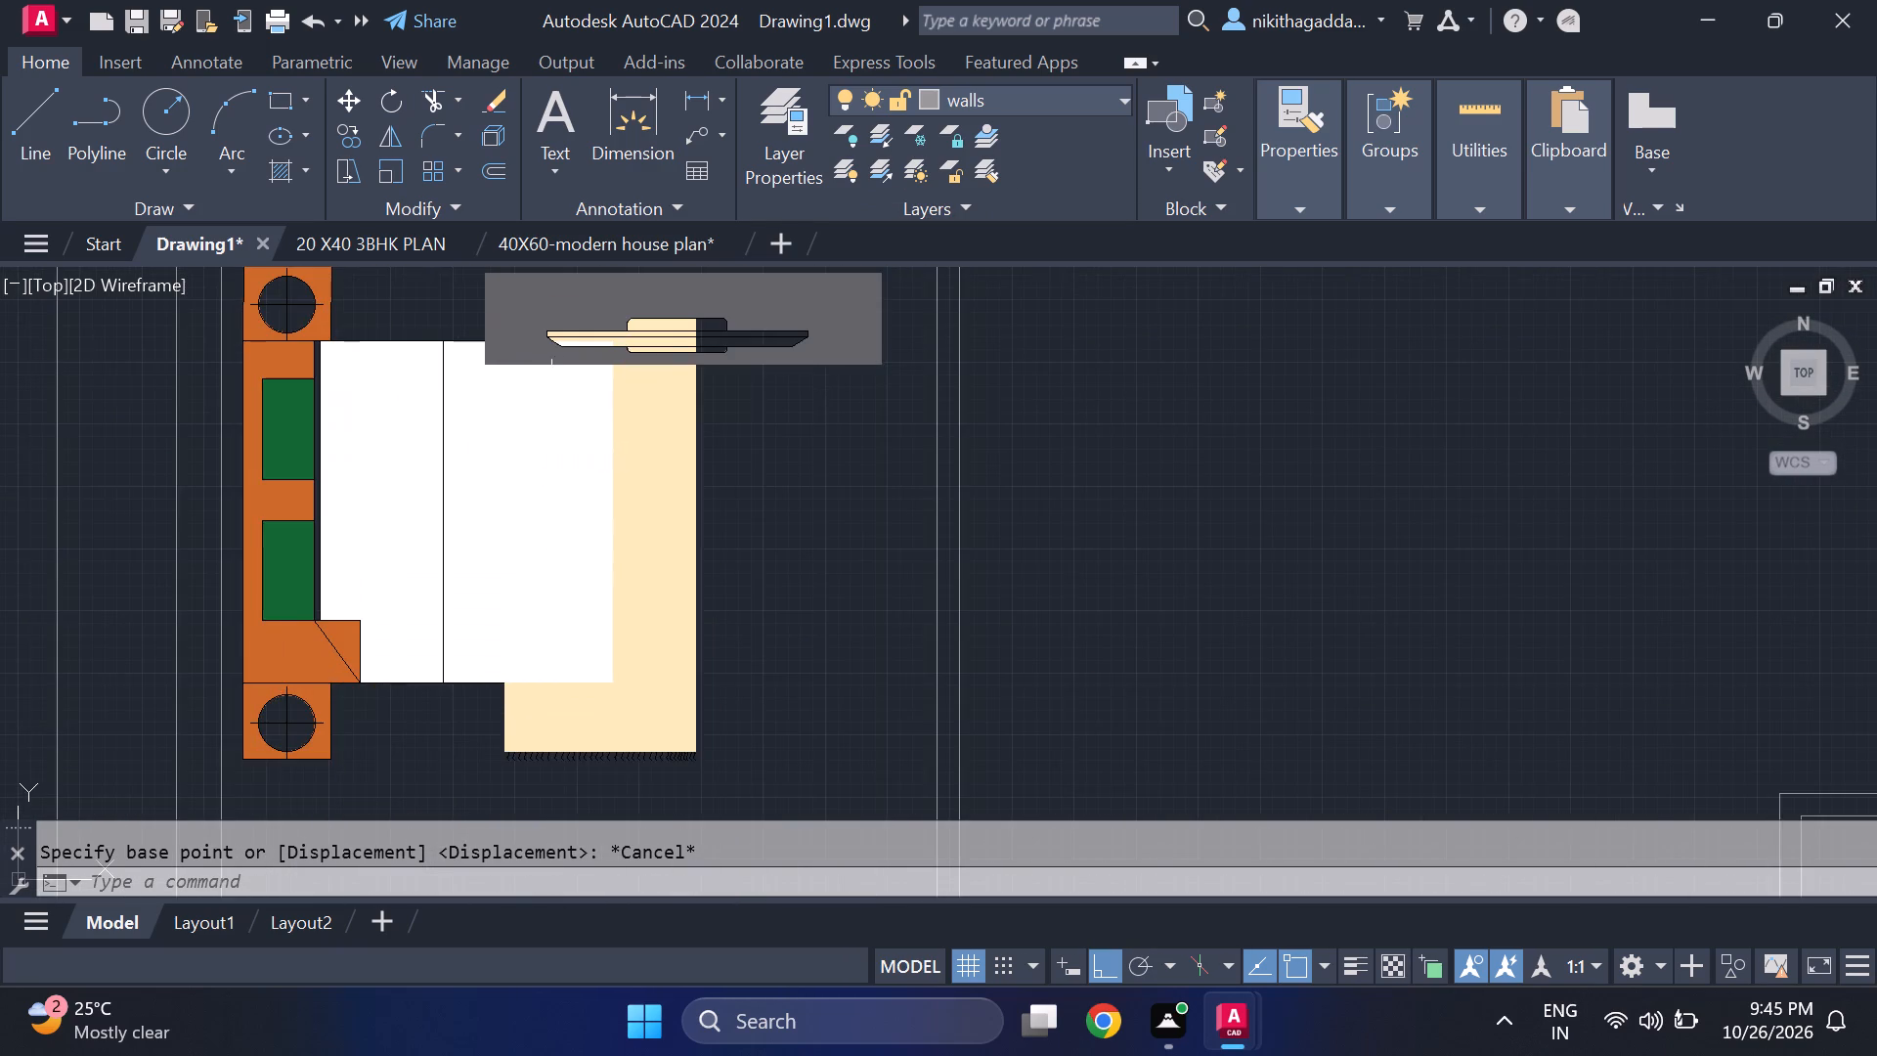
middle_drag(583, 409, 583, 593)
click(826, 395)
click(756, 555)
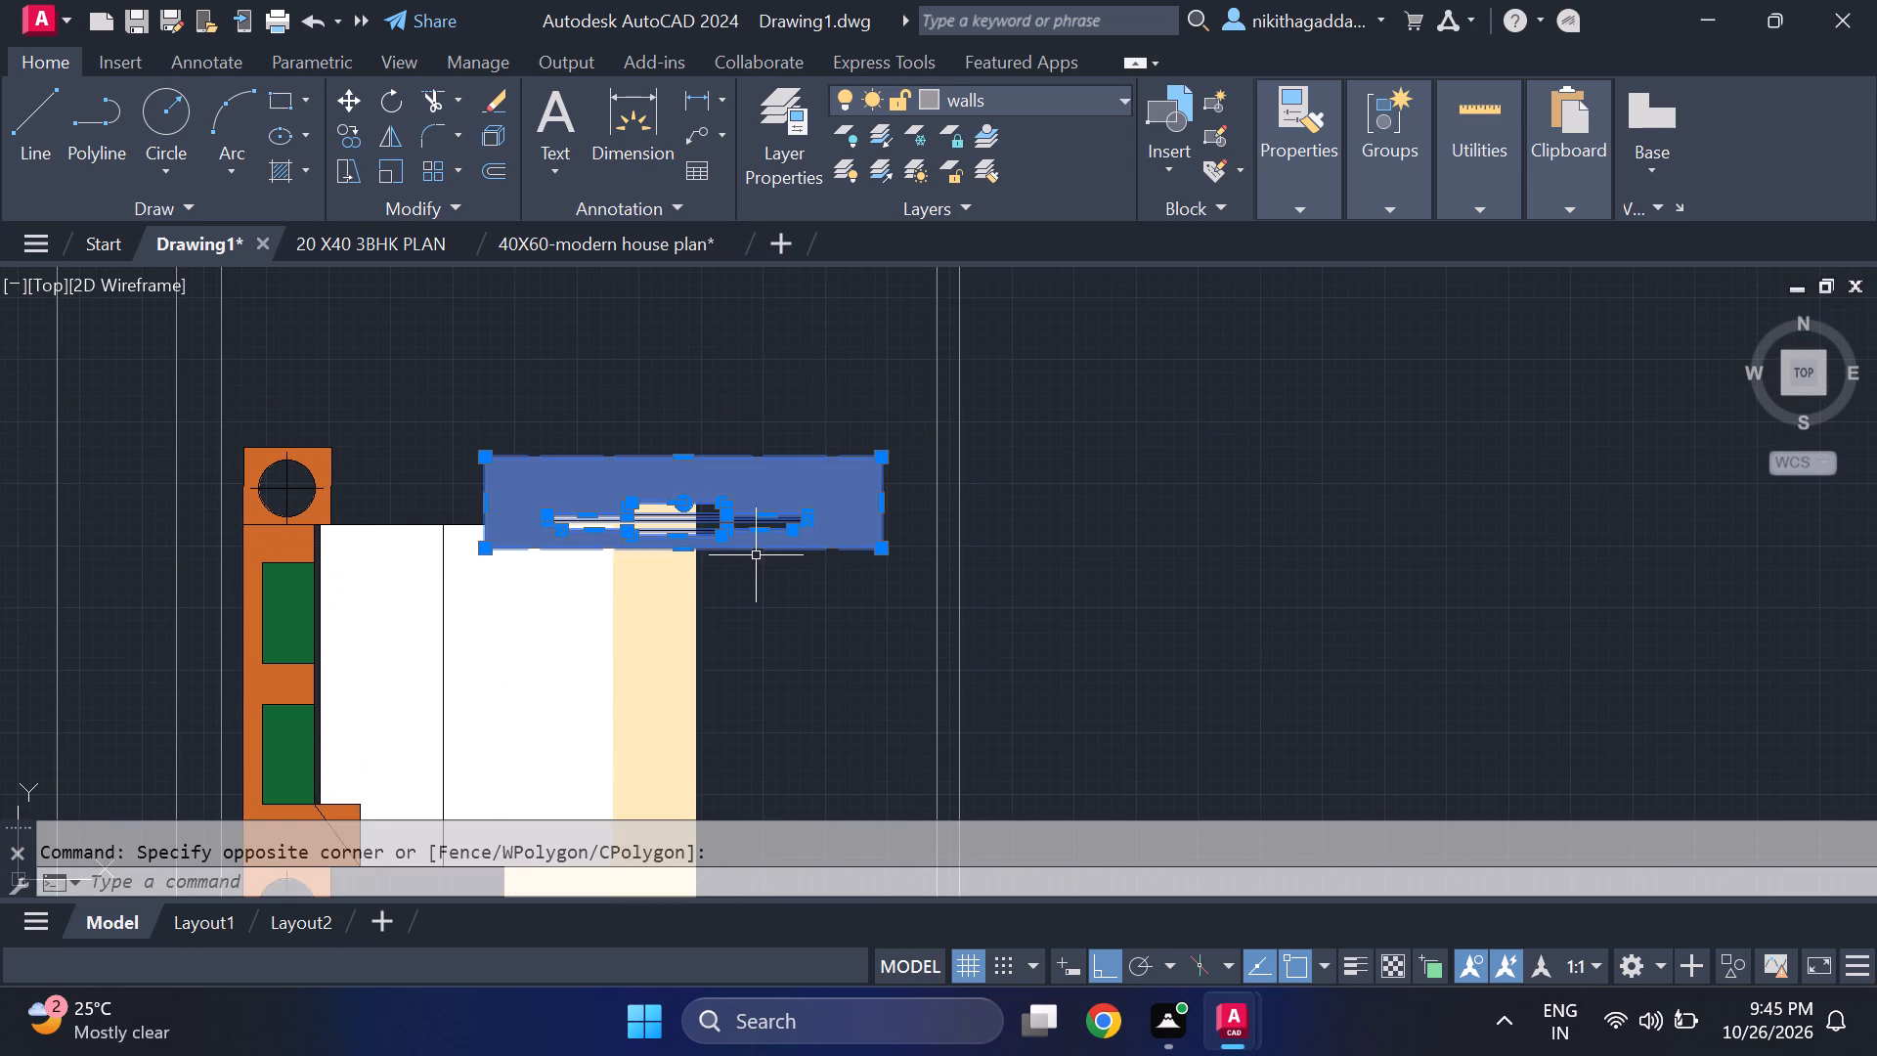
scroll(720, 555, down, 4)
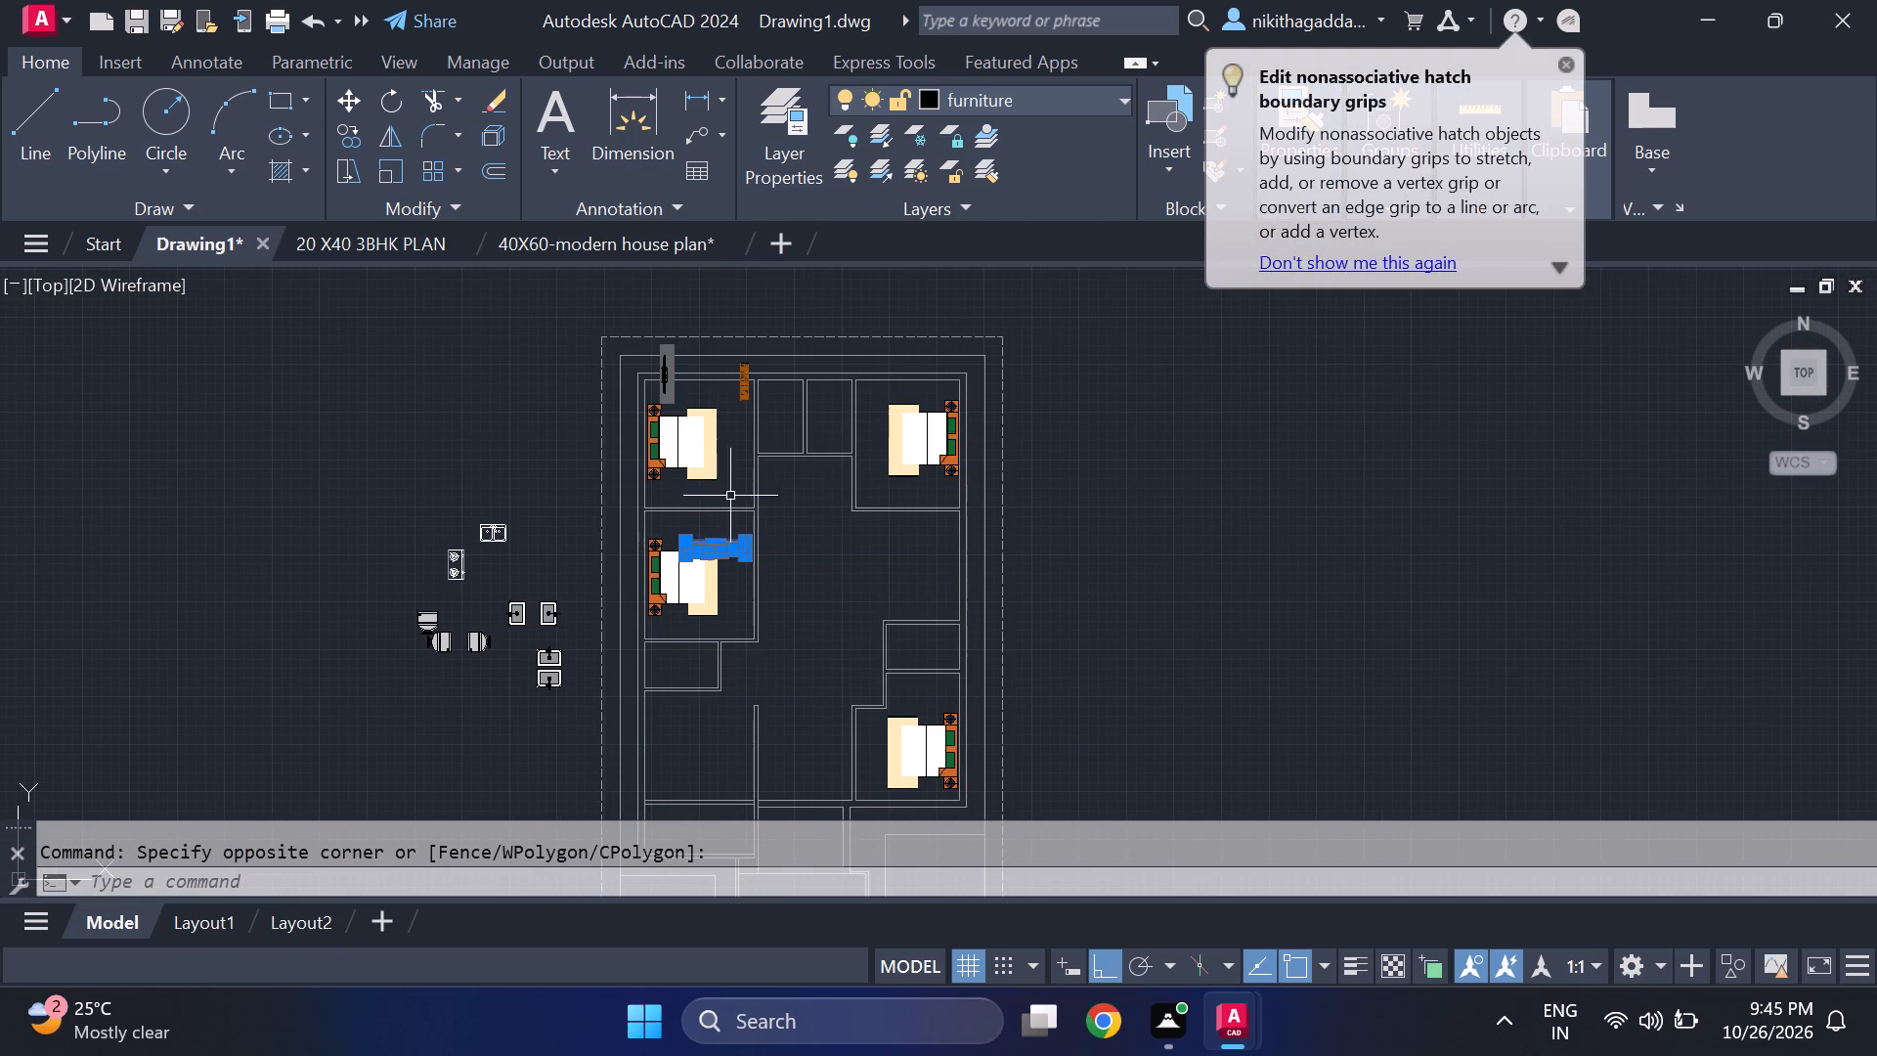
scroll(691, 538, up, 5)
middle_drag(720, 594, 681, 490)
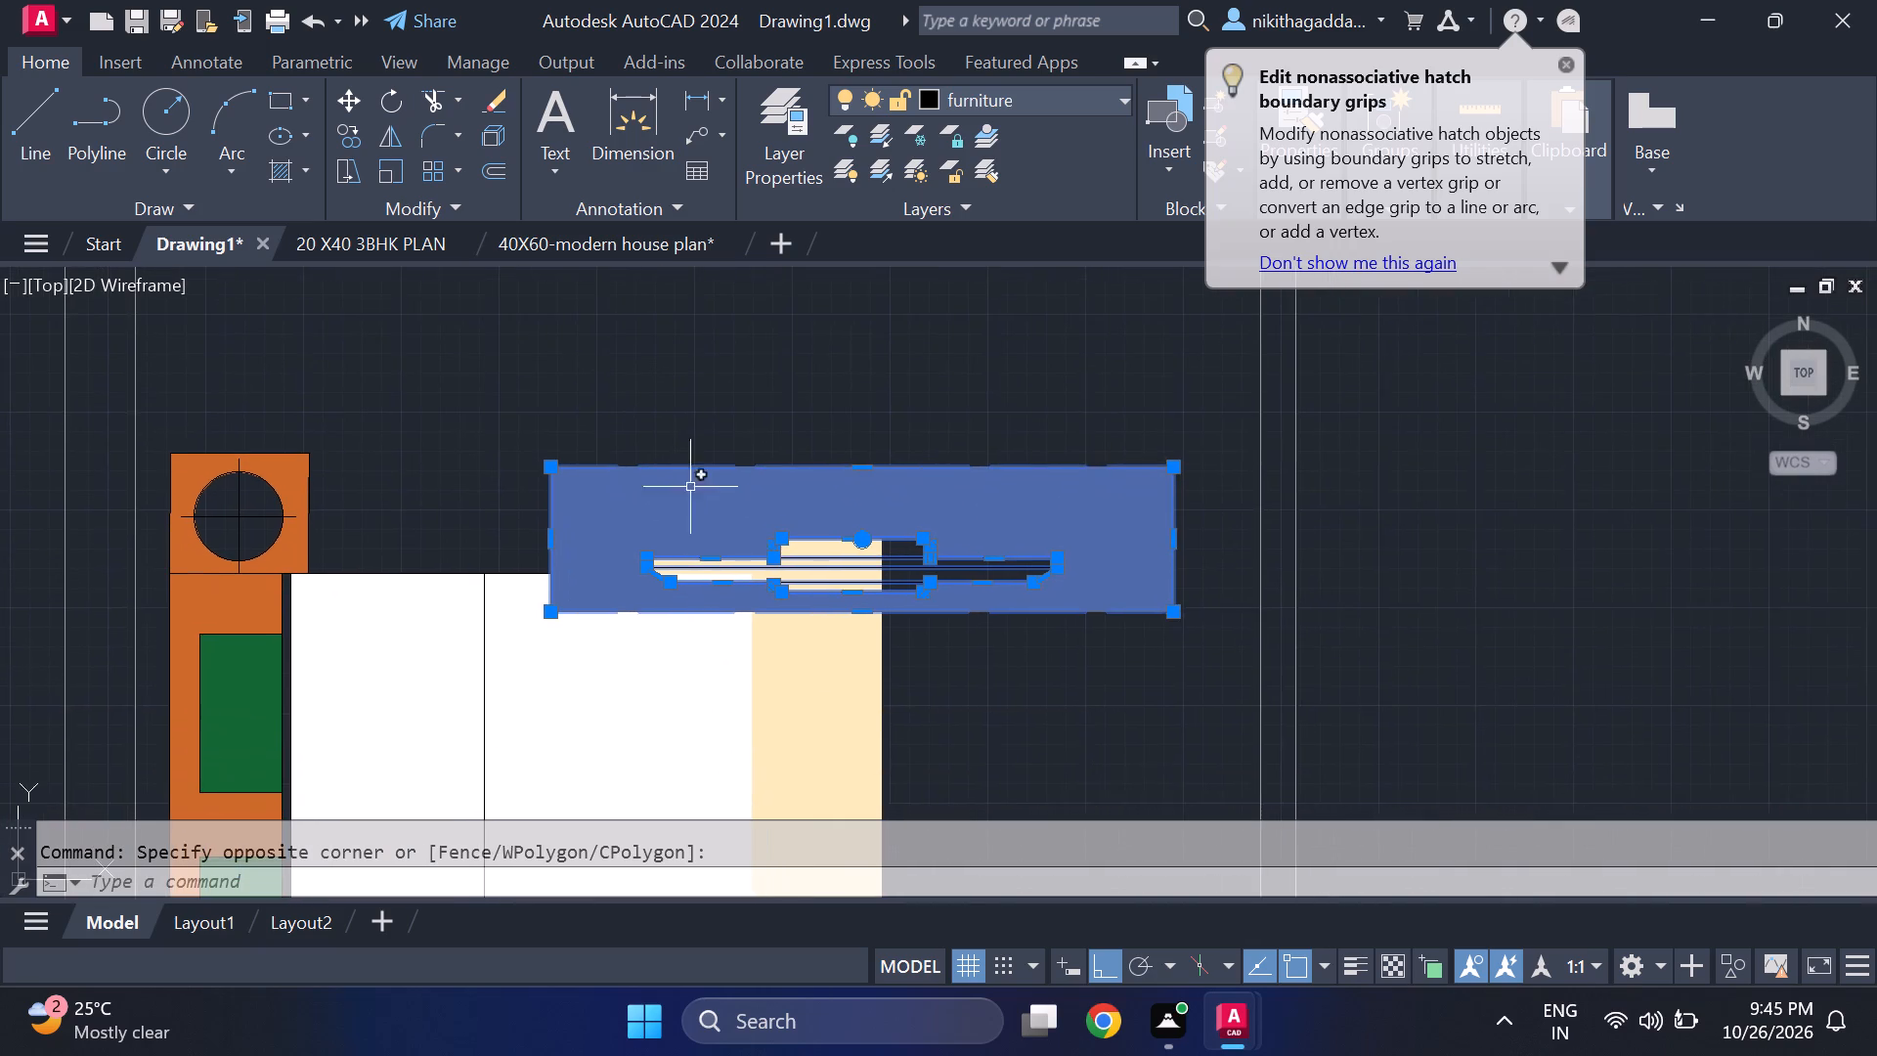
scroll(818, 553, up, 2)
scroll(904, 585, down, 4)
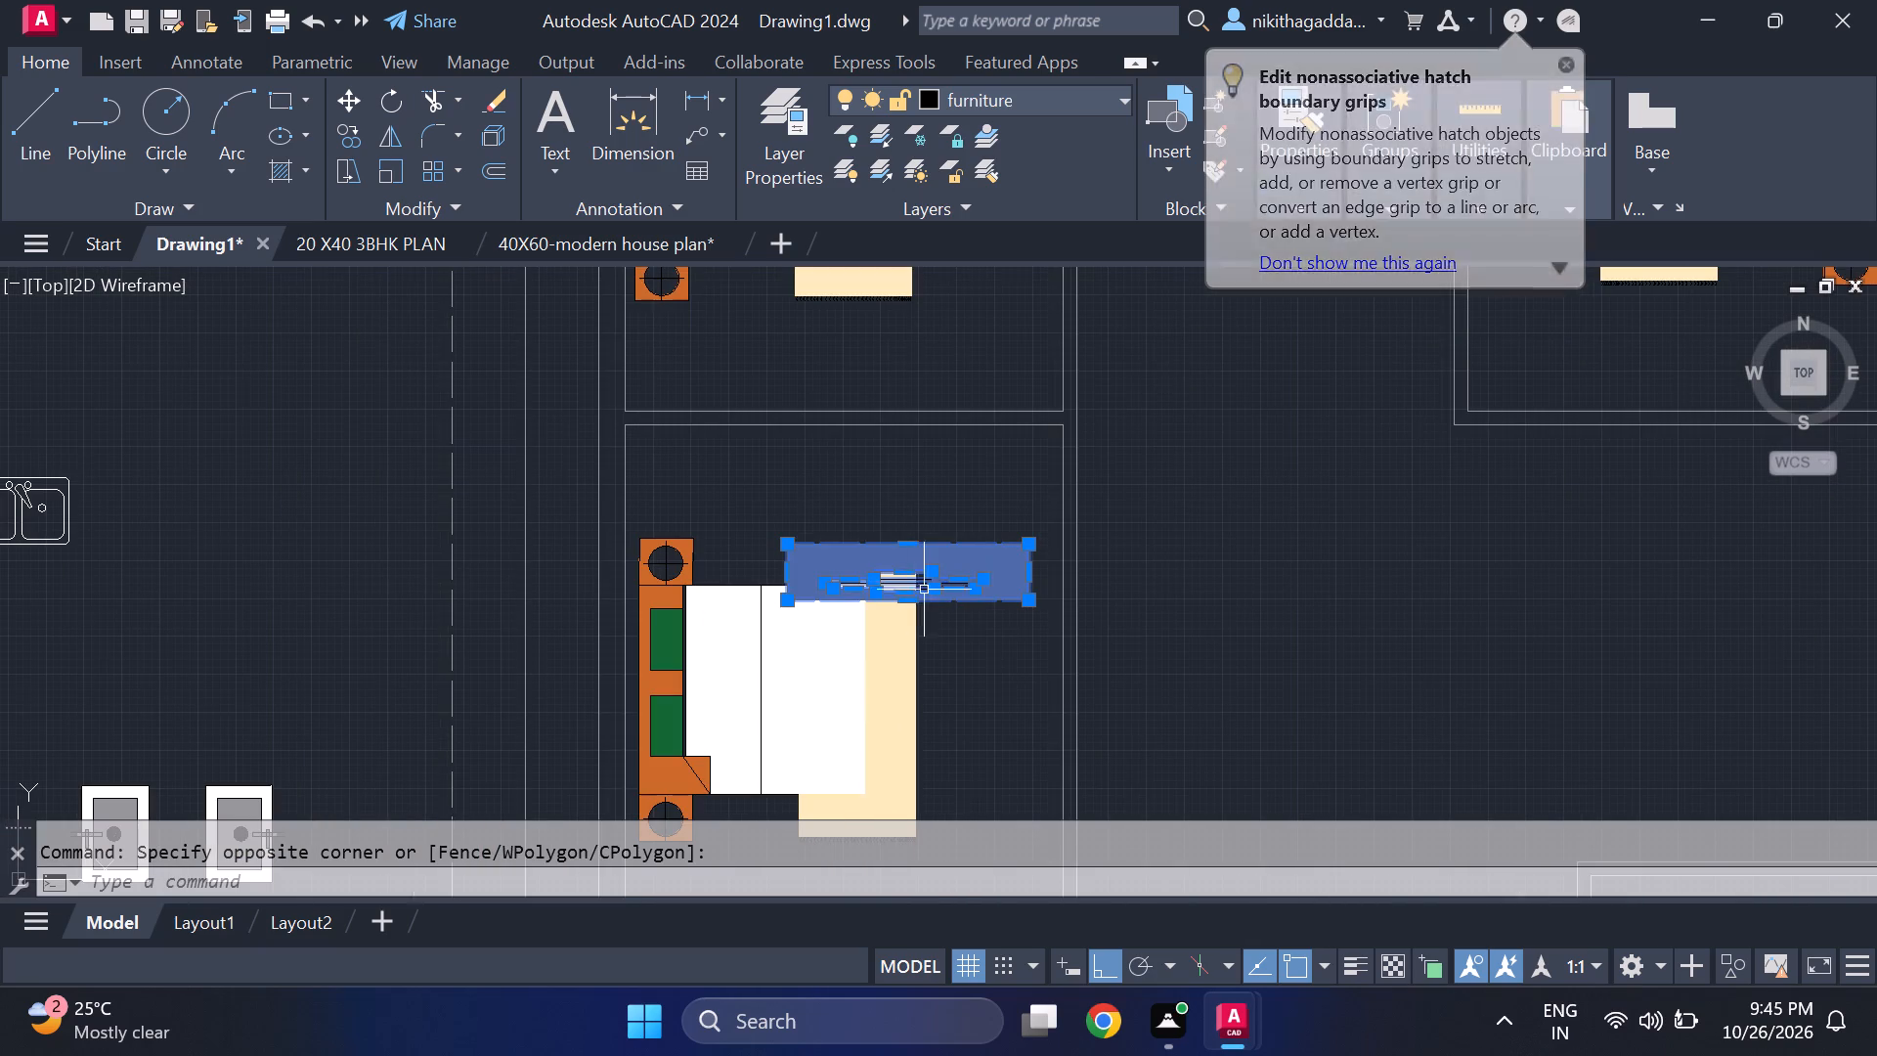
key(m)
key(Return)
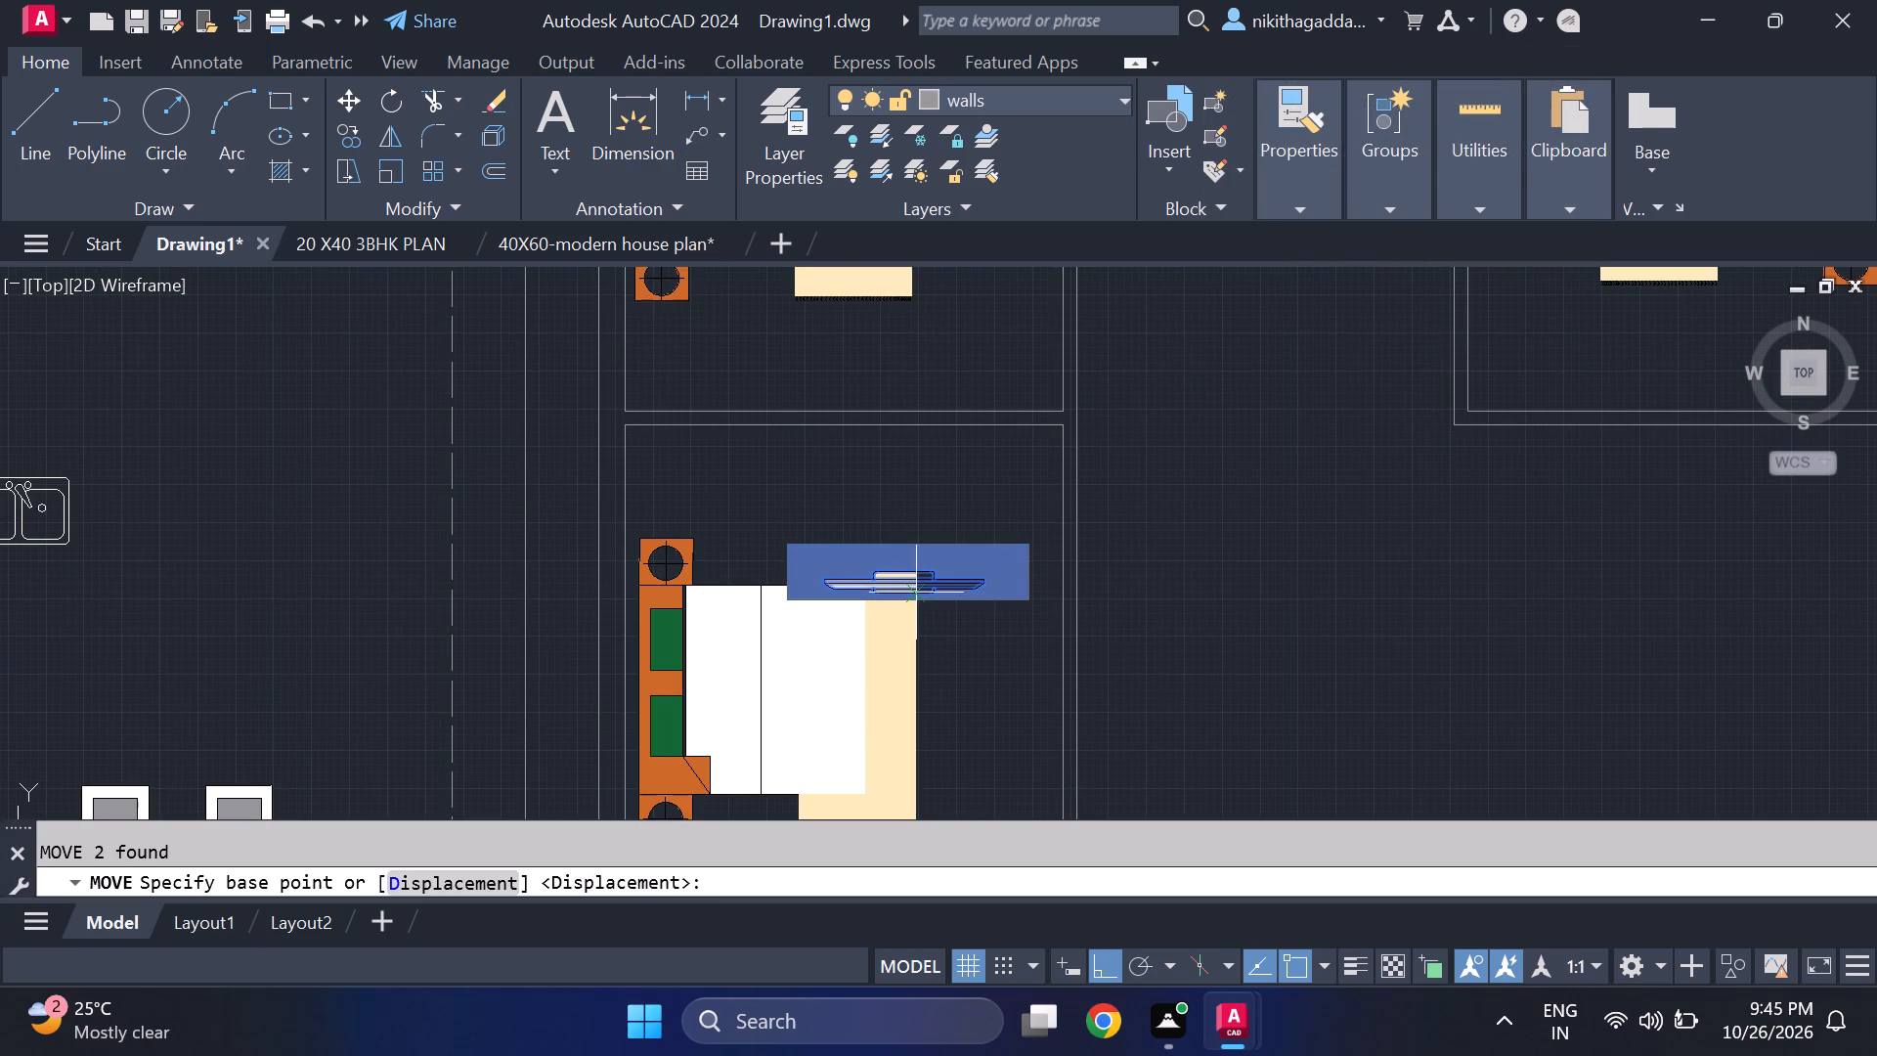
click(980, 550)
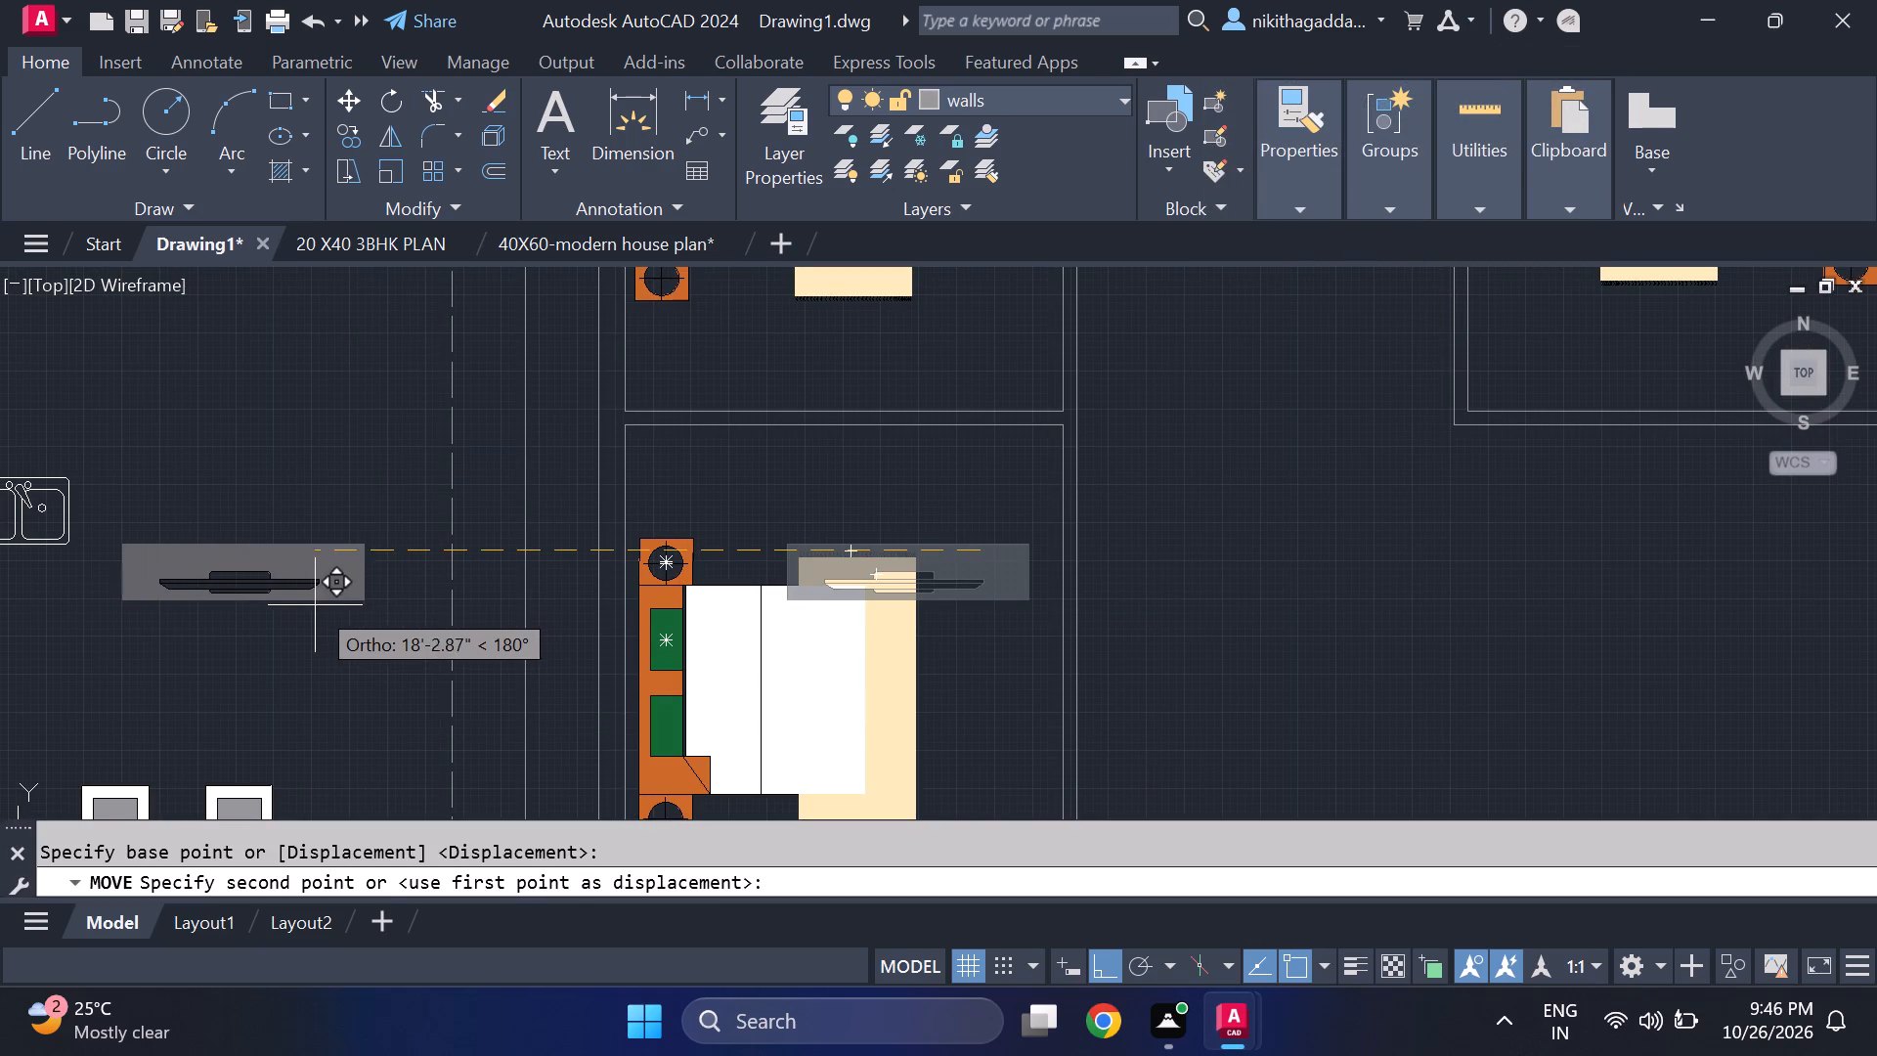
click(310, 604)
Move the vertical TV unit in the north-west bedroom due west, outside the house plan's dashed boundary.
scroll(717, 471, down, 1)
middle_drag(741, 475, 807, 671)
scroll(812, 686, down, 1)
scroll(762, 449, up, 4)
click(928, 453)
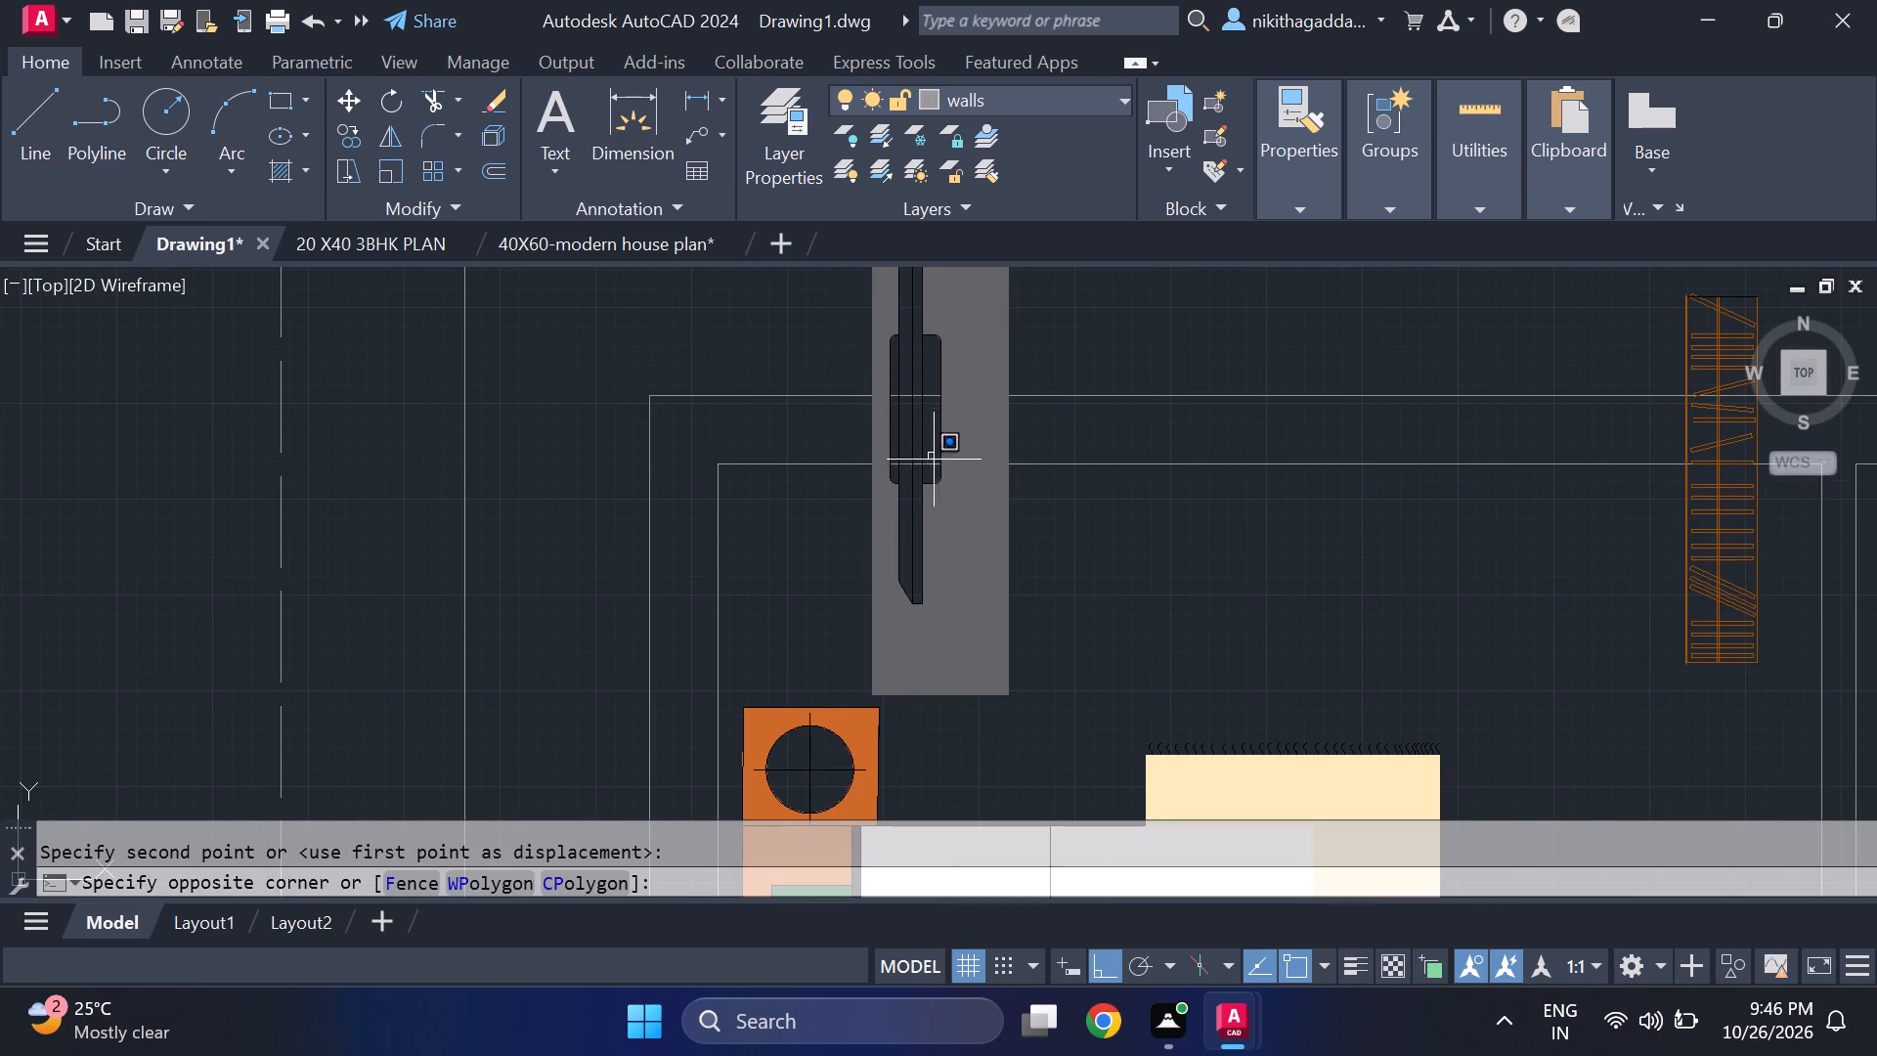
click(893, 445)
click(974, 522)
key(m)
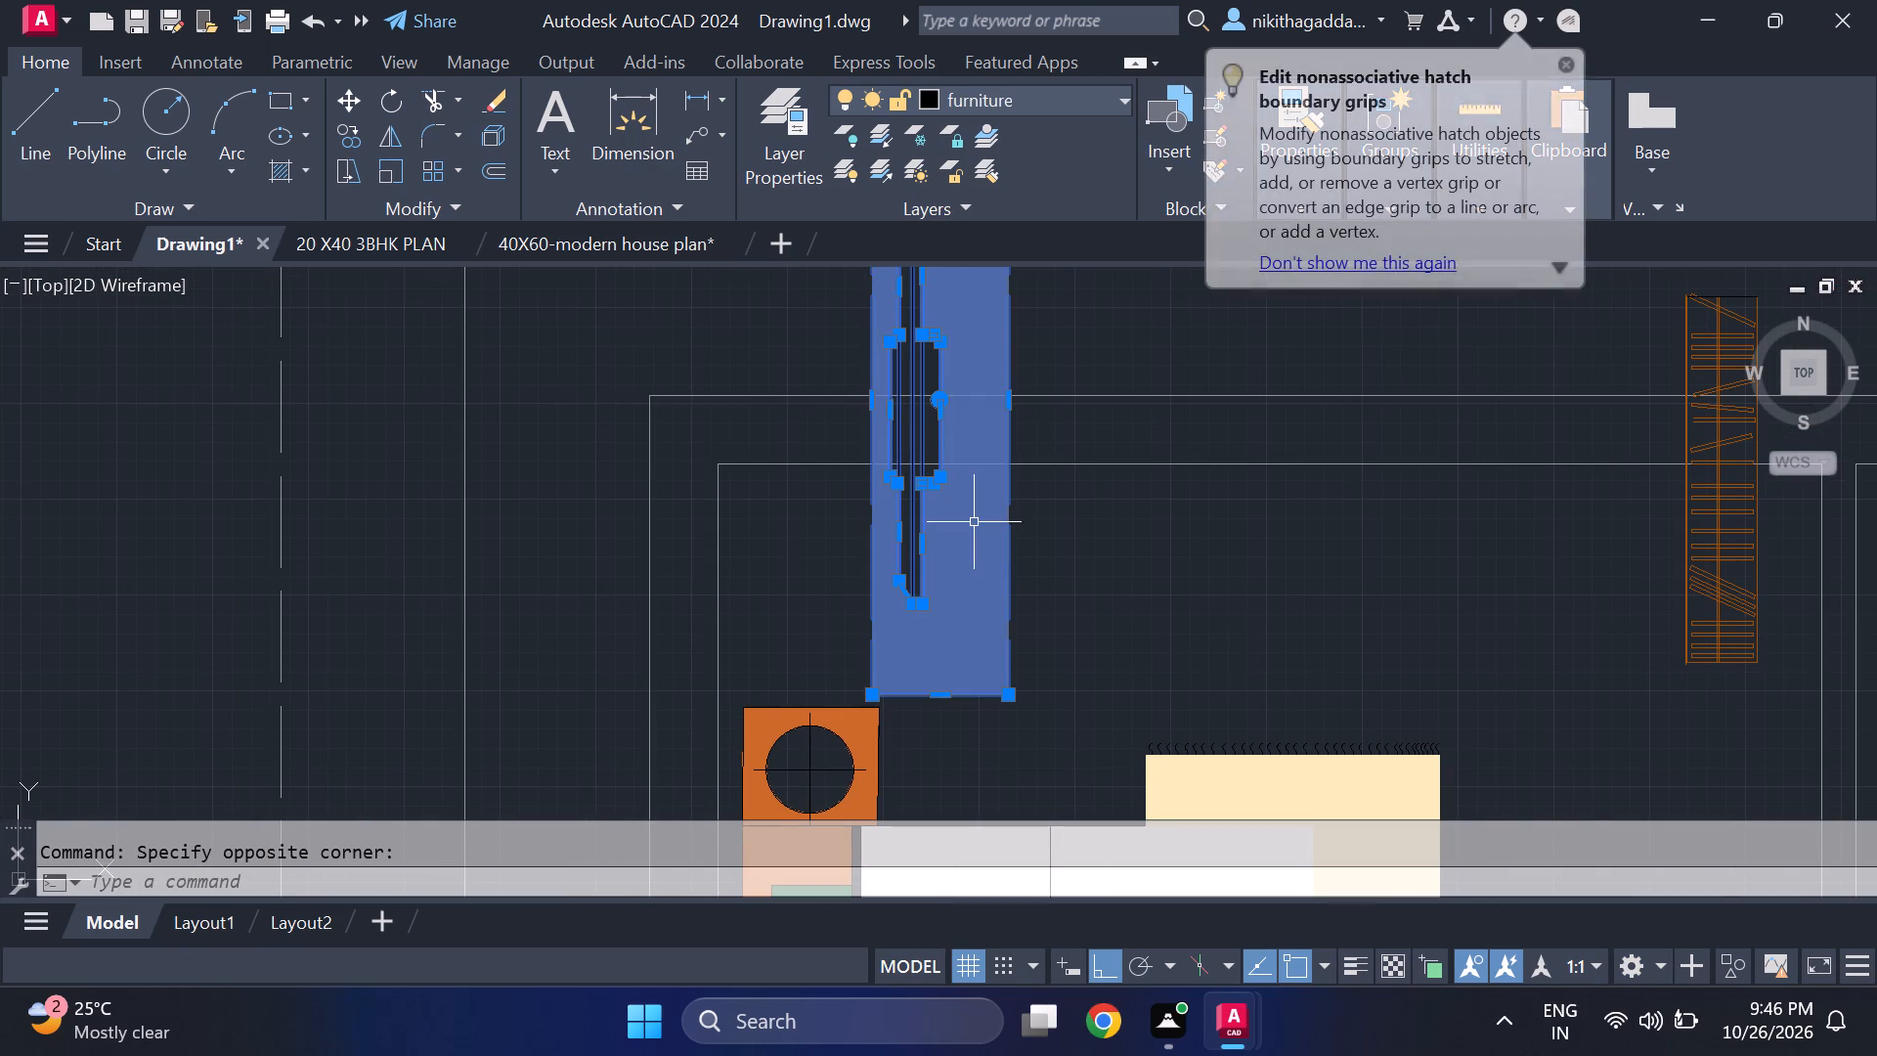
key(Return)
drag(974, 522, 922, 538)
scroll(94, 569, down, 2)
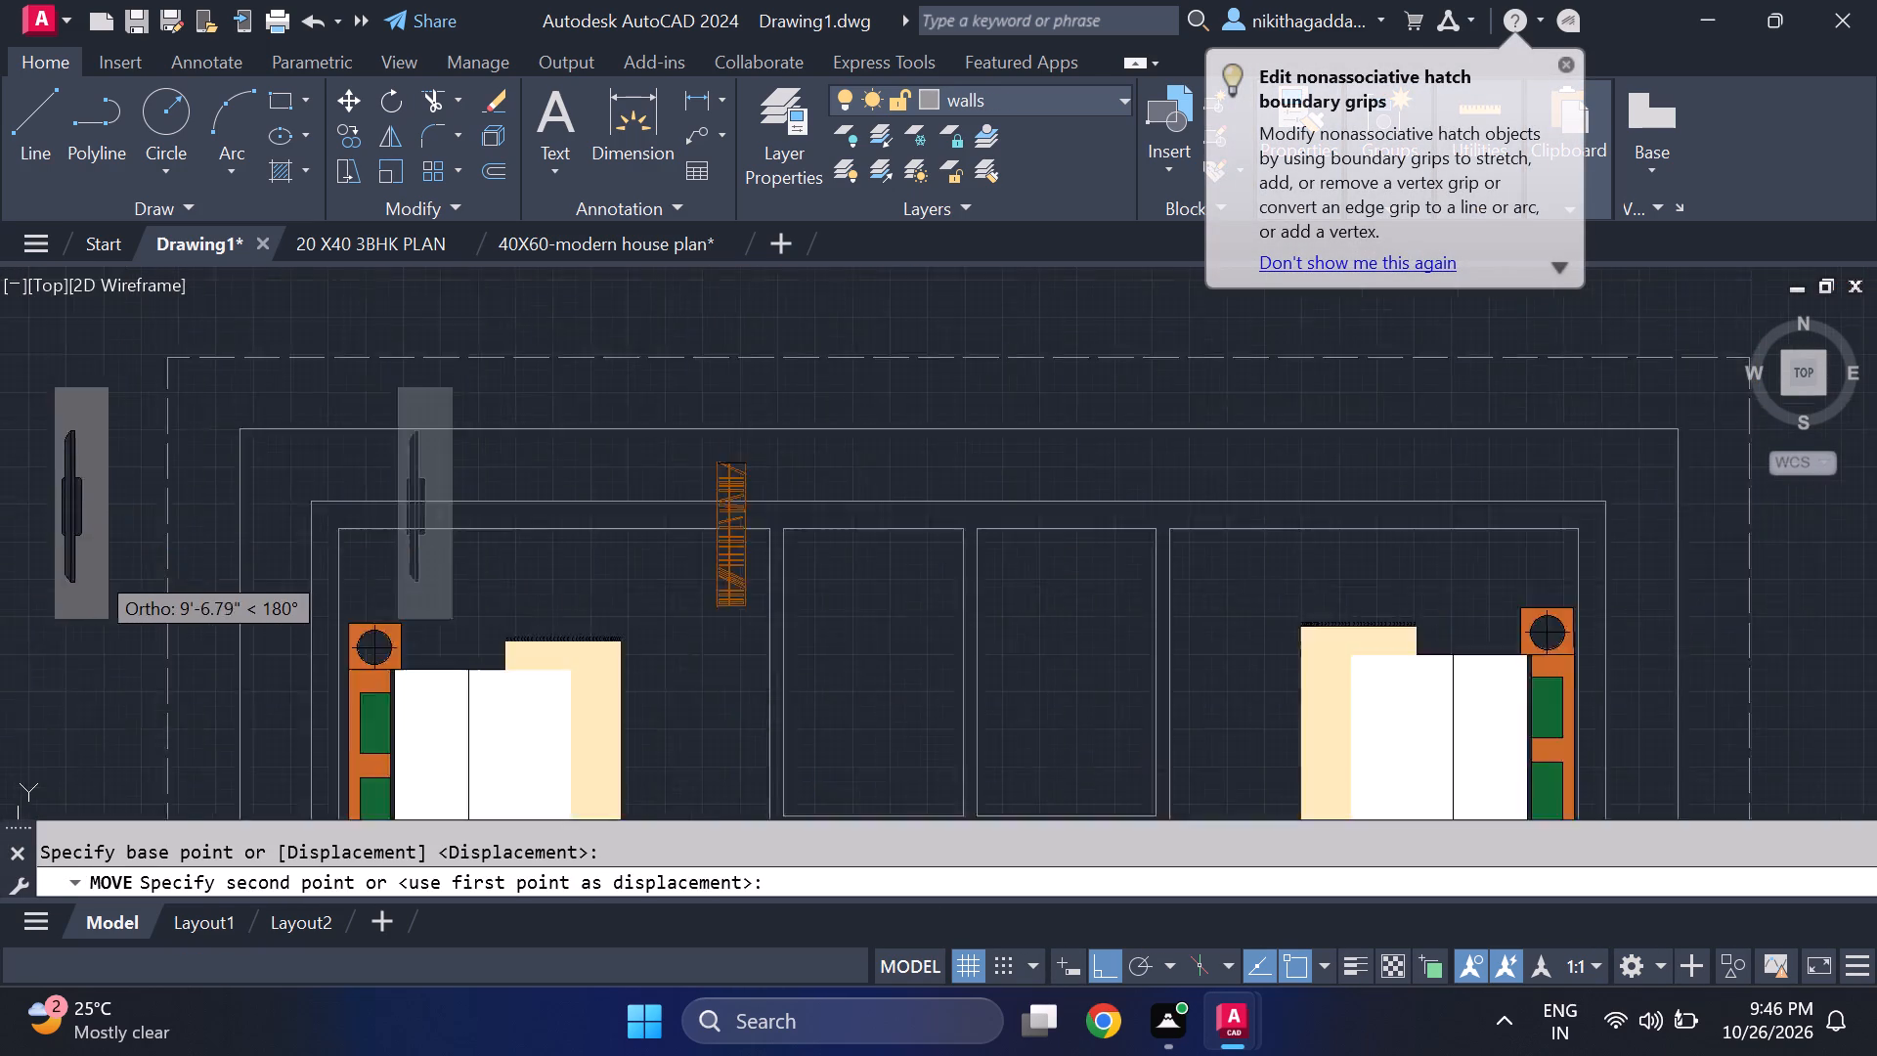
scroll(94, 569, down, 2)
middle_drag(138, 571, 742, 520)
click(513, 578)
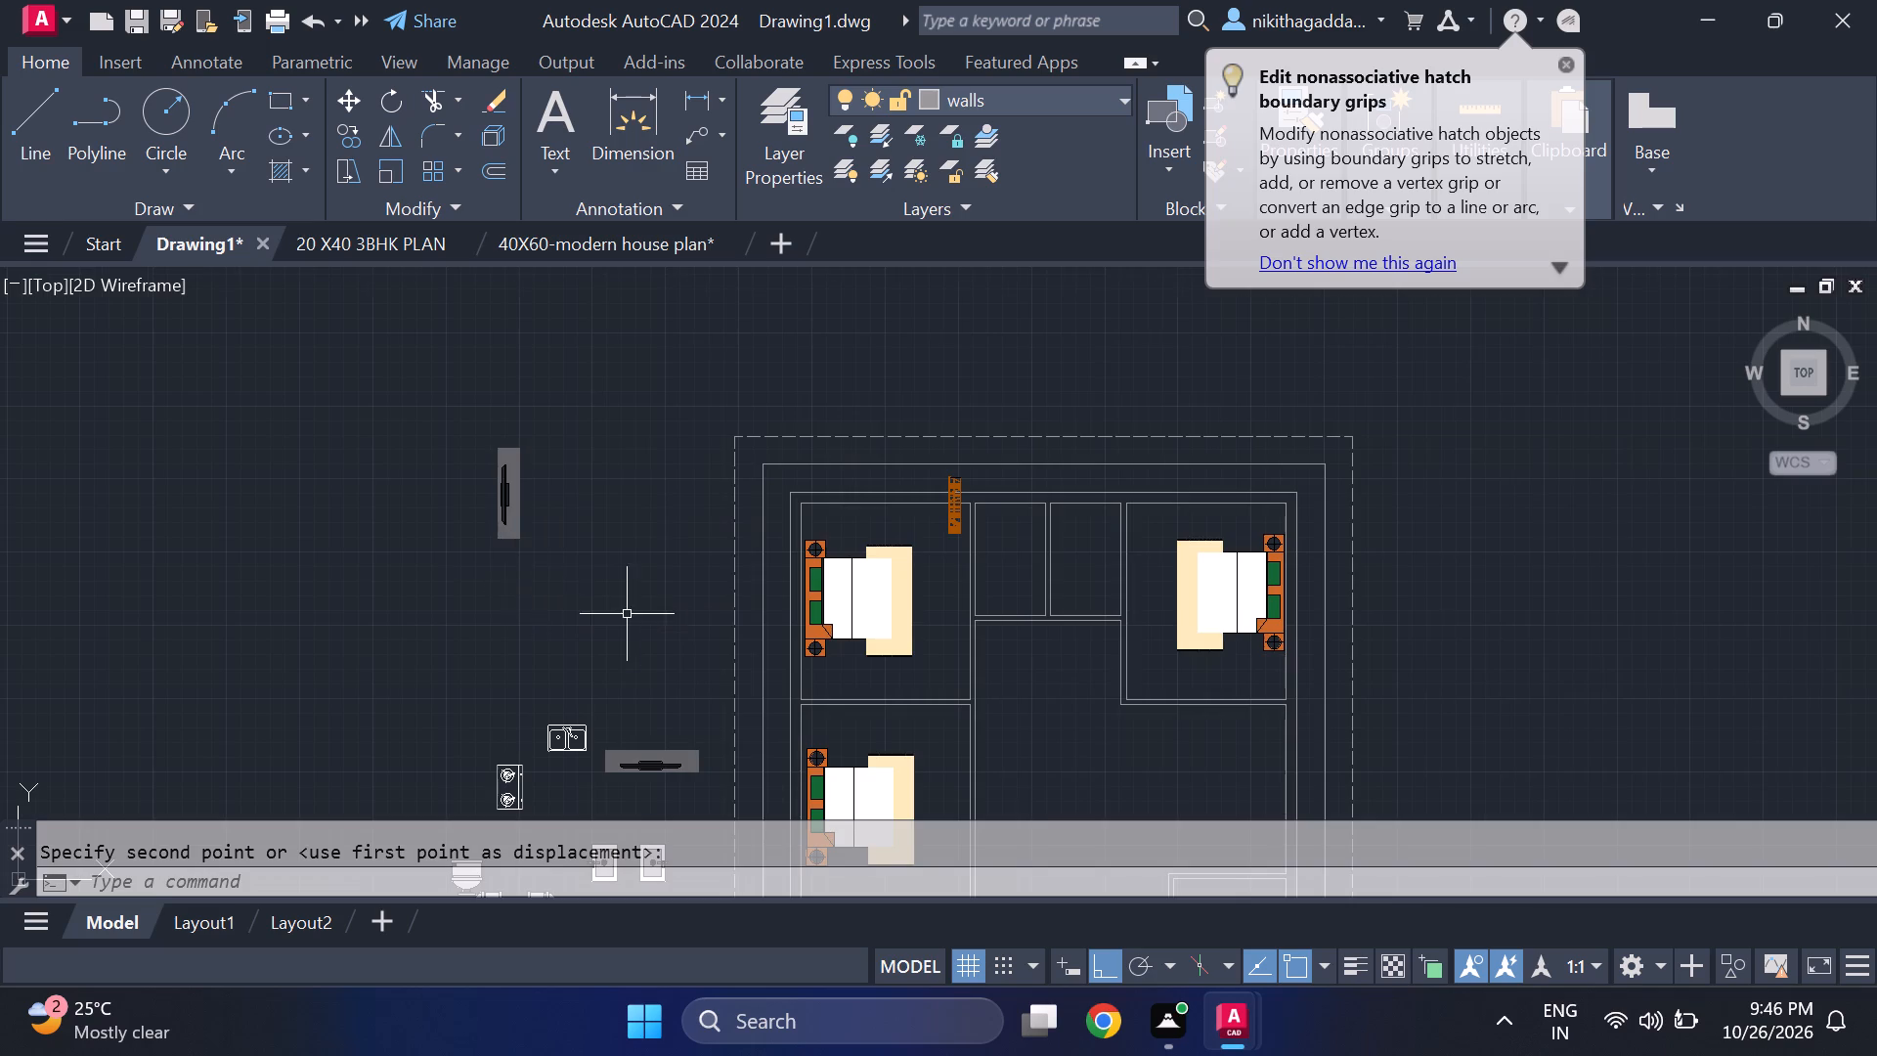
Delete the two furniture-layer line segments along the north edge of the closet beside the north-west bedroom's bed.
scroll(628, 615, down, 3)
middle_drag(608, 757, 626, 700)
scroll(604, 574, up, 2)
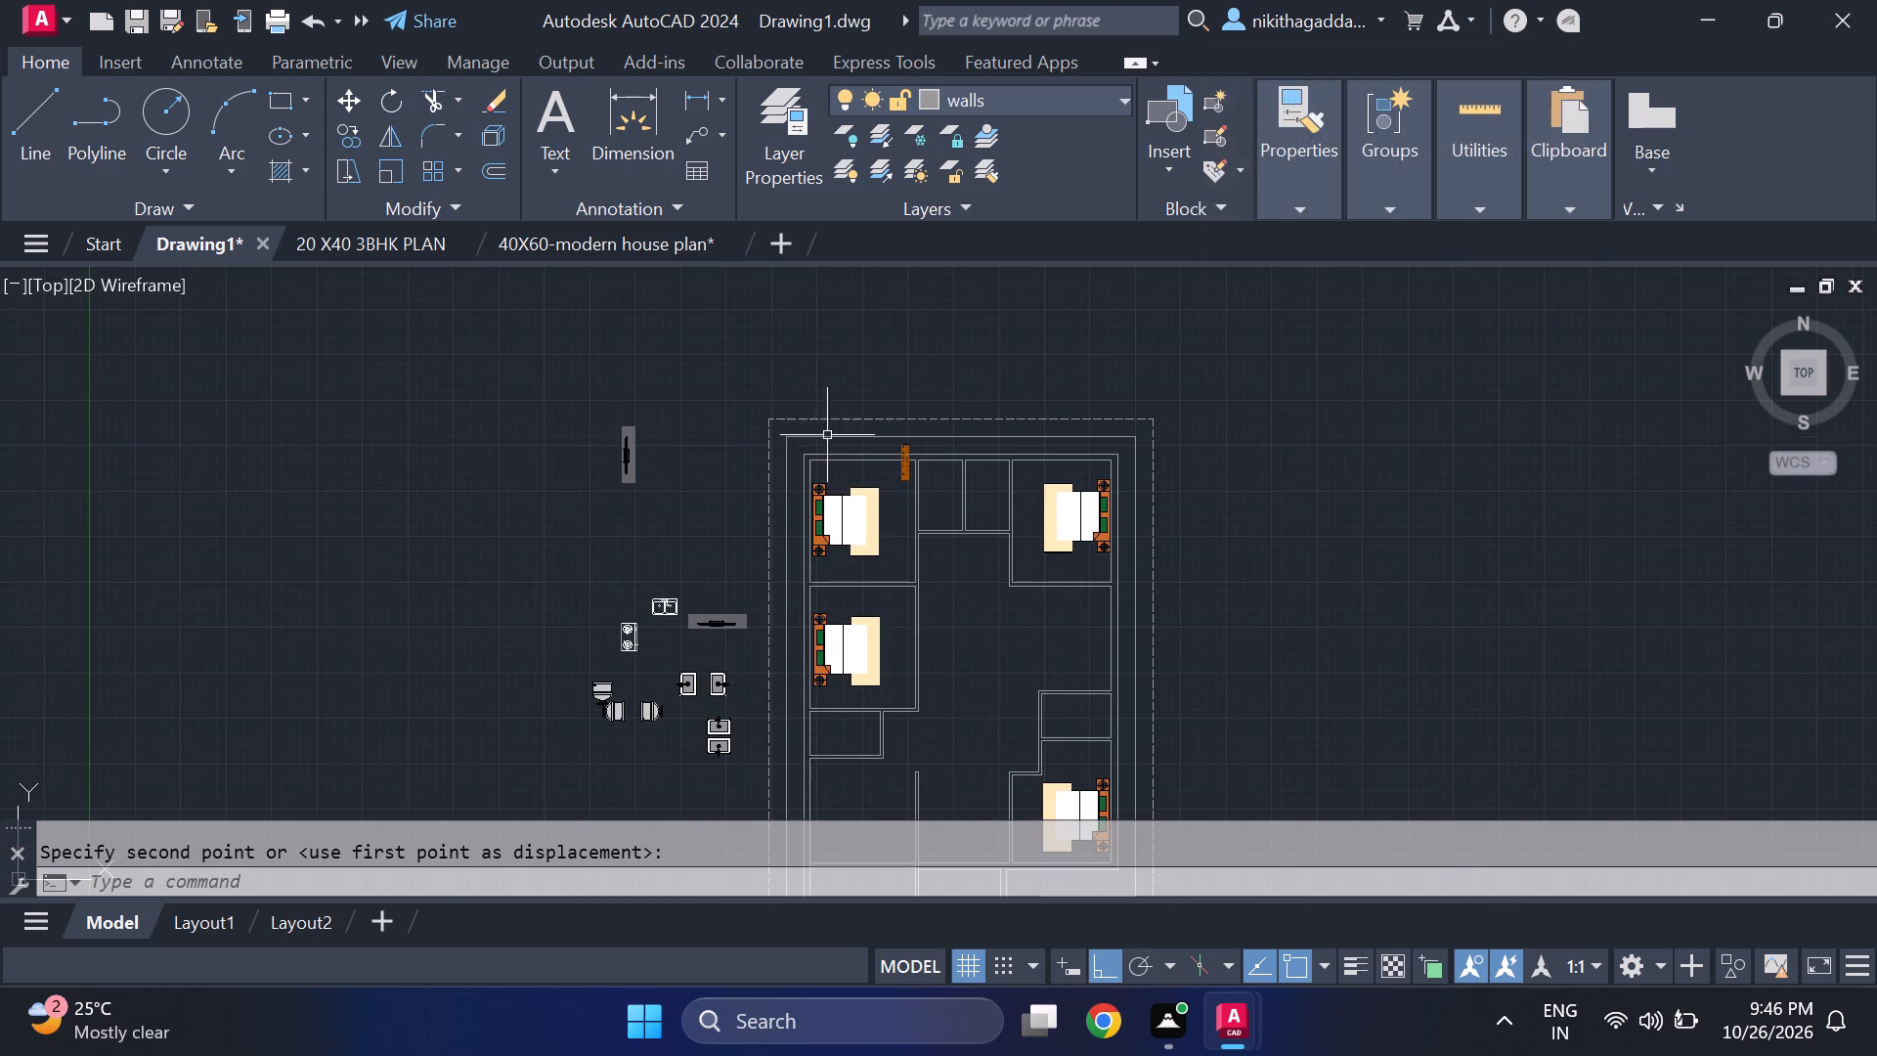
scroll(859, 460, up, 3)
scroll(1027, 372, up, 2)
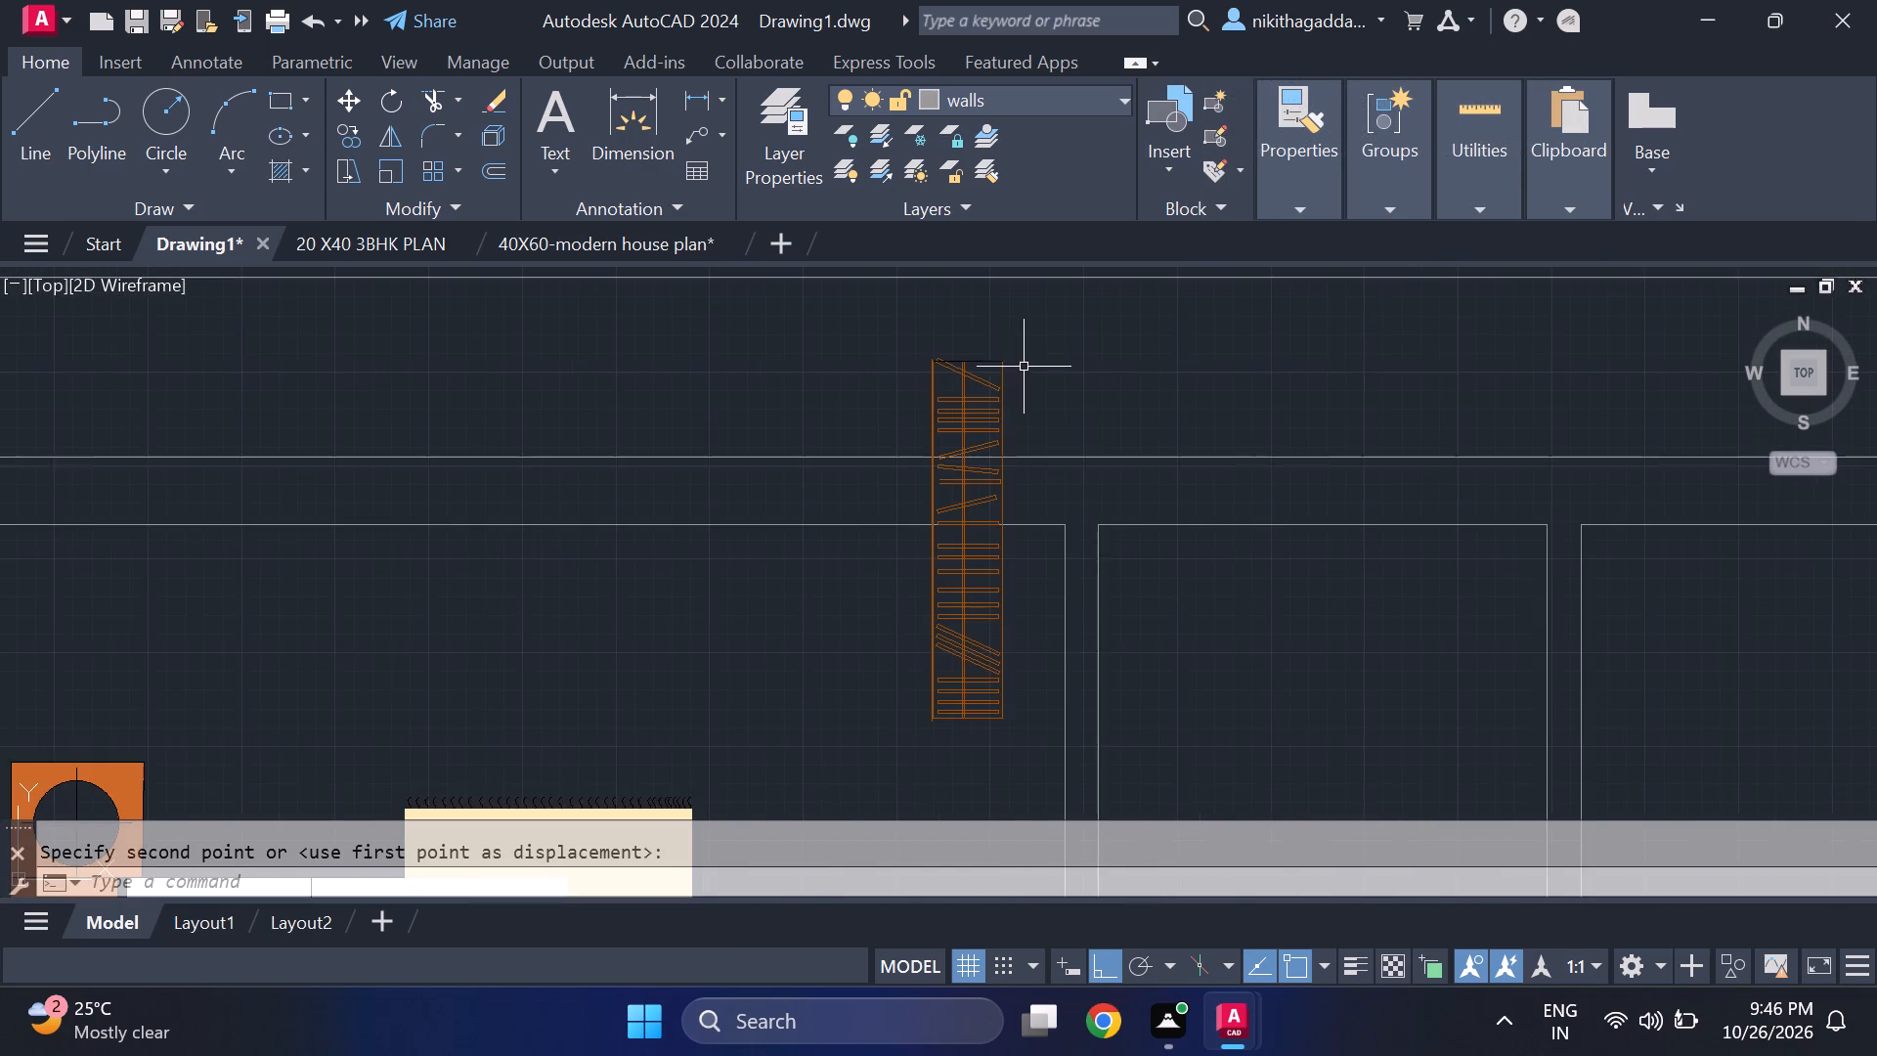
scroll(1010, 357, up, 3)
click(939, 377)
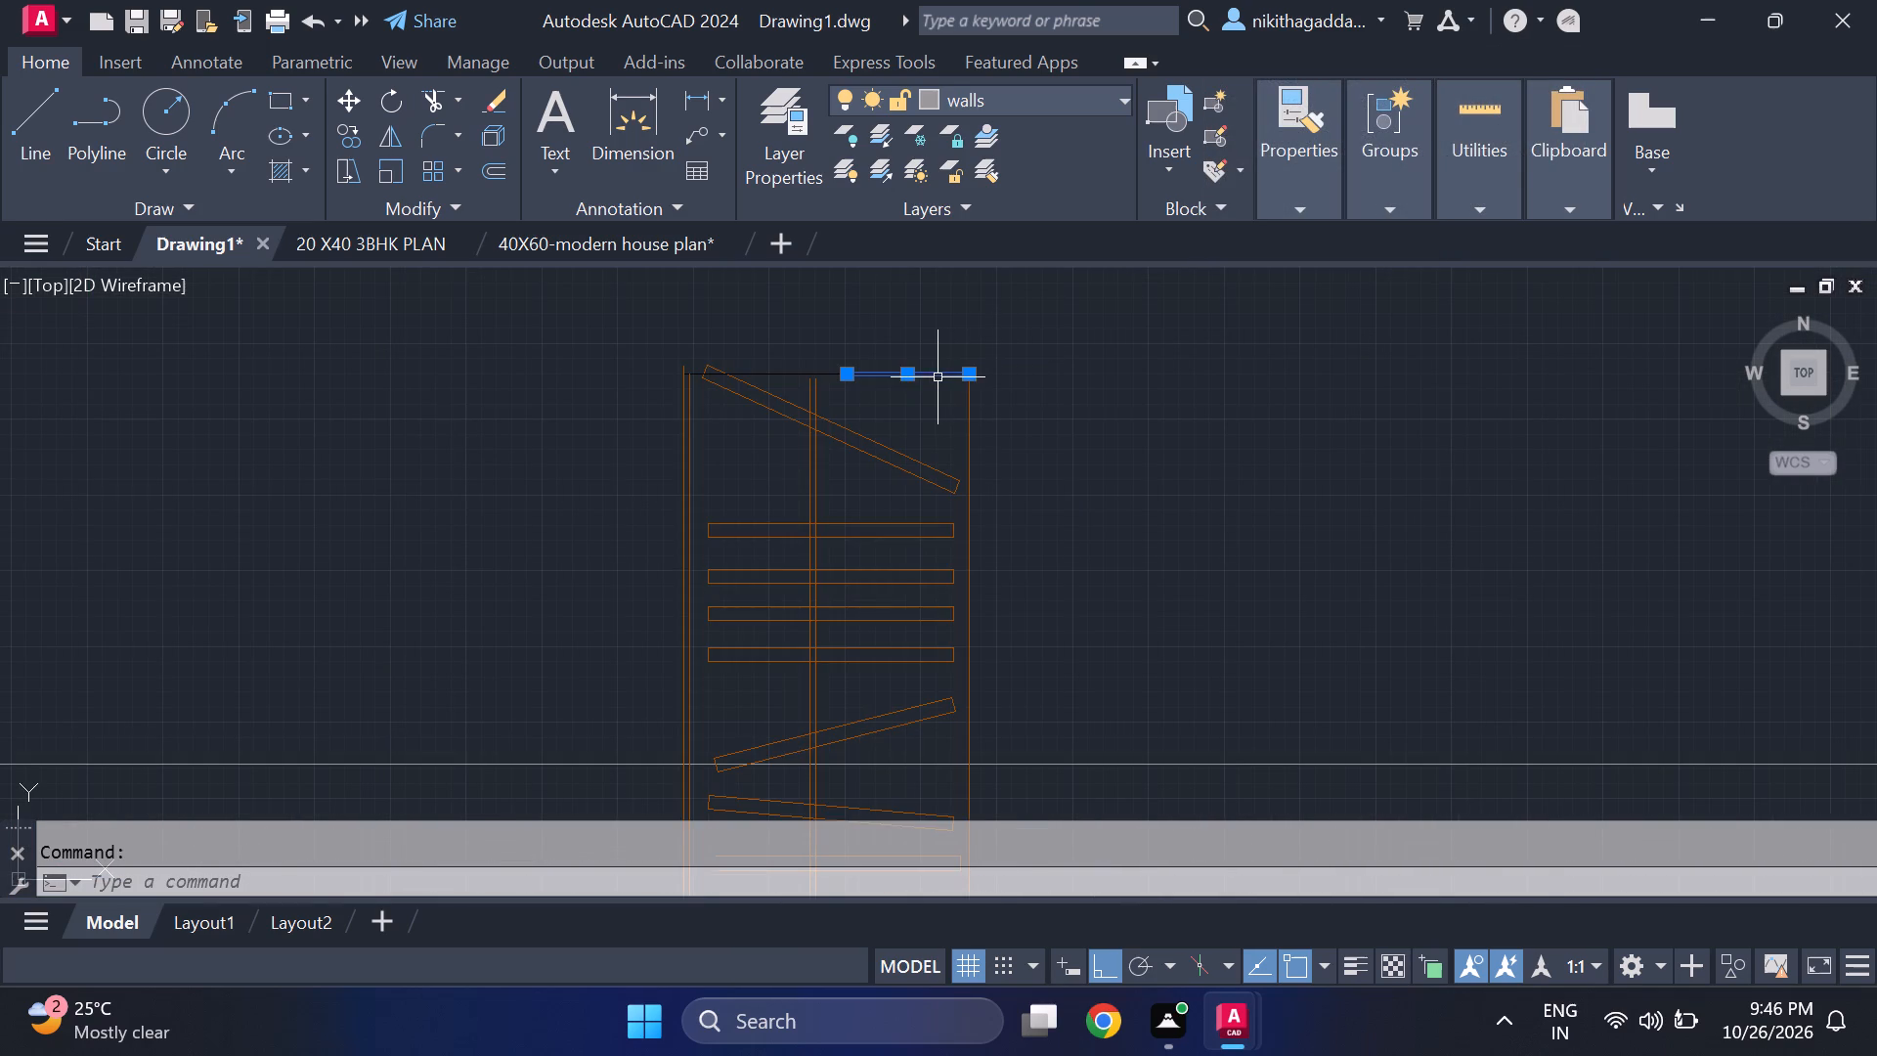
scroll(808, 374, up, 2)
click(808, 374)
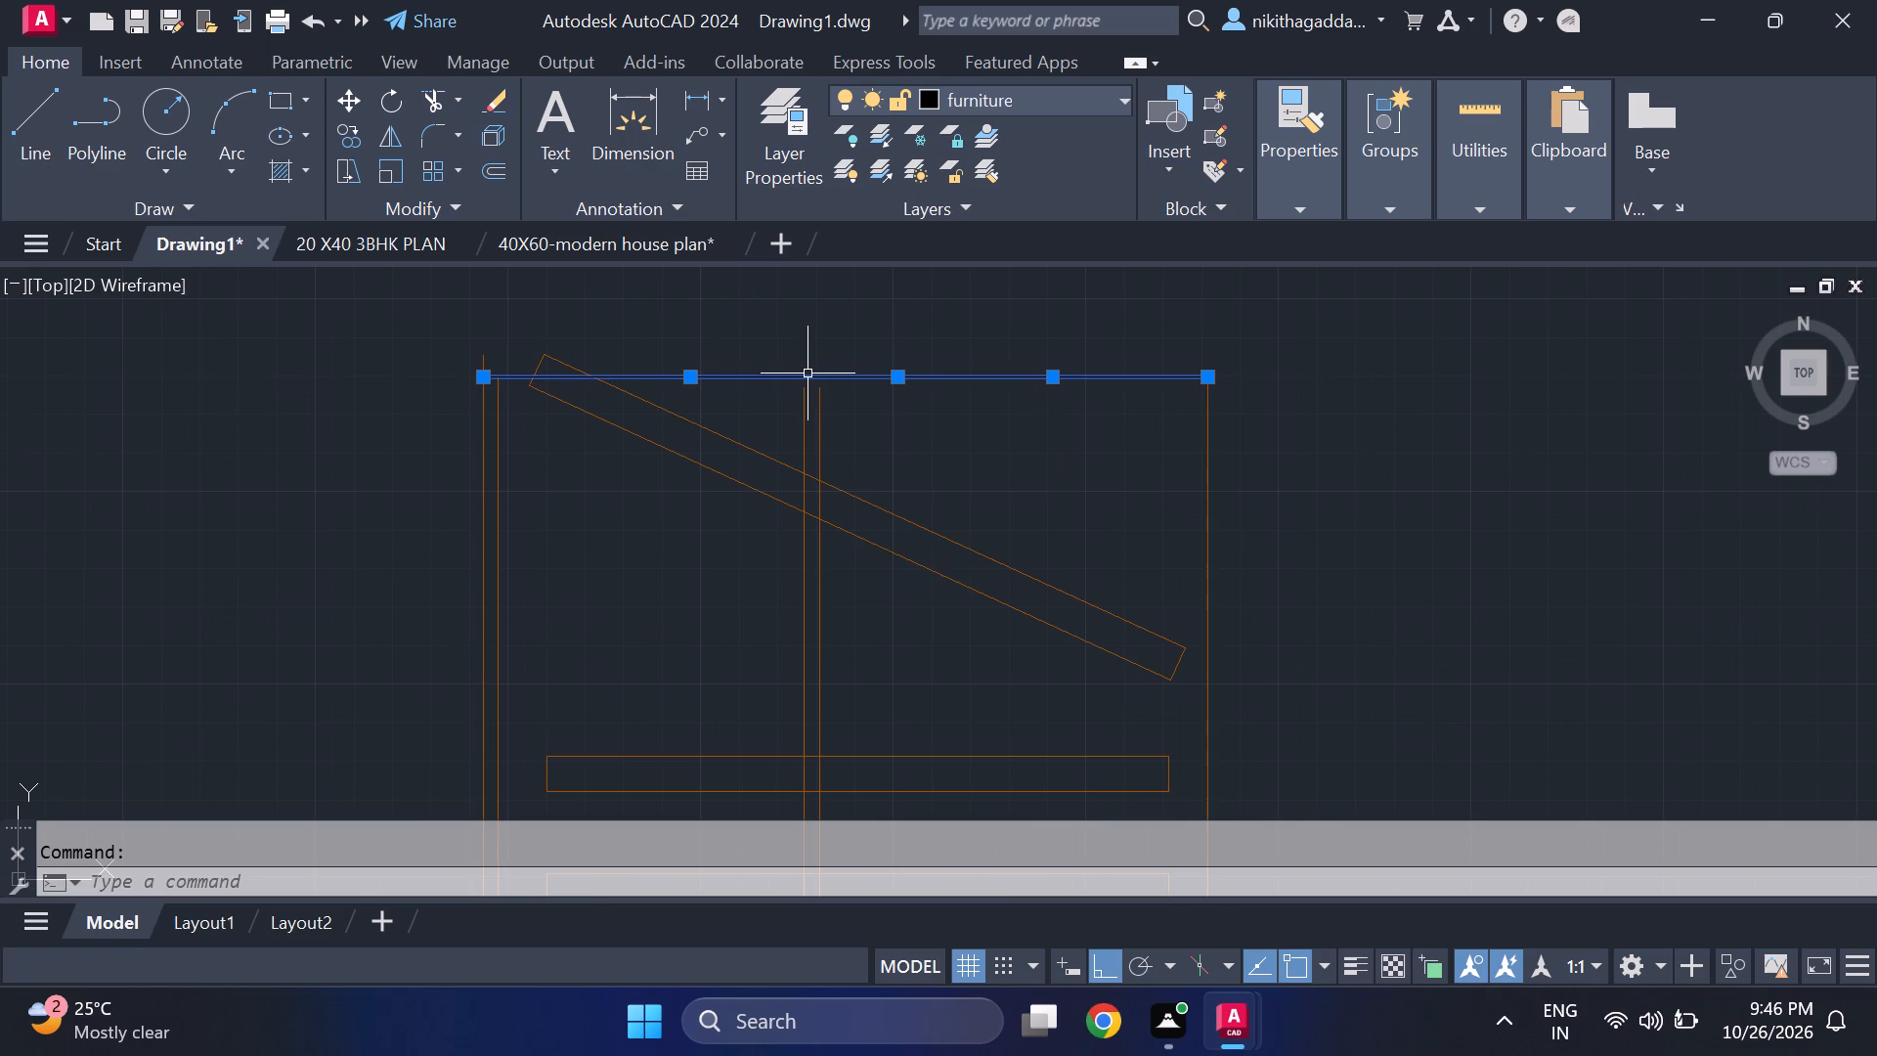
key(Delete)
Move the whole closet from the north-west bedroom due west, outside the plan and just west of the vertical TV unit.
scroll(814, 379, down, 4)
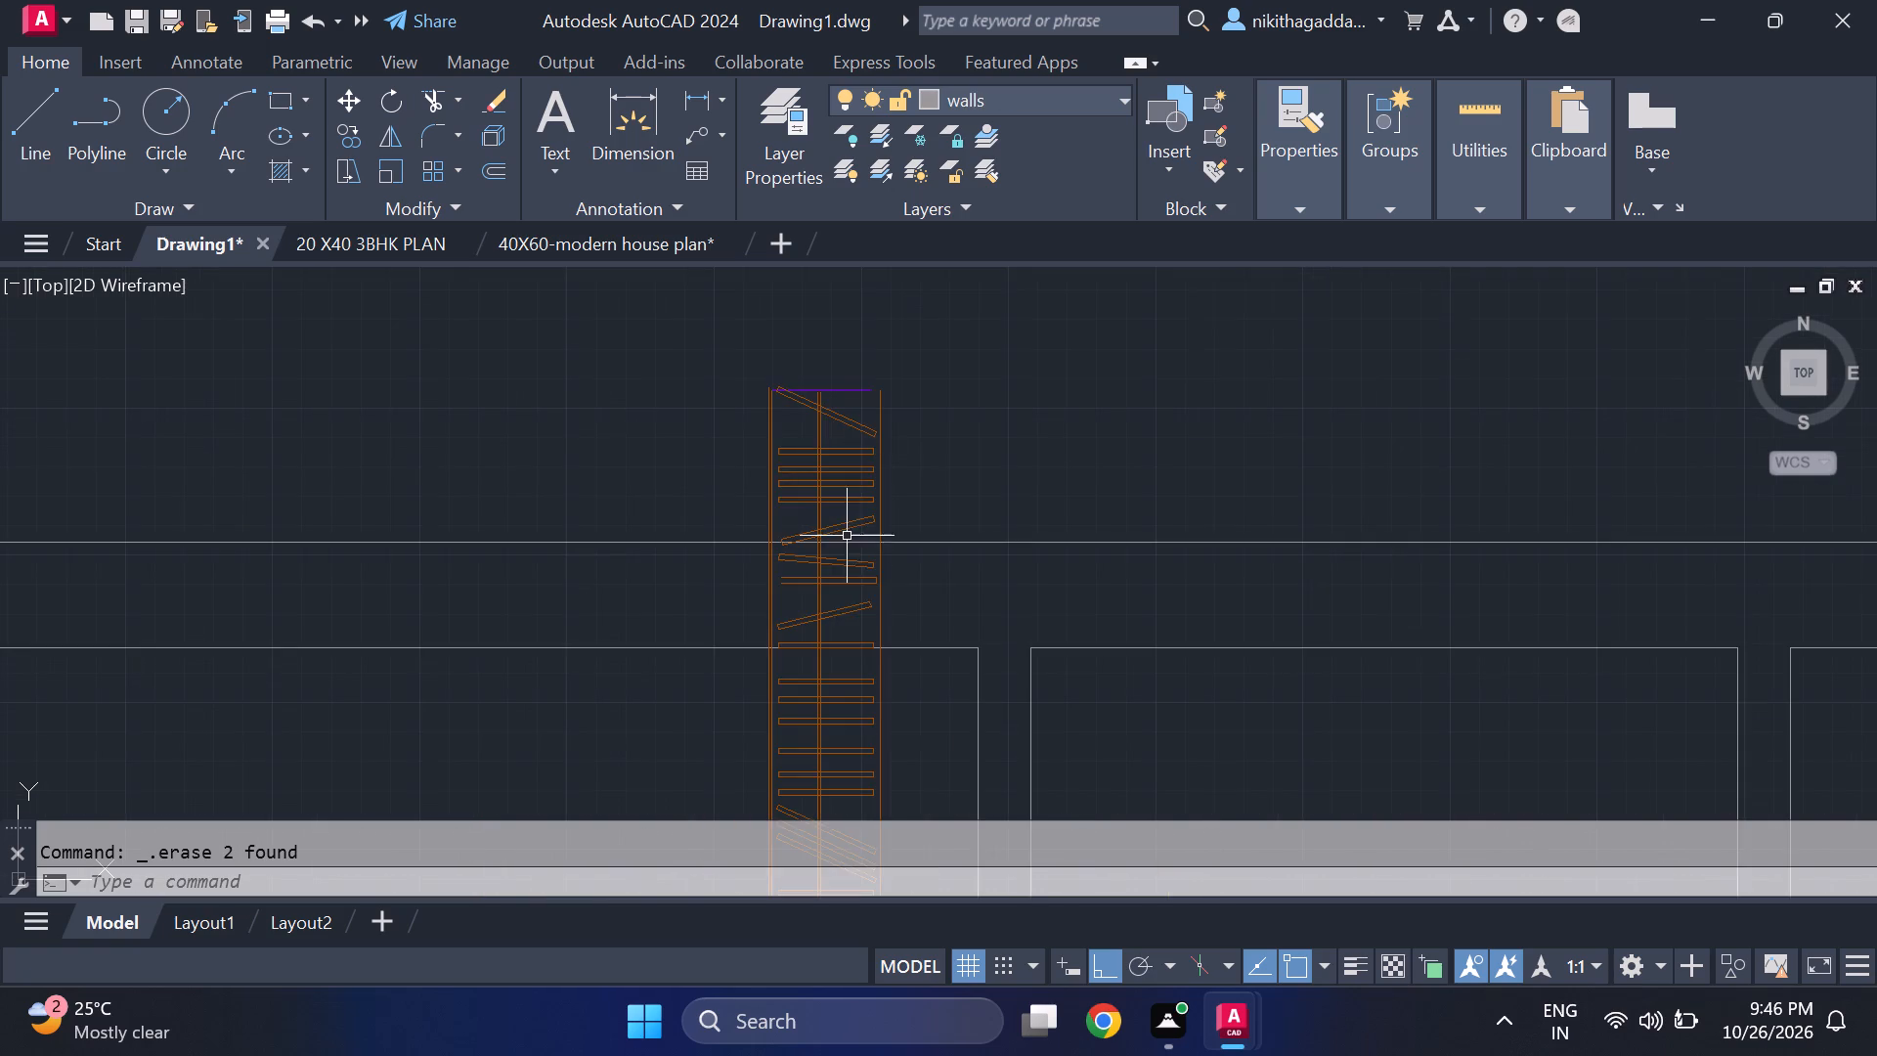
middle_drag(837, 596, 852, 402)
scroll(886, 724, up, 4)
scroll(900, 735, down, 3)
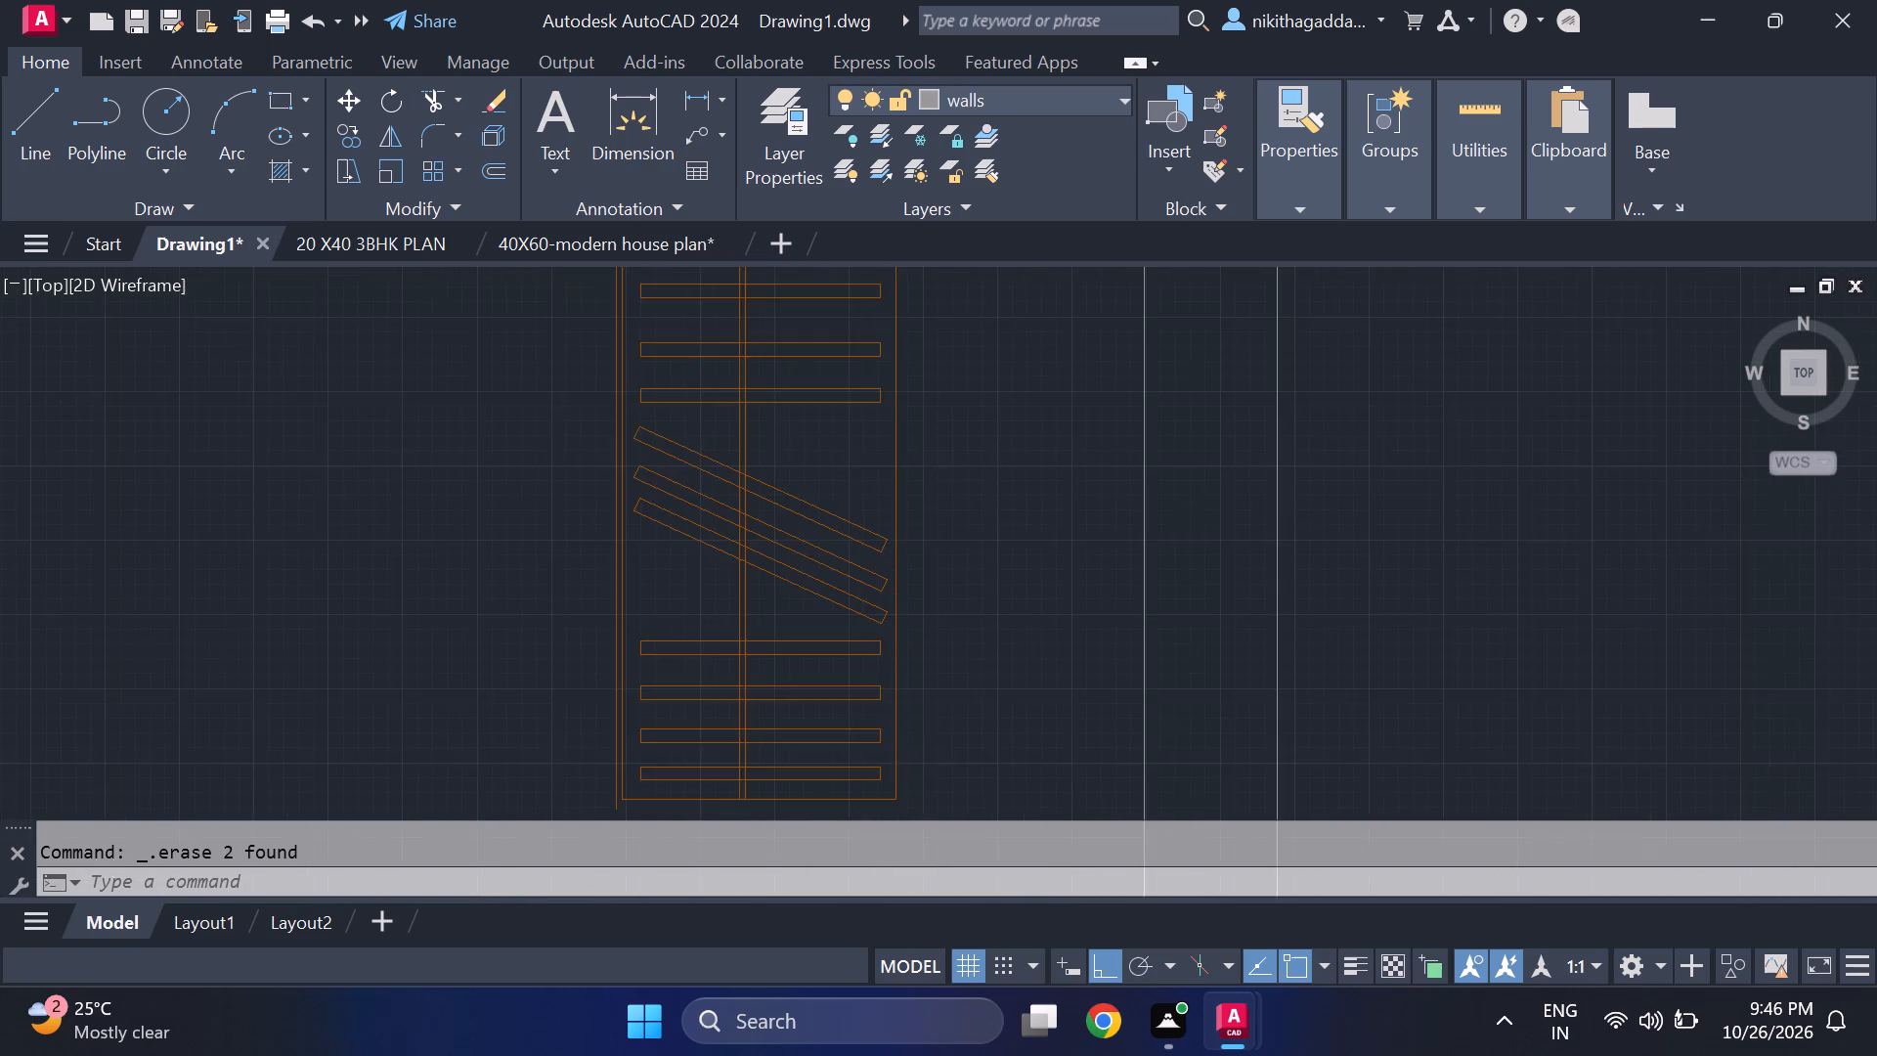
middle_drag(890, 775, 905, 699)
middle_drag(980, 438, 1002, 500)
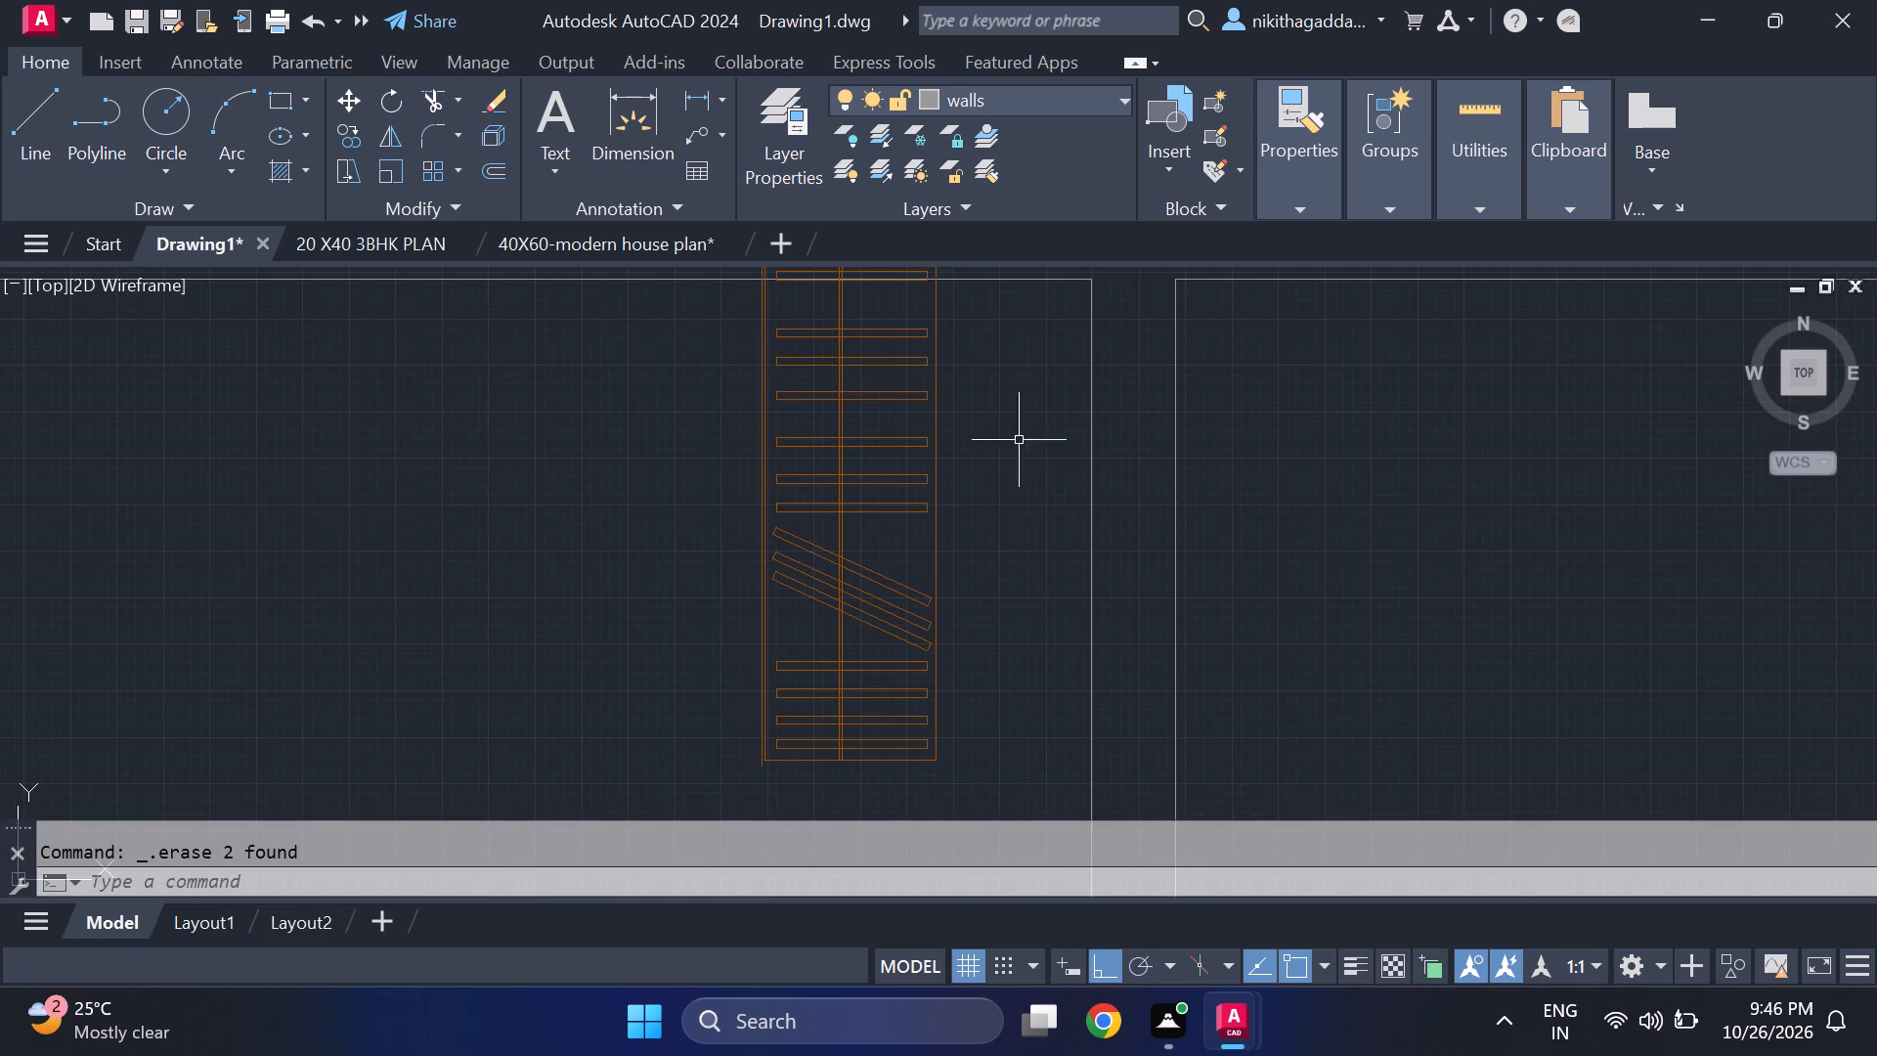
click(976, 507)
click(609, 770)
middle_drag(771, 607, 841, 877)
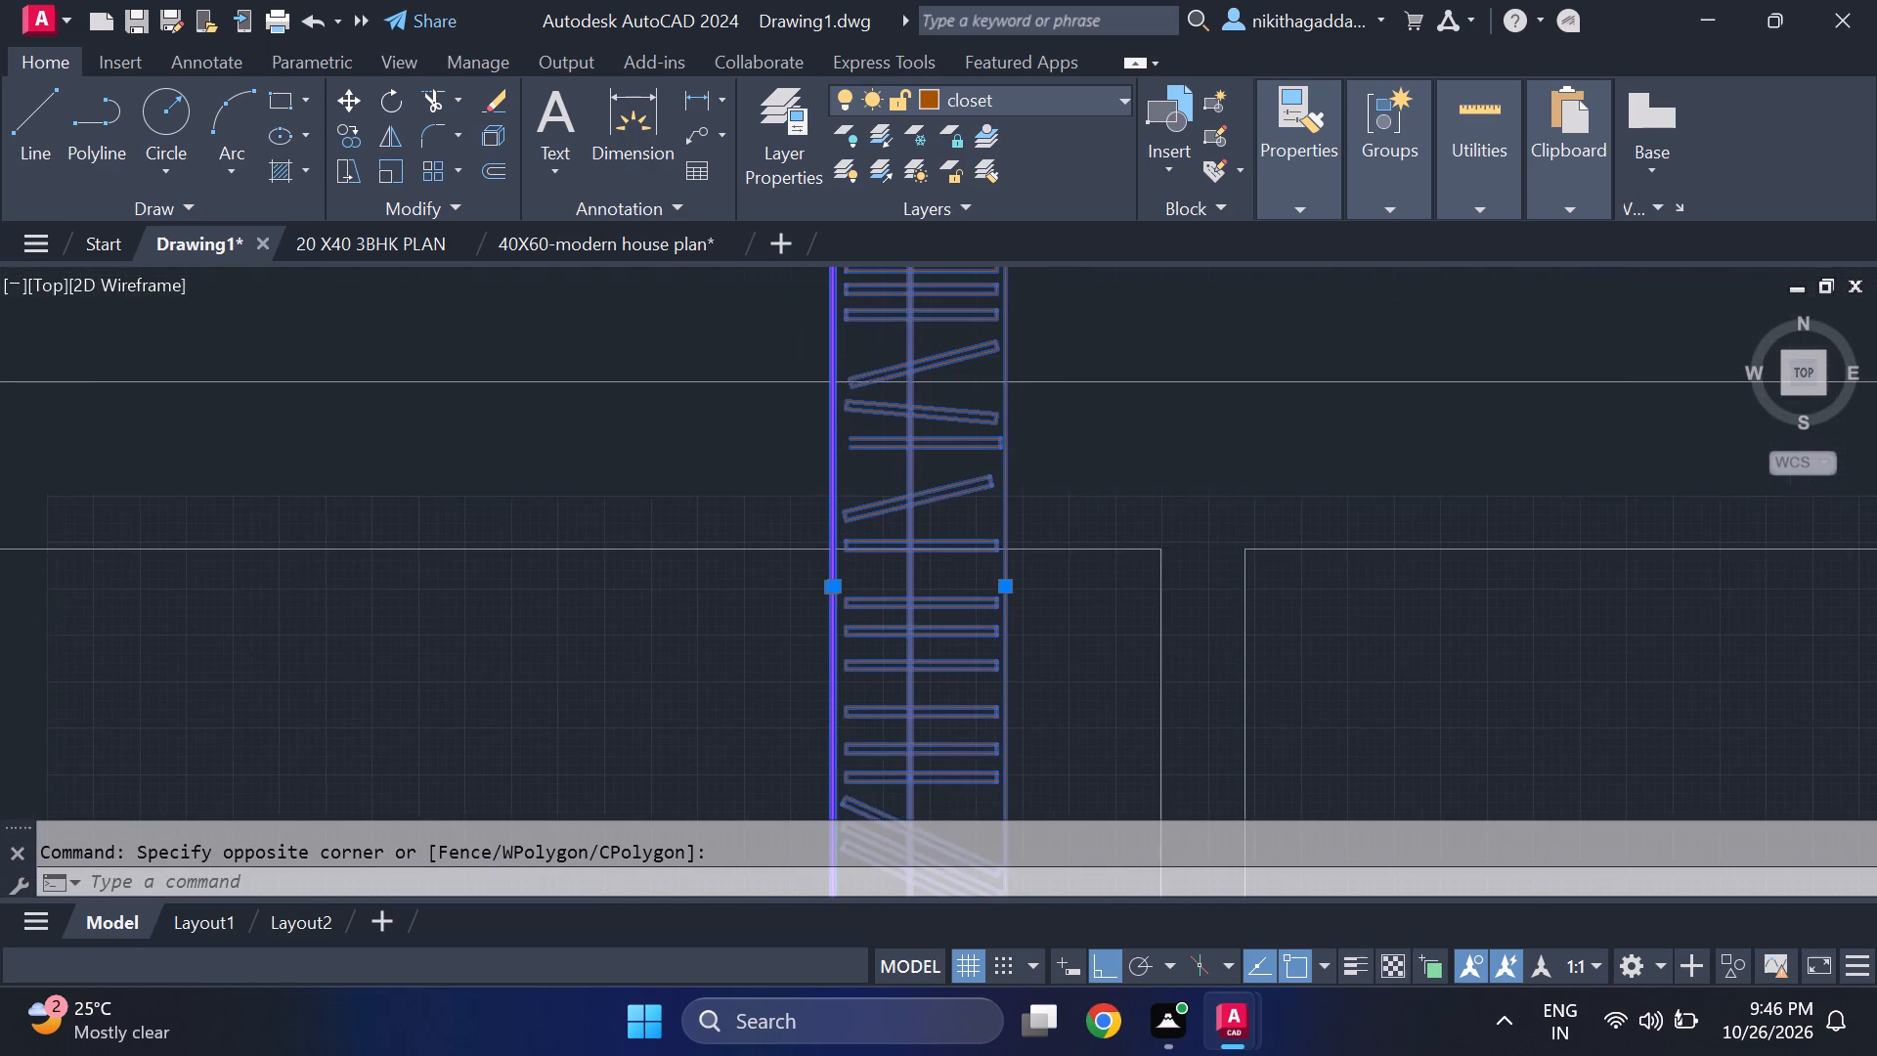
middle_drag(911, 741, 750, 329)
scroll(763, 605, up, 2)
scroll(878, 608, up, 3)
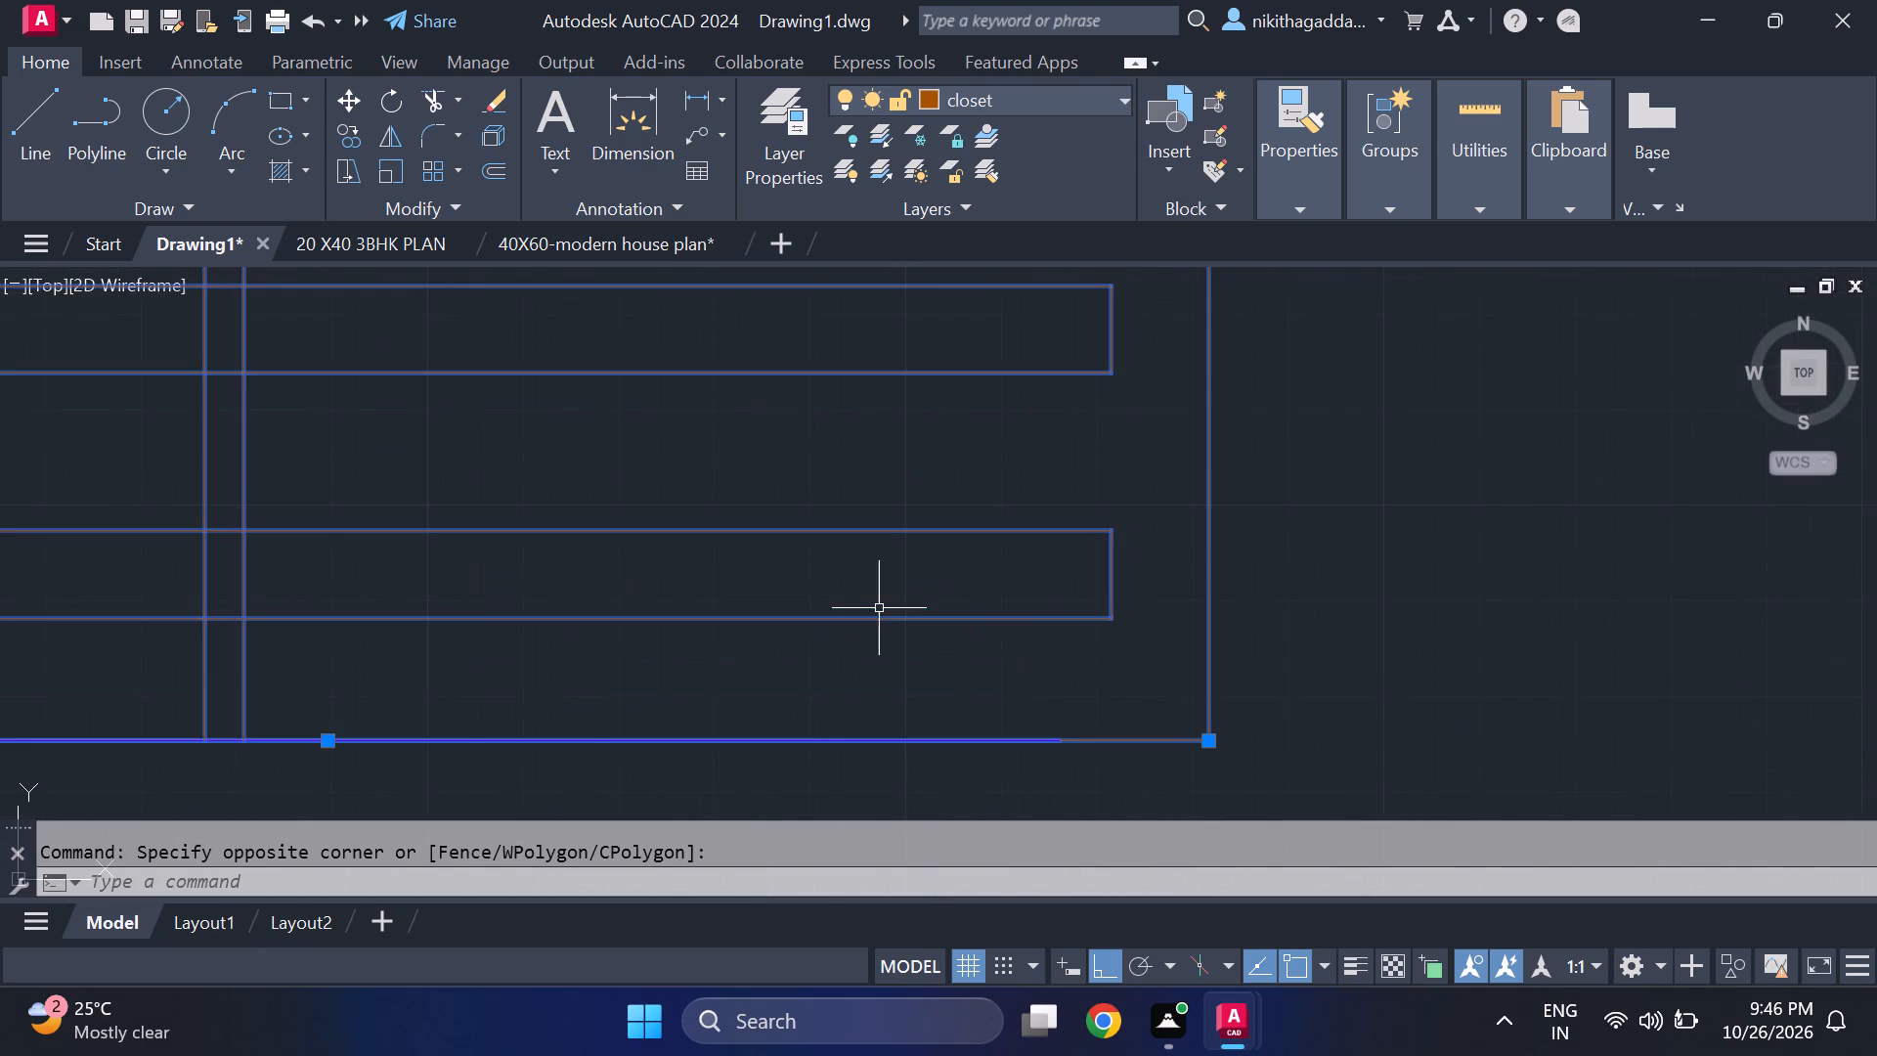
scroll(879, 608, down, 7)
middle_drag(819, 464, 841, 756)
scroll(864, 577, up, 4)
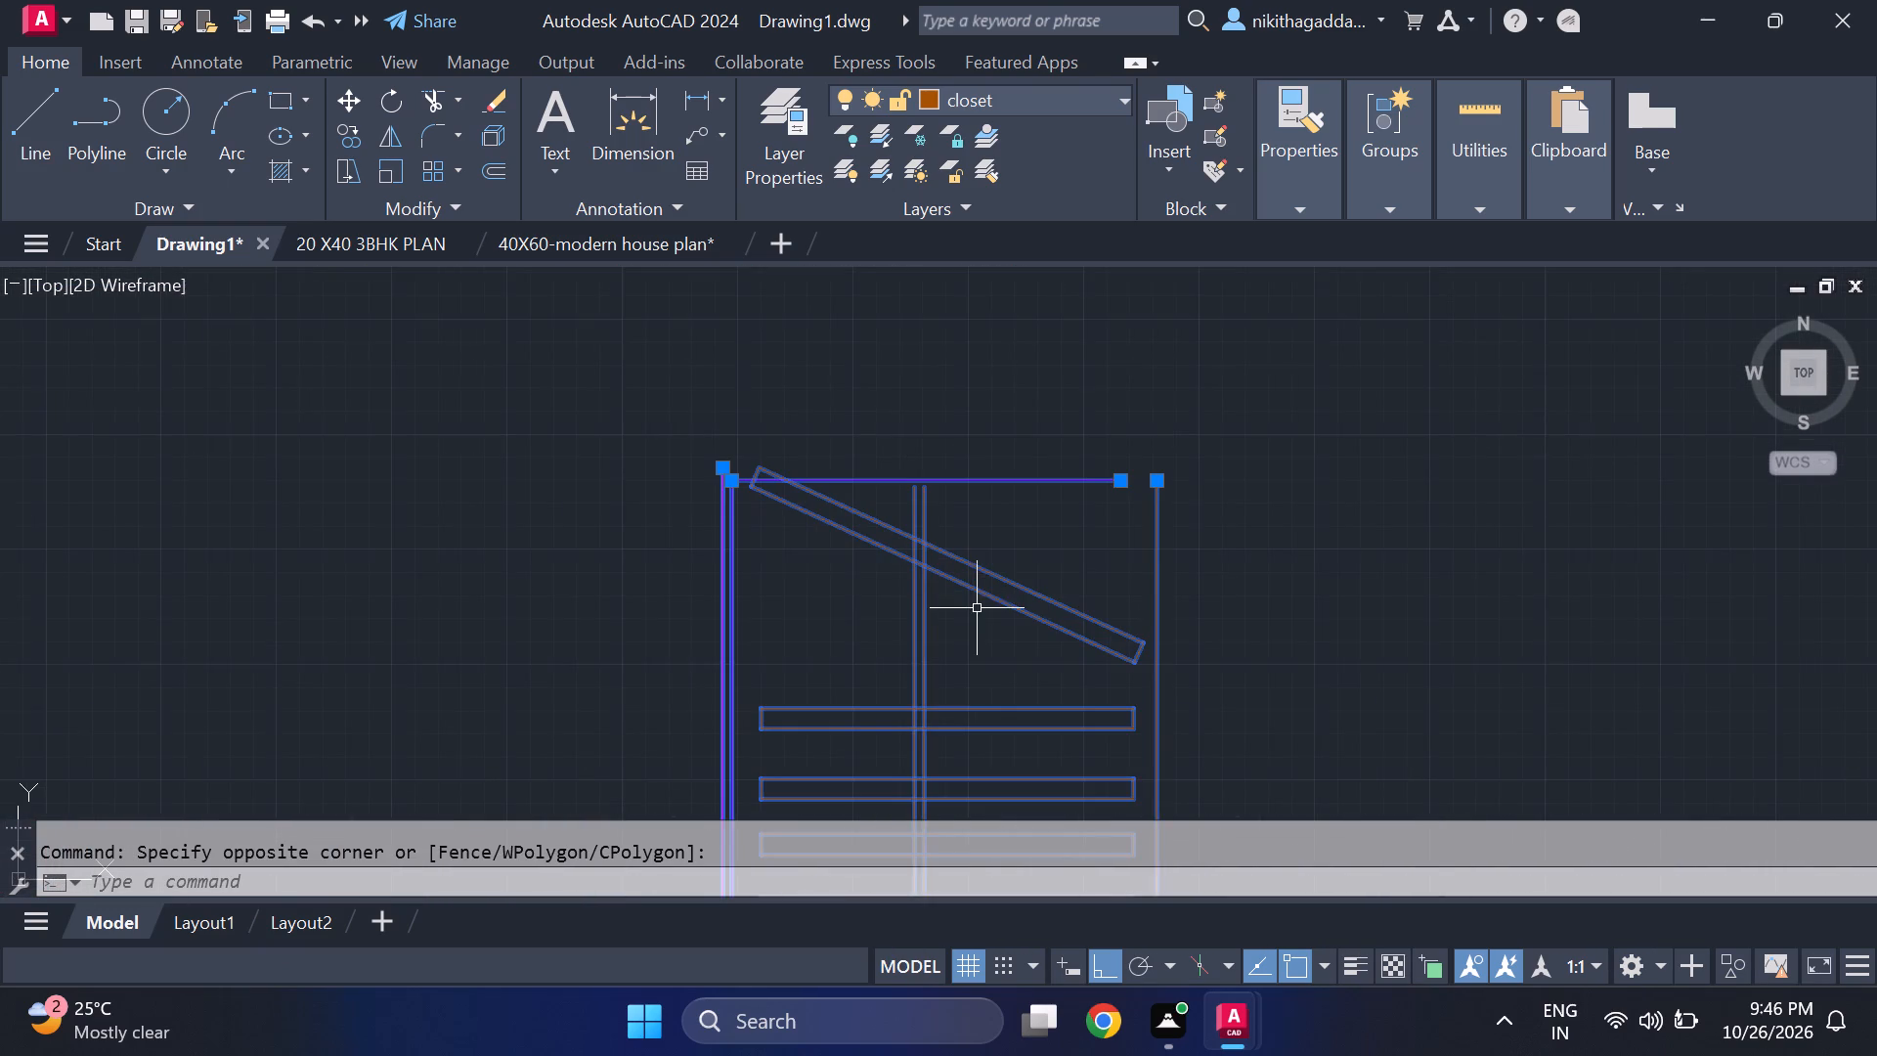
middle_drag(979, 609, 916, 487)
scroll(959, 493, down, 1)
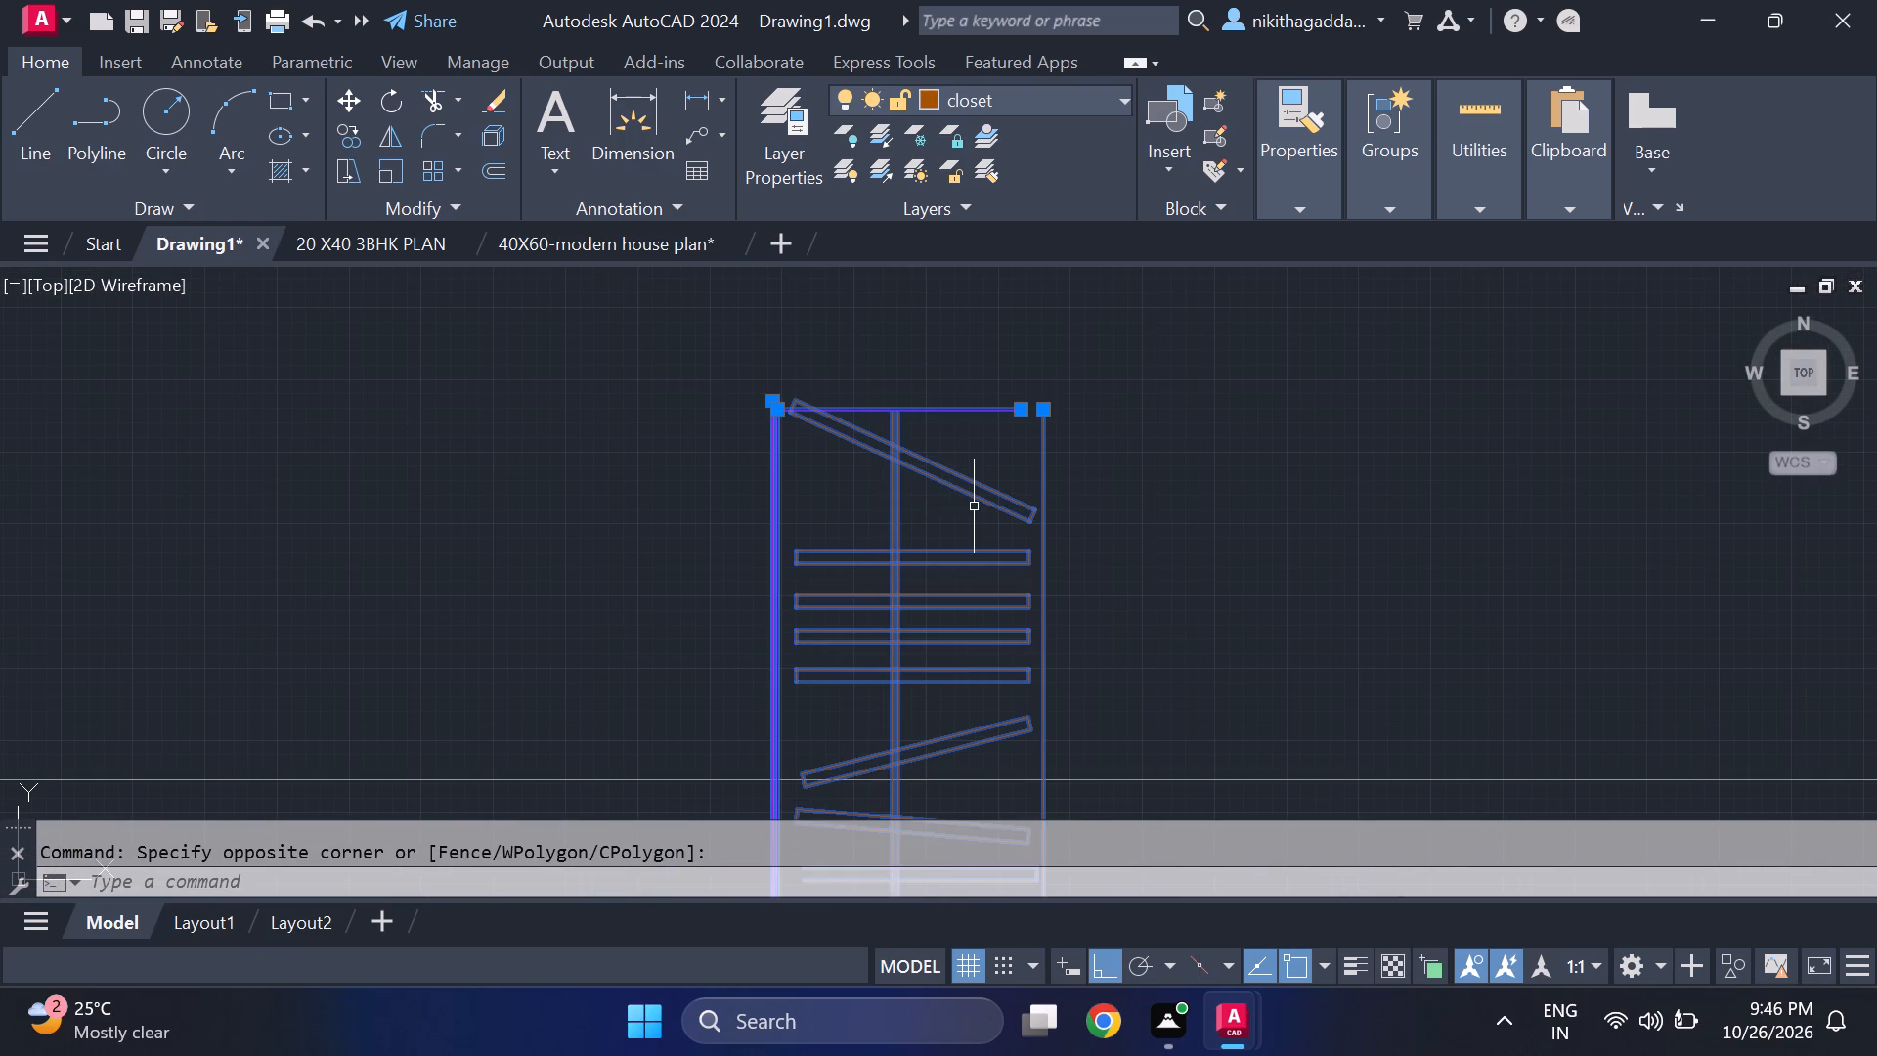
key(m)
key(Return)
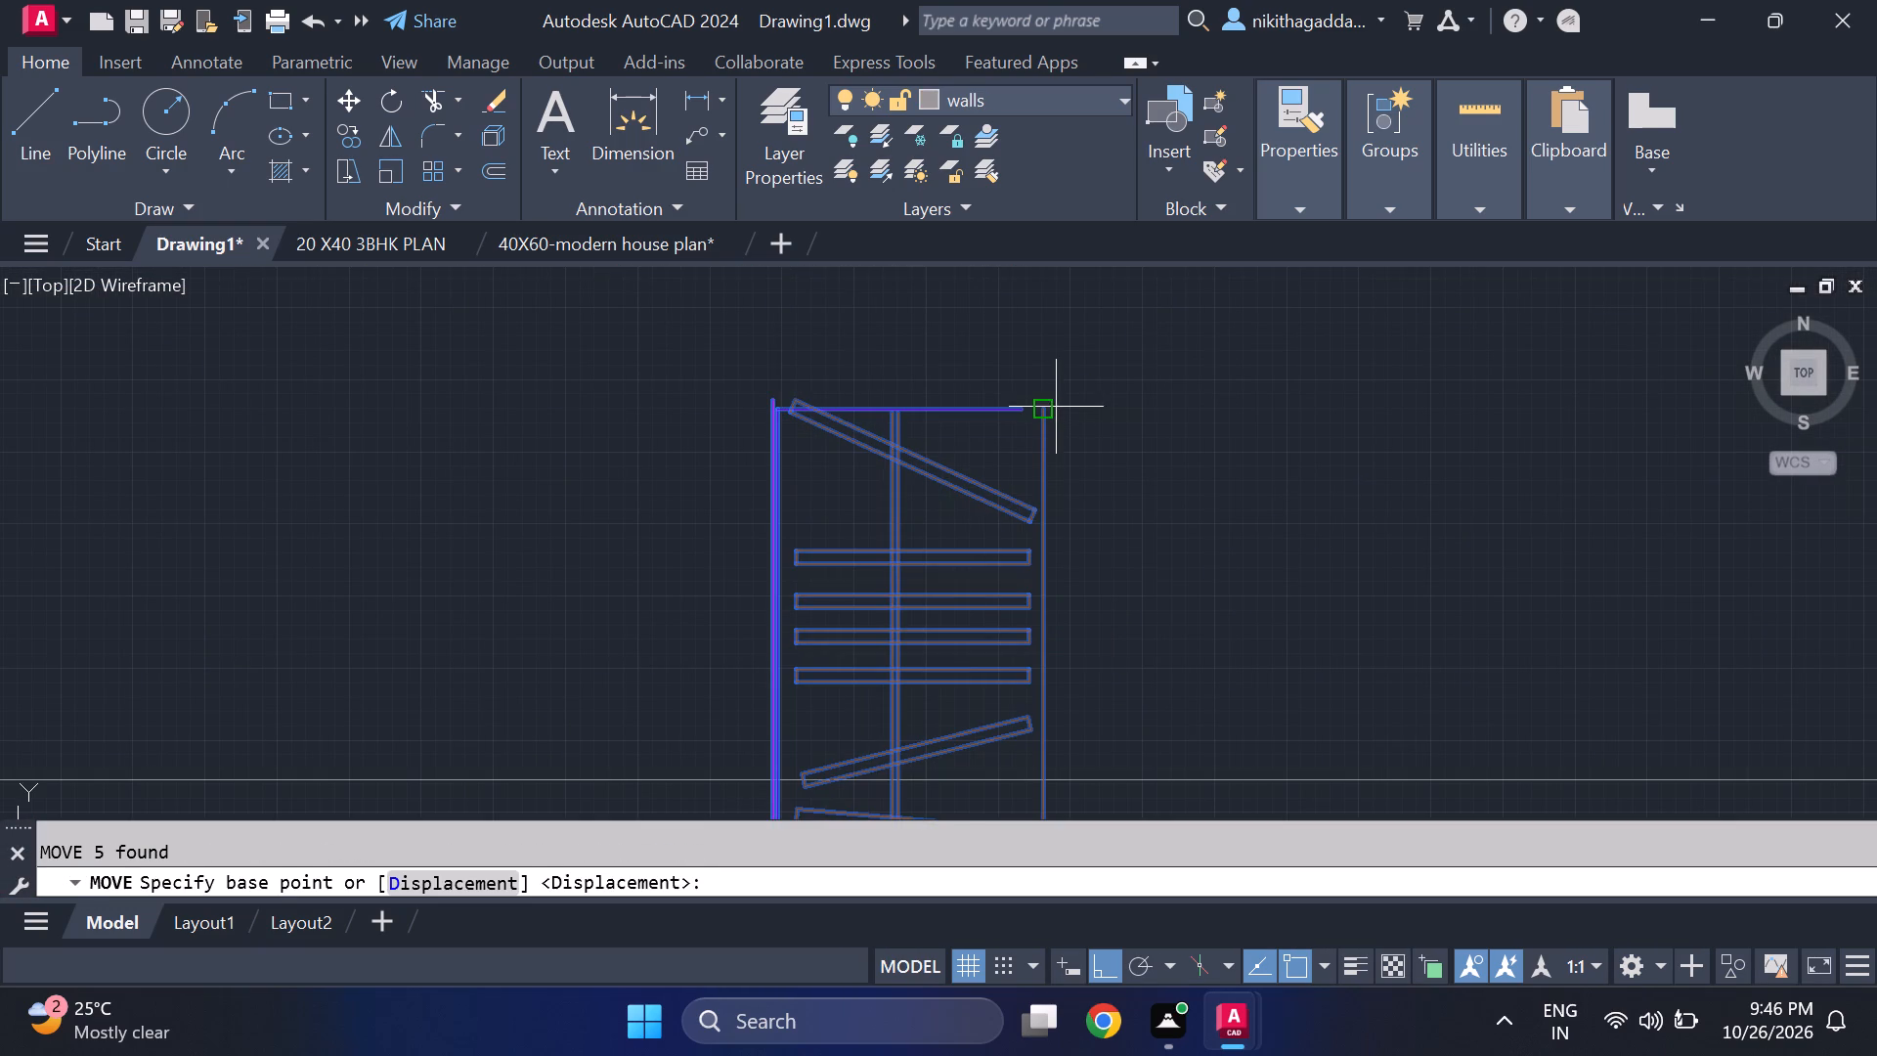
click(1048, 398)
scroll(337, 468, down, 4)
middle_drag(334, 468, 1715, 211)
scroll(1394, 299, down, 1)
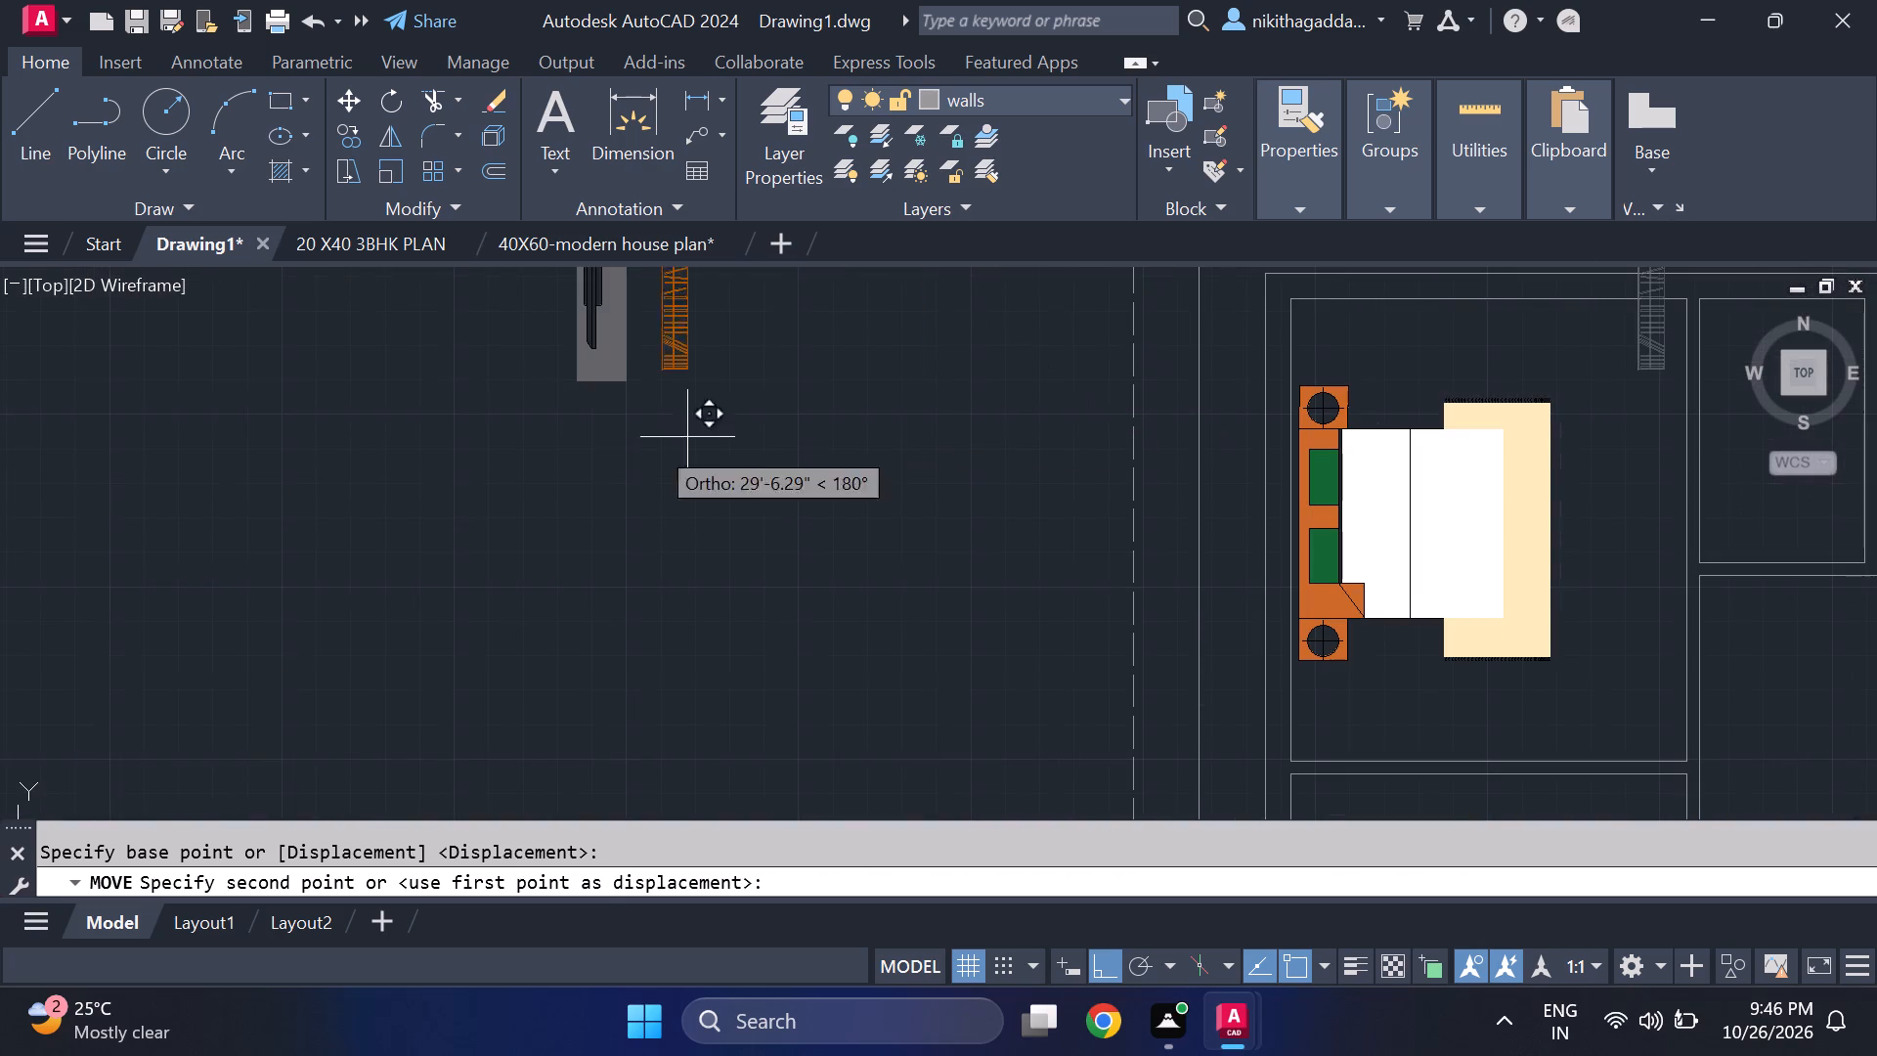
click(469, 483)
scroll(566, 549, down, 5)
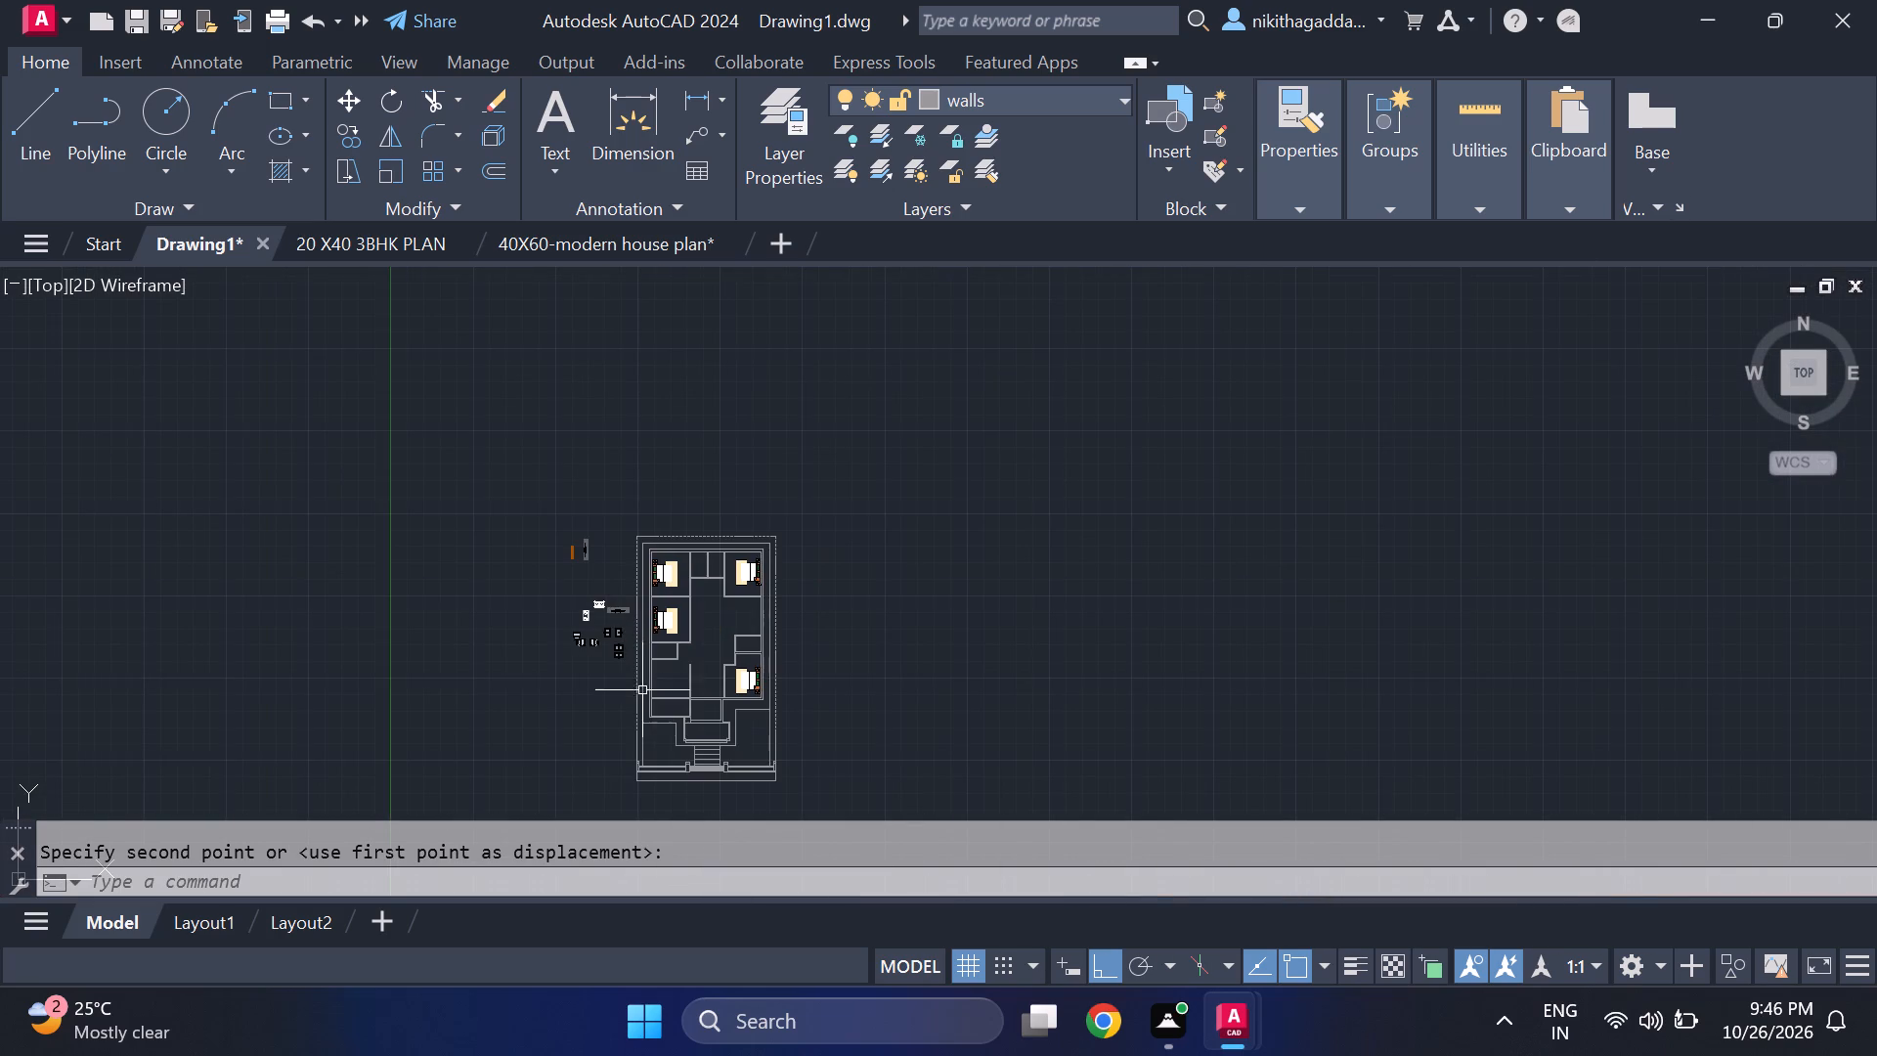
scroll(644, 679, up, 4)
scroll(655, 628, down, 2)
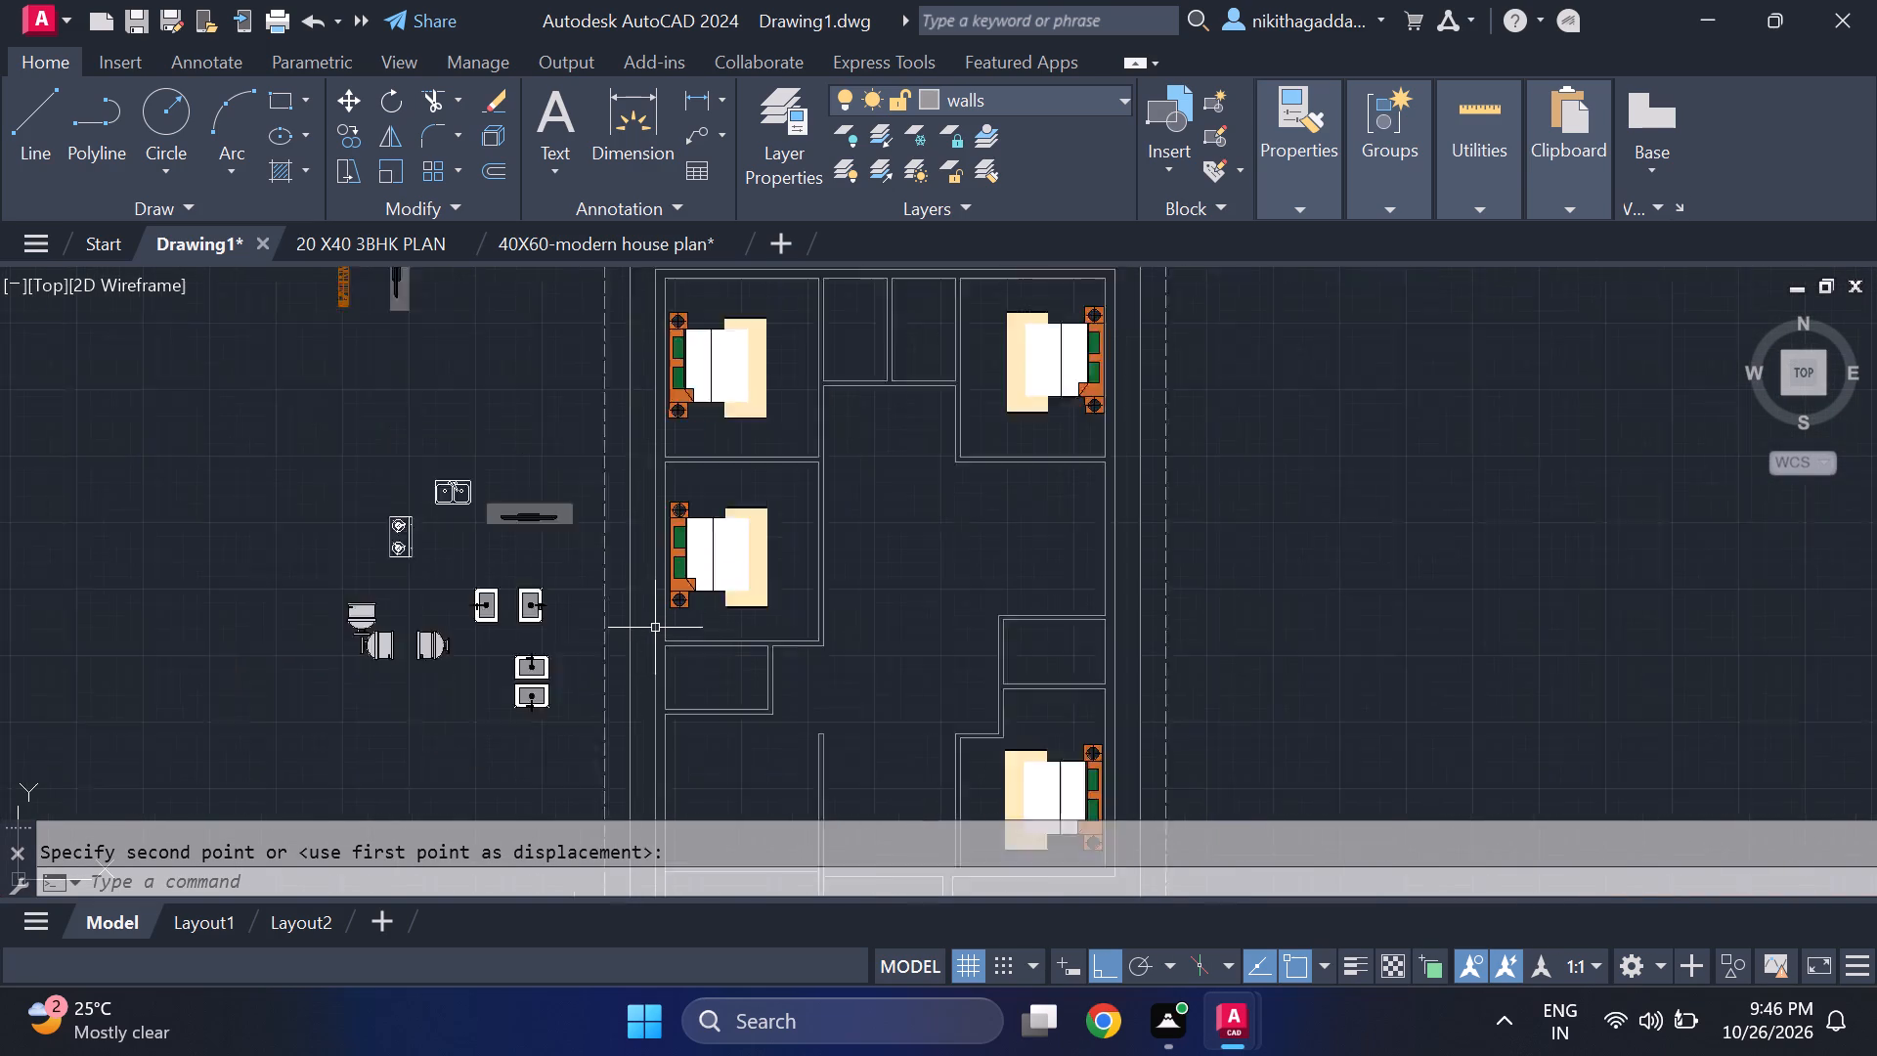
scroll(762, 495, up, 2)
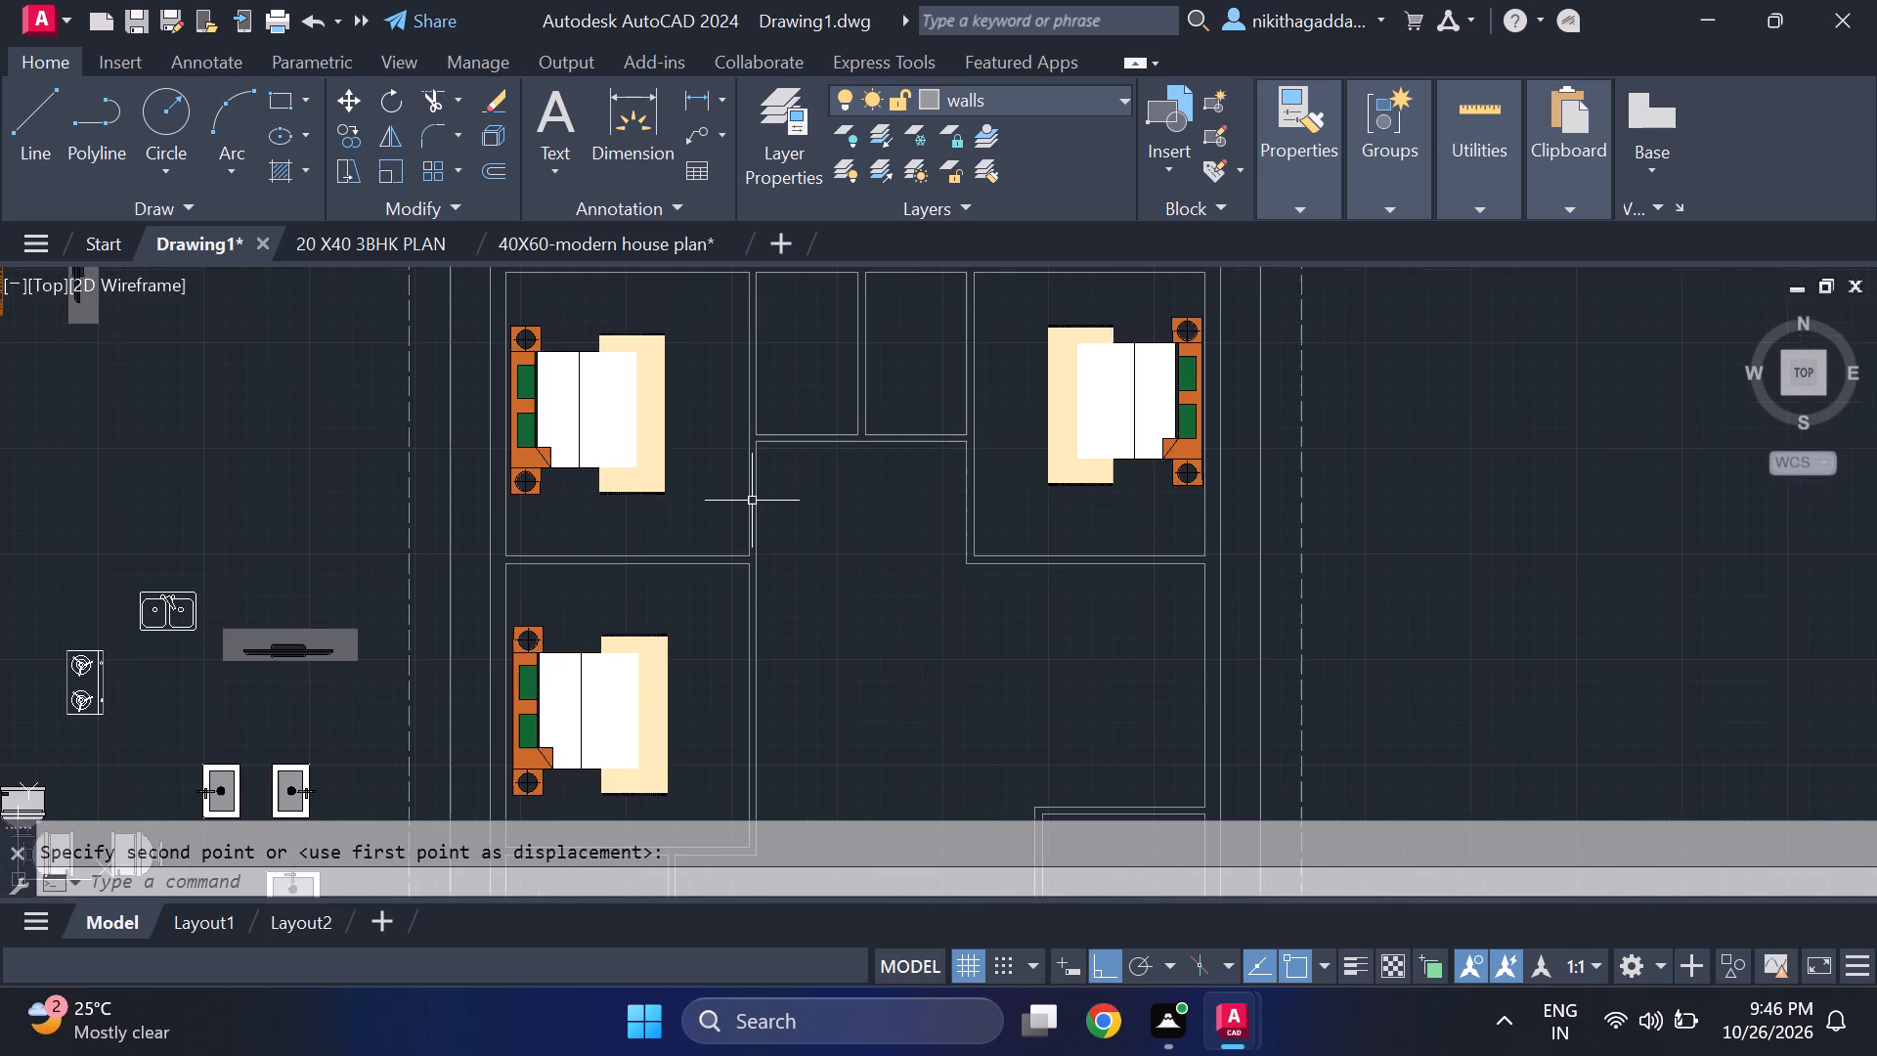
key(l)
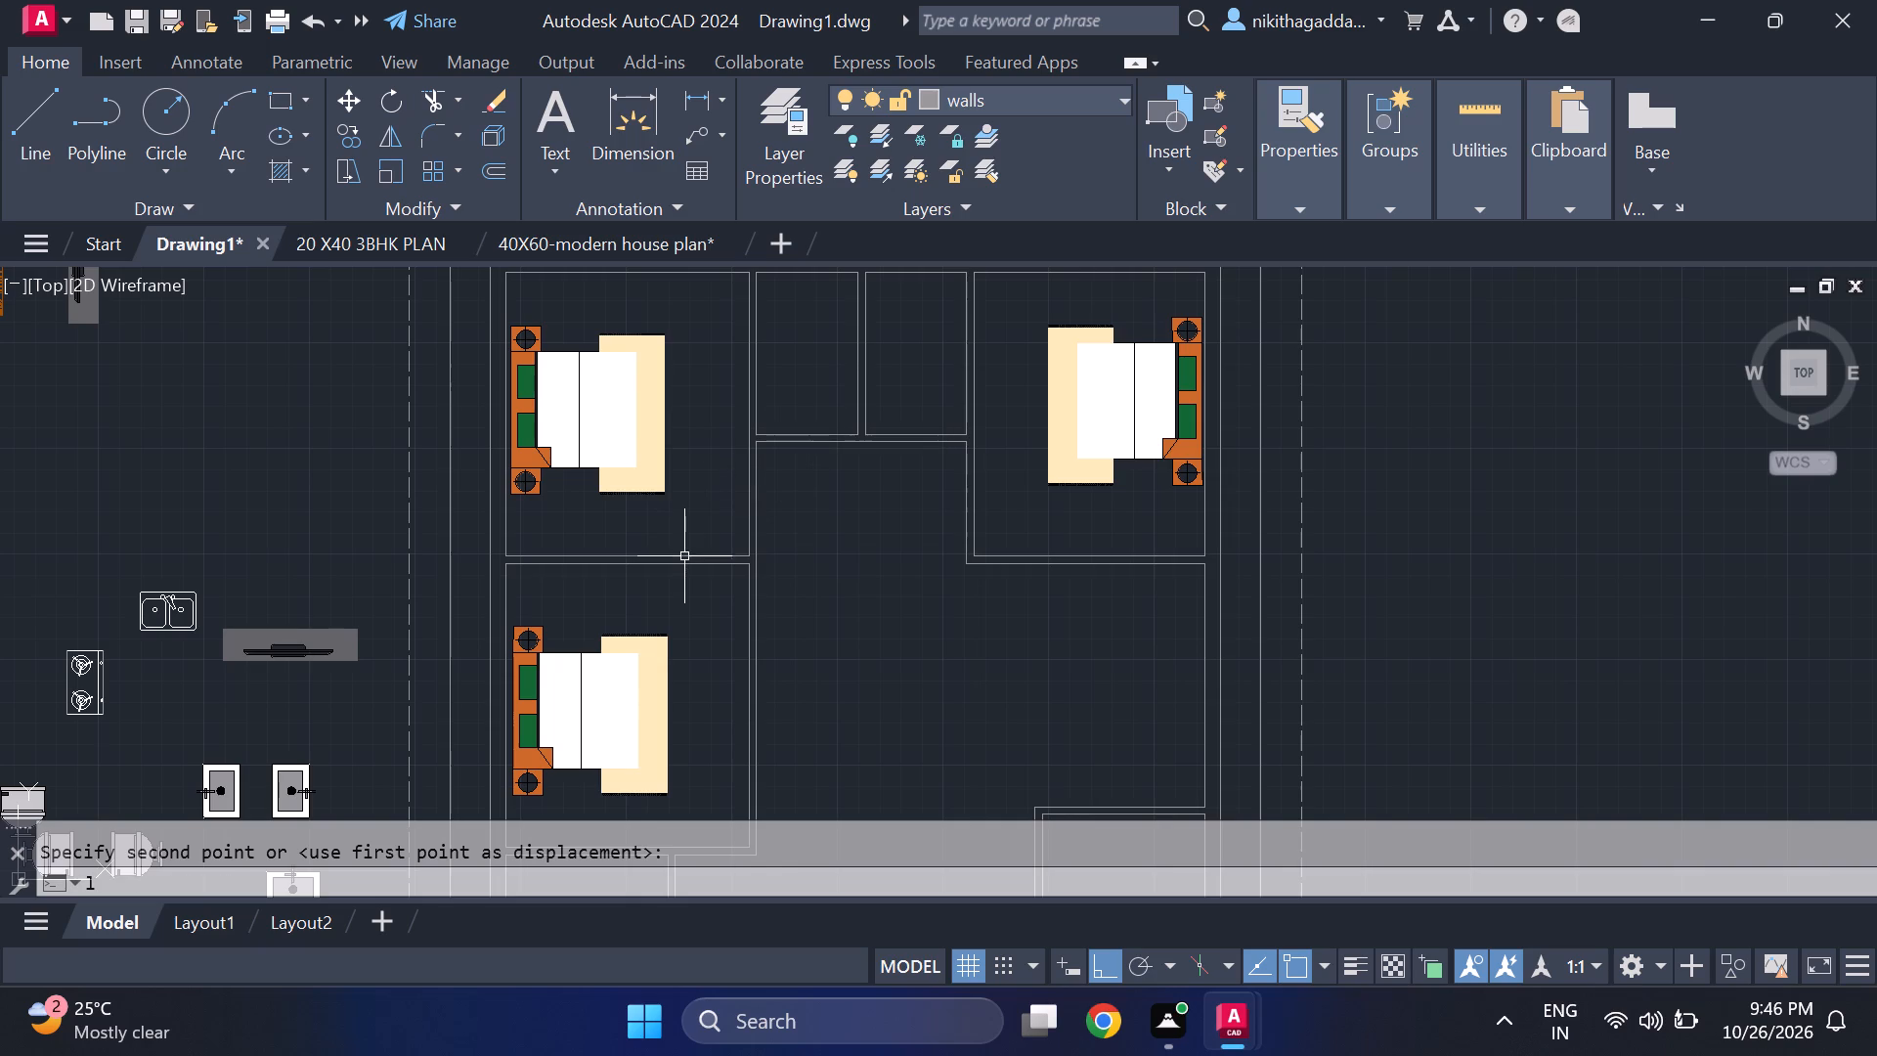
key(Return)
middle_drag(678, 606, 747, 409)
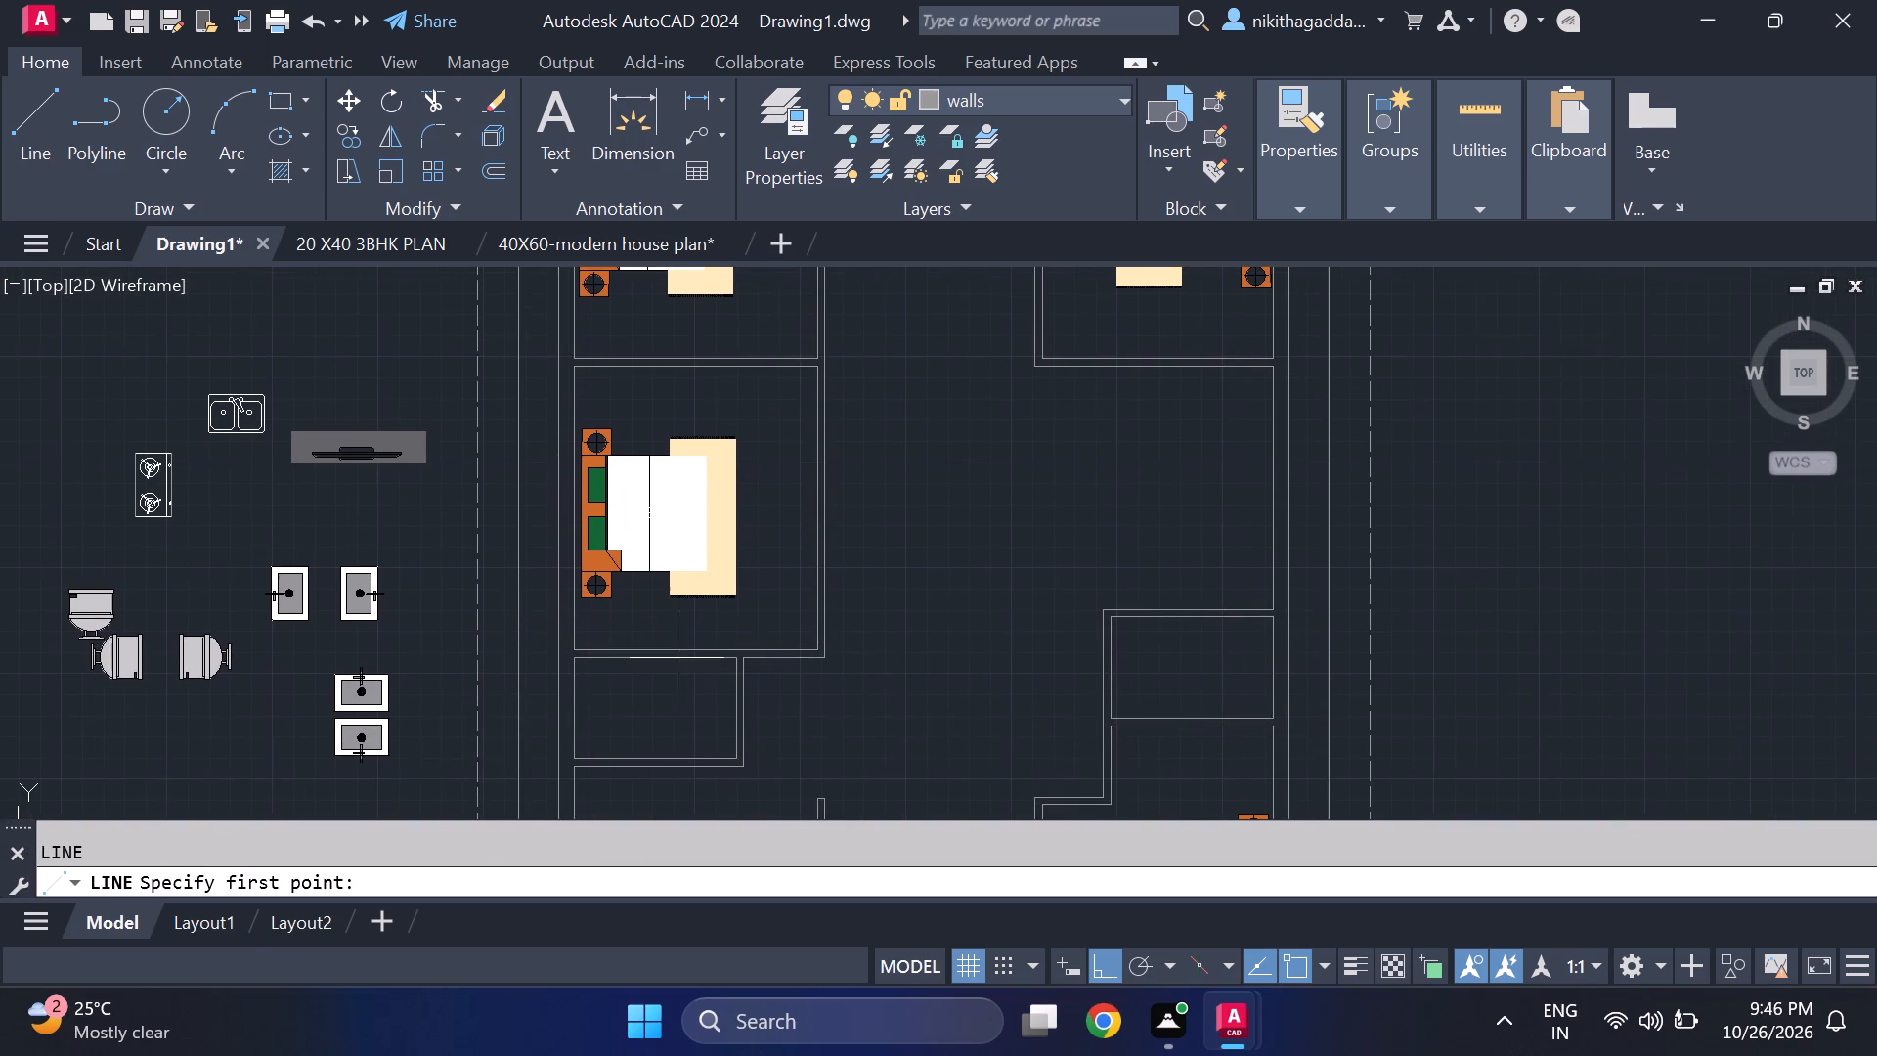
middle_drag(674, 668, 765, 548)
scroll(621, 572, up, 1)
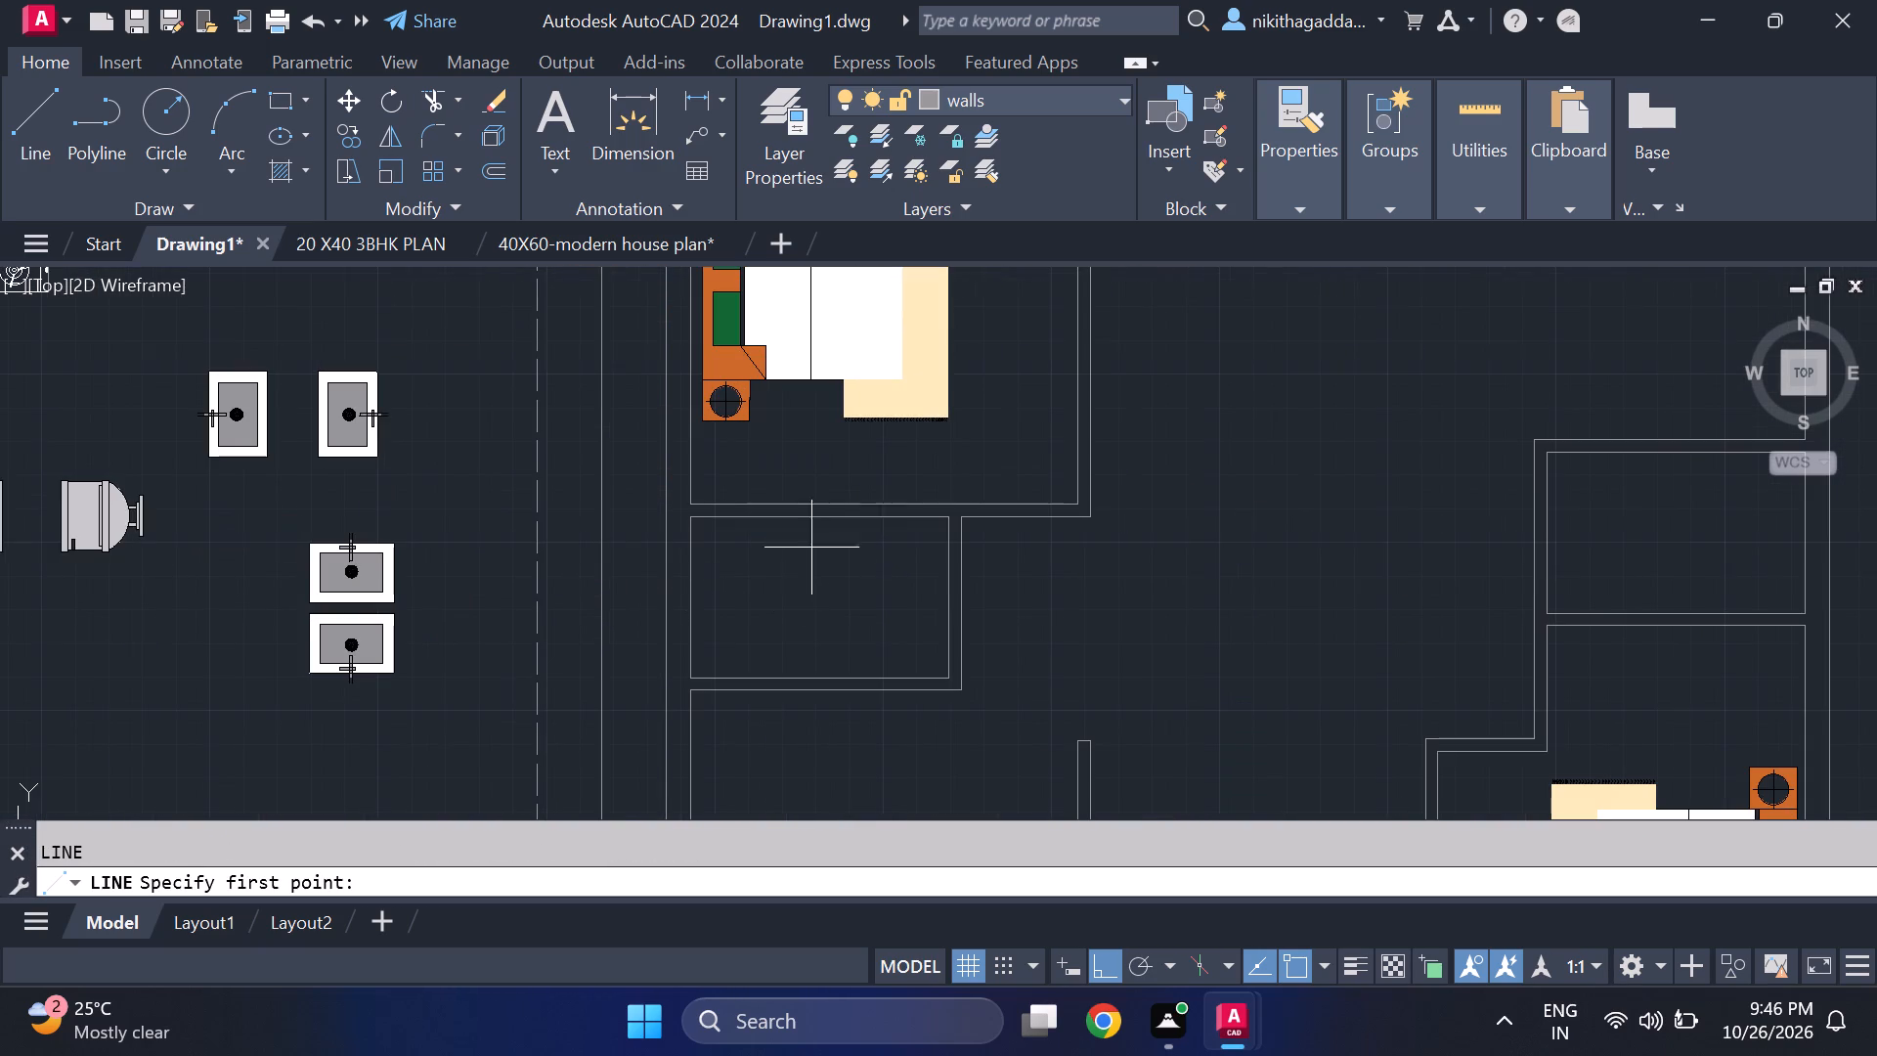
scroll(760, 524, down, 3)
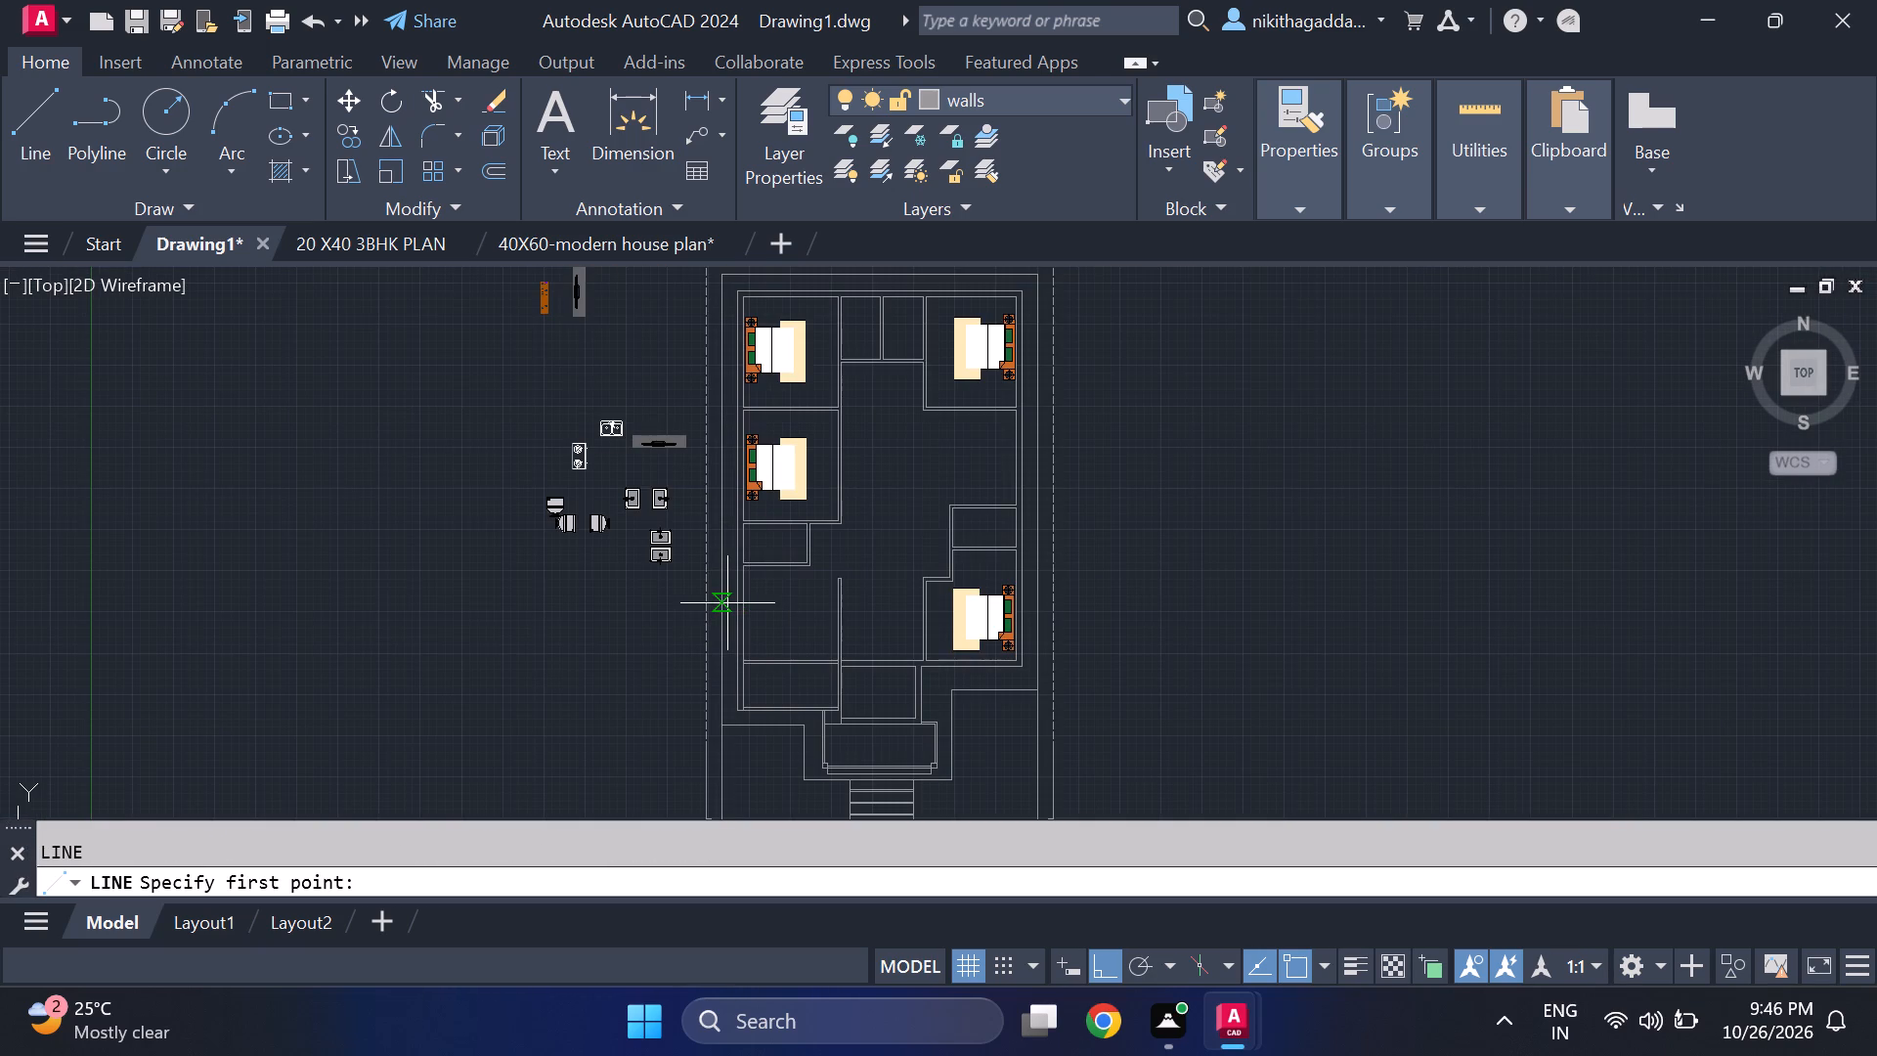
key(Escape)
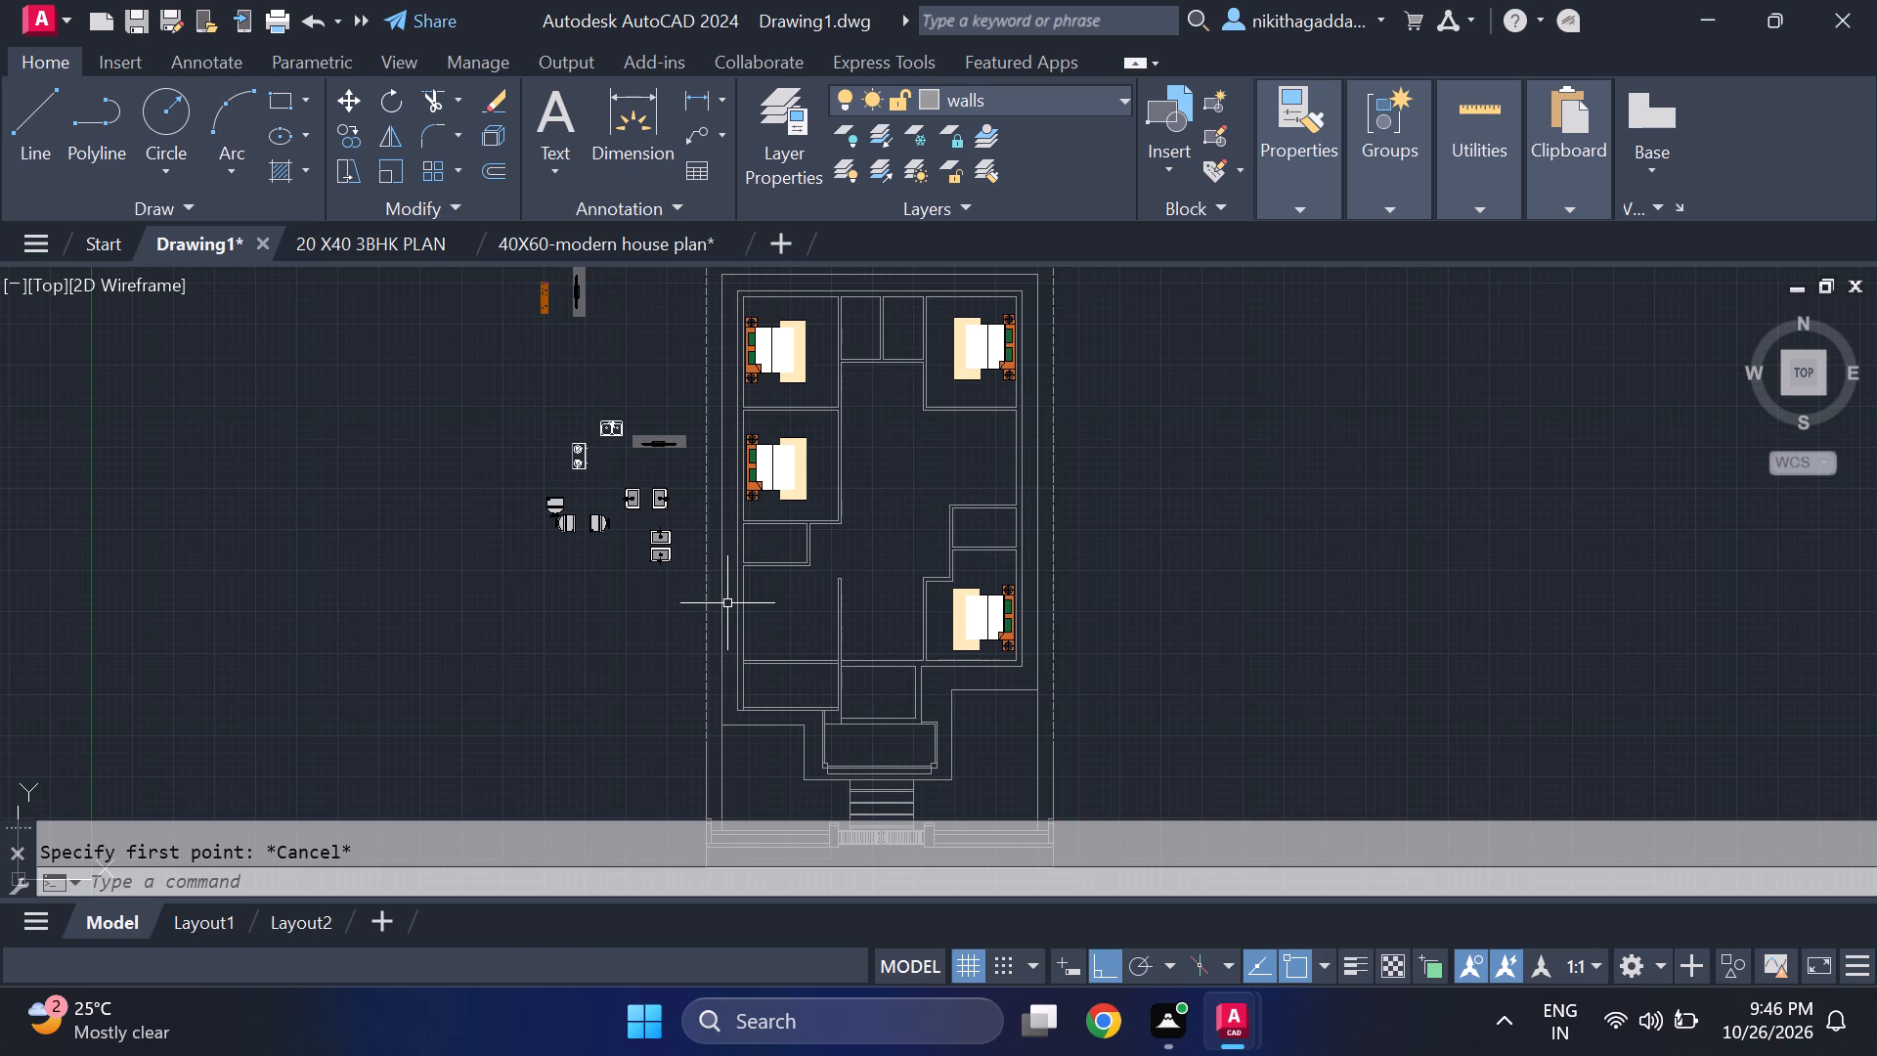
Change the windows layer's colour to index colour 250.
click(1052, 96)
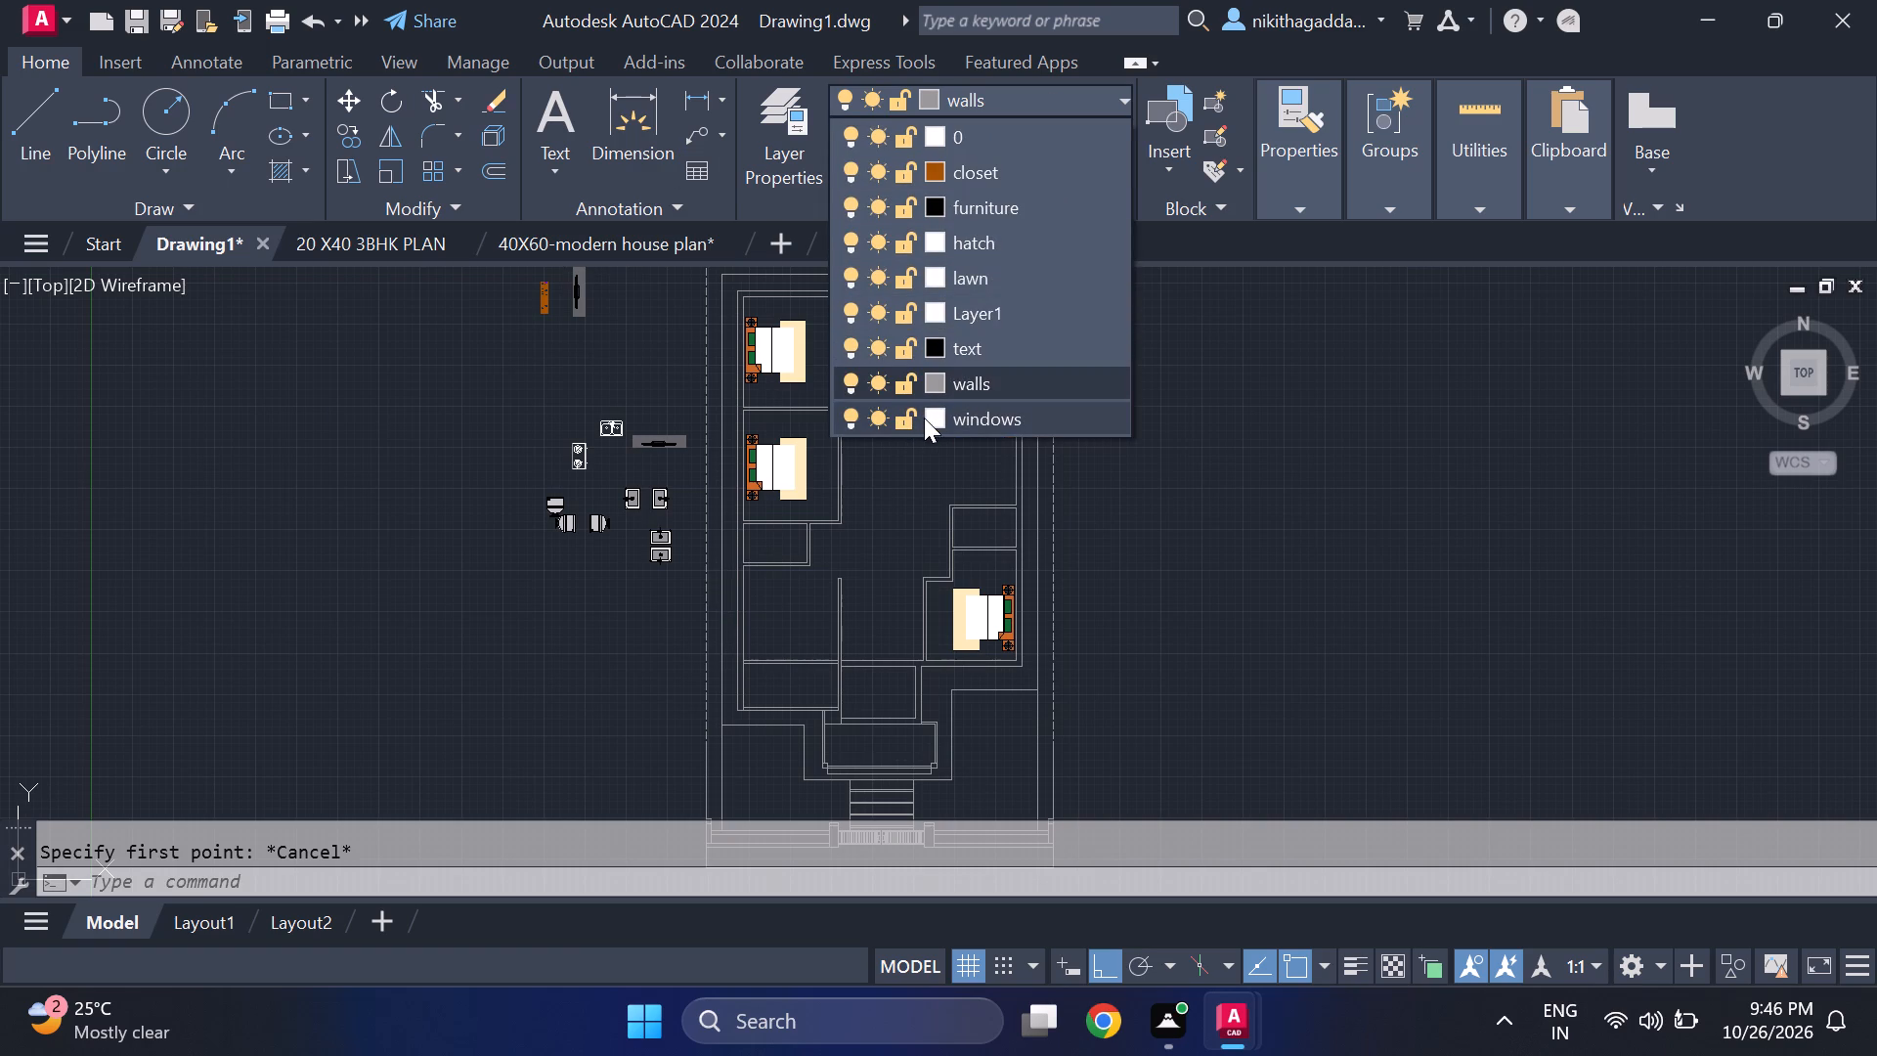
click(934, 414)
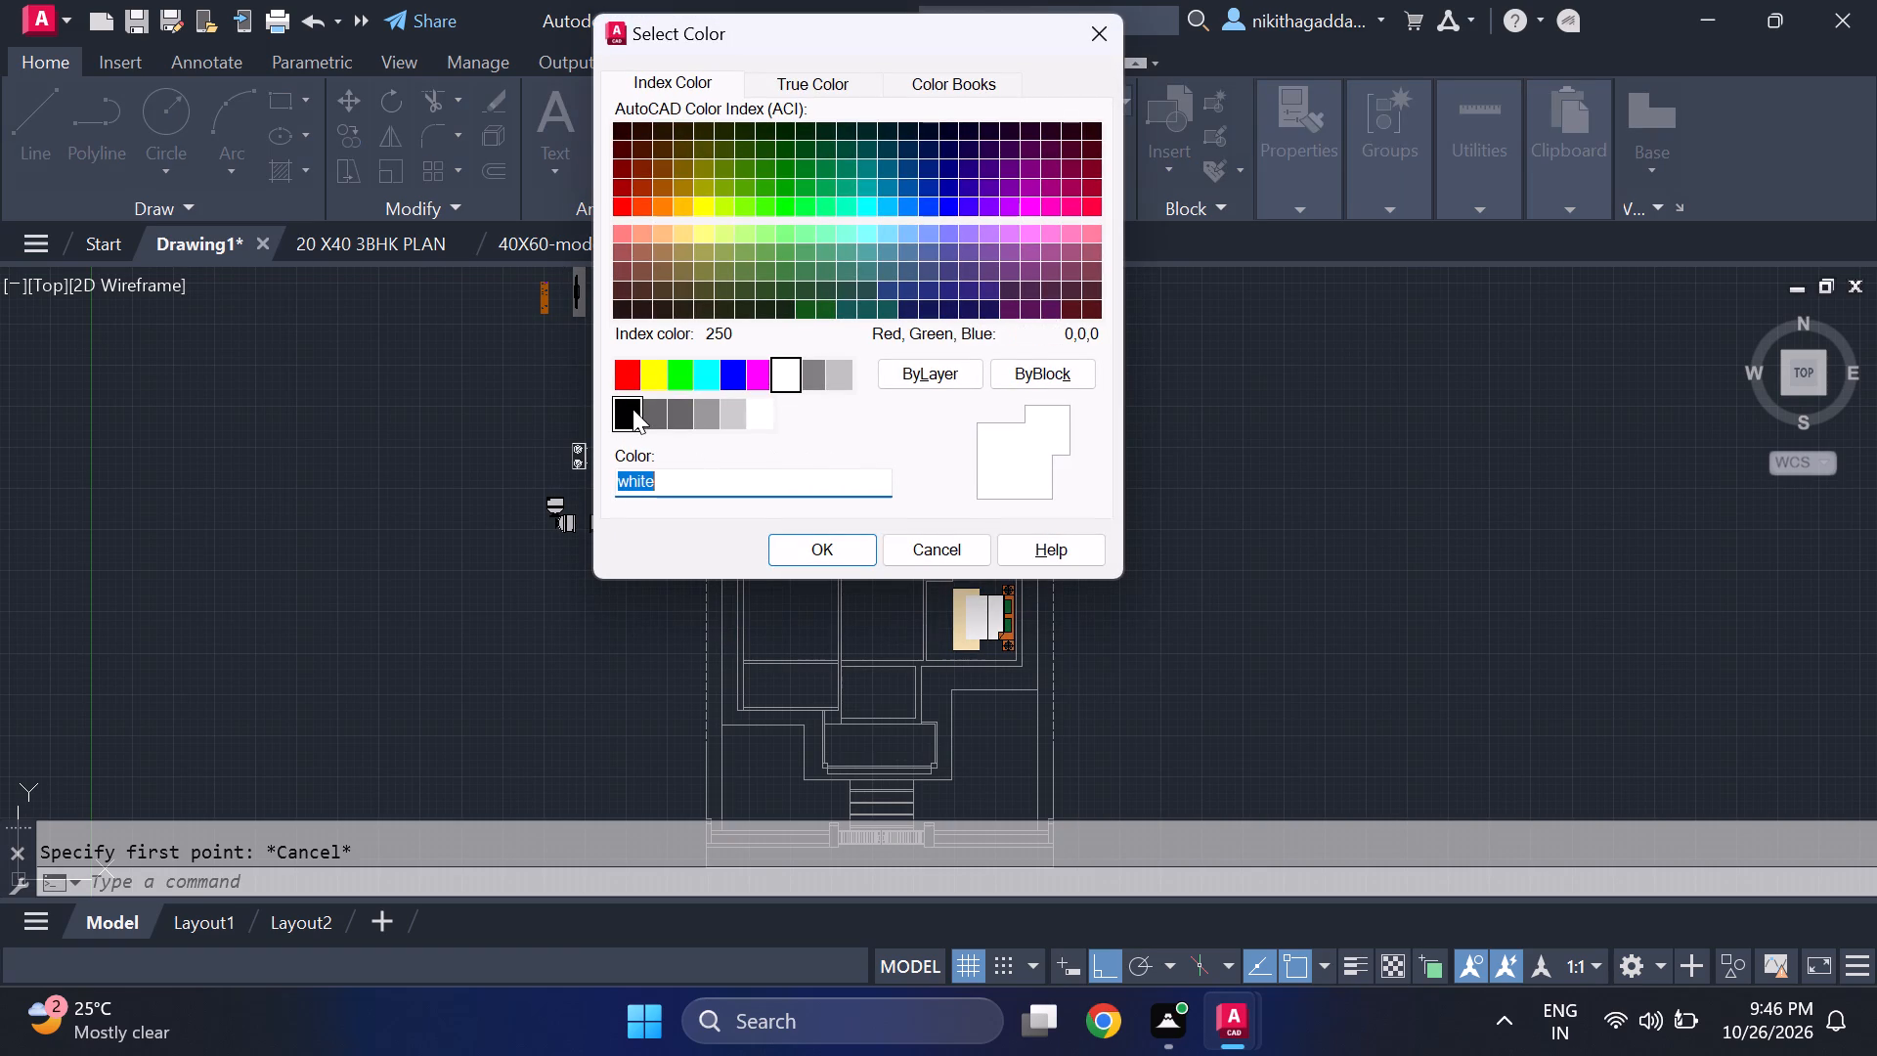
click(633, 409)
click(819, 552)
Make the windows layer the current layer.
middle_drag(808, 486, 798, 489)
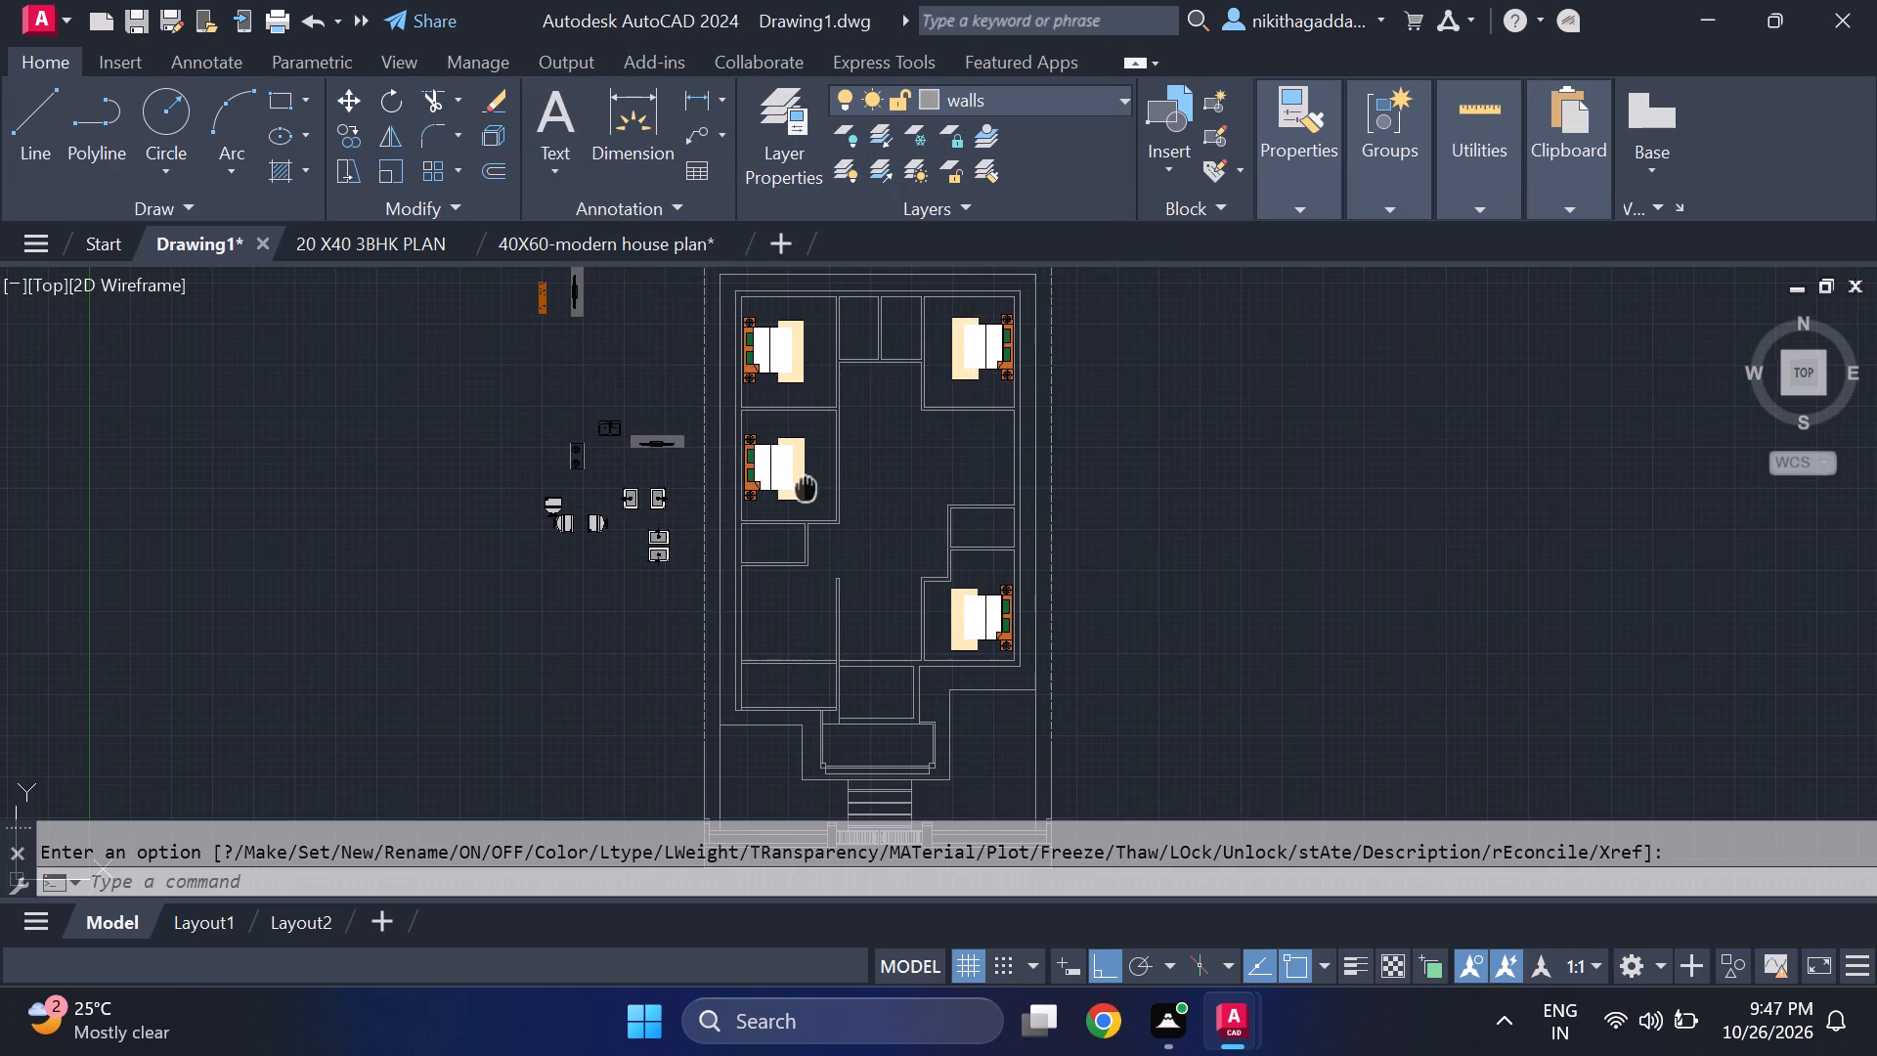
middle_drag(798, 489, 791, 502)
scroll(841, 437, down, 1)
click(1091, 88)
click(1013, 413)
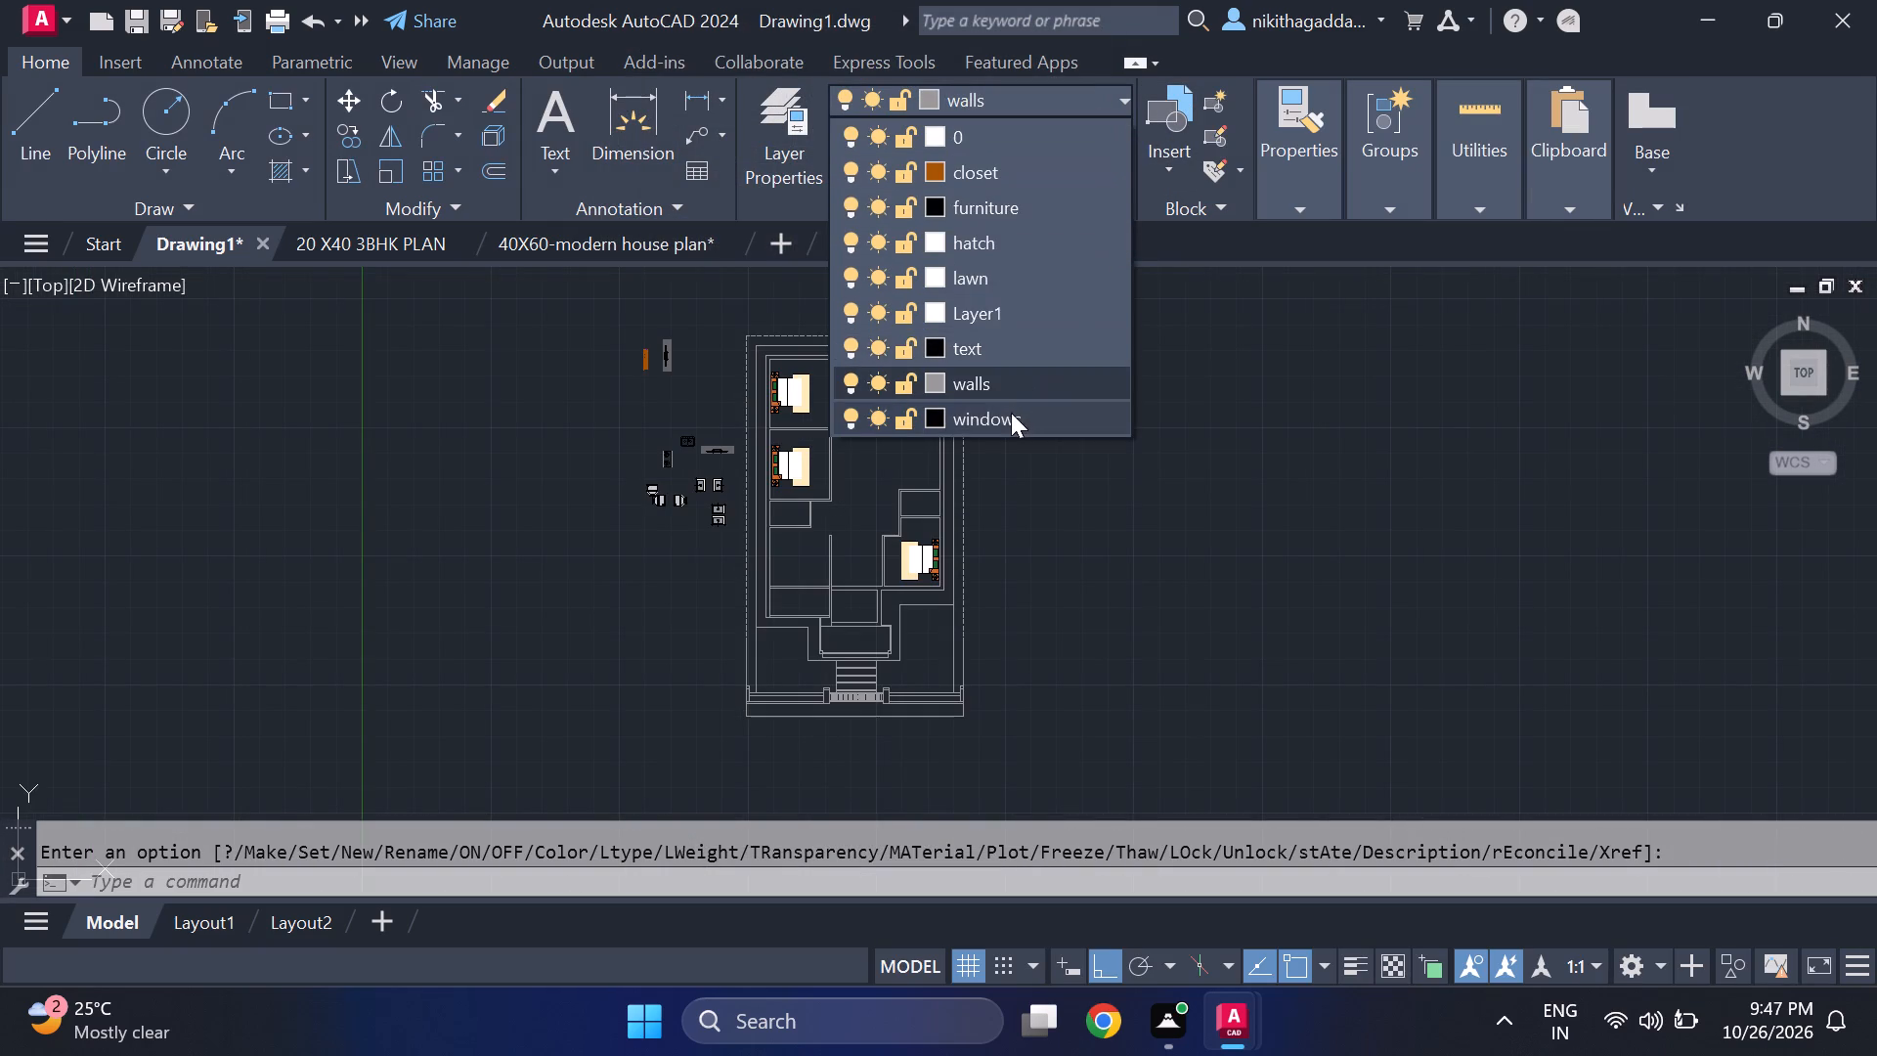
Draw a rectangular window outline with lines across the thickness of the north wall, above the north-west bedroom's bed.
scroll(872, 371, up, 3)
middle_drag(768, 365, 826, 447)
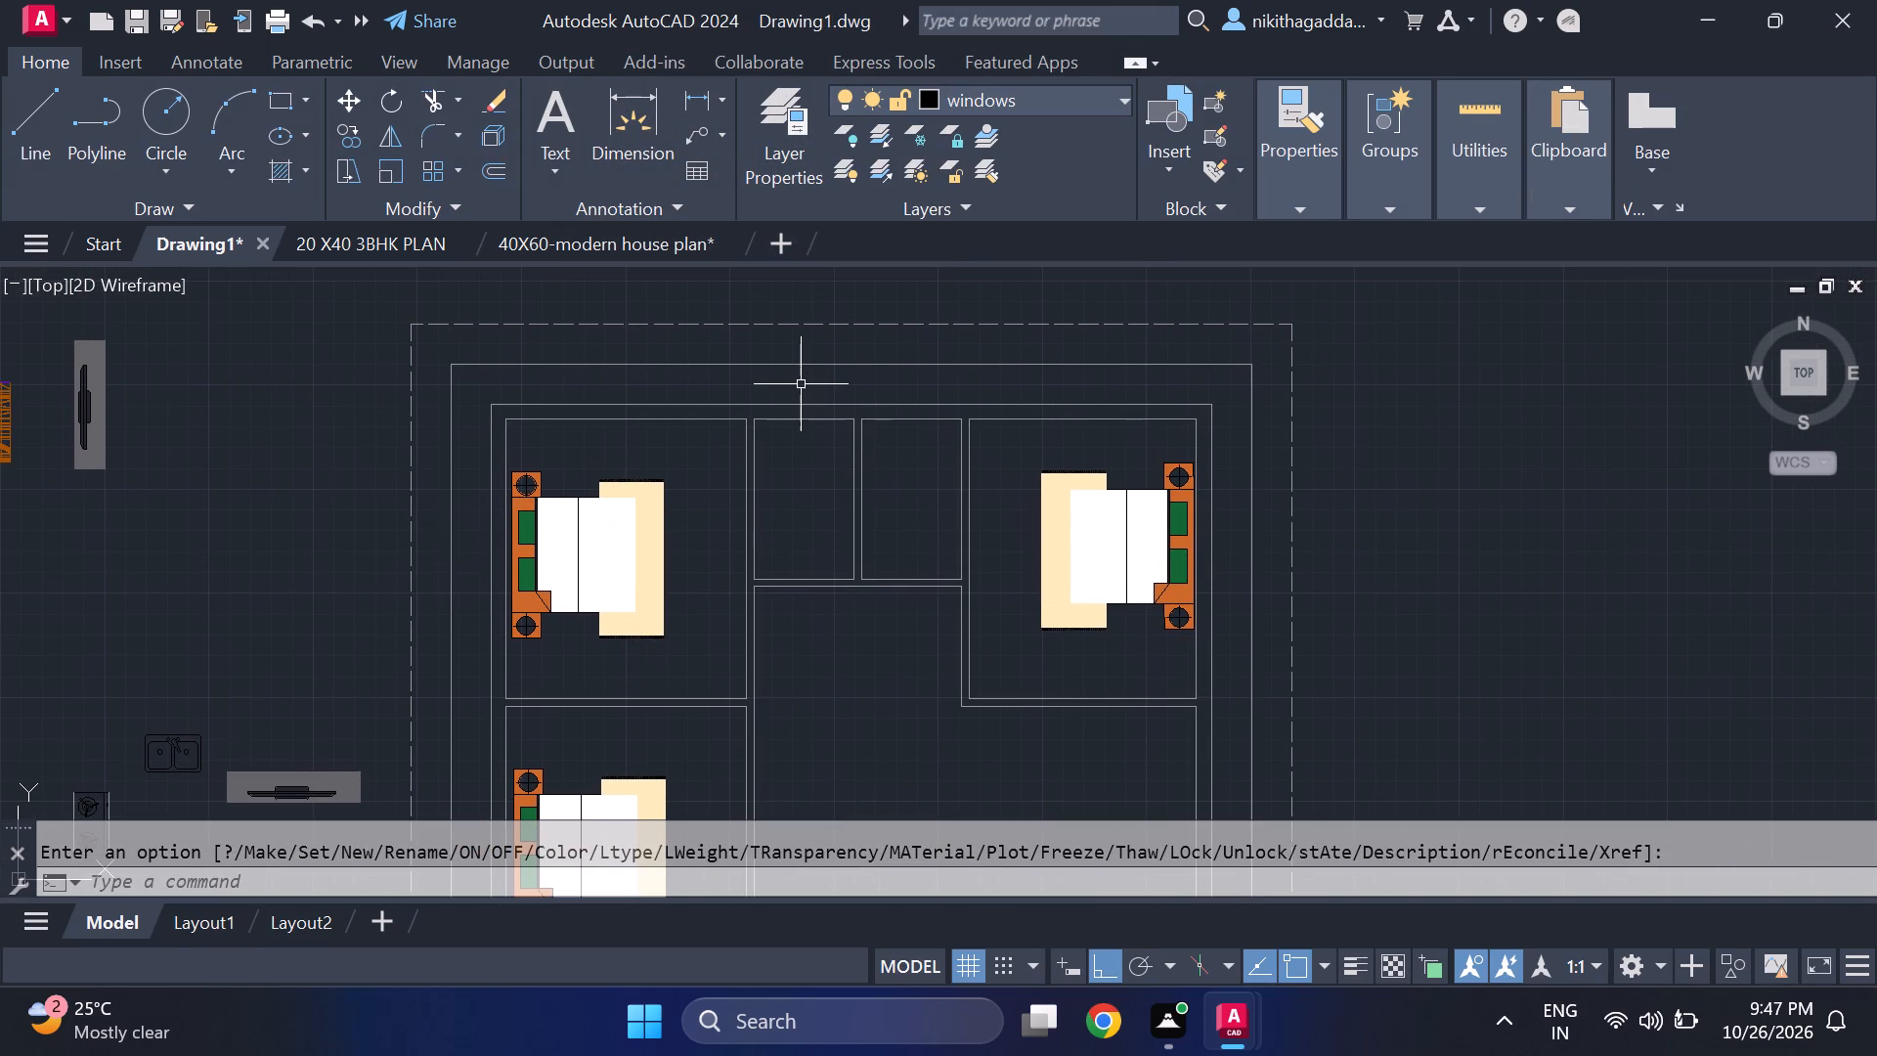
key(l)
key(Return)
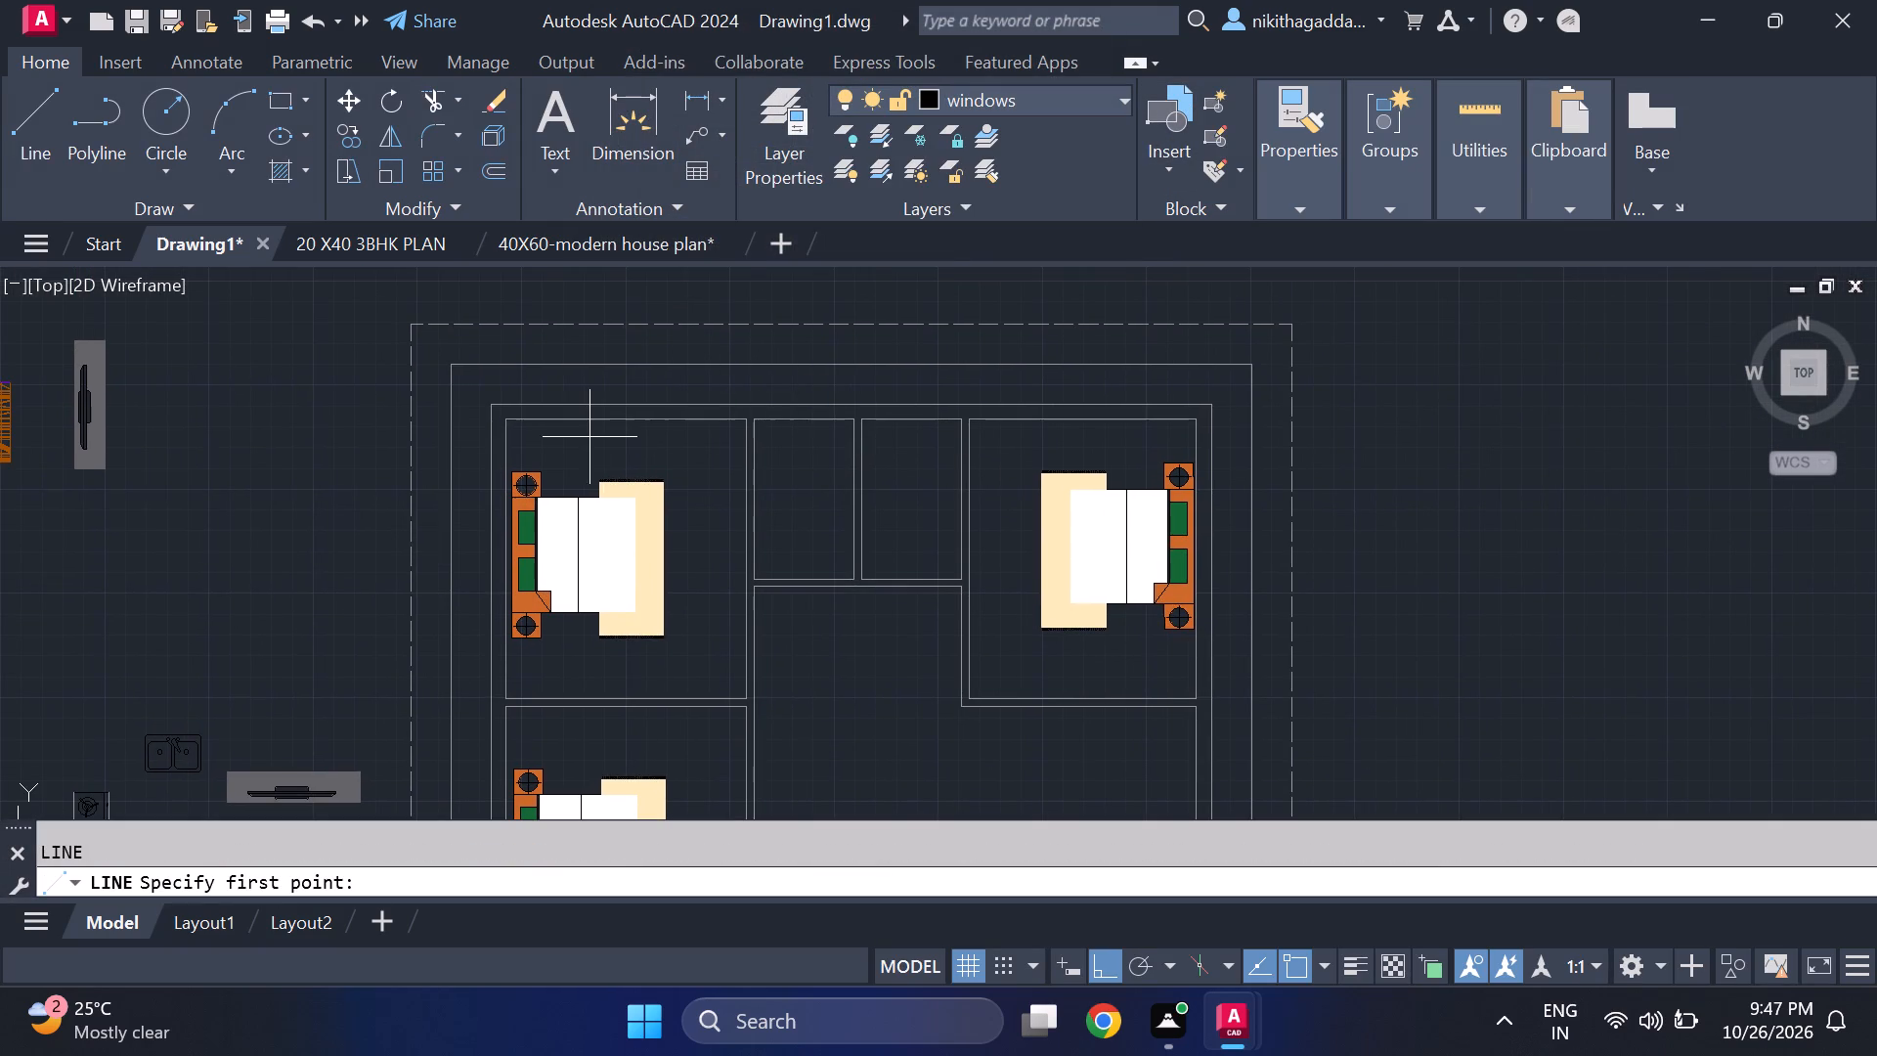
scroll(588, 437, up, 2)
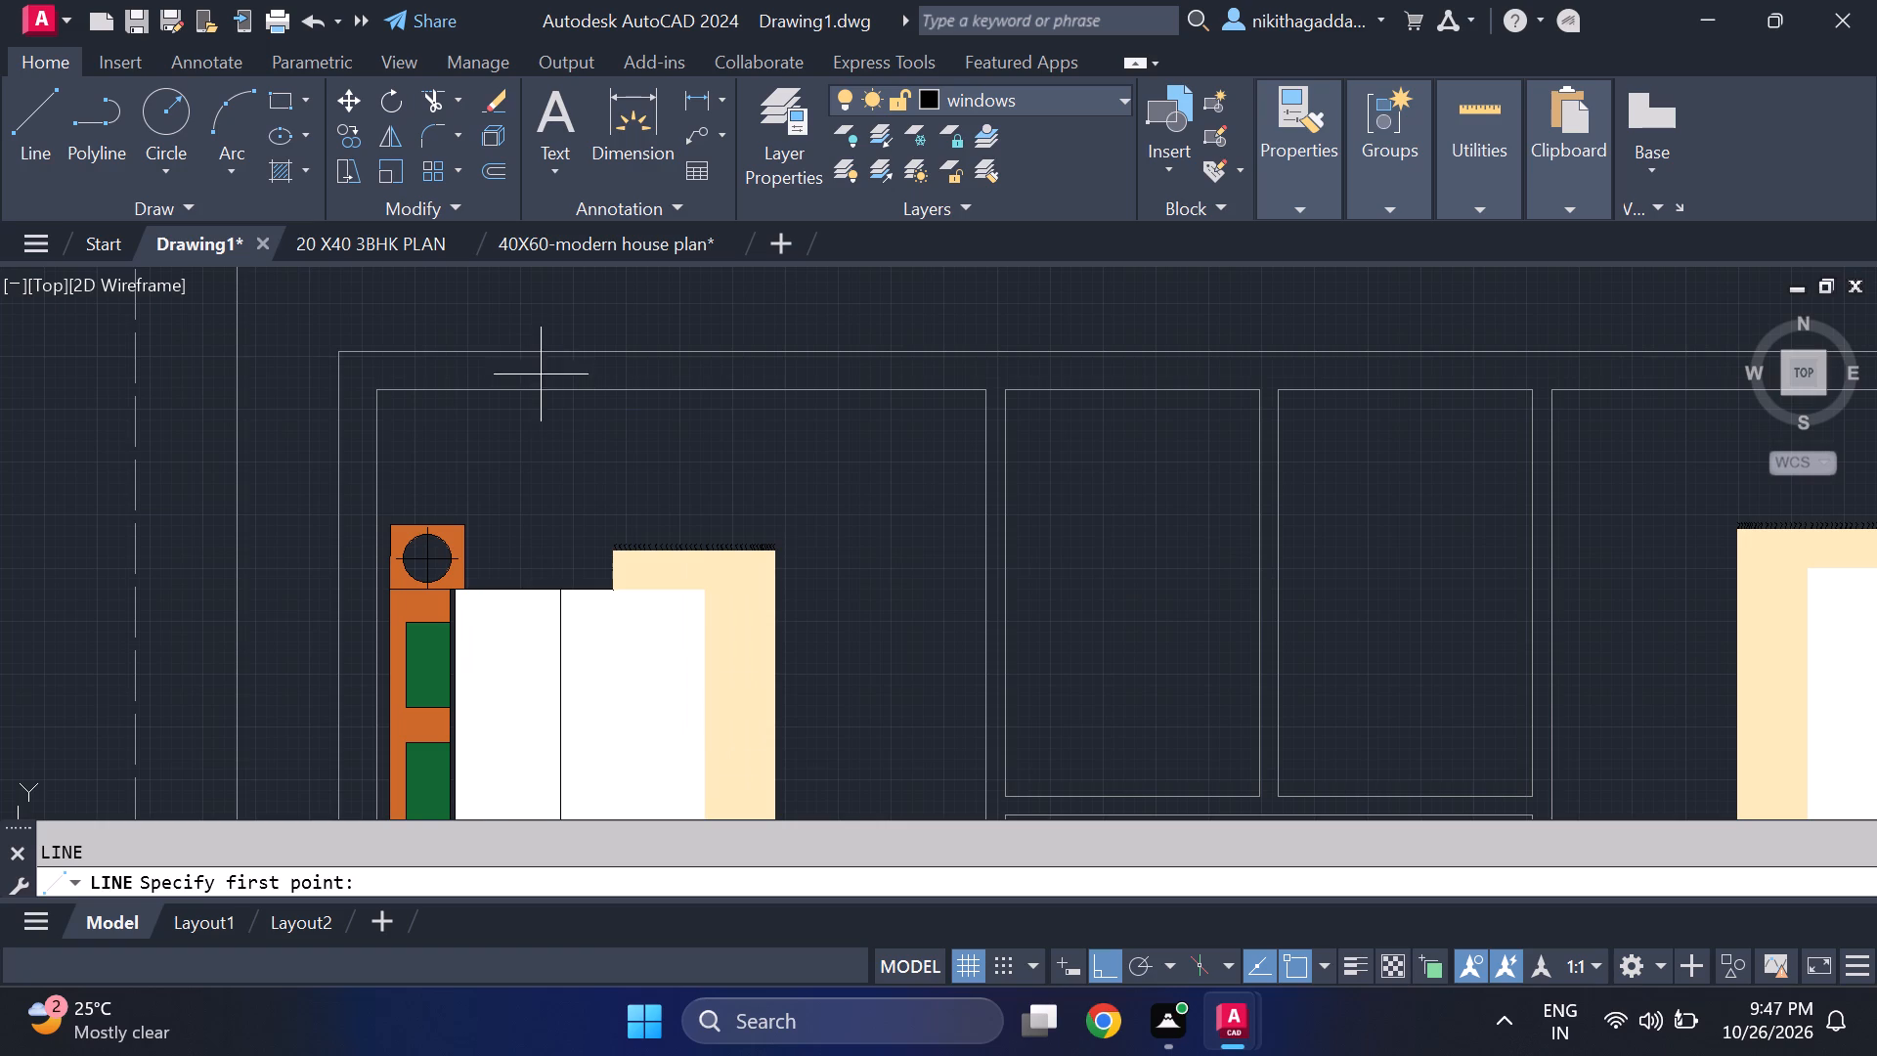
middle_drag(530, 357, 558, 407)
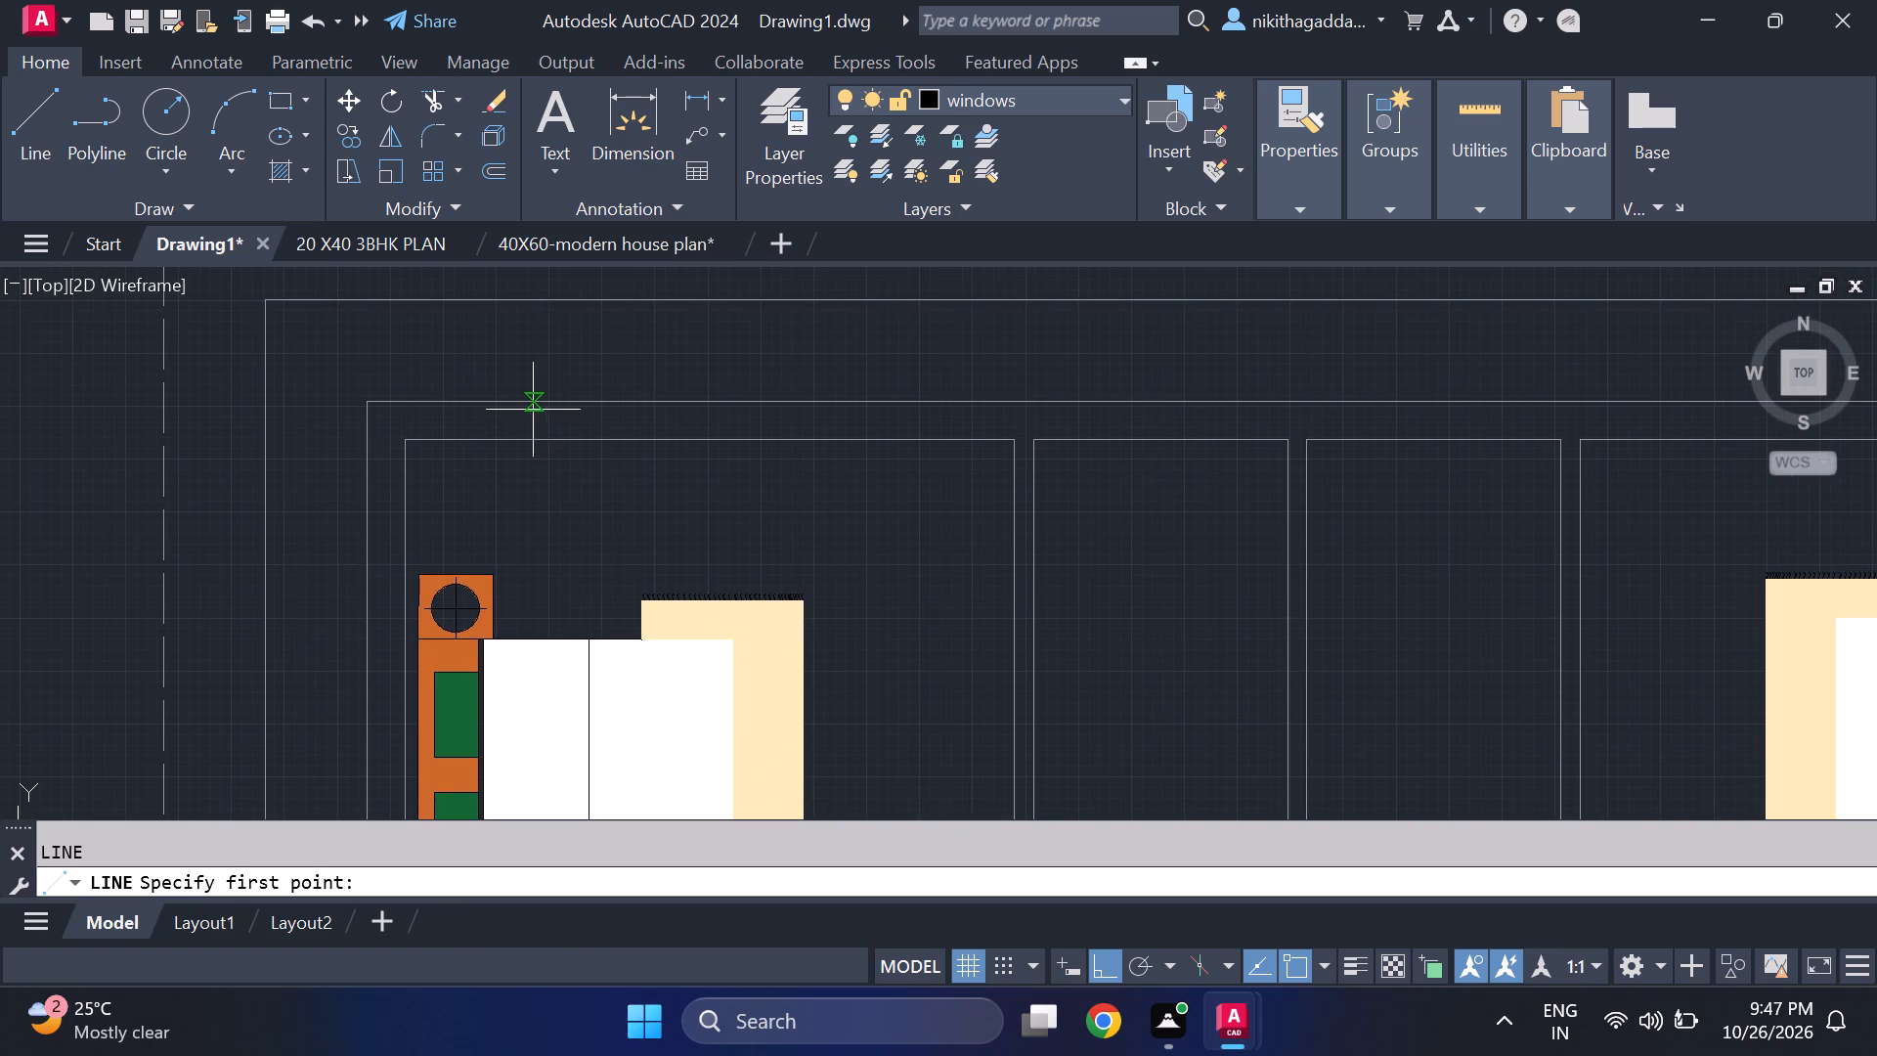
click(529, 405)
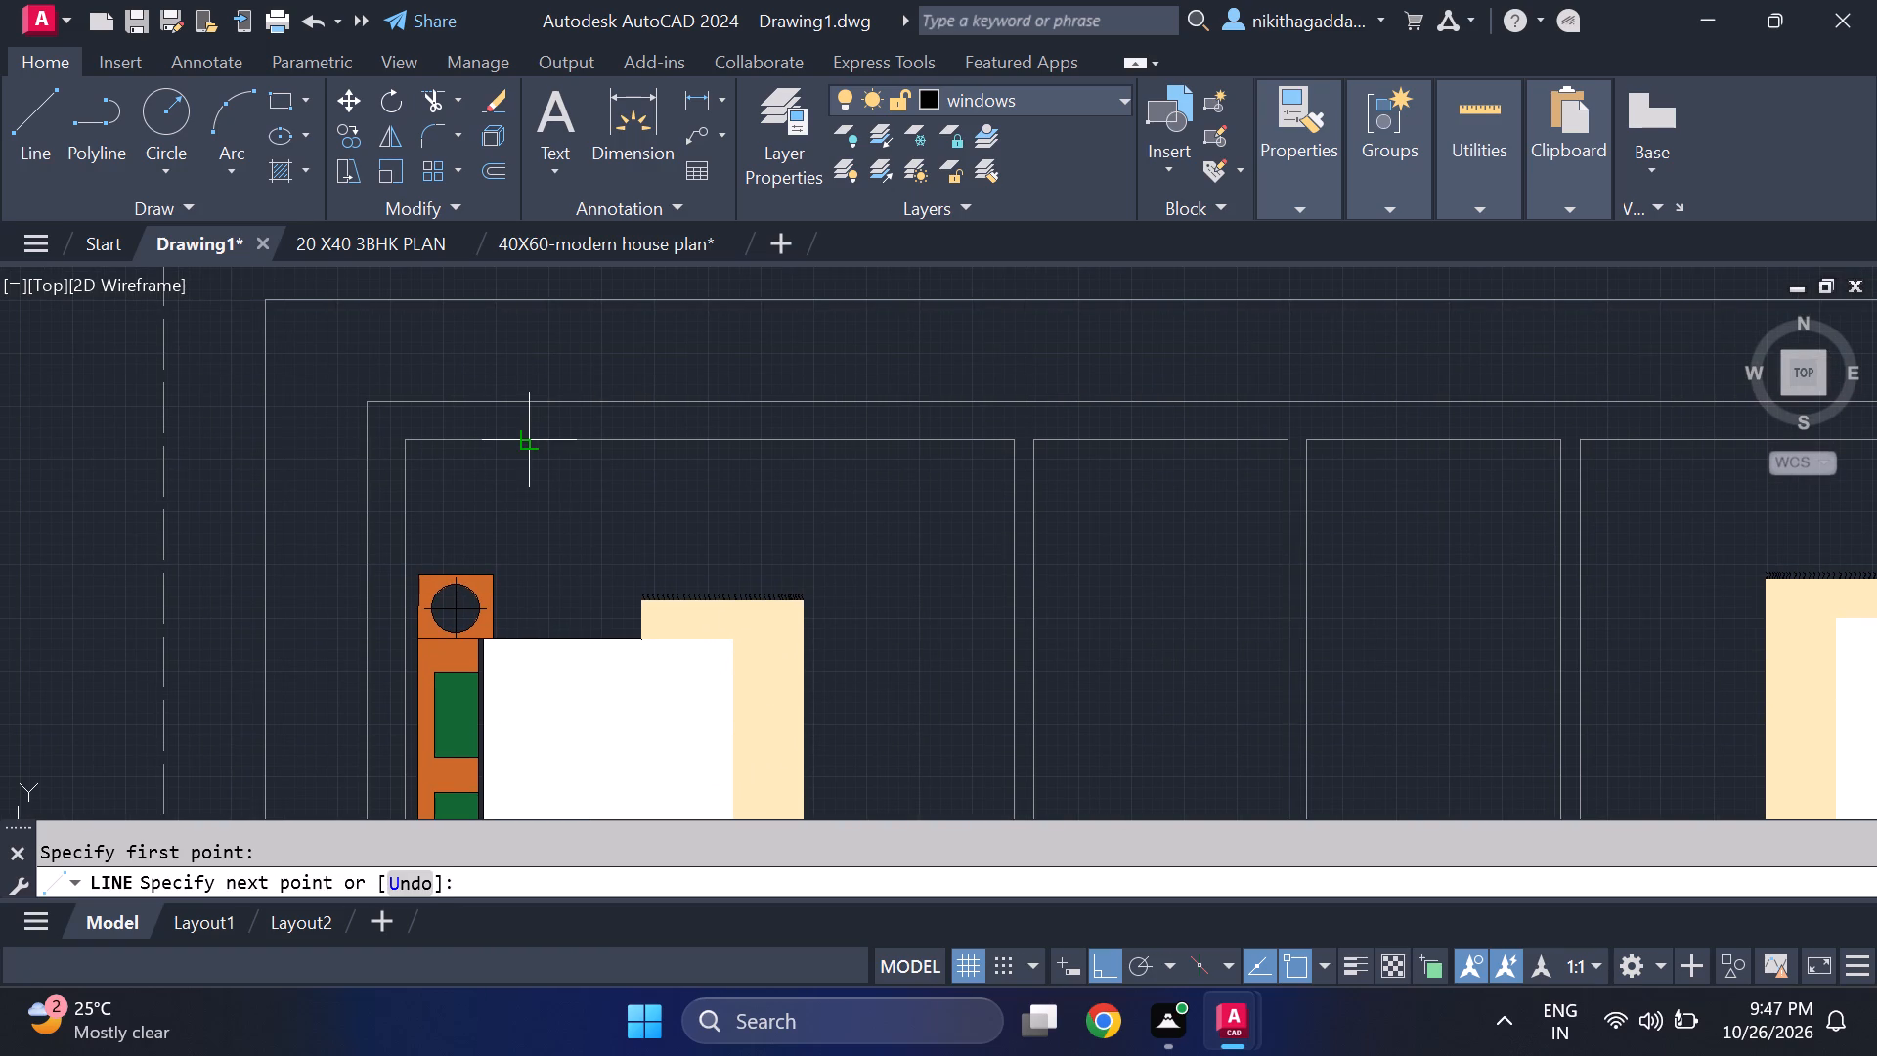
click(520, 445)
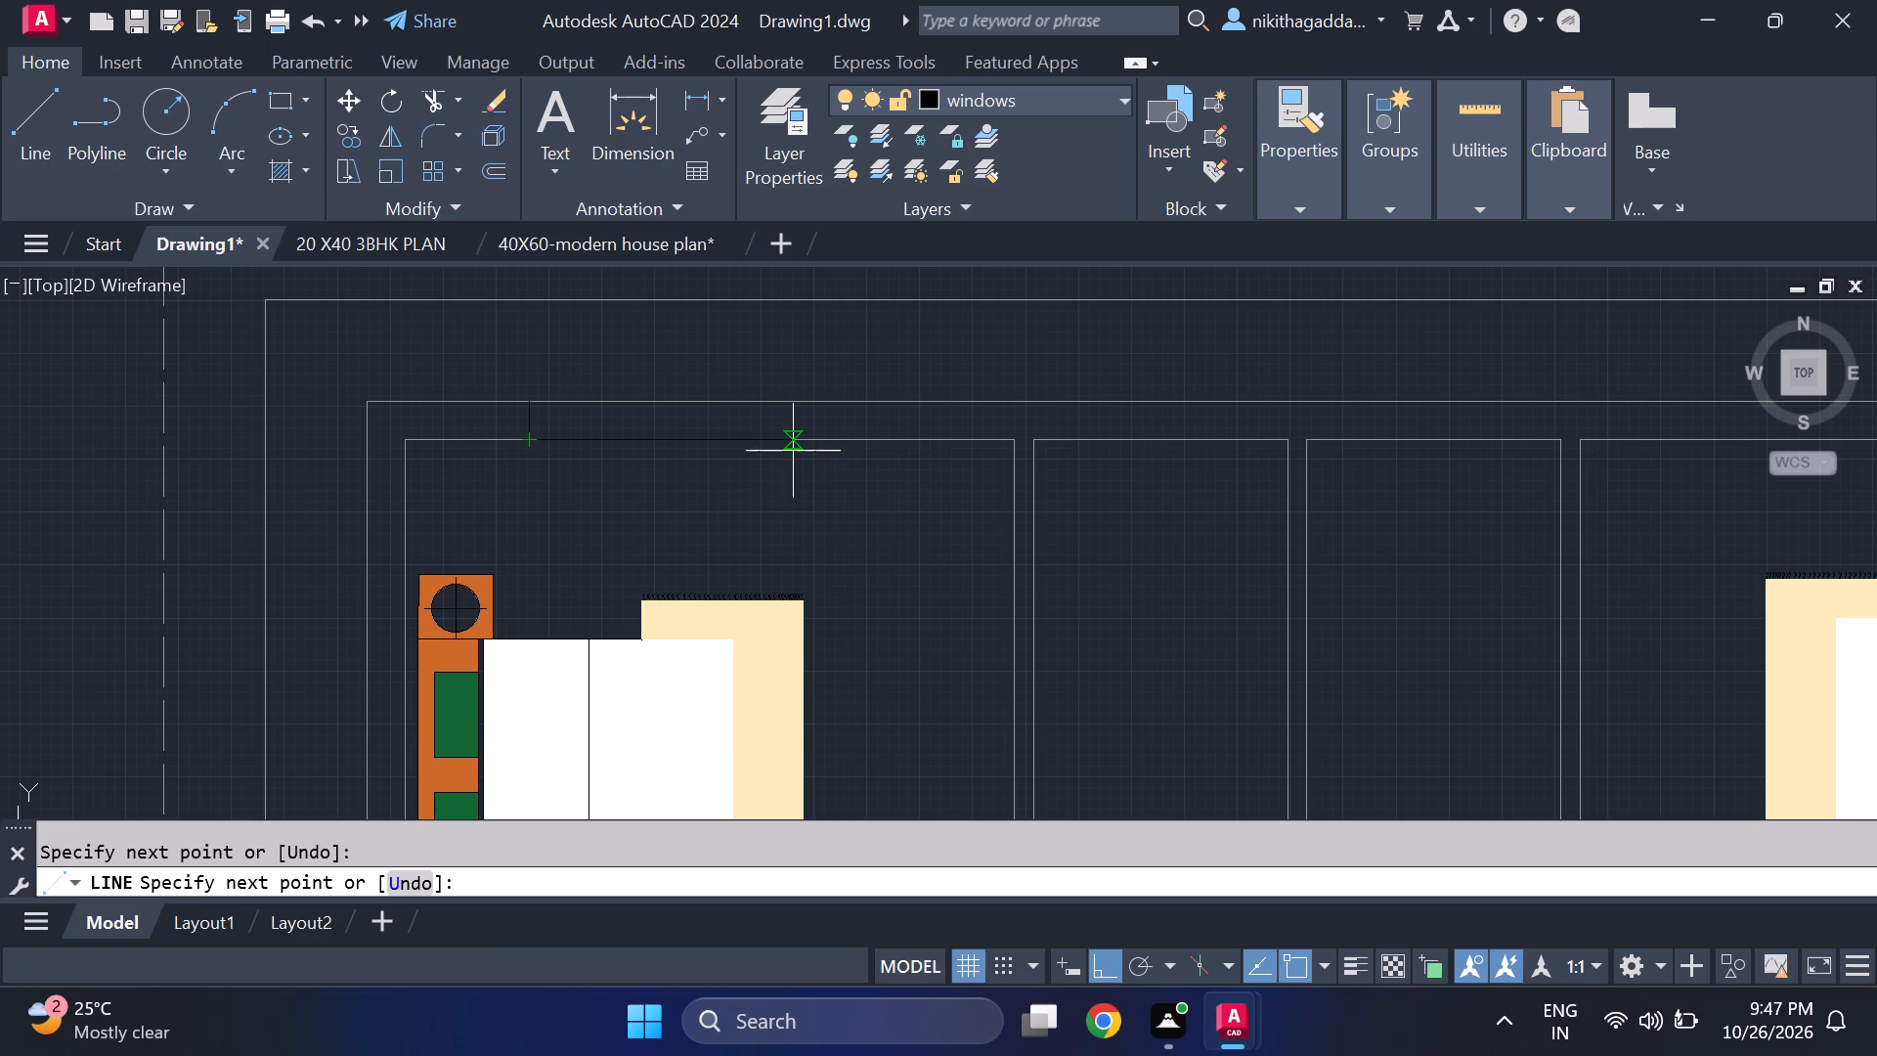
scroll(790, 451, down, 2)
scroll(790, 451, up, 3)
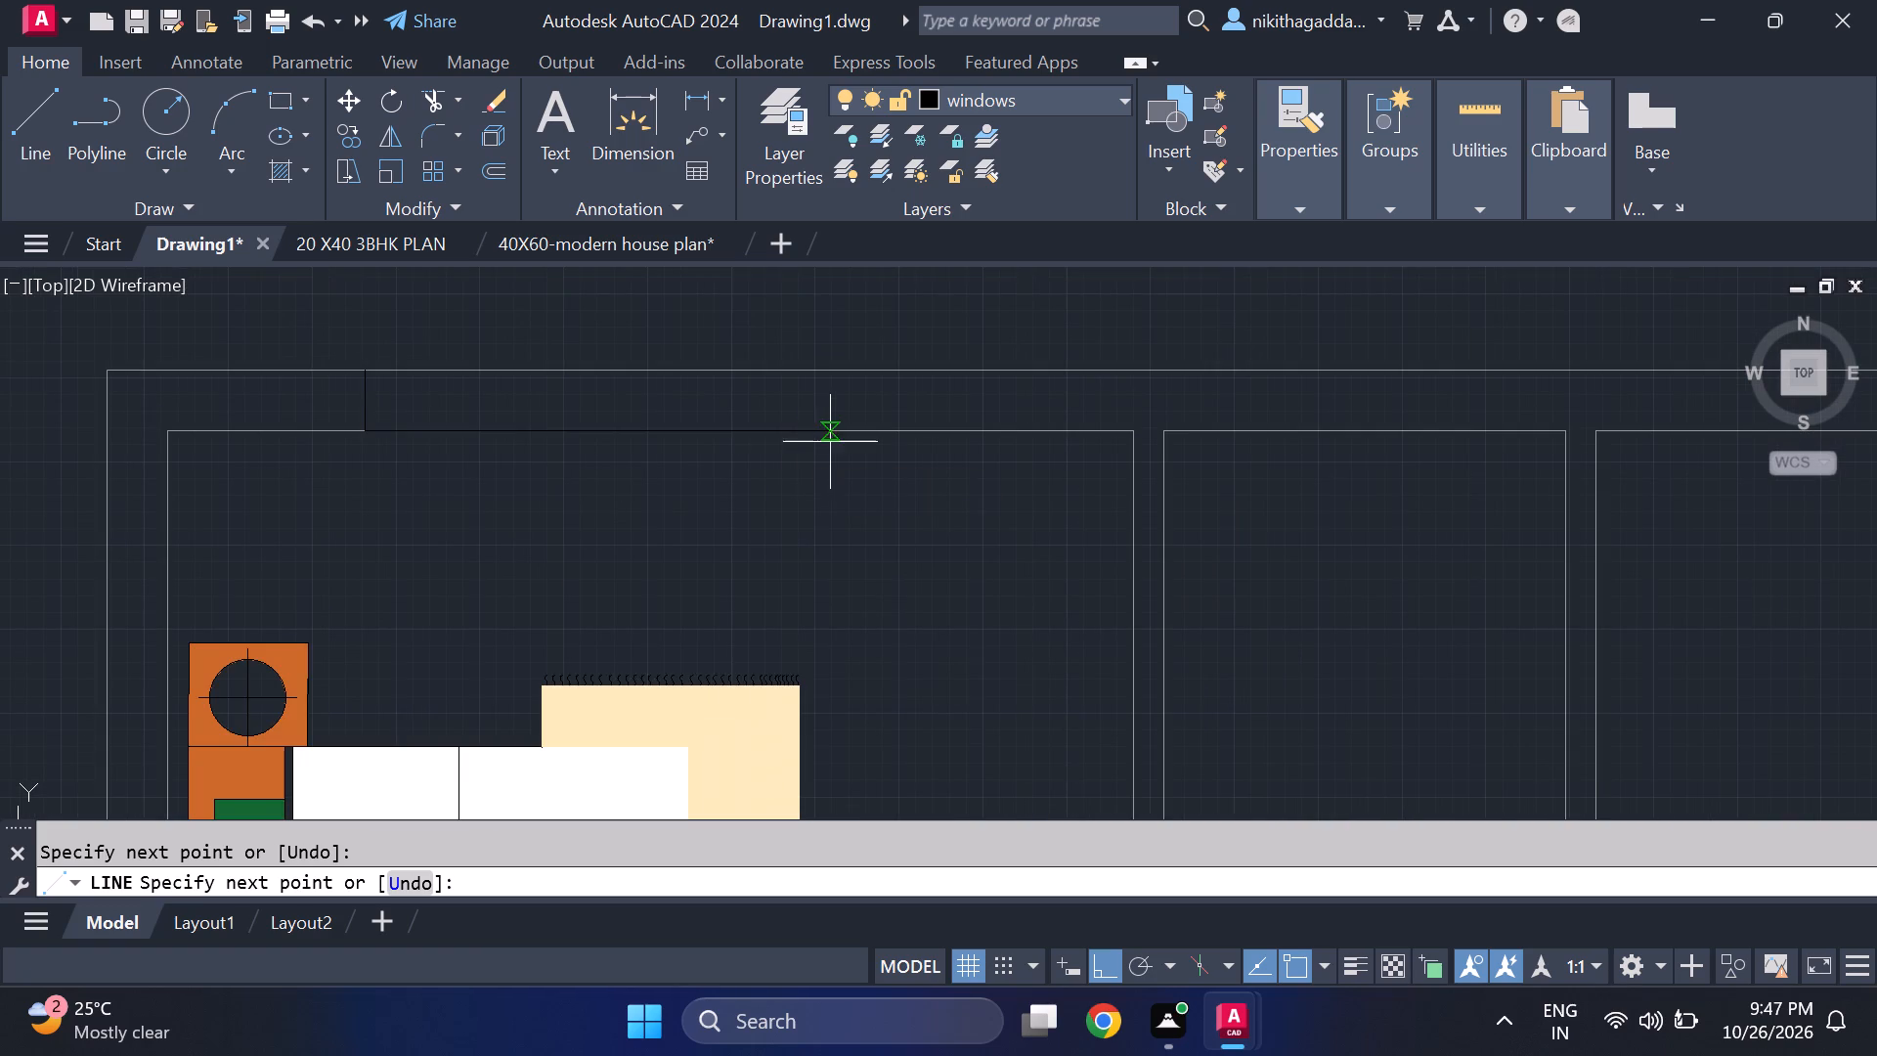
click(844, 437)
click(841, 371)
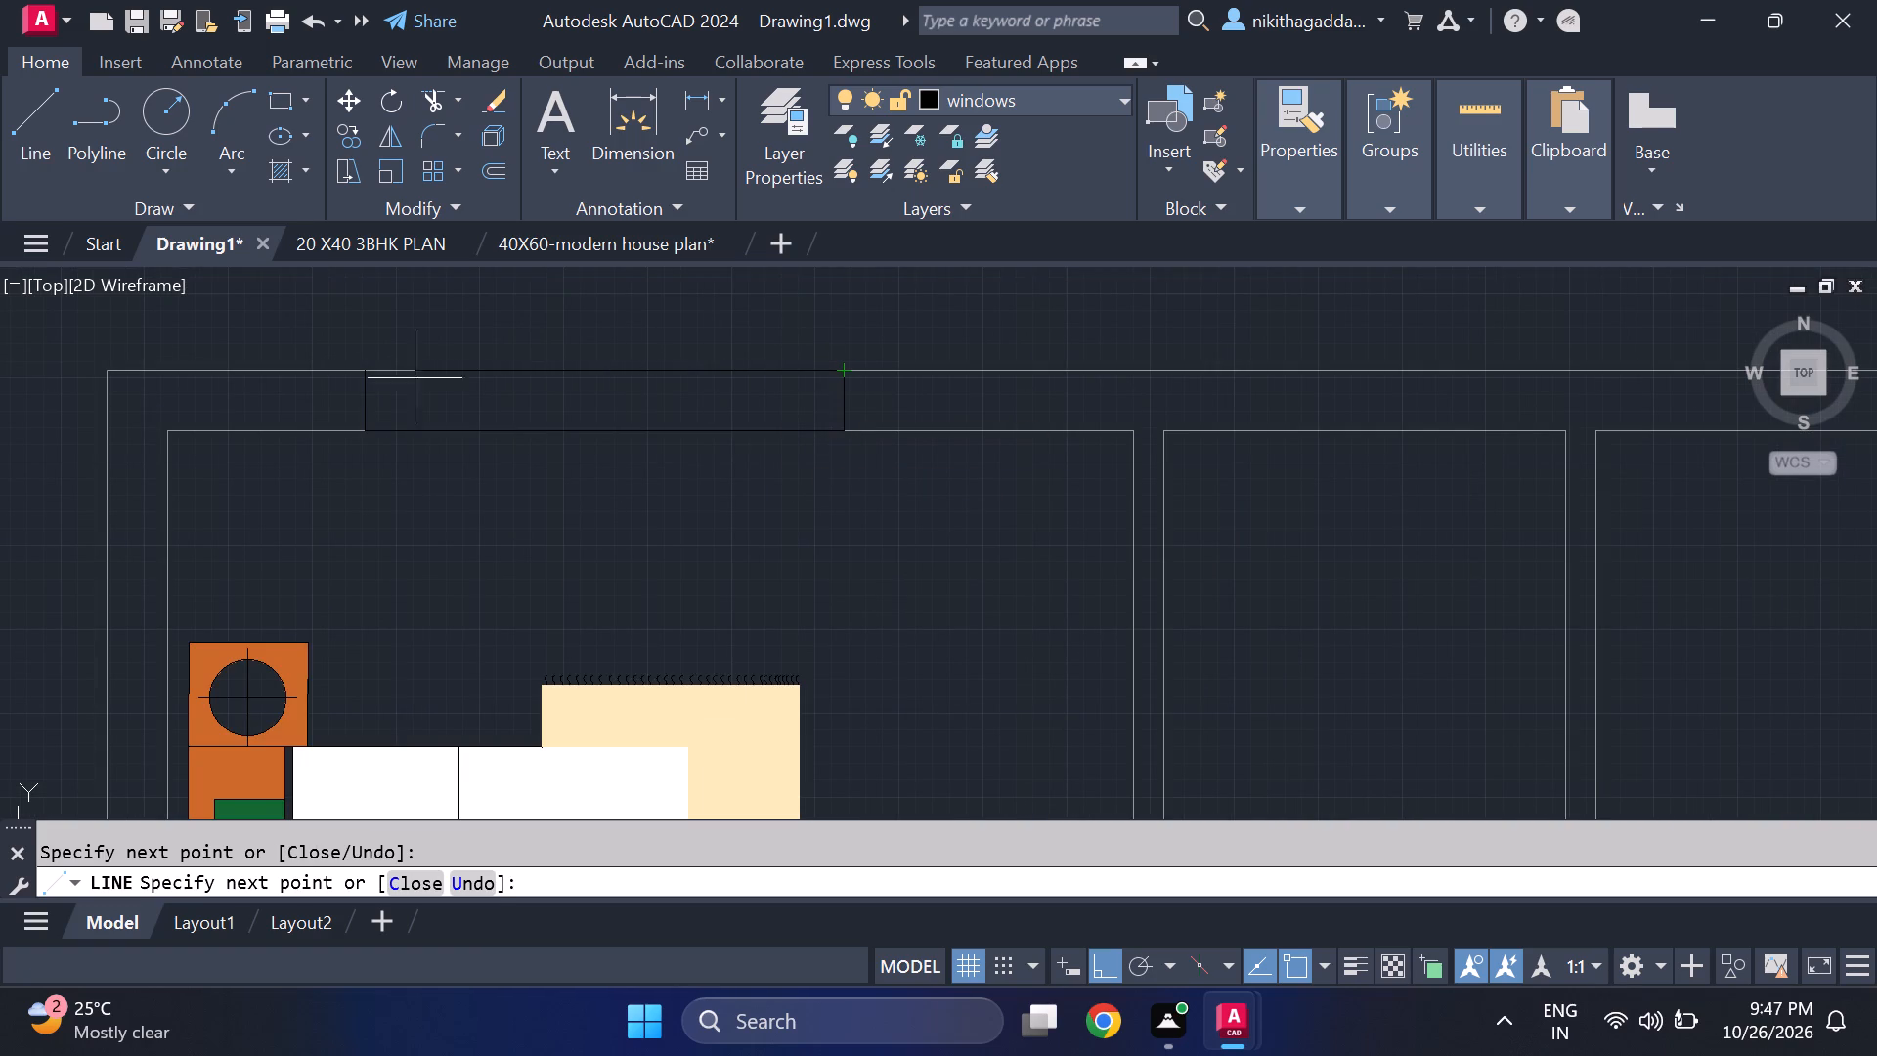
click(371, 378)
Add two parallel lengthwise pane lines inside the north-west bedroom's window outline, joined by short segments along its ends.
scroll(370, 377, up, 3)
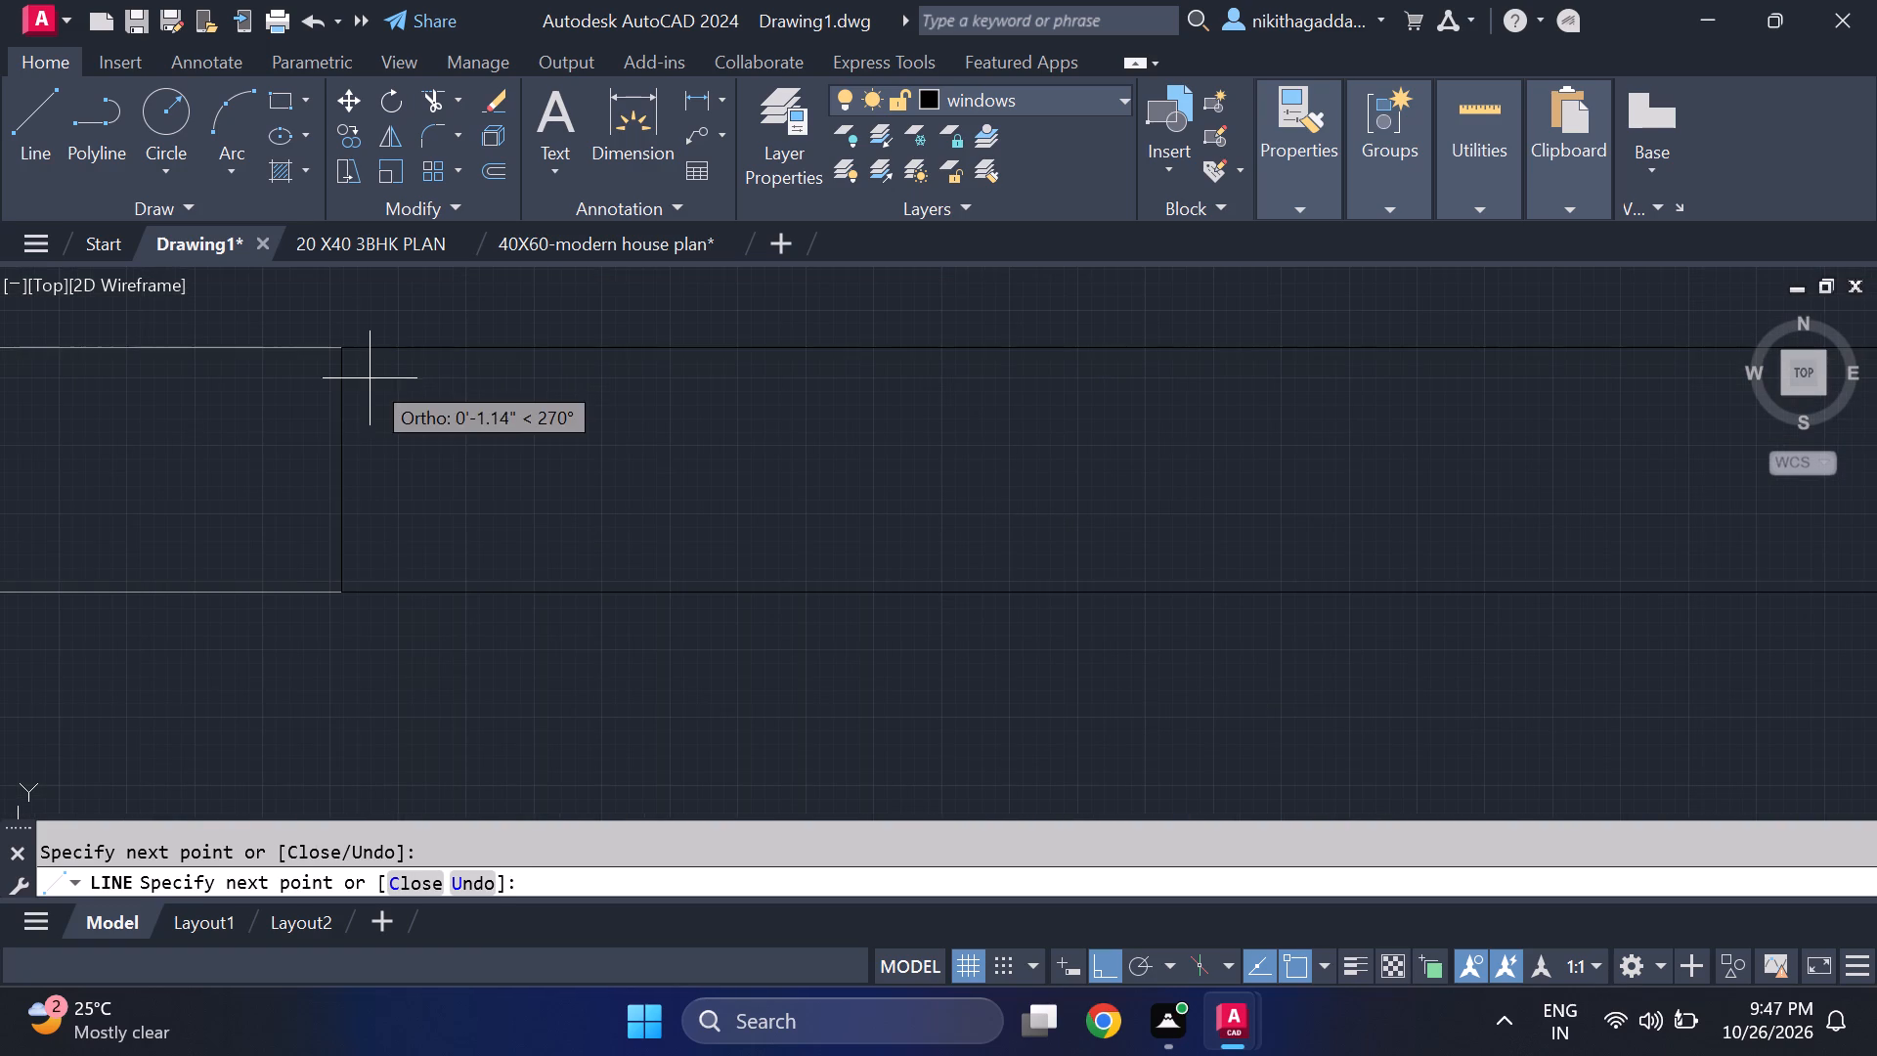
click(342, 431)
scroll(968, 479, down, 4)
scroll(1172, 476, up, 3)
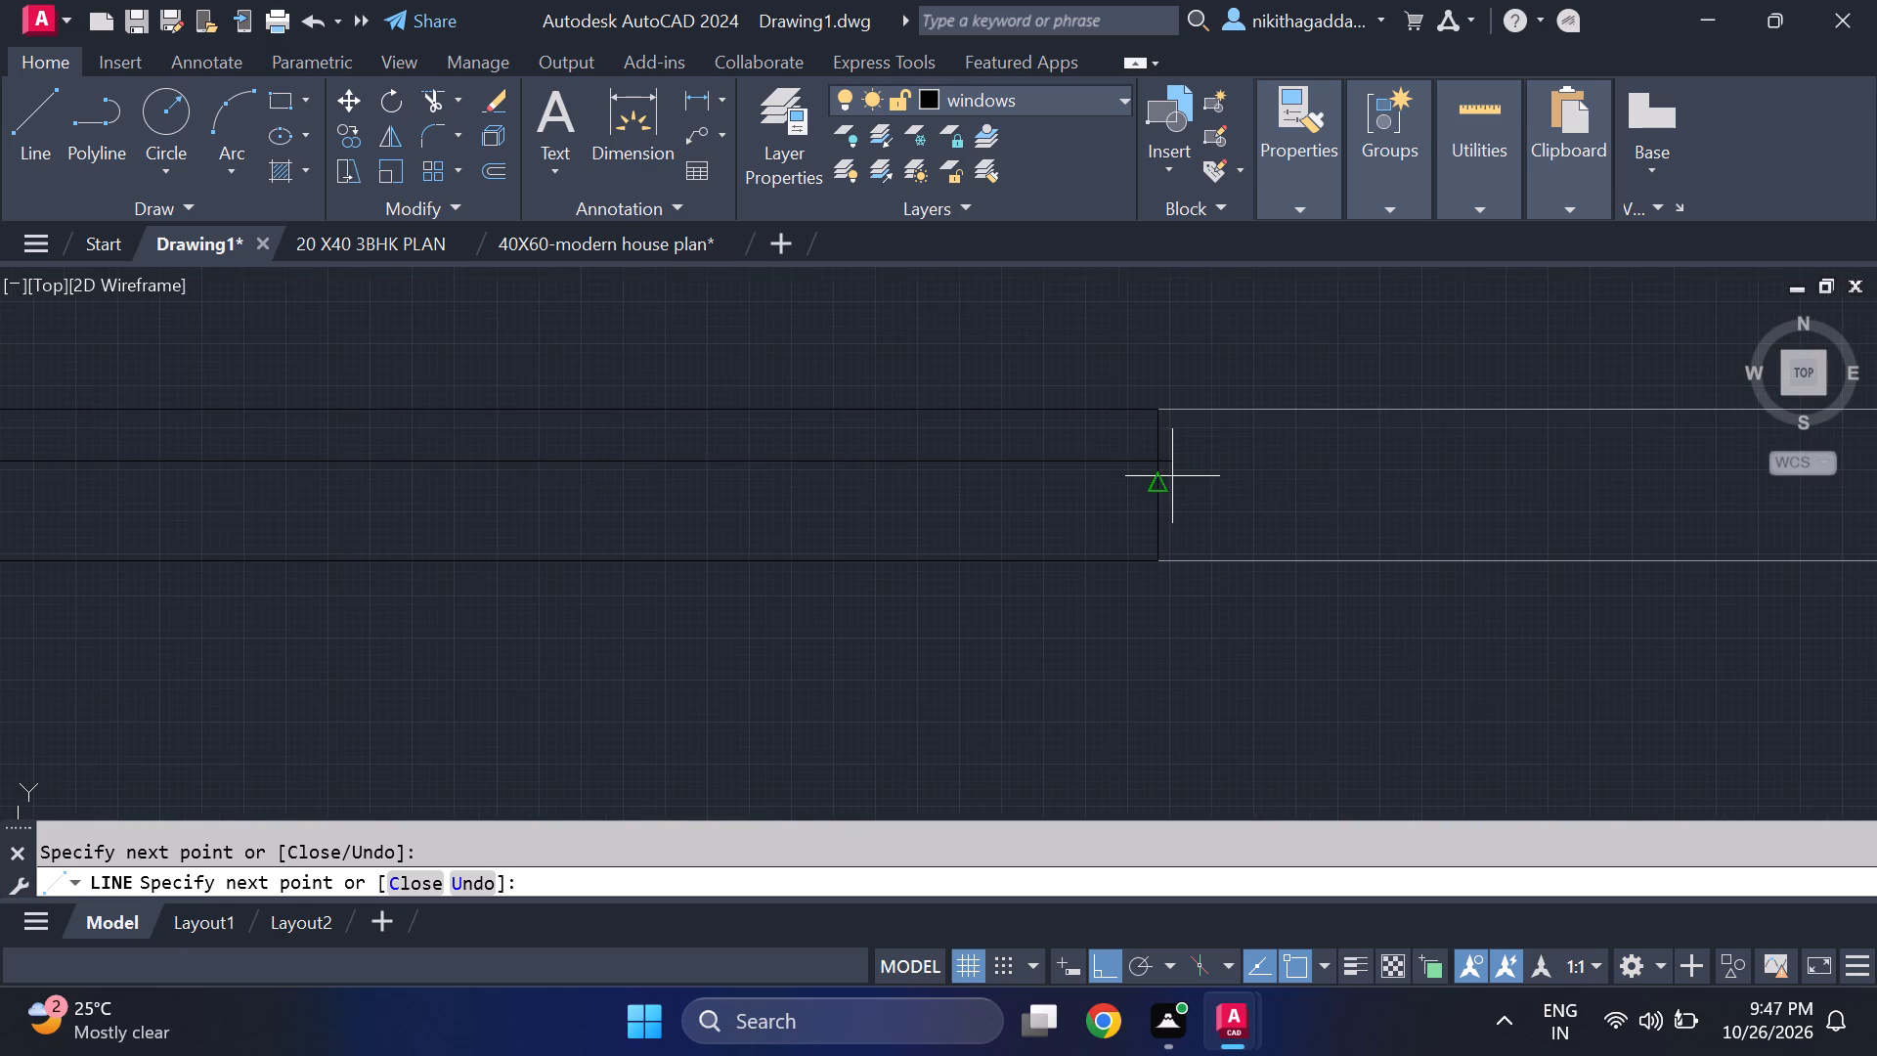
click(1162, 461)
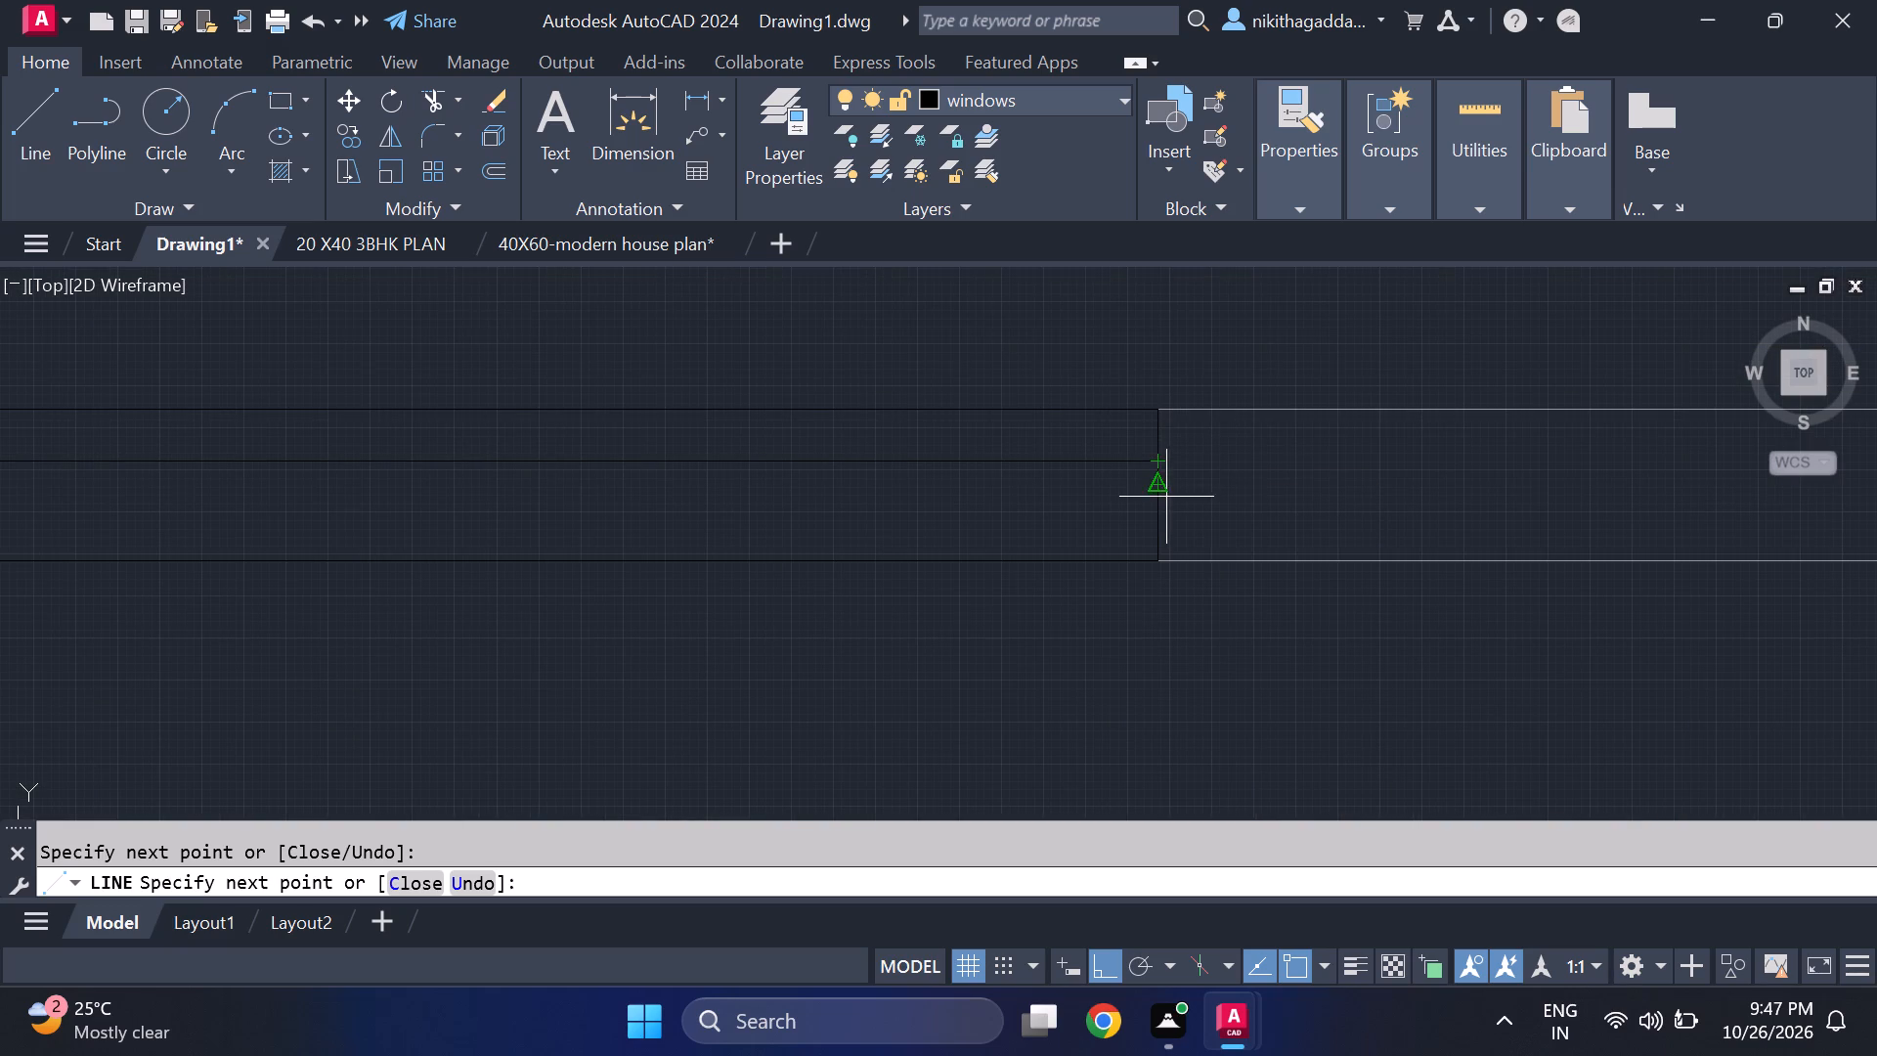
click(1159, 501)
scroll(495, 502, down, 3)
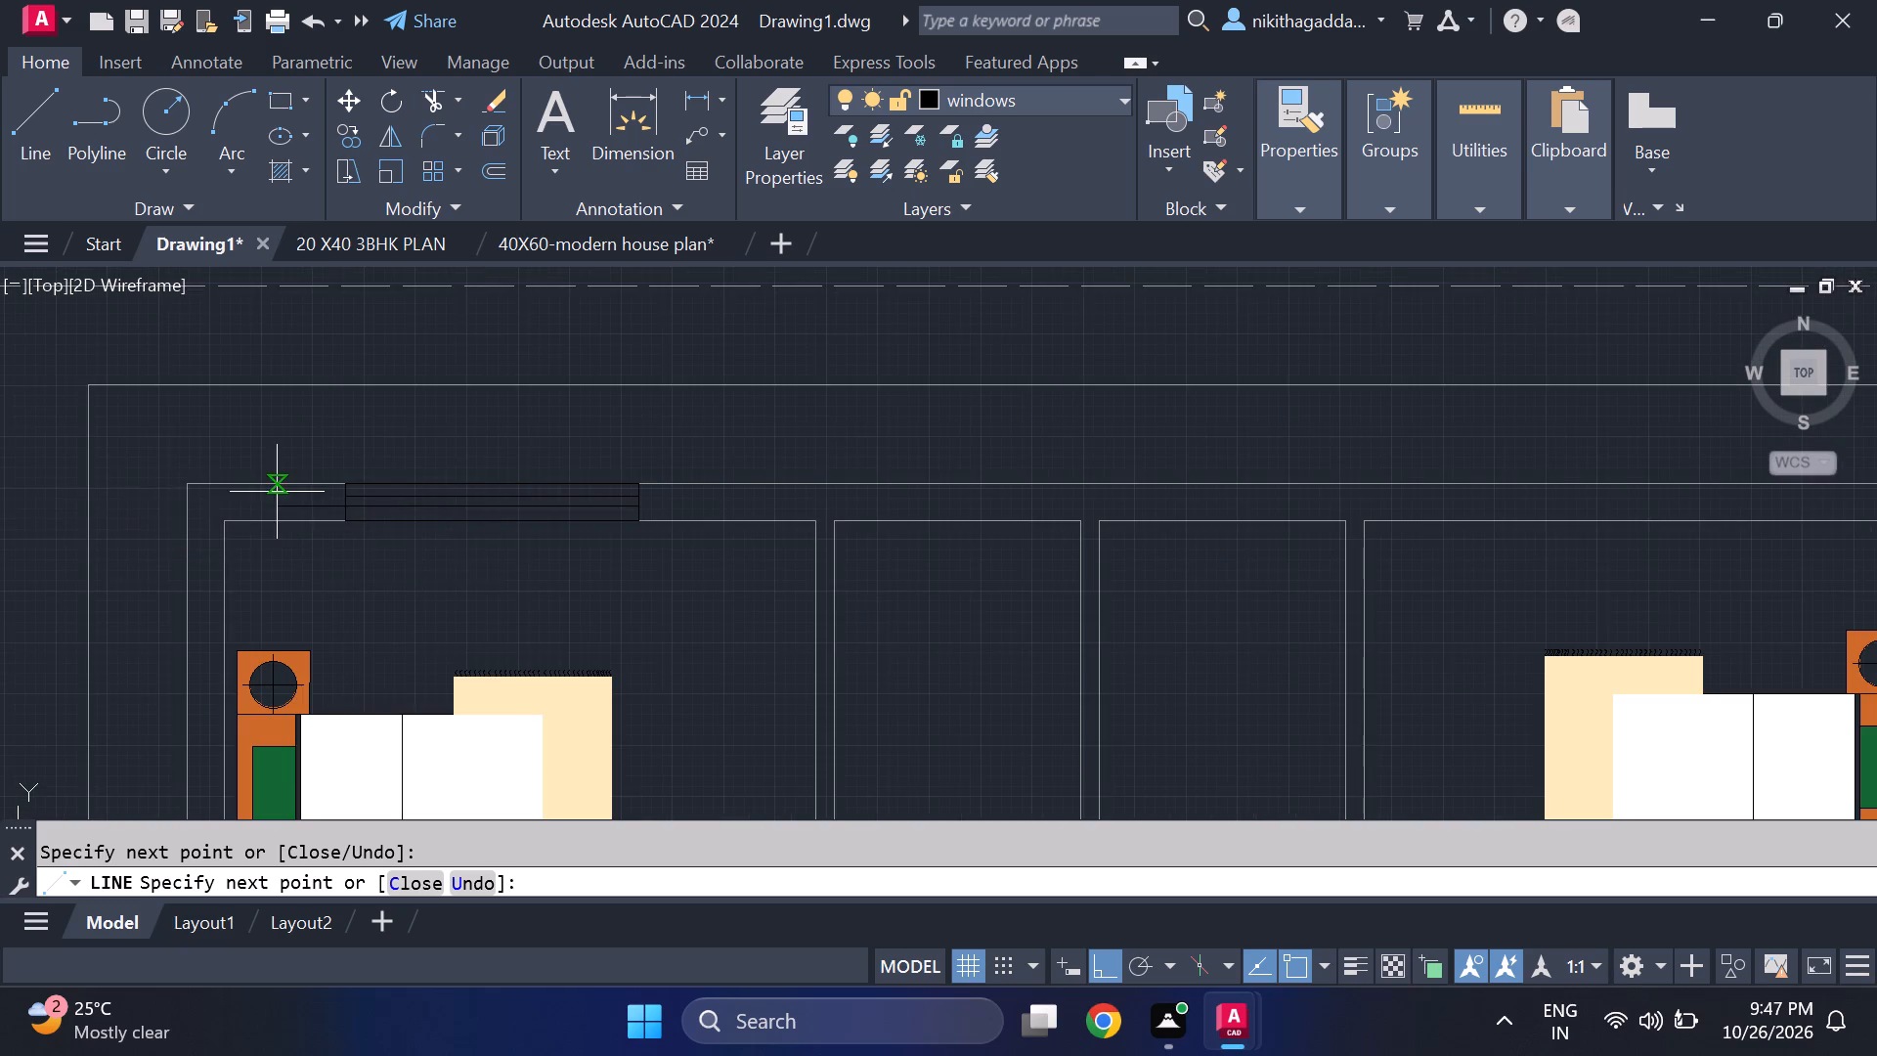
scroll(278, 492, up, 4)
click(670, 546)
scroll(841, 557, down, 3)
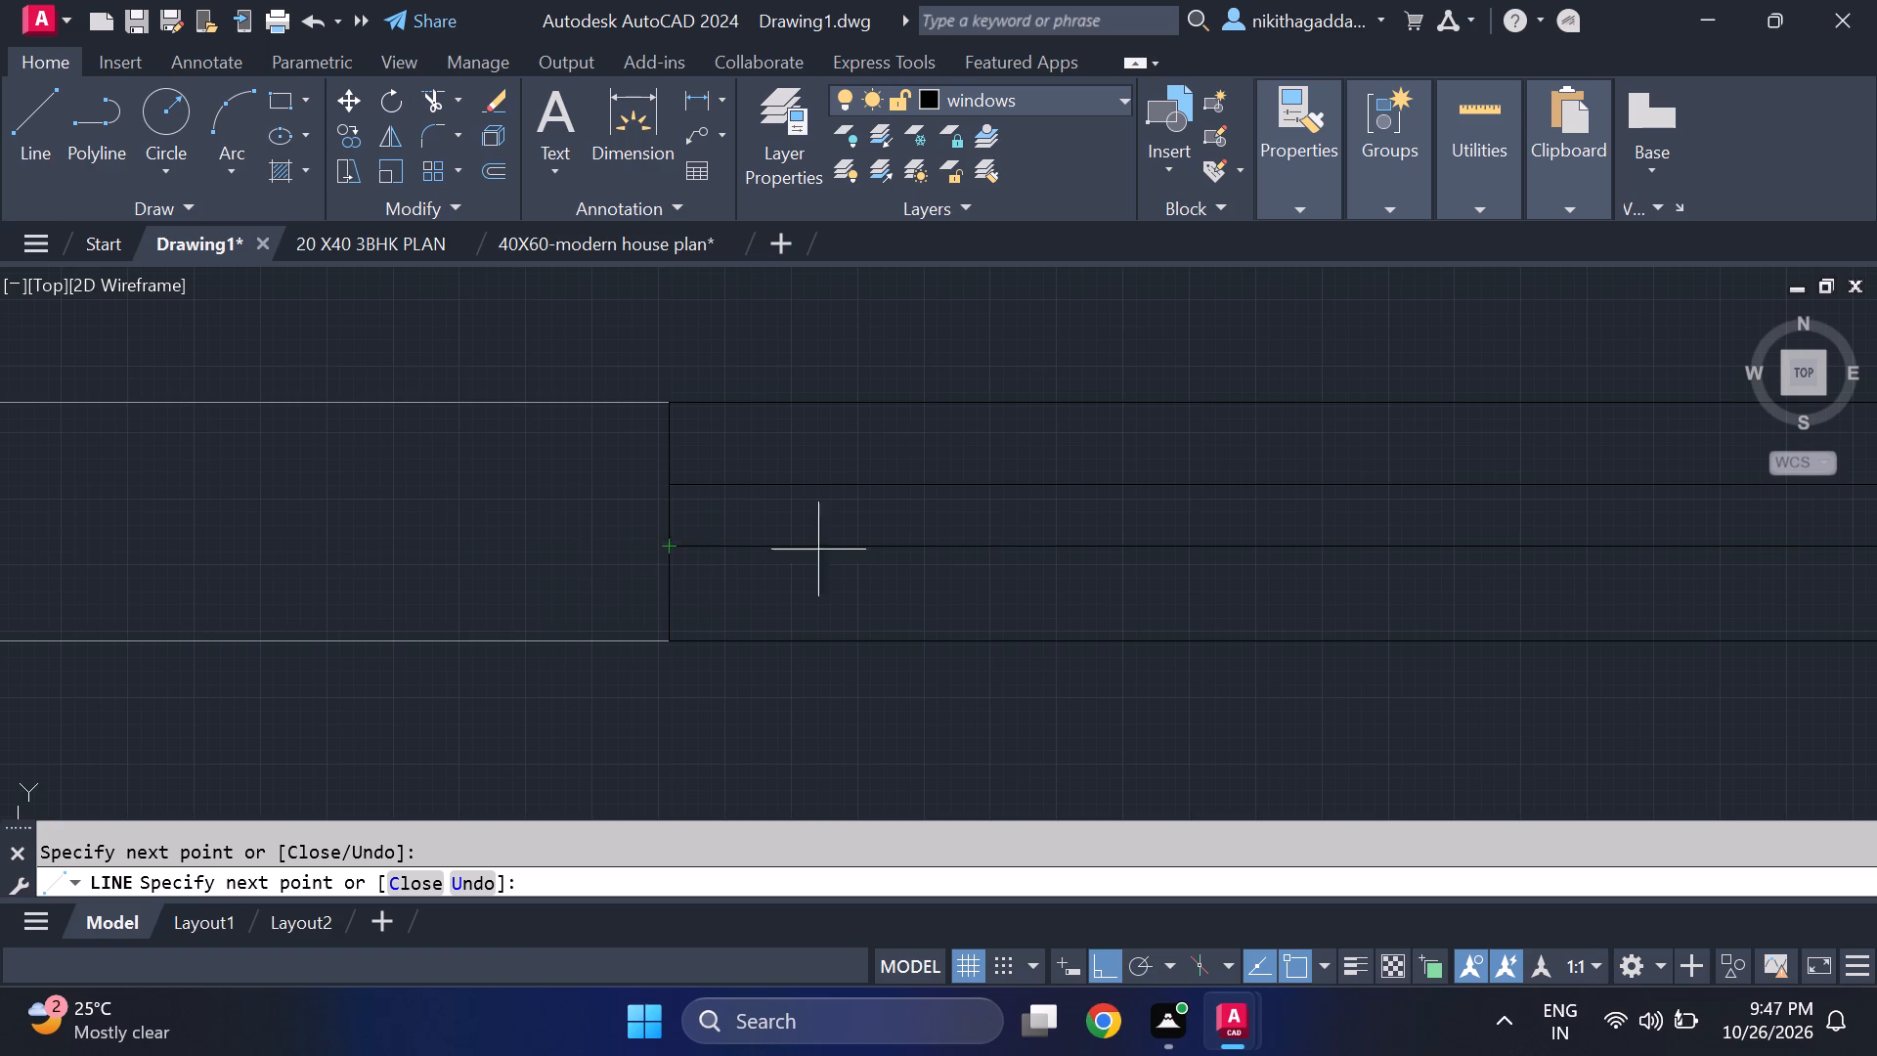
scroll(849, 562, down, 2)
key(Escape)
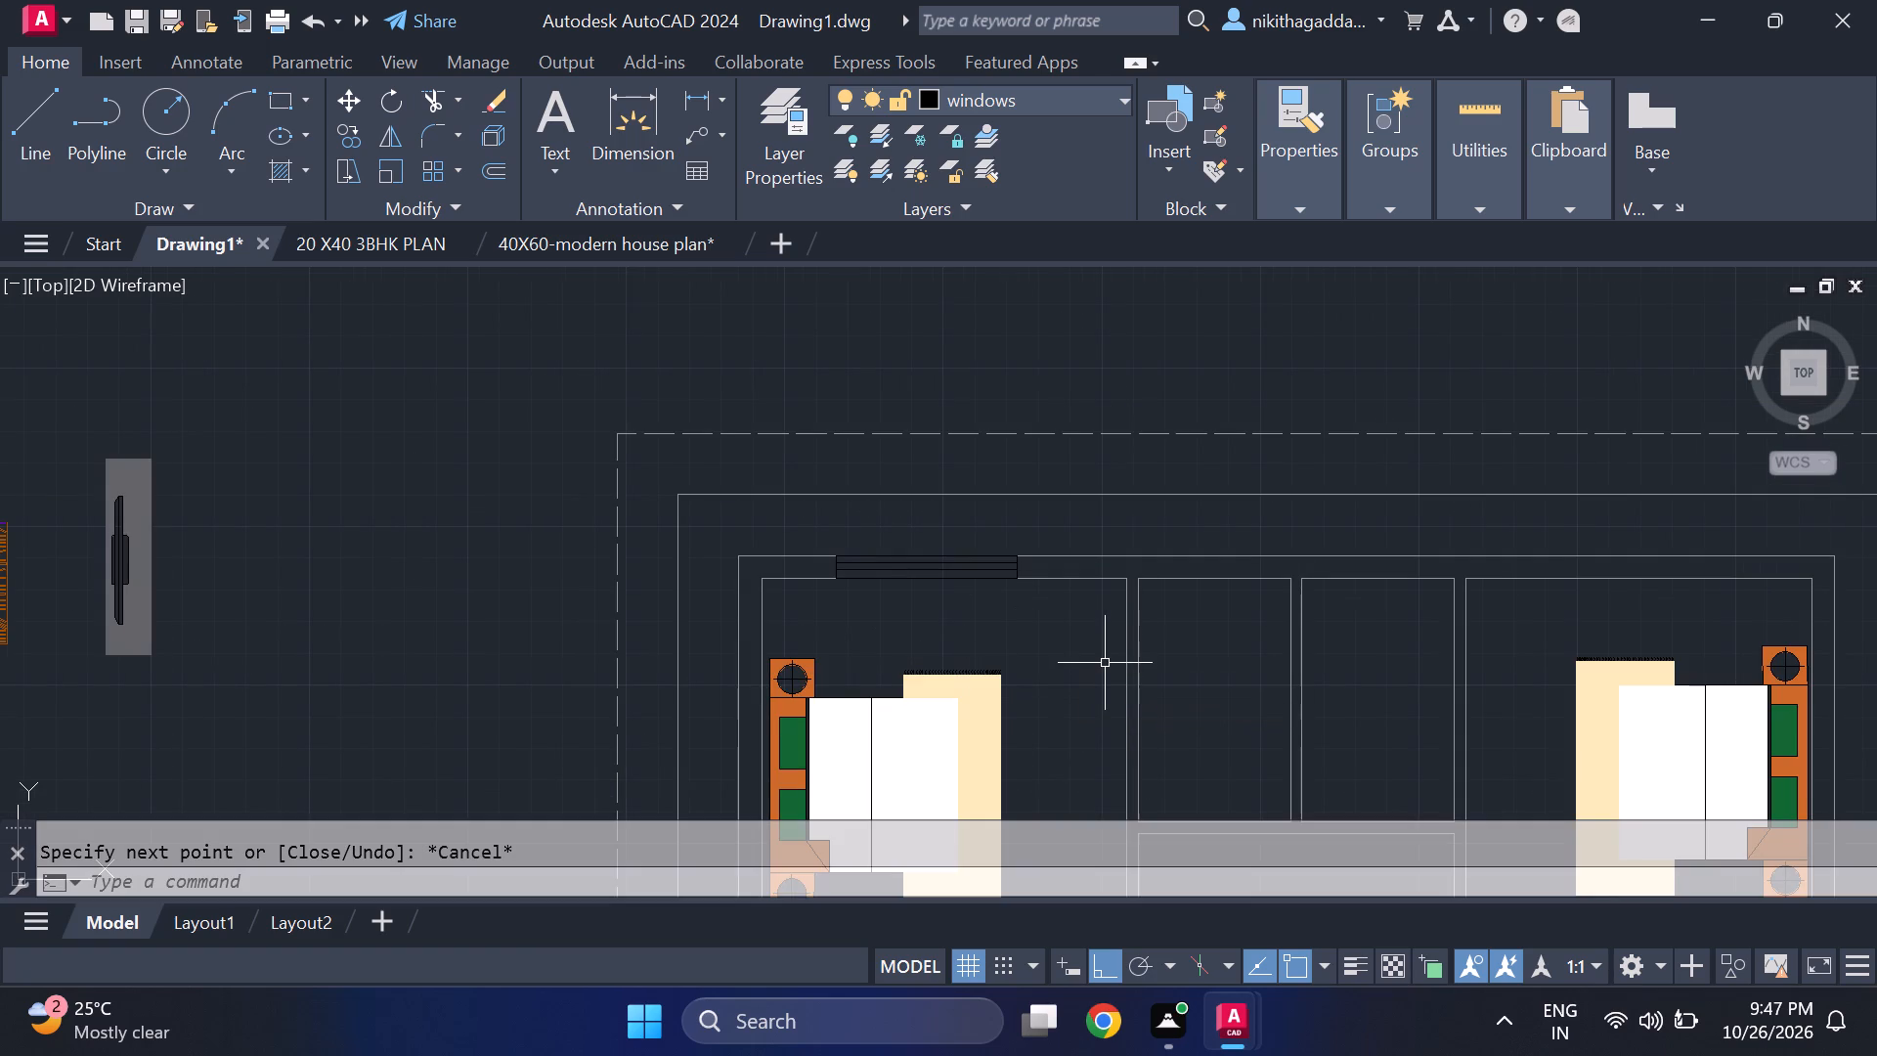
Draw a shorter rectangular window outline in the north wall of the small room just east of the north-west bedroom.
key(space)
middle_drag(889, 682, 611, 657)
scroll(507, 638, down, 1)
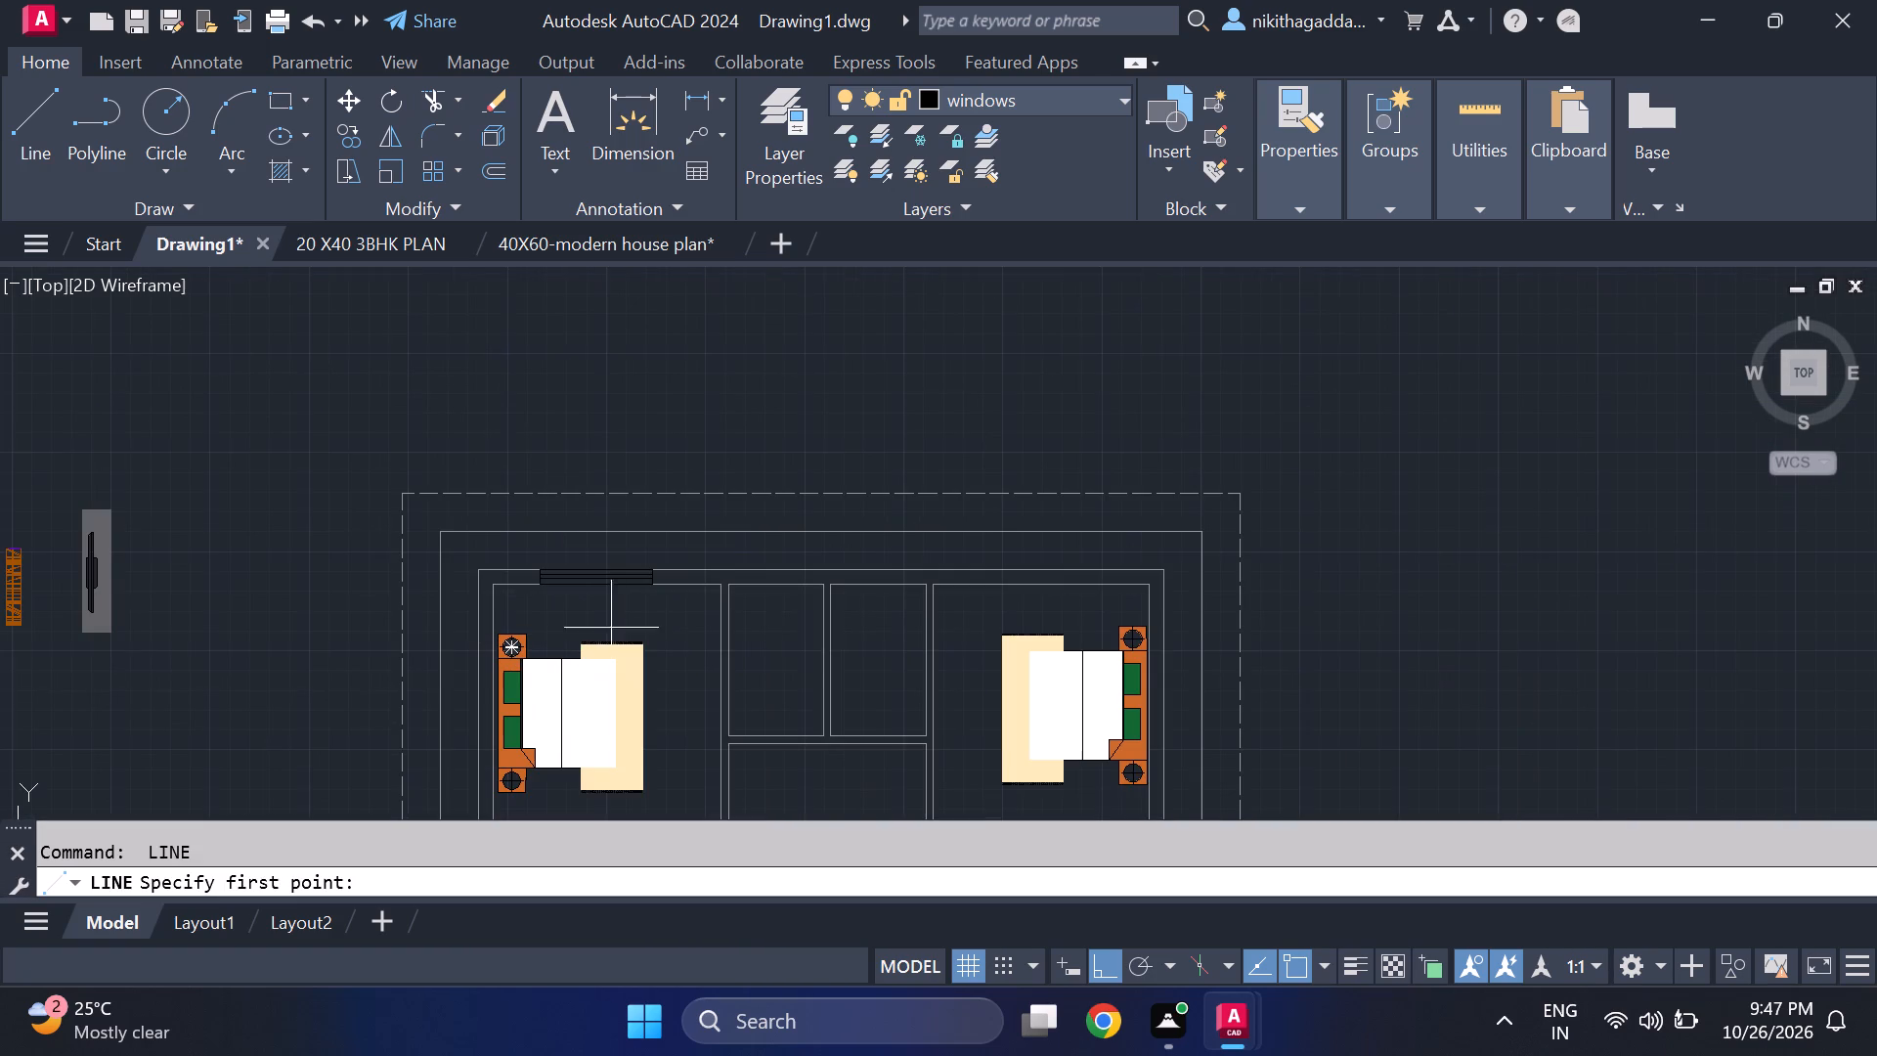
scroll(733, 579, up, 3)
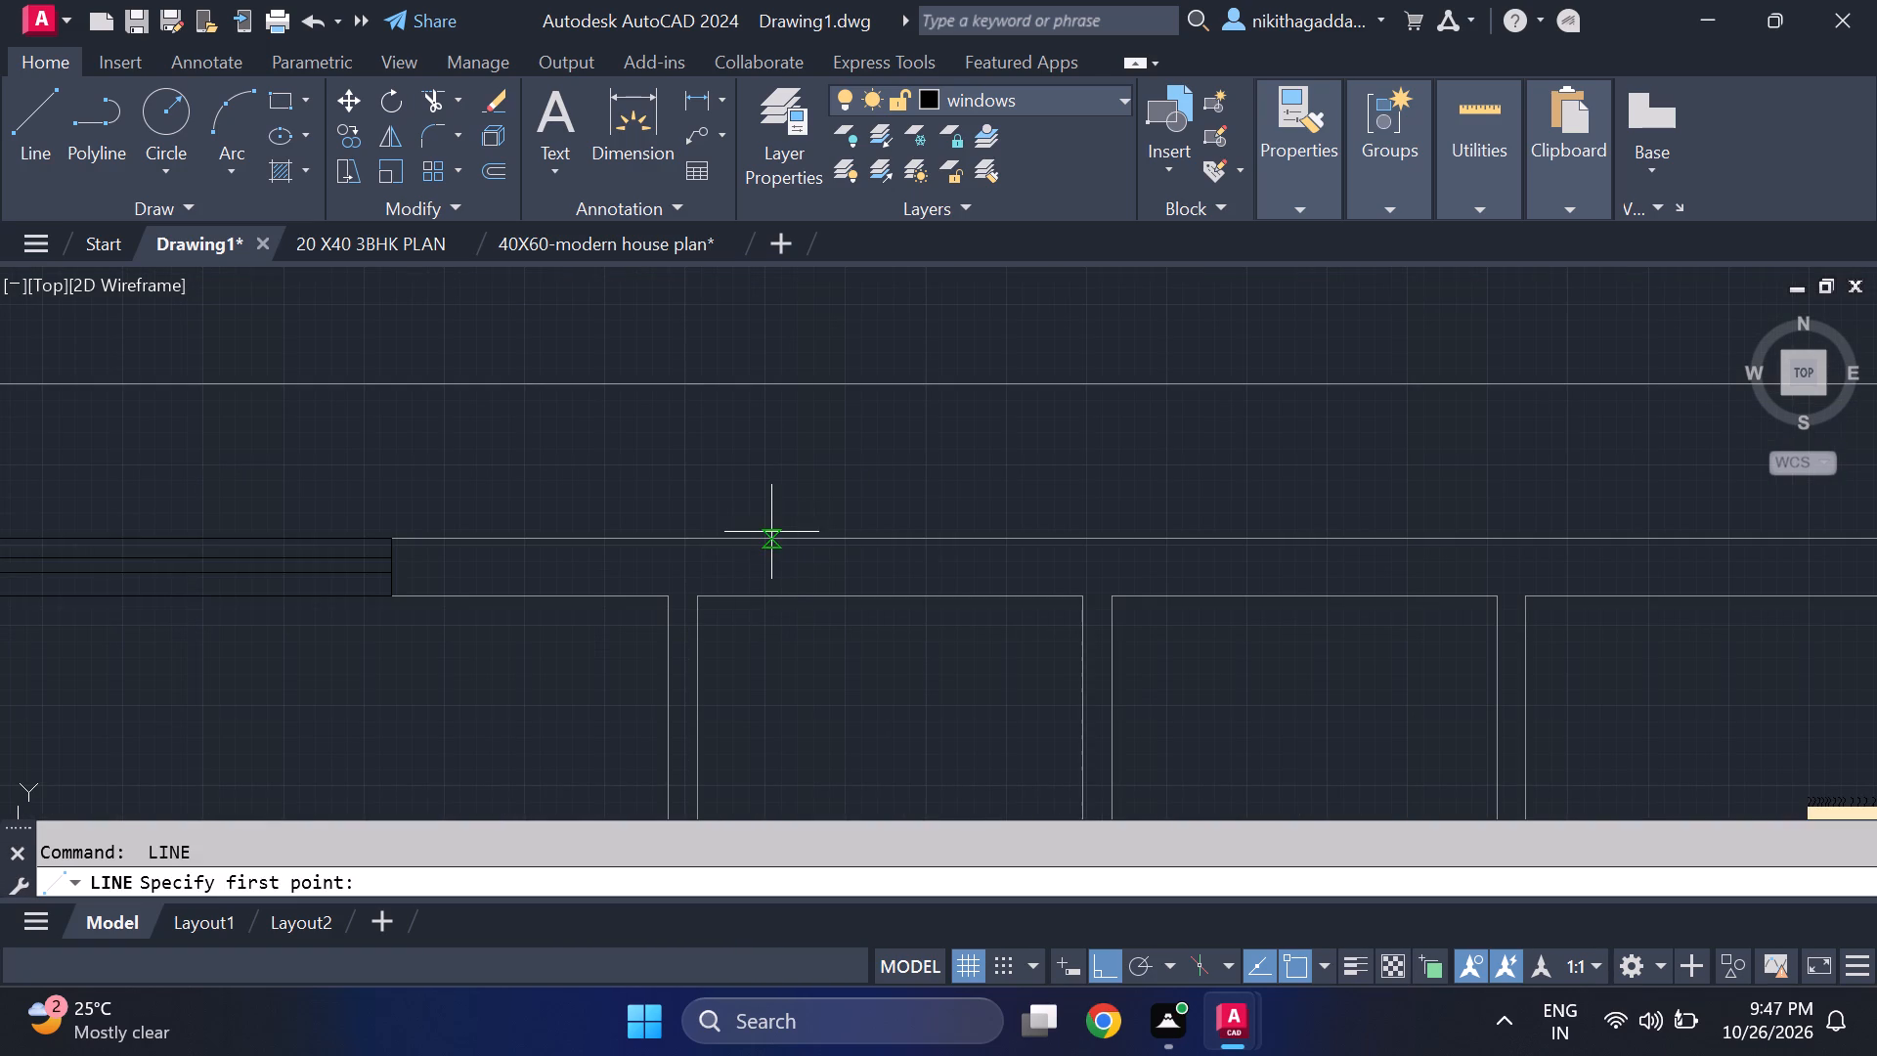
click(800, 546)
click(800, 599)
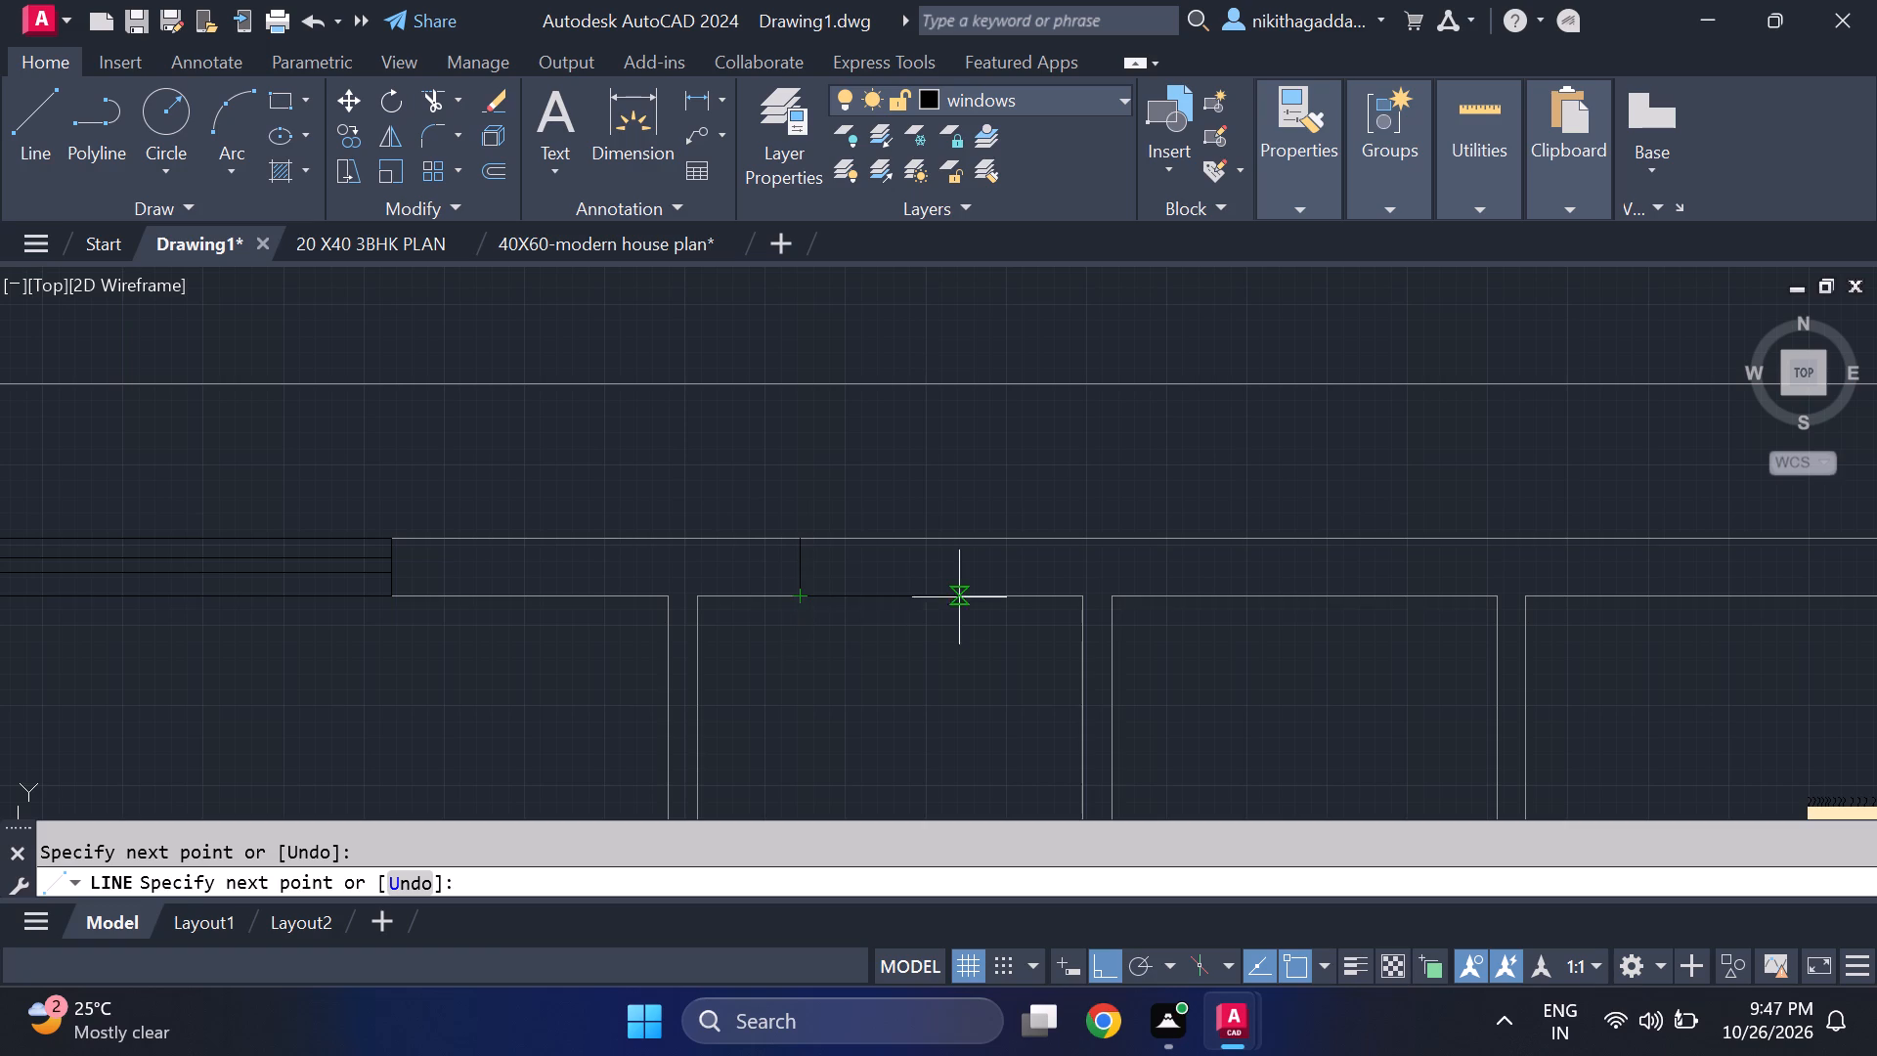
click(984, 595)
click(982, 549)
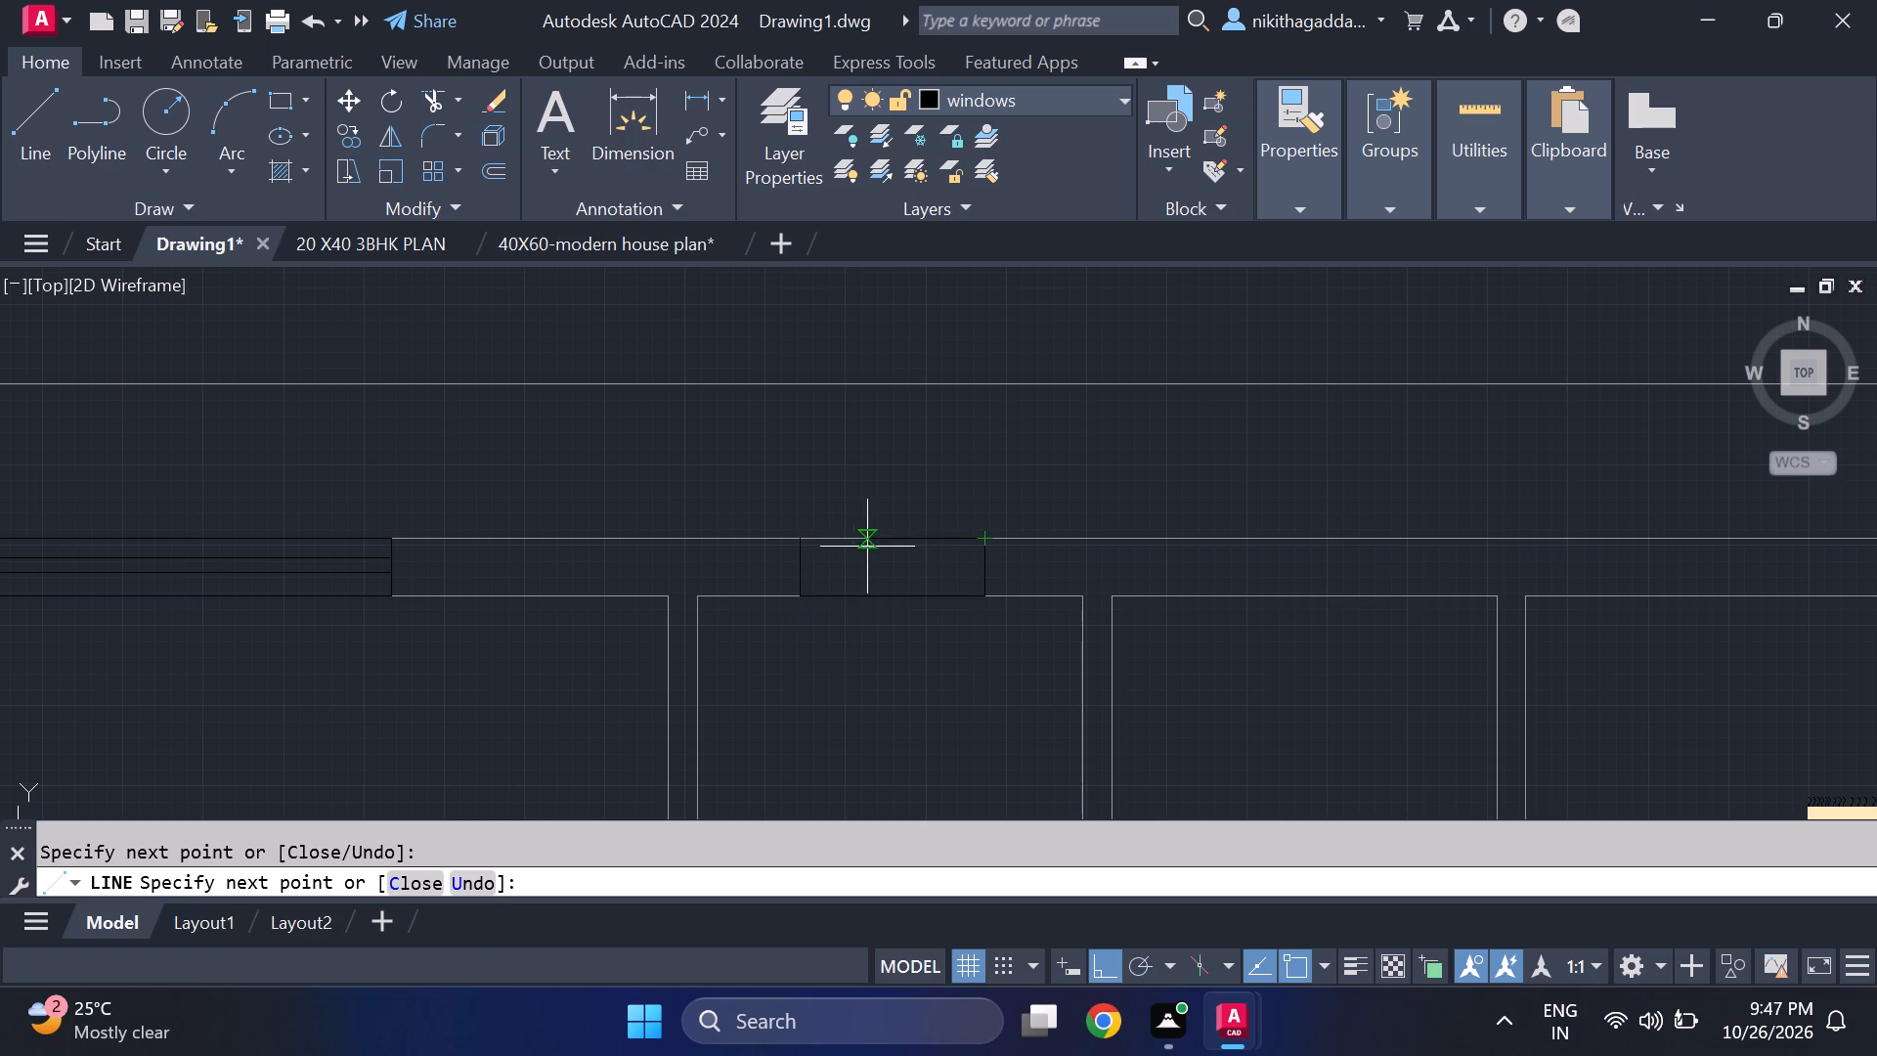
click(794, 541)
Add two parallel lengthwise pane lines inside the small room's window outline, joined by short segments along its ends.
scroll(787, 594, up, 3)
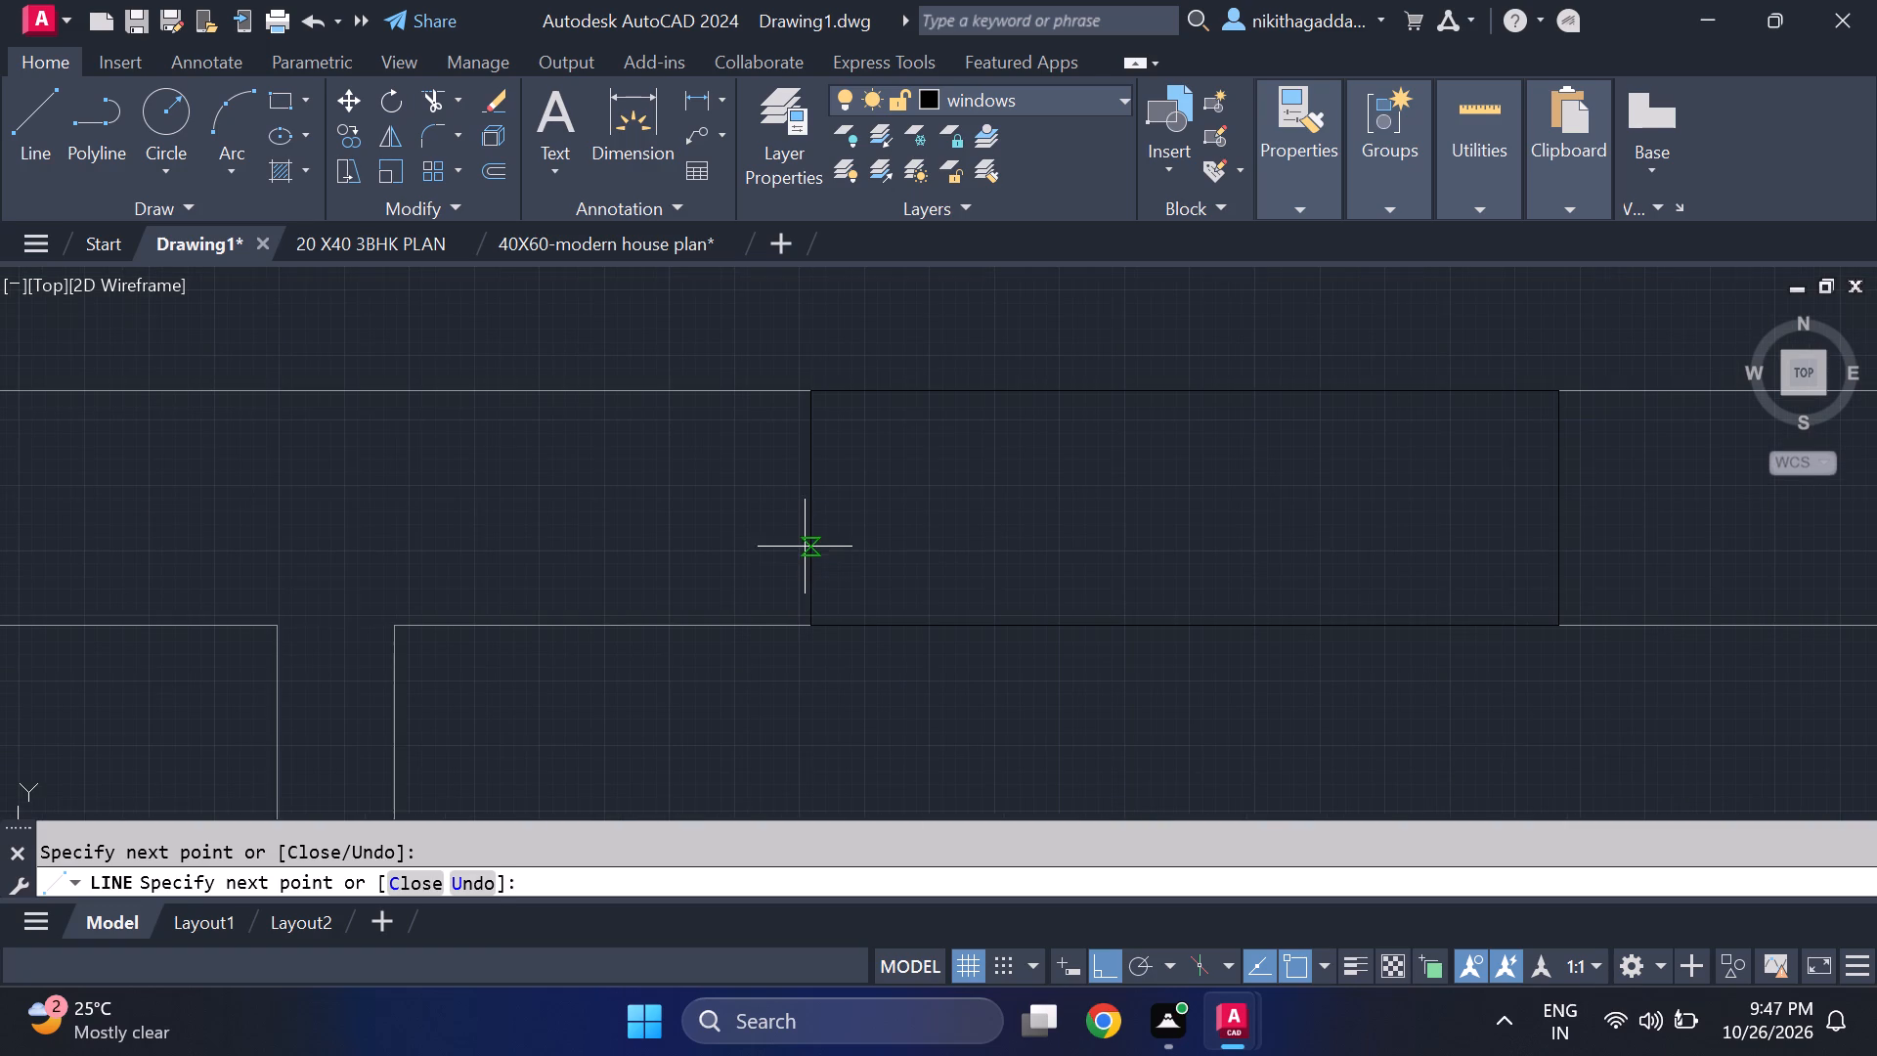
click(815, 463)
click(1566, 461)
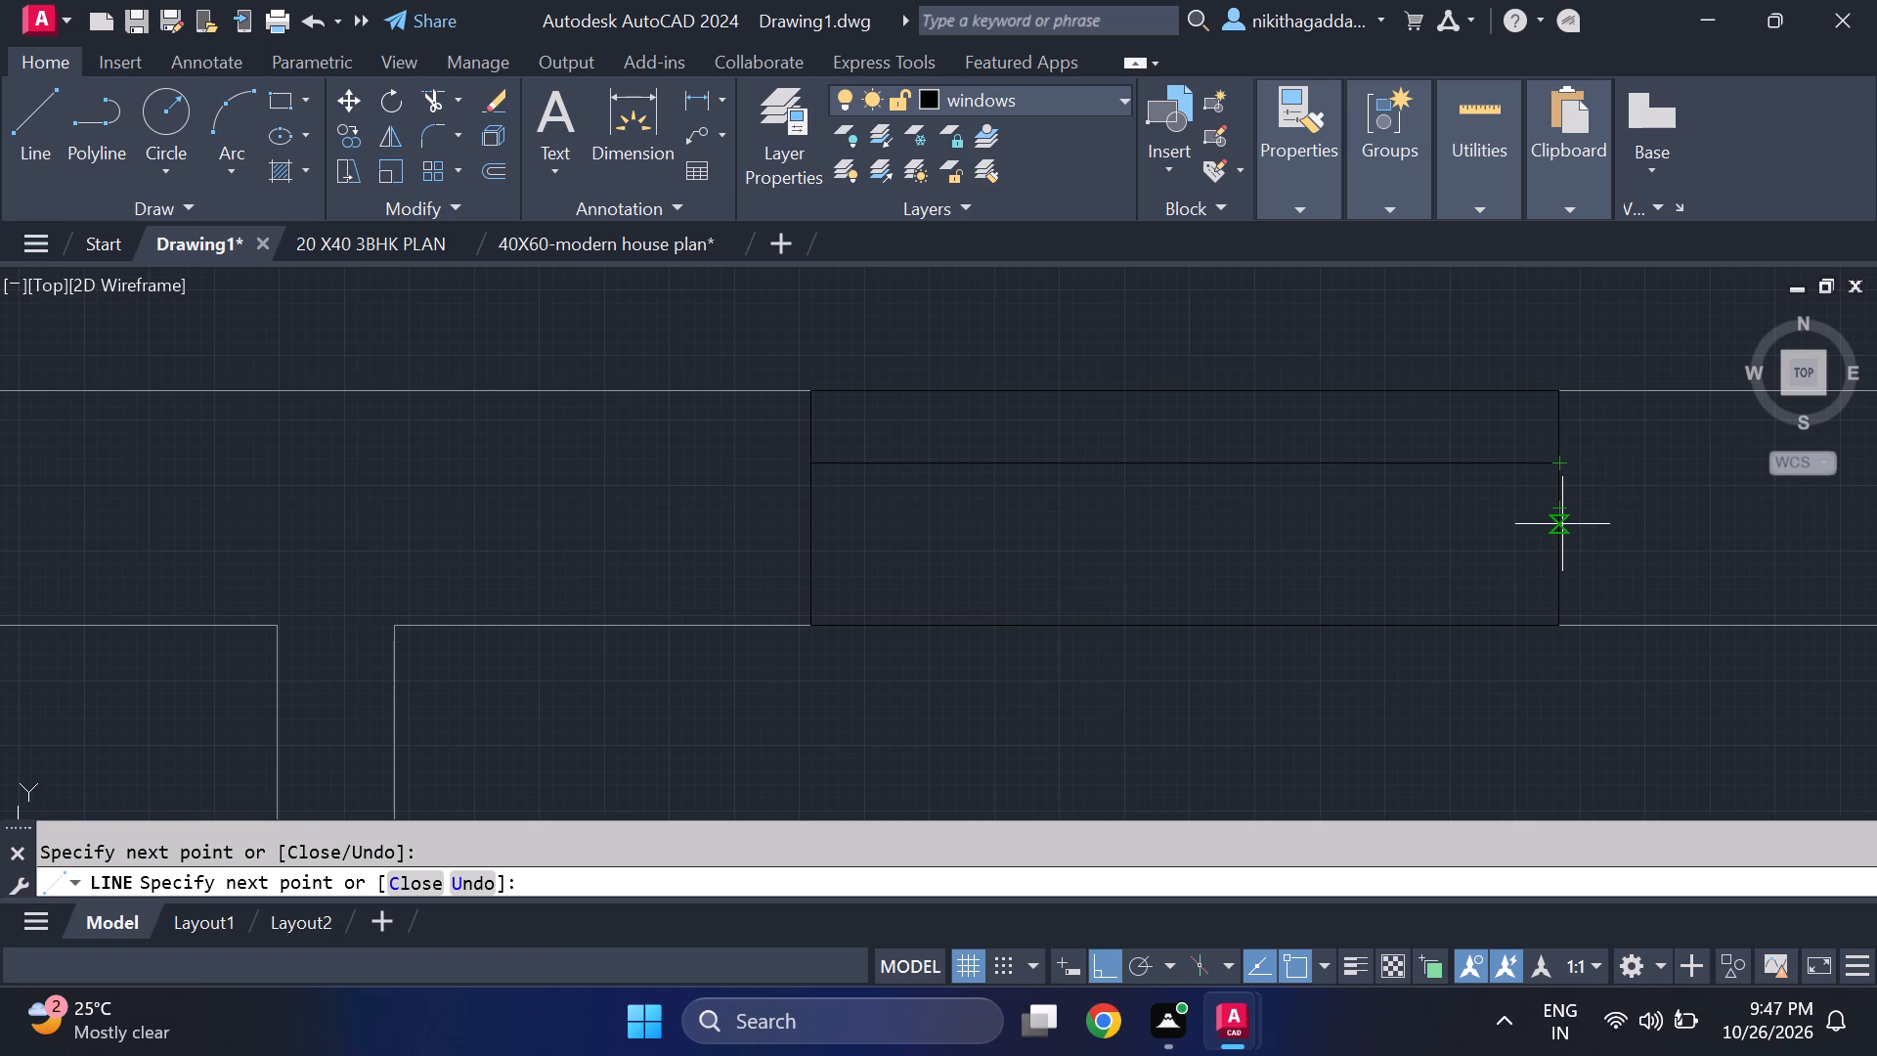
click(1553, 507)
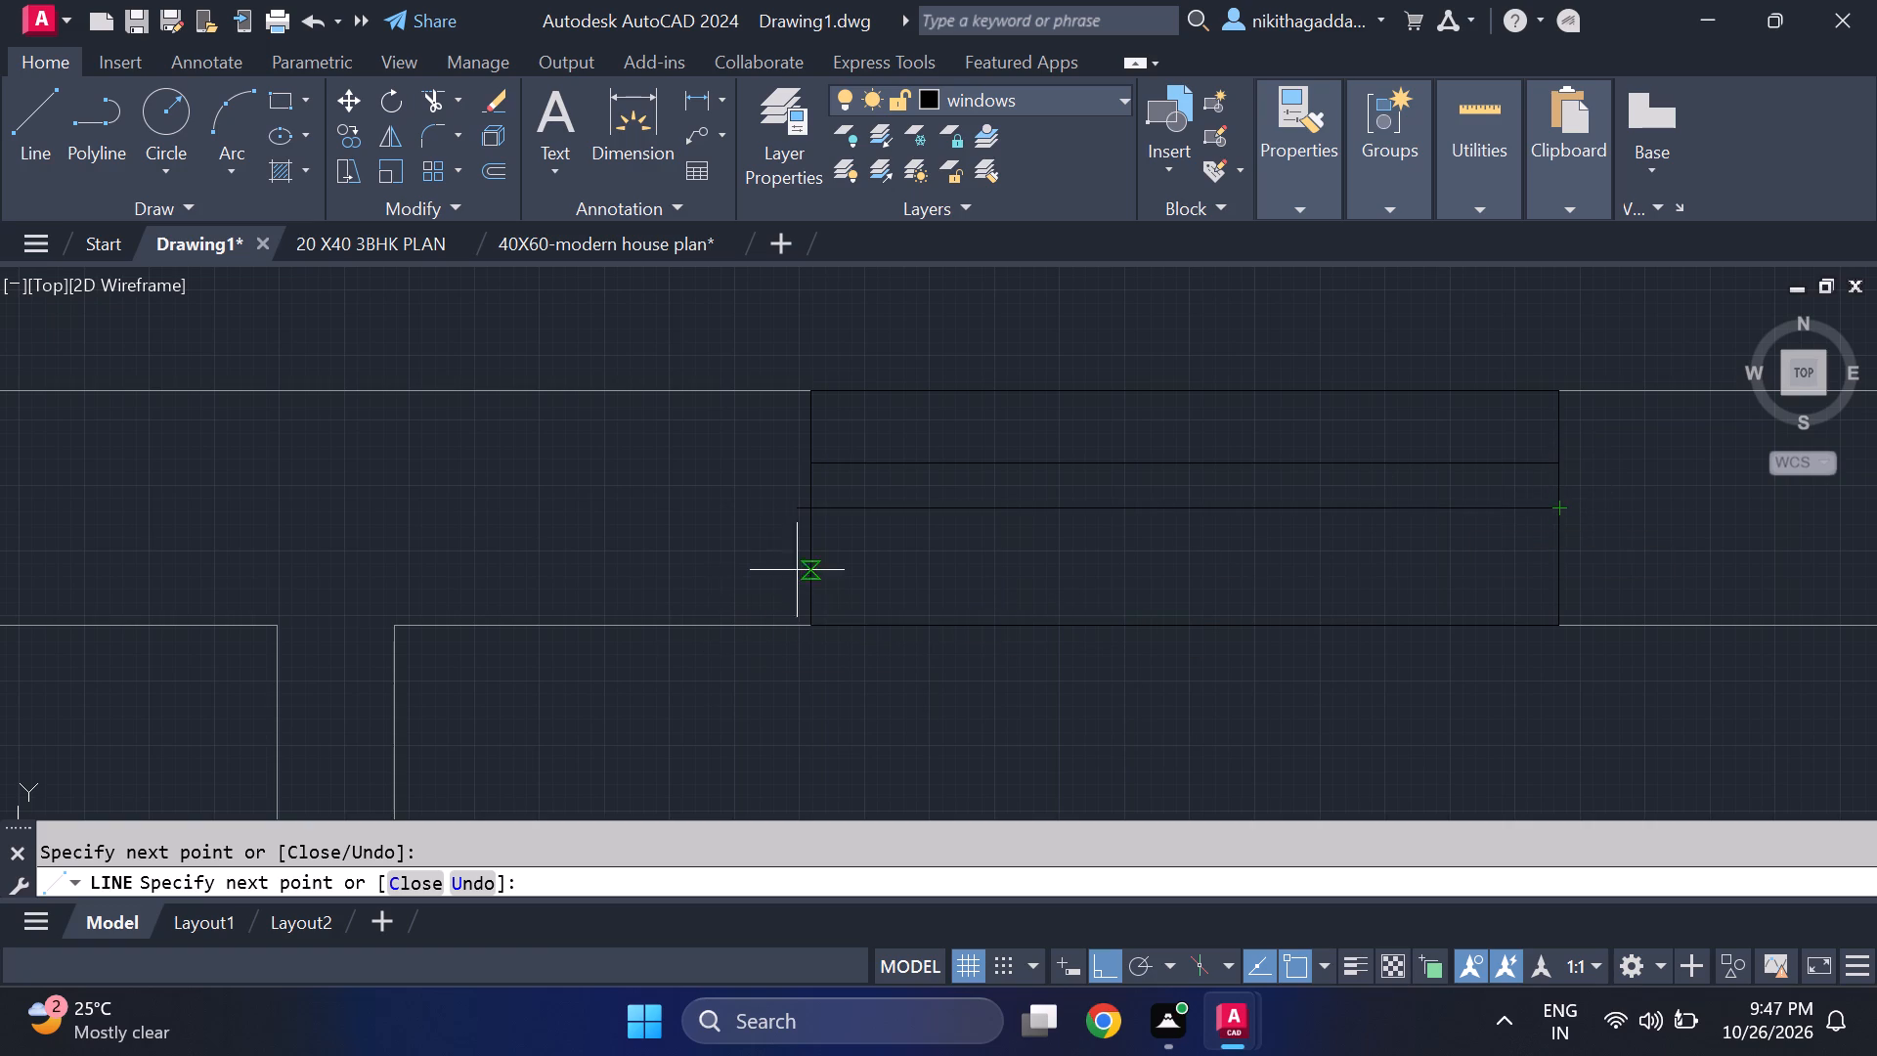
click(802, 504)
scroll(861, 552, down, 4)
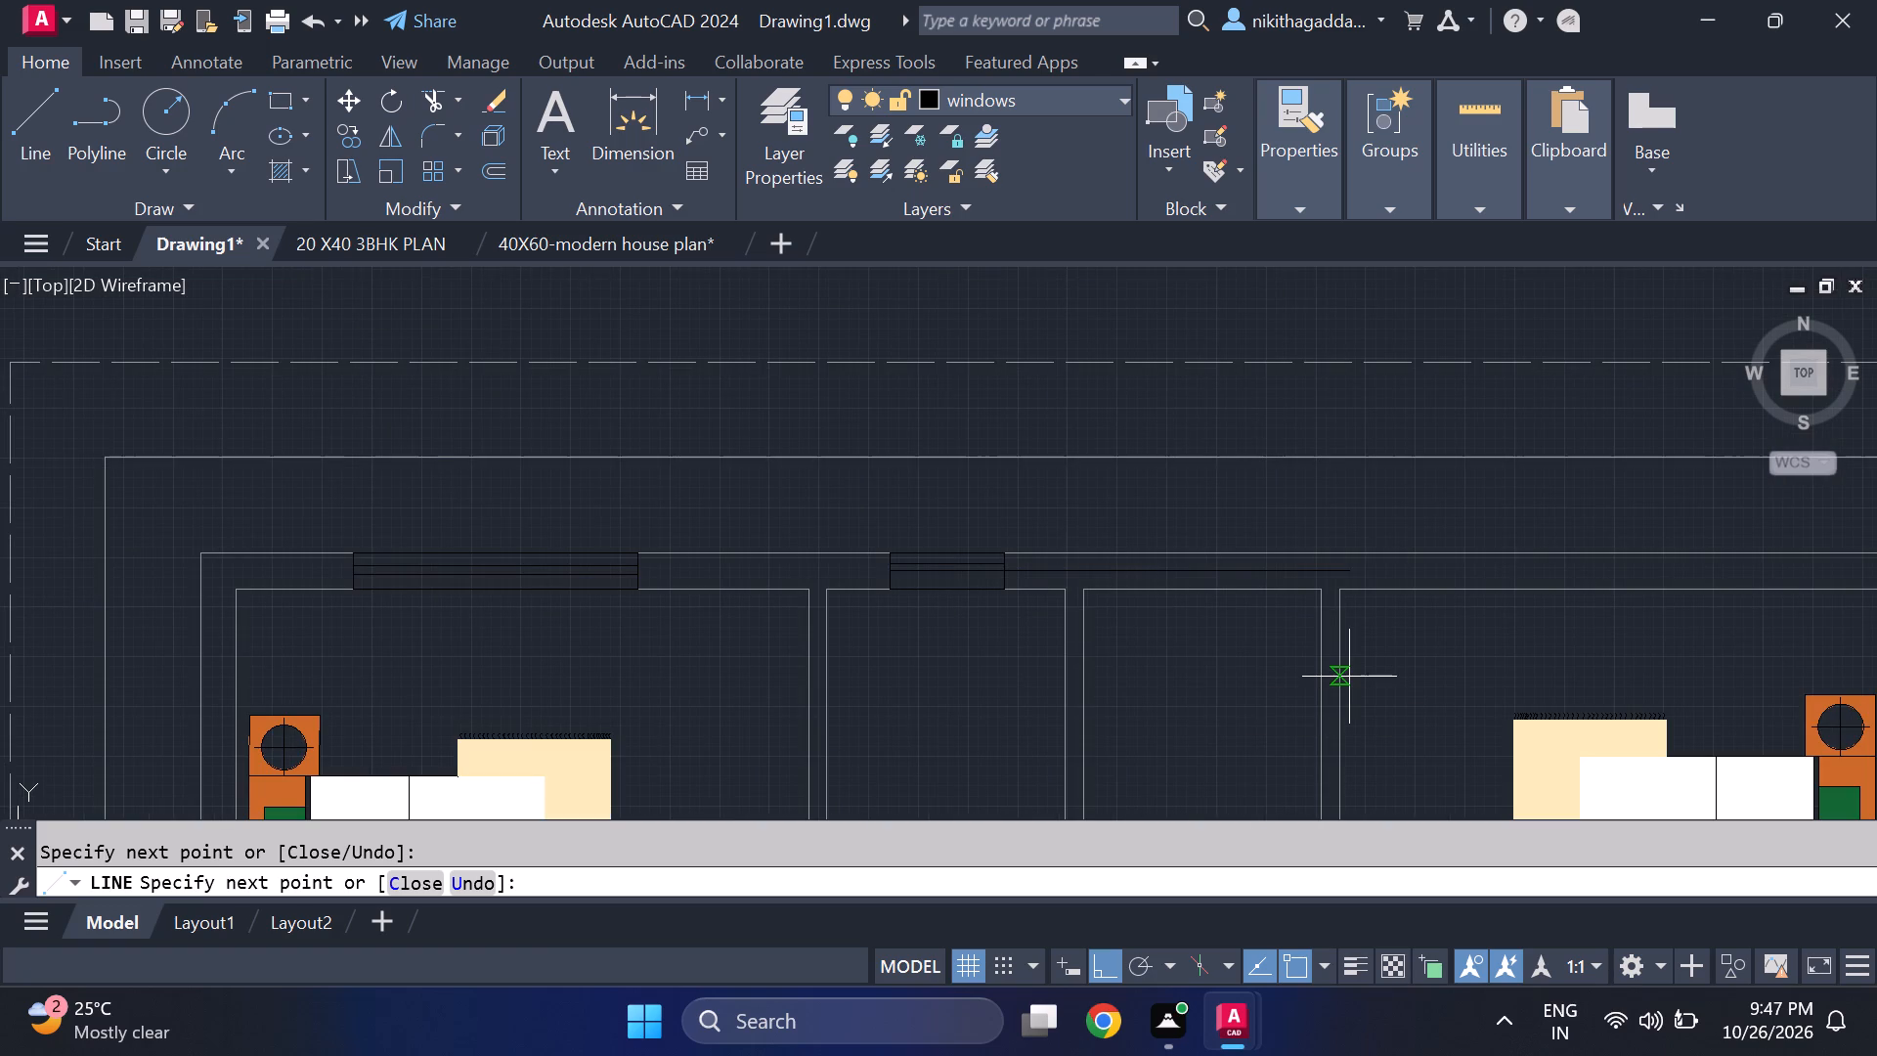
key(Return)
Move the small window's two pane lines slightly south so they sit centrally within the wall thickness.
scroll(1217, 603, down, 1)
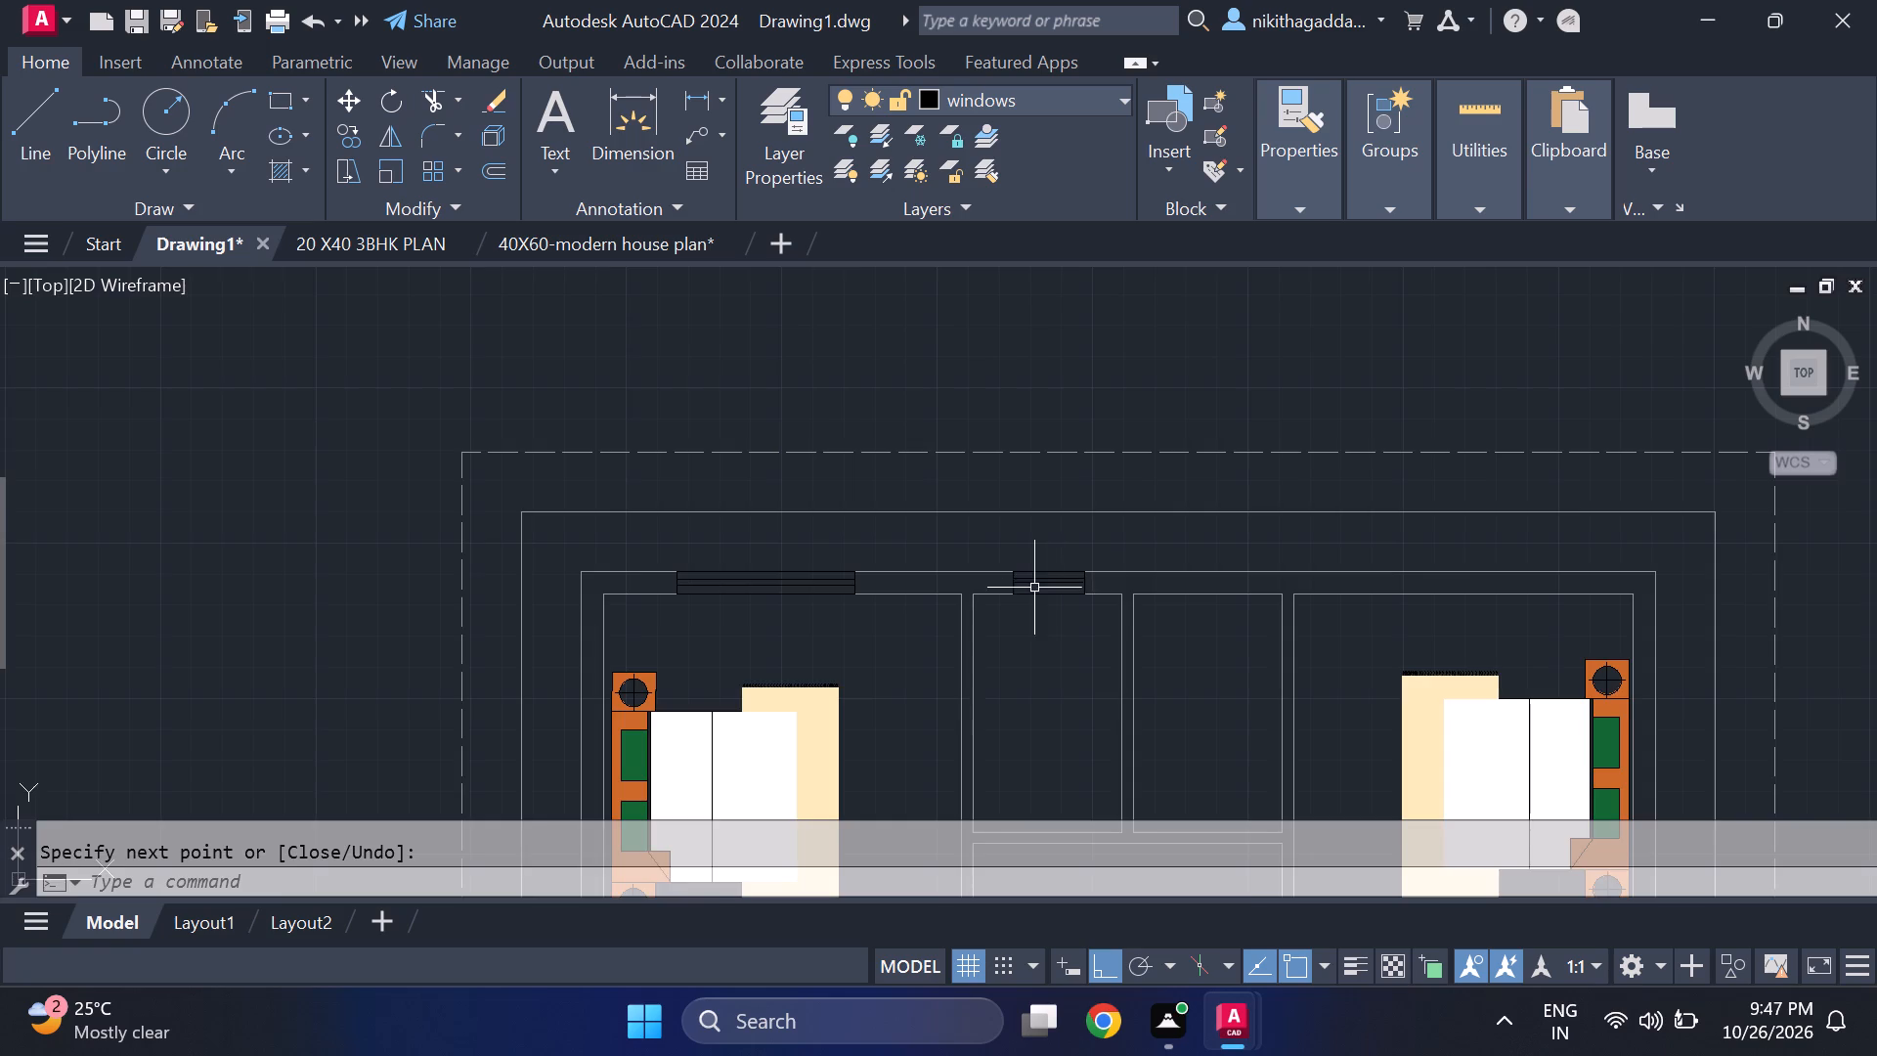
scroll(1034, 588, up, 3)
click(1100, 542)
click(1042, 586)
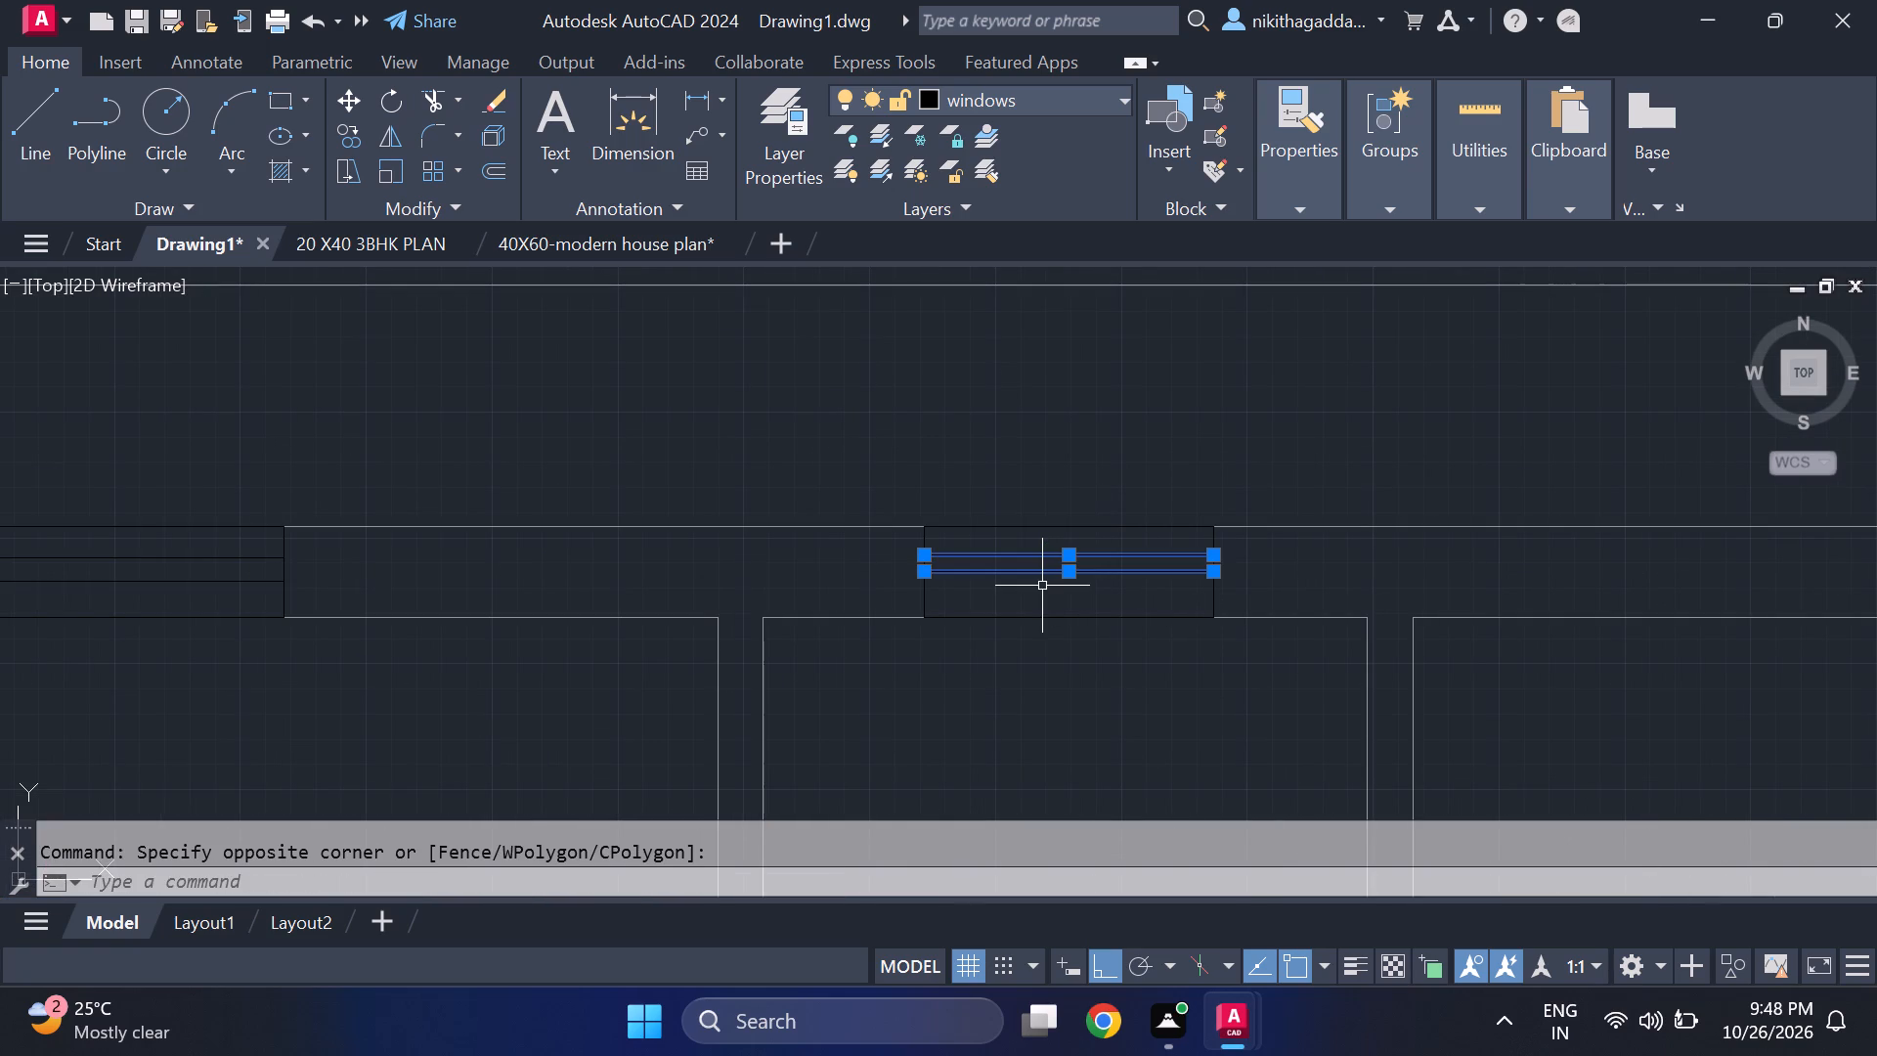
key(m)
key(Return)
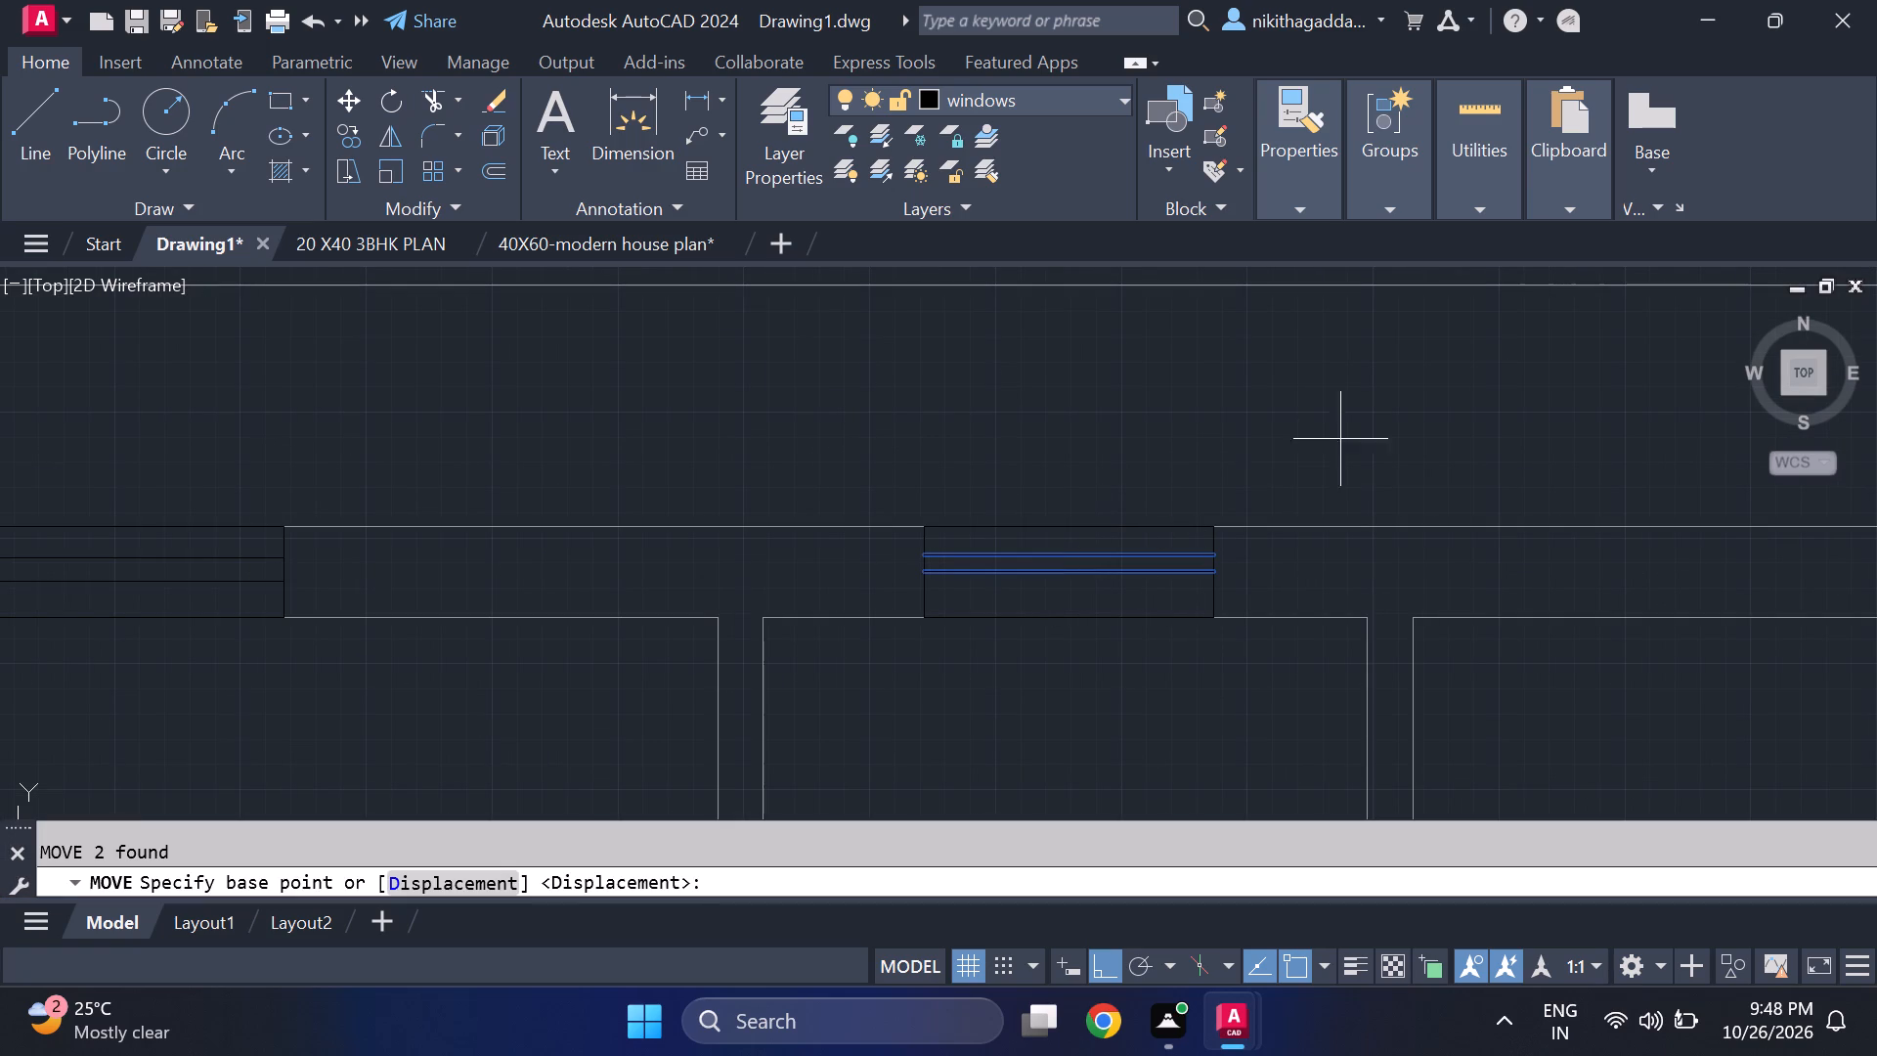
scroll(1246, 531, up, 2)
click(1146, 642)
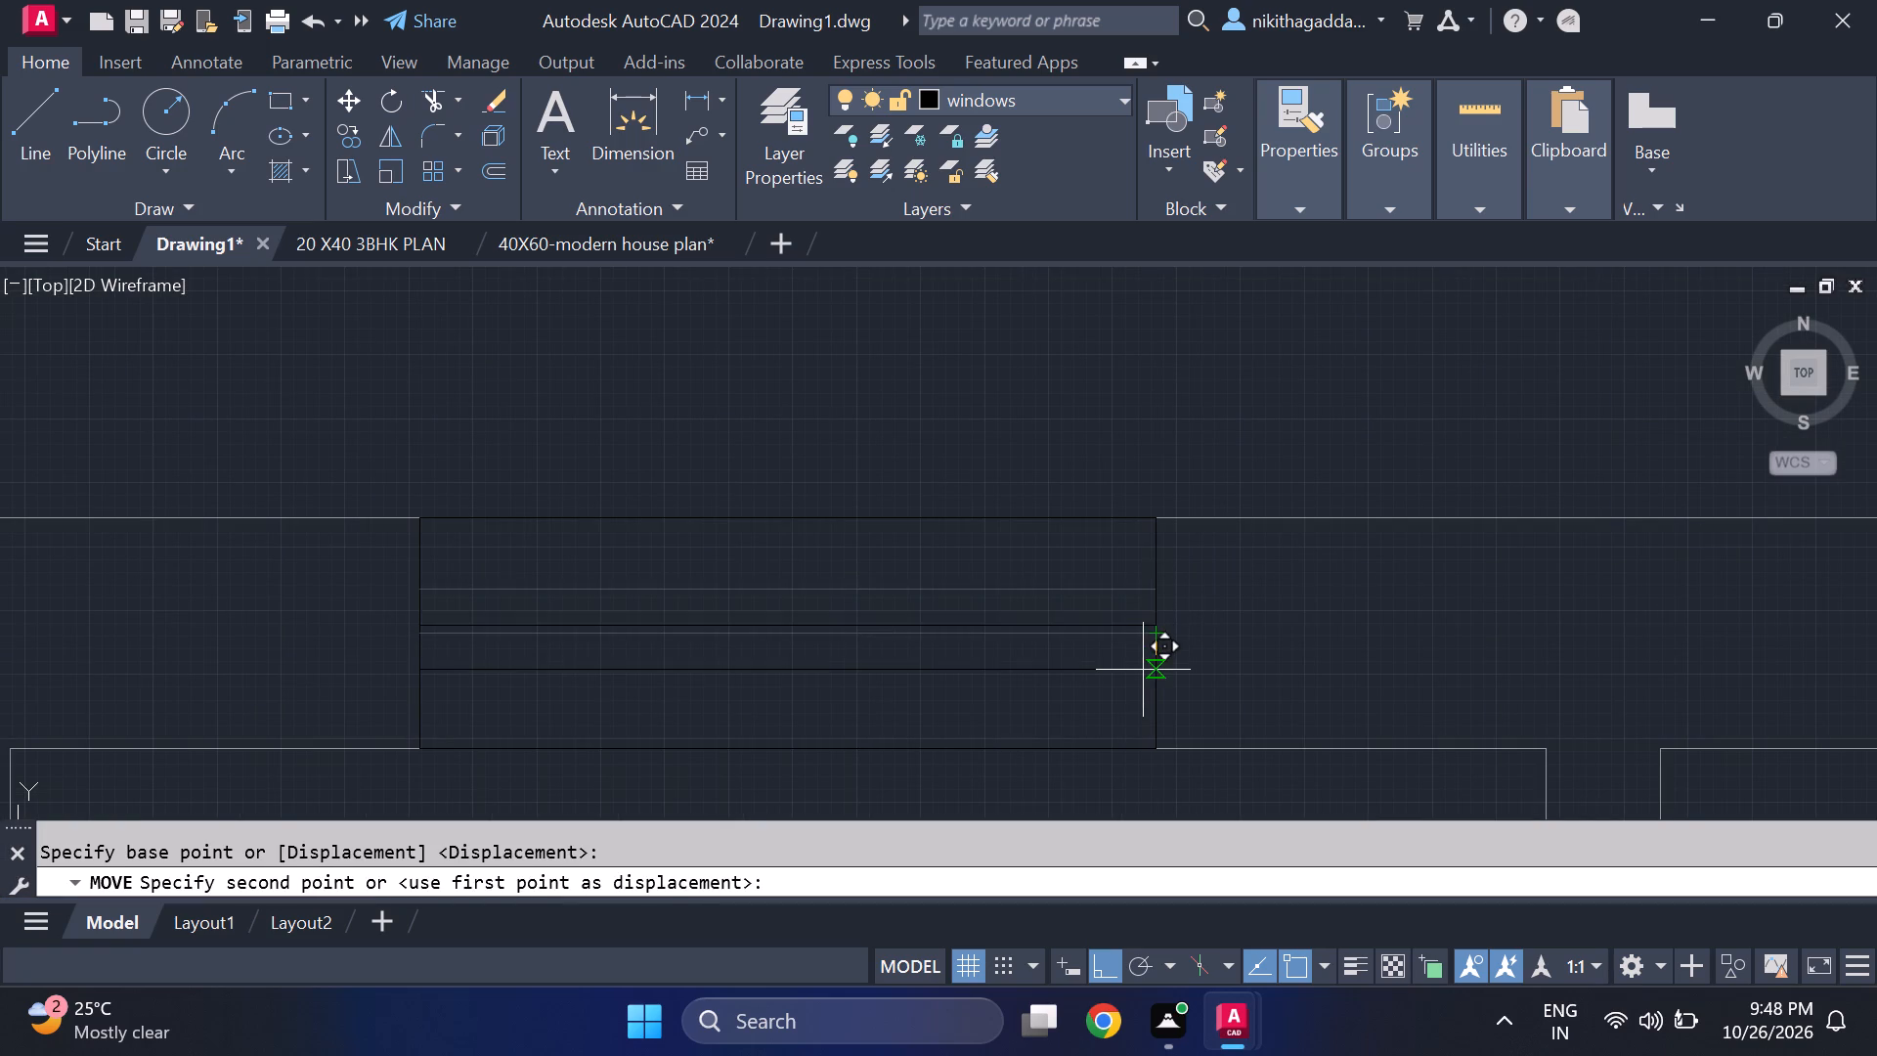
click(1141, 655)
Copy the small room's whole window into the north wall of the adjoining small room to the east.
scroll(1234, 590, down, 3)
scroll(1249, 583, up, 2)
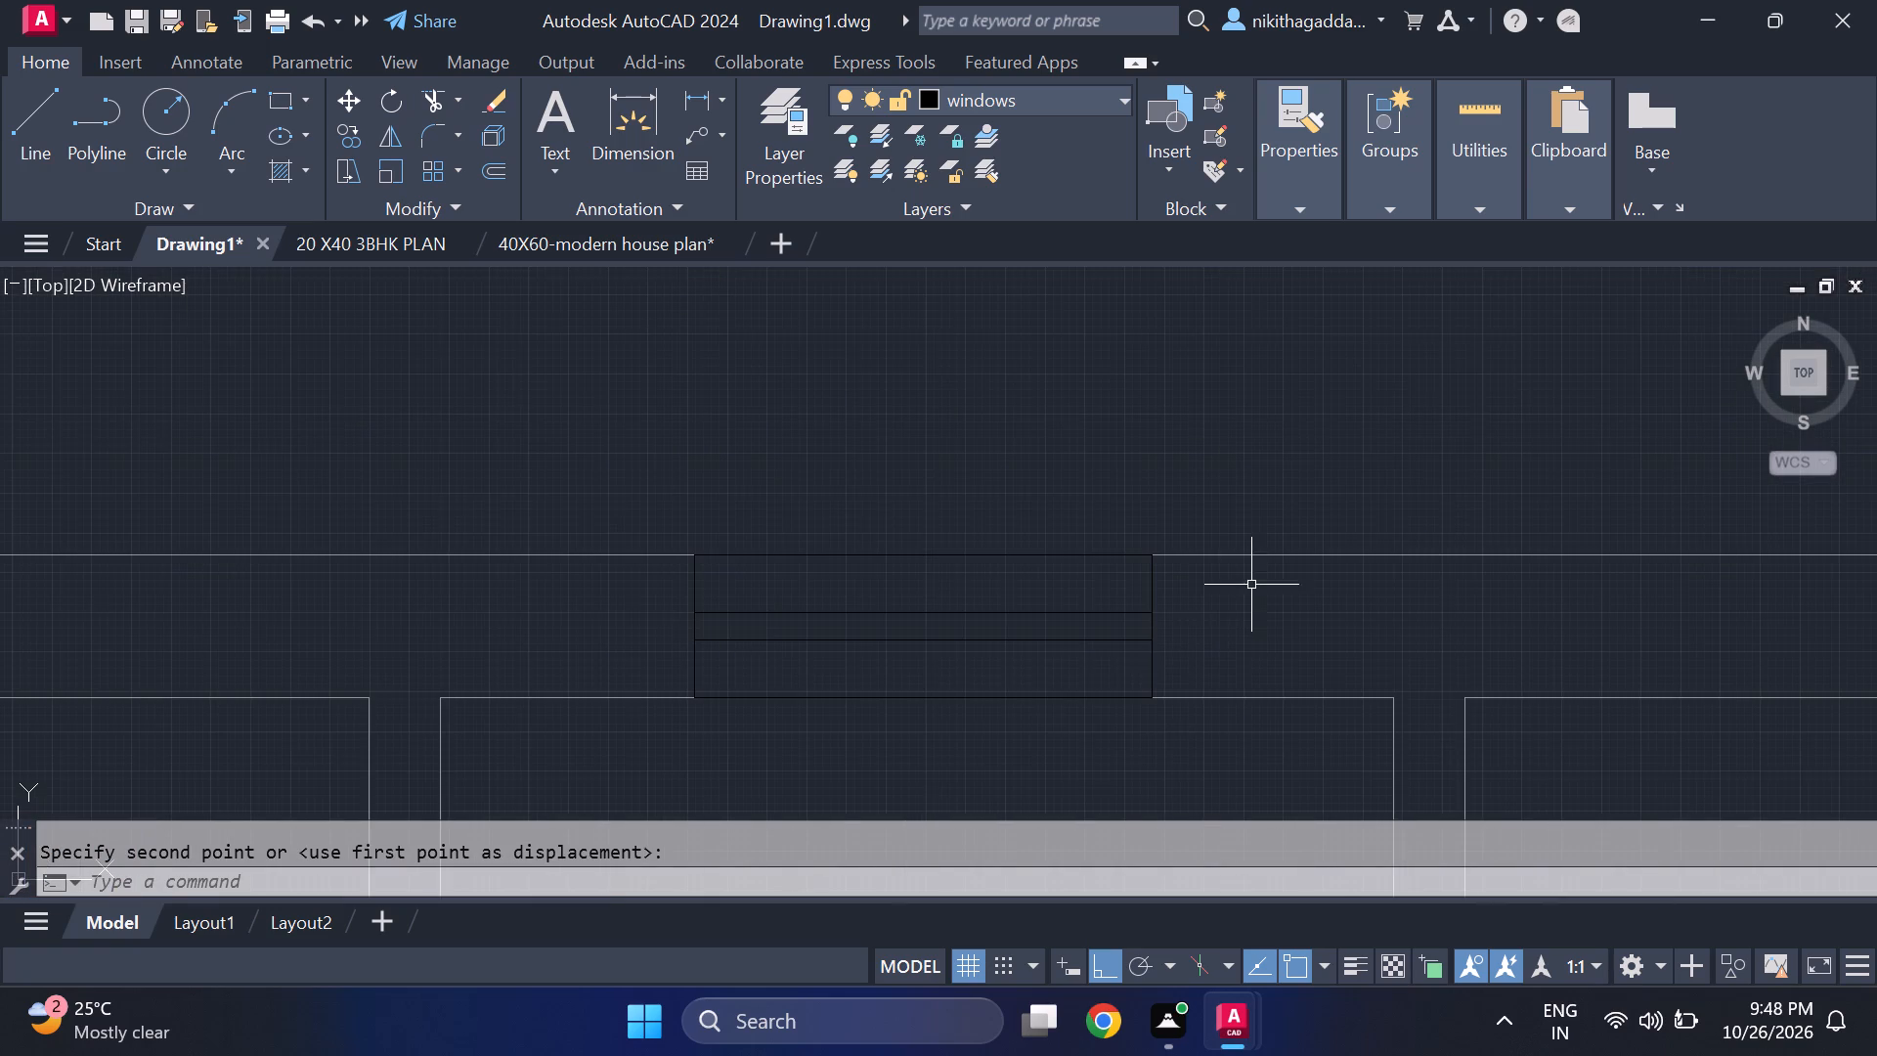
click(1256, 594)
click(596, 681)
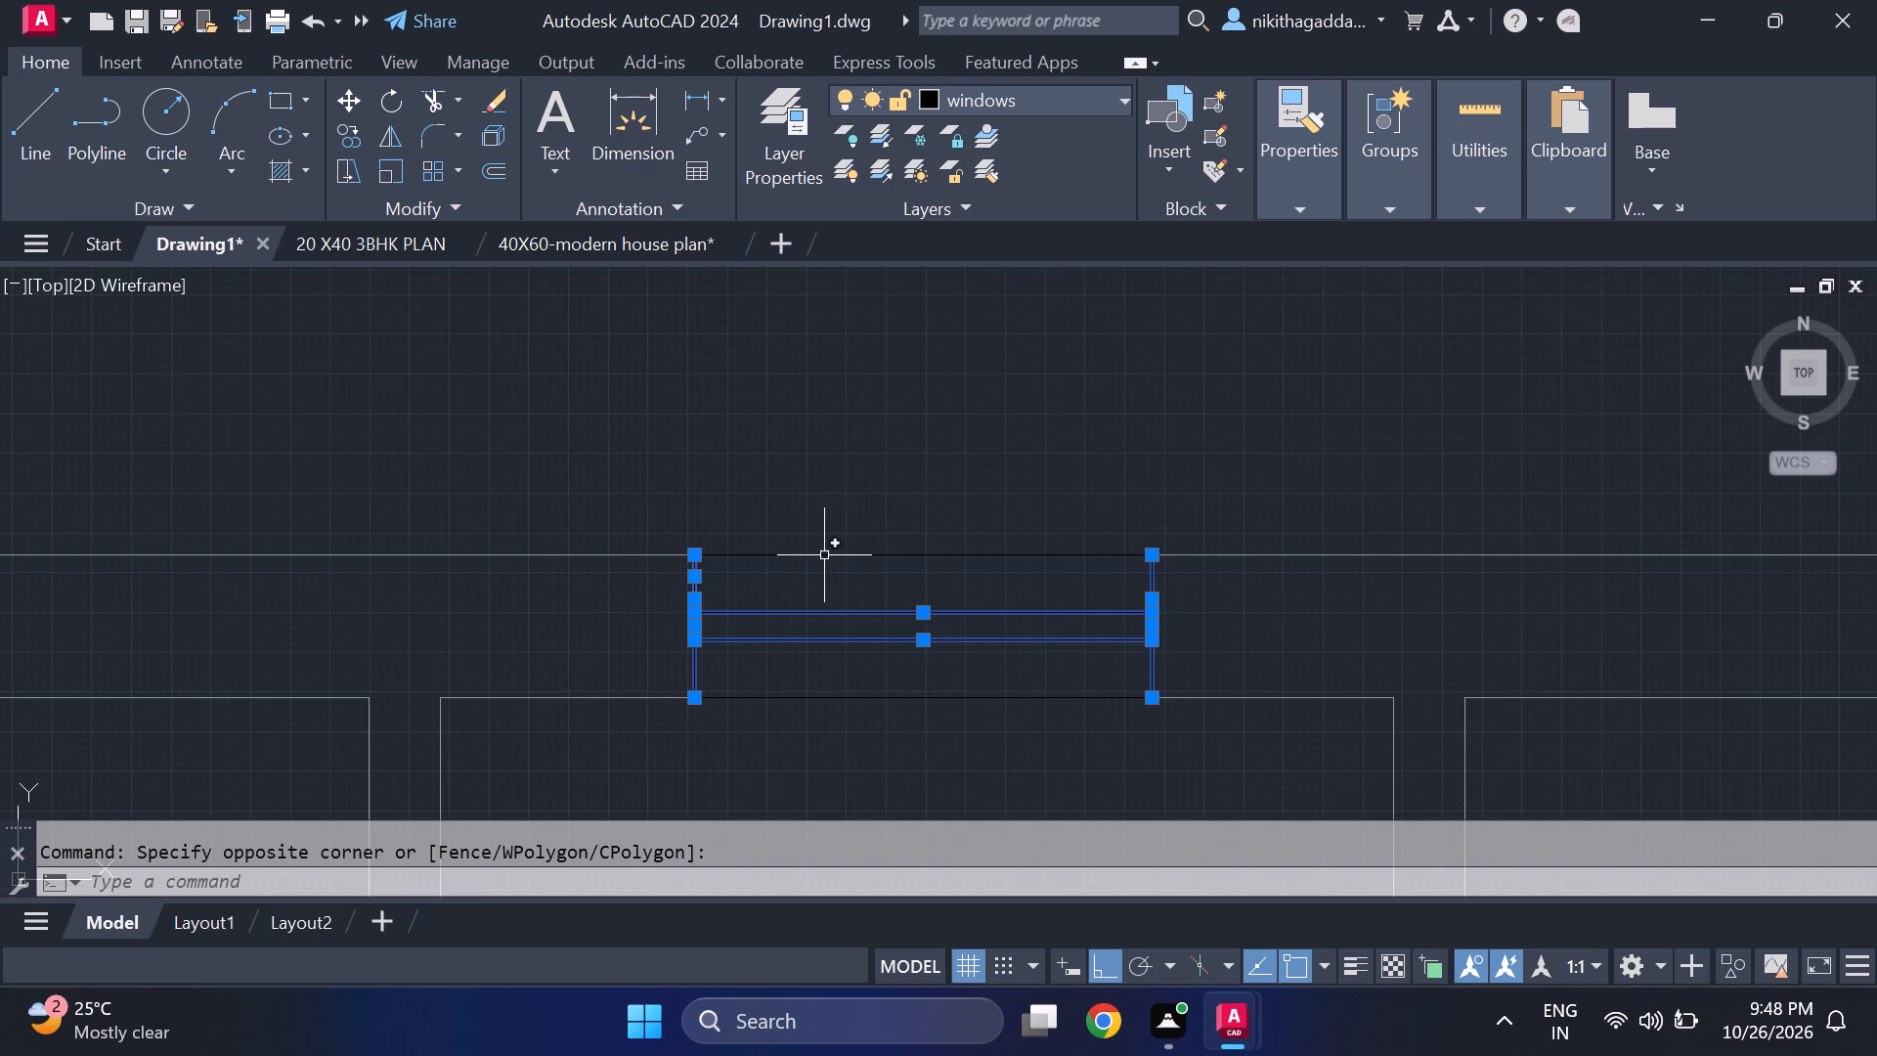
click(824, 553)
click(827, 697)
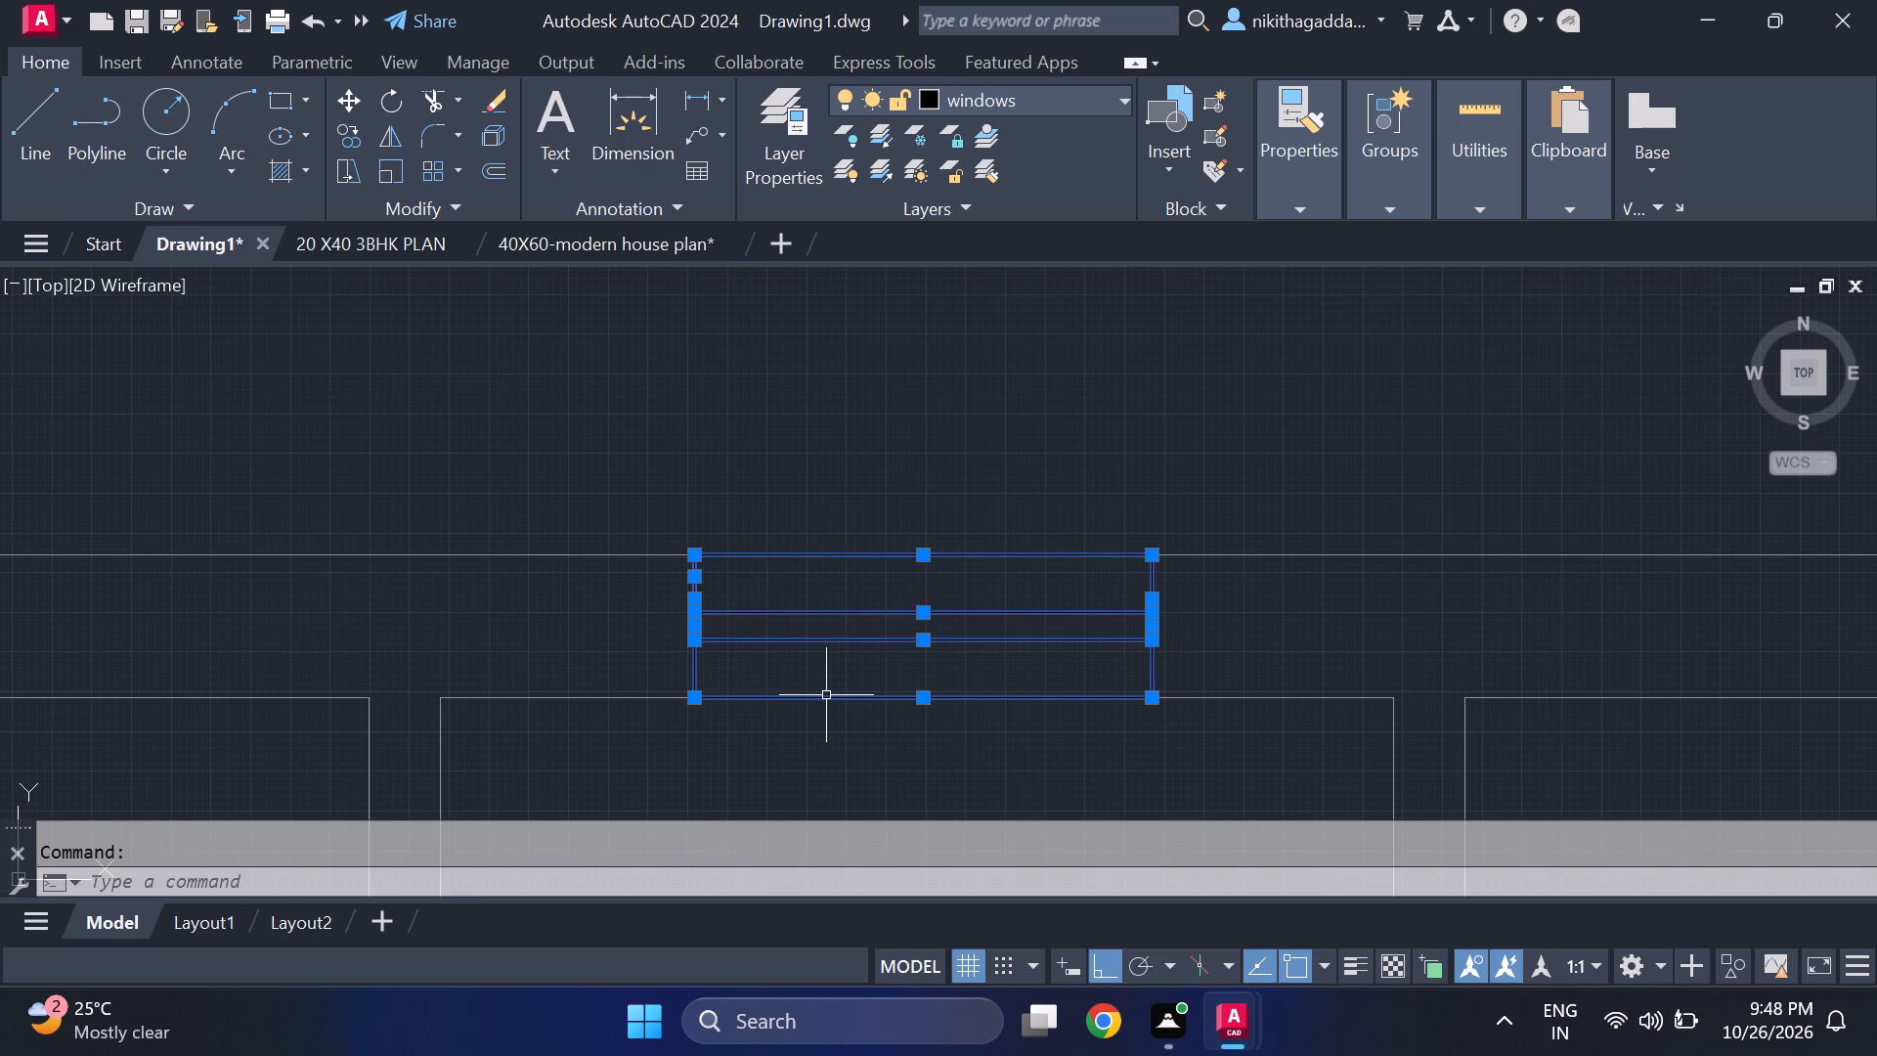
text(co)
key(Return)
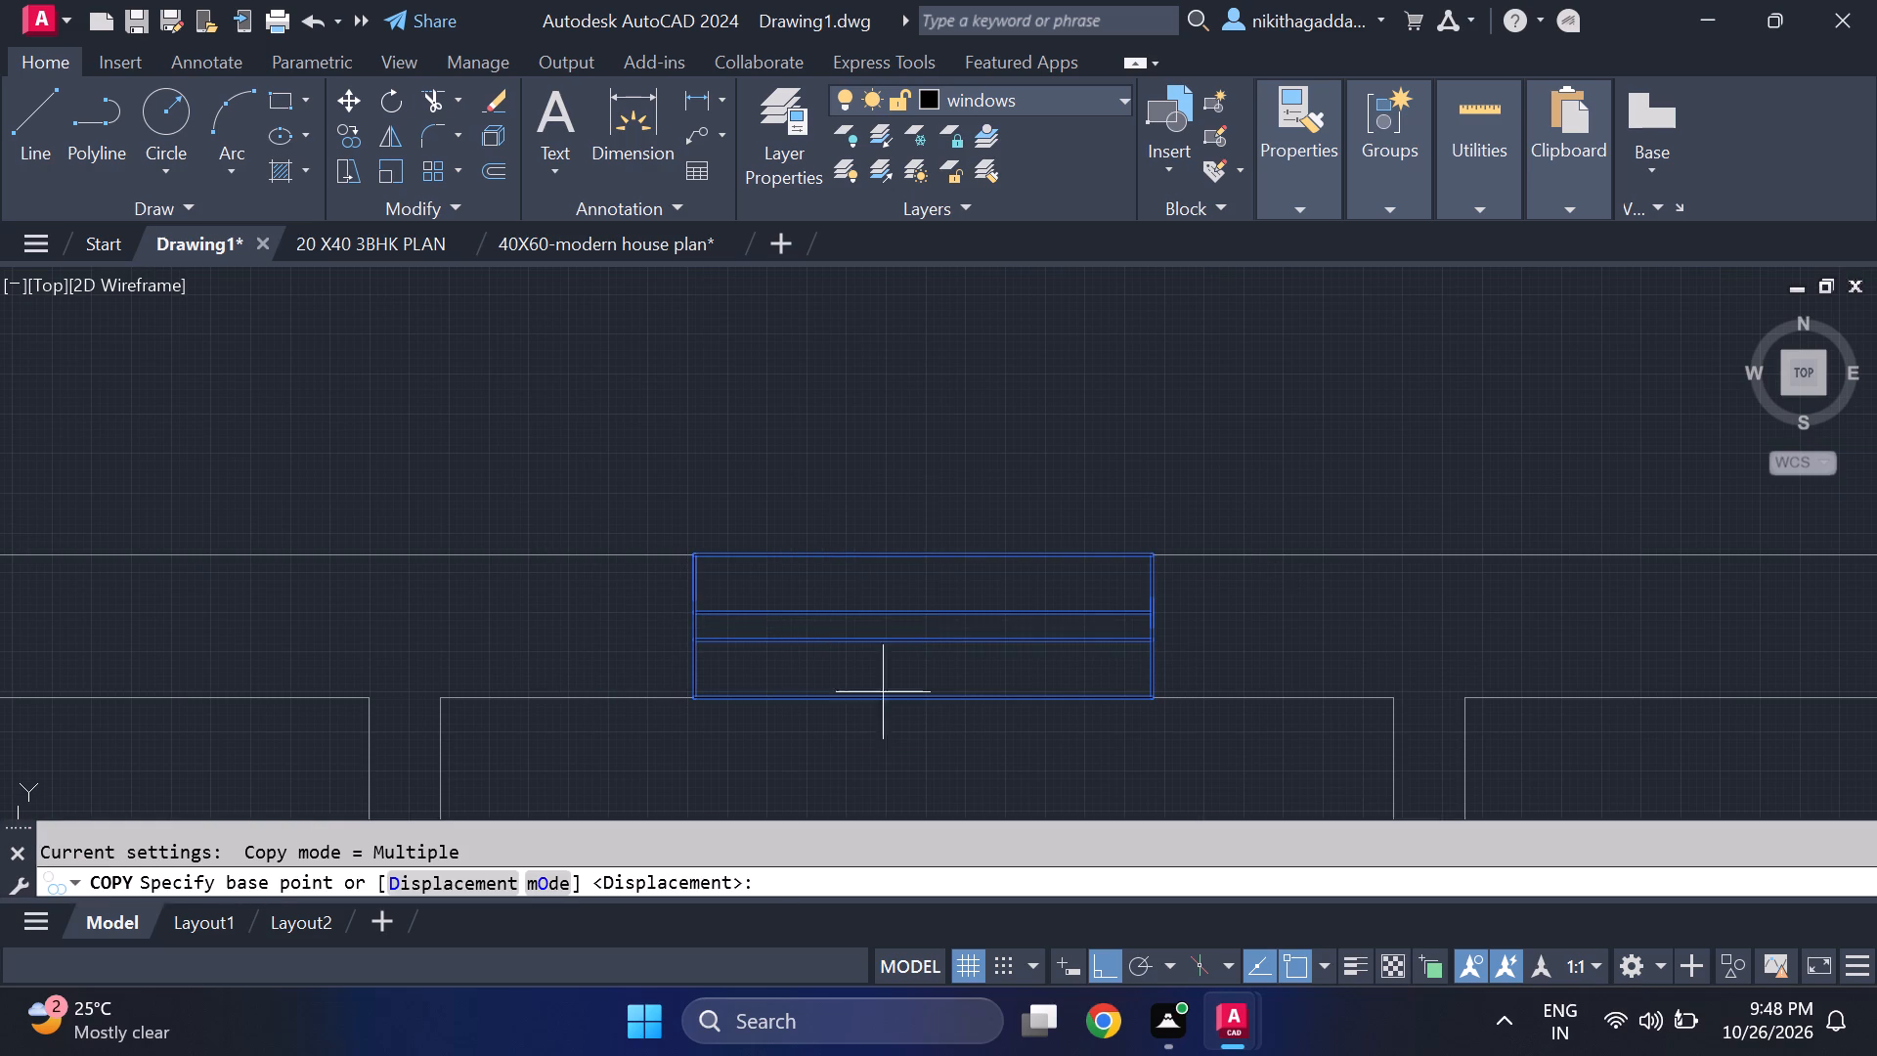
click(699, 703)
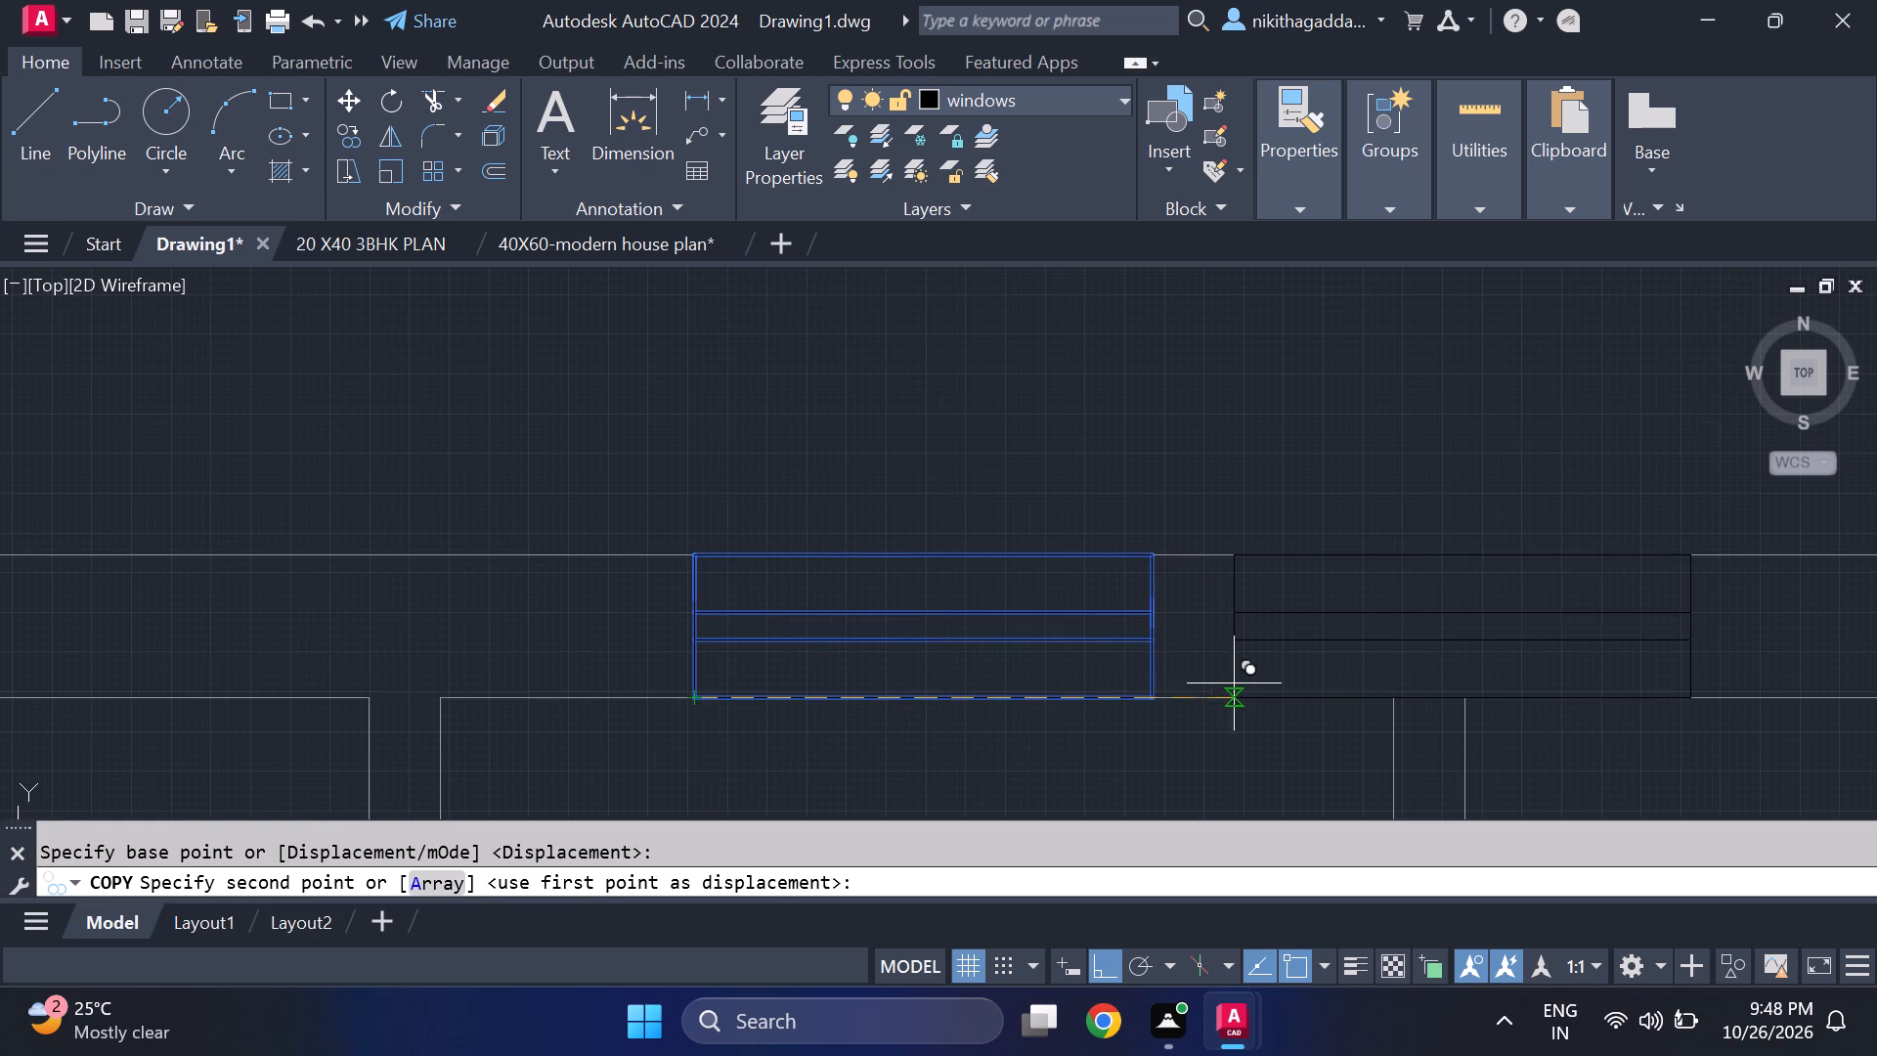
middle_drag(1234, 683, 418, 702)
scroll(636, 703, down, 3)
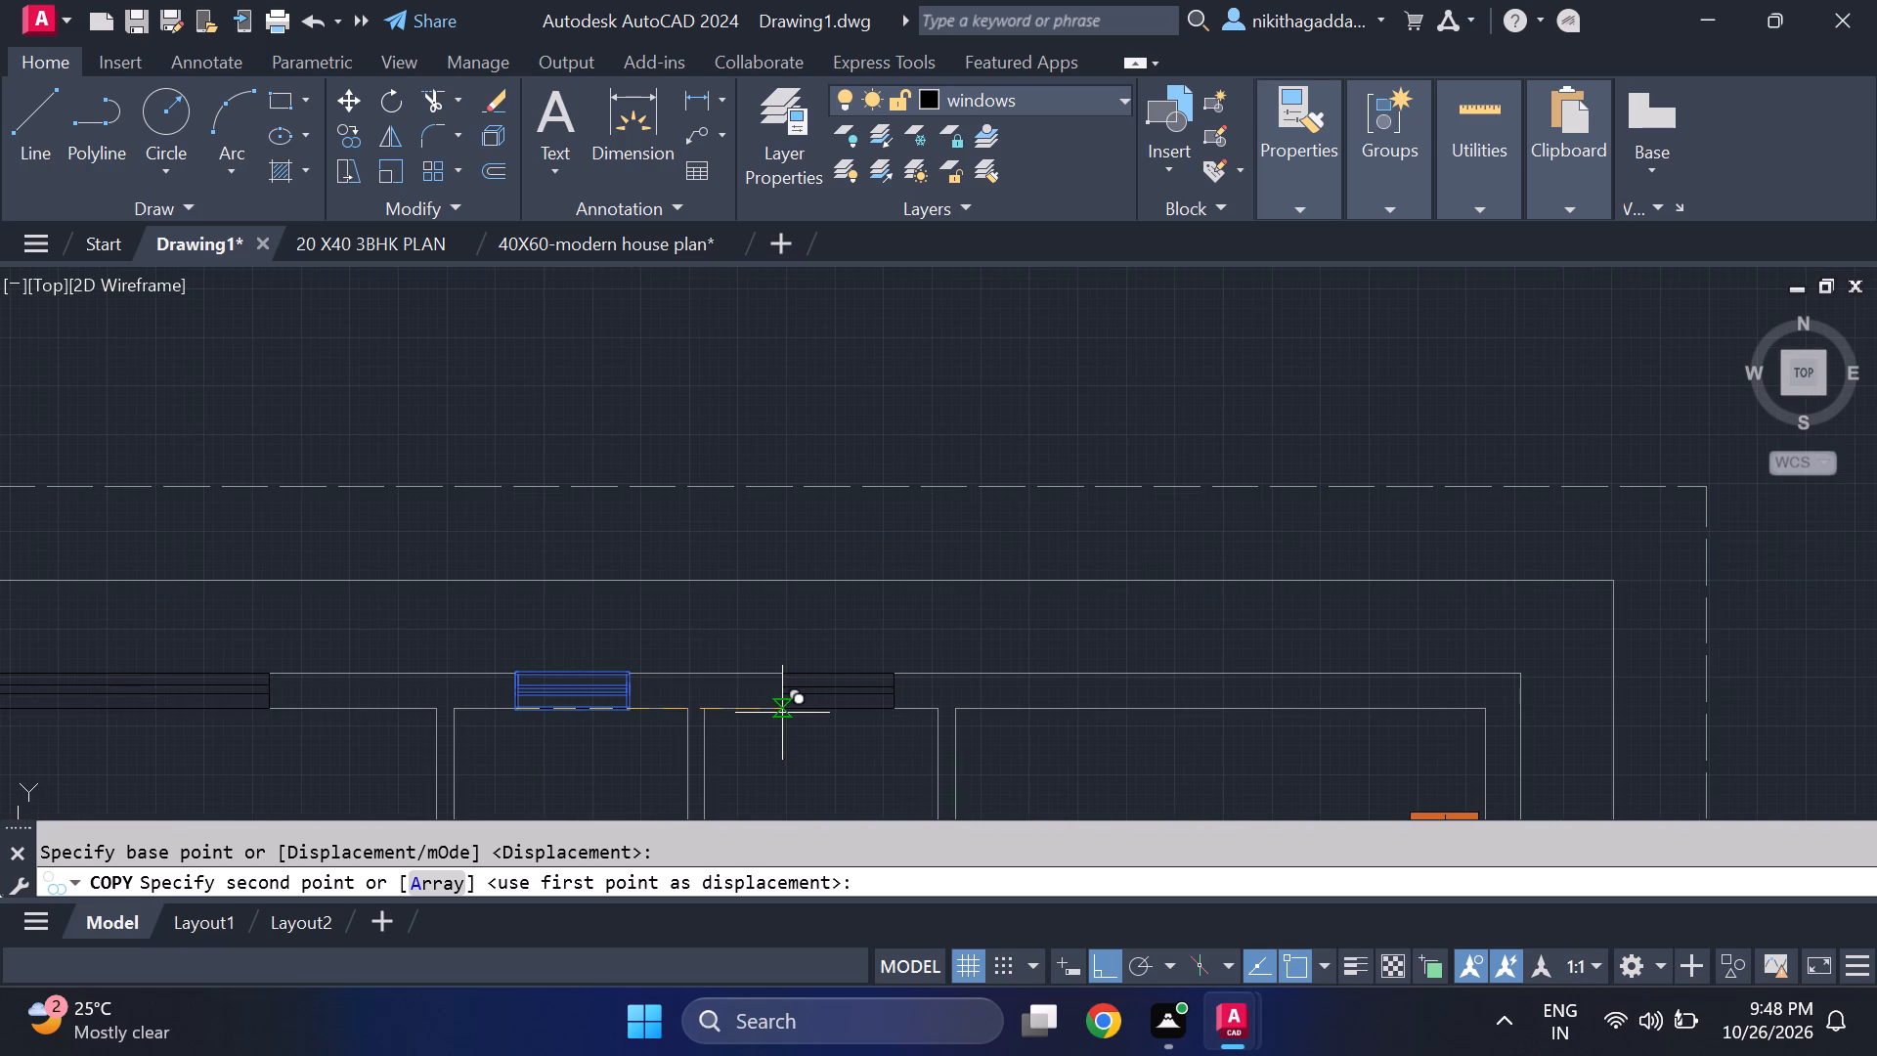
scroll(726, 718, up, 3)
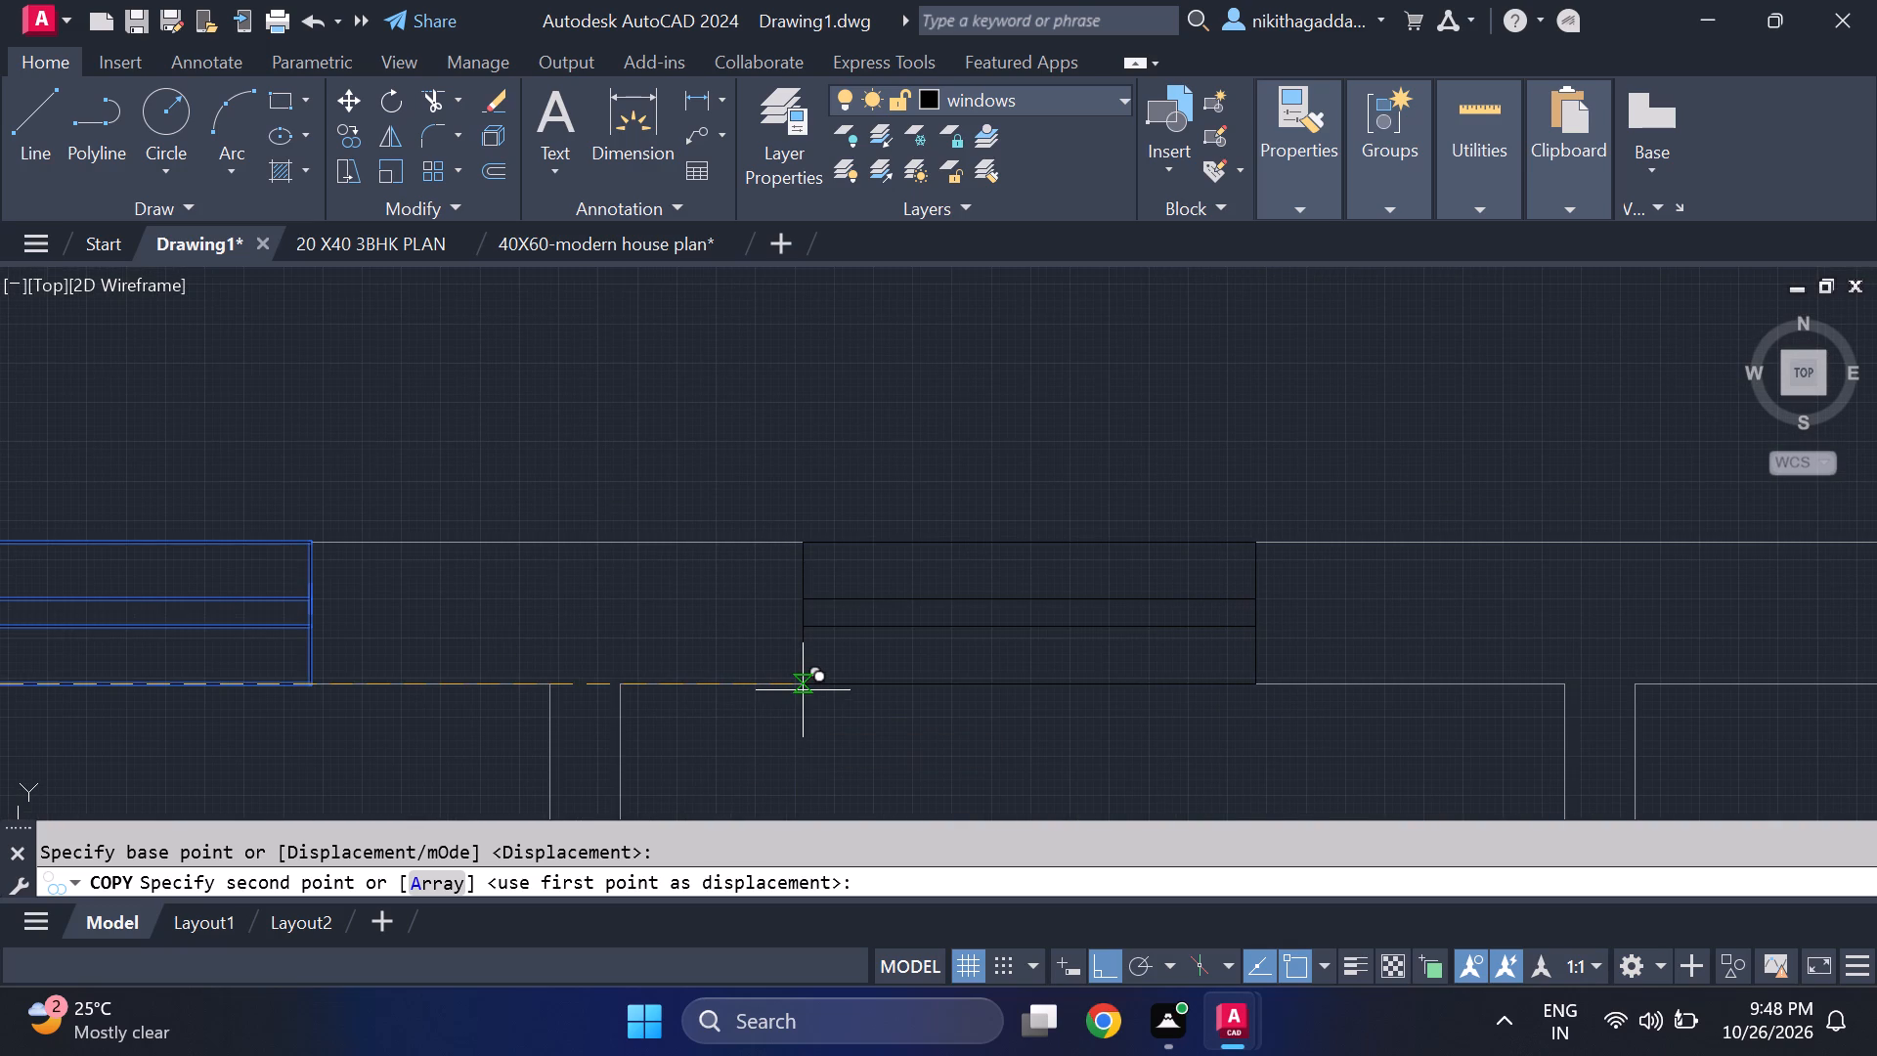
click(808, 685)
Place a spare copy of the small window in the open space west of the plan, level with the north wall.
scroll(808, 598, down, 4)
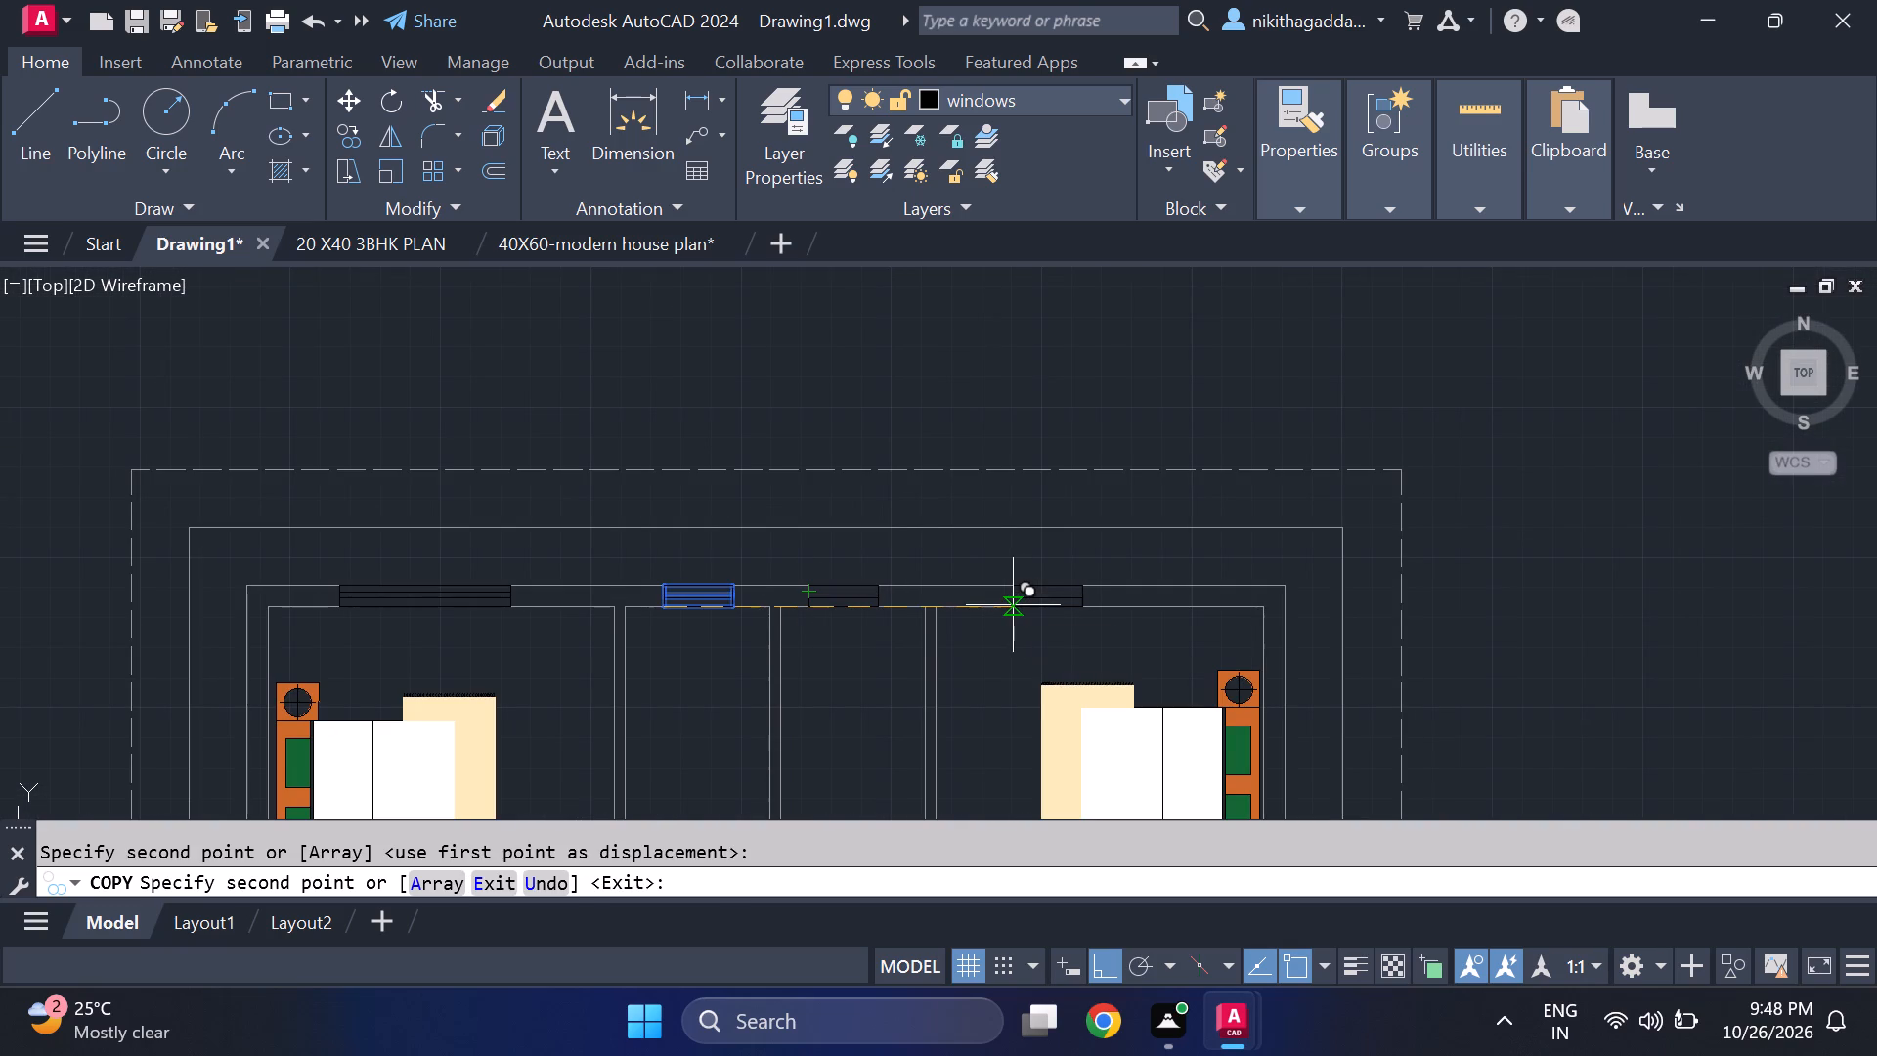
middle_drag(26, 600, 152, 605)
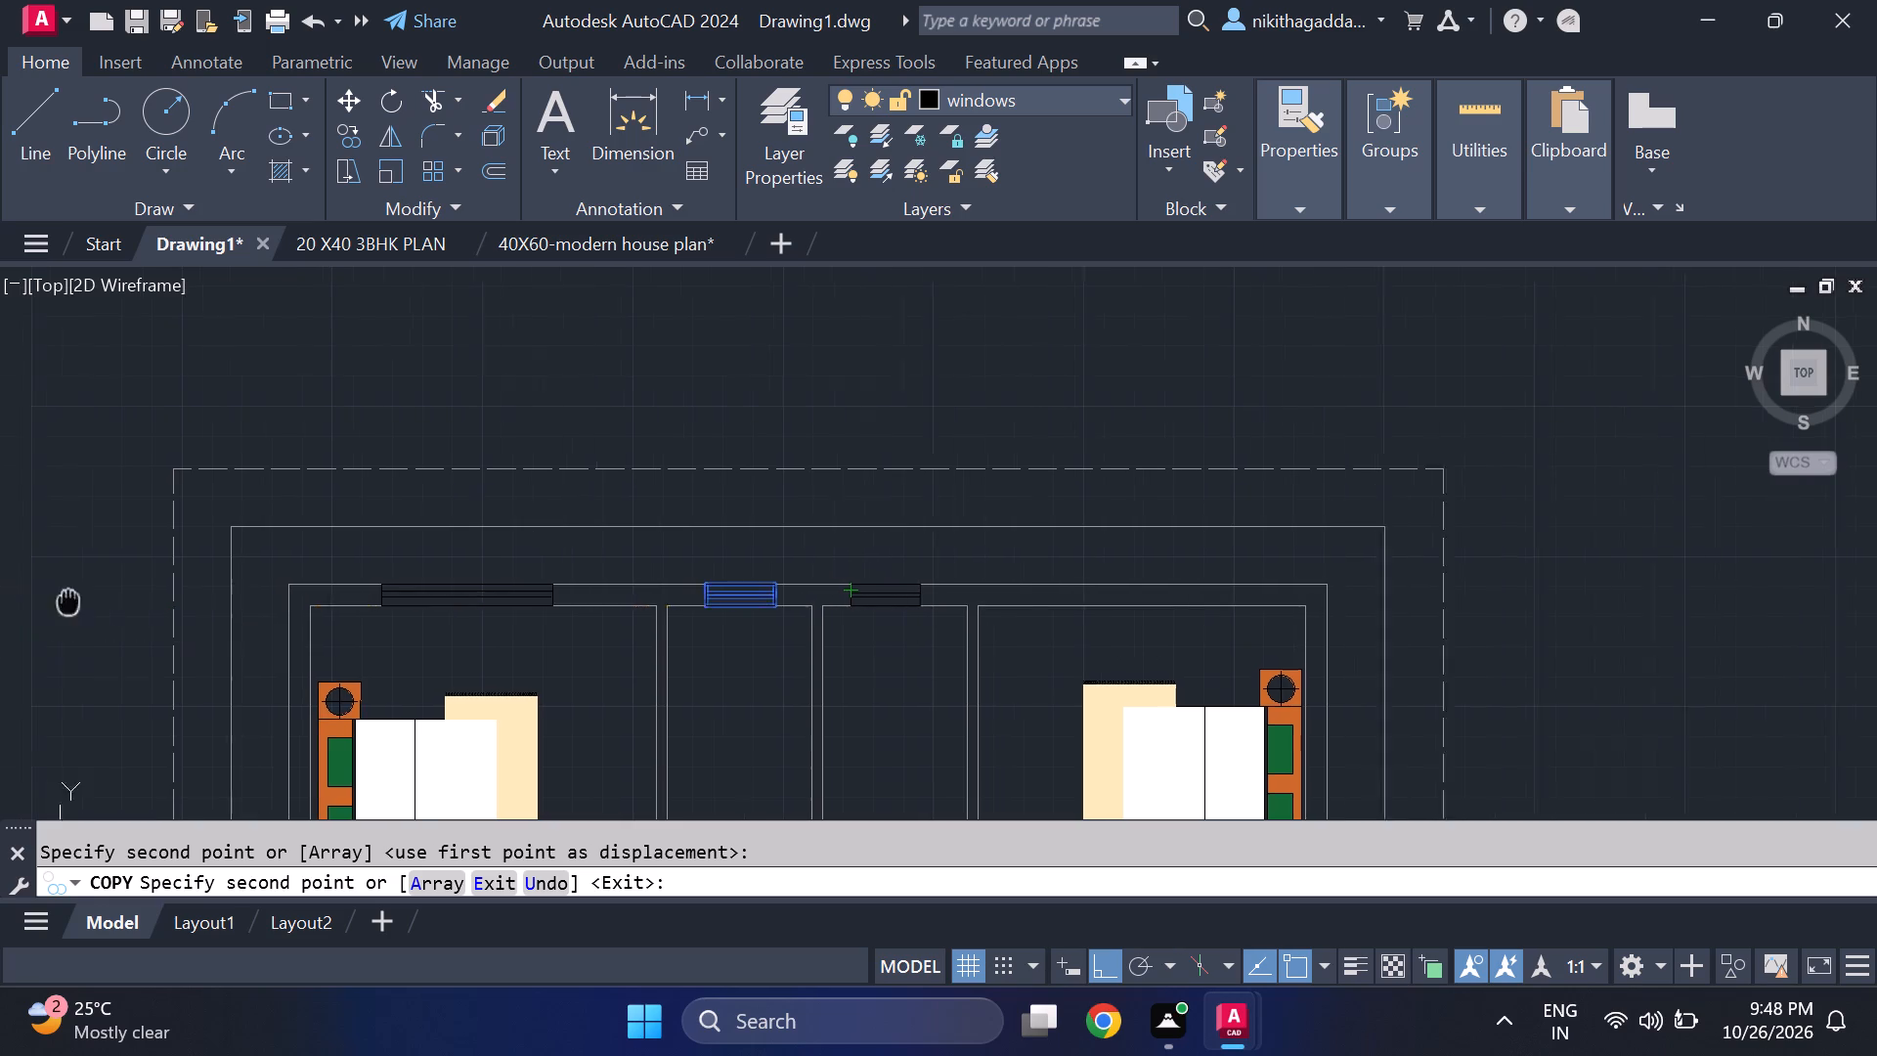
middle_drag(152, 605, 594, 594)
click(389, 590)
key(Escape)
click(389, 590)
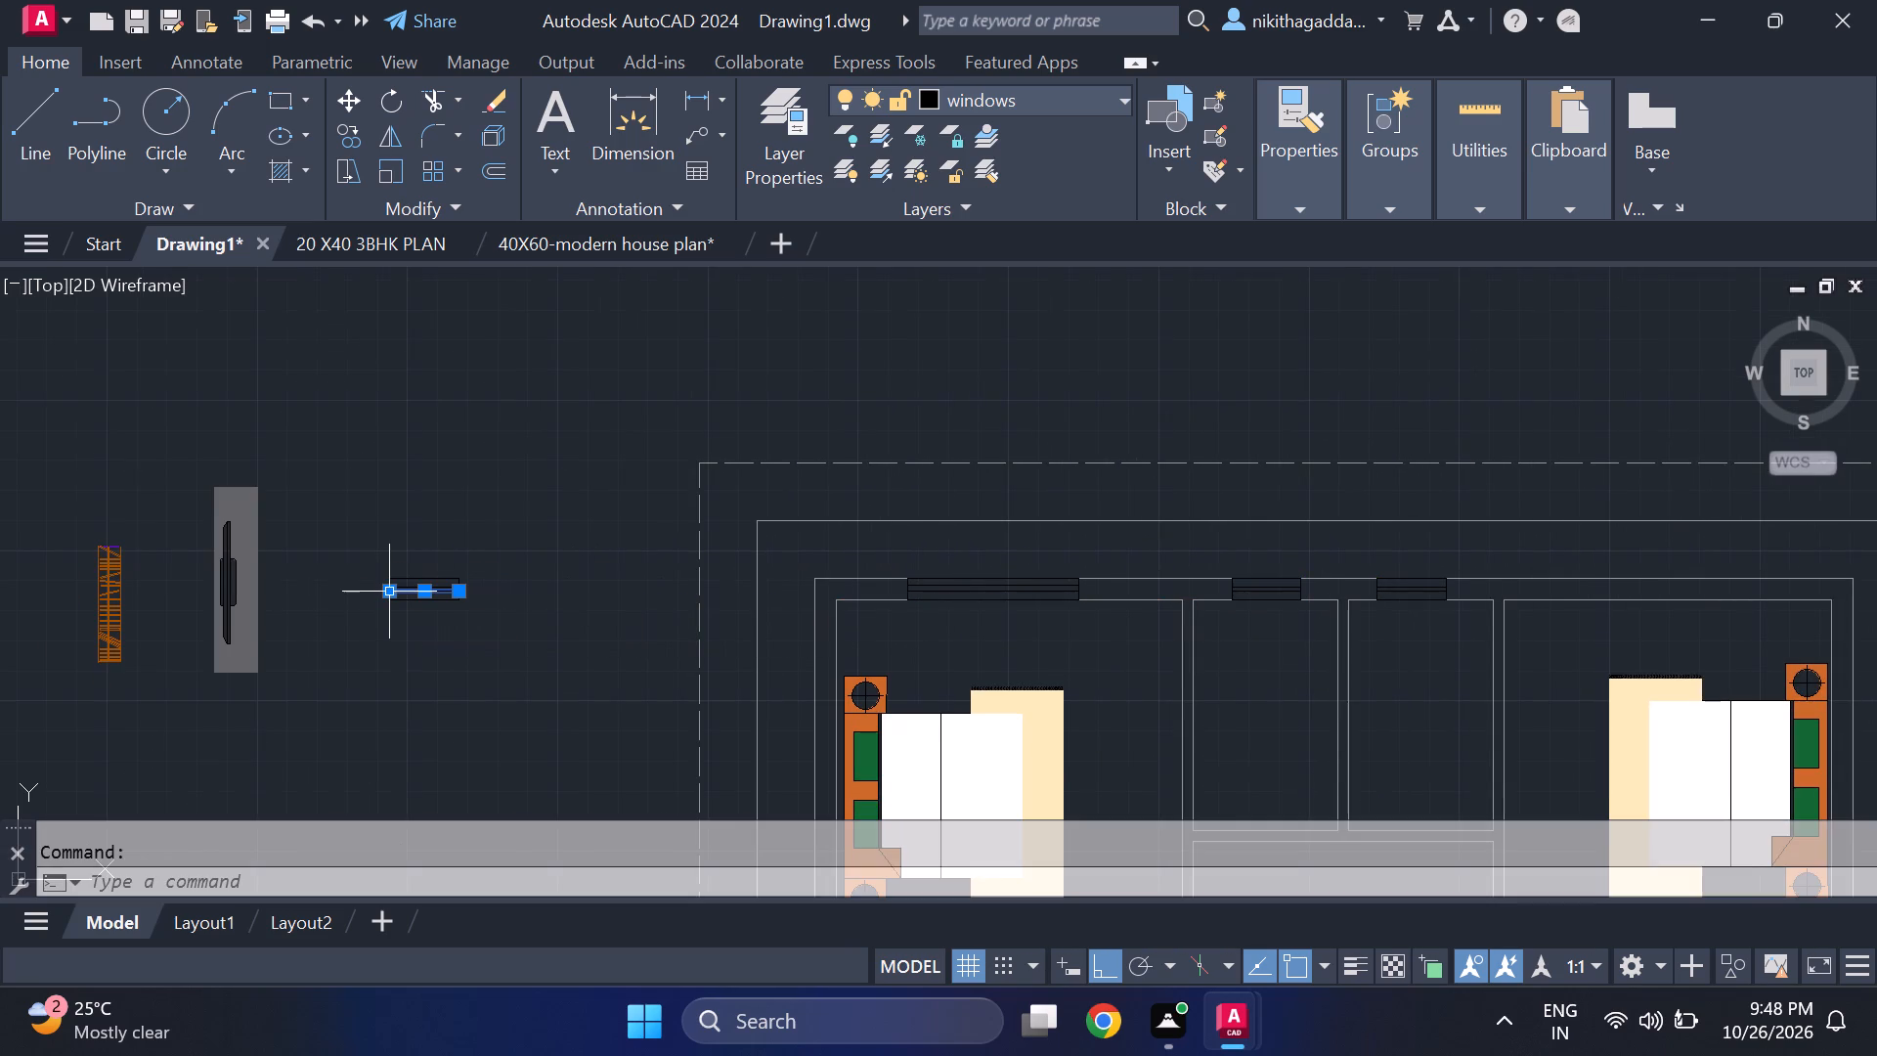
Copy the north-west bedroom's window by its north-west corner onto the inner line of the north-east bedroom's north wall.
scroll(963, 644, down, 1)
middle_drag(982, 636, 626, 639)
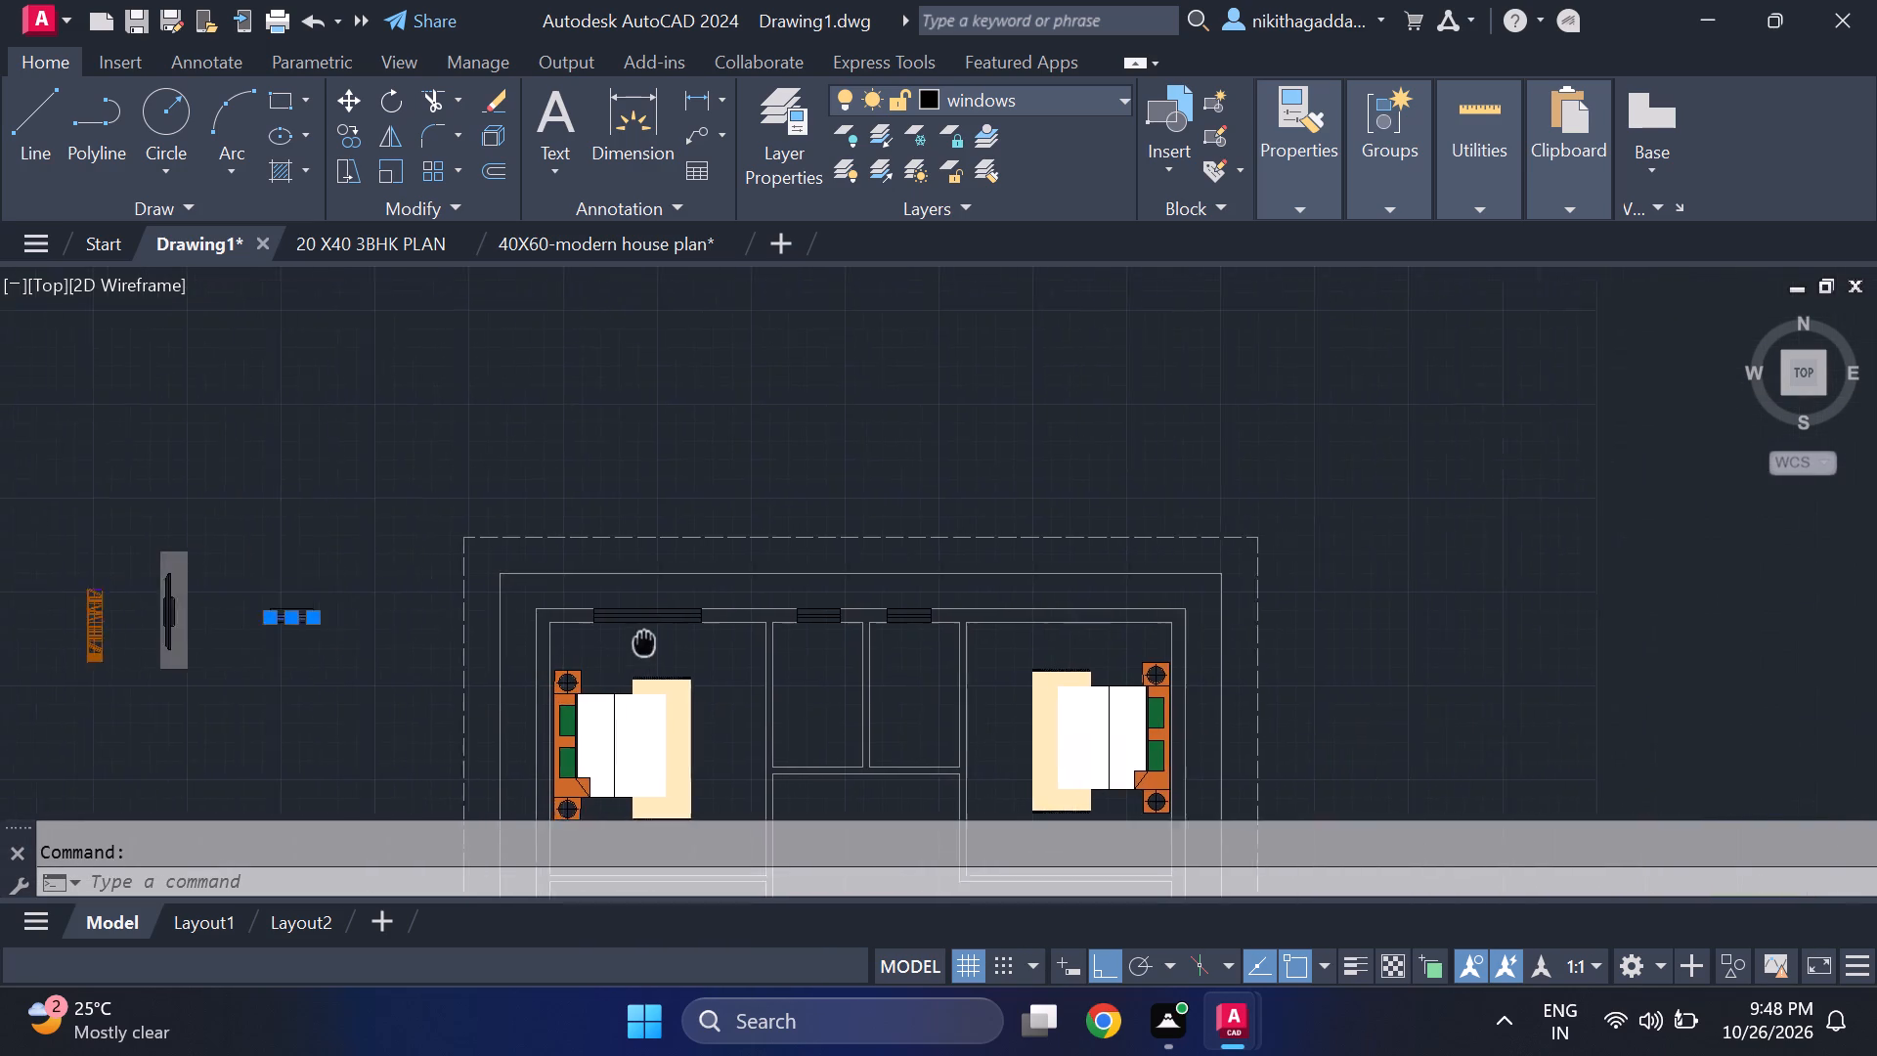
middle_drag(626, 639, 432, 595)
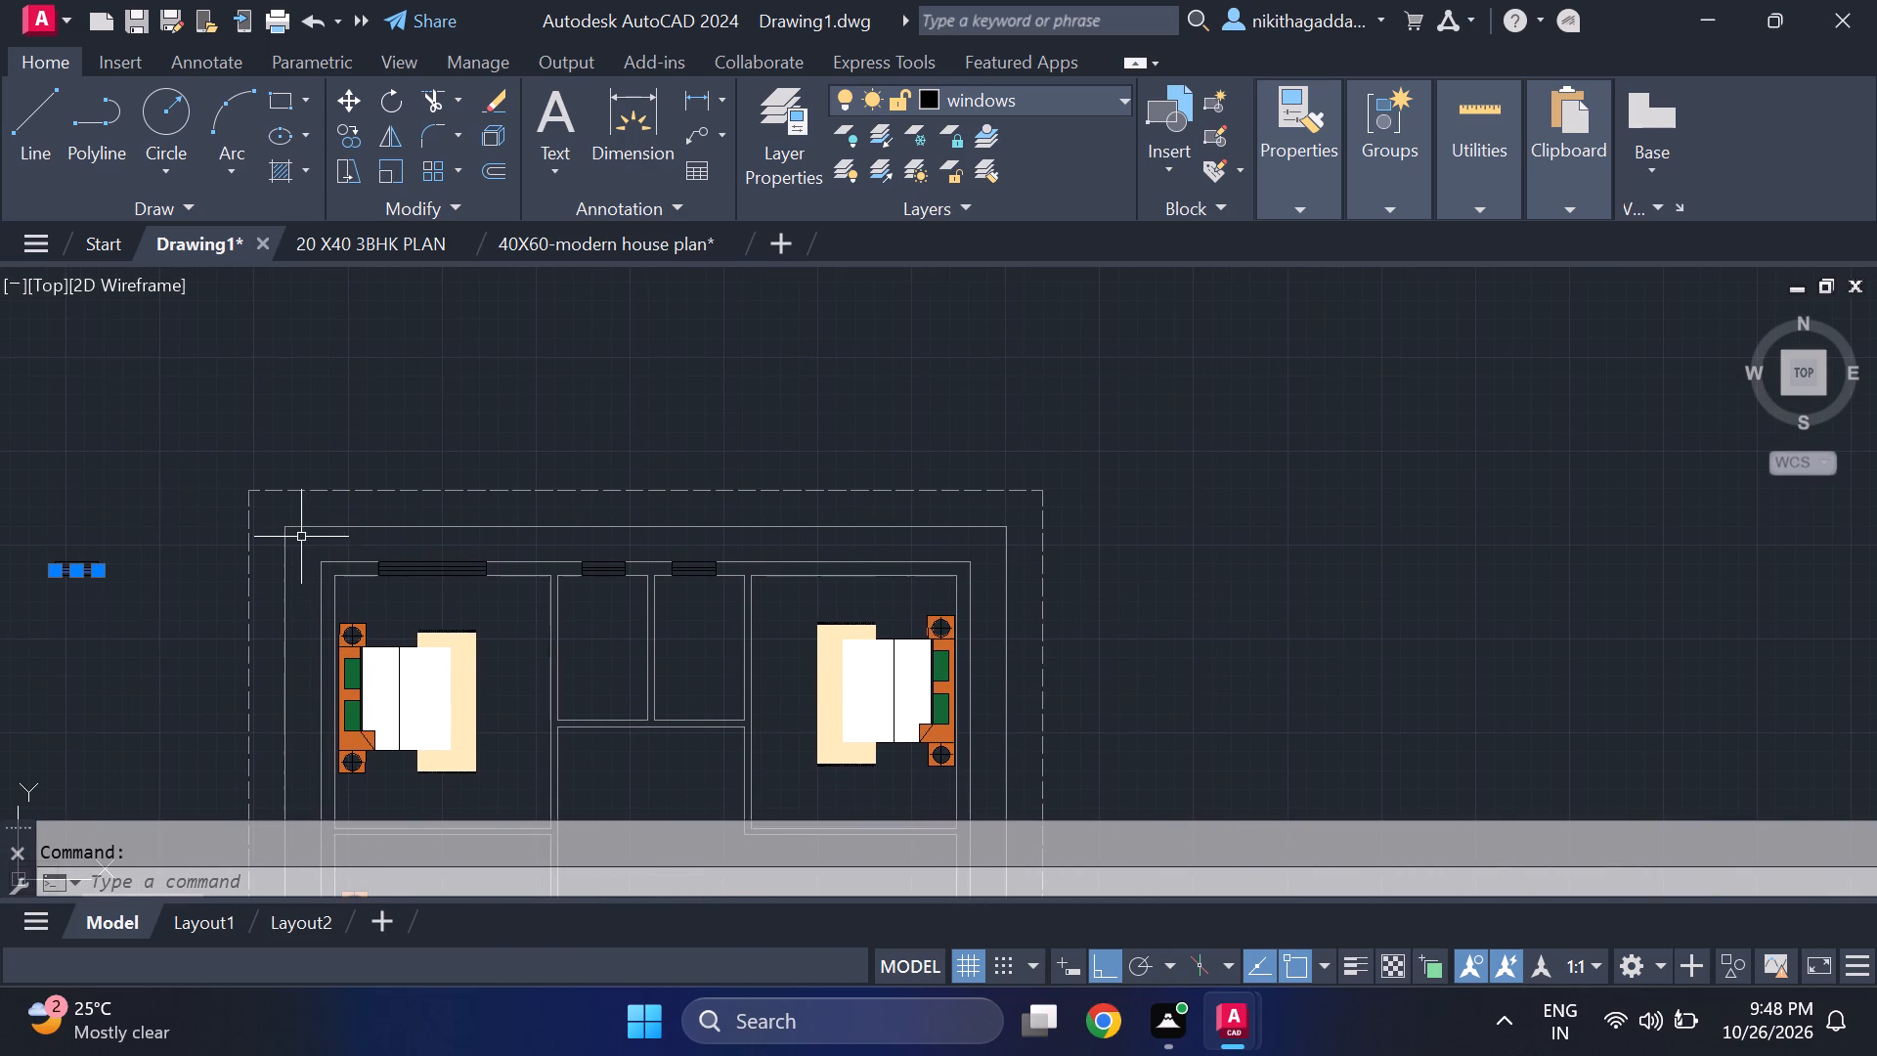
scroll(427, 587, up, 5)
scroll(453, 446, down, 1)
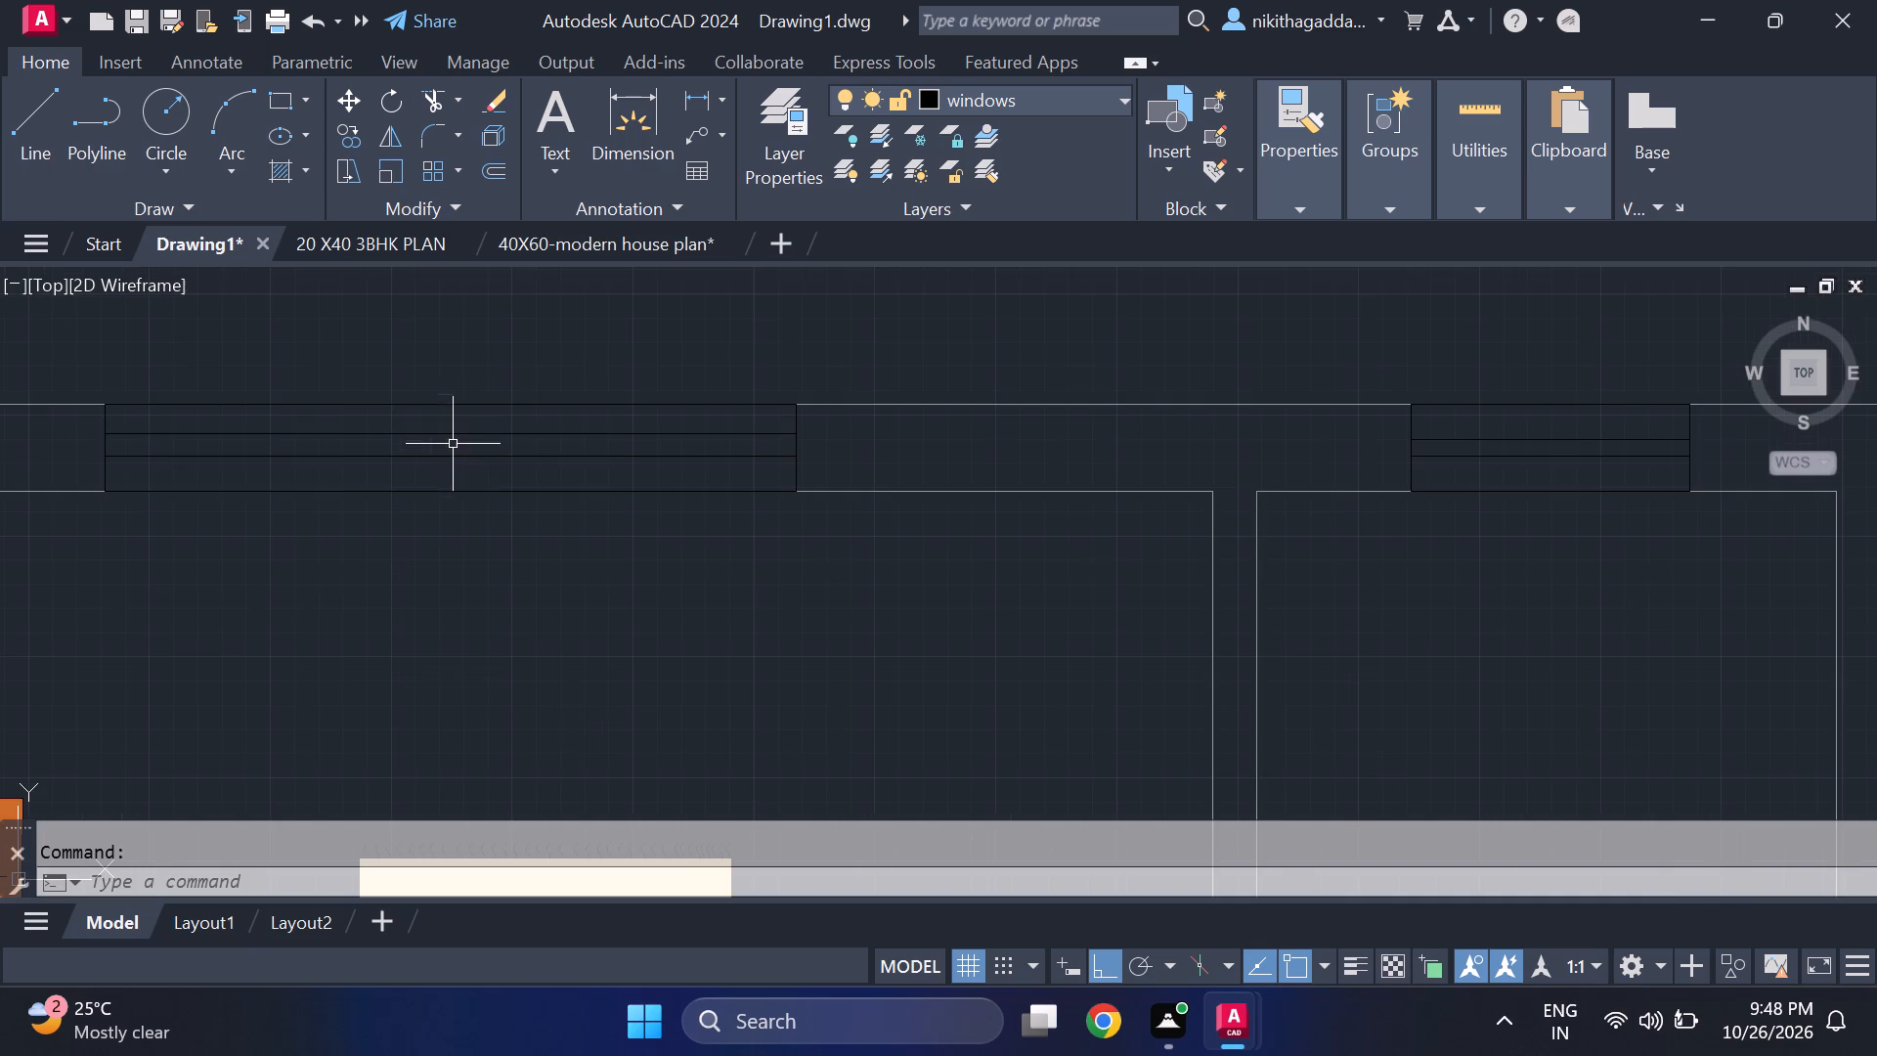
click(447, 407)
click(512, 427)
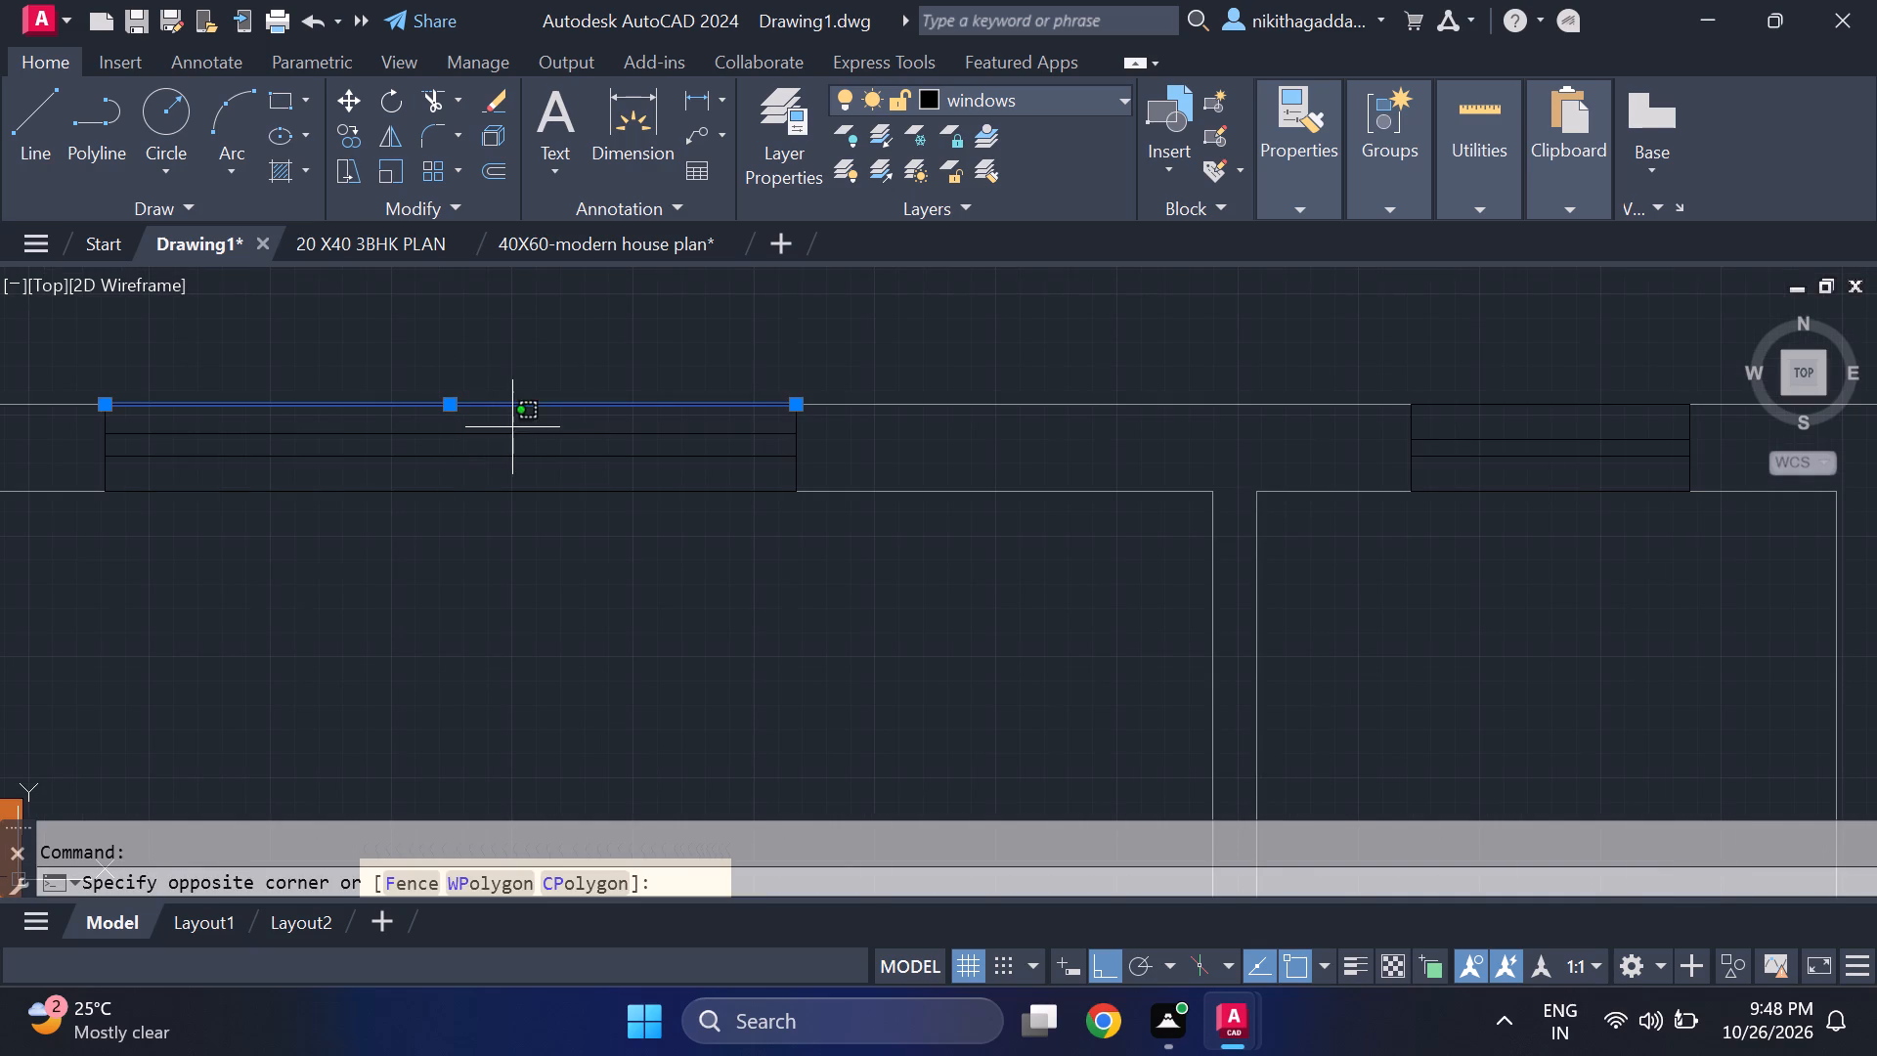
click(404, 456)
click(422, 451)
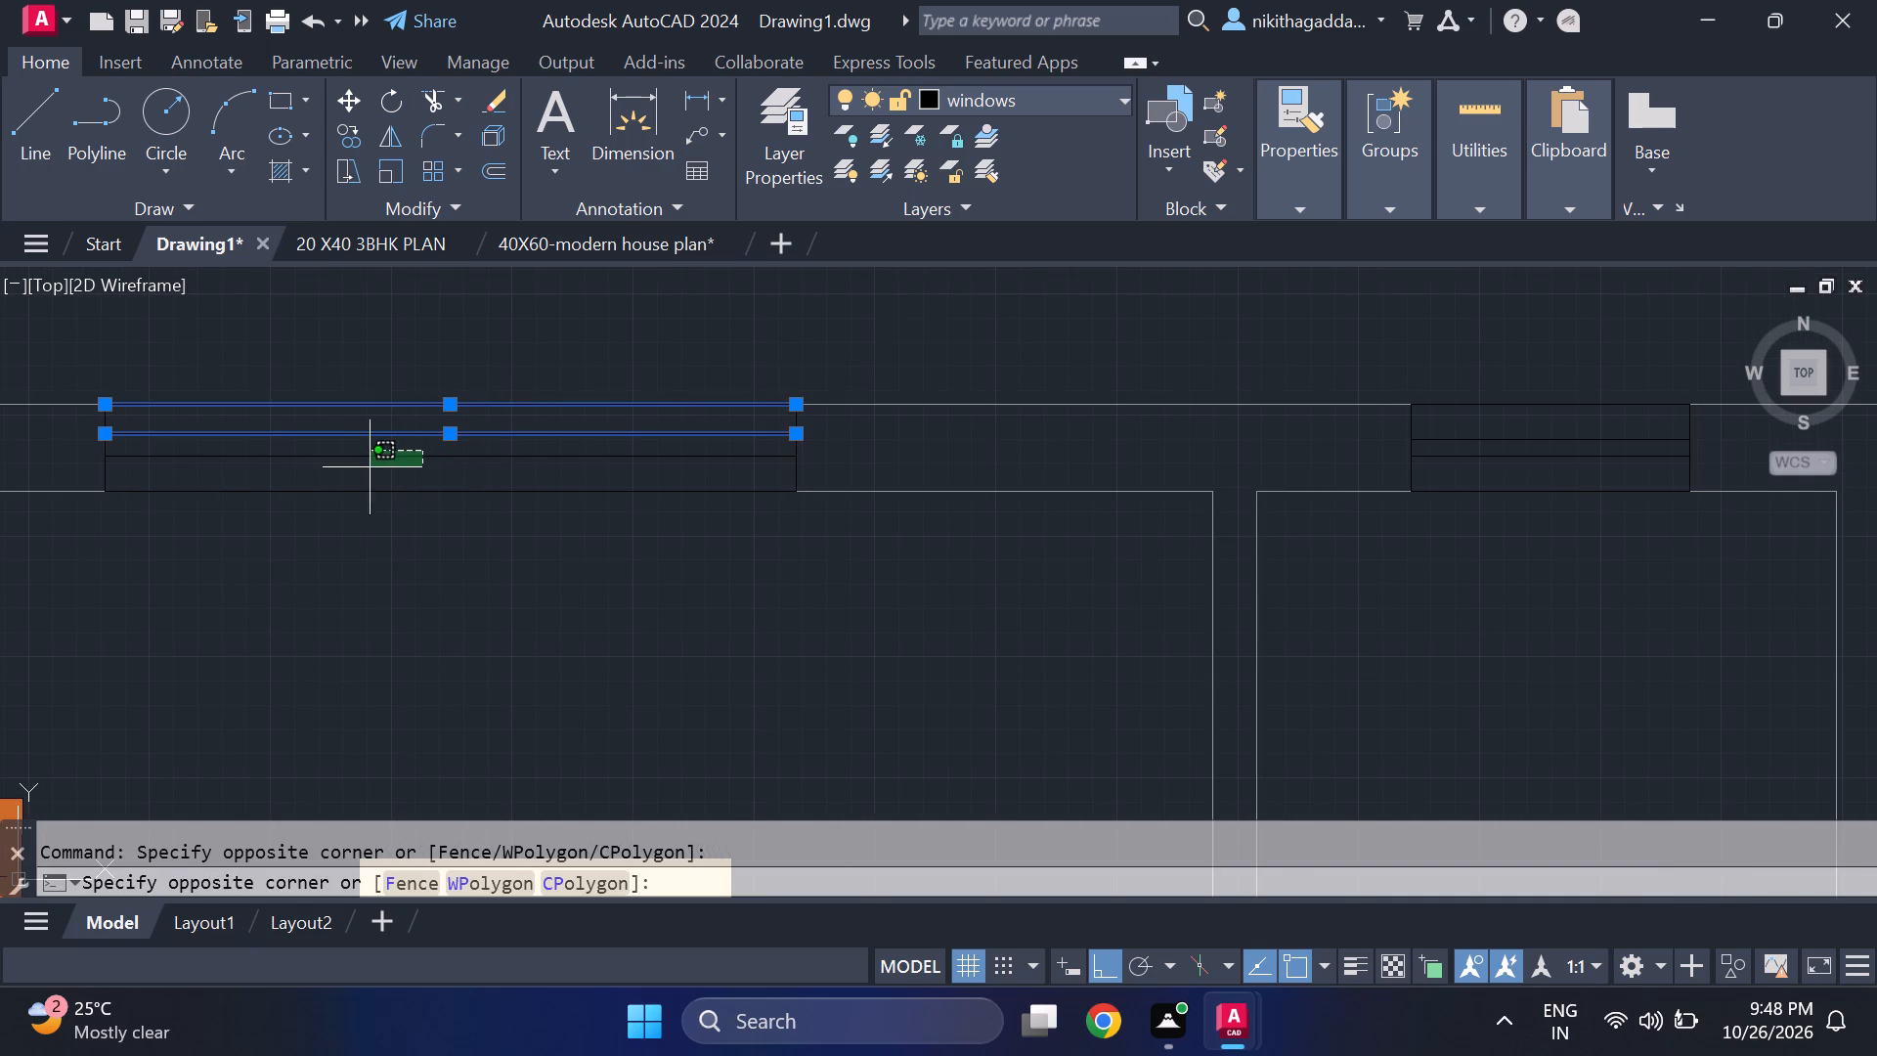
click(368, 468)
click(364, 490)
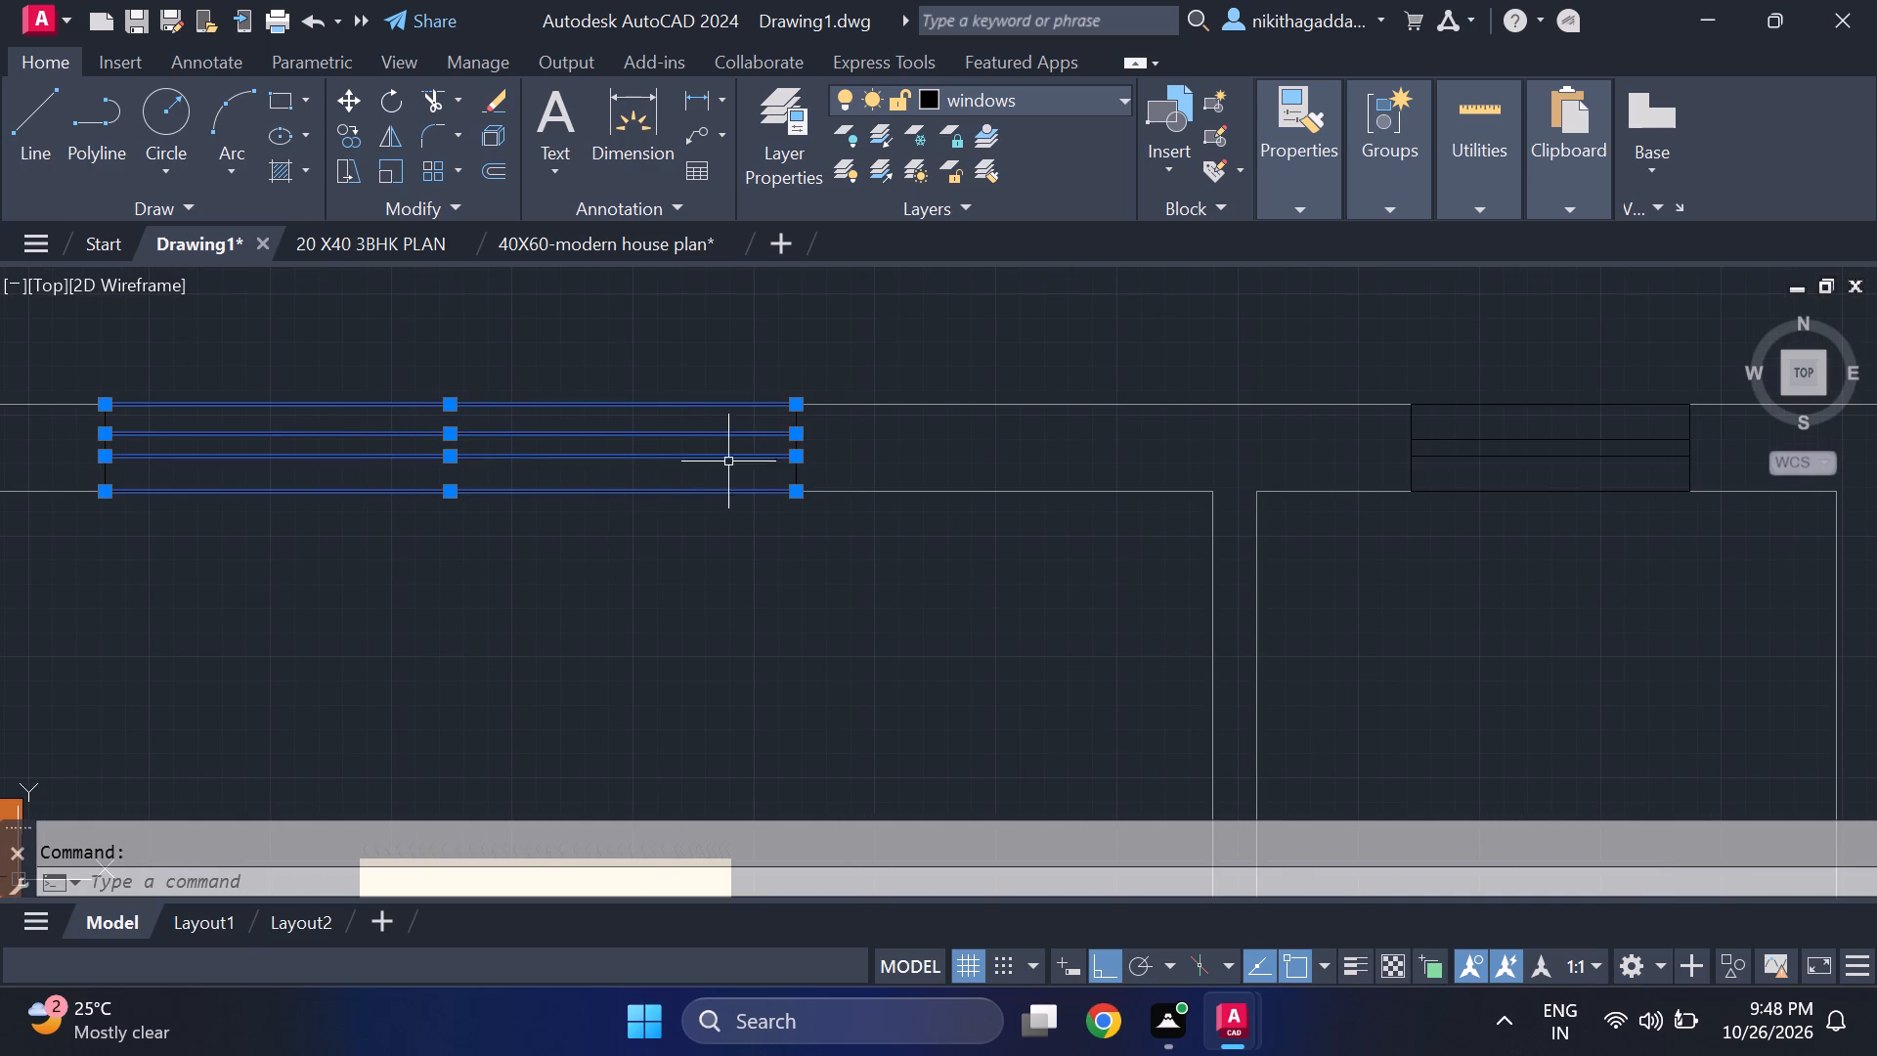
click(839, 432)
click(668, 462)
scroll(106, 448, up, 1)
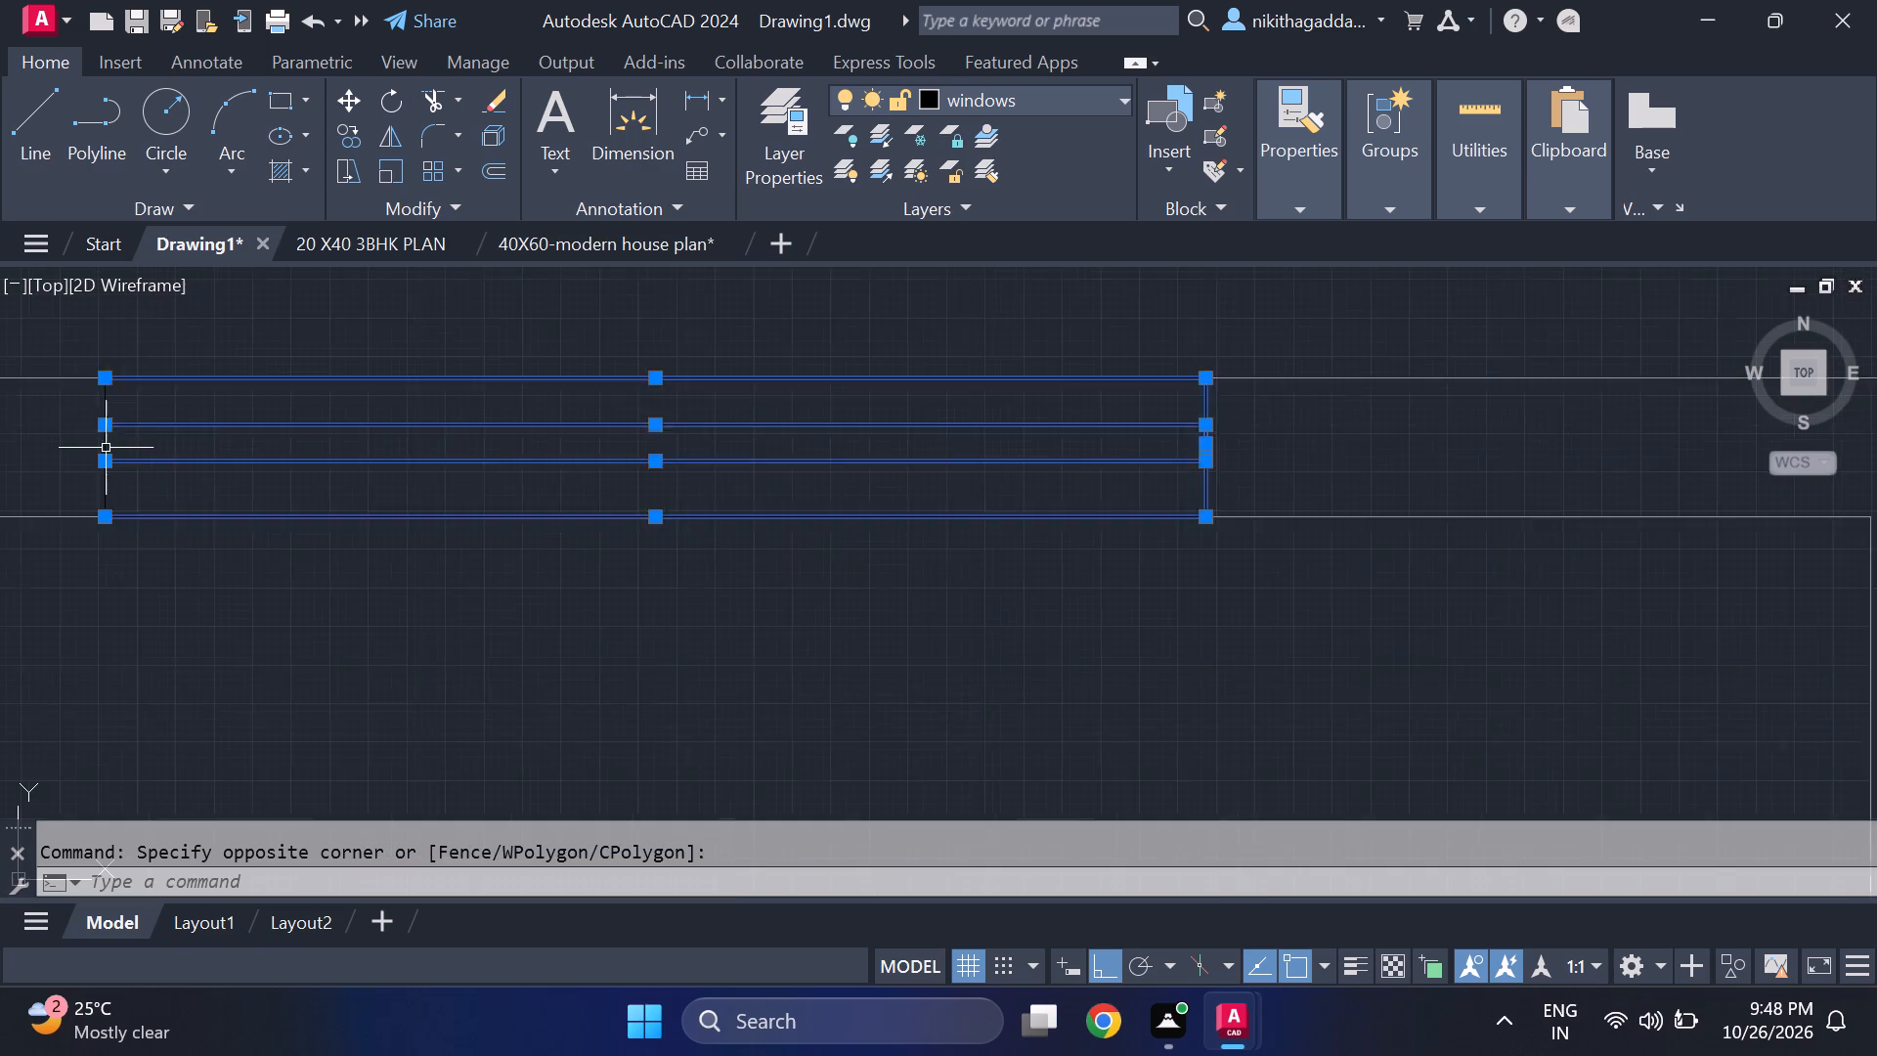
scroll(106, 448, up, 1)
drag(175, 375, 165, 380)
click(44, 451)
text(co)
key(Return)
click(103, 329)
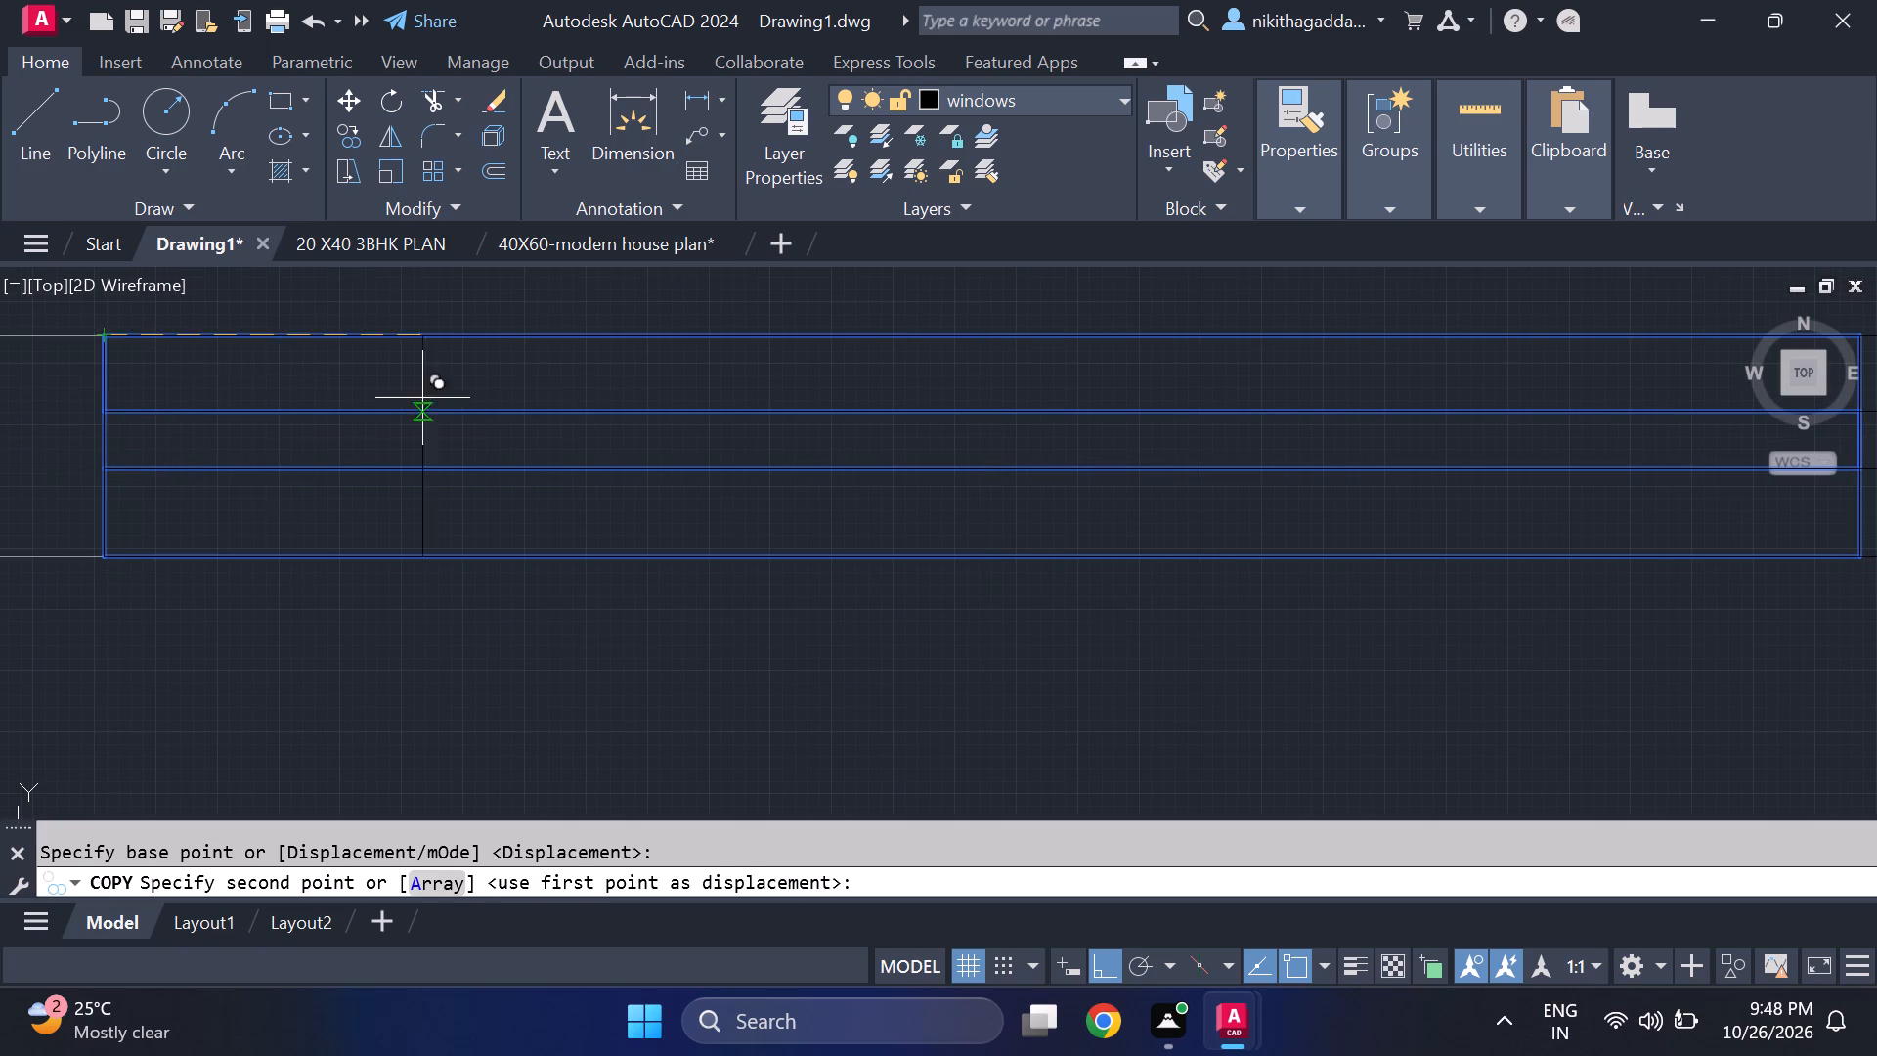
scroll(588, 393, down, 4)
middle_drag(976, 488, 0, 637)
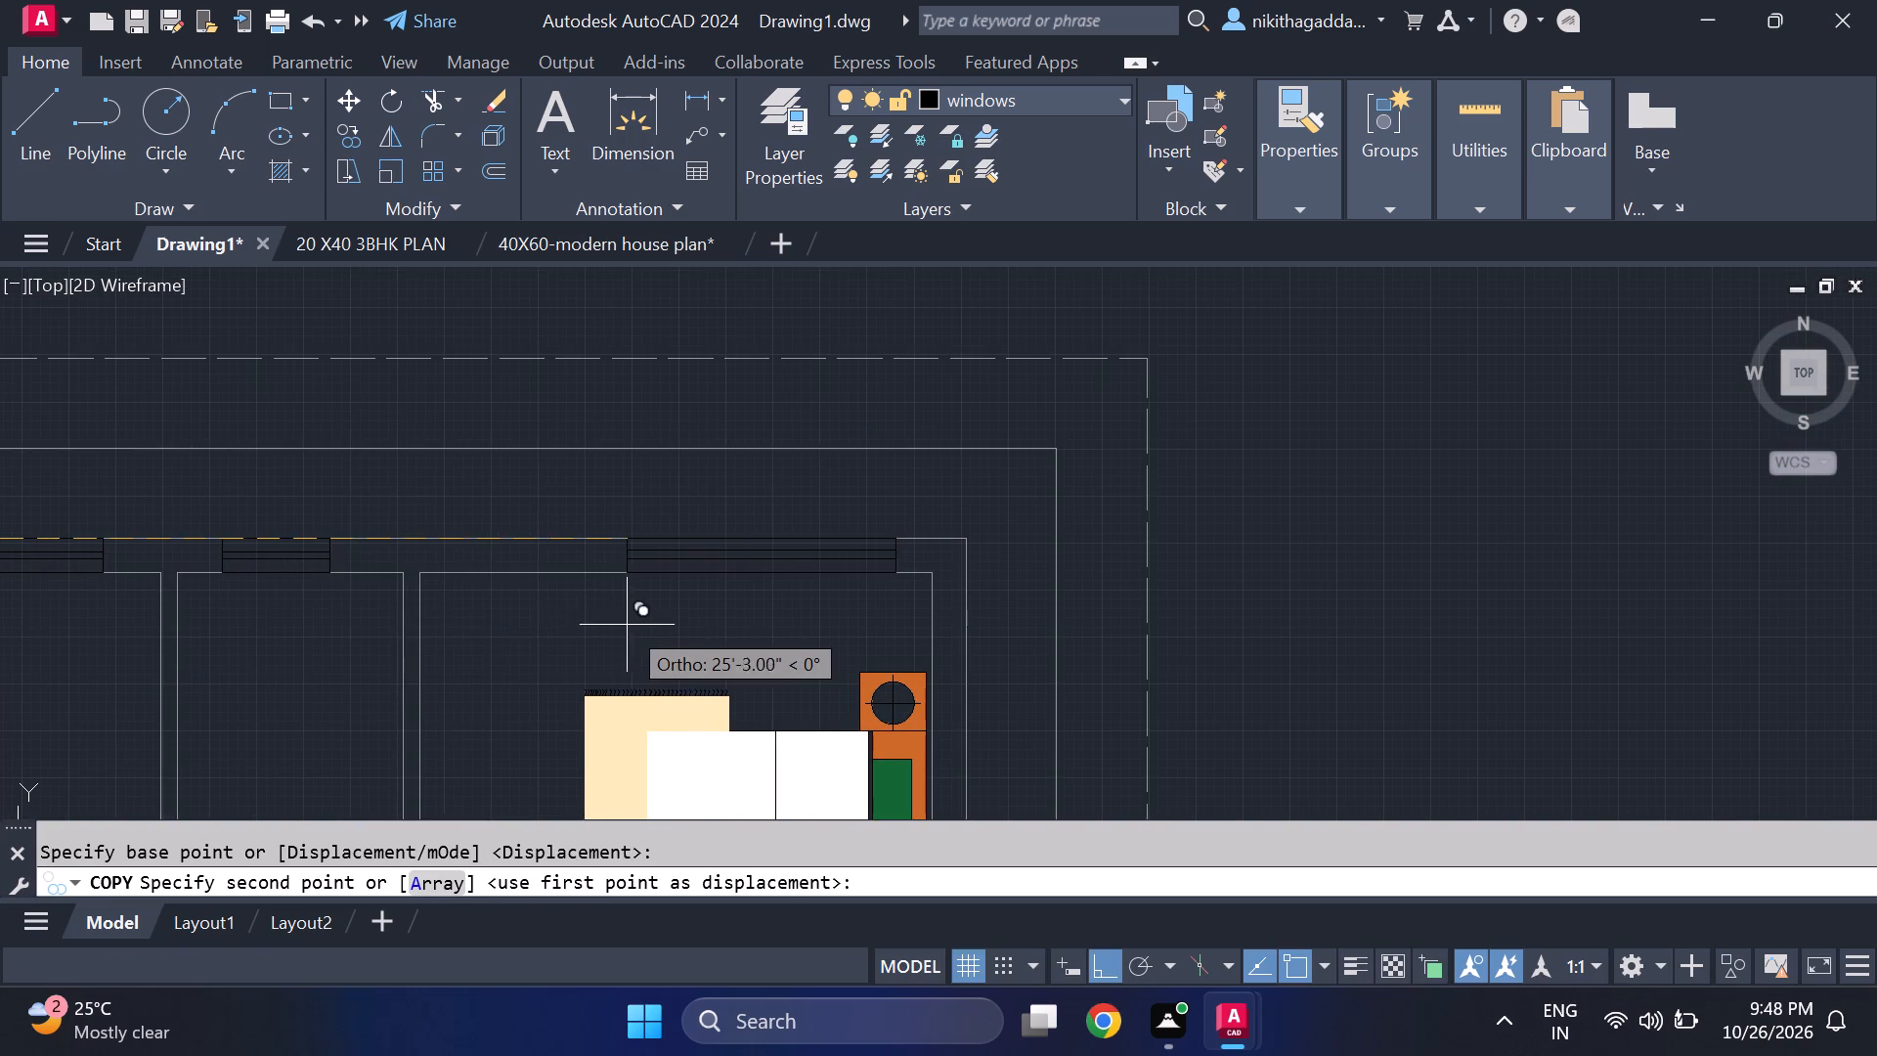
scroll(578, 606, up, 2)
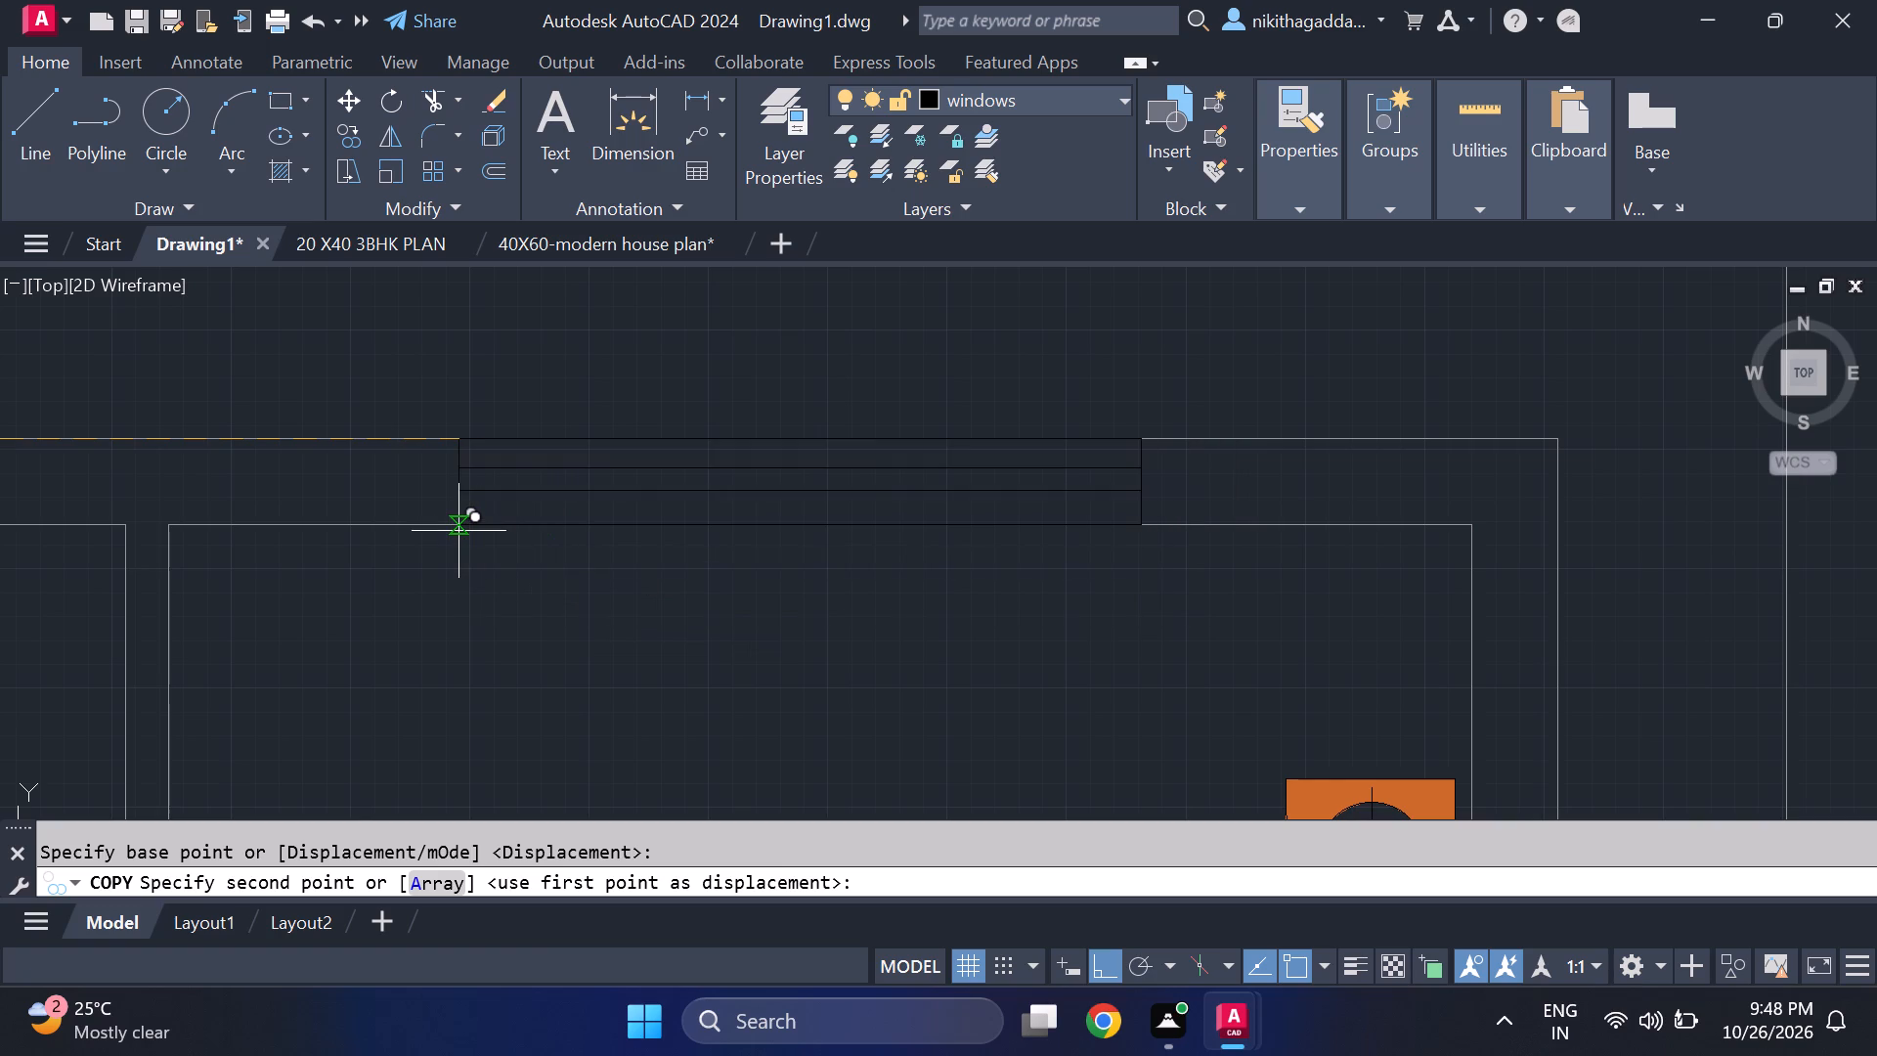
click(458, 531)
Place further copies of the large window at the north-east bedroom, ending with one flush with the north wall's outer line.
scroll(428, 792, down, 2)
scroll(437, 641, up, 3)
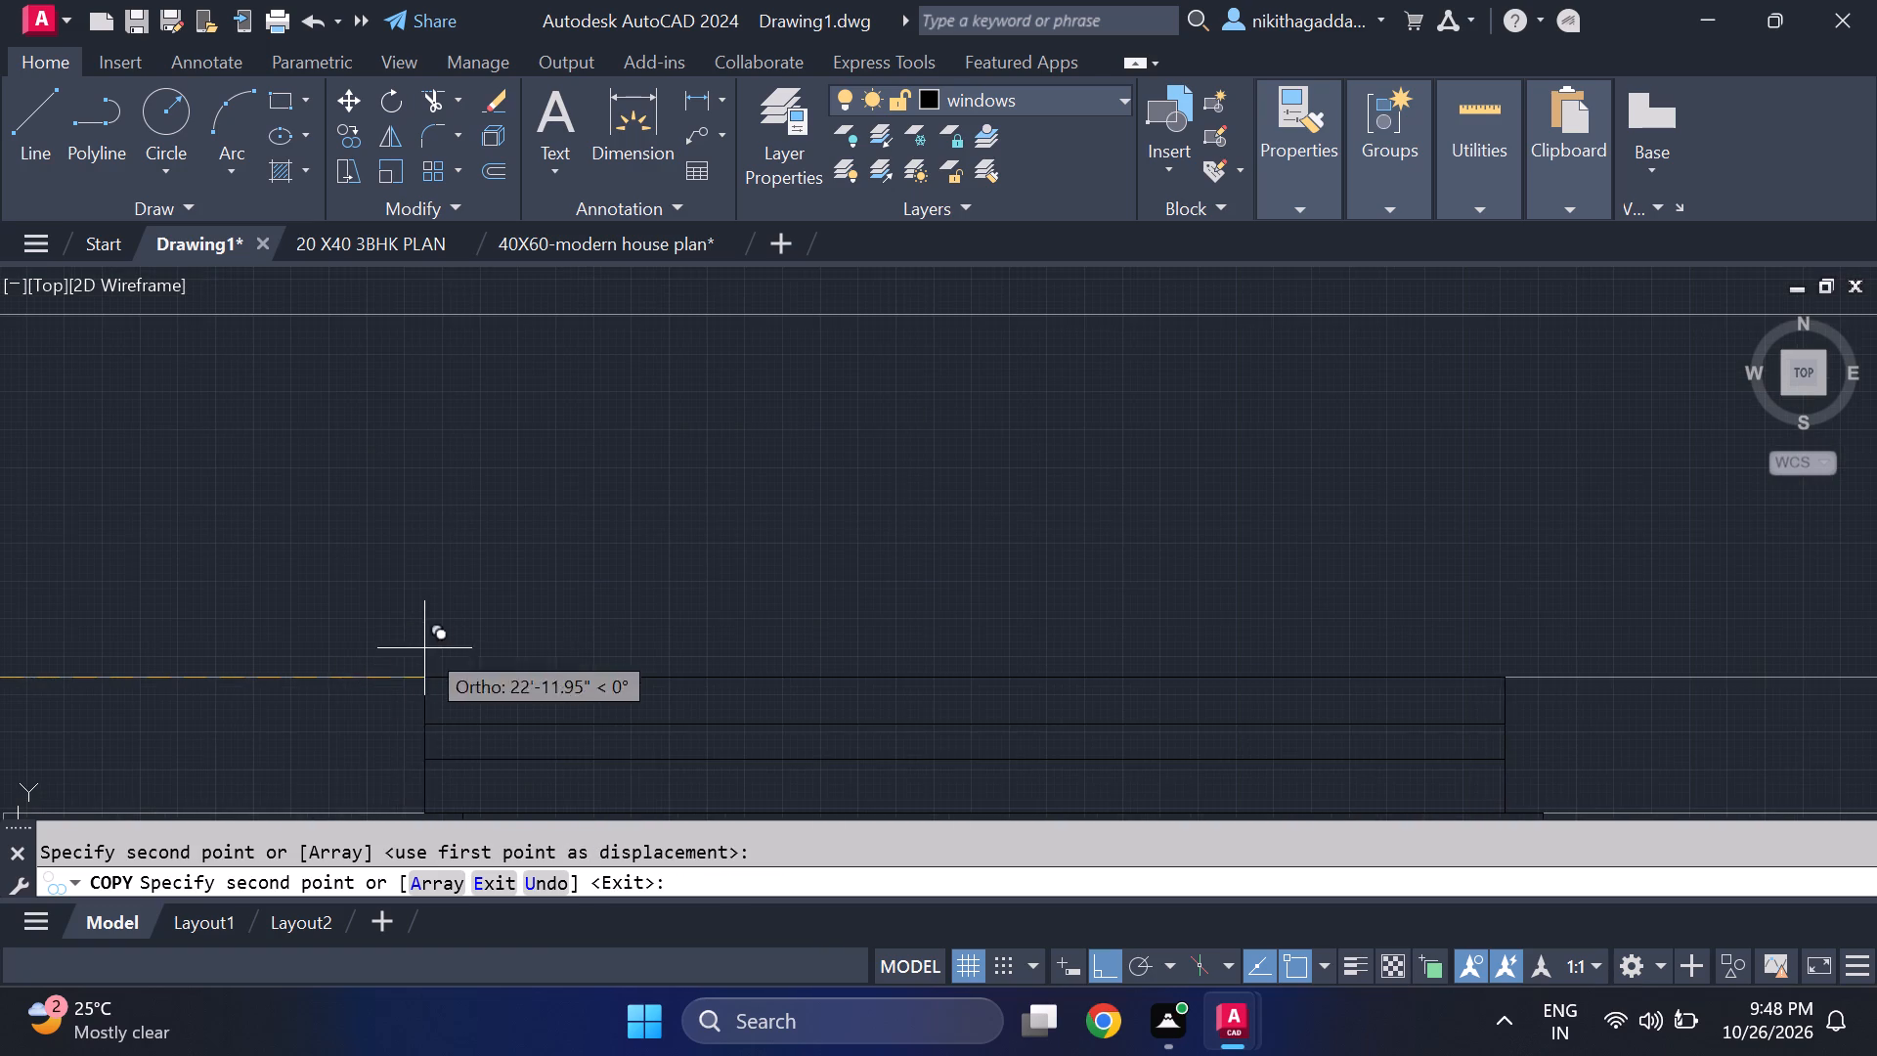
middle_drag(428, 640, 530, 415)
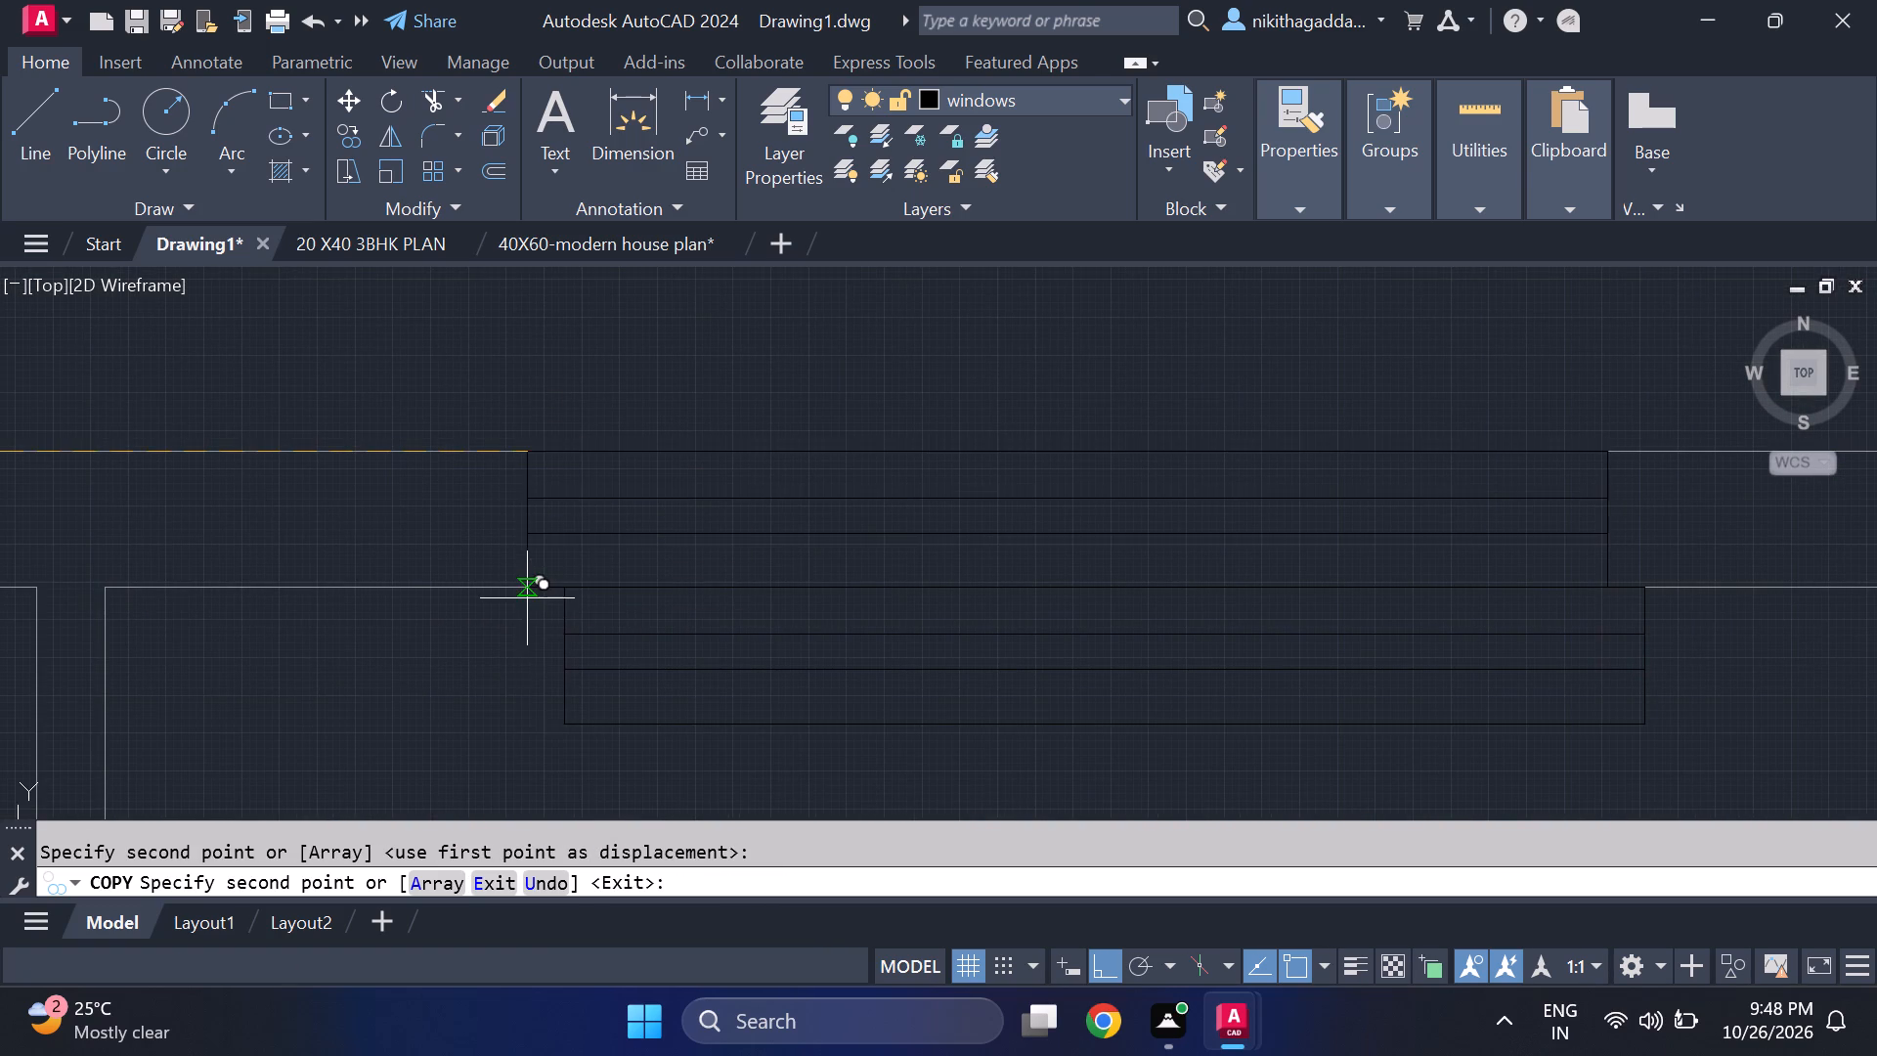
click(524, 588)
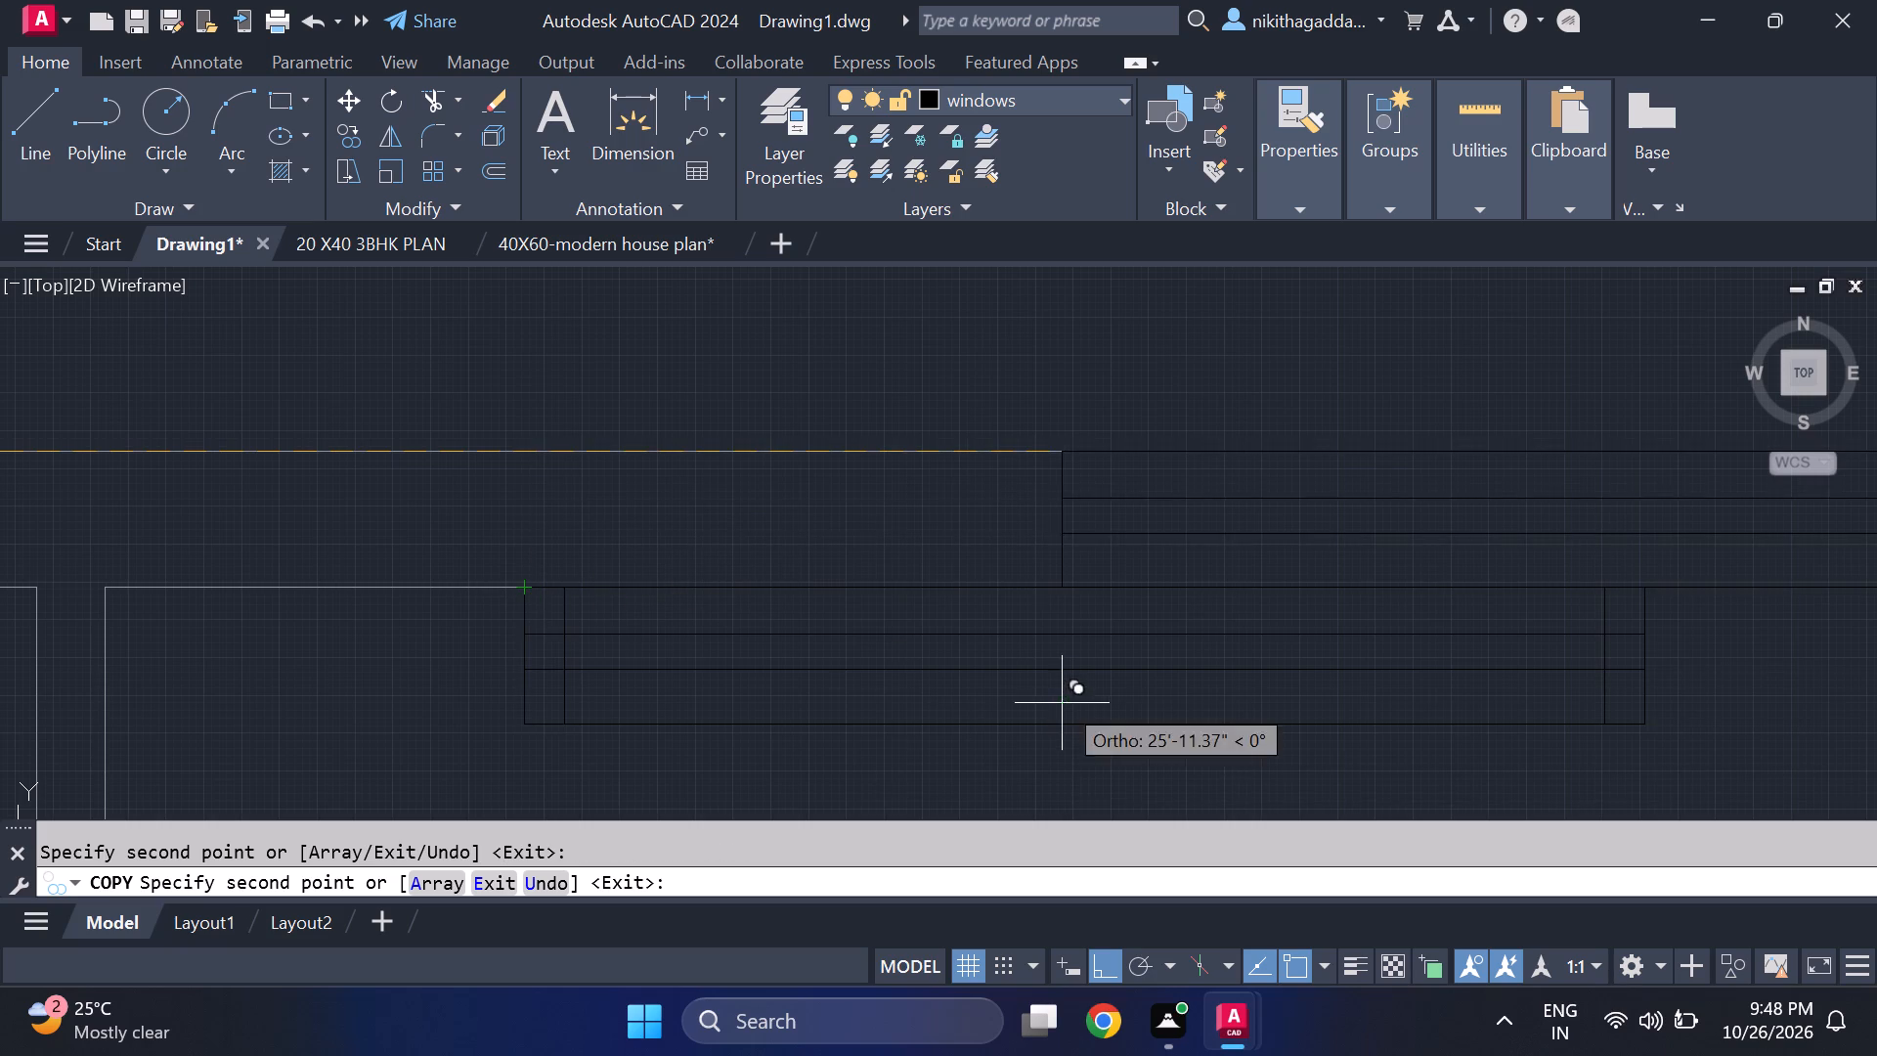
scroll(1052, 682, down, 2)
scroll(776, 606, up, 3)
click(852, 552)
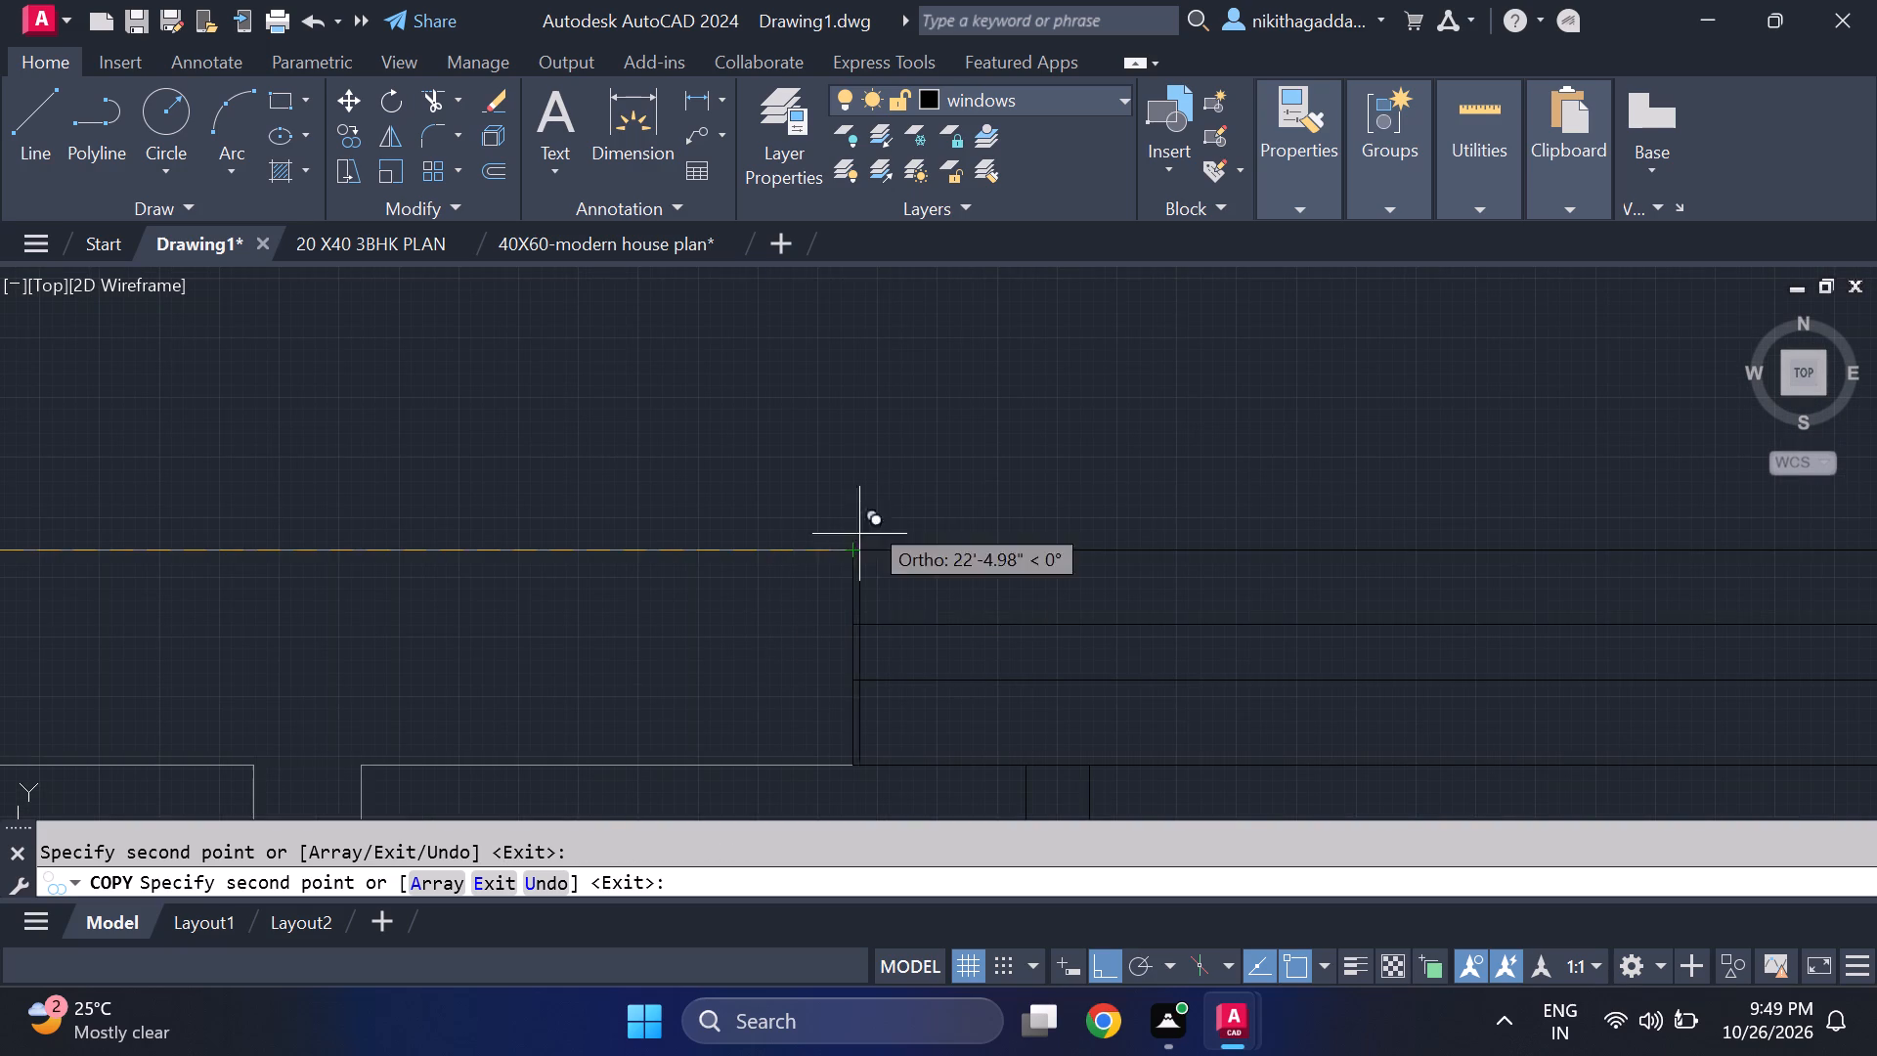
With Ortho off, place a copy of the large window within the south wall of the south-east bedroom.
scroll(896, 496, down, 4)
scroll(282, 594, down, 3)
middle_drag(280, 686, 615, 544)
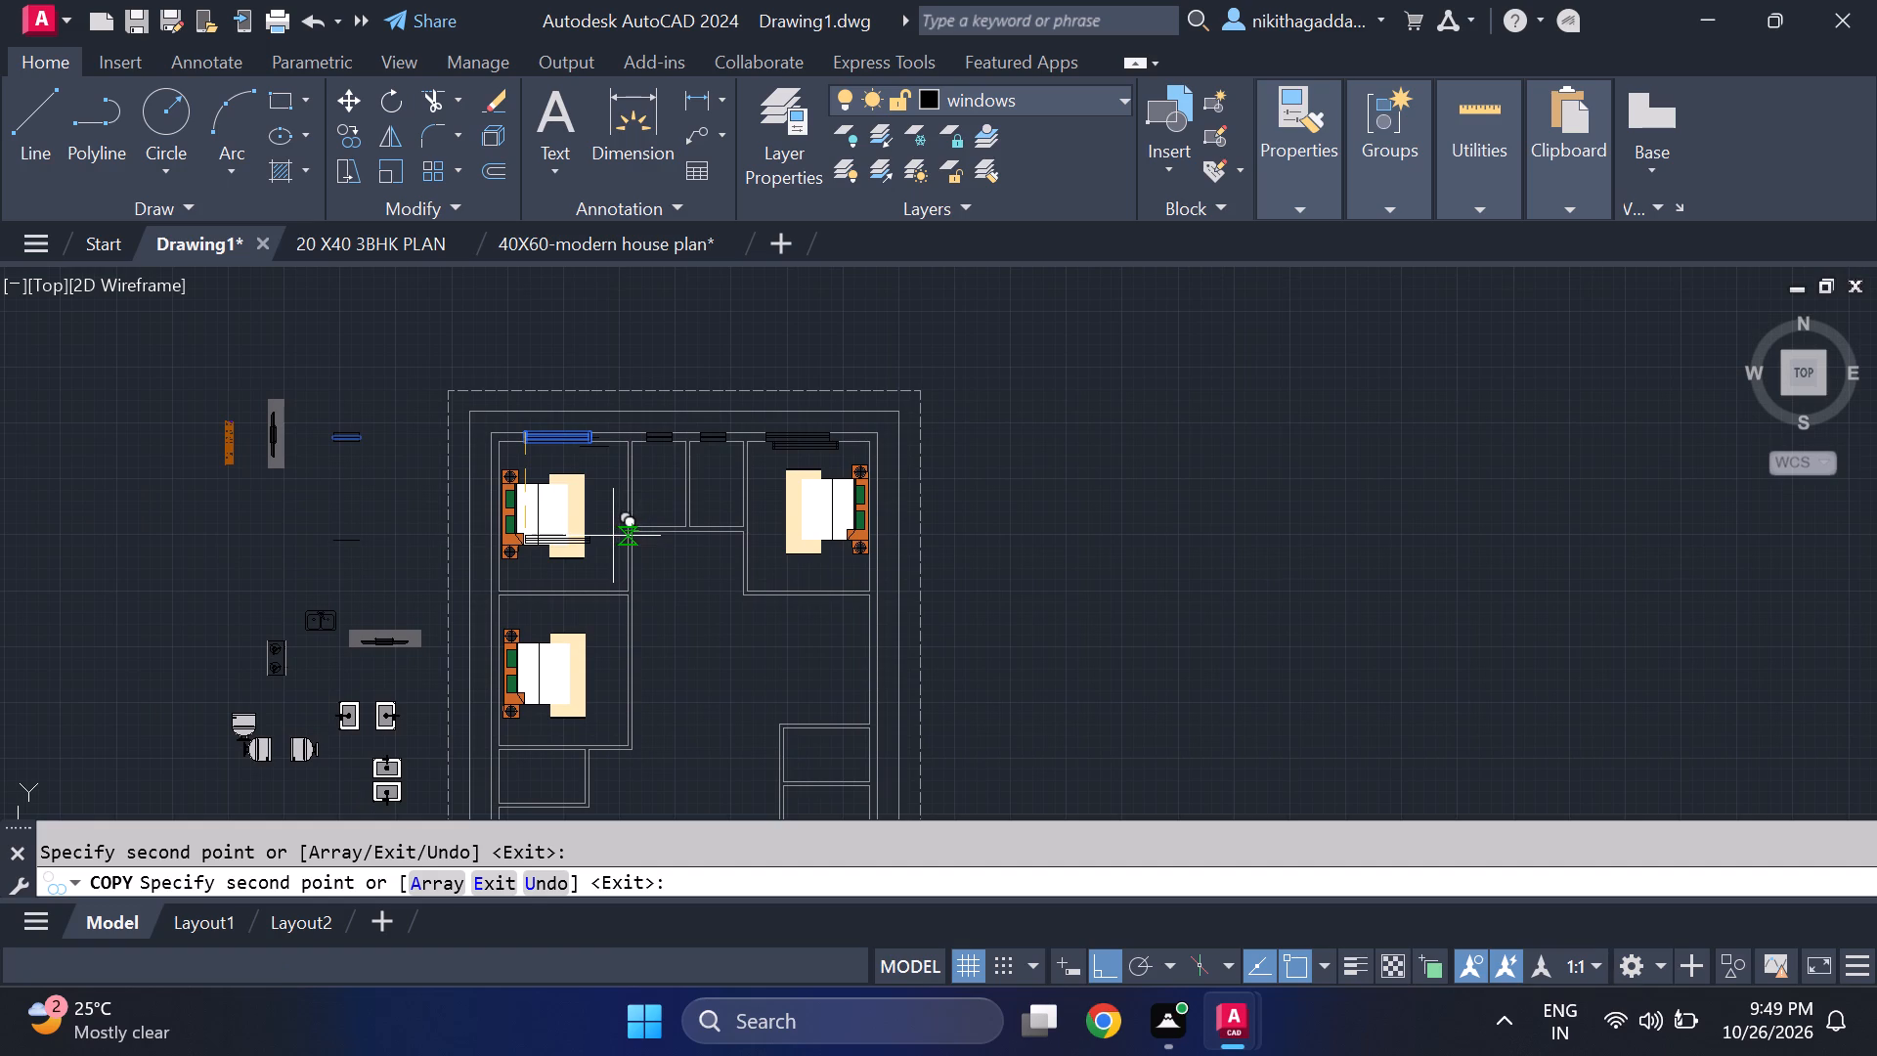
key(F8)
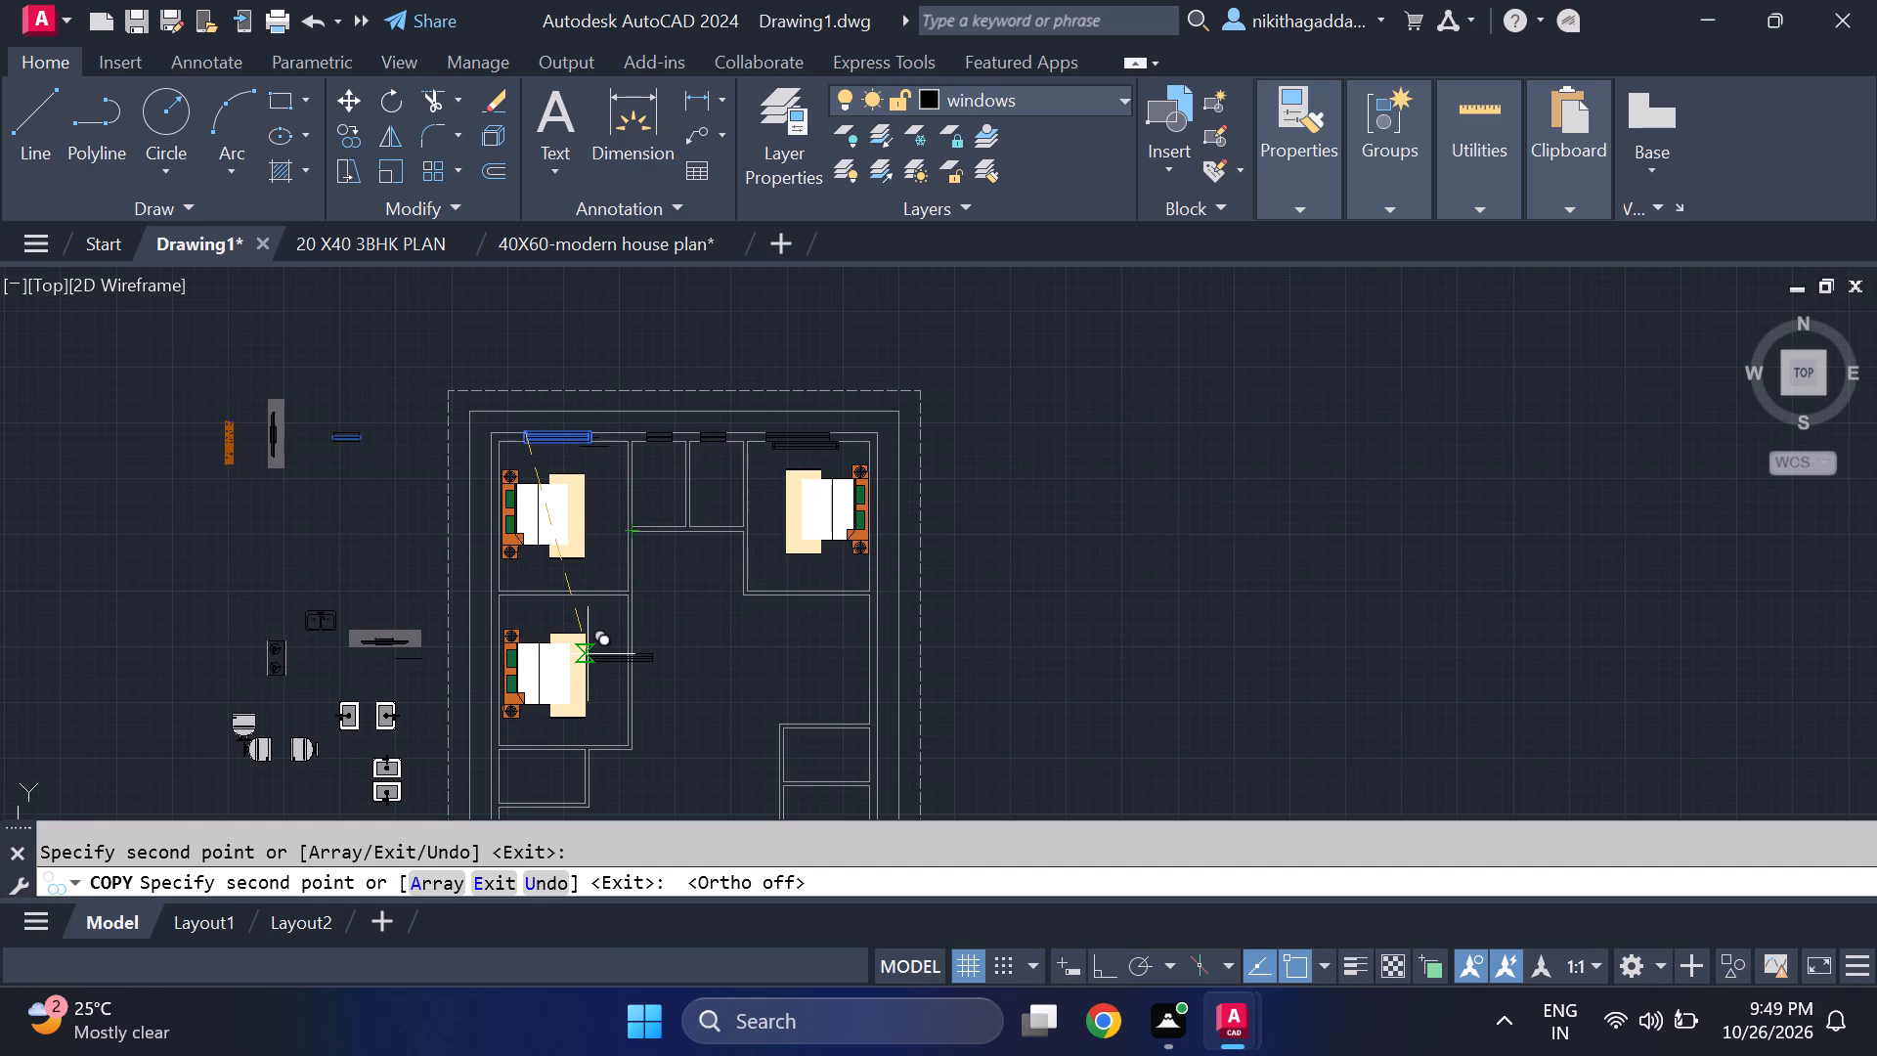
middle_drag(755, 779, 564, 646)
middle_drag(590, 695, 618, 576)
middle_drag(604, 700, 601, 698)
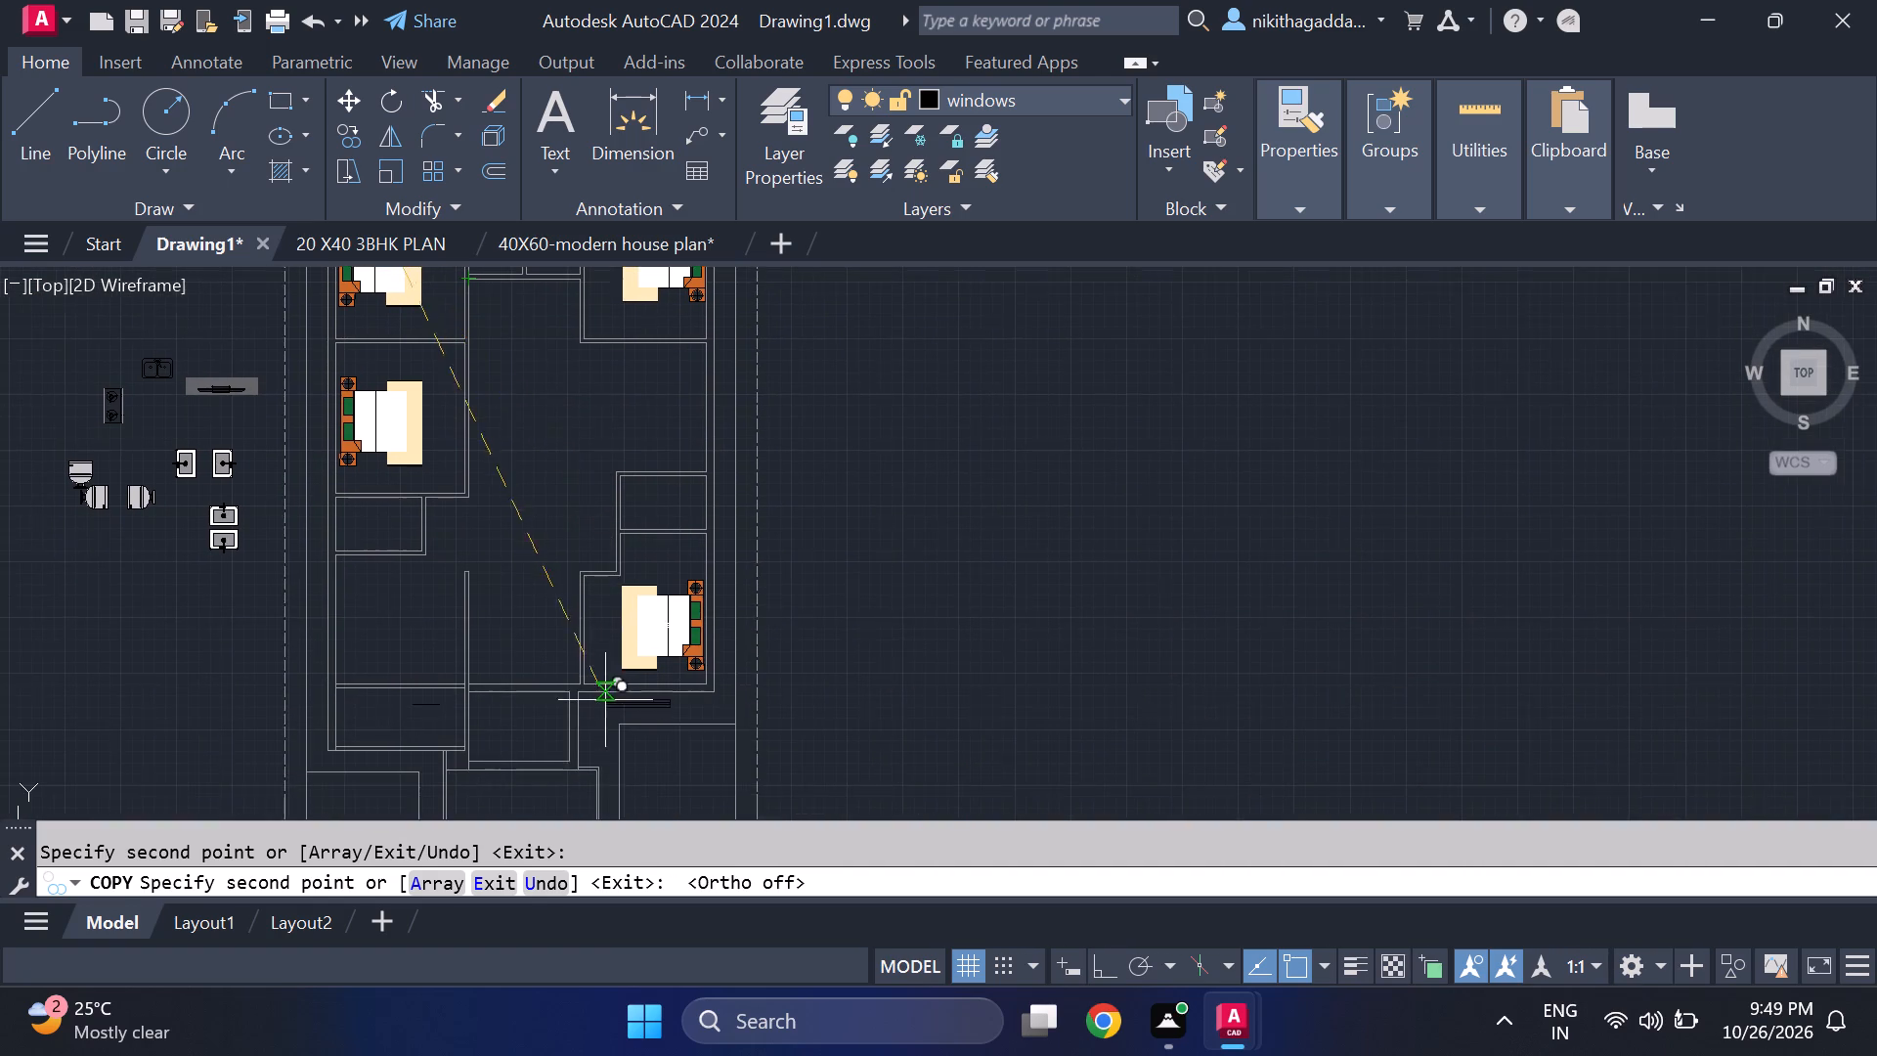
middle_drag(601, 698, 566, 488)
scroll(581, 692, up, 3)
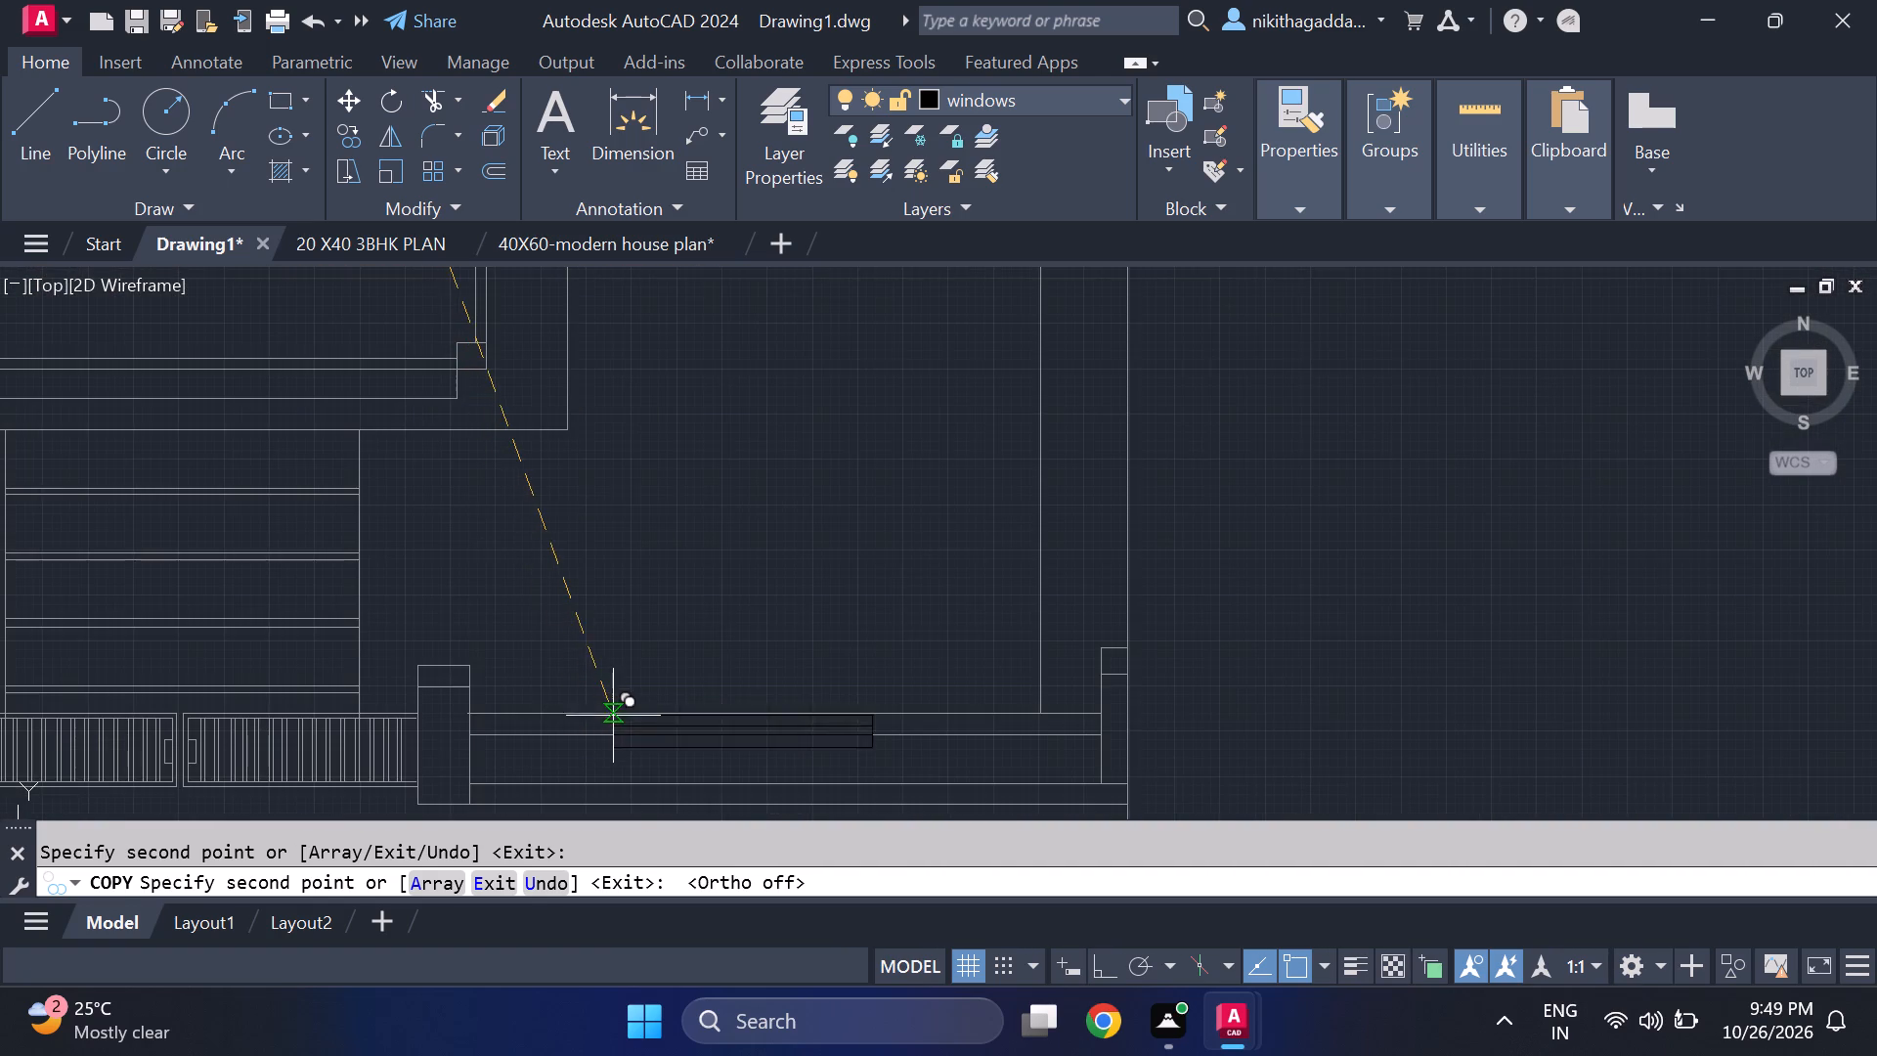
scroll(613, 717, up, 1)
middle_drag(623, 693, 581, 459)
scroll(584, 444, down, 2)
middle_drag(602, 426, 611, 742)
middle_drag(615, 461, 669, 760)
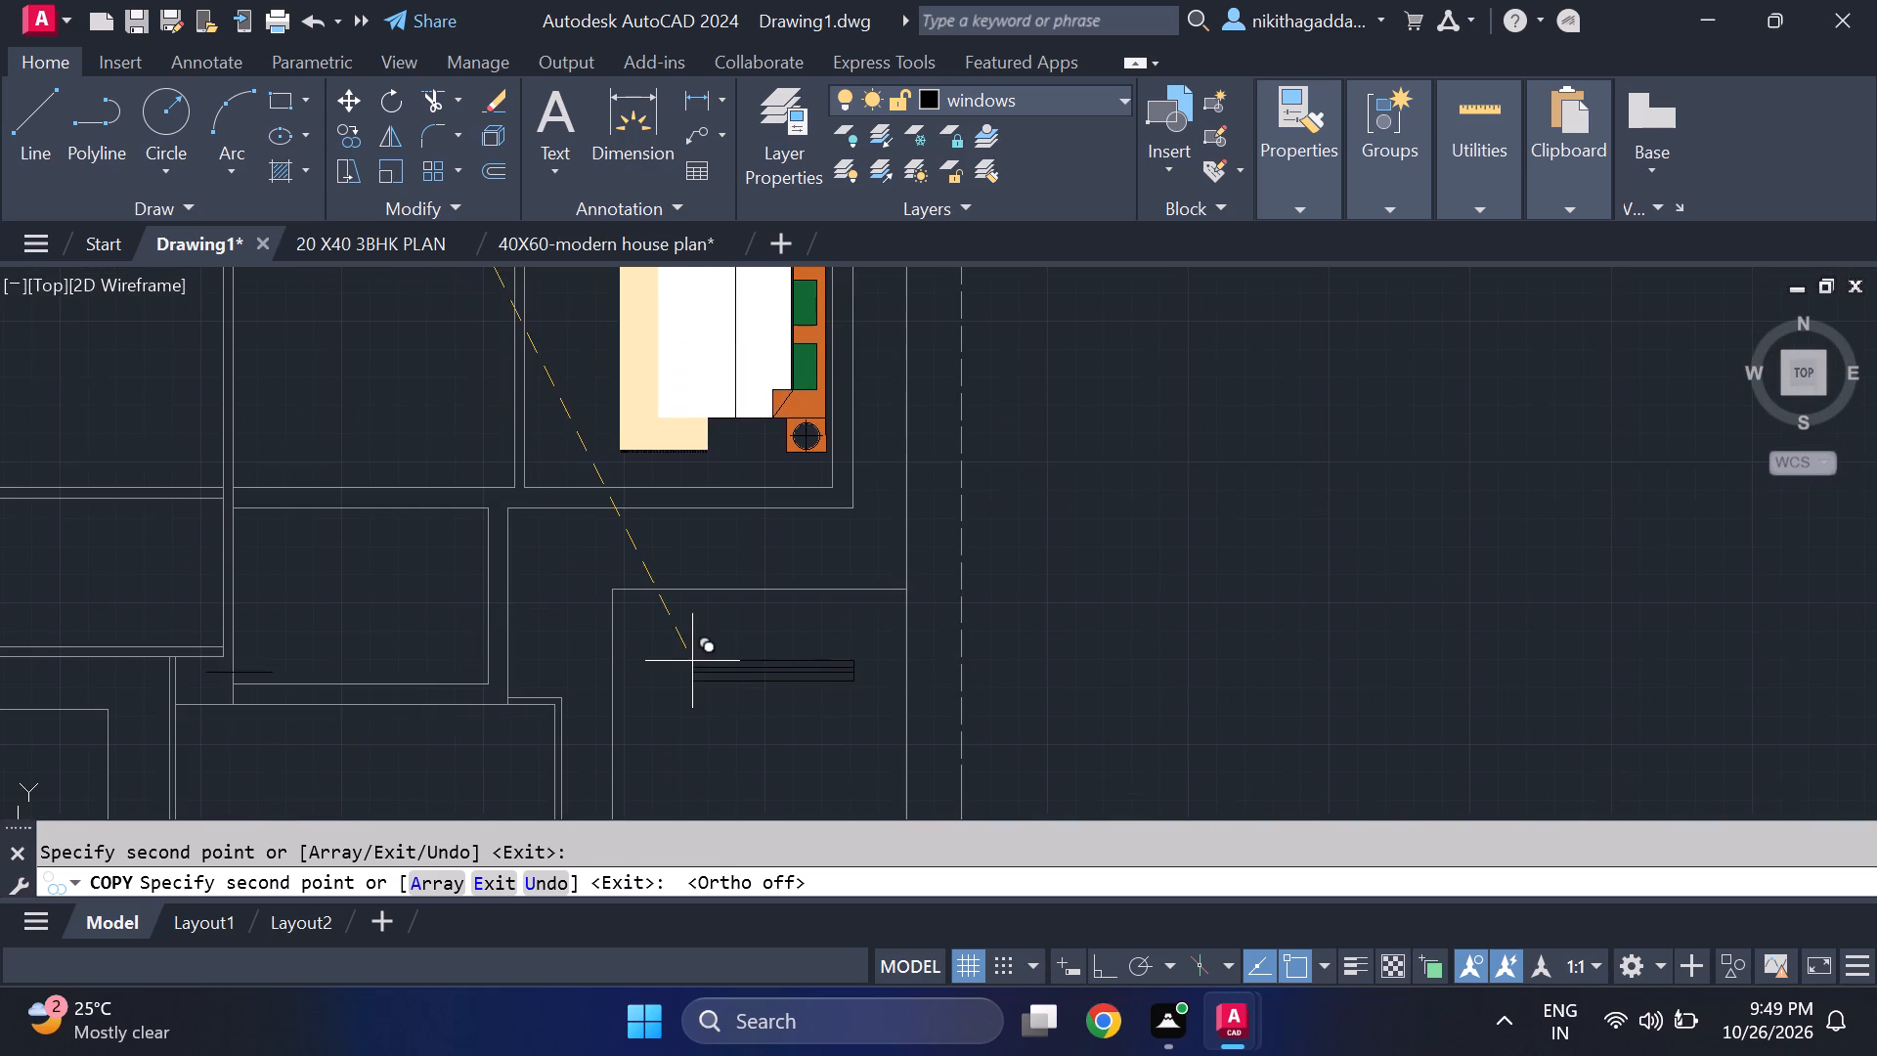
middle_drag(633, 524, 652, 616)
scroll(633, 524, up, 1)
scroll(664, 568, down, 3)
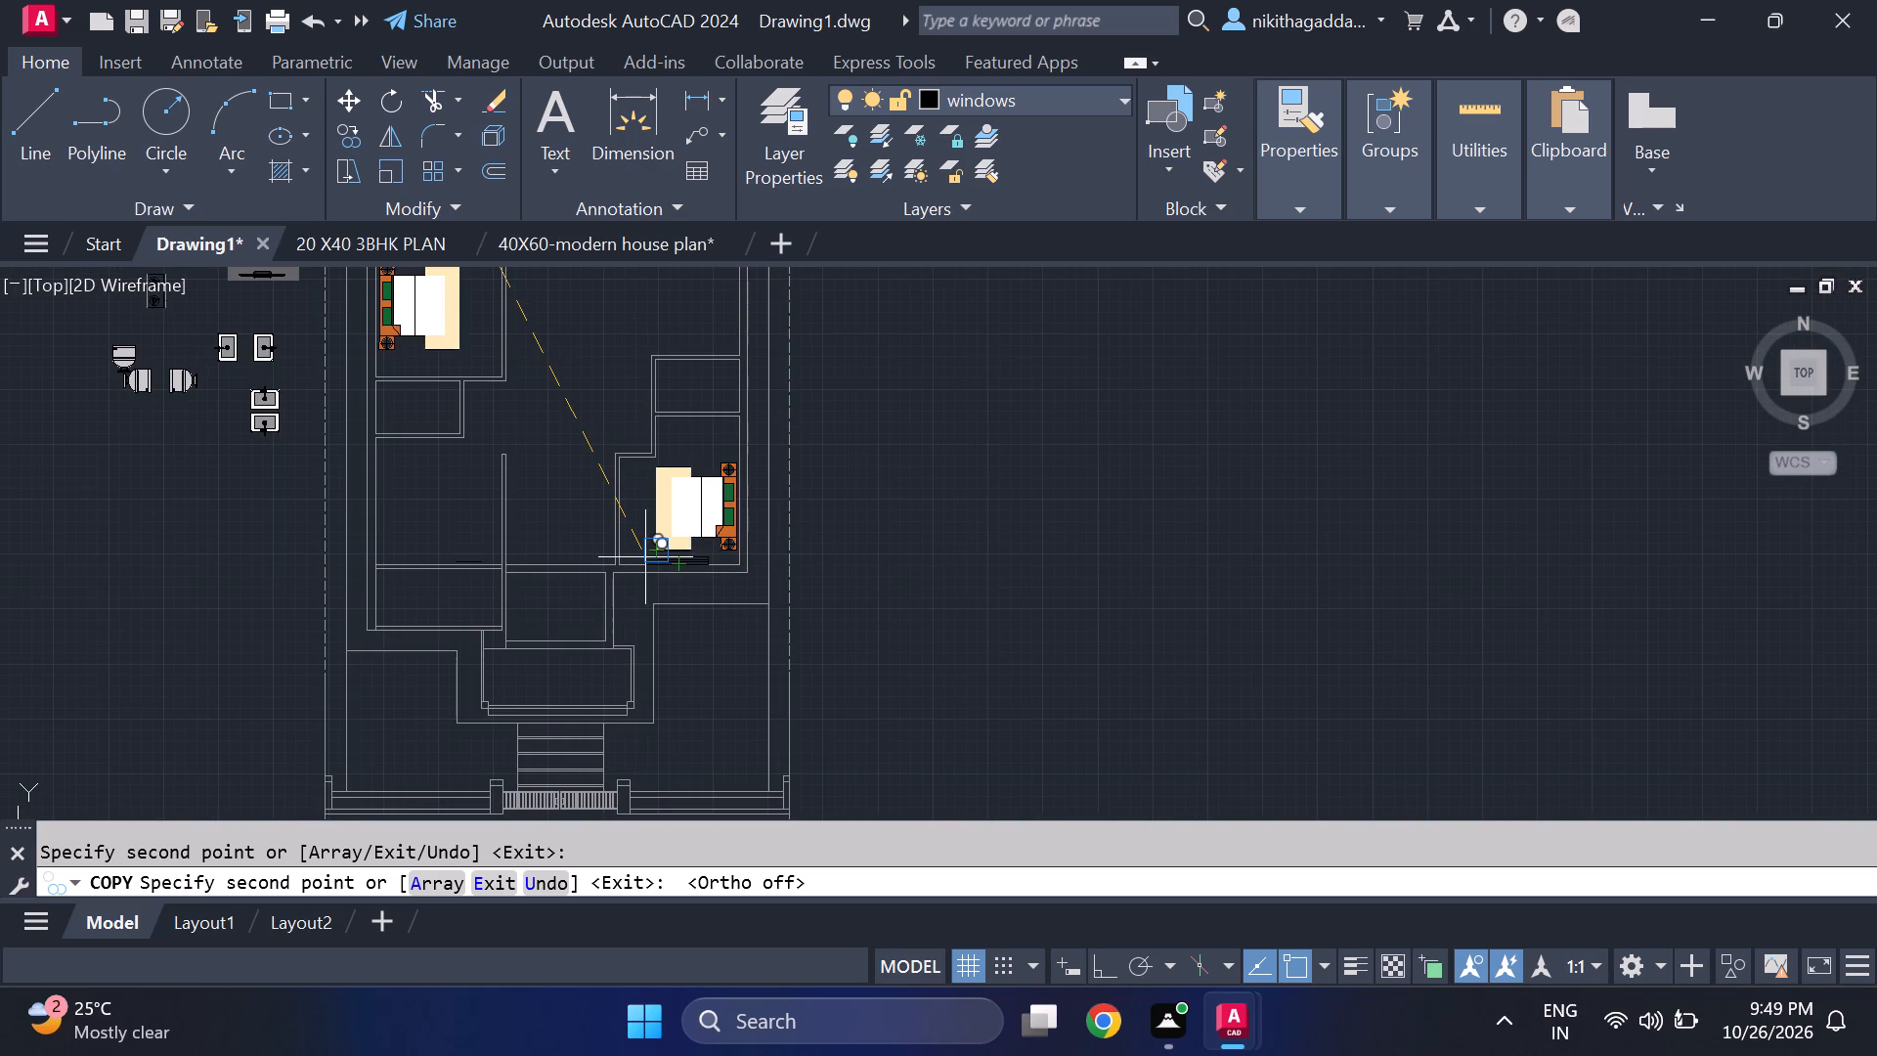
scroll(645, 557, up, 4)
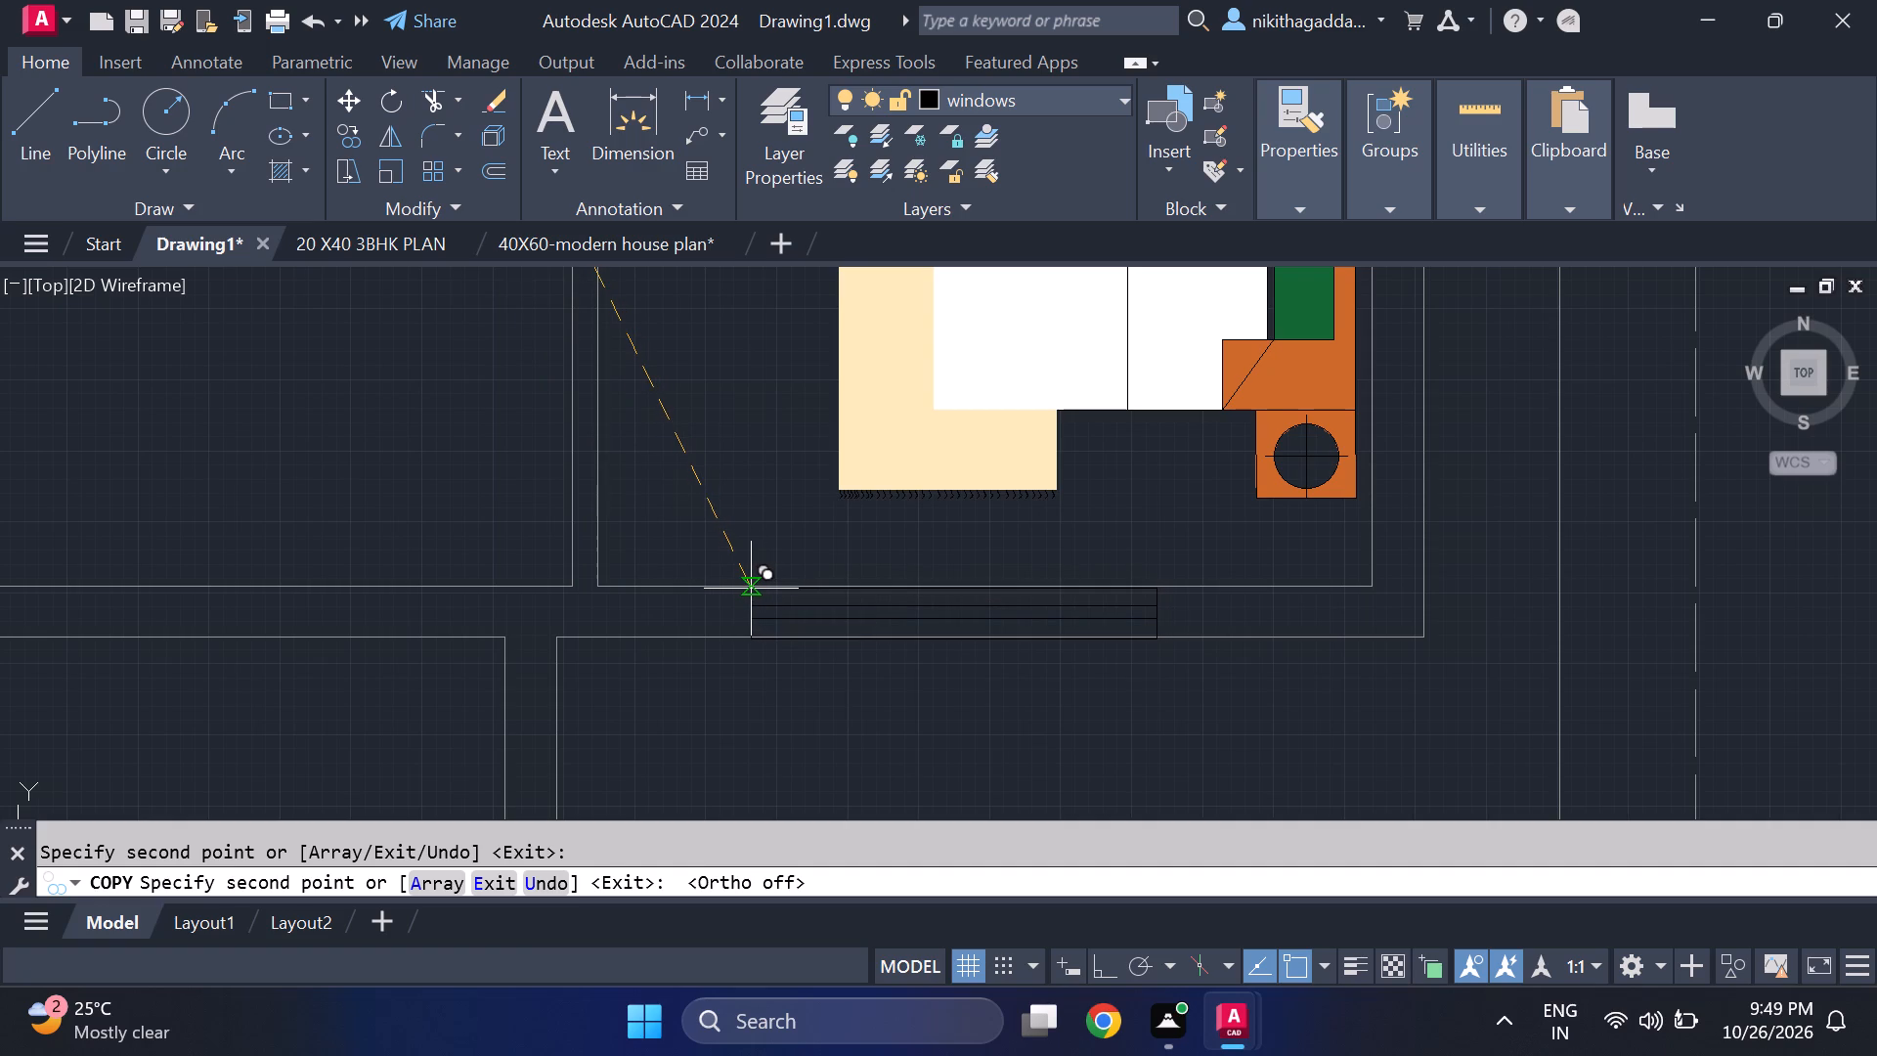
click(741, 589)
Place a spare copy of the large window in the open space west of the plan's southern part.
scroll(446, 628, down, 3)
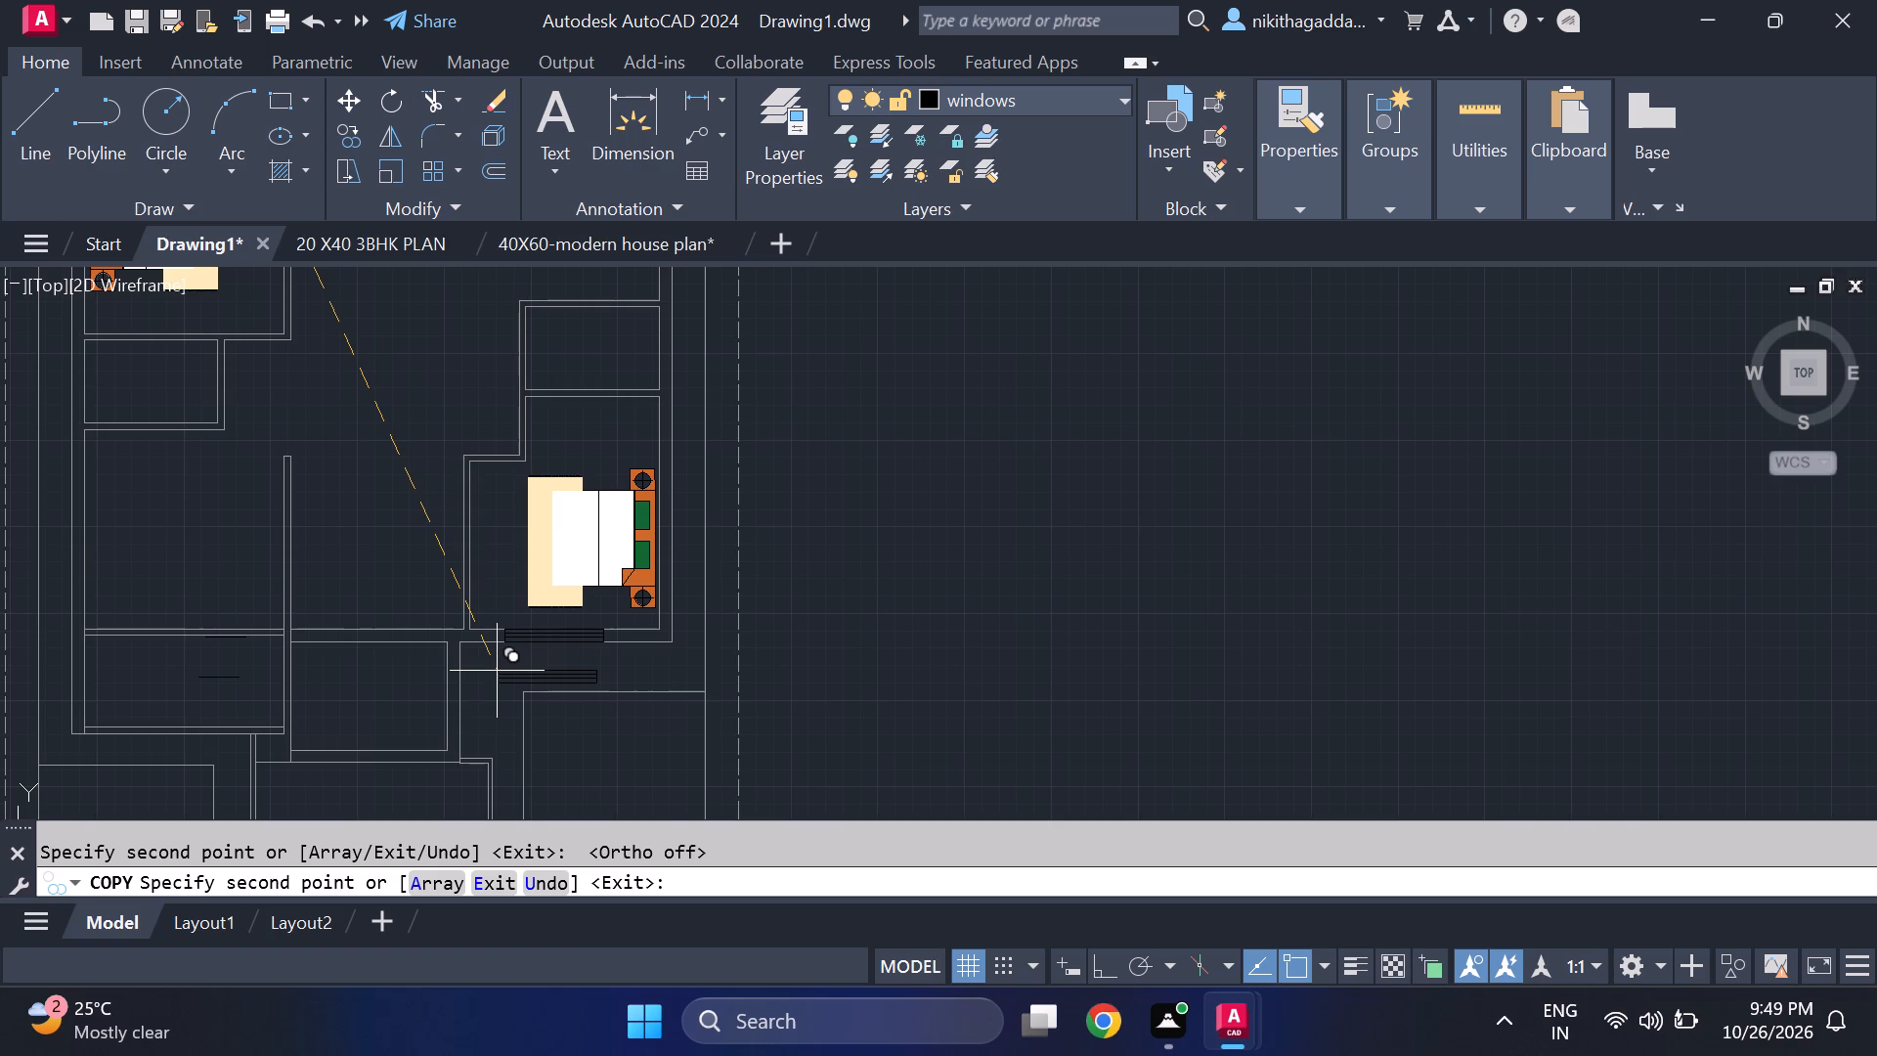
middle_drag(196, 651, 997, 521)
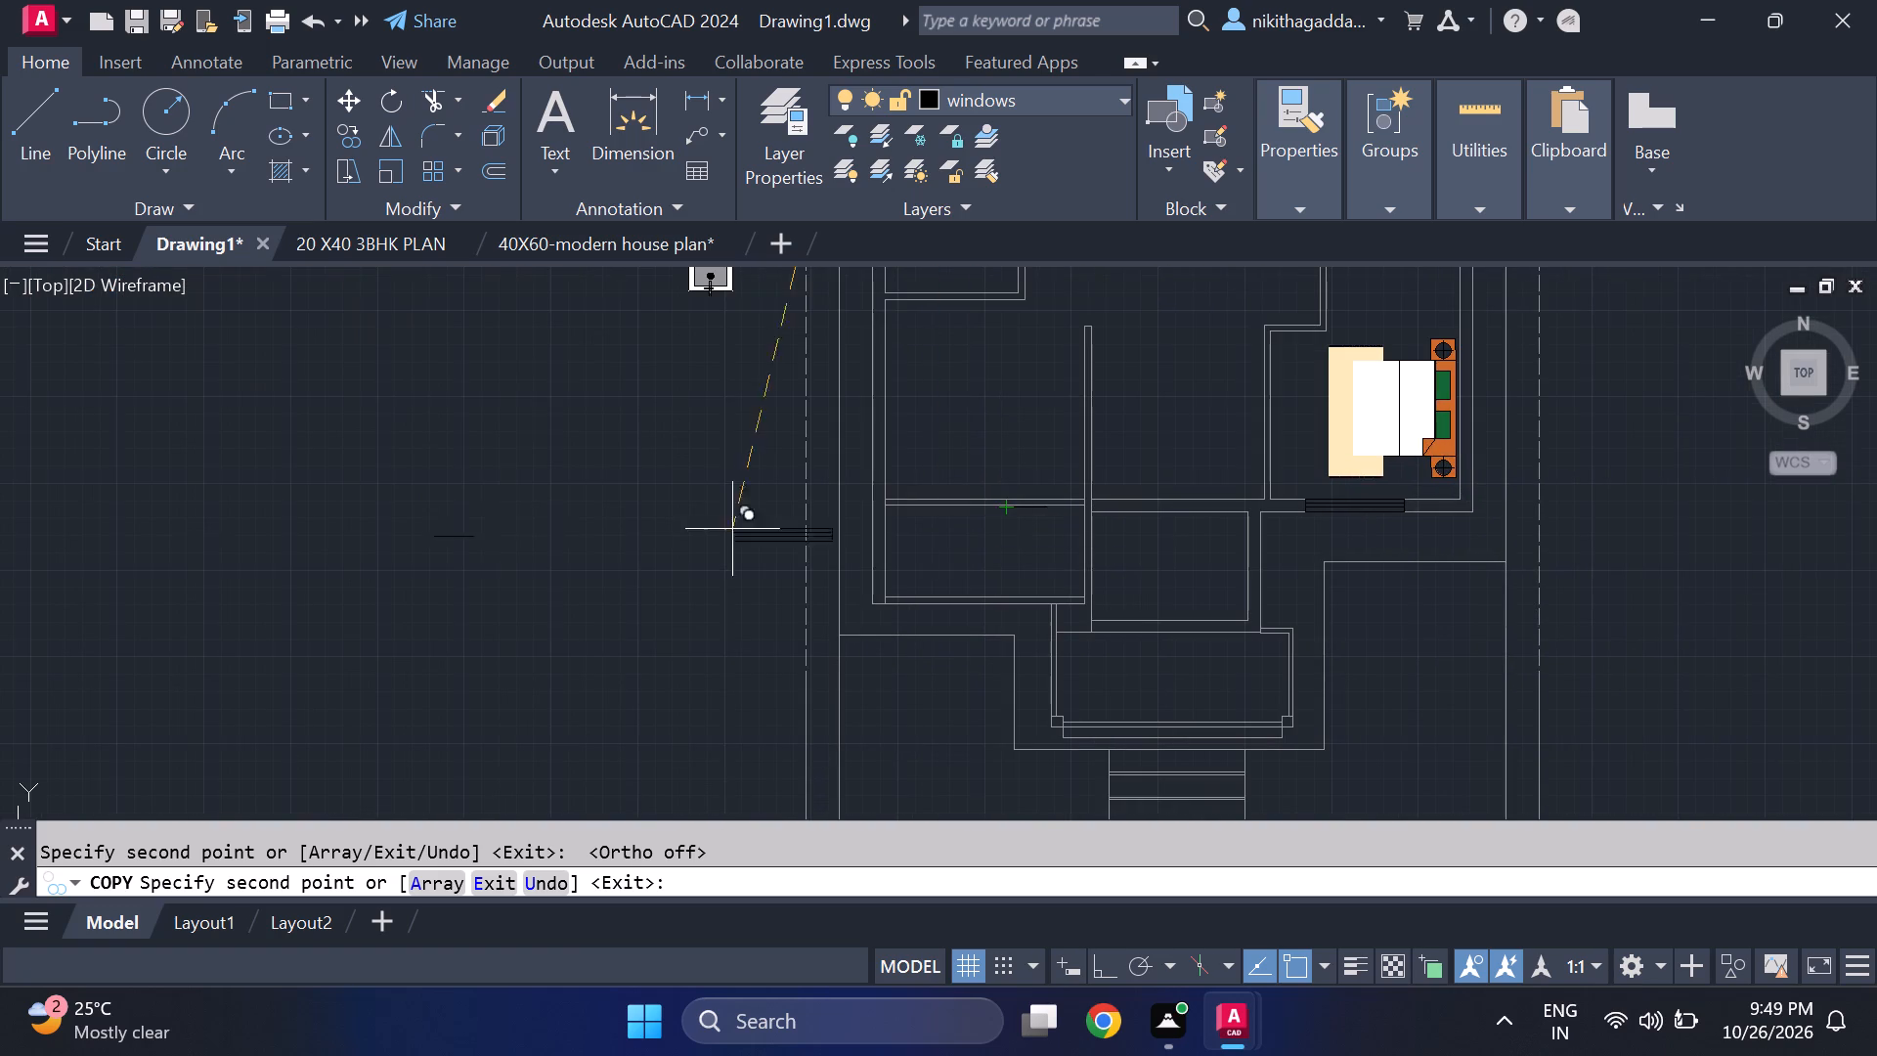
click(478, 523)
key(Escape)
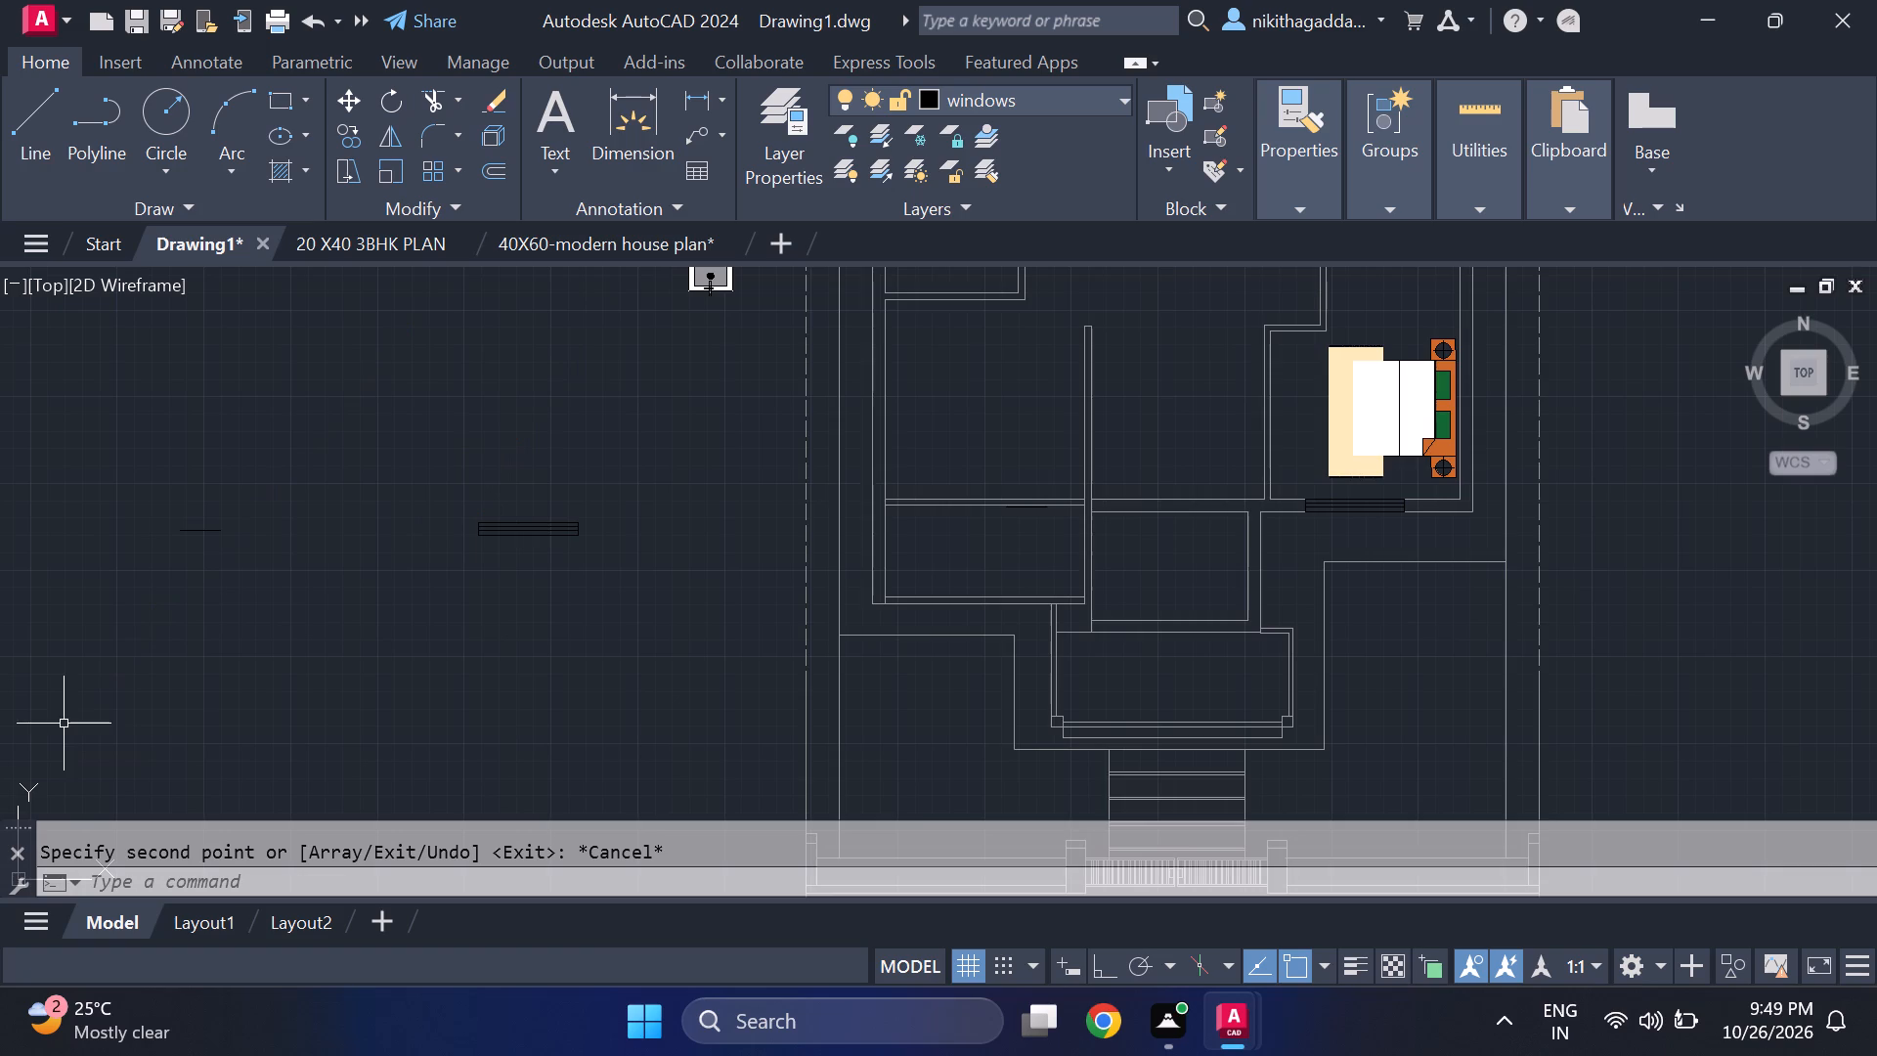
Delete the stray short line in the open space west of the spare large window.
scroll(671, 608, down, 1)
middle_drag(758, 480, 742, 488)
click(387, 542)
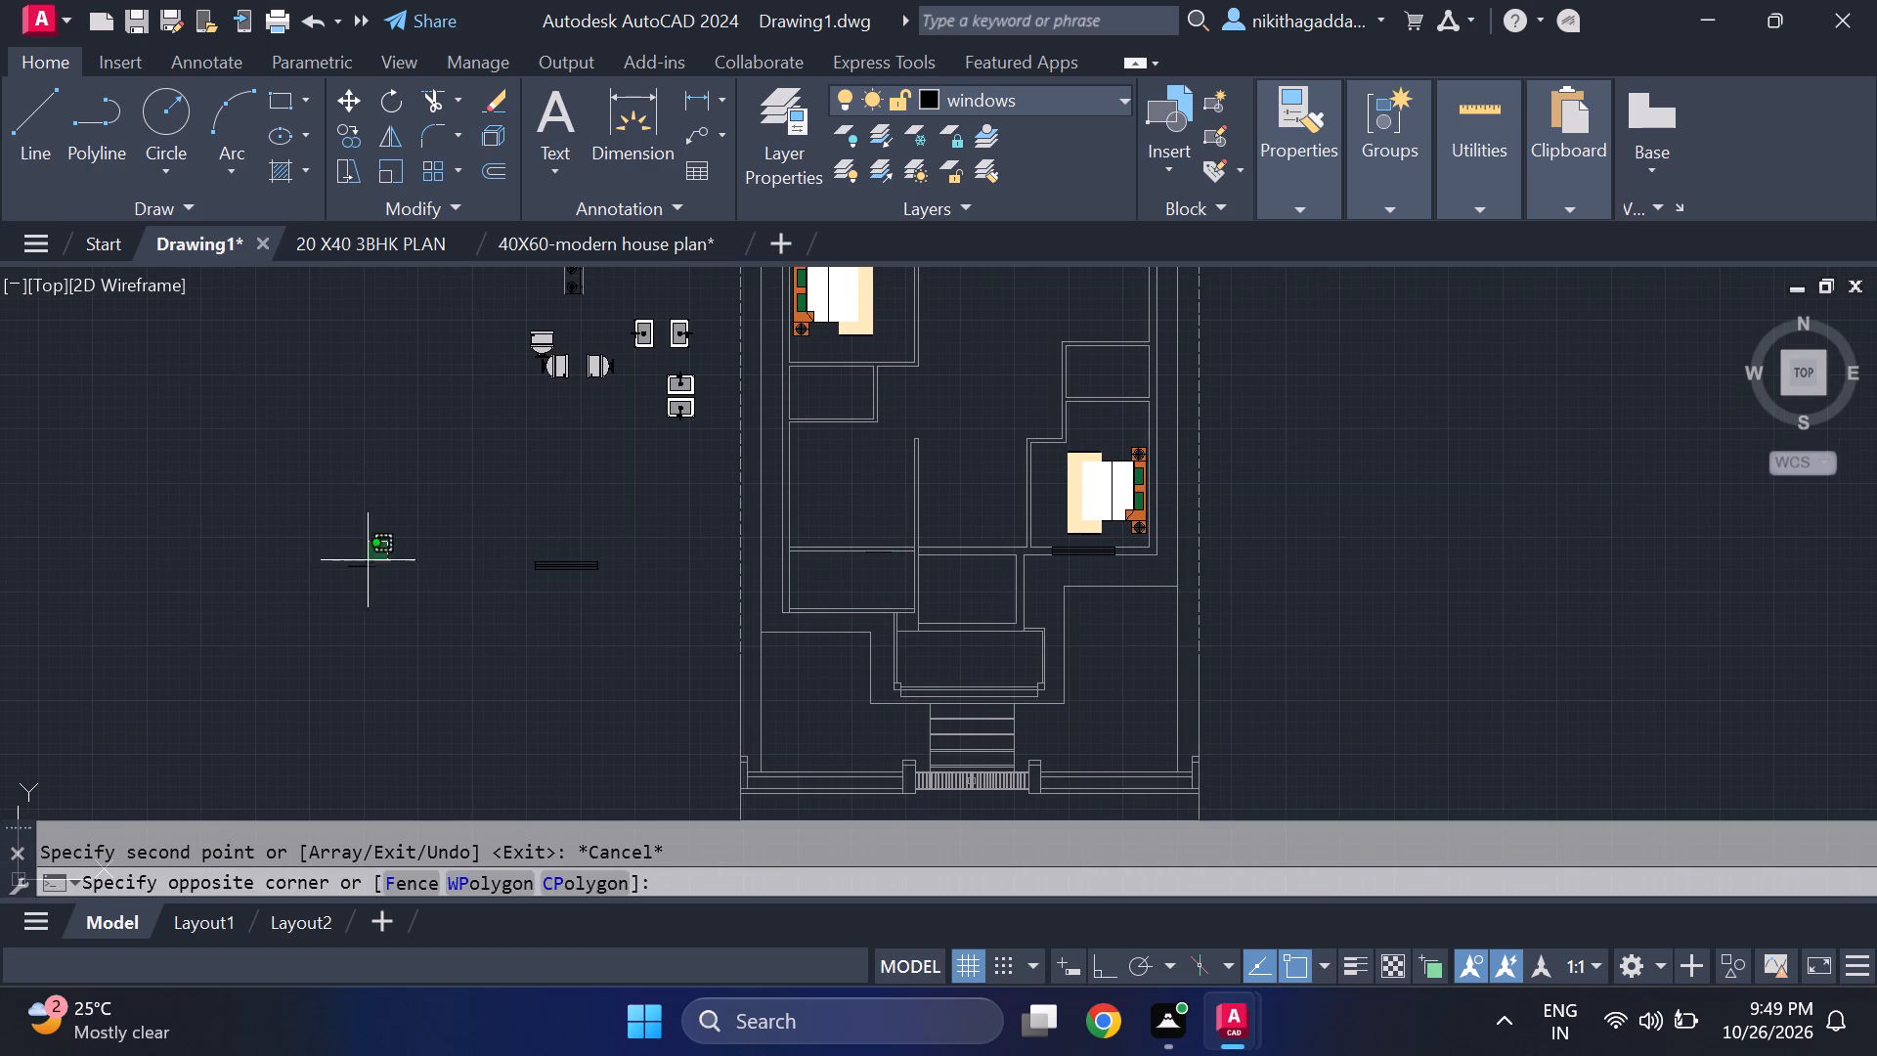
click(321, 606)
key(Delete)
Delete the misplaced window copy lying just inside the north wall of the north-east bedroom.
scroll(355, 578, down, 2)
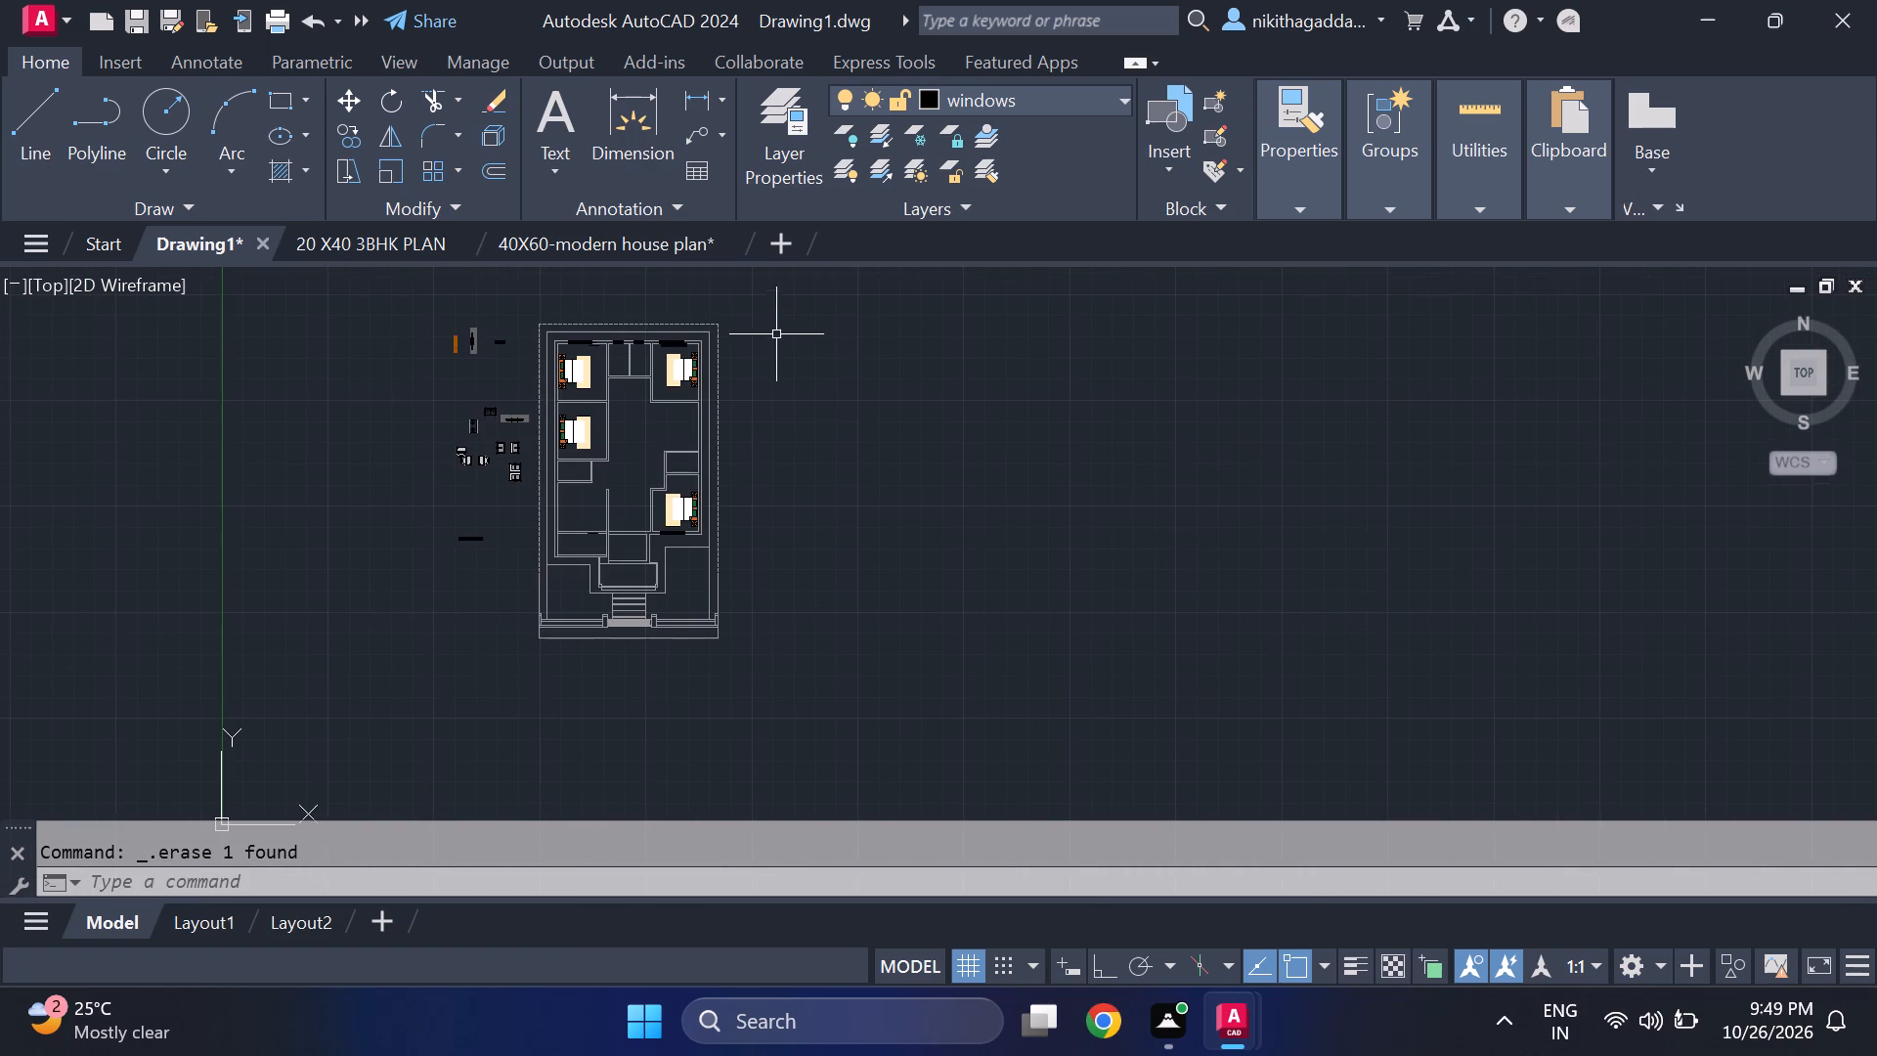
scroll(722, 340, up, 2)
scroll(593, 354, up, 3)
middle_drag(616, 332, 634, 447)
scroll(617, 335, up, 1)
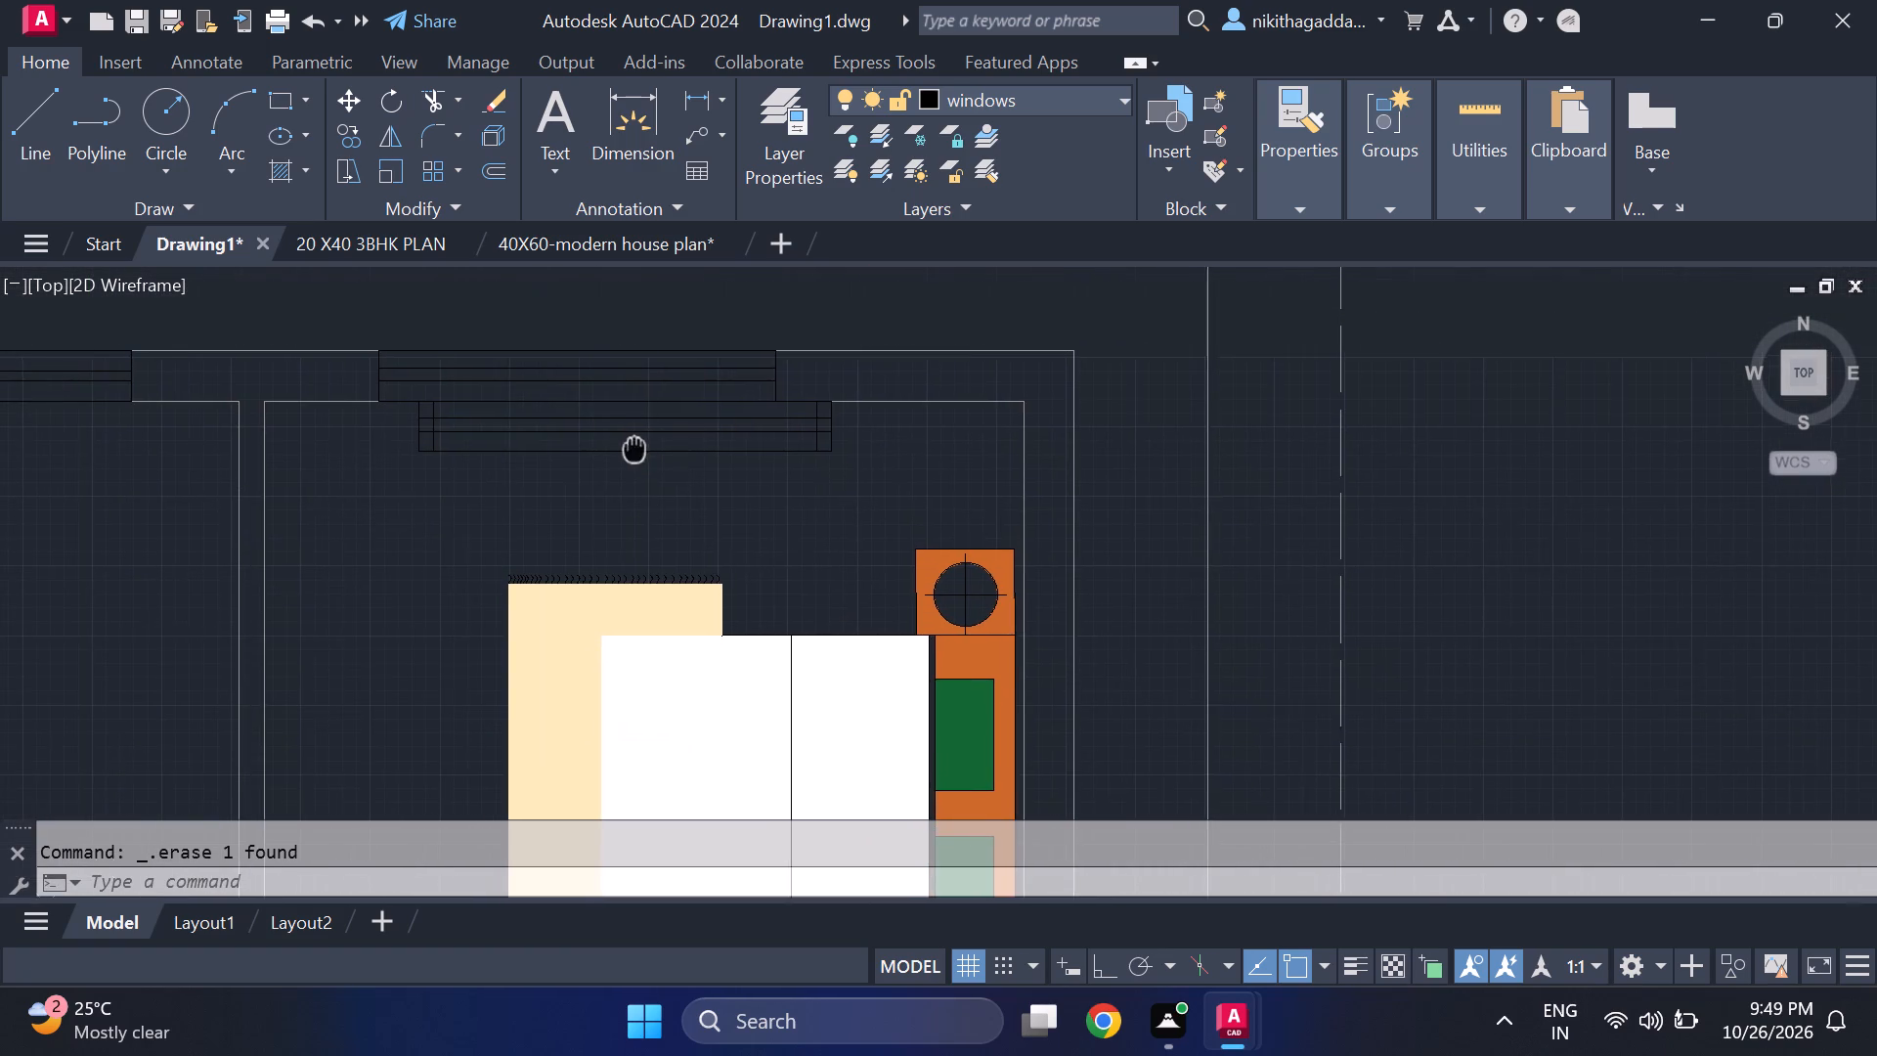
scroll(874, 404, up, 2)
click(851, 417)
click(507, 557)
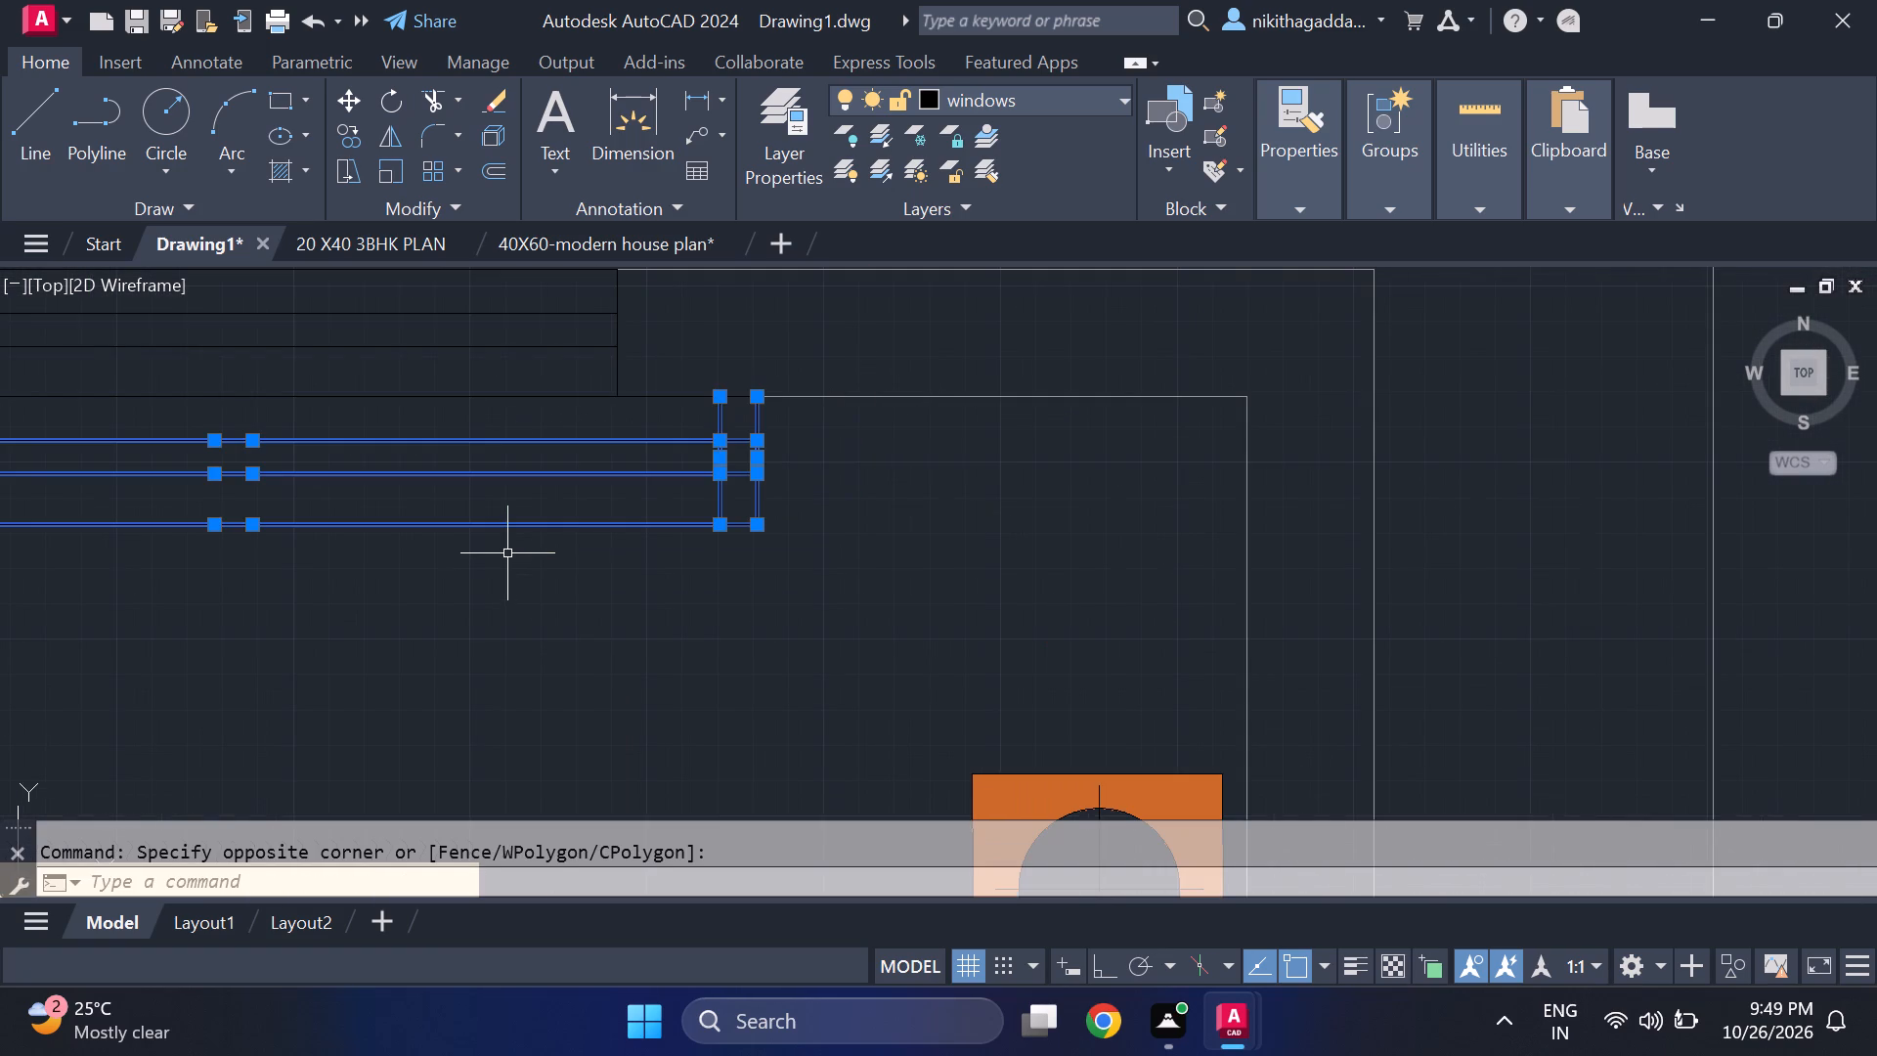
key(Delete)
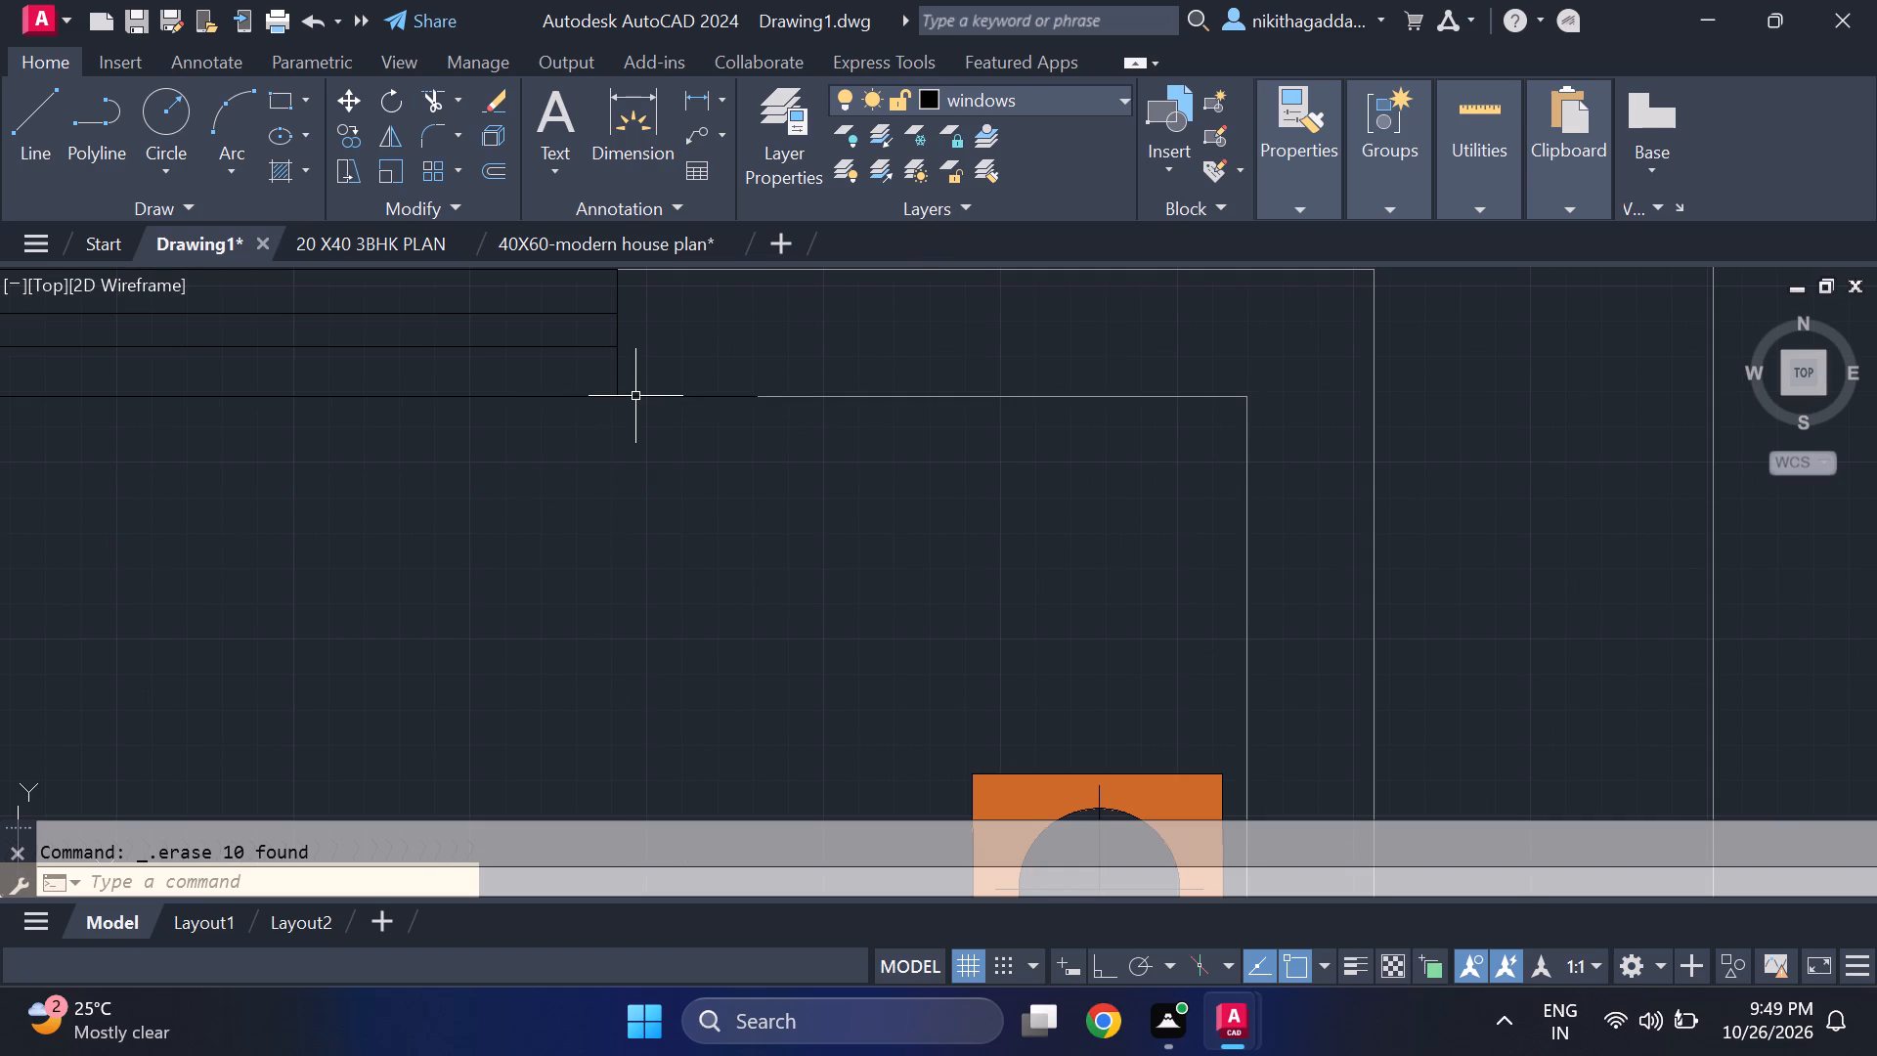
Erase the leftover window line pieces on the inner line of the north-east bedroom's north wall, east of the remaining window.
click(645, 394)
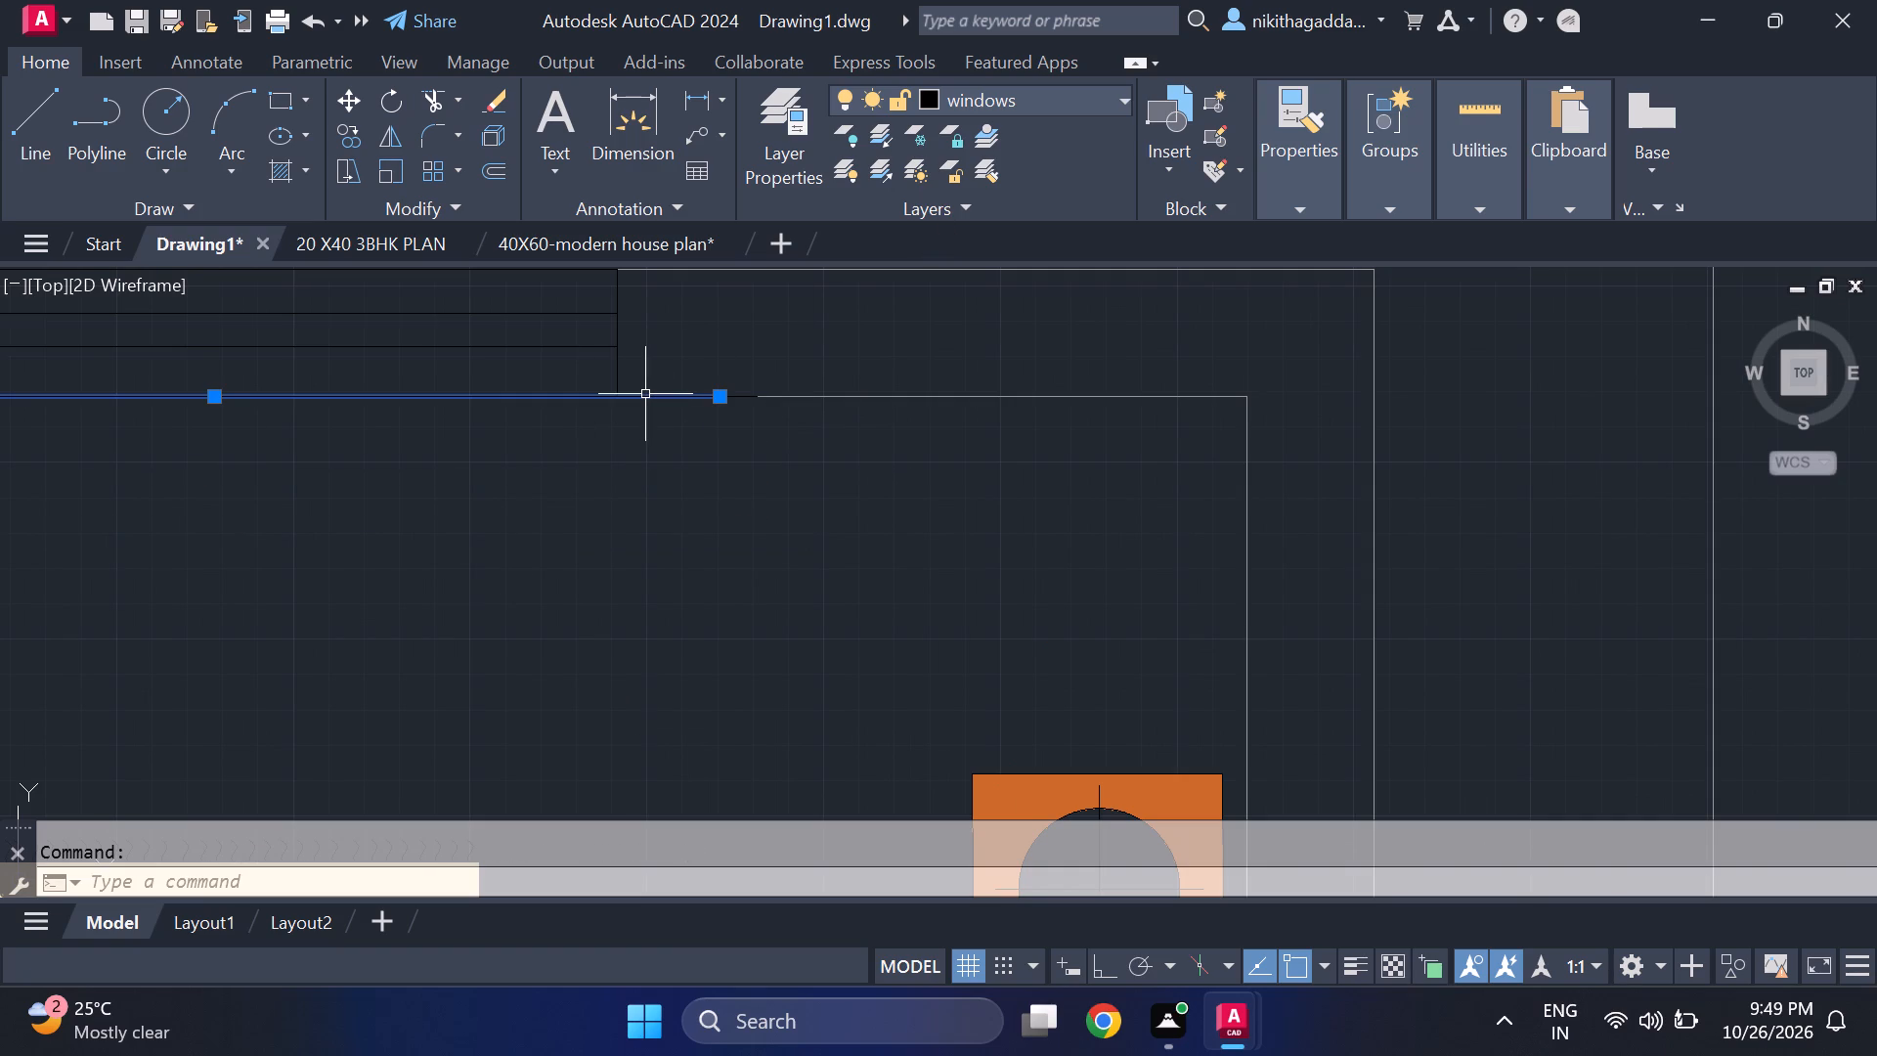
key(Escape)
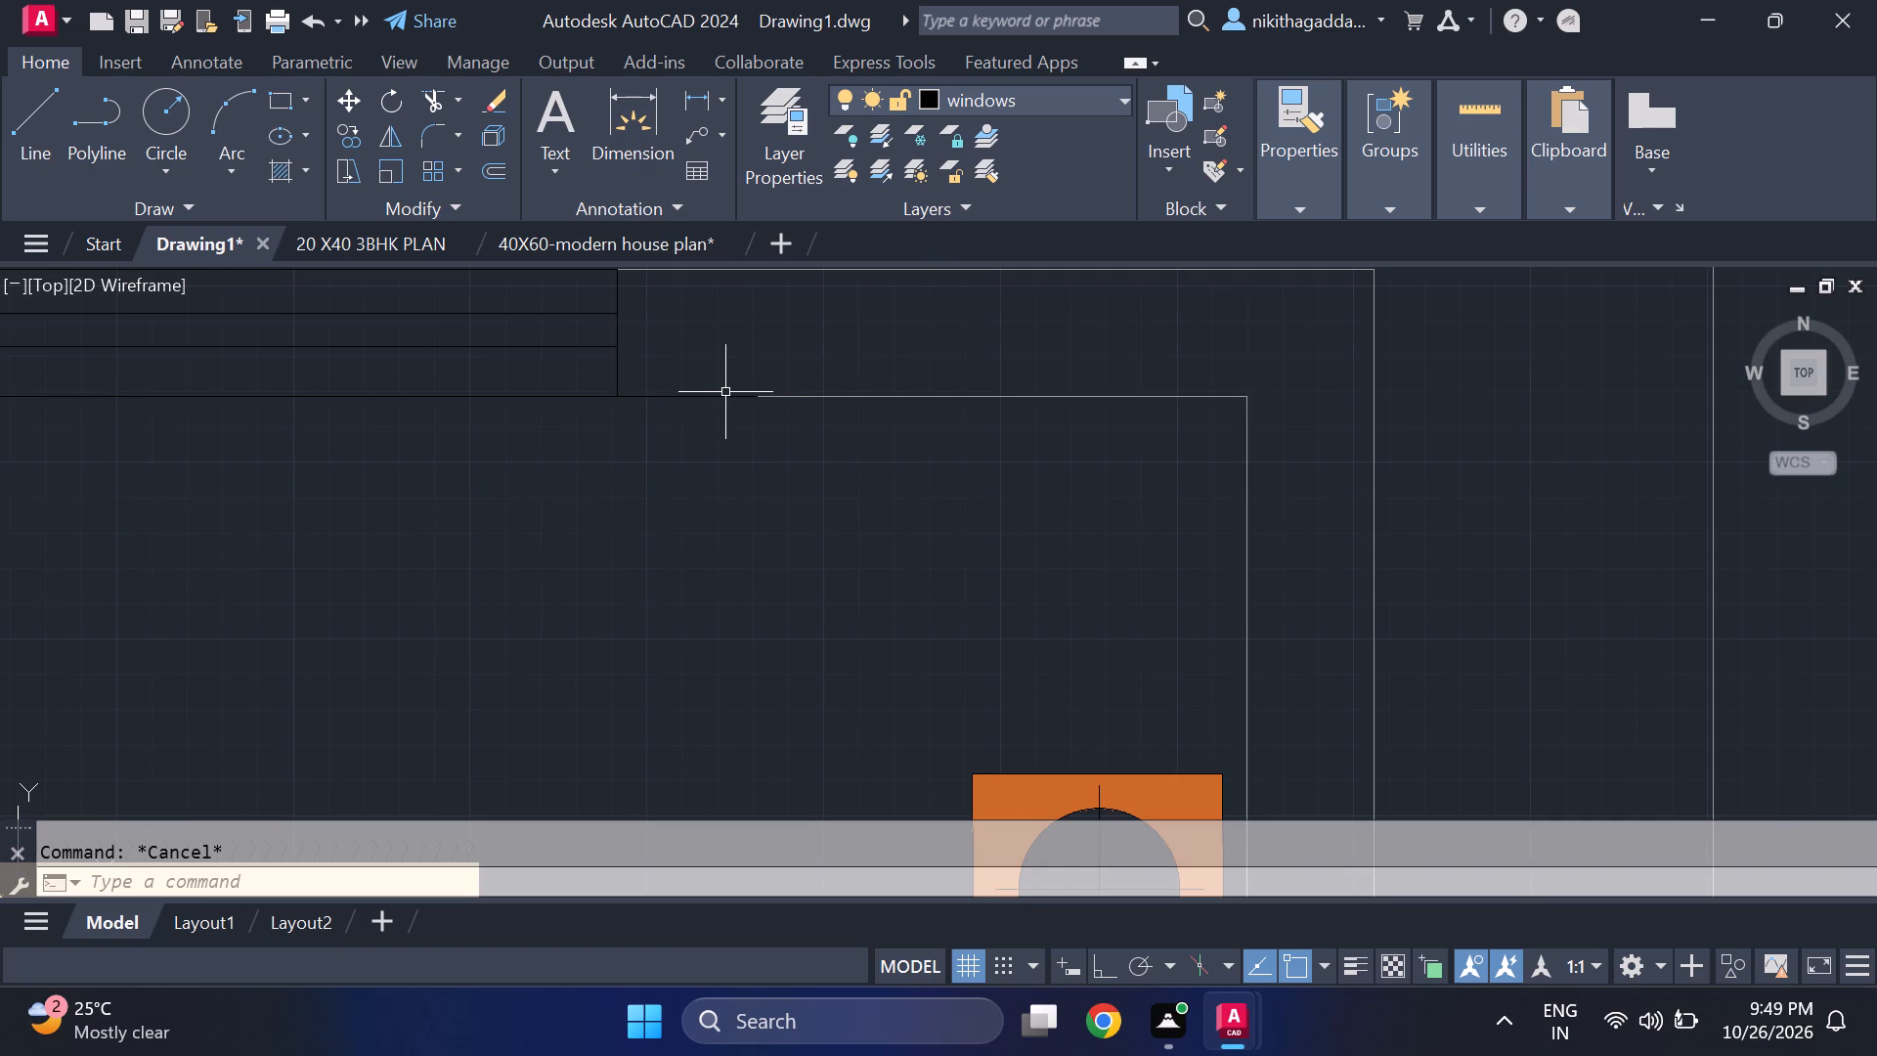
click(725, 395)
key(Delete)
click(664, 396)
key(Delete)
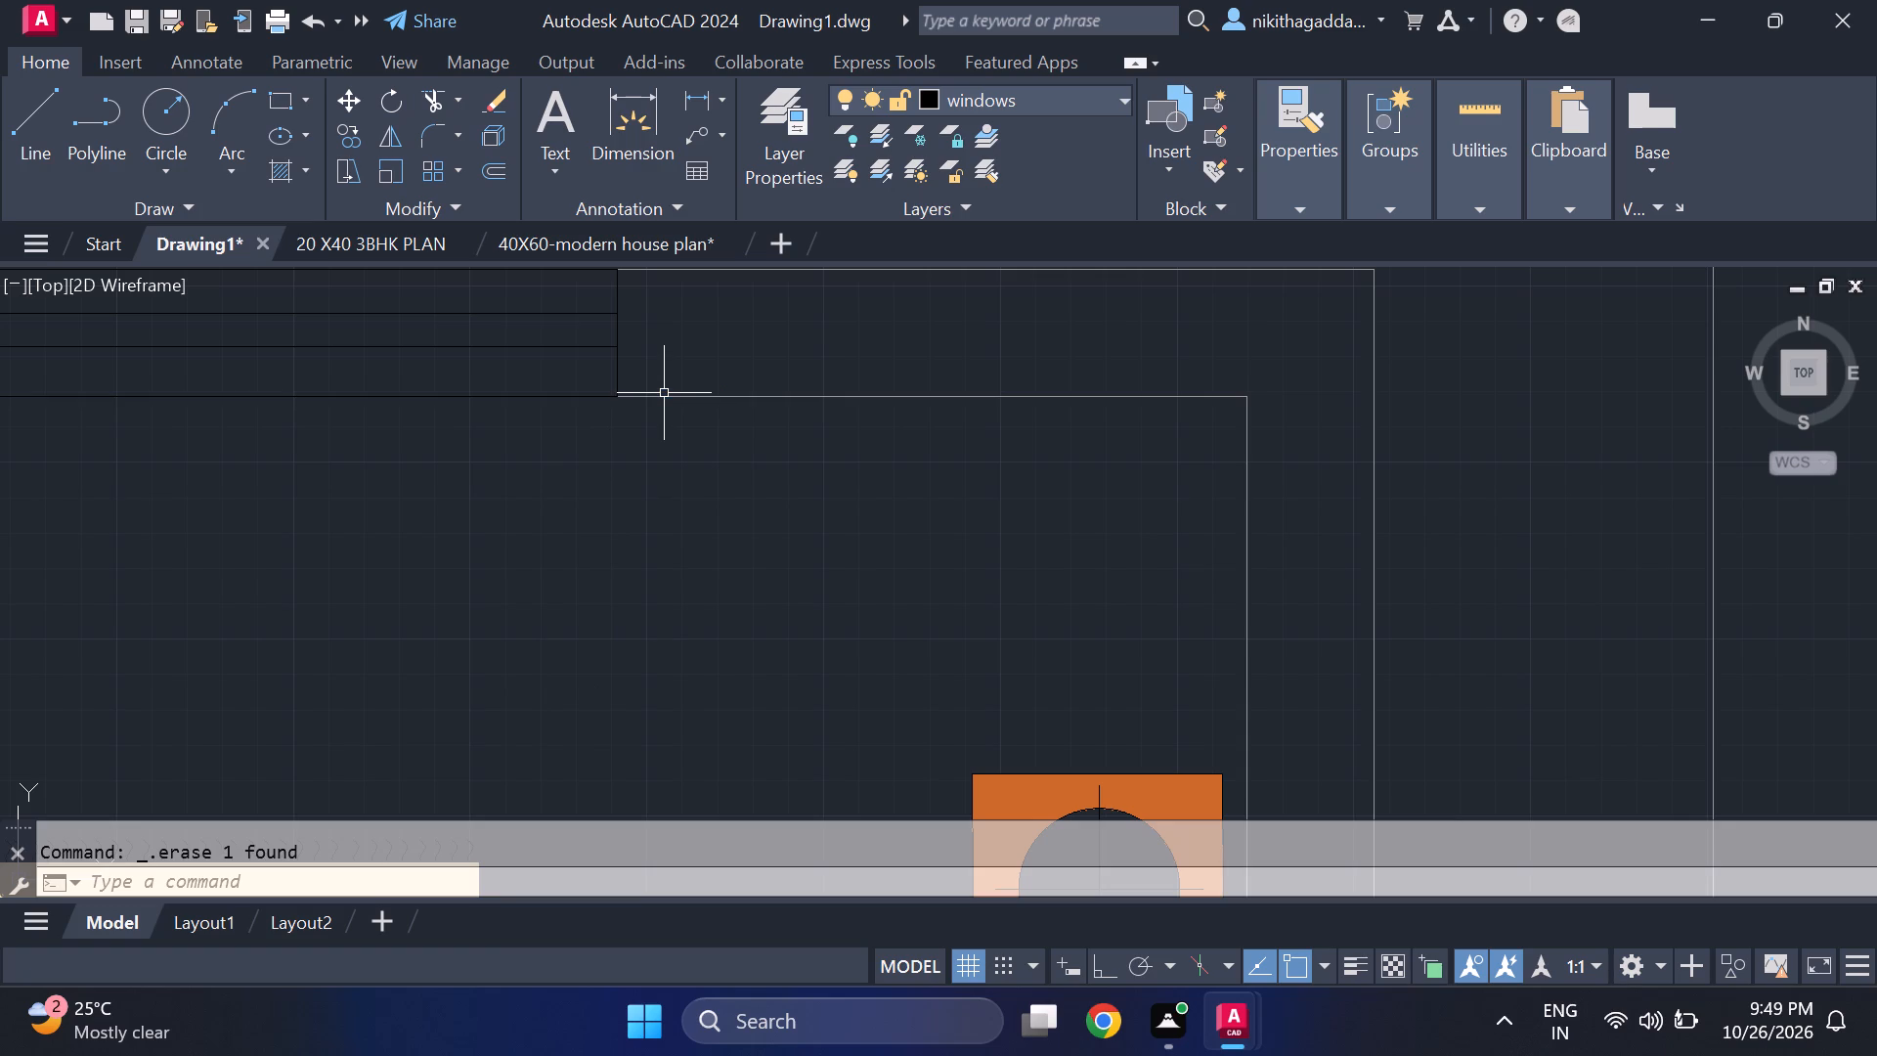
Erase the leftover short vertical lines below the west end of the north-east bedroom's window.
scroll(663, 393, down, 3)
scroll(414, 443, up, 2)
click(521, 423)
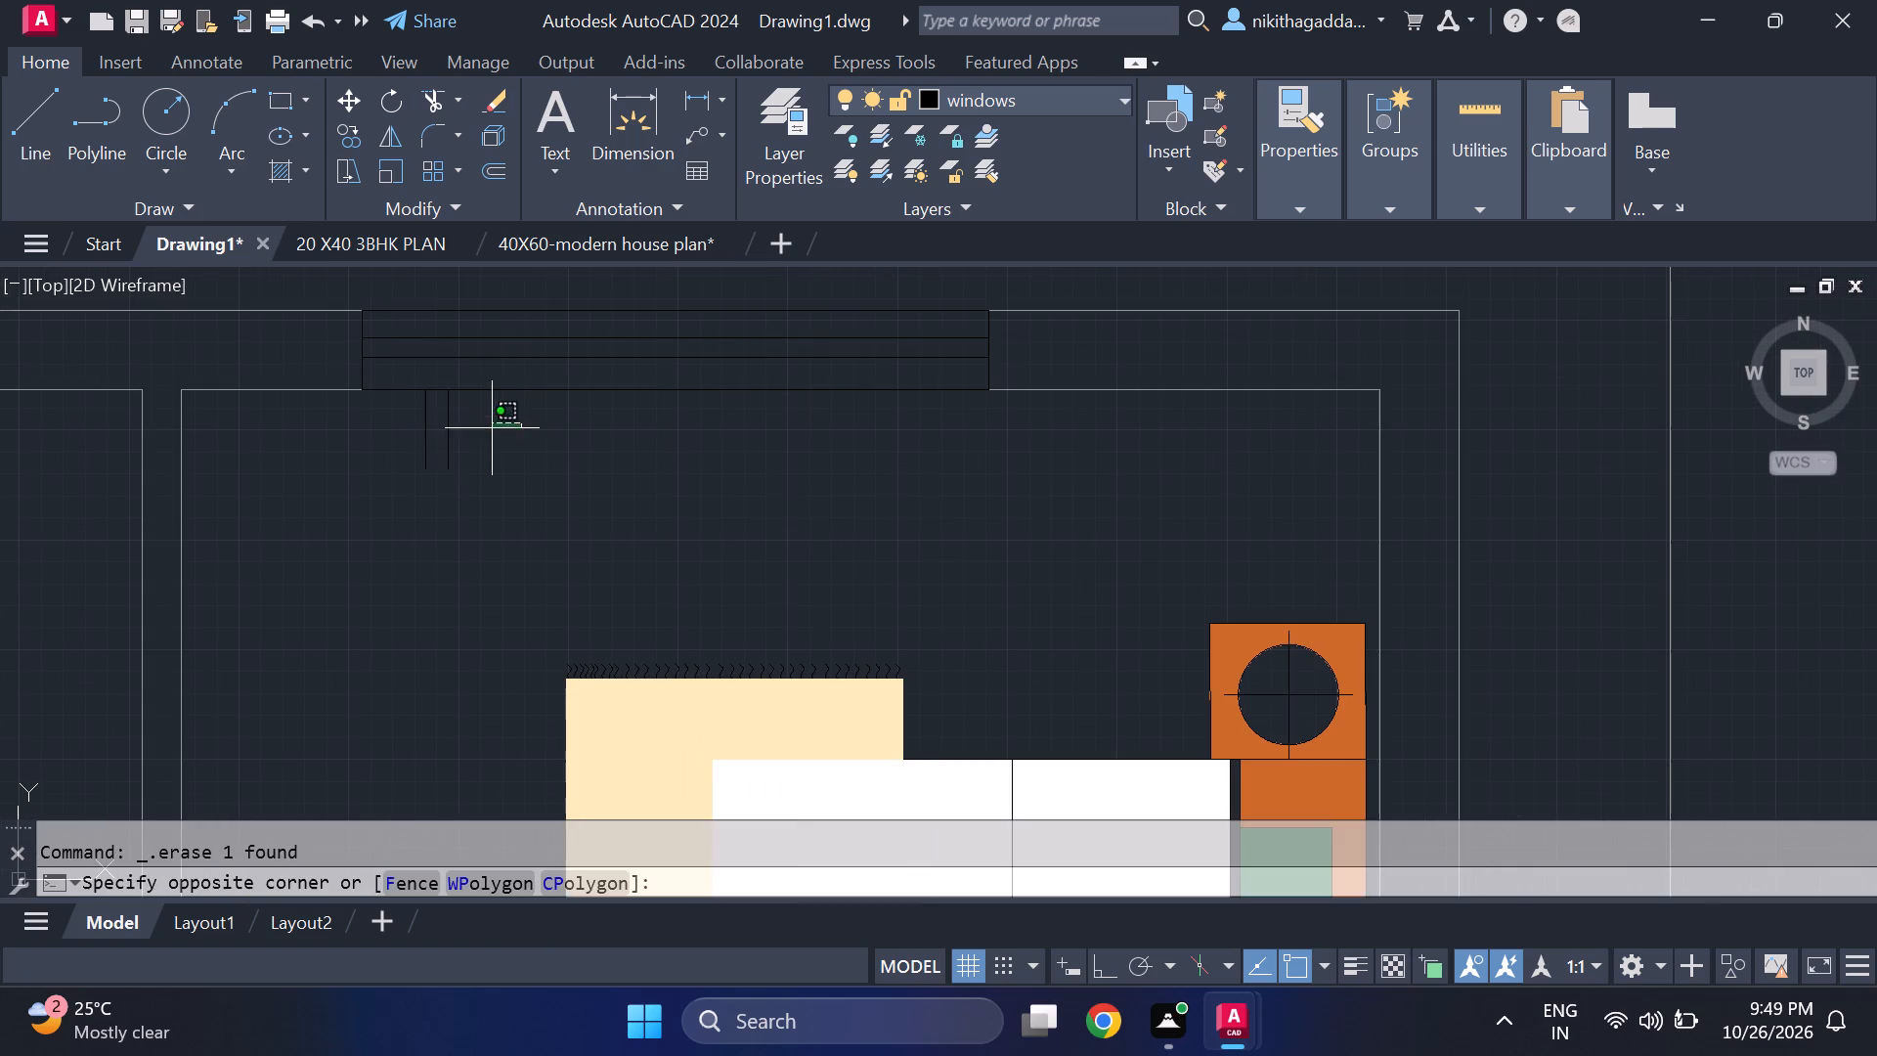
click(377, 467)
key(Delete)
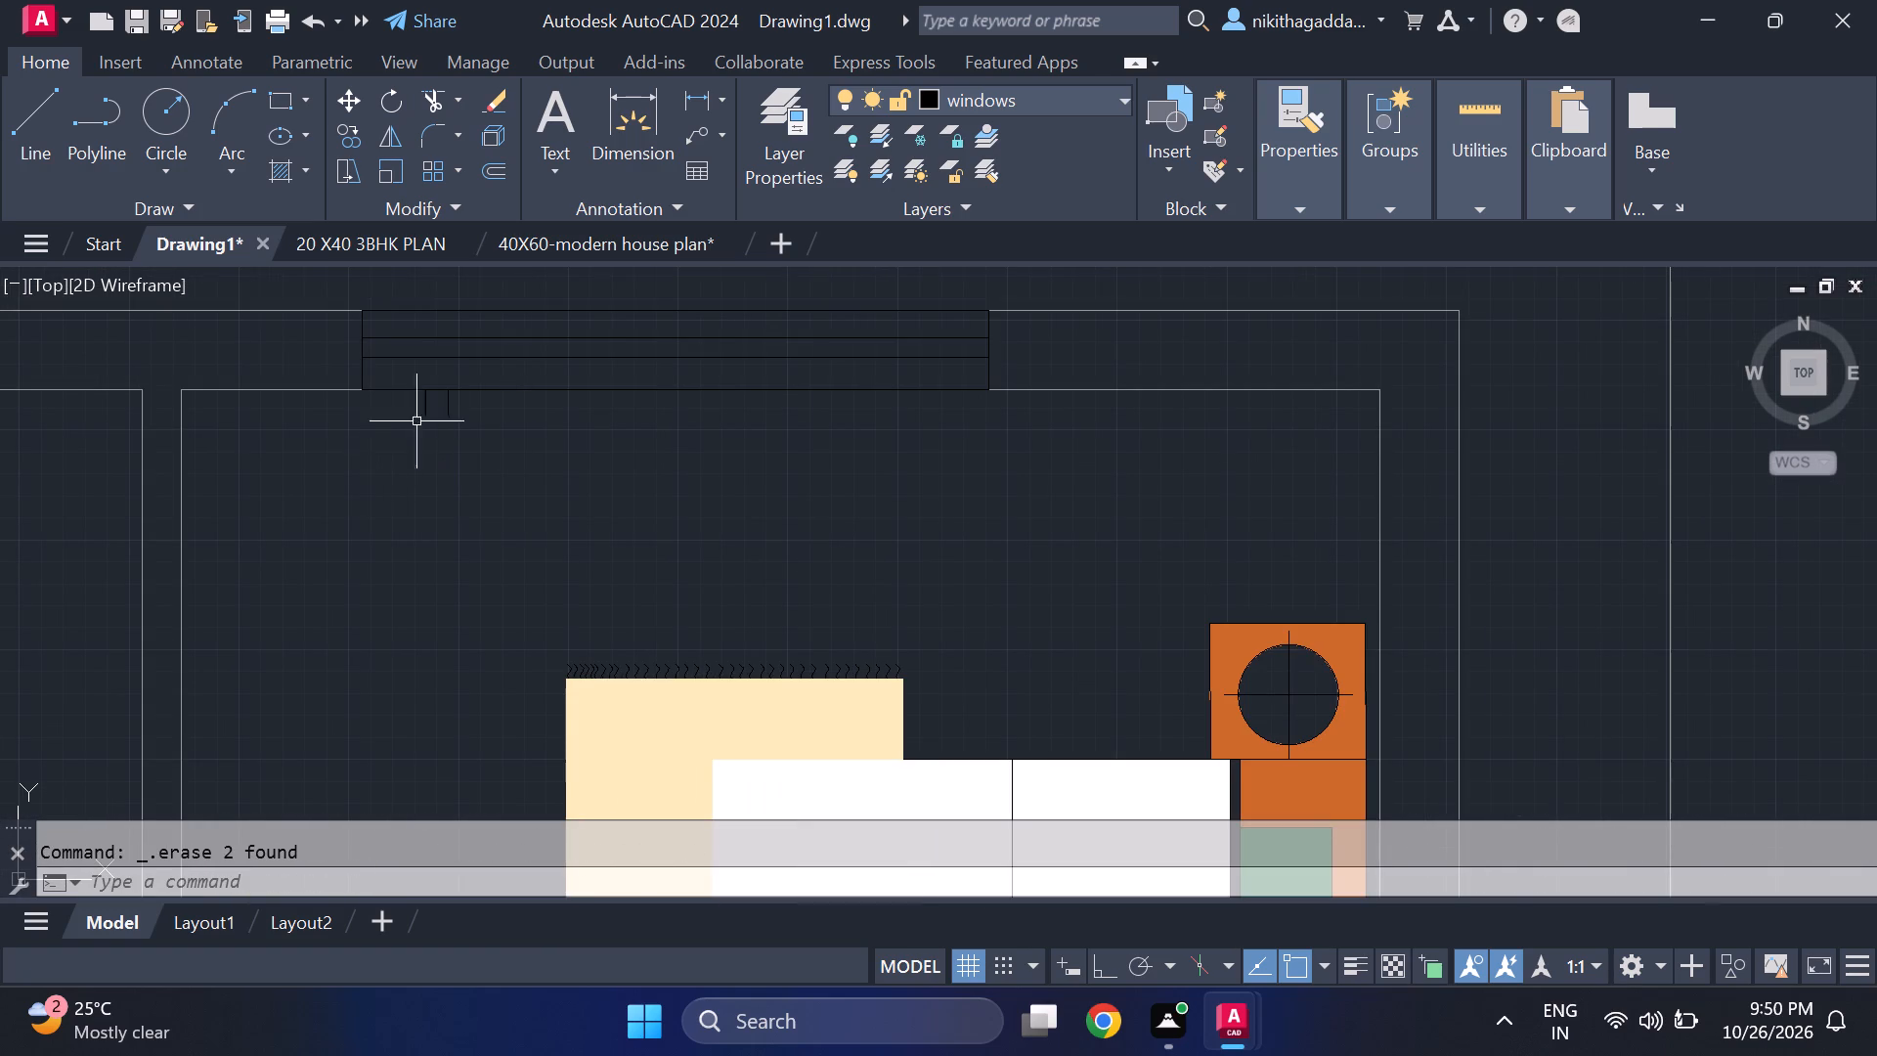
scroll(429, 413, up, 2)
click(529, 399)
click(346, 442)
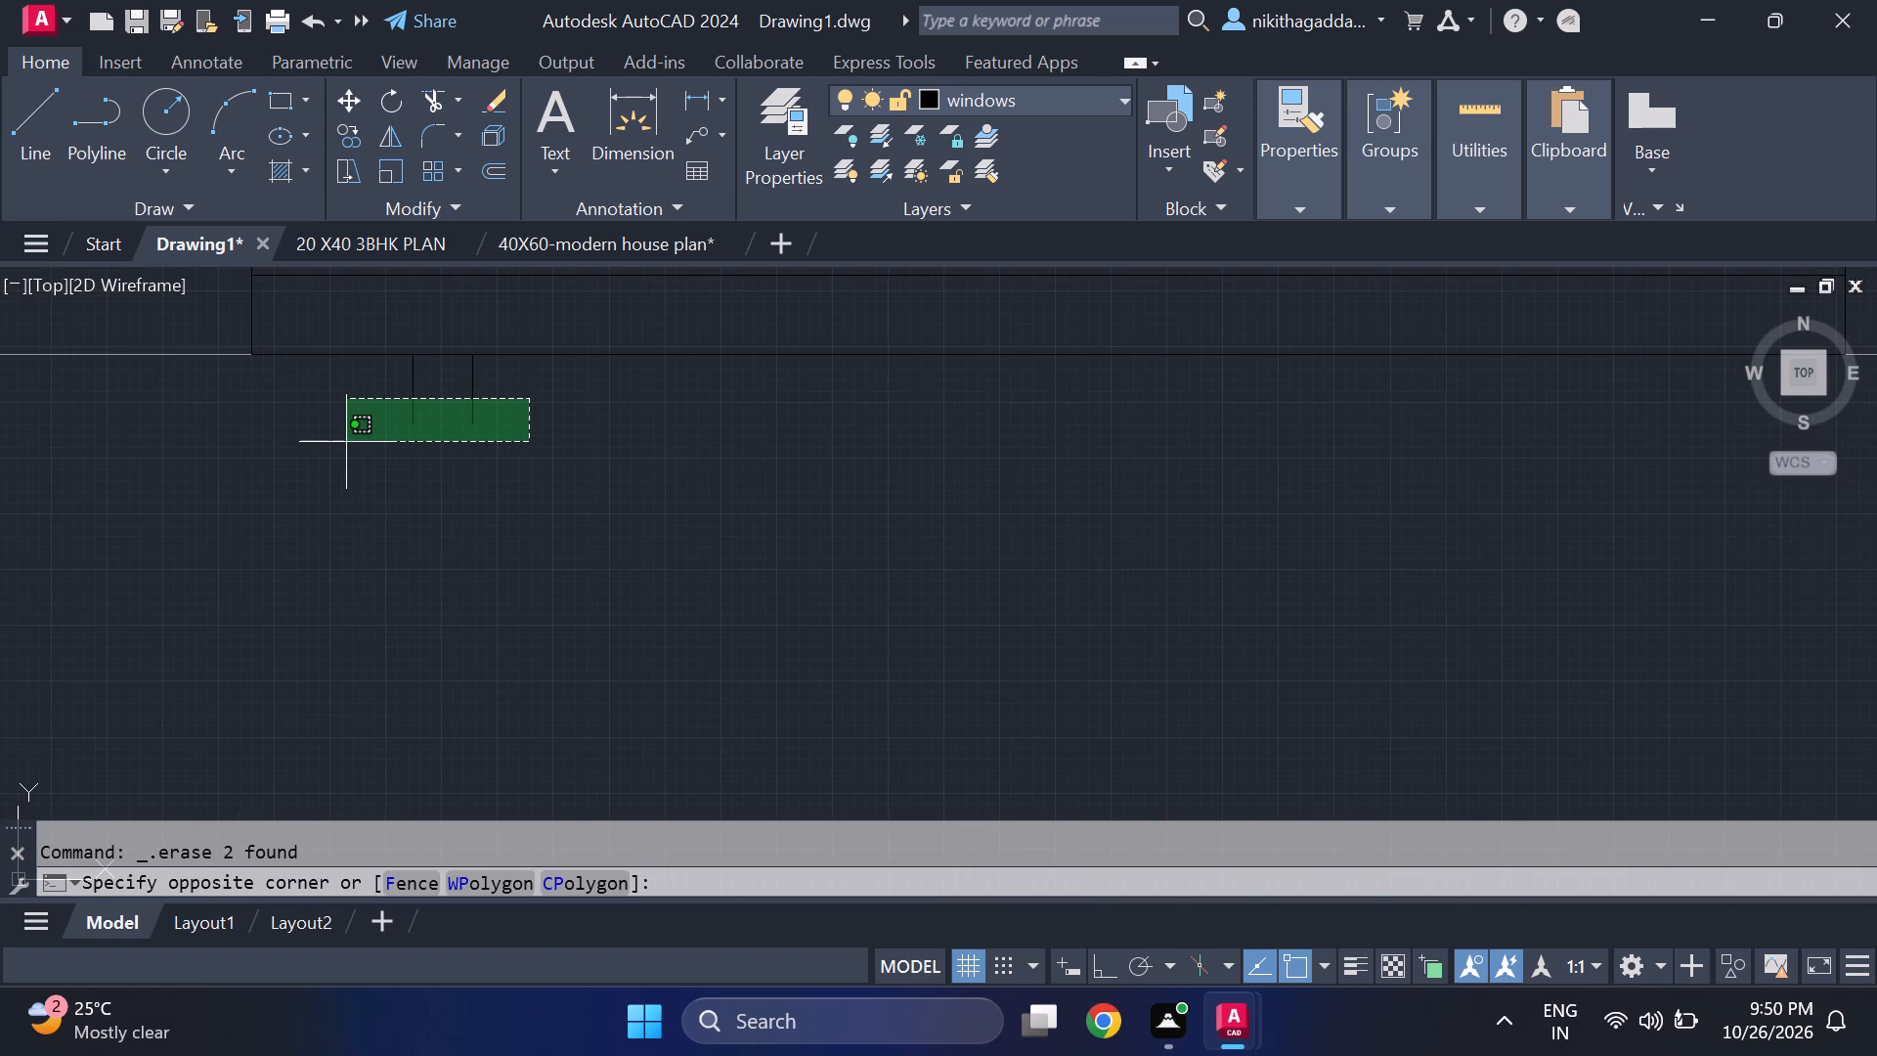
key(Delete)
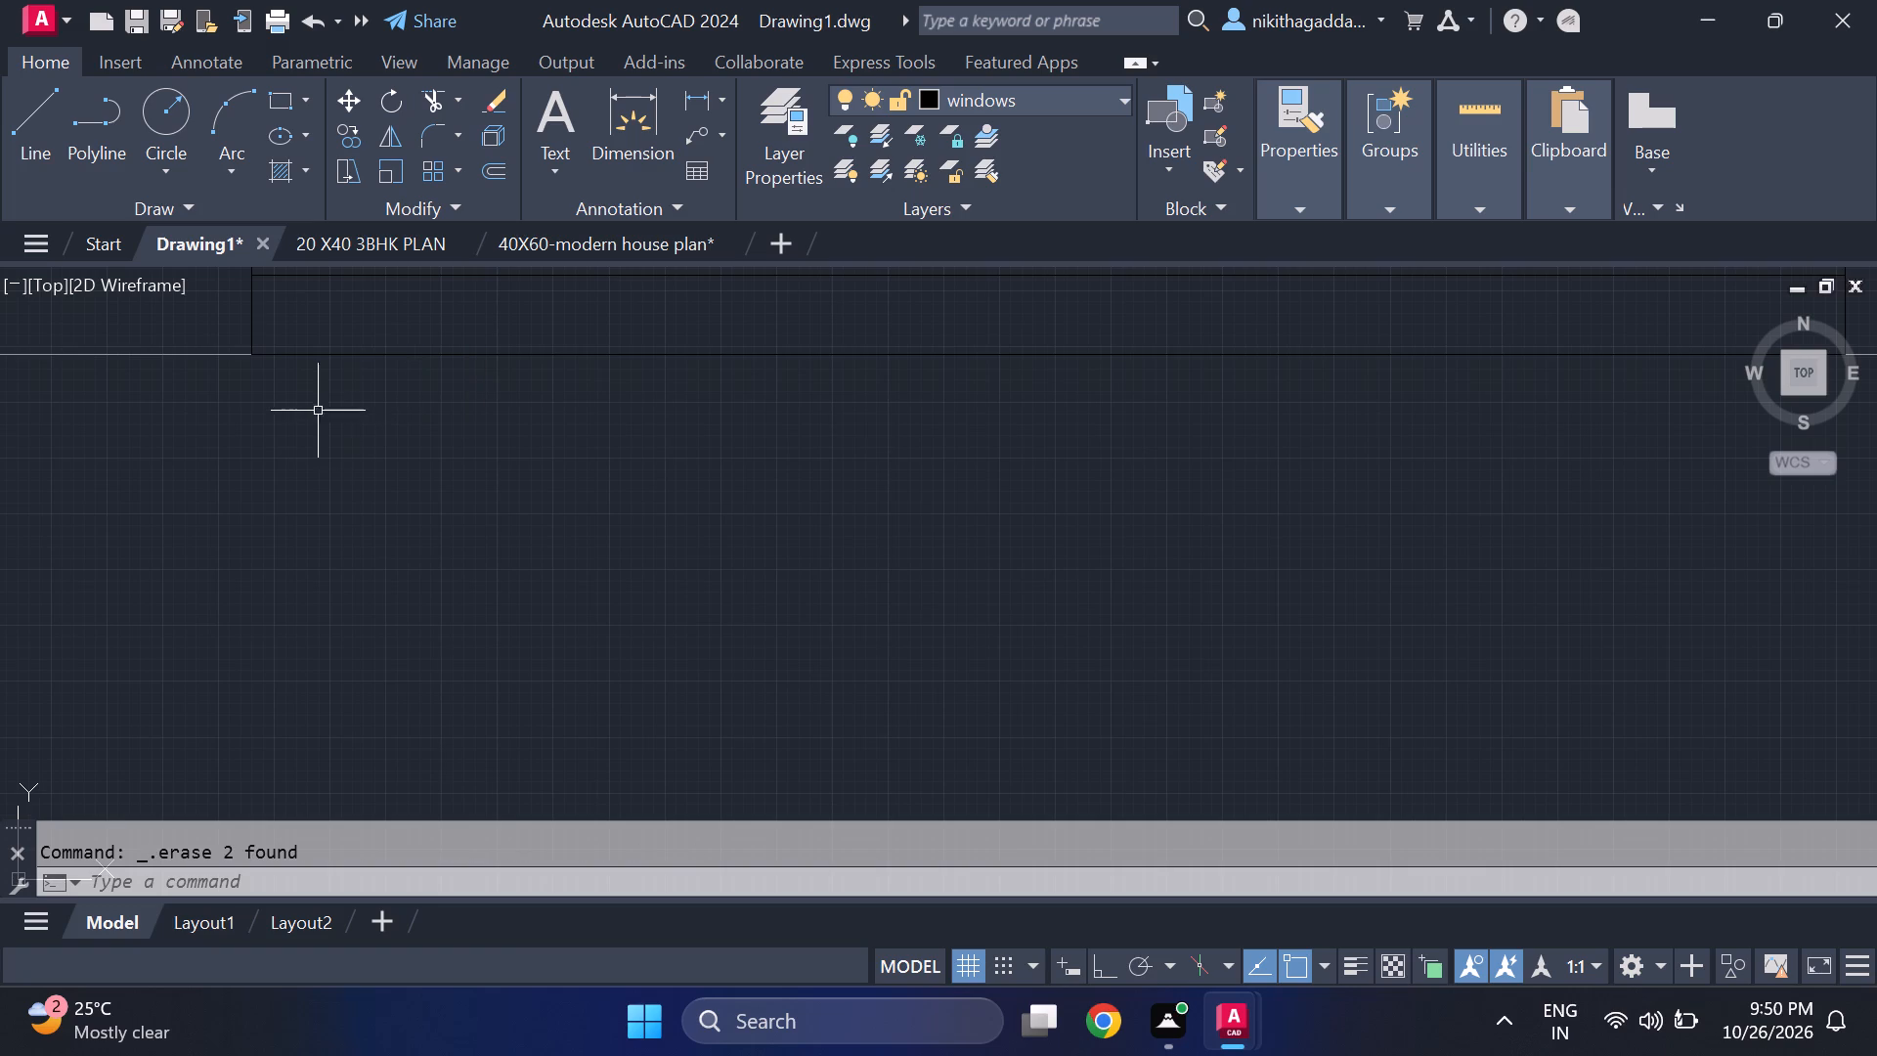
Rotate the spare large window west of the plan by 90° about its north-east corner so it stands vertically.
scroll(337, 421, down, 5)
scroll(460, 621, down, 3)
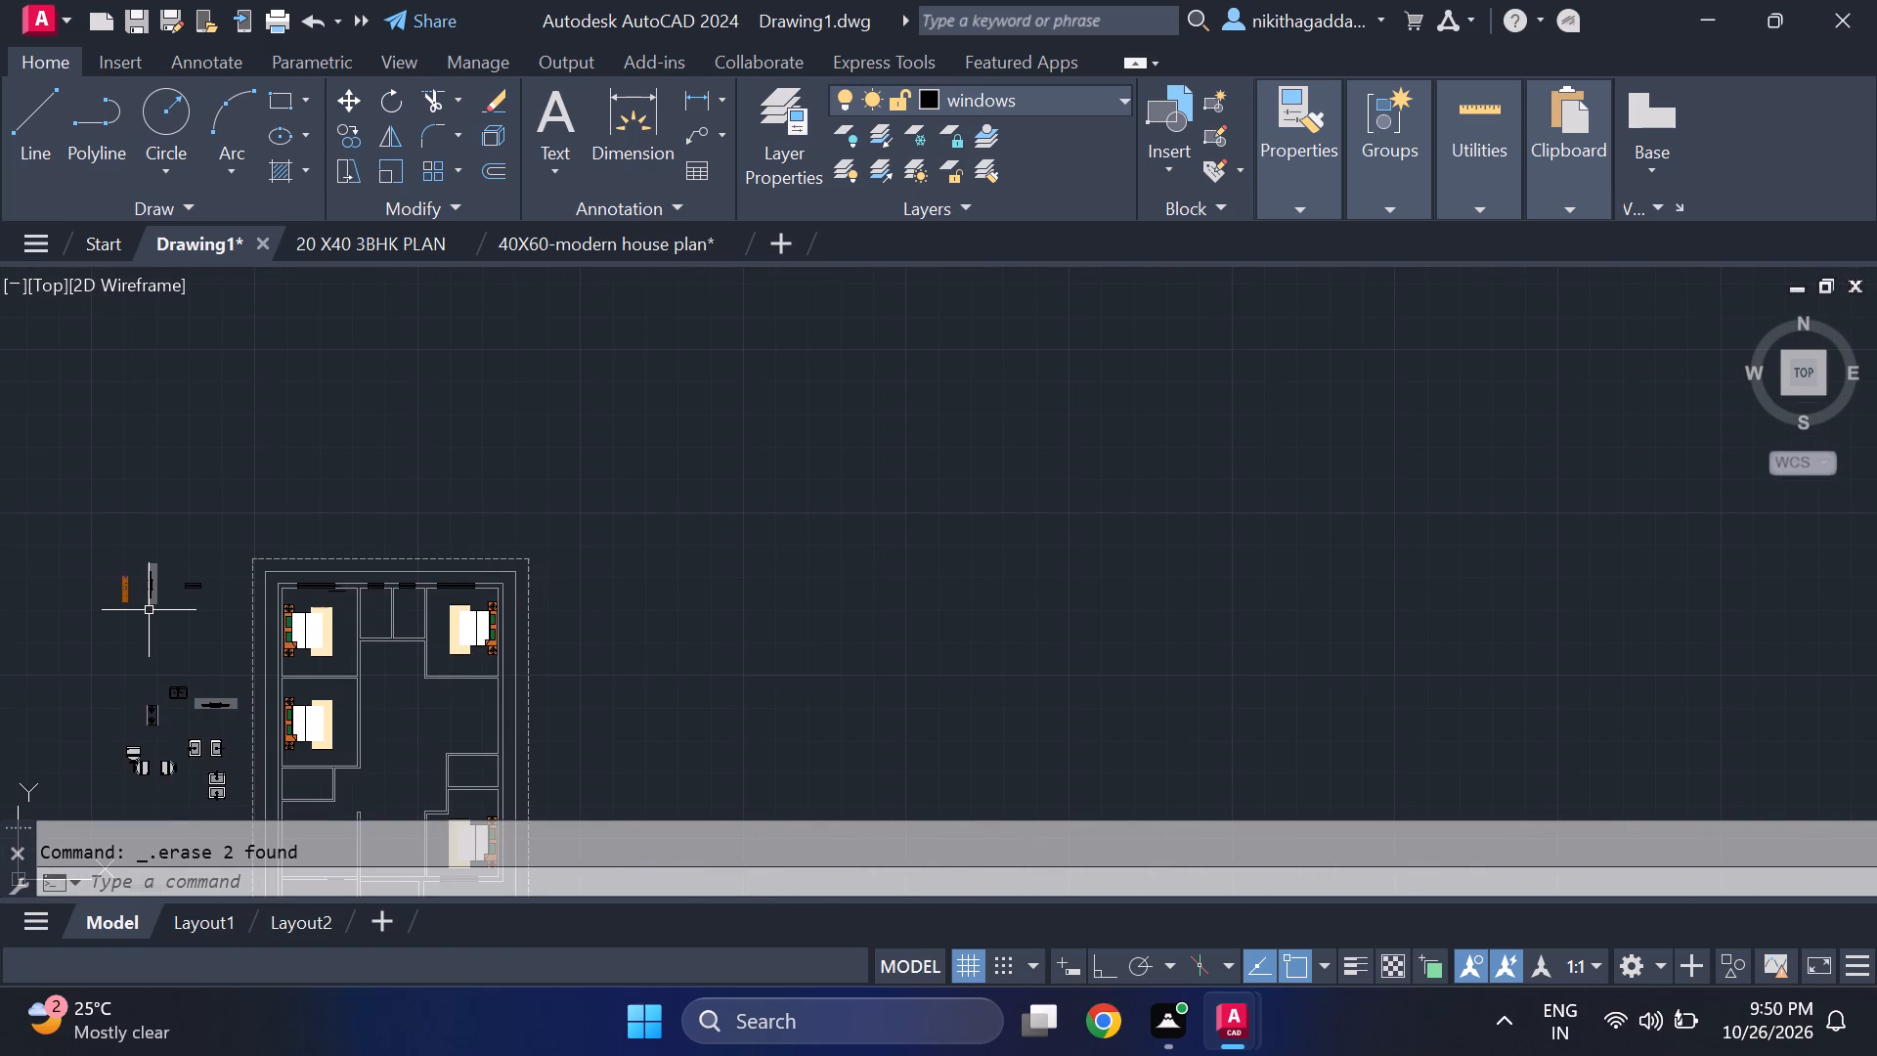
middle_drag(461, 636, 791, 370)
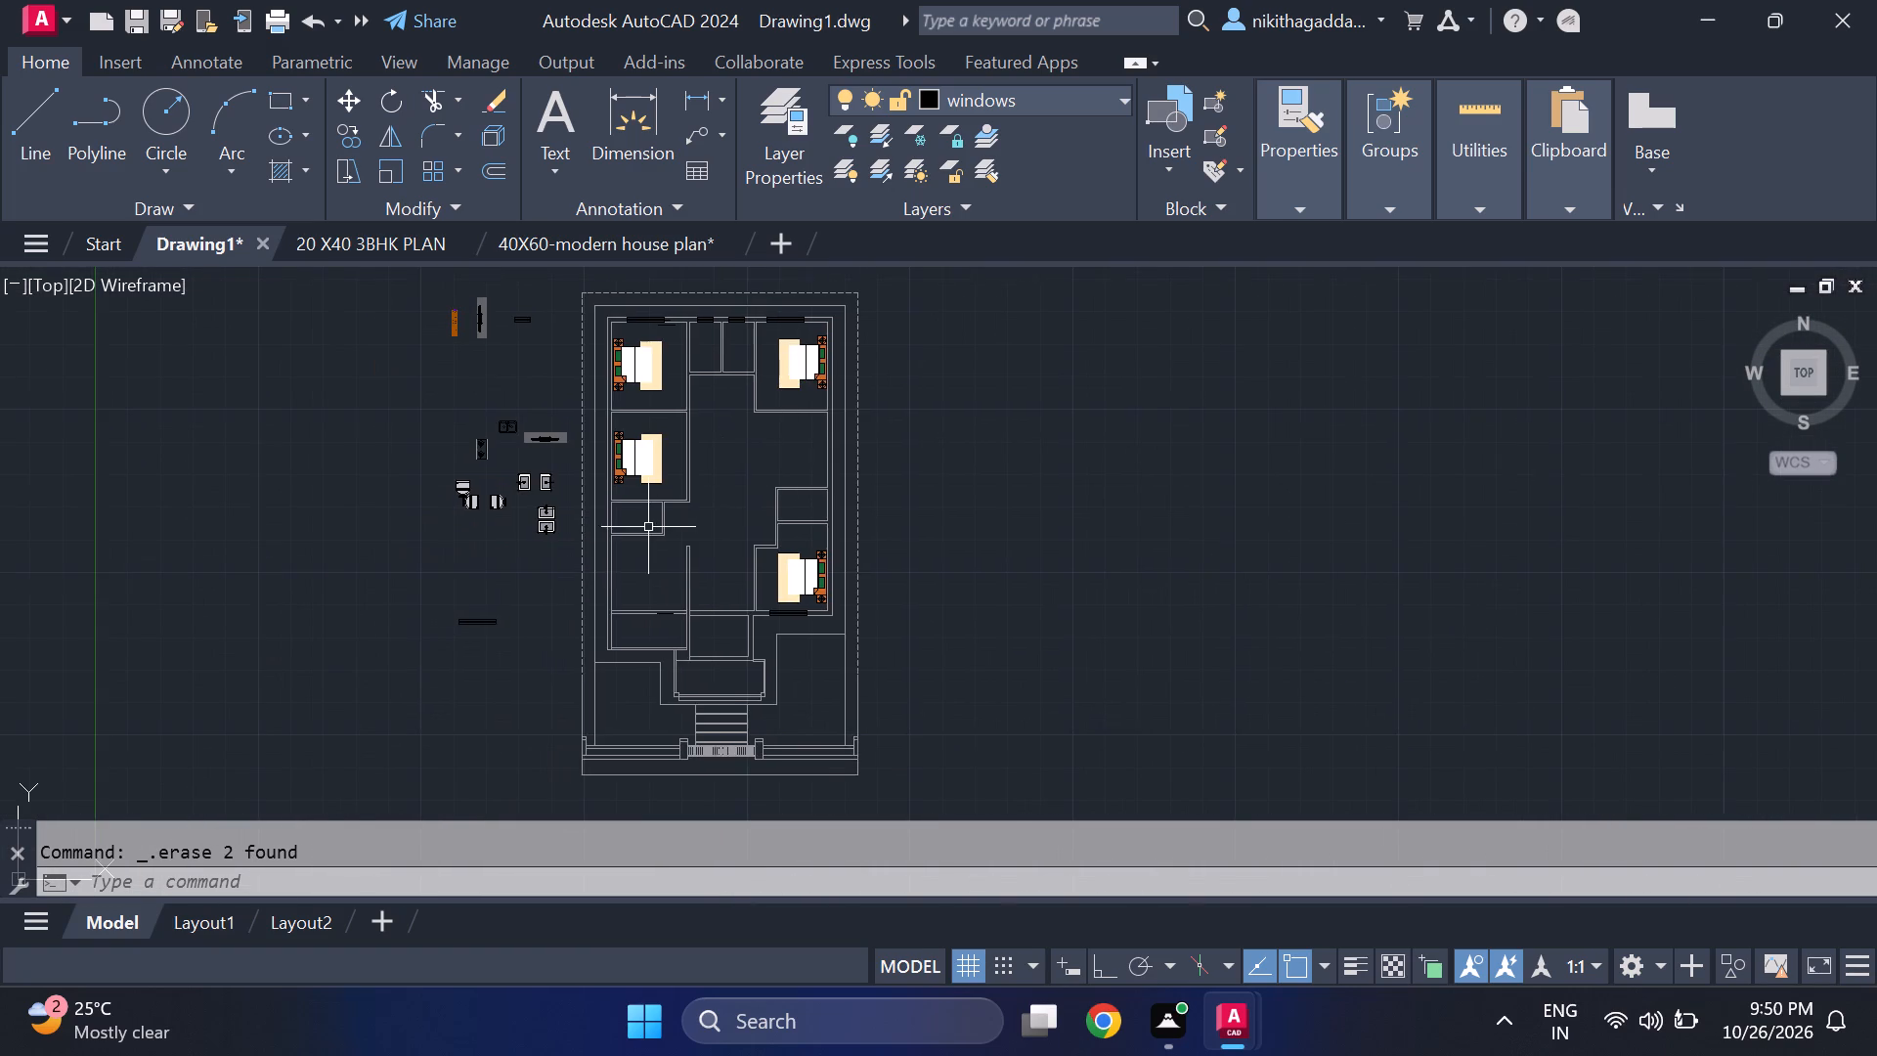
scroll(744, 684, up, 2)
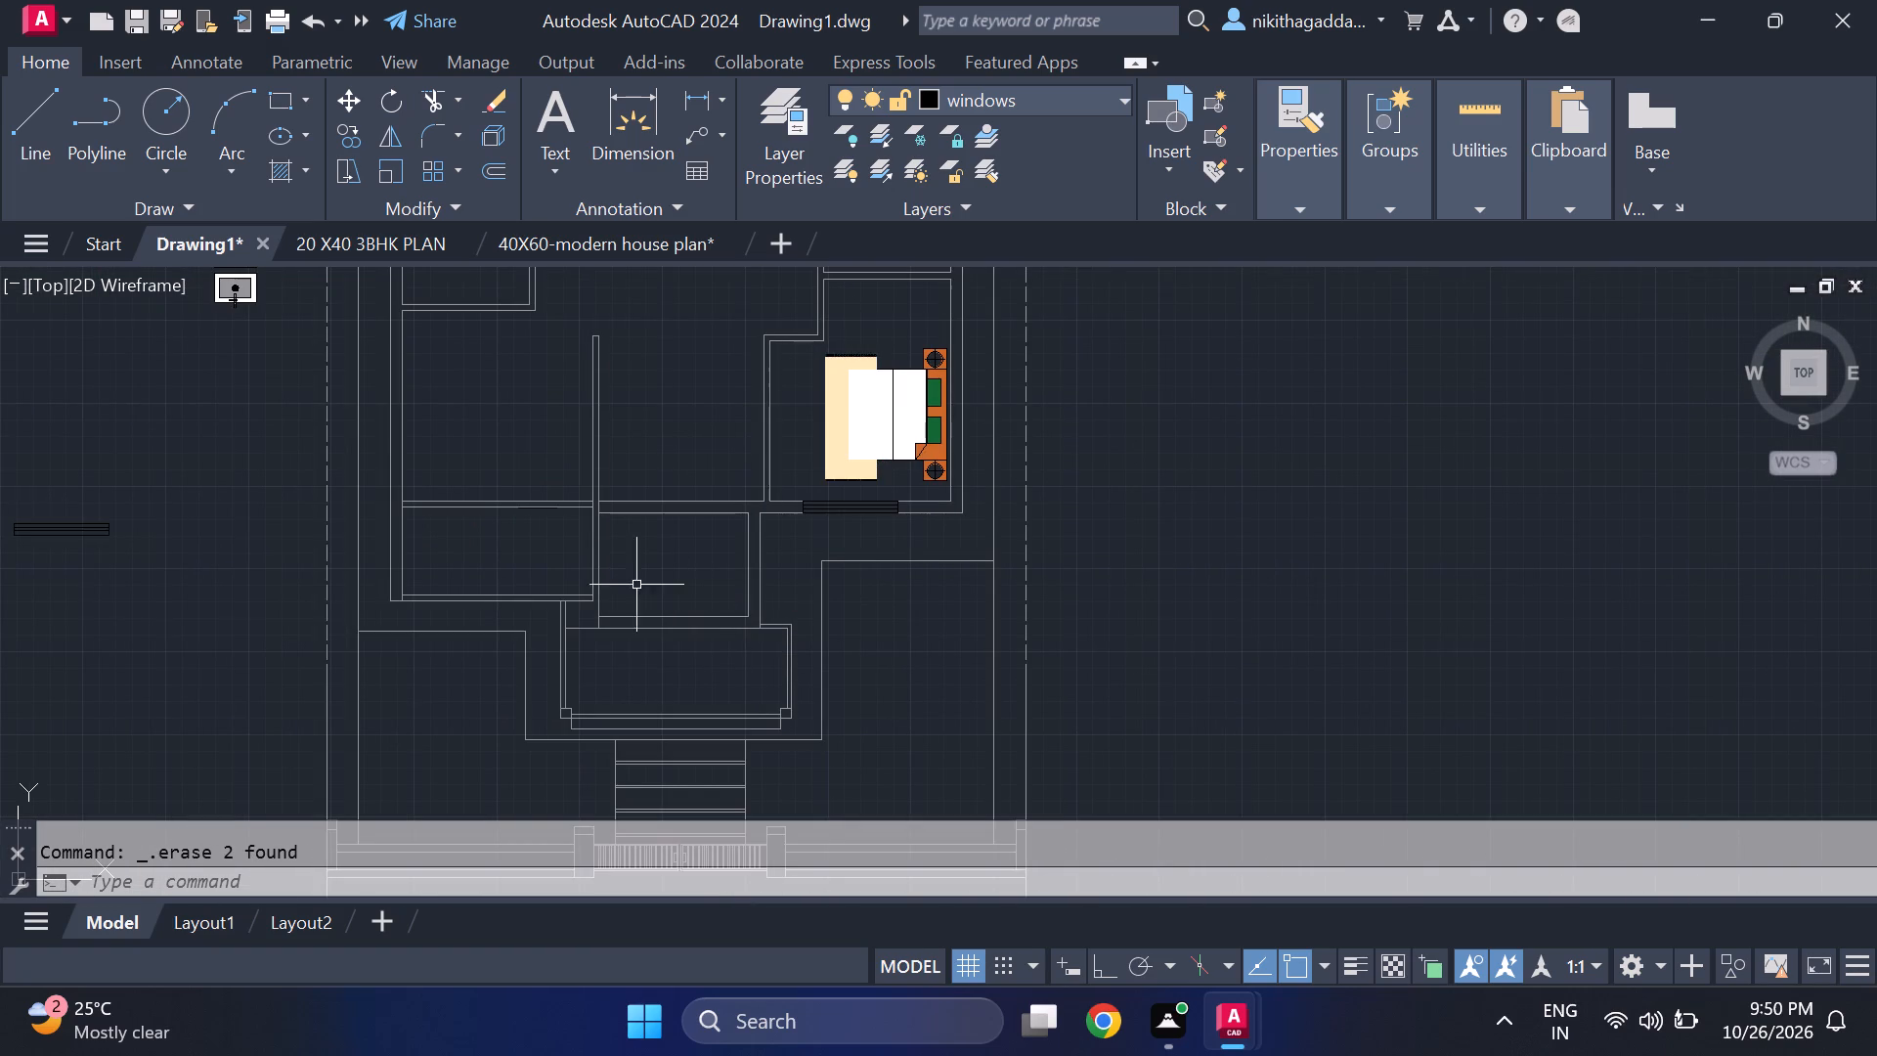
middle_drag(595, 601, 708, 773)
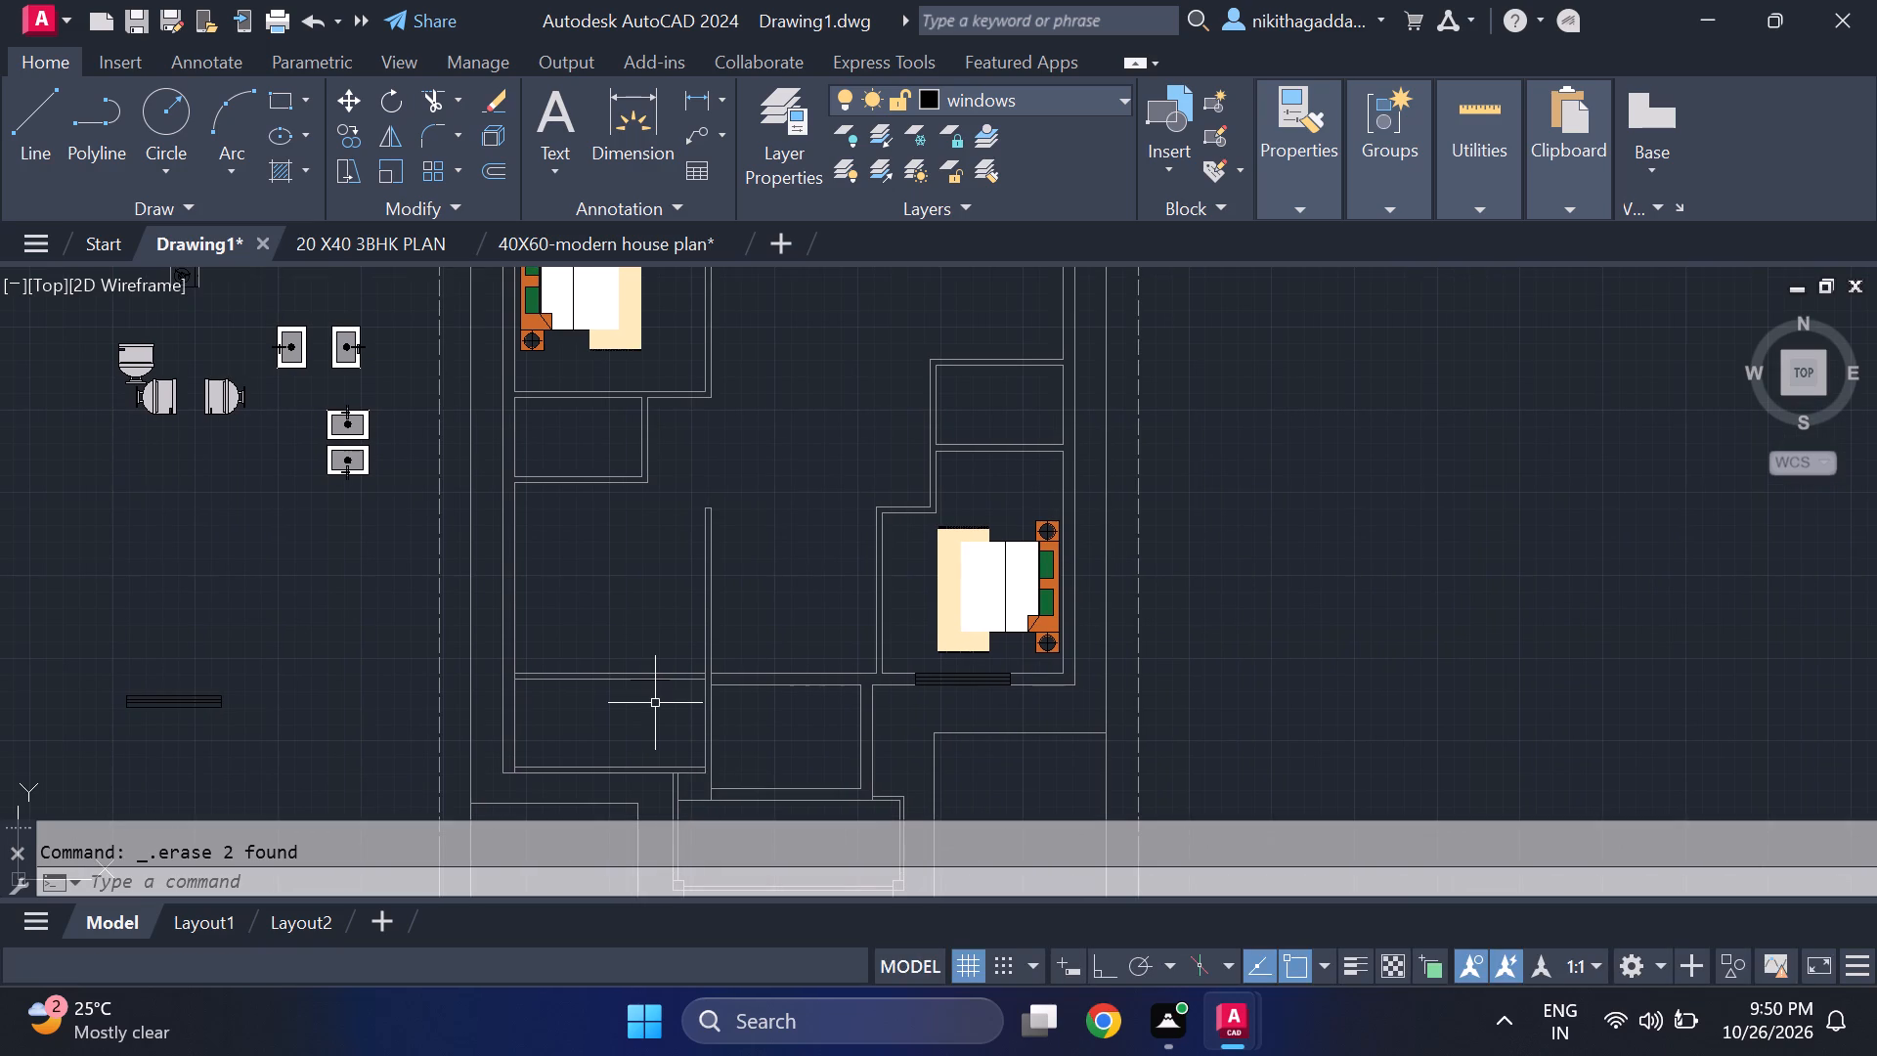
middle_drag(545, 585, 697, 798)
middle_drag(686, 720, 752, 303)
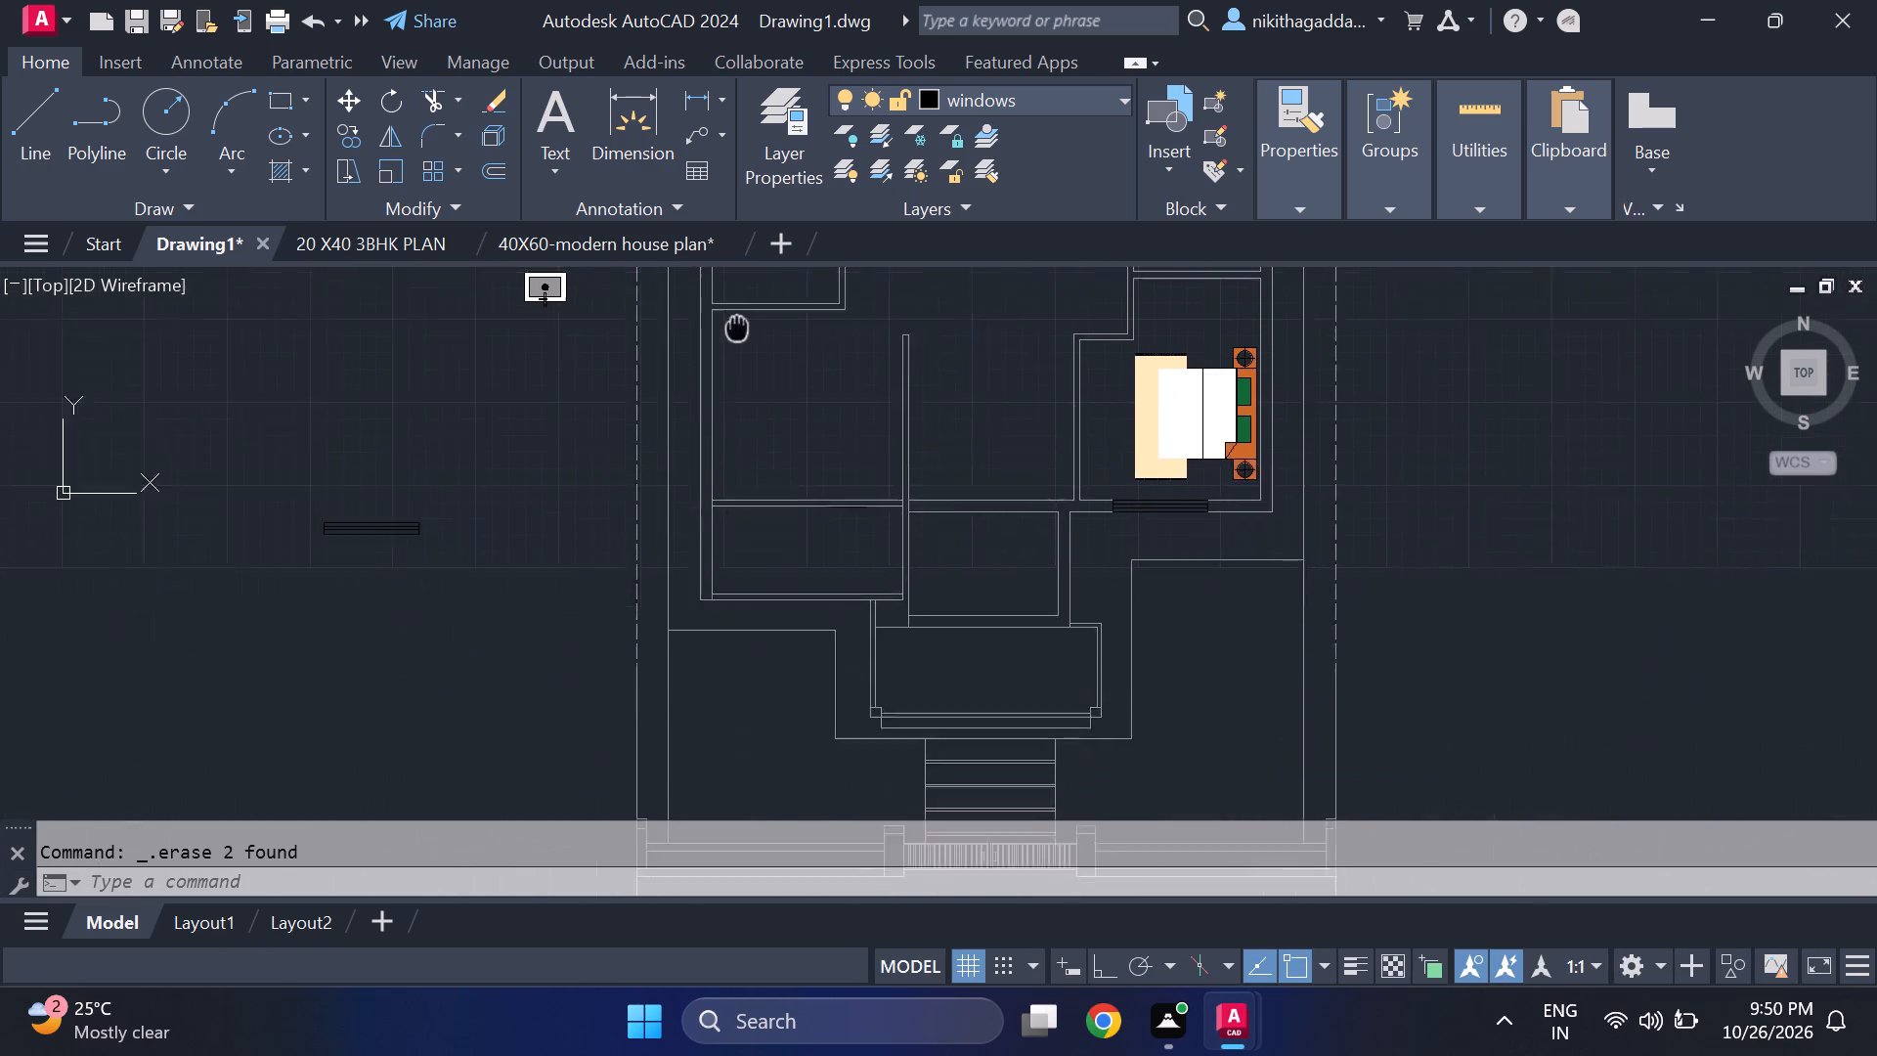
middle_drag(752, 303, 758, 294)
scroll(495, 443, up, 2)
click(502, 437)
click(0, 660)
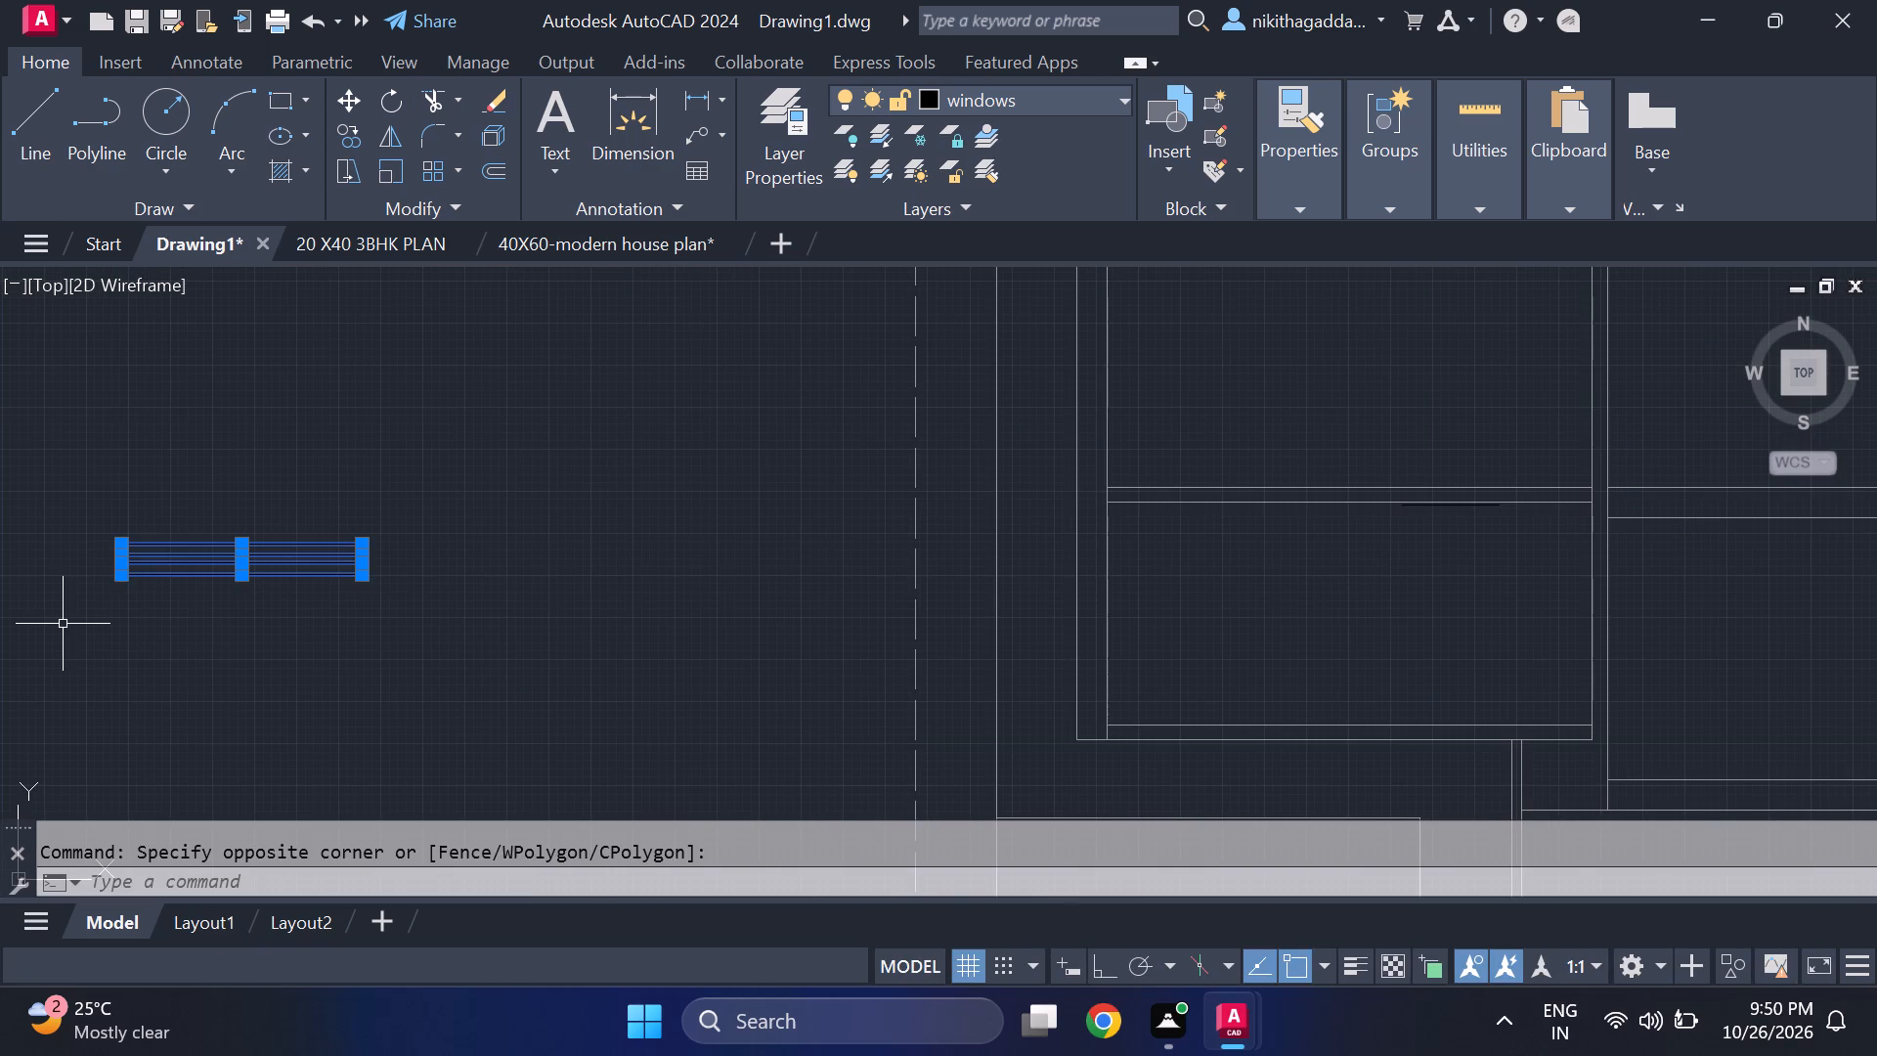
text(ro)
key(Return)
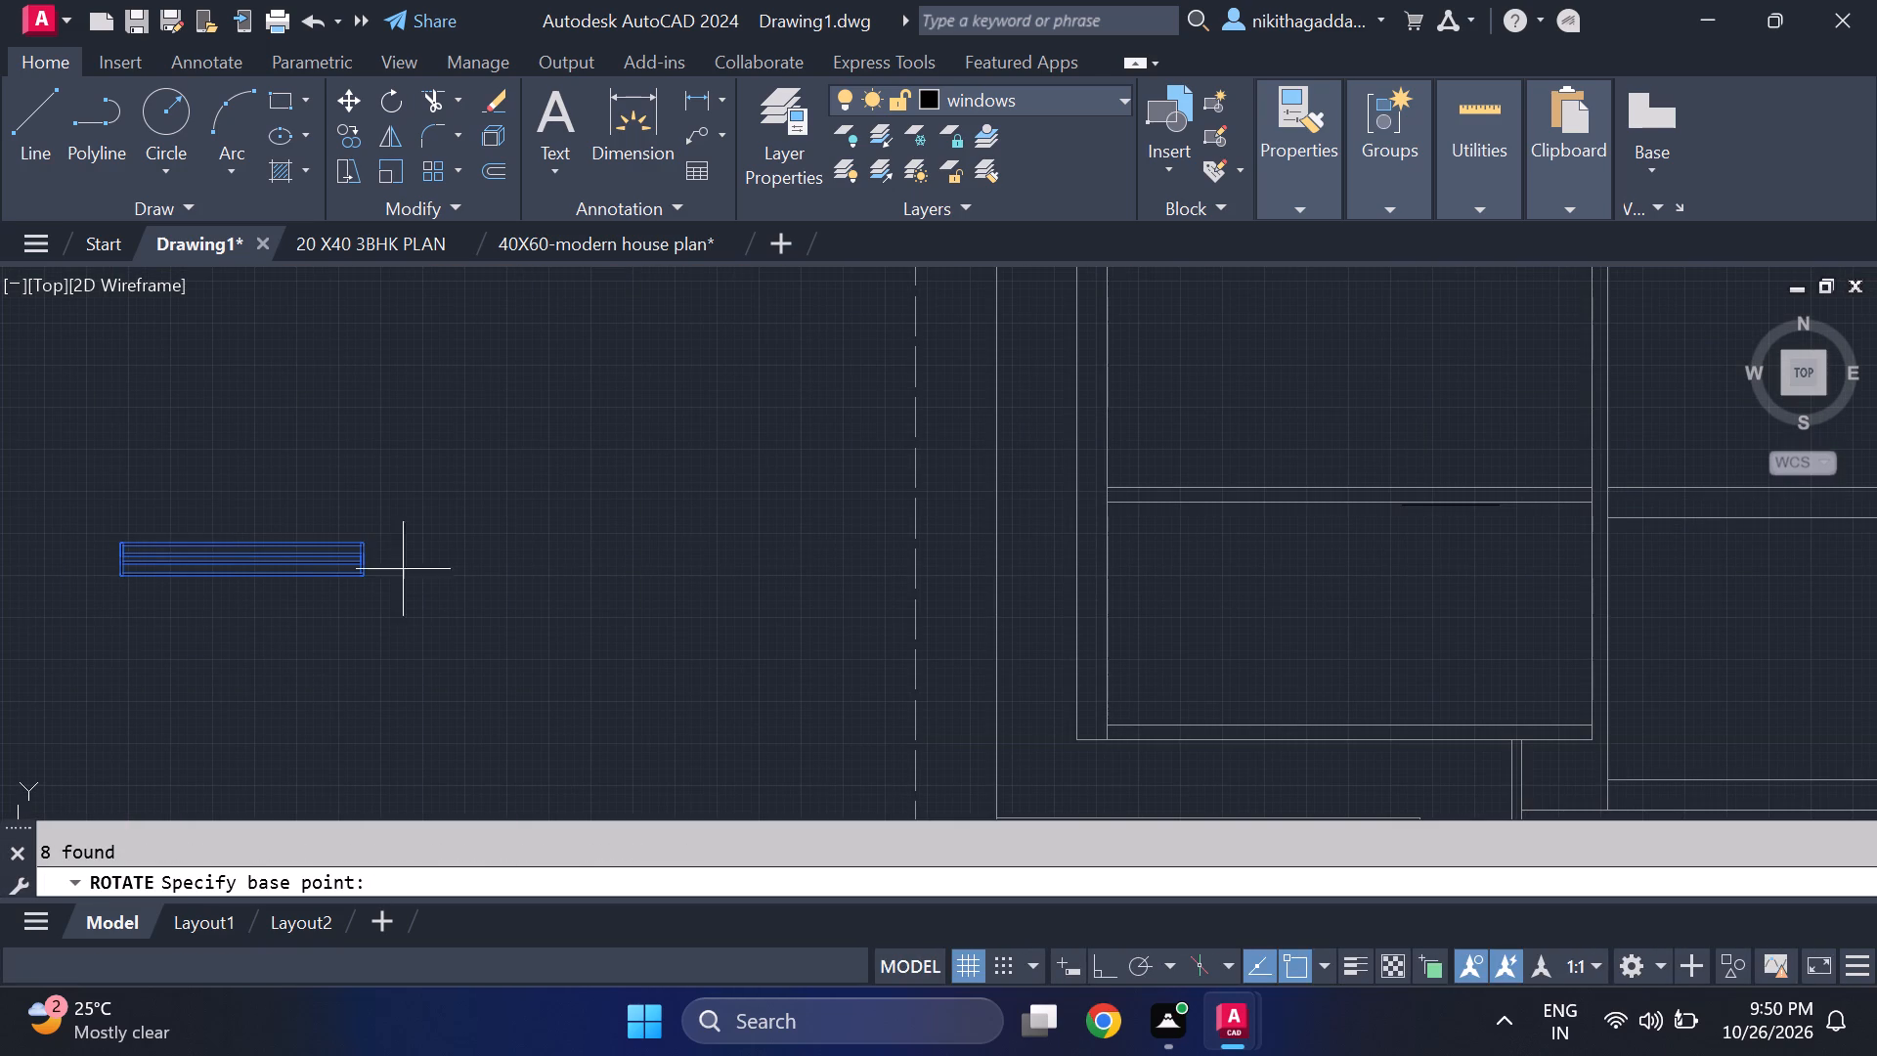
click(362, 550)
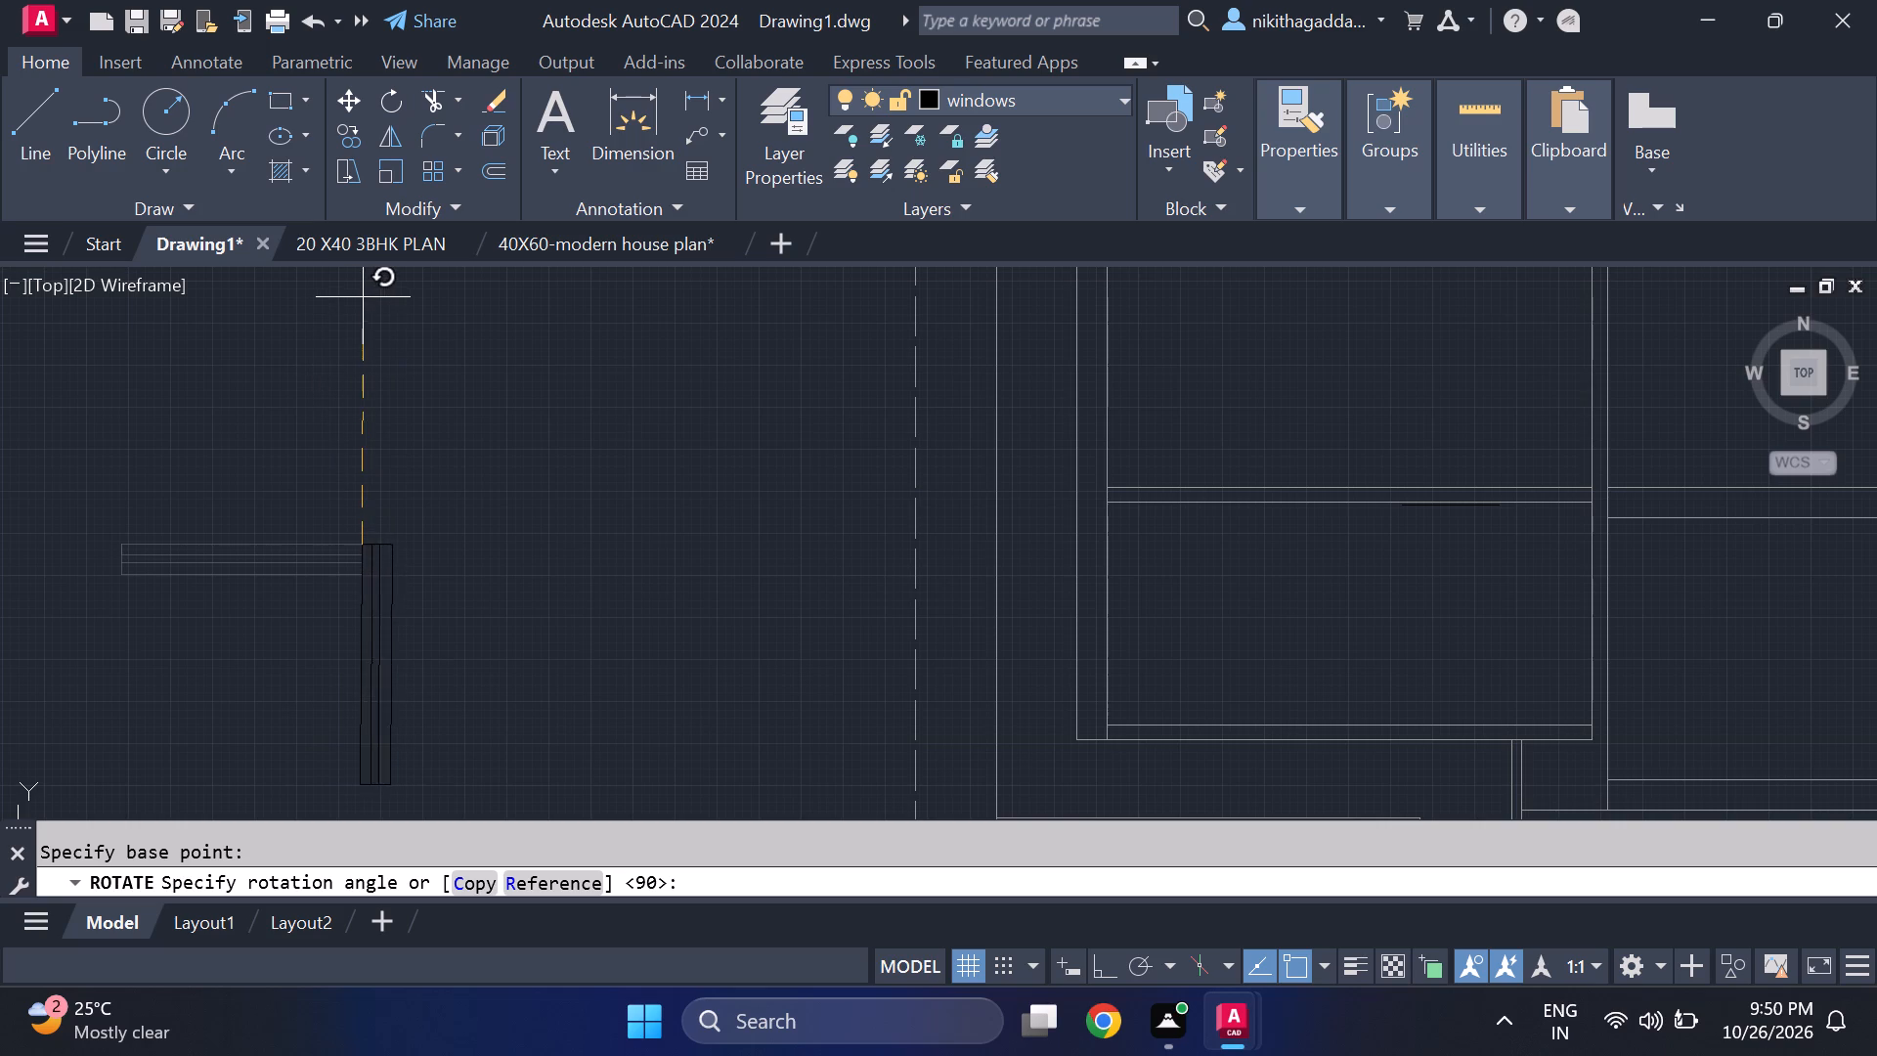
key(F8)
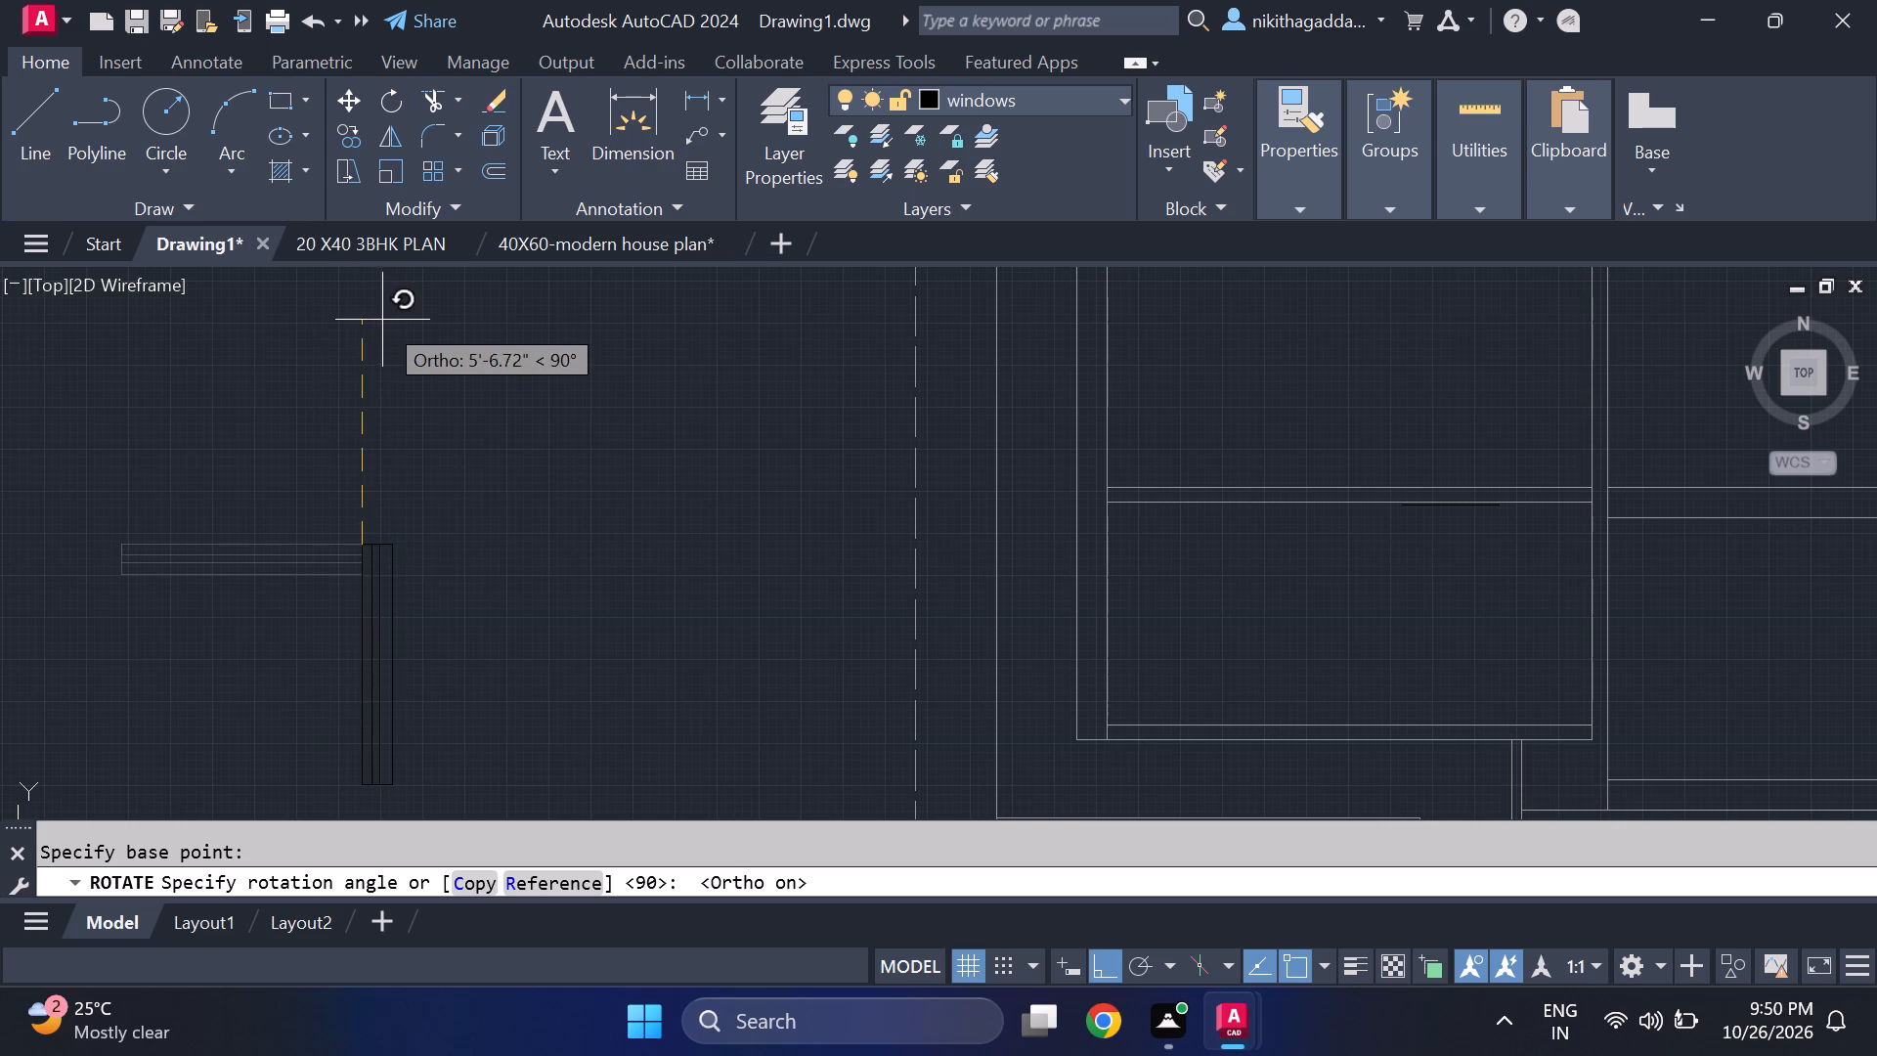
click(382, 321)
click(432, 481)
key(F8)
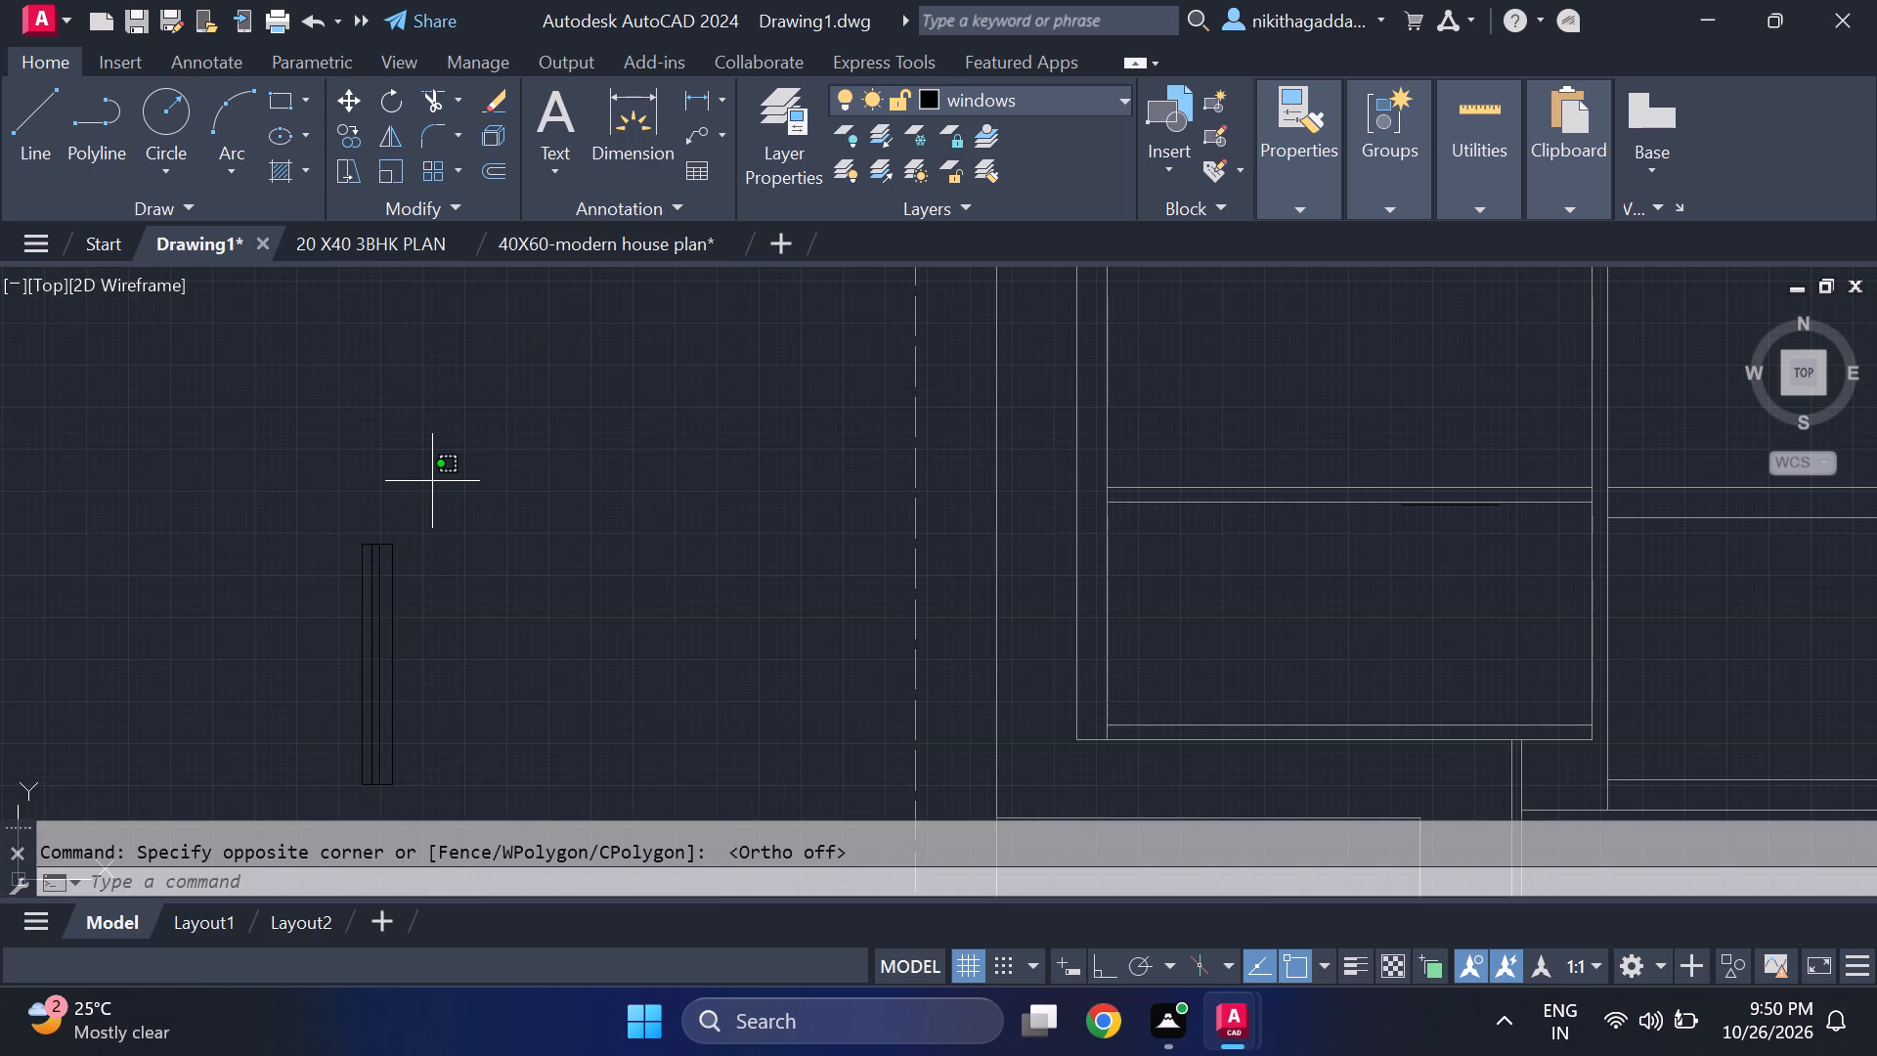
key(Escape)
Delete the stray horizontal lines just below the east end of the north-west bedroom's window.
scroll(410, 521, down, 3)
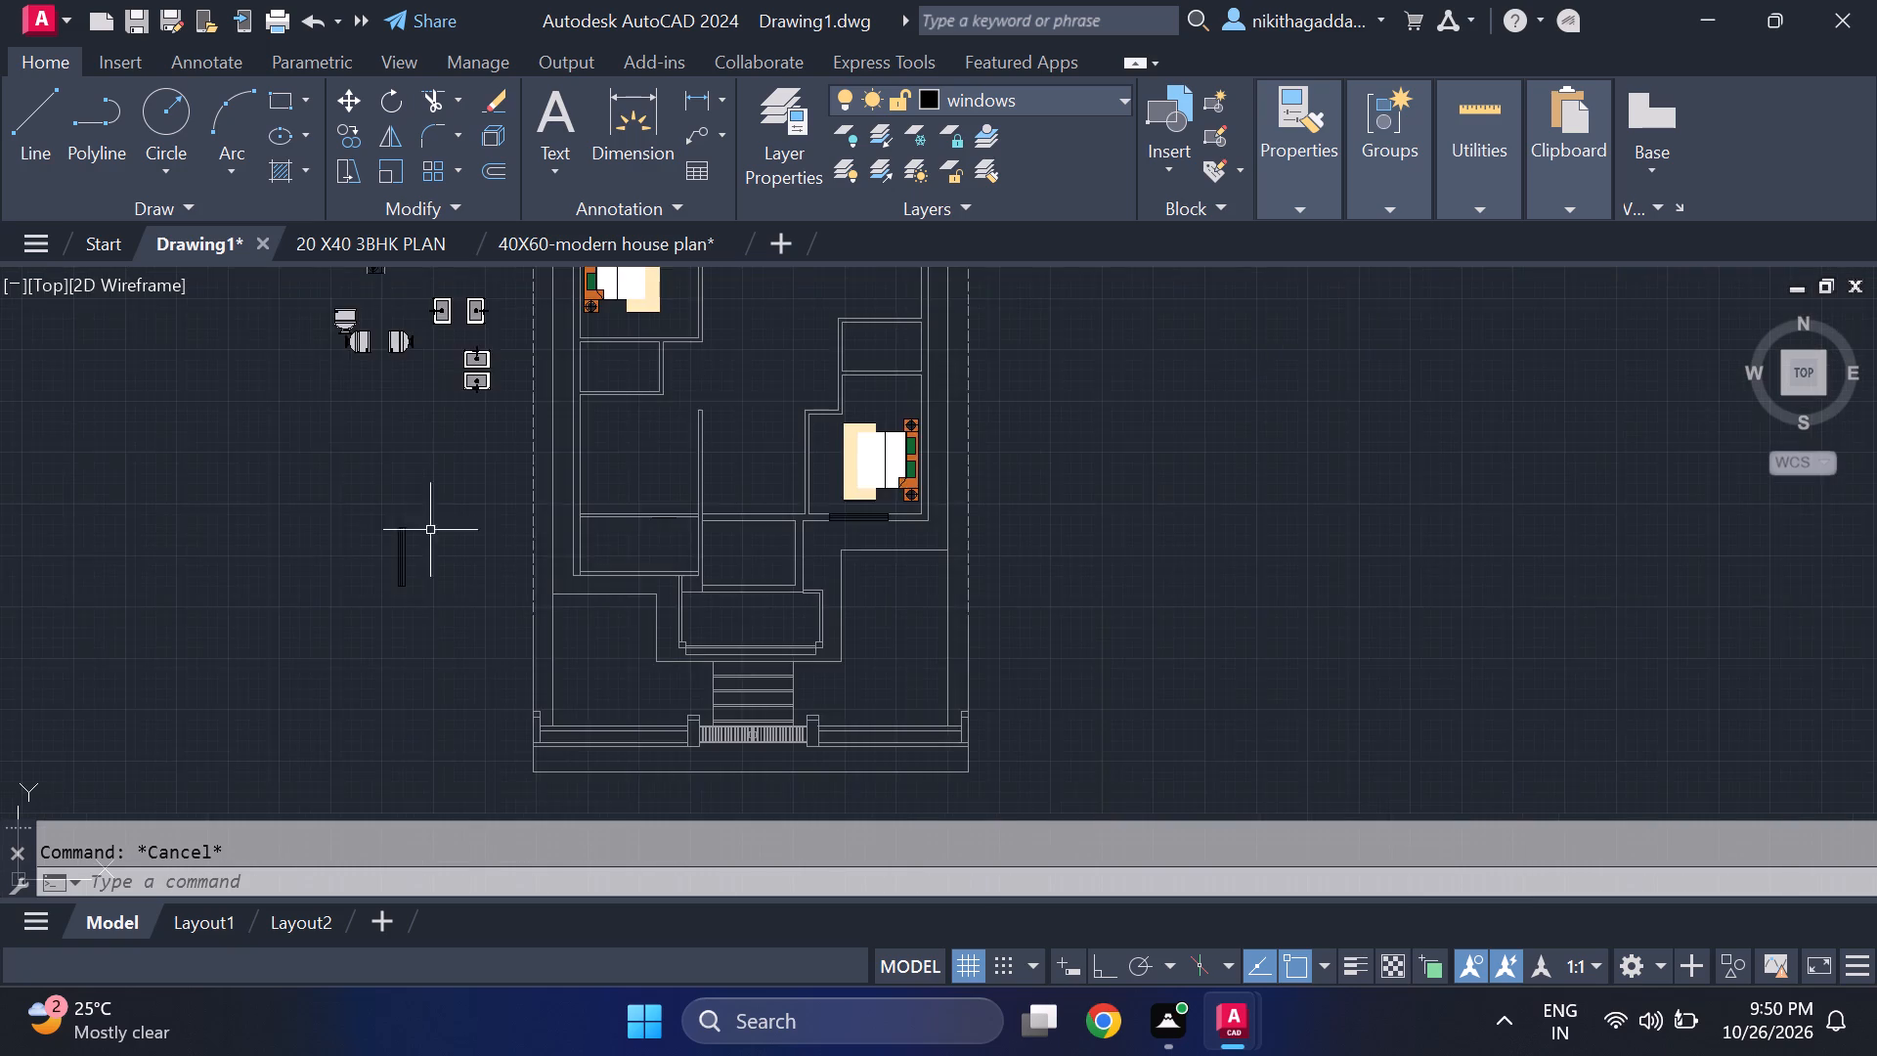
scroll(456, 532, down, 1)
middle_drag(409, 511, 425, 681)
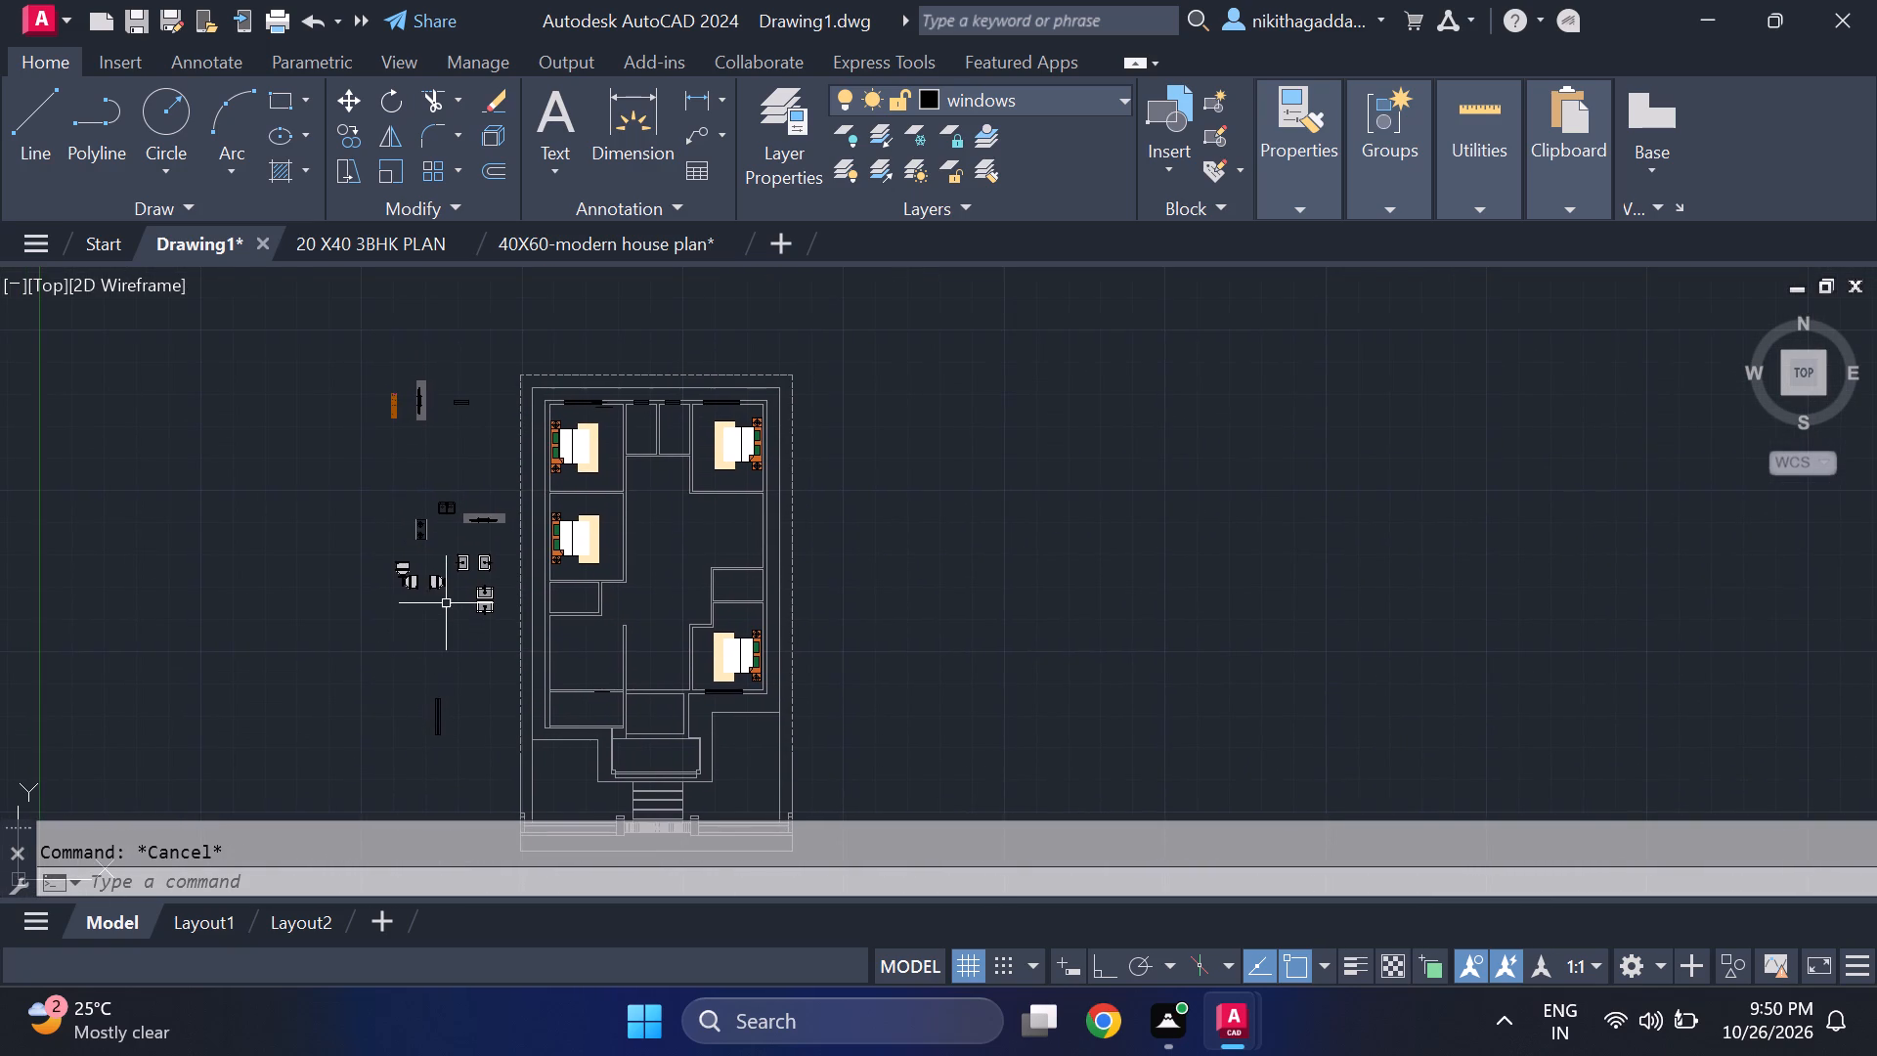
middle_drag(469, 554, 484, 666)
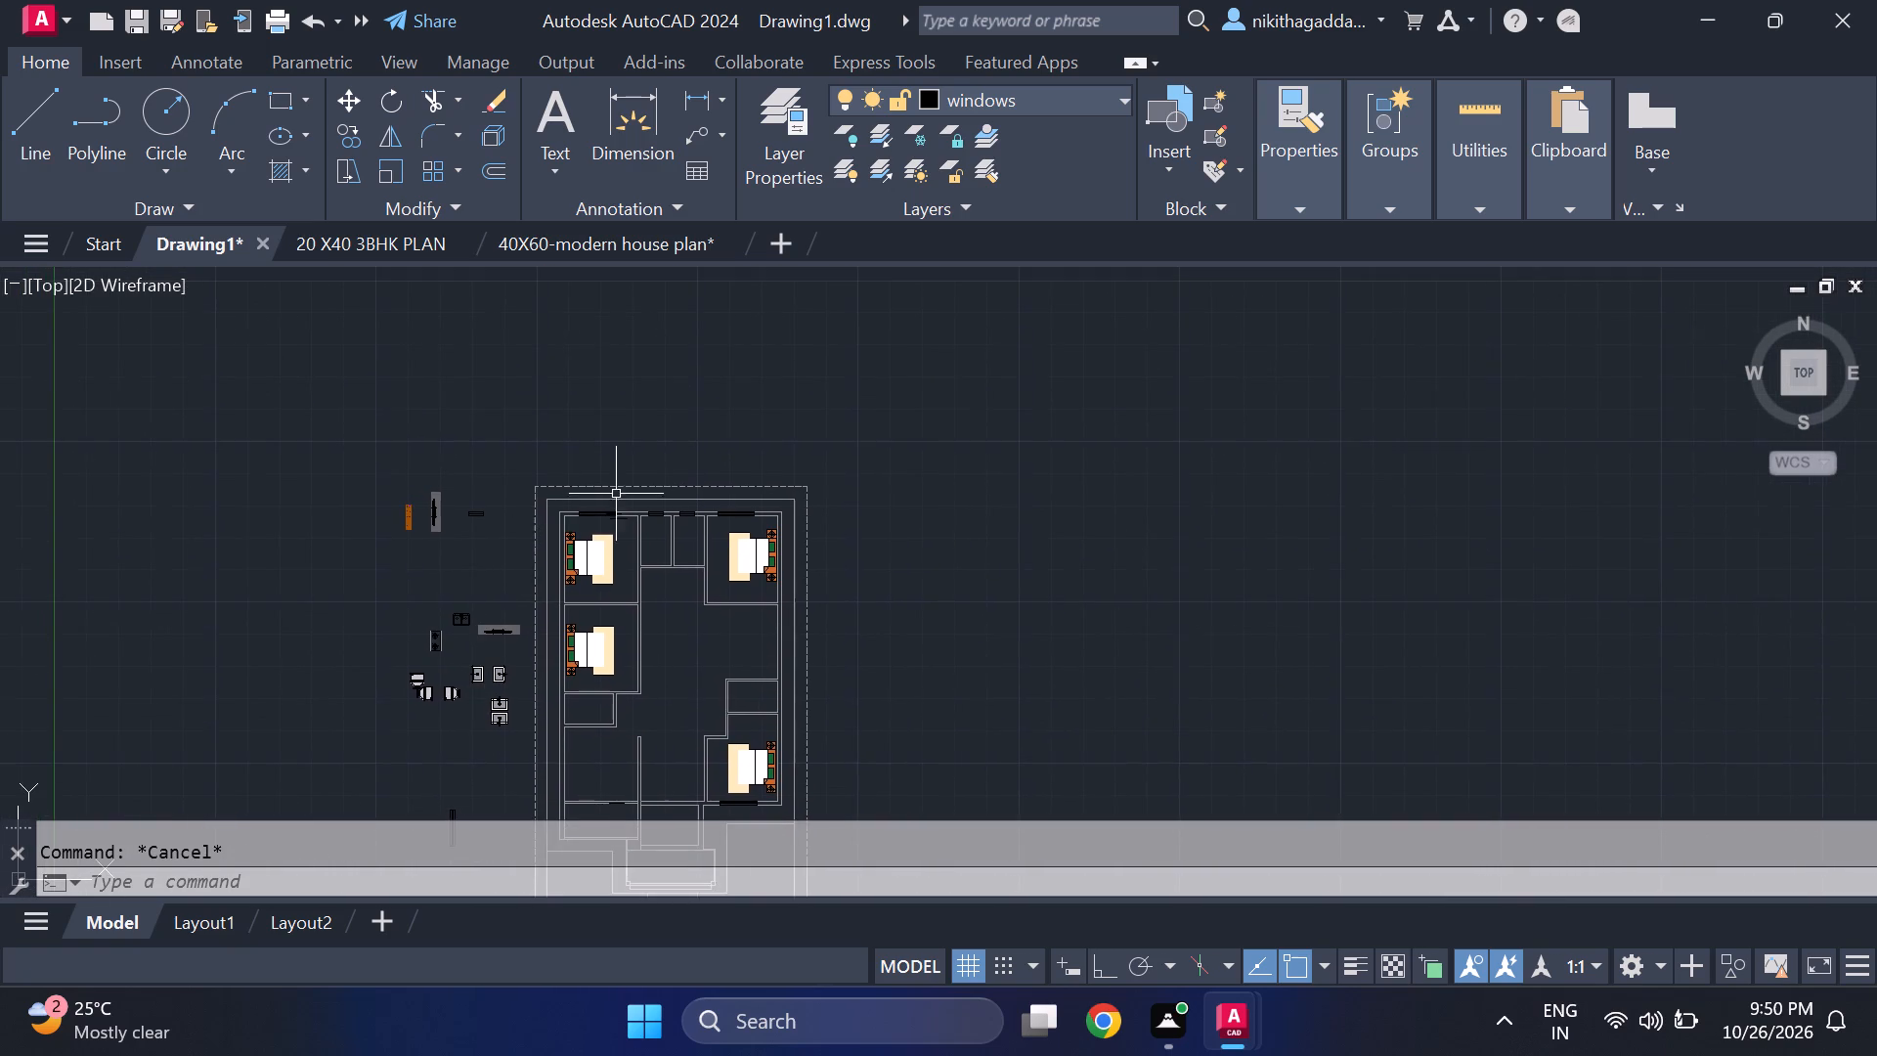
scroll(667, 506, up, 3)
middle_drag(541, 663, 916, 380)
middle_click(916, 380)
middle_drag(916, 380, 931, 570)
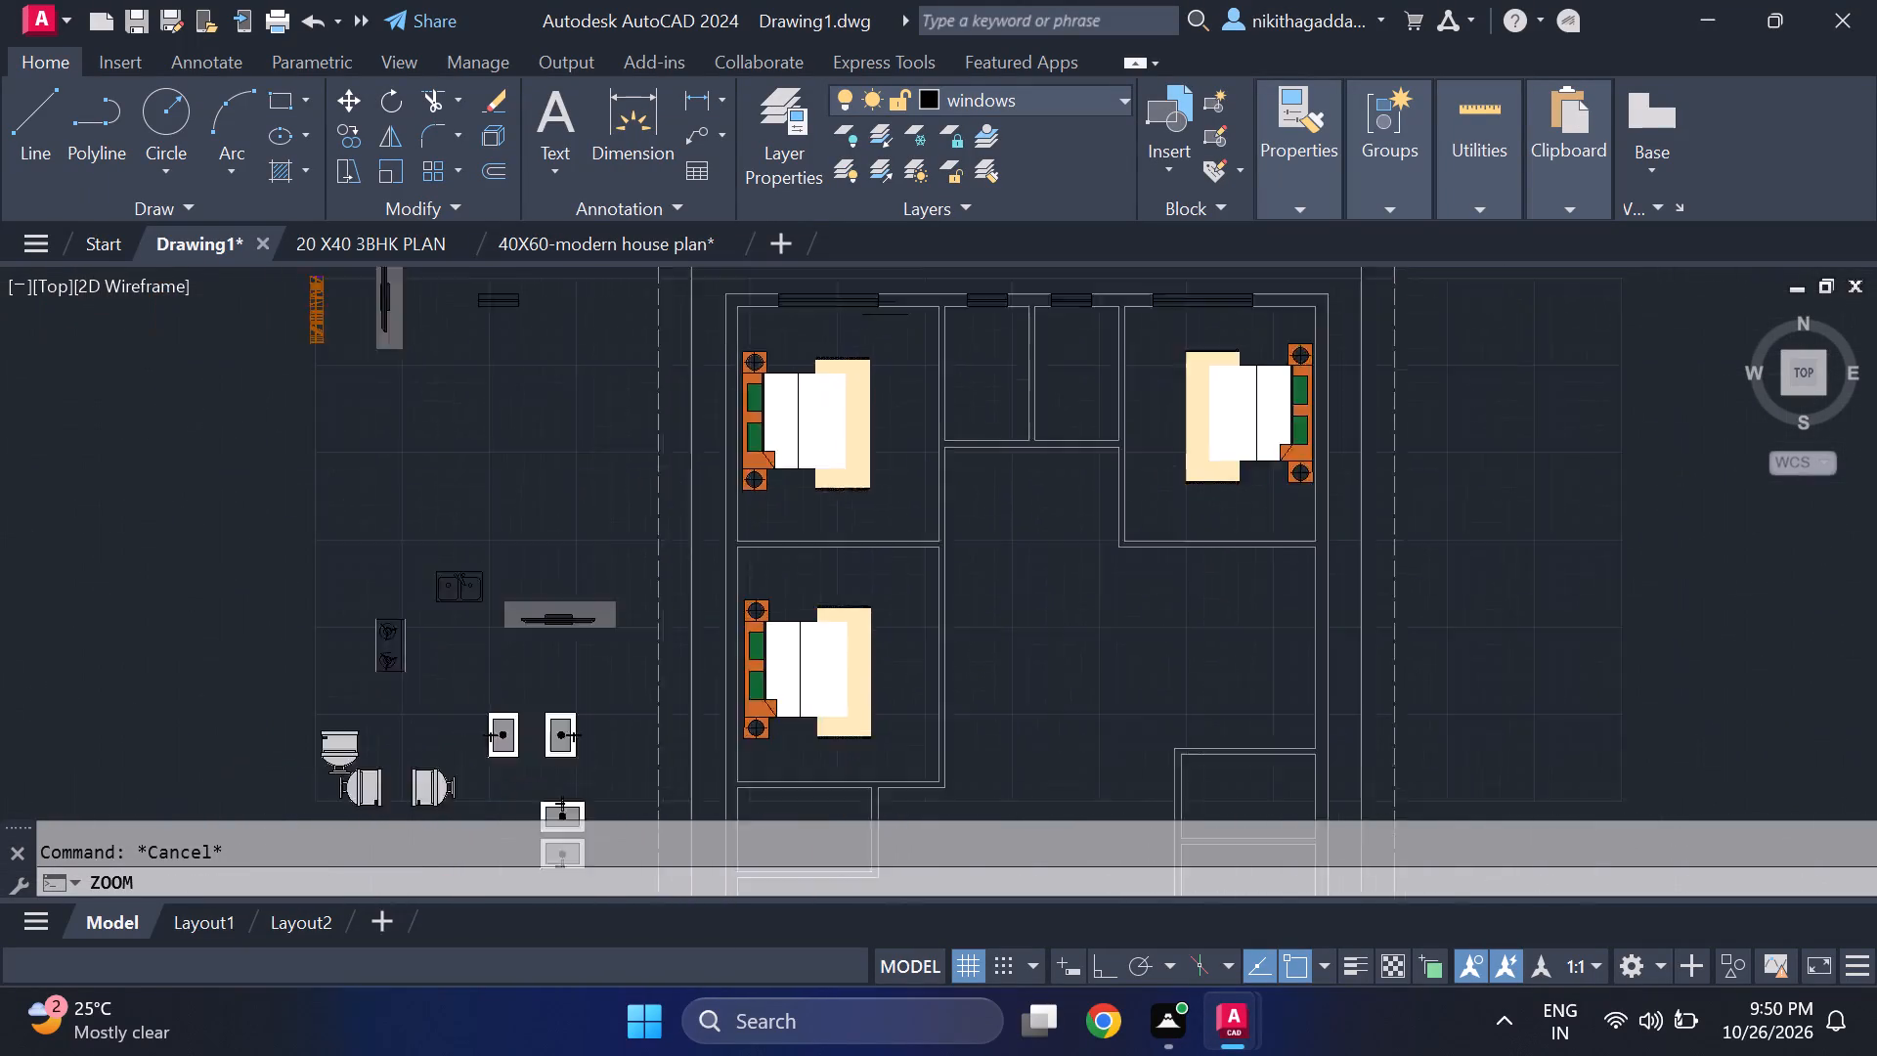
middle_drag(852, 424, 710, 632)
scroll(710, 632, up, 1)
scroll(875, 449, up, 3)
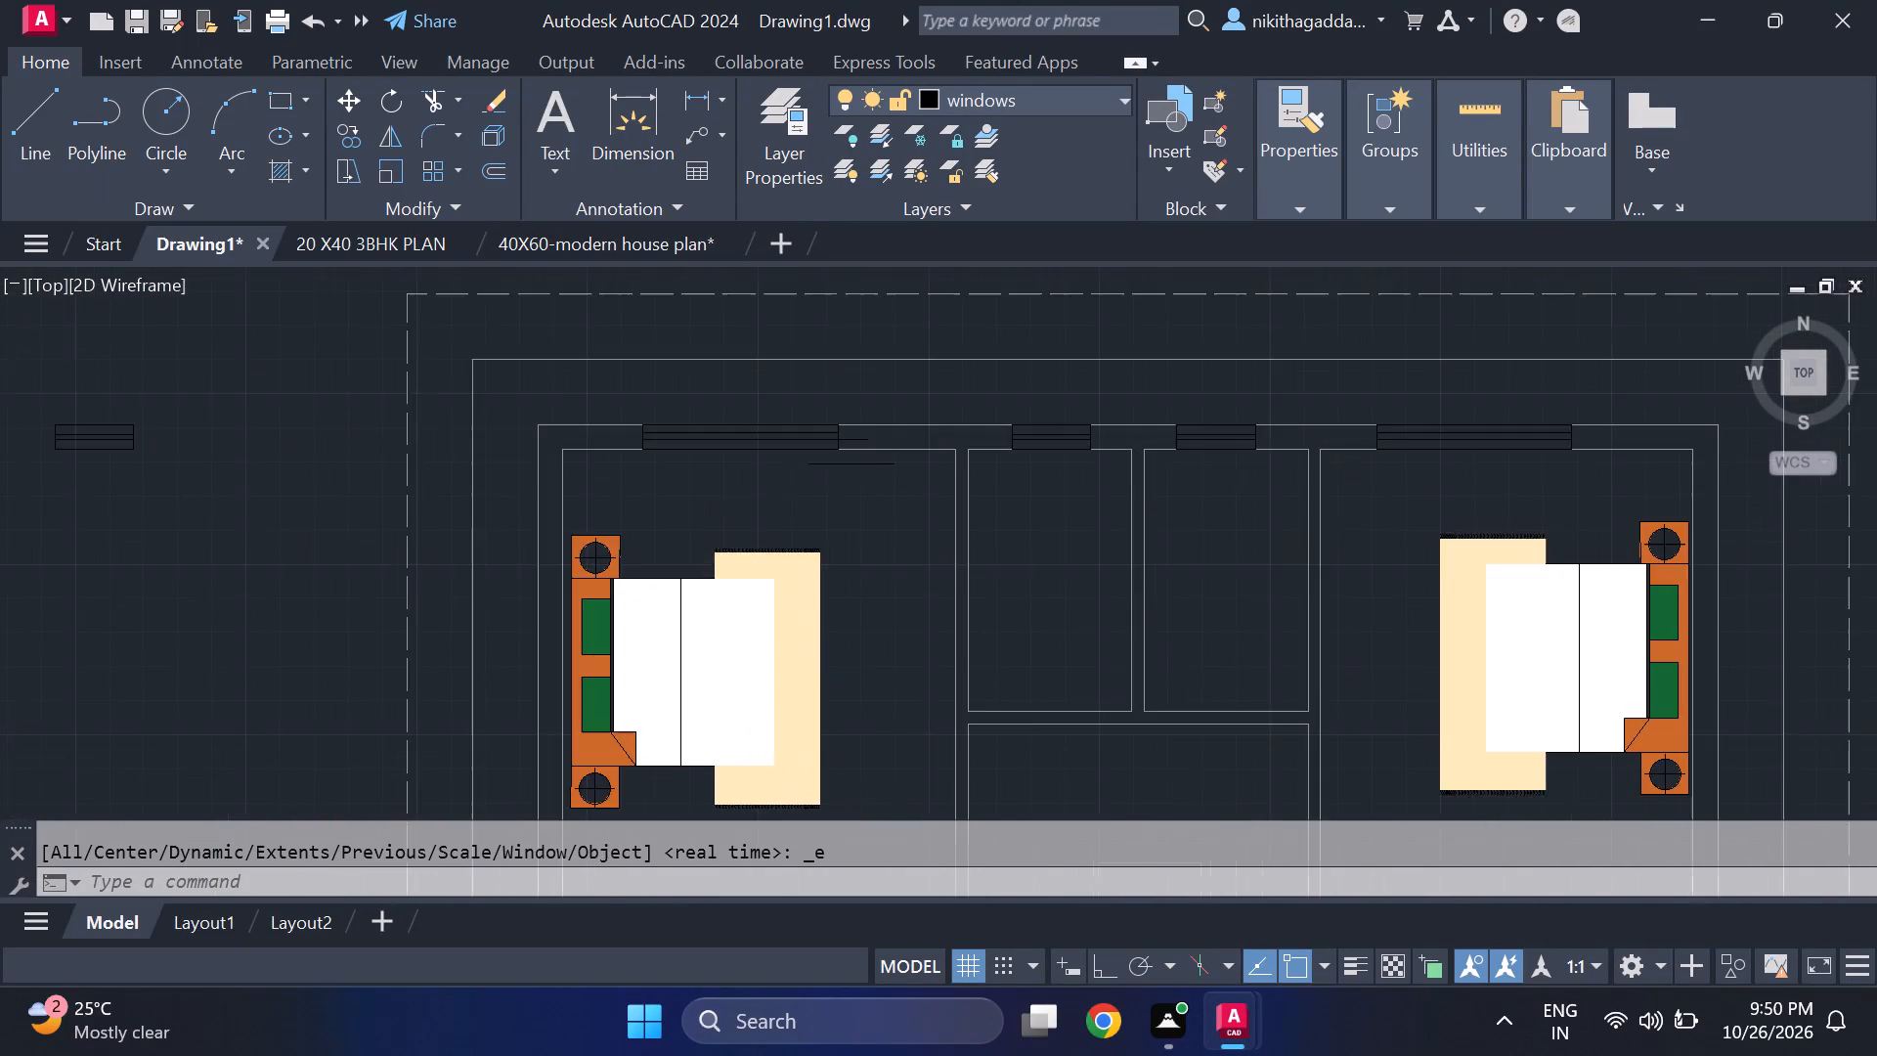
click(881, 461)
click(796, 494)
key(Delete)
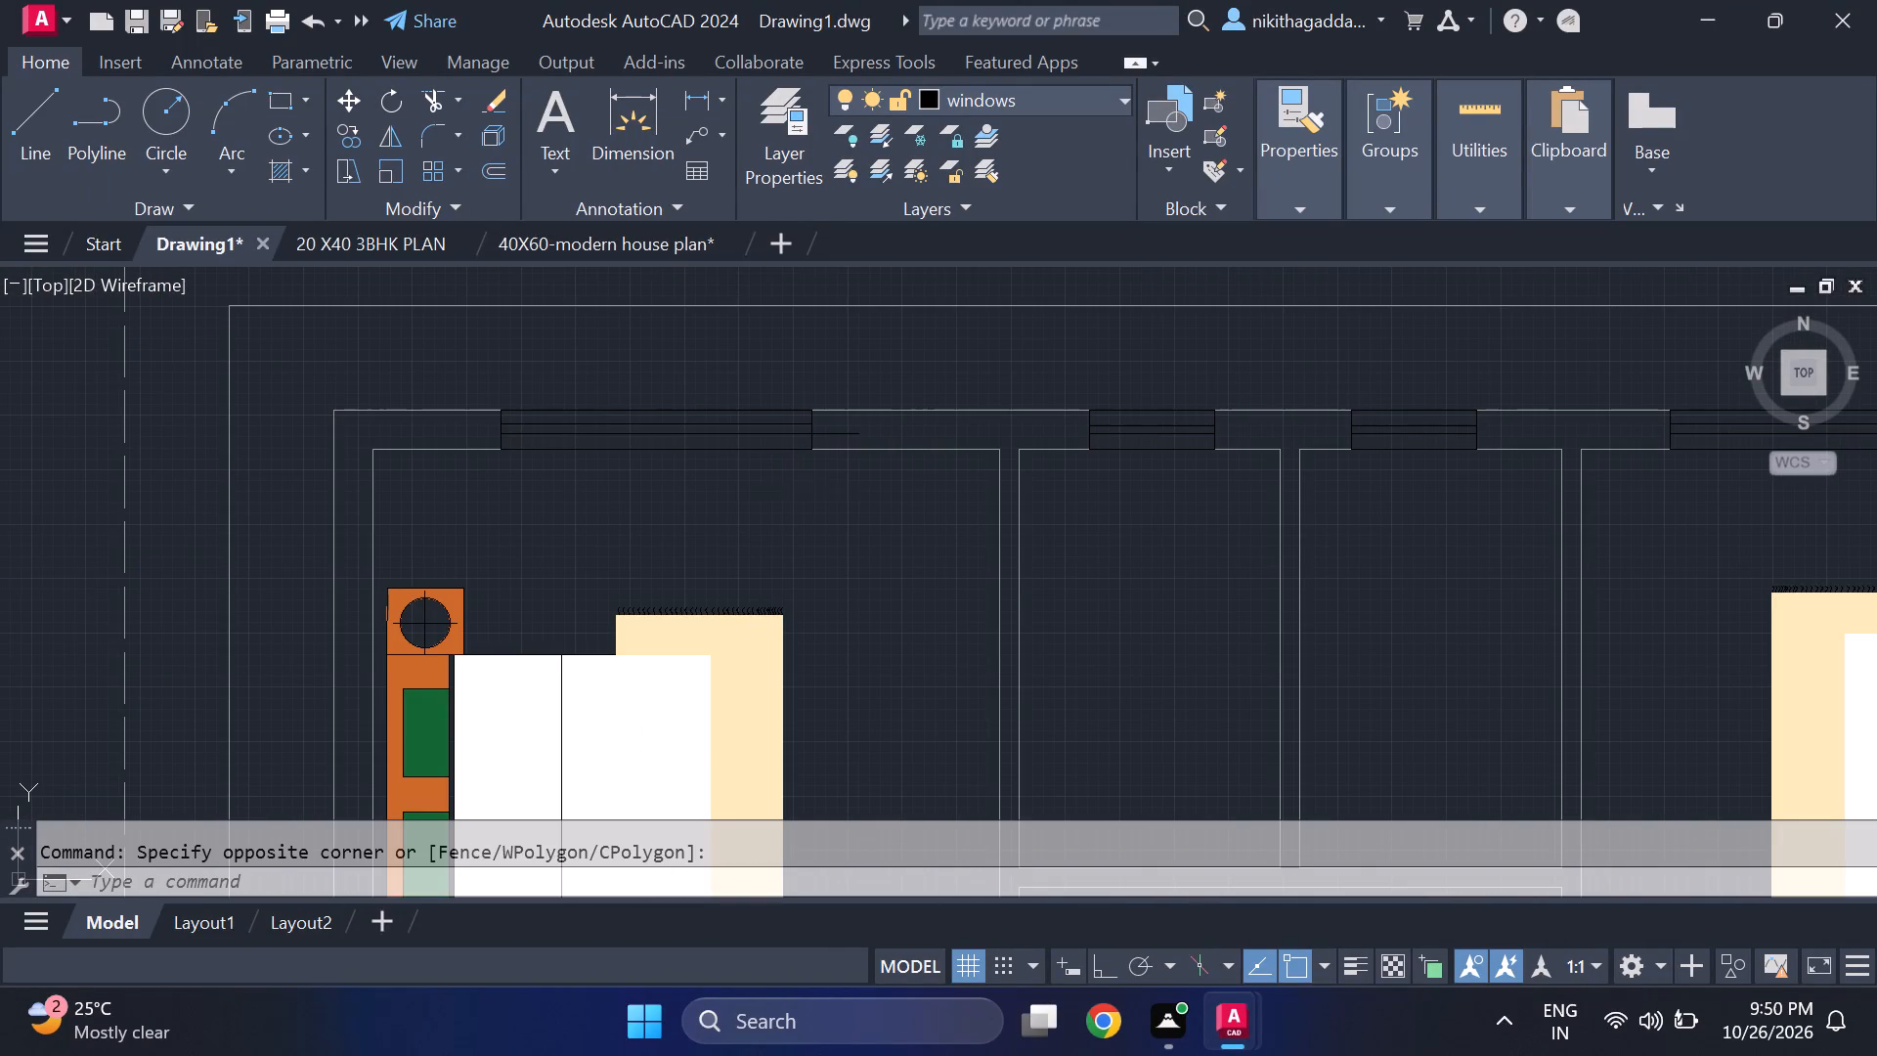
Erase the stray line projecting past the east end of the north-west bedroom's window into the wall.
scroll(810, 443, up, 2)
click(861, 415)
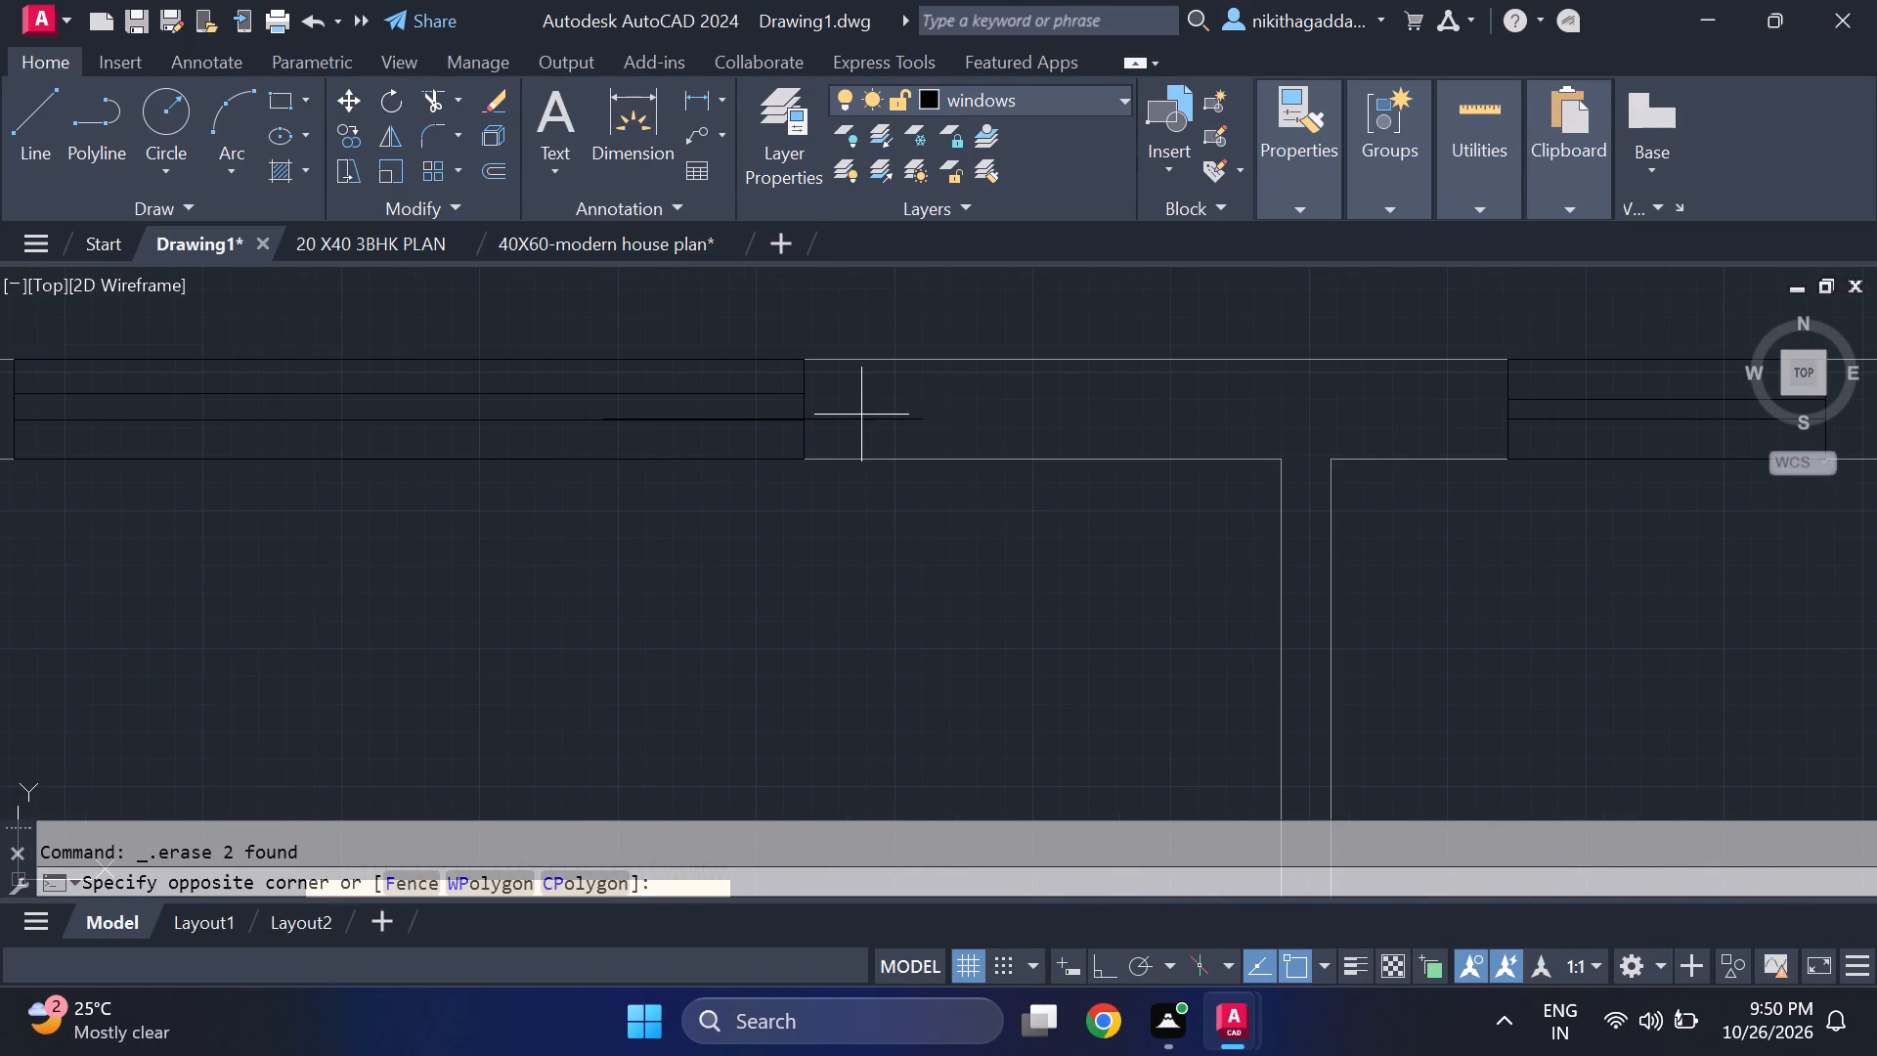
click(905, 420)
click(923, 389)
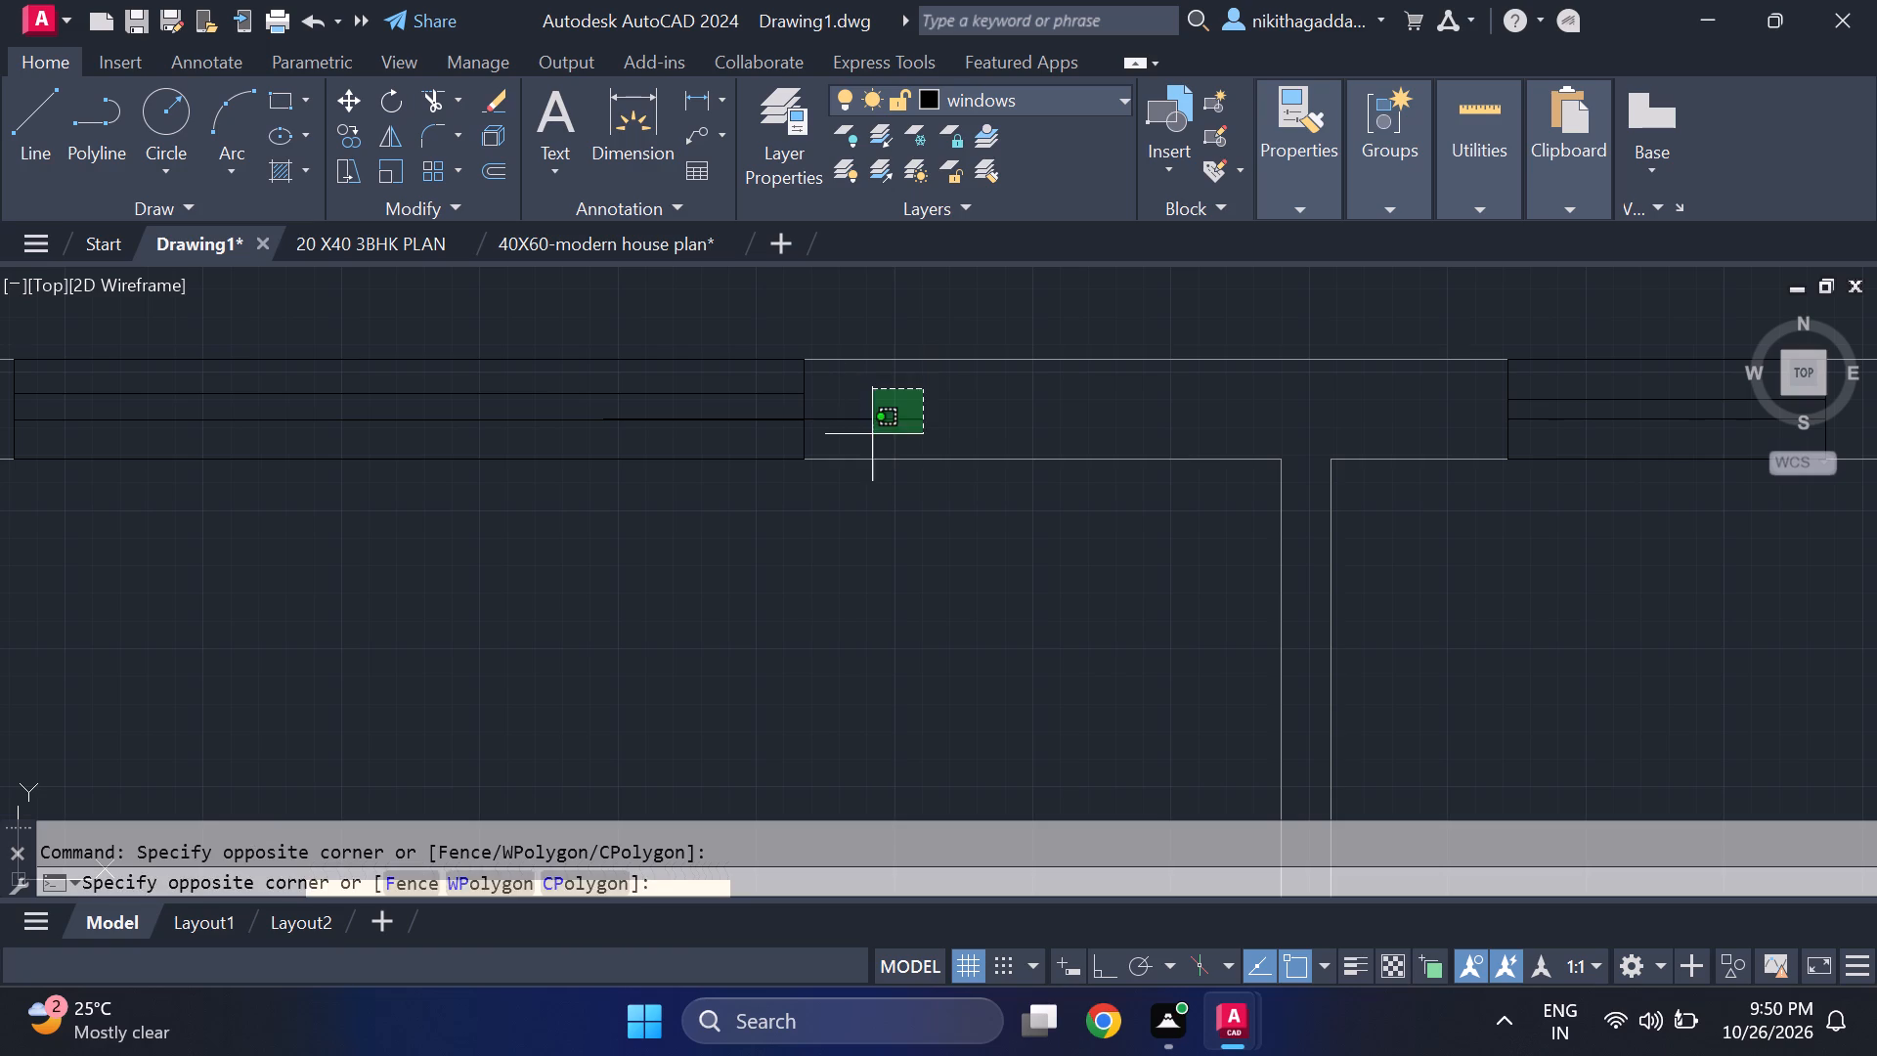
click(847, 441)
key(Delete)
Draw a closed rectangular window outline across the west wall beside the middle west bedroom's bed, with Ortho on.
scroll(848, 447, down, 3)
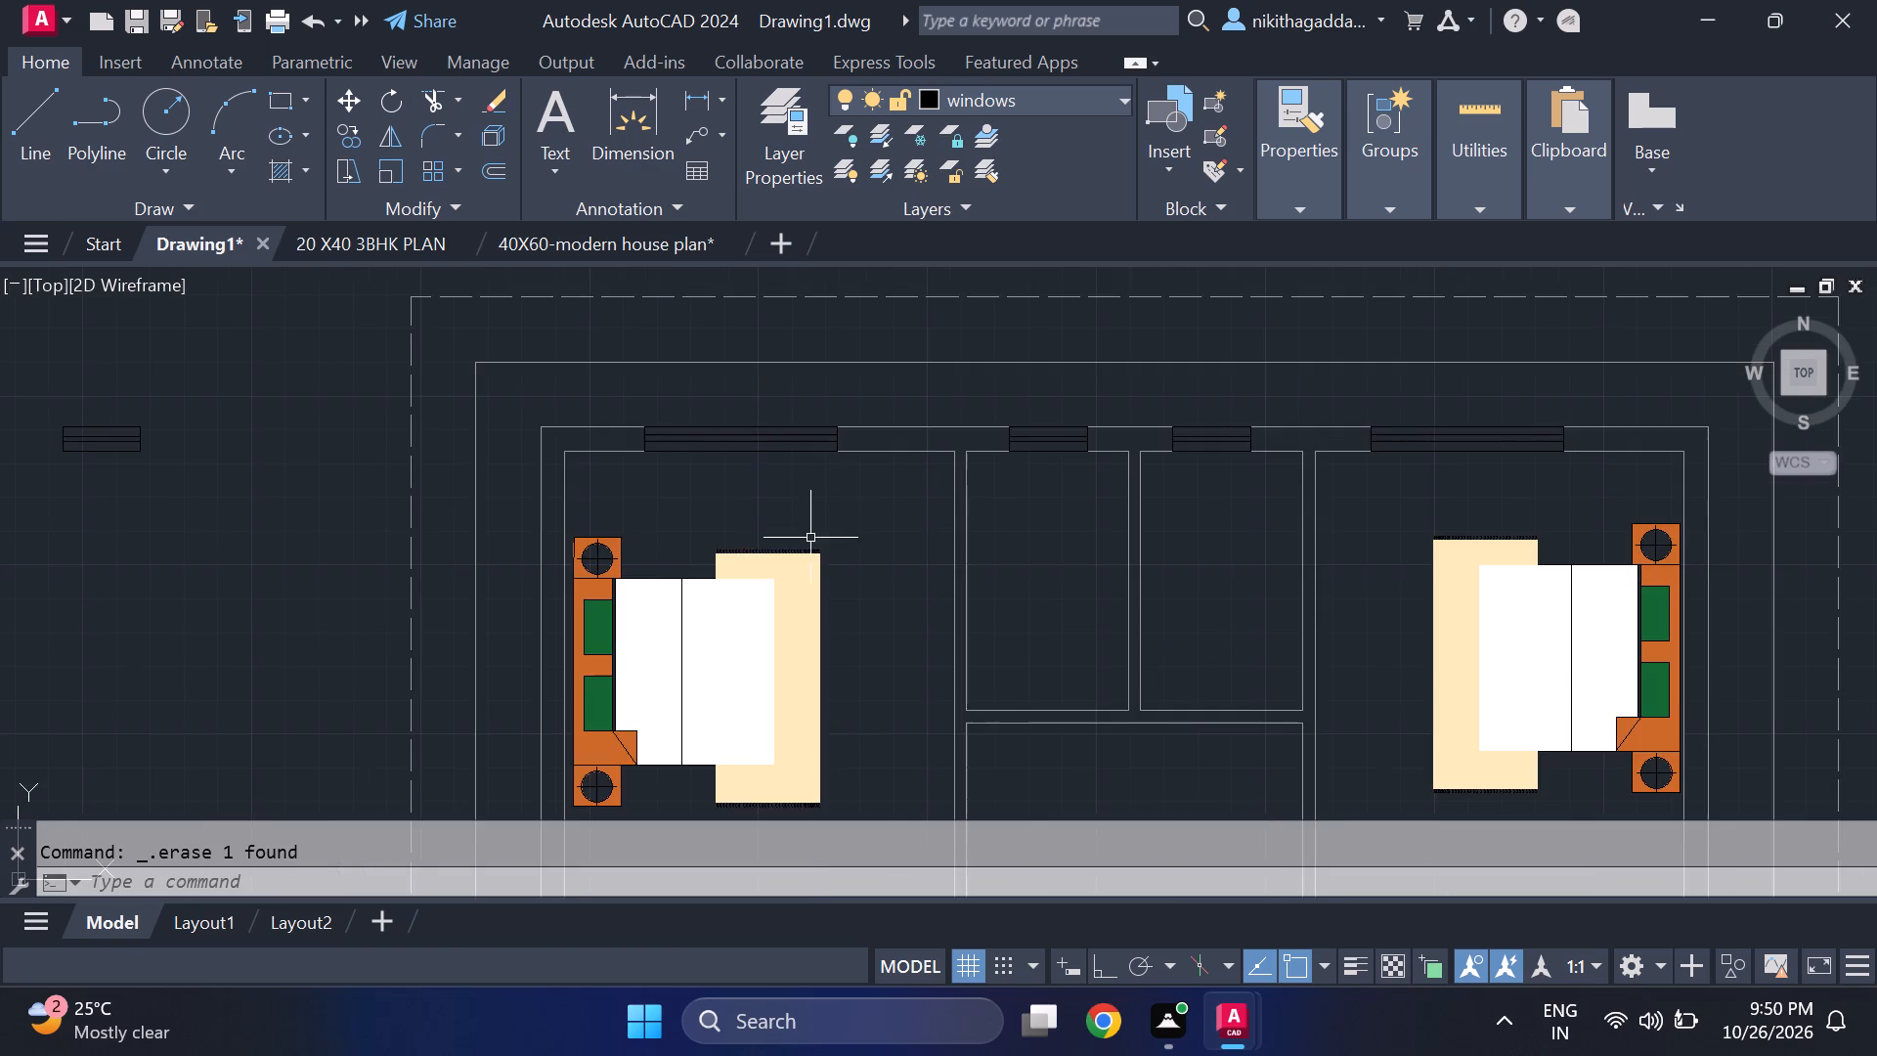
scroll(780, 611, down, 2)
middle_drag(802, 651, 901, 483)
scroll(802, 651, up, 1)
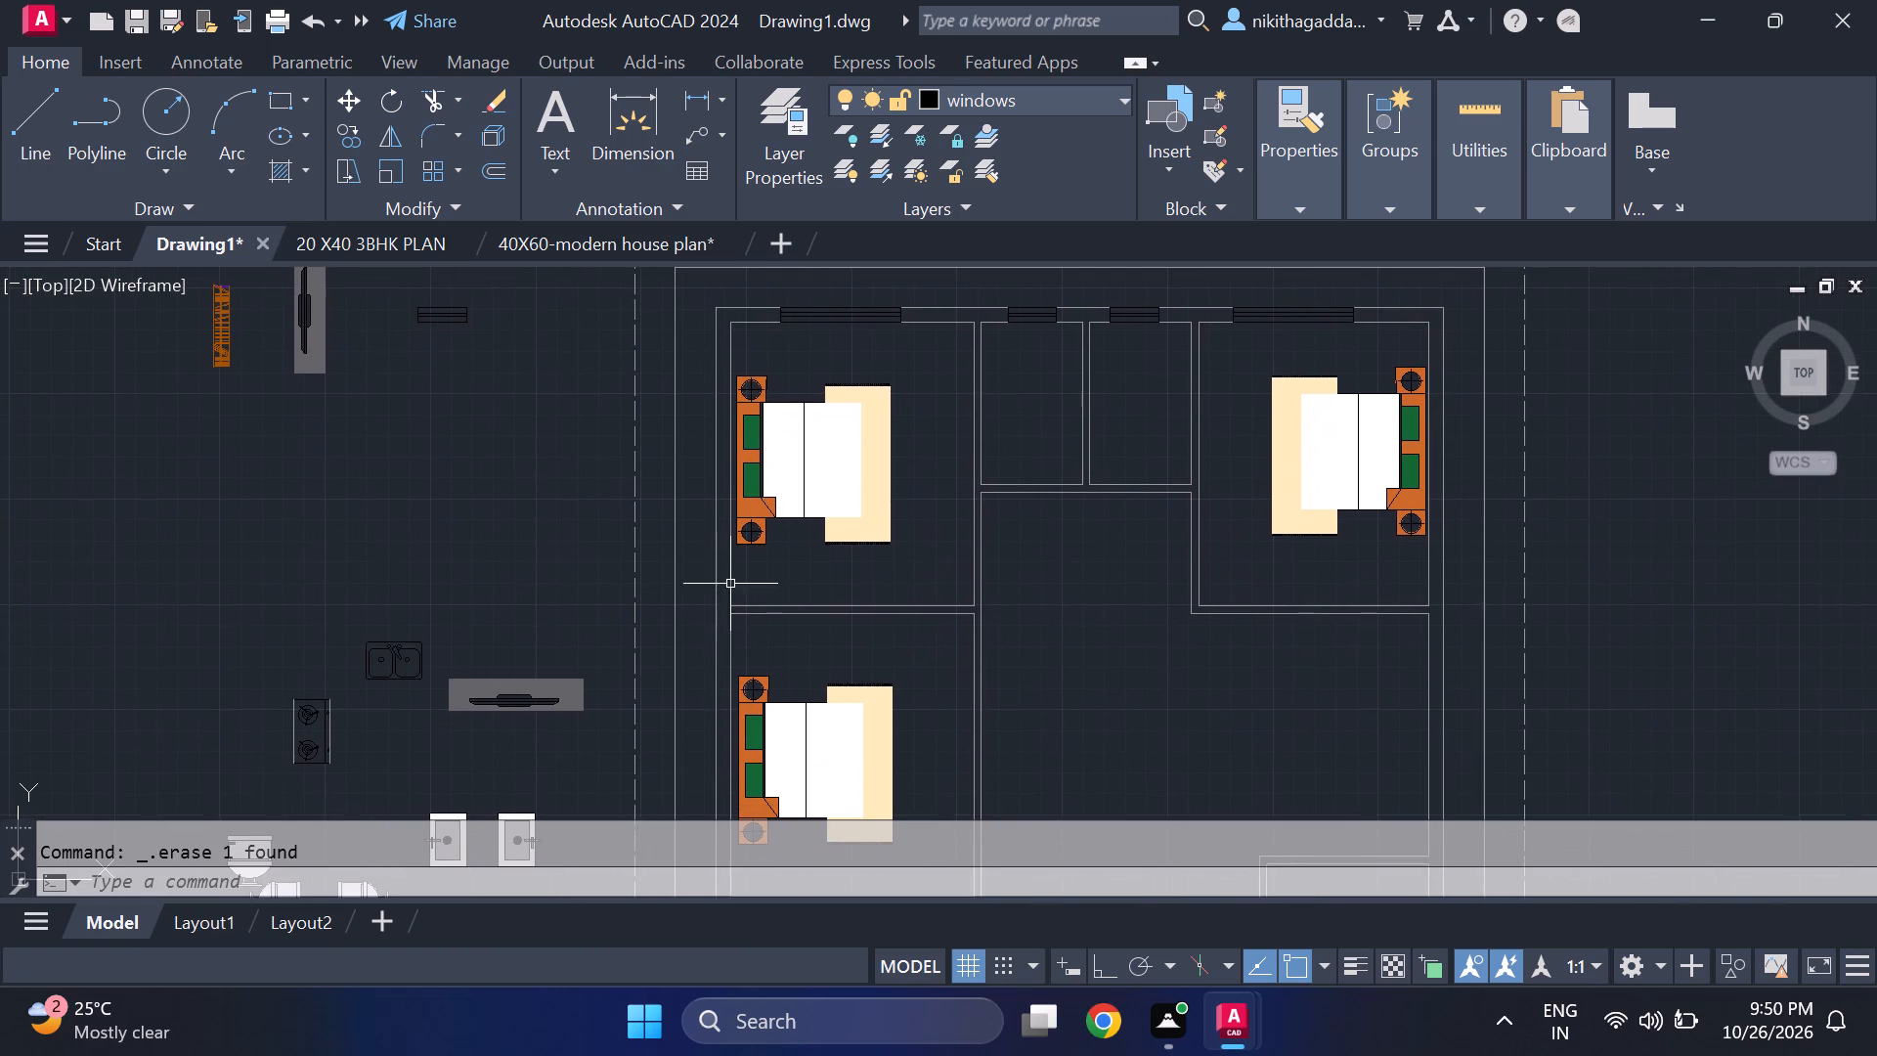
middle_drag(712, 614, 815, 436)
key(l)
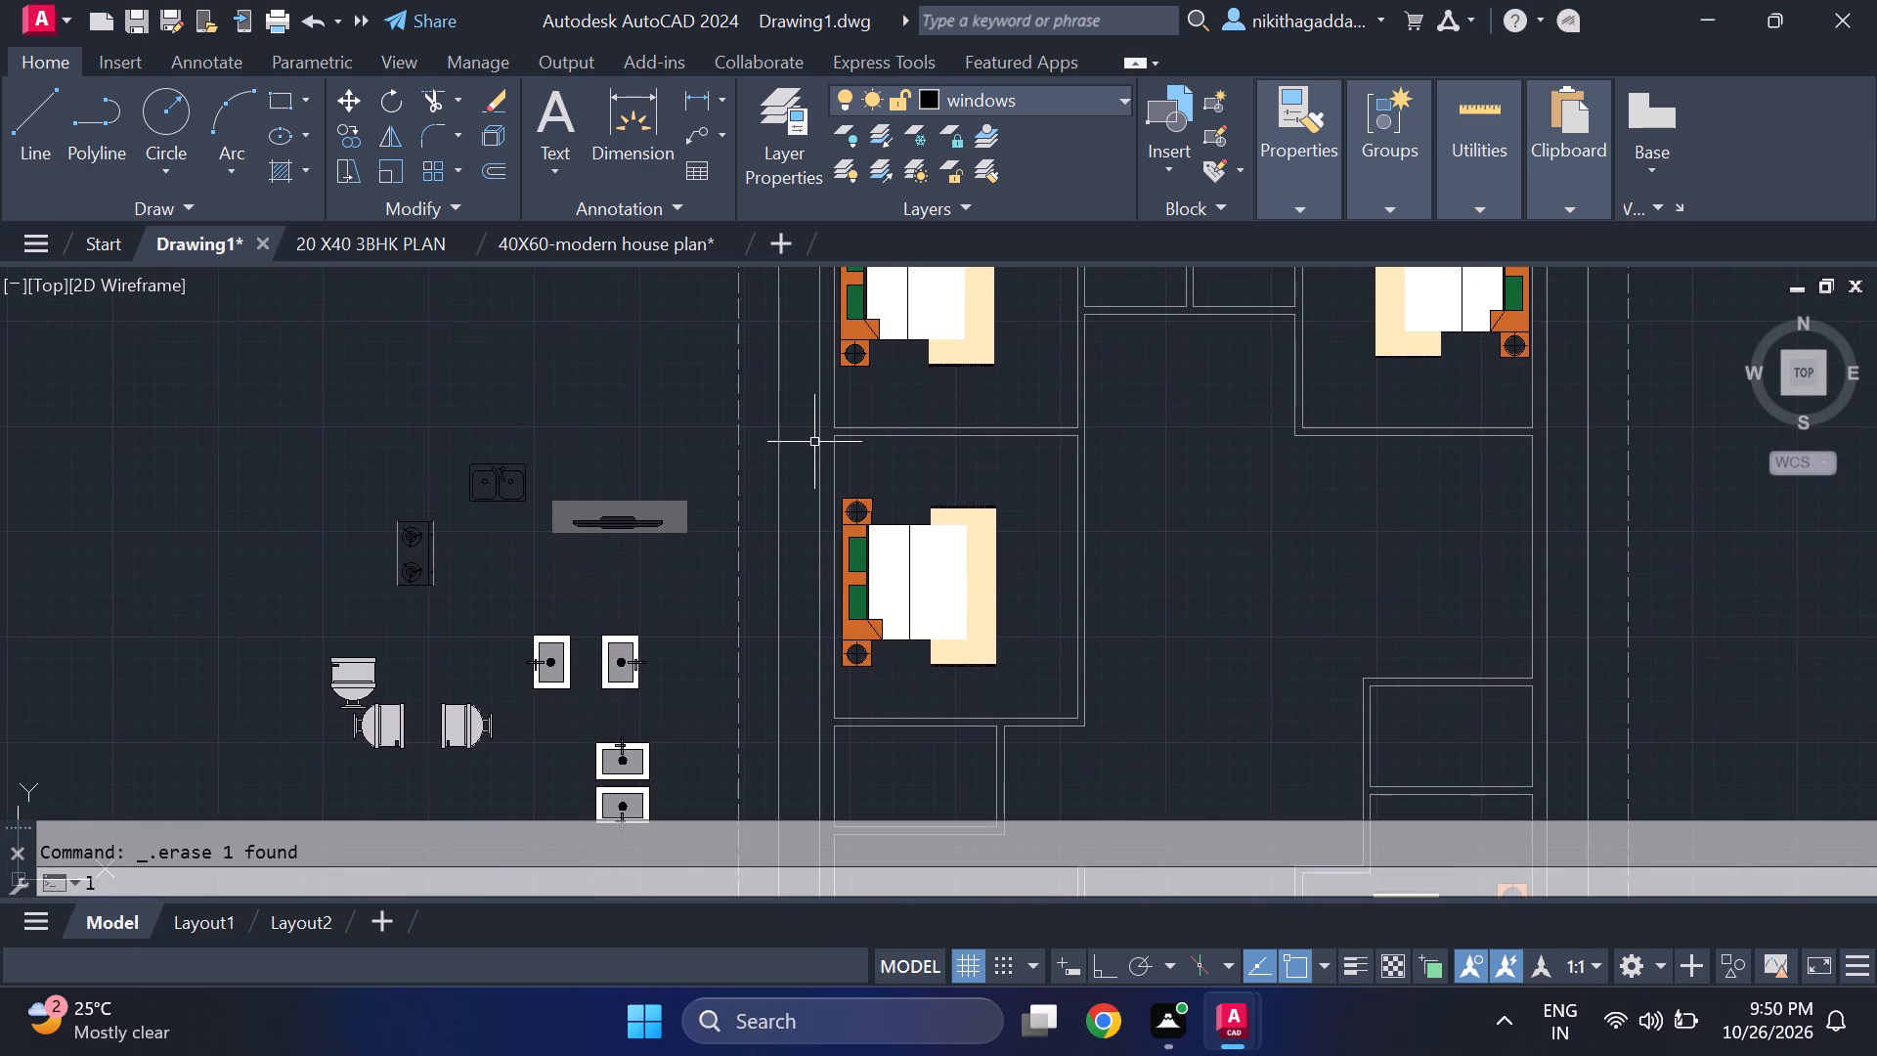
key(Return)
scroll(787, 493, up, 1)
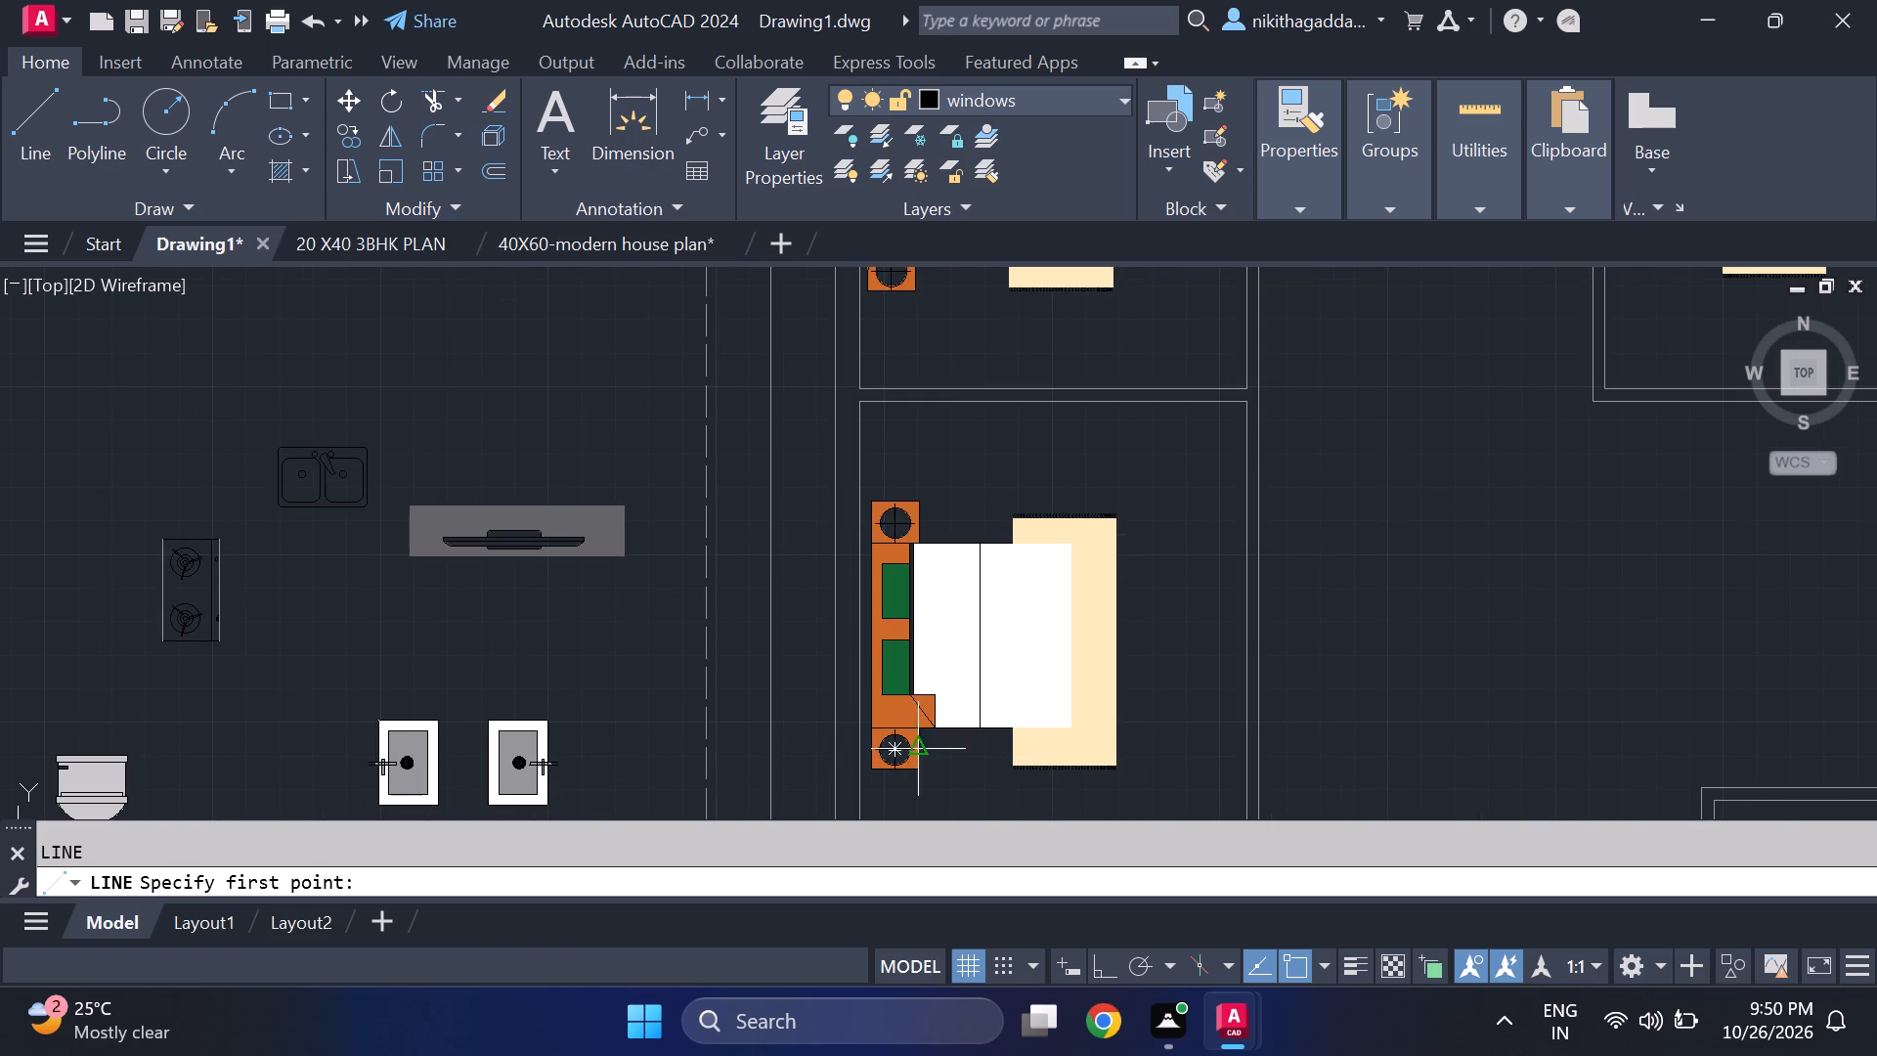
click(837, 506)
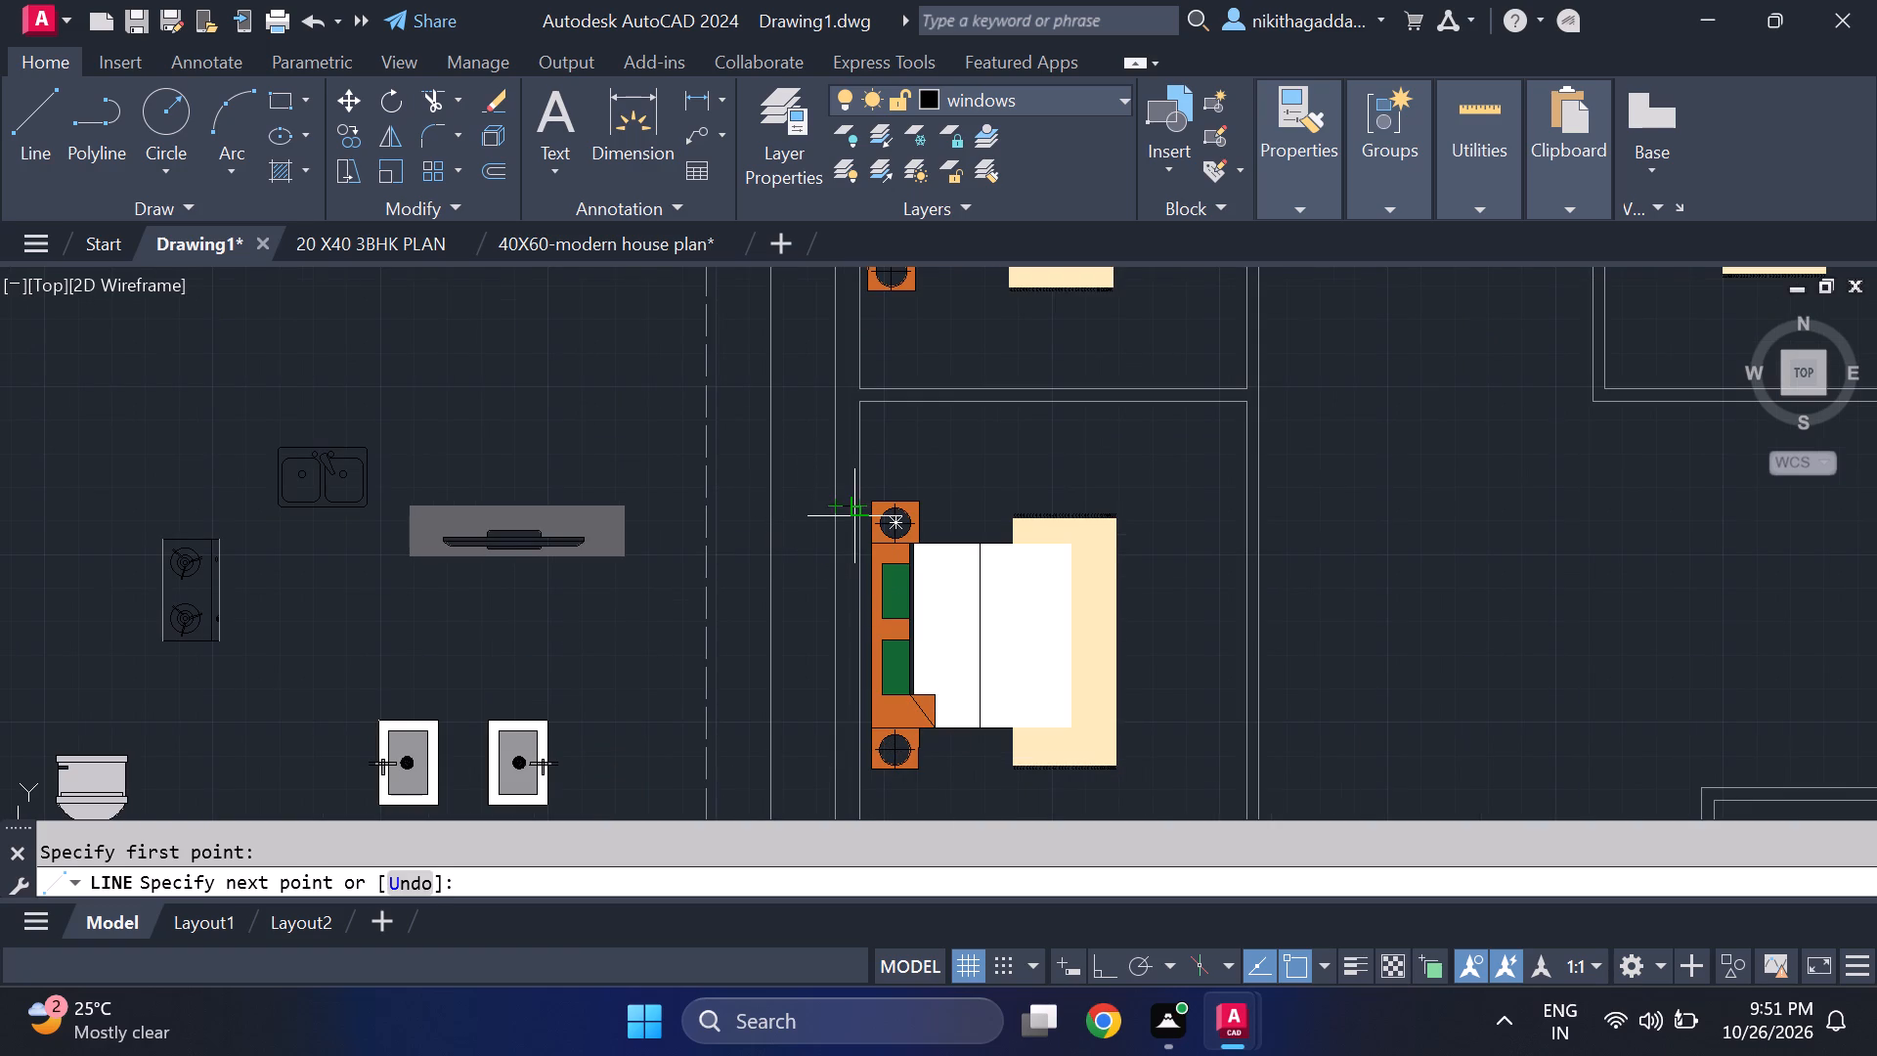
click(854, 516)
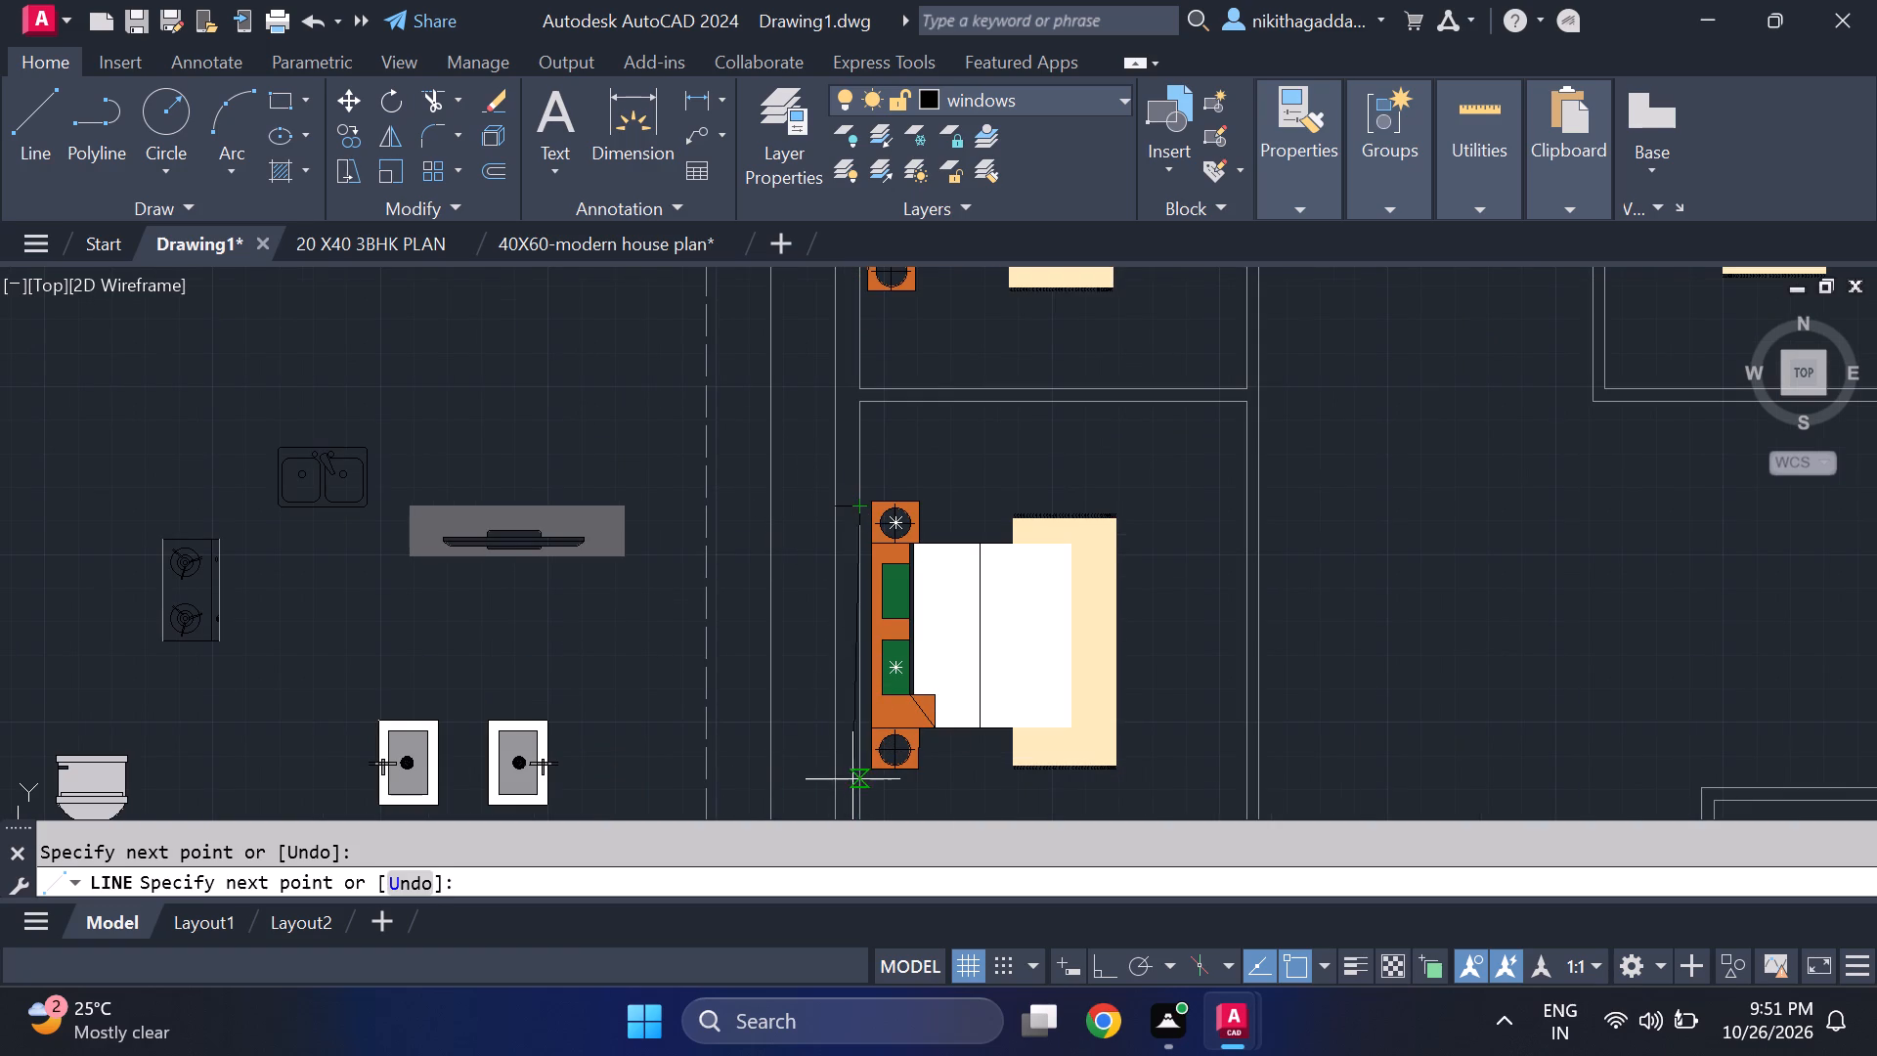
key(F8)
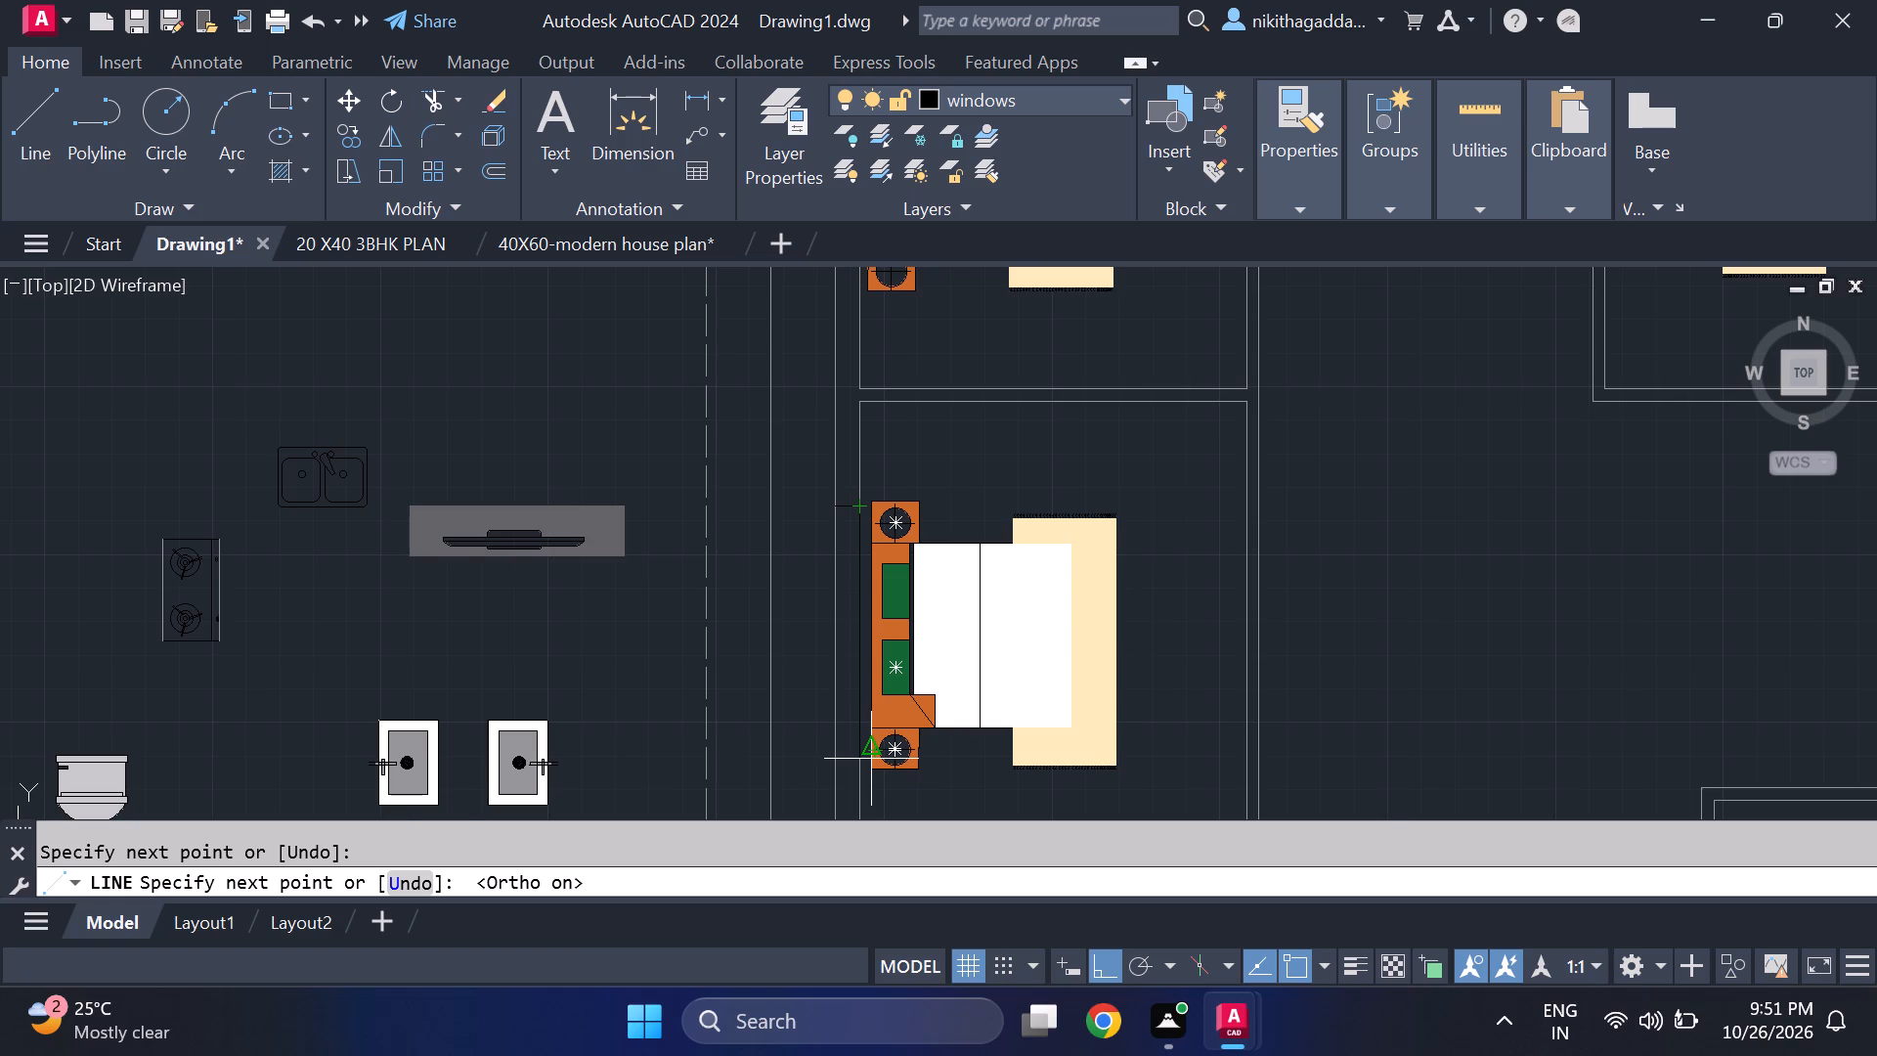
scroll(871, 759, down, 1)
scroll(861, 766, up, 2)
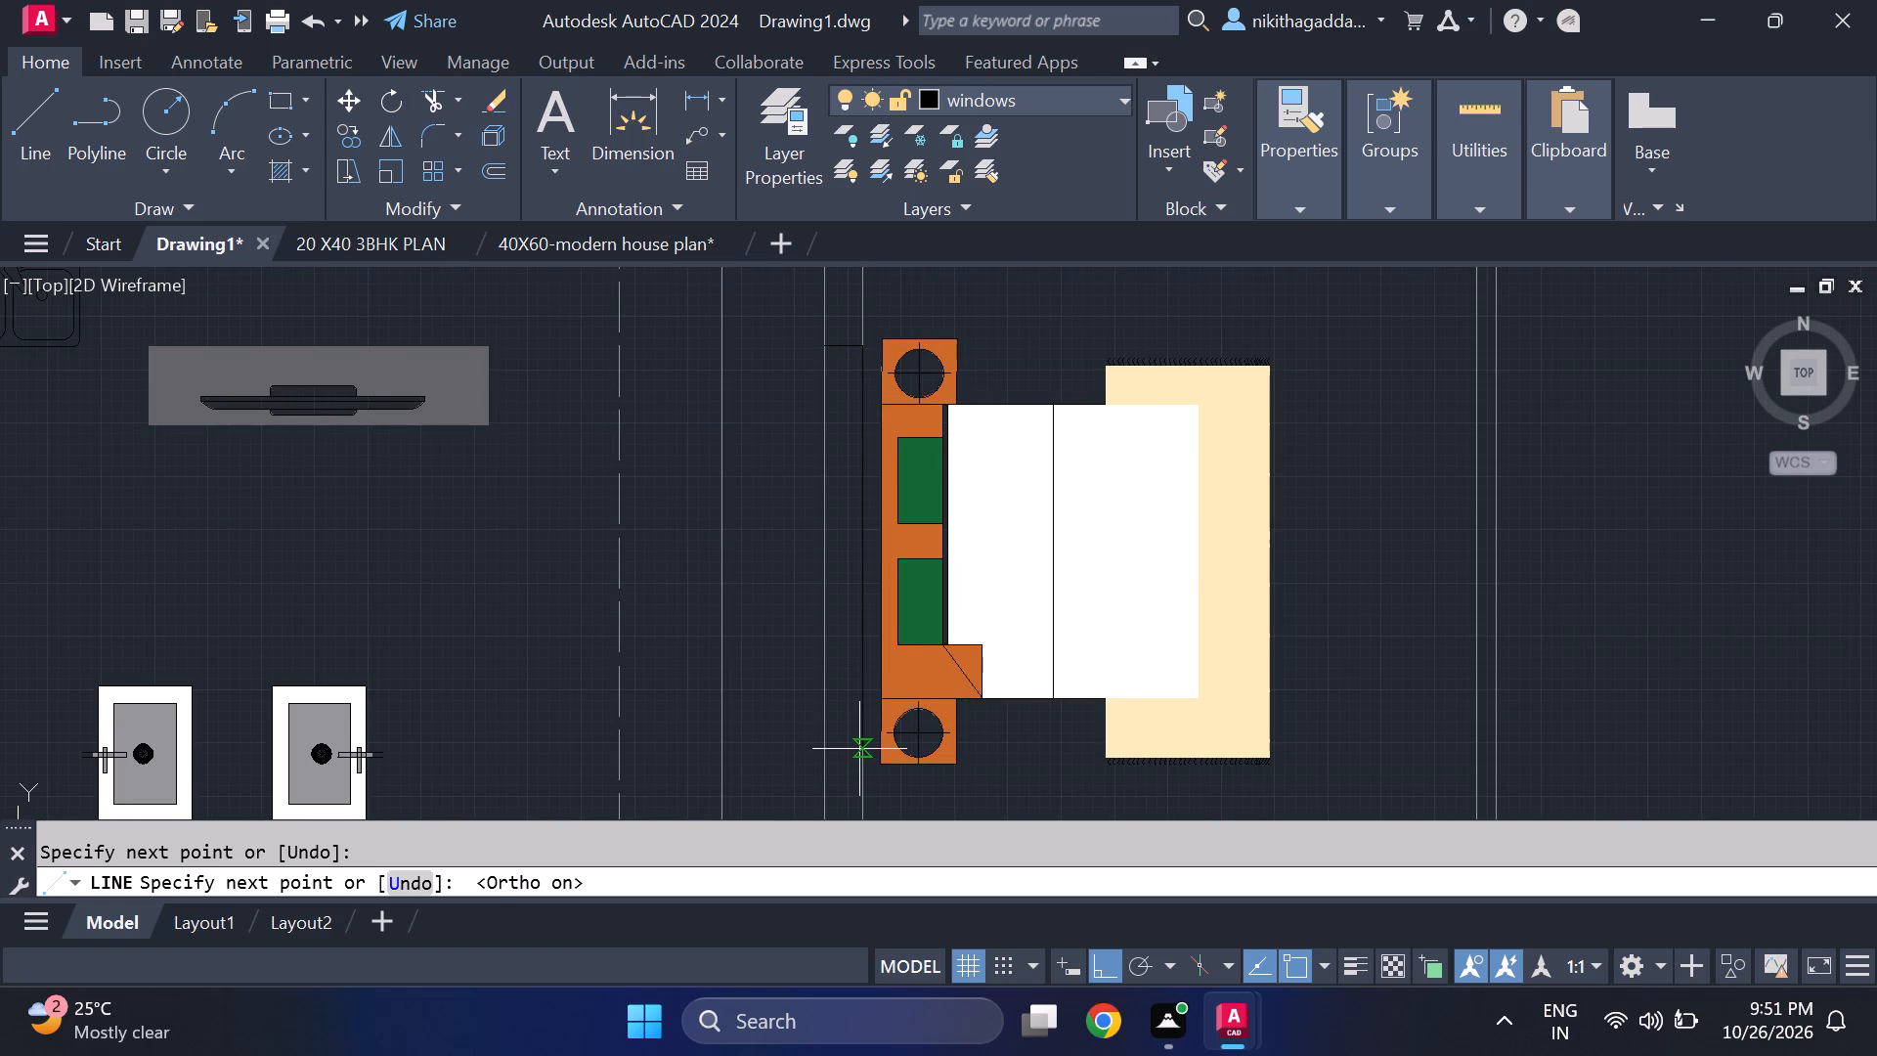
click(859, 749)
click(821, 741)
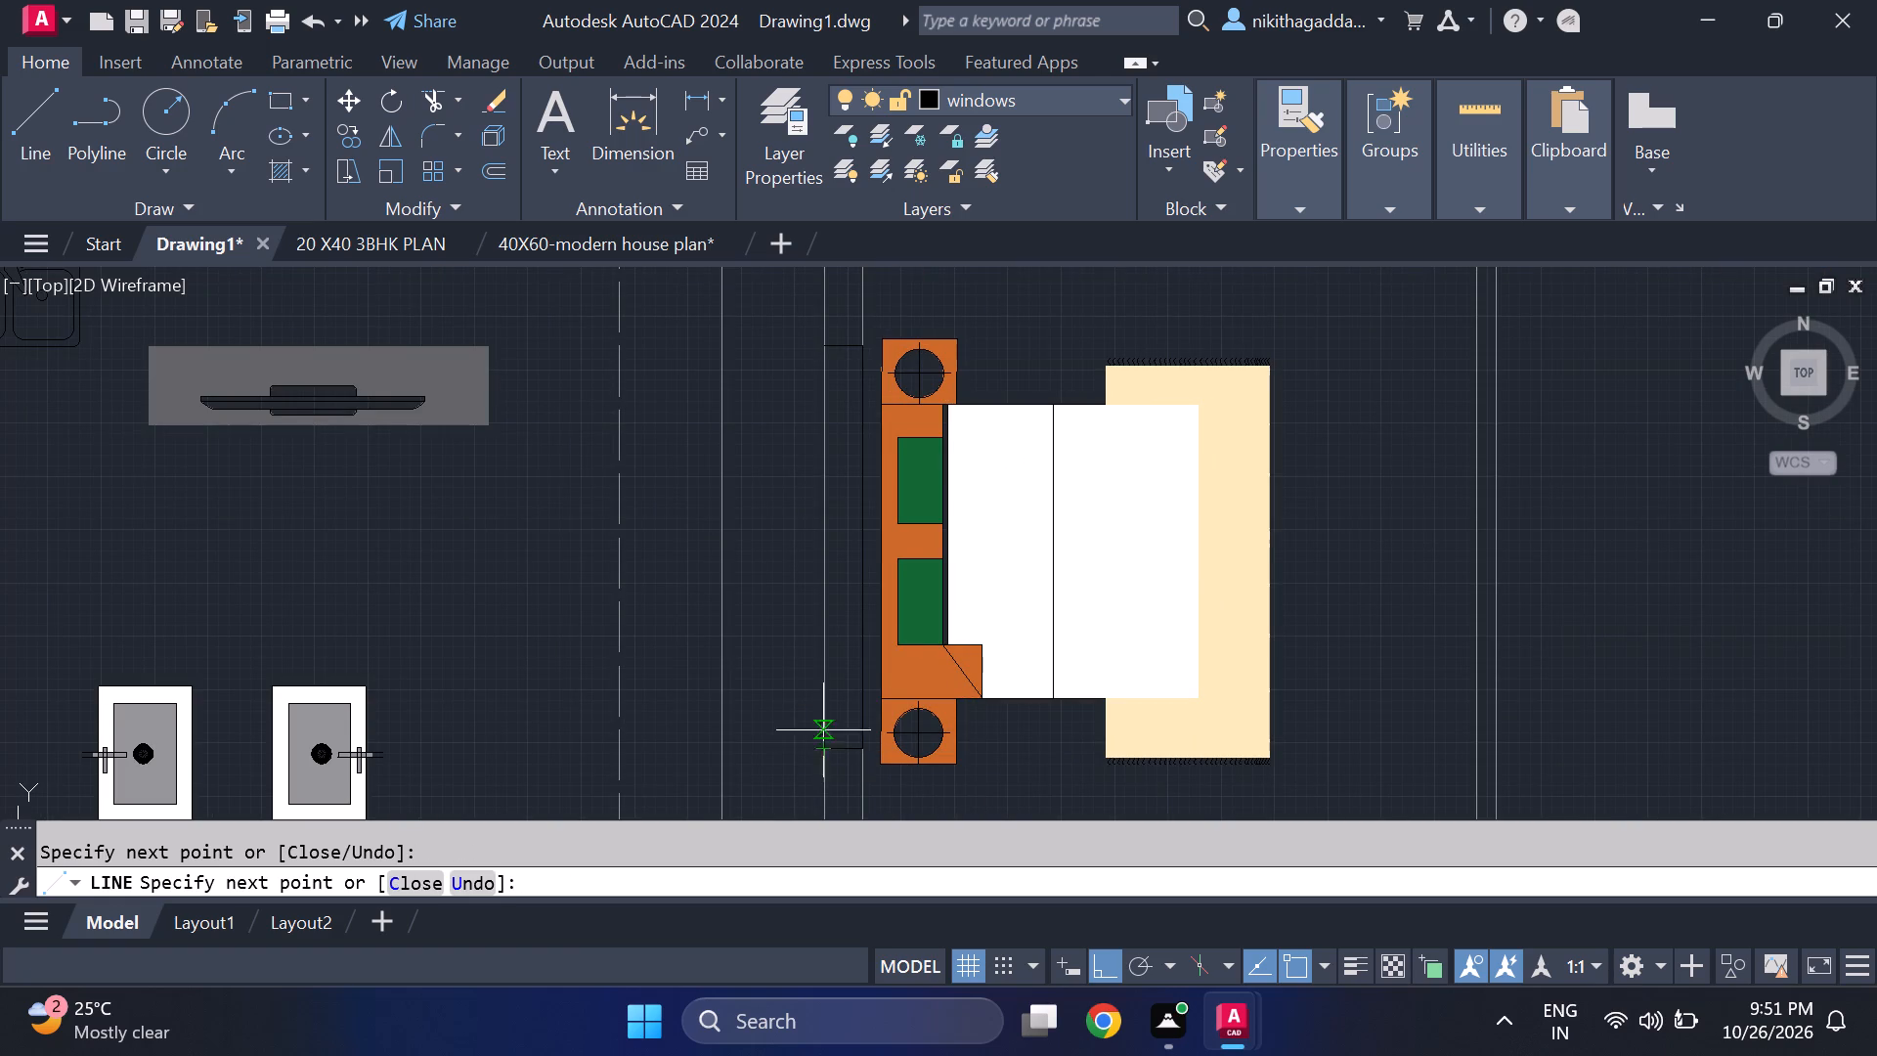
click(830, 344)
Draw two vertical pane lines inside the middle west bedroom's window, running between its north and south ends.
scroll(830, 344, up, 2)
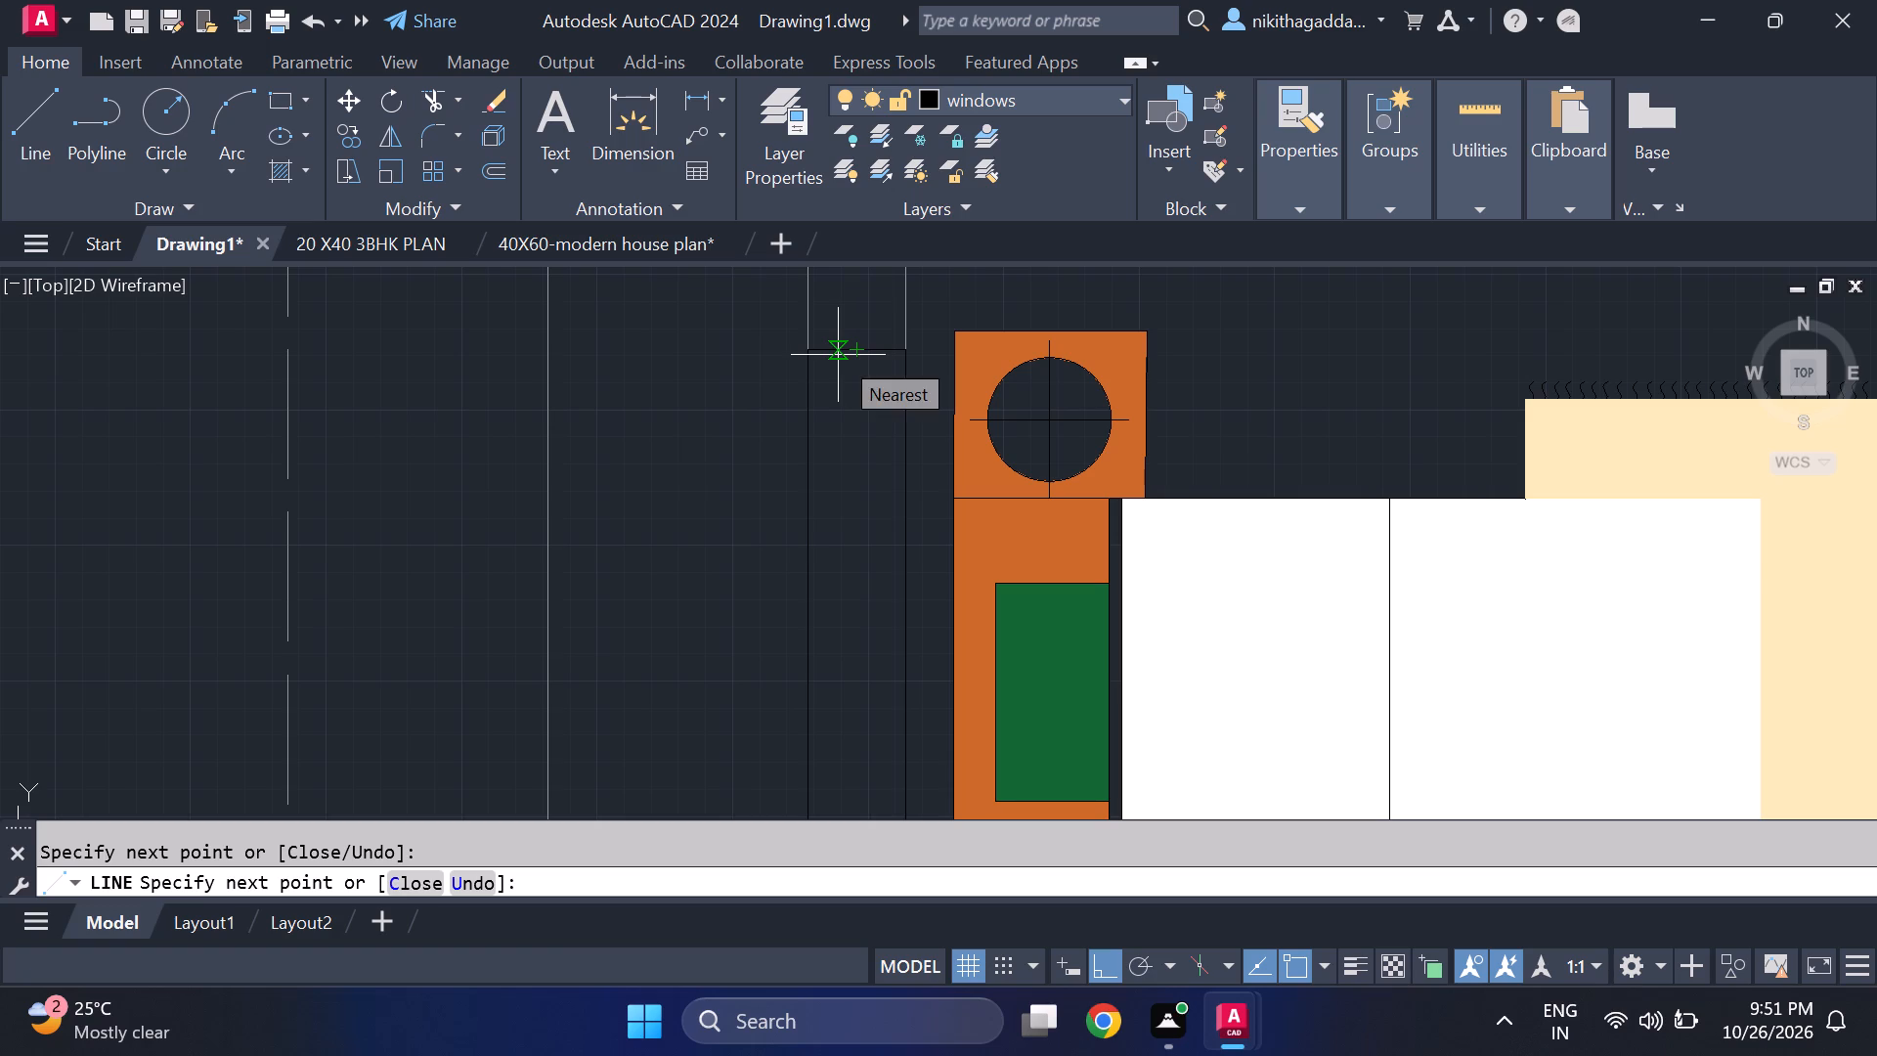
click(835, 352)
scroll(848, 584, down, 2)
middle_drag(850, 737, 849, 682)
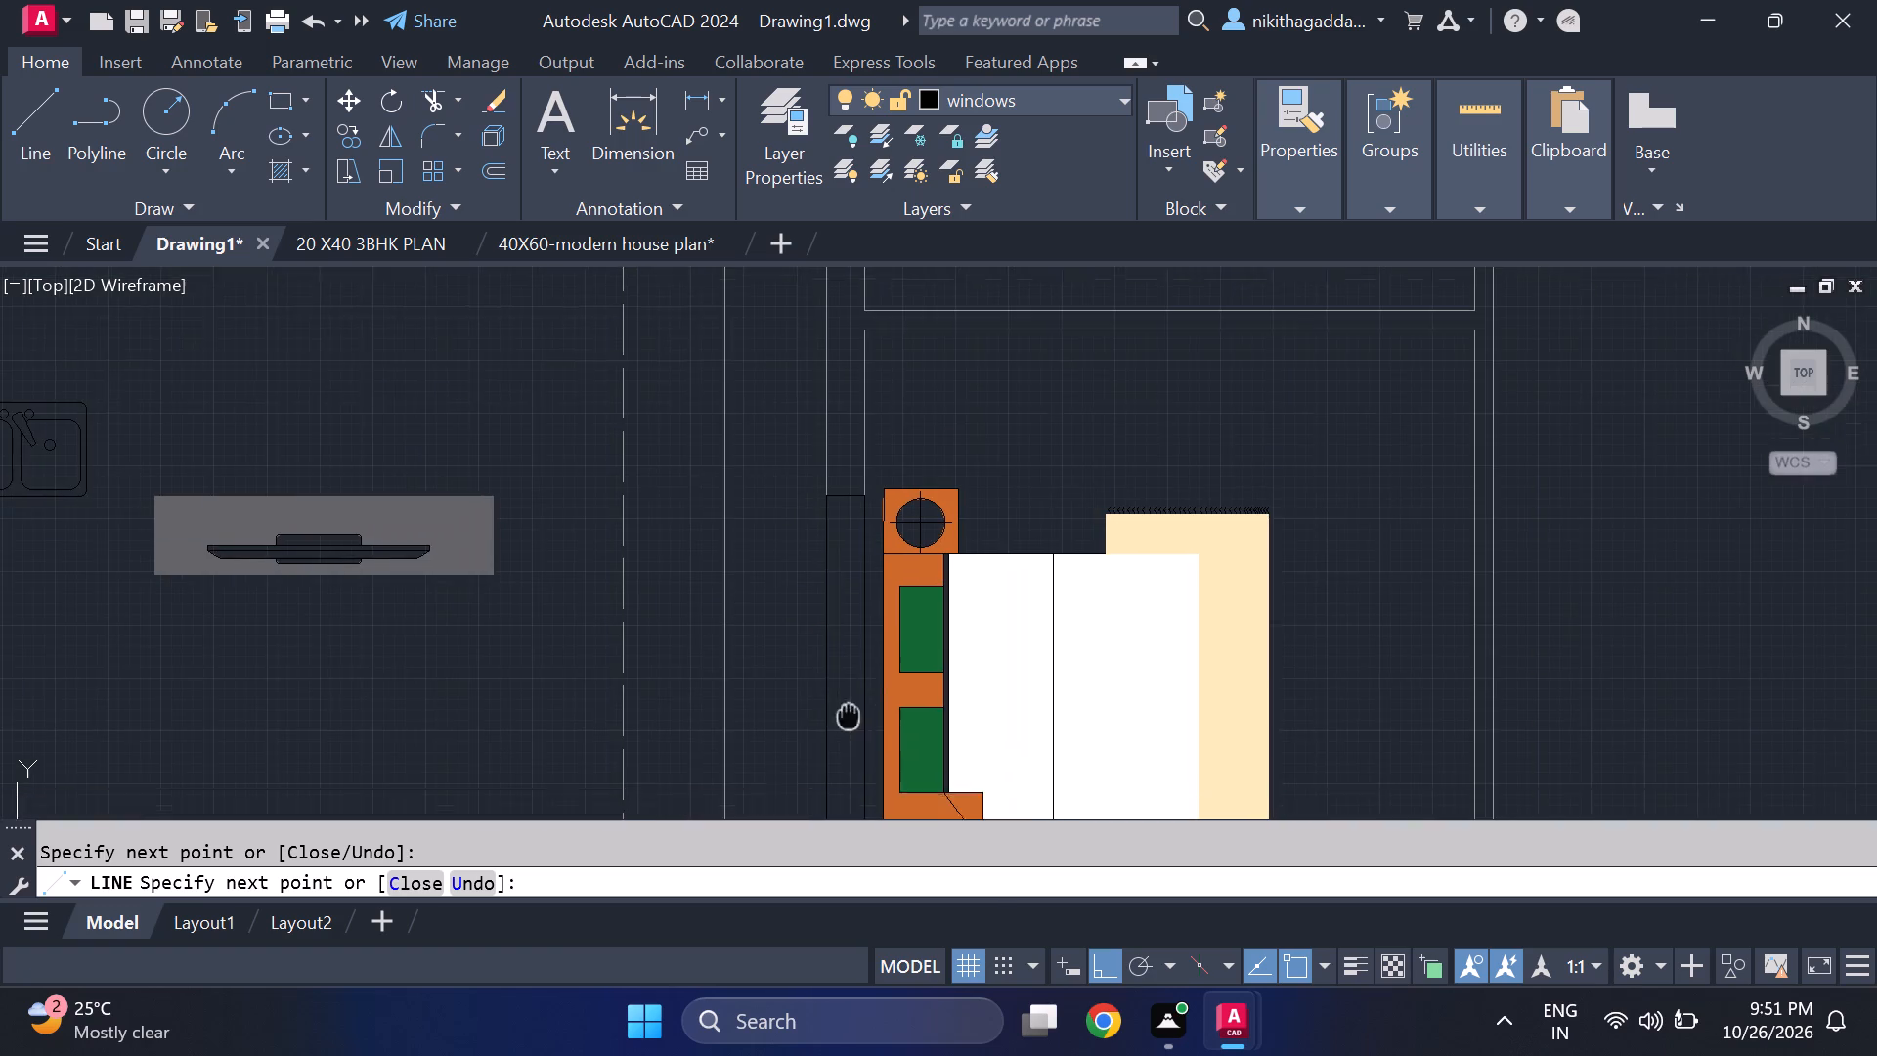
middle_drag(849, 682, 855, 490)
scroll(853, 689, up, 3)
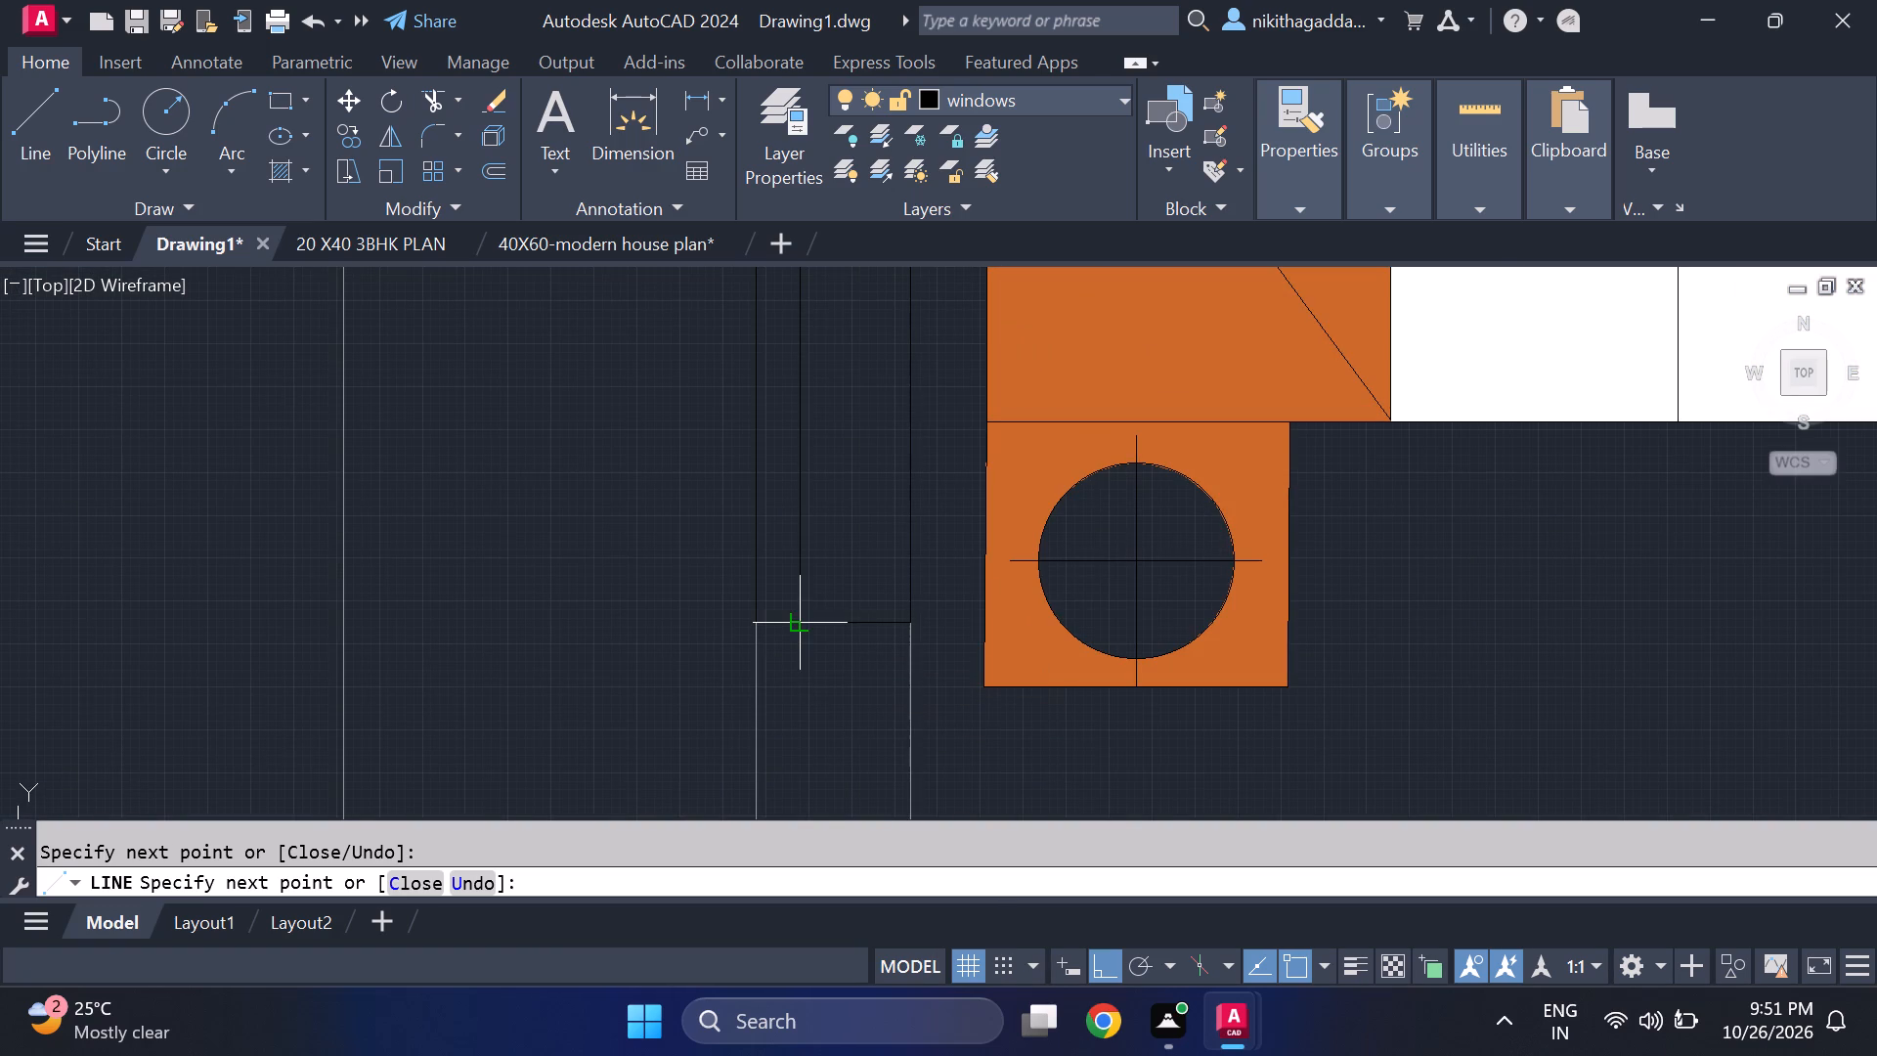
click(803, 625)
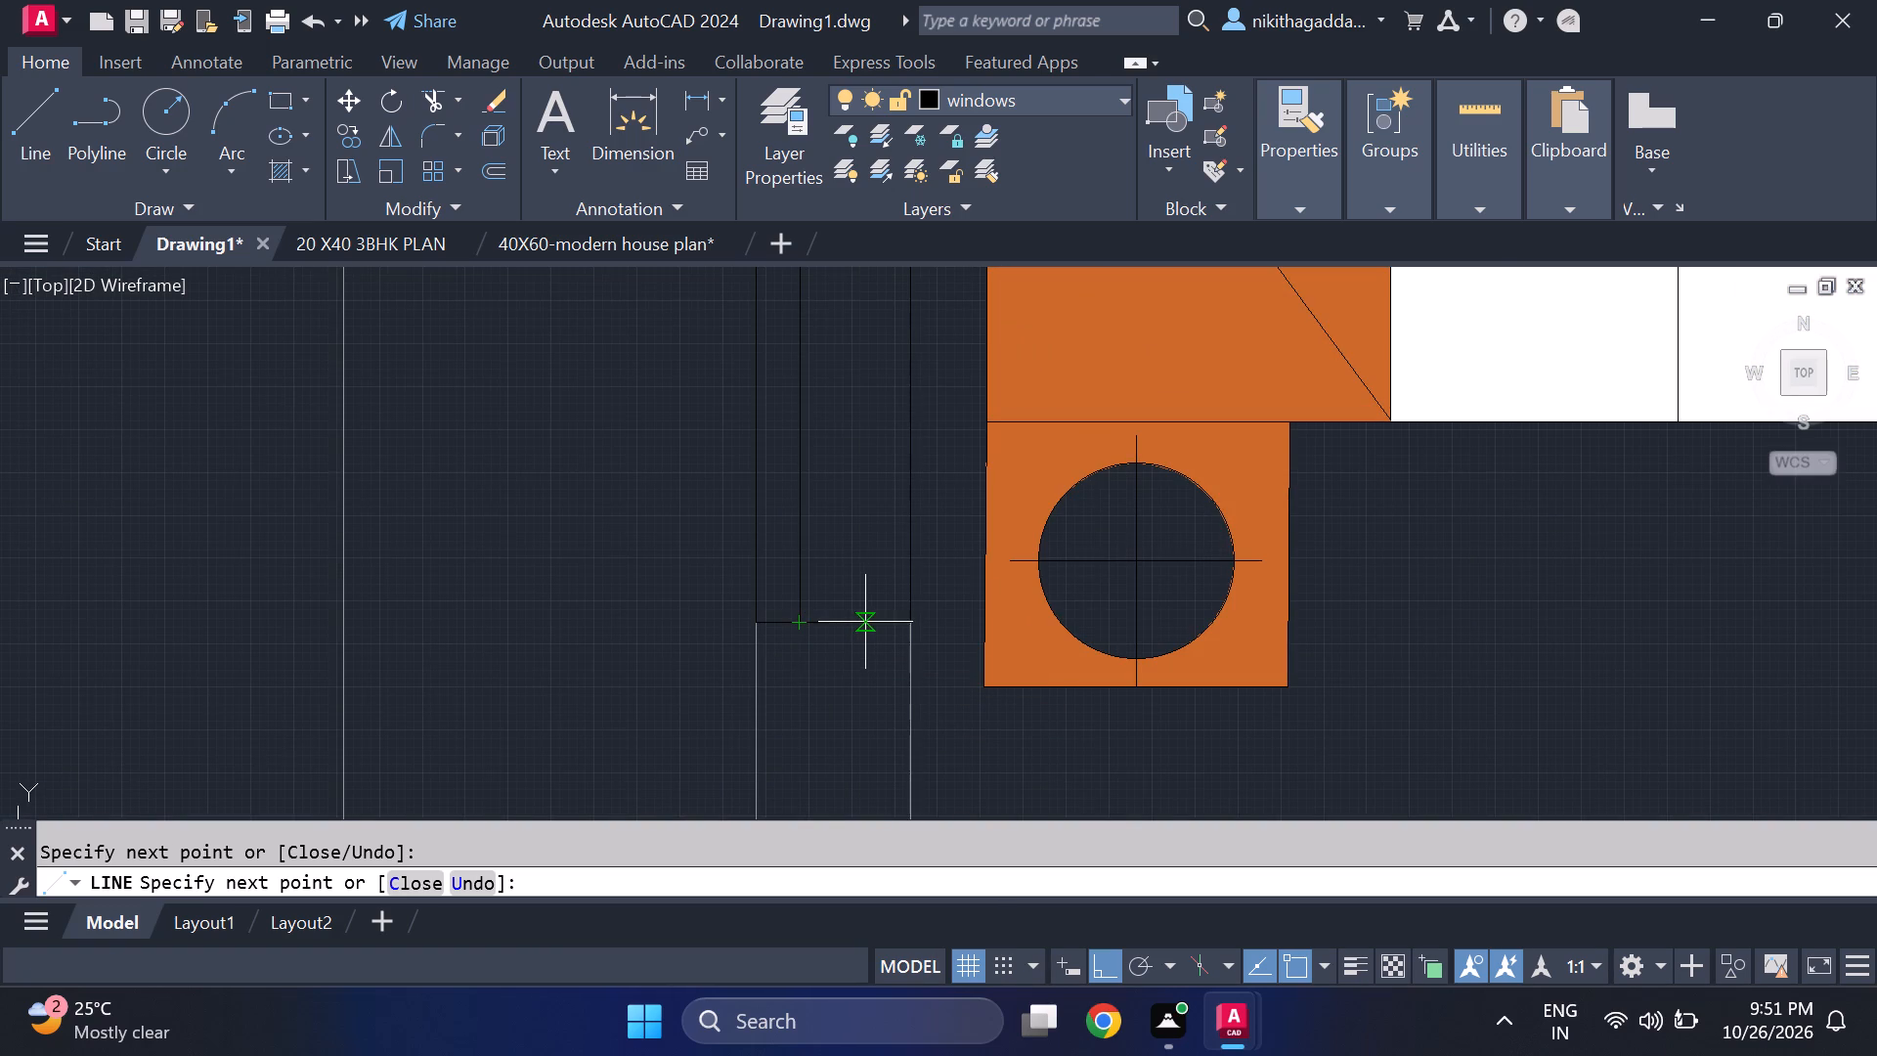
click(860, 620)
scroll(947, 387, down, 3)
middle_drag(895, 304, 889, 813)
scroll(922, 595, up, 3)
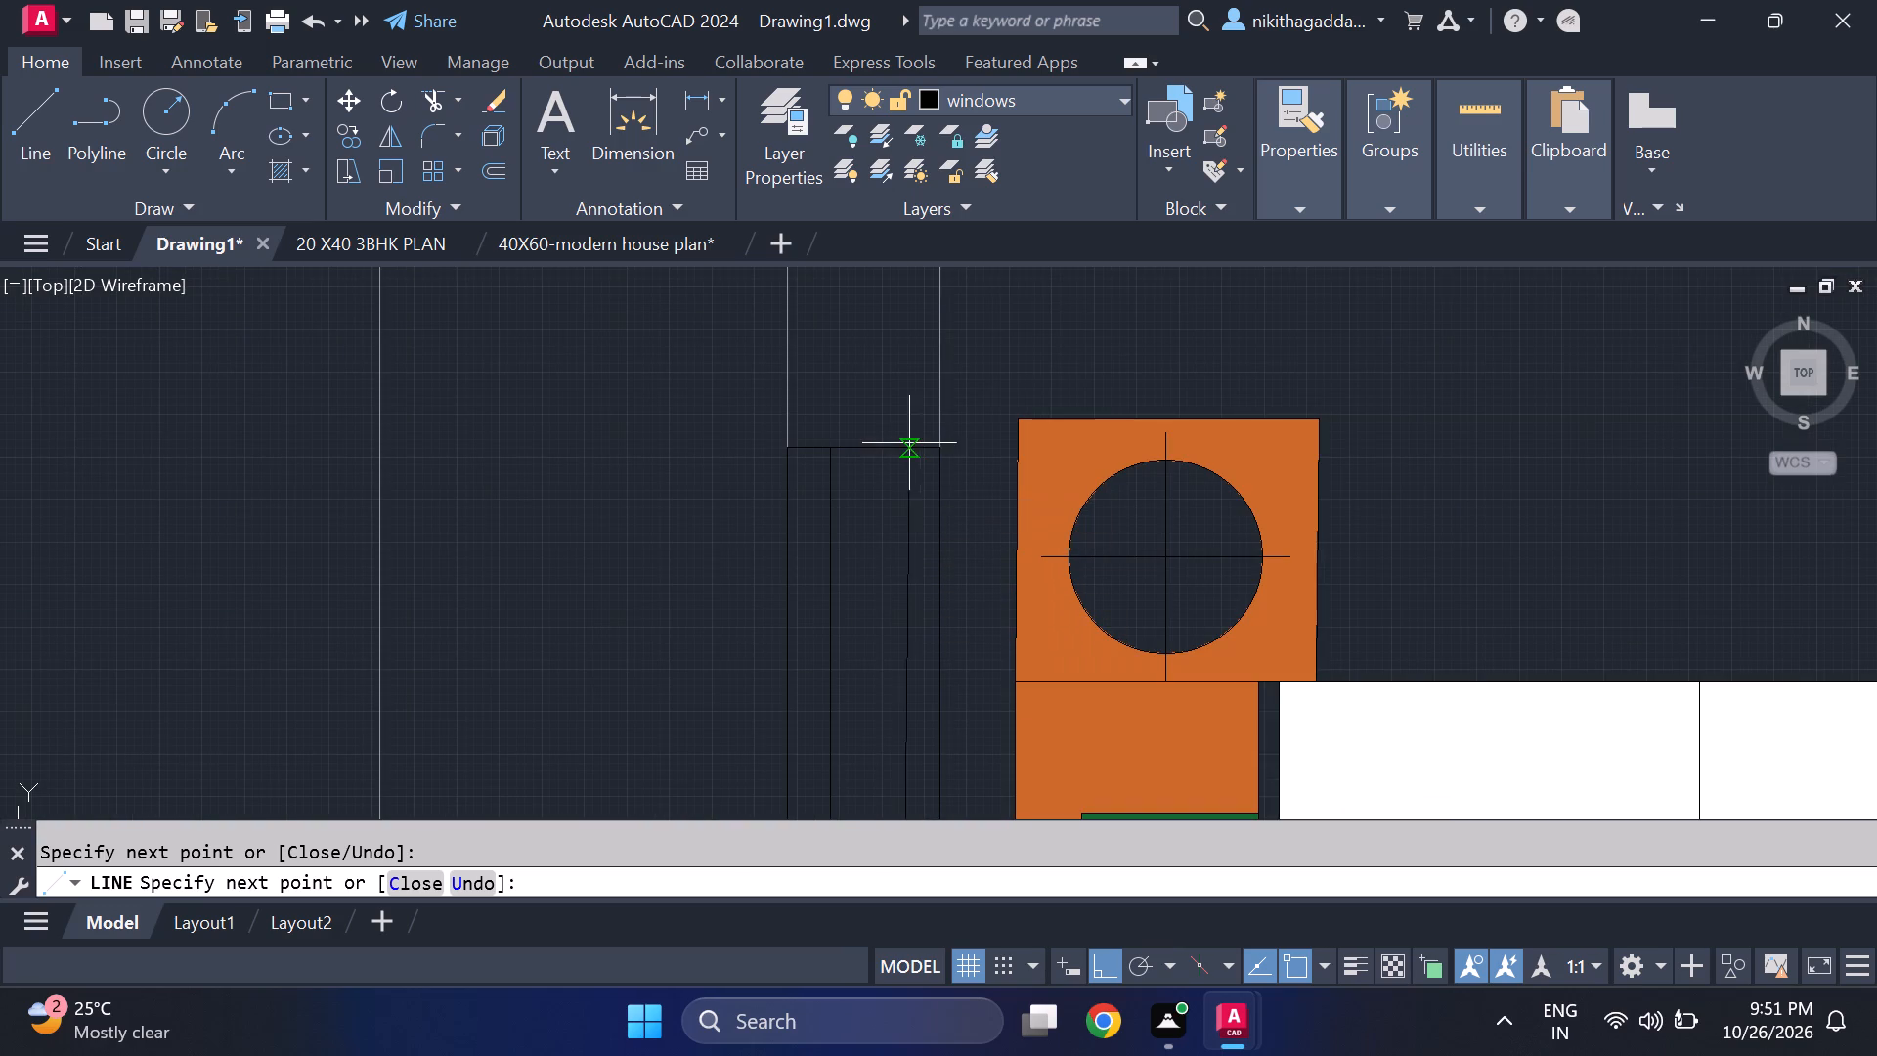
click(895, 442)
scroll(1025, 373, down, 4)
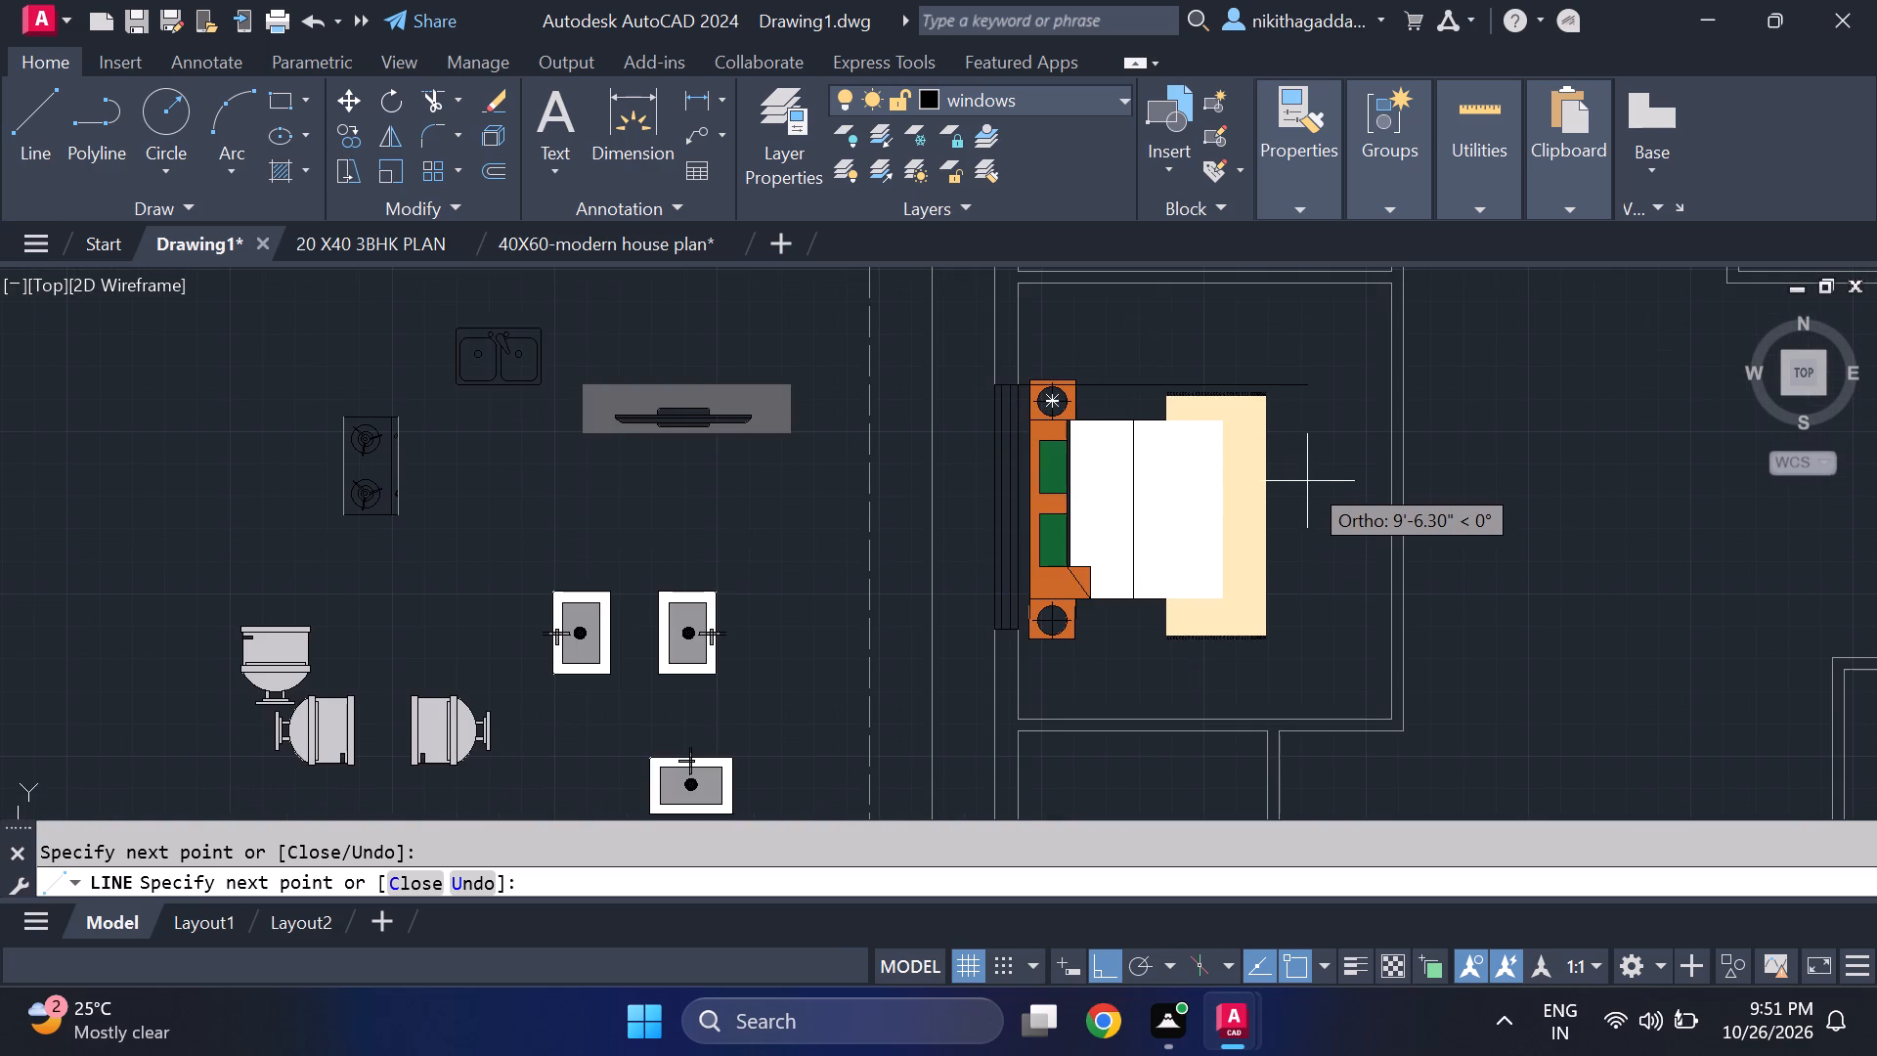
key(Return)
Draw a small closed window outline across the west wall of the small room south of the middle west bedroom, ending at its inner south-west corner.
key(Return)
scroll(1309, 496, down, 3)
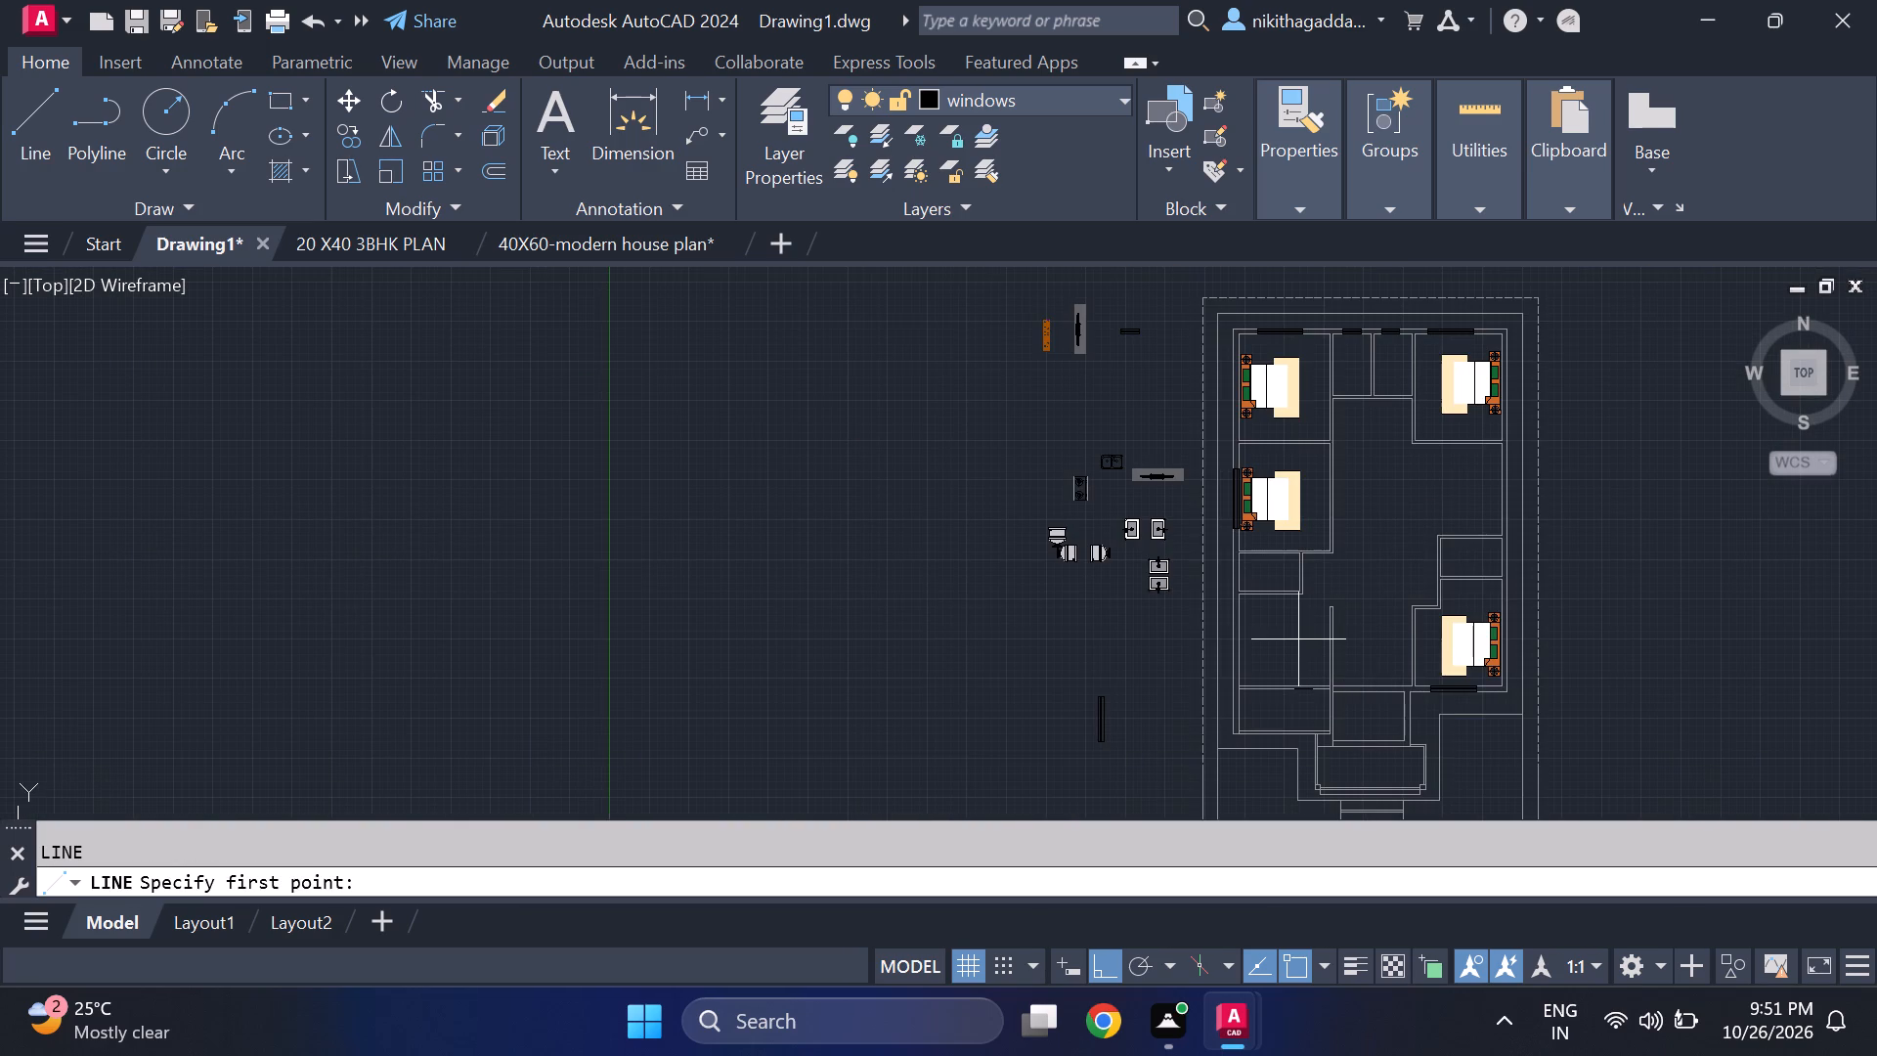
scroll(1286, 600, up, 2)
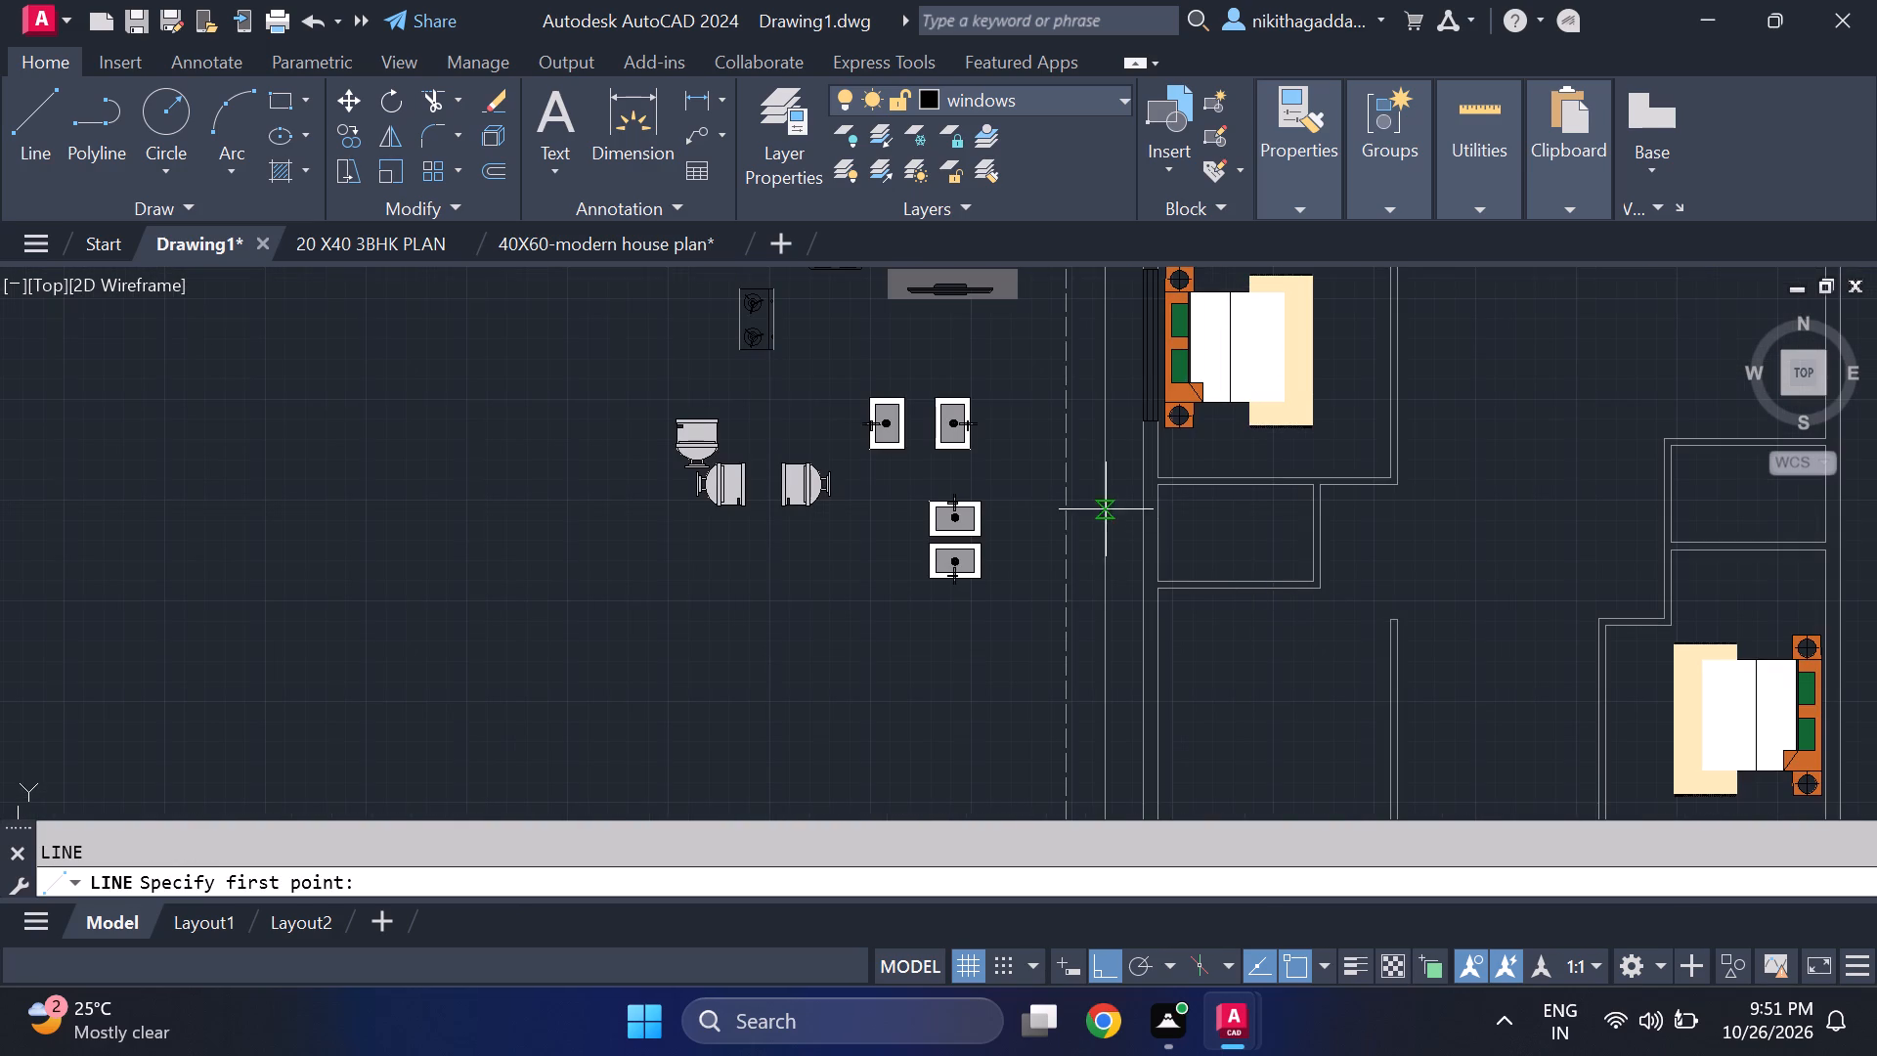
scroll(1134, 518, up, 2)
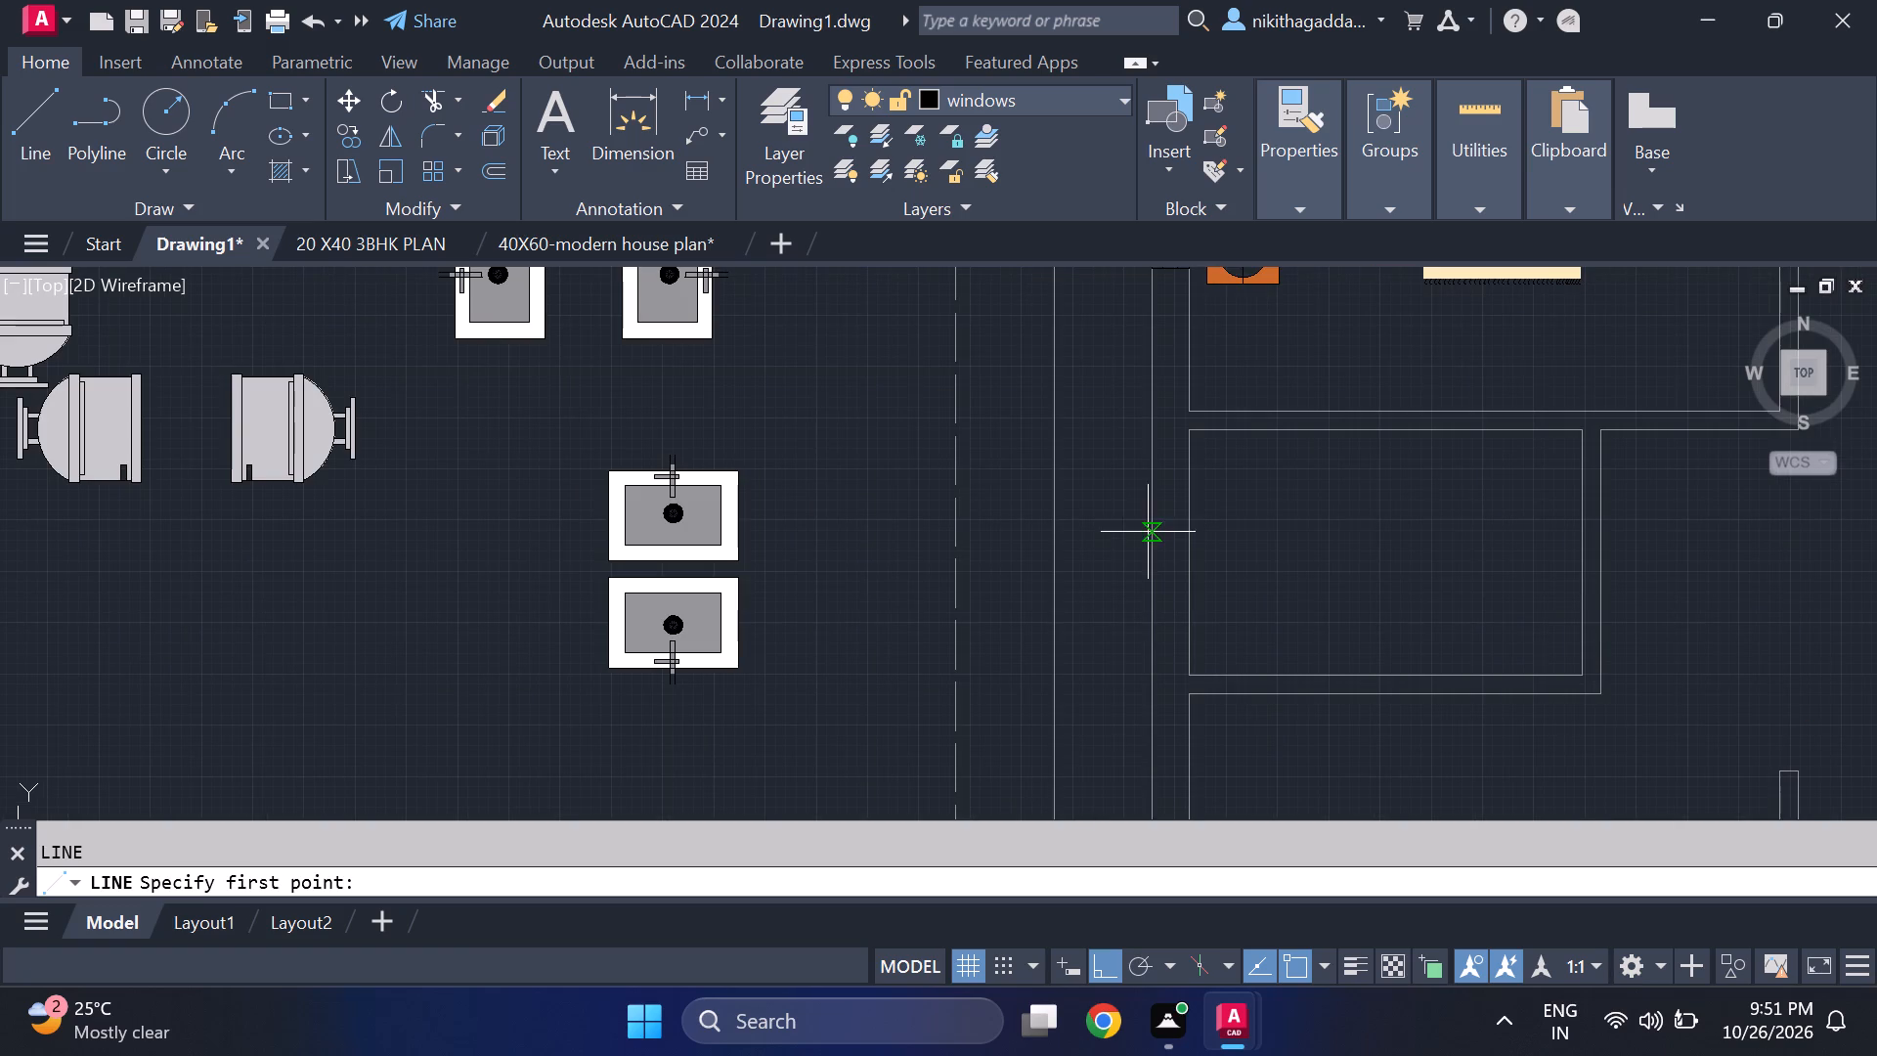
click(1156, 545)
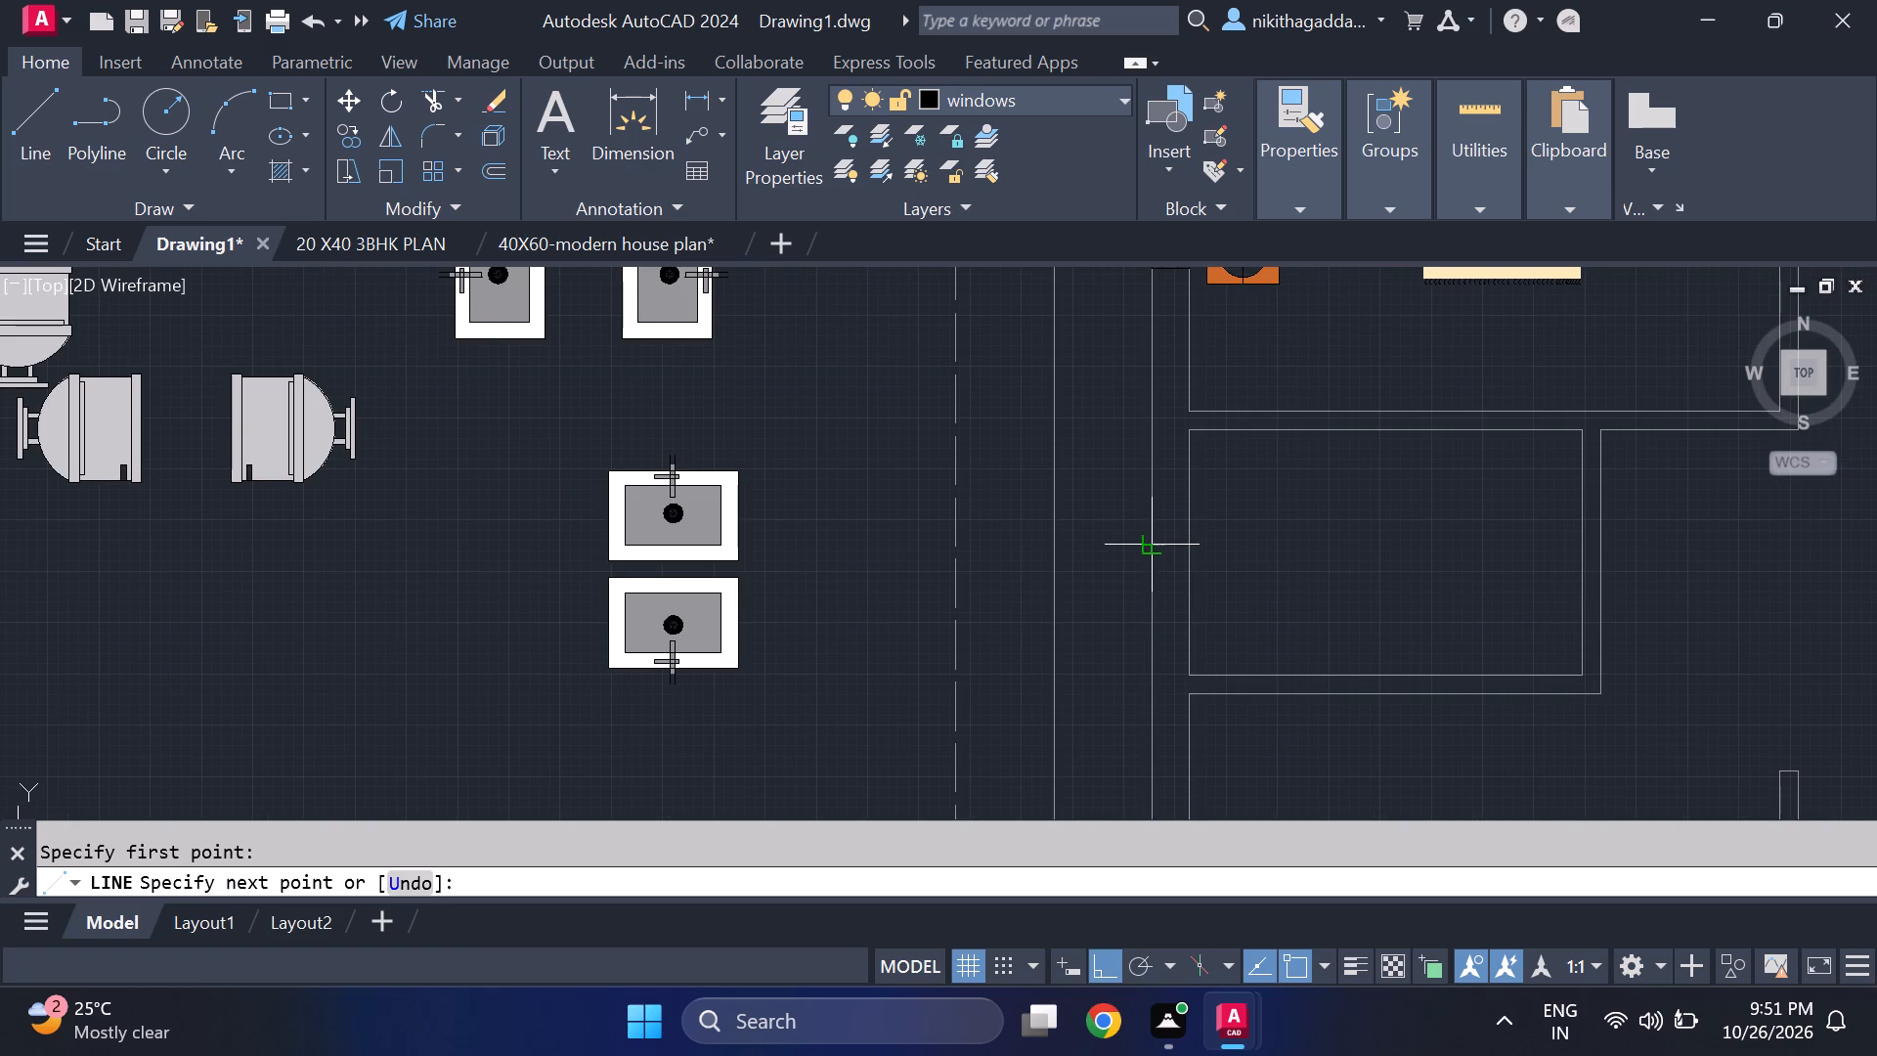
click(1187, 548)
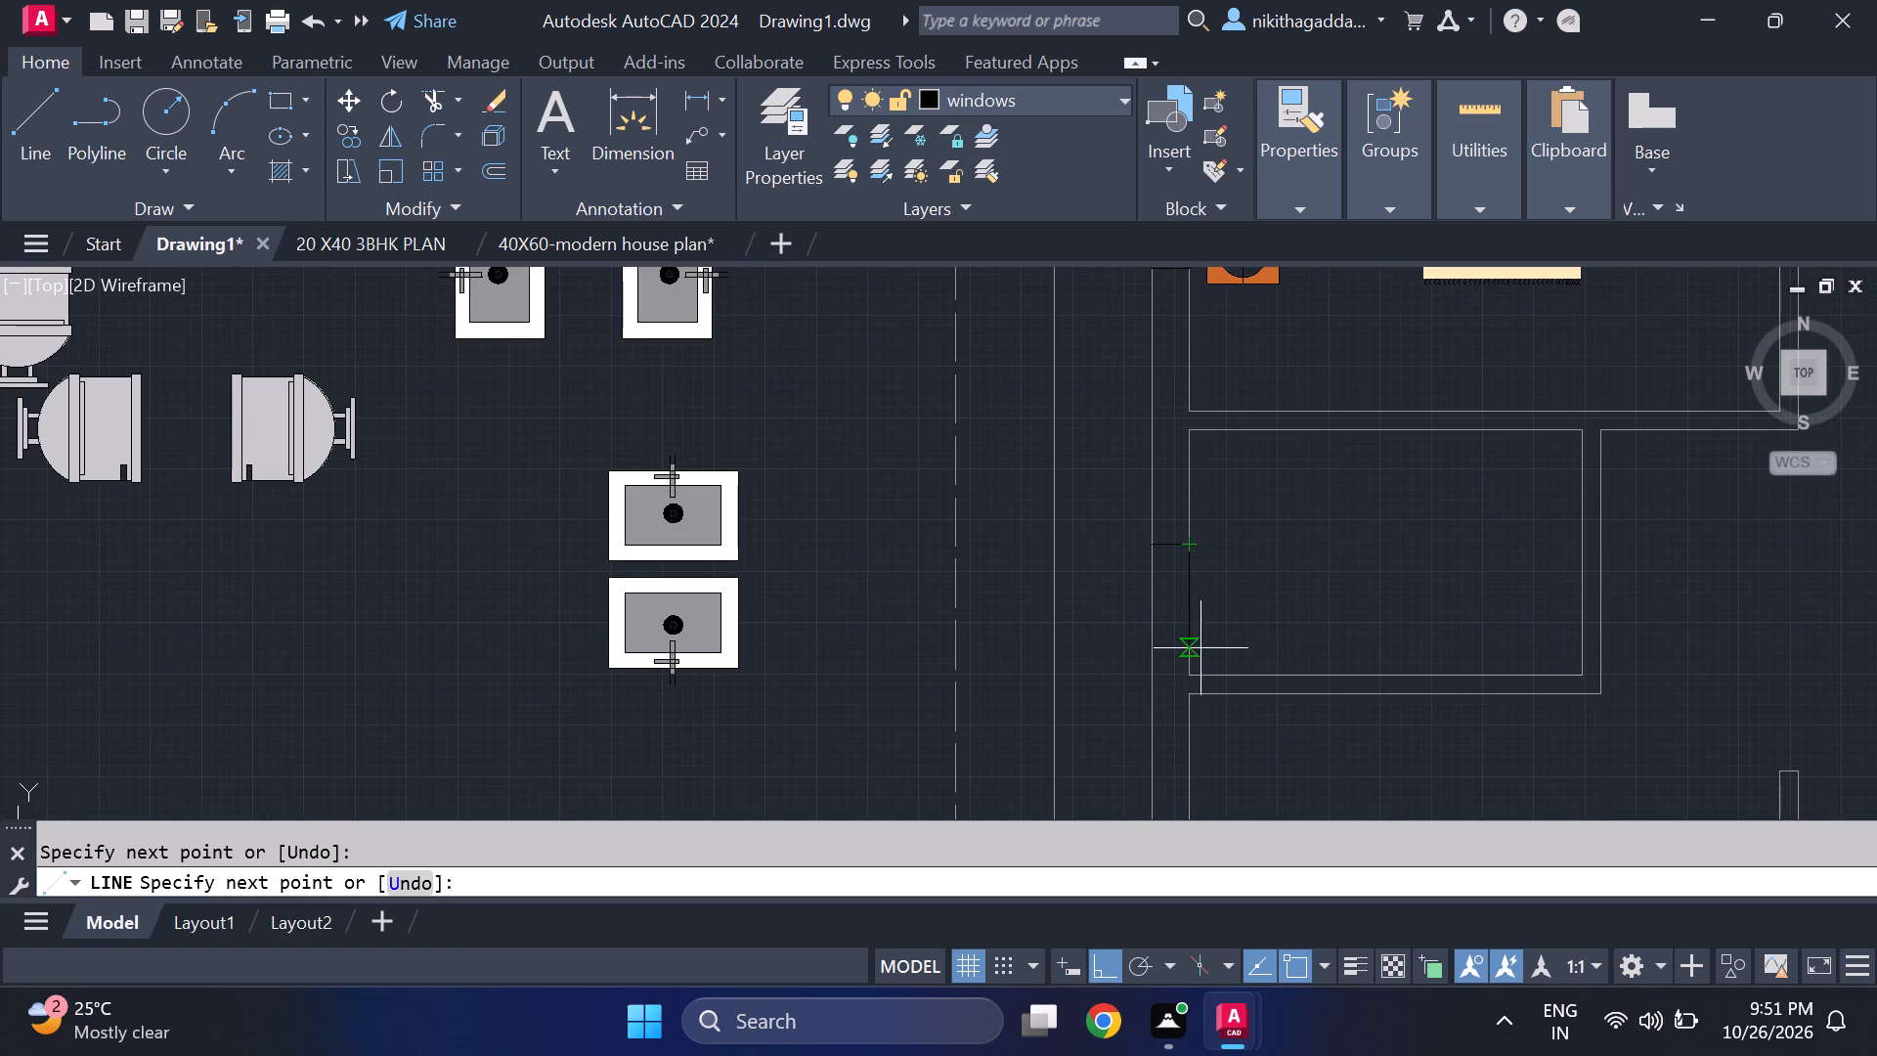
scroll(1195, 675, up, 2)
click(1176, 675)
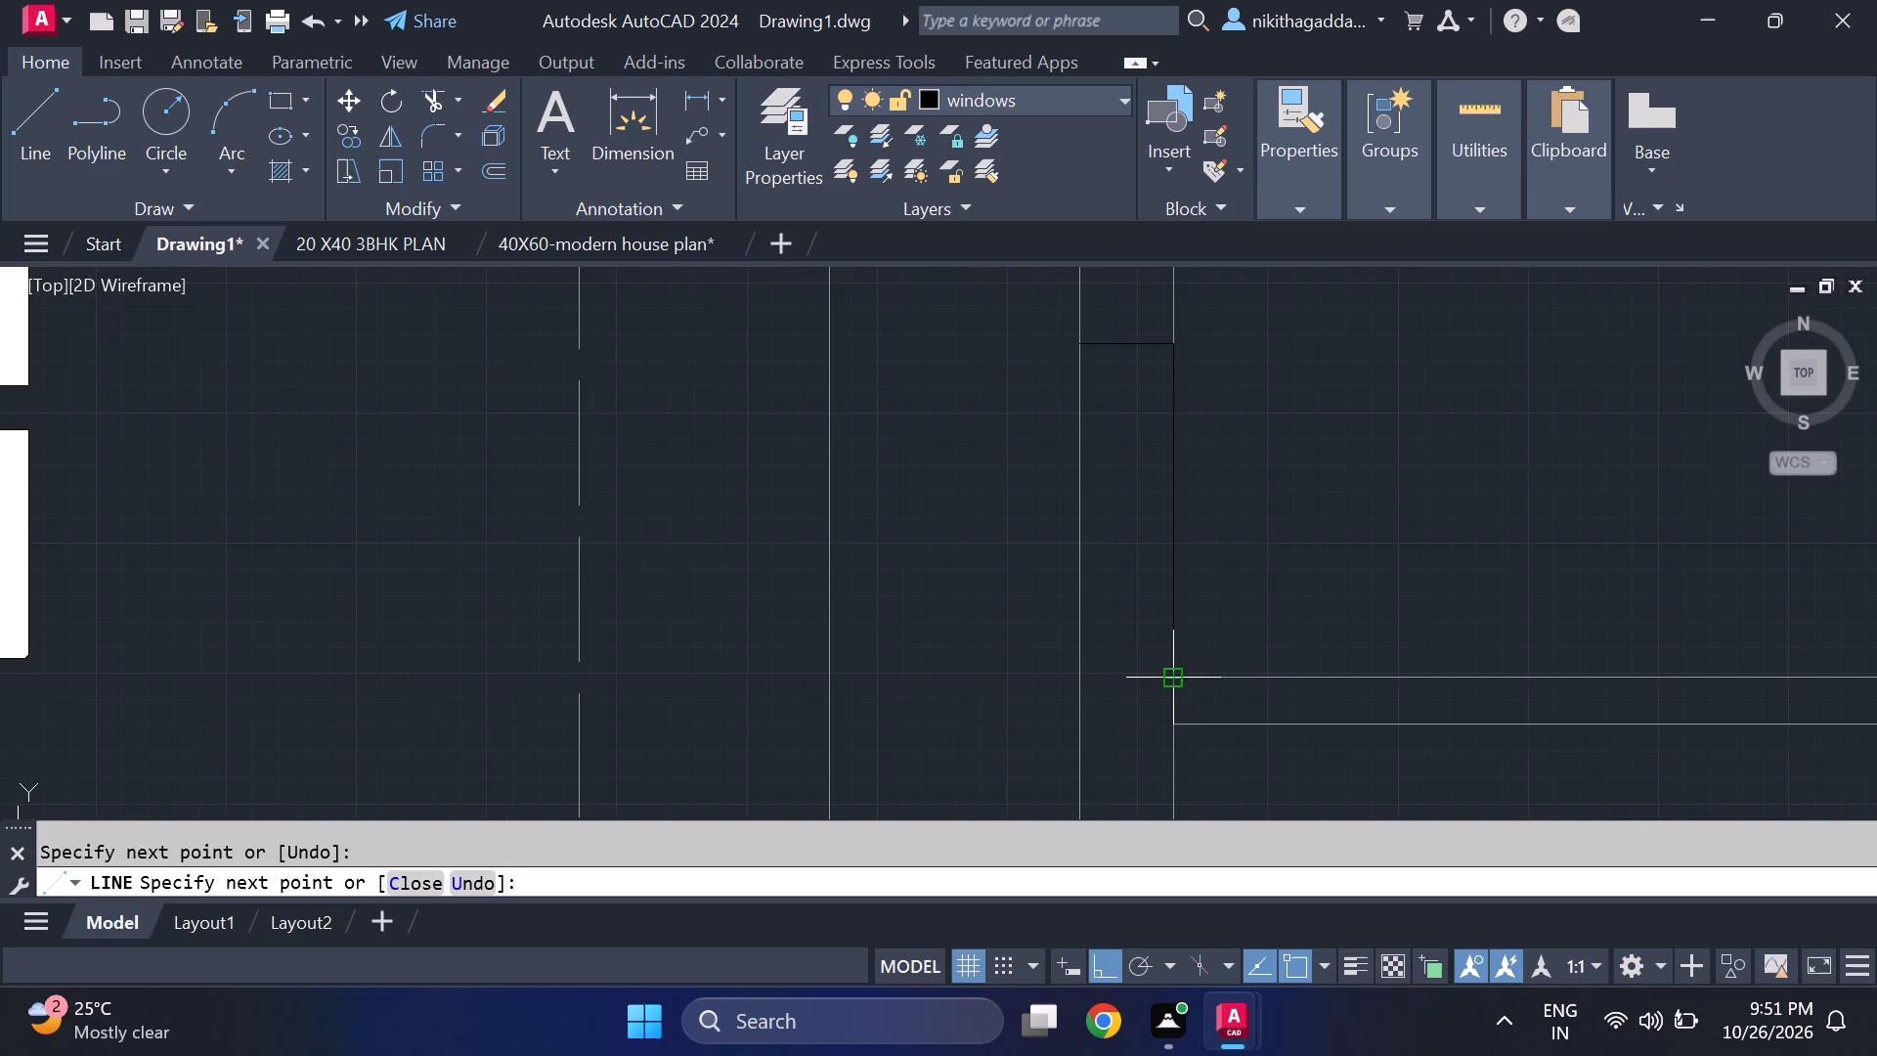
click(1070, 679)
click(1087, 346)
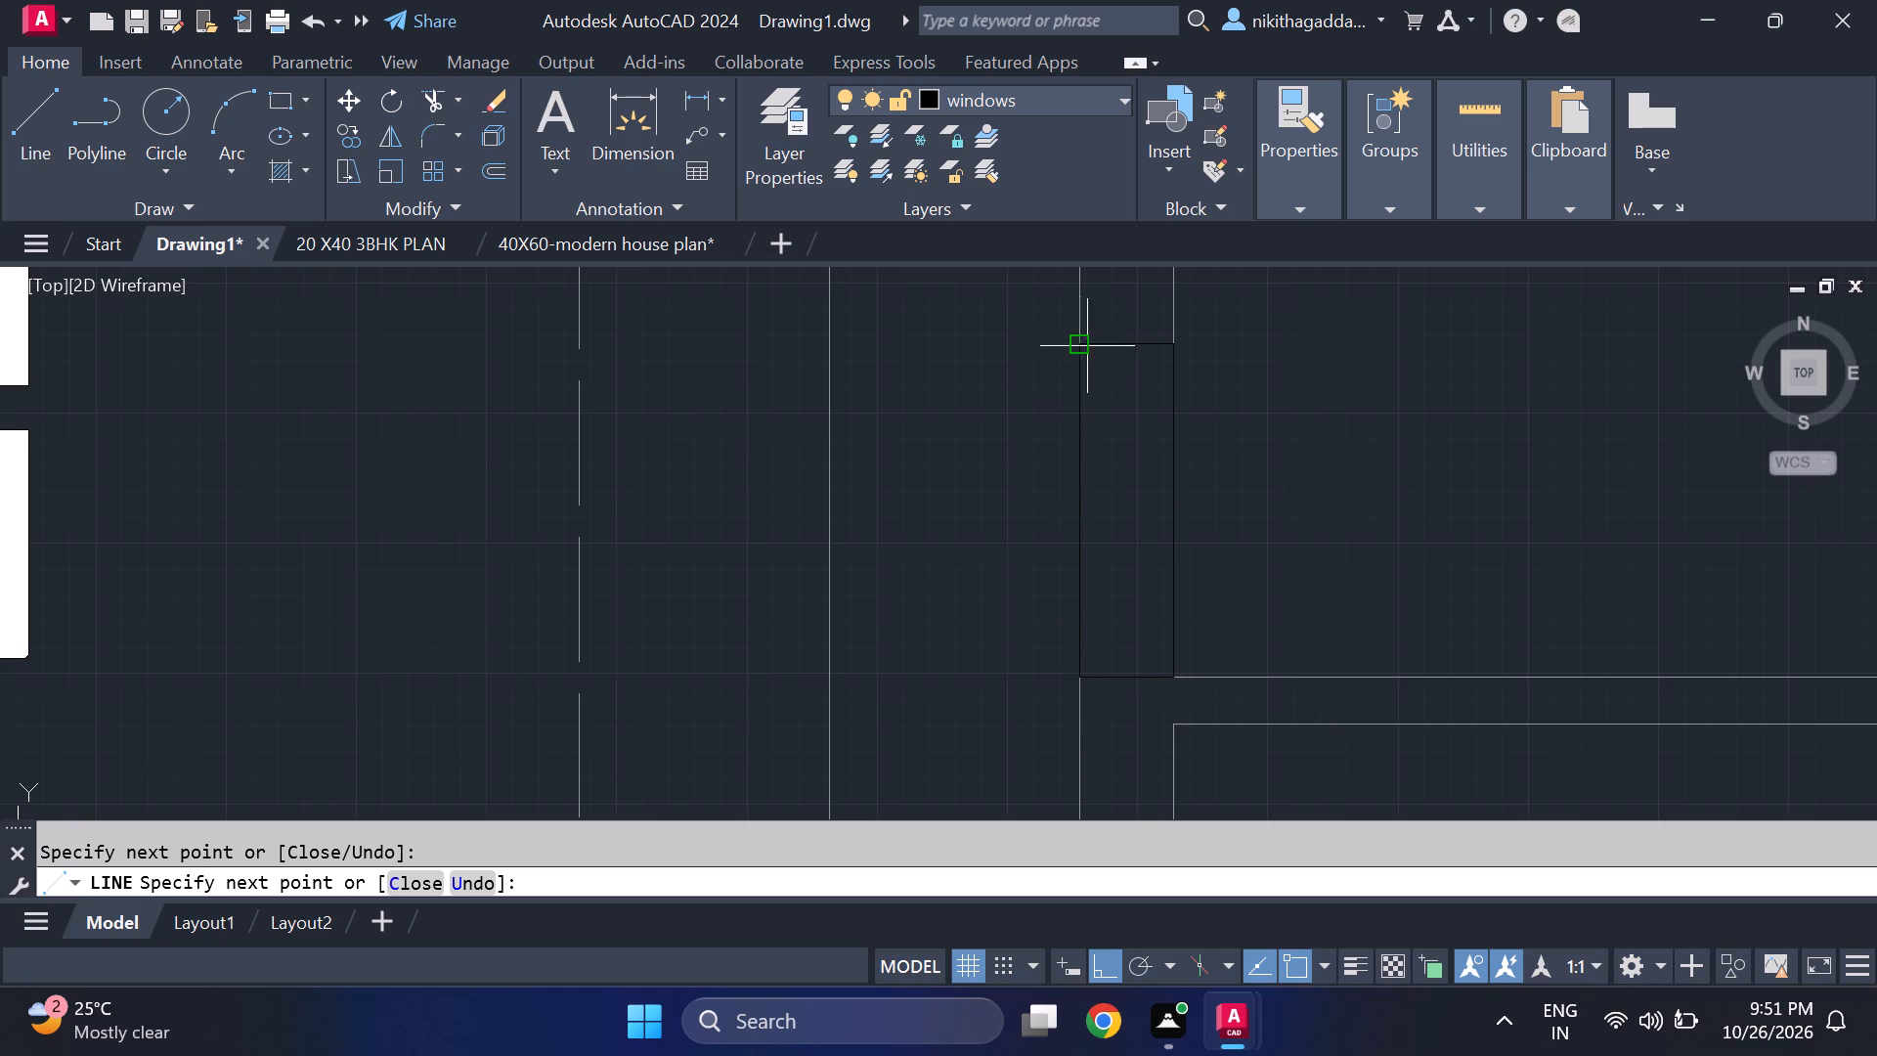
Draw two vertical pane lines inside the small room's west window, undoing and re-placing the second line's upper end on the outline.
scroll(1138, 349, up, 2)
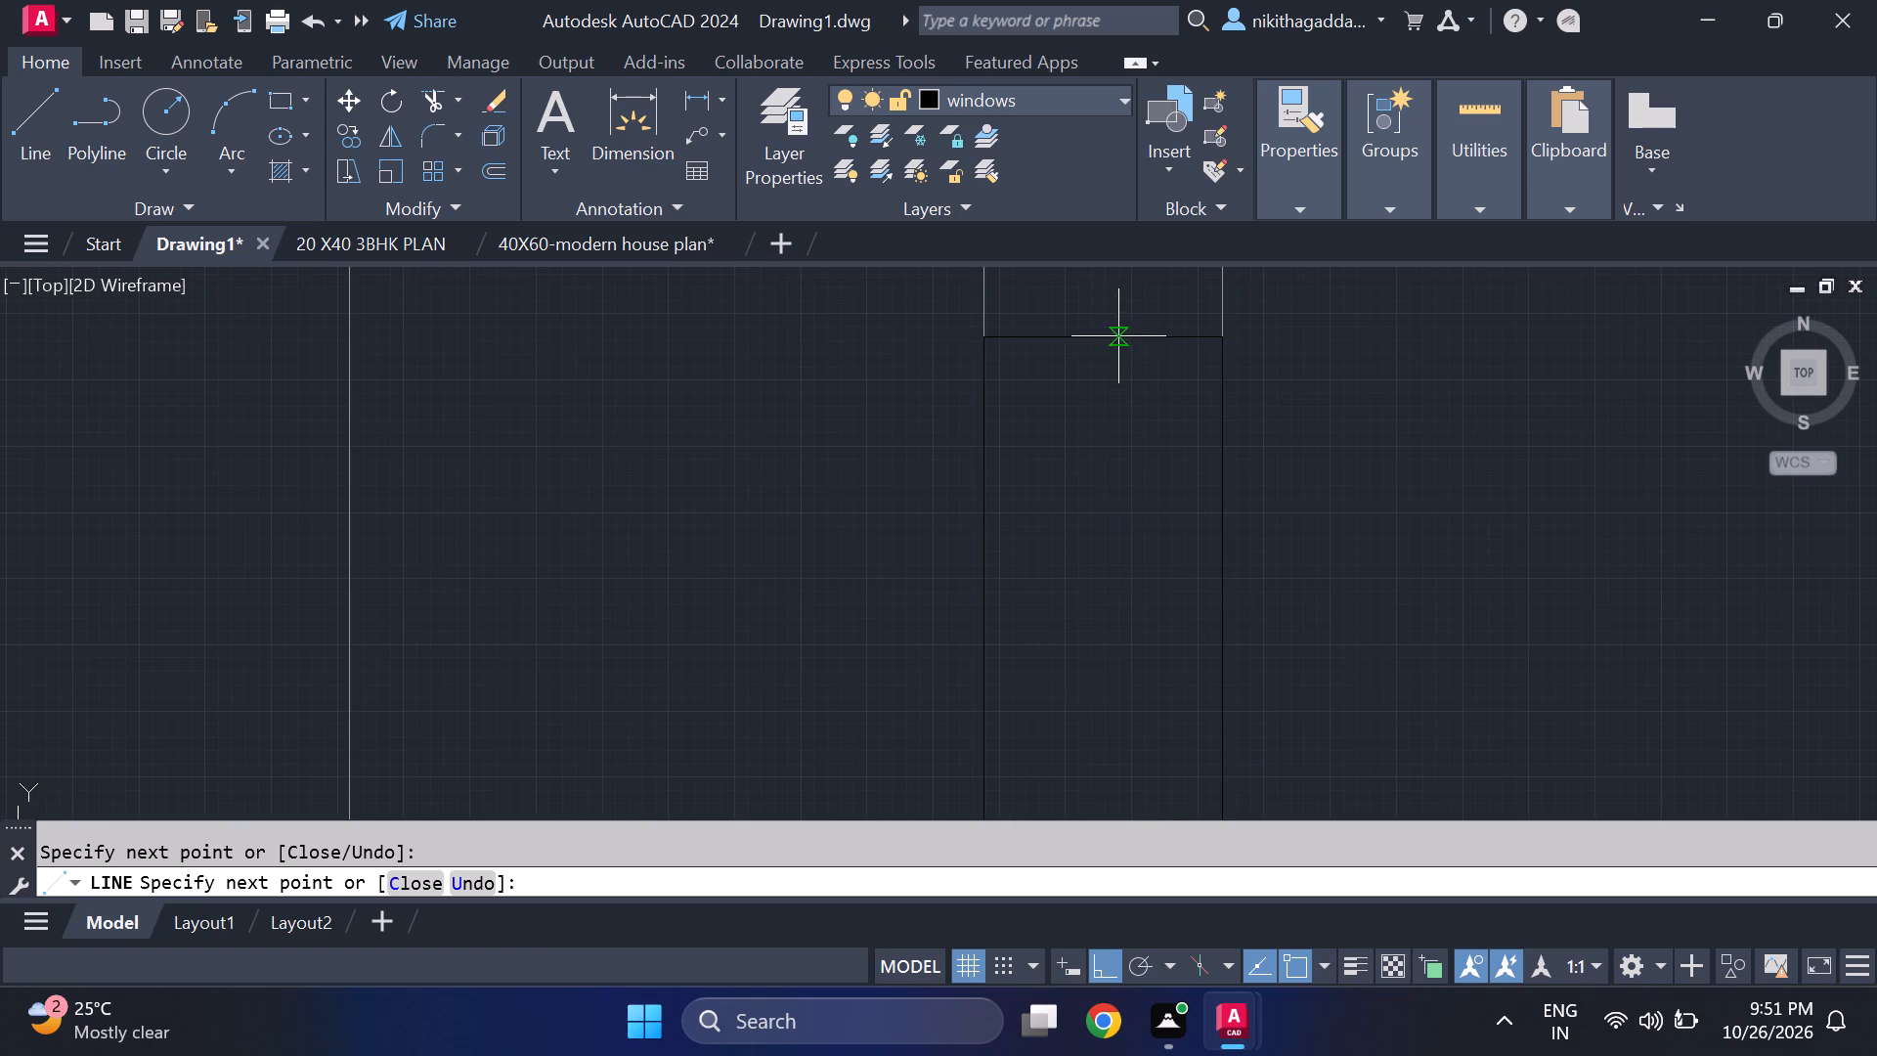
click(1064, 334)
scroll(1089, 402, down, 3)
scroll(1082, 649, up, 2)
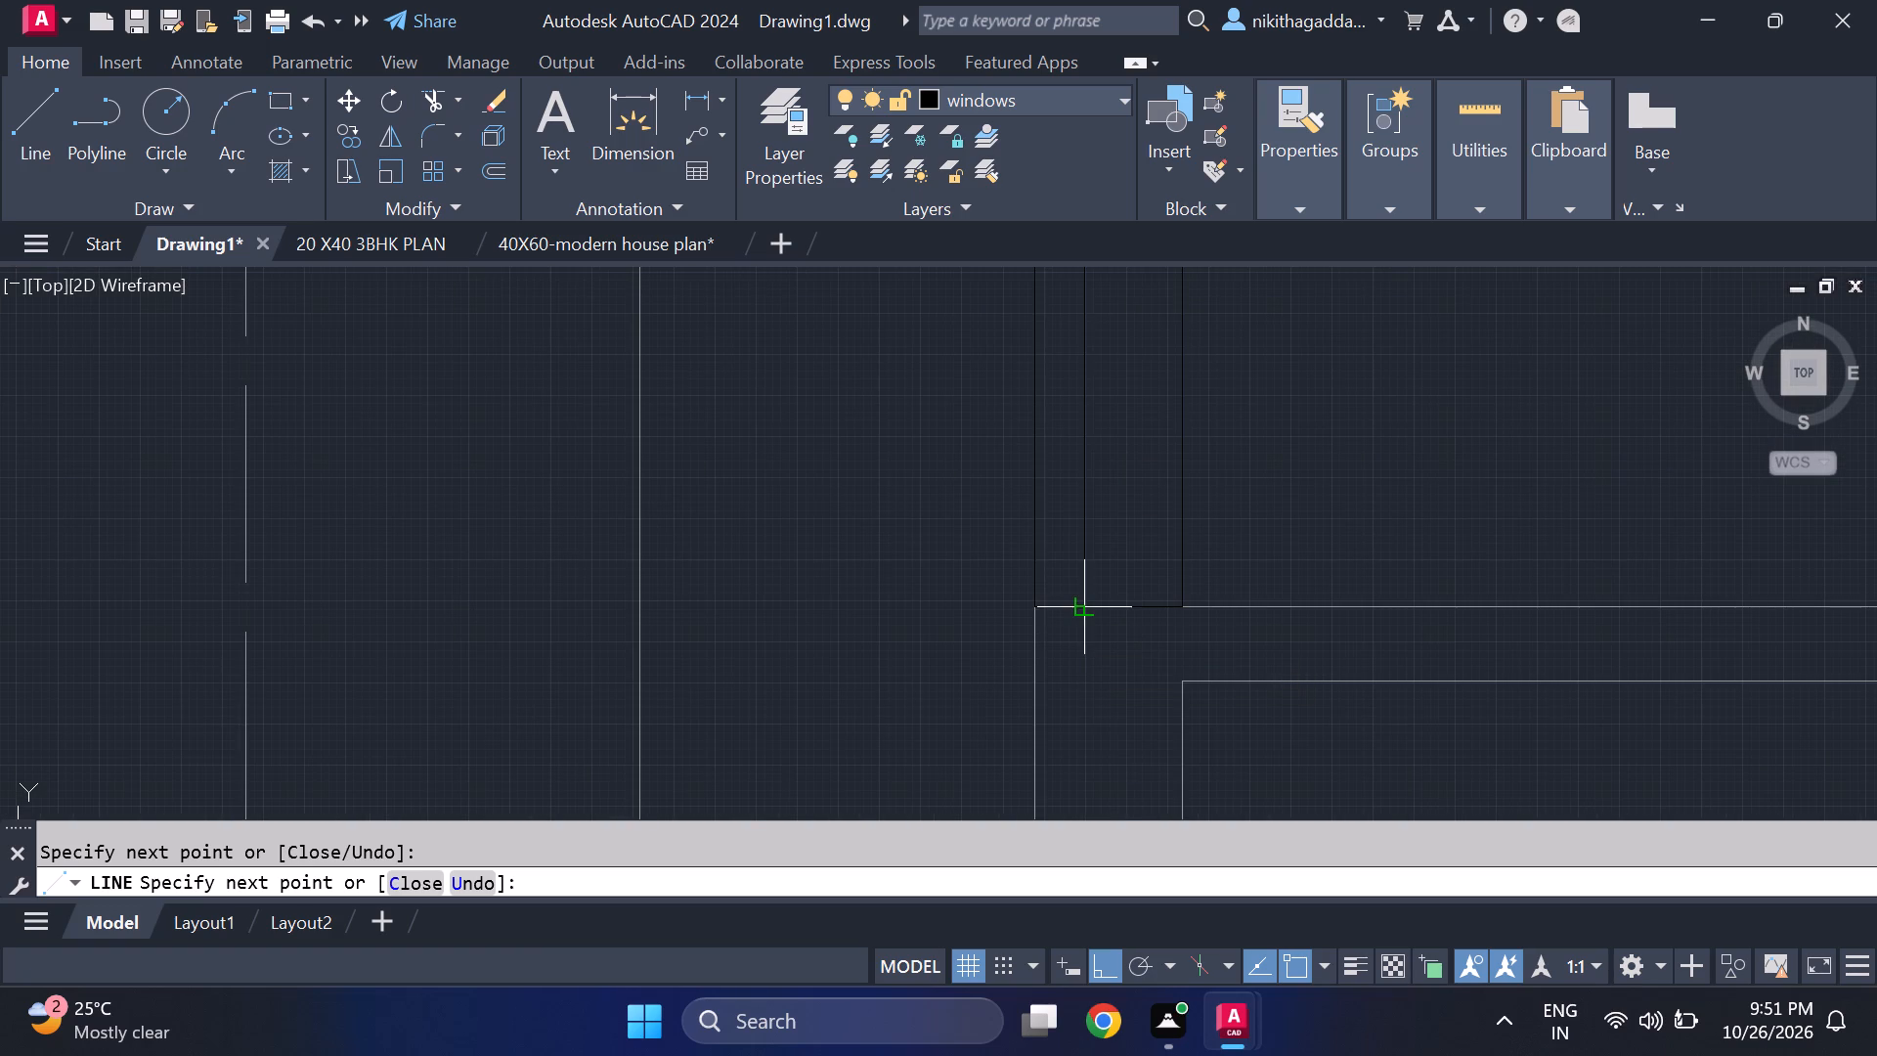
click(1079, 601)
click(1129, 603)
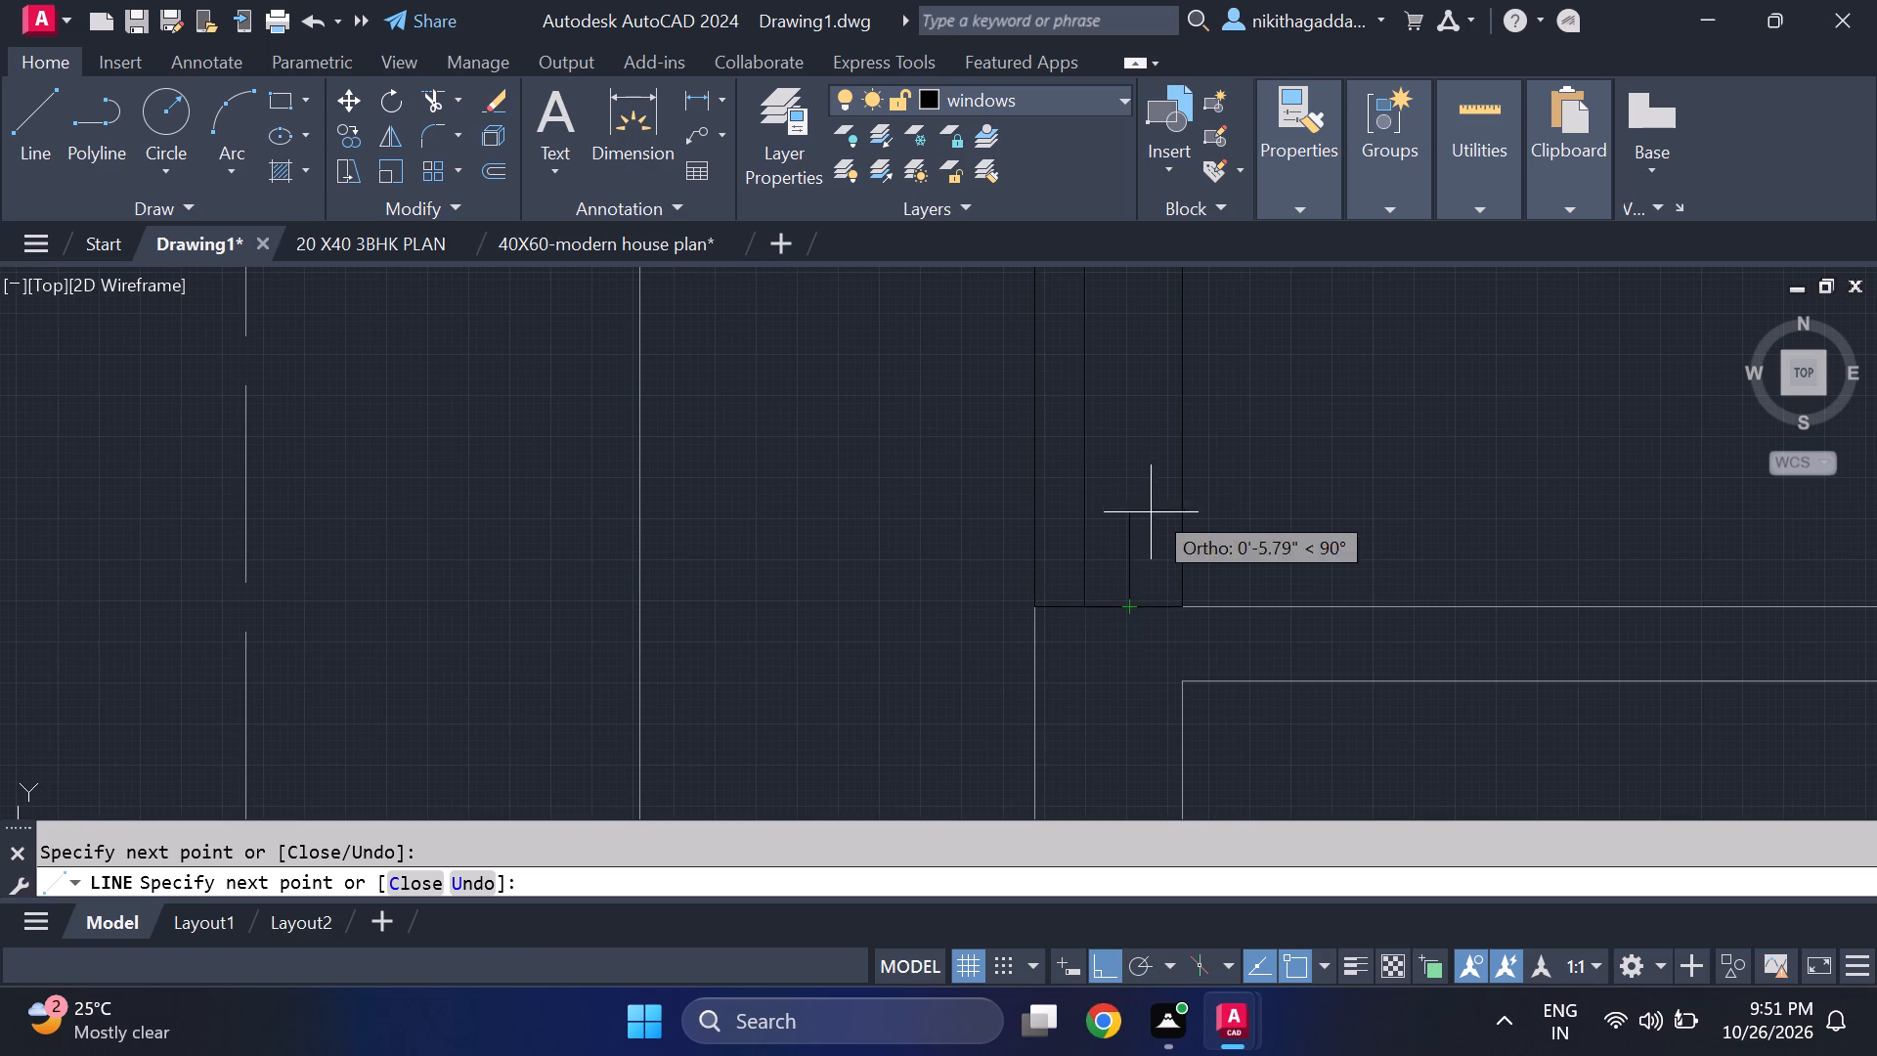
scroll(1171, 397, down, 2)
middle_drag(1188, 393, 1165, 561)
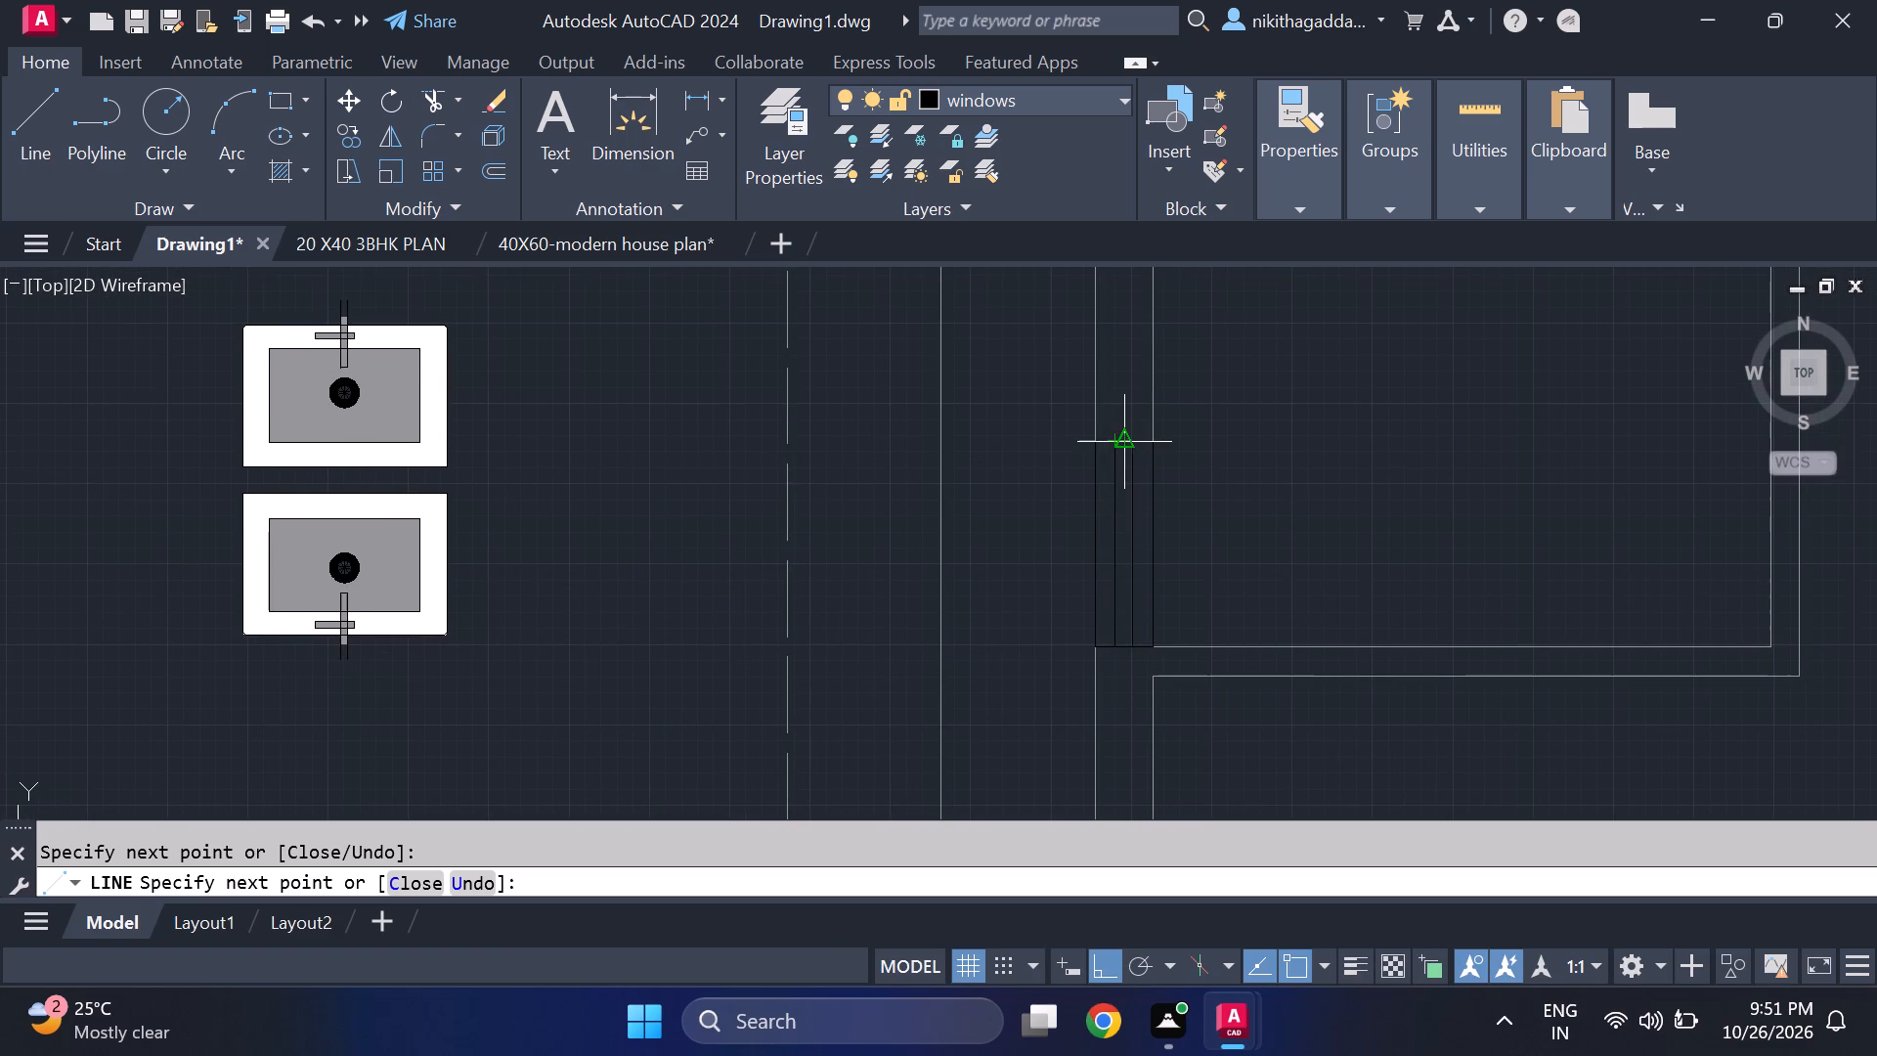
click(1129, 437)
key(ctrl+z)
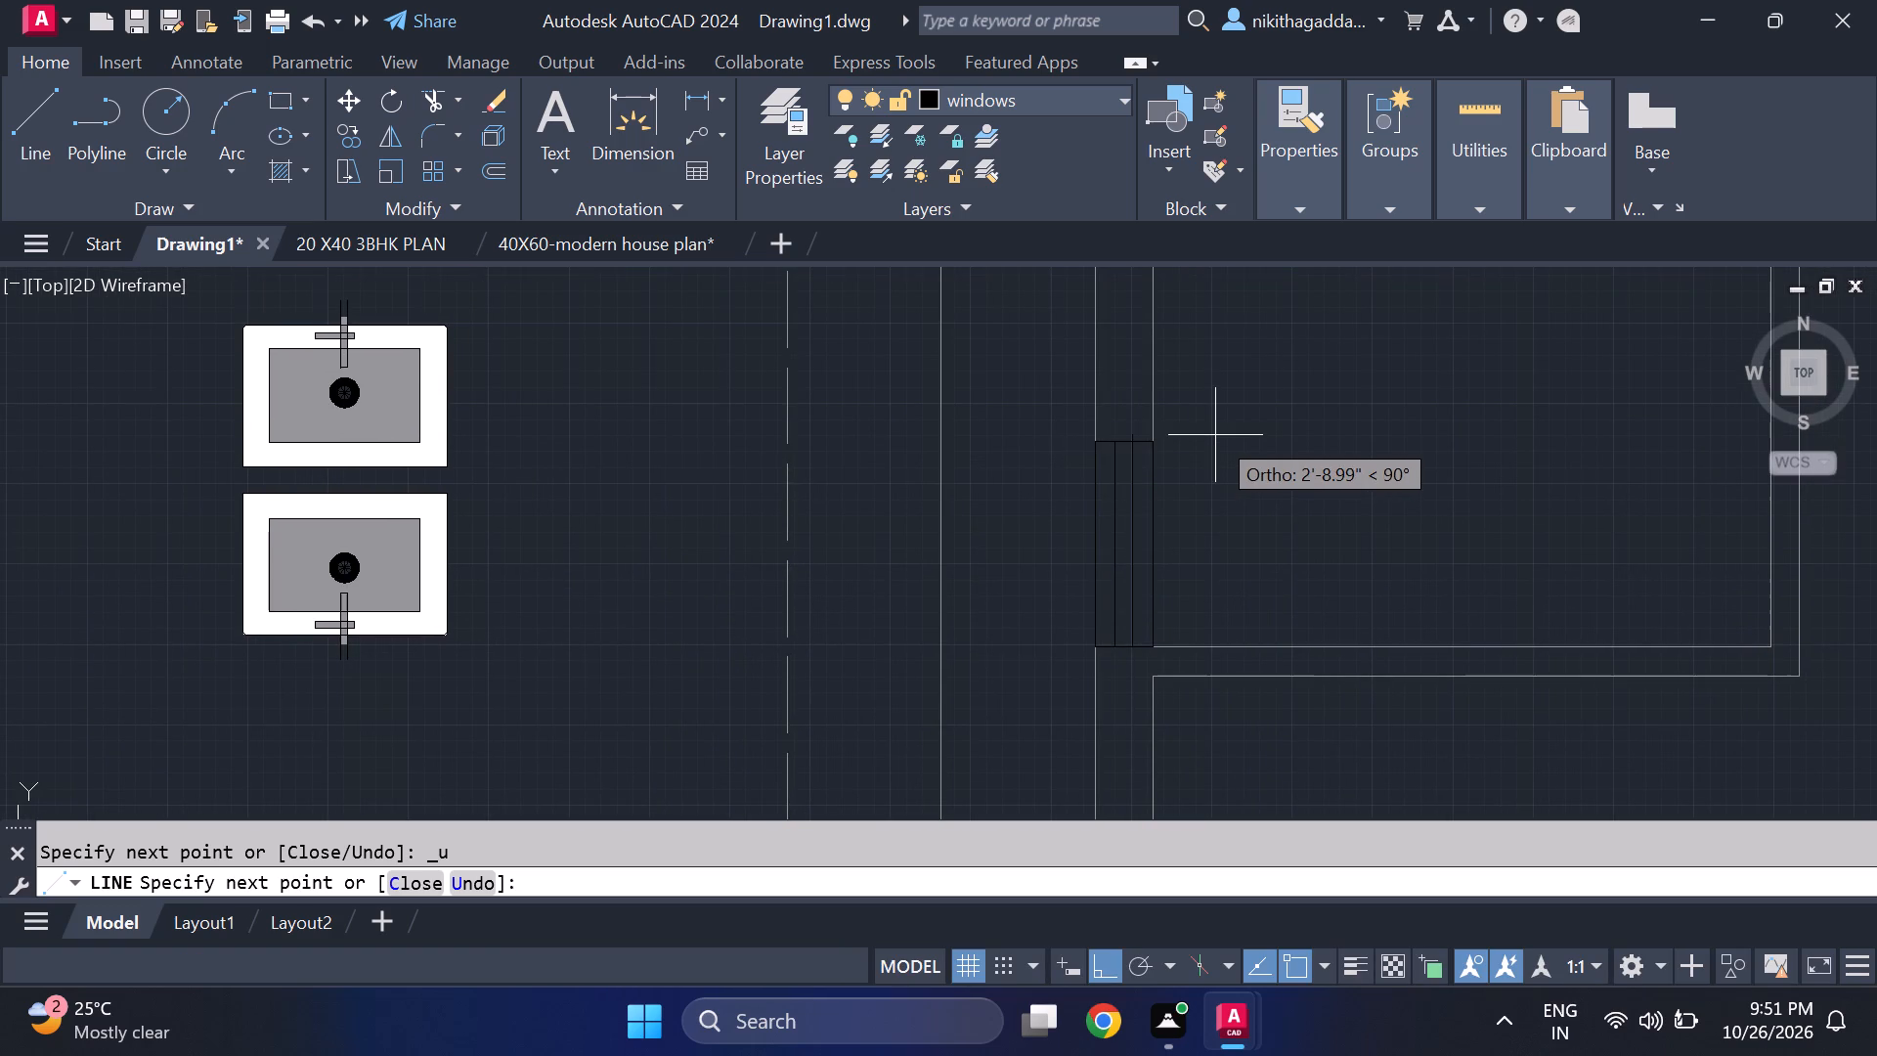
scroll(1159, 418, up, 2)
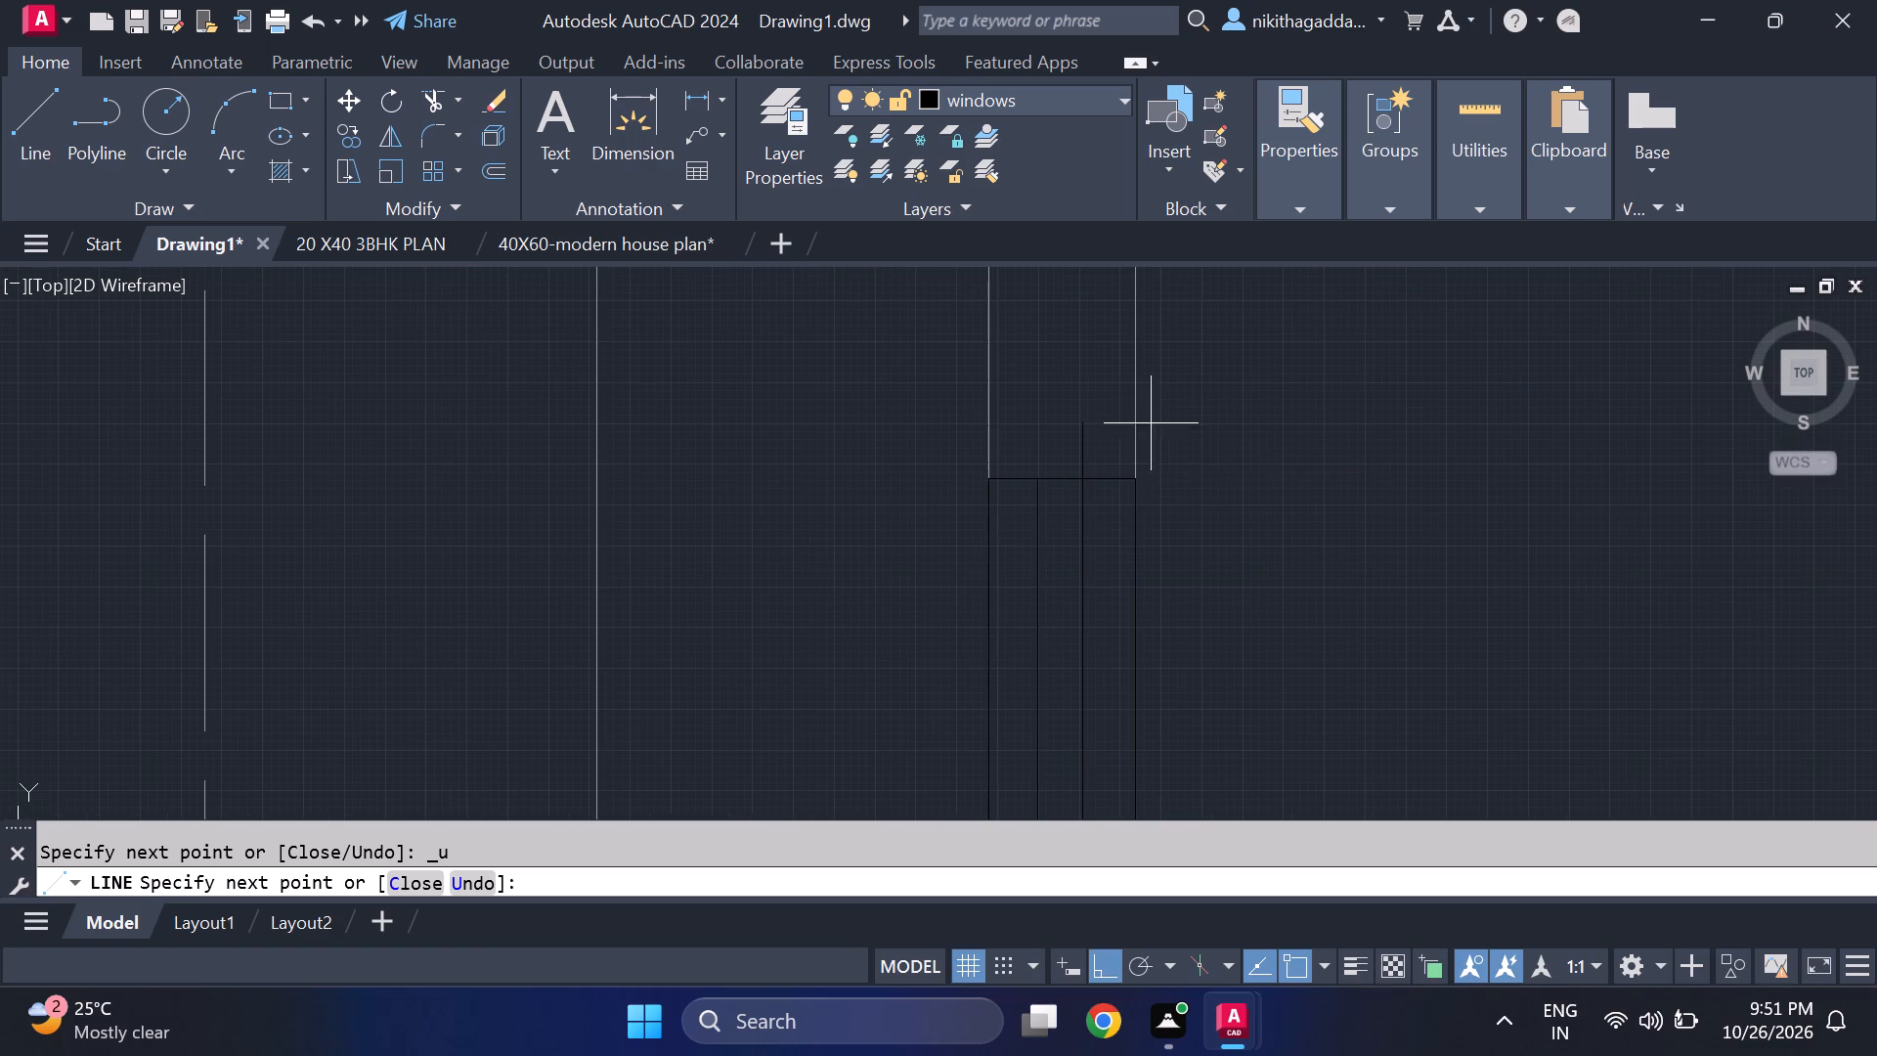
click(1078, 480)
scroll(1280, 407, down, 3)
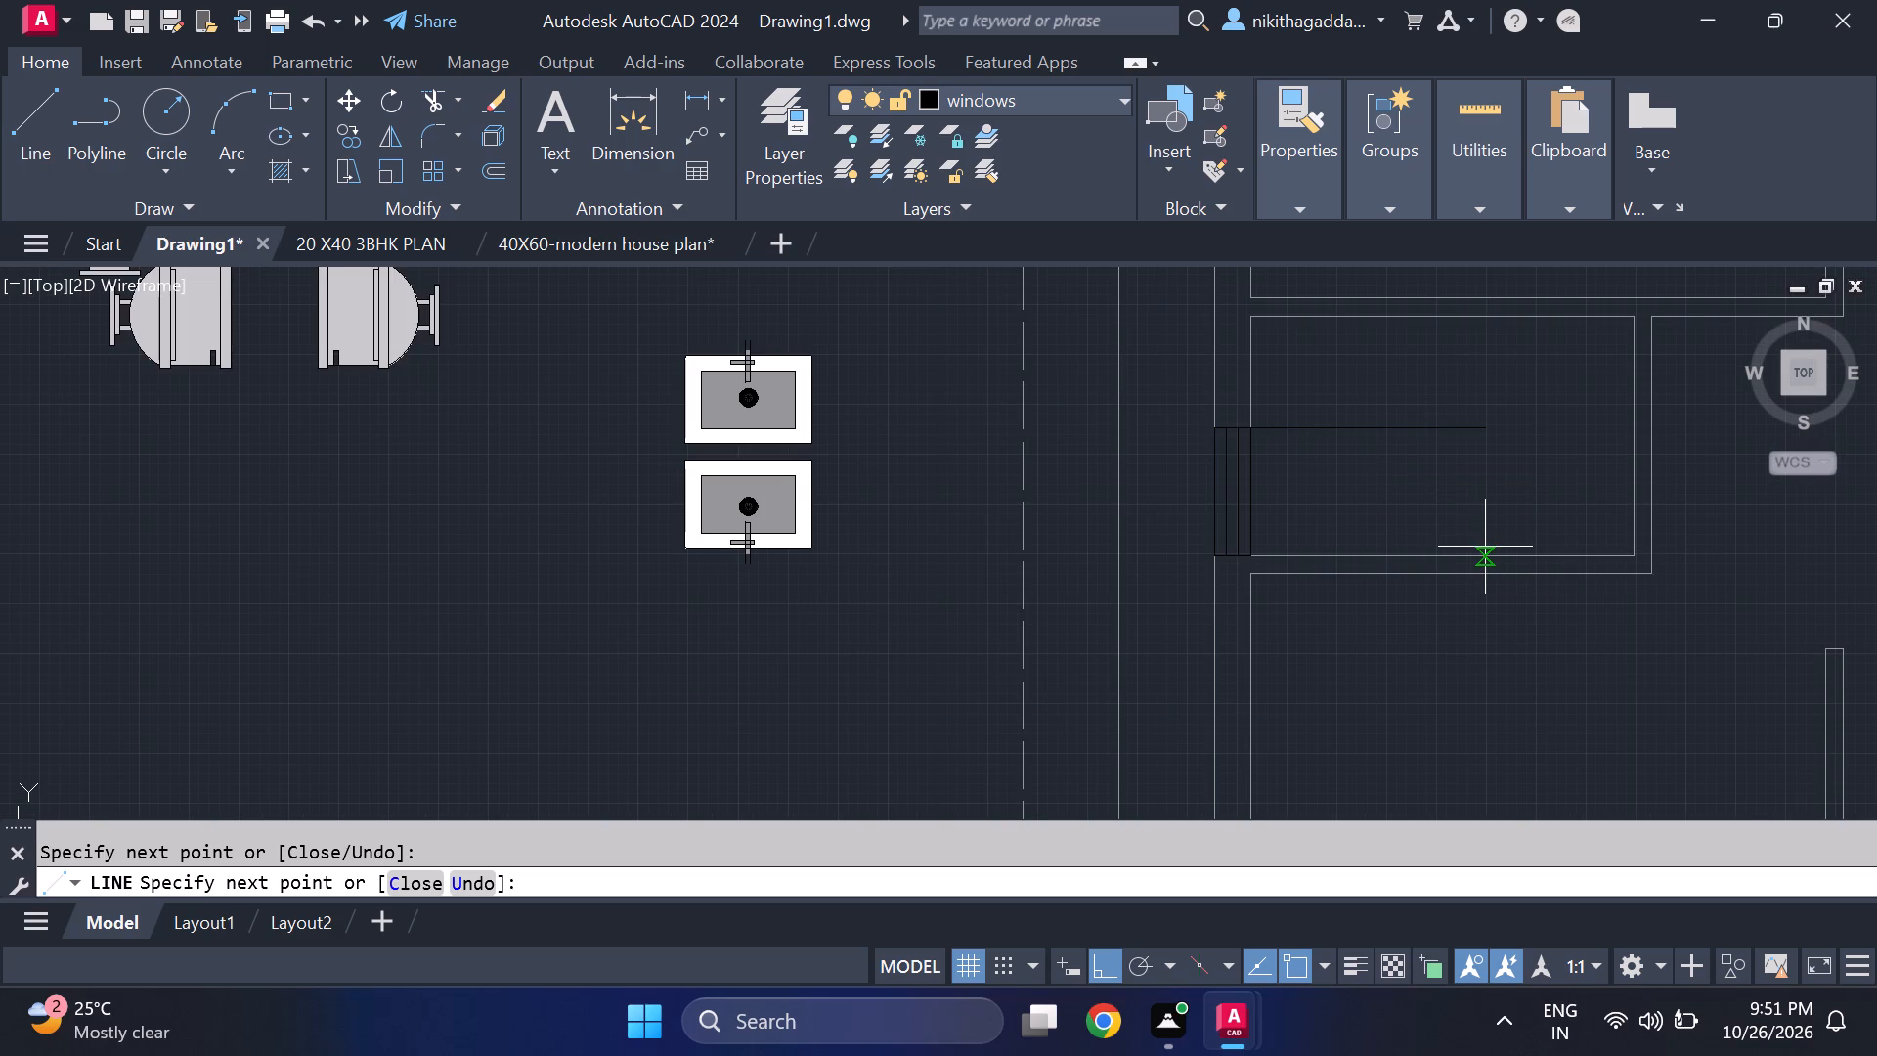
key(Return)
Move the spare vertical window by its north-west corner onto the west wall of the room south of the small room, with Ortho off.
scroll(1478, 543, down, 3)
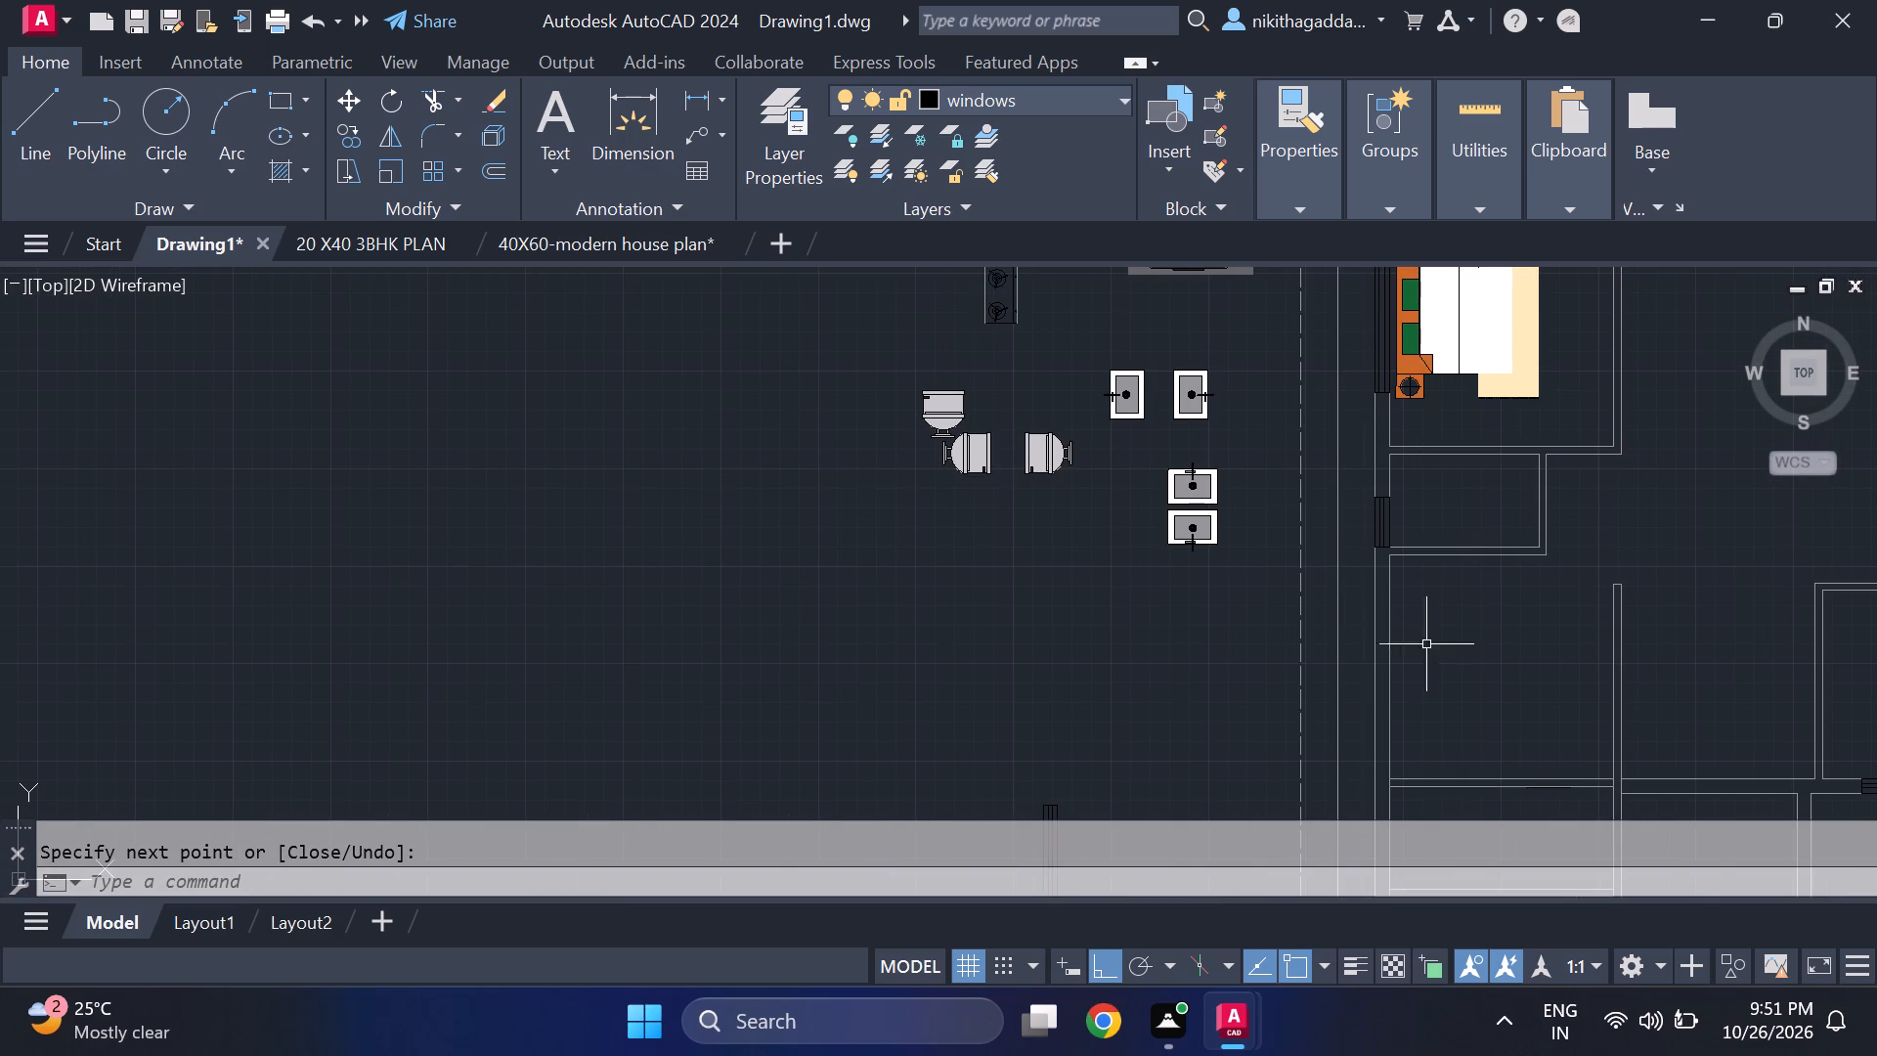
middle_drag(1411, 721, 1272, 406)
scroll(1193, 459, down, 1)
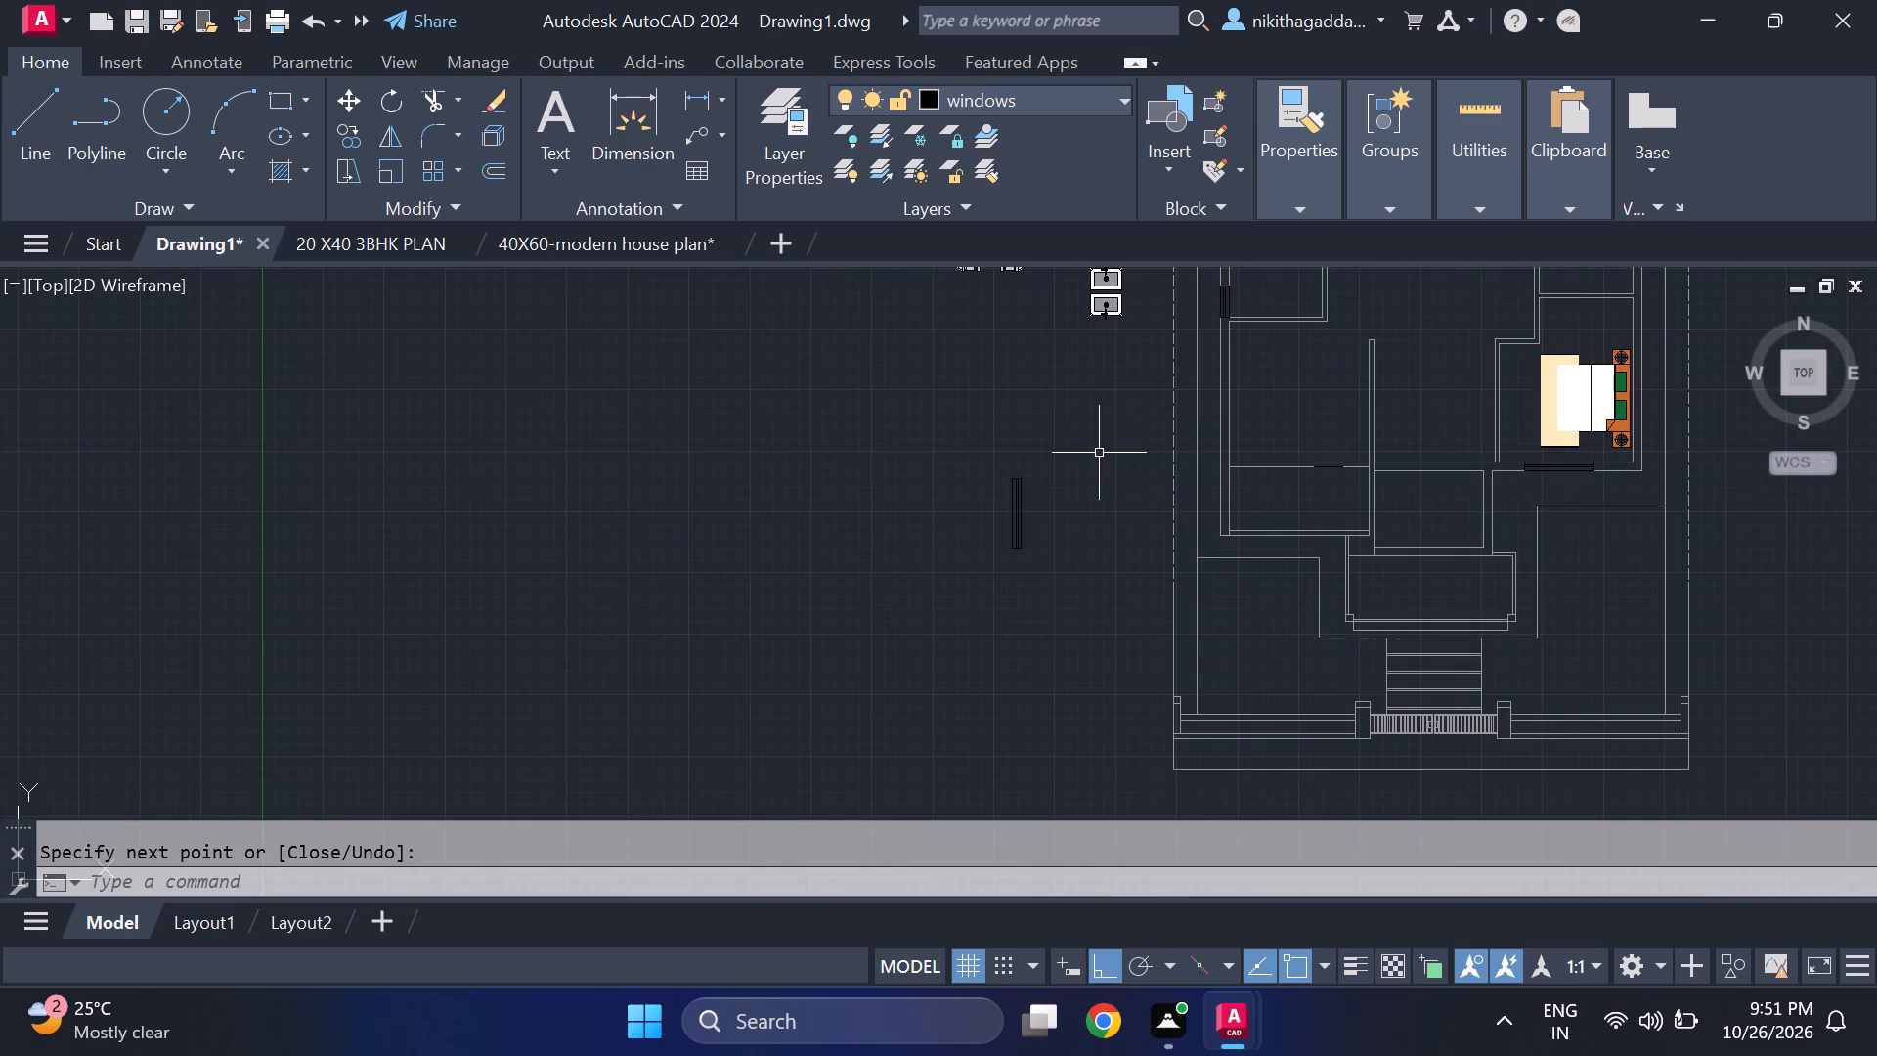
scroll(1092, 452, up, 2)
middle_drag(1094, 452, 1175, 563)
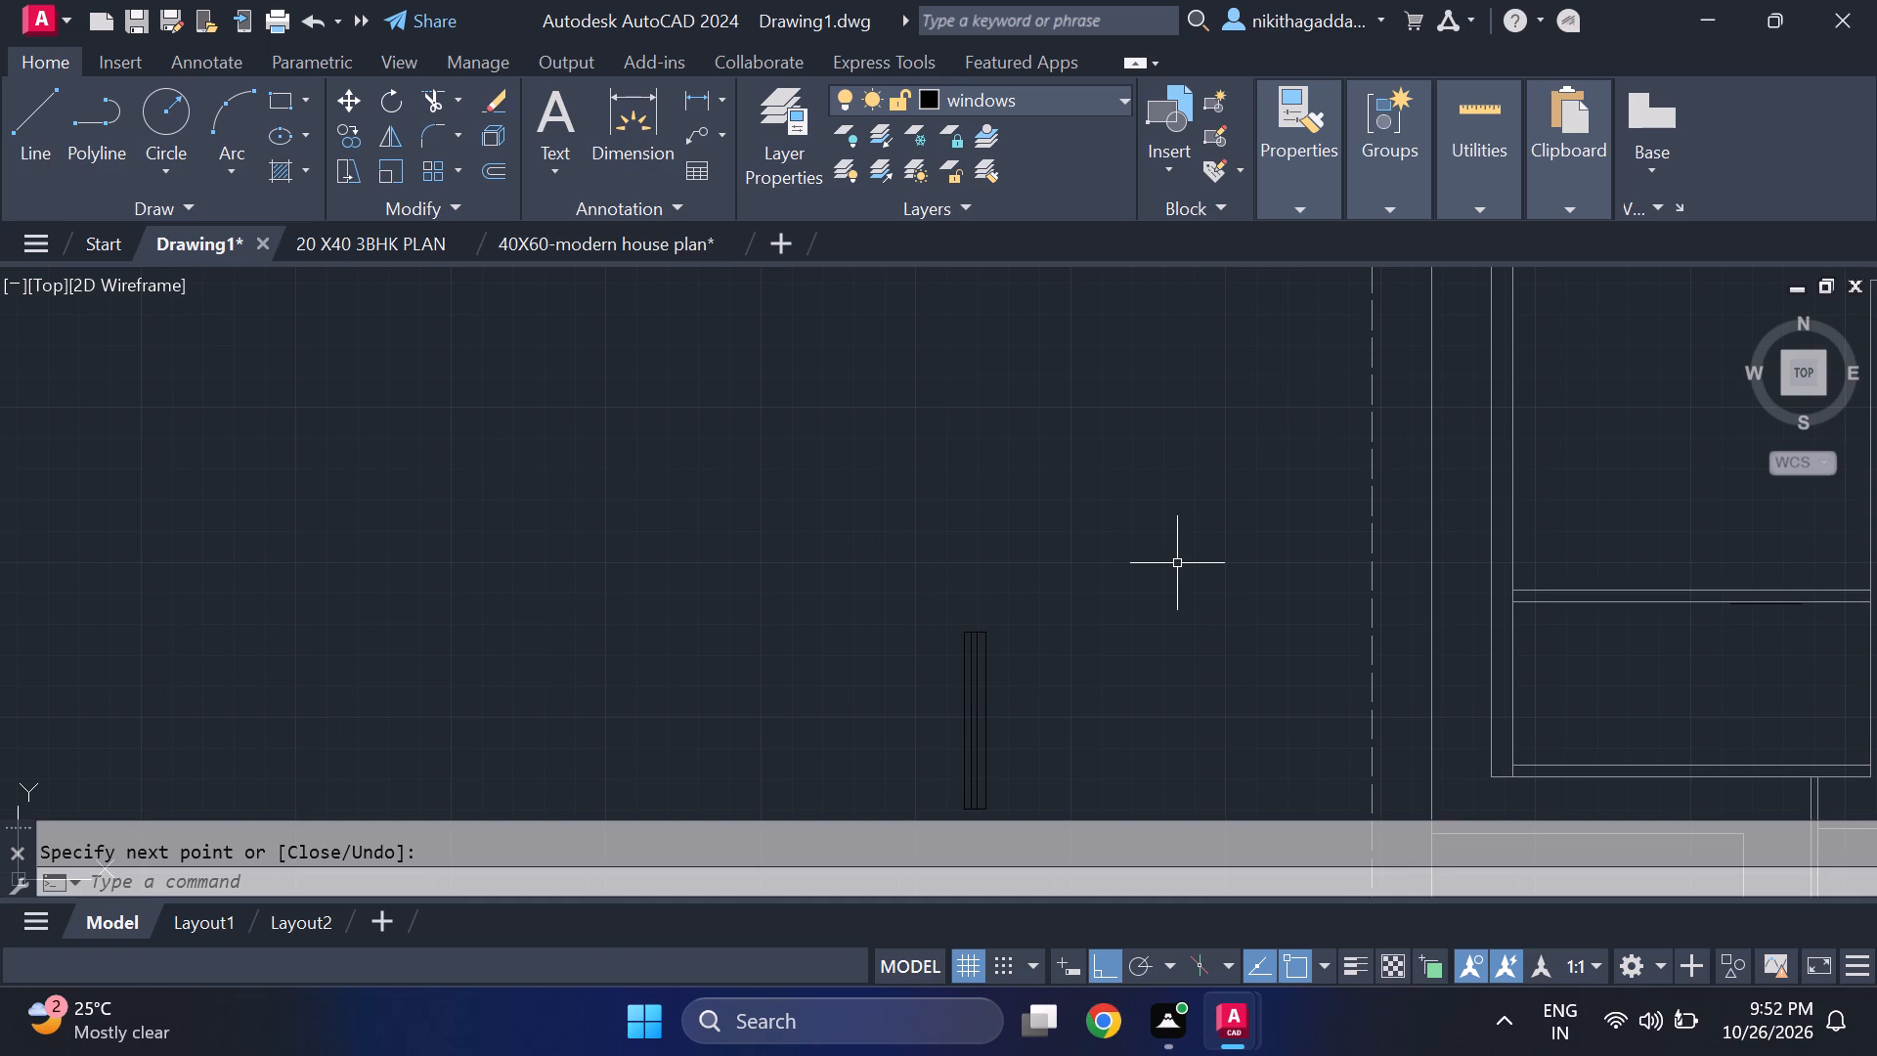
scroll(1097, 694, up, 1)
middle_drag(1097, 694, 1128, 569)
click(1048, 431)
click(836, 775)
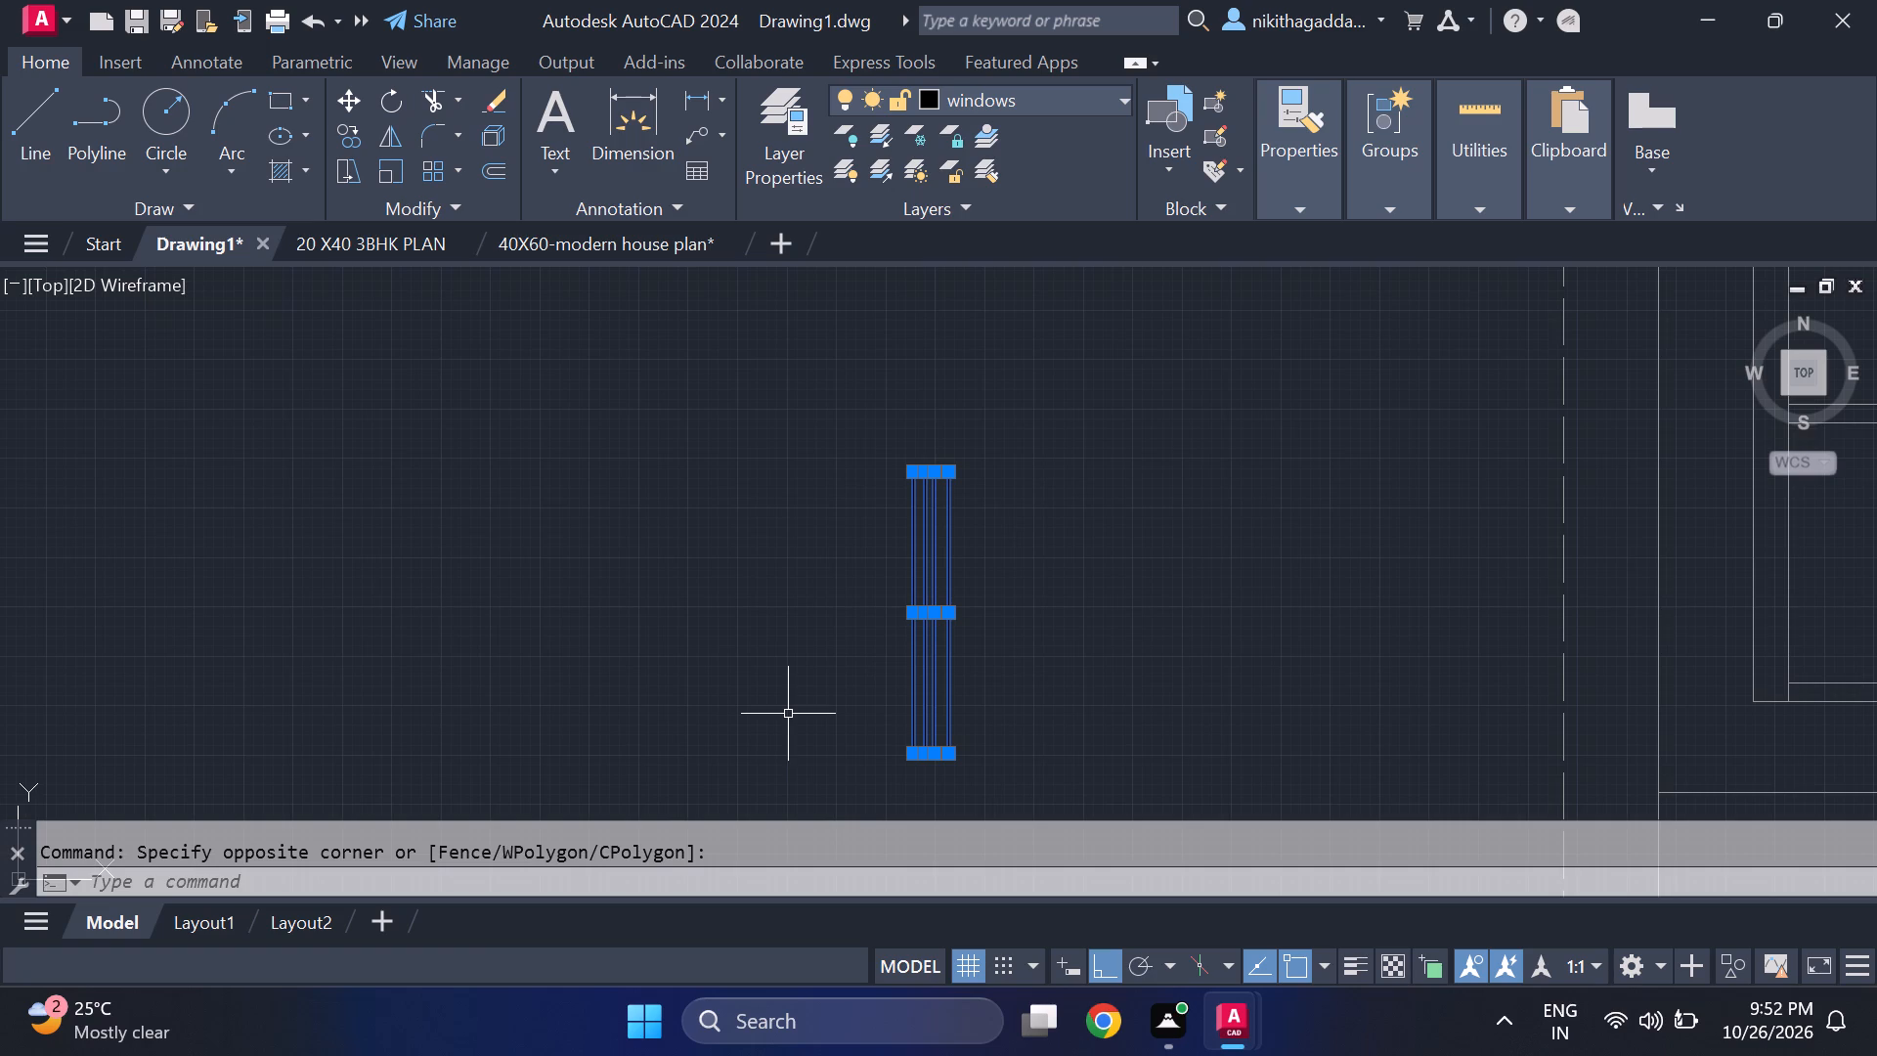
key(m)
key(Return)
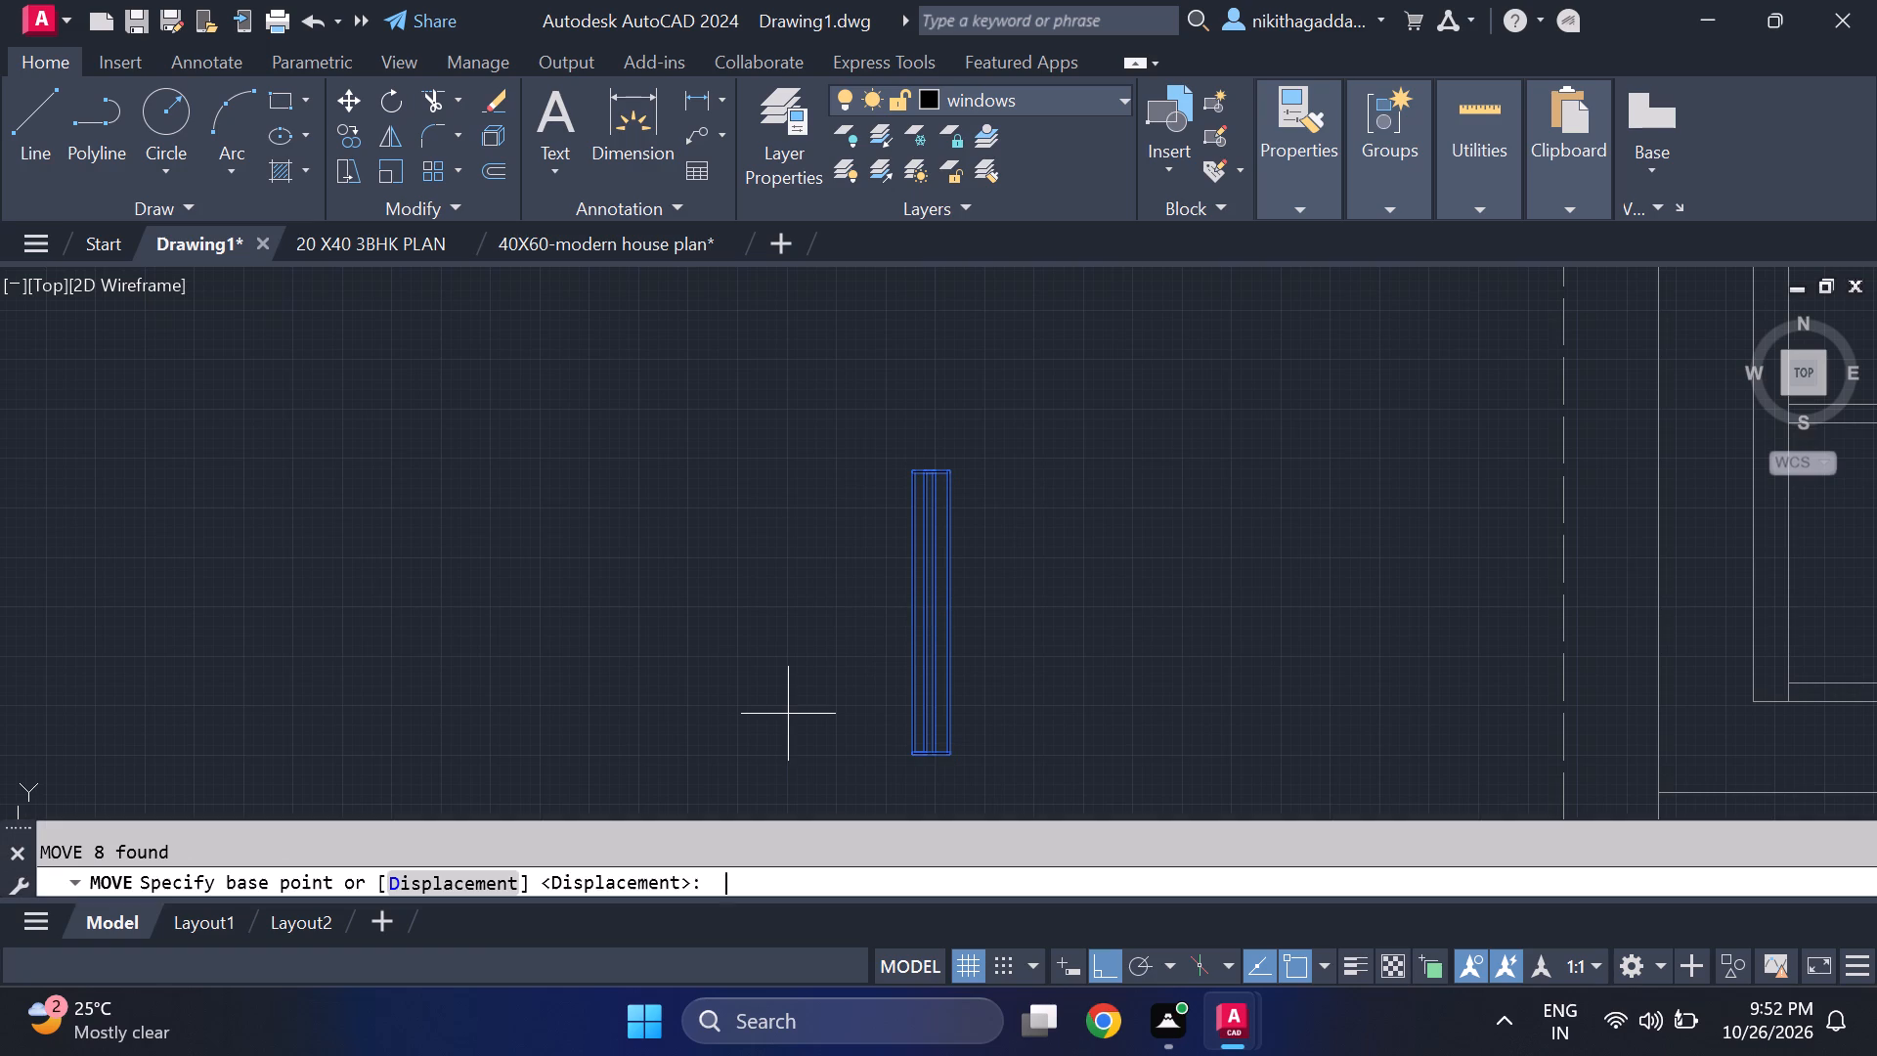
click(903, 469)
scroll(1361, 213, down, 2)
middle_drag(1254, 374, 1145, 547)
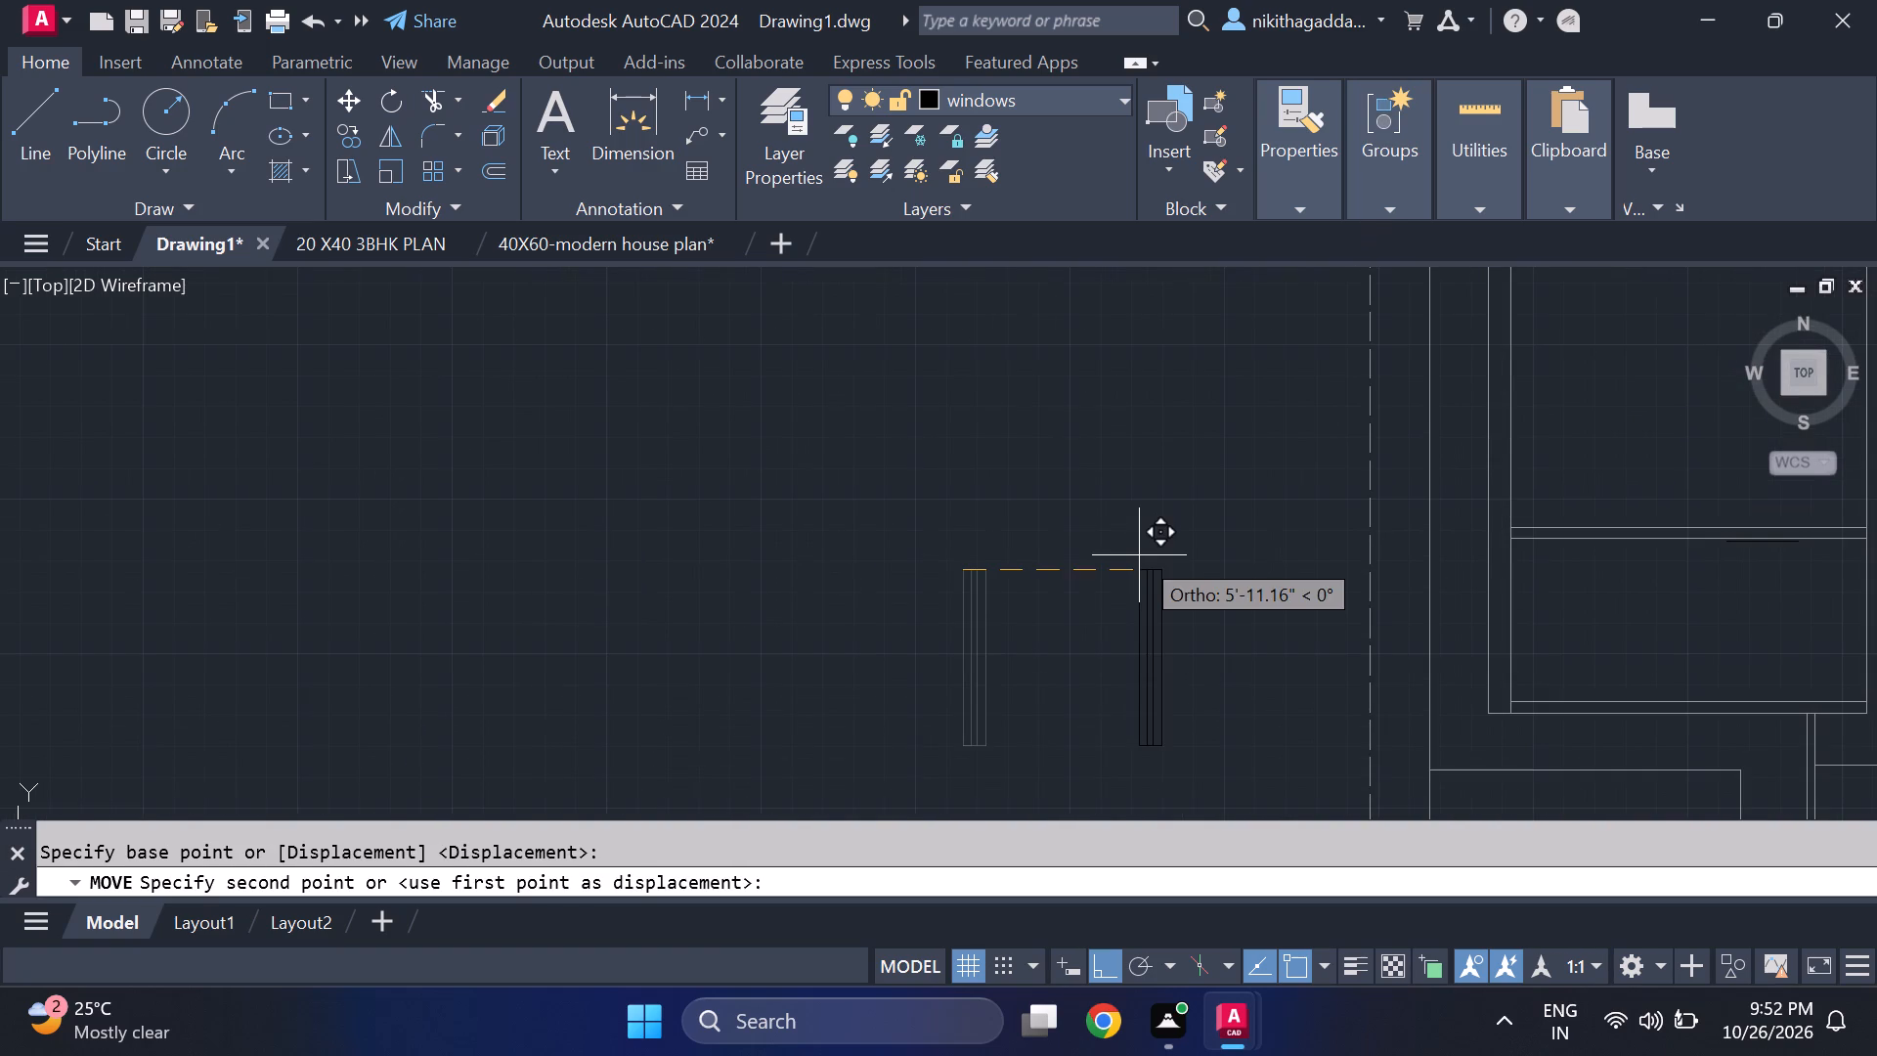
key(F8)
middle_drag(1193, 394, 1181, 391)
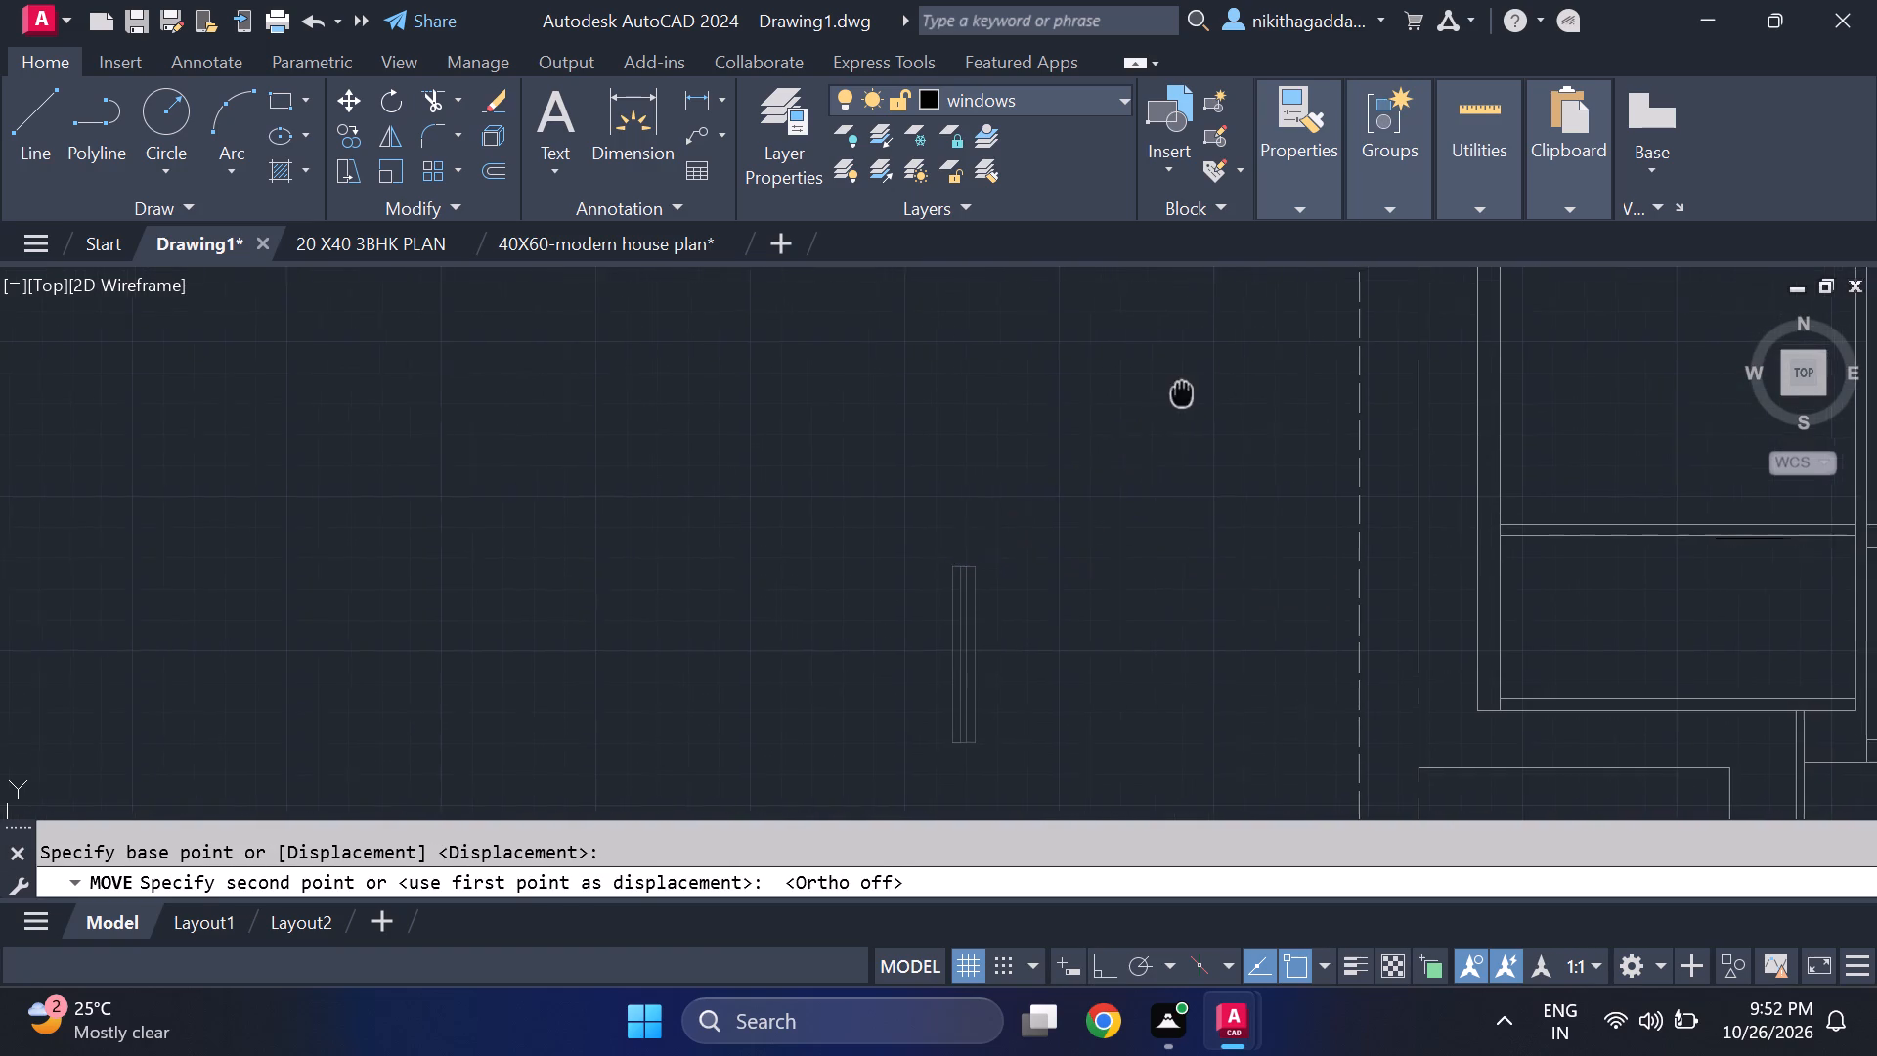
middle_drag(1181, 391, 962, 510)
scroll(1133, 516, down, 1)
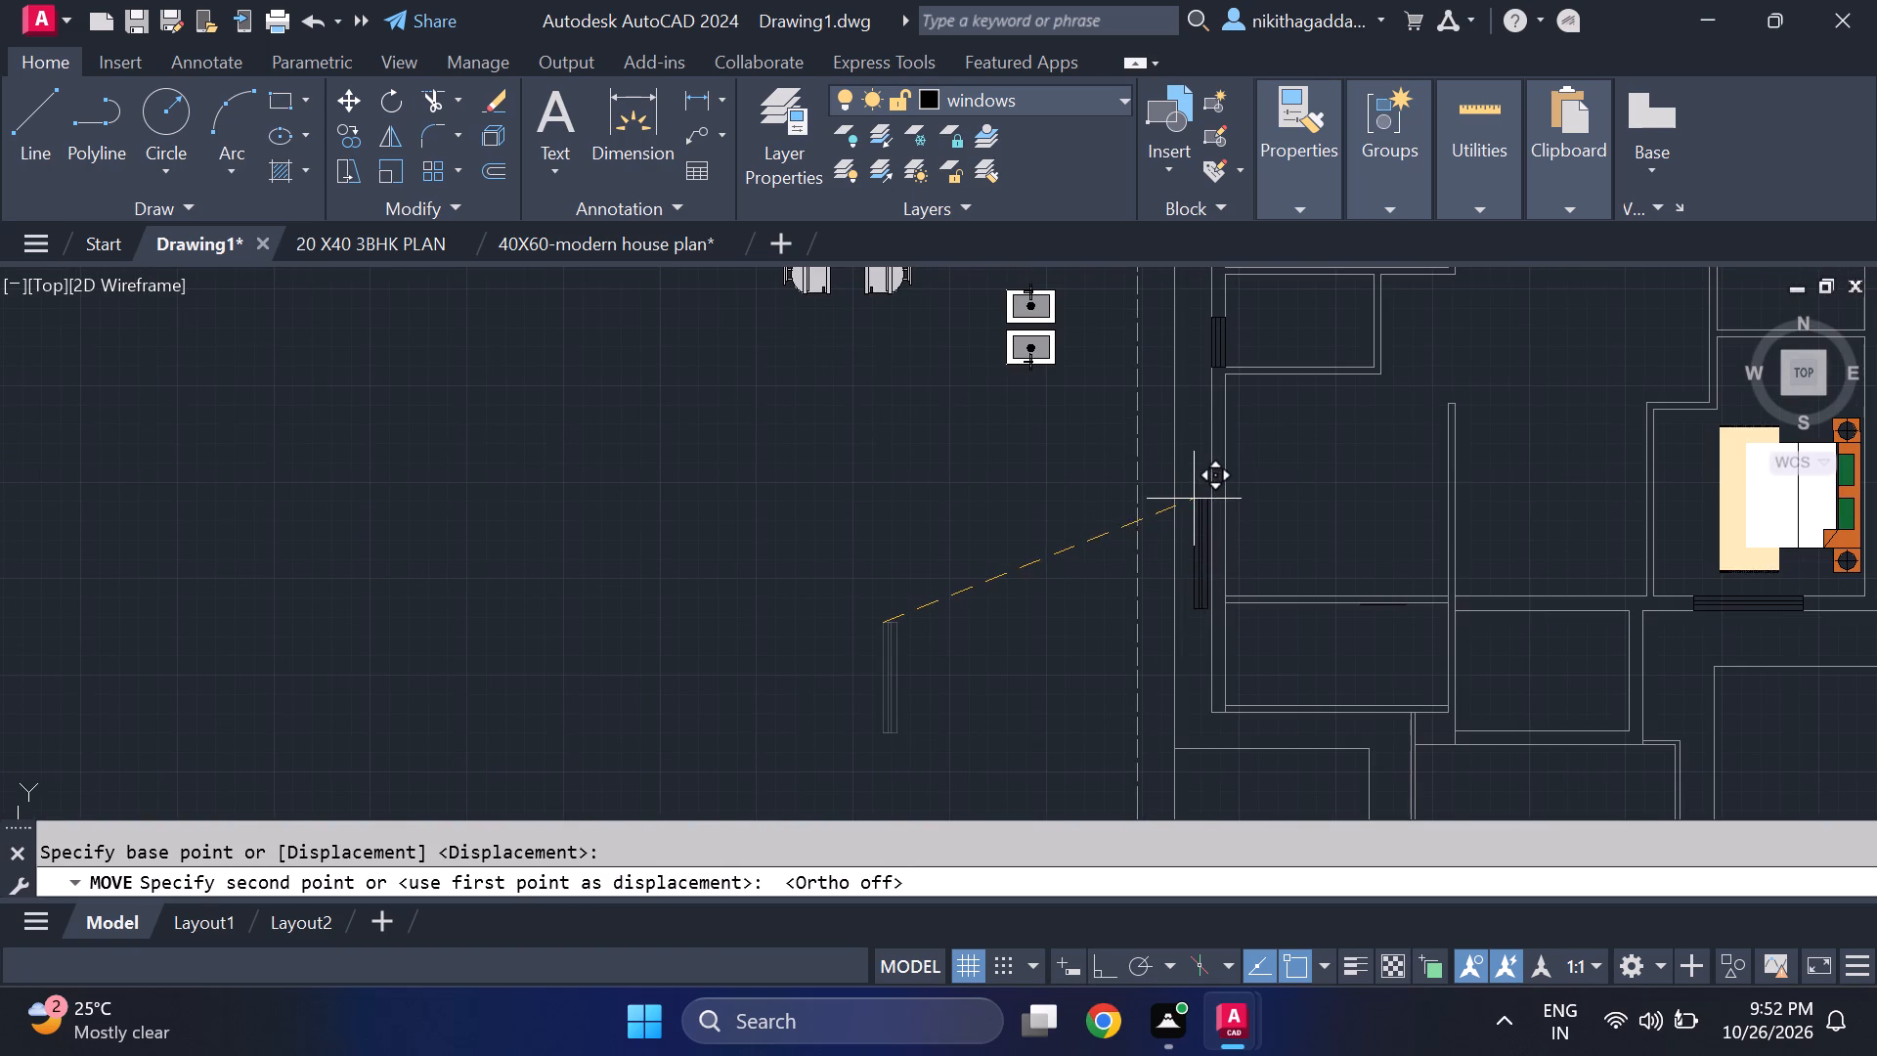
scroll(1197, 495, up, 3)
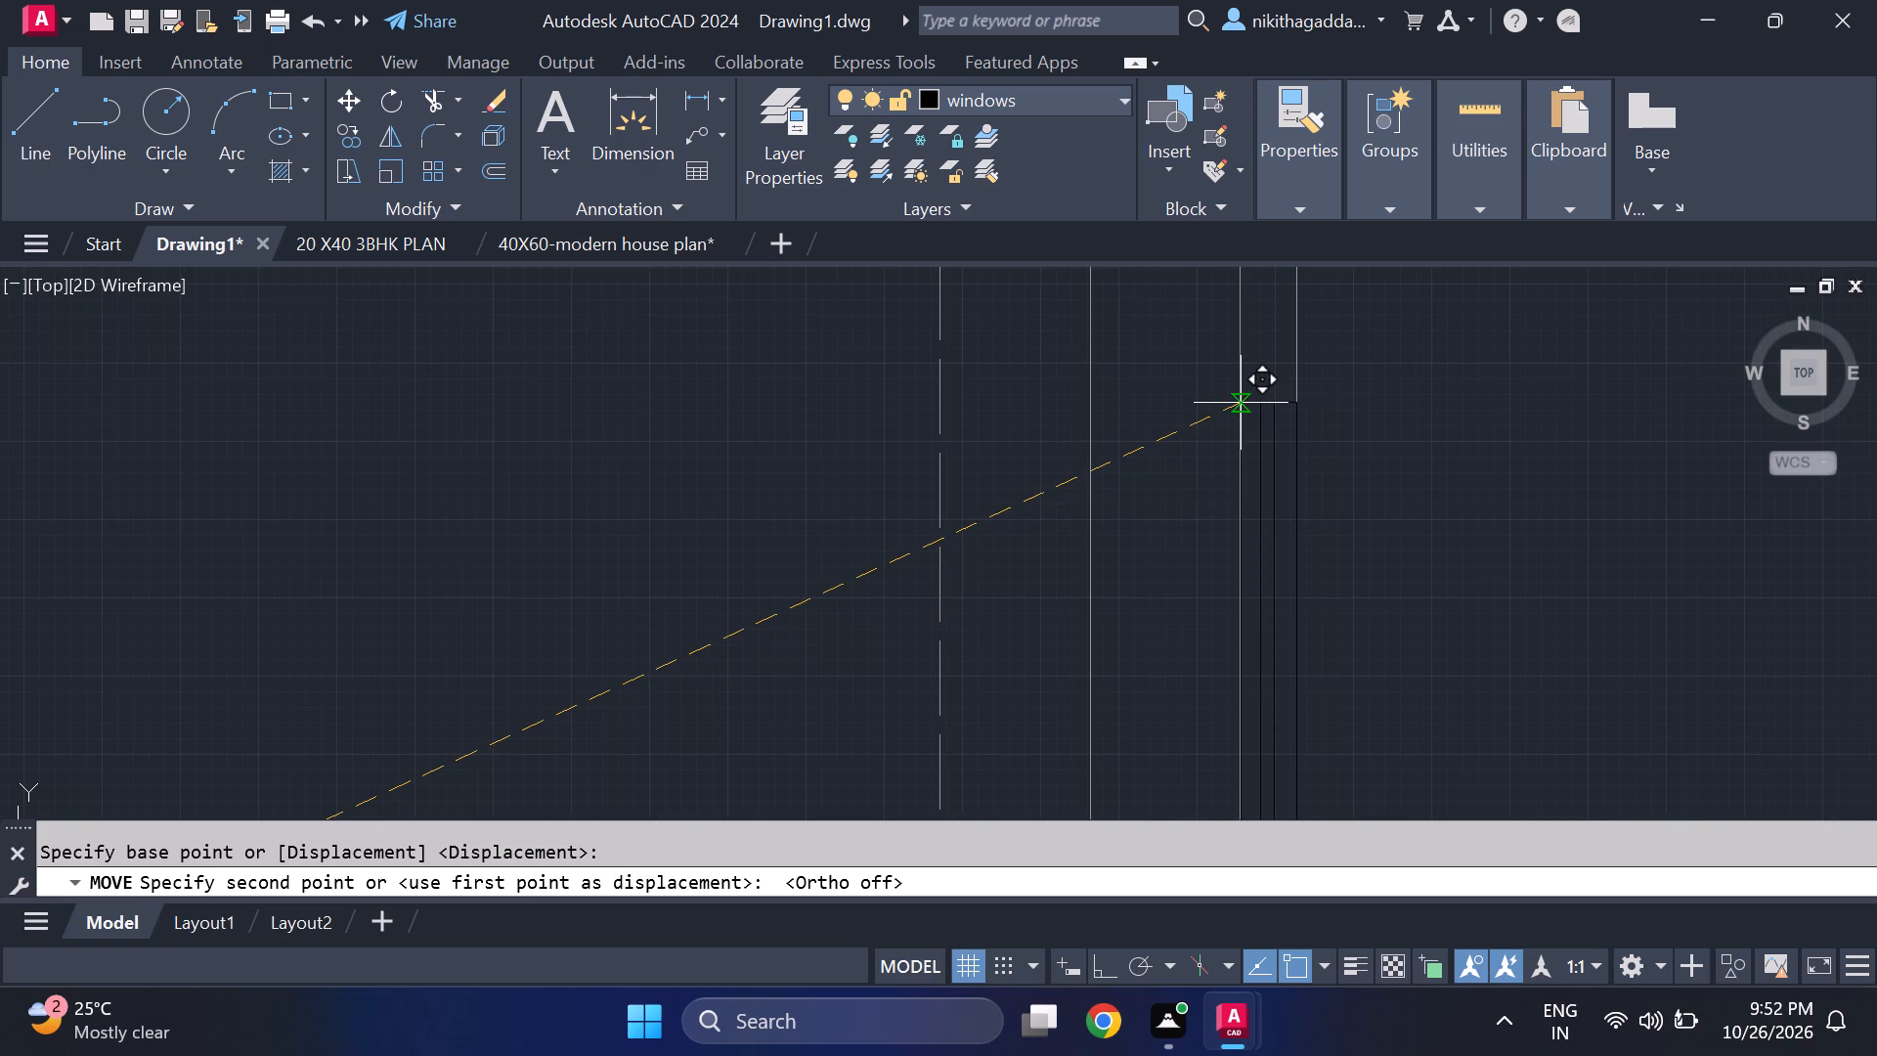
click(1241, 398)
Examine the west-side rooms and the rest of the plan for outer walls still needing windows.
scroll(1418, 390, down, 3)
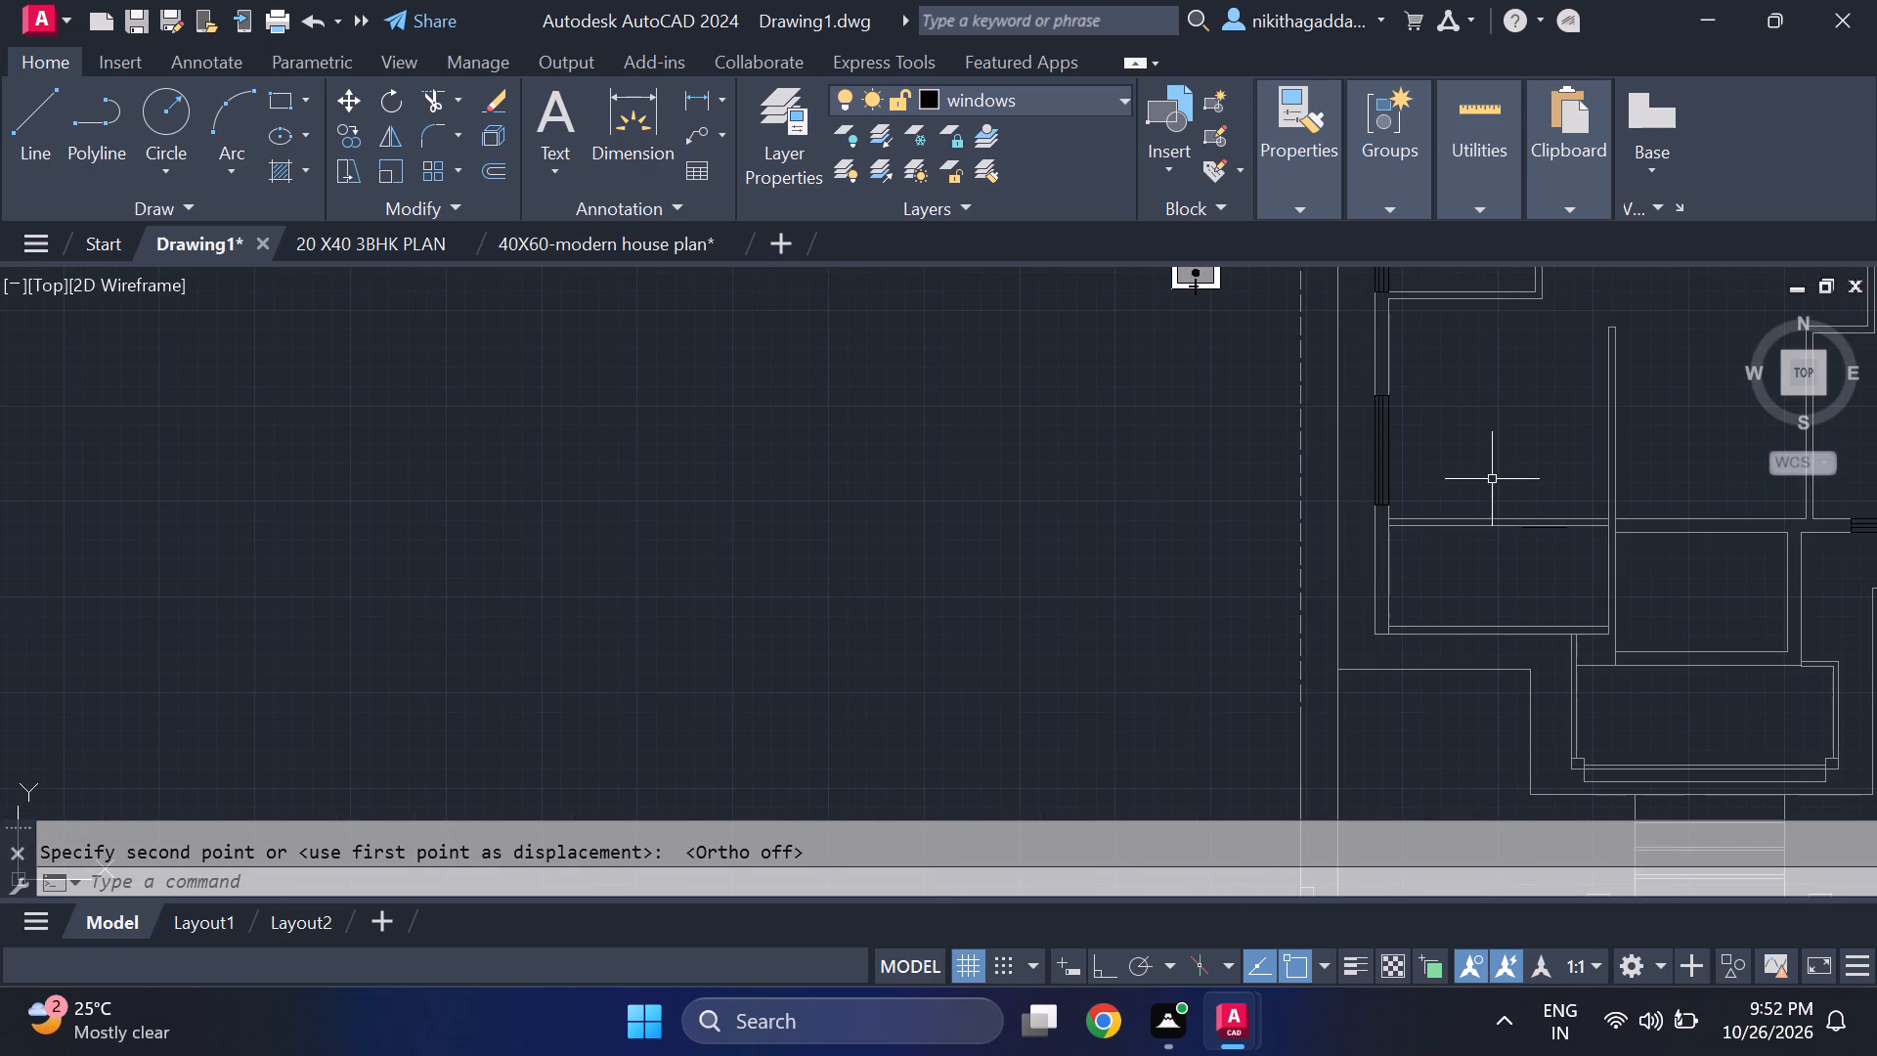
middle_drag(1509, 554, 1455, 831)
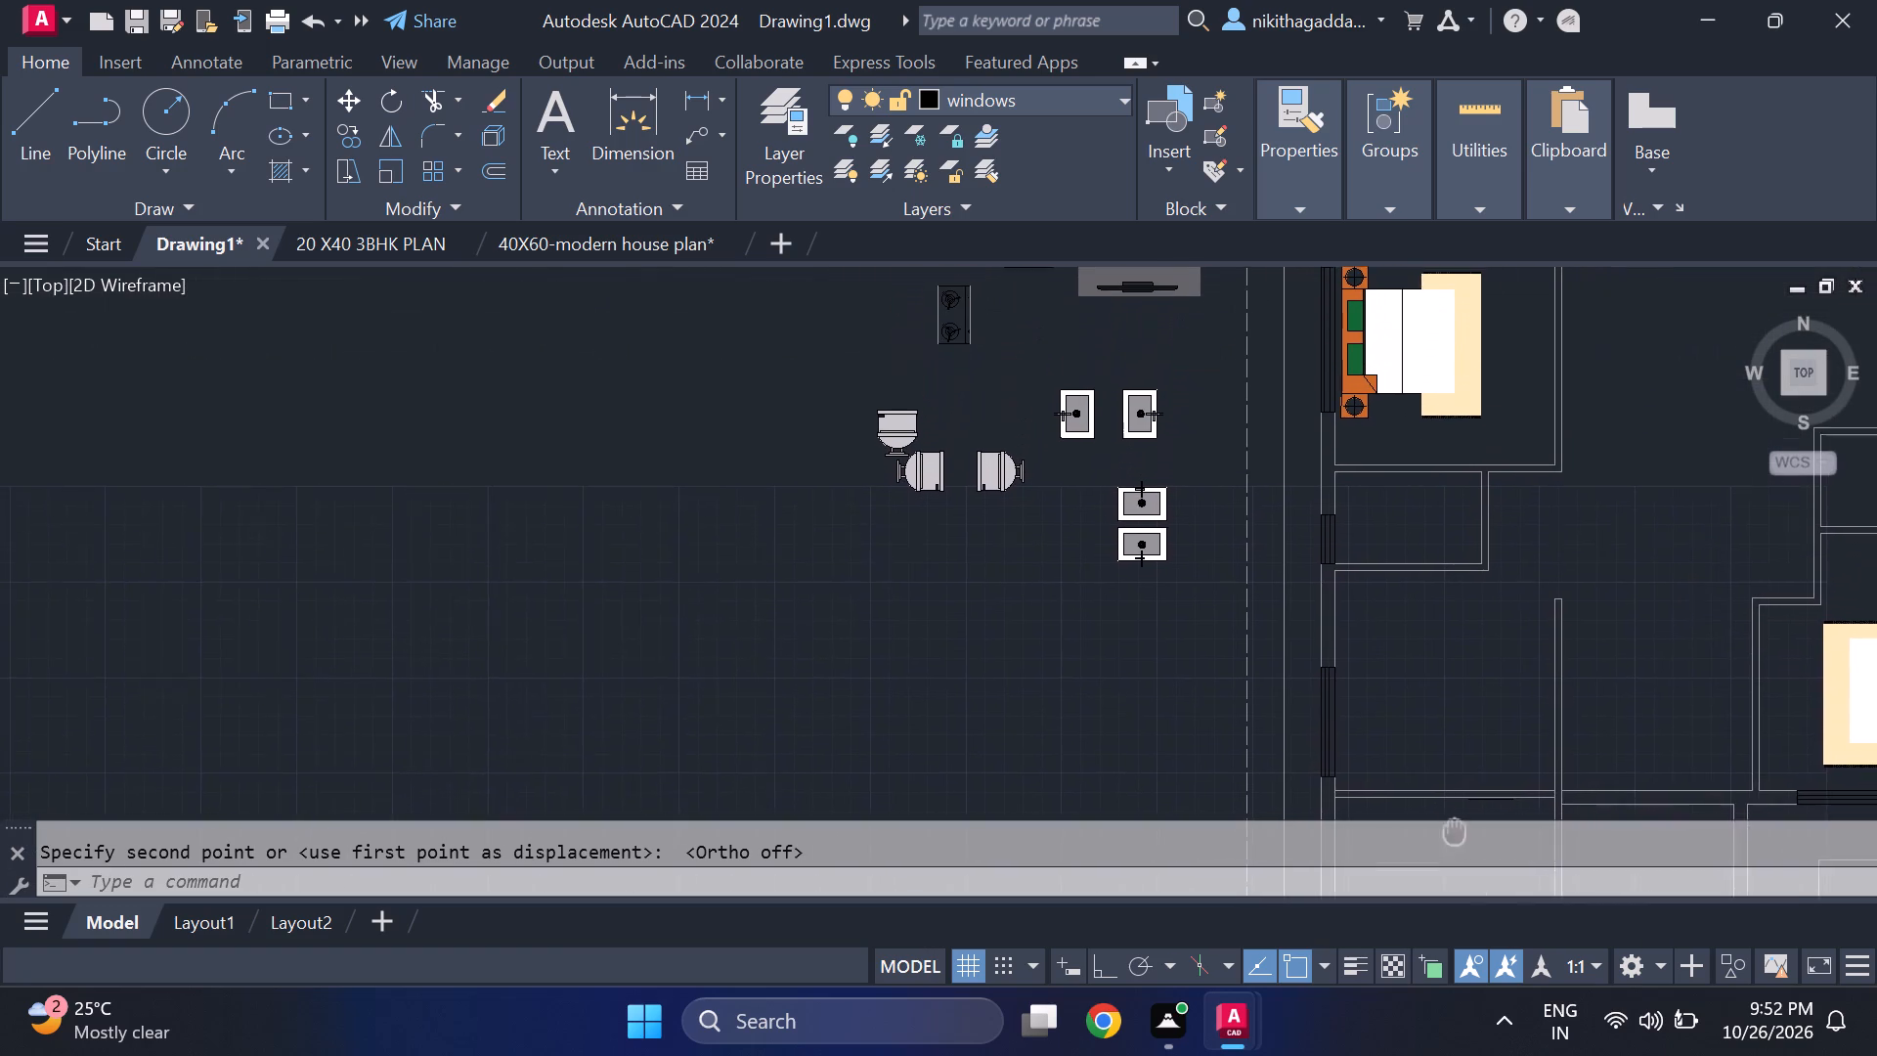
middle_drag(1455, 831, 1454, 846)
middle_drag(1449, 728, 1408, 593)
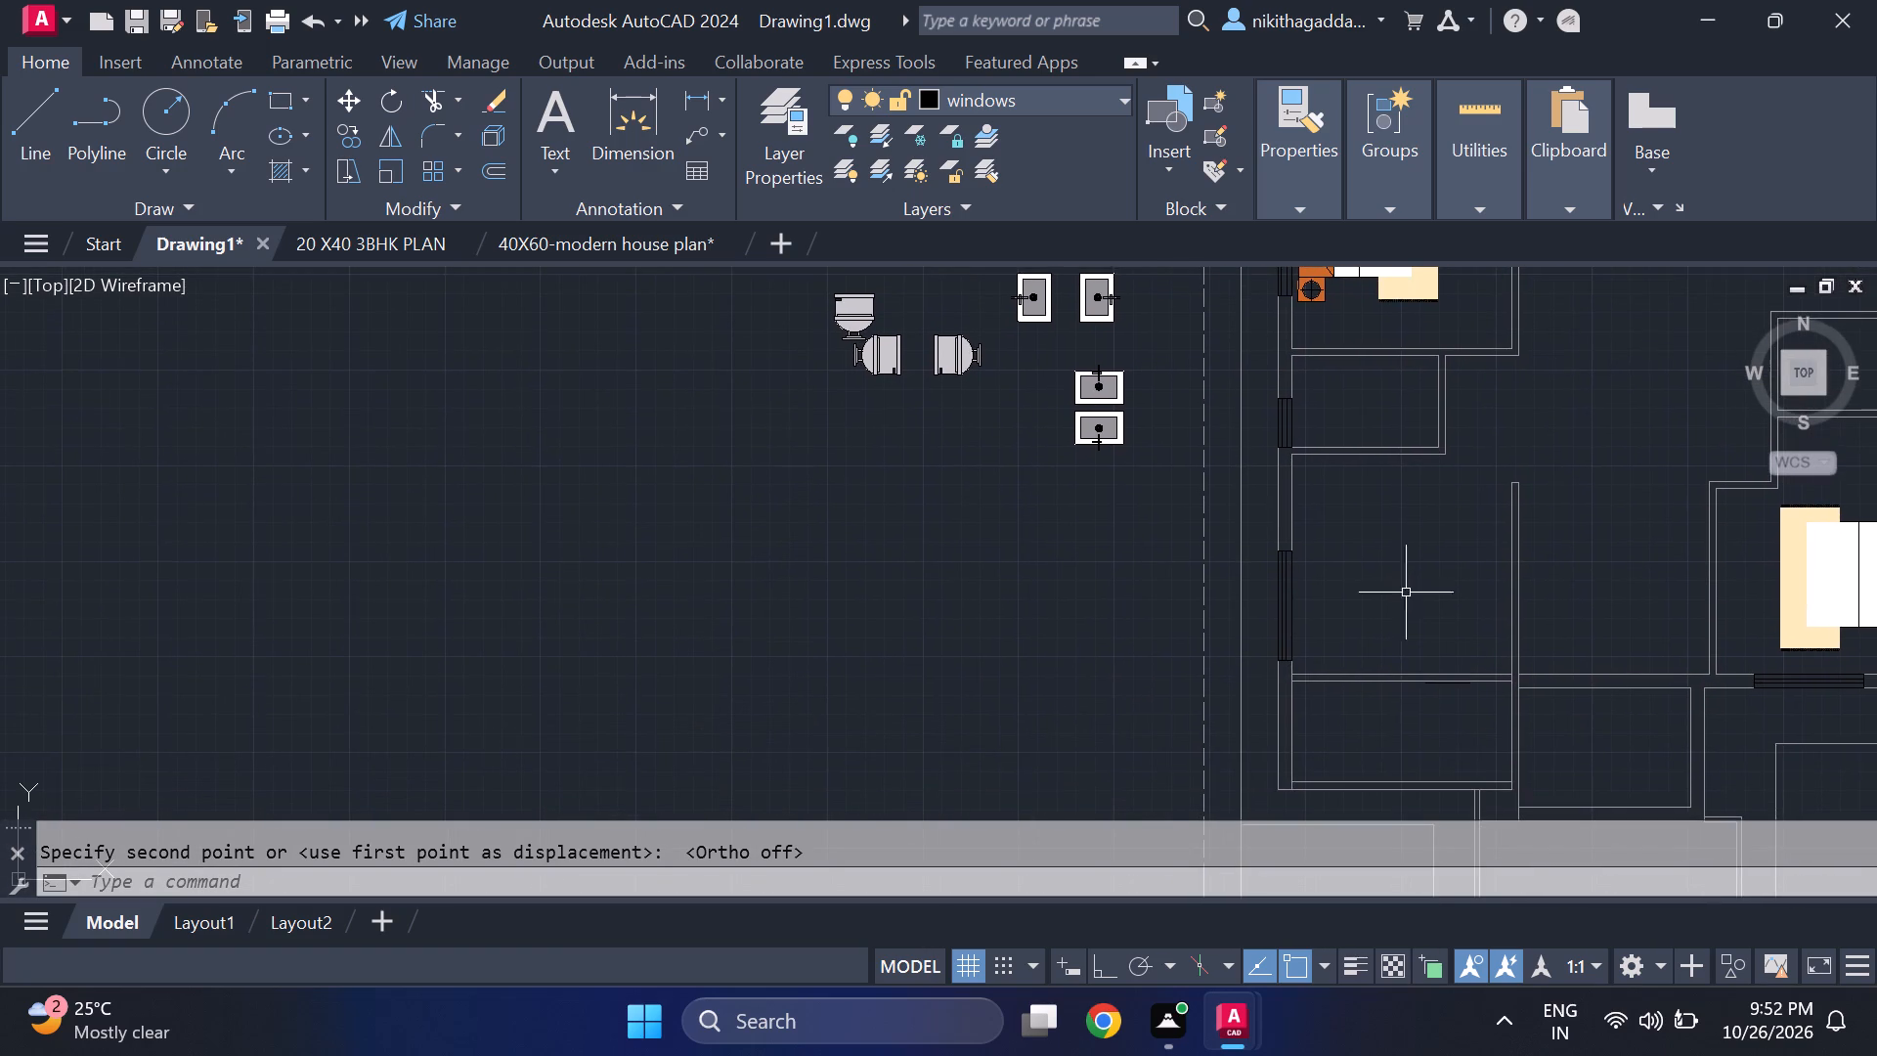
scroll(1299, 664, up, 1)
scroll(1325, 645, down, 2)
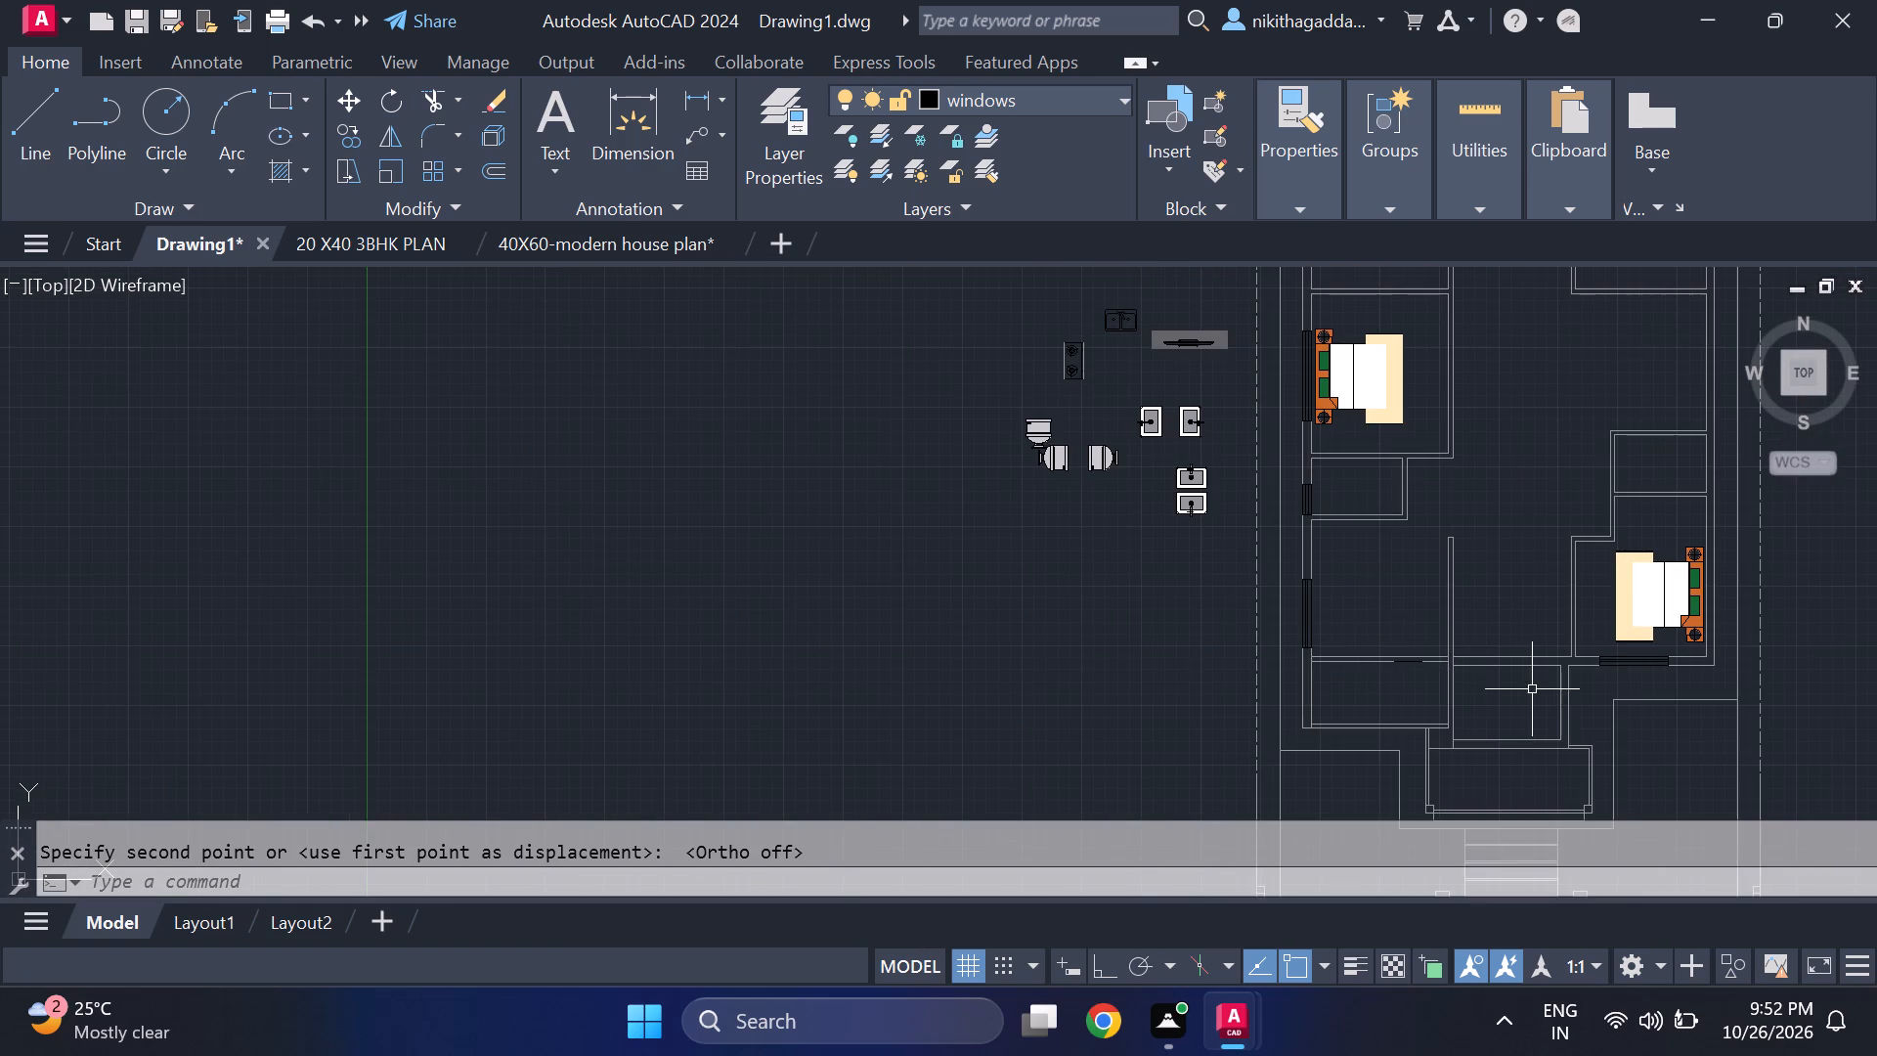
middle_drag(1534, 689, 1259, 522)
middle_drag(1365, 589, 1271, 811)
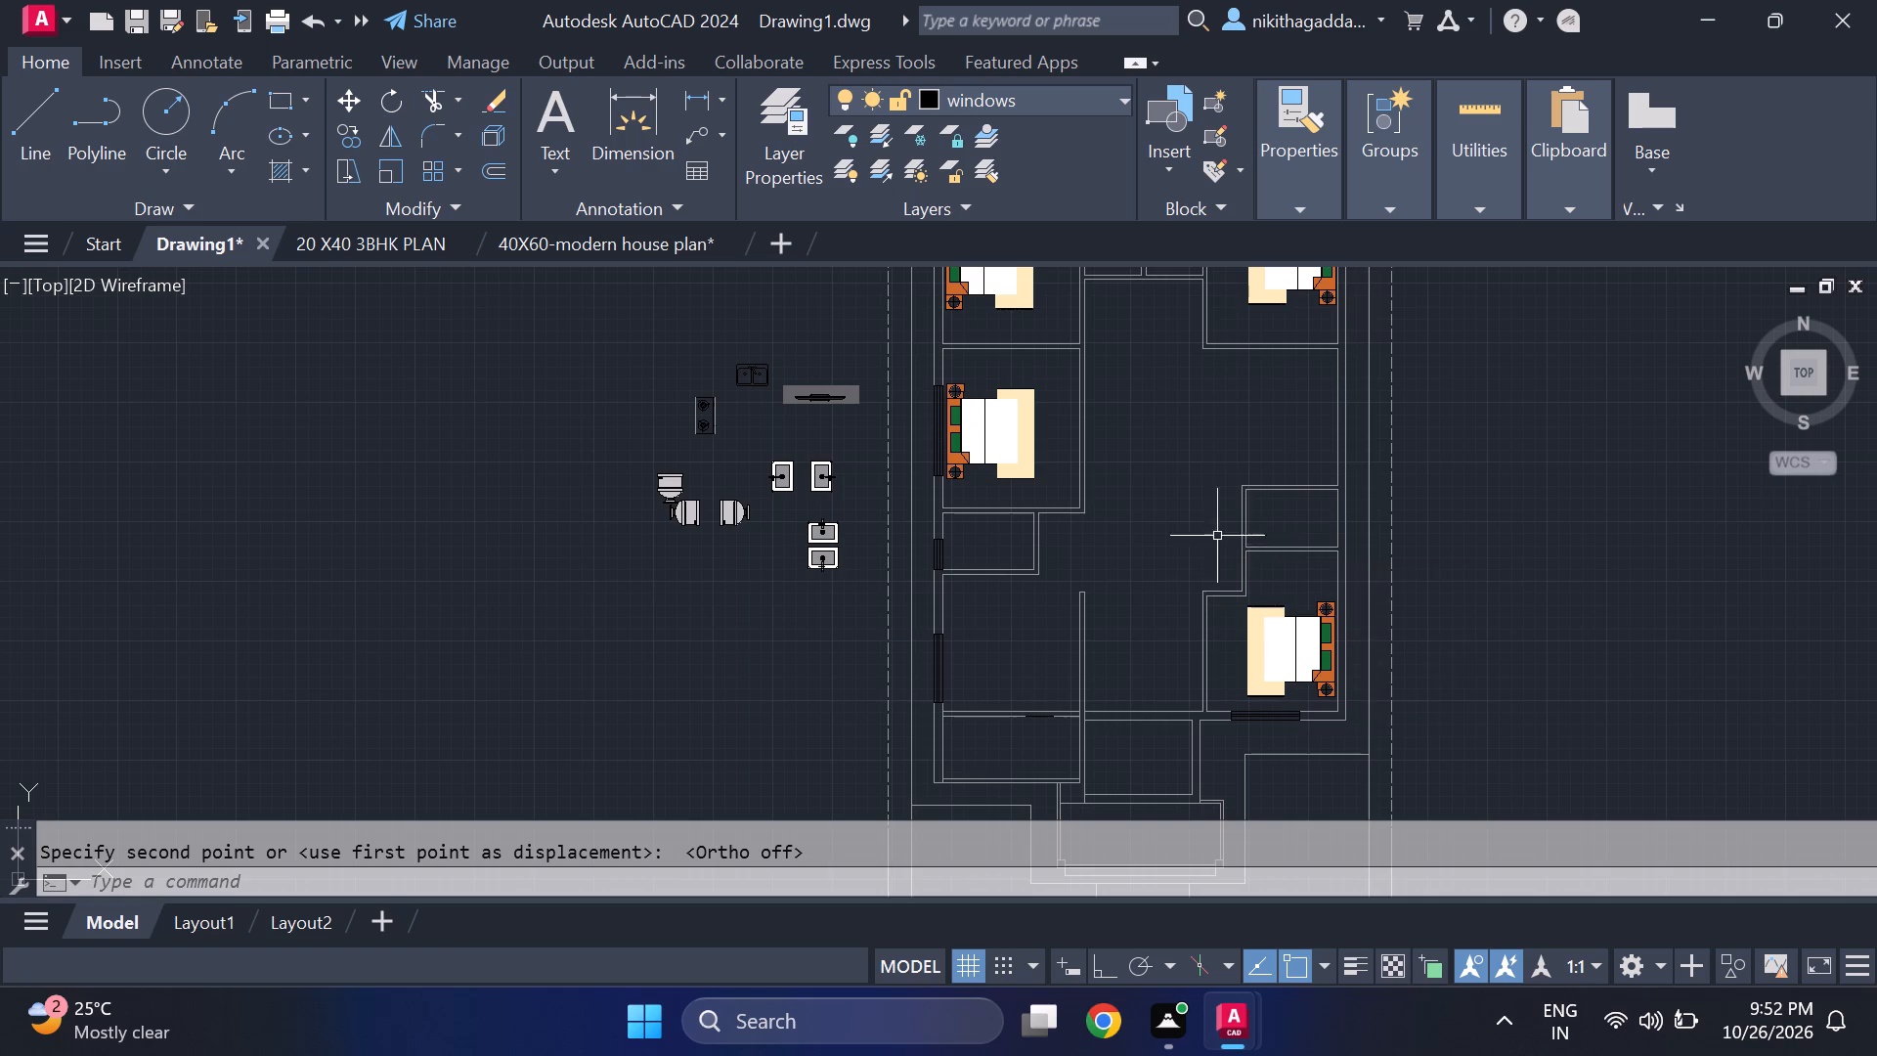
Copy the small west room's window to the east wall of the small room north of the south-east bedroom.
scroll(919, 544, up, 3)
scroll(991, 513, up, 2)
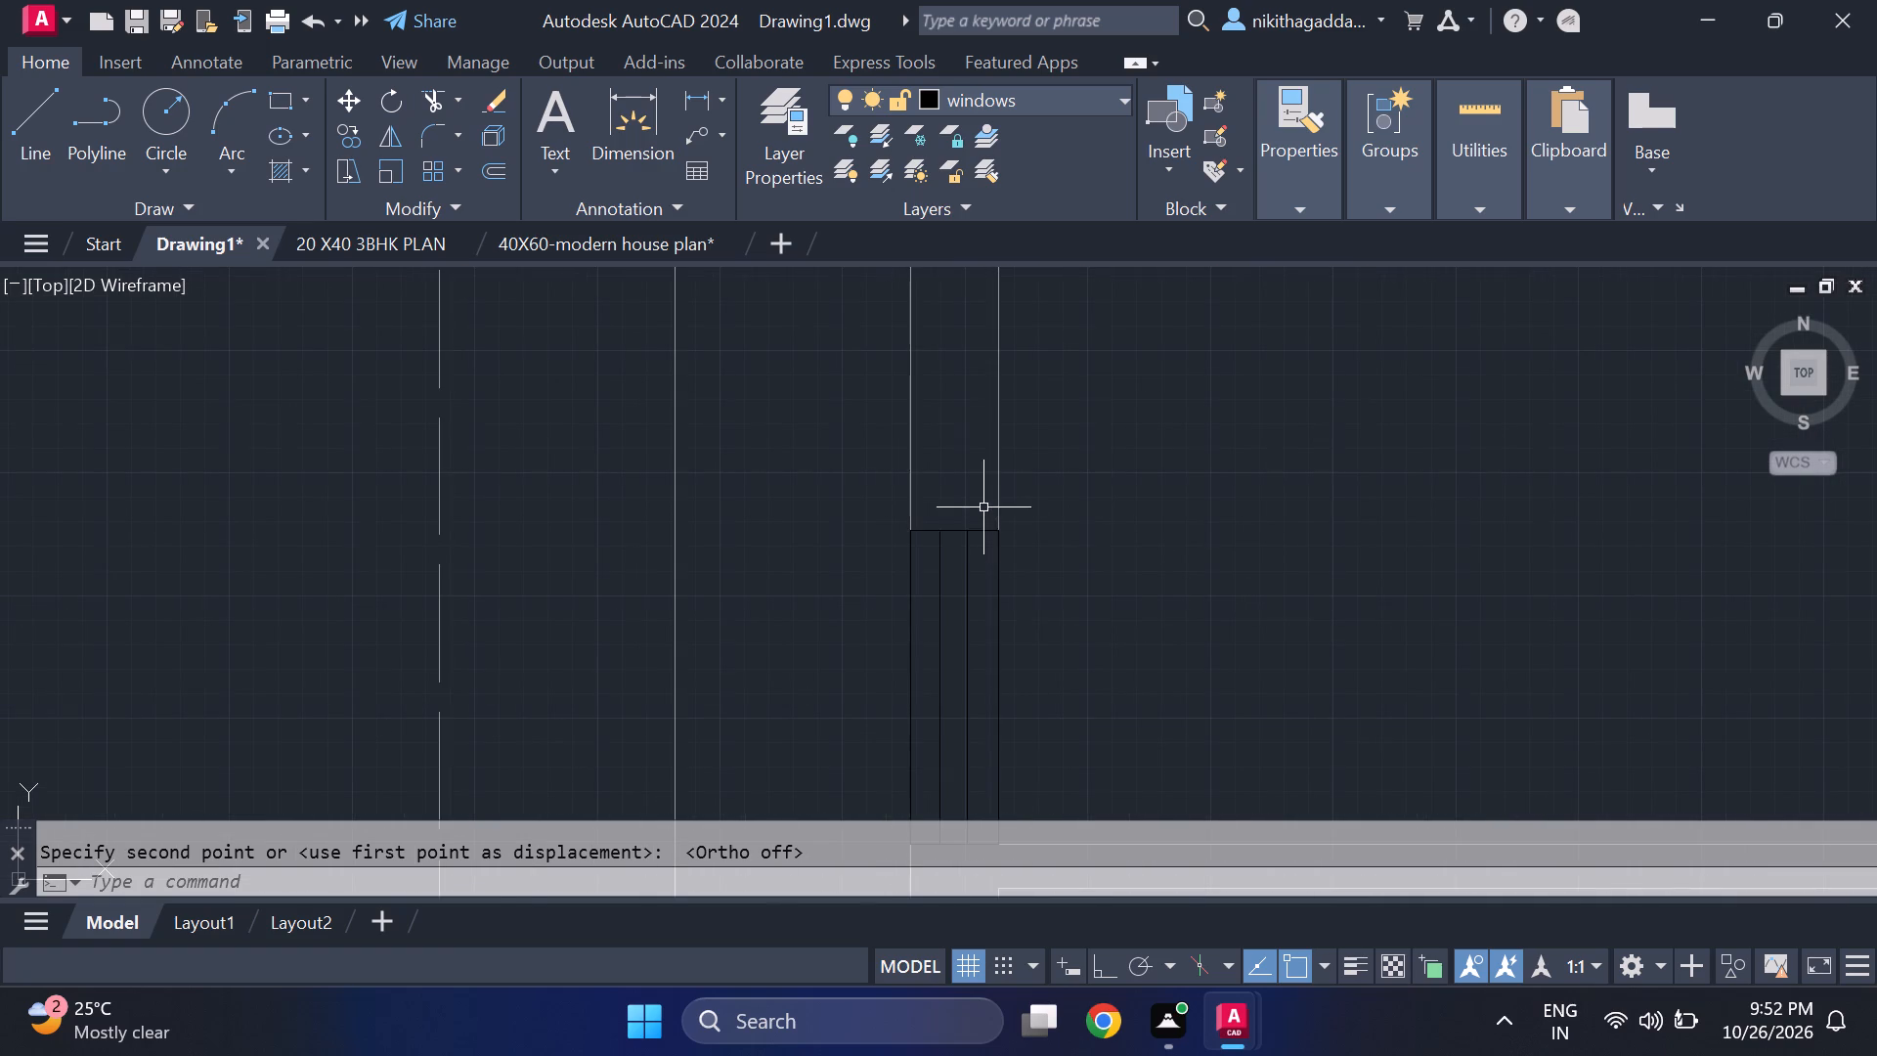
click(983, 506)
click(934, 668)
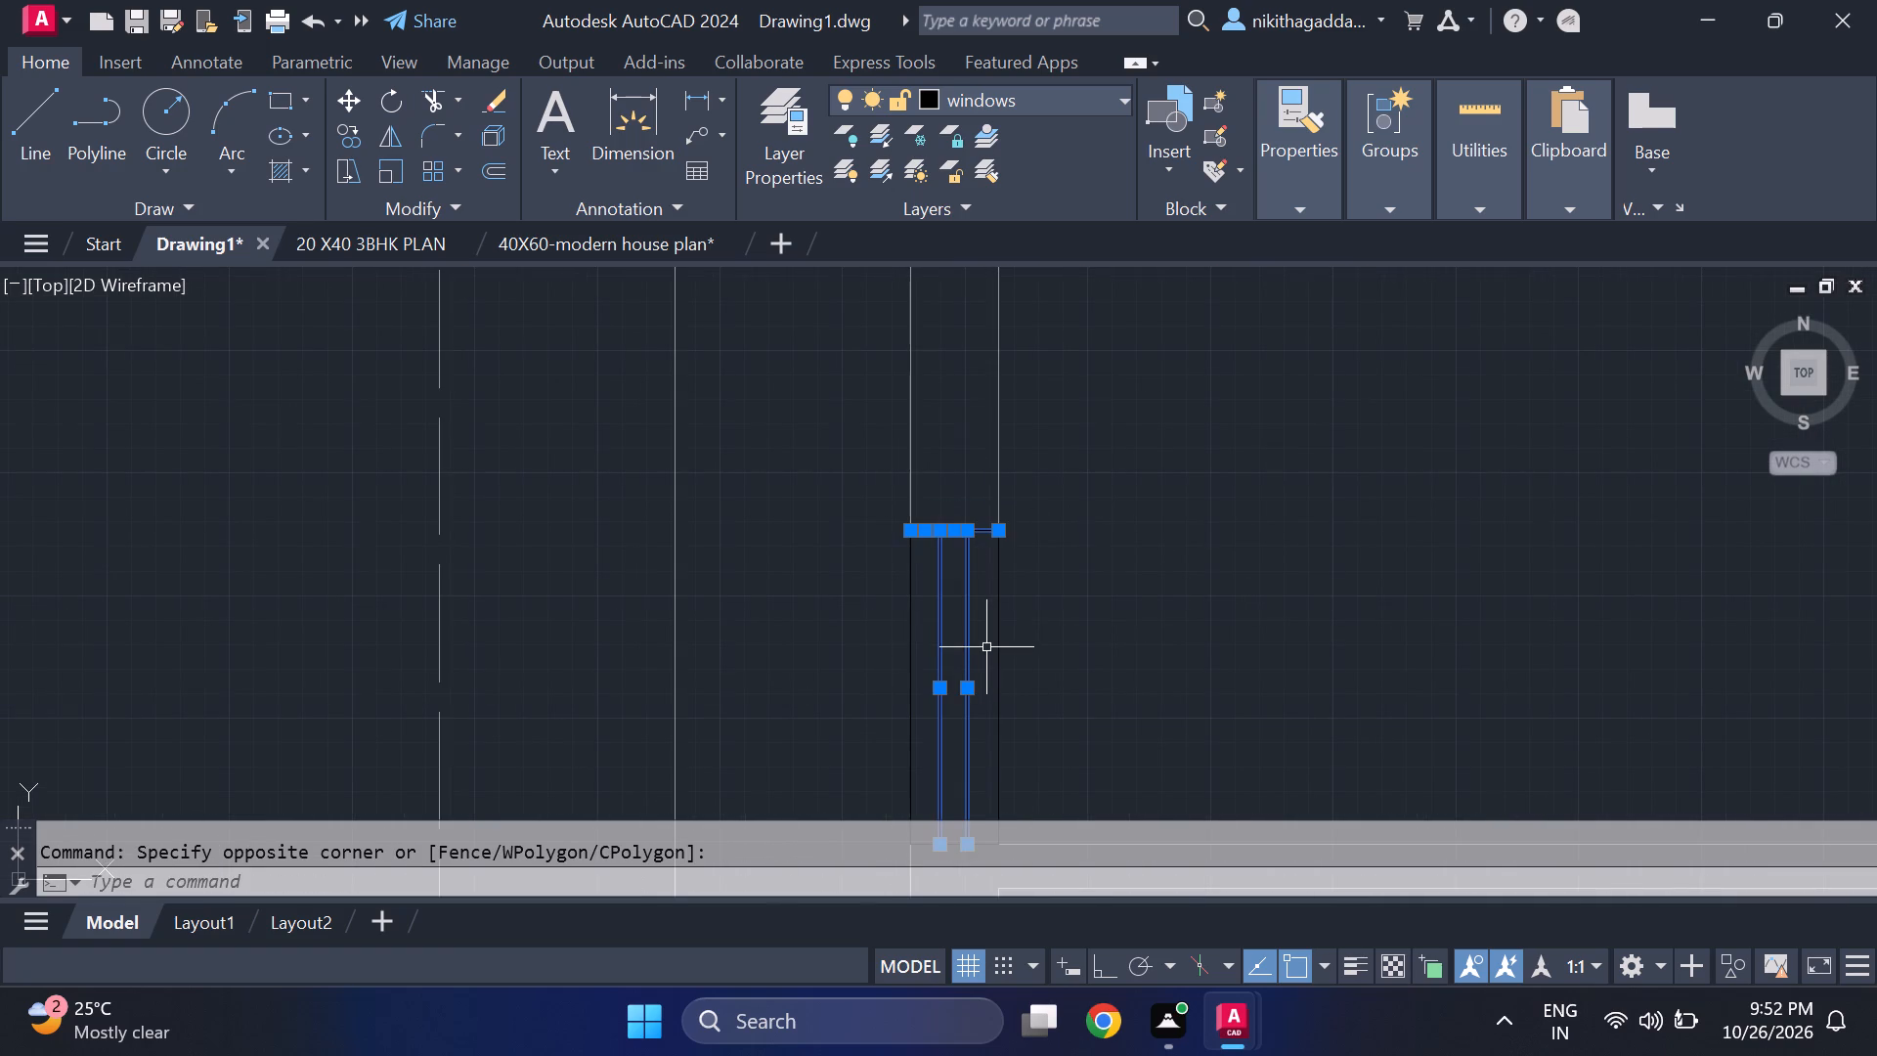
click(999, 616)
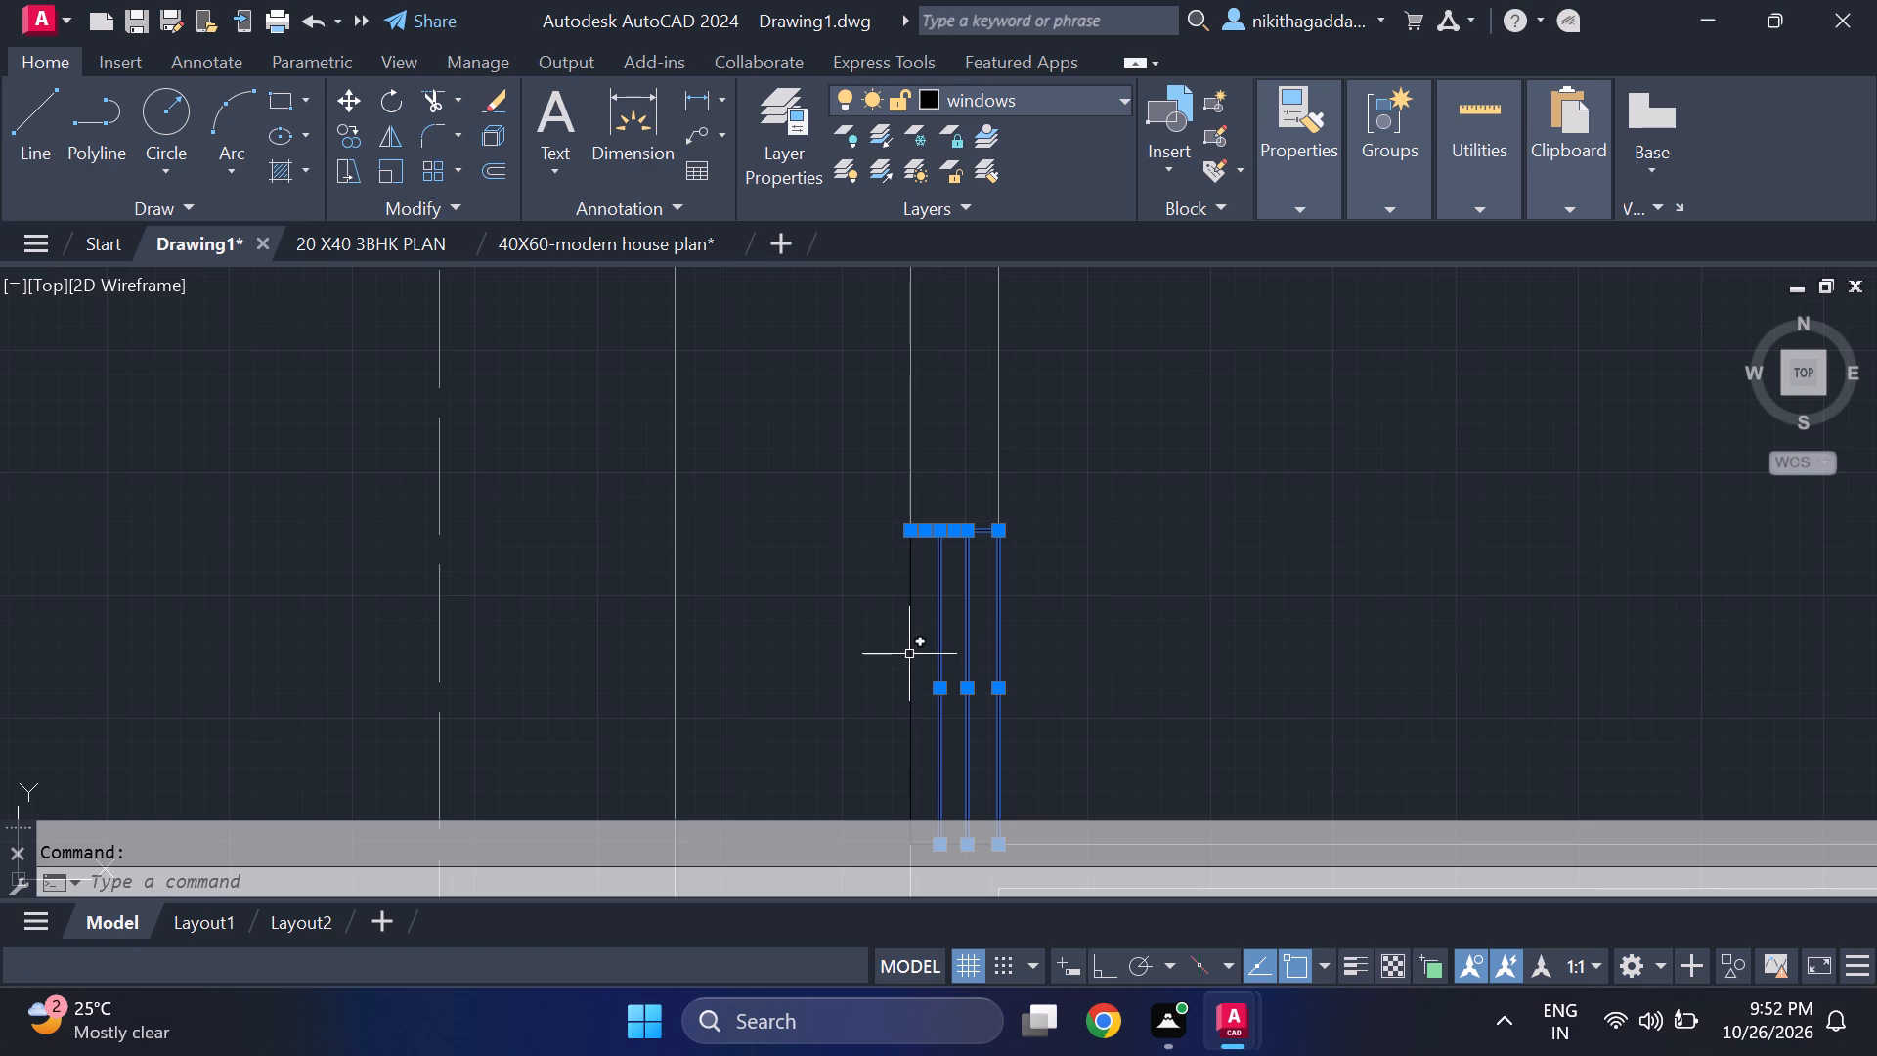
click(909, 654)
middle_drag(1044, 754, 1091, 333)
scroll(1017, 389, up, 2)
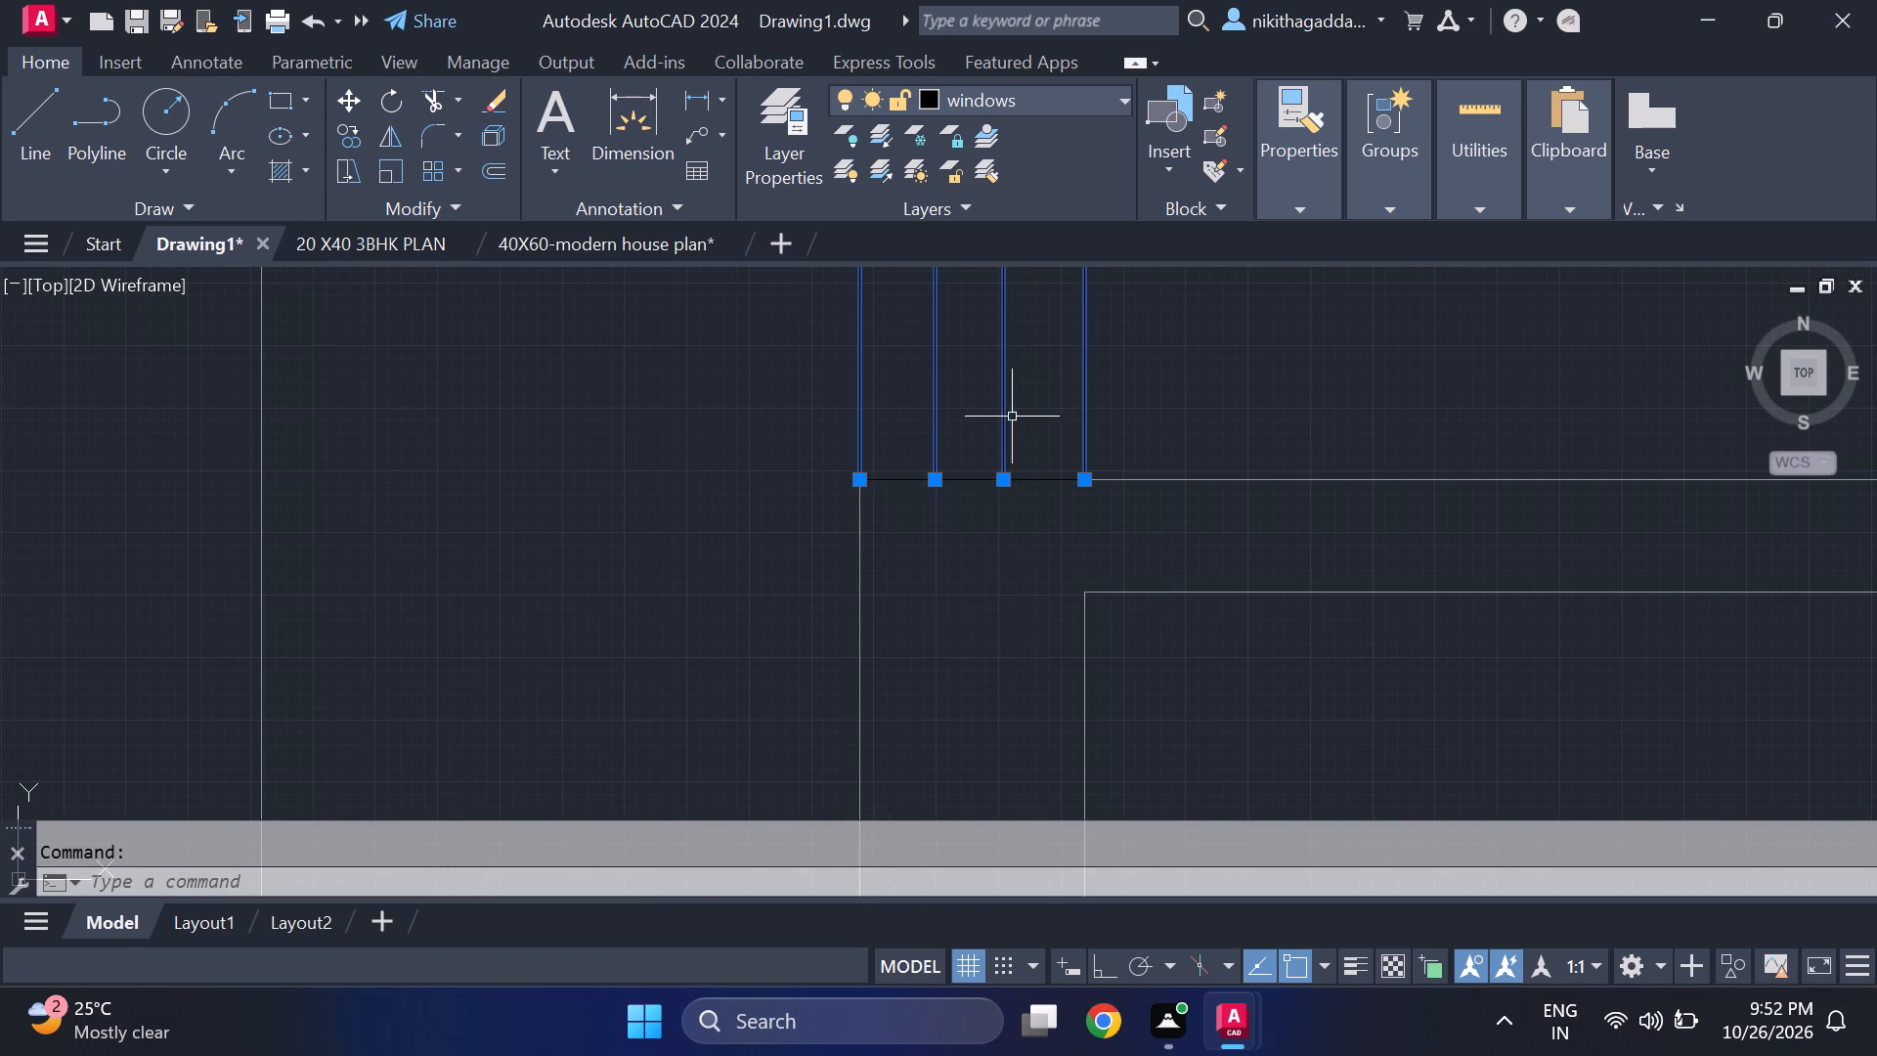
drag(1021, 417, 1016, 425)
click(960, 524)
scroll(983, 484, down, 4)
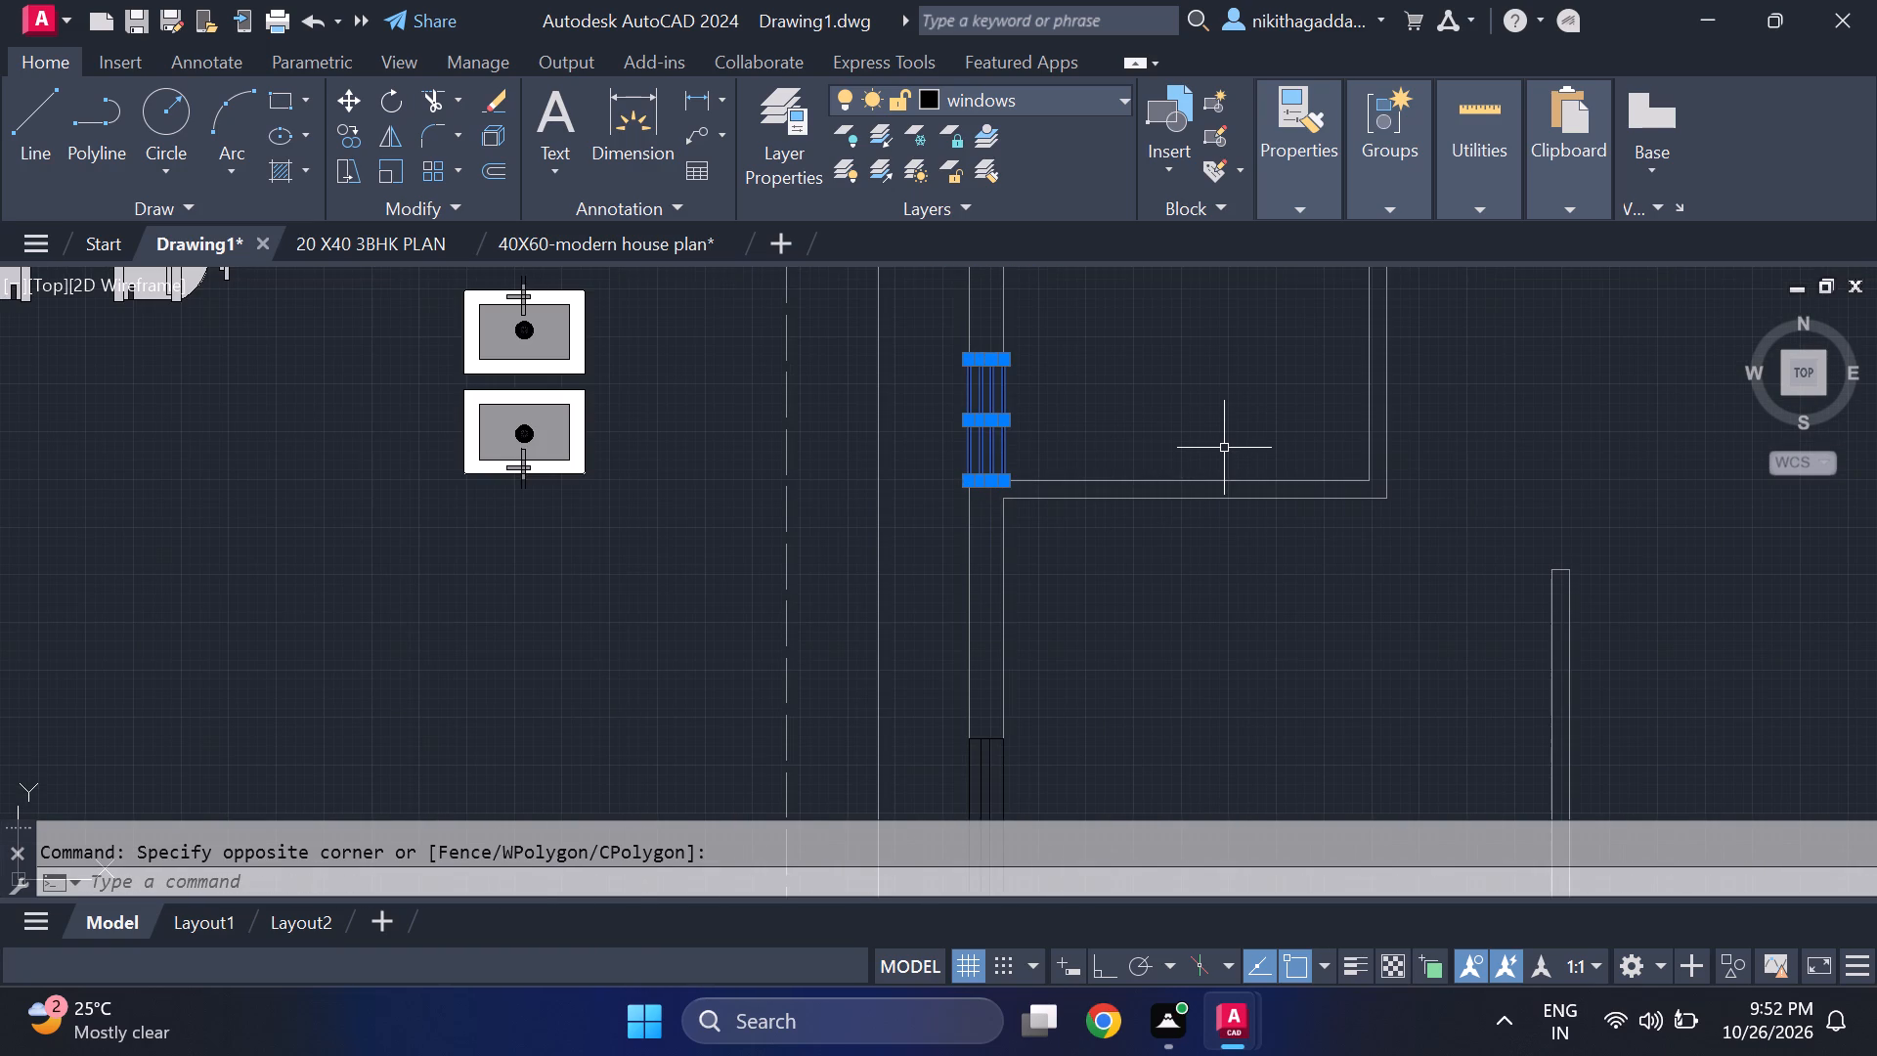
text(co)
key(Return)
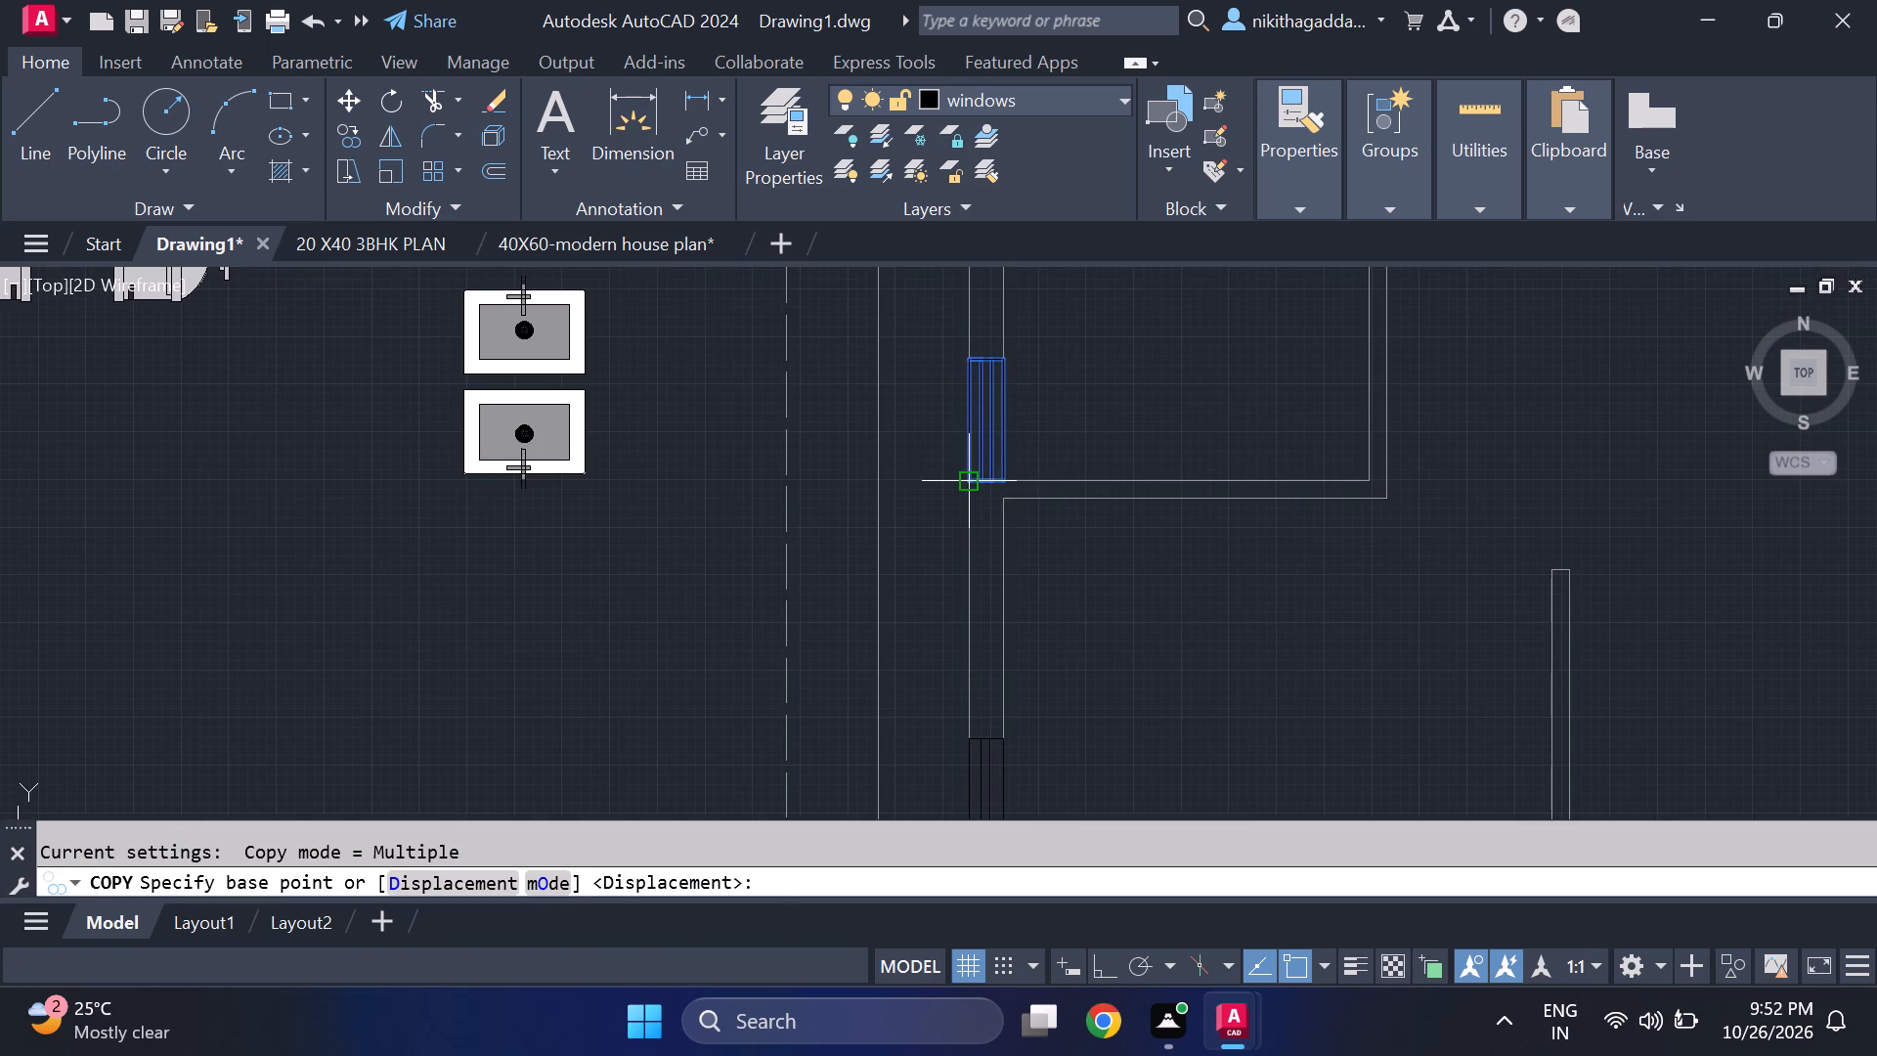
click(972, 483)
middle_drag(1302, 374, 1150, 767)
middle_drag(1145, 783, 1140, 803)
scroll(1258, 663, down, 3)
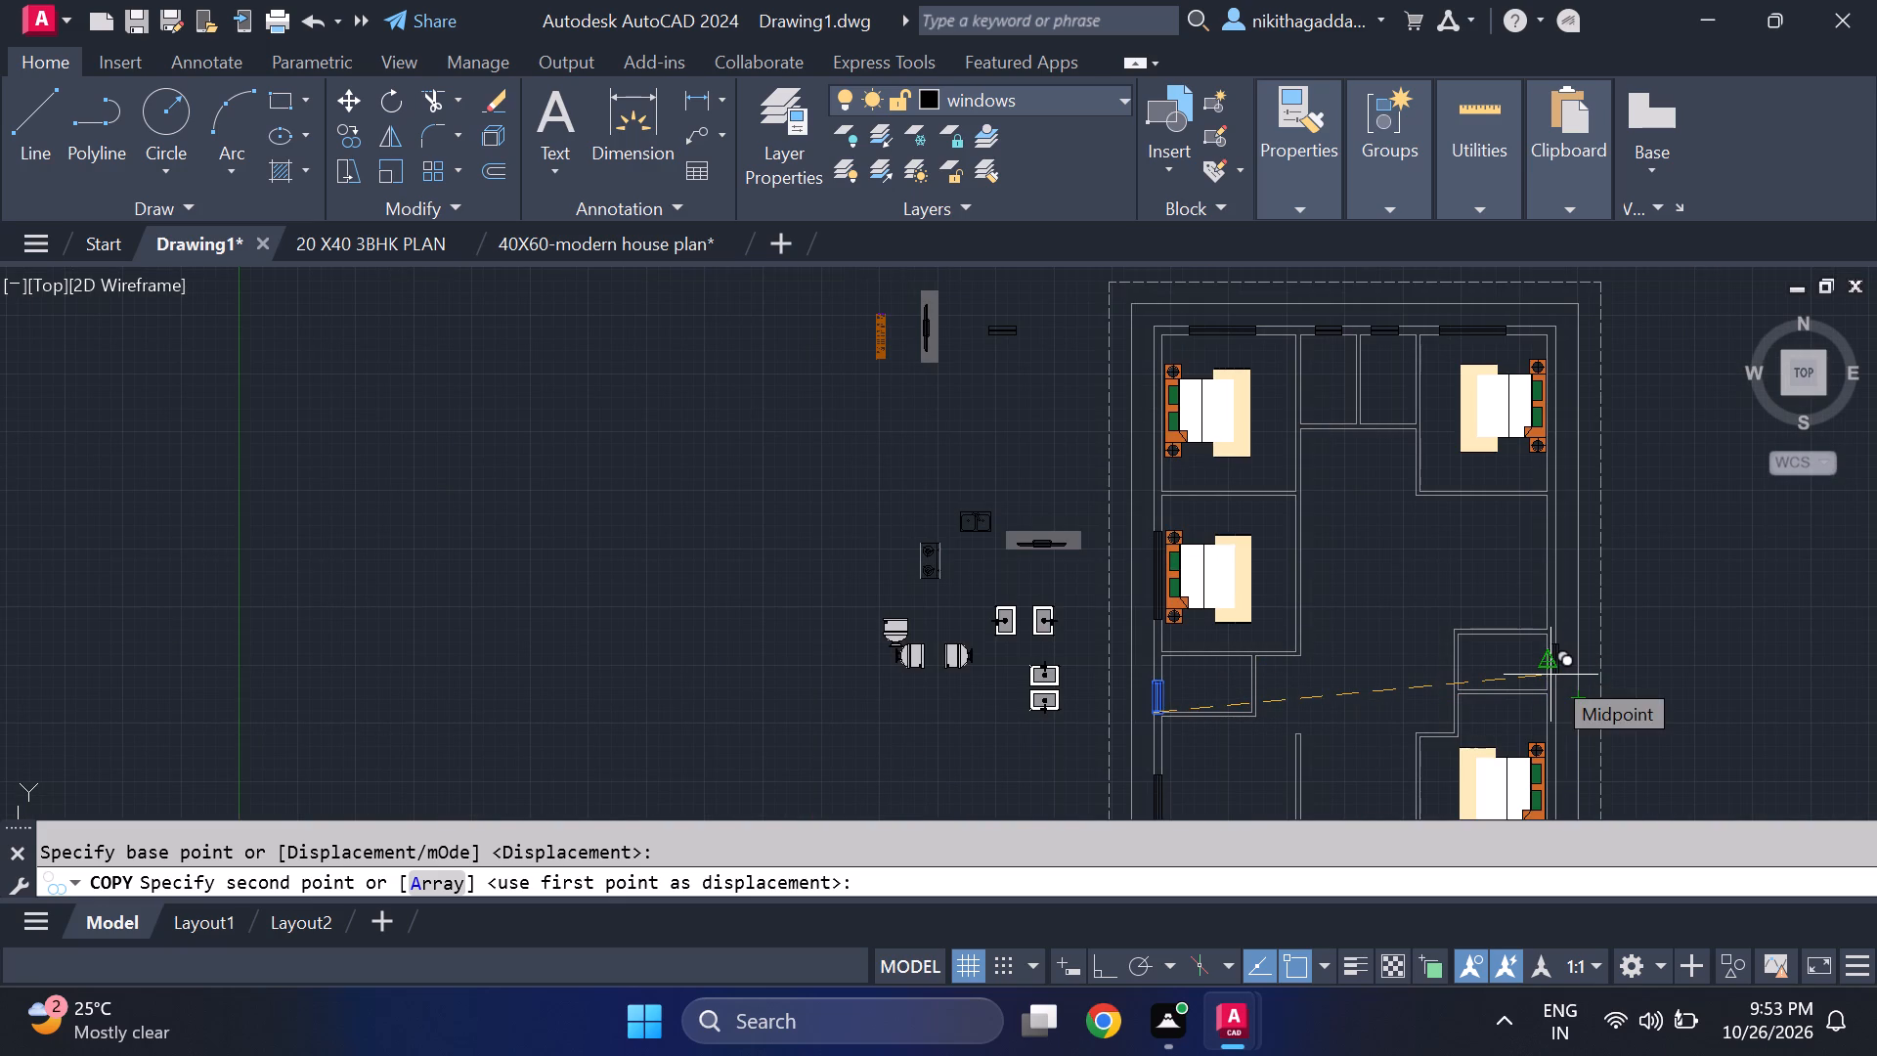
scroll(1550, 675, up, 3)
click(1510, 677)
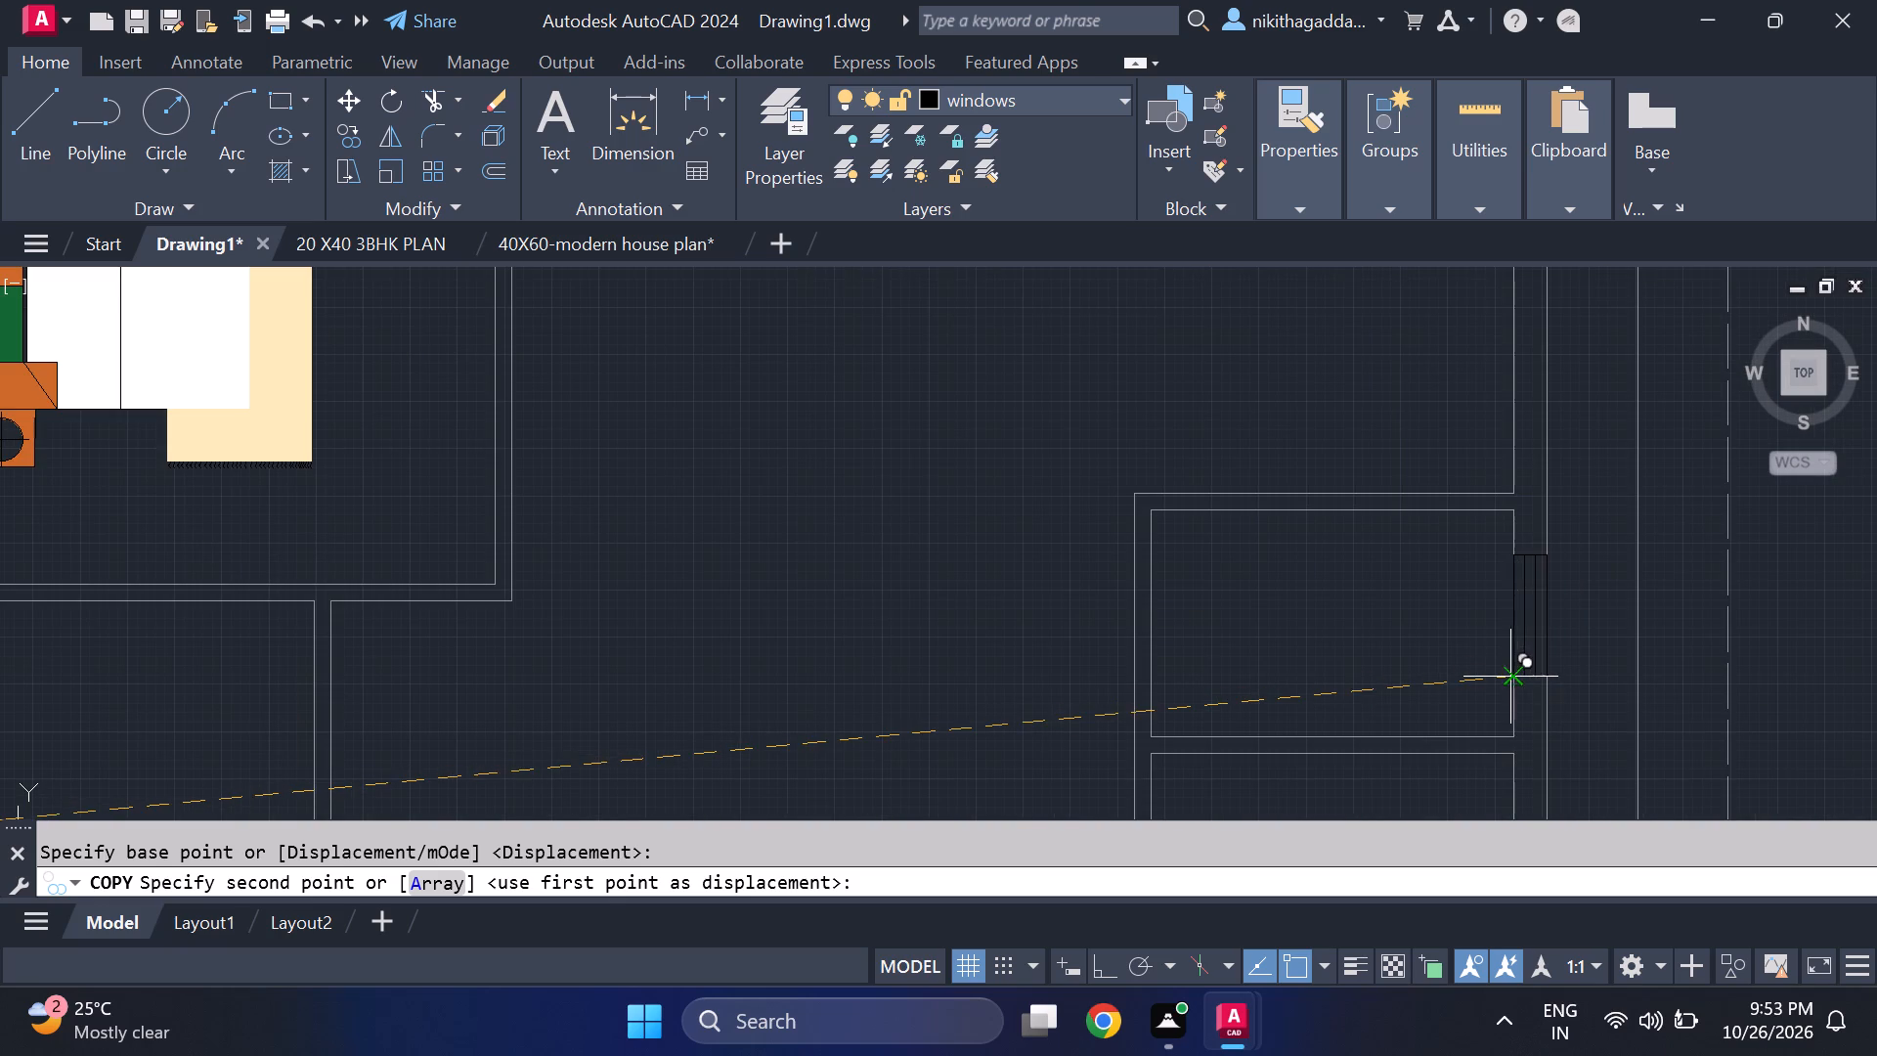
scroll(1085, 554, down, 1)
key(Escape)
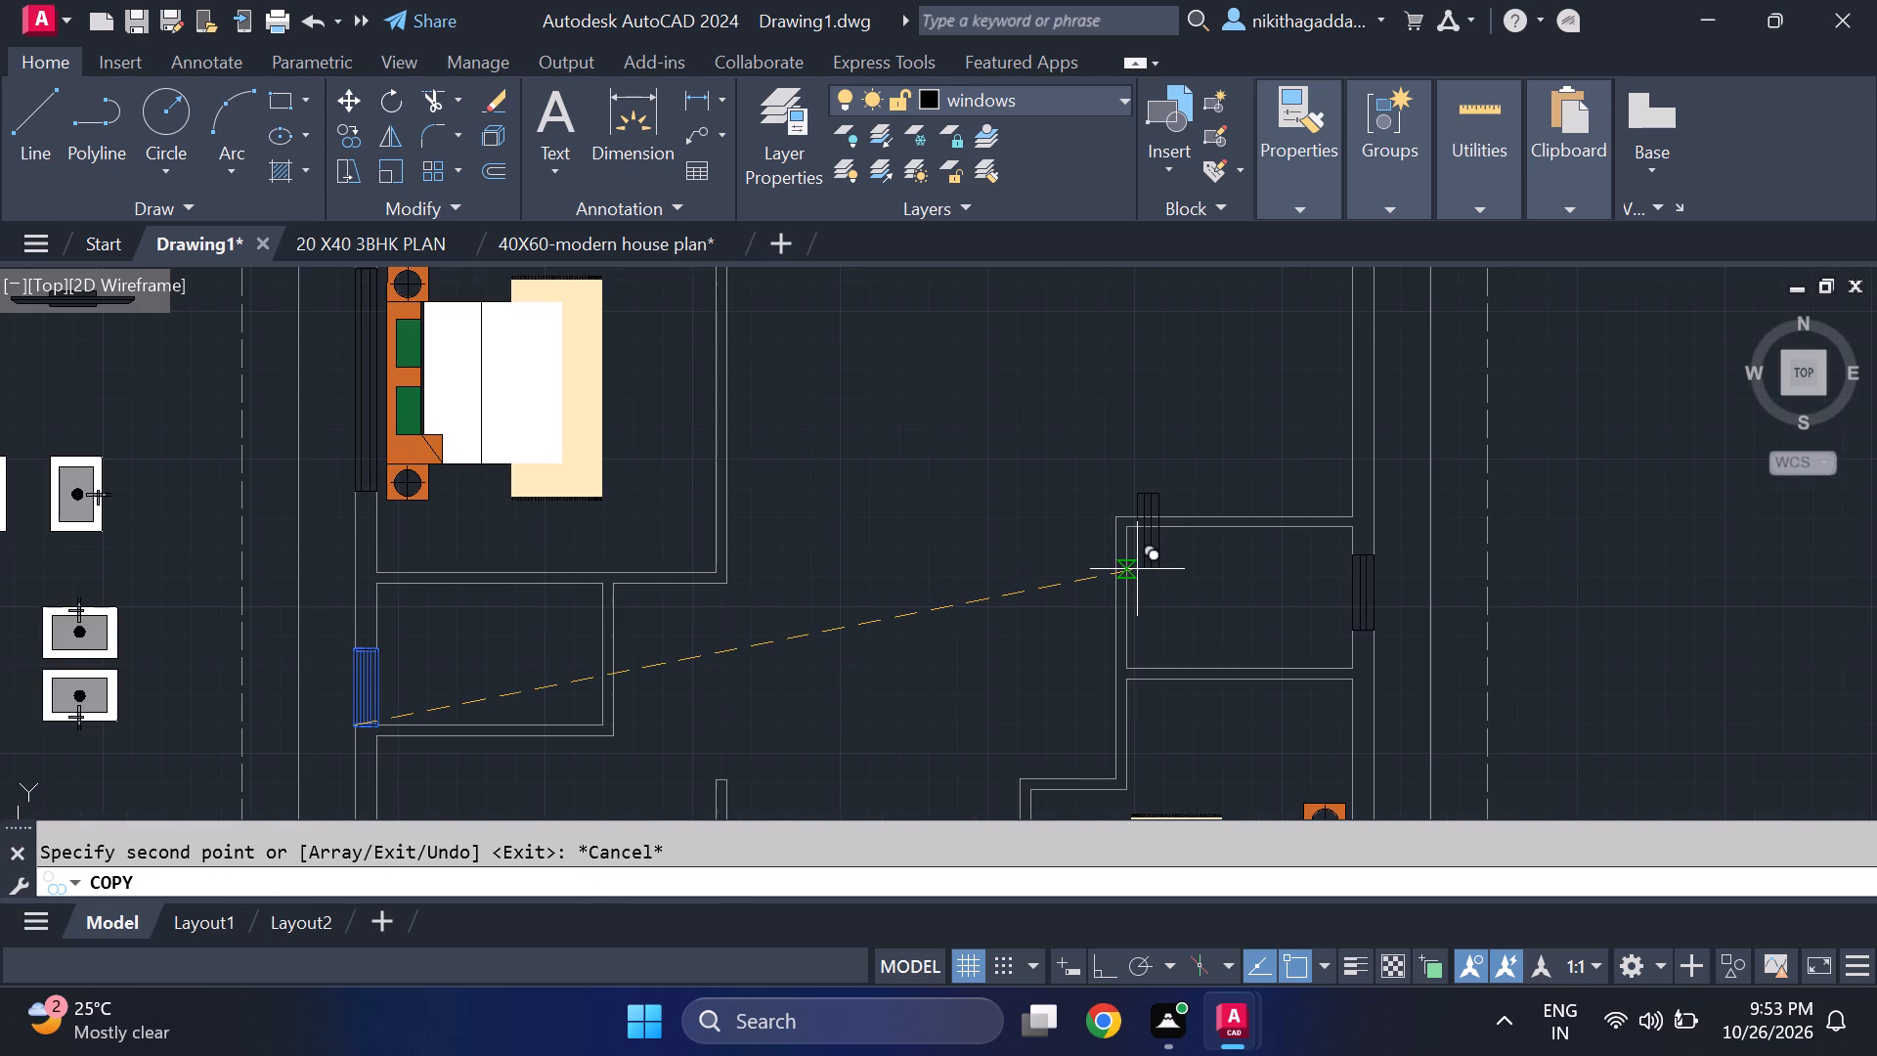
Copy the middle west bedroom's long vertical window by its south-west corner to the east wall of the open central area.
middle_drag(445, 424, 682, 557)
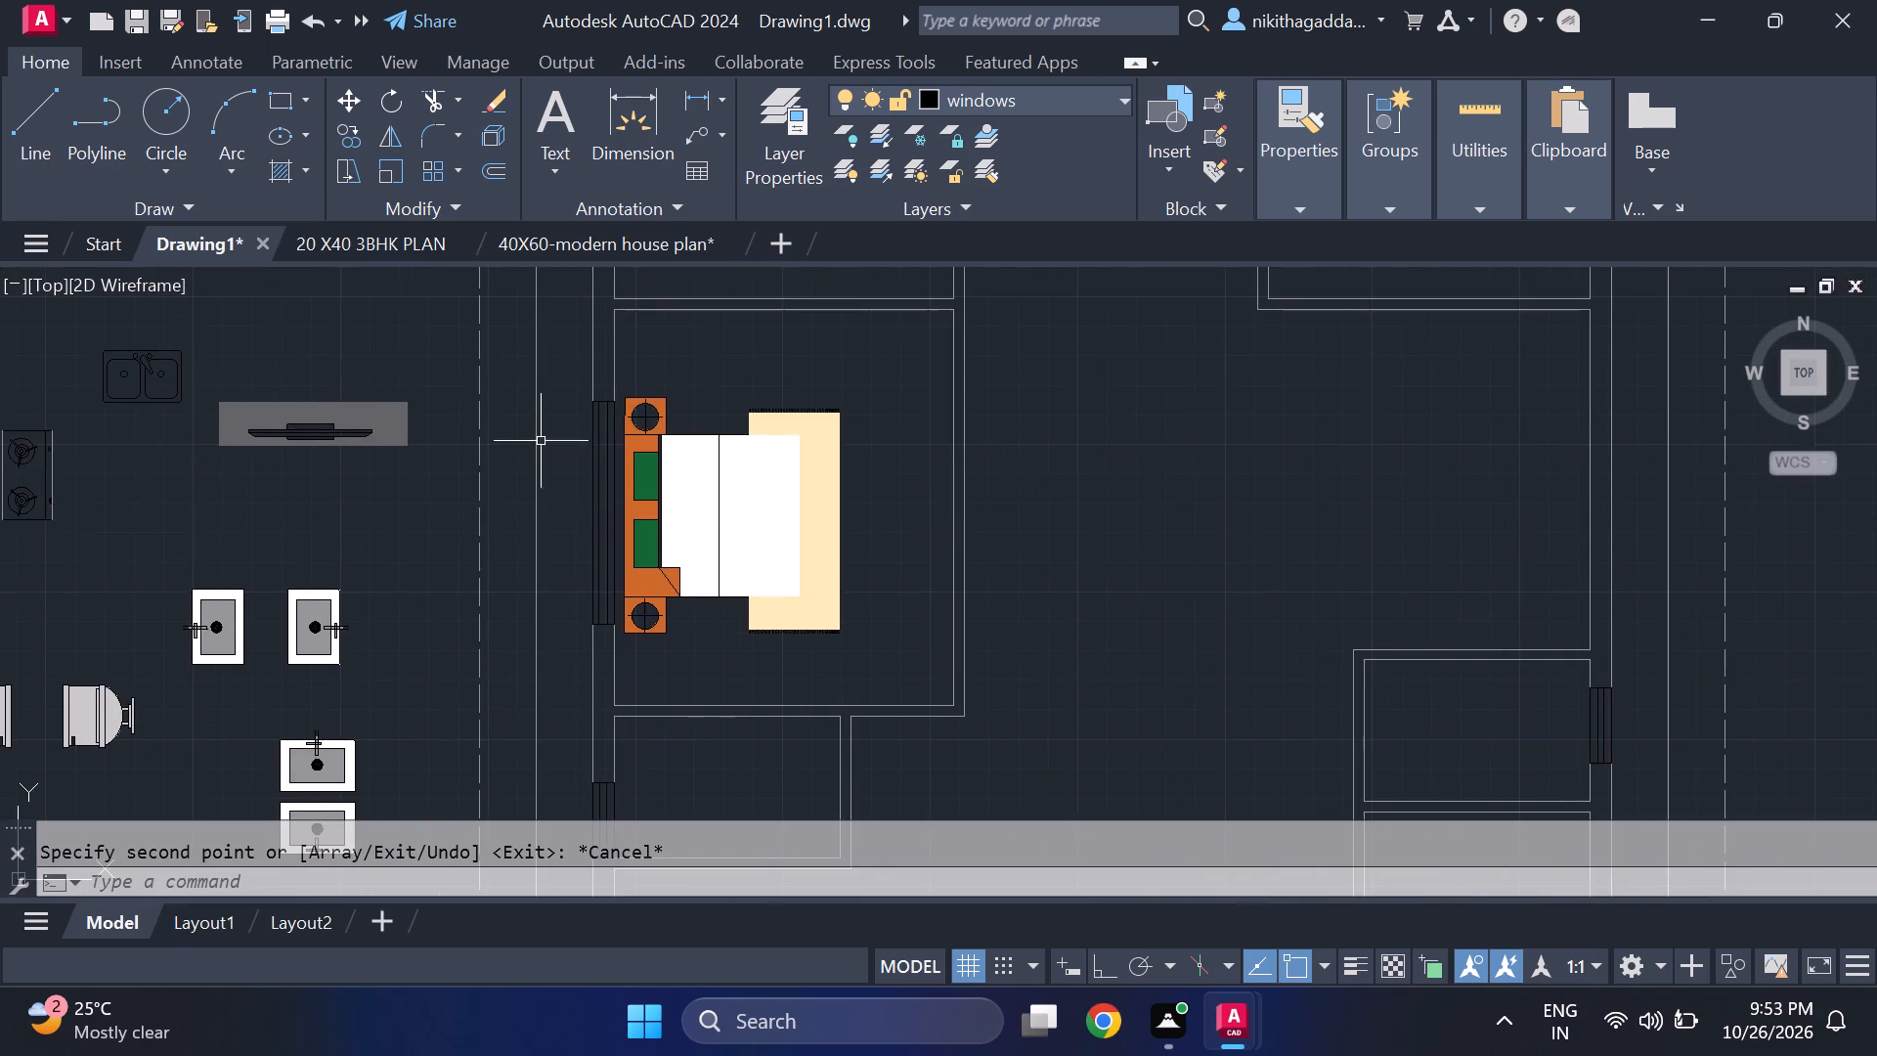
scroll(548, 420, up, 1)
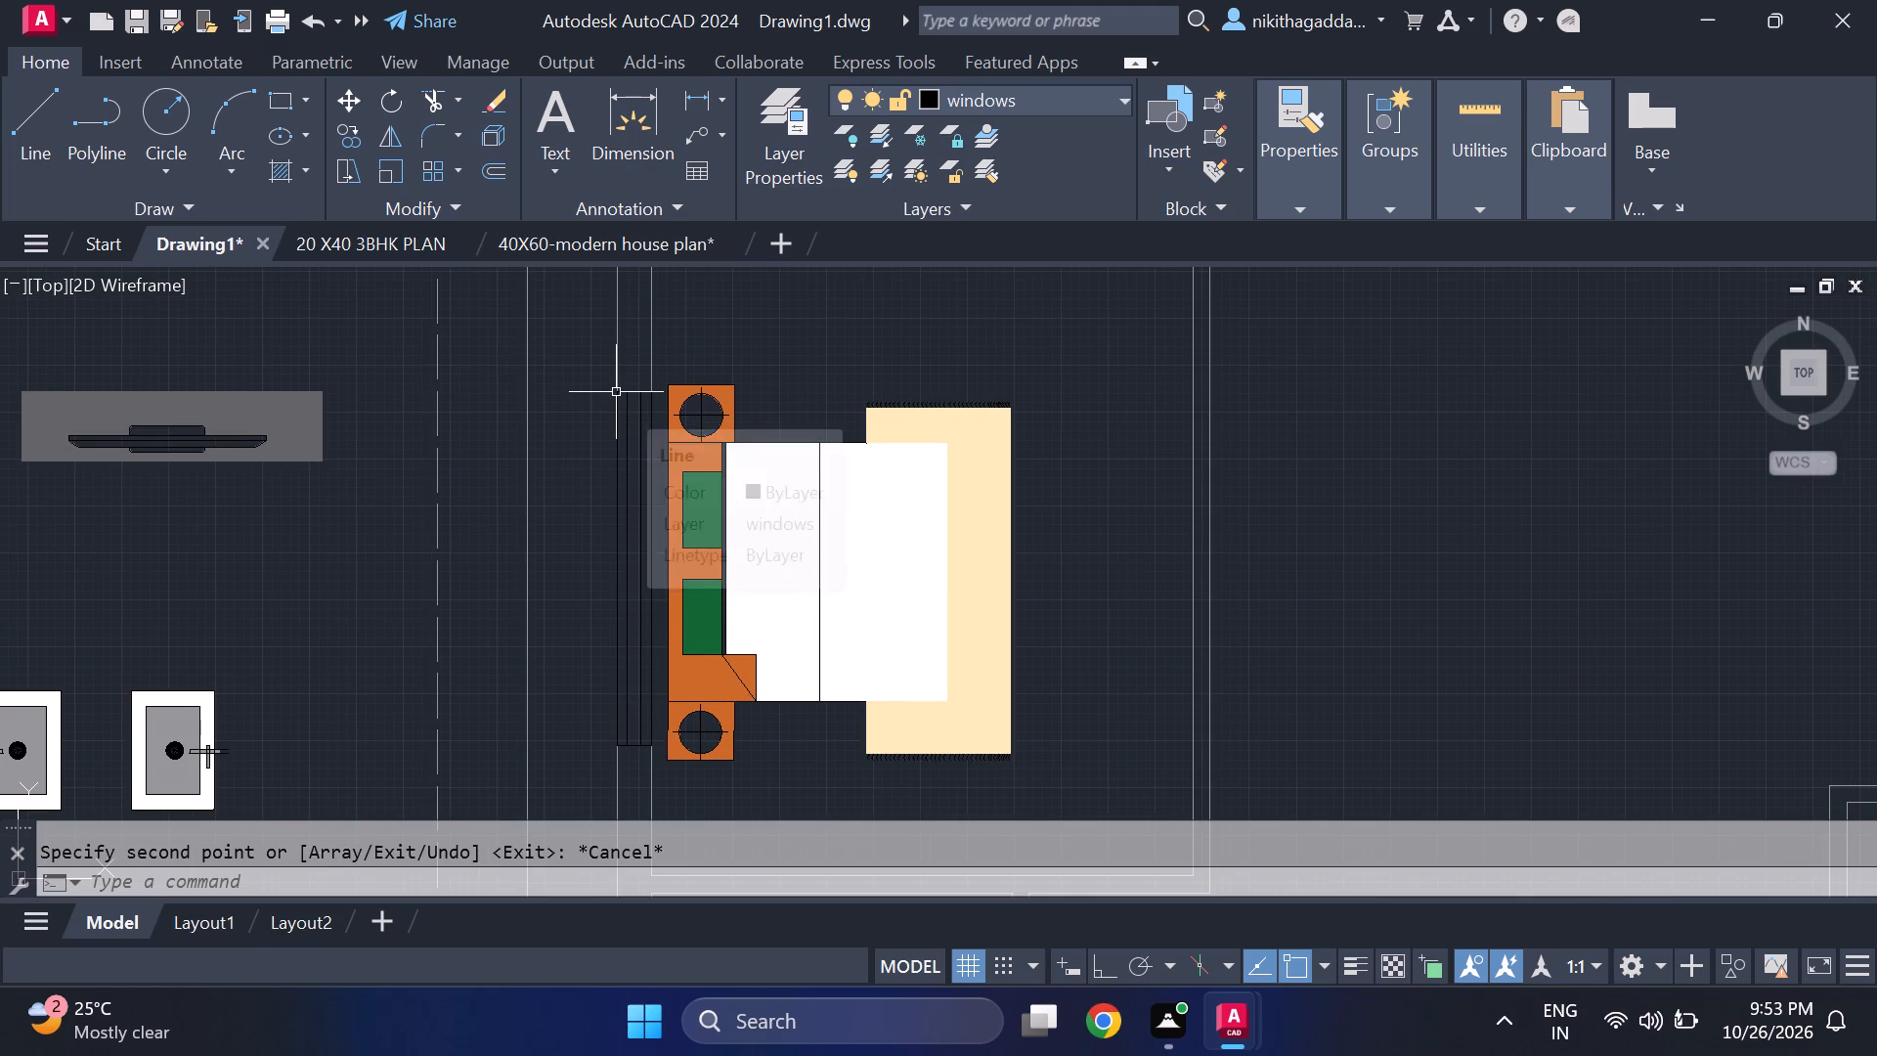
scroll(639, 382, up, 2)
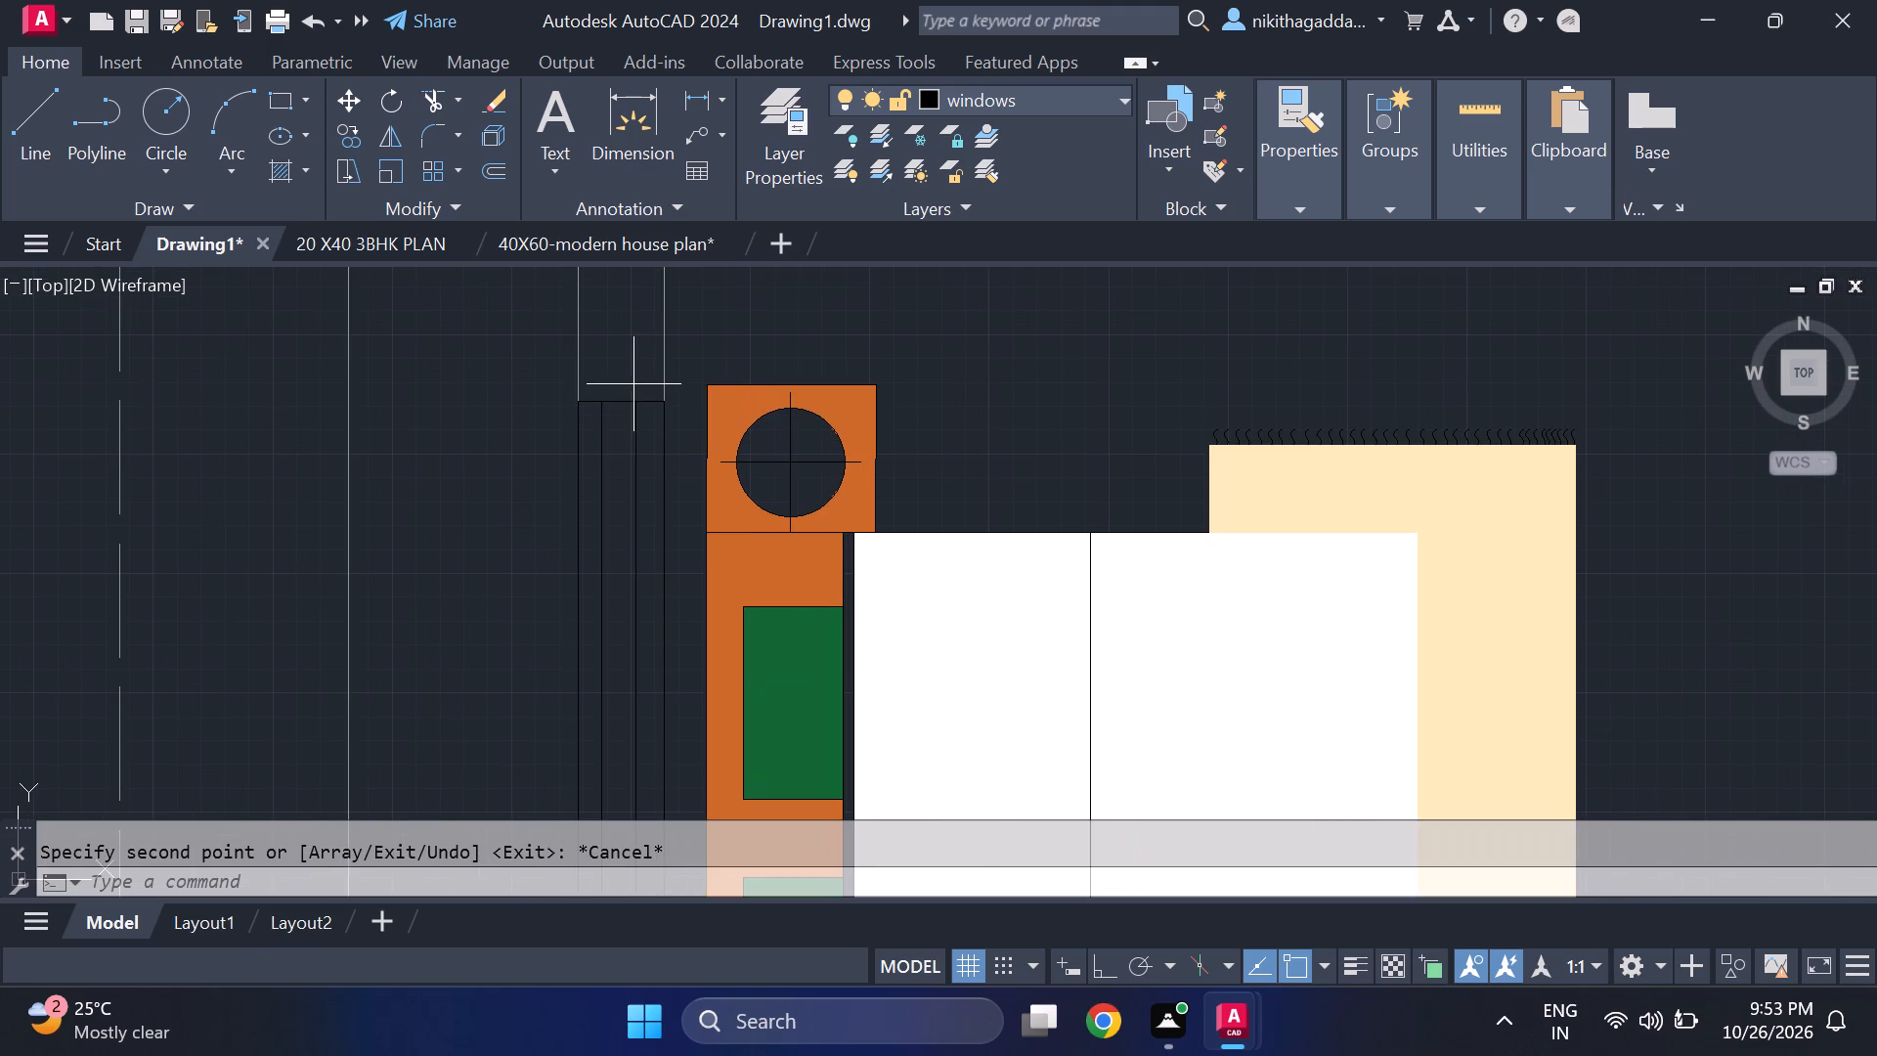
click(633, 384)
click(603, 513)
click(650, 466)
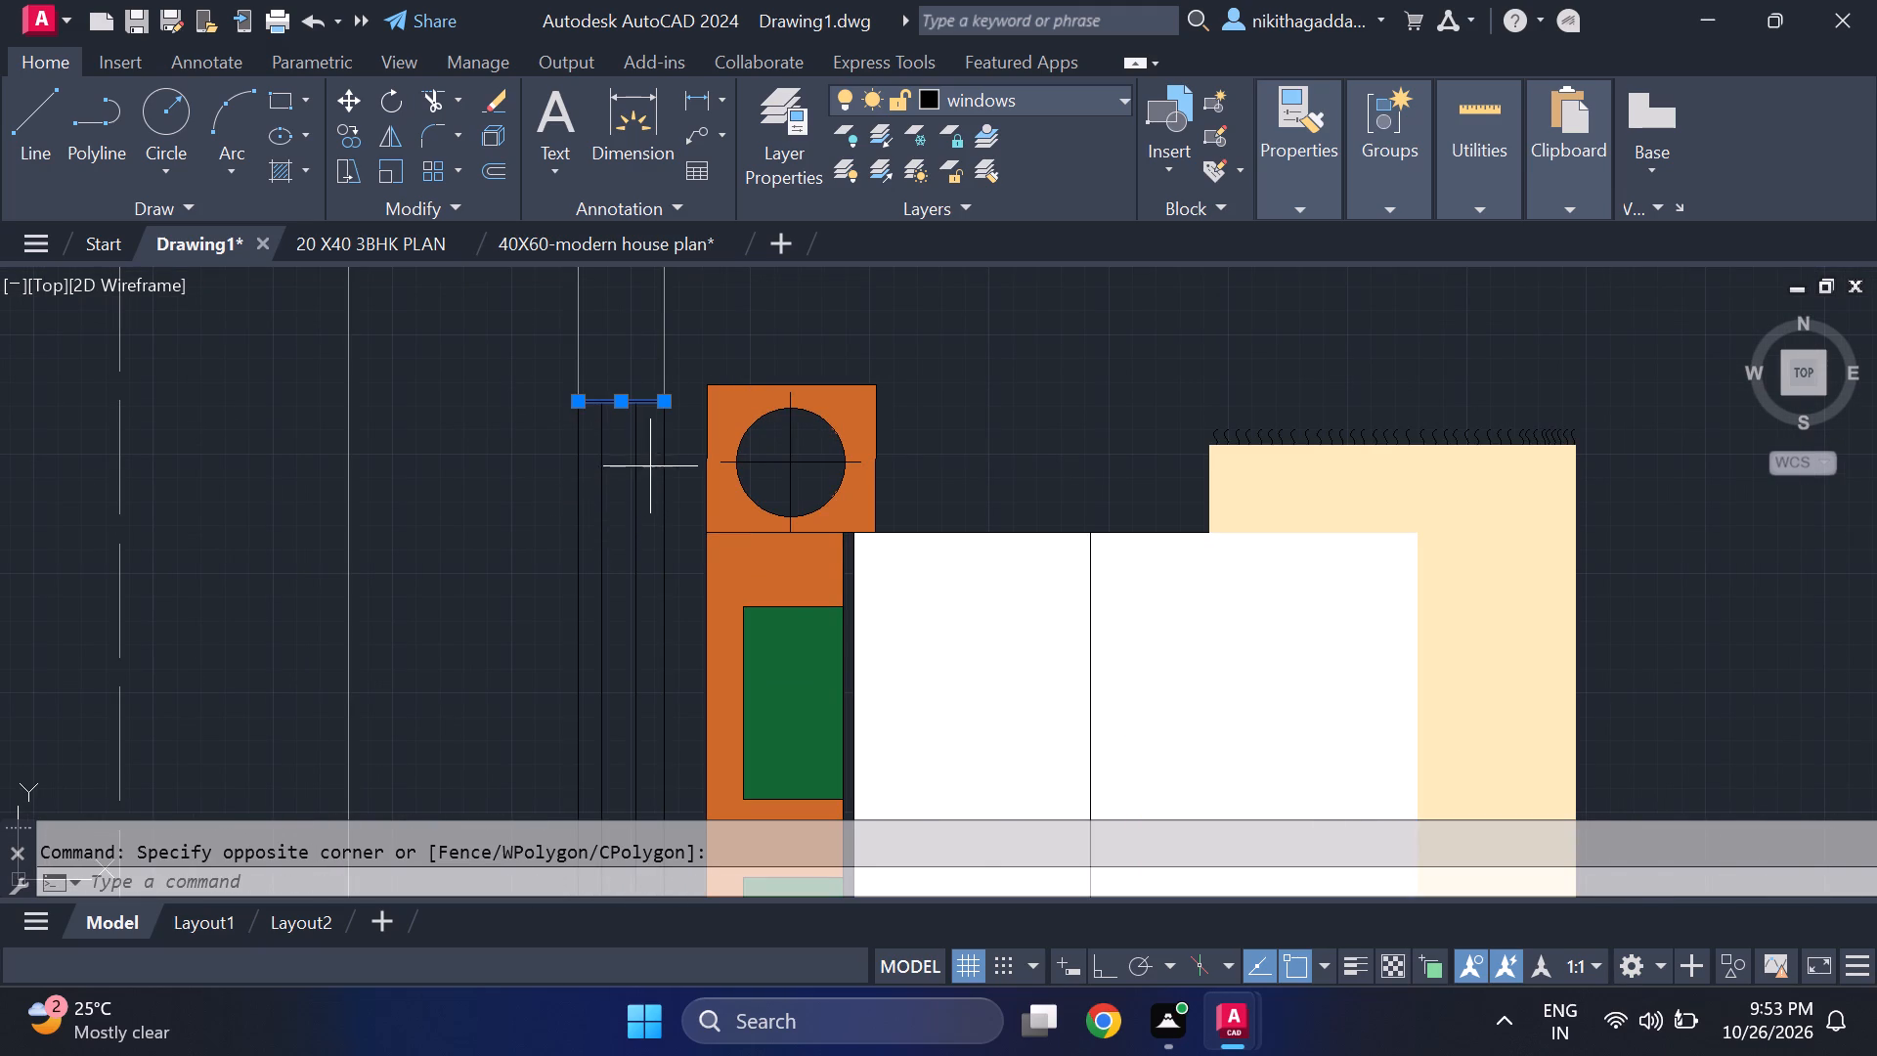
click(596, 517)
click(577, 488)
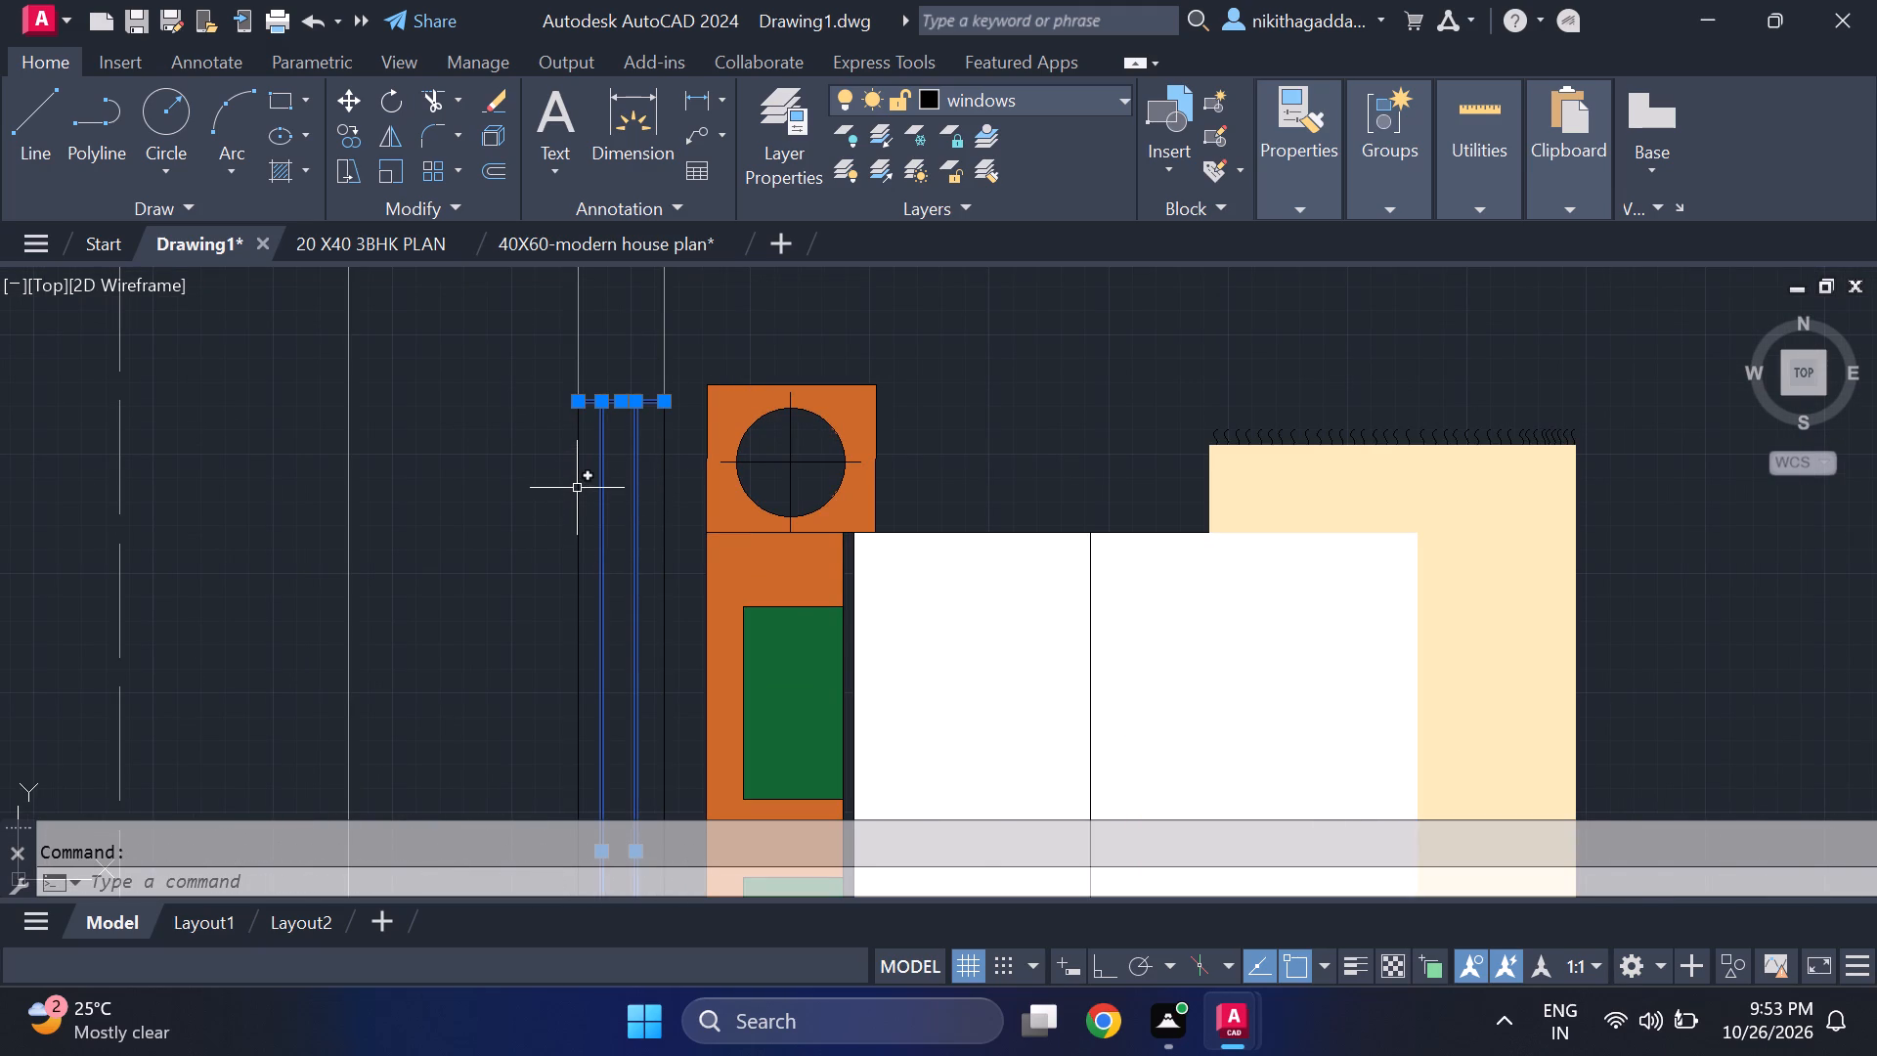
click(665, 450)
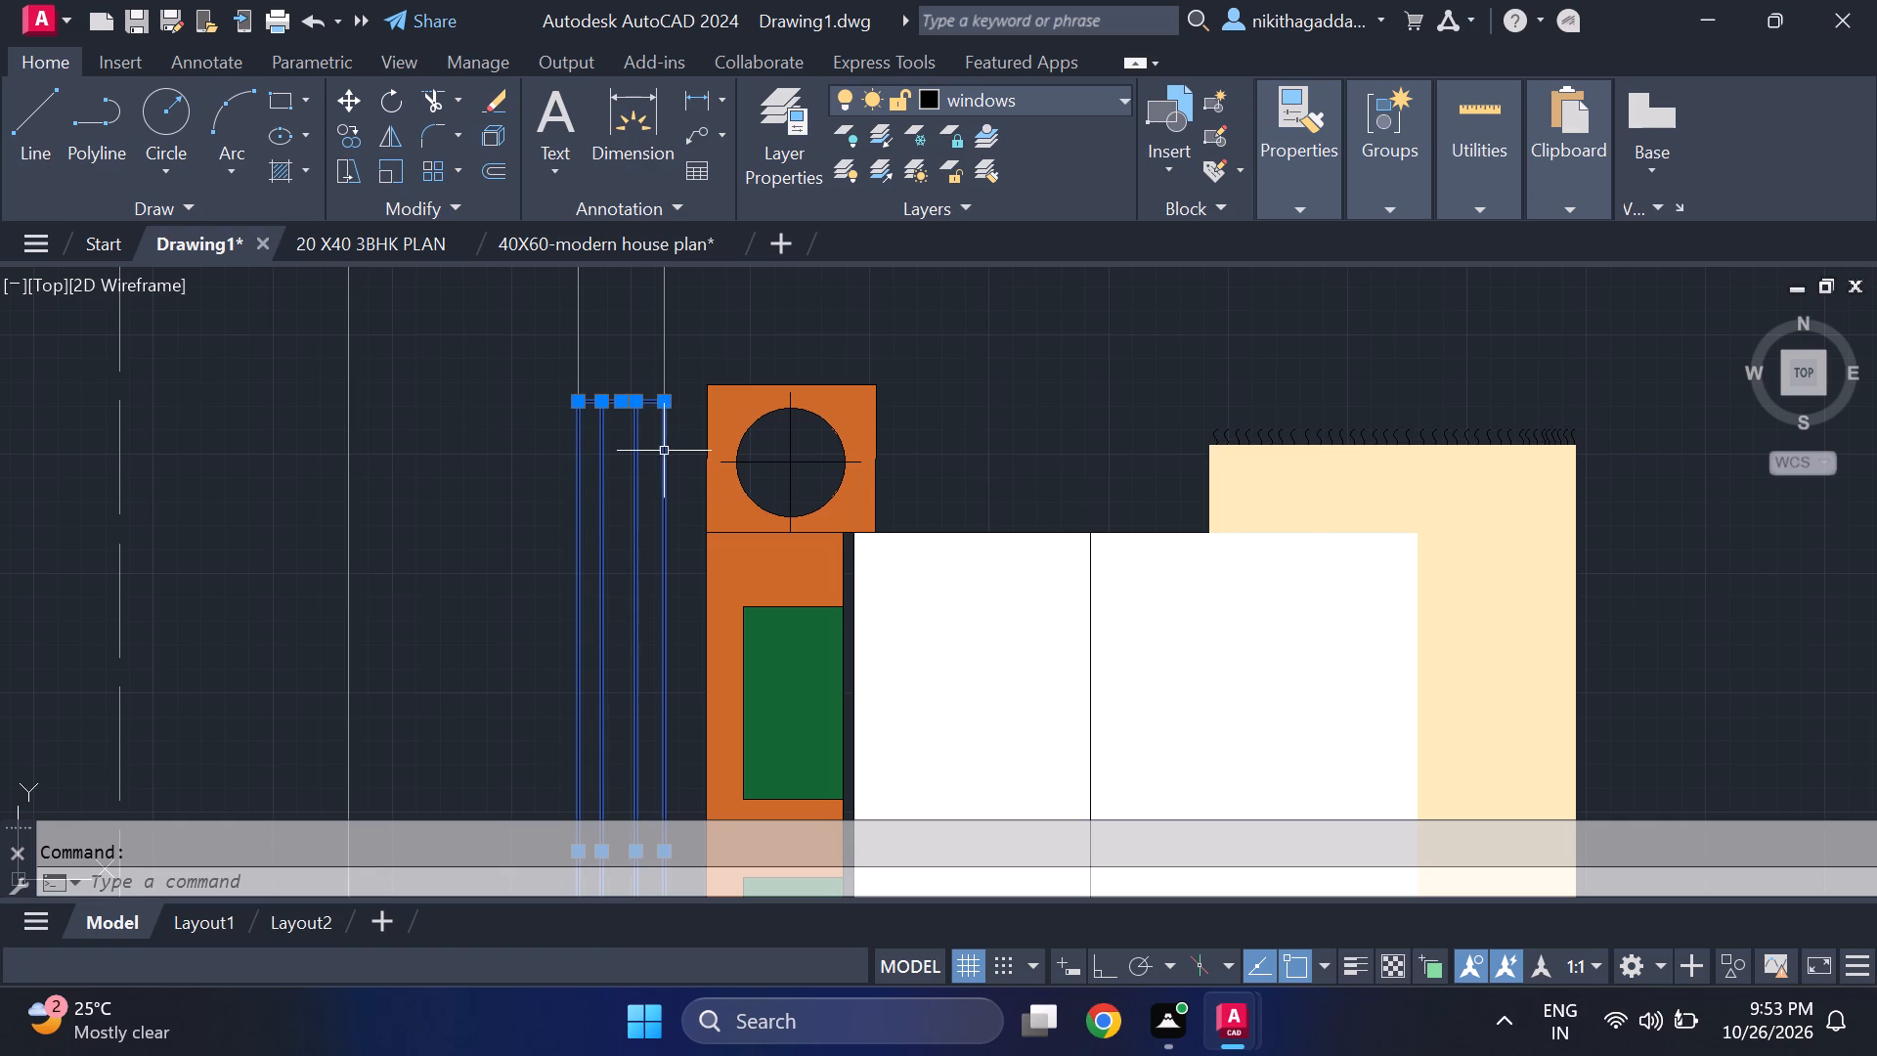
scroll(660, 457, down, 4)
scroll(642, 602, up, 7)
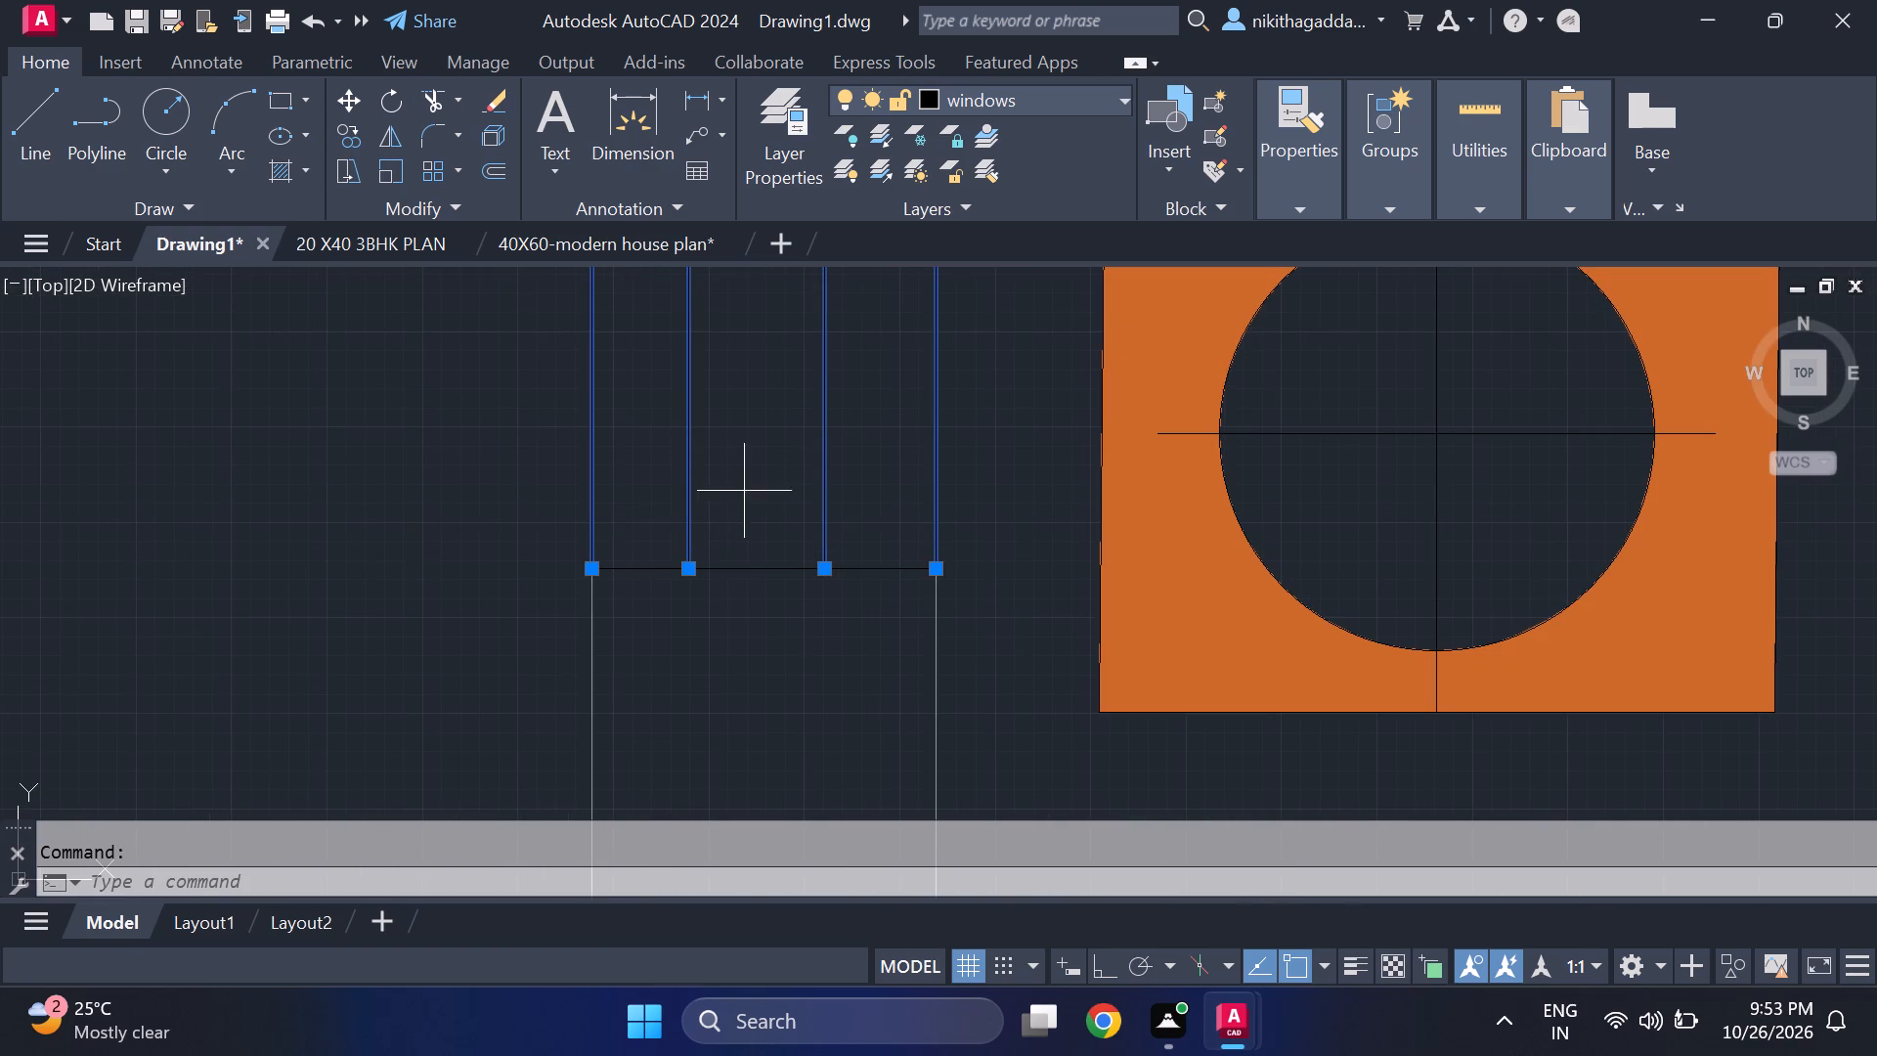
click(744, 491)
click(692, 601)
scroll(763, 519, down, 5)
key(c)
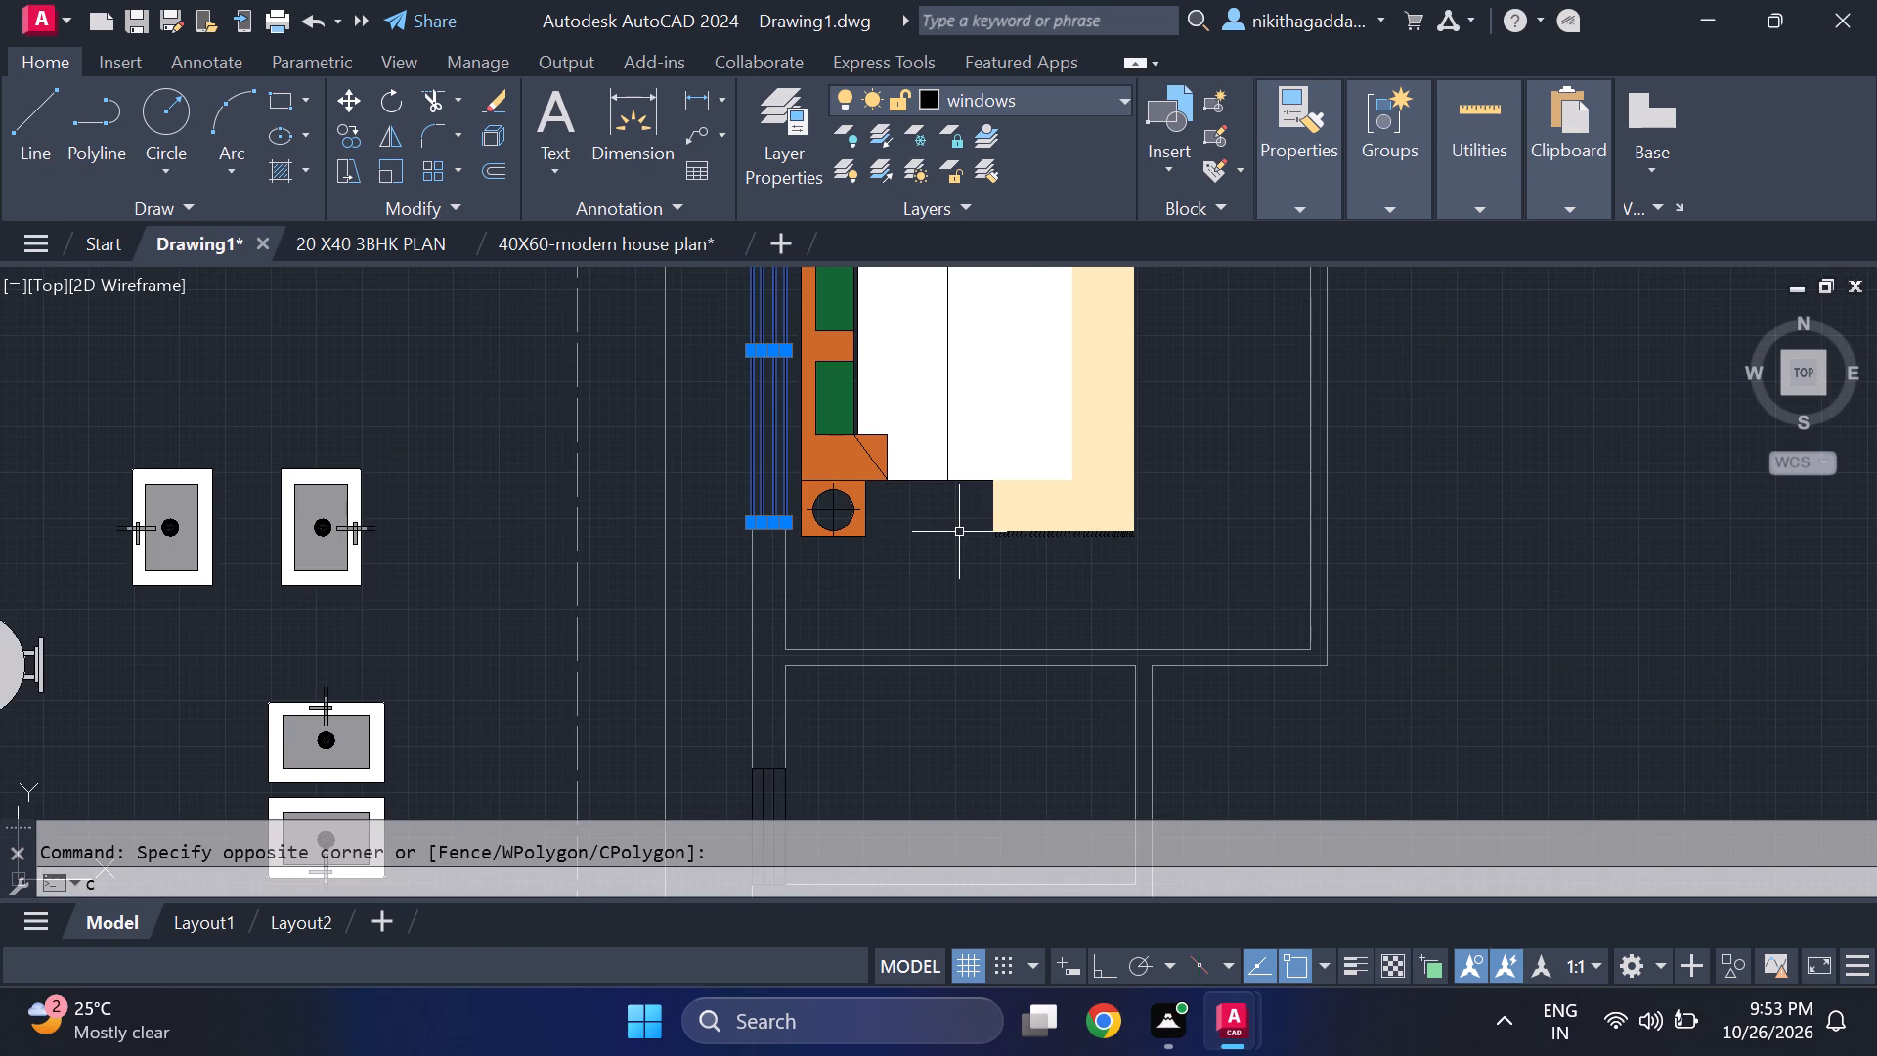
key(o)
key(Return)
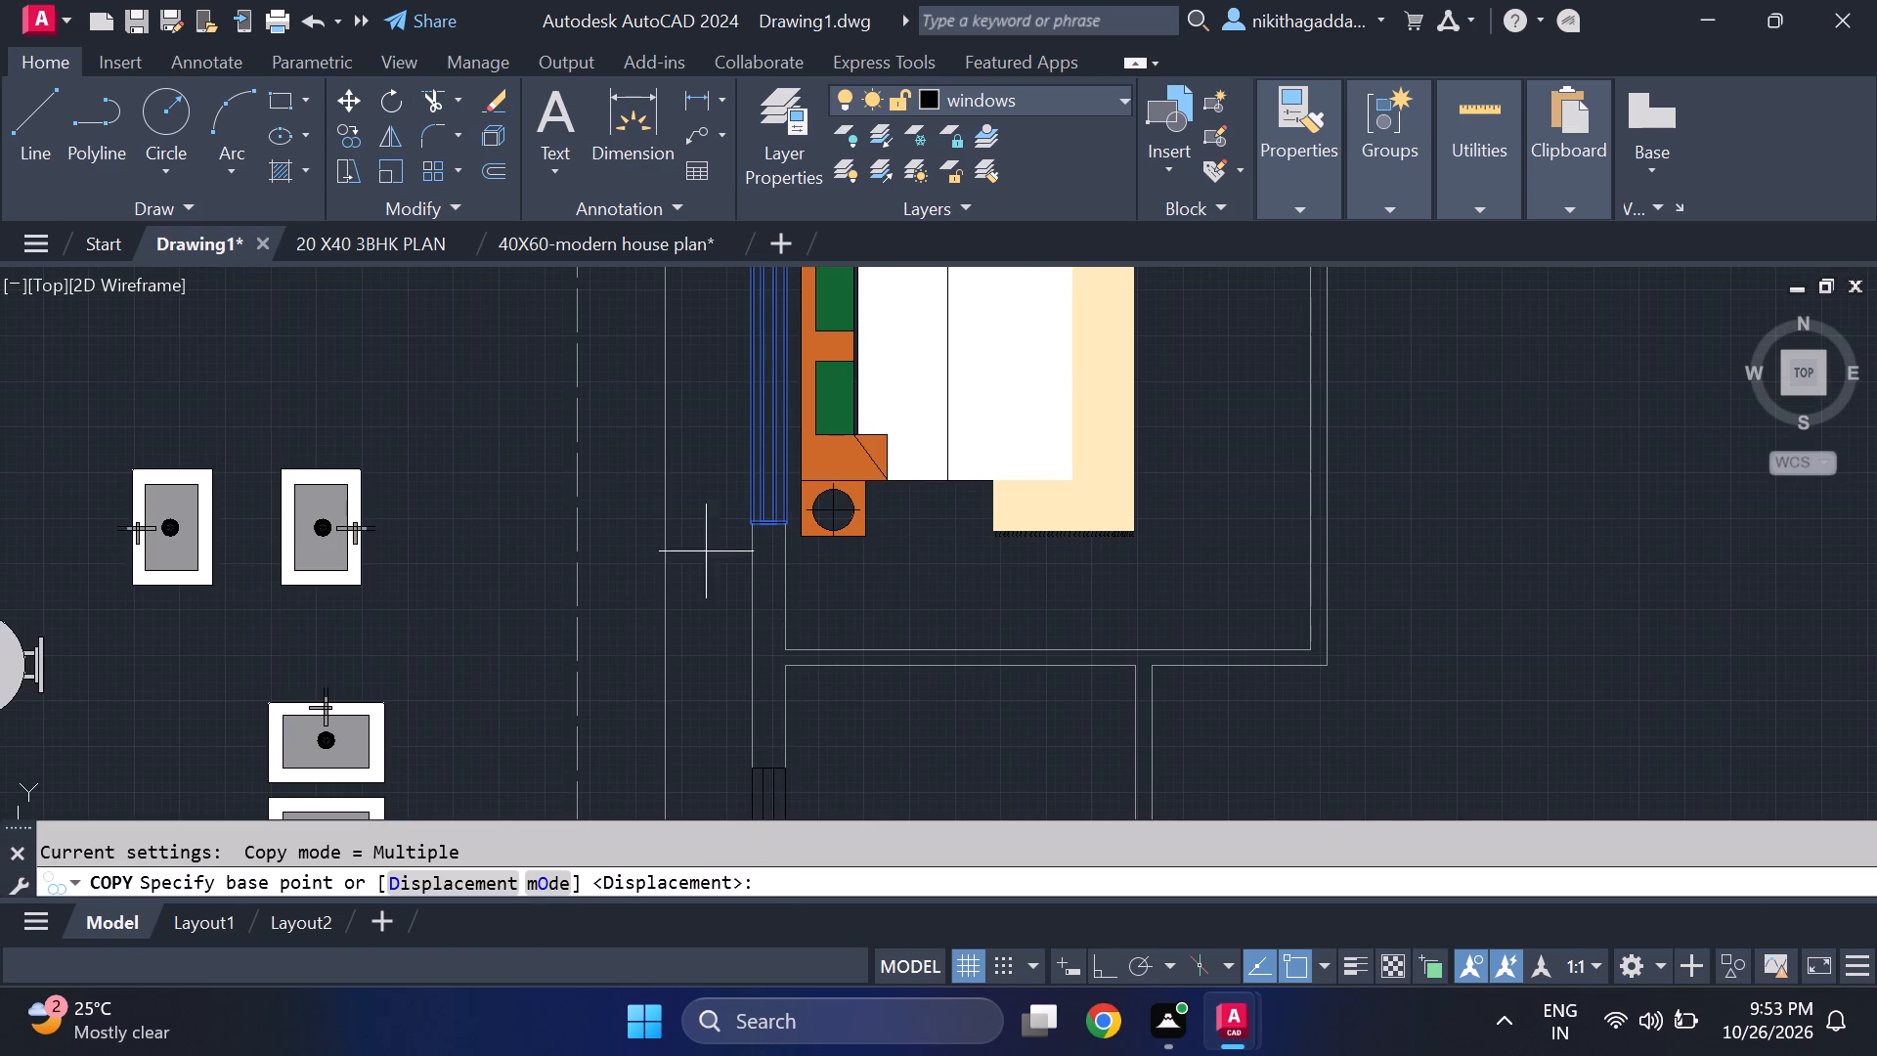
click(755, 523)
middle_drag(1163, 463, 1089, 744)
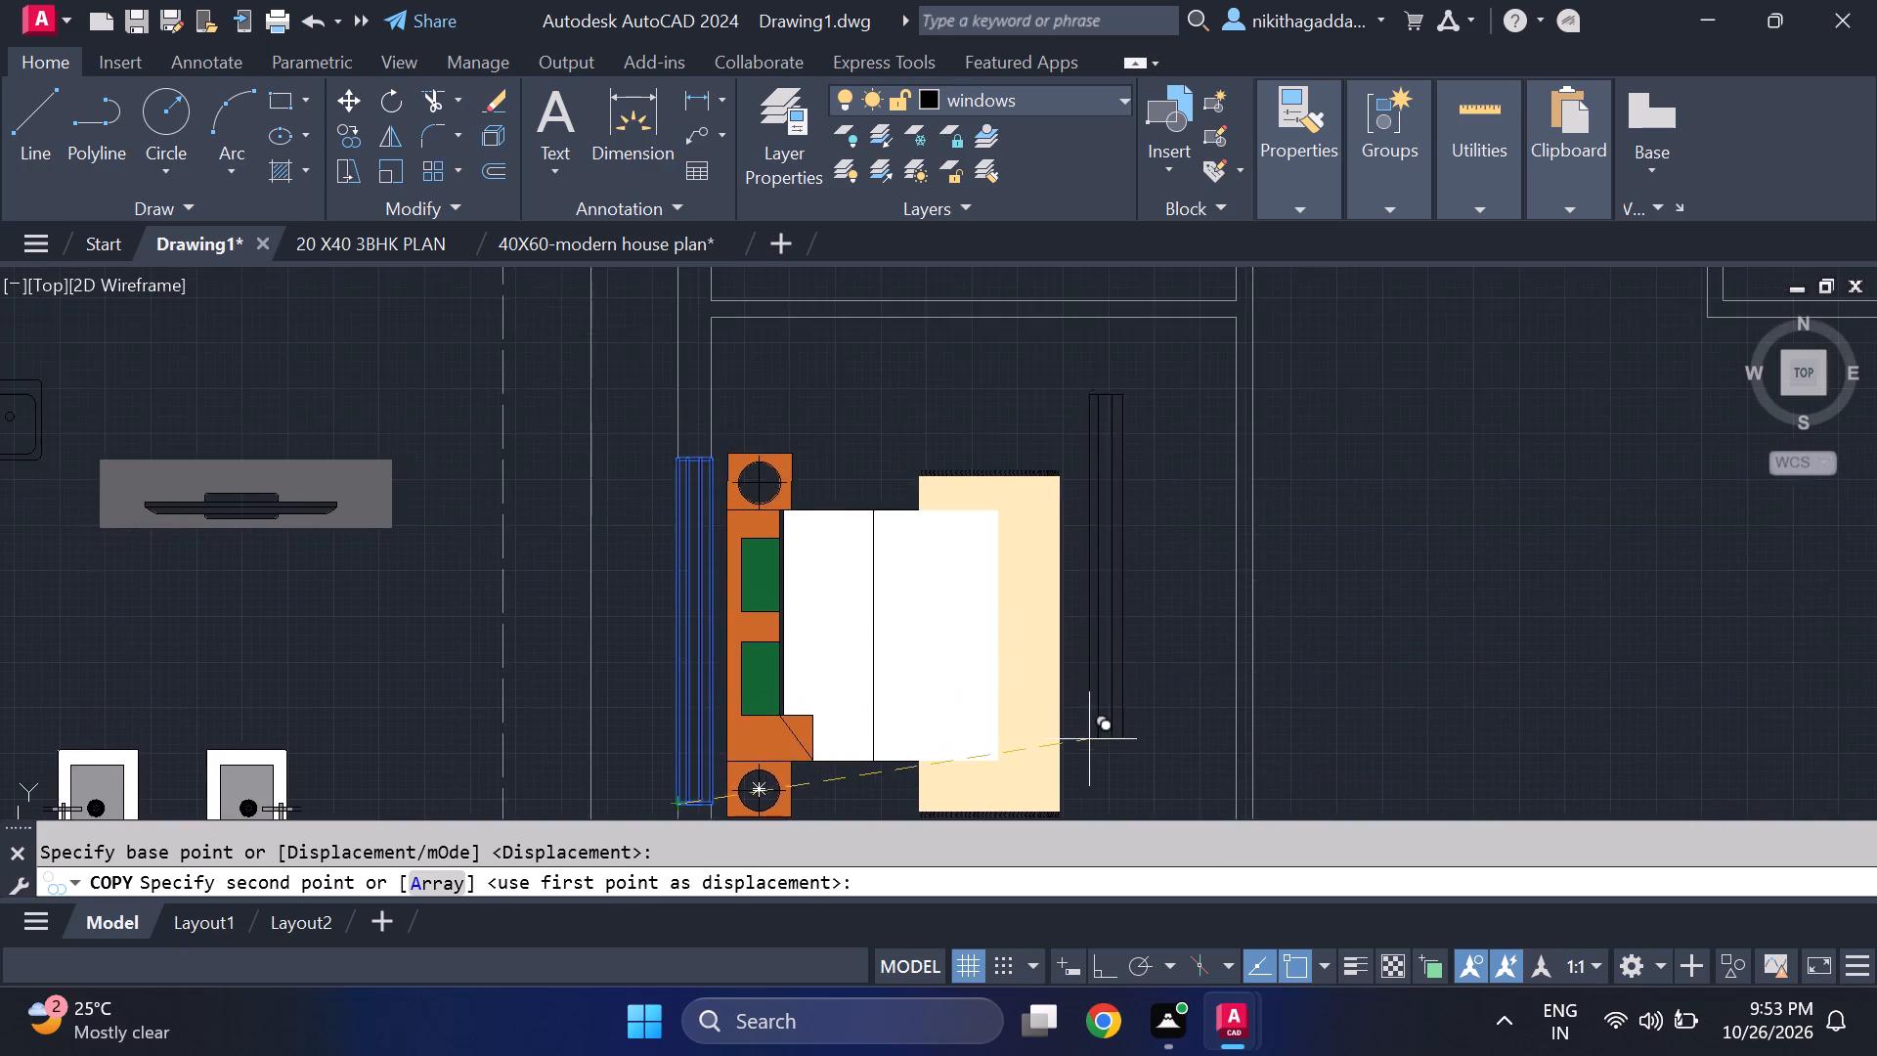
scroll(1107, 720, down, 4)
scroll(1357, 613, up, 3)
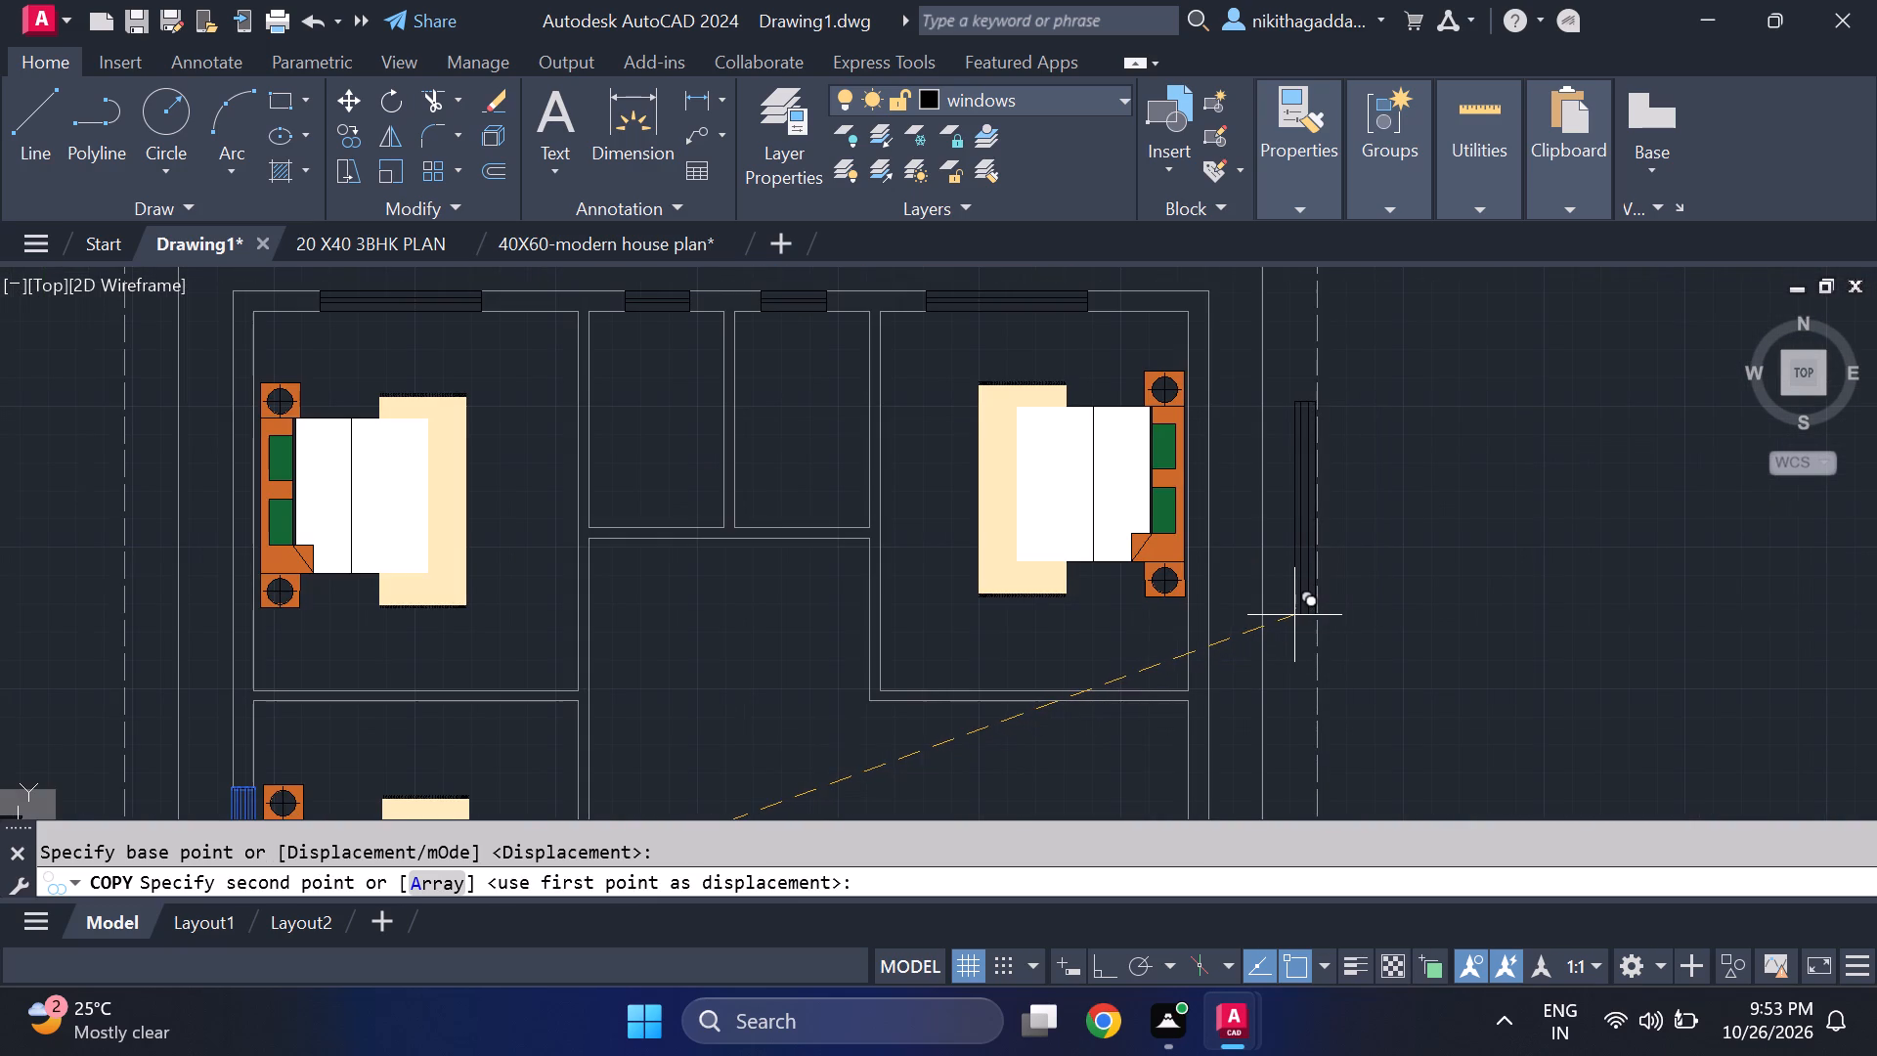
middle_drag(1288, 609, 1293, 332)
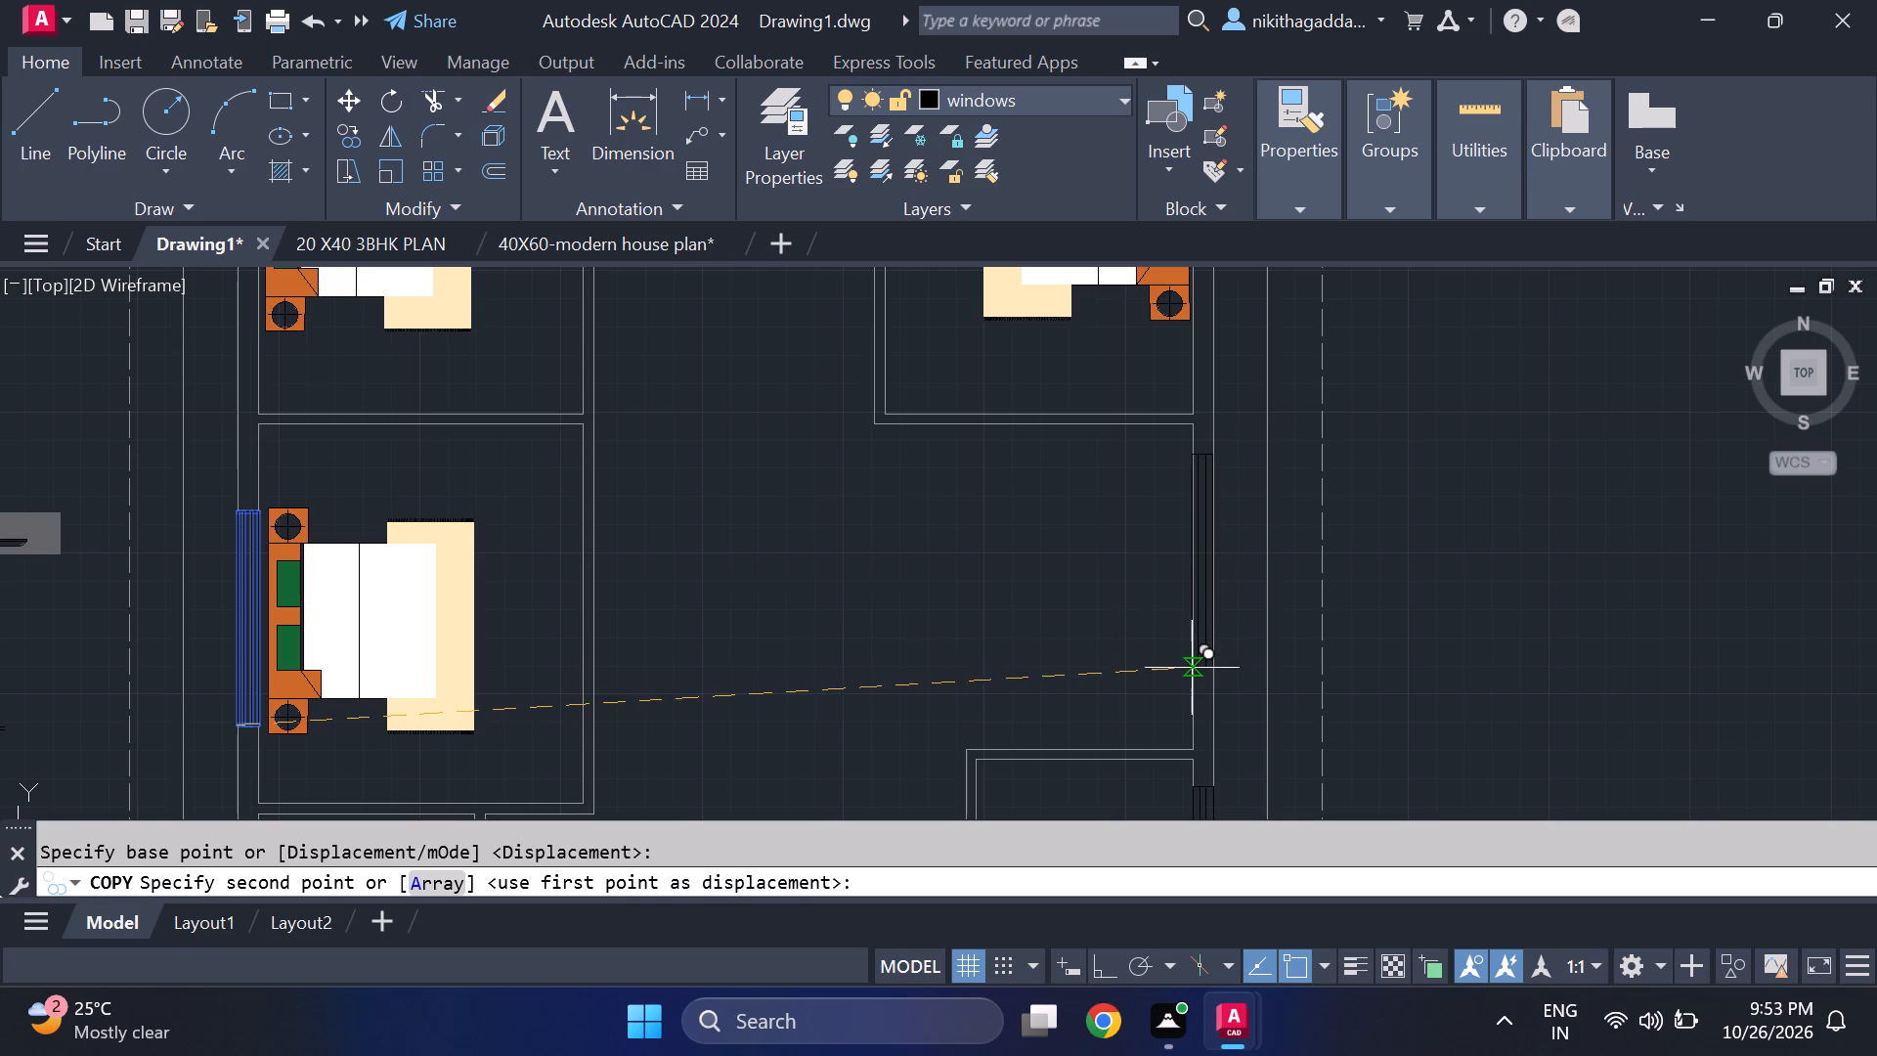
click(1194, 675)
scroll(251, 568, down, 2)
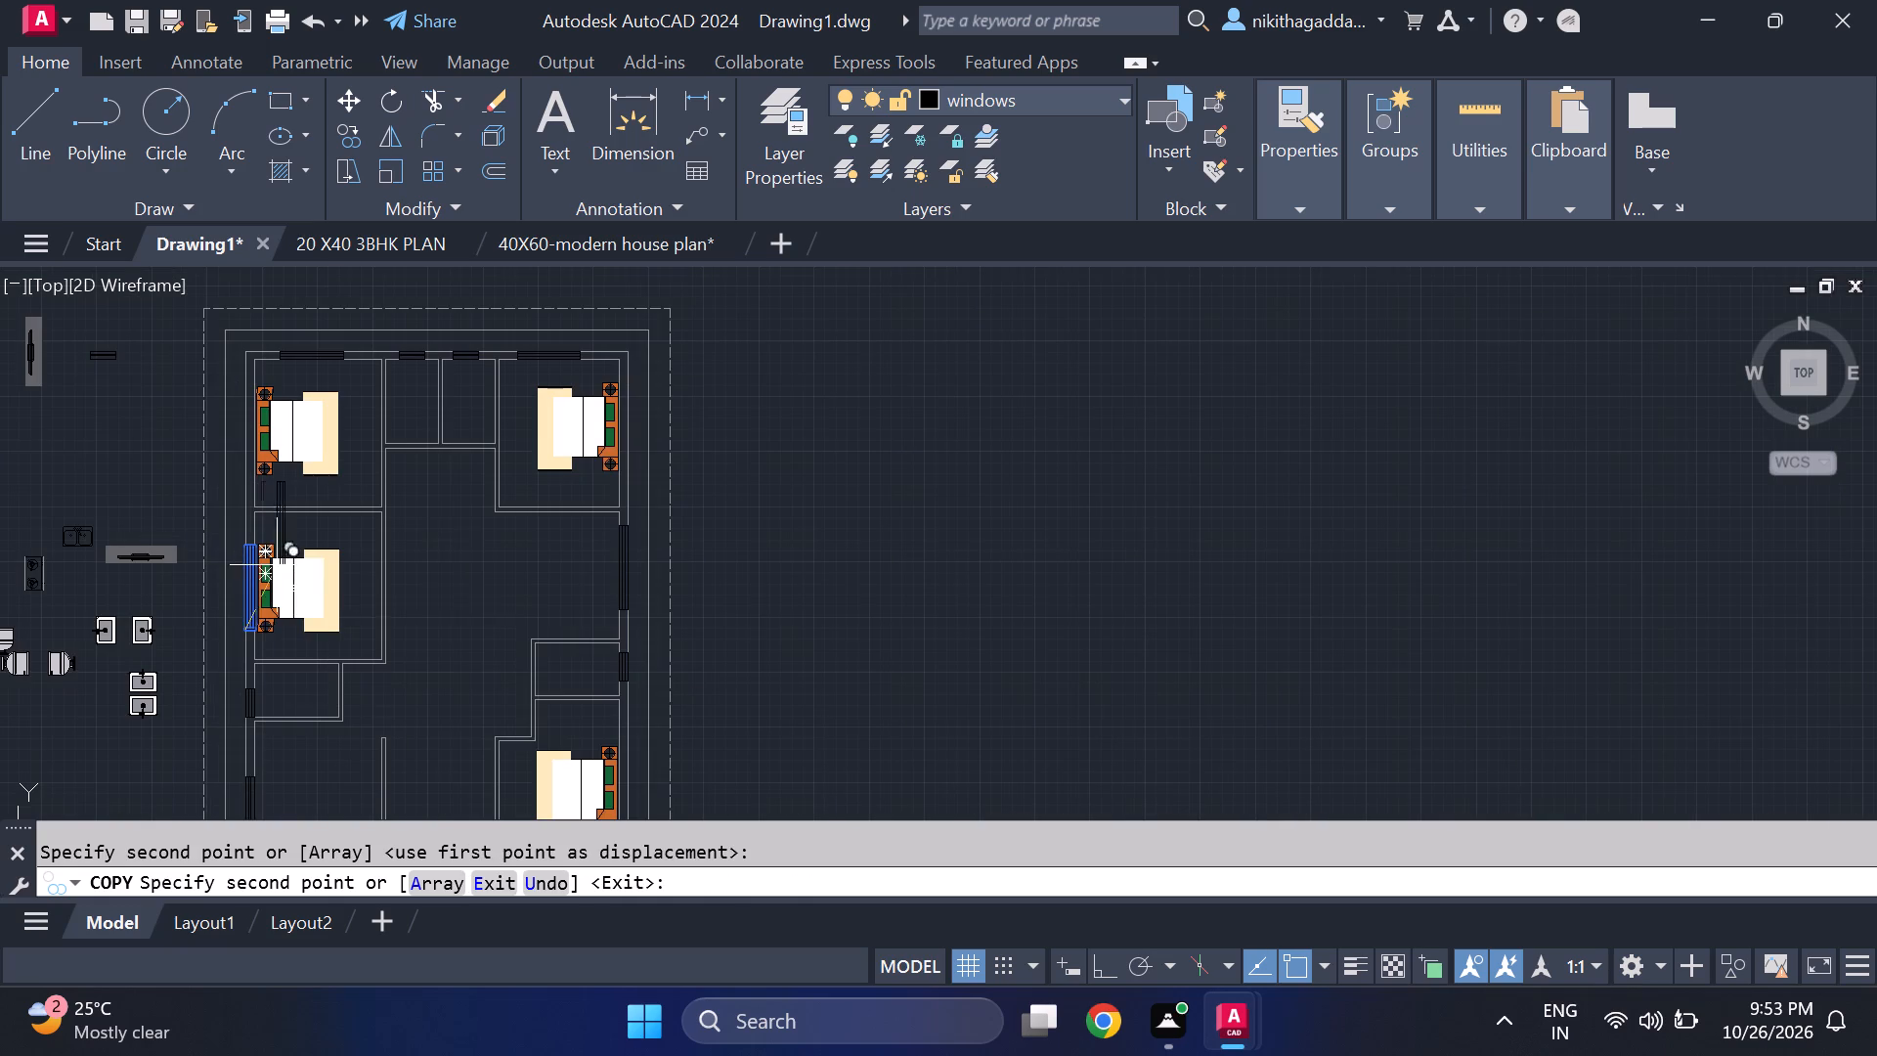
key(Escape)
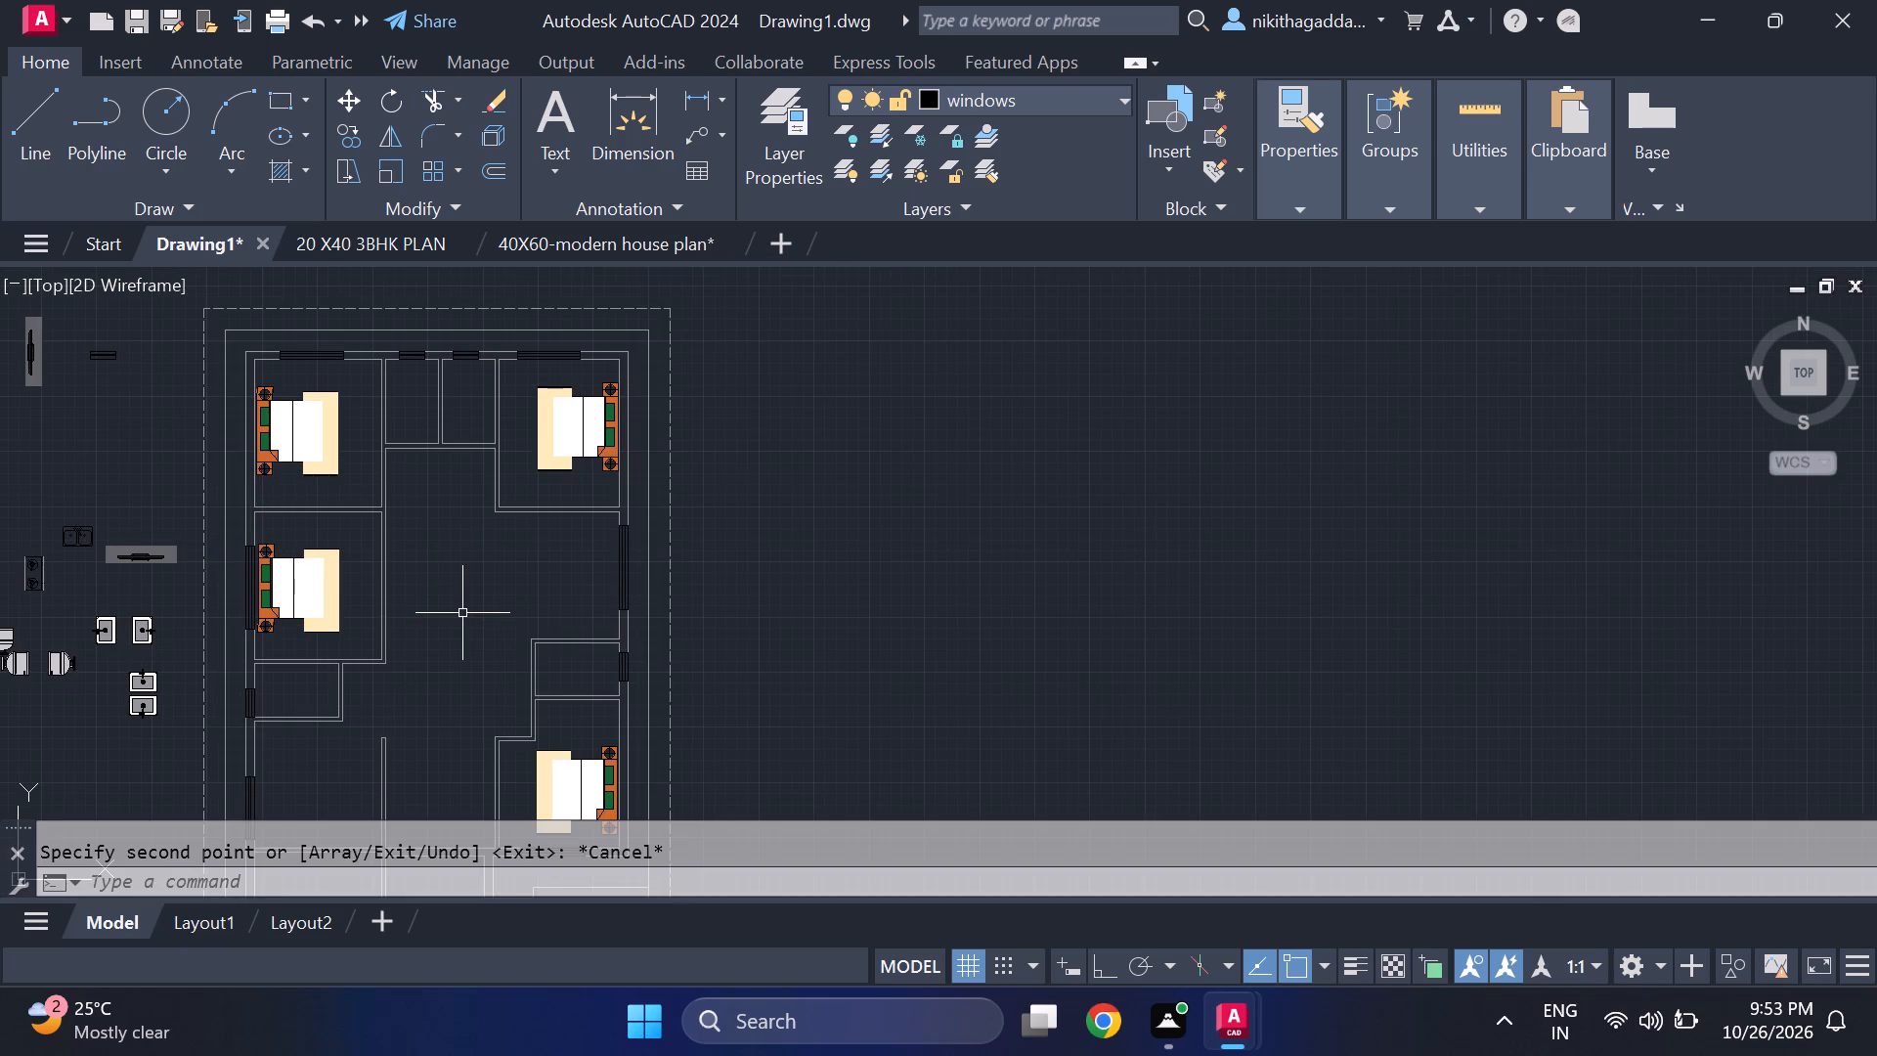
Examine the whole plan, especially the south-side rooms and entrance porch, for outer walls still needing windows or openings.
middle_drag(690, 621, 1516, 522)
scroll(961, 700, down, 1)
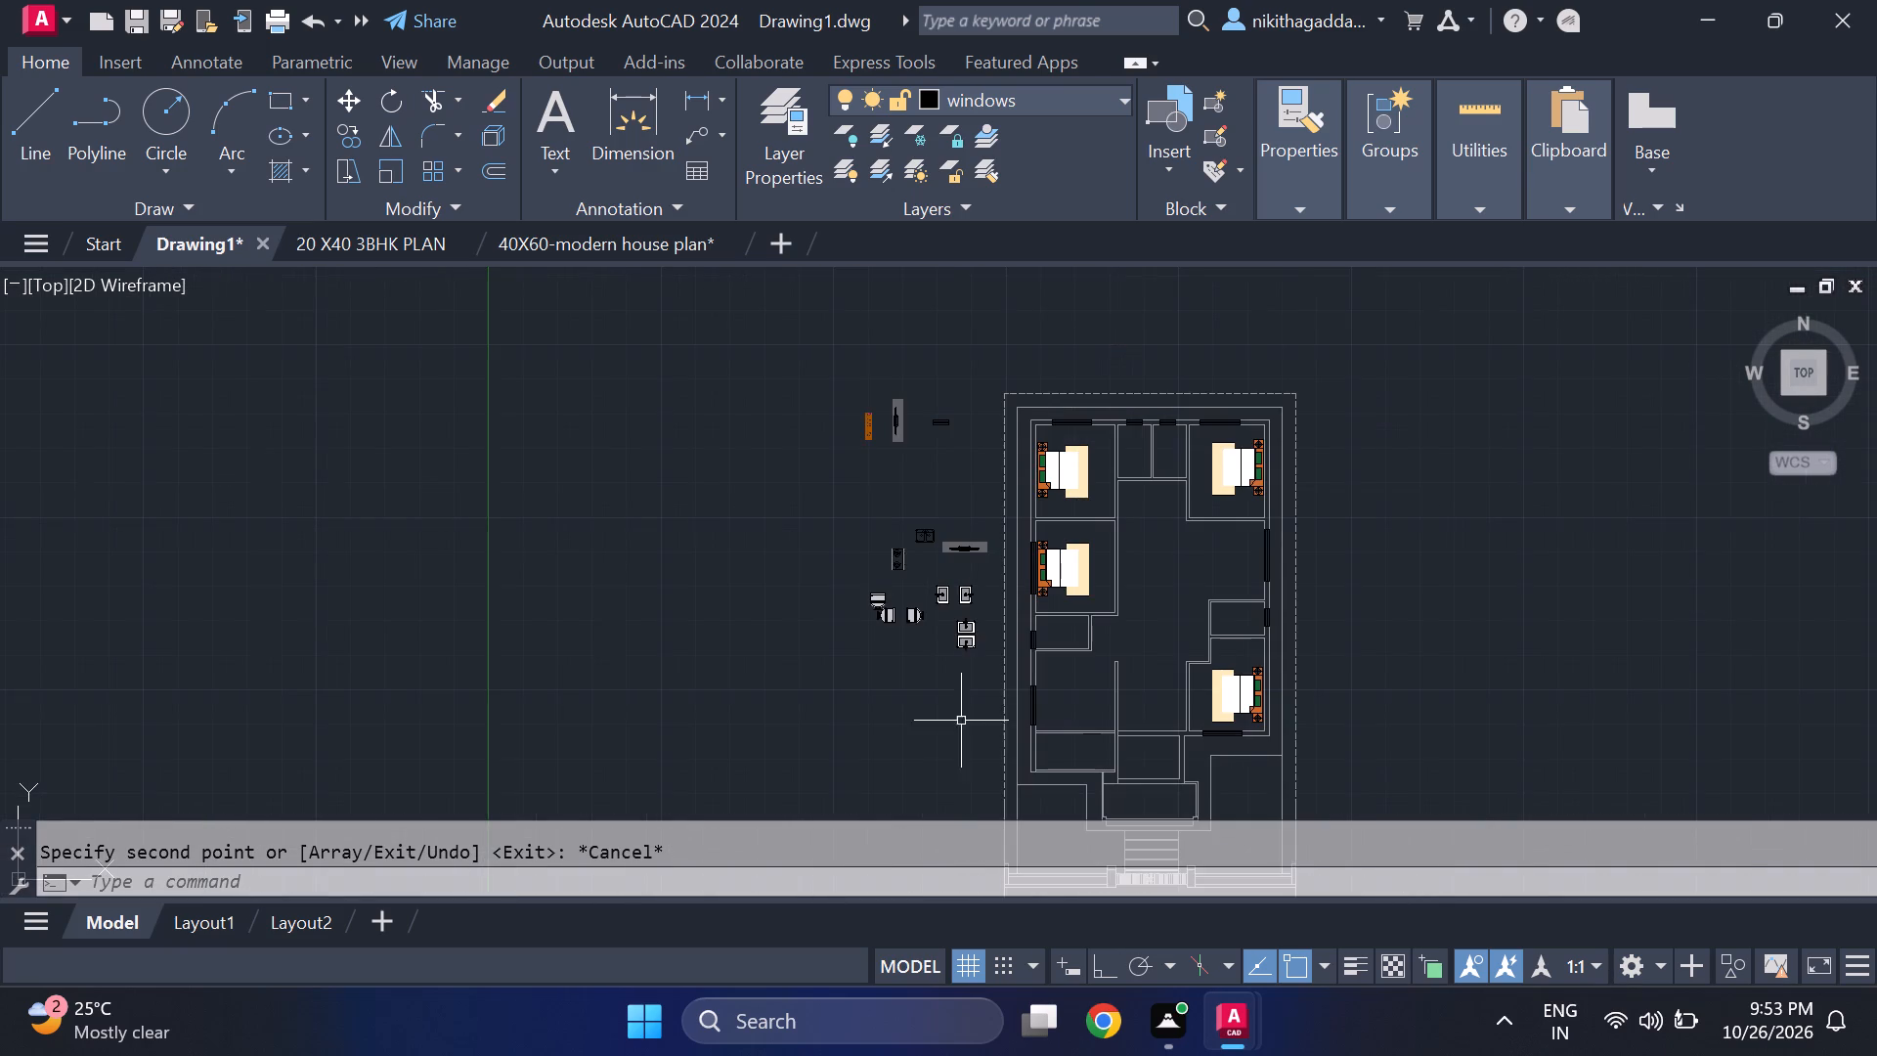
middle_drag(946, 749, 710, 742)
middle_drag(1053, 663, 1039, 632)
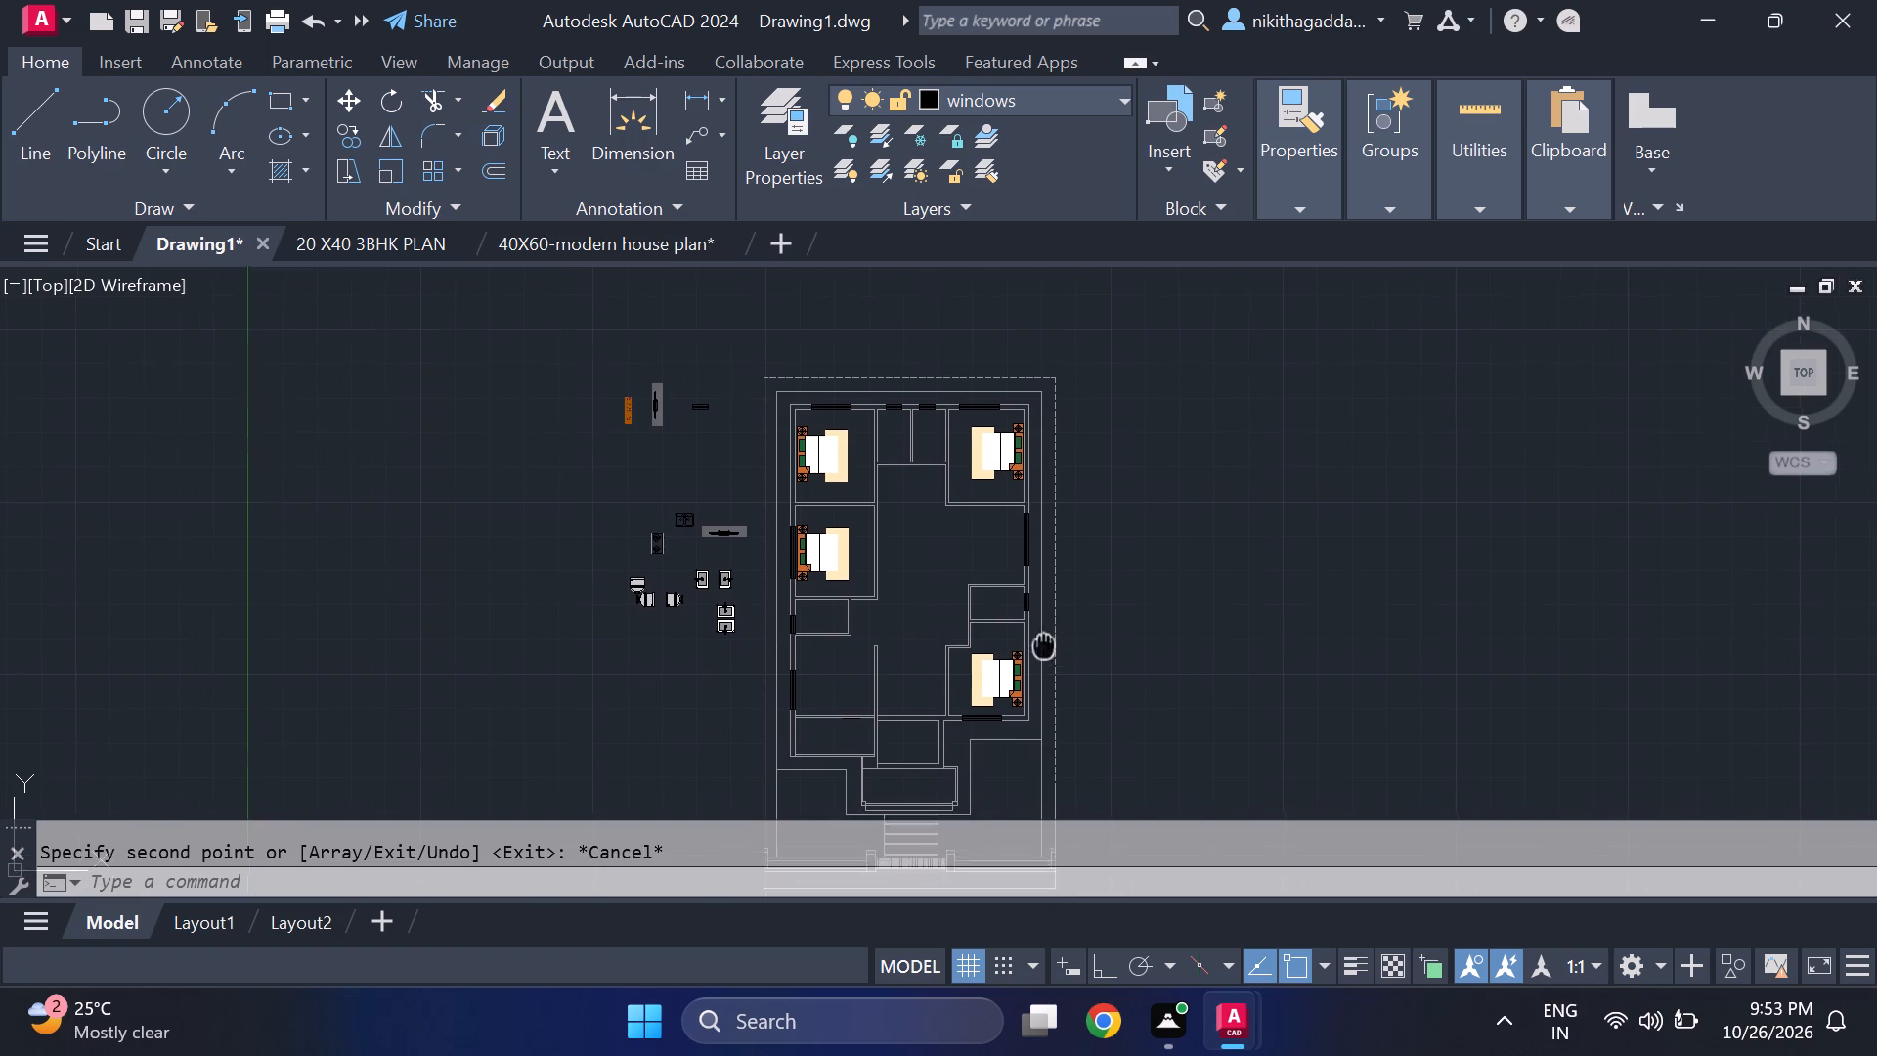
middle_drag(1039, 632, 1008, 510)
middle_drag(823, 689, 816, 645)
scroll(843, 588, up, 1)
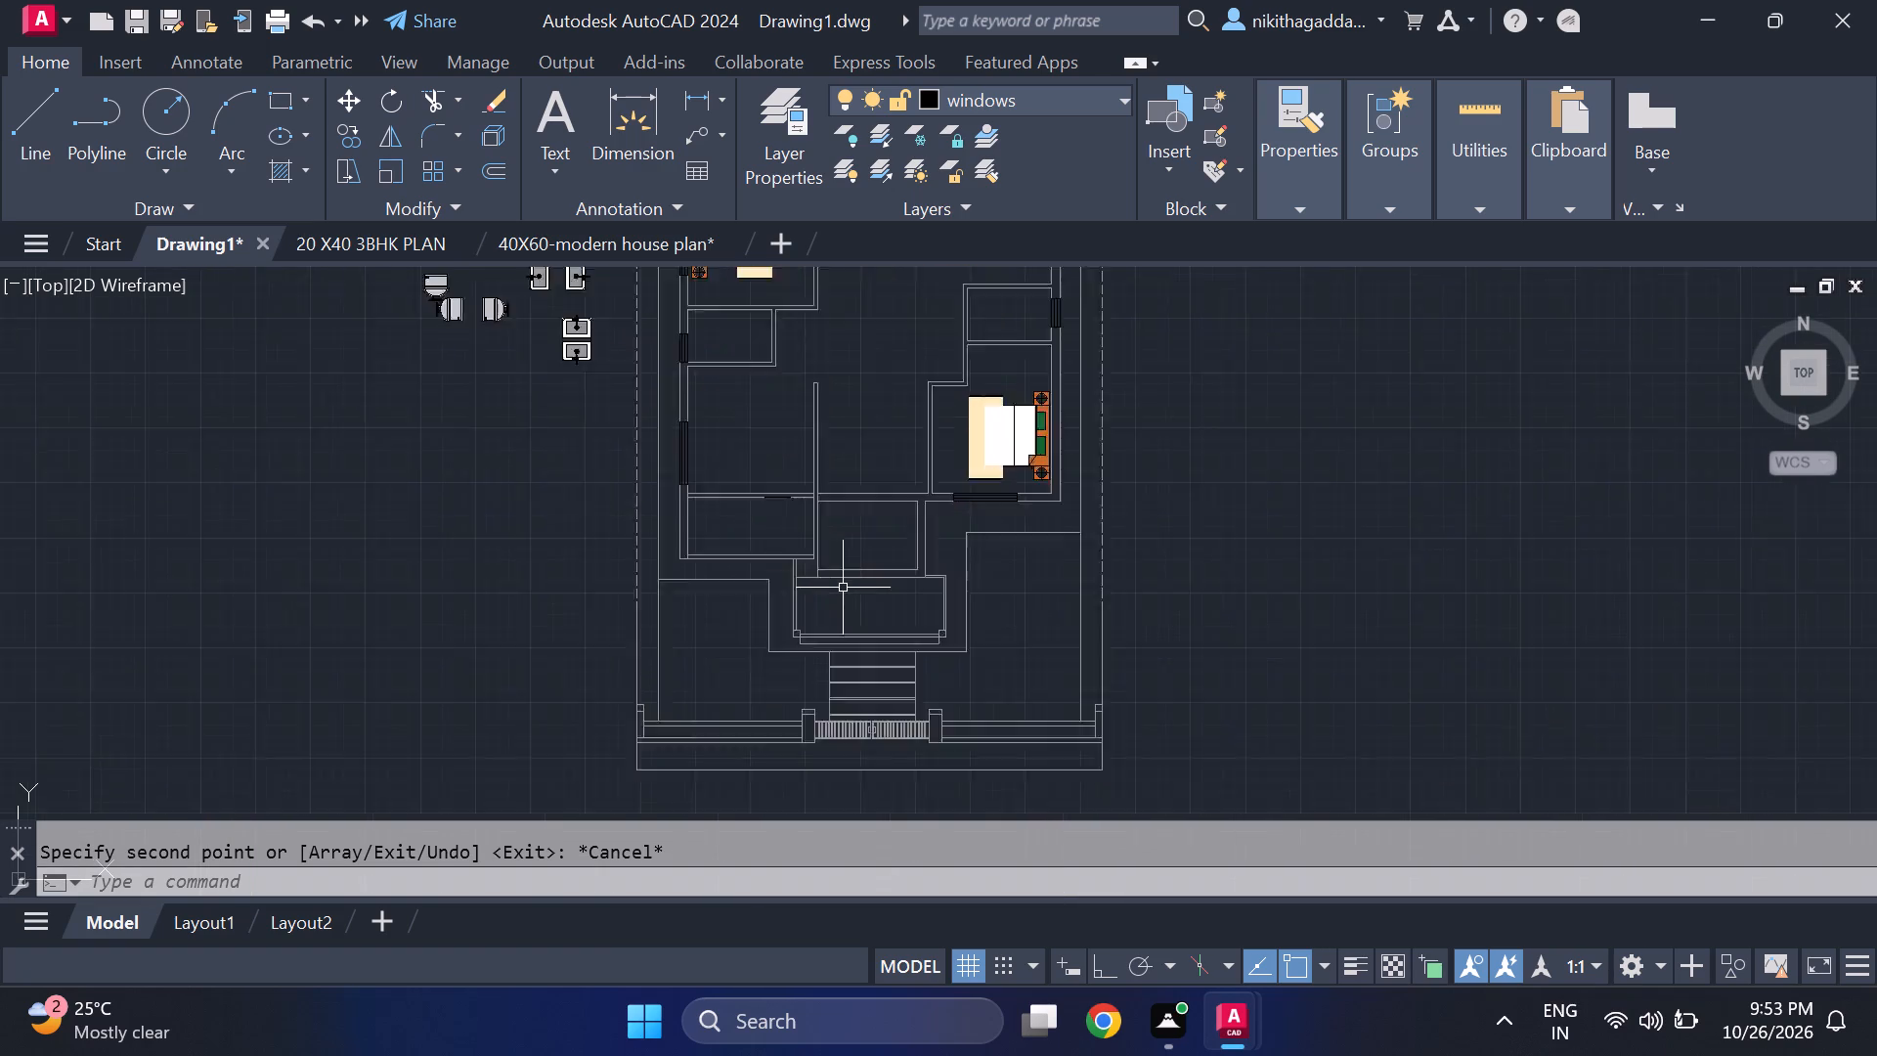
scroll(843, 588, up, 2)
middle_drag(858, 576, 841, 655)
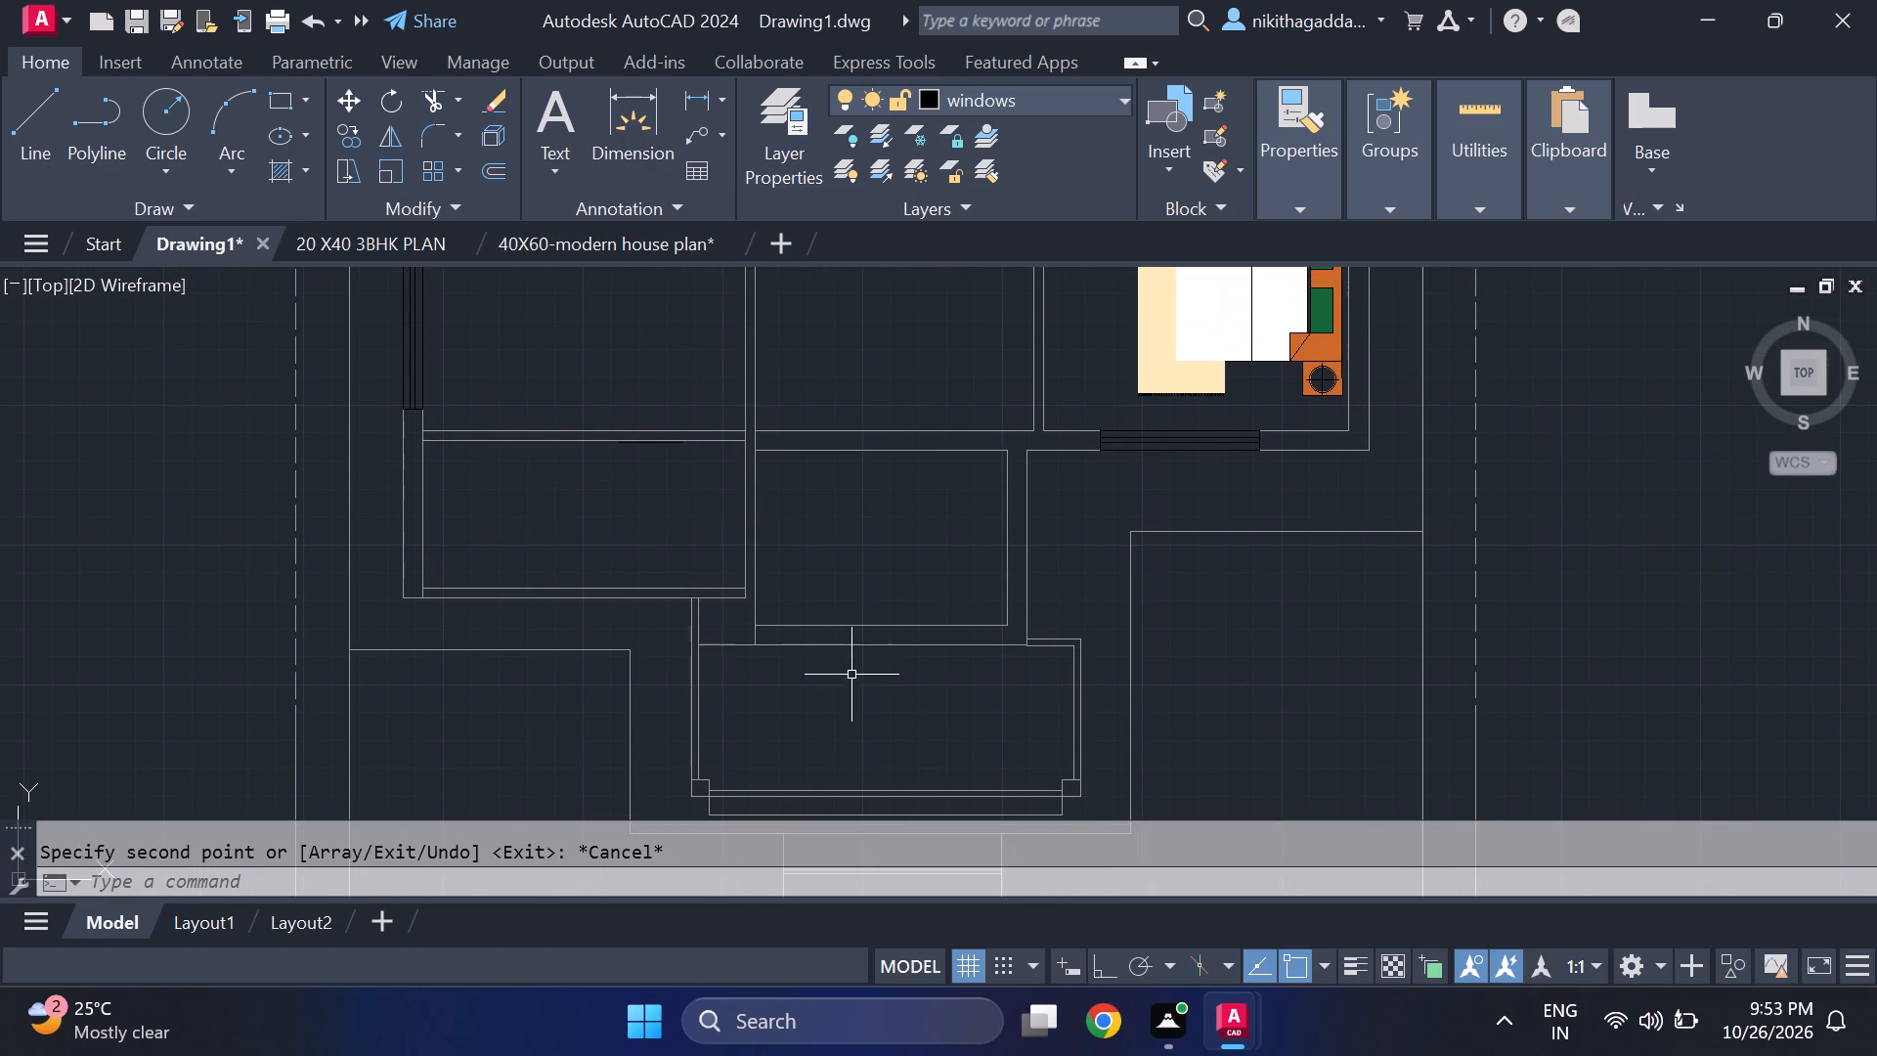
middle_drag(851, 675, 803, 597)
scroll(840, 507, up, 2)
scroll(818, 564, down, 2)
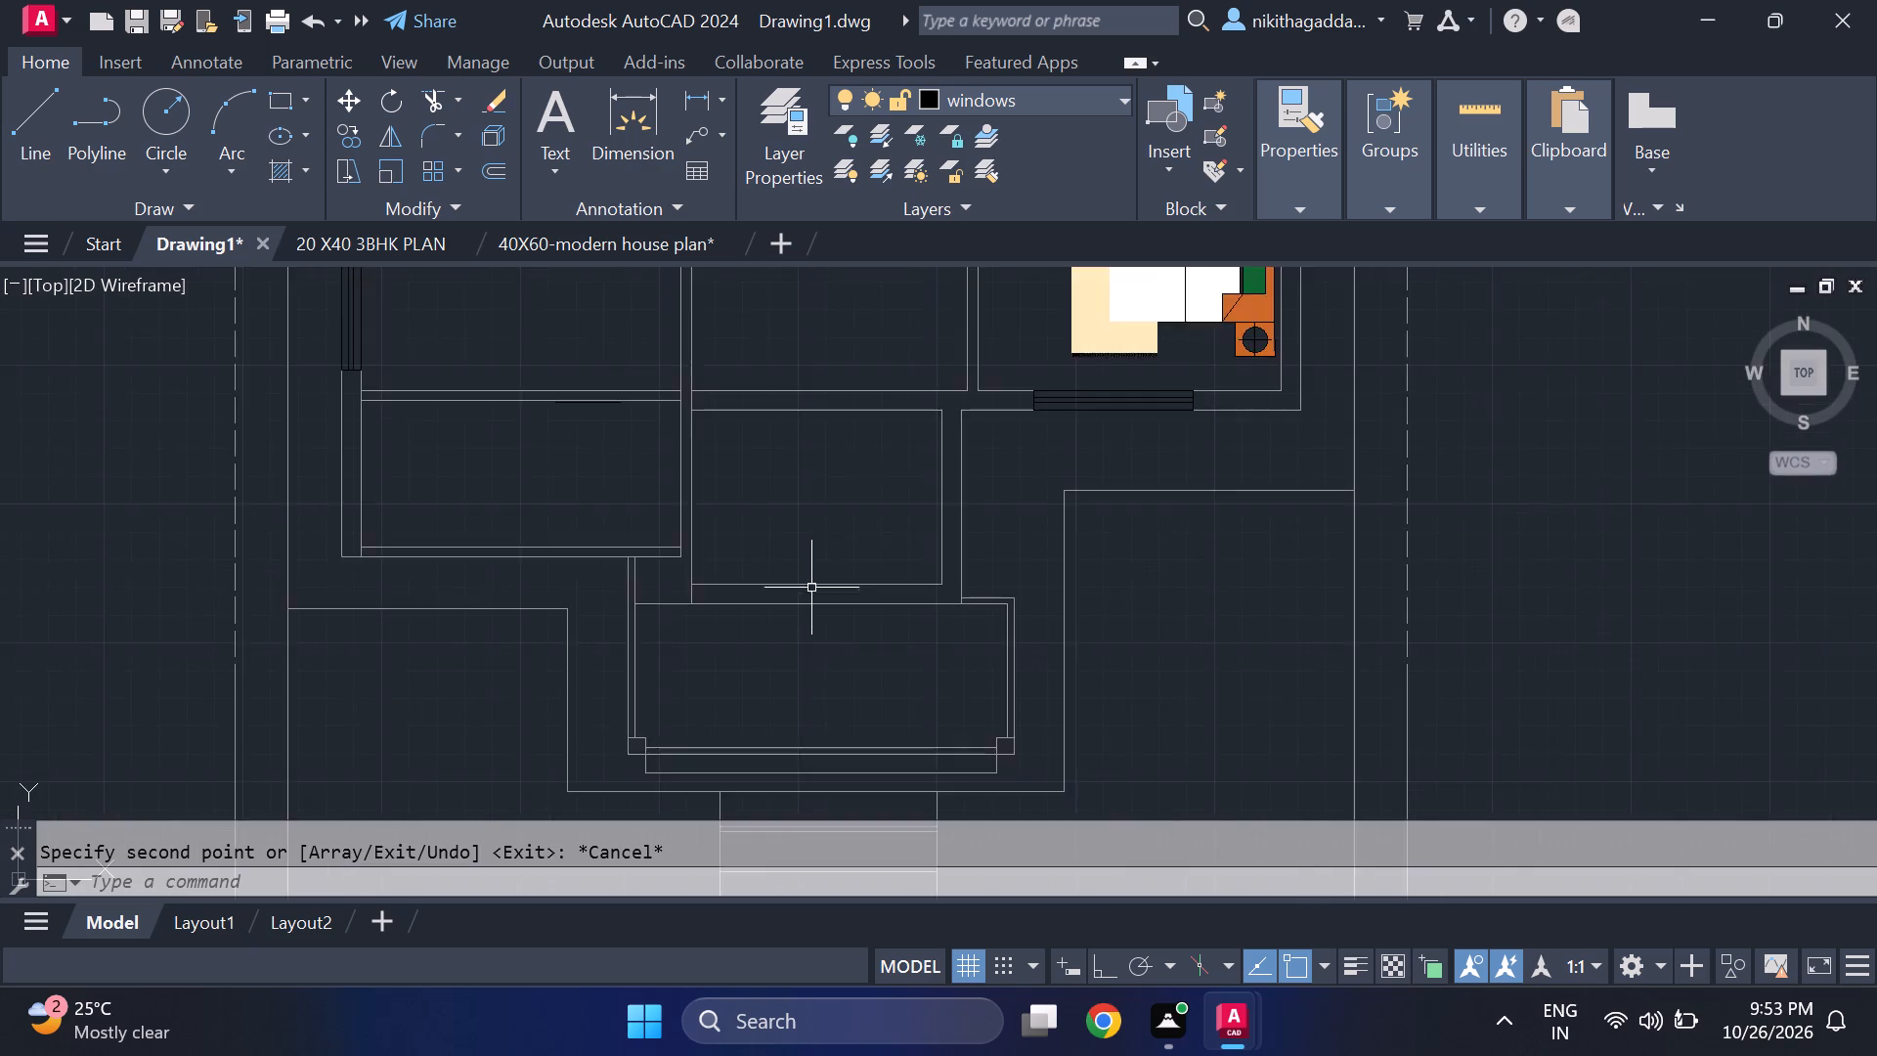
scroll(808, 595, down, 2)
scroll(808, 601, up, 3)
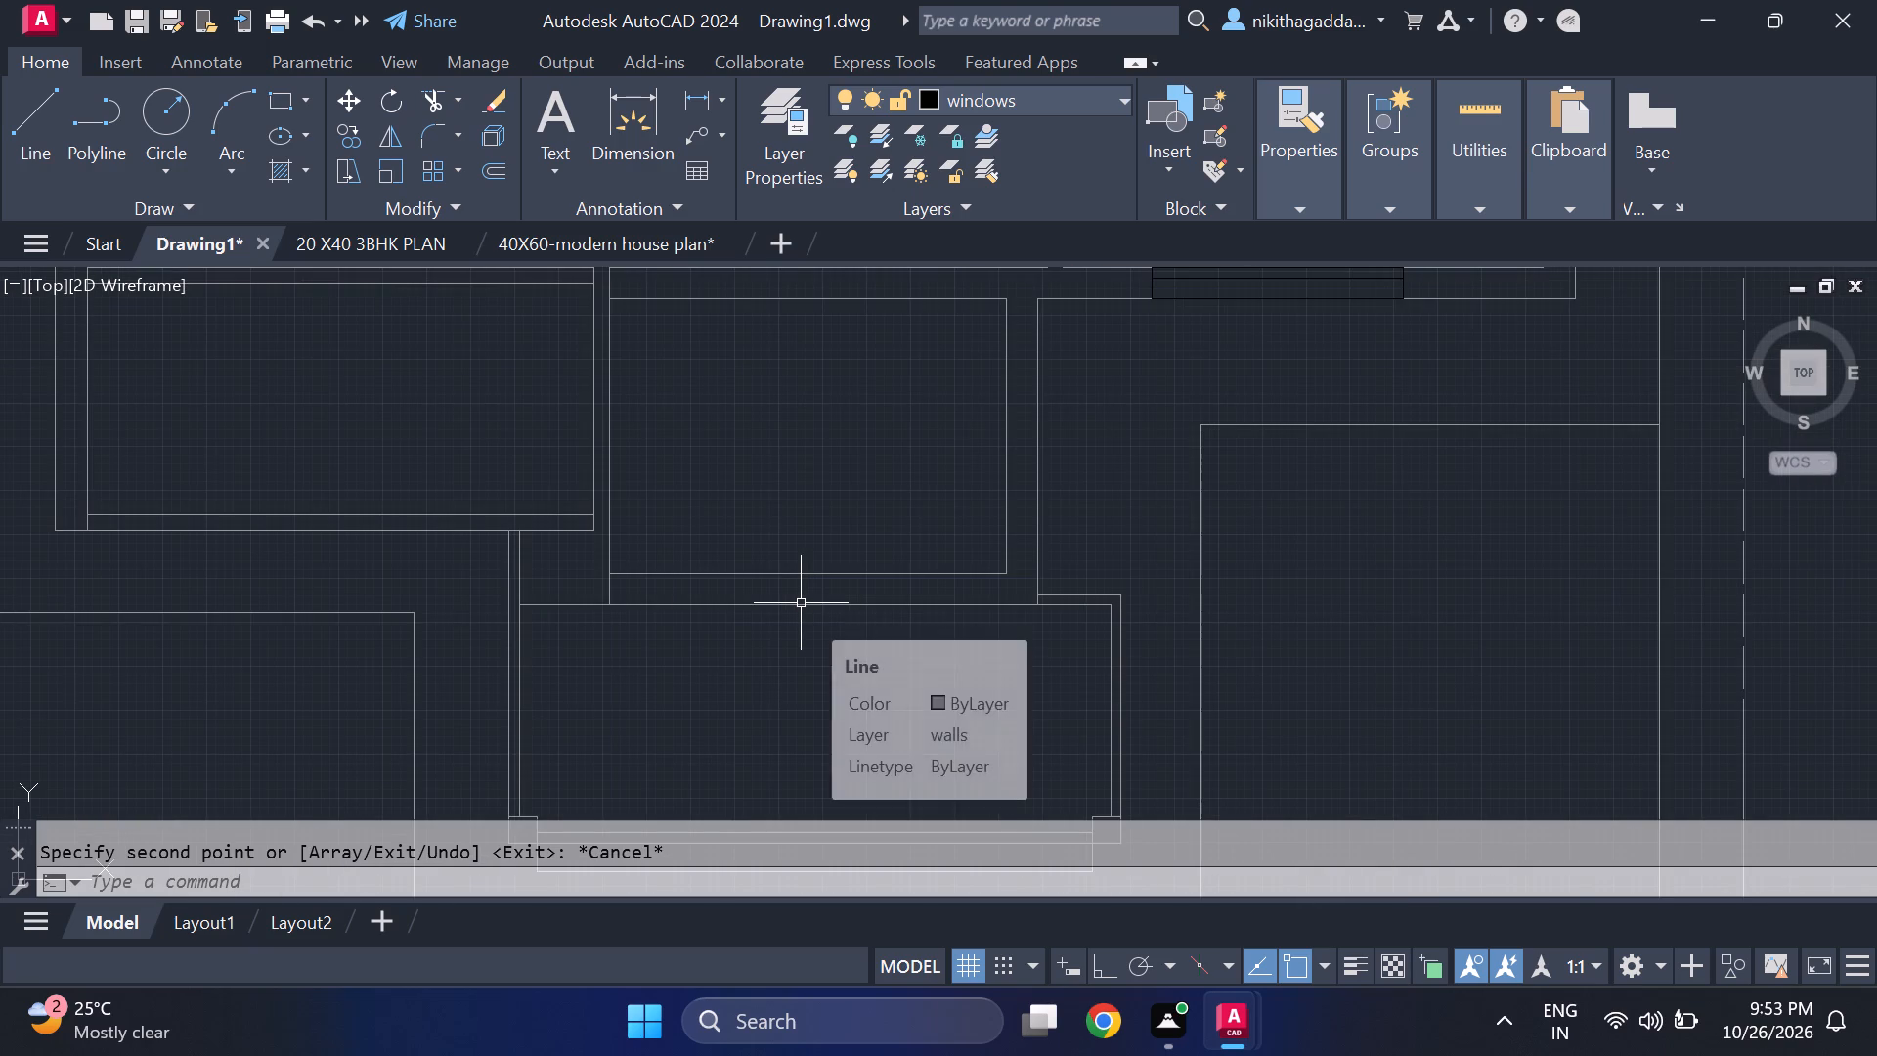
Draw two short vertical jamb lines on the windows layer across the south wall between the entry room and the porch.
key(l)
key(Return)
scroll(775, 606, up, 1)
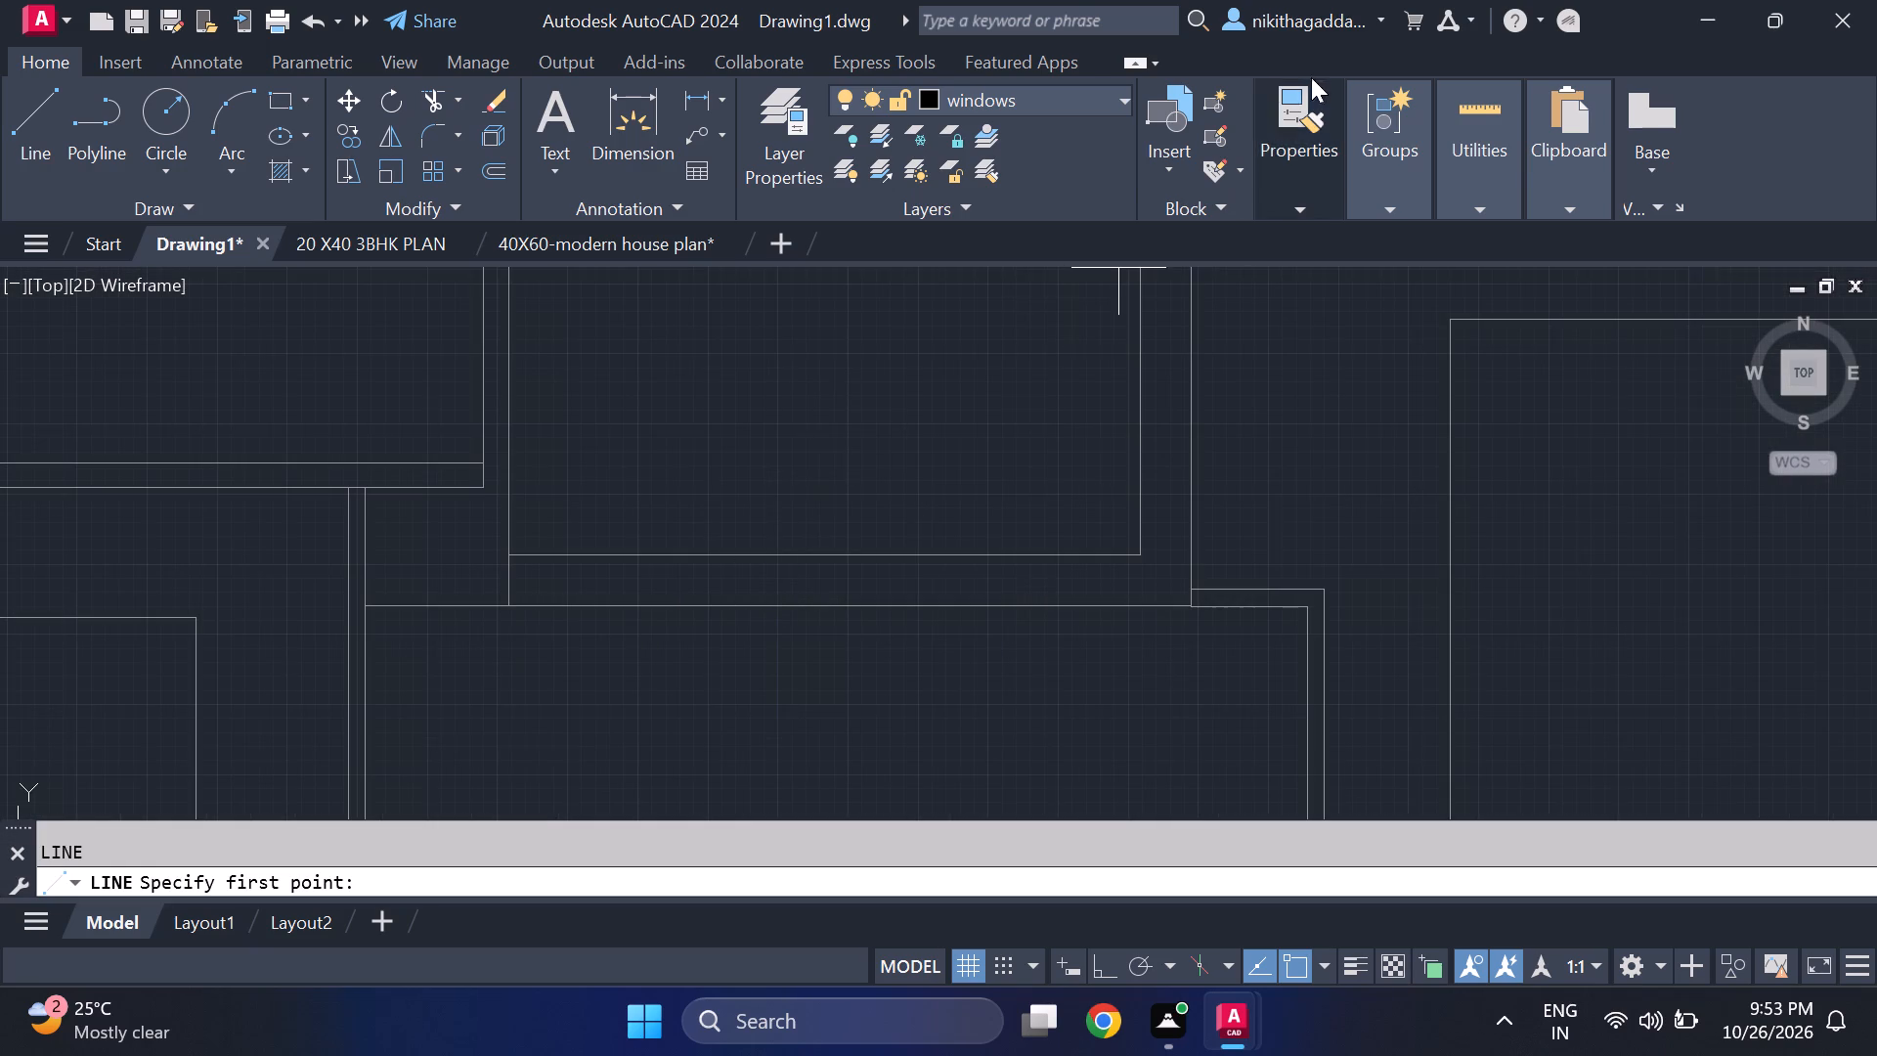
click(1072, 101)
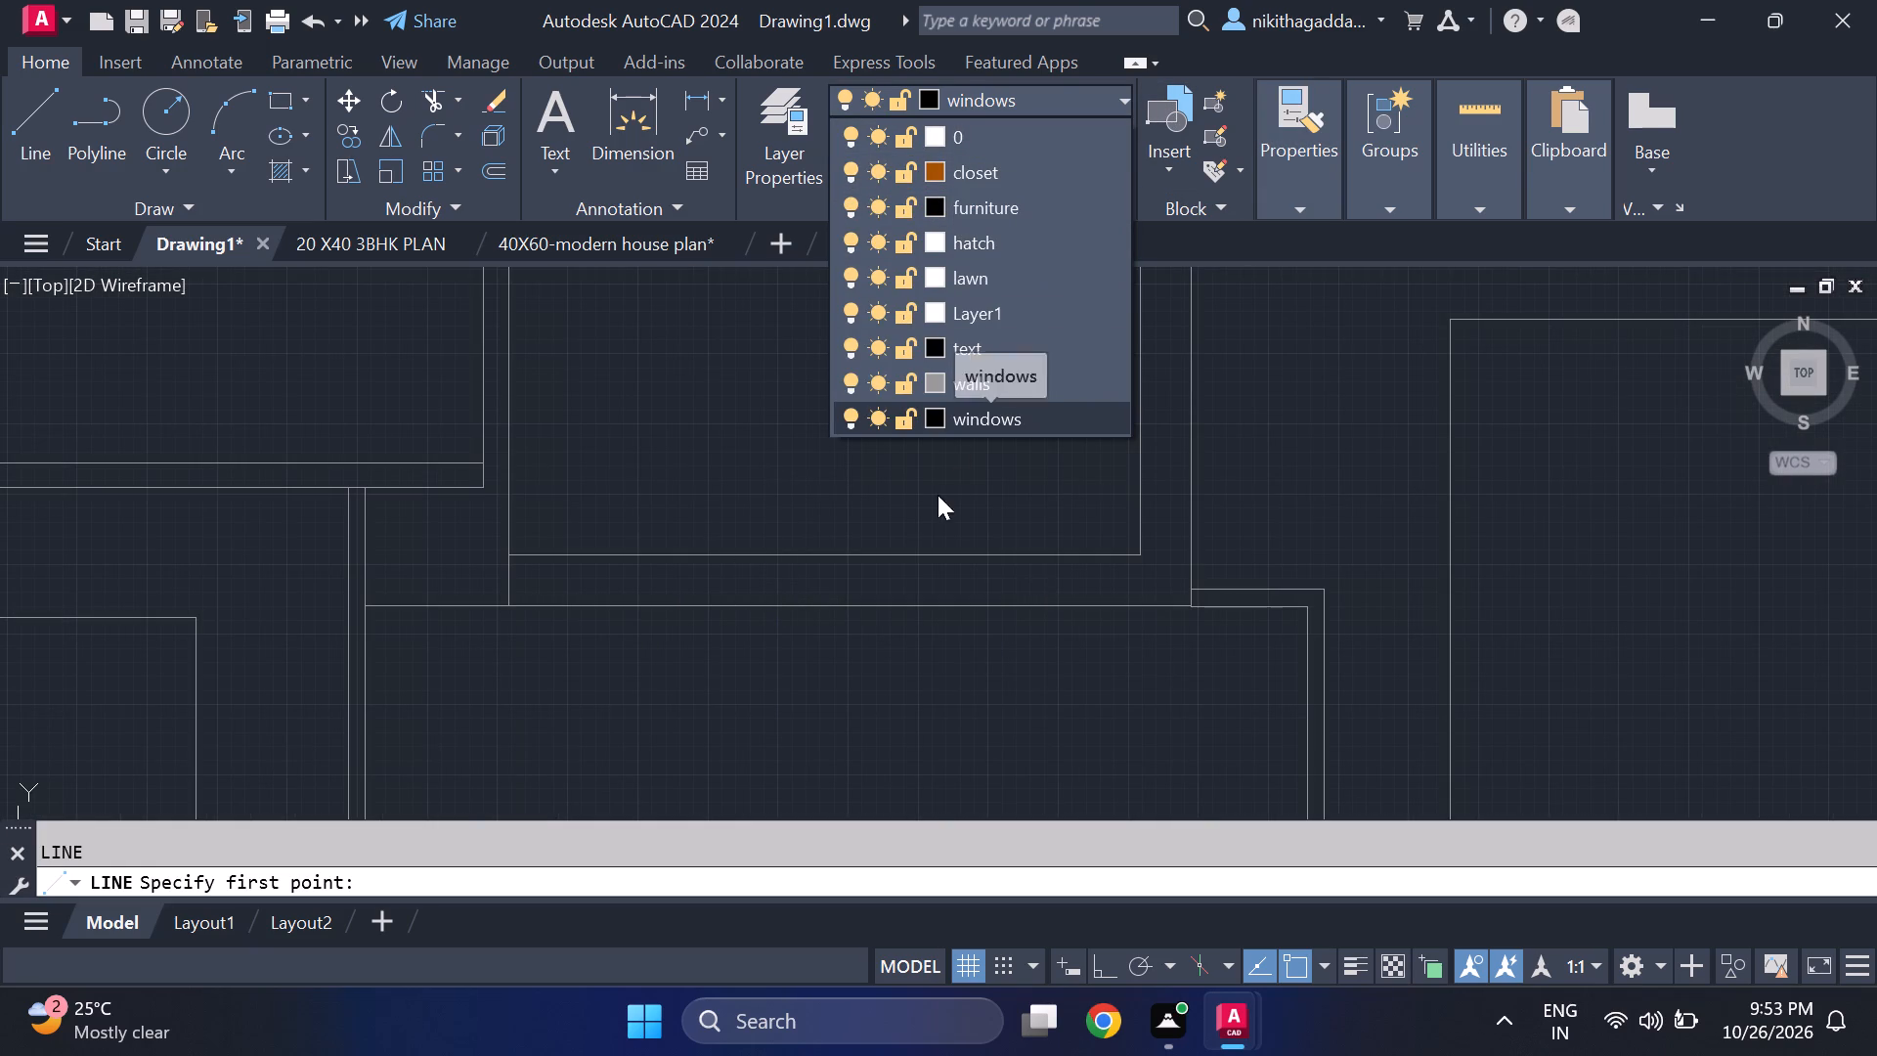
key(Escape)
key(l)
key(Return)
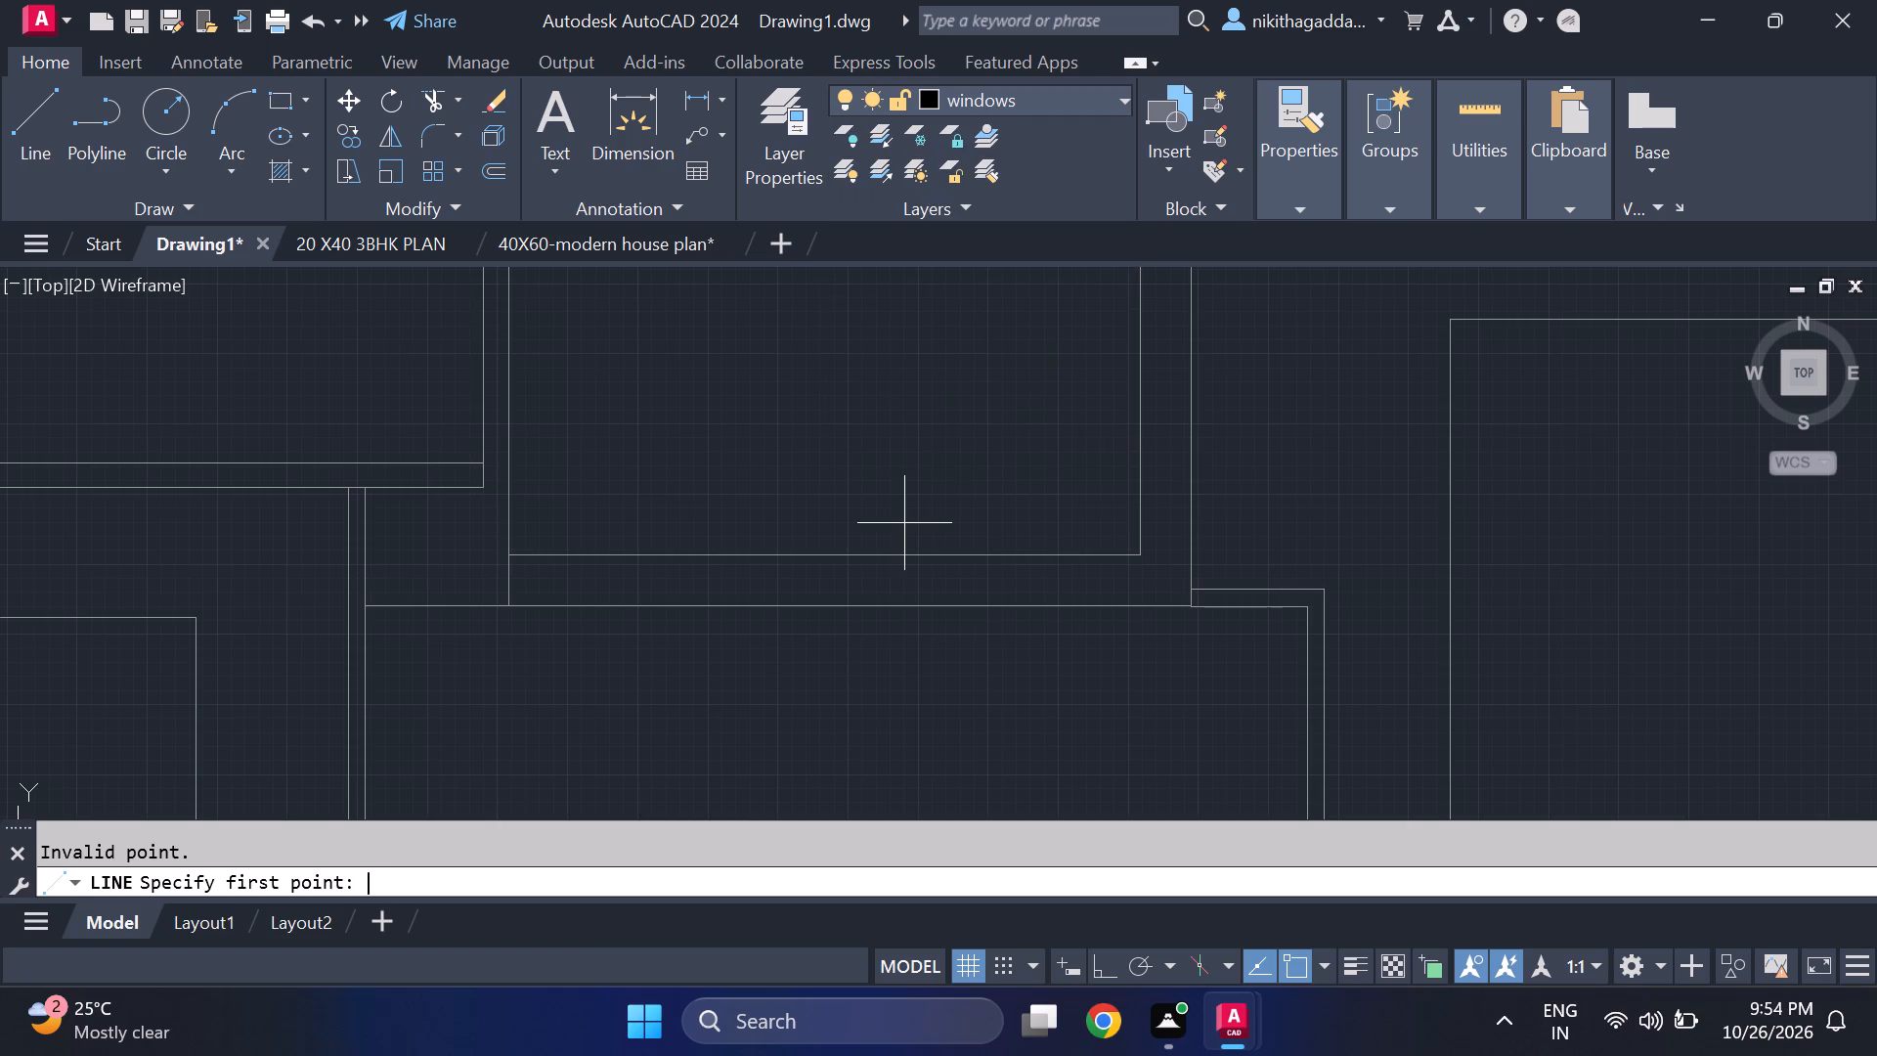
click(714, 549)
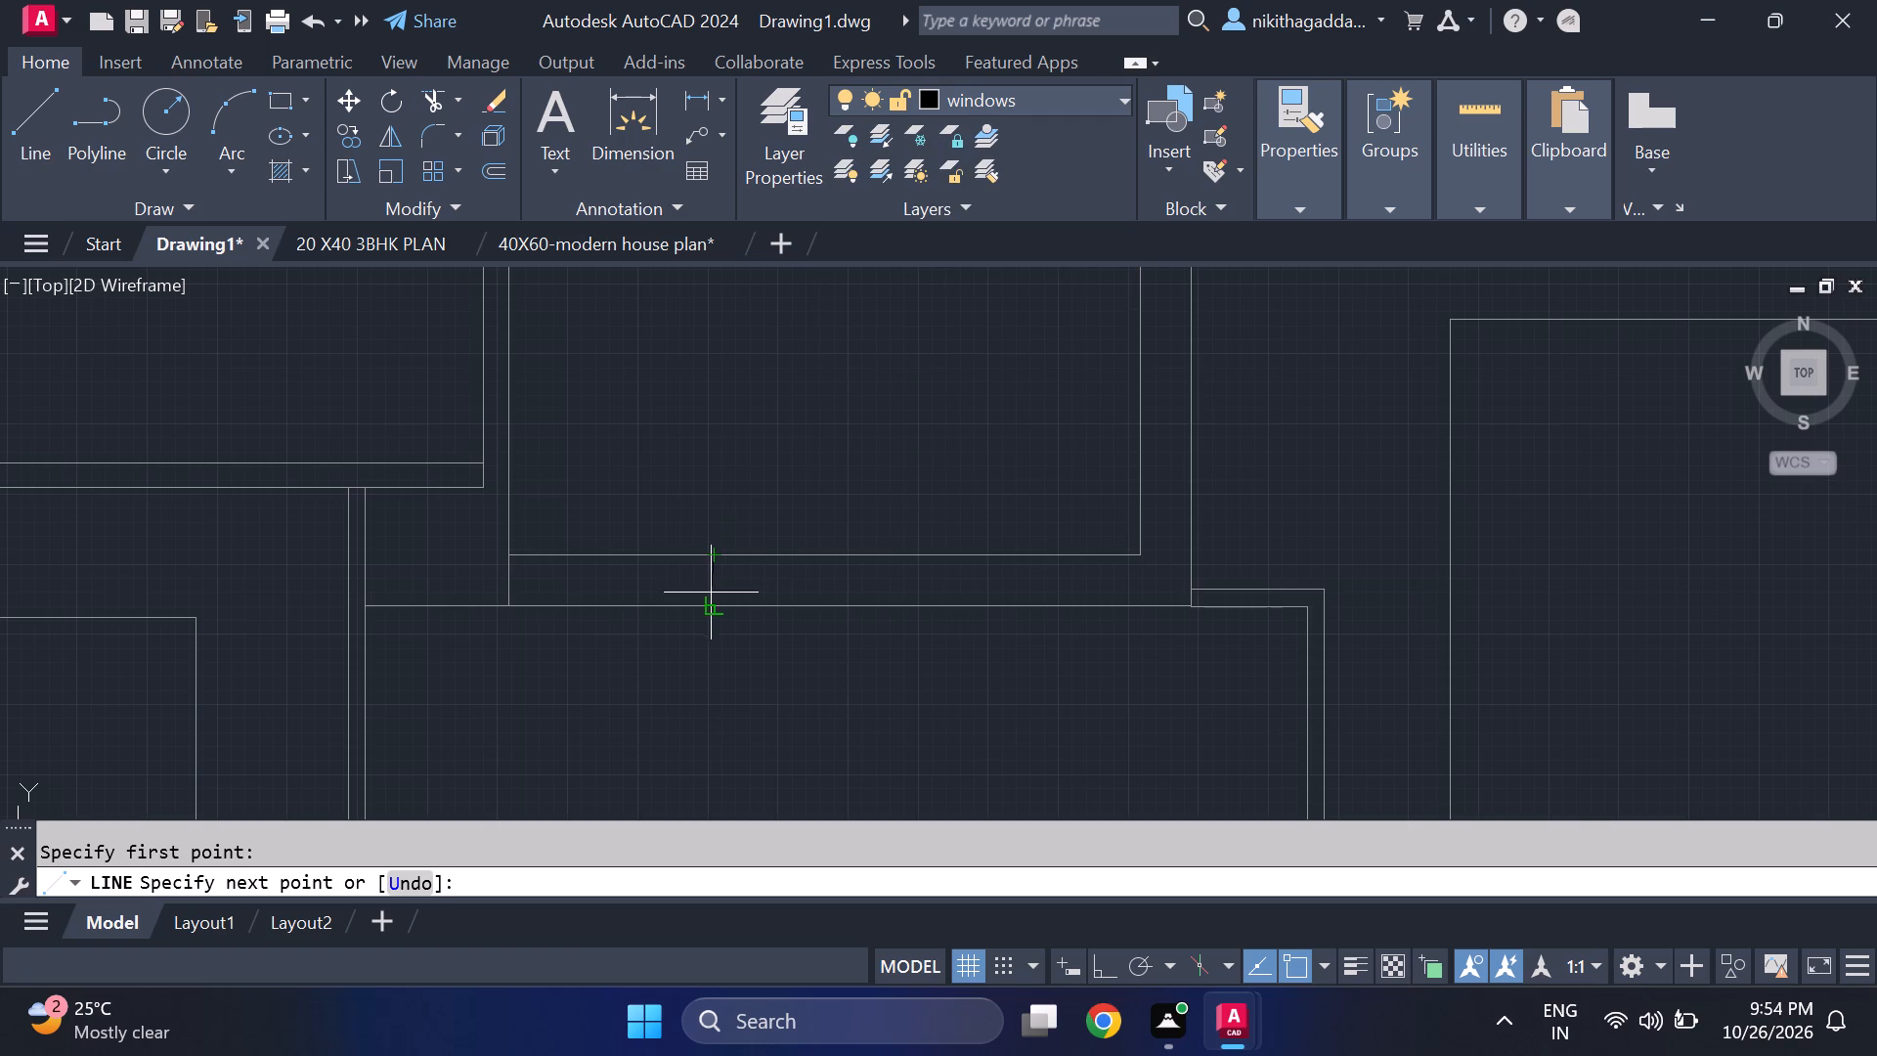
click(711, 597)
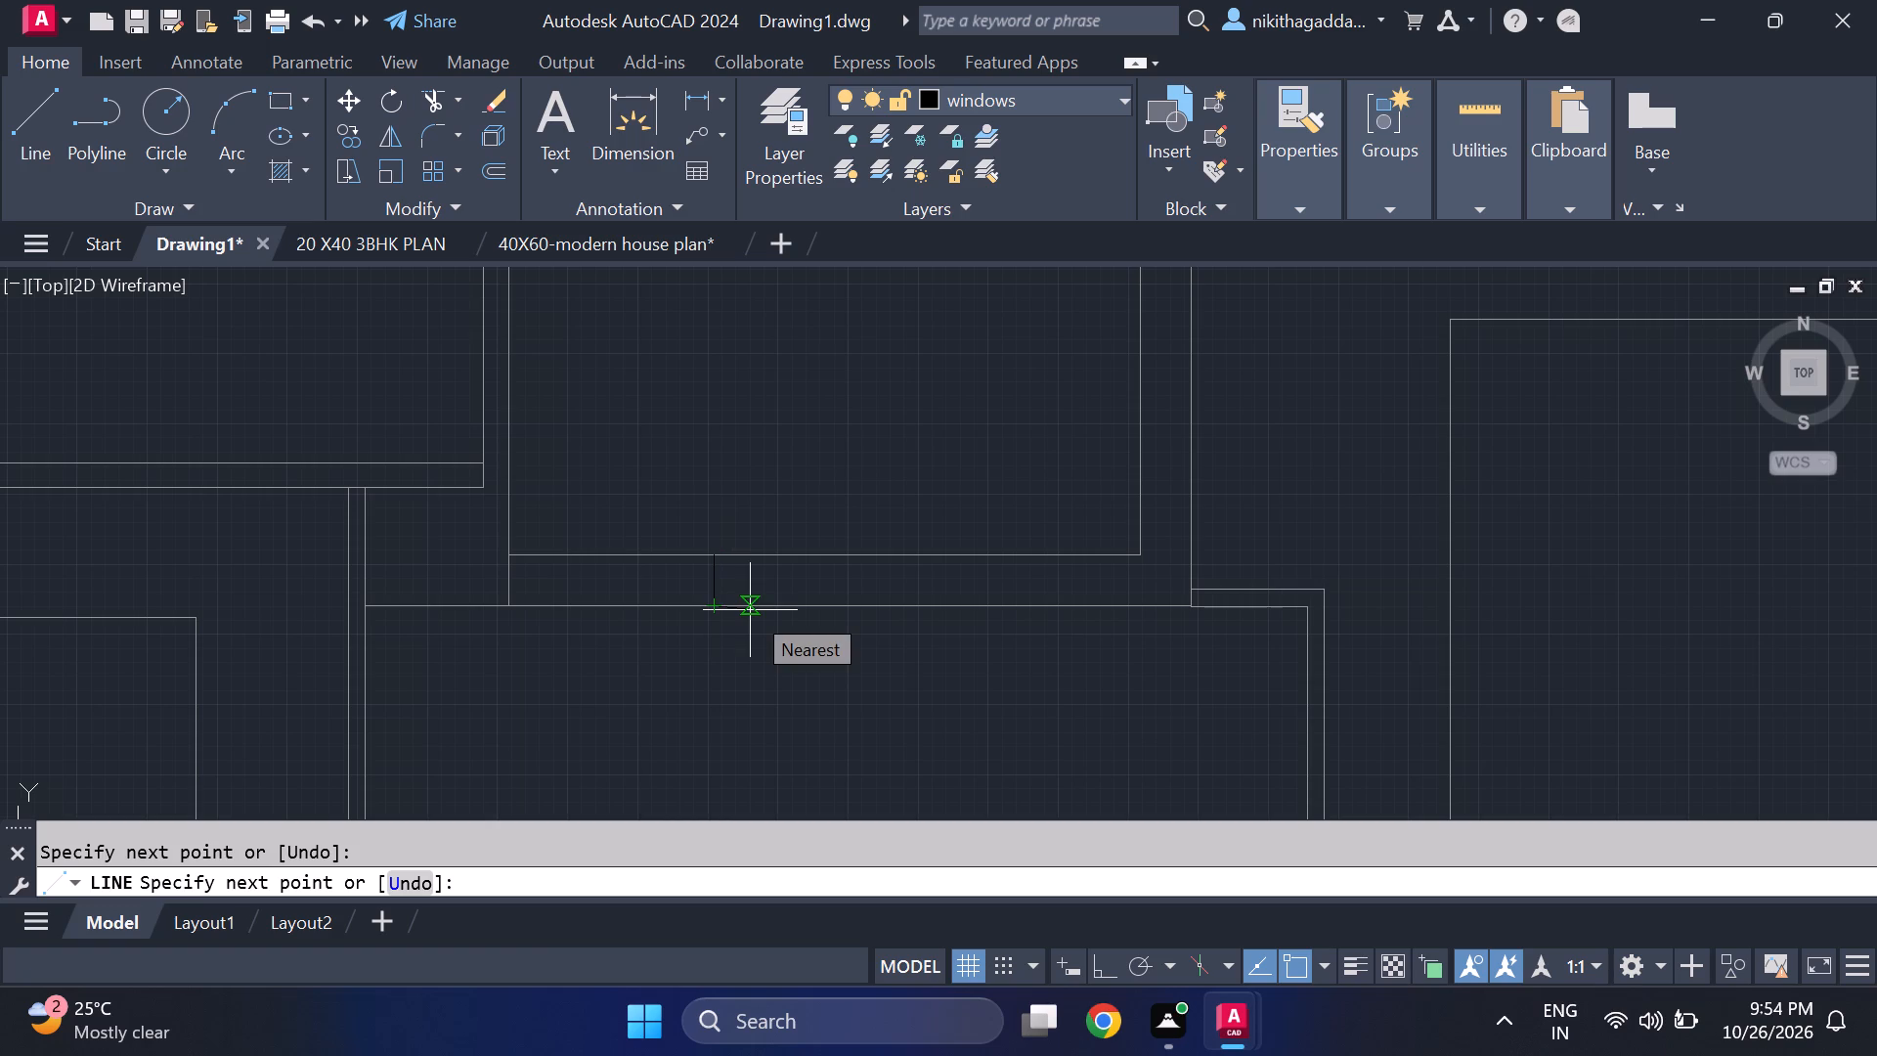
key(Escape)
key(space)
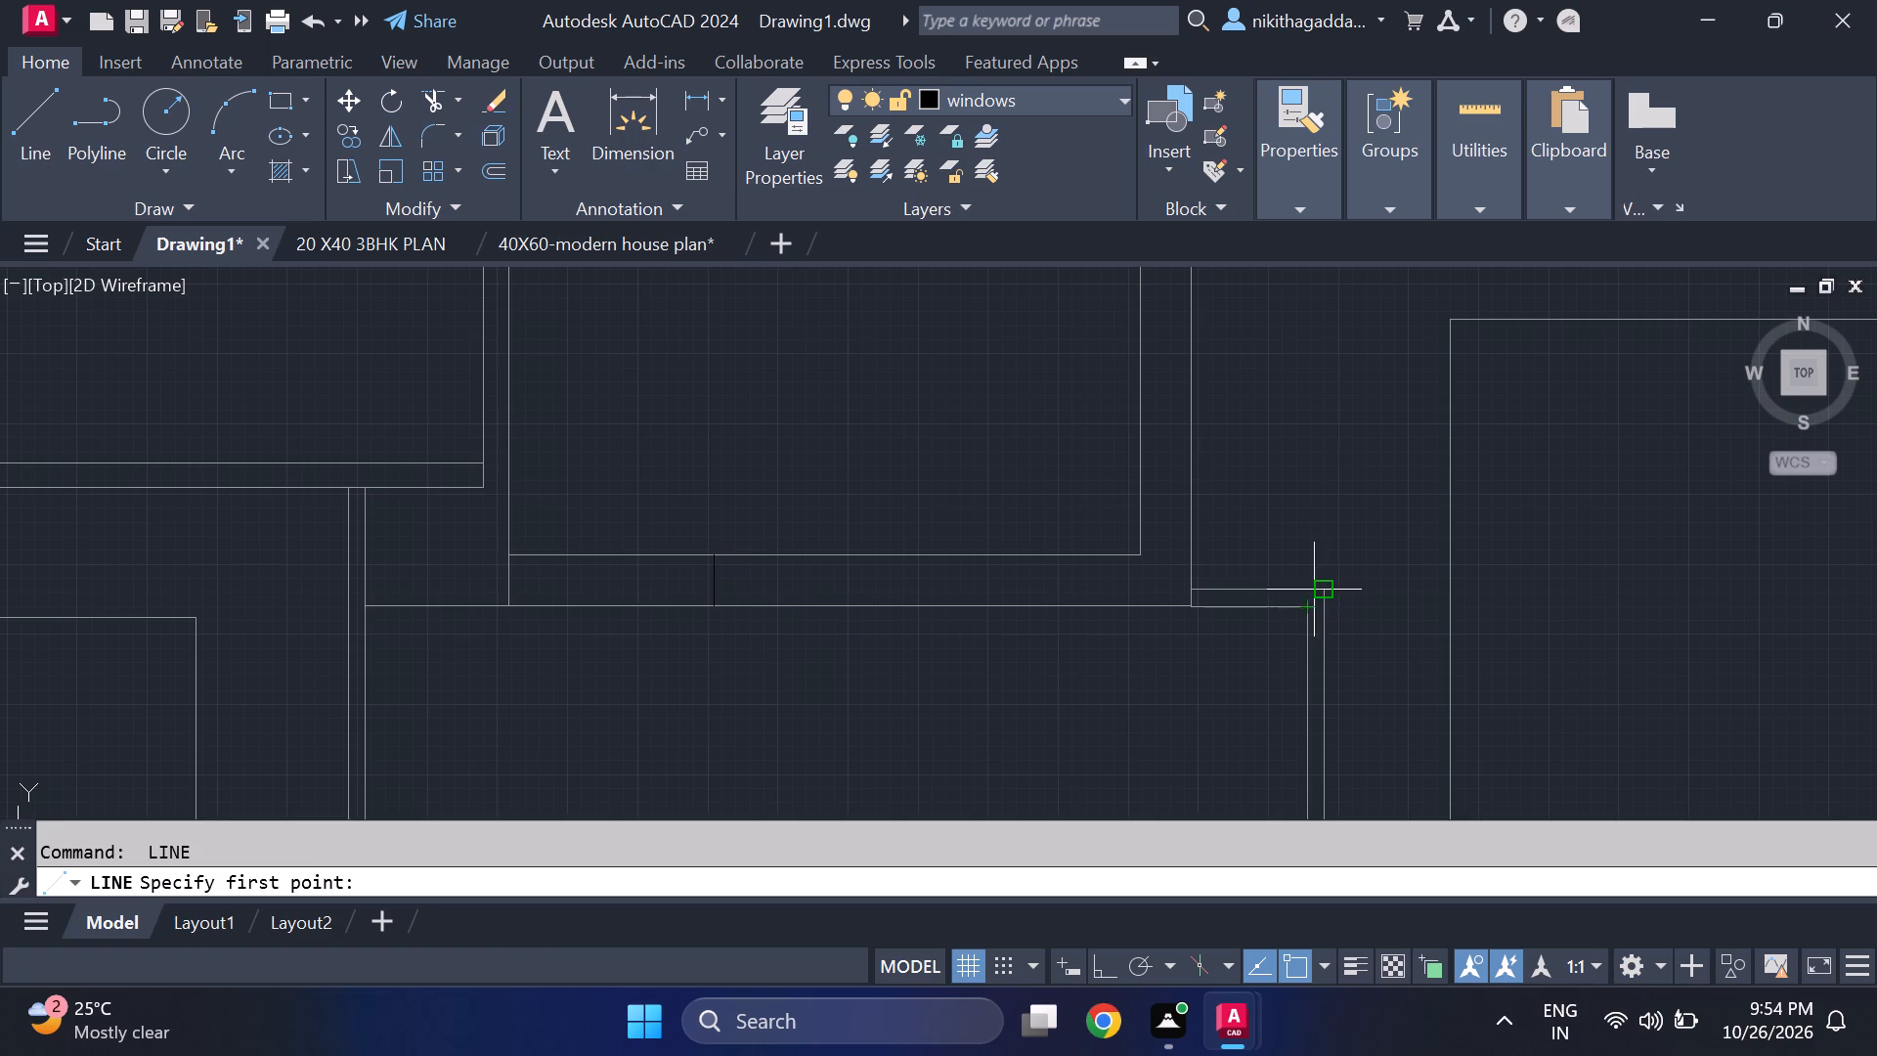
click(934, 557)
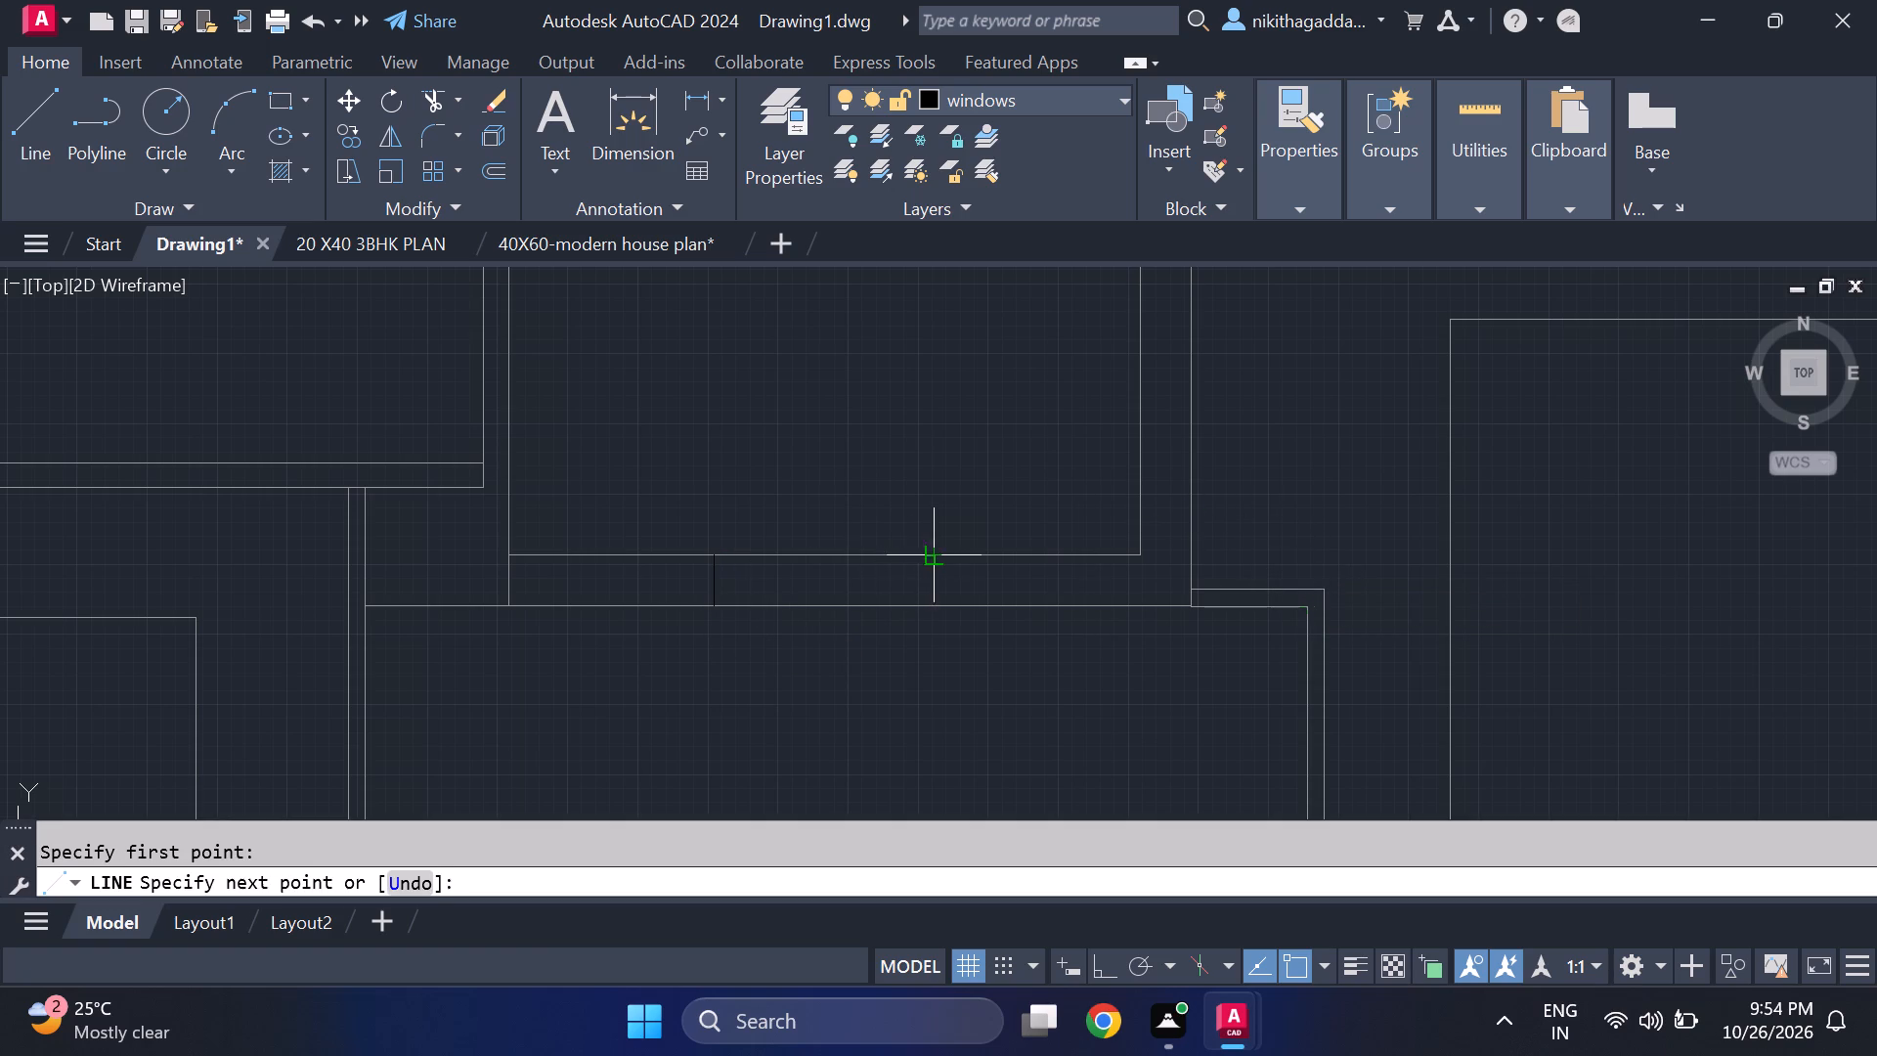
click(936, 616)
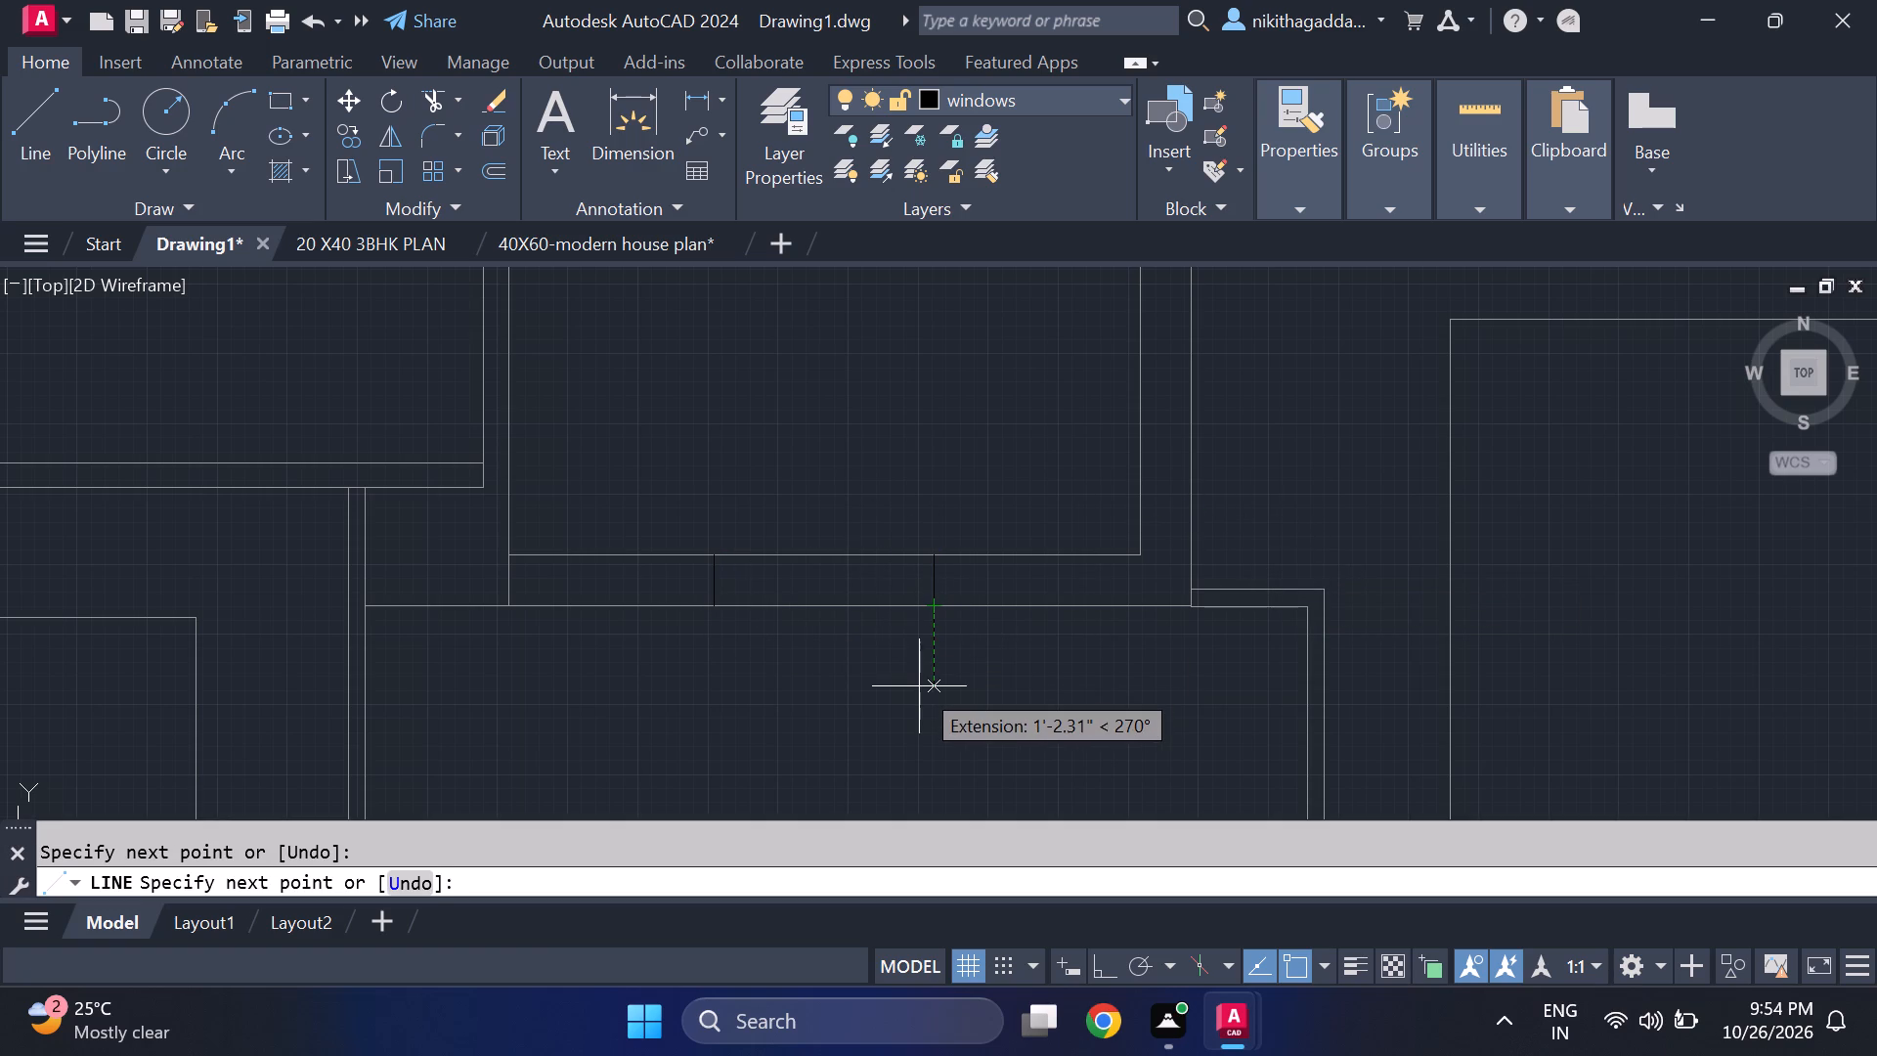
key(Escape)
Trim both wall lines between the two jamb lines to open a gap in the entry room's south wall.
text(tr)
key(Return)
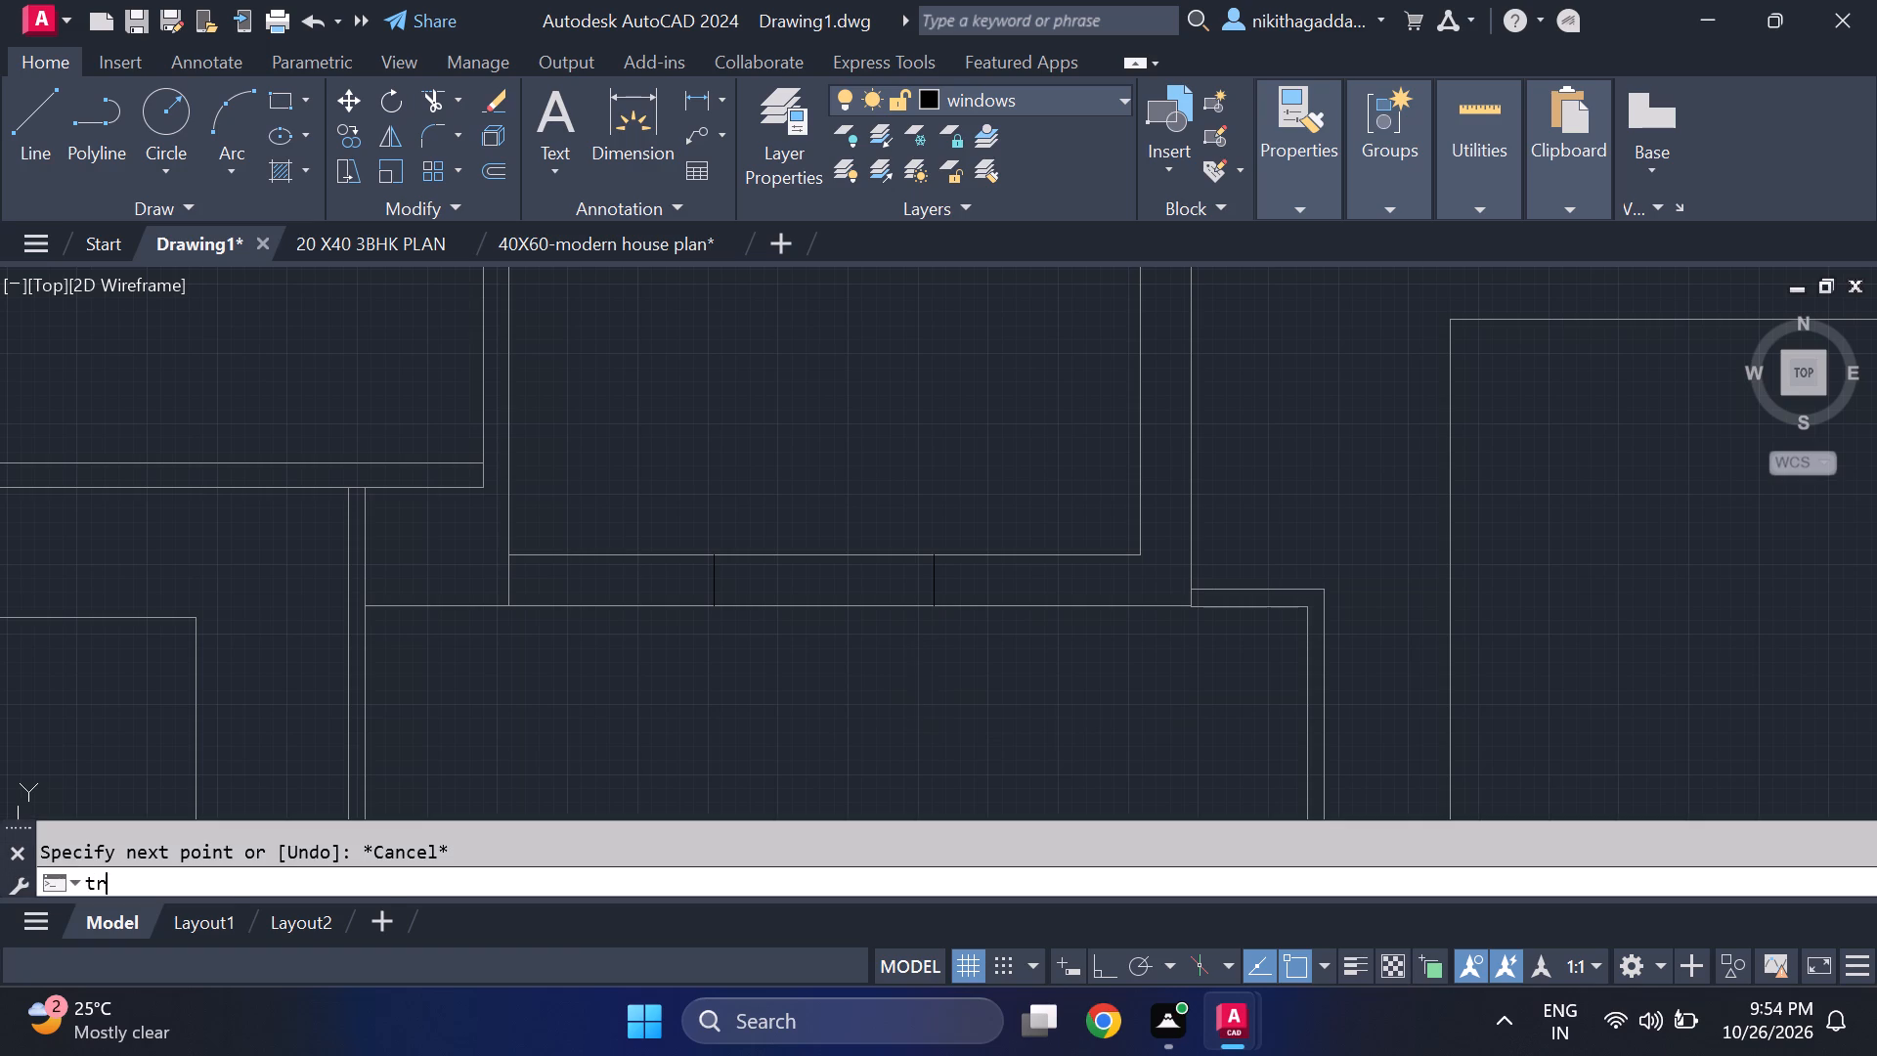
drag(804, 512, 771, 724)
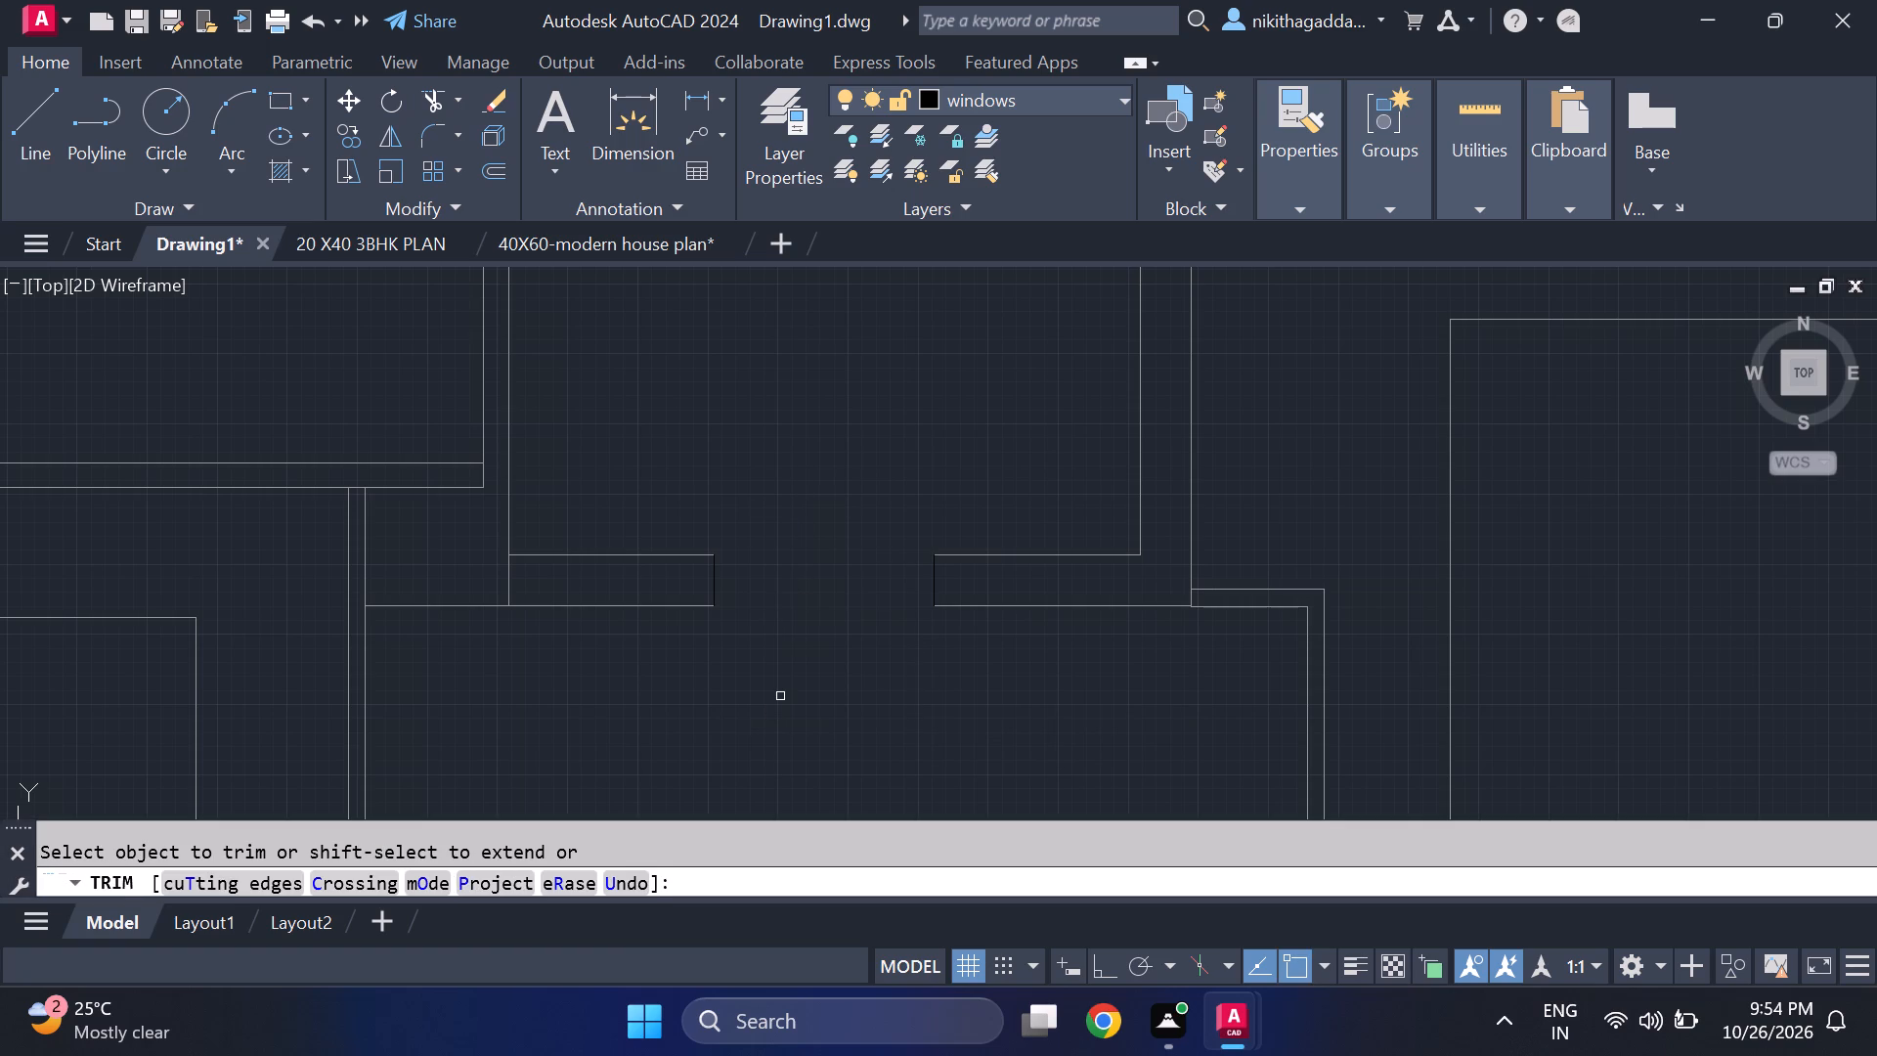
key(Escape)
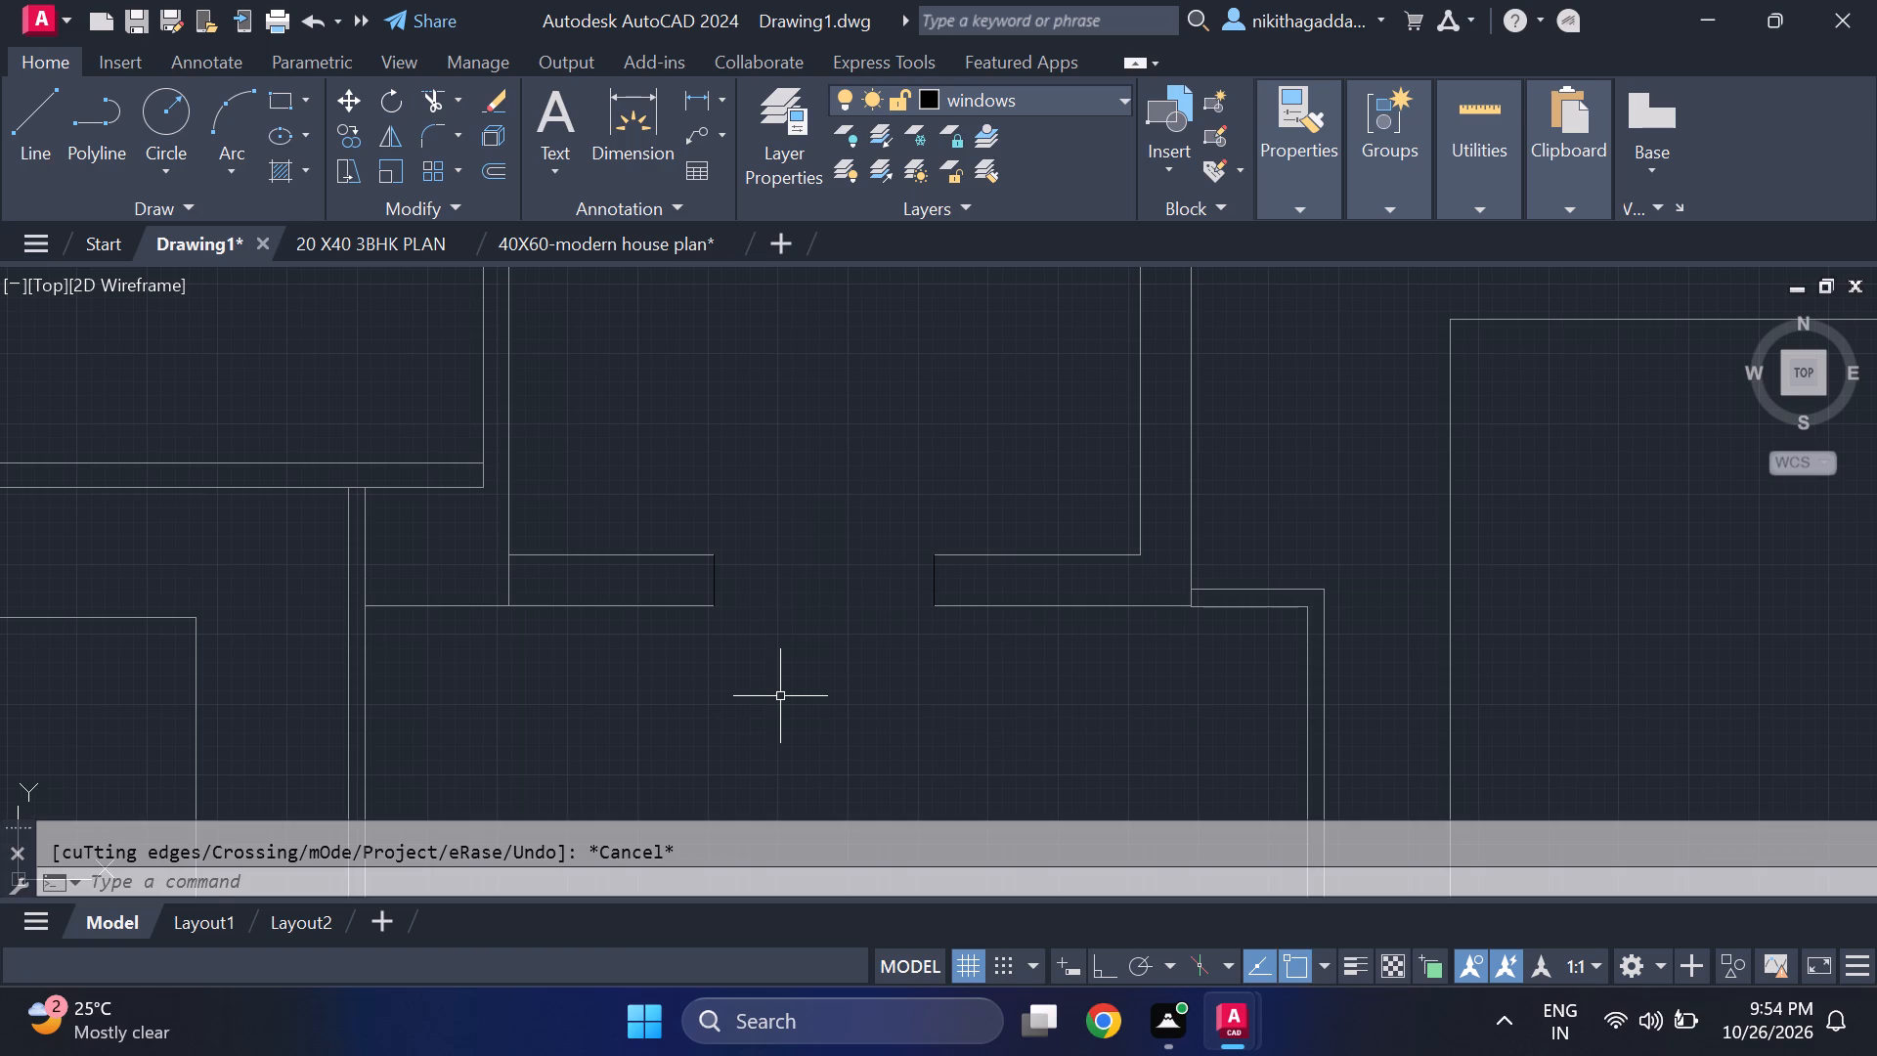
Draw two horizontal lines between the jambs of the entry room's south opening, one along the inner wall face and one at mid-wall.
key(l)
key(Return)
scroll(813, 588, up, 1)
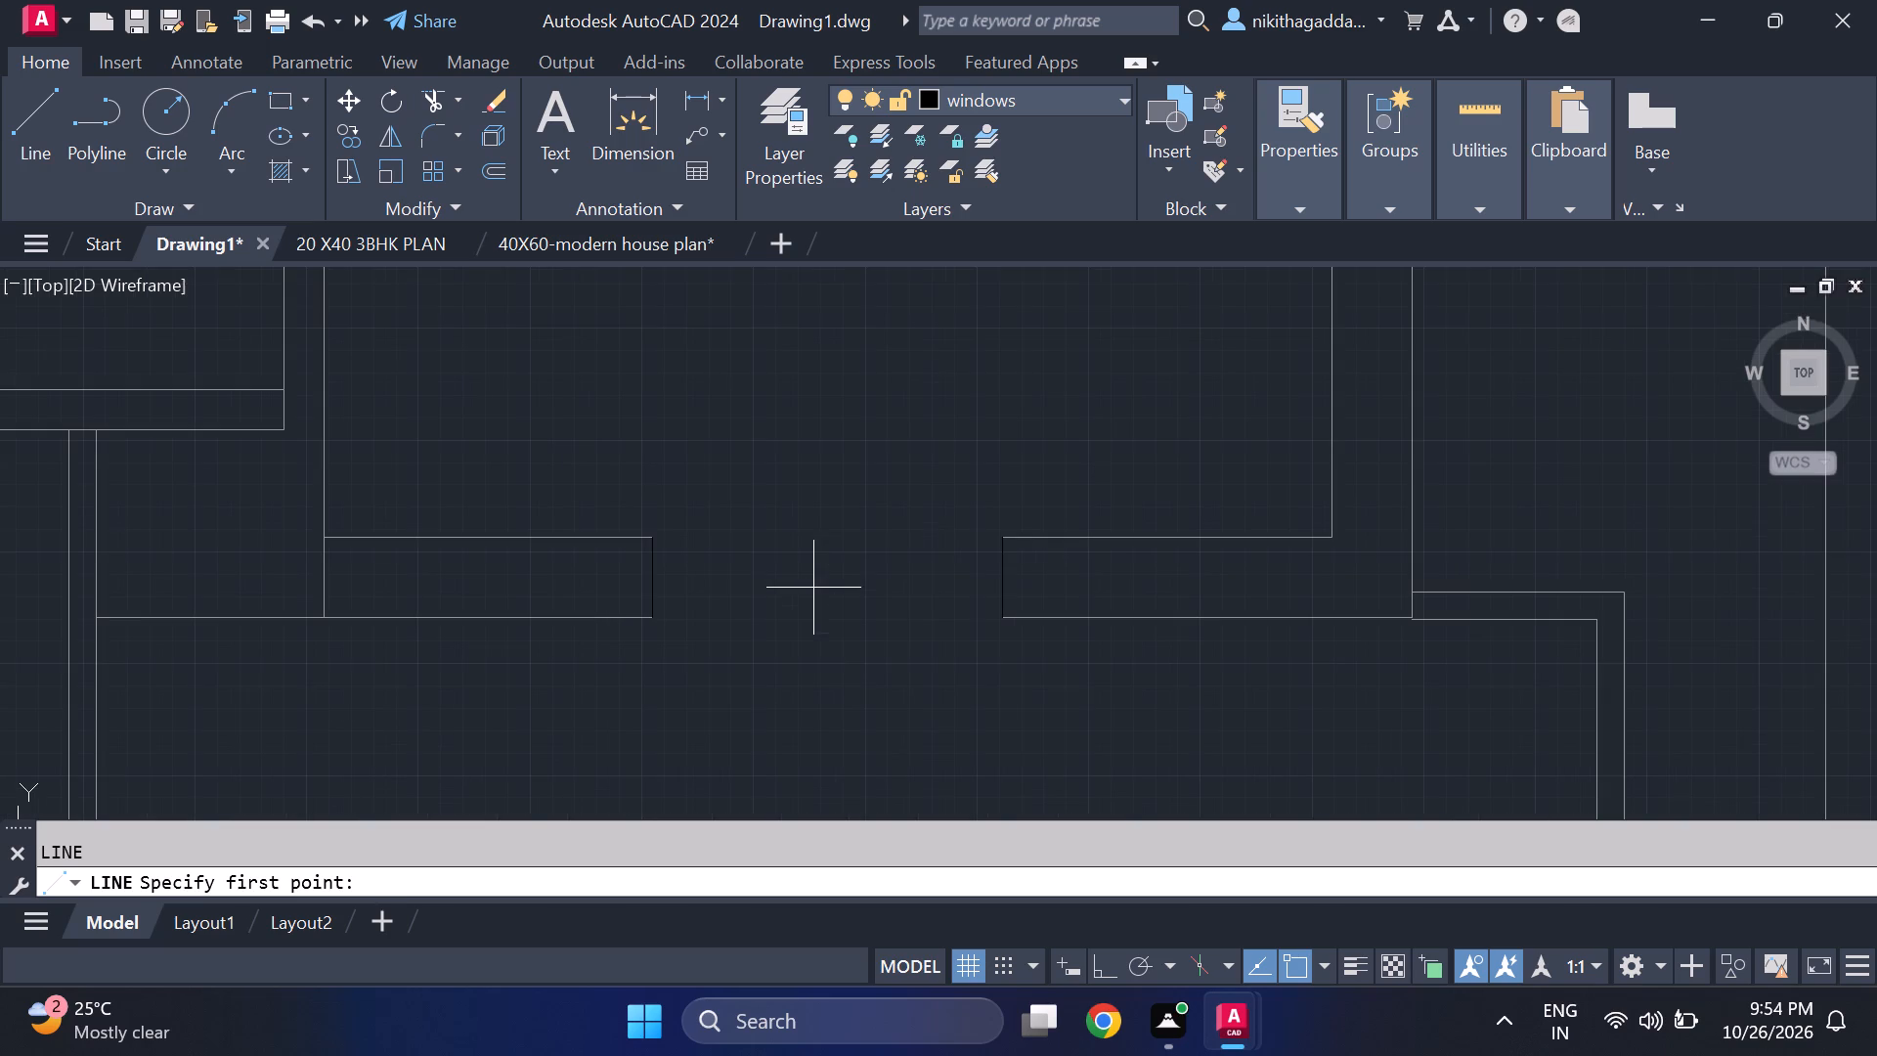
click(662, 533)
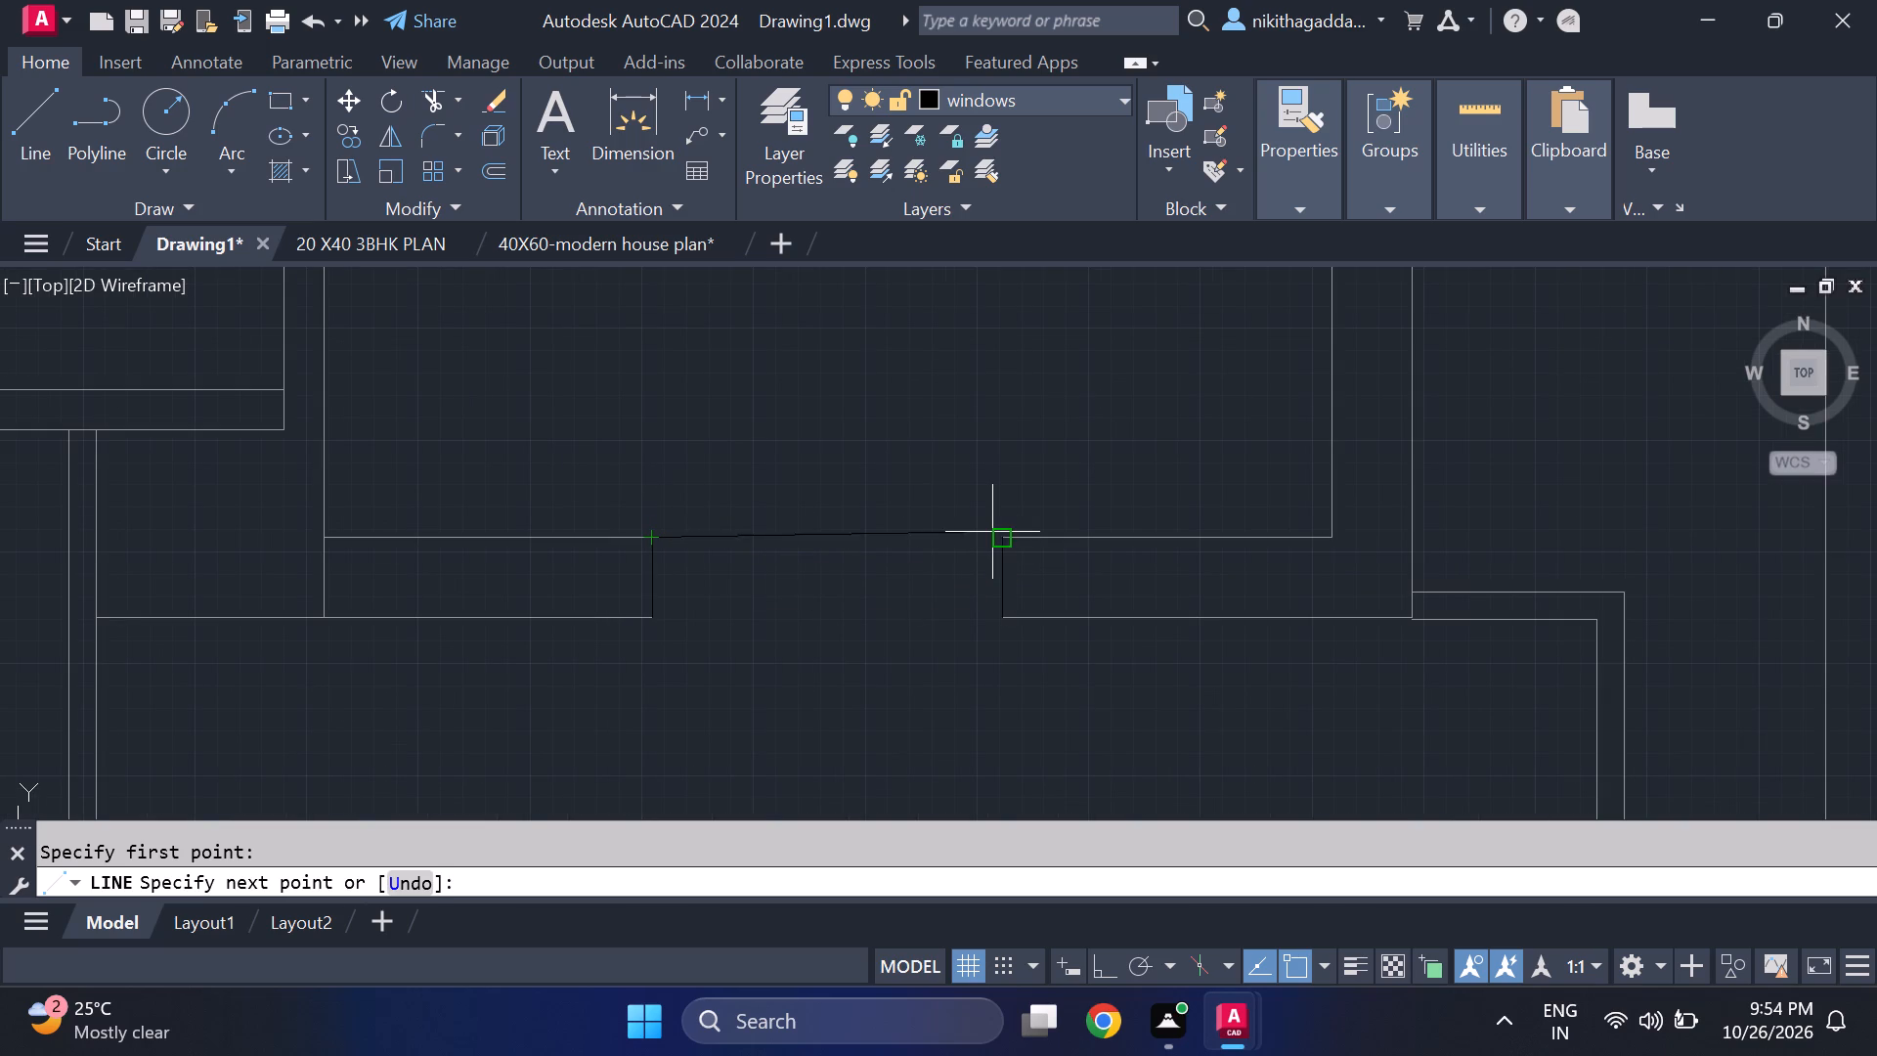
click(998, 542)
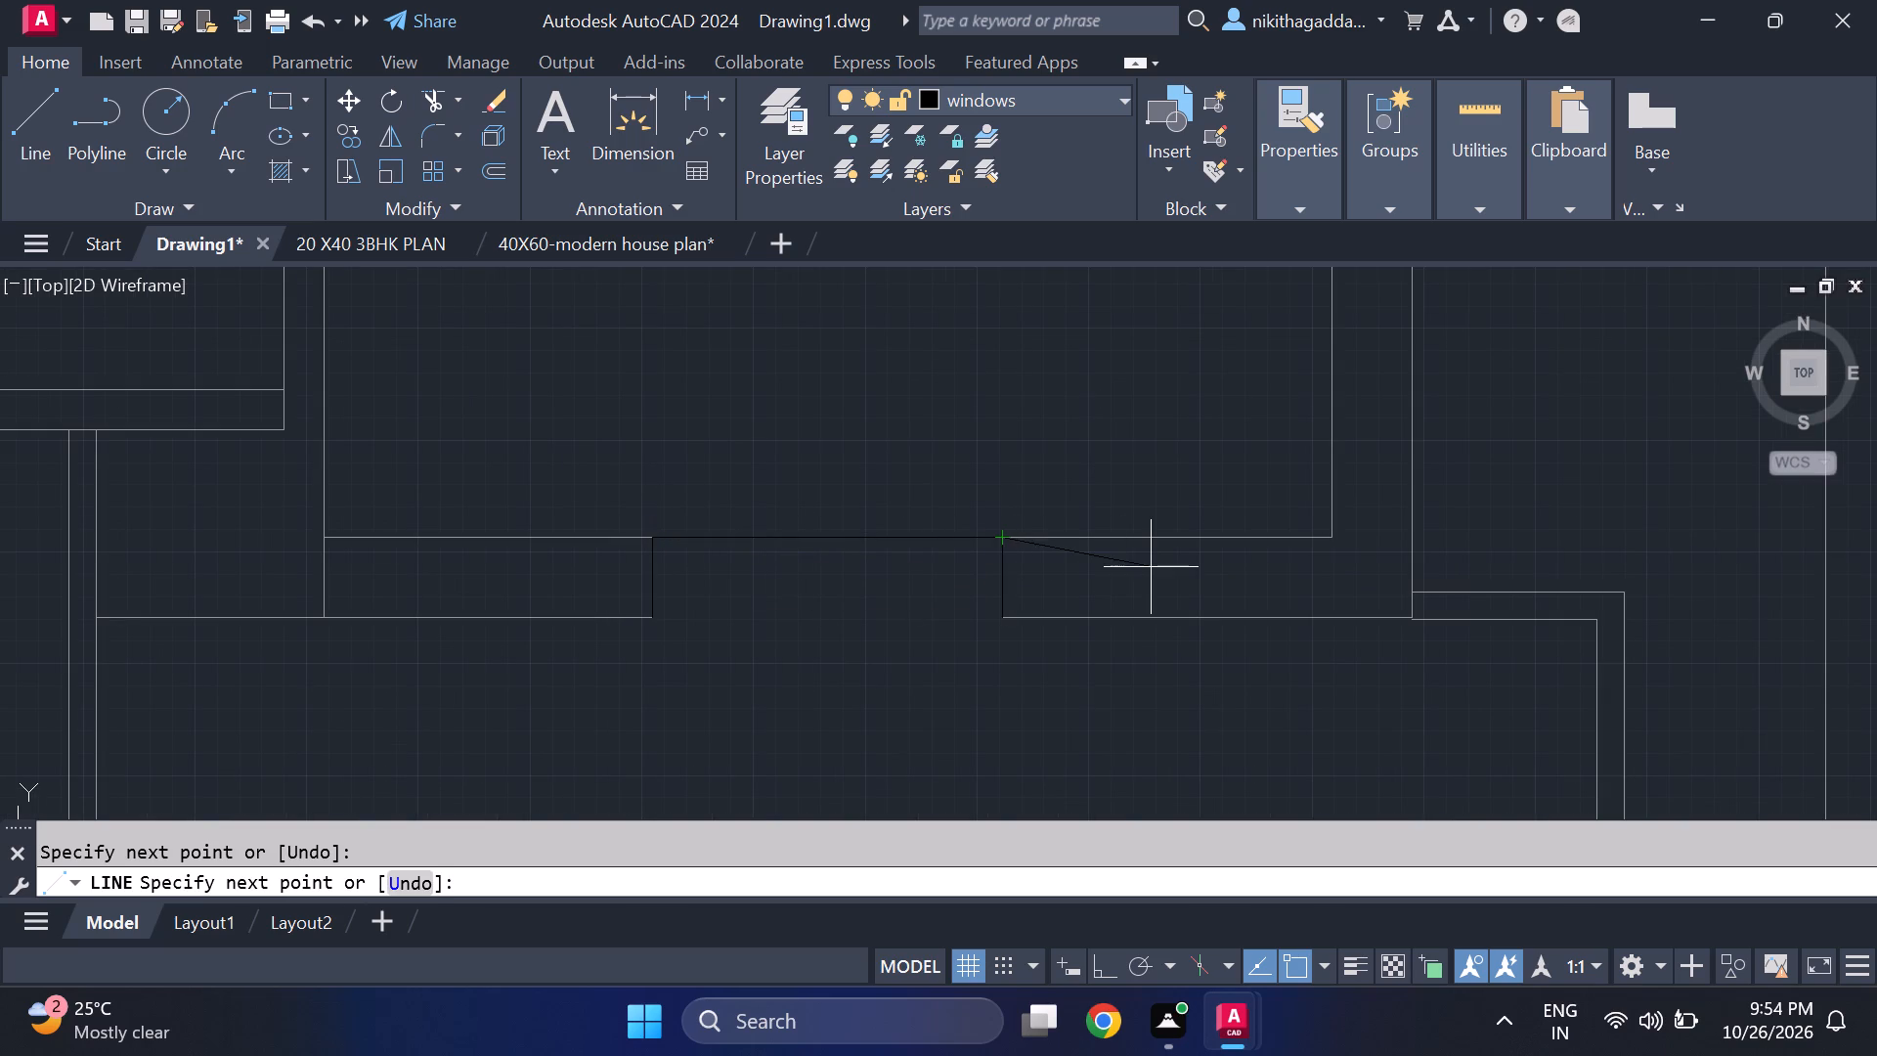
key(space)
key(space)
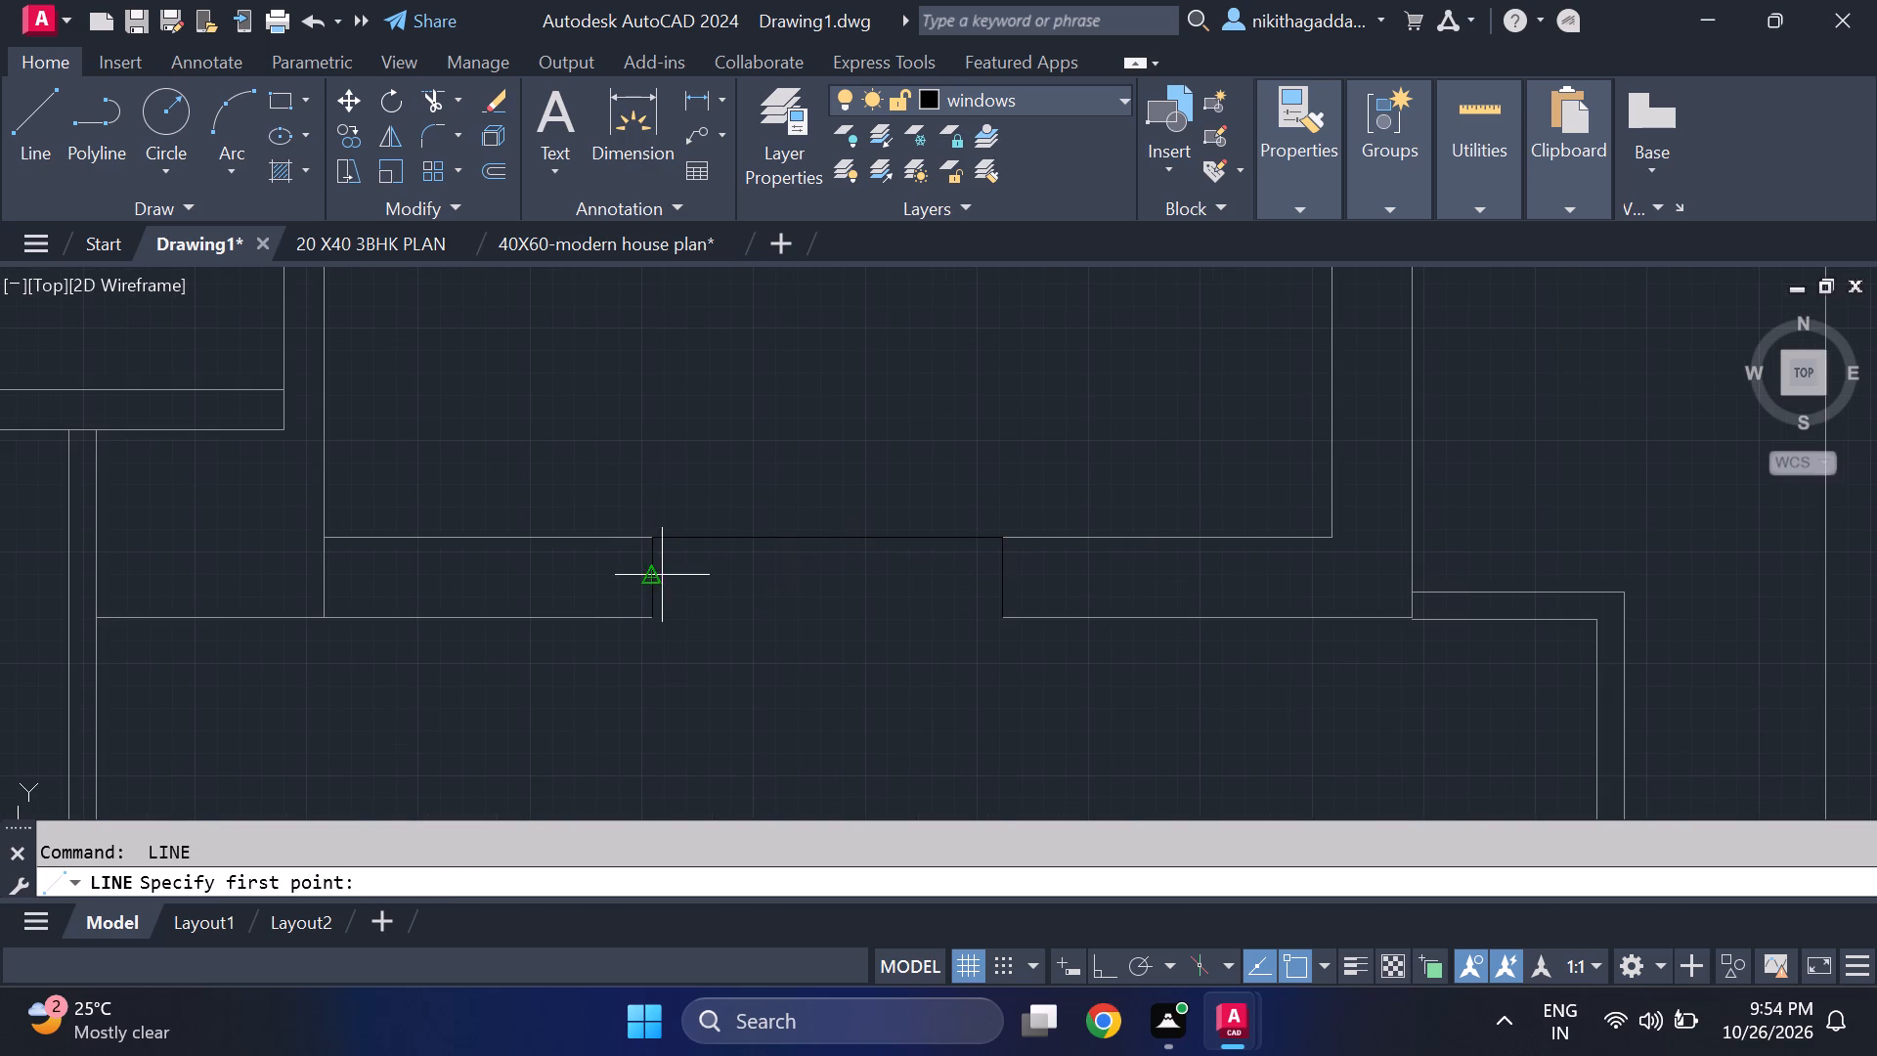
click(656, 572)
click(1004, 582)
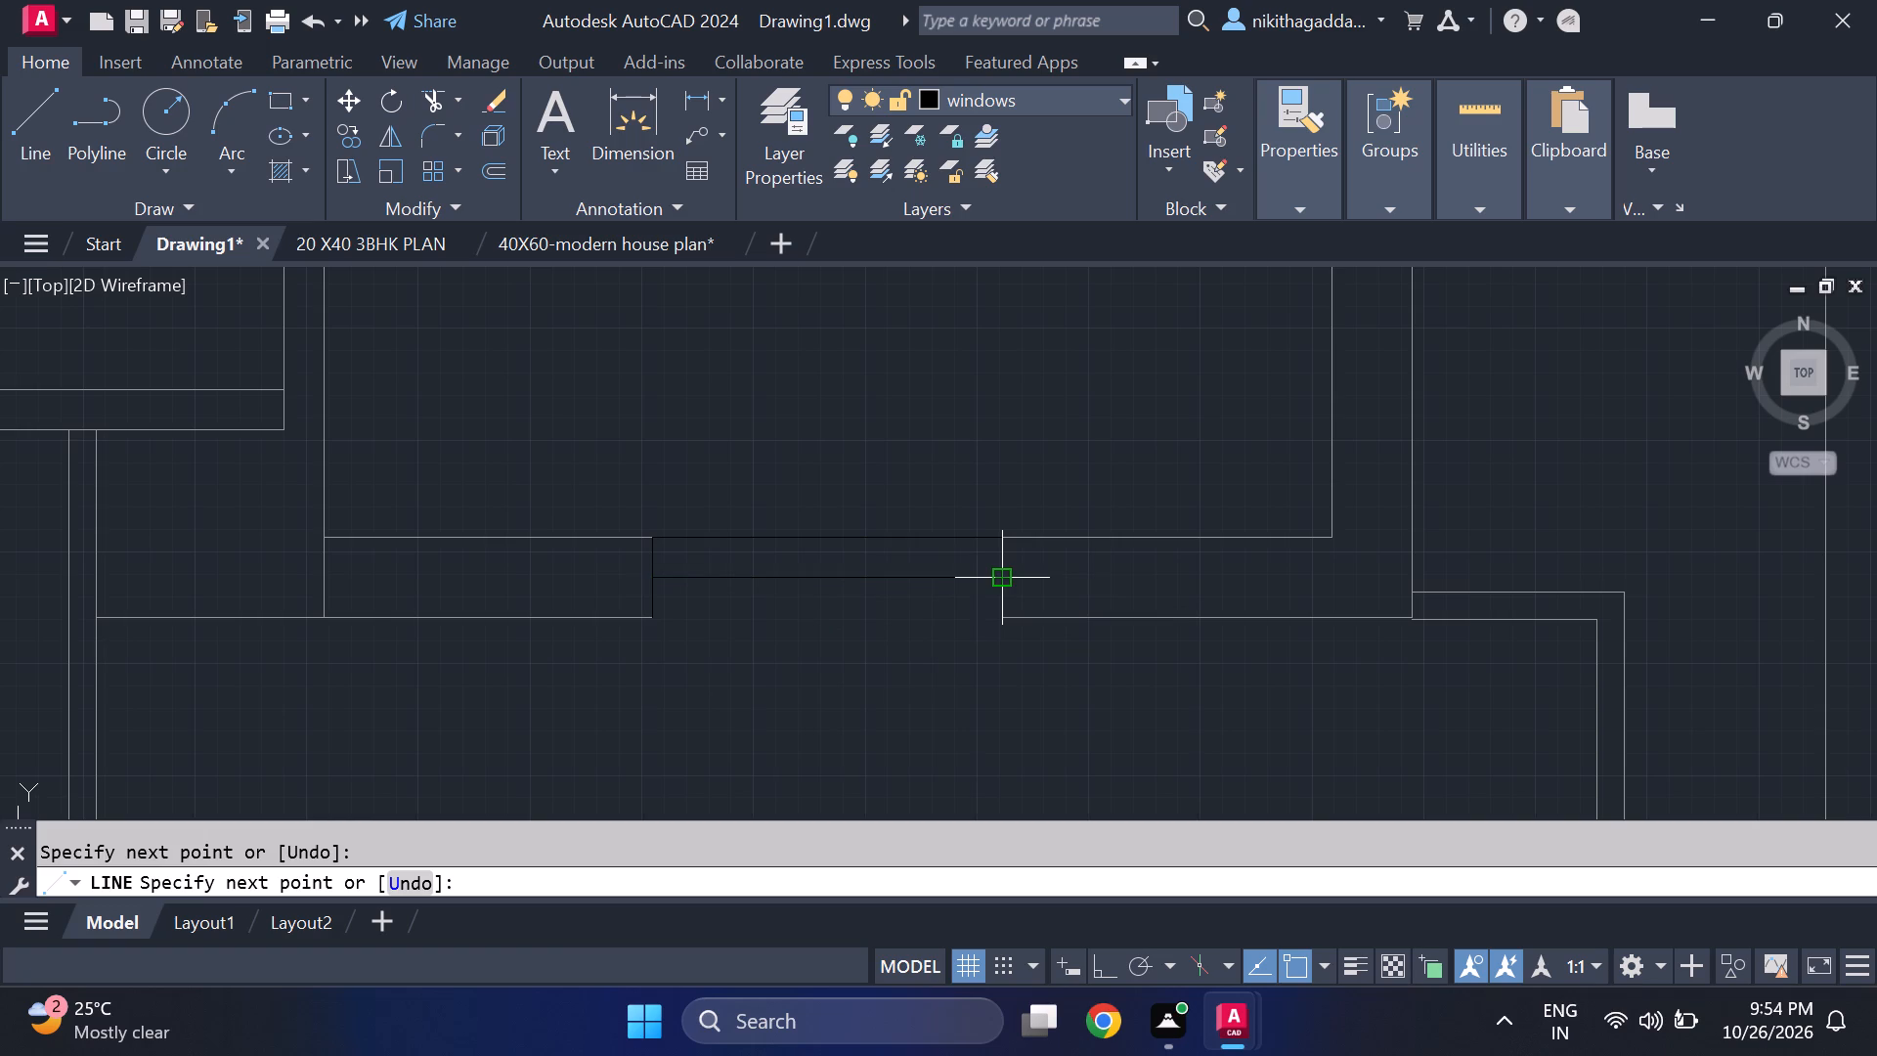
key(Escape)
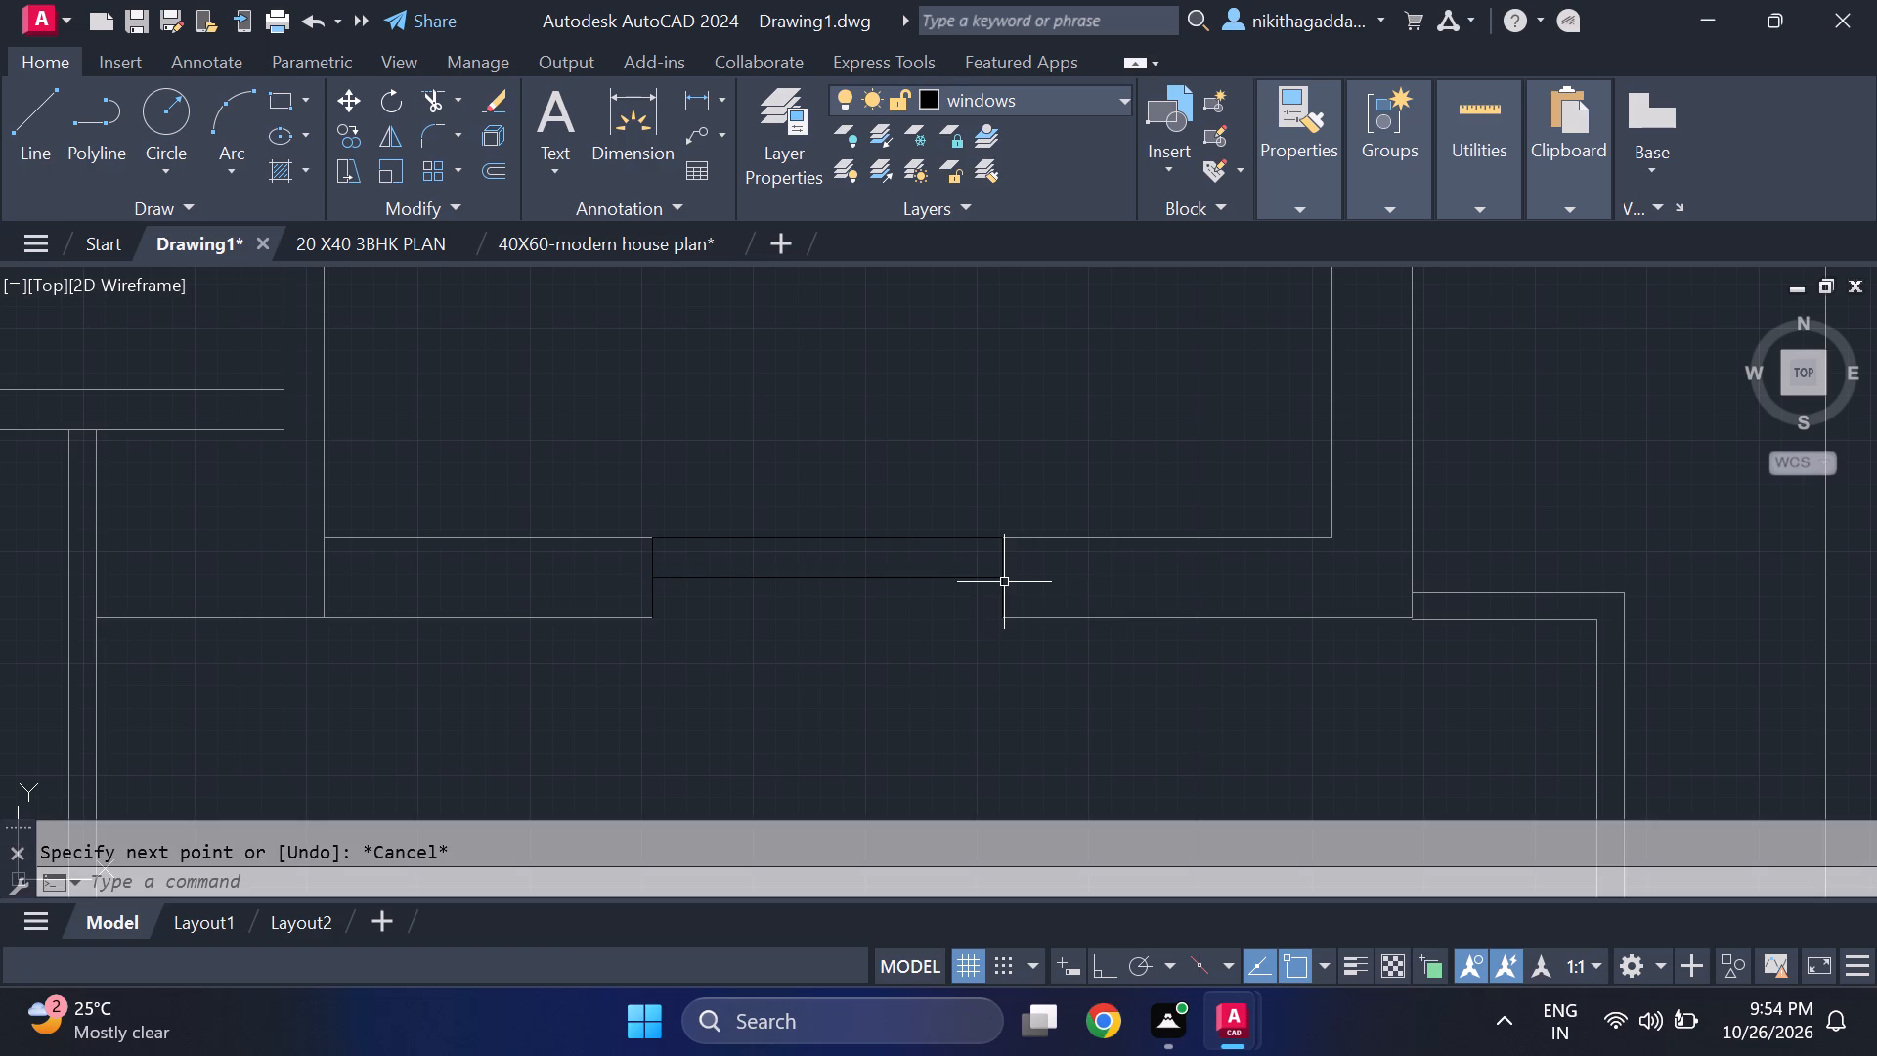
Draw a short diagonal line from the midpoint of the opening's inner-face line down to its mid-wall line.
key(l)
key(Return)
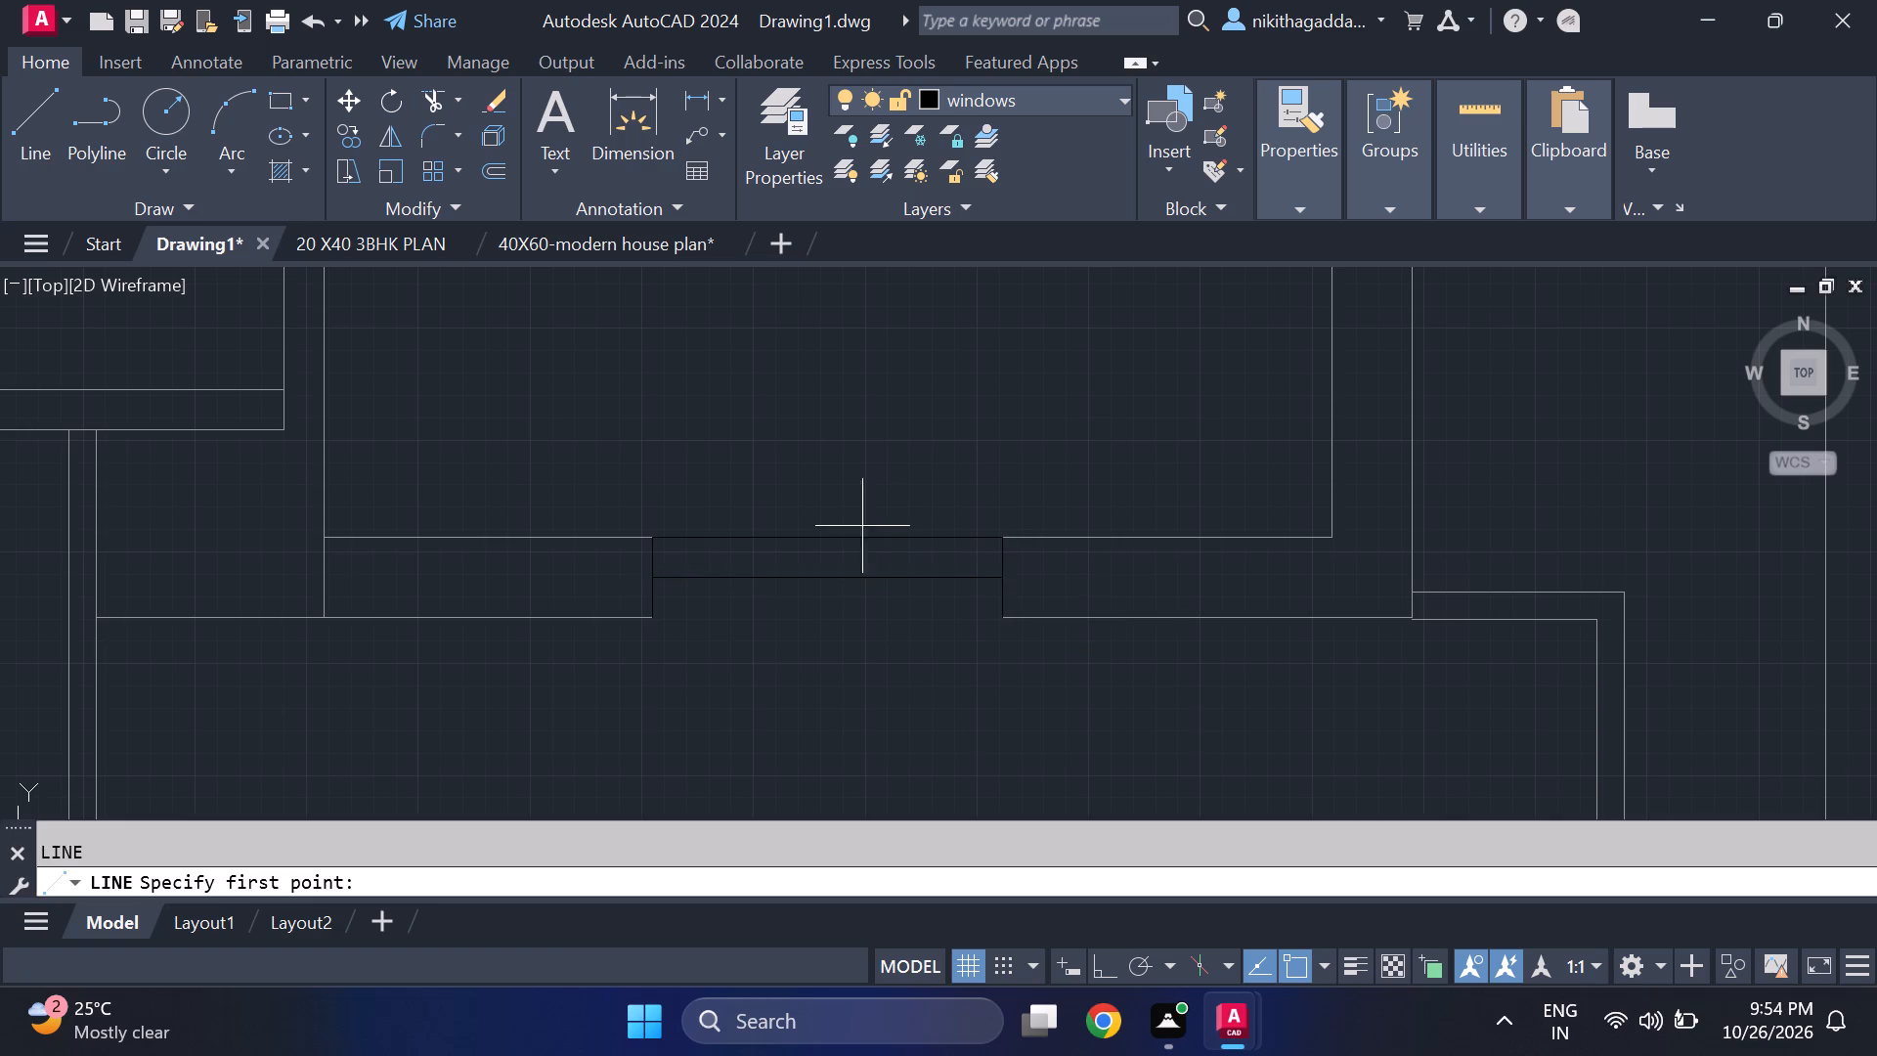
scroll(721, 530, up, 1)
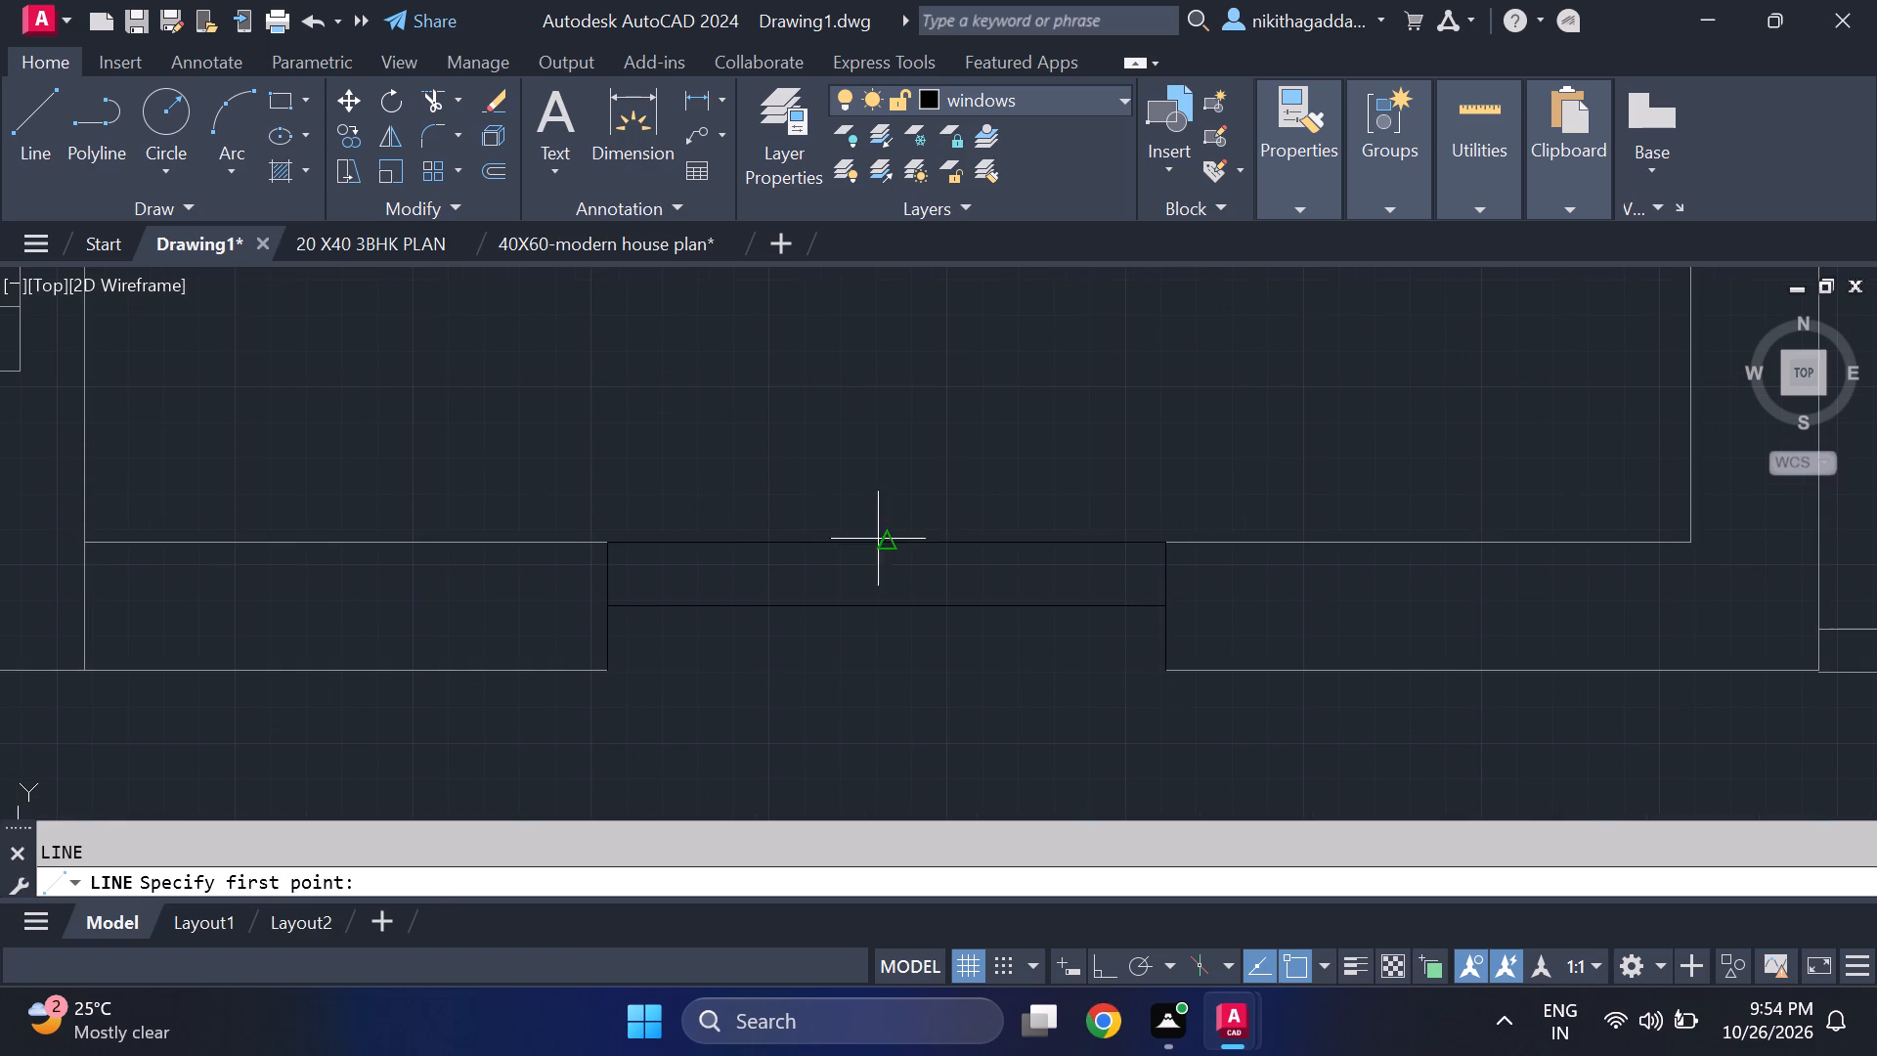
click(878, 539)
click(823, 601)
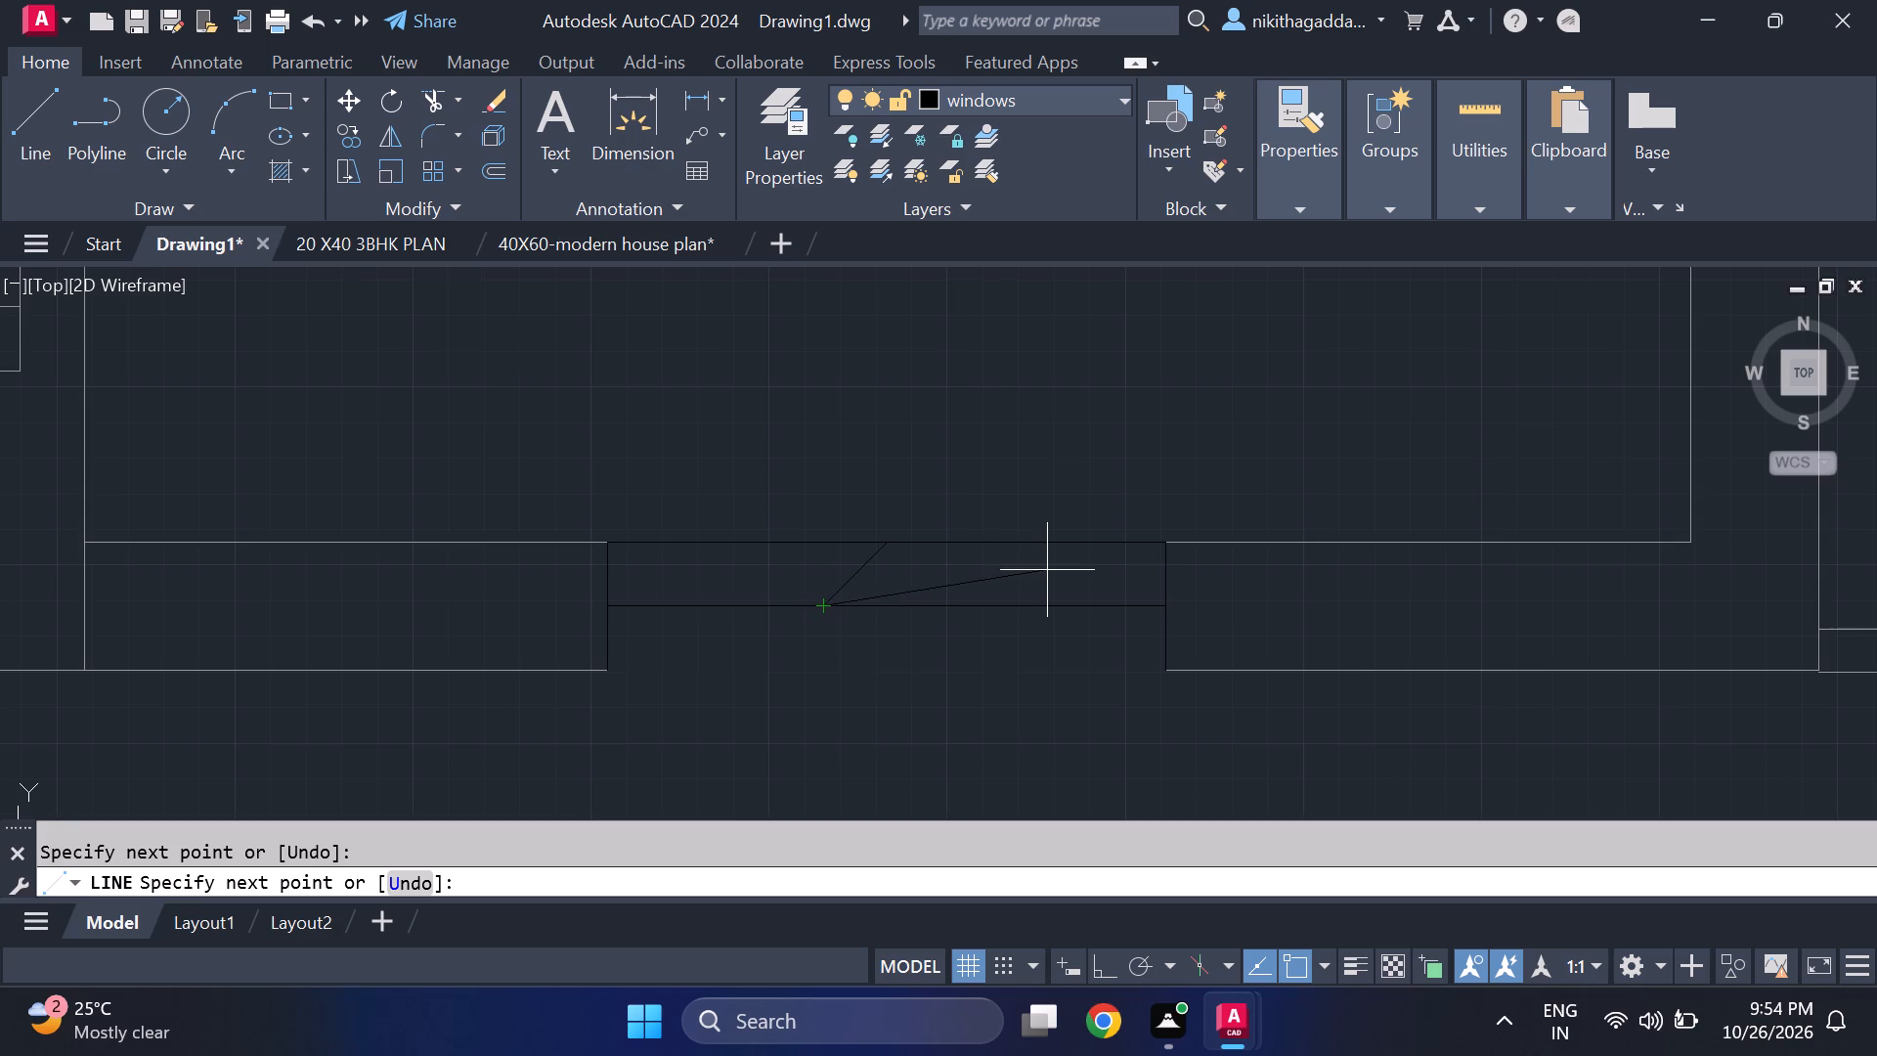
key(Escape)
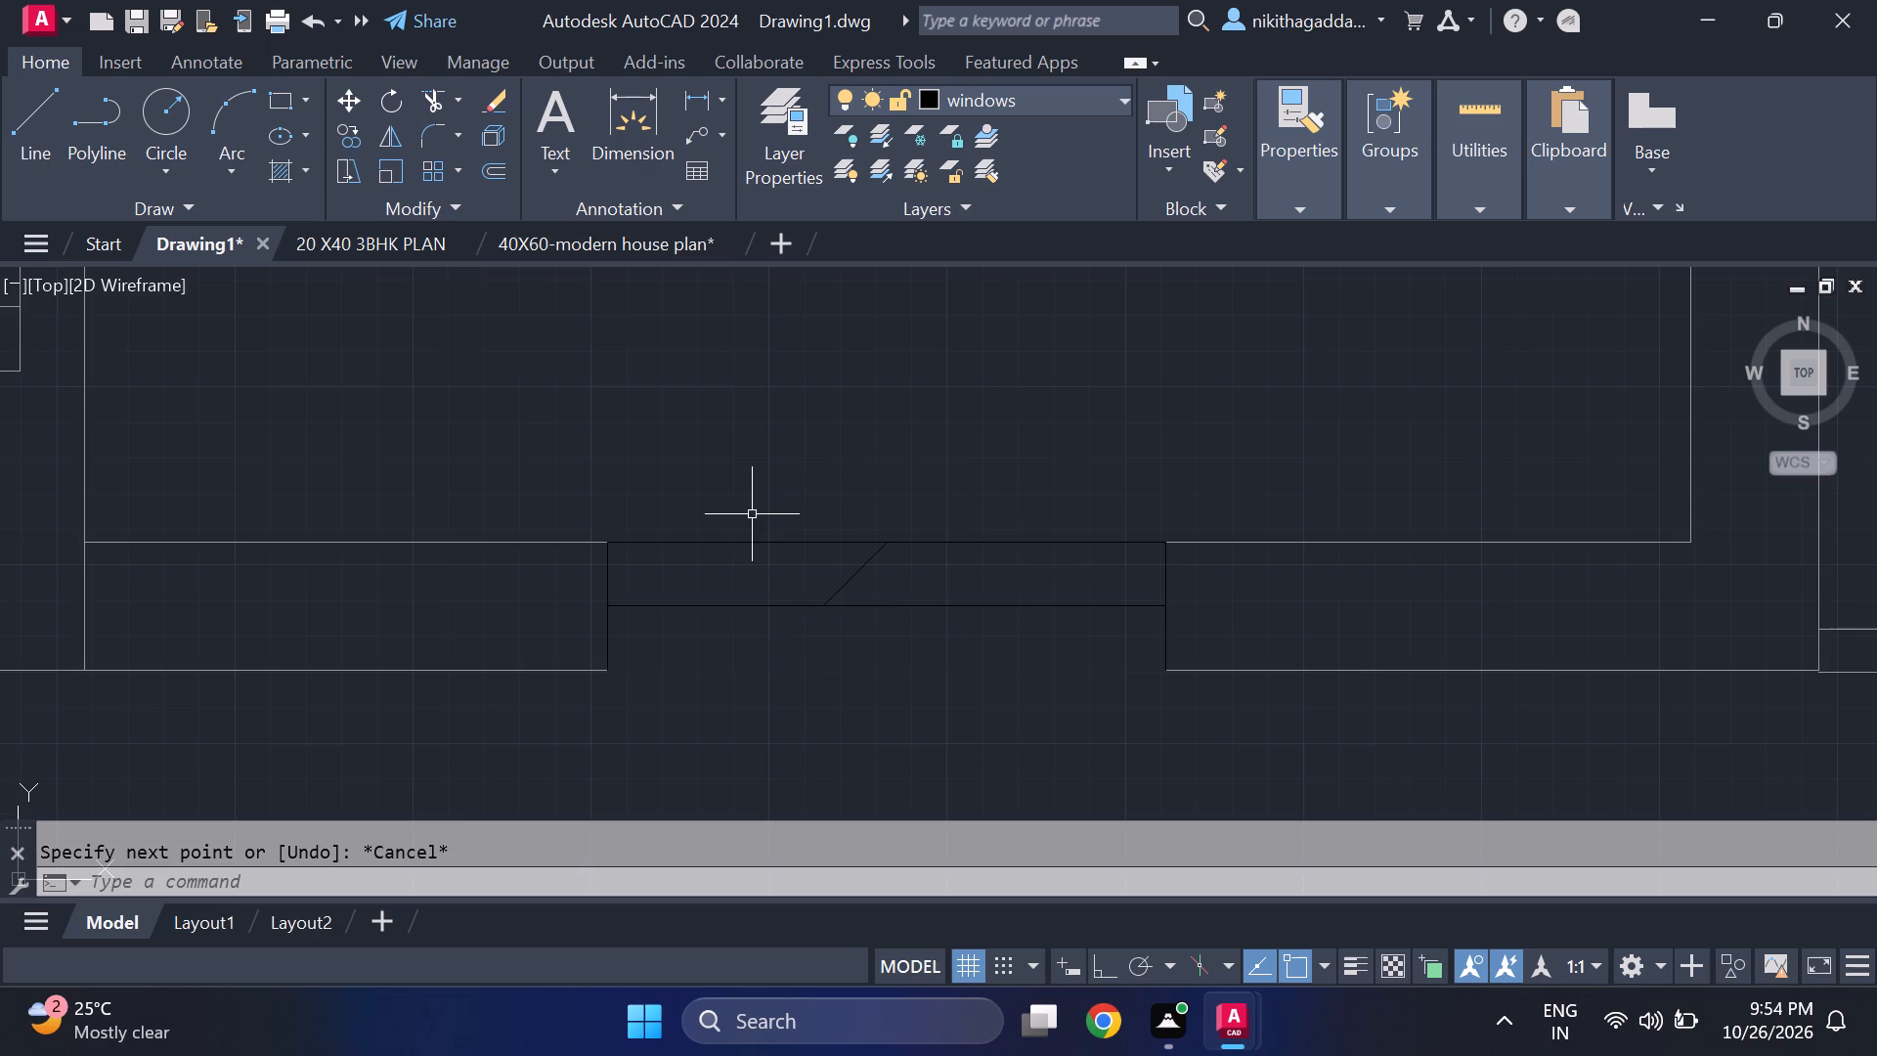
Set the linetype of the opening's inner-face line to ACAD_ISO02W100.
click(786, 542)
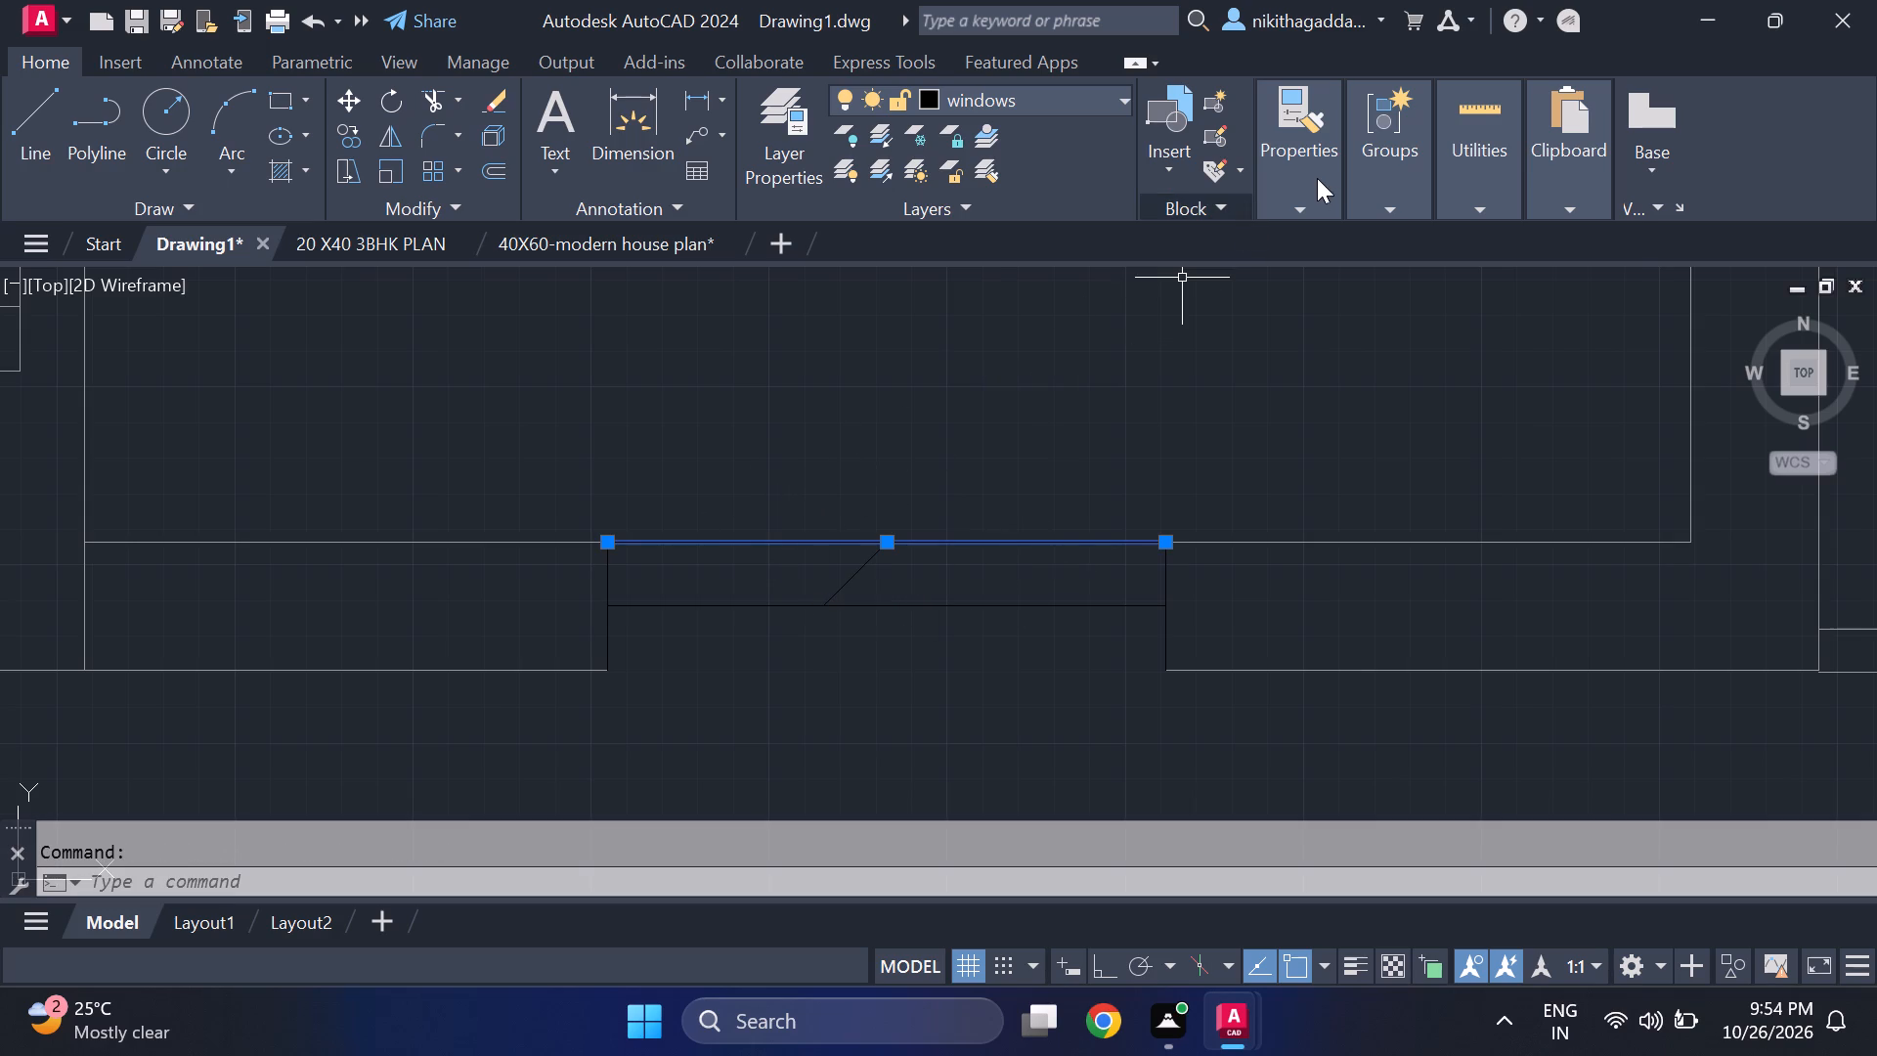
click(1317, 178)
click(1615, 312)
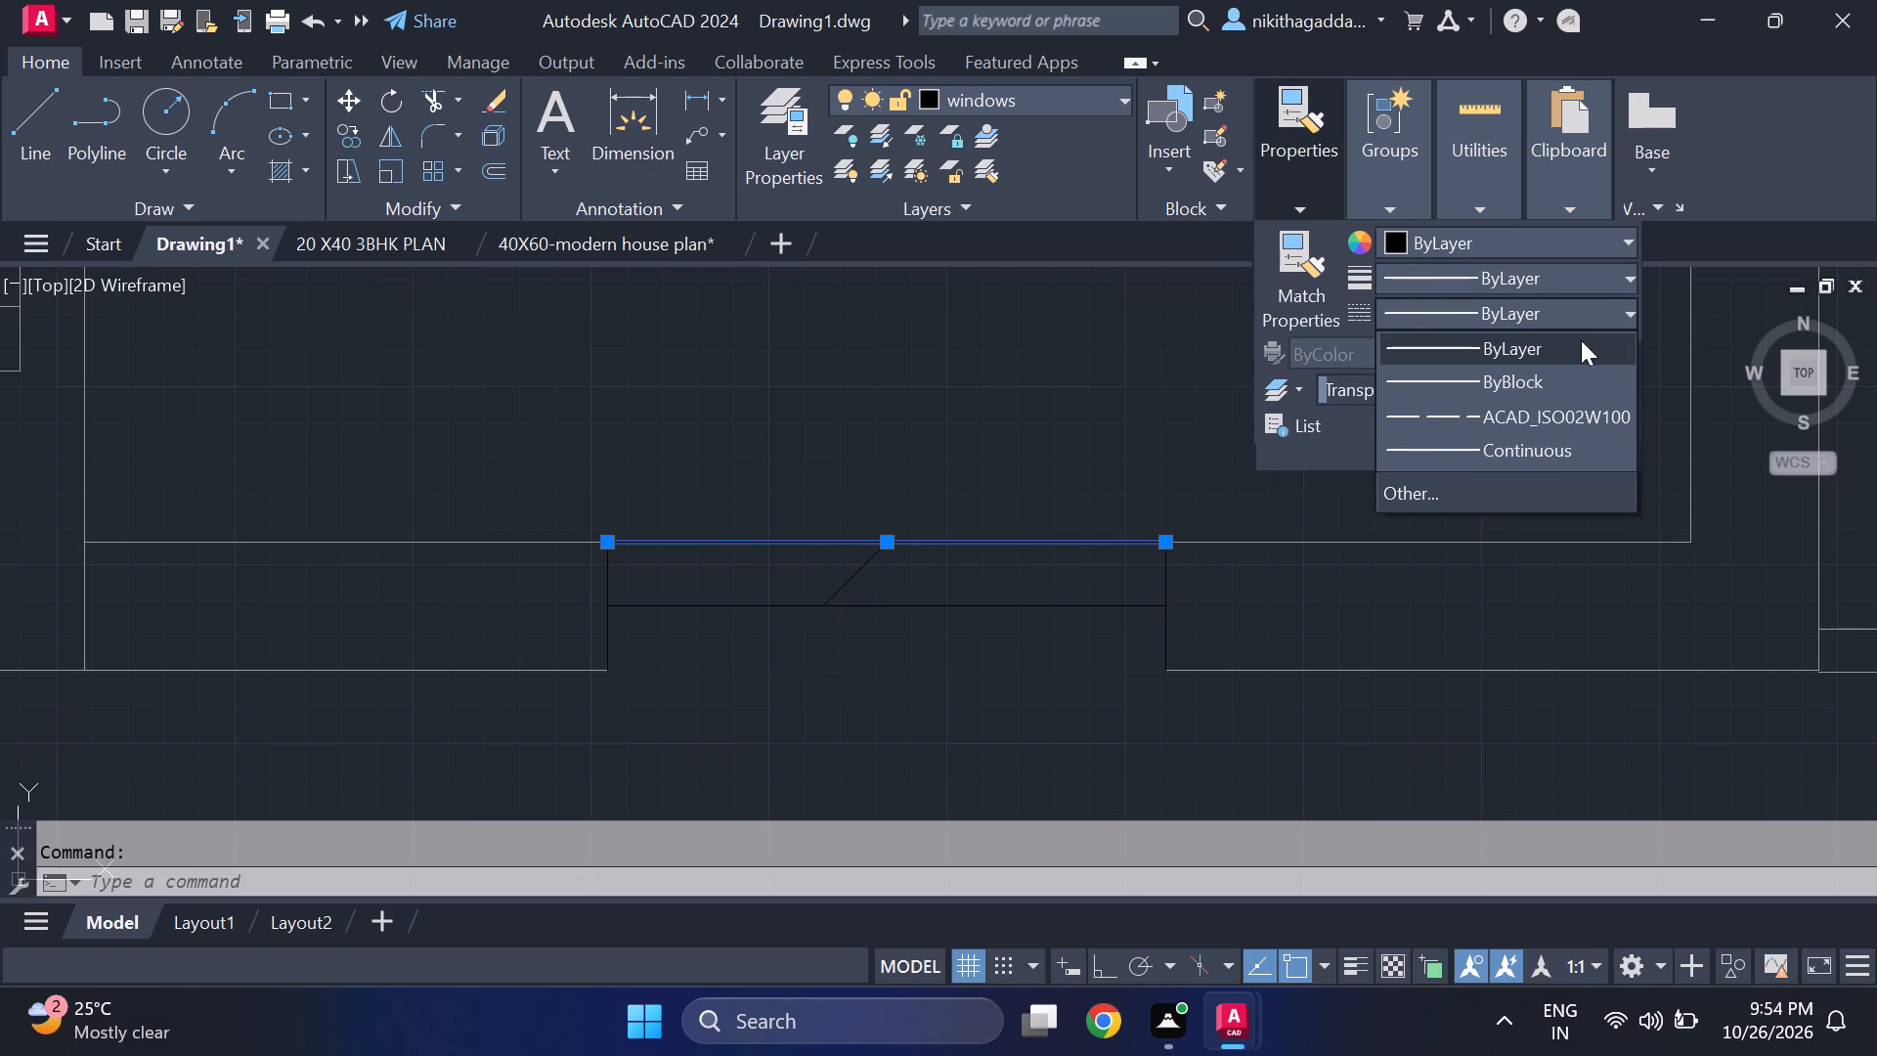
click(1540, 413)
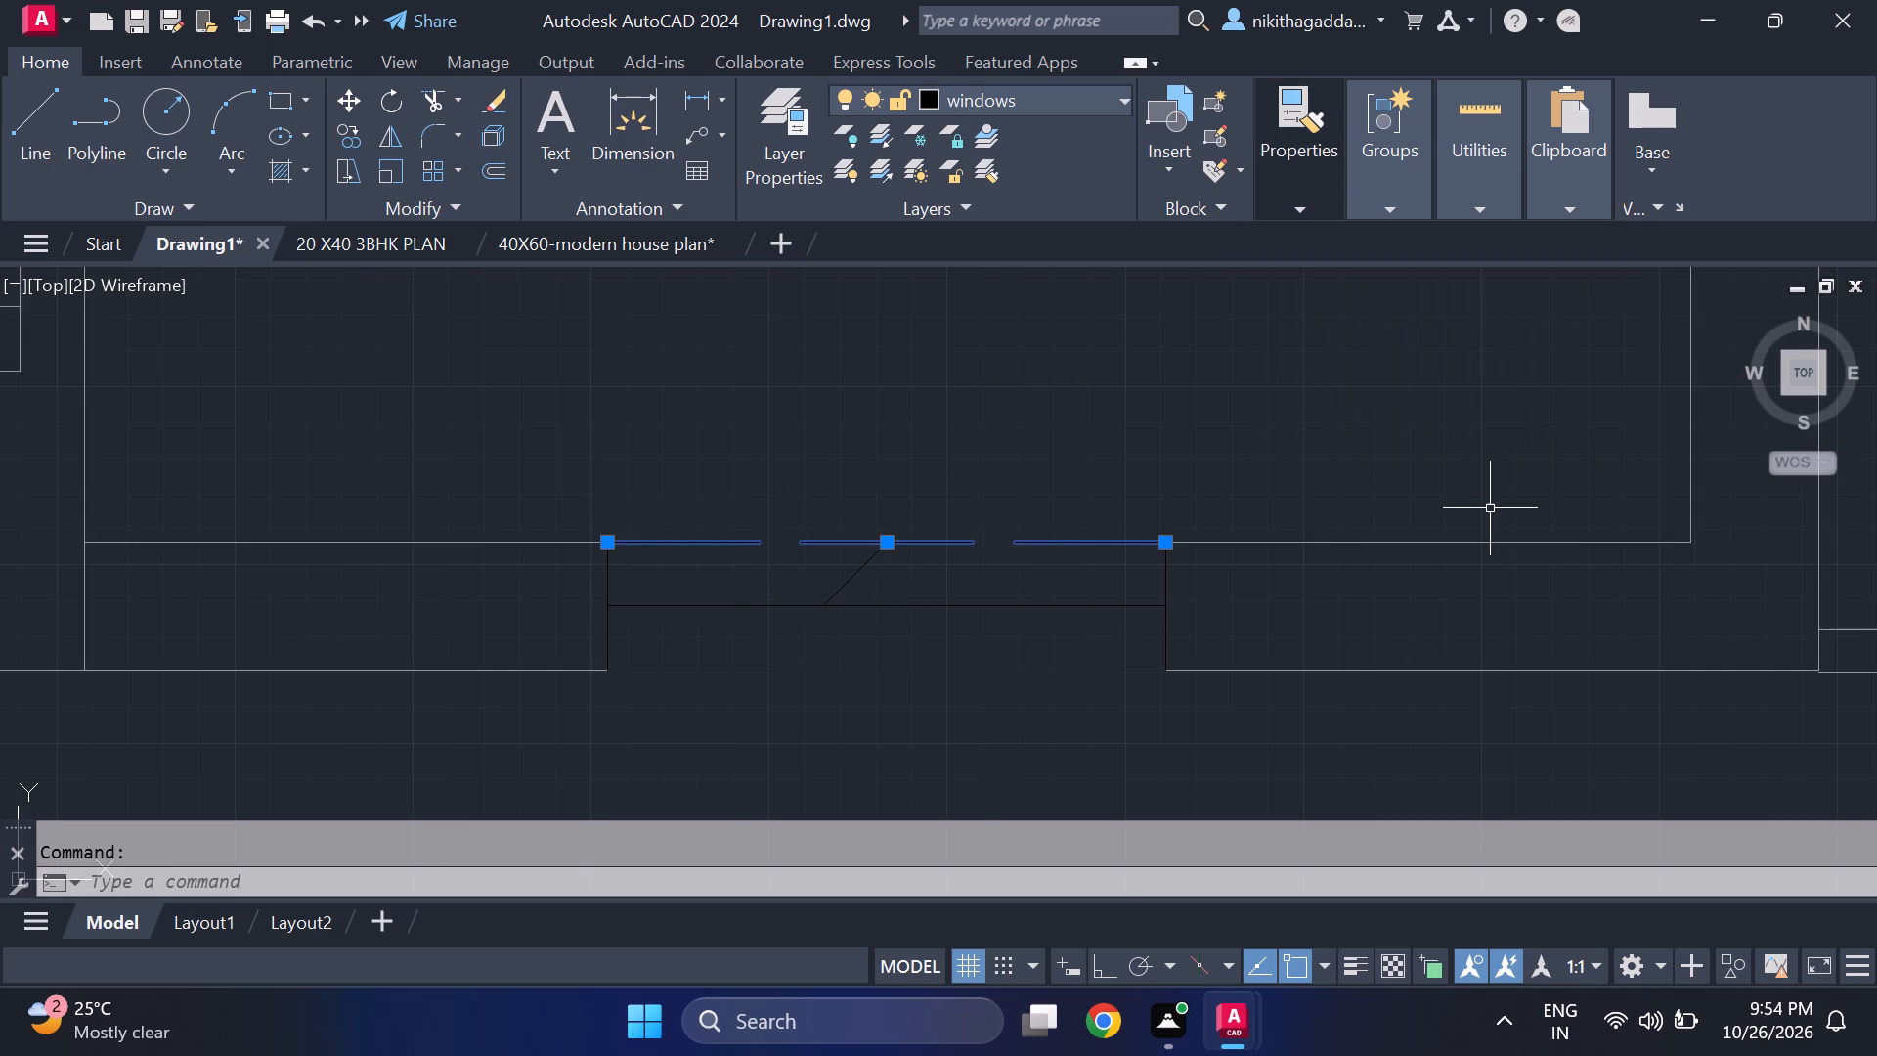
key(Escape)
Examine the new opening in the context of the plan, including the porch, neighbouring bedrooms and south-west room.
scroll(1259, 478, down, 2)
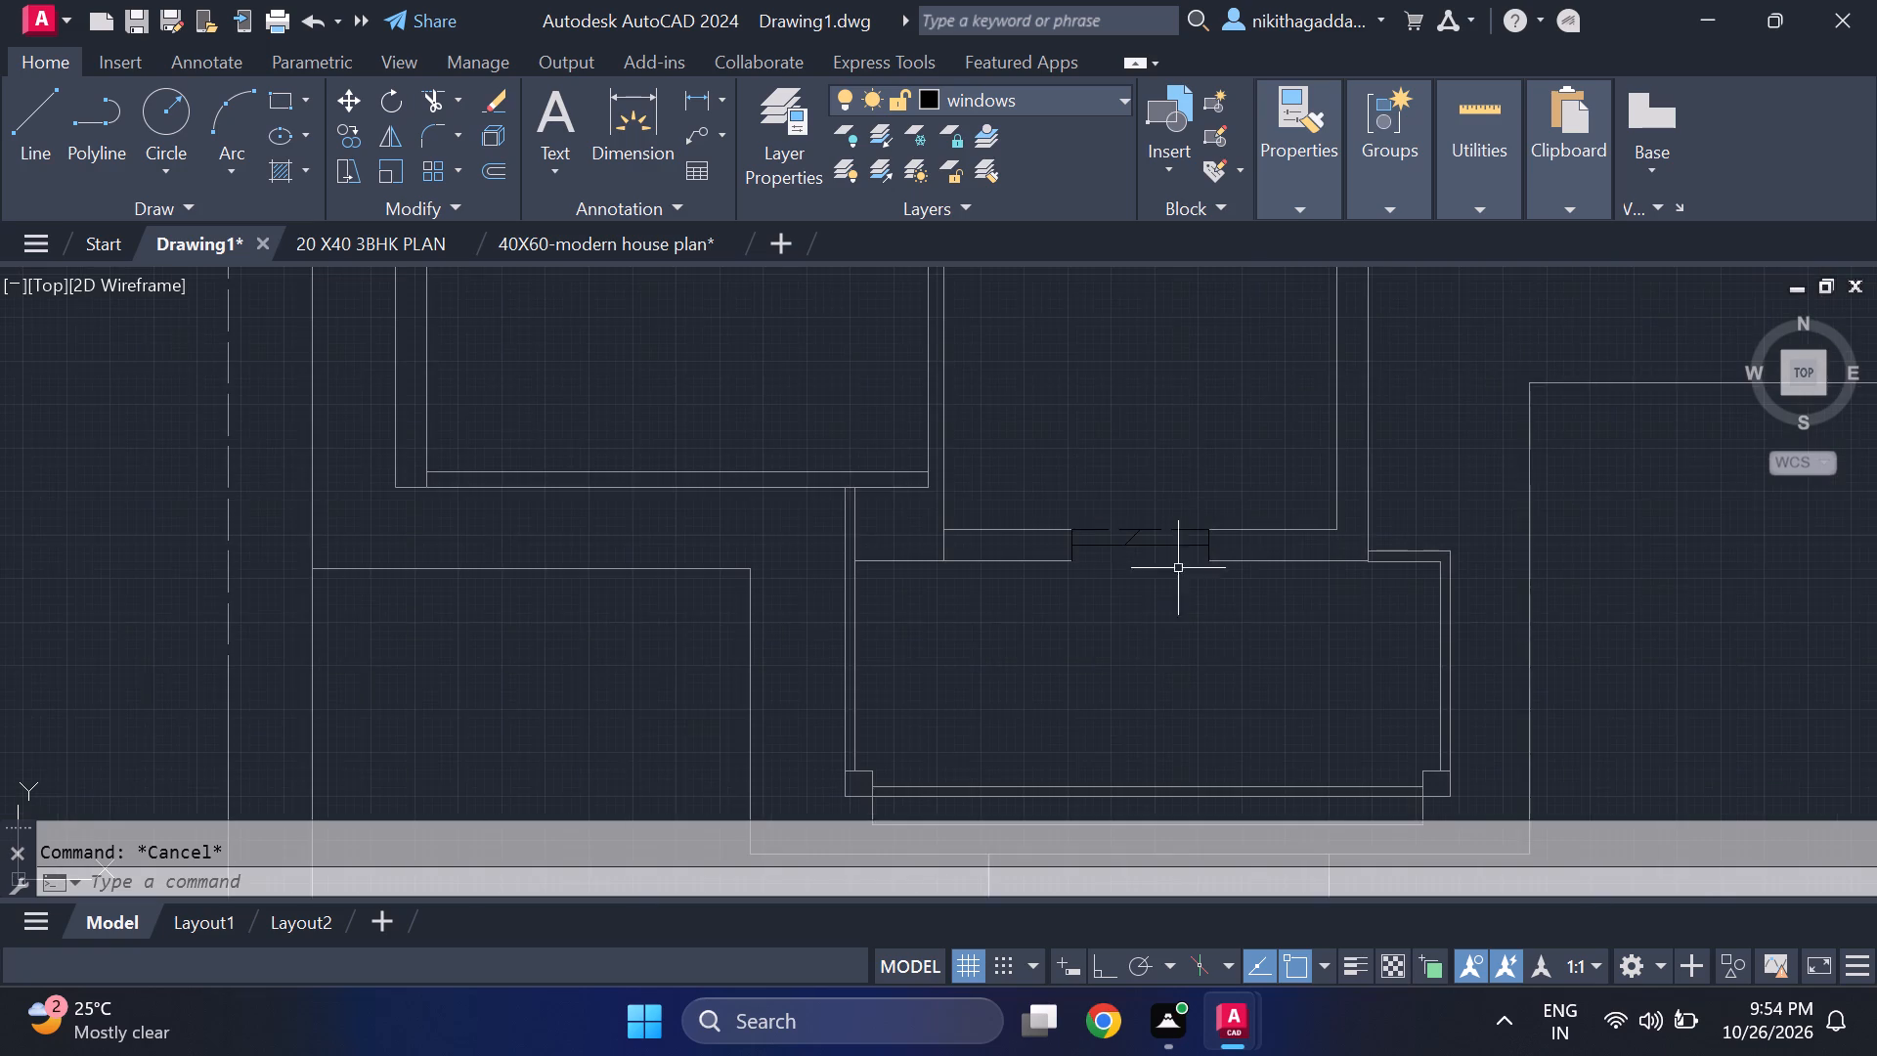
scroll(1168, 574, down, 2)
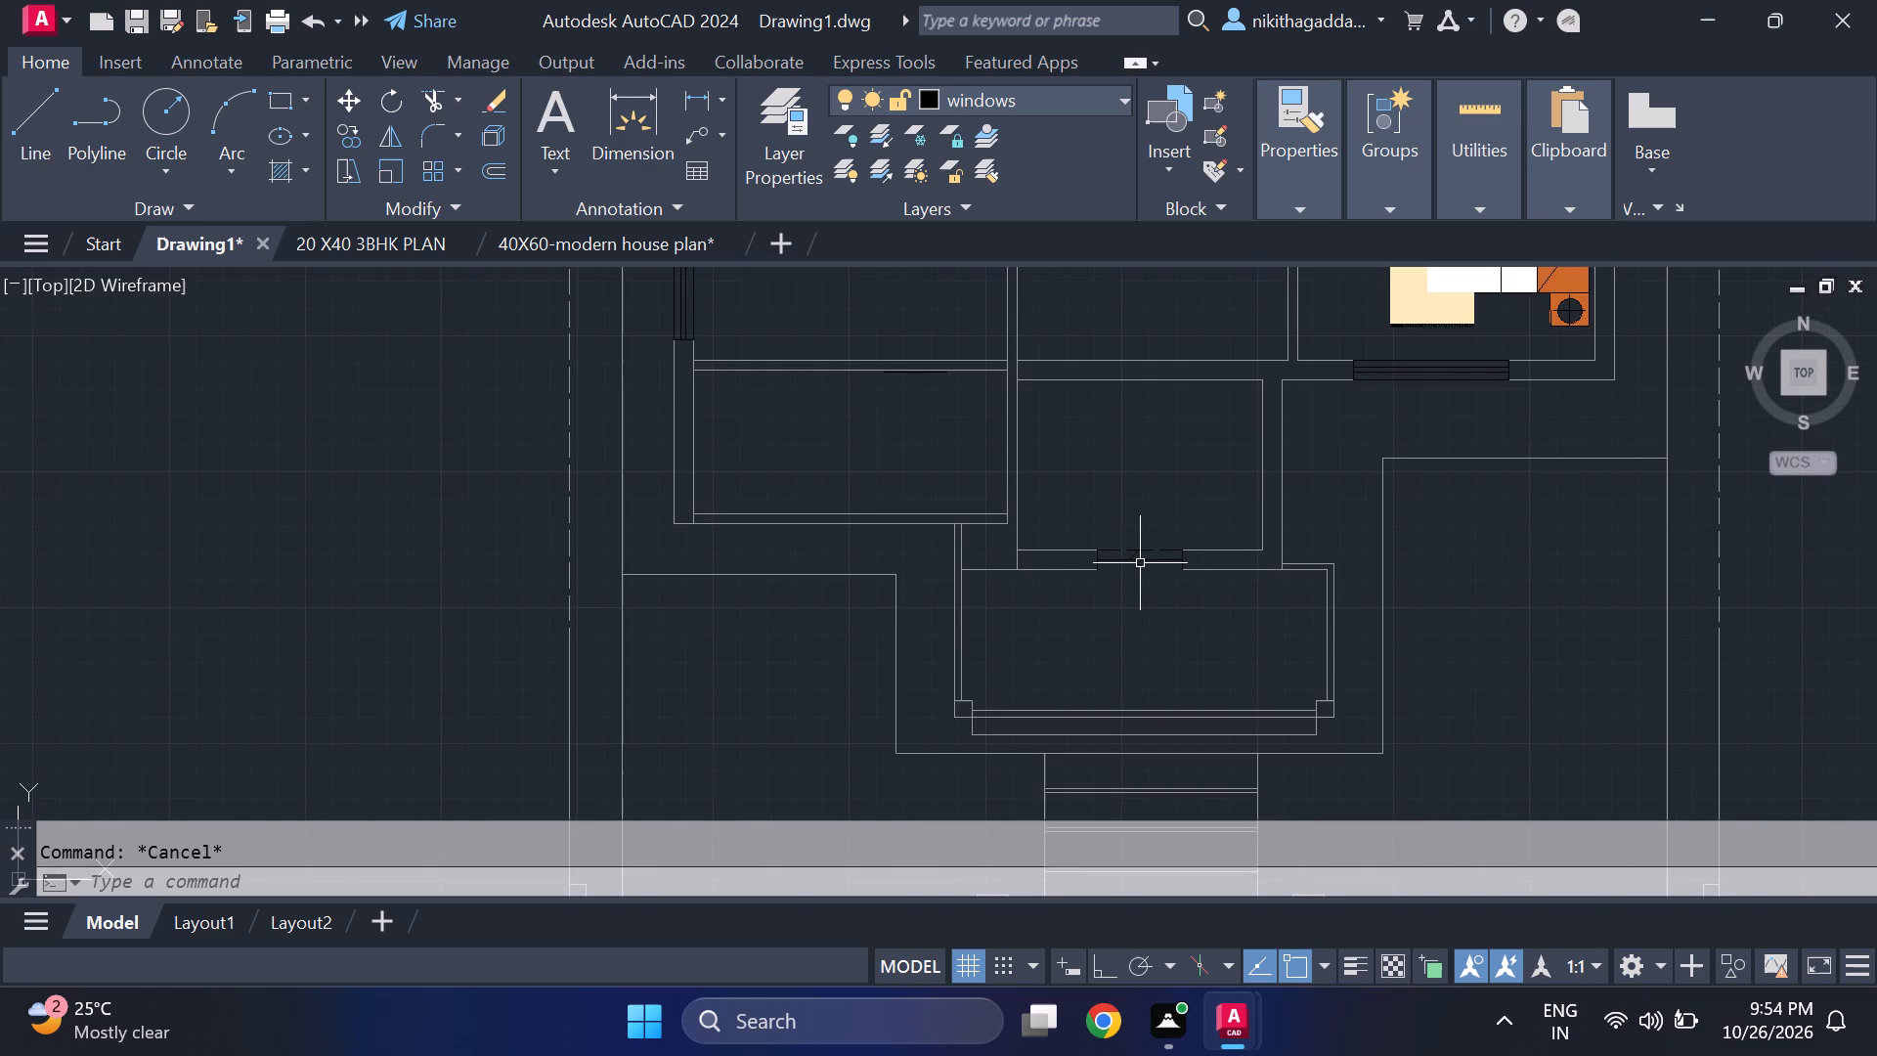
scroll(1136, 558, up, 4)
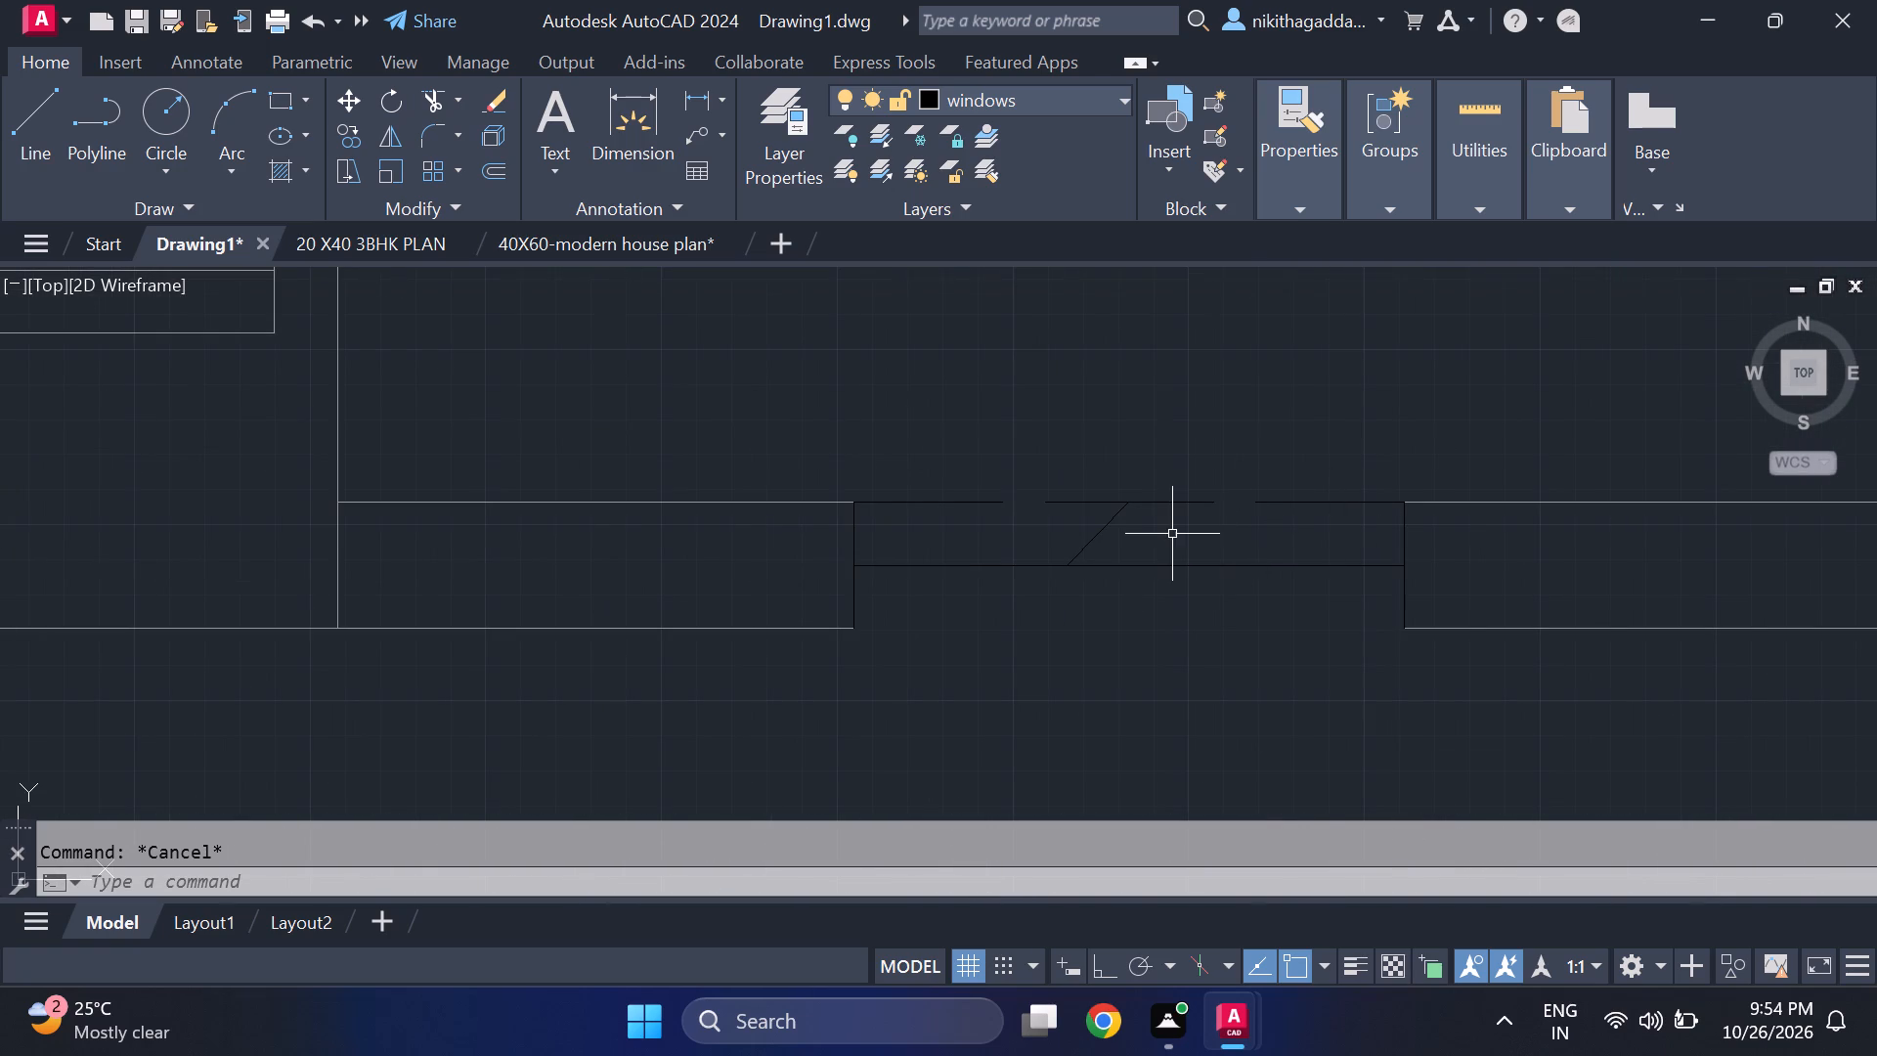
middle_drag(1173, 534, 1132, 599)
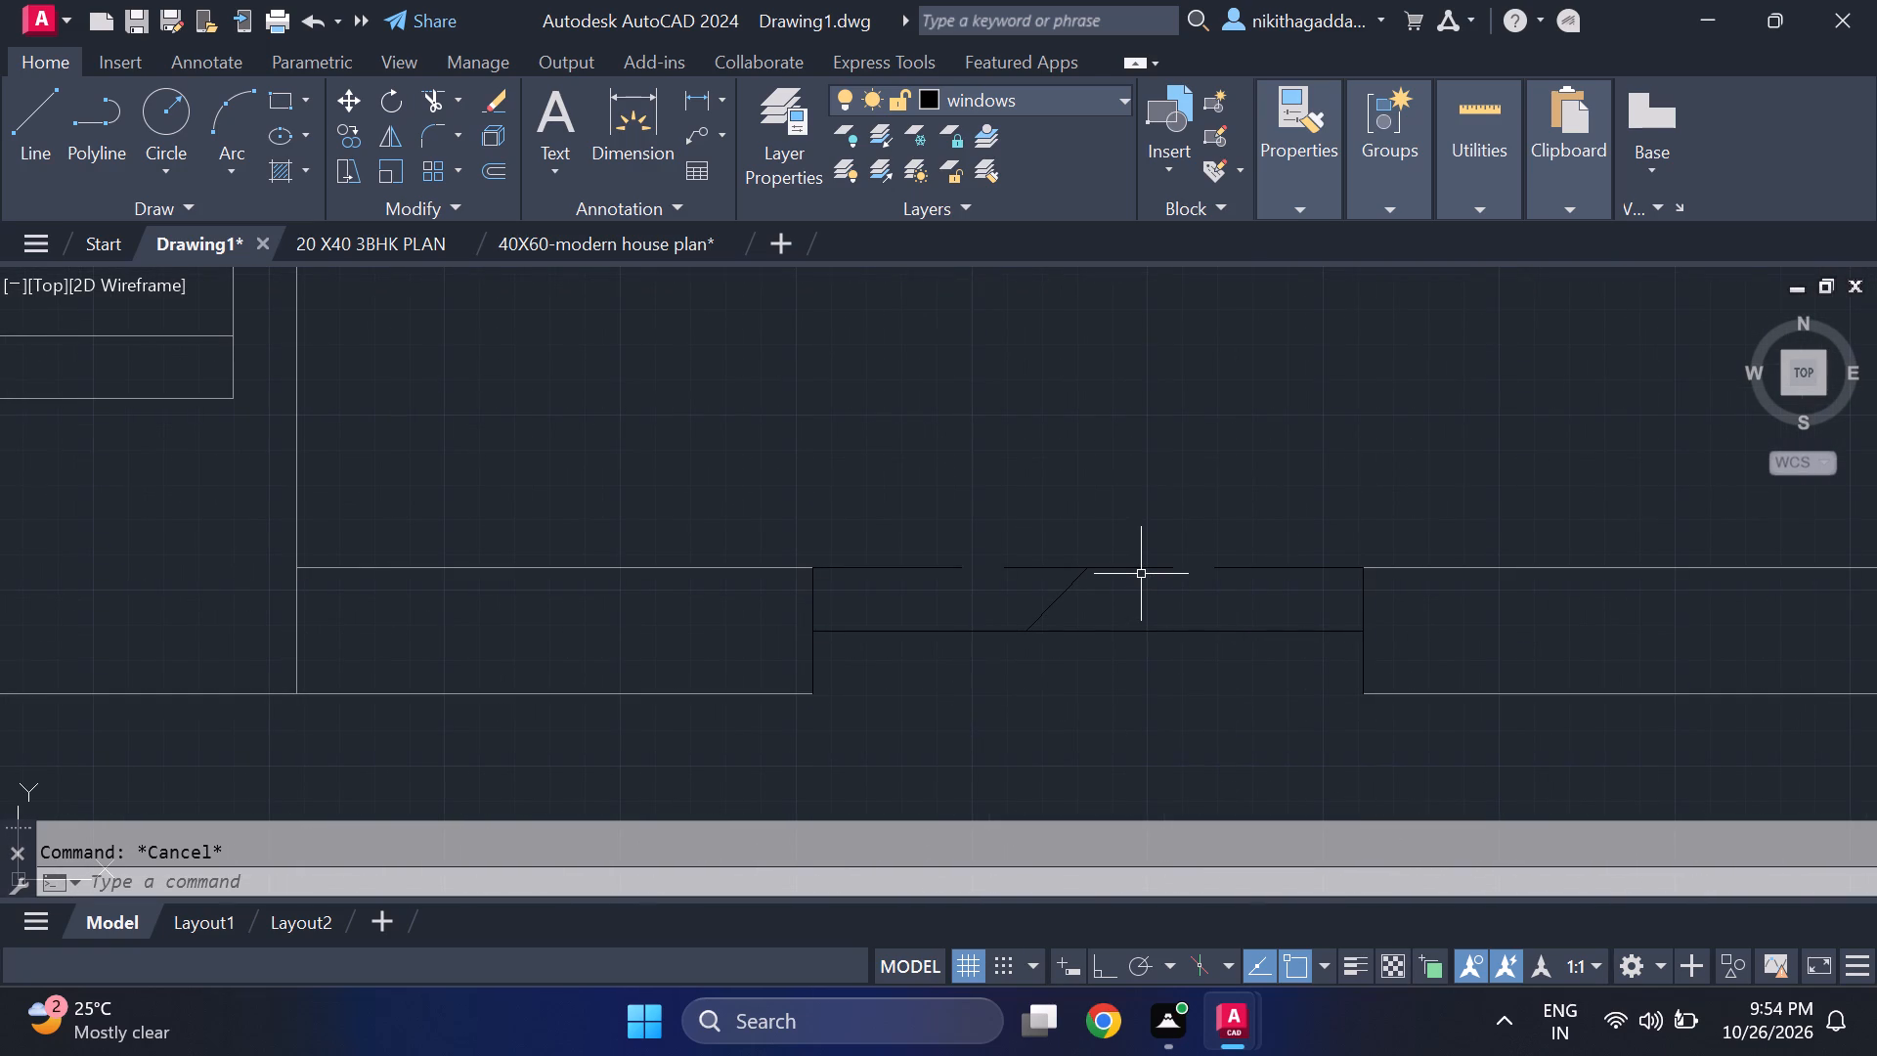
scroll(949, 618, down, 3)
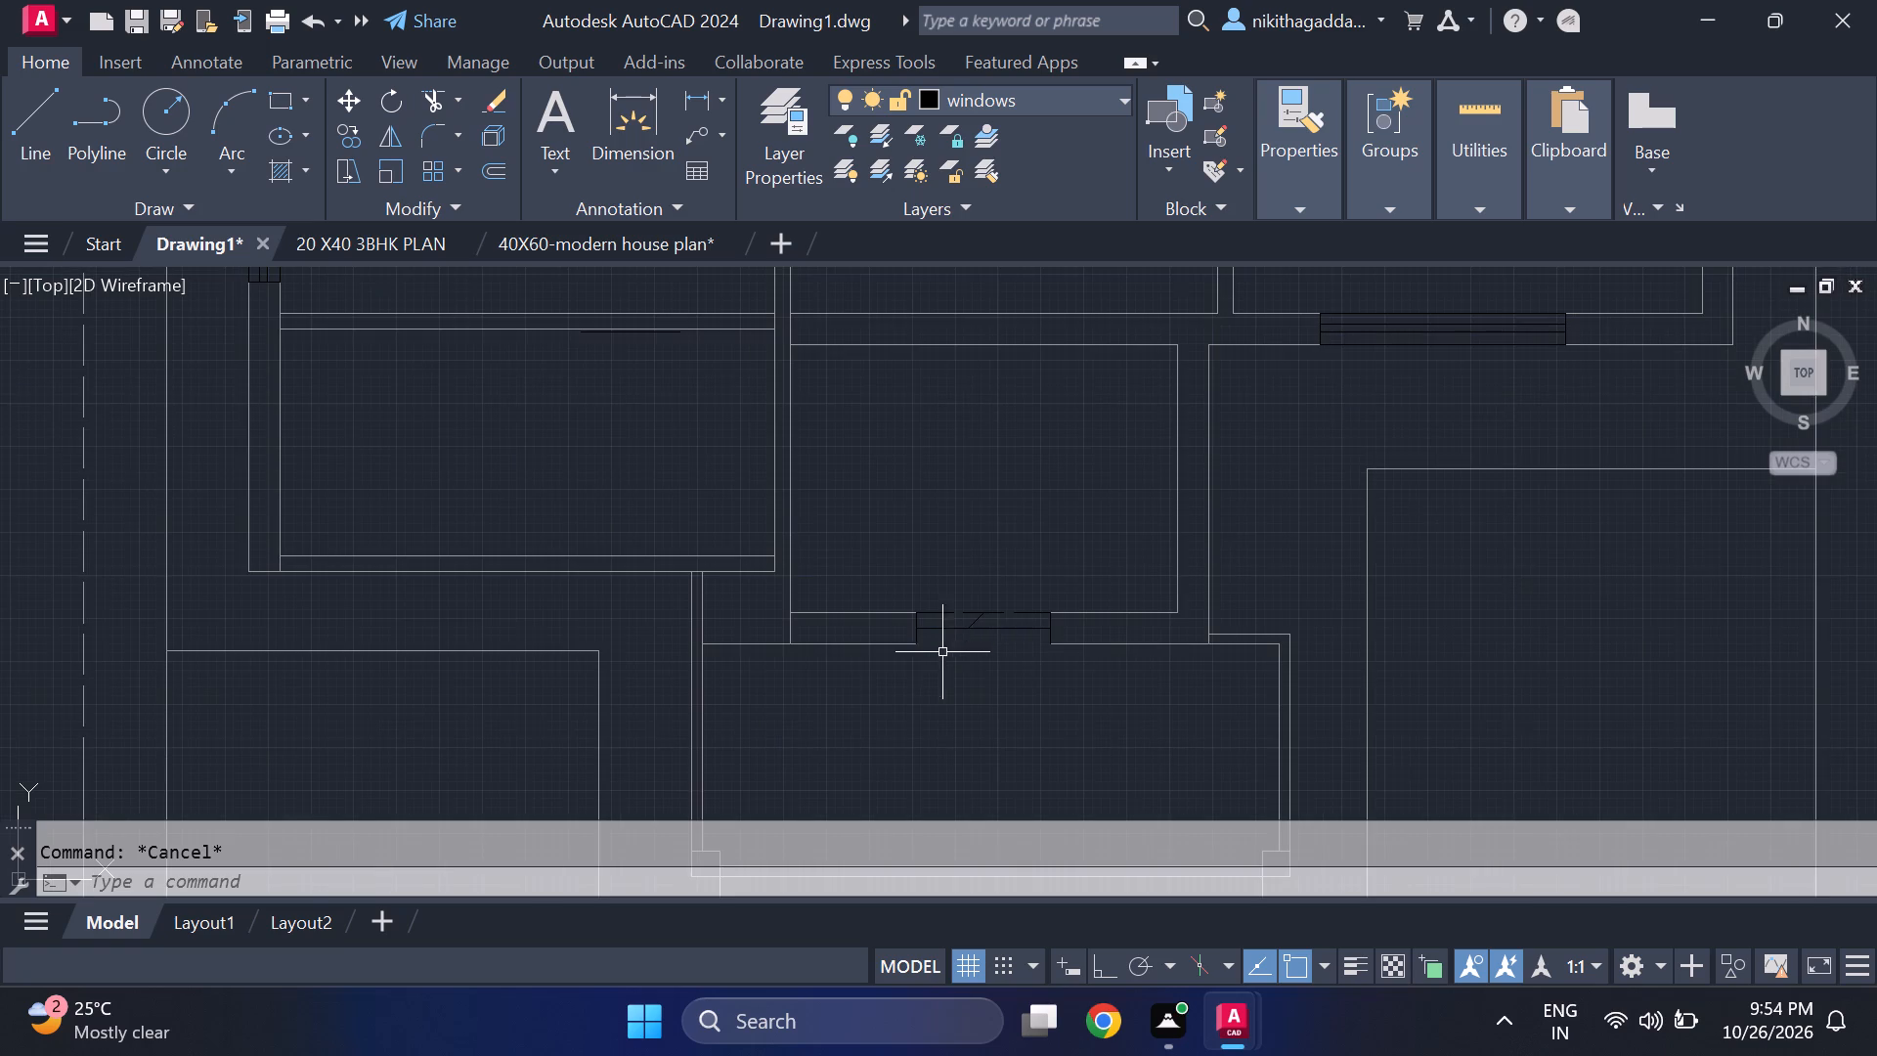
scroll(929, 706, down, 1)
scroll(979, 644, down, 1)
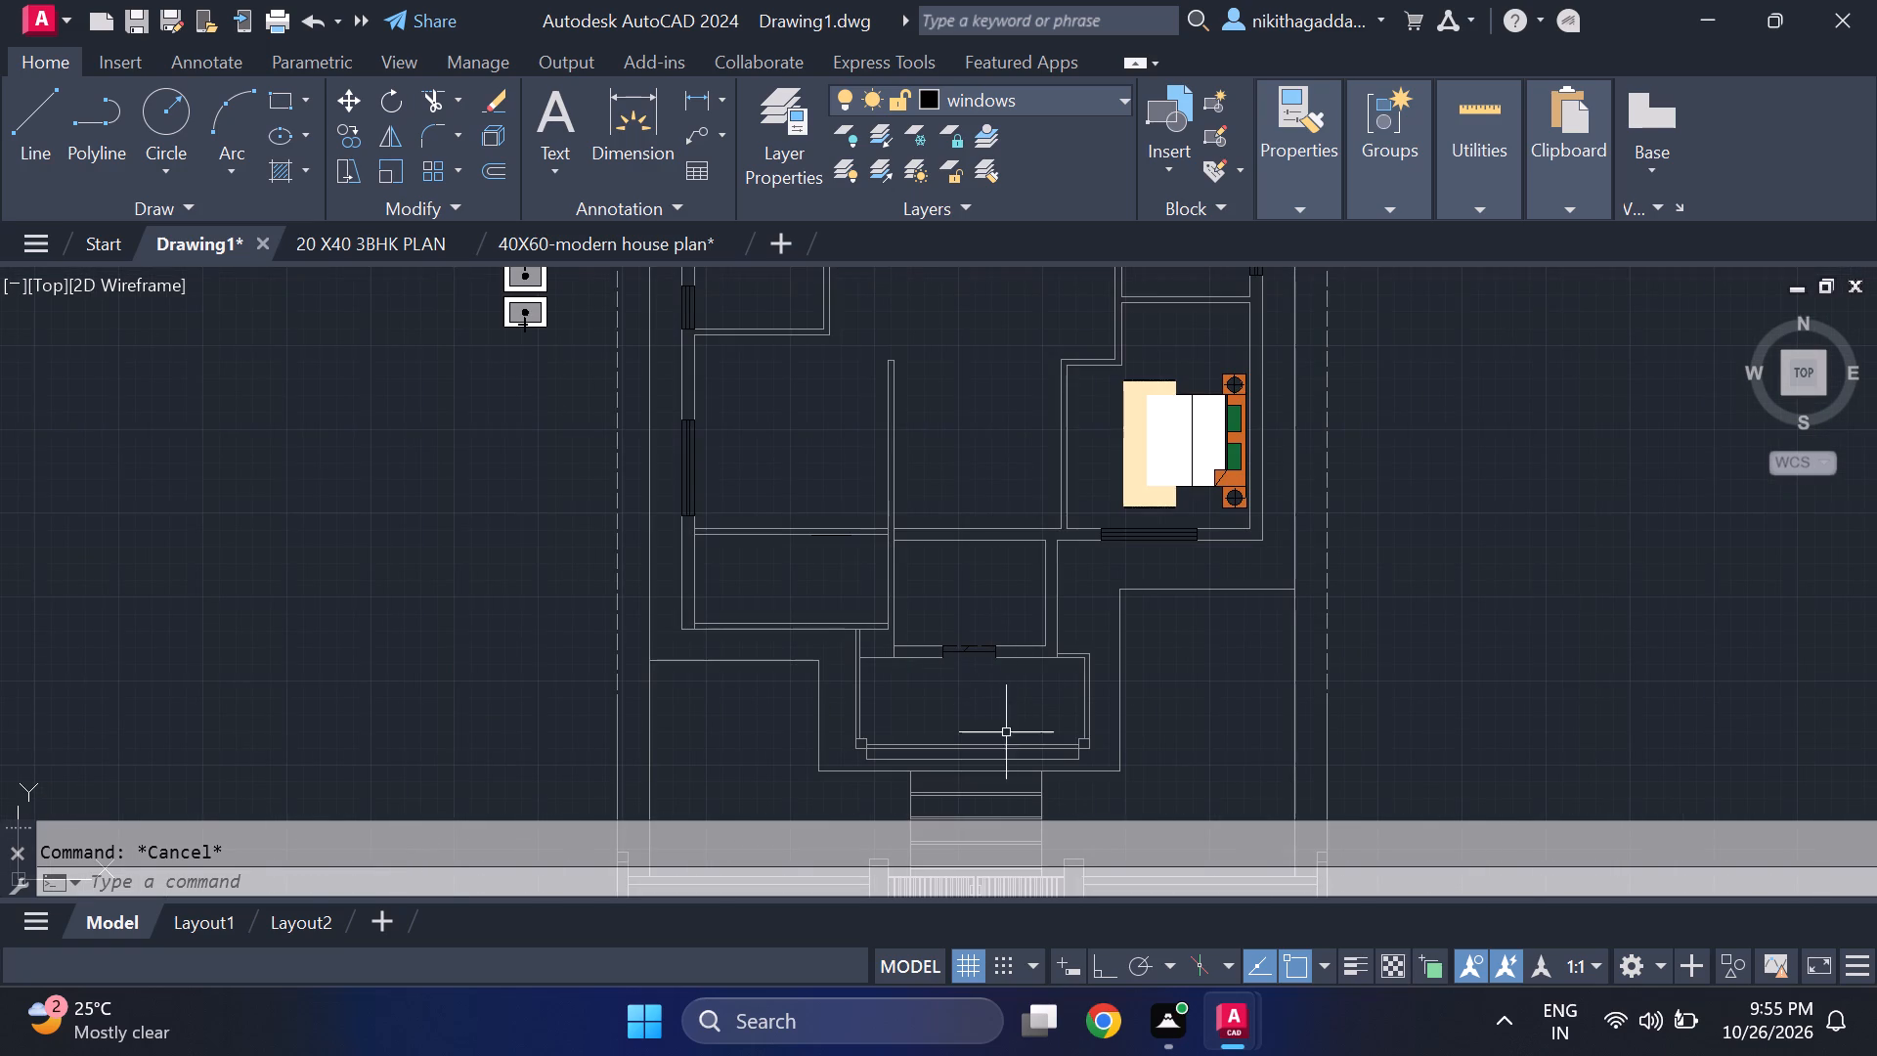
middle_drag(1007, 714, 1012, 616)
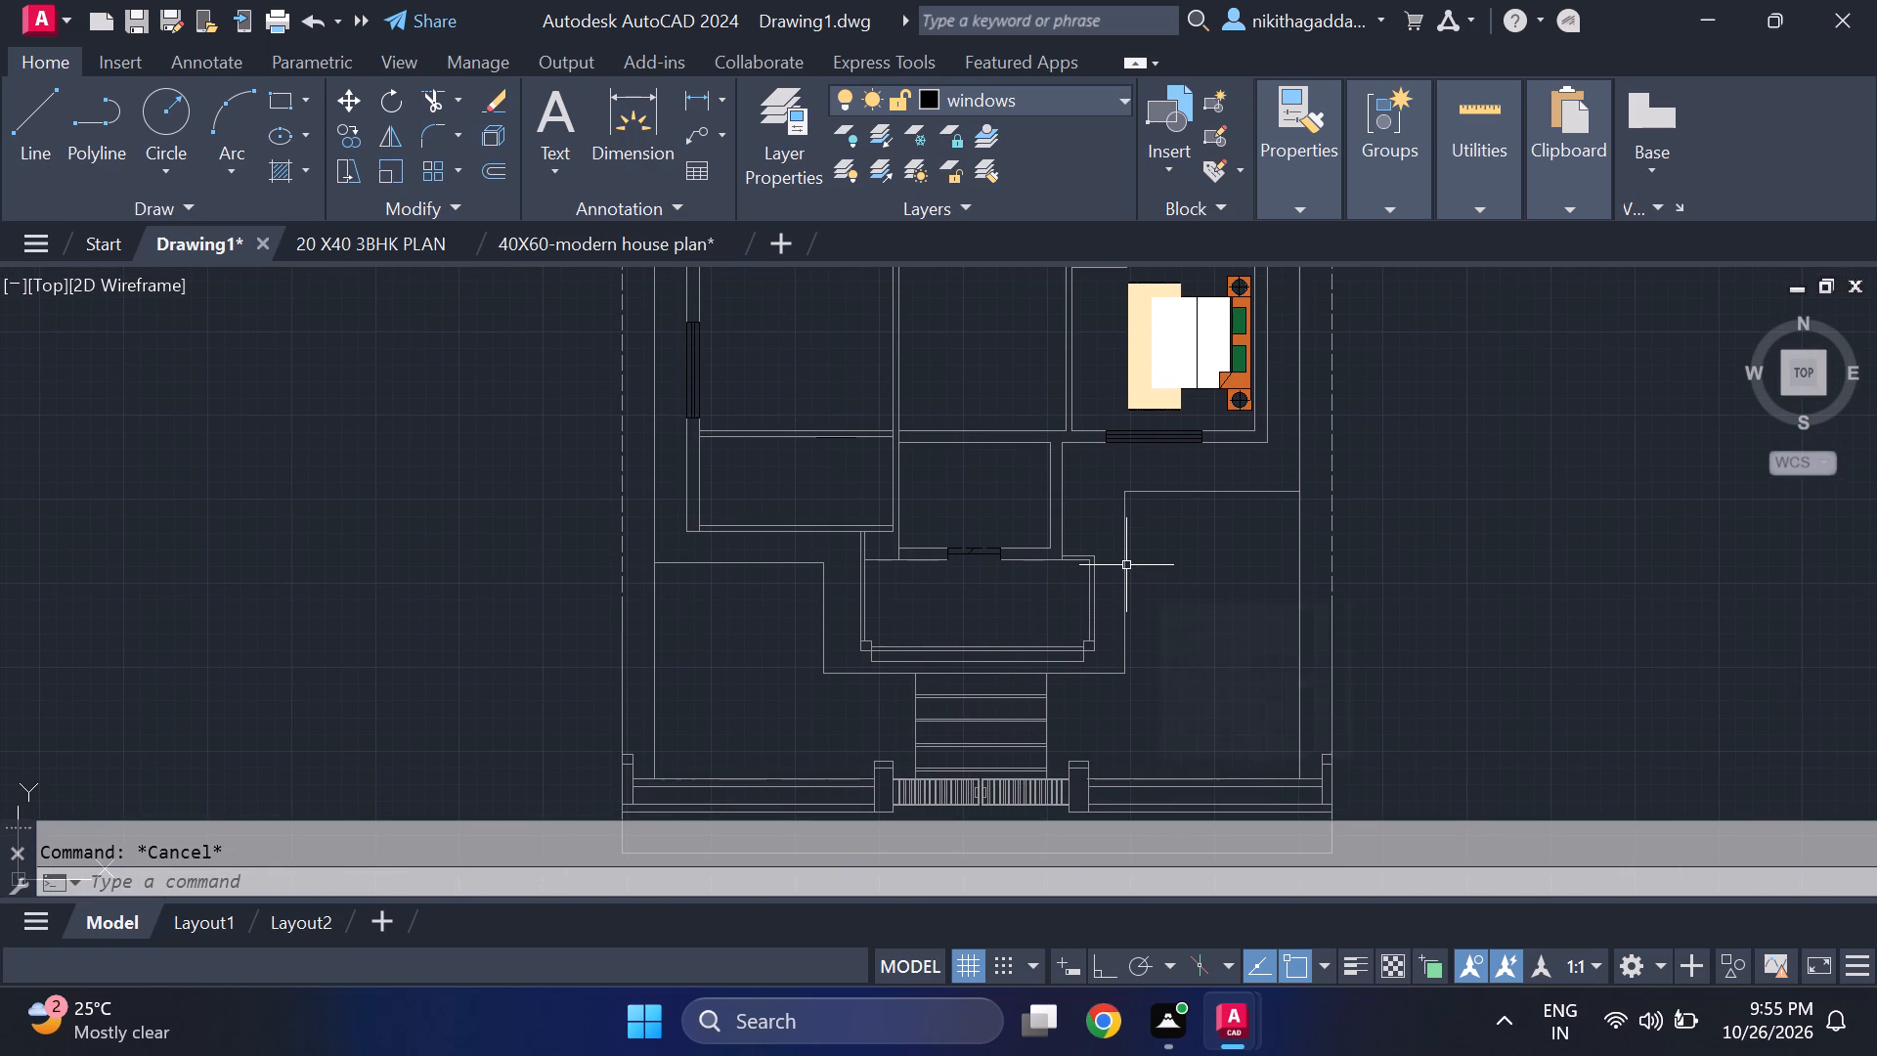
middle_drag(1130, 493, 1181, 582)
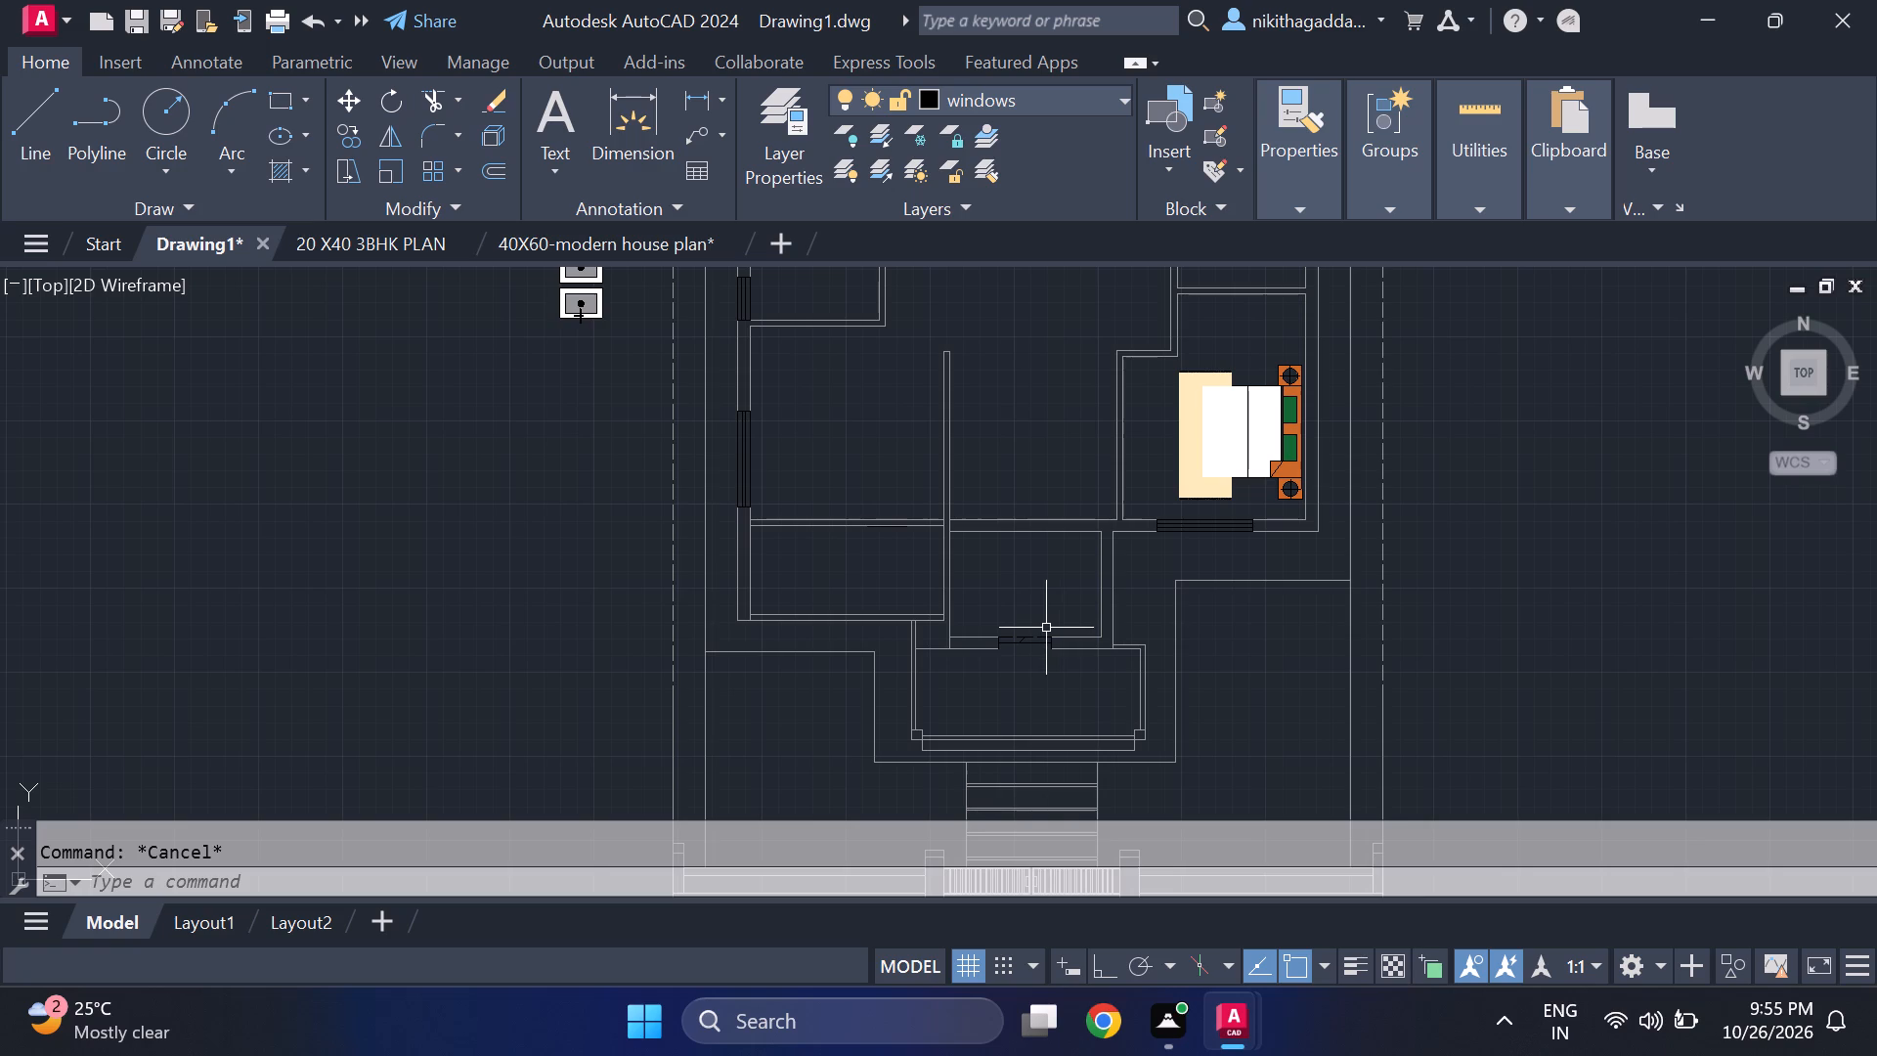
middle_drag(1061, 561, 1042, 636)
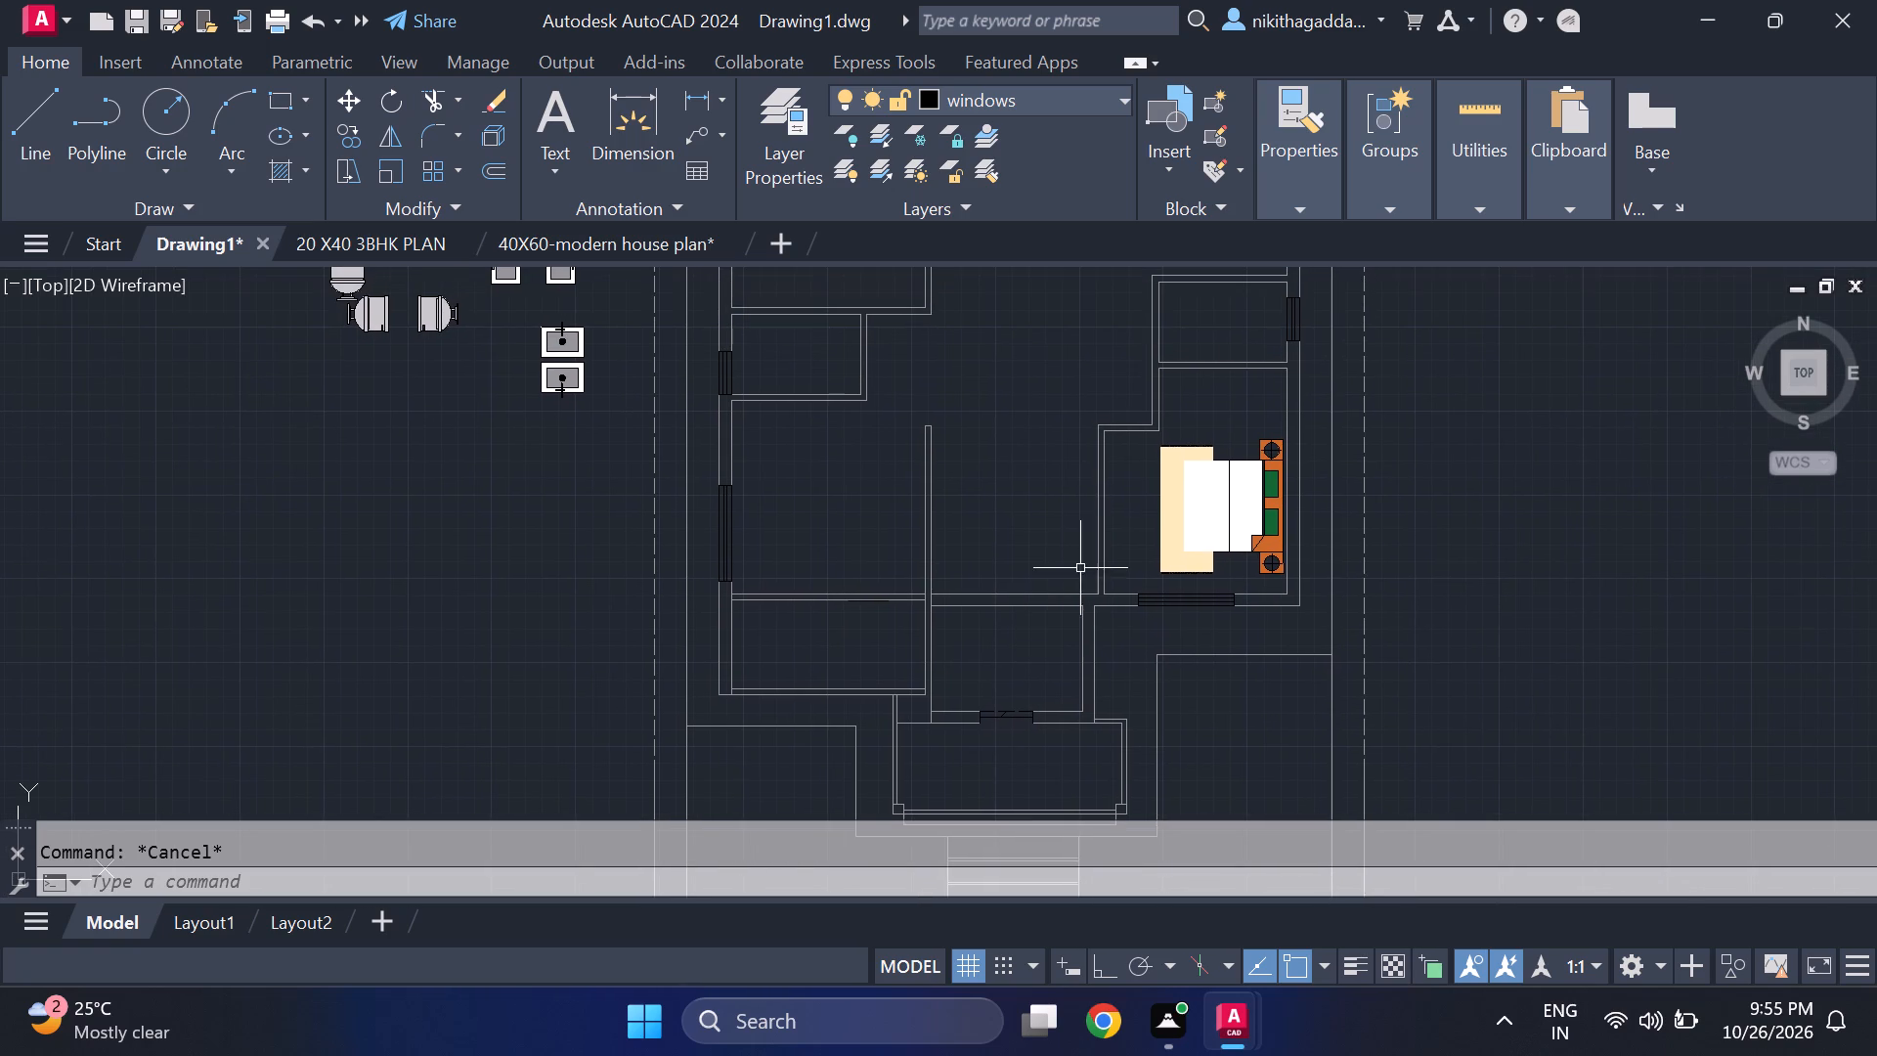
middle_drag(712, 729, 929, 666)
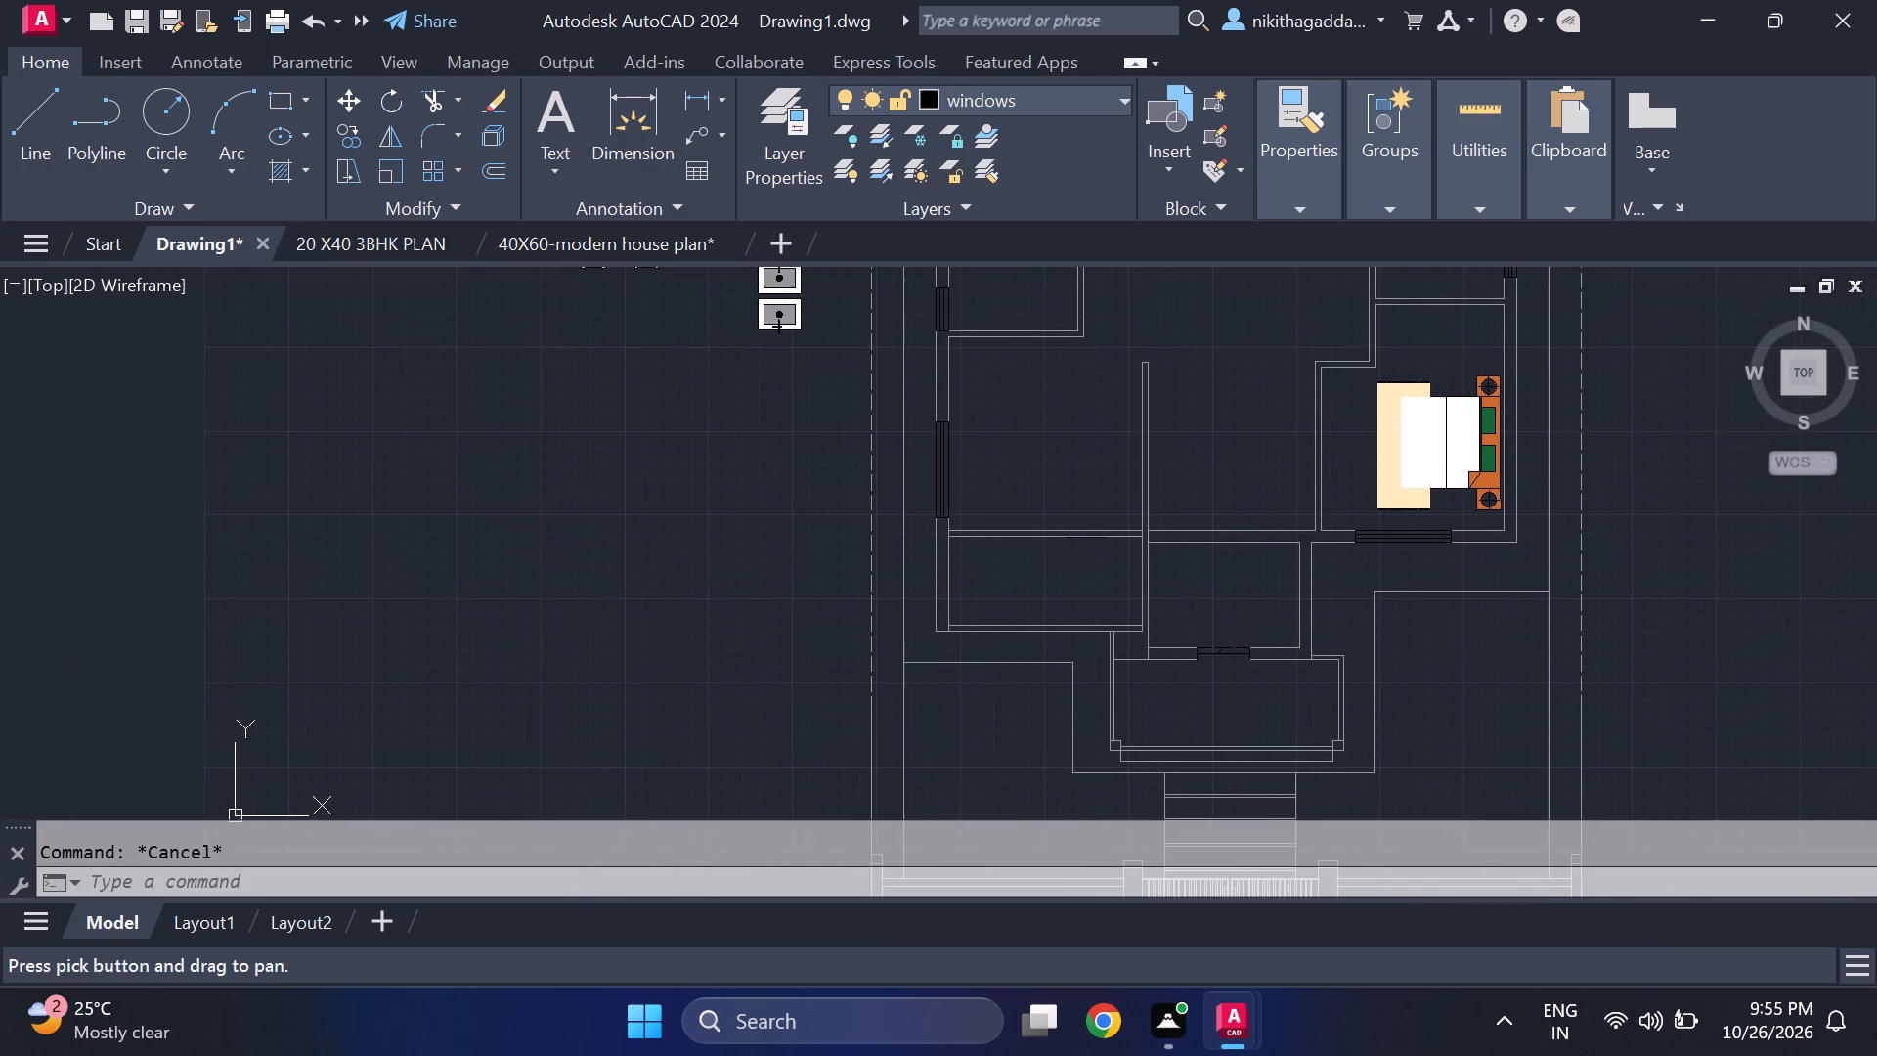
Draw a three-sided outline about 1'-11.5" long and 4.5" deep off the south-west room's west wall, just above its south wall.
scroll(933, 630, up, 2)
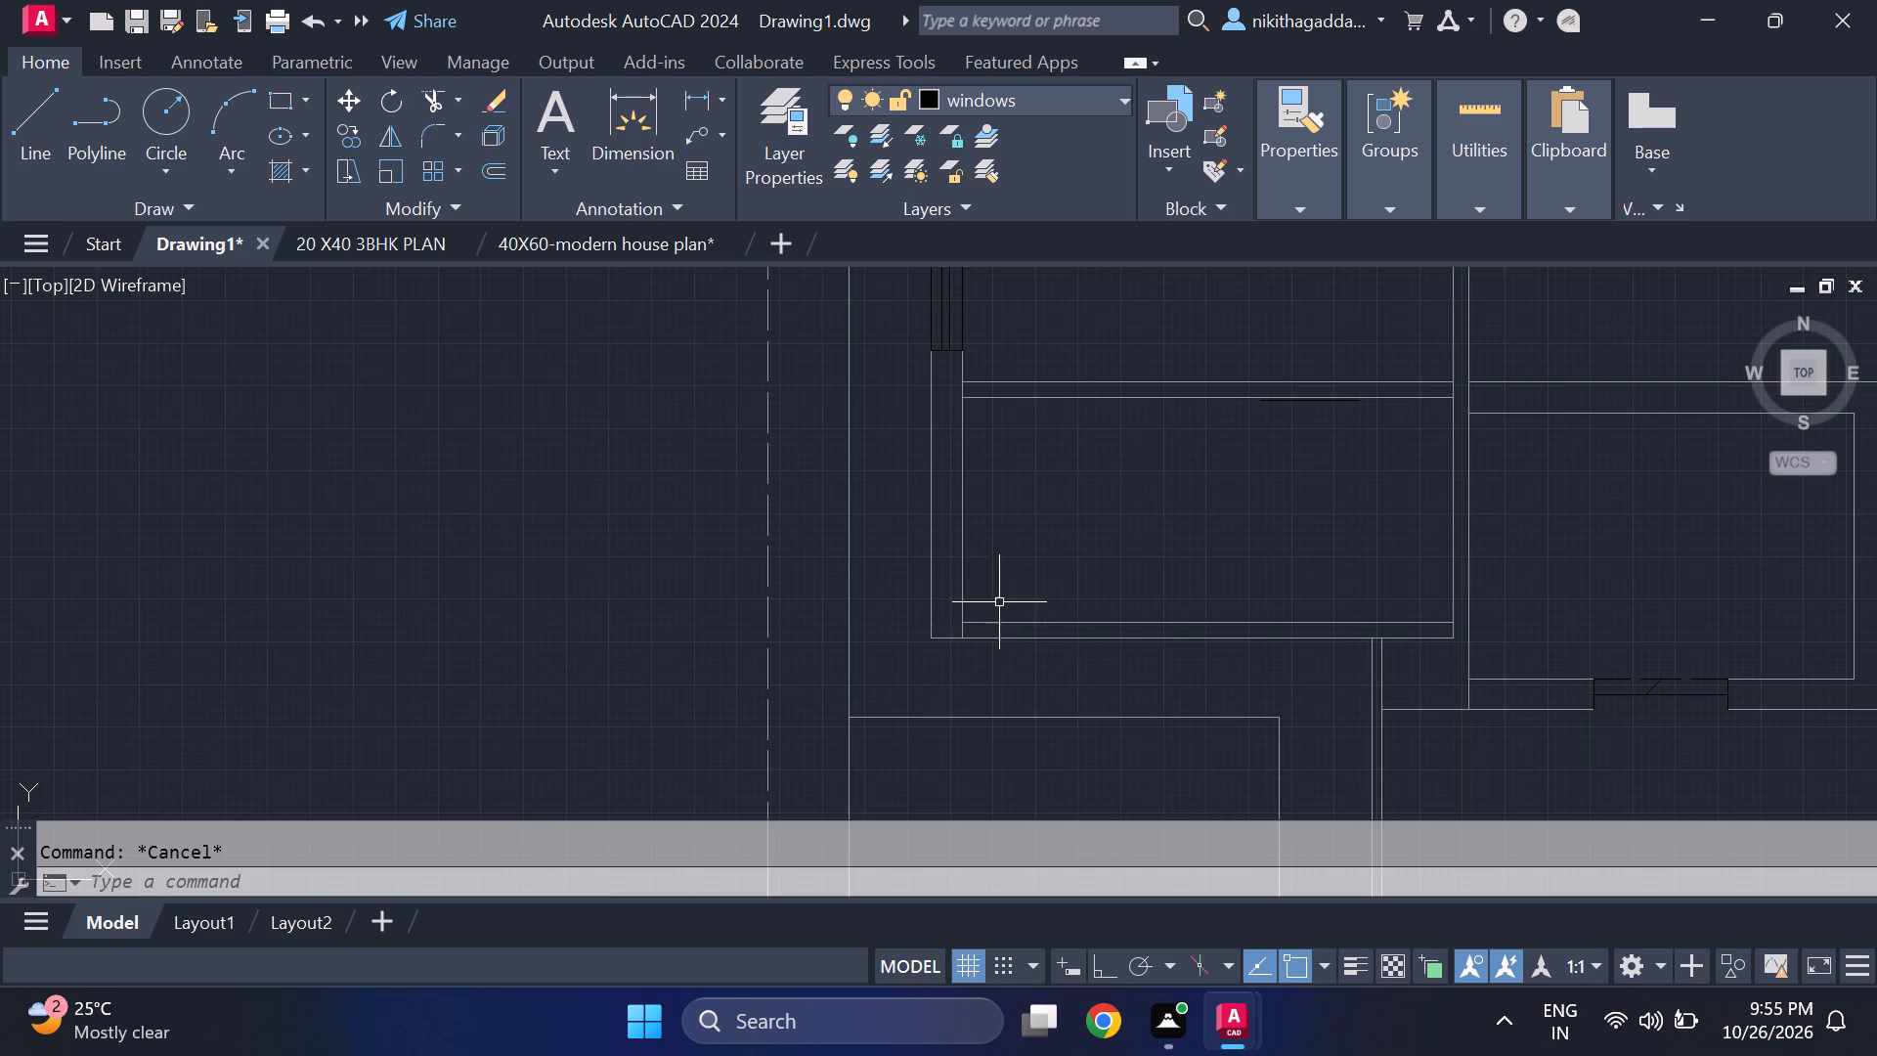
middle_drag(999, 602, 964, 667)
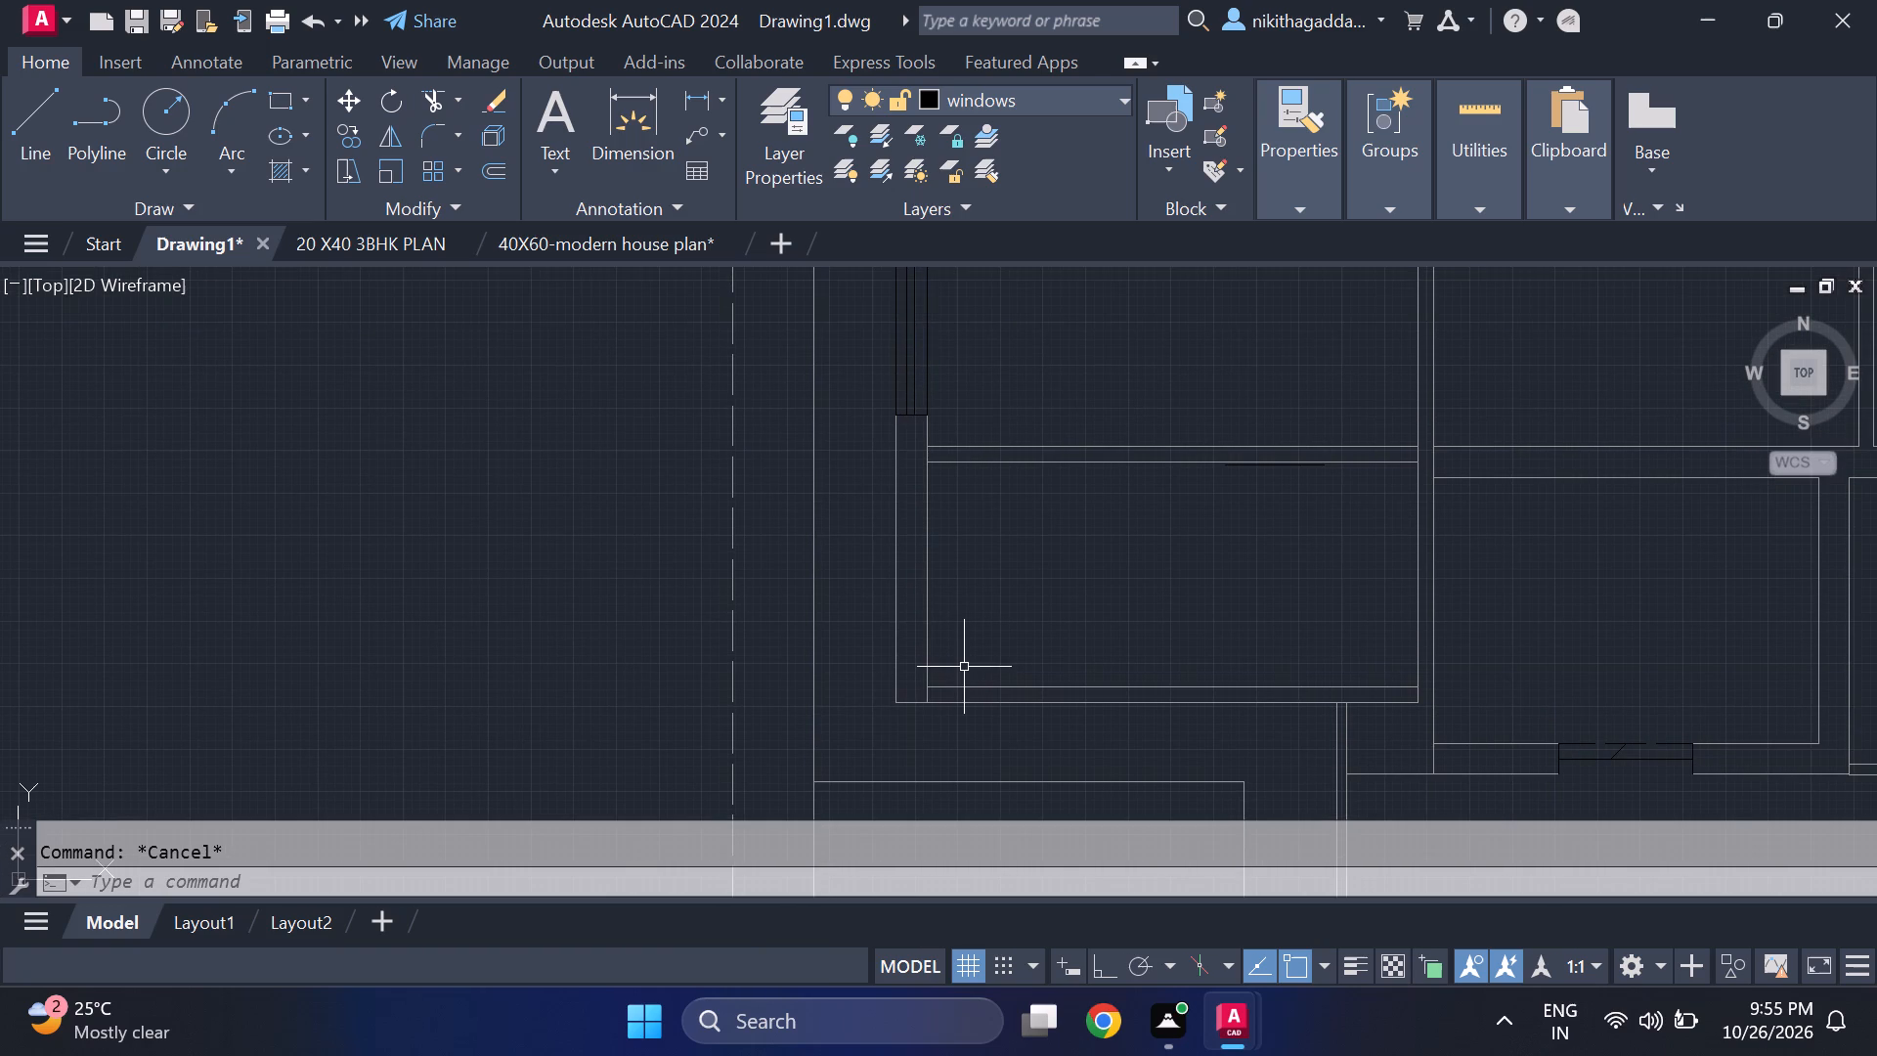
scroll(965, 667, up, 1)
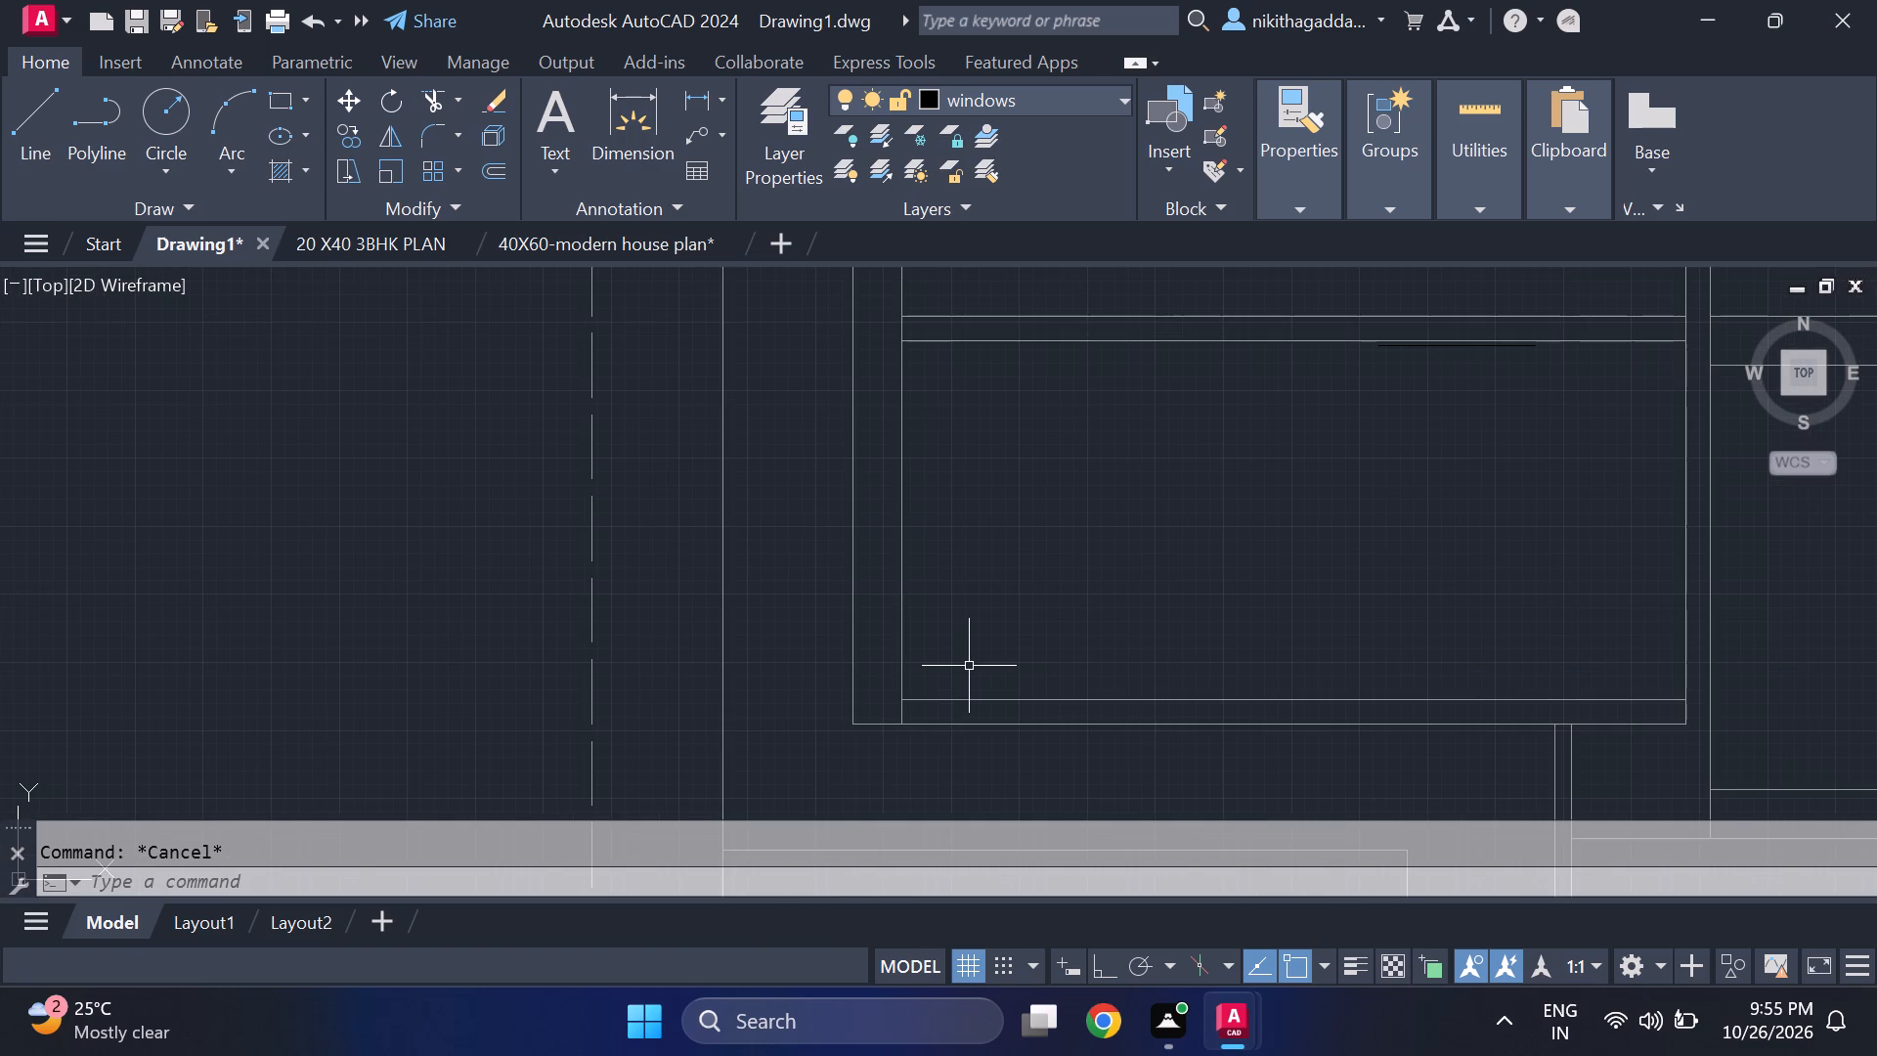
key(l)
key(Return)
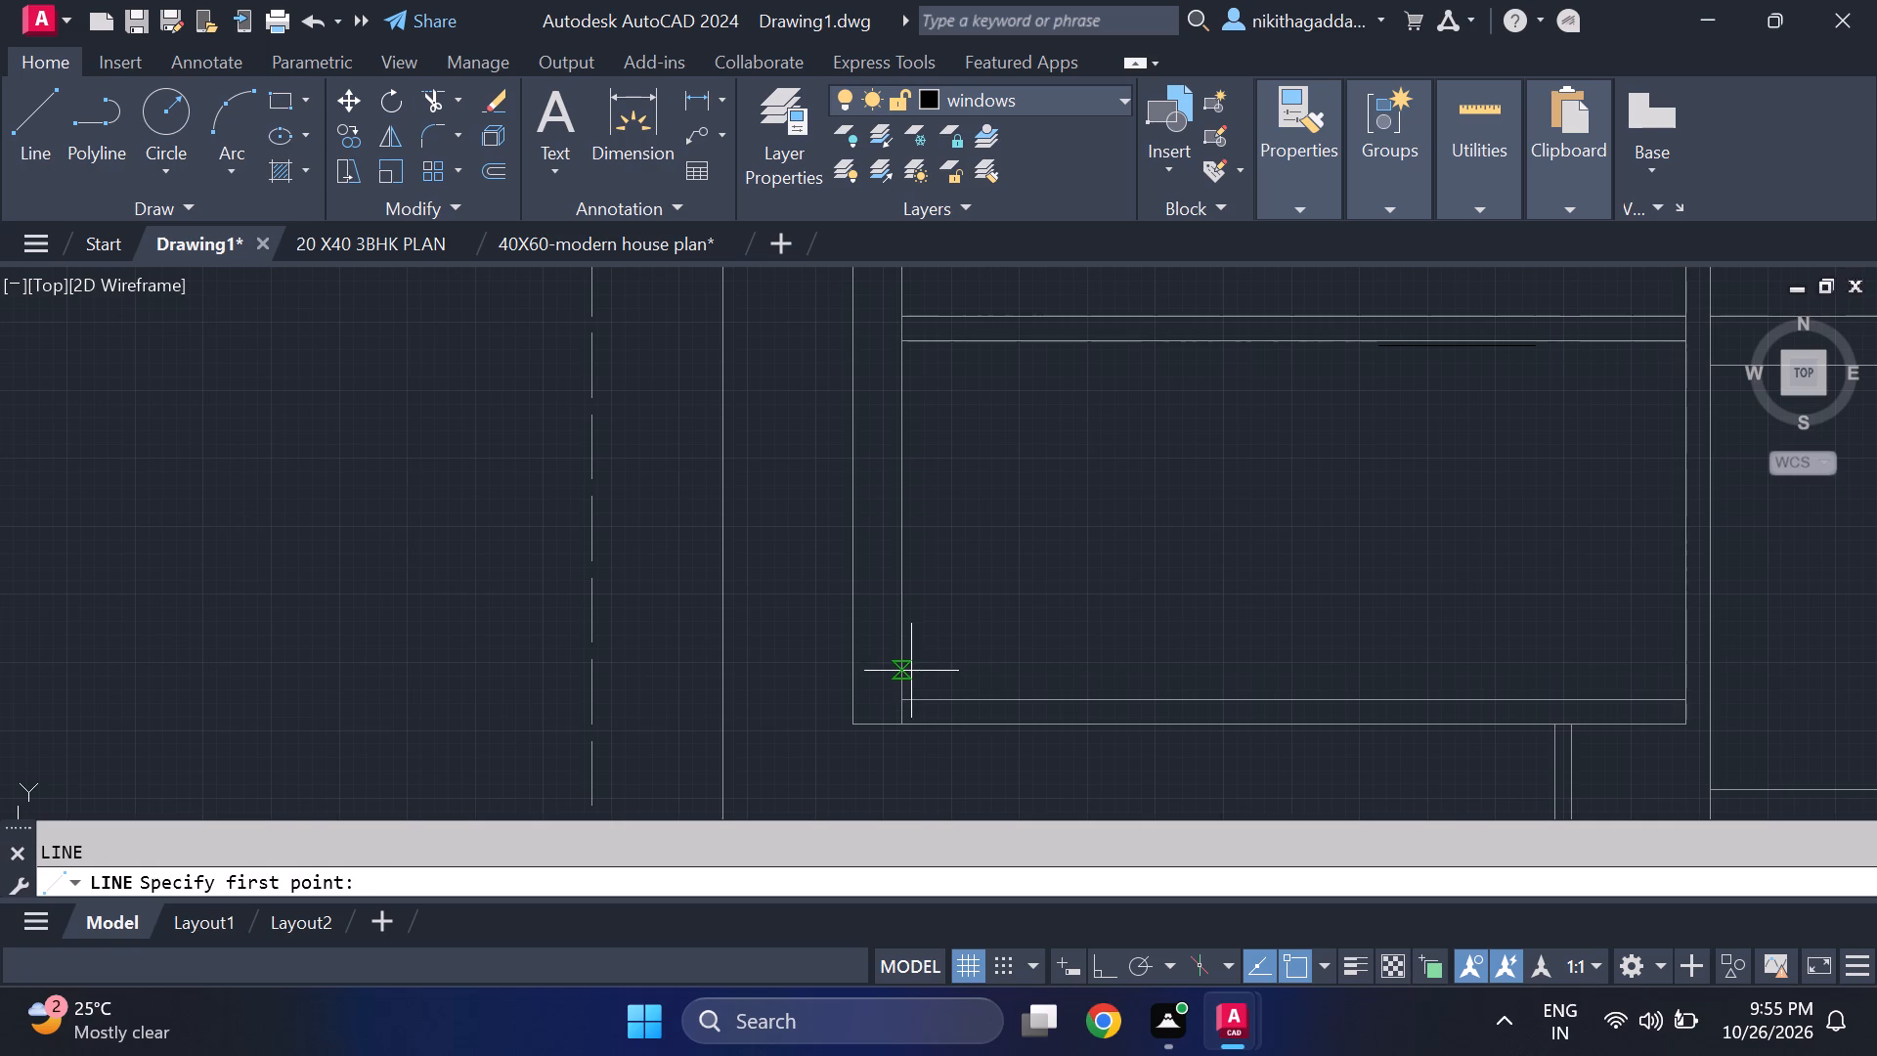
scroll(908, 674, up, 2)
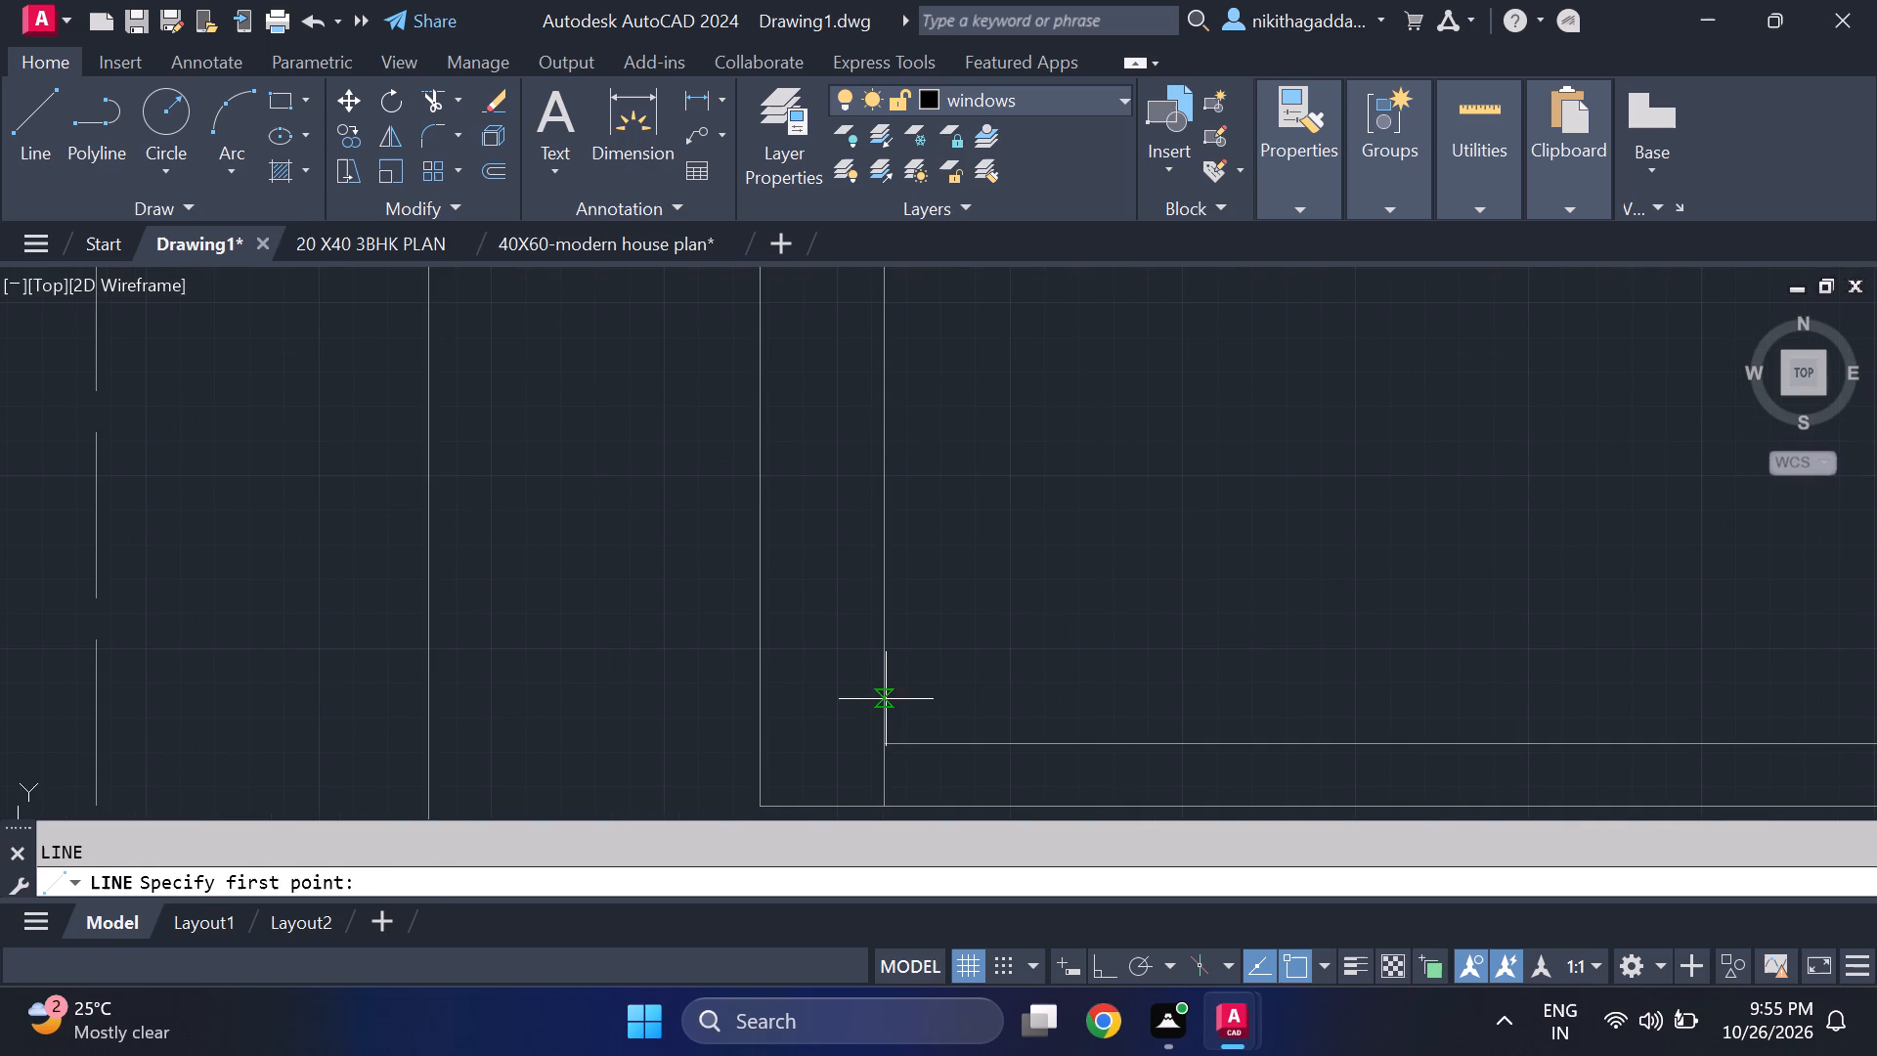
click(886, 699)
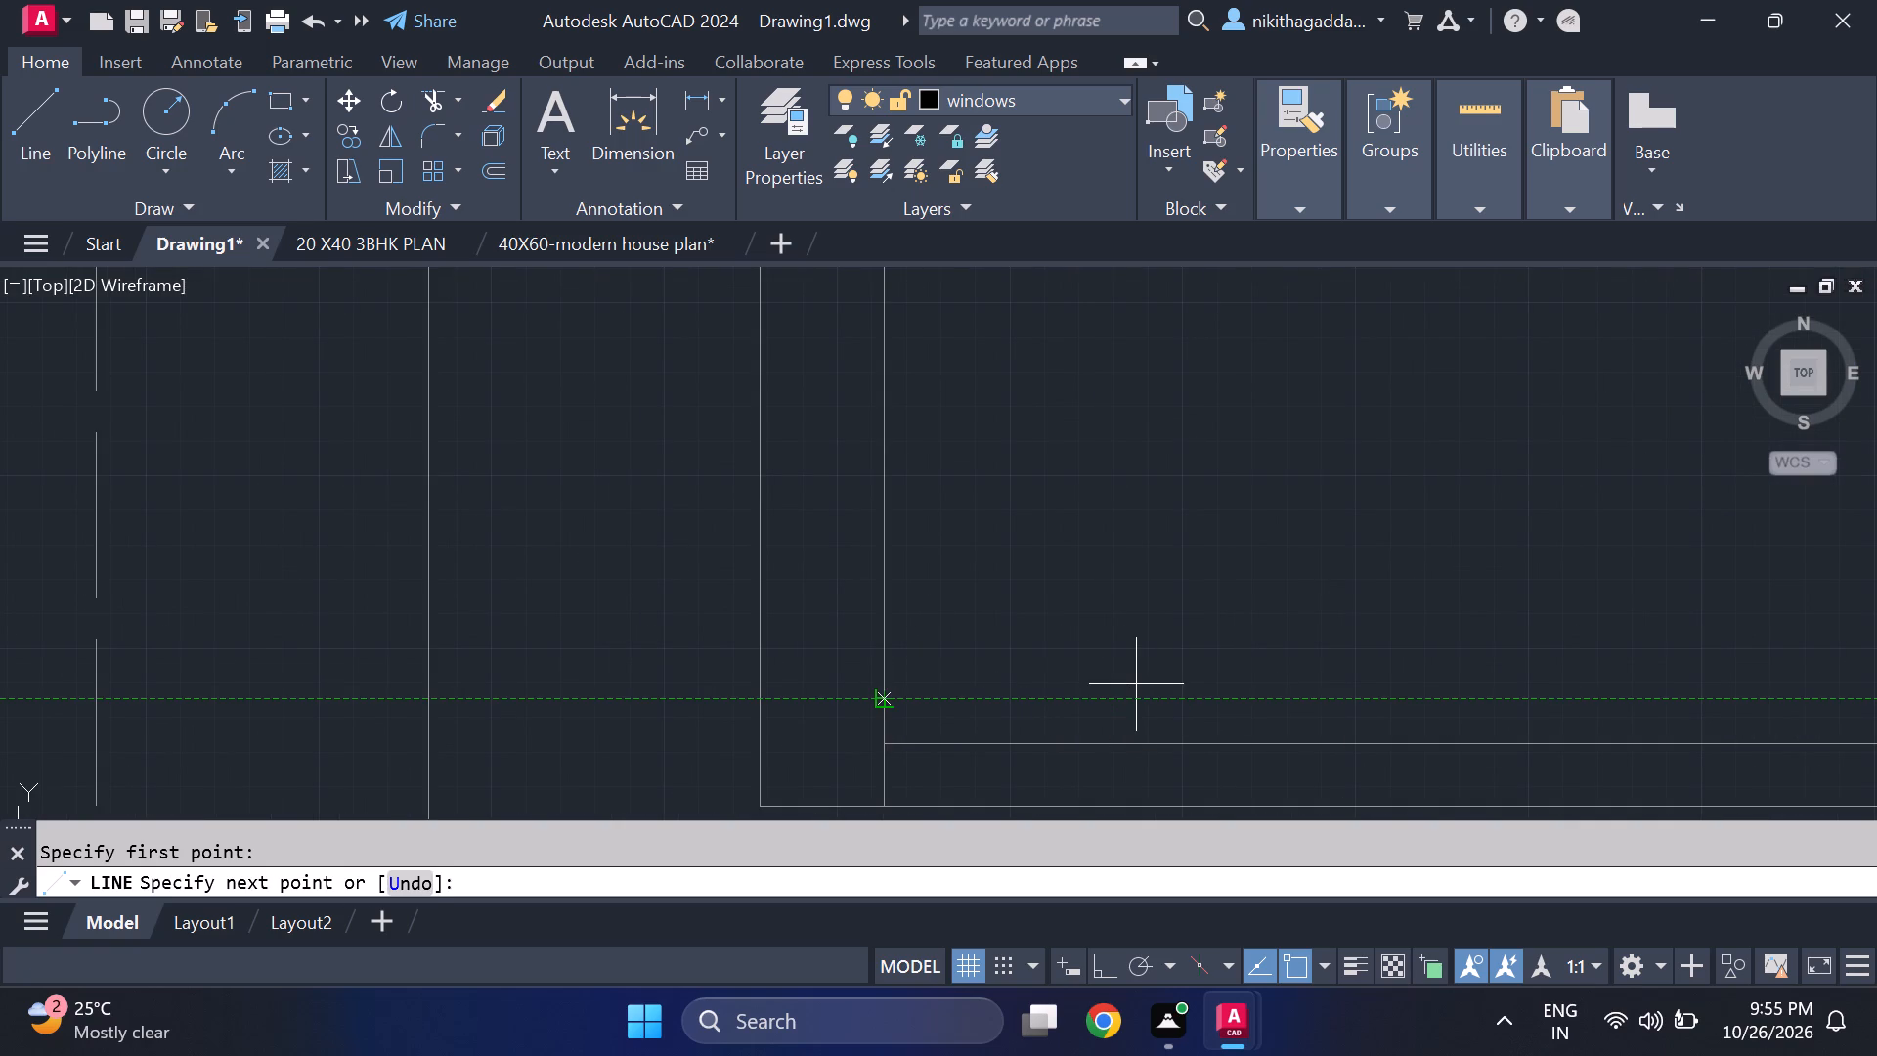
key(F8)
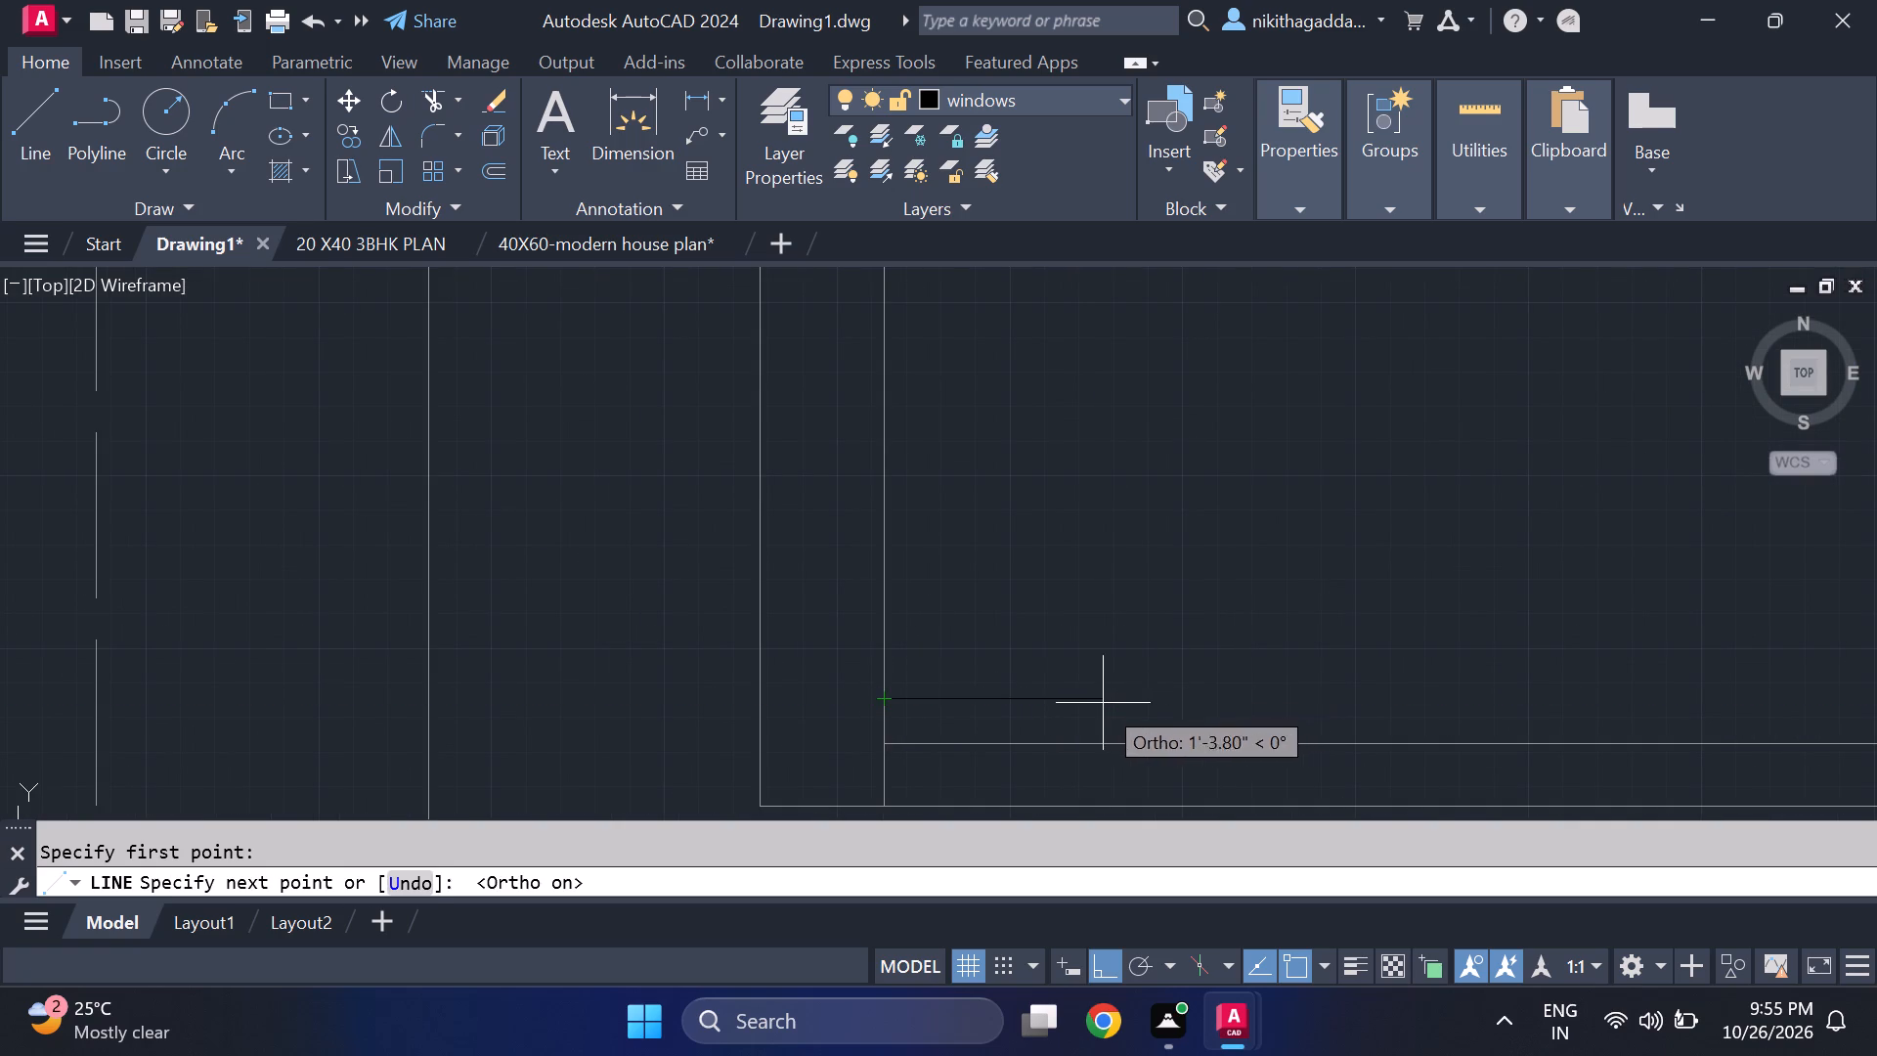
scroll(1073, 702, down, 3)
scroll(1092, 694, up, 2)
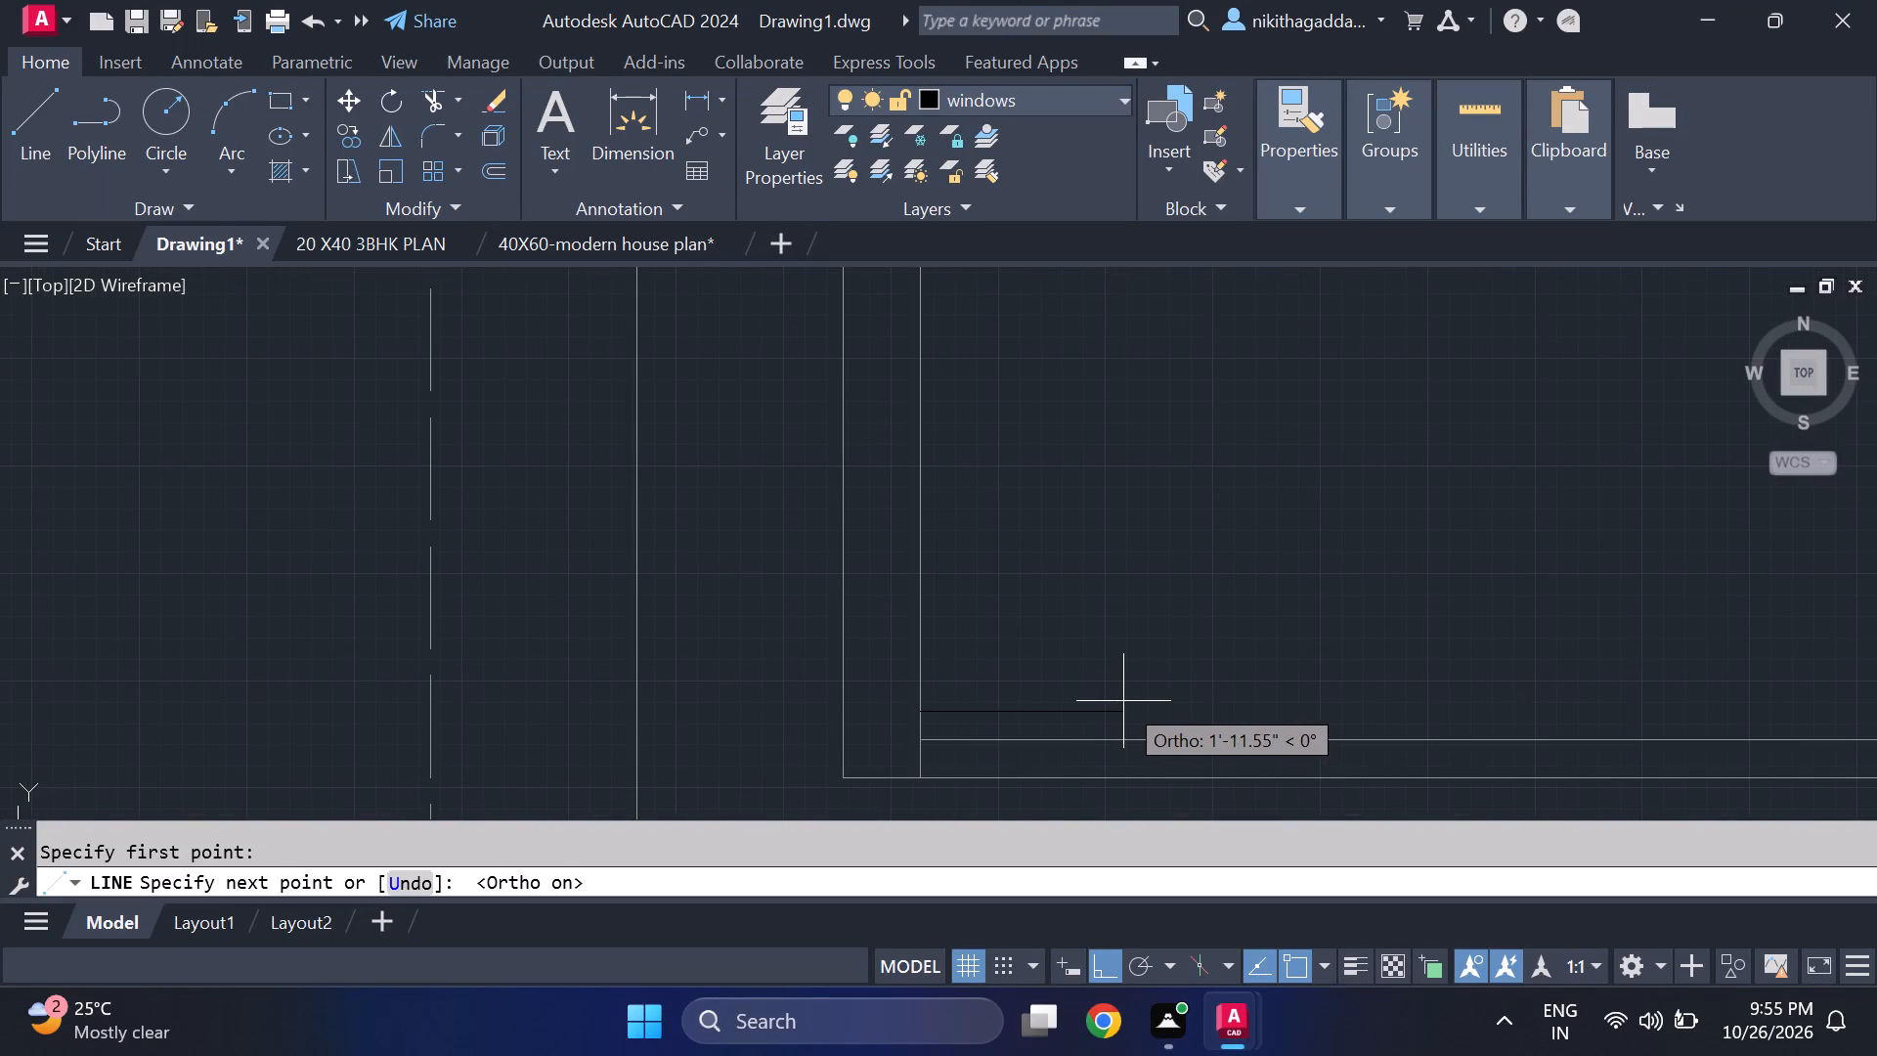
click(1123, 699)
scroll(1118, 682, up, 1)
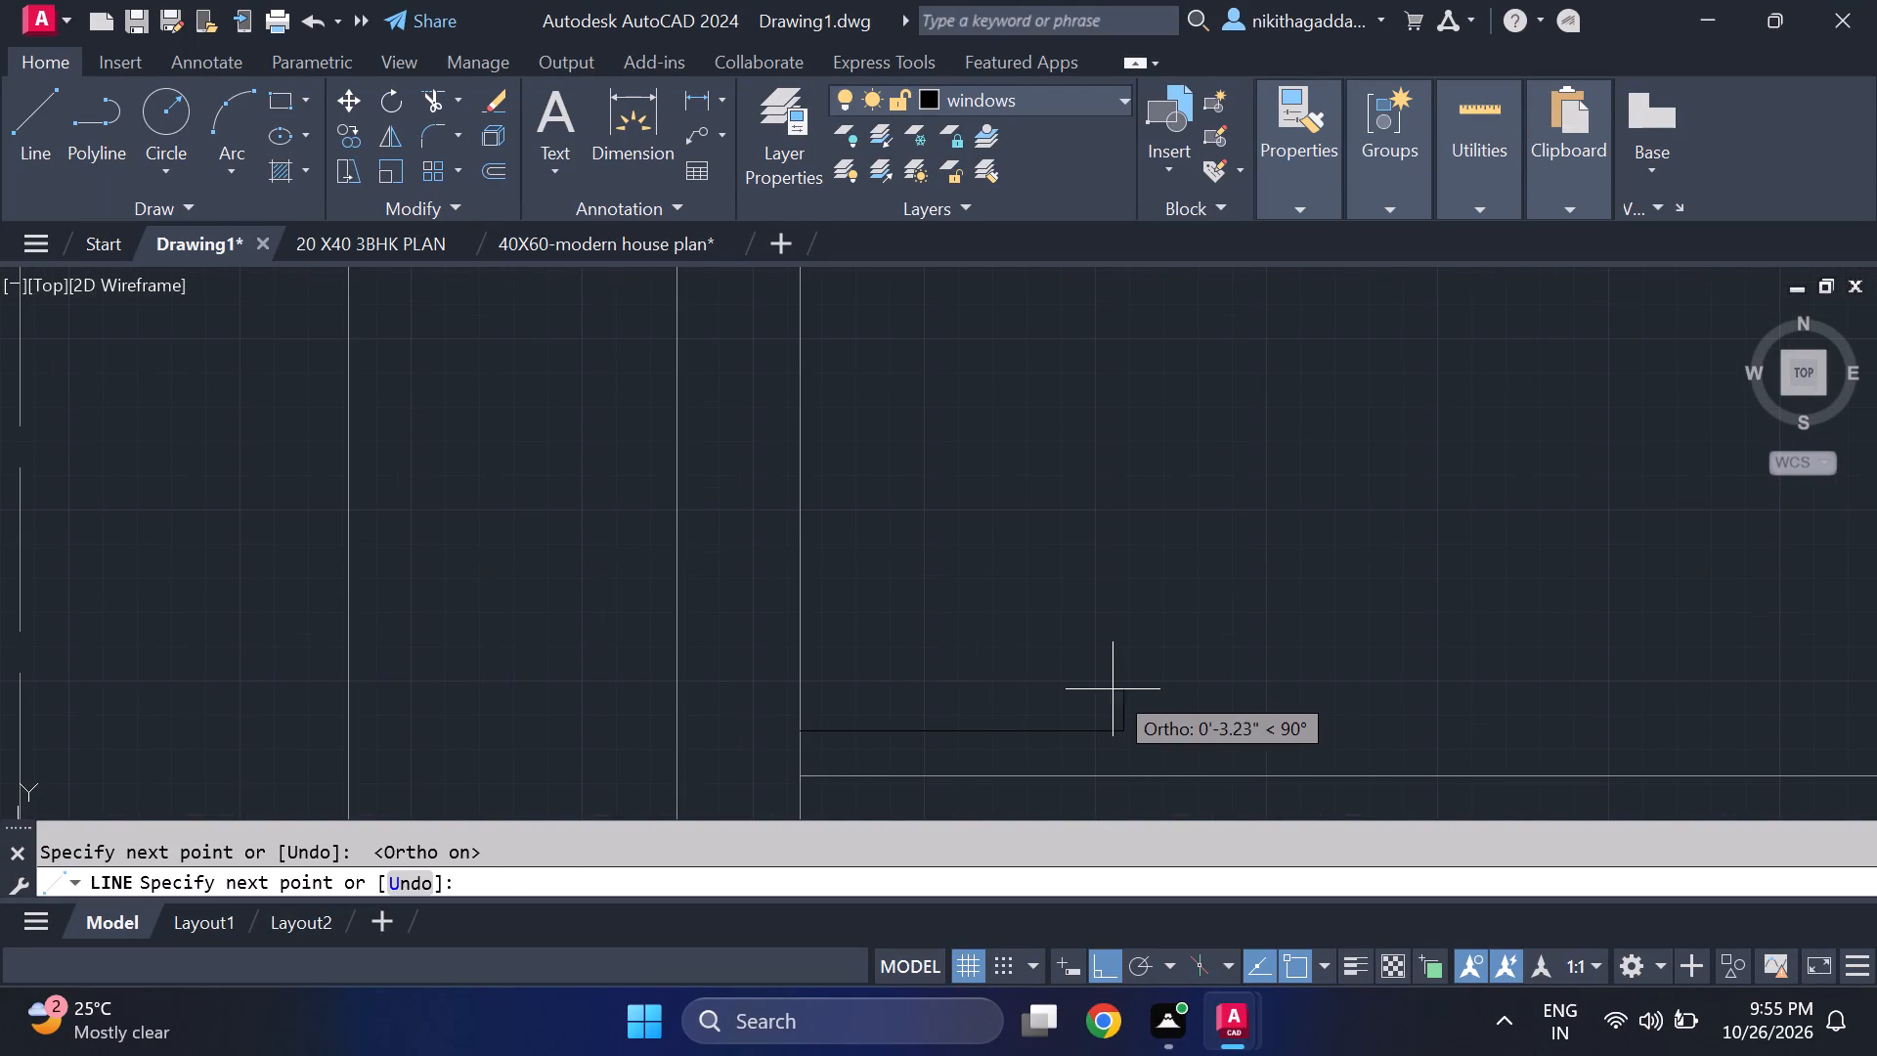
key(4)
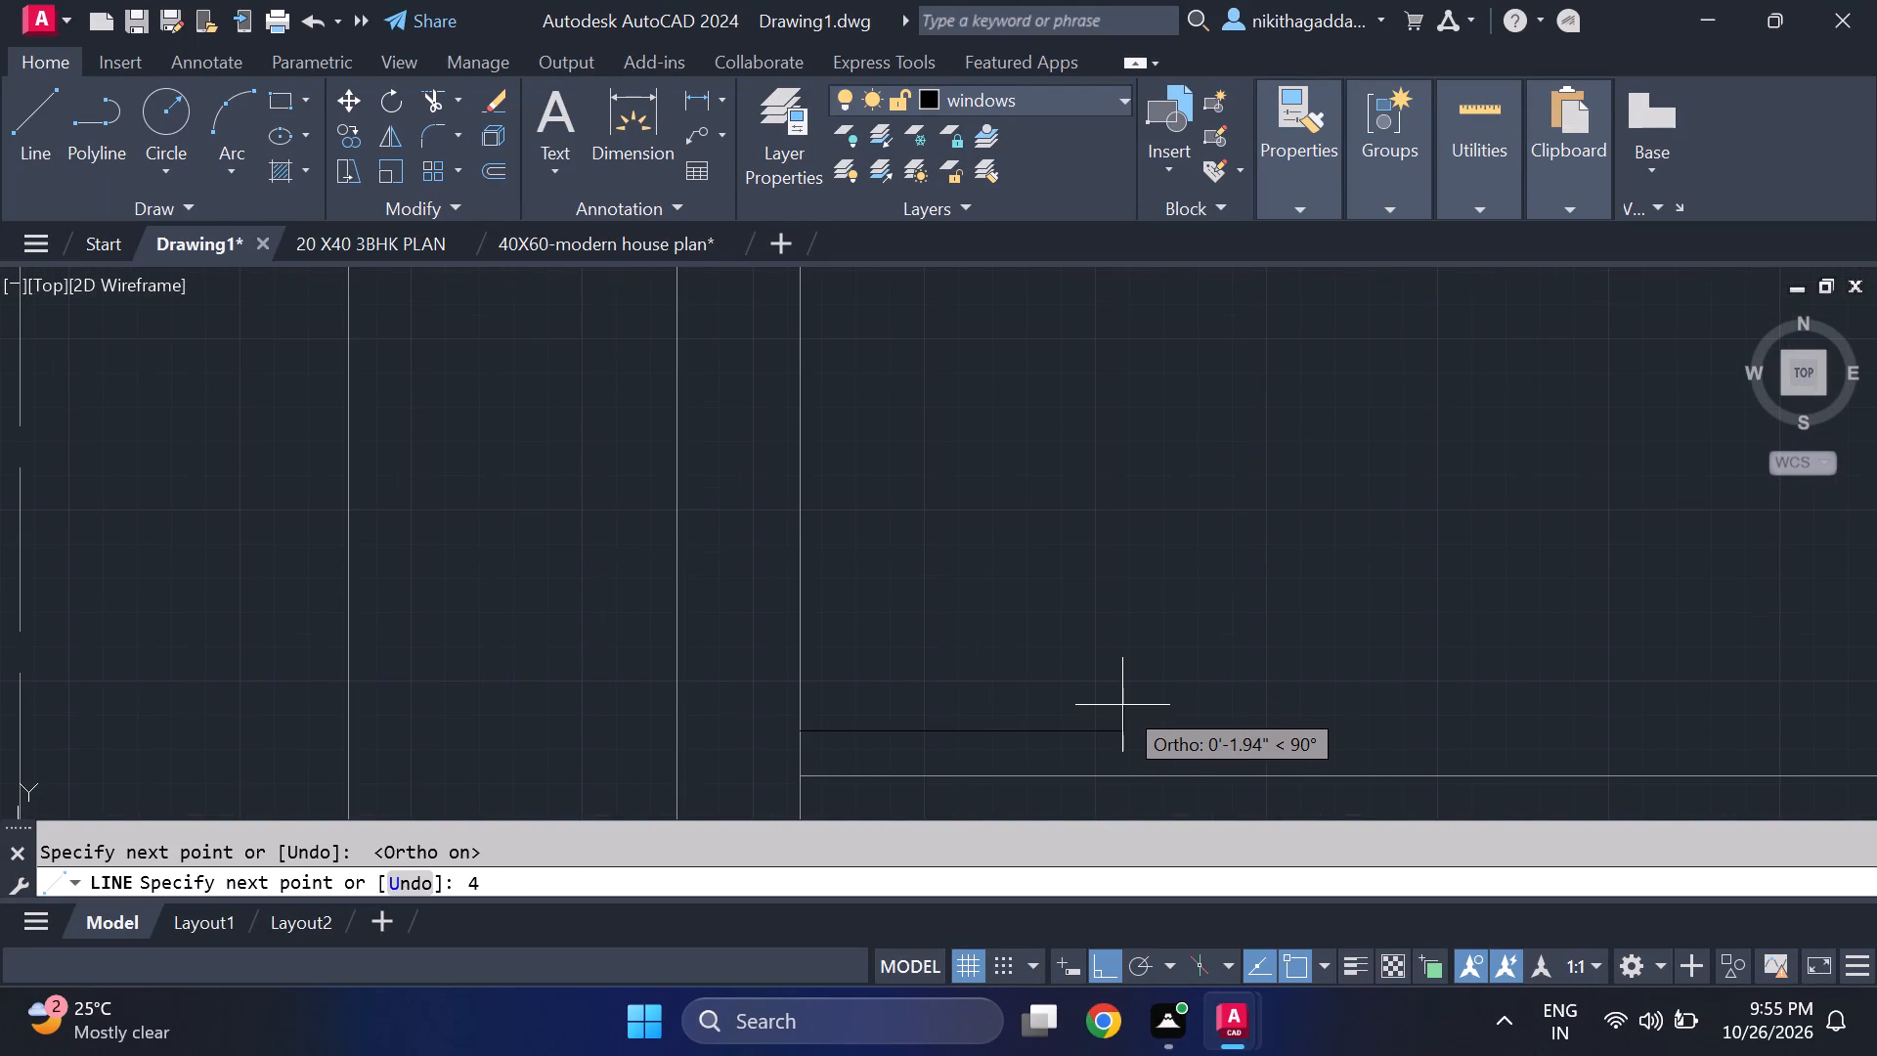
text(.5")
key(Return)
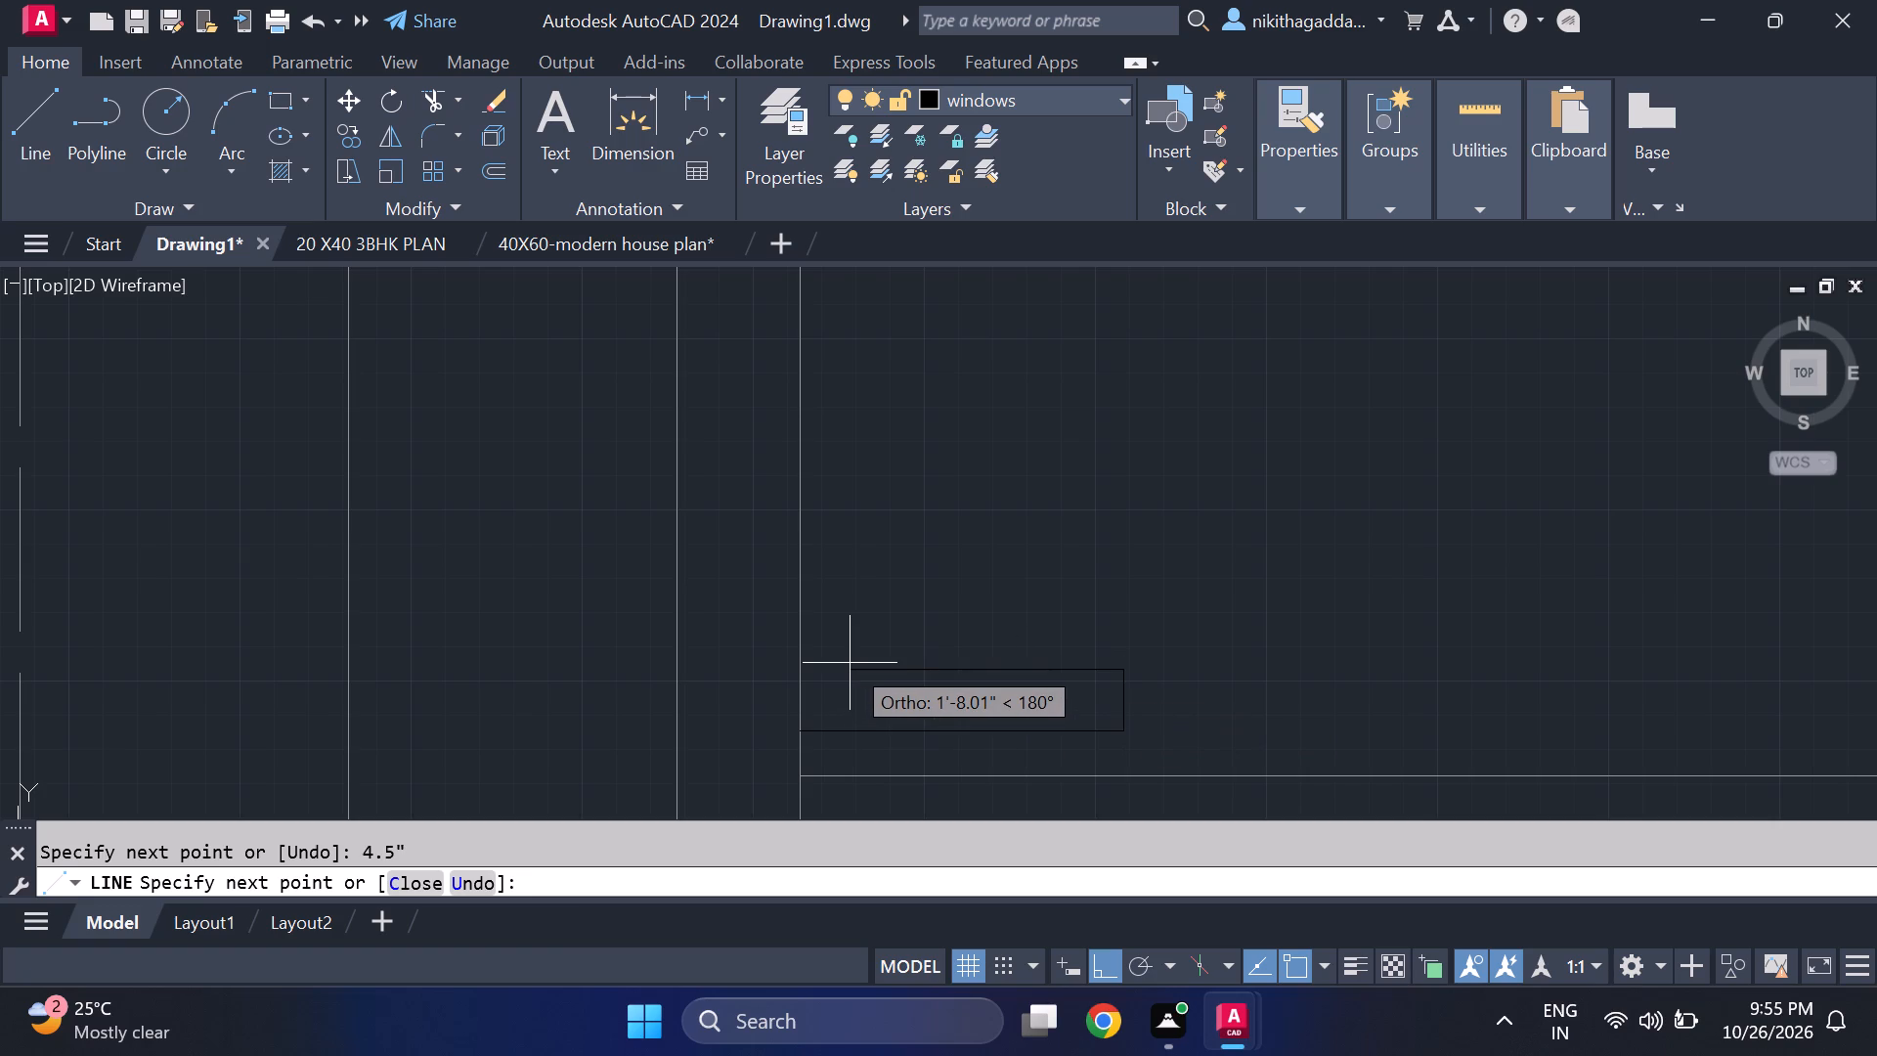
click(804, 669)
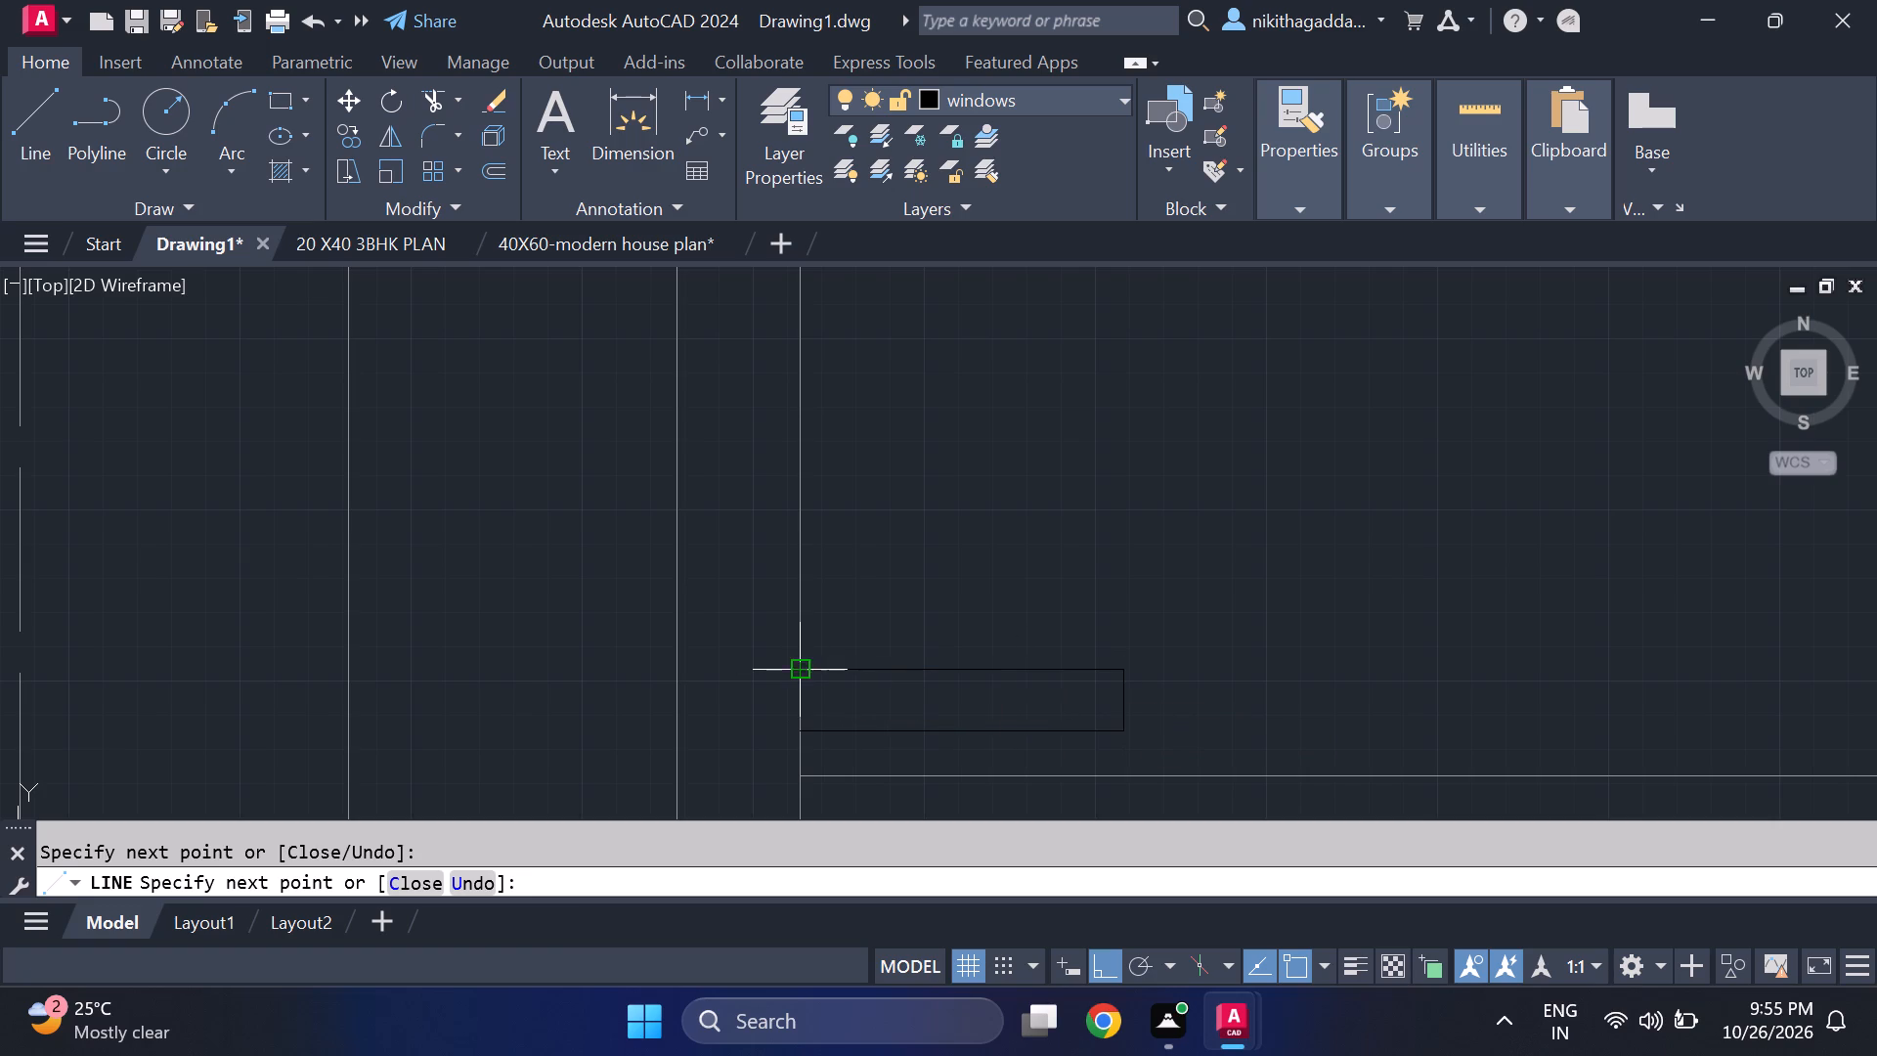
key(Escape)
Move the three lines of the new outline to the walls layer.
drag(1190, 602, 1186, 613)
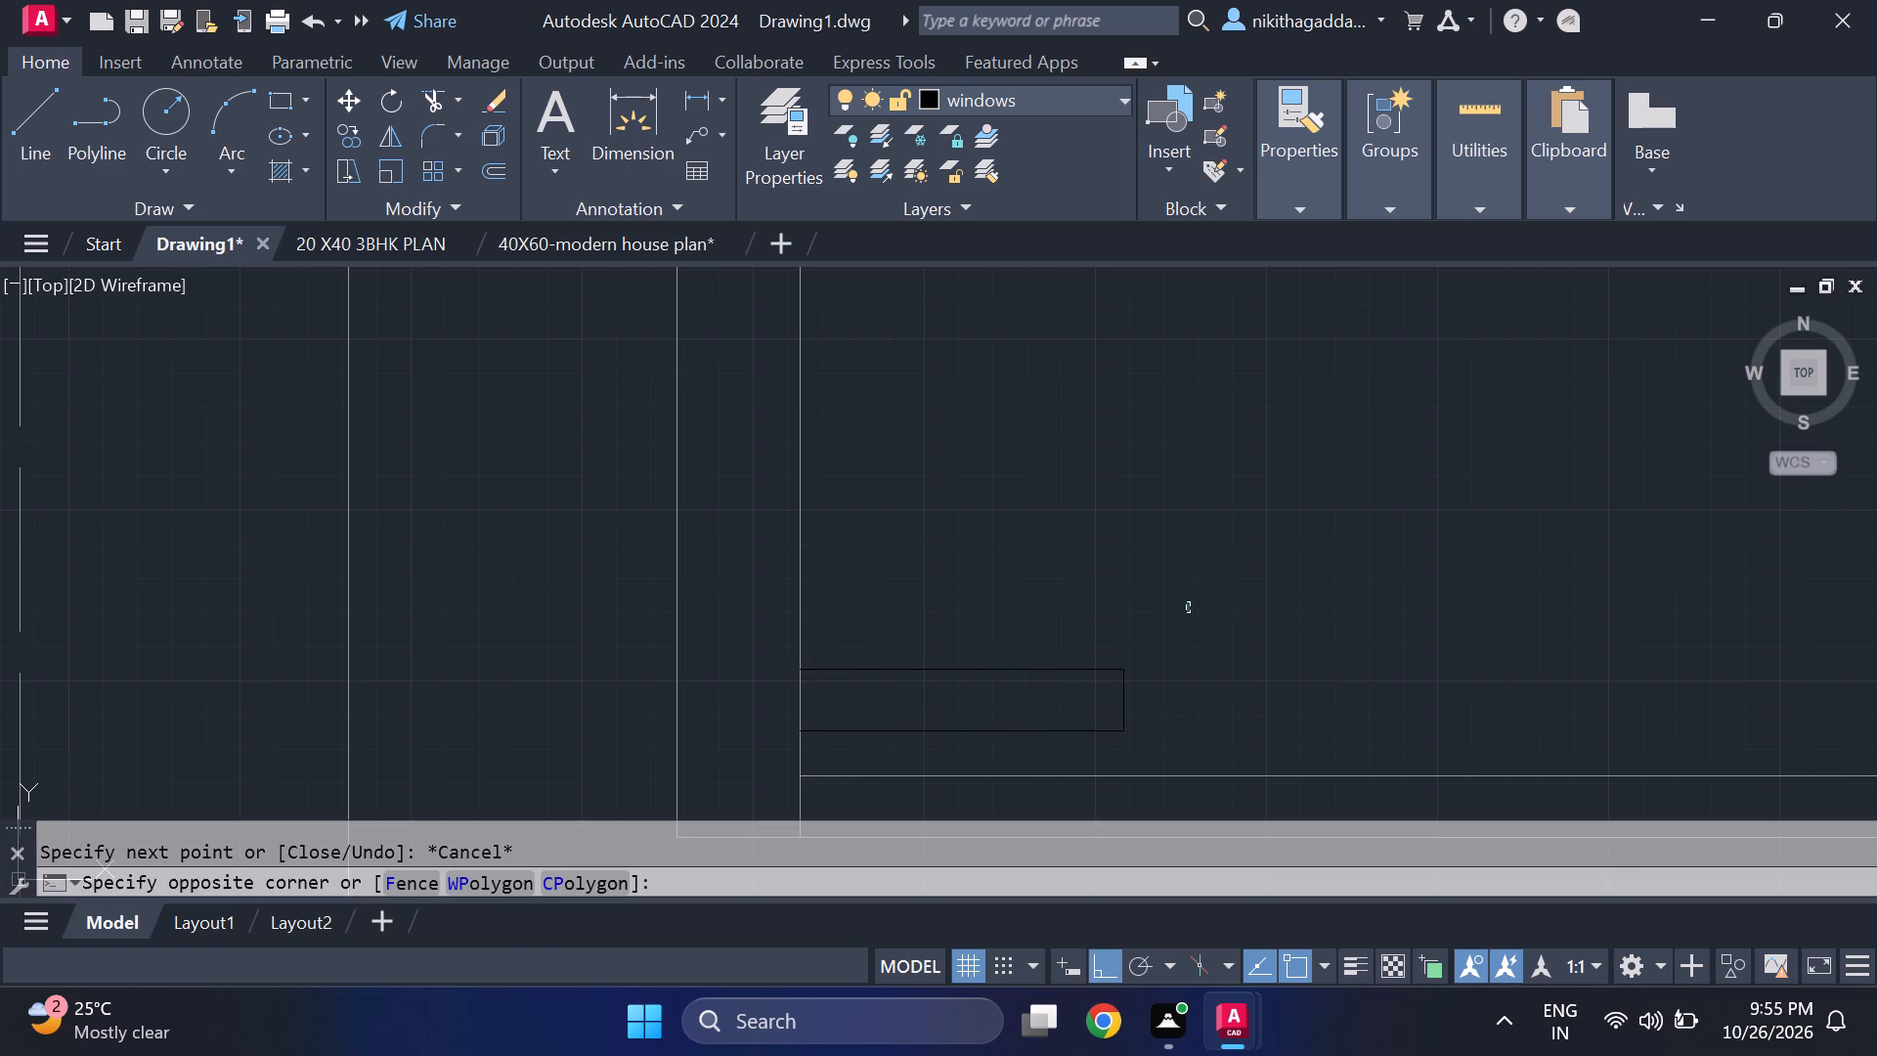
click(979, 746)
click(1071, 109)
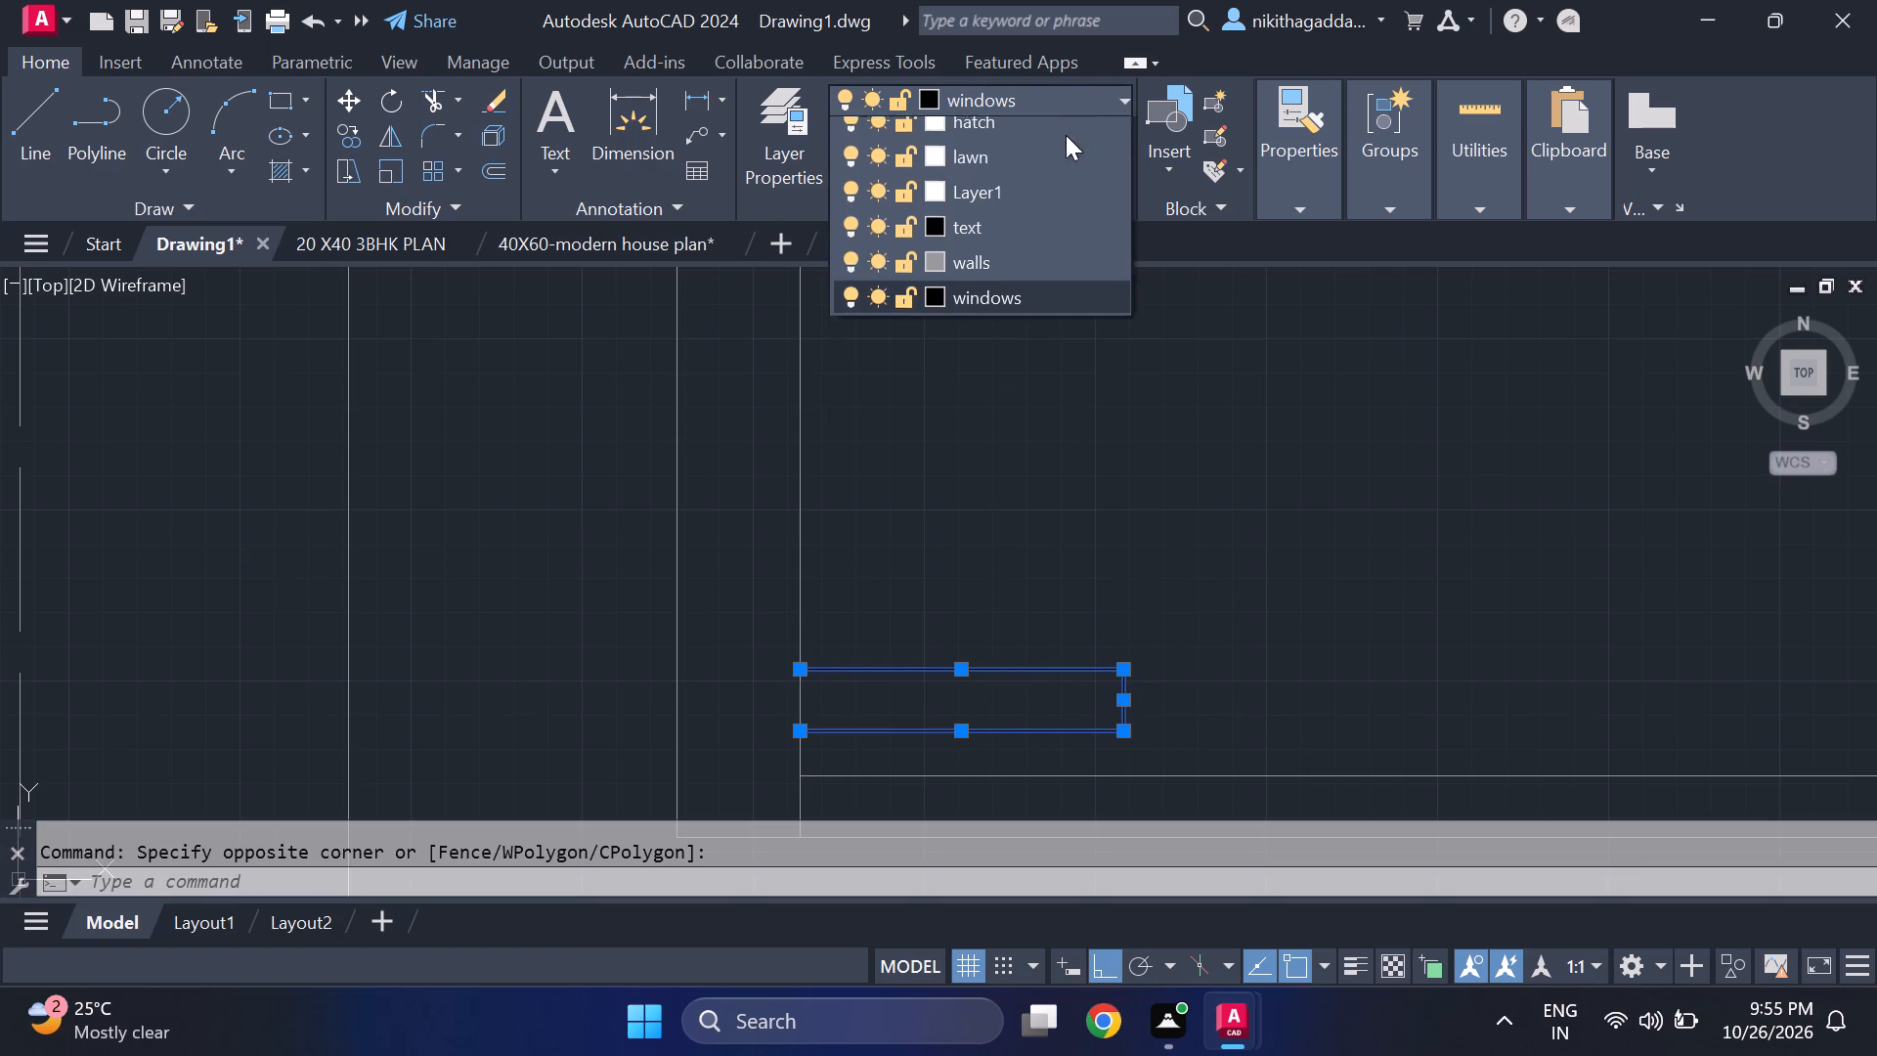
click(996, 386)
key(Escape)
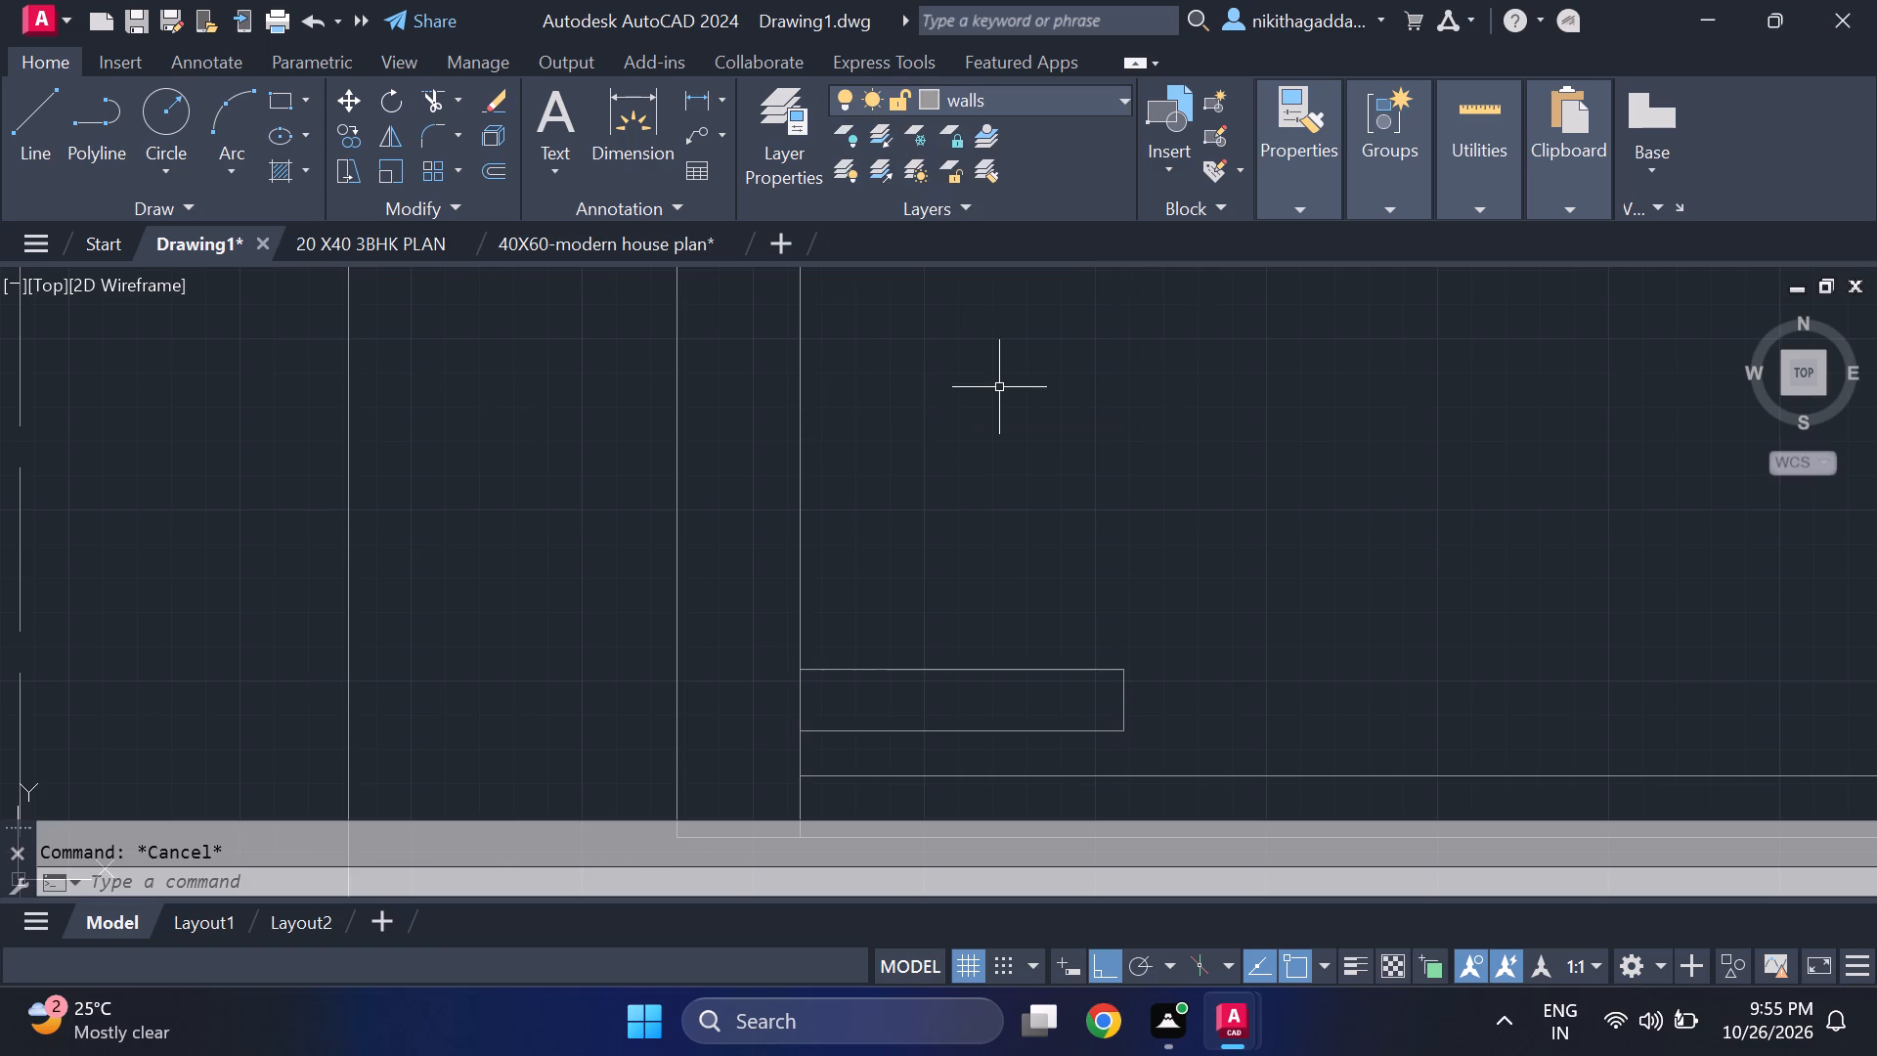
With walls as the current layer, draw a short vertical line from the outline's lower east corner to the south wall's inner face.
scroll(1001, 411, down, 4)
scroll(1032, 558, up, 3)
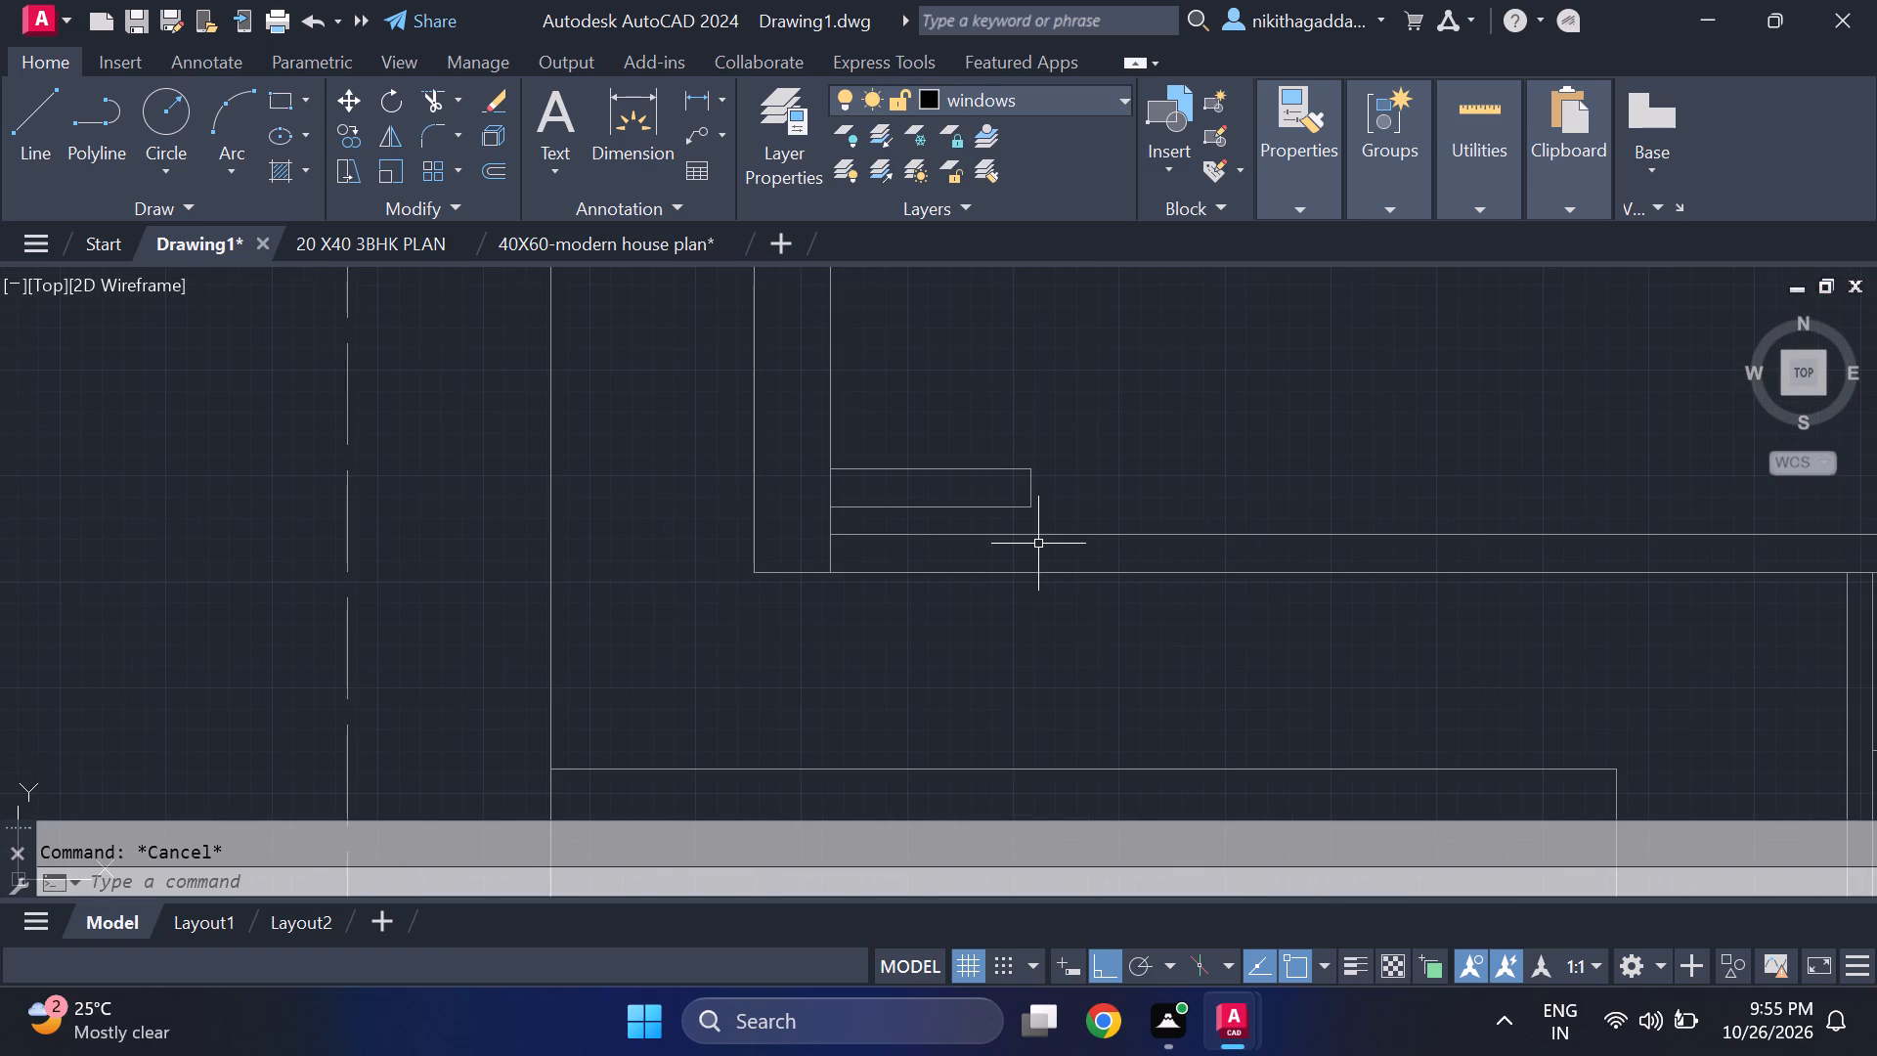
key(l)
key(Return)
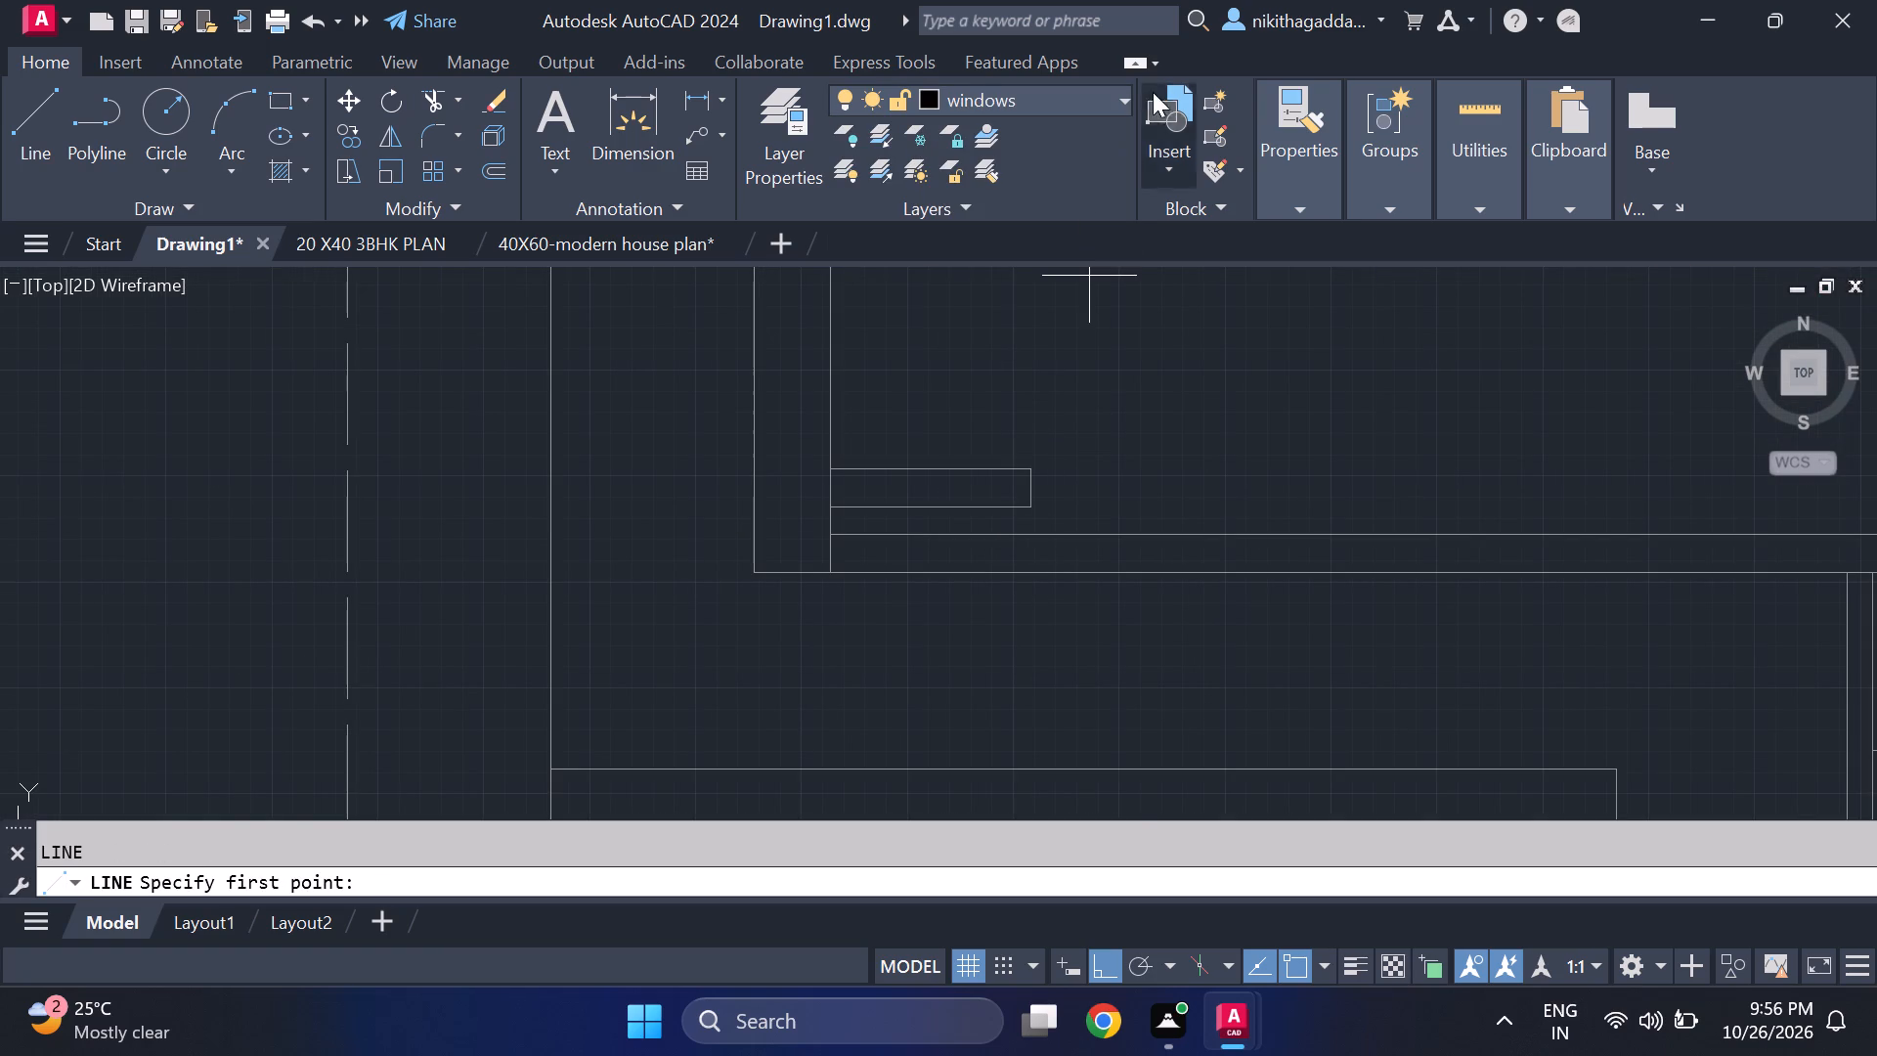
click(1119, 94)
click(986, 391)
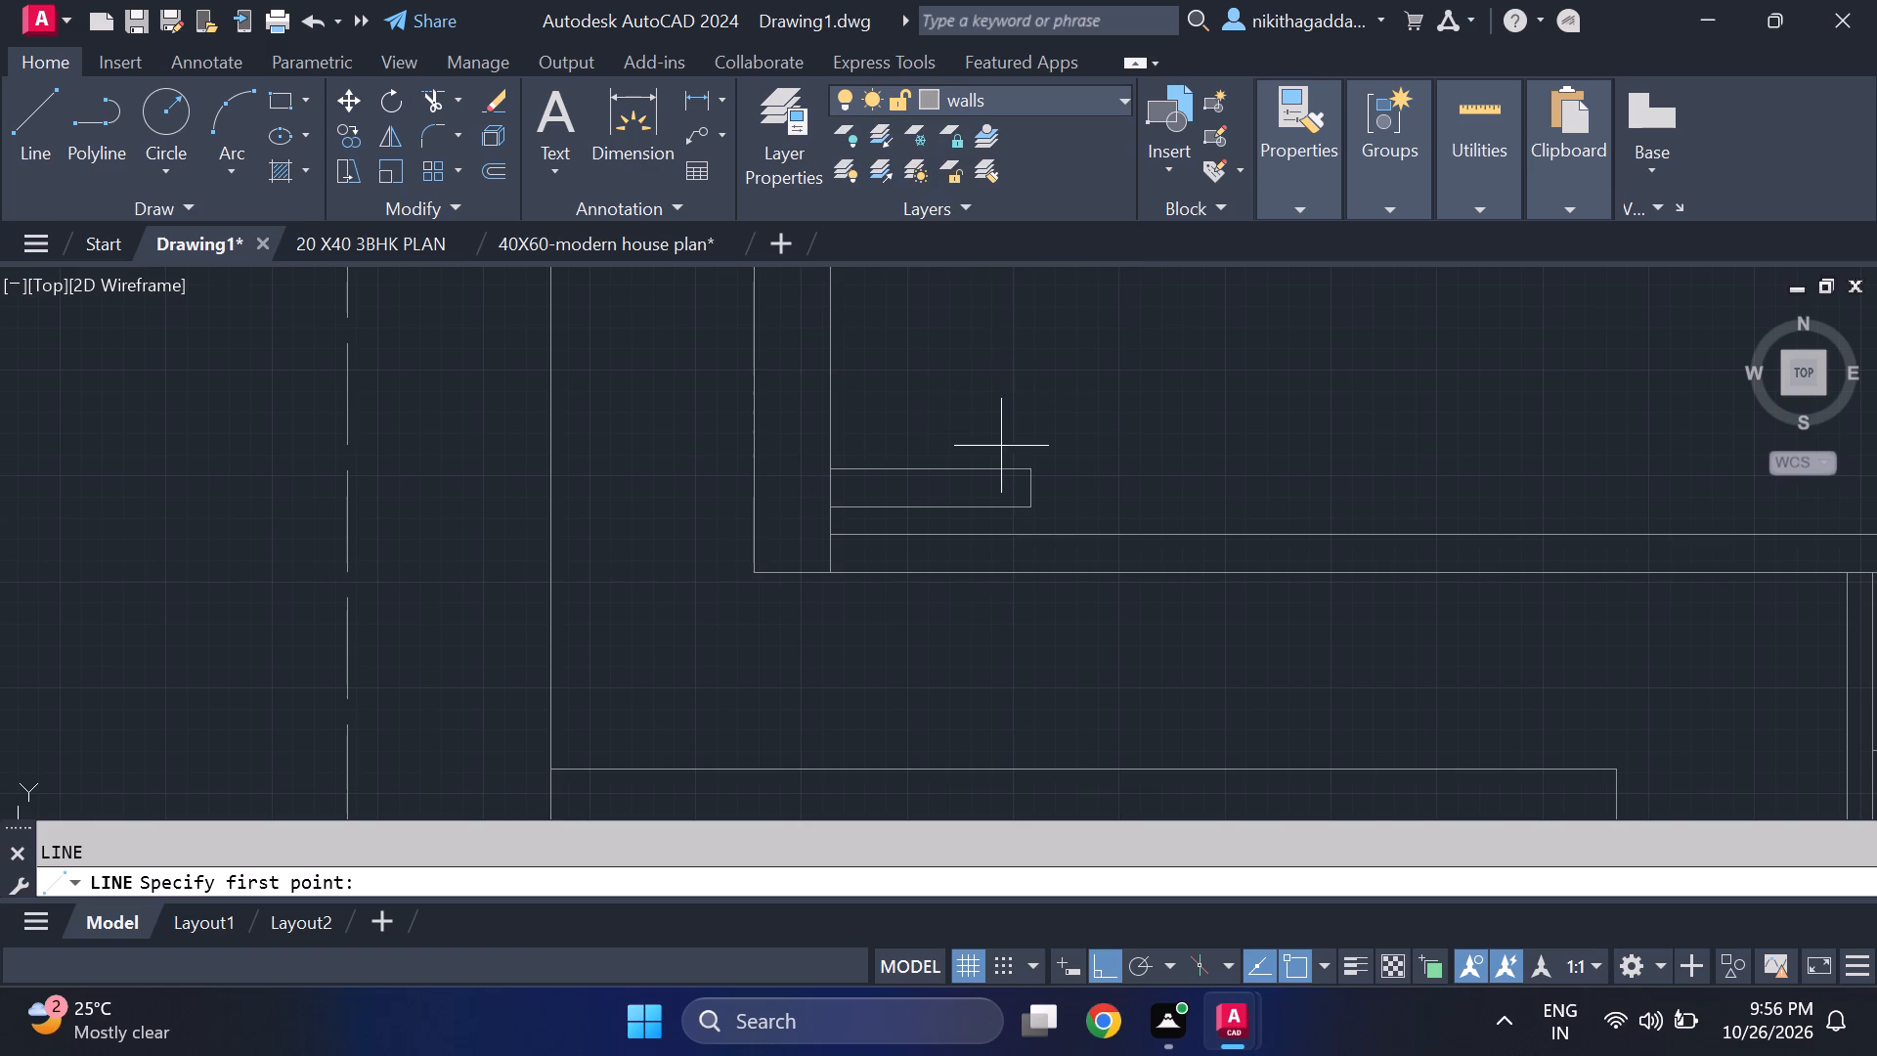
scroll(996, 519, up, 1)
click(1053, 505)
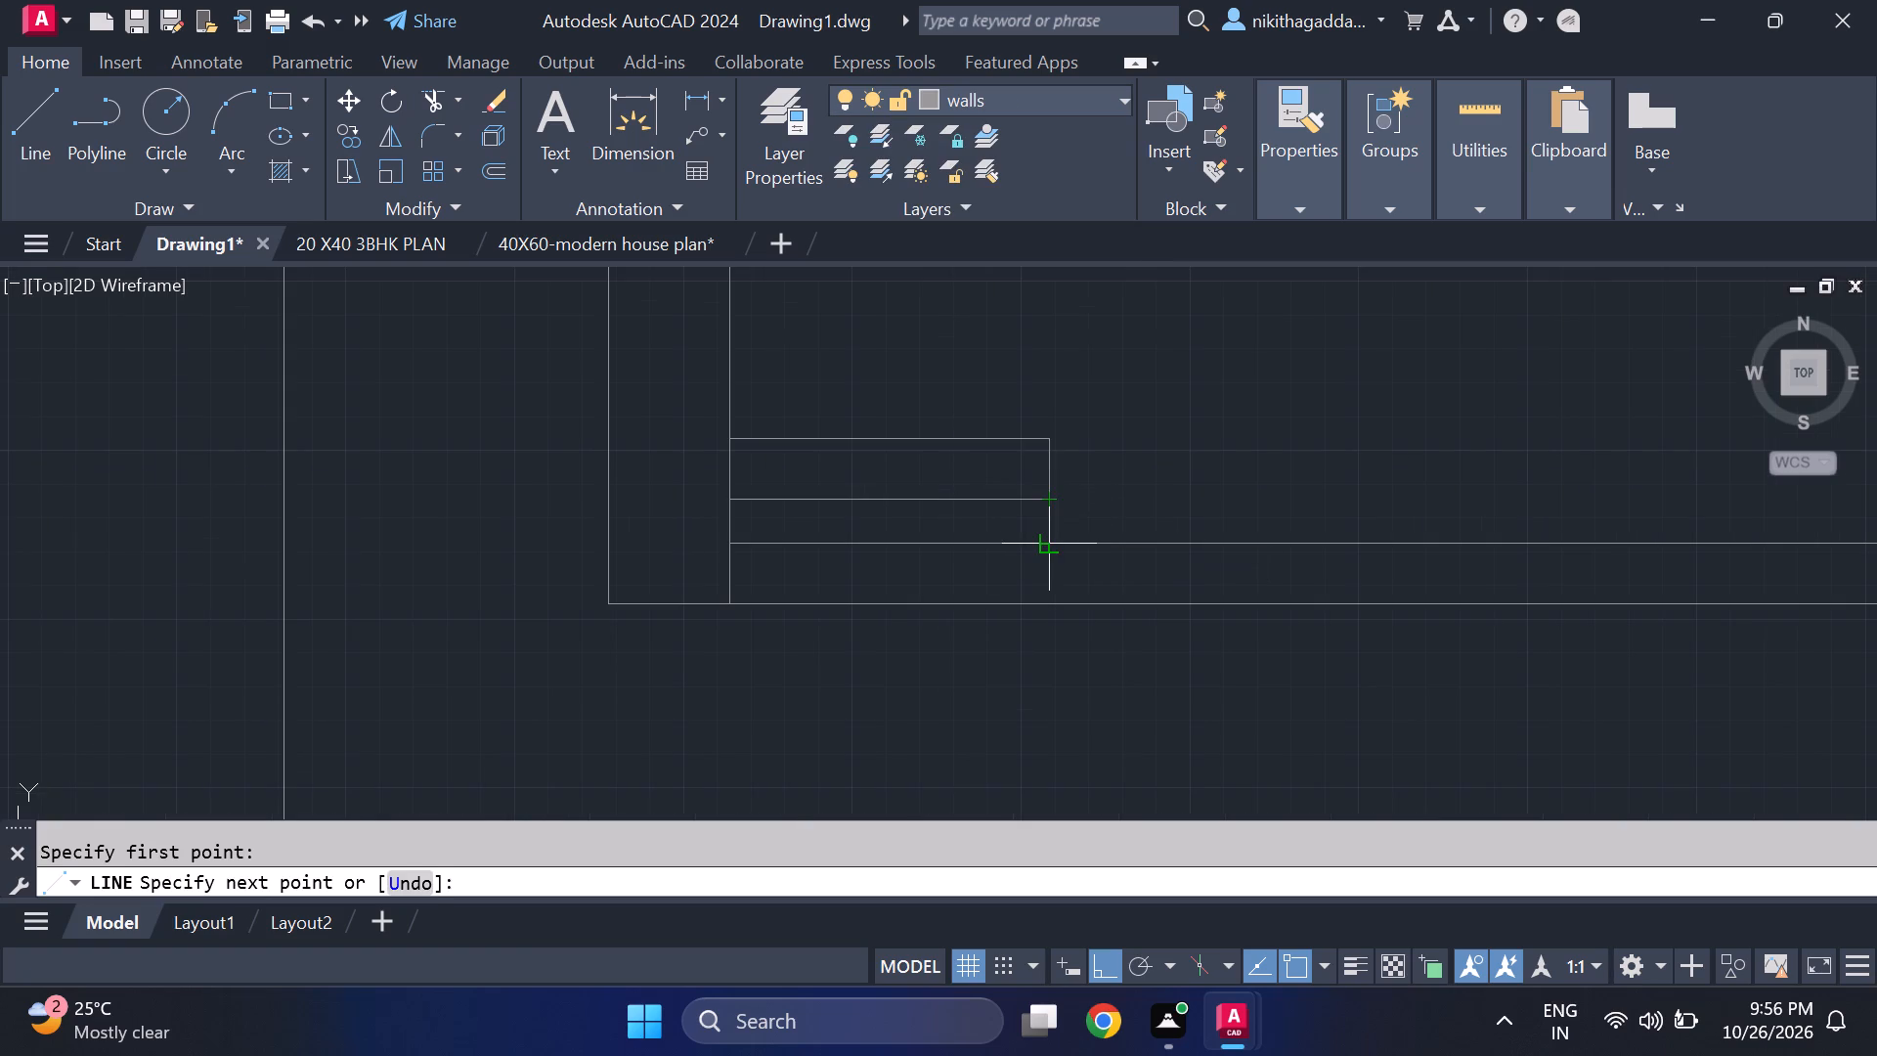
click(1044, 549)
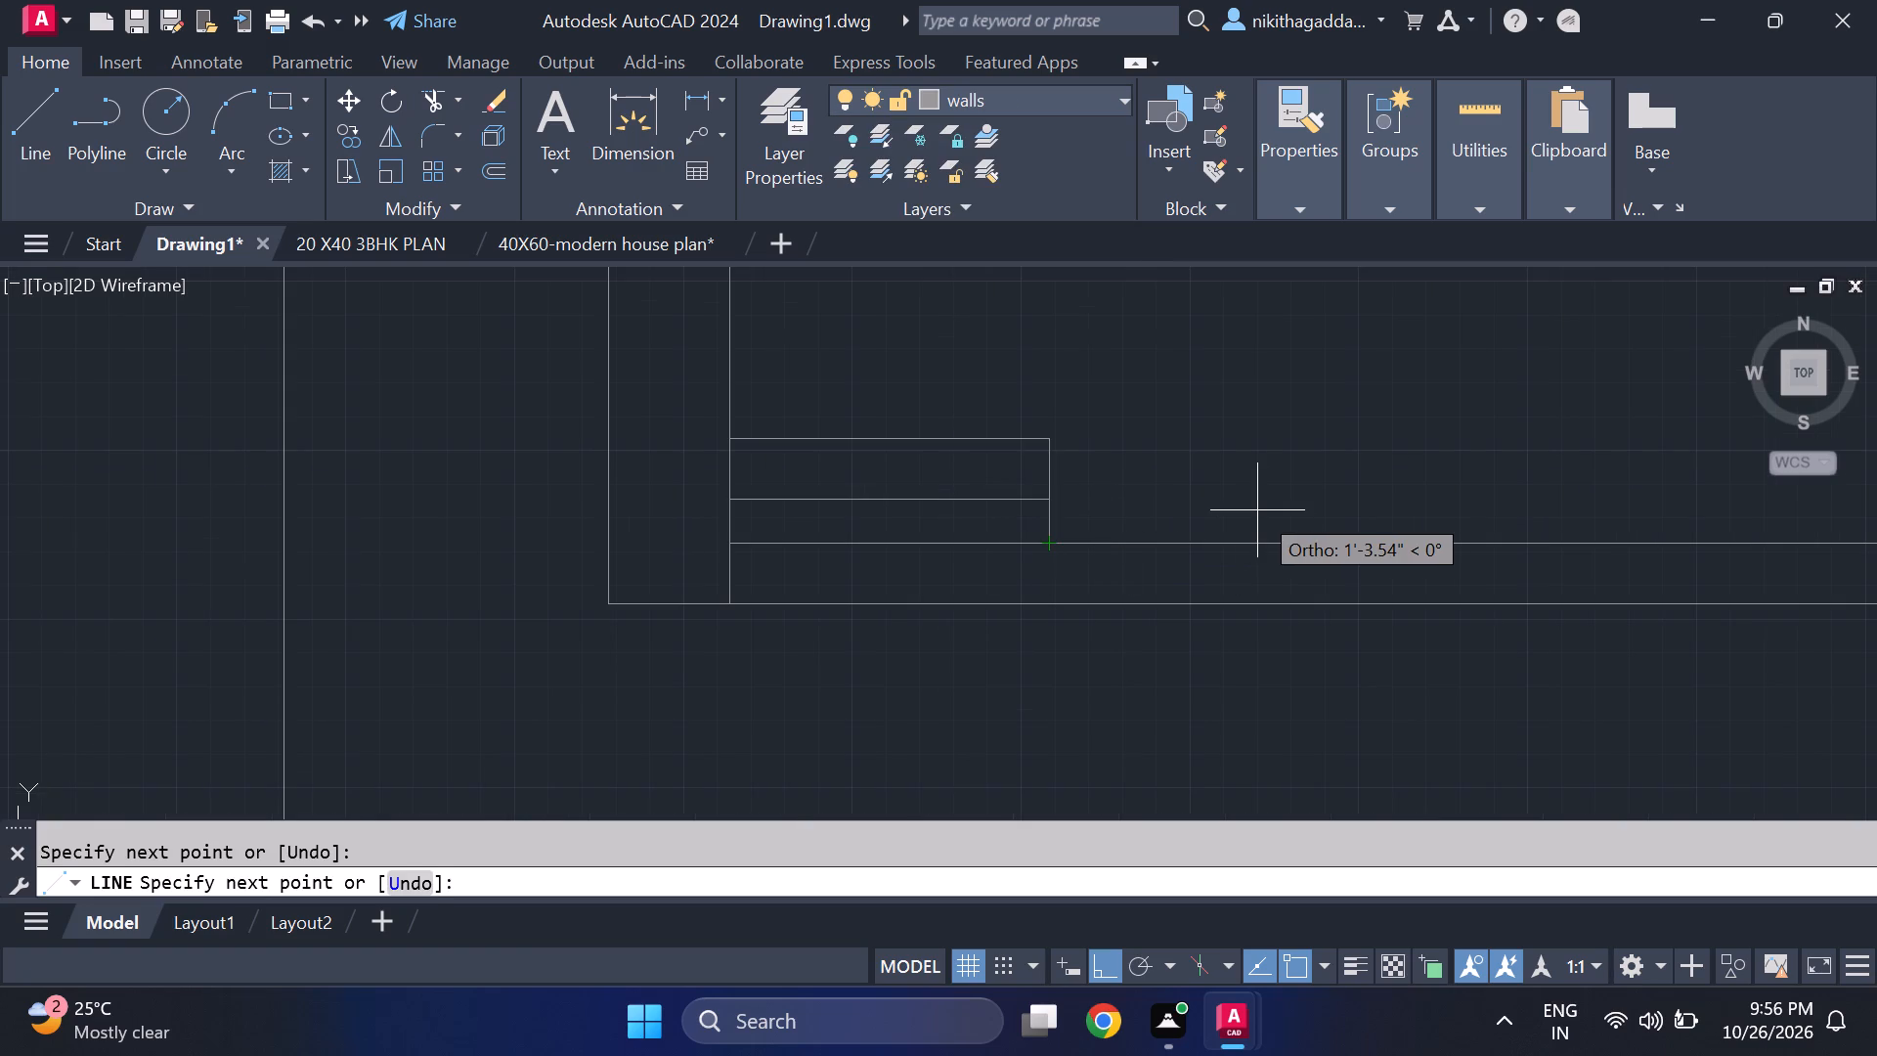
key(Escape)
Trim the south wall's inner-face line between the west wall and the new short vertical line.
text(tr)
key(Return)
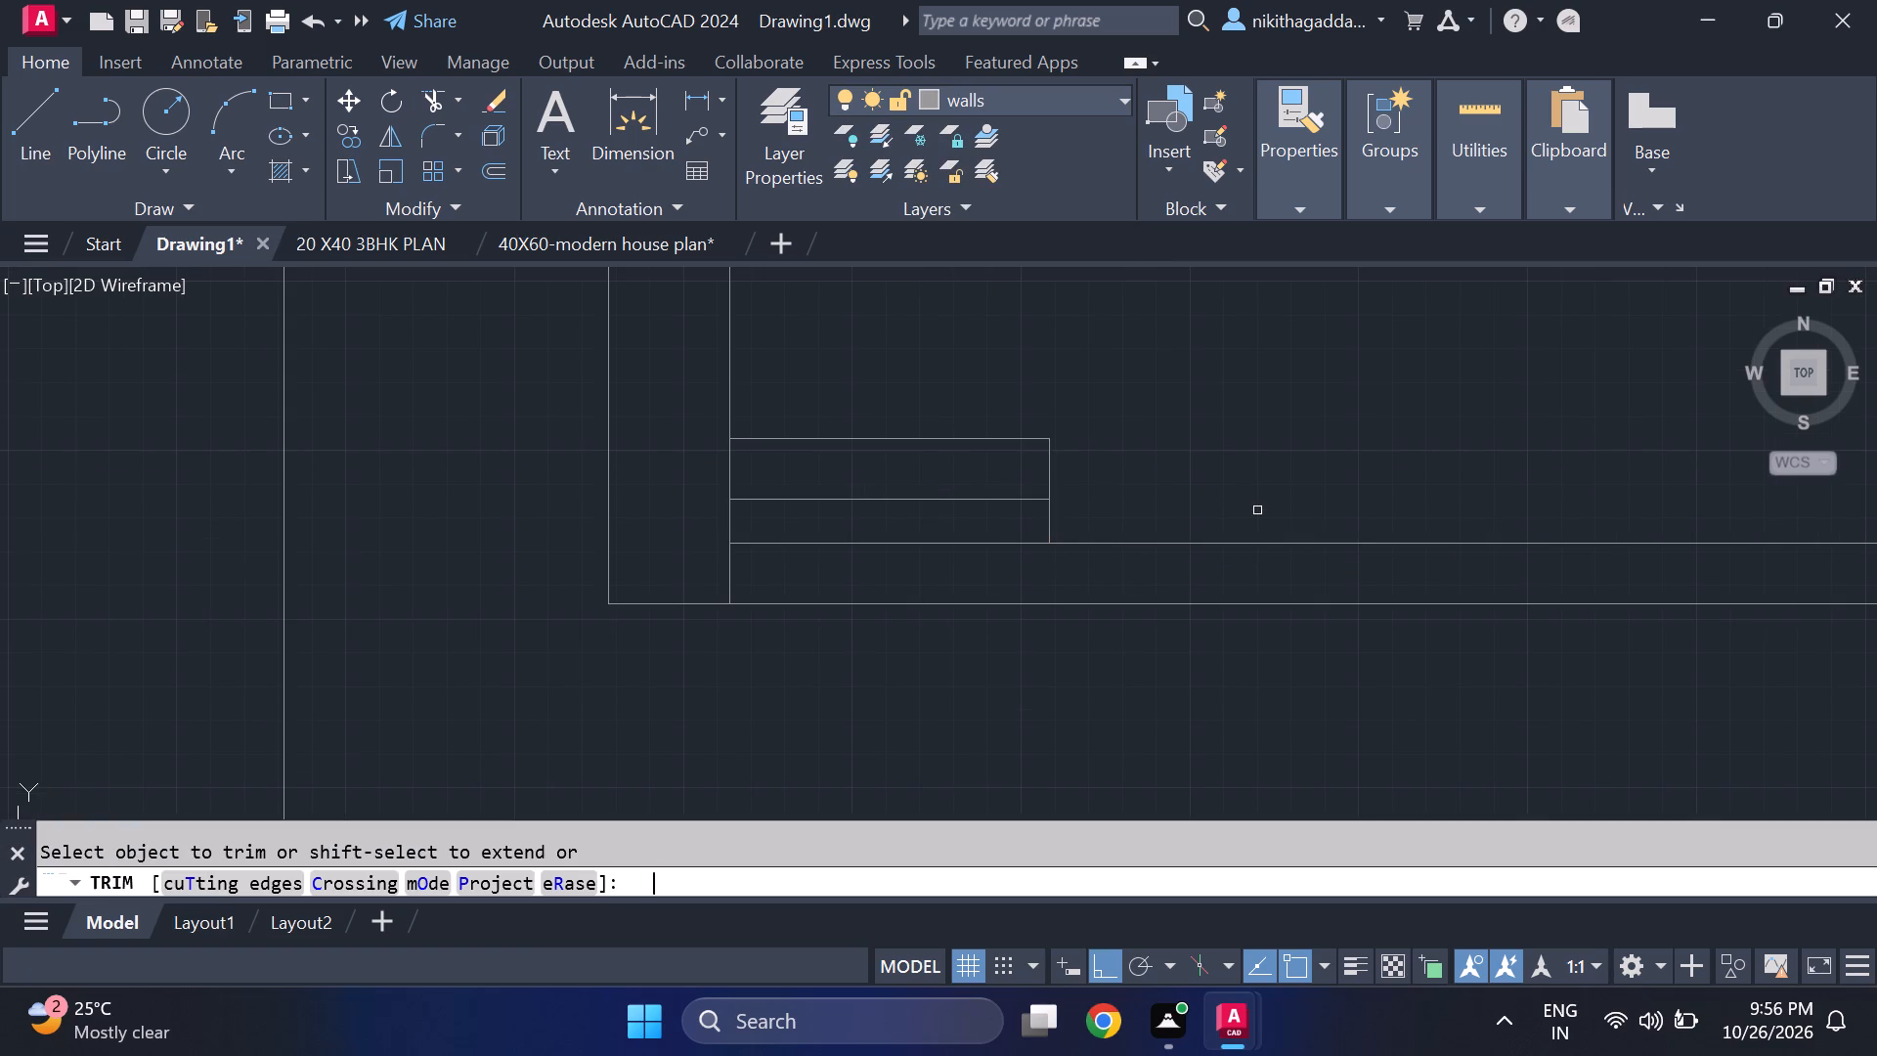
click(999, 543)
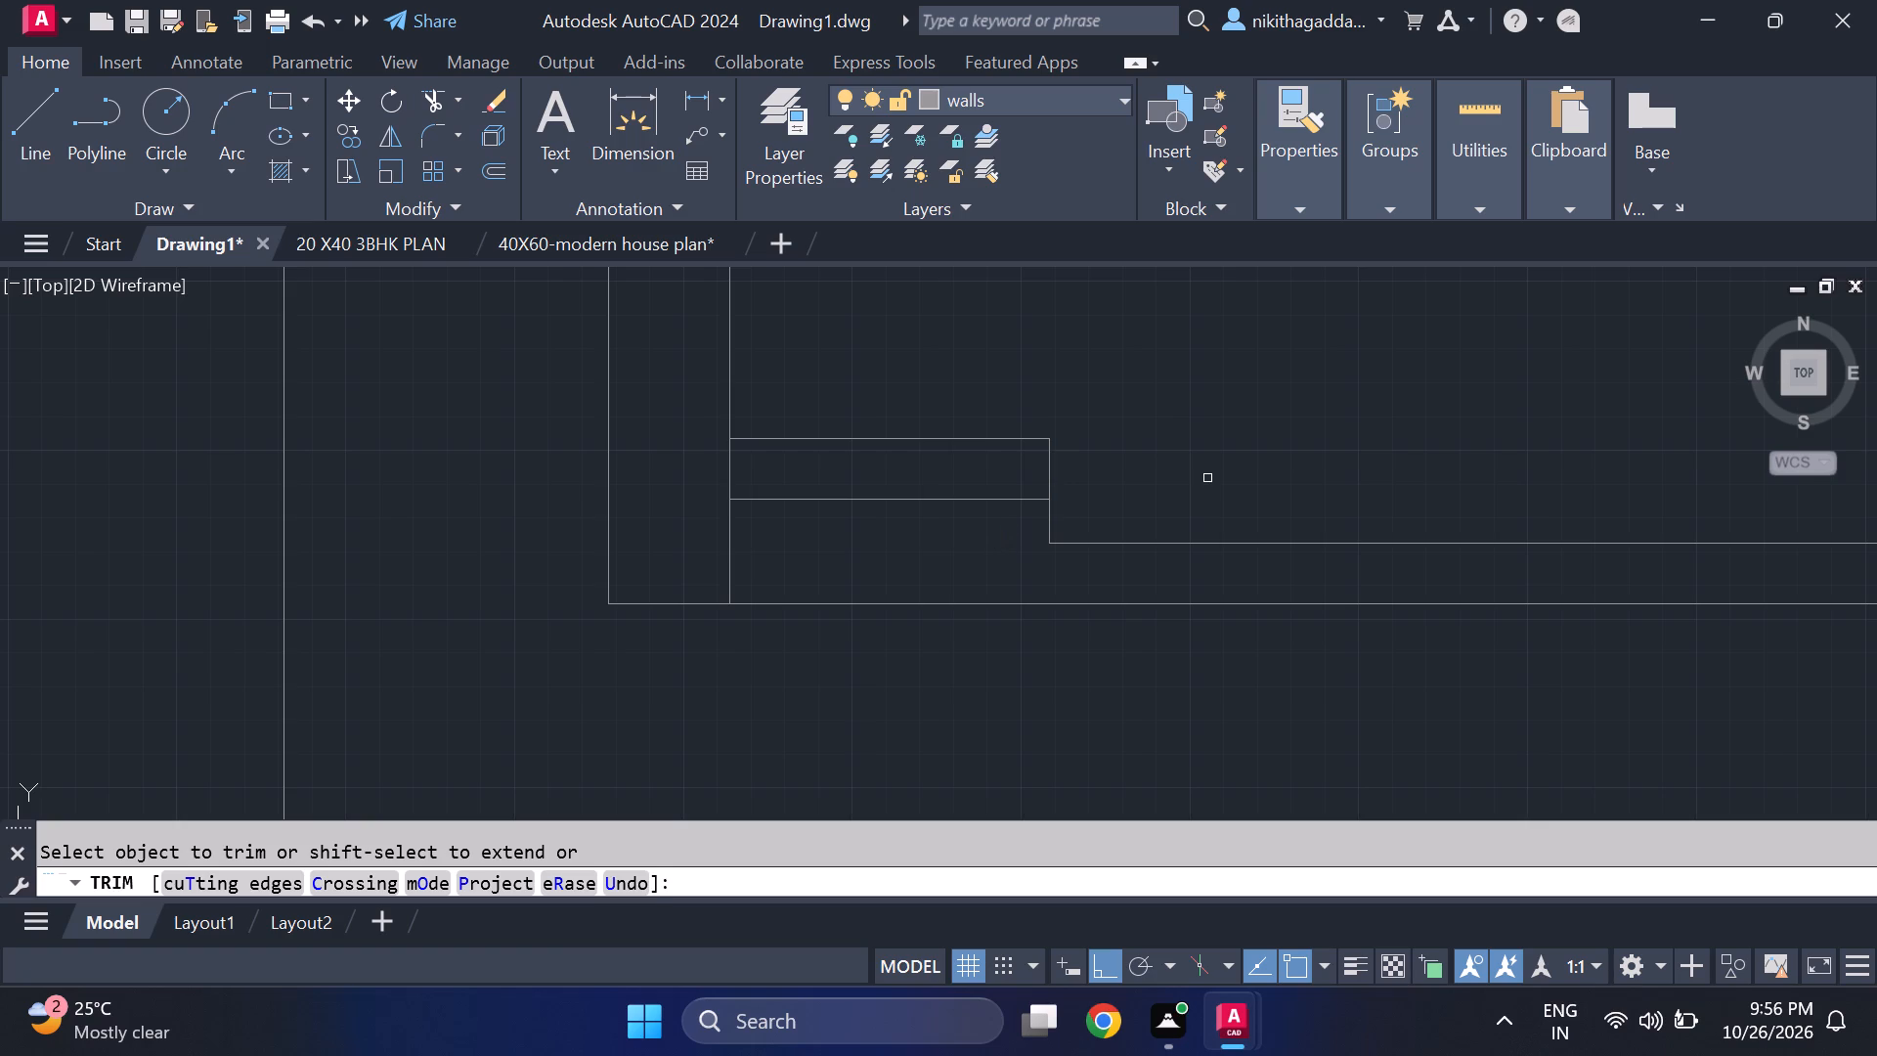
key(Escape)
Draw a short vertical line across the thickness of the south-west room's south wall, a little west of the porch wall.
scroll(1243, 517, down, 3)
middle_drag(1351, 562, 1261, 590)
scroll(1351, 562, up, 1)
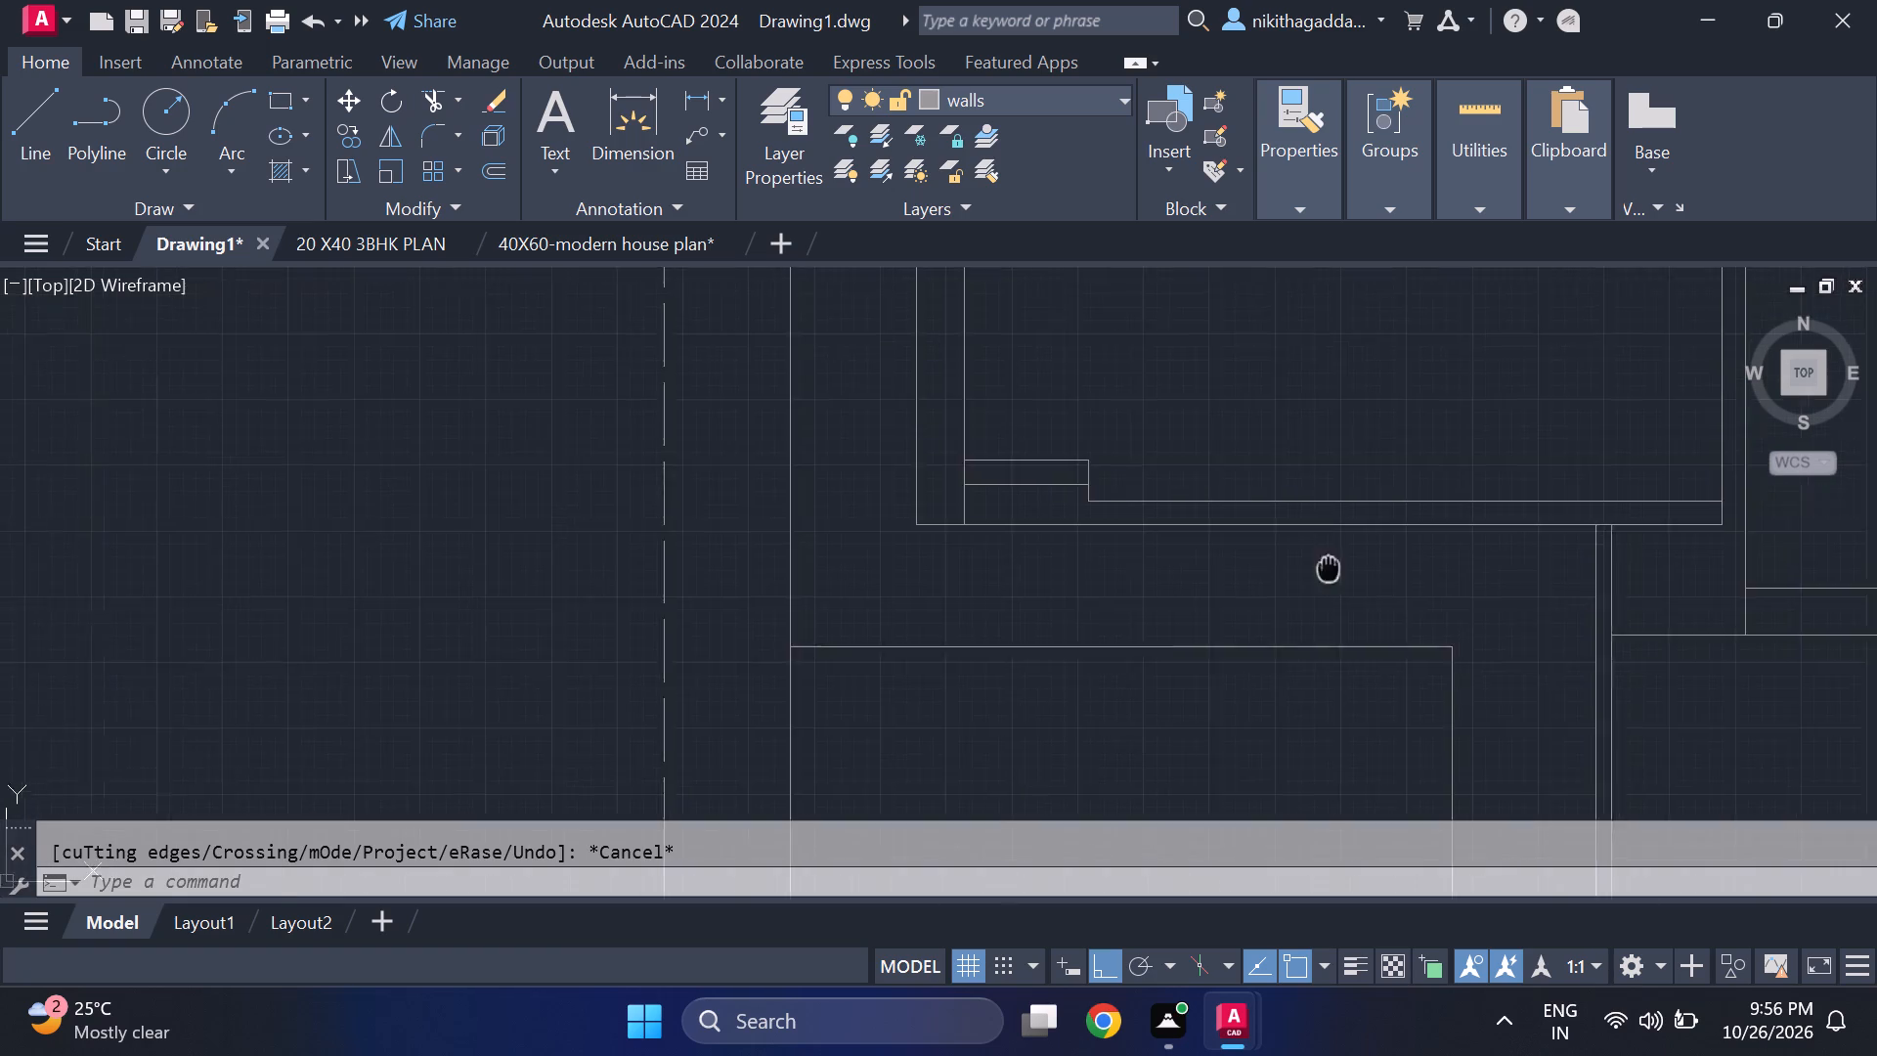
middle_drag(1261, 590, 1044, 642)
key(l)
key(Return)
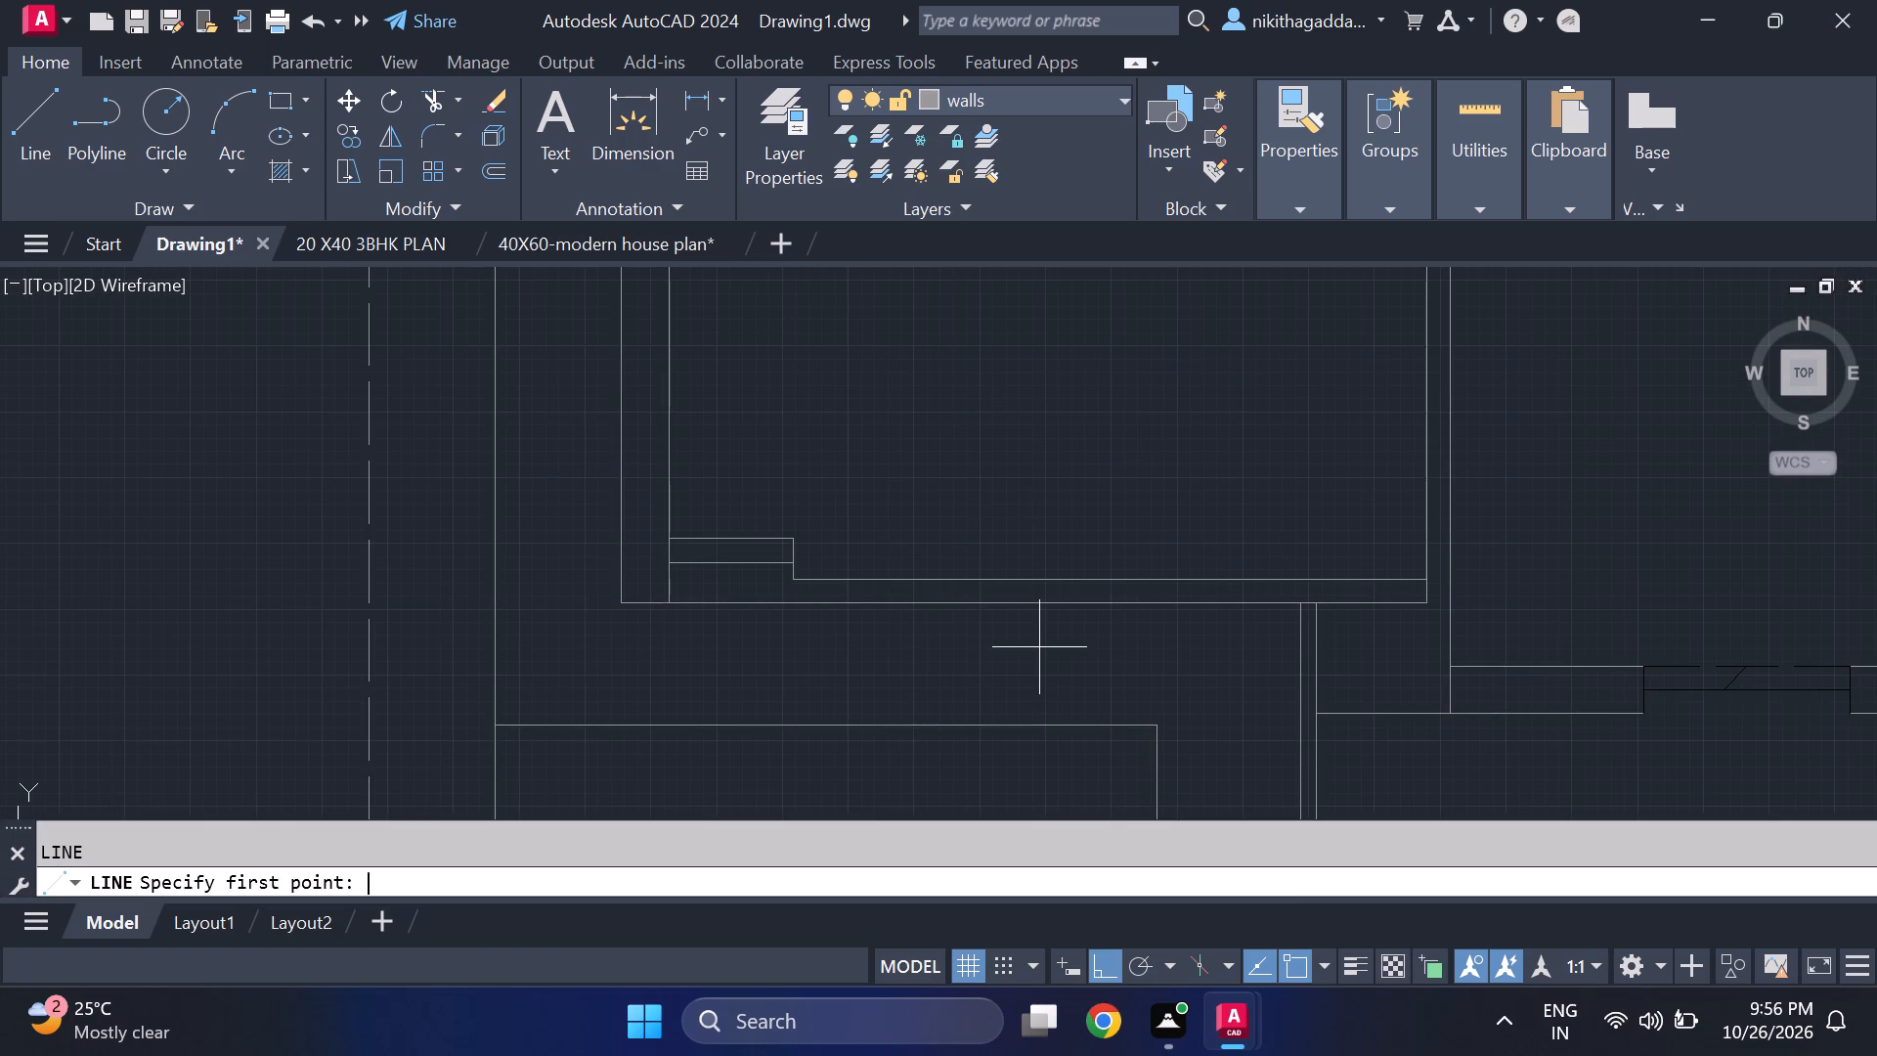
middle_drag(1225, 633, 1042, 586)
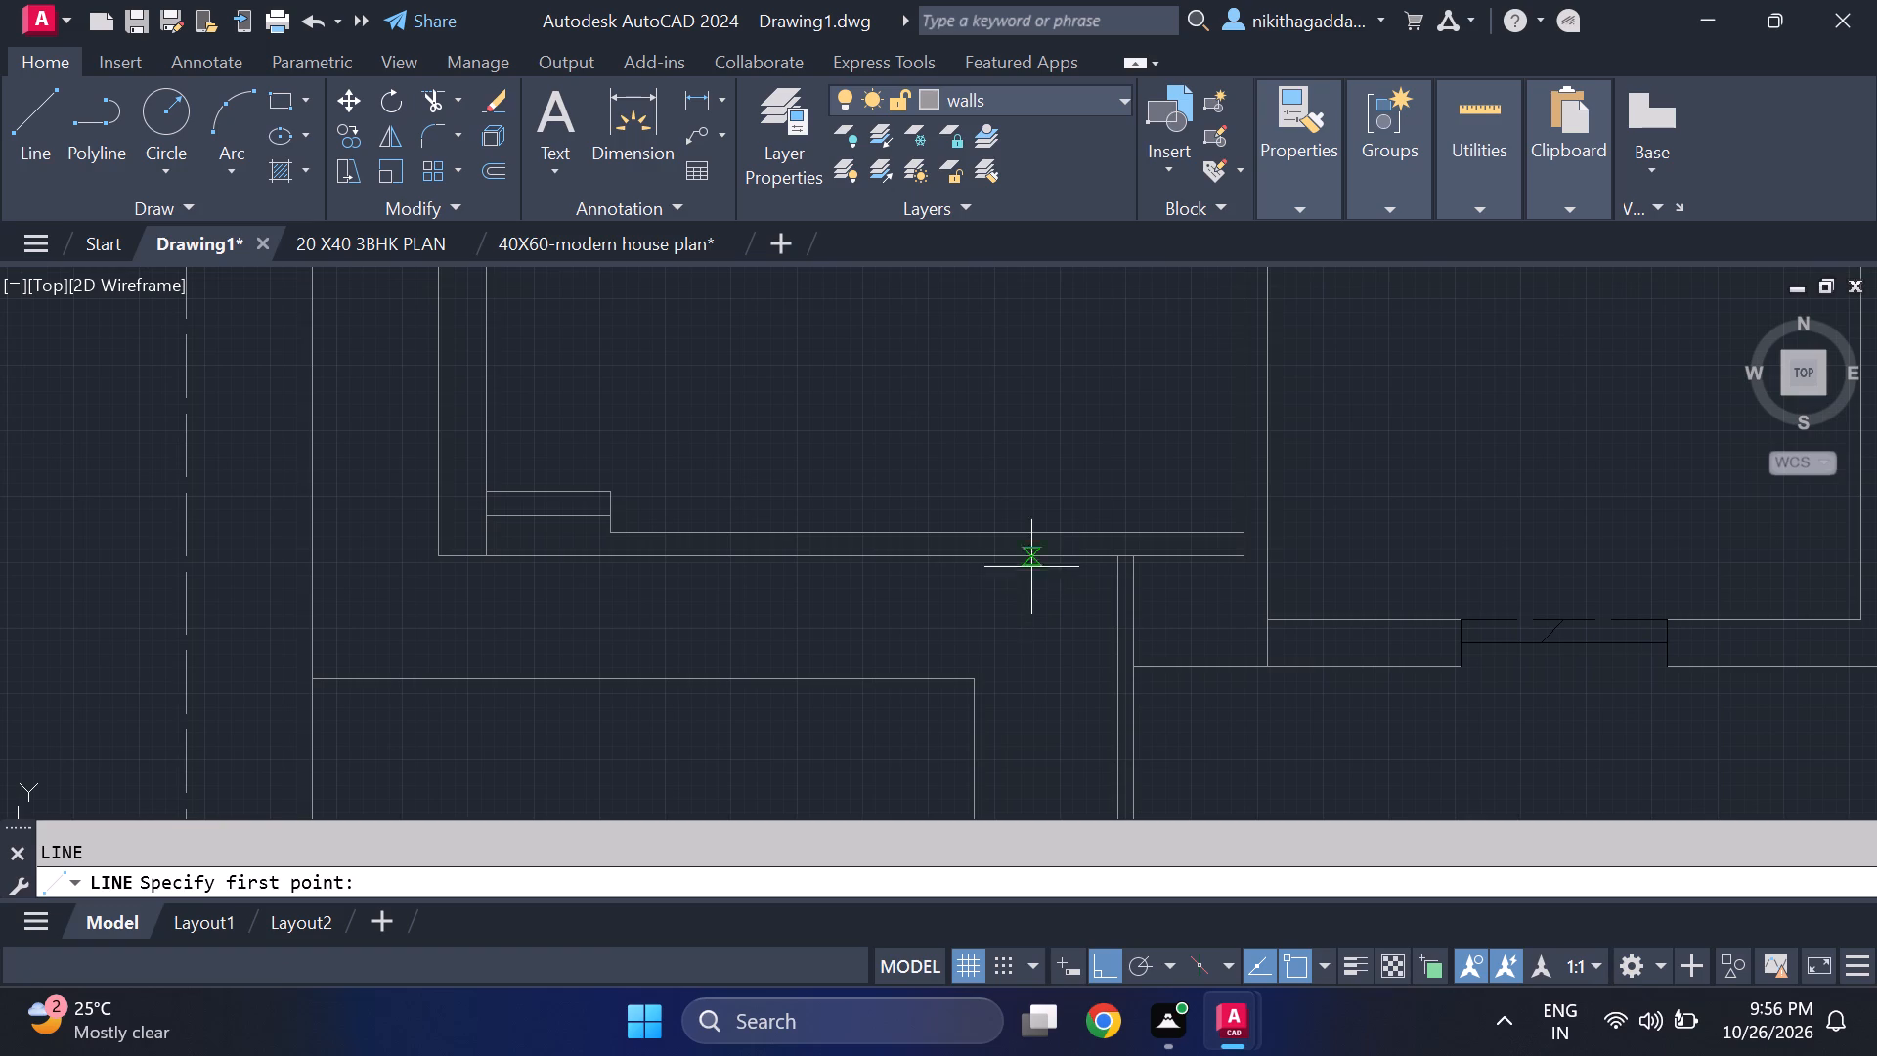
click(1011, 528)
click(1015, 560)
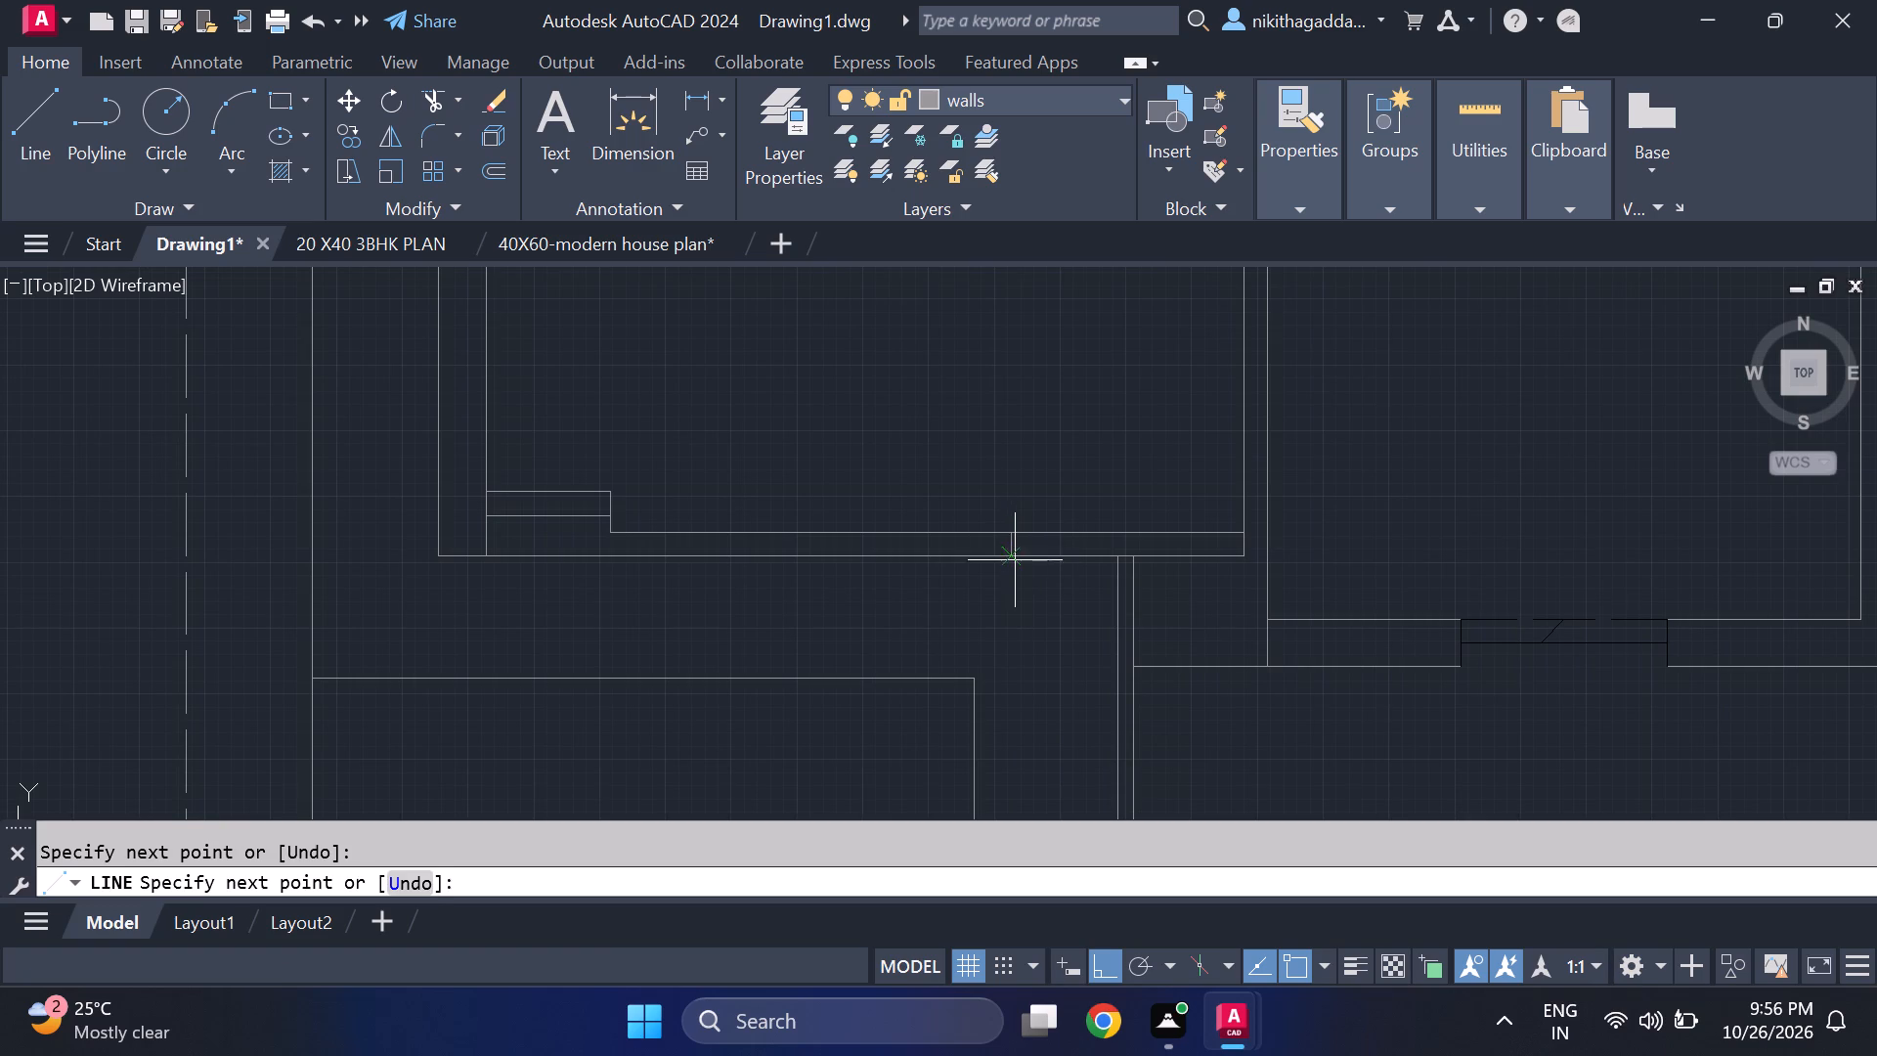
key(Return)
Draw two closely spaced horizontal lines across the porch's thin west wall, just above the entry wall's outer-face line.
key(Return)
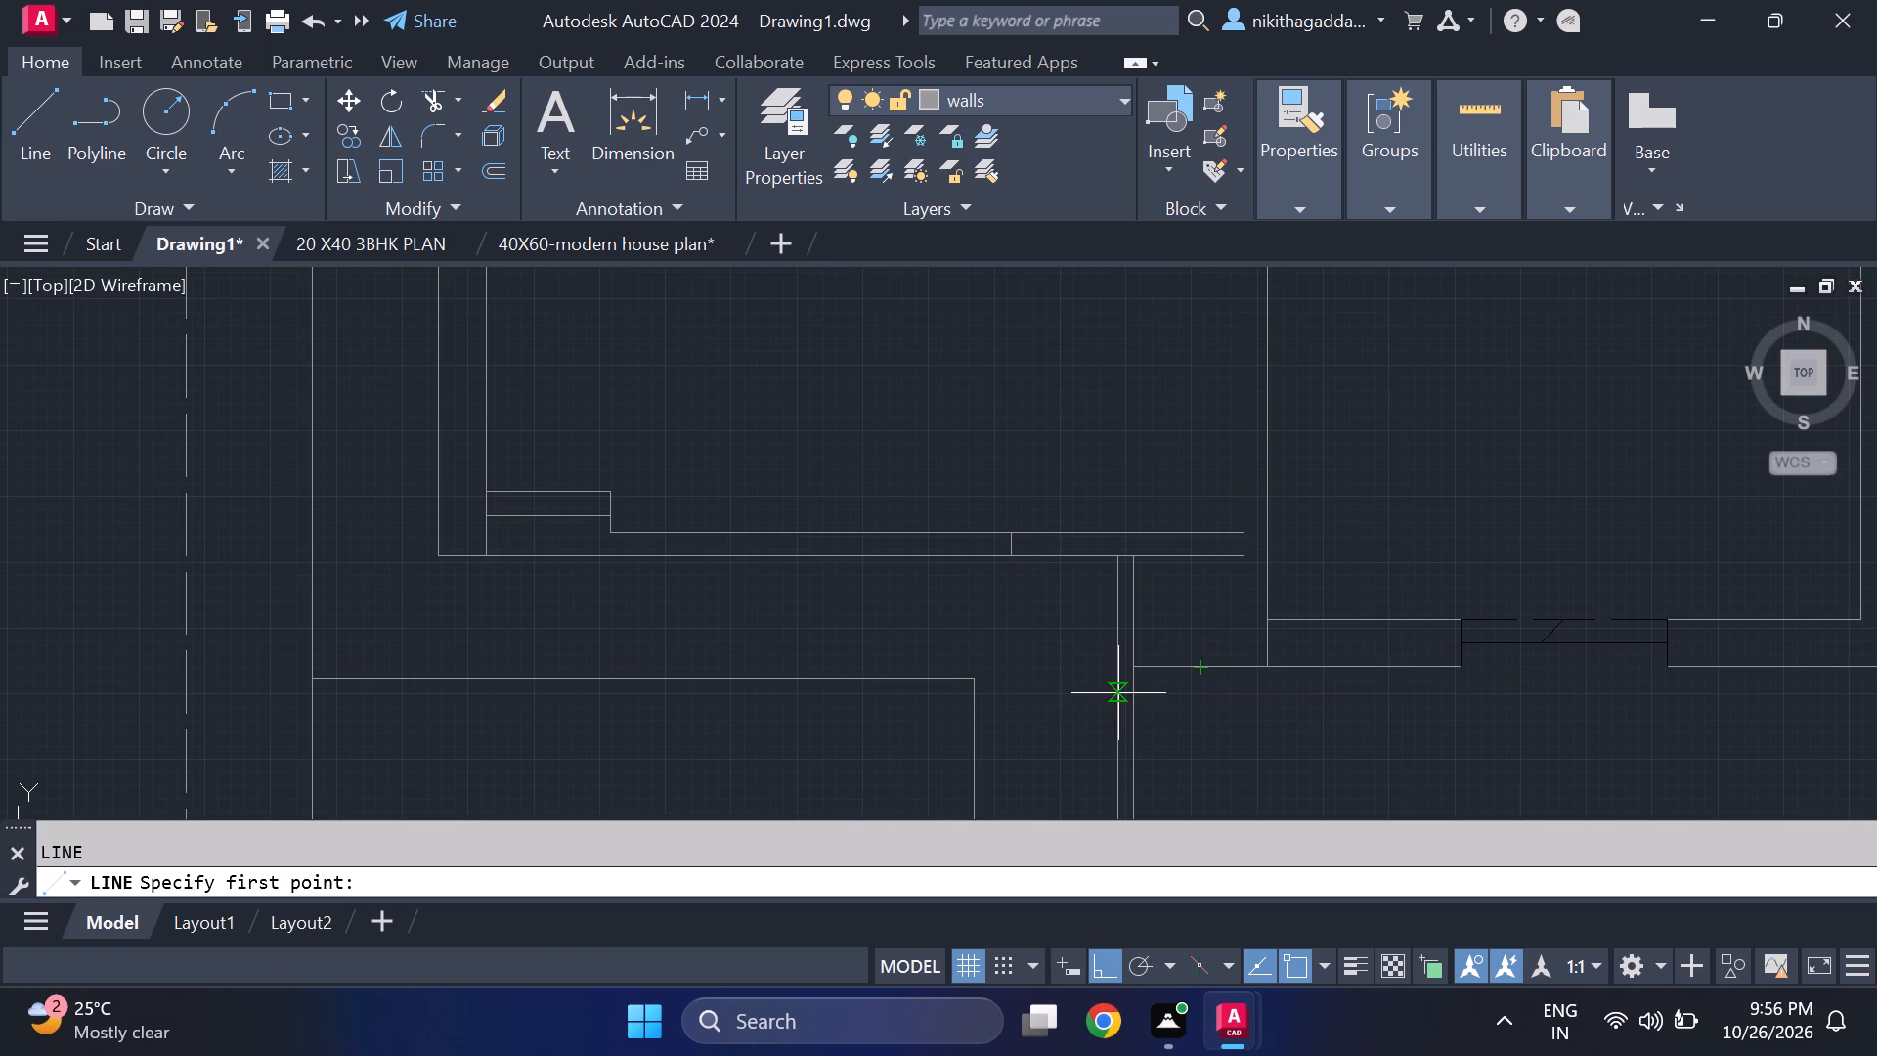
scroll(1118, 693, up, 2)
click(1113, 603)
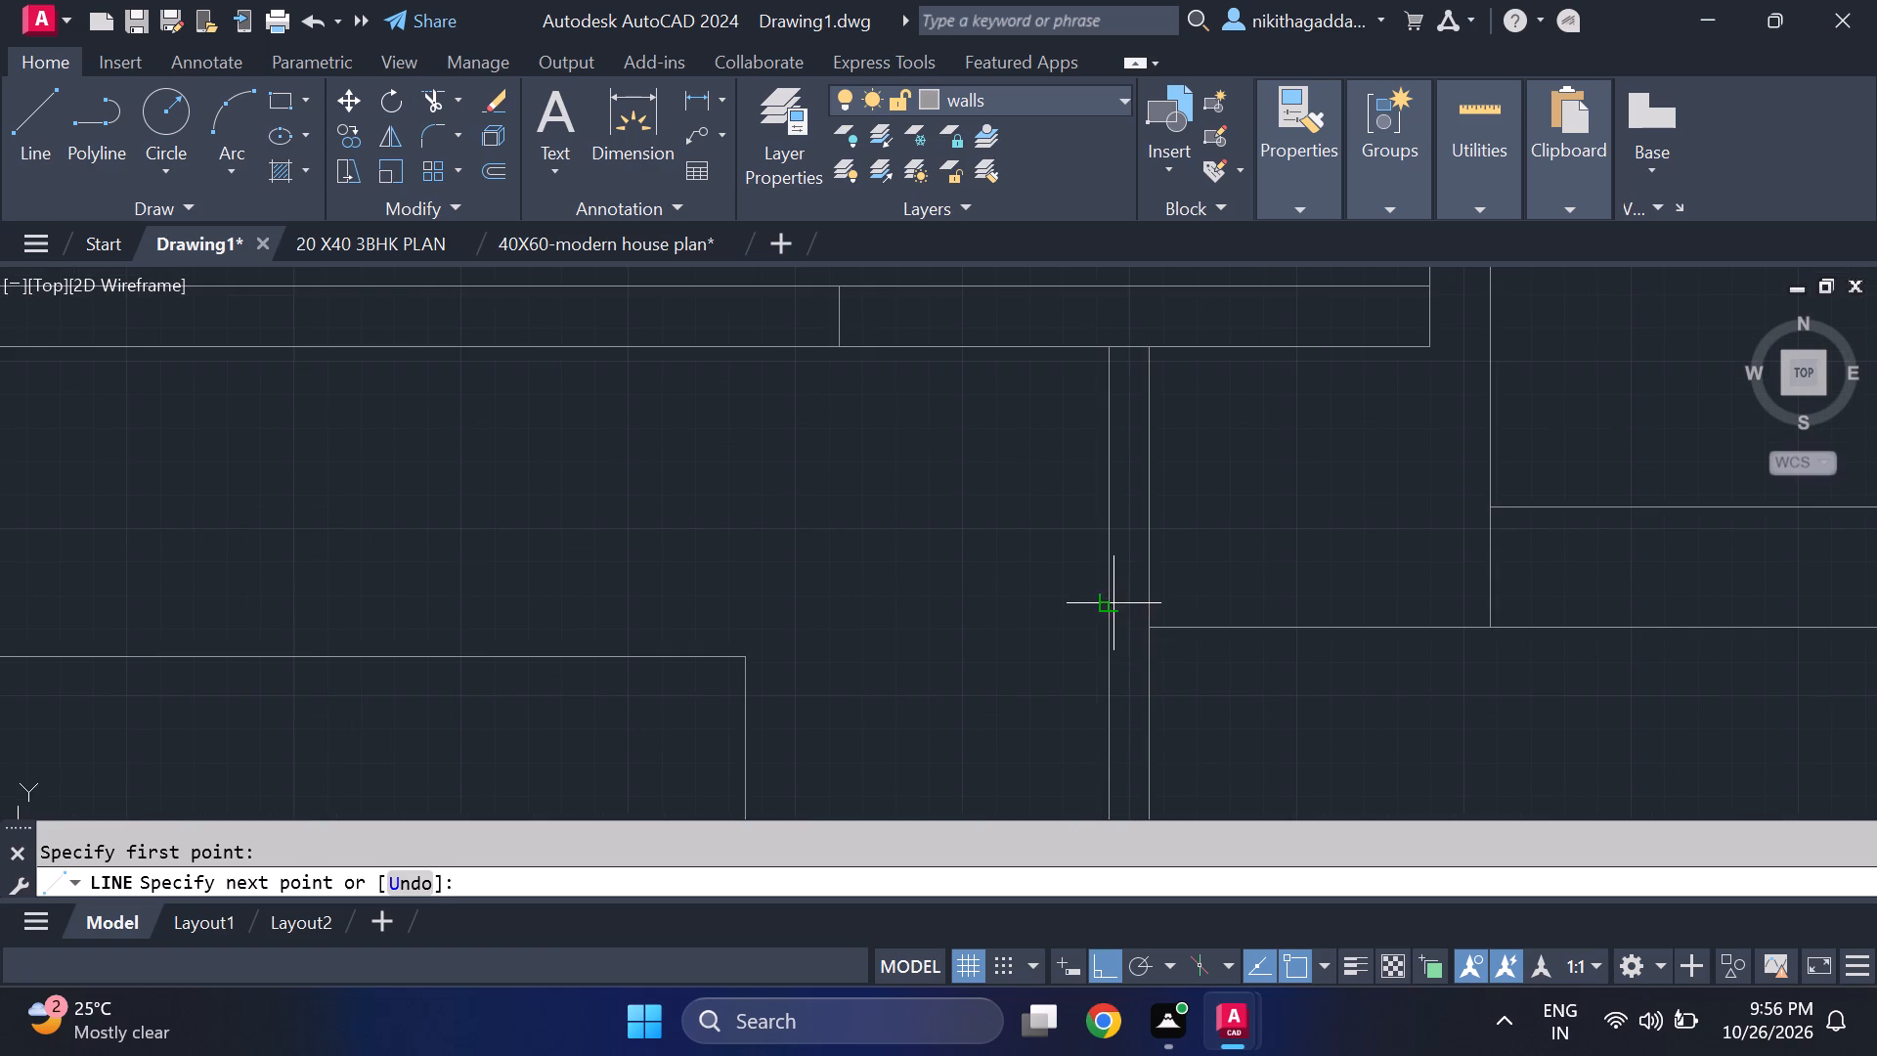
click(1141, 606)
scroll(1135, 618, up, 2)
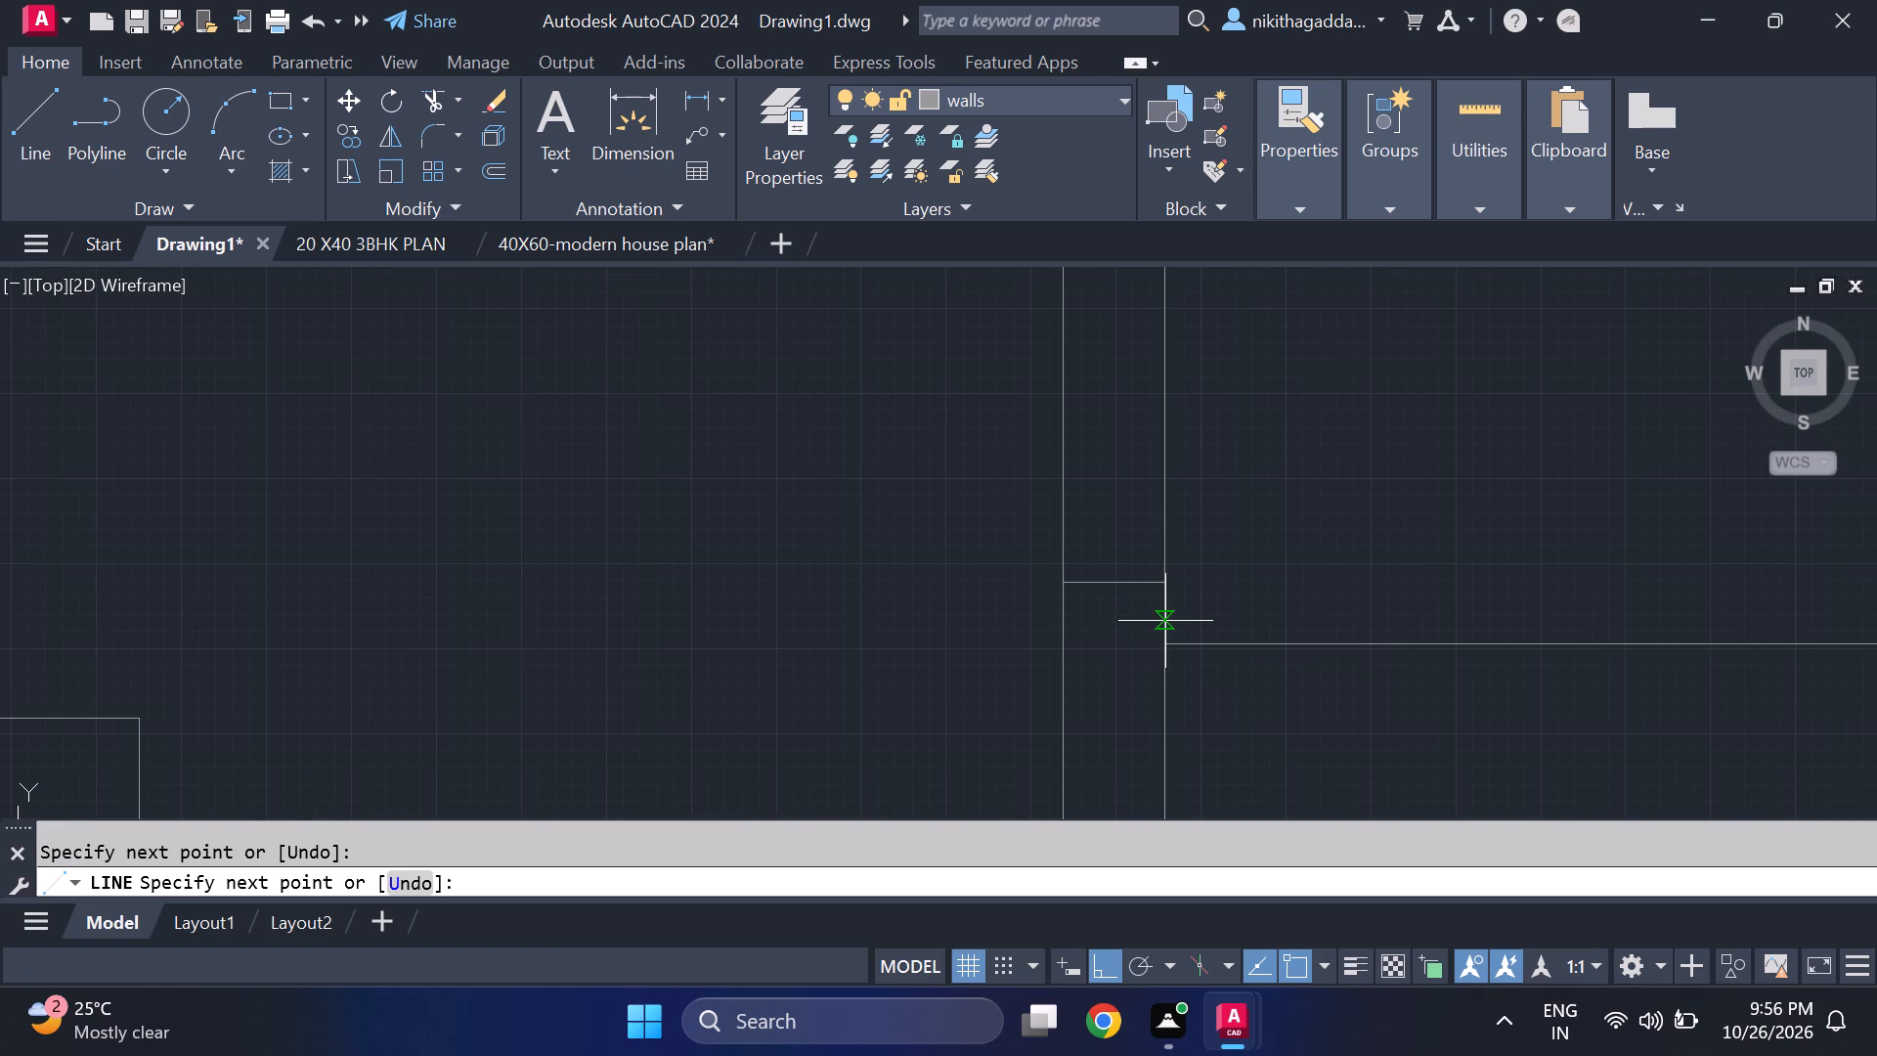
click(1163, 615)
click(1065, 617)
scroll(1162, 650, down, 3)
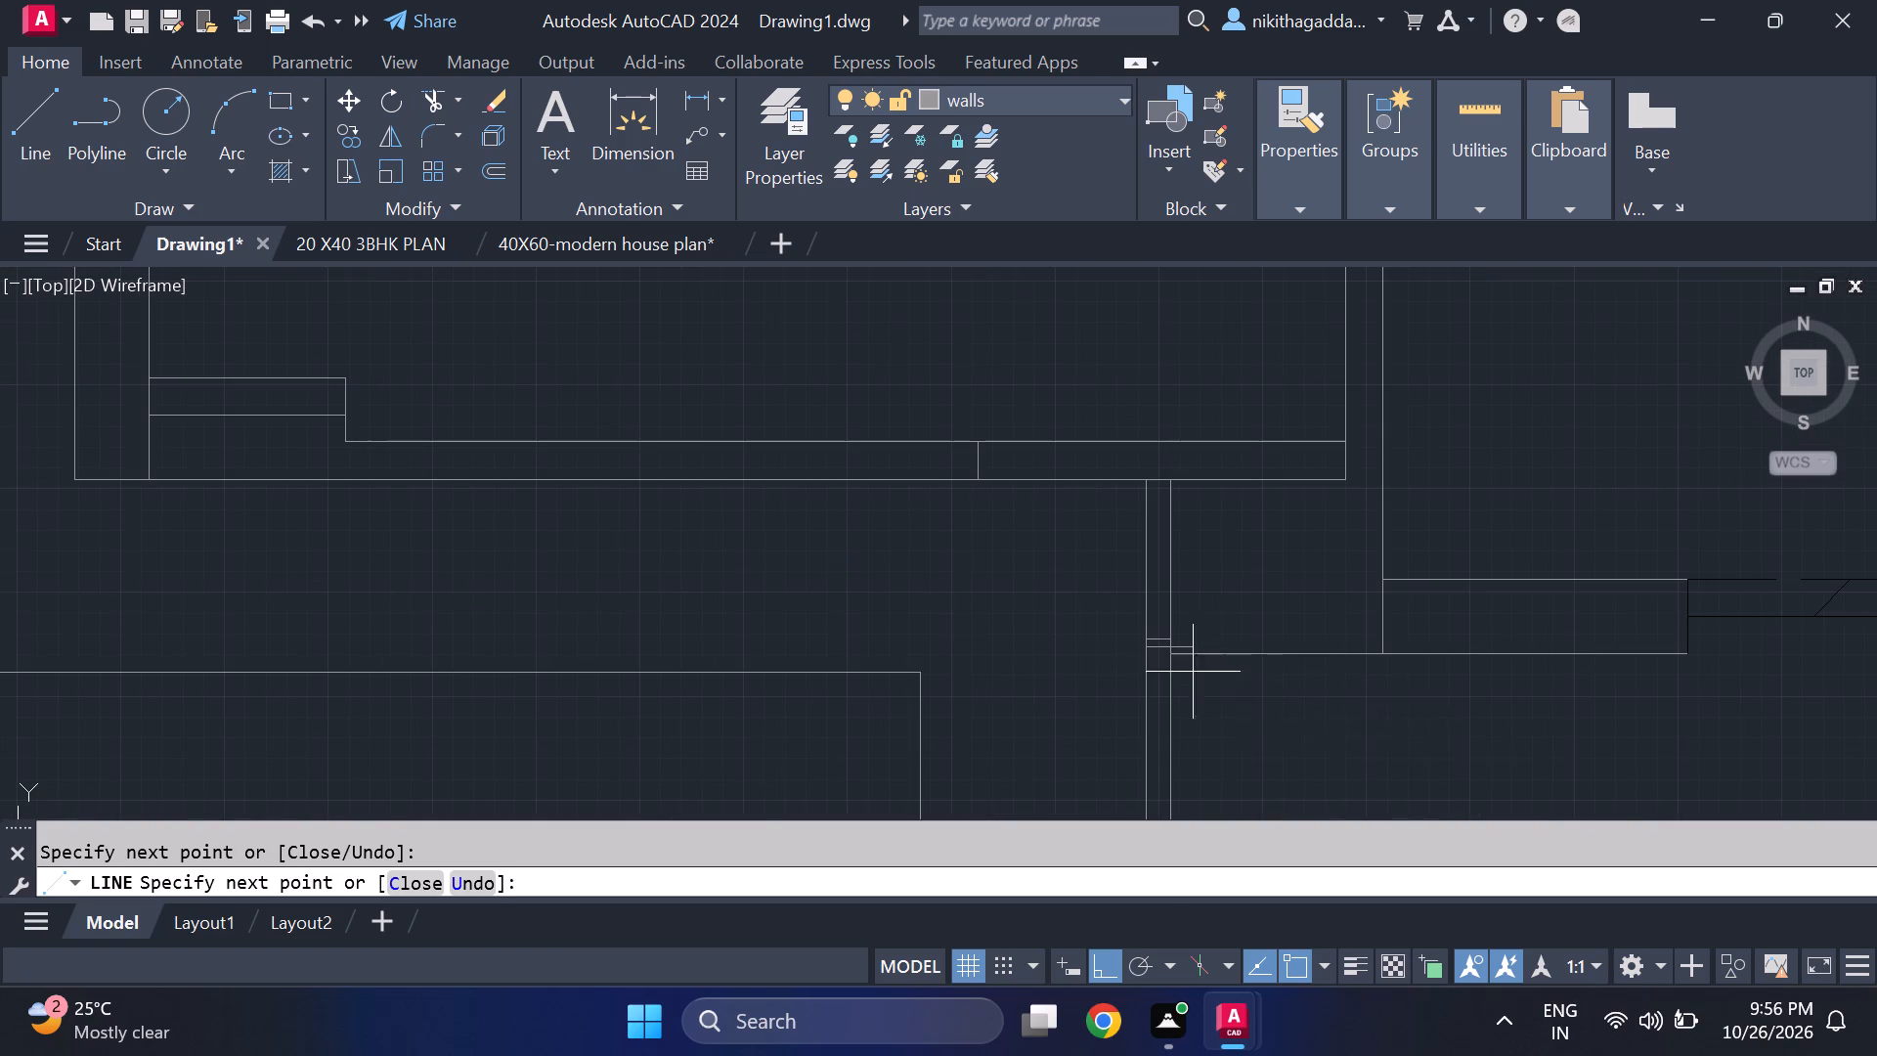
key(Escape)
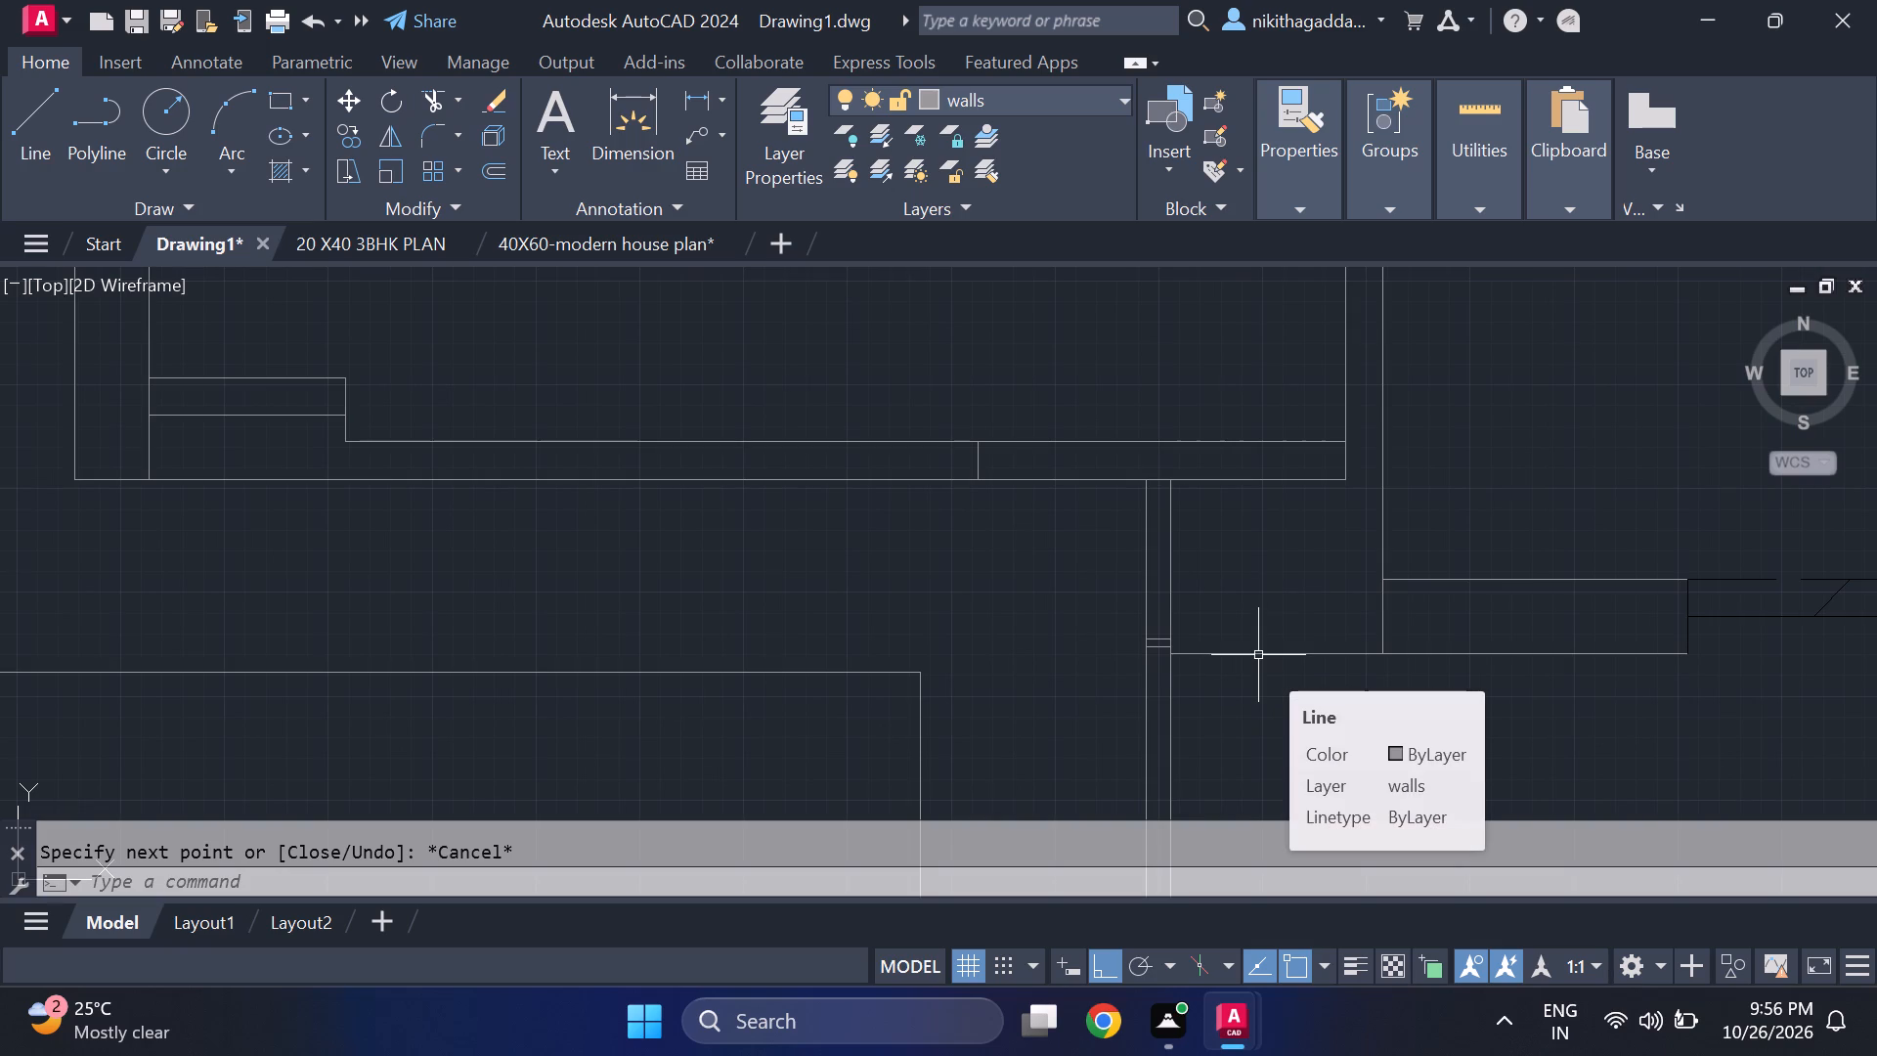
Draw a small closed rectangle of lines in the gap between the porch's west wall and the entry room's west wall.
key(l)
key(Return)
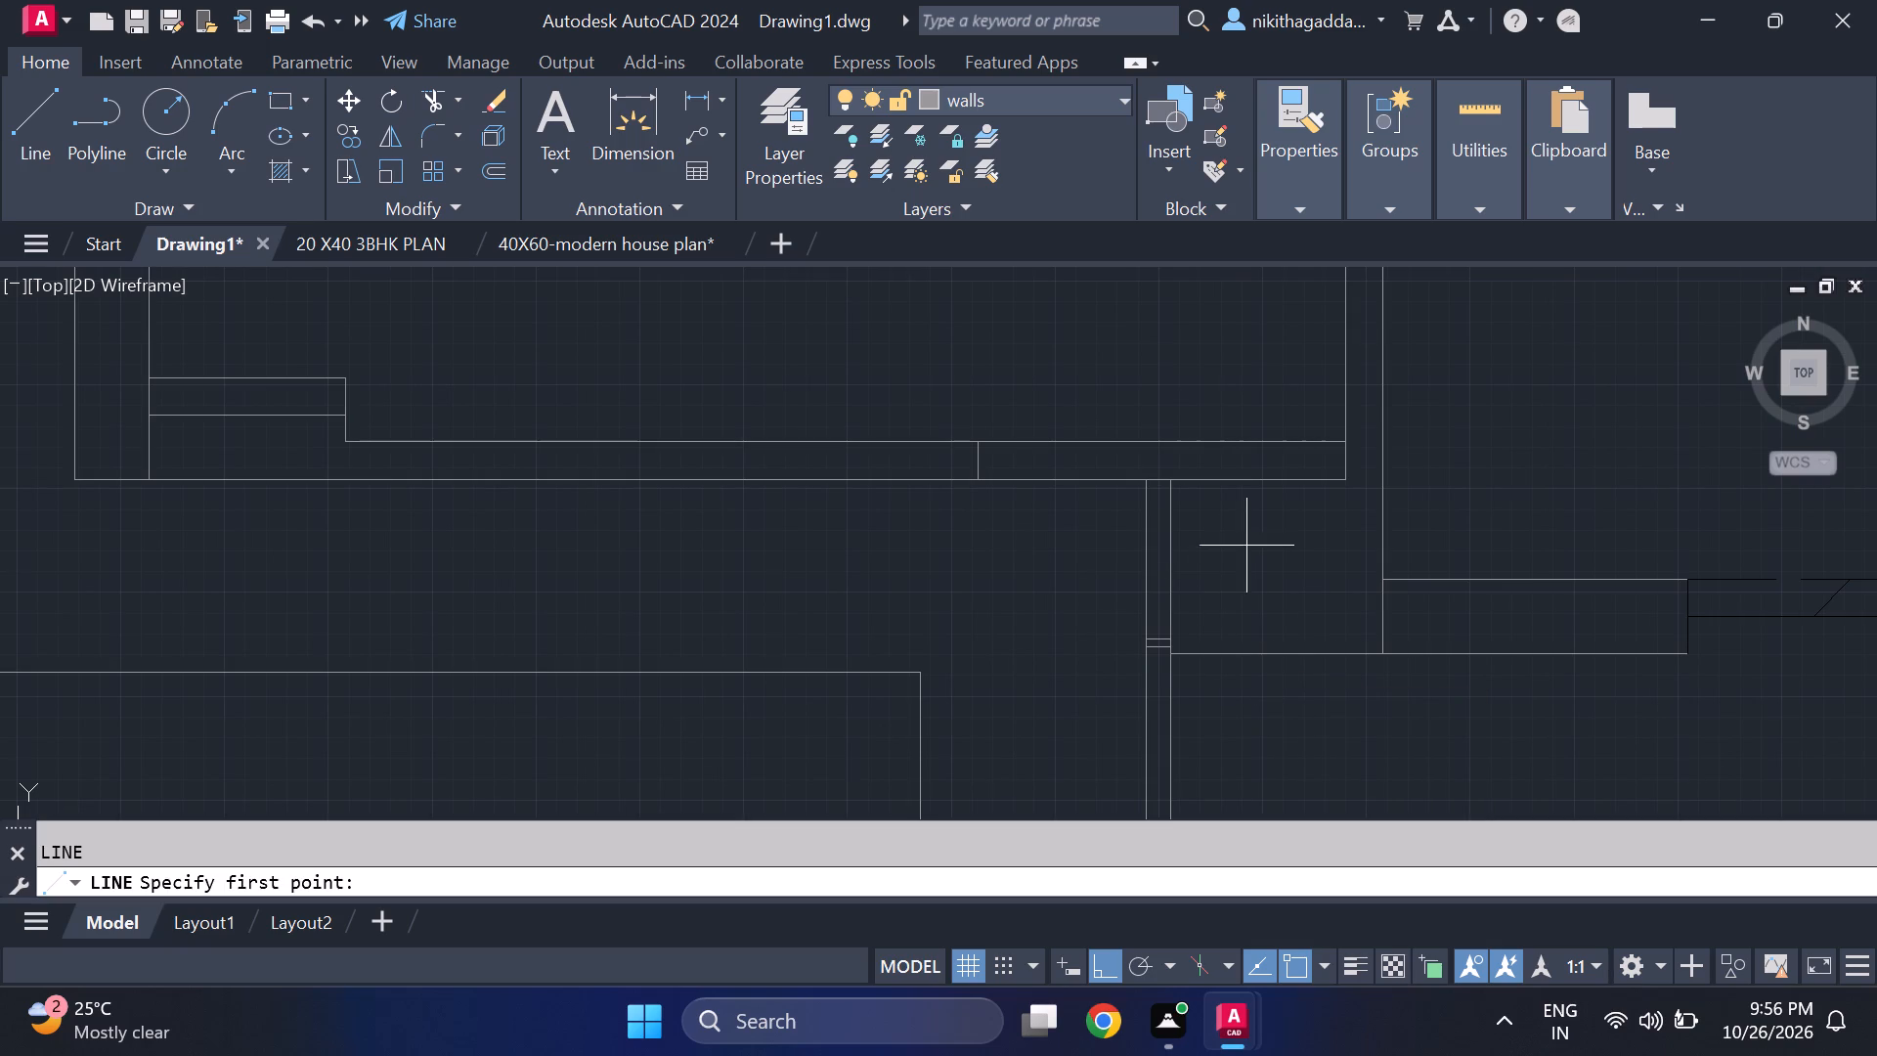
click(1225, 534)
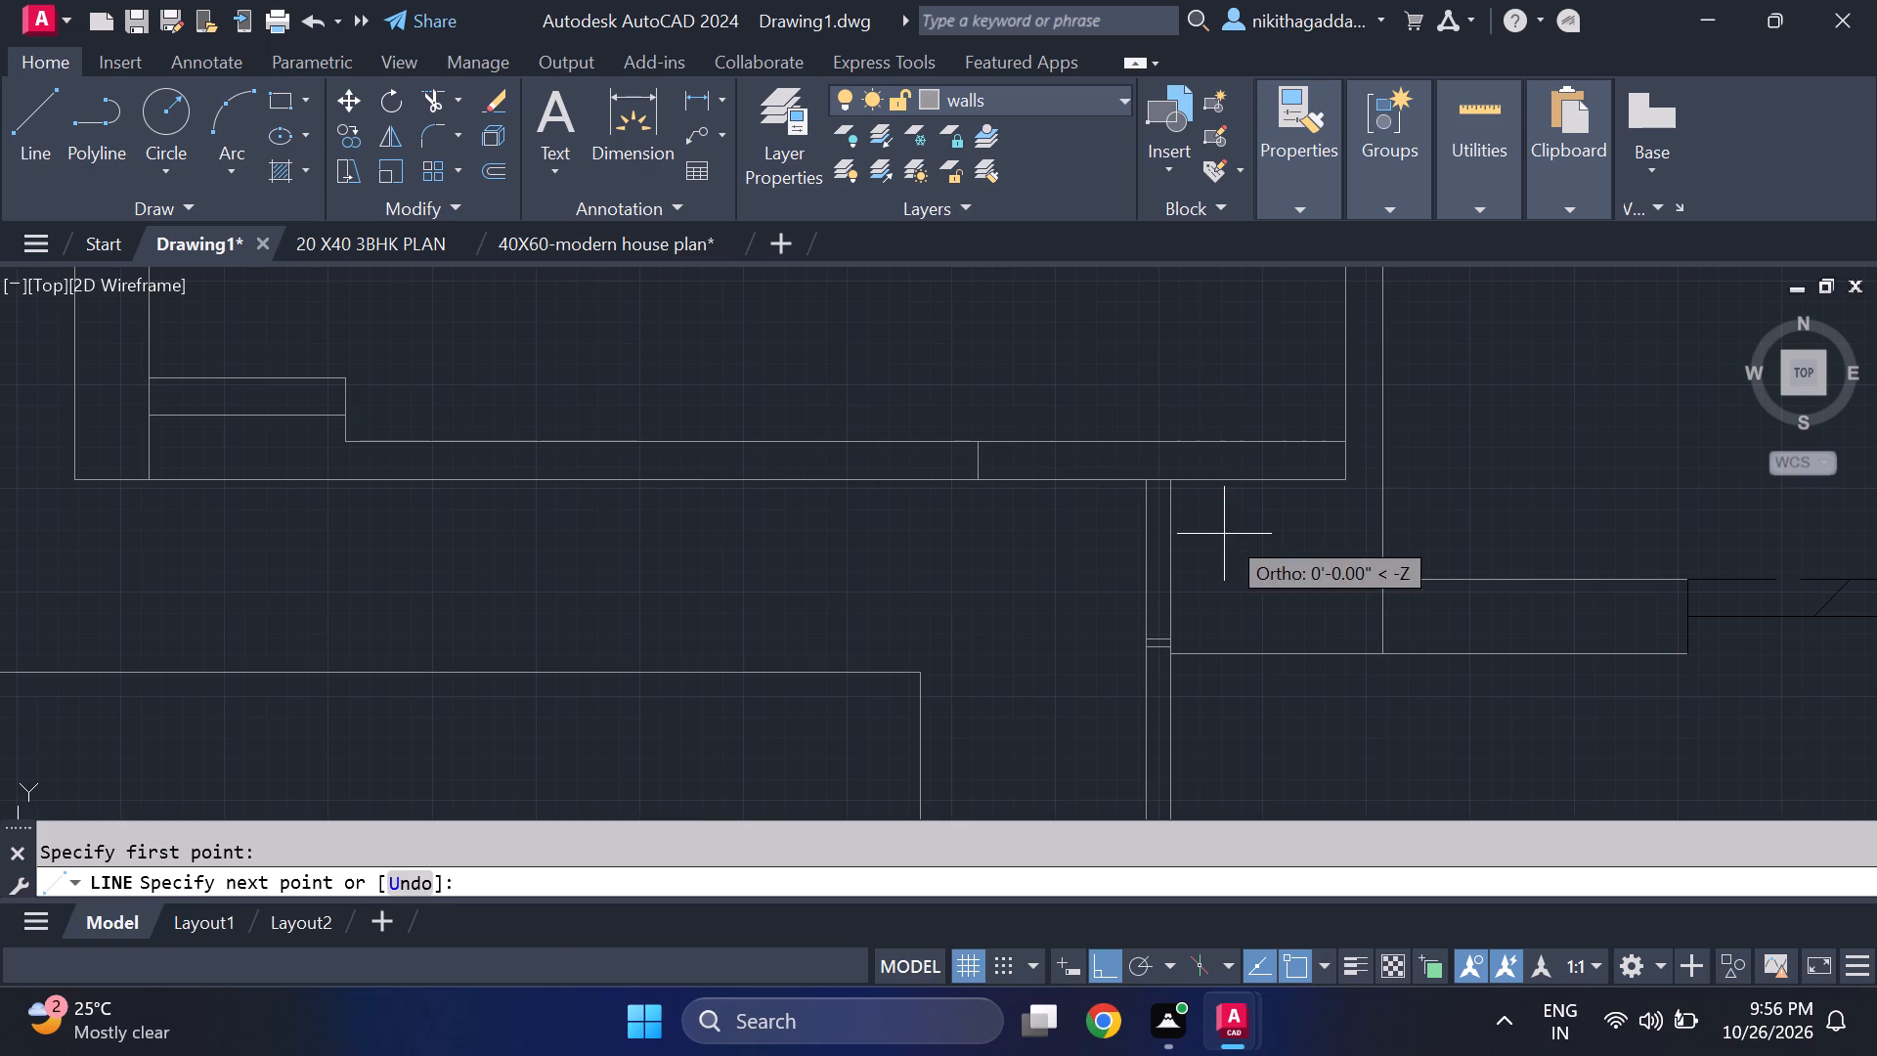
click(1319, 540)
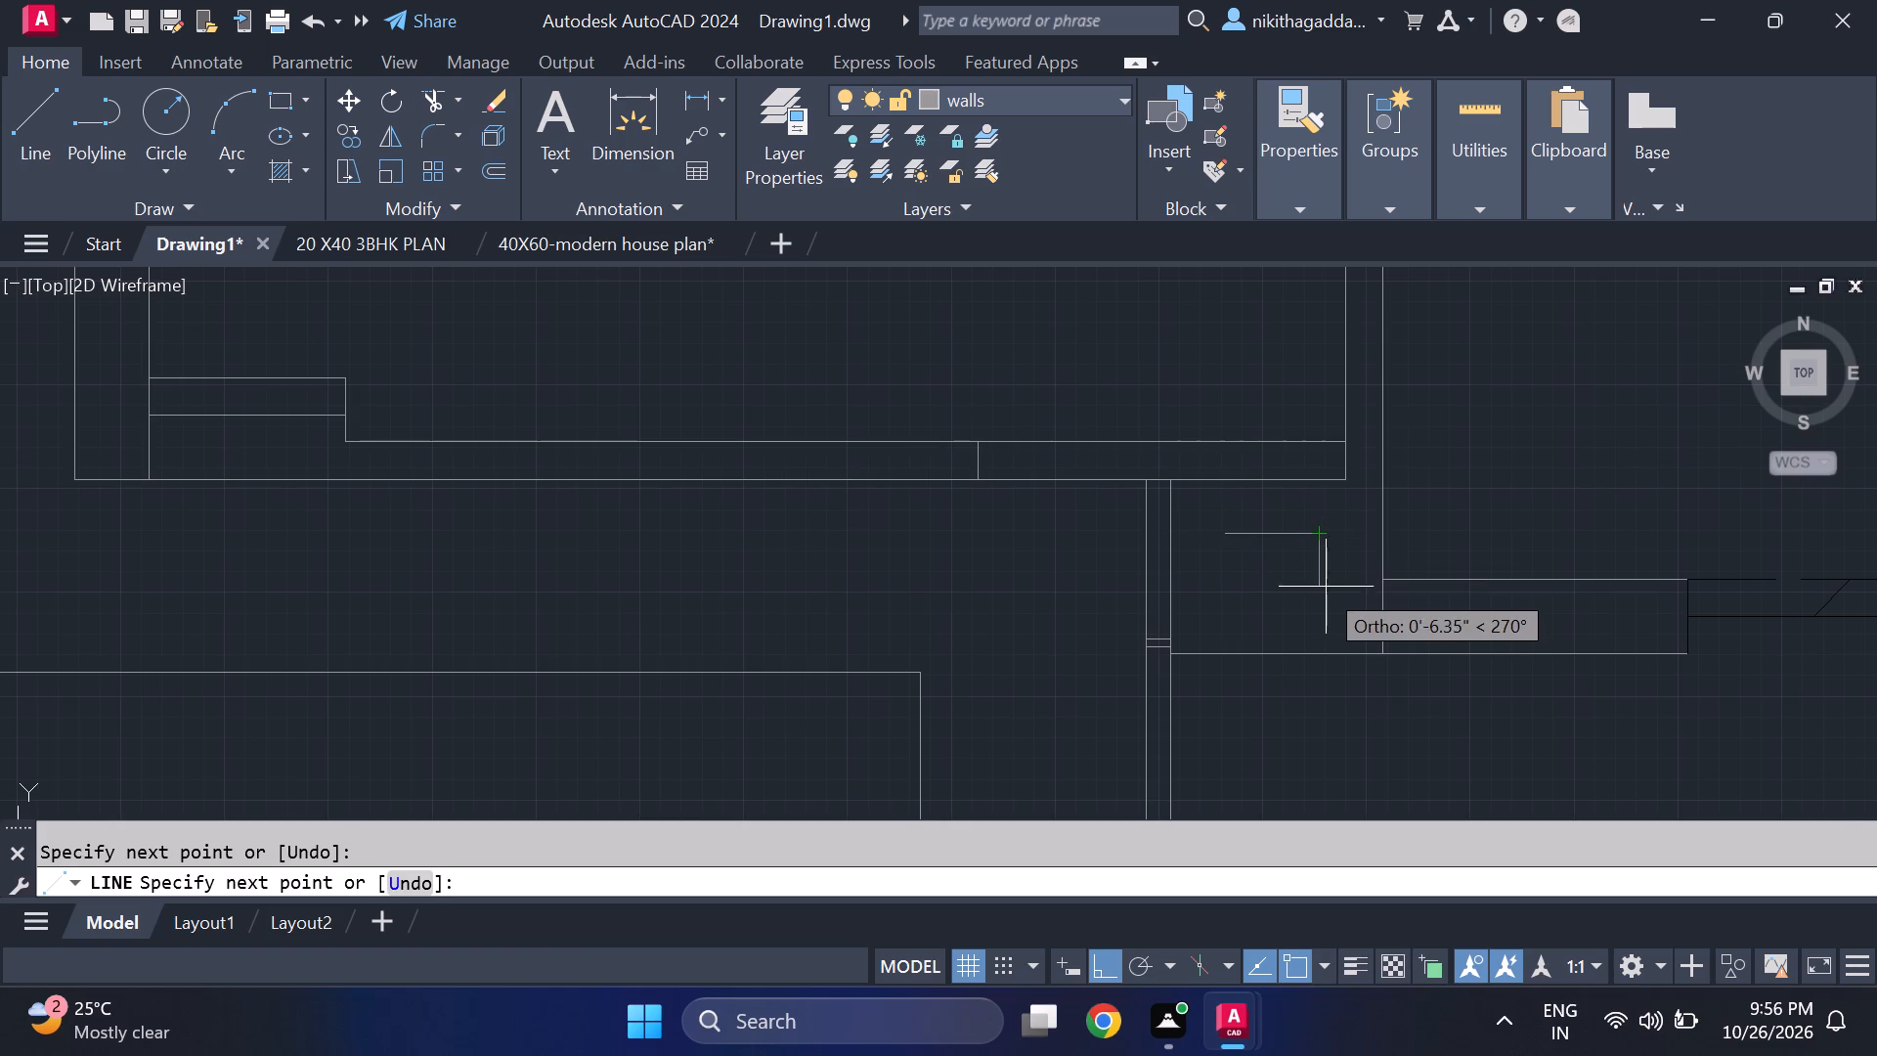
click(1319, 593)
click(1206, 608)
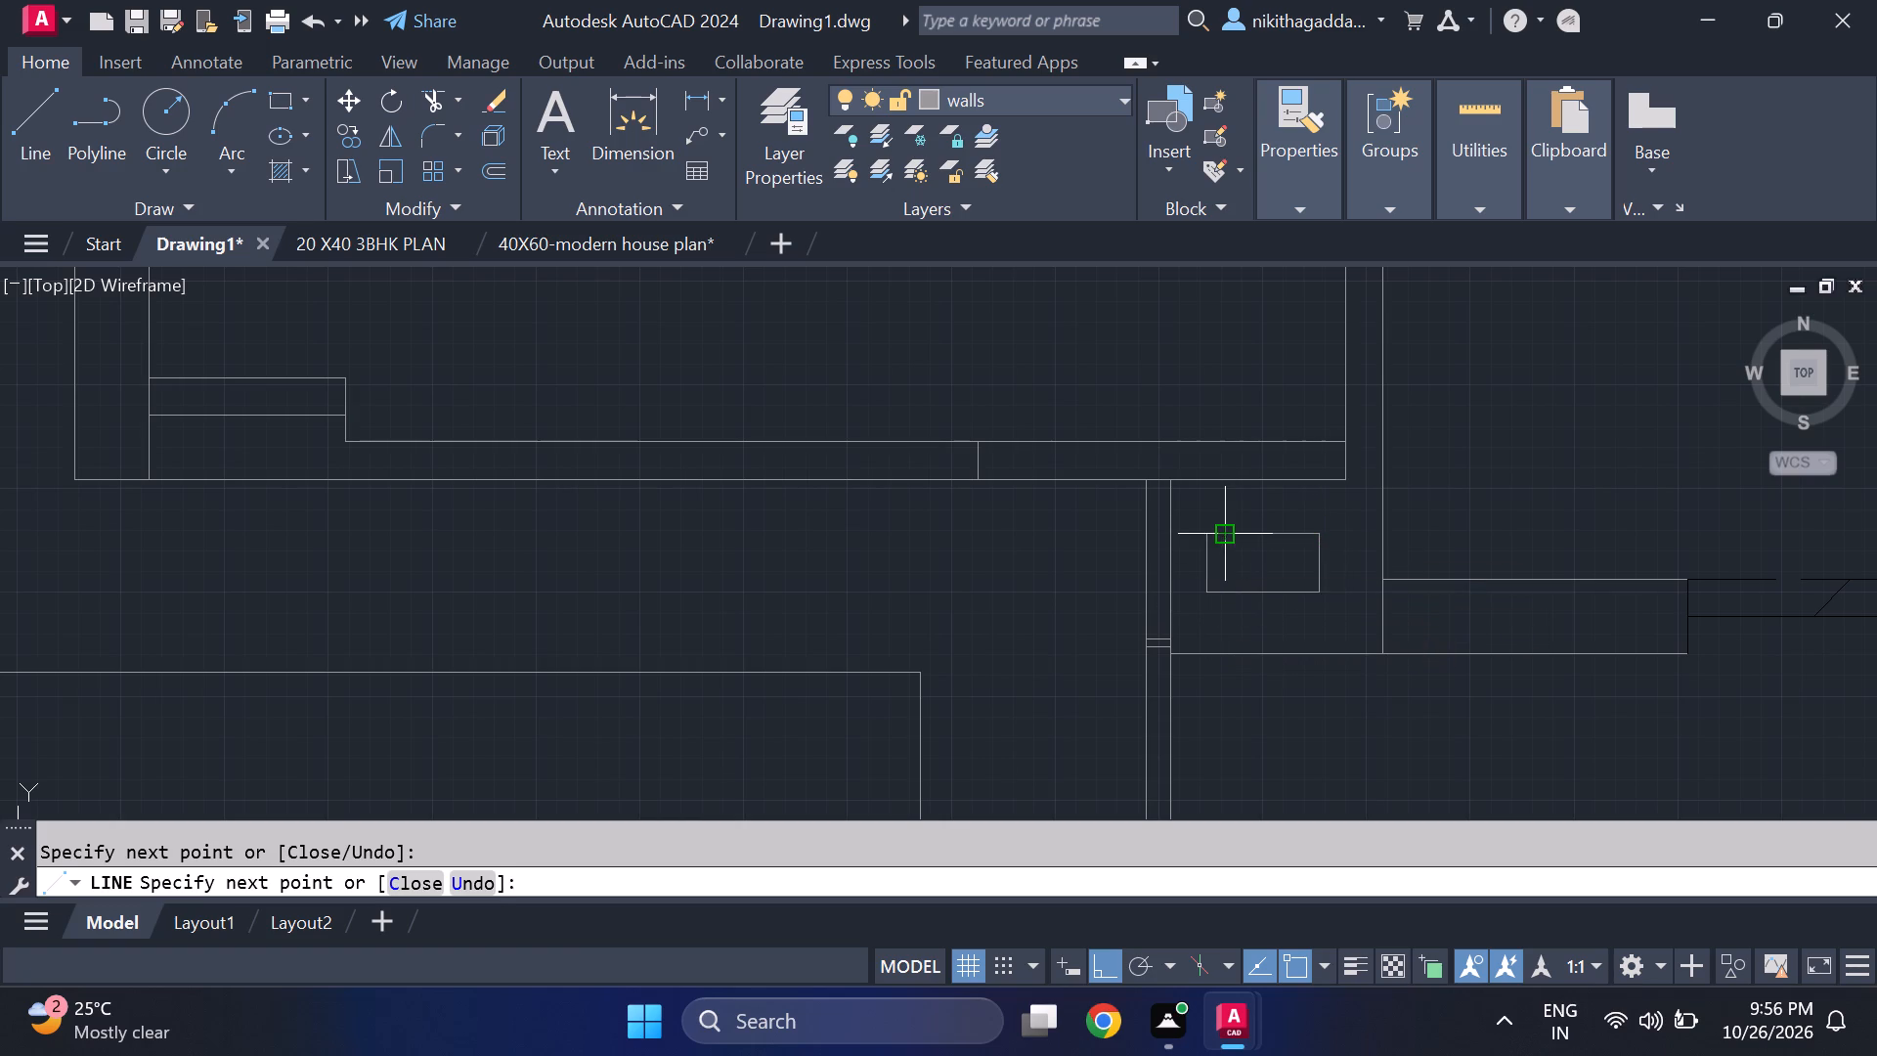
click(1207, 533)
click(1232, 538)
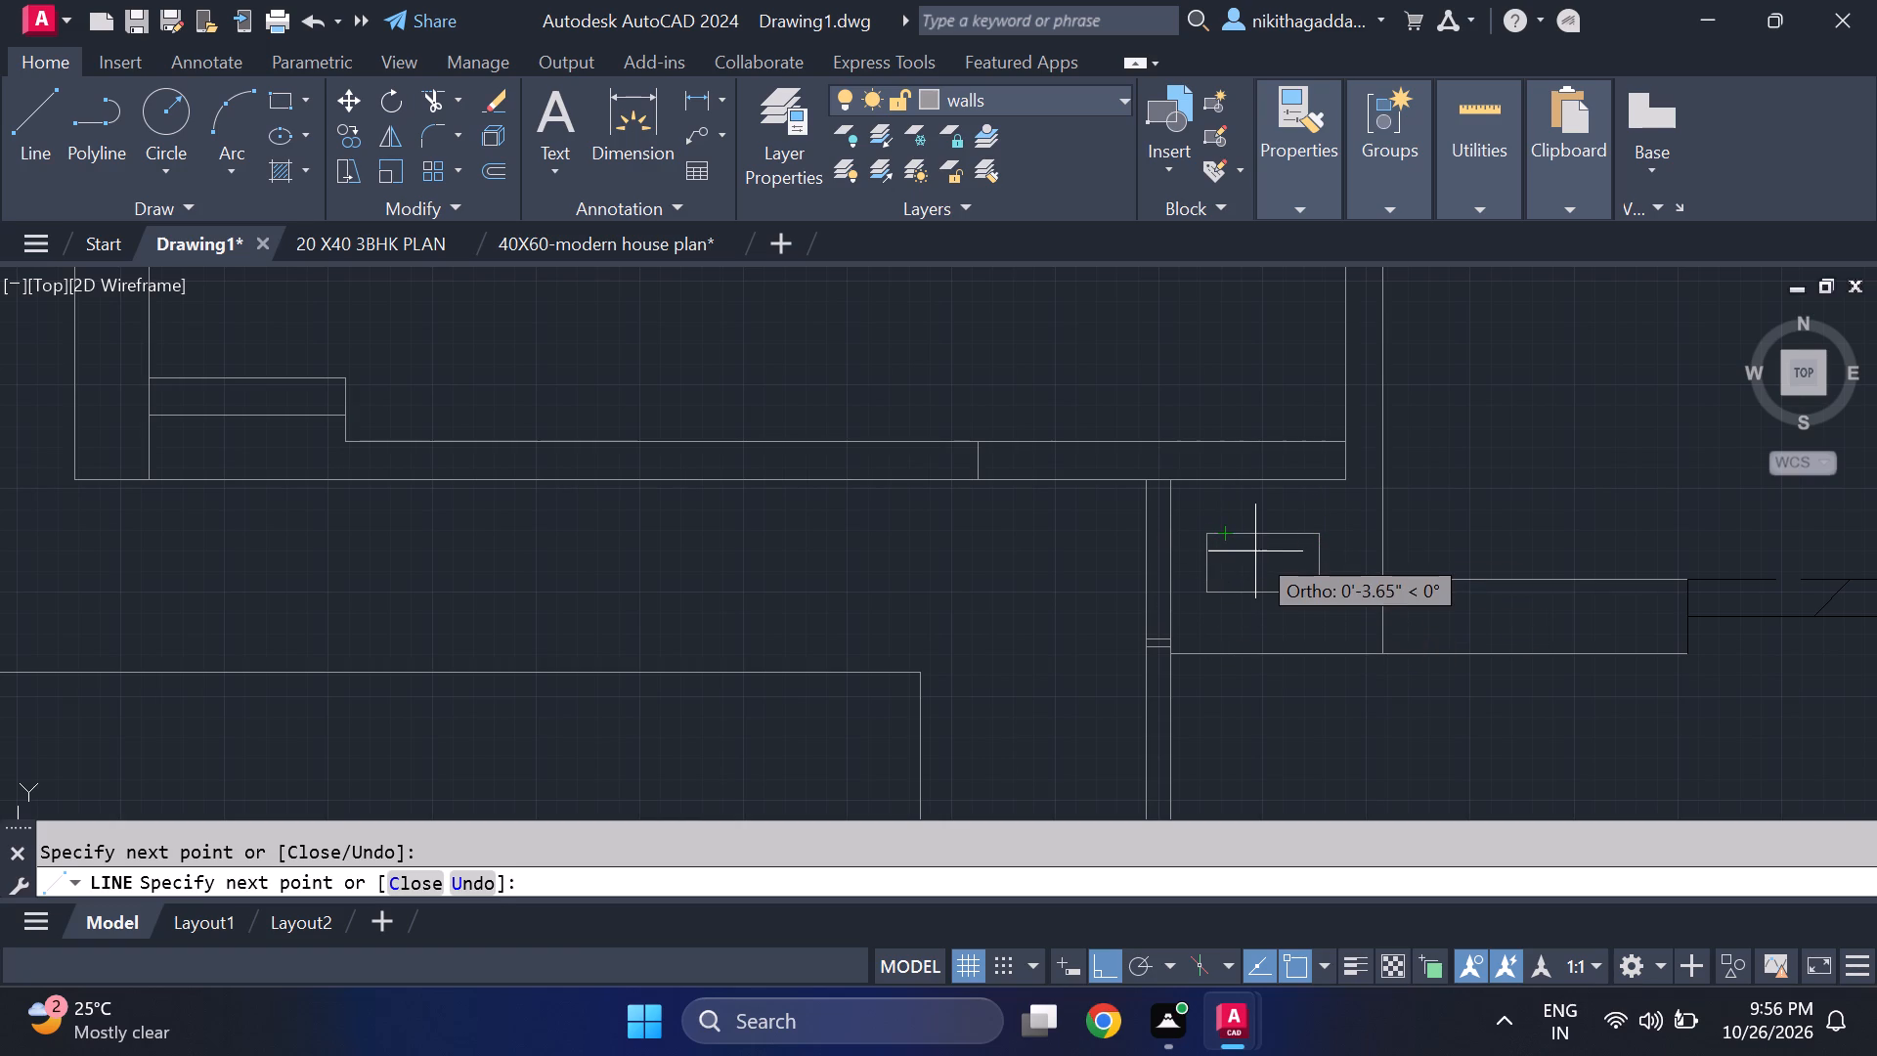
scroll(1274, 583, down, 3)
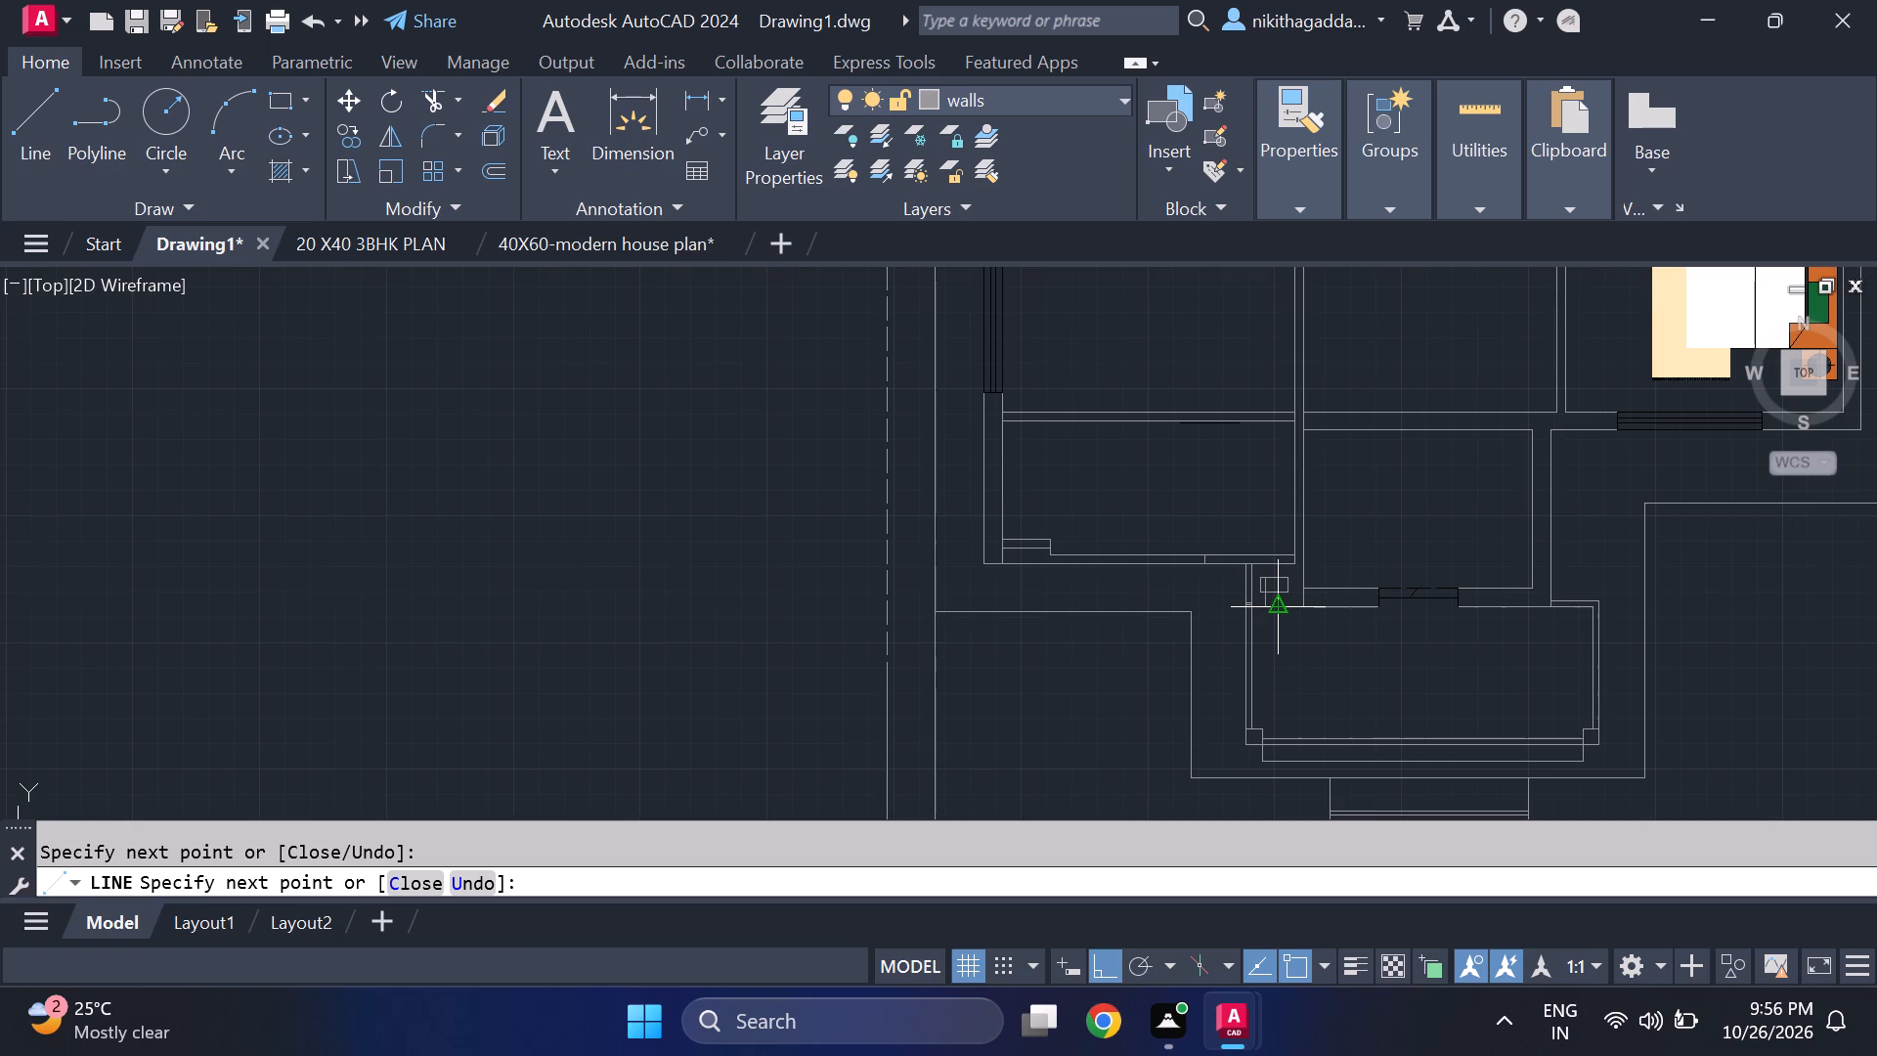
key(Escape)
Trim the short vertical segment crossing the entry room's south wall, in line with the inner face of its west wall.
scroll(1419, 741, down, 3)
middle_drag(1451, 747, 1377, 690)
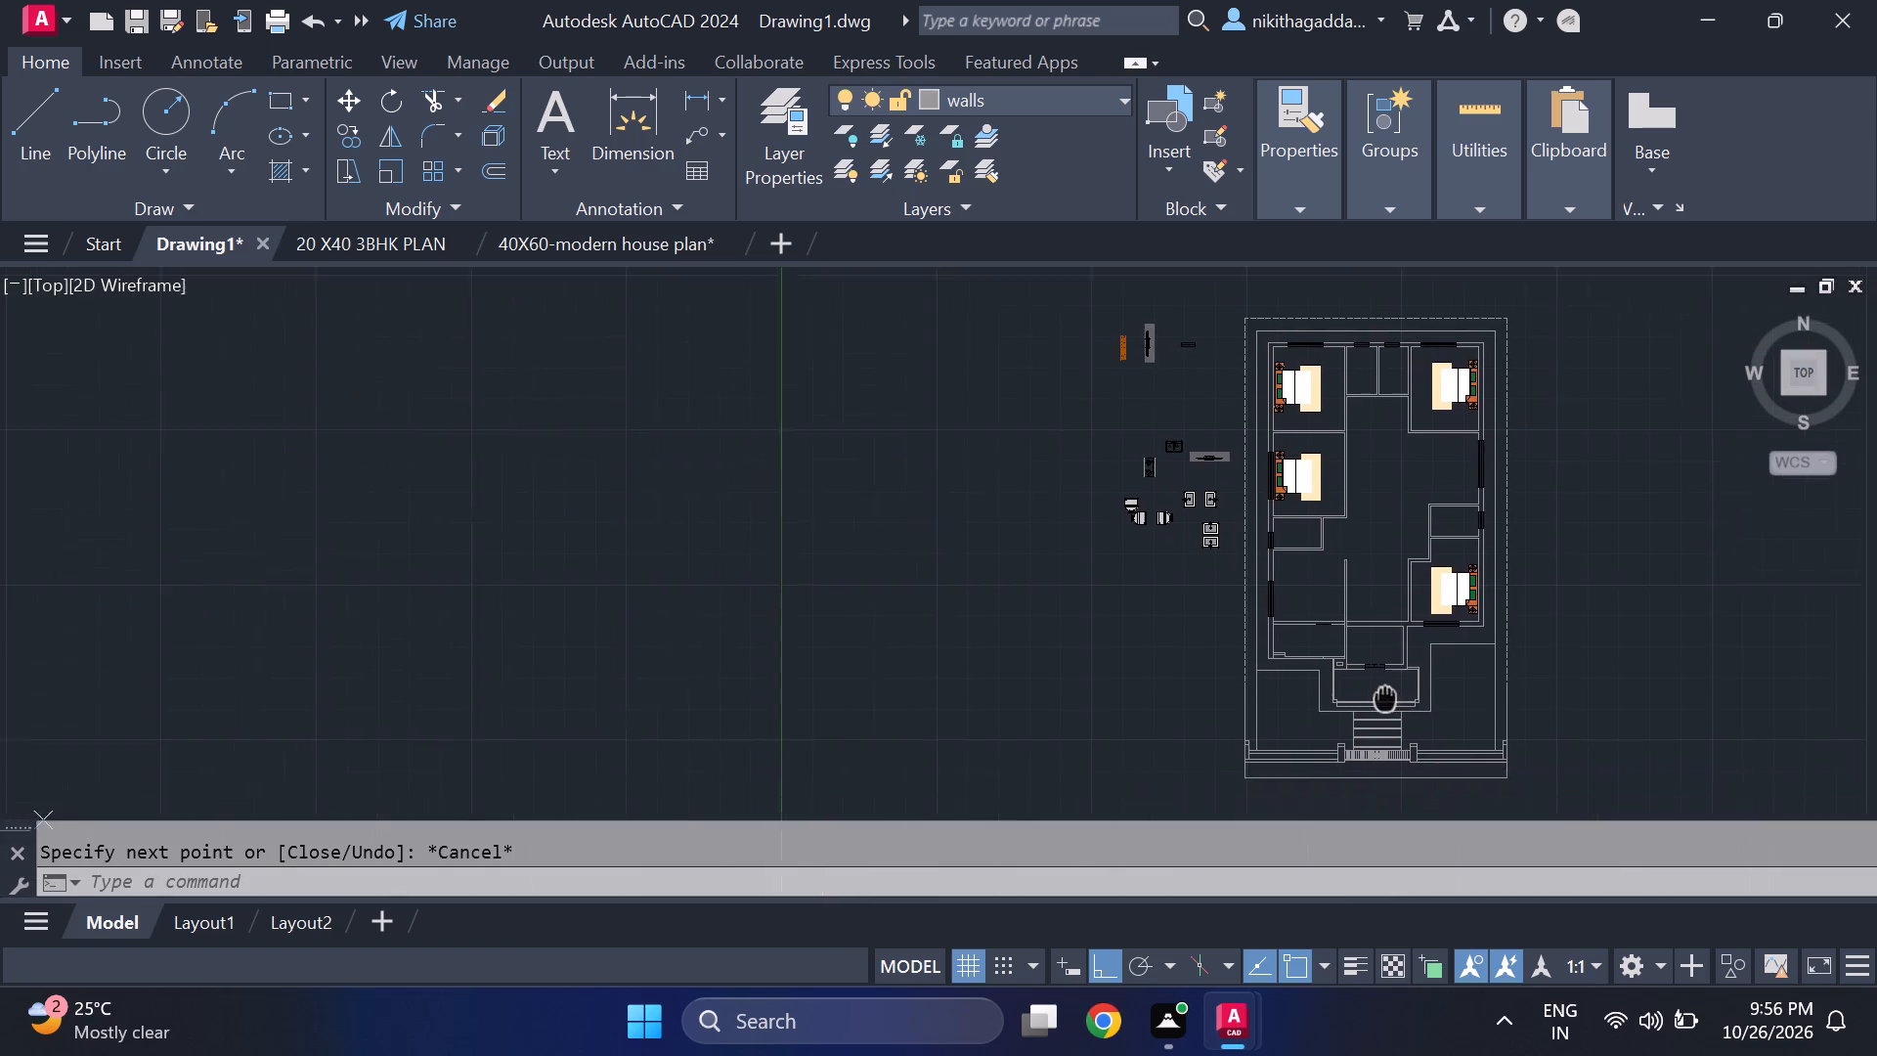
middle_drag(1377, 690, 1284, 618)
scroll(1256, 615, up, 2)
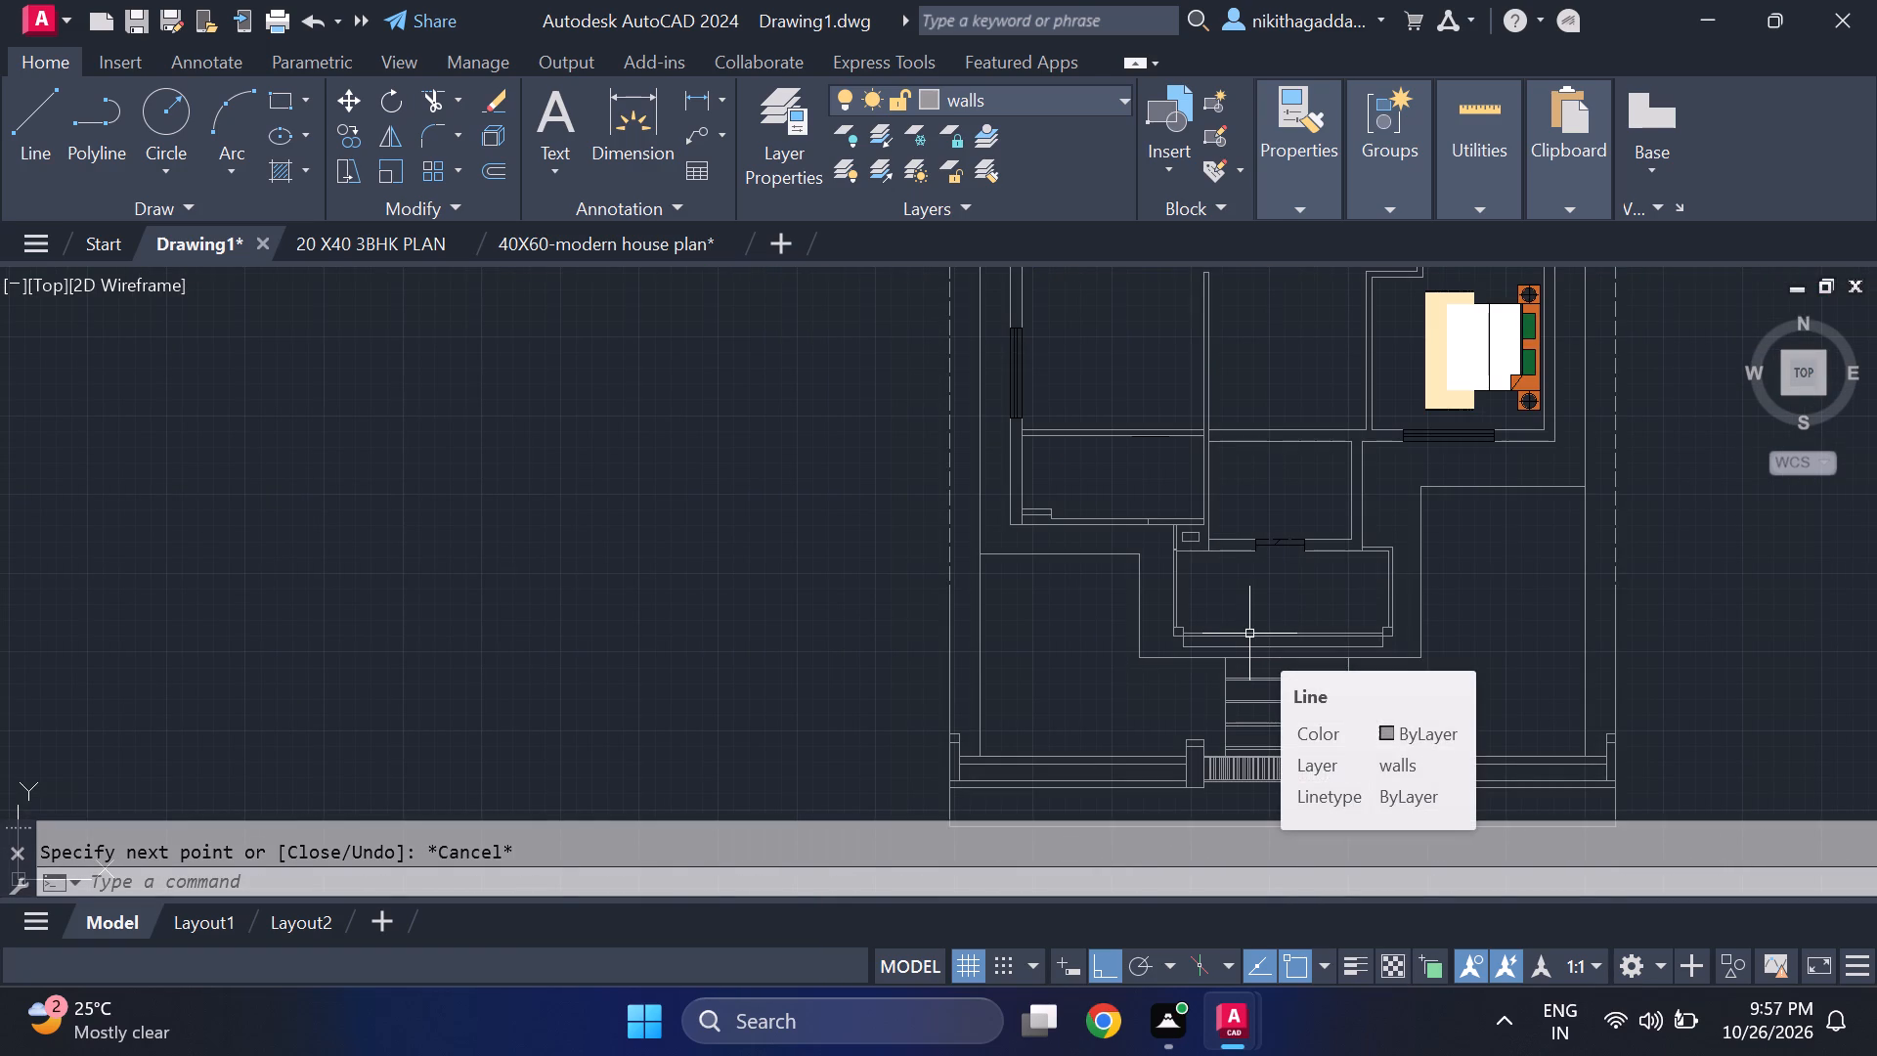
scroll(1187, 516, up, 2)
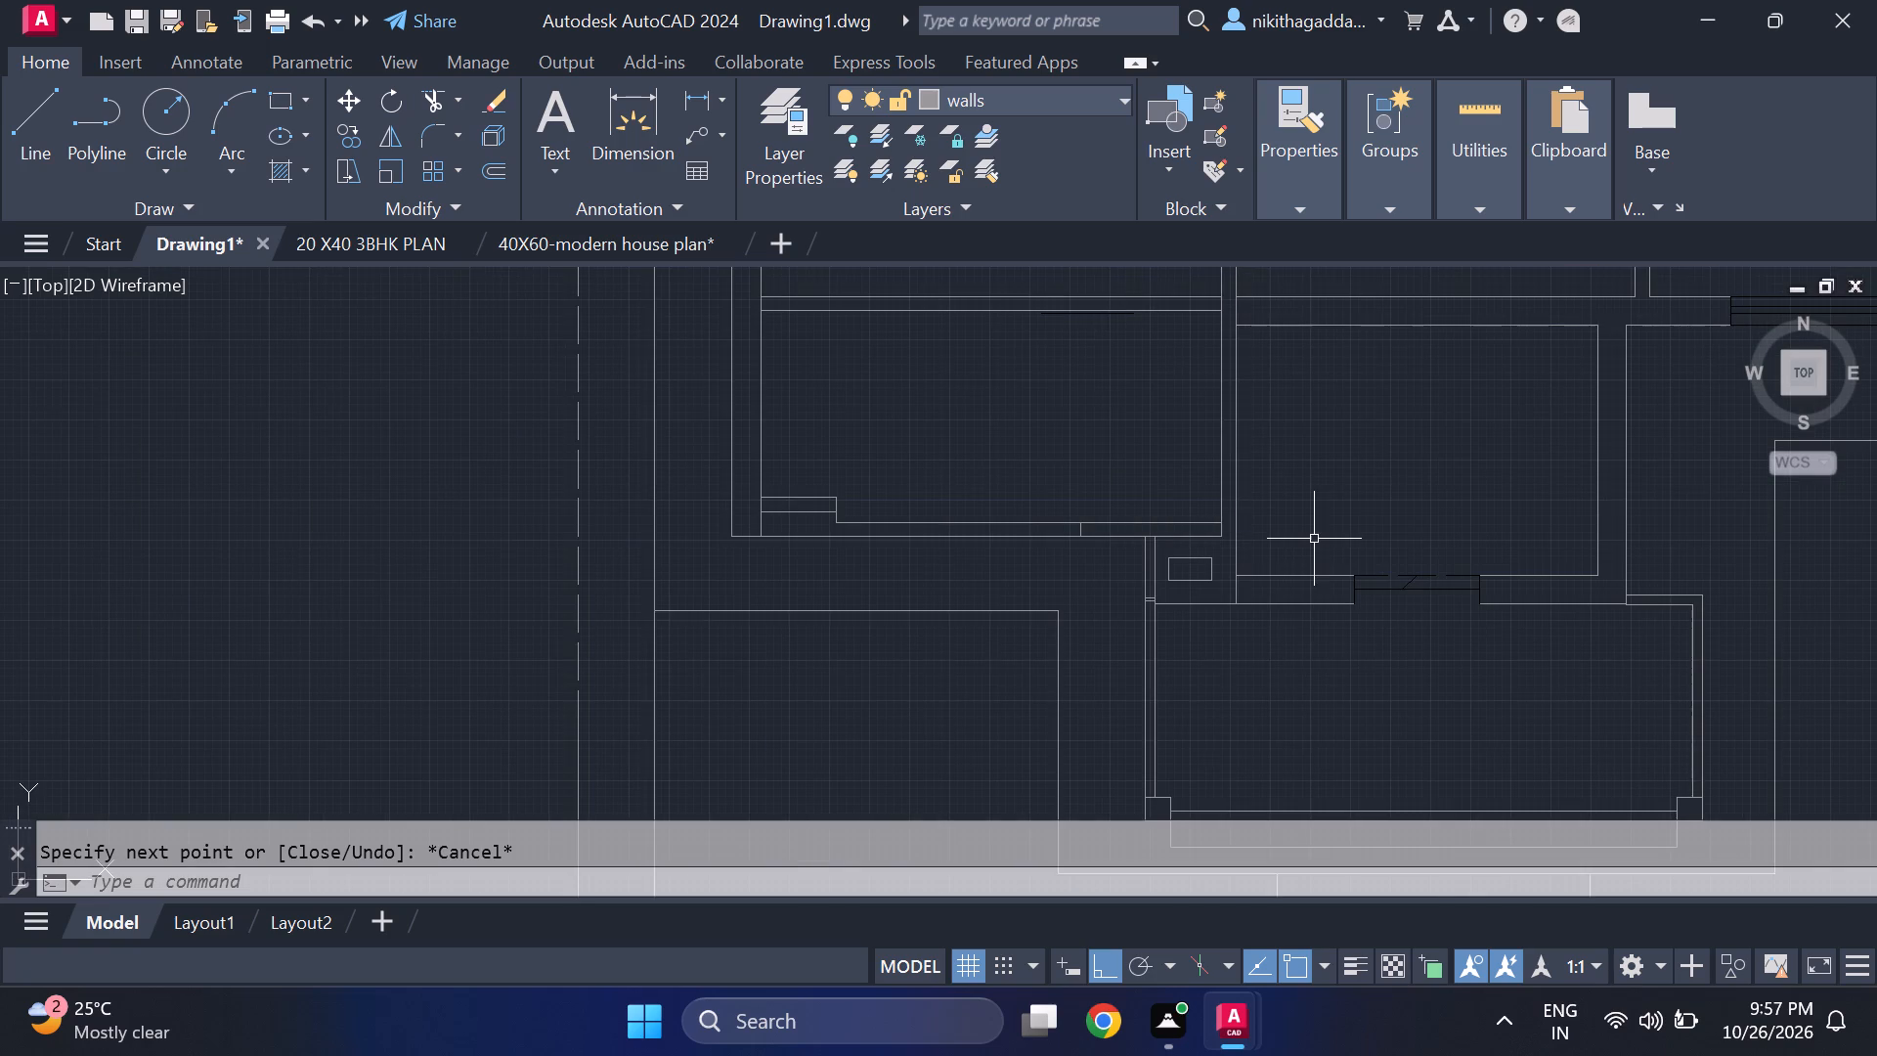
text(tr)
key(Return)
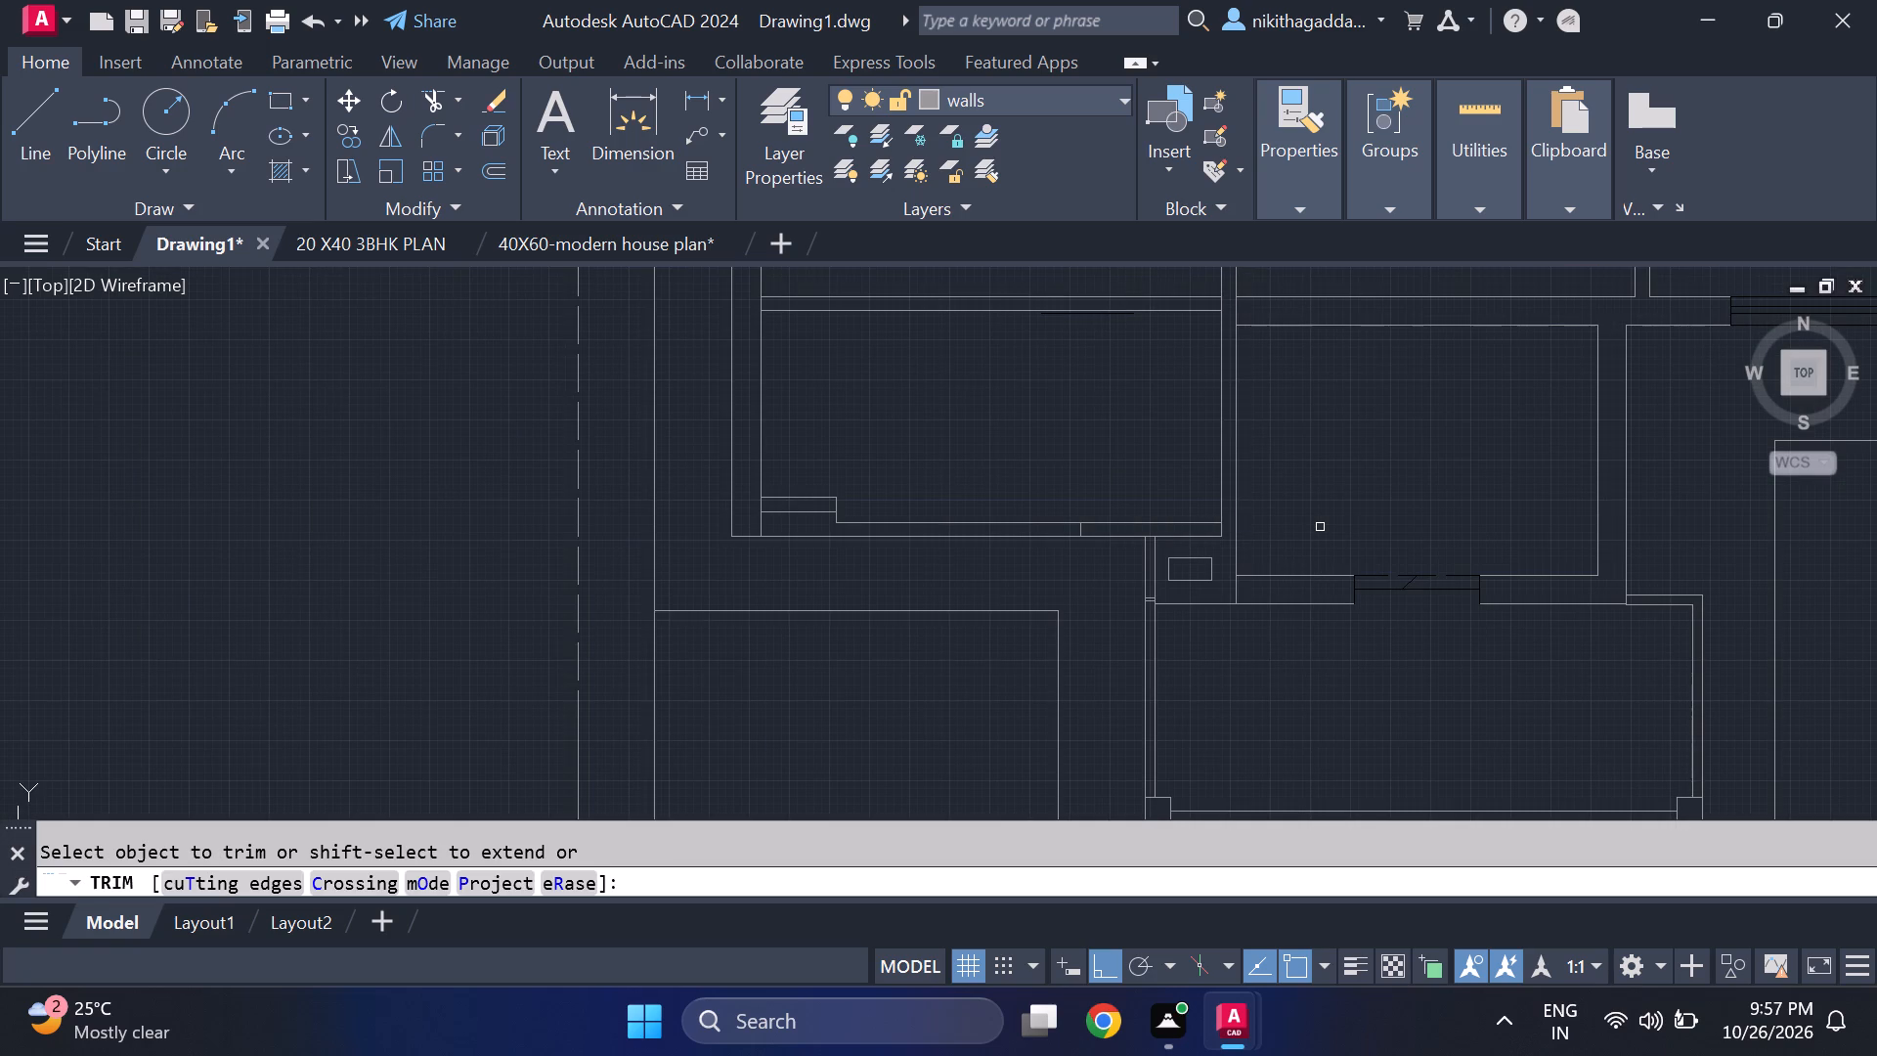
scroll(1223, 555, up, 1)
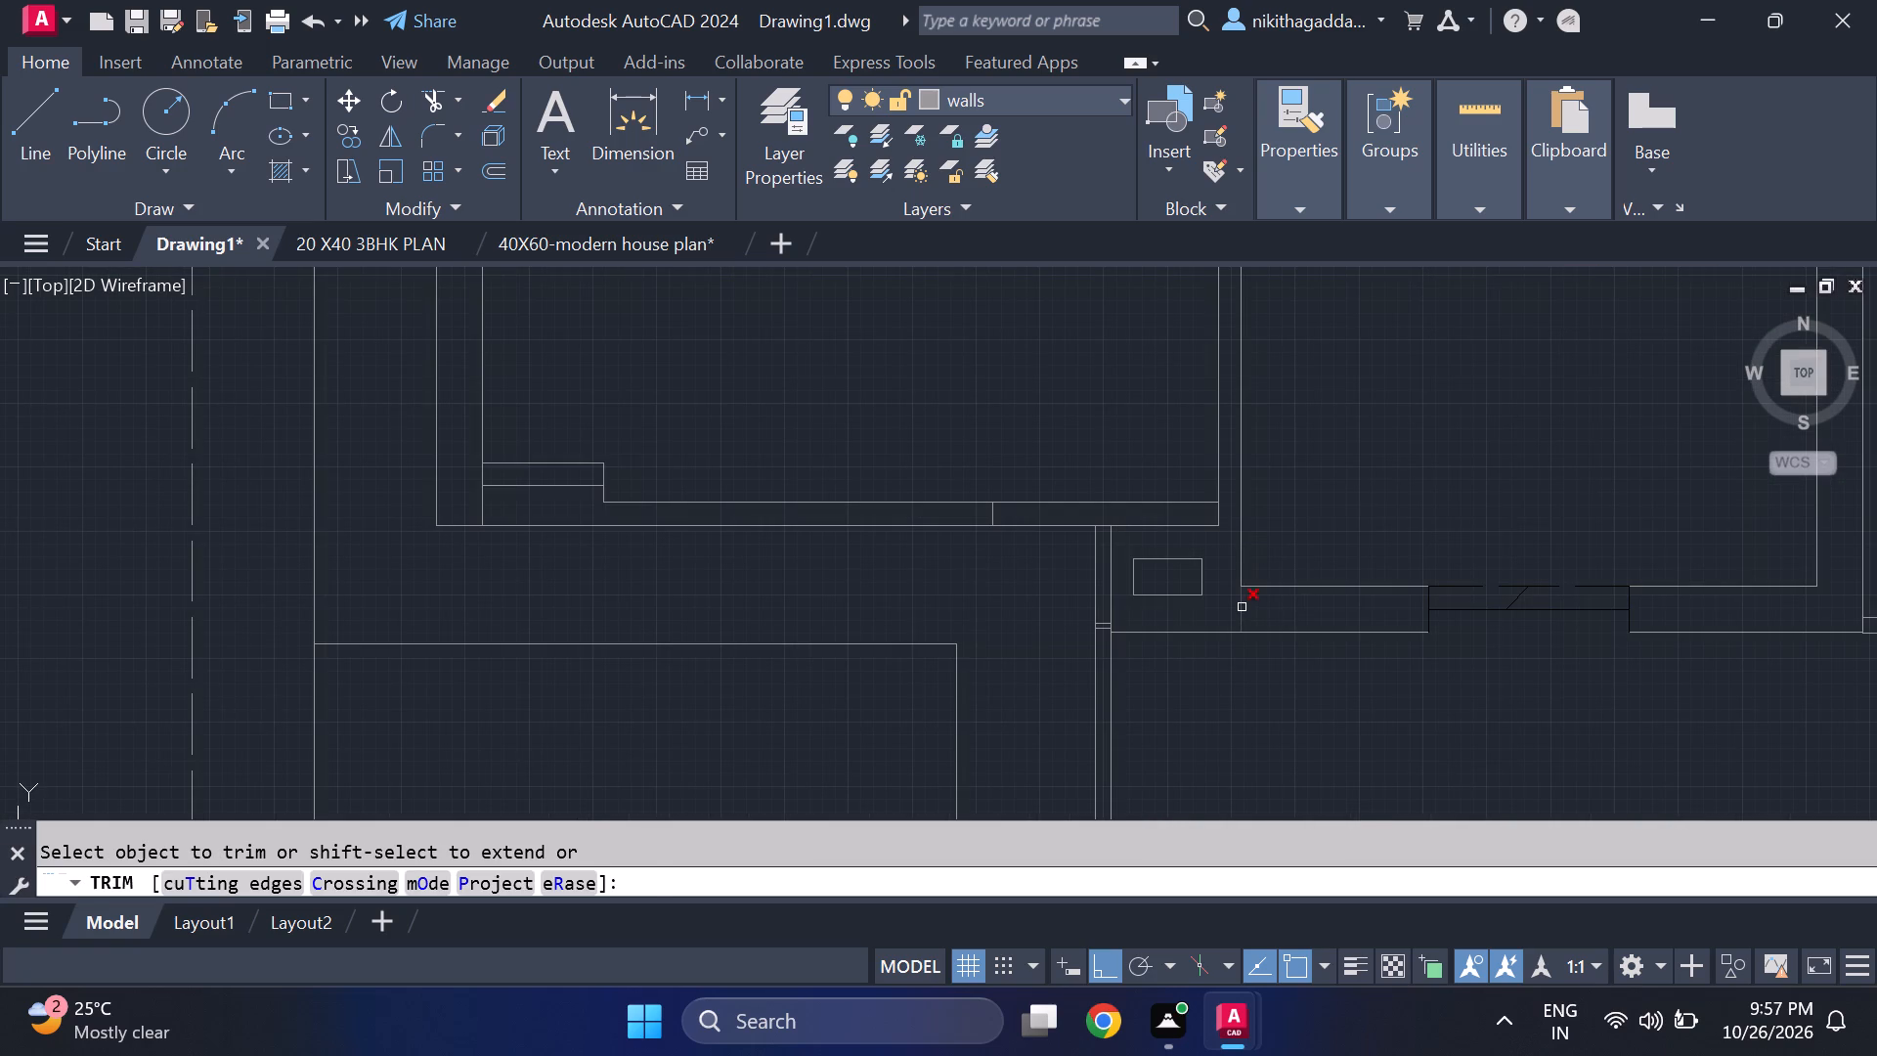
click(1242, 607)
scroll(1287, 689, down, 1)
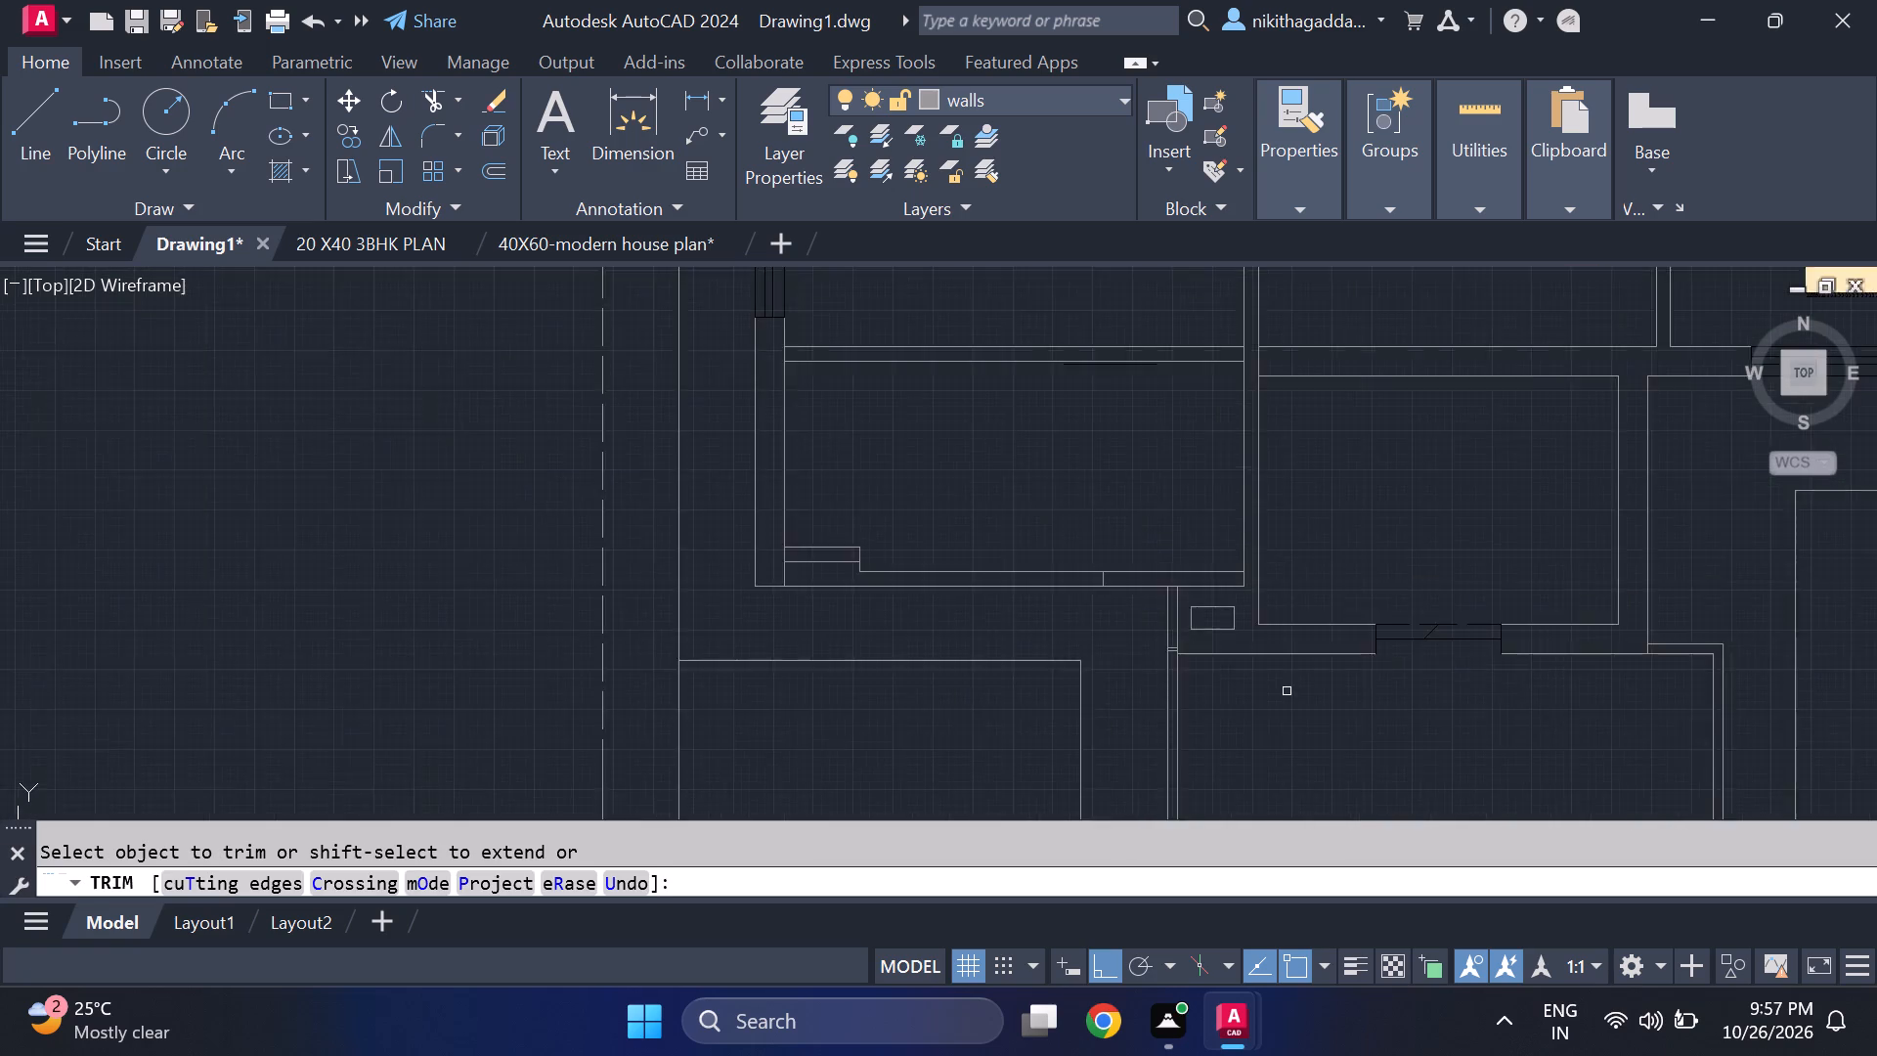
scroll(1287, 691, down, 2)
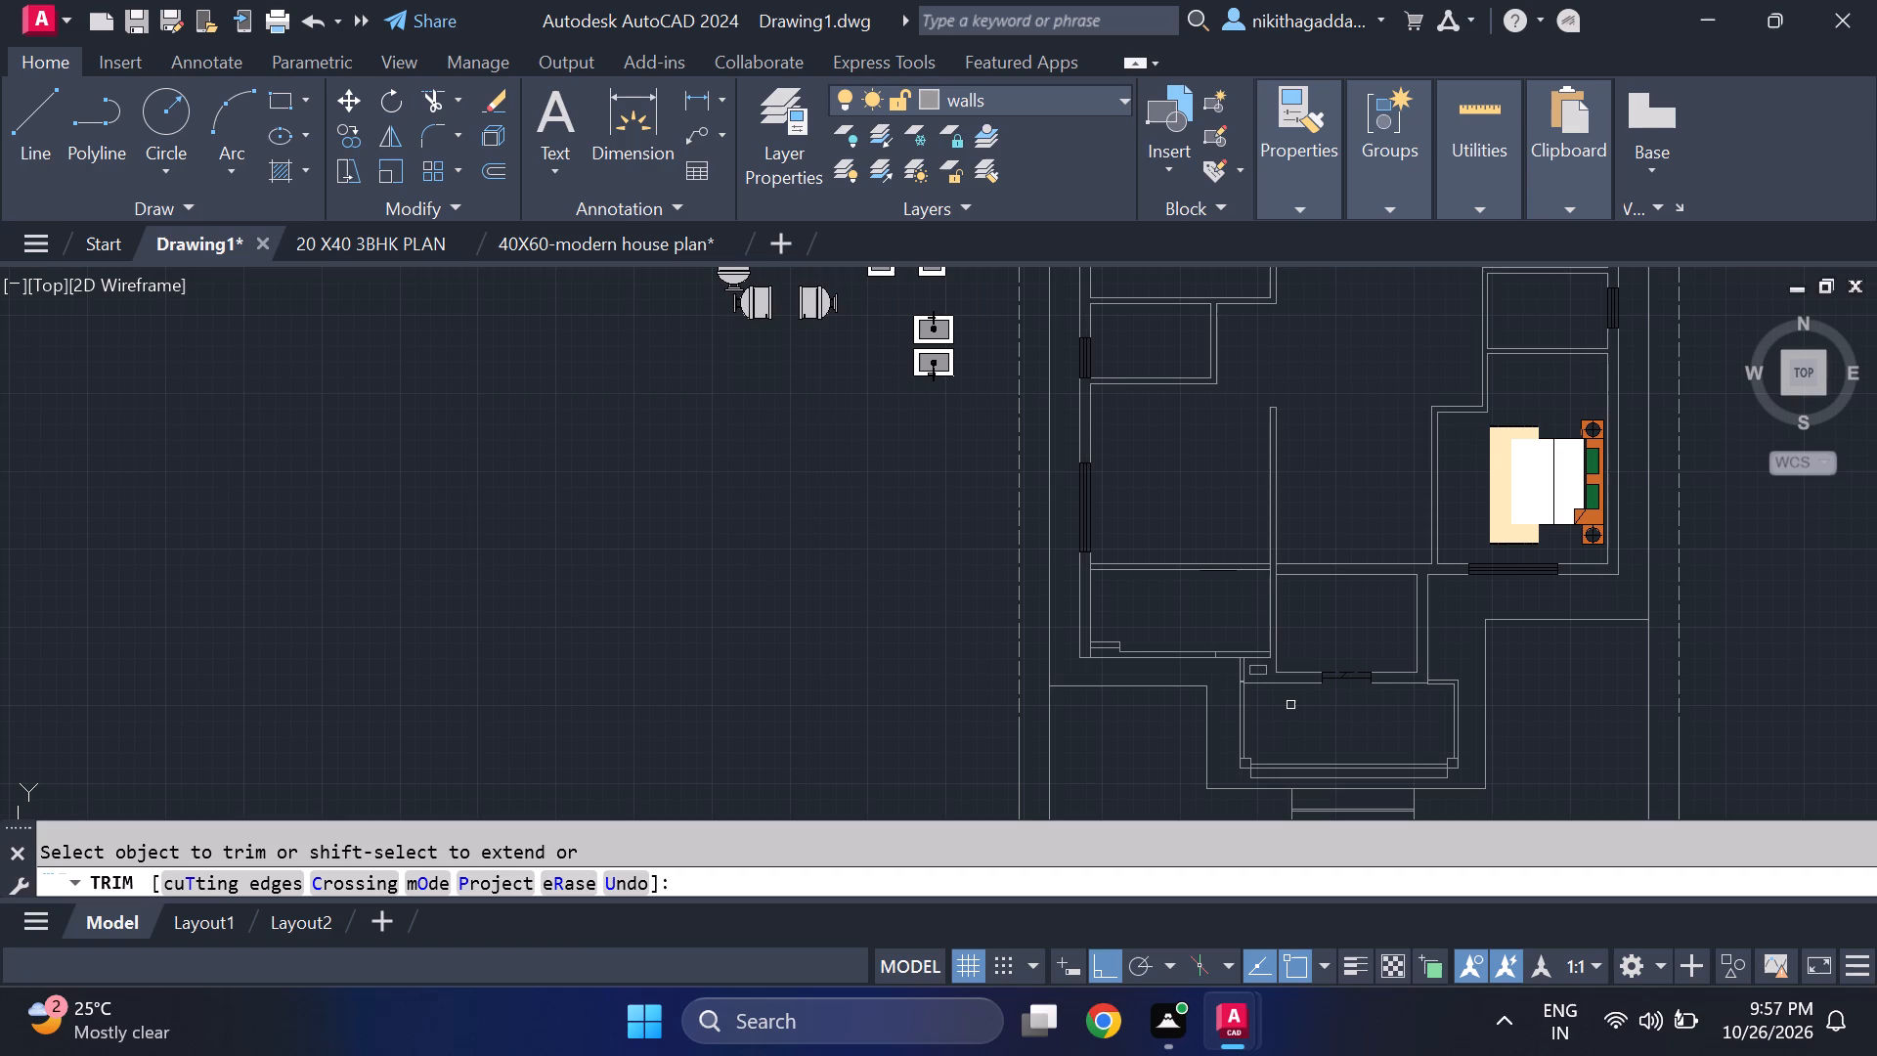
key(Escape)
Draw a vertical line inside the entry room from the south wall's inner face to the north wall, a little east of the west wall.
key(l)
key(Return)
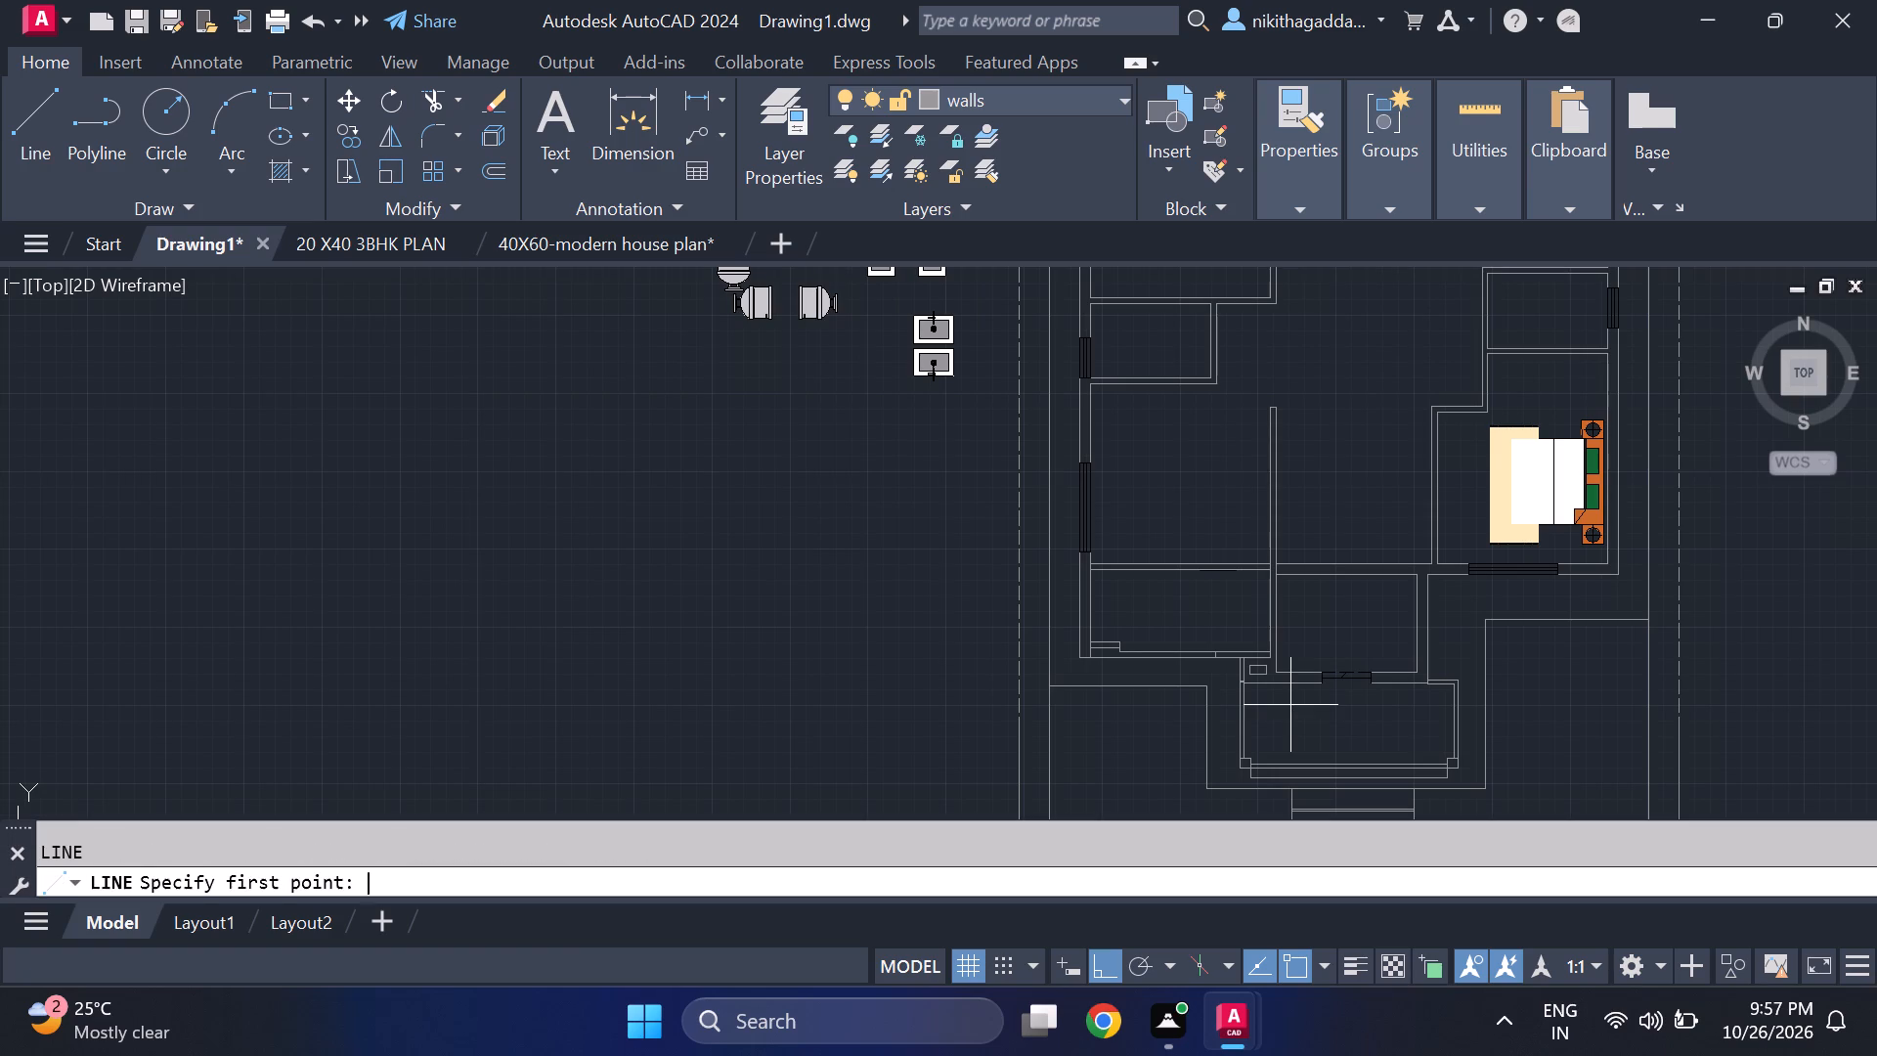
scroll(1288, 688, up, 2)
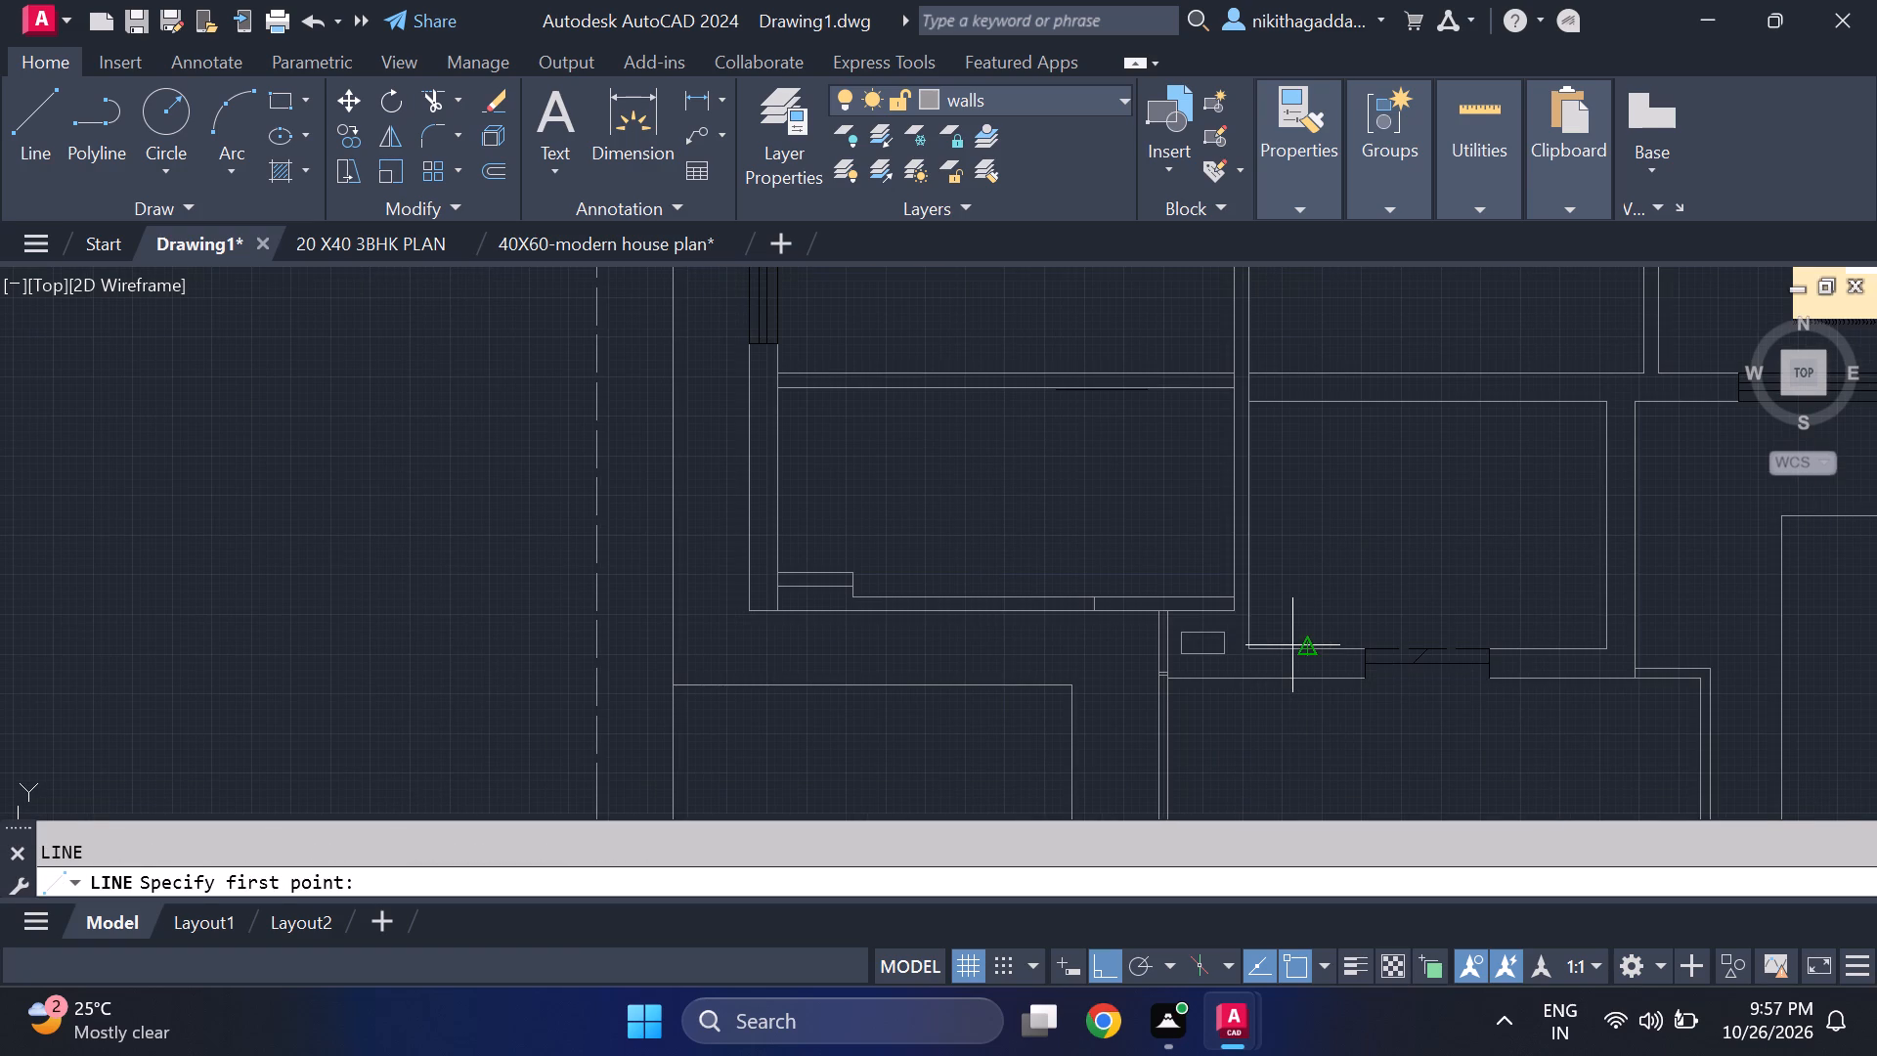
click(1290, 650)
click(1296, 402)
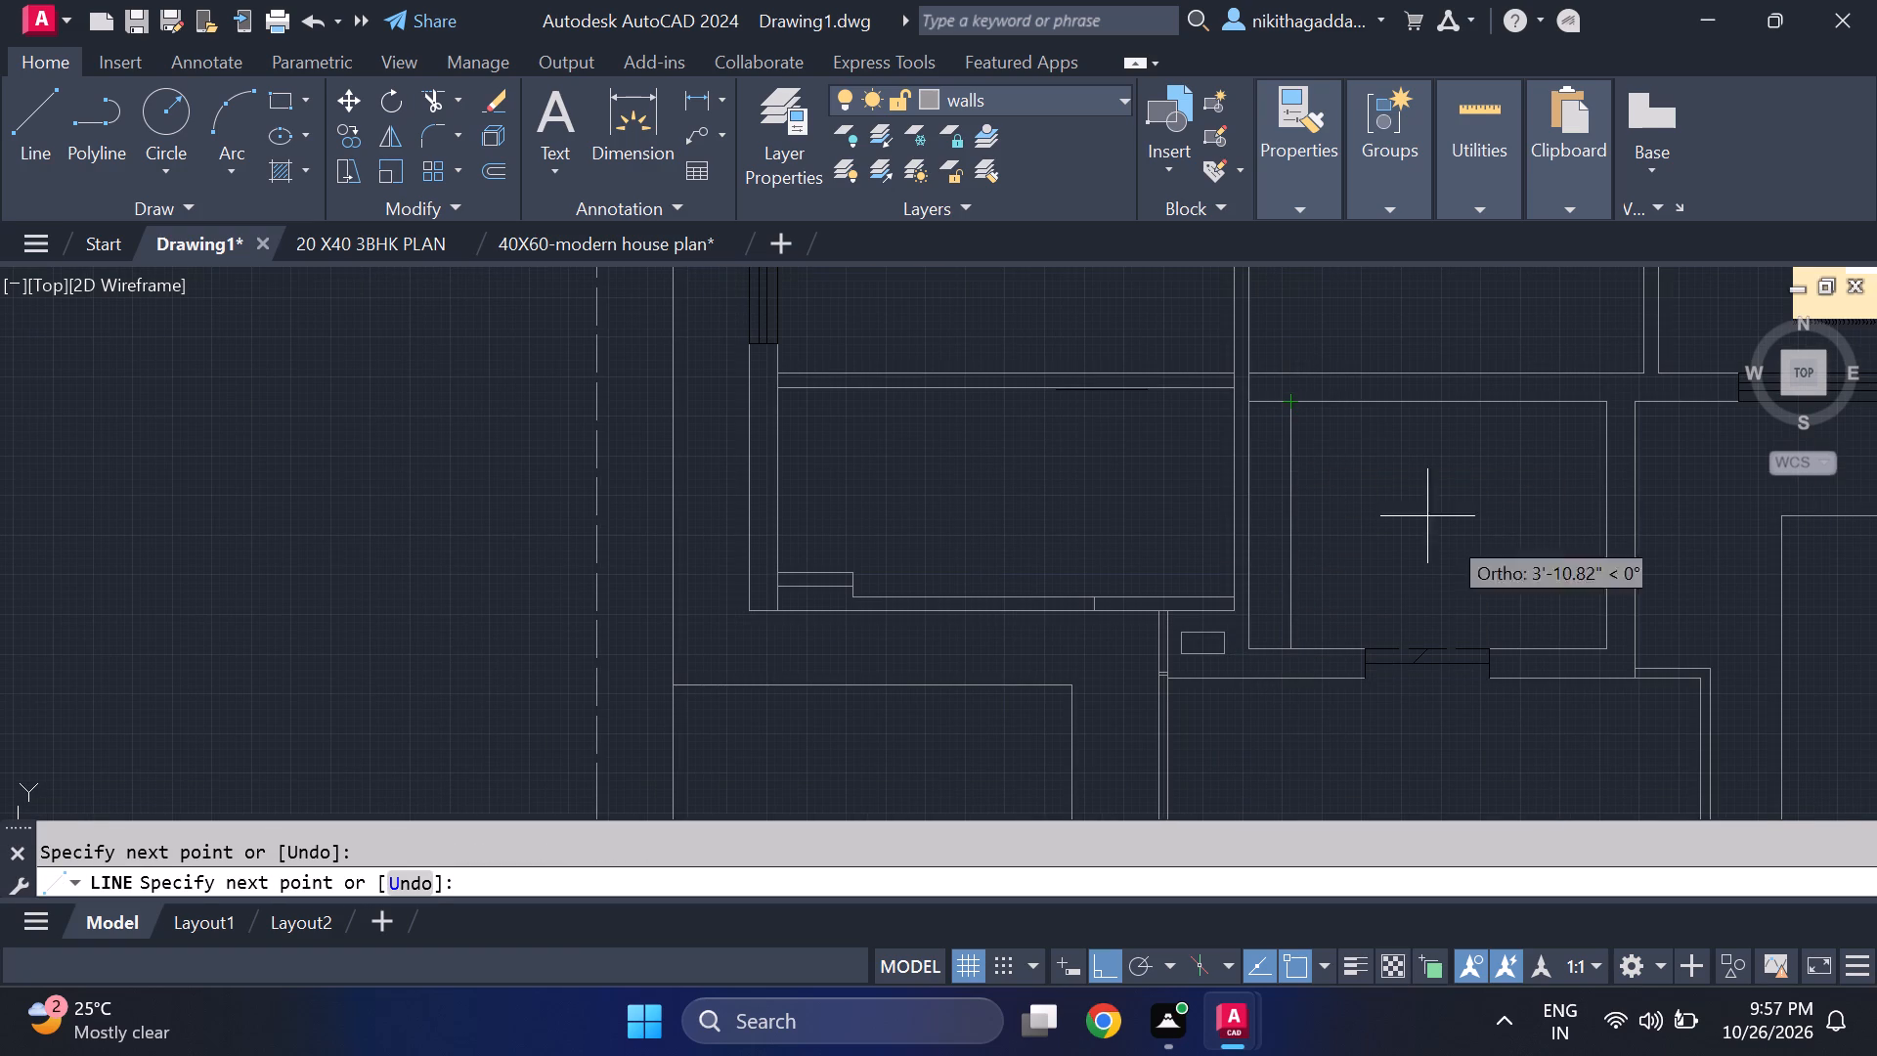
key(Escape)
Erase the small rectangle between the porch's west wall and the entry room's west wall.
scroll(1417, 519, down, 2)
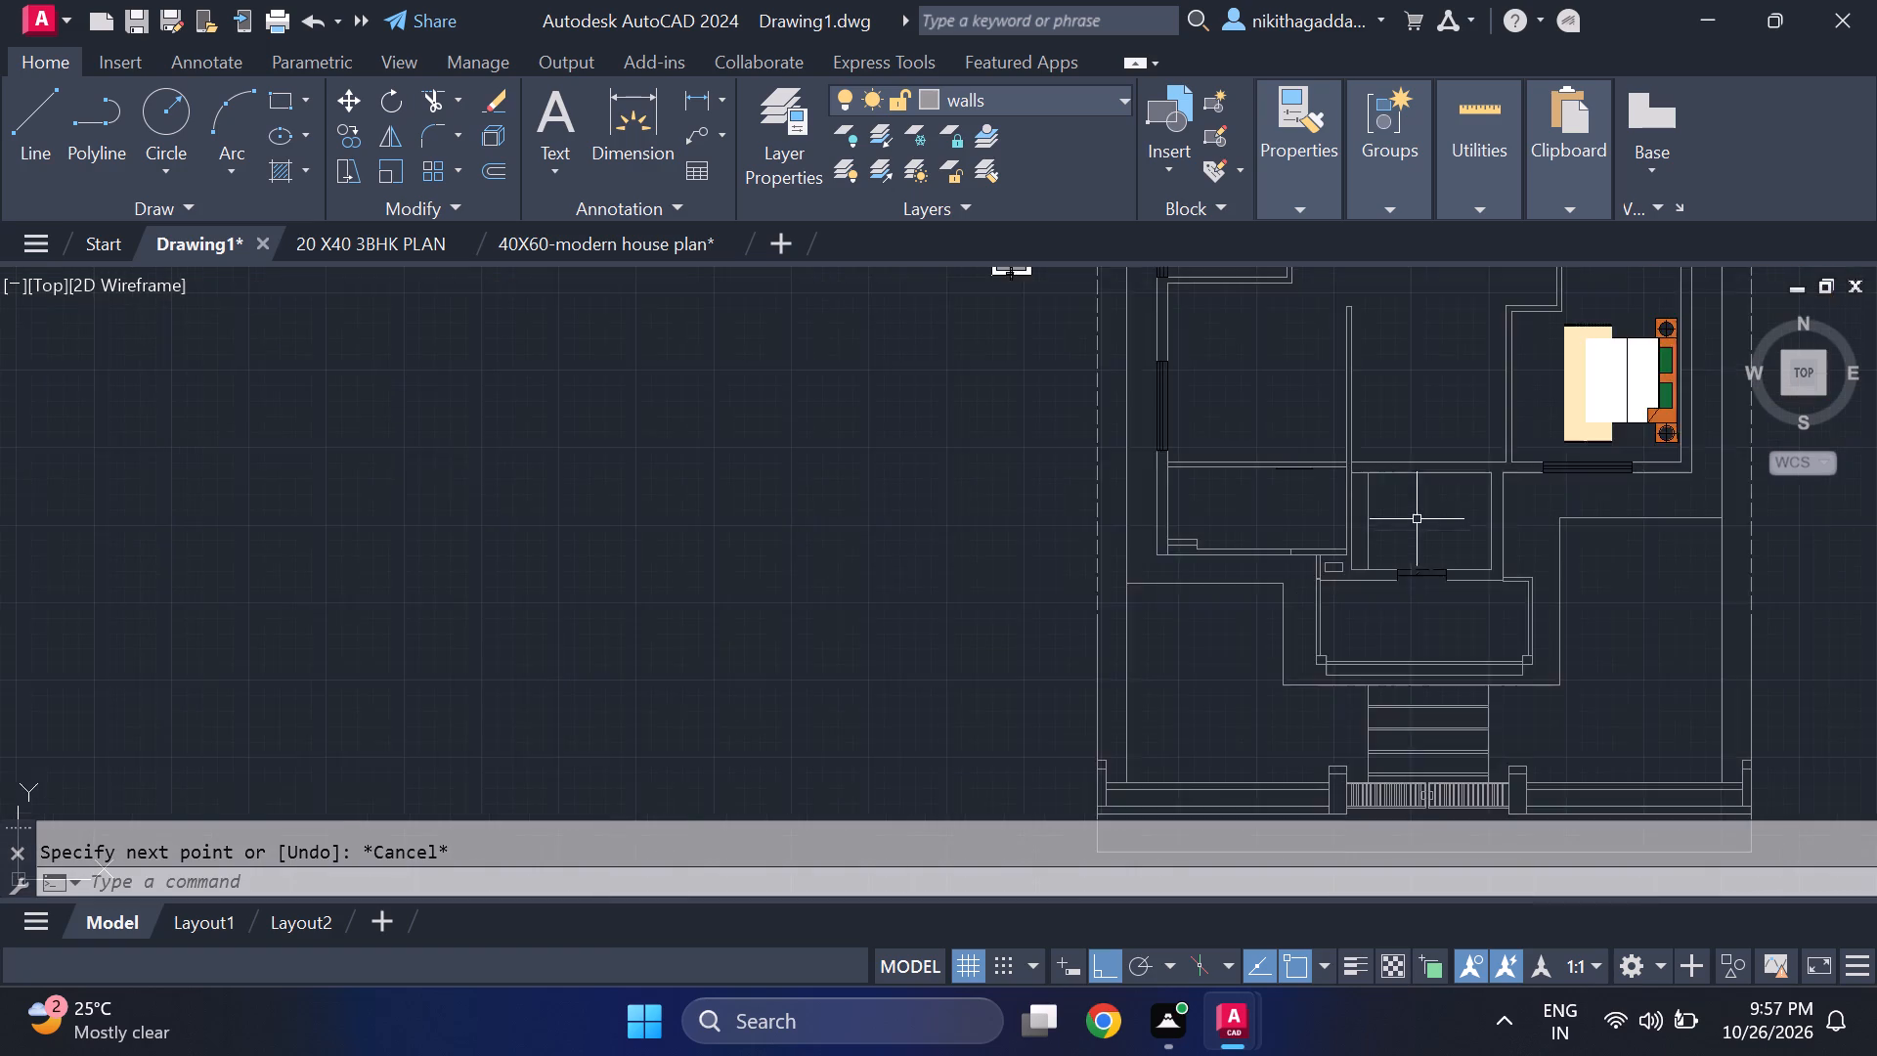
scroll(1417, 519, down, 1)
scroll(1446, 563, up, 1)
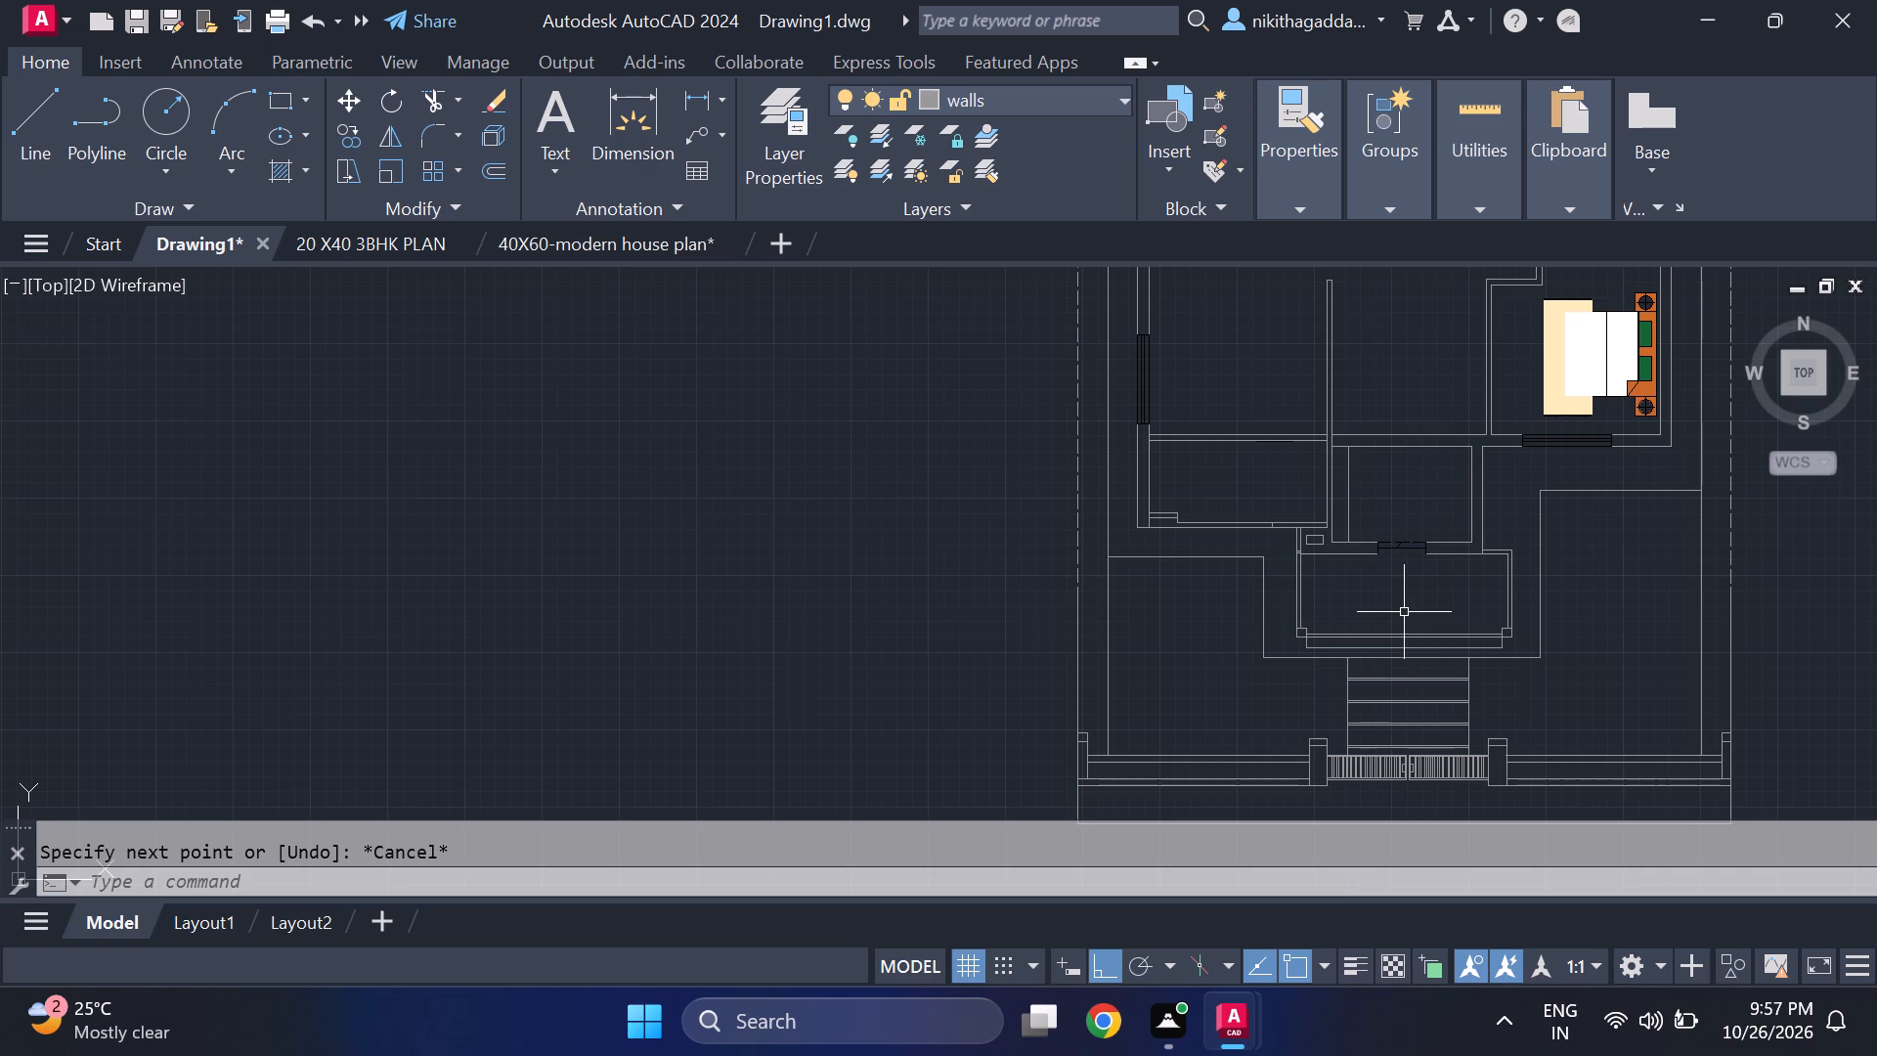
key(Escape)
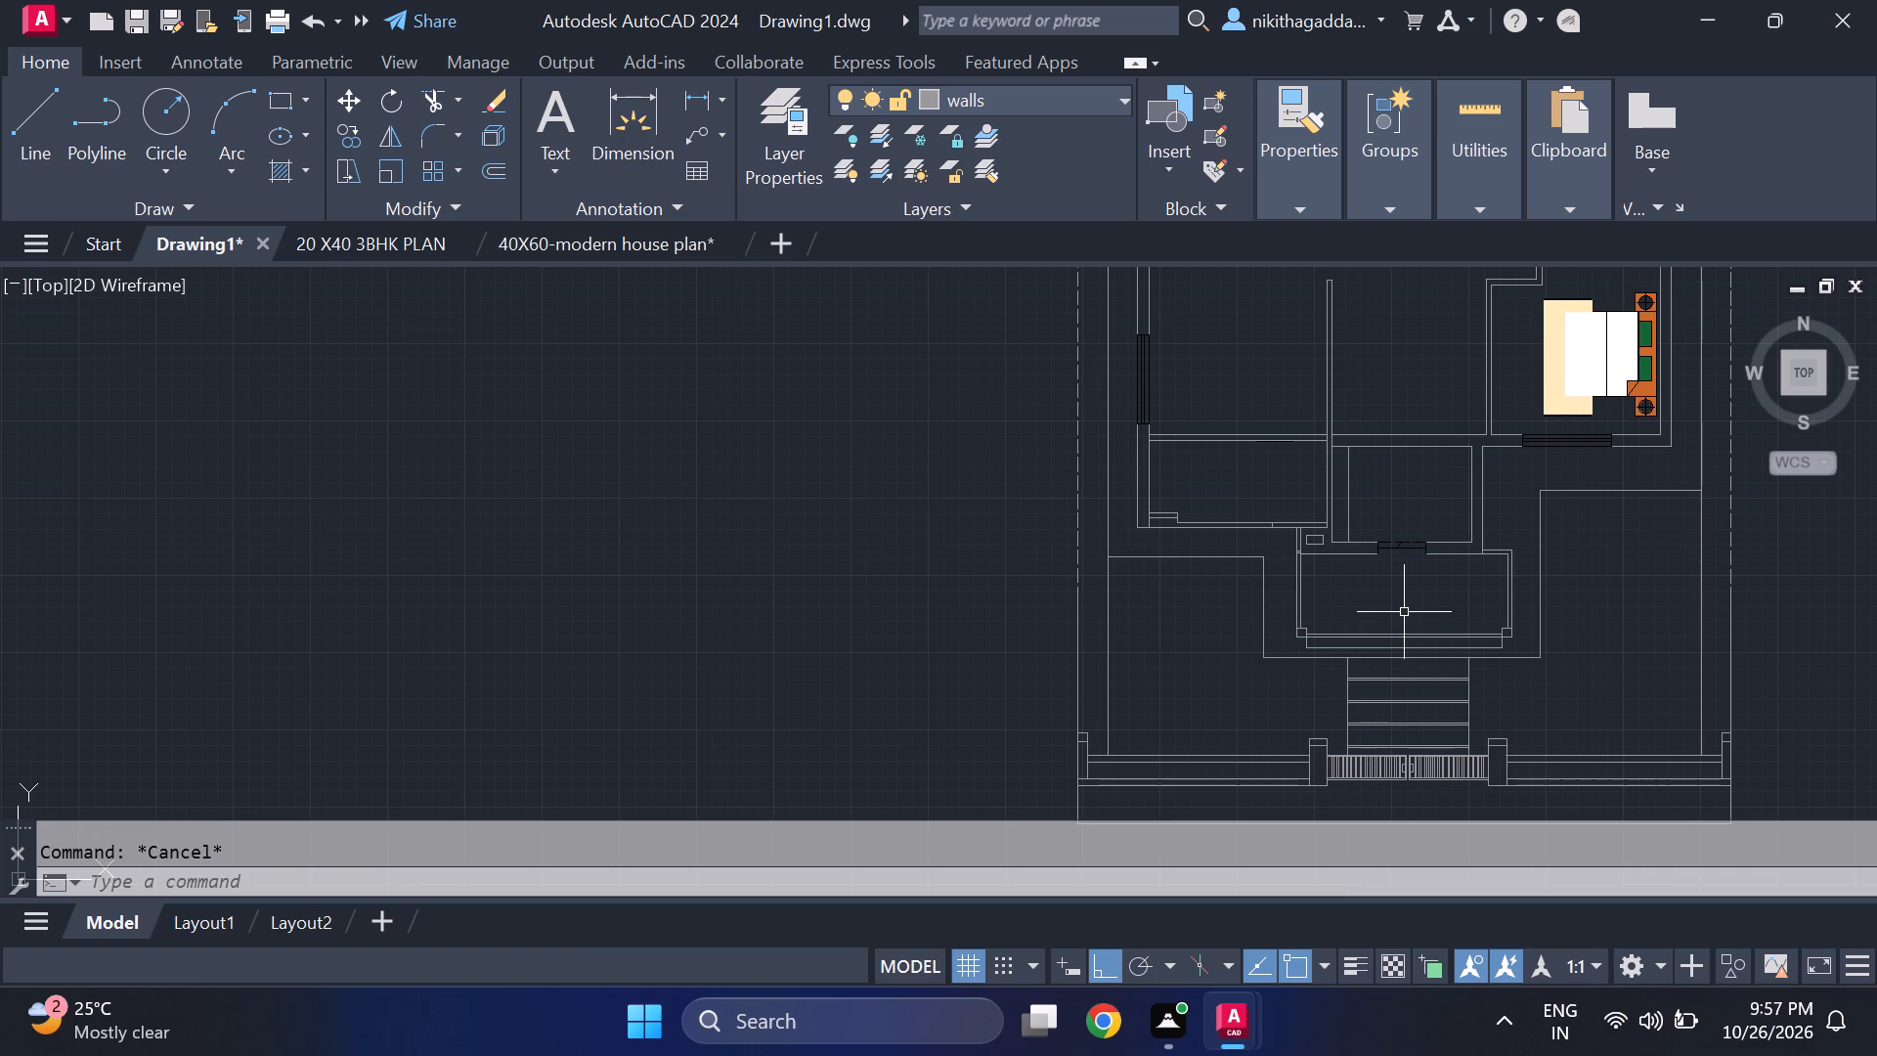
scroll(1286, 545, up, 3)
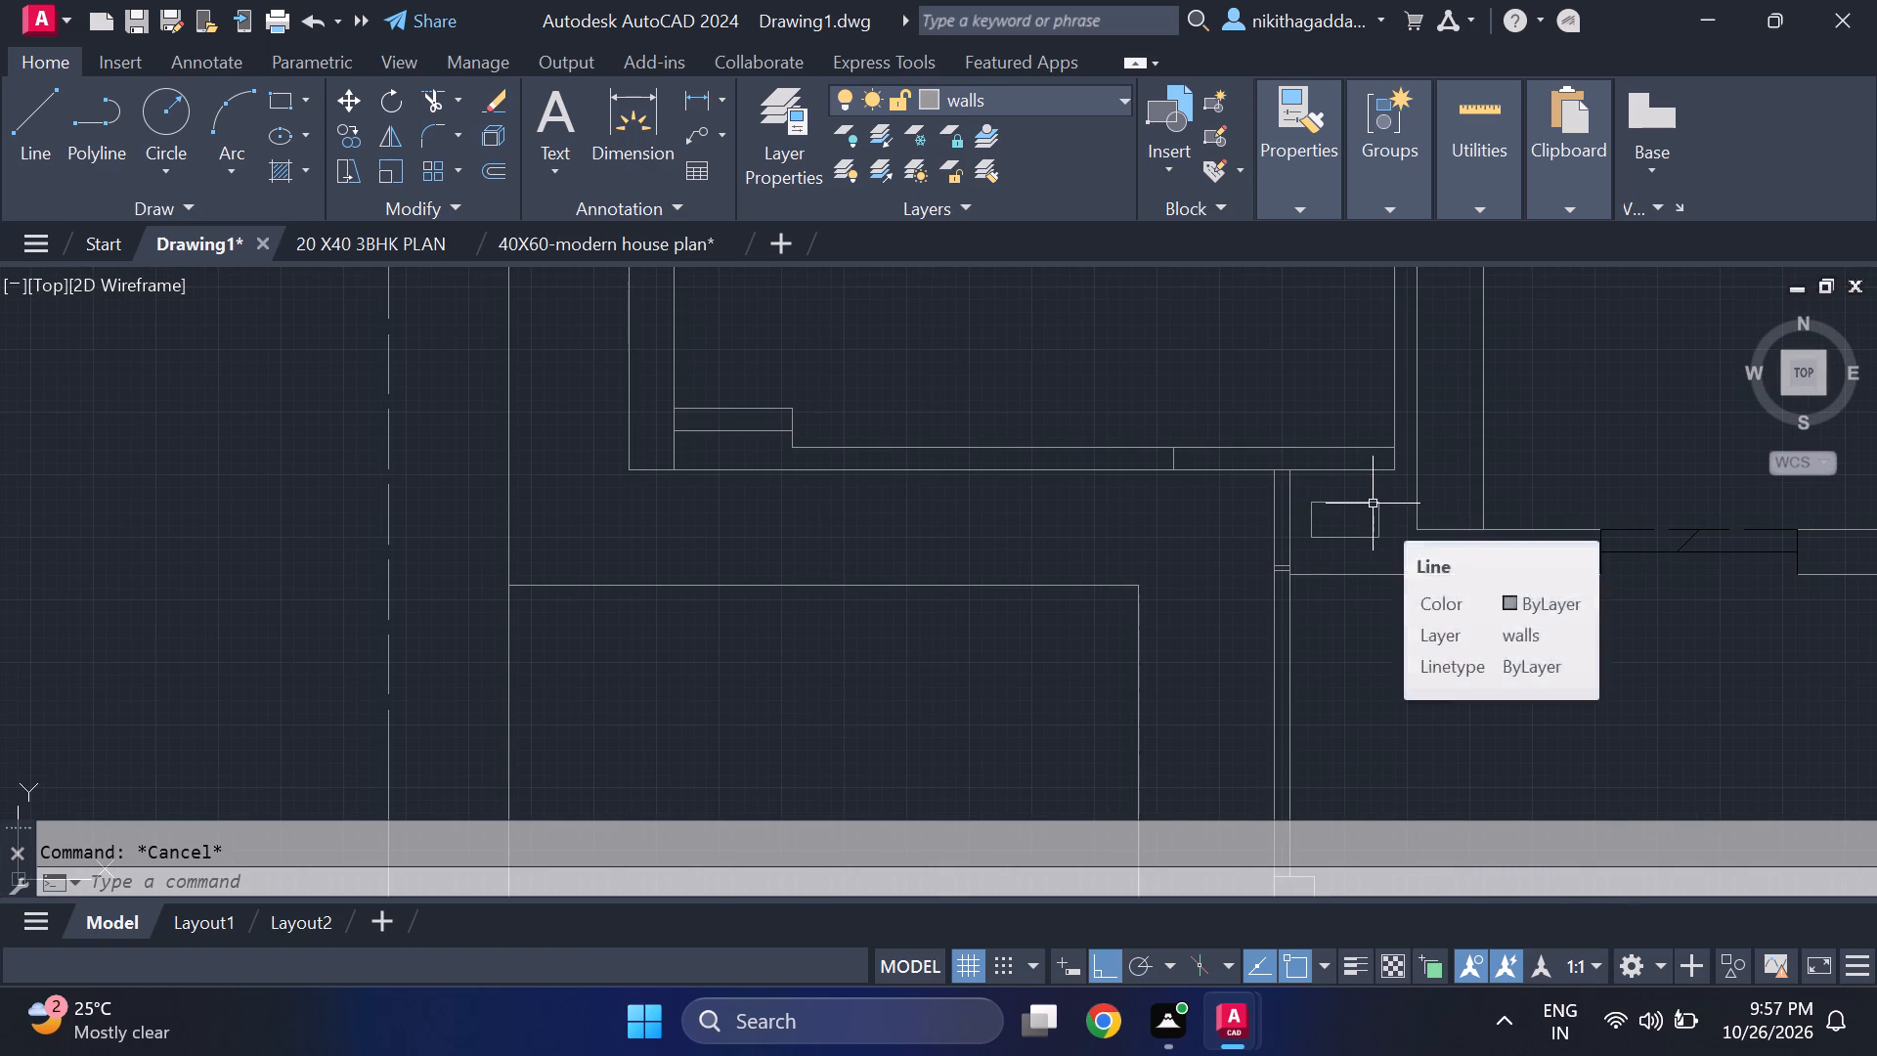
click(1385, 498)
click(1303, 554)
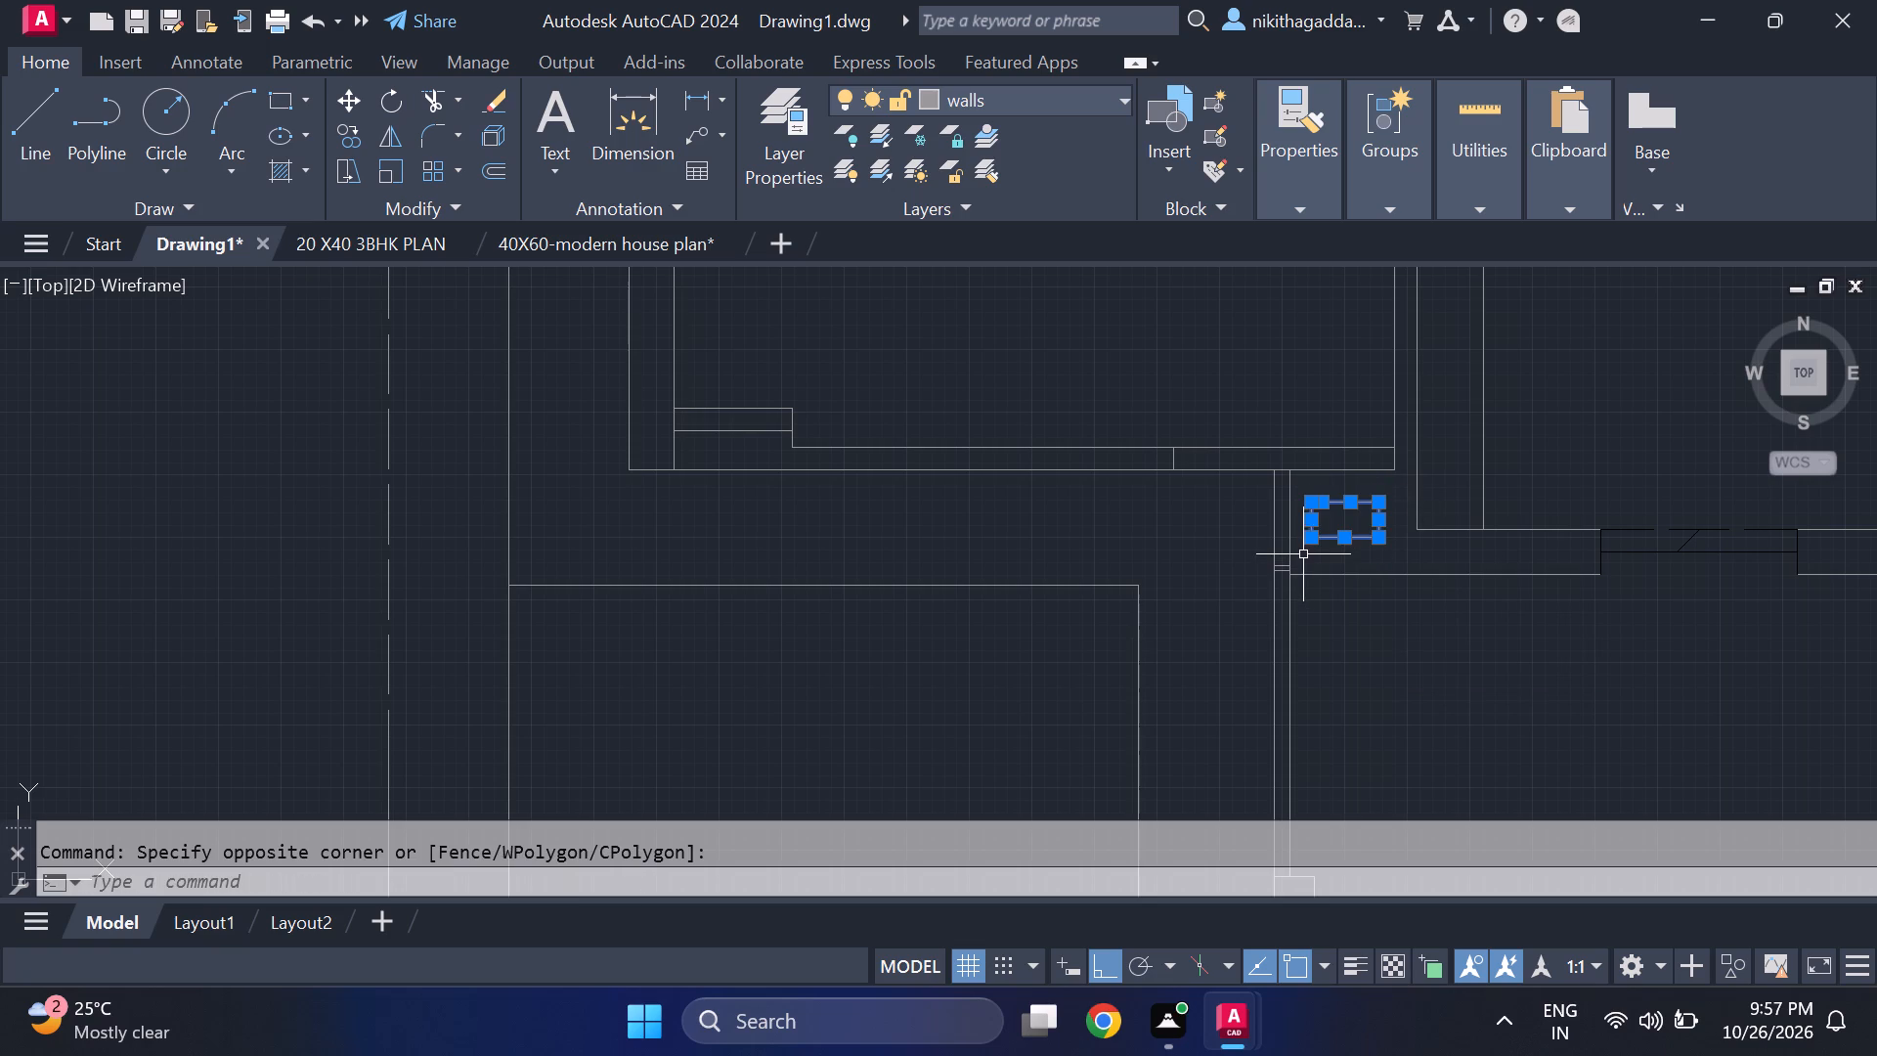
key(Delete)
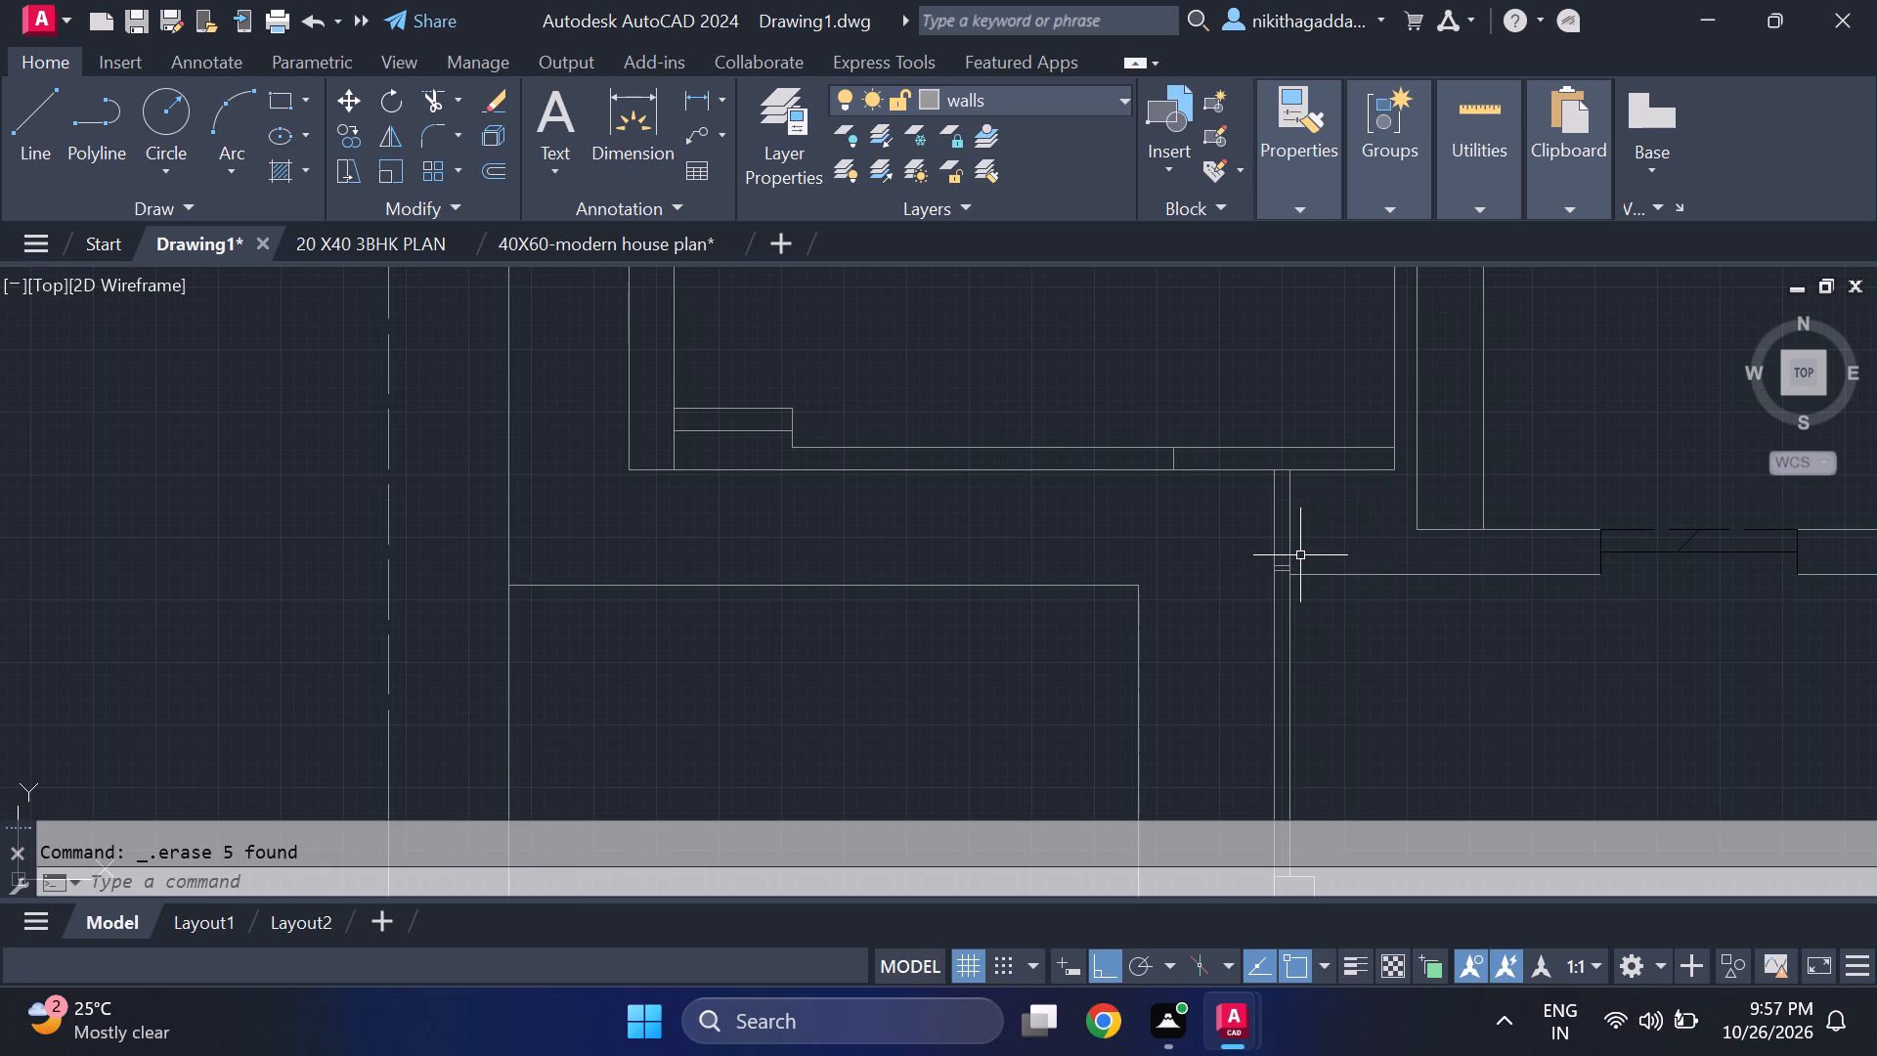
Move the door symbol, including both jamb lines, from the entry room's south wall straight up into its north wall, aligned with the wall faces.
scroll(1250, 571, down, 3)
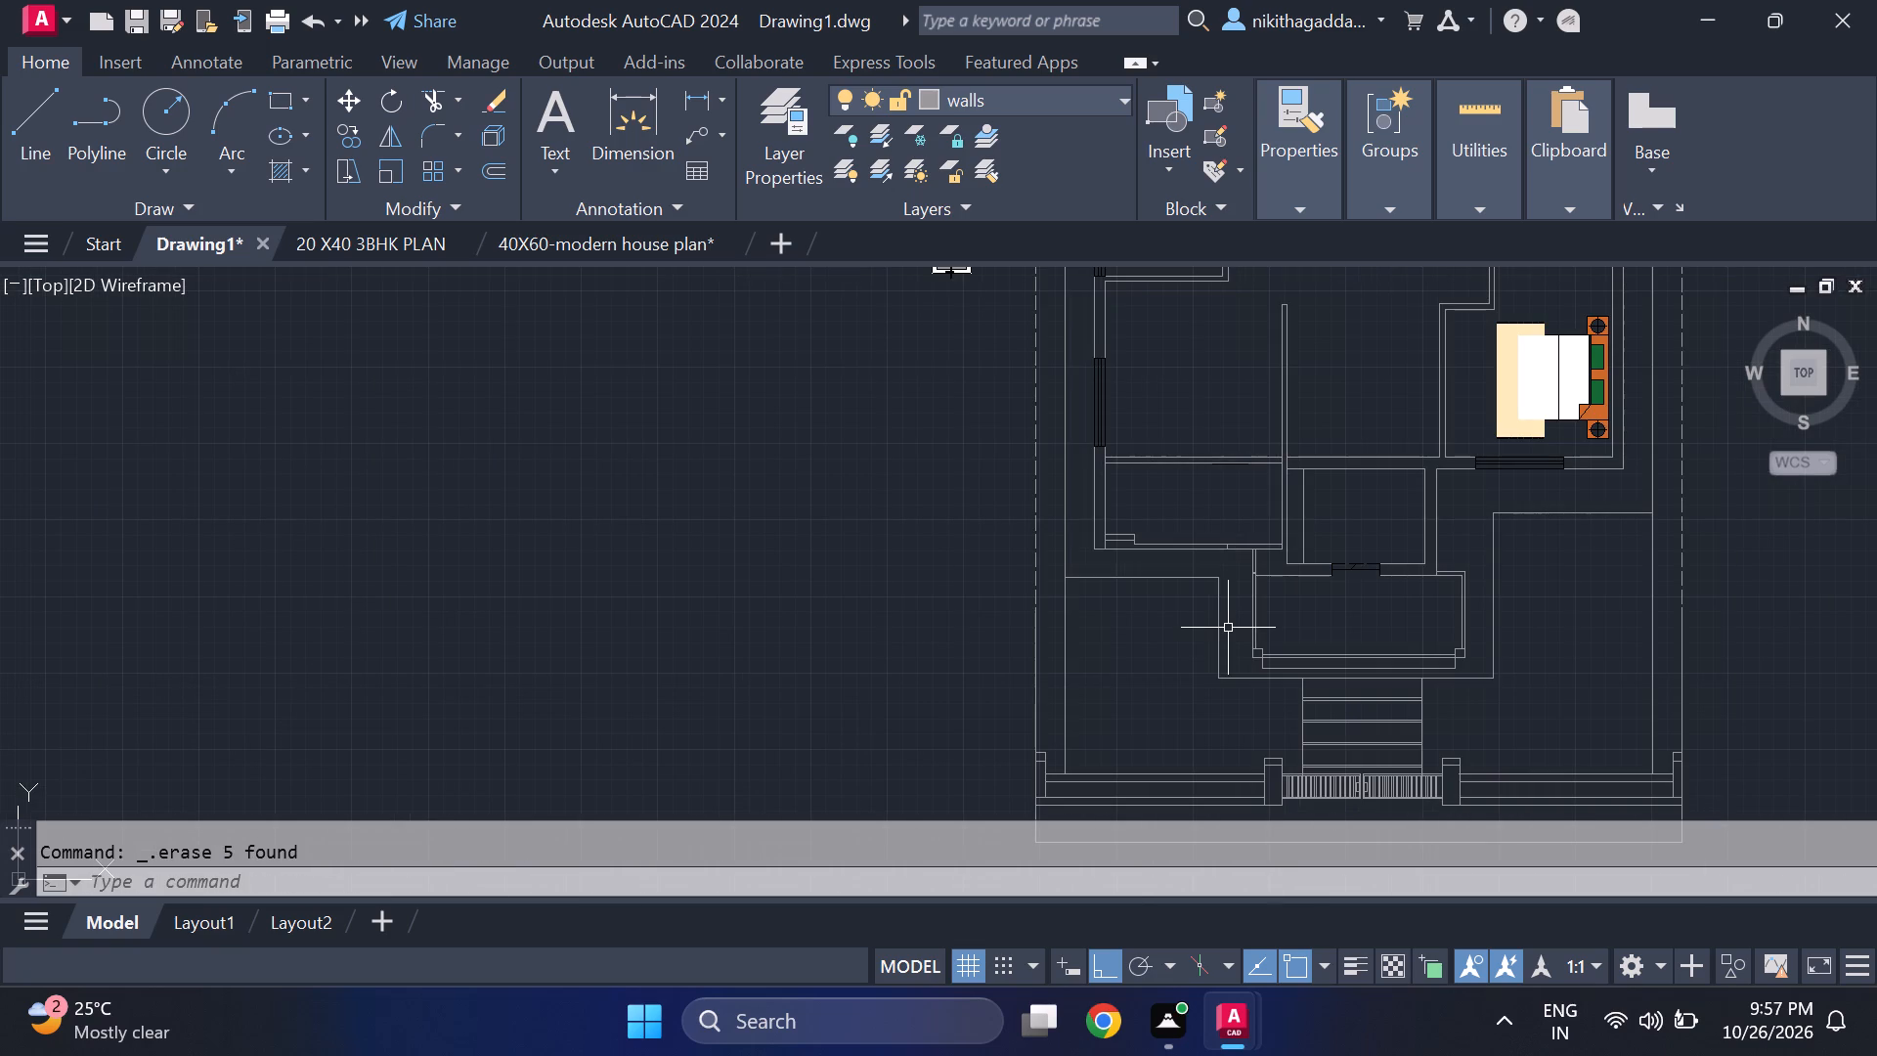
middle_drag(1231, 699, 1229, 699)
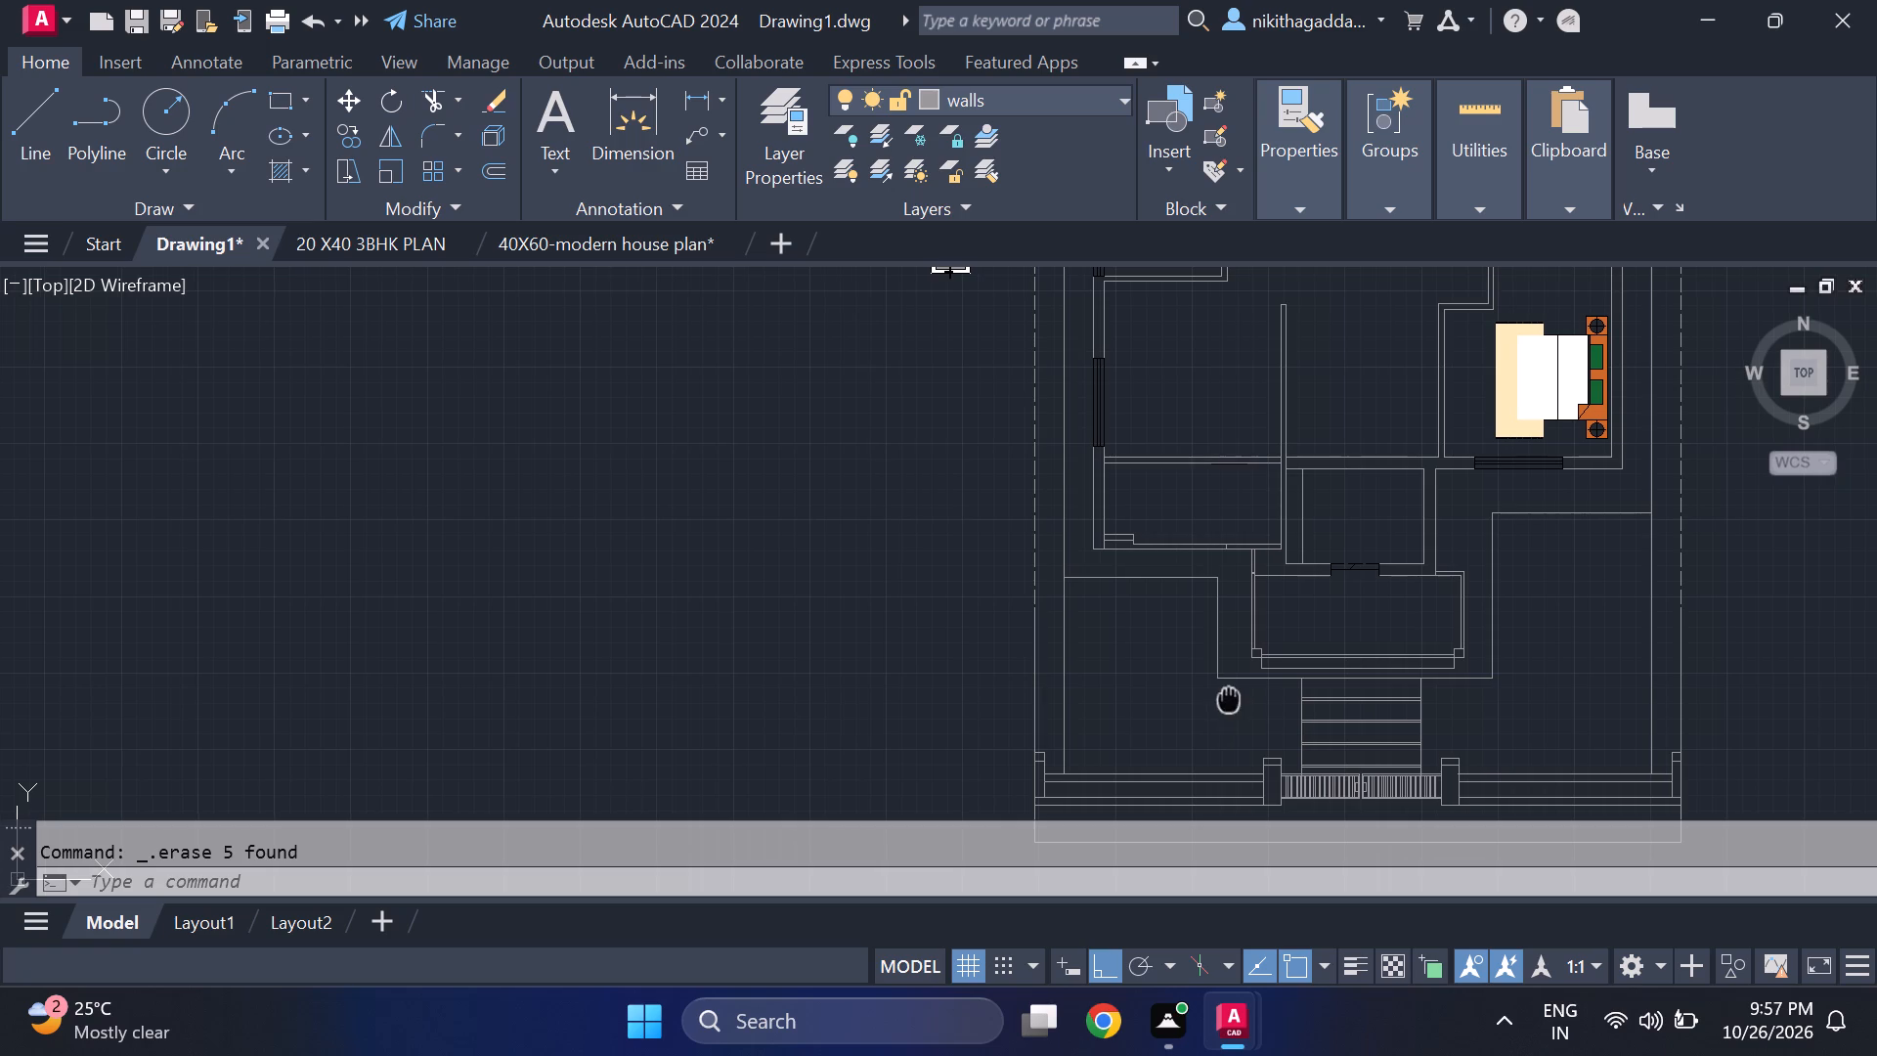
middle_drag(1229, 699, 1161, 752)
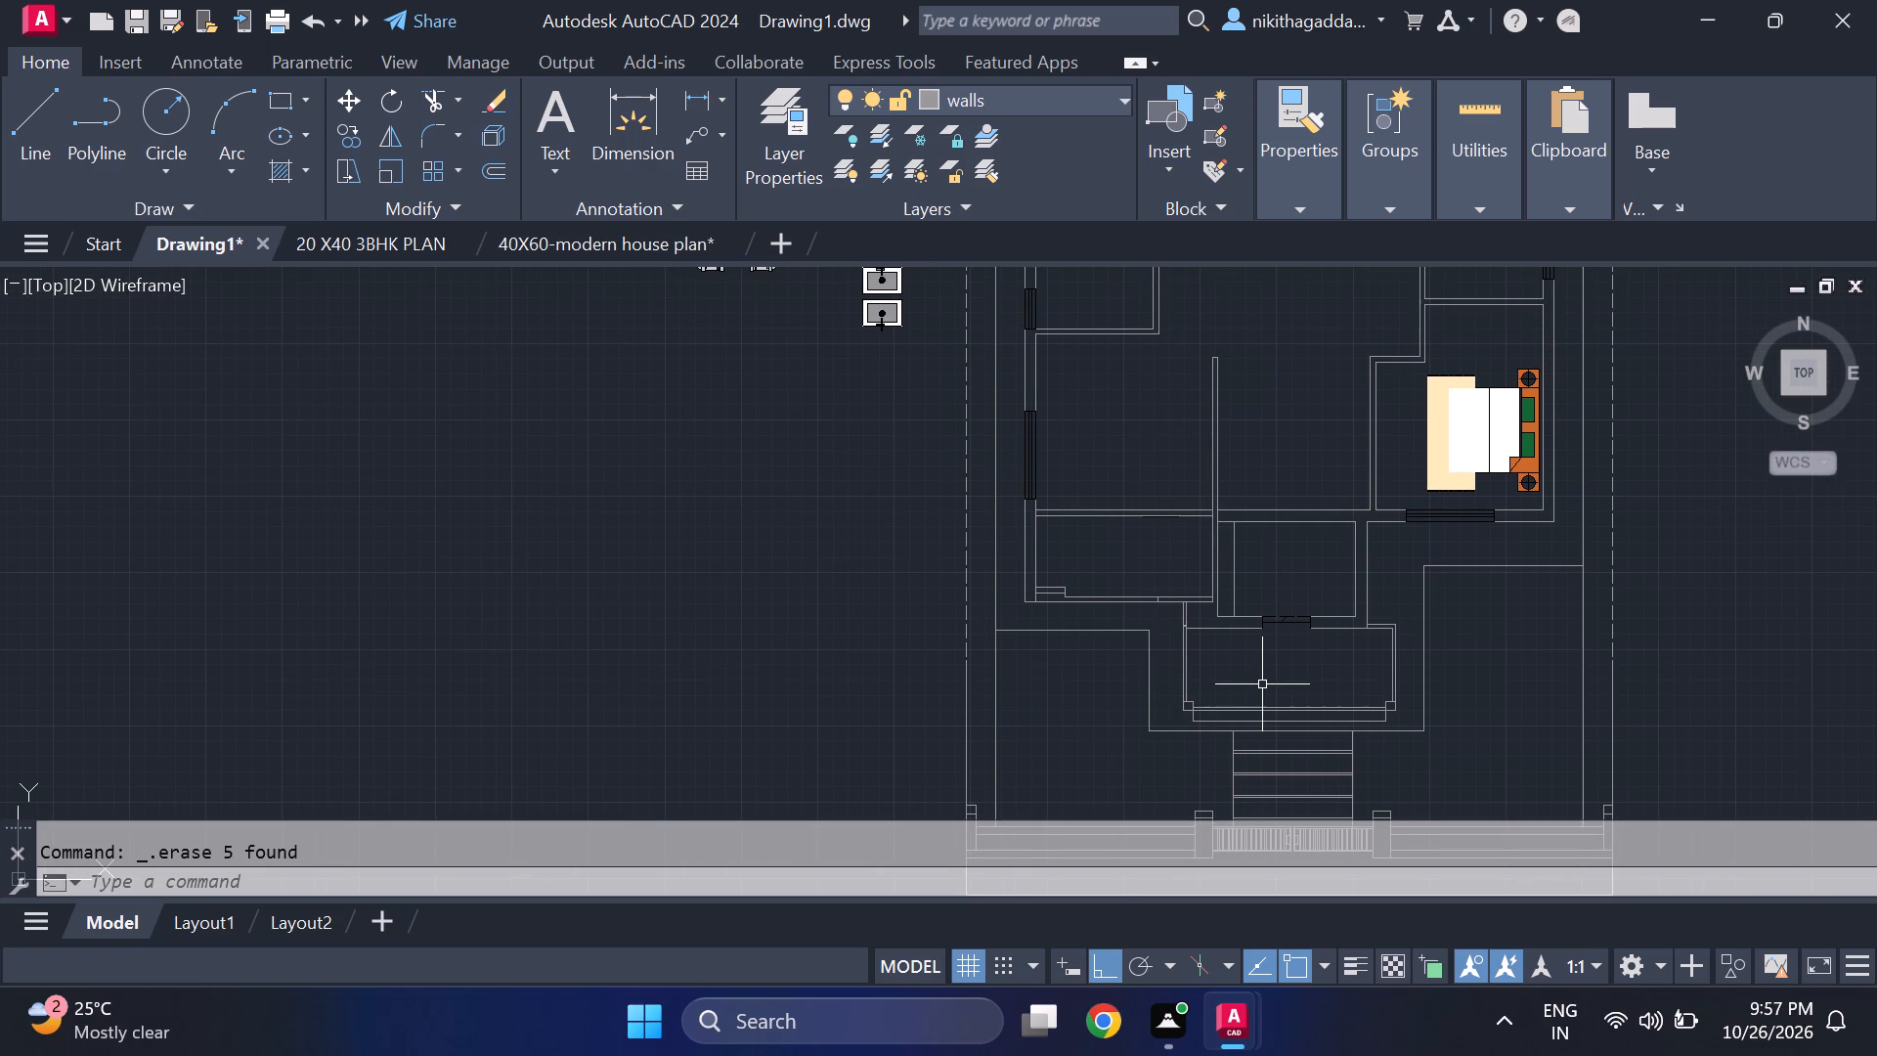
middle_drag(1249, 694, 1194, 733)
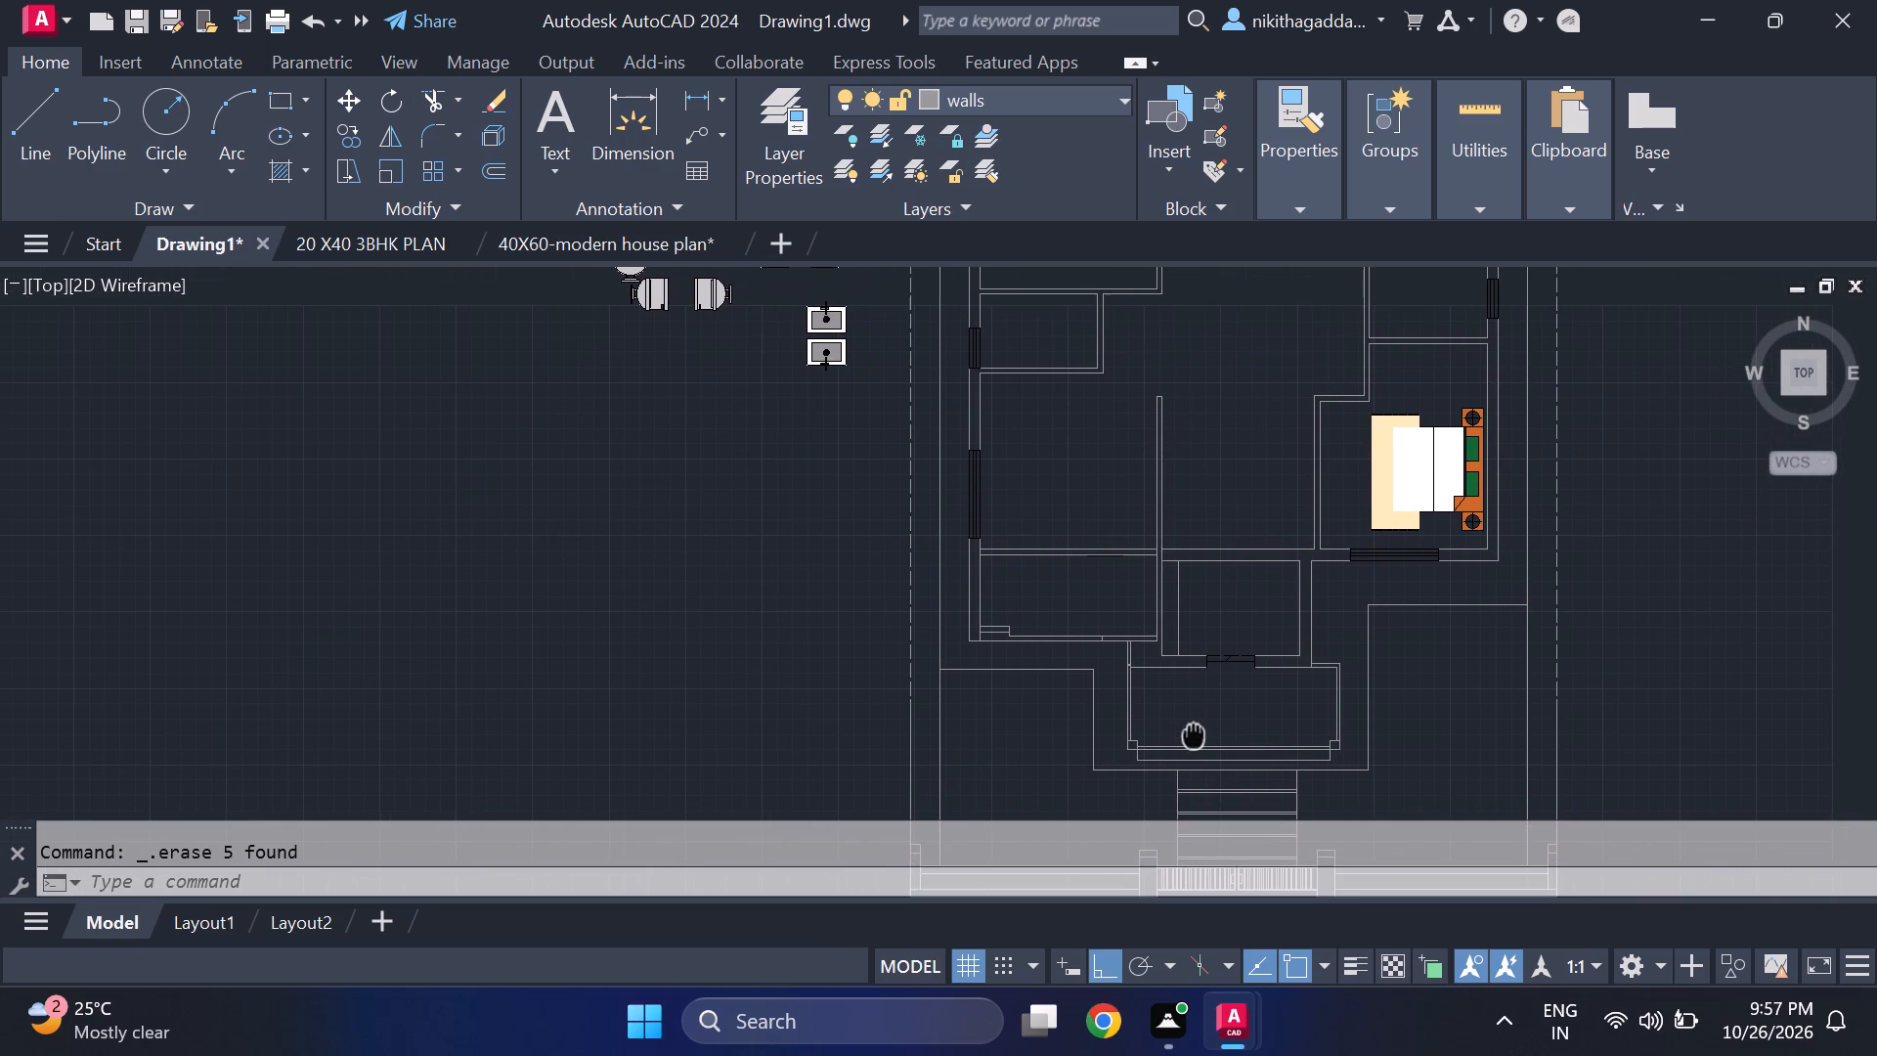
middle_drag(1194, 733, 1190, 731)
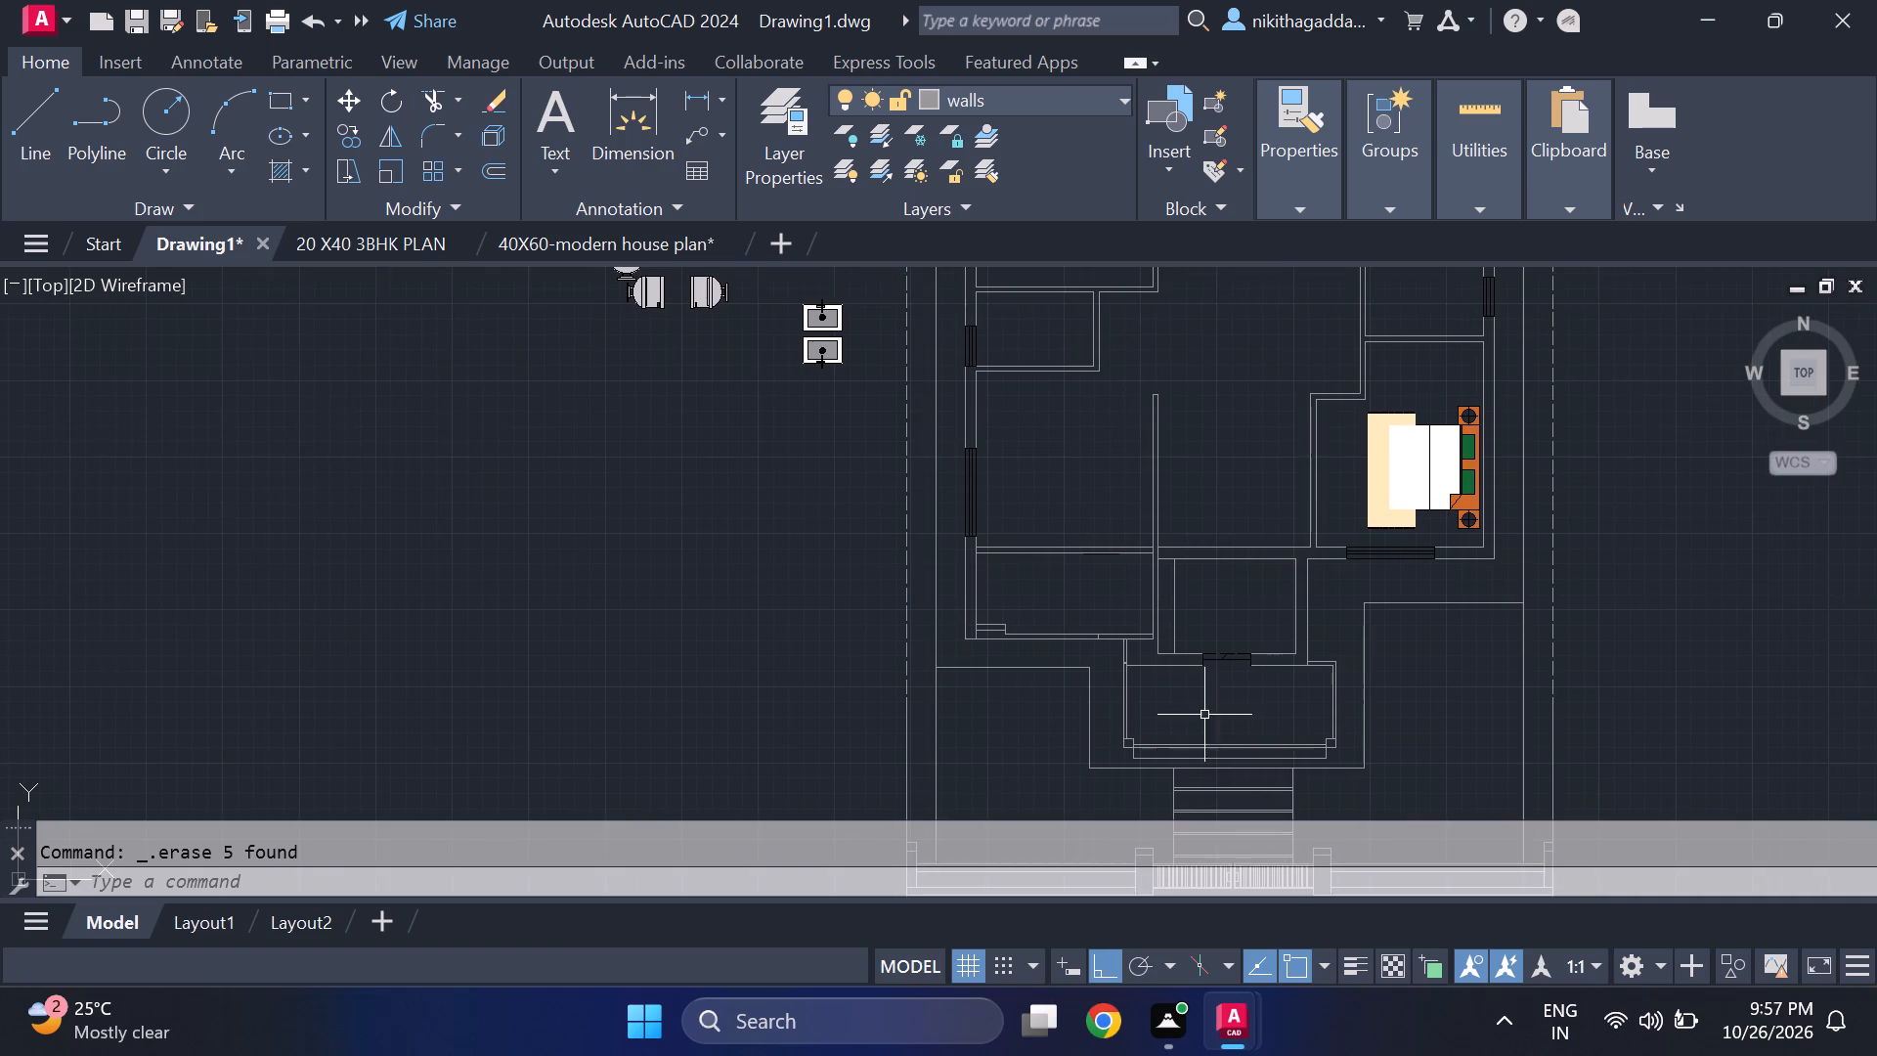
scroll(1225, 674, up, 4)
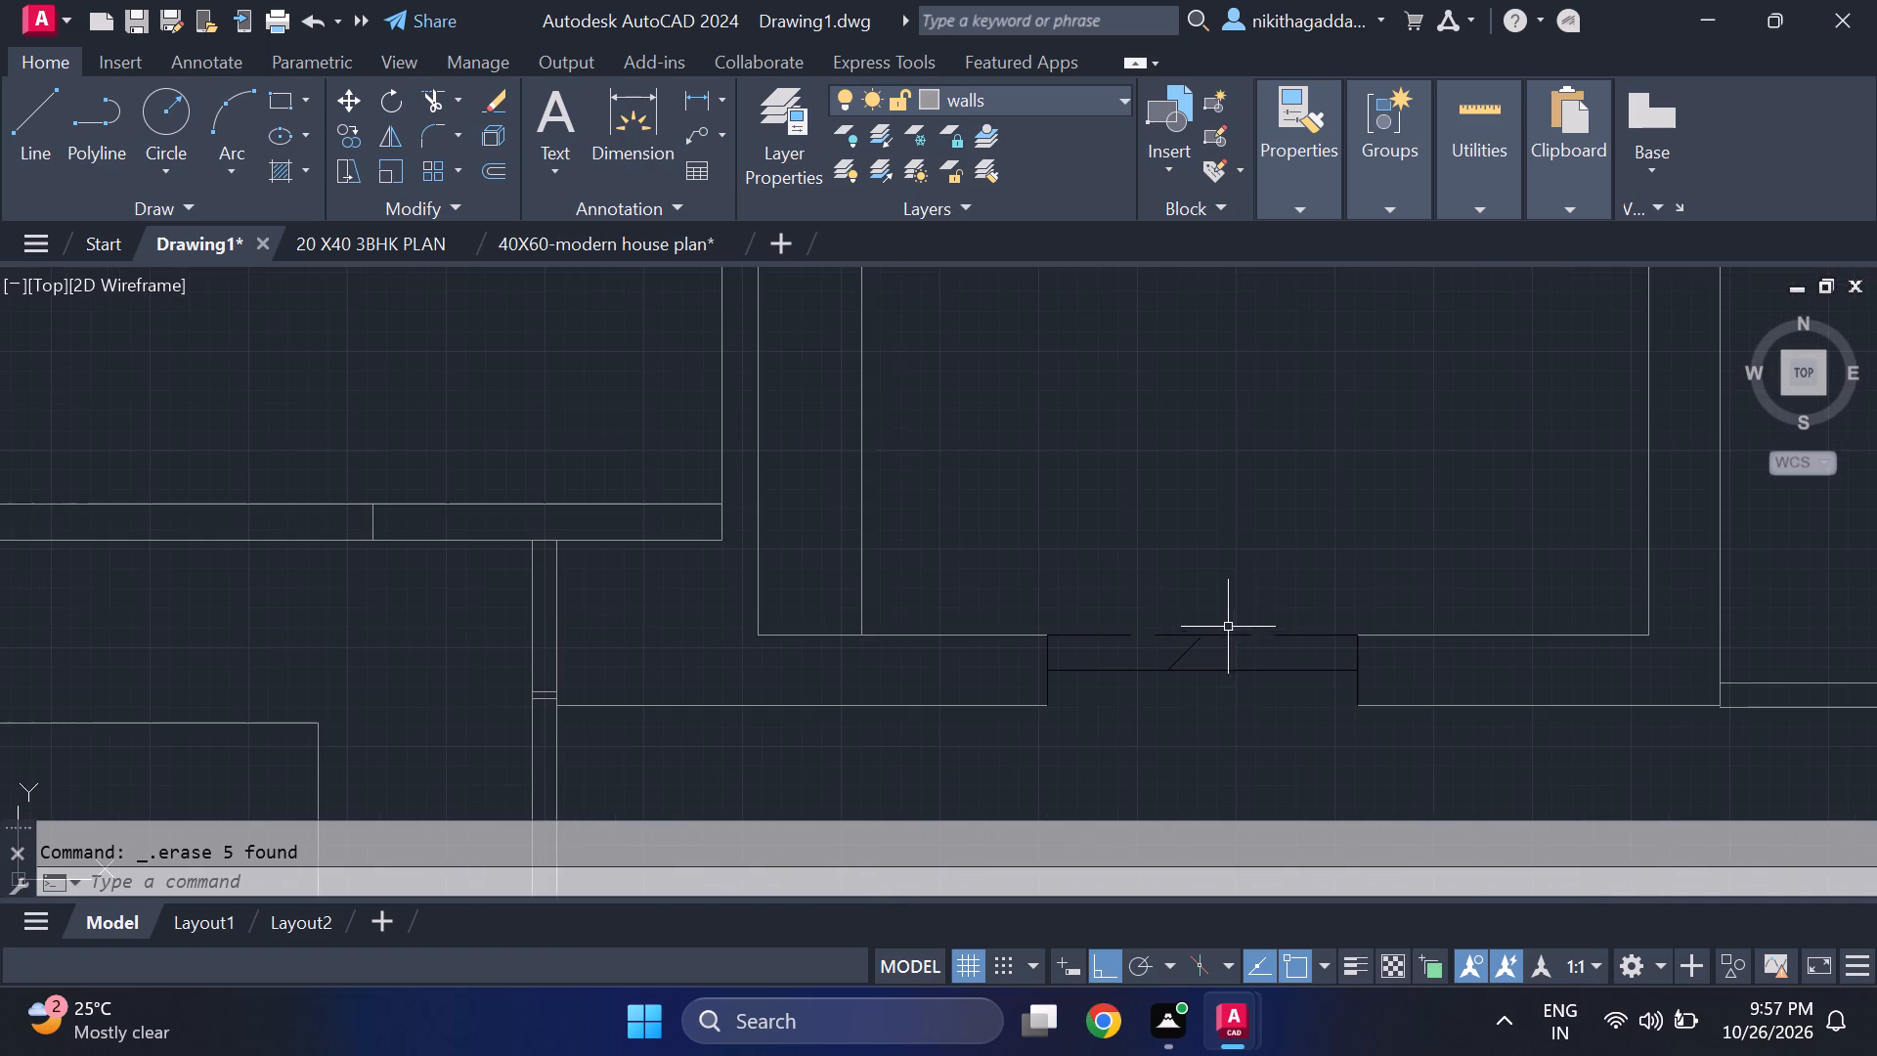
click(1238, 609)
click(1142, 743)
click(1096, 647)
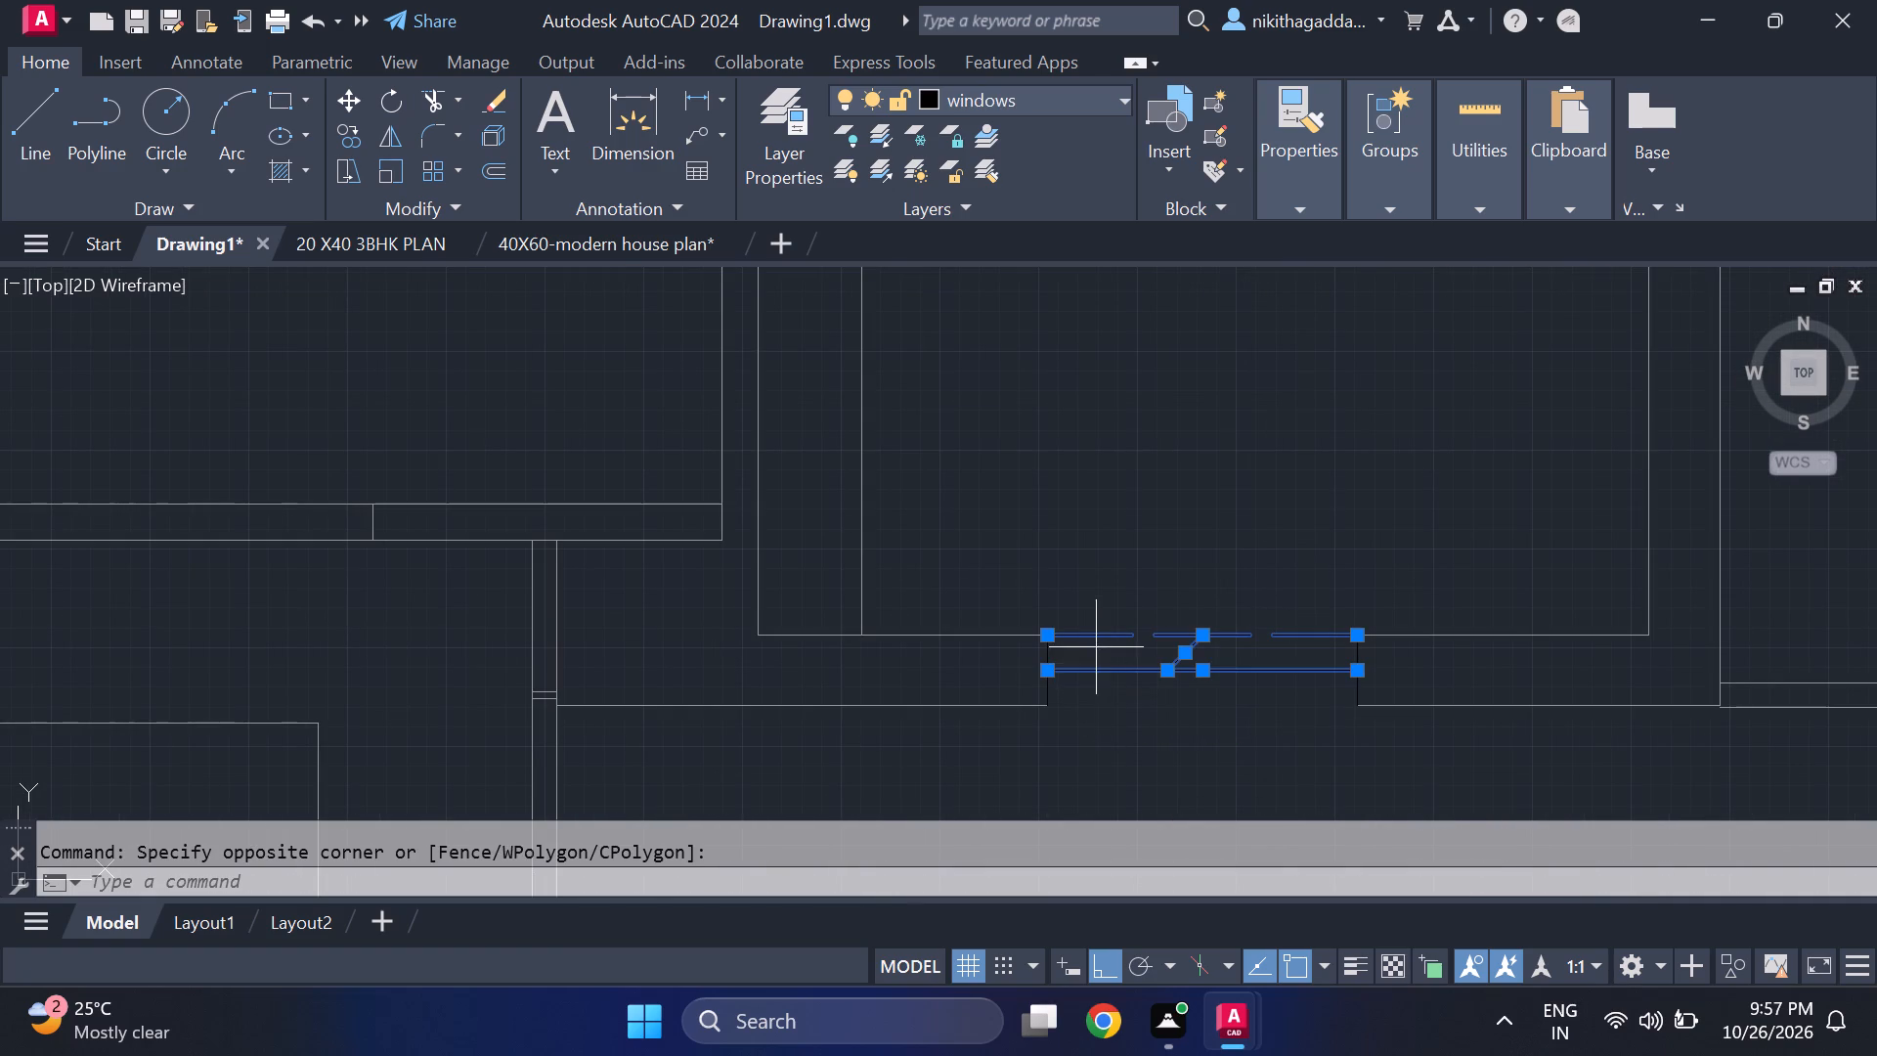
click(1029, 688)
scroll(1378, 668, up, 1)
drag(1375, 671, 1363, 668)
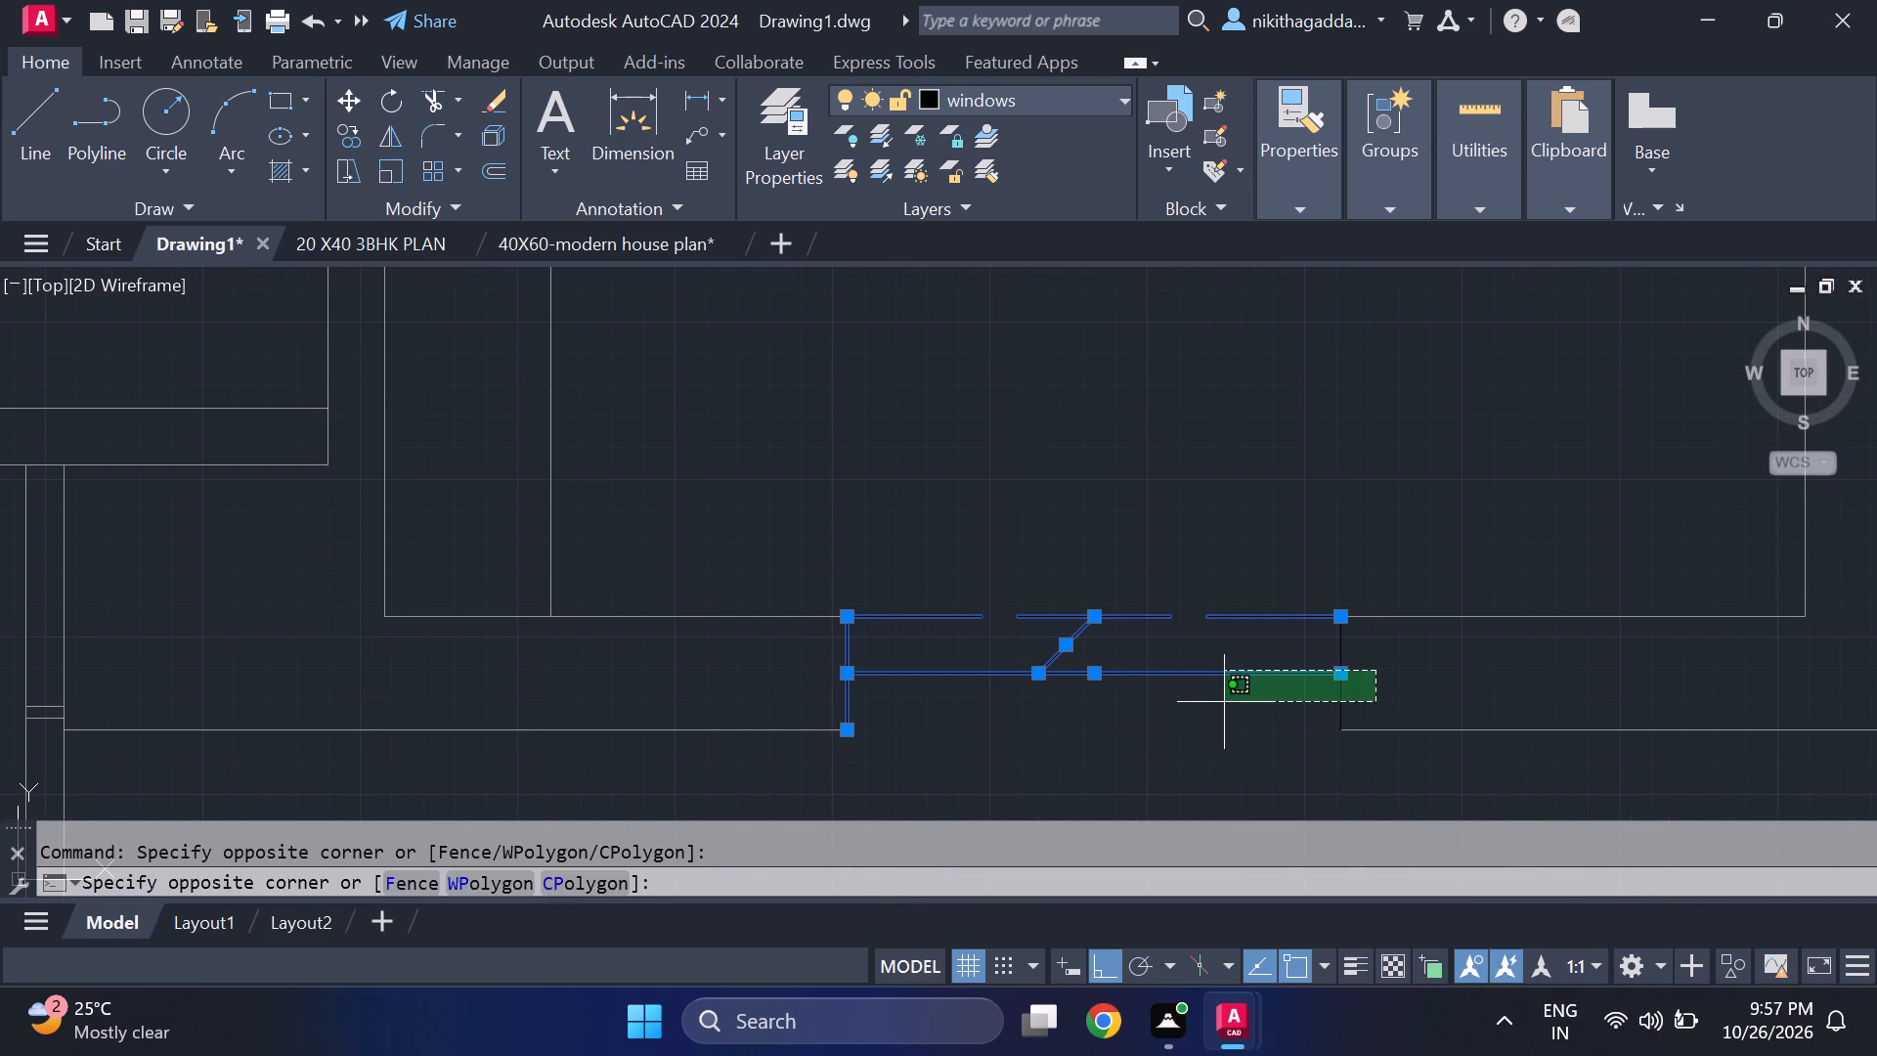
drag(1223, 707, 1224, 694)
key(m)
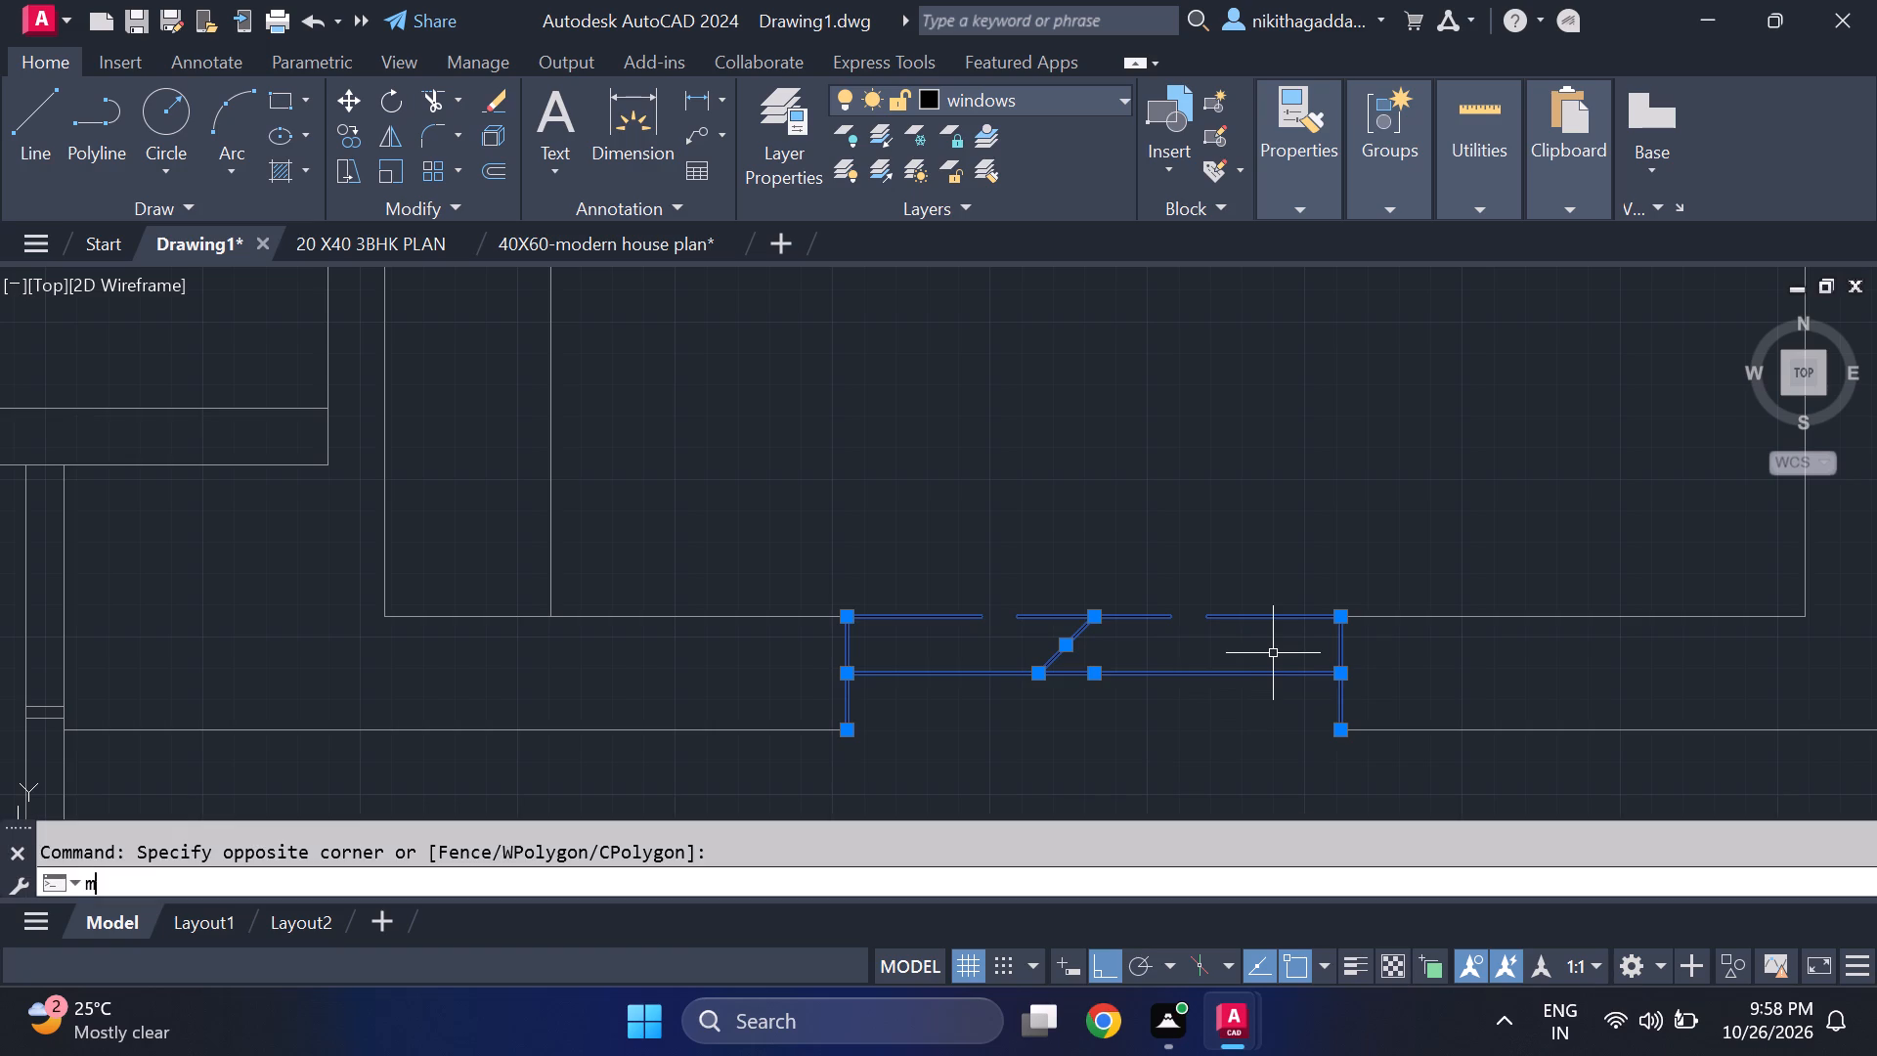
key(Return)
click(1346, 610)
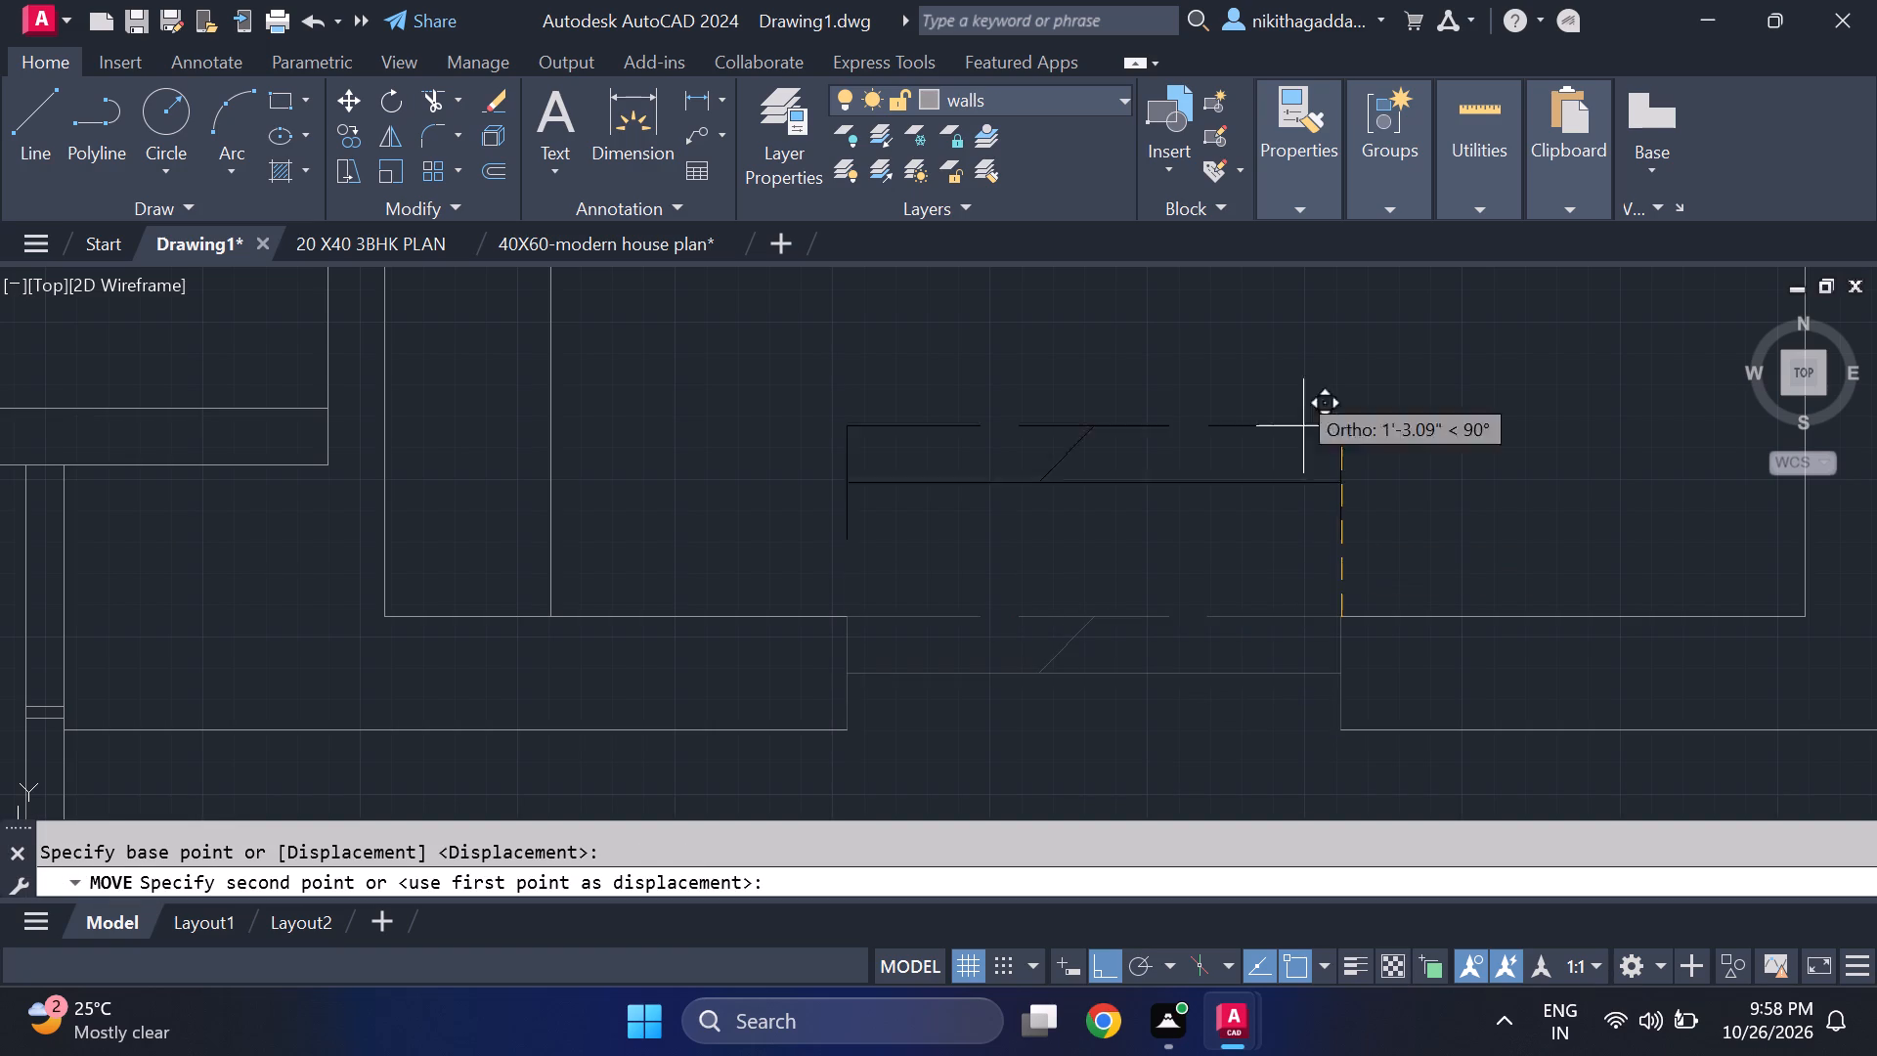
middle_drag(1327, 396, 1308, 648)
scroll(1314, 641, down, 1)
scroll(1303, 524, down, 3)
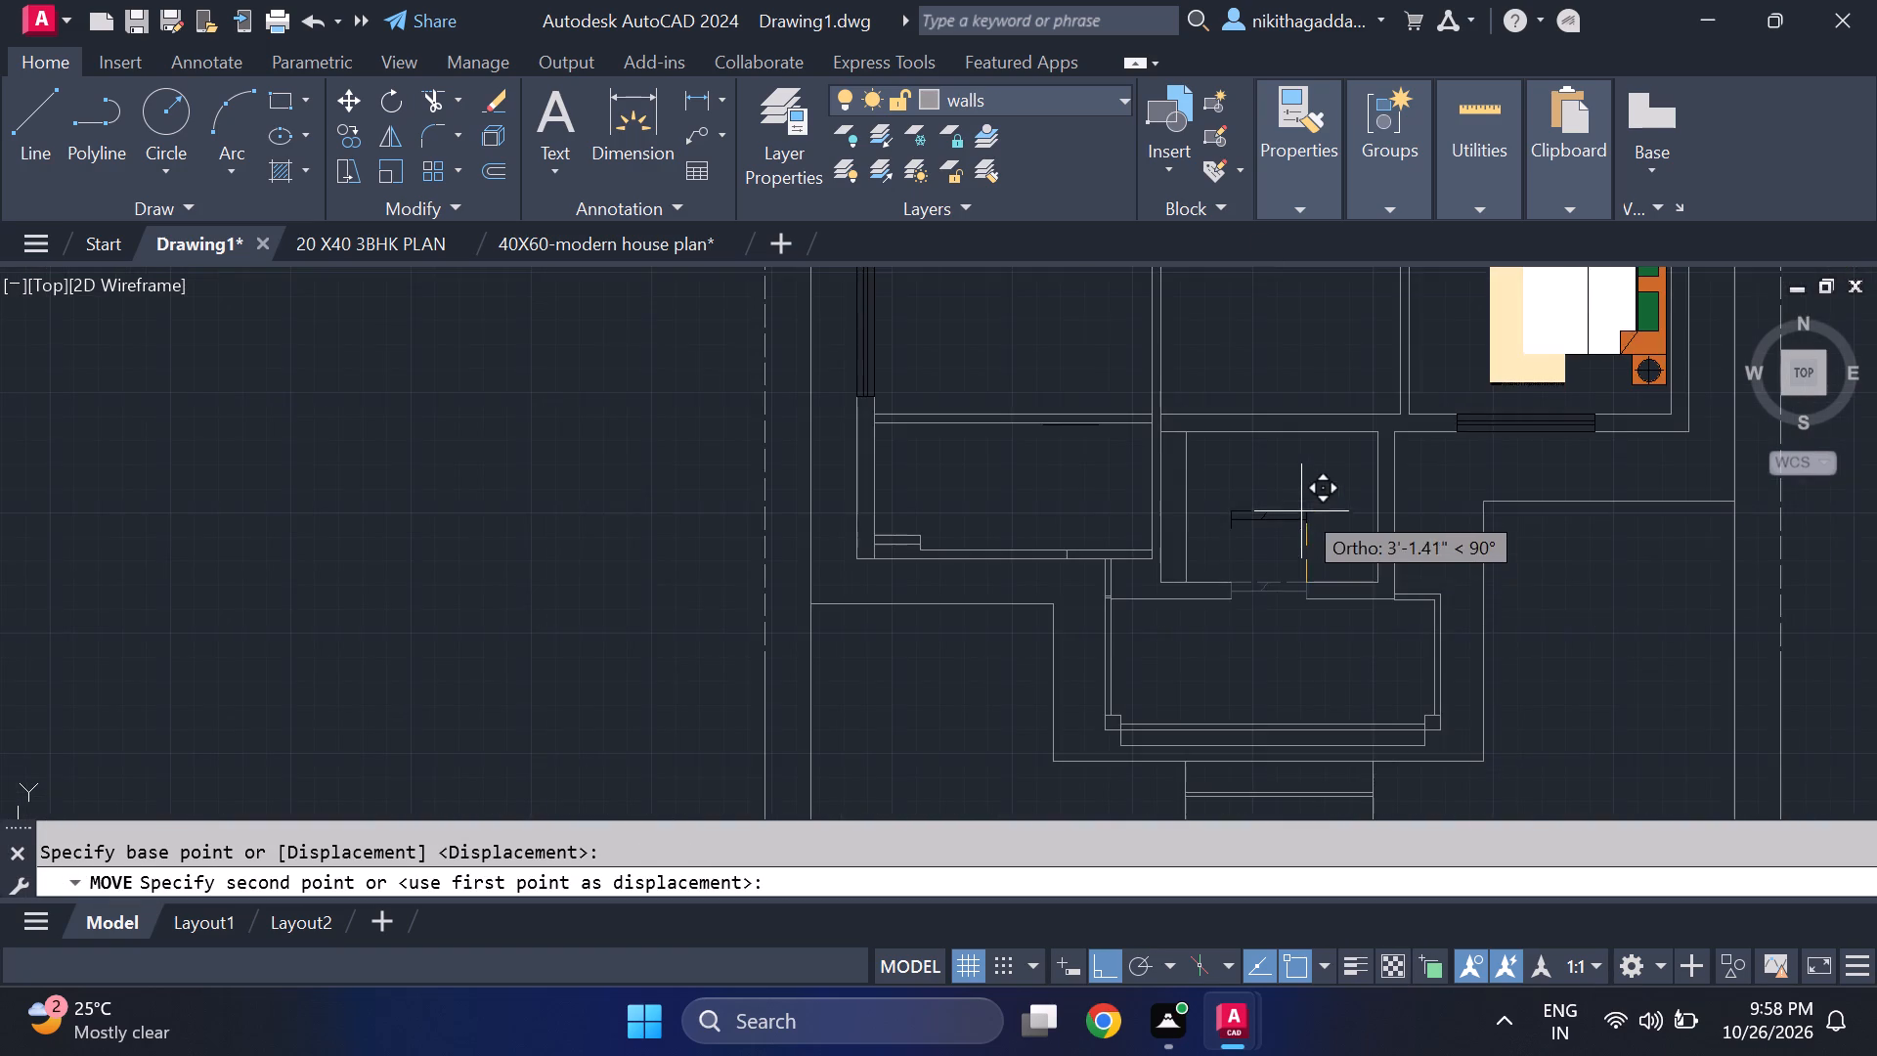
middle_drag(1302, 498, 1280, 656)
scroll(1279, 608, up, 3)
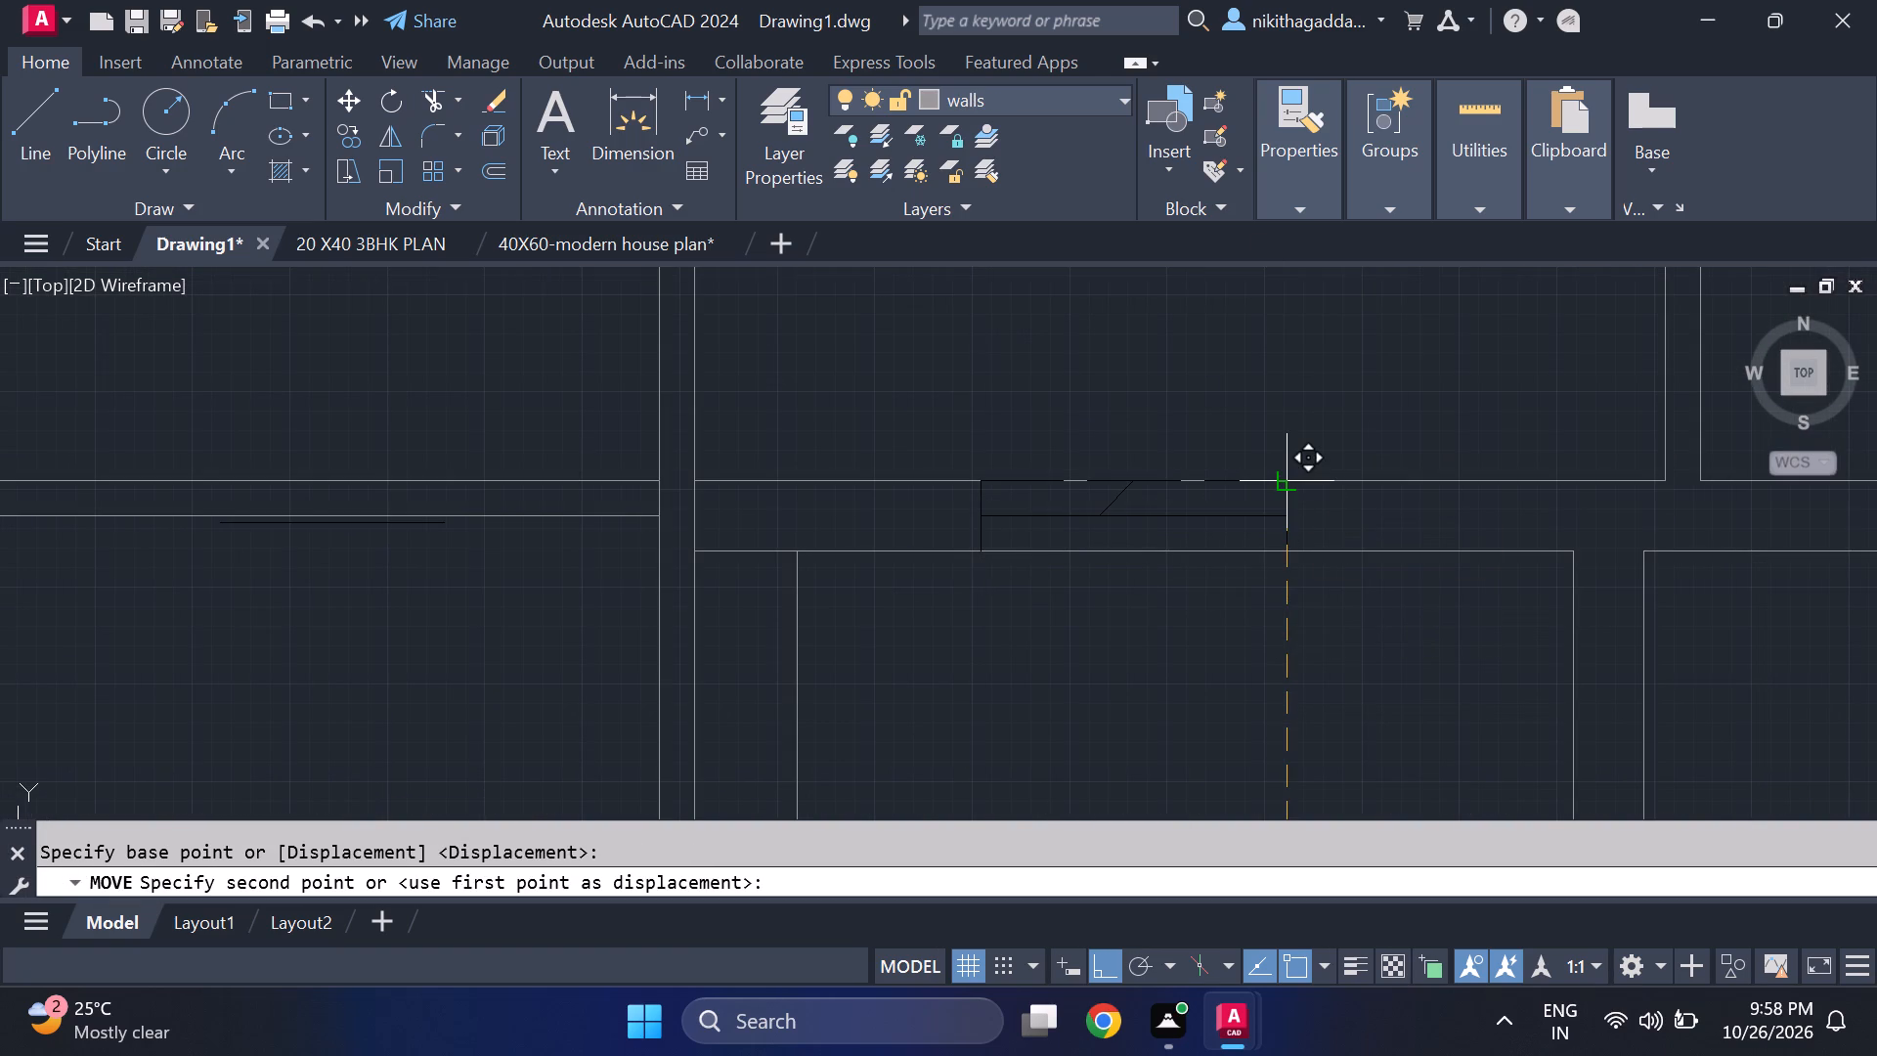
click(1291, 481)
Trim both face lines of the entry room's north wall between the moved door symbol's jambs.
scroll(1340, 666, down, 3)
scroll(1300, 671, up, 5)
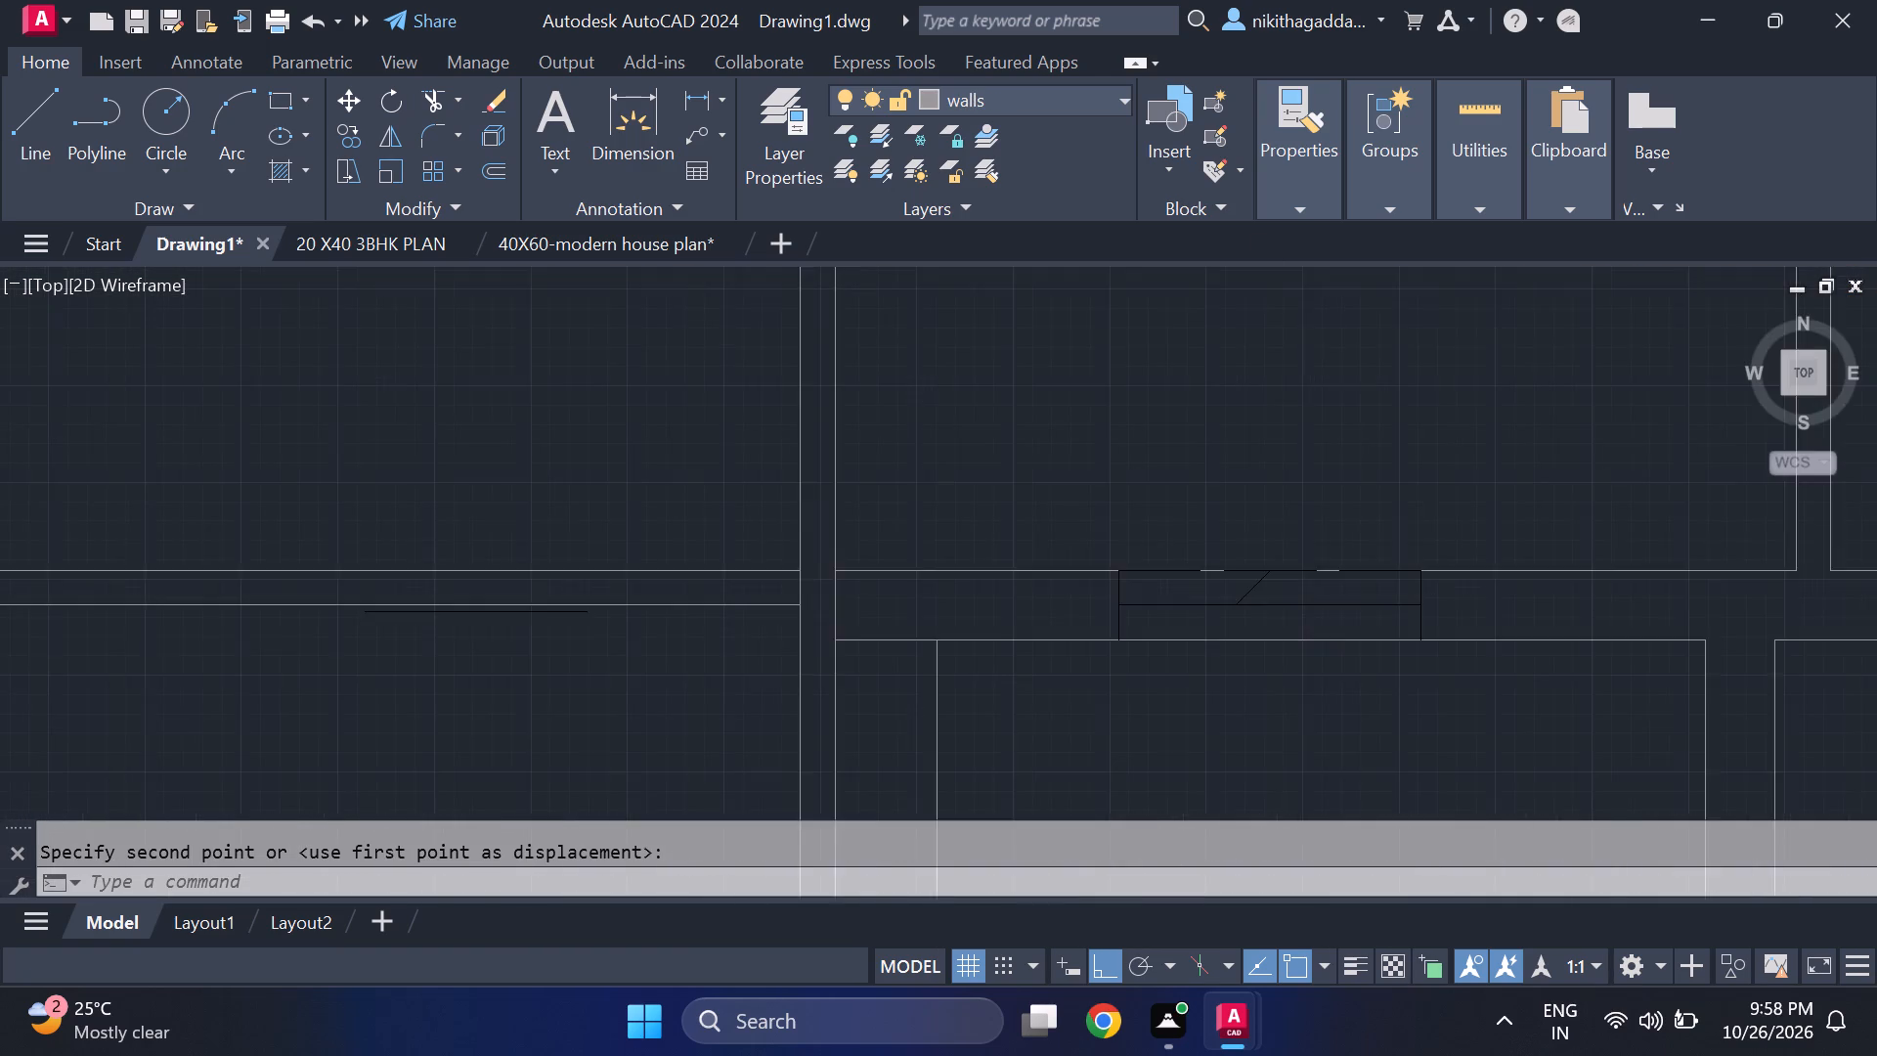
scroll(1286, 651, down, 4)
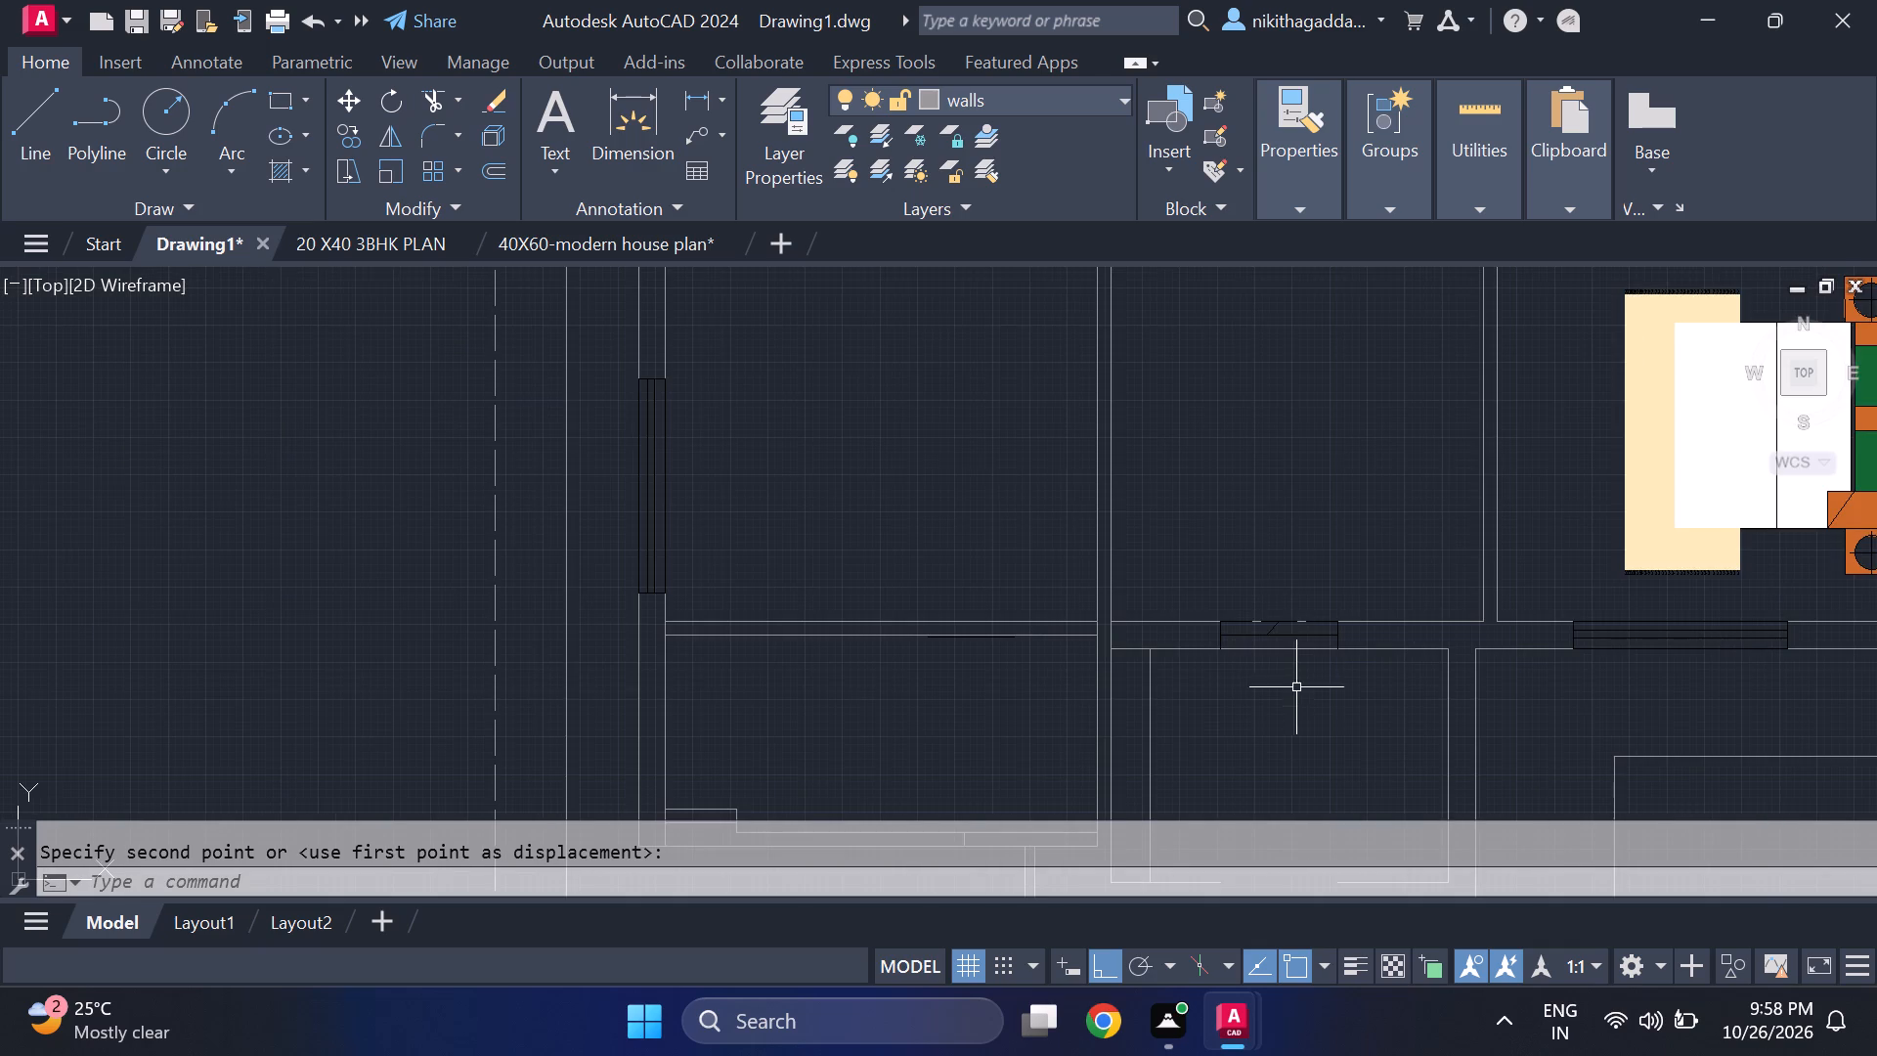
middle_drag(1294, 756, 1249, 573)
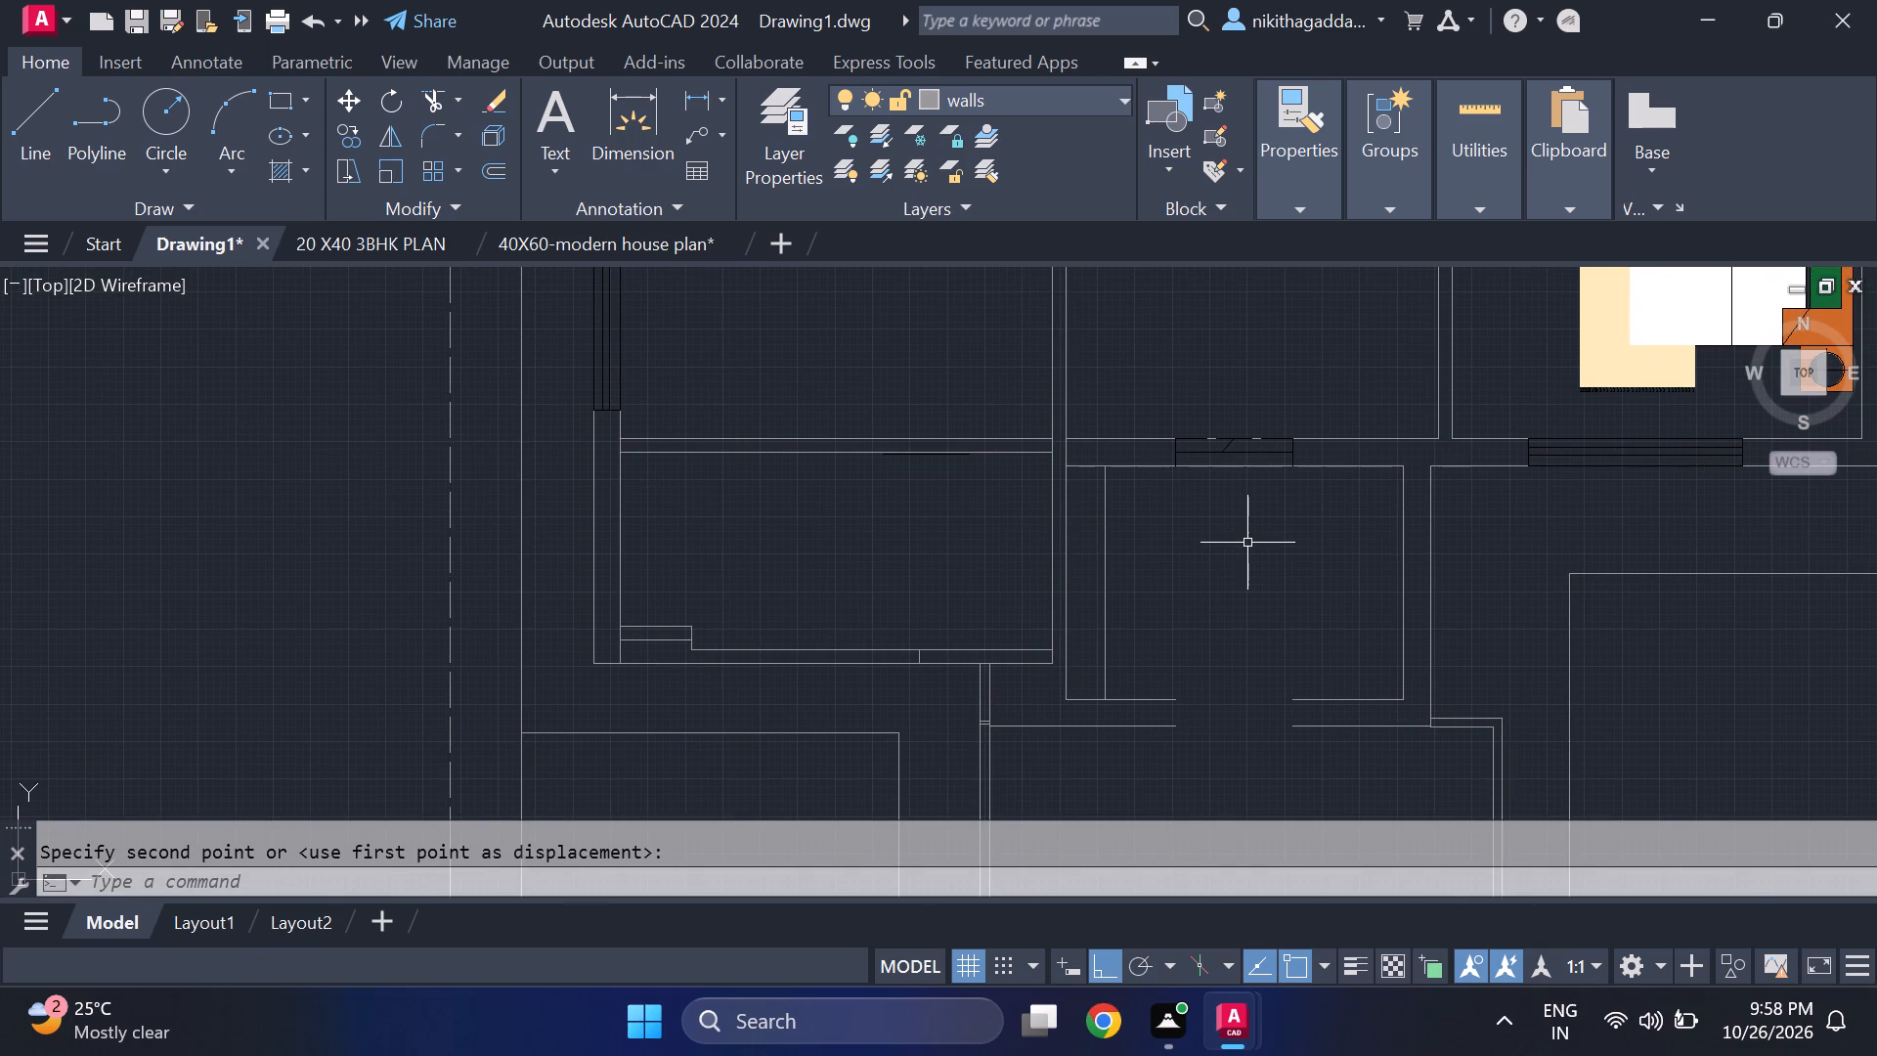
text(tr)
key(Return)
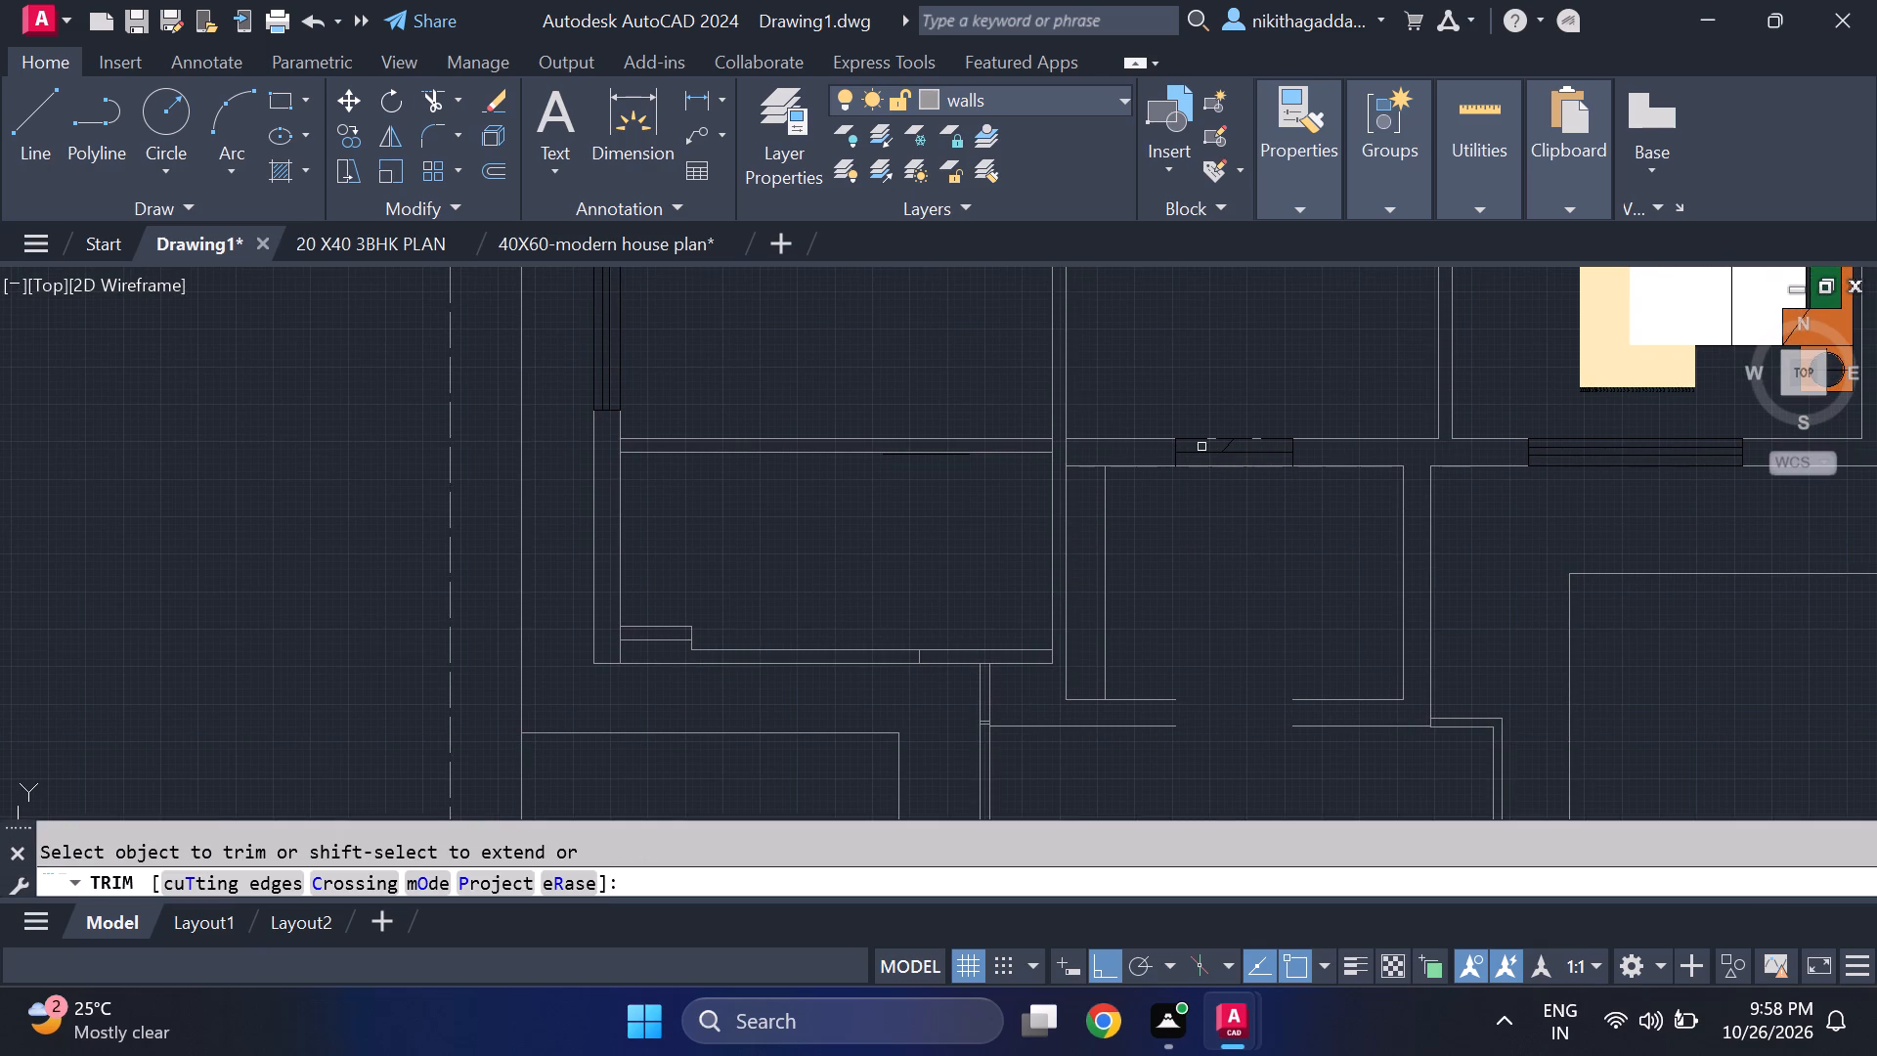
scroll(1204, 447, up, 3)
click(1233, 516)
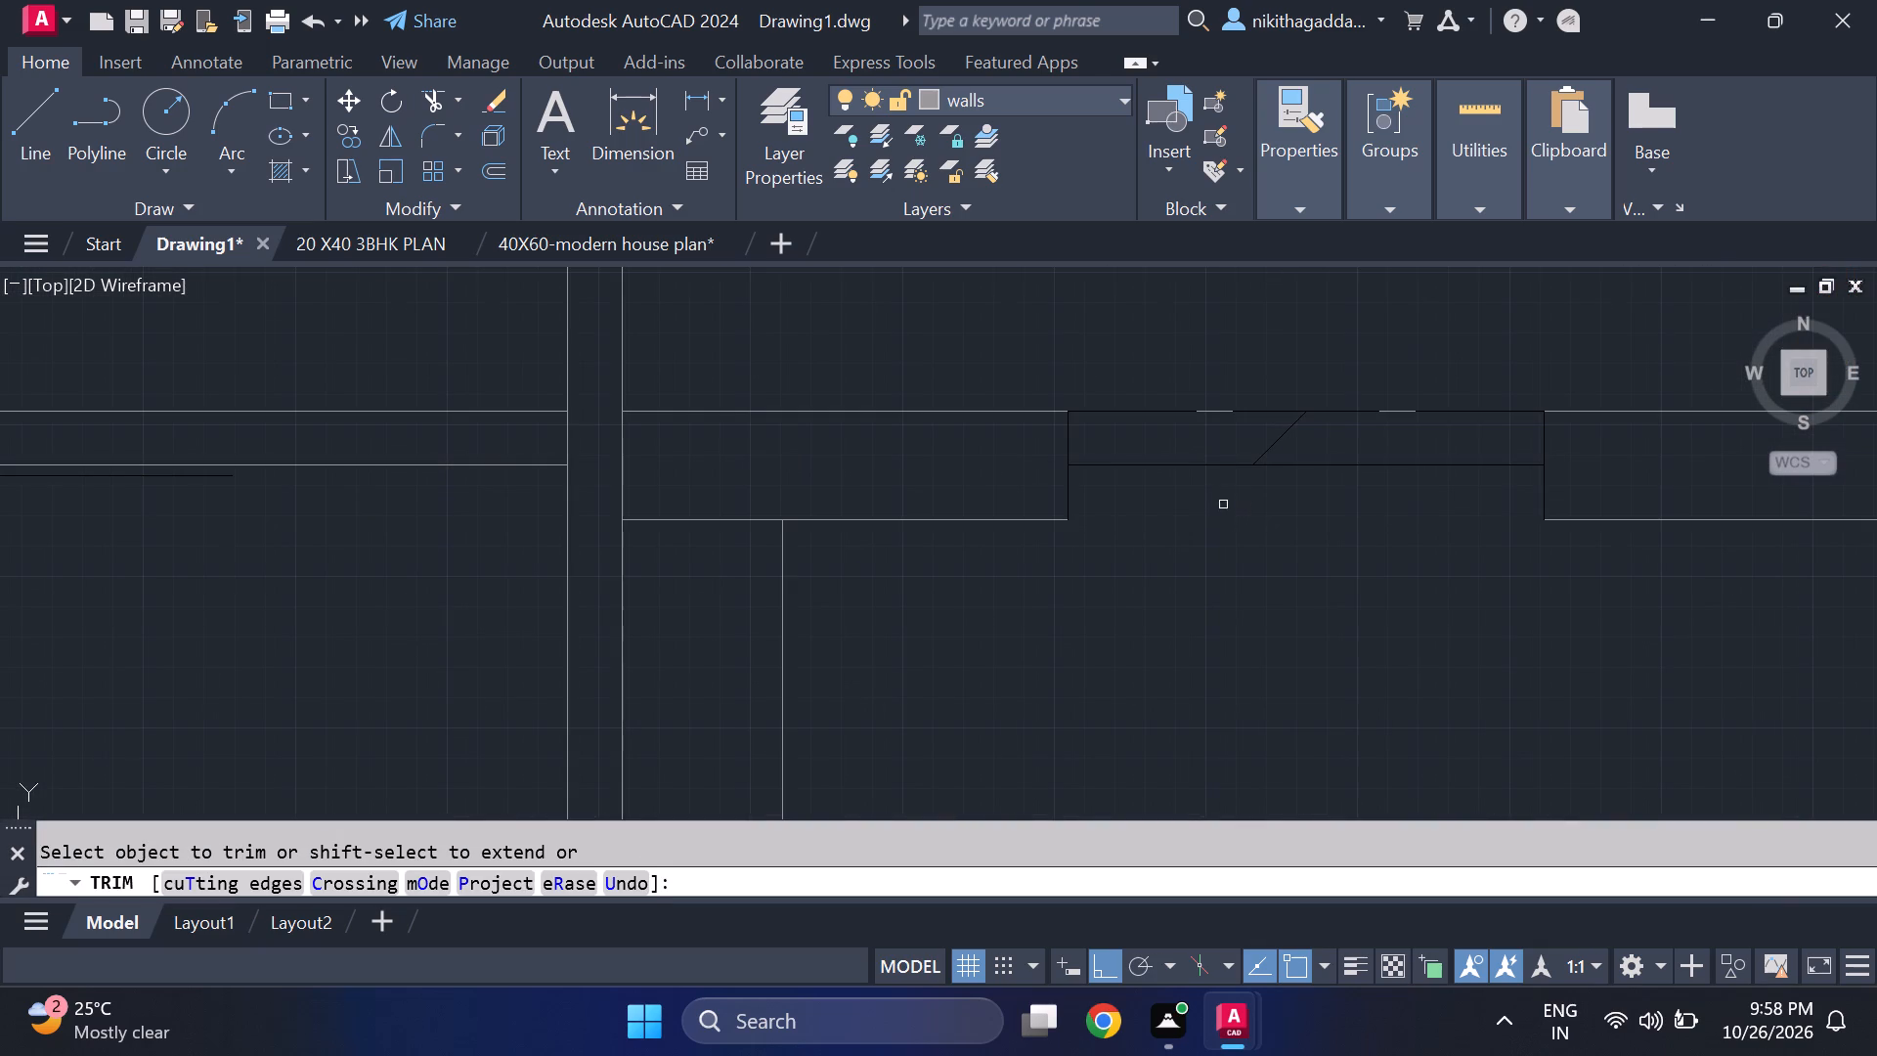
click(1147, 413)
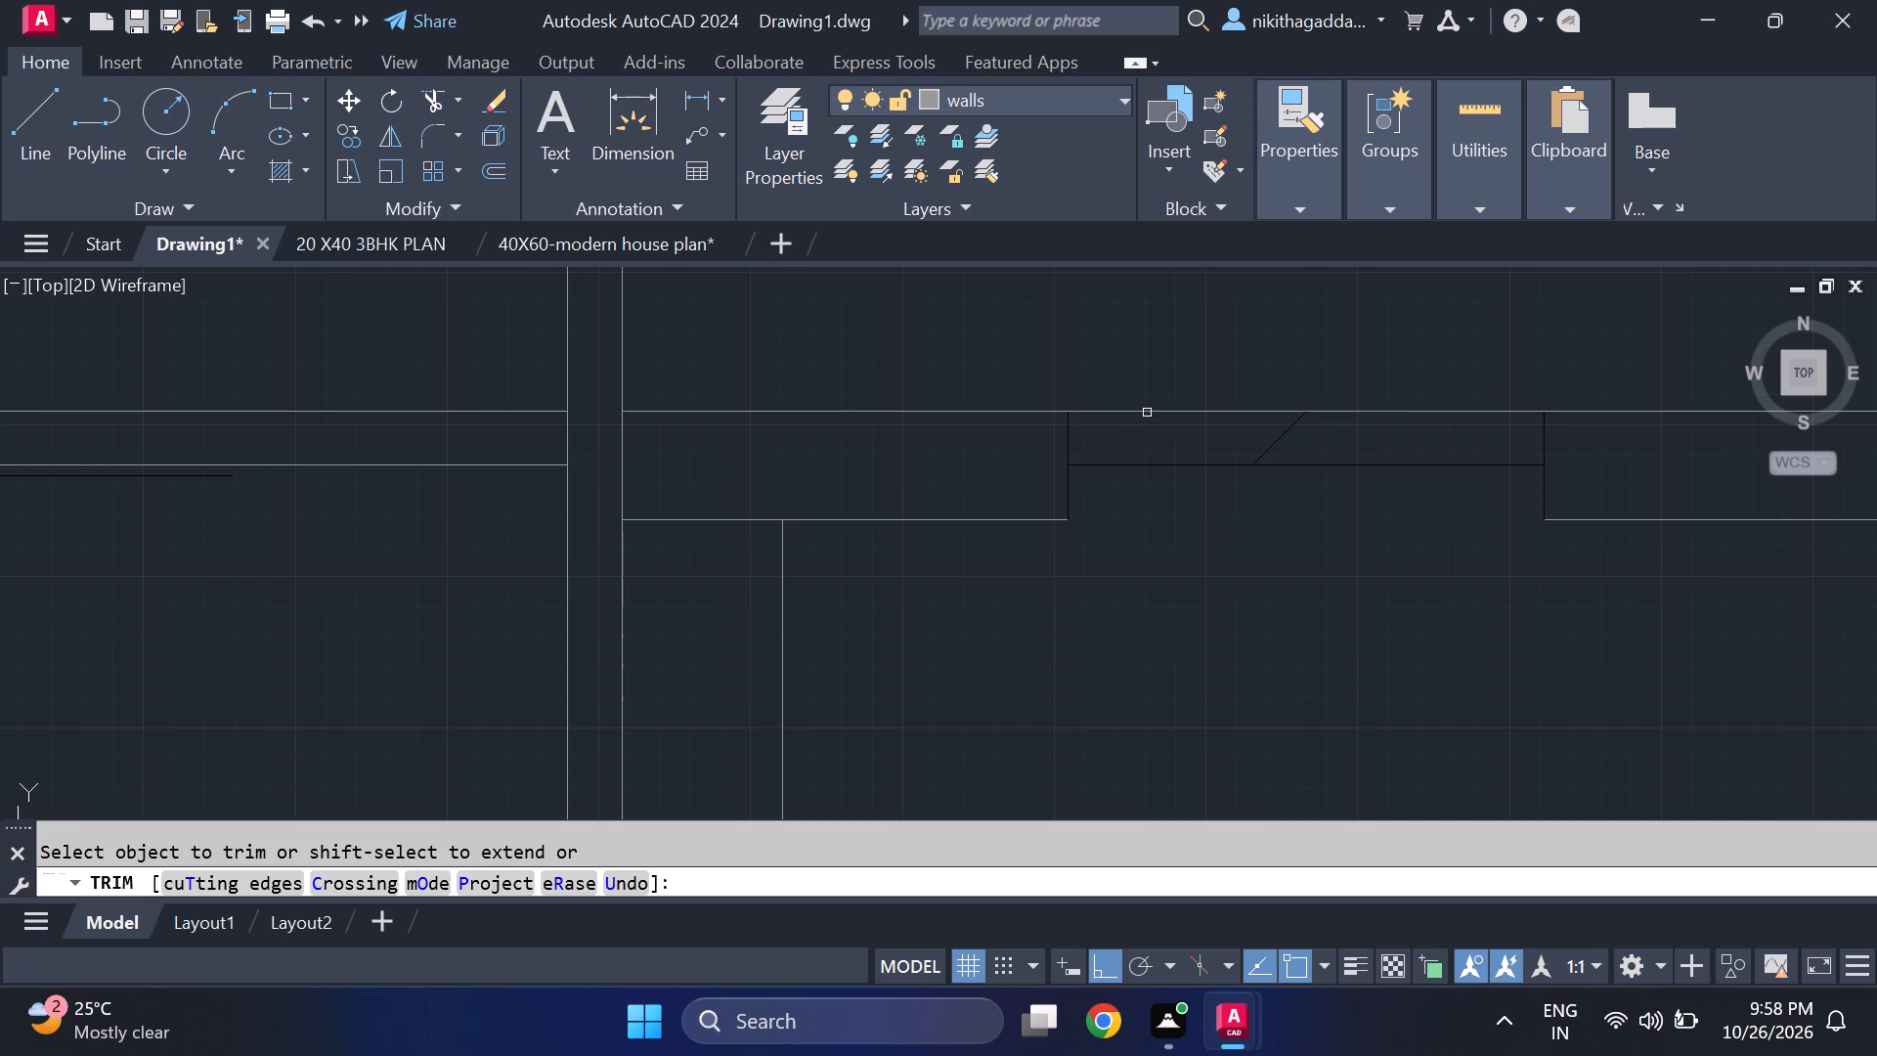
click(1147, 413)
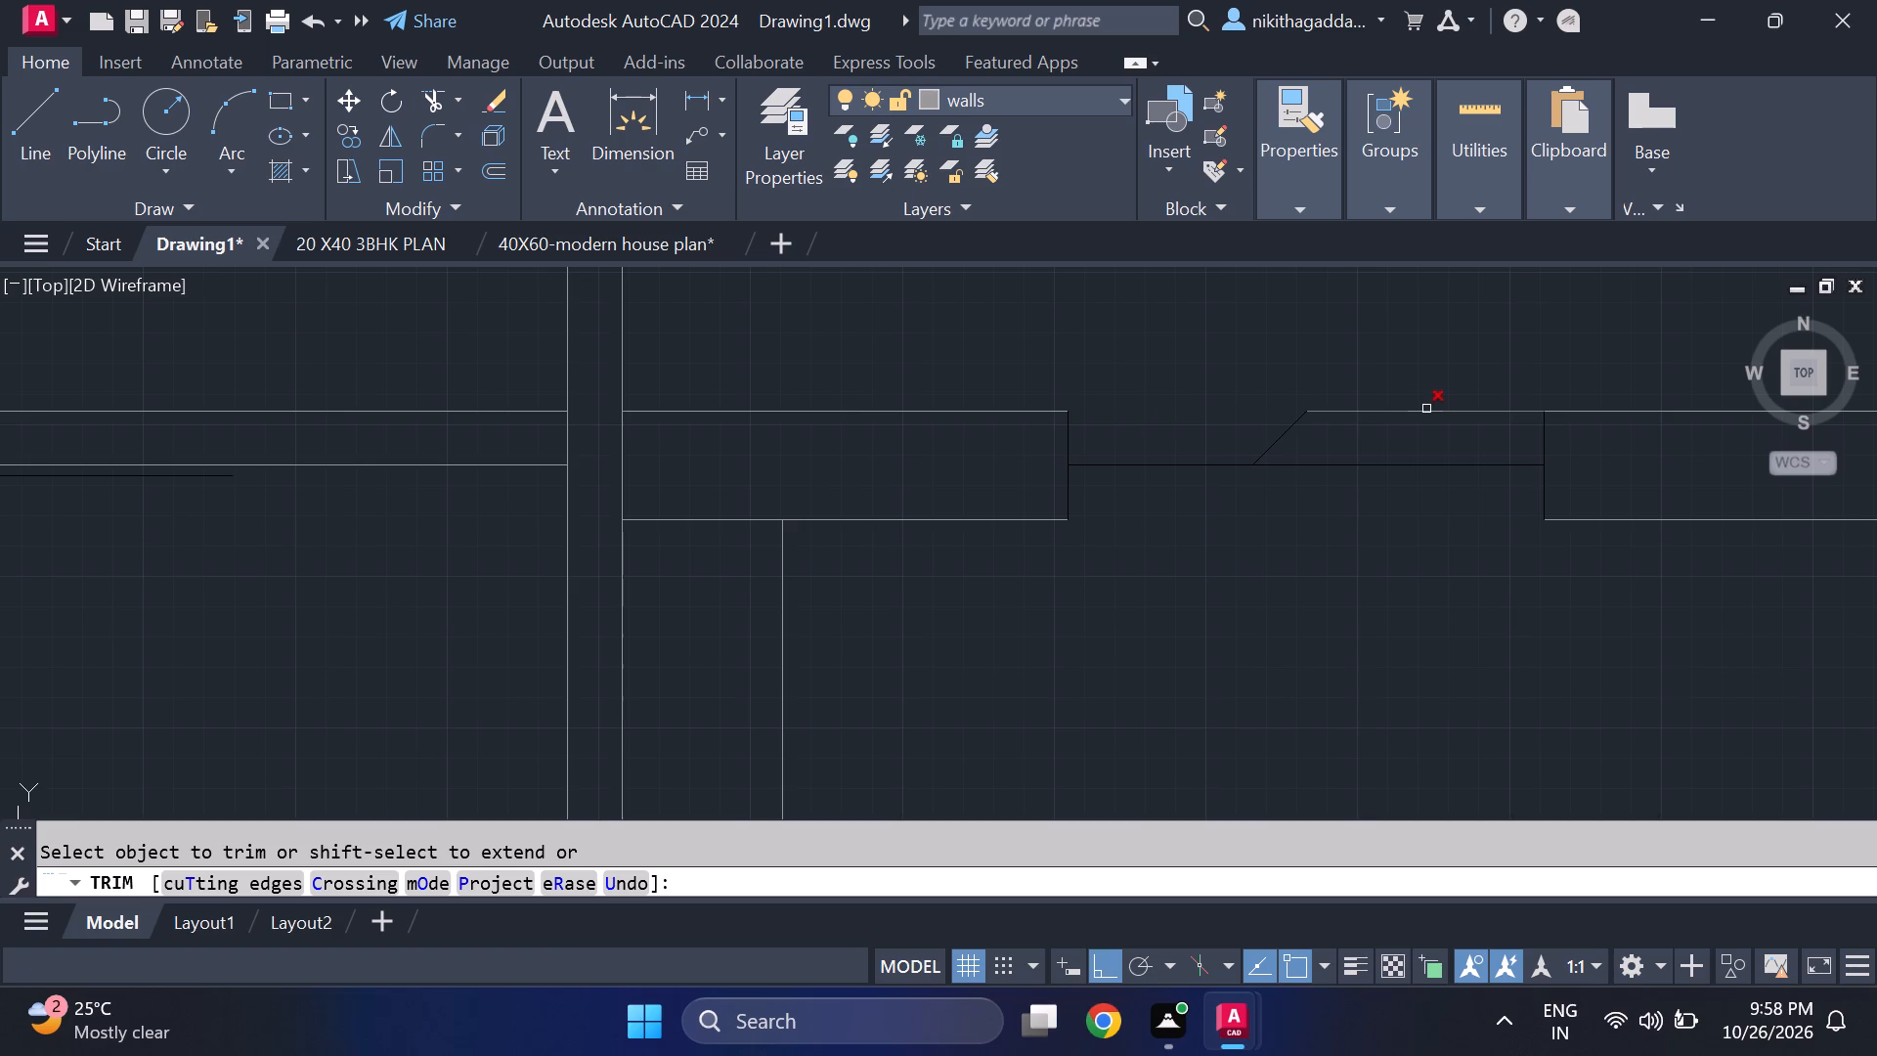
click(1428, 409)
click(1419, 413)
key(Escape)
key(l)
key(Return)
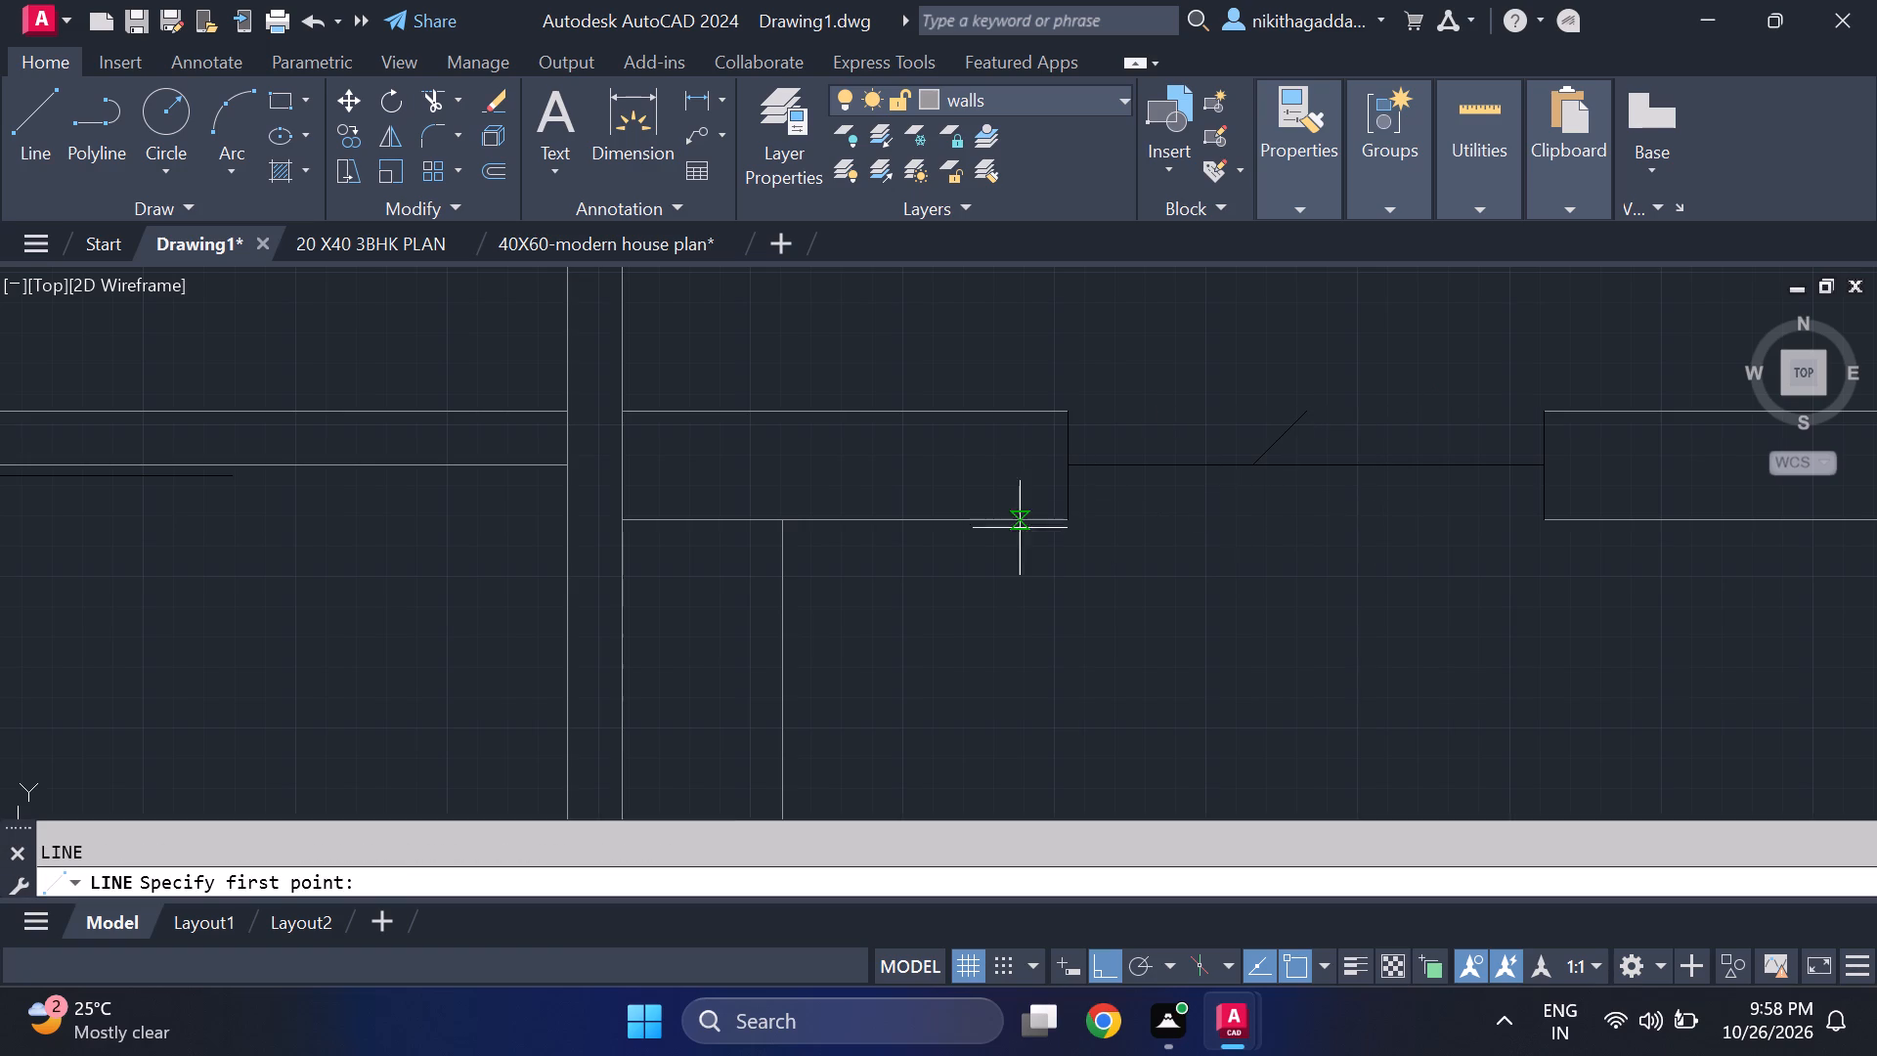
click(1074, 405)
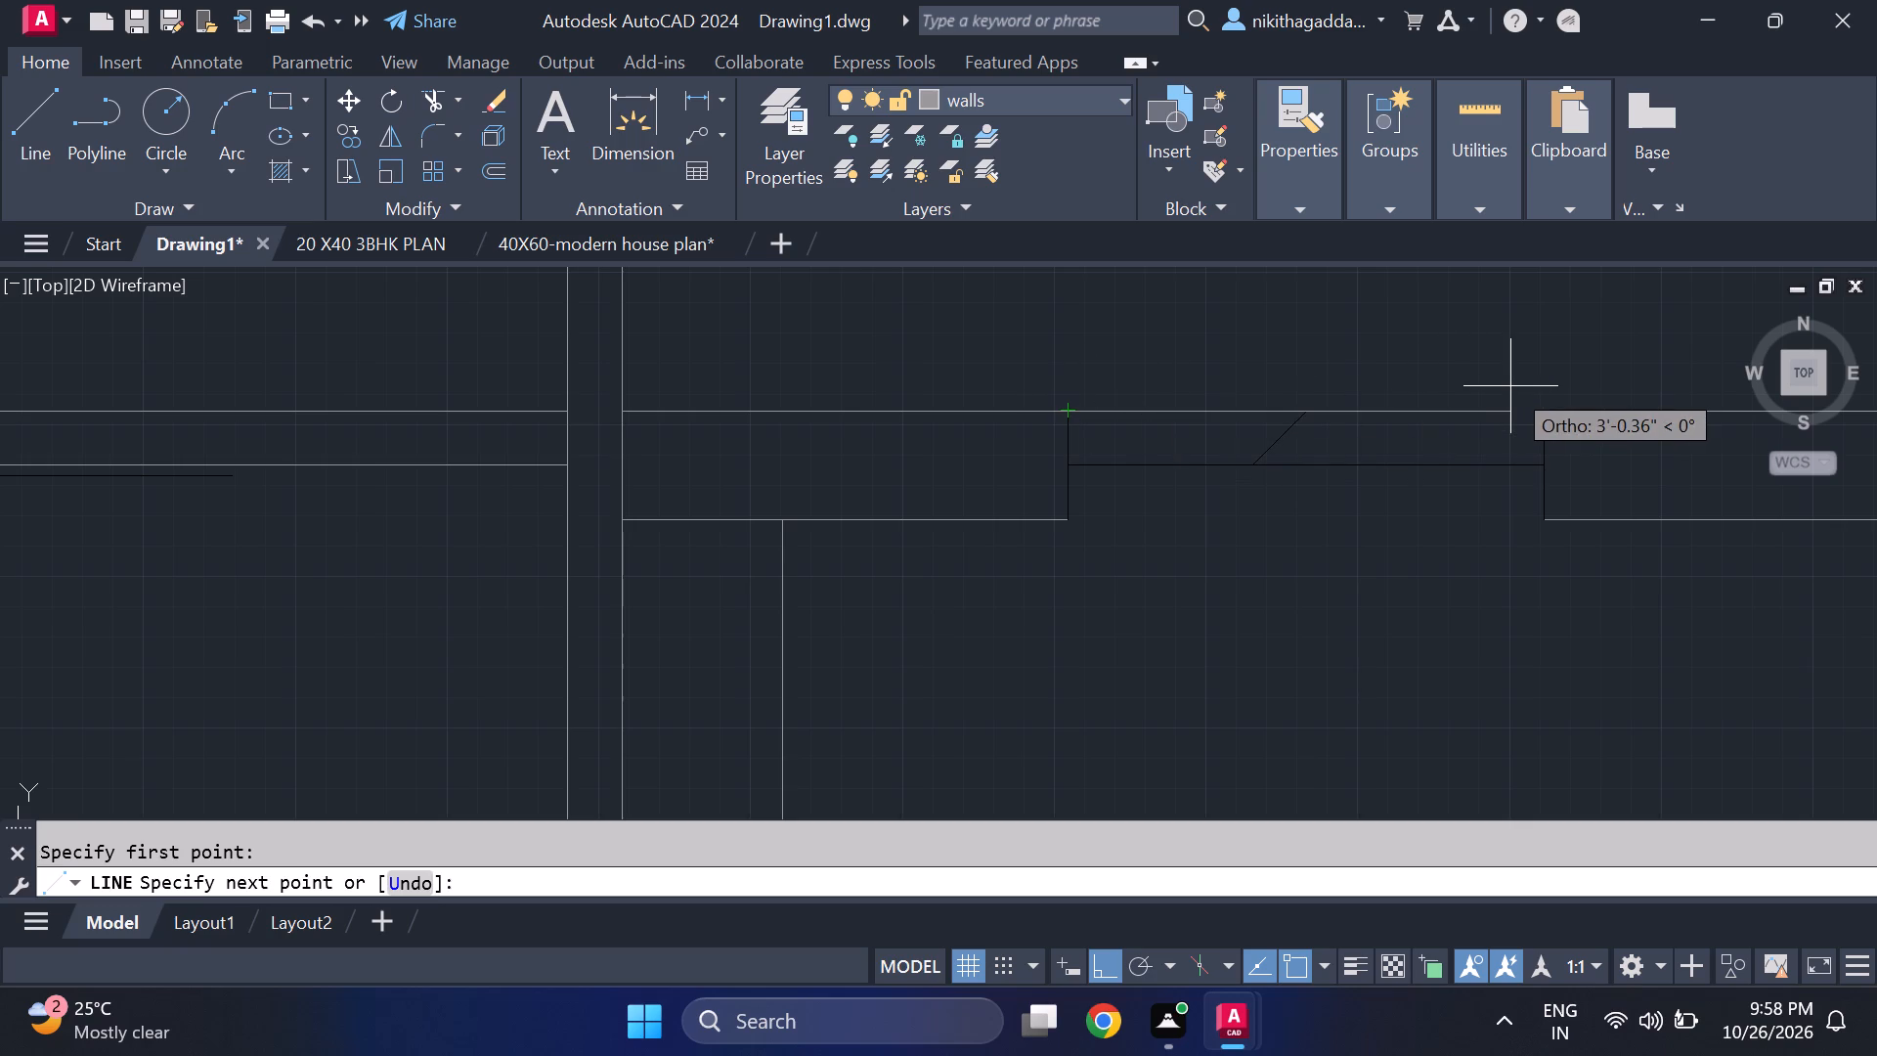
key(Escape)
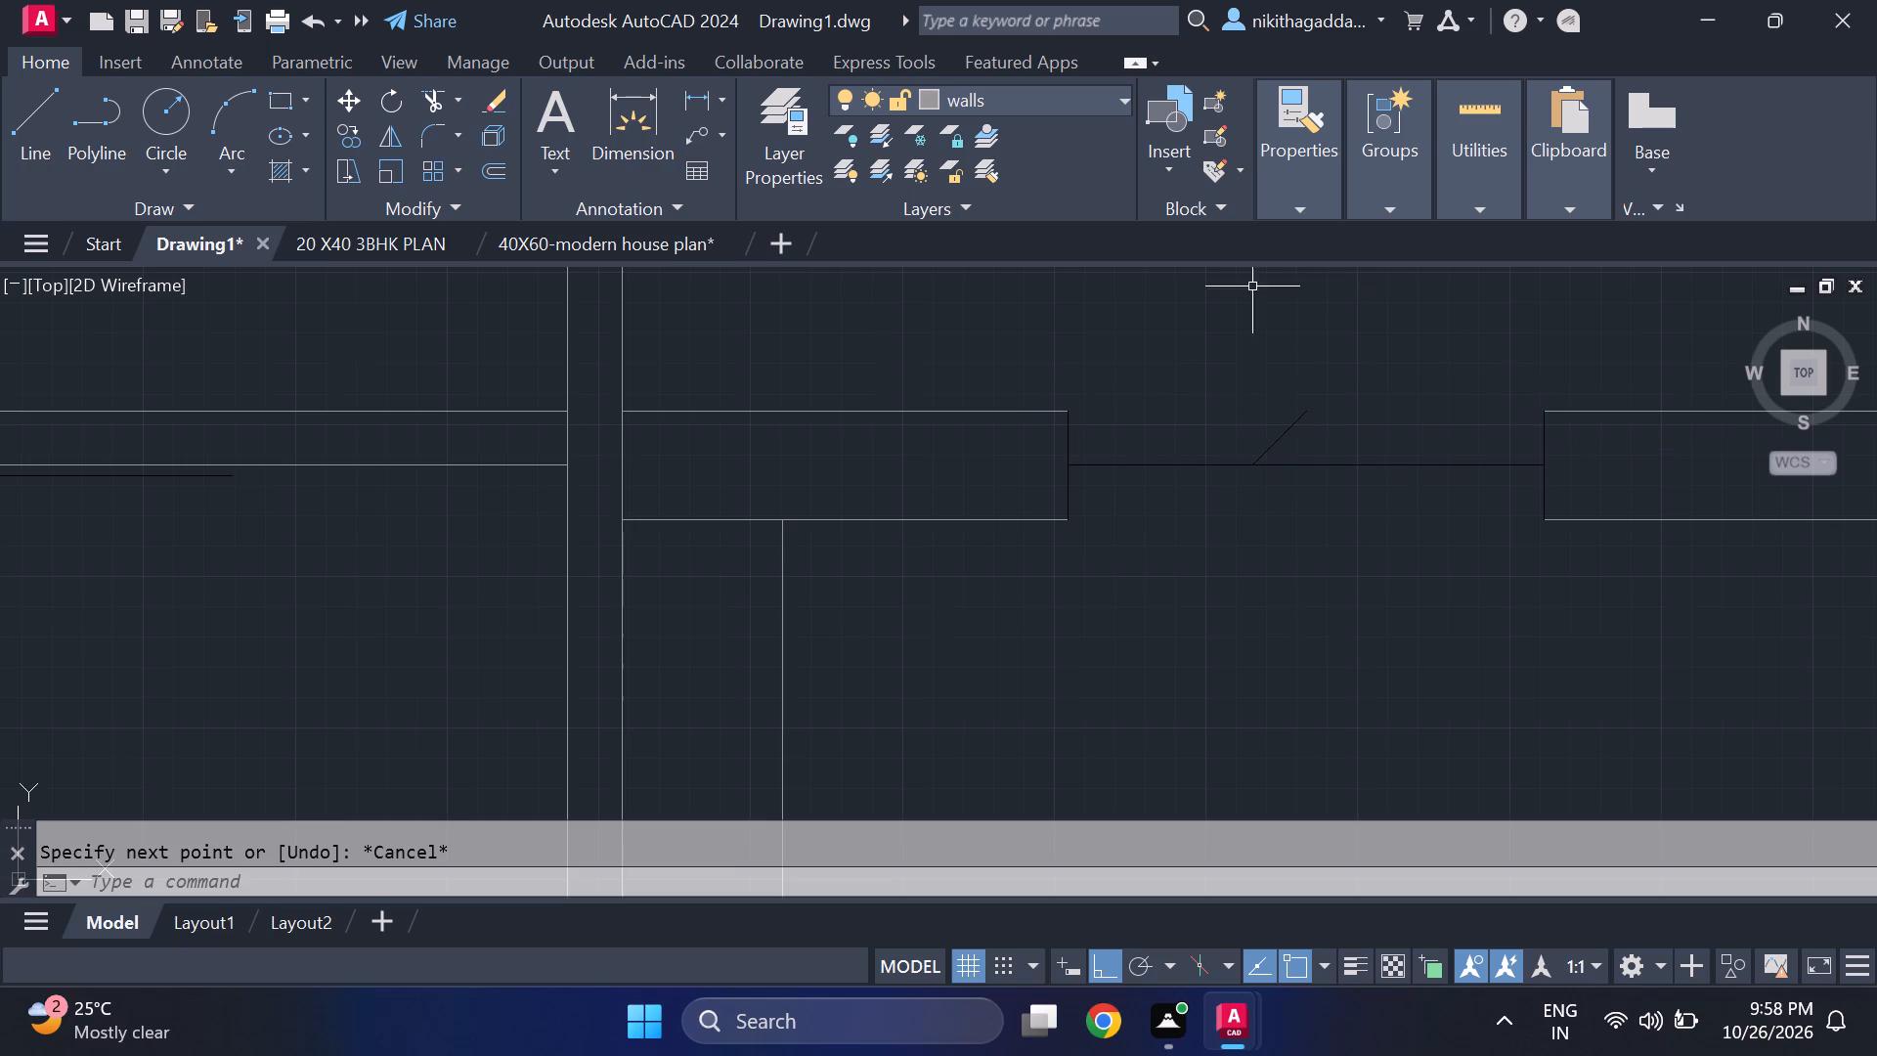
Make the windows layer current and draw a line between the jambs along the north face of the entry room's north wall.
click(1094, 99)
click(1021, 417)
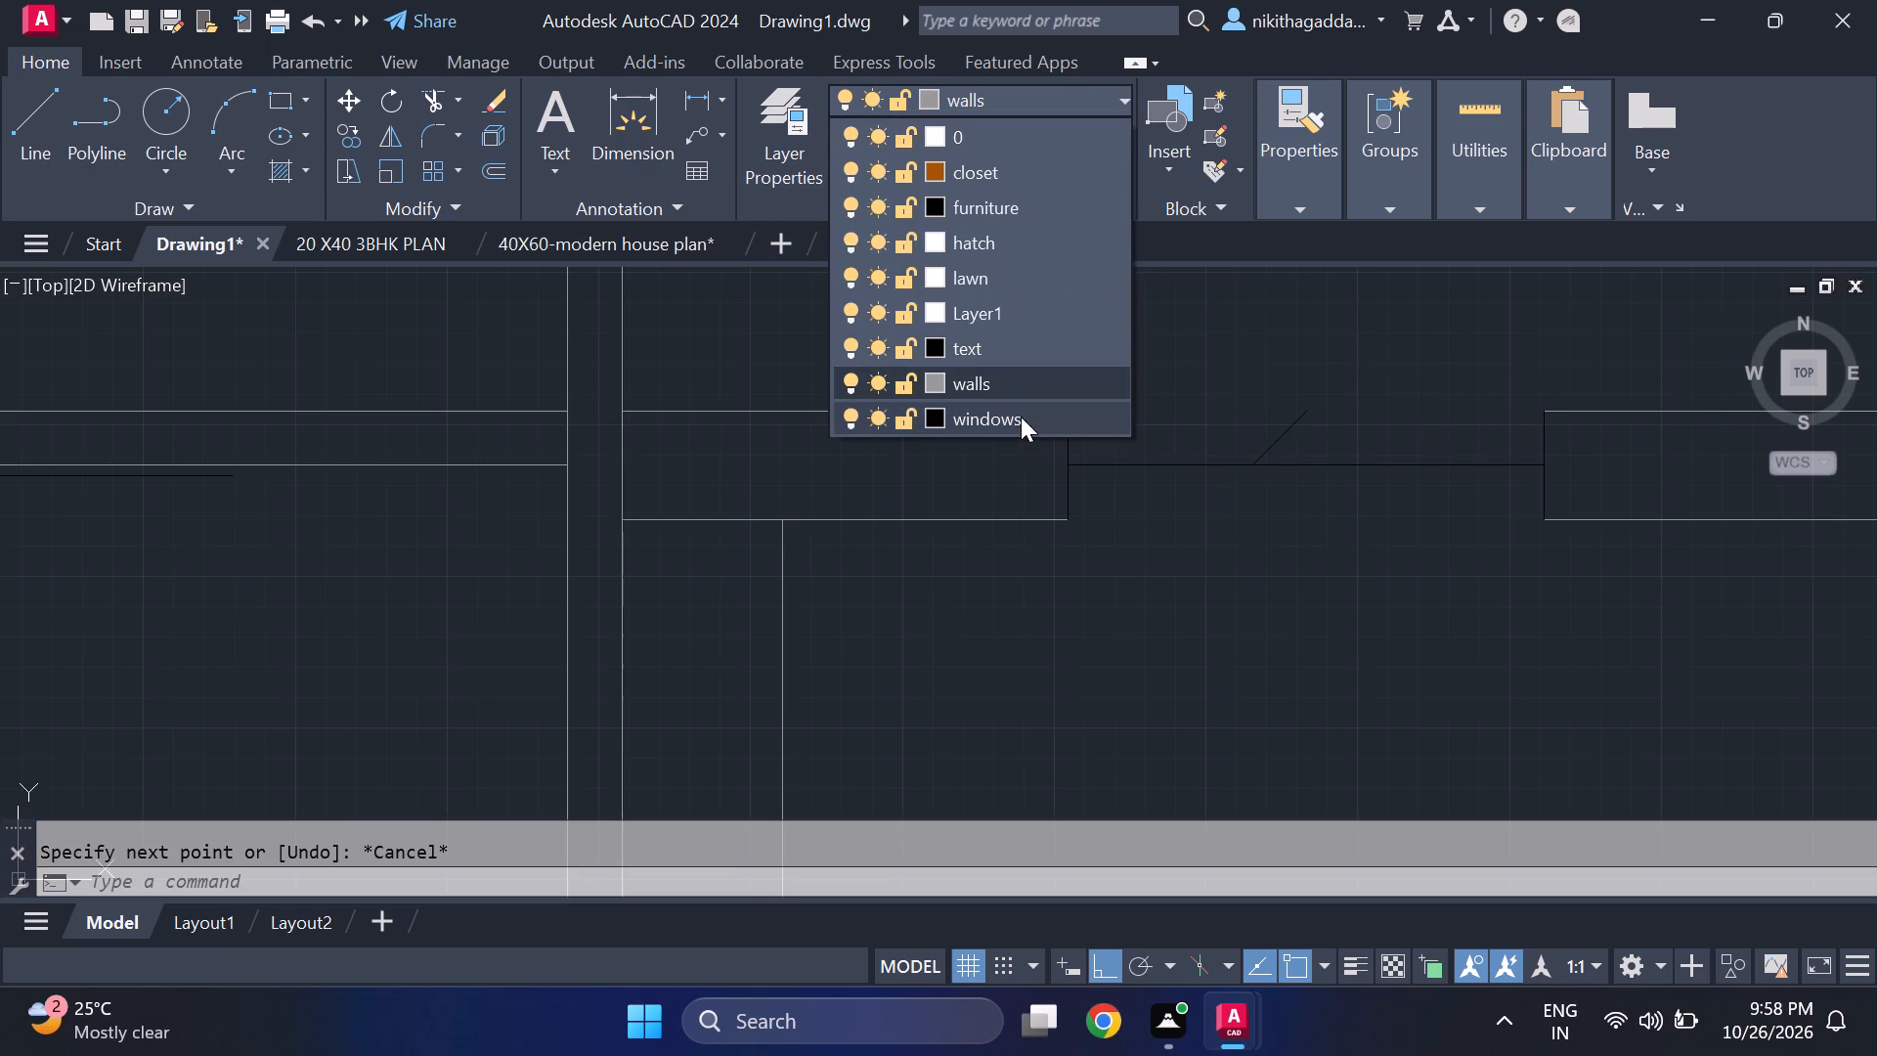
key(l)
key(Return)
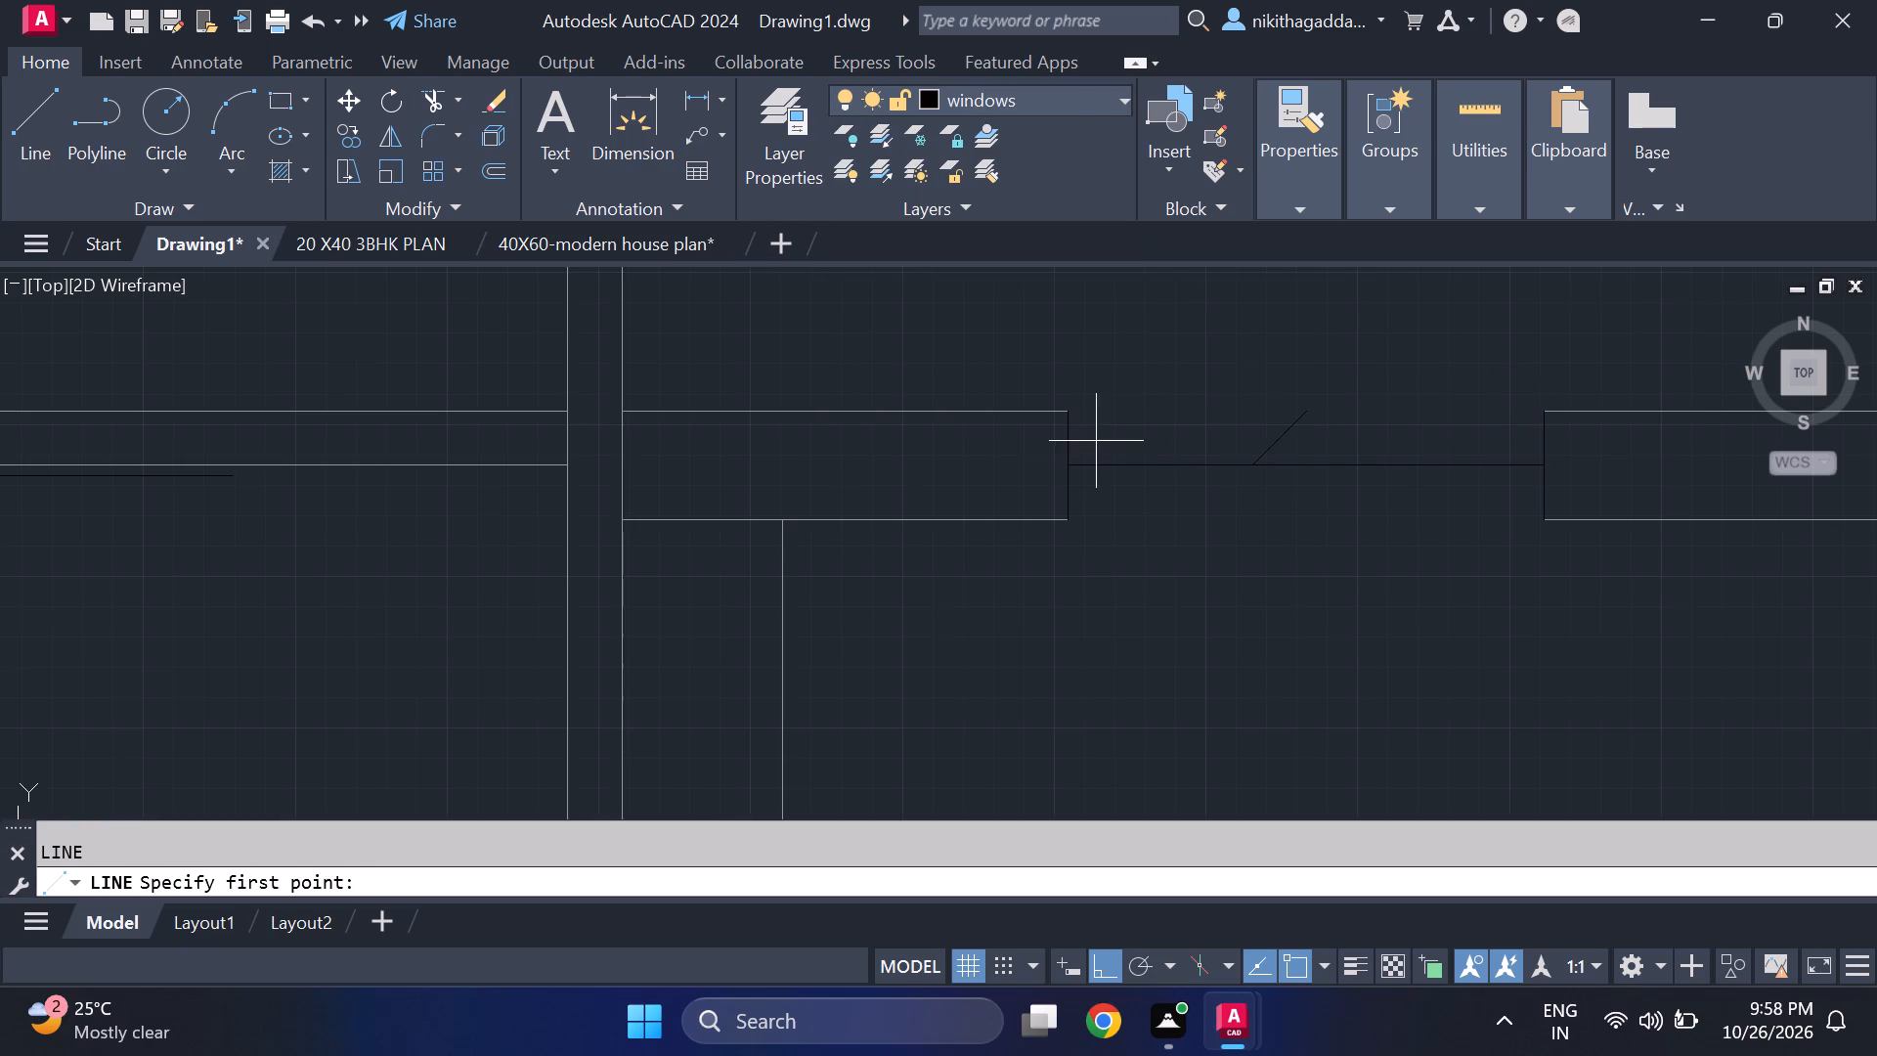
click(1069, 417)
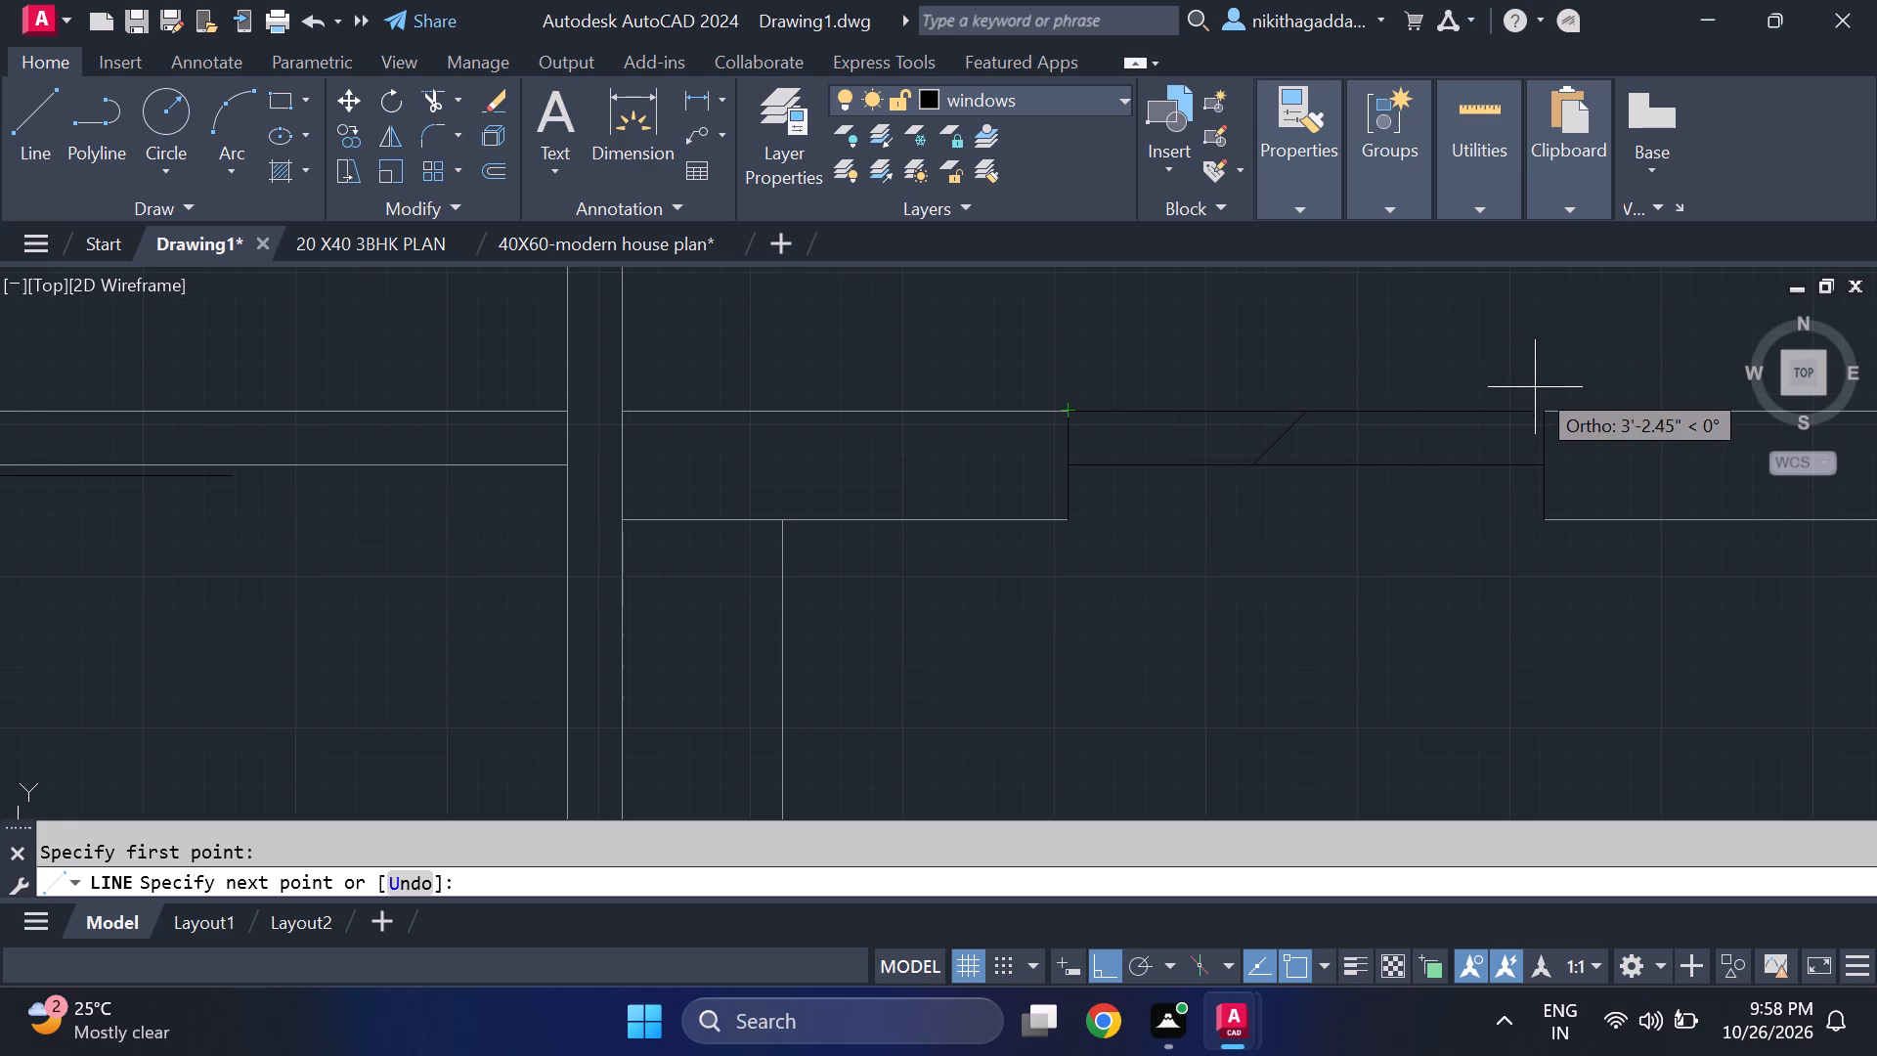
click(1547, 407)
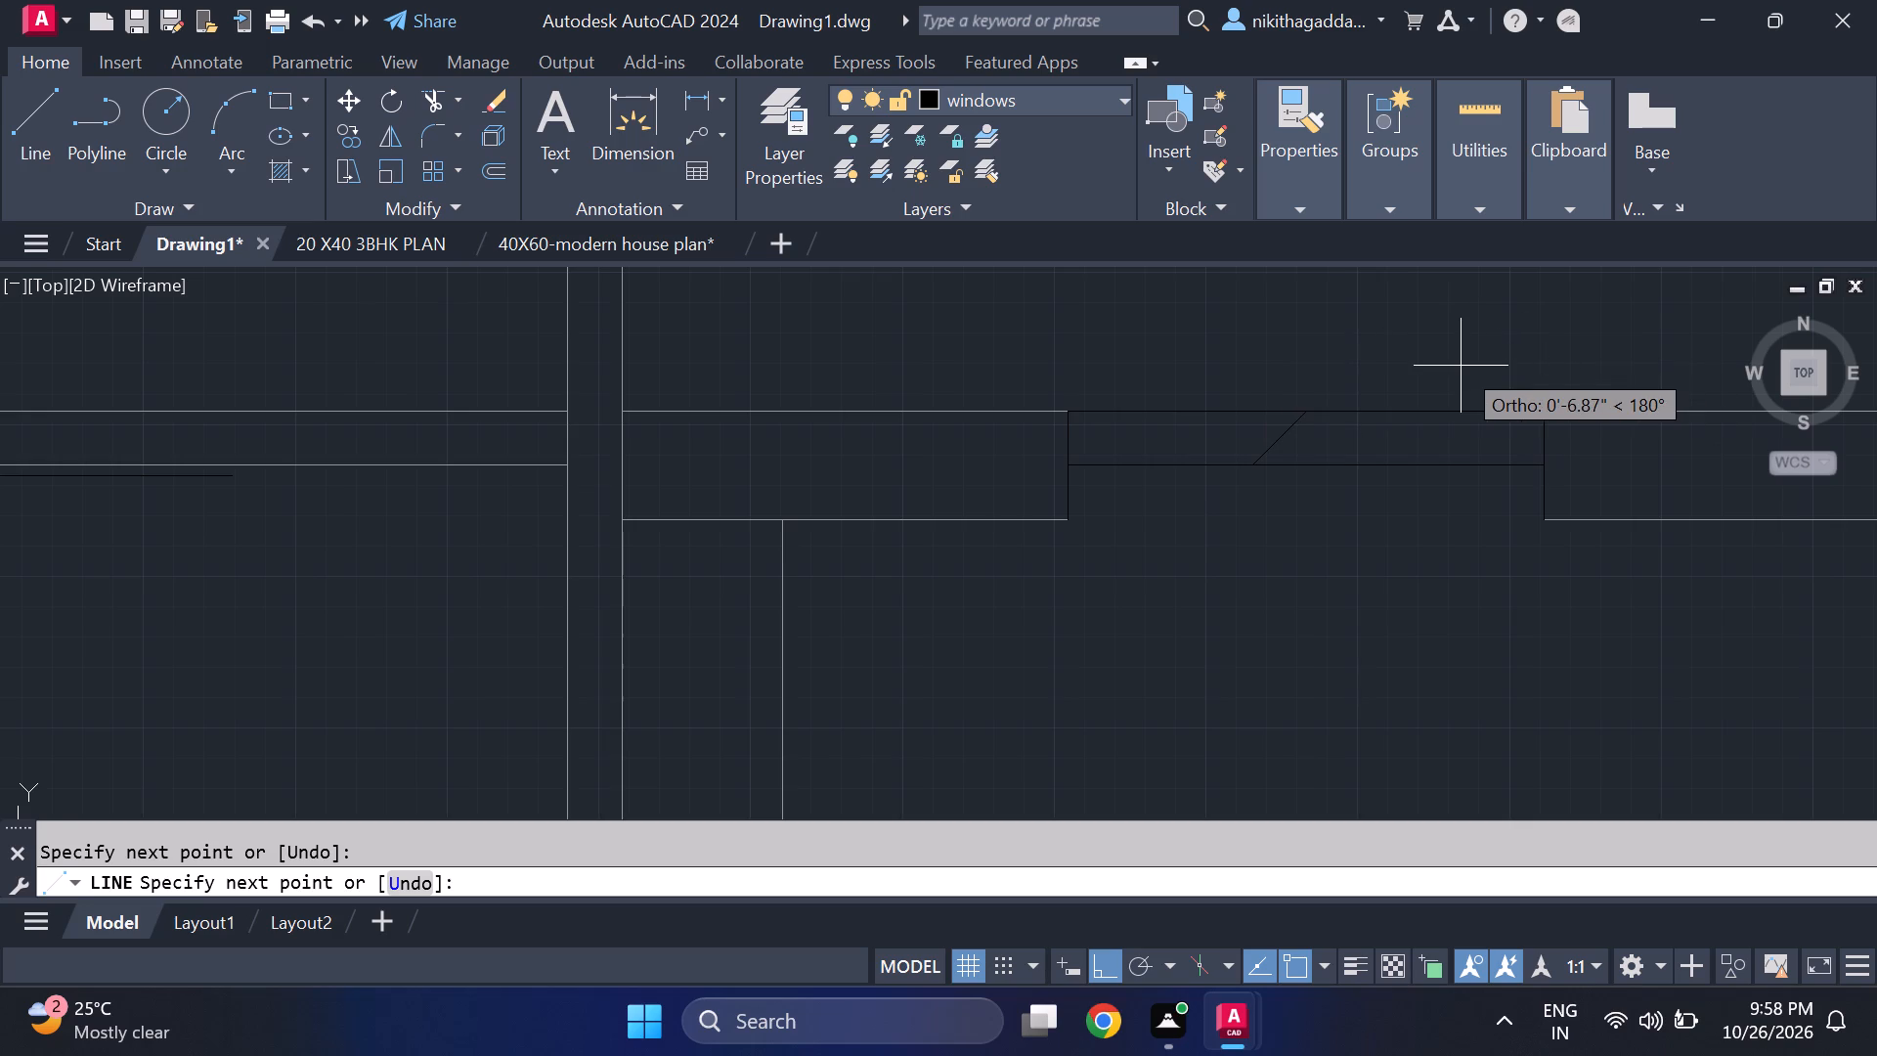
click(1461, 366)
key(Escape)
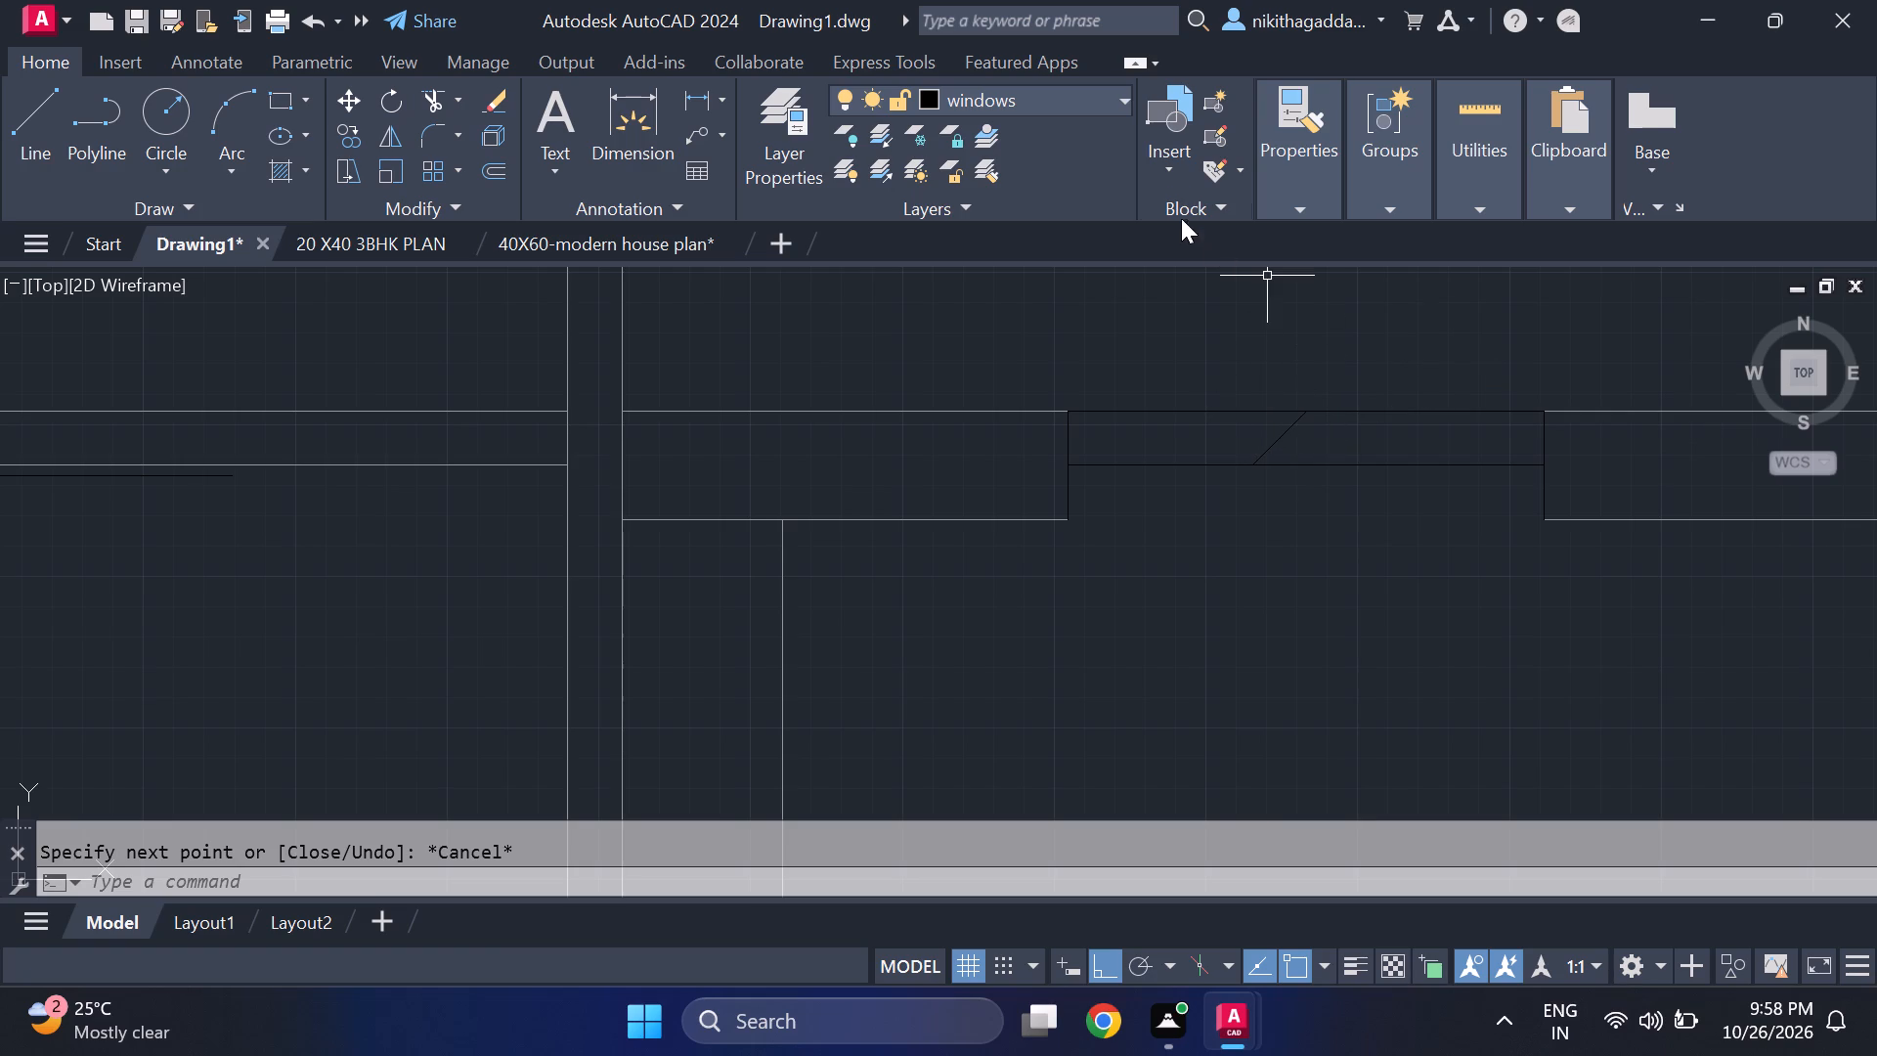
Change the linetype of the line across the north wall opening to ACAD_ISO02W100.
click(1306, 178)
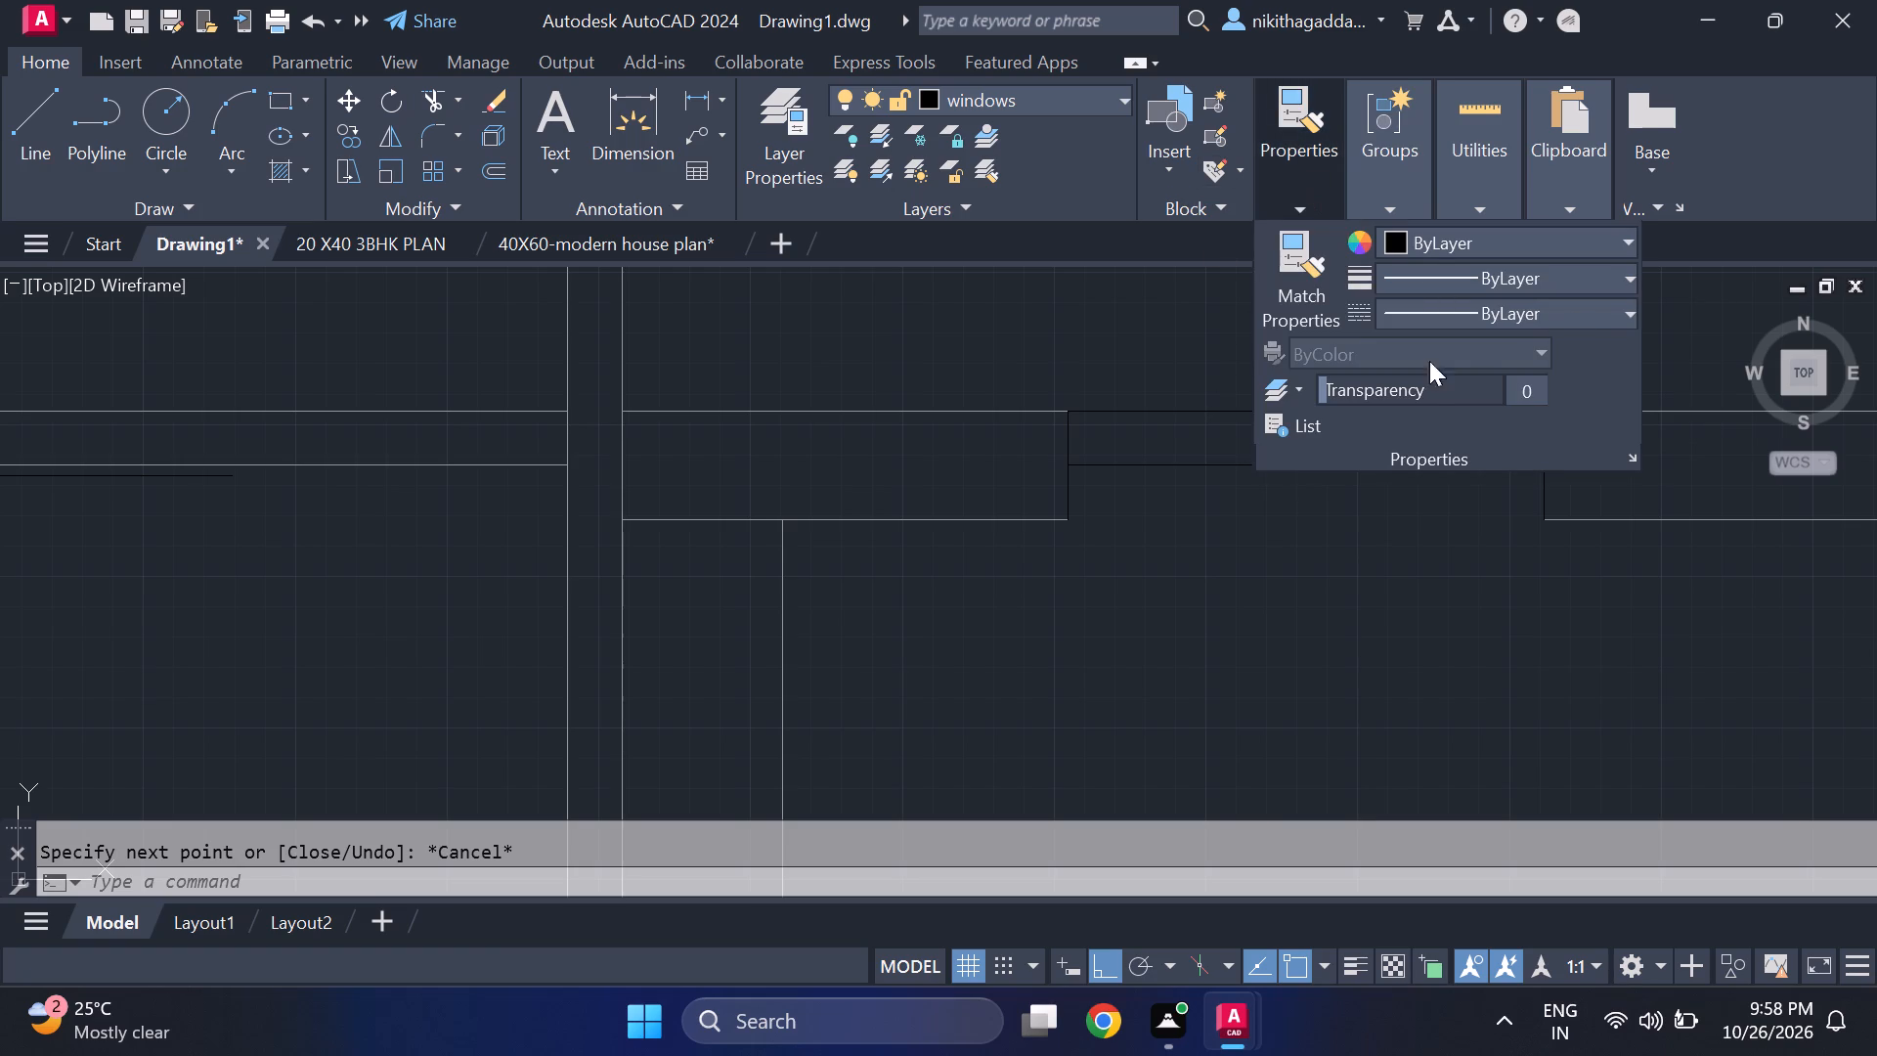
click(1281, 546)
click(1270, 534)
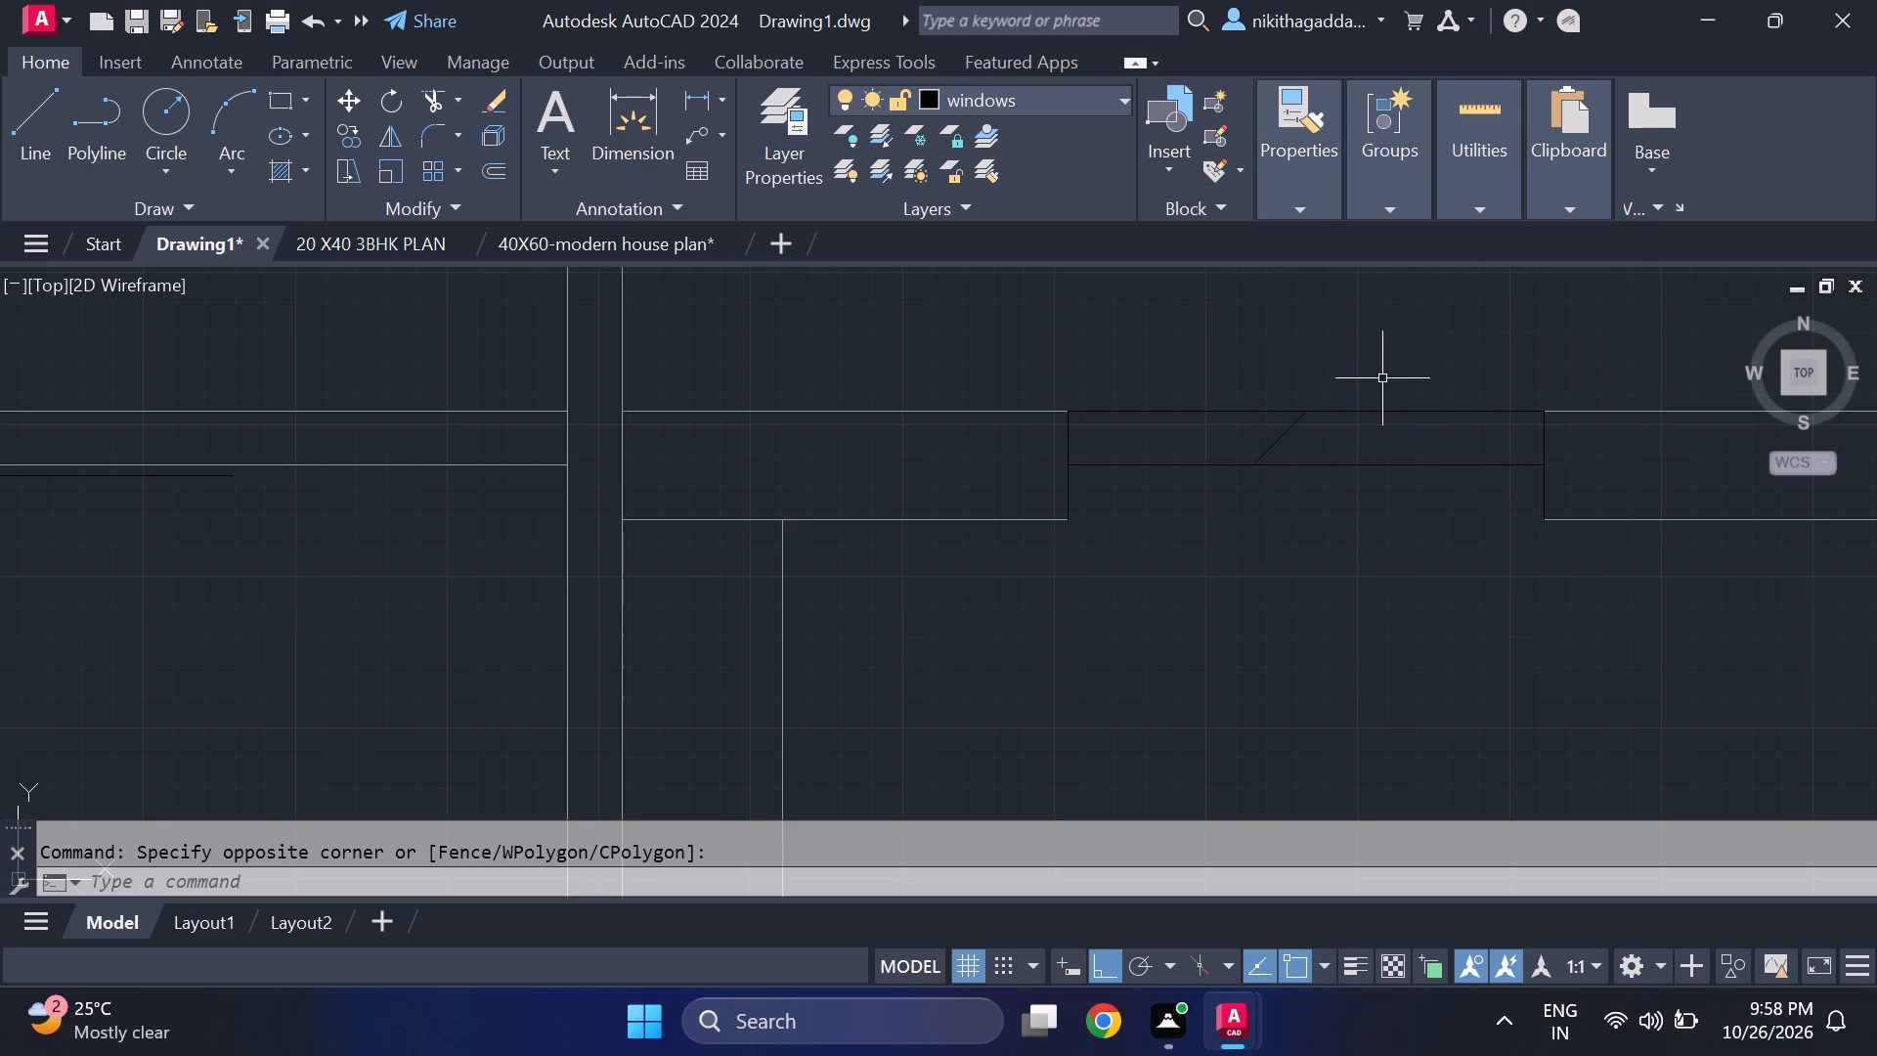
click(1384, 378)
click(1355, 449)
click(1303, 190)
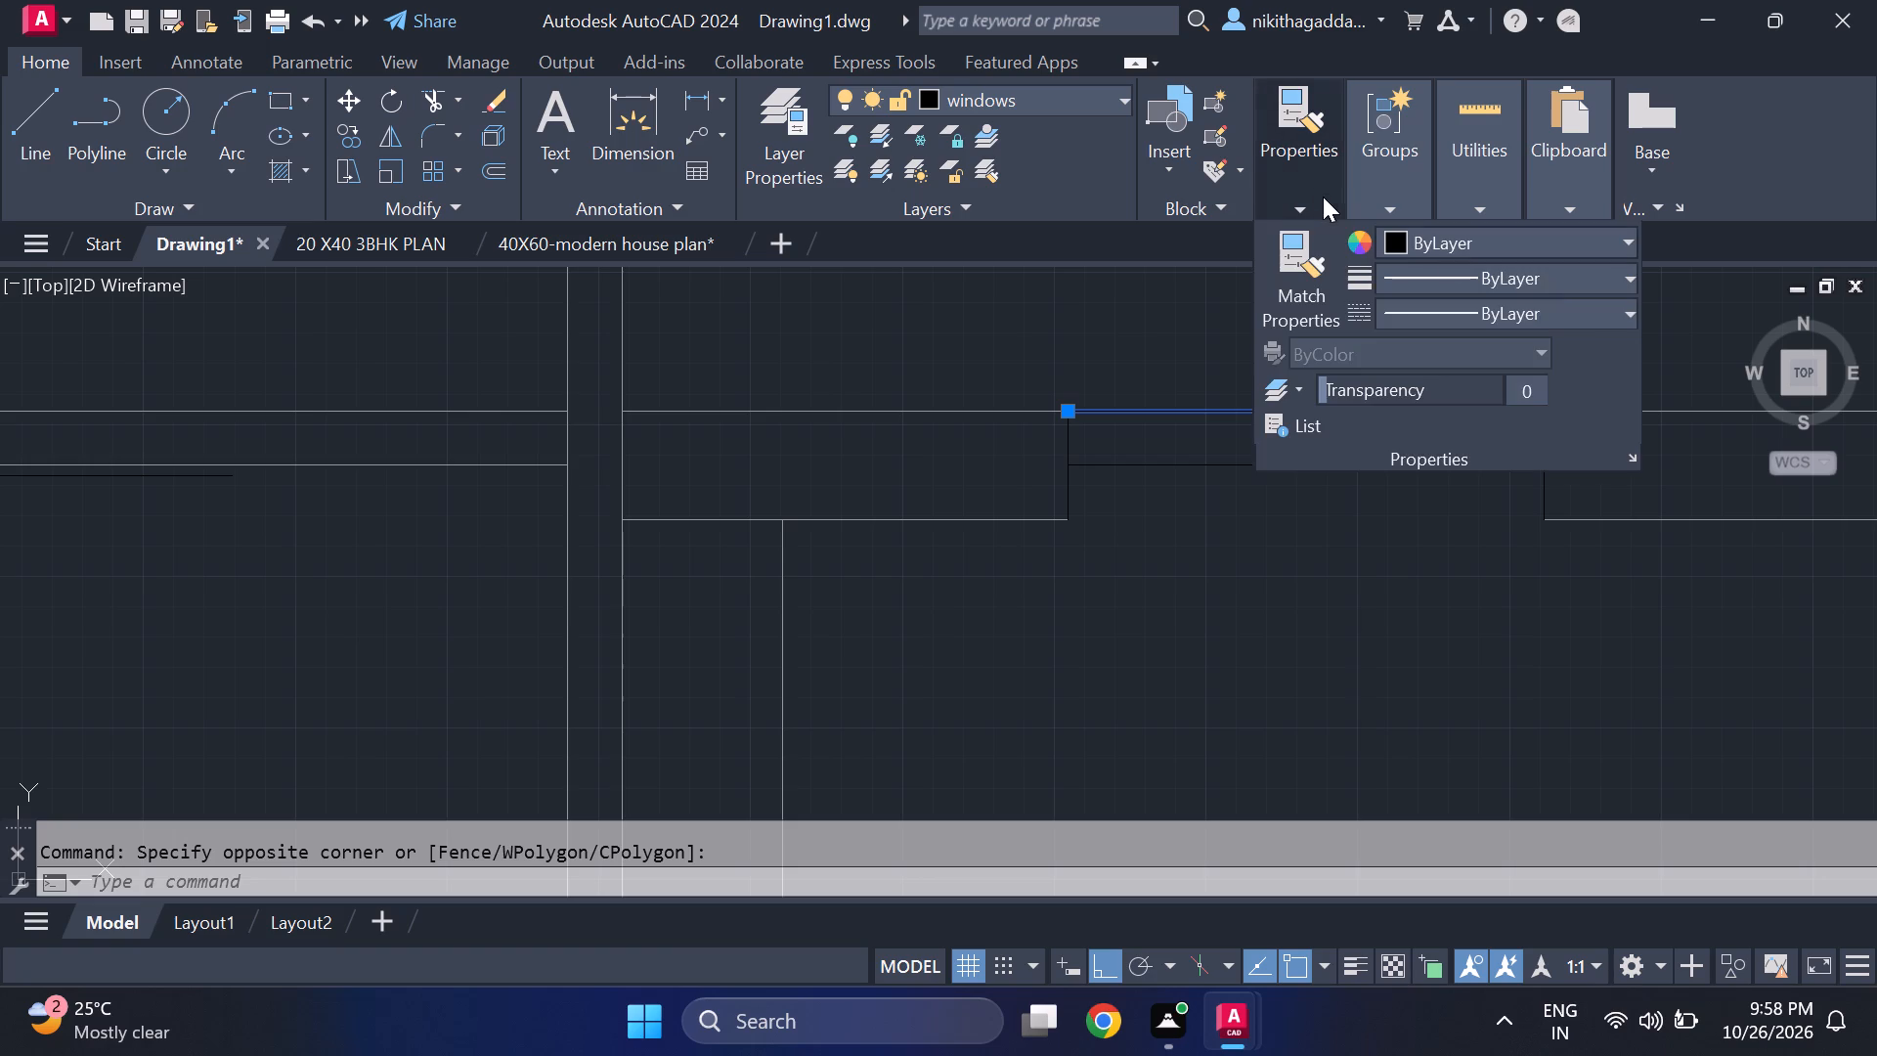
click(1603, 313)
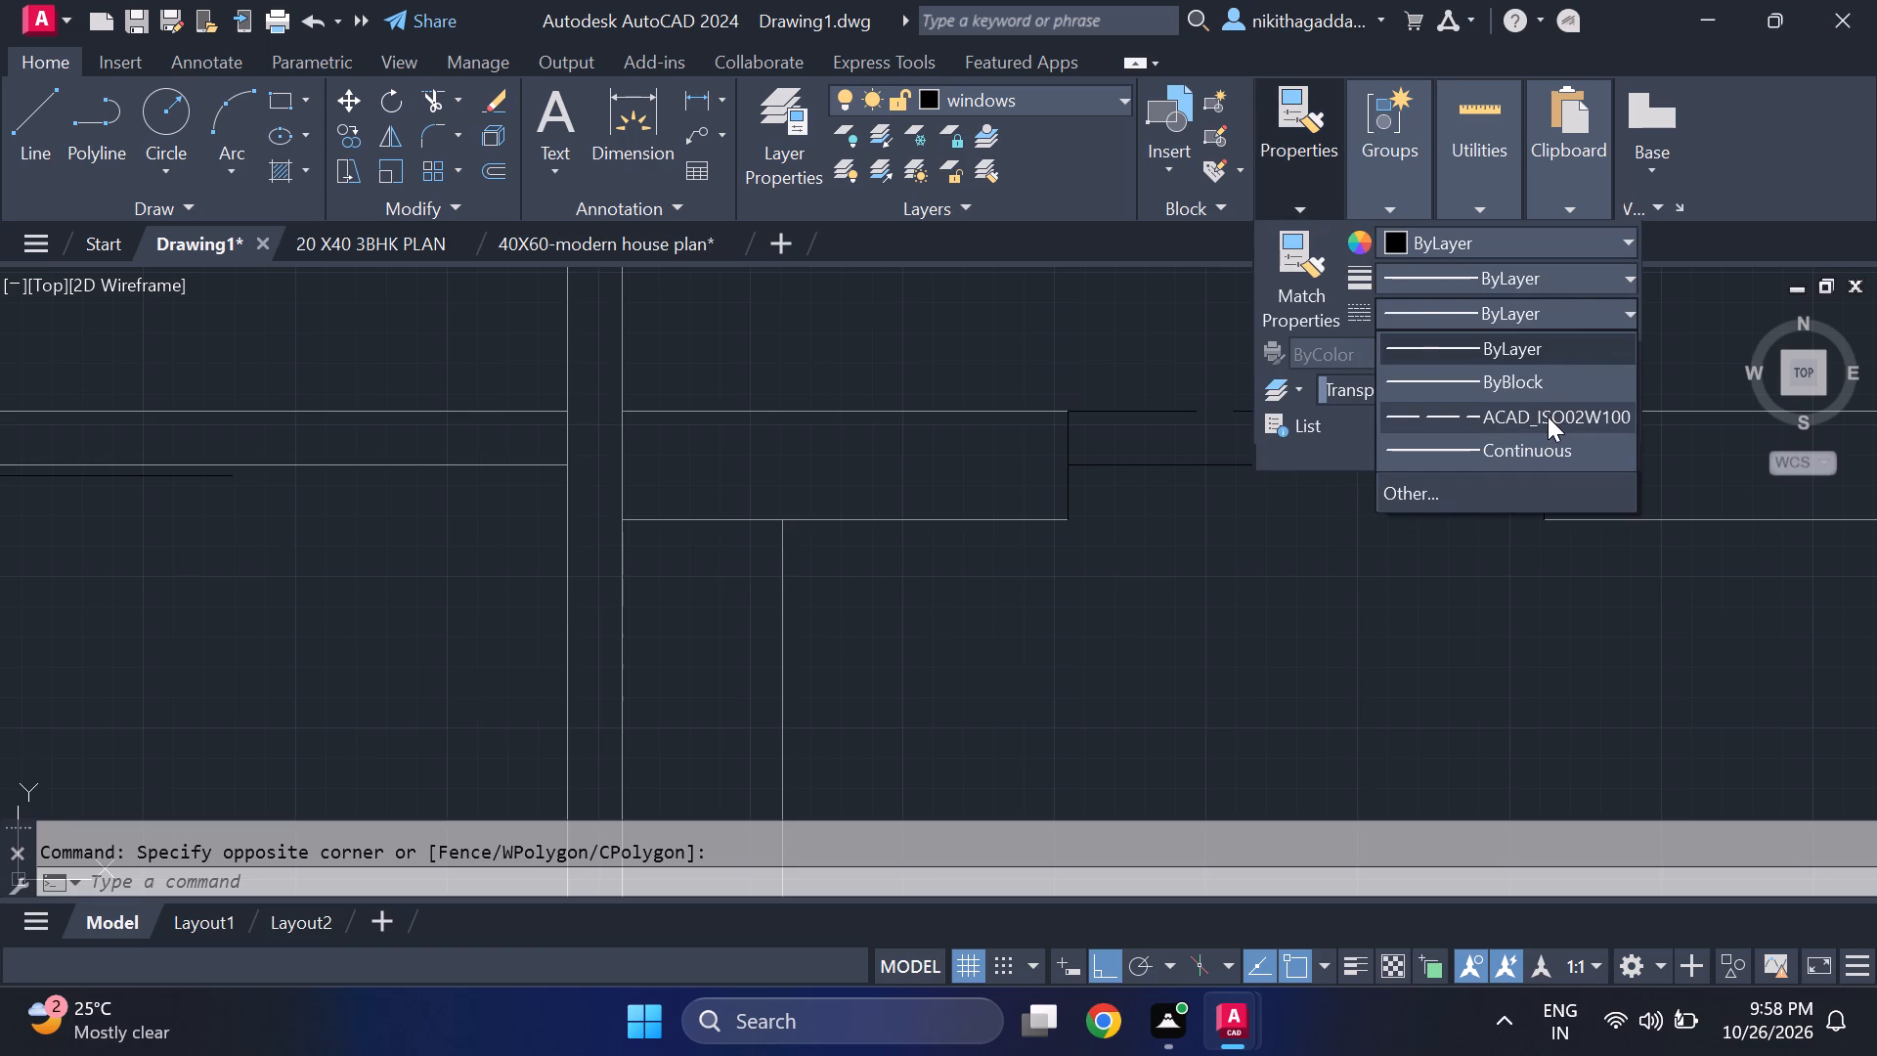
click(1548, 417)
key(Escape)
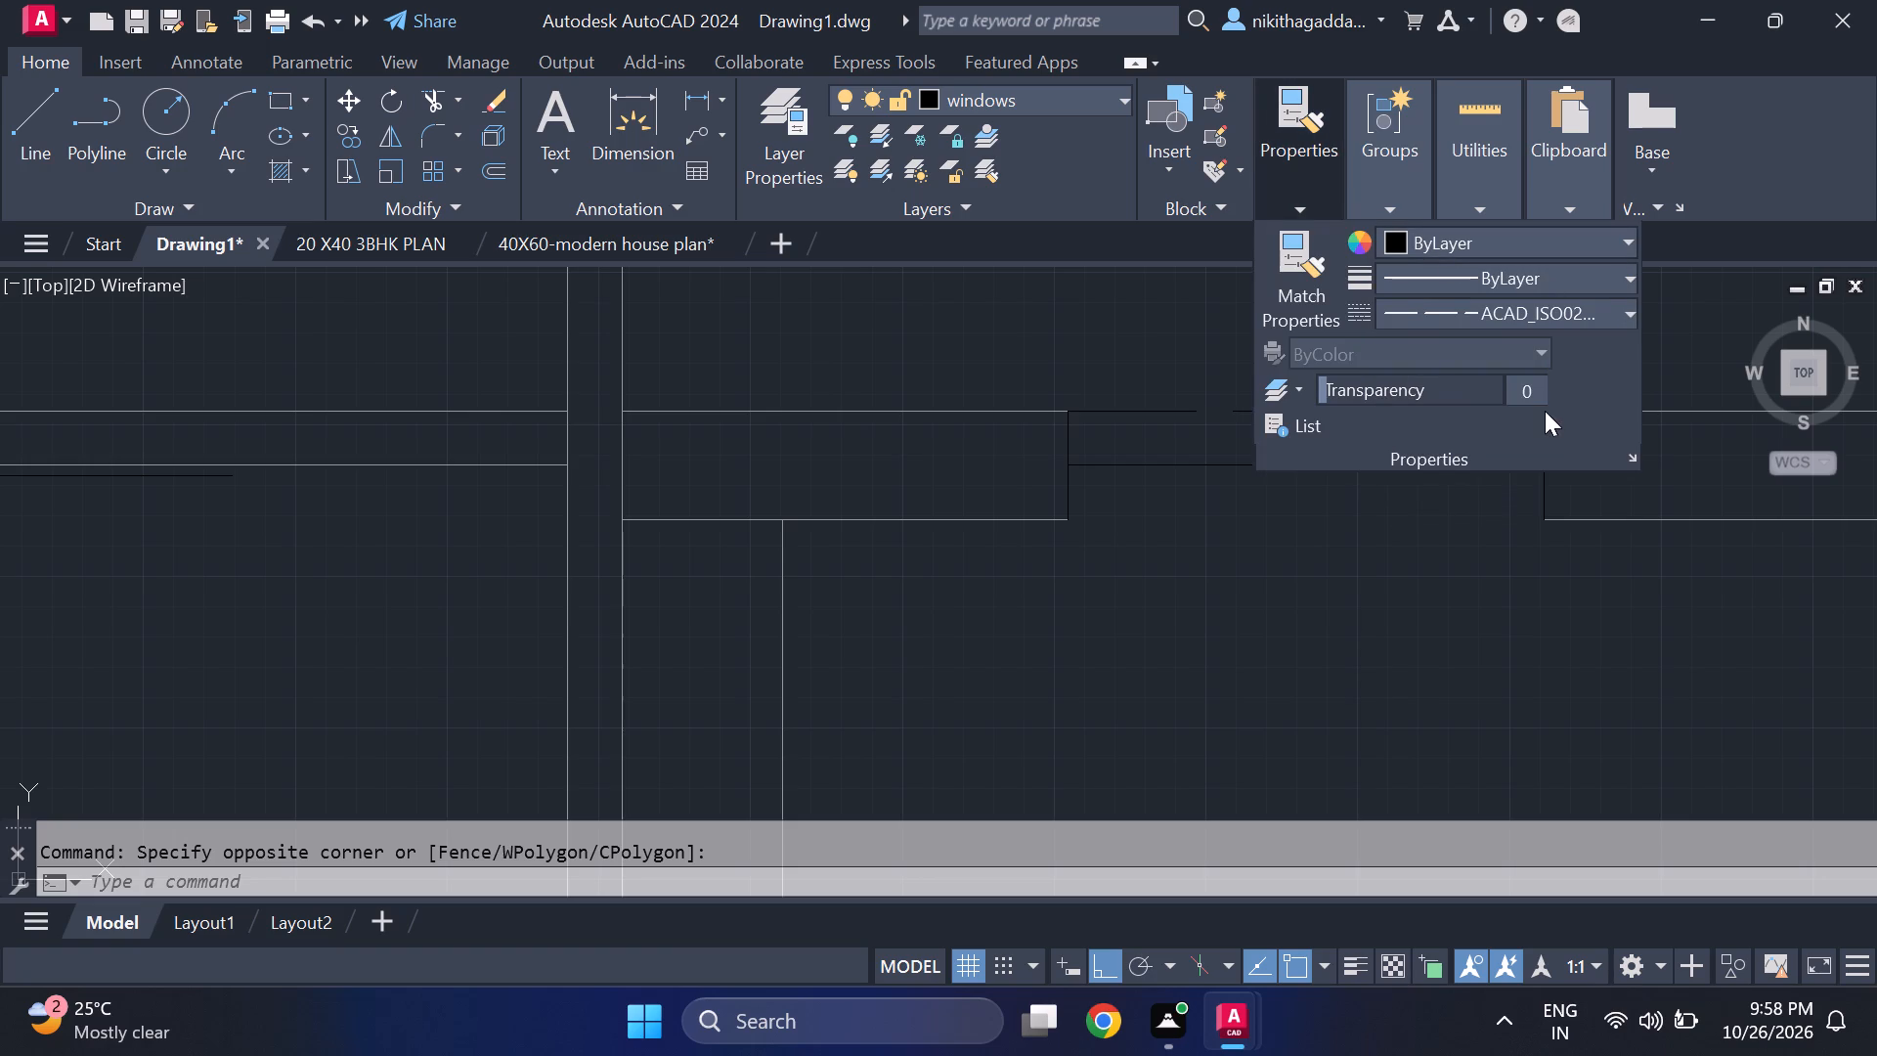
key(Escape)
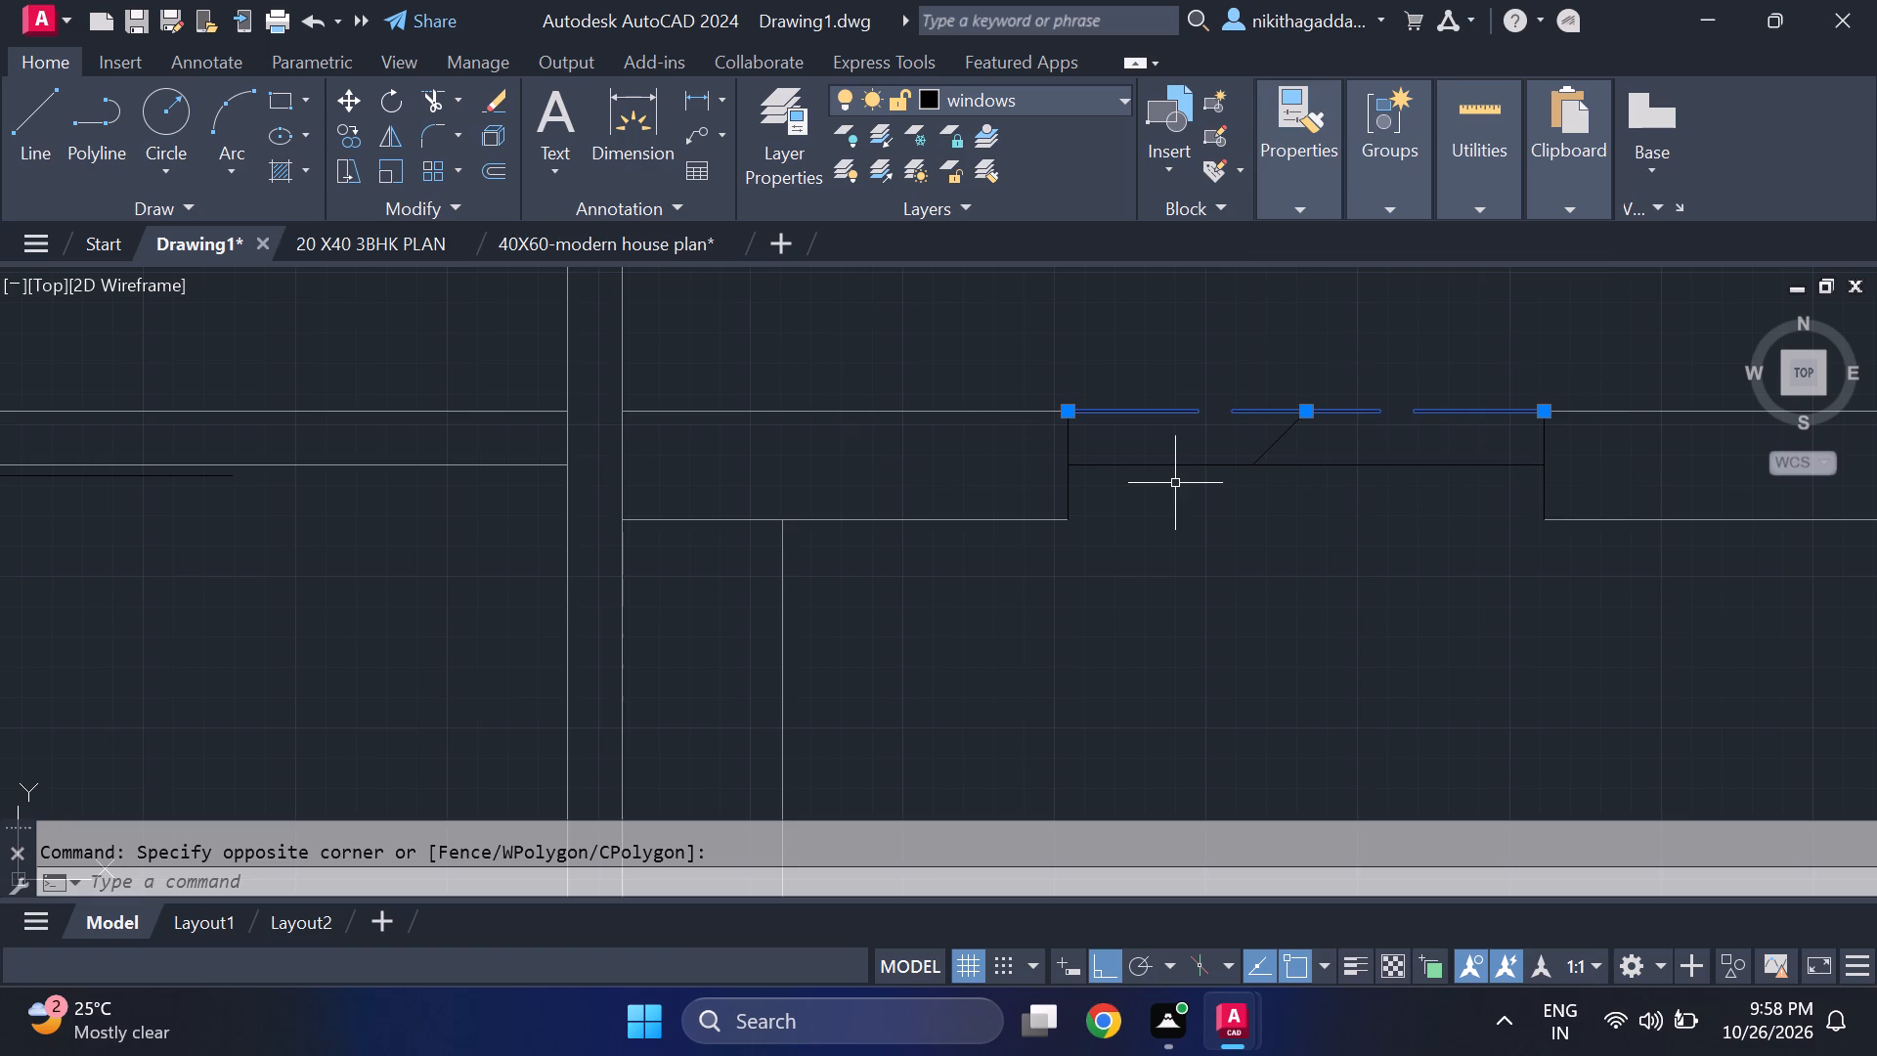
key(Escape)
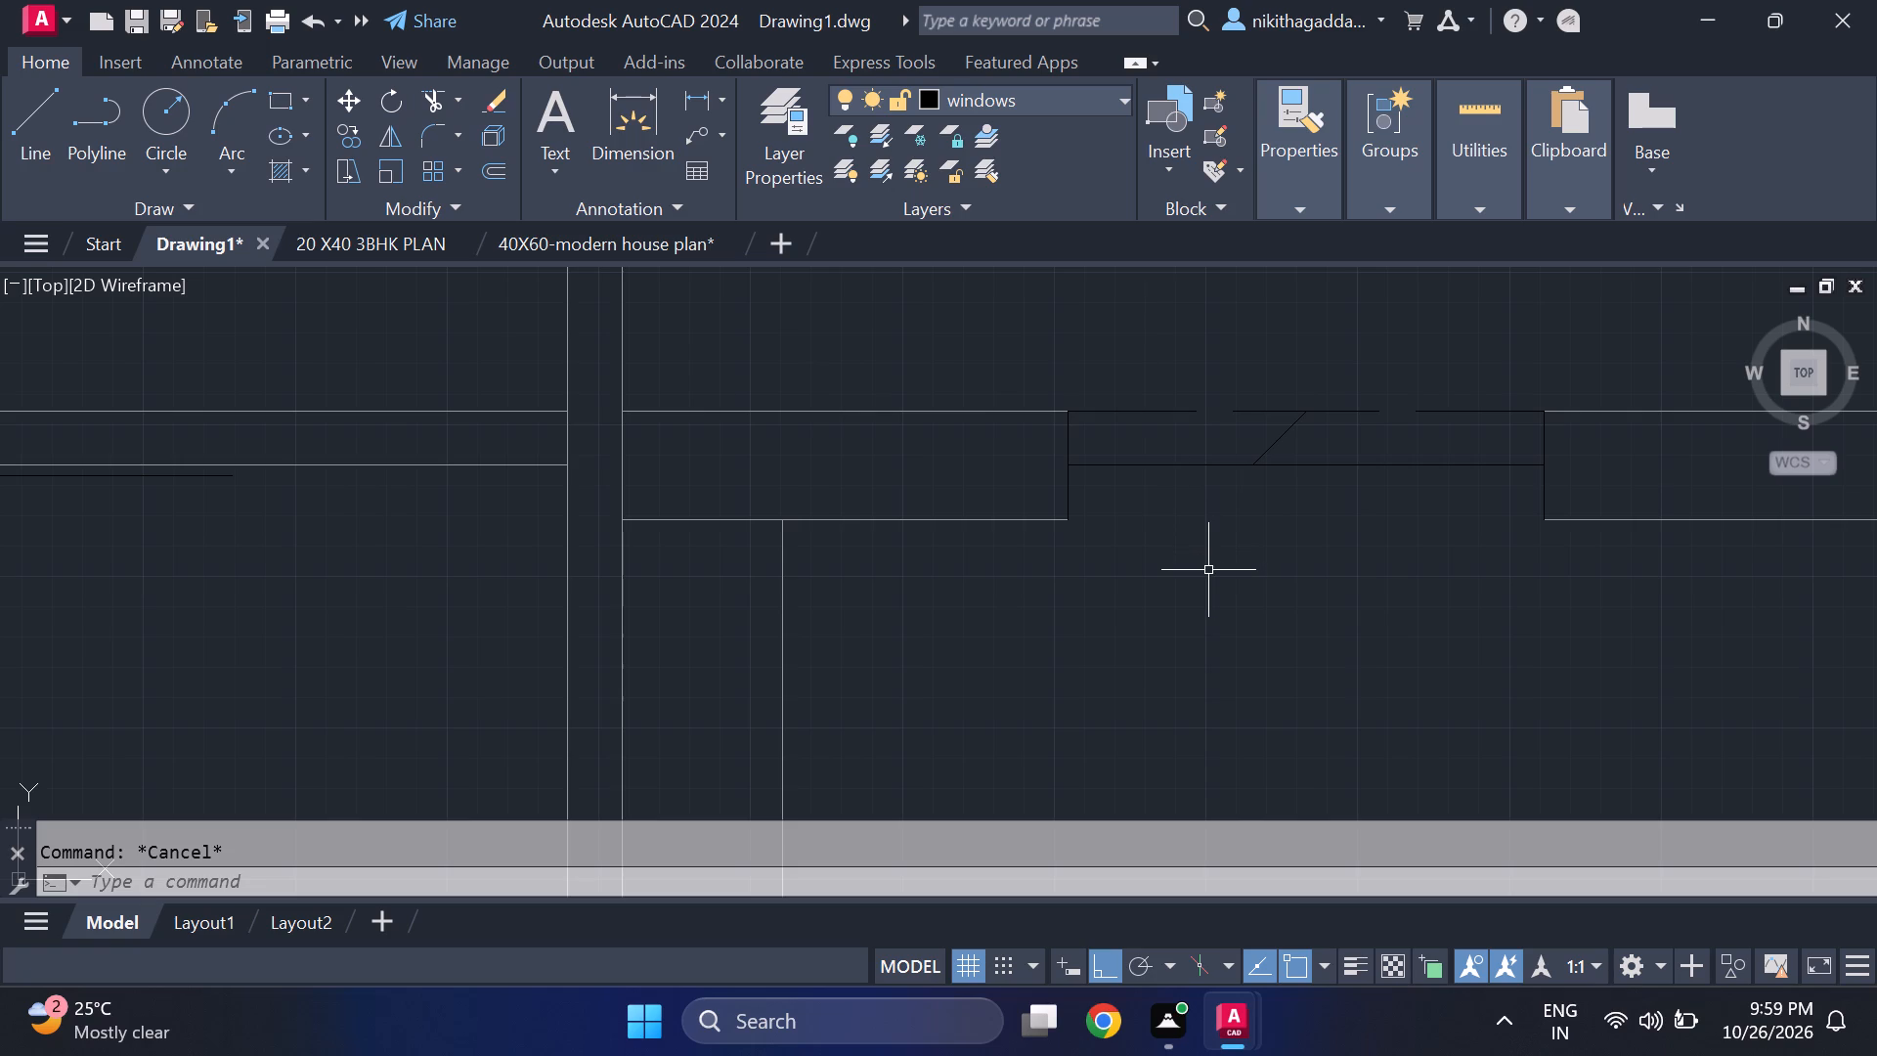
Extend both face lines of the entry room's south wall to close the gap left by the old door opening.
middle_drag(1208, 570, 1191, 604)
middle_click(1191, 604)
scroll(1049, 367, down, 3)
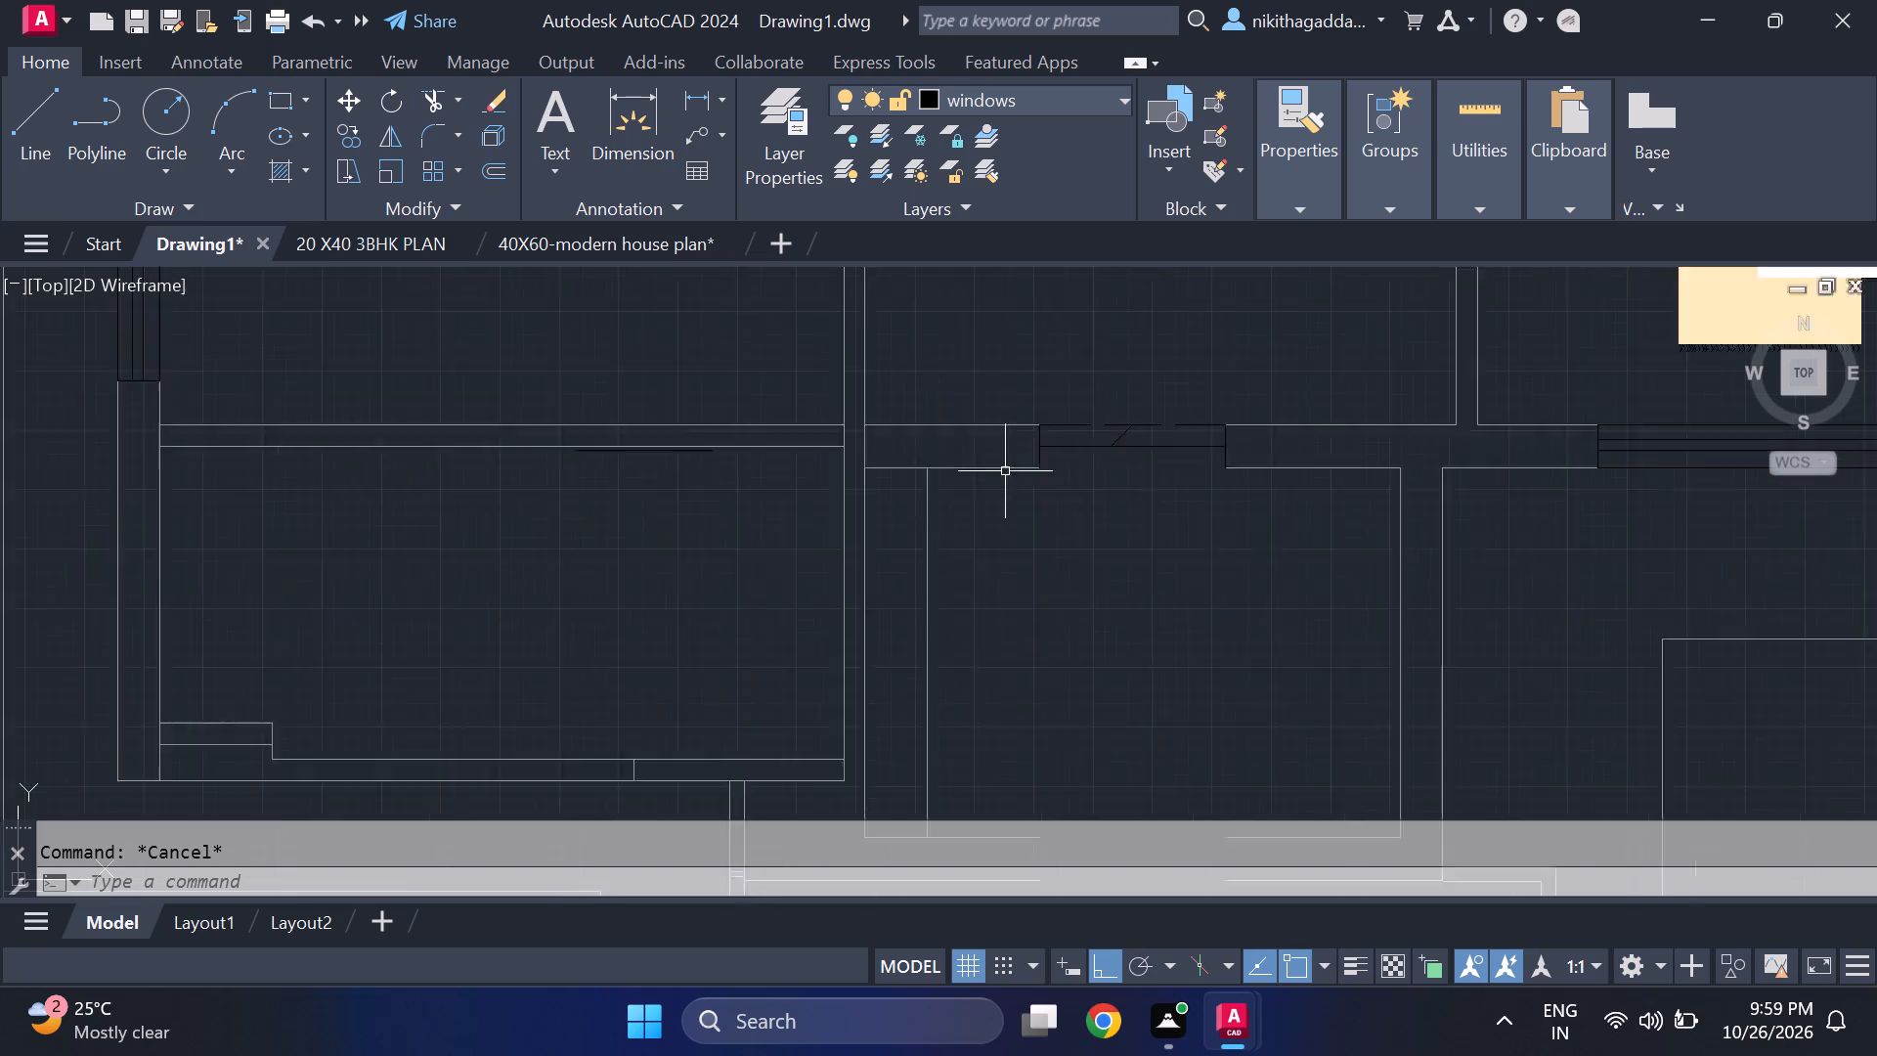
scroll(1108, 532, down, 2)
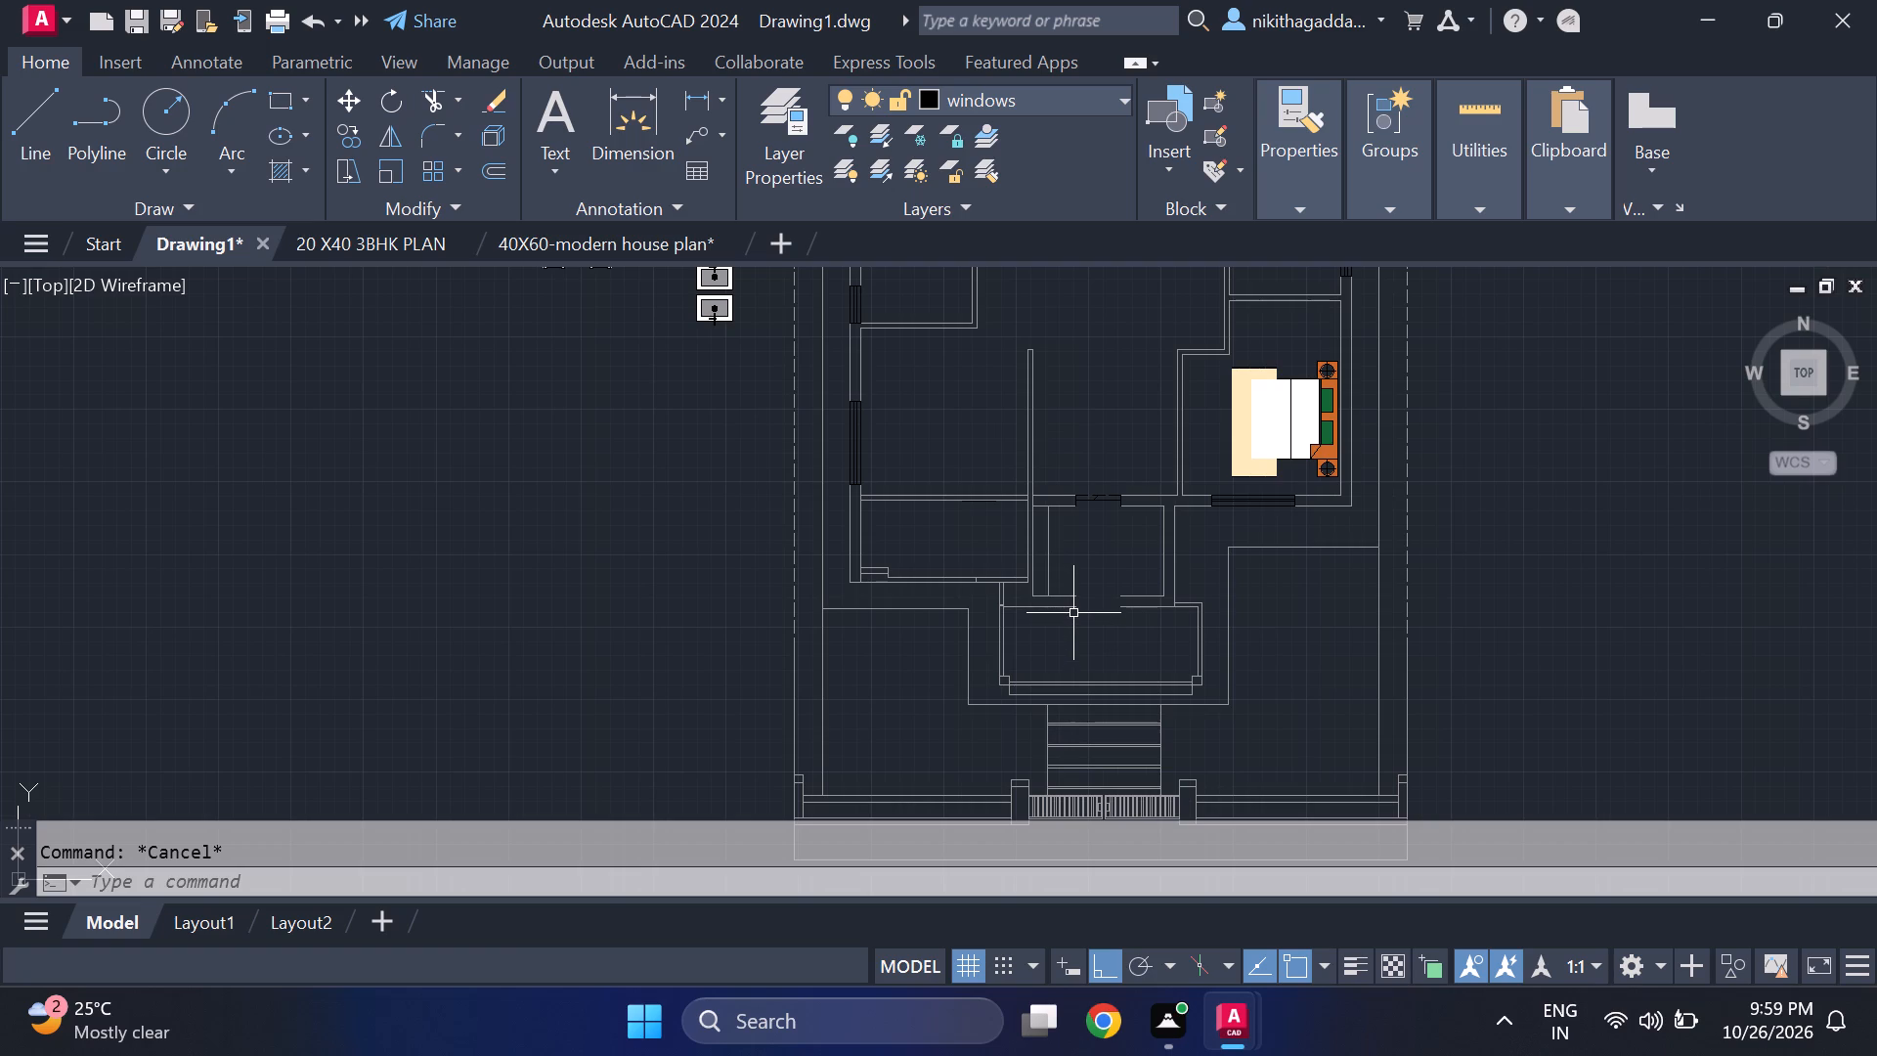
key(r)
key(BackSpace)
text(ex)
key(Return)
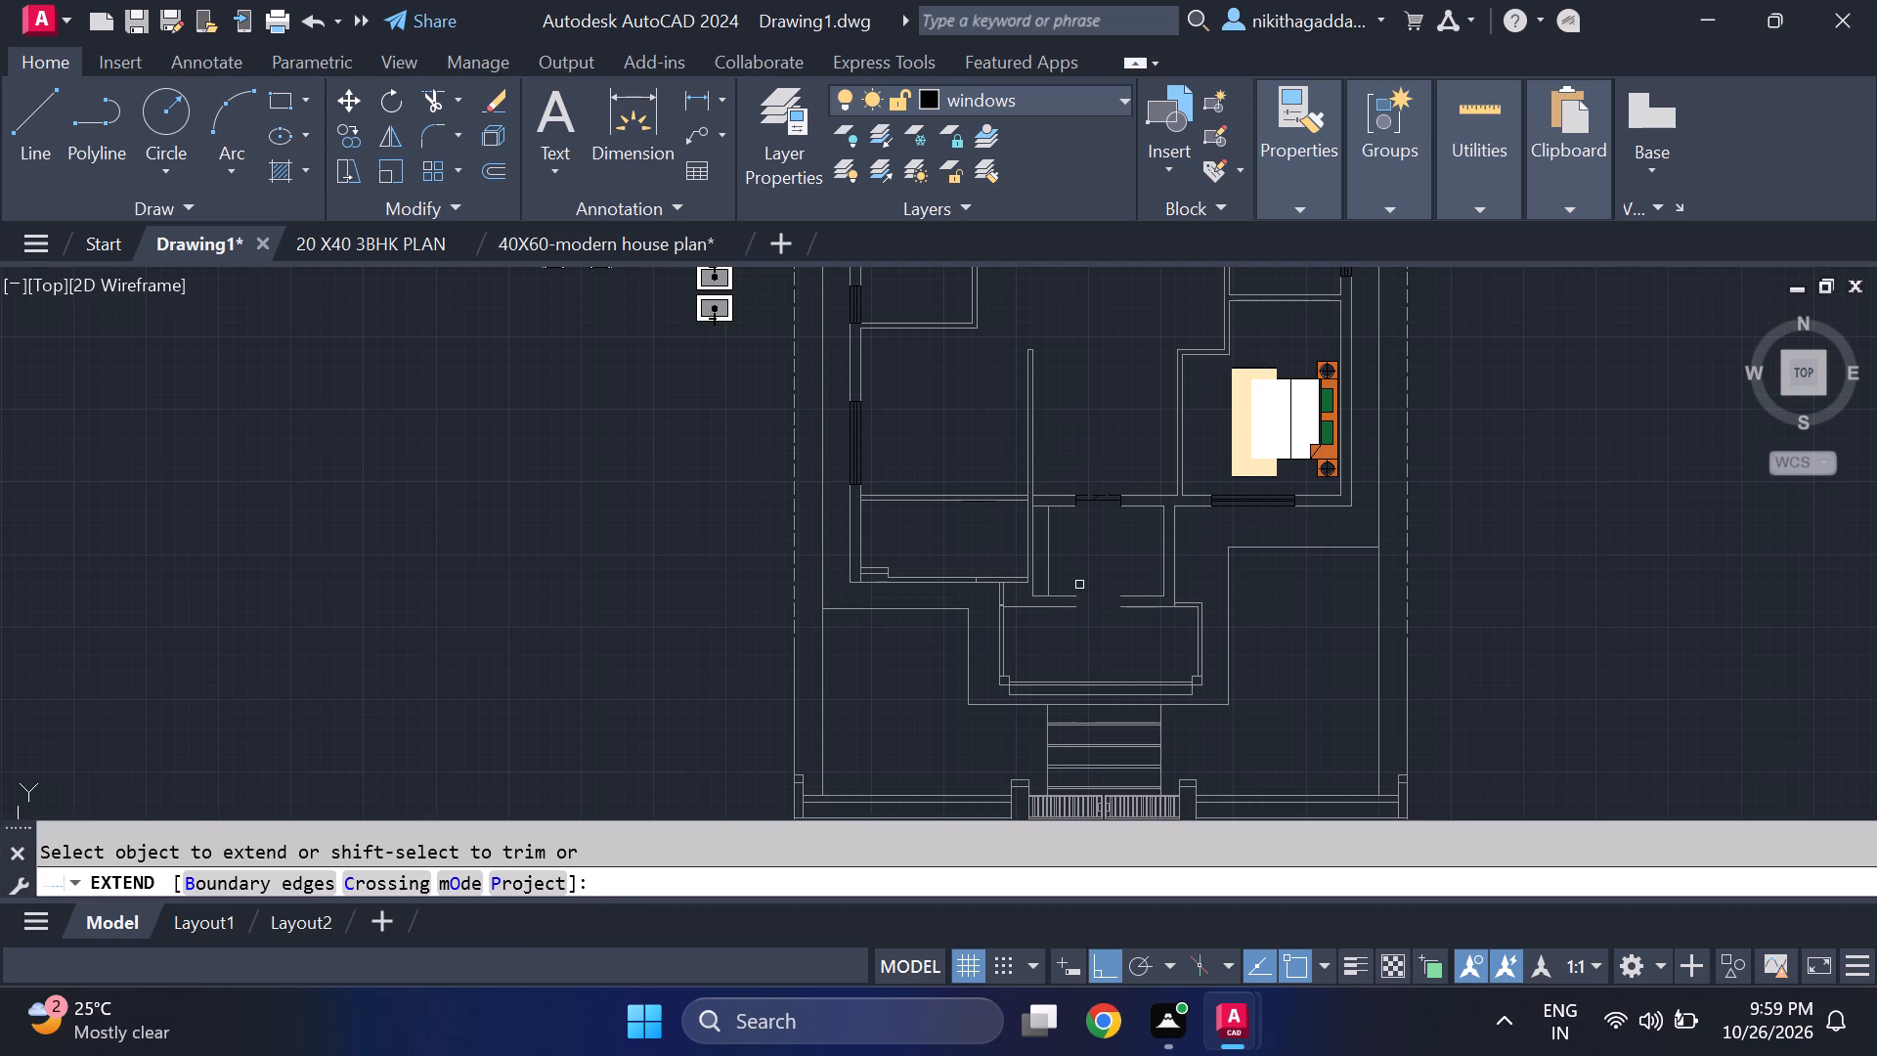
drag(1079, 584, 1066, 634)
drag(1072, 579, 1069, 645)
key(Escape)
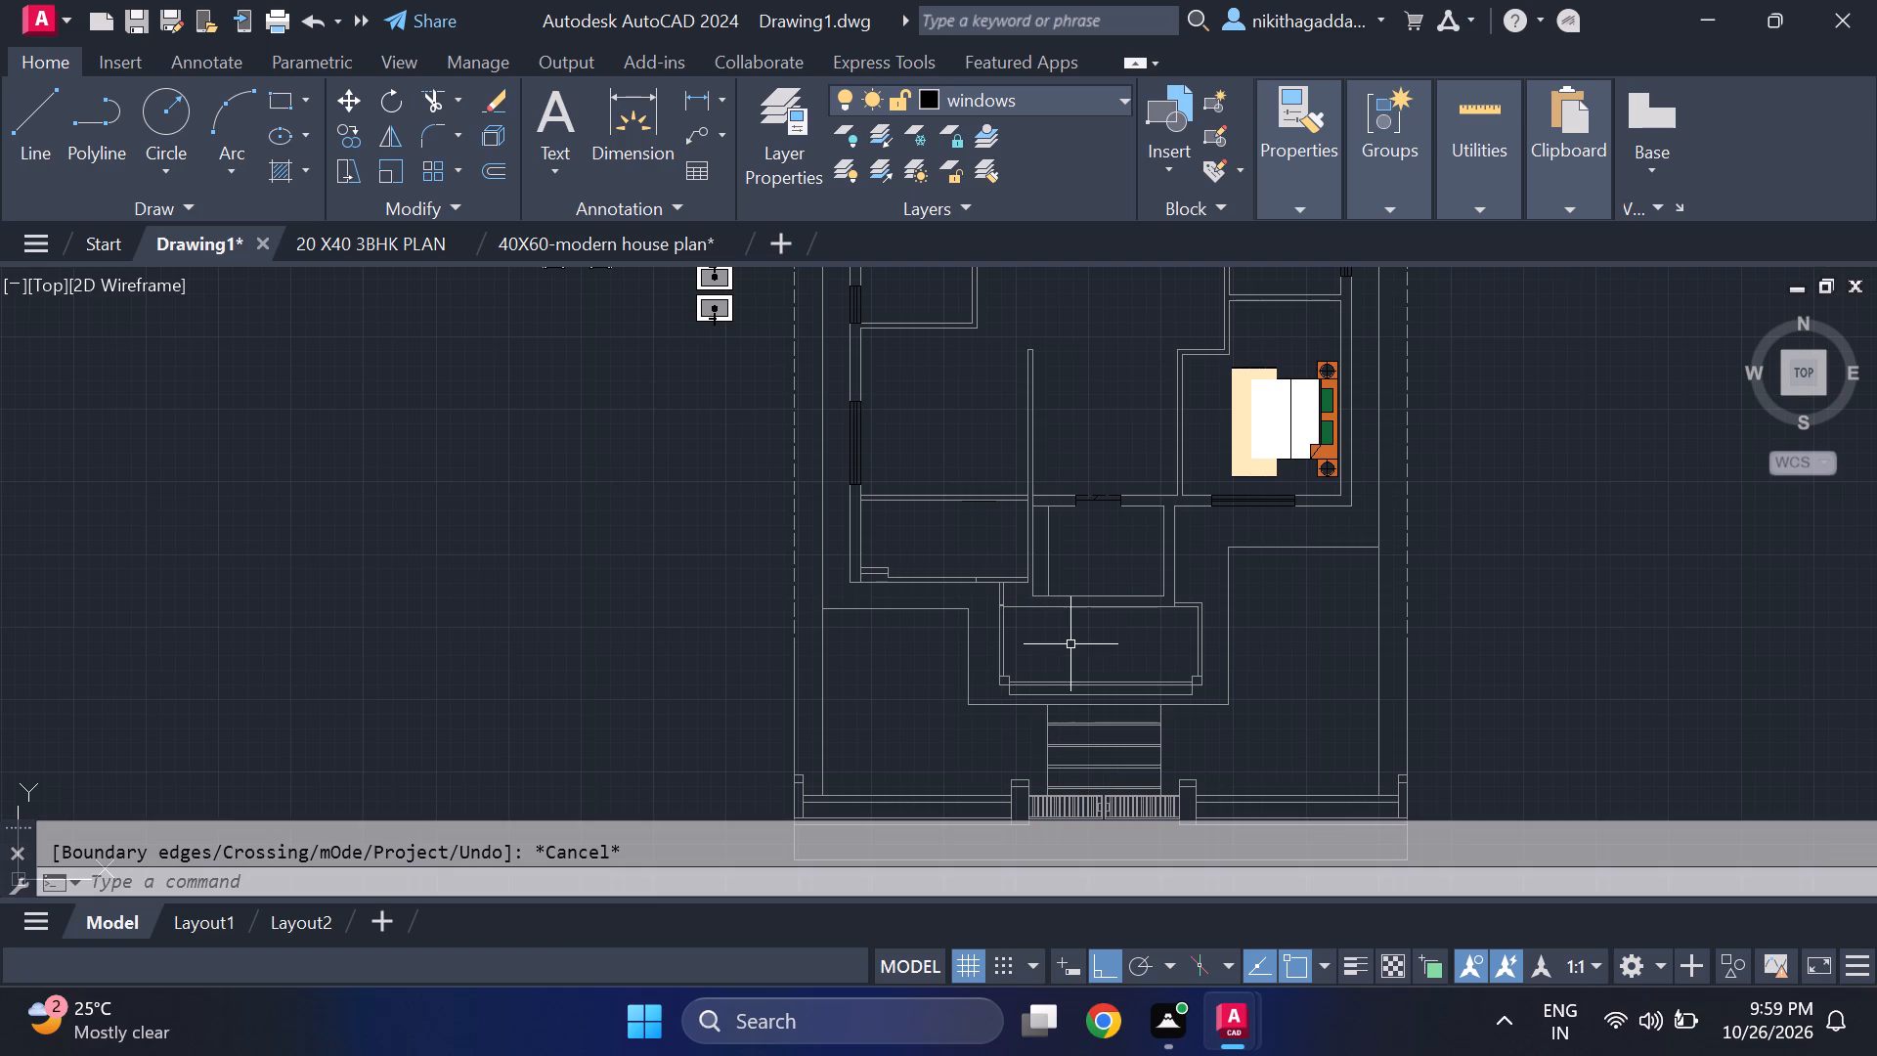
Make the walls layer current and draw a small closed rectangle with lines just inside the porch's northwest corner, west of the entry room.
scroll(1014, 594, up, 2)
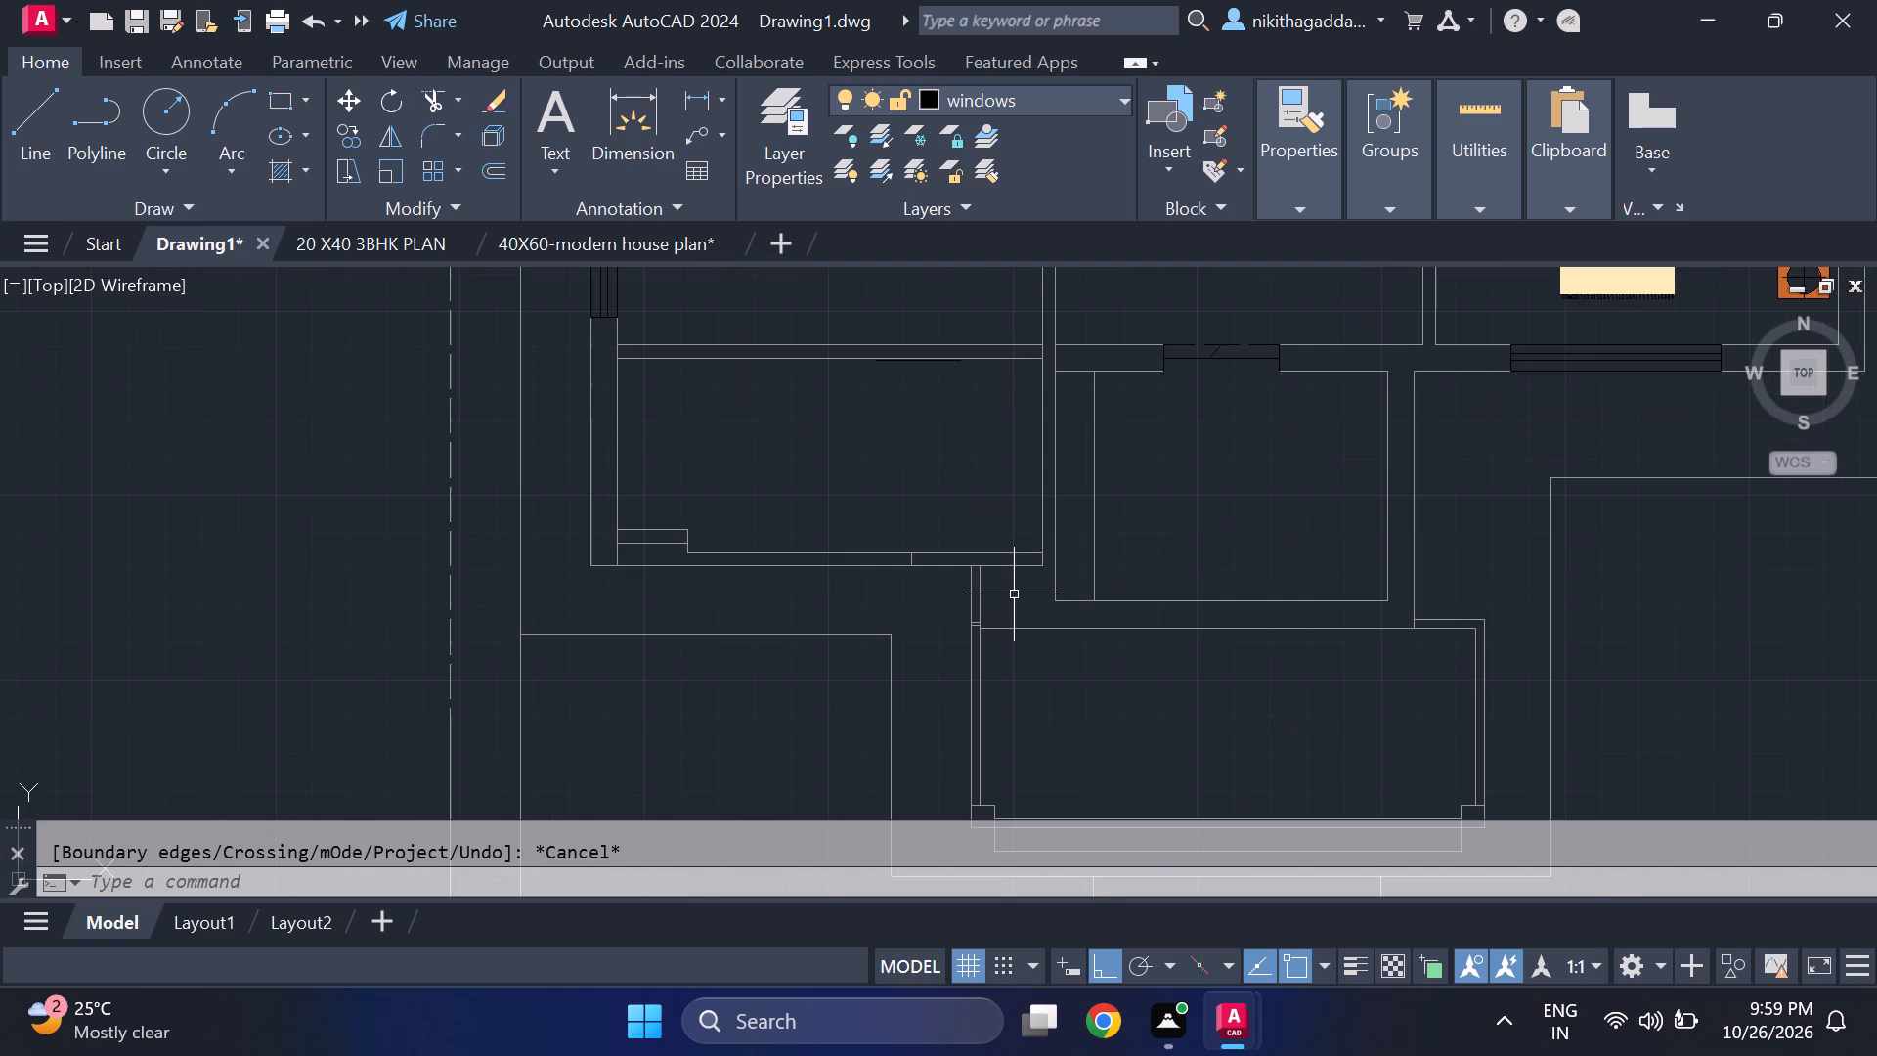
key(l)
key(Return)
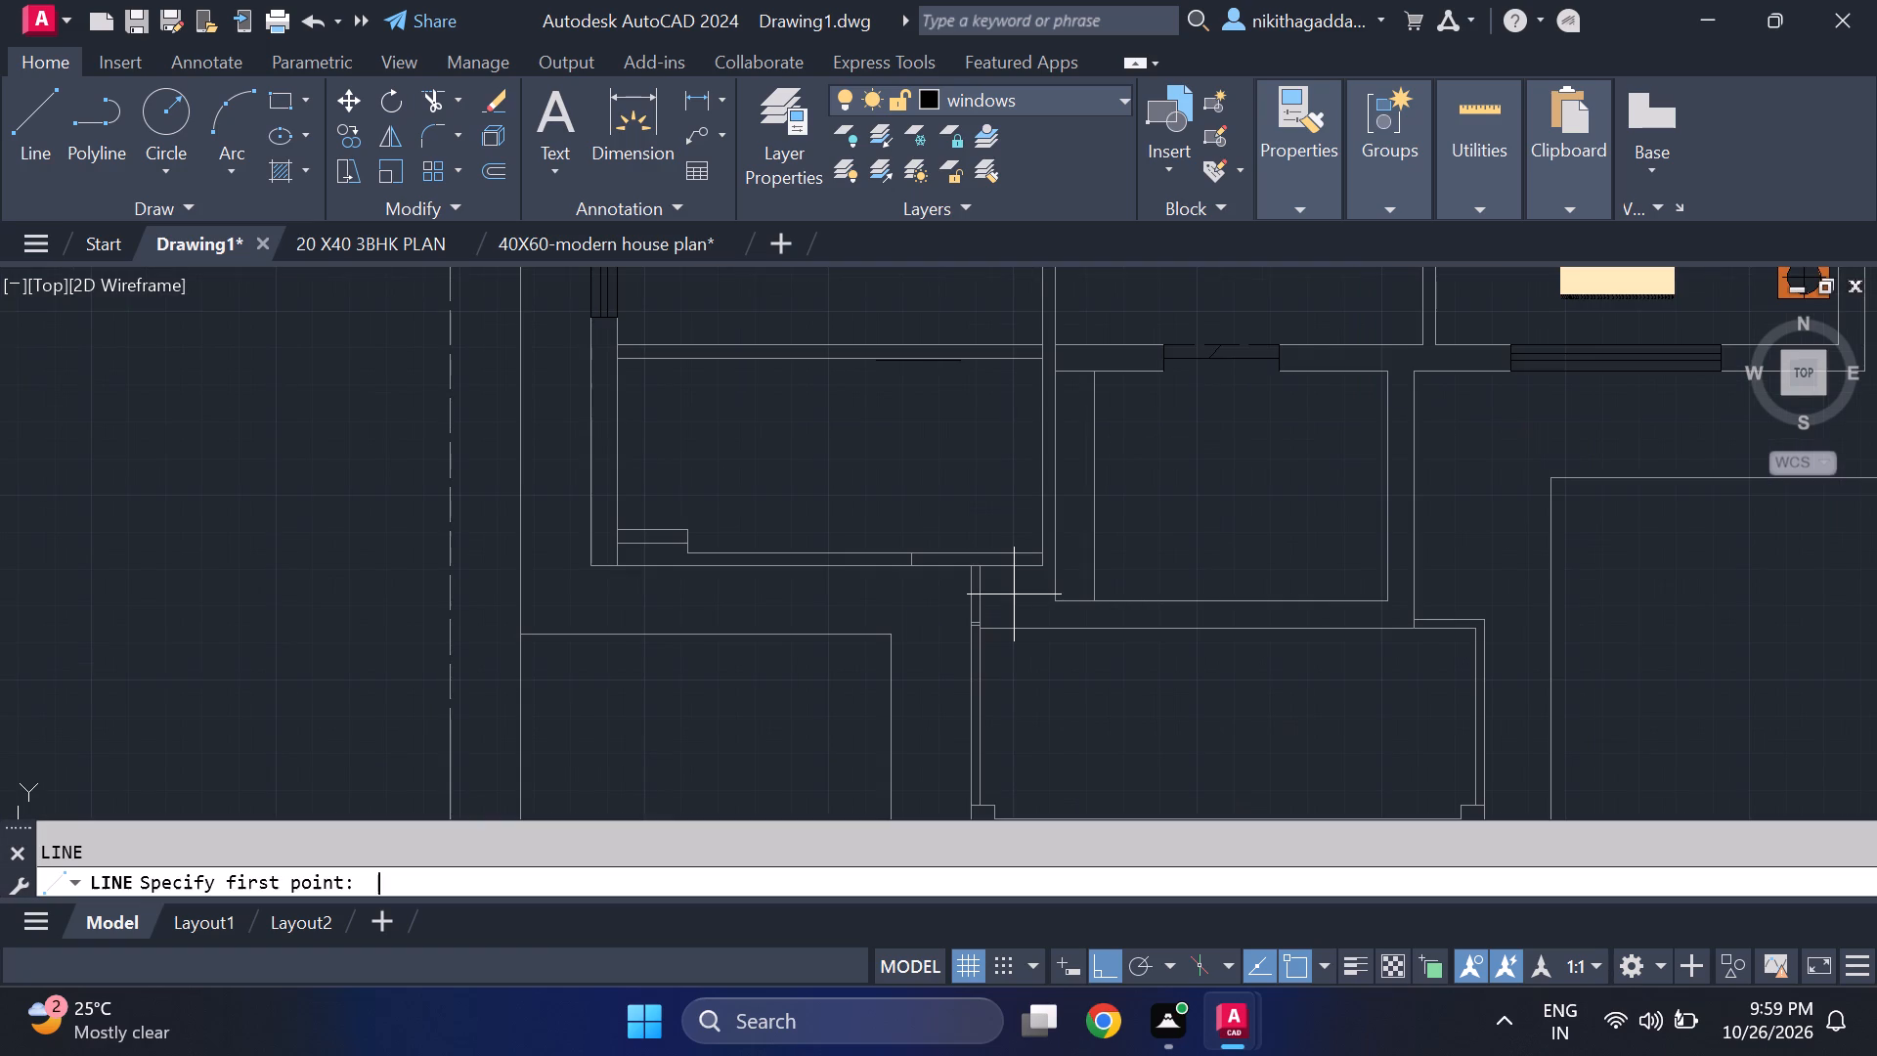
click(1059, 109)
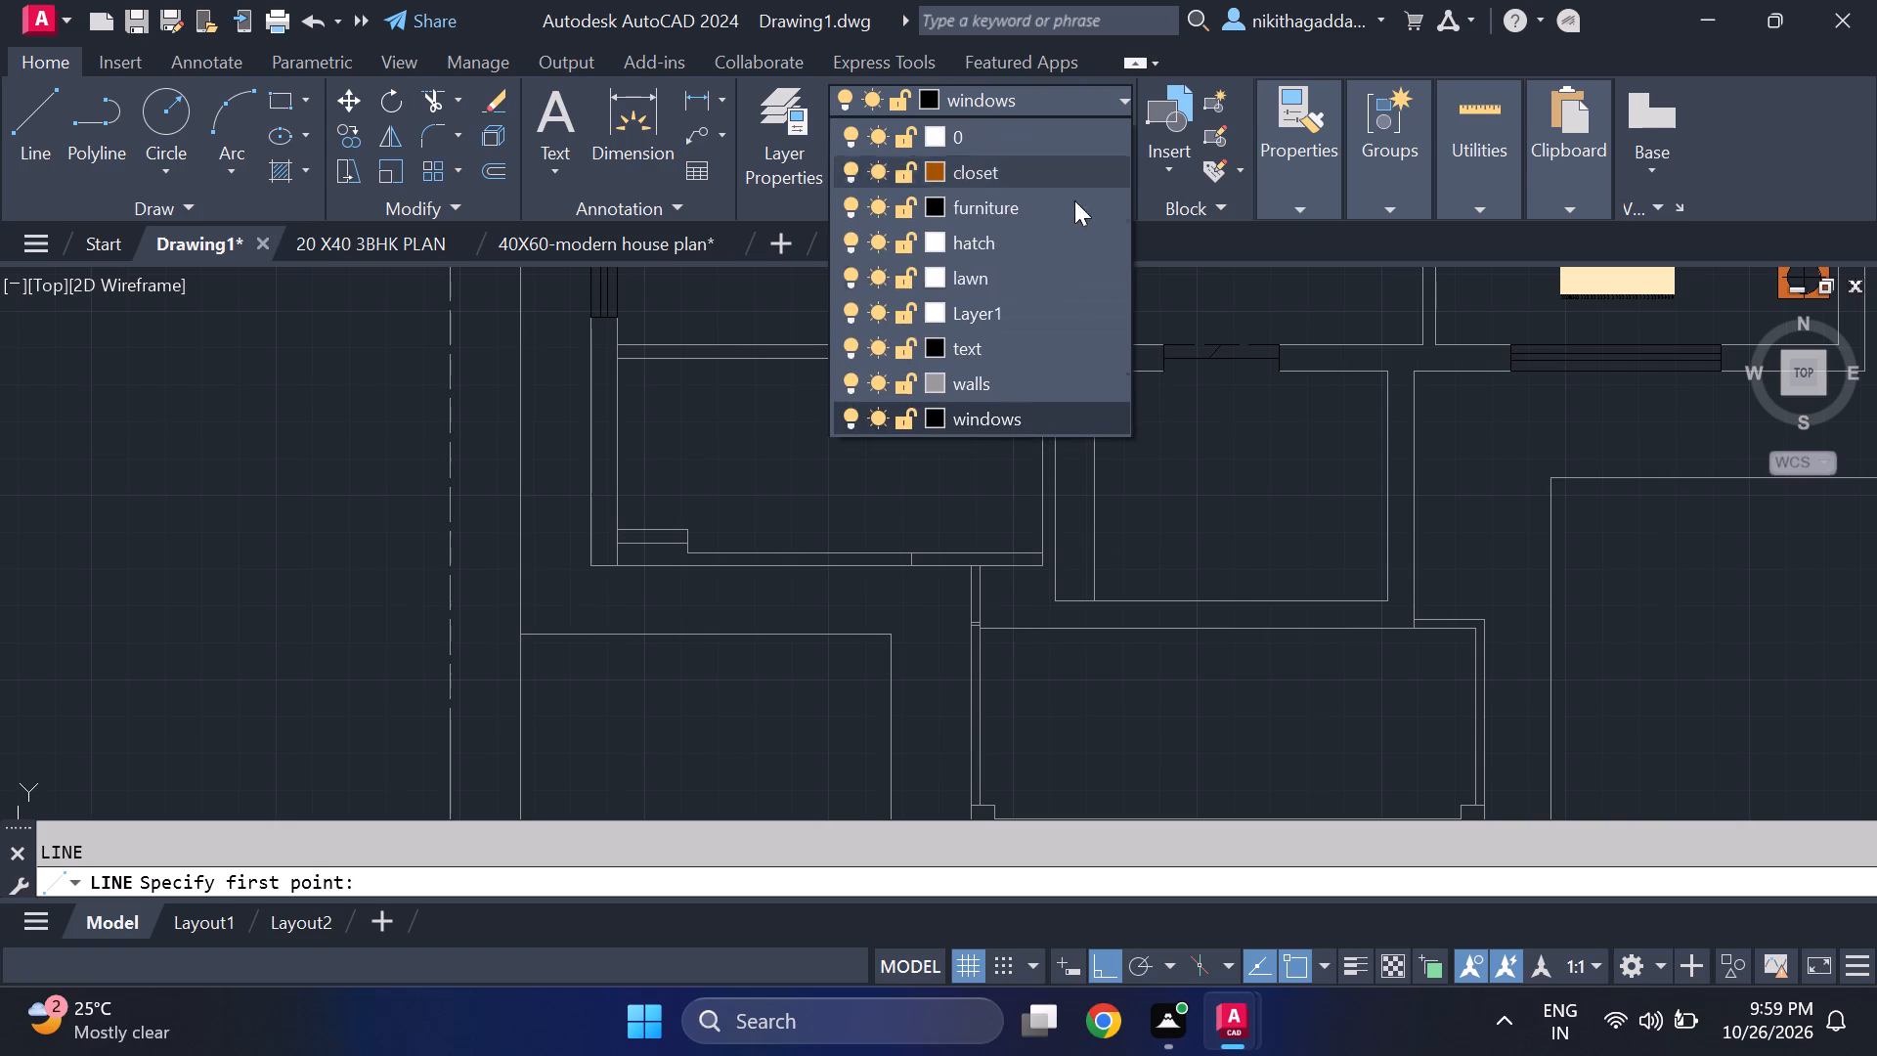
click(1017, 382)
scroll(951, 587, up, 2)
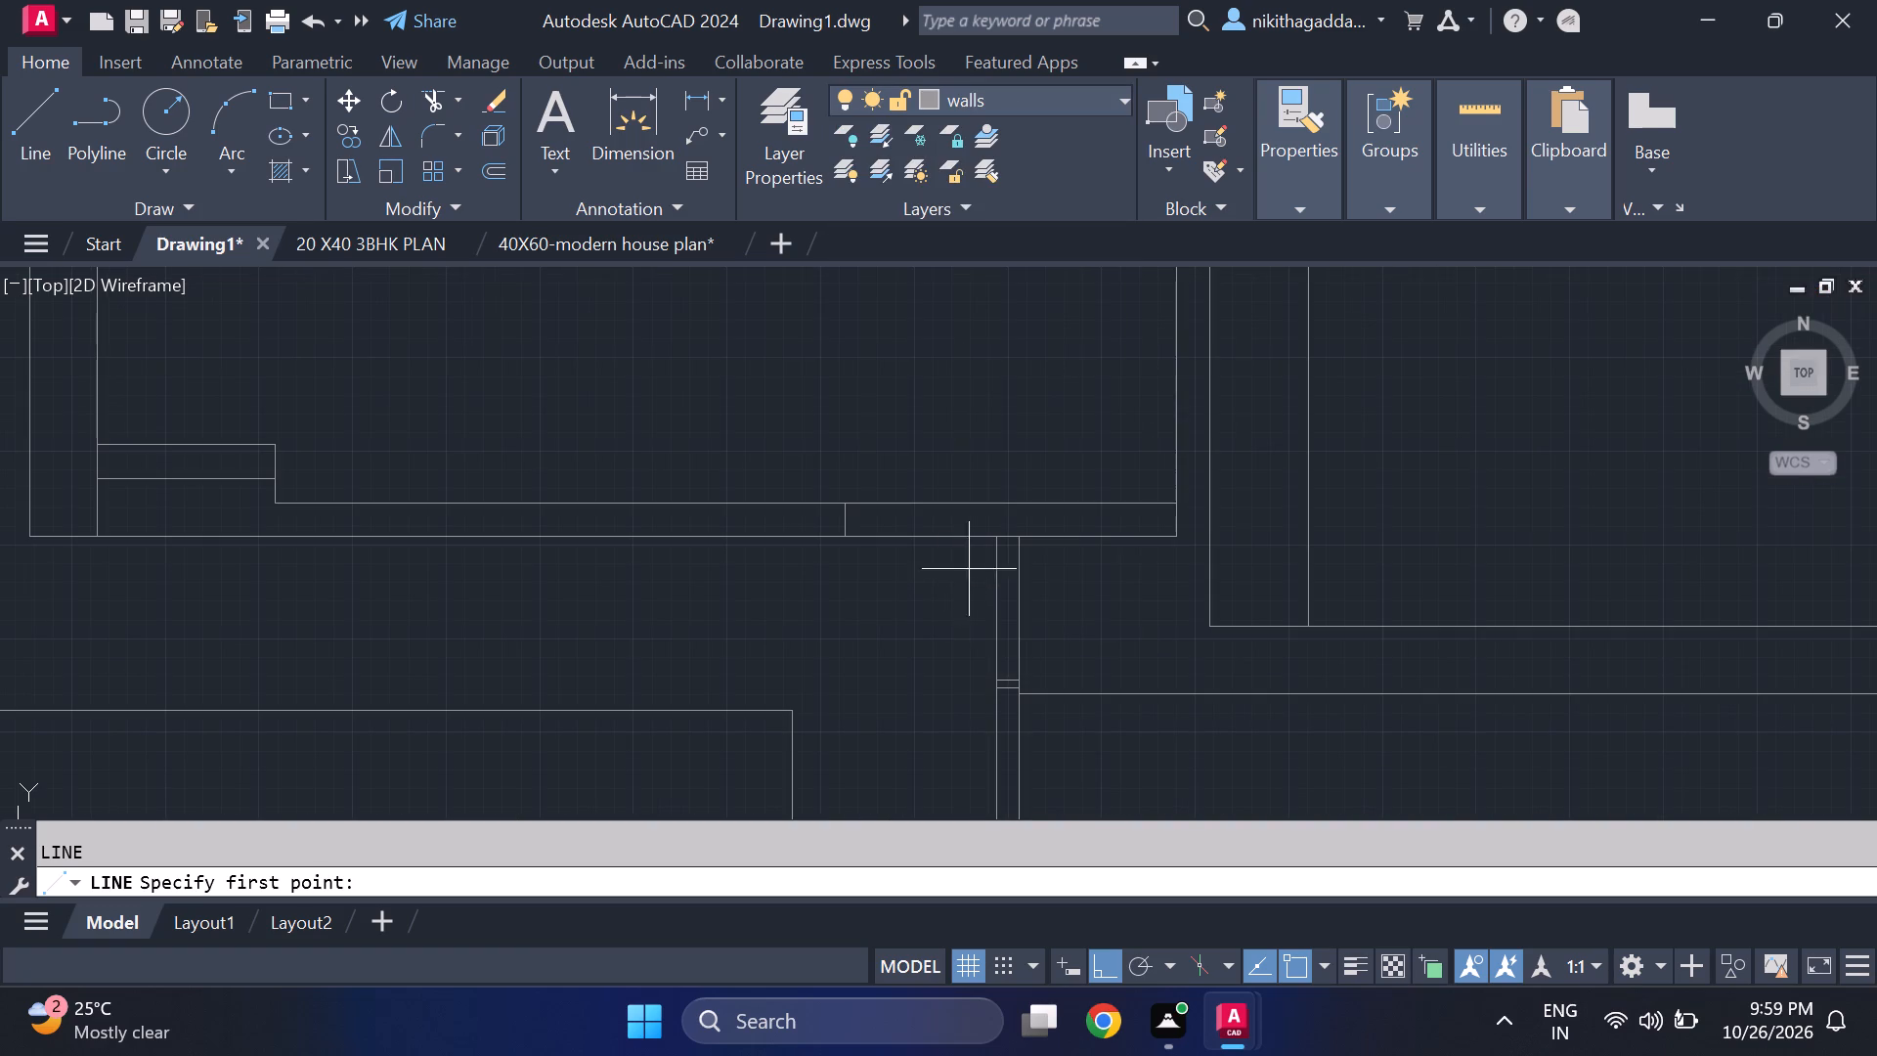
click(1055, 590)
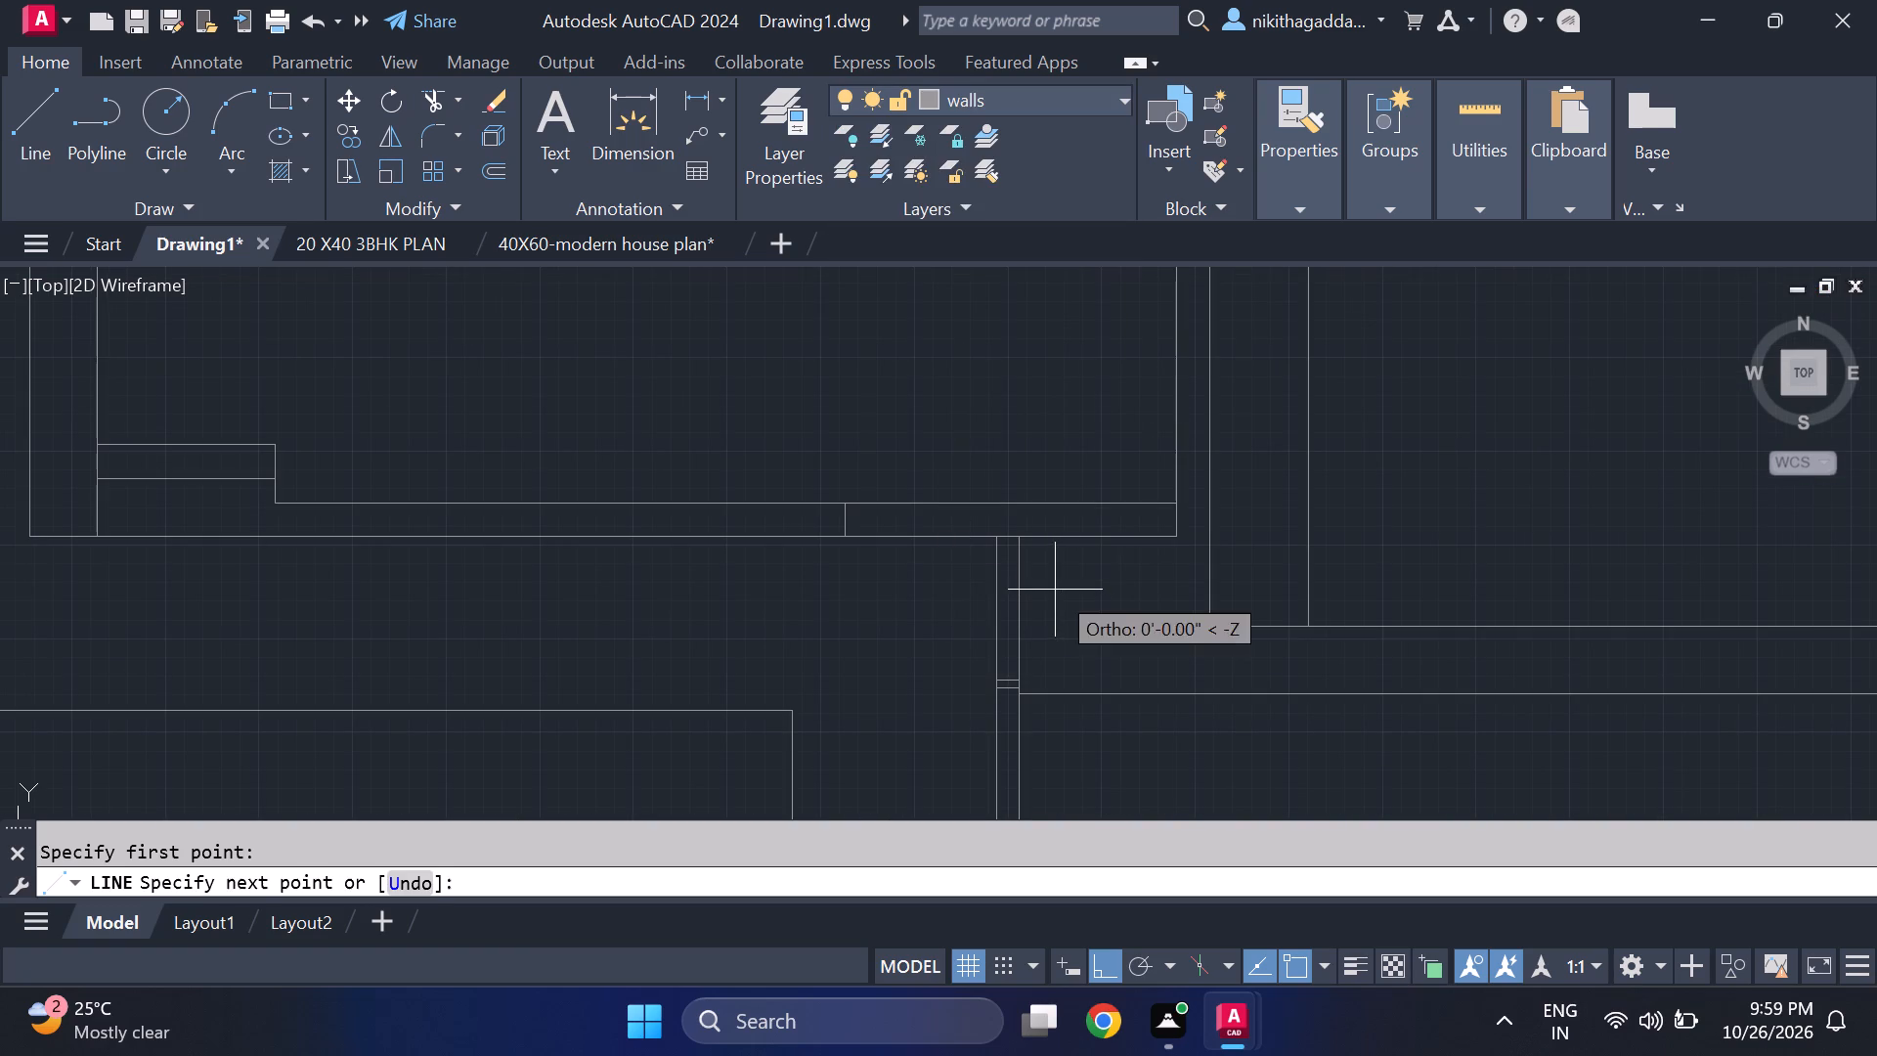
click(1149, 592)
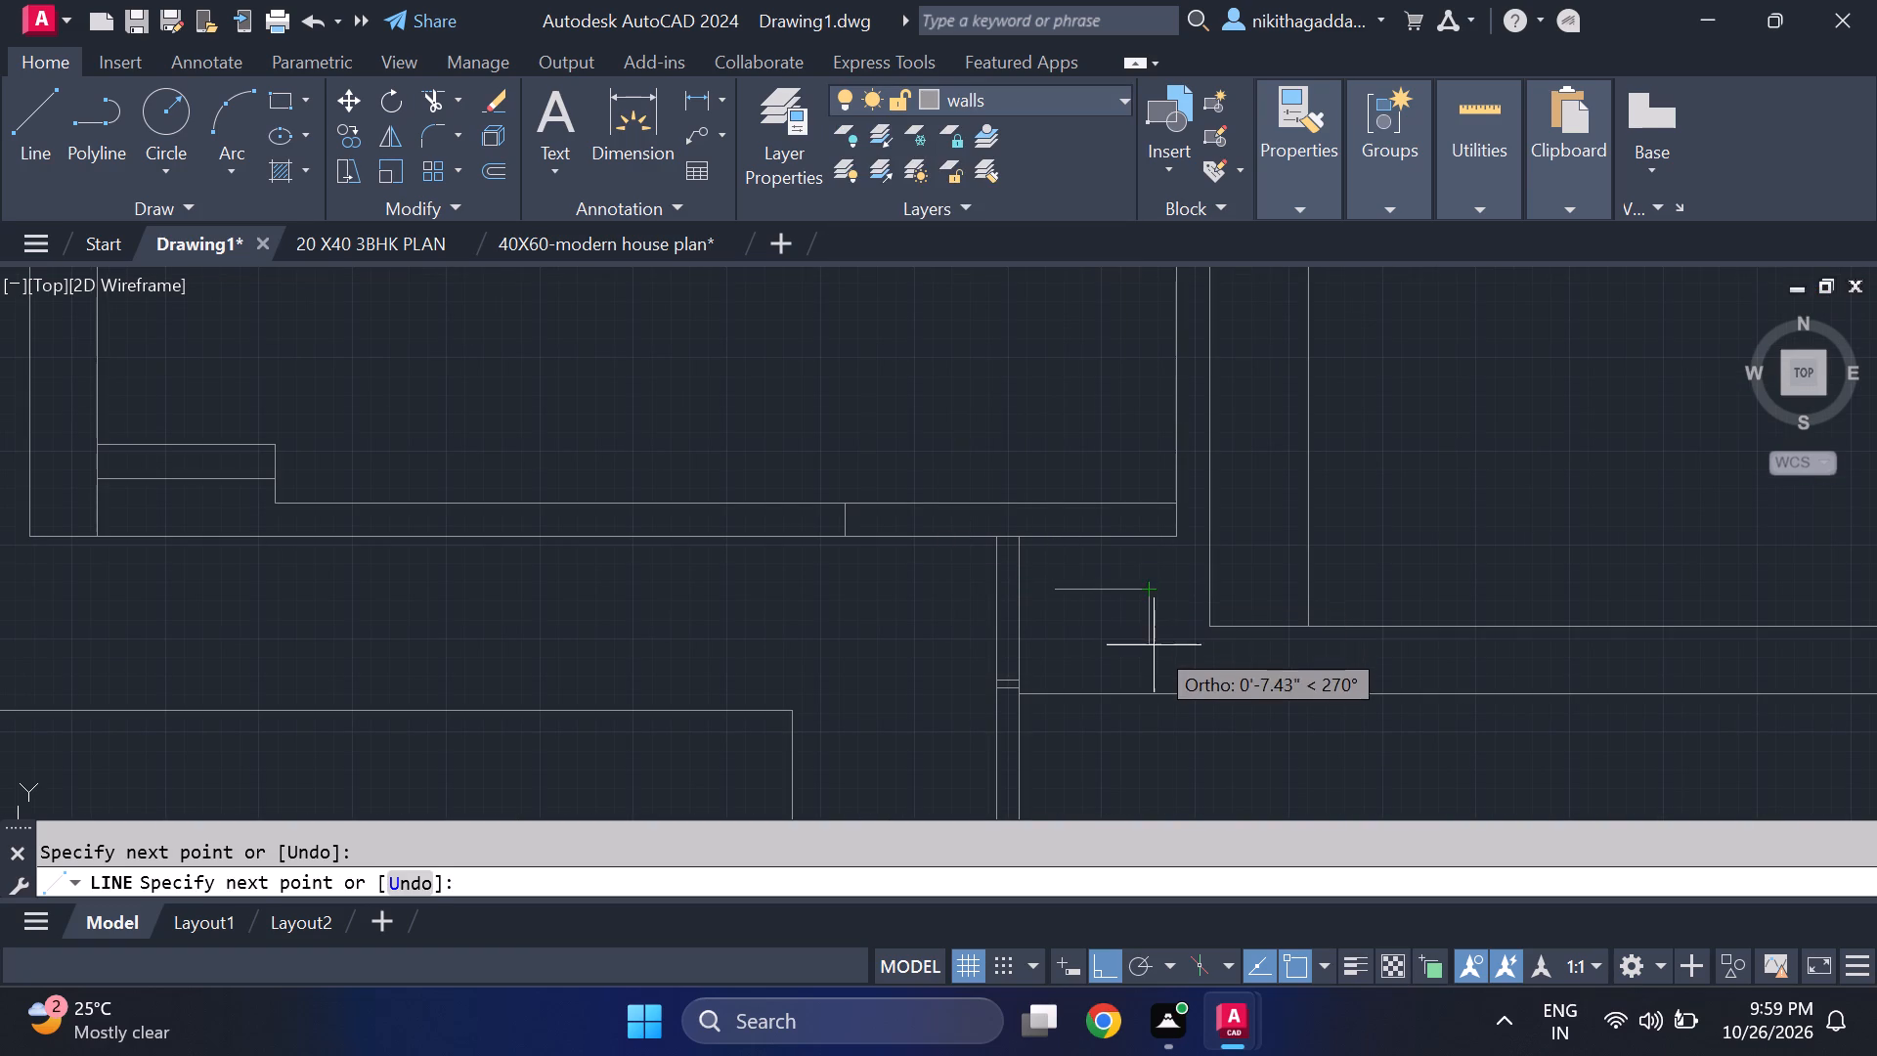
click(1147, 638)
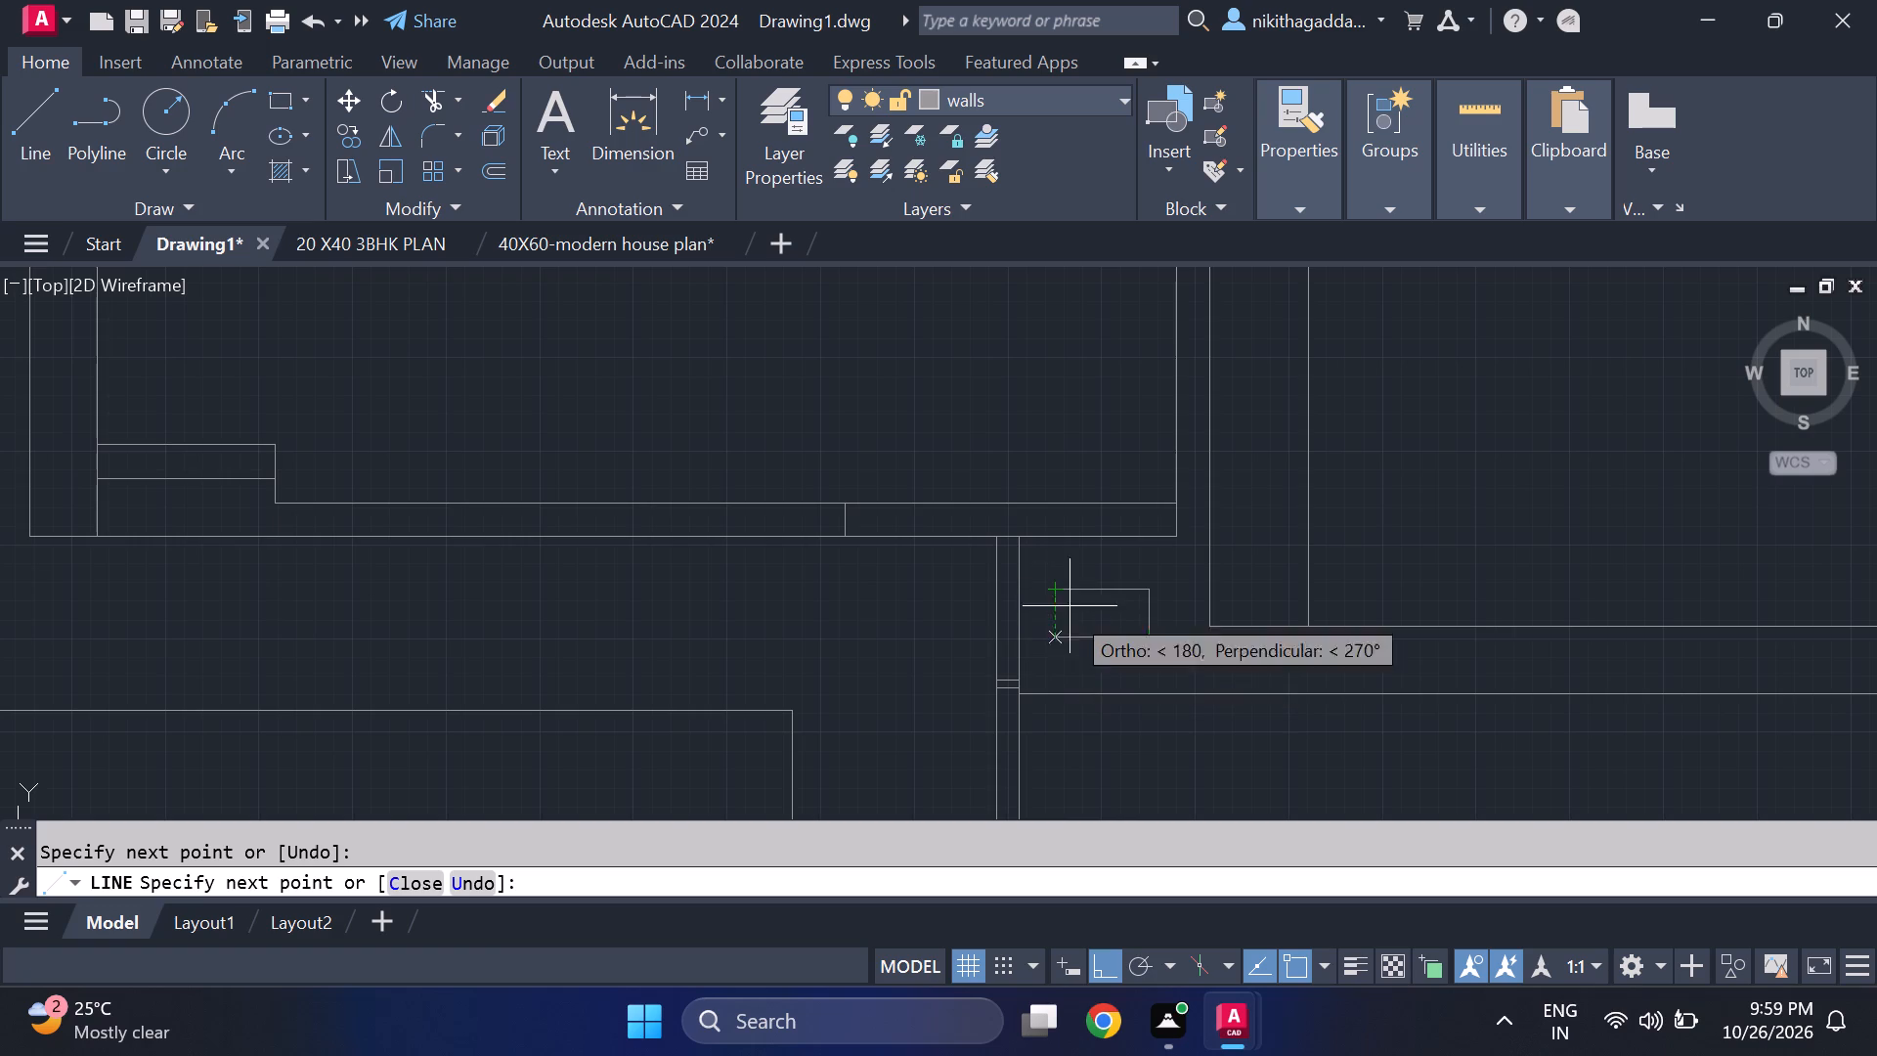
click(1056, 642)
click(1056, 591)
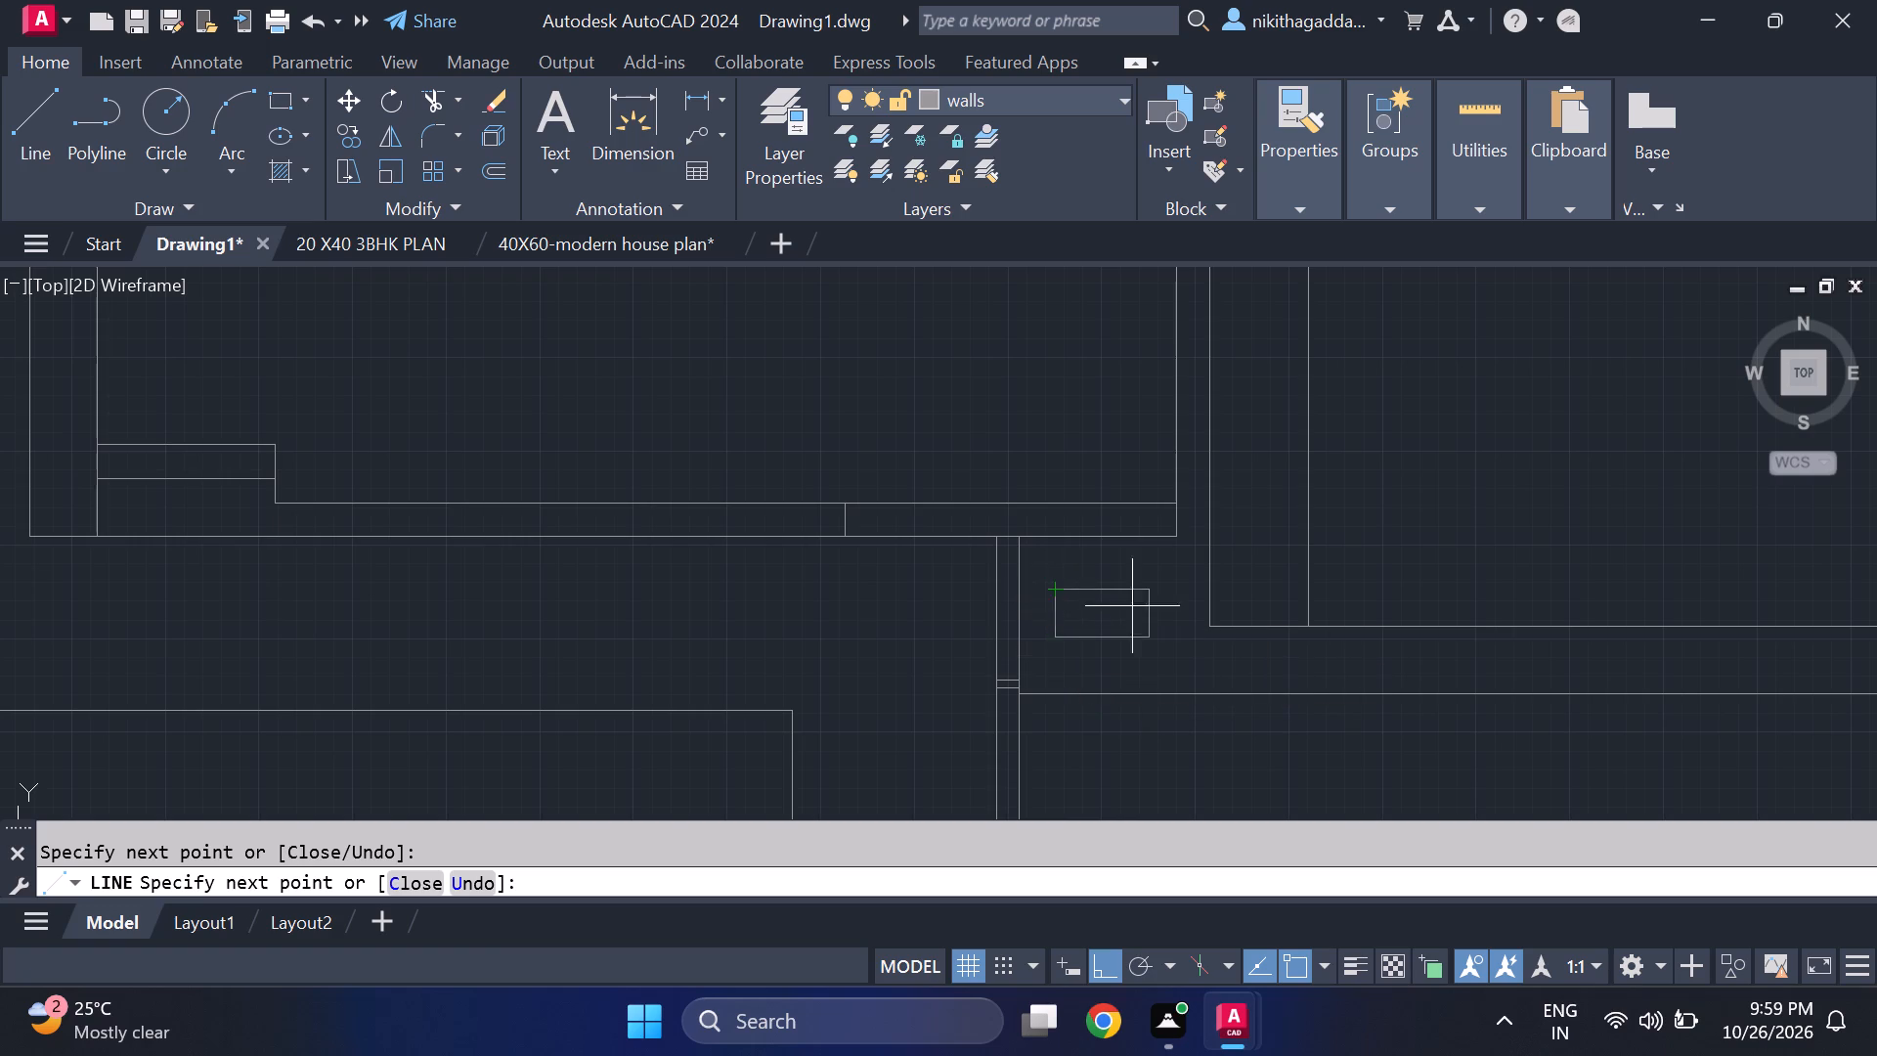
scroll(1183, 595, down, 5)
key(Escape)
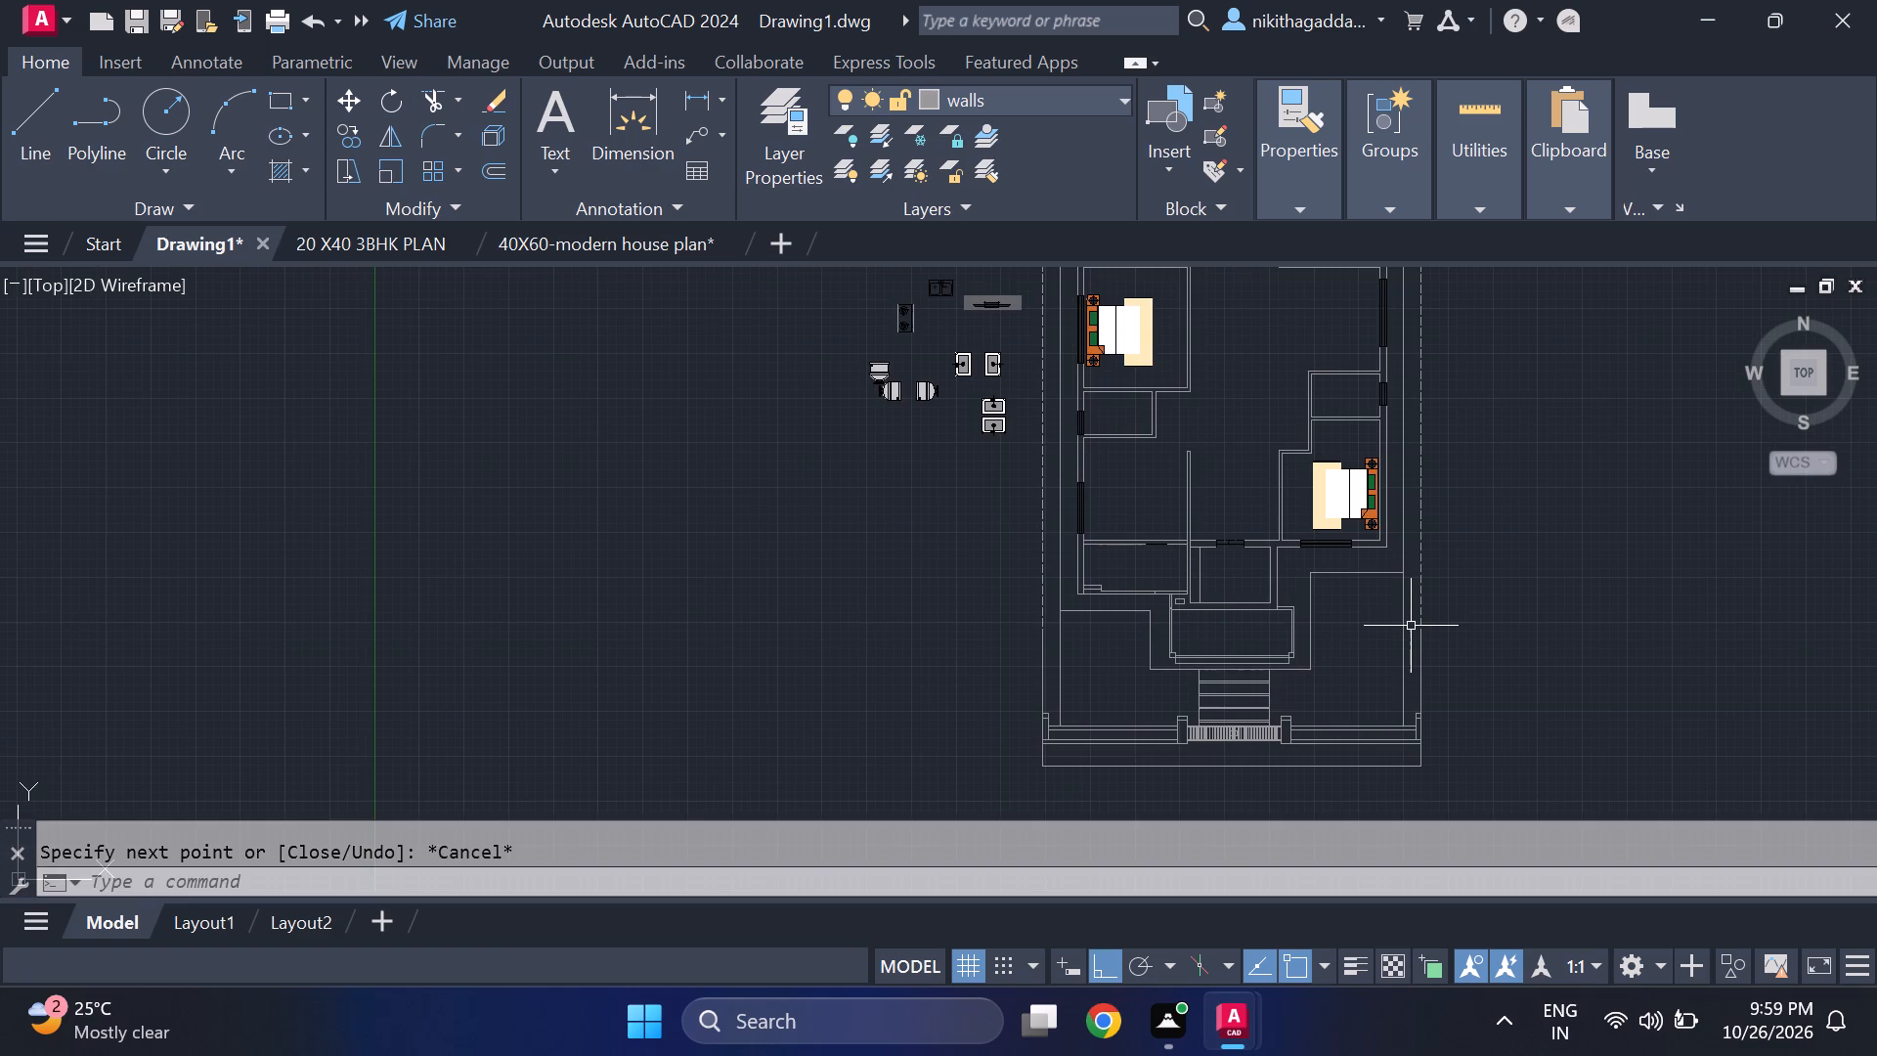
Review the overall floor plan, from the front steps and porch up to the bedrooms.
scroll(1194, 694, up, 2)
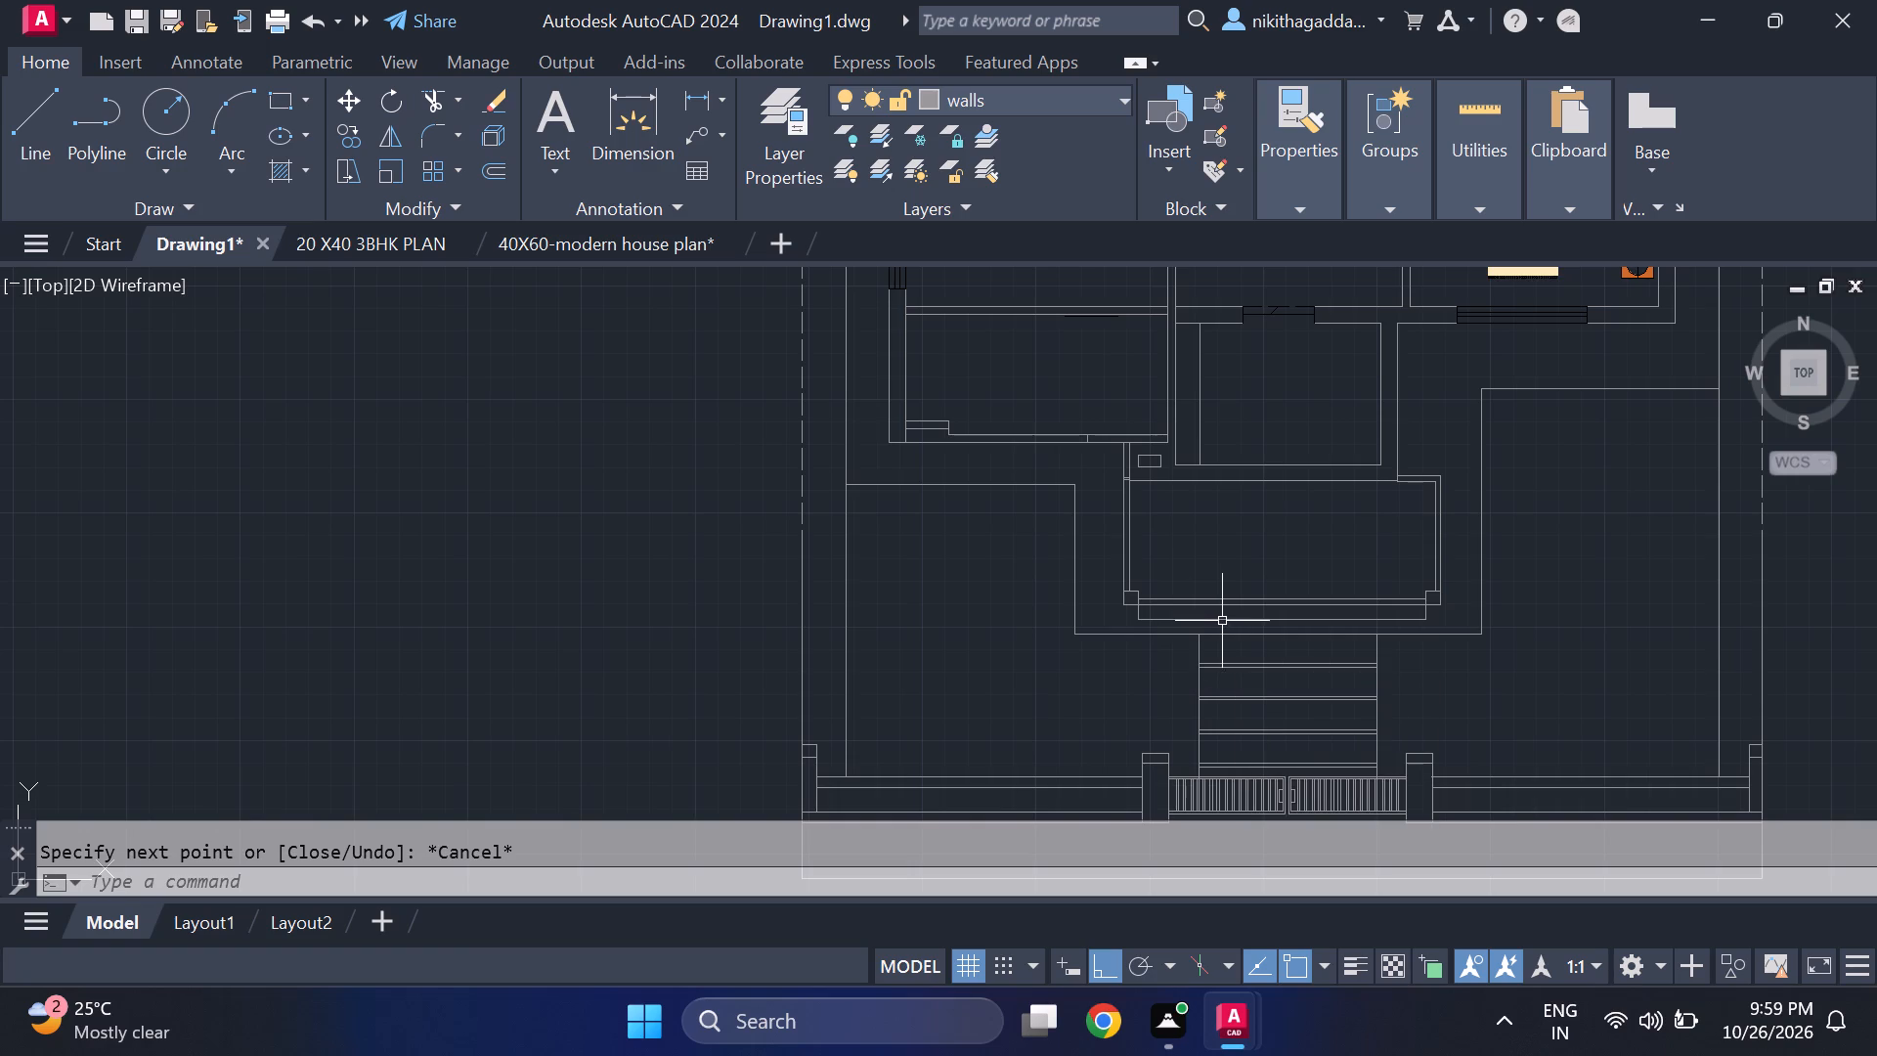
scroll(1222, 621, down, 2)
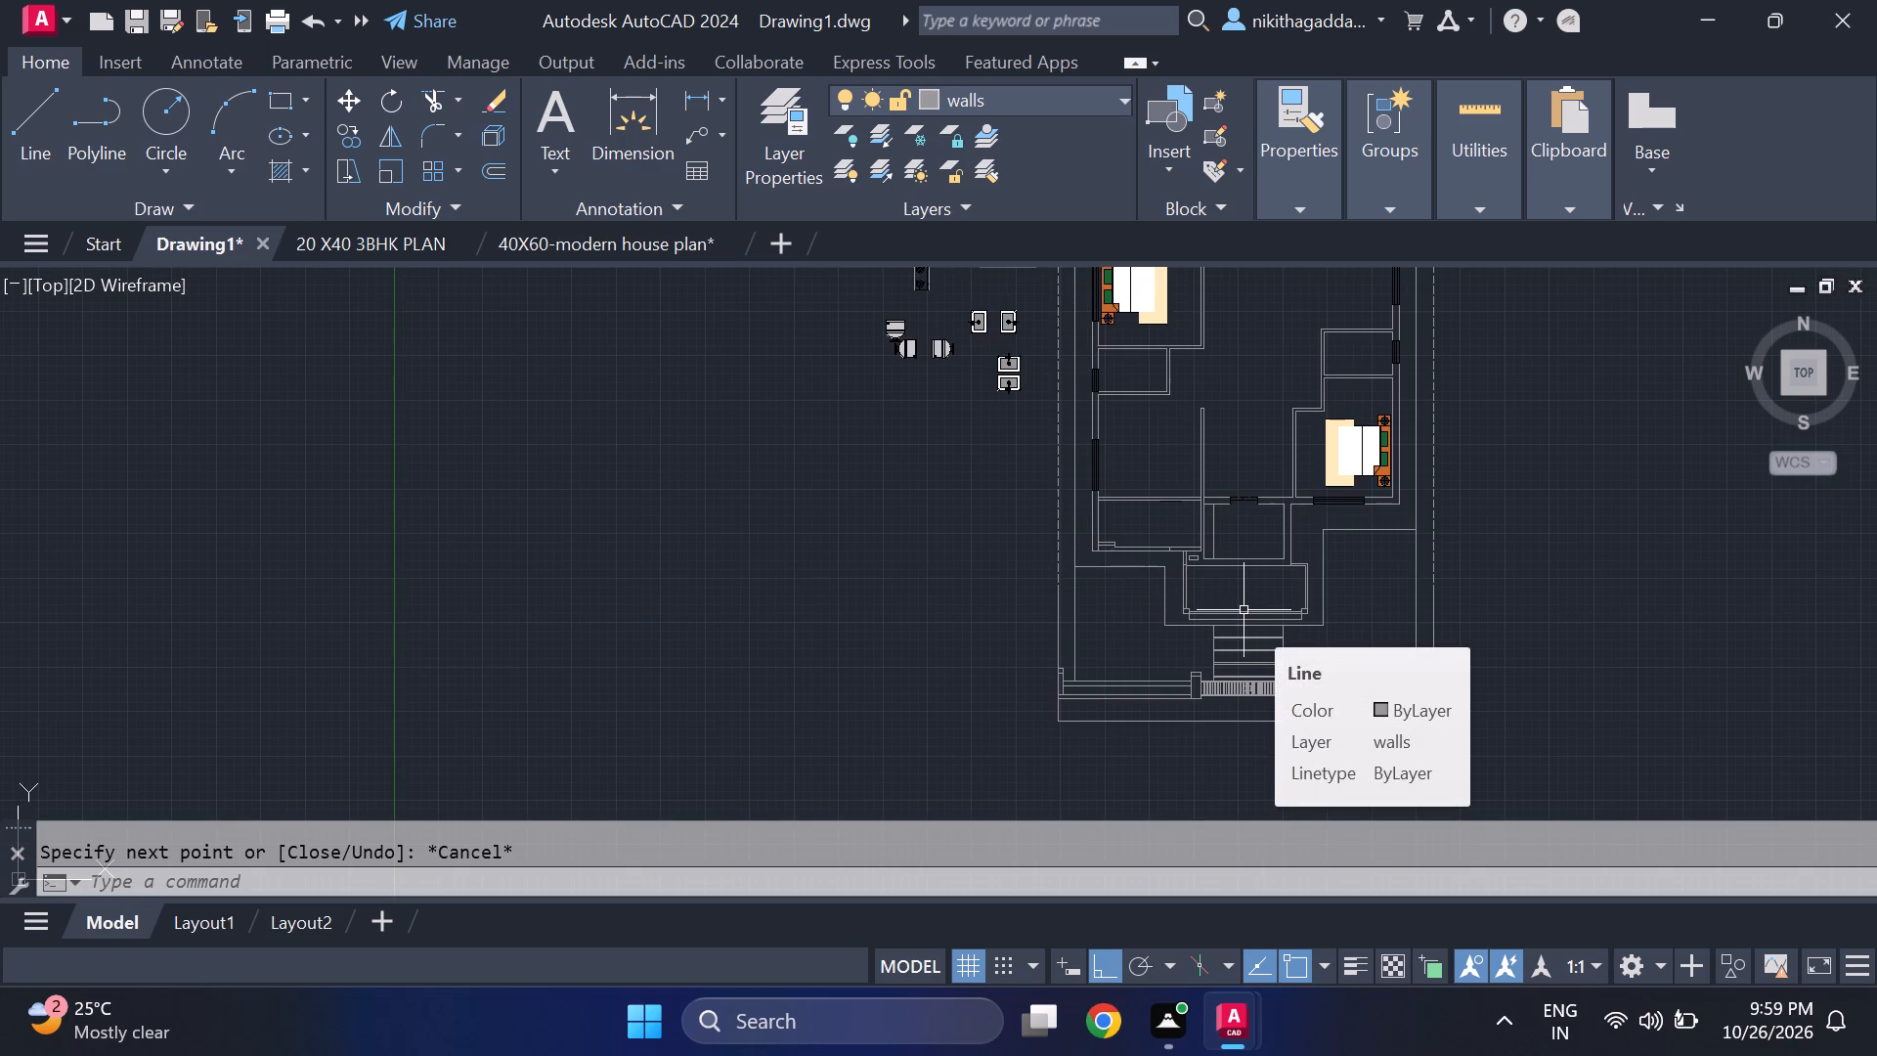
middle_drag(1195, 539, 1201, 544)
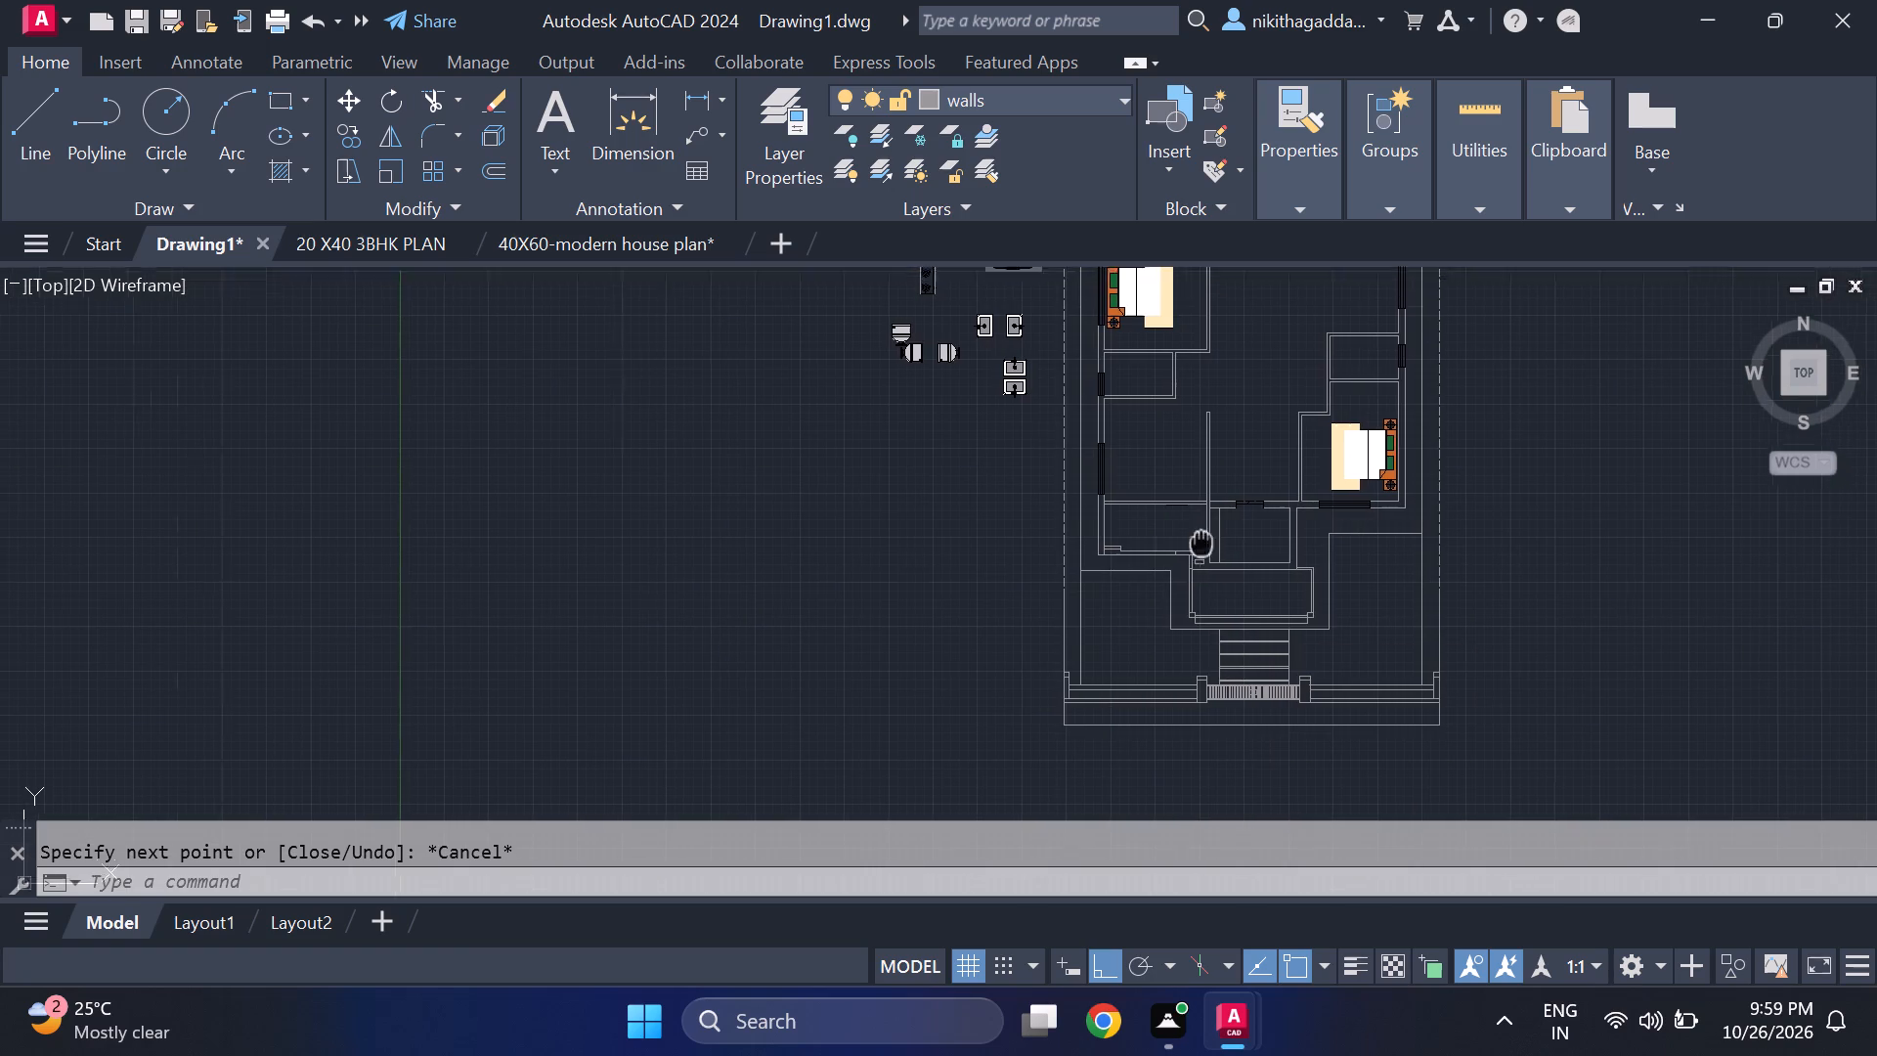
middle_drag(1201, 544, 1153, 713)
scroll(1081, 466, up, 2)
scroll(1078, 470, down, 3)
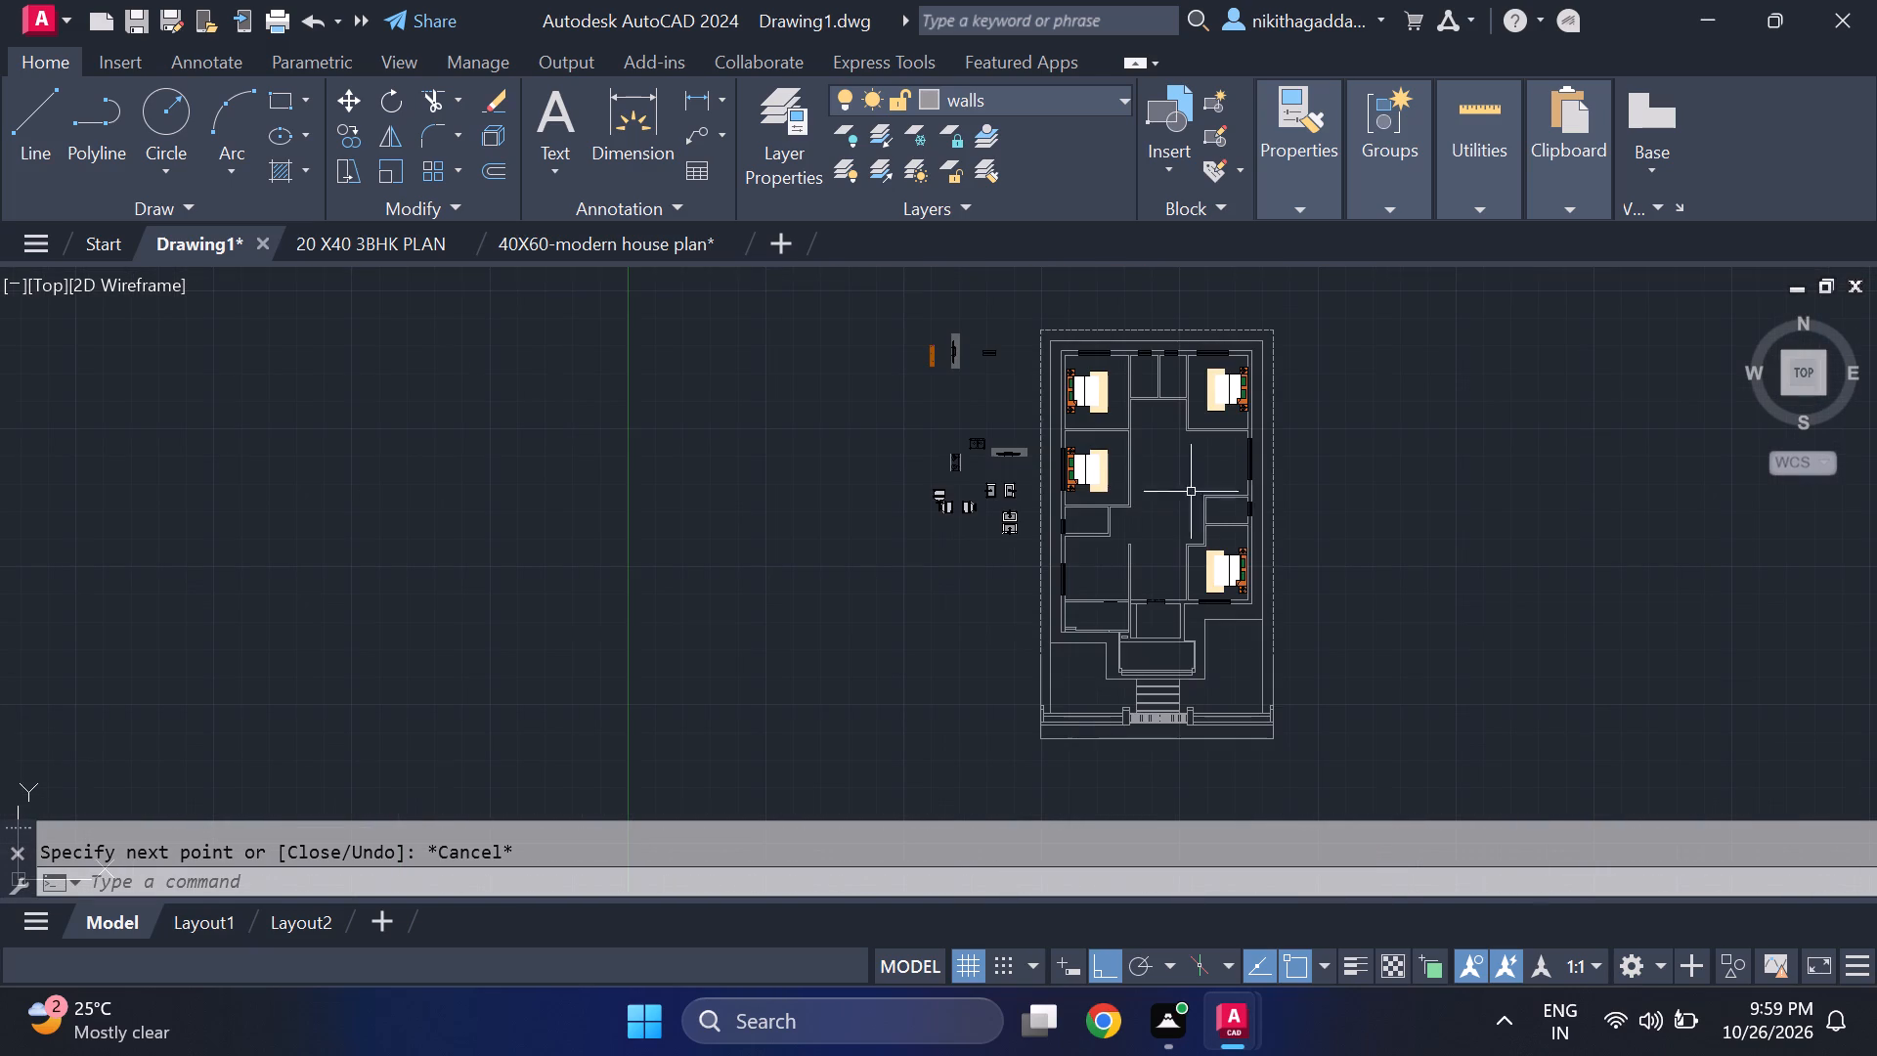
scroll(1231, 507, up, 1)
middle_drag(1213, 529, 1203, 550)
scroll(1213, 529, up, 1)
scroll(1206, 547, down, 3)
scroll(1203, 504, up, 2)
middle_drag(1203, 504, 995, 436)
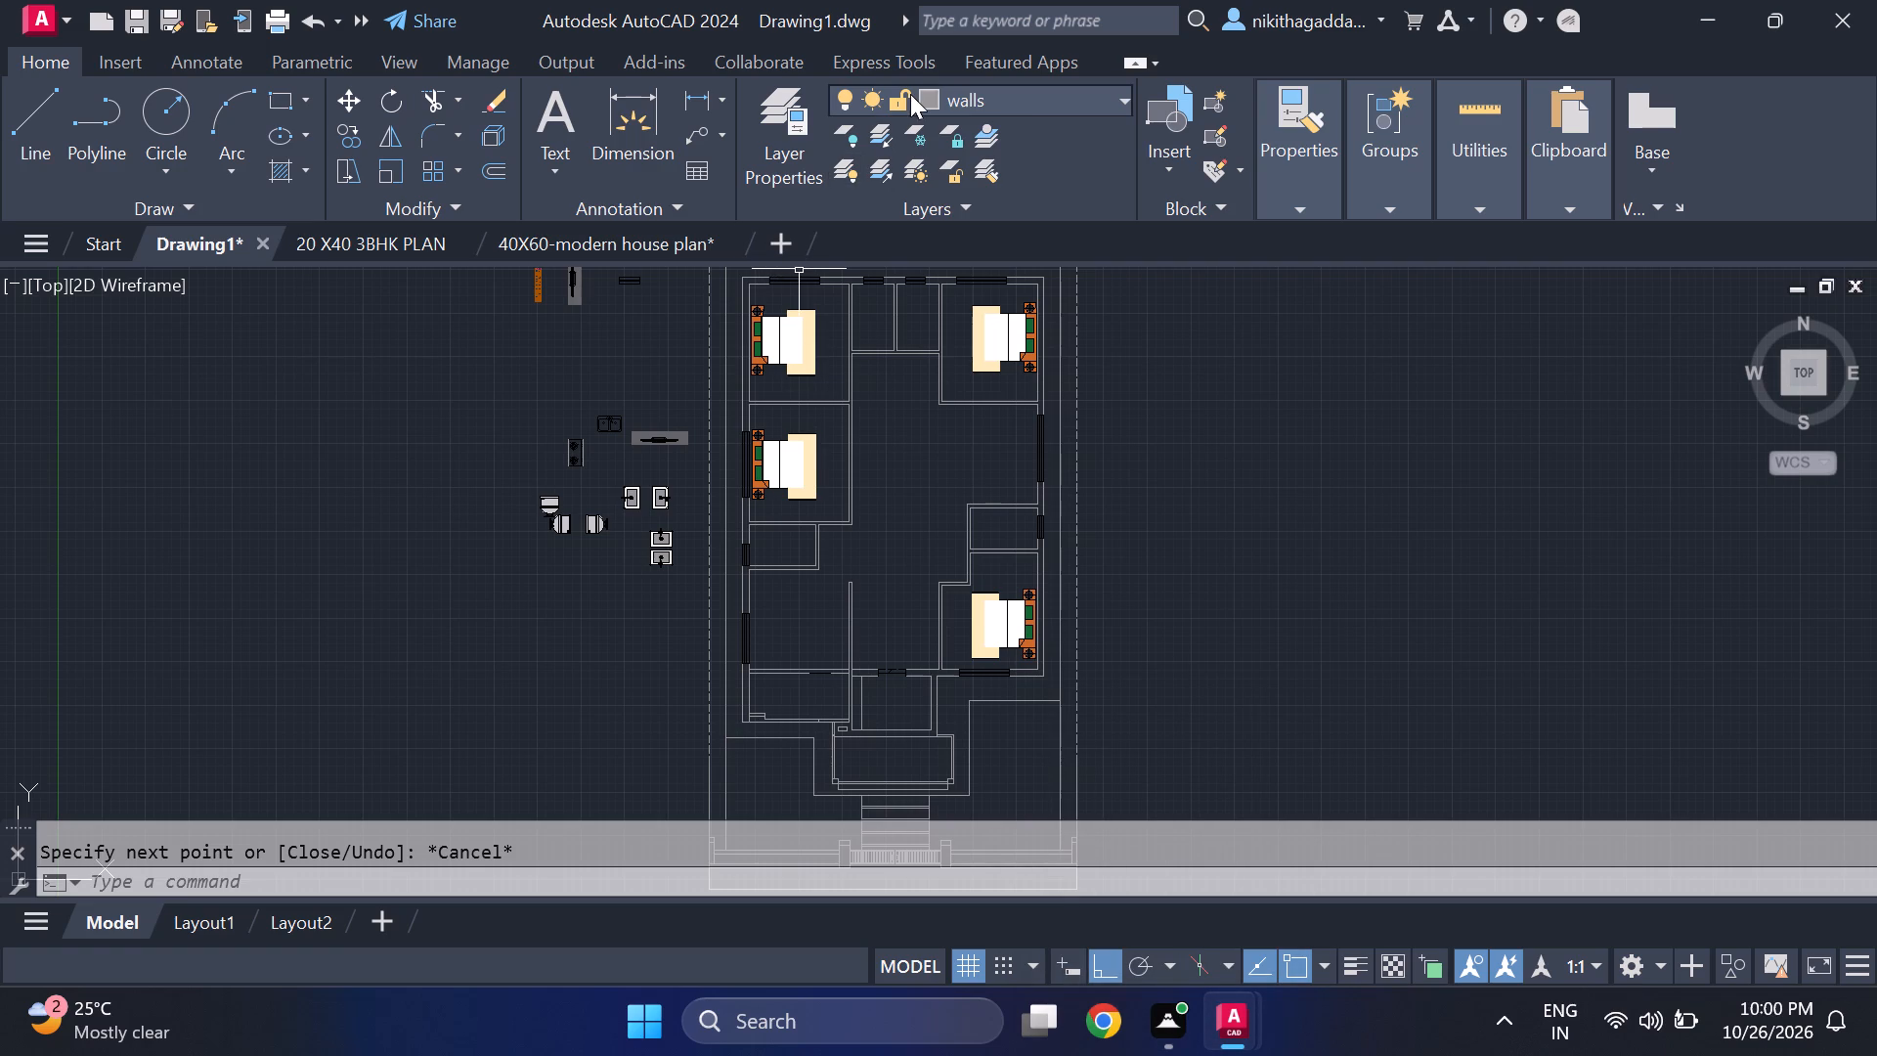
Make the furniture layer current and place a Door - Imperial symbol from the tool palettes in the empty space west of the plan.
click(1026, 90)
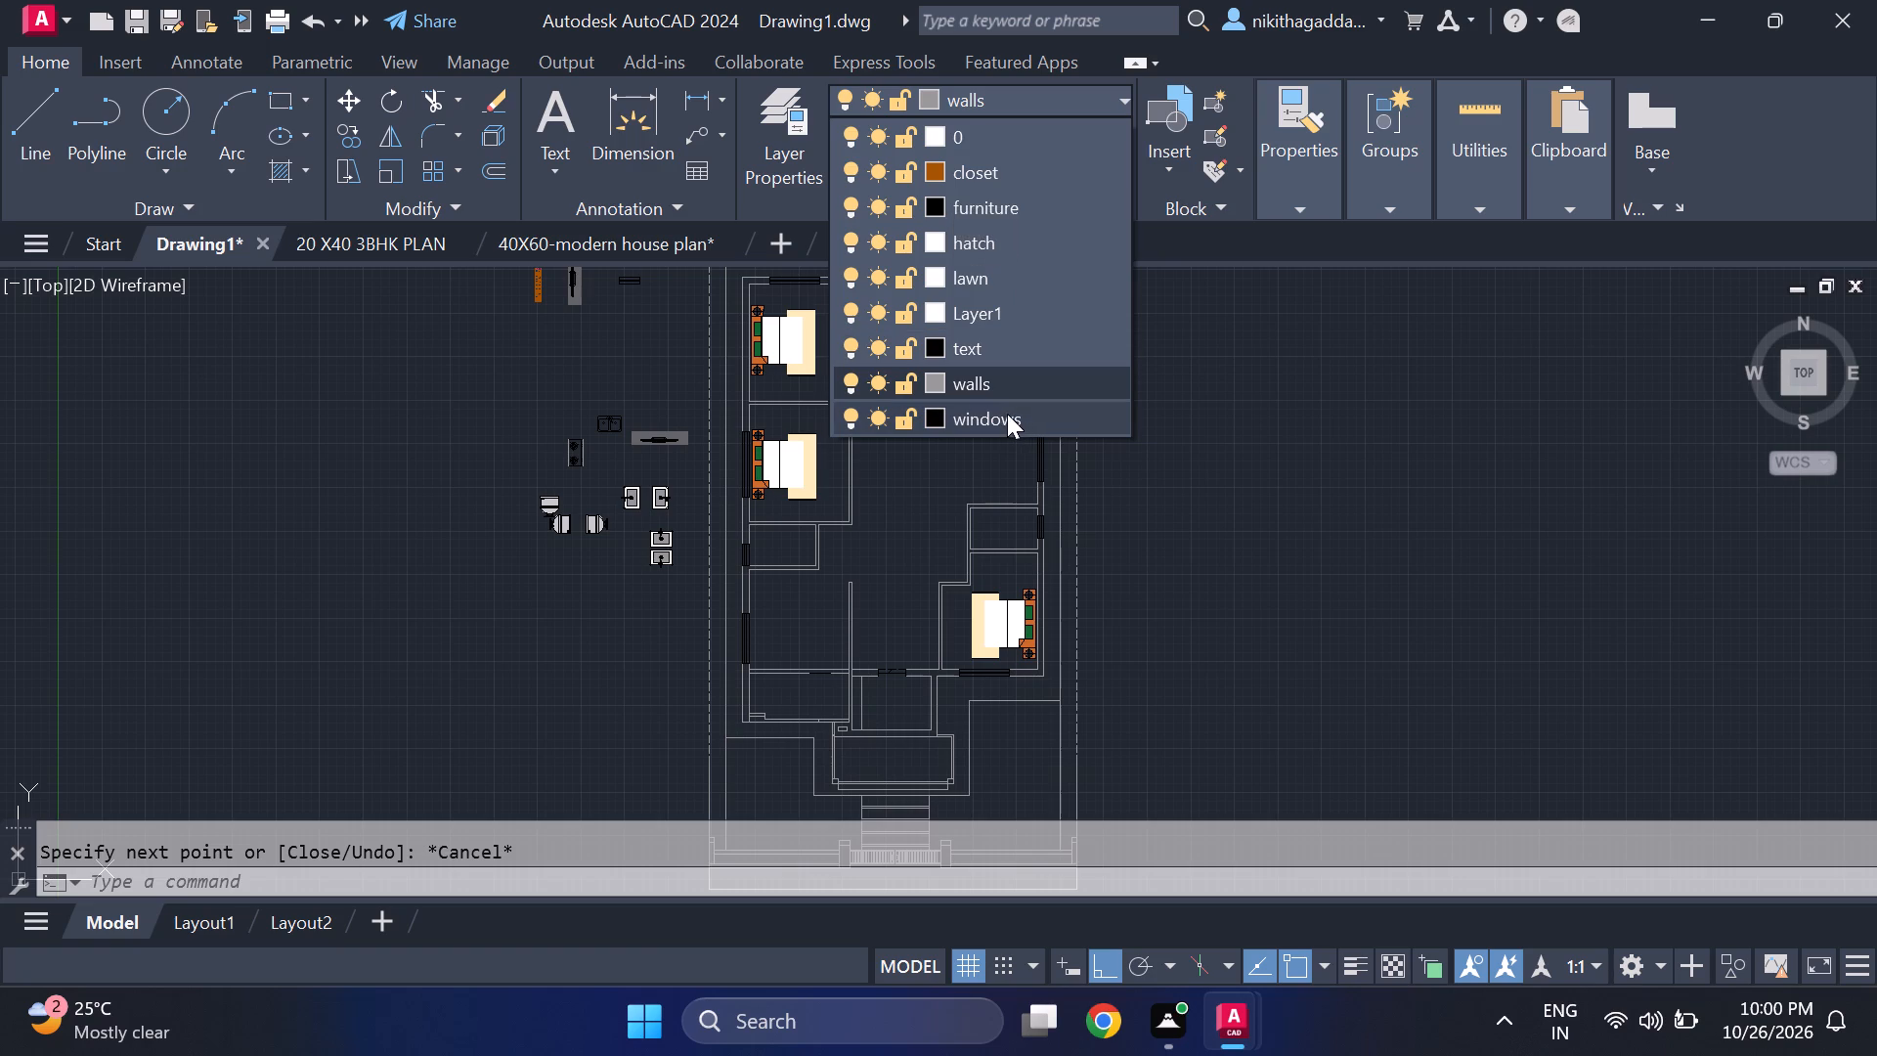
click(1042, 208)
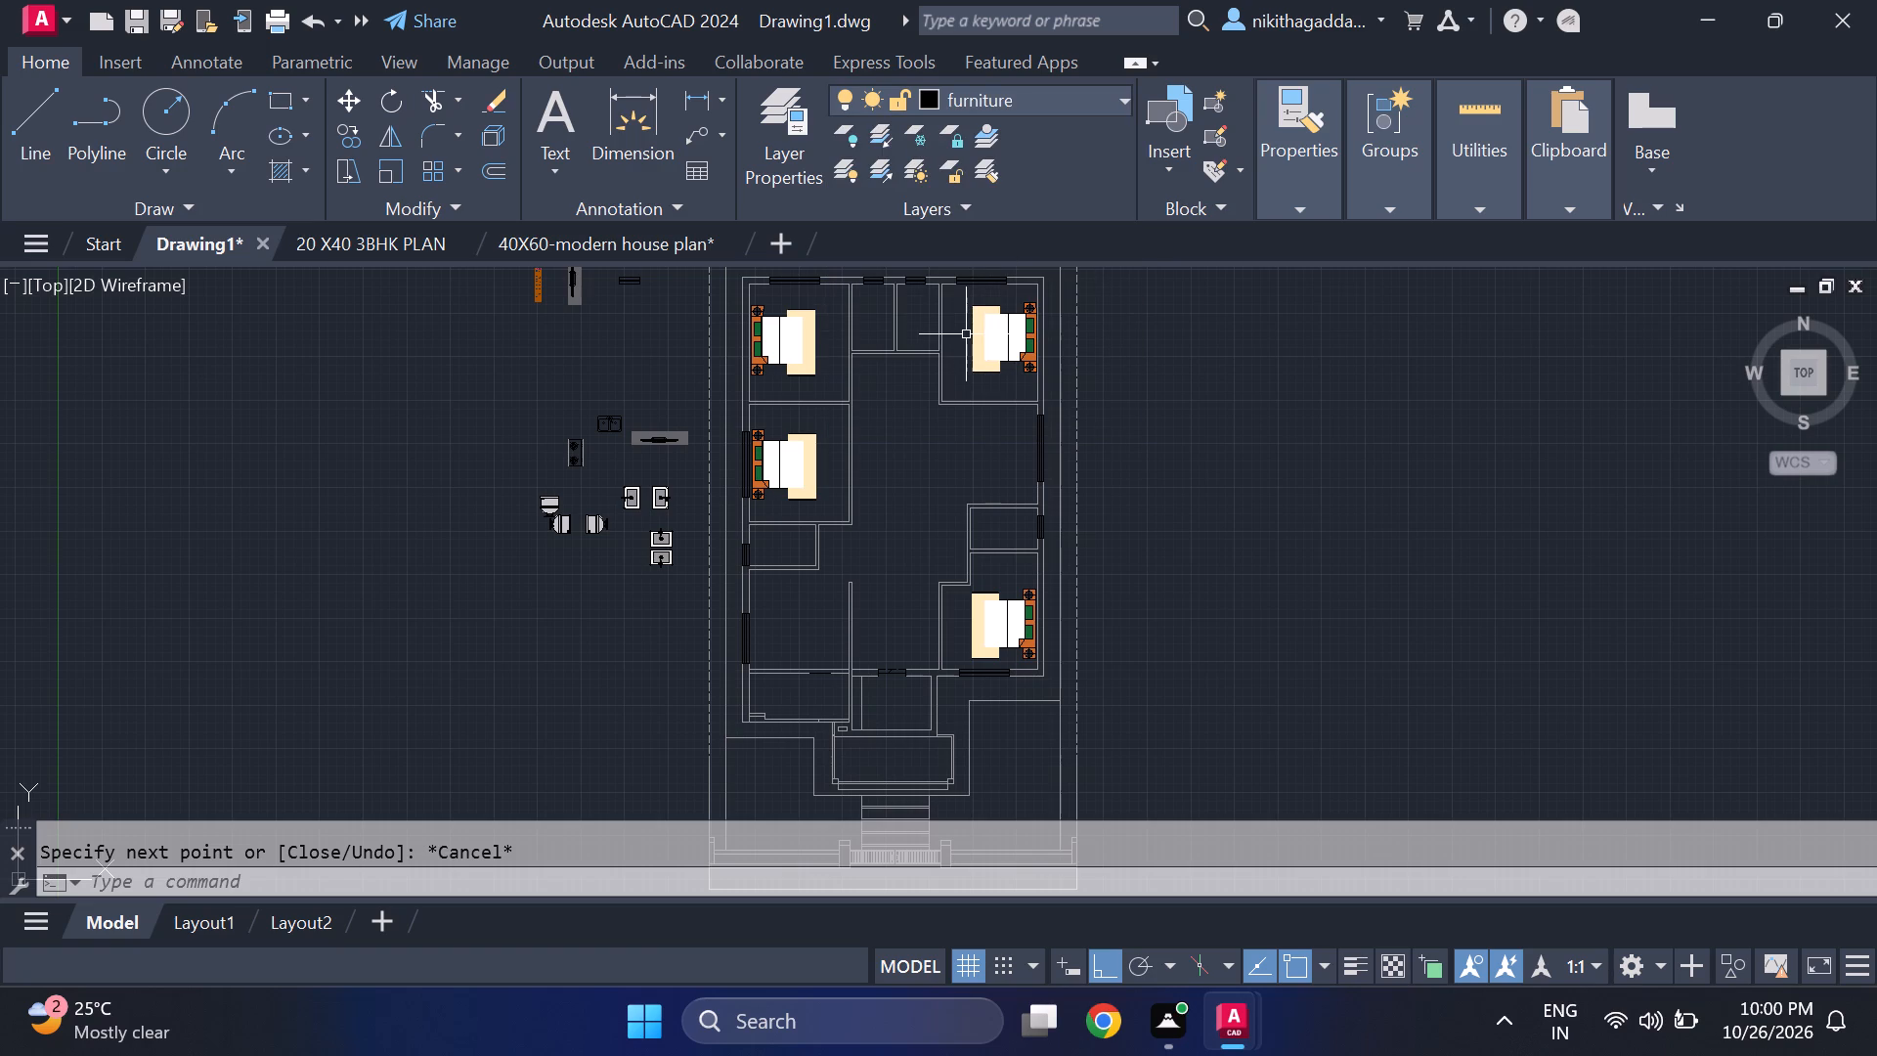
key(Escape)
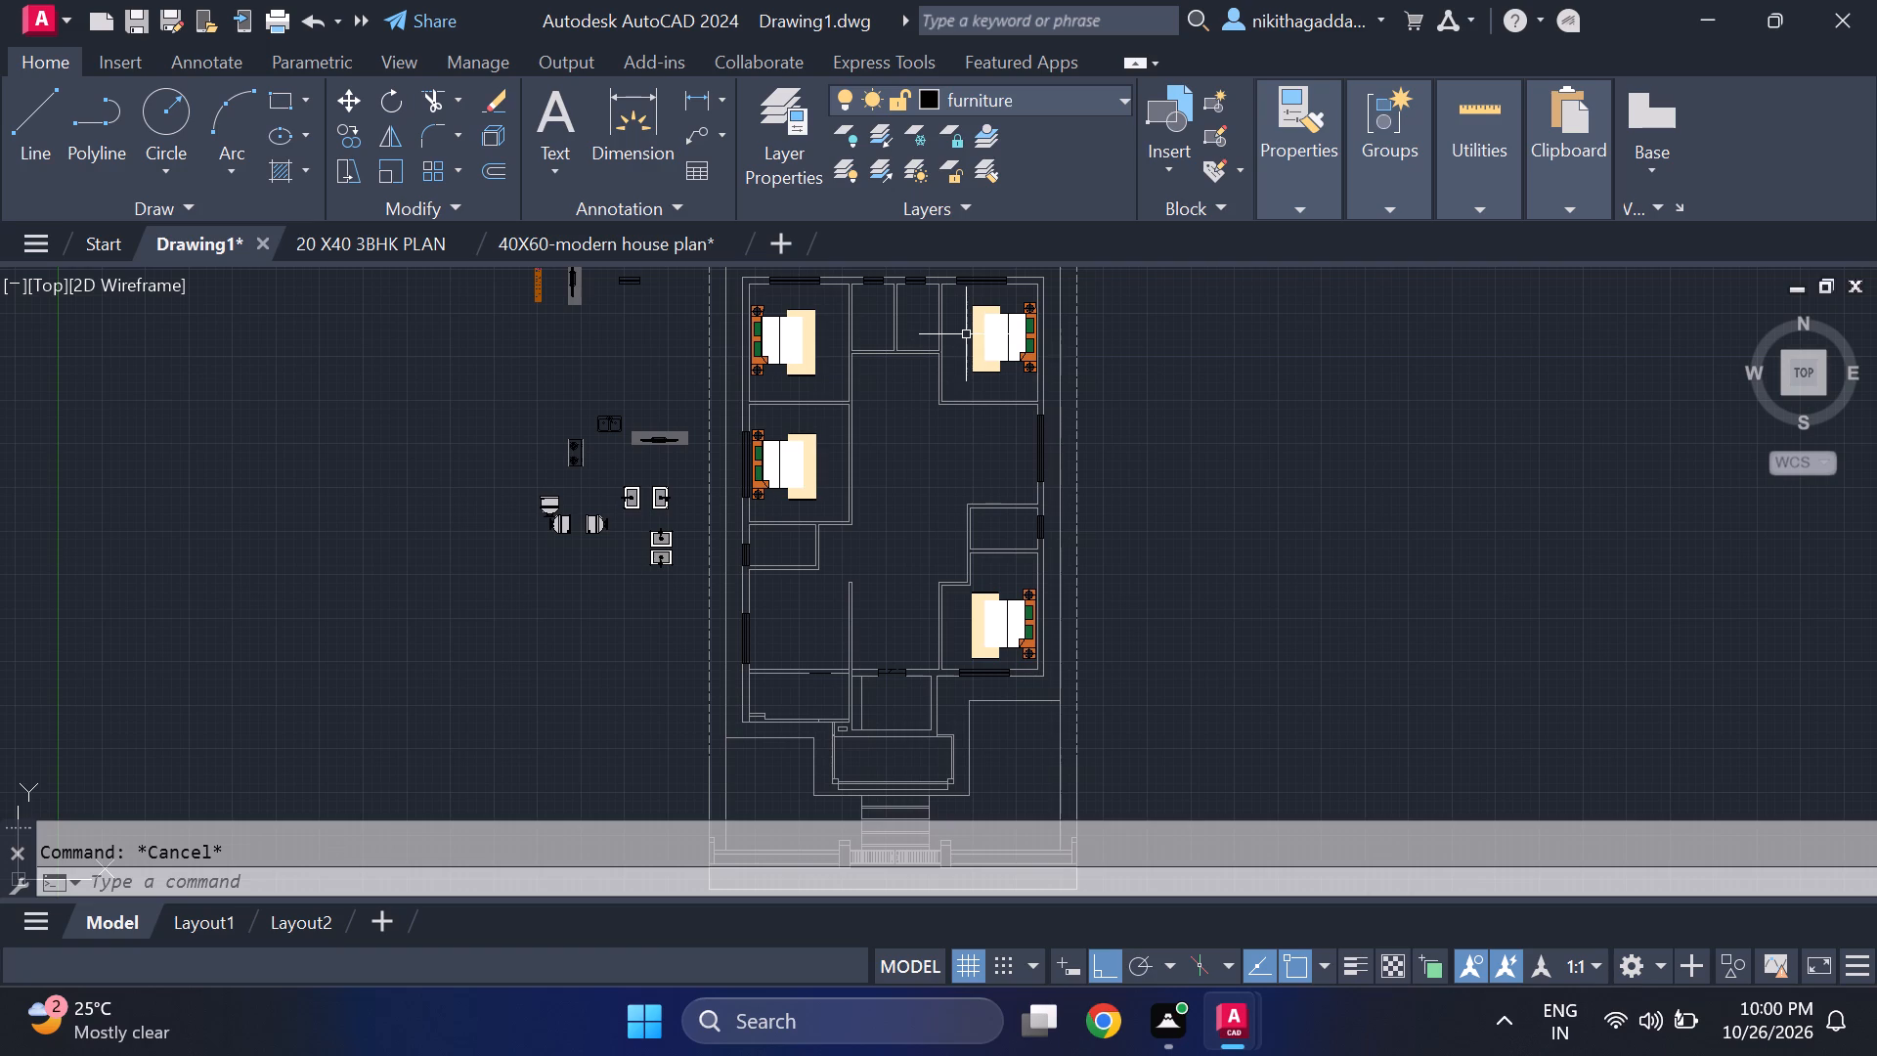
text(tp)
key(Return)
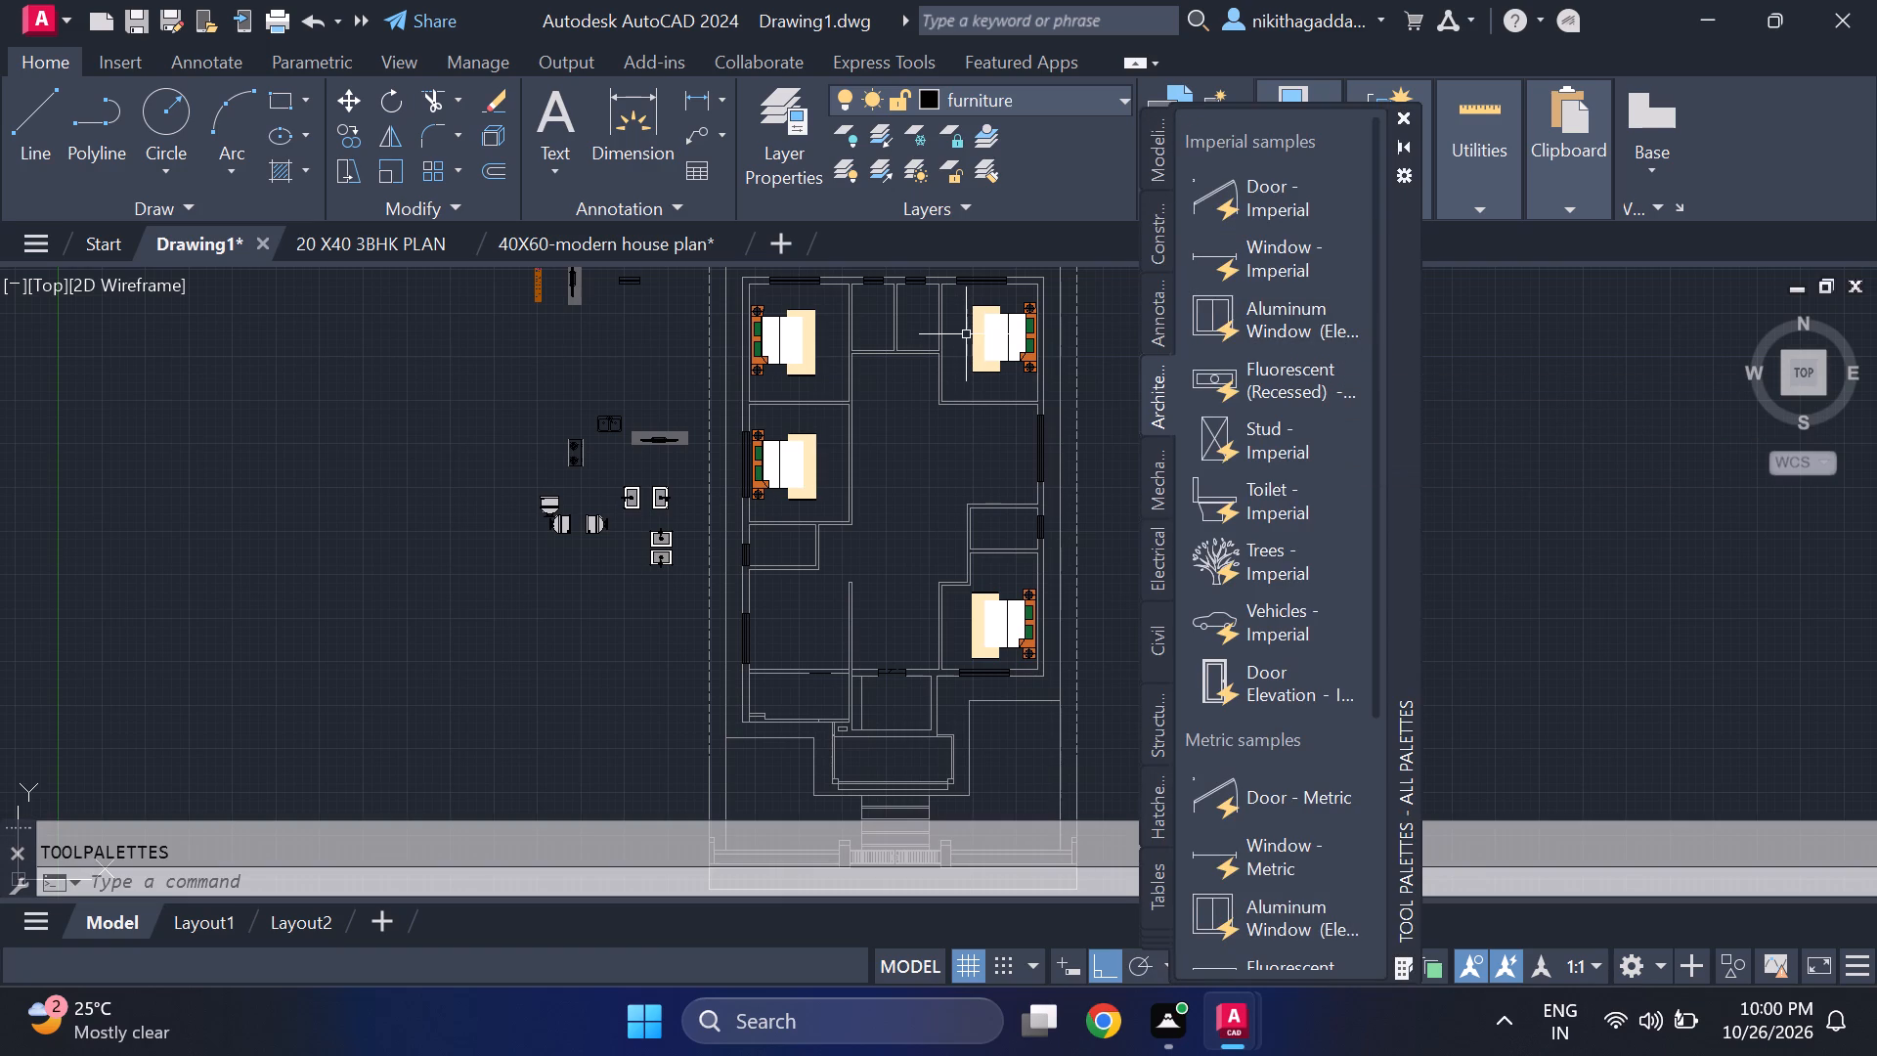
drag(1299, 221, 397, 516)
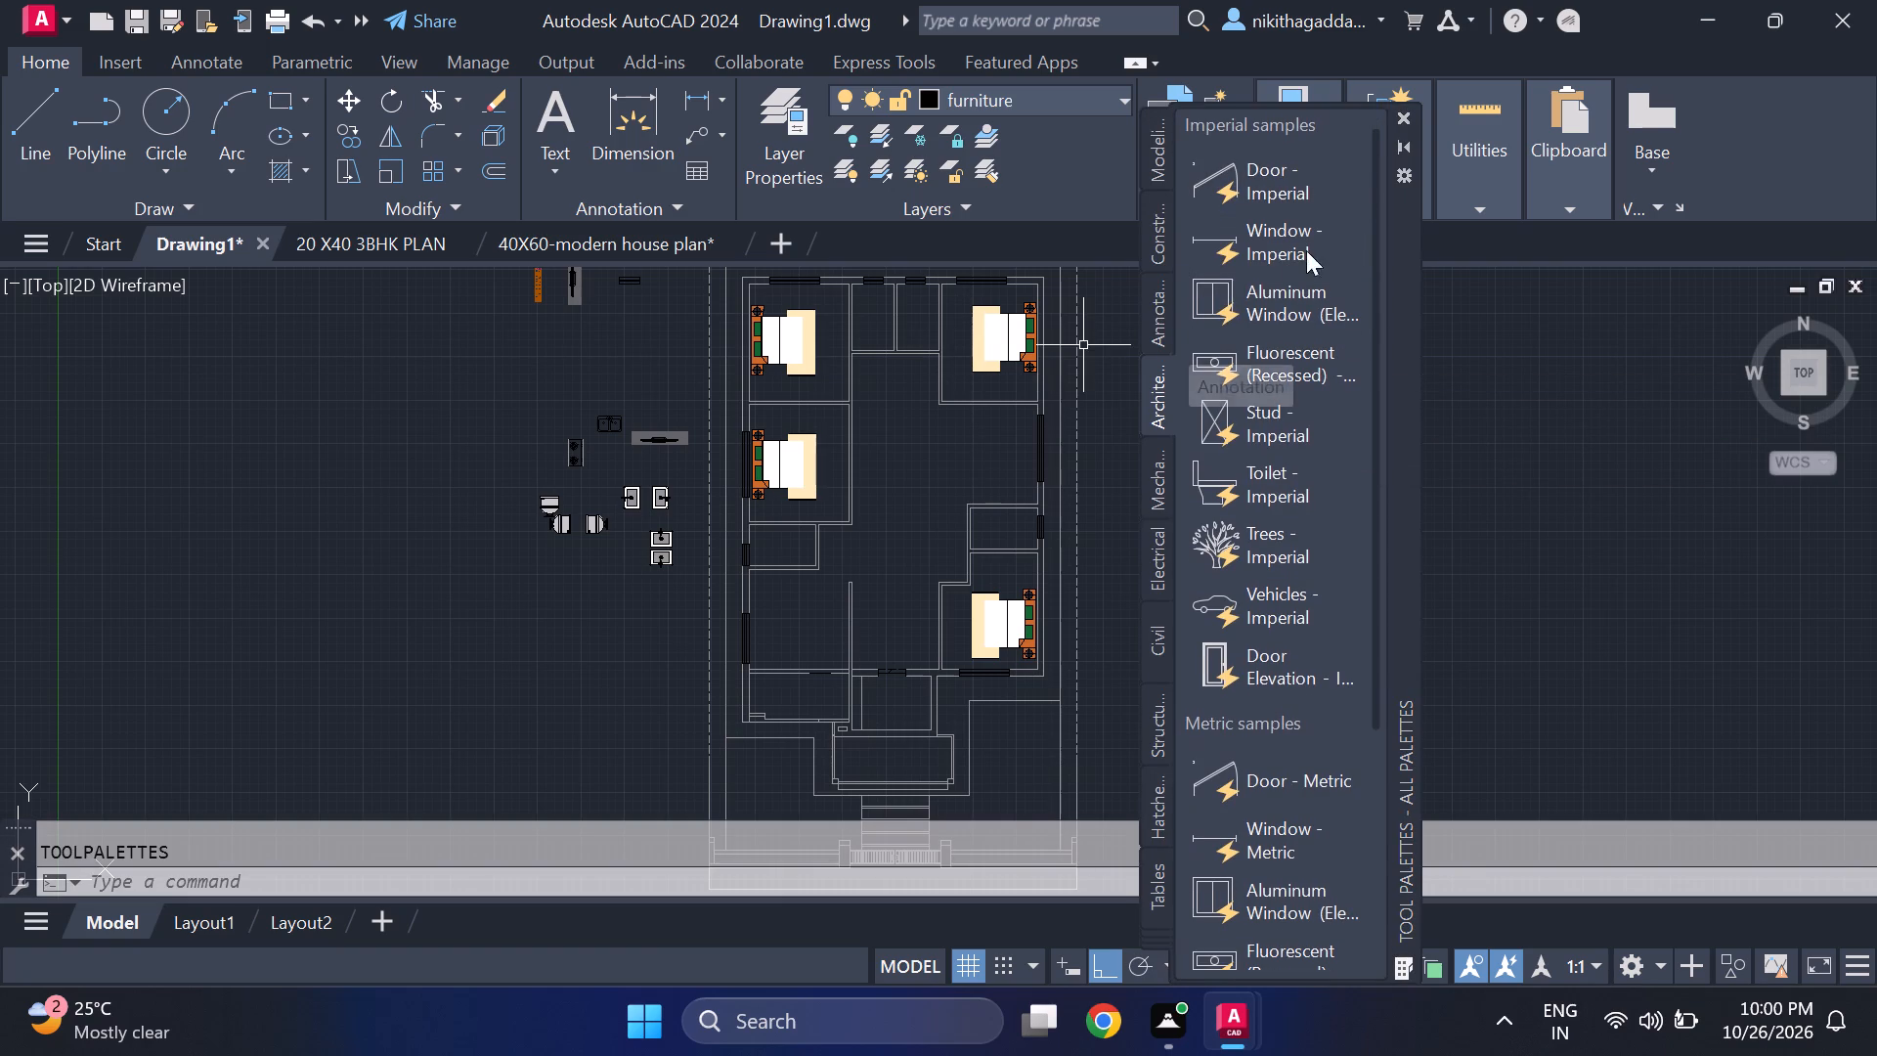
drag(1320, 168, 369, 435)
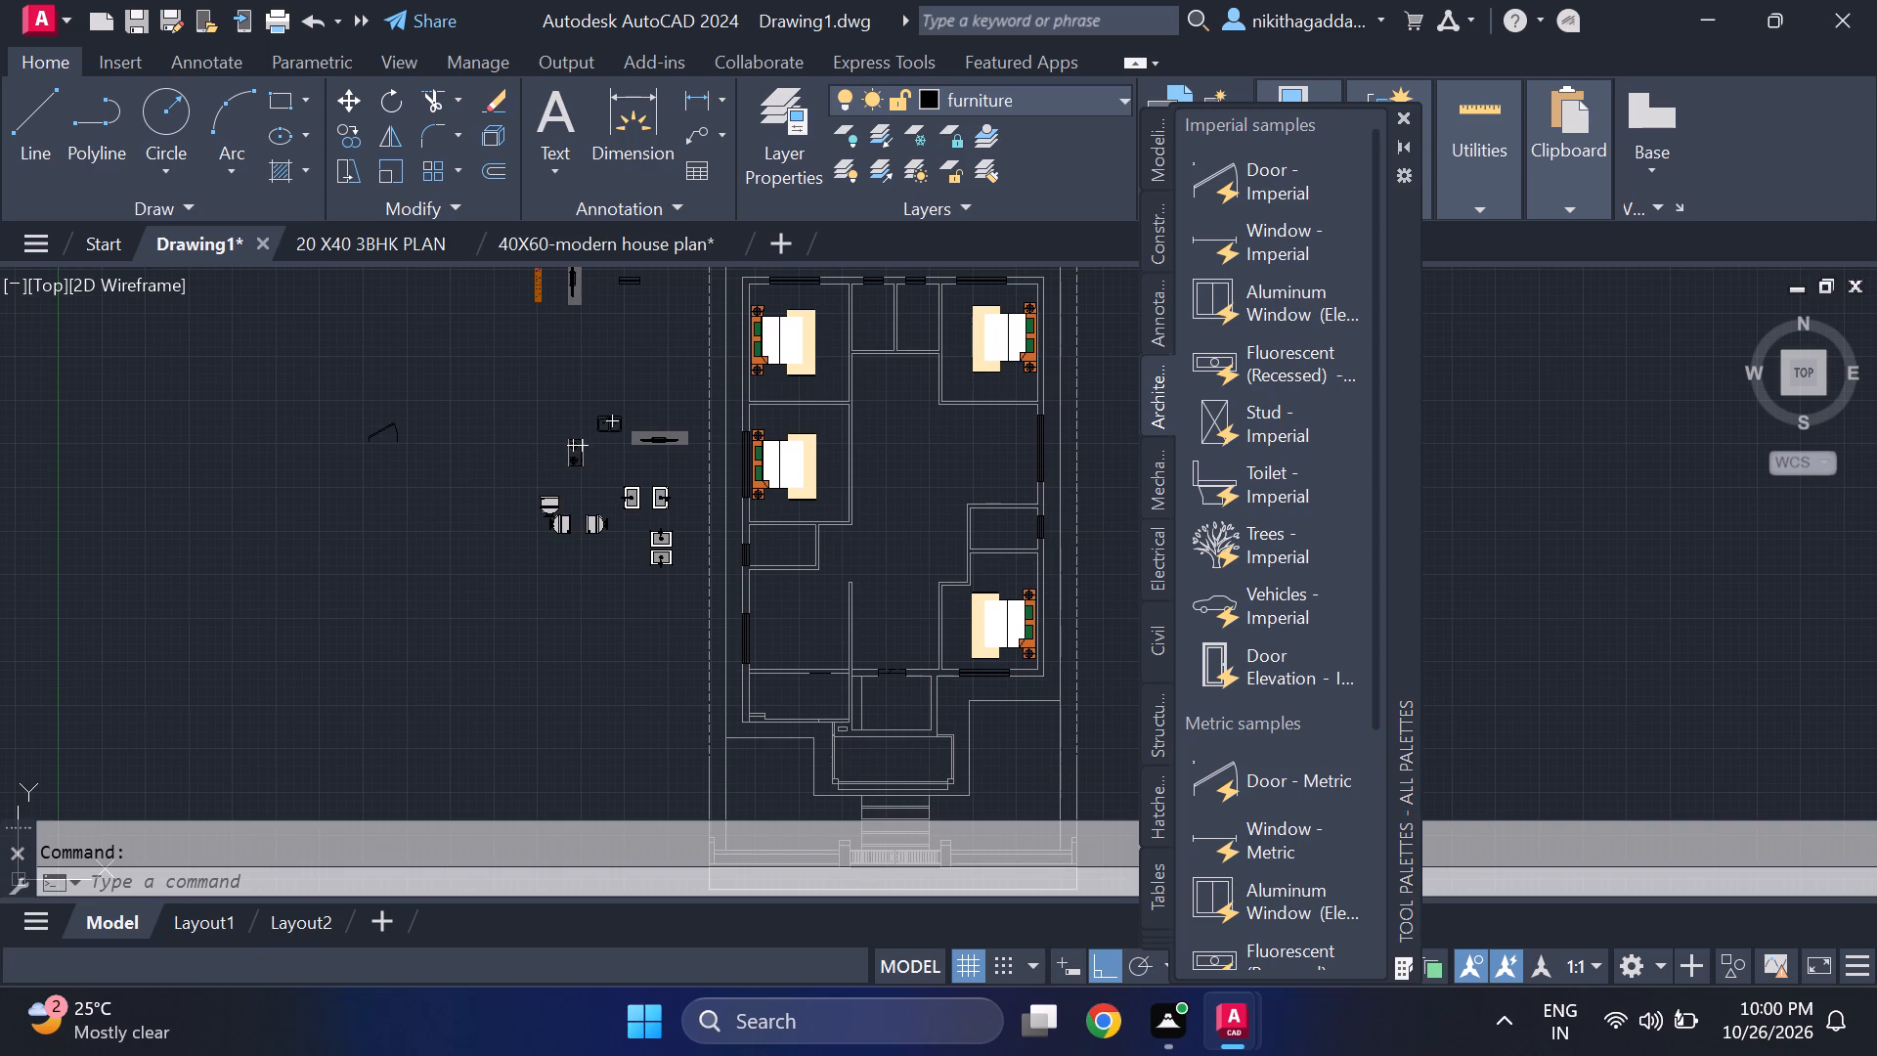
click(1400, 112)
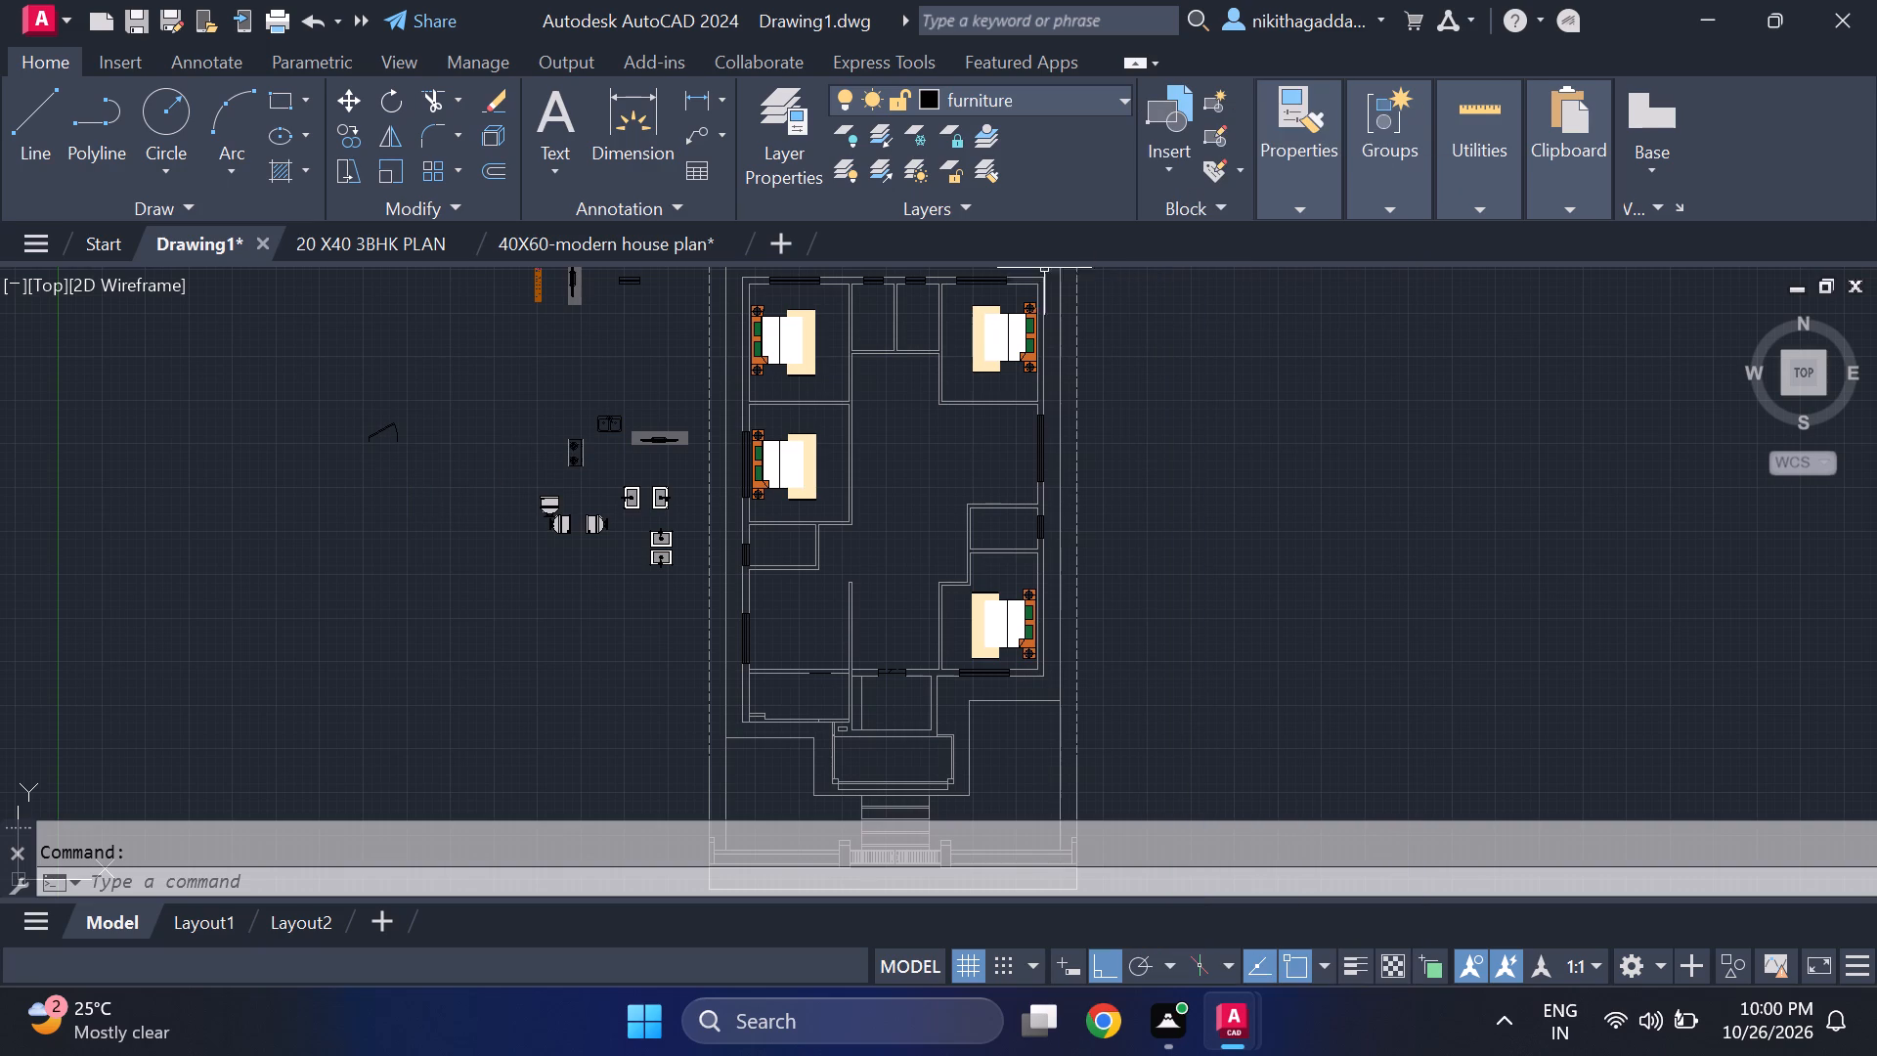
Change the door symbol's opening angle so its leaf stands perpendicular to the opening.
click(450, 409)
click(328, 497)
scroll(359, 462, up, 2)
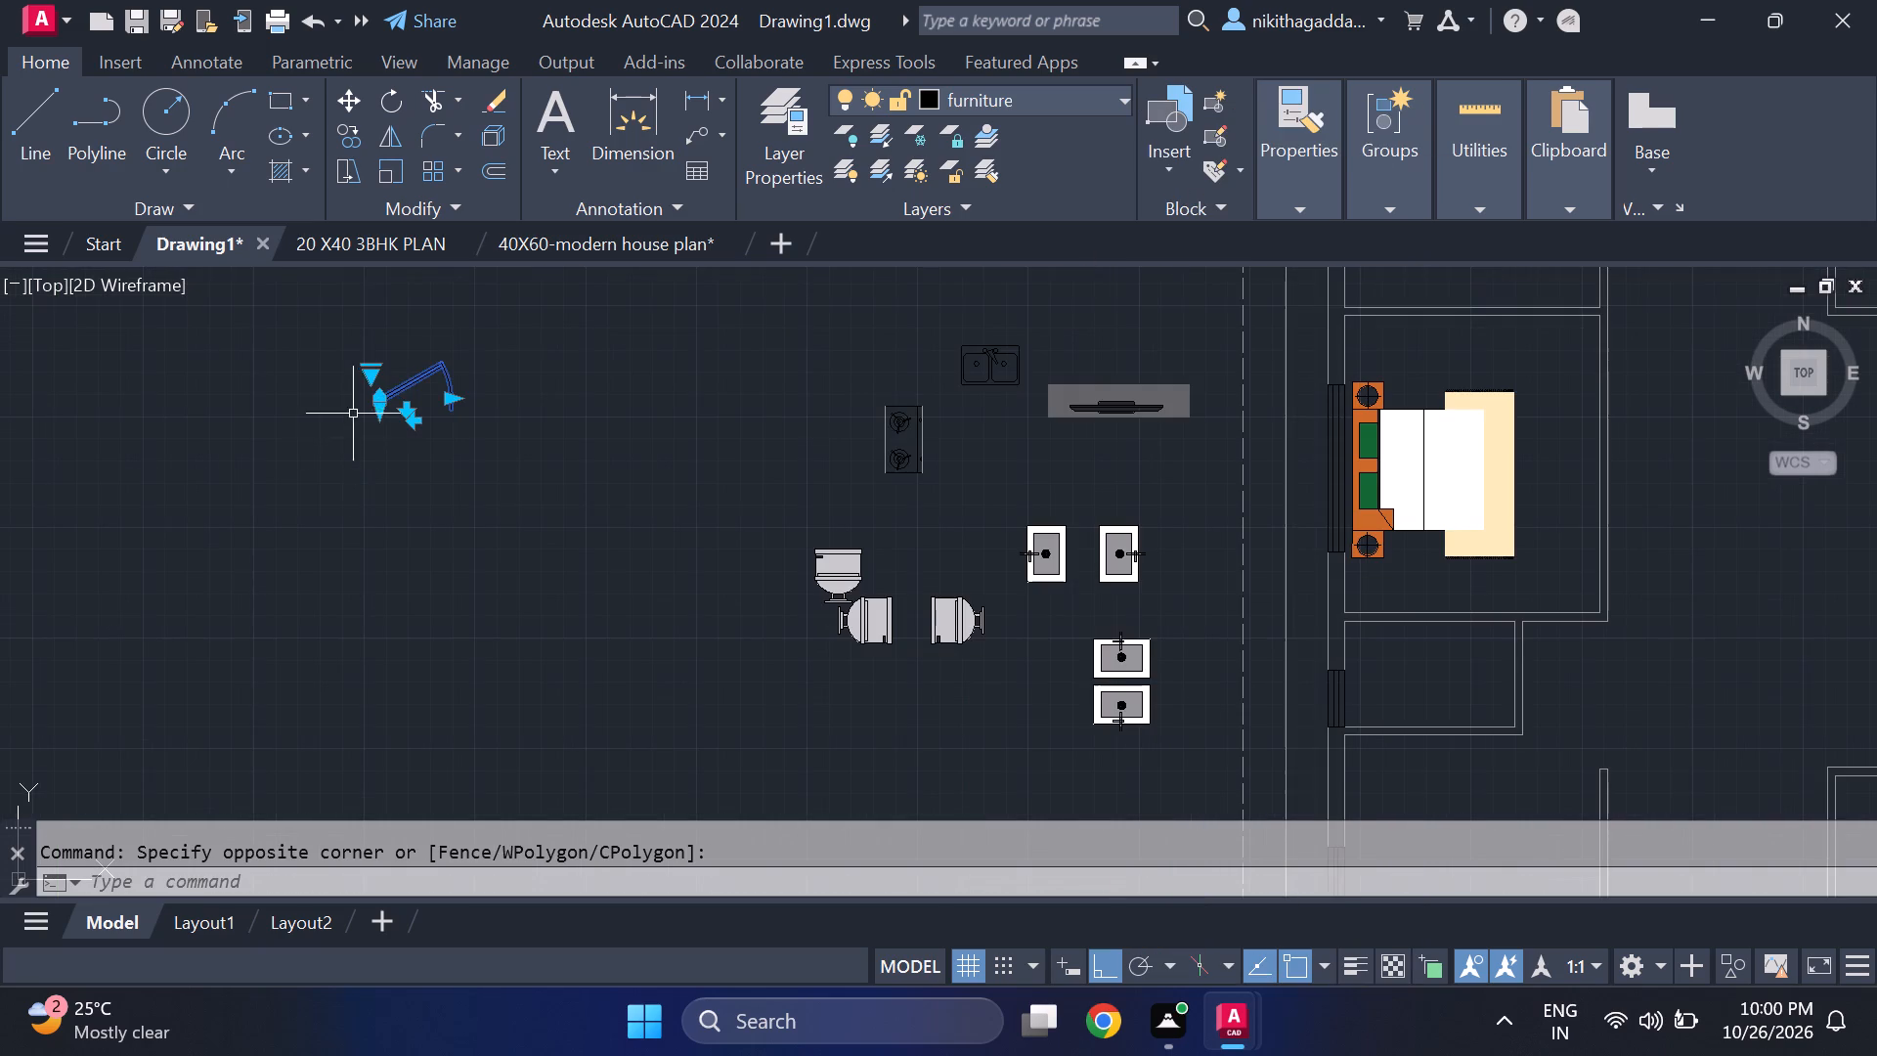
click(372, 373)
click(422, 480)
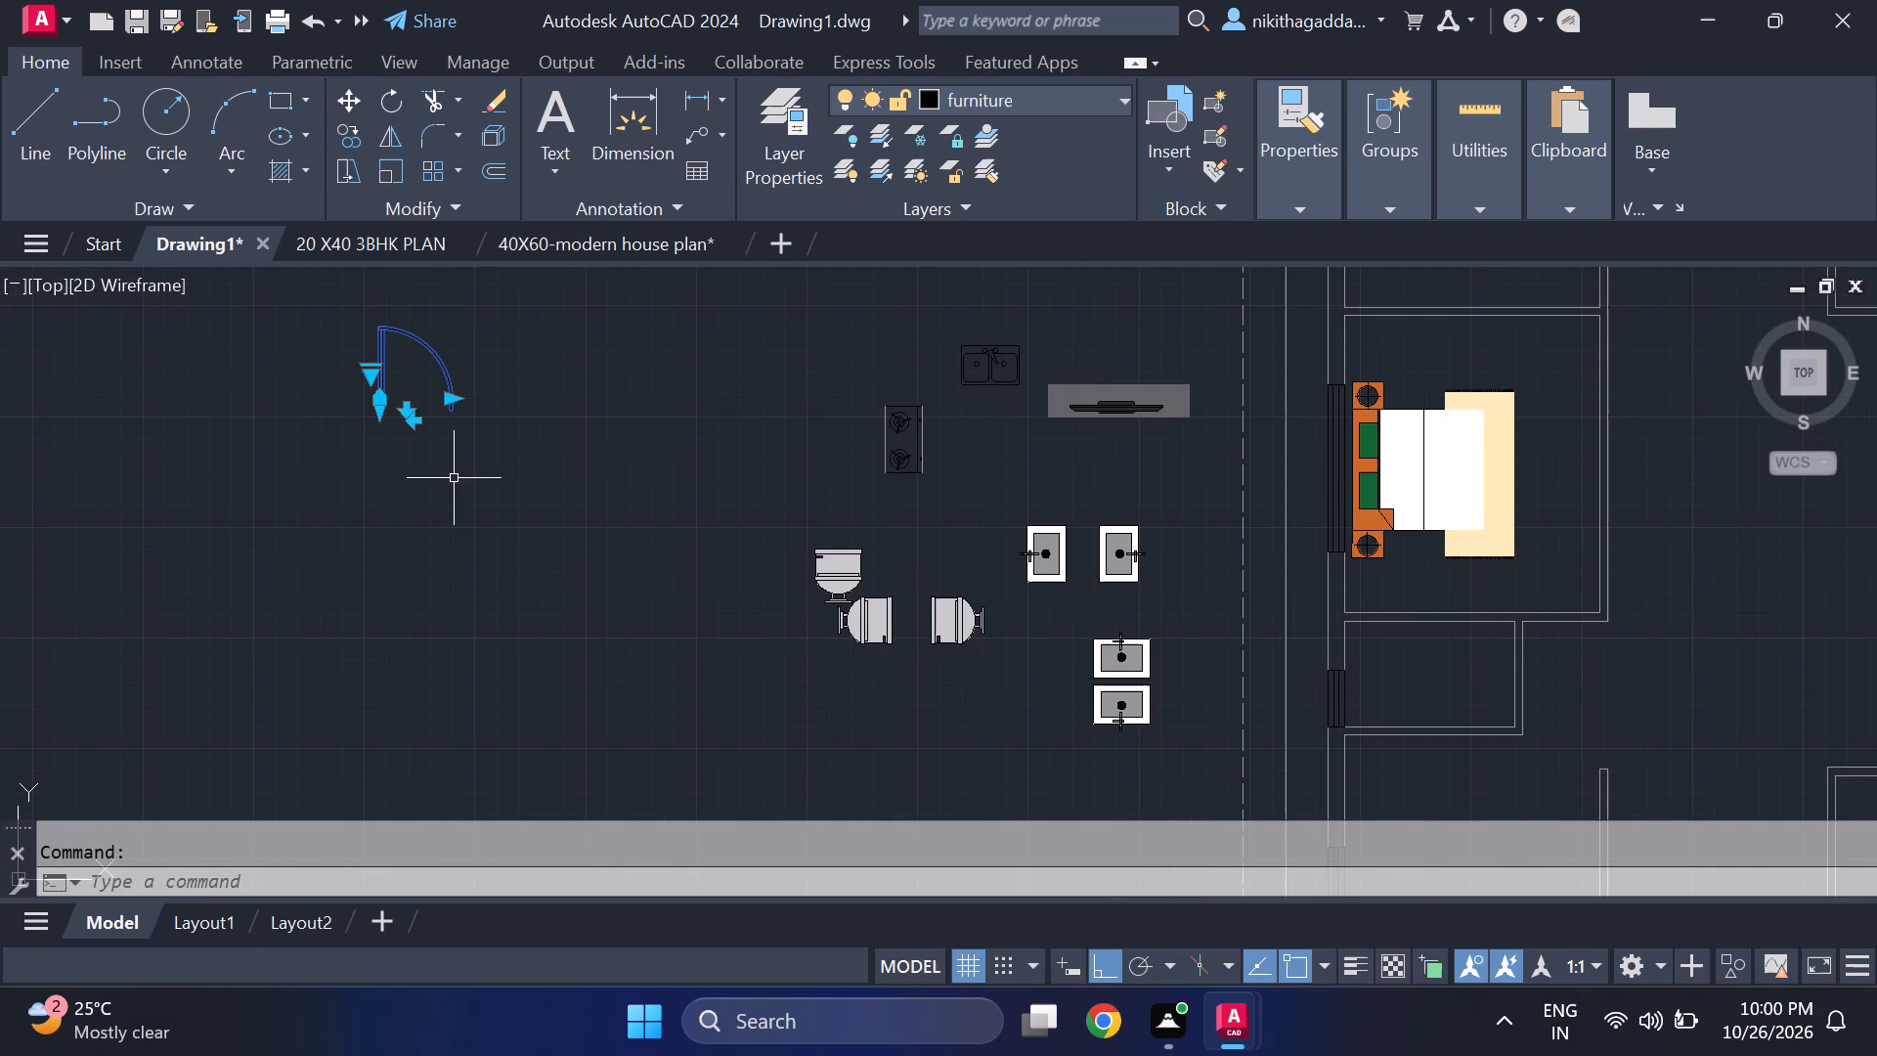
key(Escape)
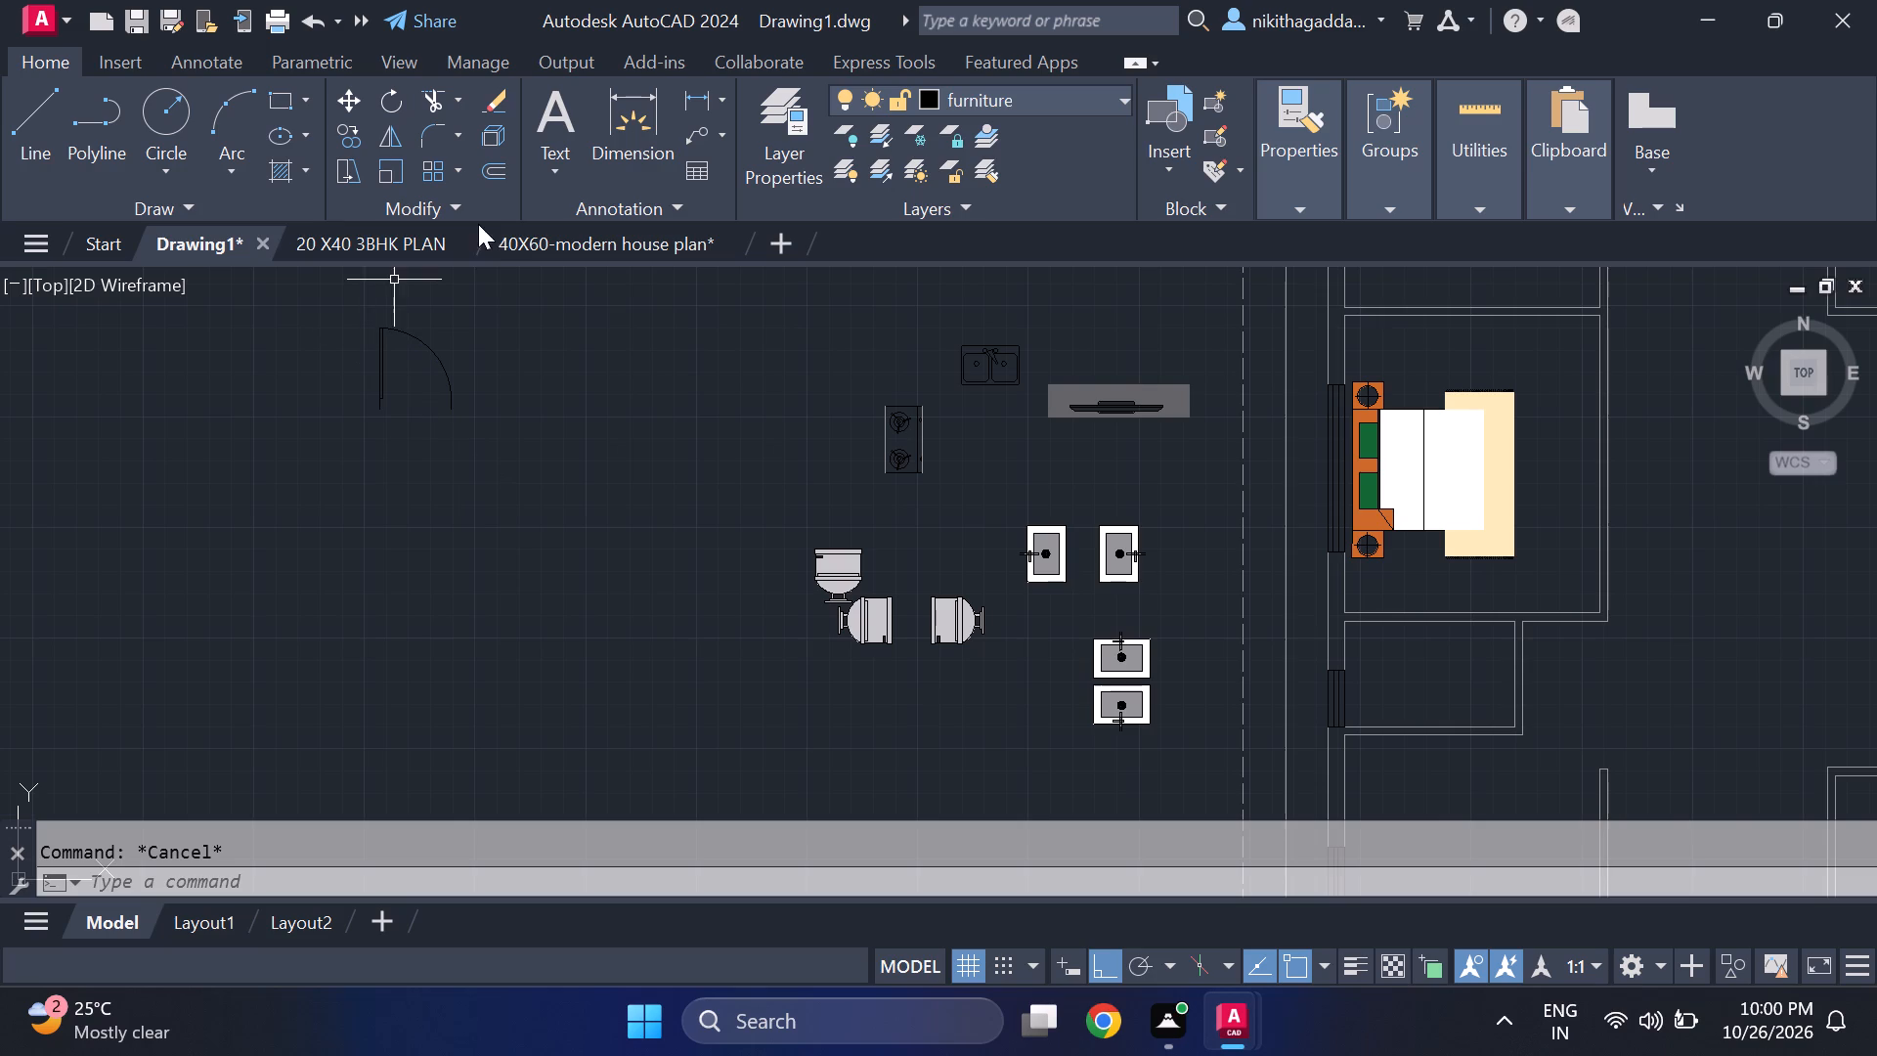
Mirror the door symbol about a vertical line just east of it, keeping the source door.
click(491, 351)
click(248, 431)
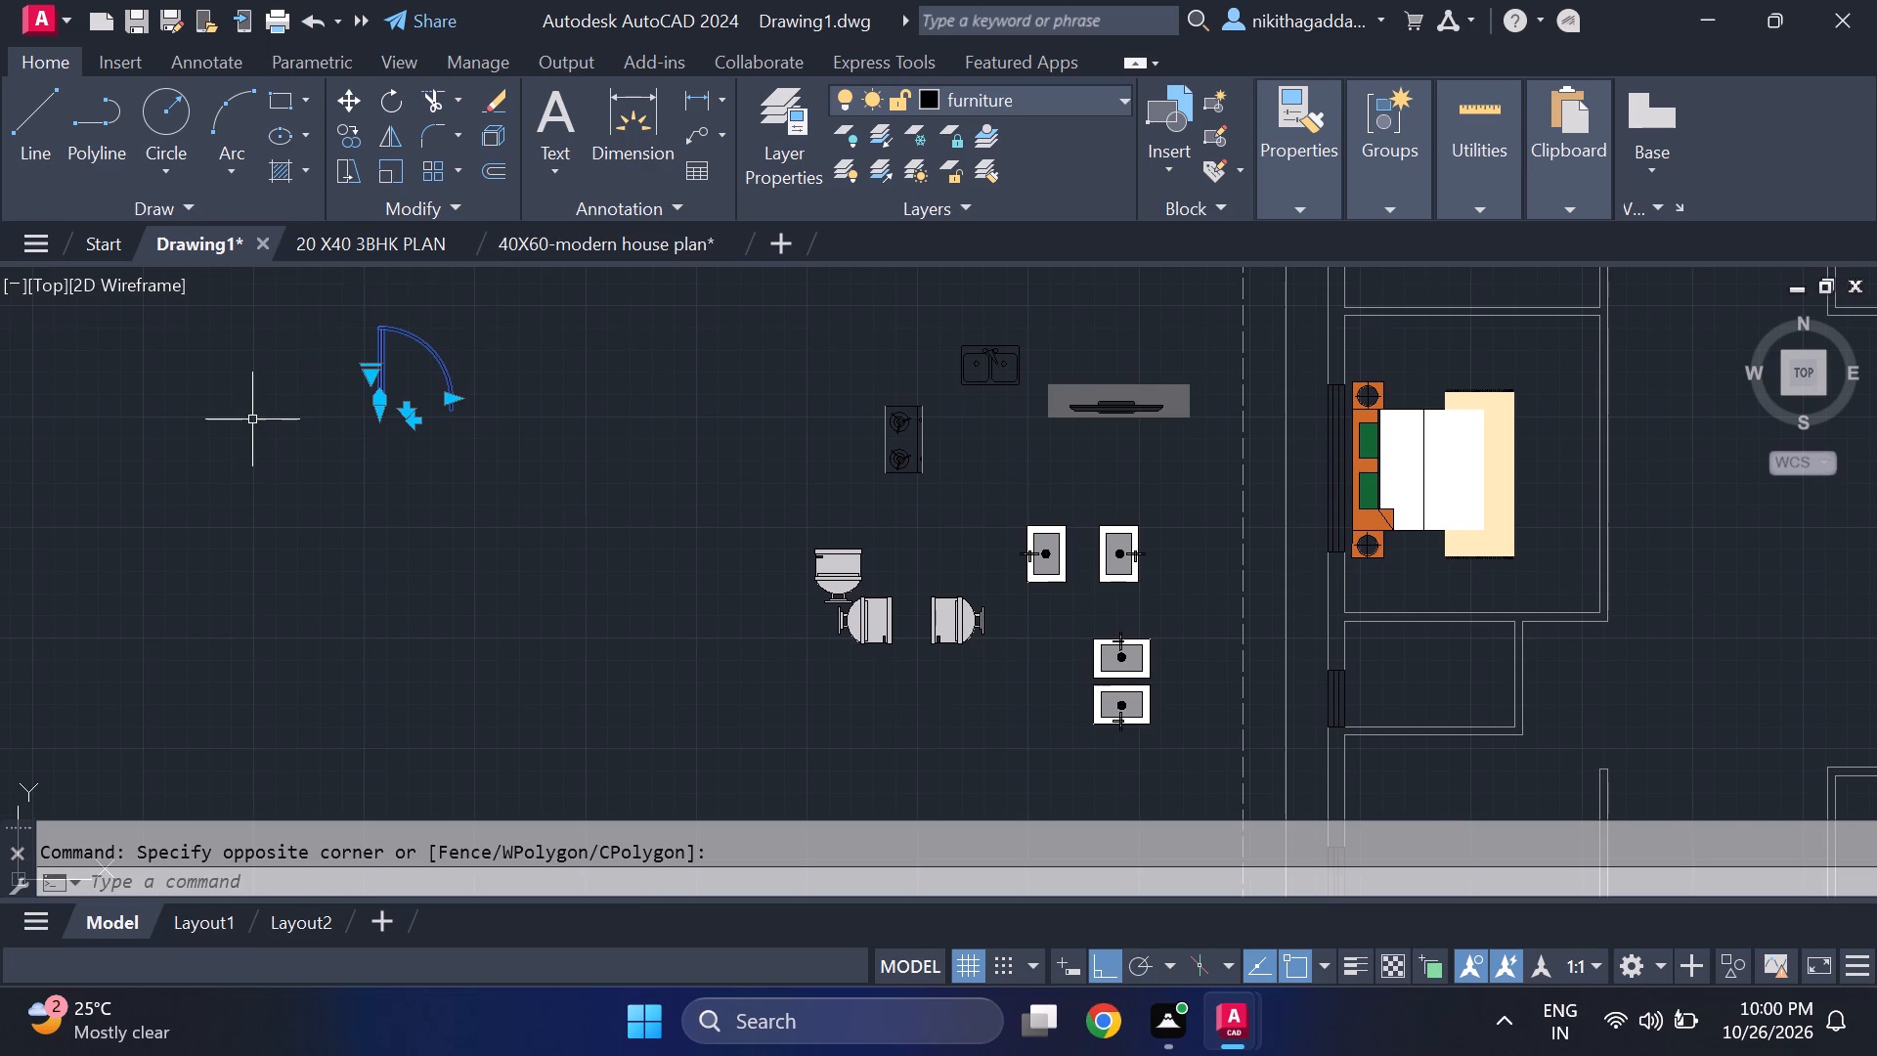
text(mi)
key(Return)
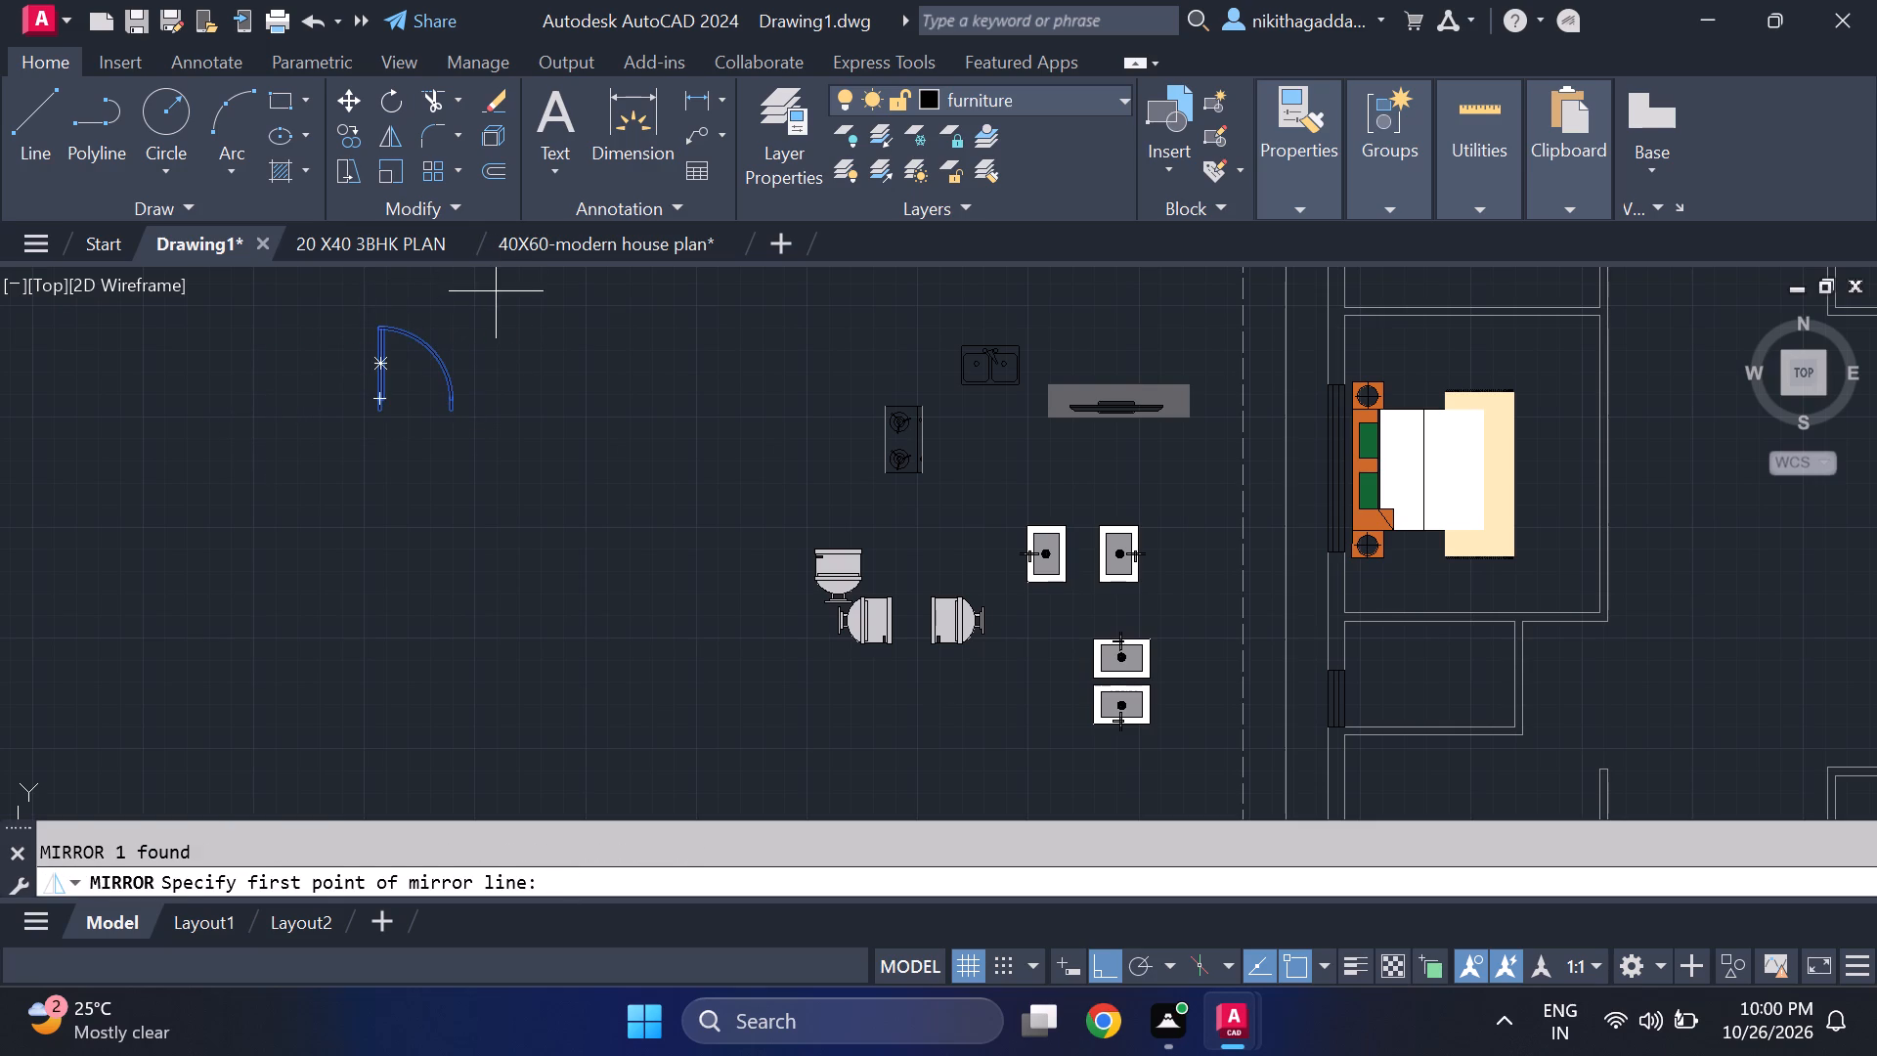
click(496, 291)
click(543, 671)
text(no)
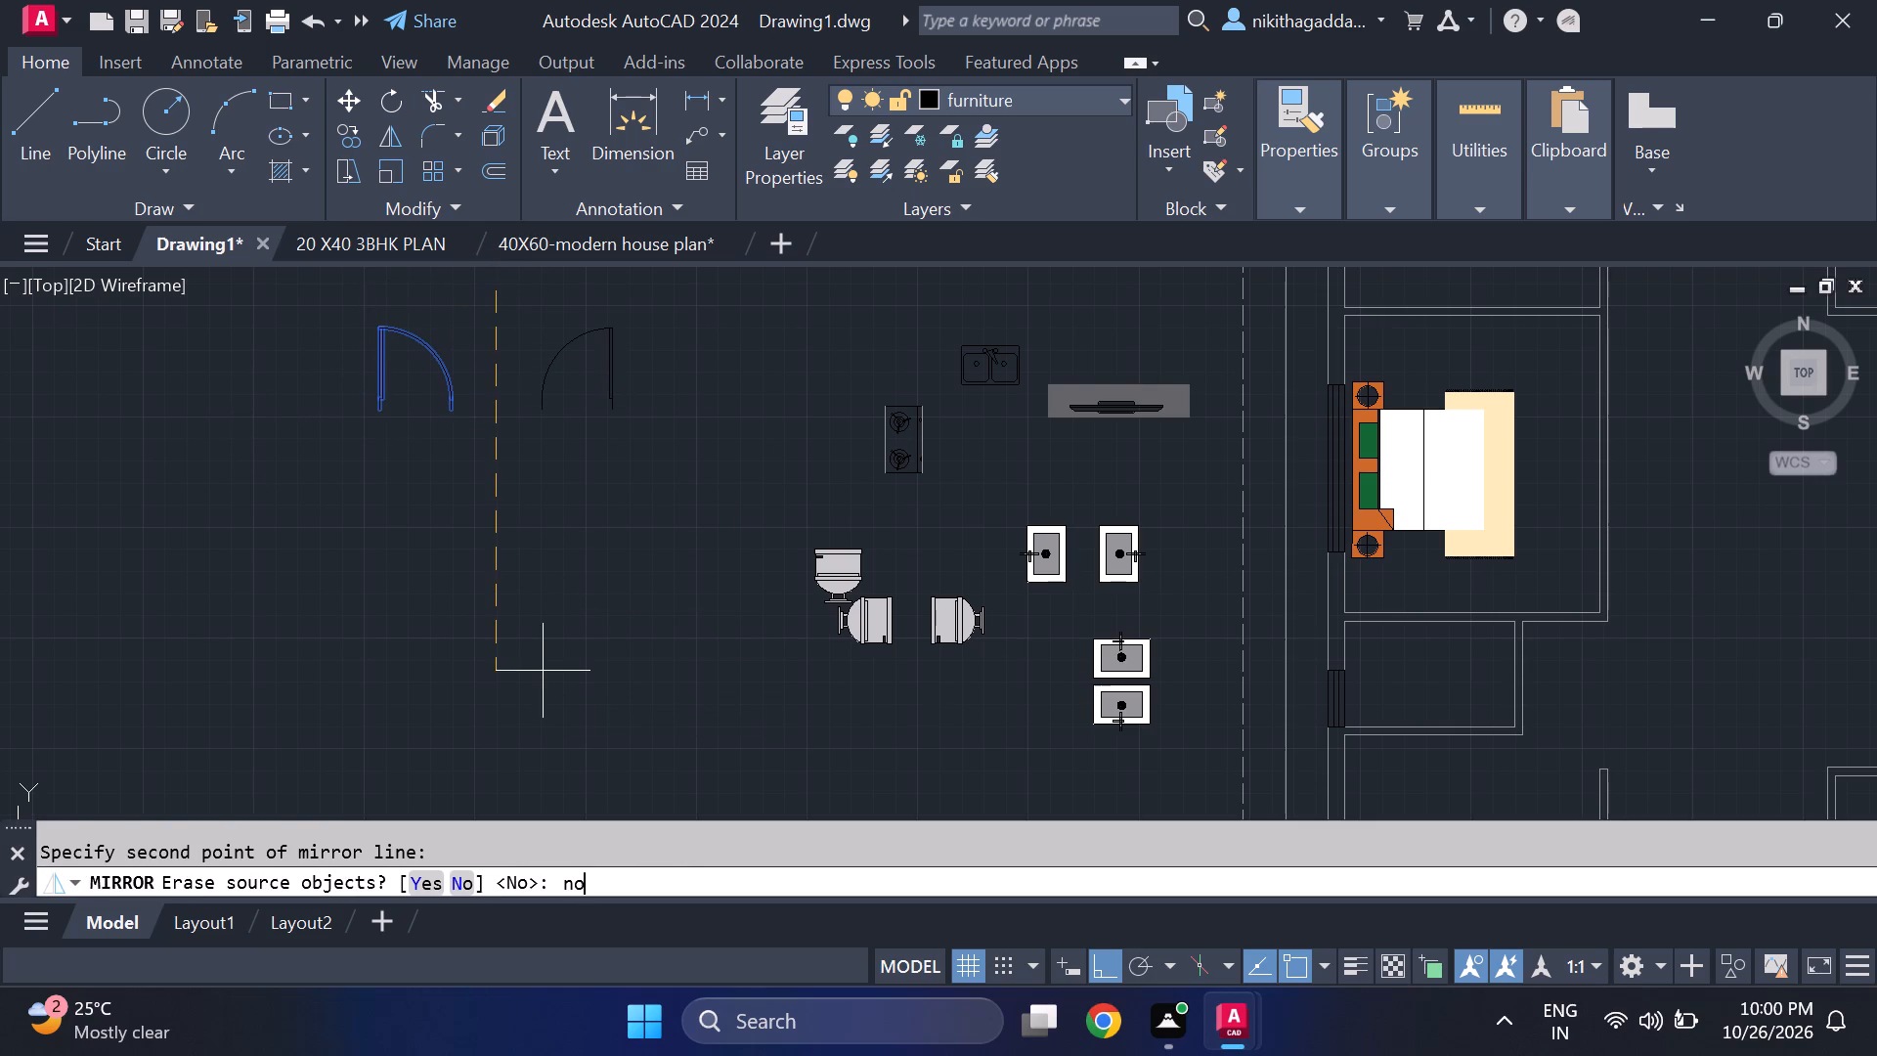
key(Return)
Copy the western door symbol straight south into the empty space below it, using its hinge-side endpoint as base.
middle_drag(455, 530, 539, 535)
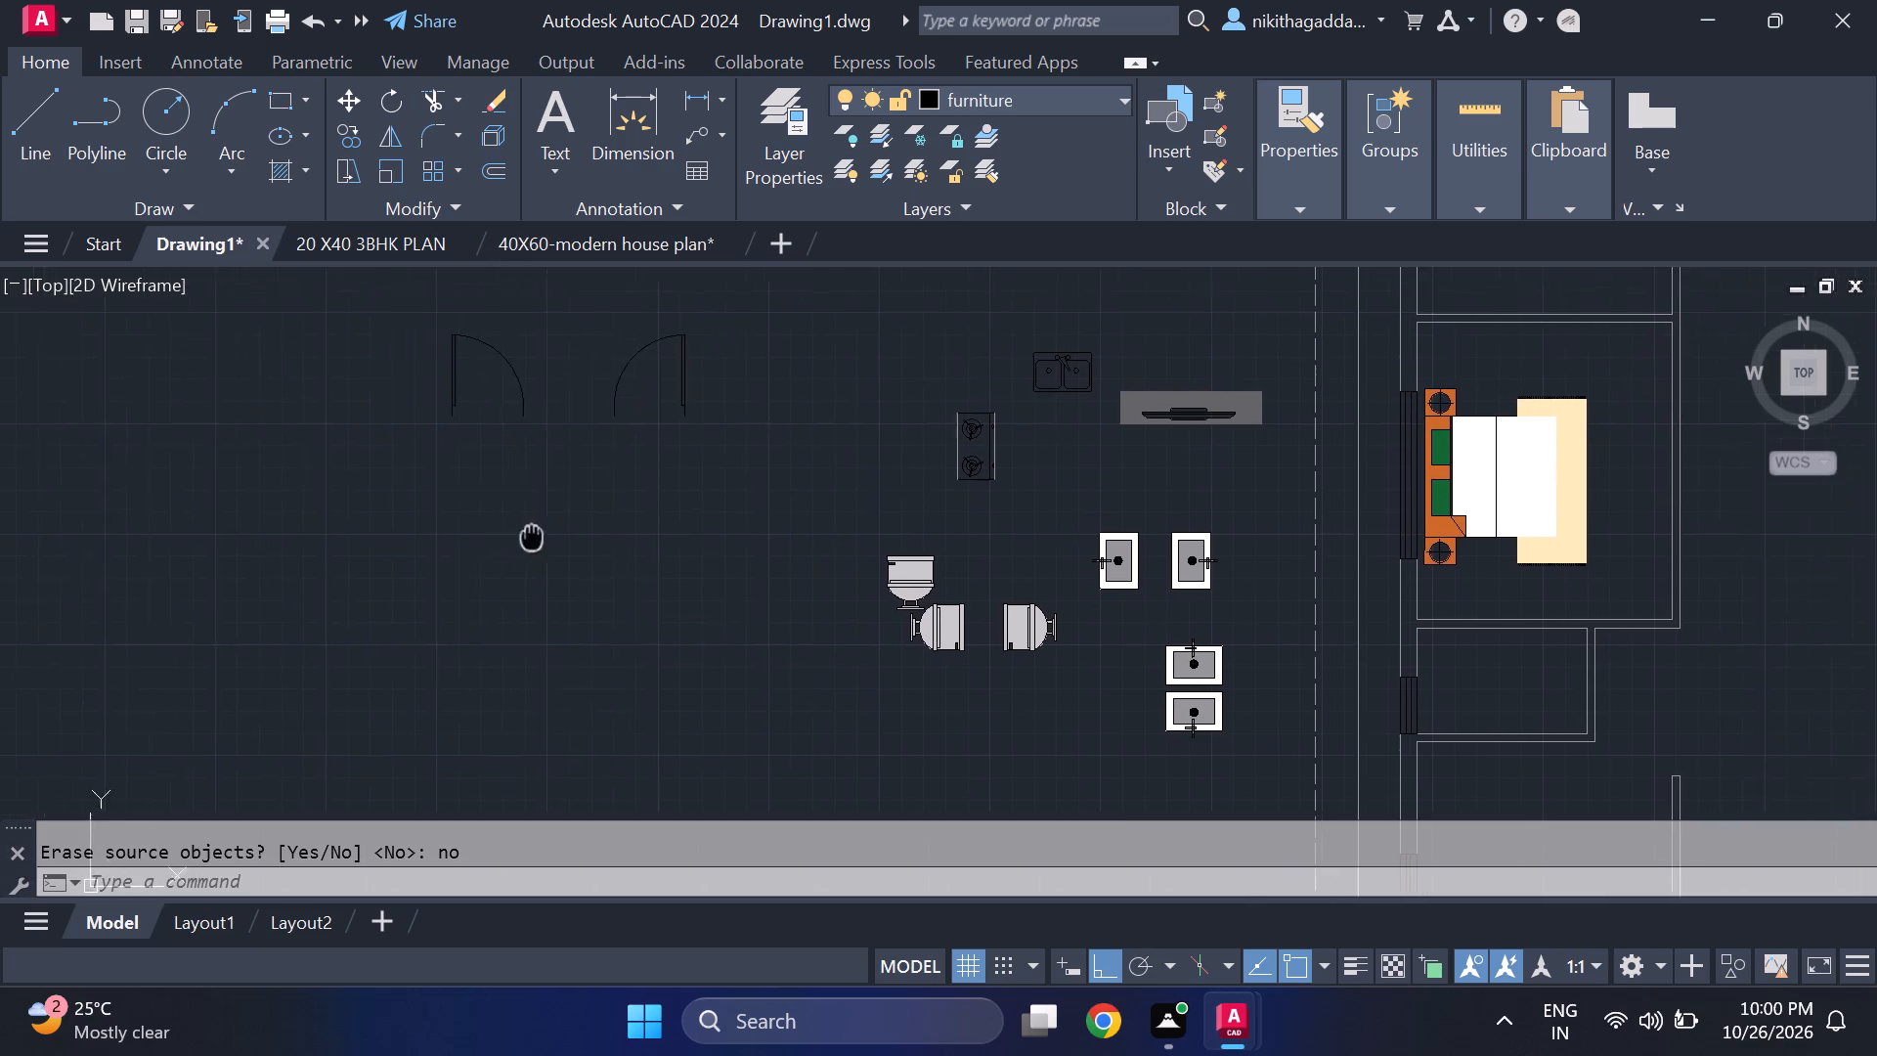
middle_drag(539, 535, 588, 537)
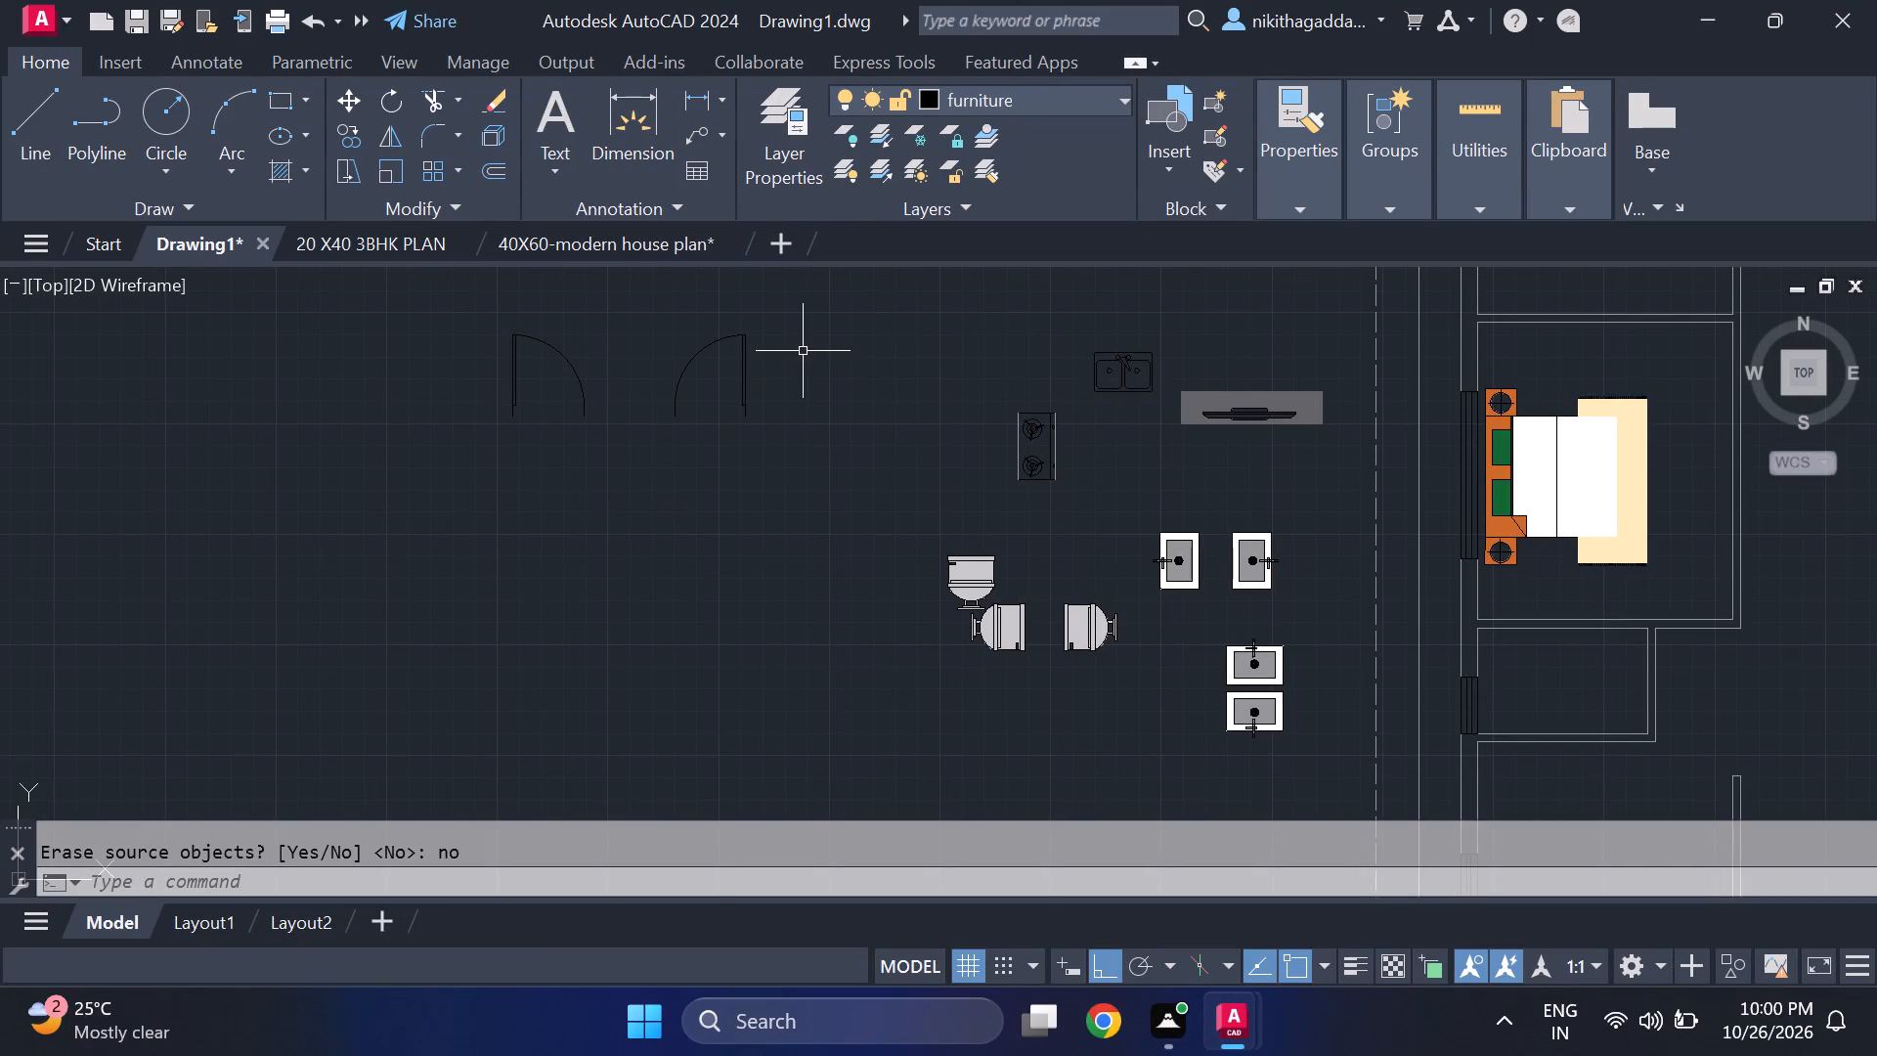
click(616, 333)
click(350, 438)
text(co)
key(Return)
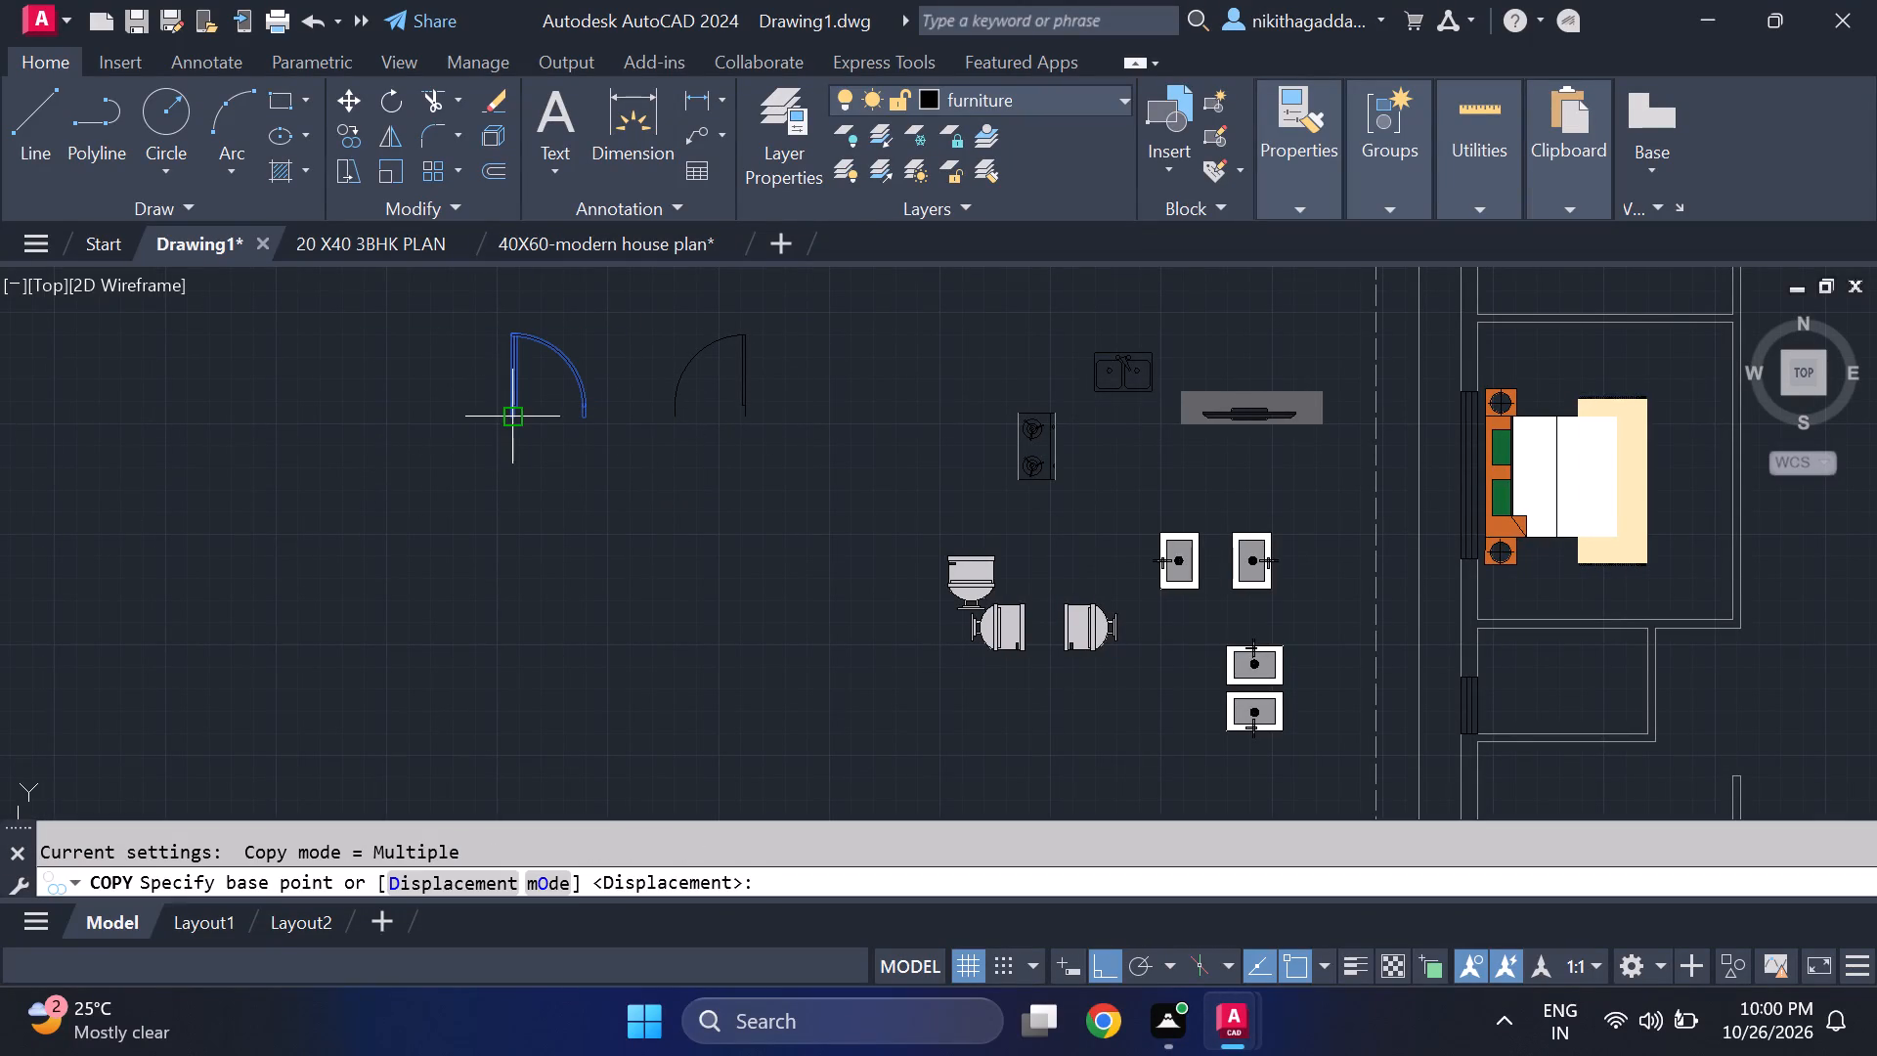
click(510, 418)
click(512, 601)
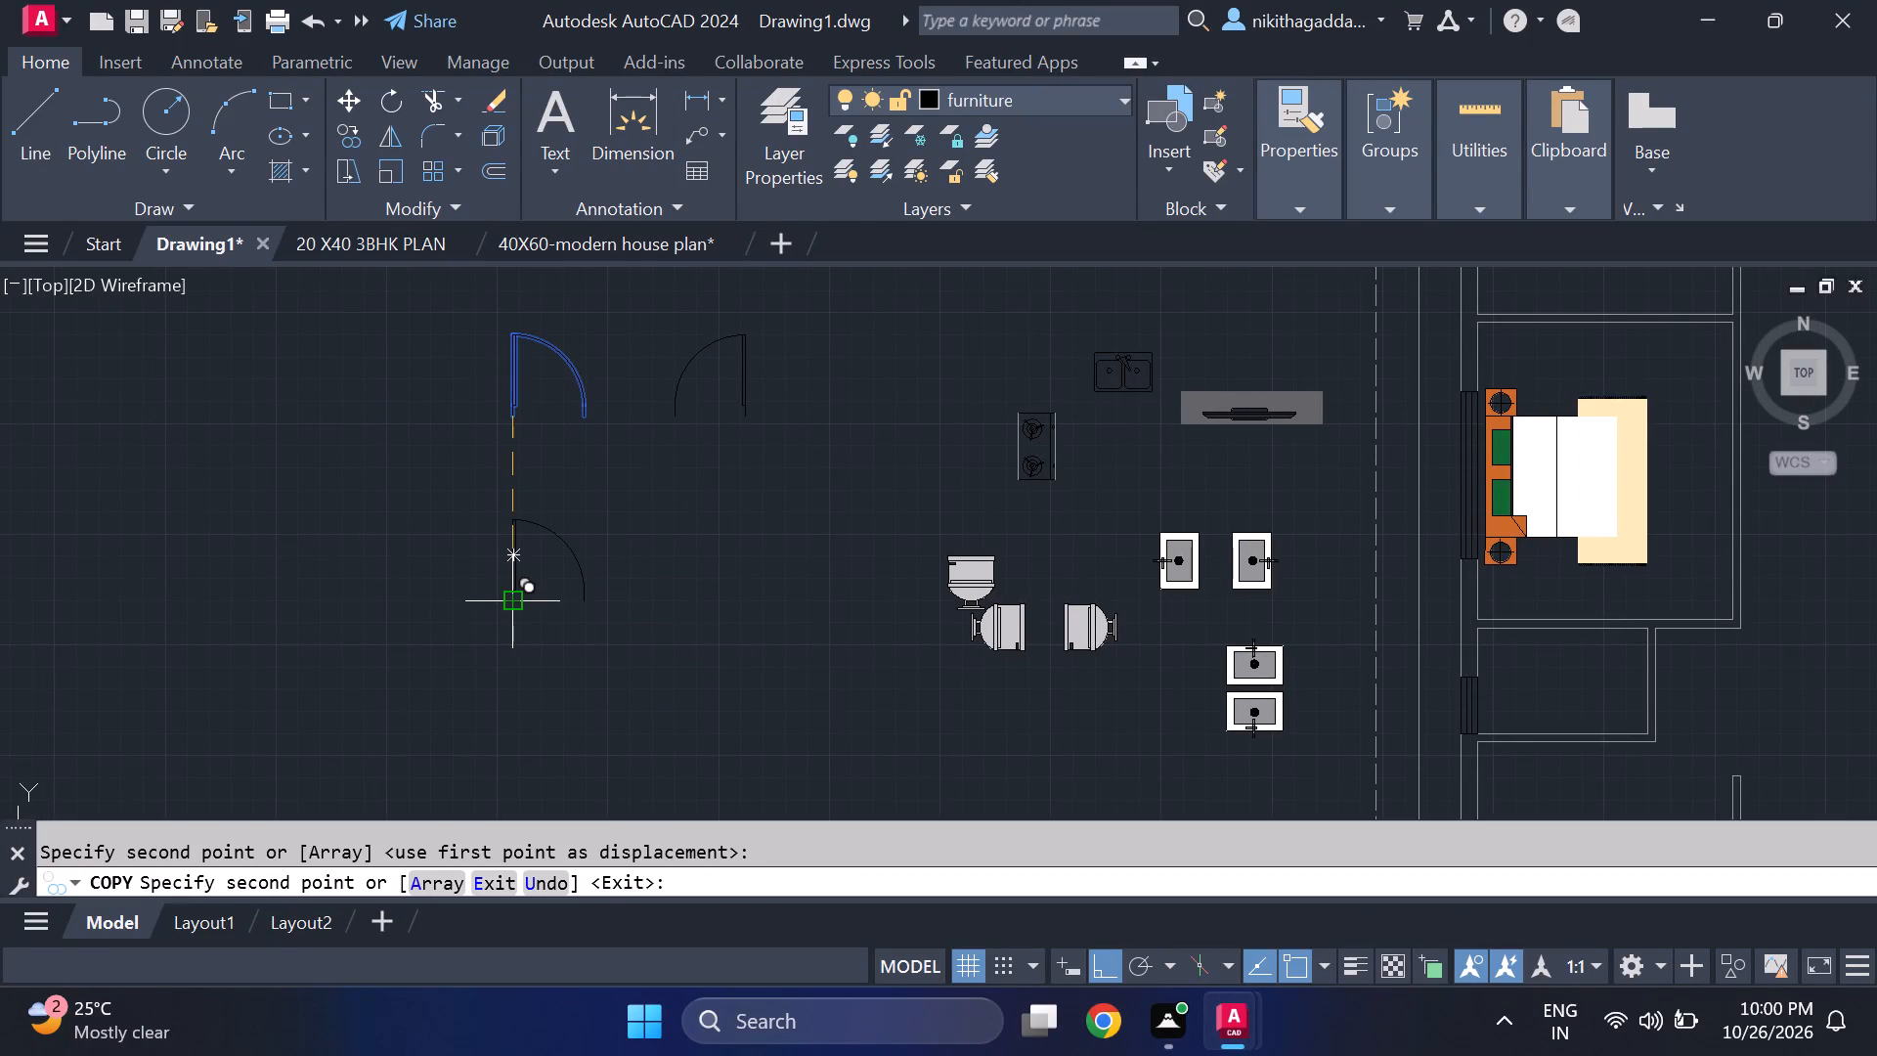
key(Escape)
Rotate the copied door 90° counterclockwise about its hinge-side lower end so its leaf lies horizontal.
click(600, 549)
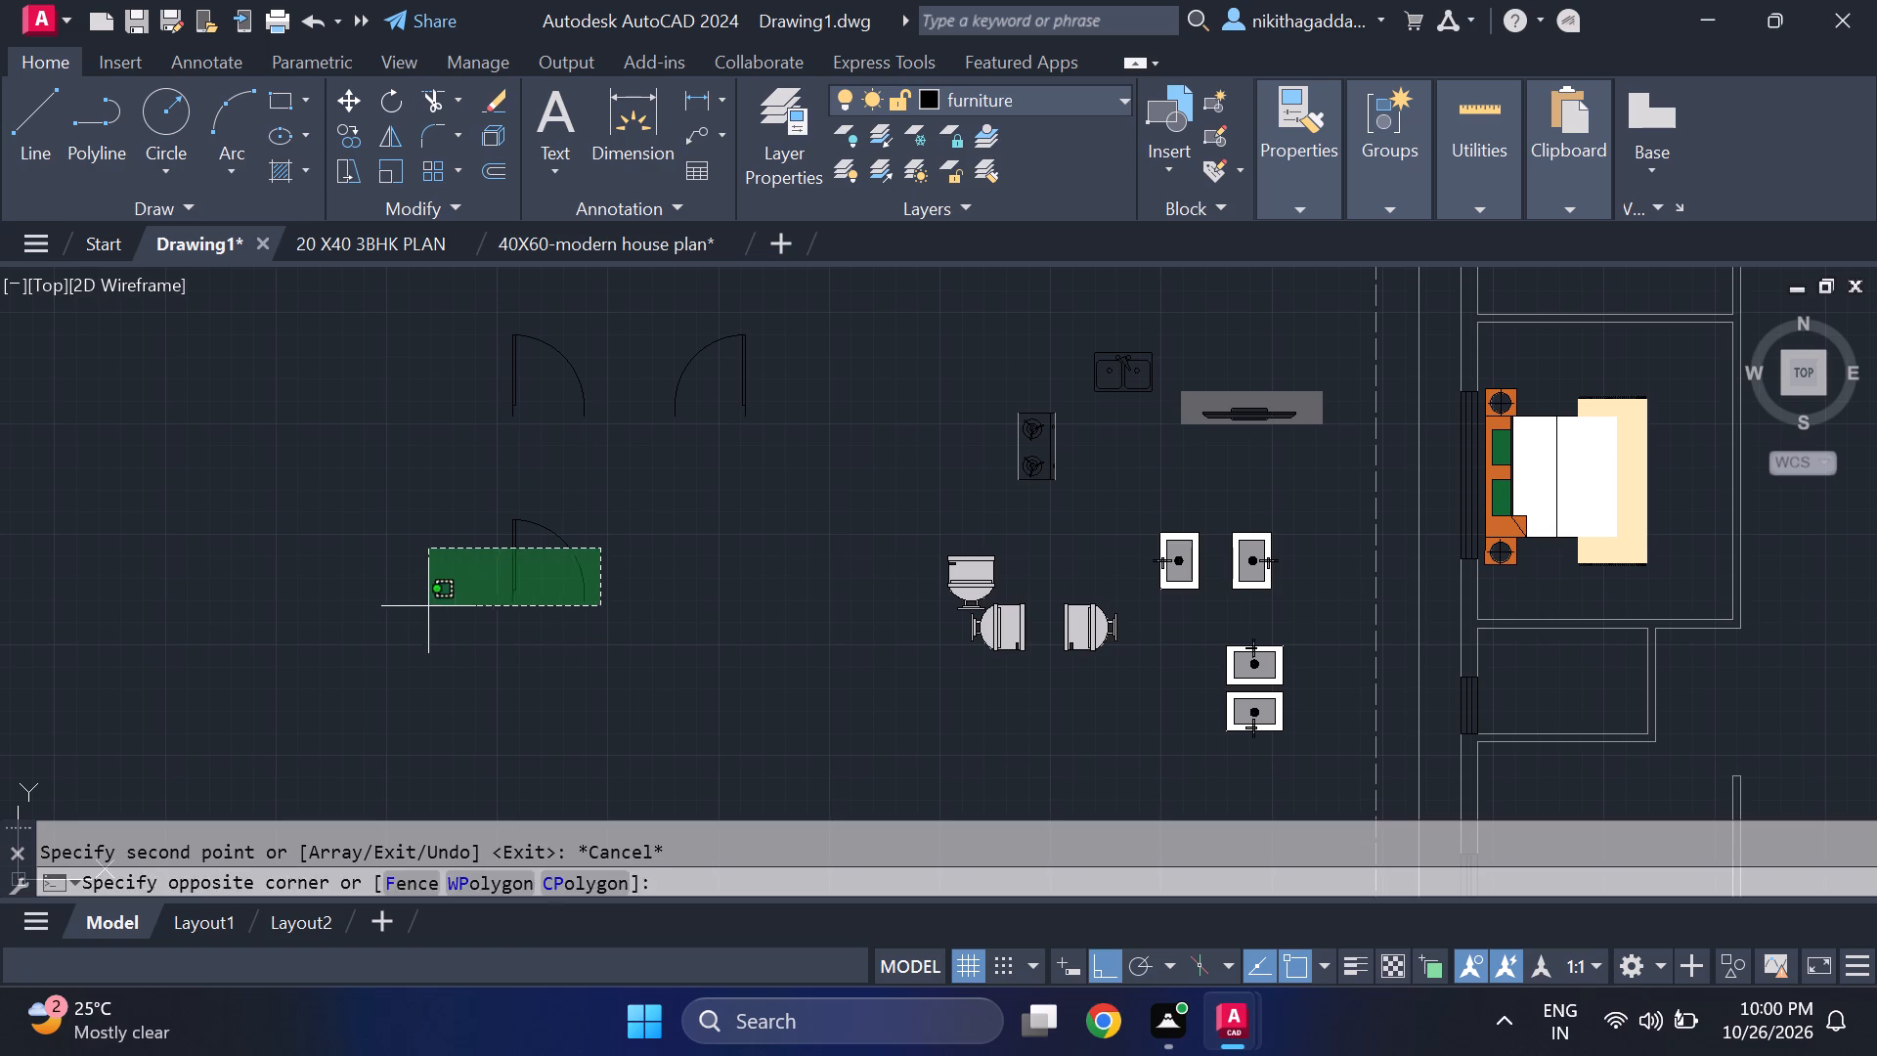
click(412, 610)
text(ro)
key(Return)
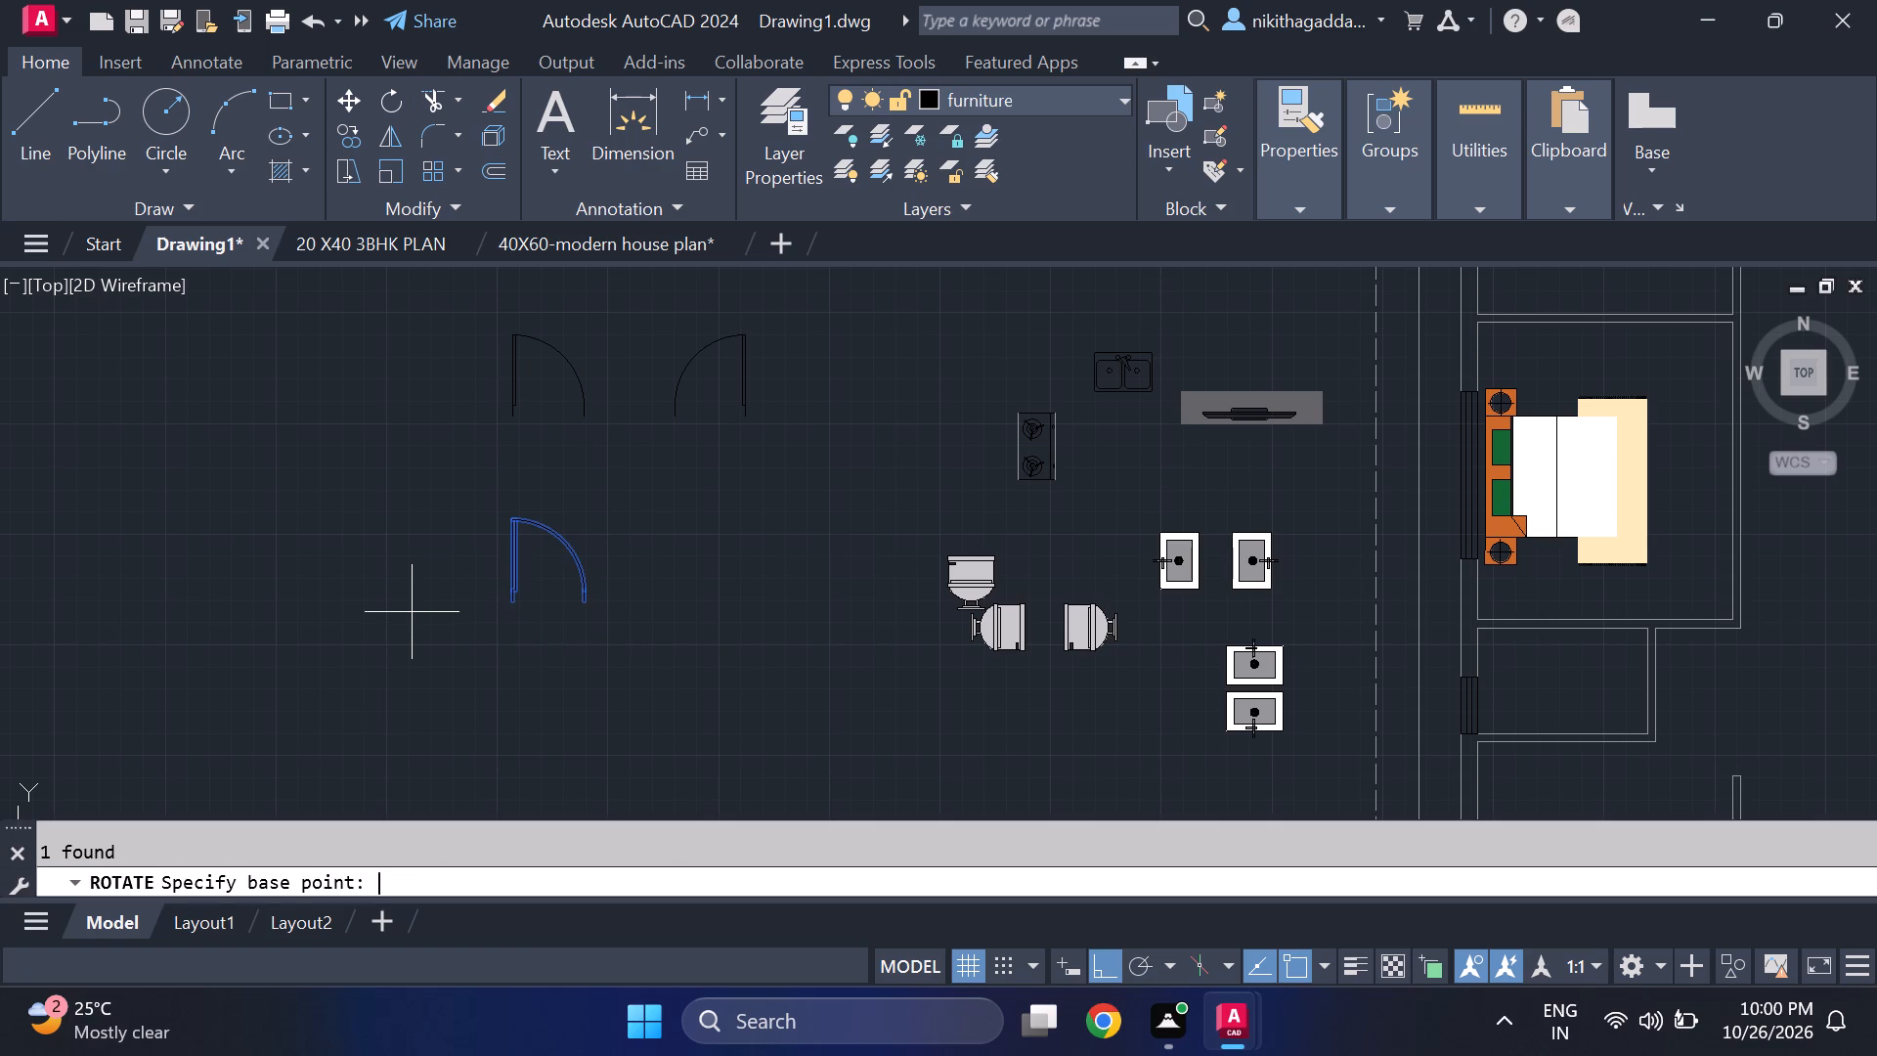
click(519, 605)
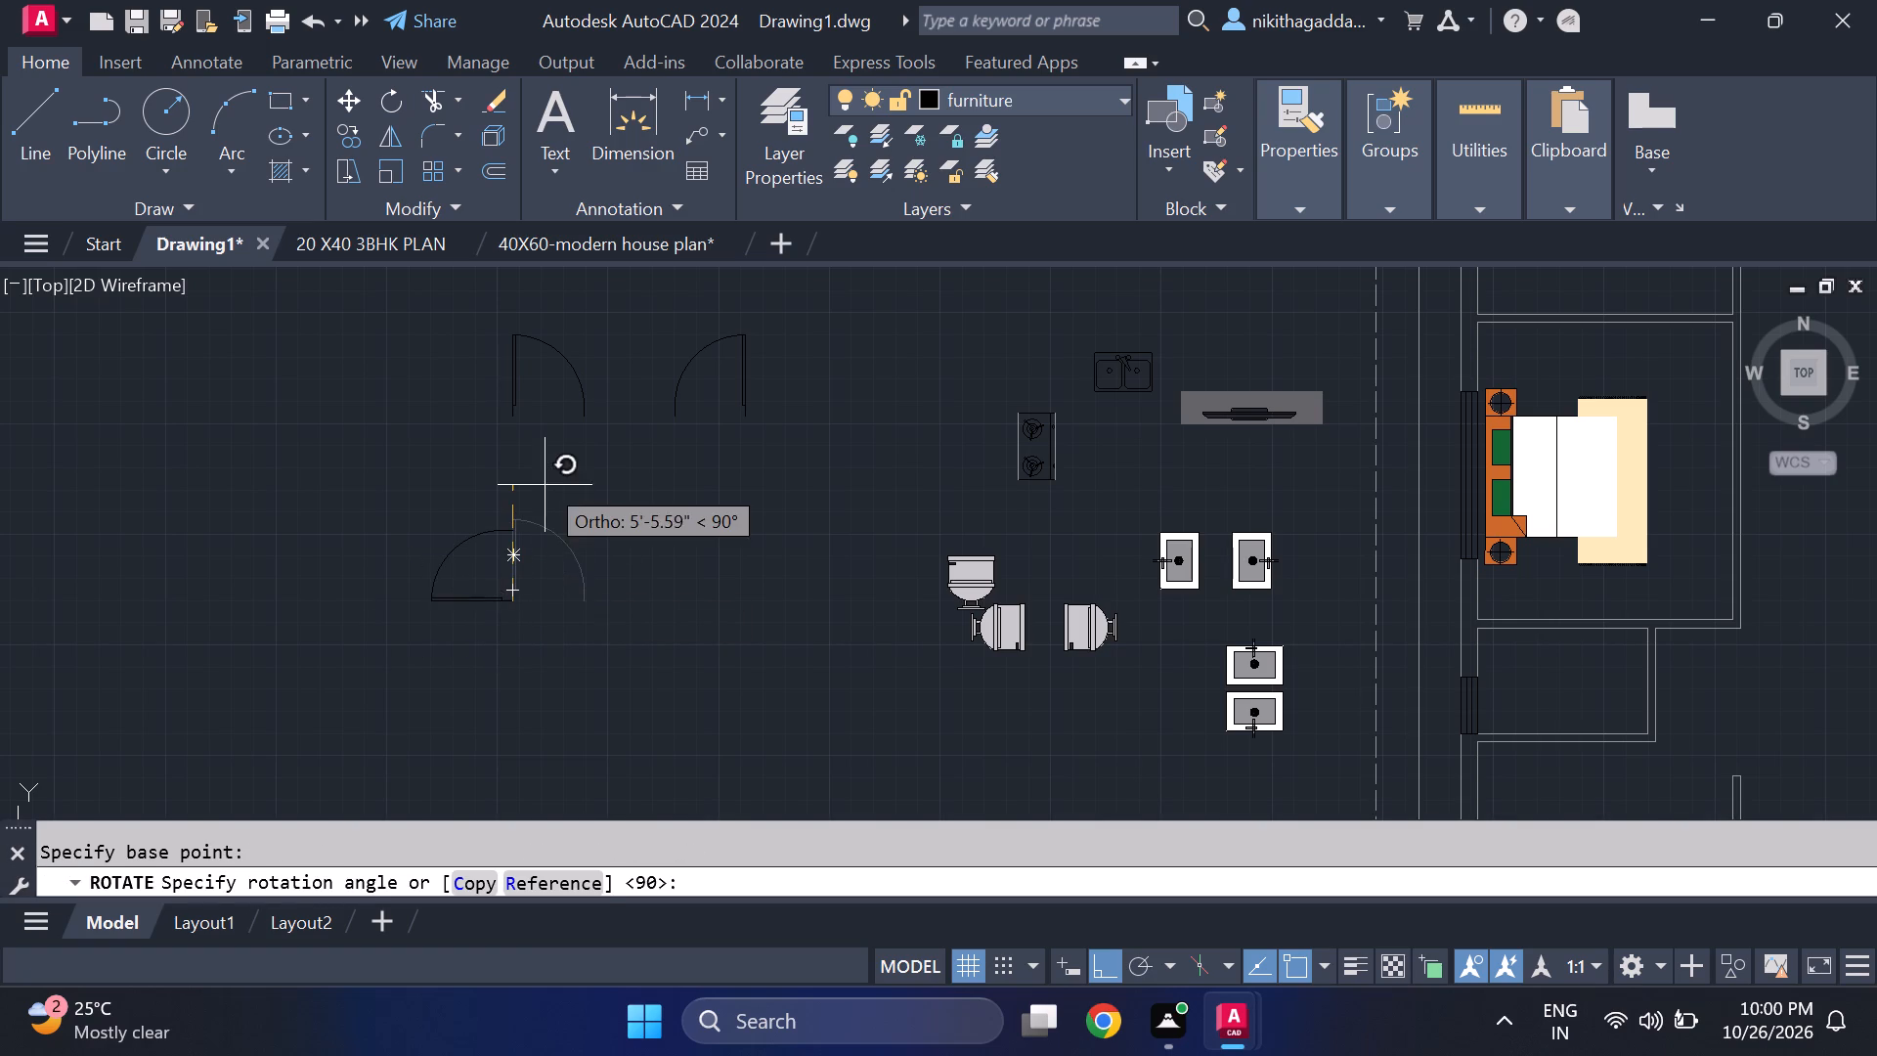
click(526, 476)
Mirror the rotated door about a vertical line to its east, keeping the source door.
click(610, 513)
click(191, 673)
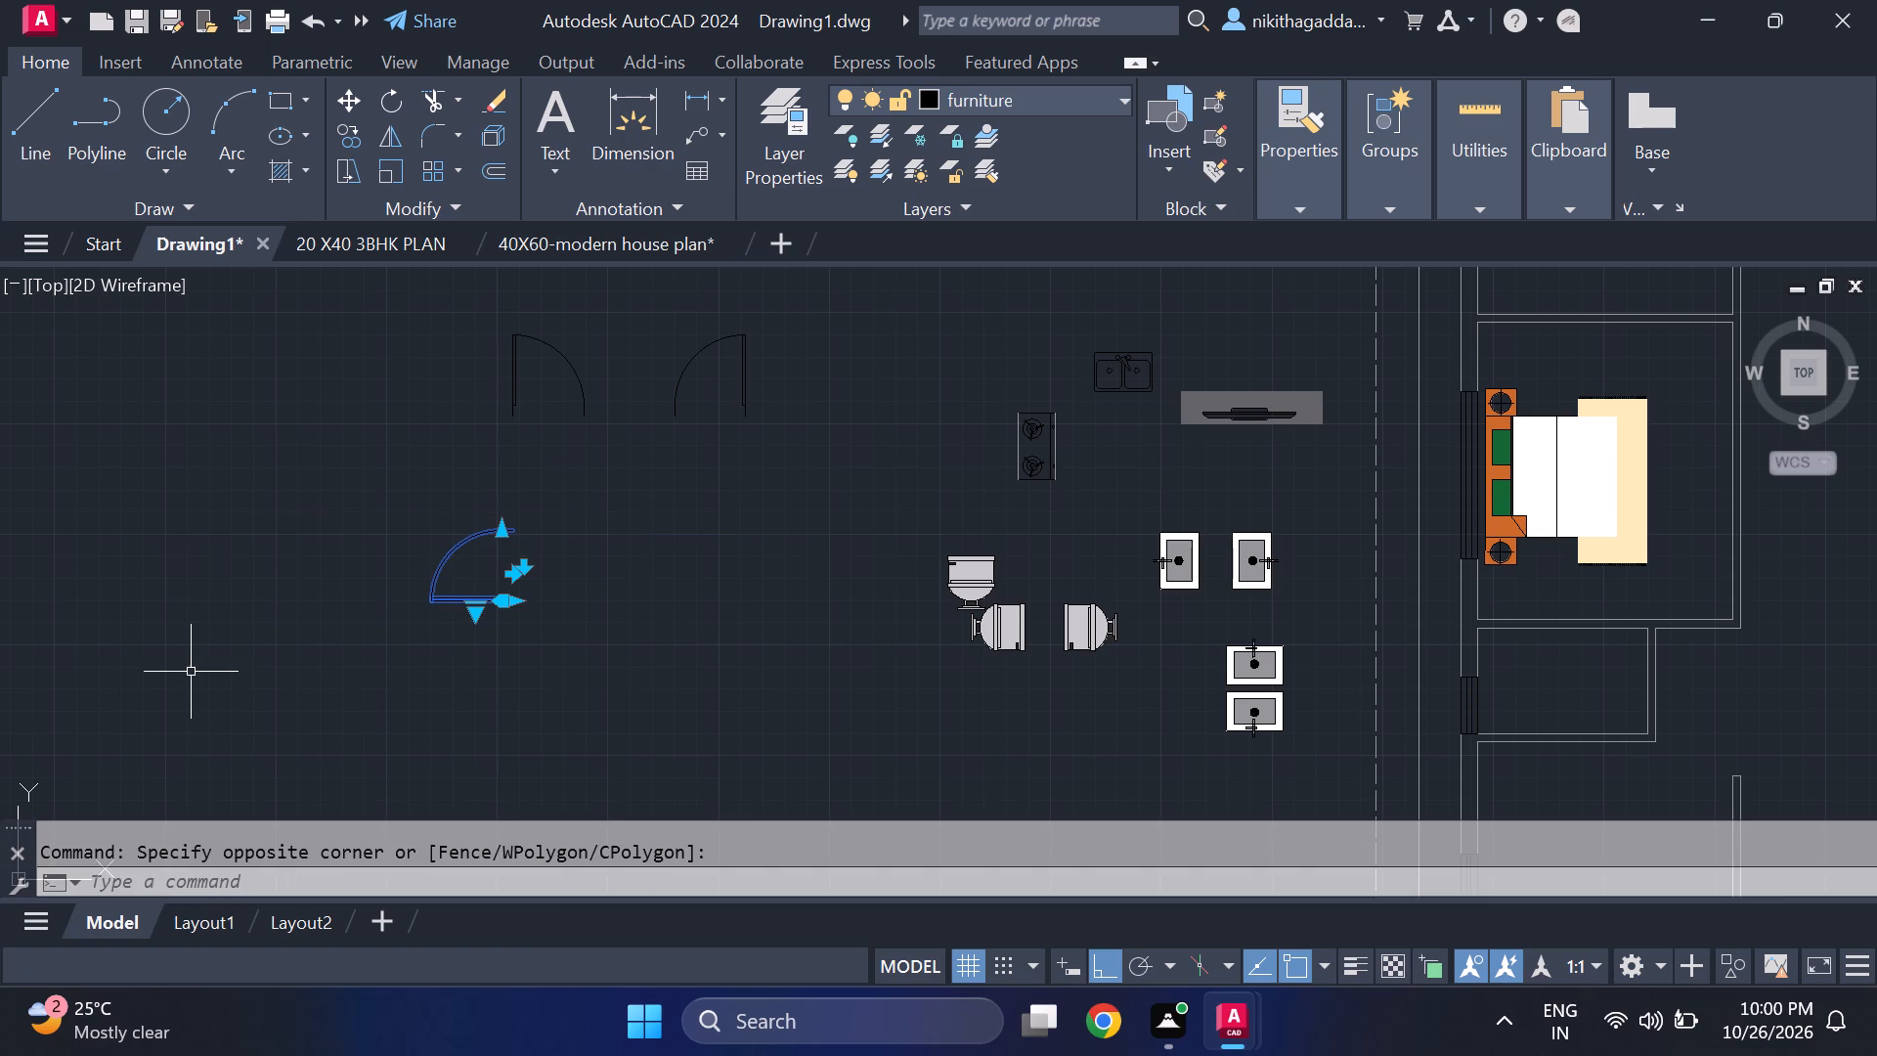
text(mi)
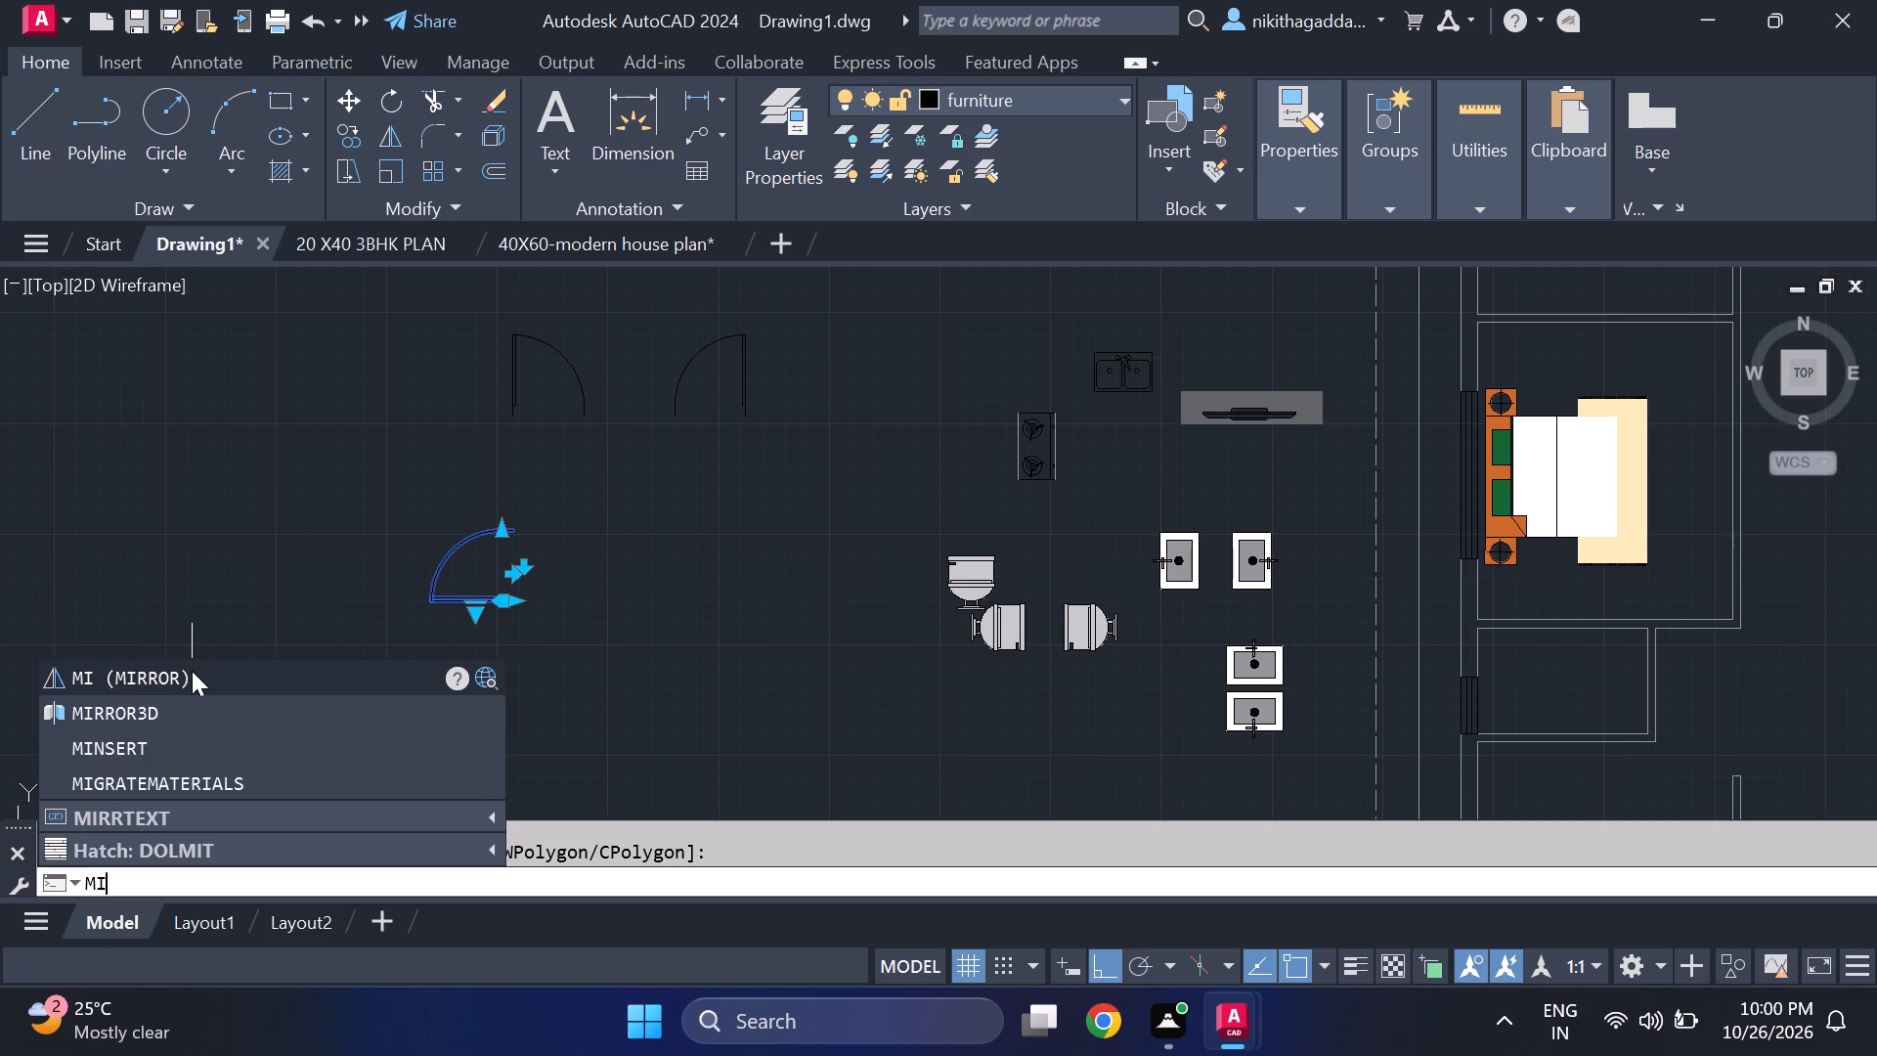
key(Return)
drag(607, 505, 607, 508)
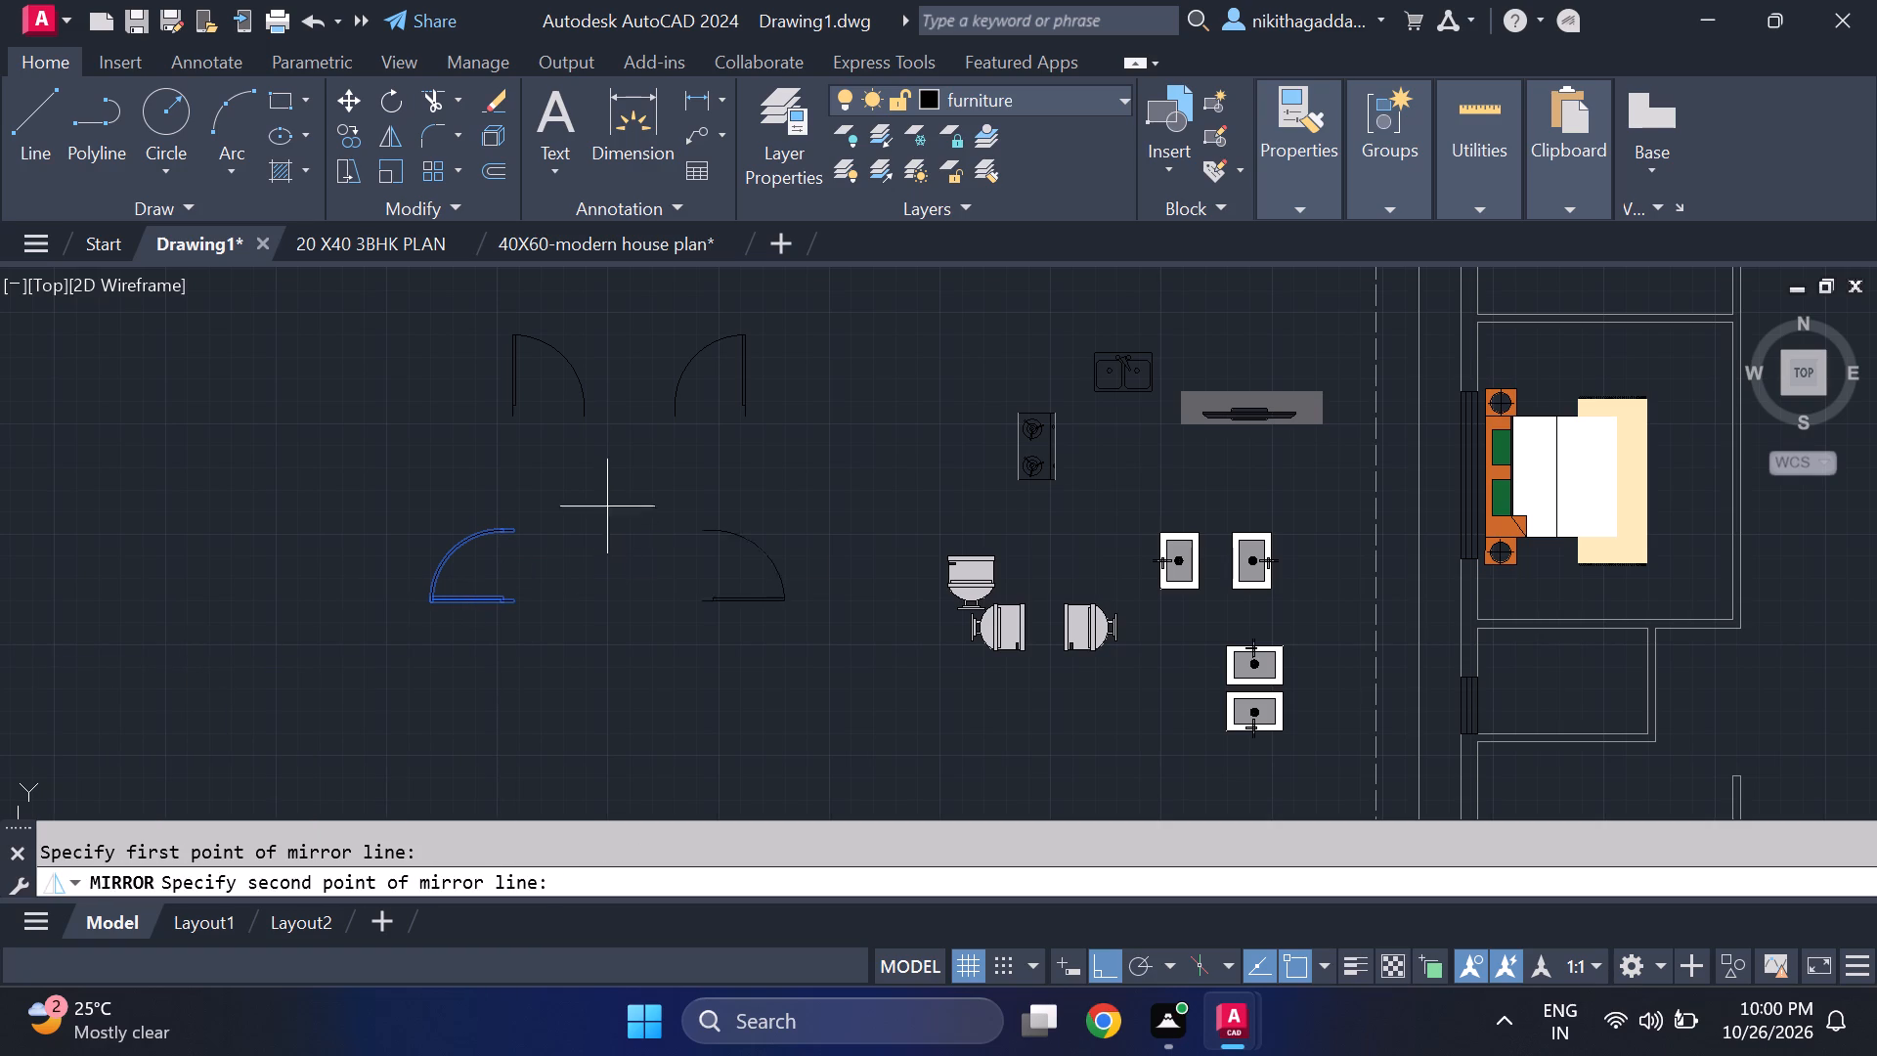
drag(607, 508, 610, 549)
click(657, 733)
text(no)
key(Return)
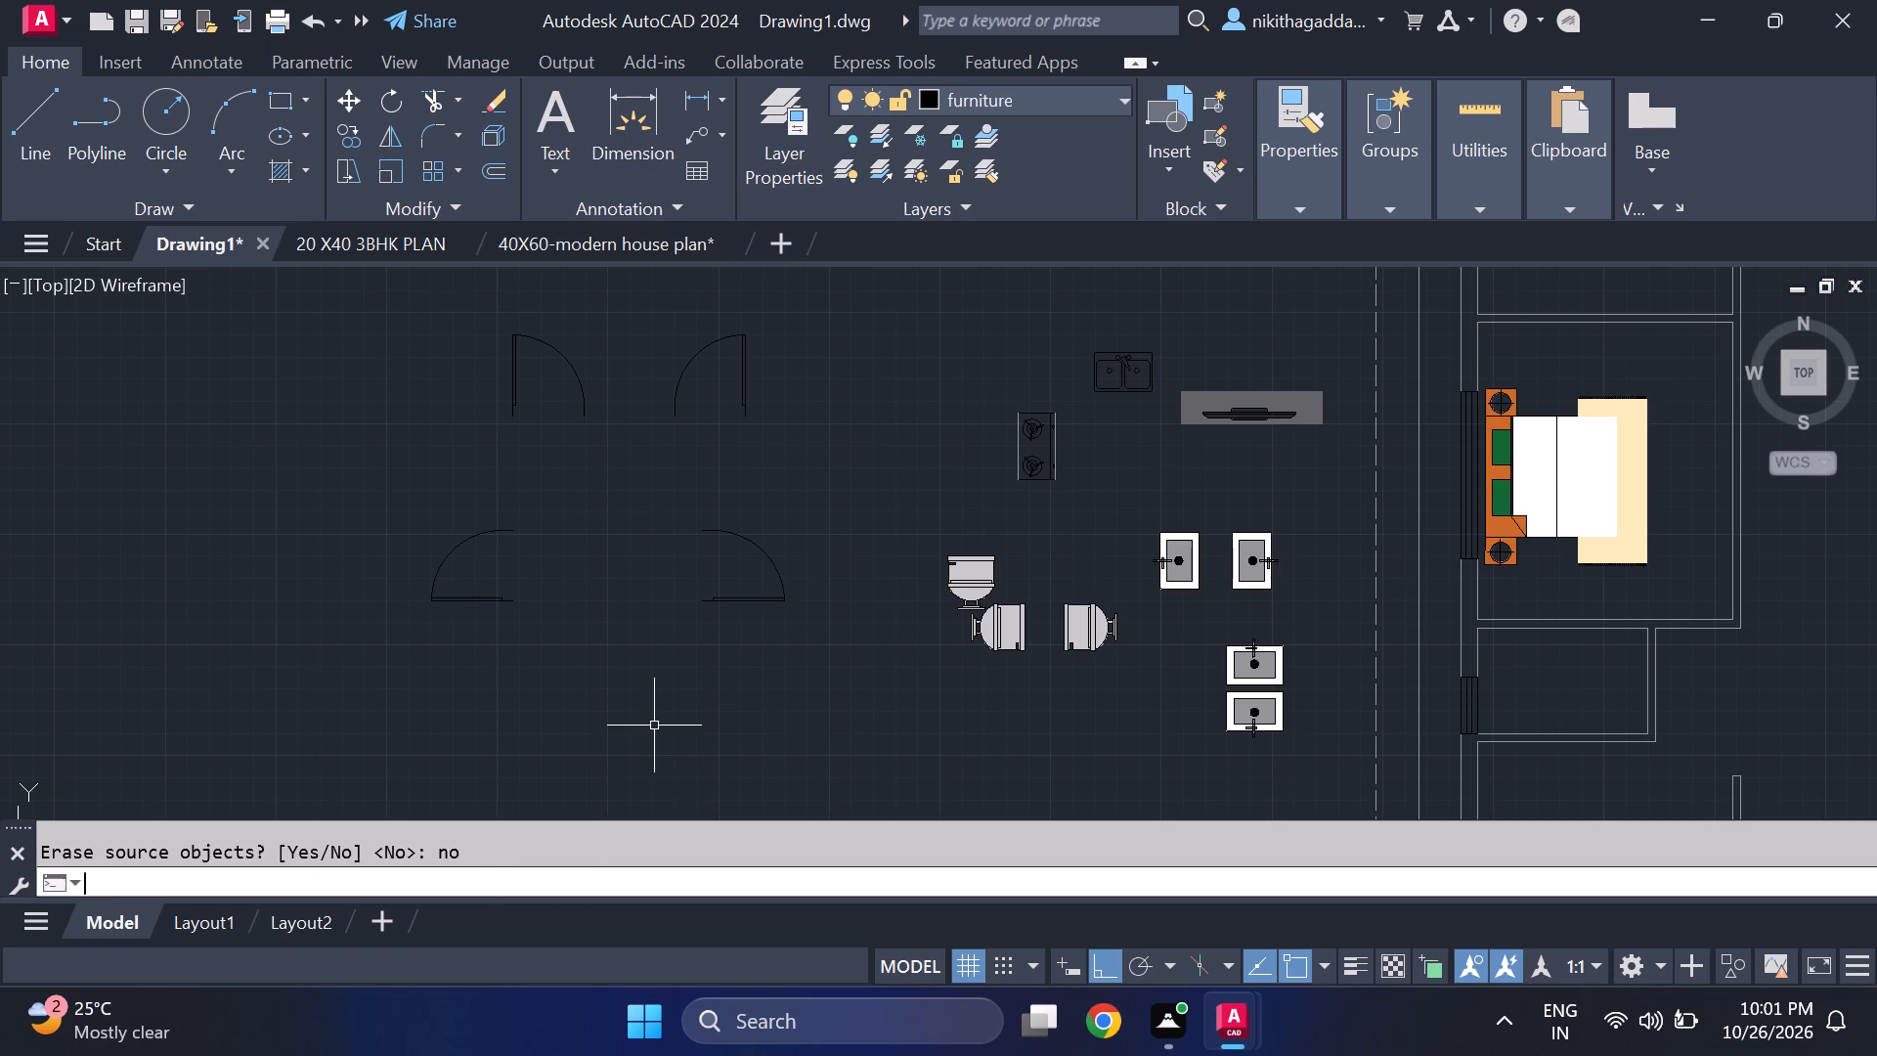
Mirror the eastern horizontal-leaf door about a horizontal line just south of it, keeping the source door.
middle_drag(642, 726, 678, 616)
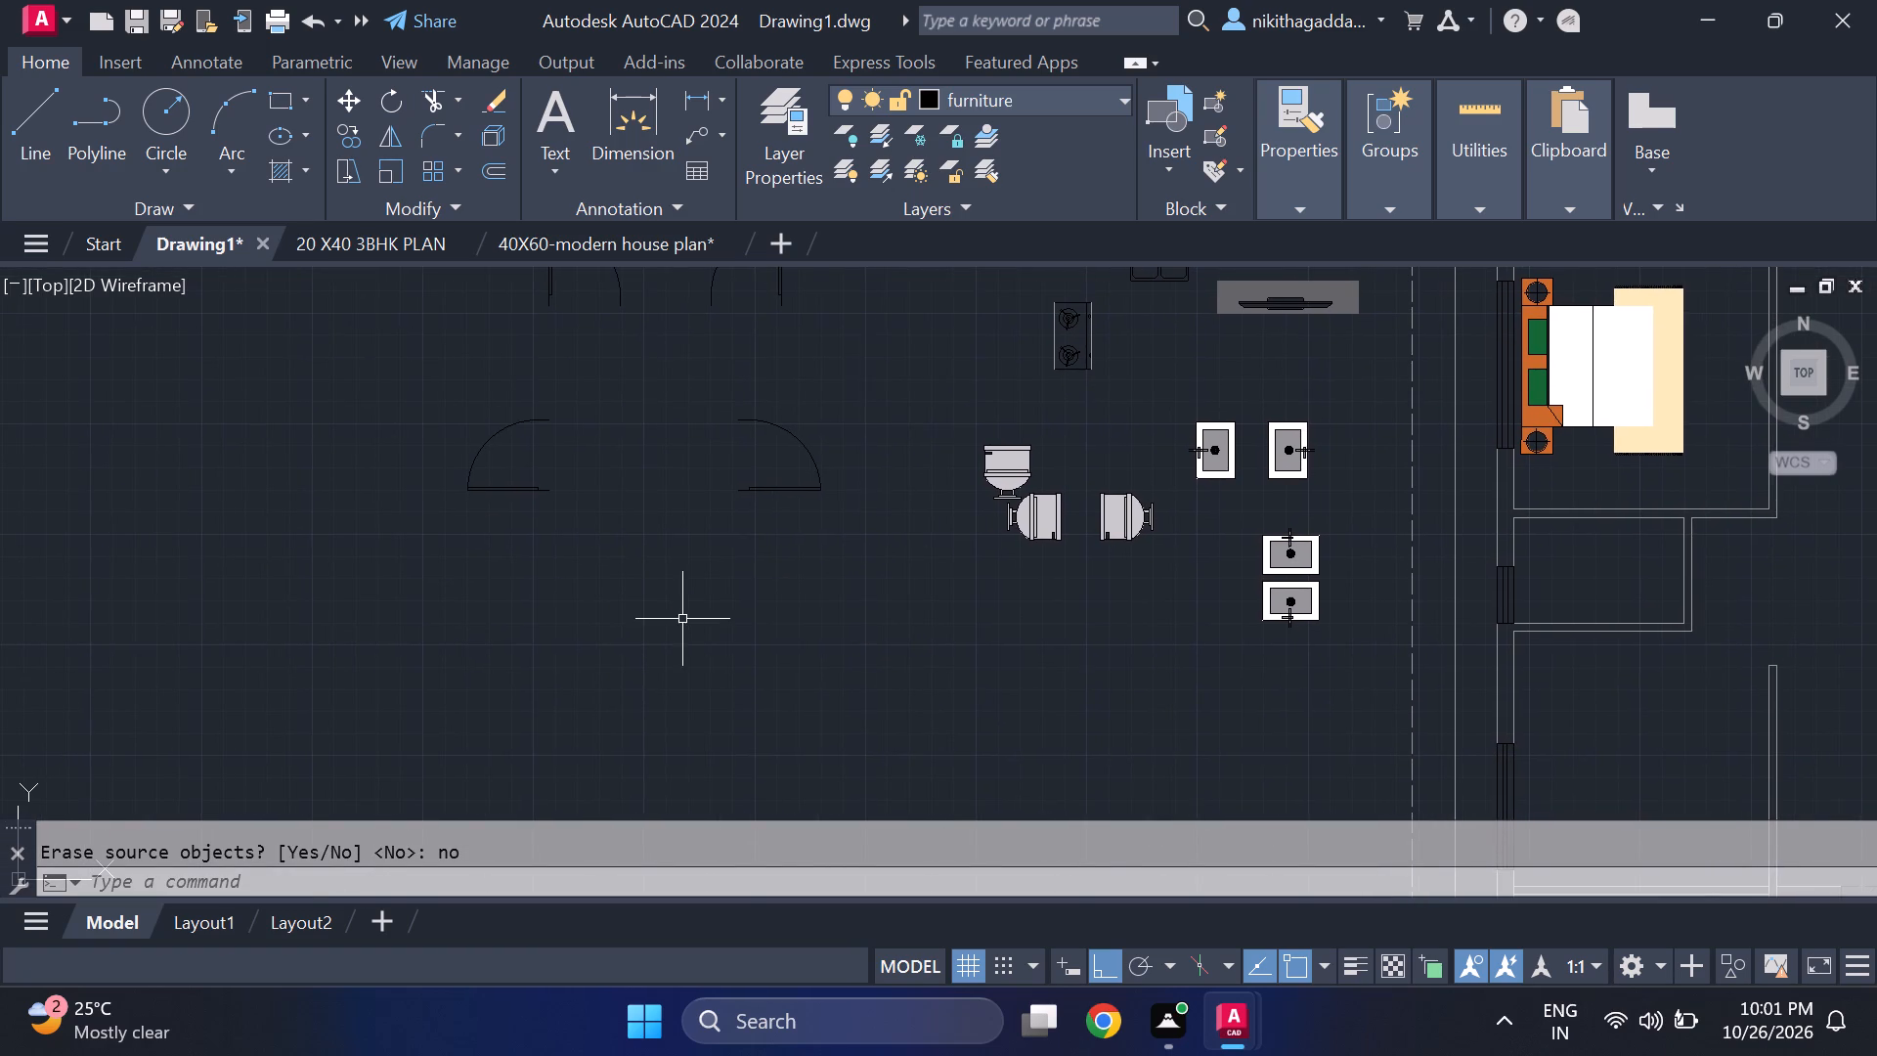
drag(855, 409, 830, 448)
click(663, 583)
text(mi)
key(Return)
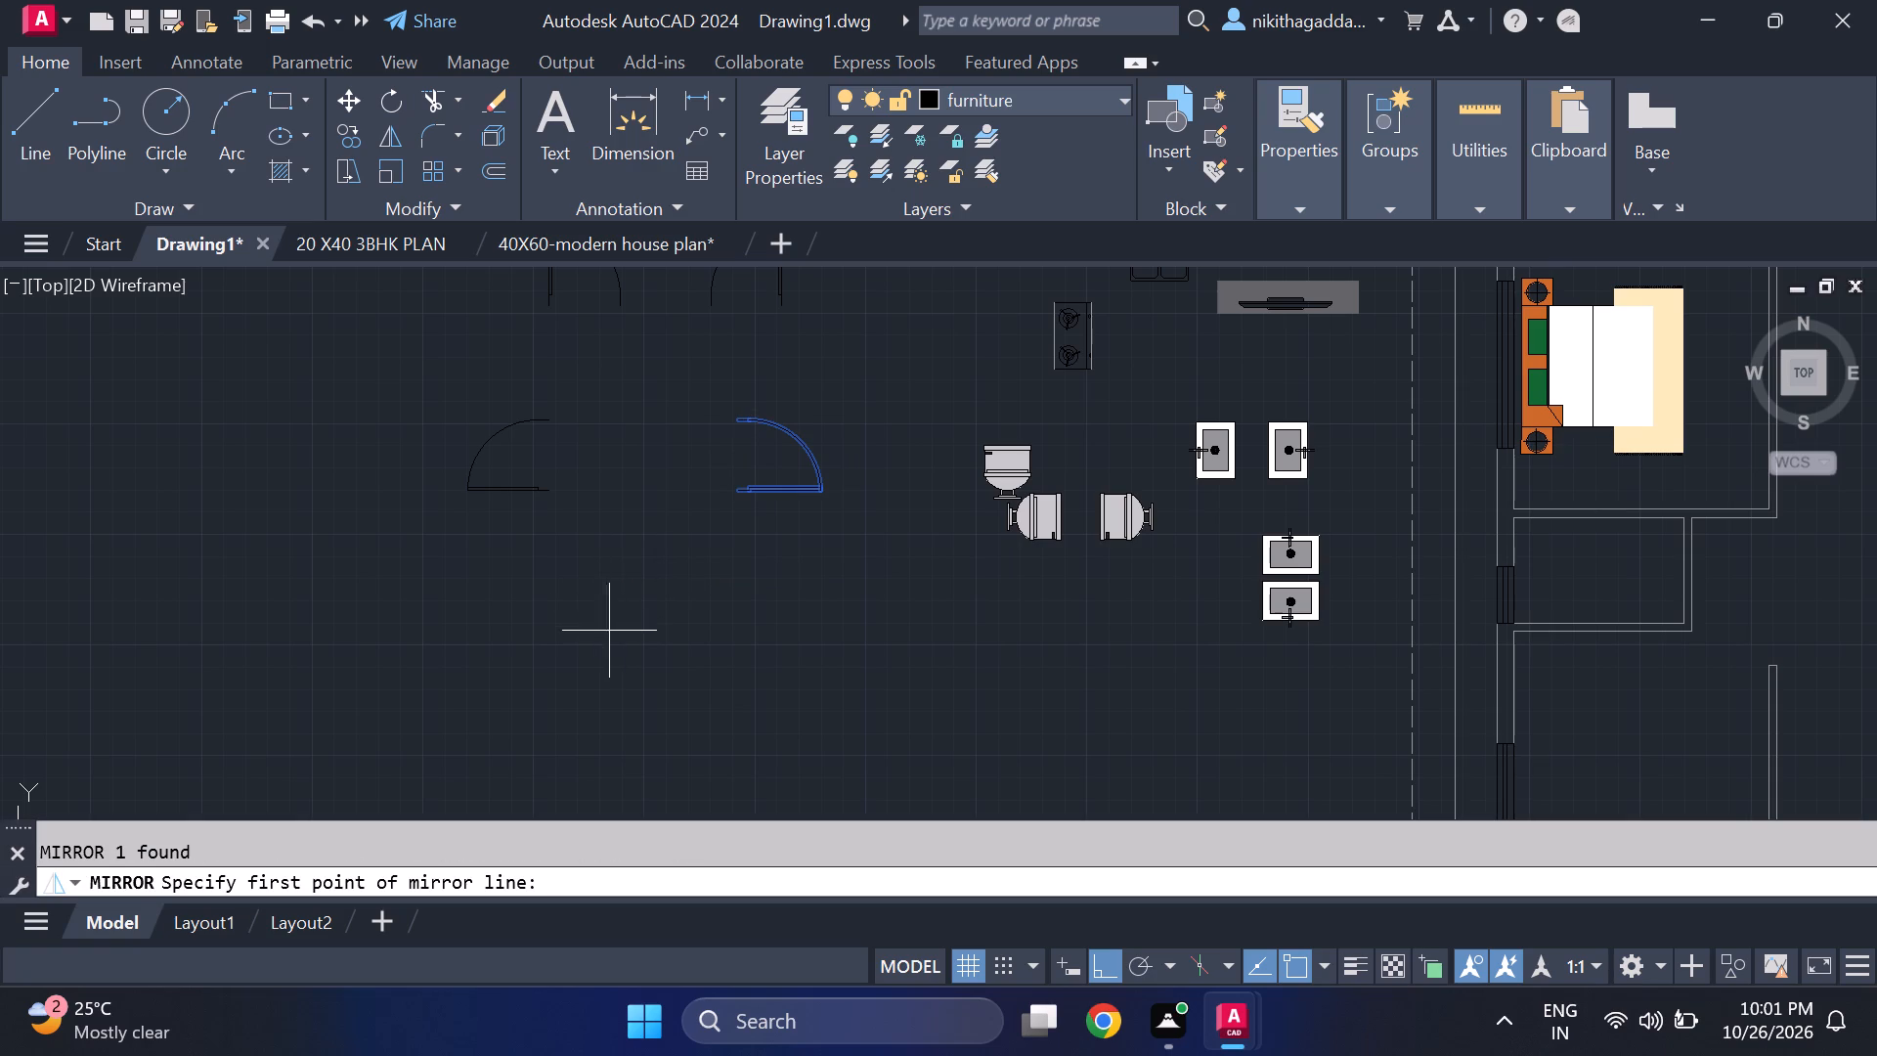
drag(684, 539, 696, 535)
click(914, 499)
text(no)
key(Return)
Mirror the western horizontal-leaf door about a horizontal line just south of it, keeping the source door.
scroll(870, 518, down, 1)
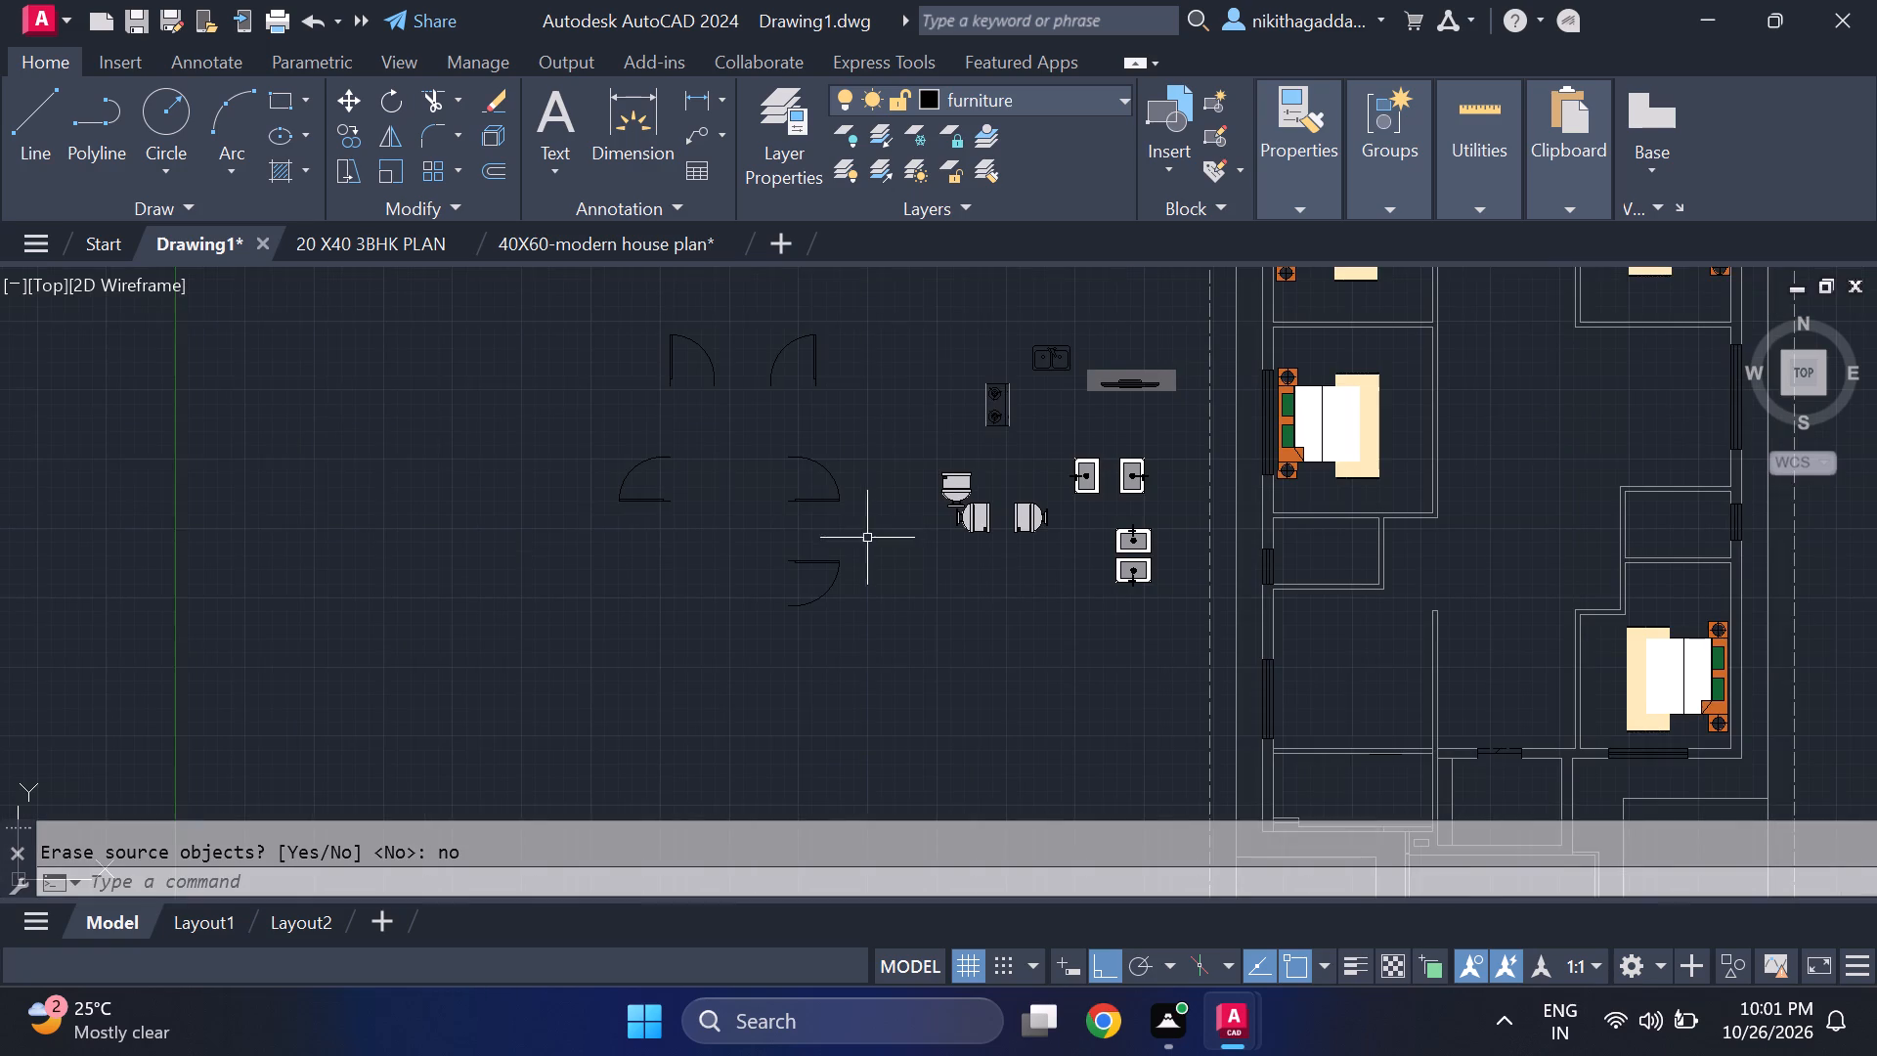
middle_drag(856, 549, 970, 515)
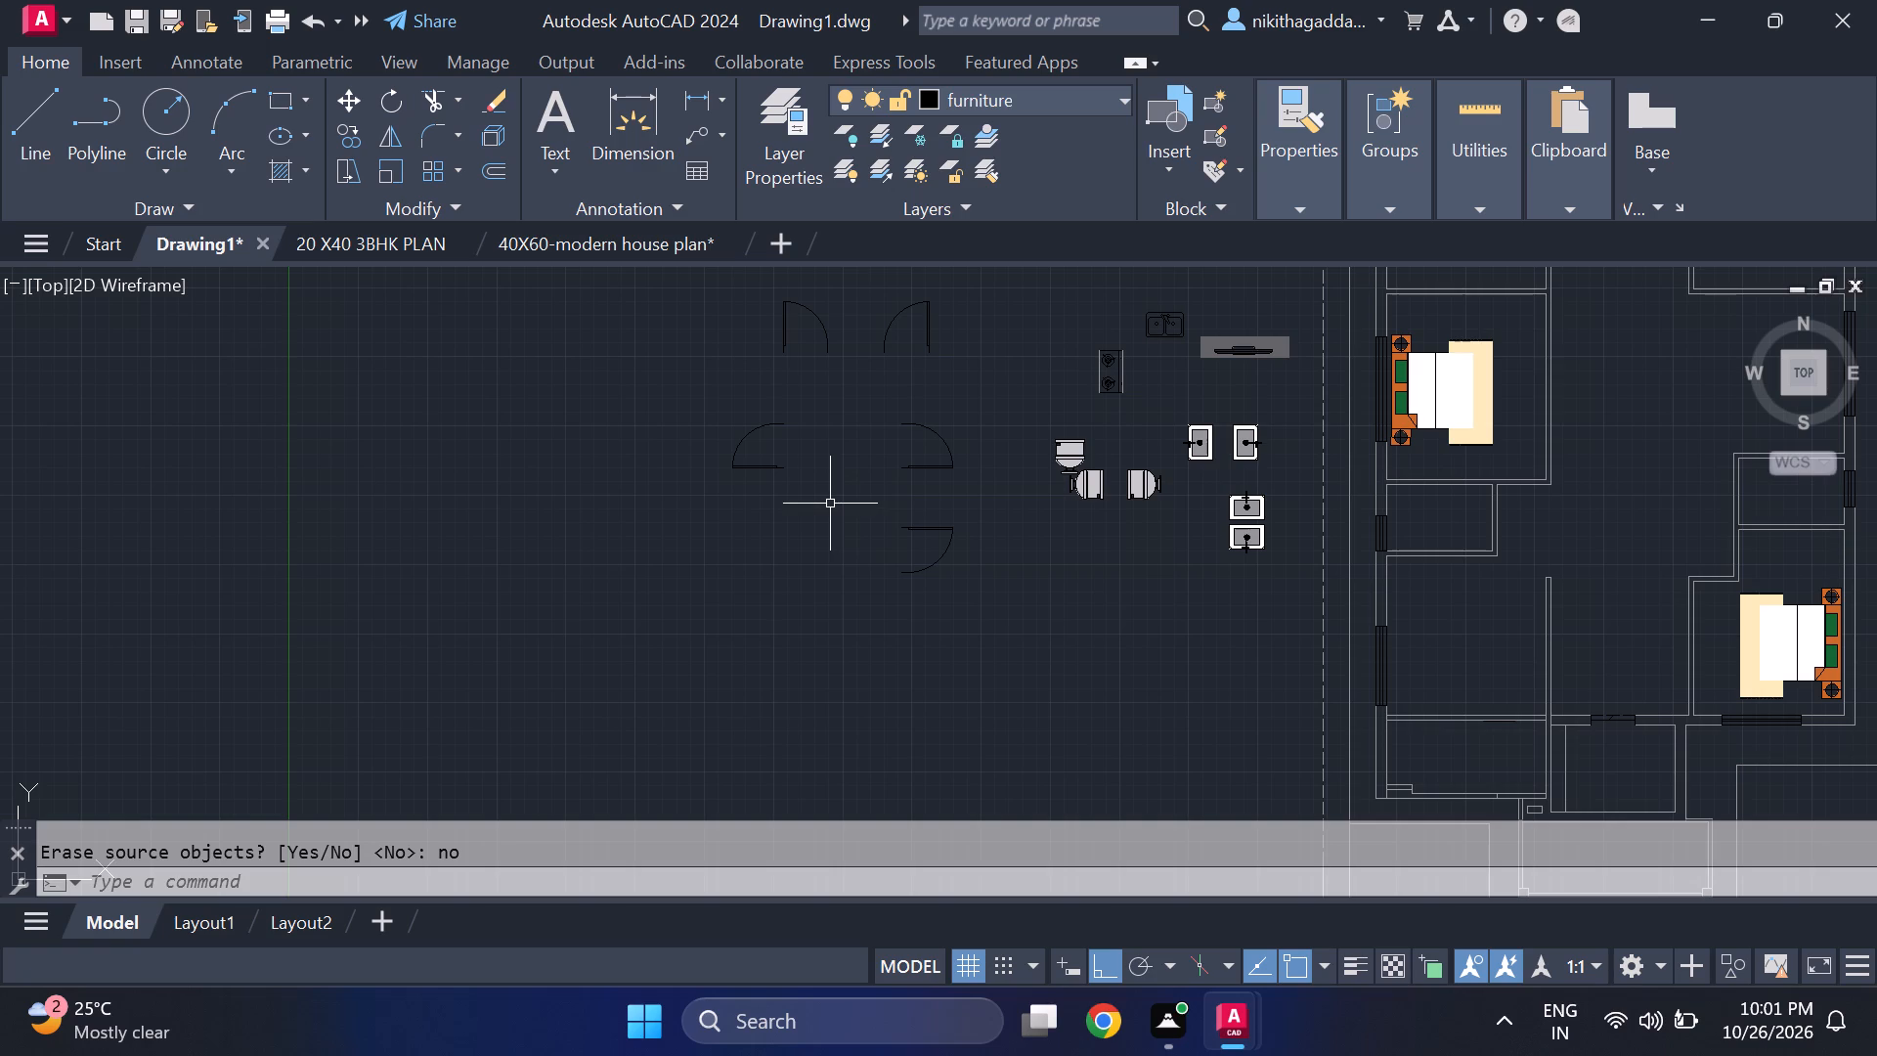
scroll(863, 493, up, 1)
click(791, 381)
click(502, 547)
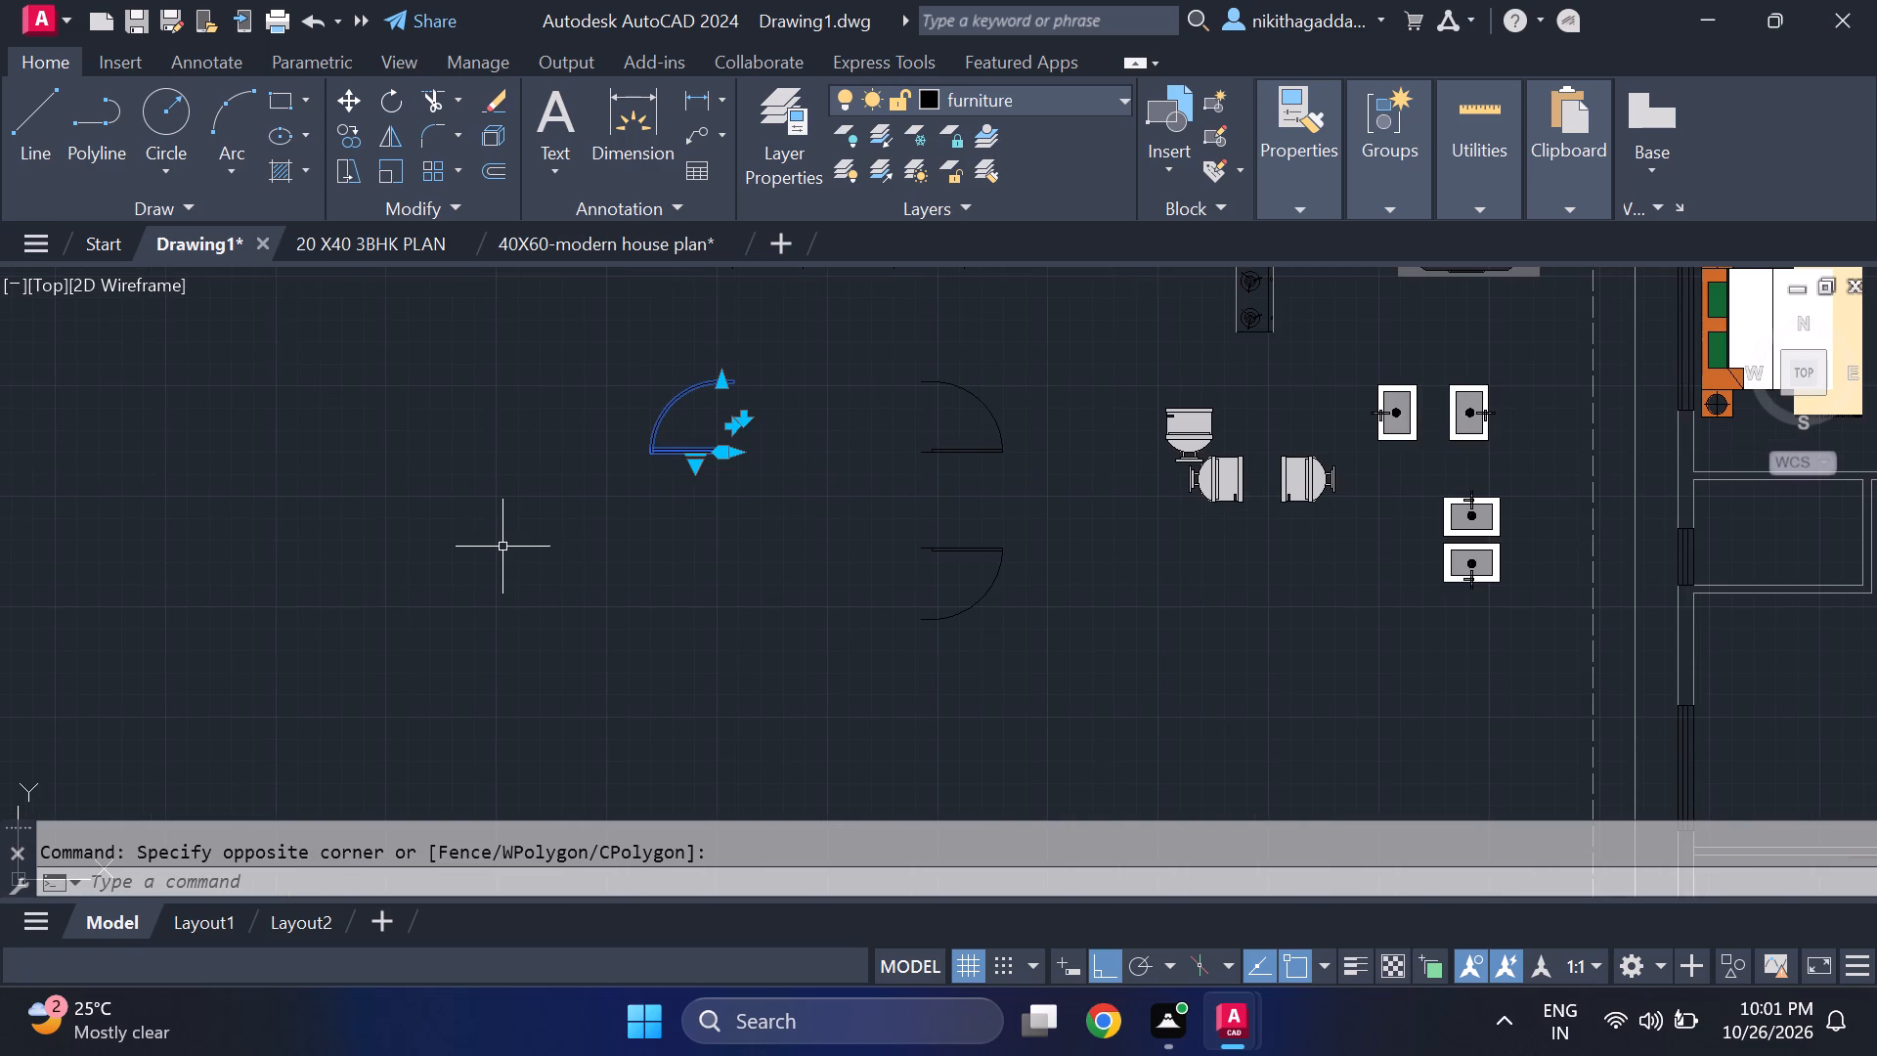
text(mi)
key(Return)
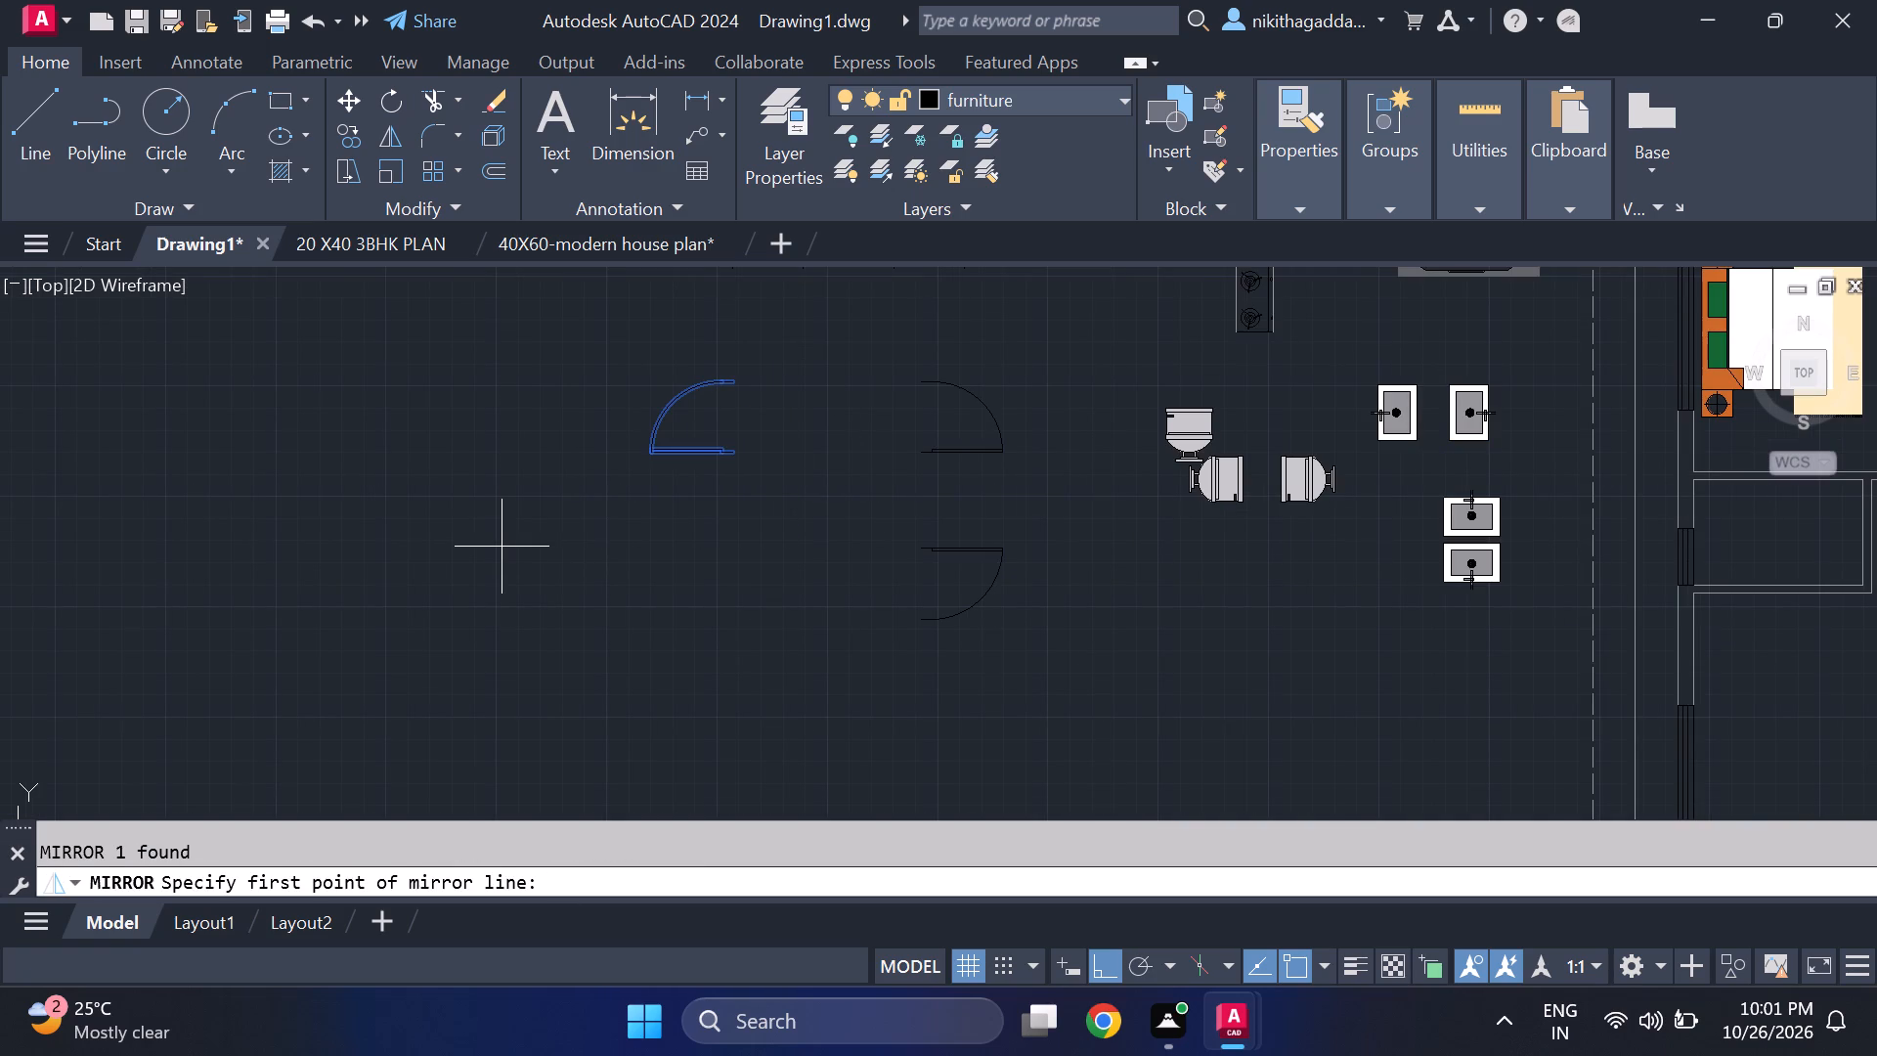
click(540, 490)
click(825, 502)
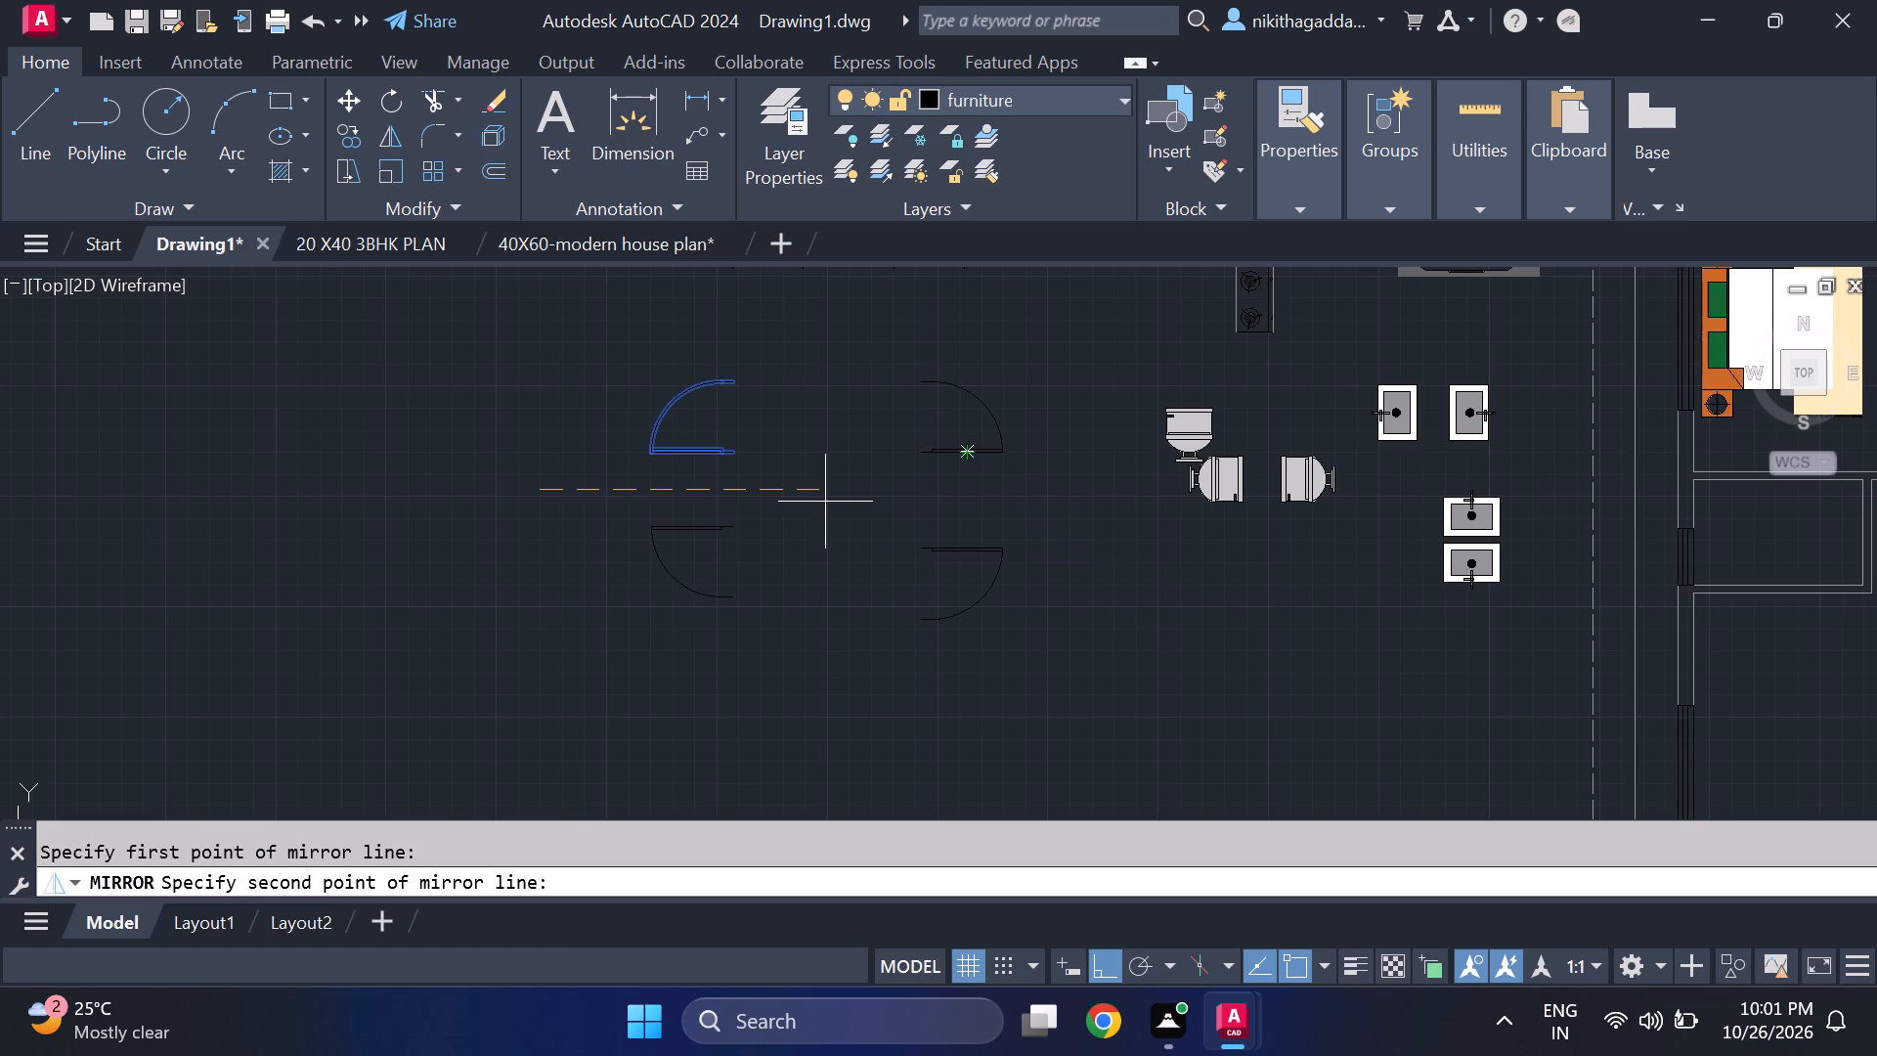
text(no)
key(Return)
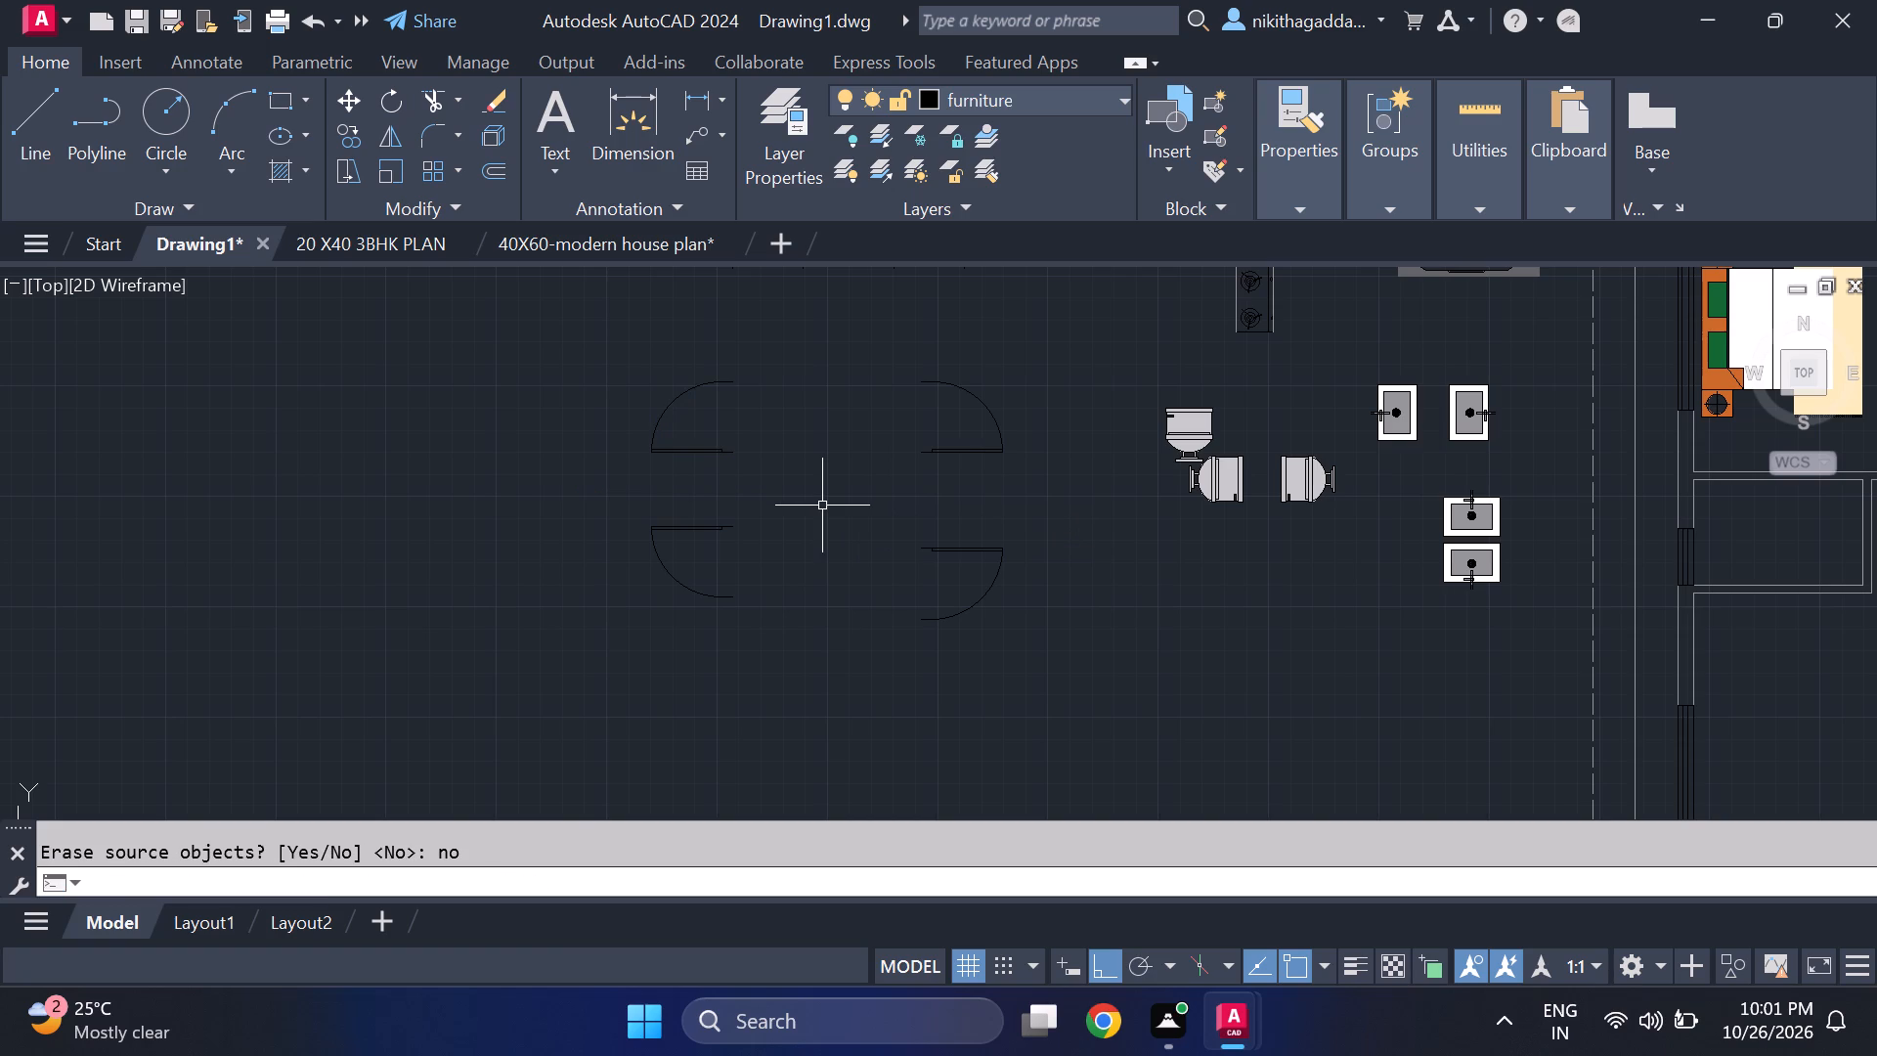
Mirror the northeastern vertical-leaf door about a horizontal line just south of it, keeping the source door.
middle_click(834, 506)
scroll(834, 506, up, 1)
scroll(855, 486, down, 2)
middle_drag(846, 521, 880, 546)
middle_drag(895, 473, 927, 587)
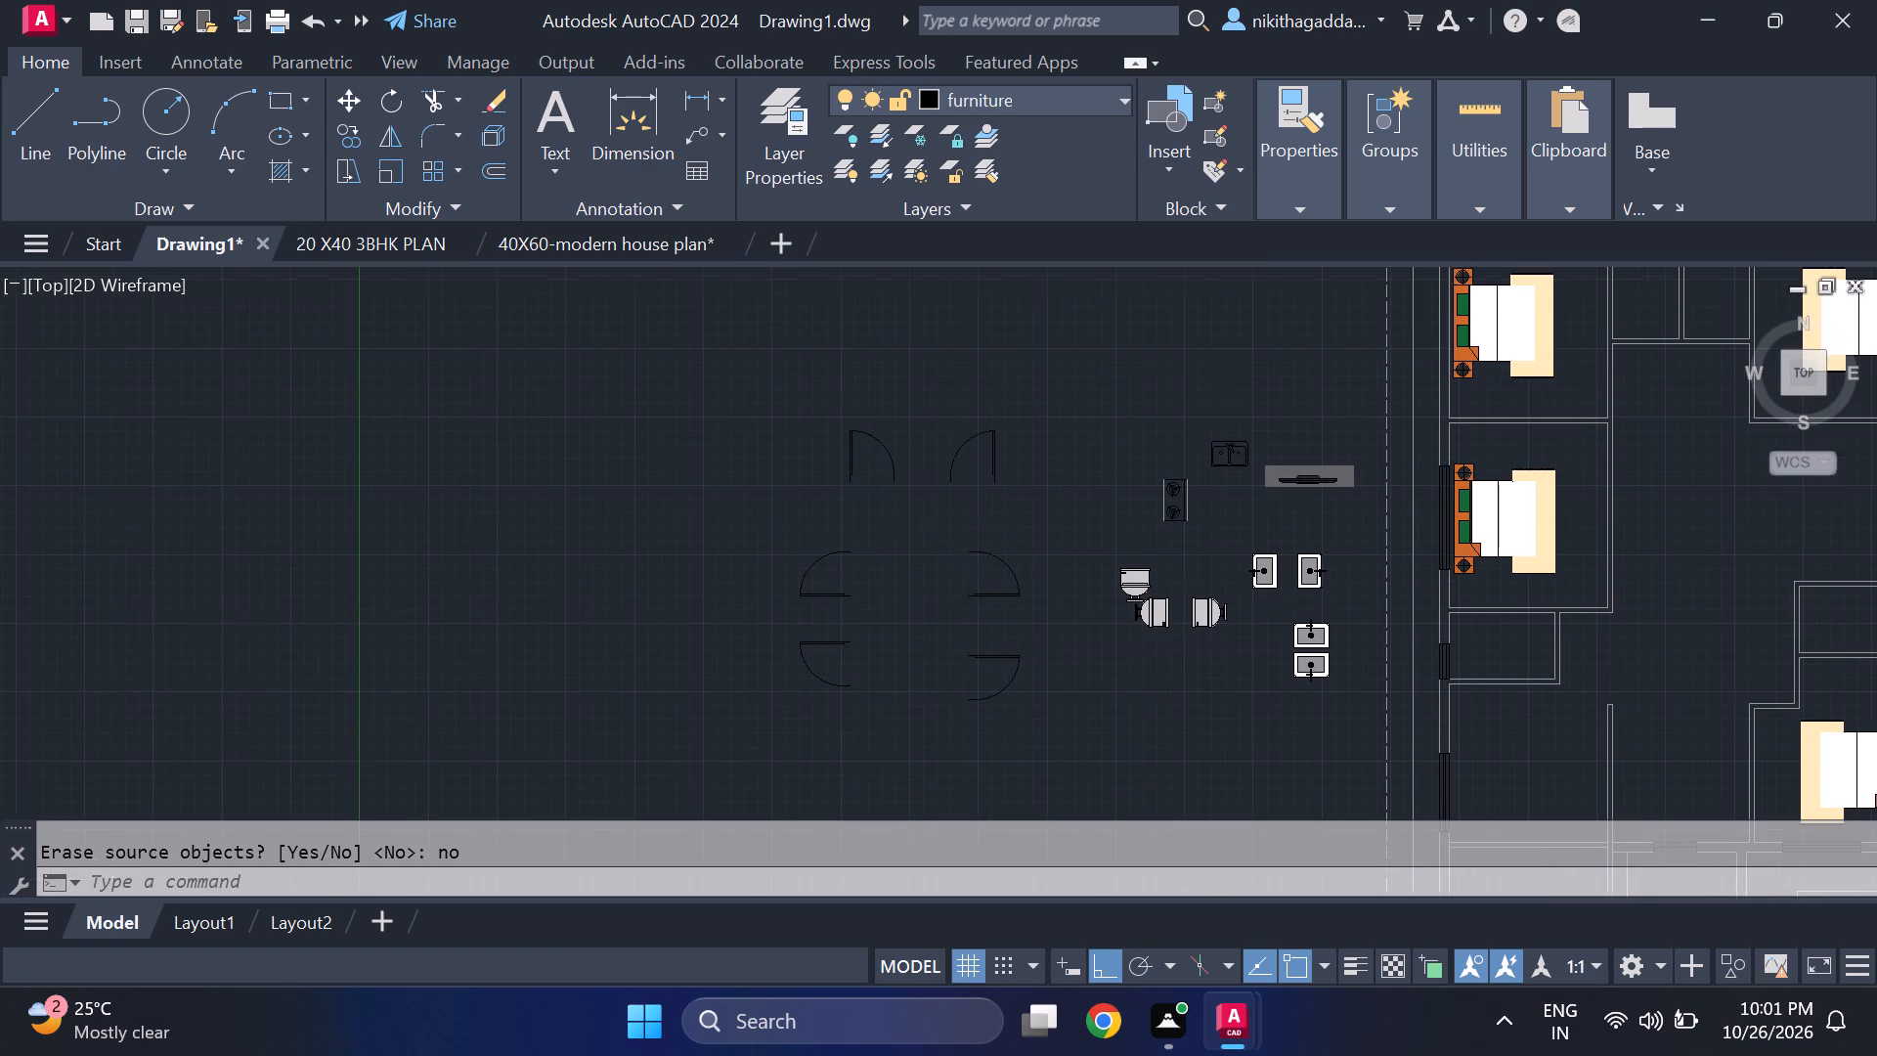
scroll(954, 470, up, 1)
click(1049, 418)
click(918, 491)
text(mi)
key(Return)
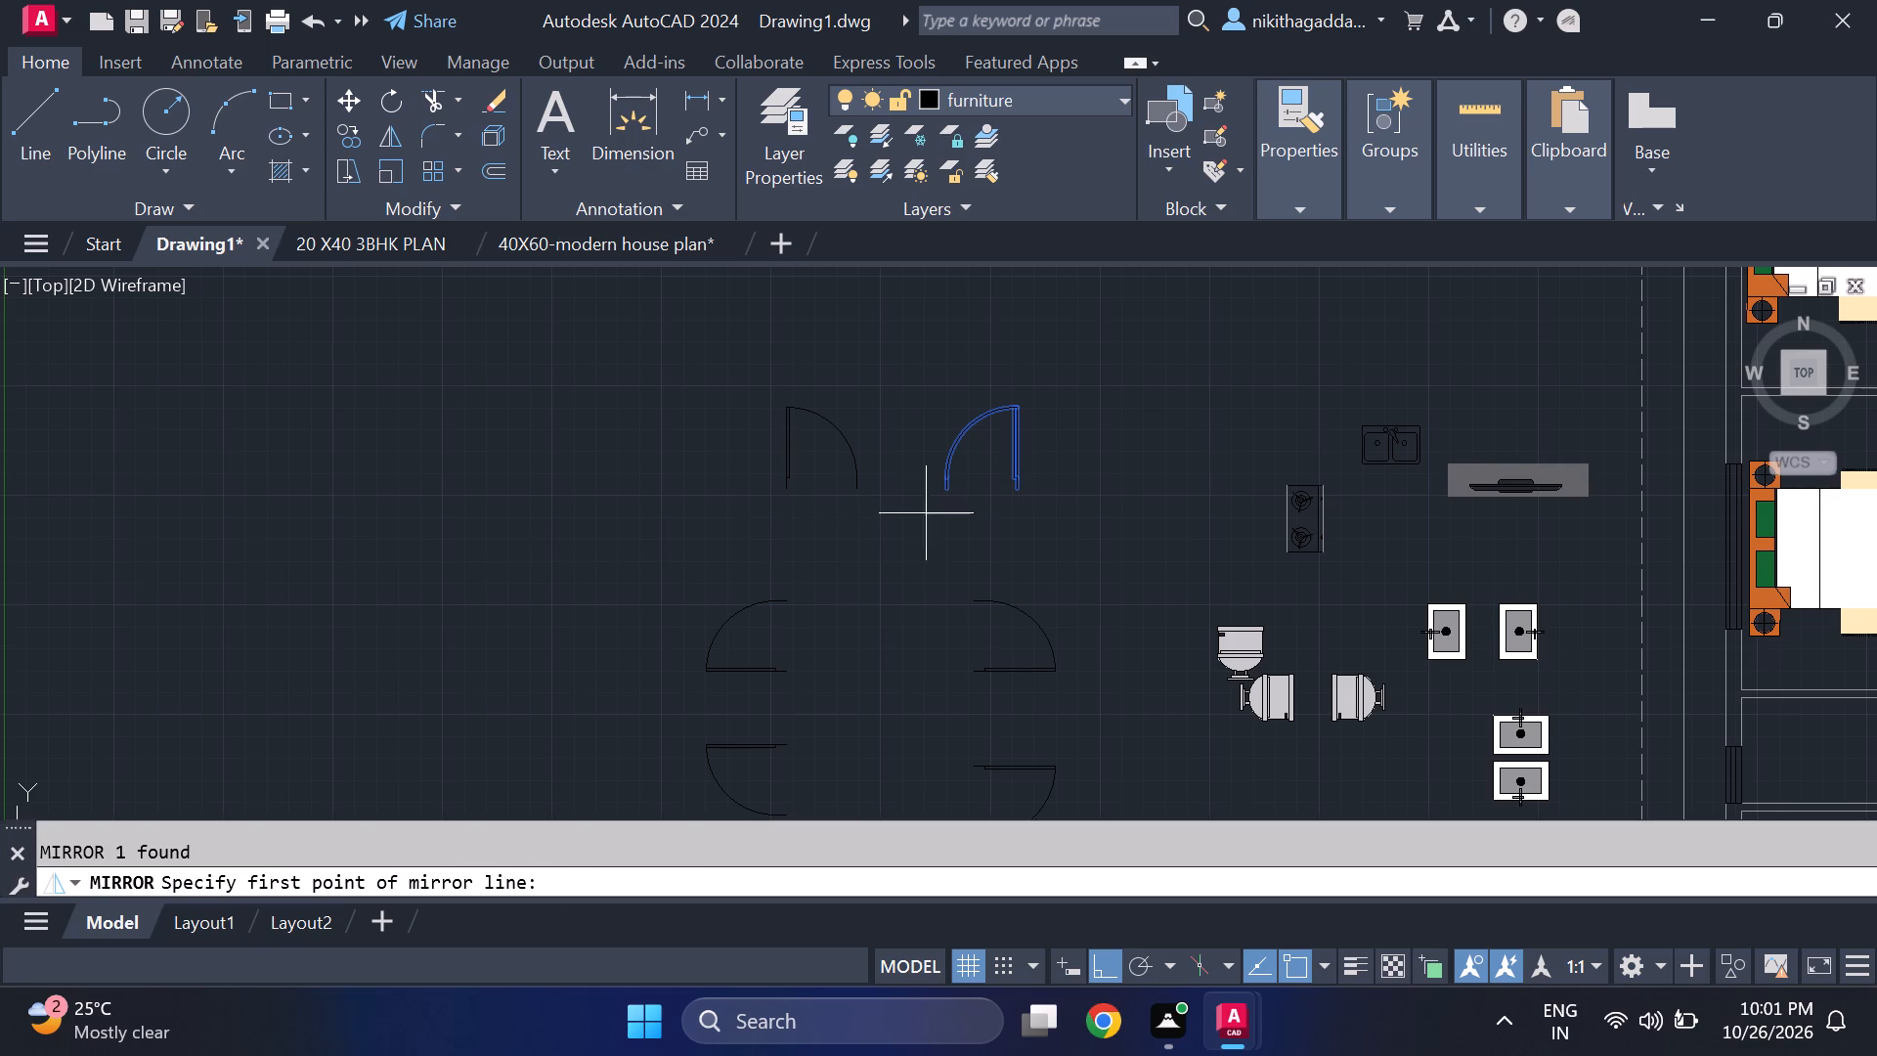
click(925, 512)
click(1081, 493)
text(no)
key(Return)
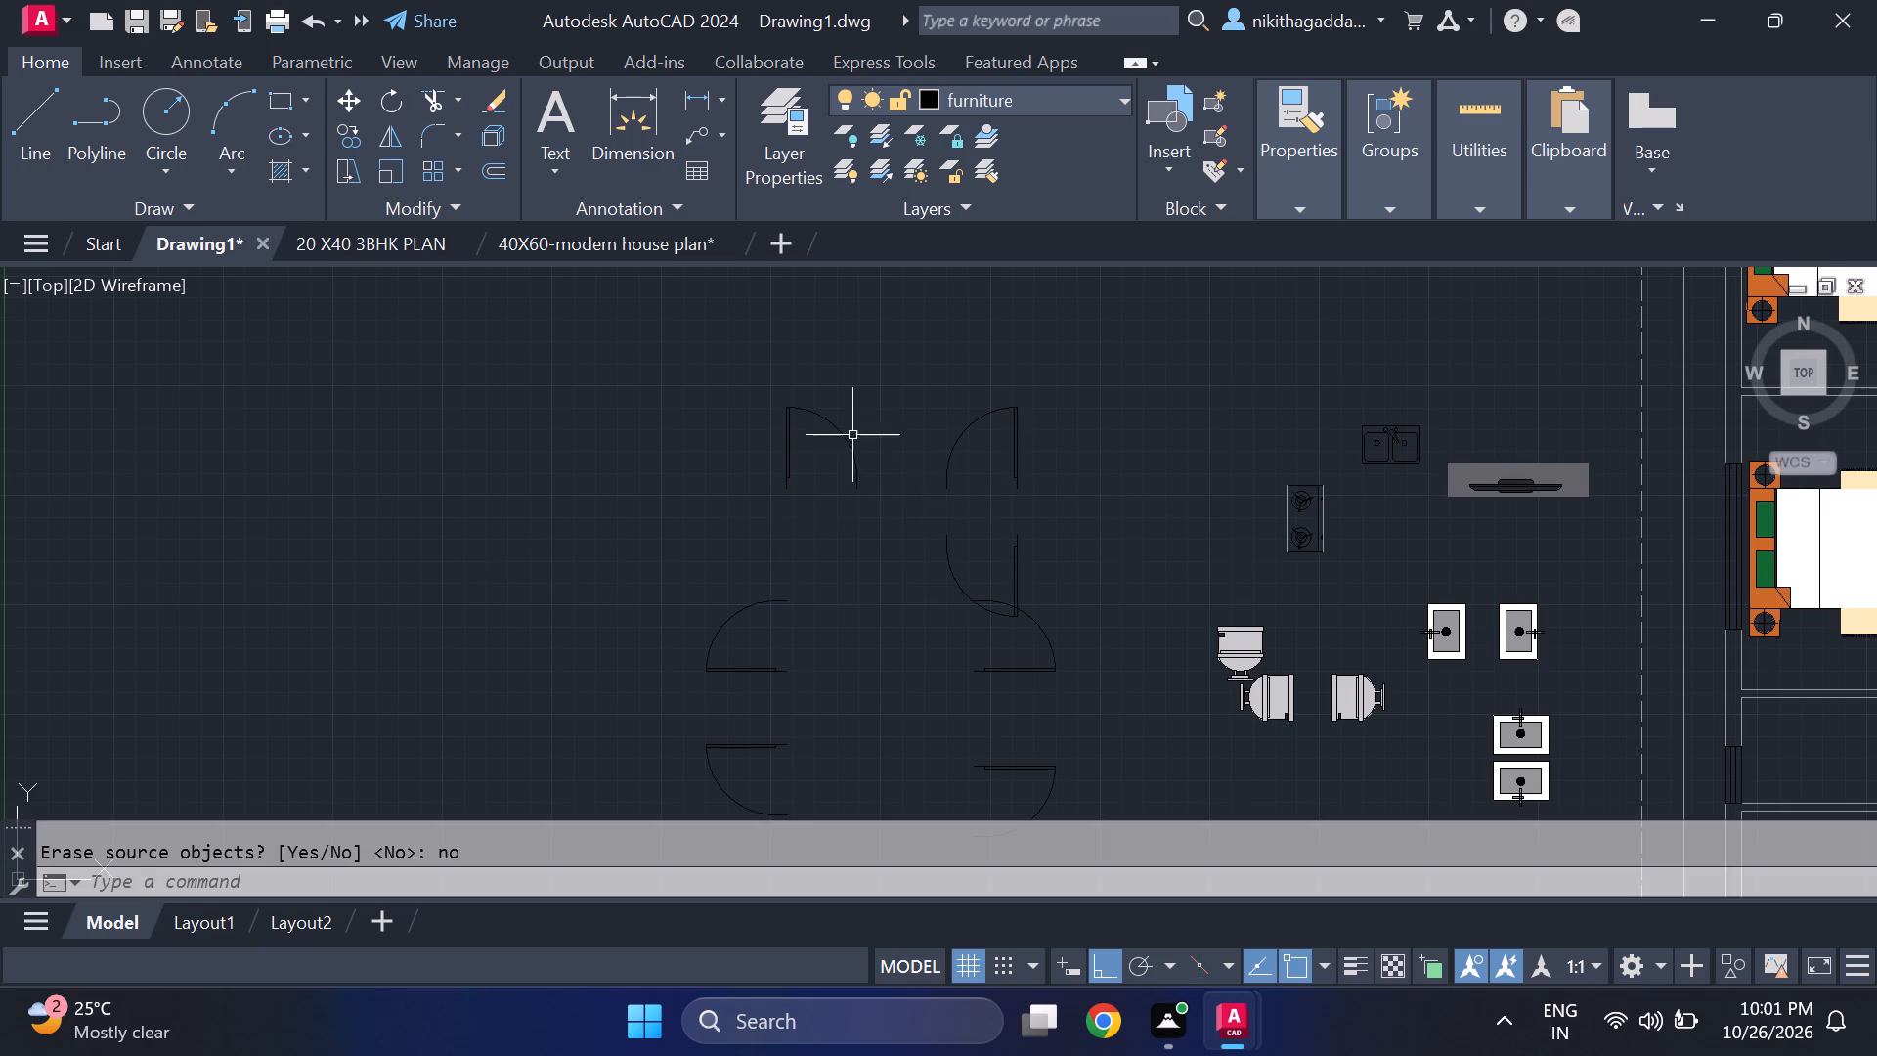
Mirror the northwestern vertical-leaf door about a horizontal line just south of it, keeping the source door.
click(861, 402)
click(612, 509)
text(mi)
key(Return)
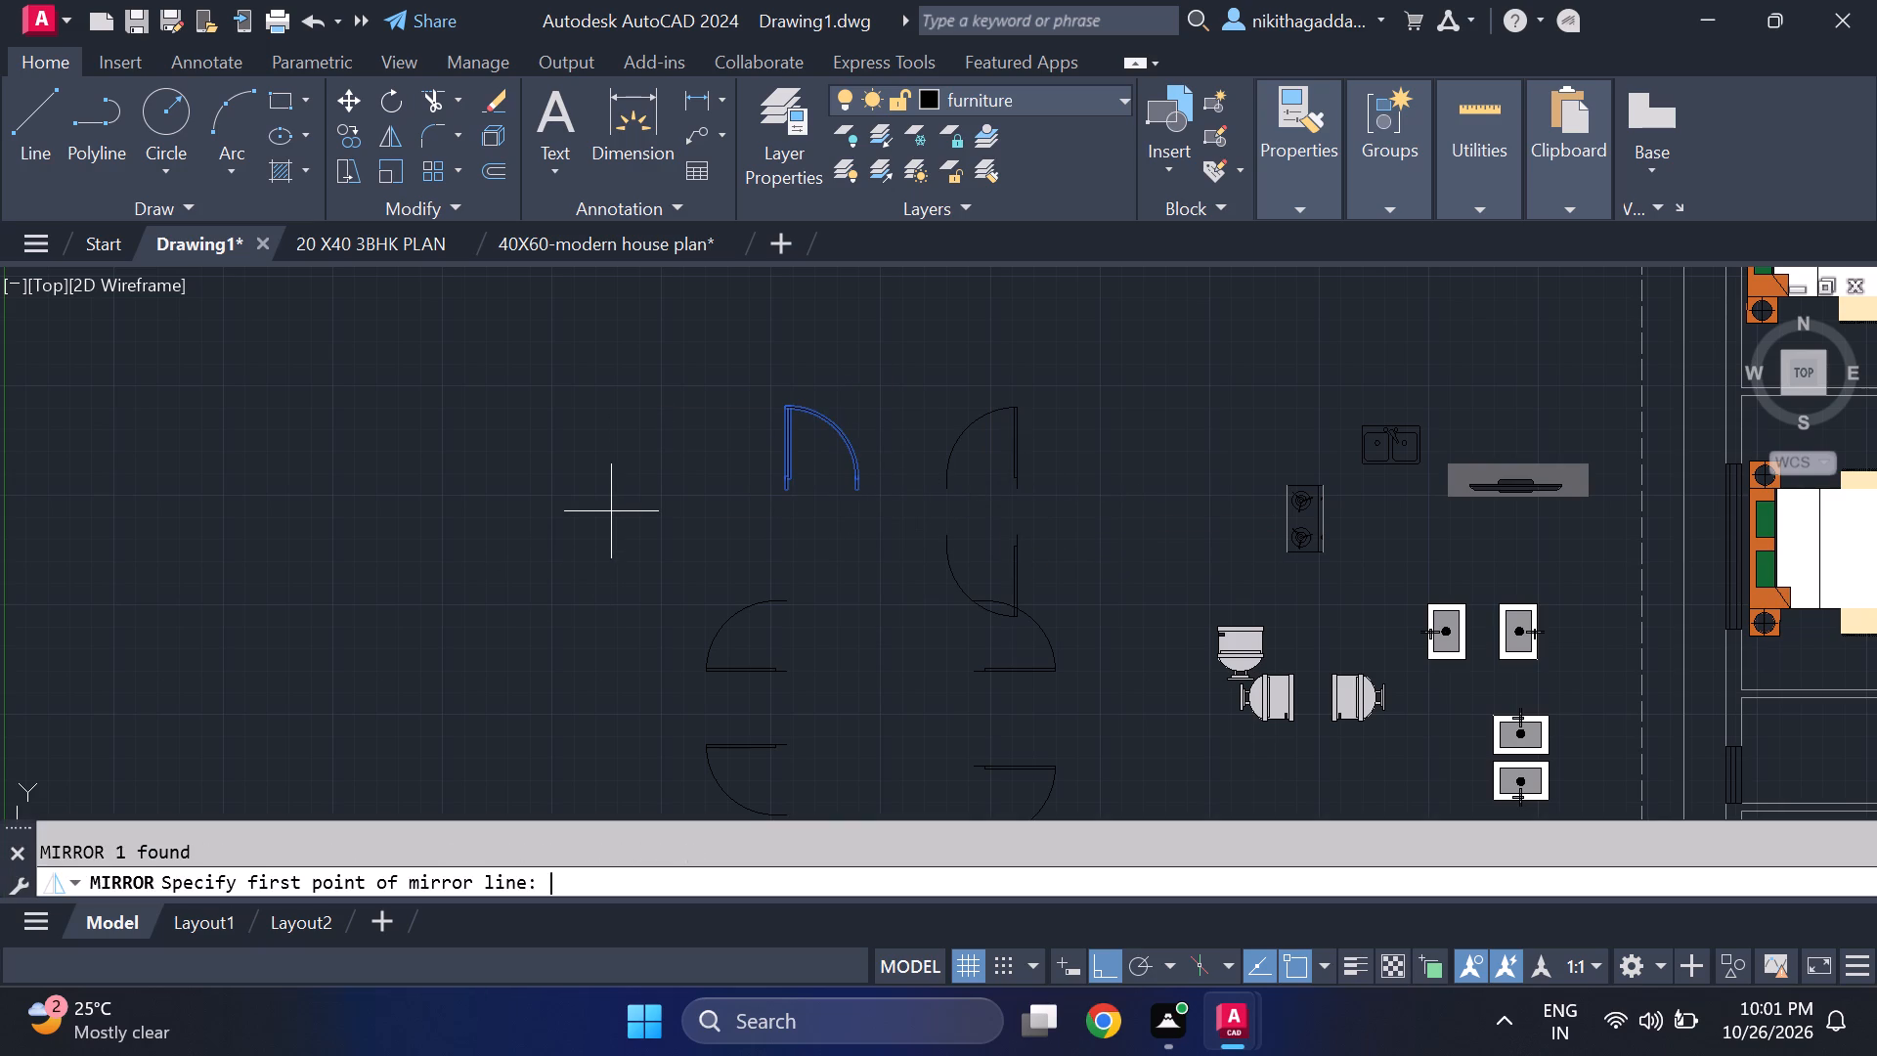
click(632, 503)
click(885, 495)
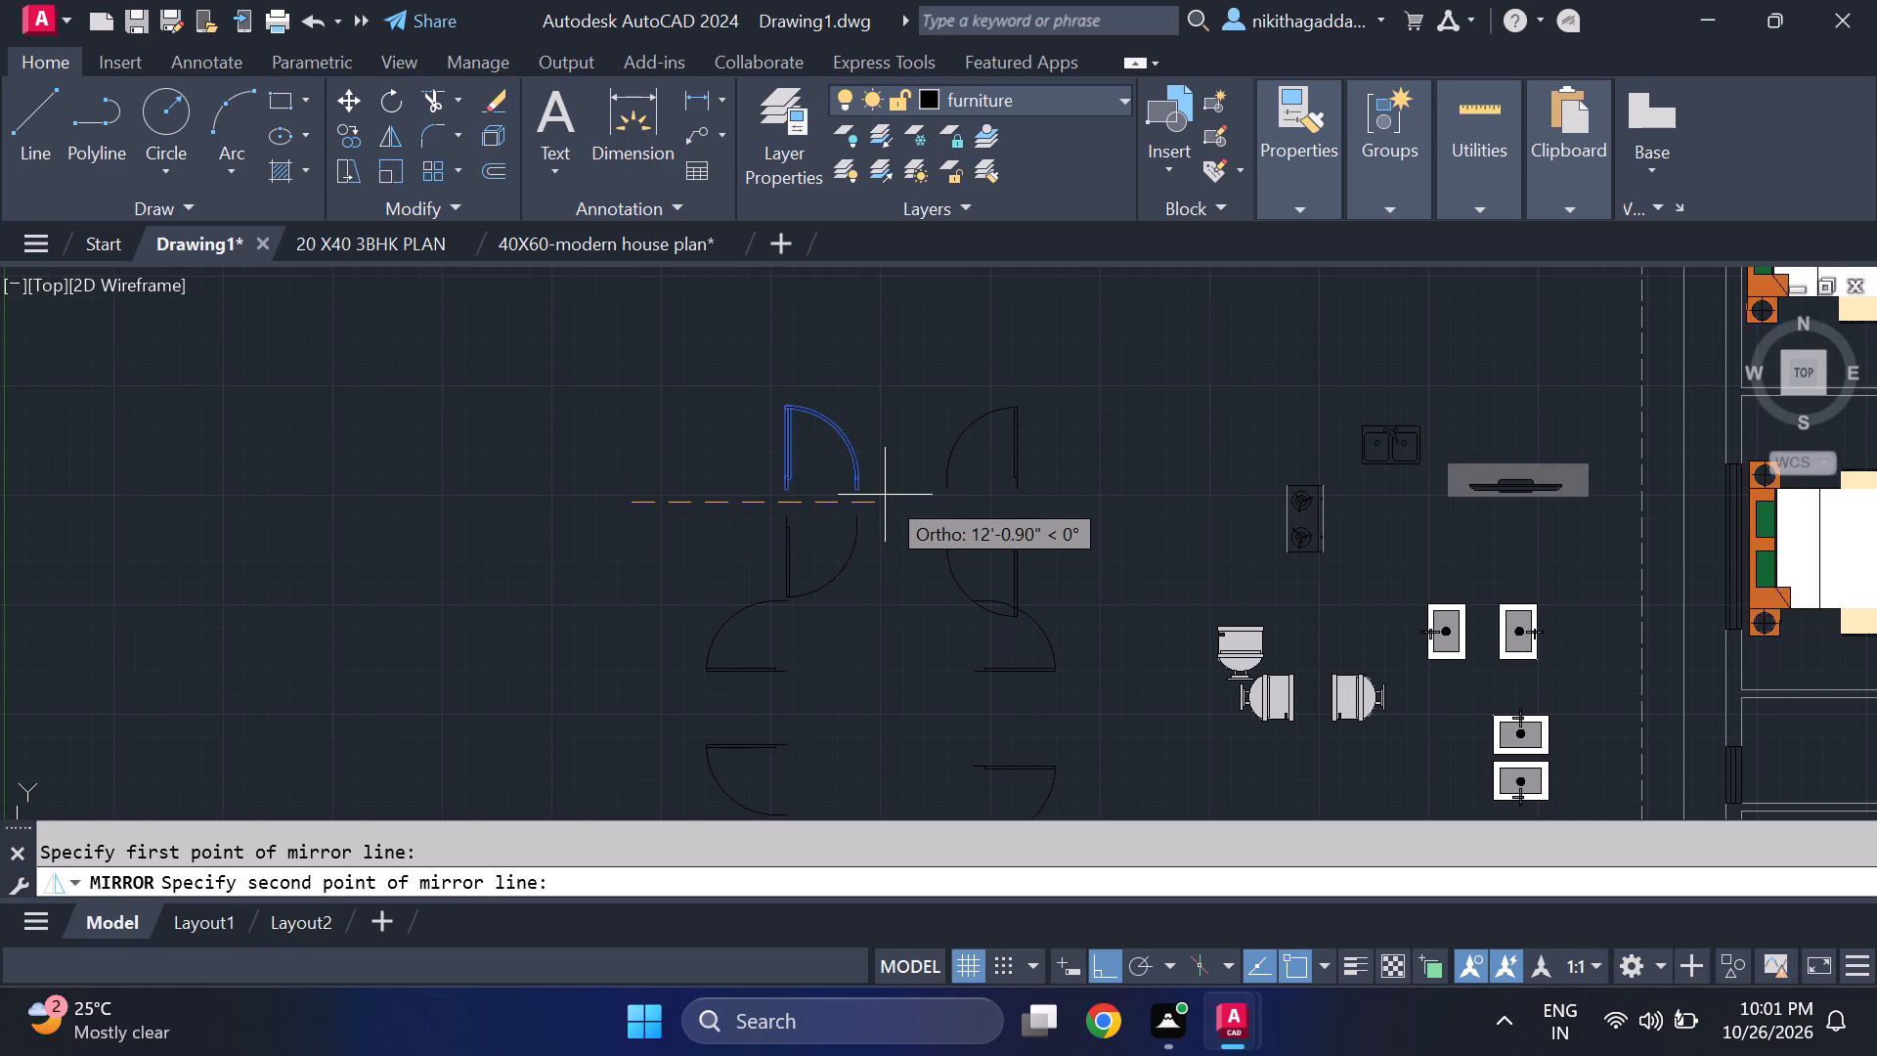
text(no)
key(Return)
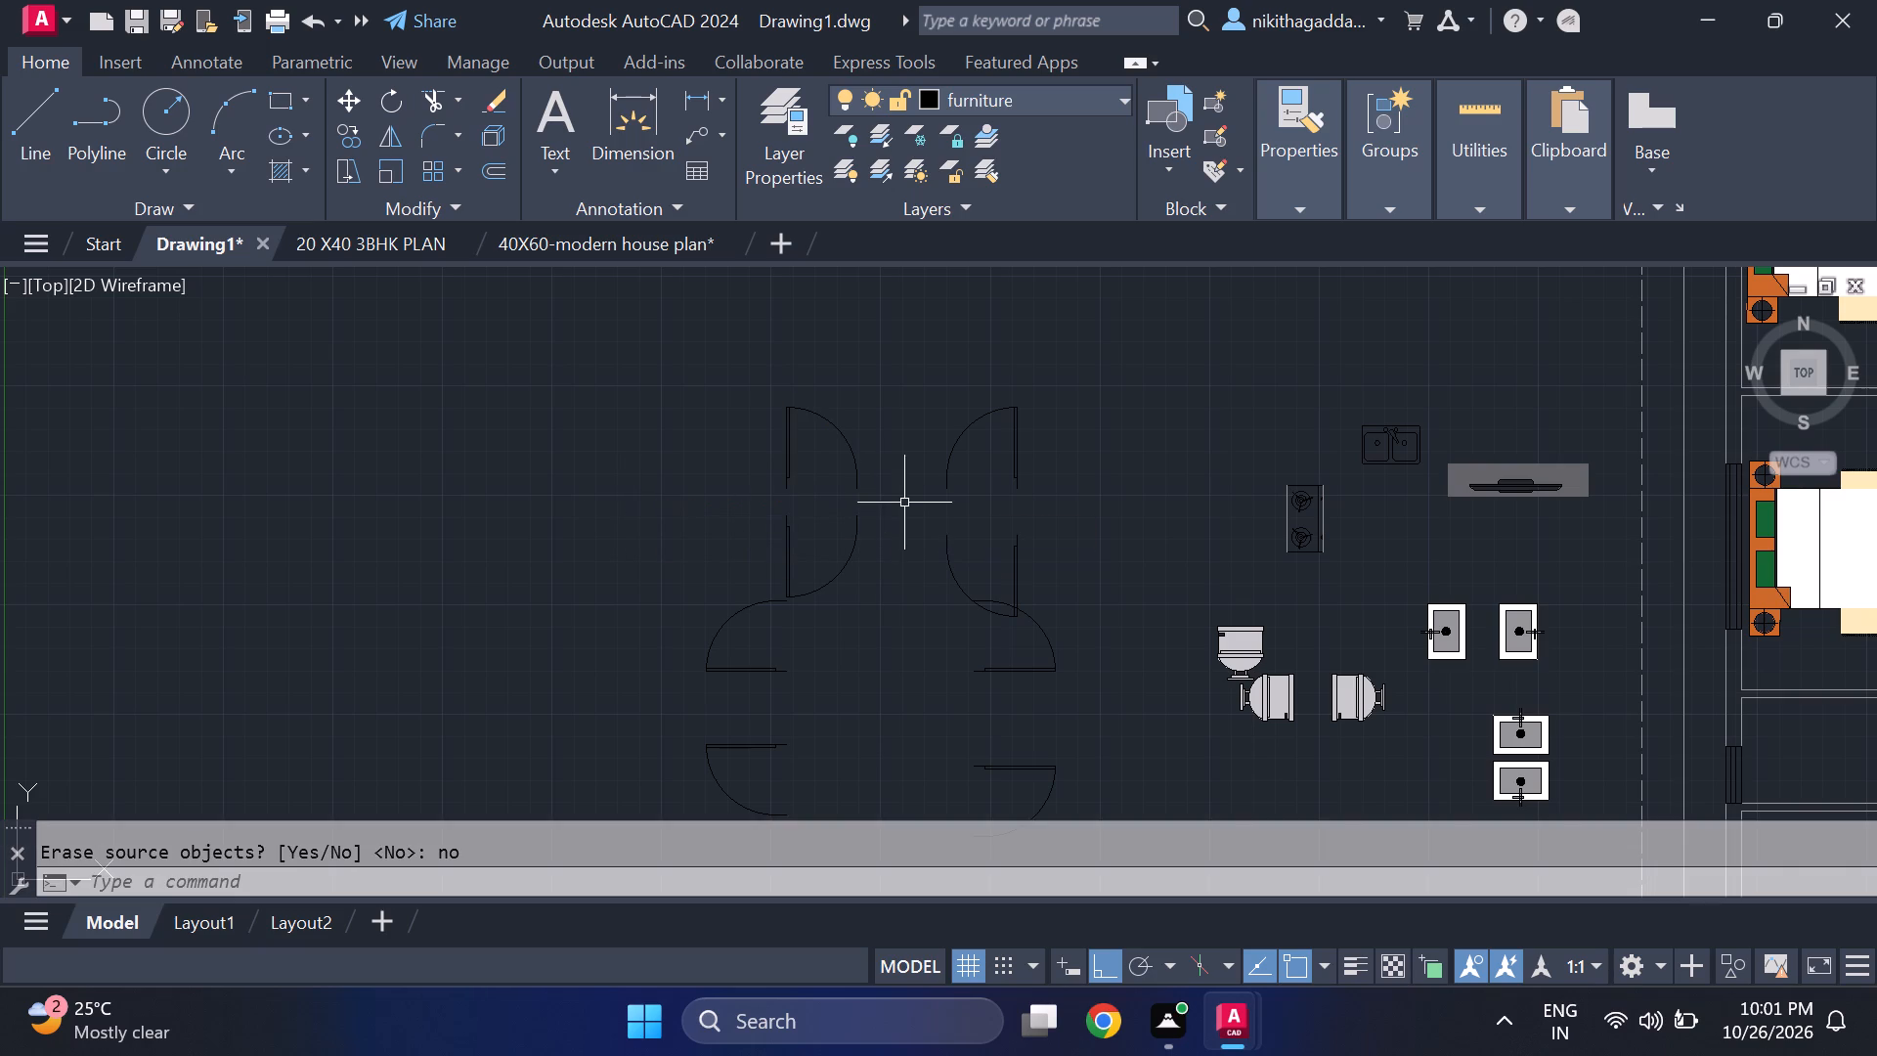
Scale the two northernmost door symbols down slightly together, based at the western door's hinge-side lower endpoint.
middle_drag(952, 594, 938, 535)
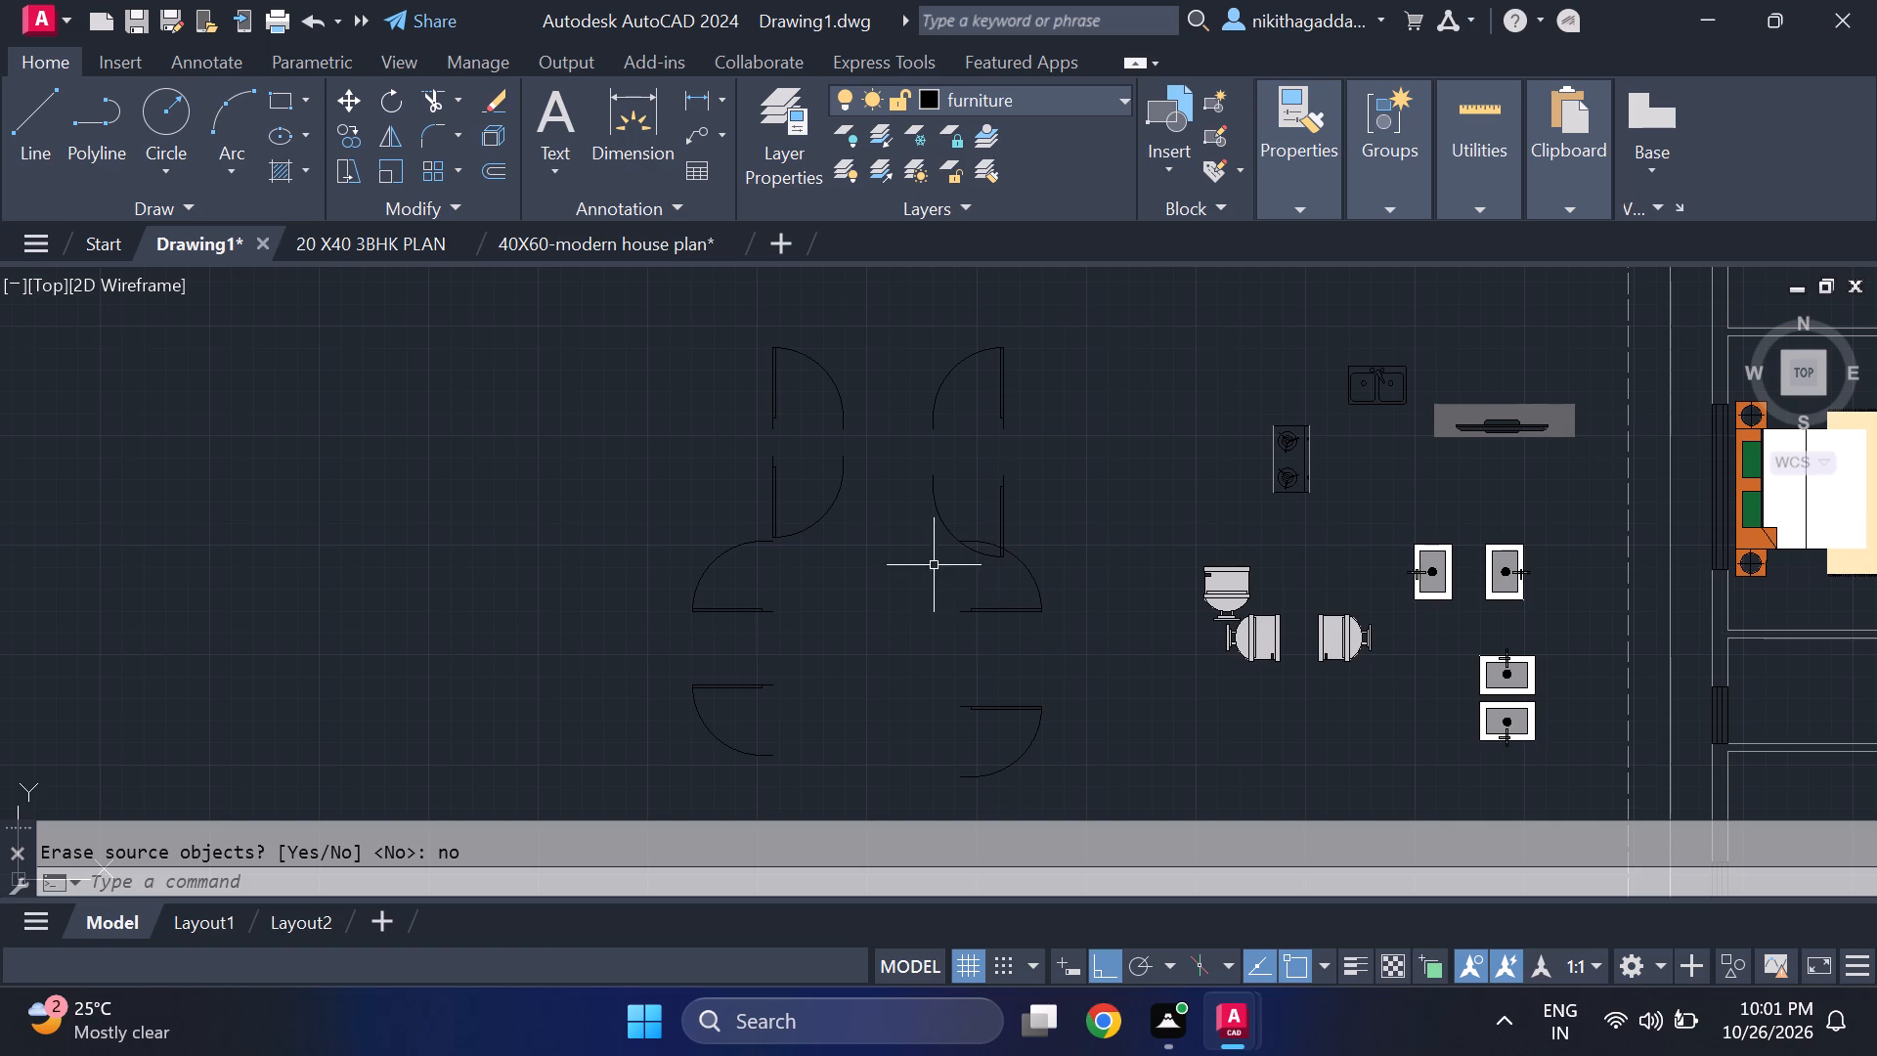
scroll(932, 607, down, 2)
middle_drag(1090, 661, 1010, 665)
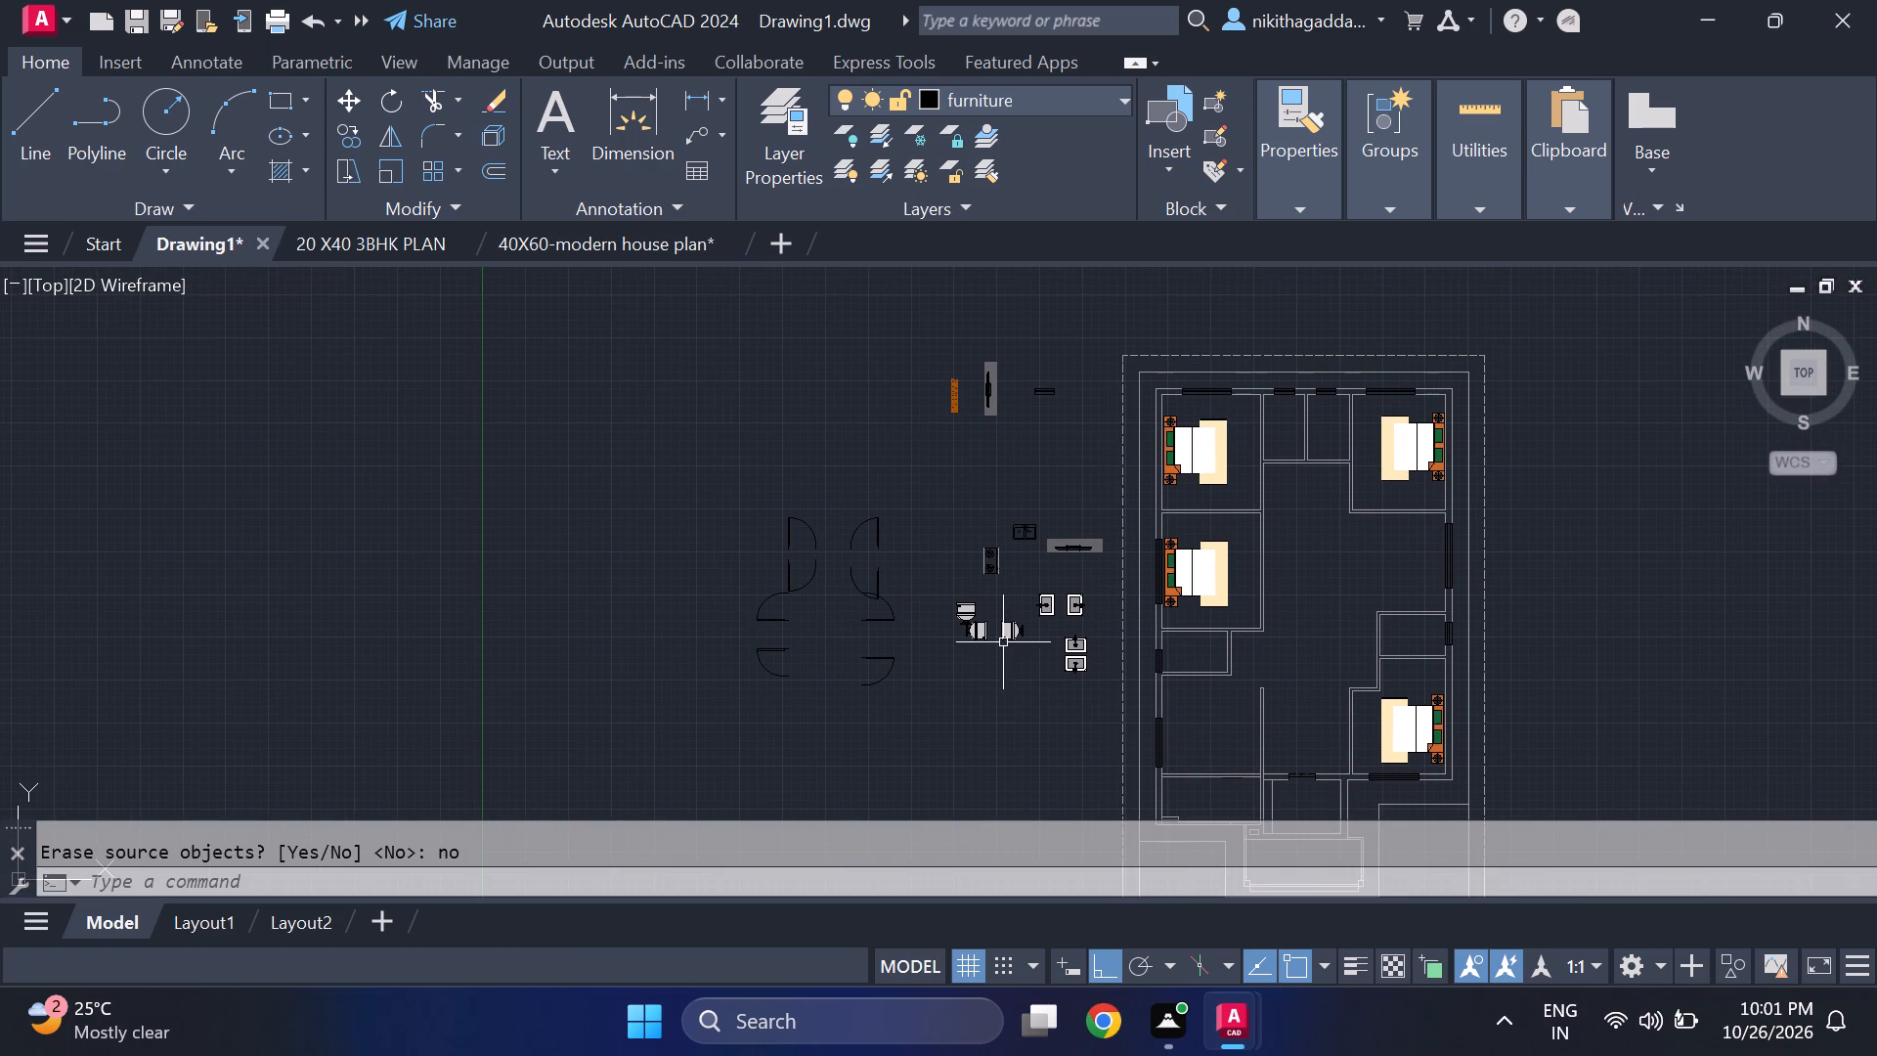
scroll(889, 572, up, 2)
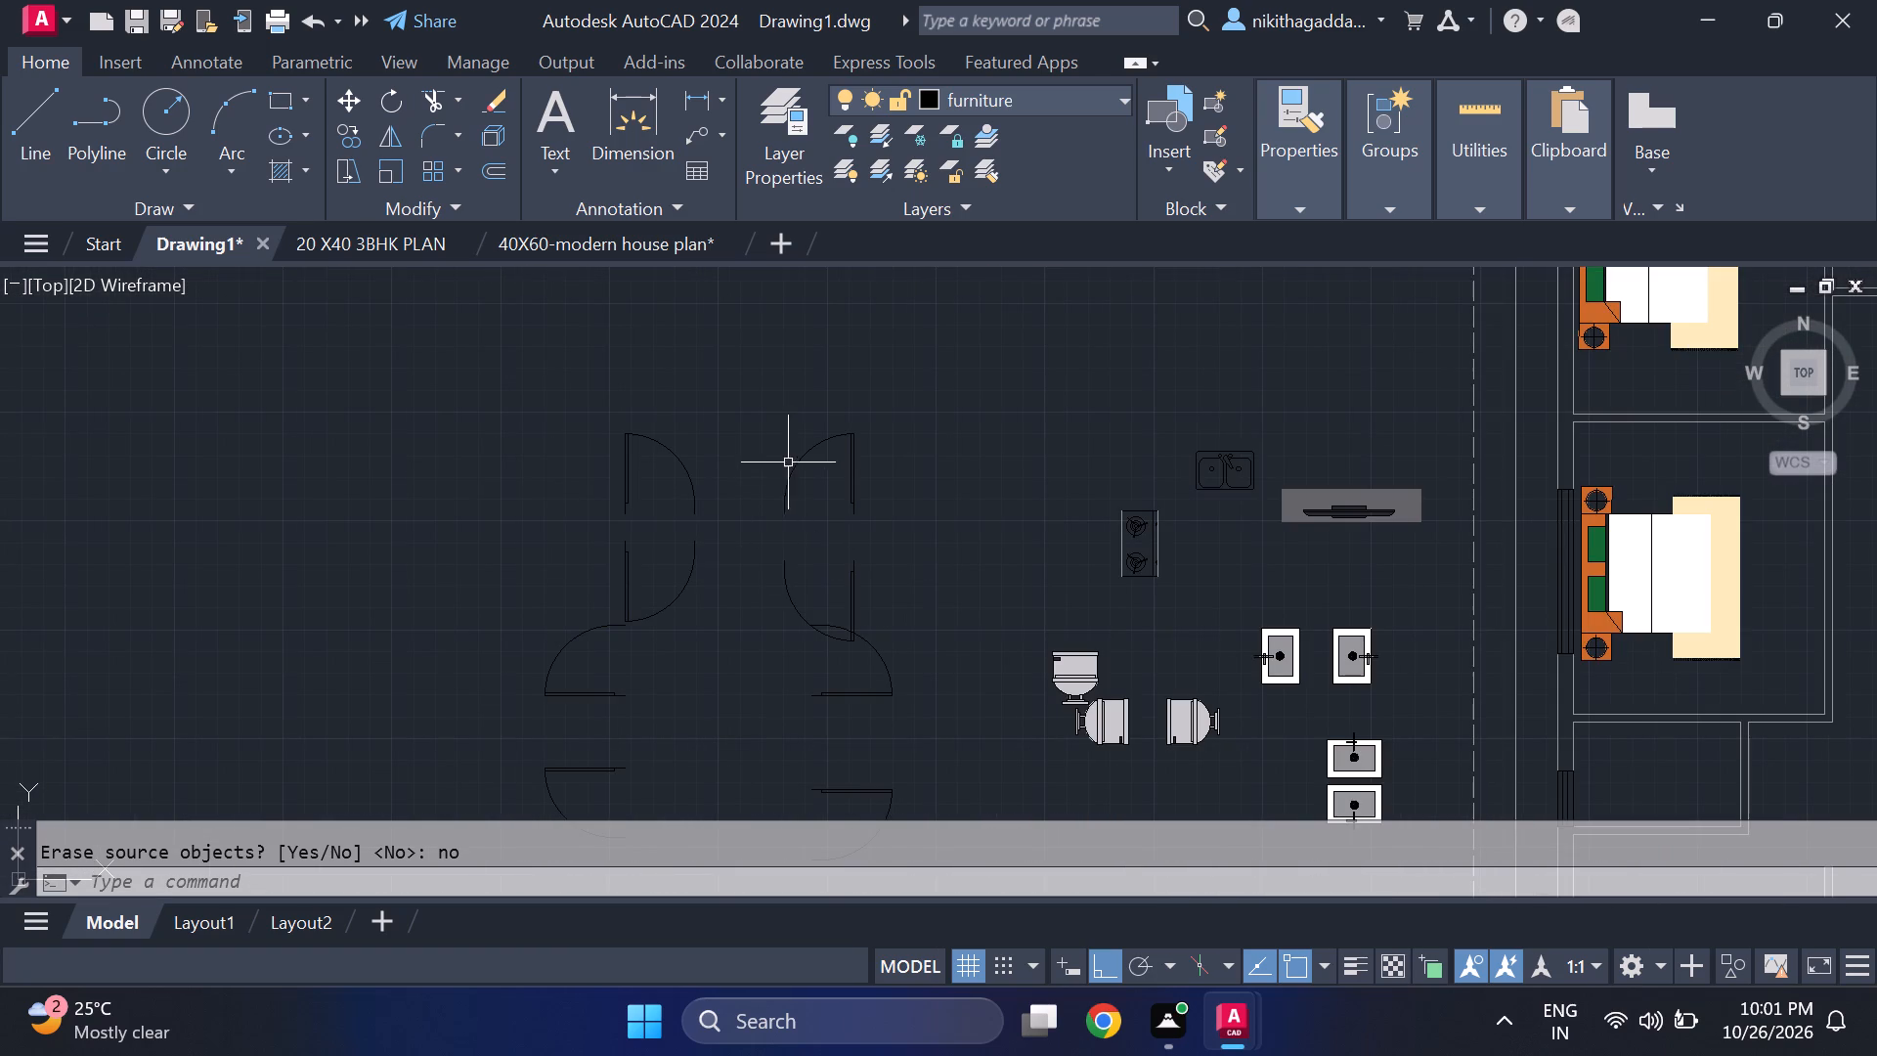
drag(882, 427, 829, 452)
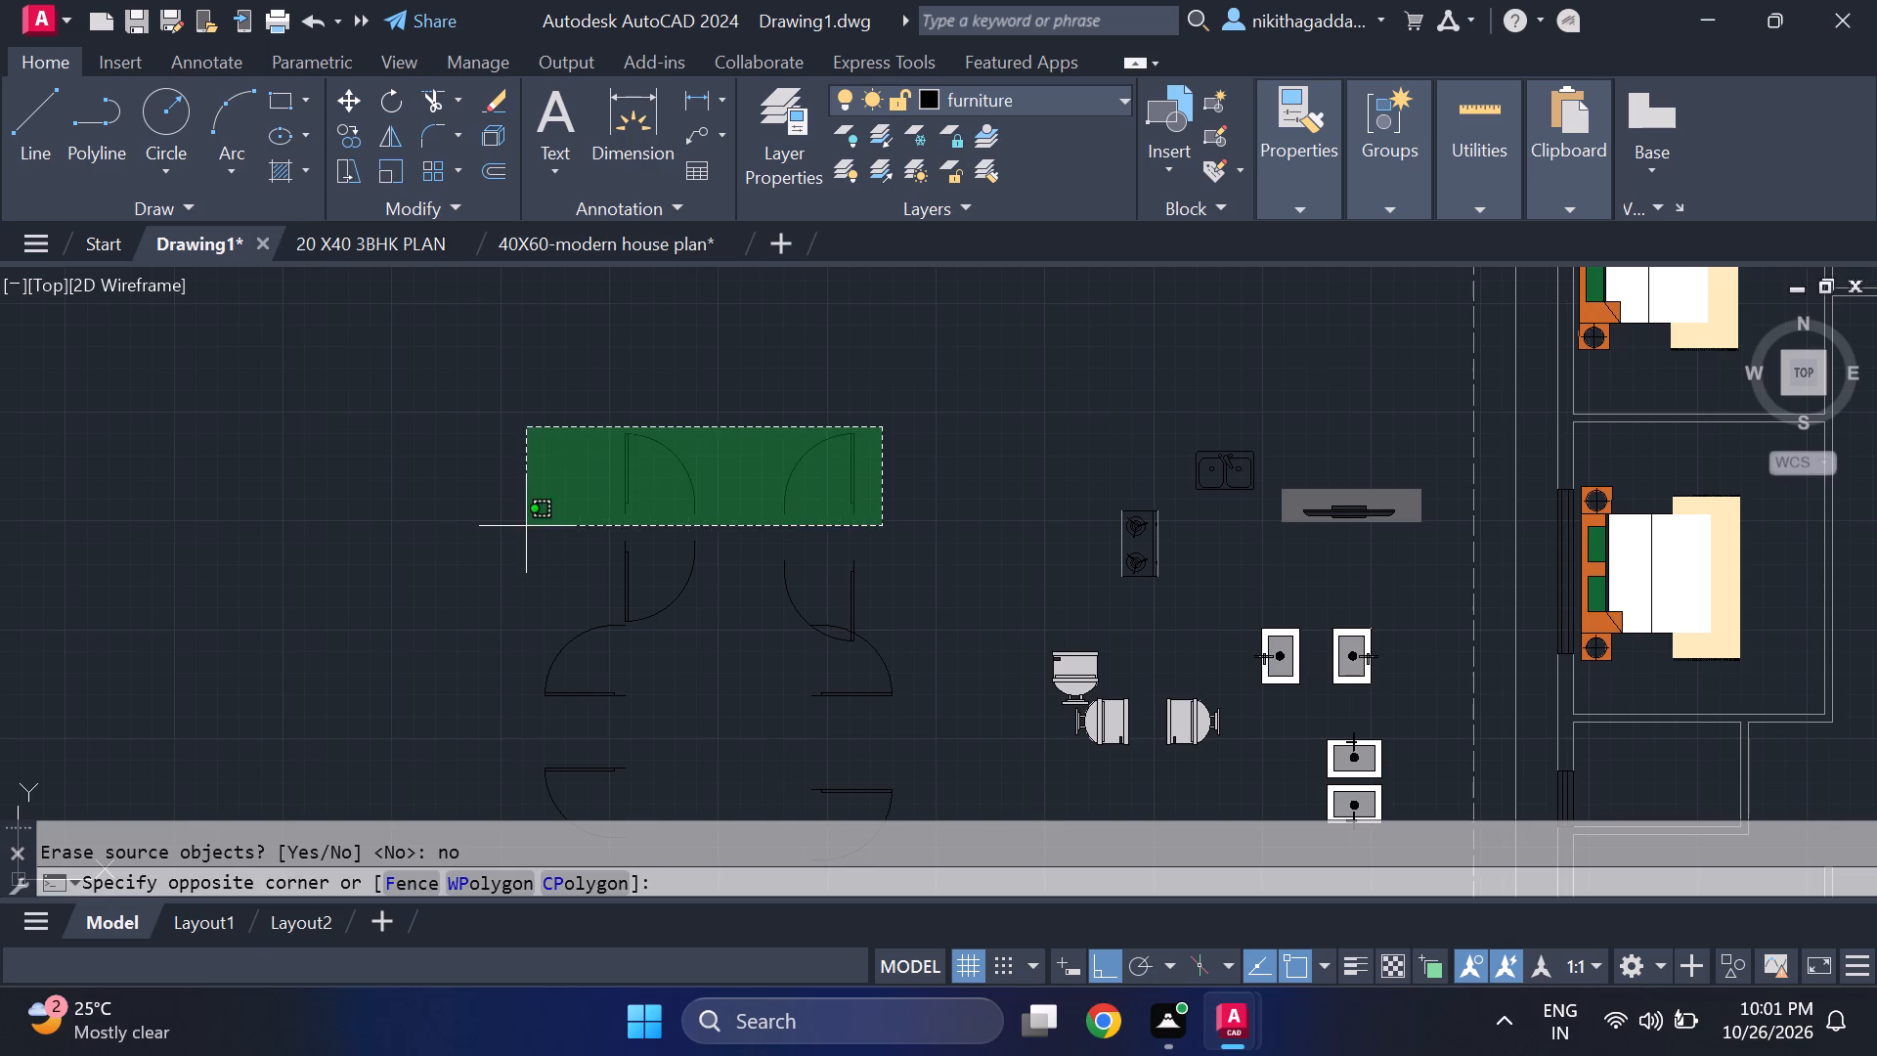
click(526, 526)
text(scale)
key(Return)
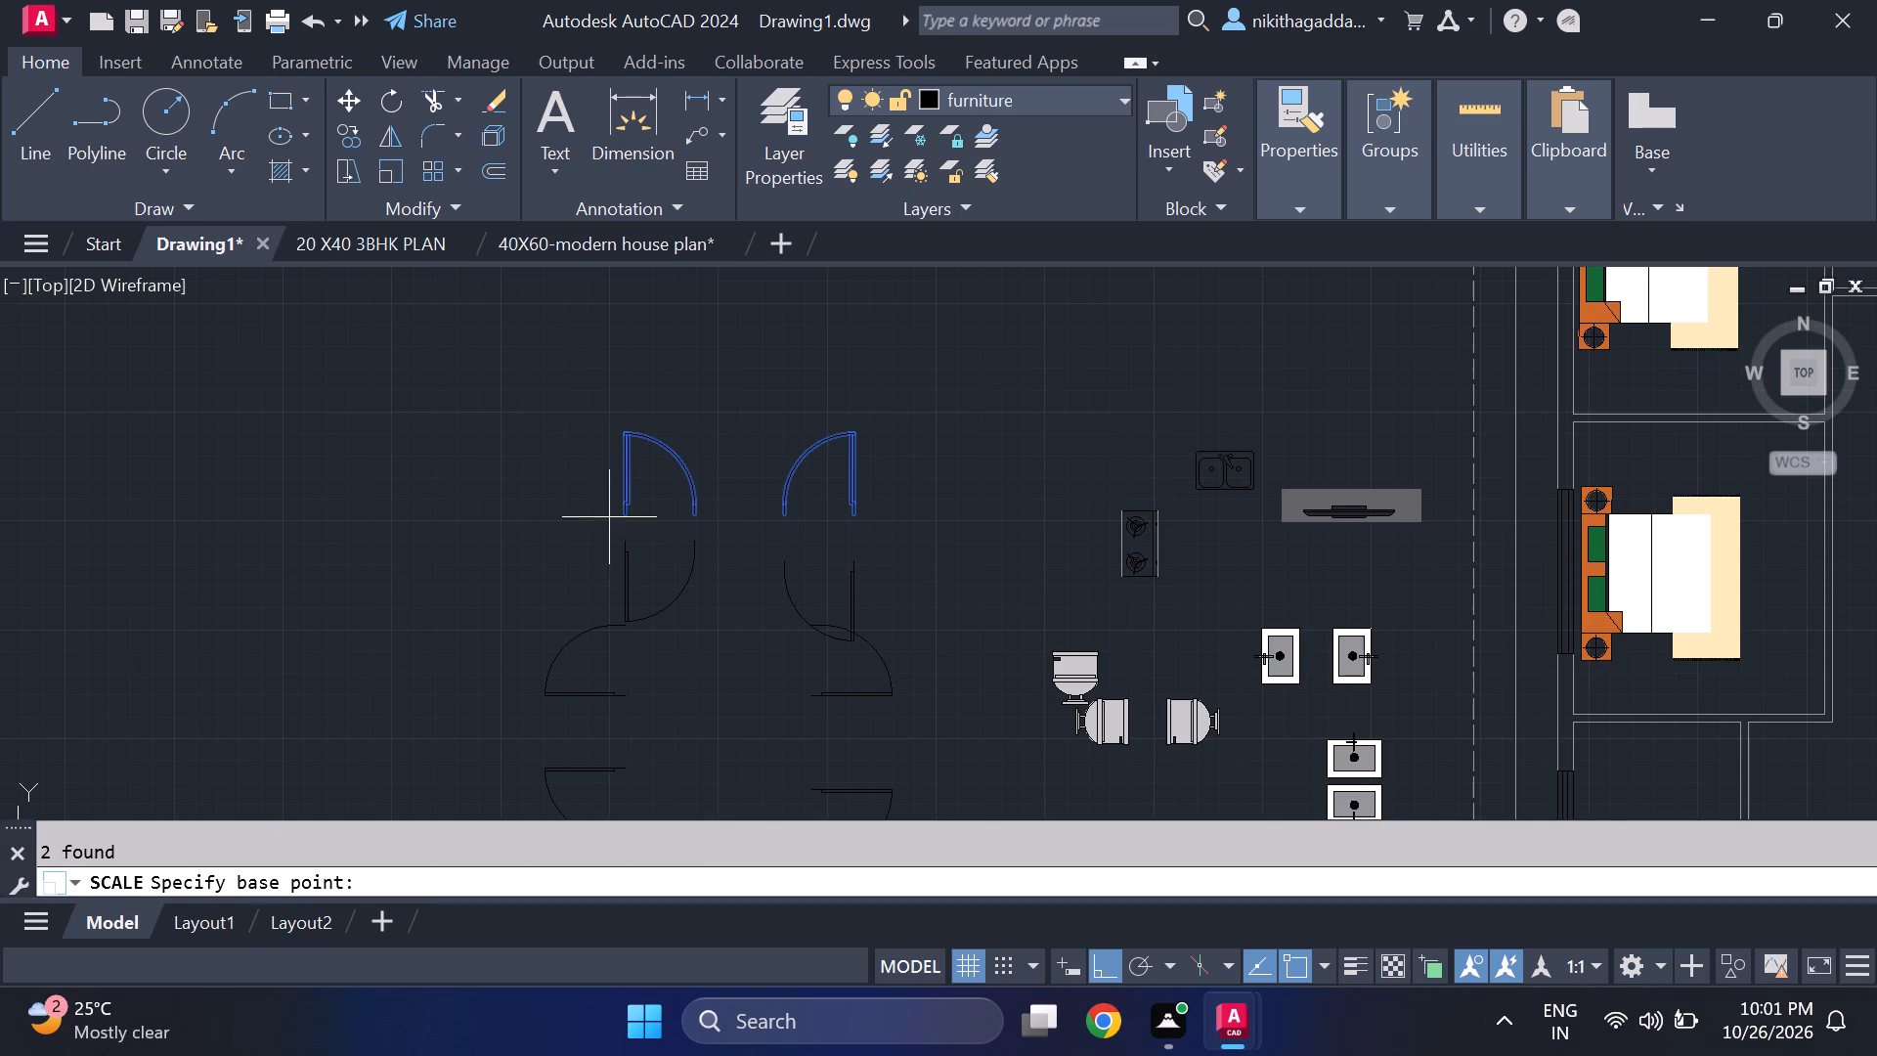
click(624, 512)
scroll(623, 510, up, 2)
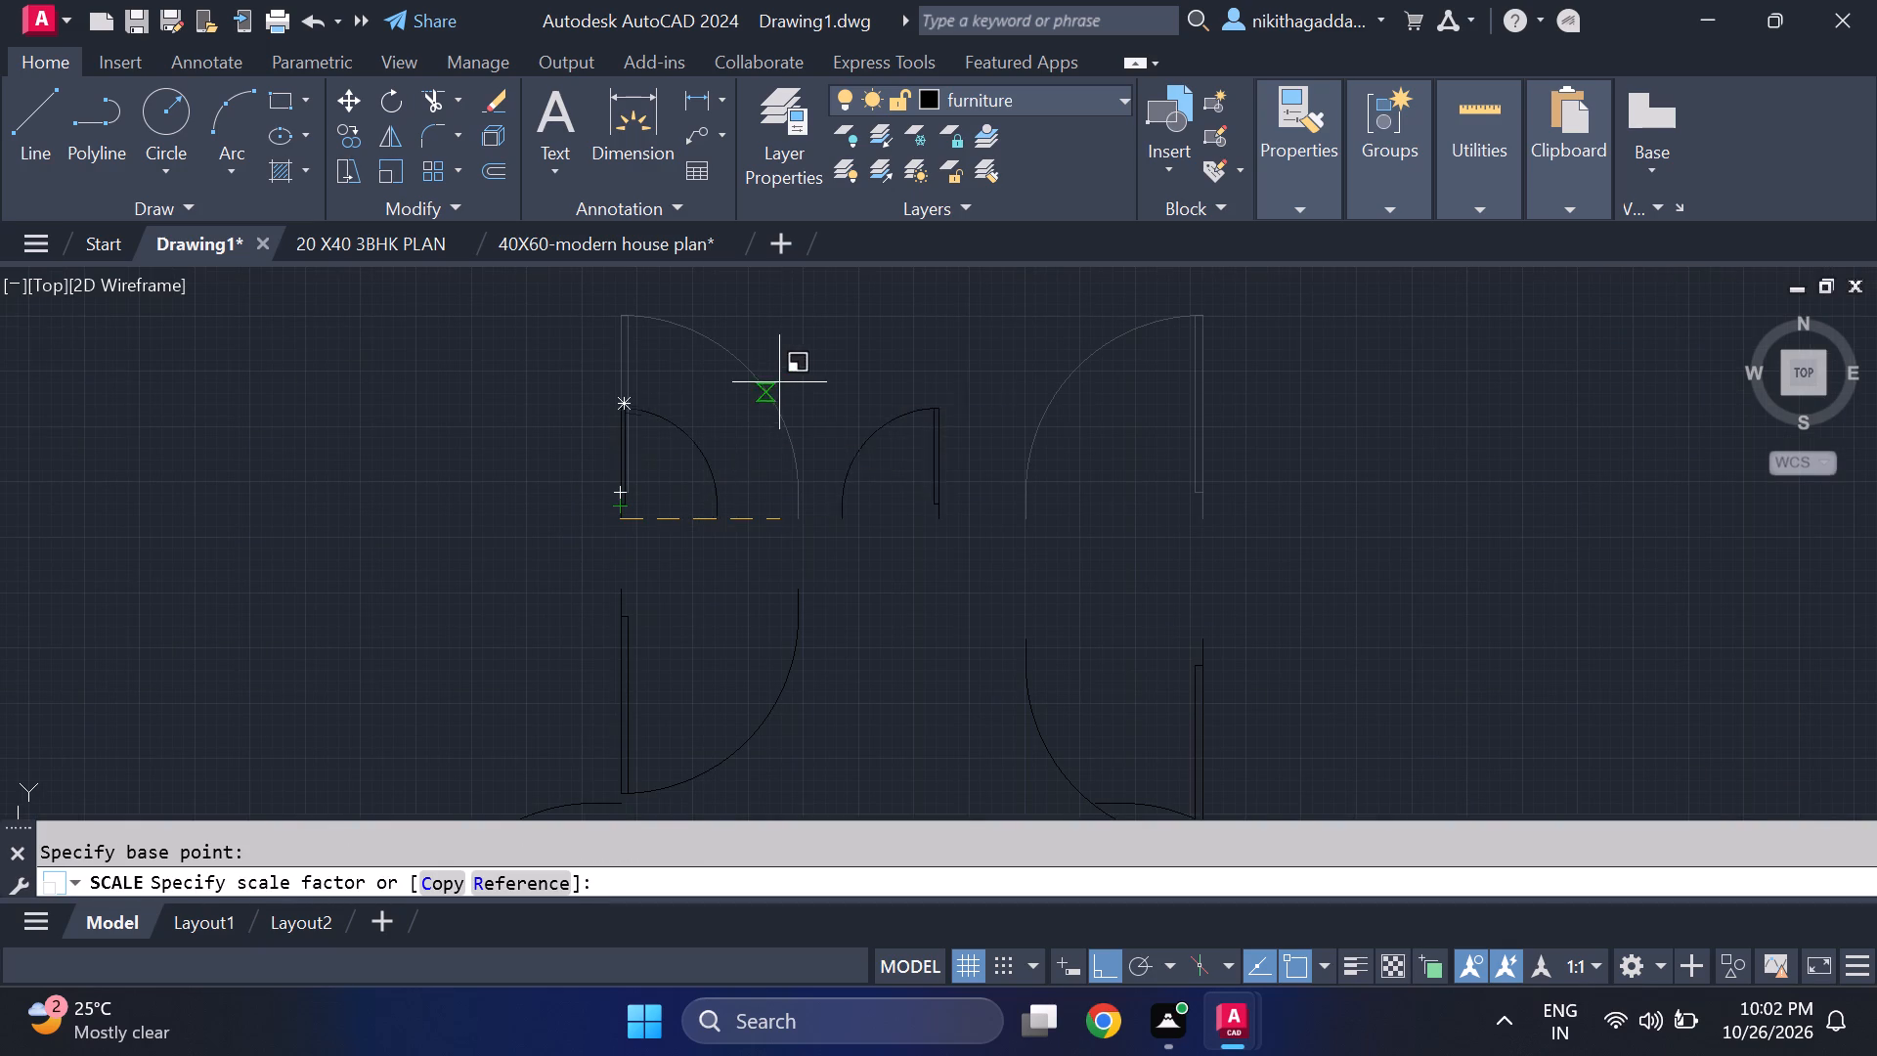
click(864, 328)
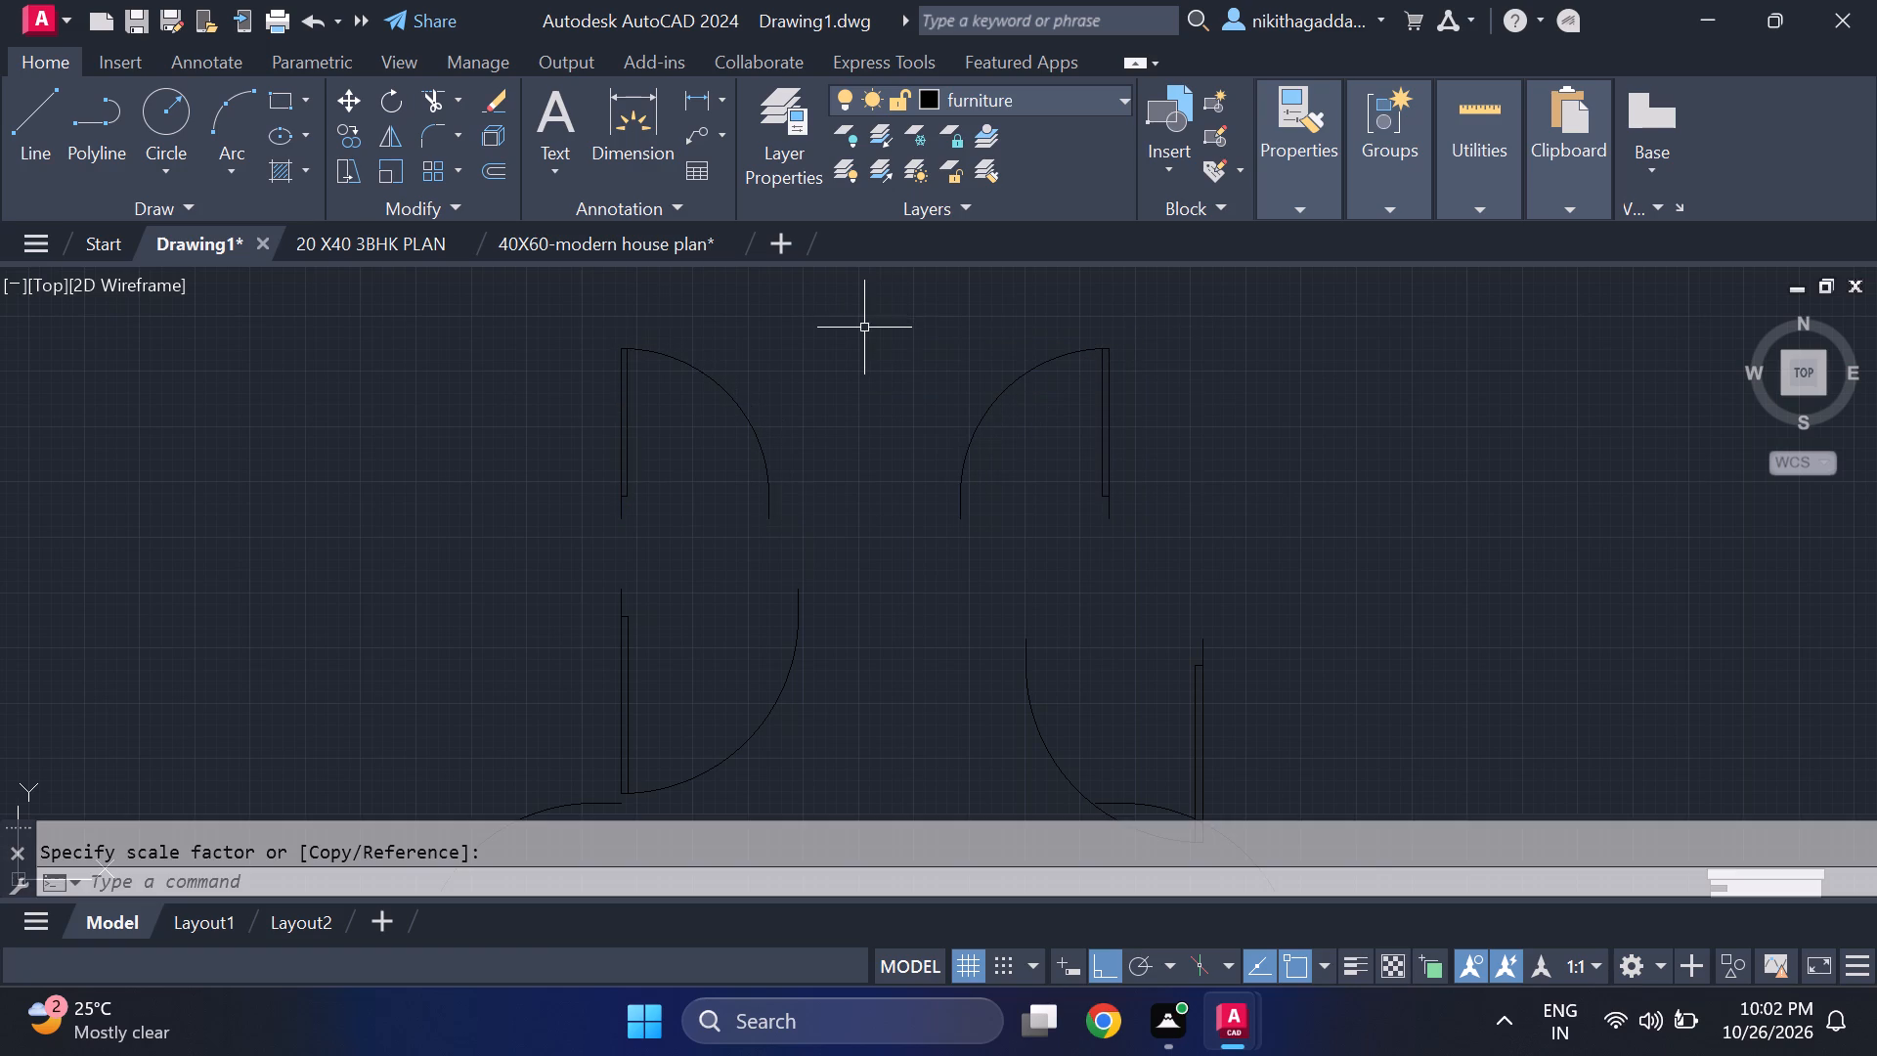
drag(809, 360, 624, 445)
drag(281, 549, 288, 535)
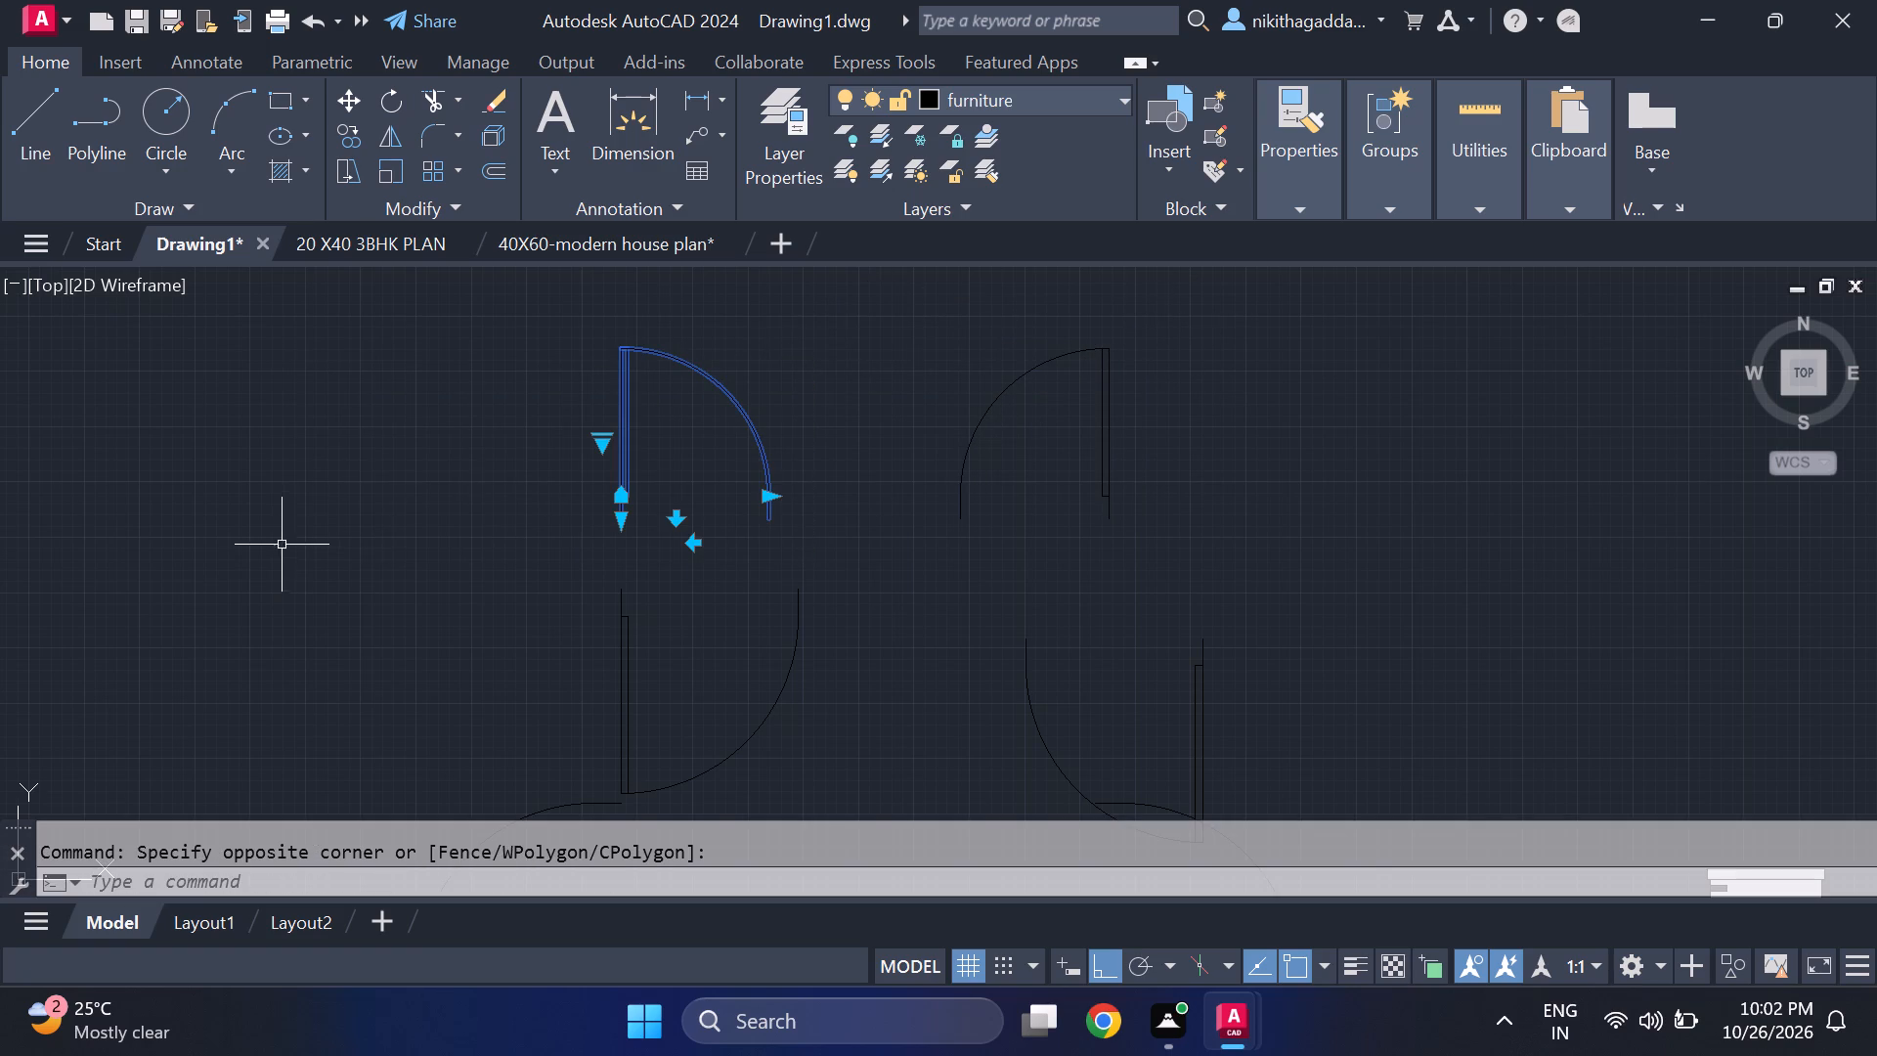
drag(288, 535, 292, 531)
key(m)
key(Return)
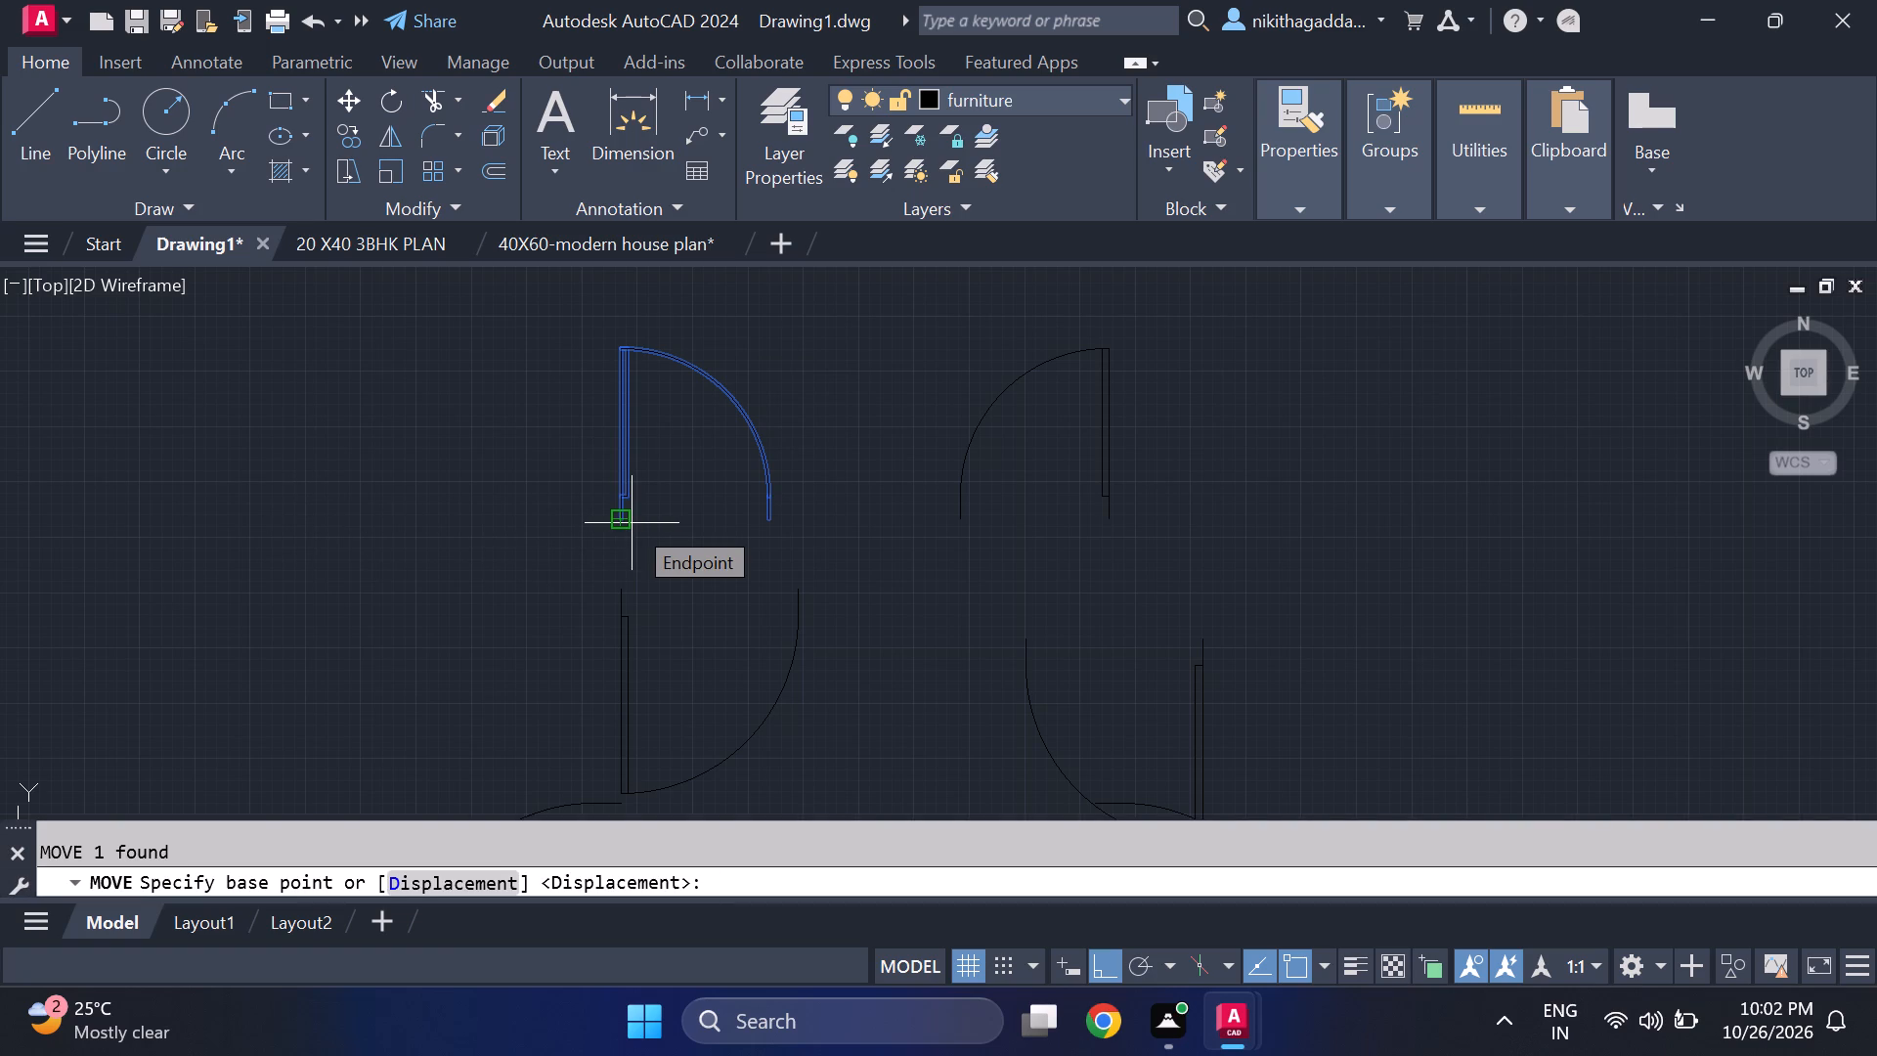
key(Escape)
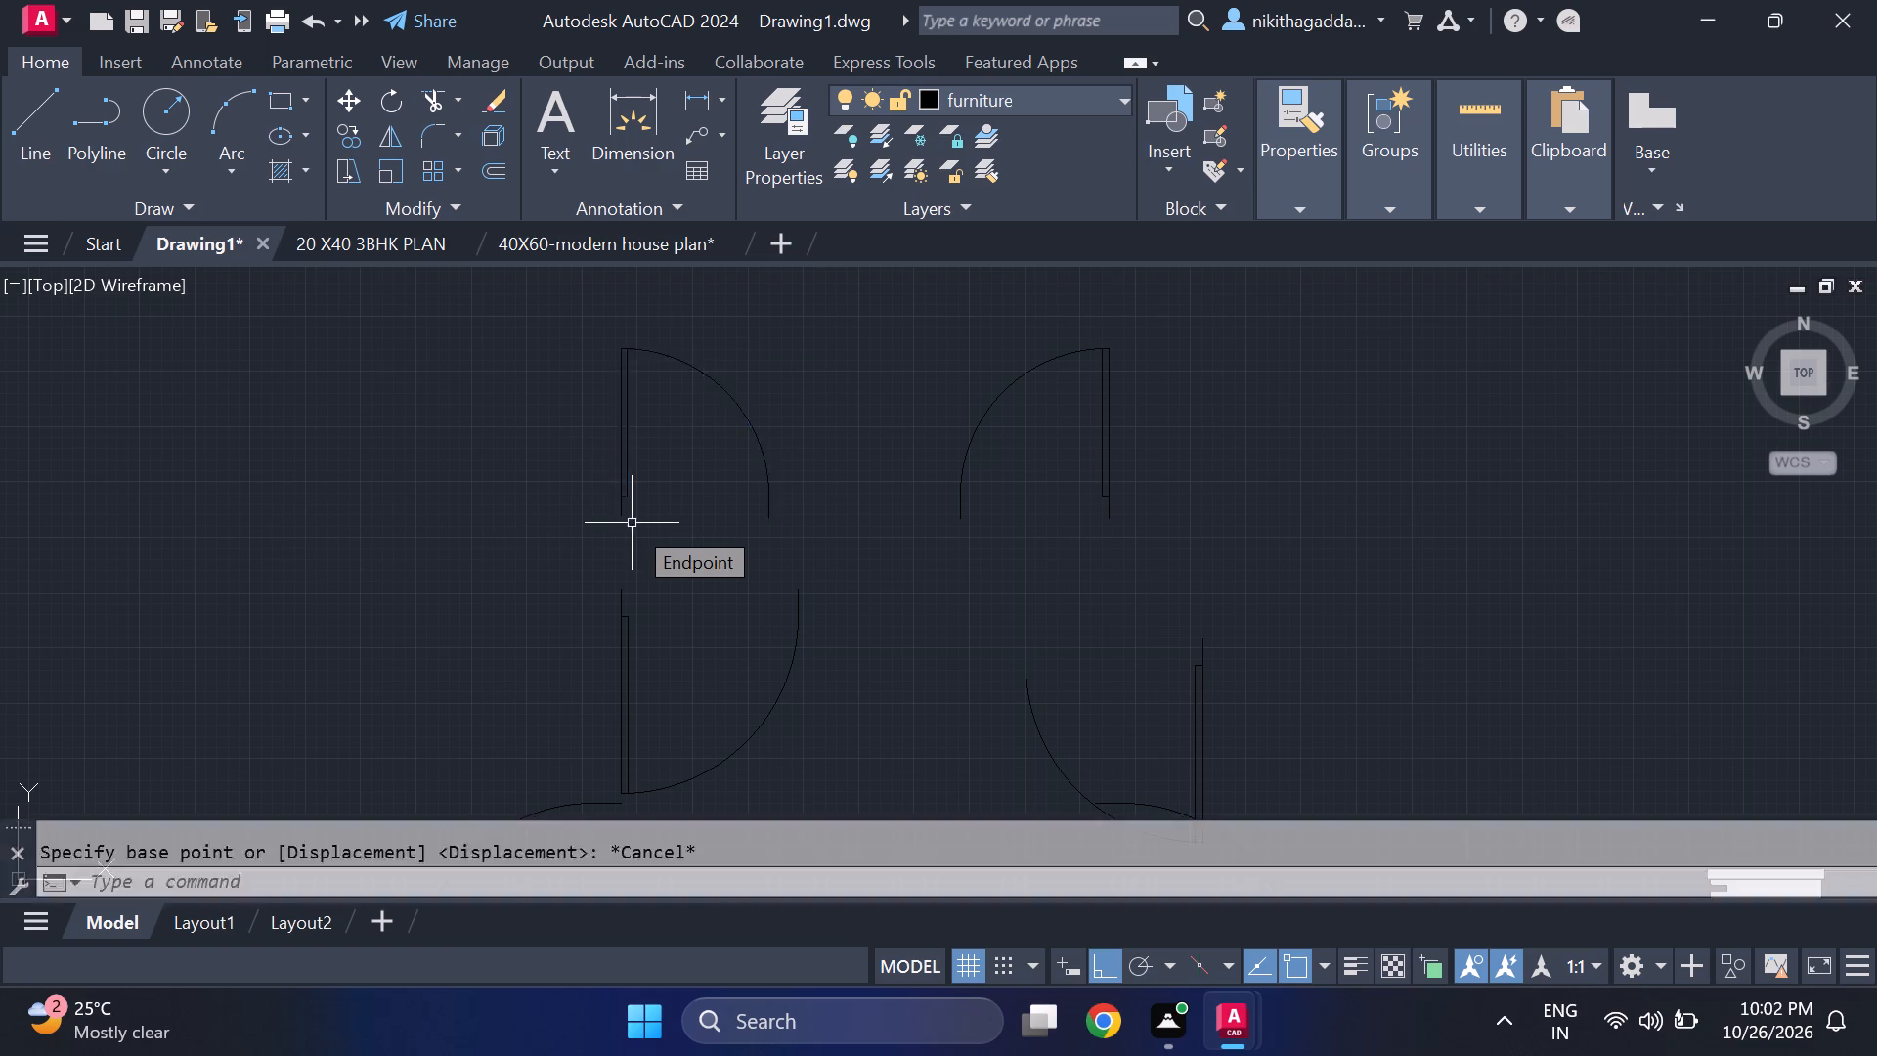
Copy the northwestern vertical-leaf door, with Ortho off, from its hinge-side lower endpoint to the south wall of the western small northern room, near its southwest corner.
click(833, 345)
click(343, 477)
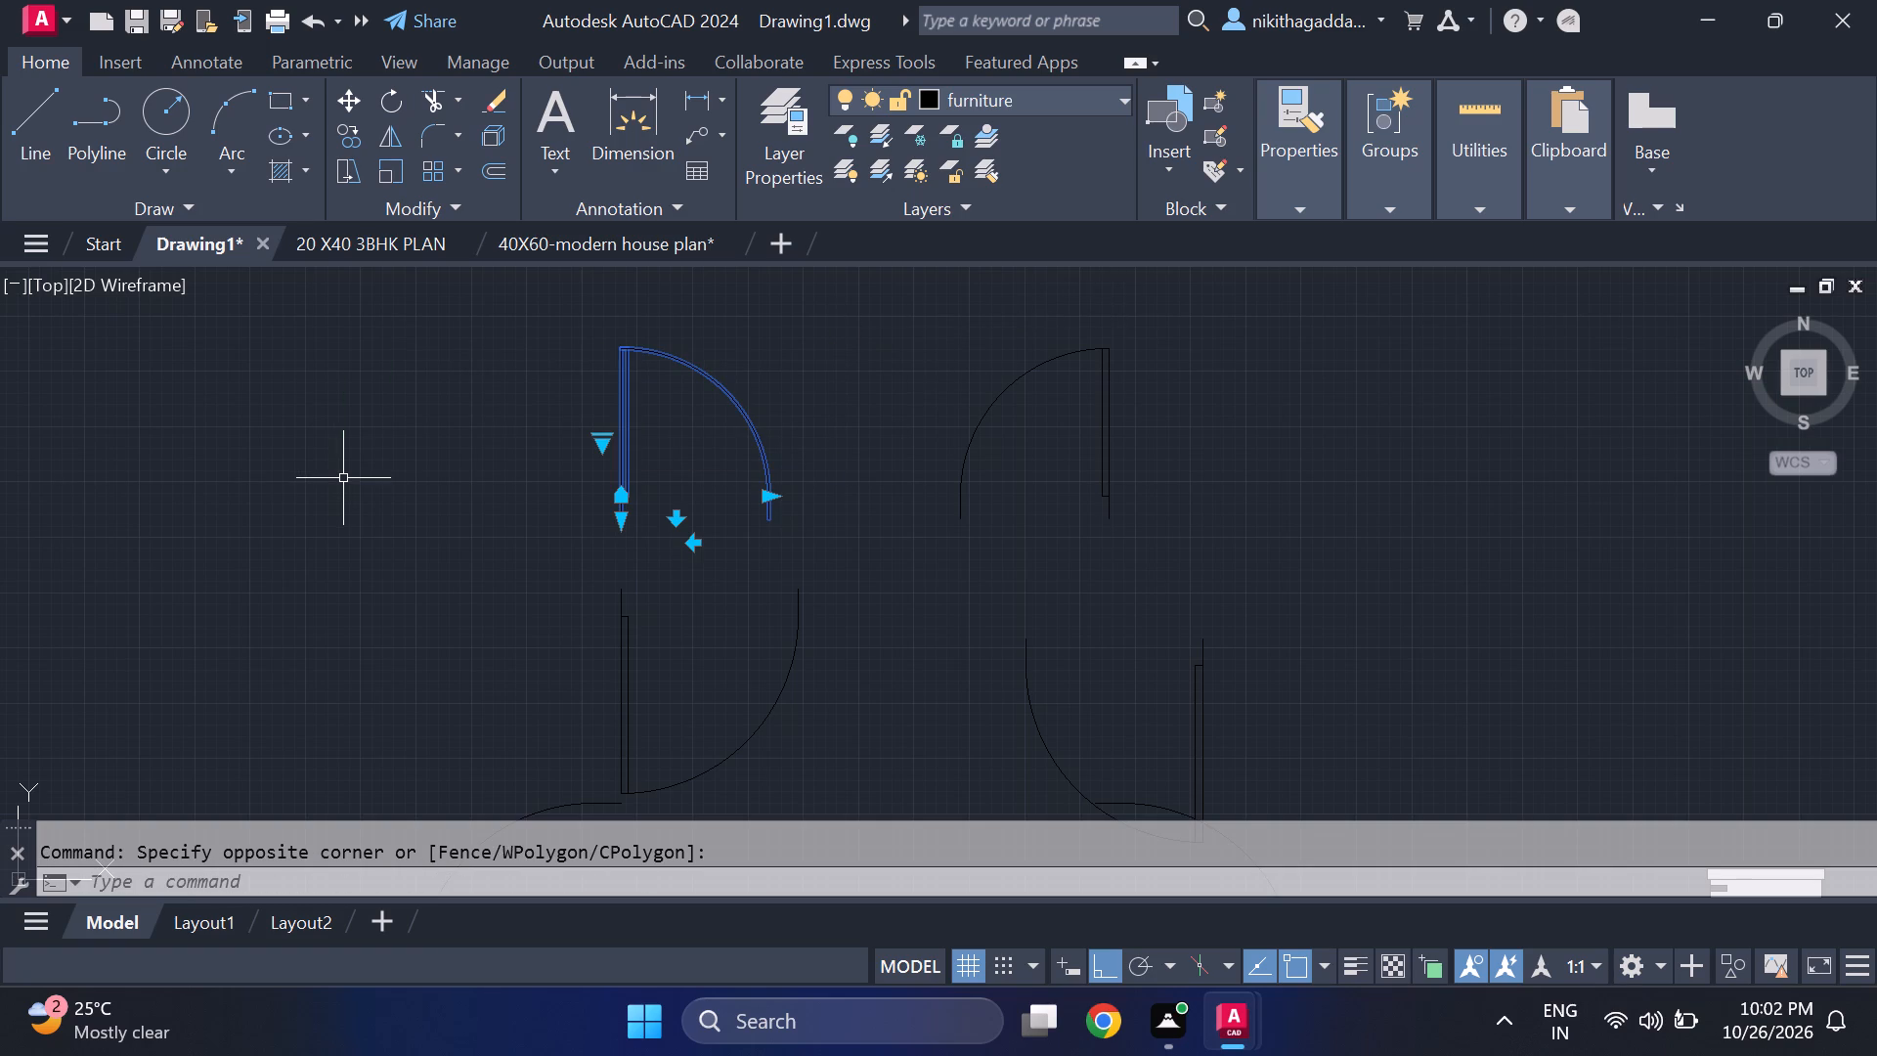
text(co)
key(Return)
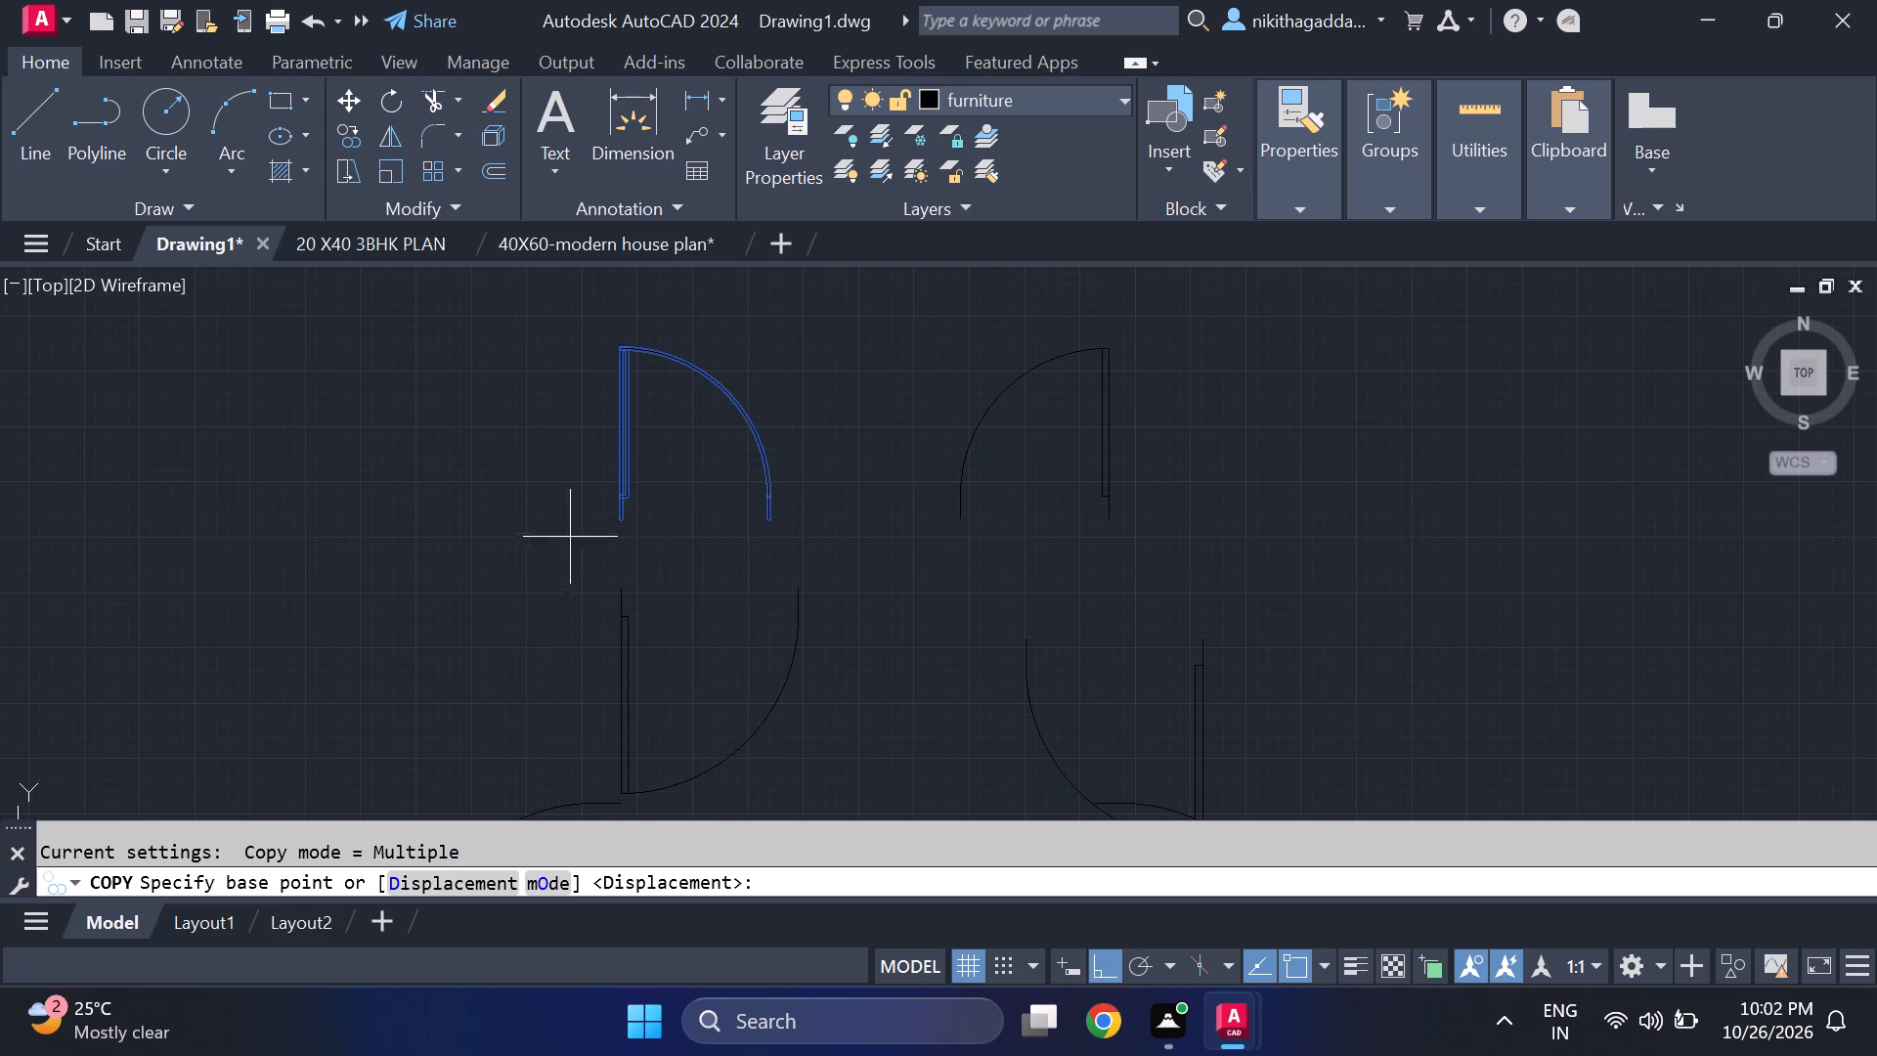
click(617, 518)
scroll(949, 460, down, 3)
middle_drag(989, 480, 647, 786)
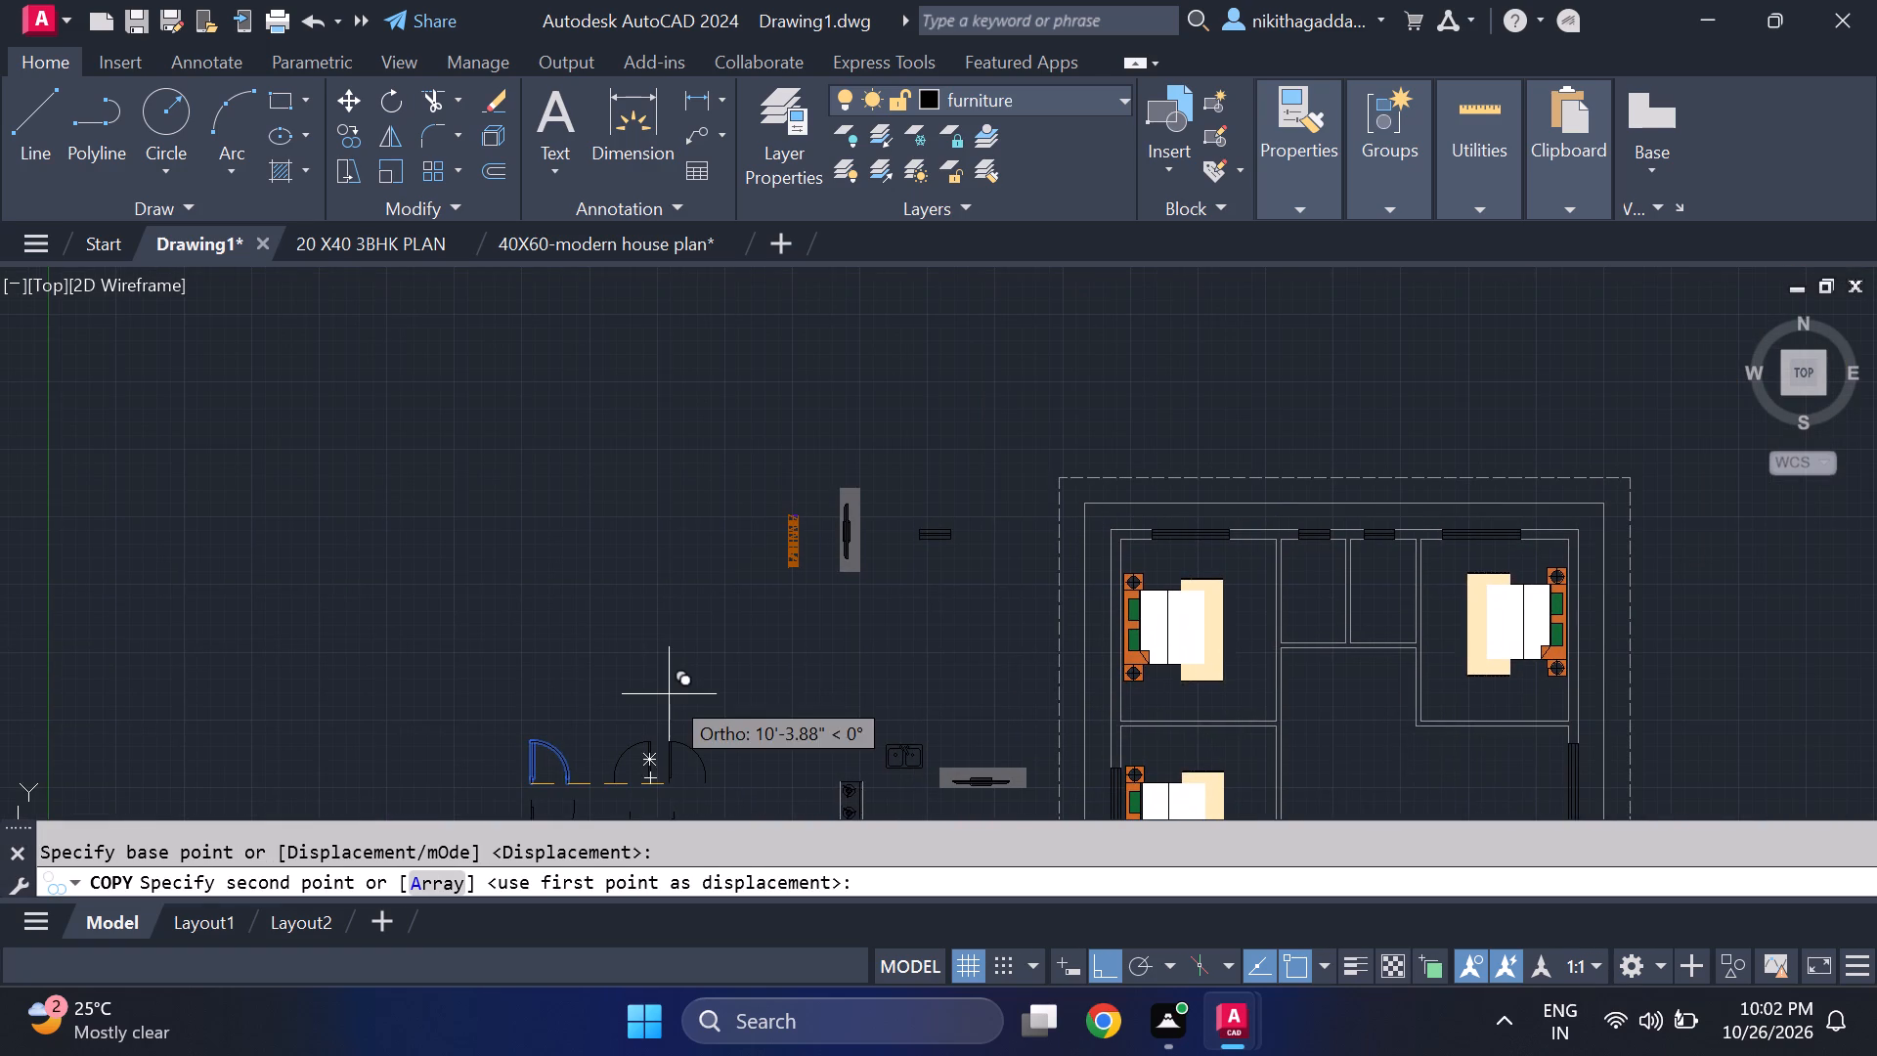
key(F8)
middle_drag(1127, 669, 994, 663)
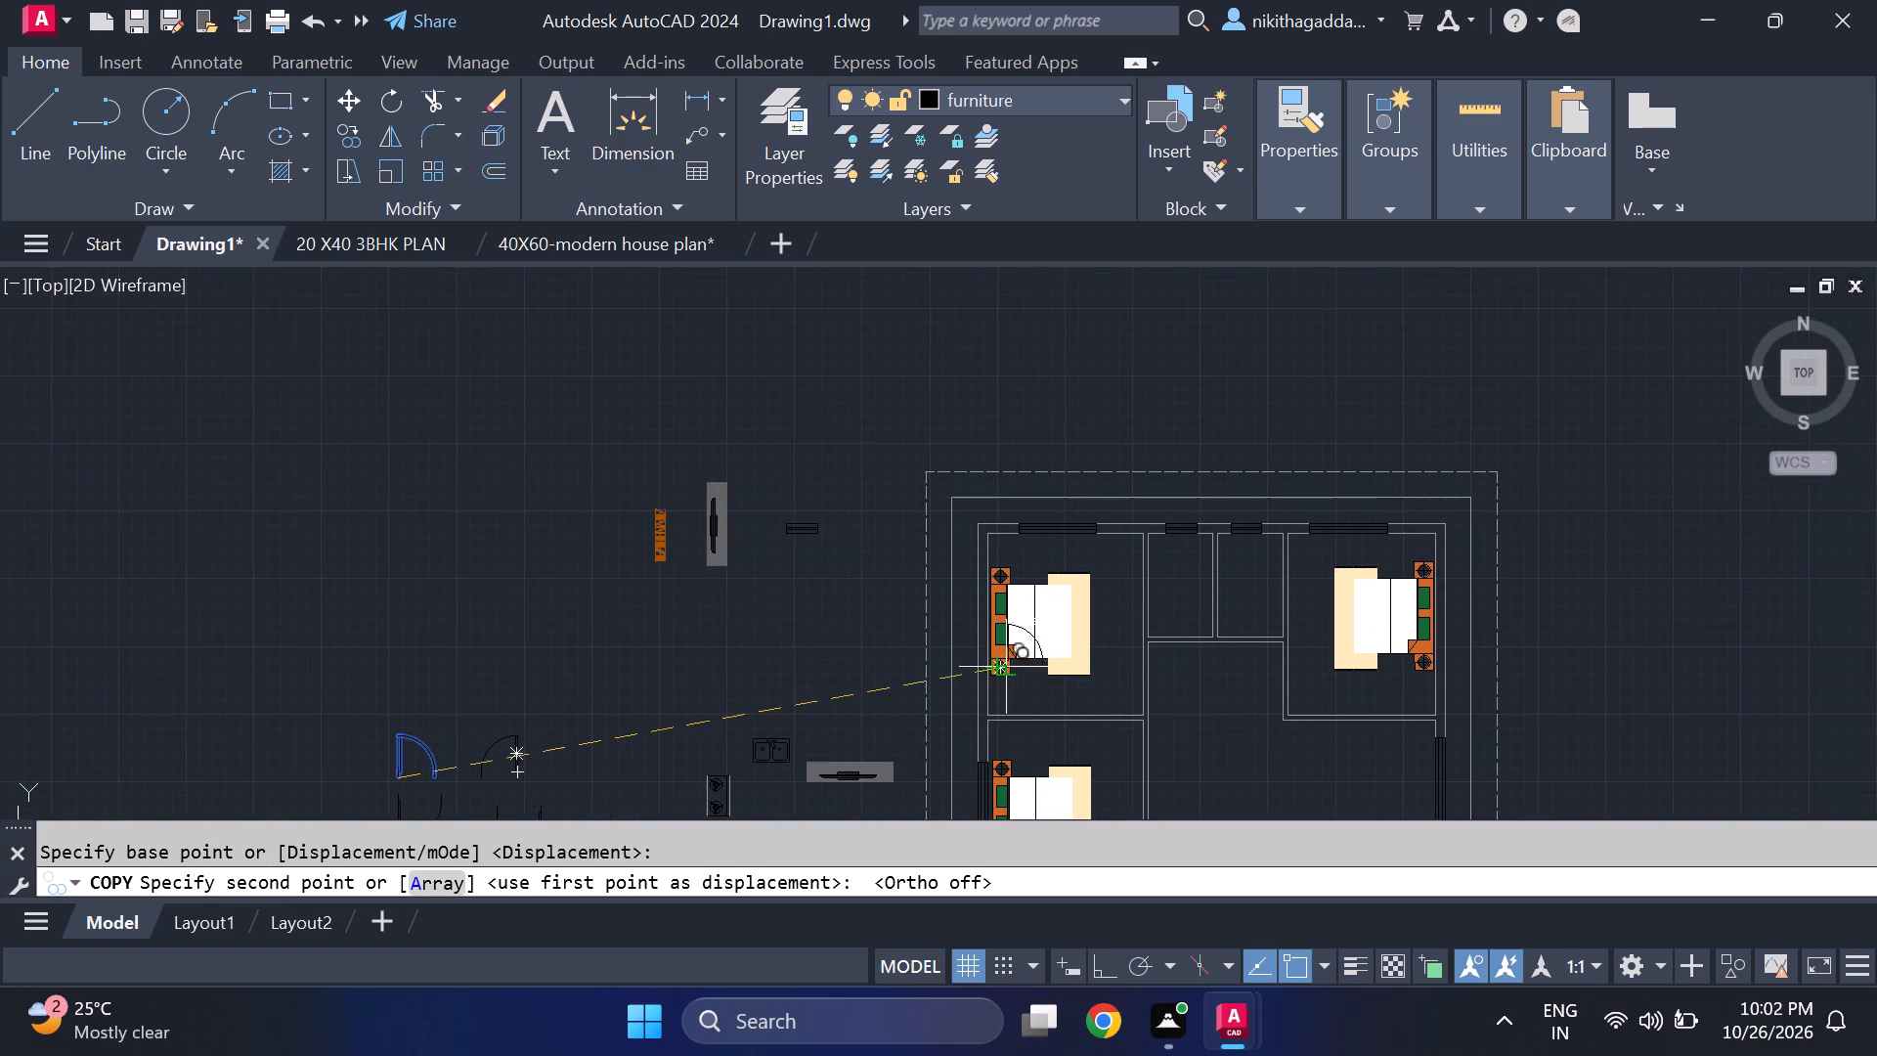
scroll(1176, 628, up, 3)
scroll(1097, 676, up, 1)
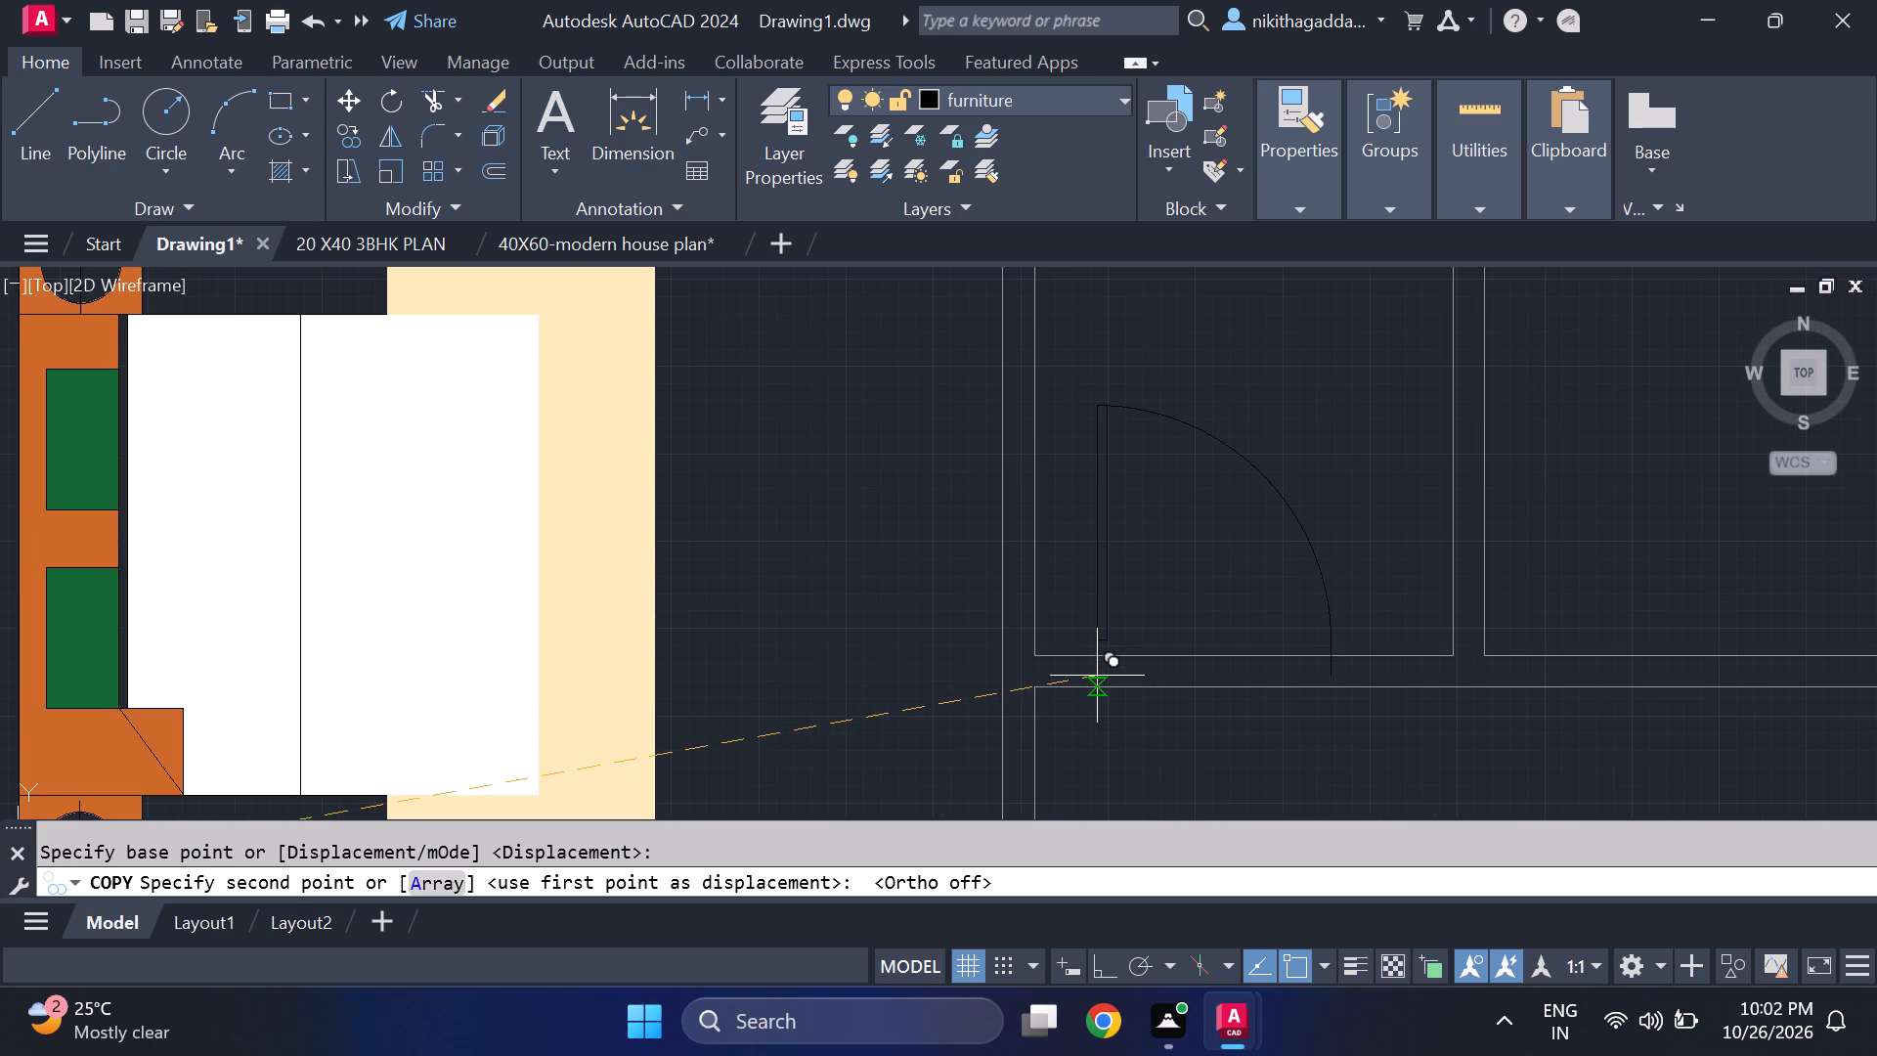
click(1063, 683)
Place another copy of the same door on the outer south wall line of the entrance room just north of the porch.
scroll(1200, 575, down, 2)
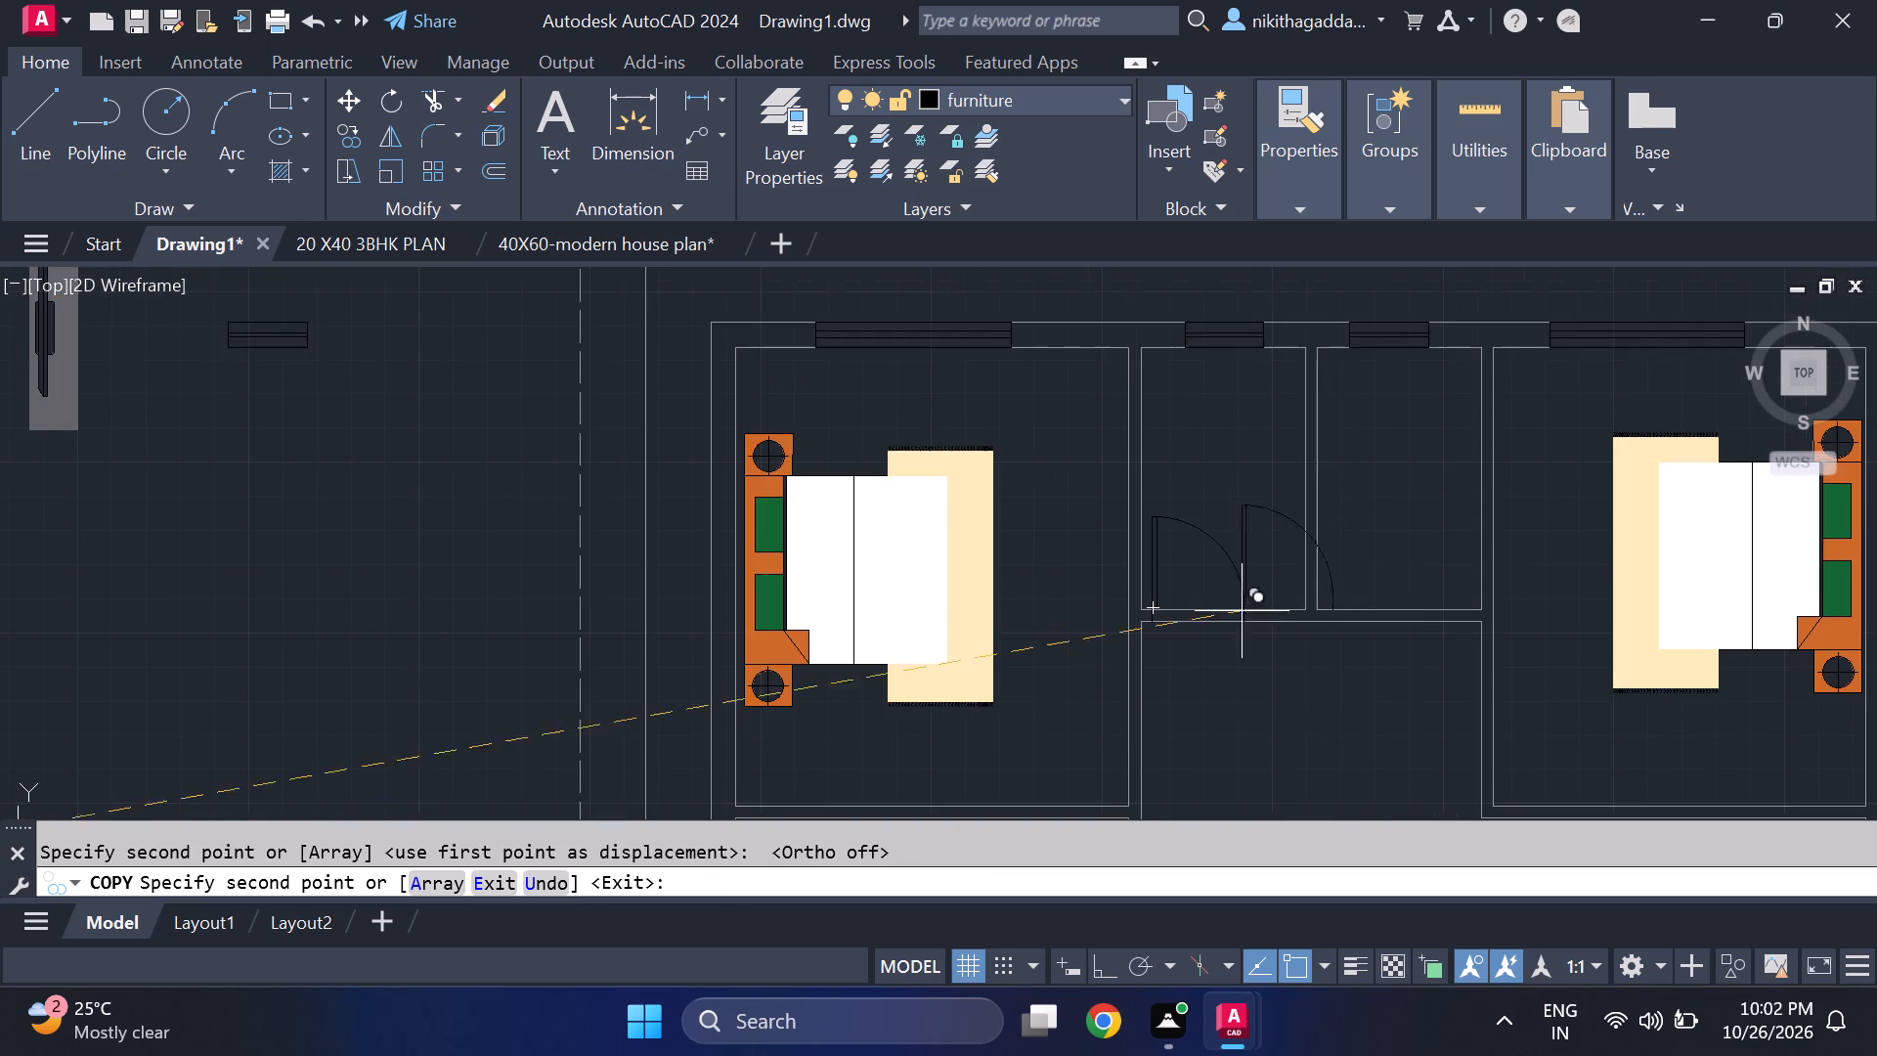
middle_drag(1327, 703, 1254, 620)
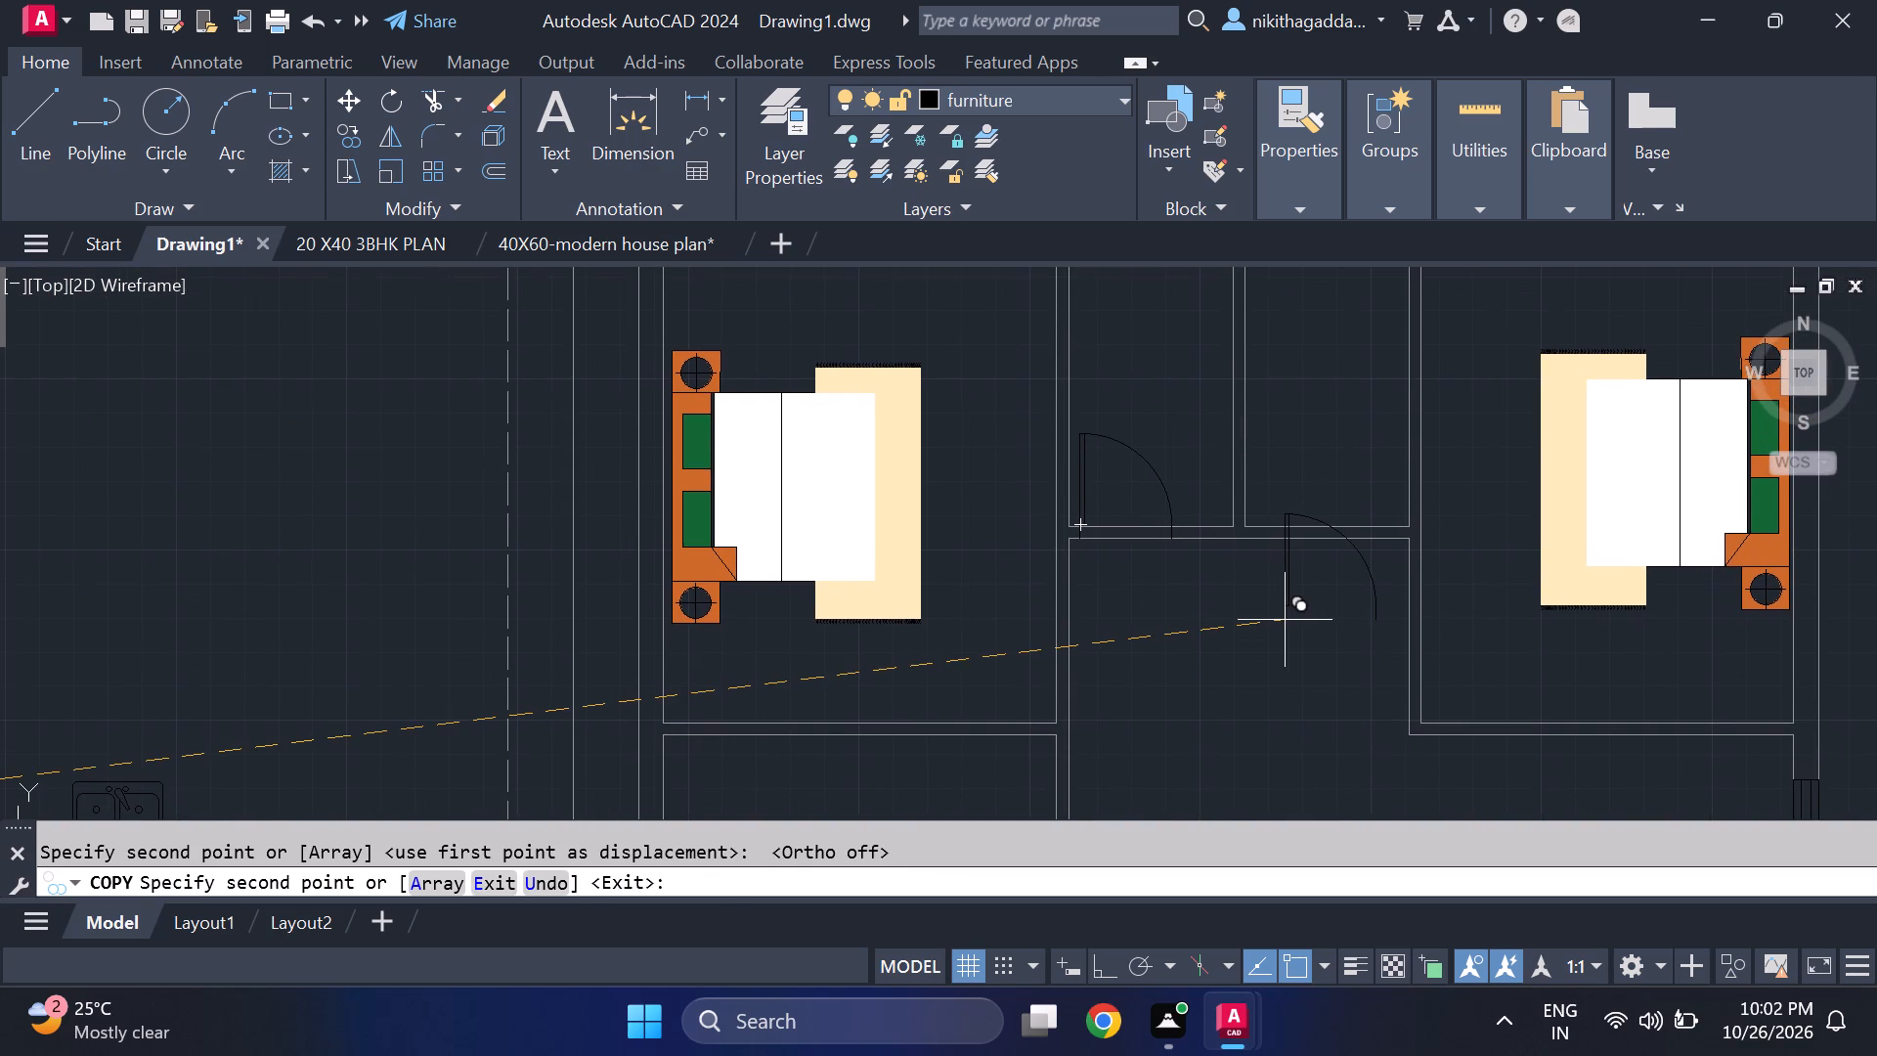
scroll(1285, 618, down, 2)
middle_drag(1288, 638, 1126, 465)
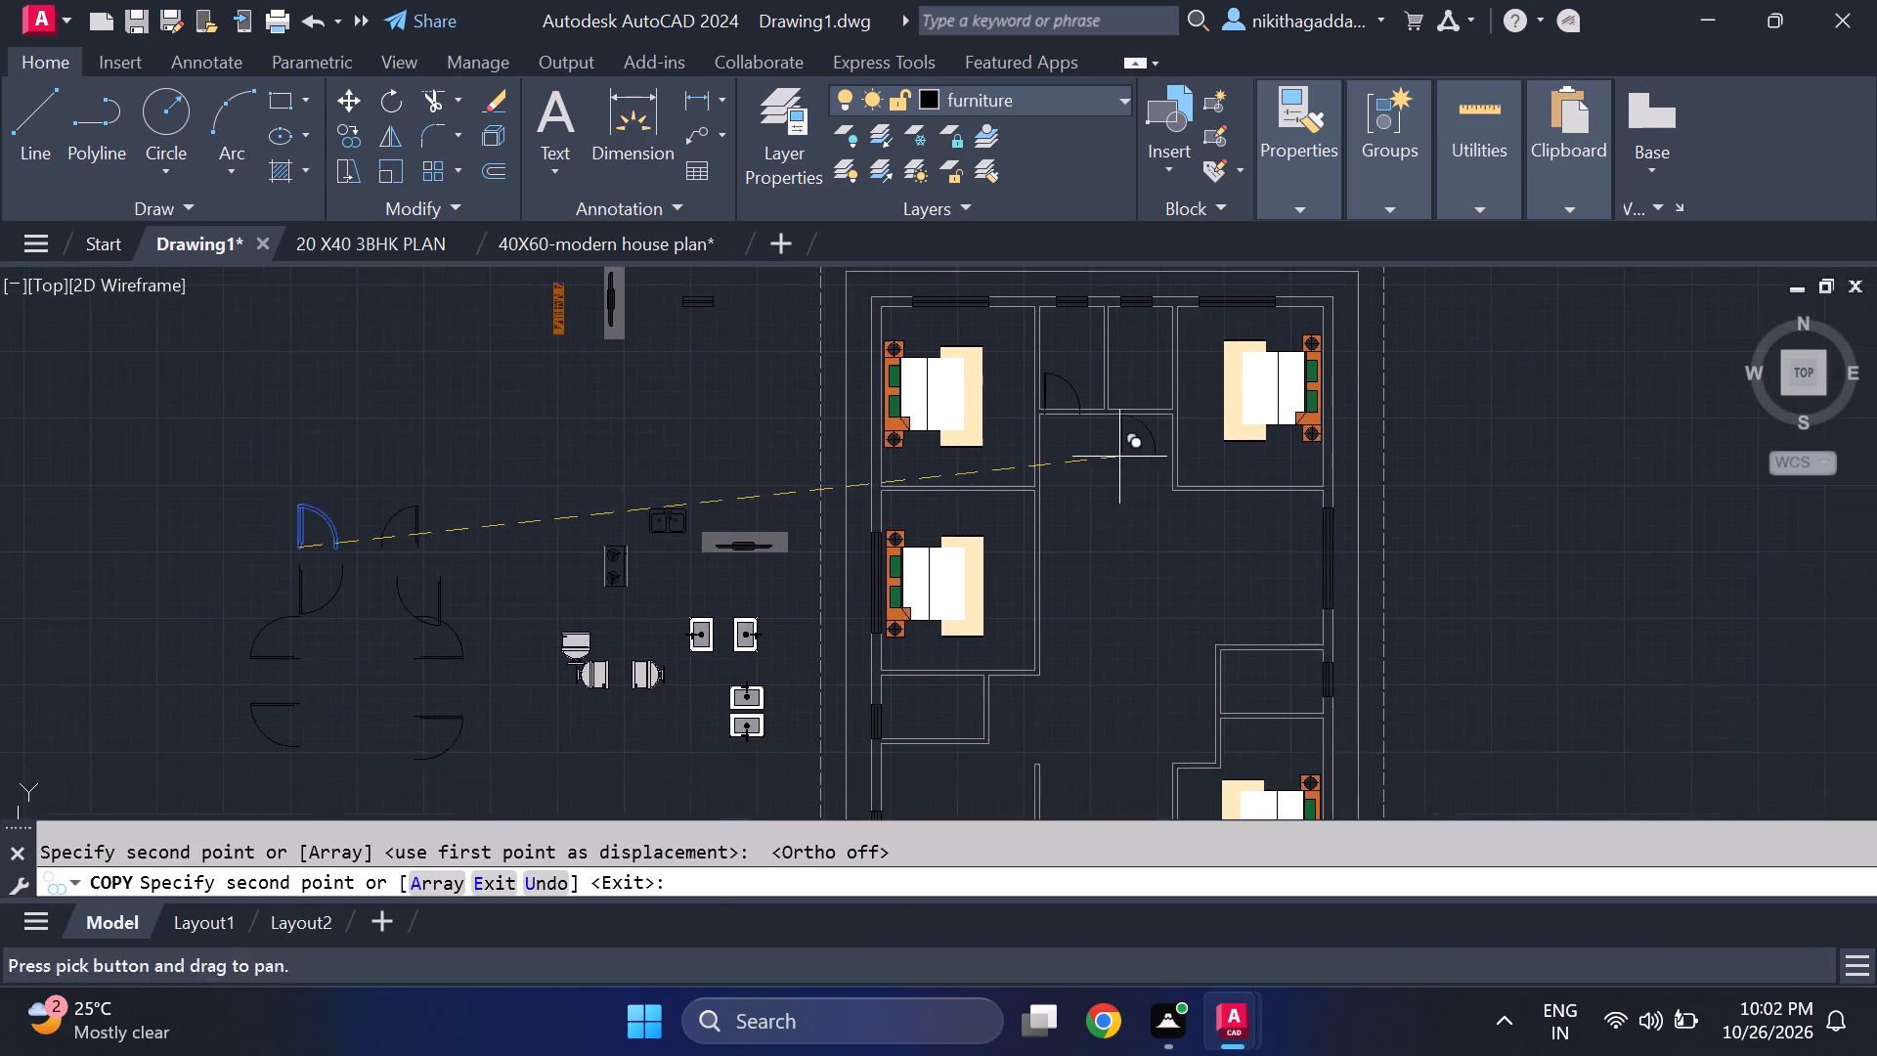
scroll(1100, 499, down, 2)
middle_drag(1114, 681, 1054, 584)
scroll(1021, 607, up, 2)
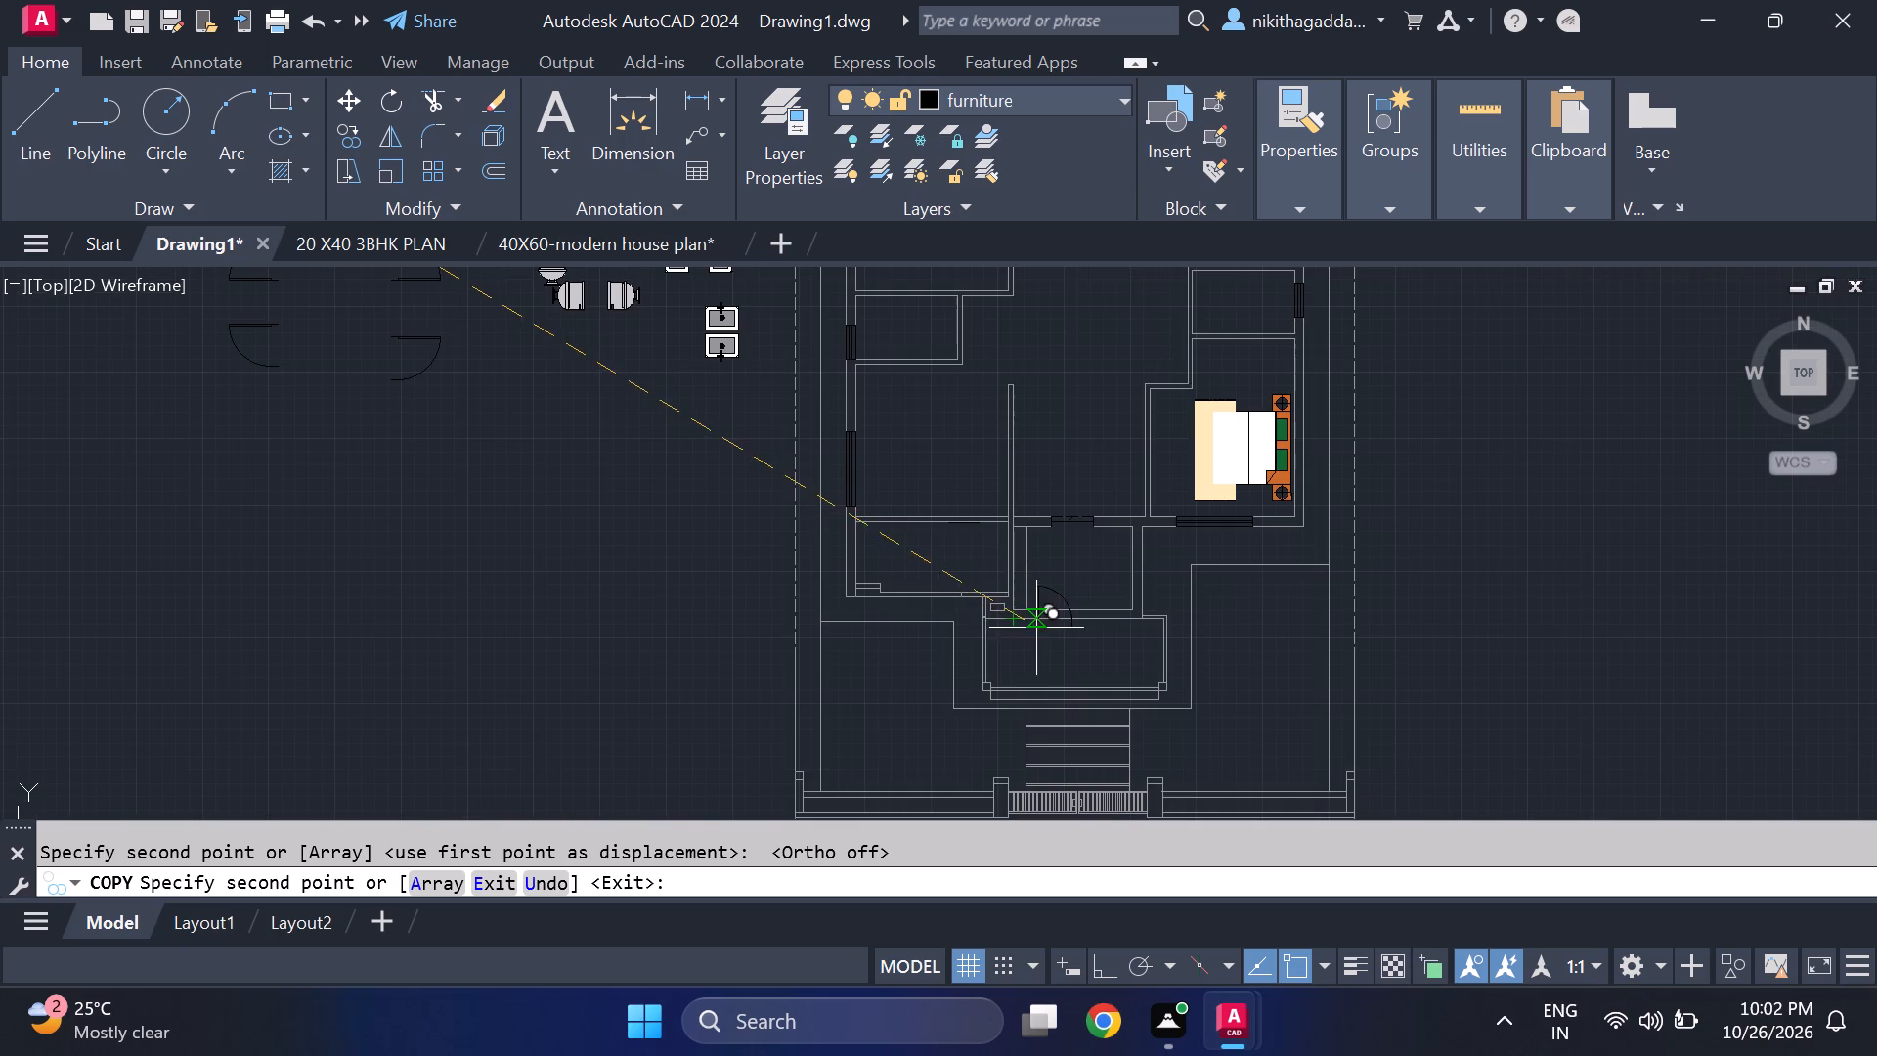
middle_drag(1106, 724, 1050, 663)
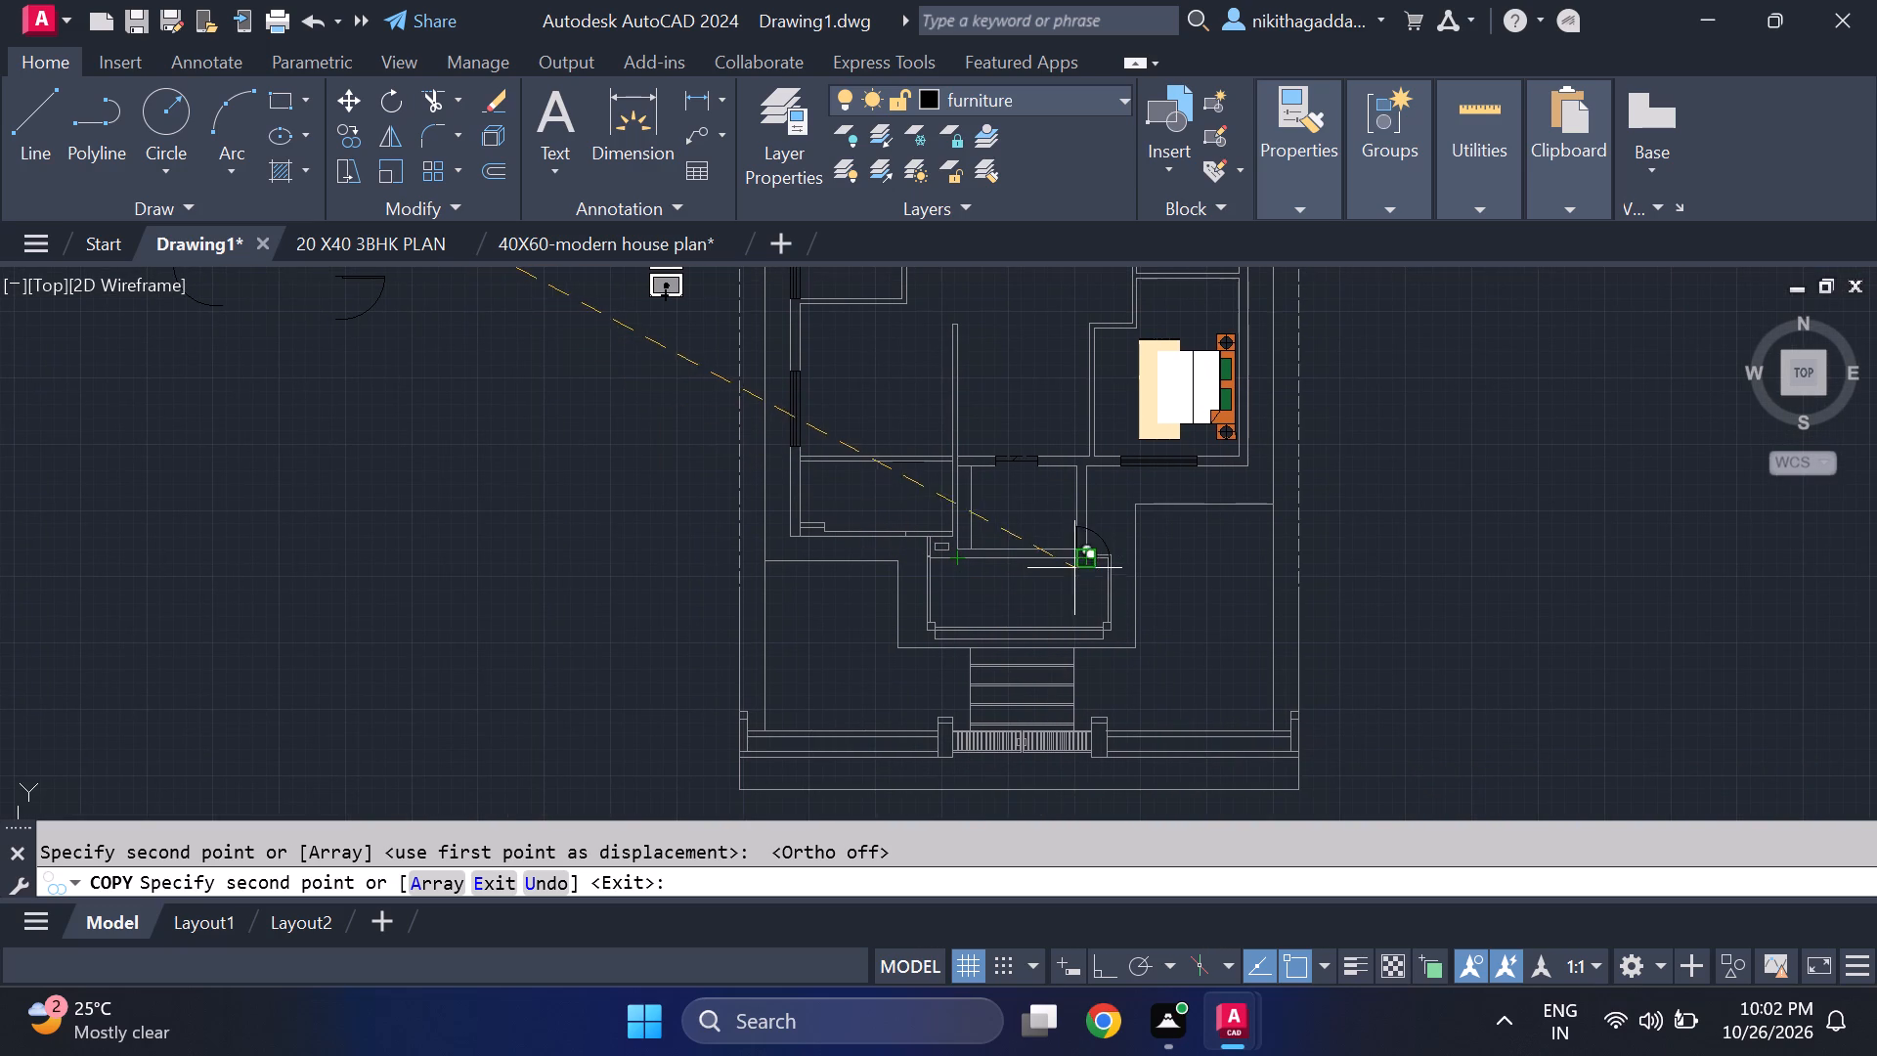
scroll(1025, 518, up, 2)
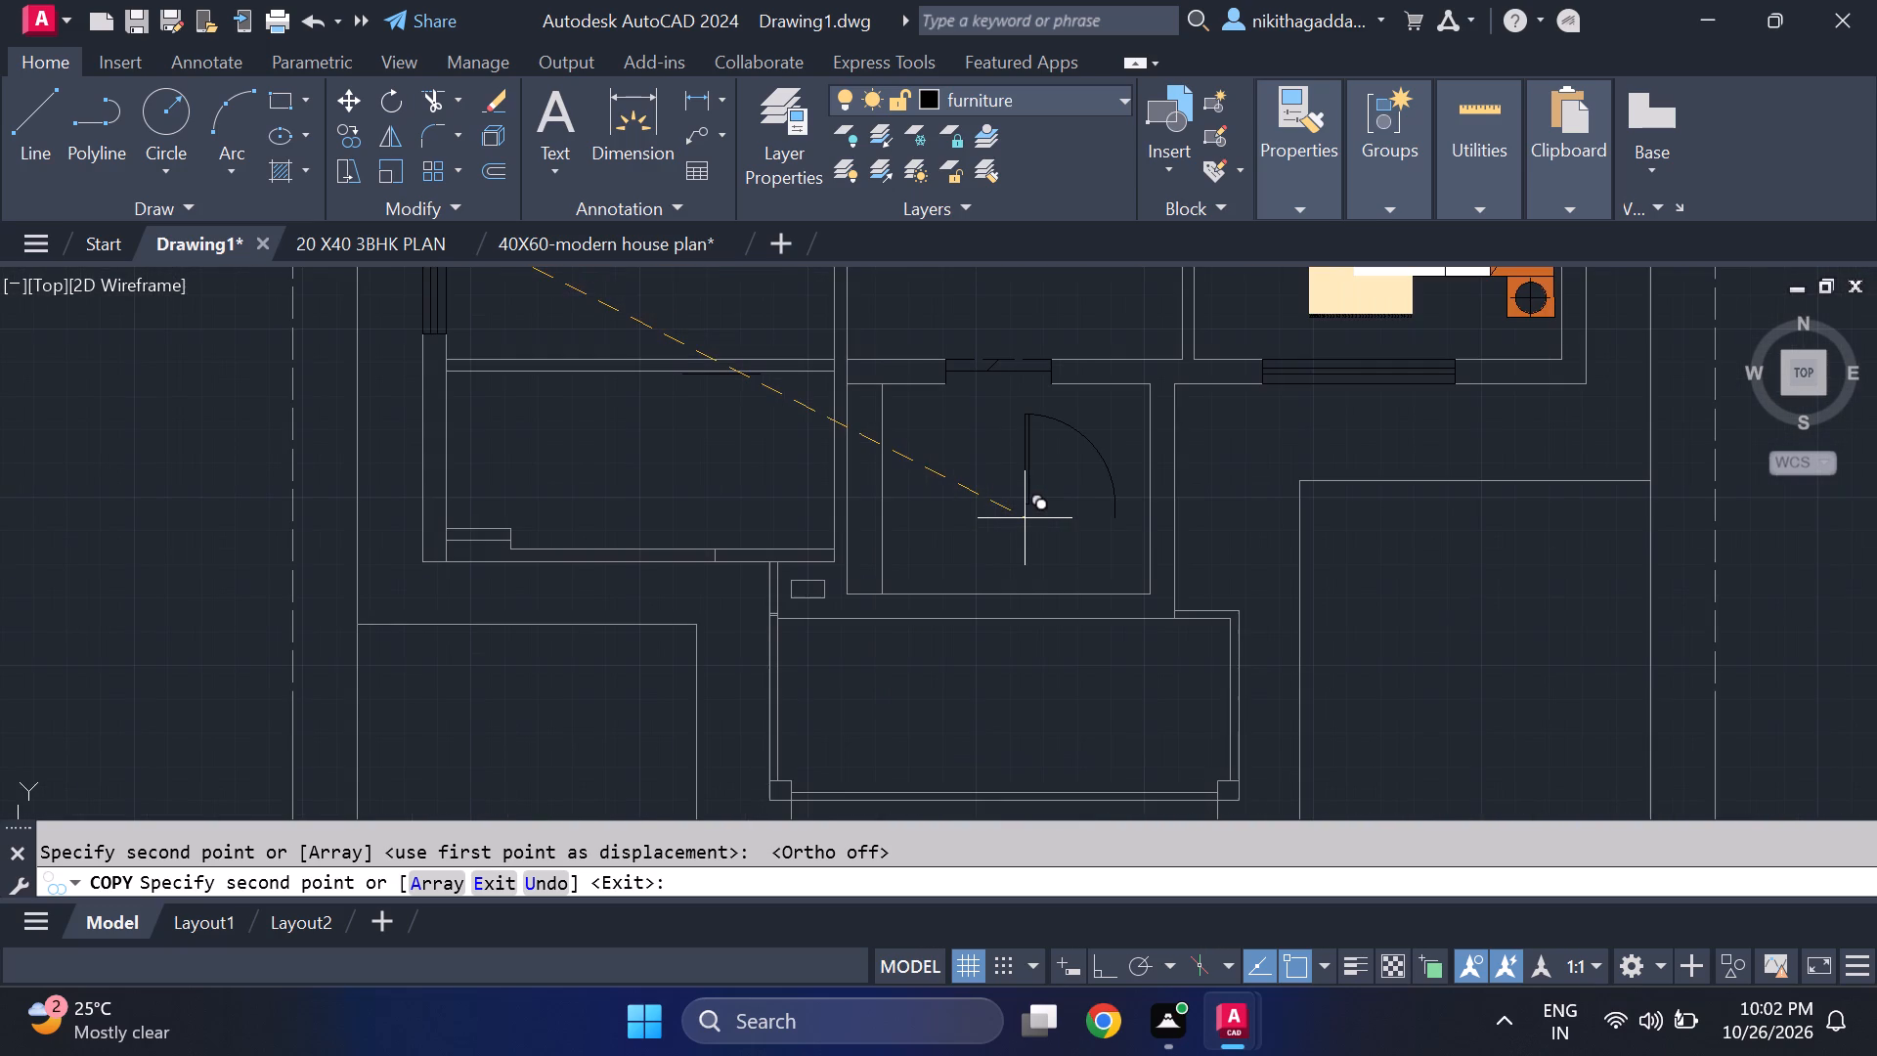
scroll(1014, 570, up, 2)
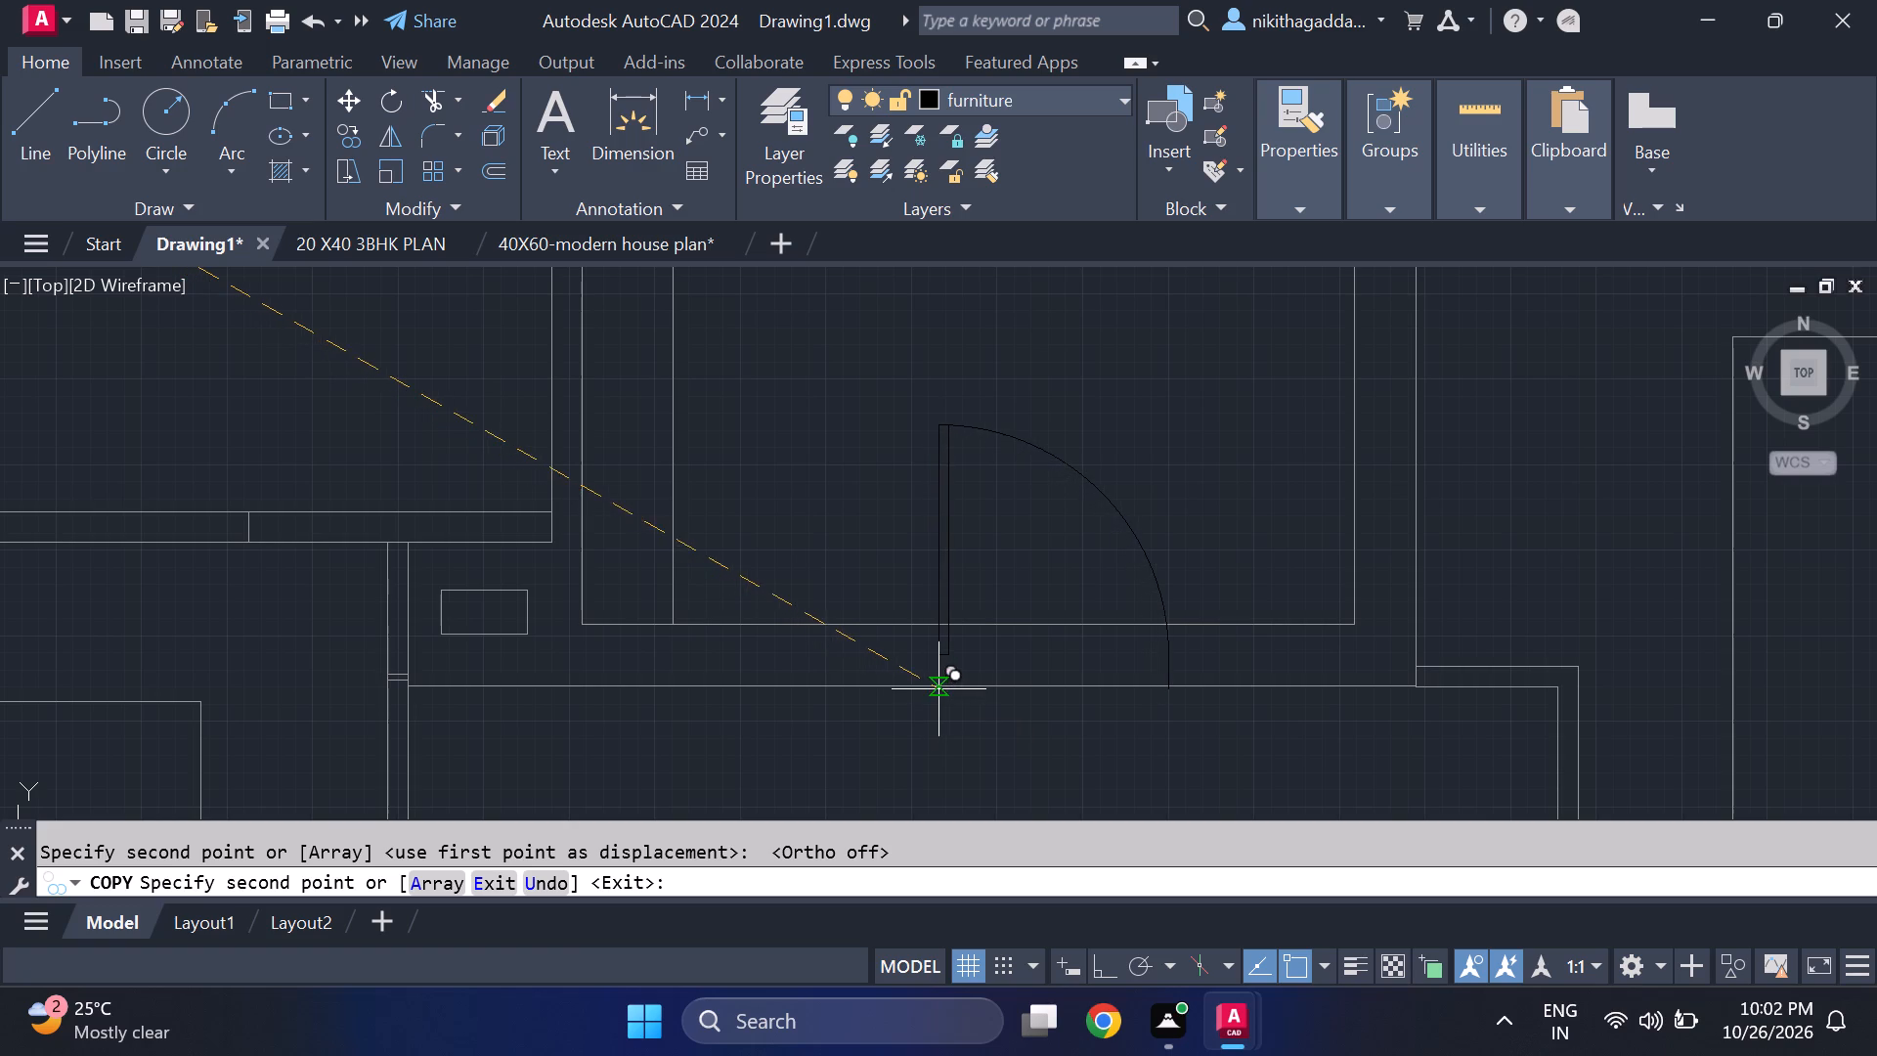
click(941, 688)
scroll(999, 576, down, 4)
middle_drag(1265, 611, 1444, 653)
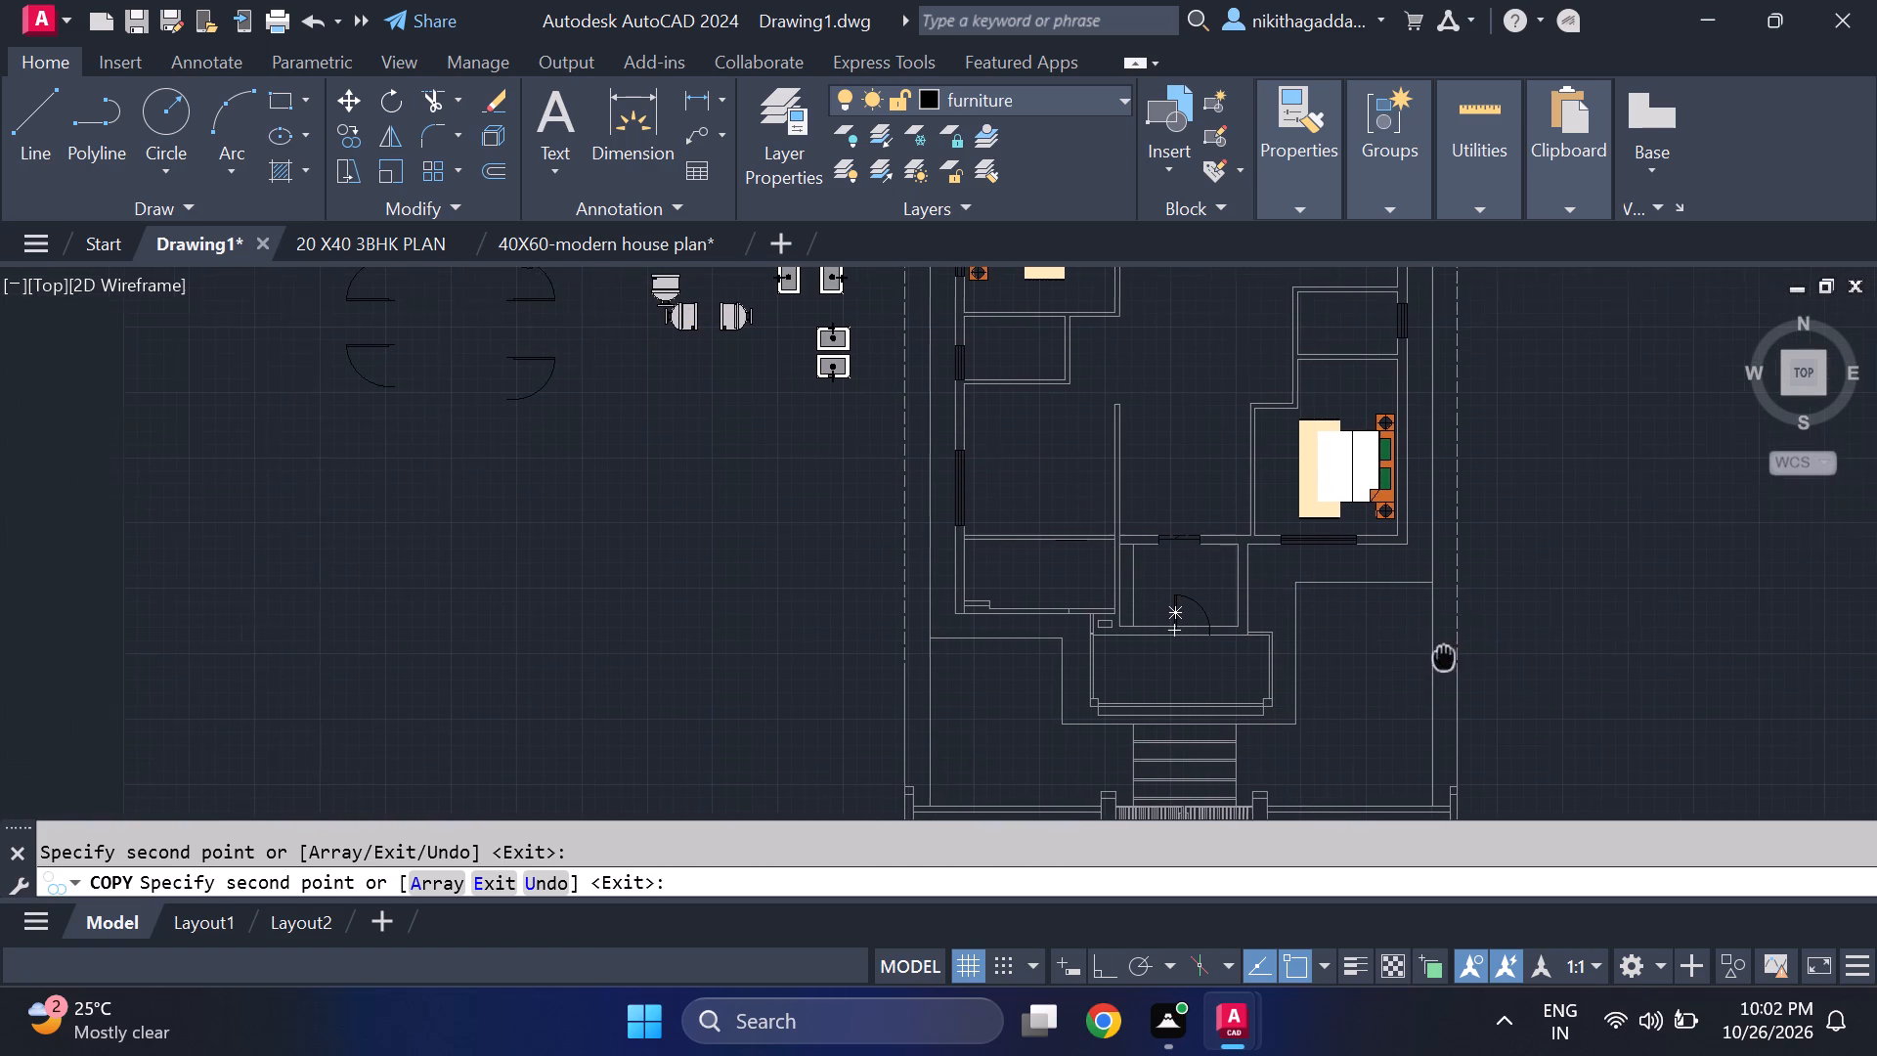
middle_drag(1444, 653, 1445, 653)
key(Escape)
Copy the northeastern vertical-leaf door from its hinge-side lower endpoint to the south wall of the eastern small northern room, near its southeast corner.
scroll(1167, 769, down, 1)
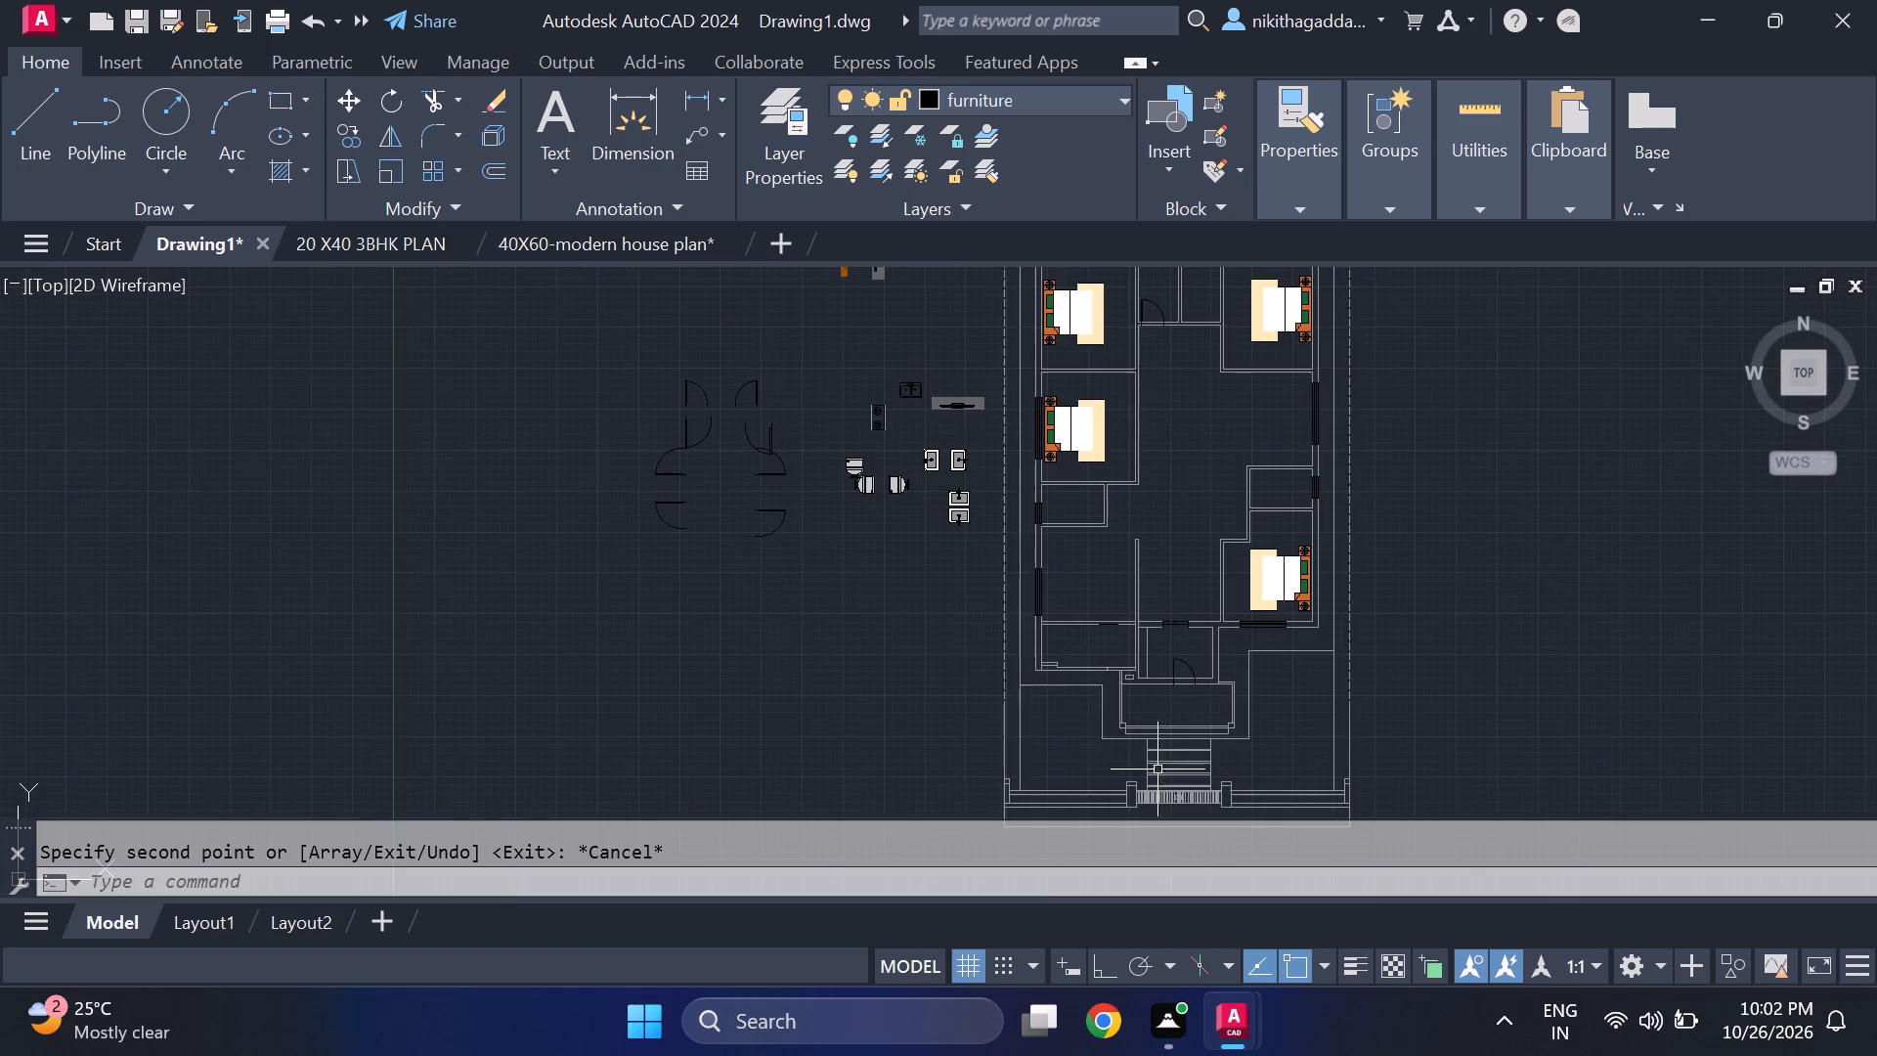
middle_drag(1039, 578, 1057, 651)
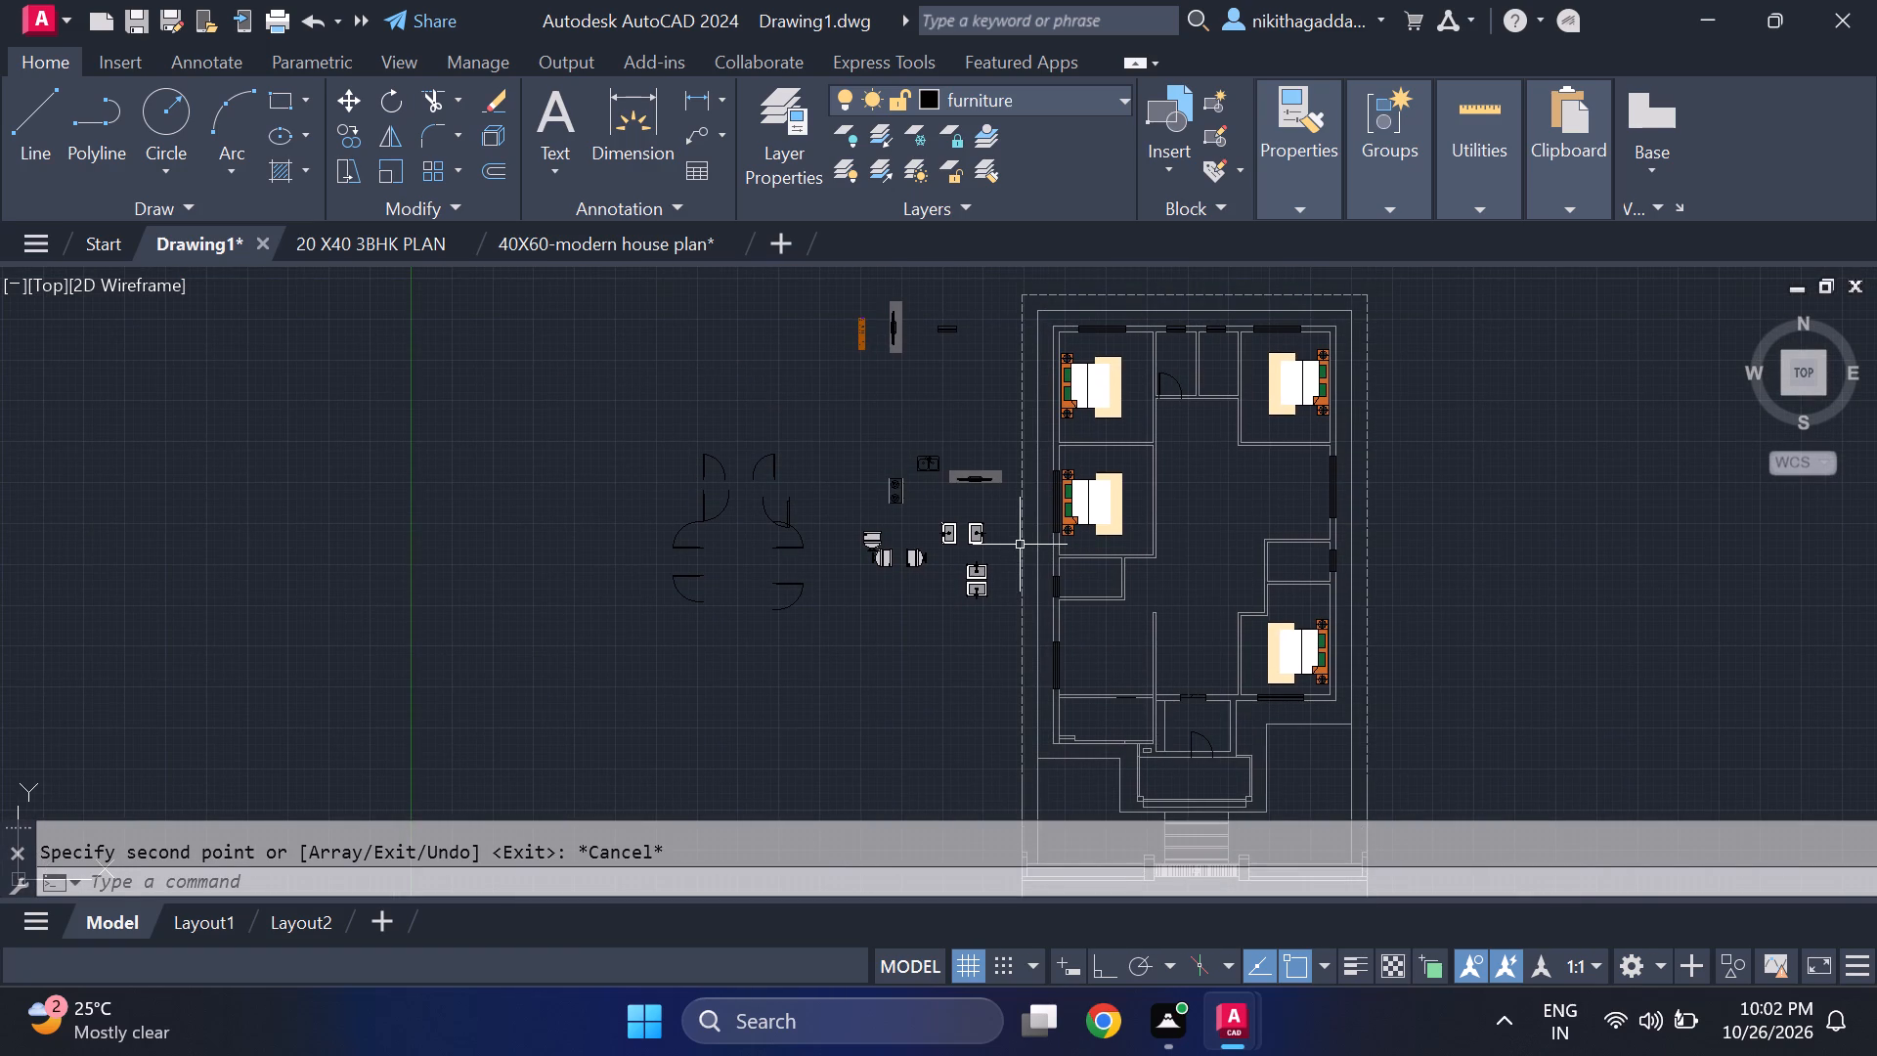
scroll(769, 463, up, 2)
drag(819, 443, 804, 454)
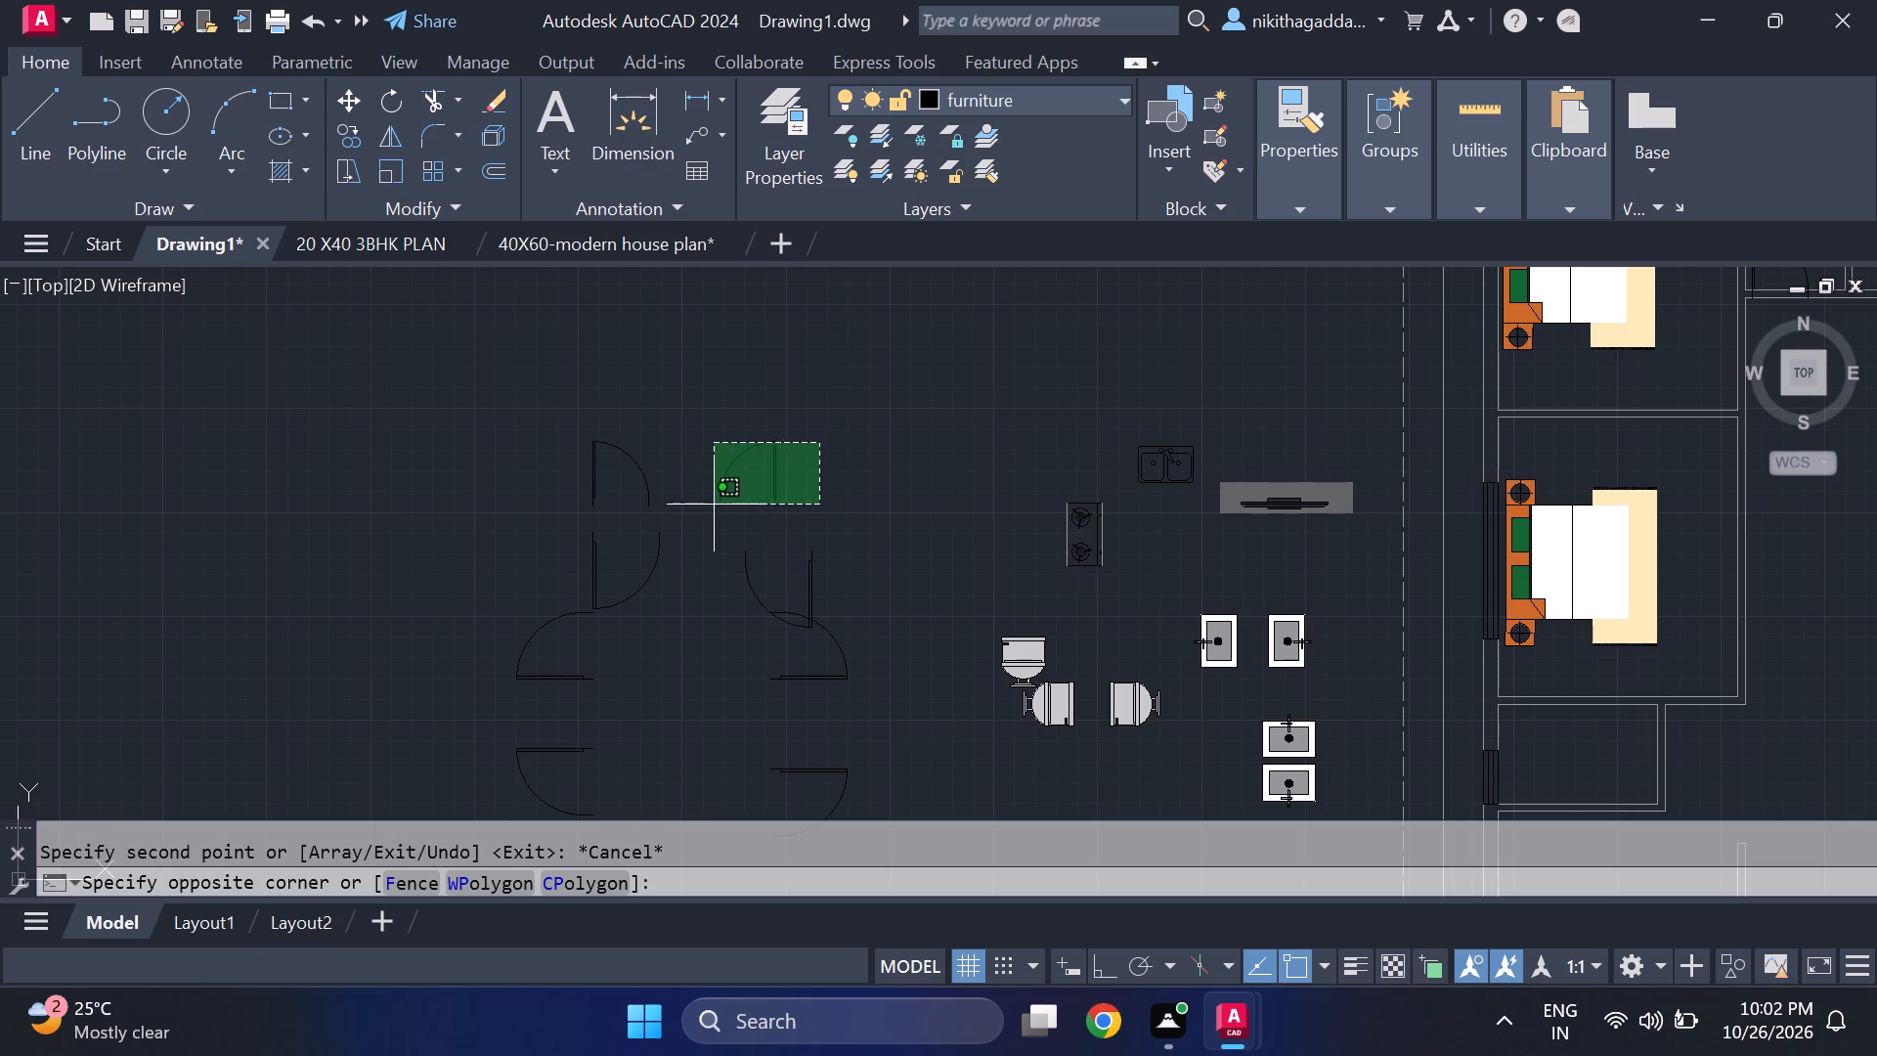
click(714, 505)
text(co)
key(Return)
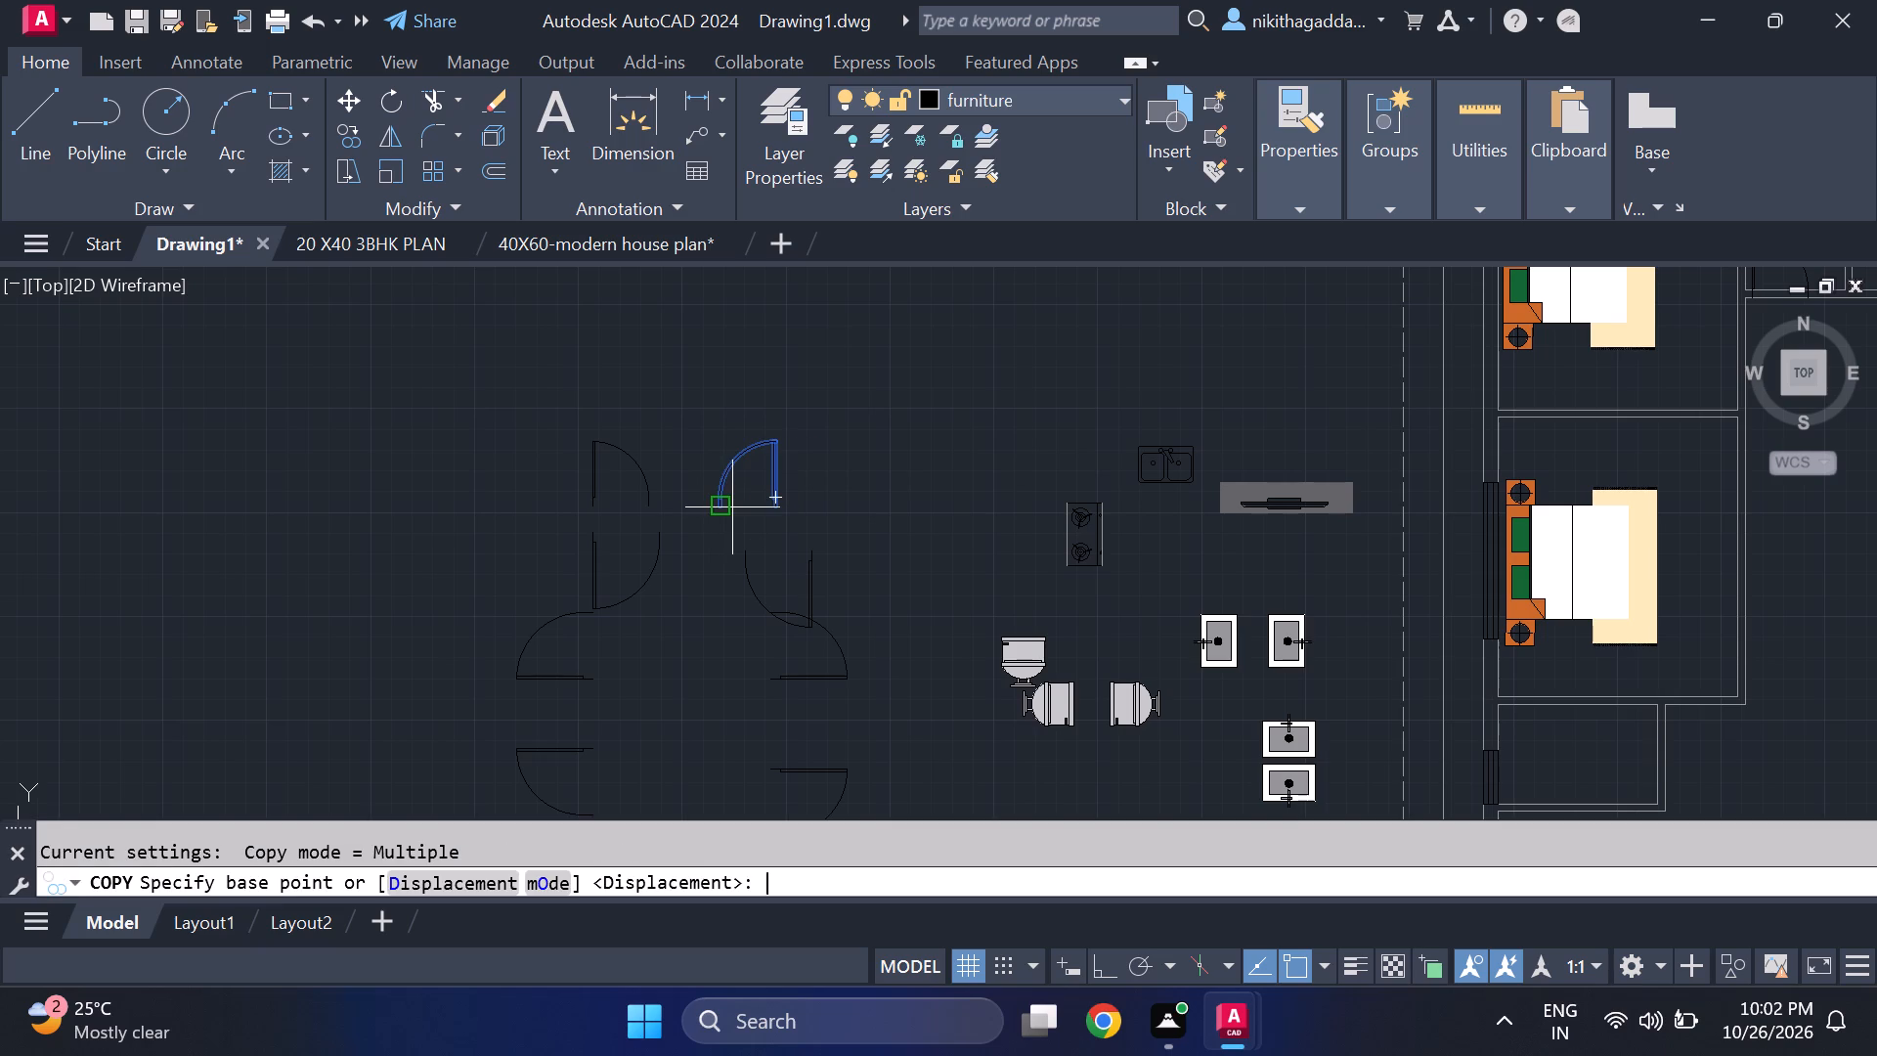
scroll(760, 484, up, 3)
click(809, 551)
scroll(1147, 539, down, 1)
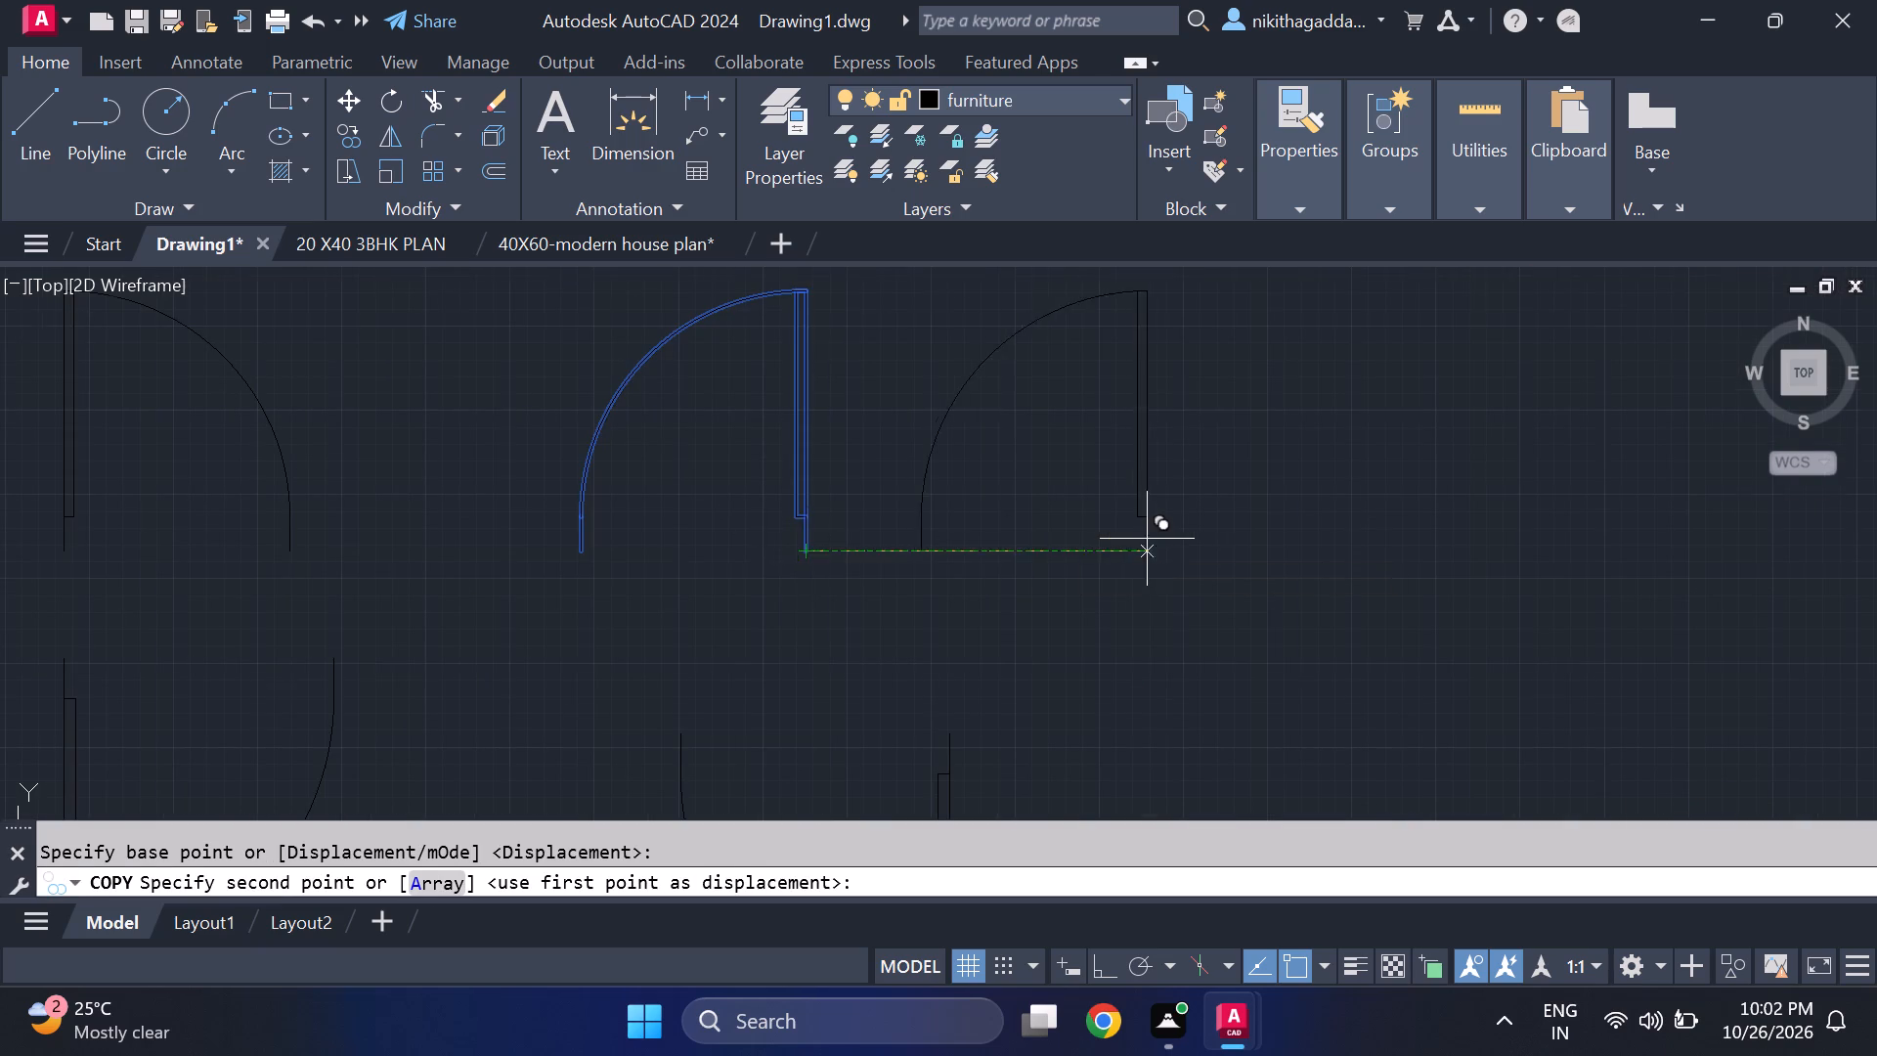
scroll(1147, 539, down, 3)
middle_drag(1215, 552, 395, 727)
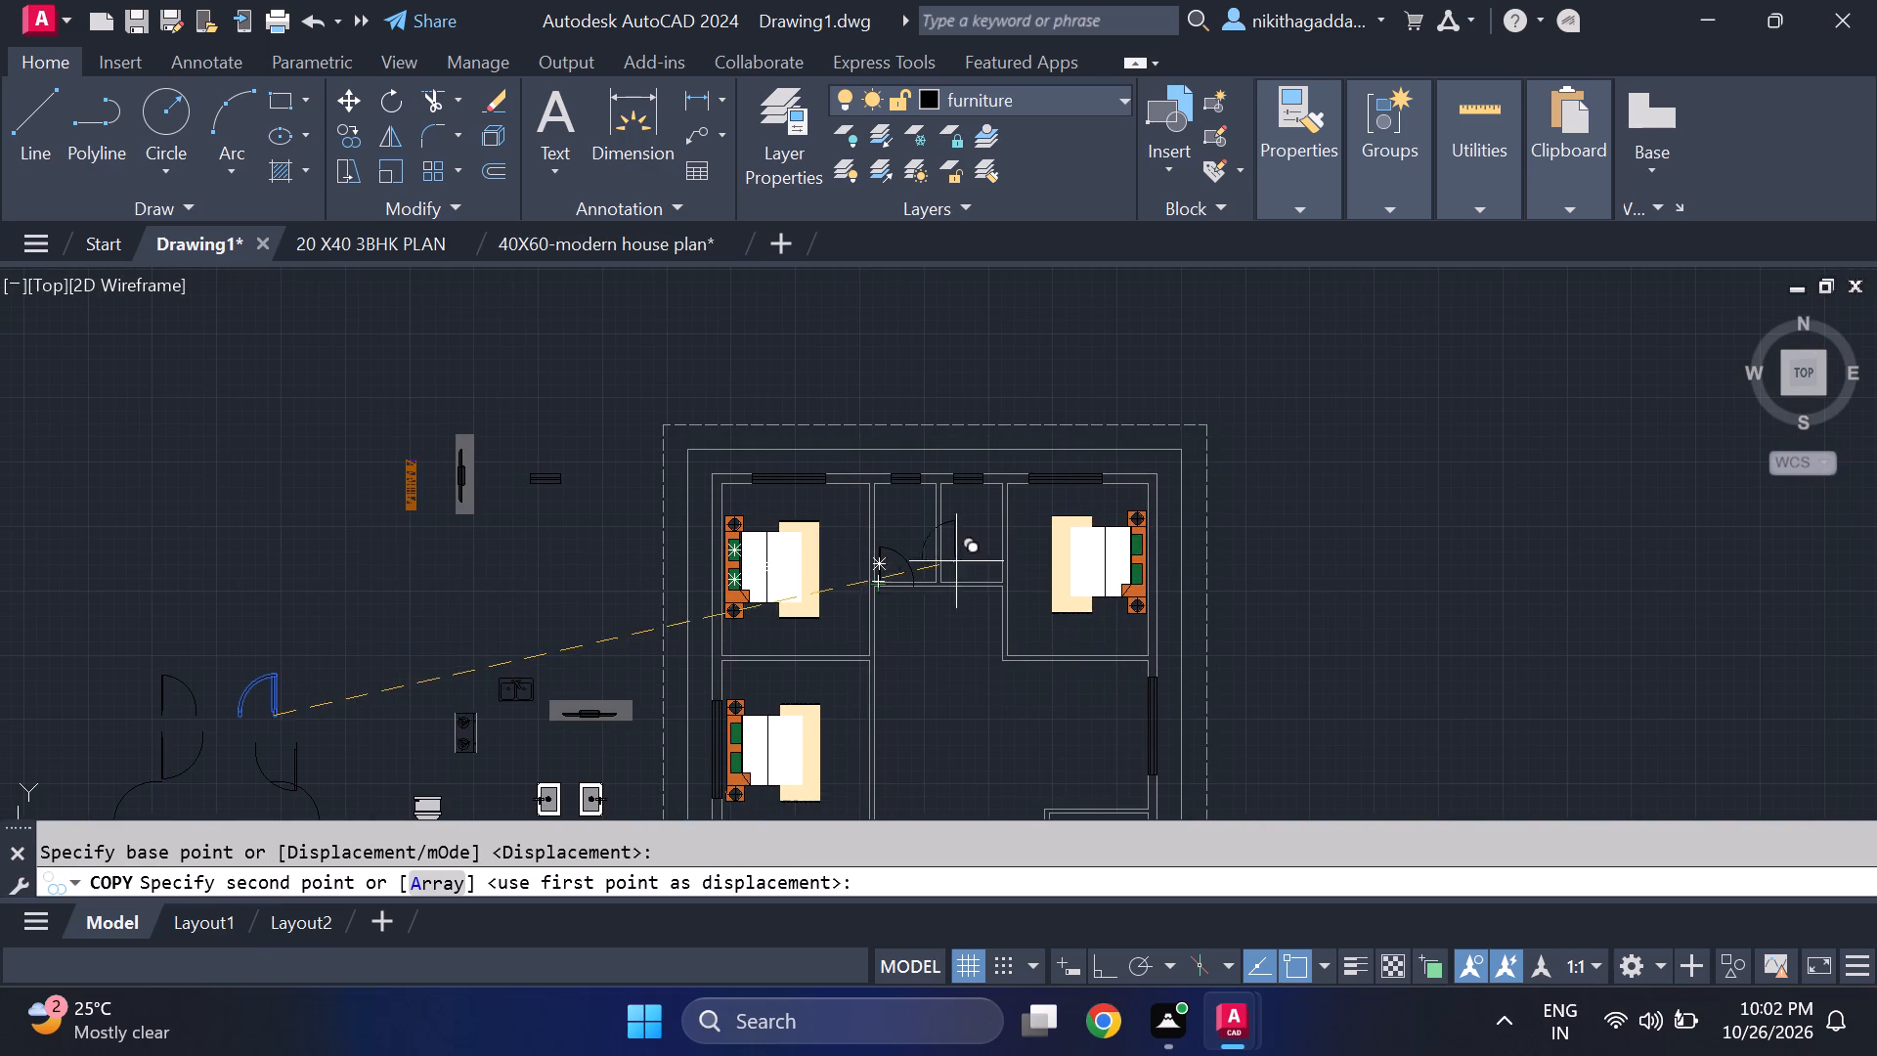
scroll(939, 587, up, 3)
middle_drag(1145, 591, 988, 624)
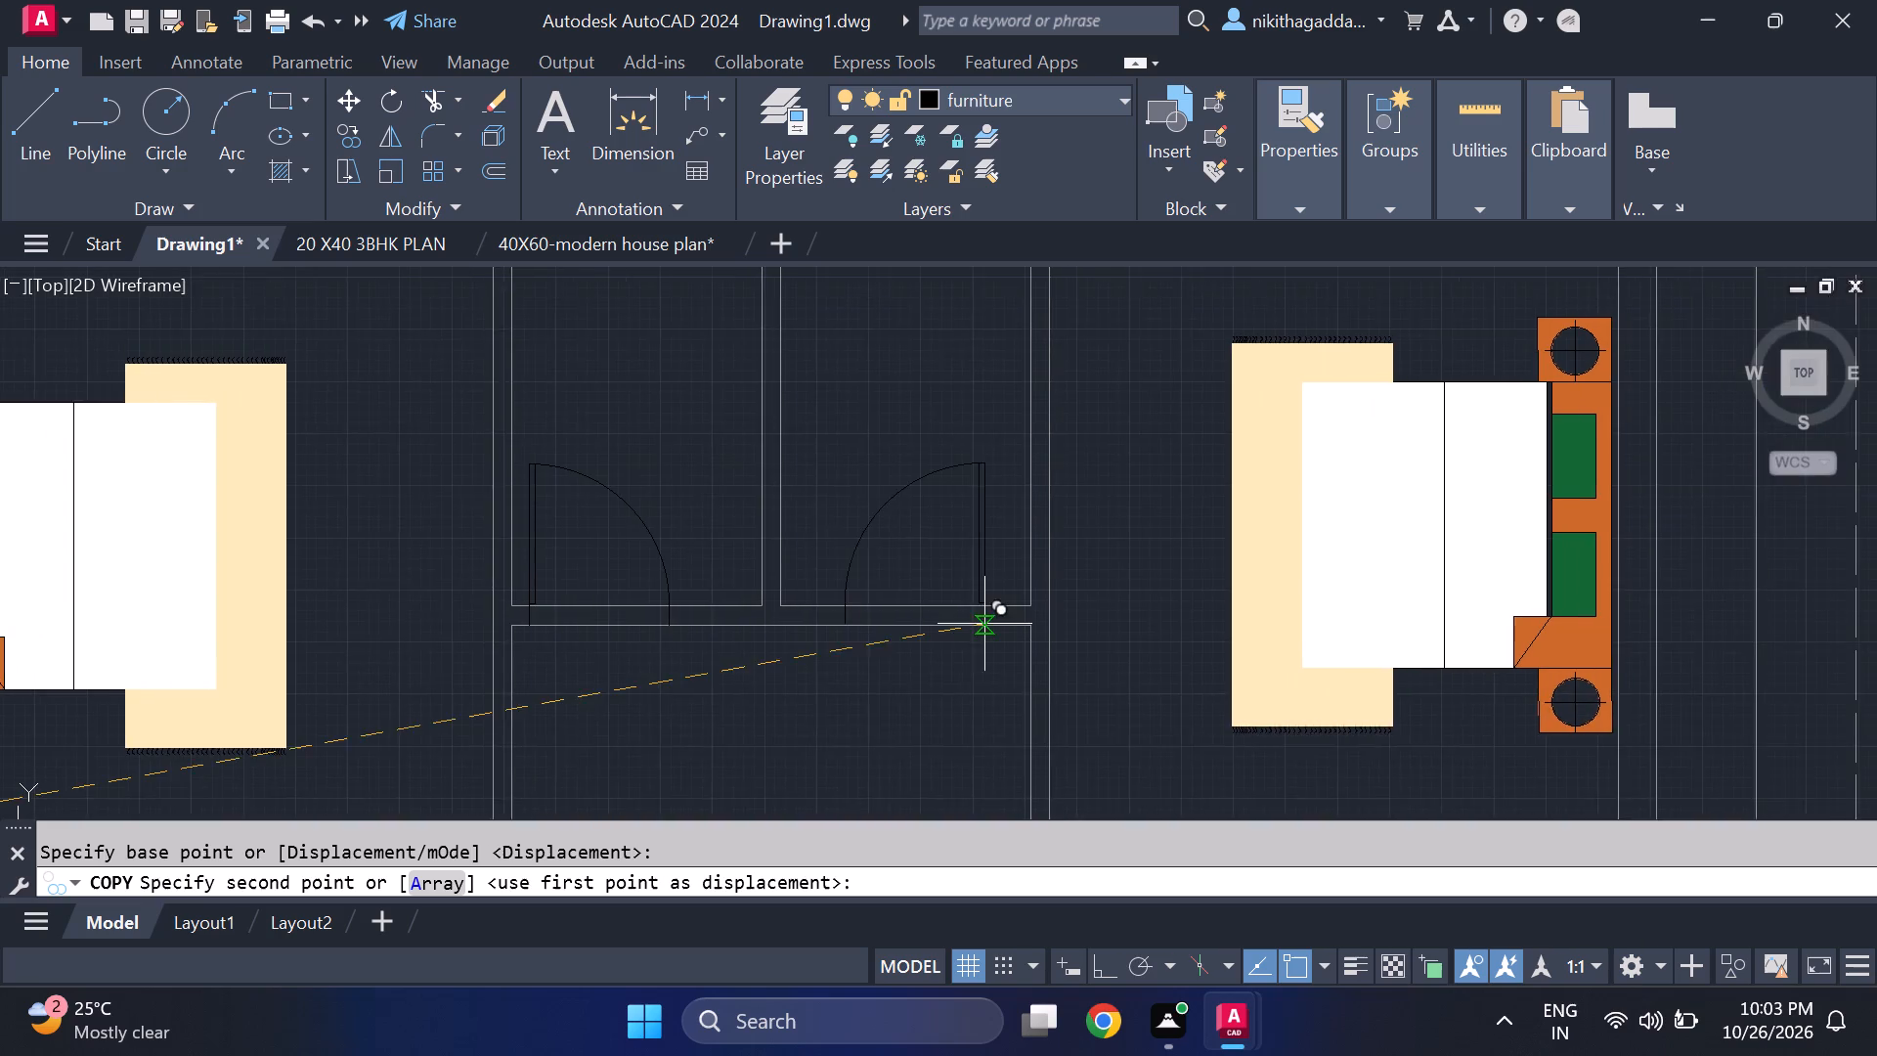
scroll(988, 626, up, 2)
click(1051, 617)
scroll(1059, 508, down, 3)
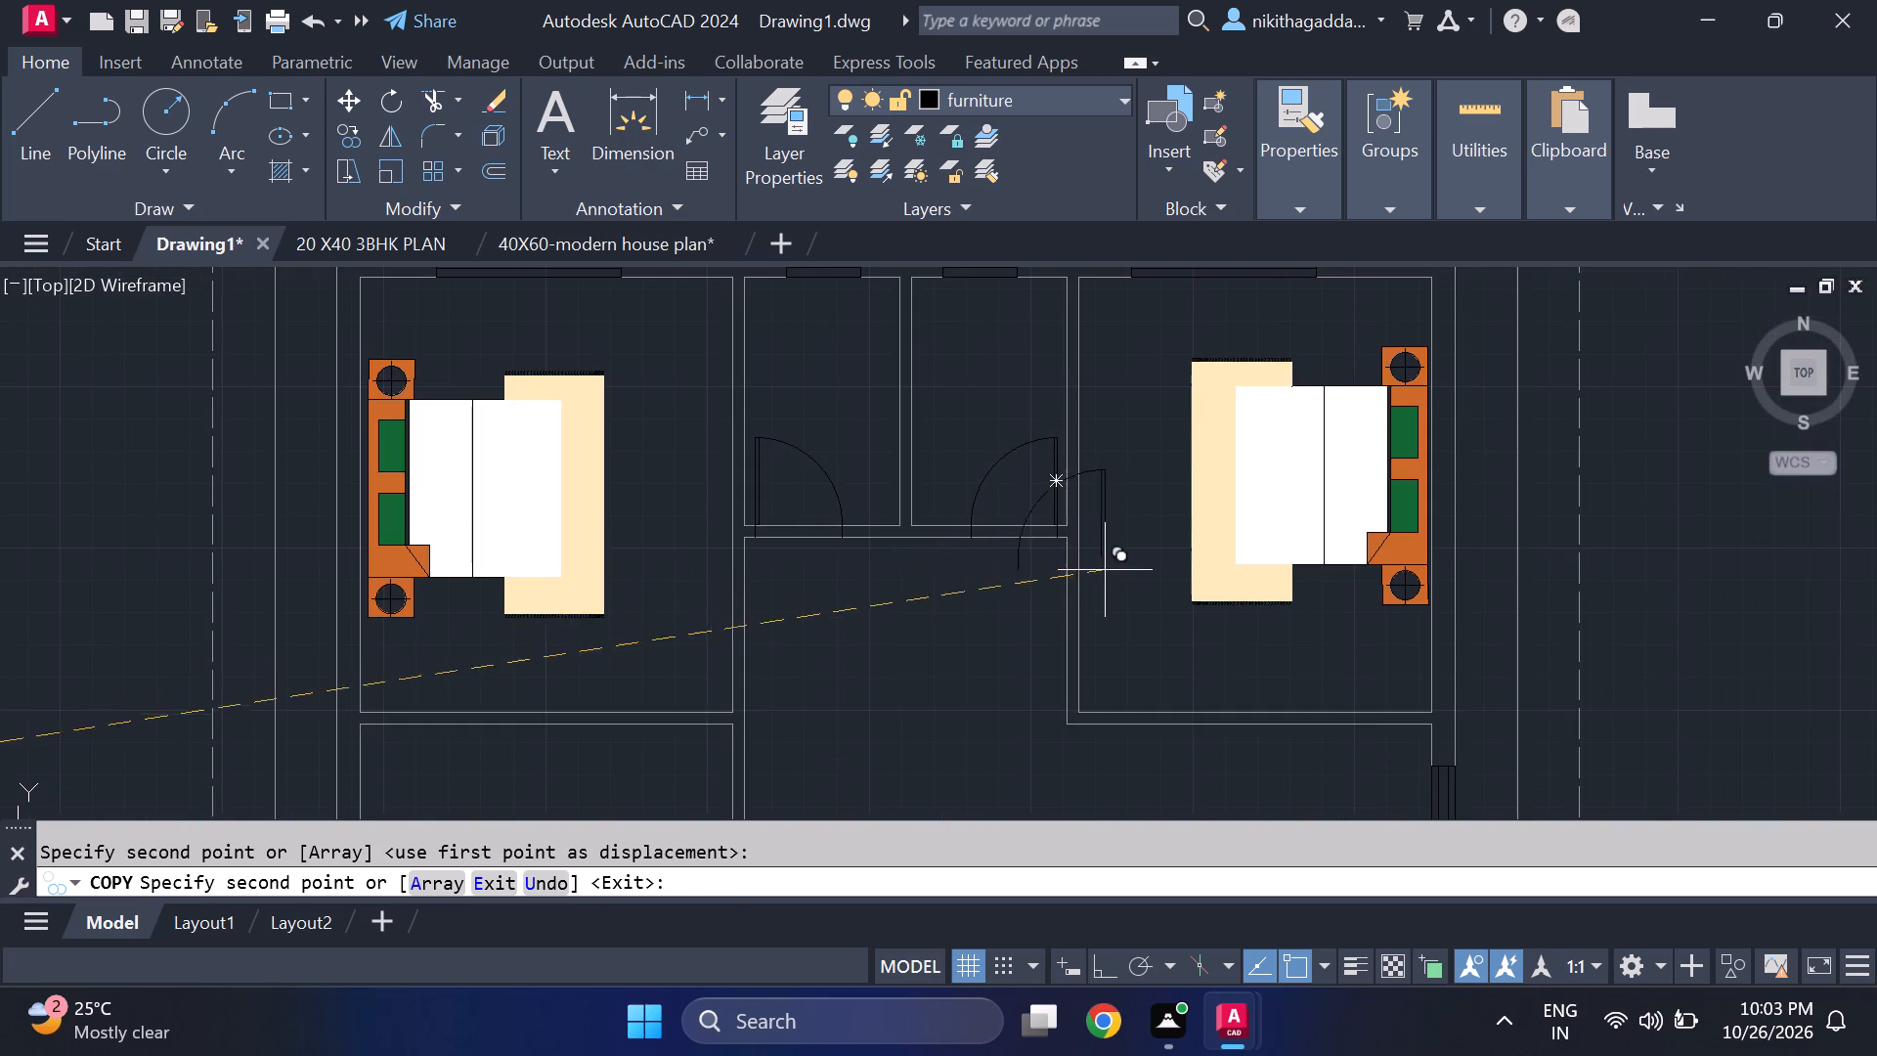
scroll(1112, 610, down, 2)
middle_drag(1095, 626, 1026, 565)
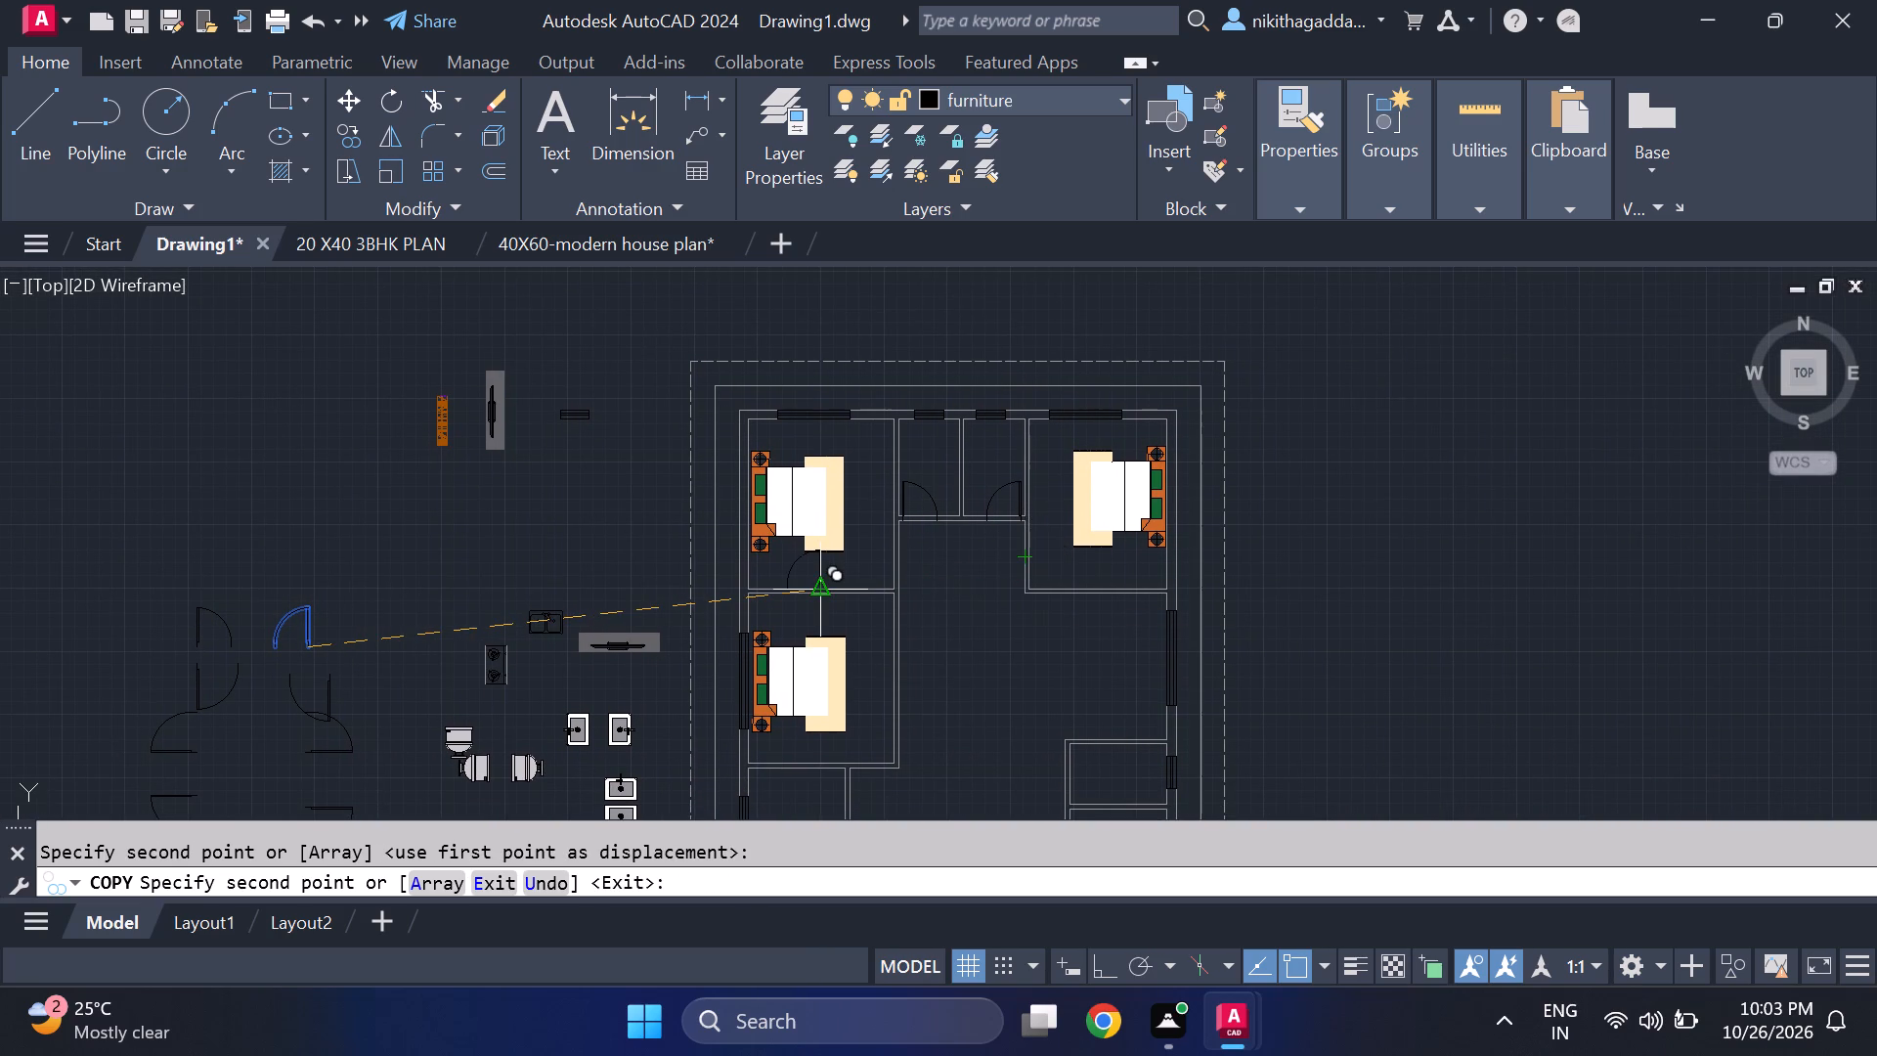
key(Escape)
Copy the western horizontal-leaf door from its hinge-side endpoint to the northwest bedroom's east wall, just north of its southeast corner.
middle_drag(747, 620, 927, 502)
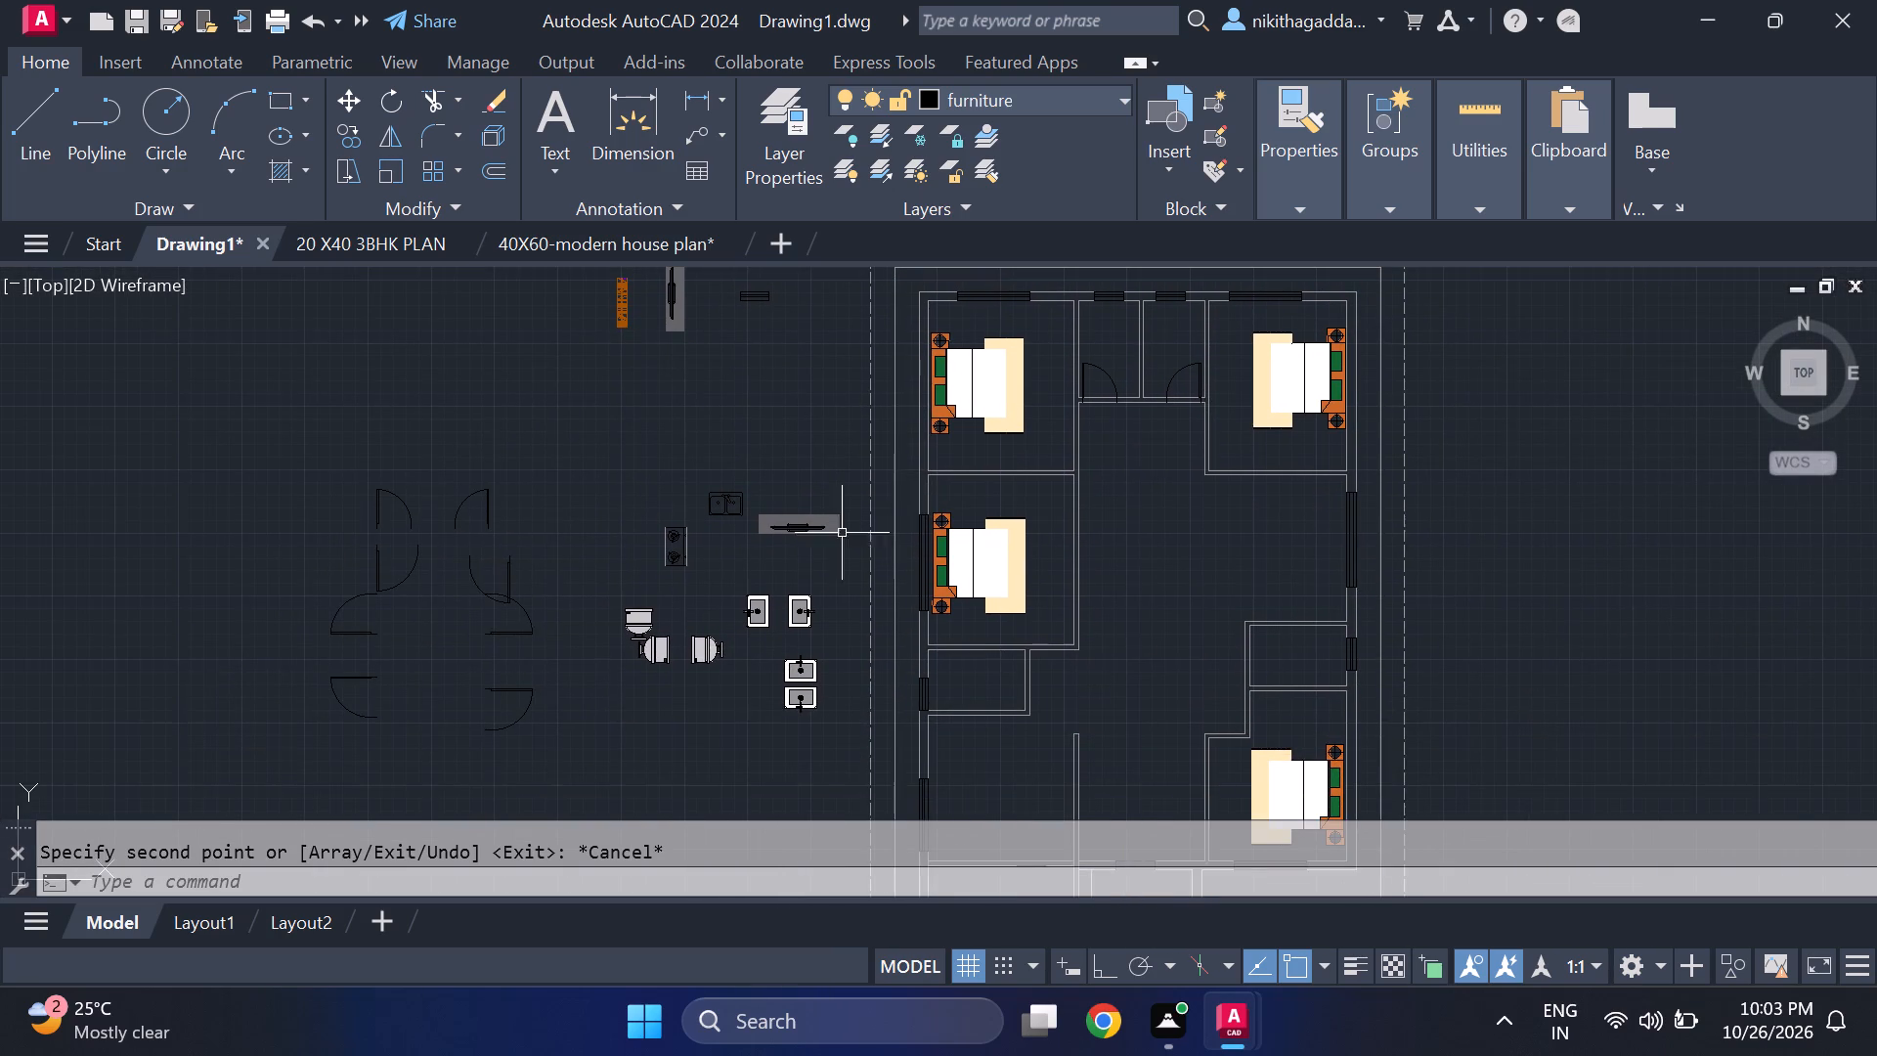
scroll(389, 609, up, 2)
click(387, 615)
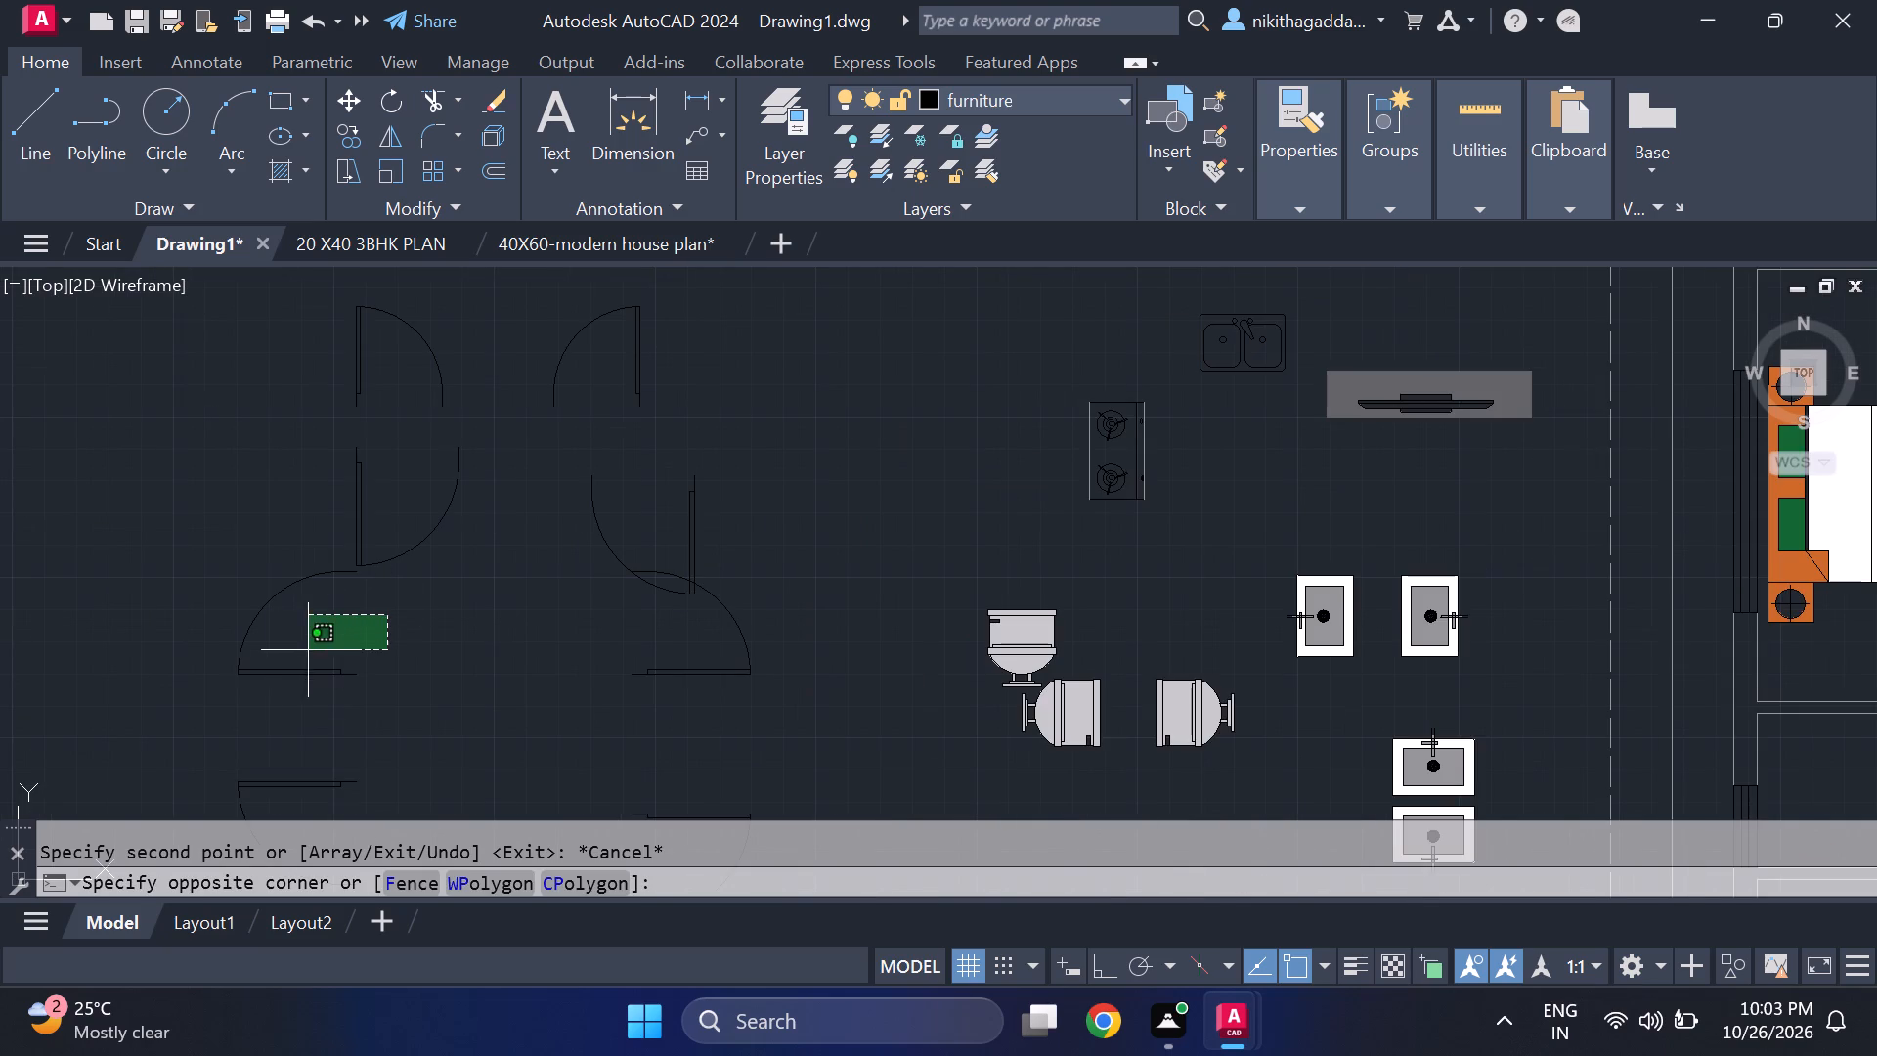
click(189, 680)
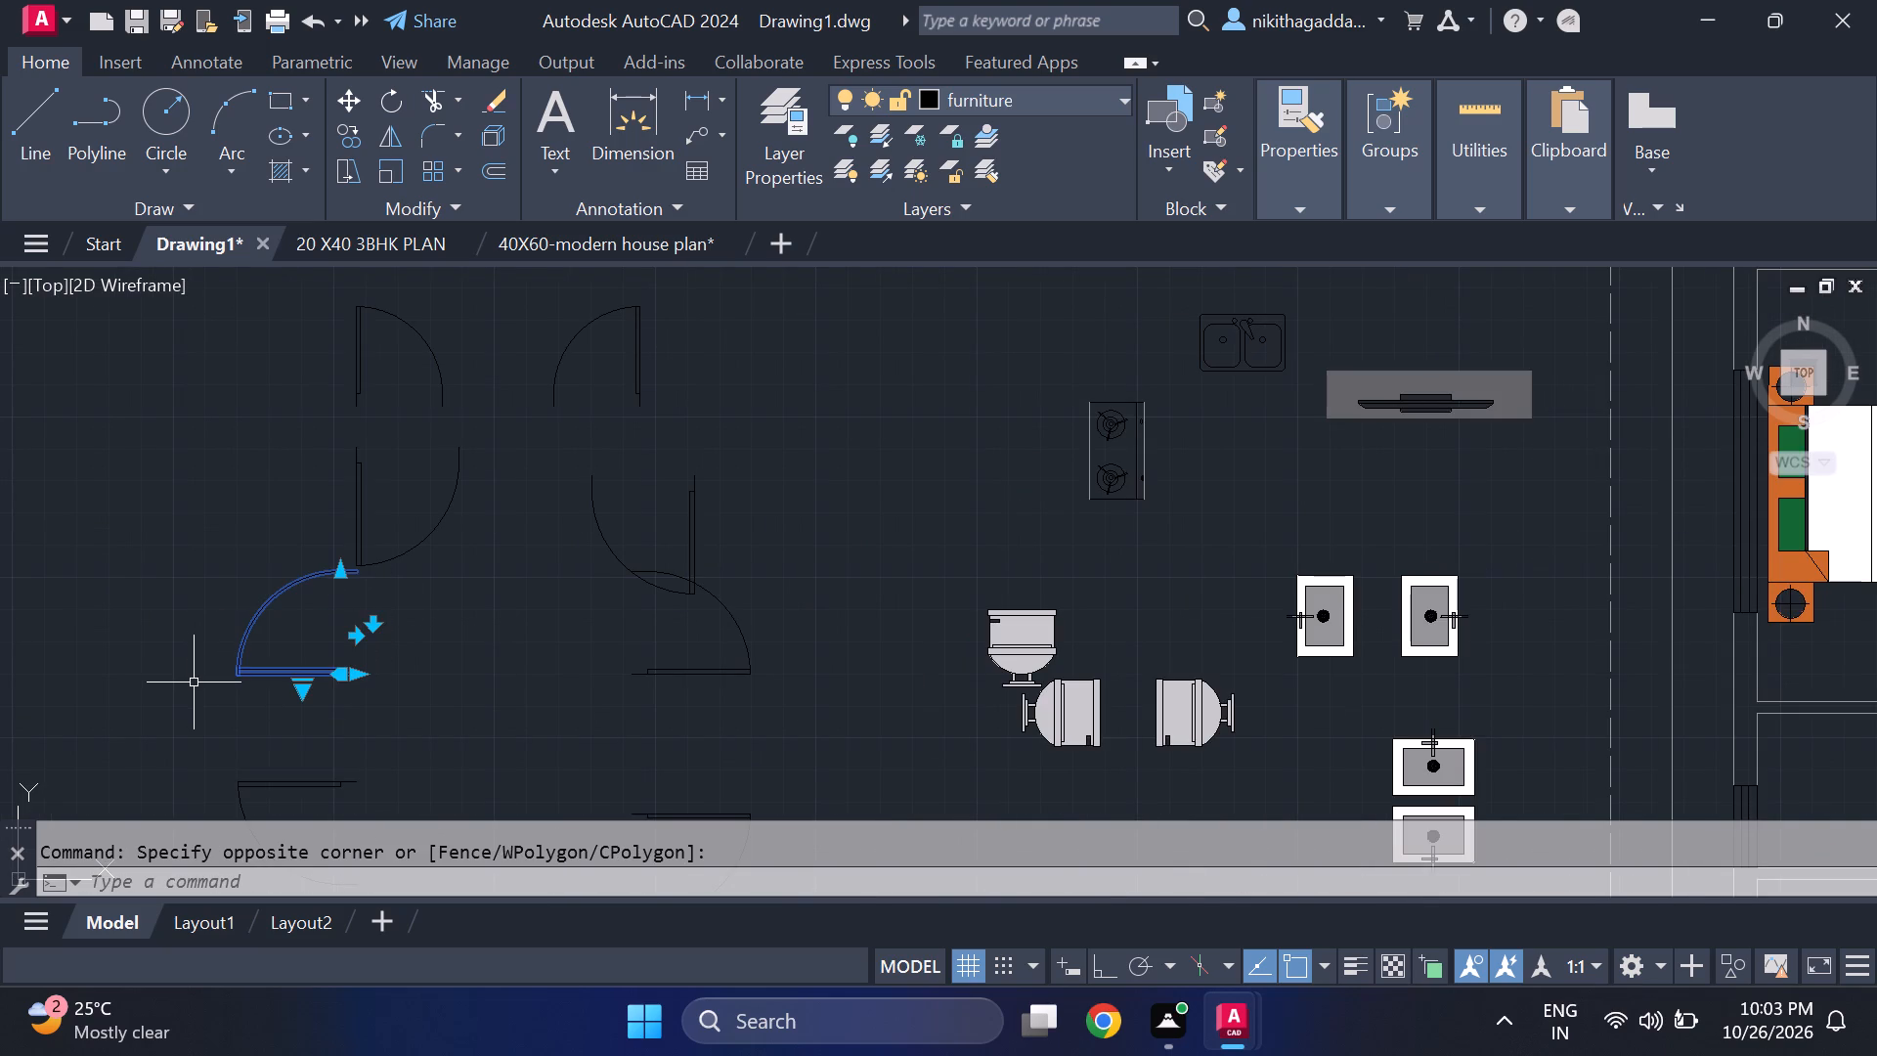
text(co)
key(Return)
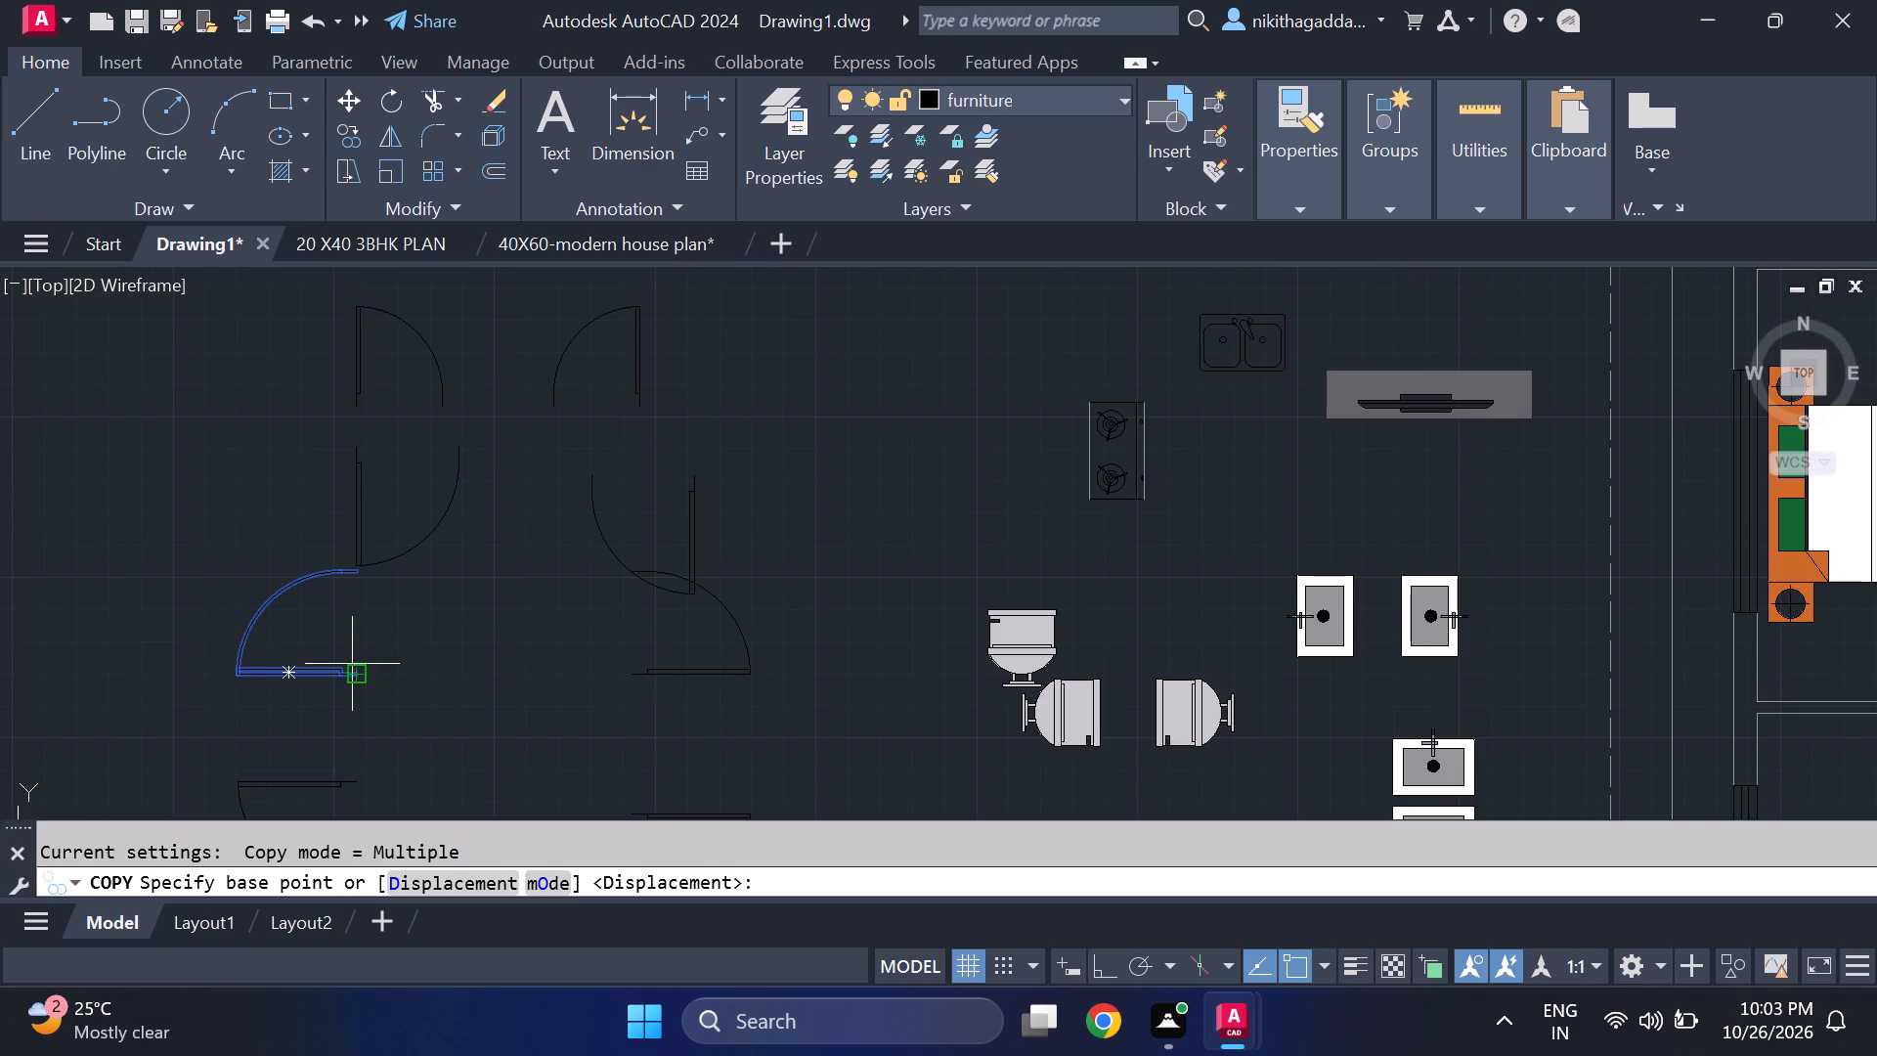
click(358, 673)
scroll(929, 458, down, 3)
middle_drag(972, 470, 626, 646)
scroll(535, 584, up, 1)
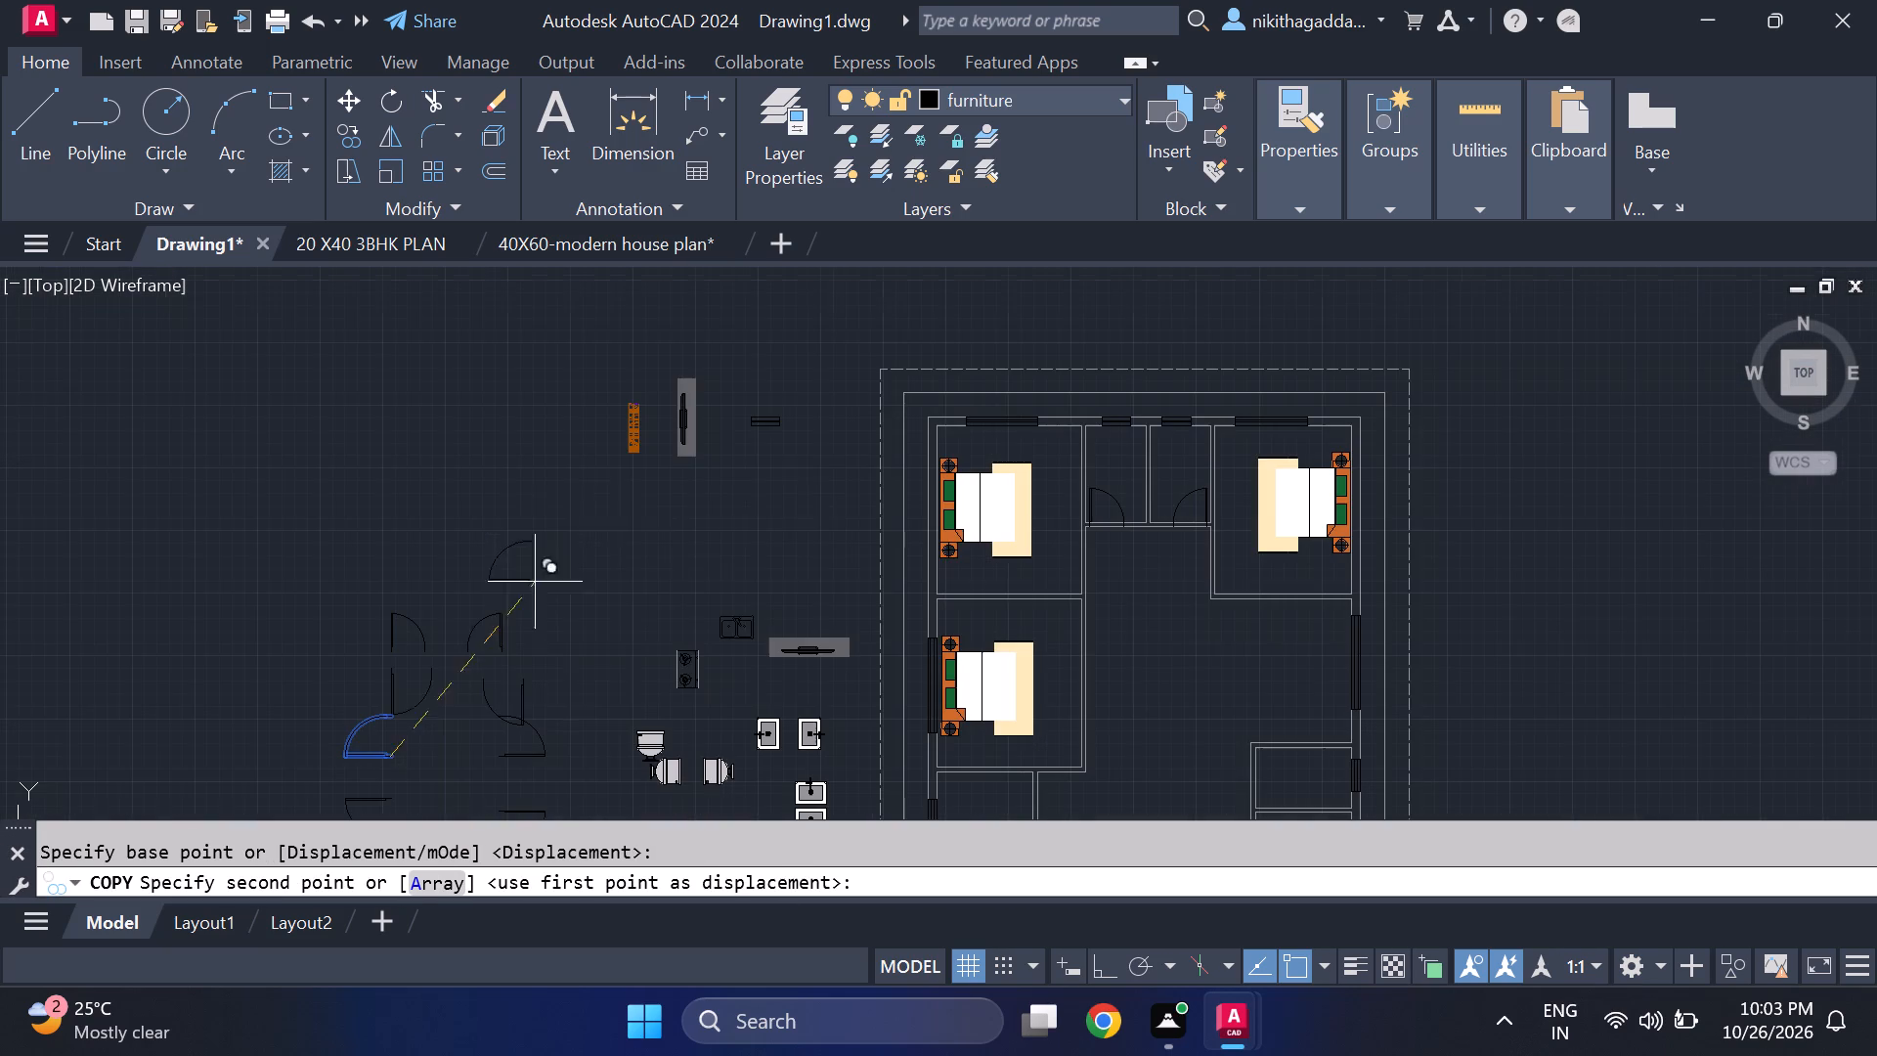
middle_drag(1104, 666, 893, 628)
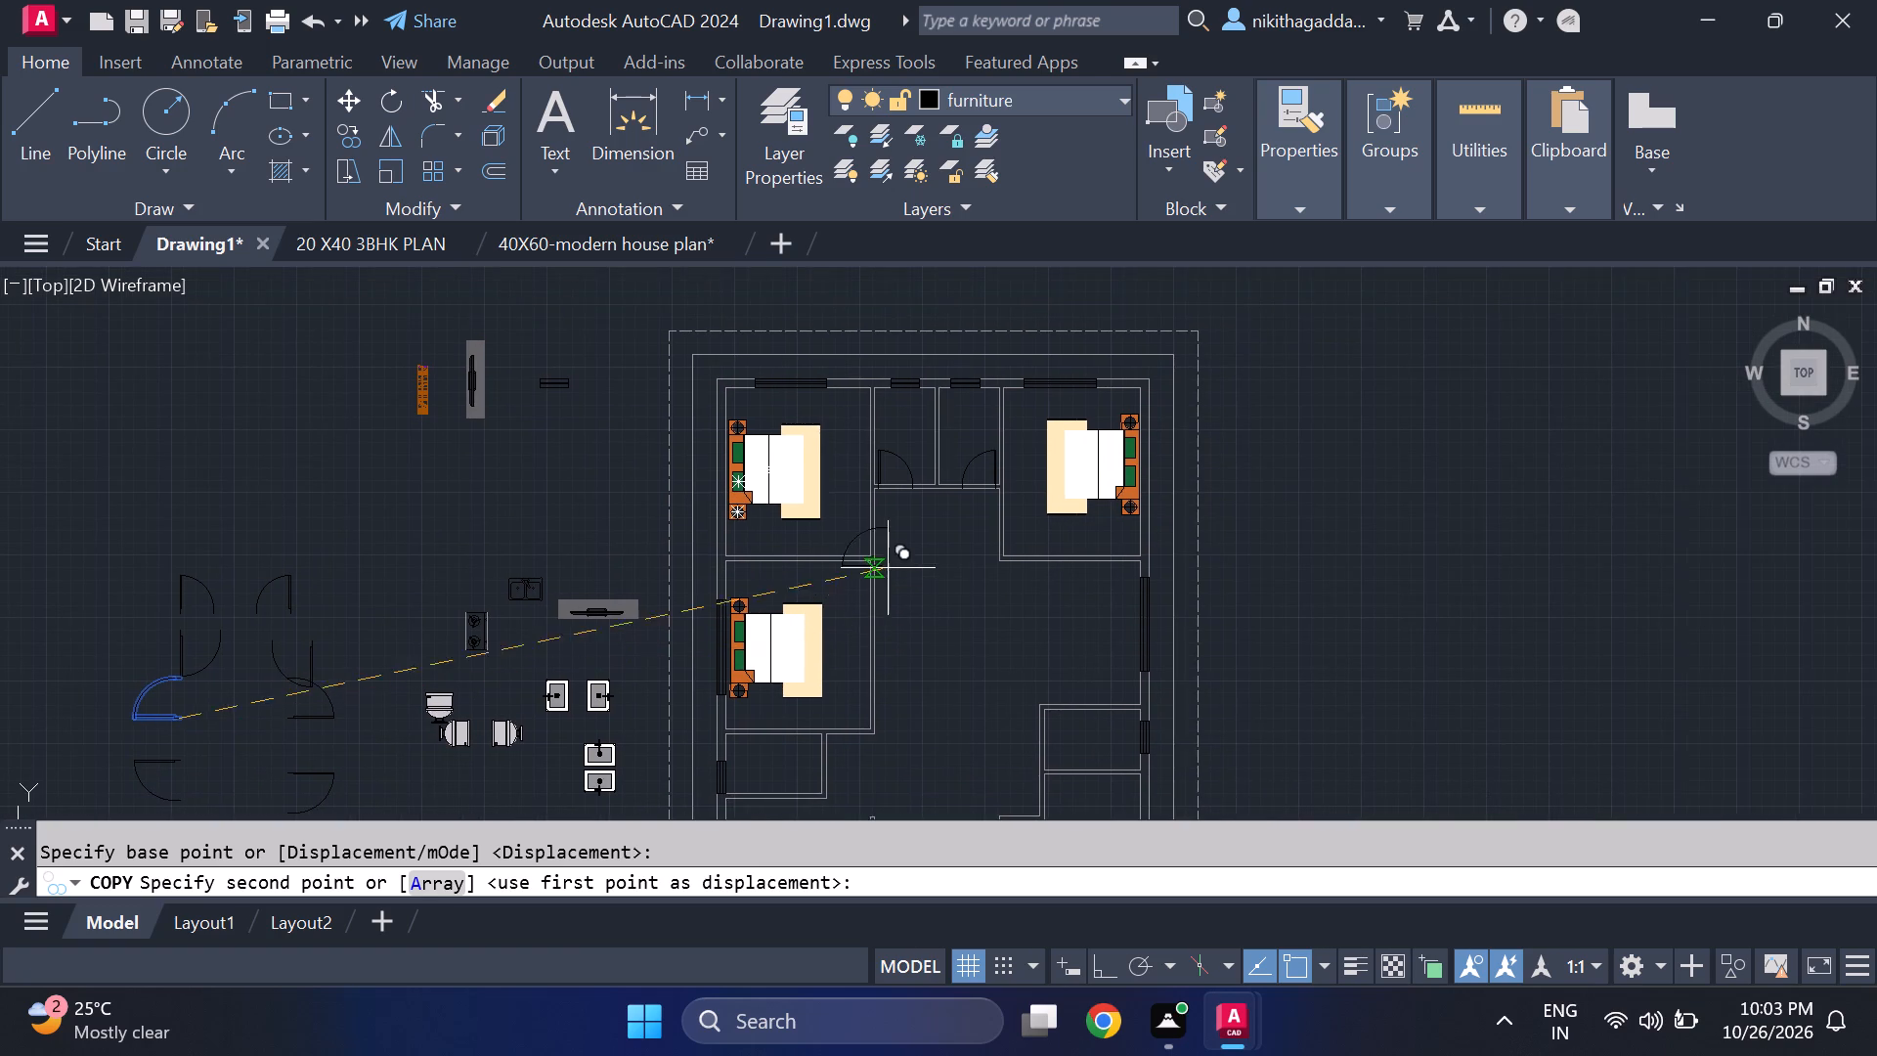
scroll(889, 564, up, 2)
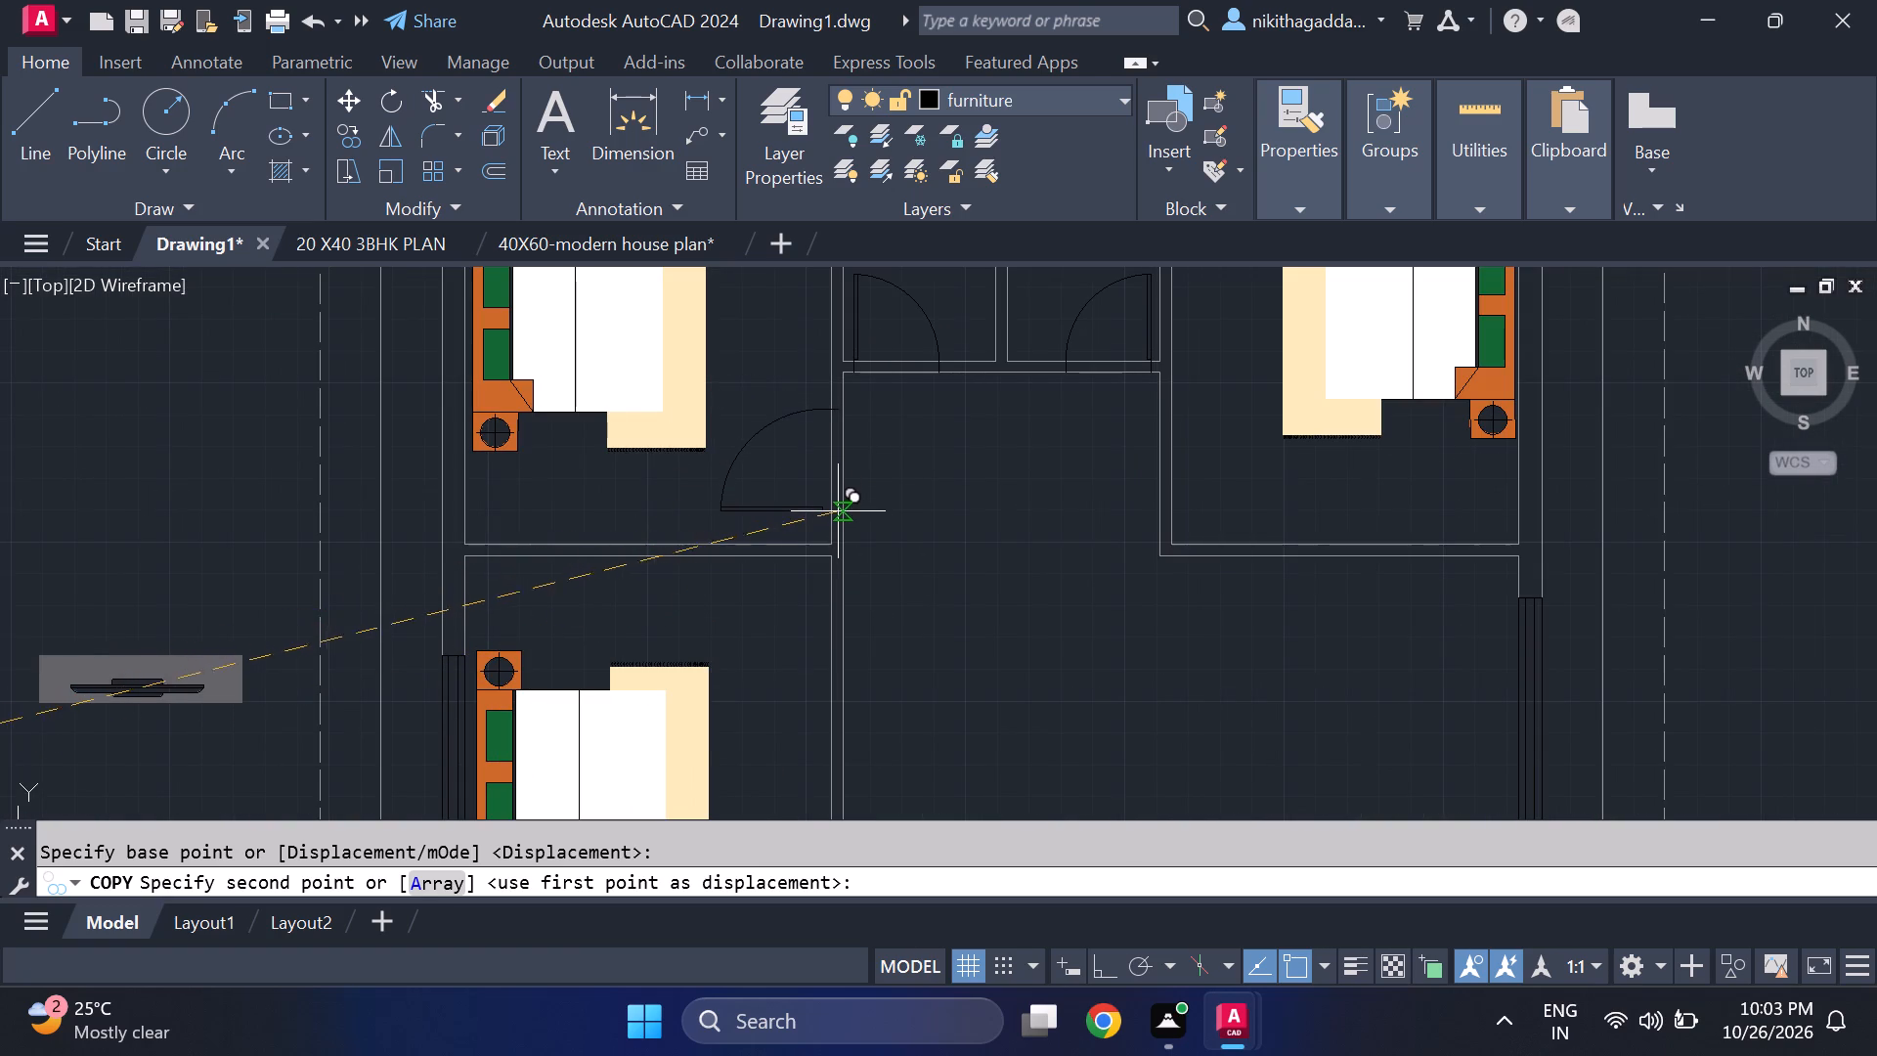
scroll(833, 520, up, 2)
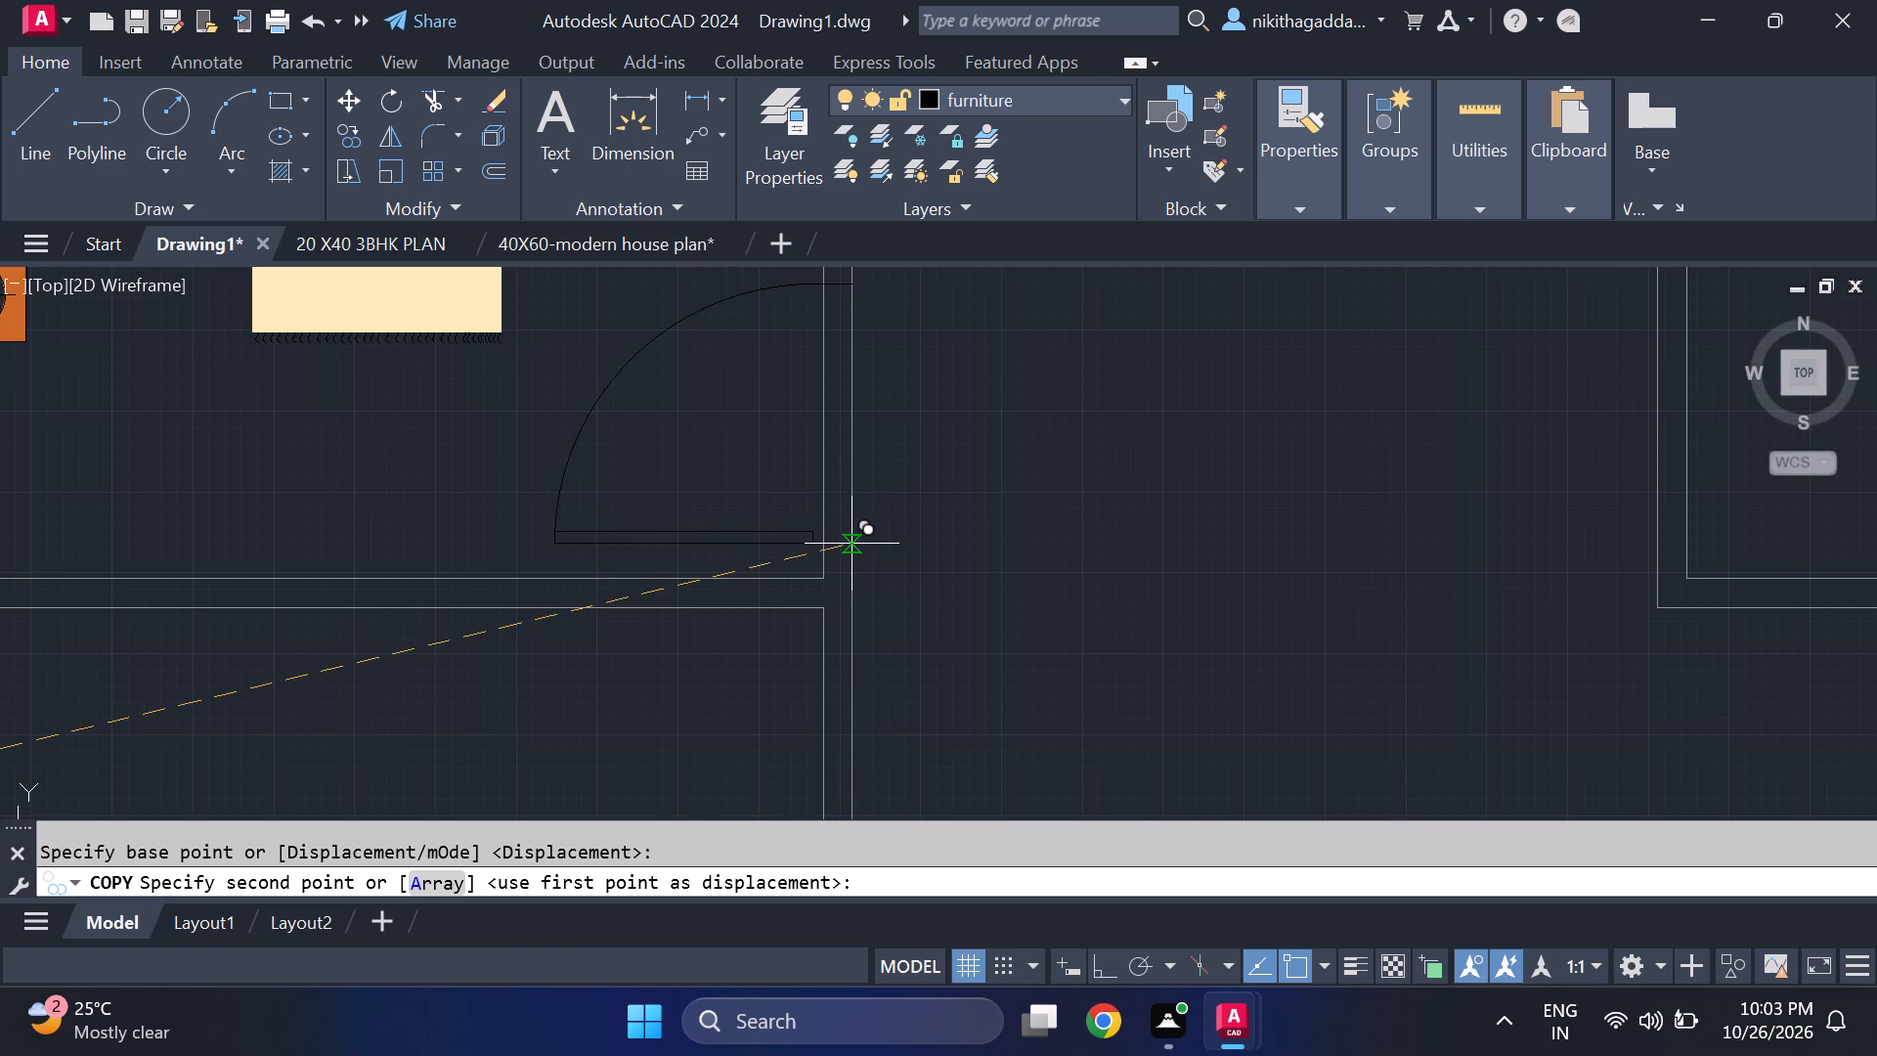
click(852, 542)
scroll(1039, 483, down, 4)
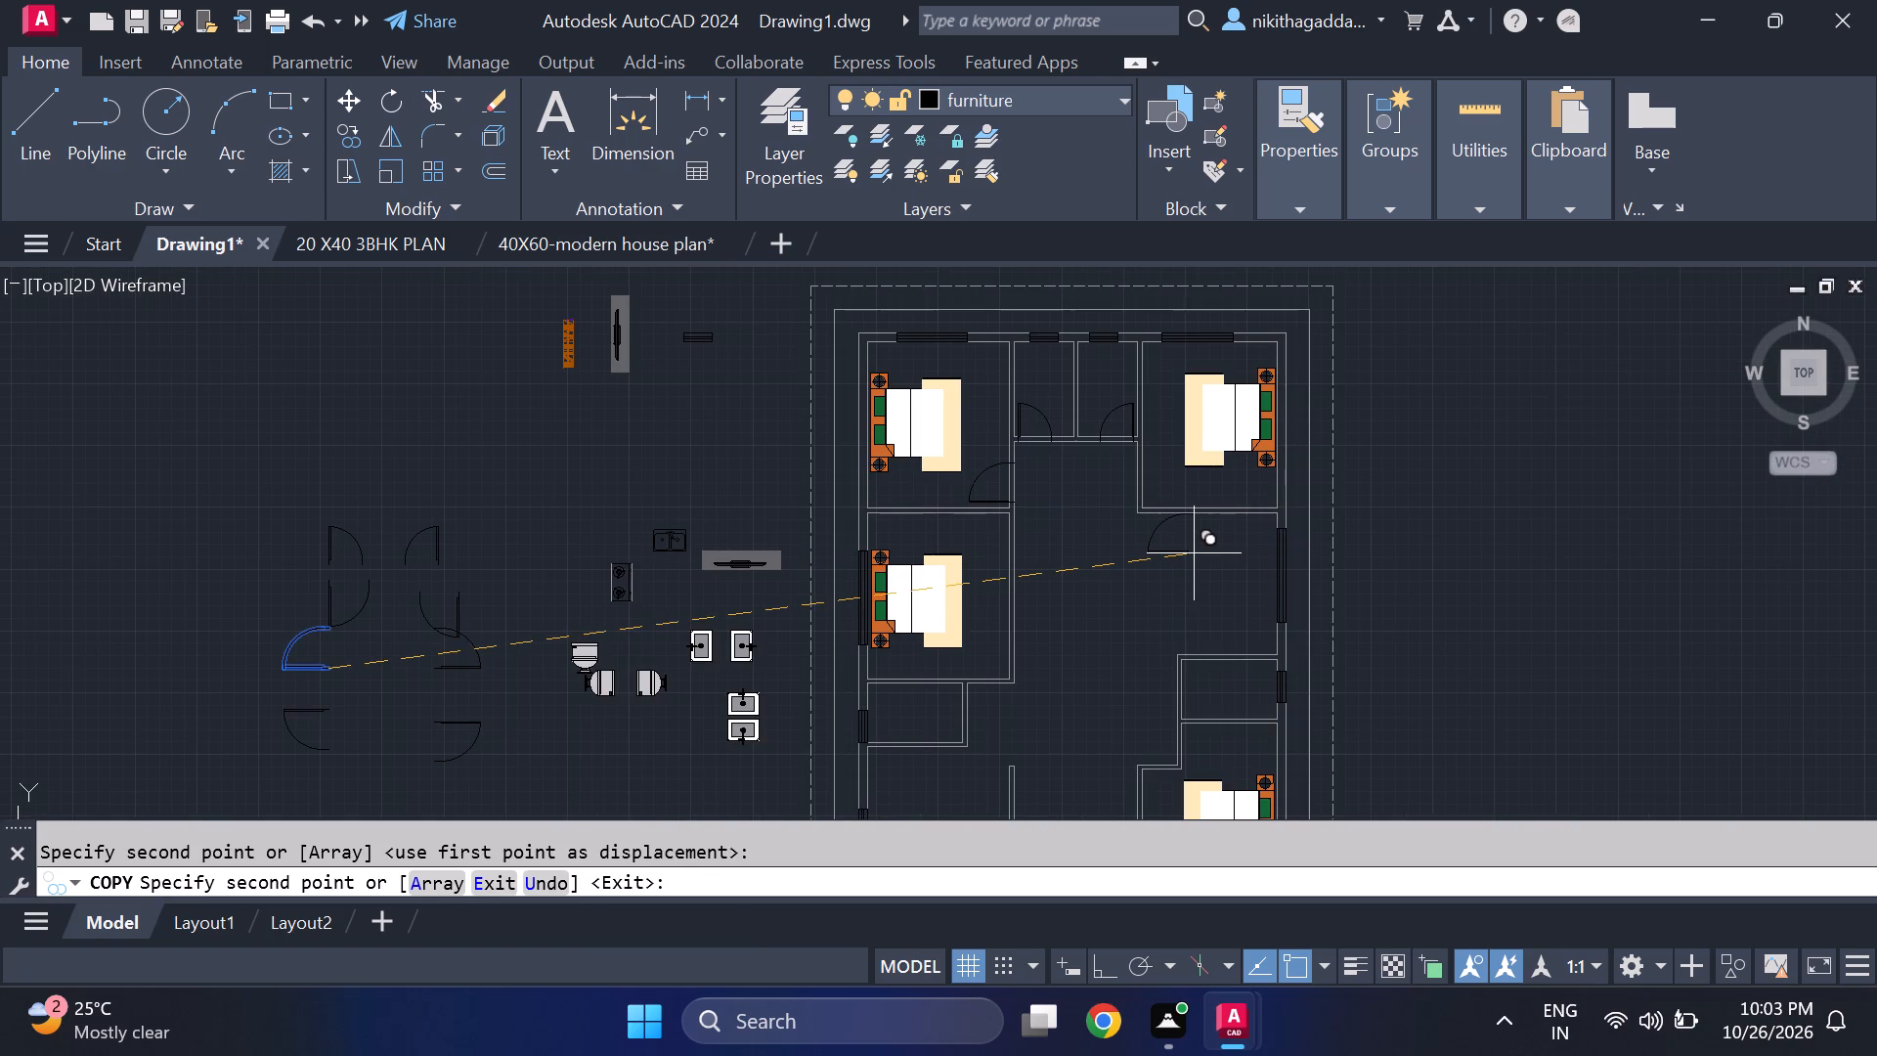
Copy the eastern horizontal-leaf door with the upward swing from its hinge-side endpoint to the northeast bedroom's west wall, just north of its southwest corner.
key(Escape)
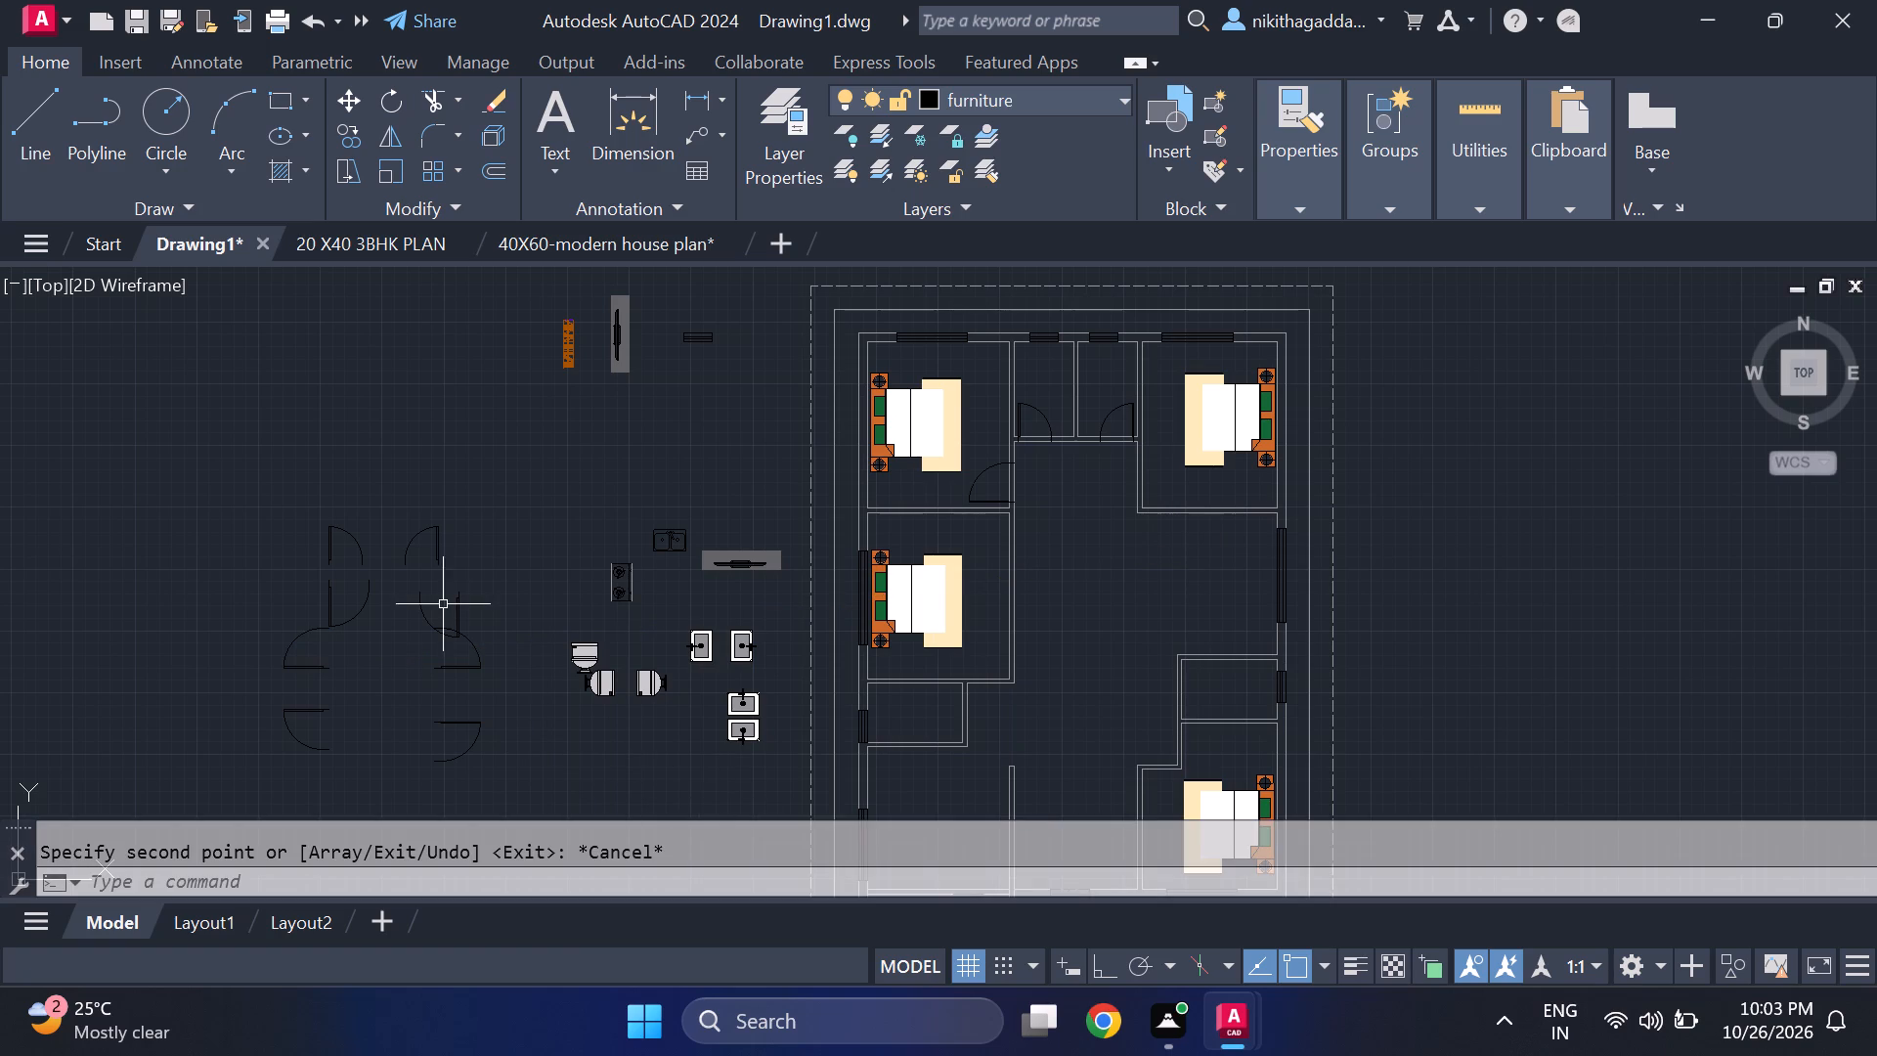
scroll(476, 660, up, 1)
click(496, 648)
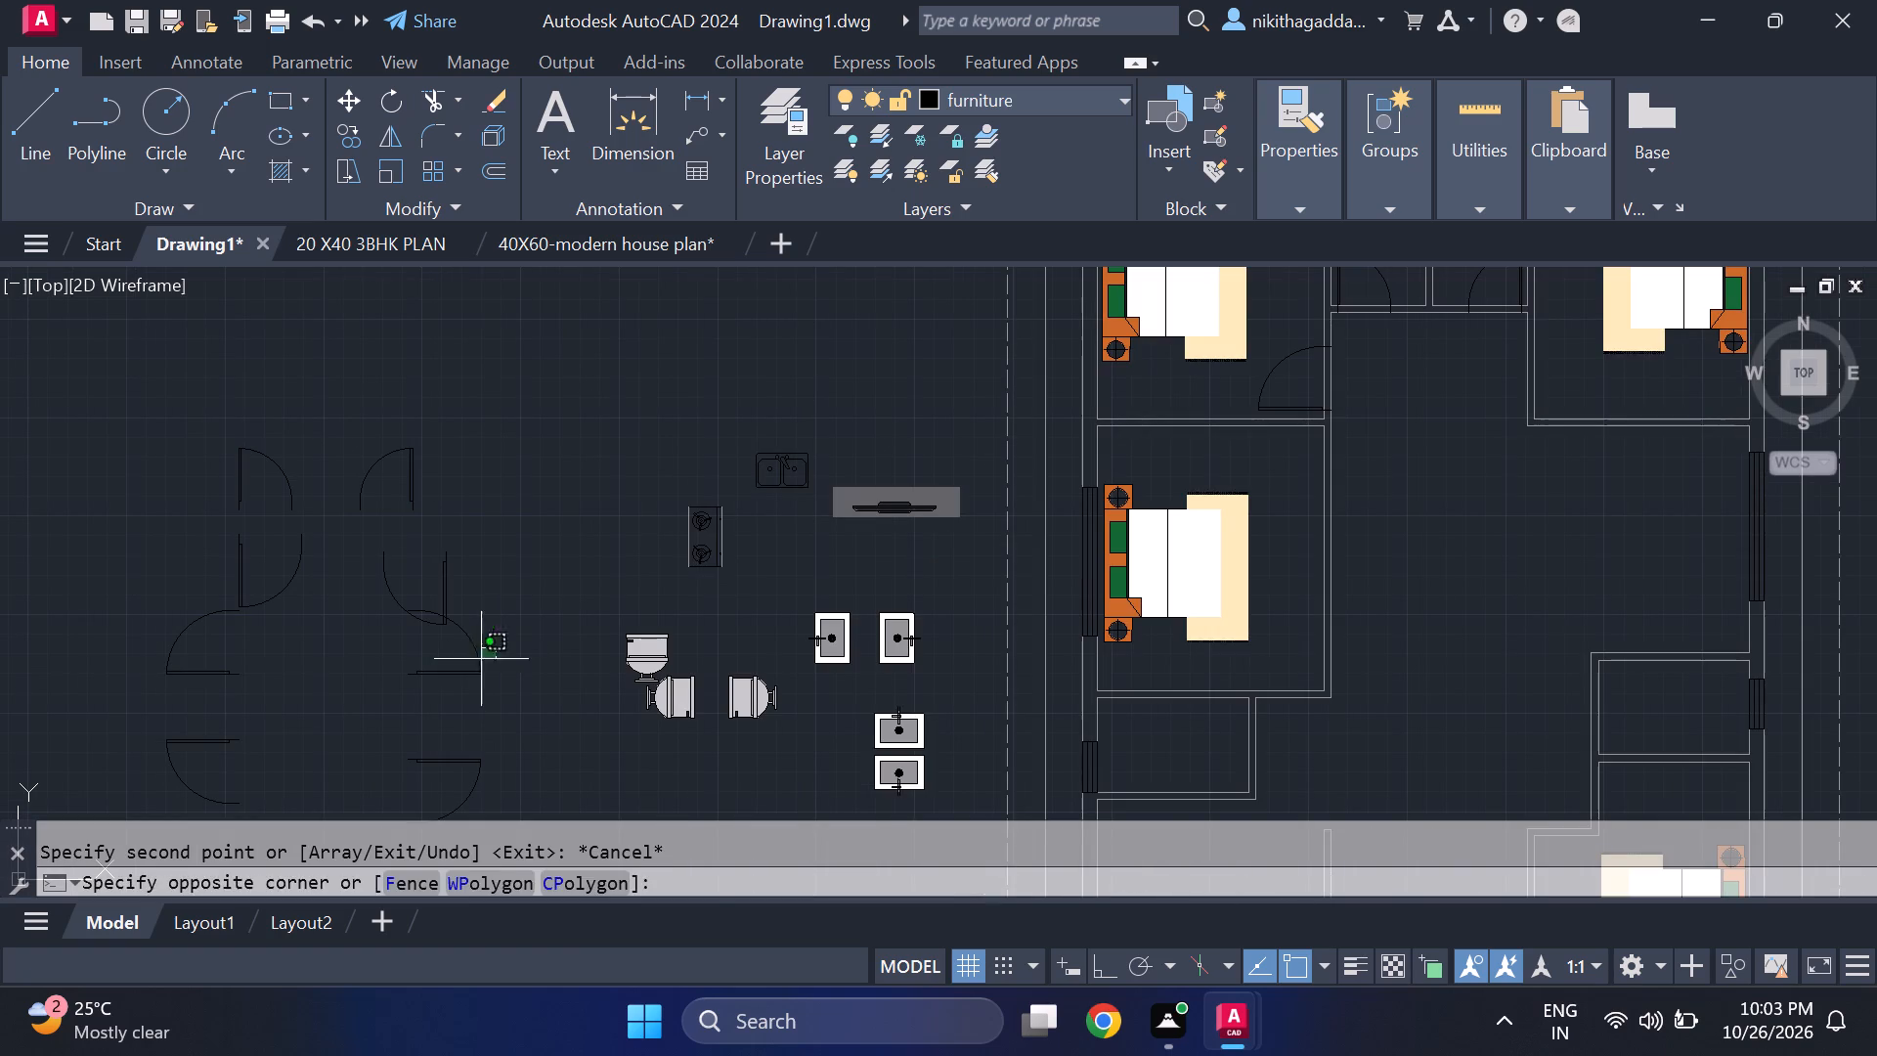
click(442, 680)
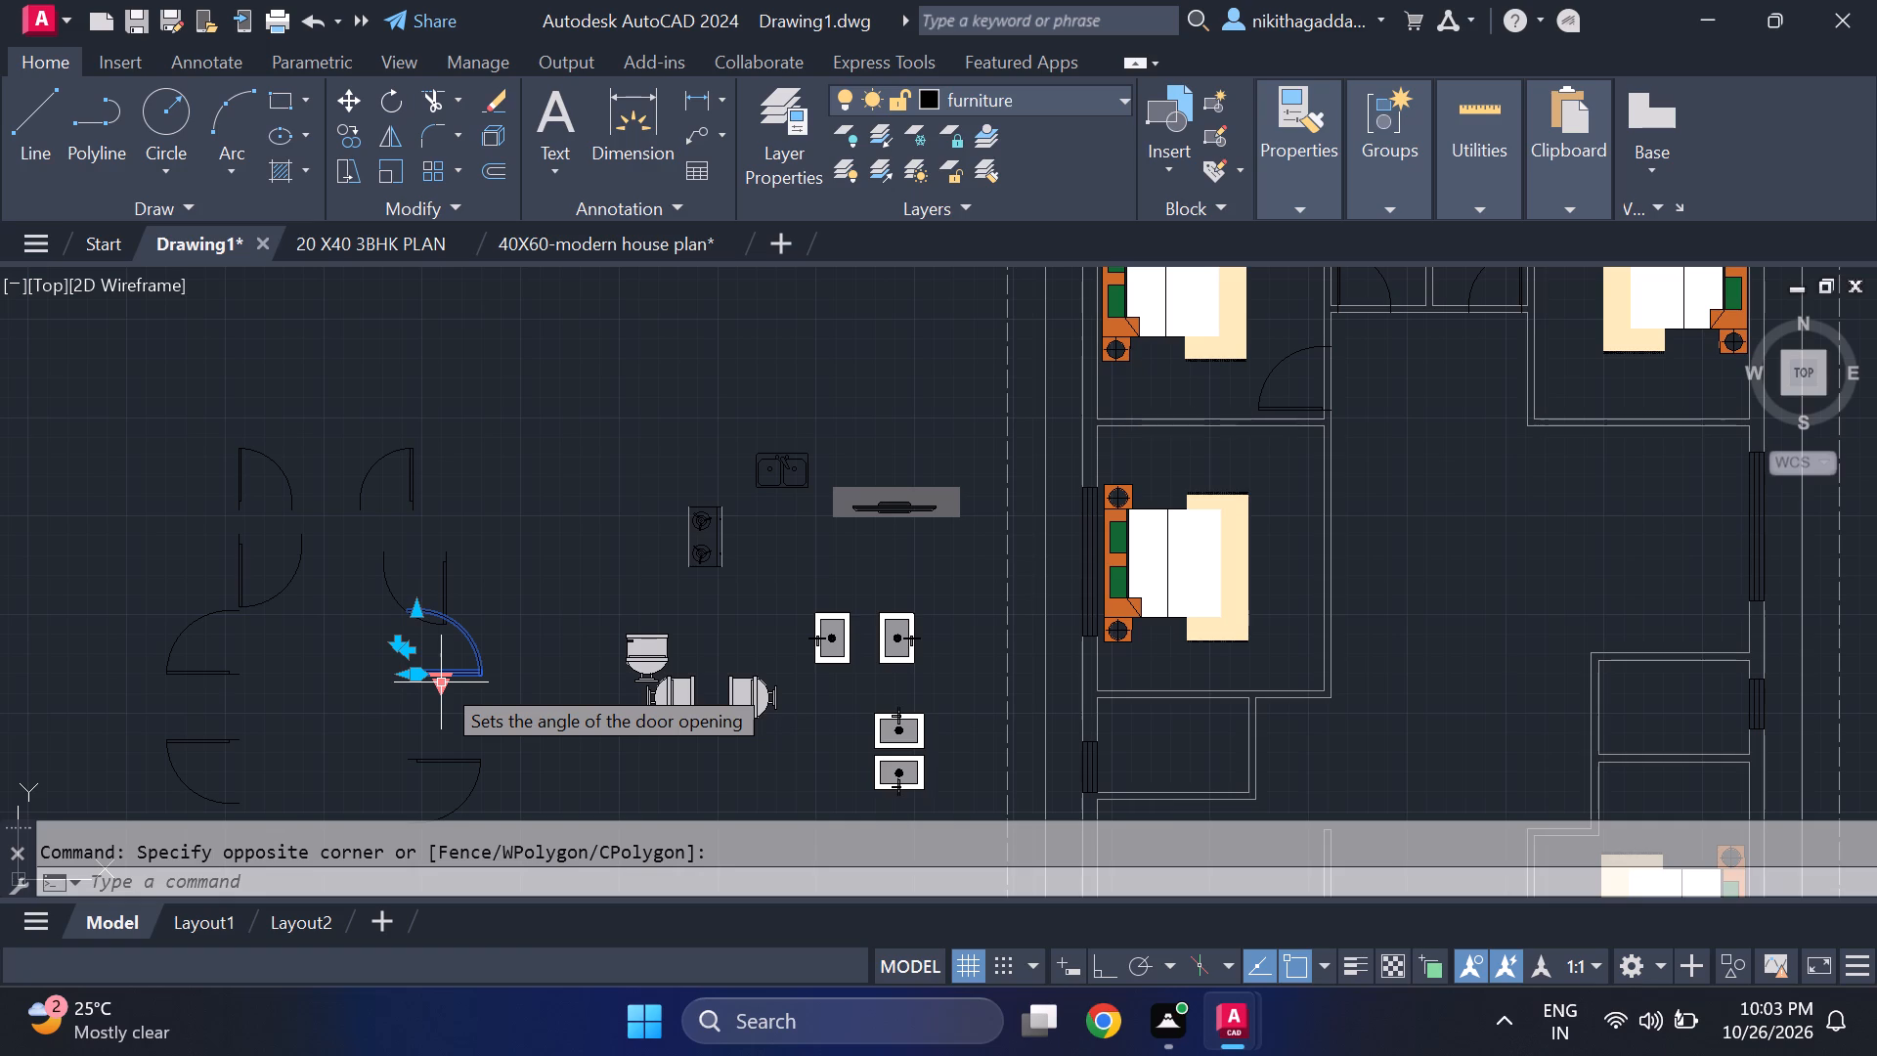
scroll(788, 414, down, 1)
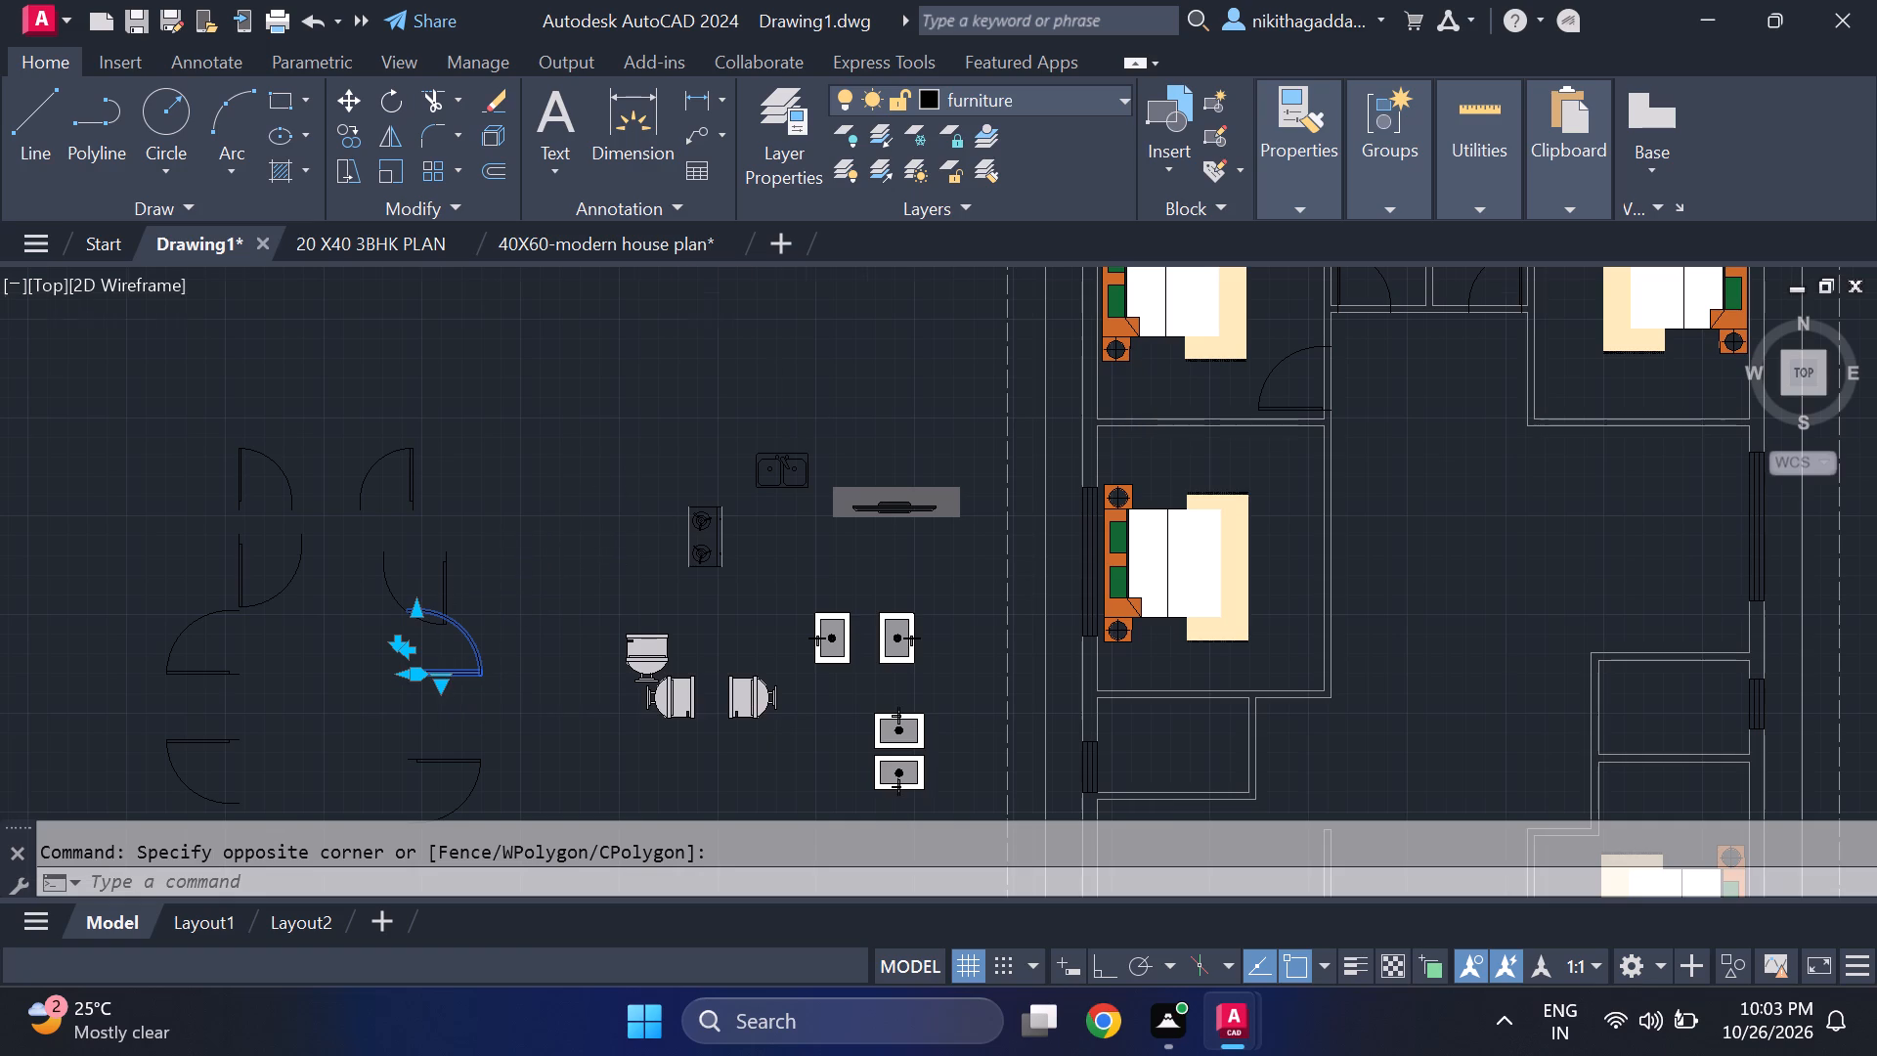
scroll(788, 414, down, 1)
scroll(798, 432, up, 1)
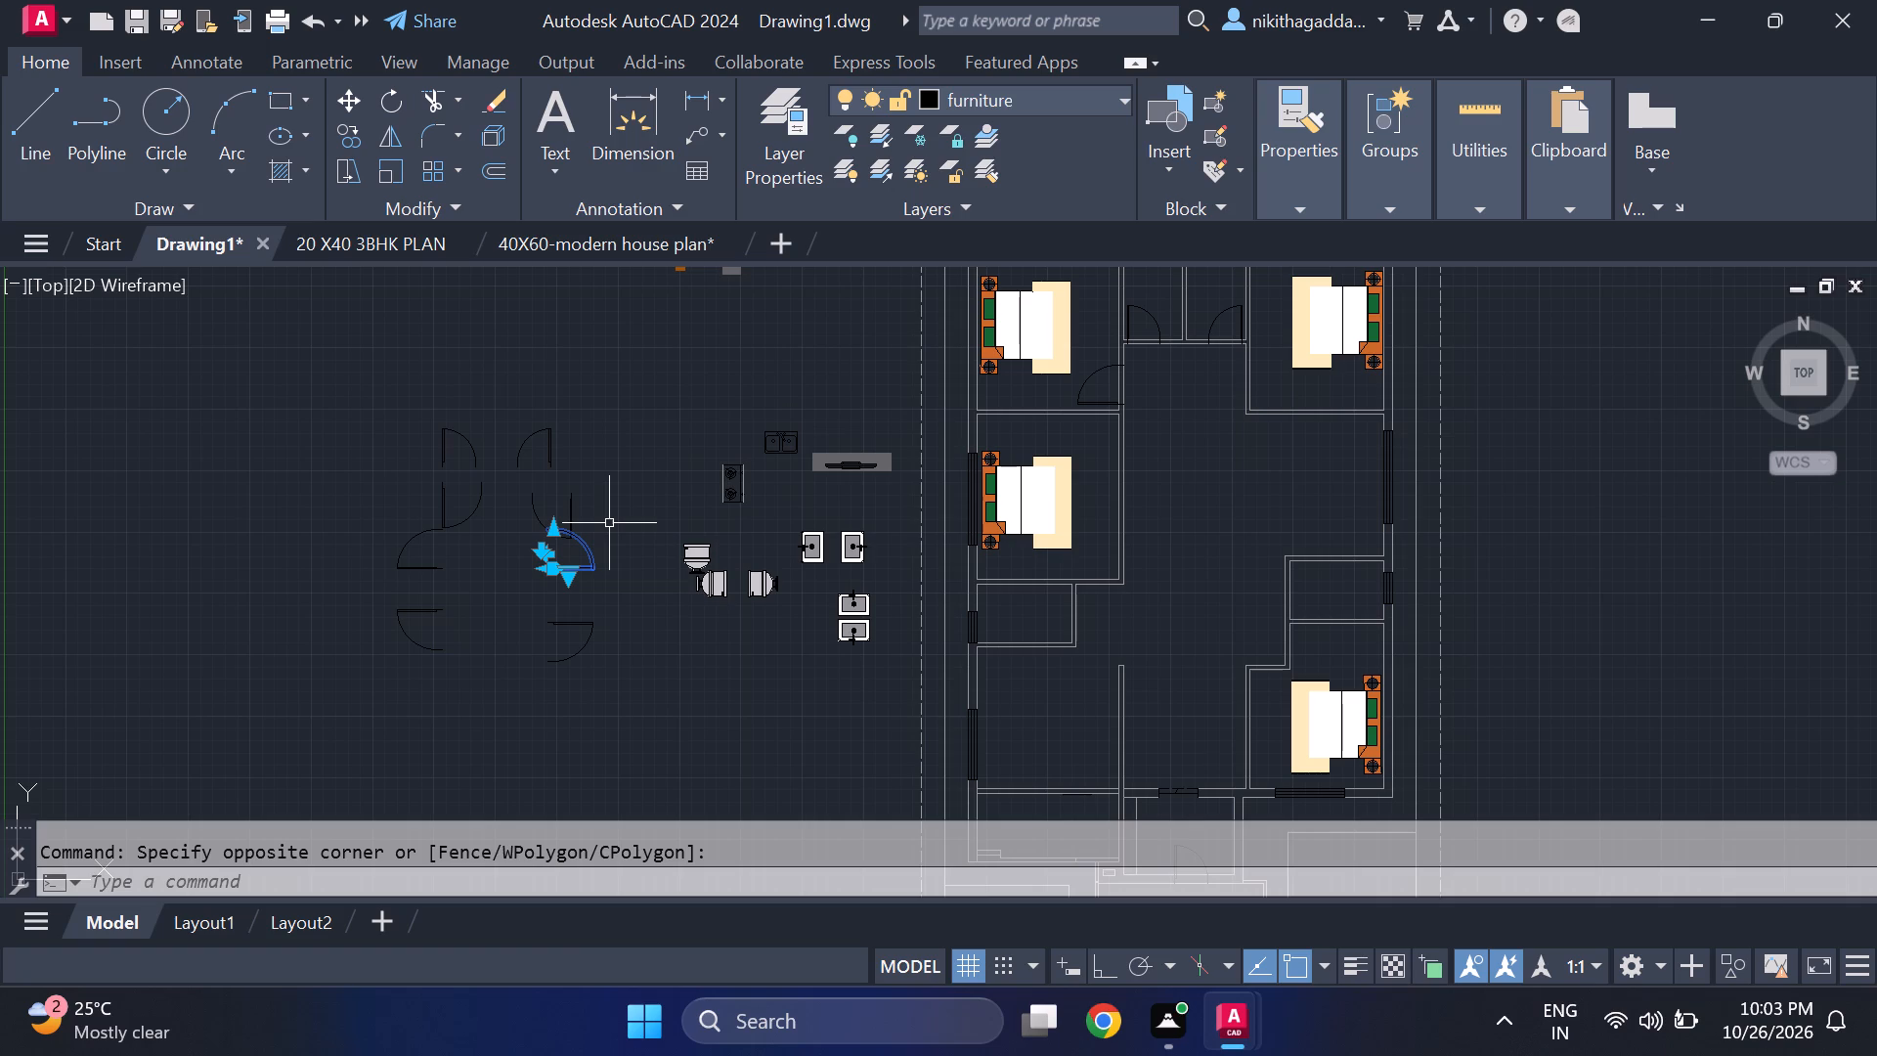
text(co)
key(Return)
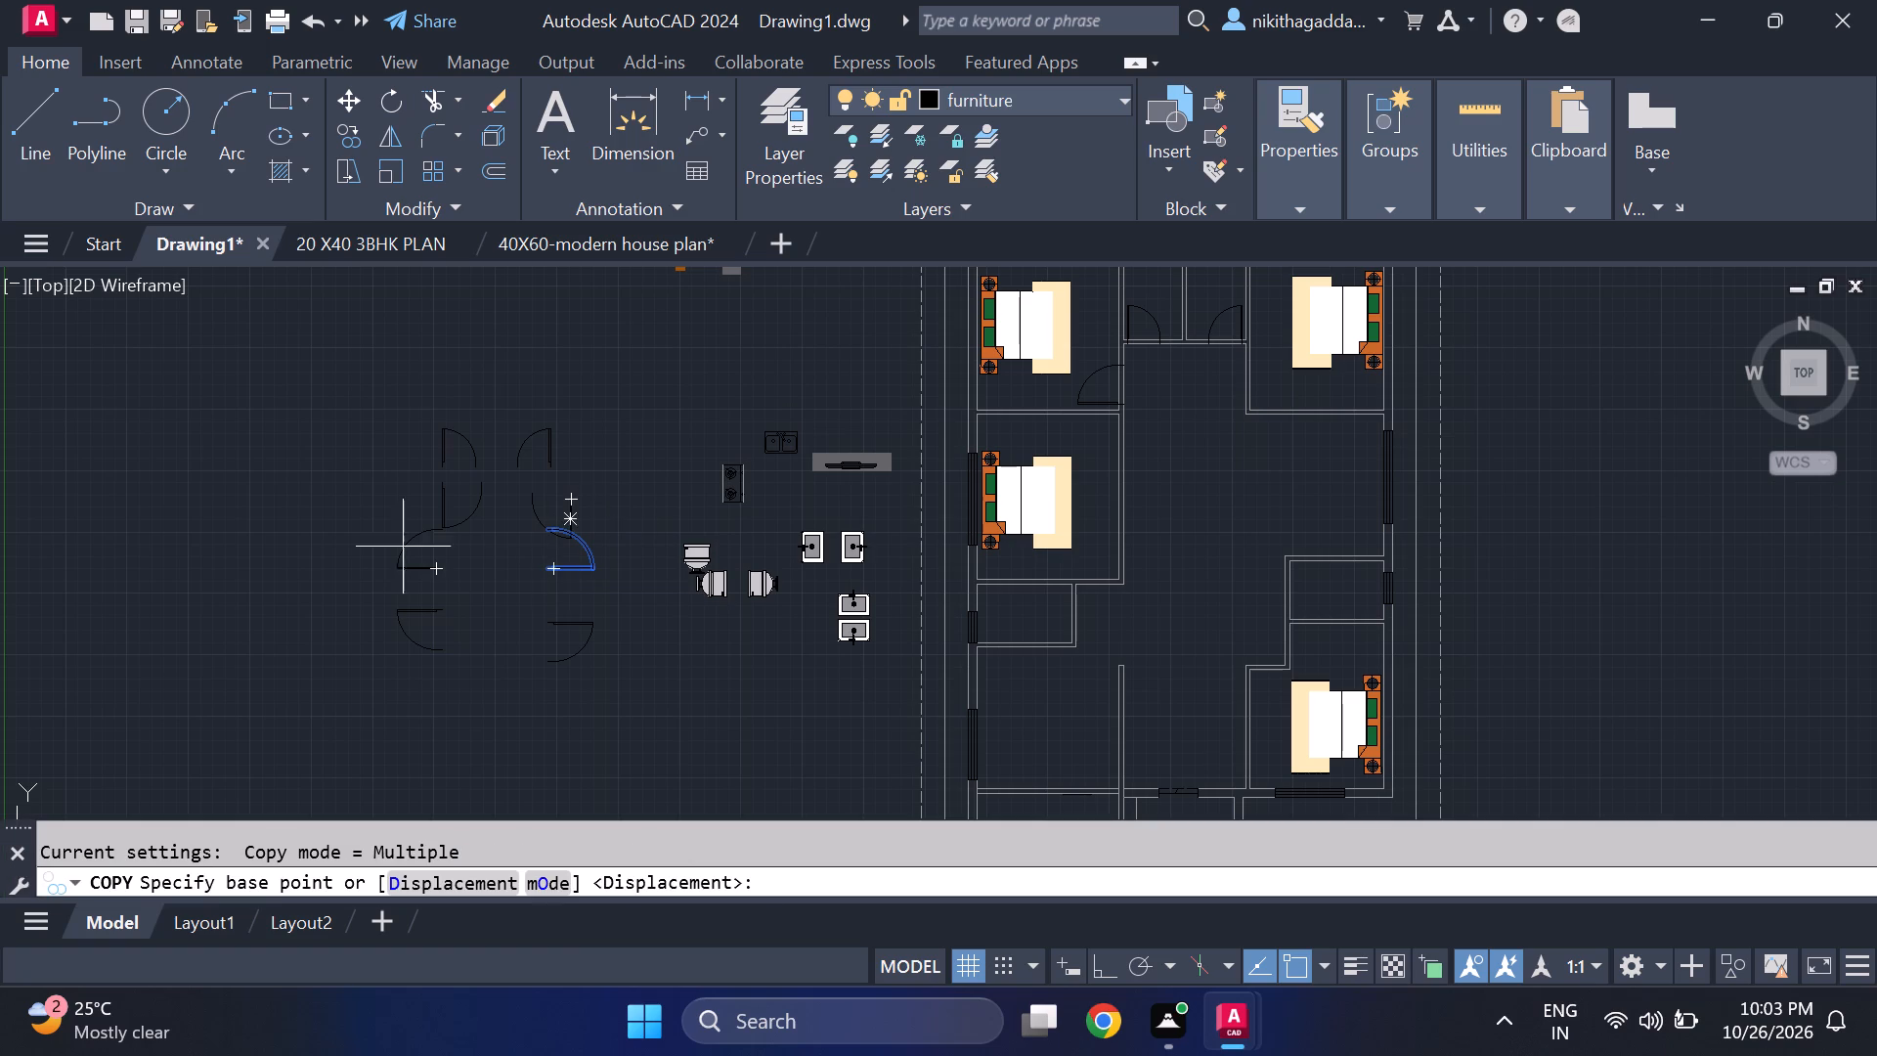
scroll(534, 580, up, 2)
click(561, 549)
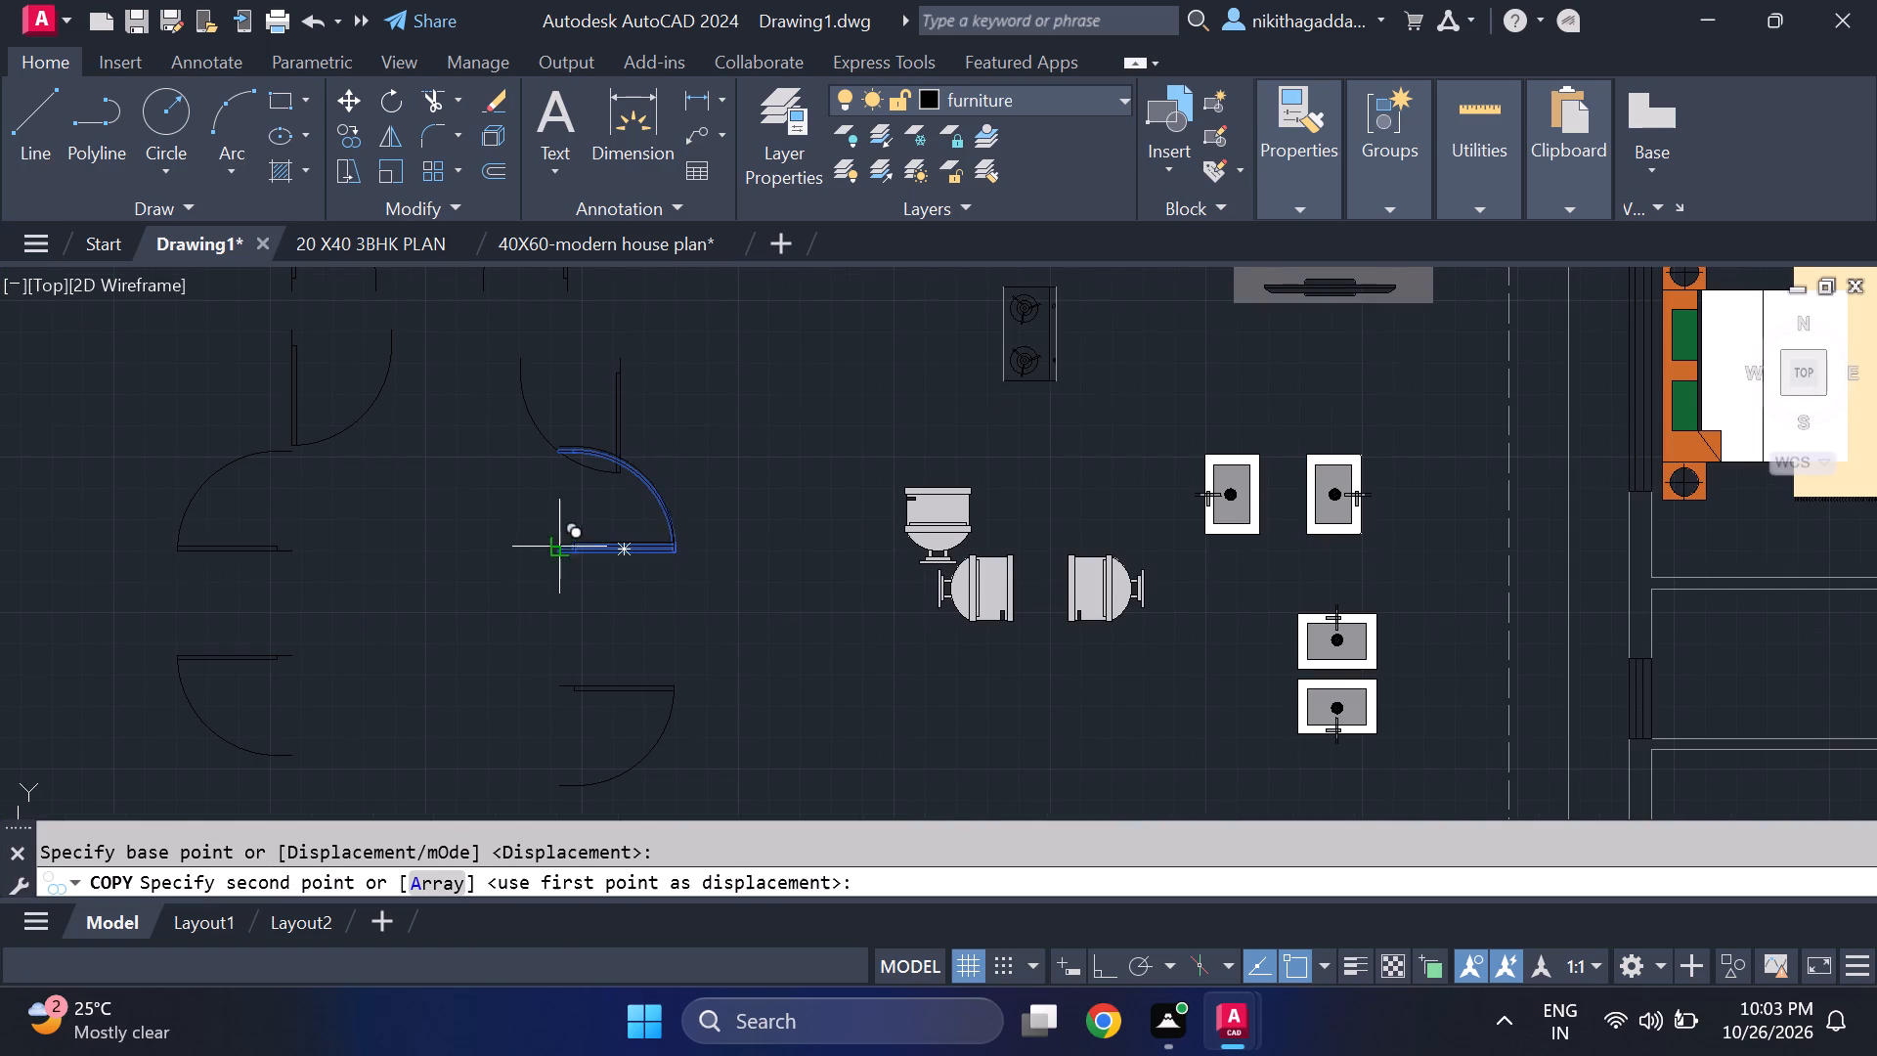
scroll(830, 458, down, 2)
middle_drag(965, 474, 357, 775)
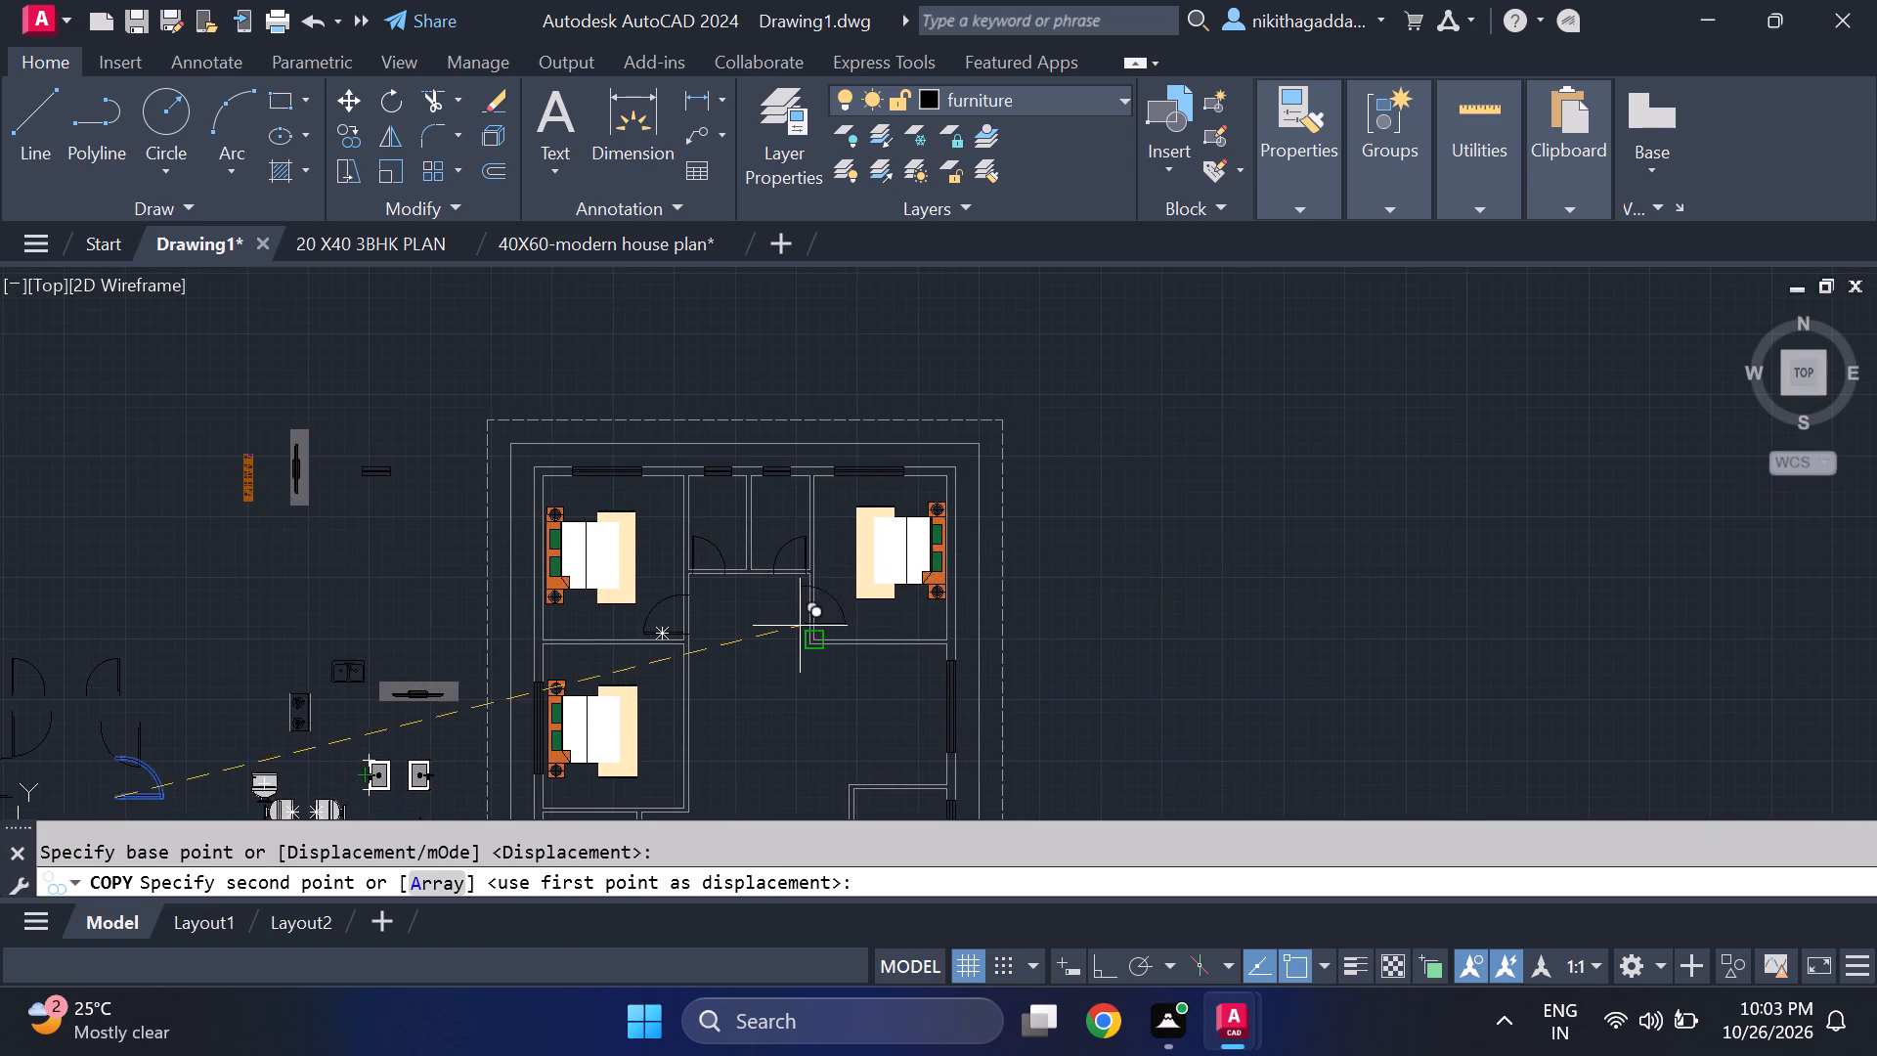
scroll(826, 617, up, 4)
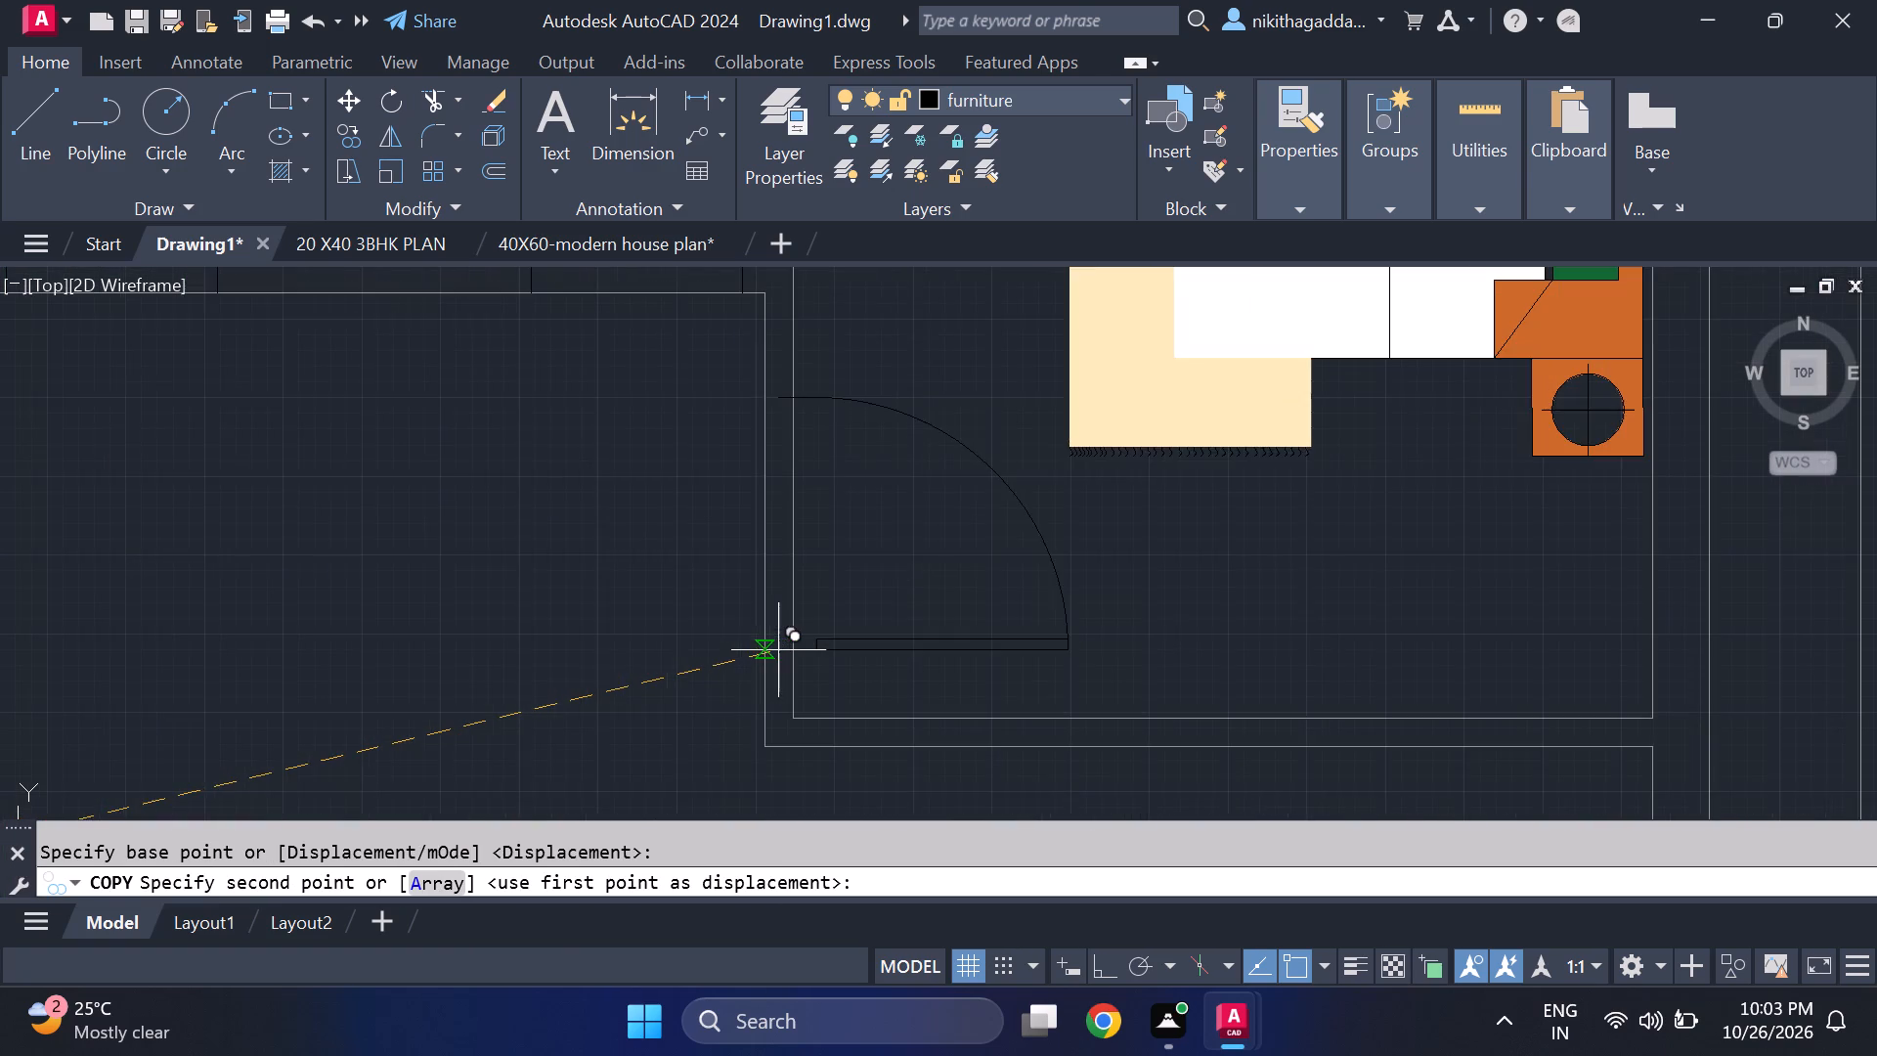
scroll(644, 649, down, 3)
scroll(509, 659, up, 2)
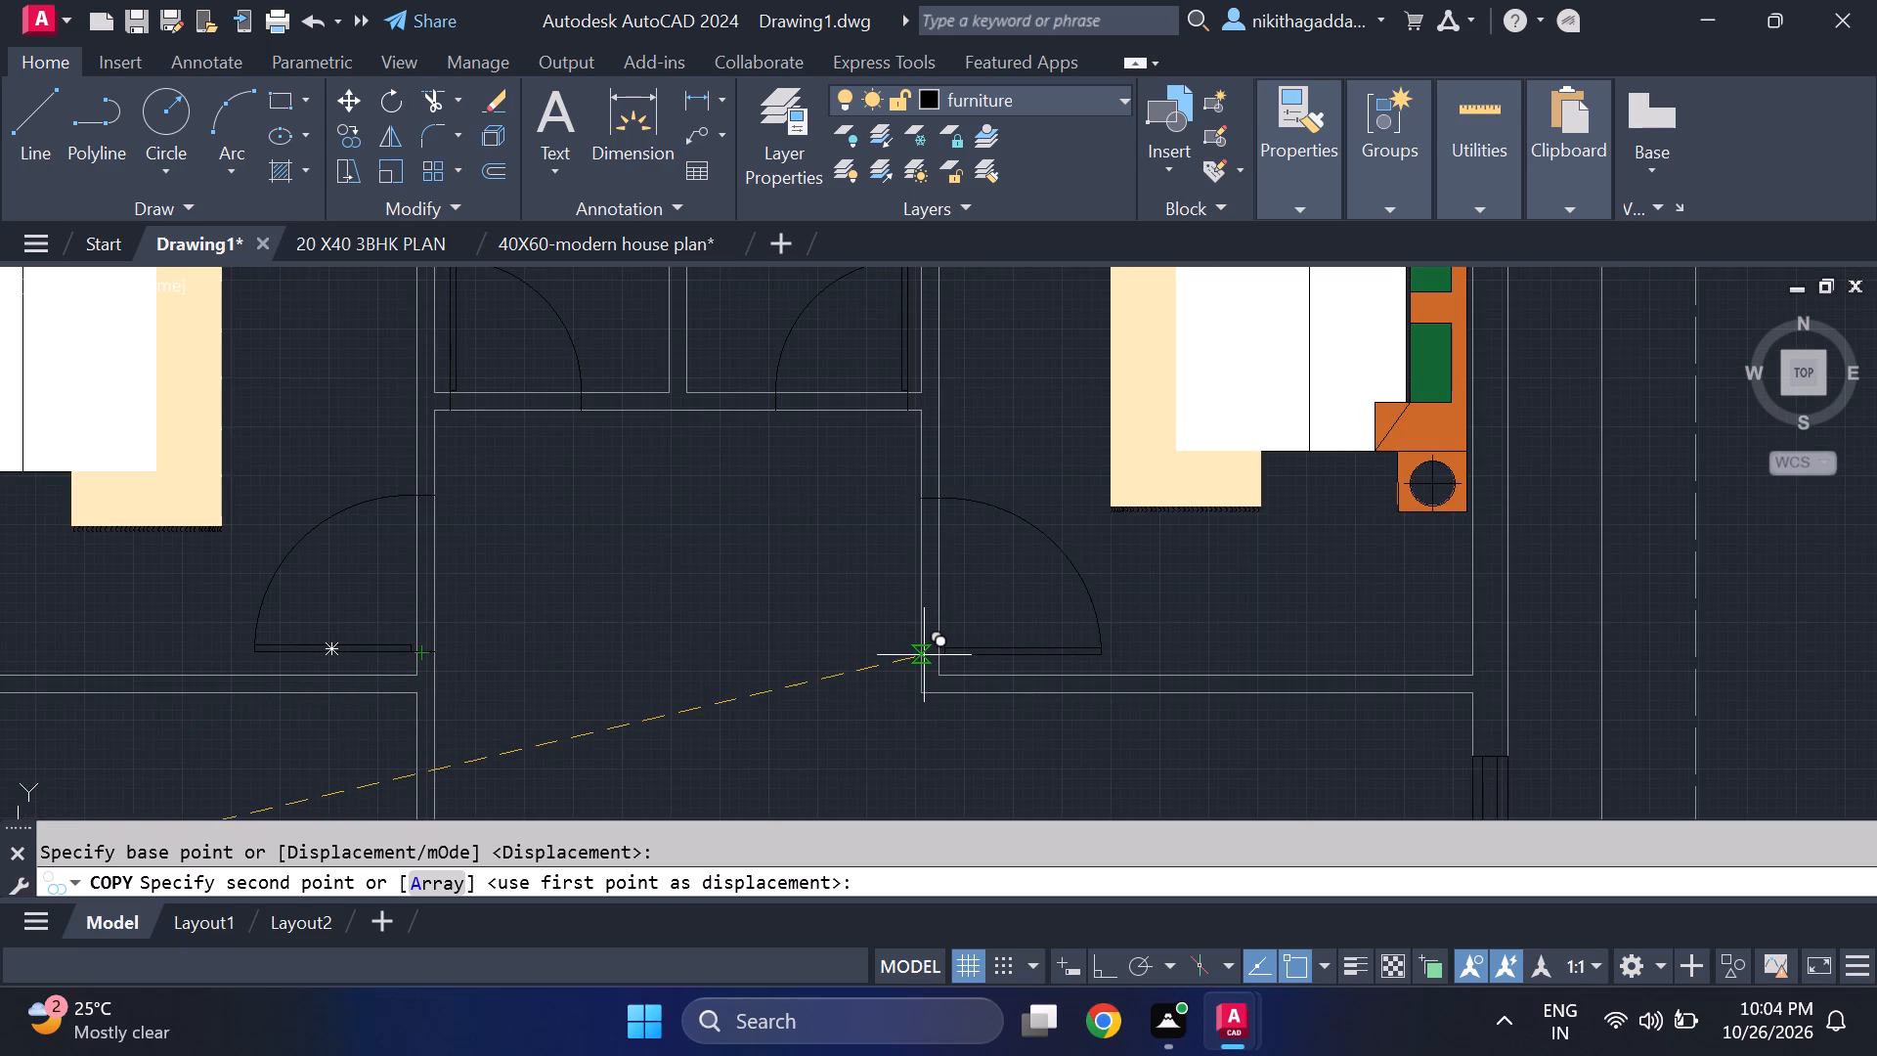
click(924, 656)
Place another copy of the same door on the west wall of the small room north of the southeast bedroom, near its southwest corner.
scroll(668, 601, down, 3)
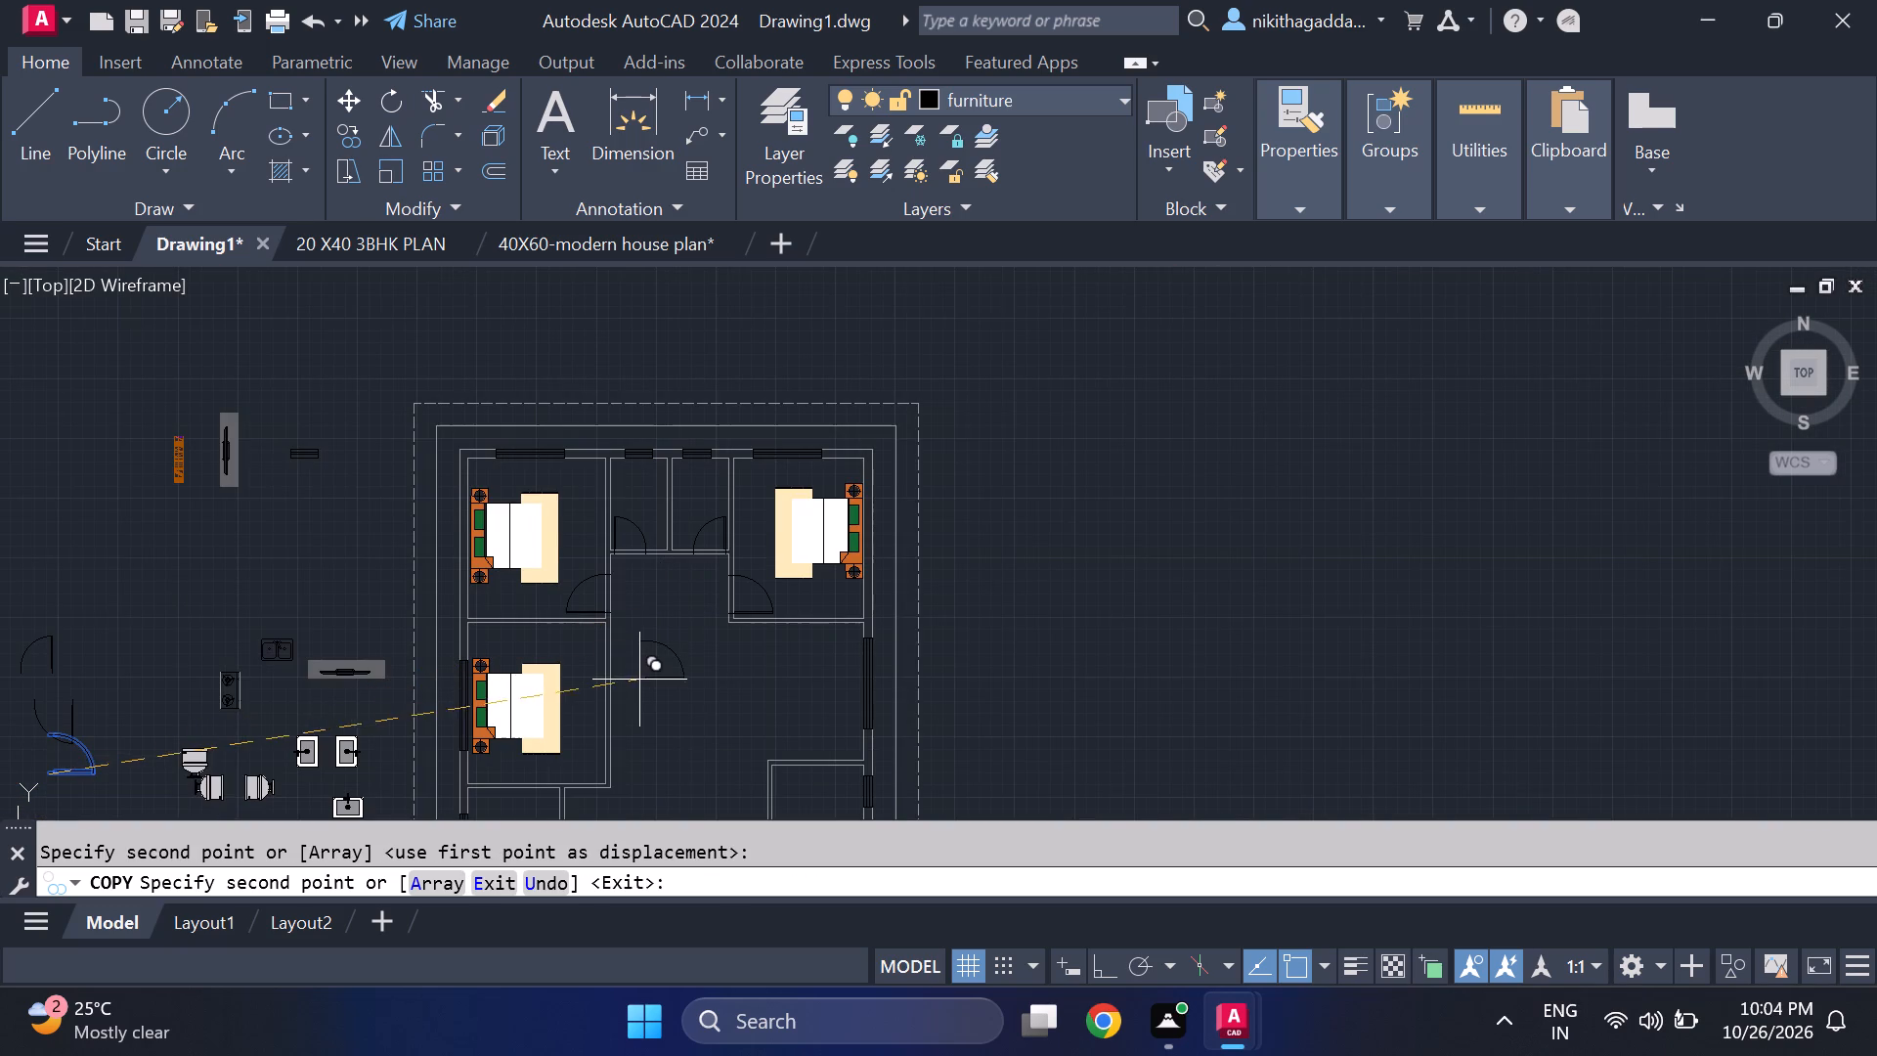
middle_drag(646, 654, 815, 541)
middle_drag(450, 589, 332, 457)
scroll(820, 568, up, 2)
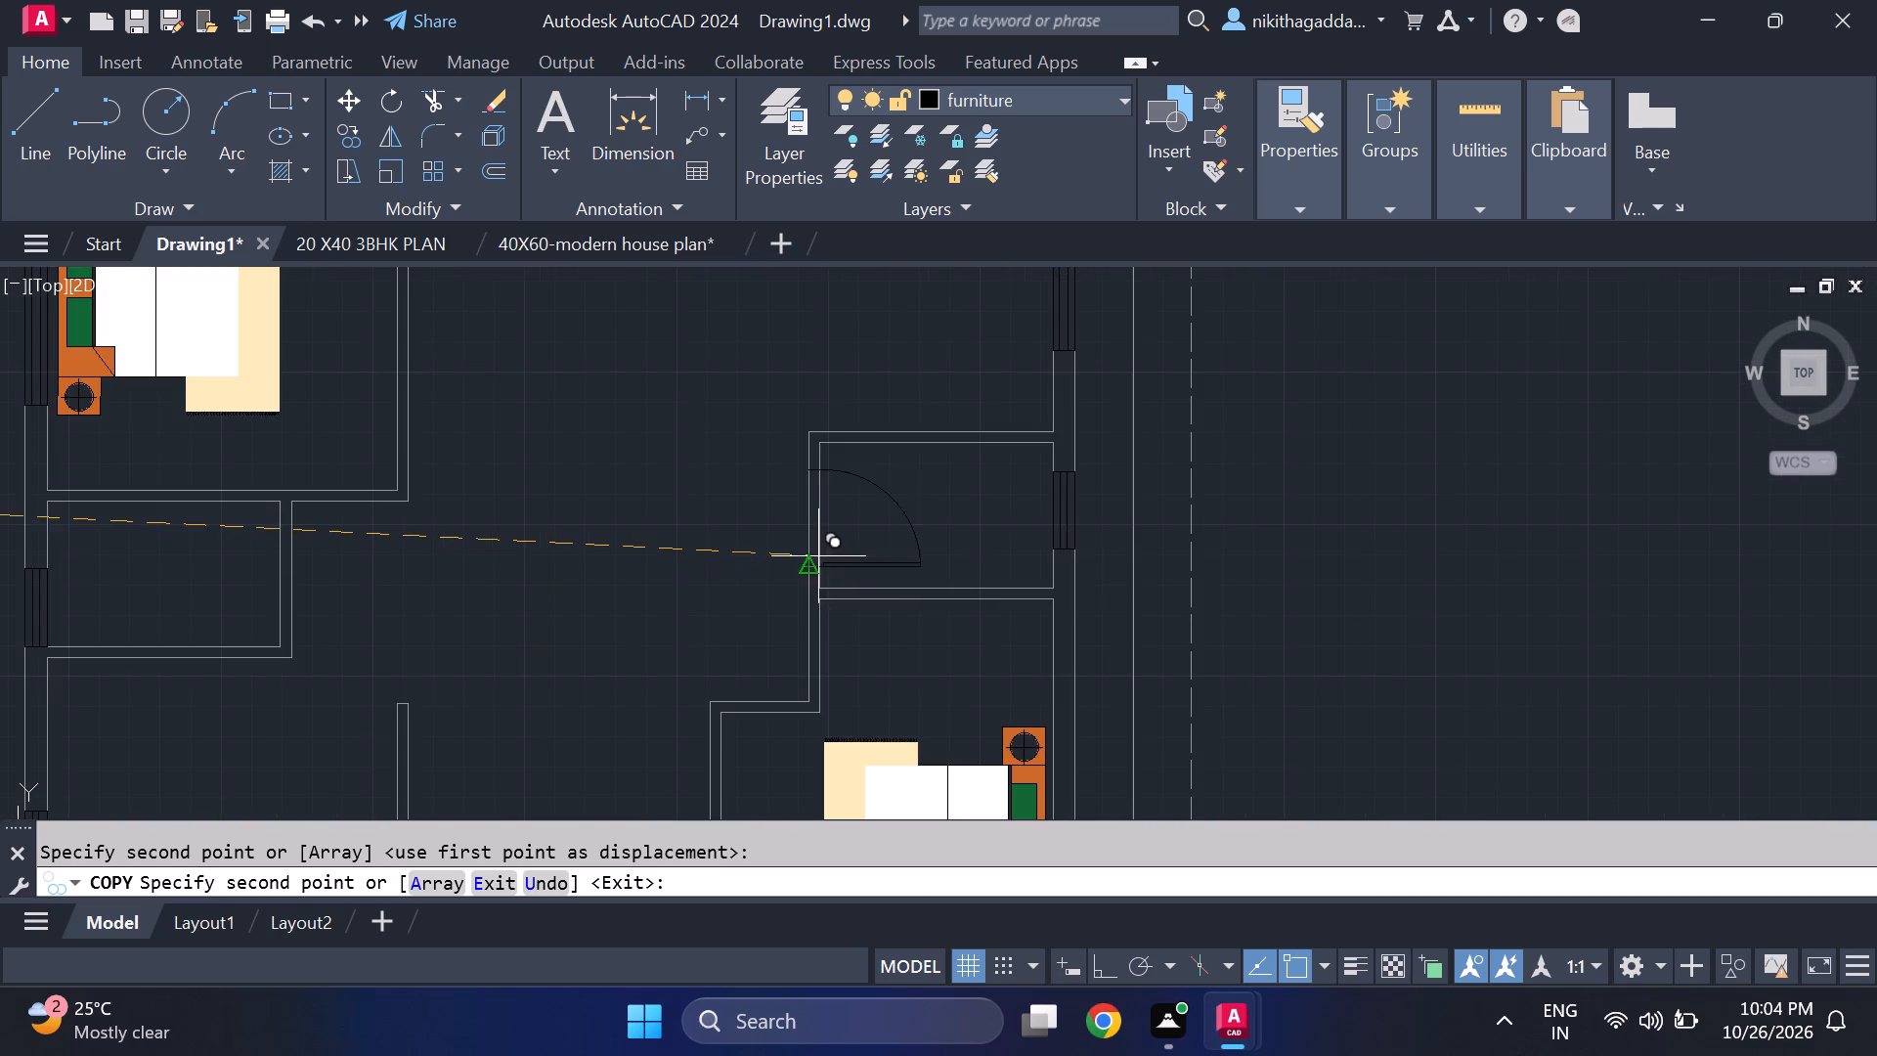
scroll(818, 556, up, 2)
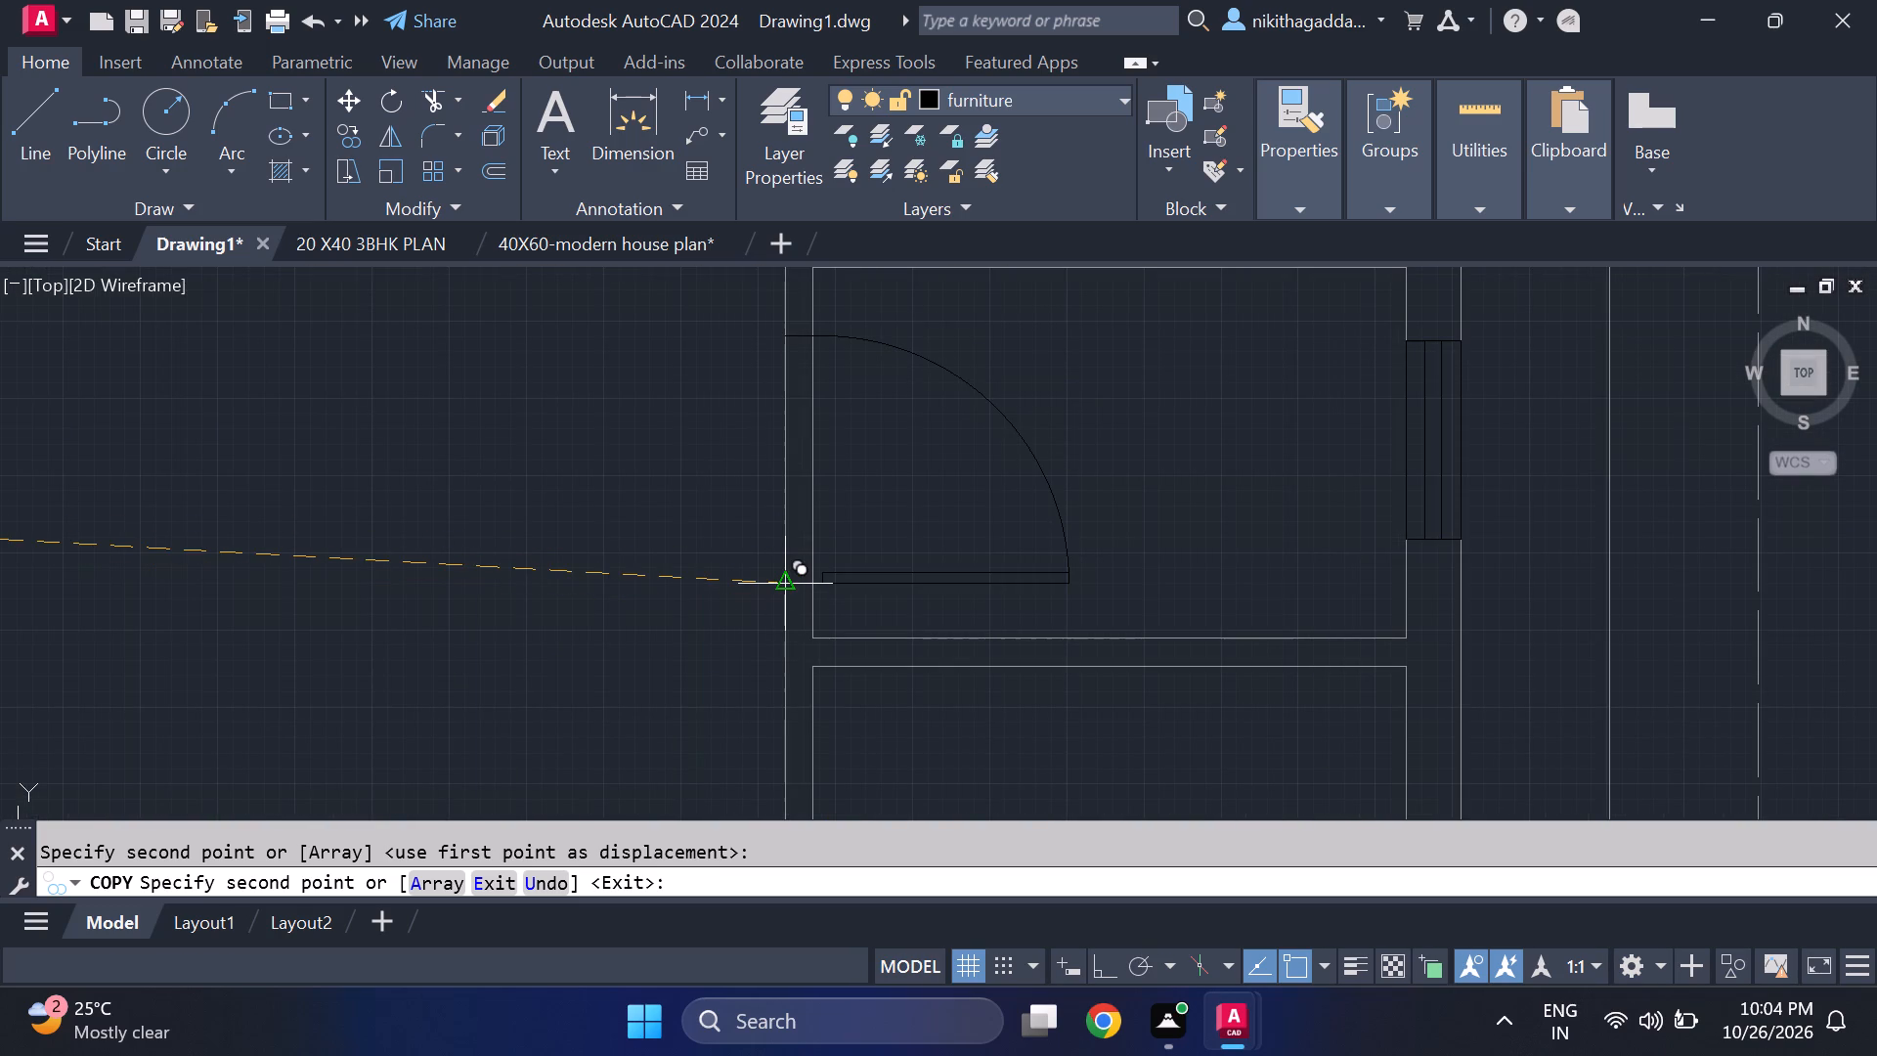
click(781, 592)
scroll(797, 592, down, 3)
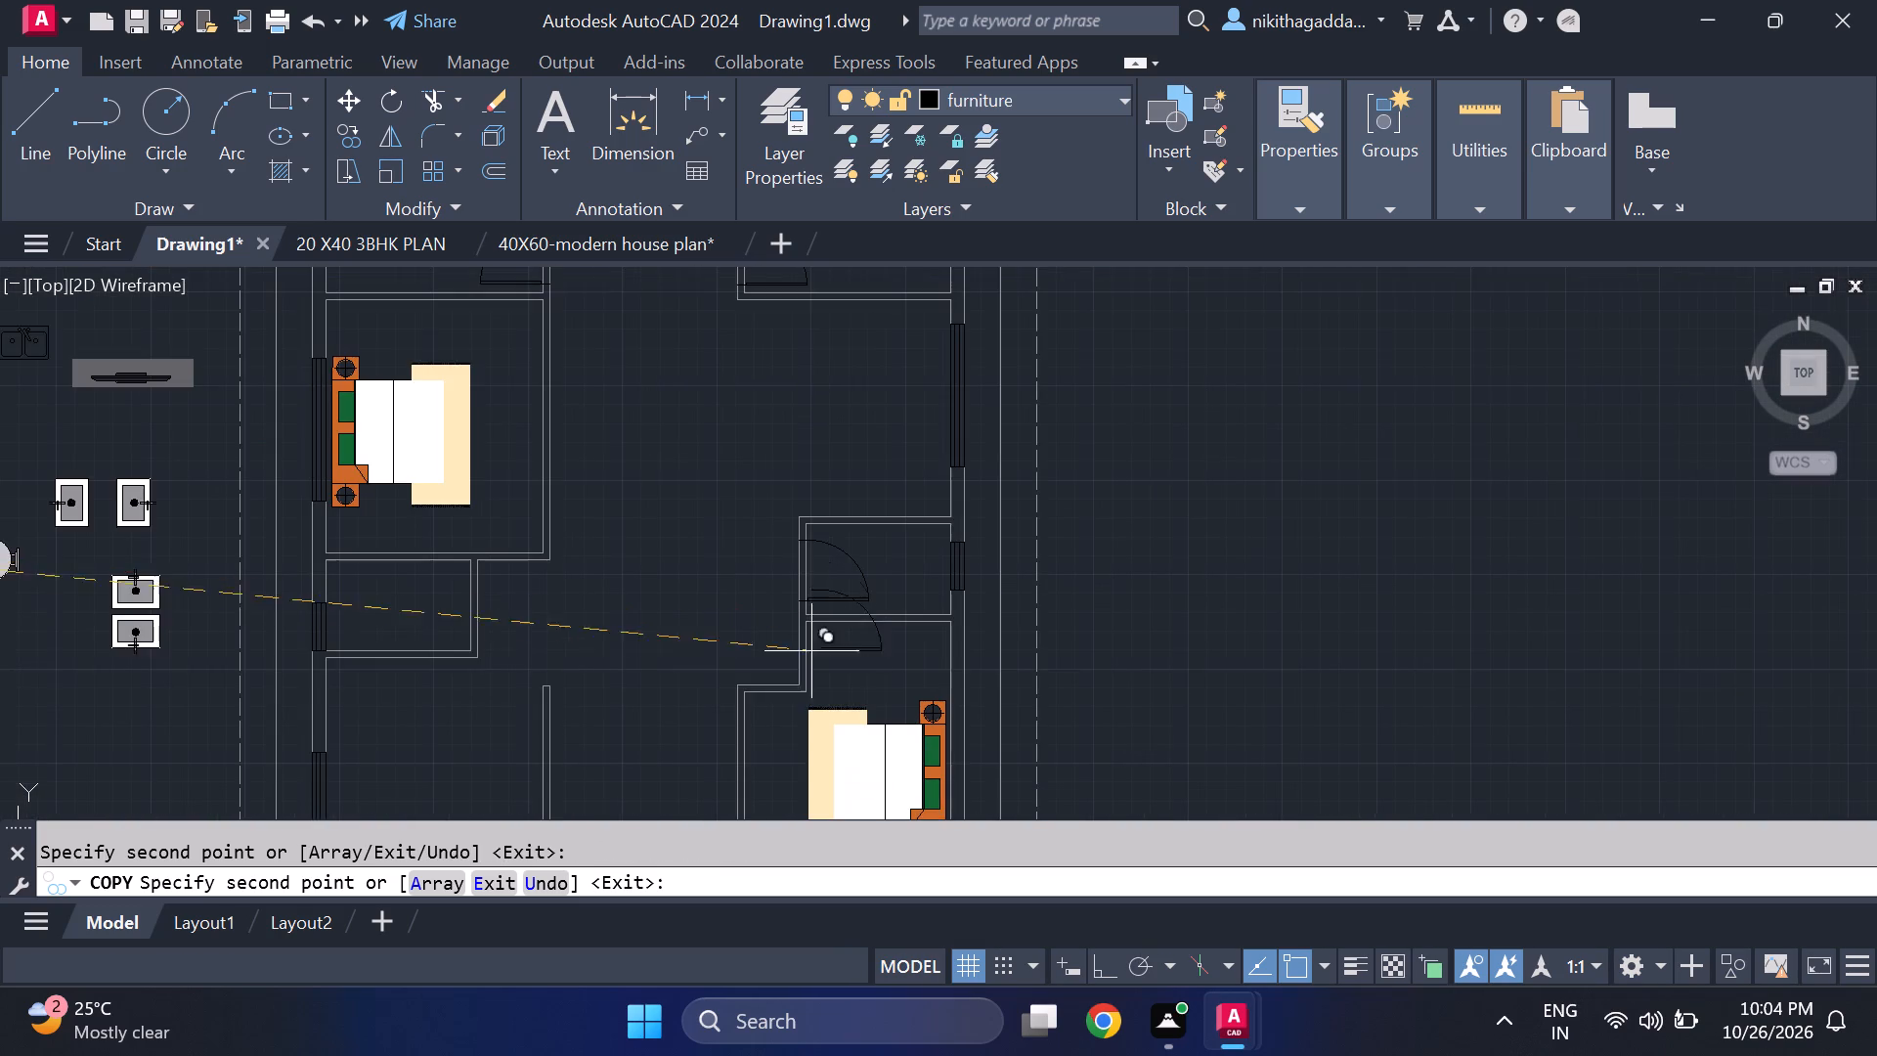
middle_drag(816, 692, 851, 494)
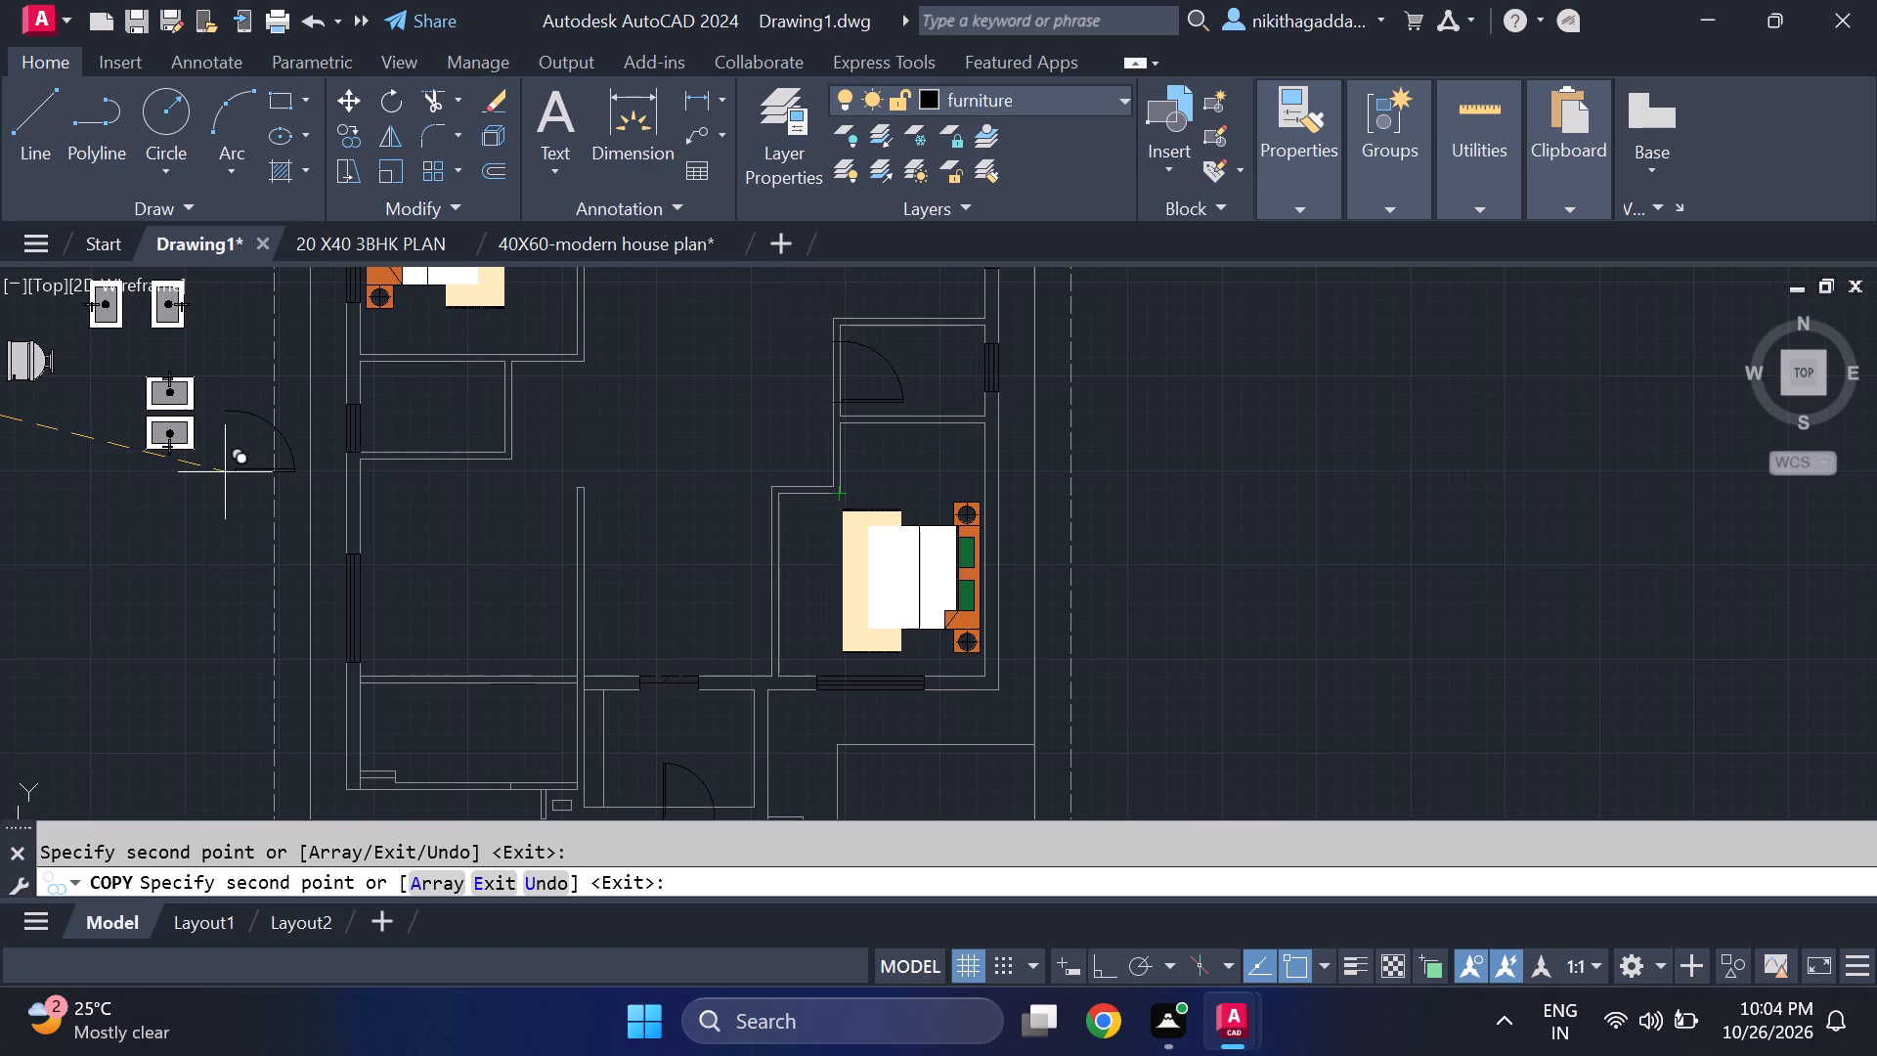
key(Escape)
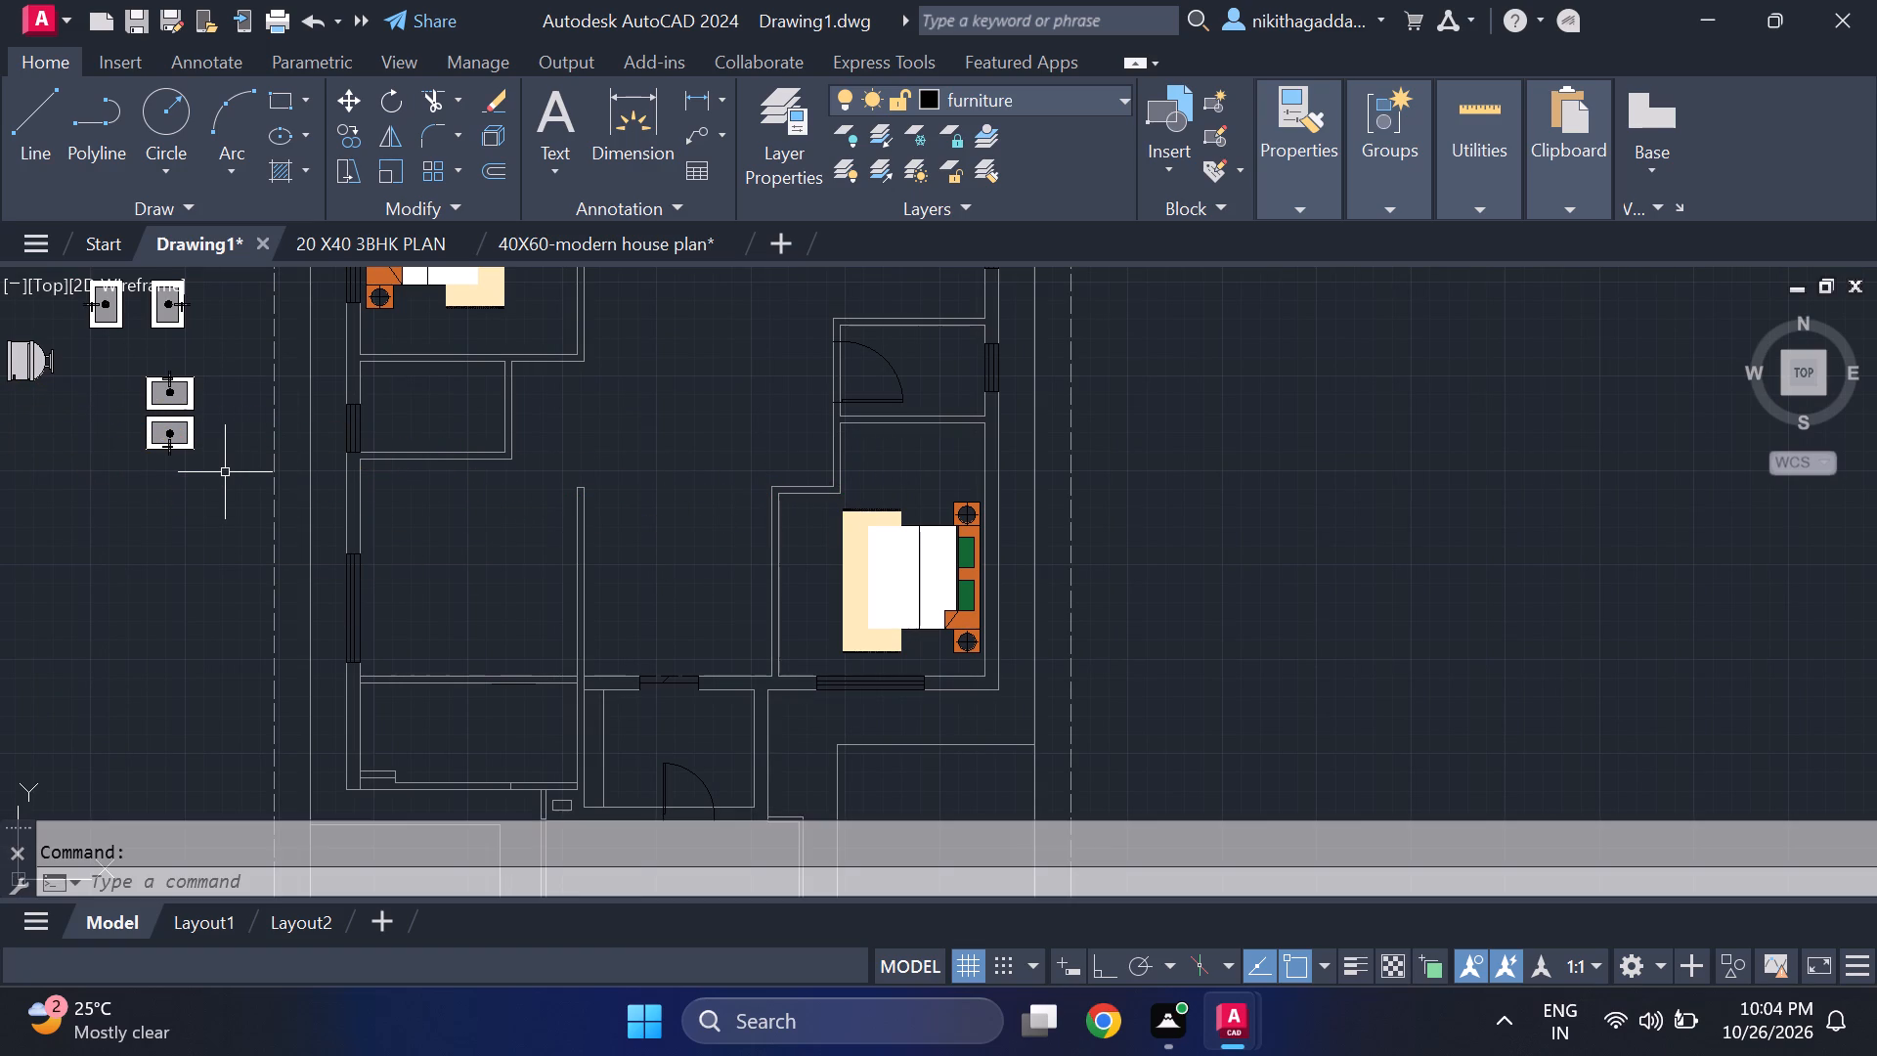
Move the southeastern horizontal-leaf door from its hinge-side upper endpoint to the southeast bedroom's west wall, just south of its northwest corner.
scroll(223, 467, down, 1)
middle_drag(274, 467, 582, 603)
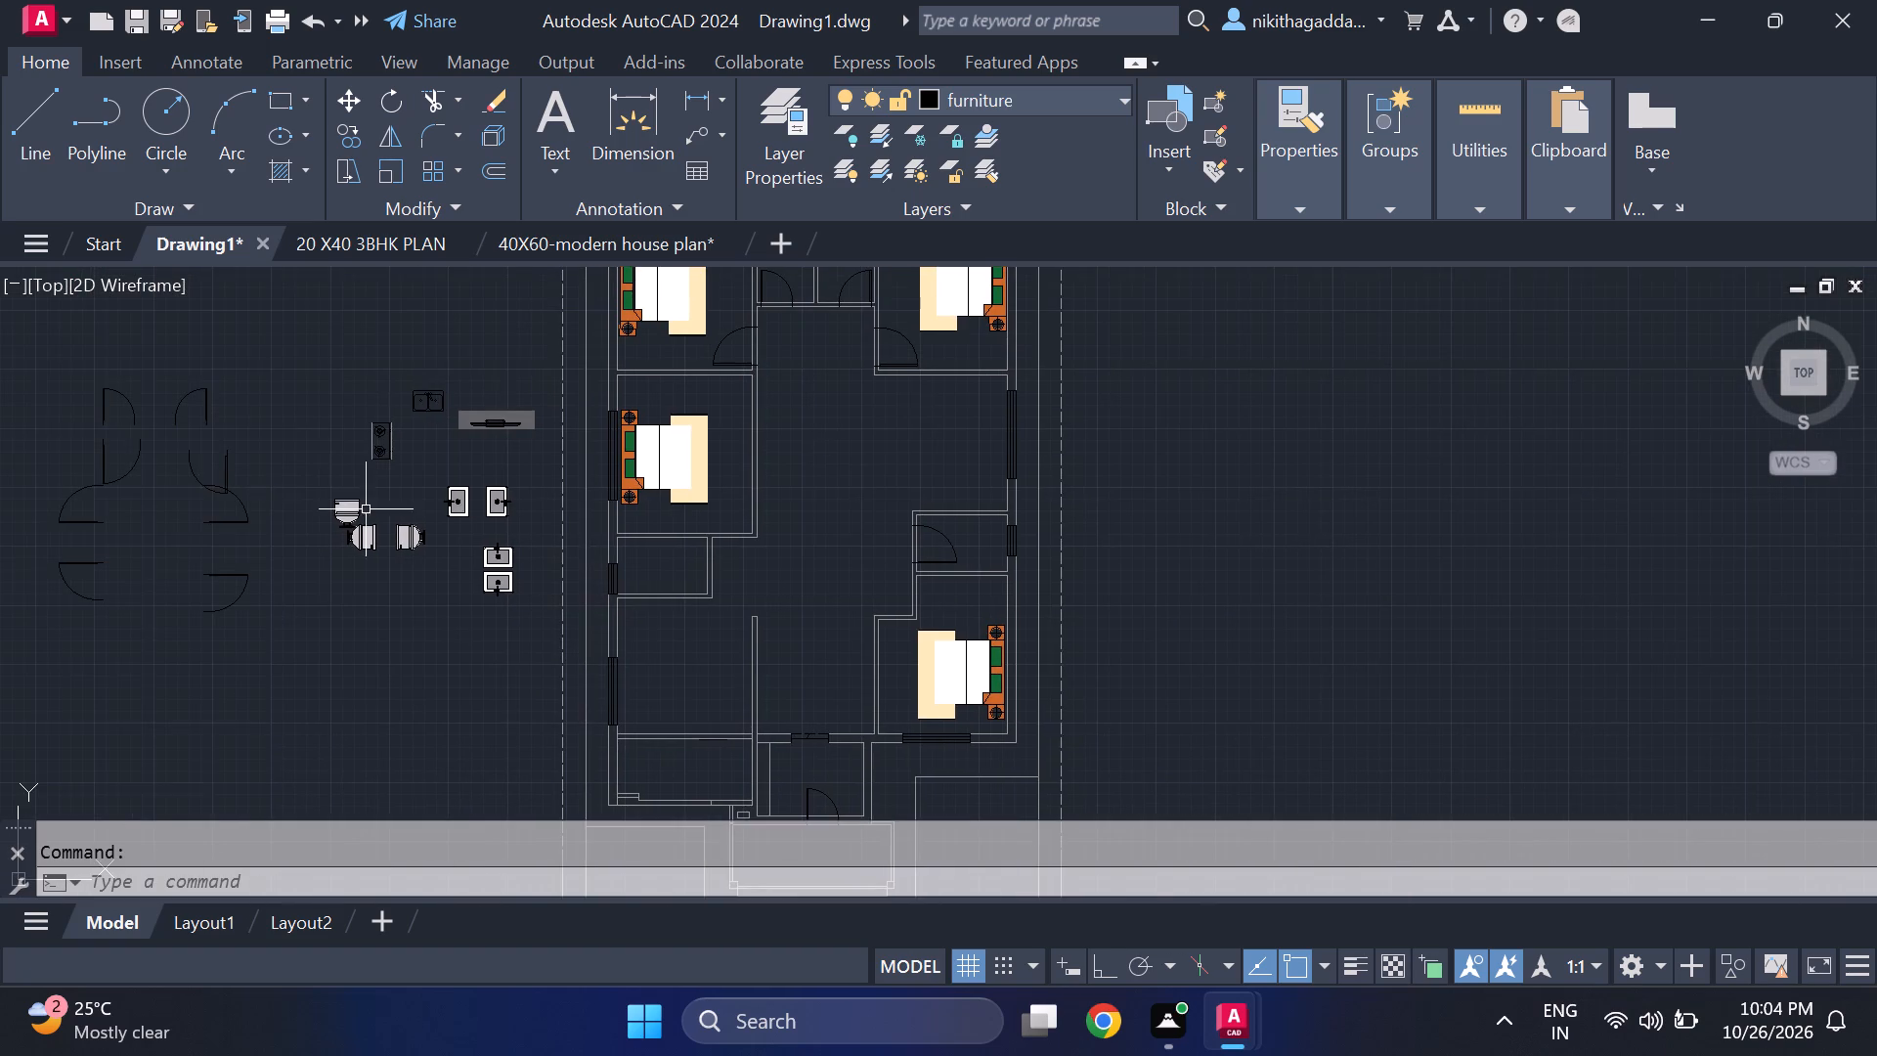
middle_drag(206, 493, 341, 457)
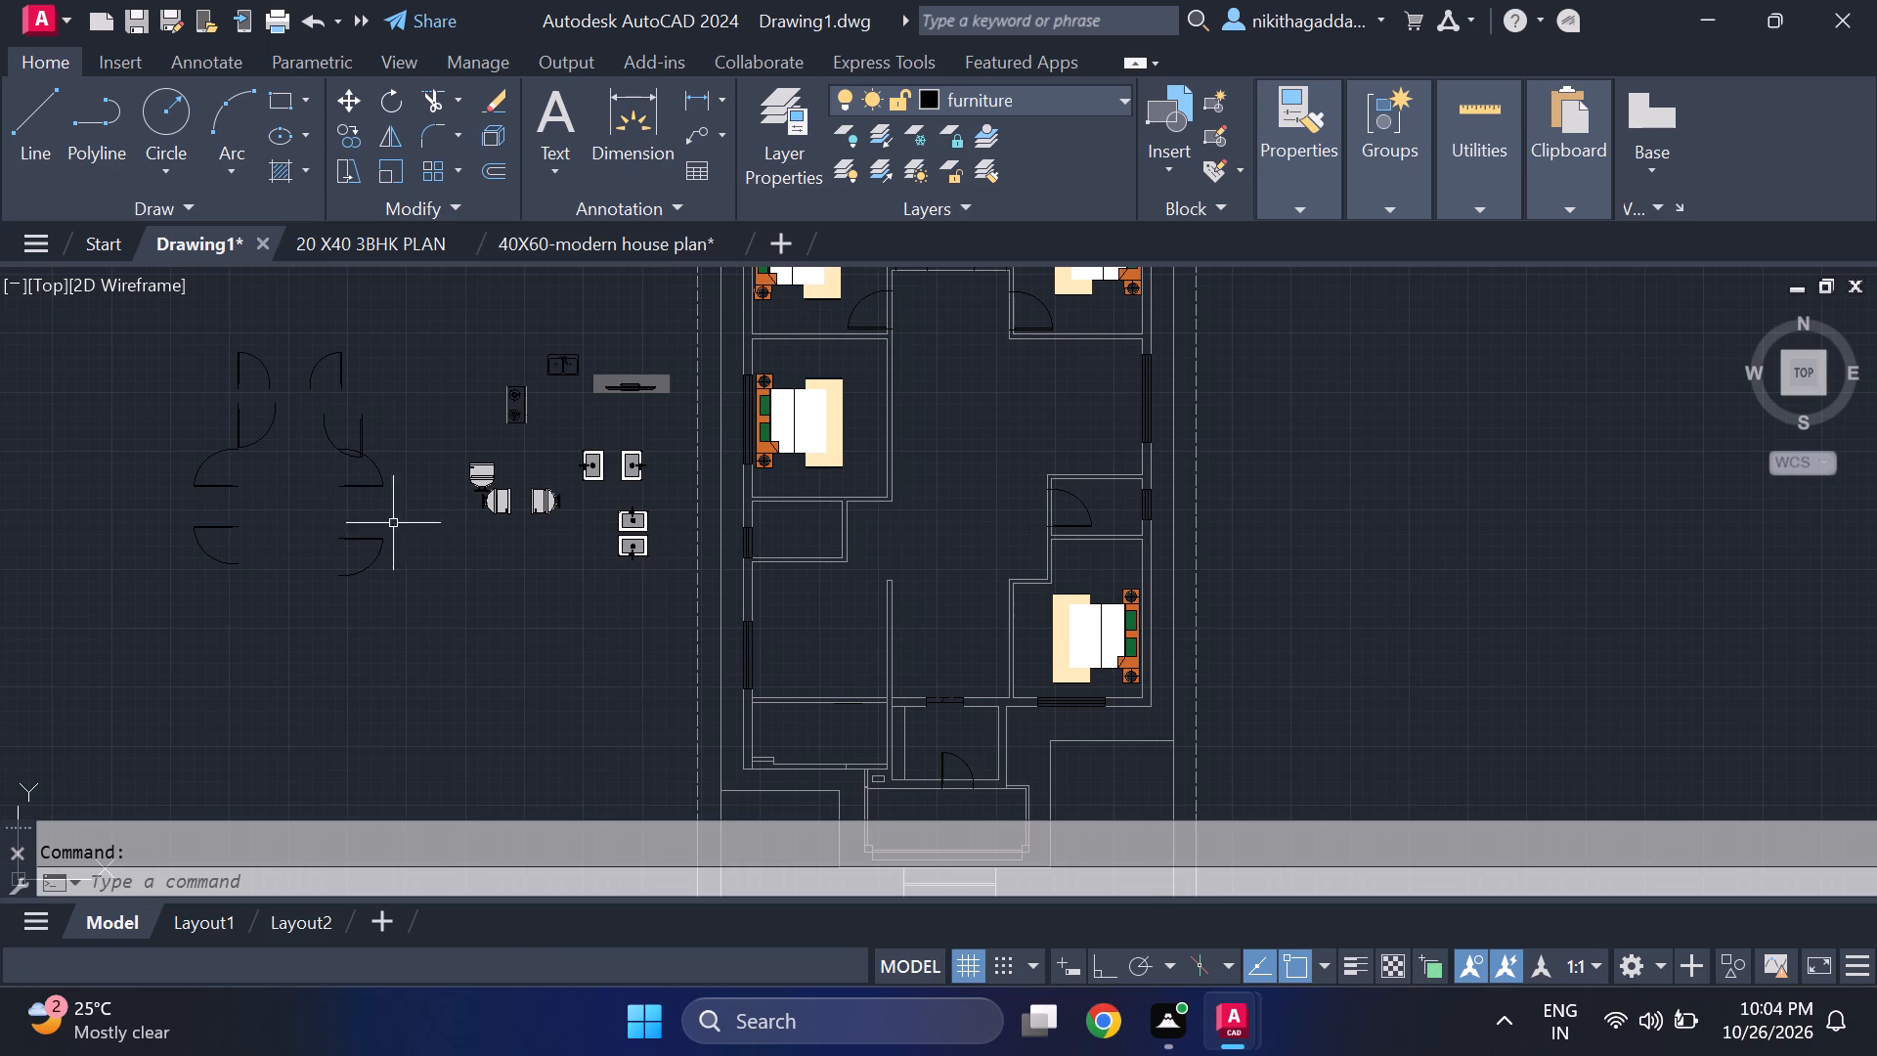
scroll(443, 540, up, 1)
click(364, 530)
click(249, 604)
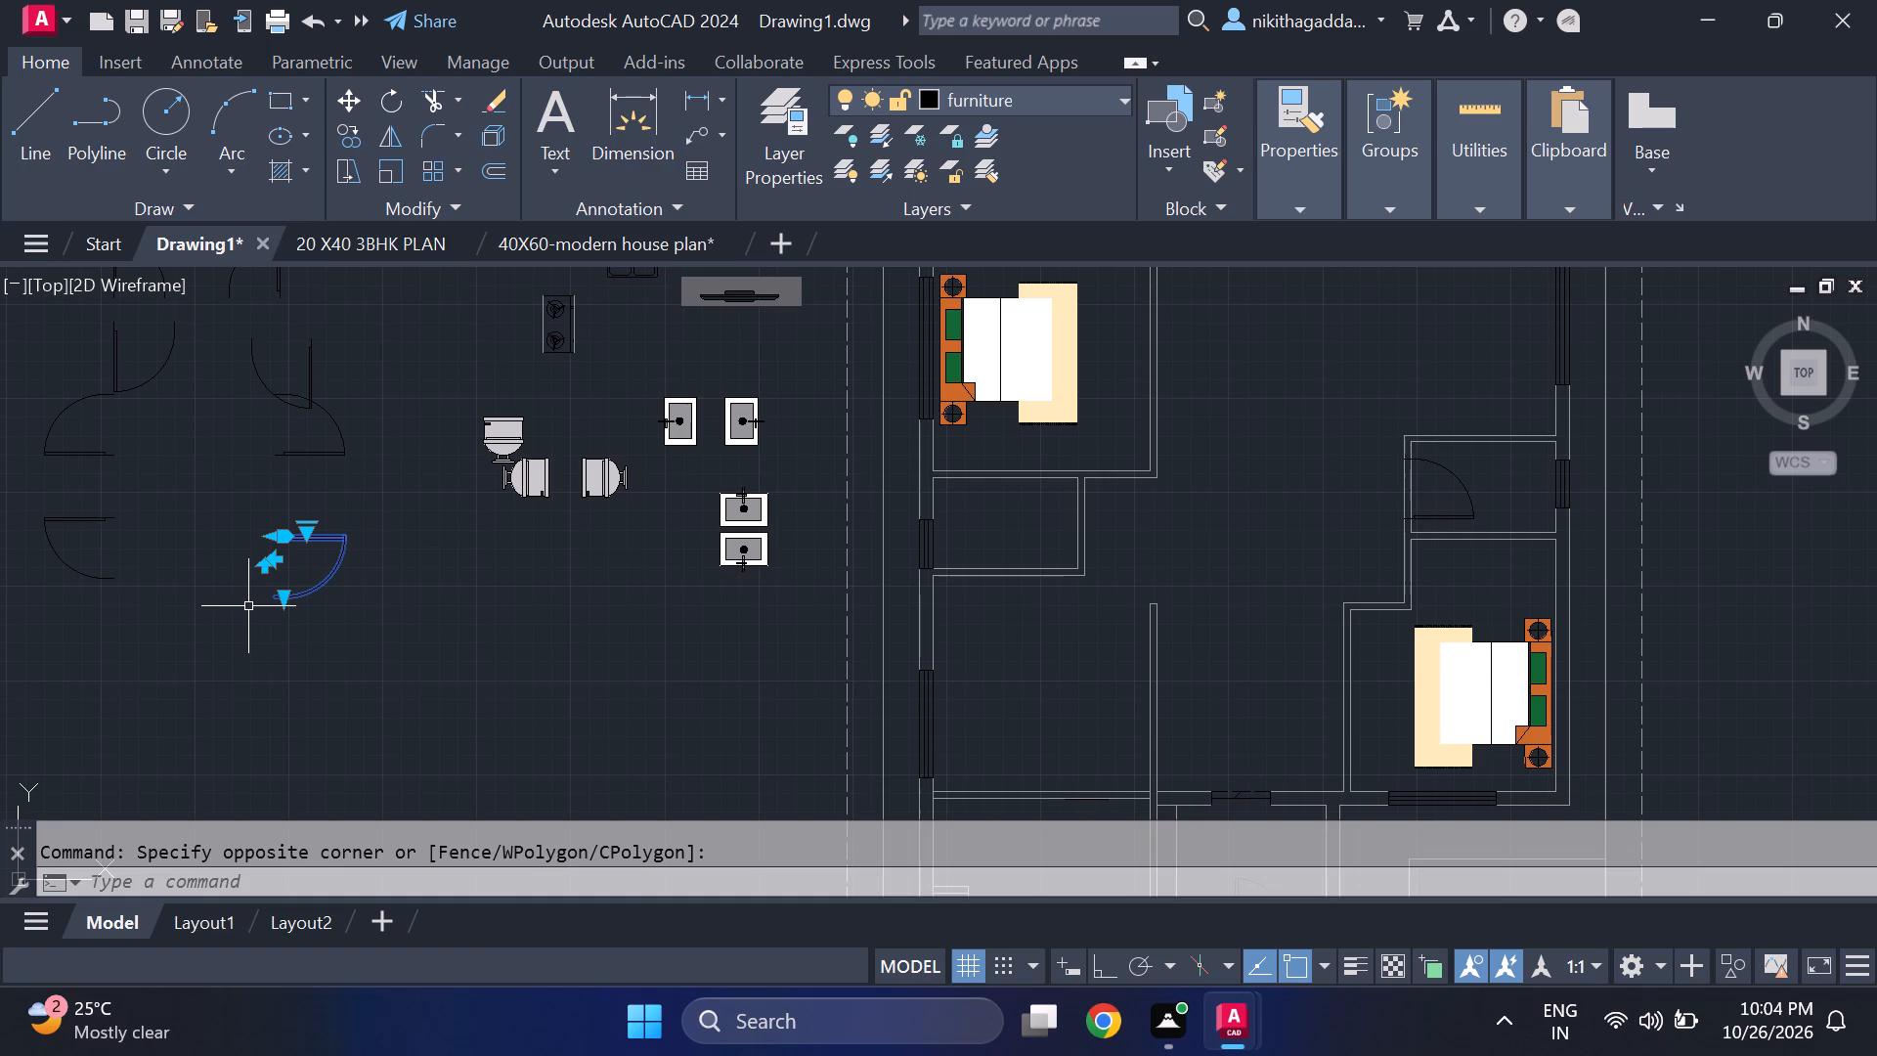
key(m)
key(Return)
scroll(222, 538, up, 3)
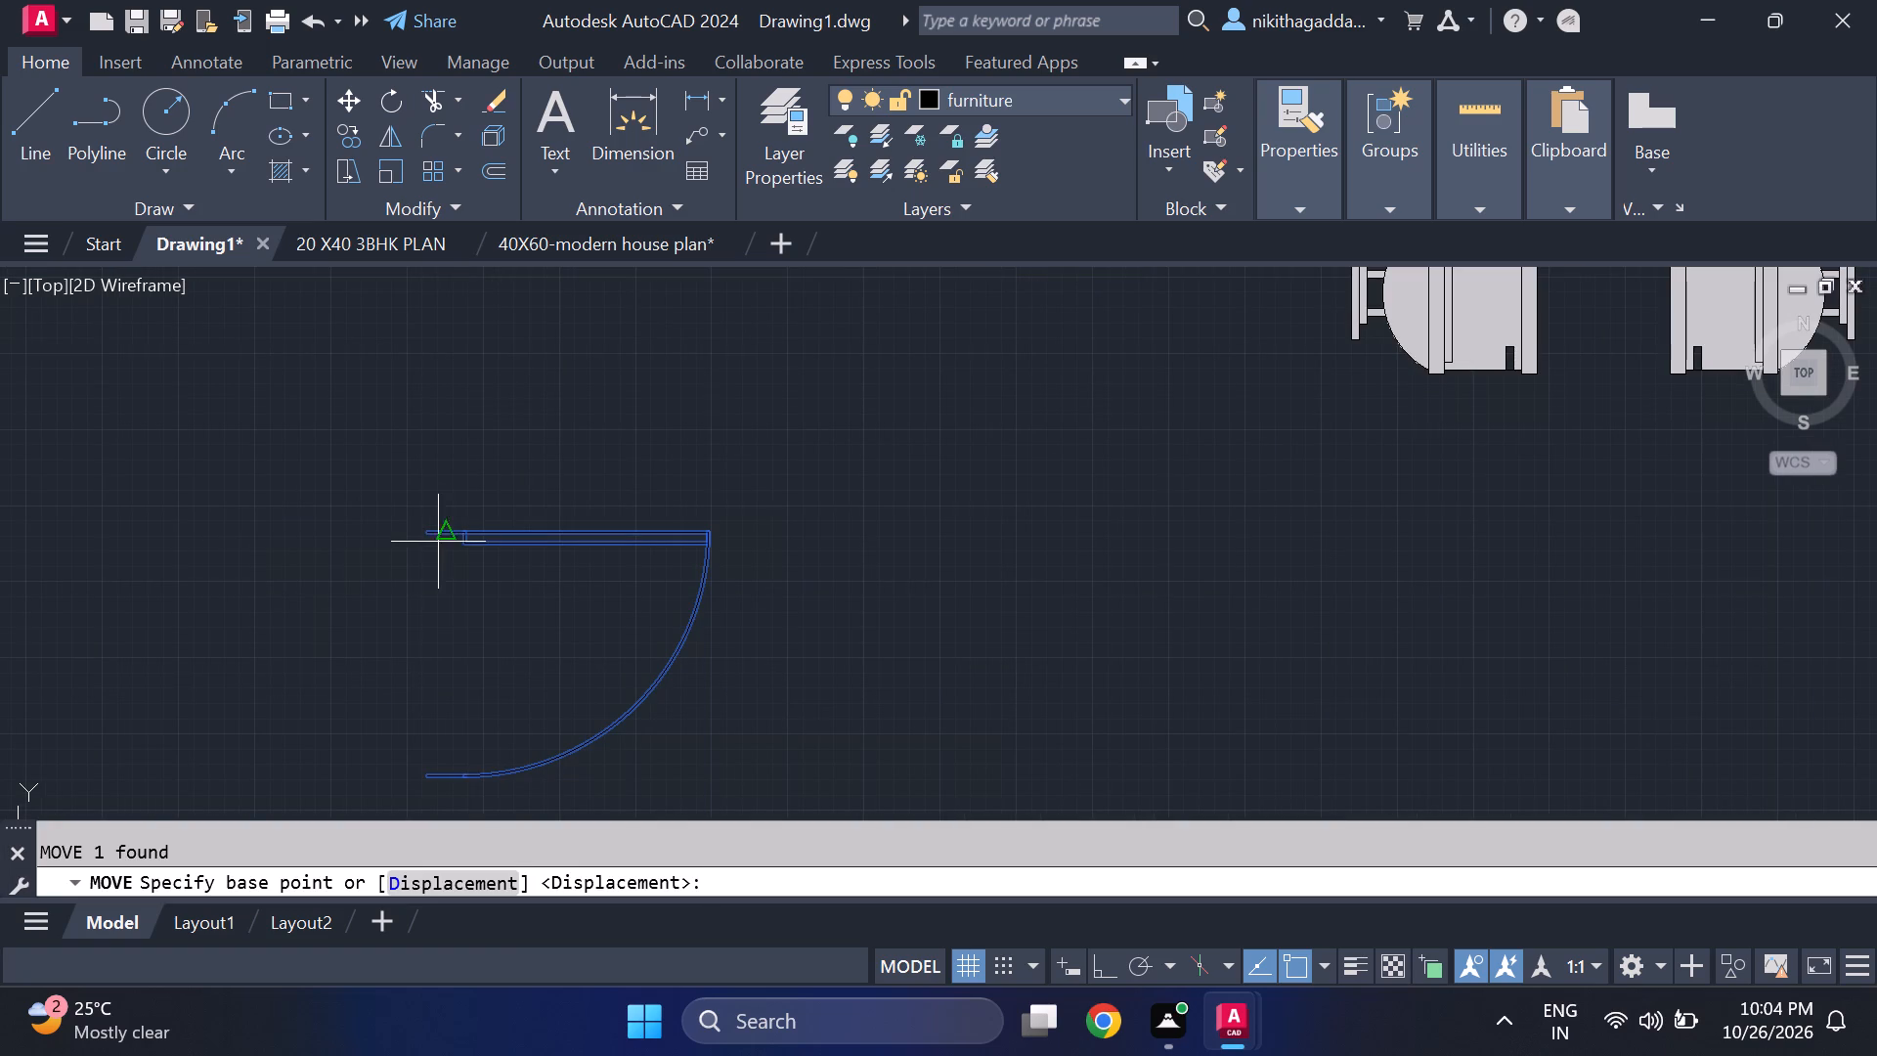
click(422, 528)
scroll(487, 431, down, 4)
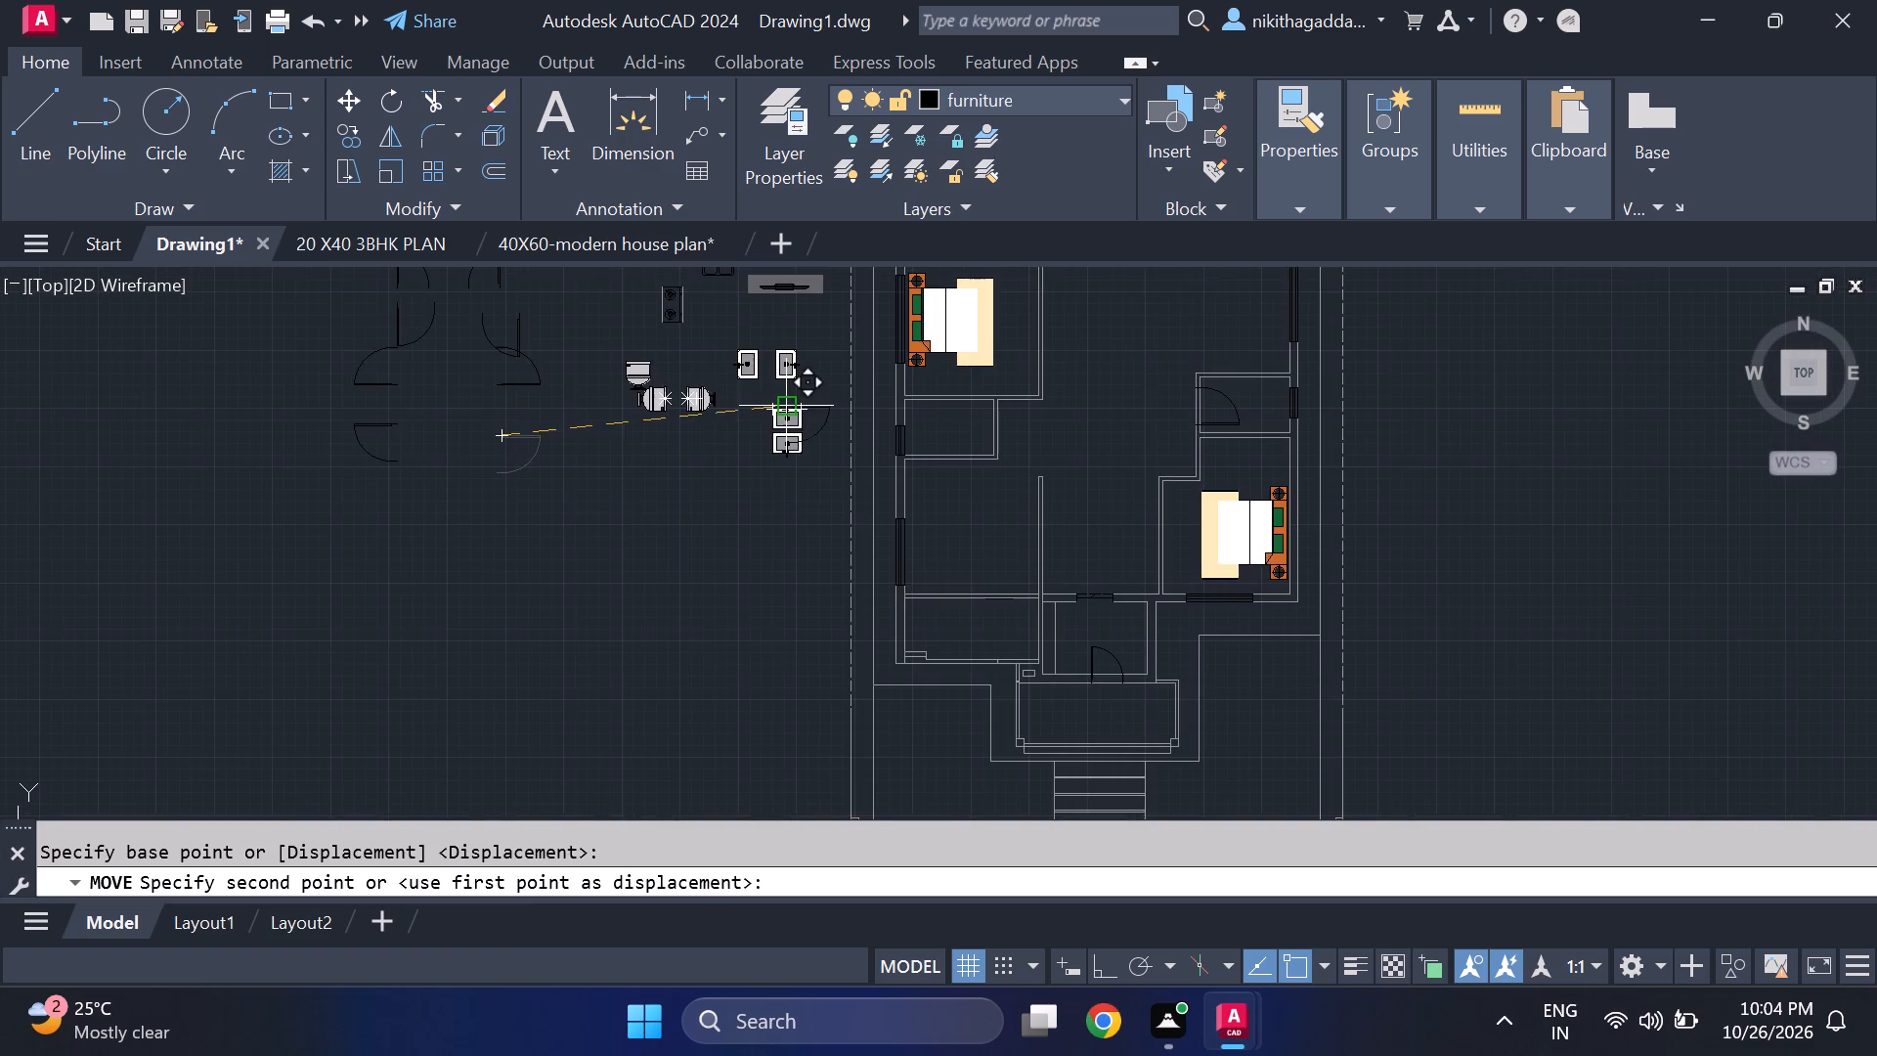
scroll(777, 404, down, 3)
scroll(863, 438, up, 3)
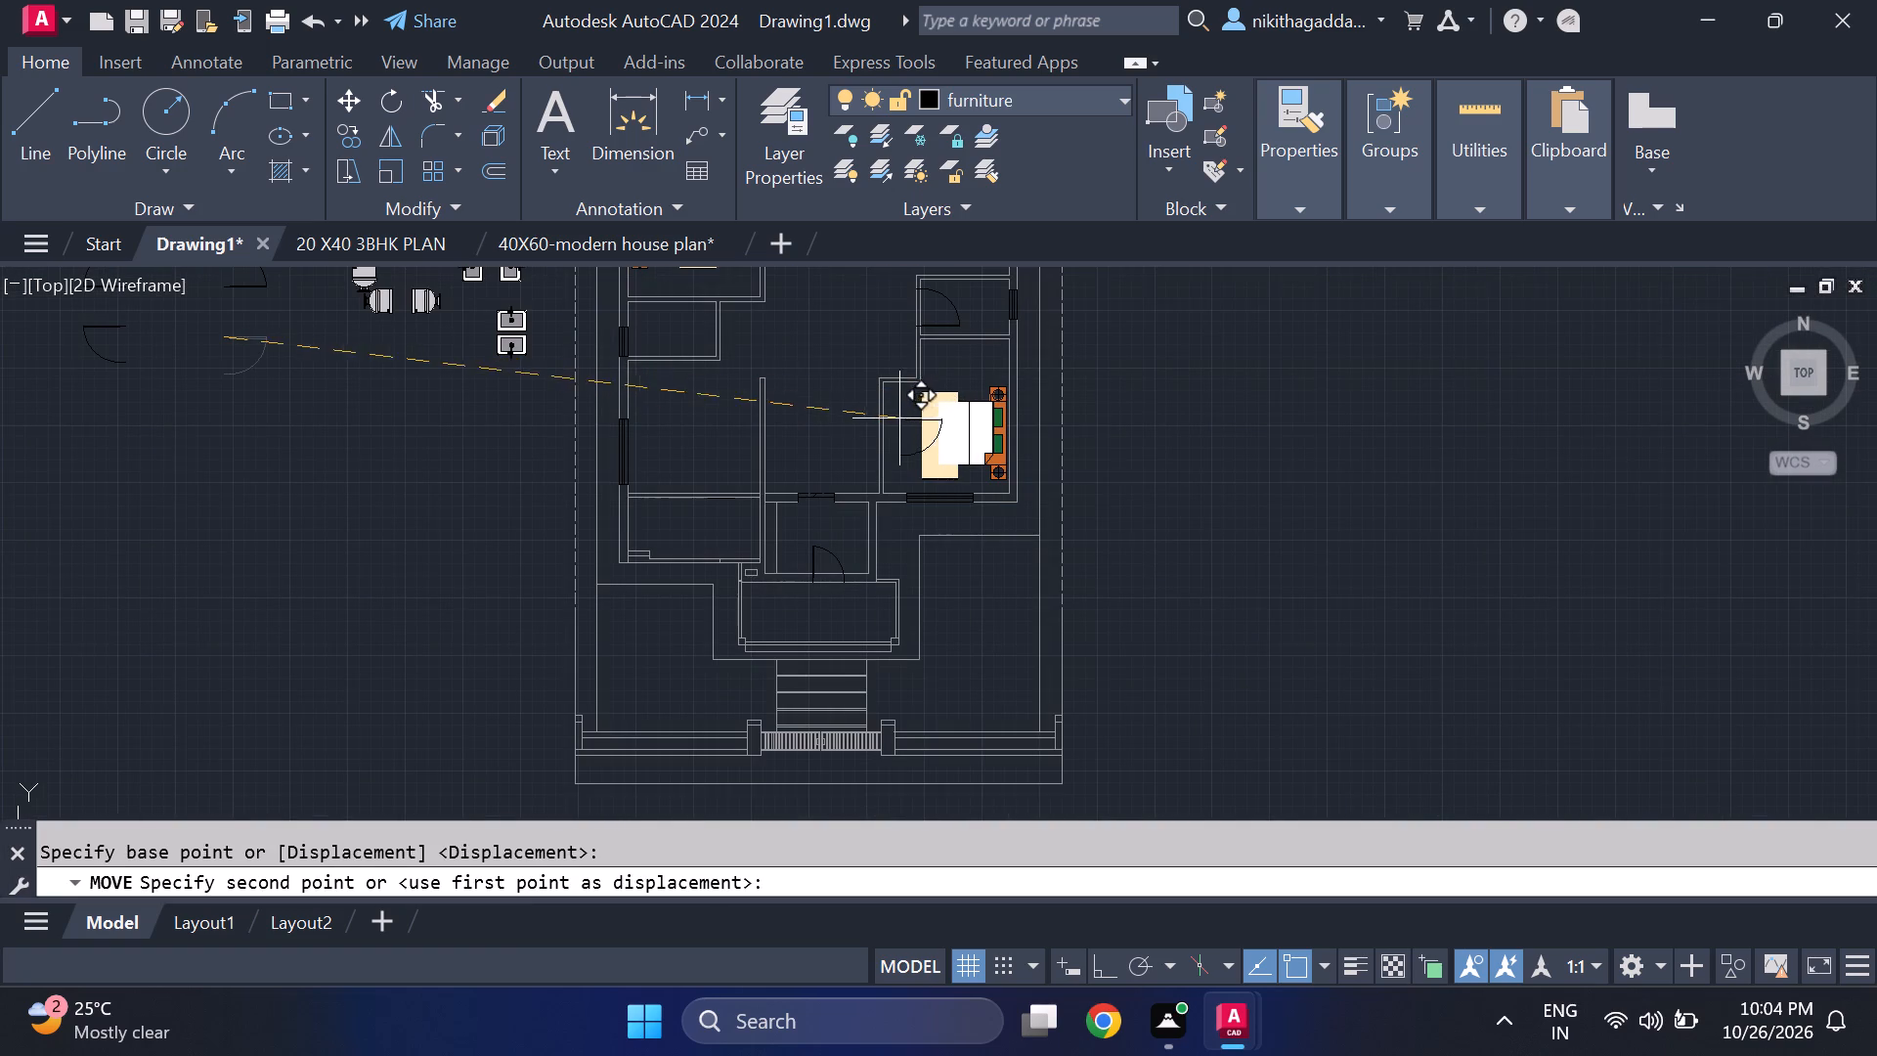
middle_drag(893, 418, 861, 456)
scroll(852, 395, up, 3)
middle_drag(959, 351, 900, 418)
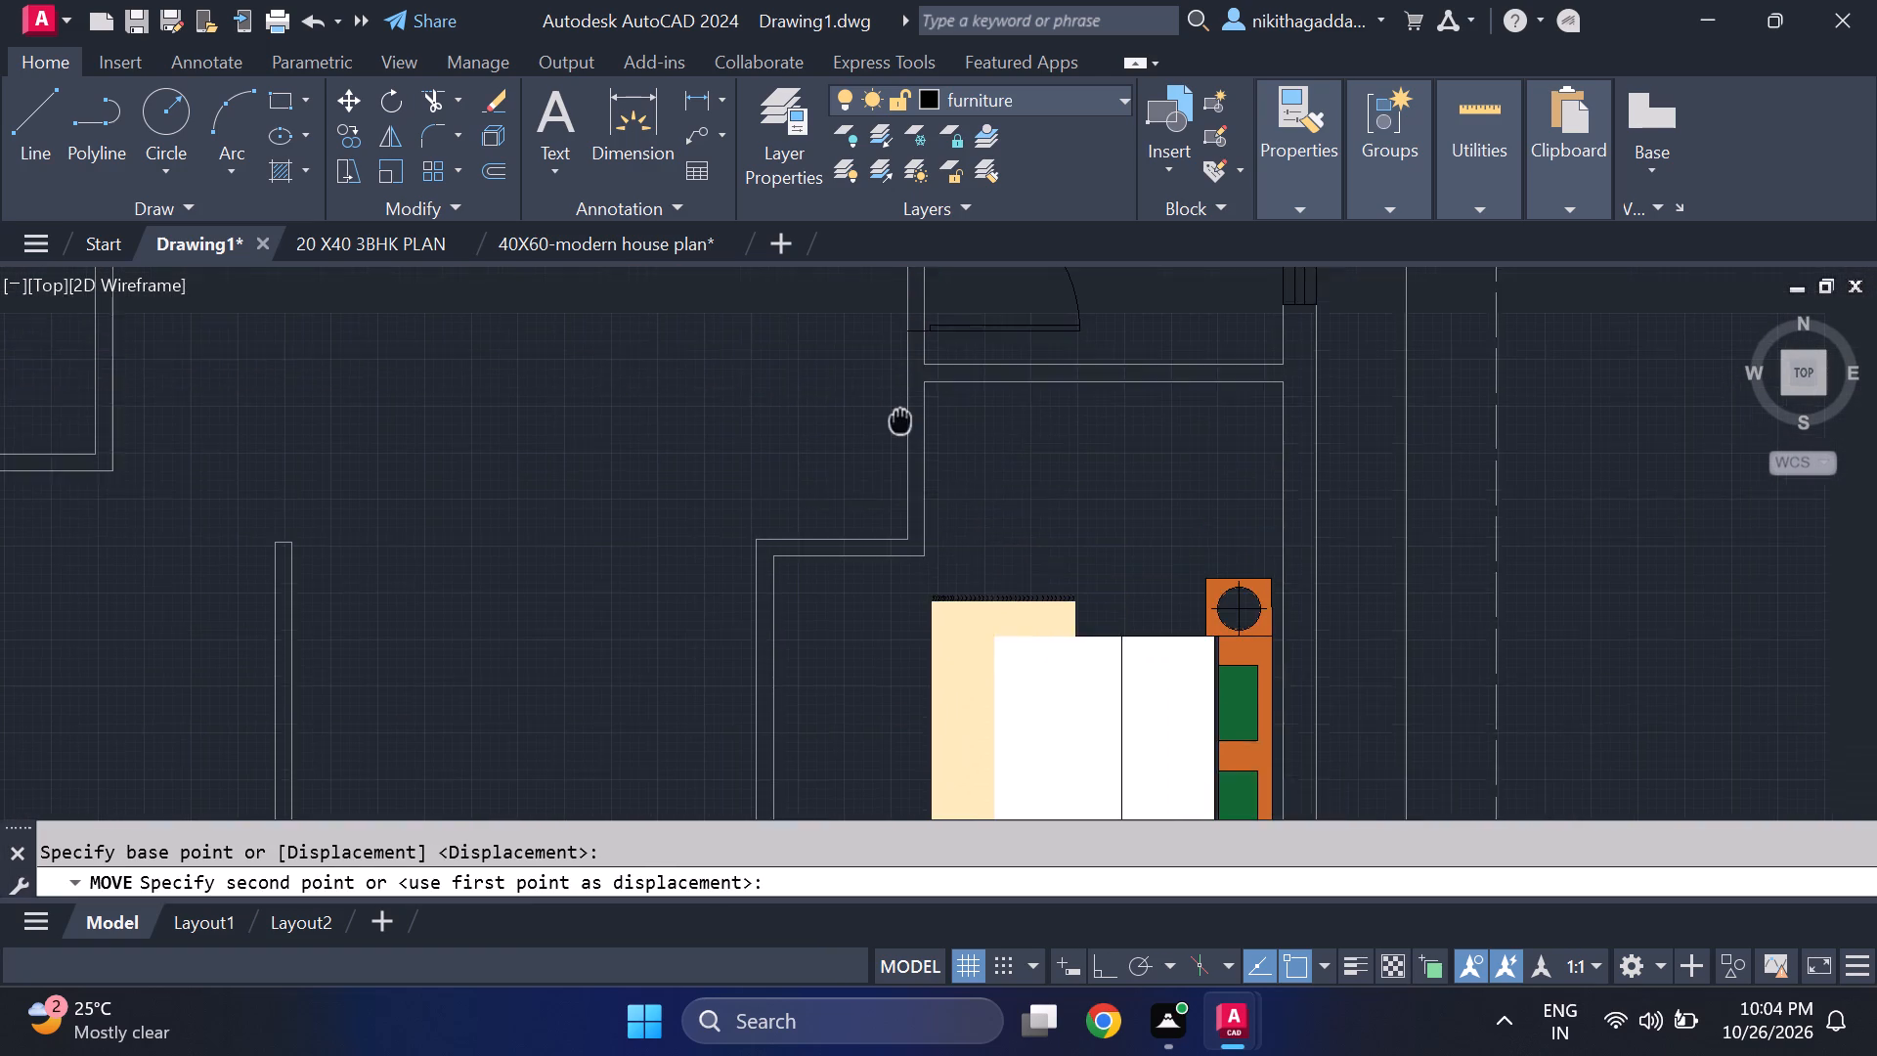
middle_drag(900, 418, 864, 458)
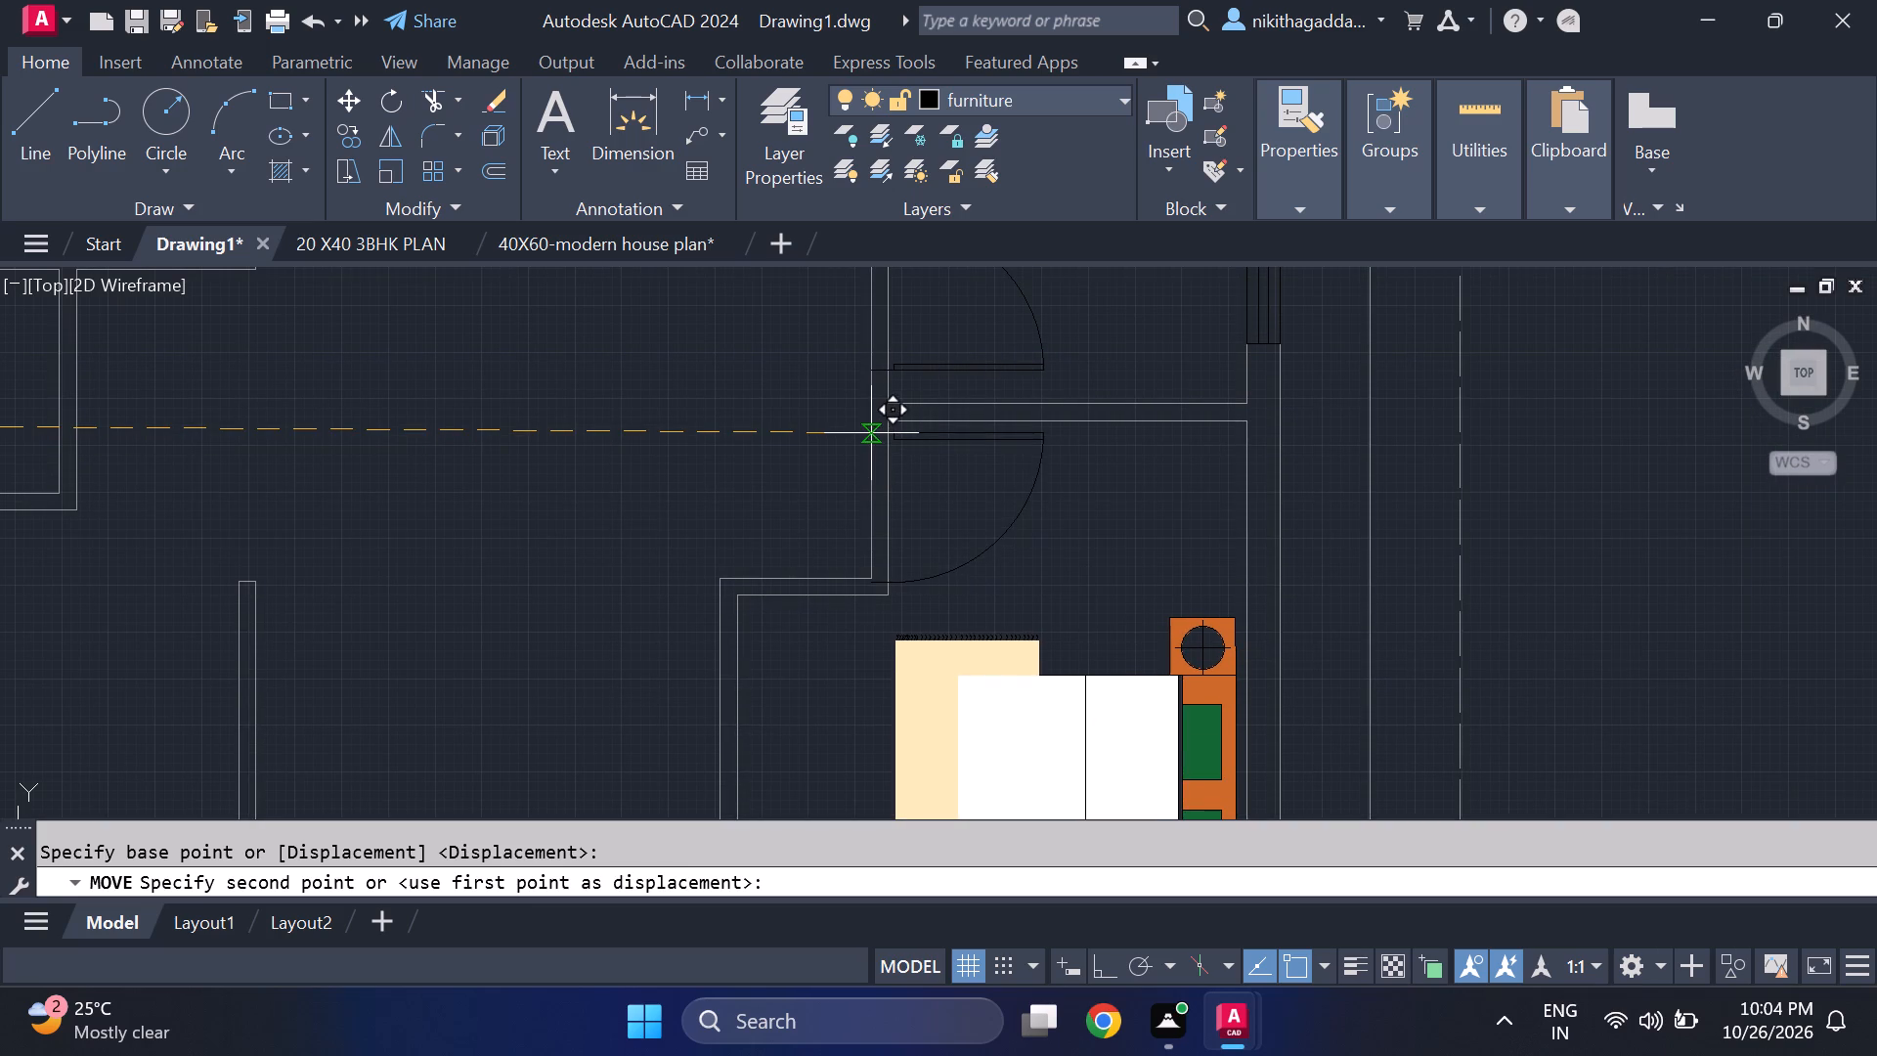
scroll(865, 429, up, 2)
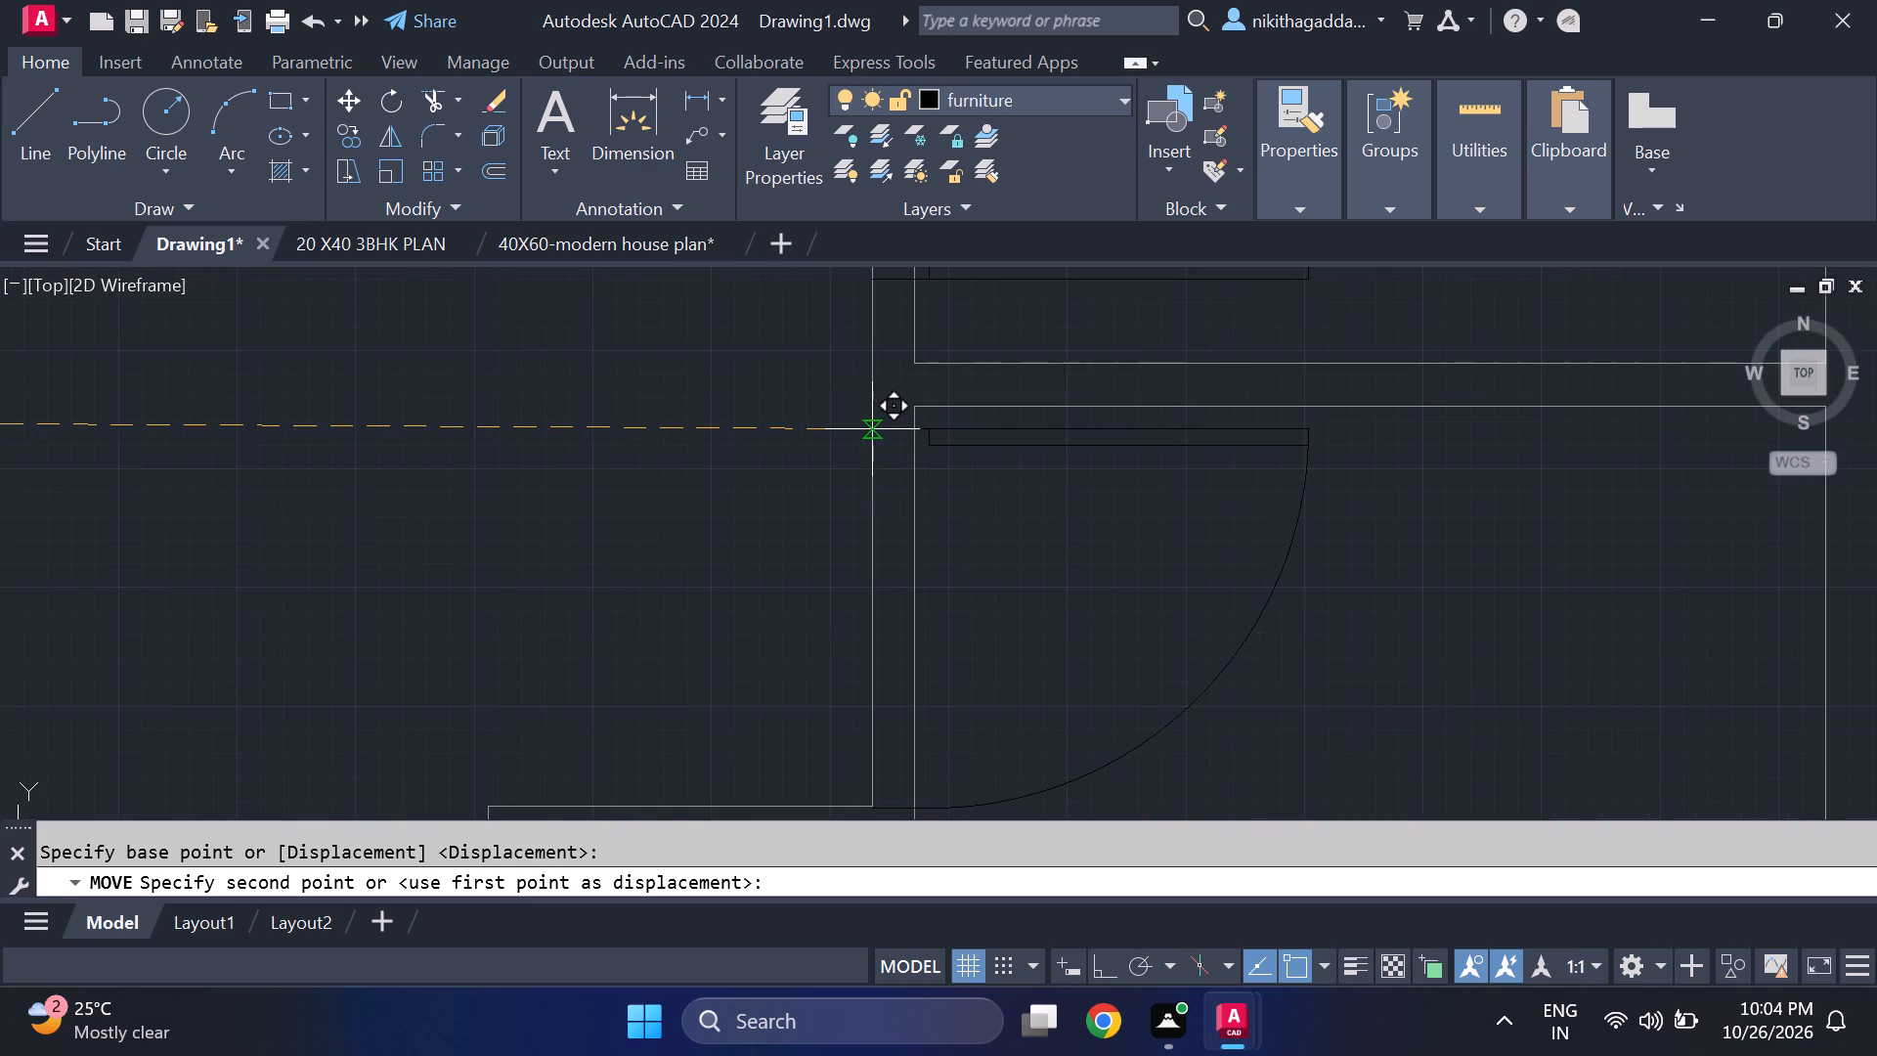
click(877, 421)
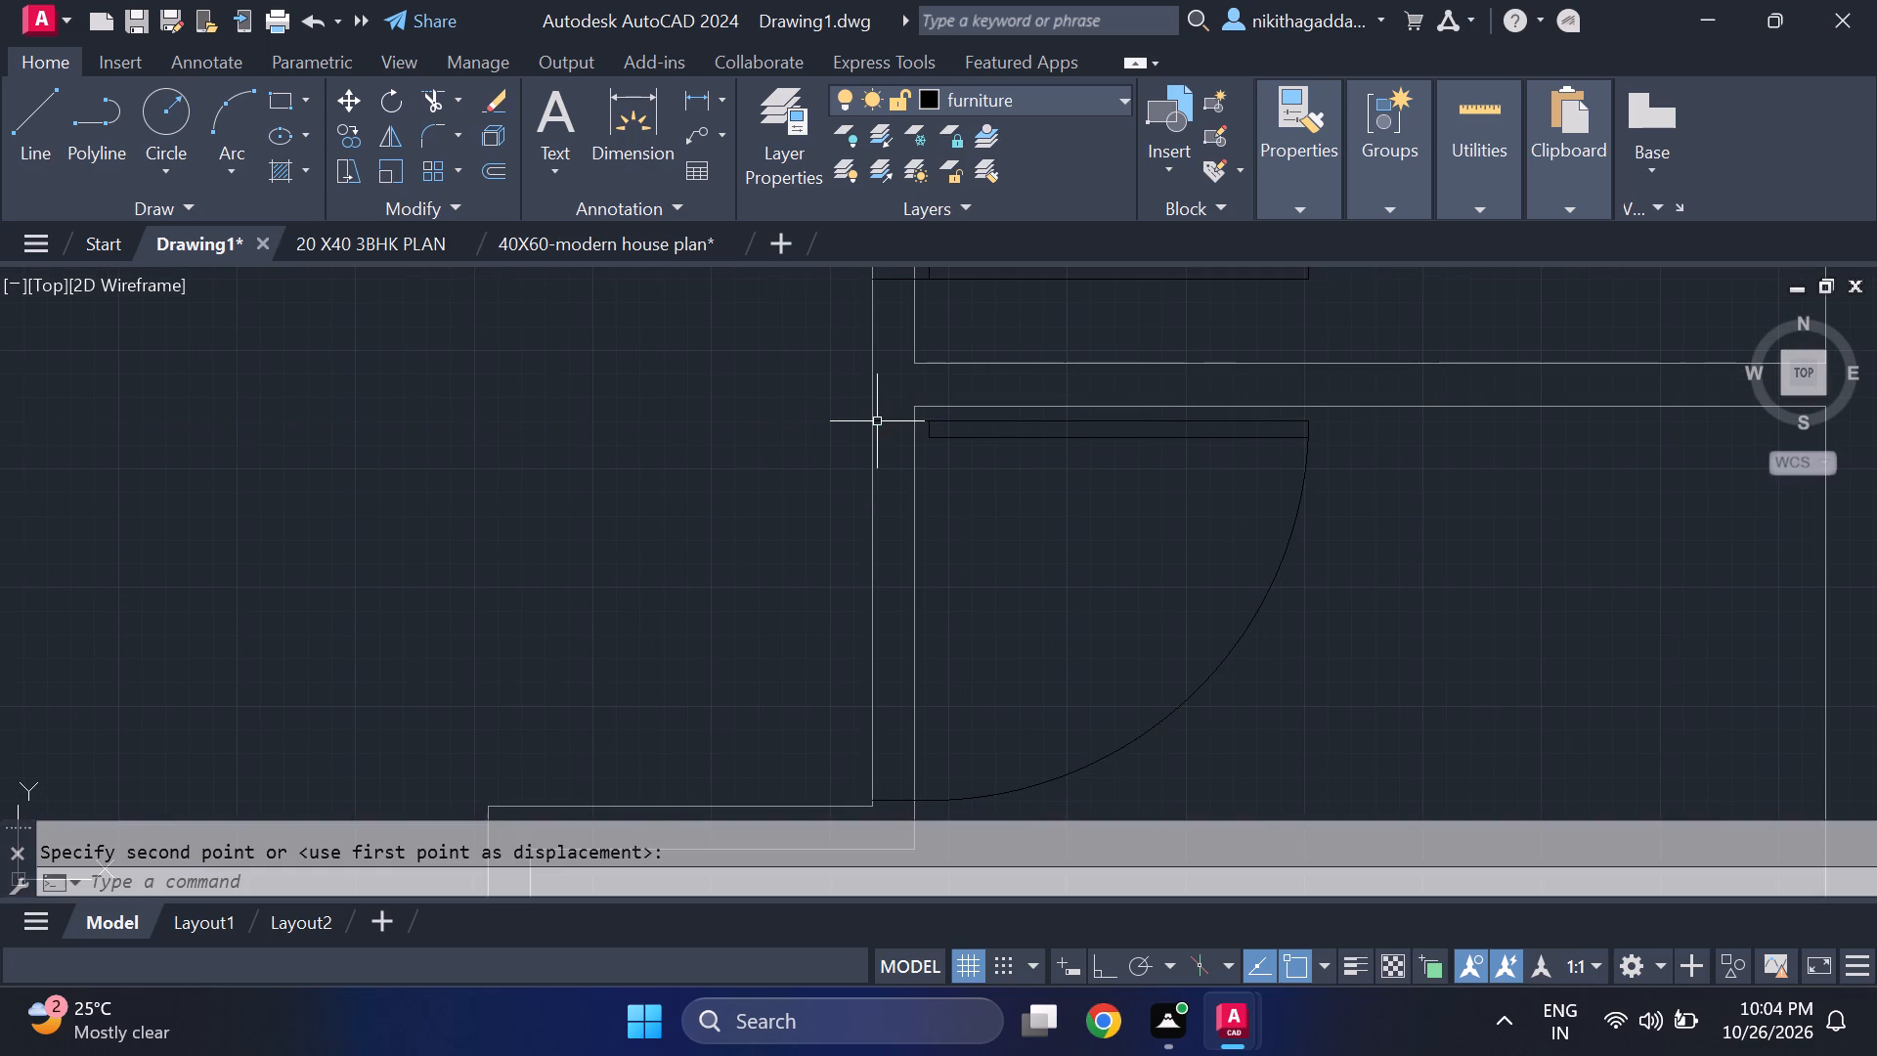
Copy the southeastern vertical-leaf door from its upper hinge-side endpoint to the north wall of the small room south of the middle west bedroom, near its northeast corner.
scroll(926, 390, down, 4)
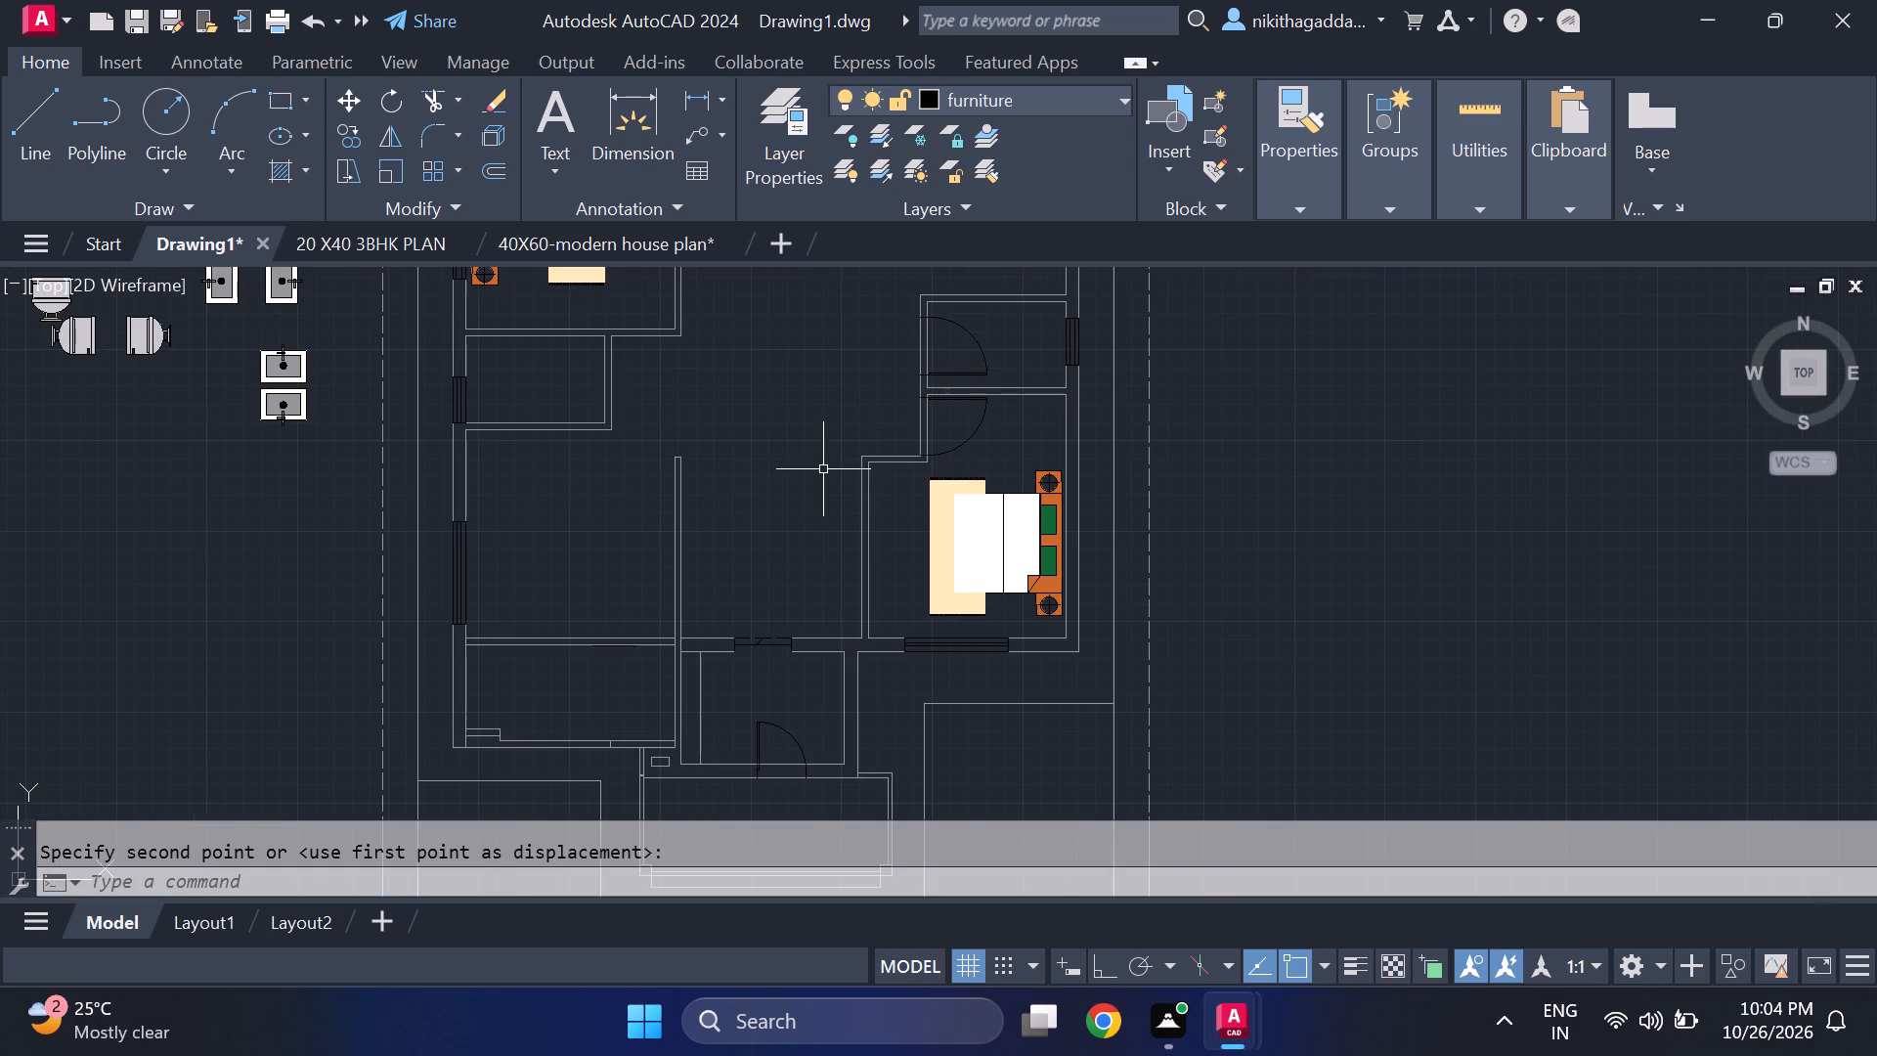
scroll(819, 469, up, 3)
scroll(820, 469, down, 4)
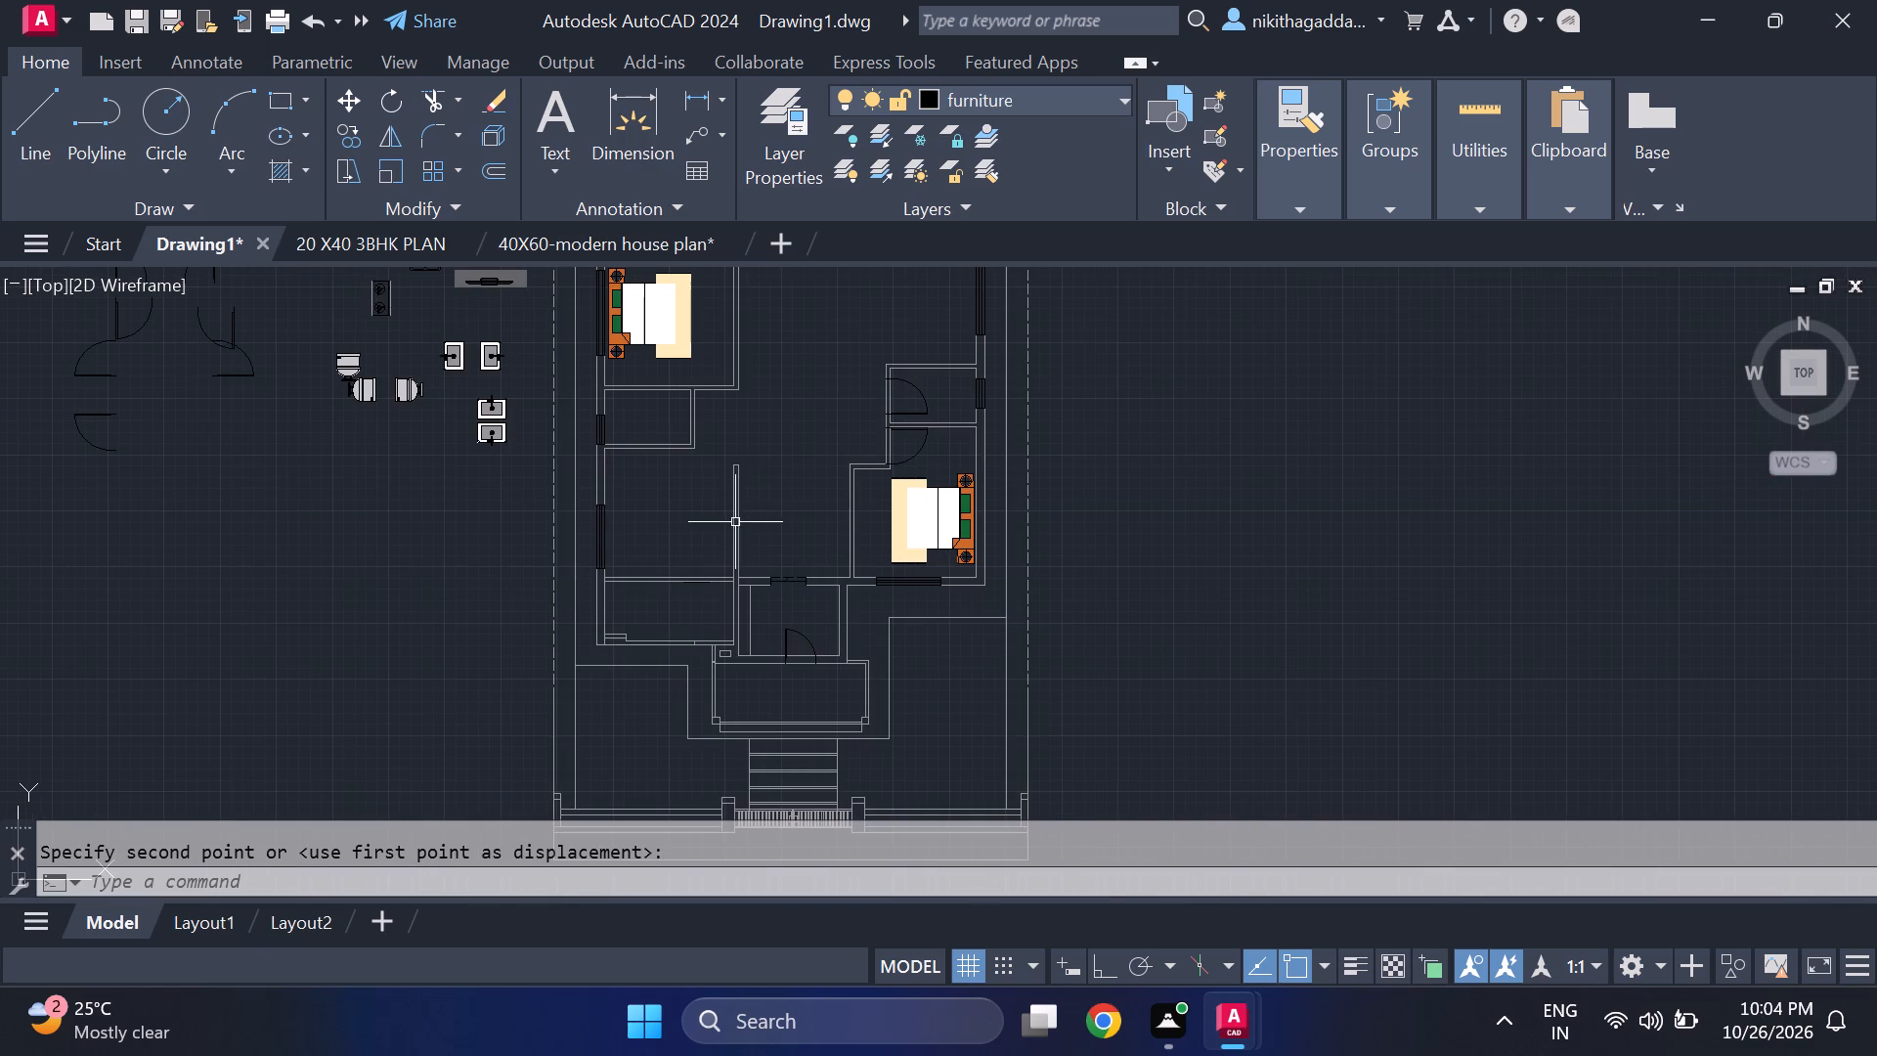
middle_drag(746, 506, 786, 584)
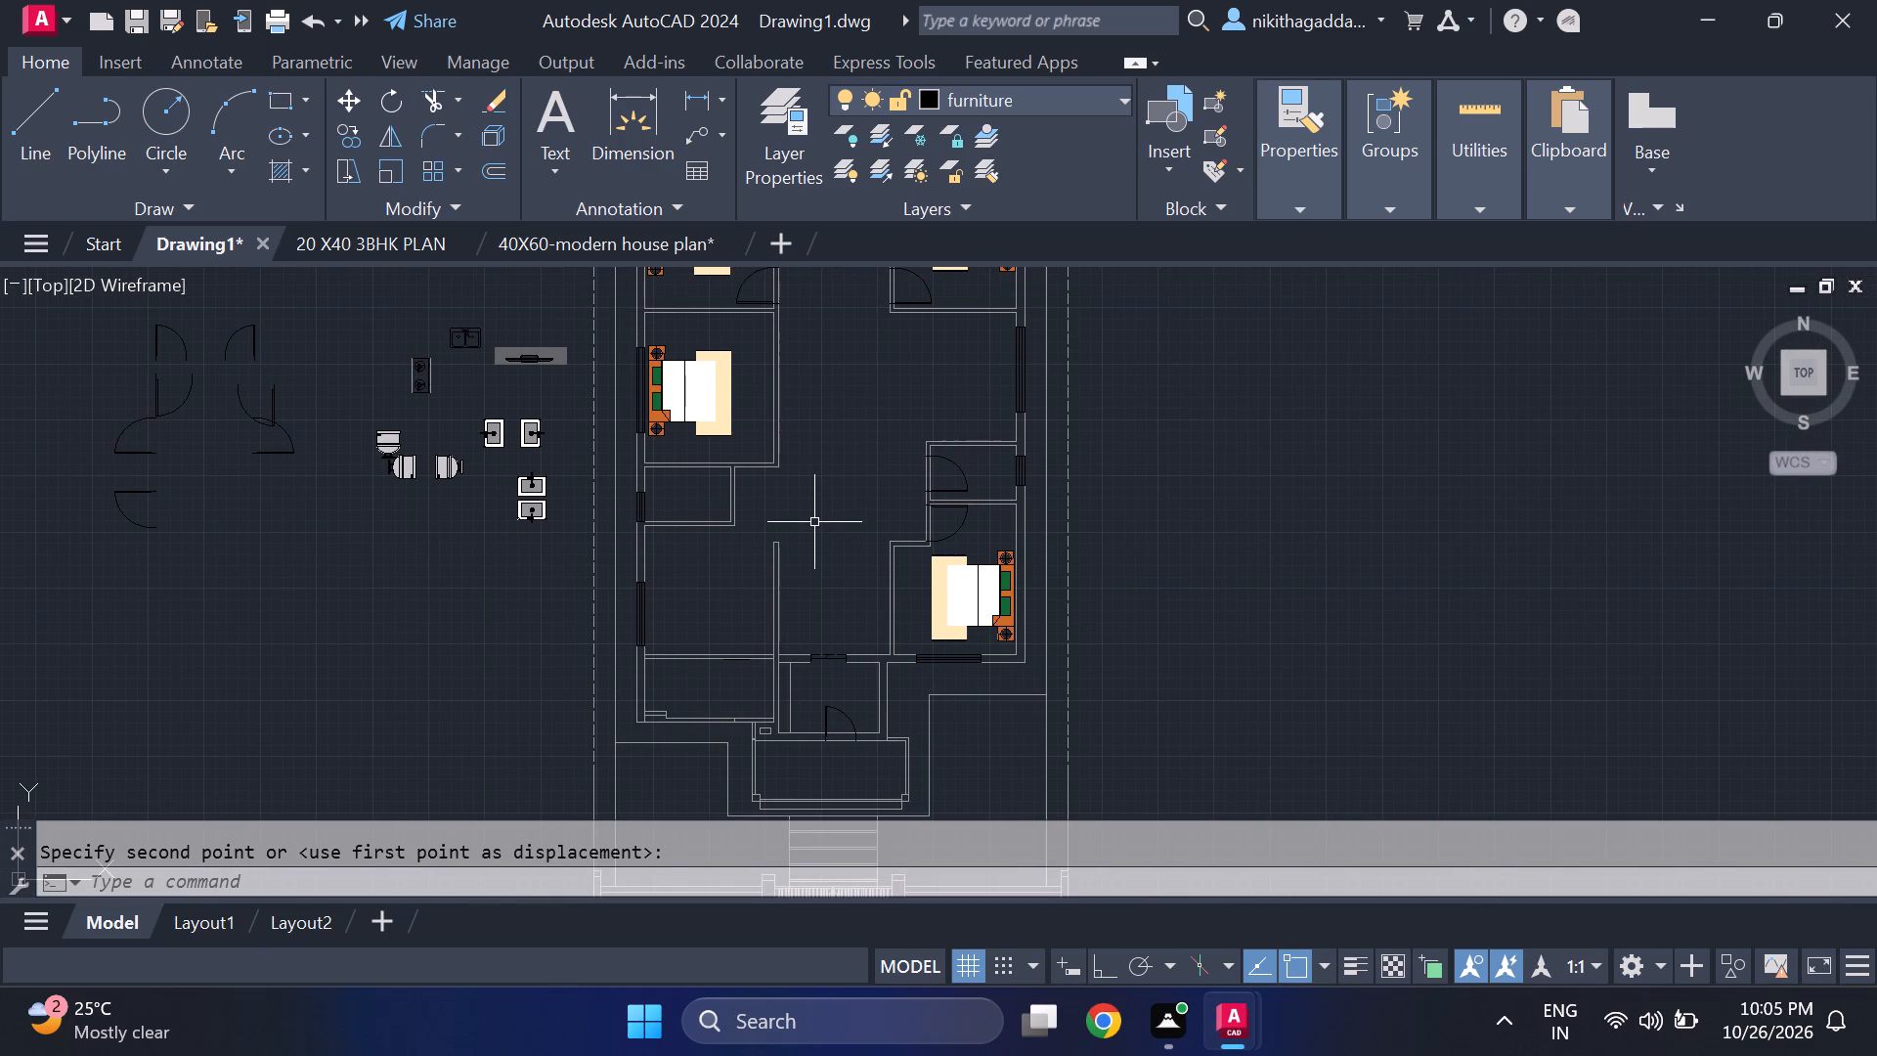
middle_drag(156, 488, 249, 548)
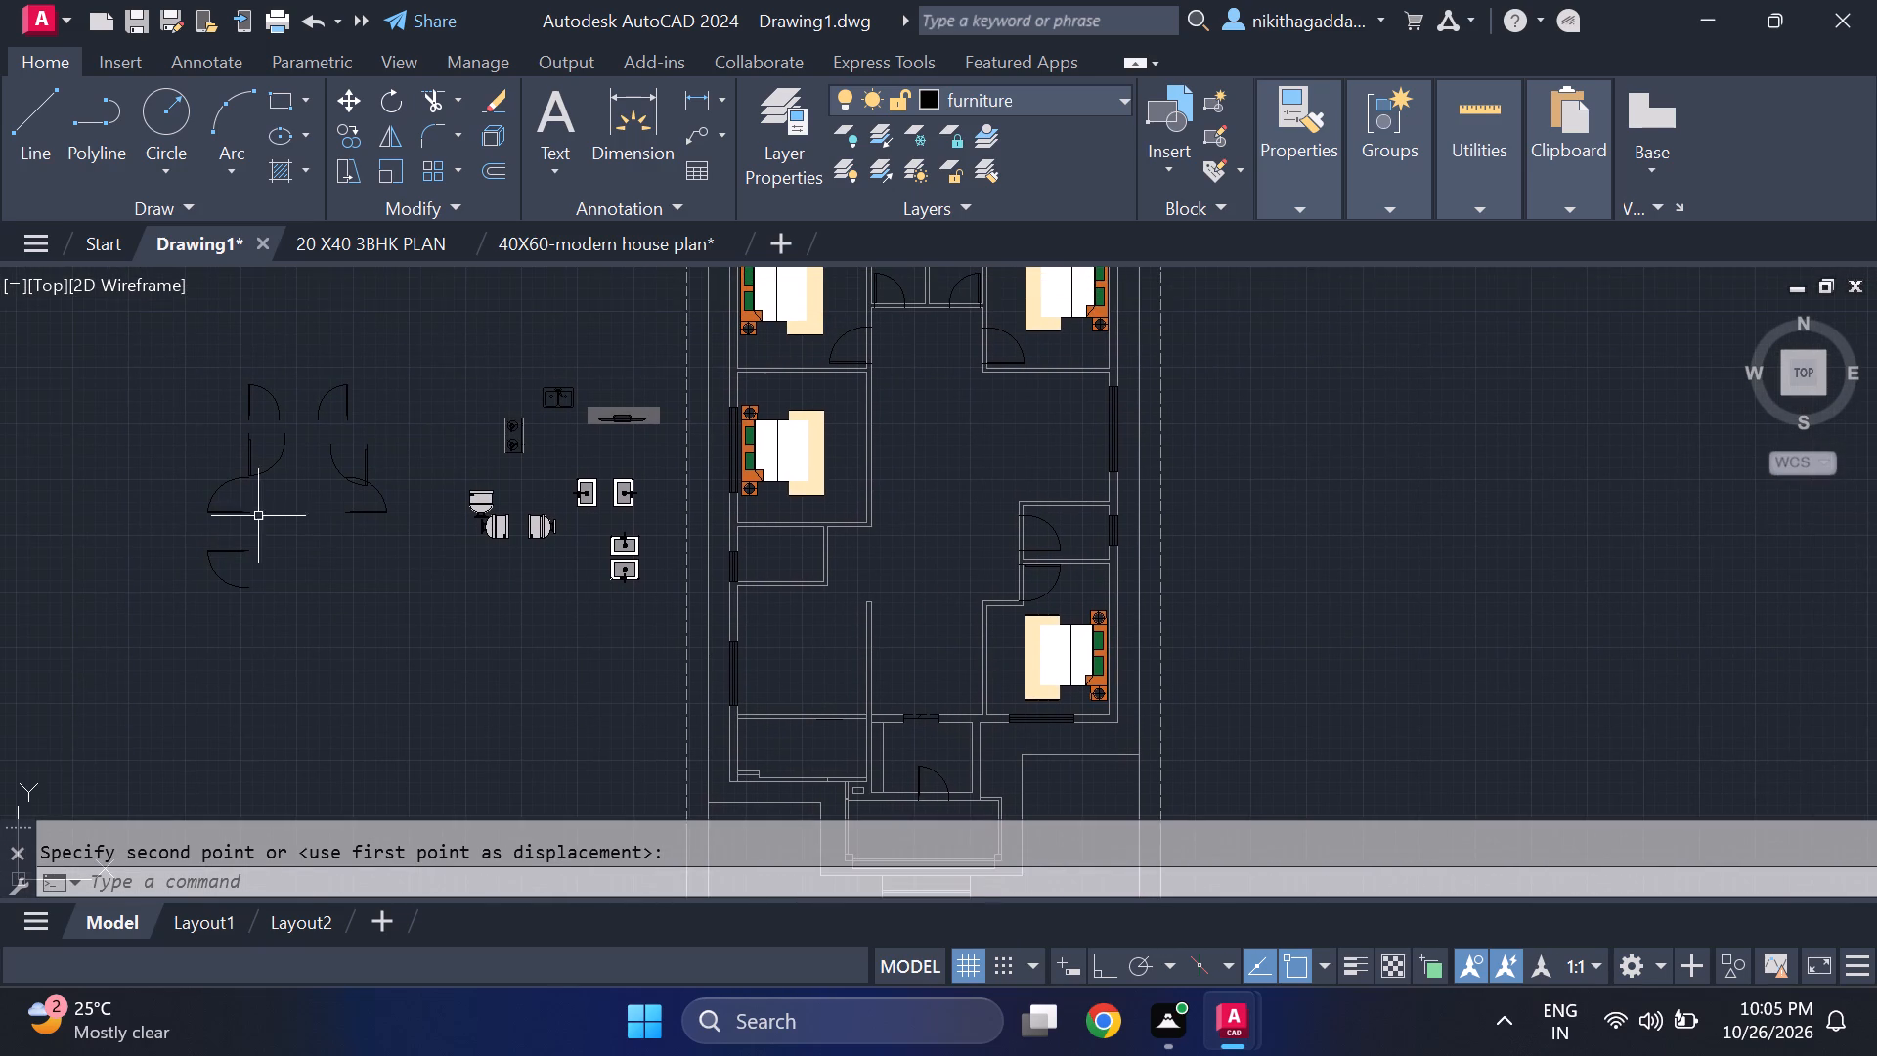
scroll(302, 442, up, 2)
click(475, 451)
click(421, 486)
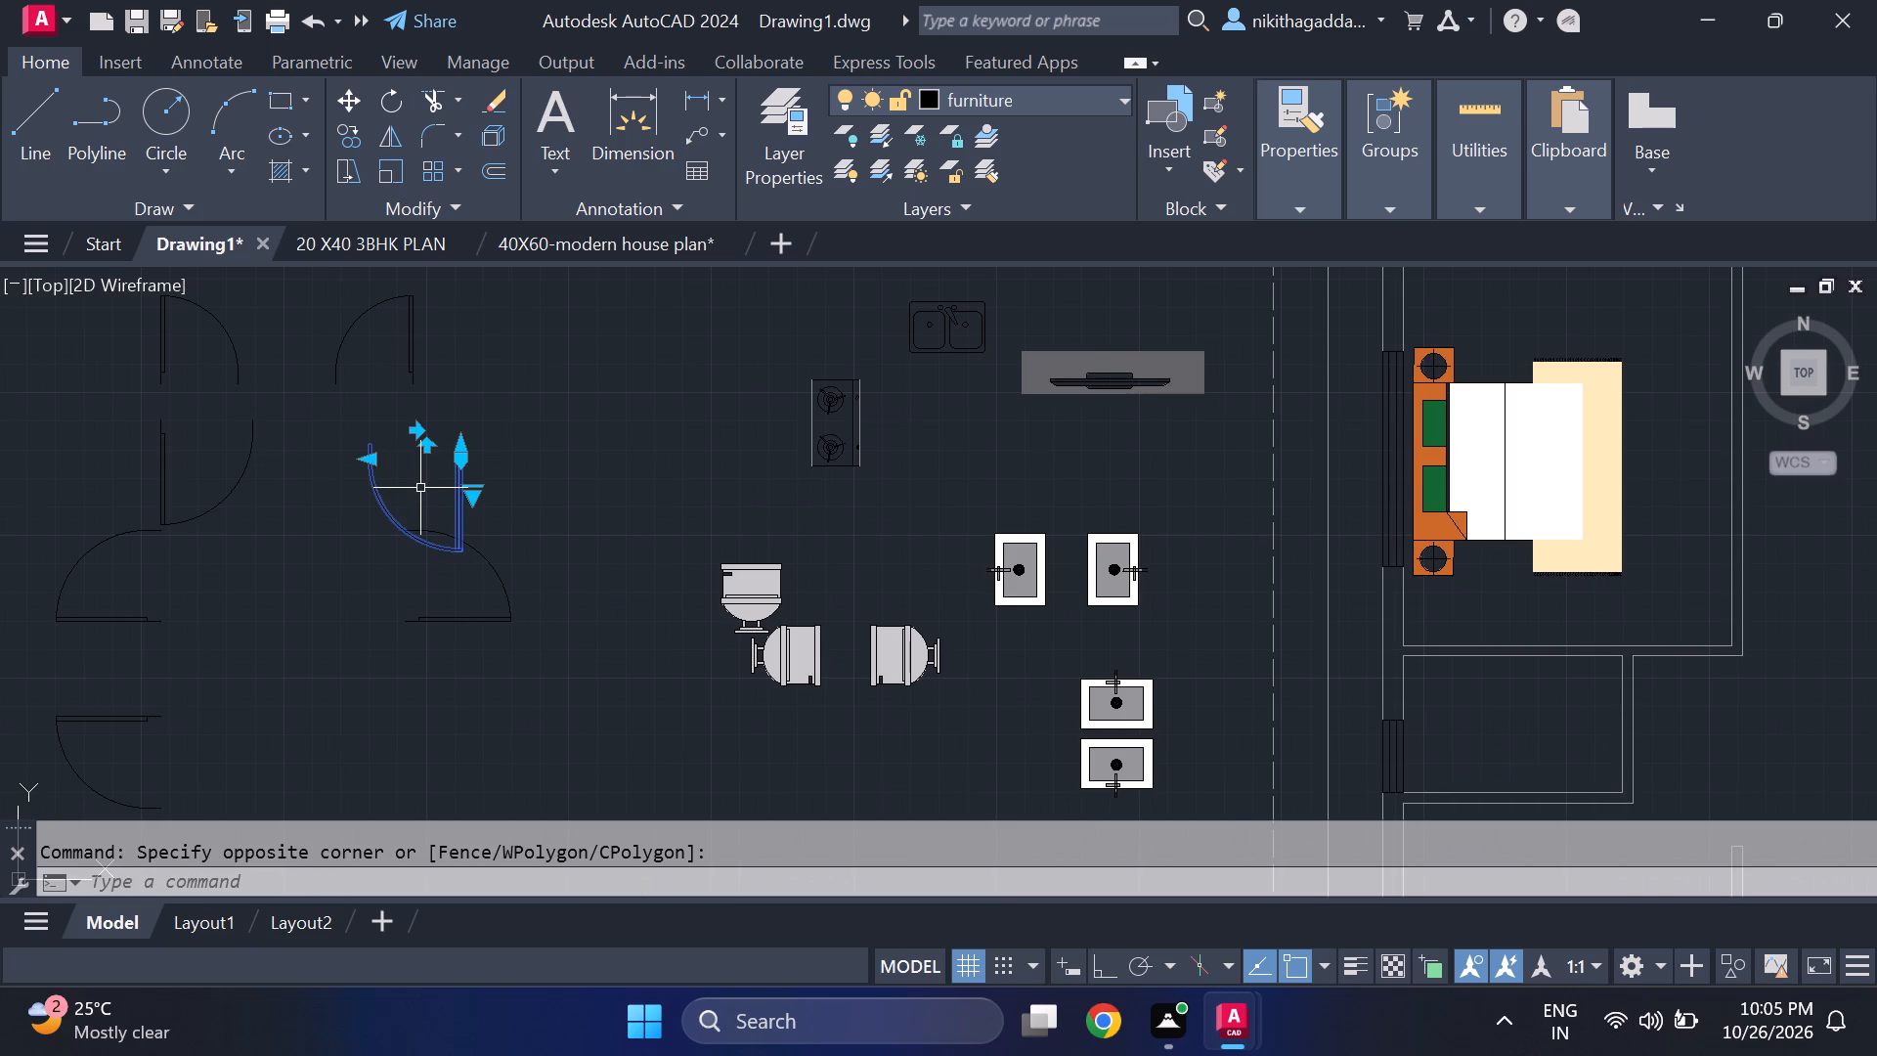
text(co)
key(Return)
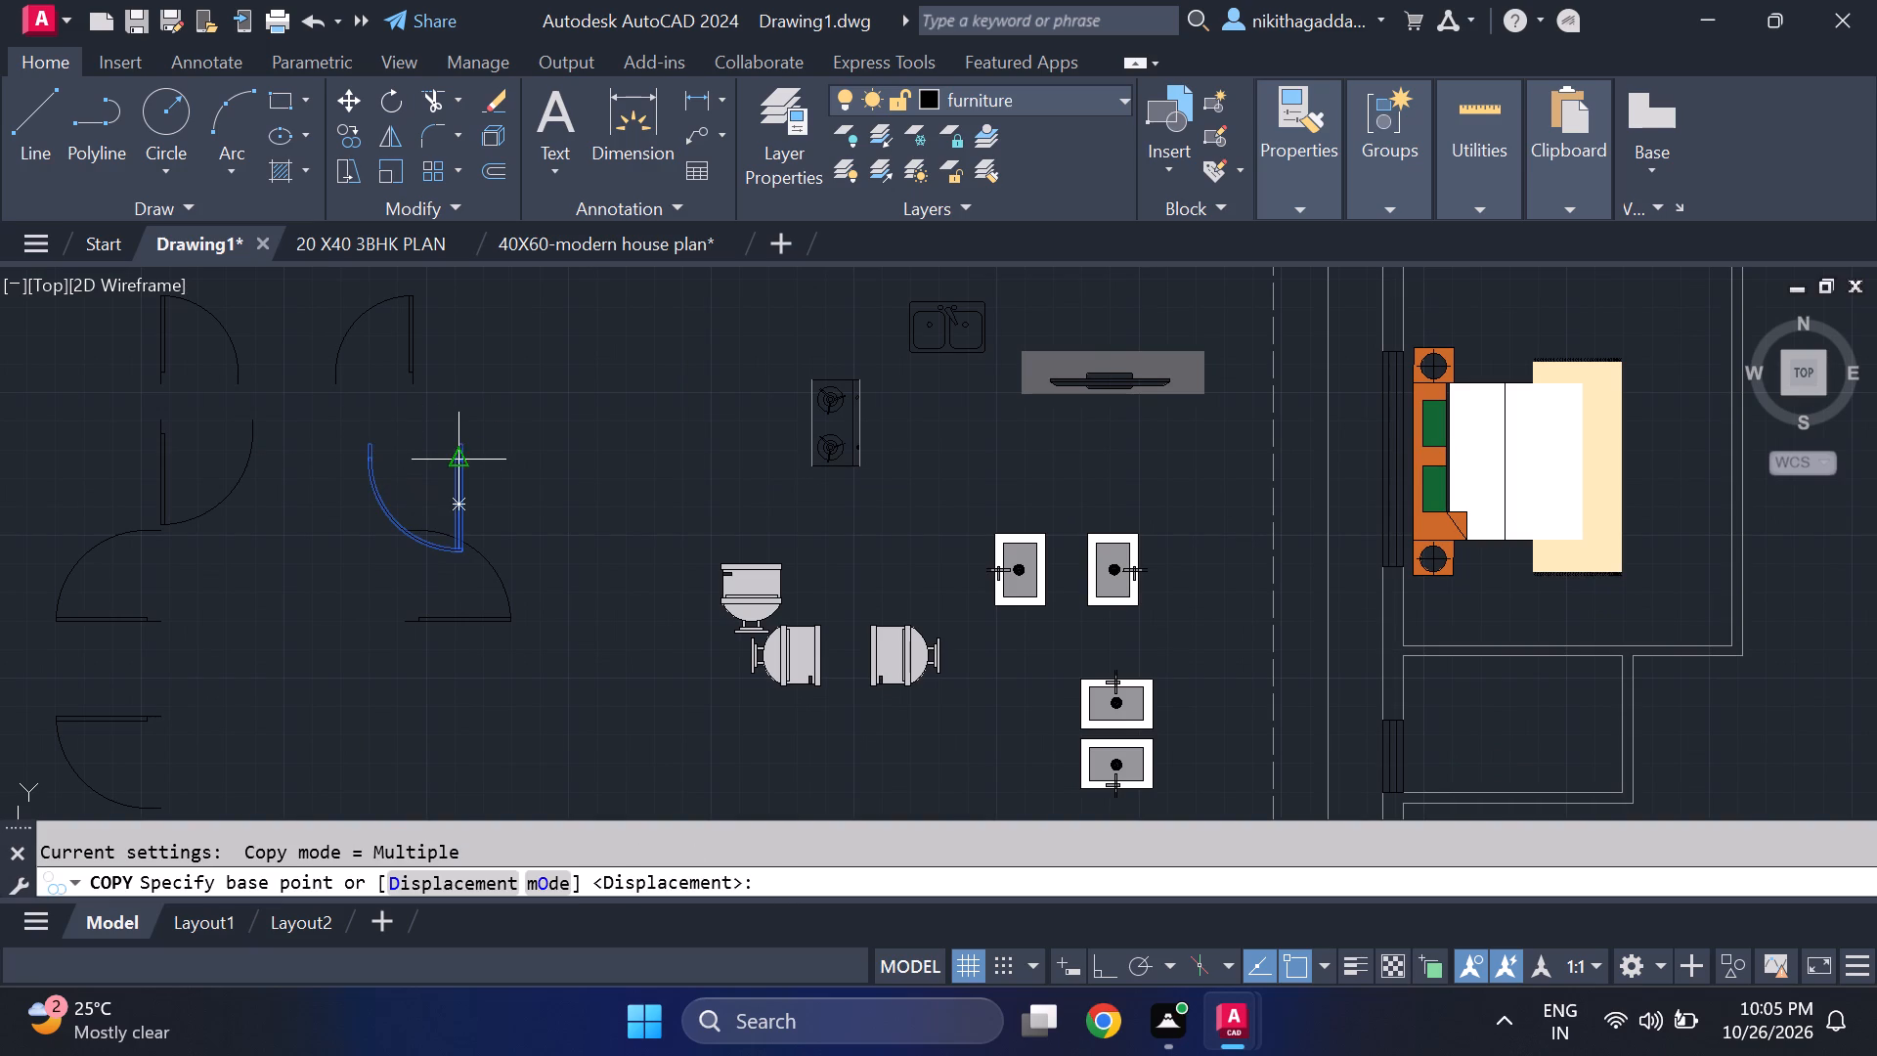
click(468, 444)
scroll(847, 345, down, 4)
middle_drag(927, 435, 860, 518)
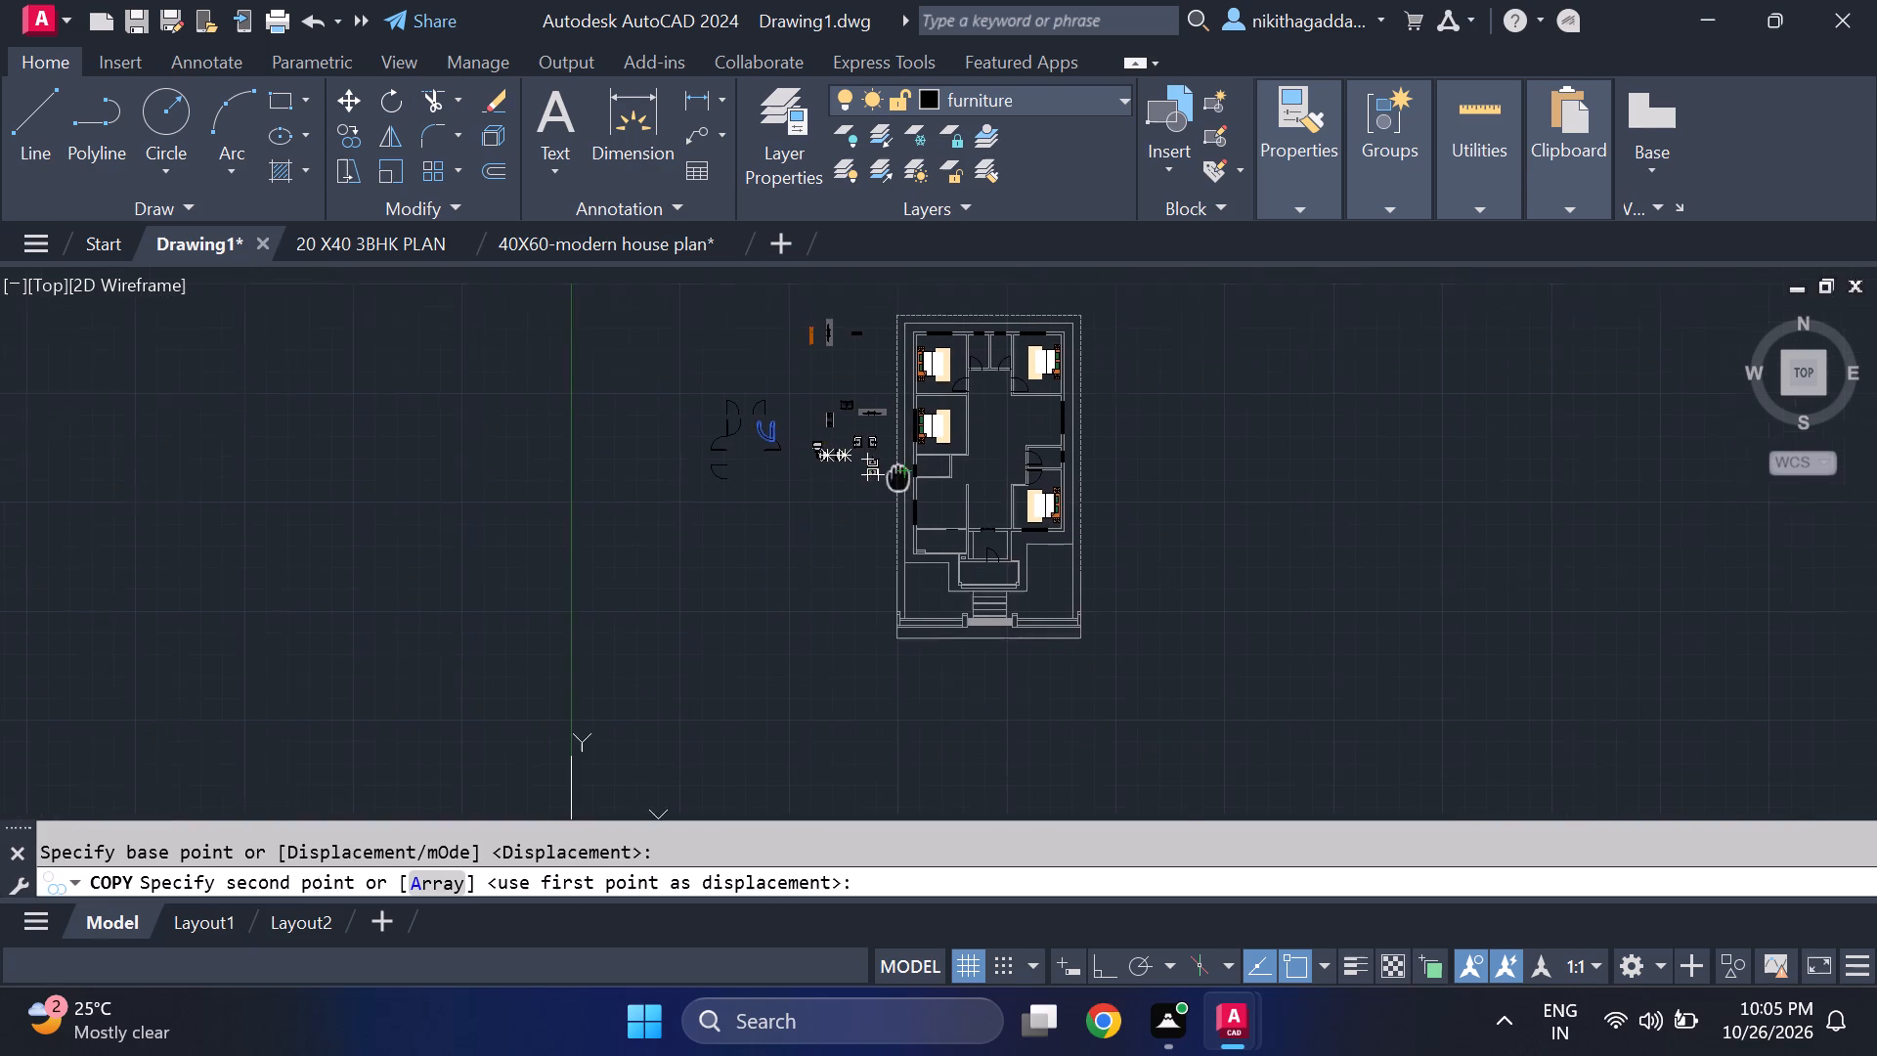
middle_drag(860, 518, 821, 564)
scroll(927, 488, up, 3)
middle_drag(720, 722, 829, 531)
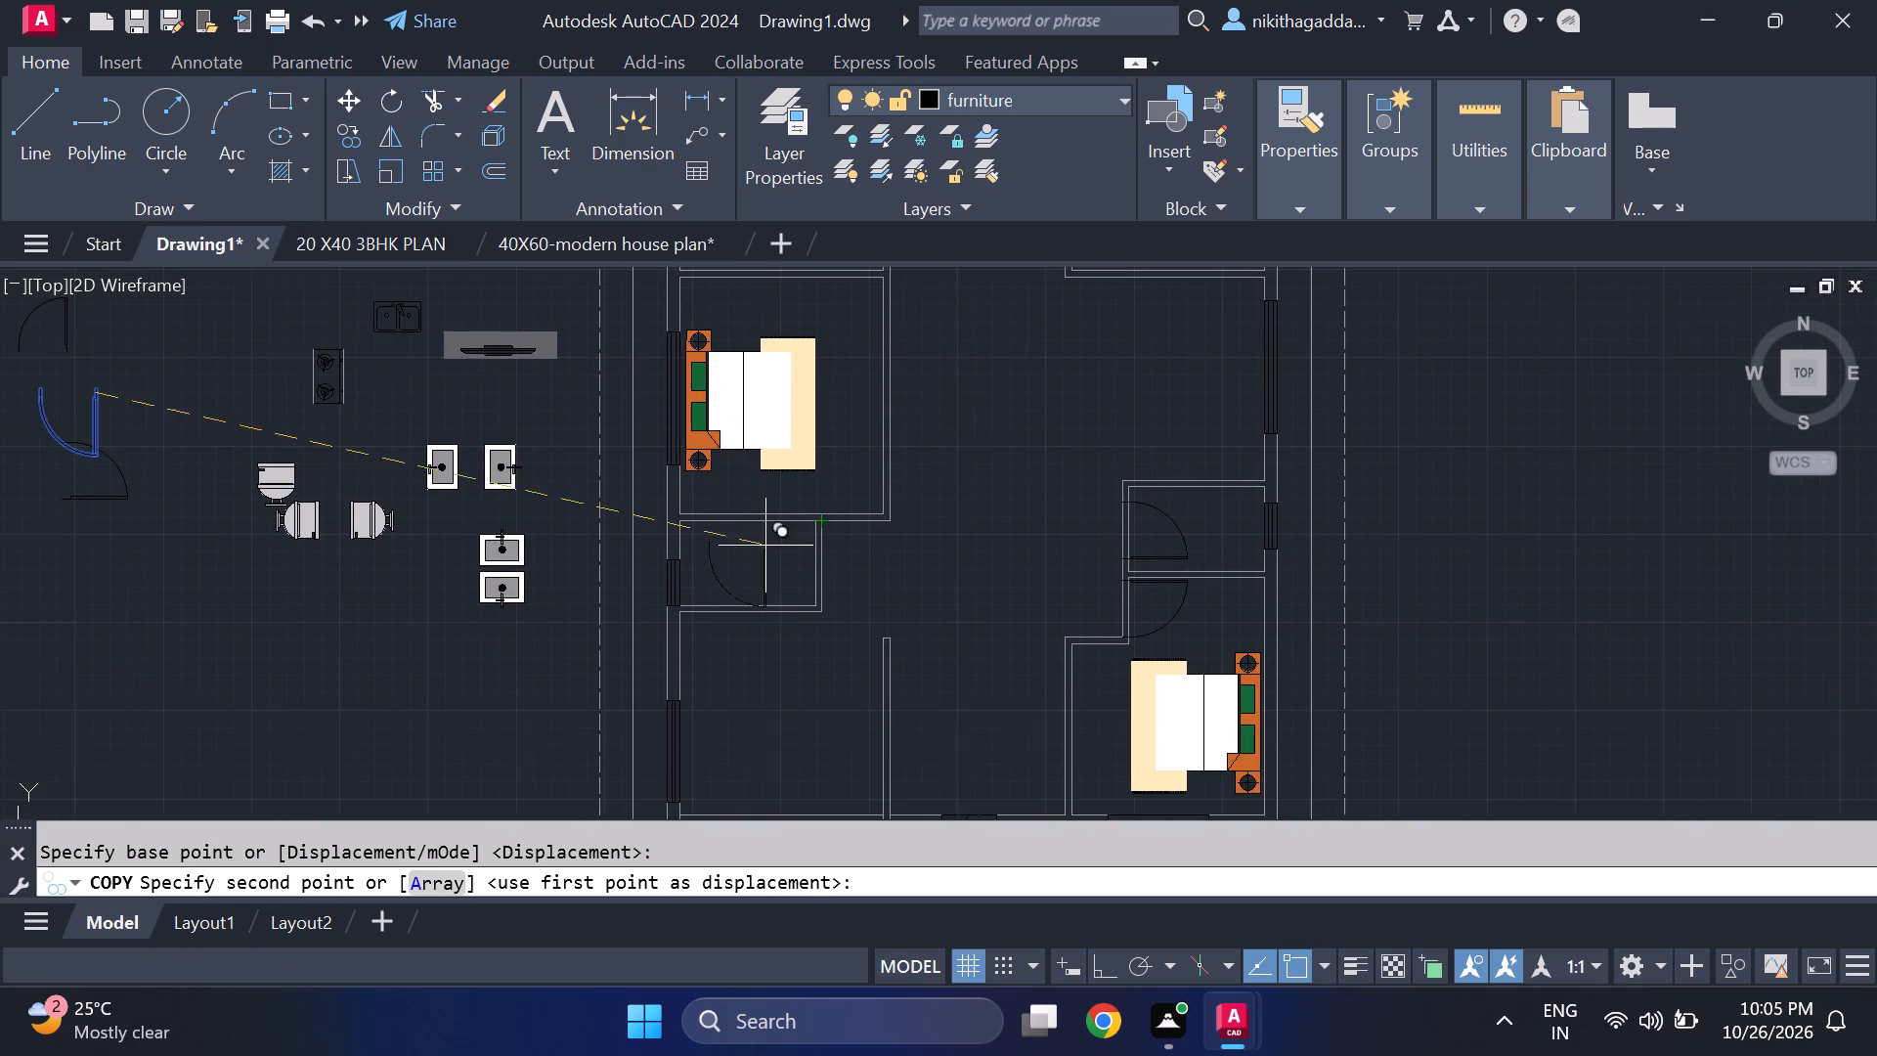
scroll(707, 596, up, 1)
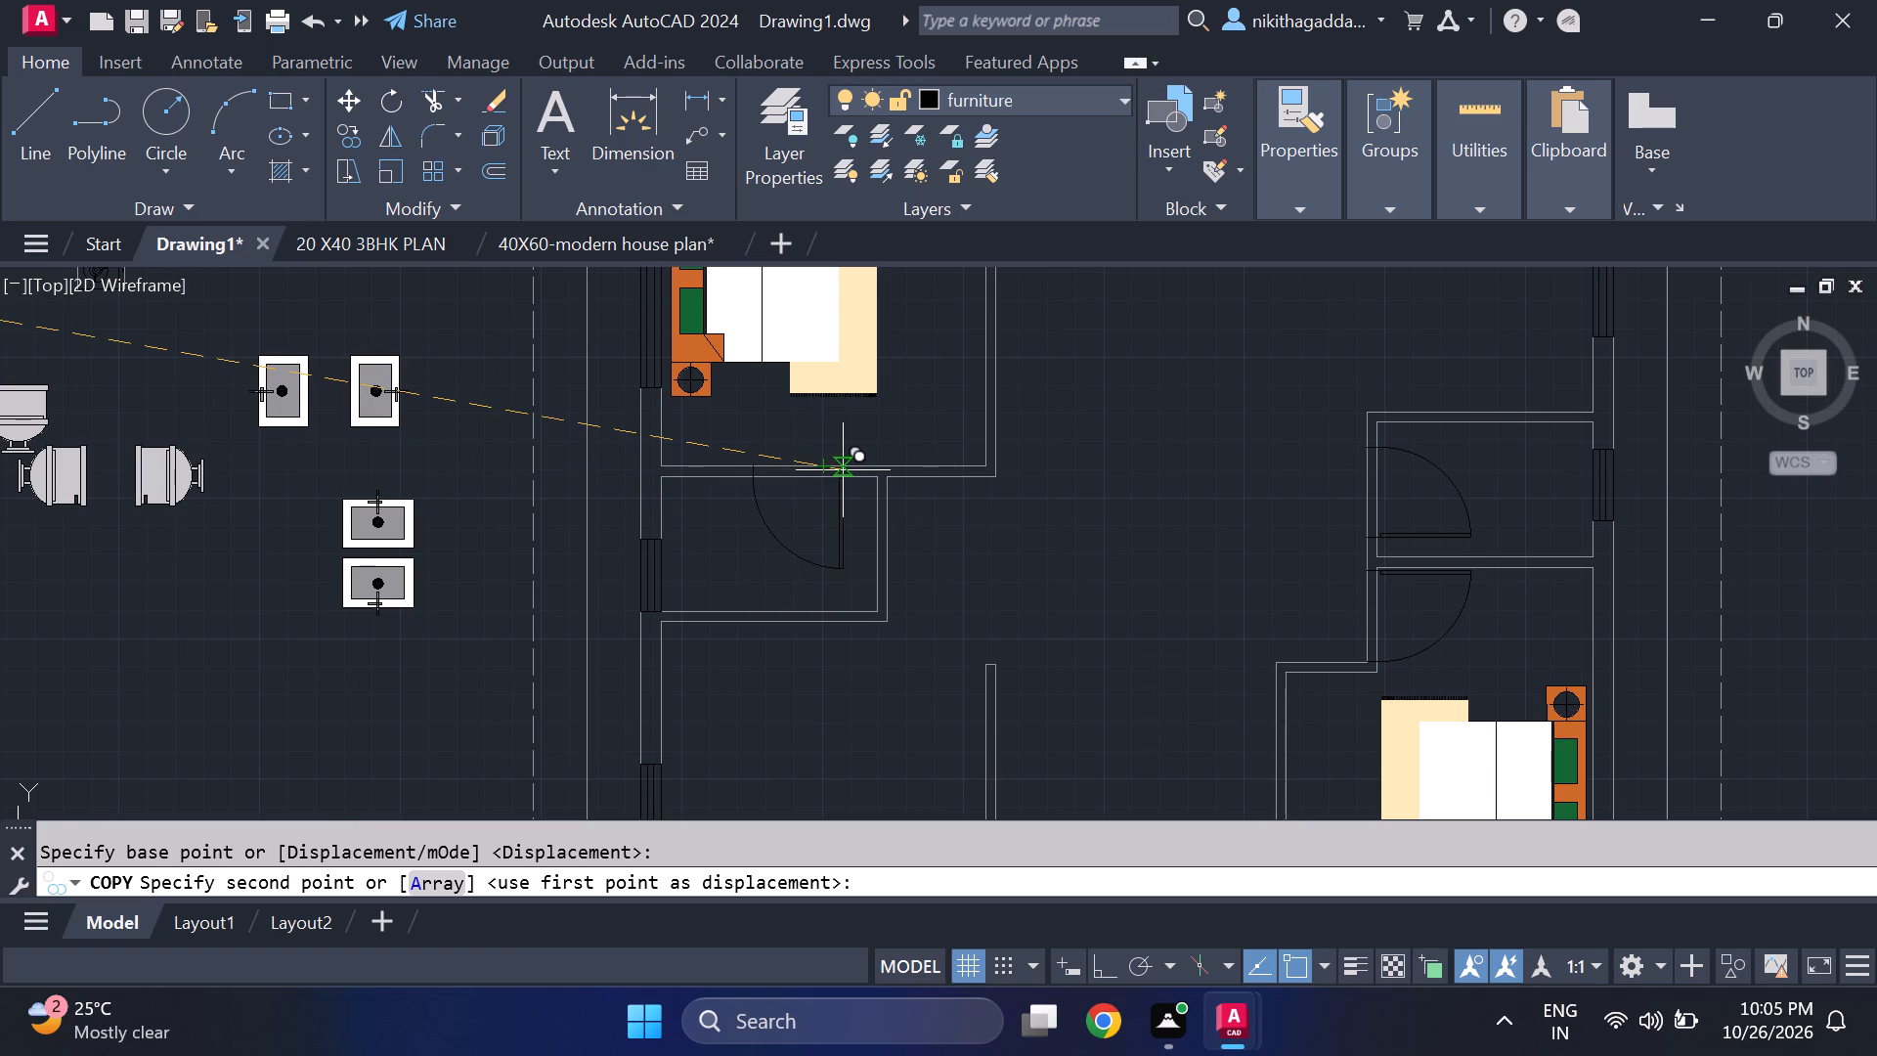
click(843, 470)
Place another copy of the same door on the north wall of the narrow southwest room, just west of its northeast corner.
scroll(842, 463, down, 2)
middle_drag(900, 557, 850, 325)
scroll(817, 434, up, 2)
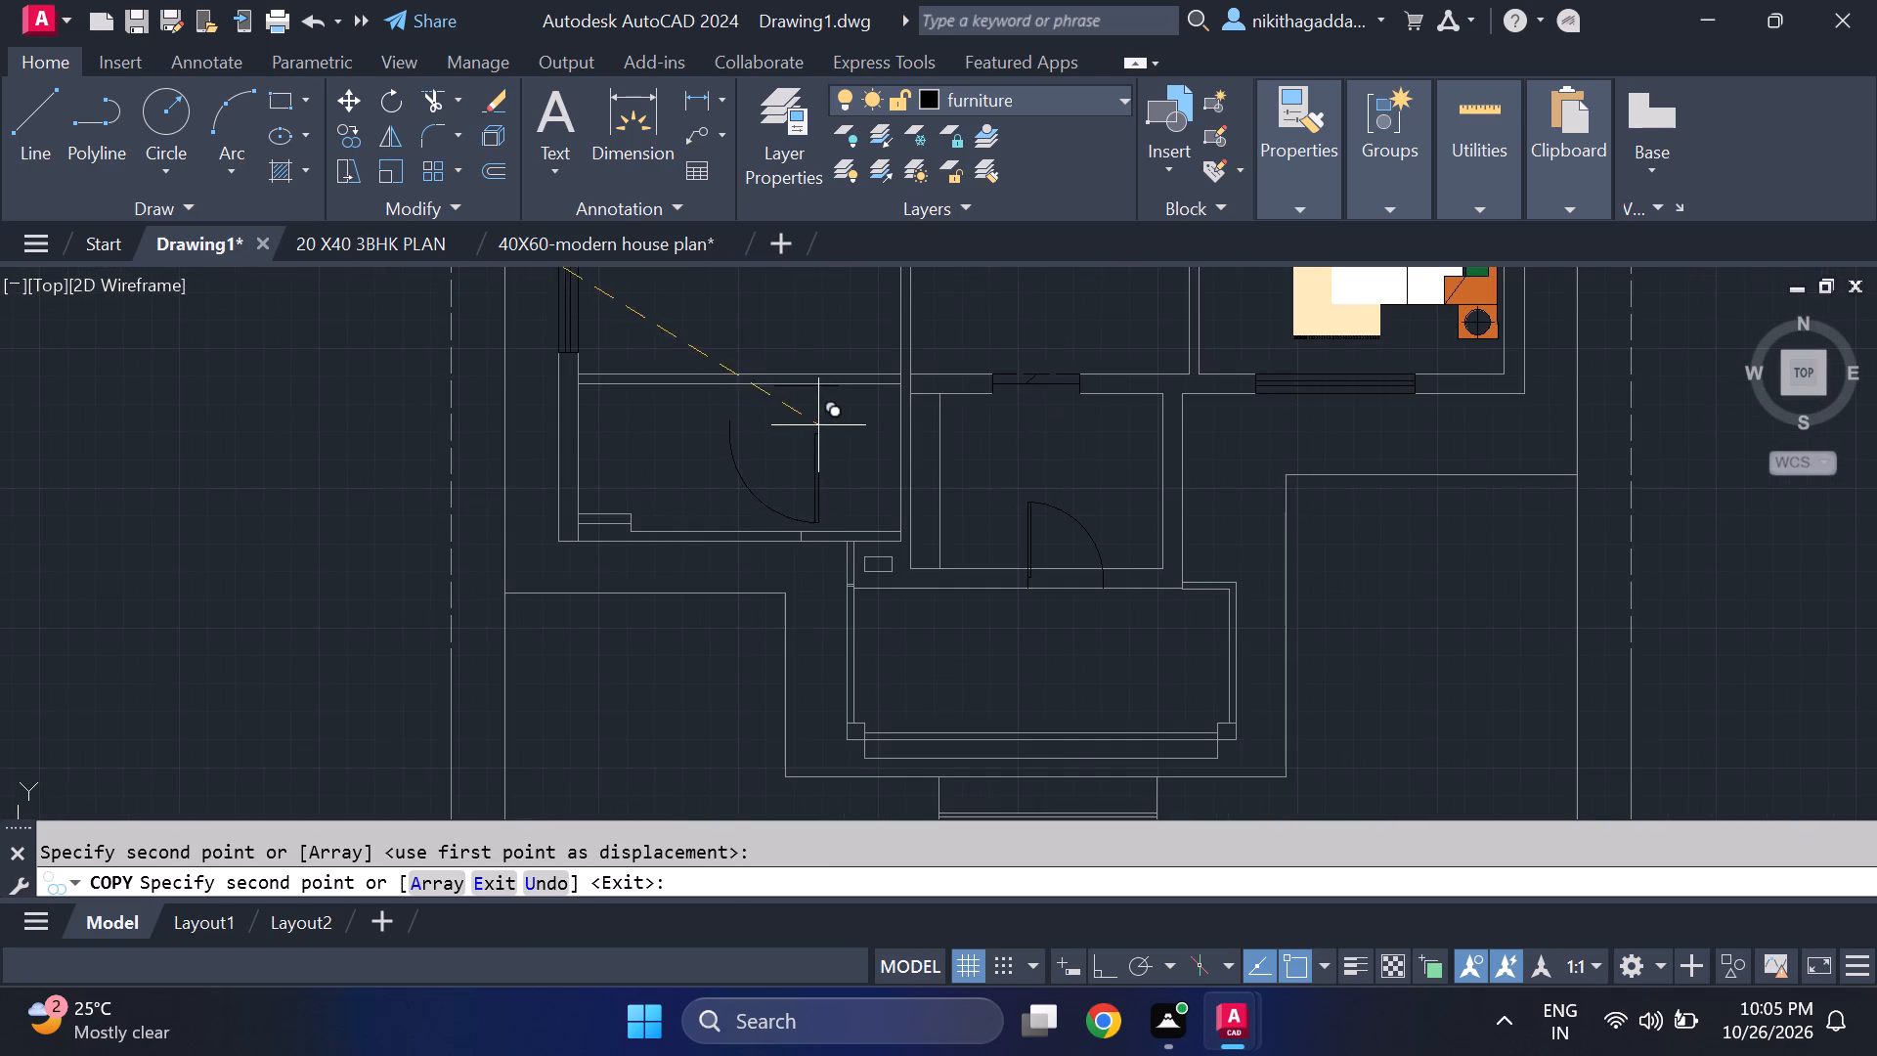
middle_drag(819, 423, 764, 532)
scroll(765, 498, up, 2)
scroll(805, 455, down, 1)
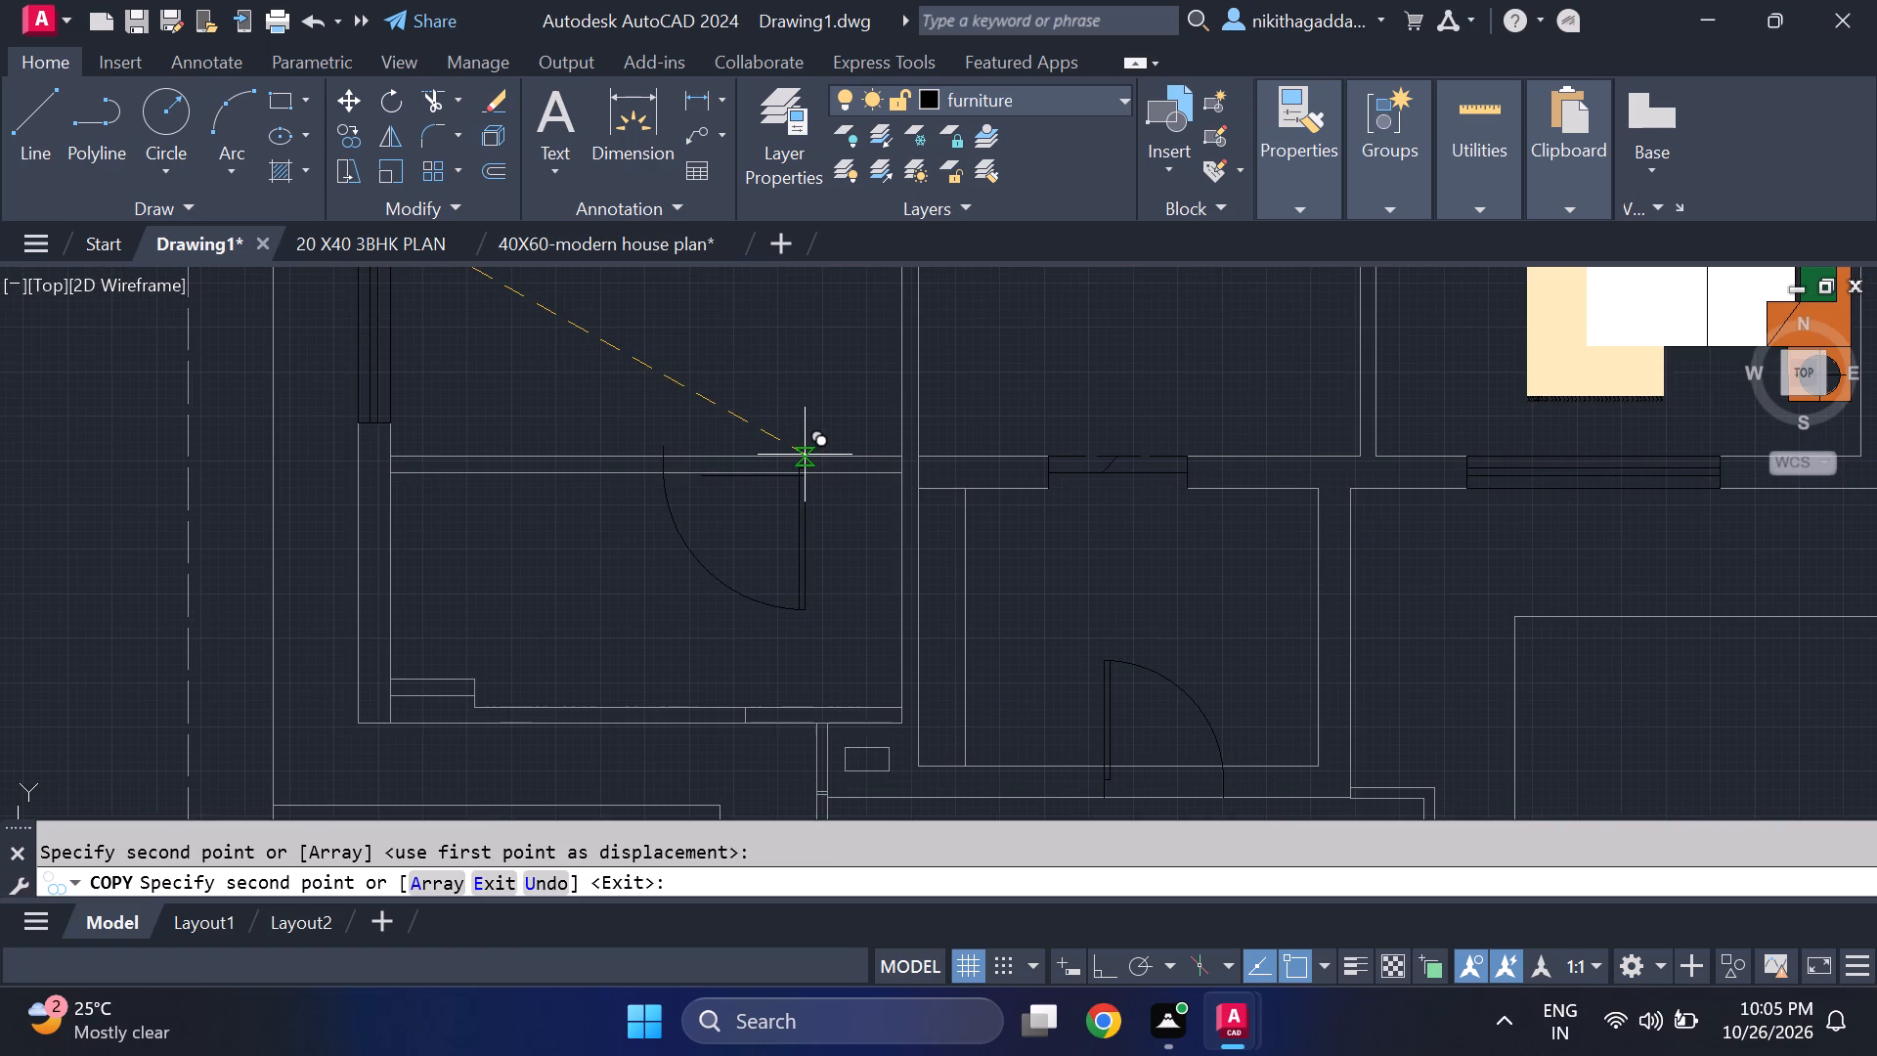
click(812, 460)
scroll(844, 432, down, 1)
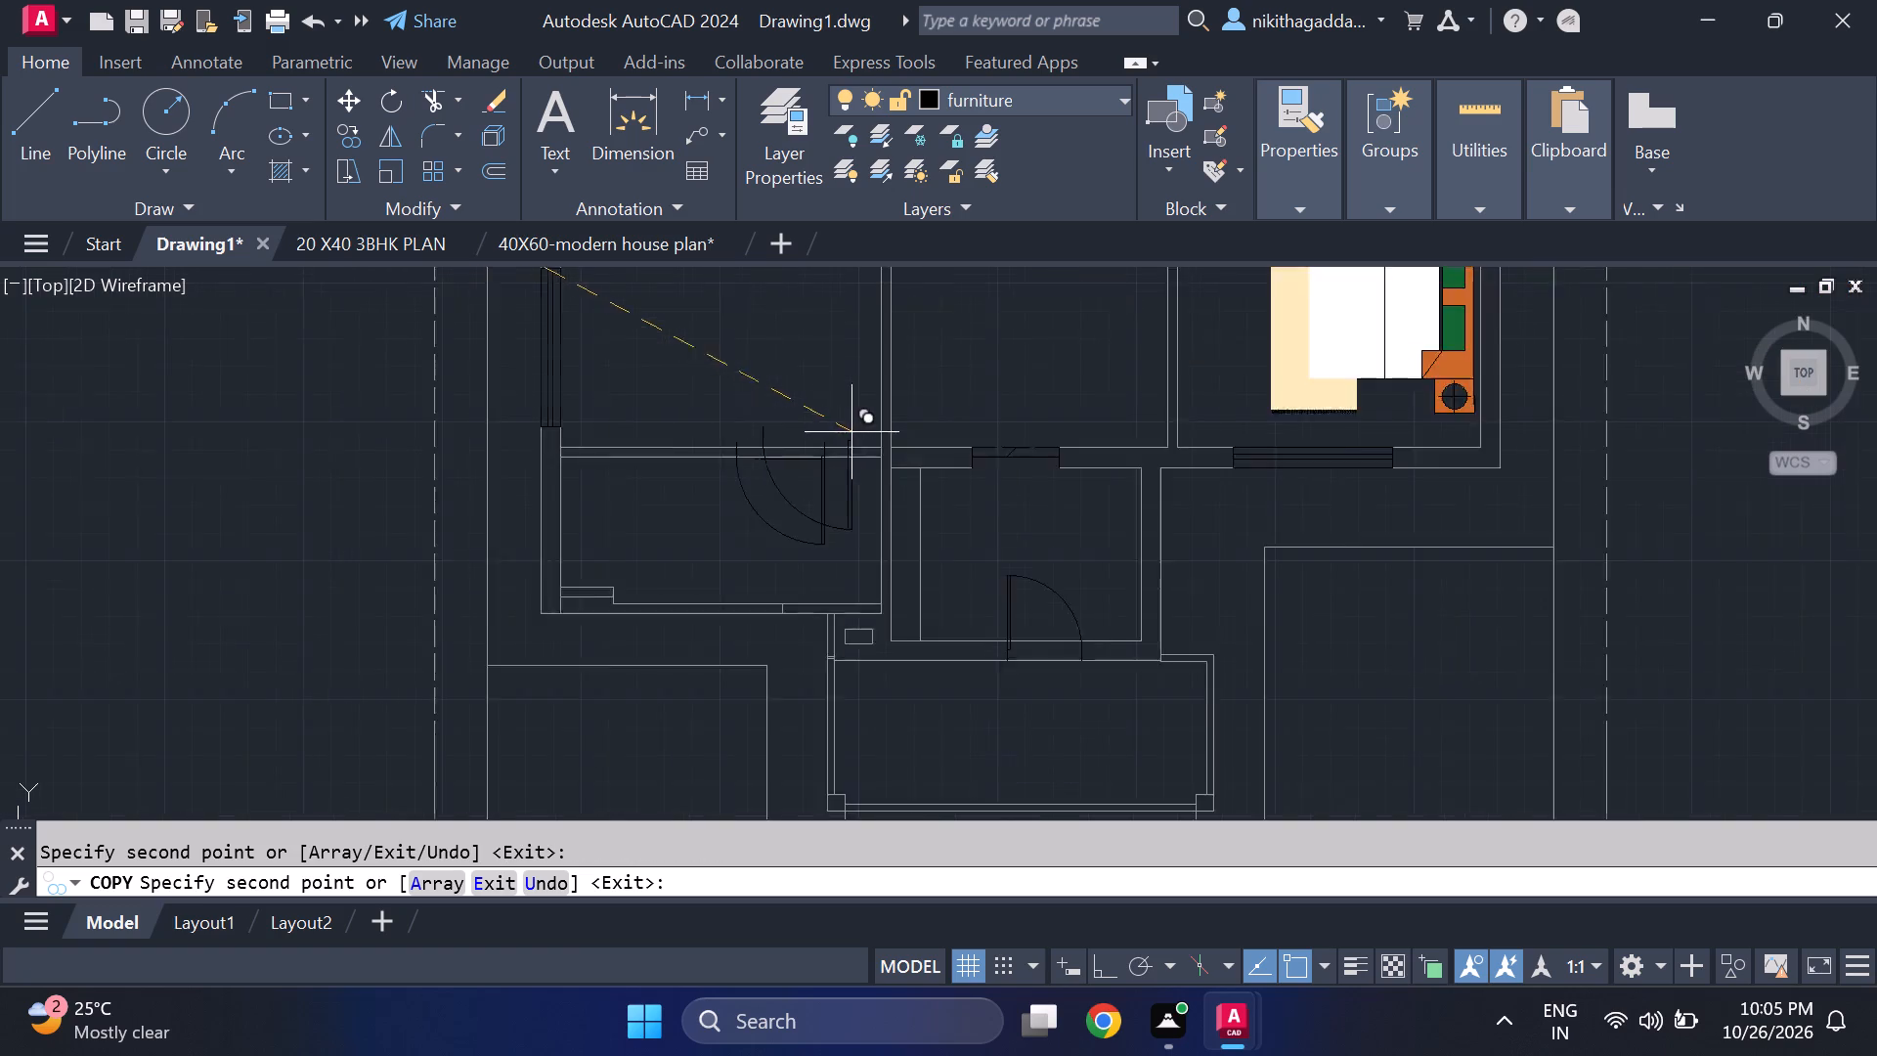
scroll(853, 432, down, 1)
key(Escape)
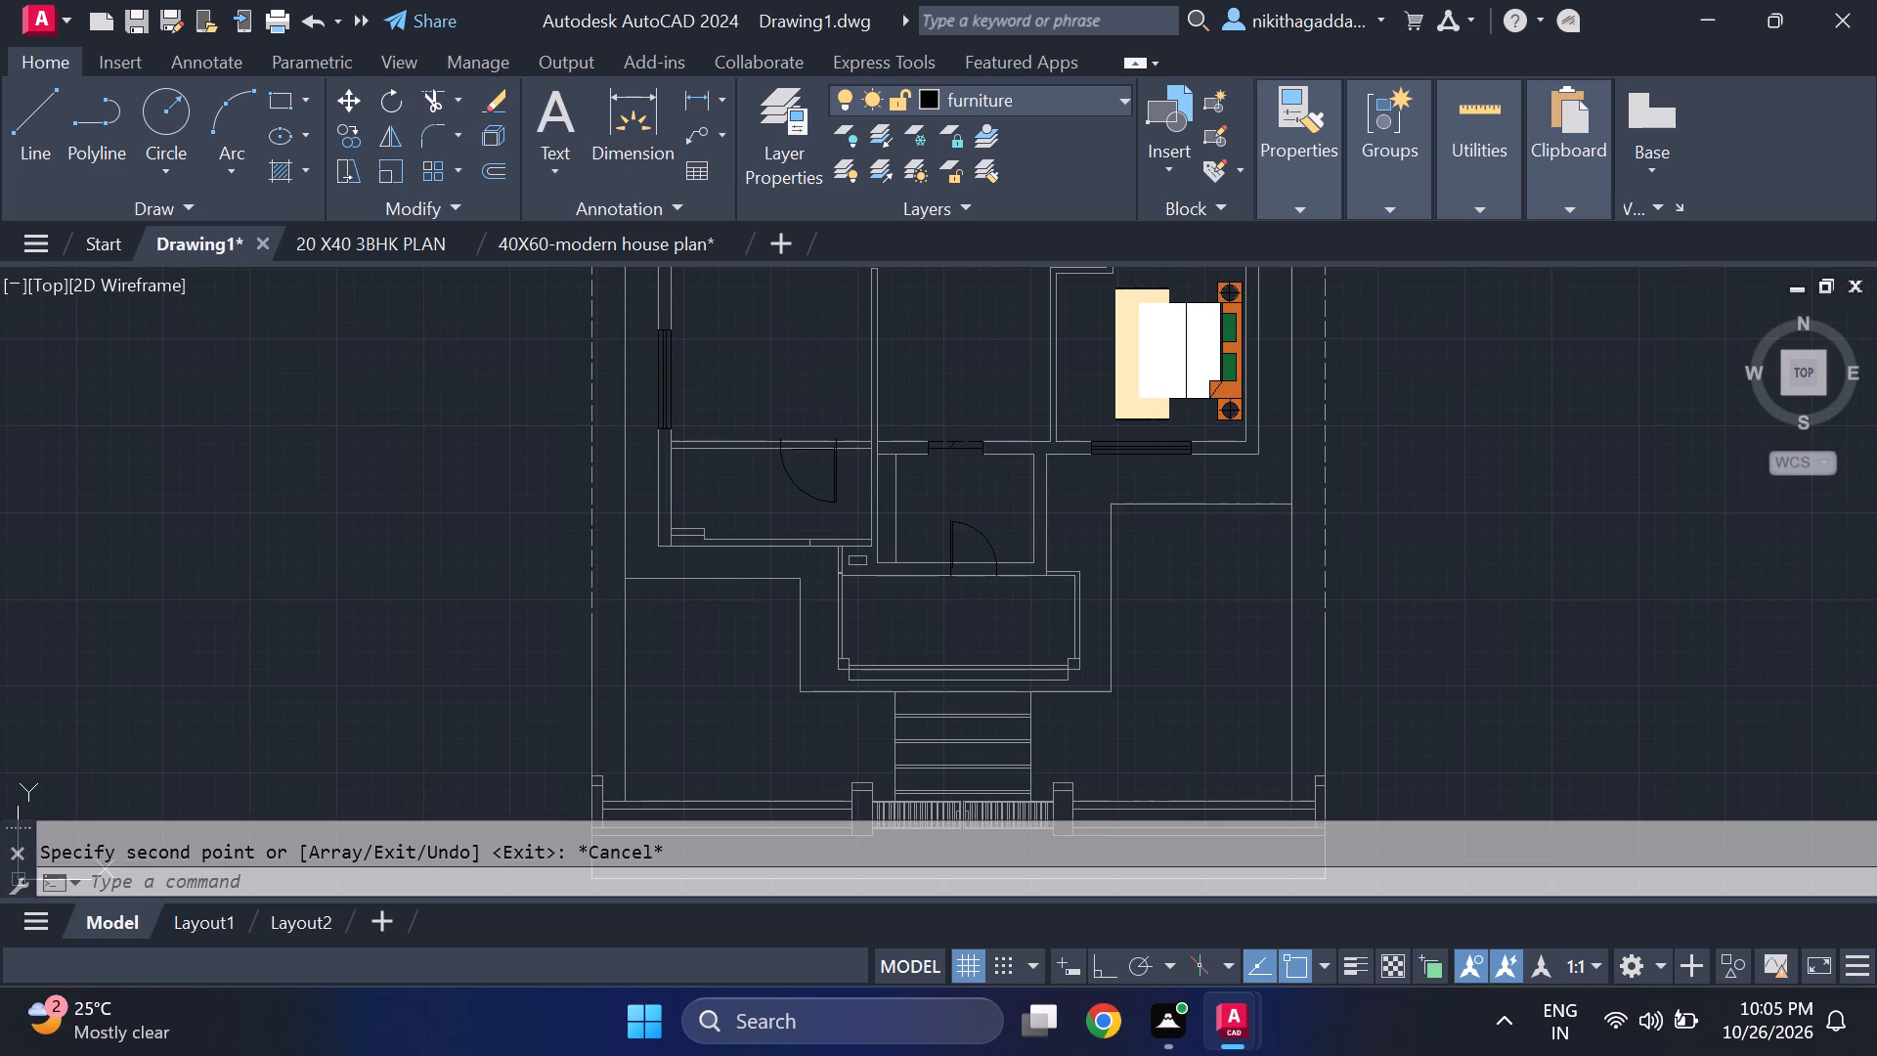
Move the southwestern horizontal-leaf door with the downward swing from its hinge-side upper endpoint to the middle west bedroom's east wall, just south of its northeast corner.
scroll(990, 469, down, 3)
middle_drag(822, 478, 790, 608)
scroll(716, 537, up, 3)
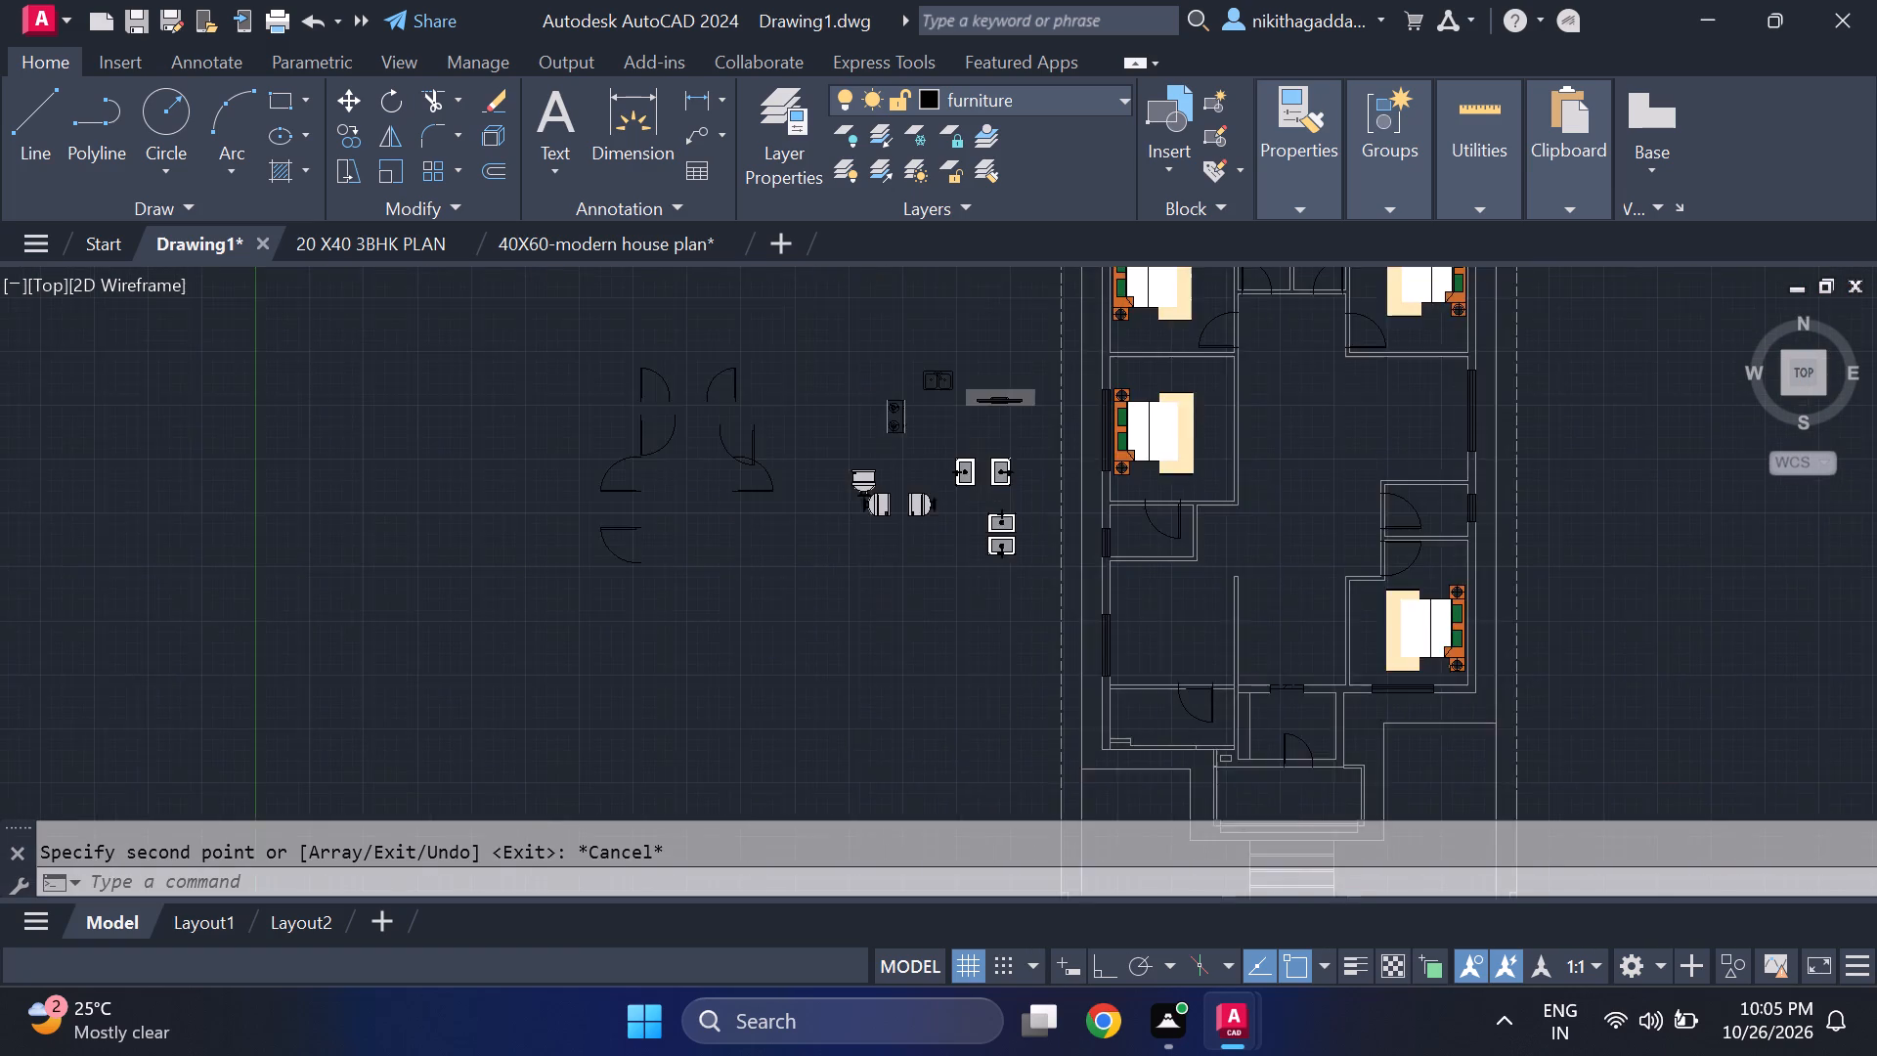
middle_drag(709, 517, 722, 639)
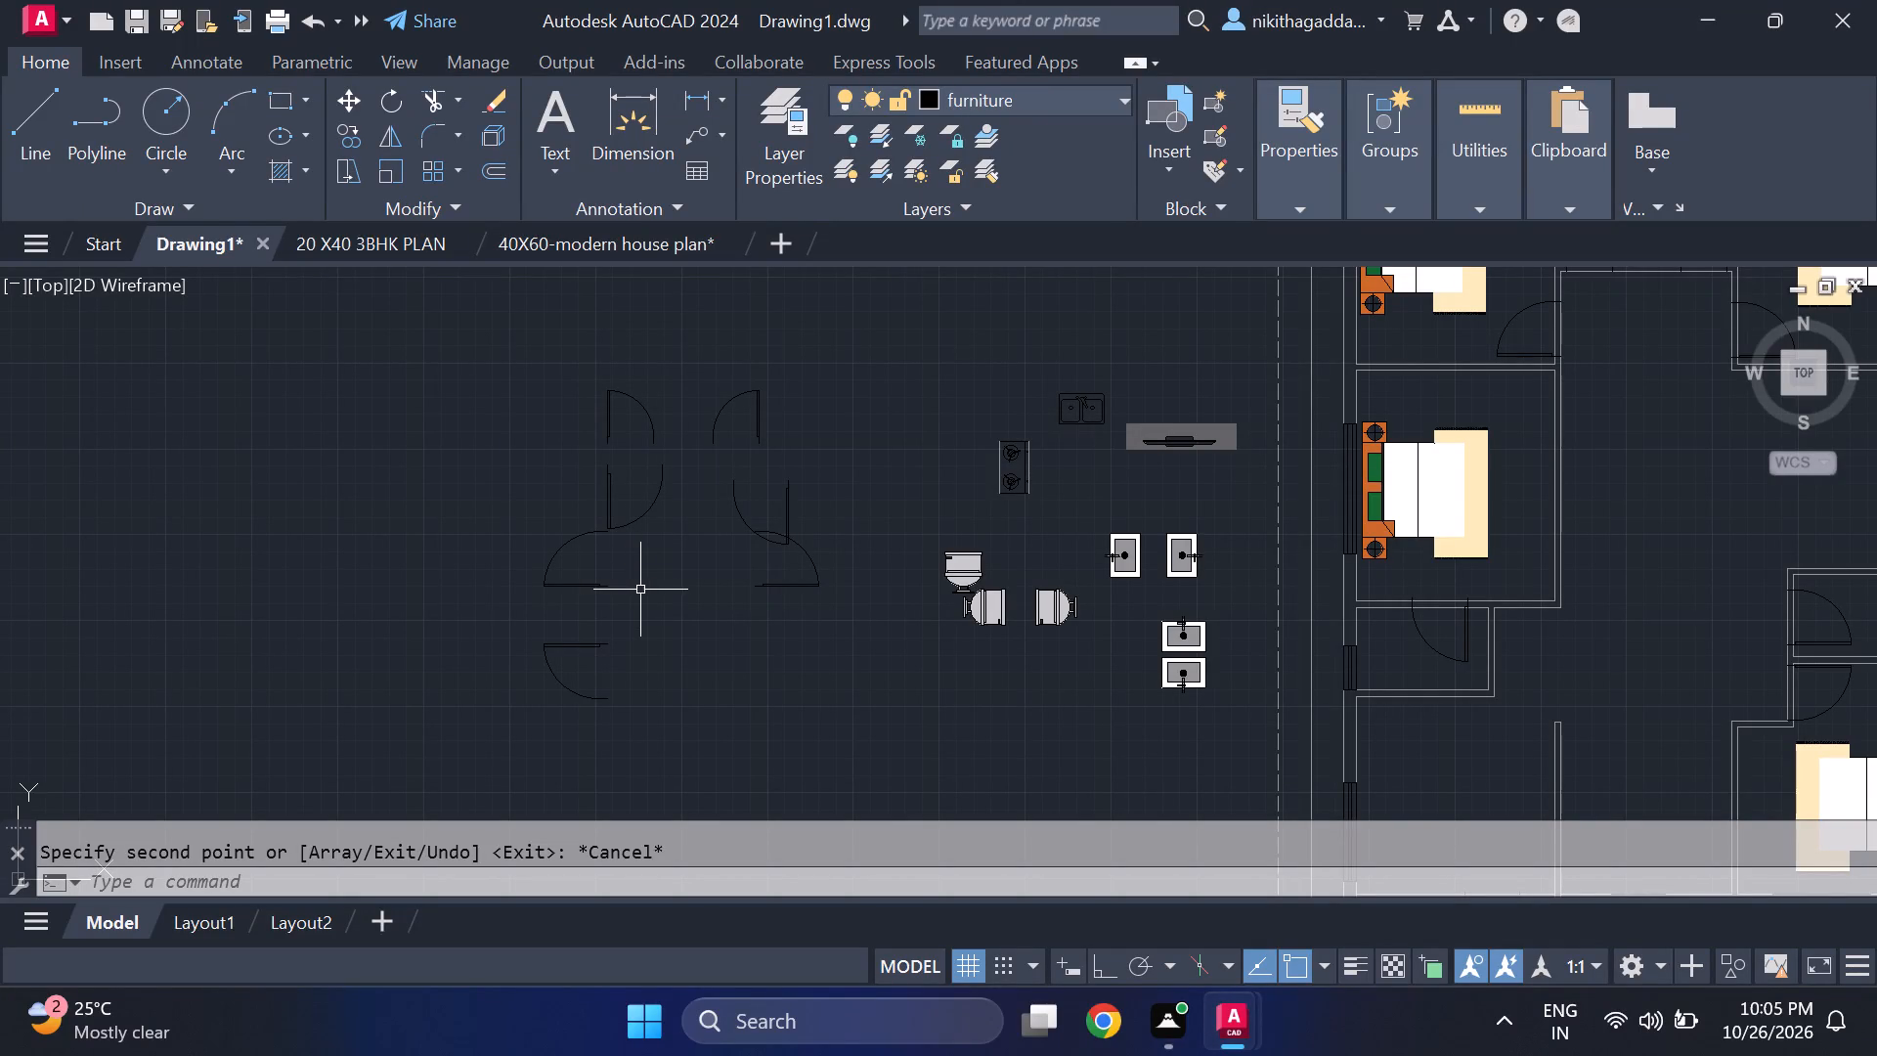
scroll(666, 594, down, 1)
middle_drag(716, 597, 707, 594)
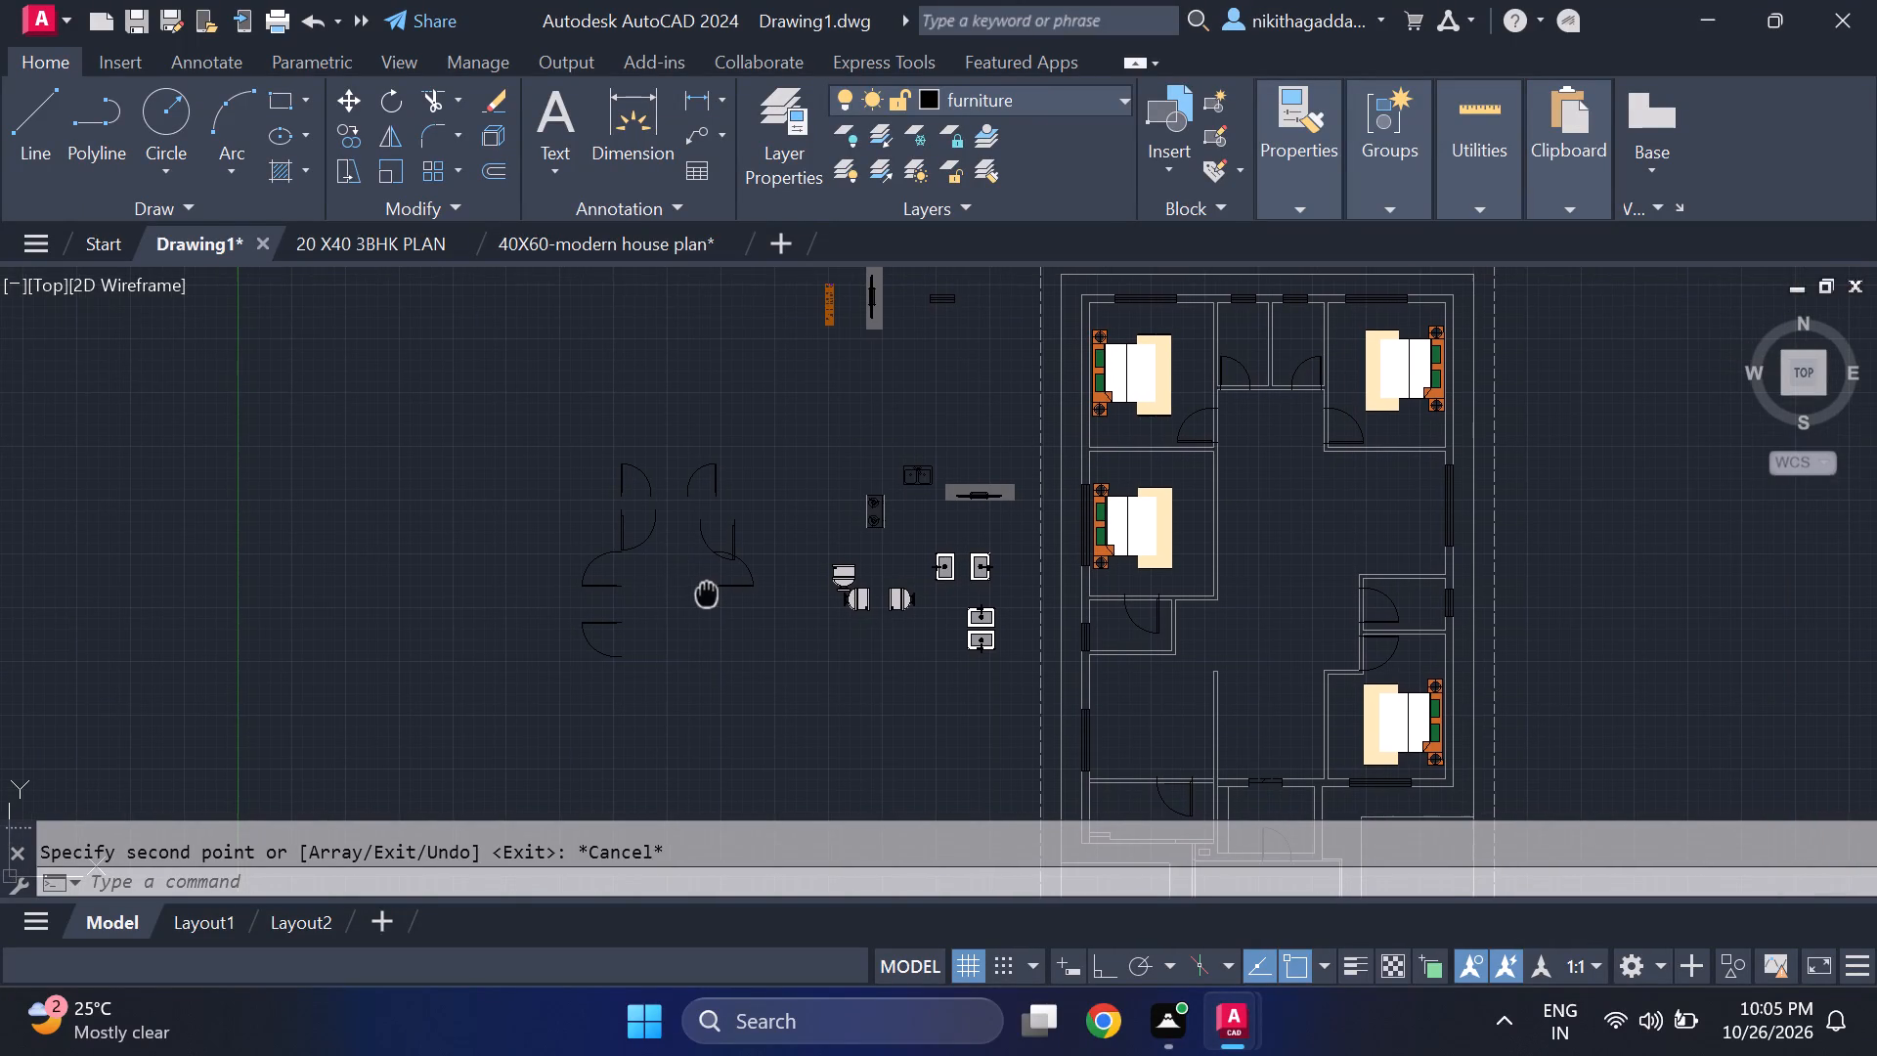
middle_drag(707, 594, 702, 594)
scroll(663, 624, up, 1)
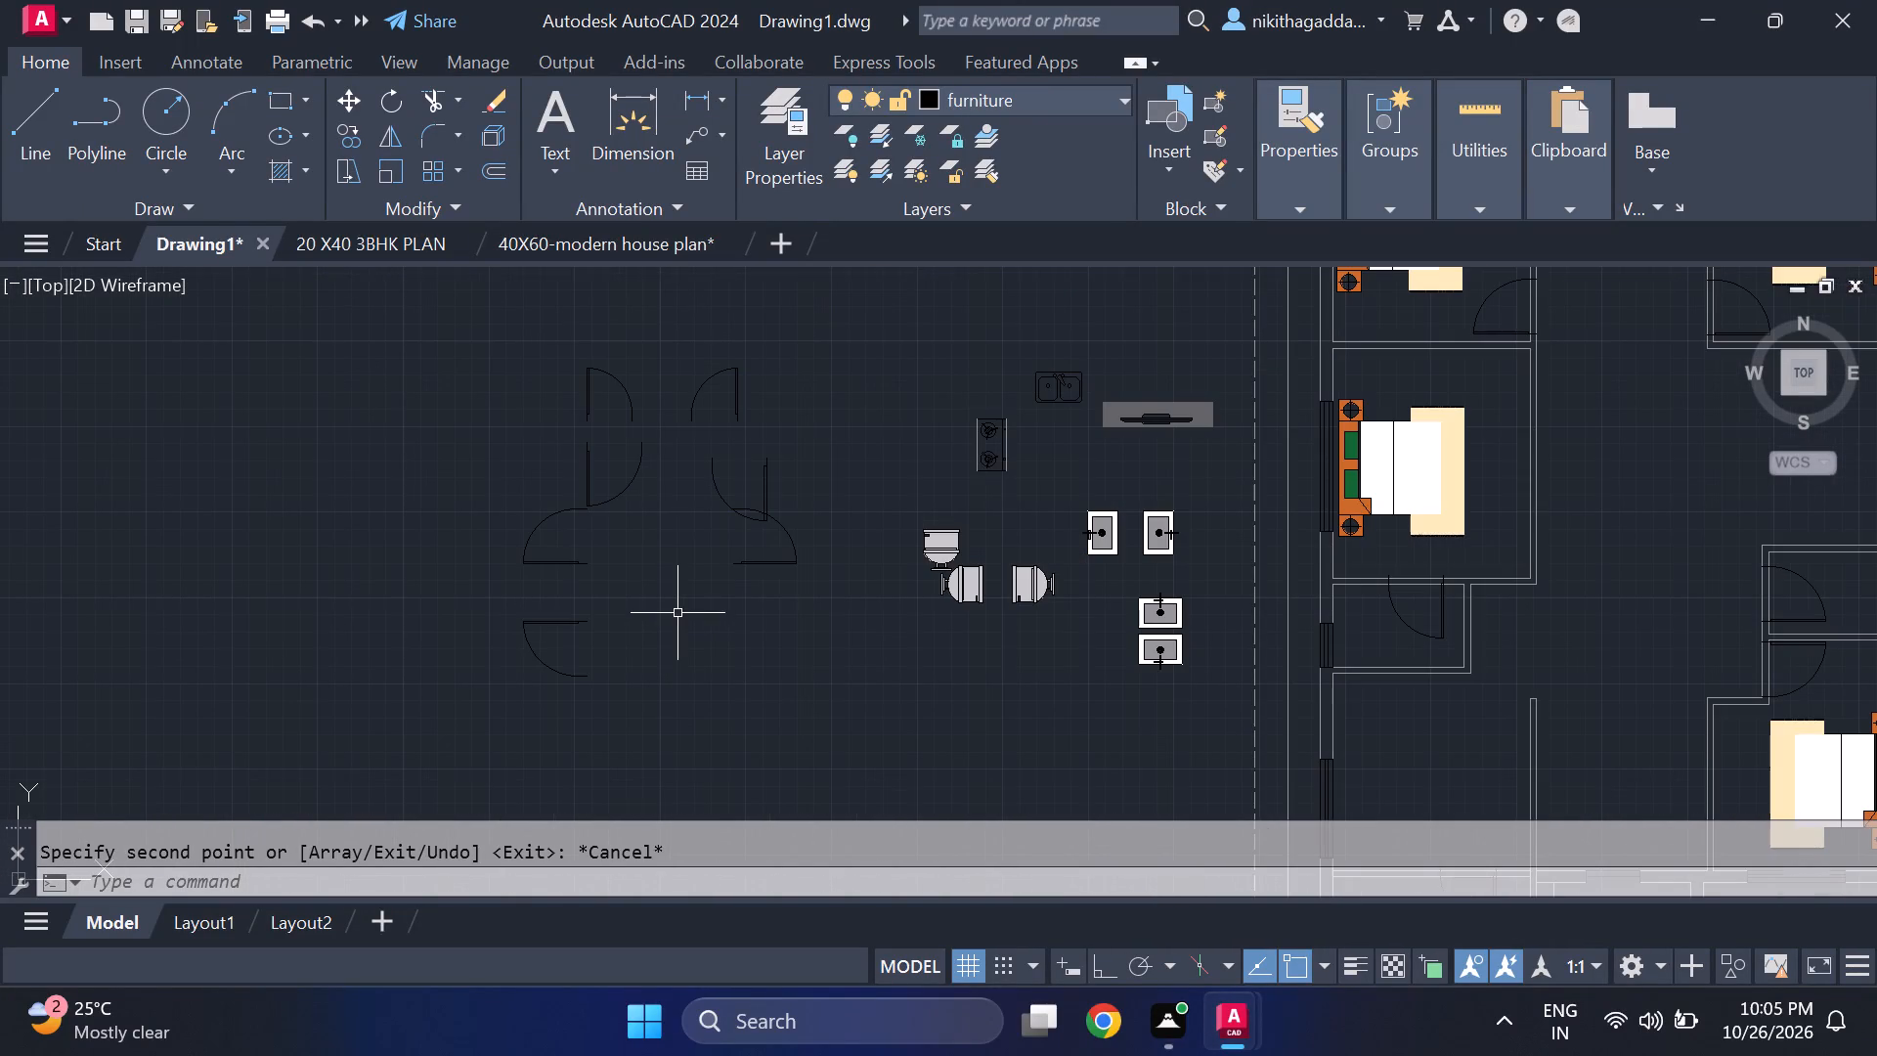
drag(679, 611, 635, 650)
click(489, 726)
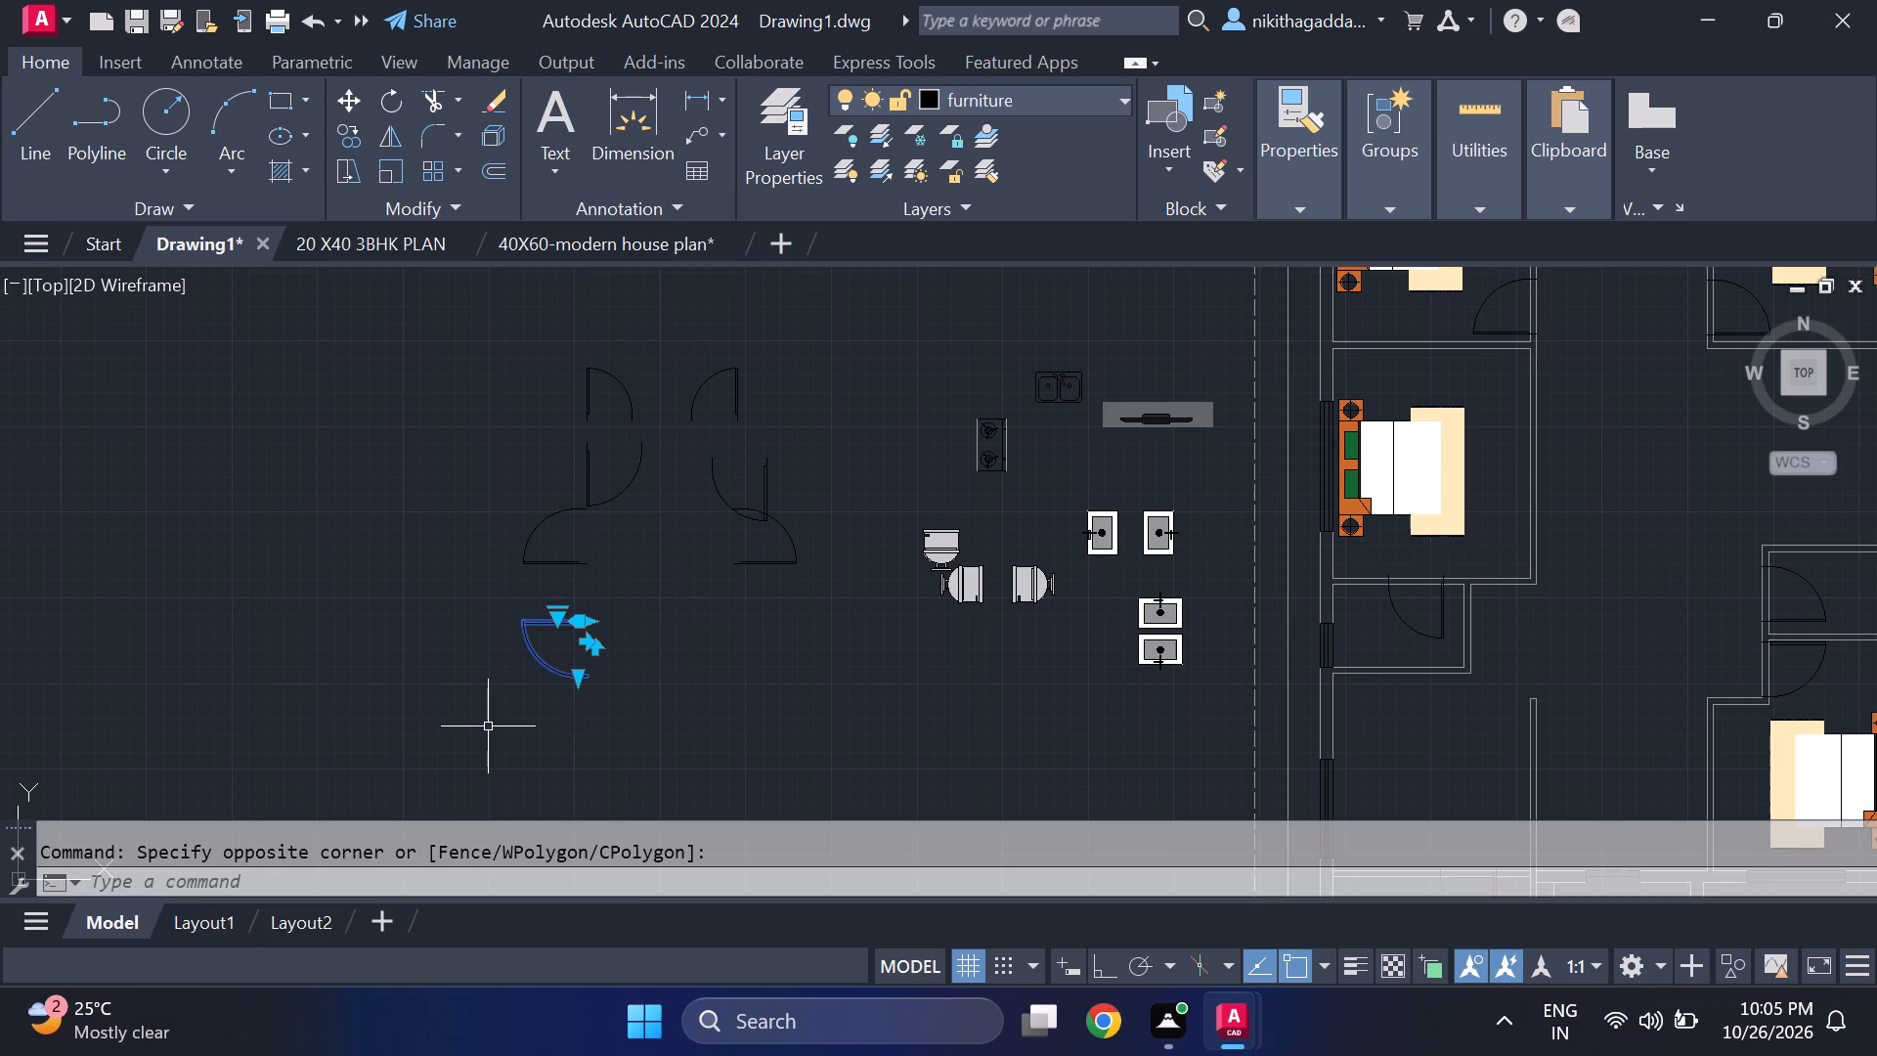
key(m)
key(Return)
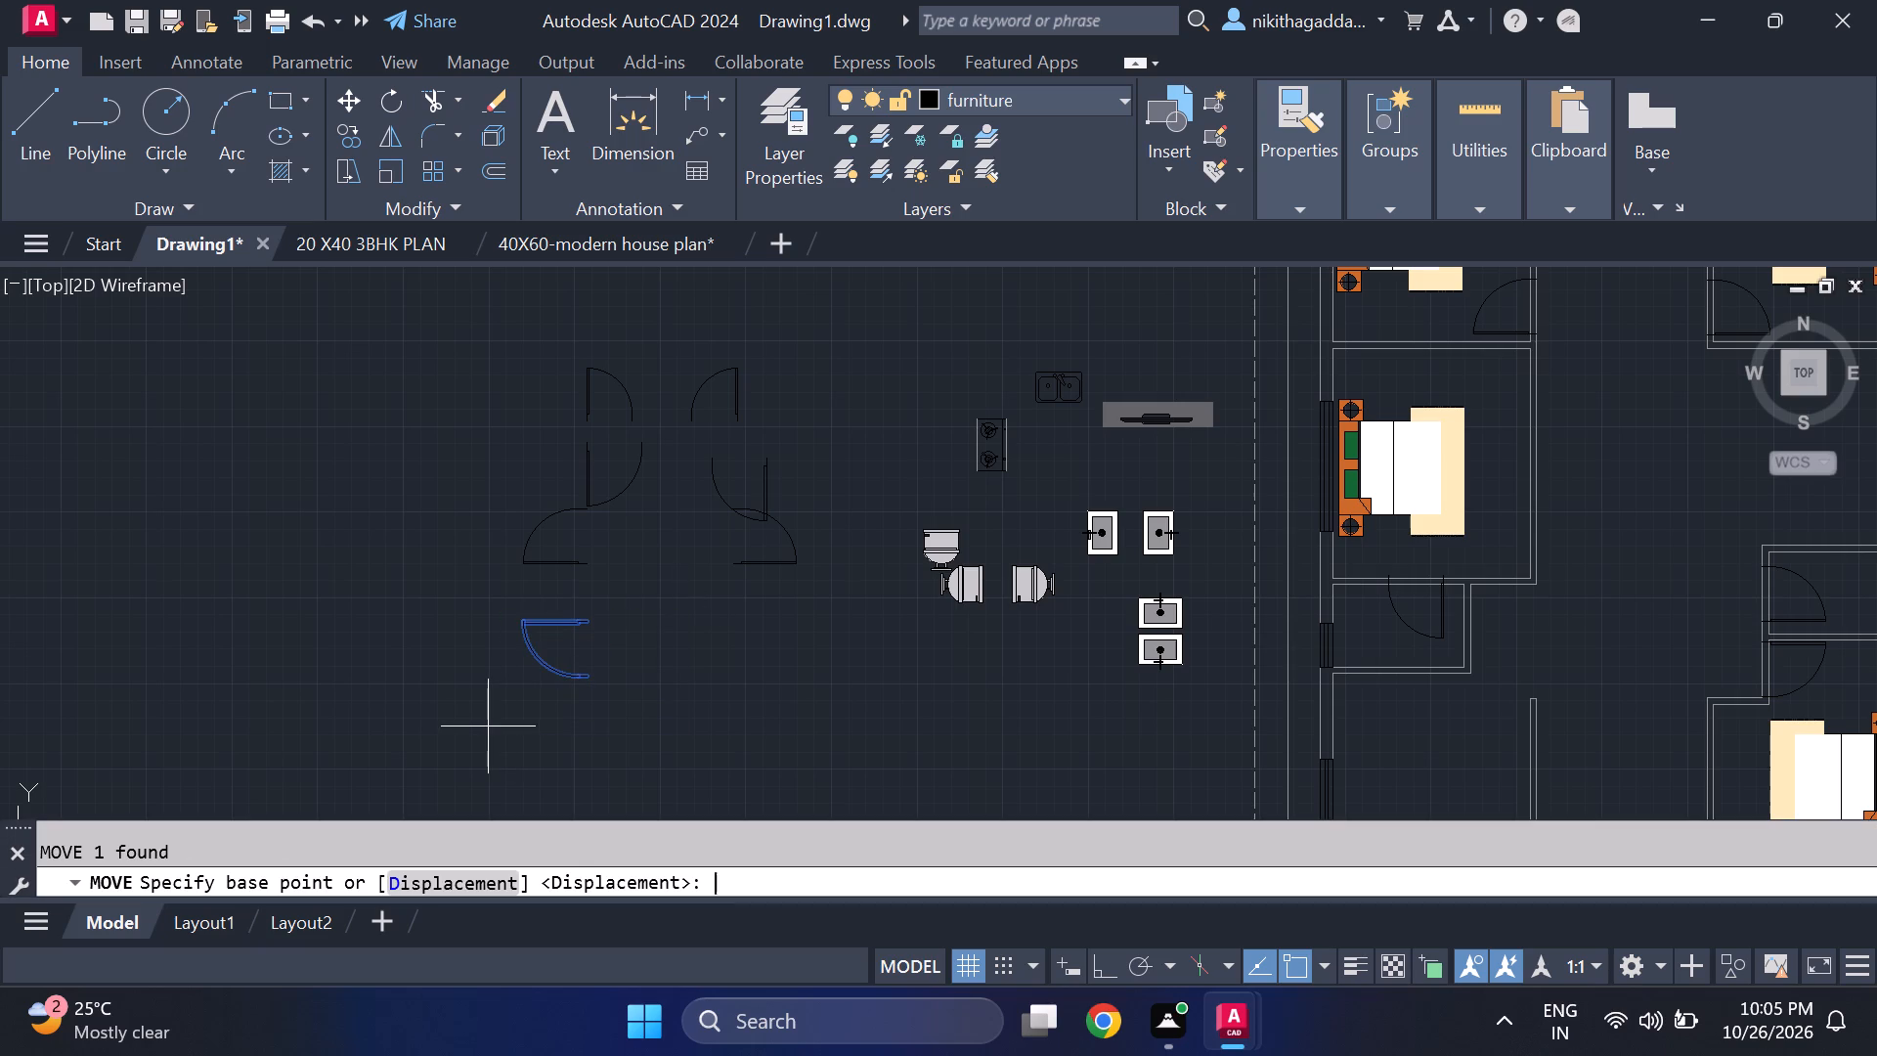
click(587, 619)
scroll(804, 414, down, 3)
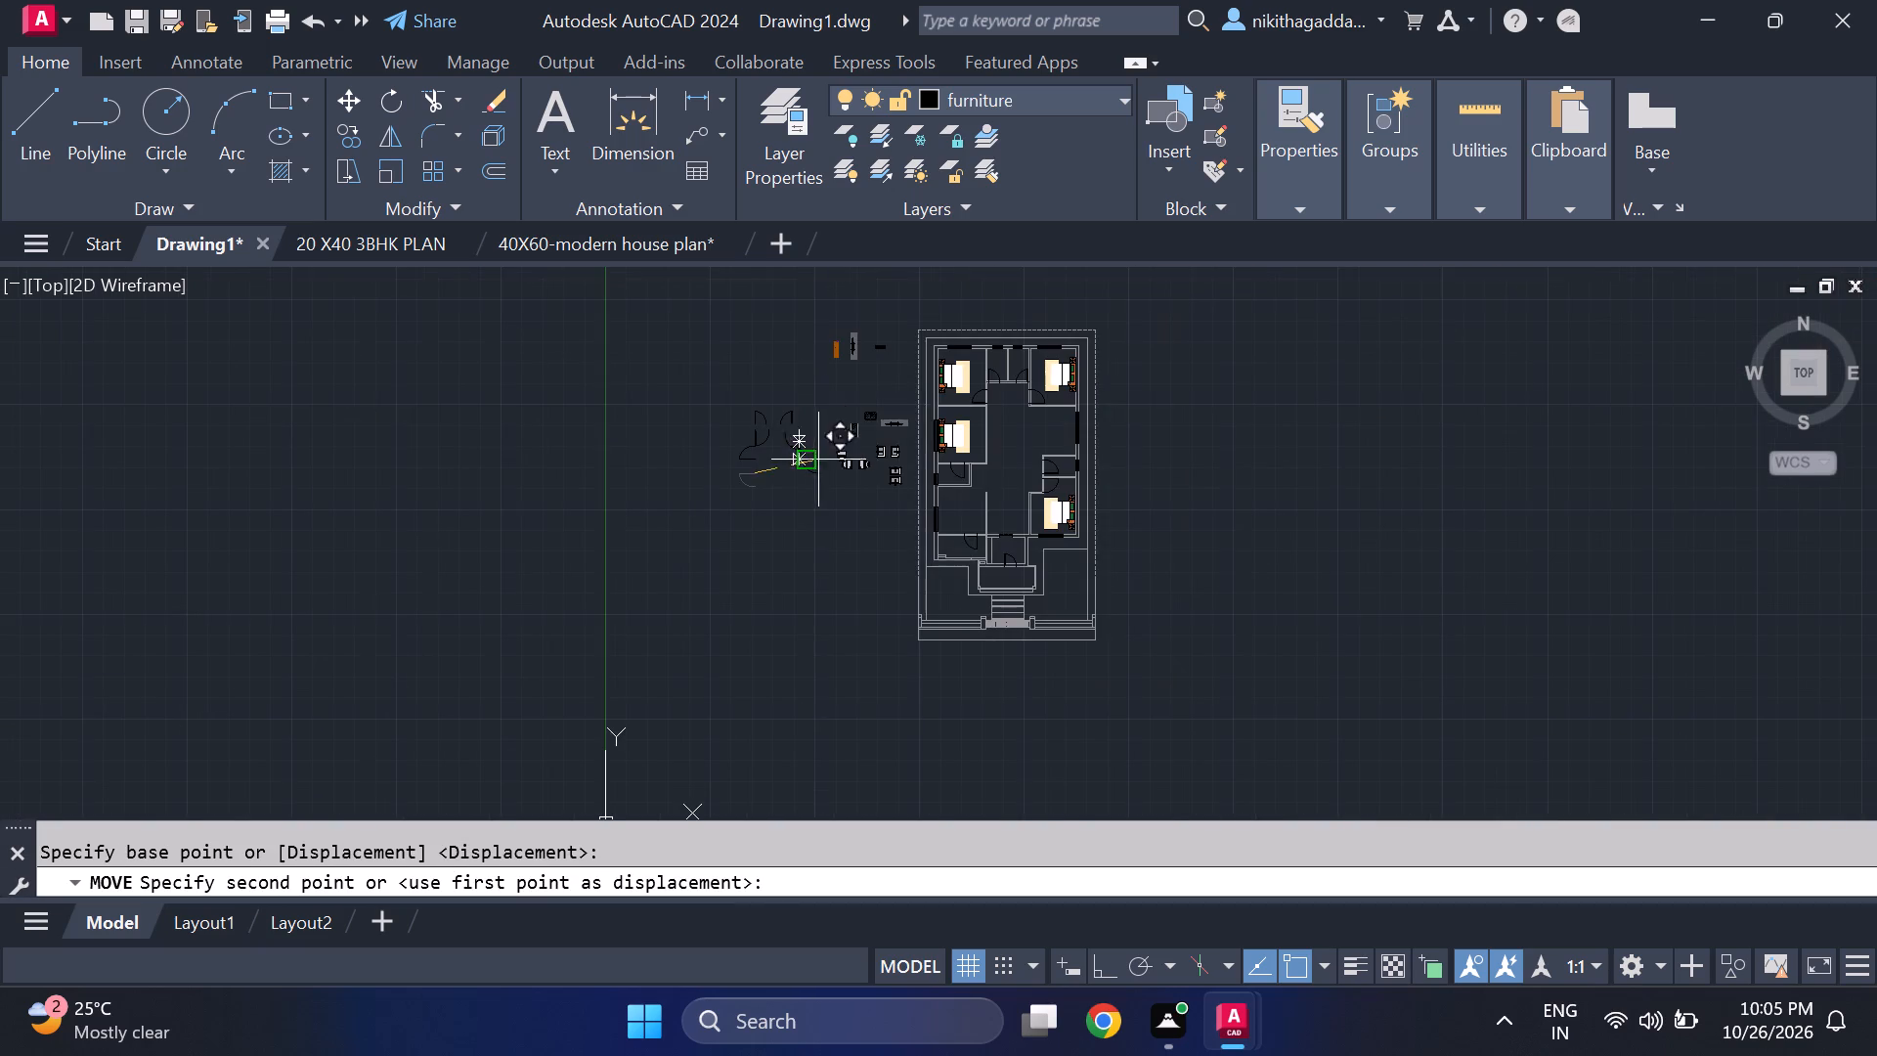
scroll(945, 430, up, 3)
middle_drag(1069, 530, 884, 572)
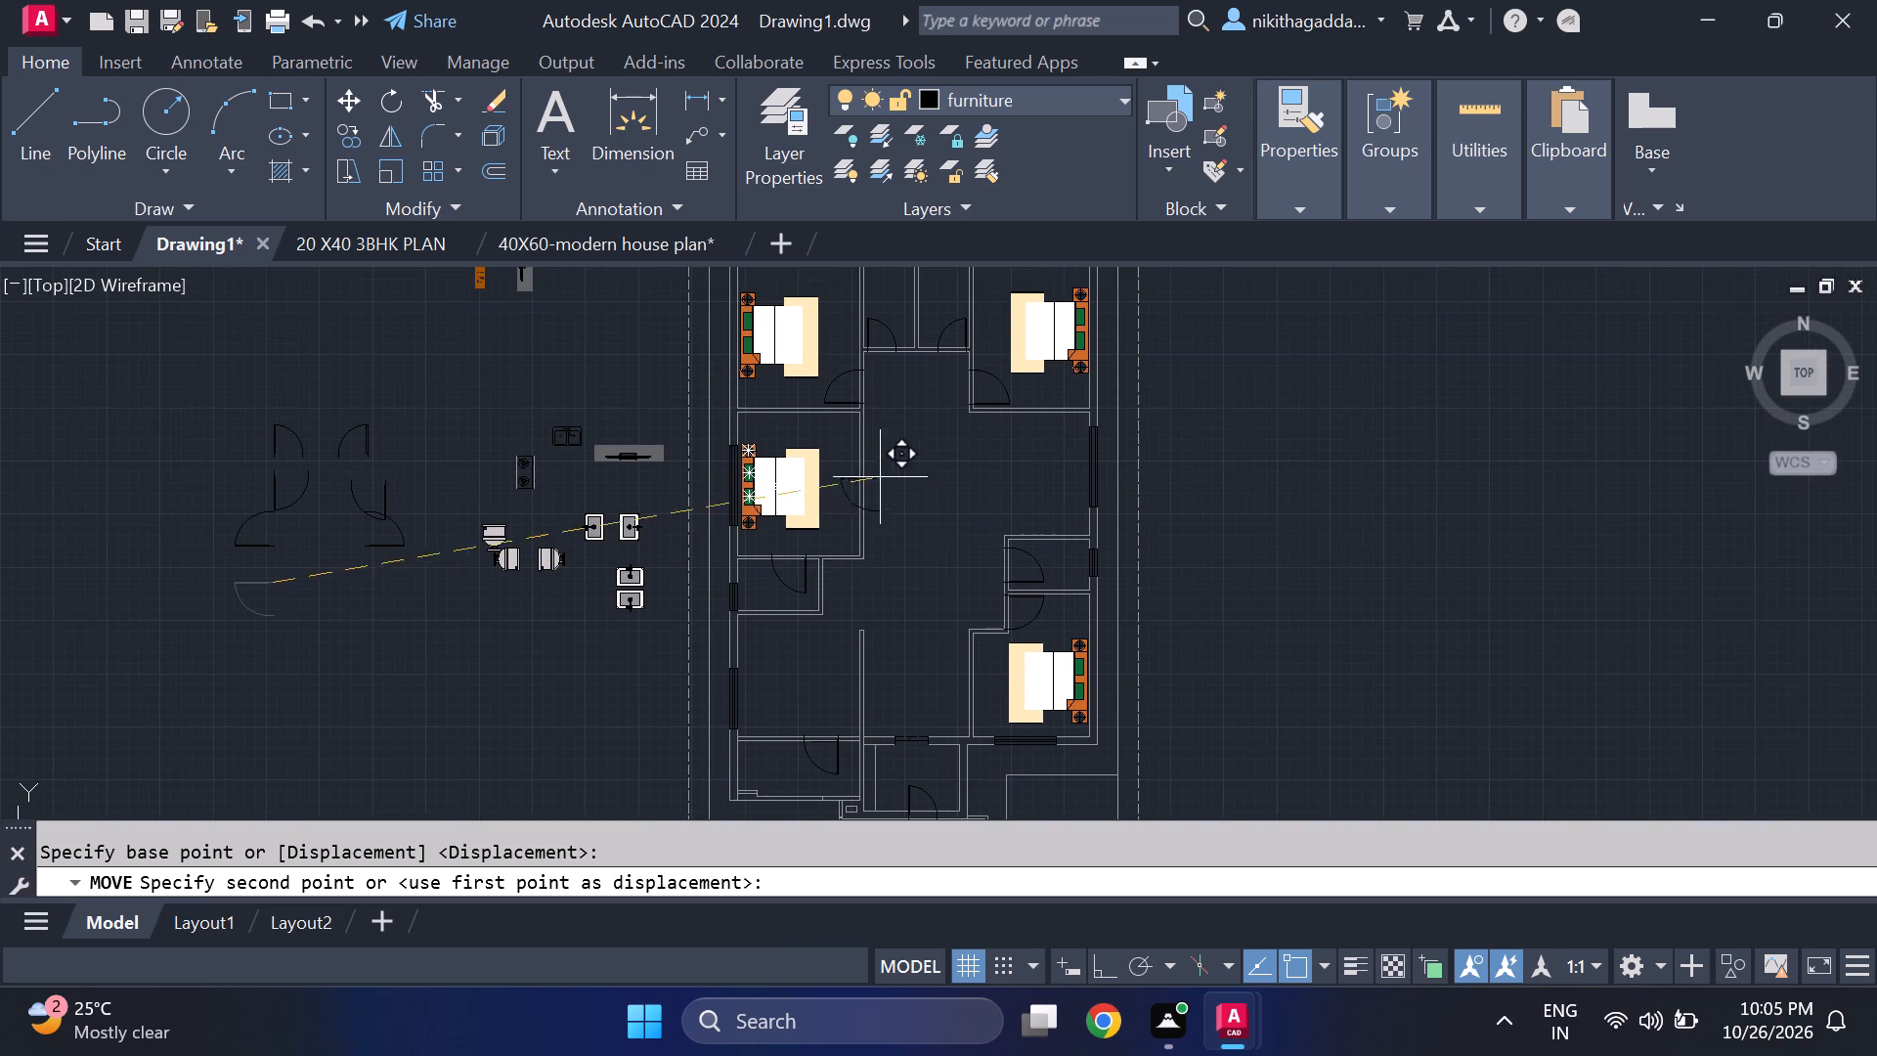
scroll(855, 465, up, 3)
middle_drag(835, 425, 750, 581)
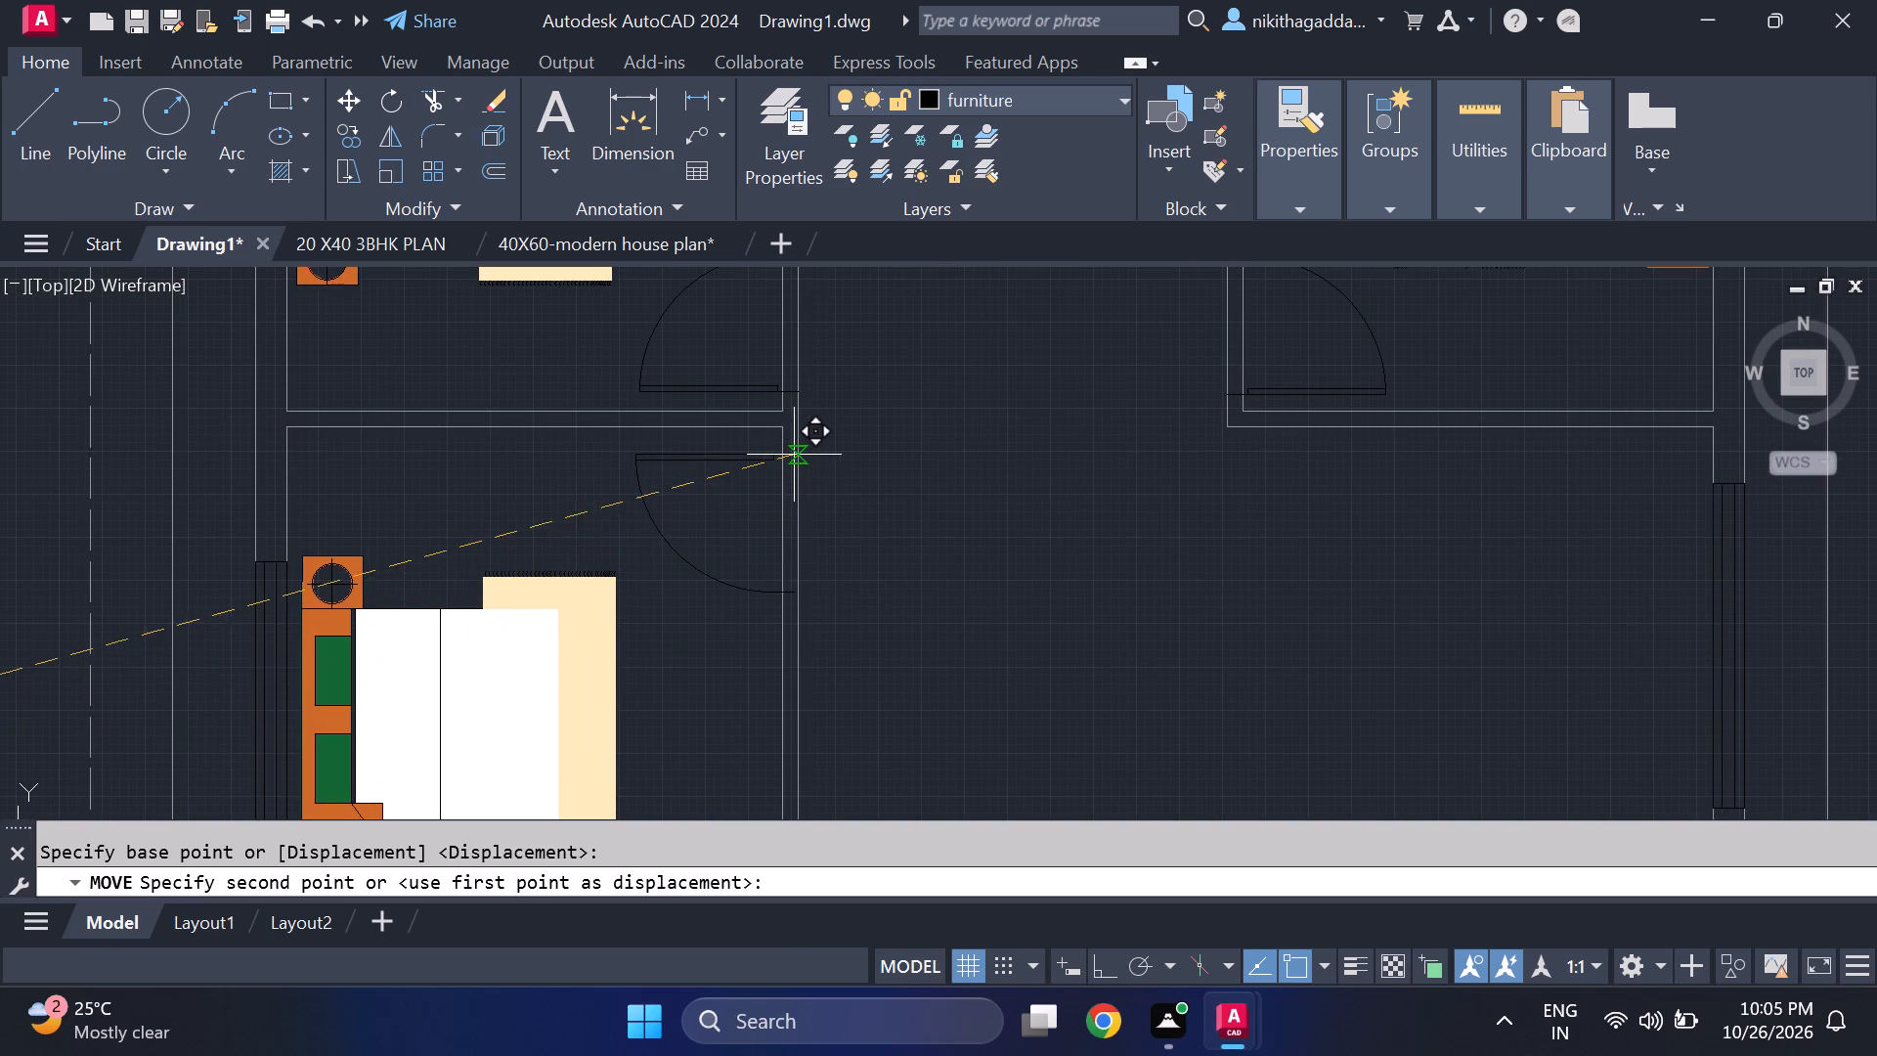
click(795, 451)
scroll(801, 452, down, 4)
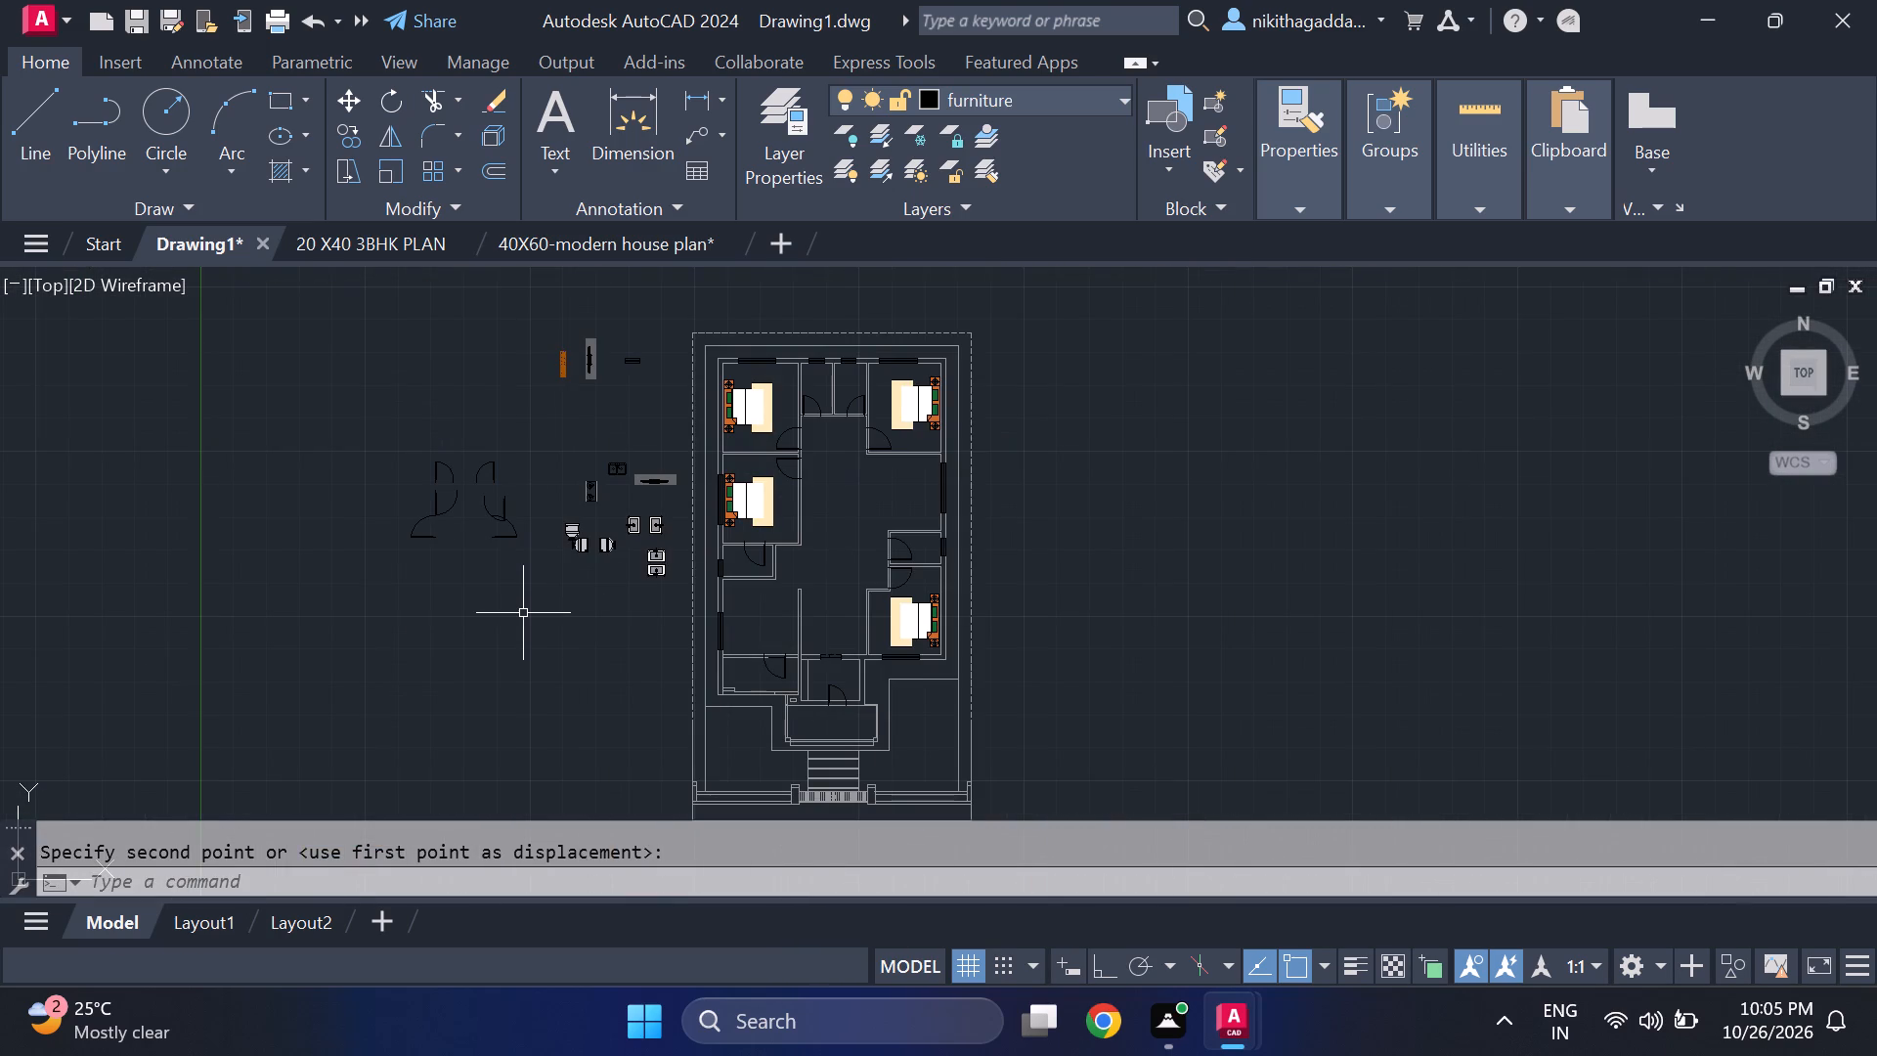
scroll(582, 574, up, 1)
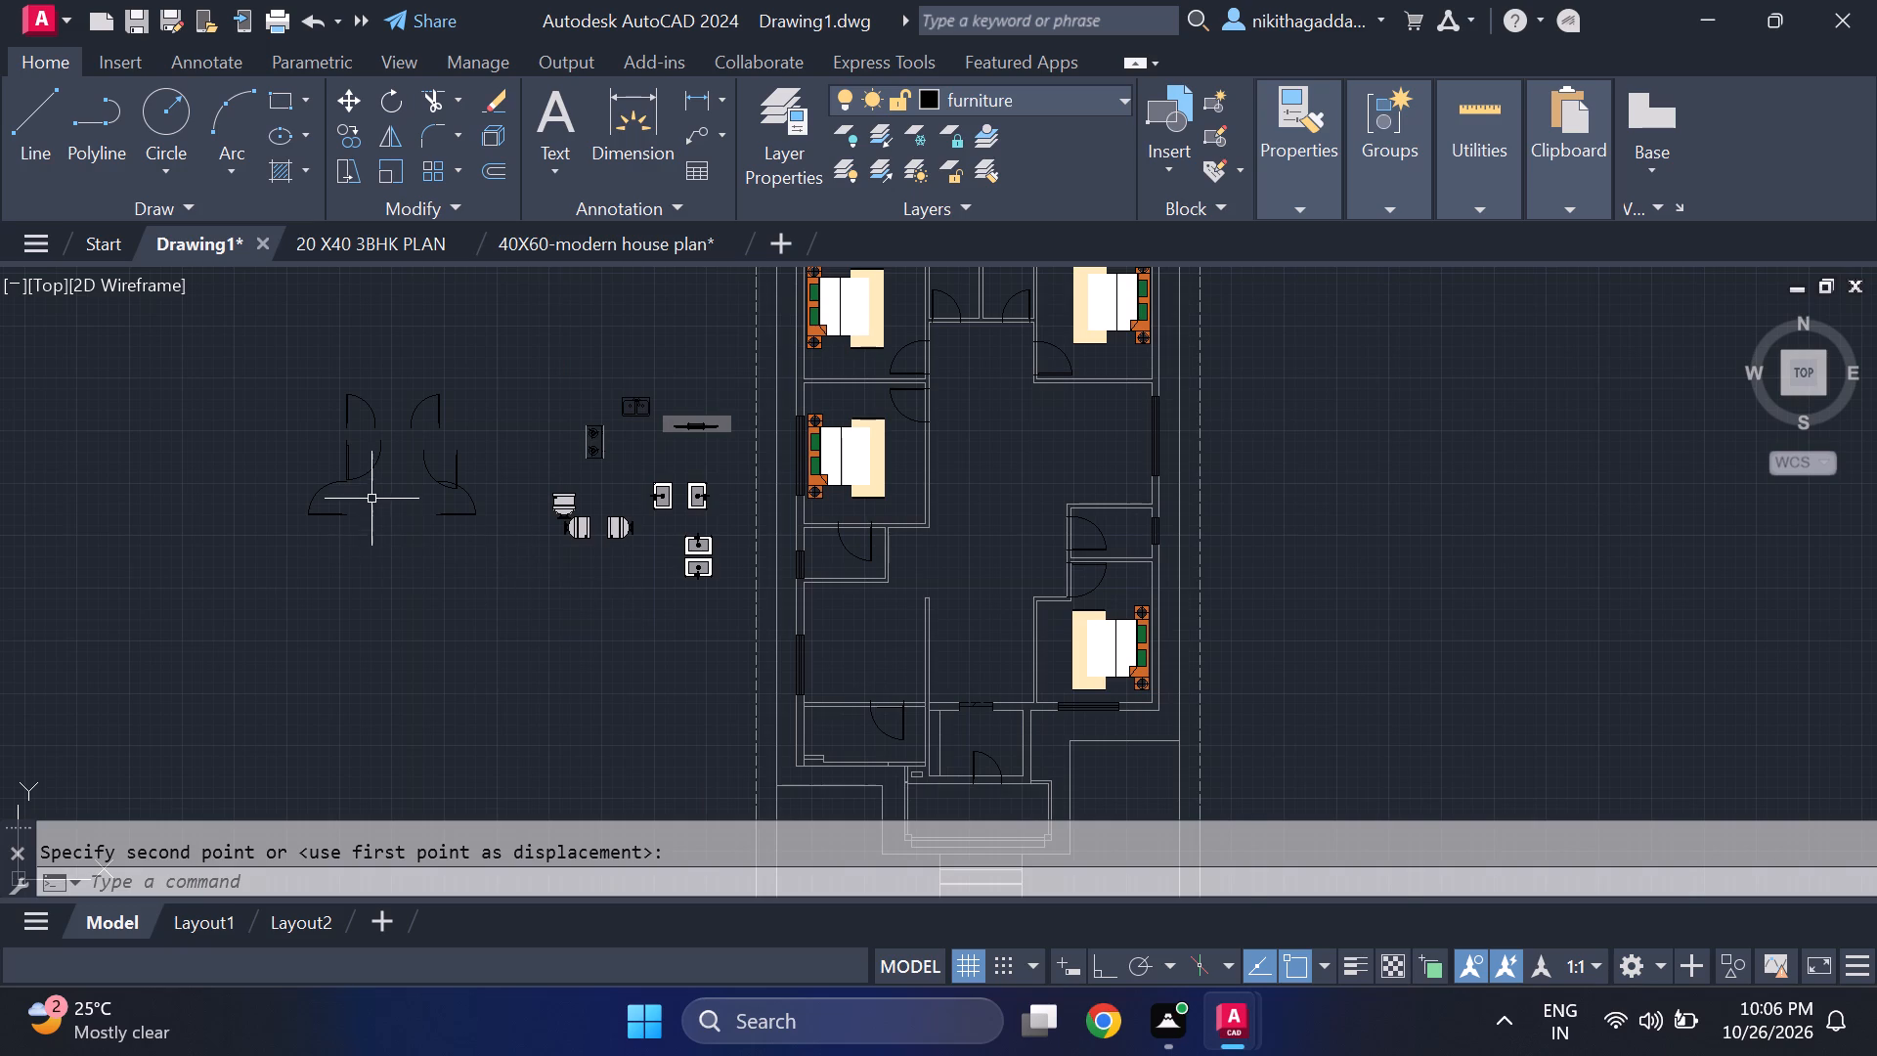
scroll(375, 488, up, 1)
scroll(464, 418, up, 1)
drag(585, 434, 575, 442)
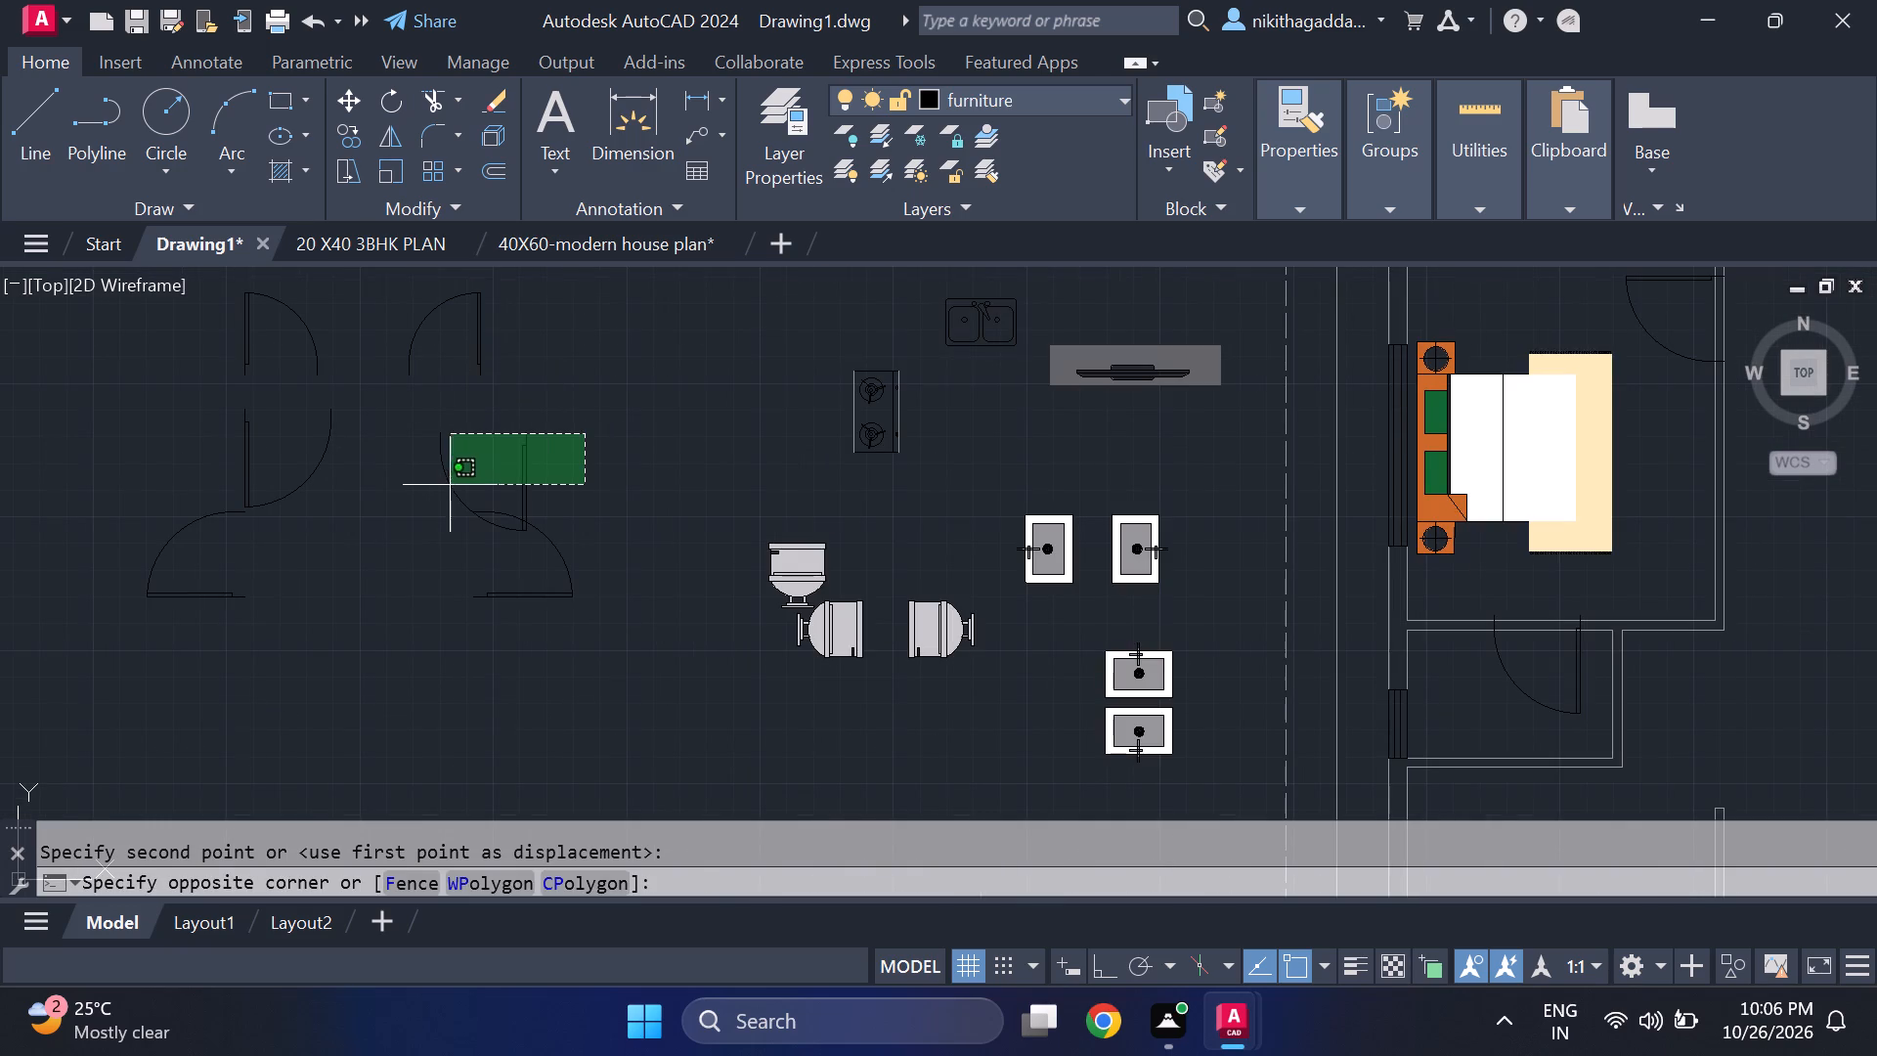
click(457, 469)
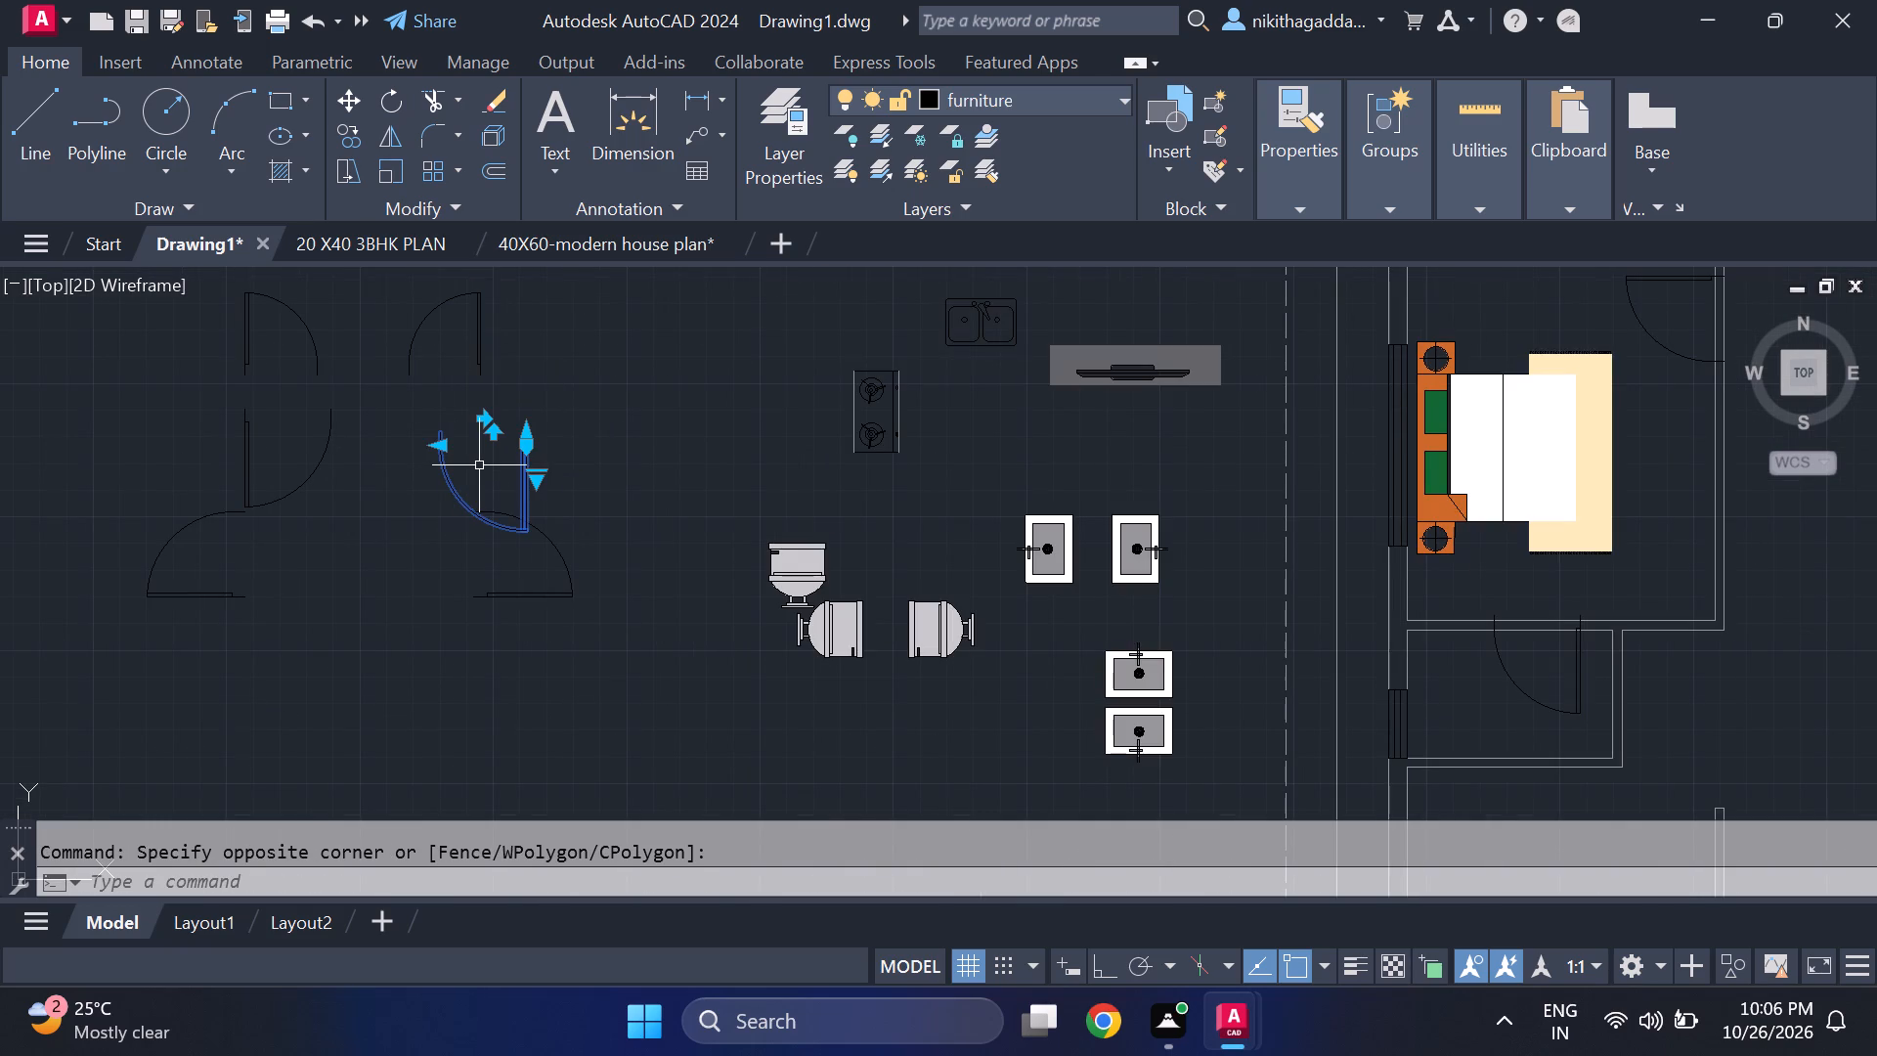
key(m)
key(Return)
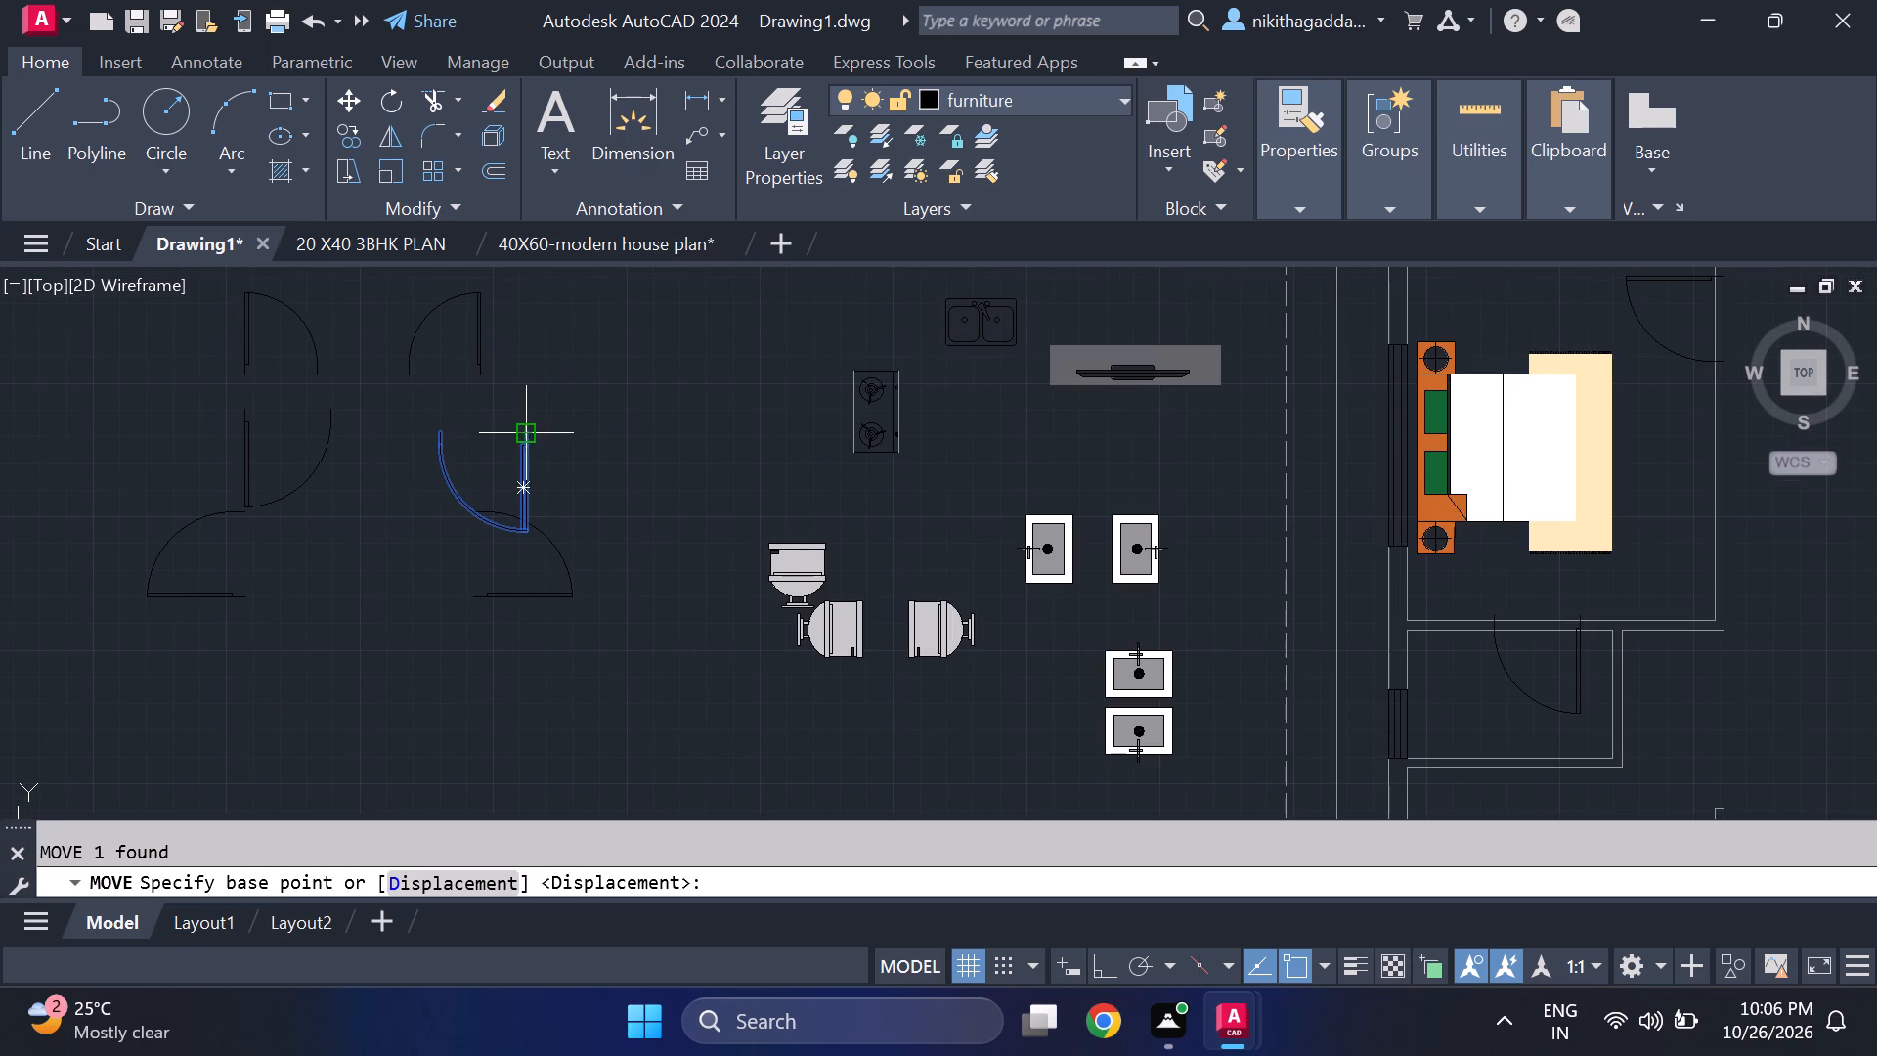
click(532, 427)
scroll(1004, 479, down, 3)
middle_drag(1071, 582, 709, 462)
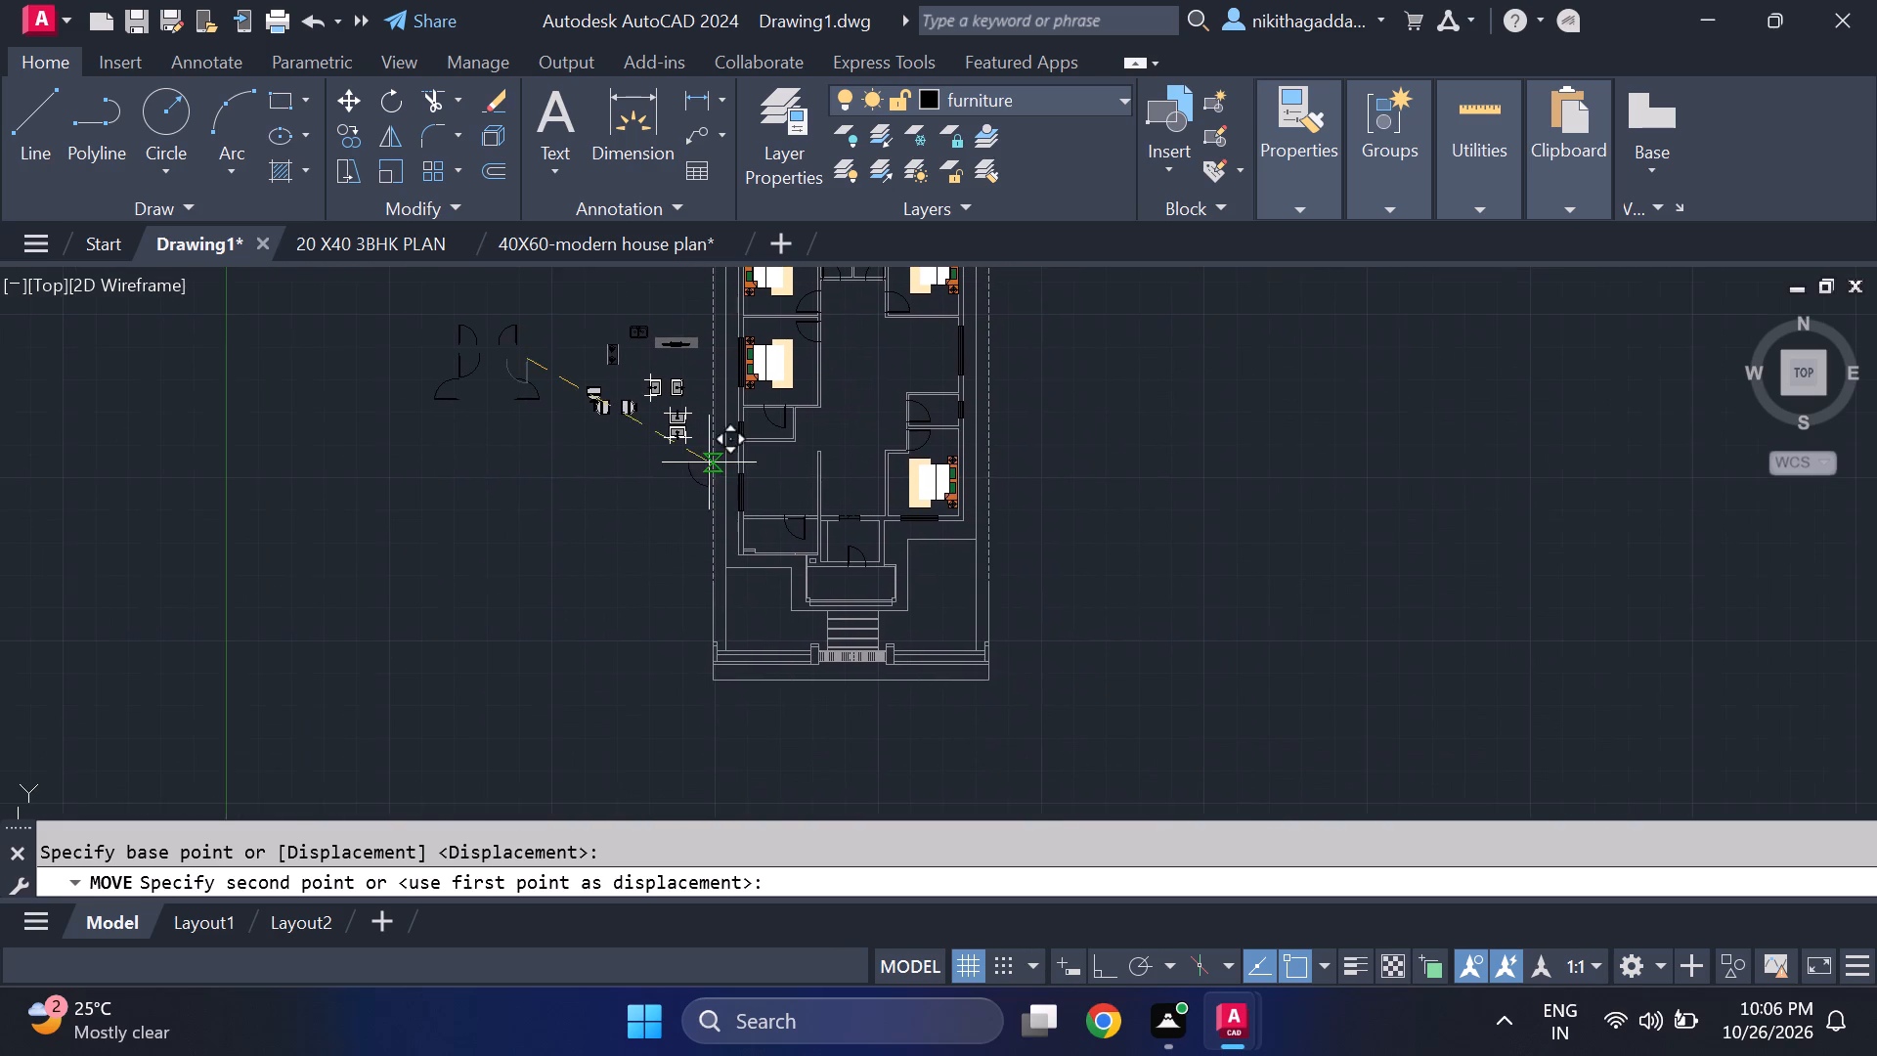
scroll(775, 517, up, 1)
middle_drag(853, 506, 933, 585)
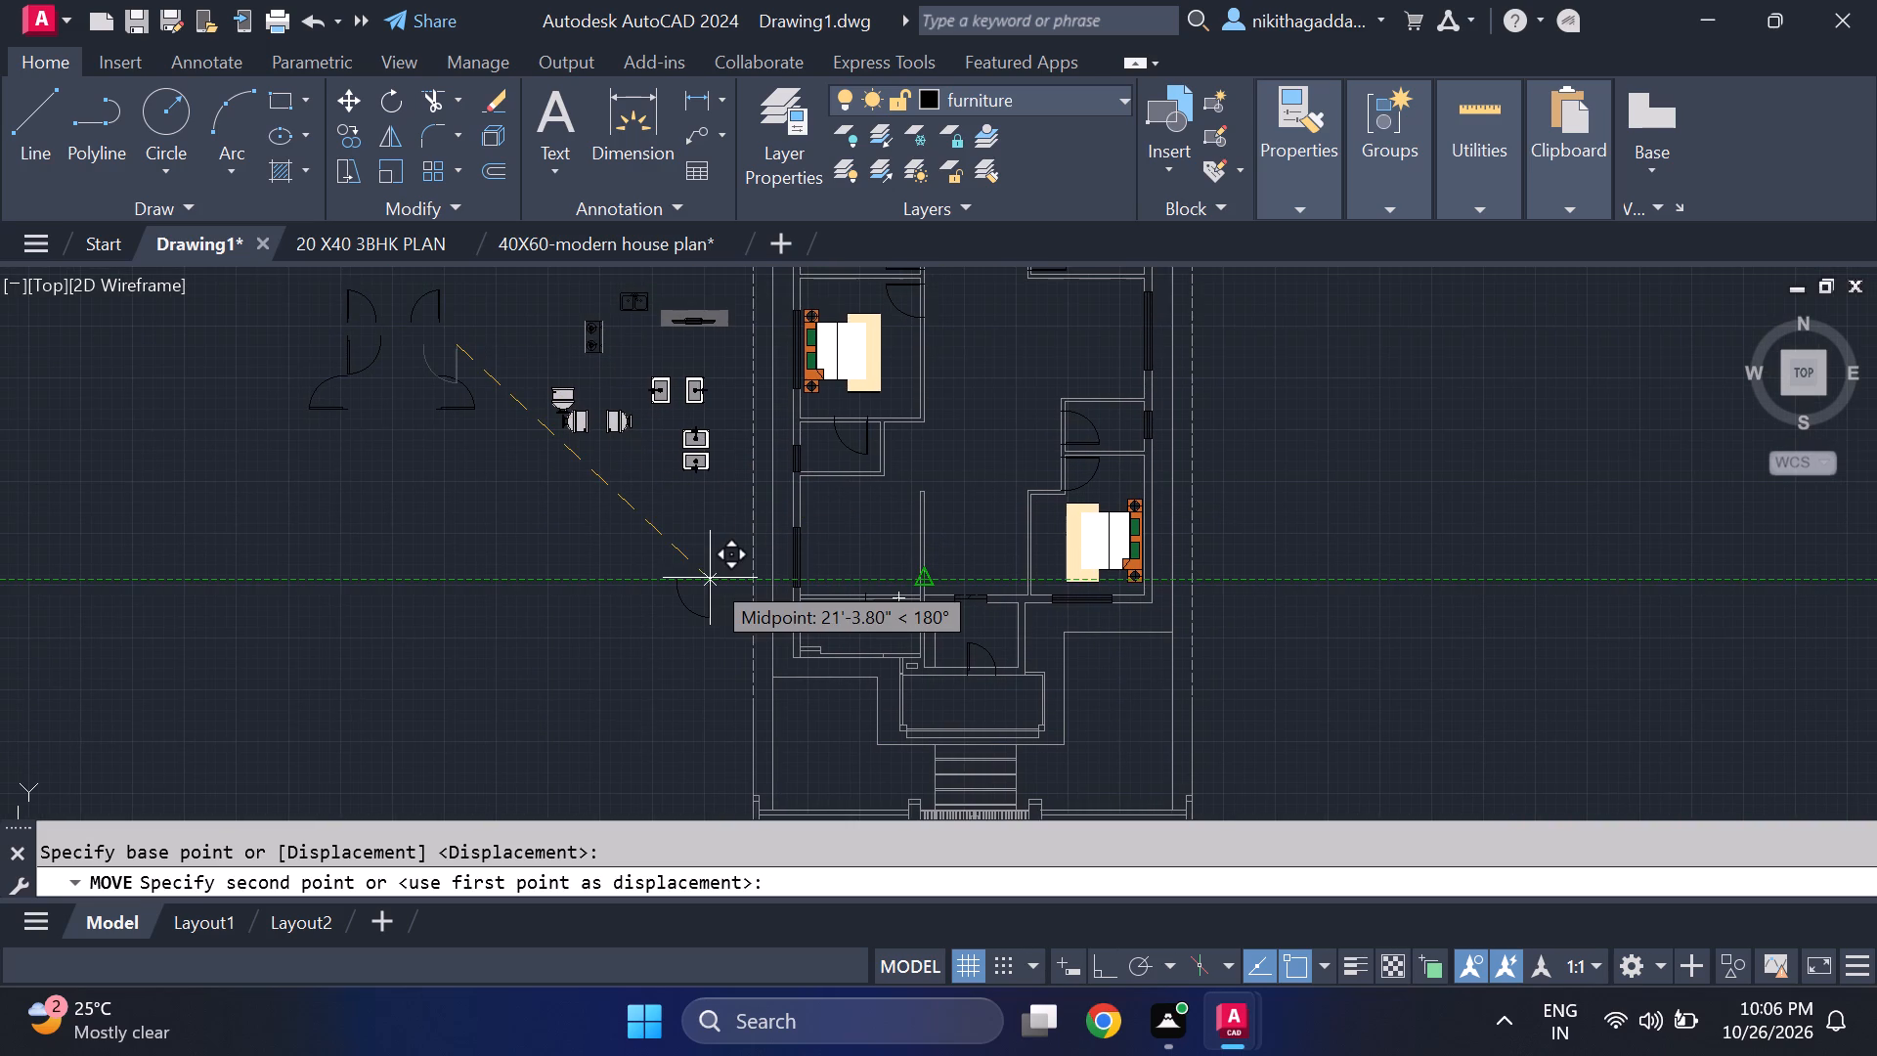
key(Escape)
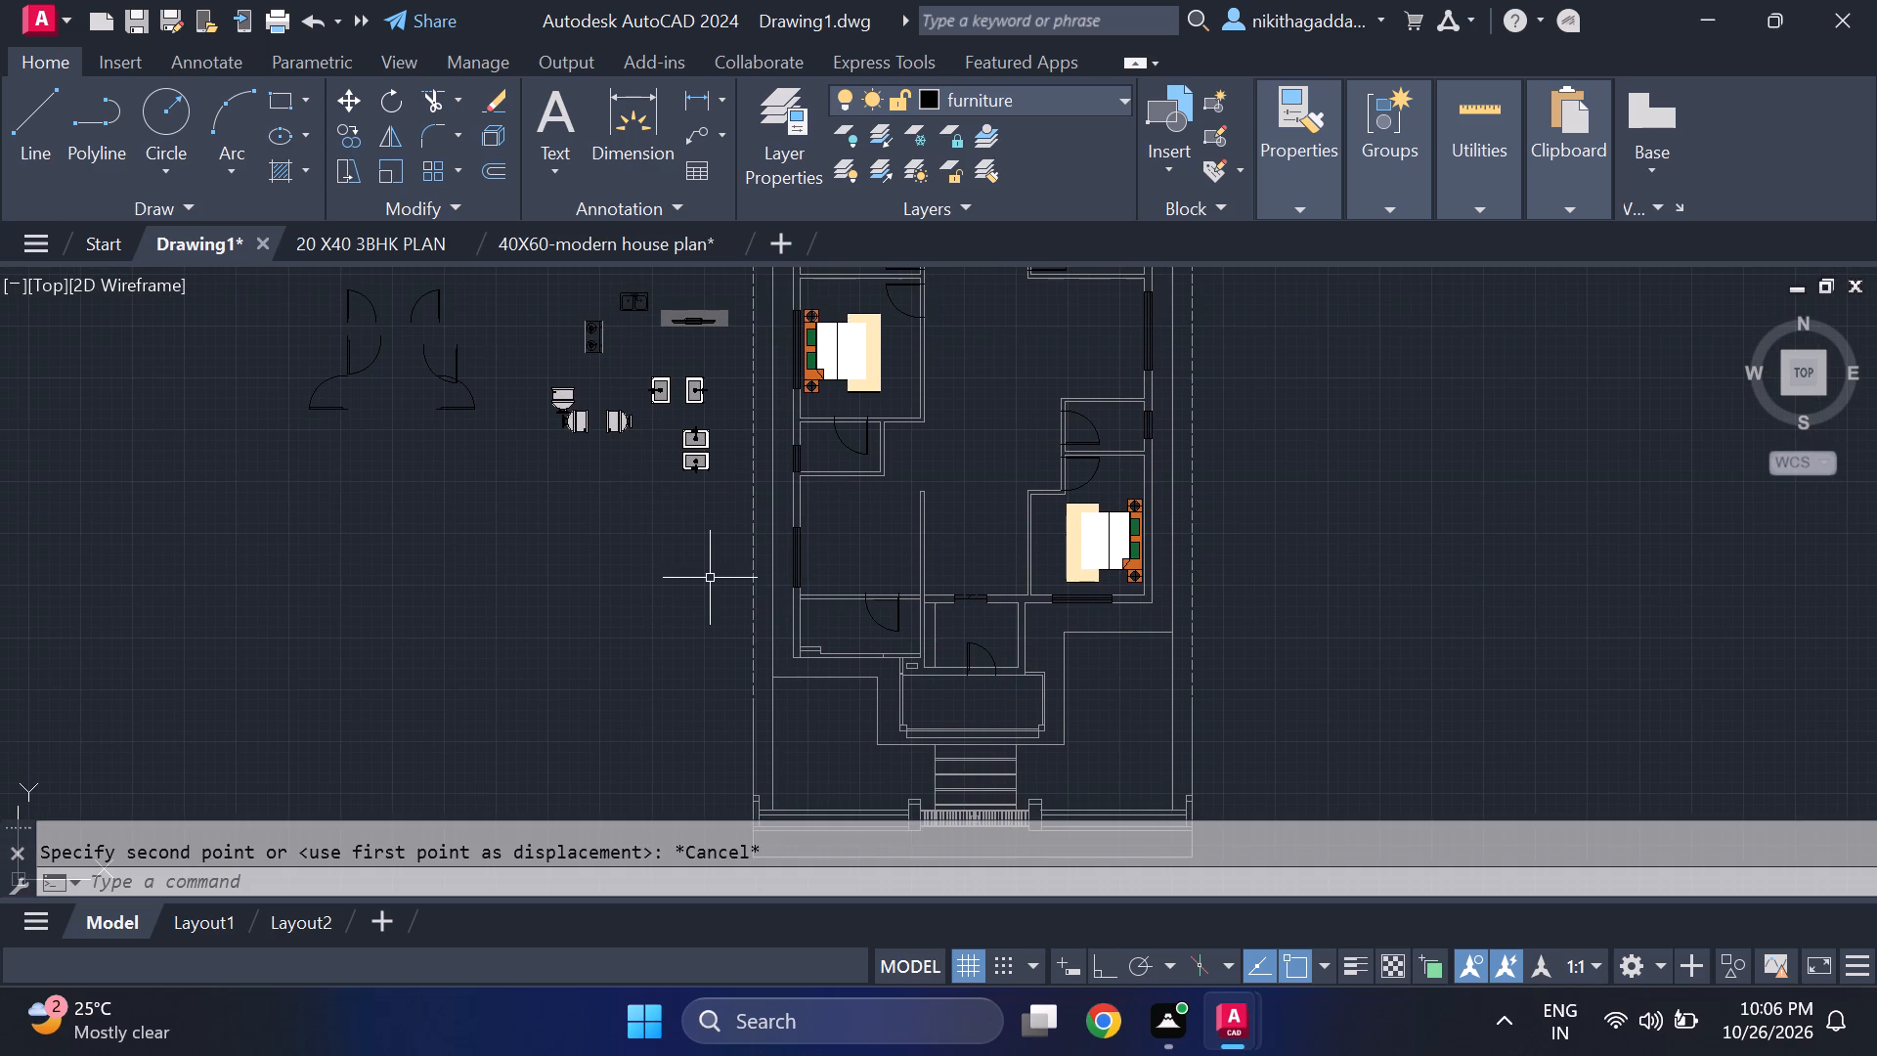
Move the western horizontal-leaf door with the upward swing from its hinge-side endpoint to the narrow southwest room's east wall, just north of its southeast corner.
click(360, 396)
click(197, 418)
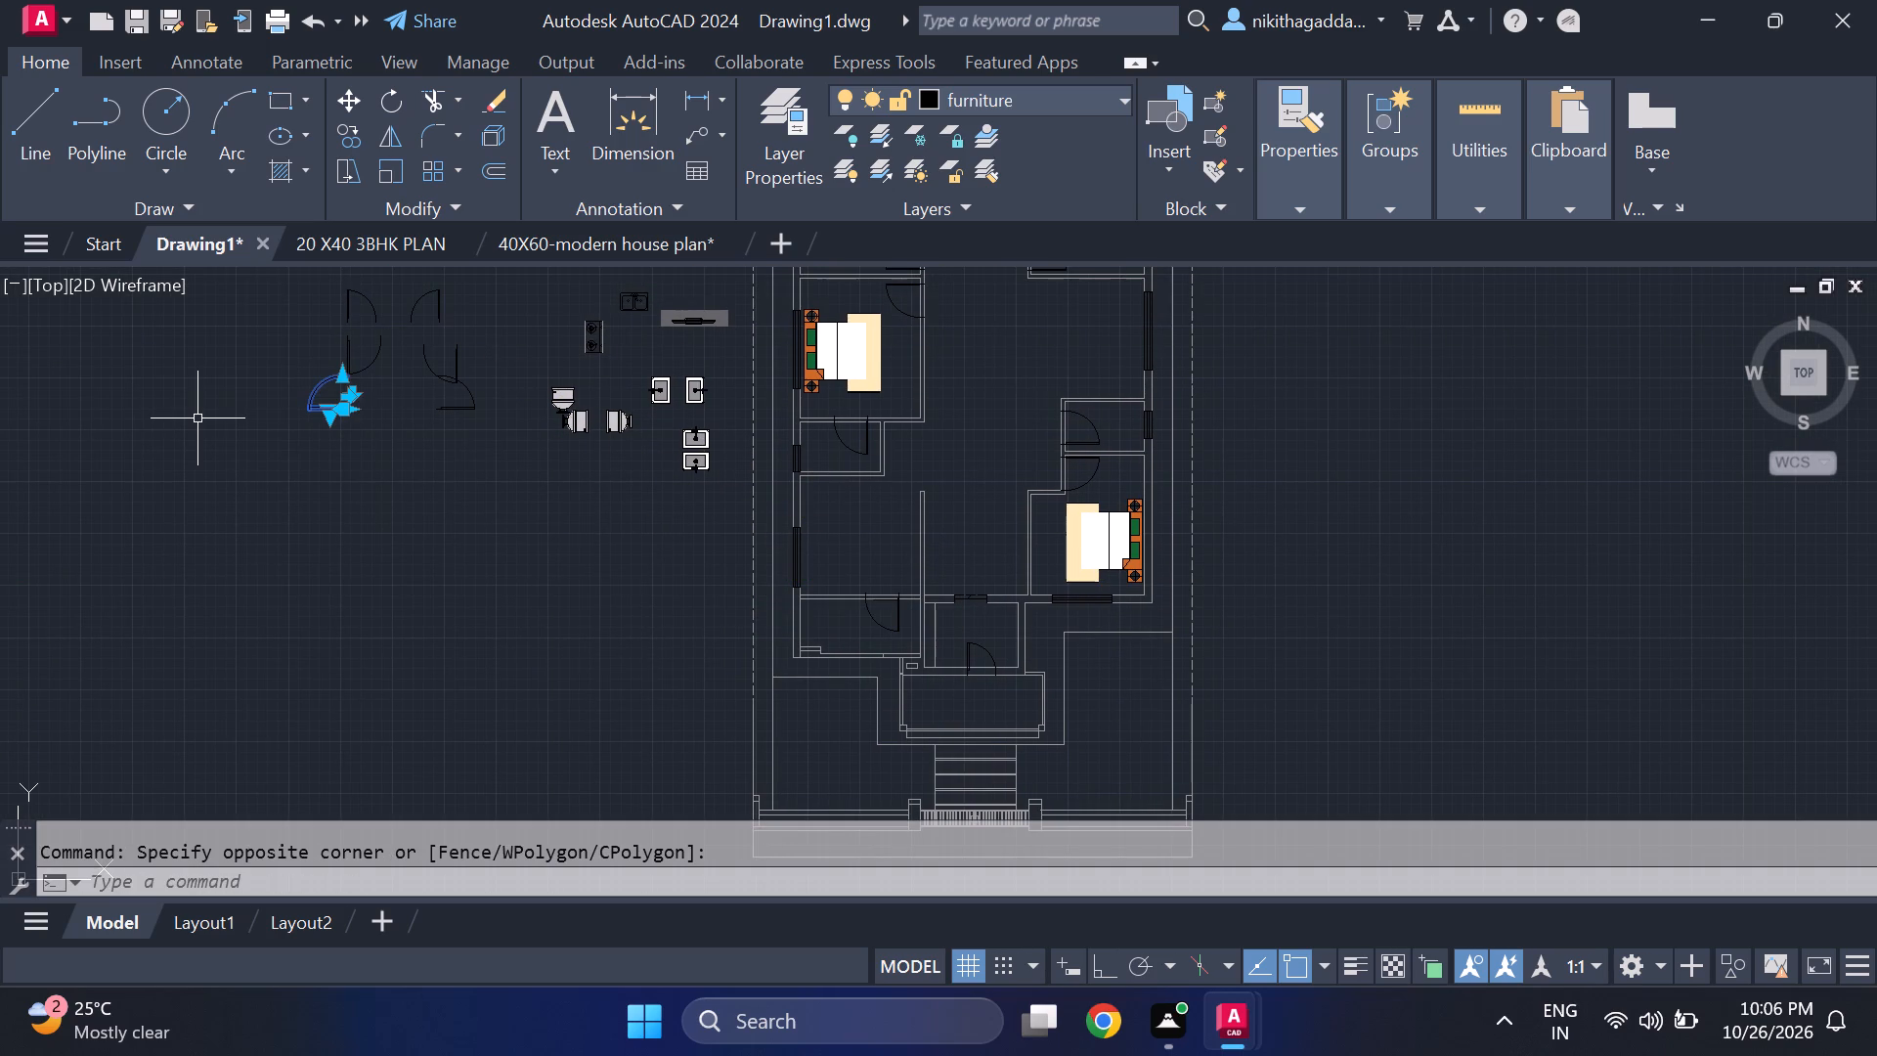
key(m)
key(Return)
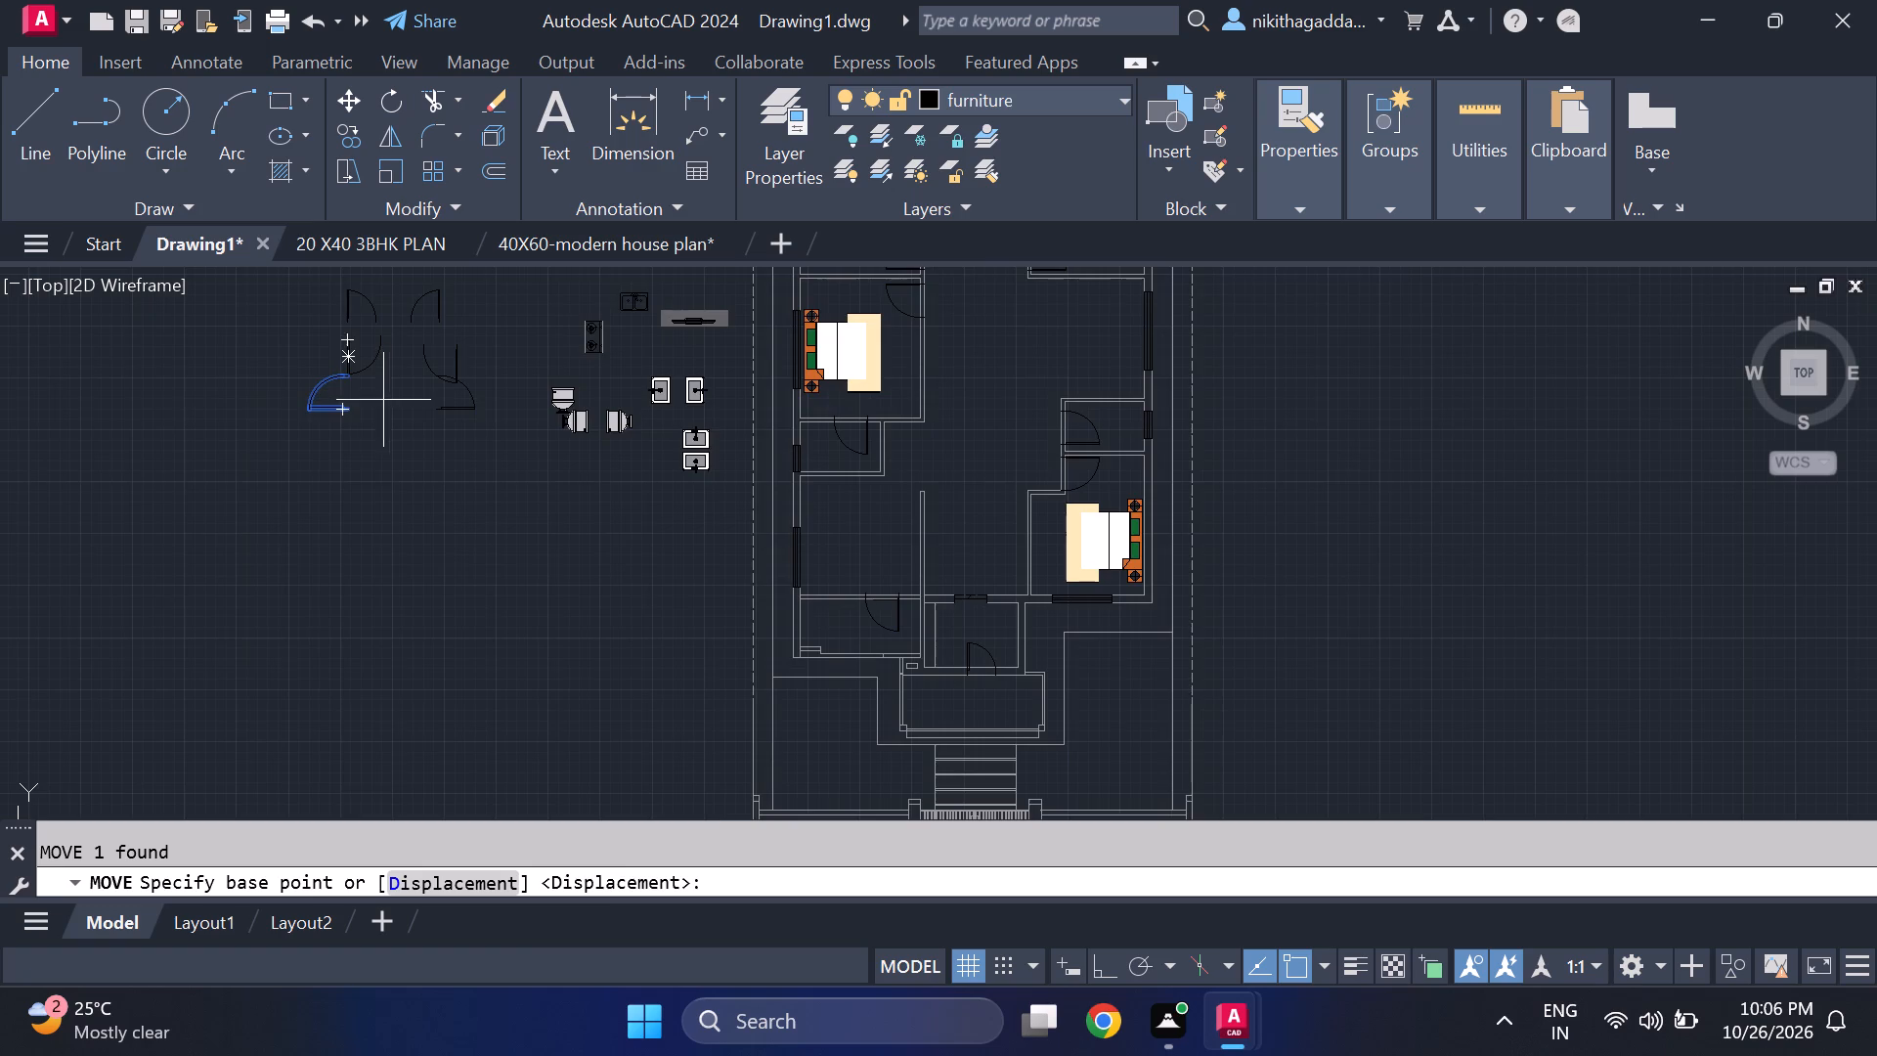
scroll(350, 422, up, 2)
click(347, 390)
scroll(718, 498, down, 3)
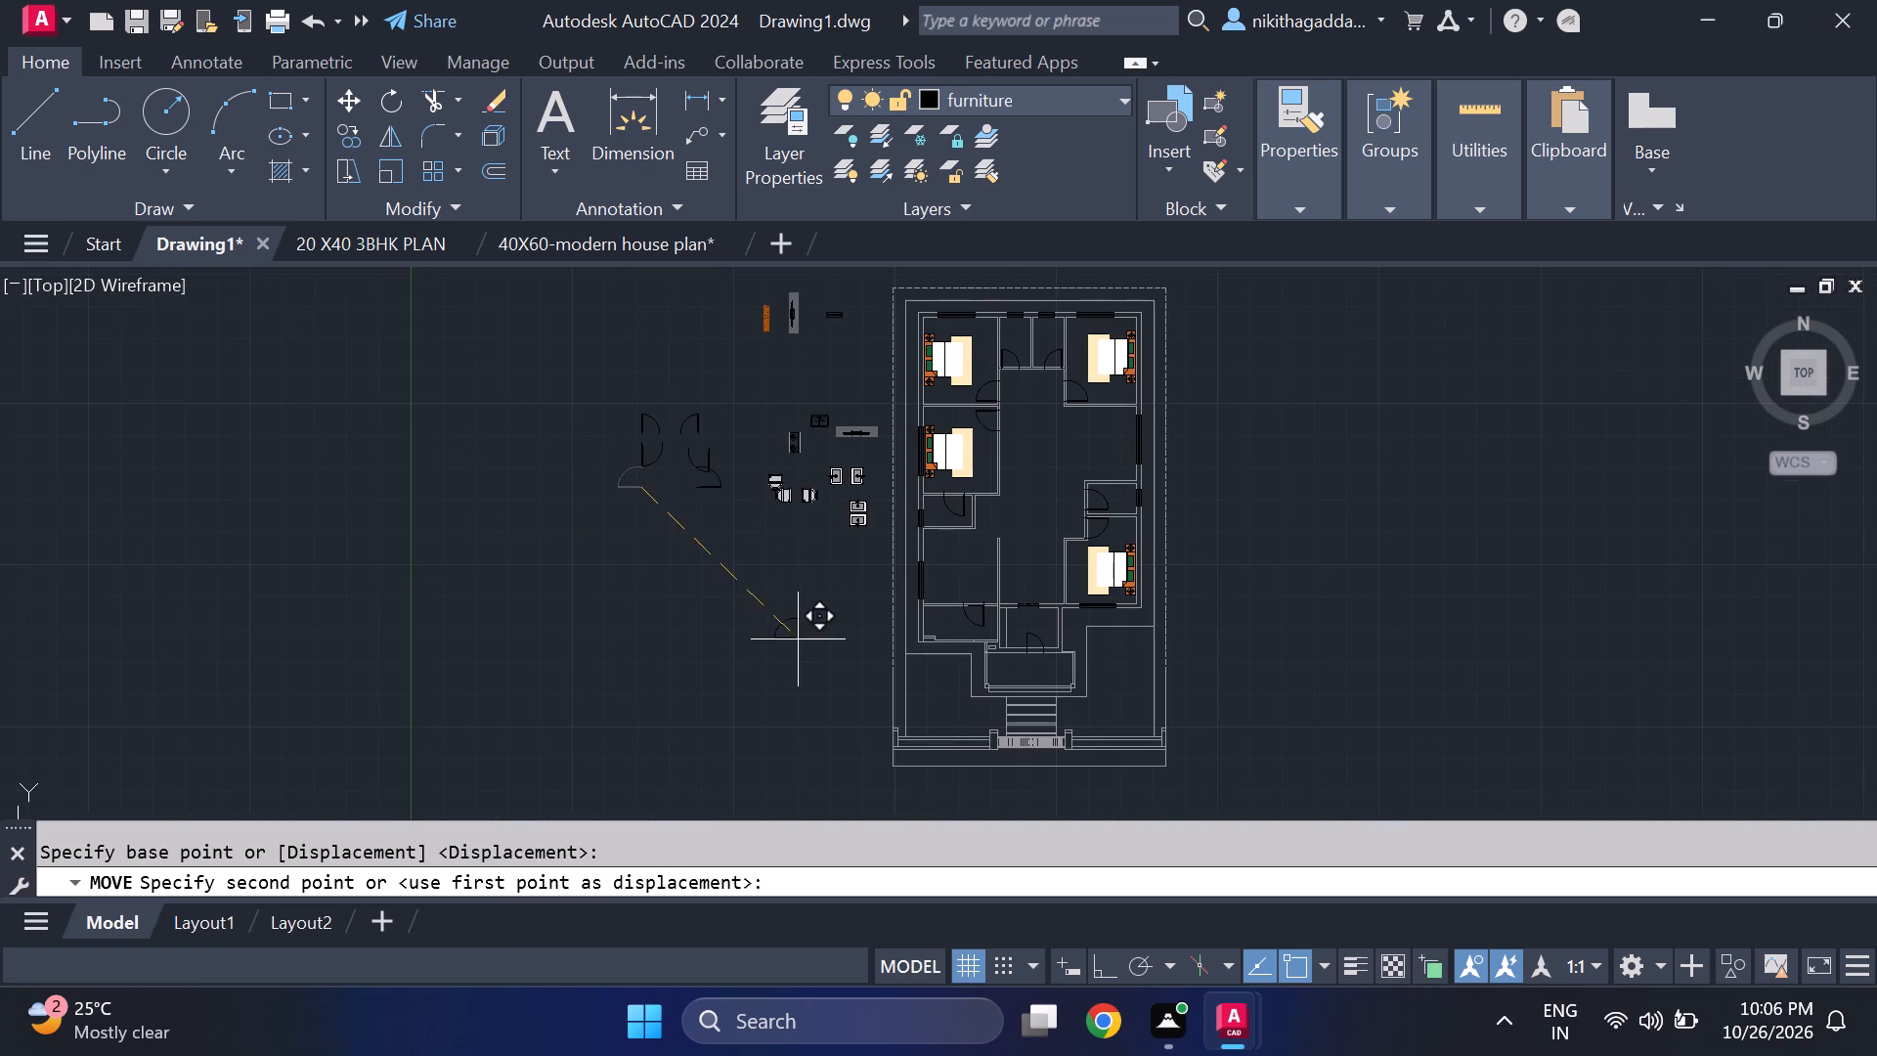
middle_drag(678, 639, 492, 650)
scroll(863, 641, up, 4)
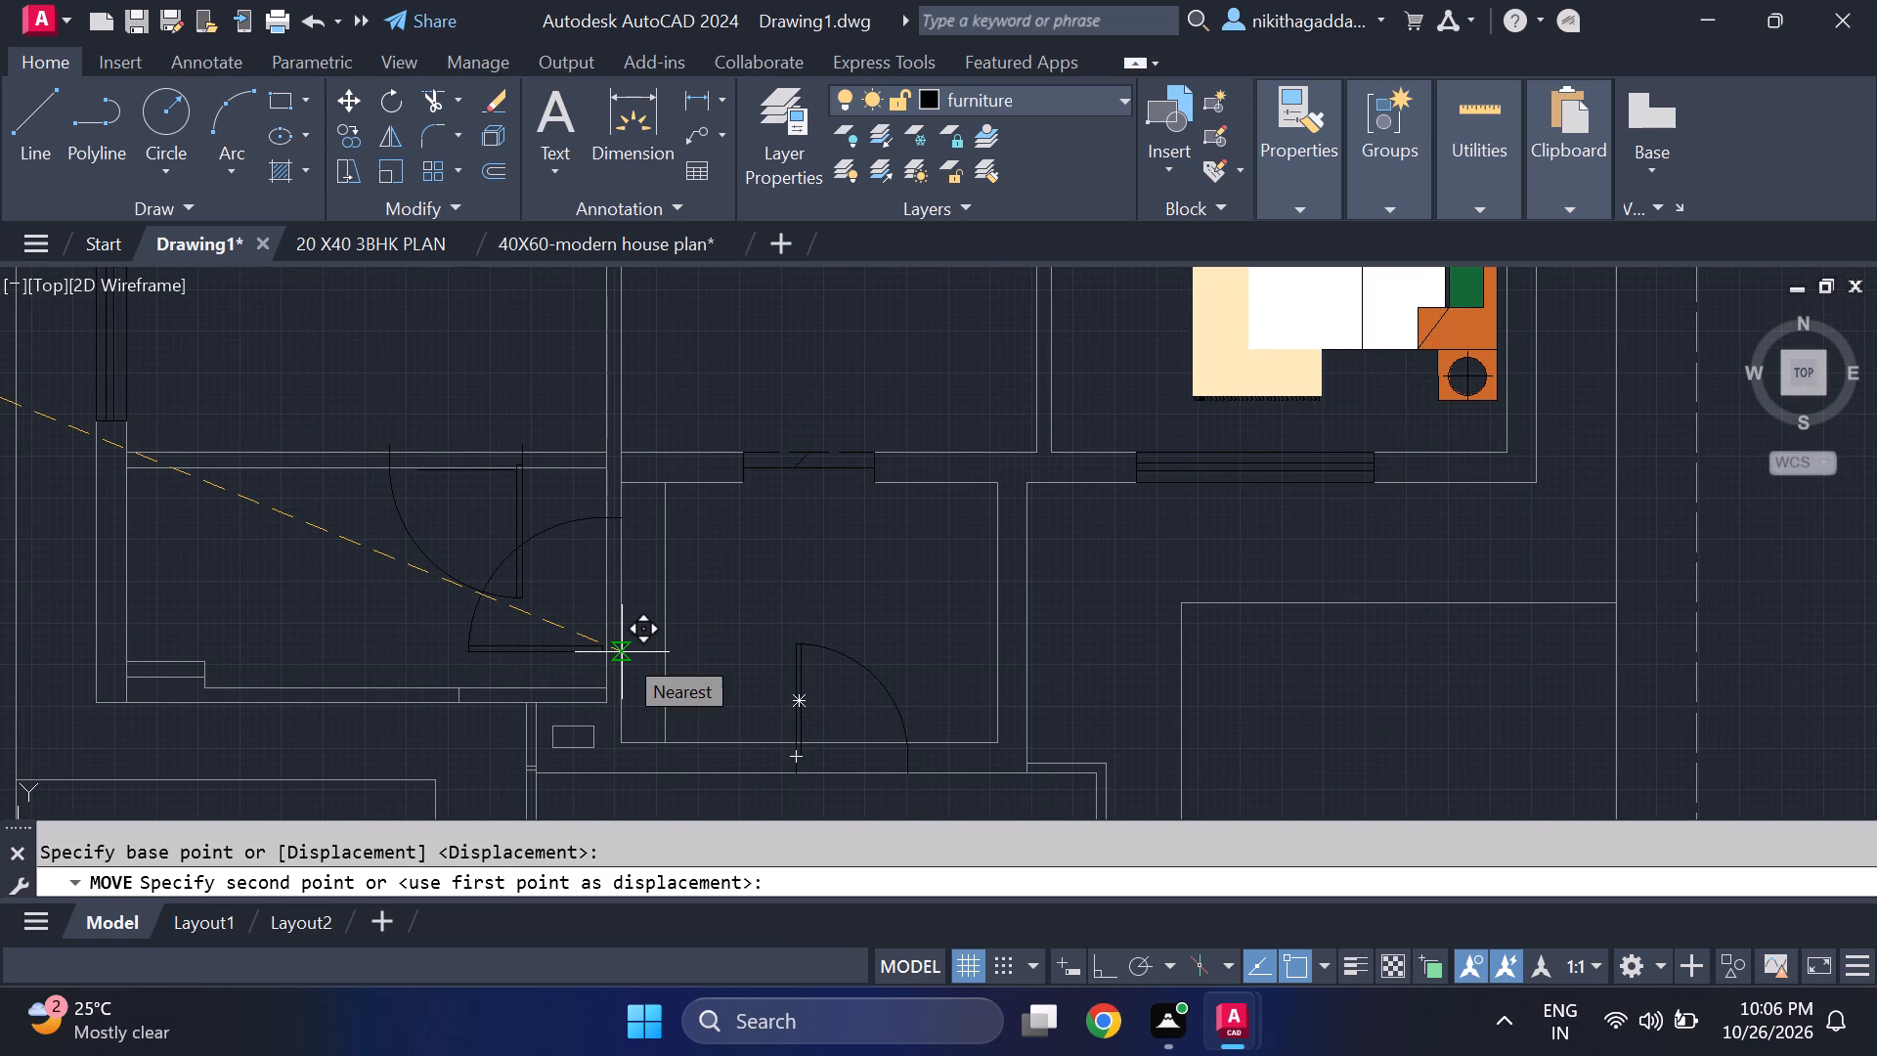
scroll(622, 652, up, 2)
click(616, 680)
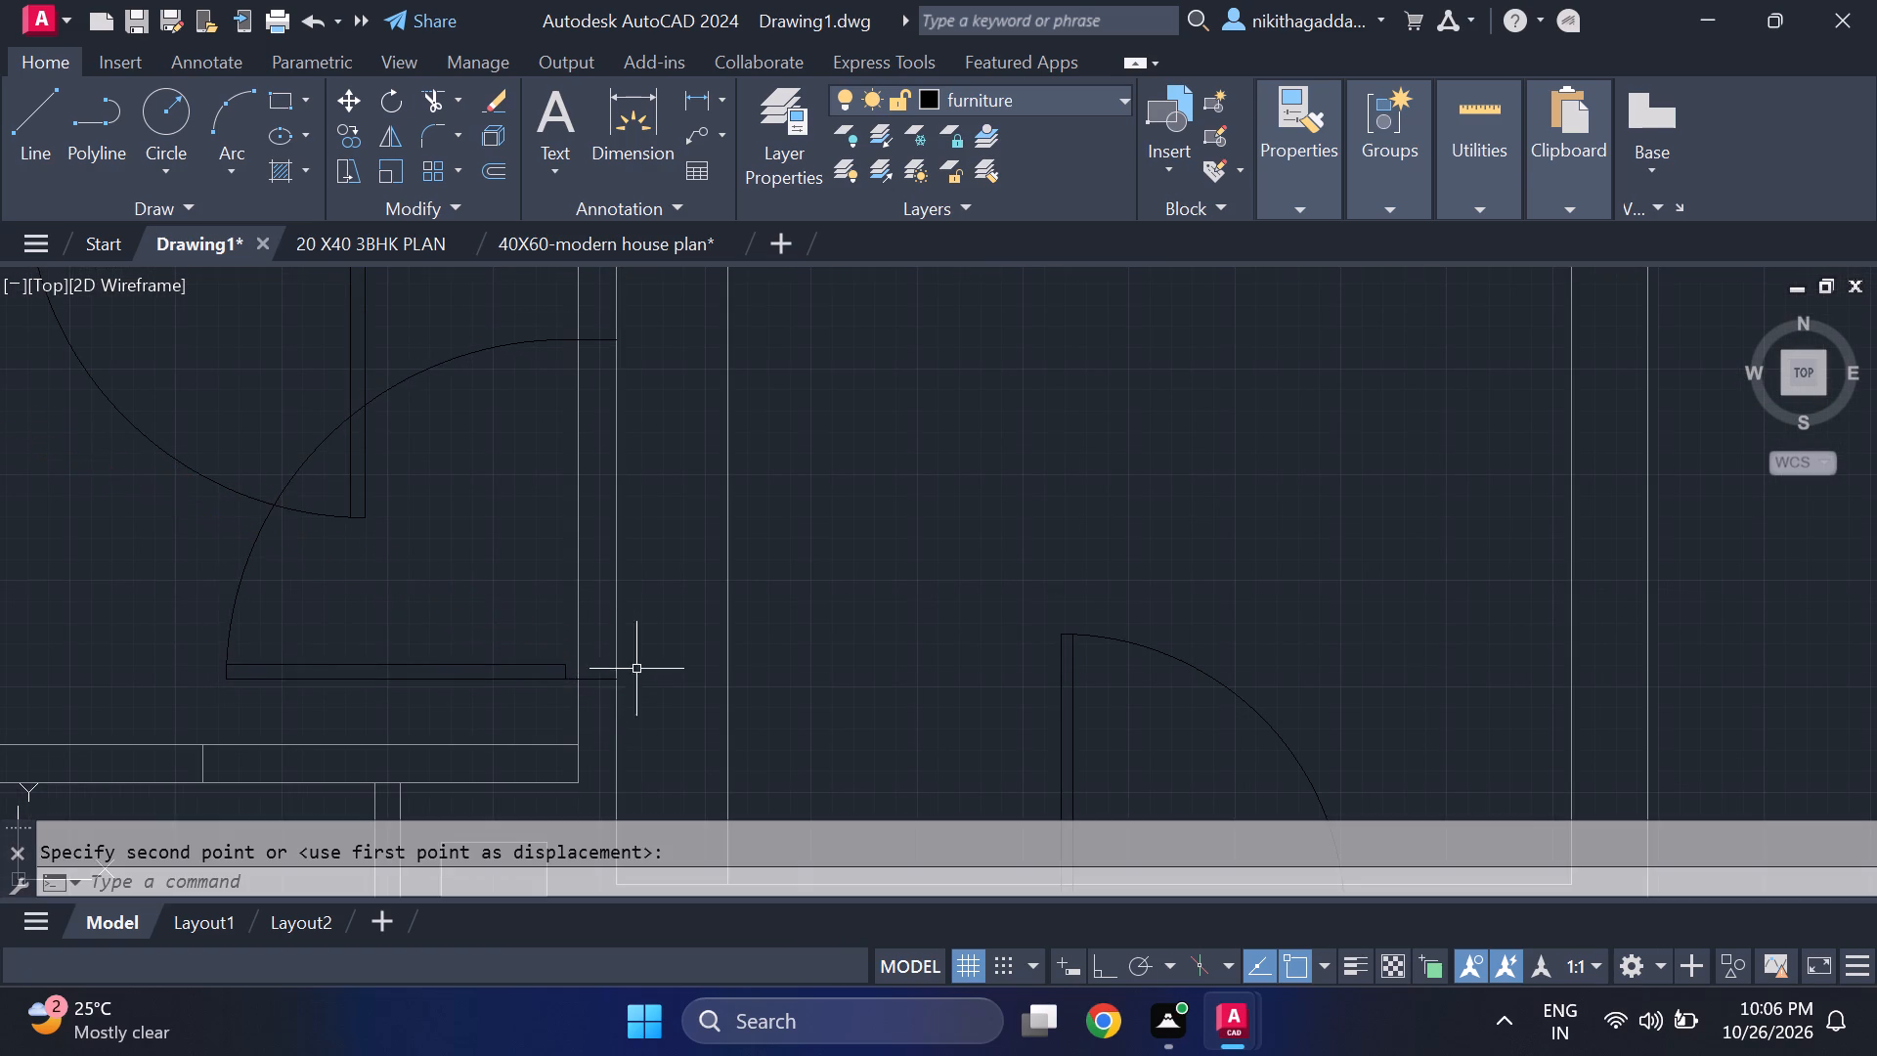
Scale down the door on the narrow southwest room's east wall to about three-quarters size, from its hinge-side endpoint on the wall's outer face.
scroll(742, 610, down, 2)
click(638, 601)
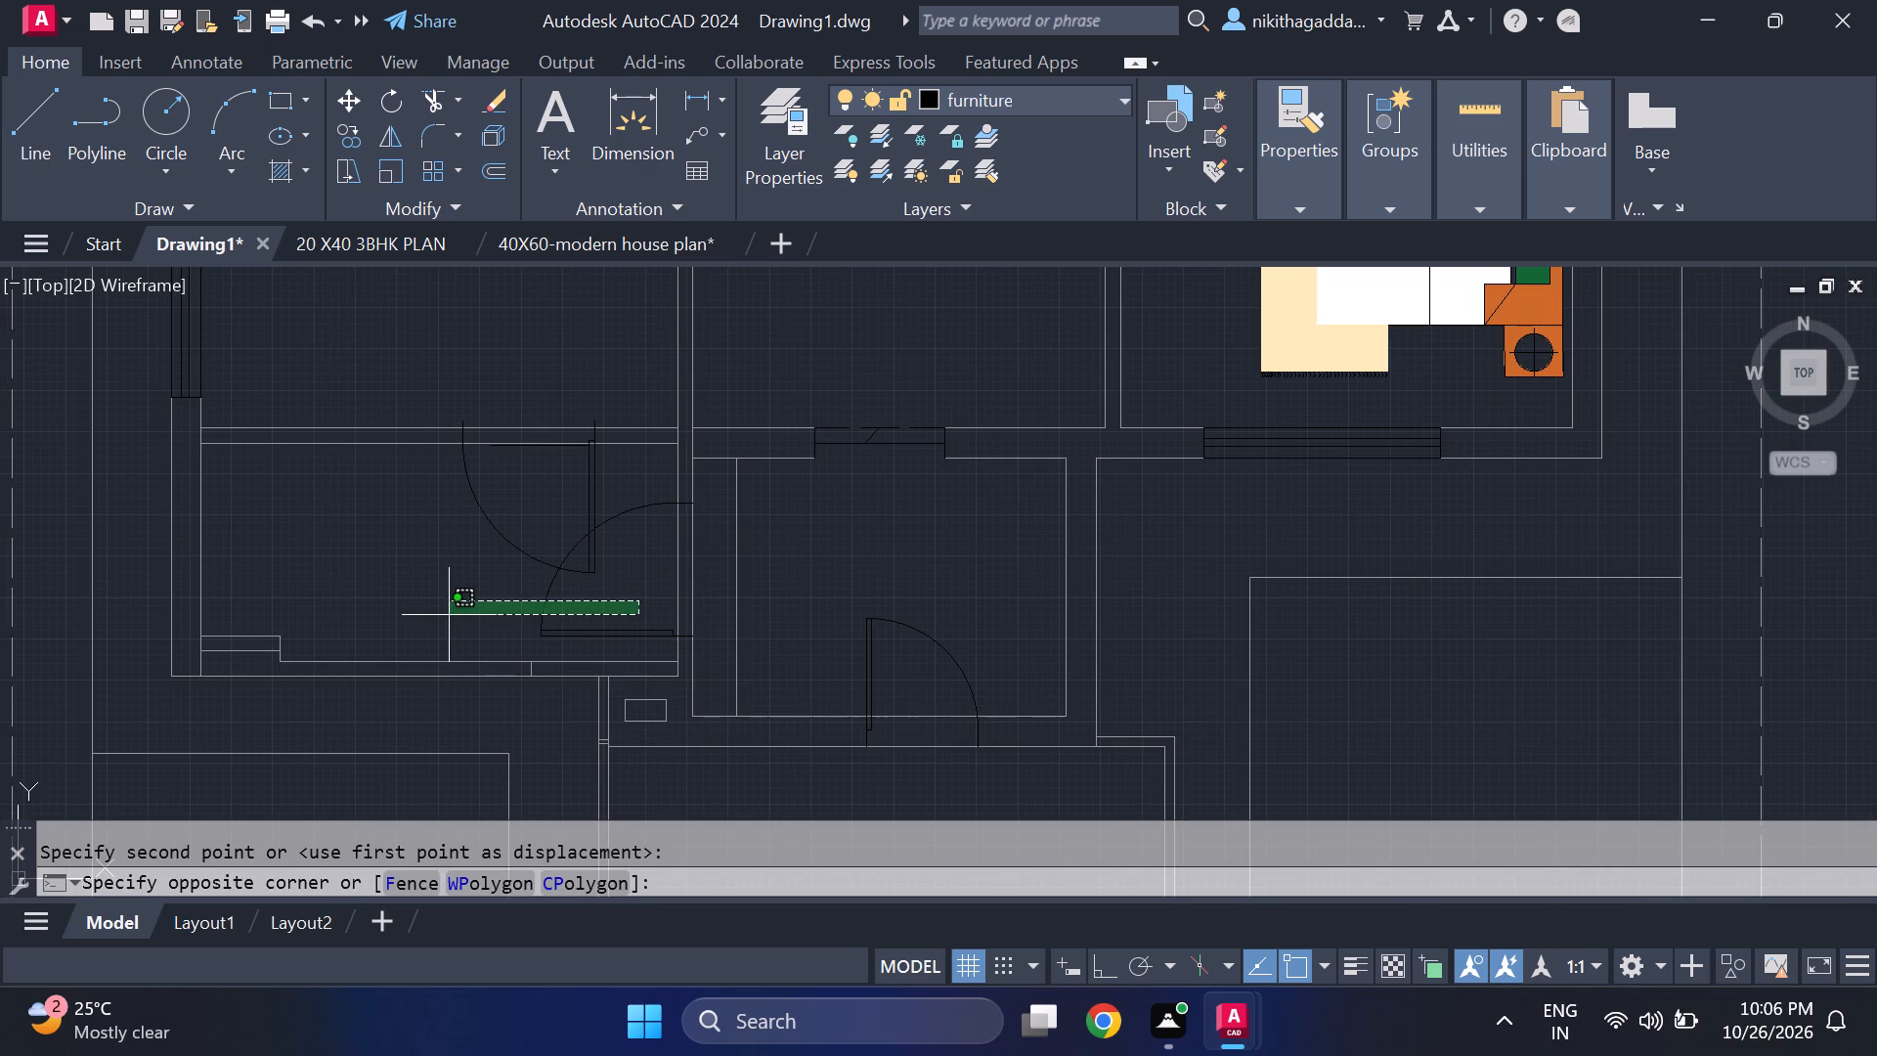
click(449, 615)
text(scale)
key(Return)
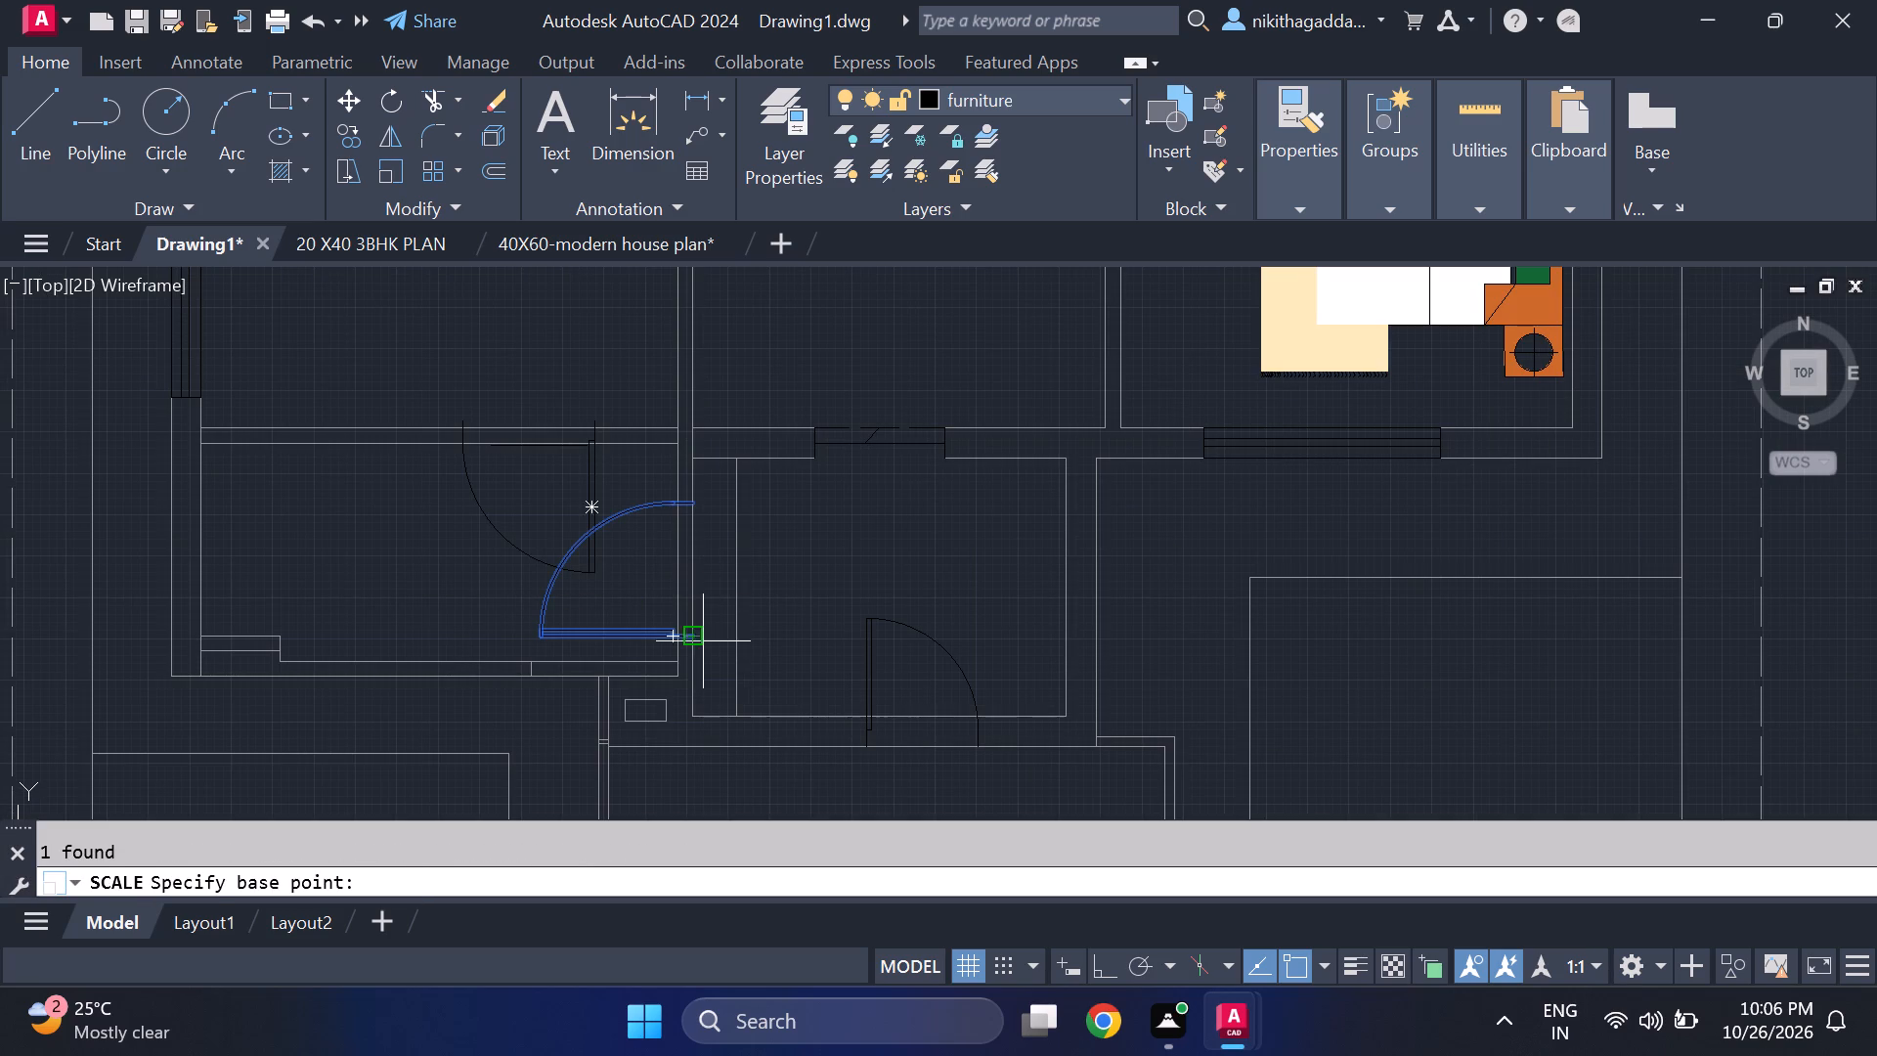
click(700, 638)
scroll(701, 622, up, 1)
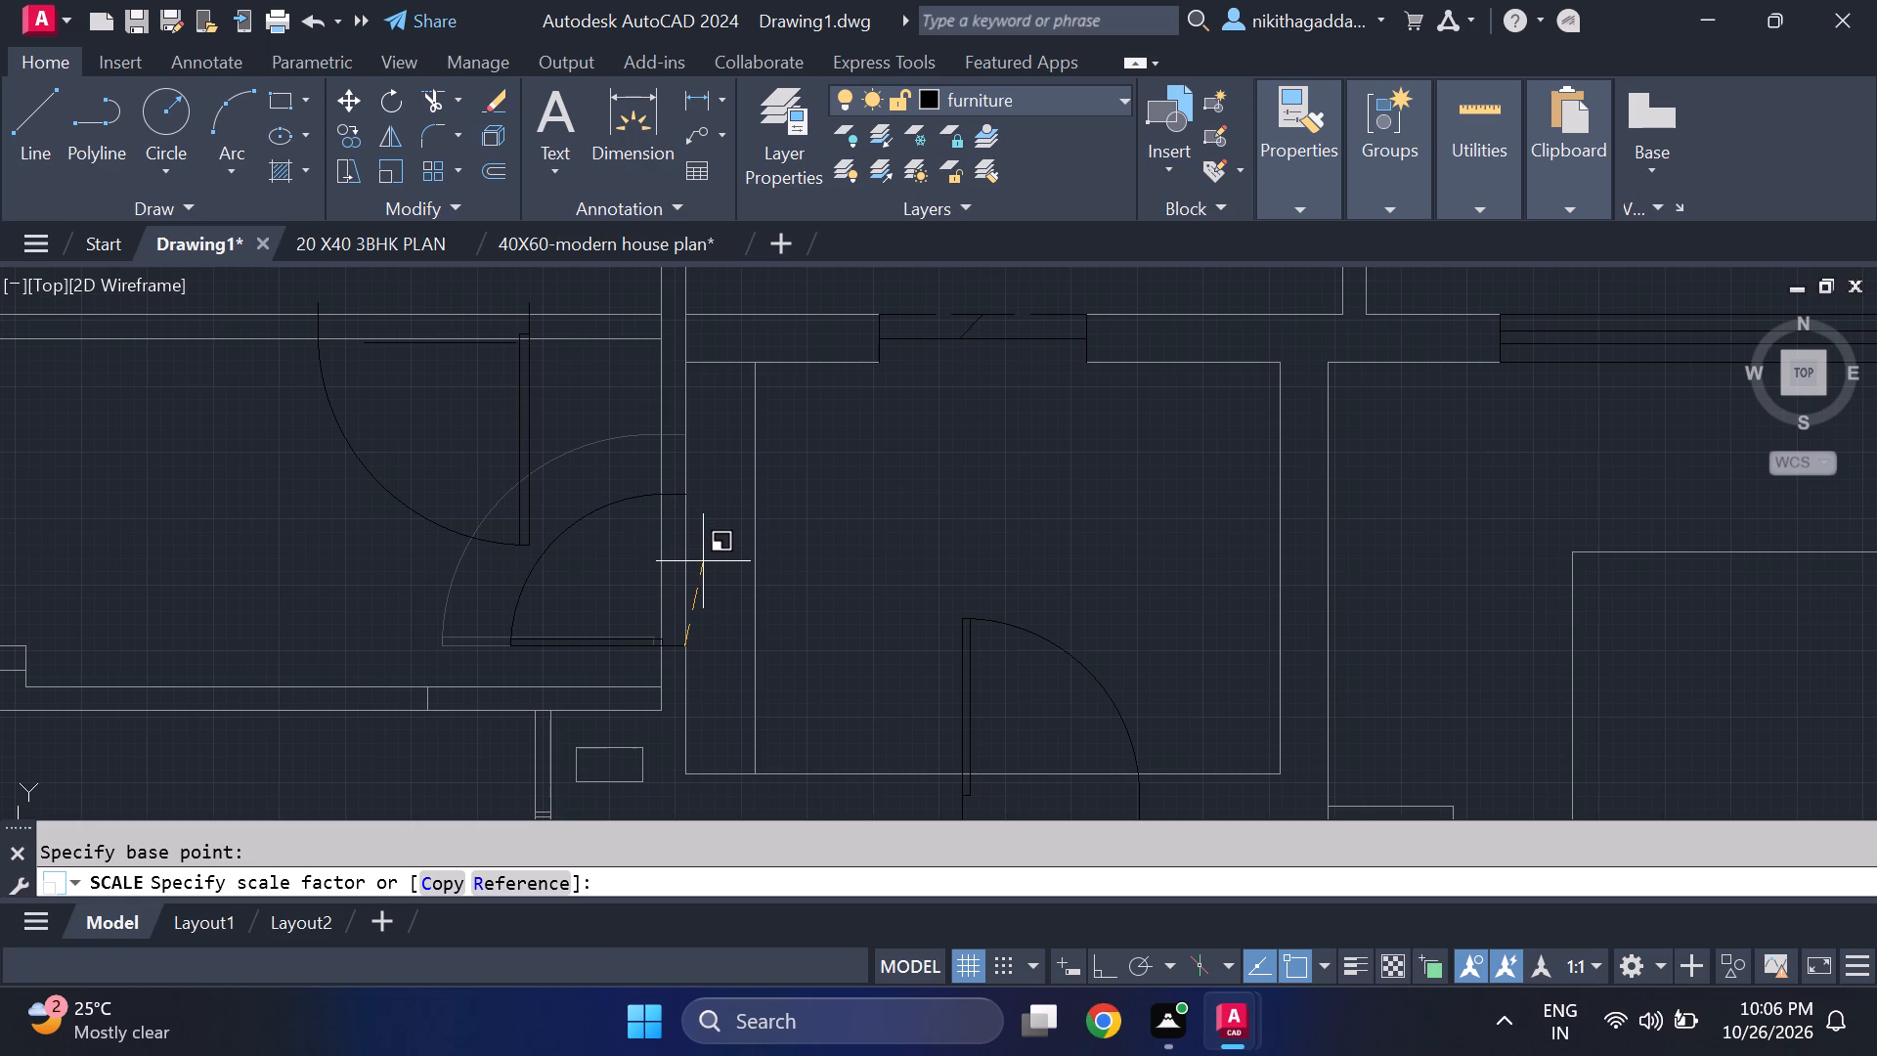
click(702, 558)
Scale down the door on the narrow southwest room's north wall to about three-quarters size, from its upper hinge-side endpoint.
click(585, 424)
click(342, 481)
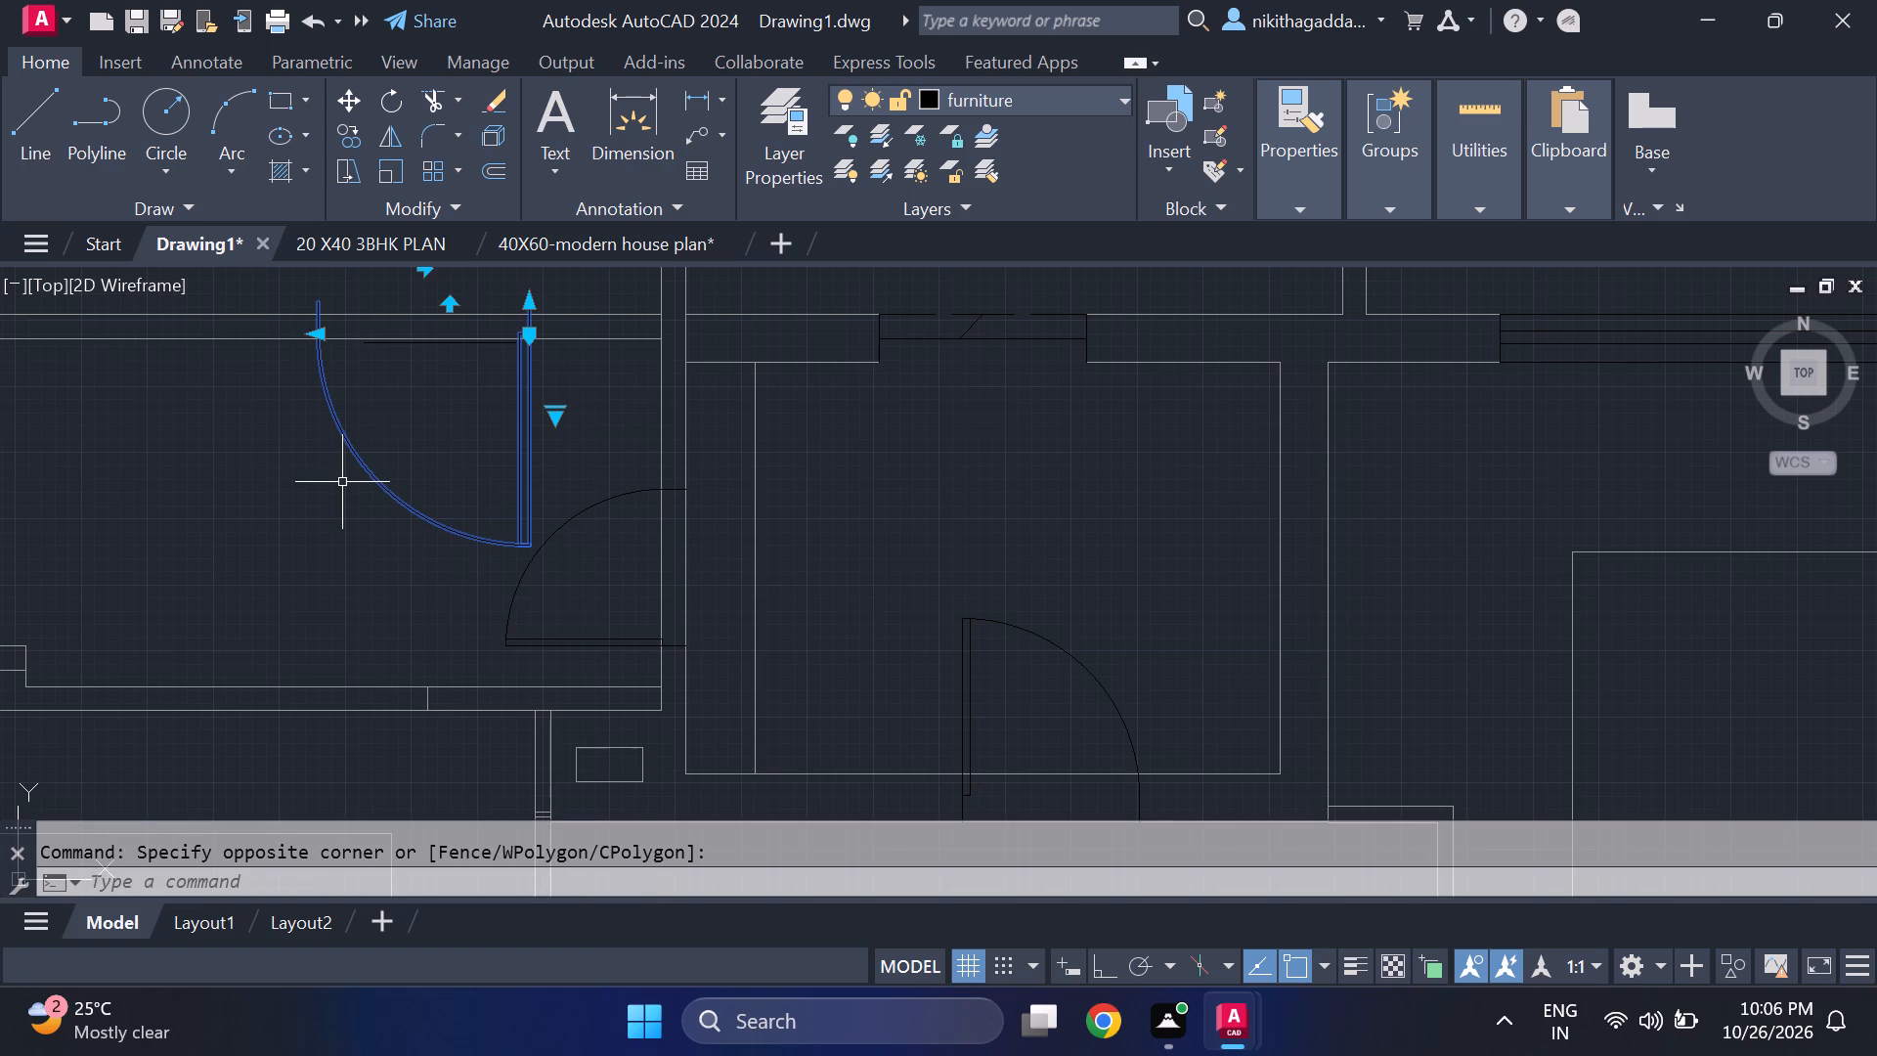
scroll(371, 481, down, 2)
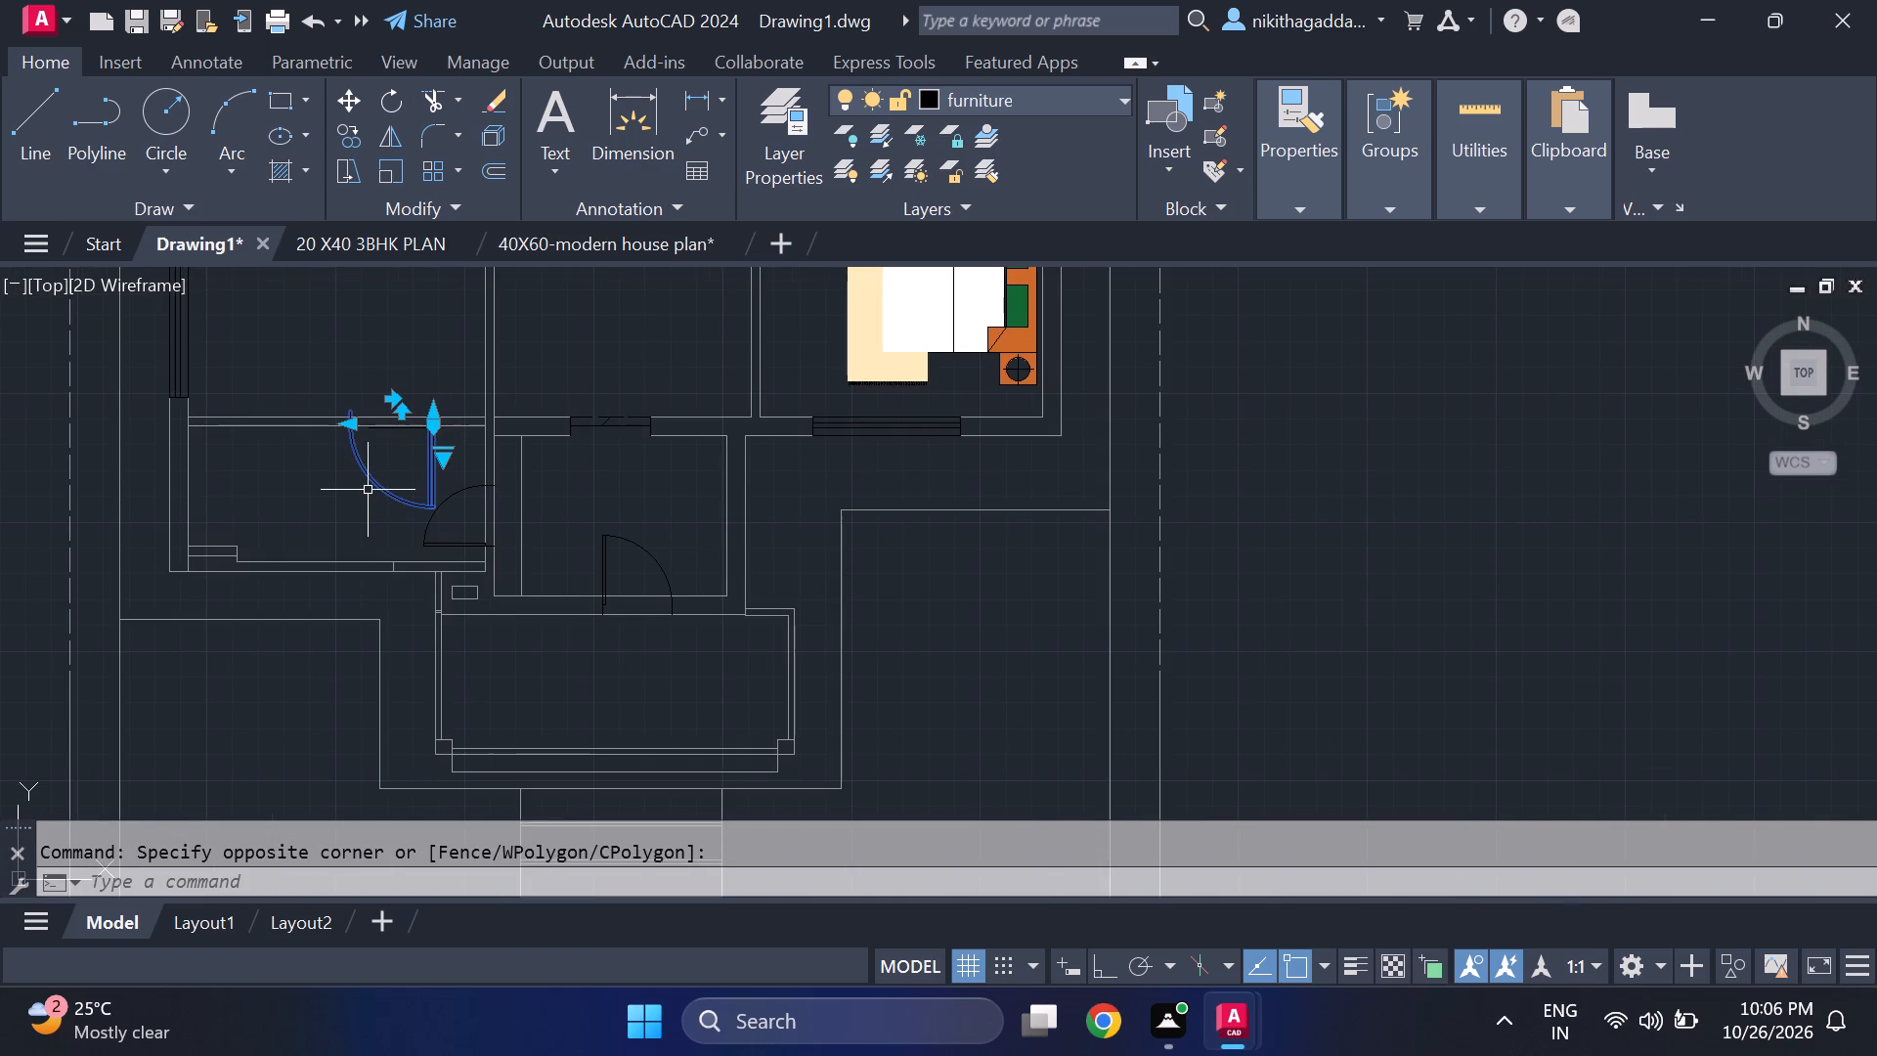
text(scale)
key(Return)
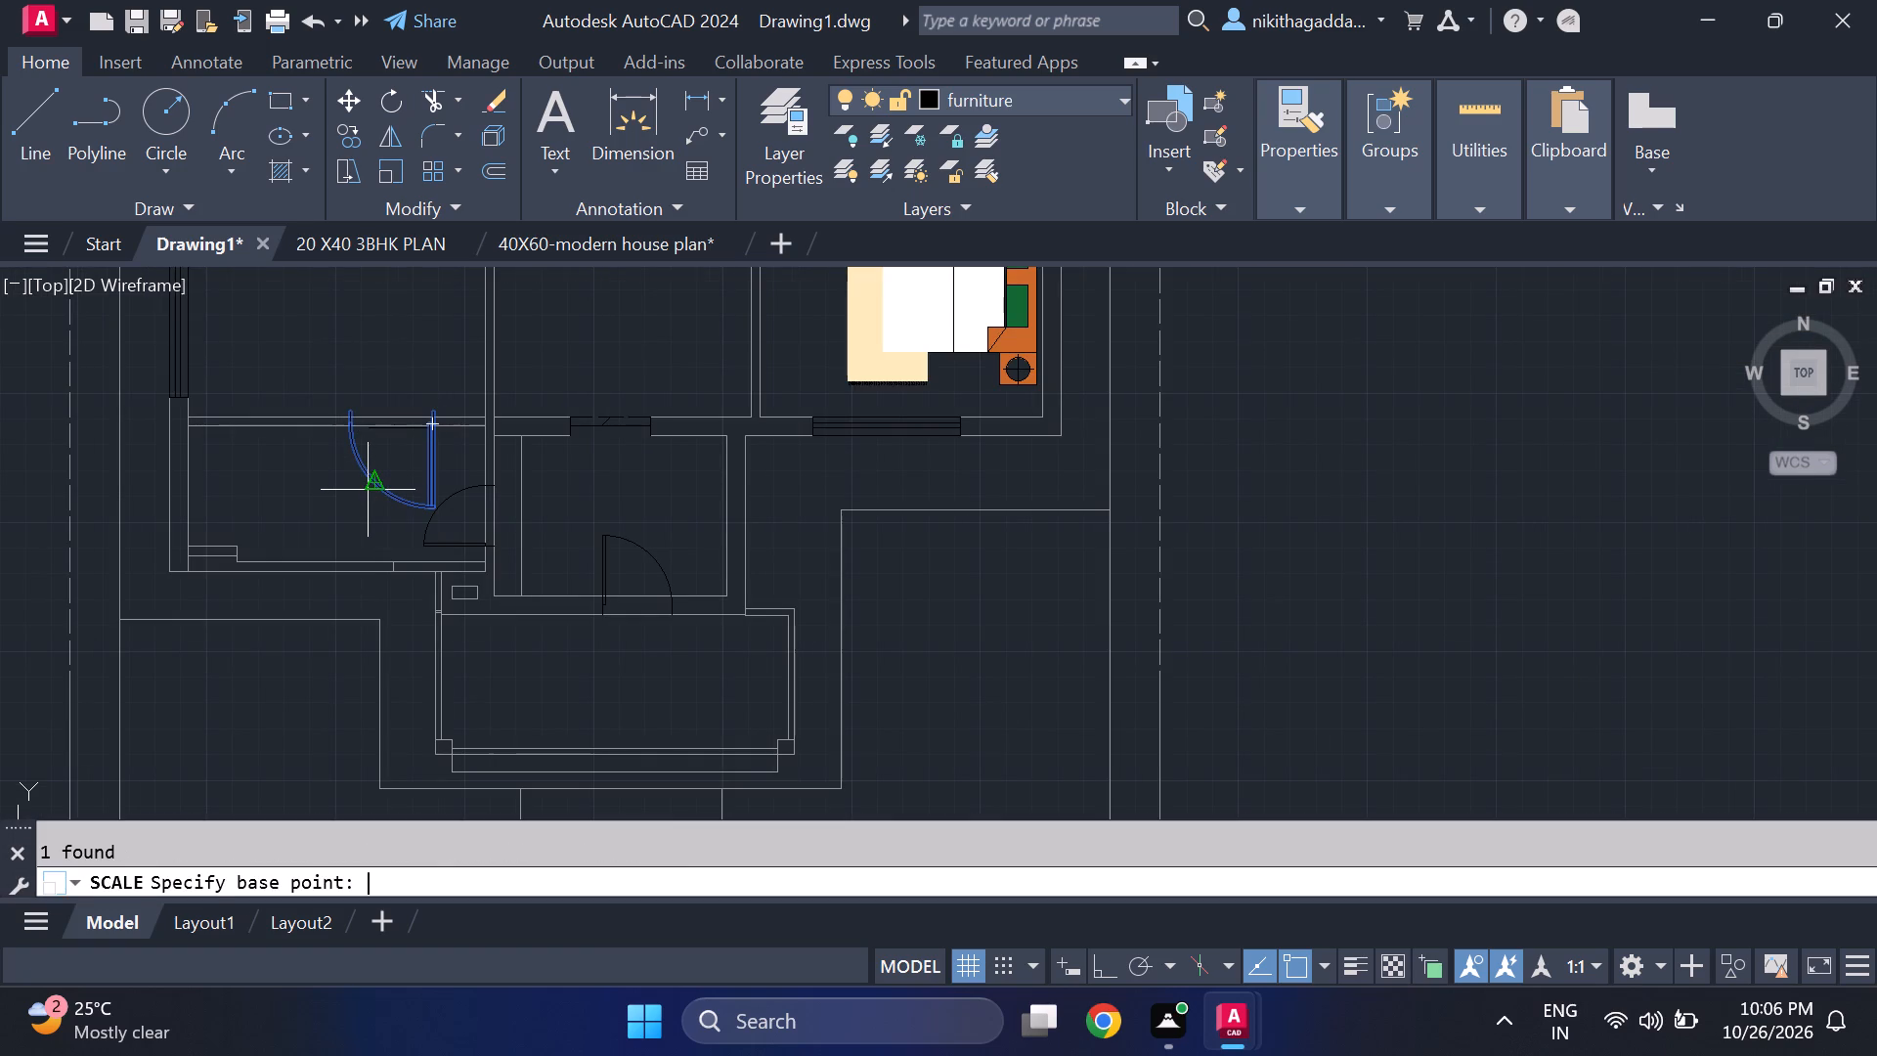
click(432, 402)
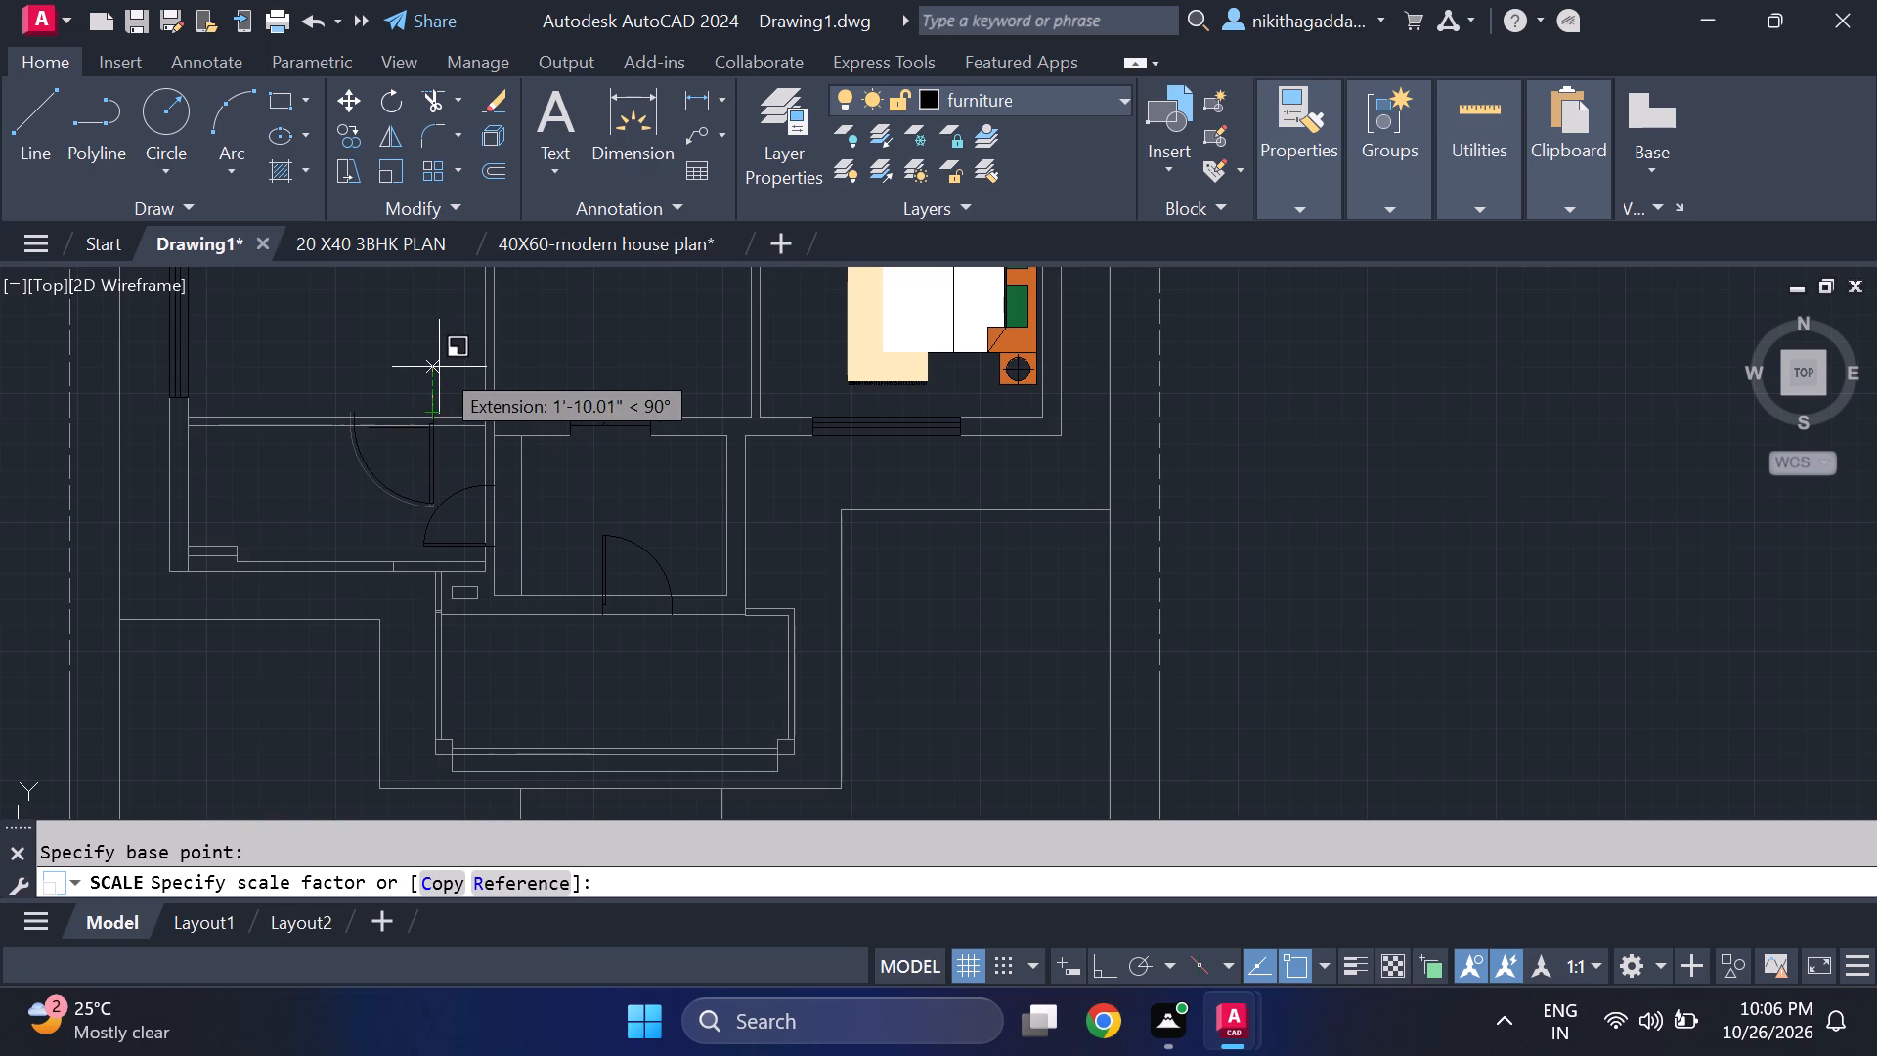
click(427, 376)
Scale down the door of the small room south of the middle west bedroom to about two-thirds size, from its upper hinge-side endpoint.
middle_drag(531, 443, 522, 478)
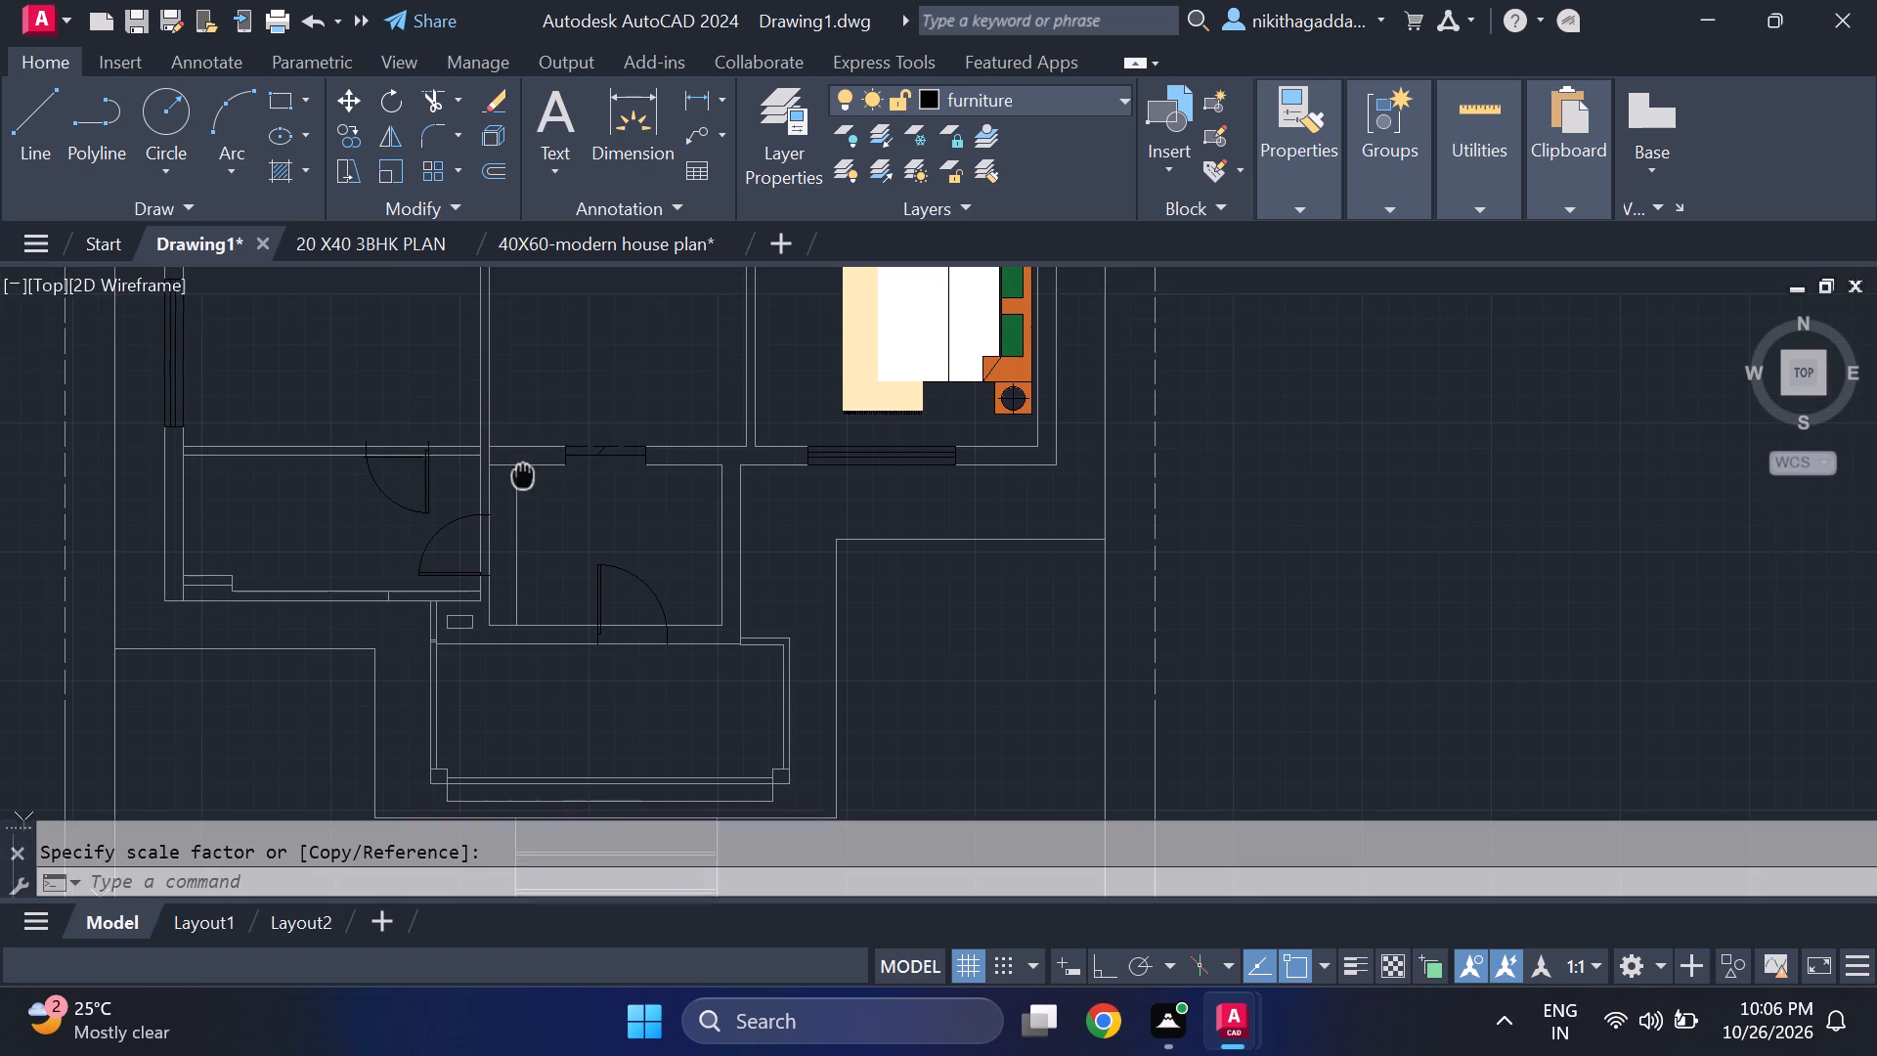
middle_drag(522, 478, 494, 467)
scroll(500, 467, down, 1)
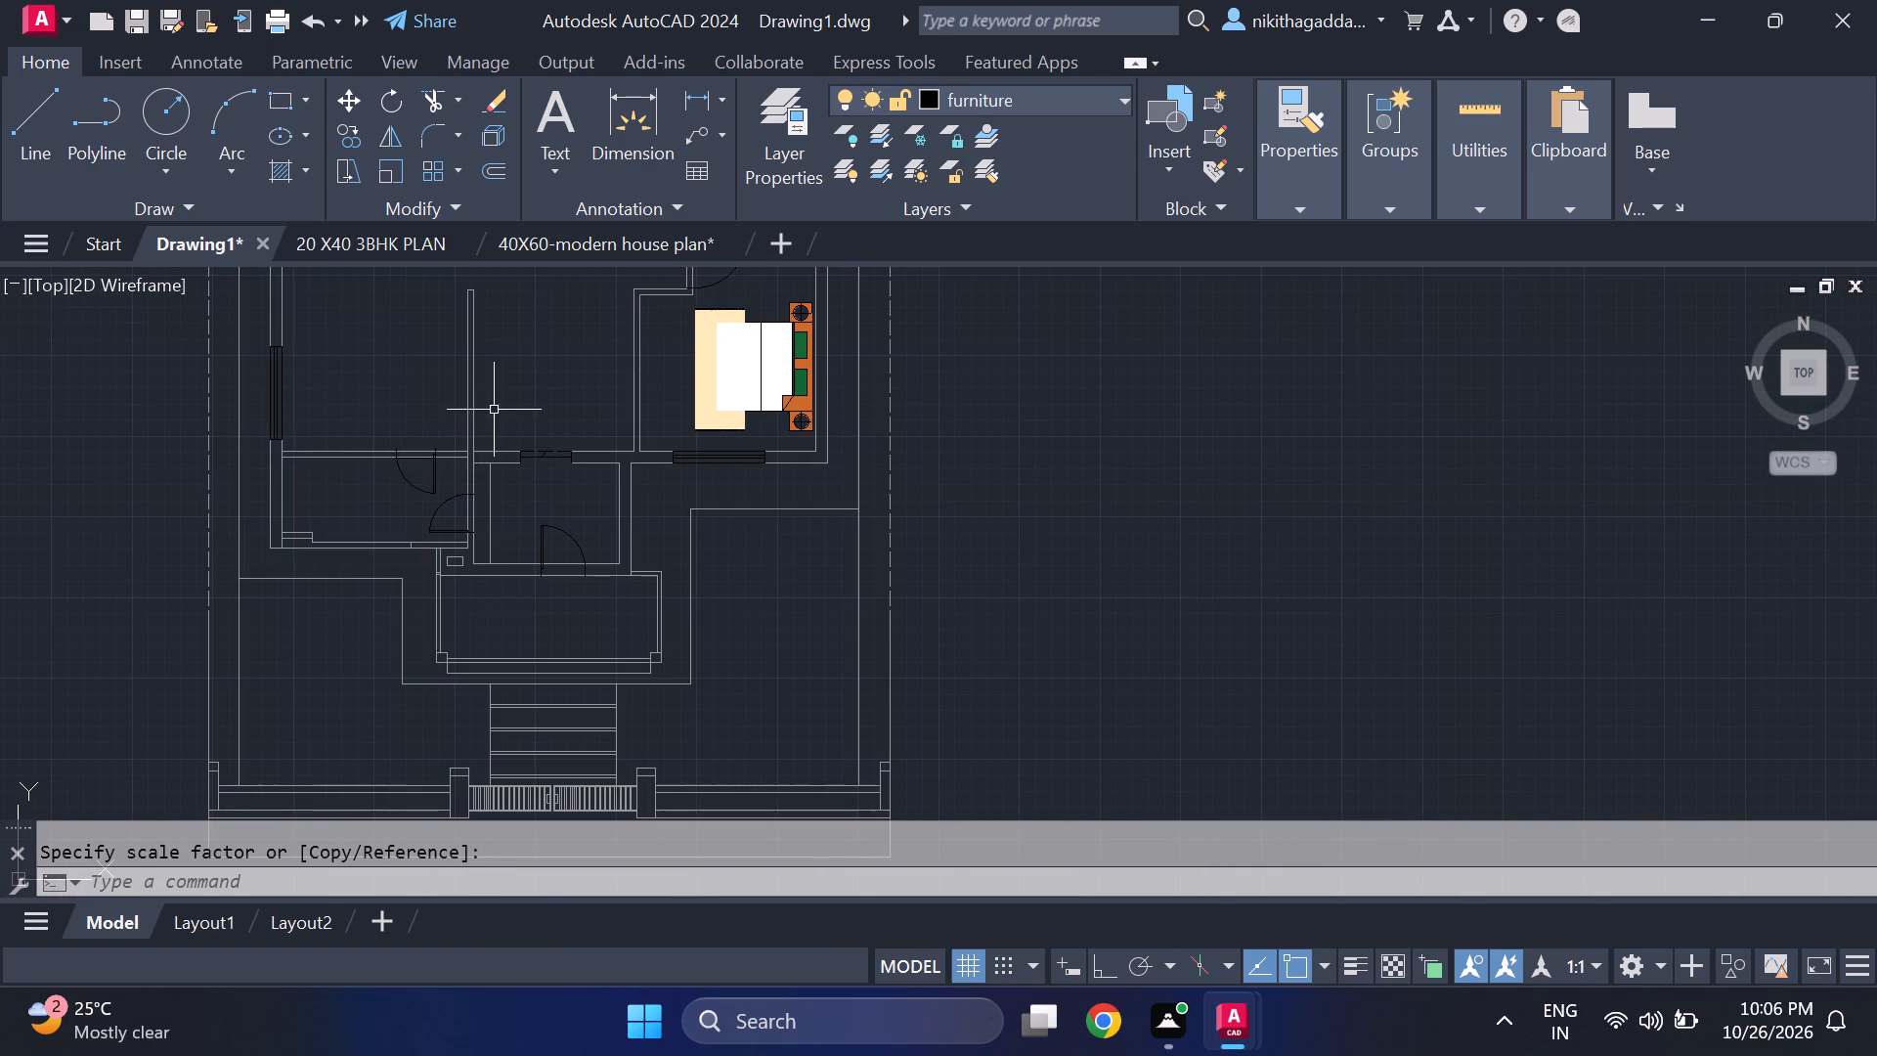
middle_drag(500, 411, 792, 583)
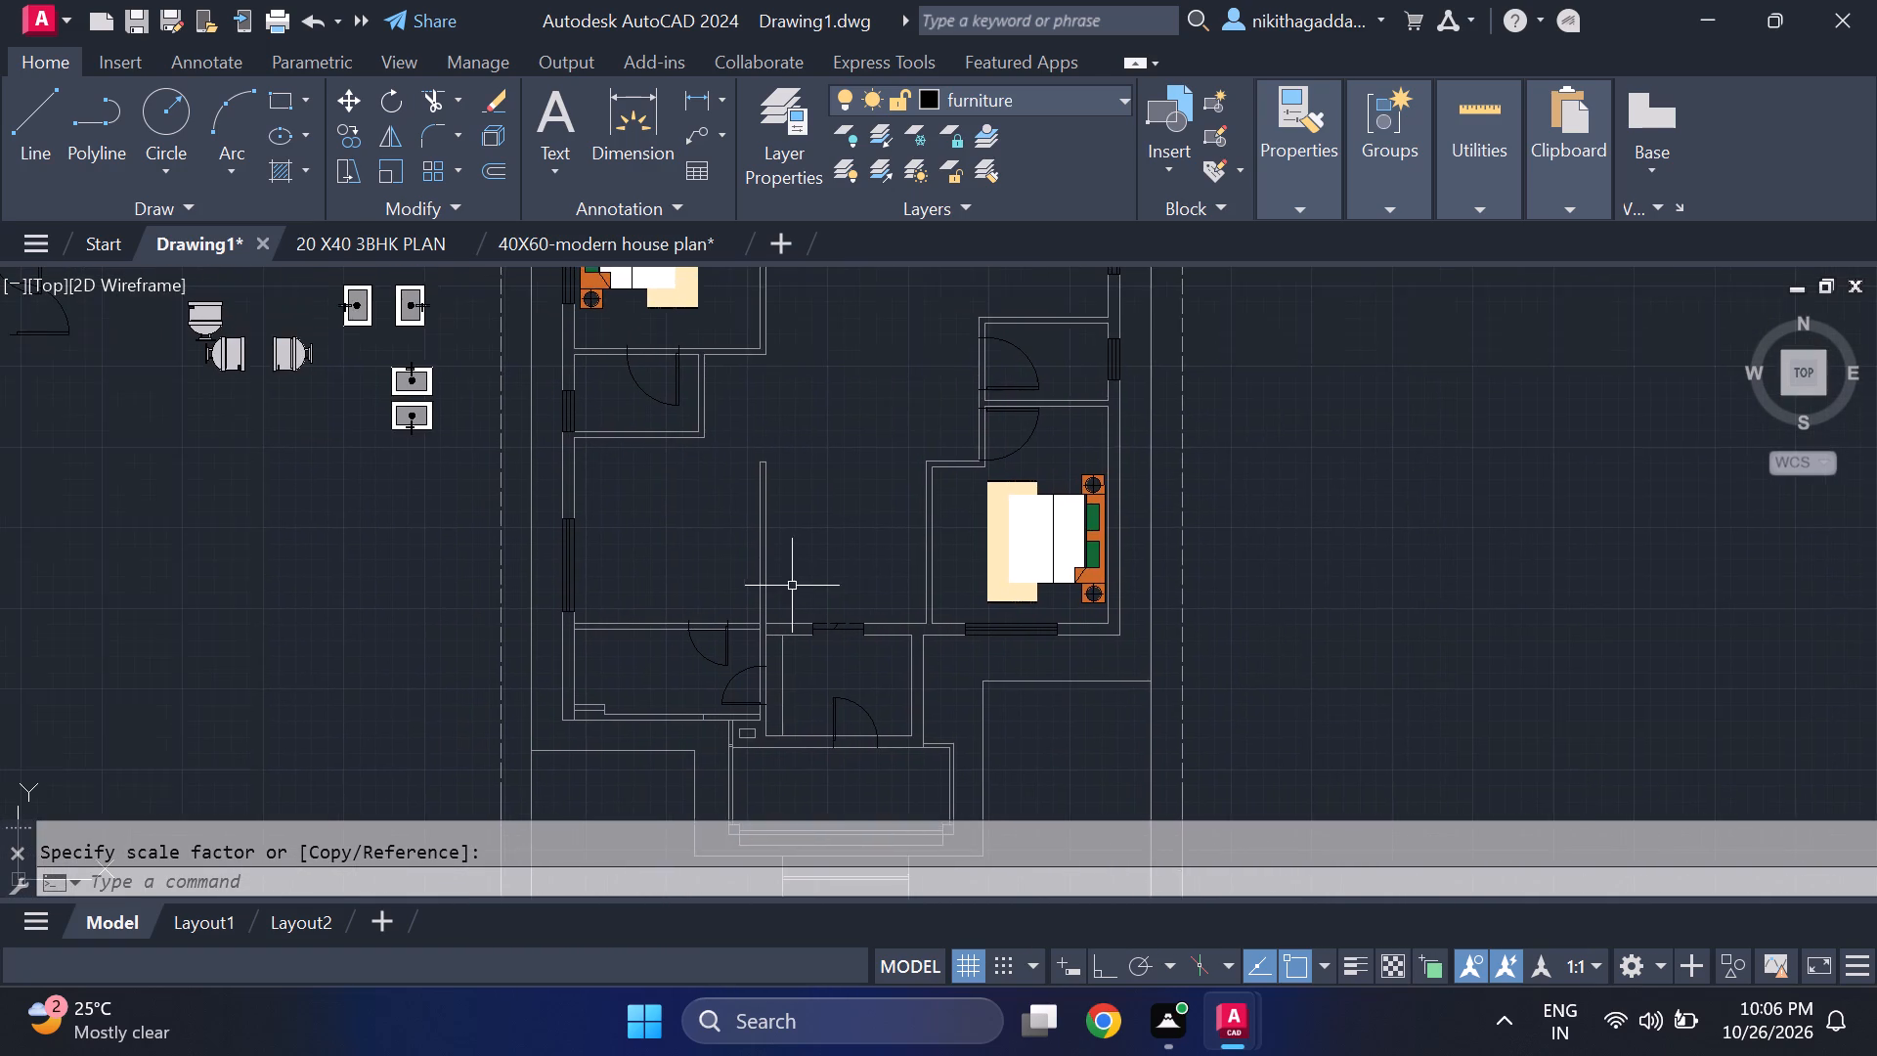
scroll(705, 595, down, 1)
middle_drag(764, 541, 734, 589)
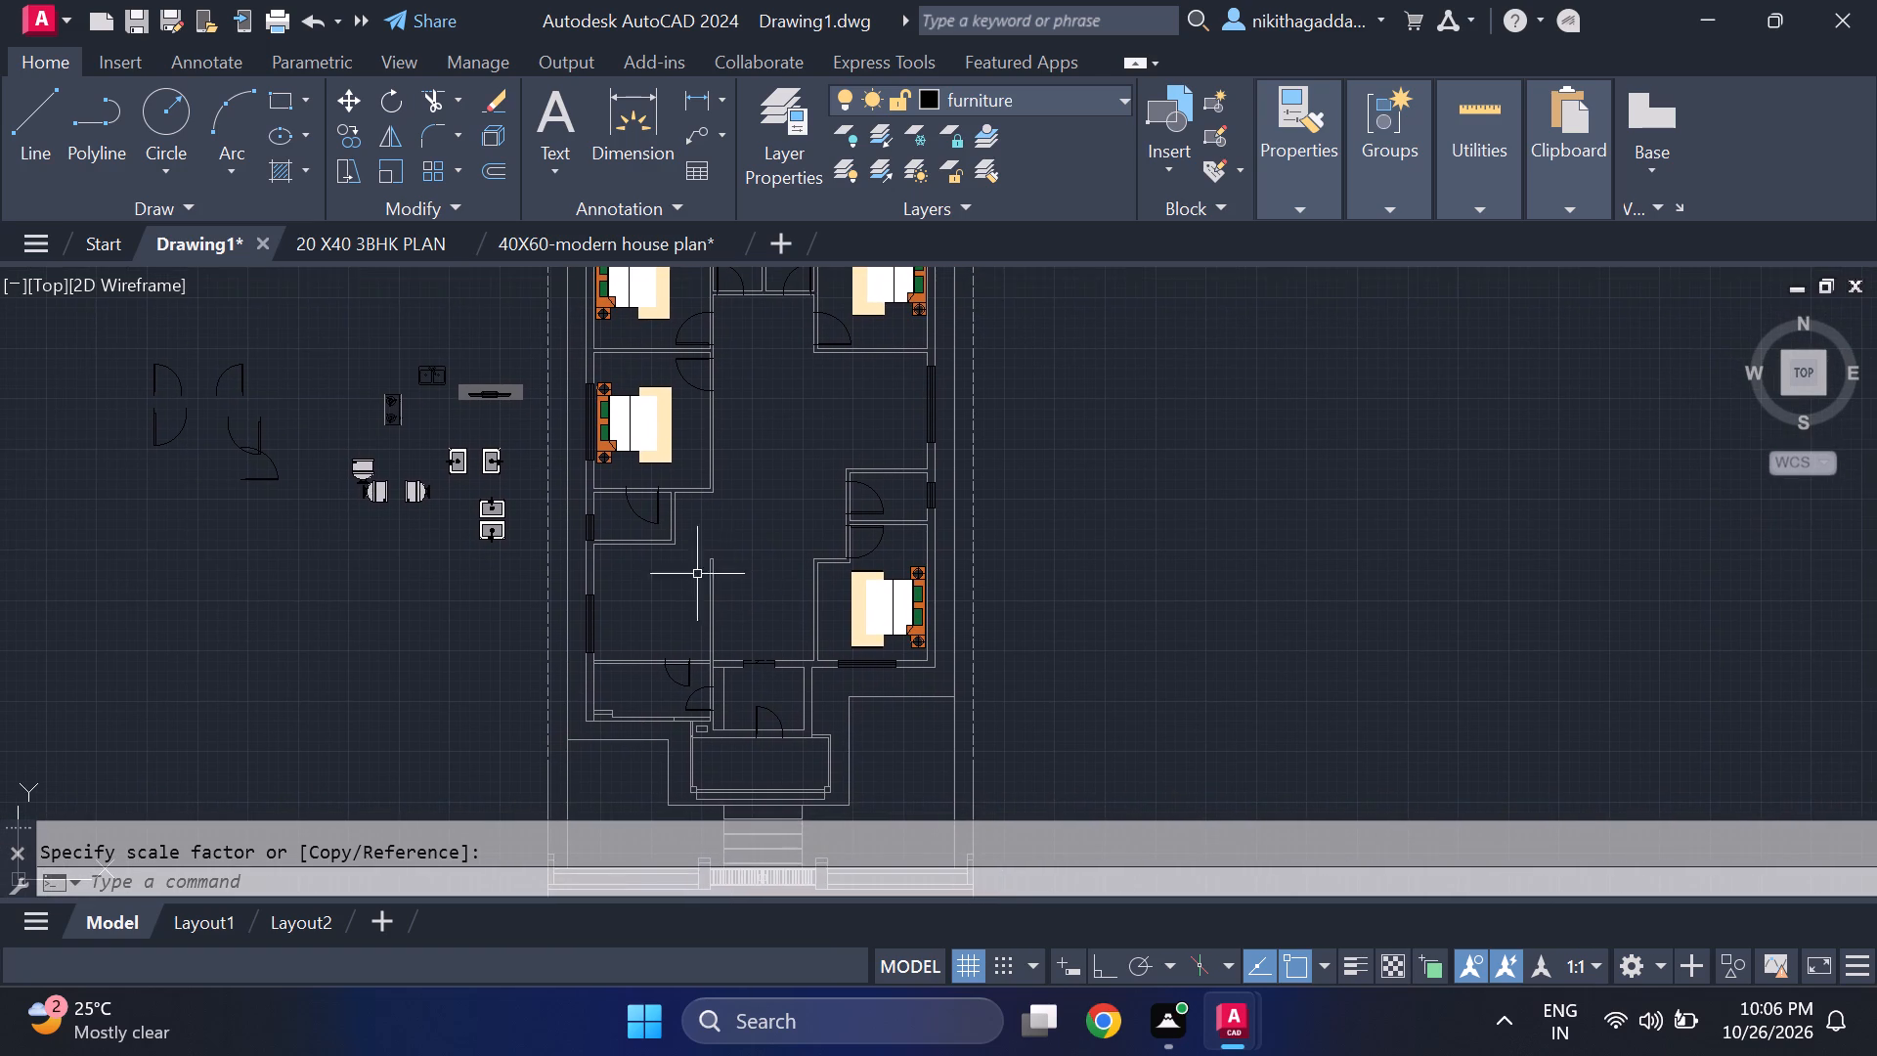
scroll(612, 519, up, 2)
click(679, 487)
click(633, 516)
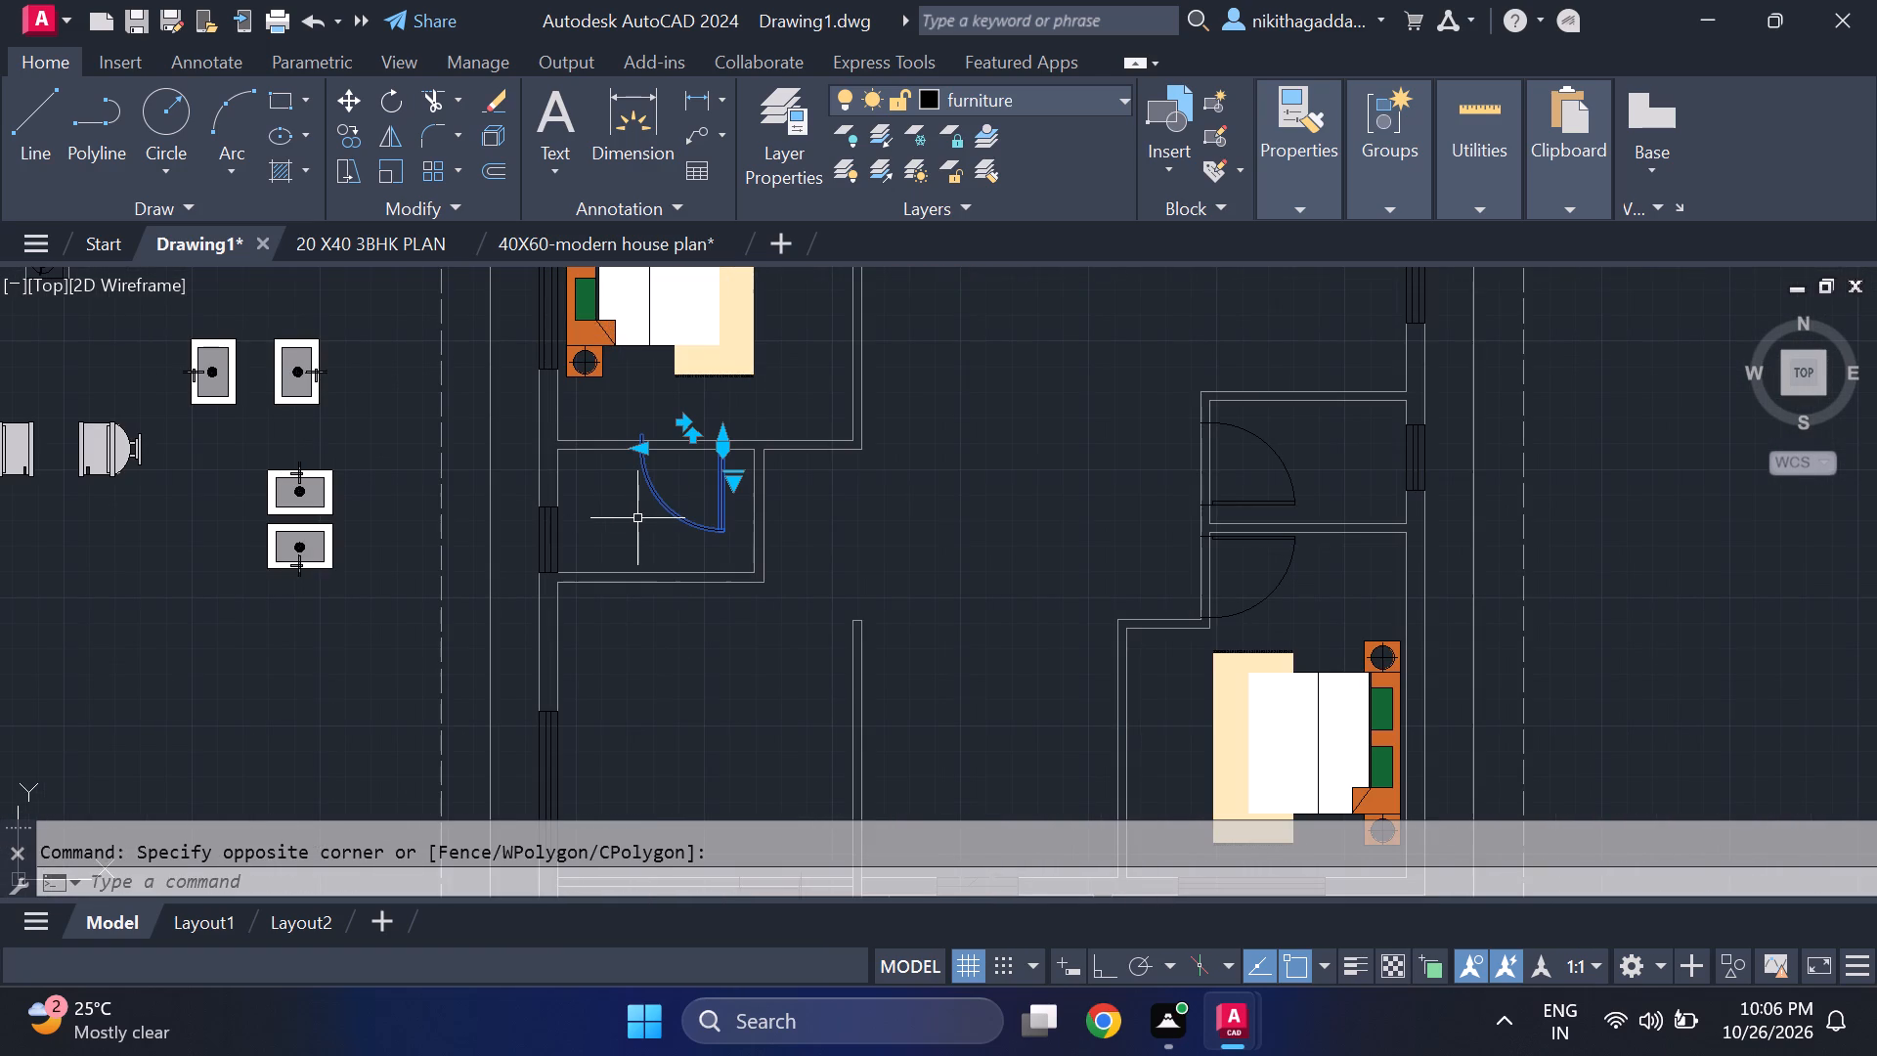
text(scale)
key(Return)
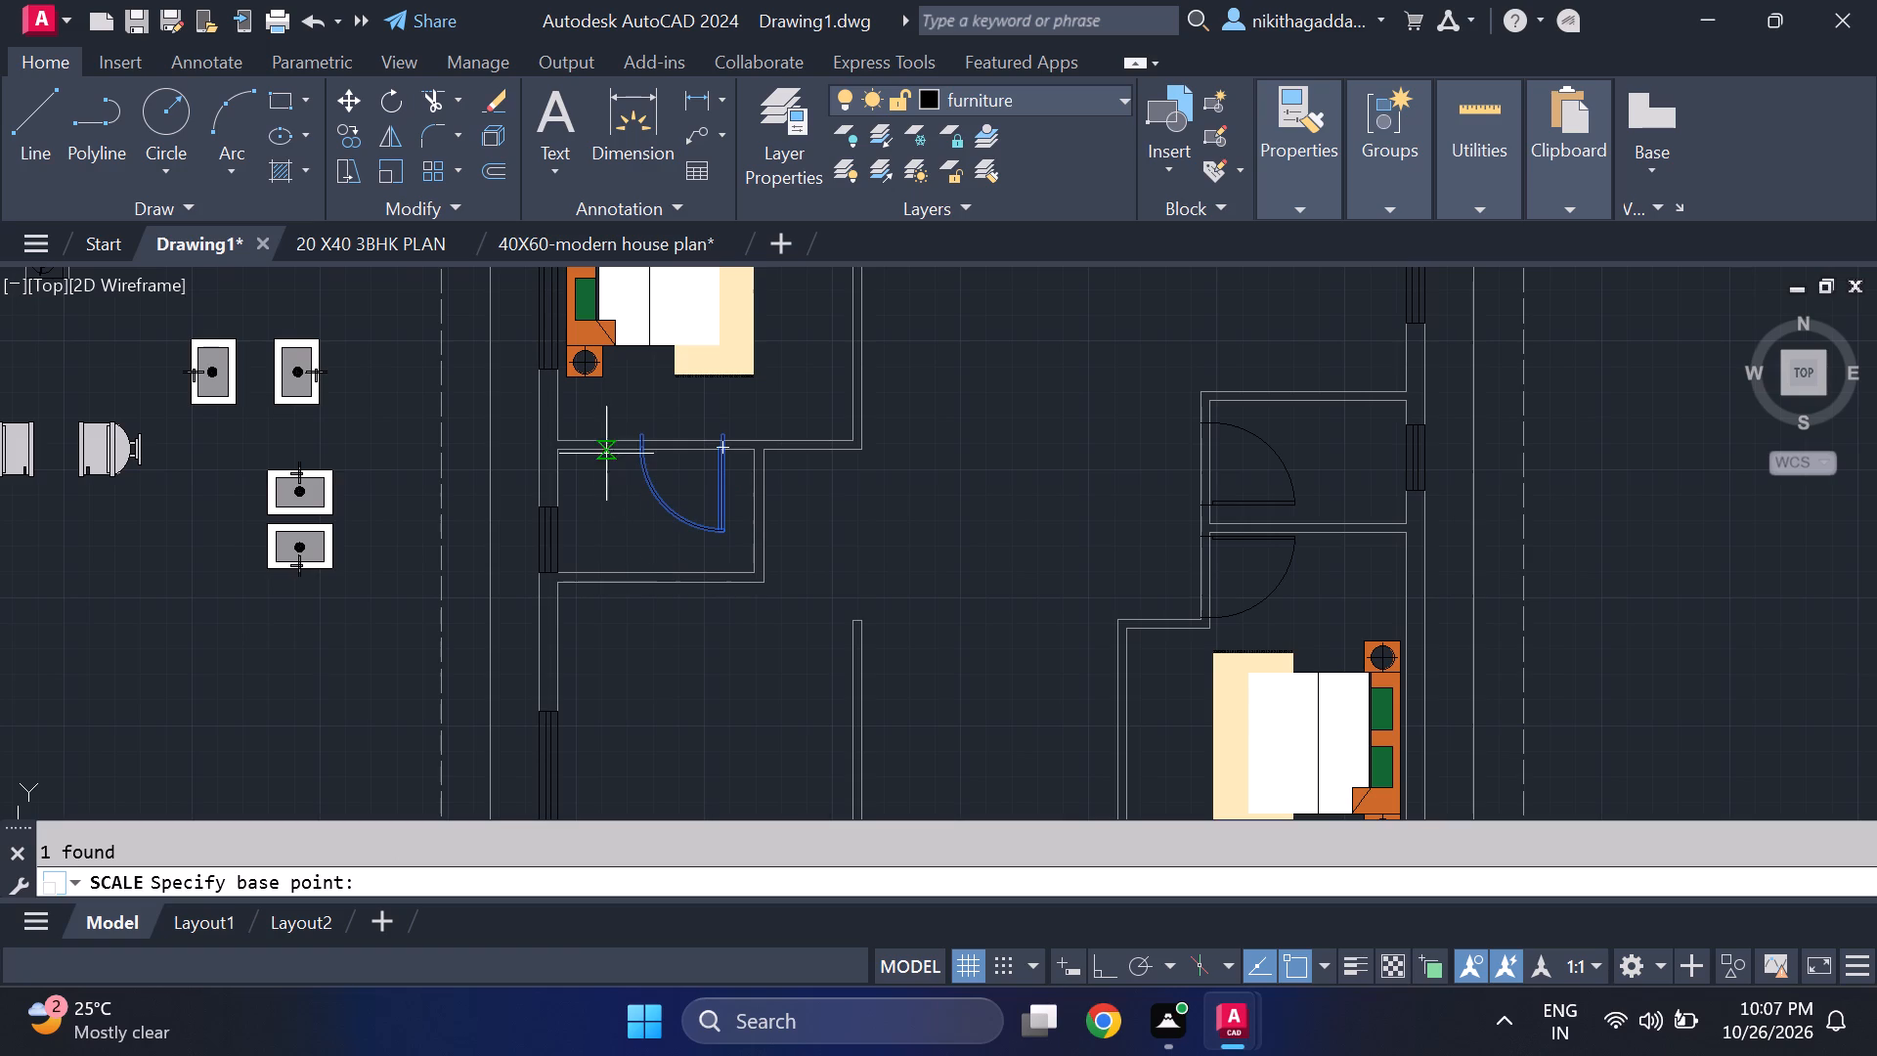
click(718, 426)
scroll(715, 407, up, 1)
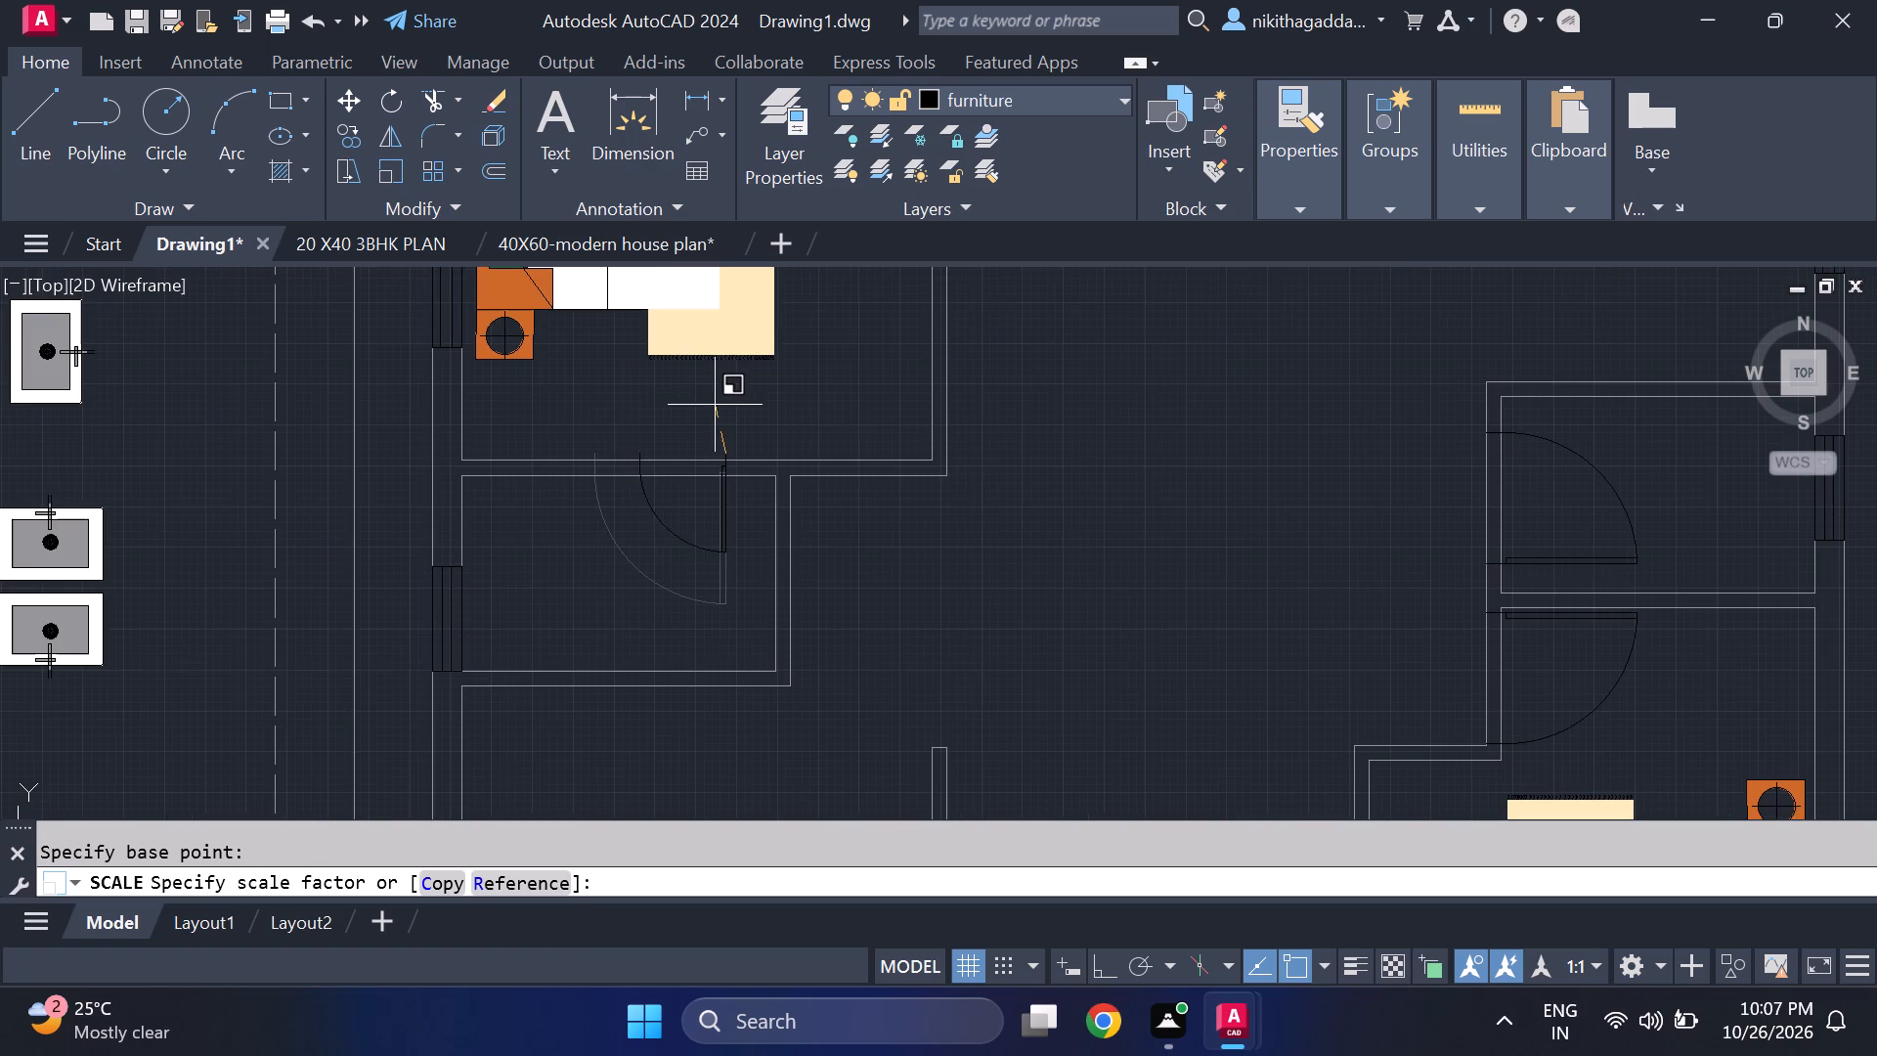
click(725, 404)
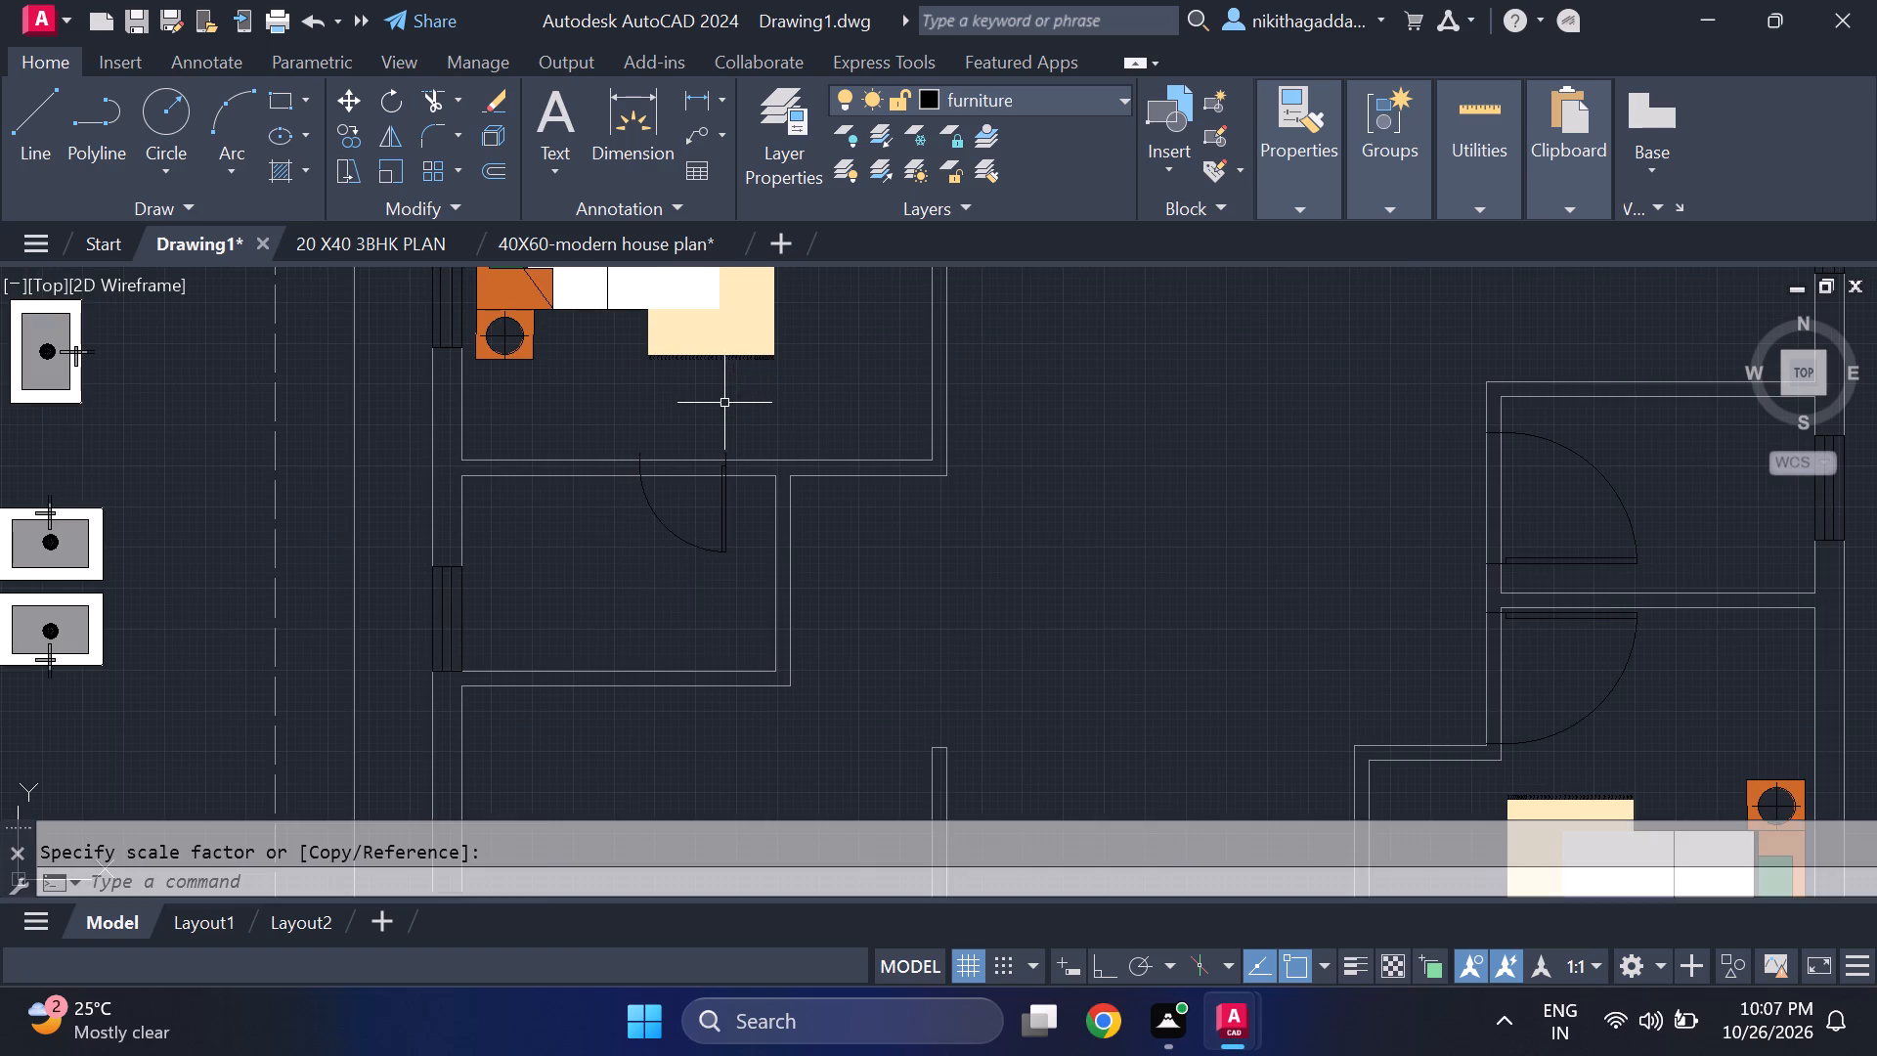
Scale down the door near the southeast bedroom's northwest corner to about 85% of its size, from its hinge-side endpoint on the west wall.
scroll(867, 434, down, 2)
middle_drag(1116, 506, 860, 506)
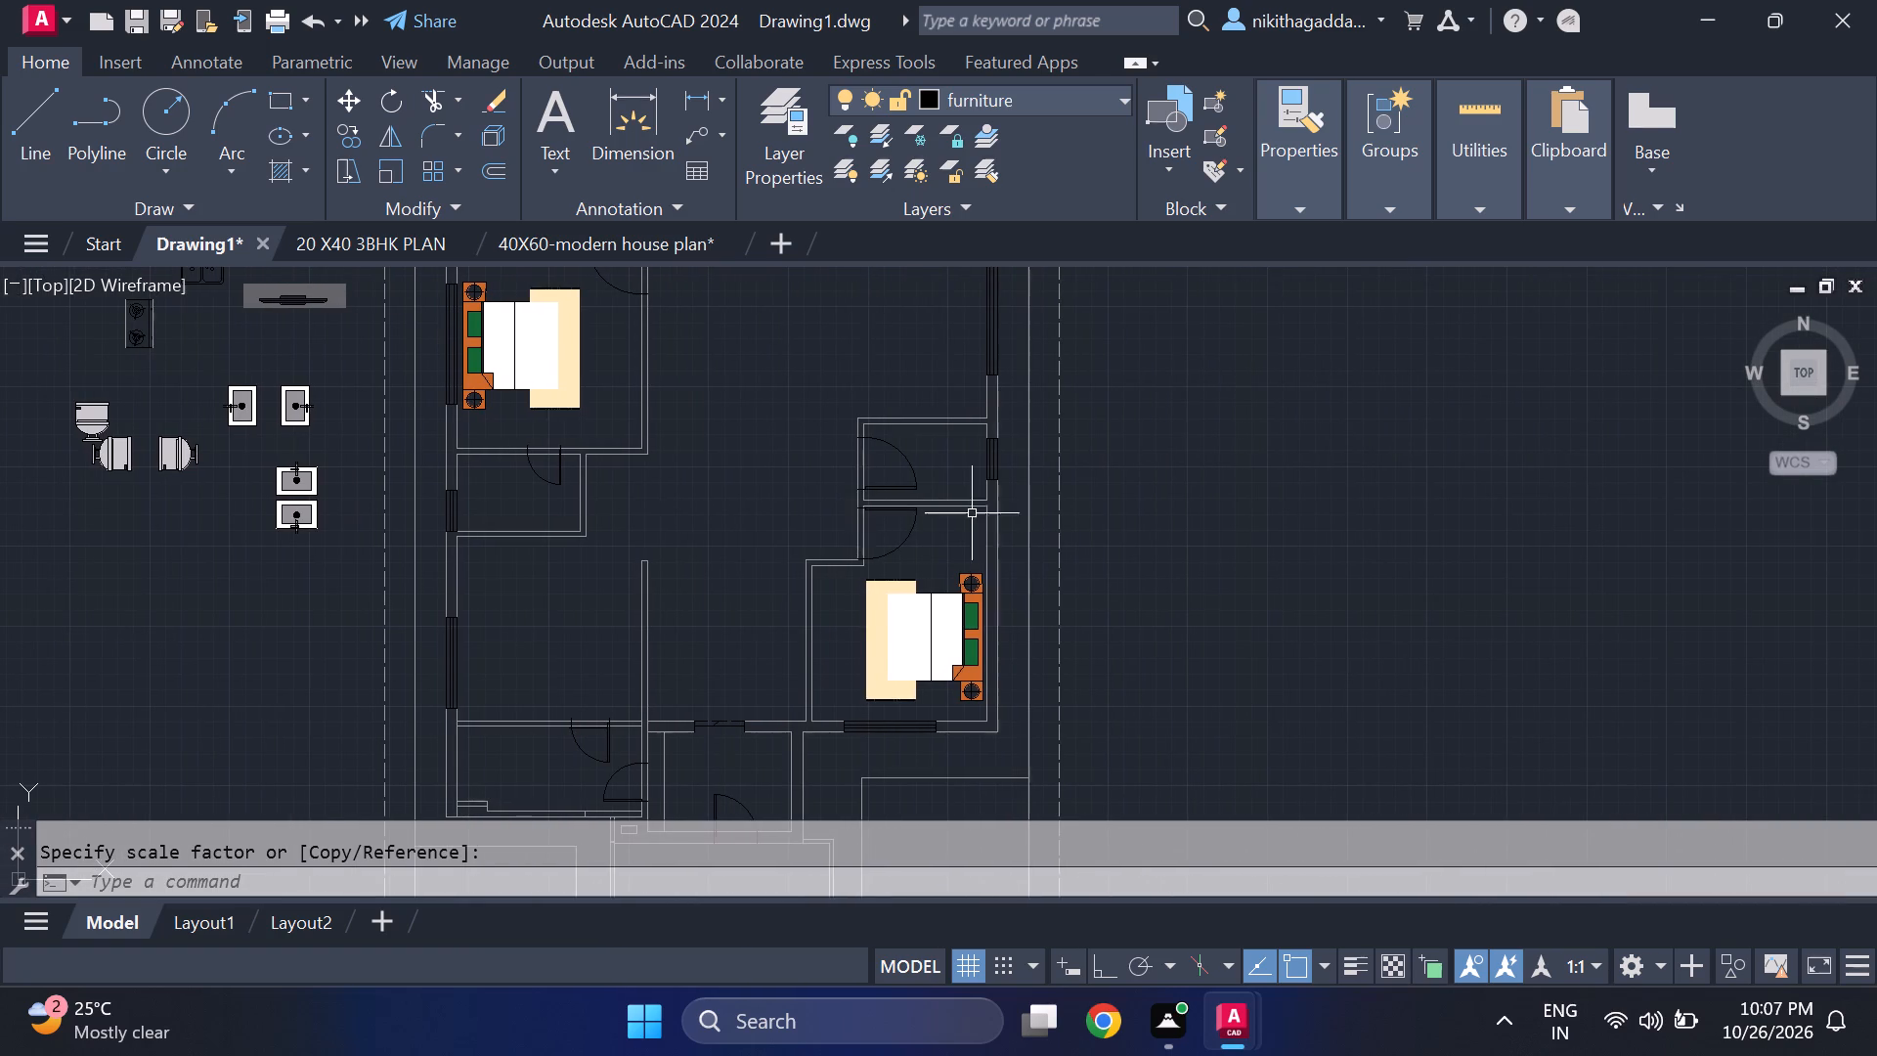
scroll(940, 533, up, 1)
middle_click(938, 533)
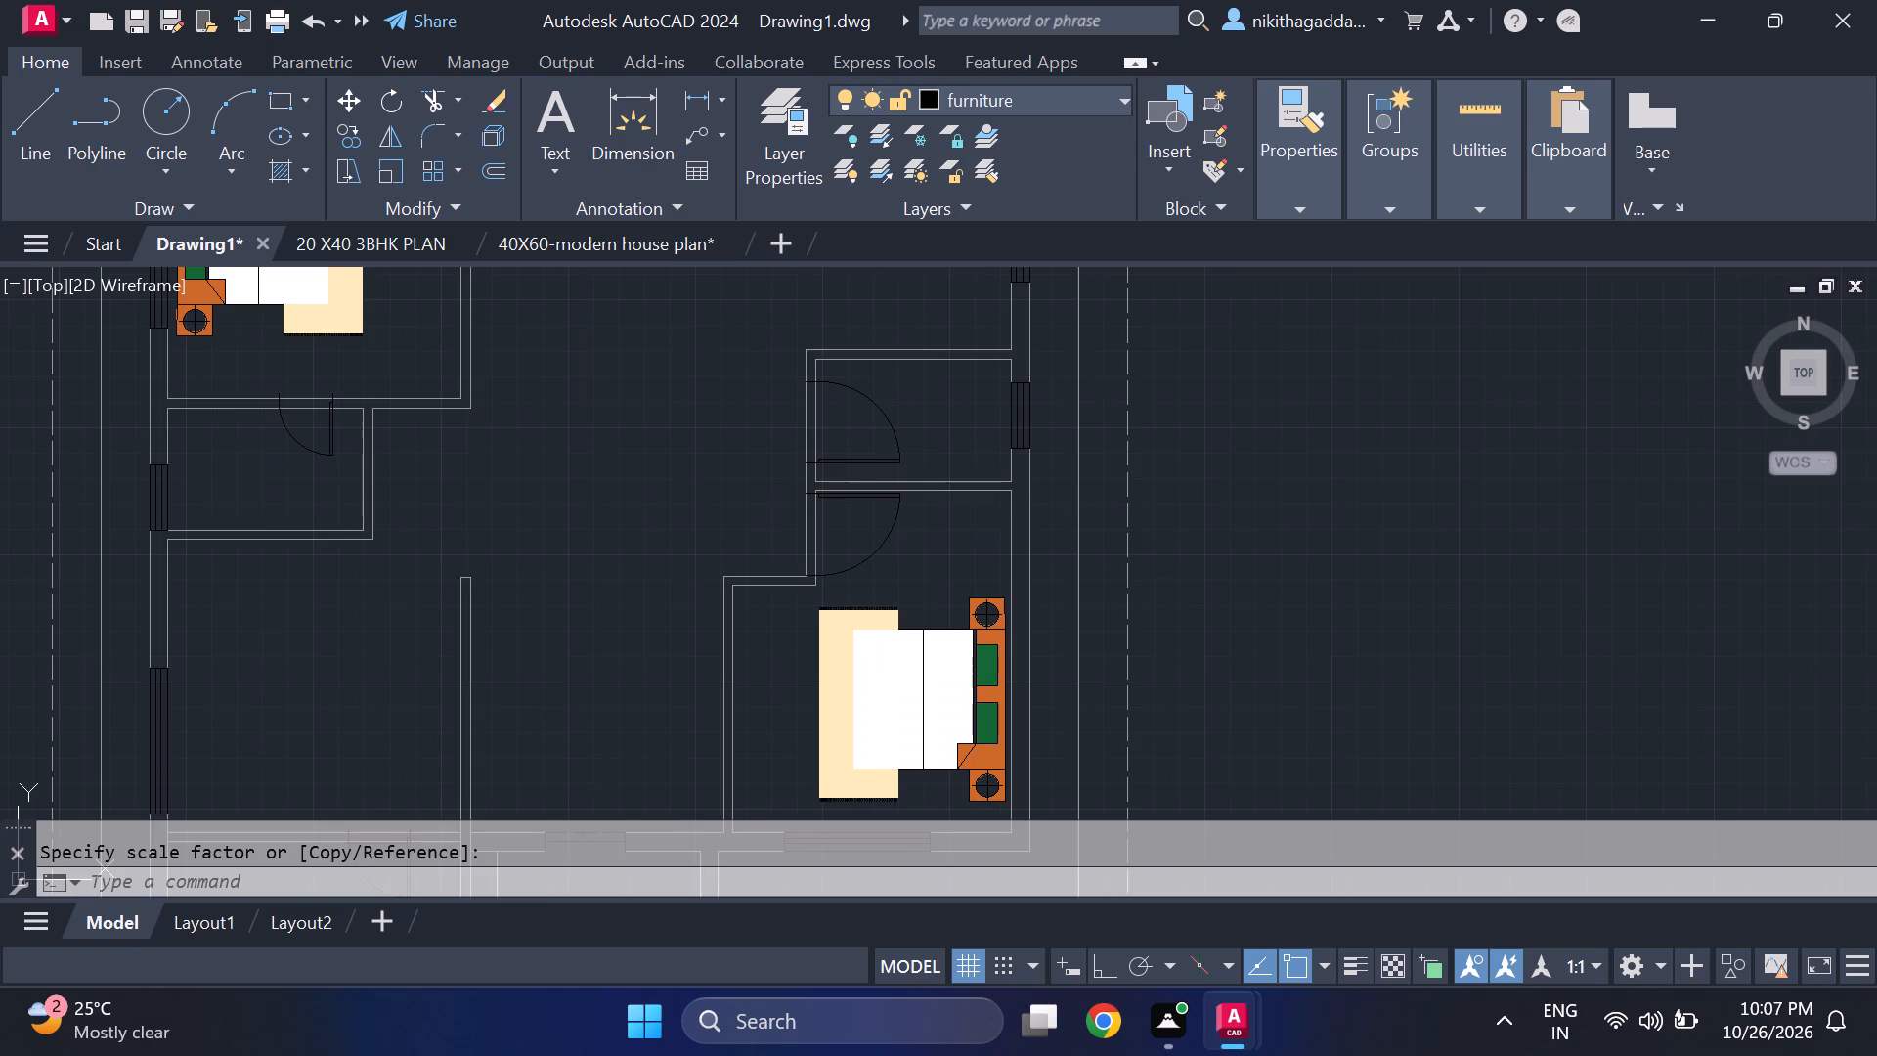
click(929, 528)
click(858, 551)
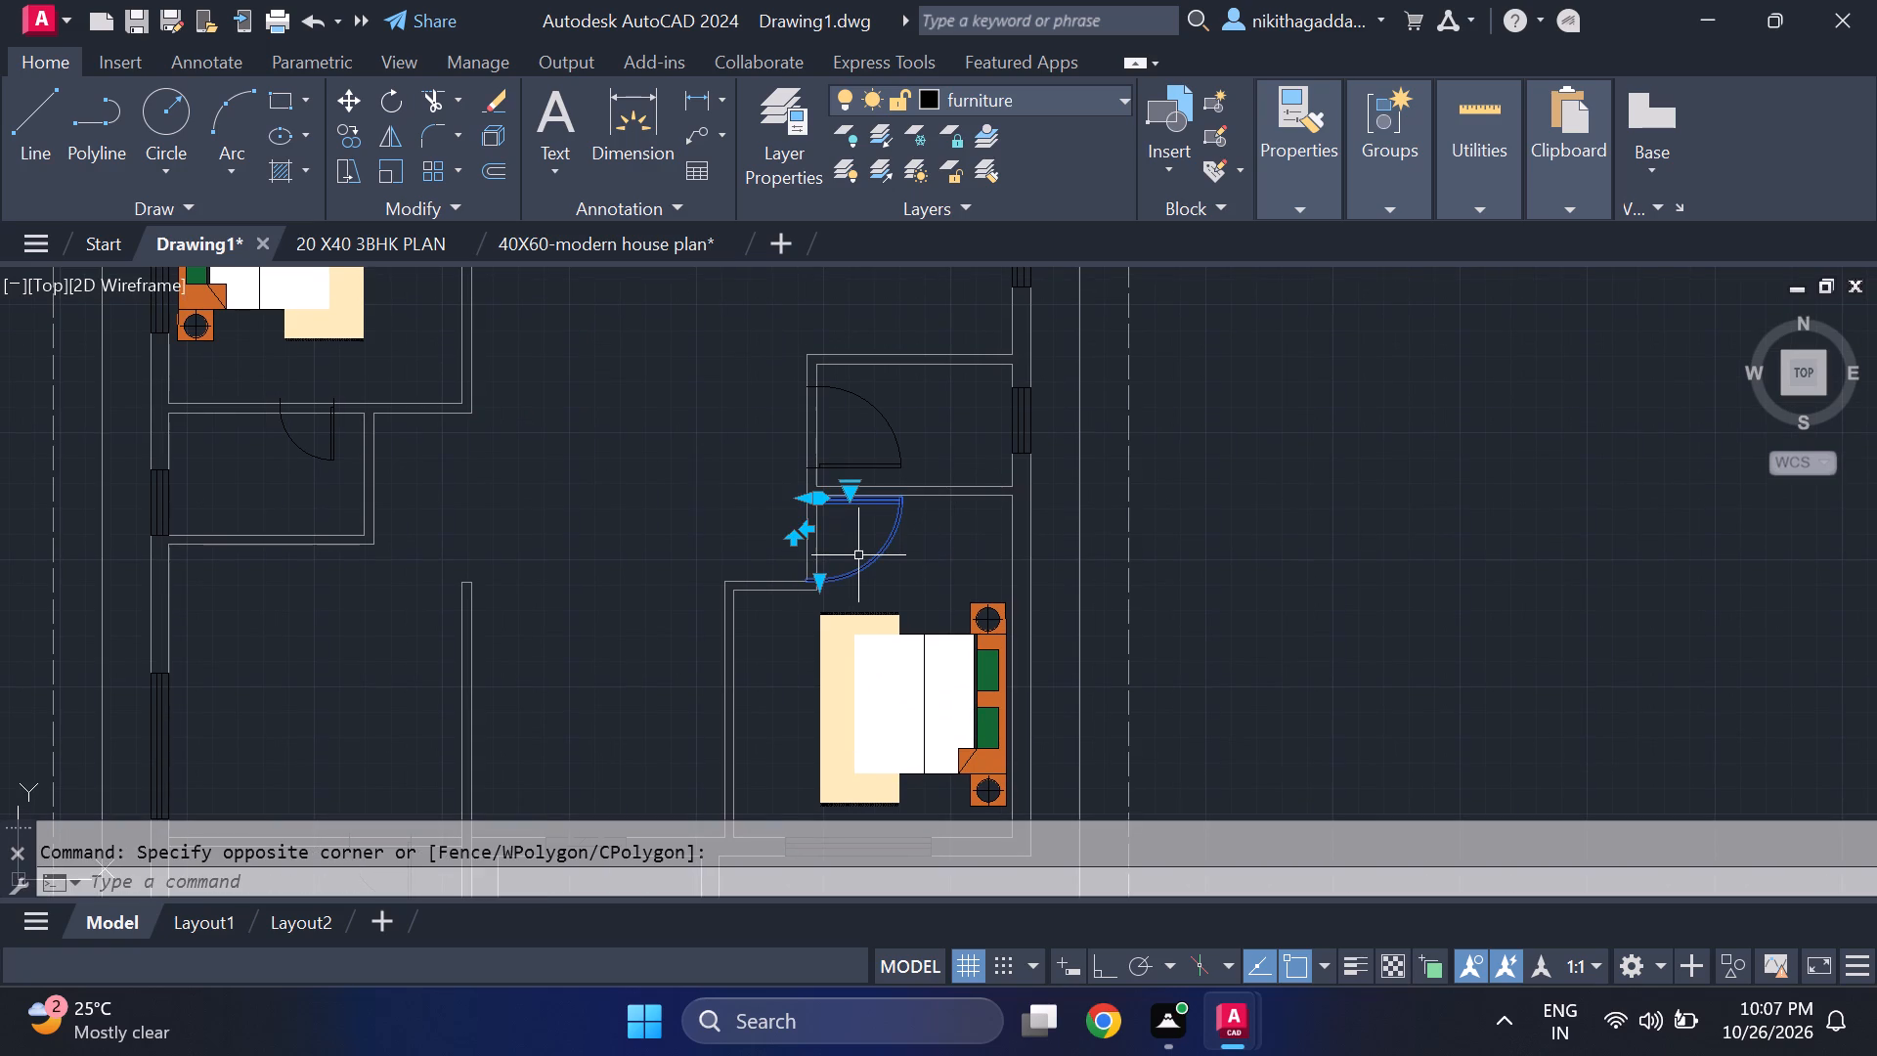
text(scale)
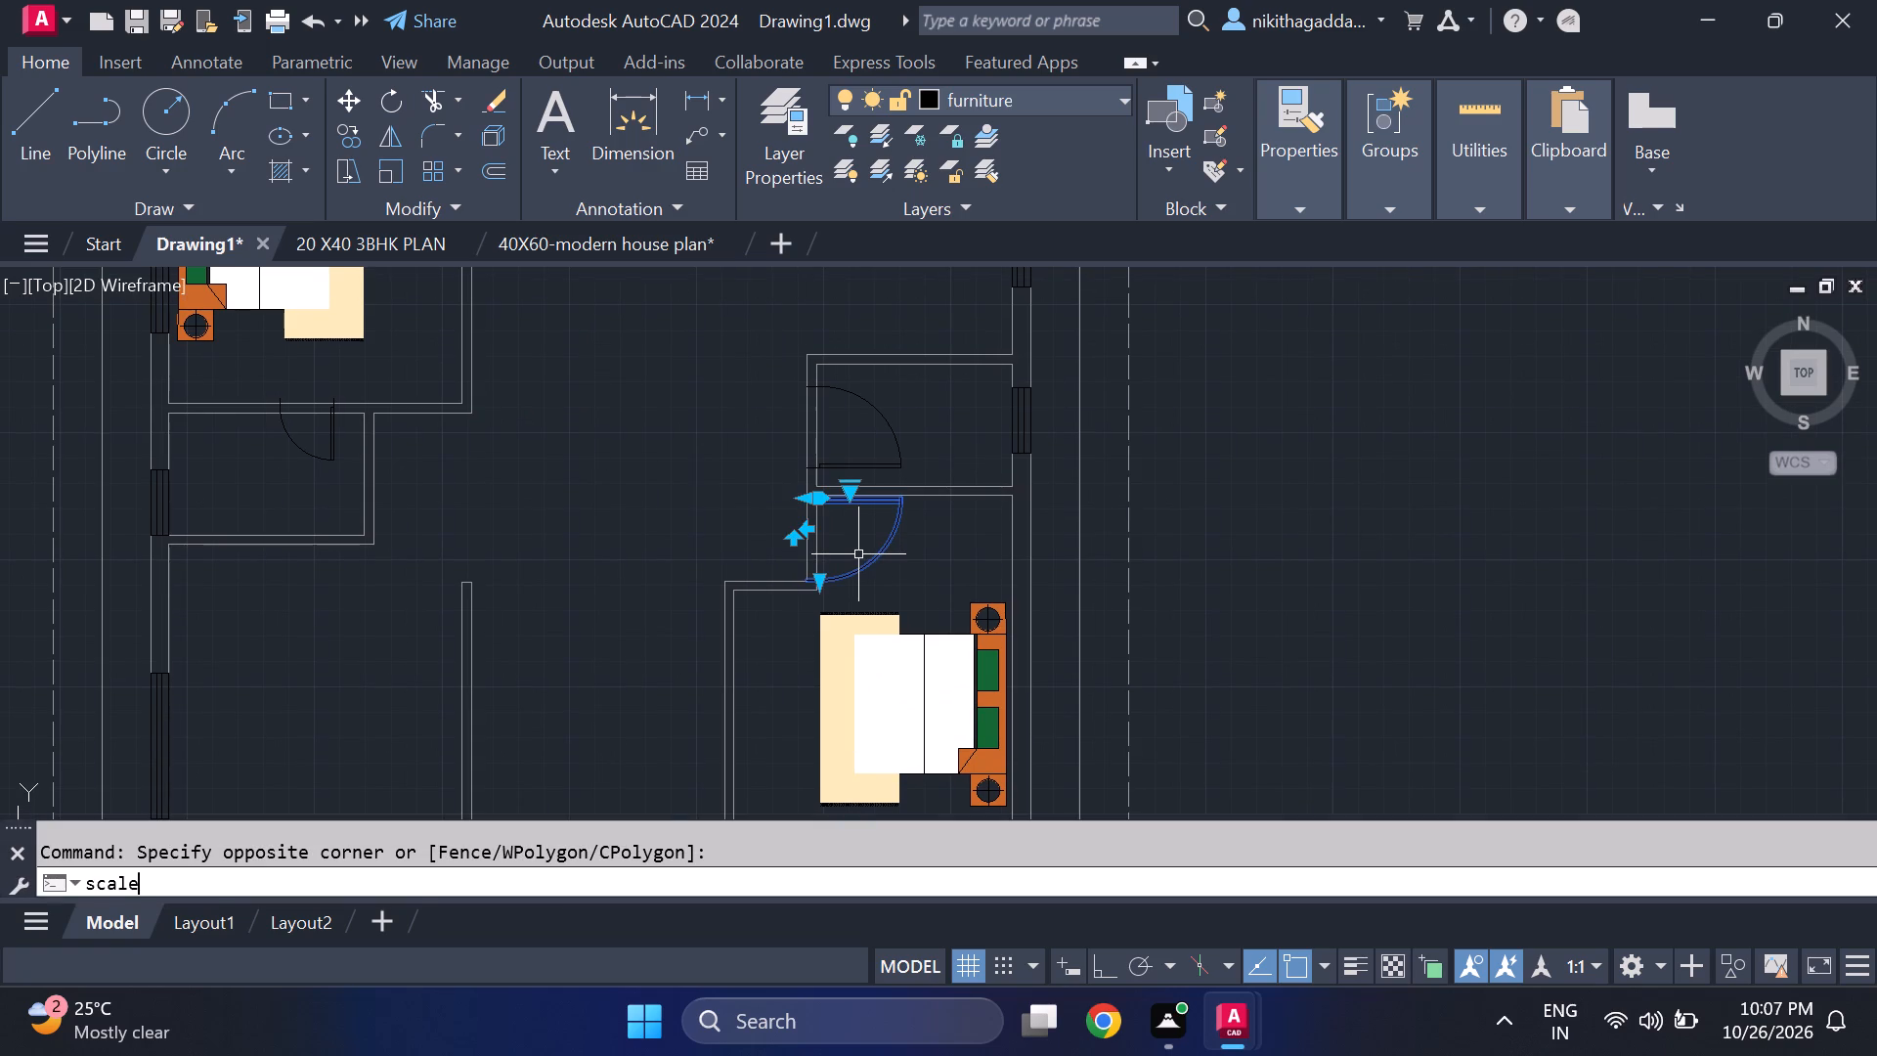
key(Return)
scroll(746, 498, up, 2)
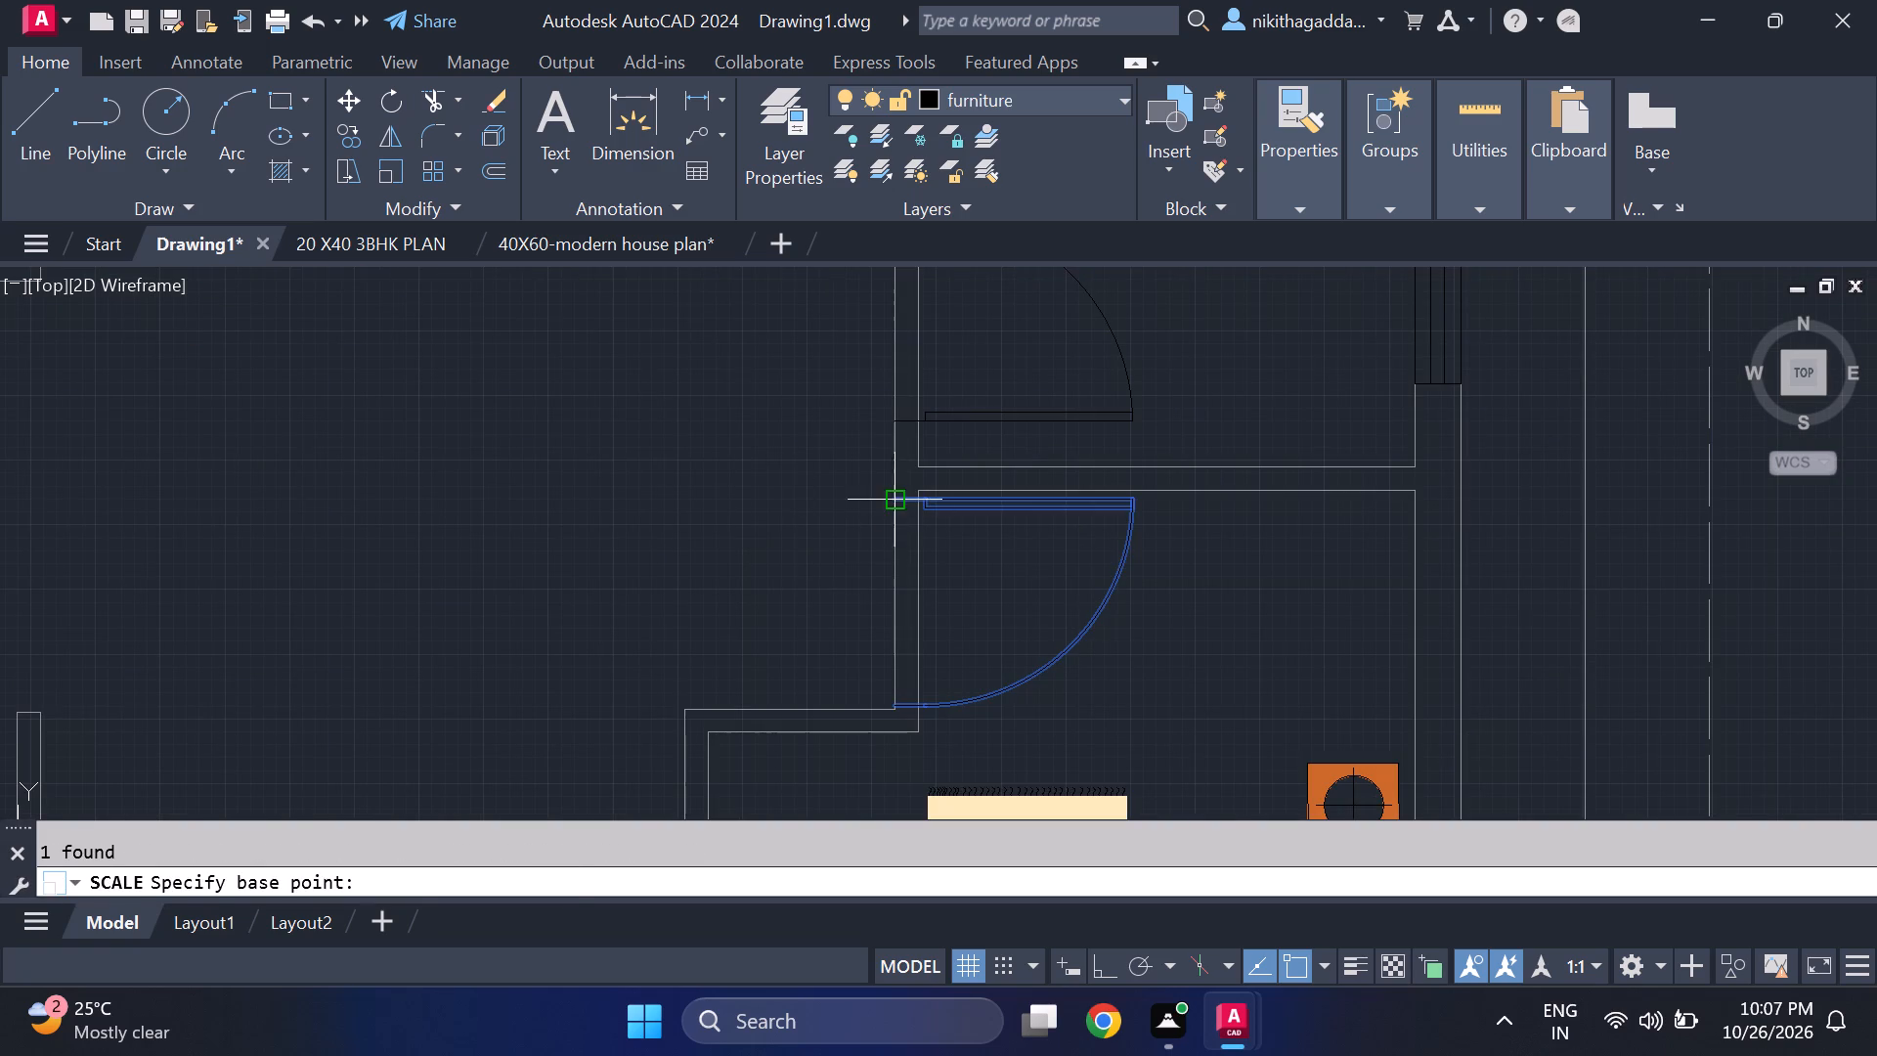
click(902, 503)
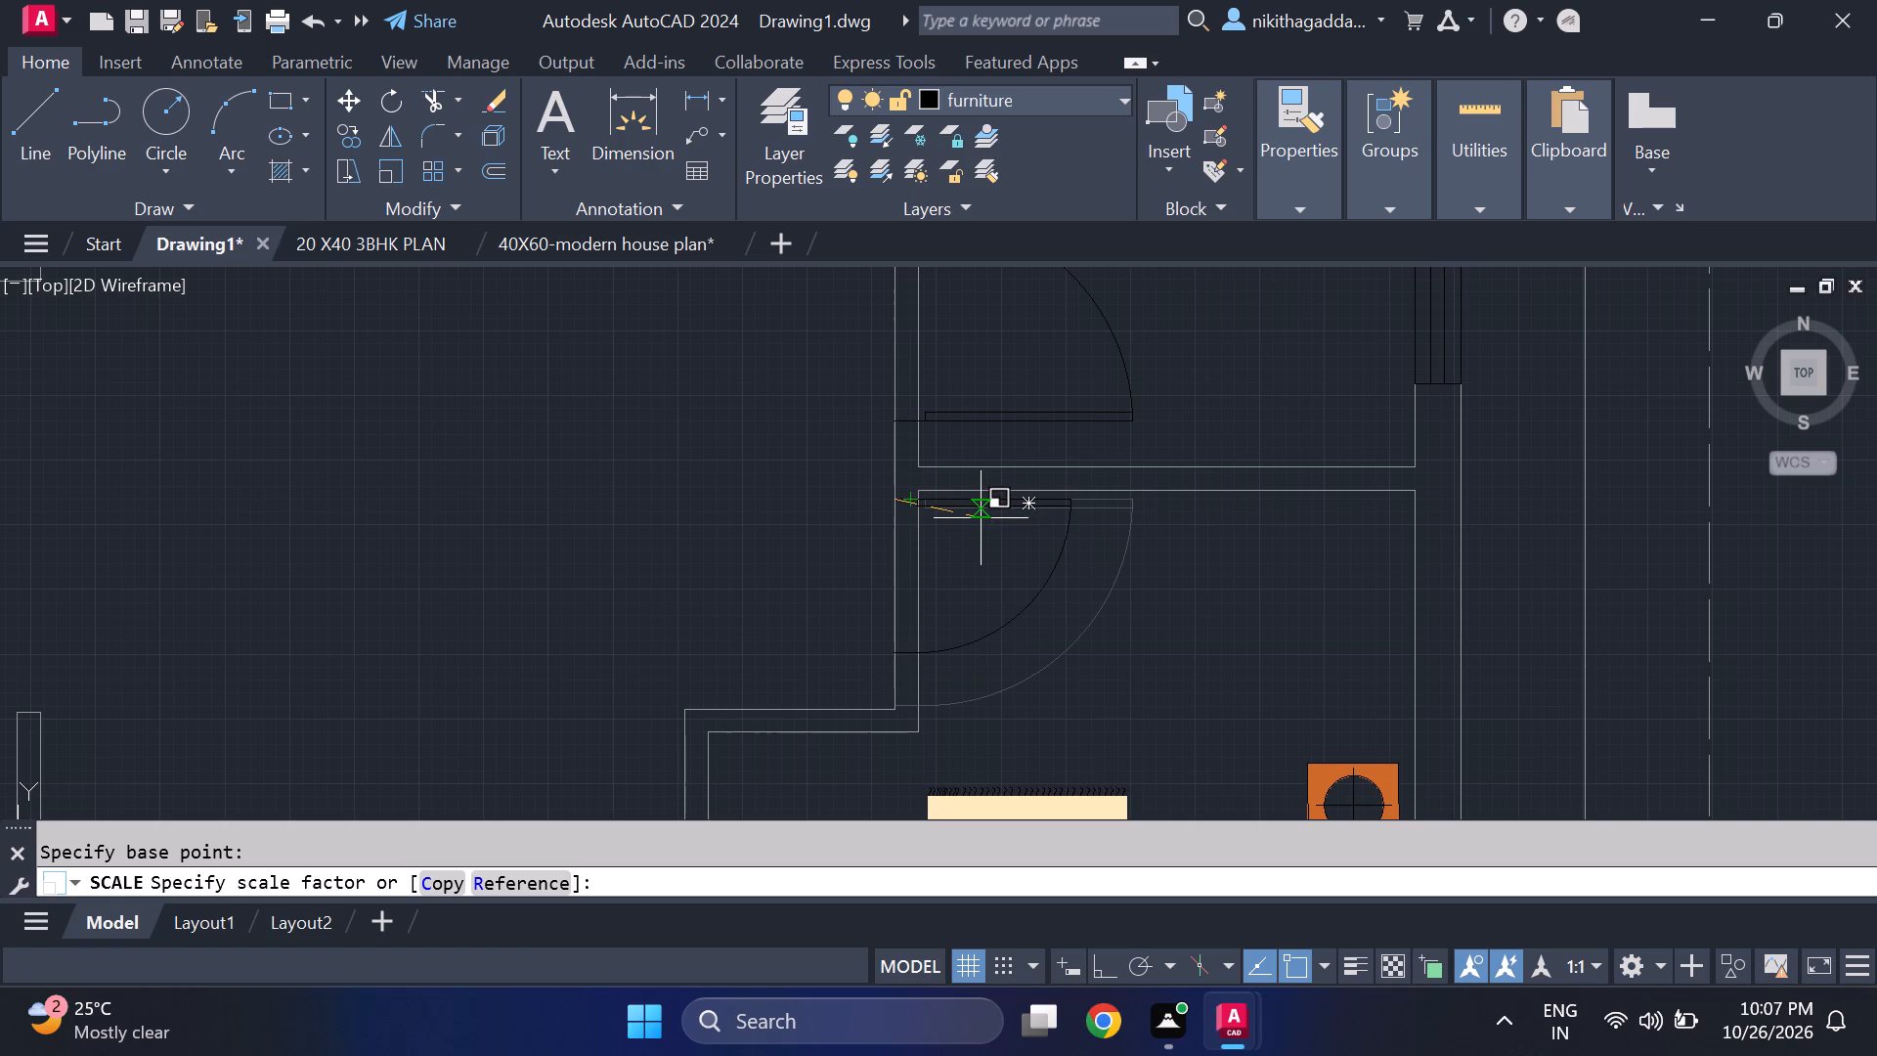
click(993, 514)
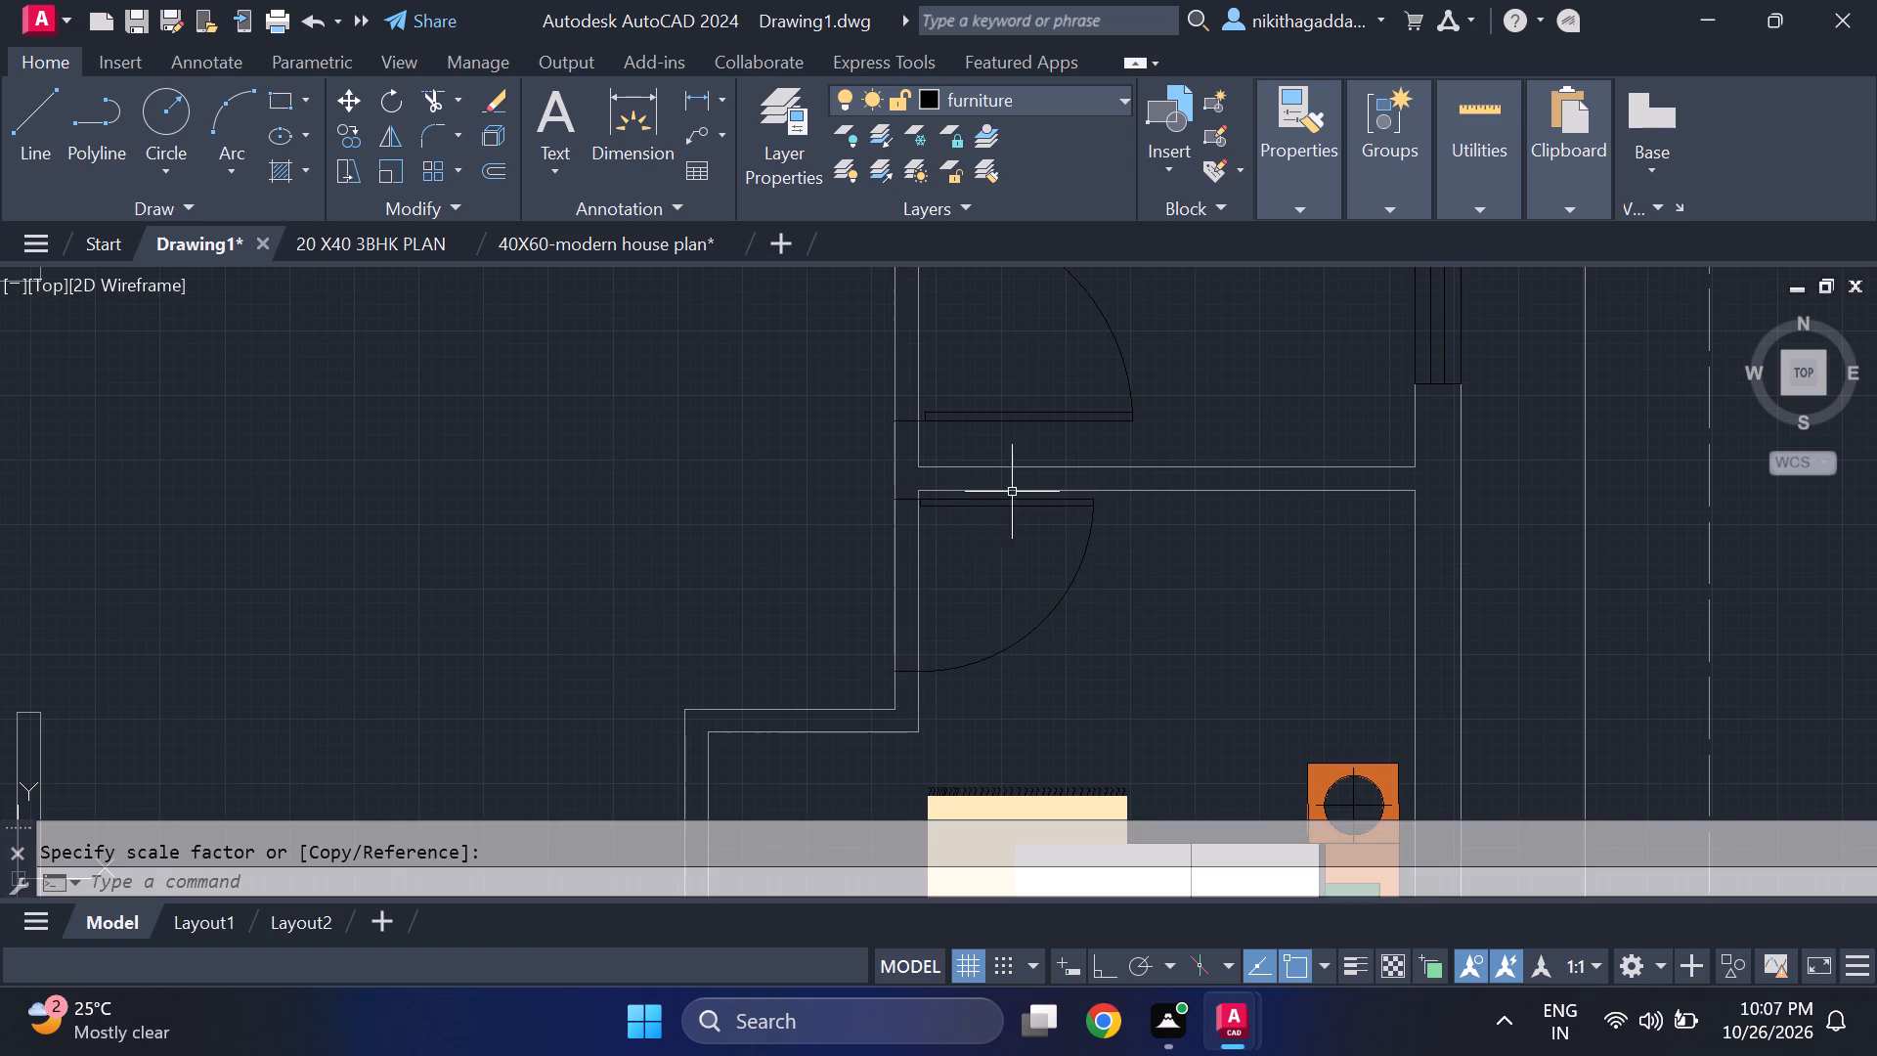
Scale down the door of the small room north of the southeast bedroom to about 85% size, from its hinge-side endpoint on the west wall.
scroll(1018, 489, down, 2)
middle_drag(1037, 454, 1044, 531)
click(1084, 472)
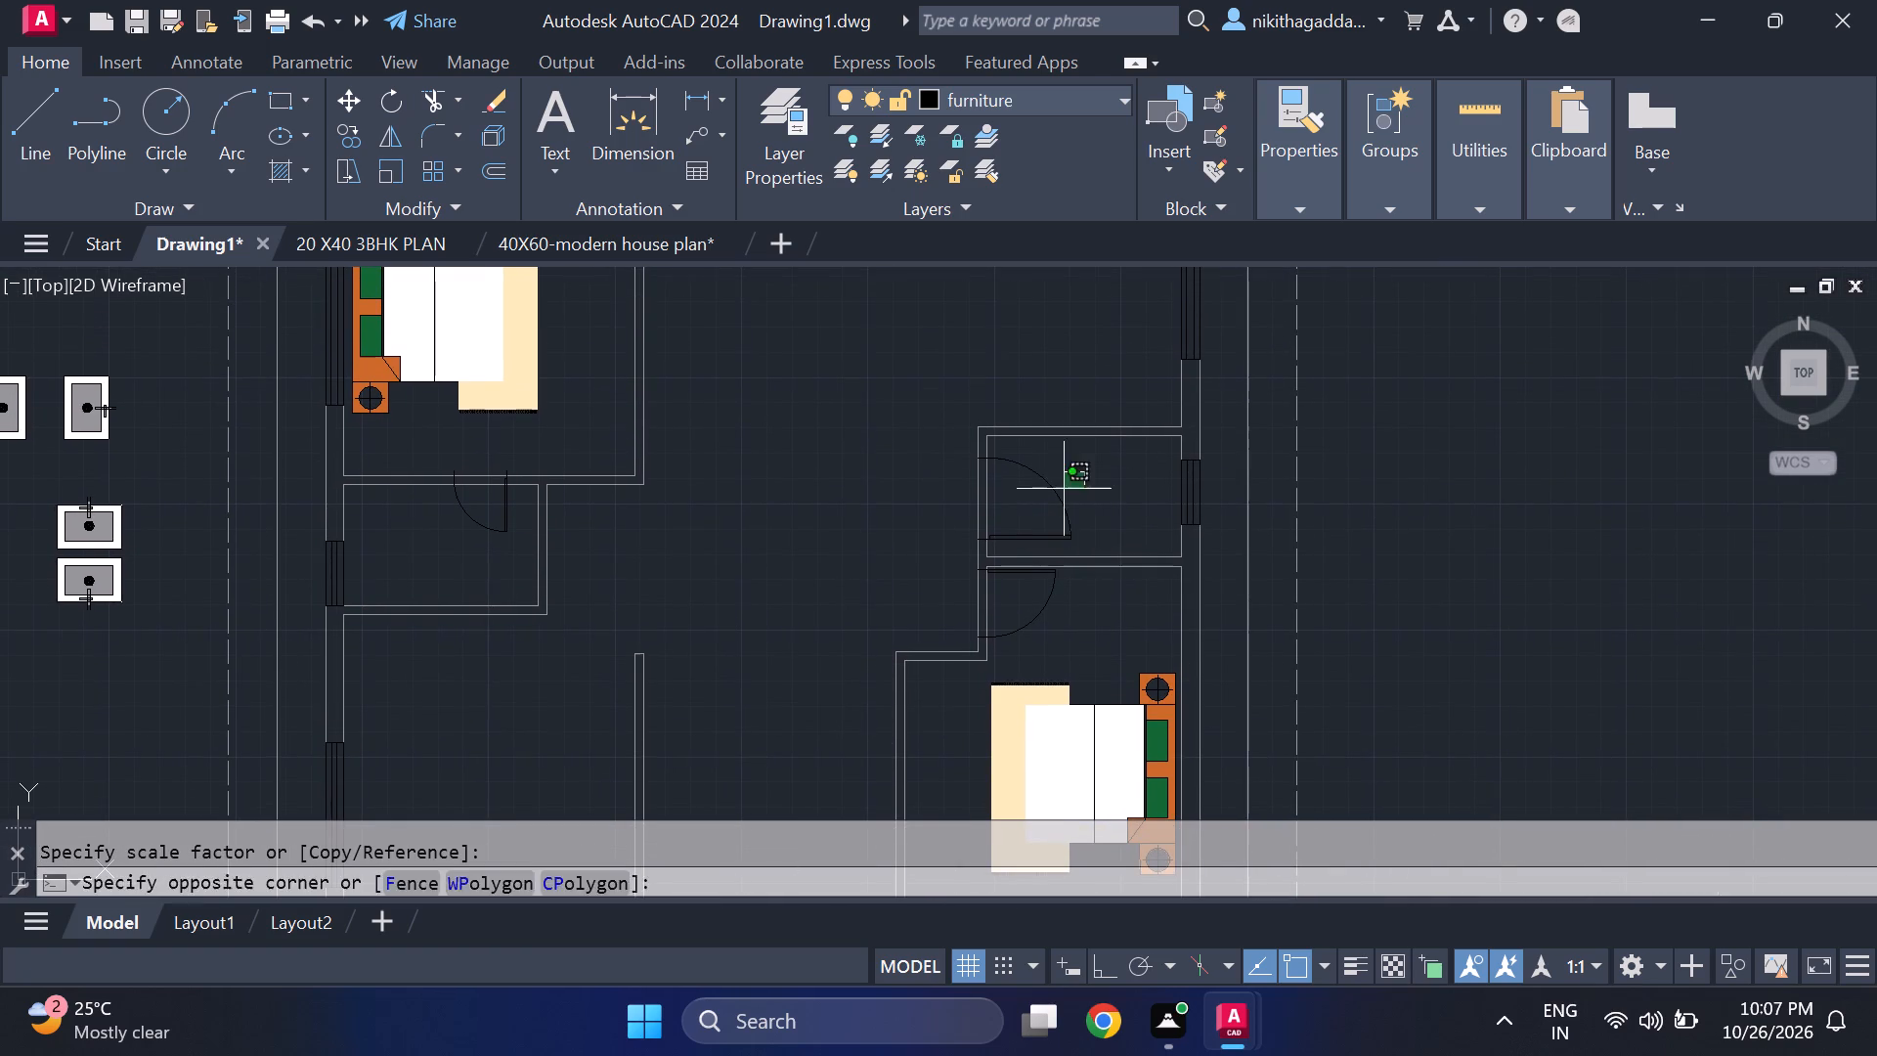
click(1039, 502)
text(scale)
key(Return)
scroll(996, 518, up, 2)
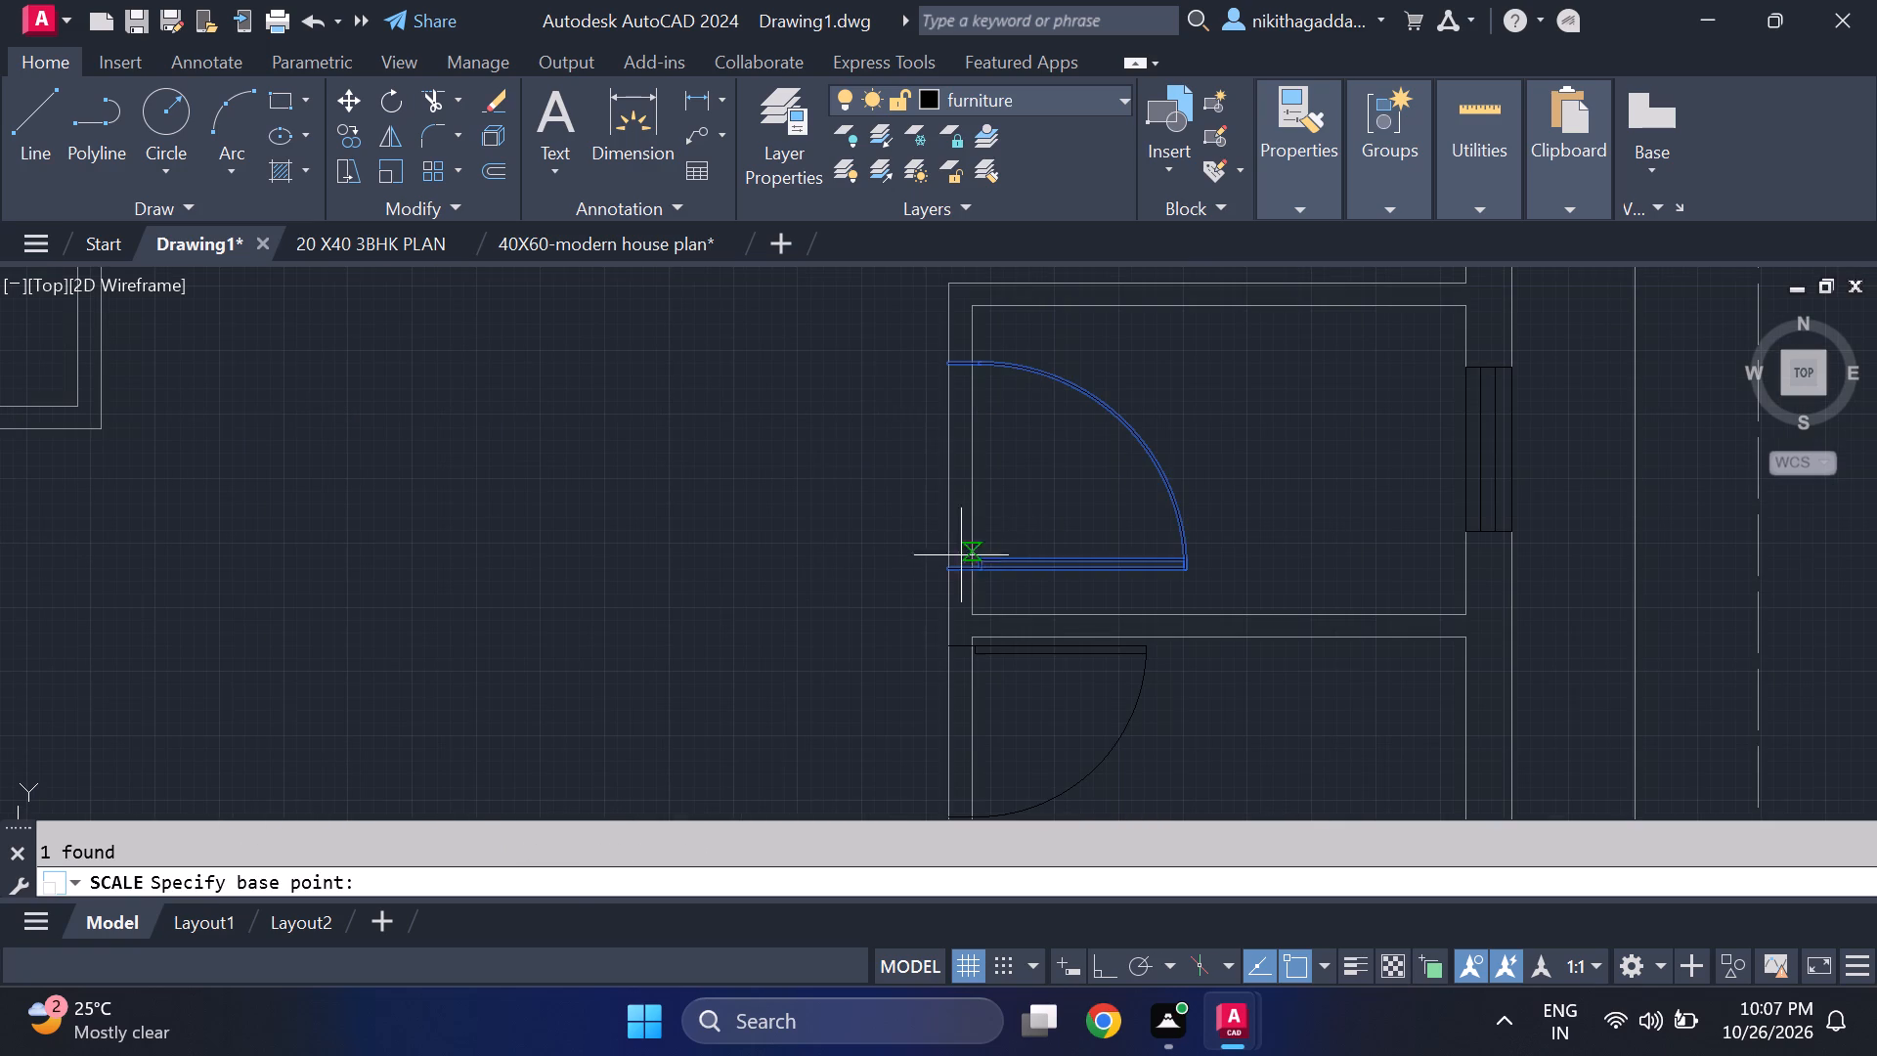
click(949, 576)
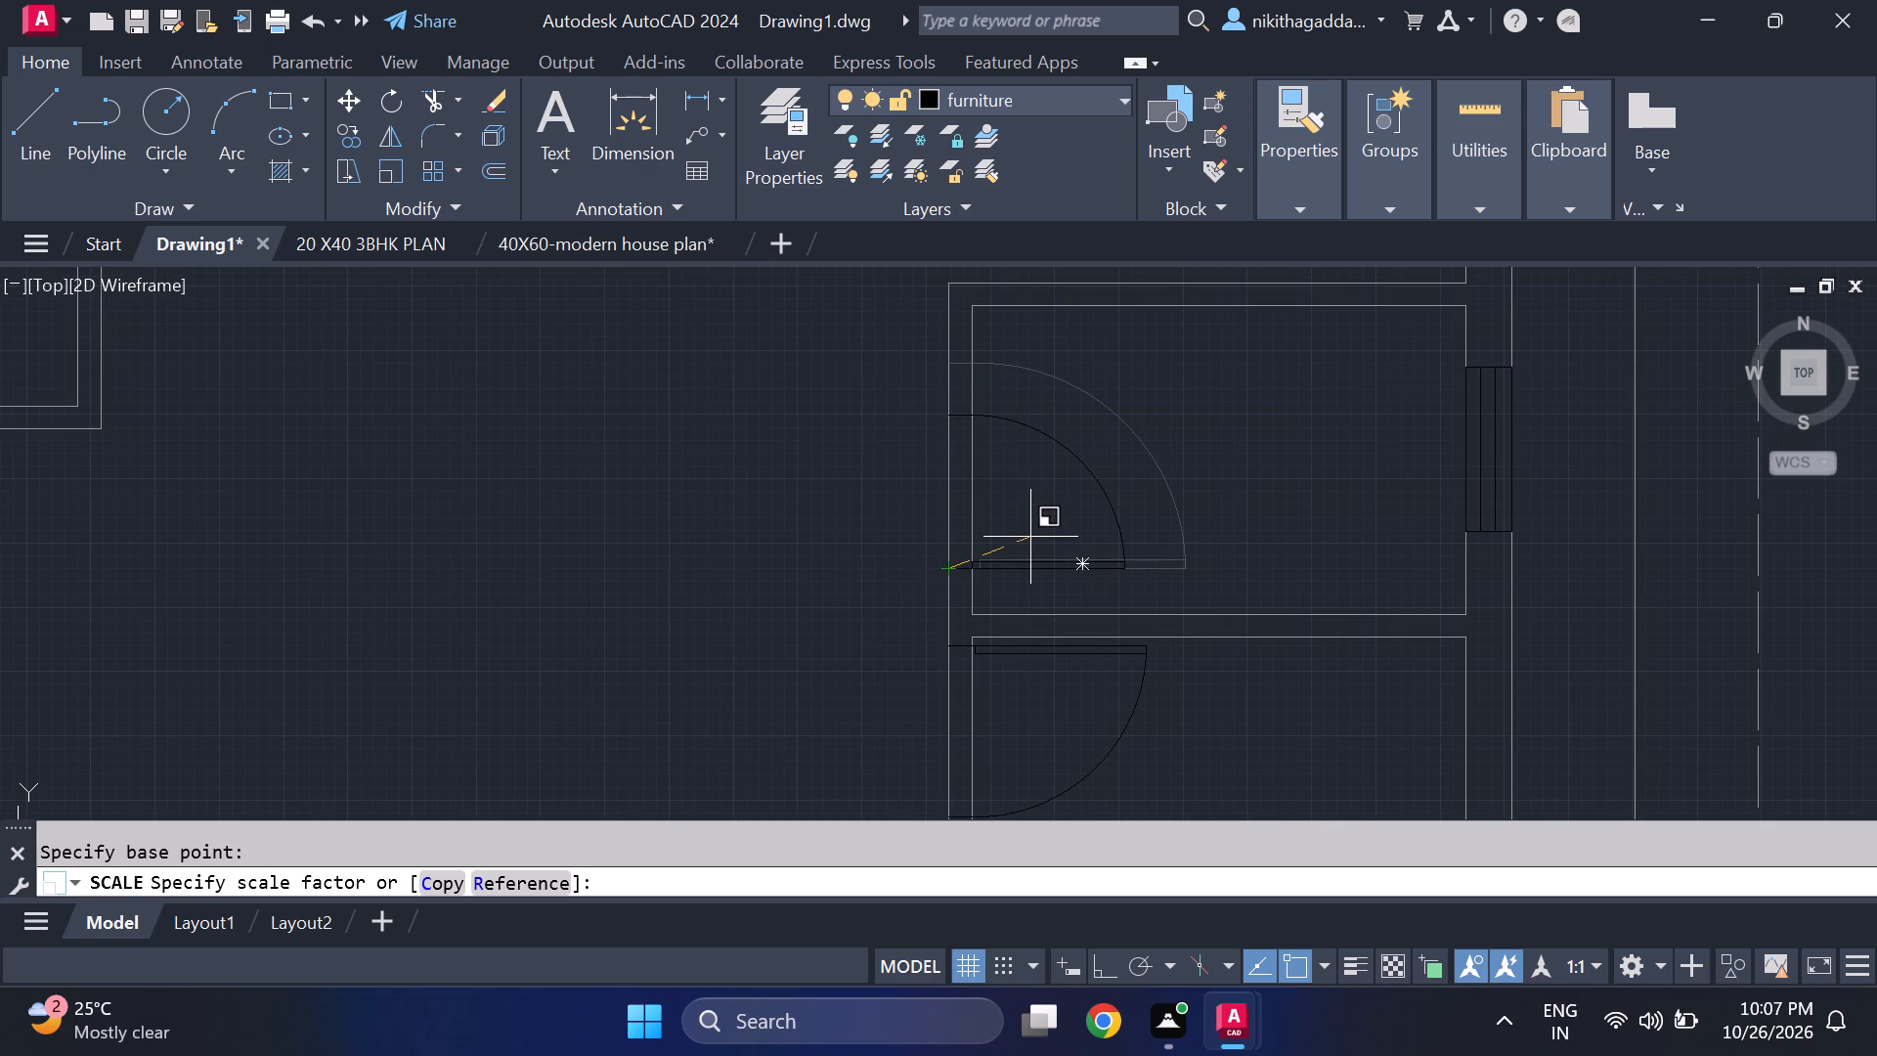
click(1034, 521)
Scale down the door near the northeast bedroom's southwest corner to about 85% of its size, from its hinge-side endpoint on the west wall.
scroll(1076, 486, down, 2)
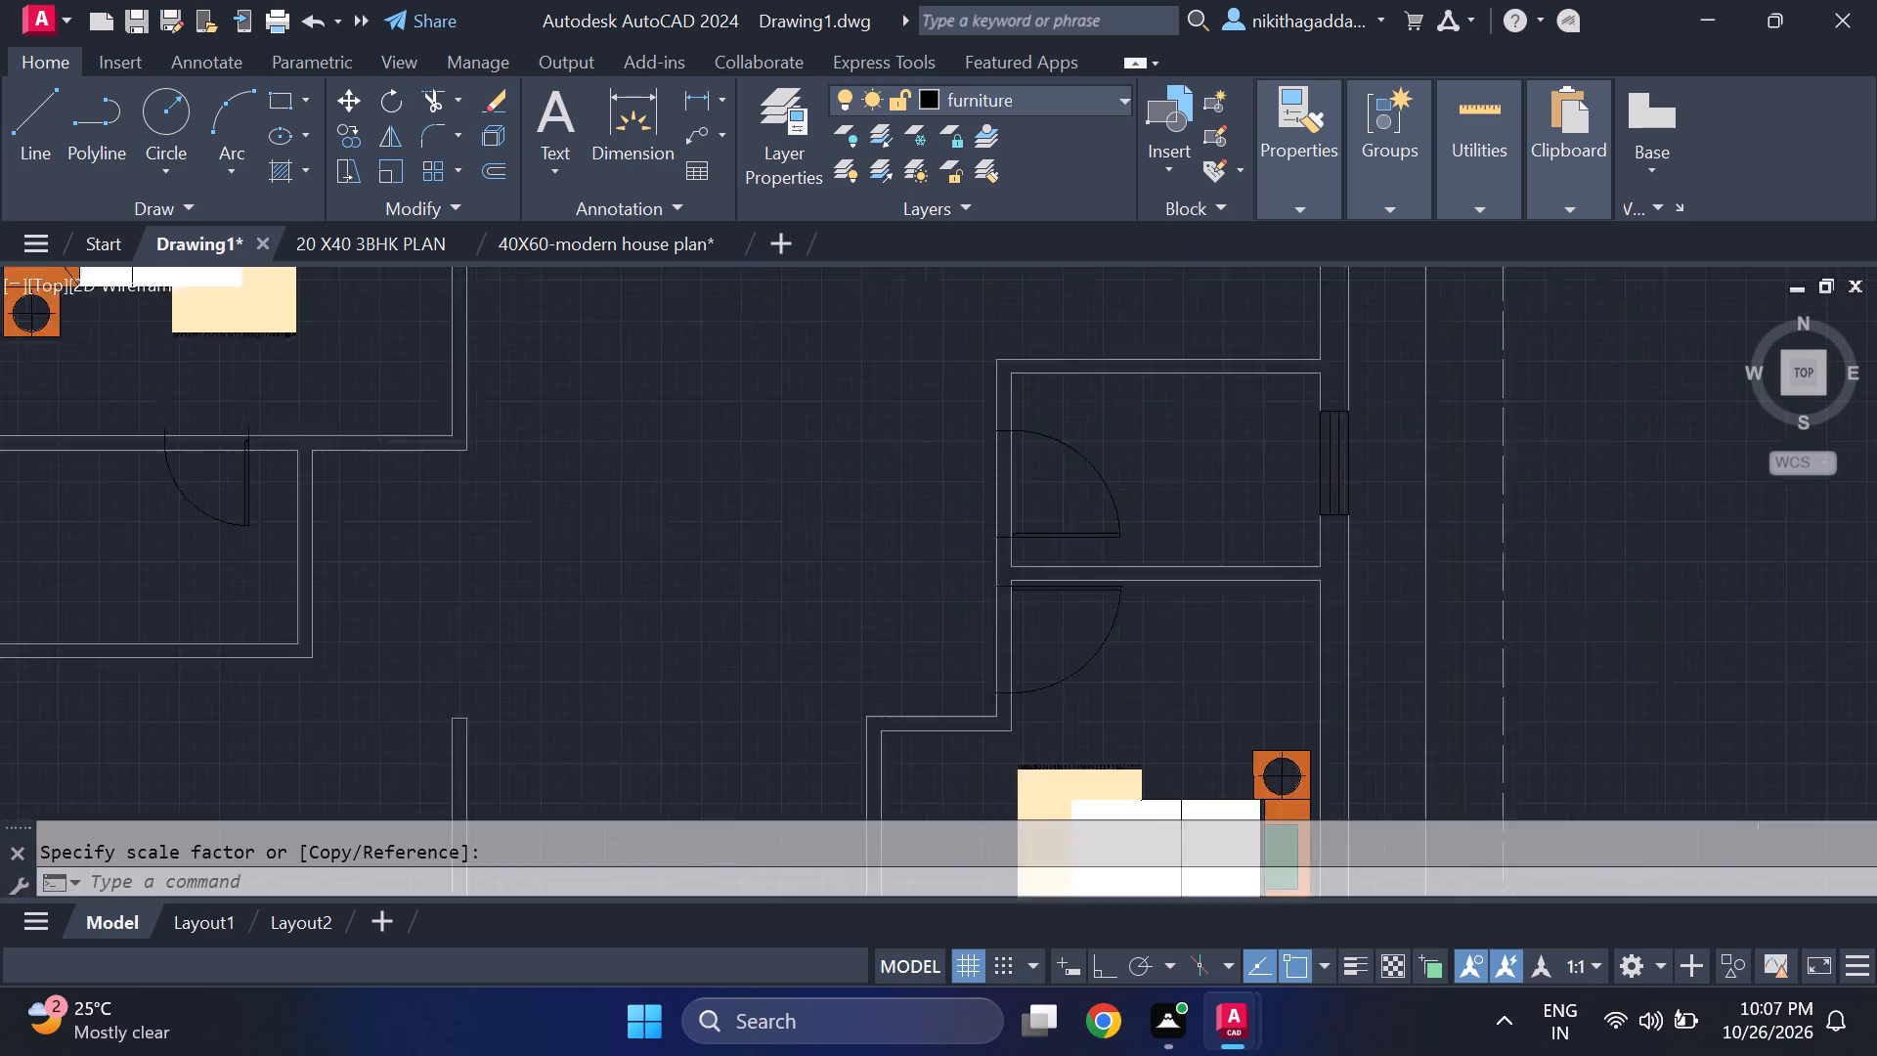
scroll(1076, 485, down, 1)
middle_drag(1128, 409, 1093, 540)
scroll(1001, 620, up, 1)
scroll(1054, 560, up, 3)
scroll(1054, 562, down, 4)
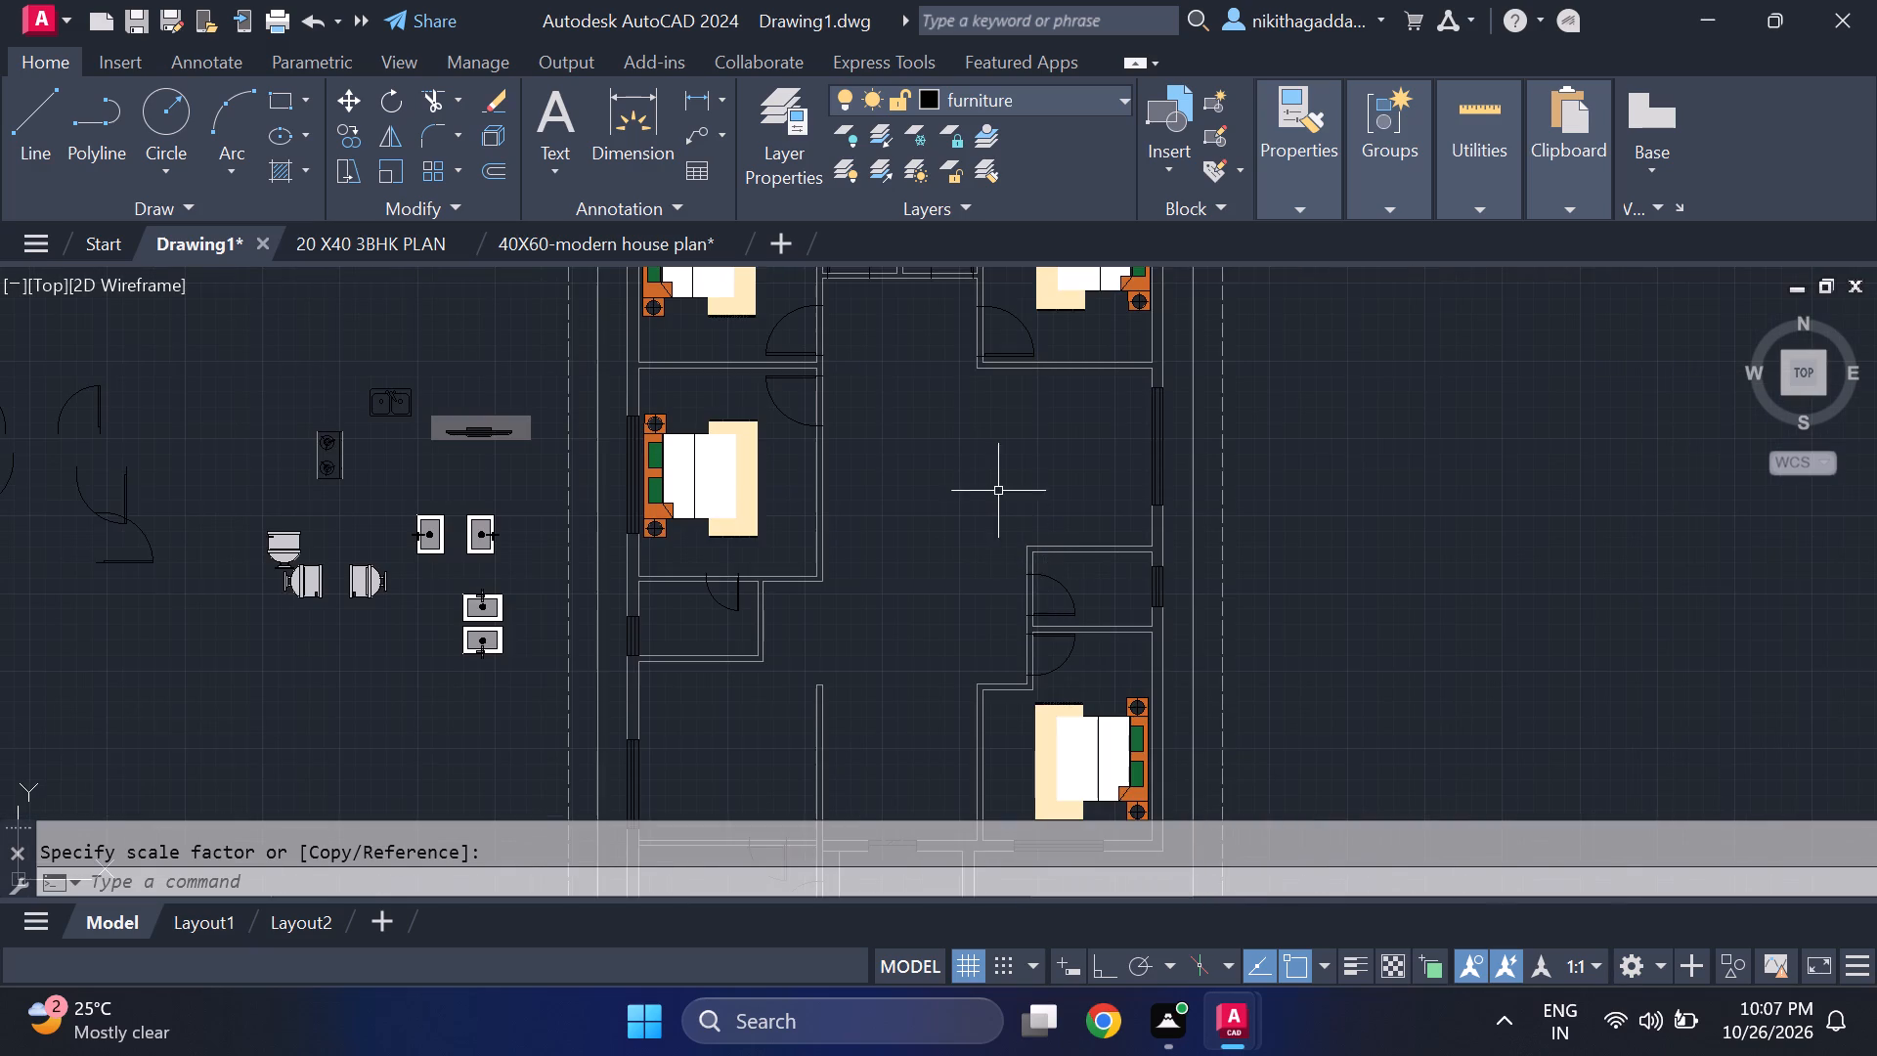
middle_drag(1004, 487, 984, 682)
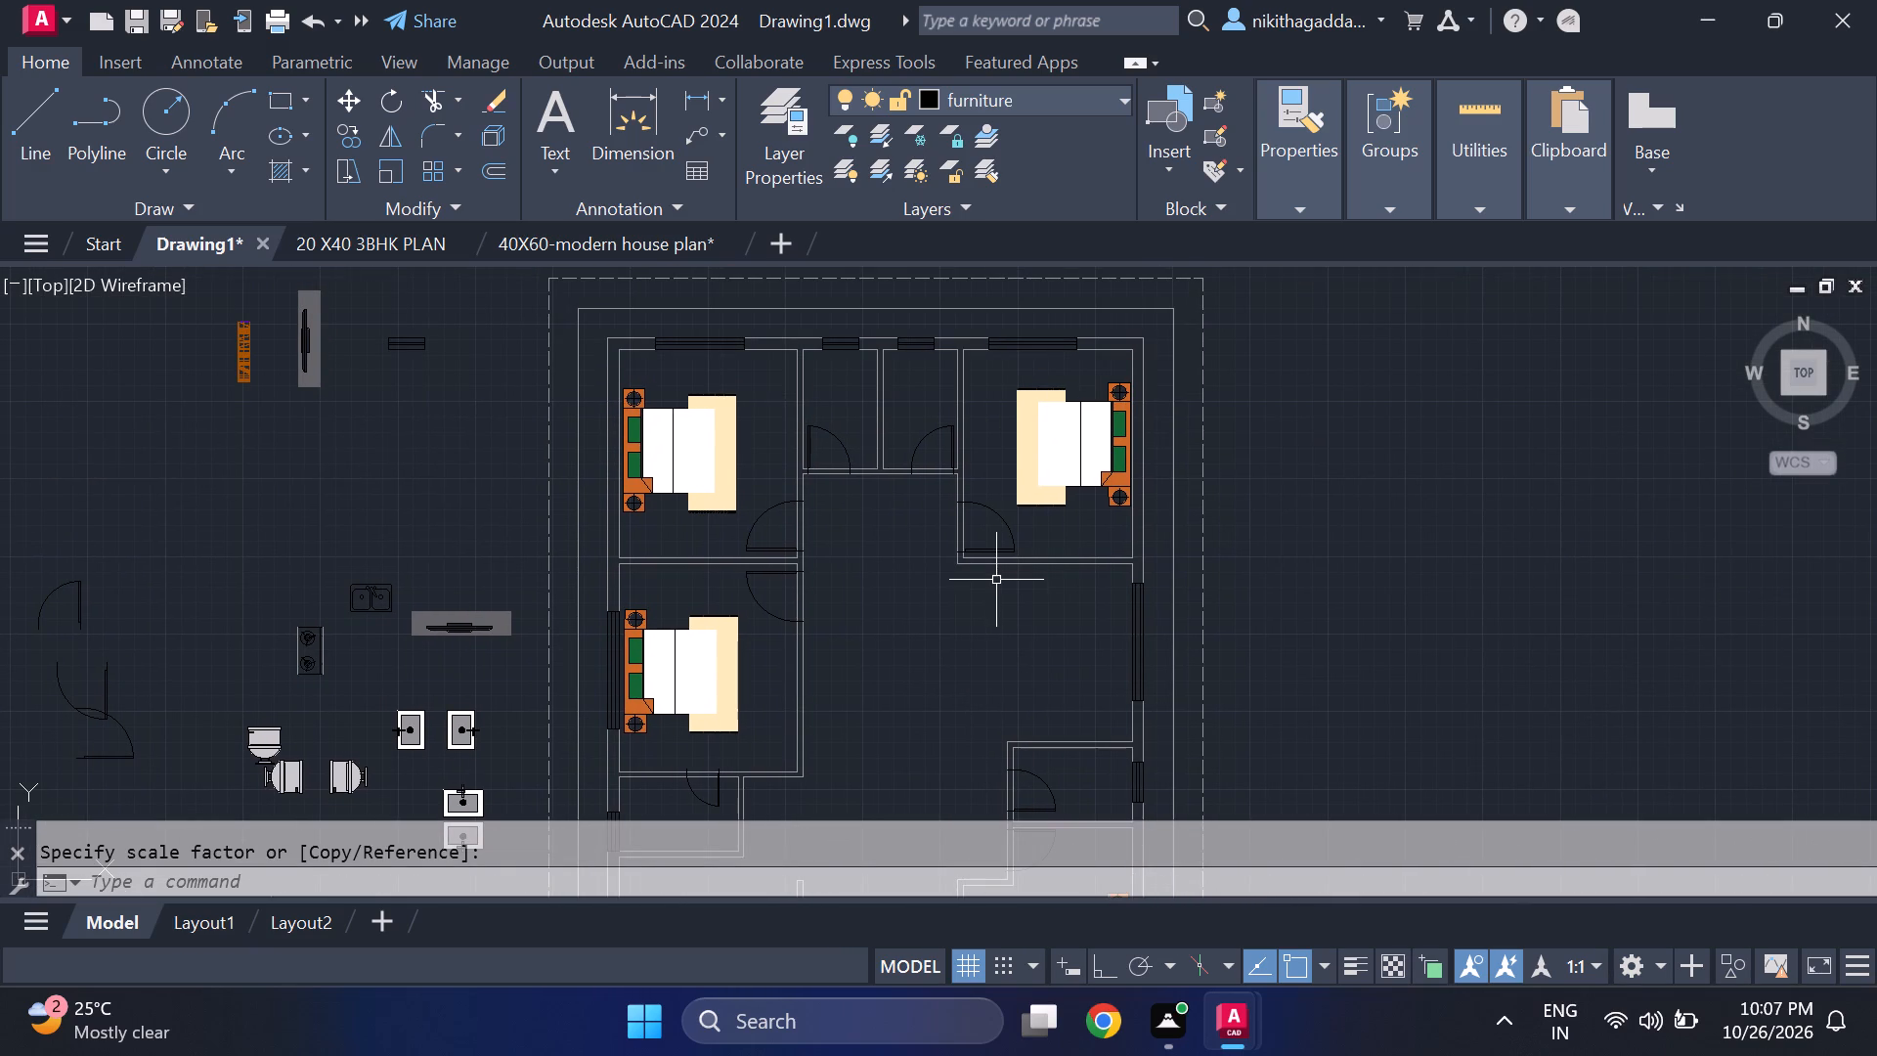
scroll(982, 552, up, 2)
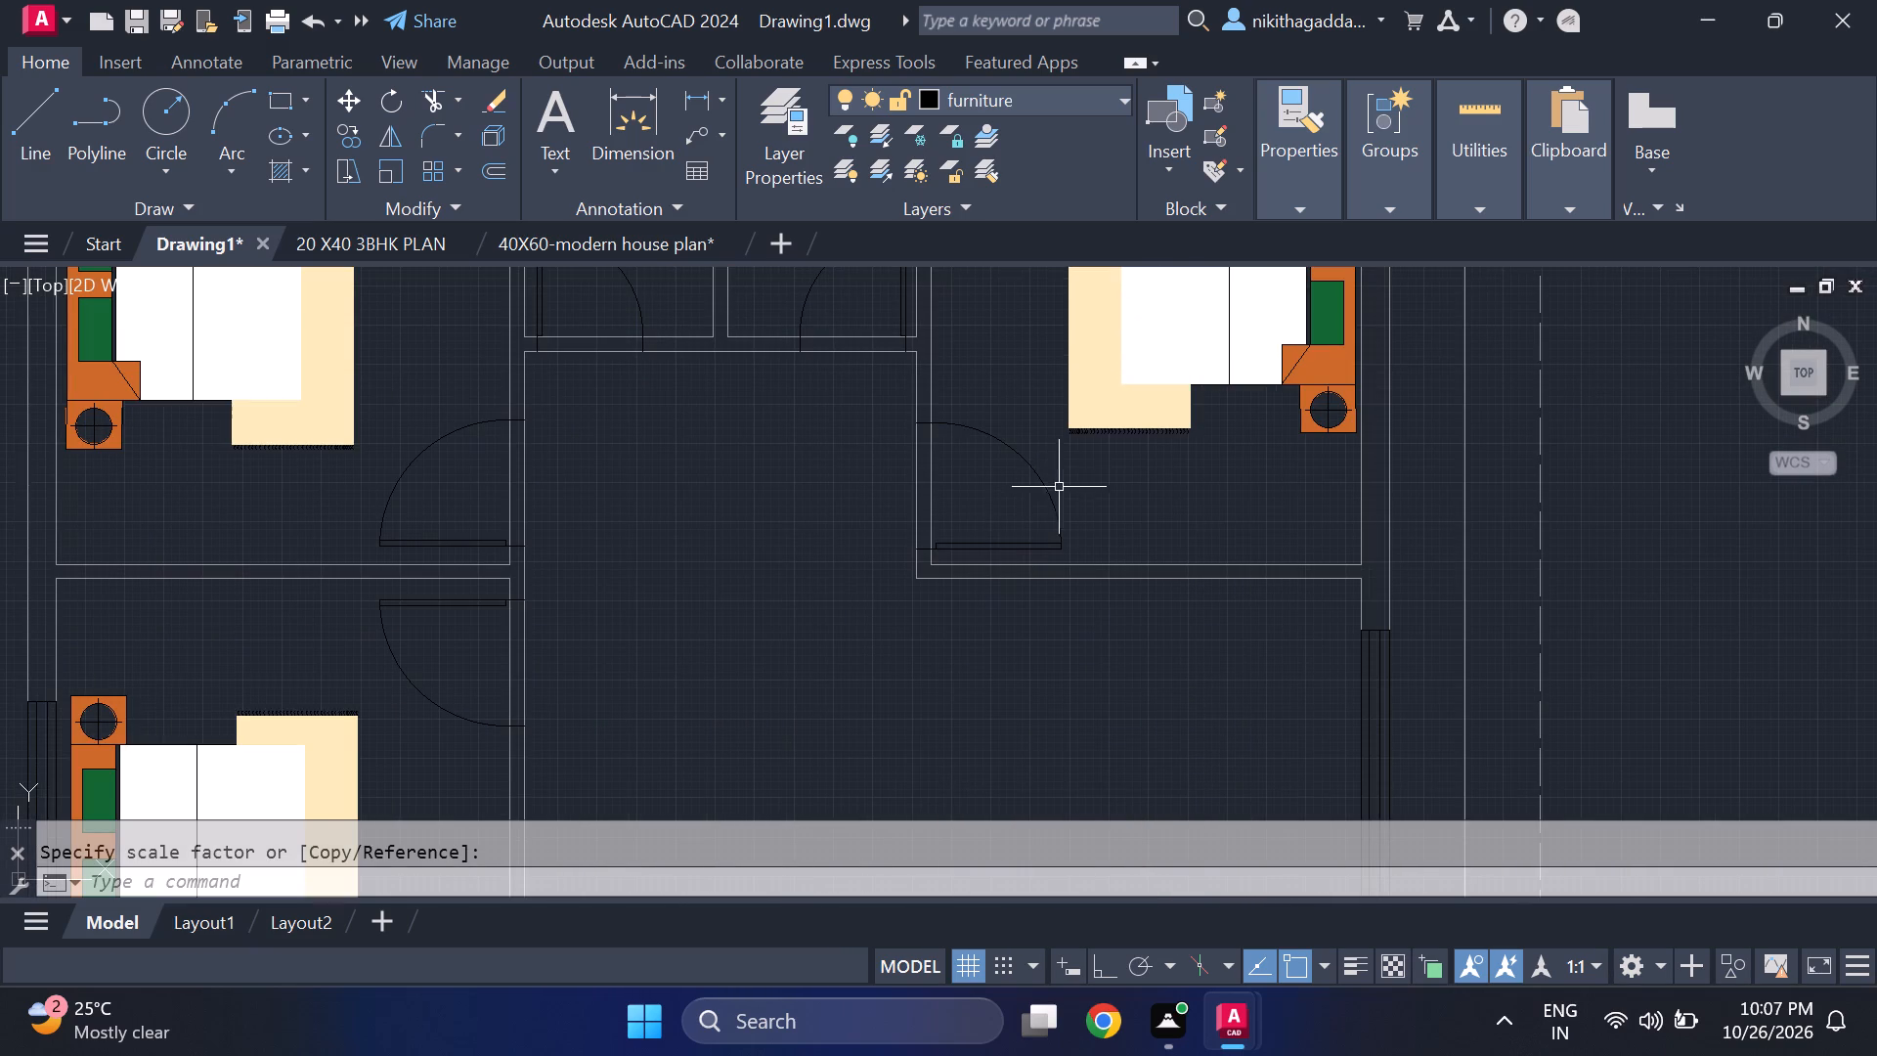
click(1069, 475)
click(1036, 505)
text(scal)
key(e)
key(Return)
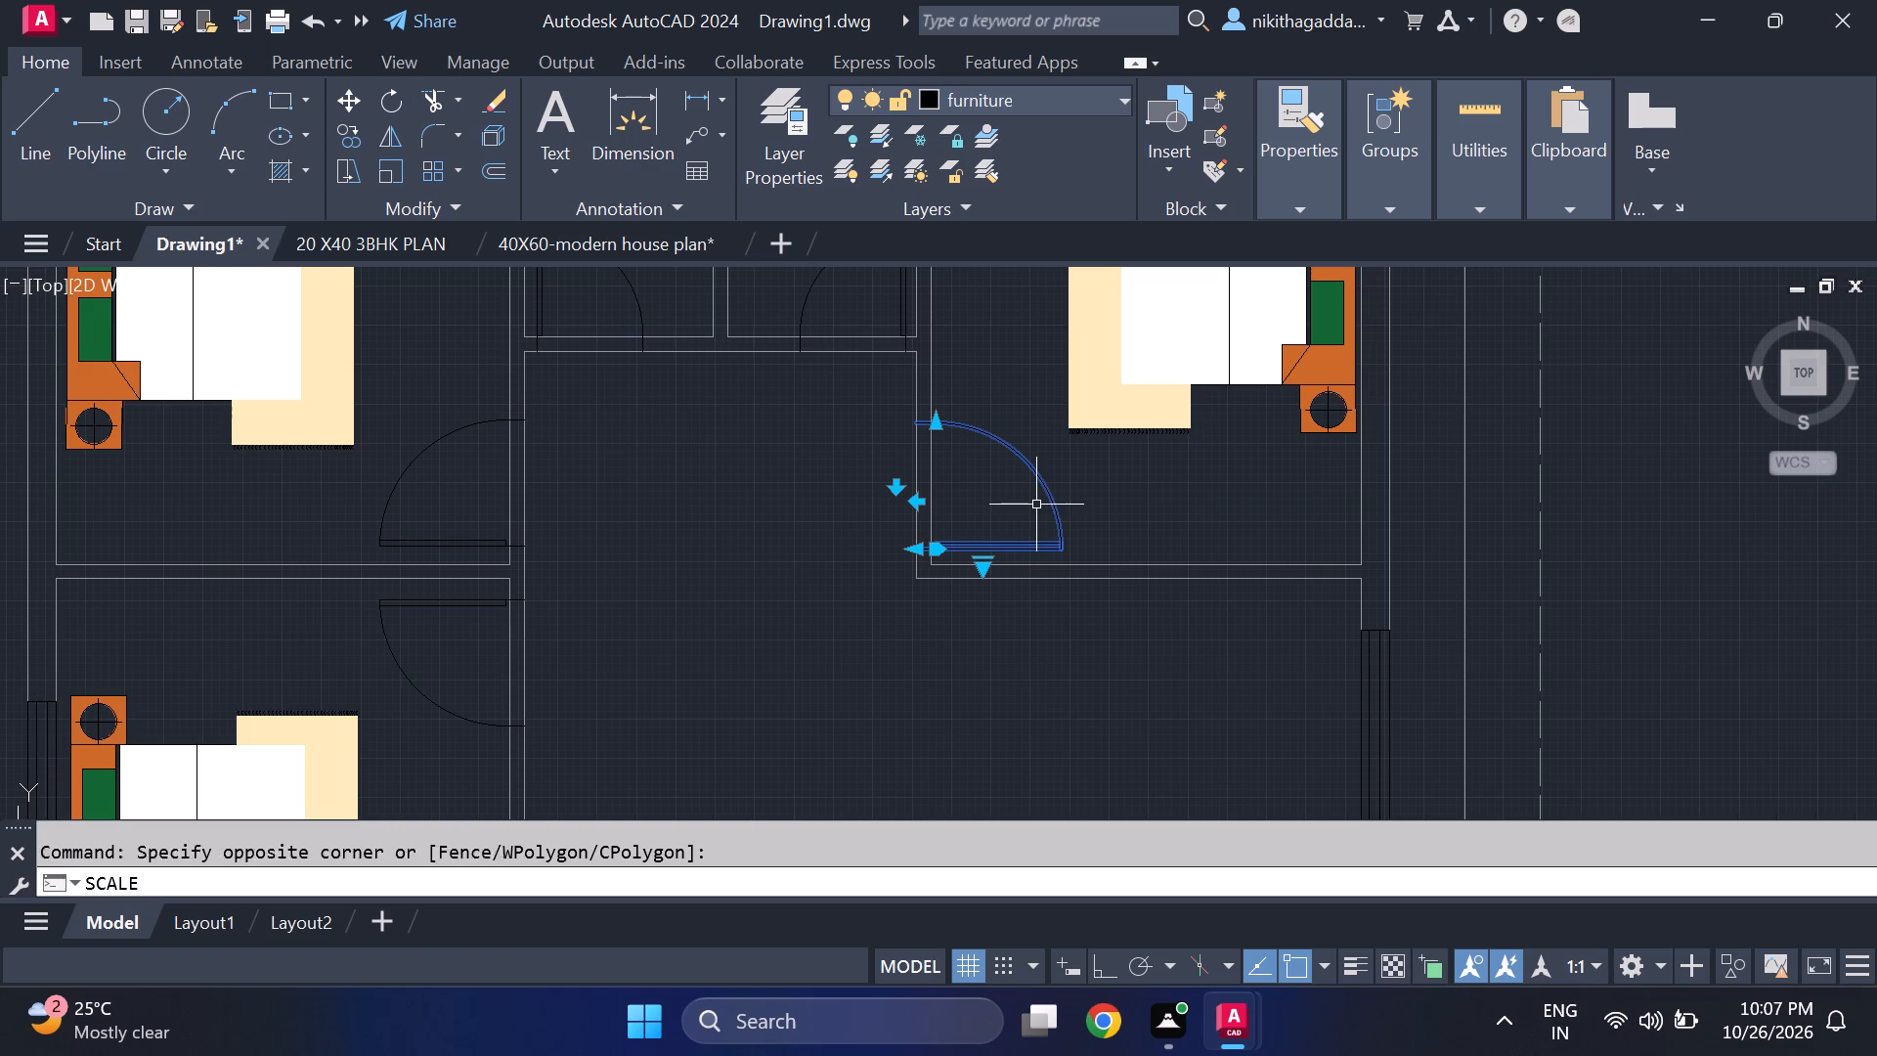
click(907, 545)
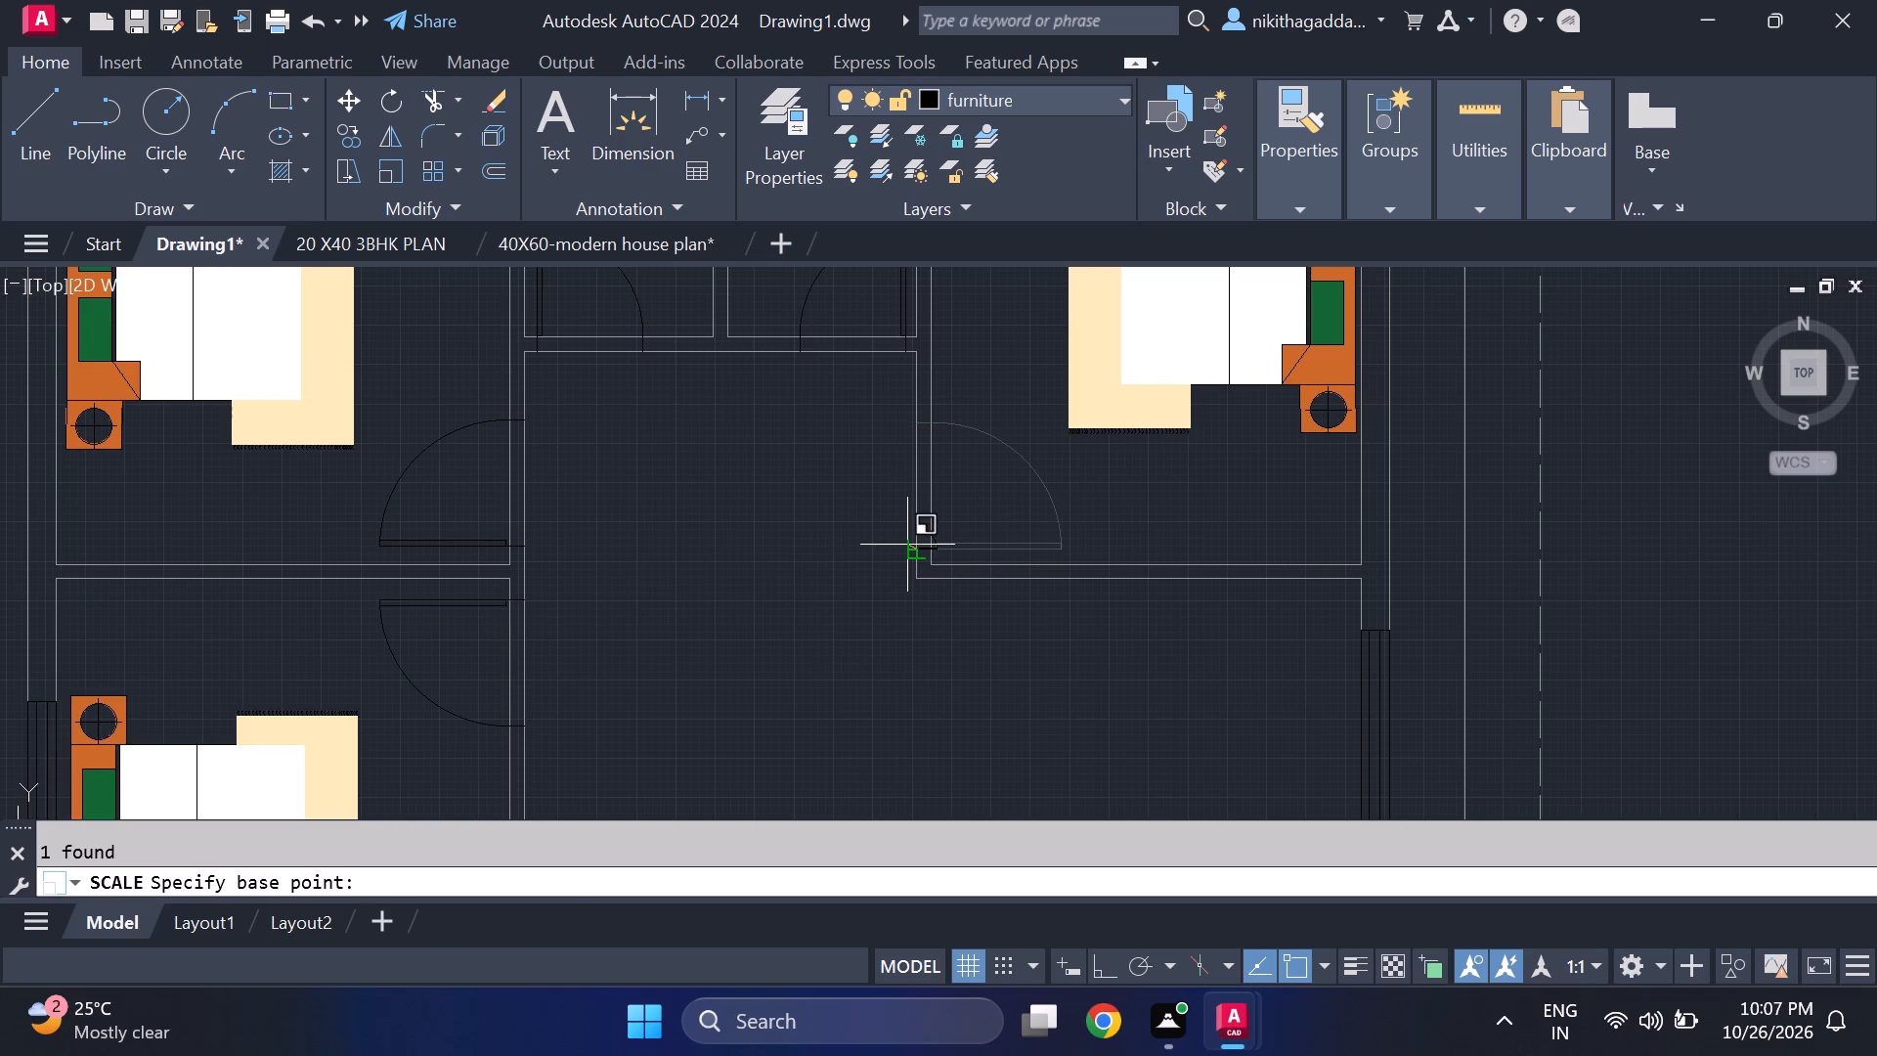
click(946, 495)
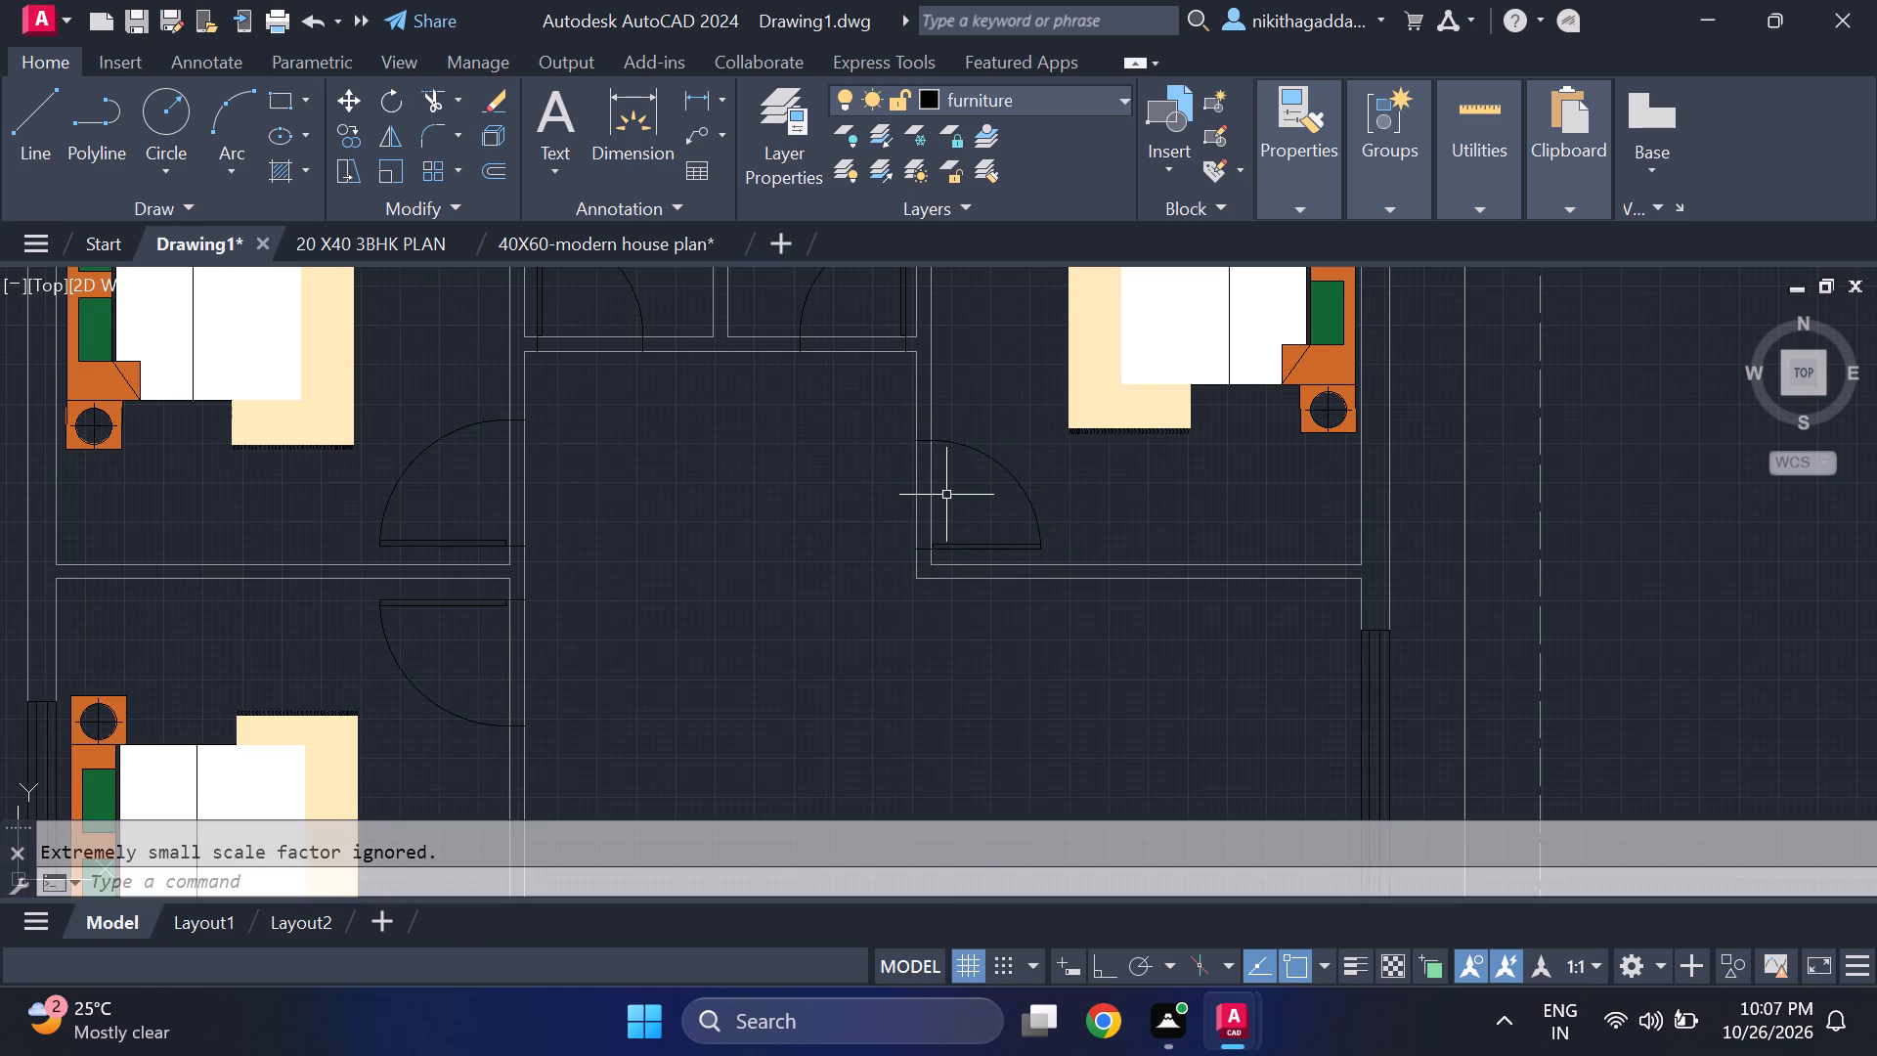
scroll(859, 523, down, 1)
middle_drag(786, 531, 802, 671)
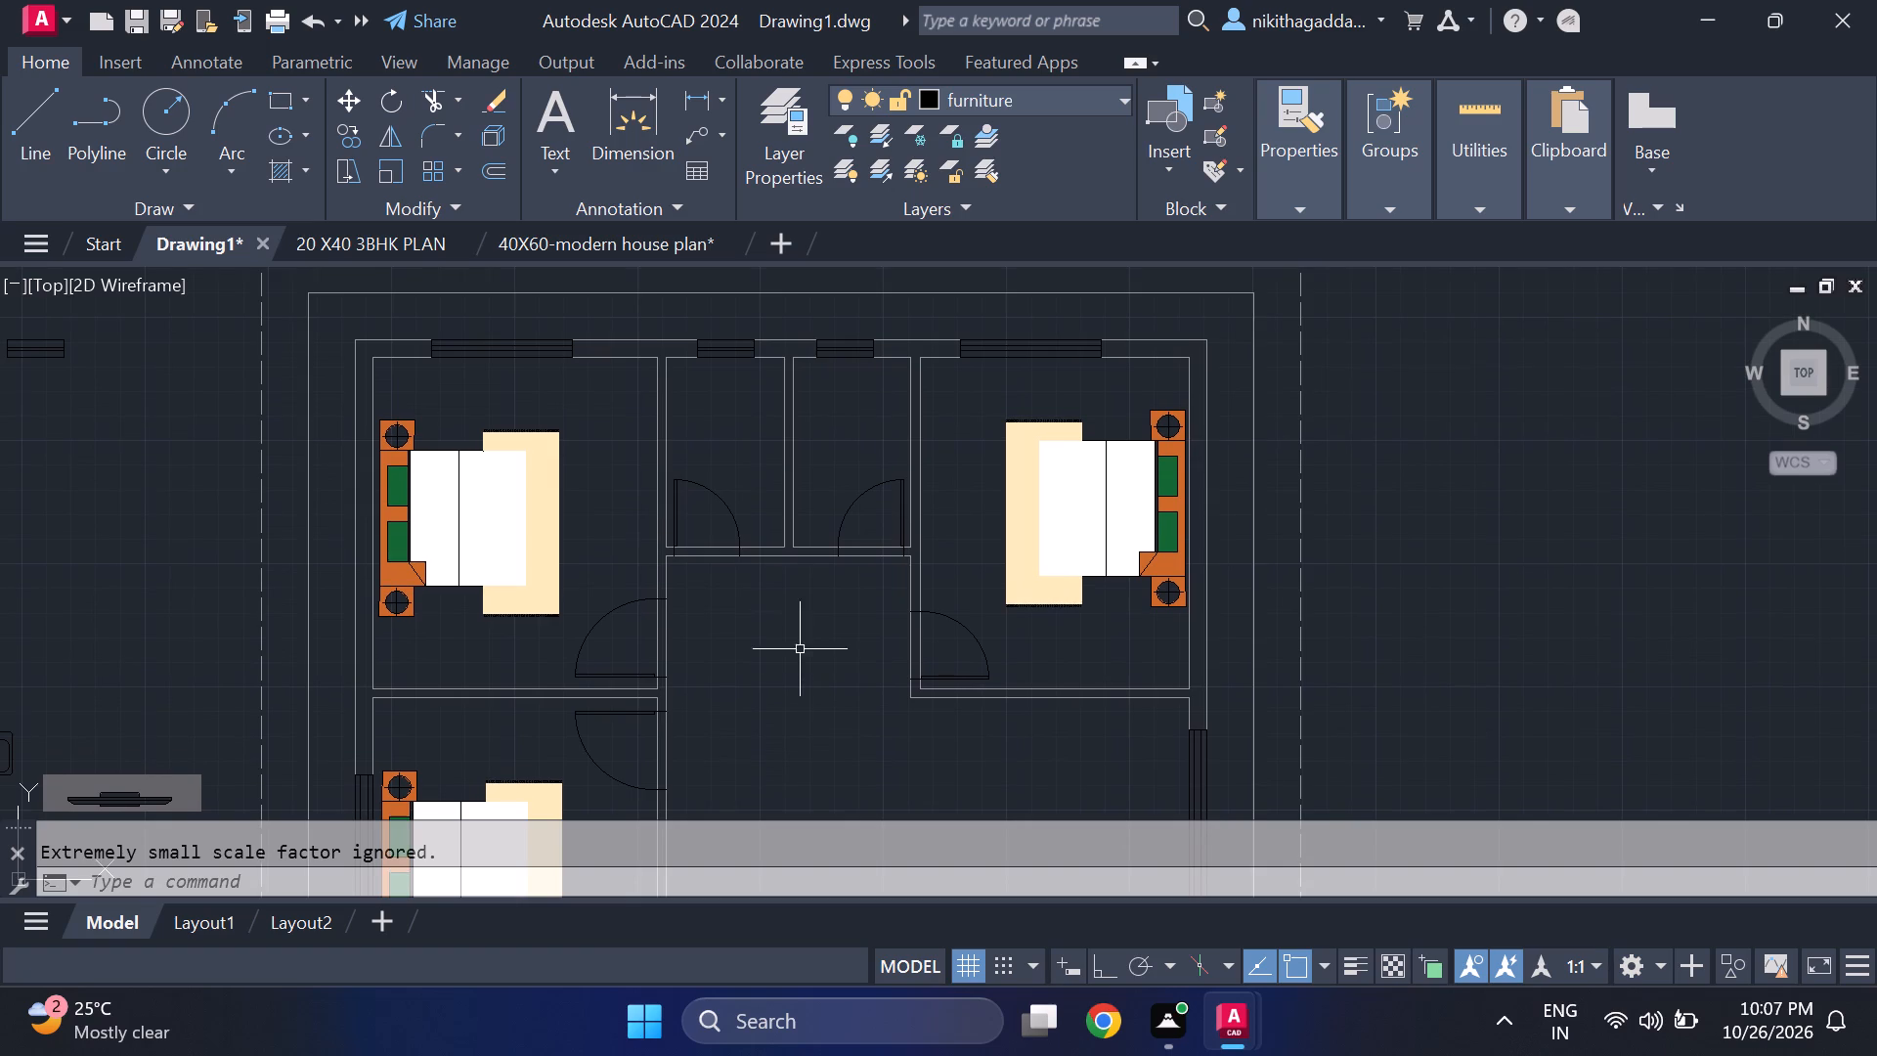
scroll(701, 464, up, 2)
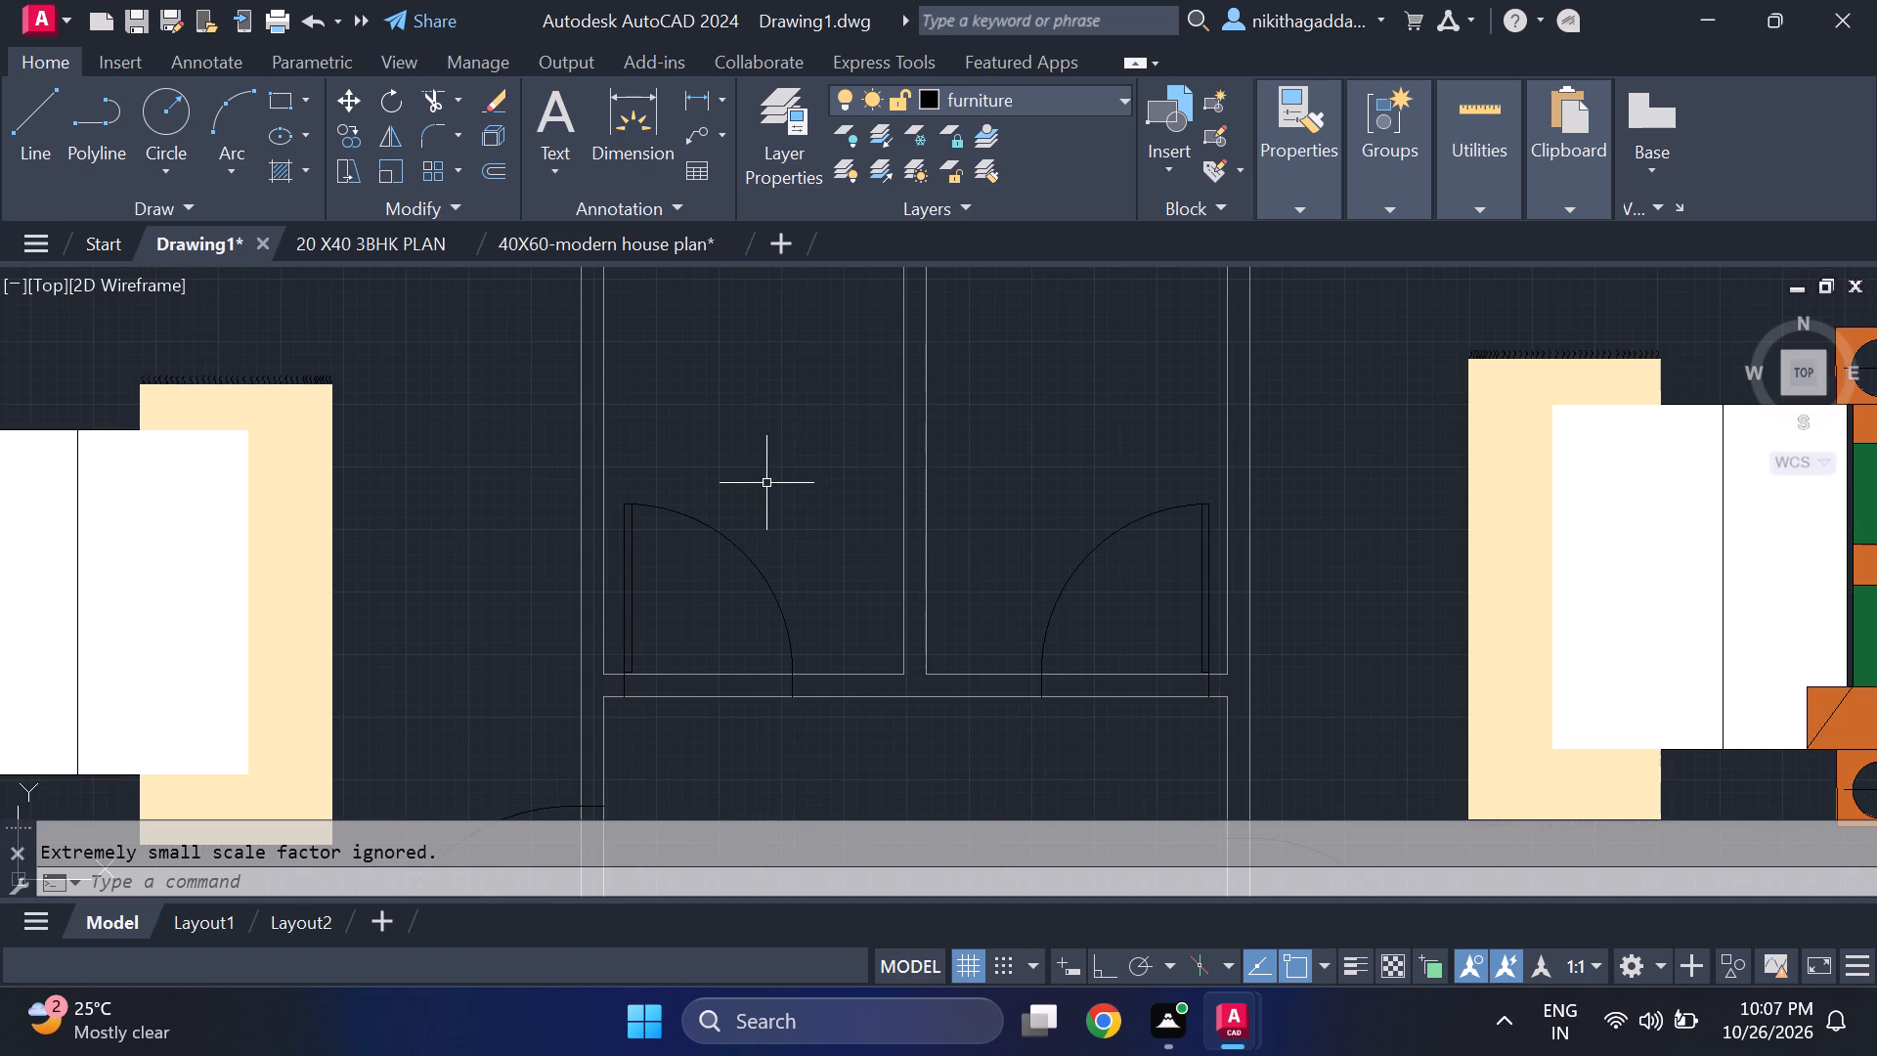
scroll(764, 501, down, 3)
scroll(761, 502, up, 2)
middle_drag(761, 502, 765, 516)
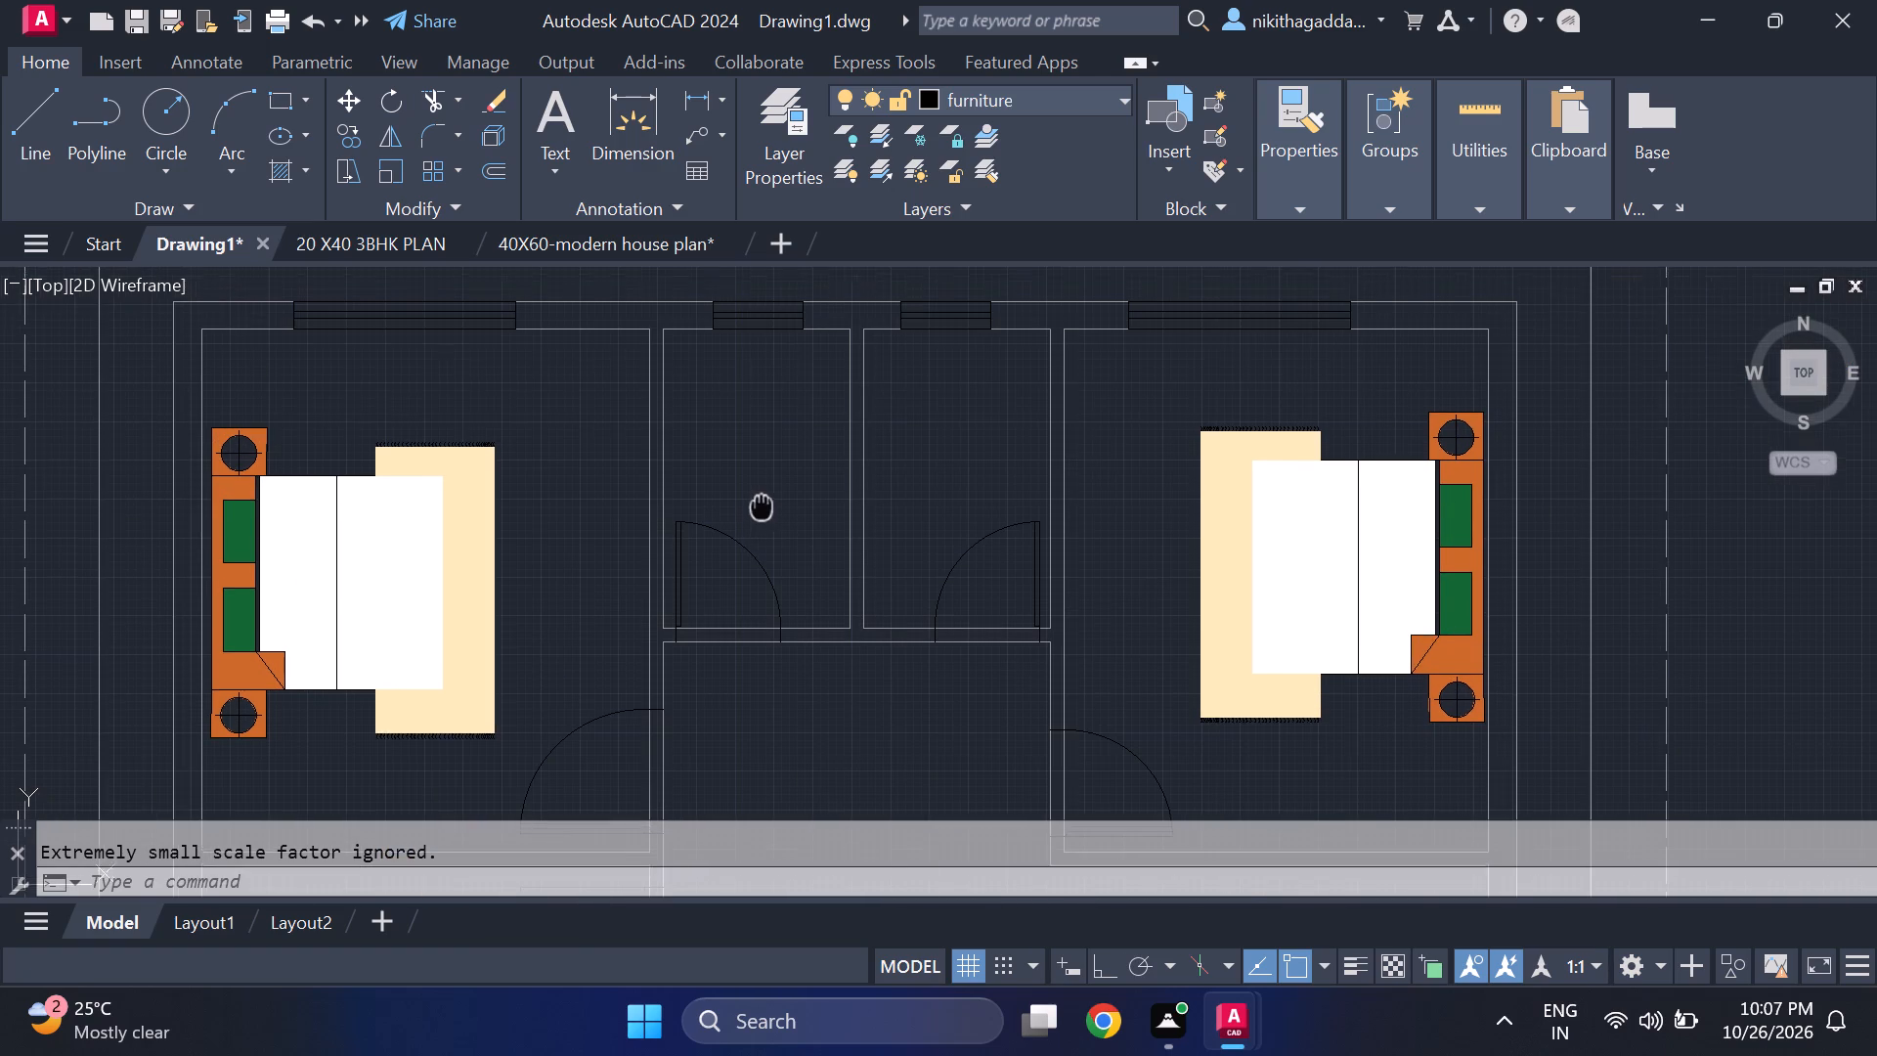
Scale down the door of the western small room between the two north bedrooms to about 85% size, from its hinge-side endpoint on the south wall.
middle_drag(765, 516, 761, 533)
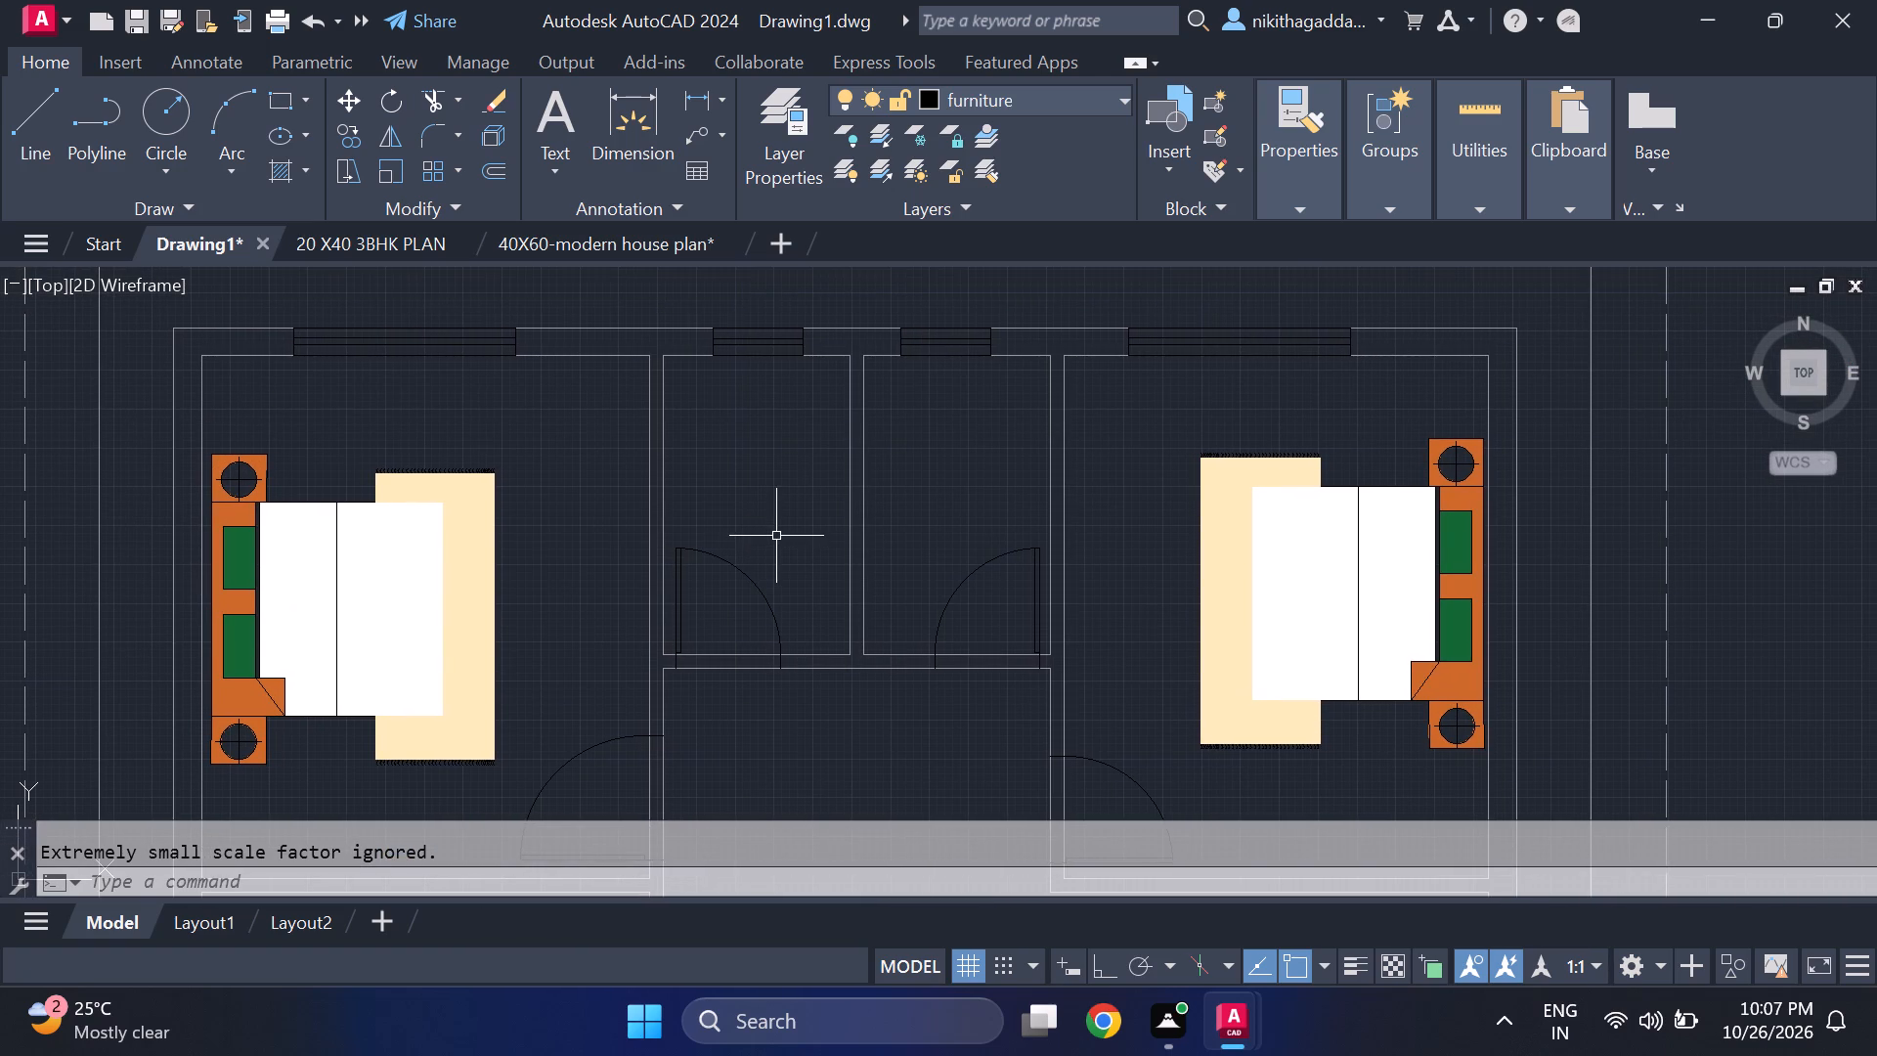
scroll(776, 536, down, 2)
middle_drag(755, 645, 740, 627)
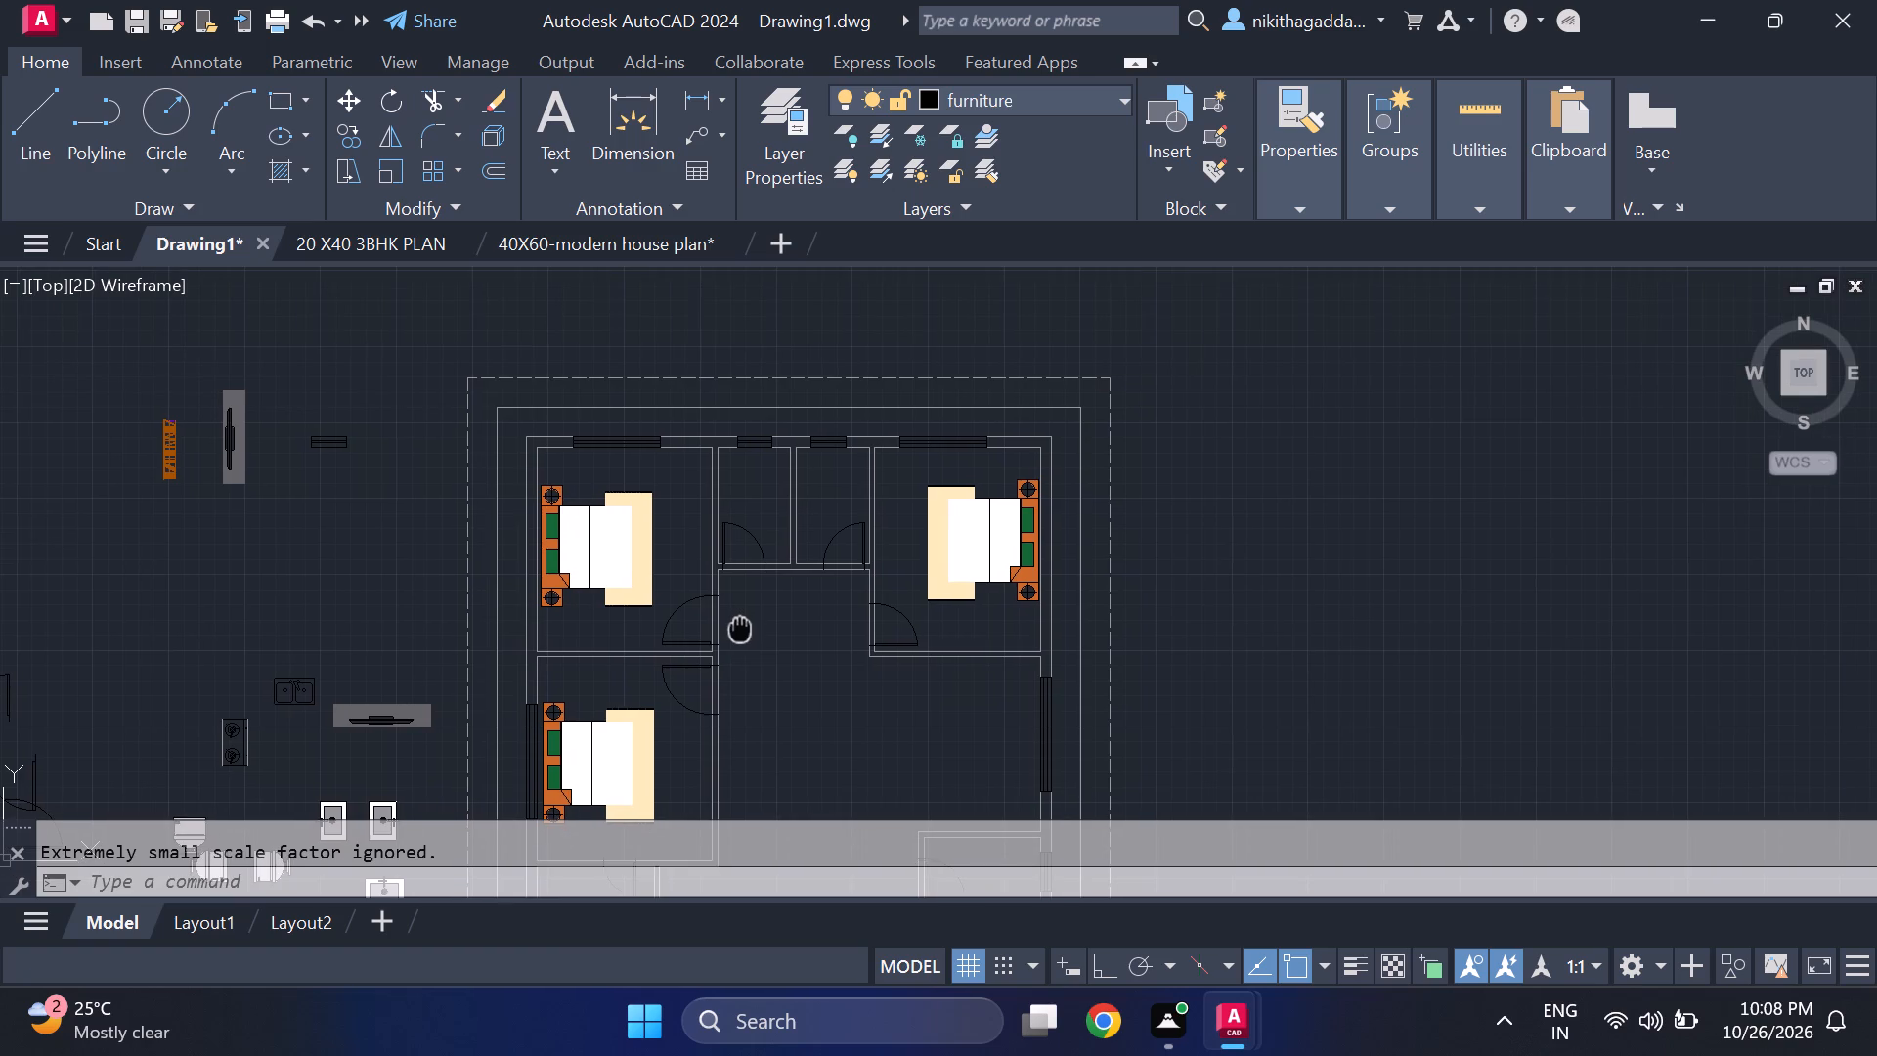
middle_drag(740, 627, 688, 495)
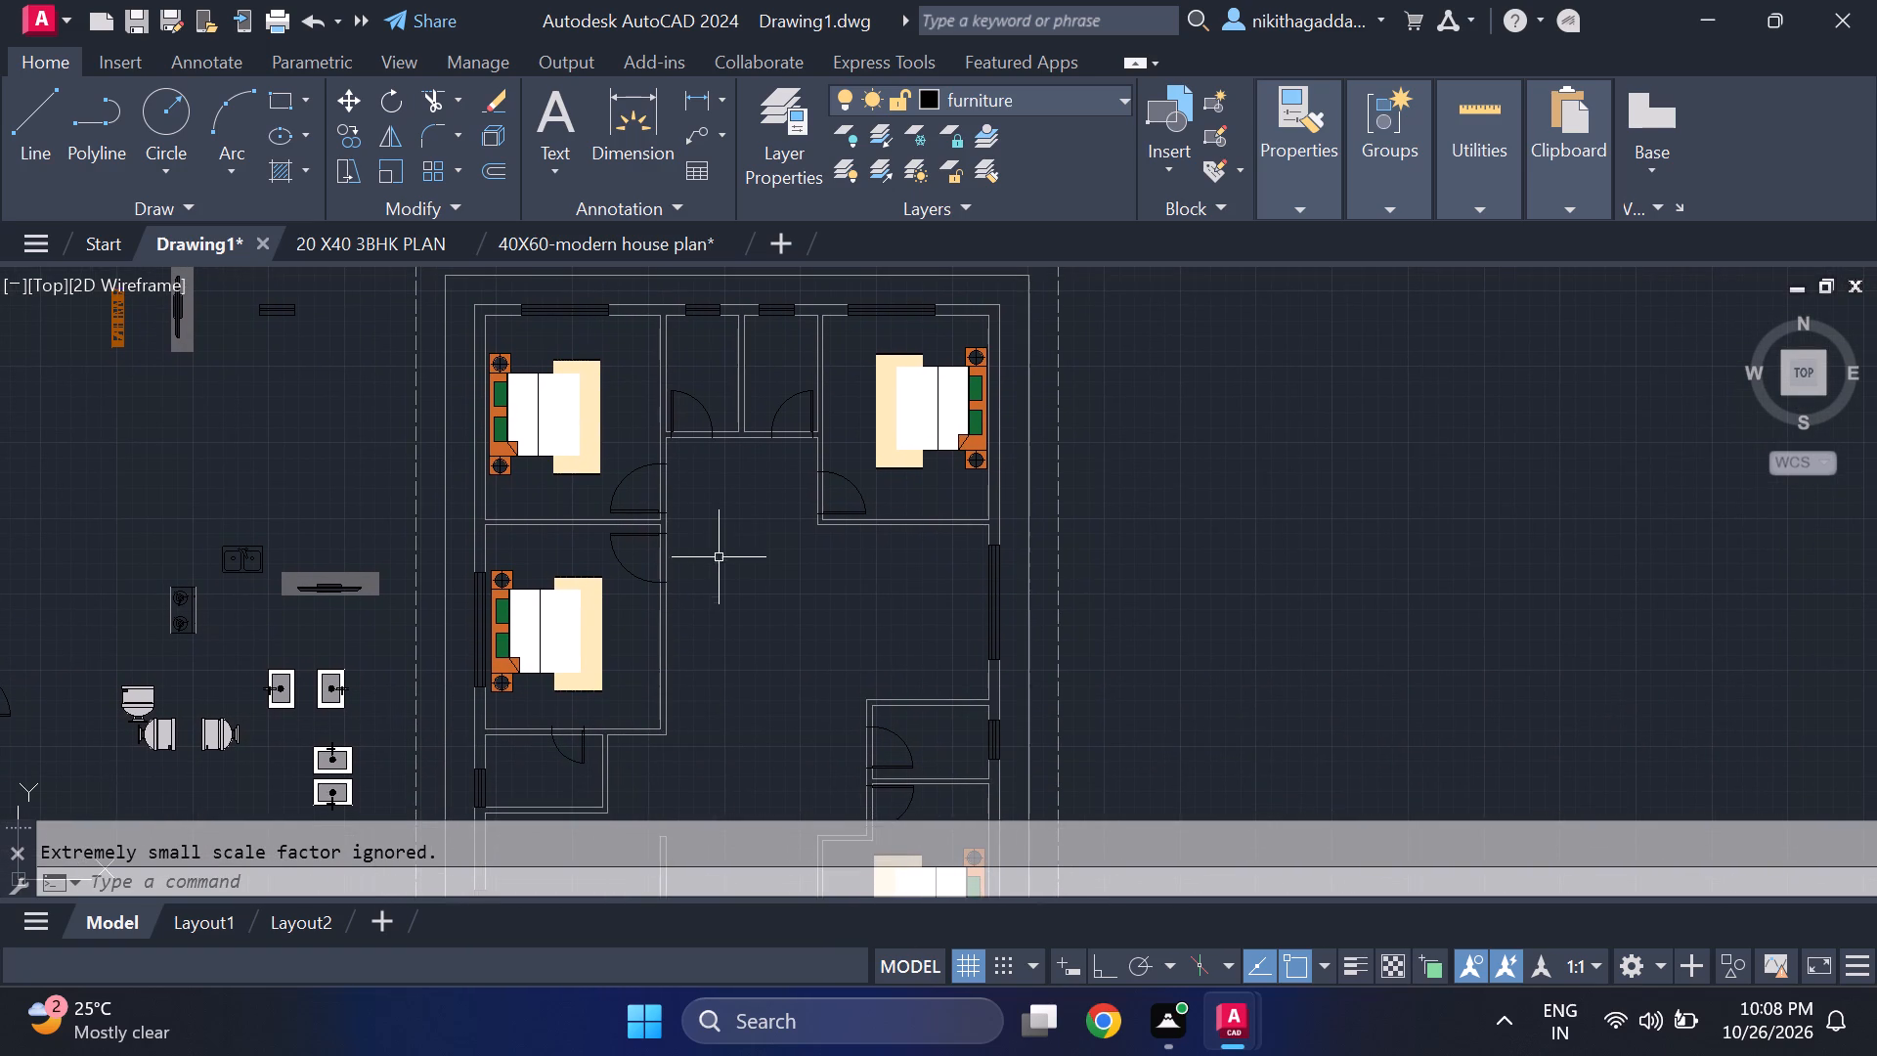
middle_drag(820, 641, 792, 576)
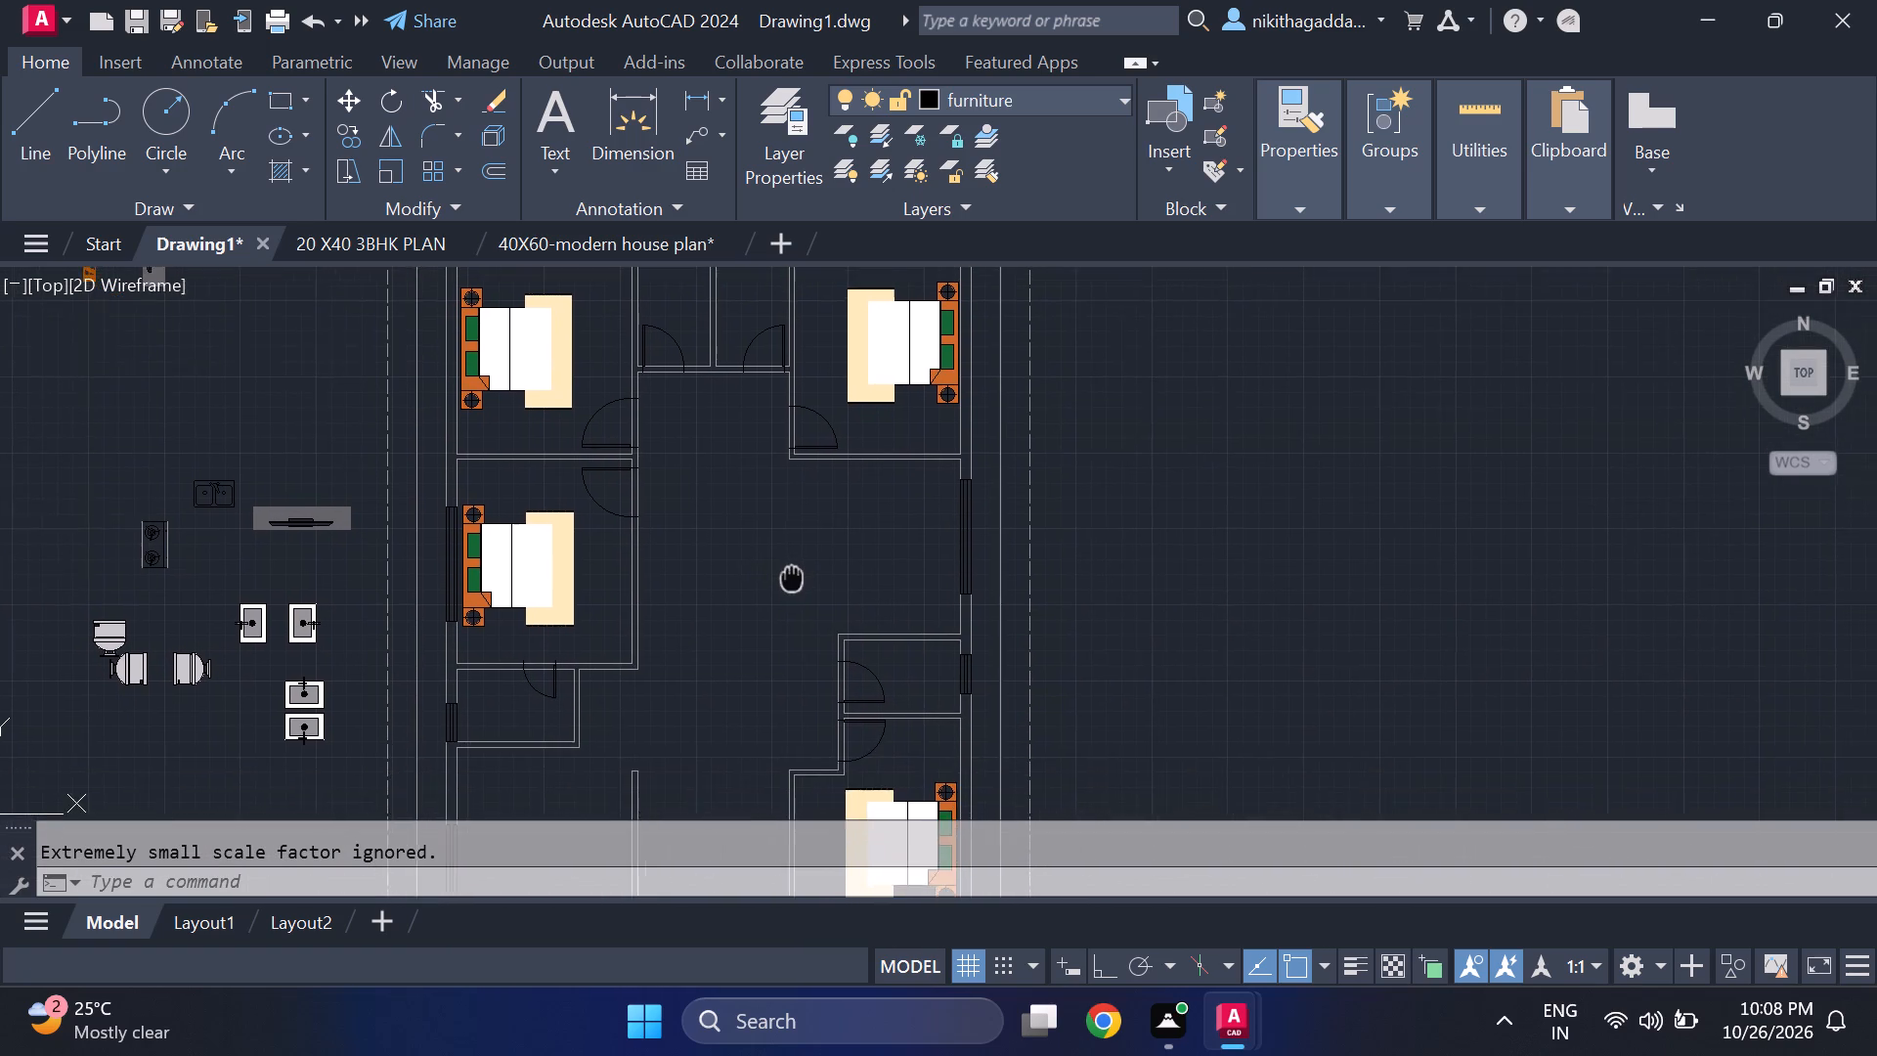
middle_drag(792, 576, 798, 702)
scroll(710, 502, up, 2)
middle_drag(679, 470, 657, 667)
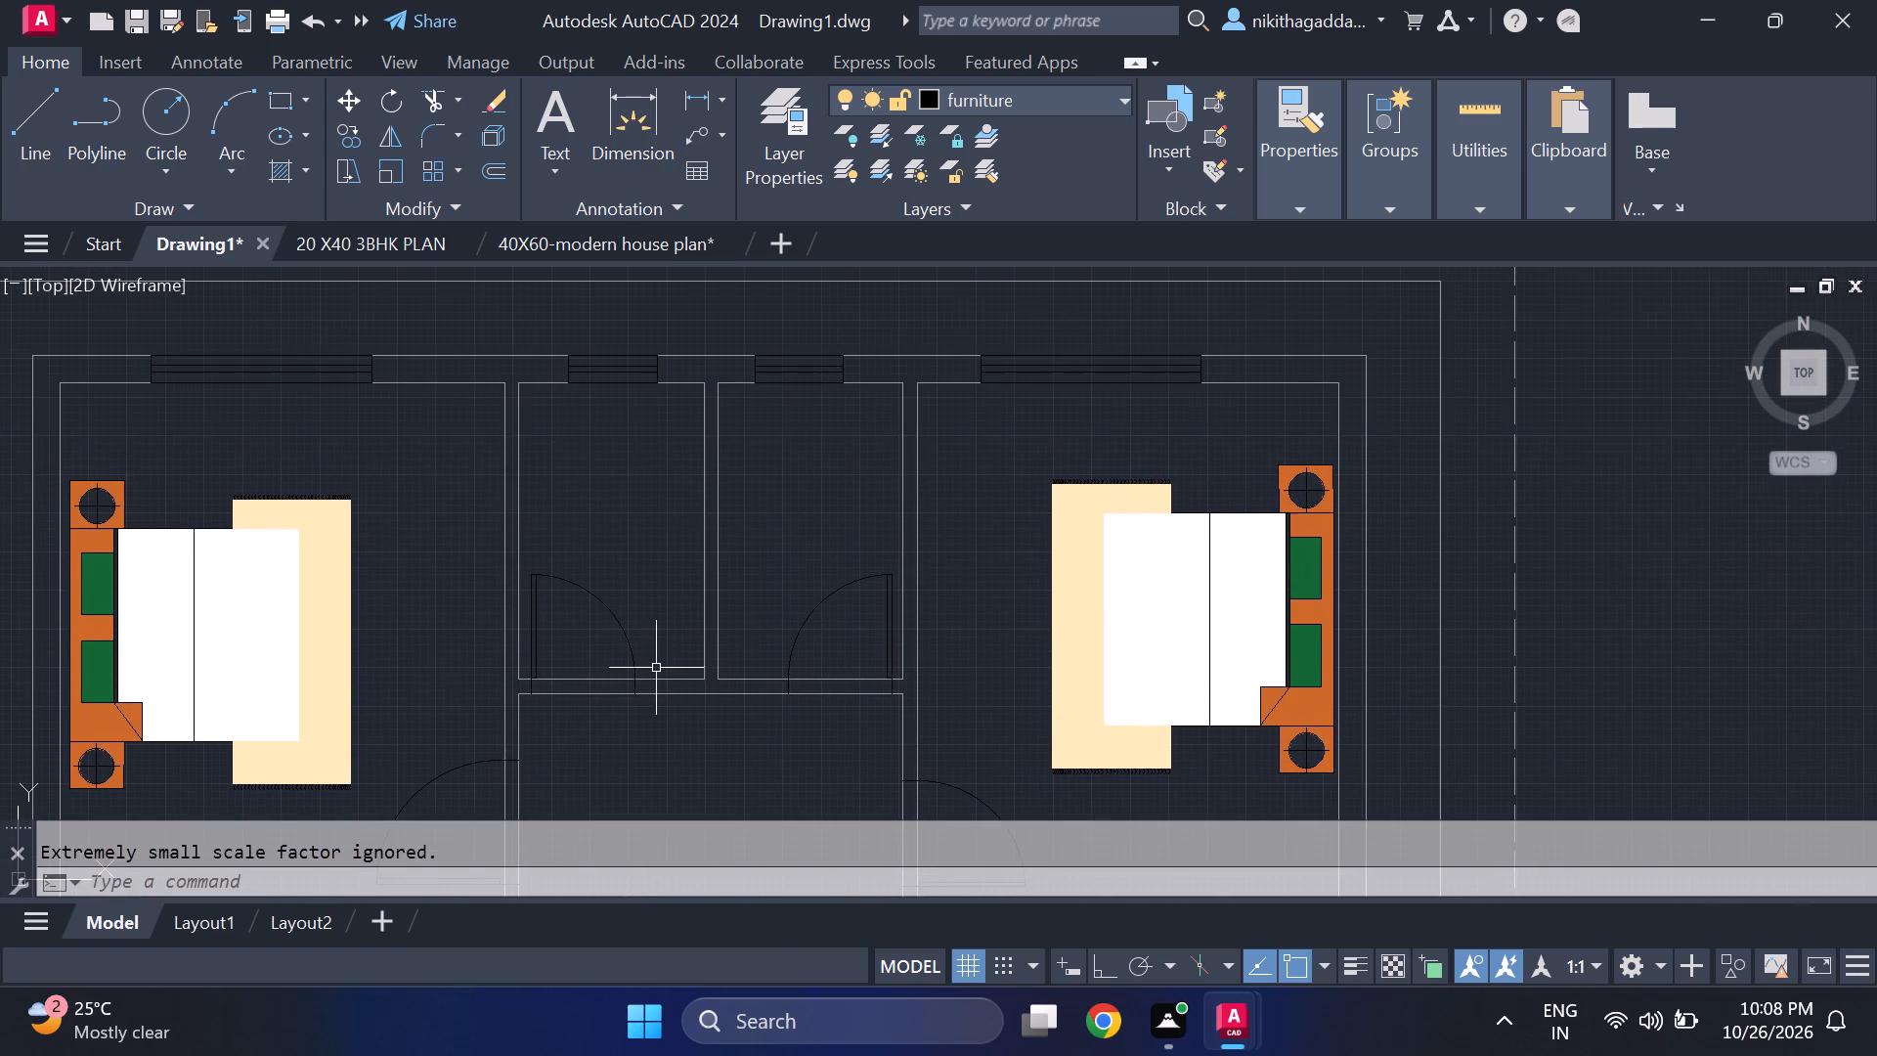
scroll(622, 634, up, 2)
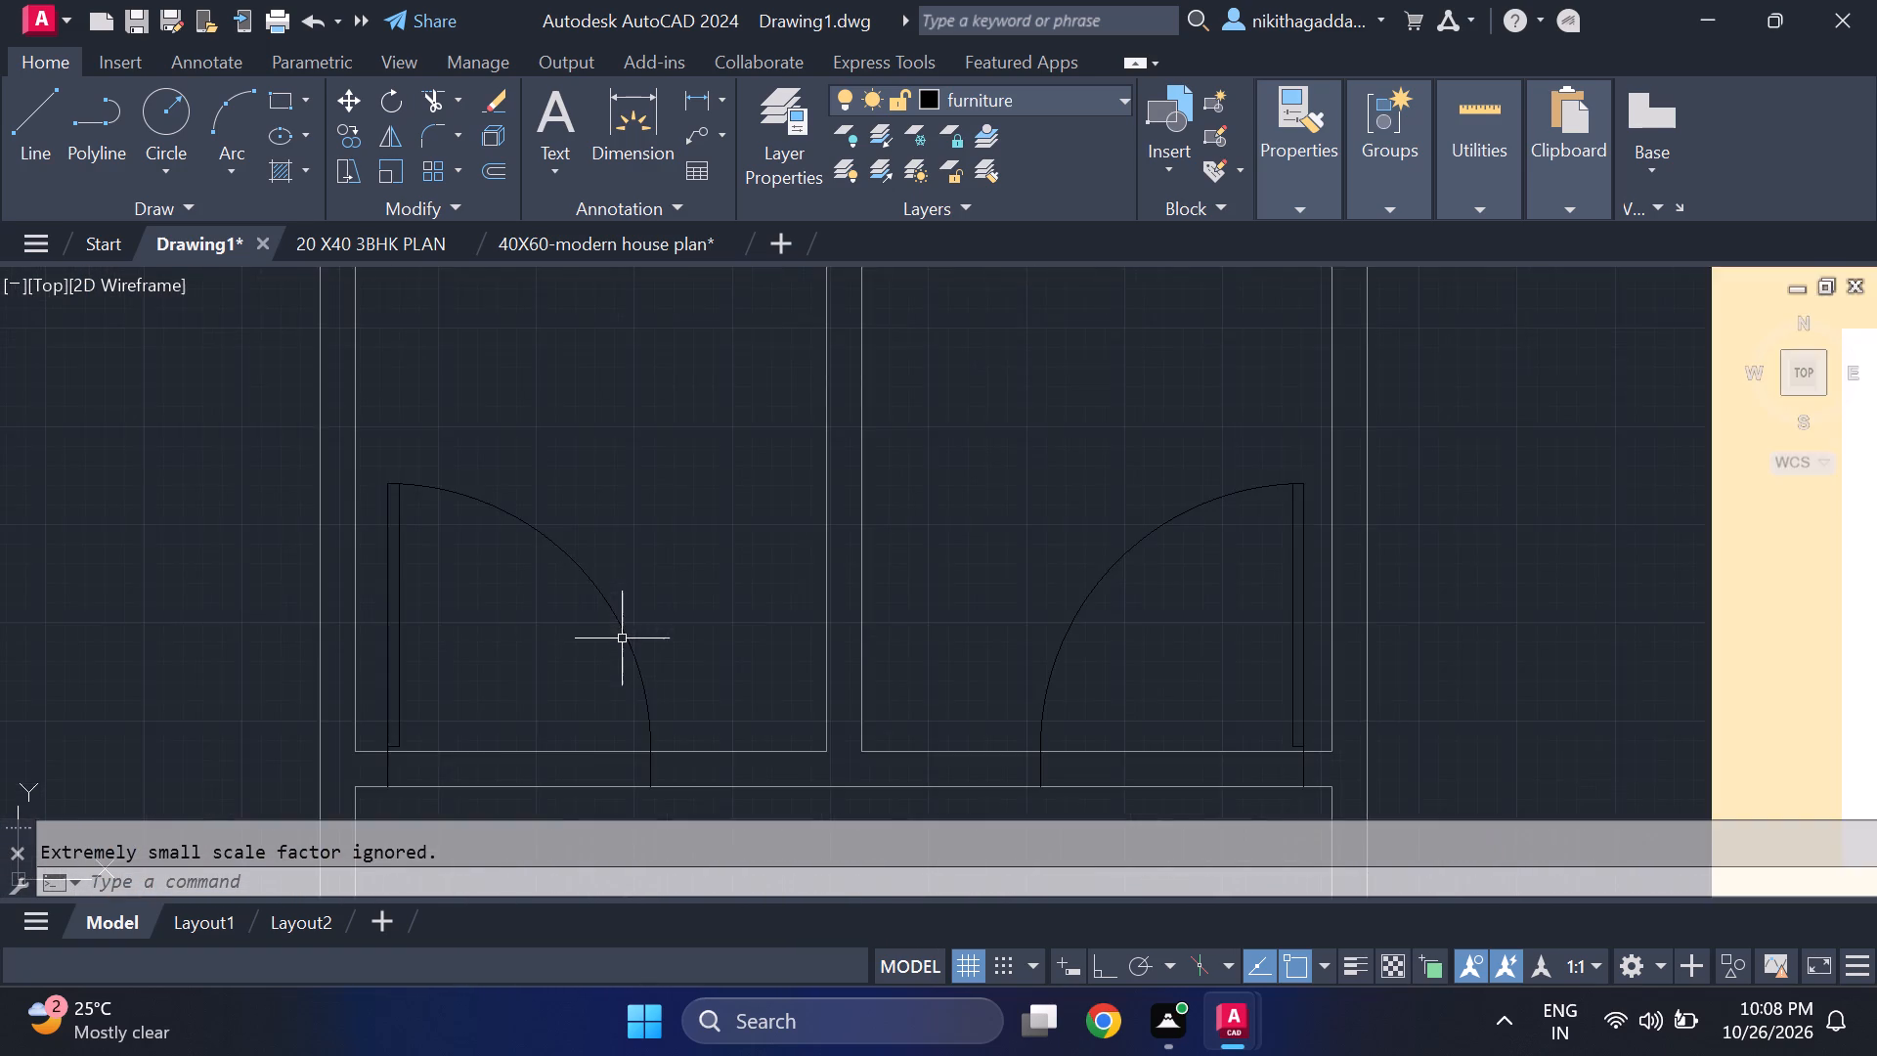
scroll(622, 638, down, 4)
middle_drag(552, 702, 641, 540)
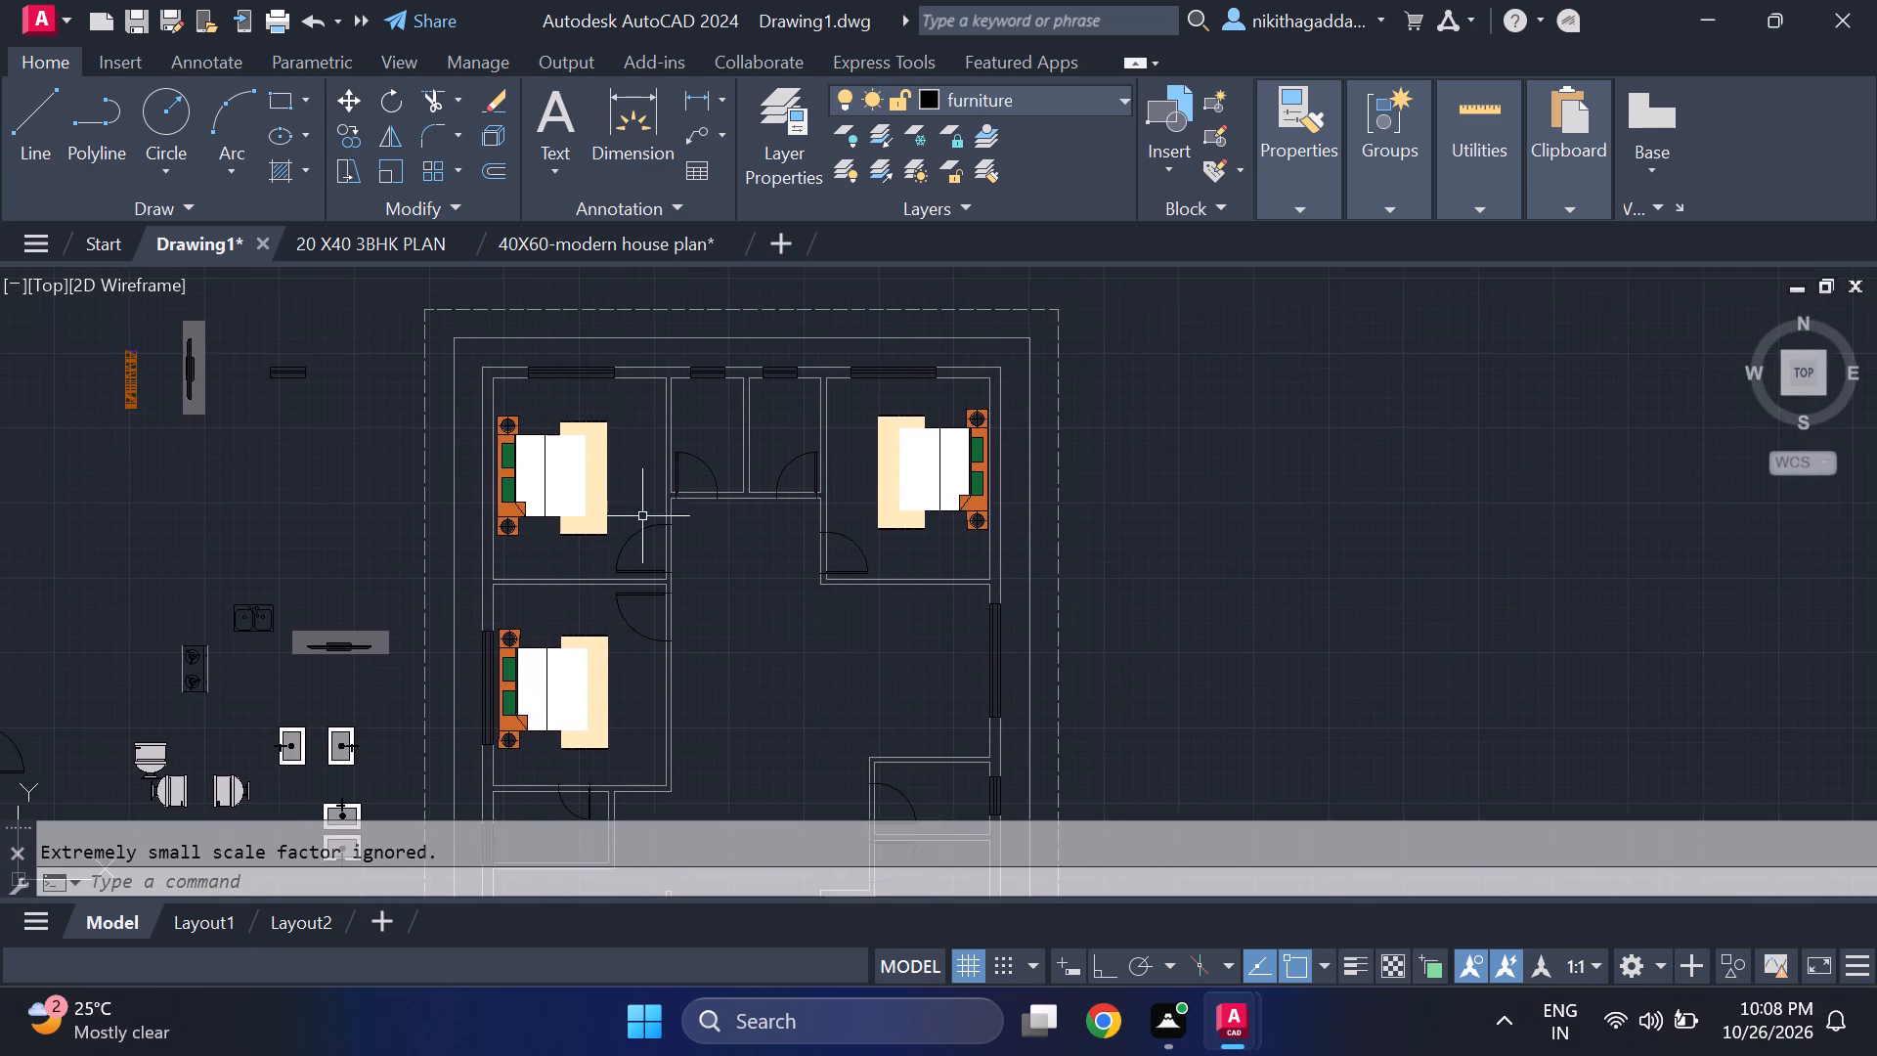
scroll(657, 467, up, 3)
click(858, 434)
click(737, 515)
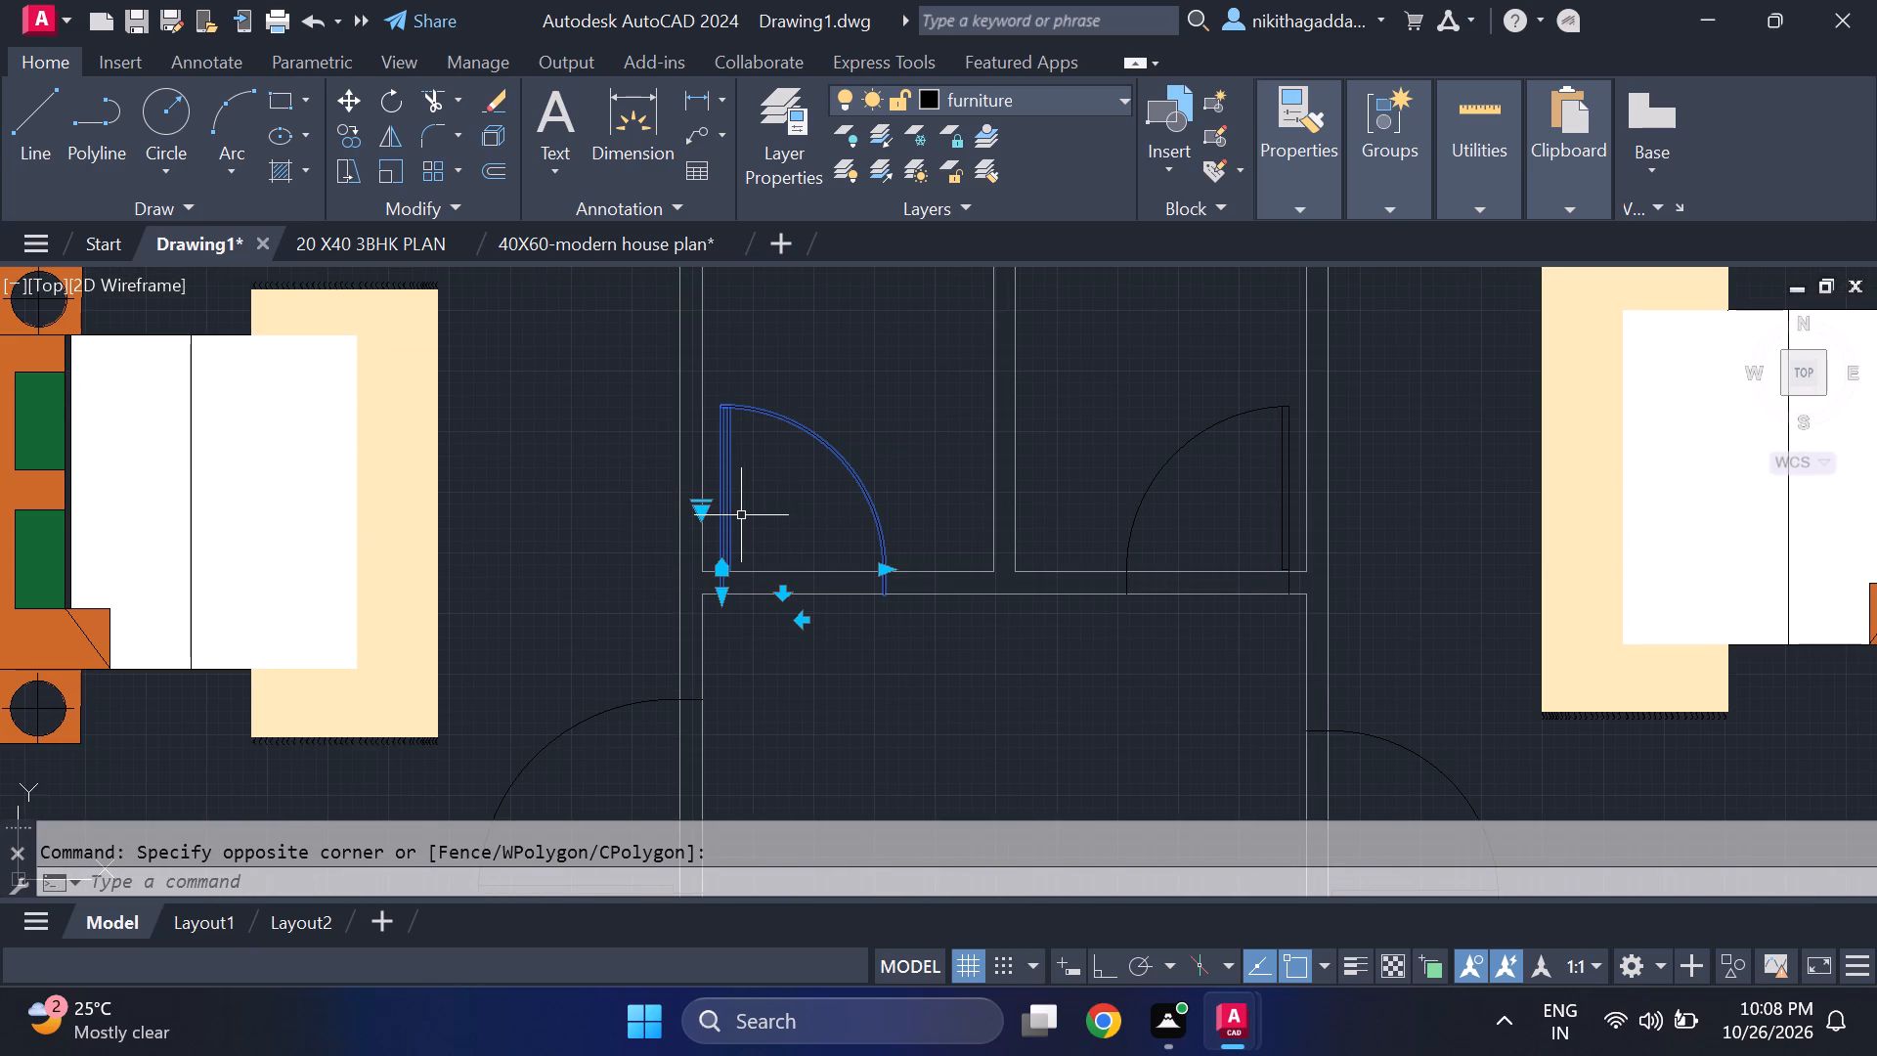
text(scale)
key(Return)
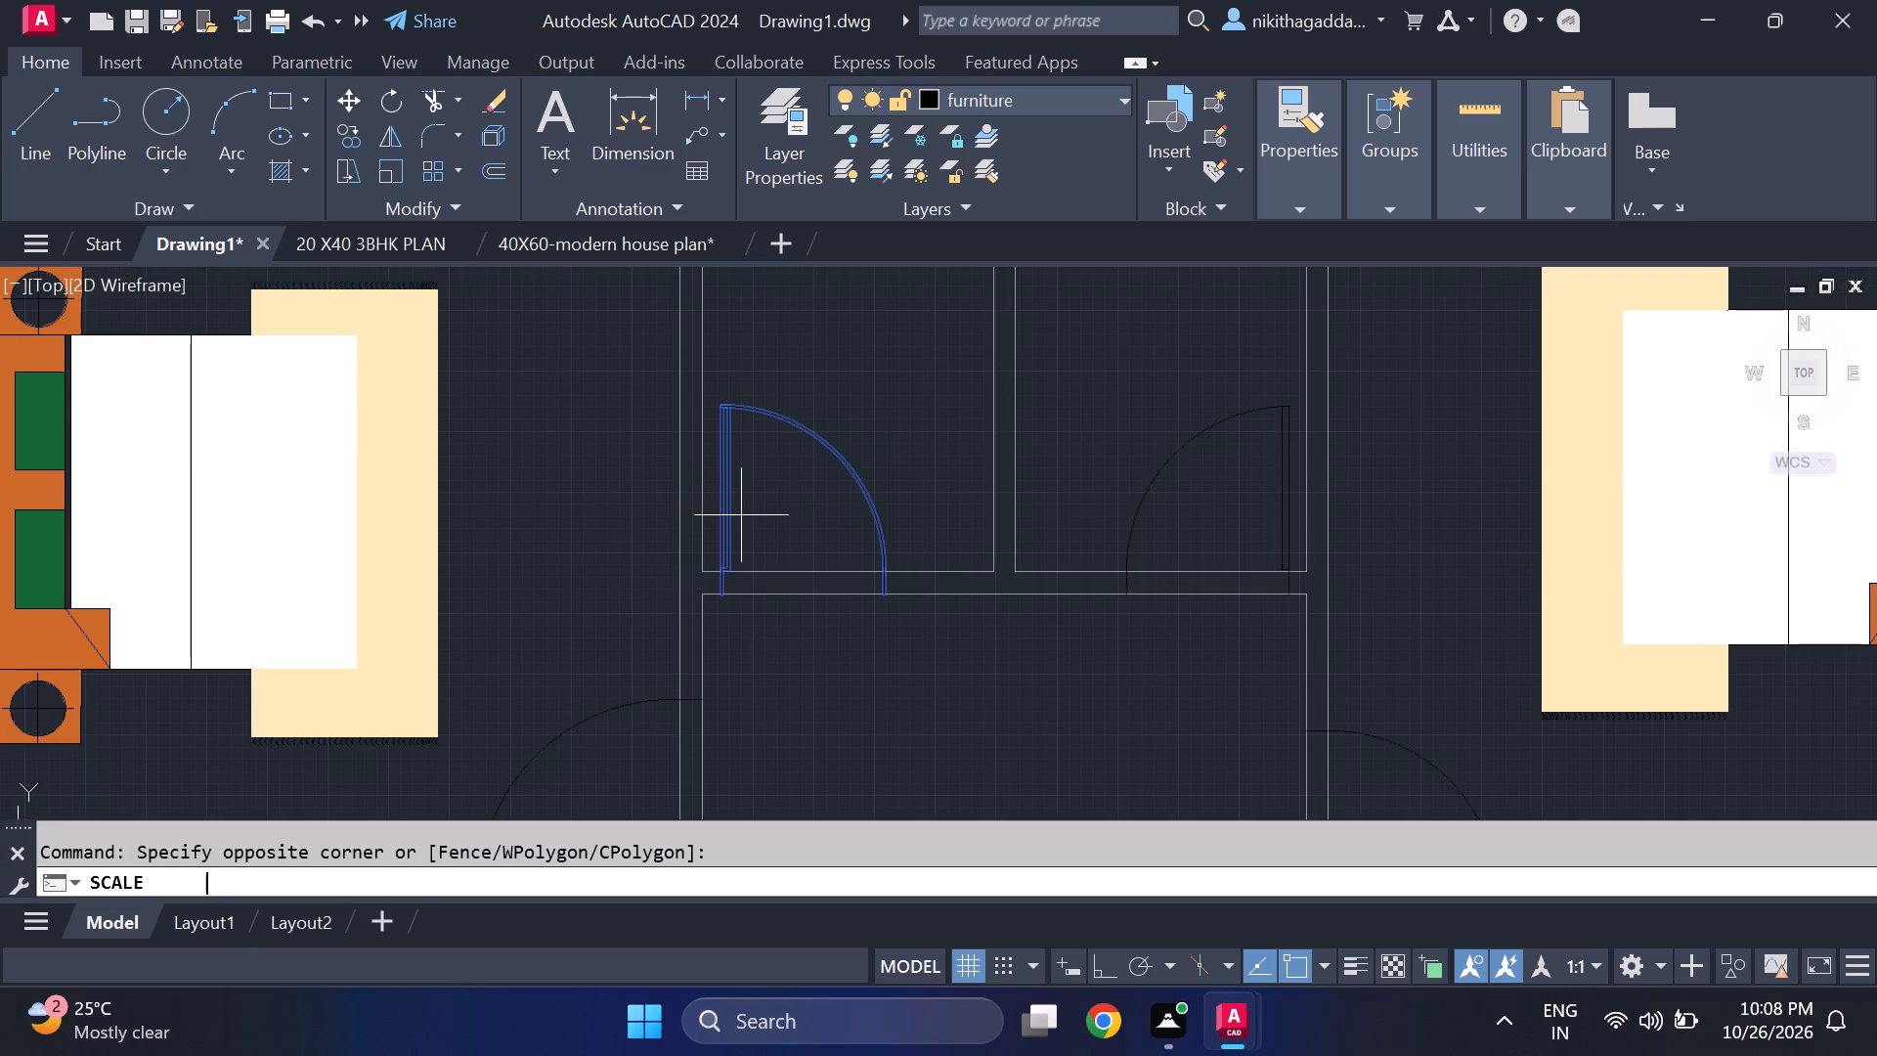
click(717, 592)
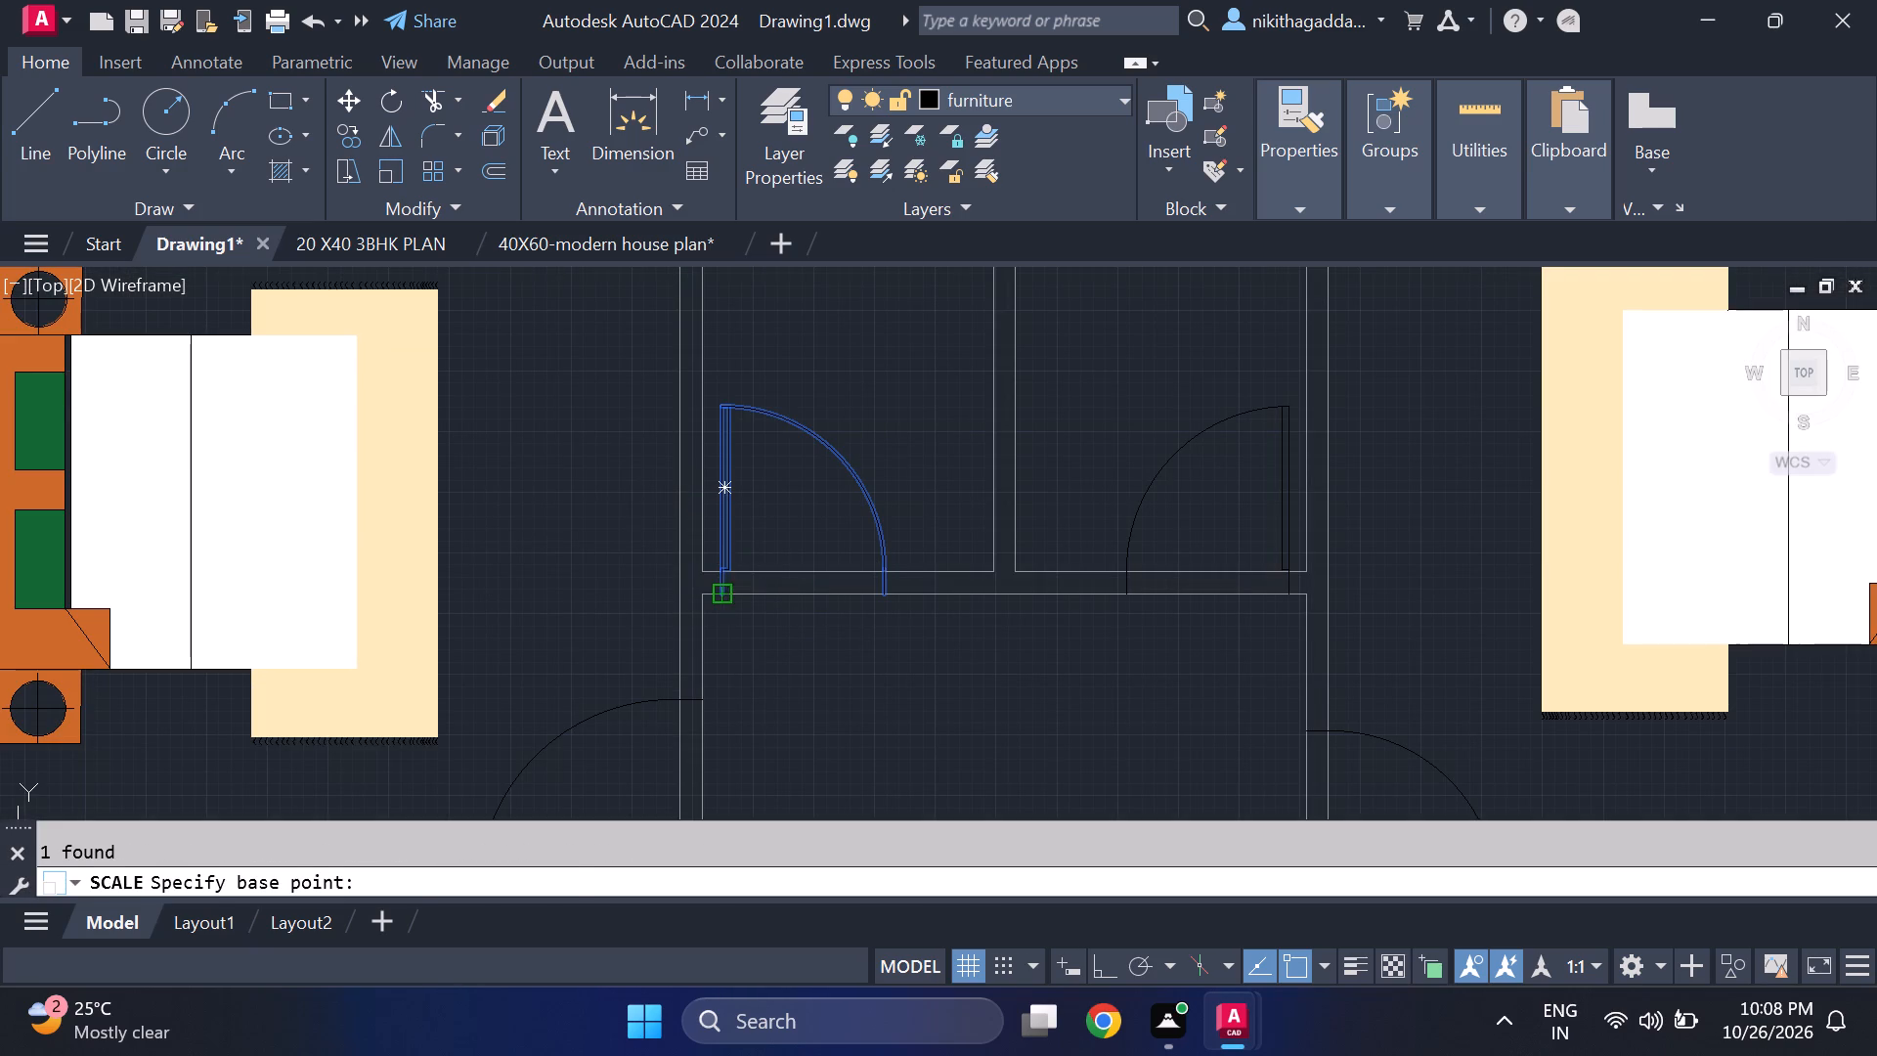
click(754, 521)
Scale down the door of the eastern small room between the north bedrooms to about 90% size, from its hinge-side endpoint on the south wall.
click(1186, 483)
click(1125, 515)
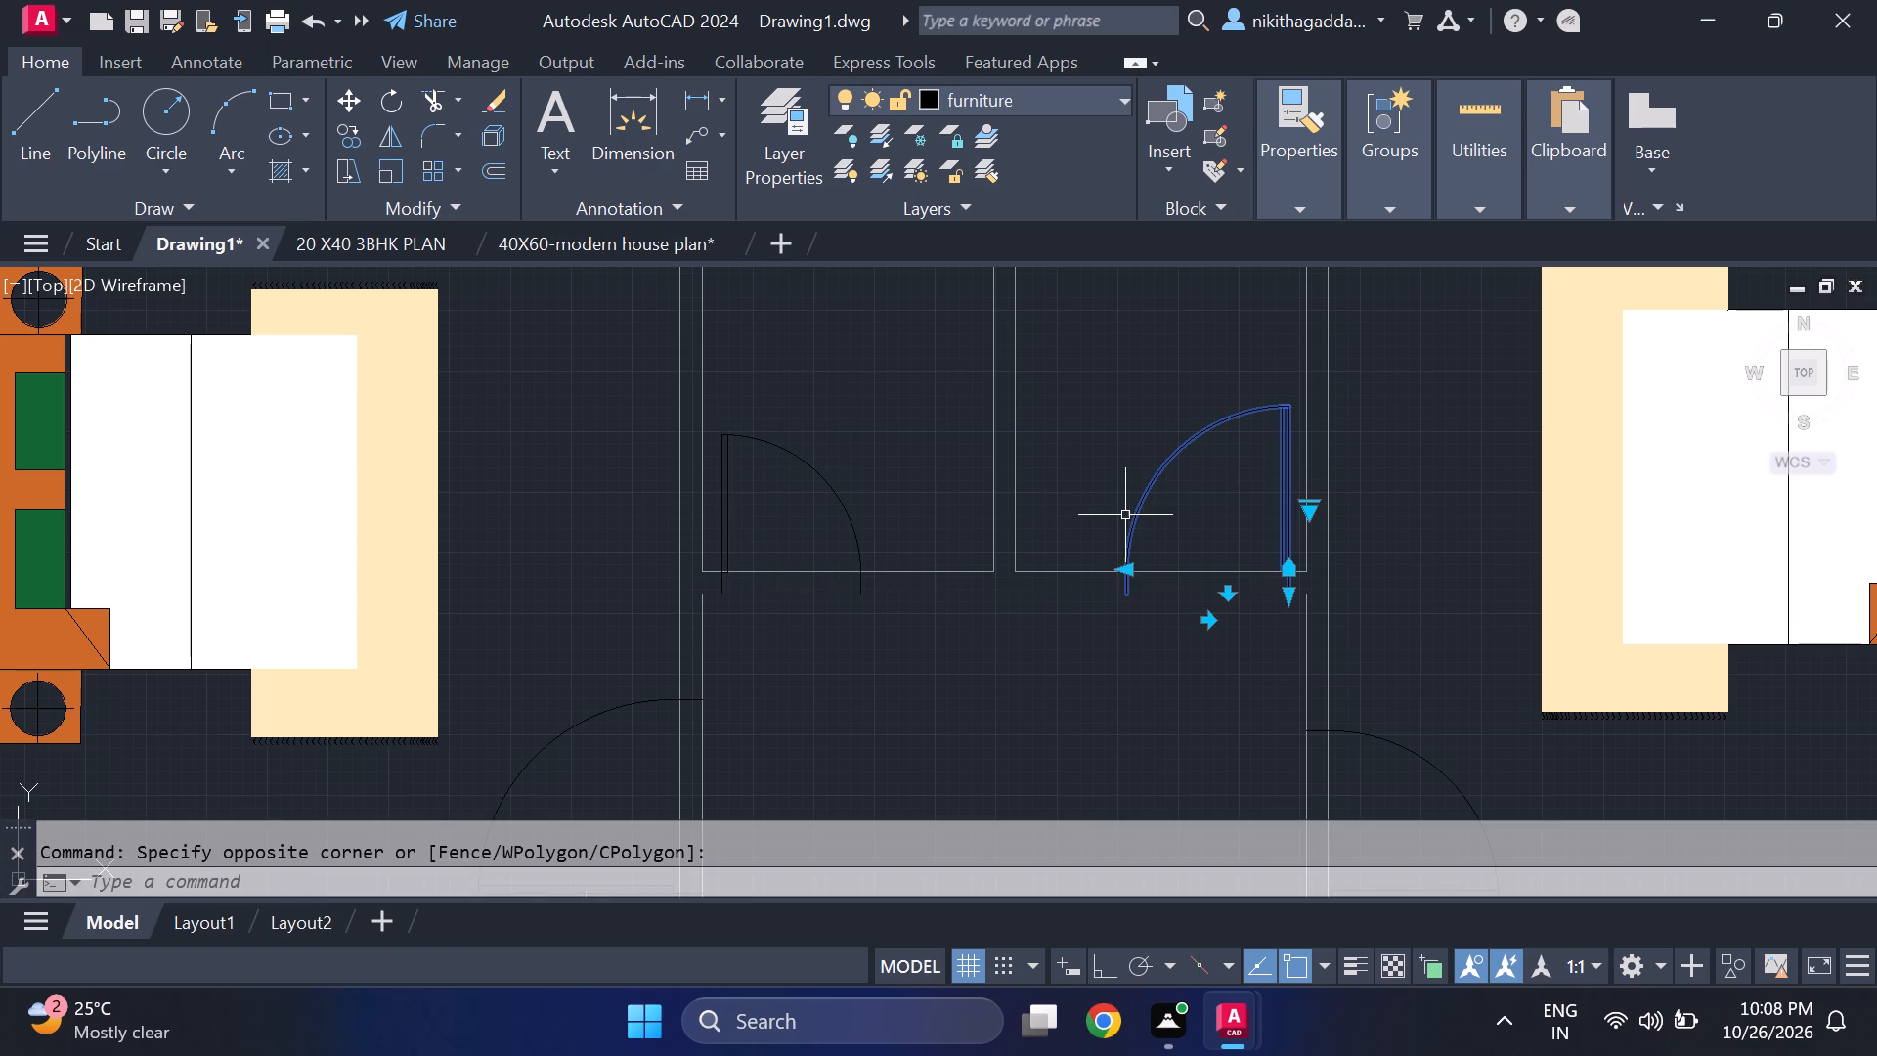
text(scale)
key(Return)
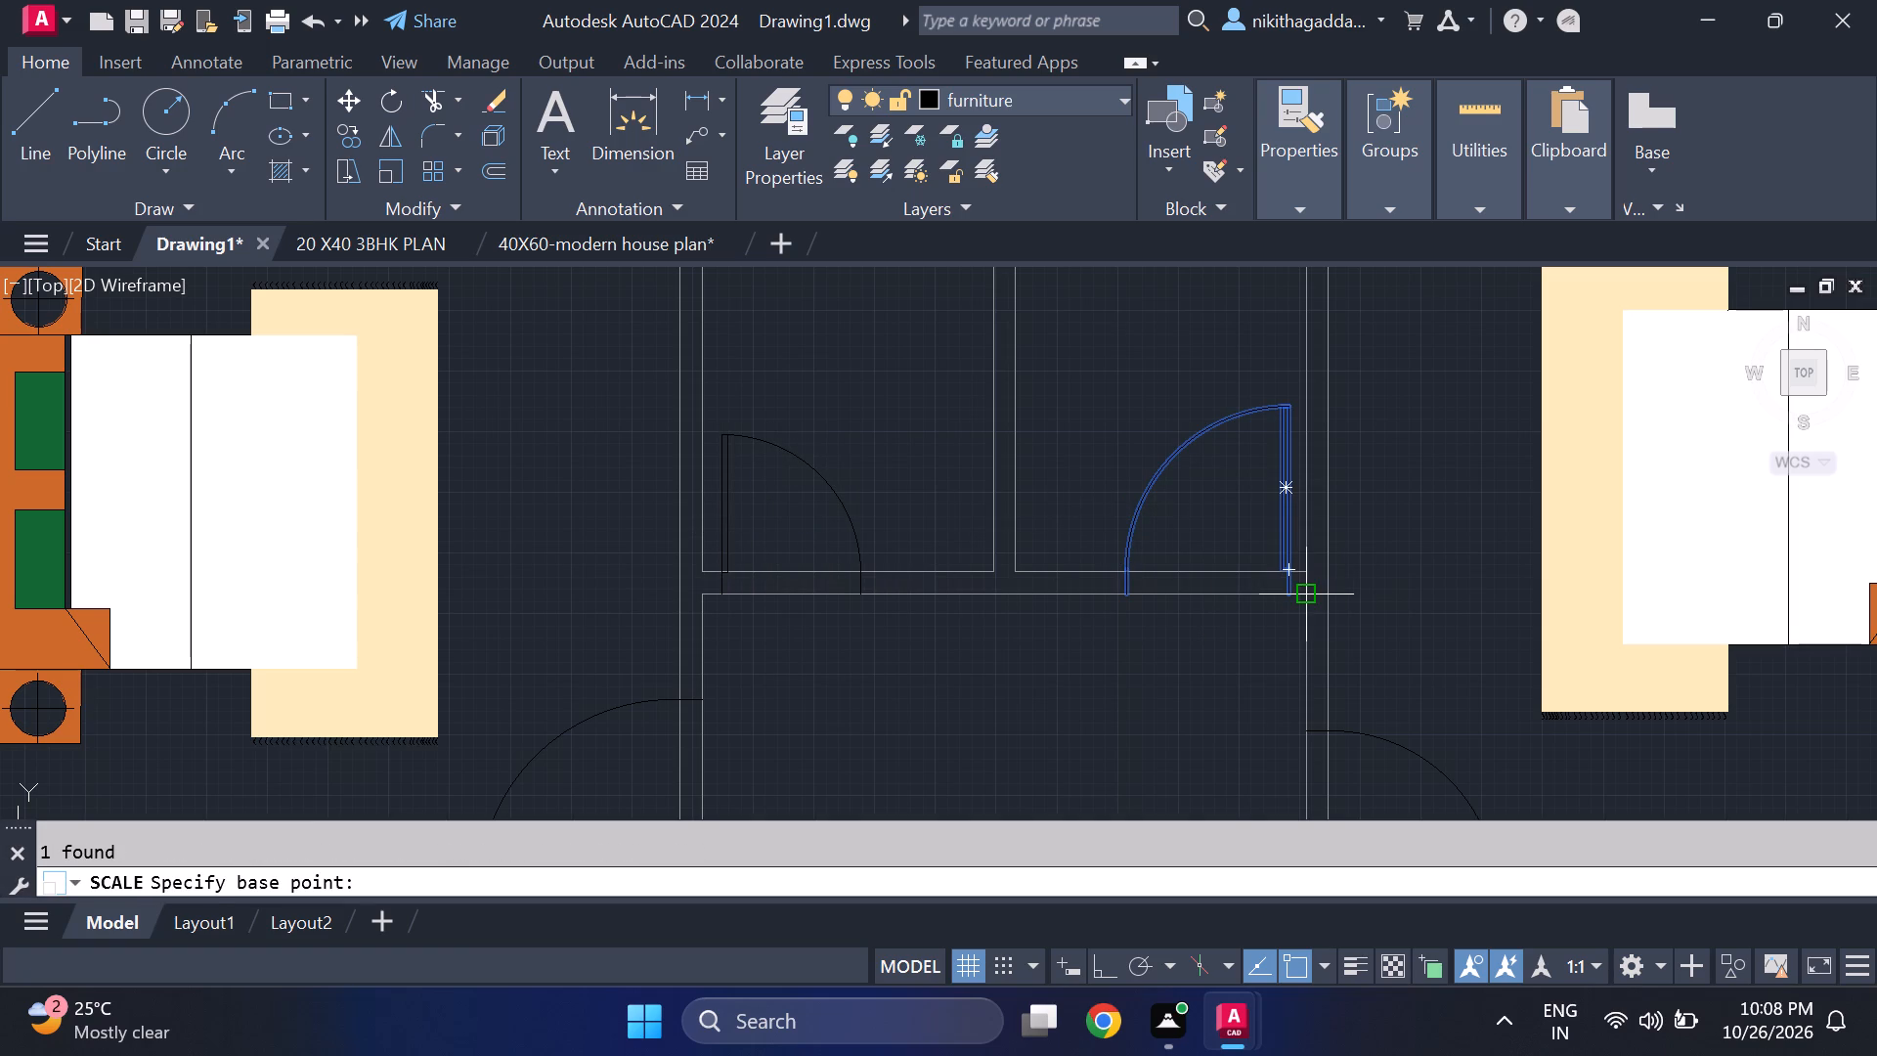
click(1287, 599)
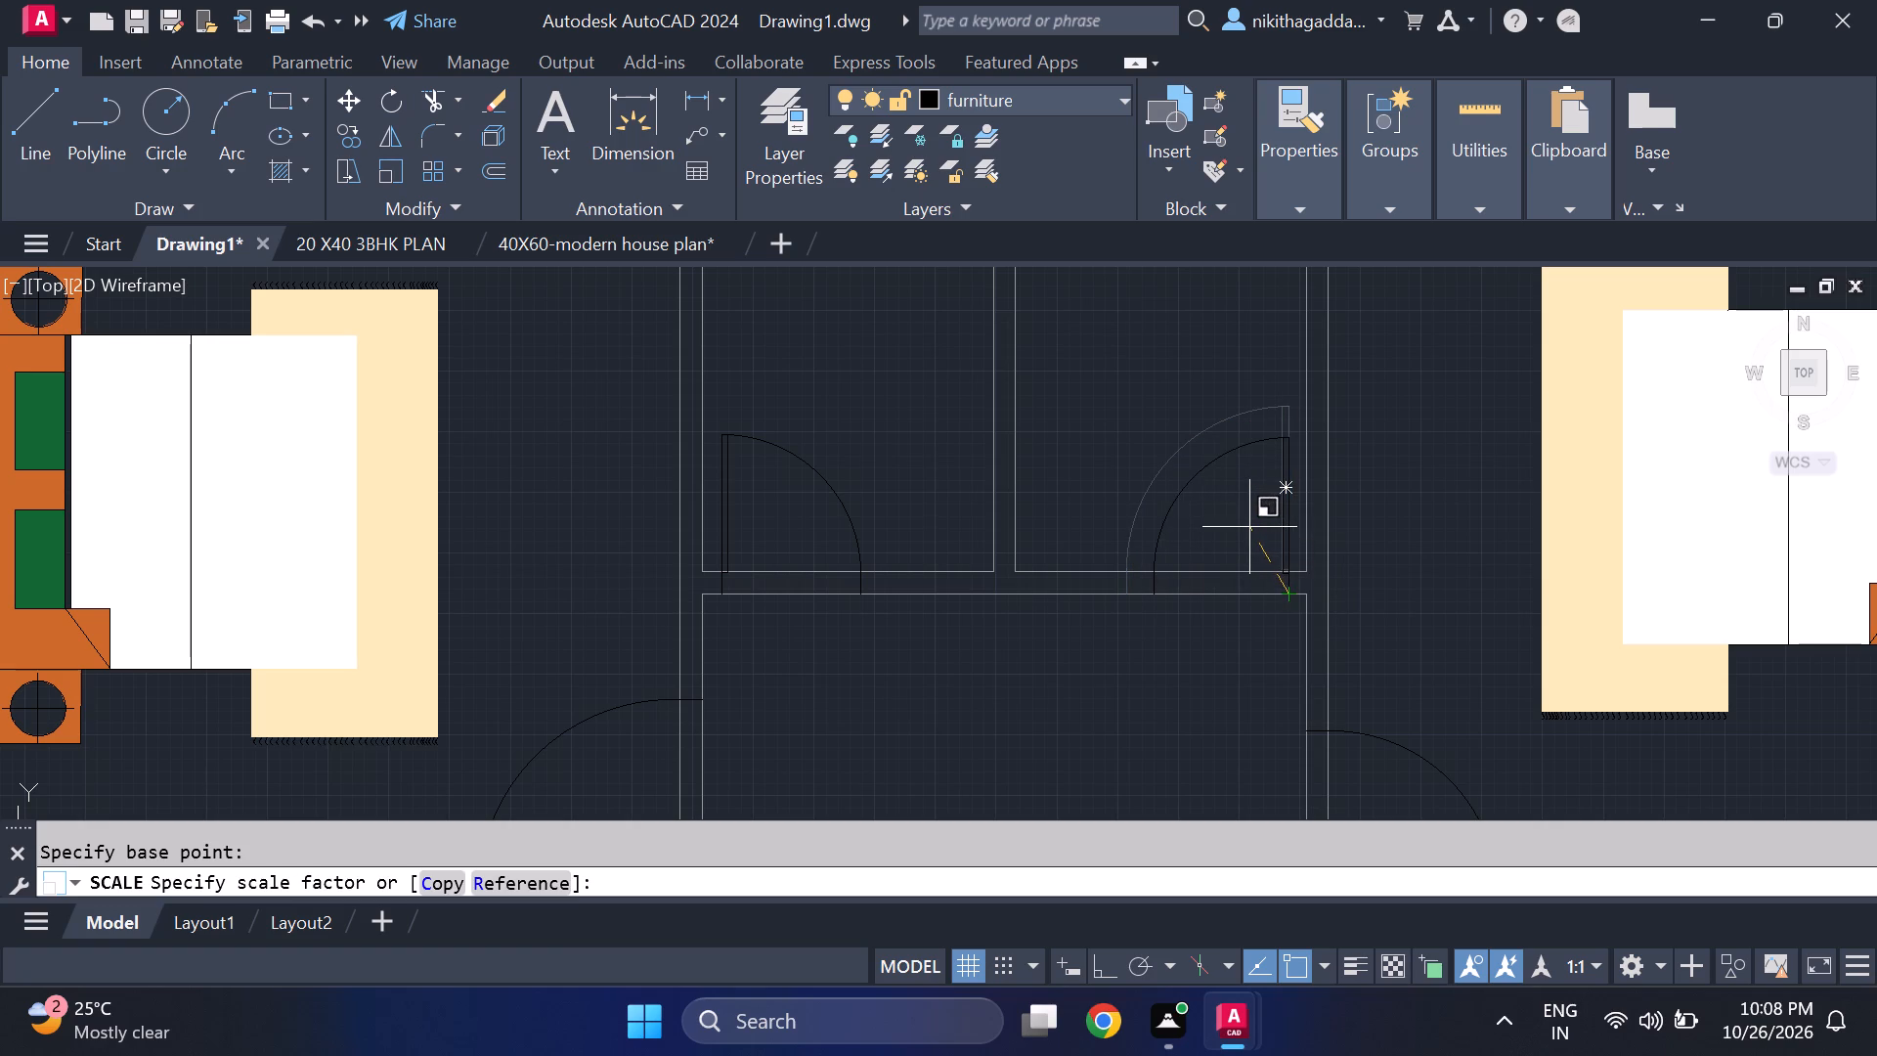
click(1236, 526)
Examine the door sizes across the plan, from the north bedrooms down to the south entrance.
scroll(1236, 534, down, 2)
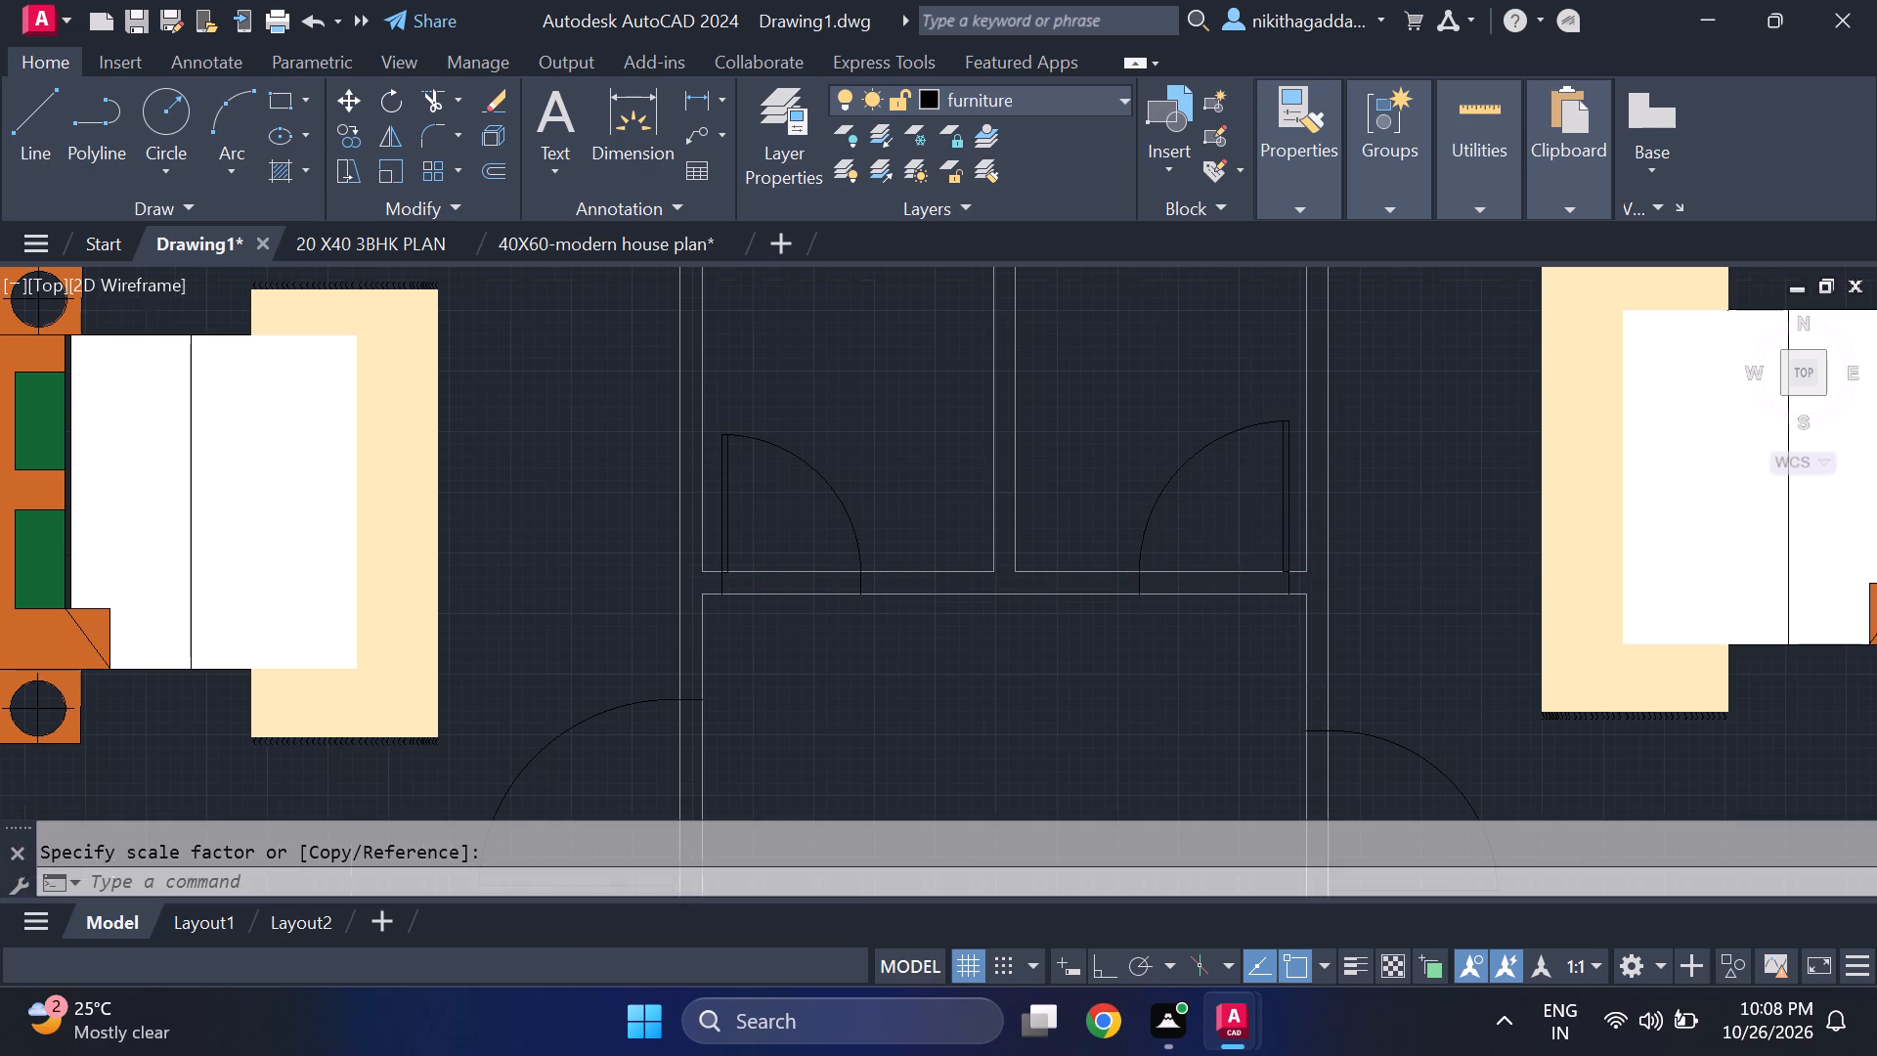
scroll(1236, 543, down, 2)
middle_drag(1161, 654, 1166, 636)
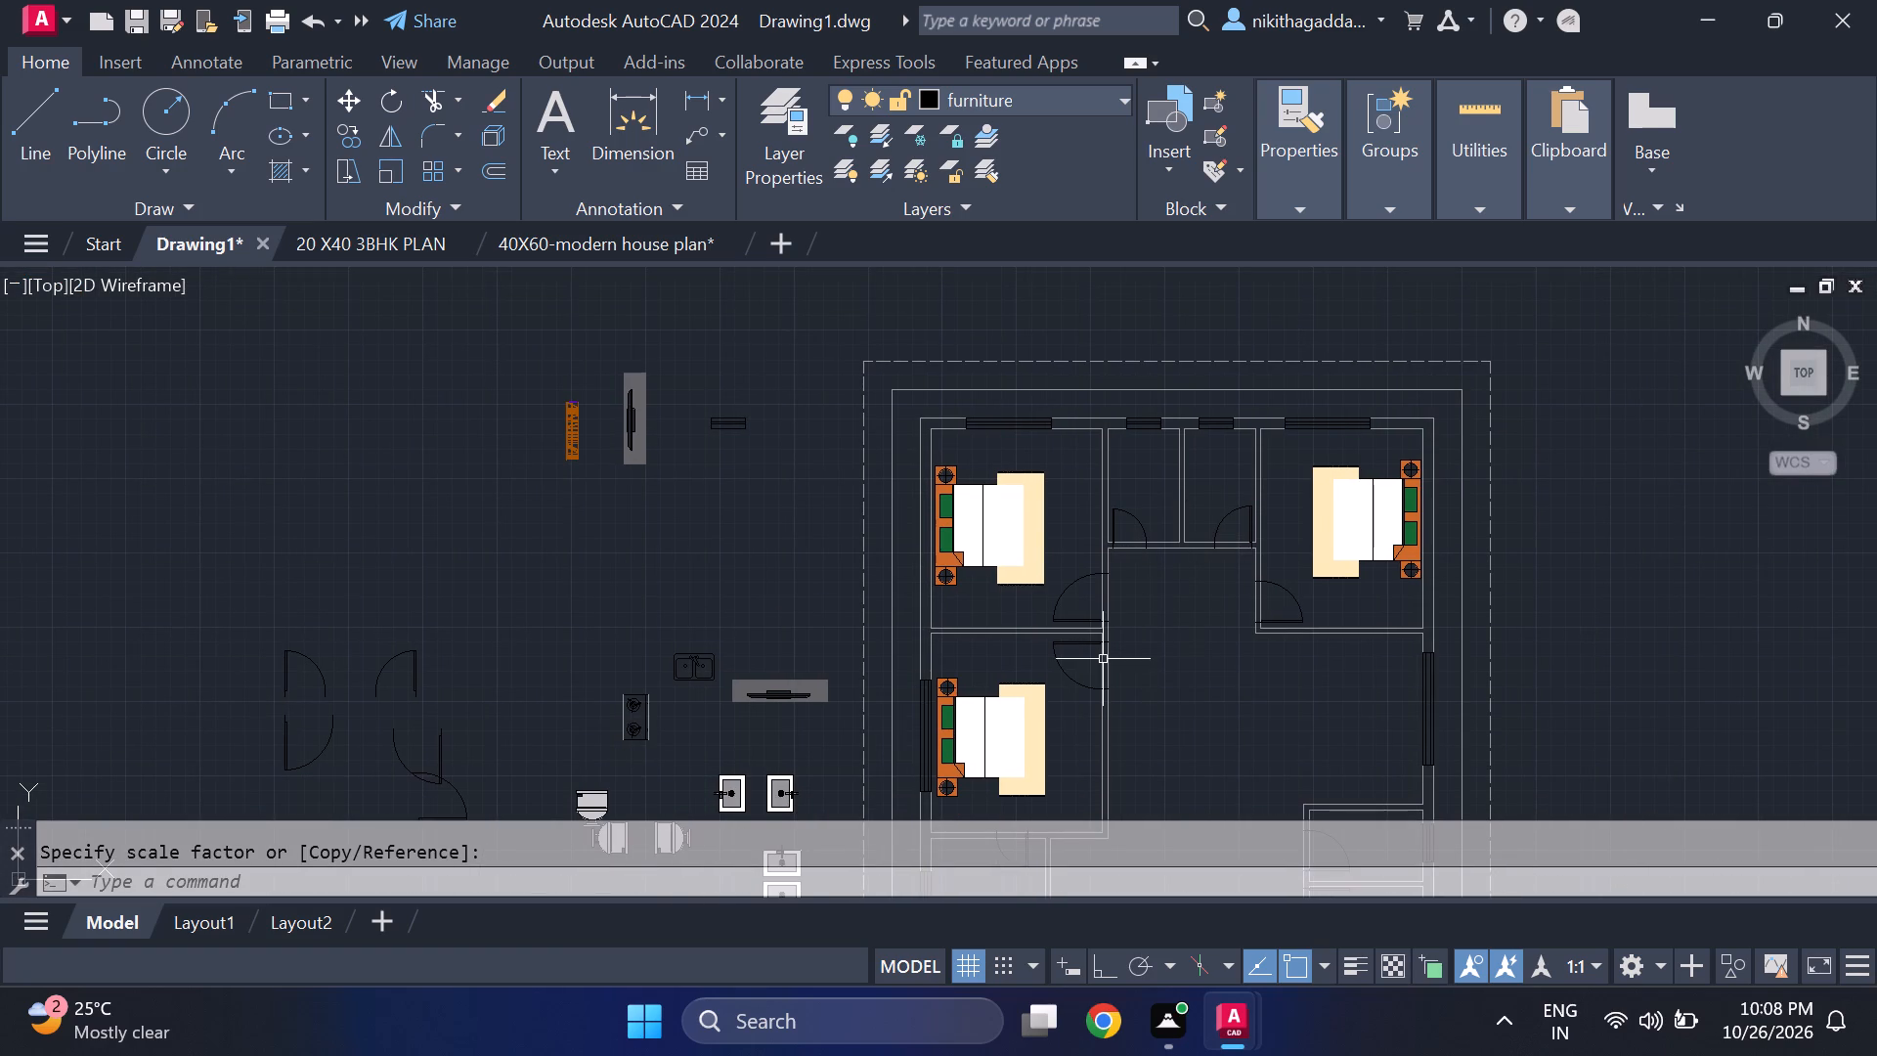
middle_drag(1175, 709, 1160, 693)
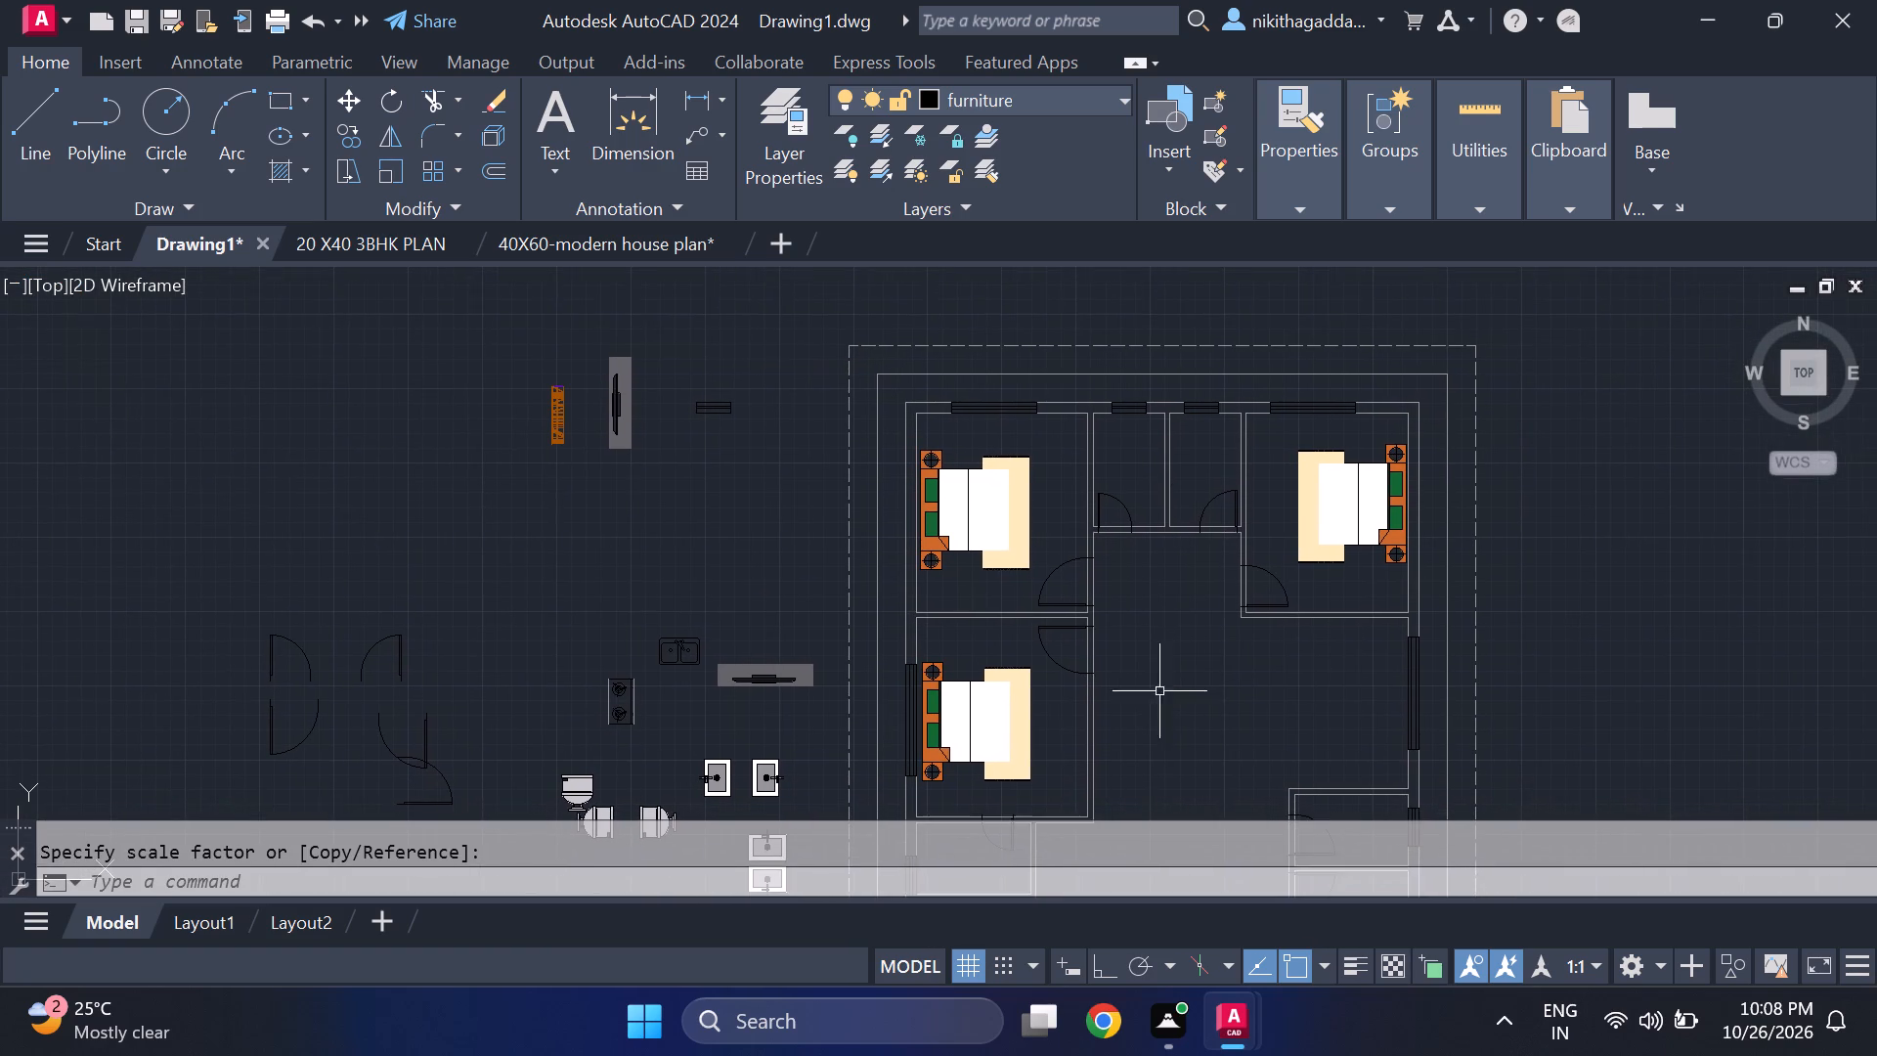
middle_drag(1133, 690, 1085, 475)
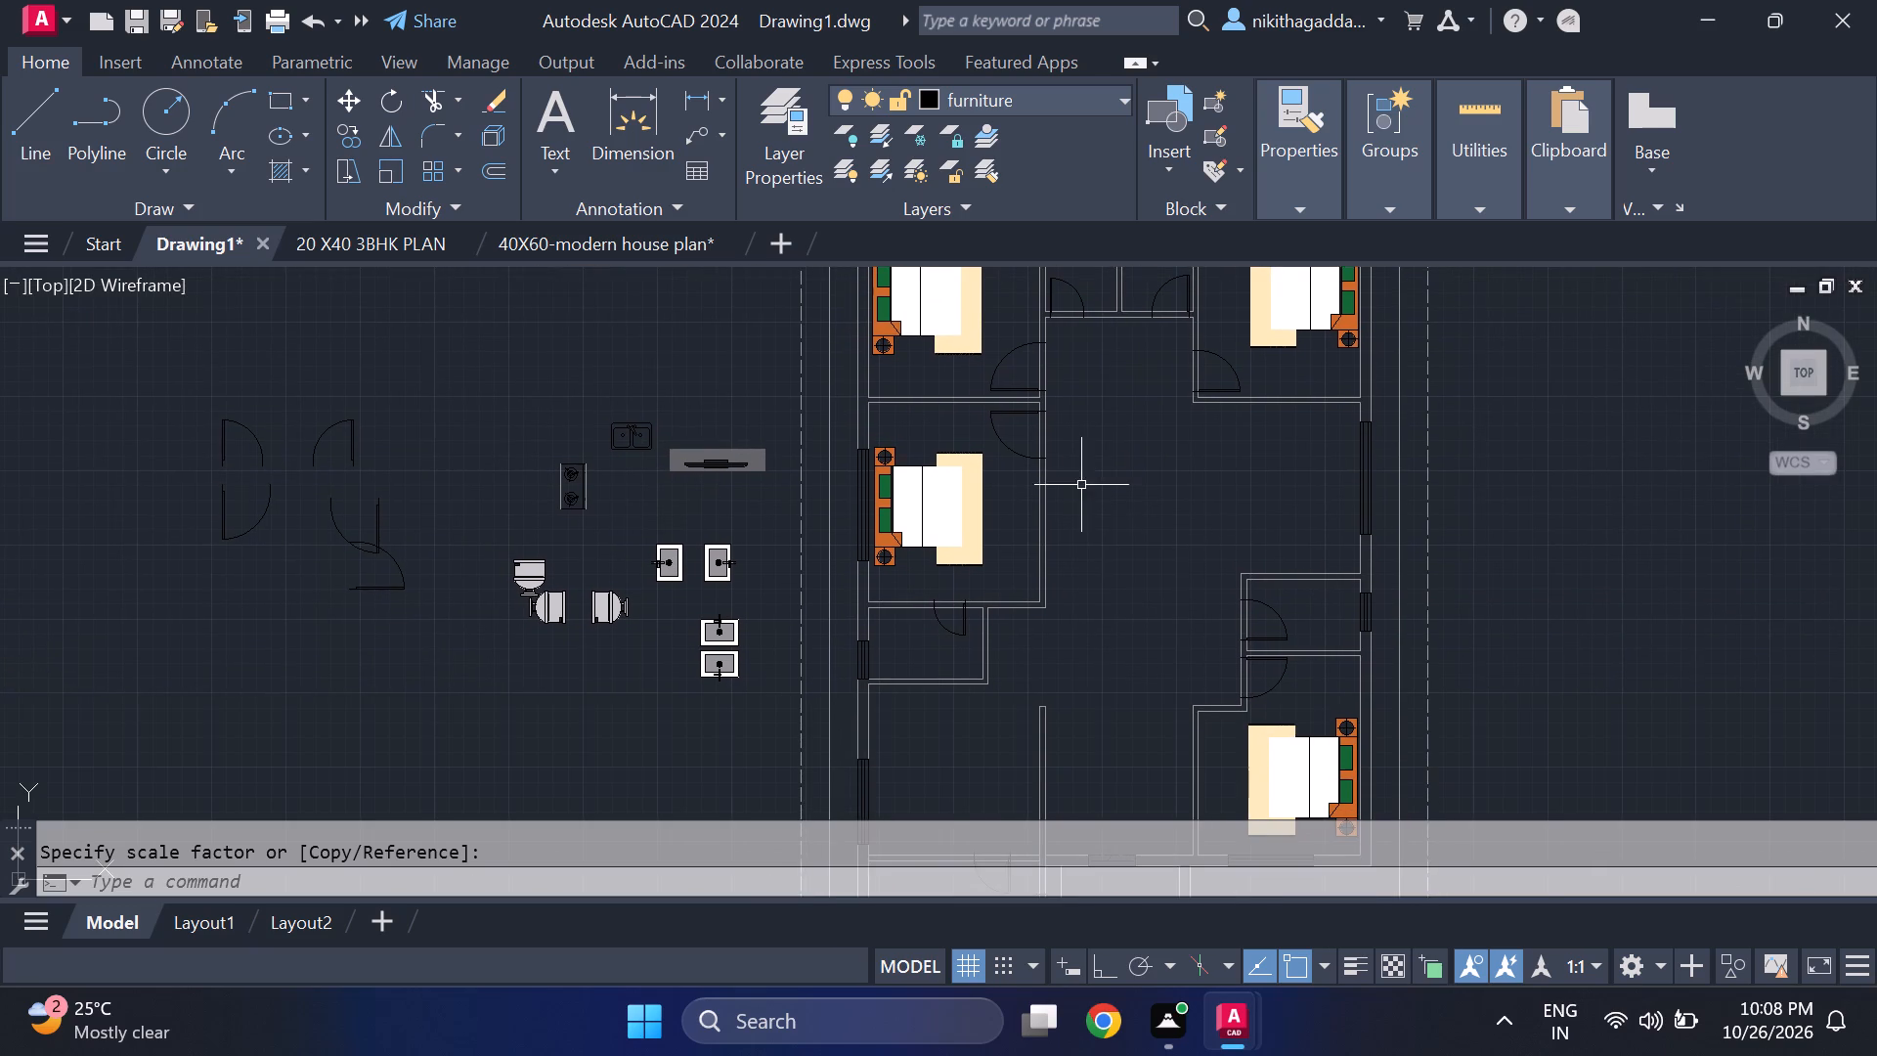
middle_drag(1065, 579, 1062, 637)
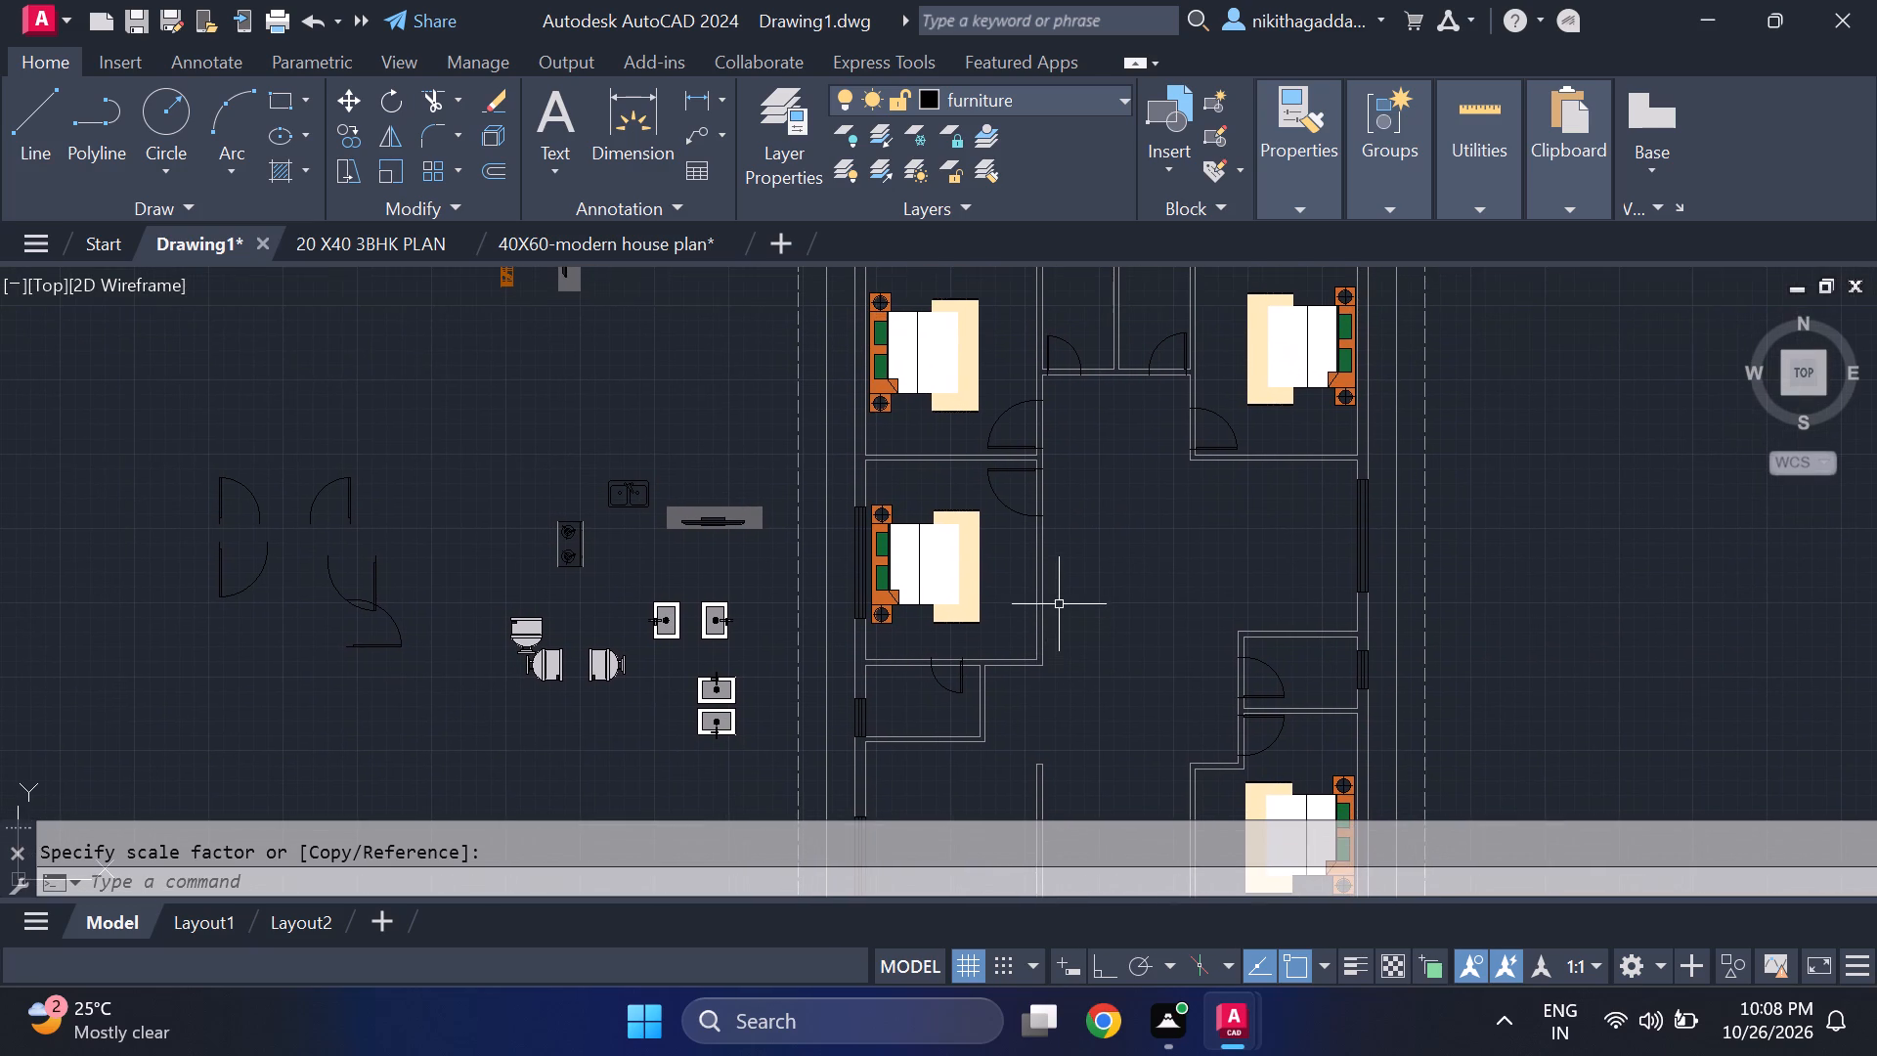
middle_drag(1056, 658, 1019, 475)
middle_drag(1019, 463, 1019, 450)
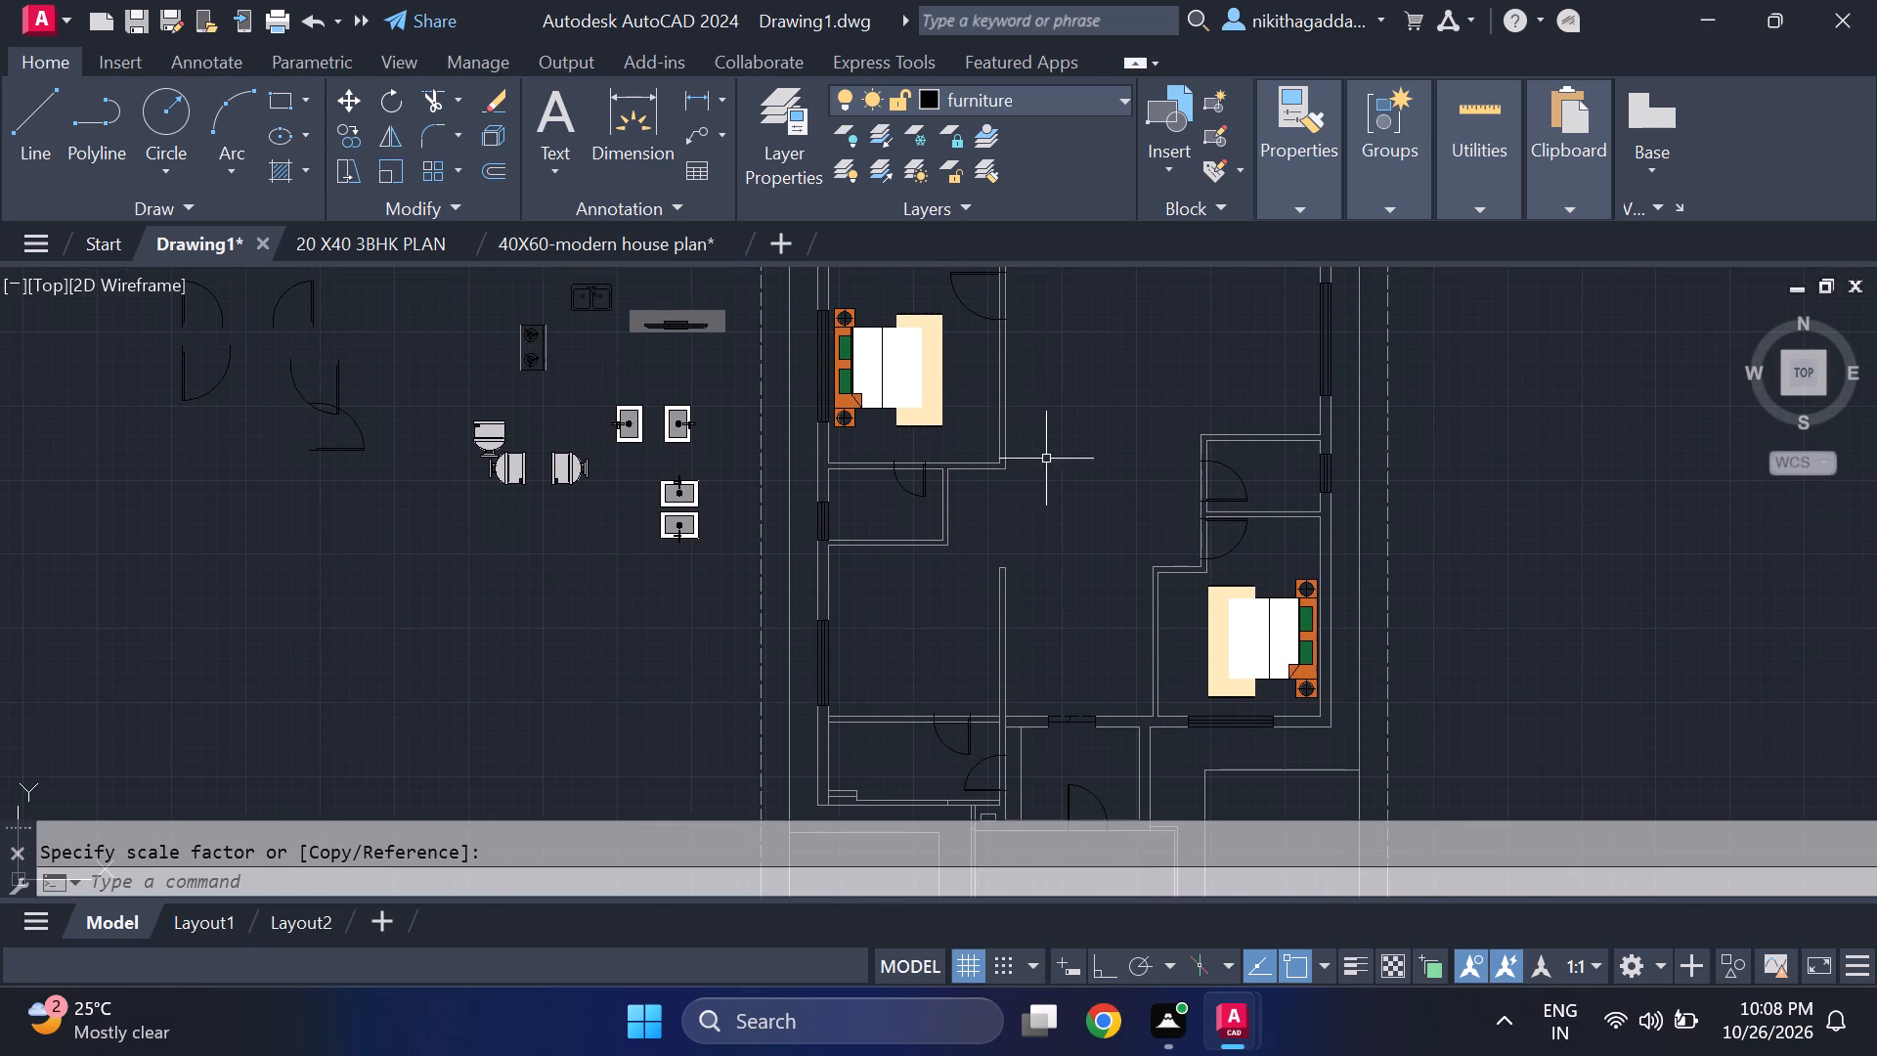
middle_drag(1095, 623, 1069, 478)
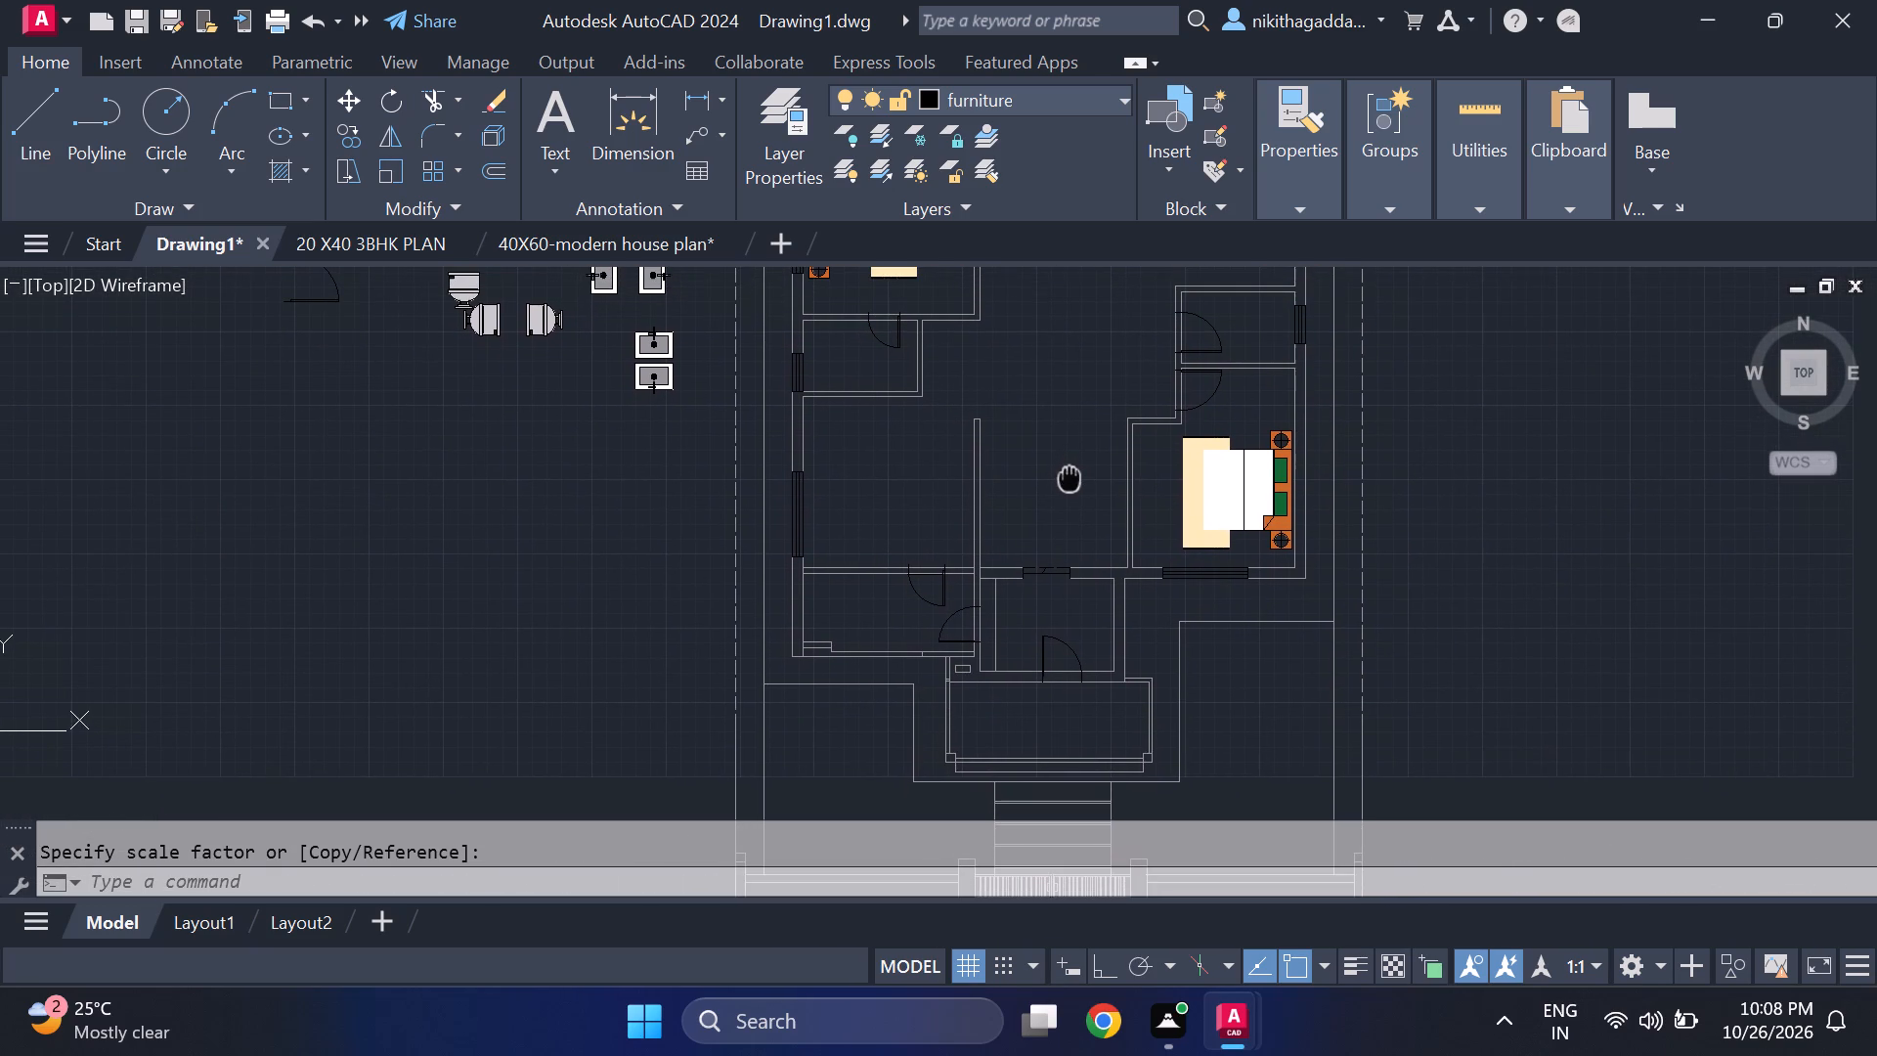
middle_drag(1069, 478, 1069, 572)
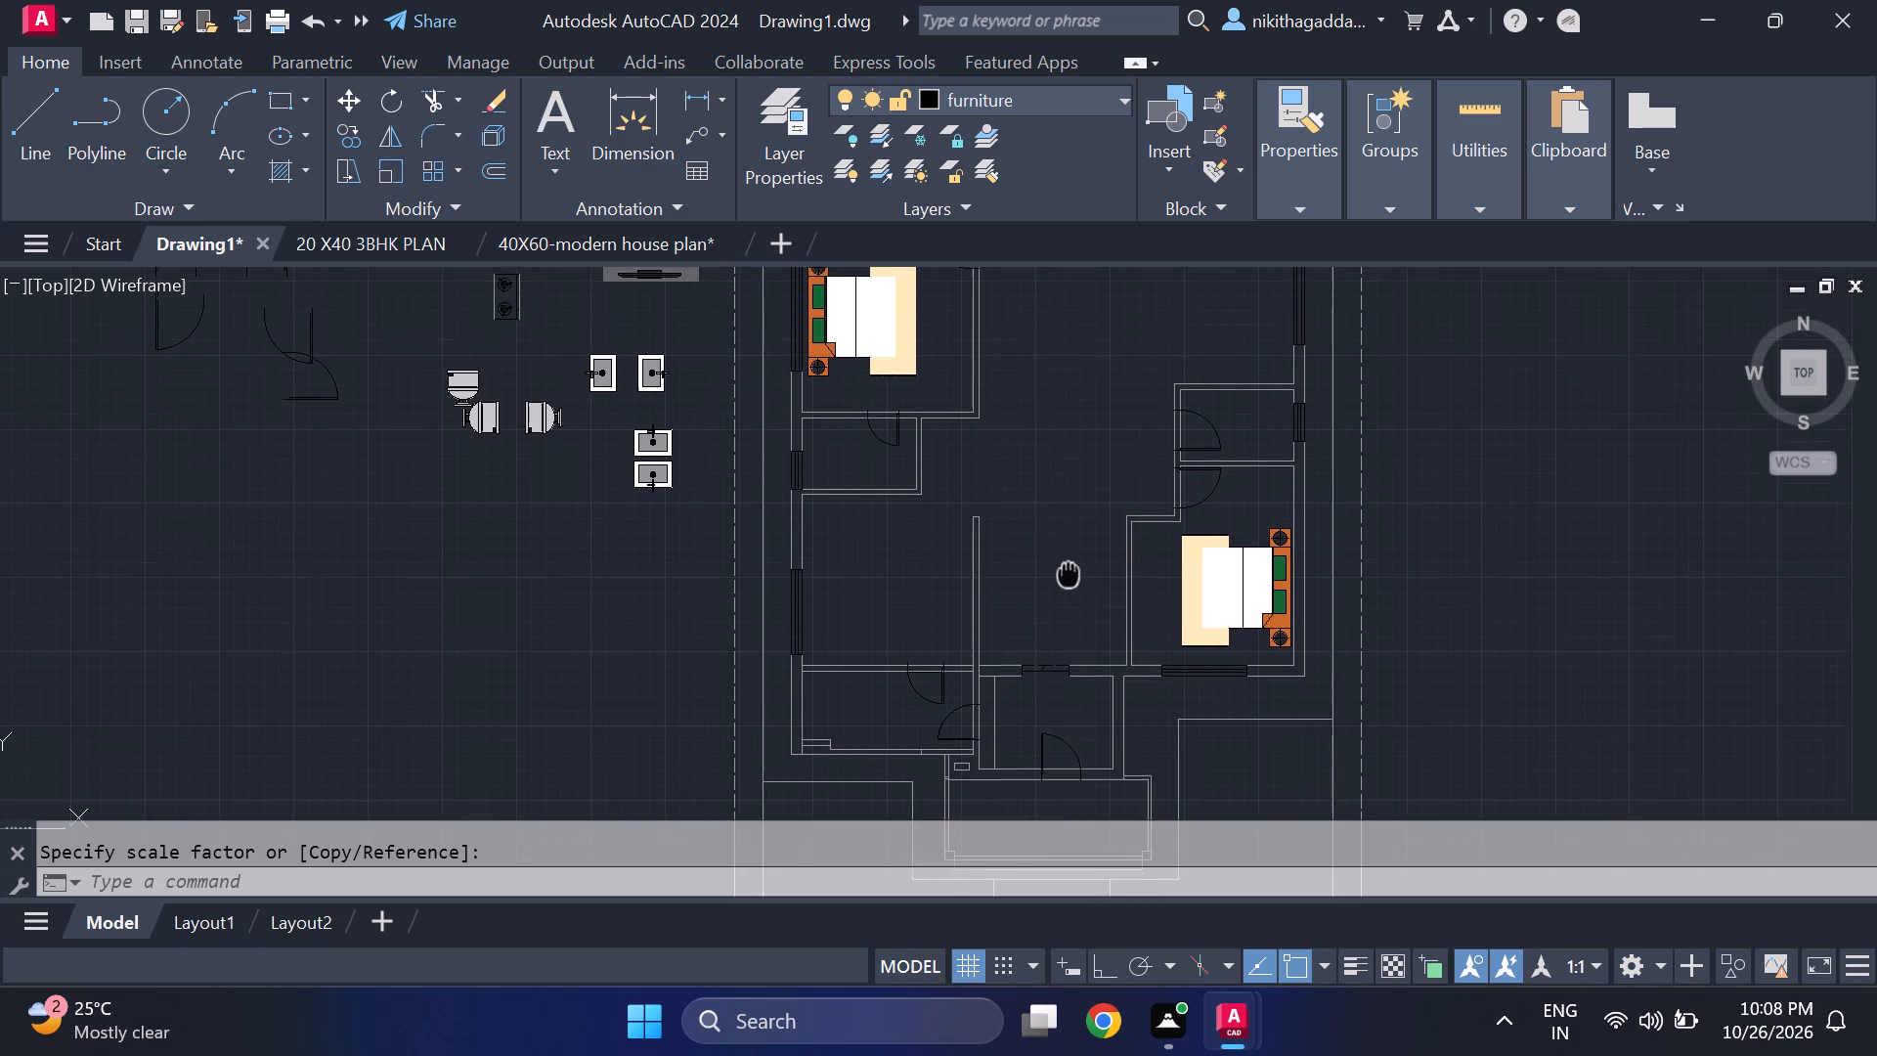
middle_drag(1069, 572, 1066, 571)
middle_drag(1069, 463, 1086, 612)
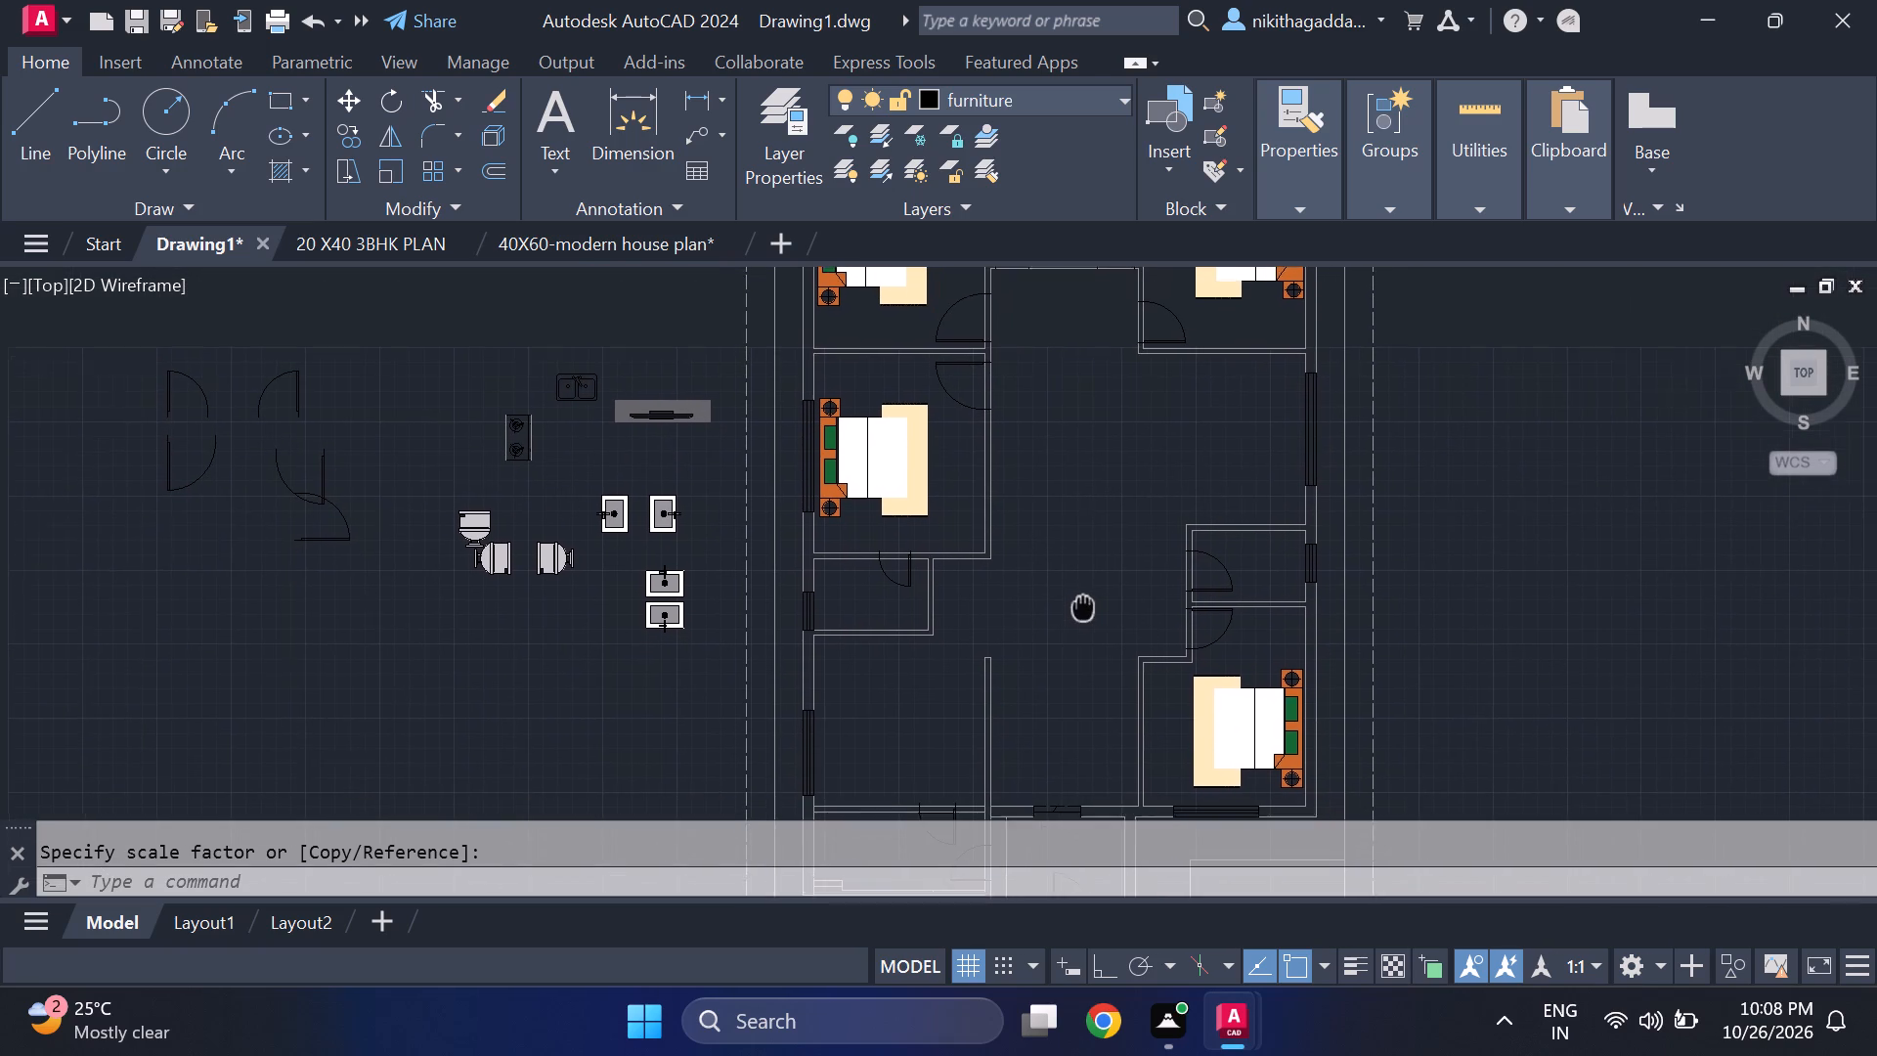
middle_drag(1086, 612, 1087, 643)
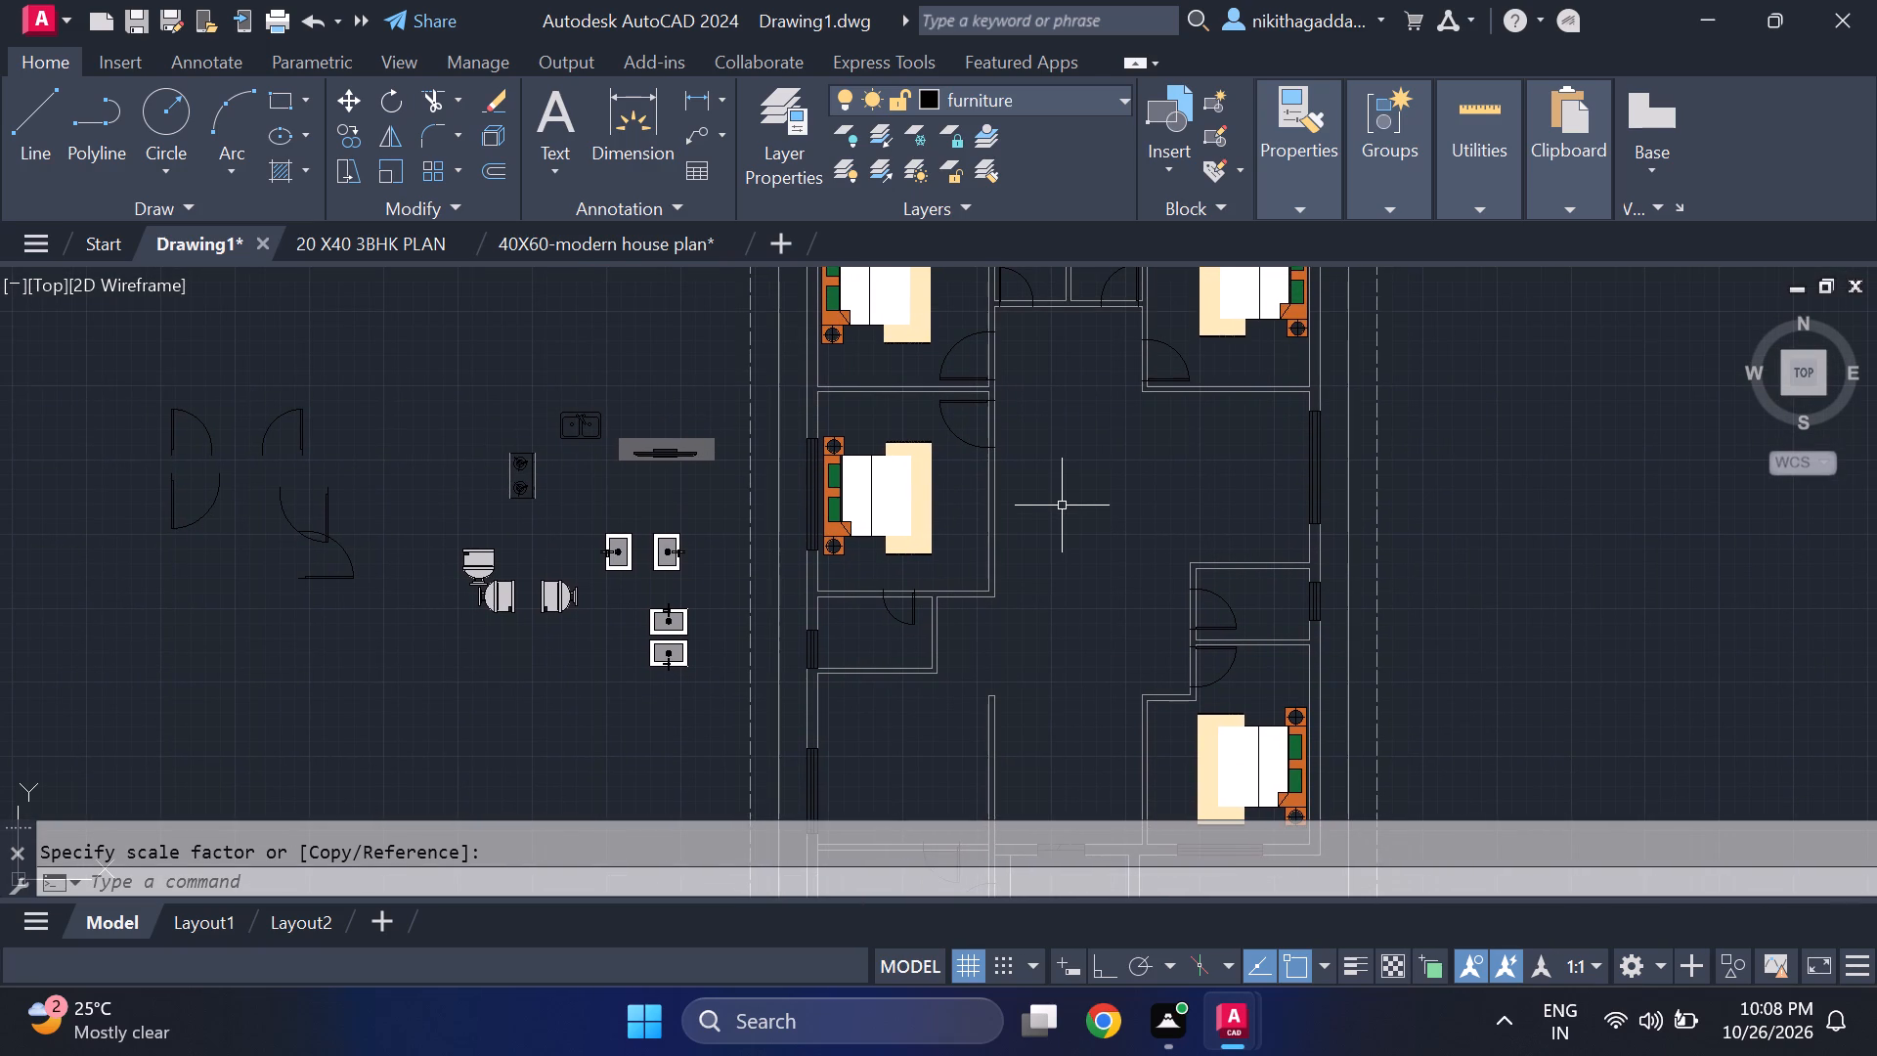
Scale down the door near the middle west bedroom's northeast corner to about 77% of its size, from its hinge-side endpoint on the east wall.
middle_drag(1052, 503, 1050, 566)
middle_drag(1006, 486, 1029, 578)
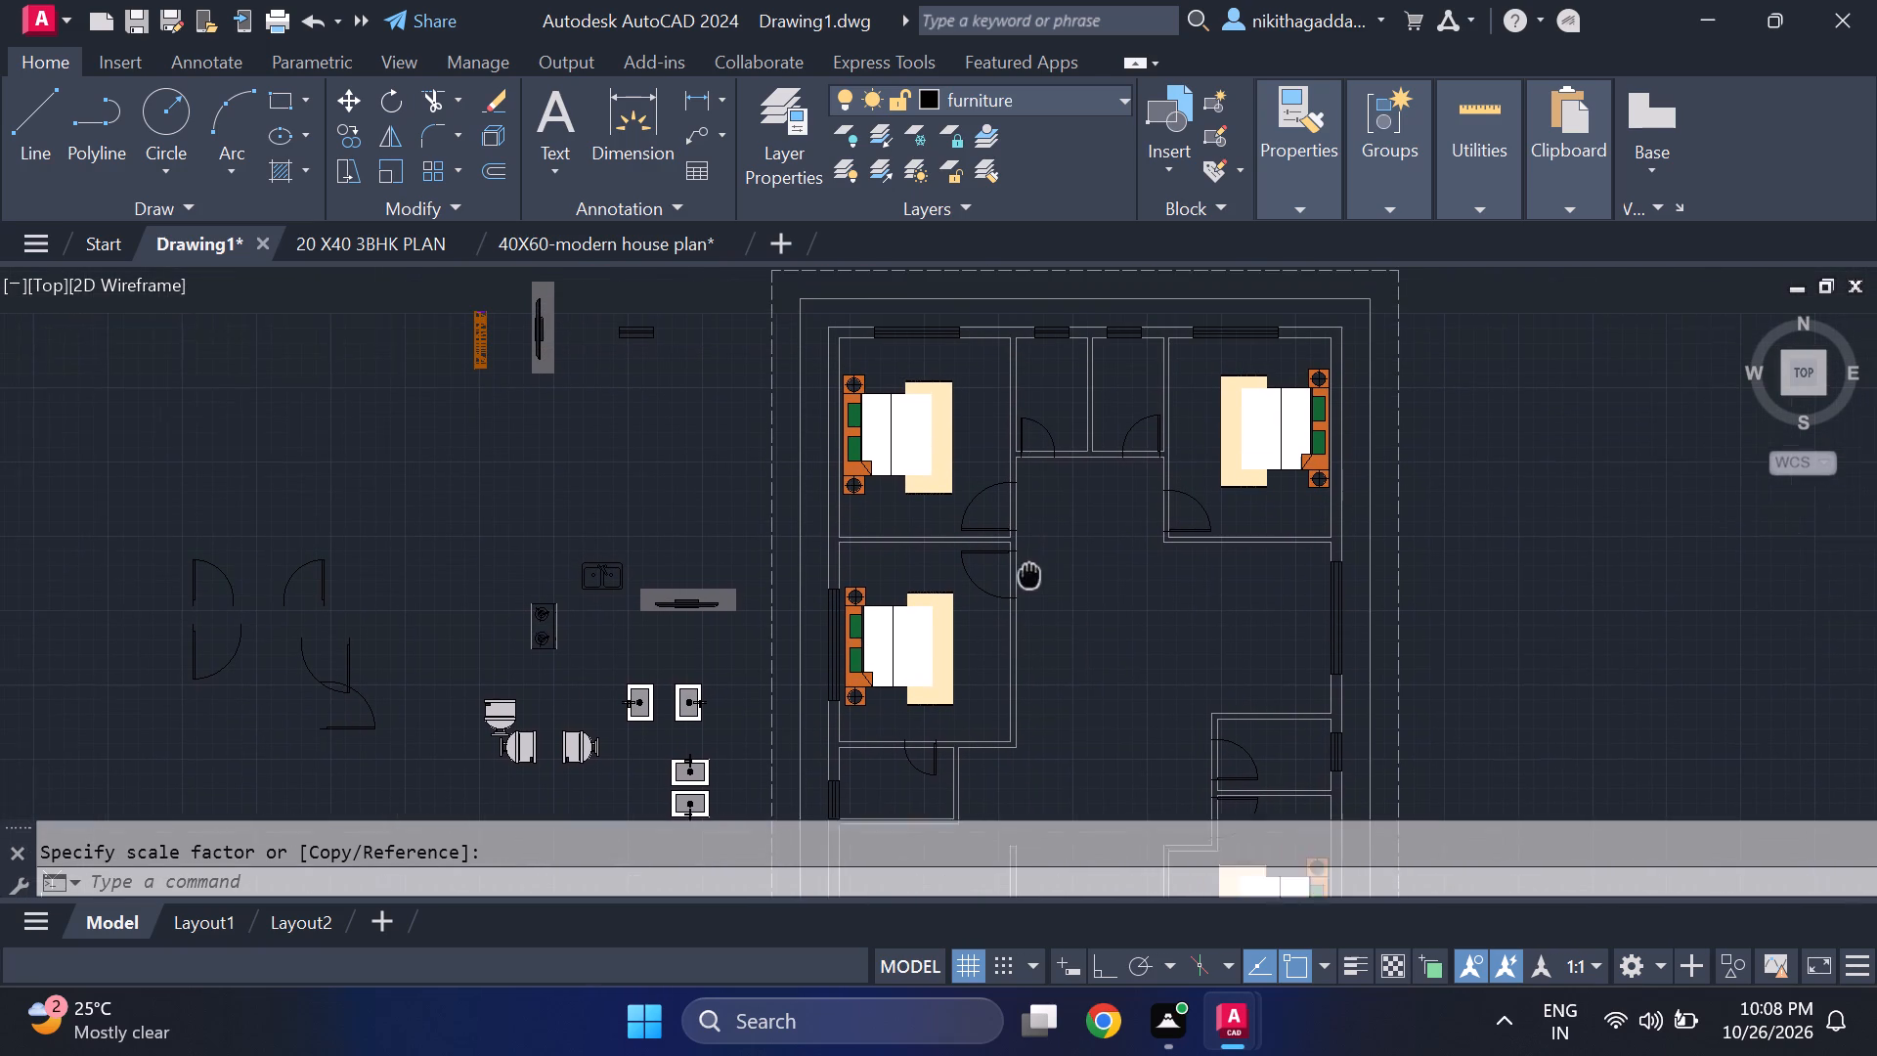
middle_drag(1029, 578, 1030, 592)
scroll(980, 589, up, 2)
click(984, 584)
click(891, 614)
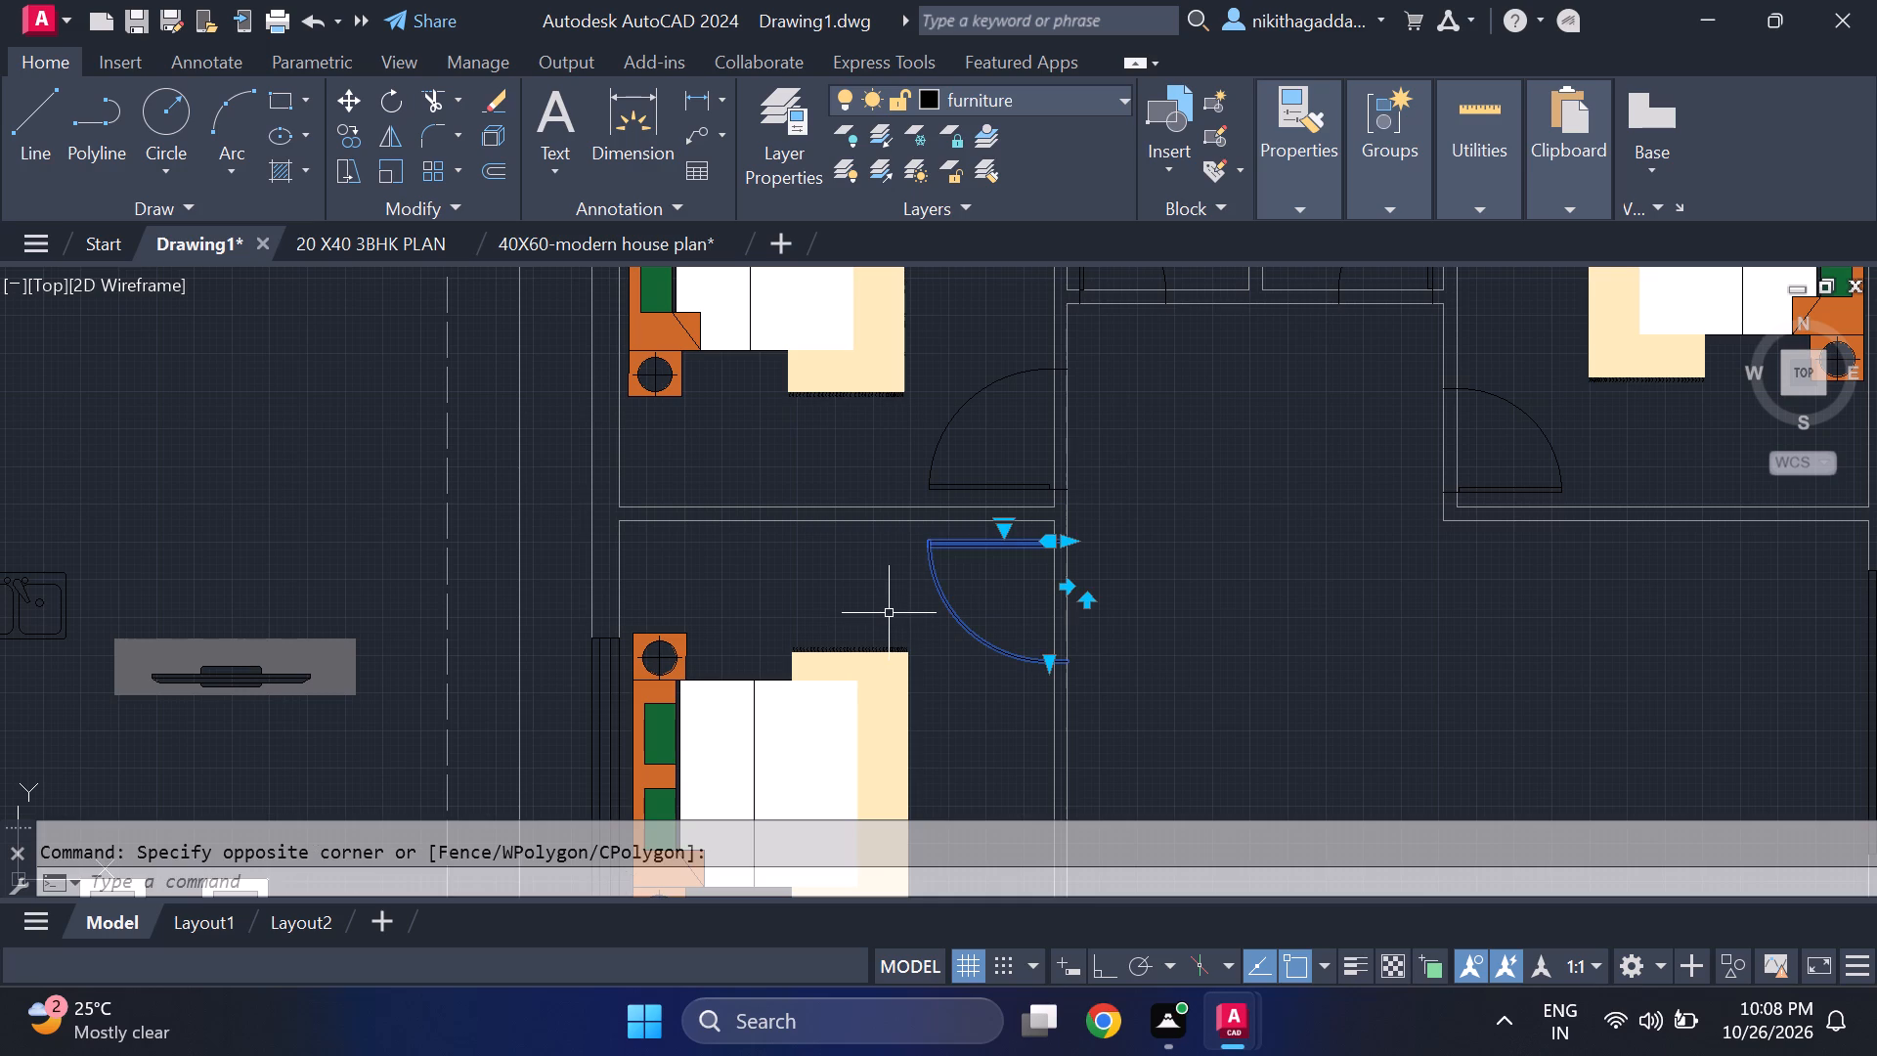
text(scale)
key(Return)
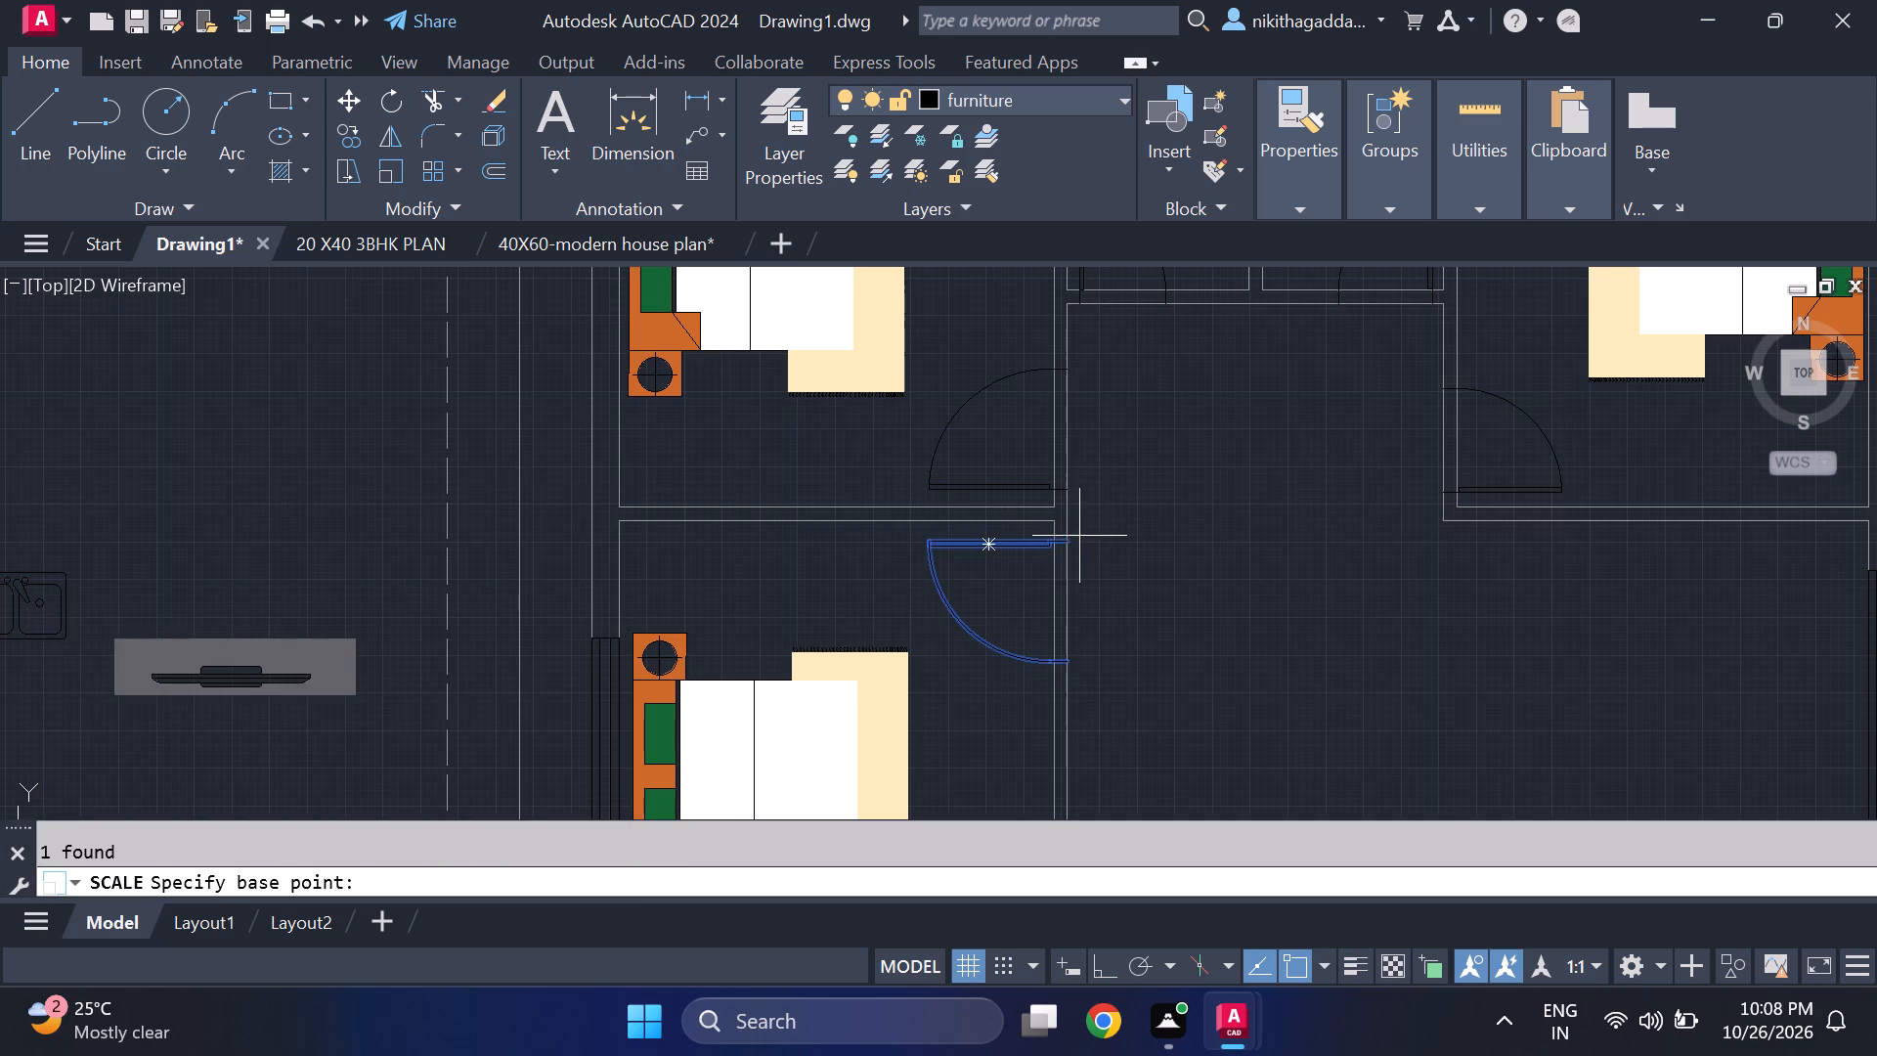
click(1073, 536)
scroll(1076, 537, up, 2)
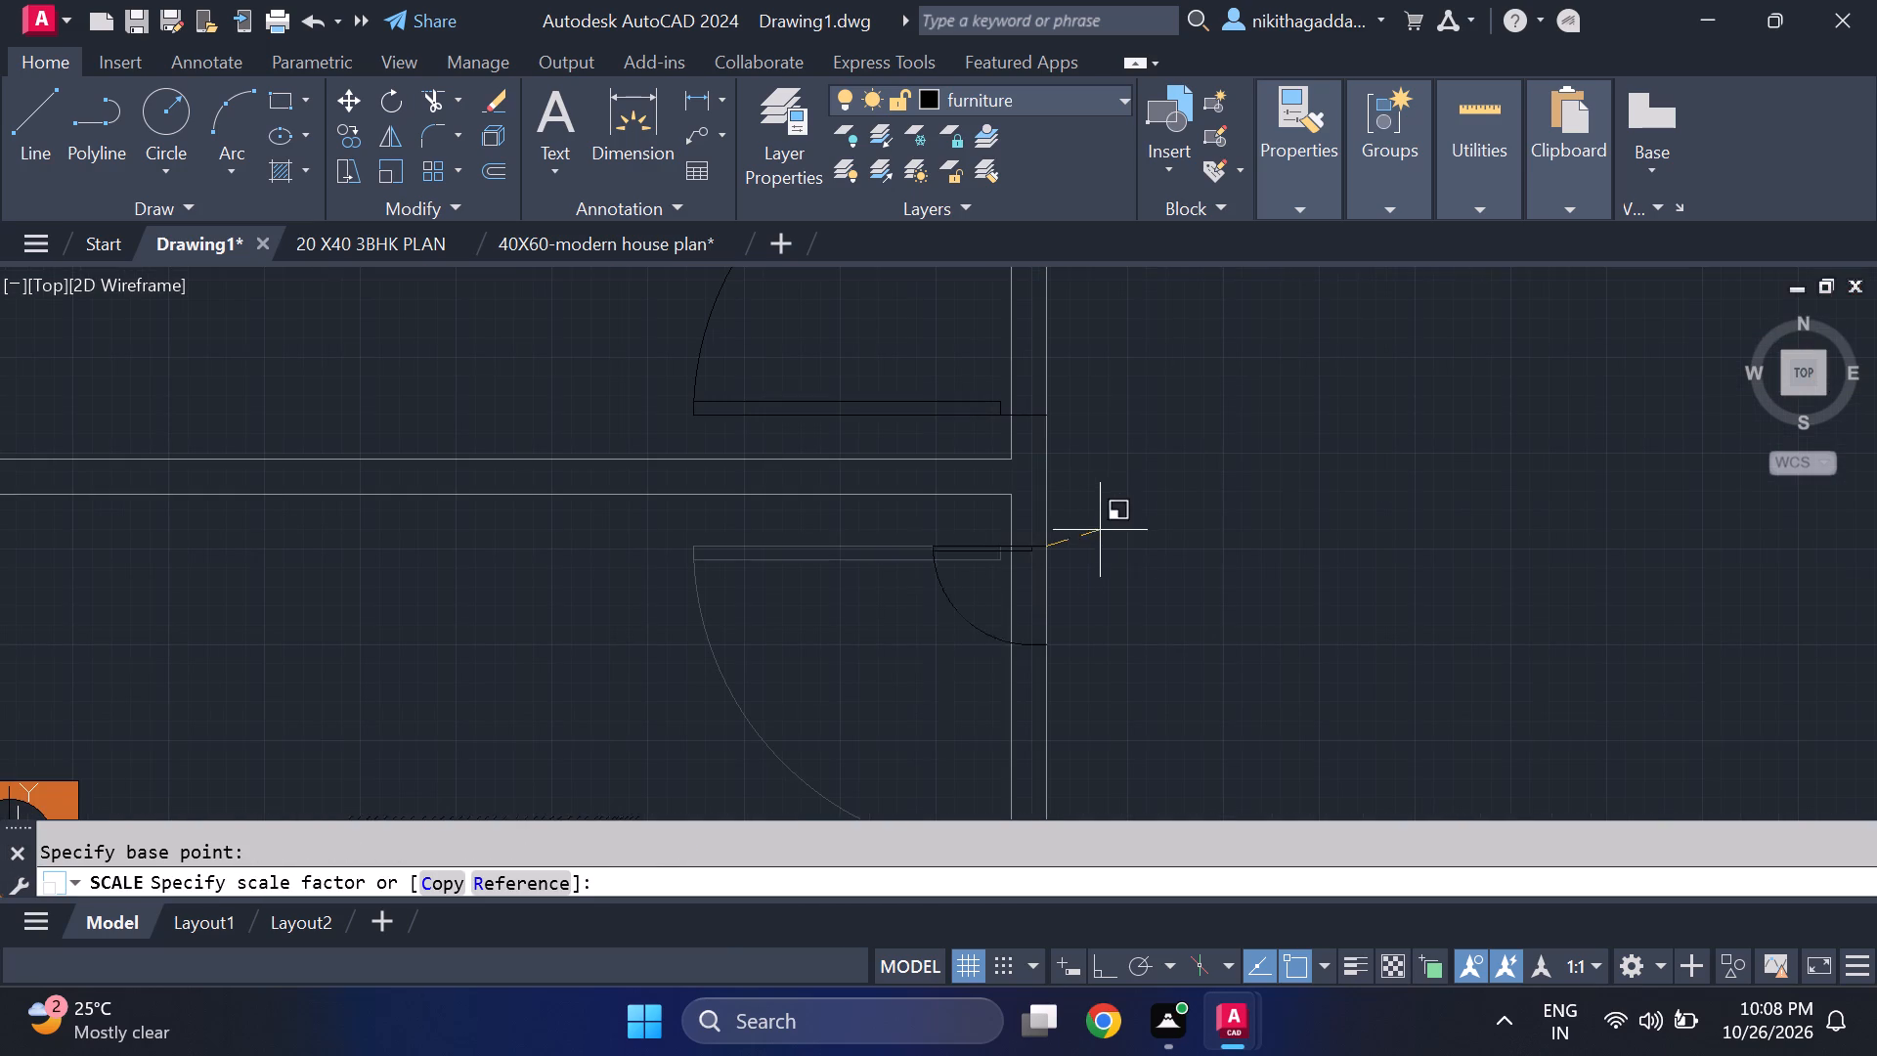
click(1177, 505)
Scale down the door near the northwest bedroom's southeast corner to about 85% of its size, from its hinge-side point at the east wall.
scroll(1175, 505, down, 2)
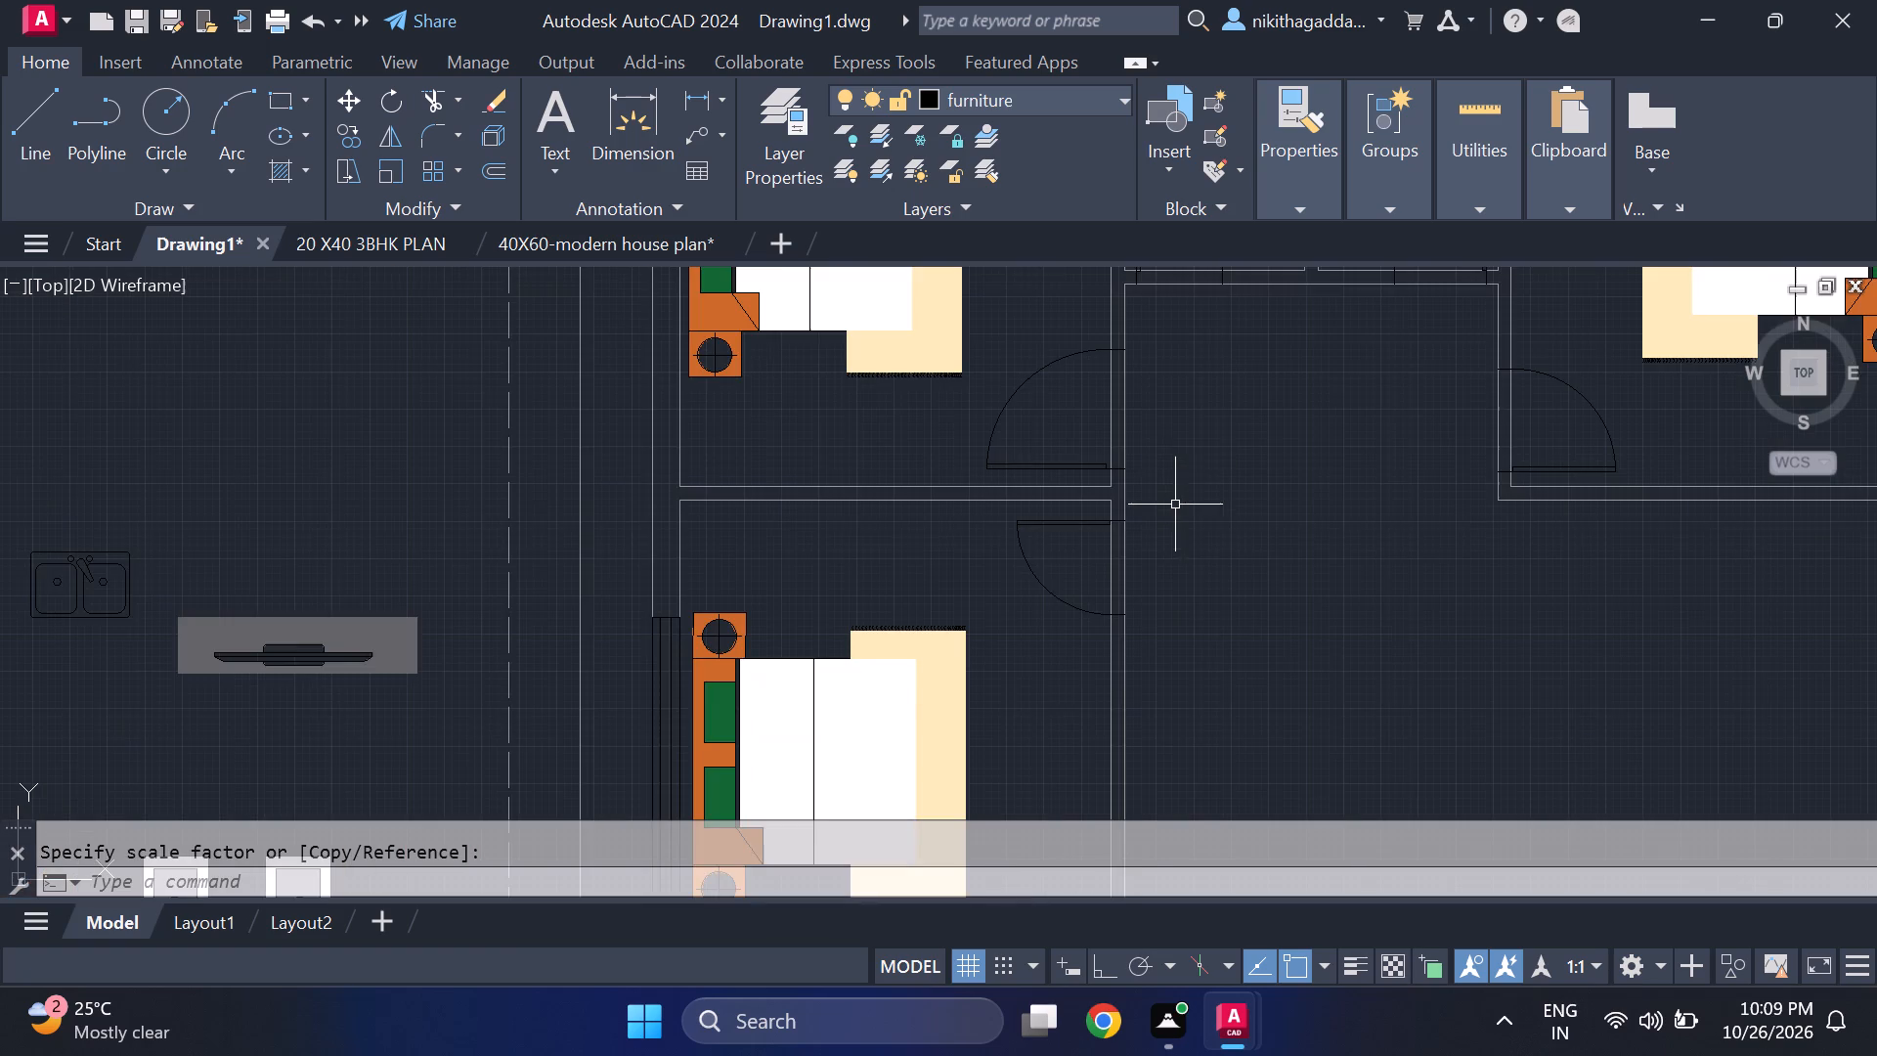
middle_drag(1174, 549, 1136, 691)
click(1008, 565)
click(948, 596)
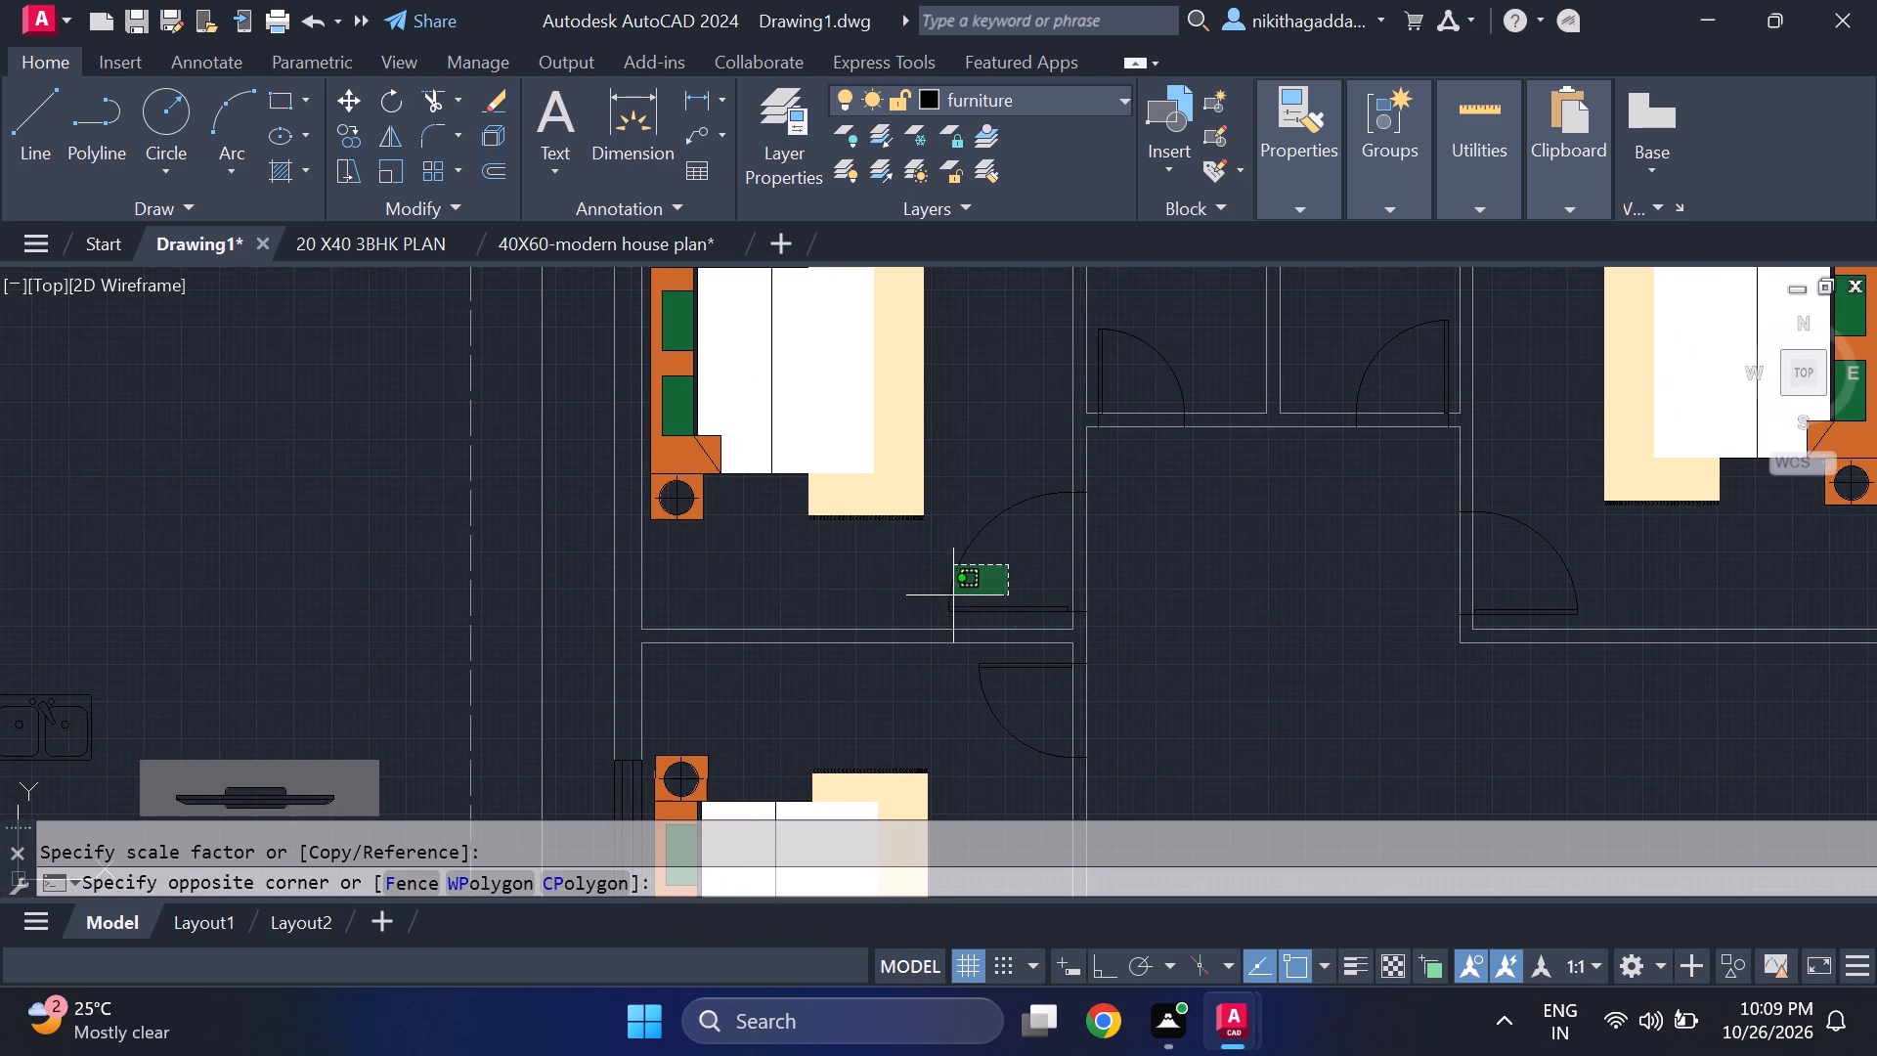
text(scale)
key(Return)
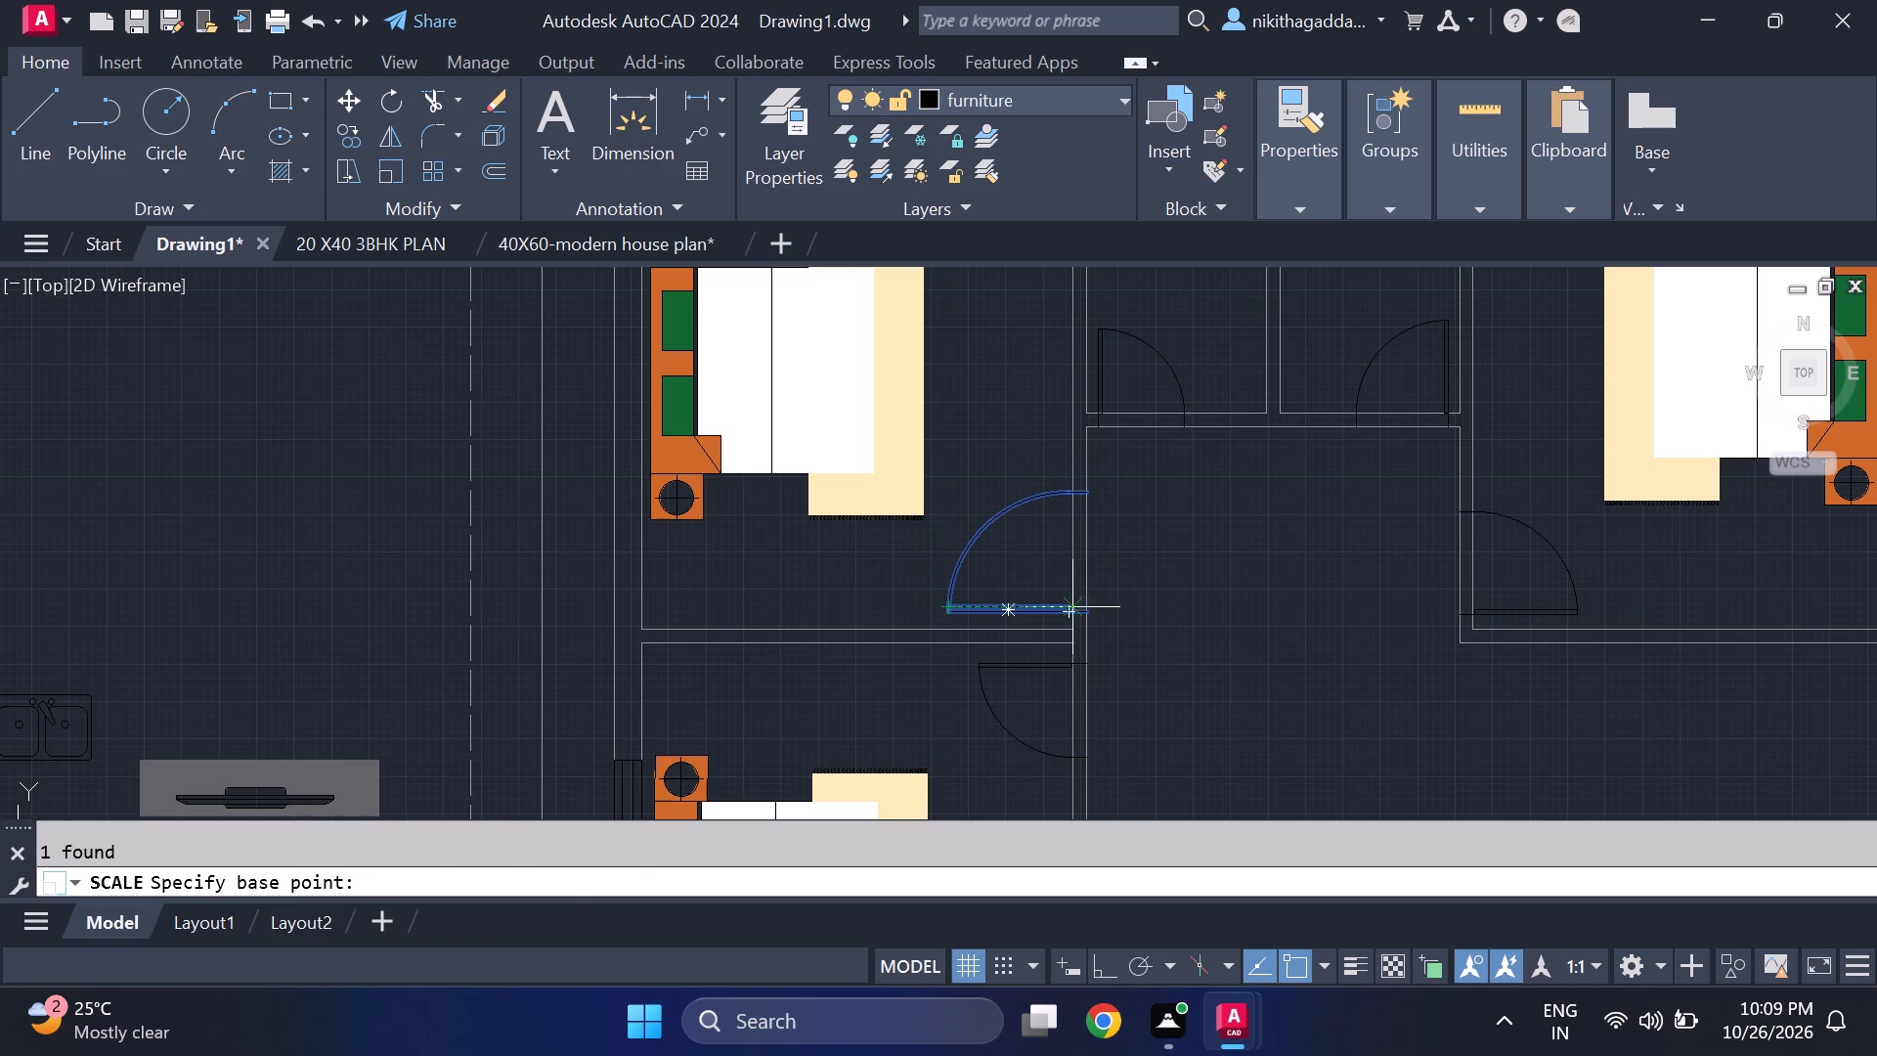
click(1078, 606)
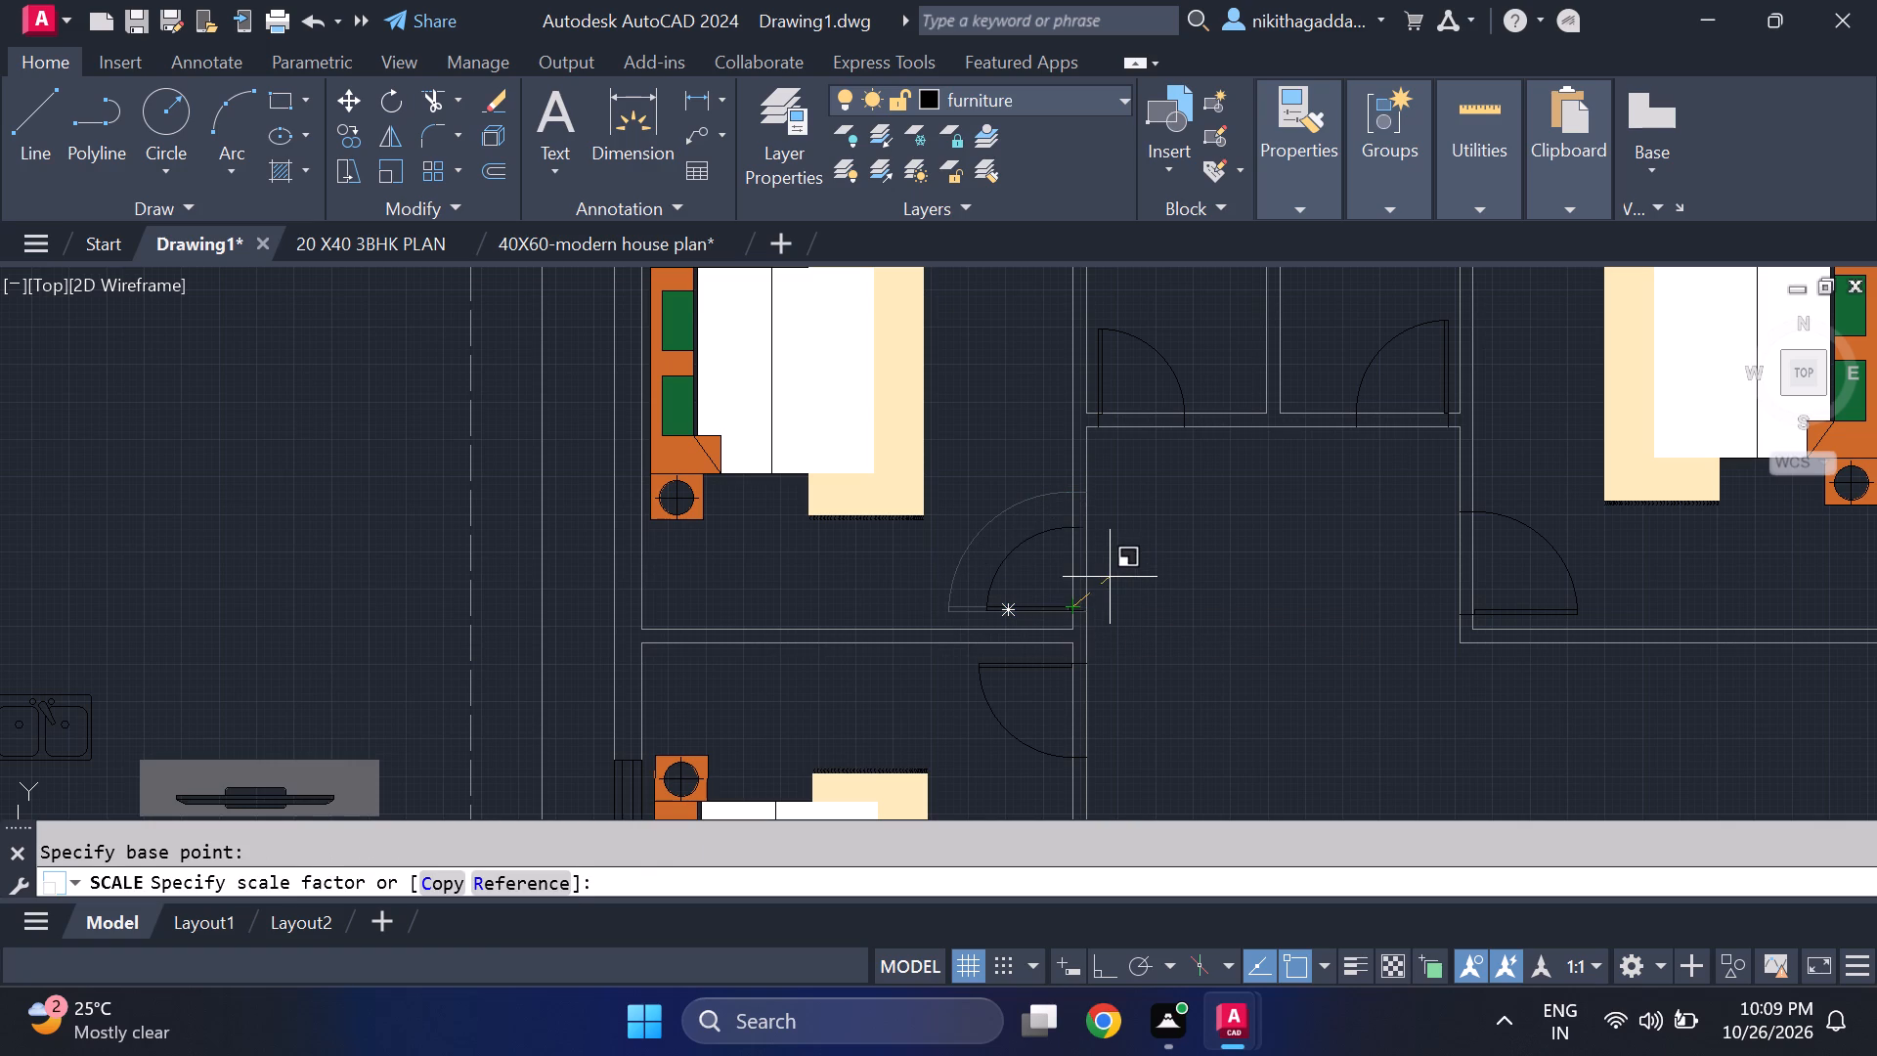
click(1114, 566)
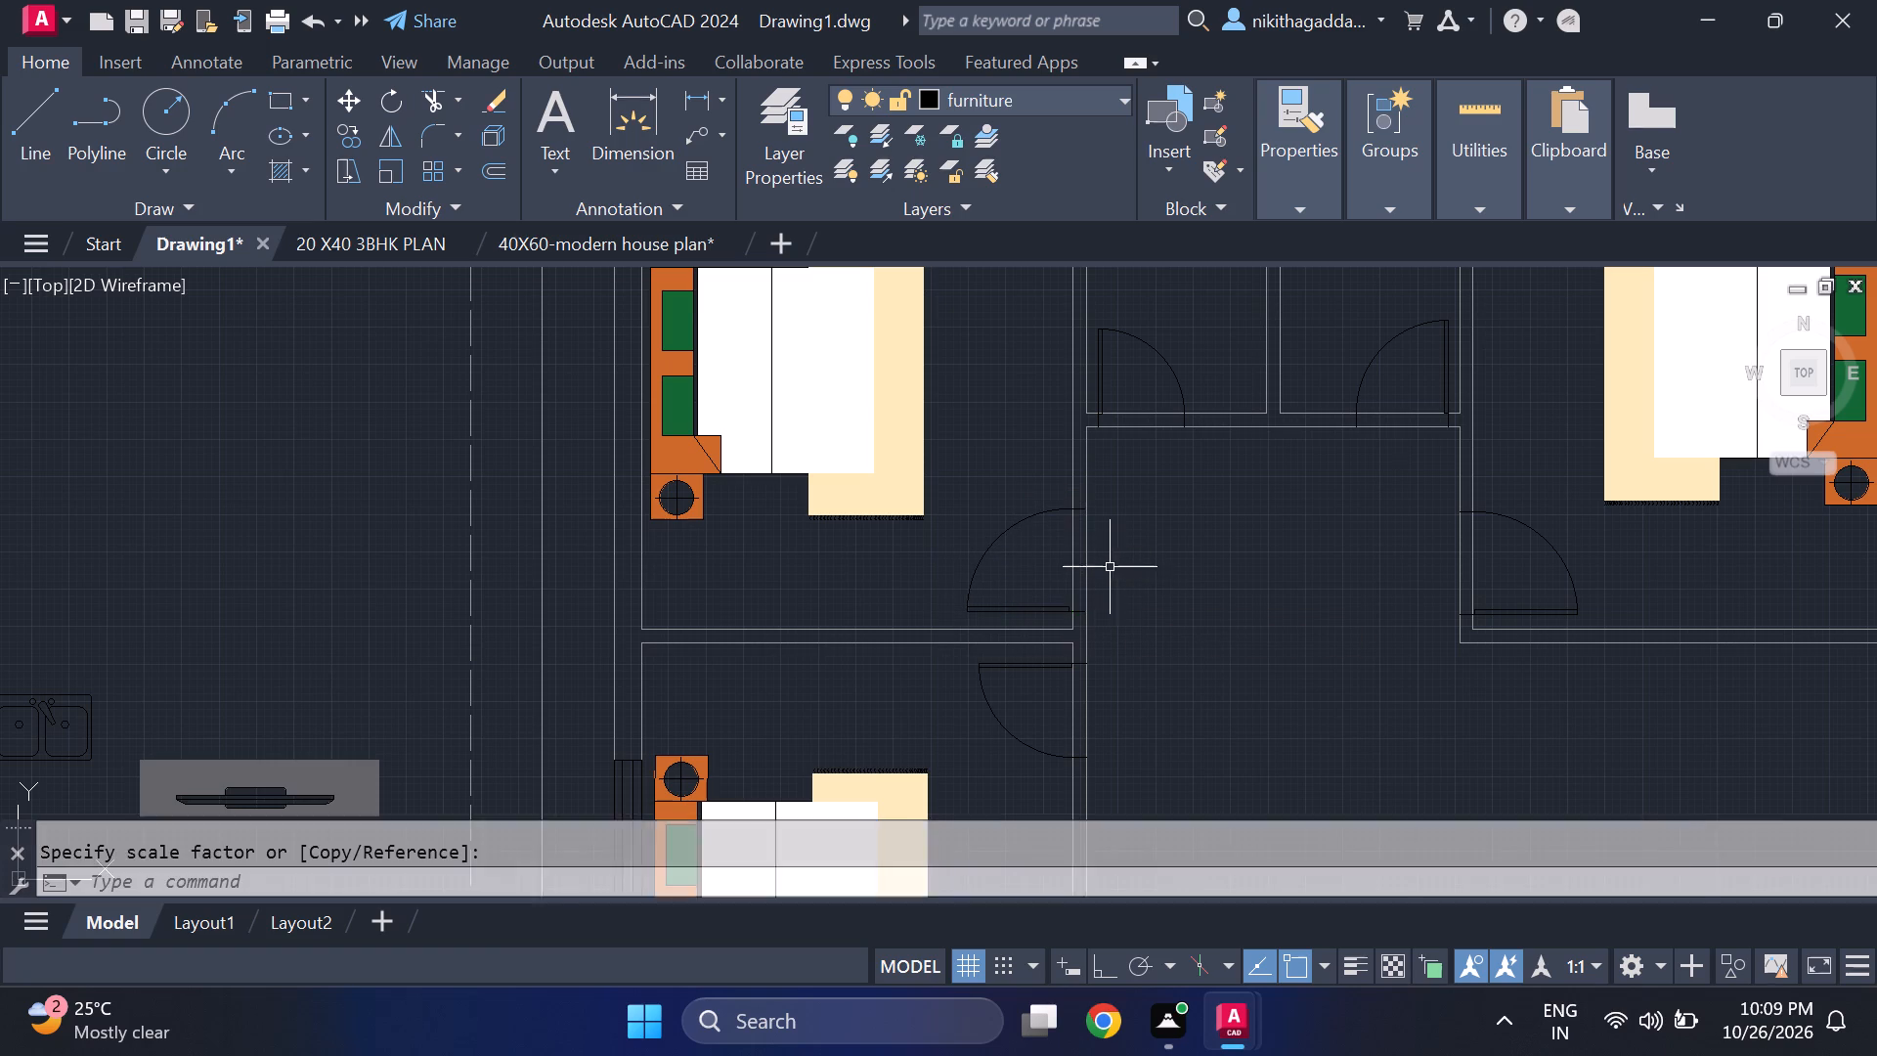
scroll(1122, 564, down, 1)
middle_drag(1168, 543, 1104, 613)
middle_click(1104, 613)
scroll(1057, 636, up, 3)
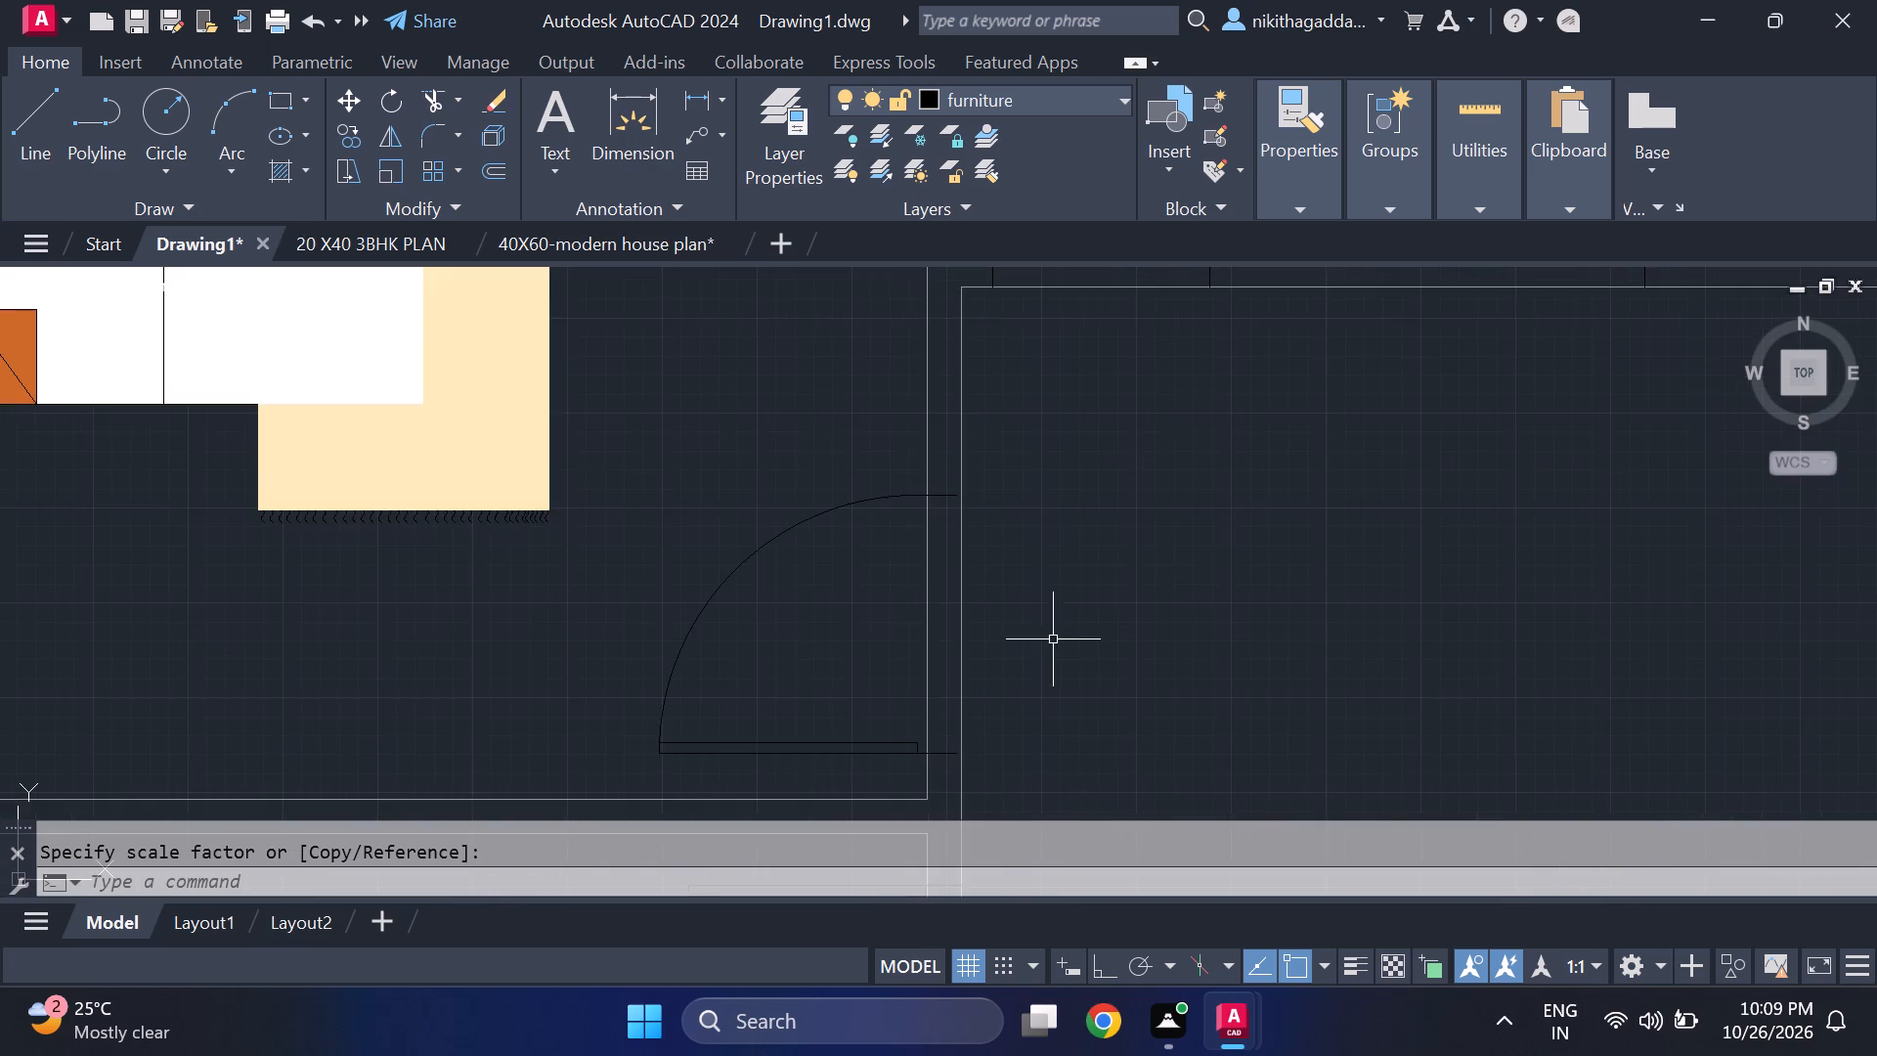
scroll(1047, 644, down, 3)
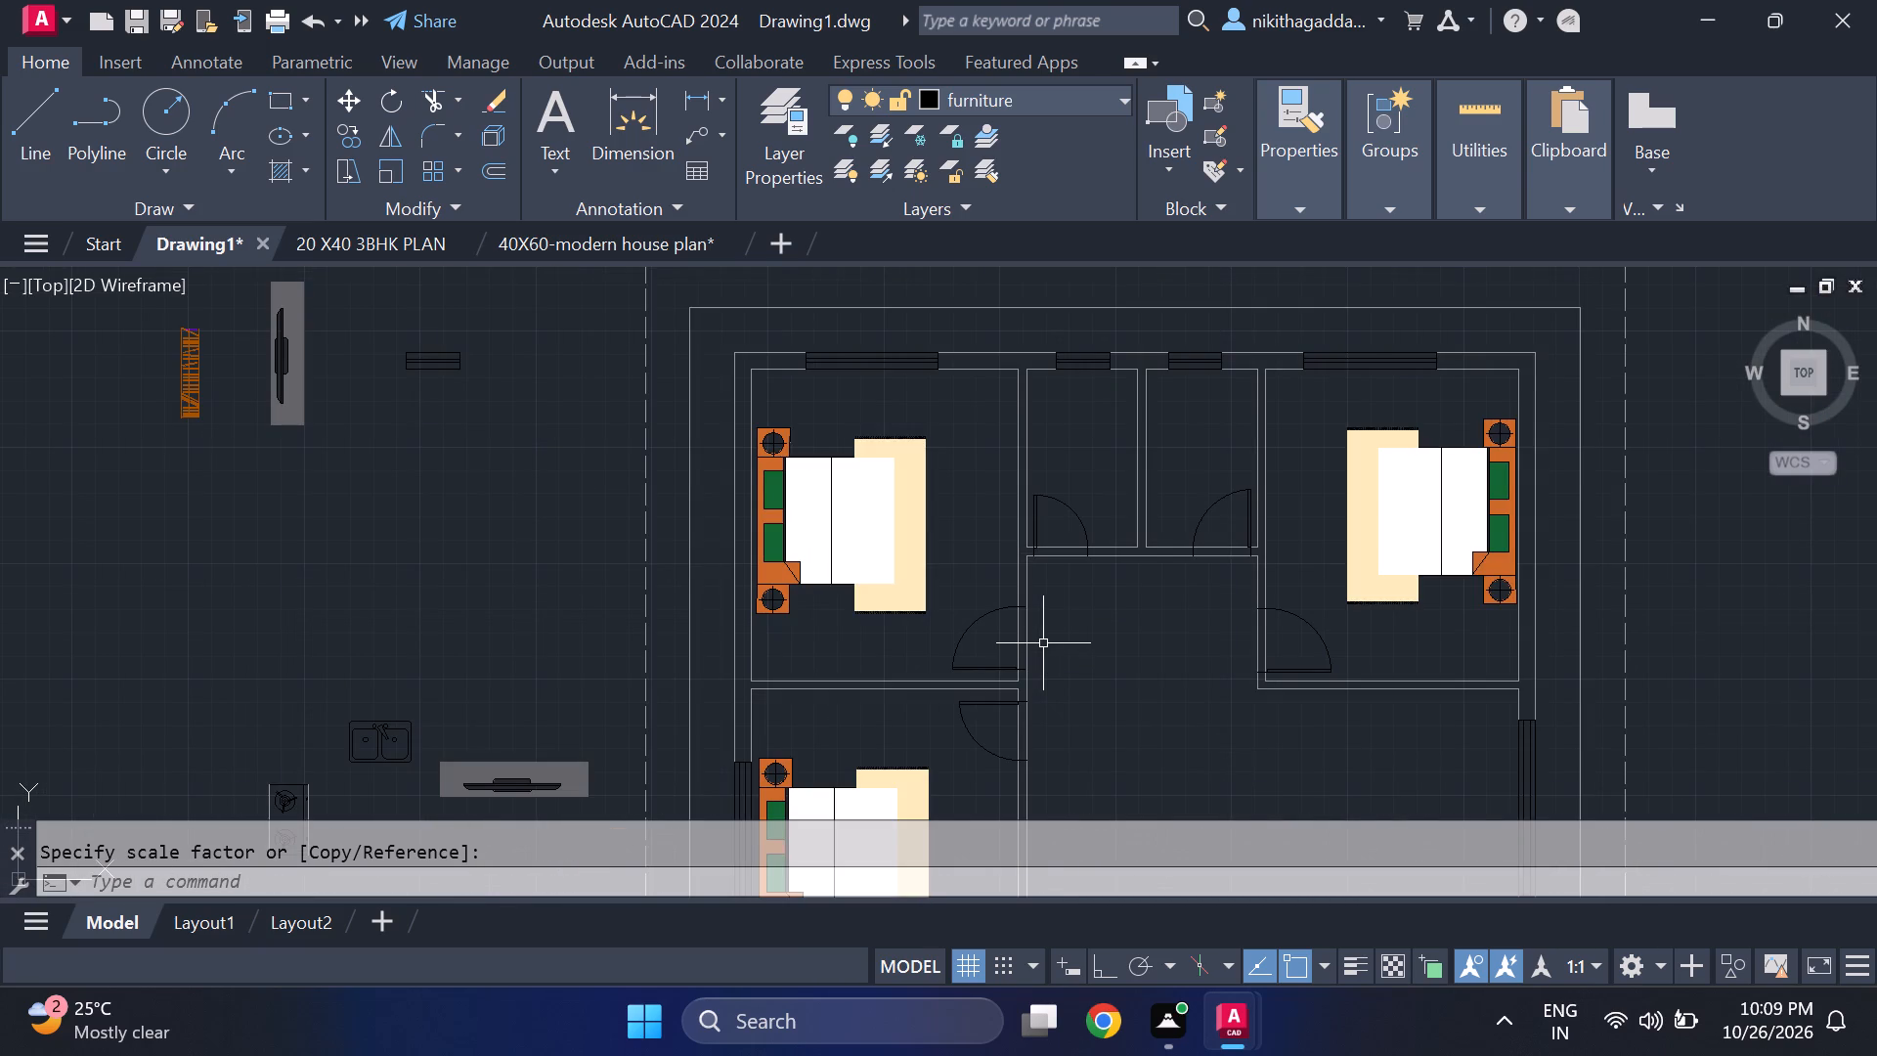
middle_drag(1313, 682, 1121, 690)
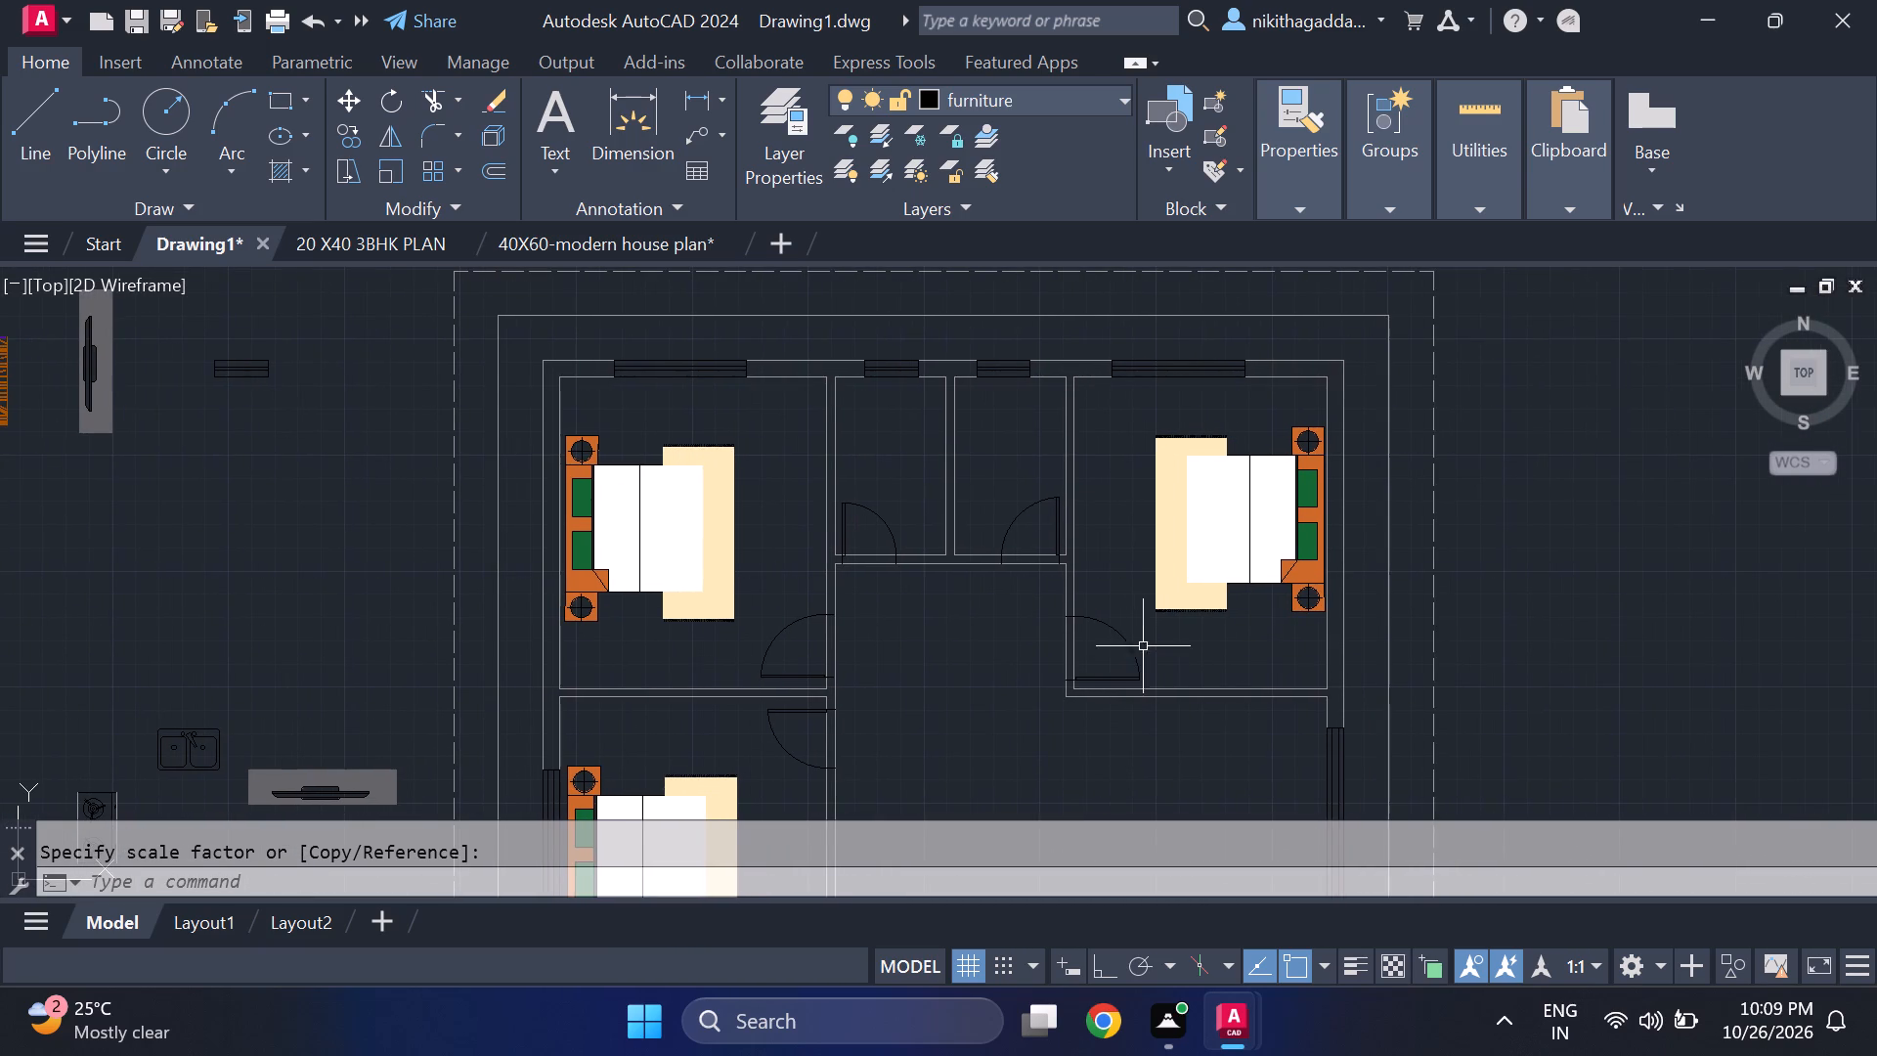
Scale down the door near the northeast bedroom's southwest corner to about 85% of its size, from its hinge-side point at the west wall.
click(1146, 641)
click(1101, 659)
key(s)
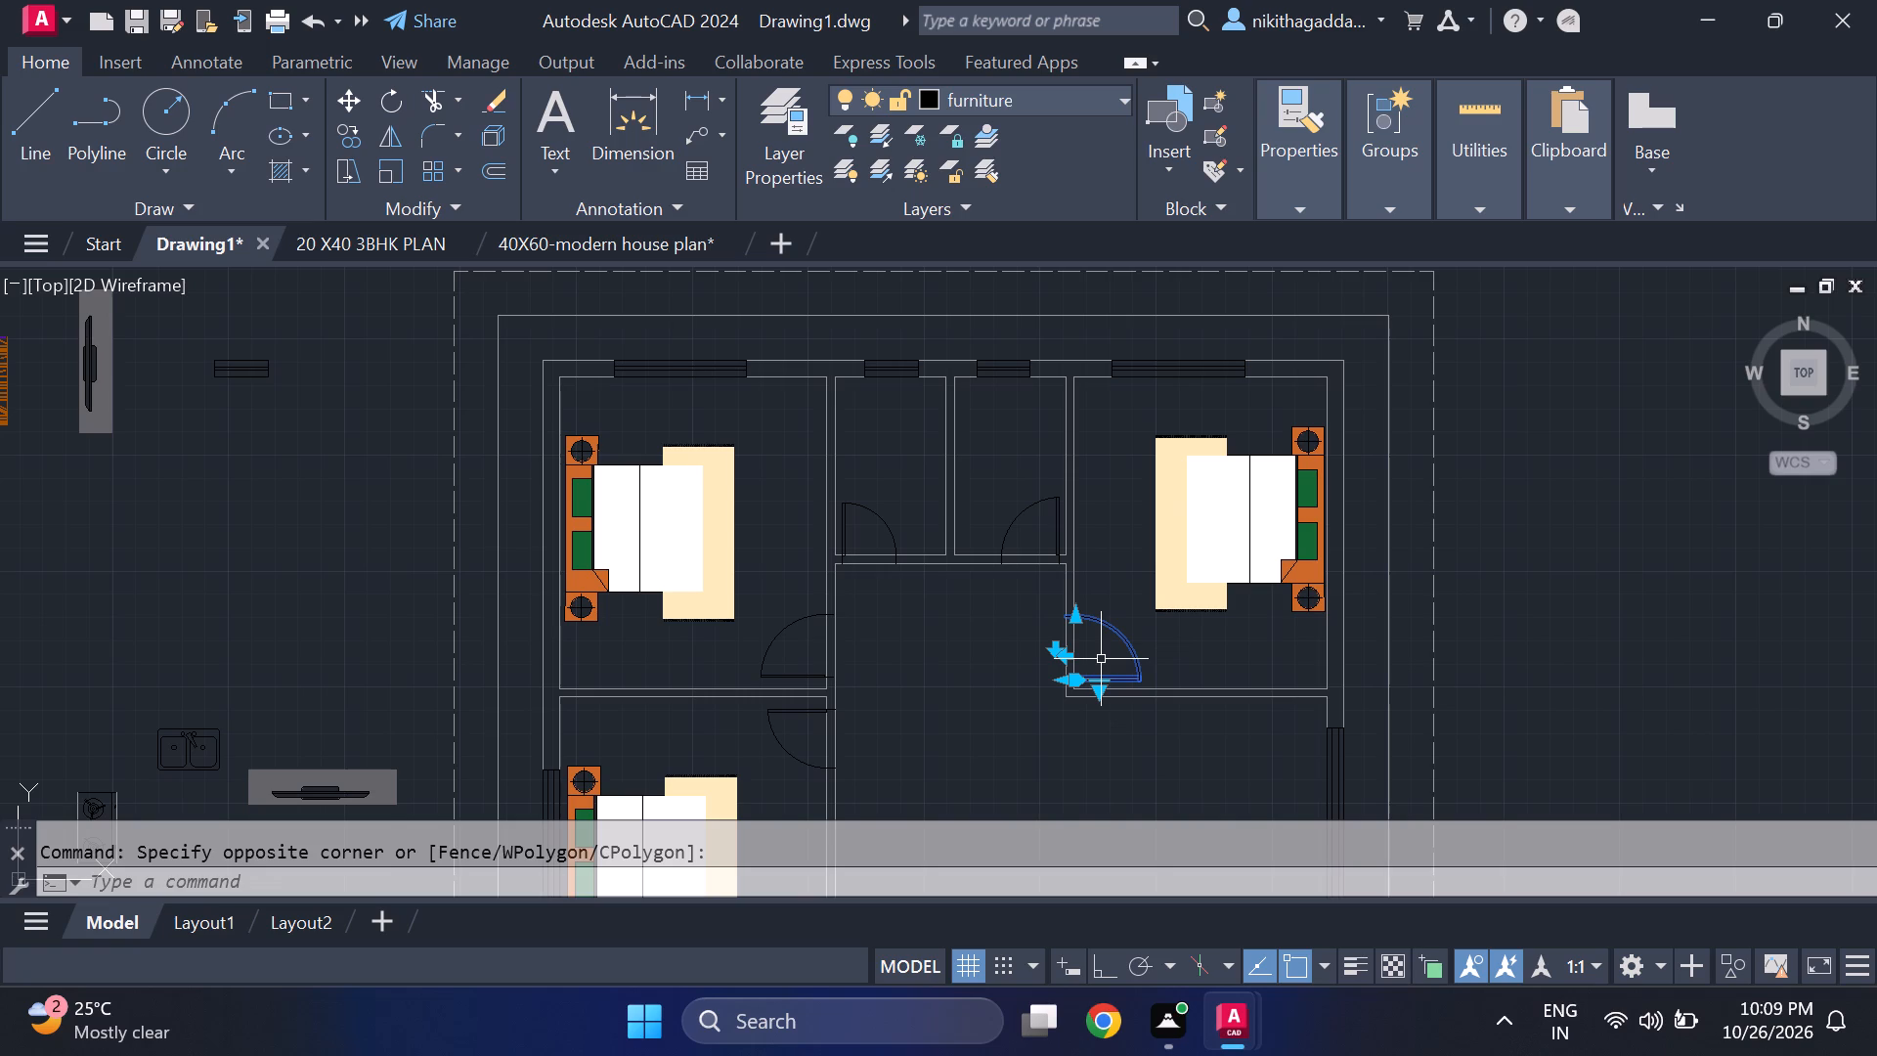
text(cale)
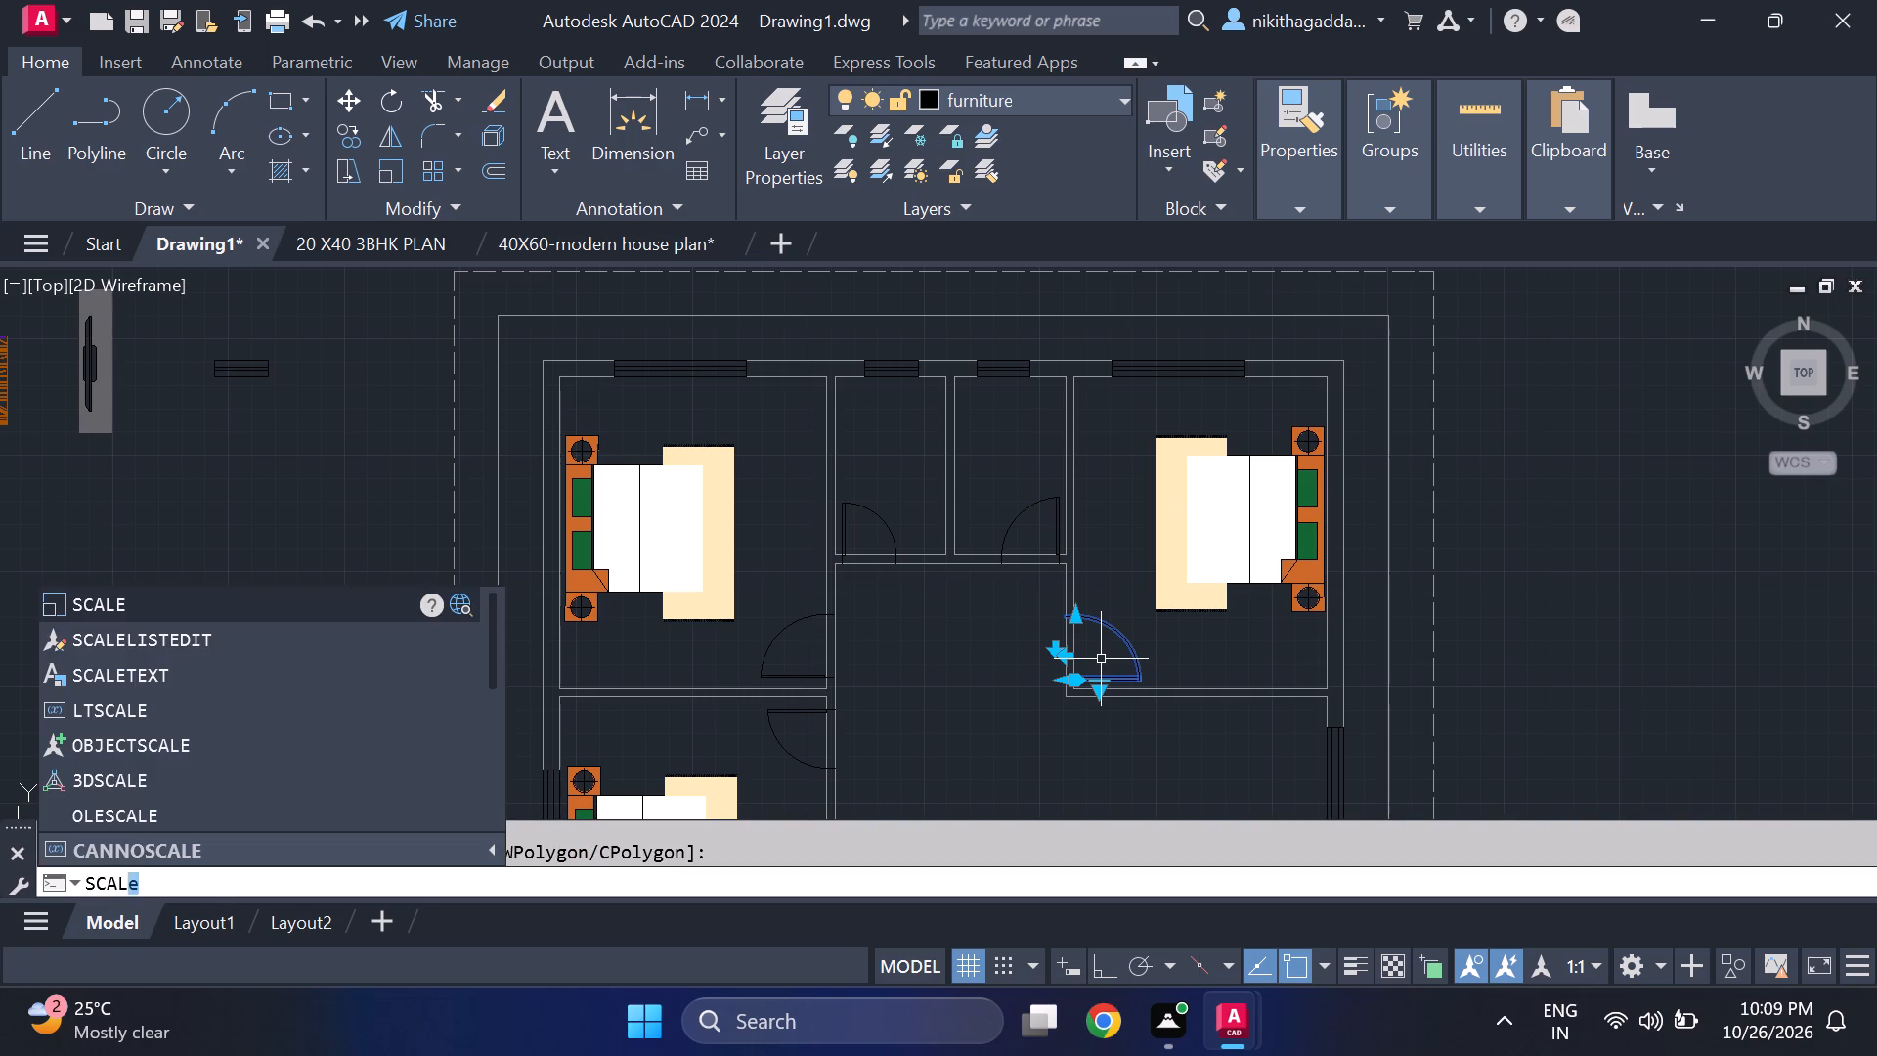
key(Return)
scroll(1101, 659, up, 3)
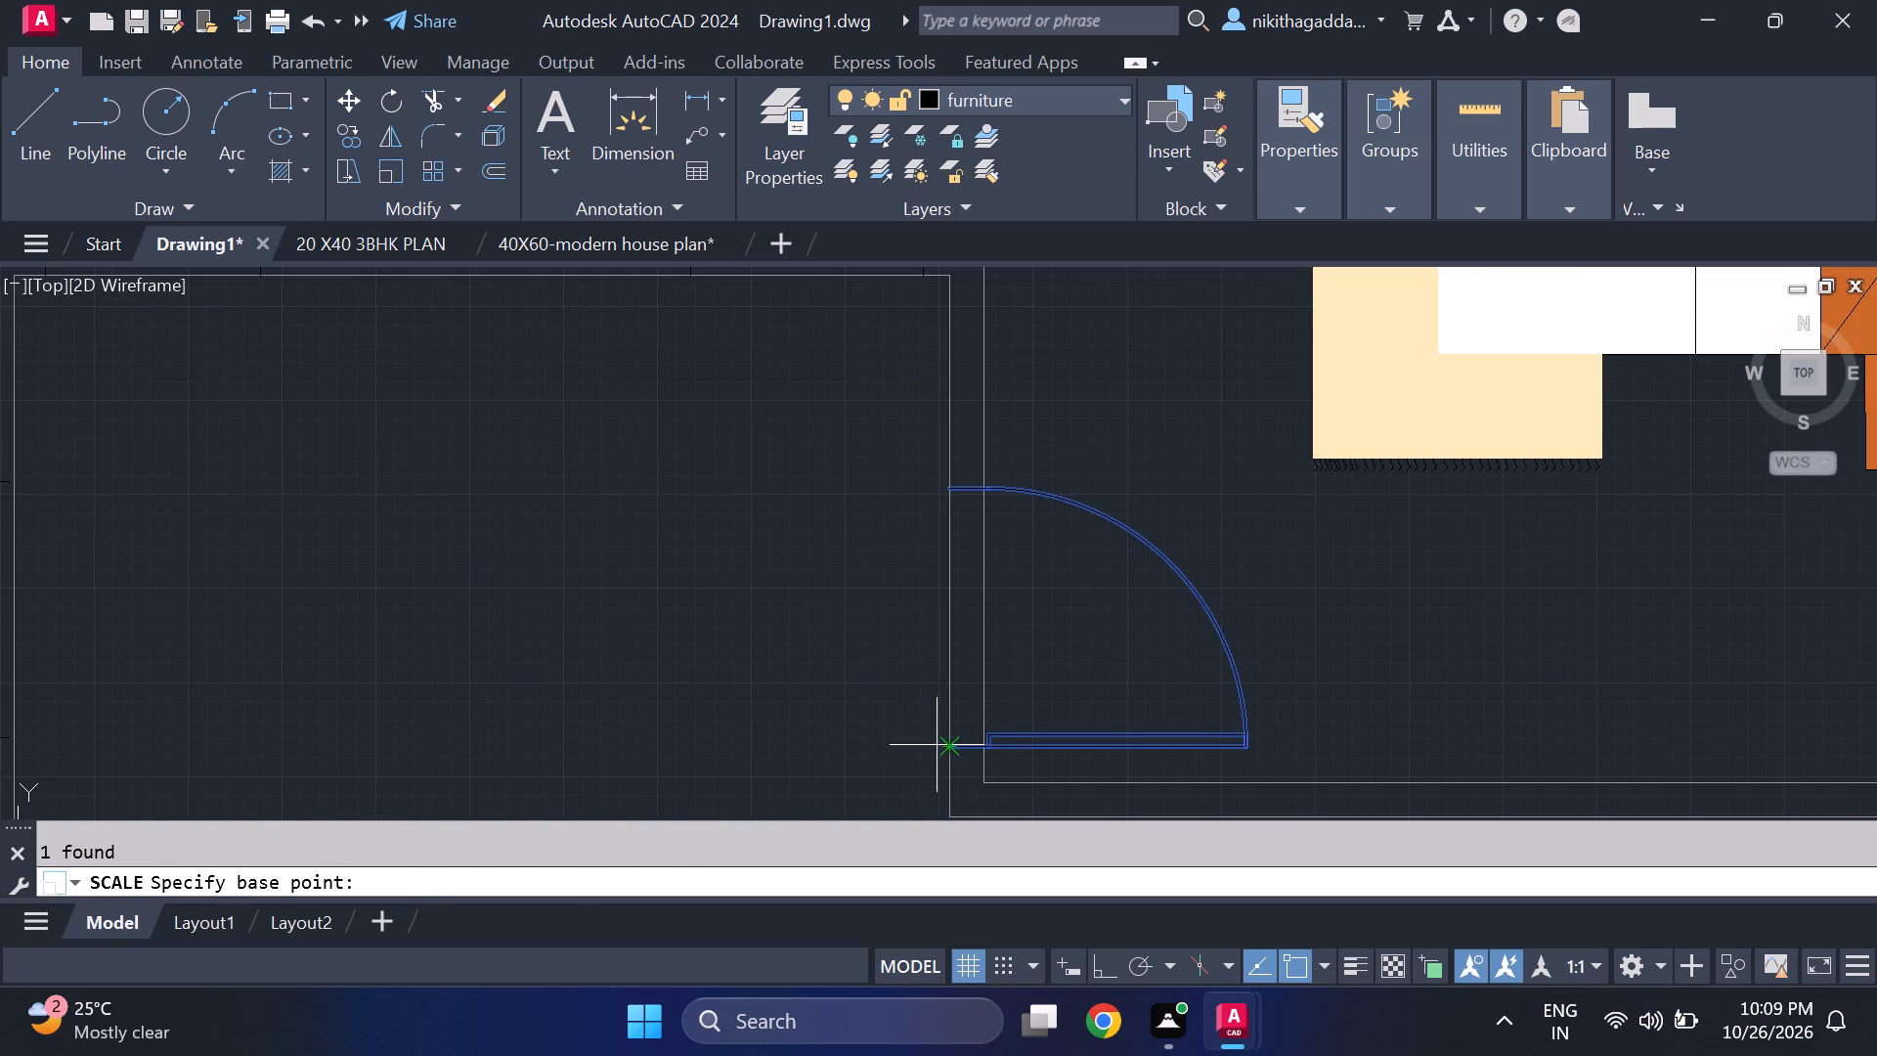
click(943, 743)
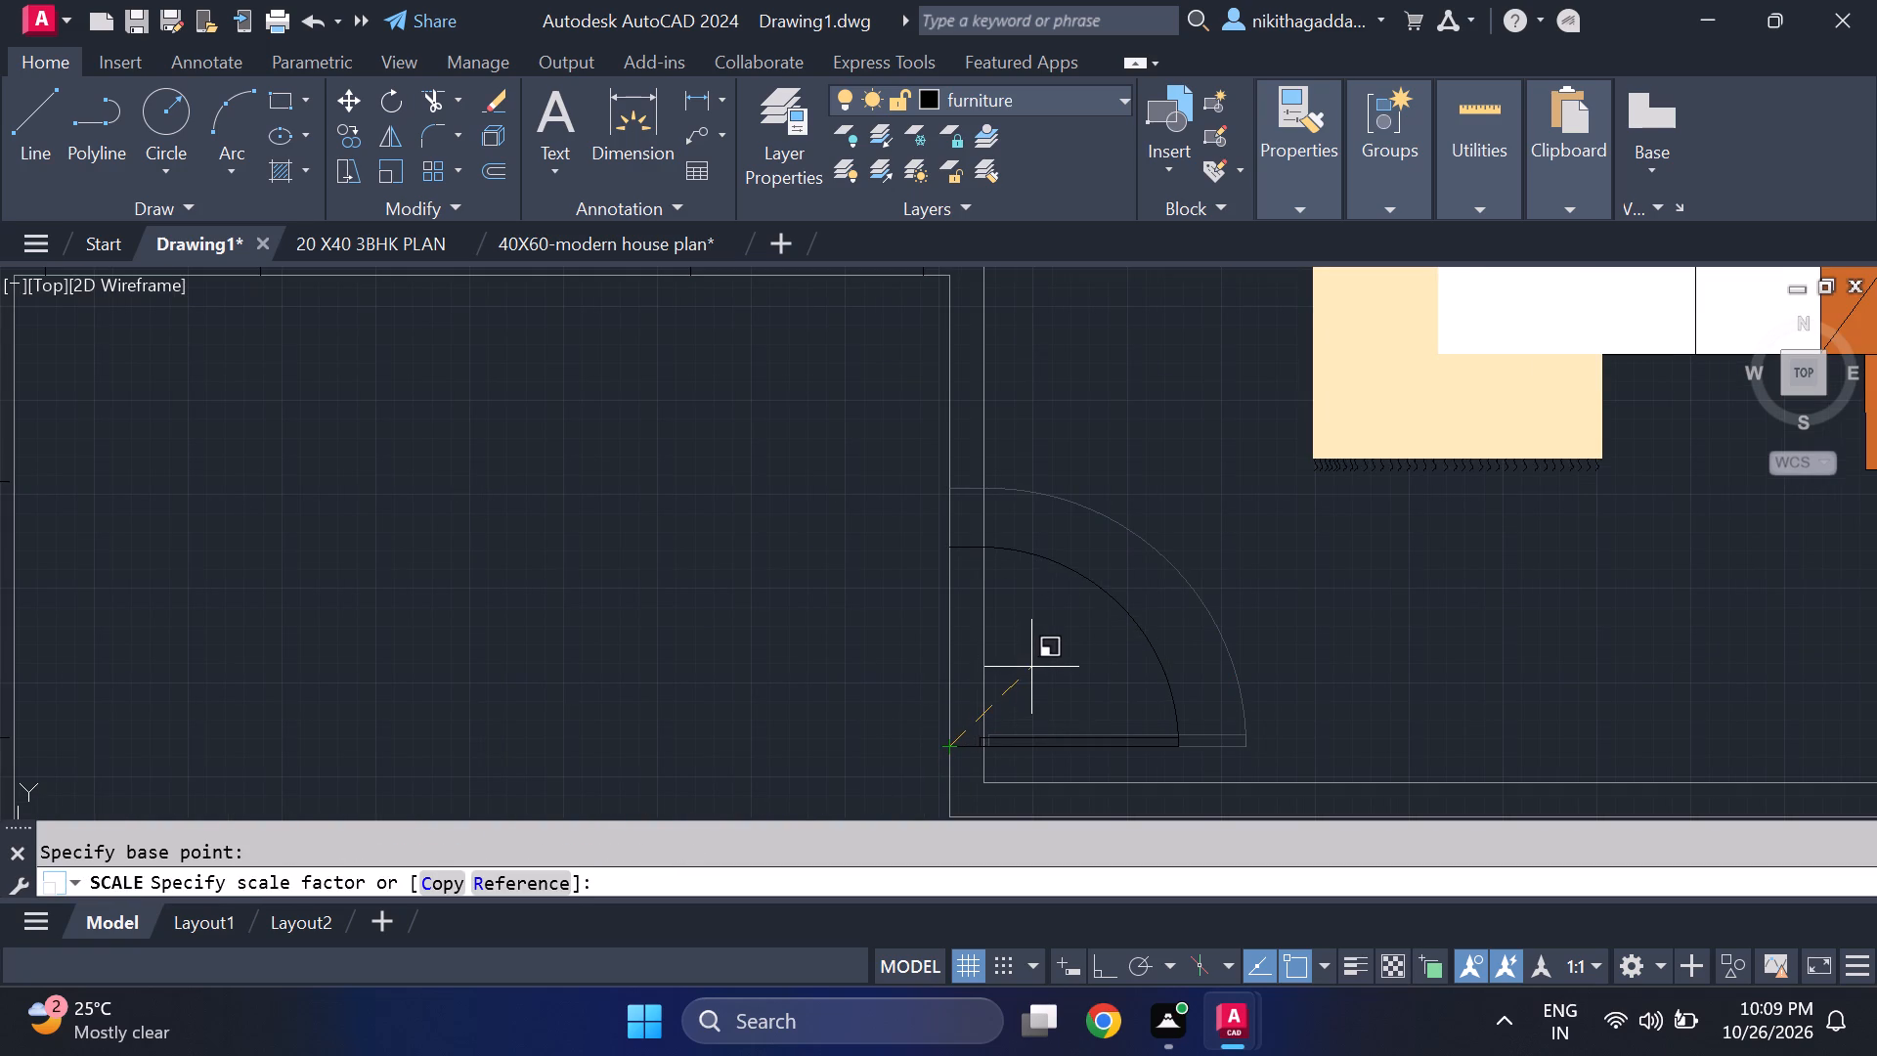
click(1040, 657)
scroll(1040, 657, down, 3)
Look over the central hall area, and switch to the 20 X40 3BHK PLAN drawing to examine its floor plan.
middle_drag(940, 770, 936, 763)
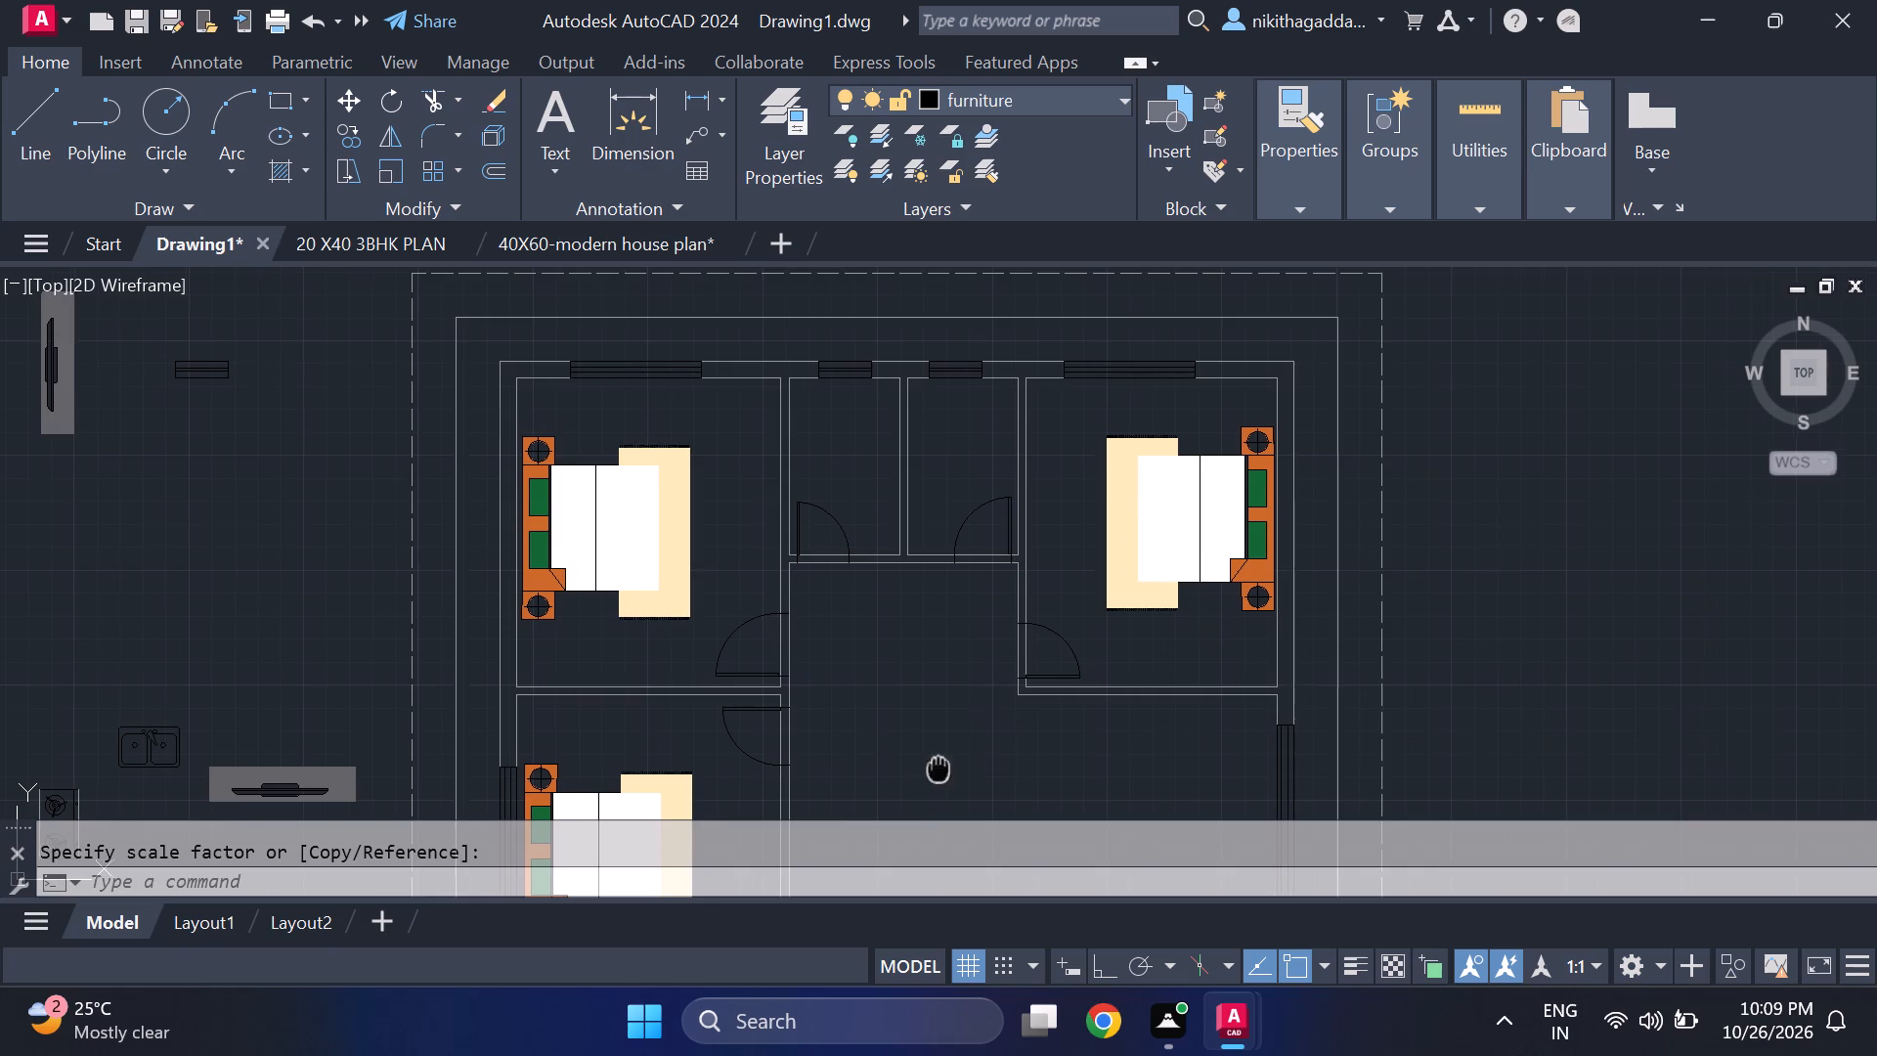
middle_drag(936, 763, 881, 535)
scroll(881, 535, down, 1)
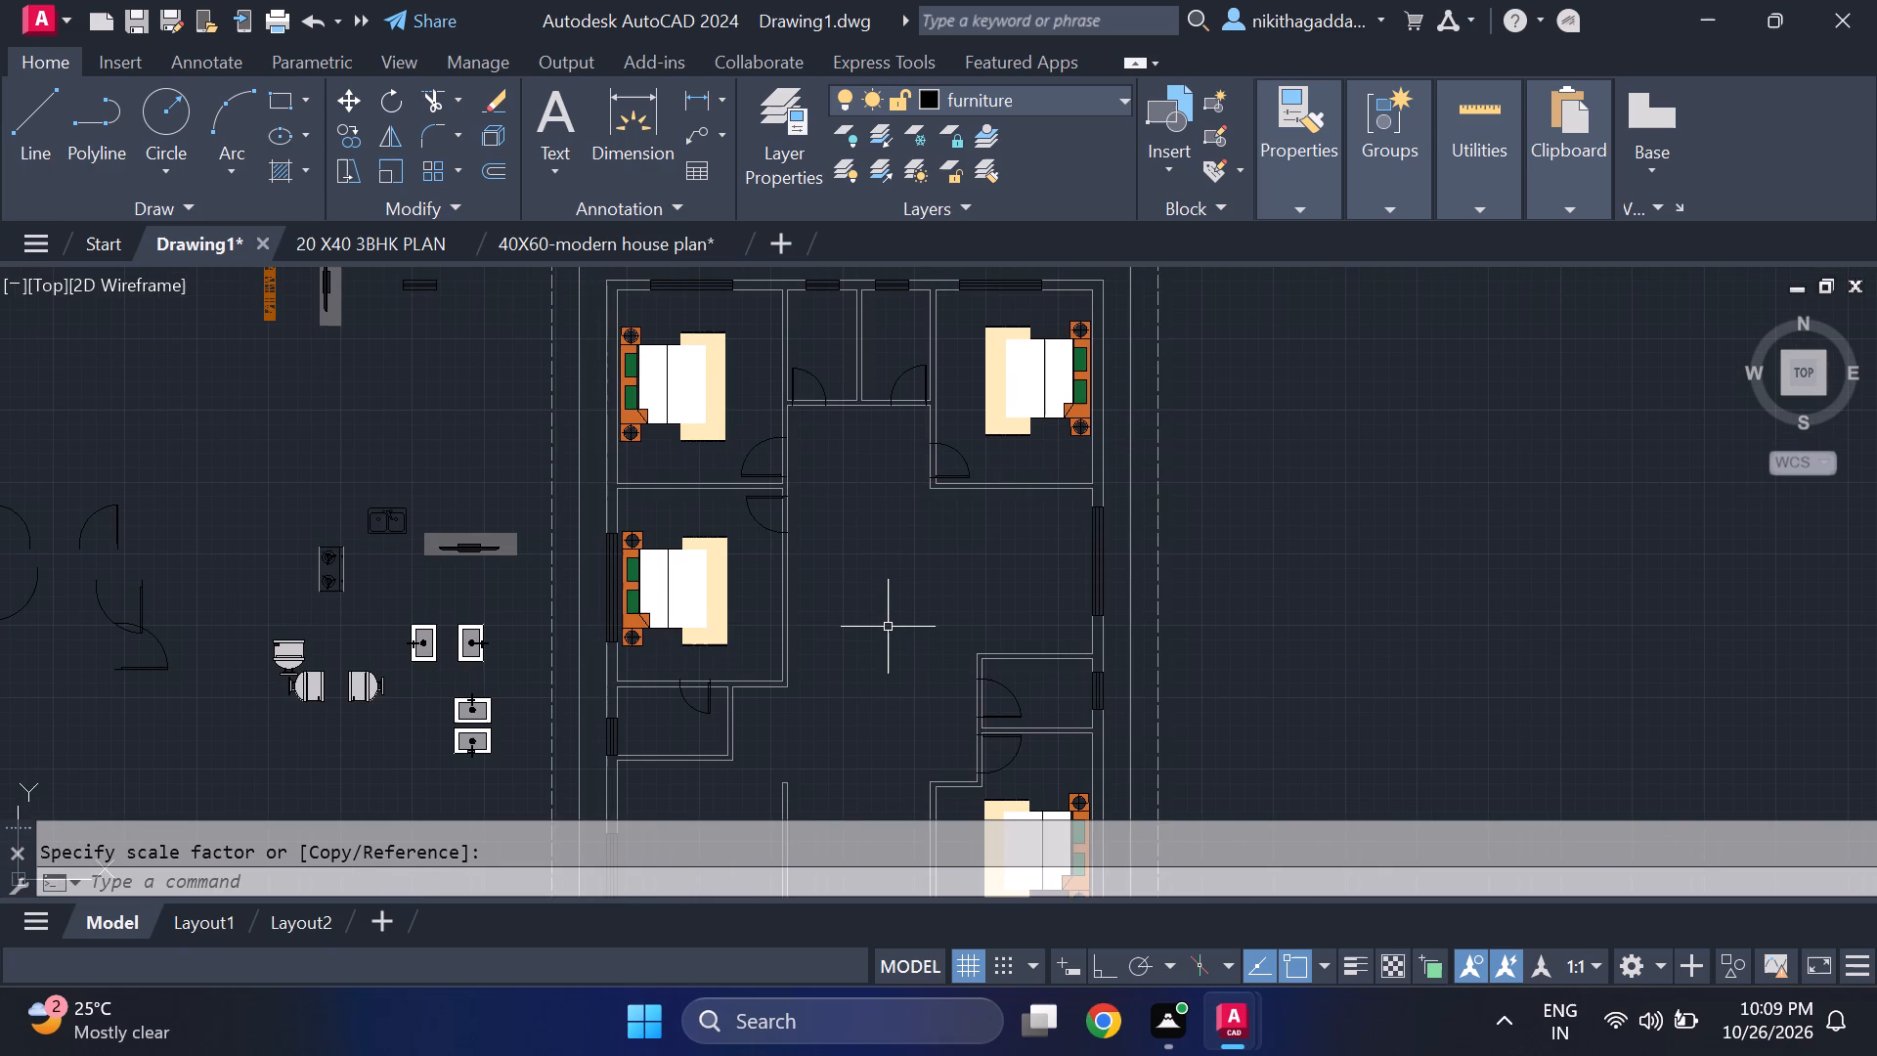
middle_drag(932, 515, 789, 570)
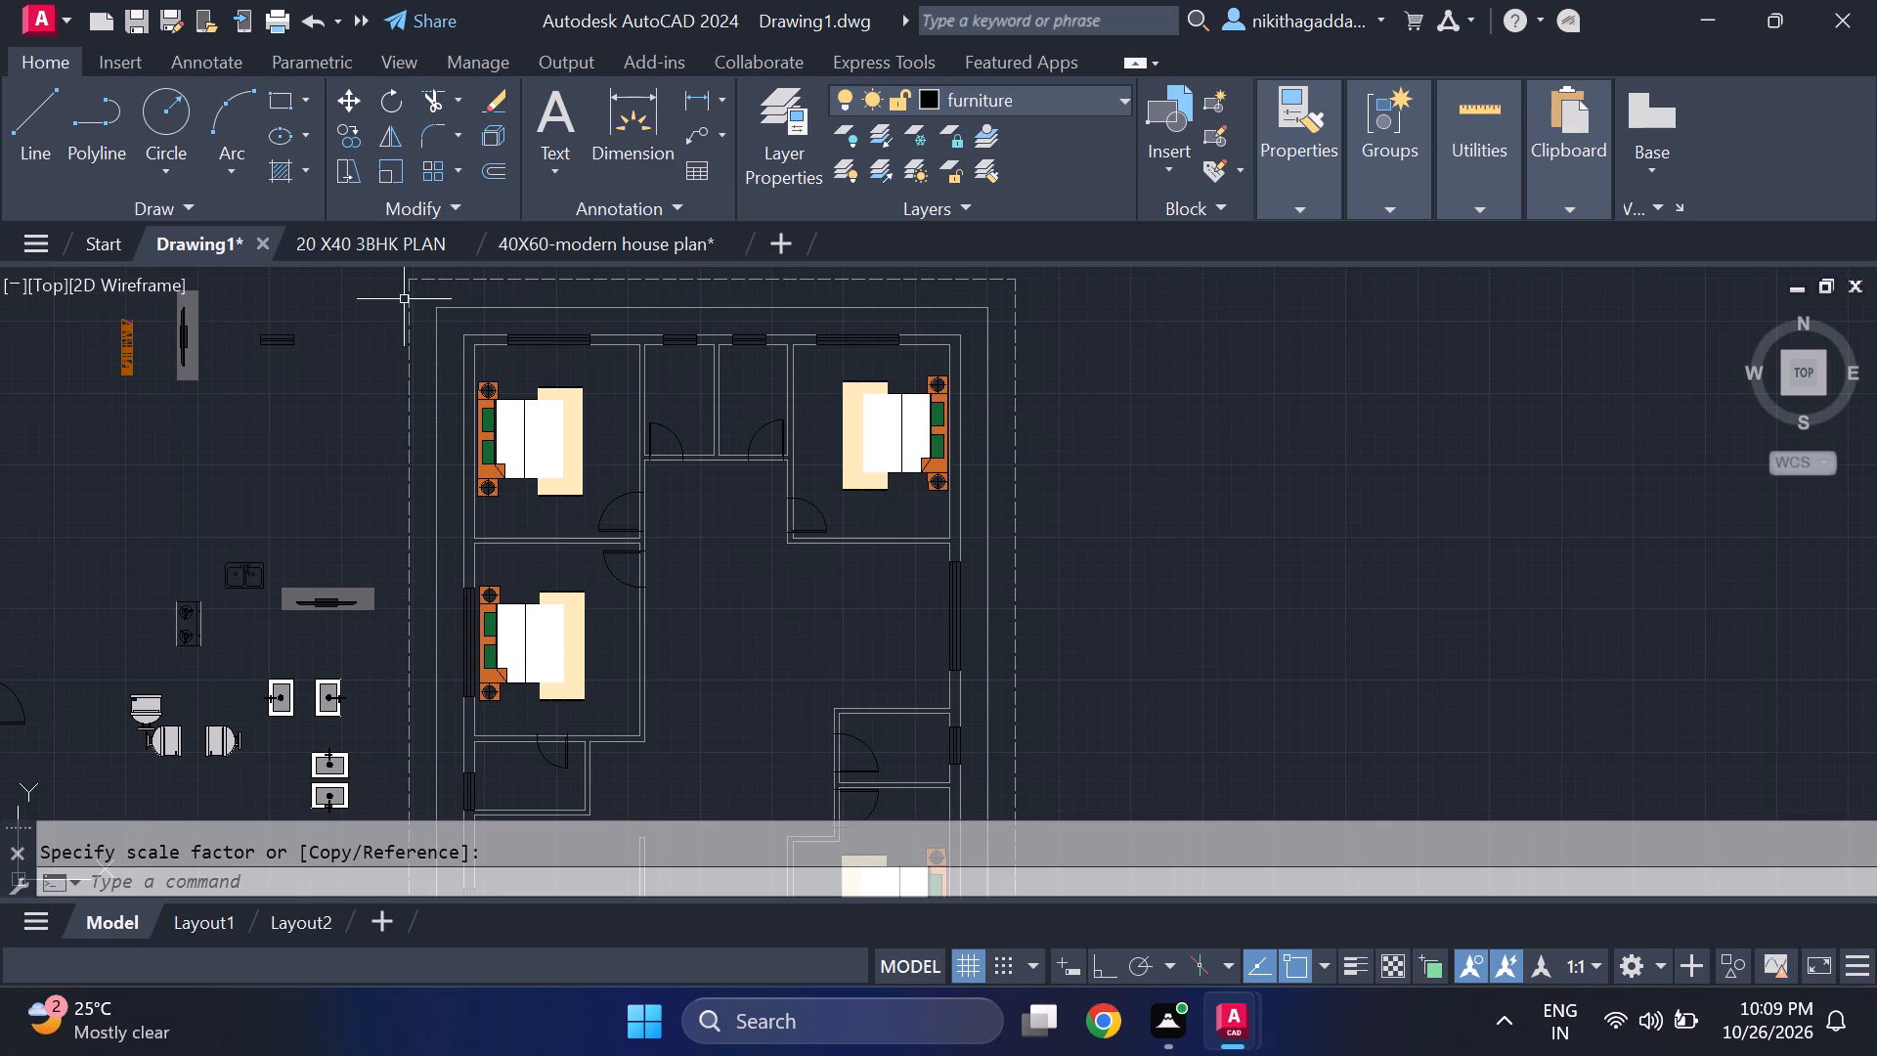
click(353, 246)
scroll(622, 551, down, 5)
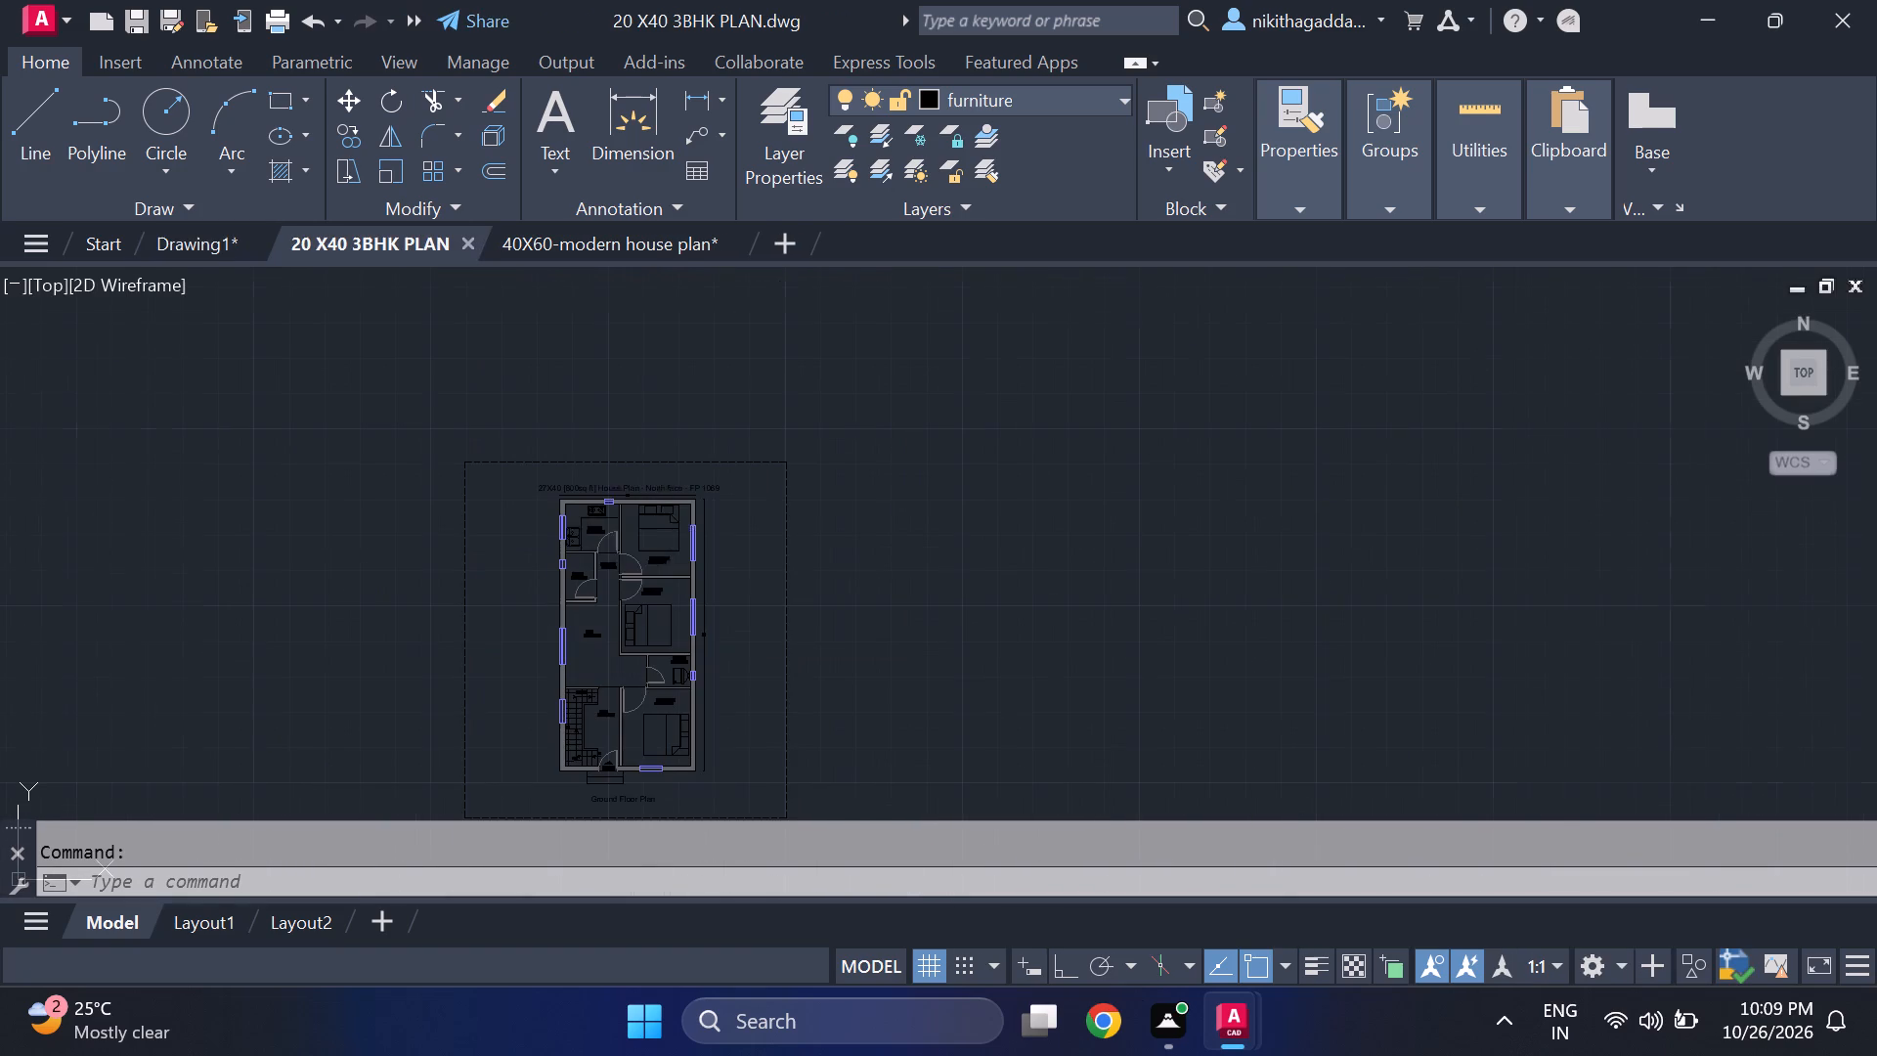
Open the 17'X30'-gf&ff plan drawing from the Documents folder and show its model space.
click(58, 237)
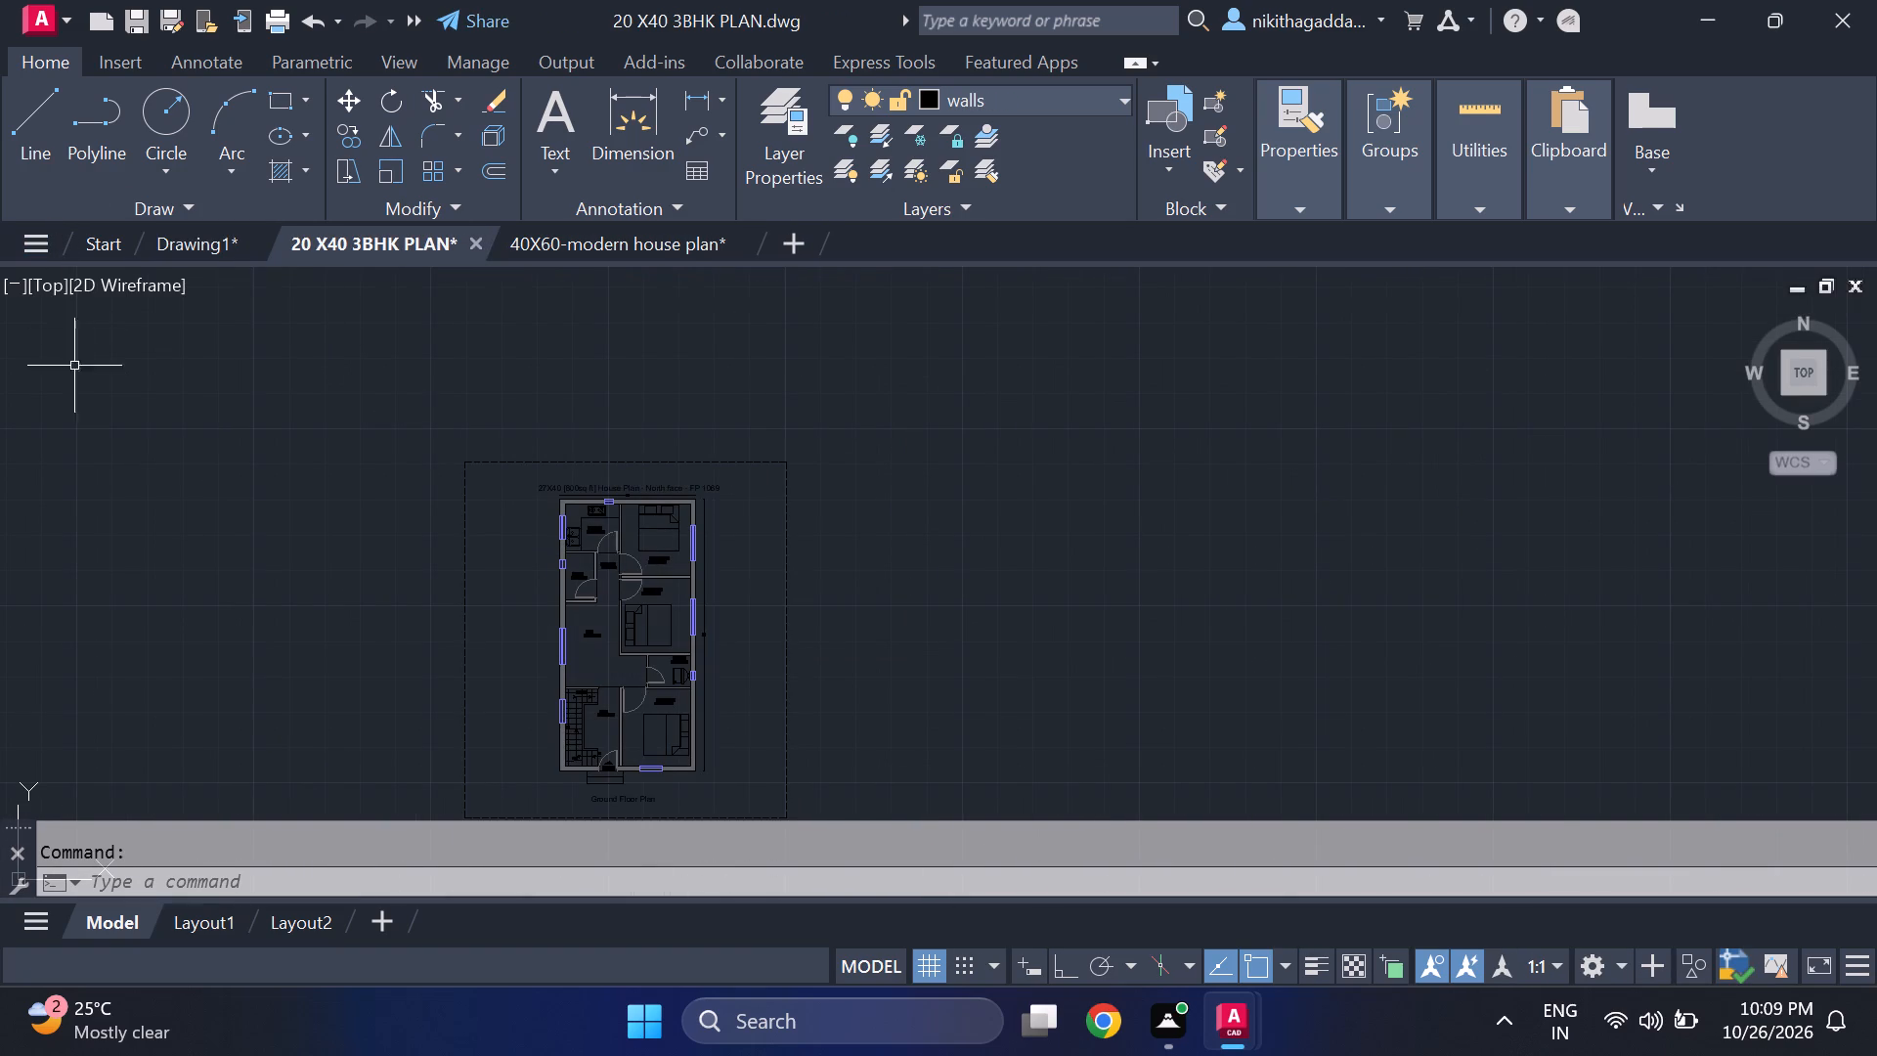
click(25, 238)
click(167, 569)
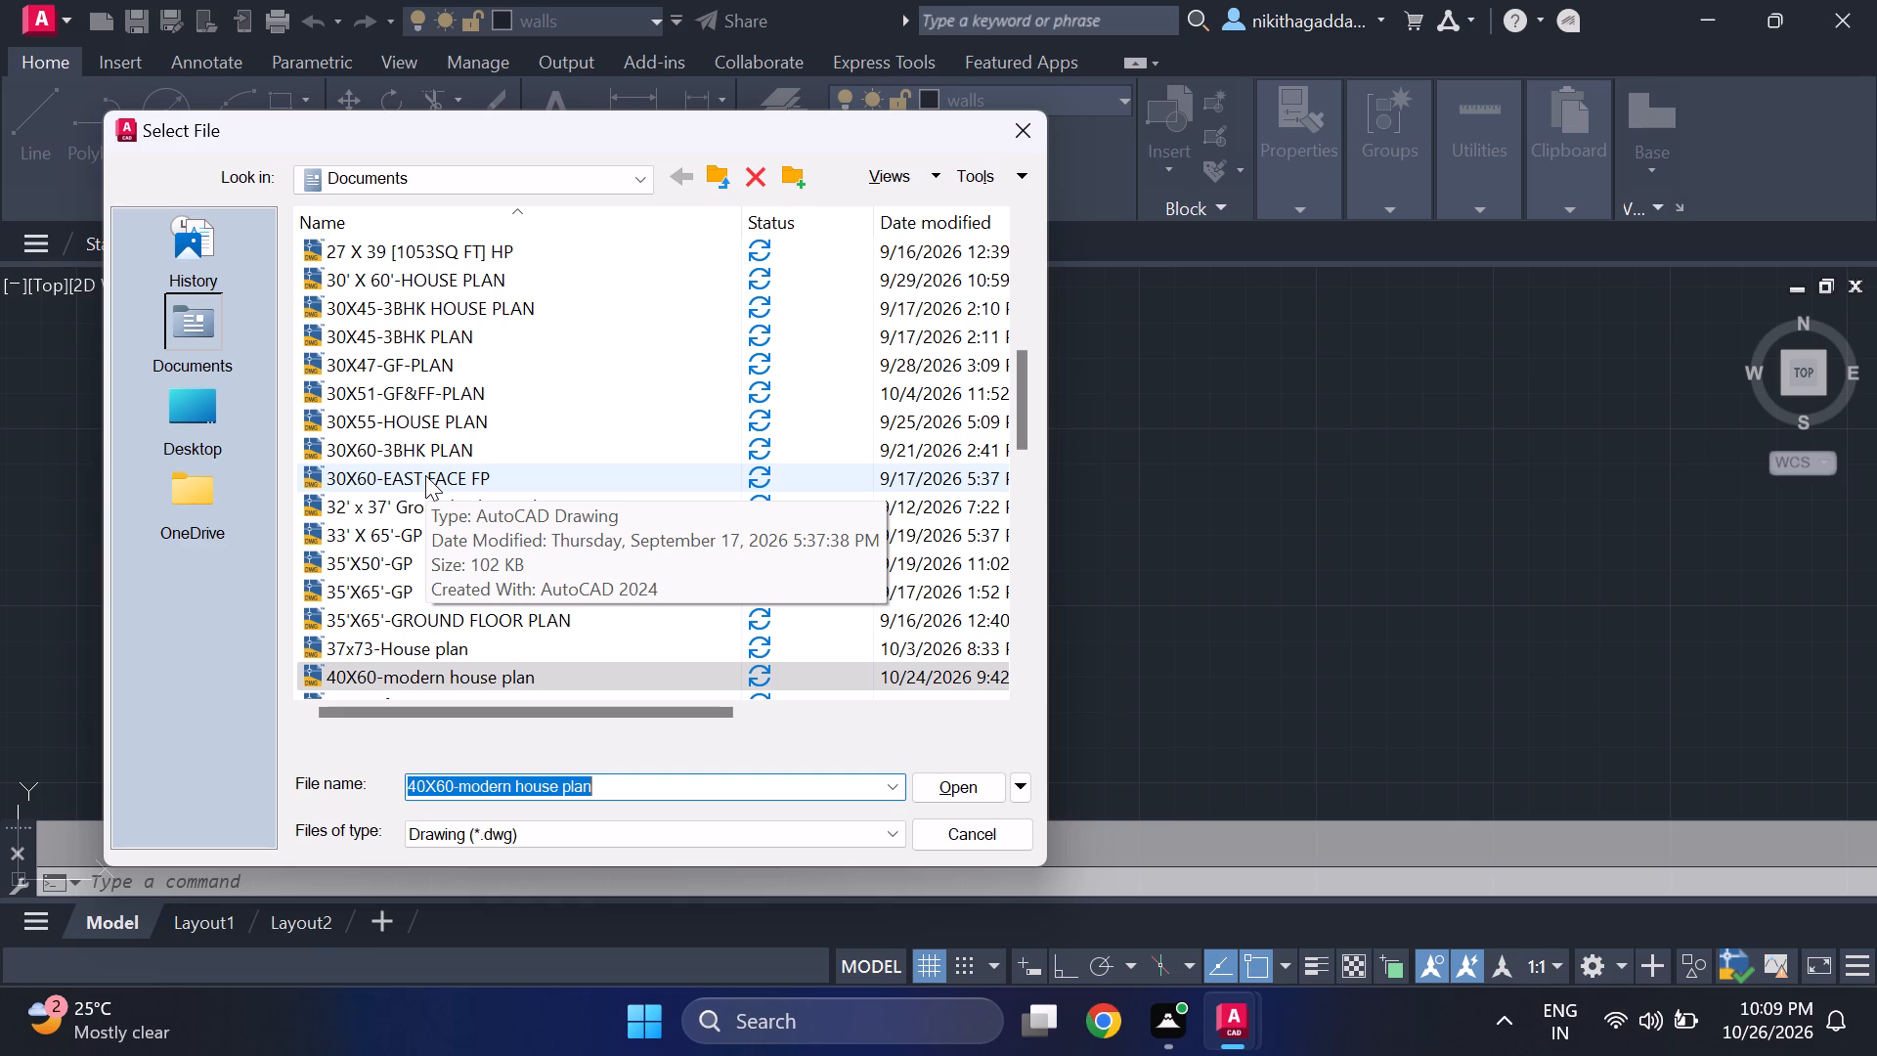
scroll(417, 472, up, 4)
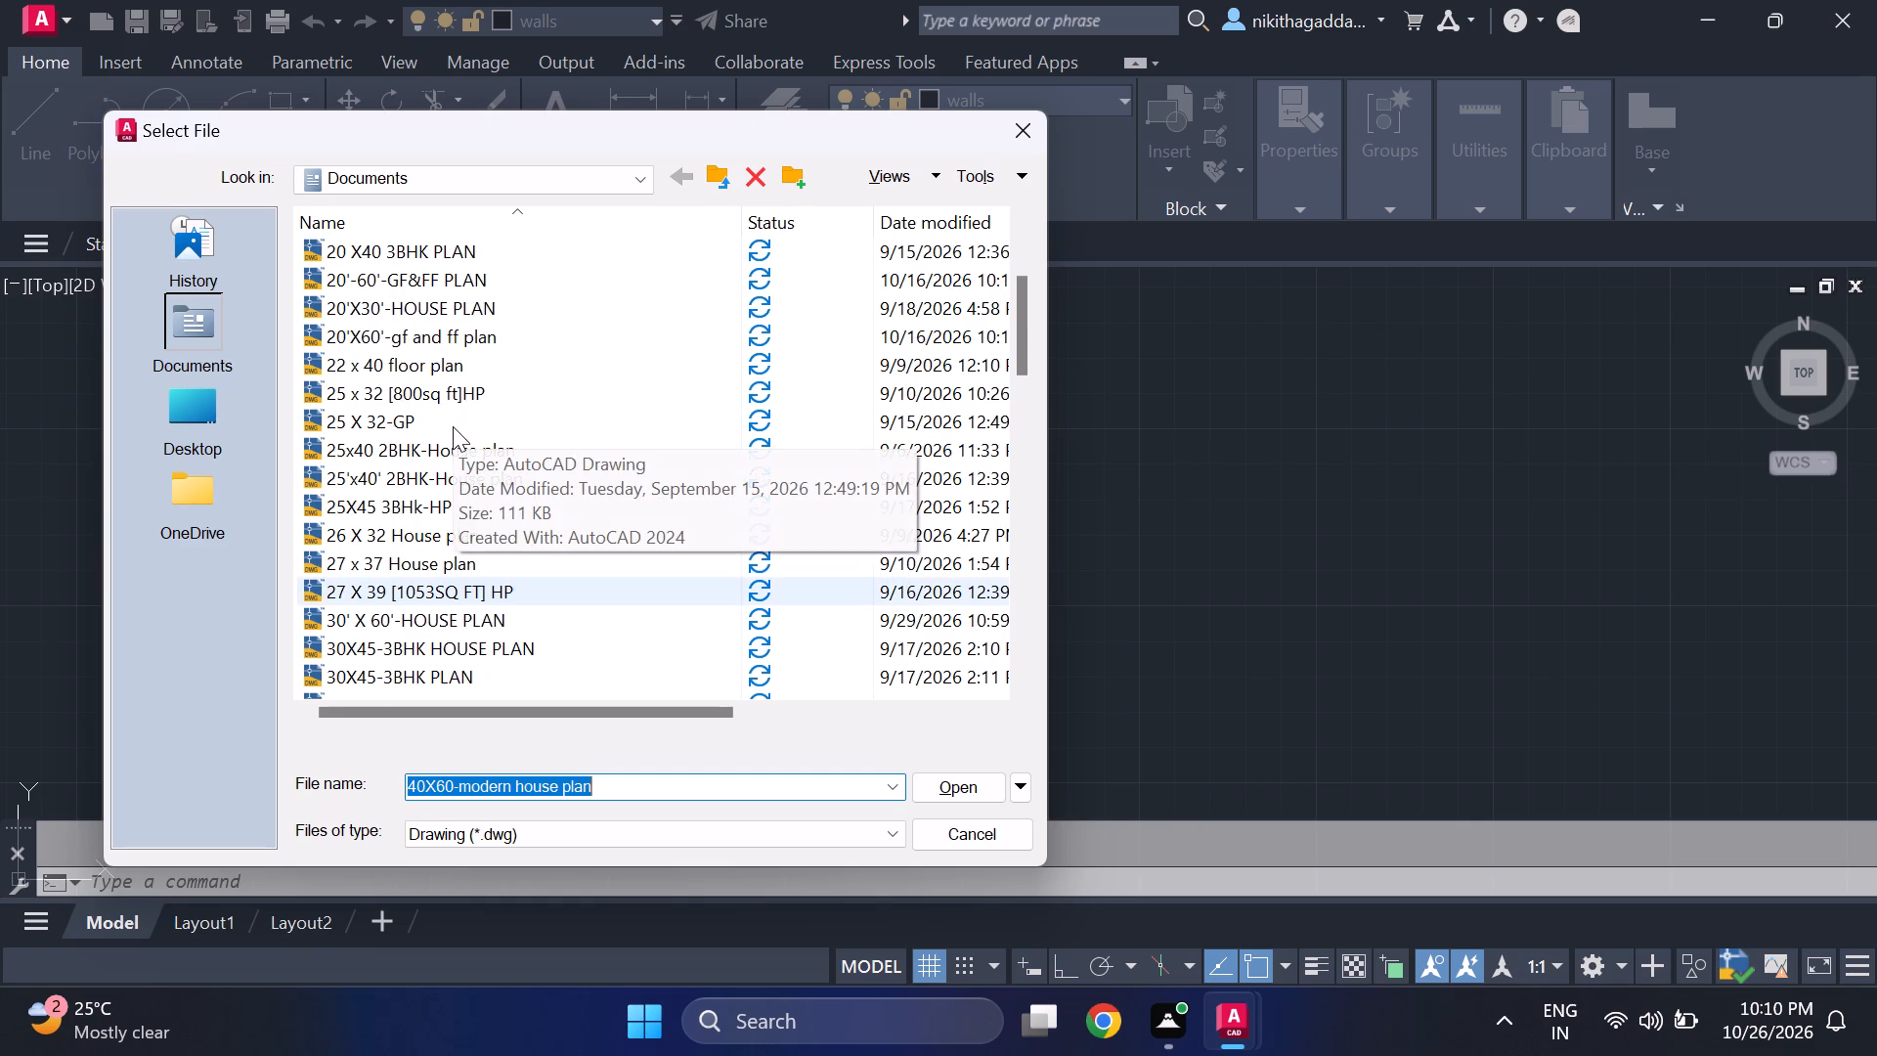
scroll(453, 426, up, 7)
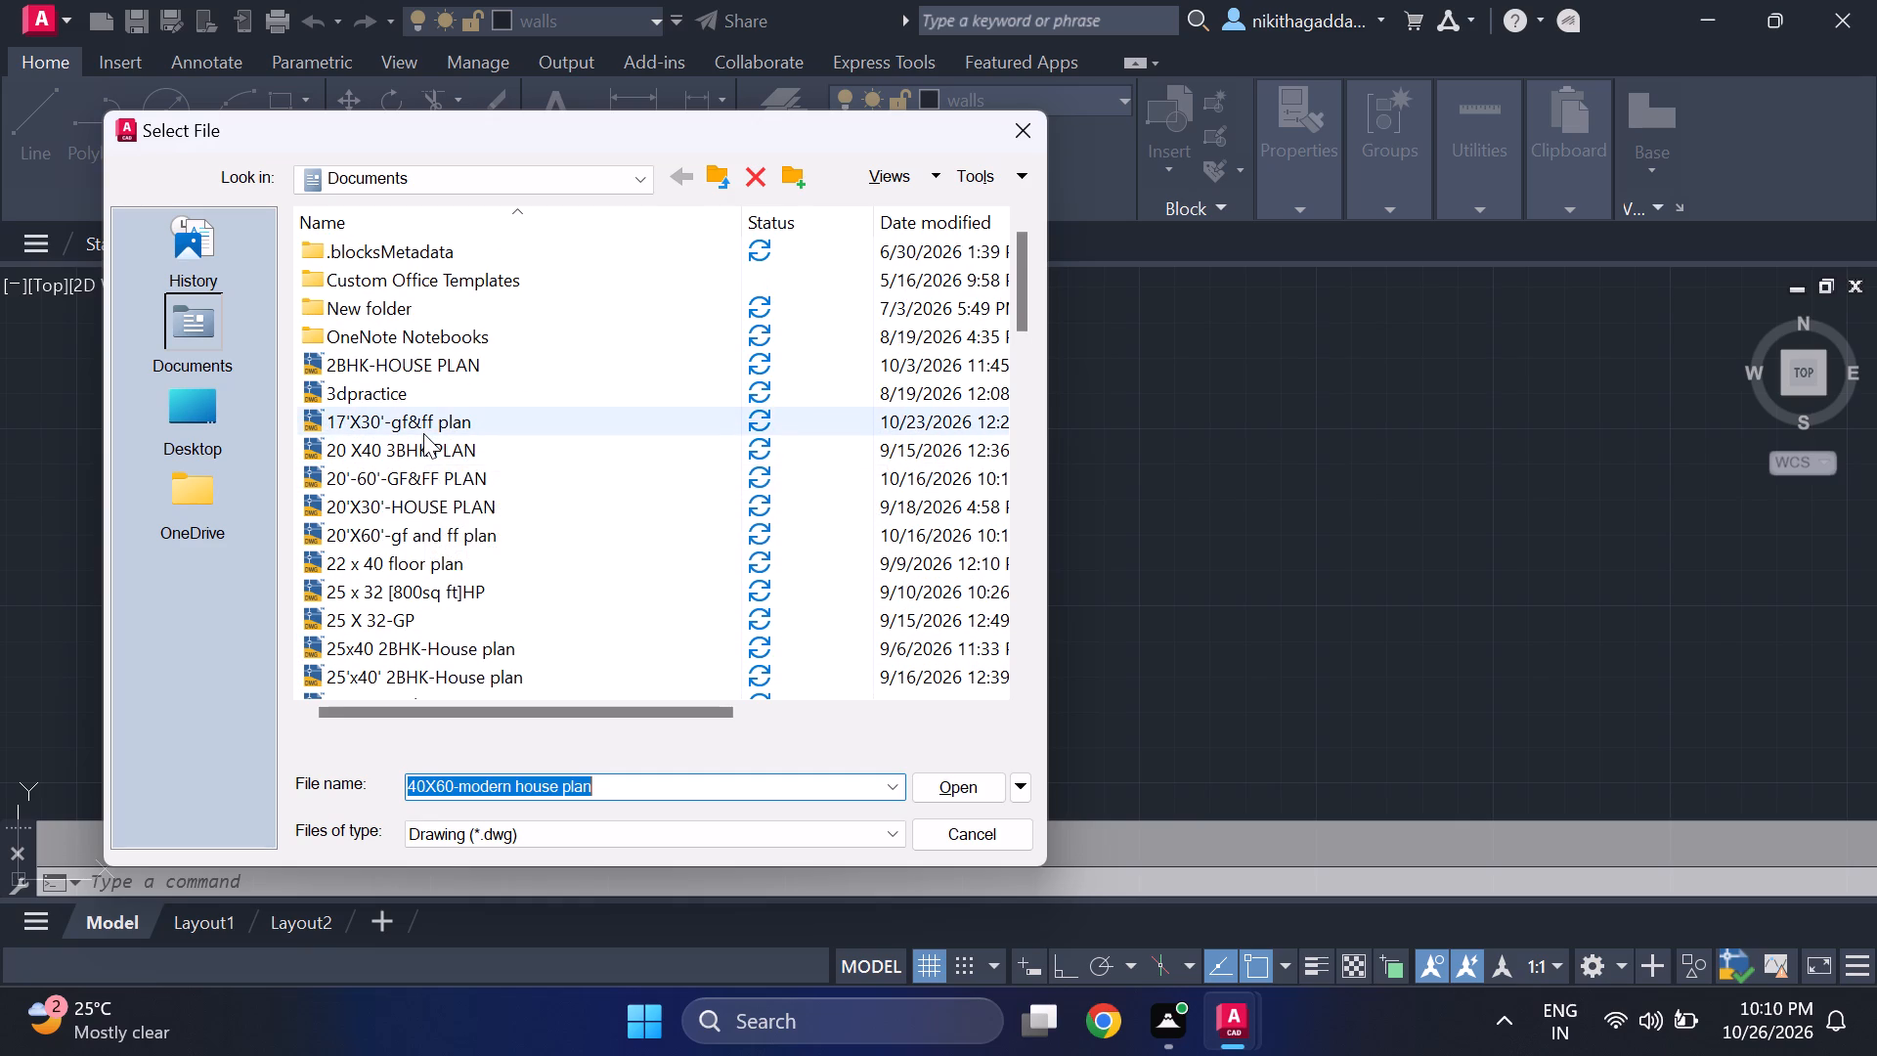
click(425, 433)
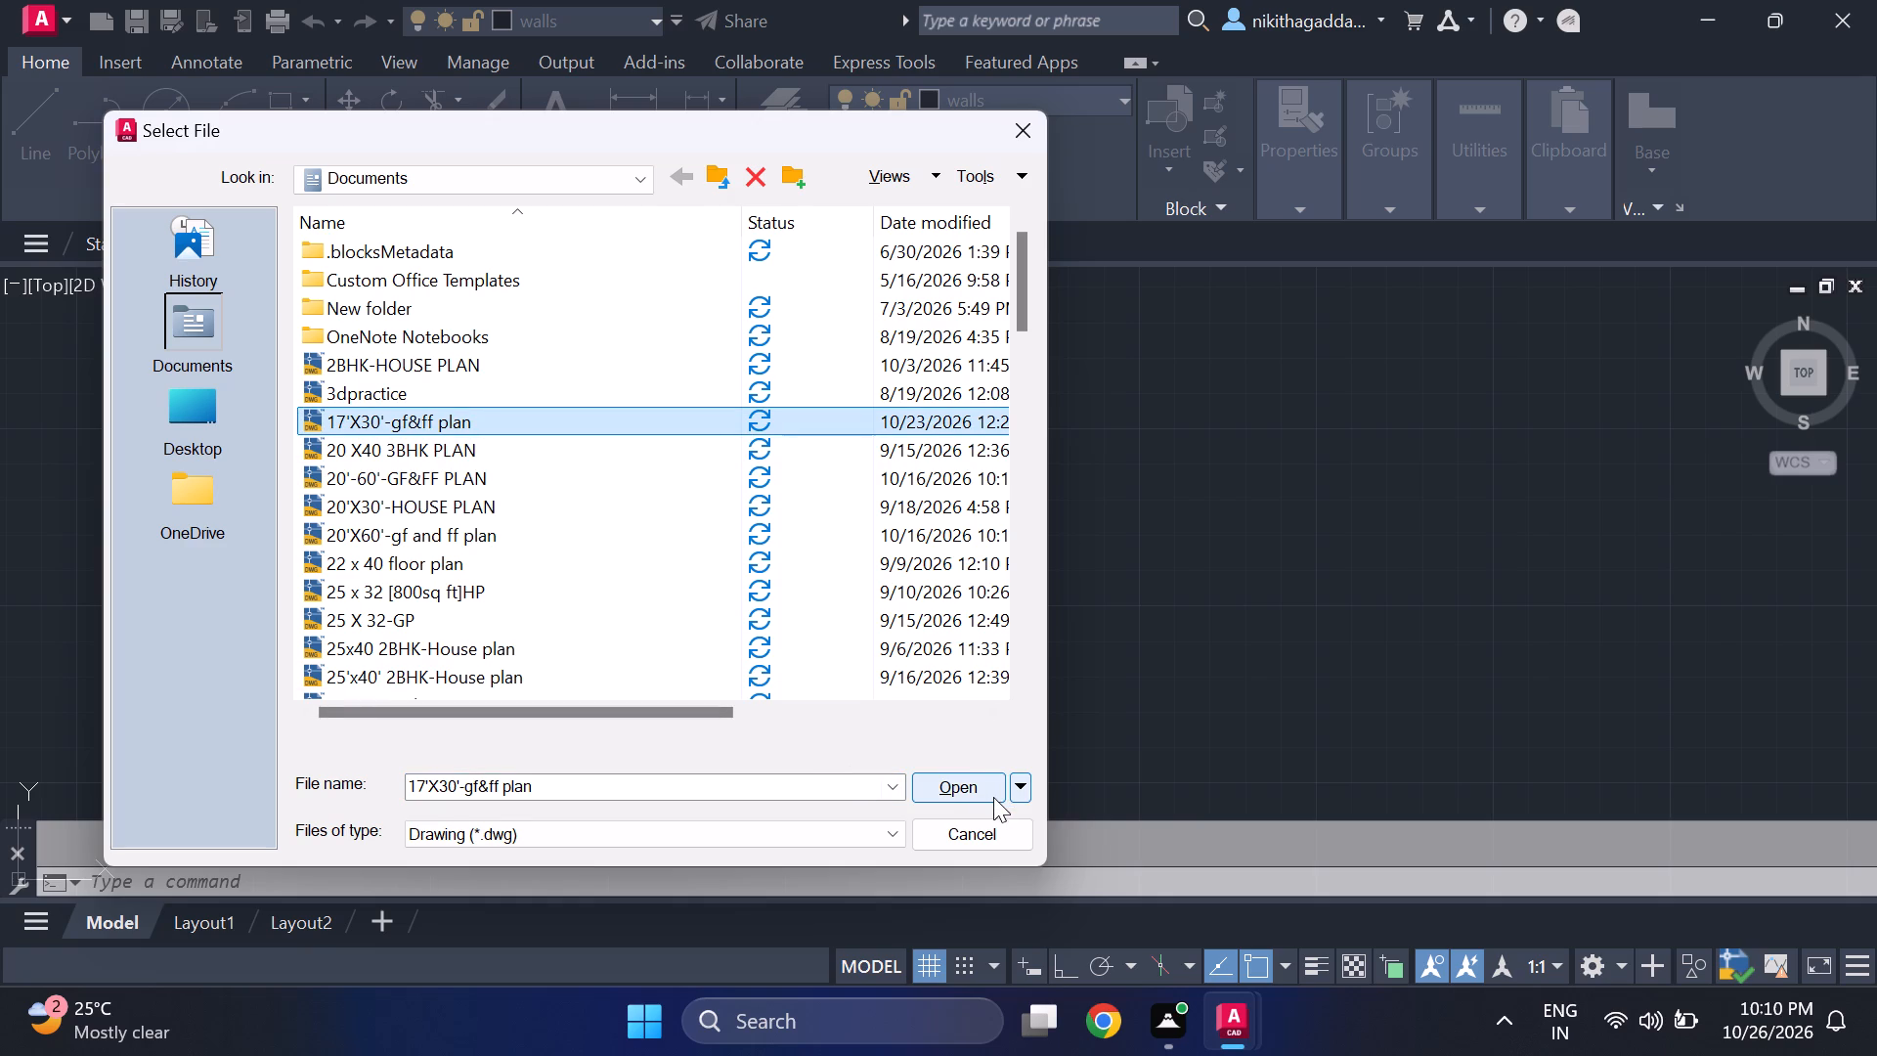
click(993, 793)
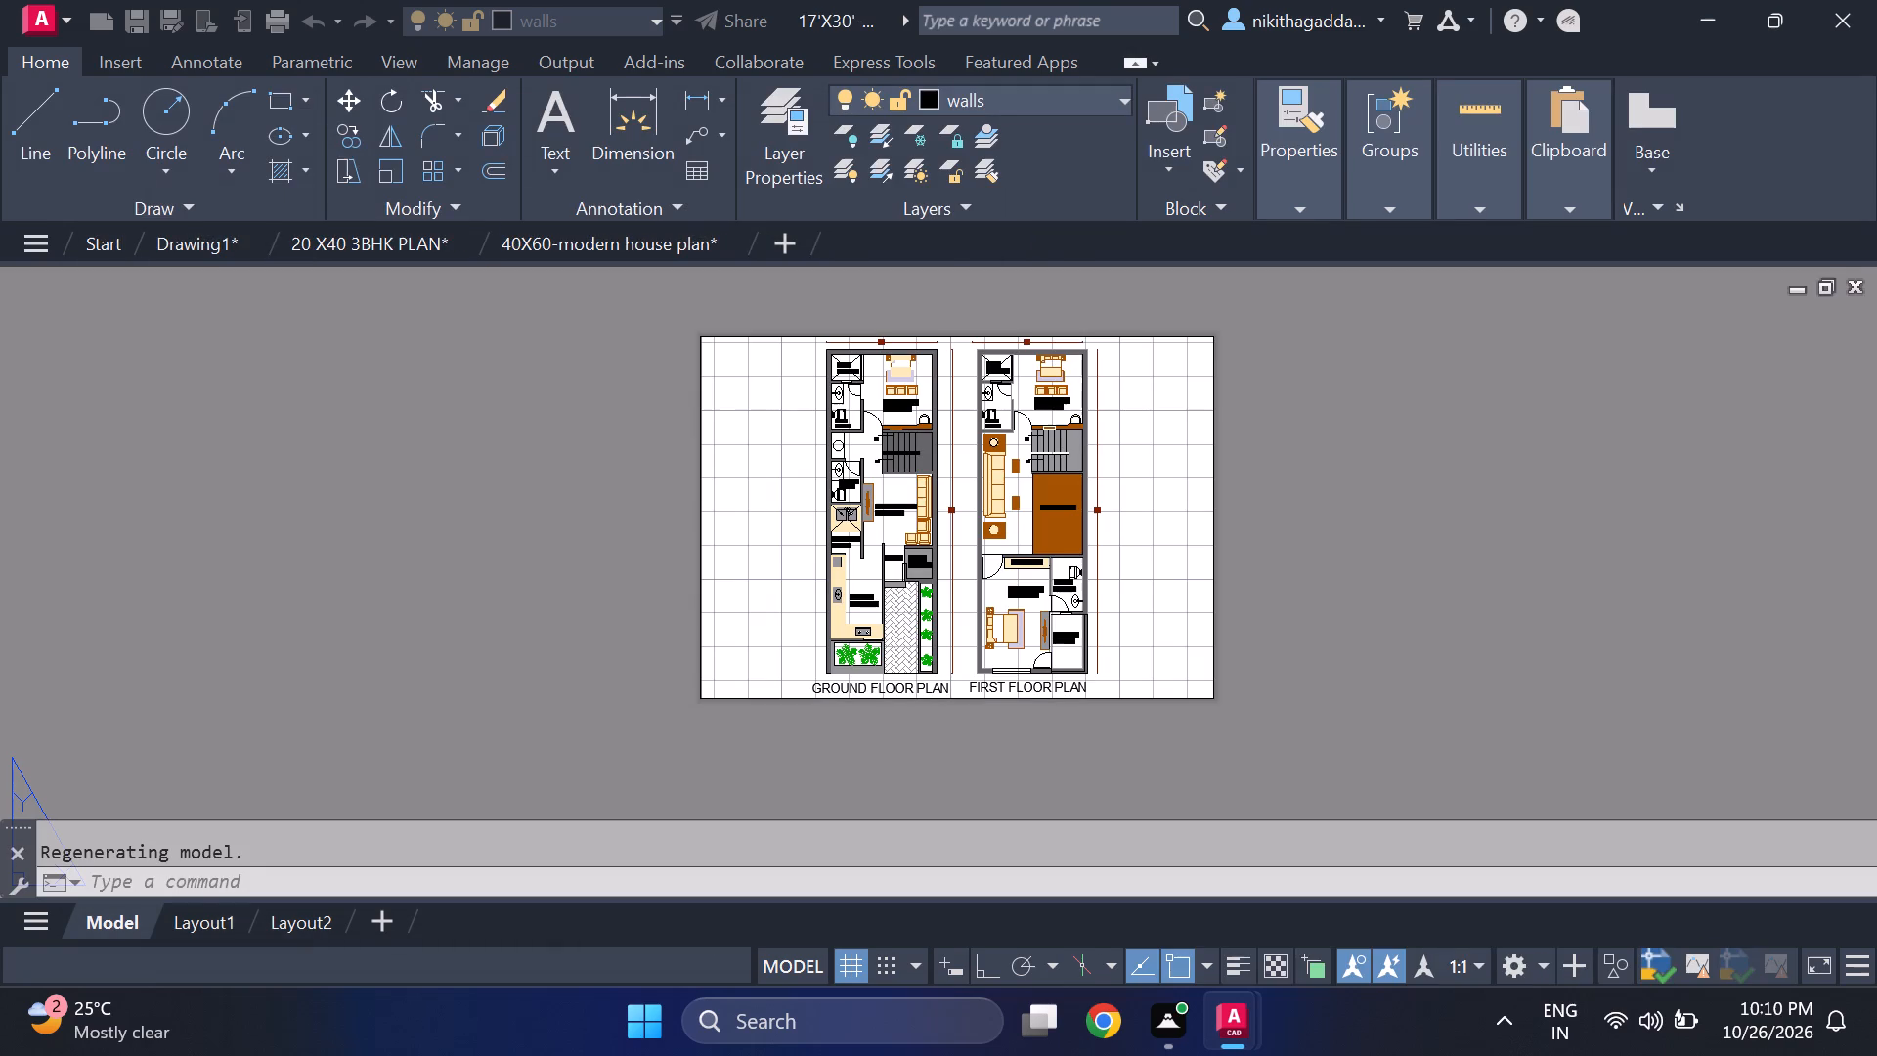
click(111, 913)
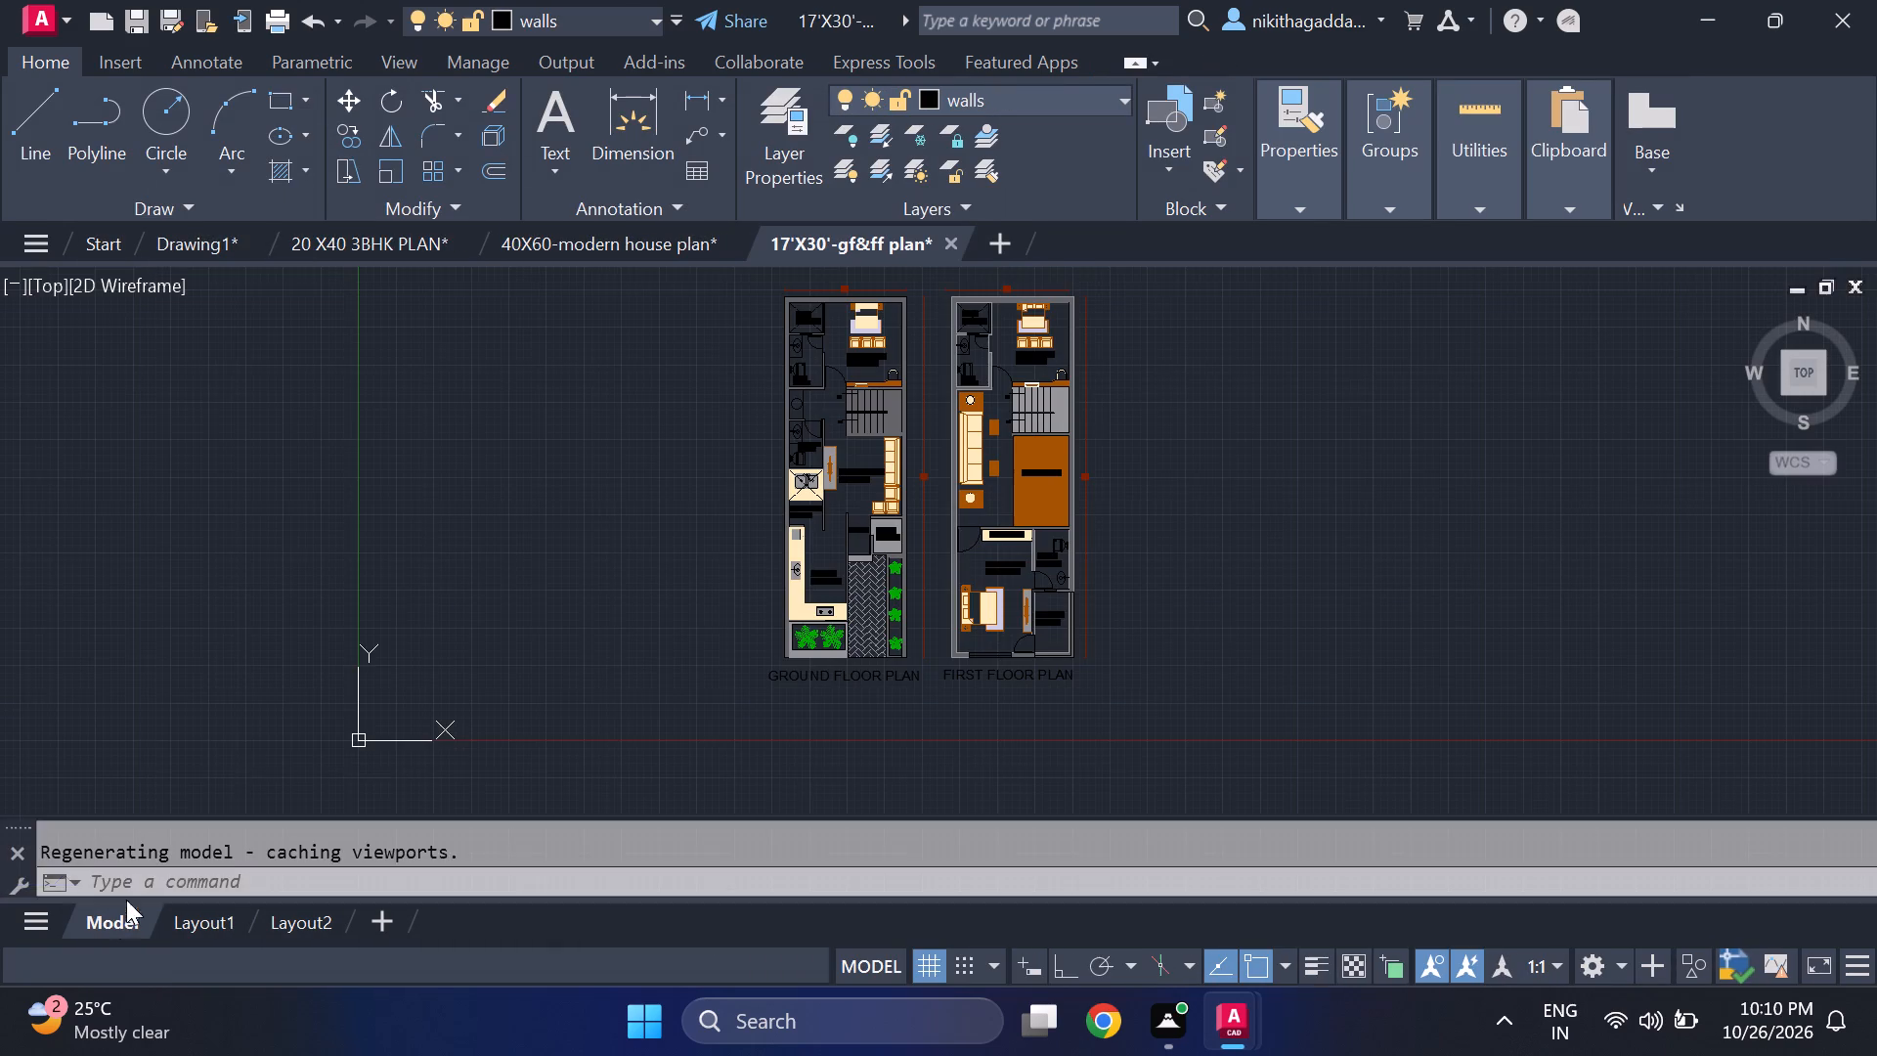
Copy the ground floor drawing hall's long sofa, with its cushion fill and the adjoining seat fill, to the clipboard.
scroll(906, 449, up, 4)
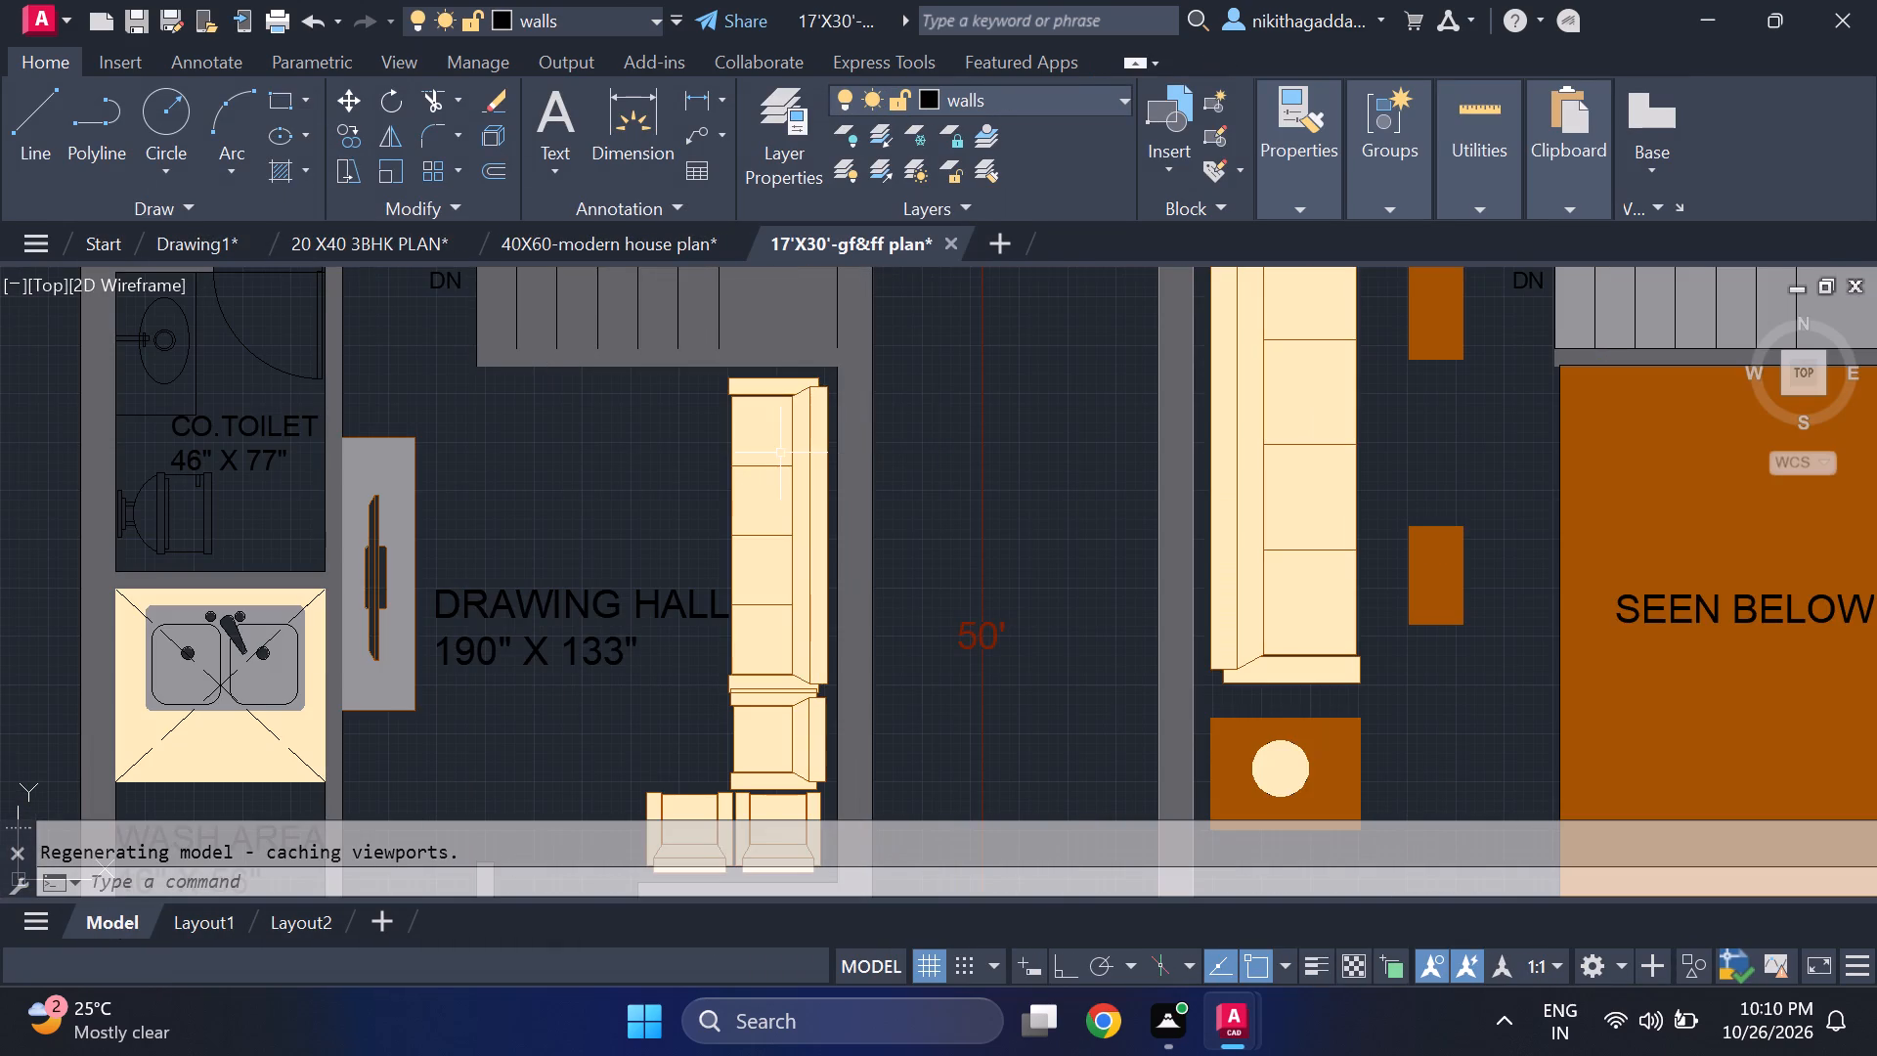
click(809, 432)
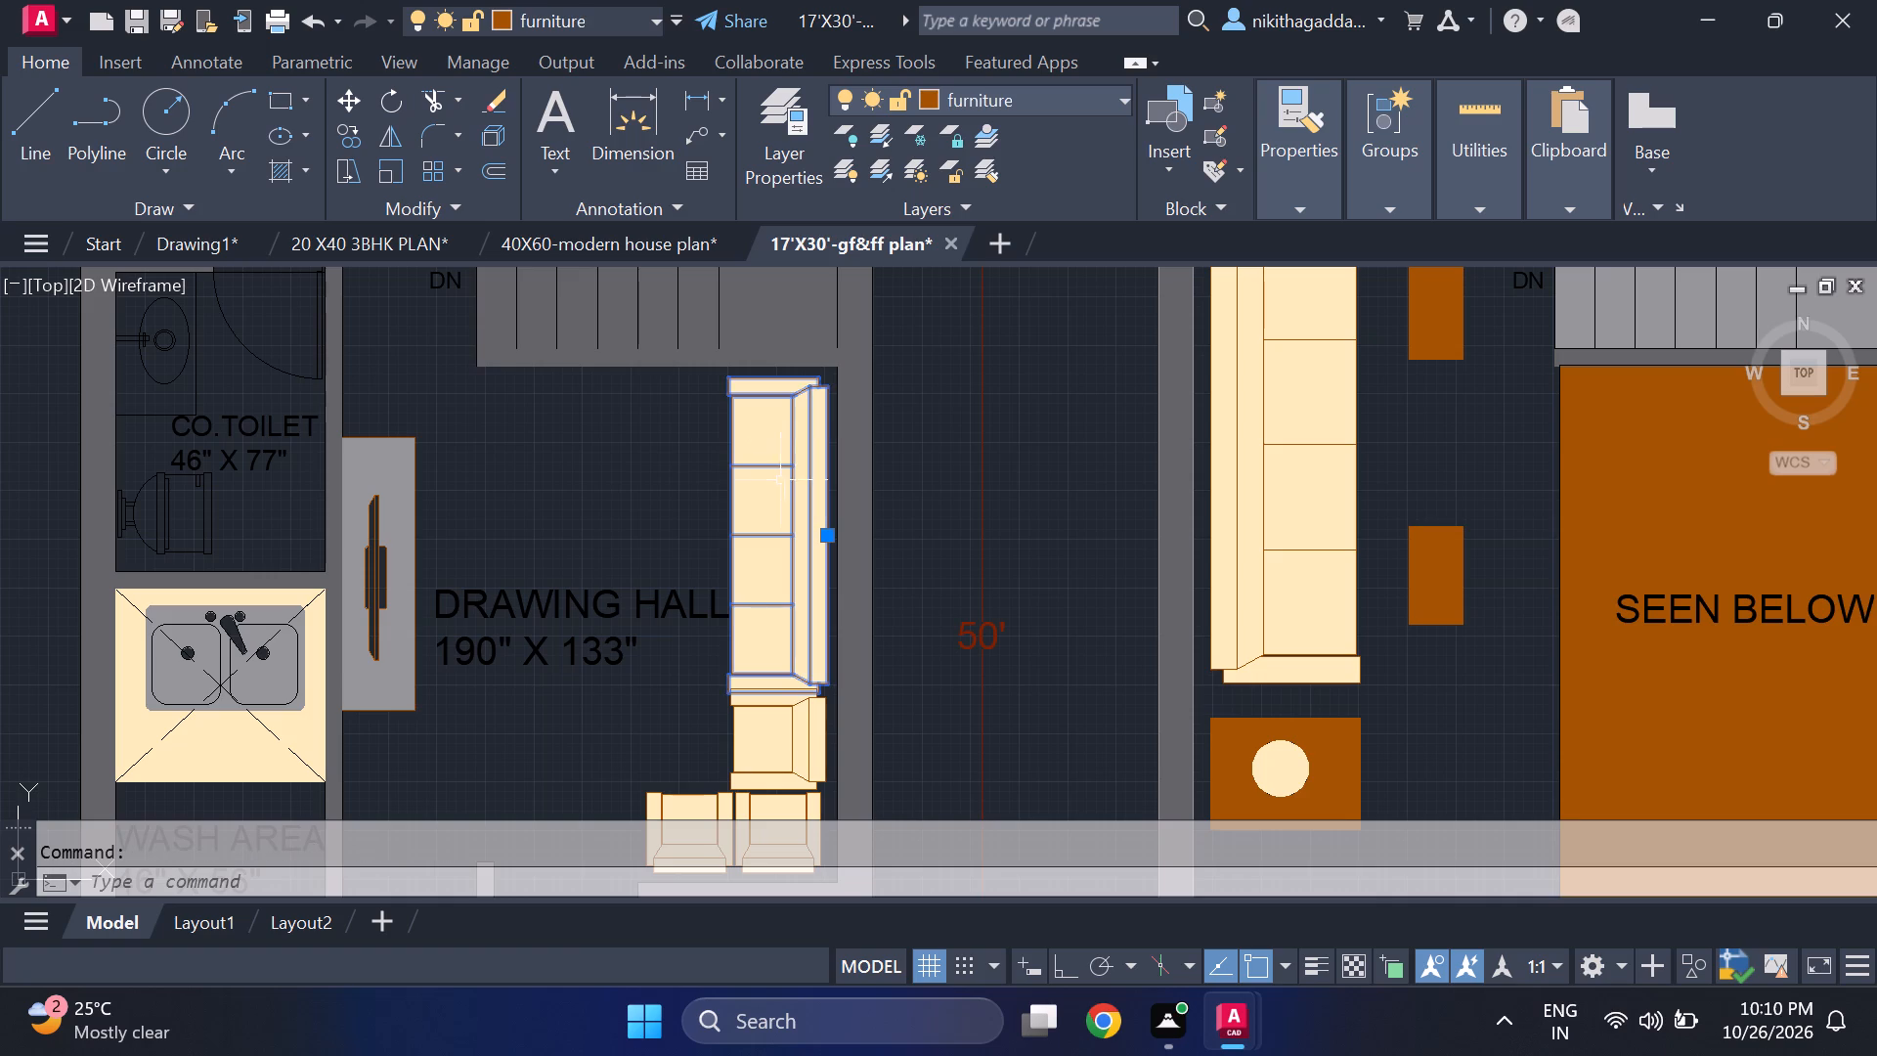
scroll(780, 487, down, 2)
scroll(765, 548, up, 3)
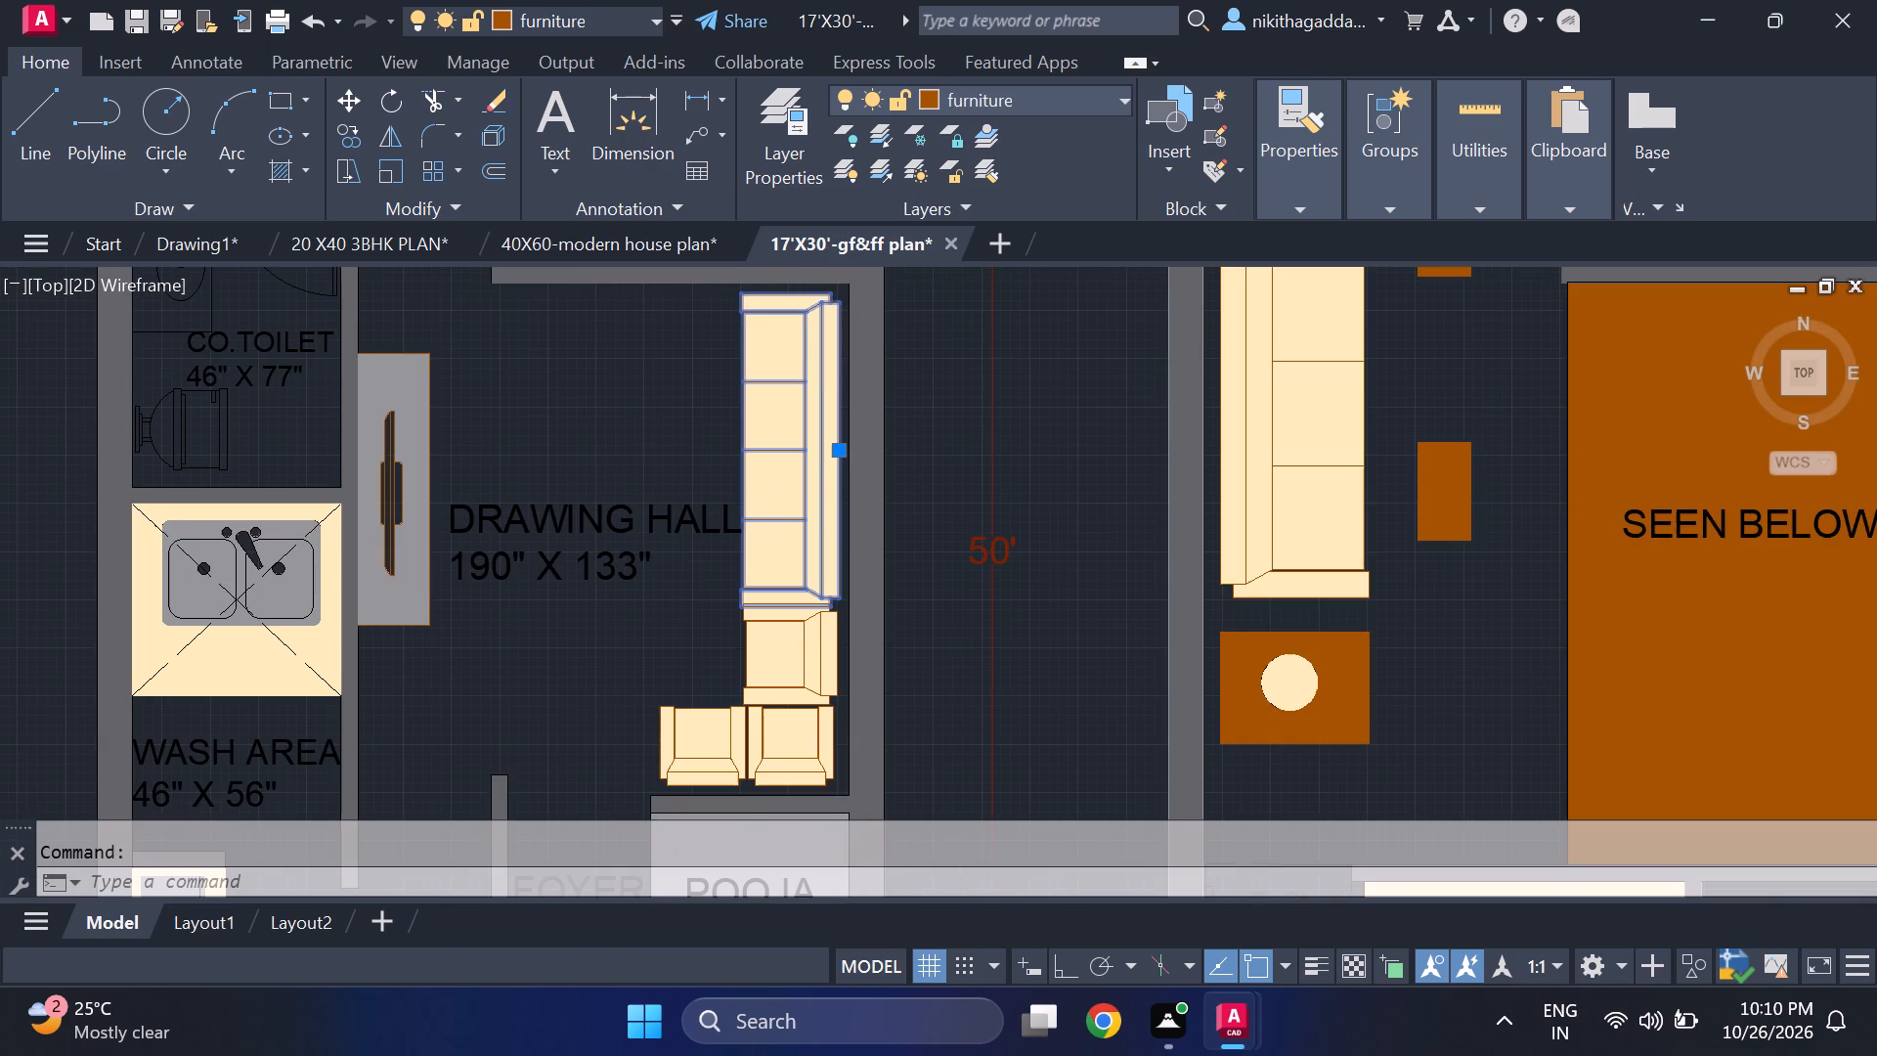
scroll(773, 539, down, 1)
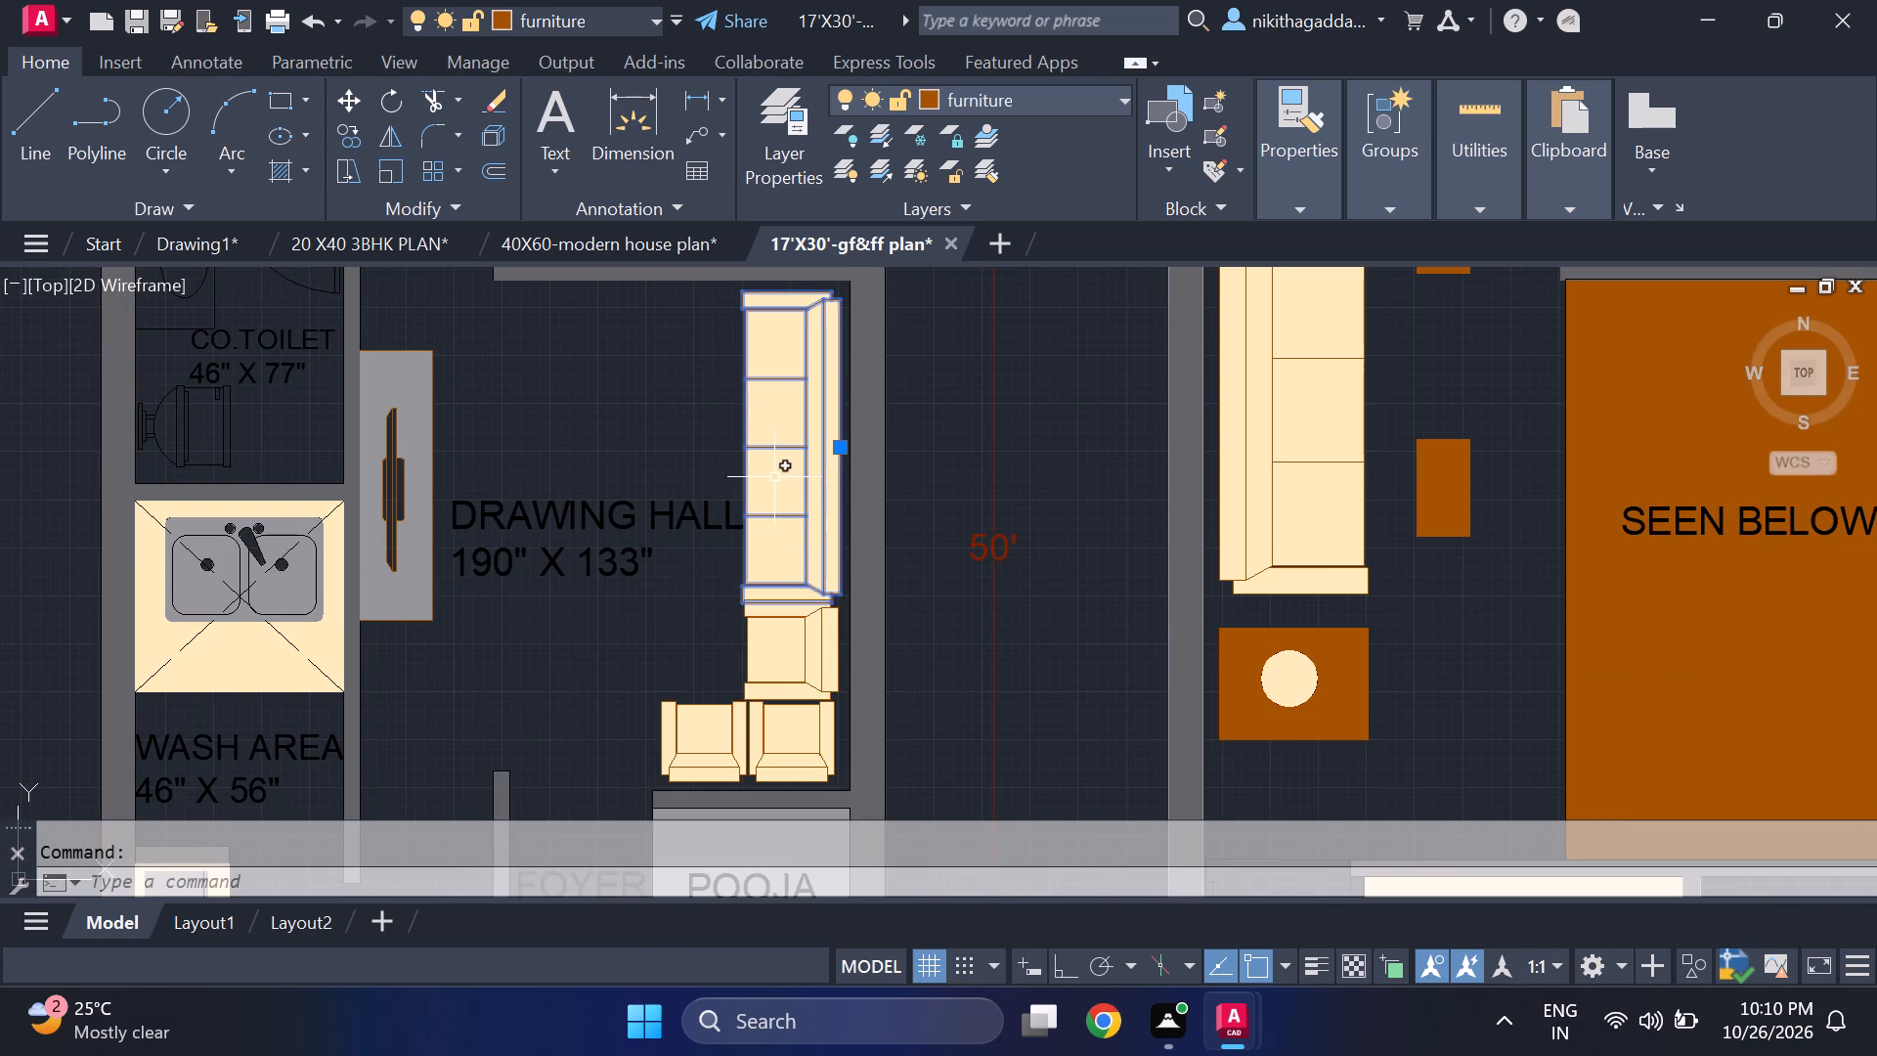
click(782, 469)
scroll(805, 484, up, 1)
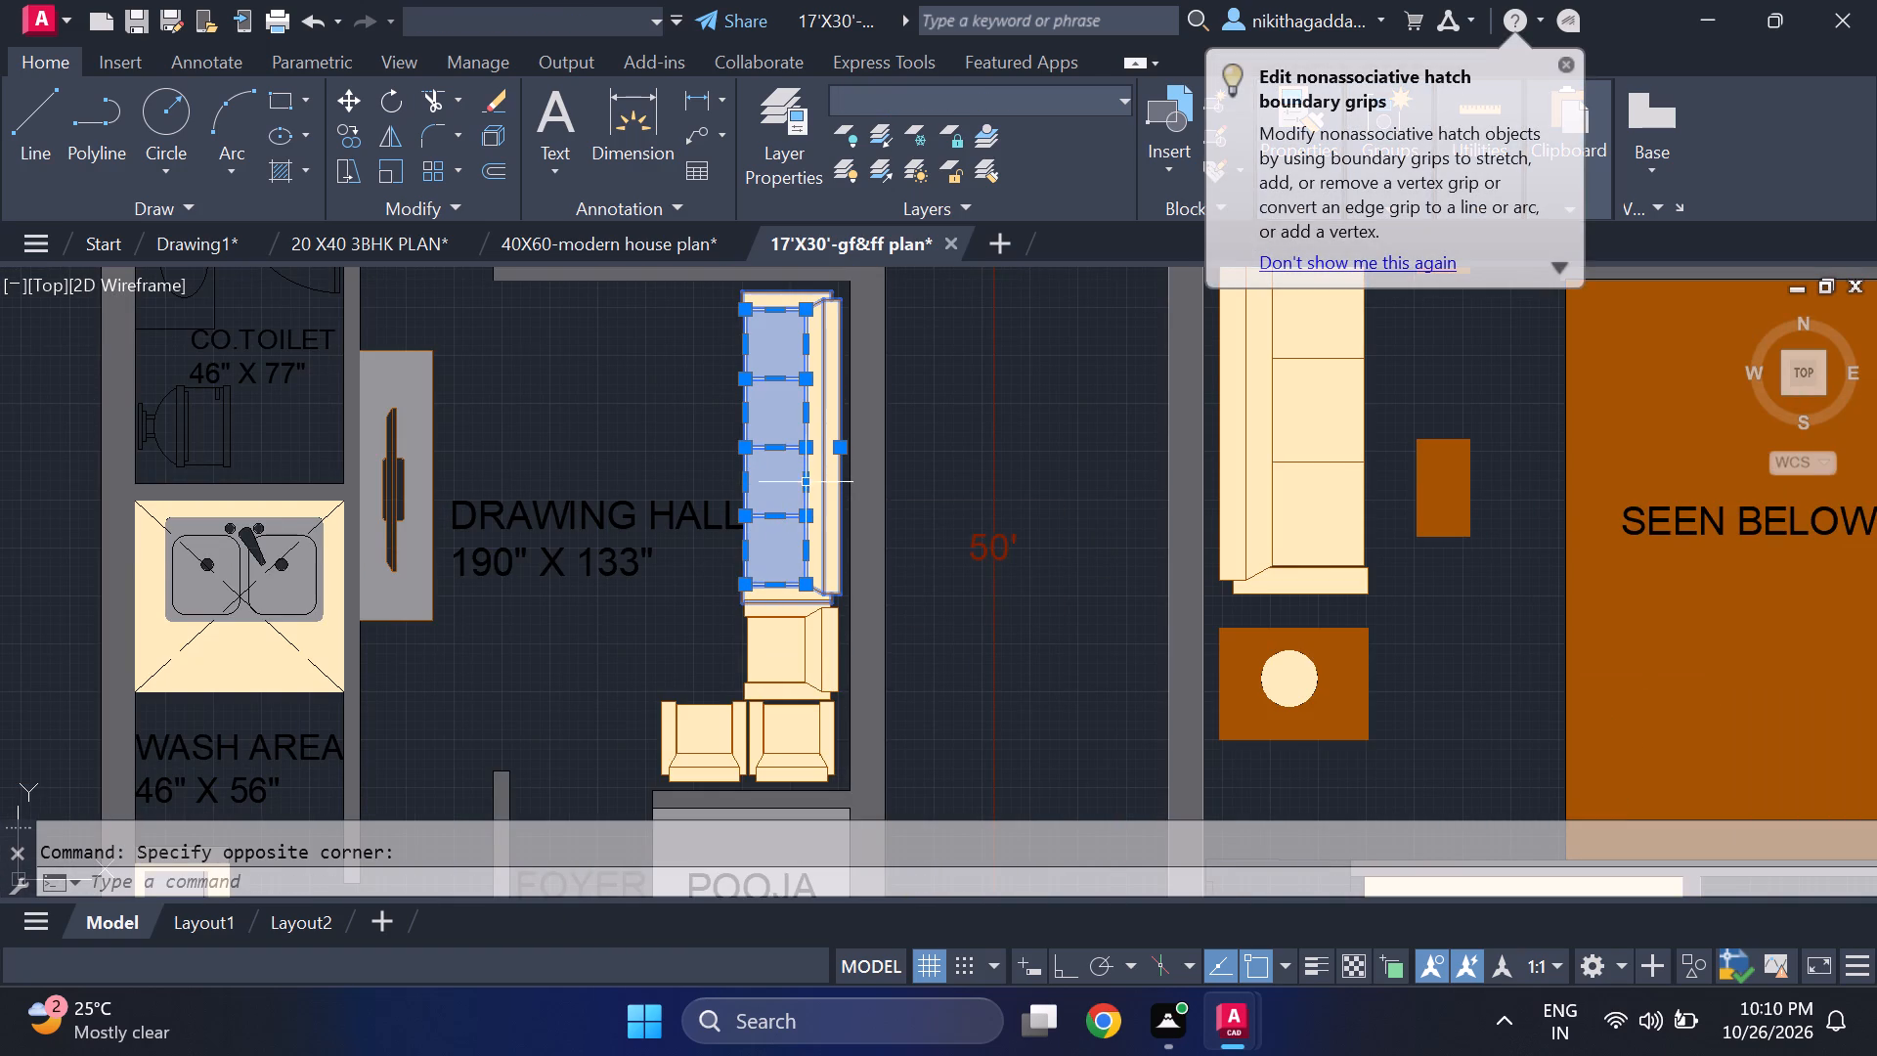
click(820, 460)
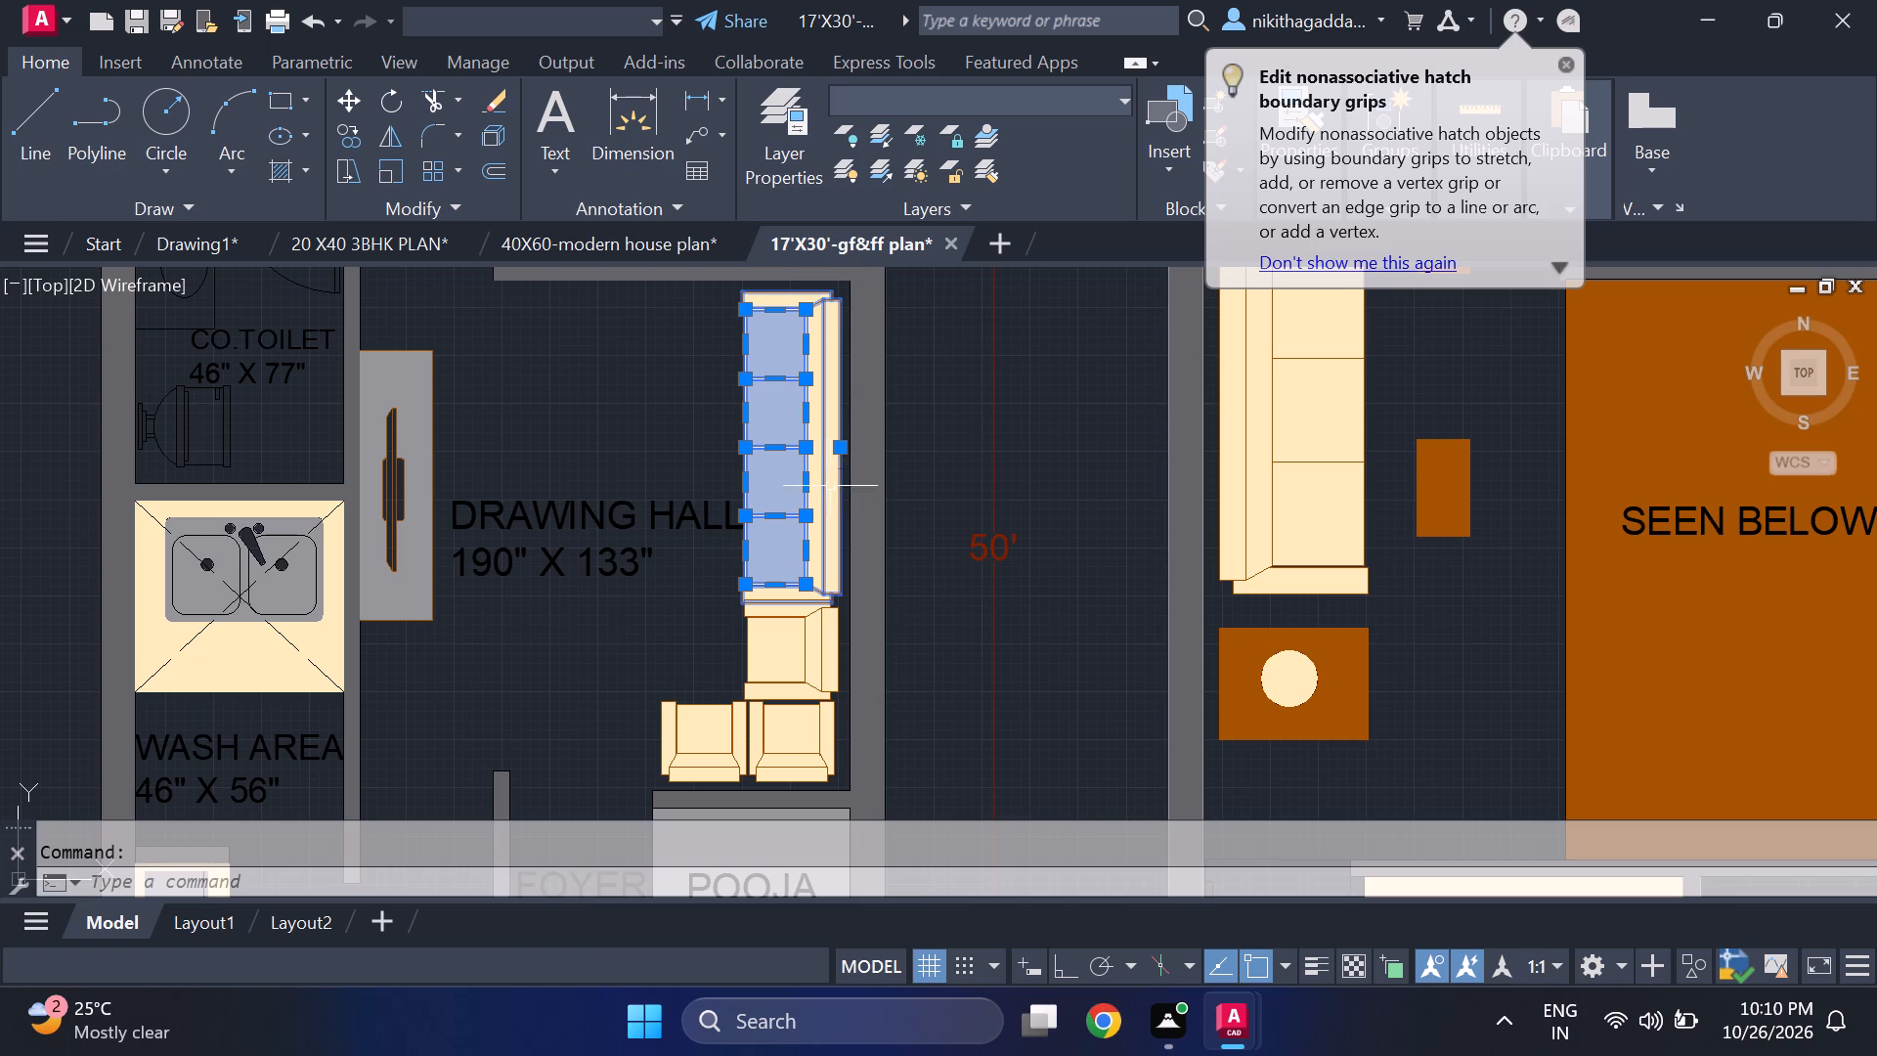
middle_drag(793, 558, 788, 624)
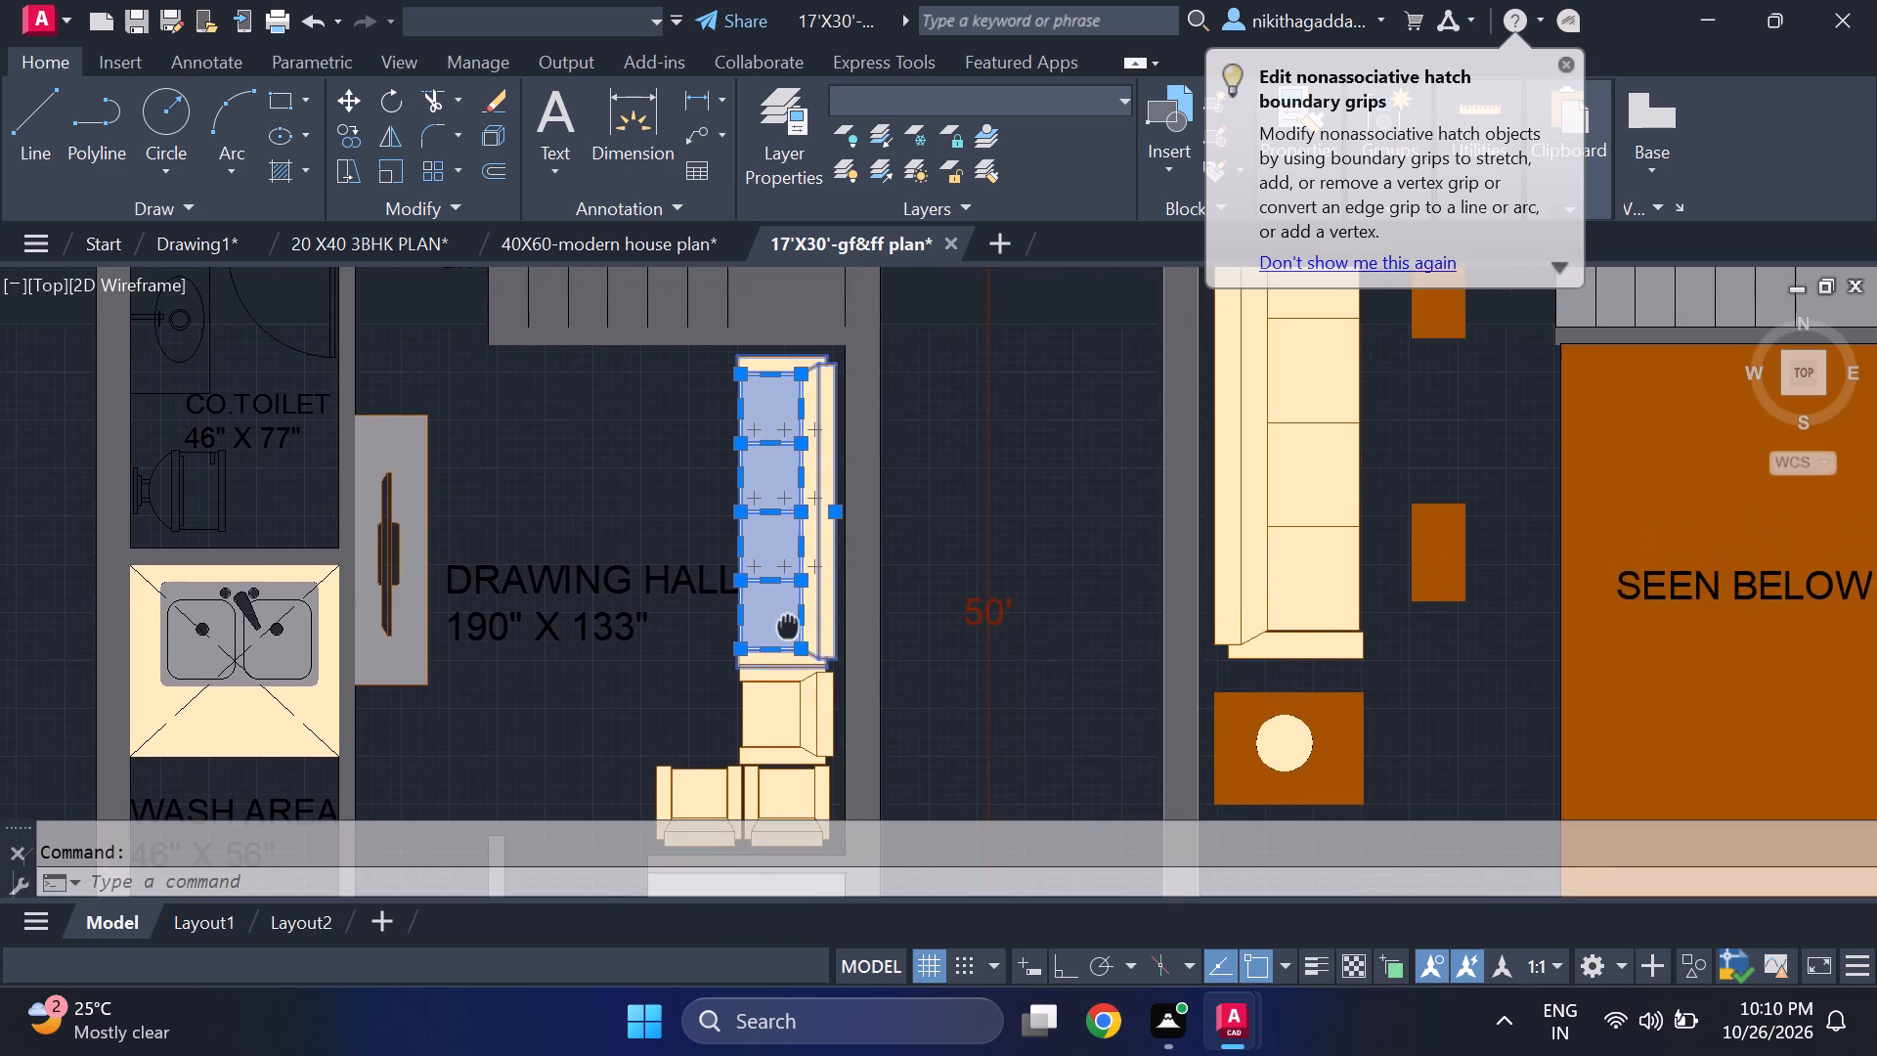
scroll(805, 543, up, 2)
click(812, 521)
scroll(816, 524, down, 2)
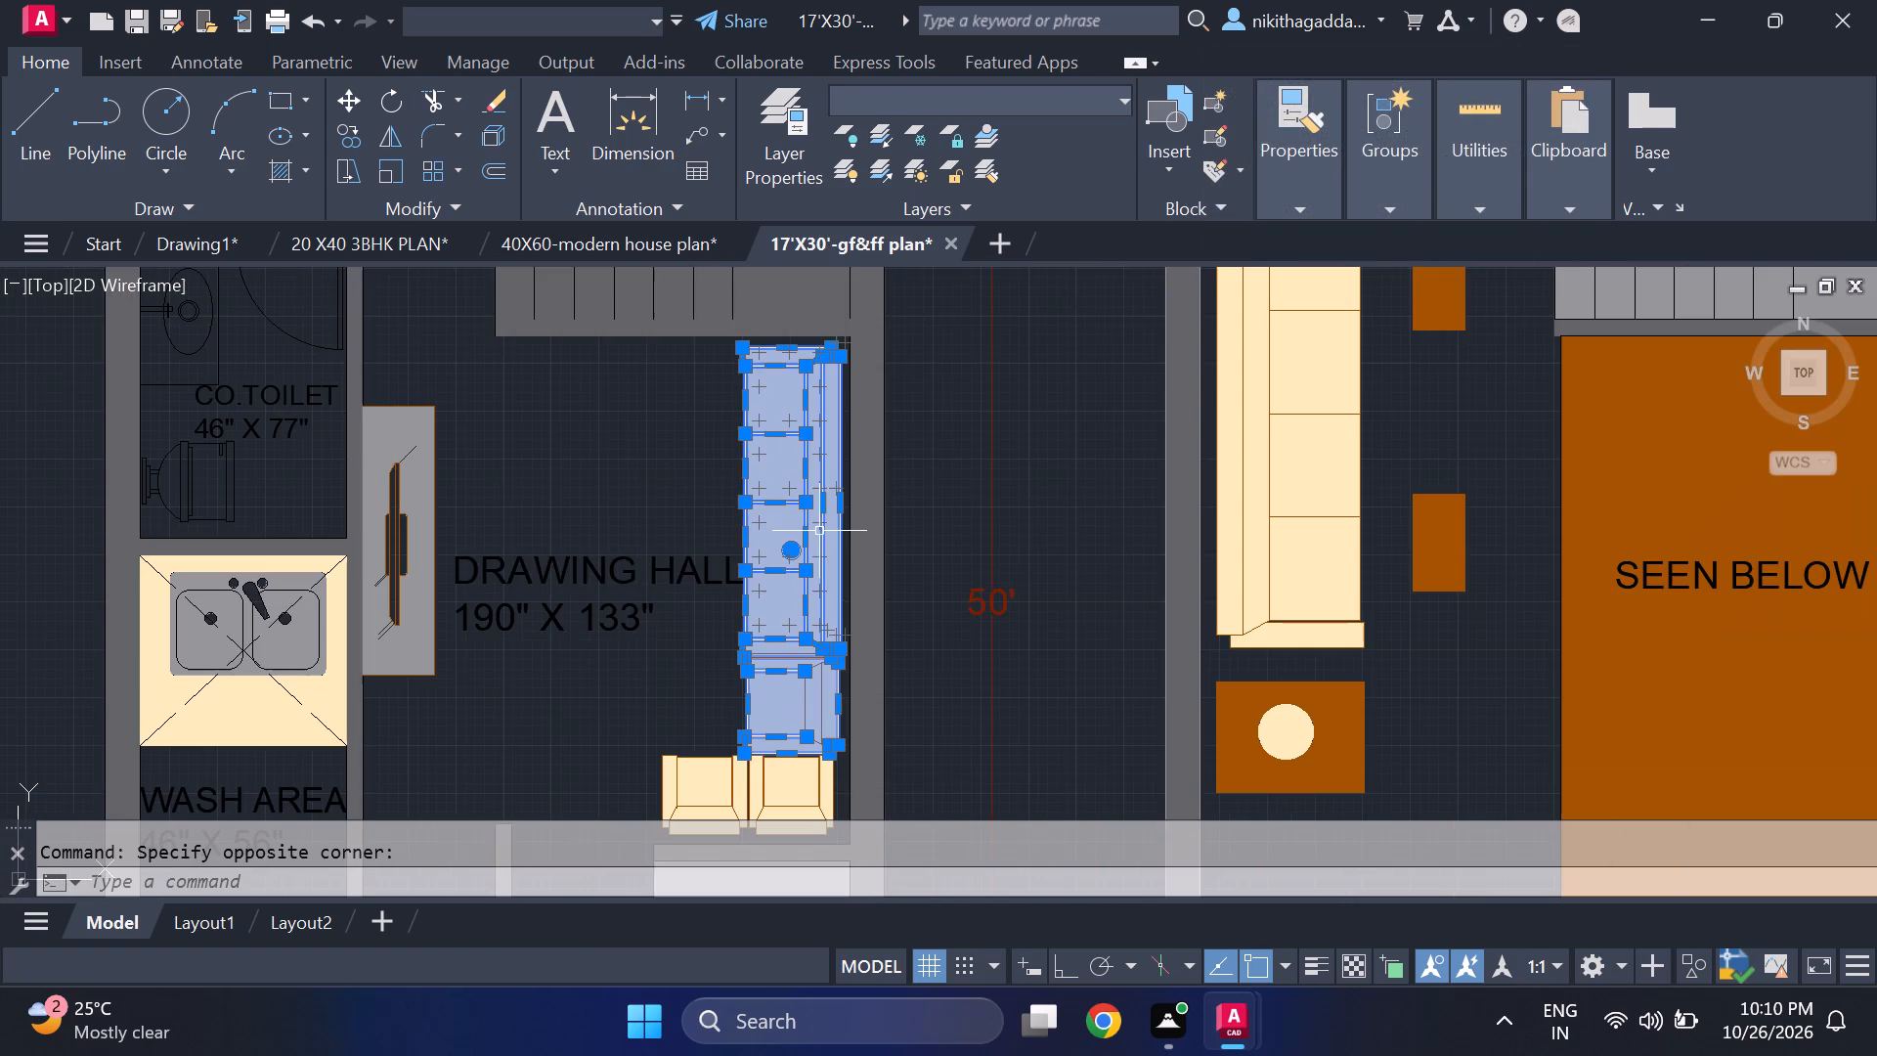
scroll(779, 698, down, 2)
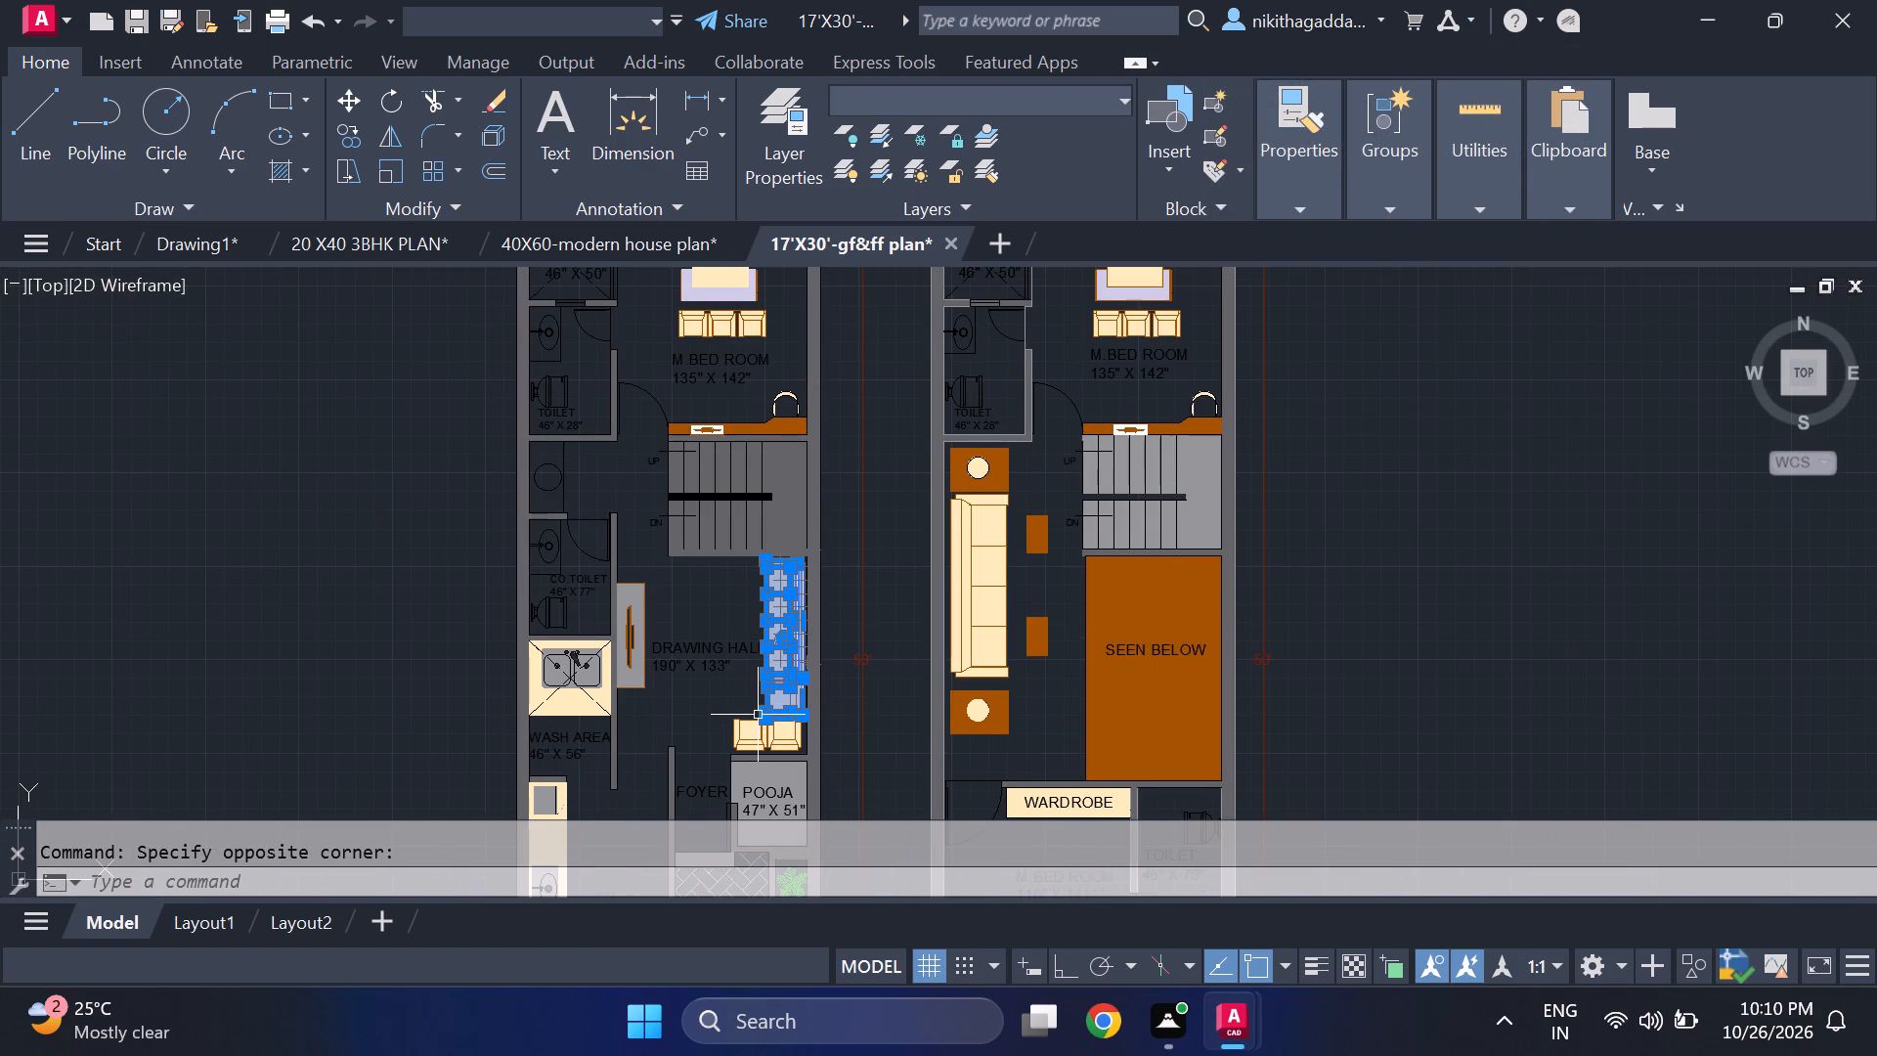
middle_drag(759, 695, 791, 624)
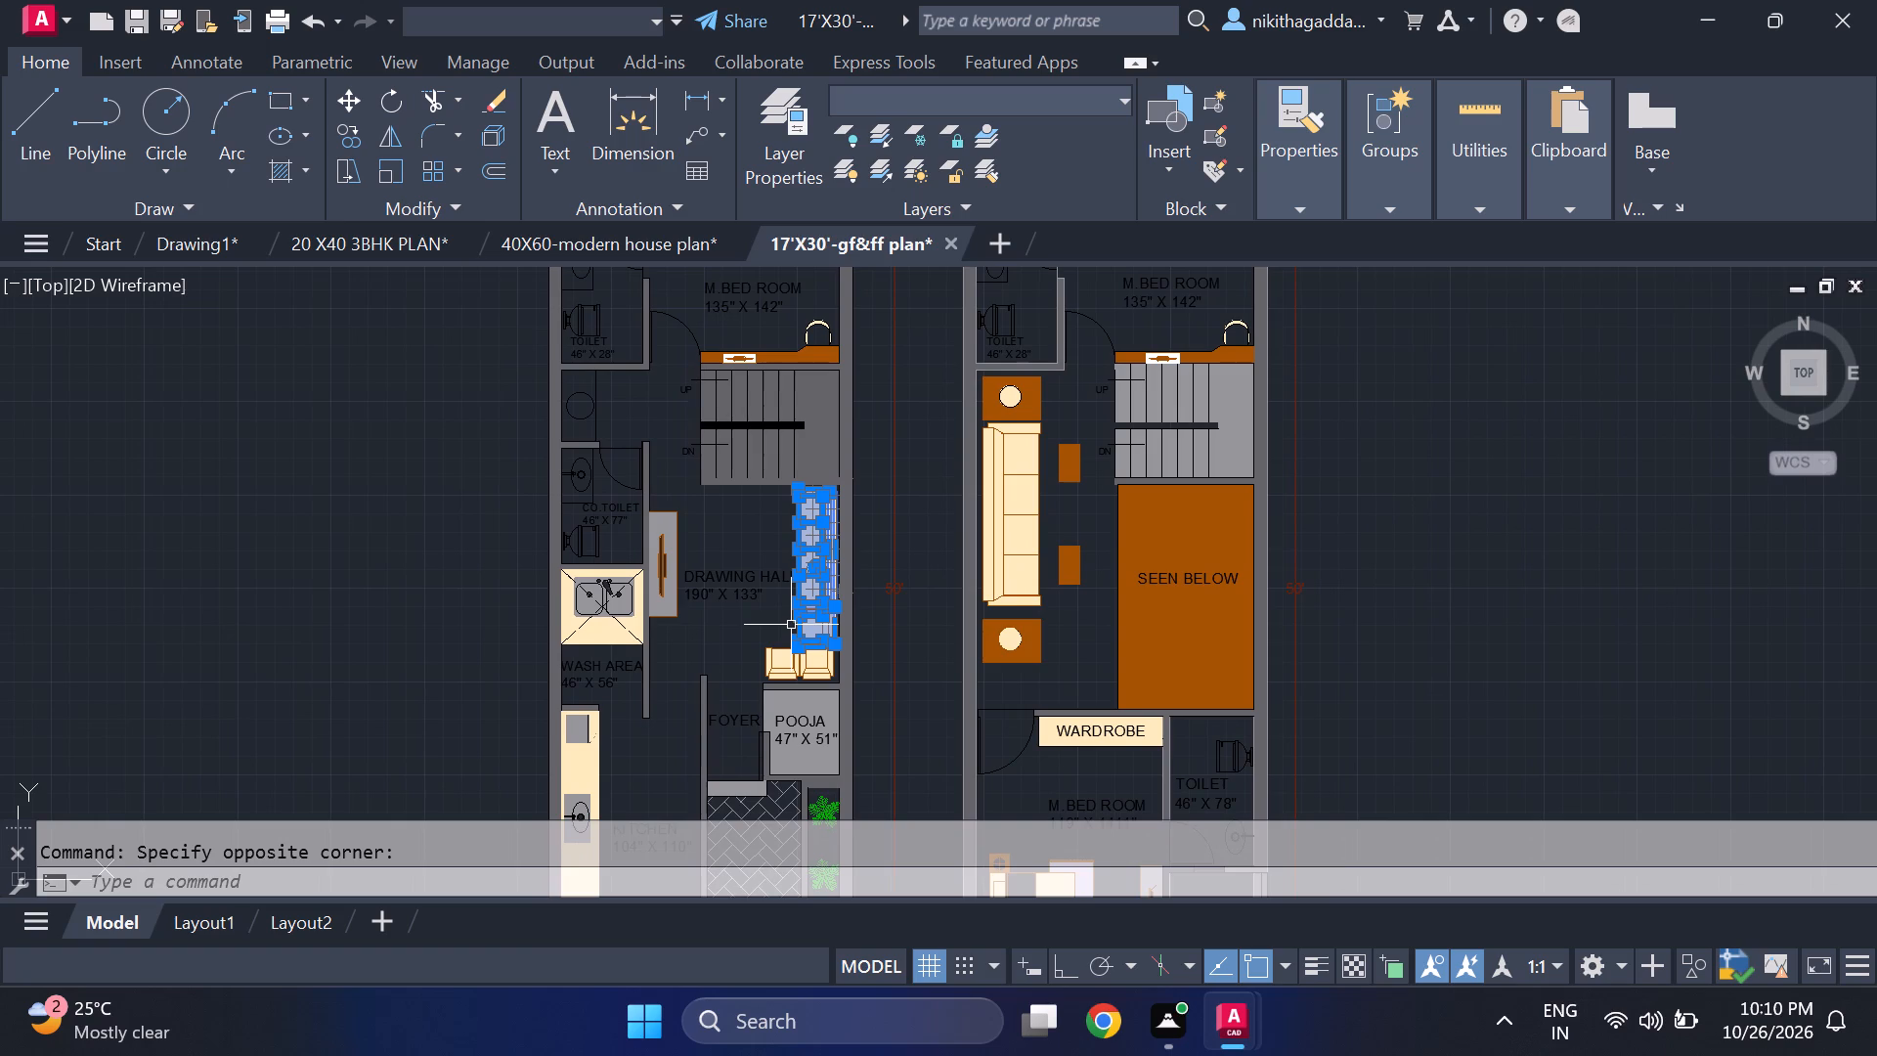
middle_drag(768, 676, 777, 619)
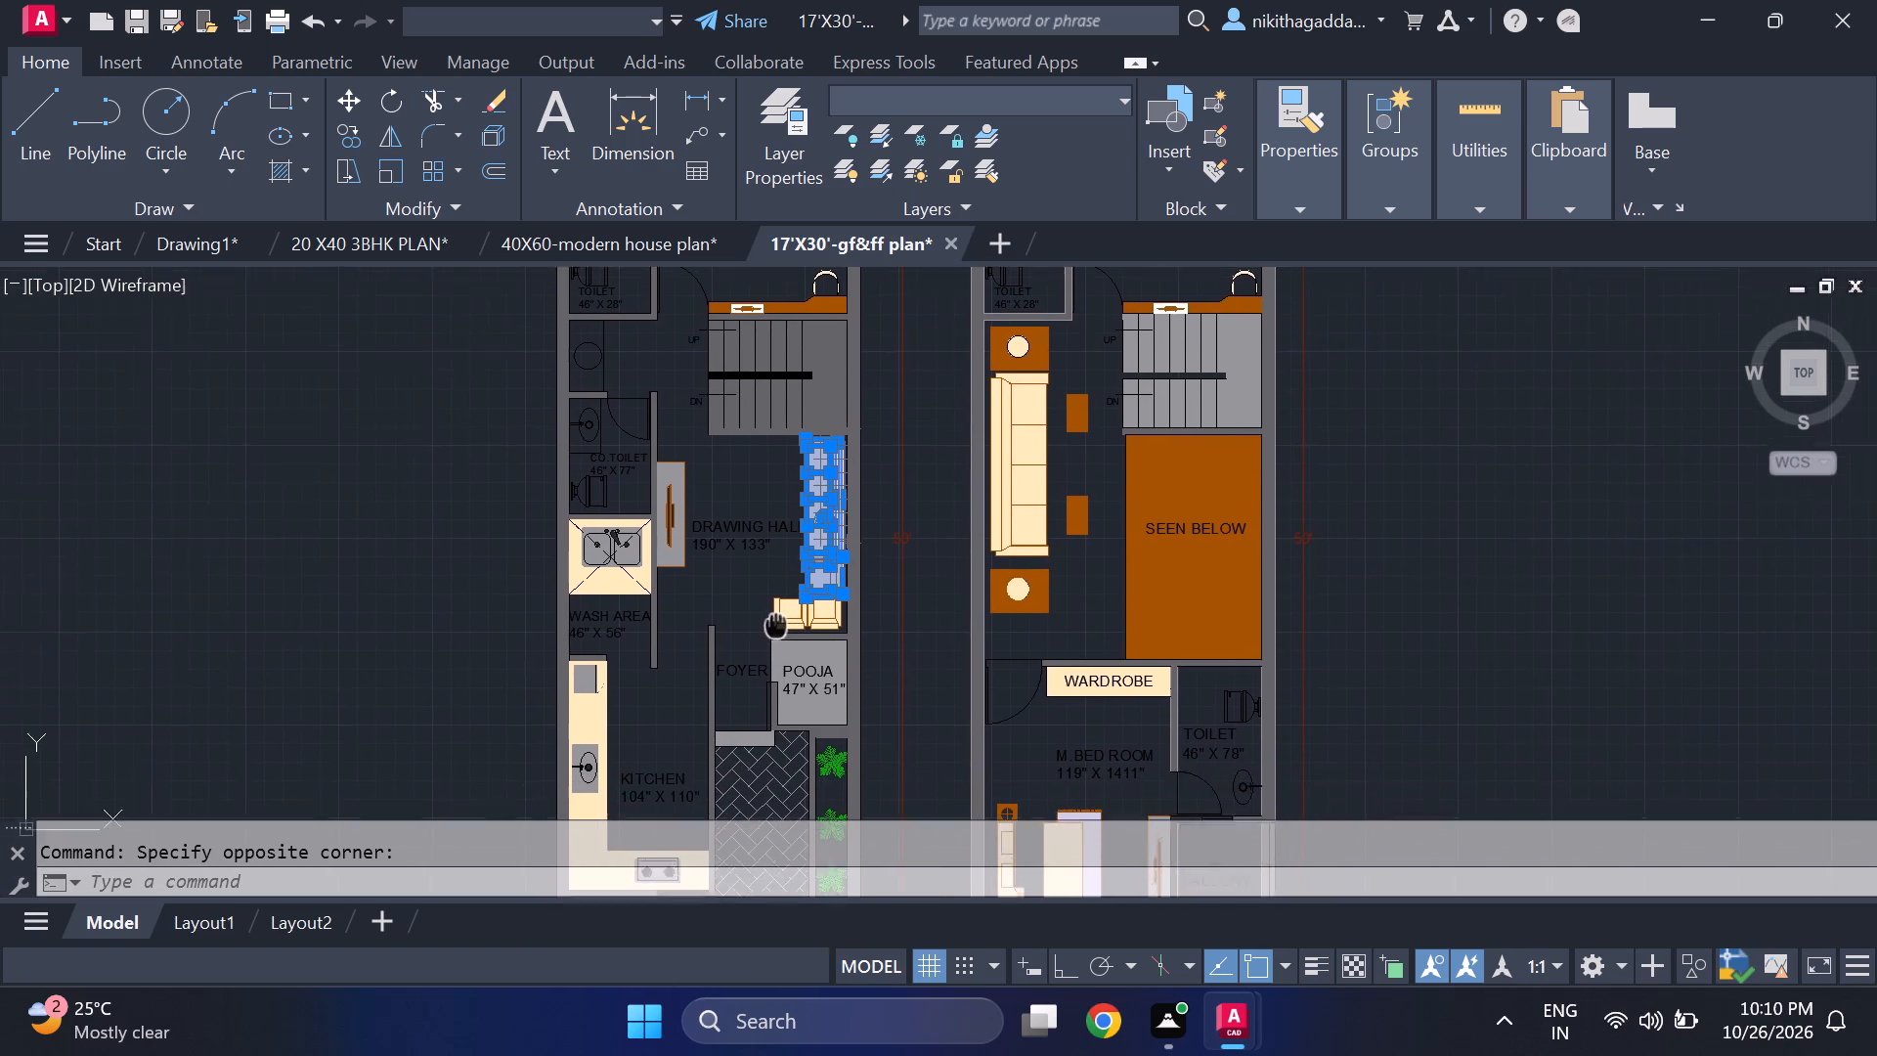
middle_drag(777, 619, 794, 587)
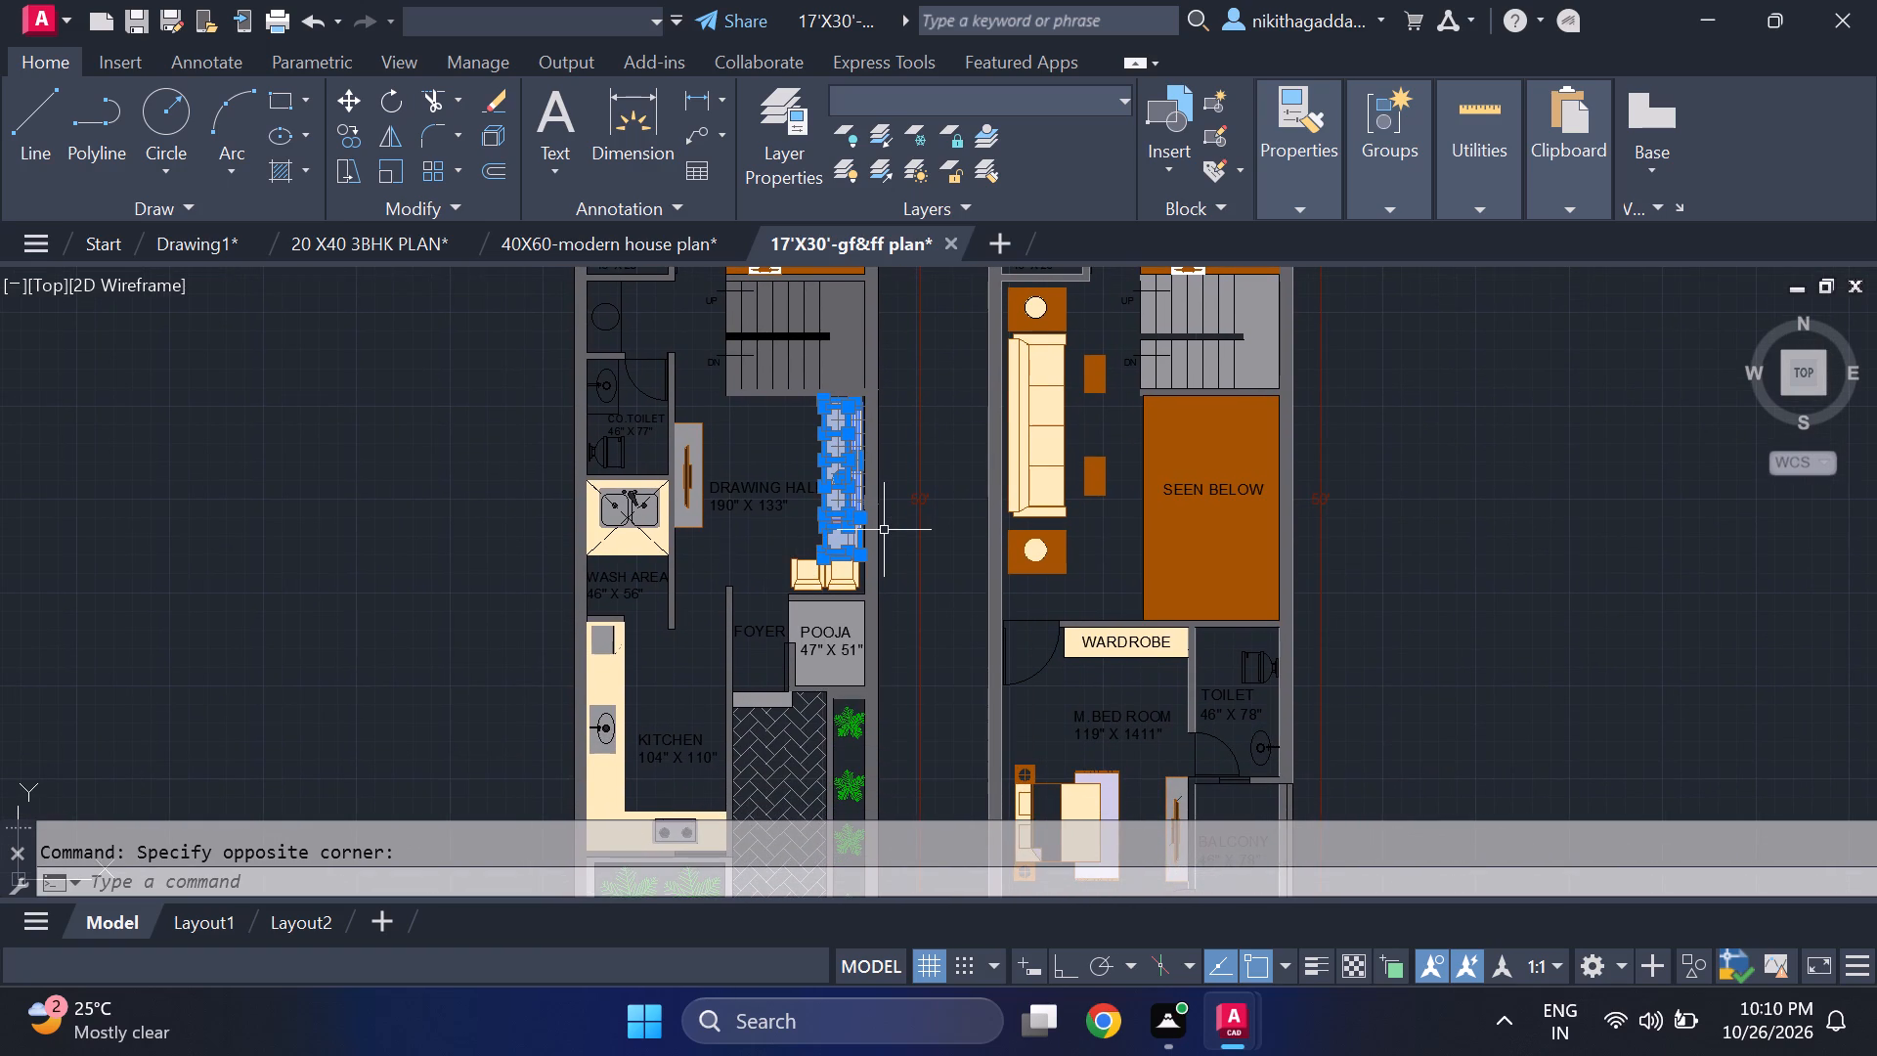
key(ctrl+c)
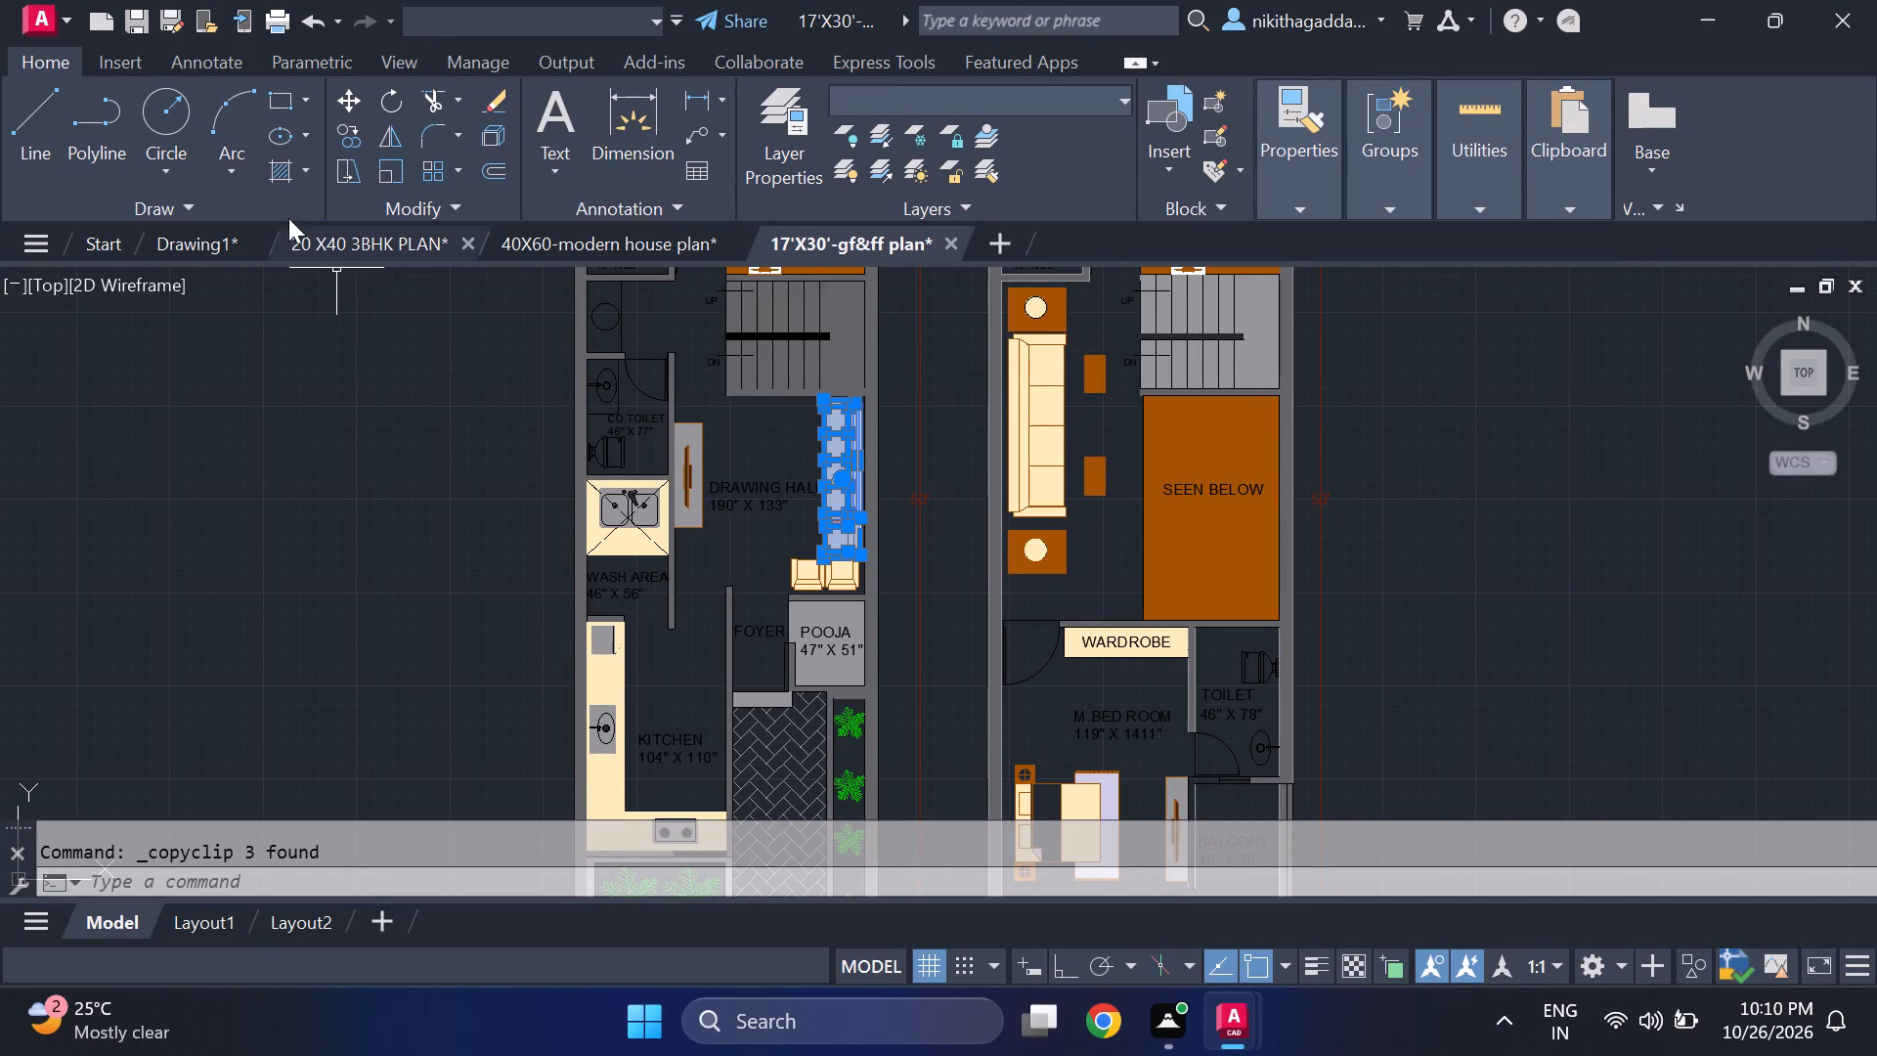
Paste the copied sofa into Drawing1, outside the plot boundary just west of the northwest bedroom.
click(191, 243)
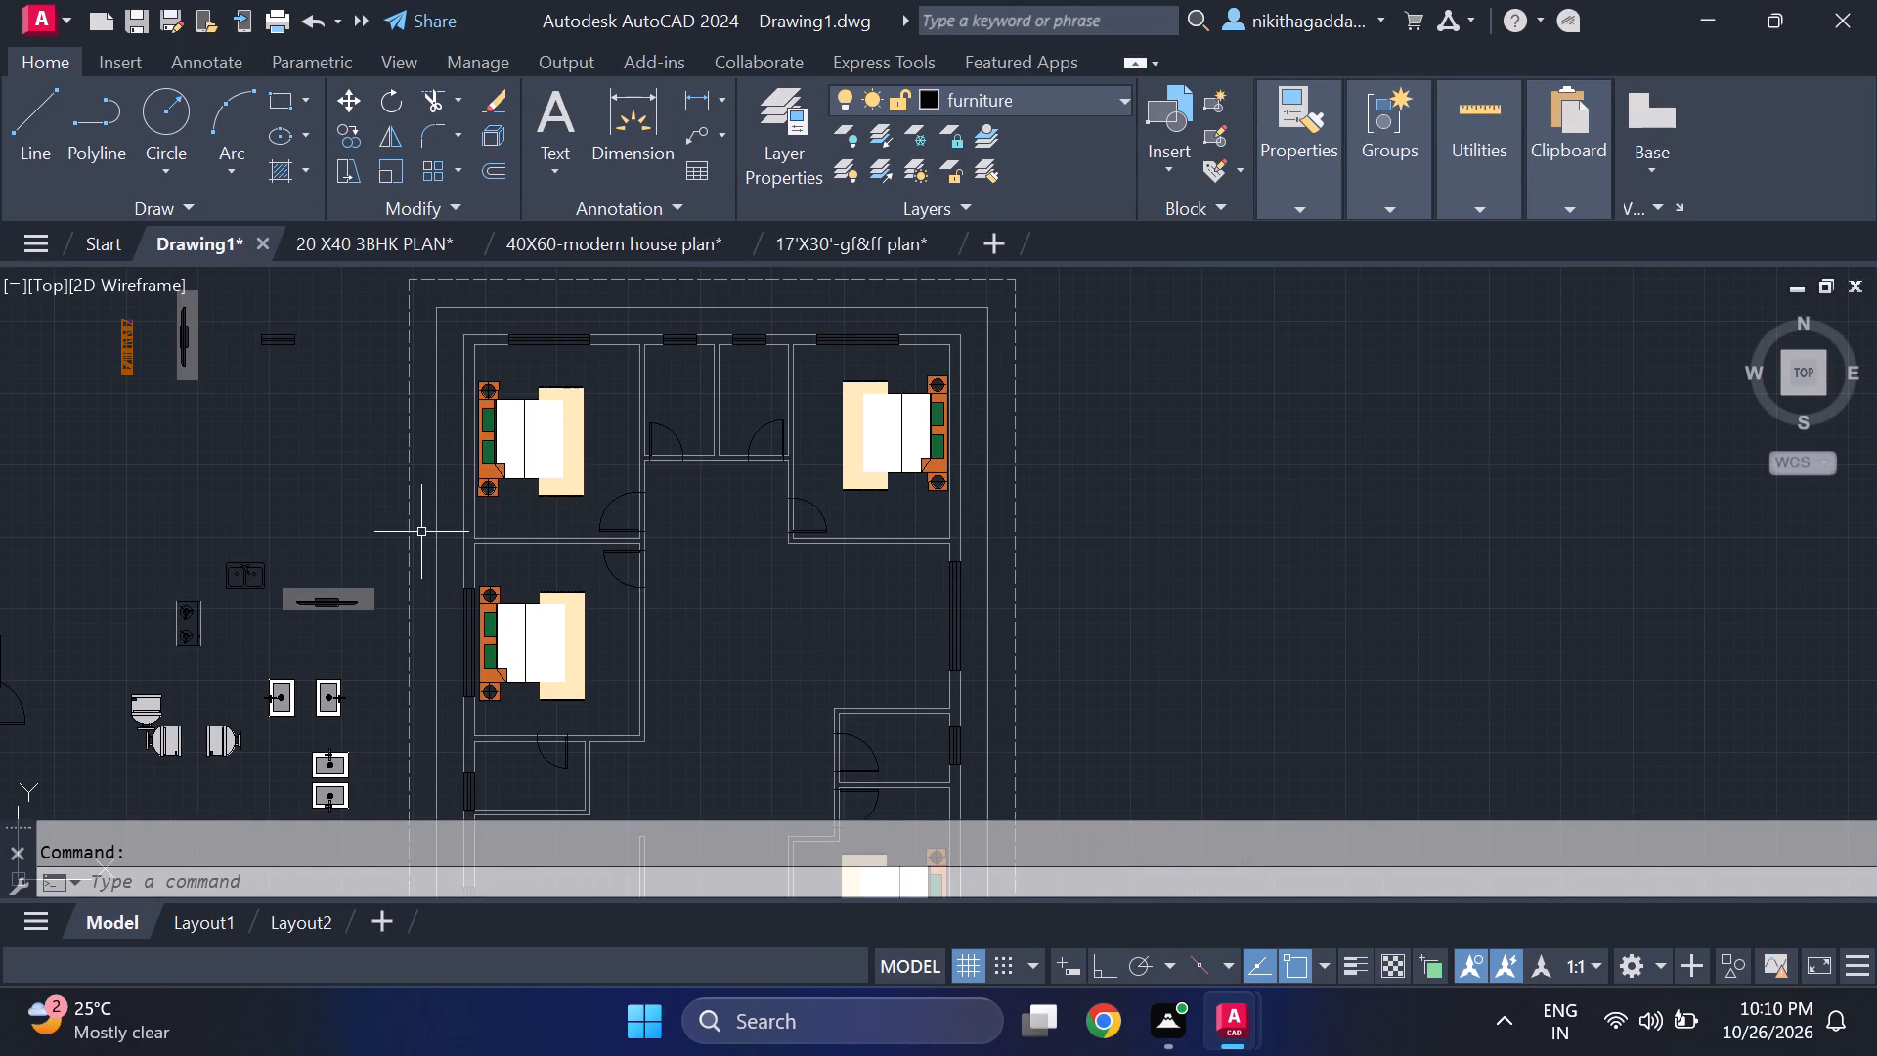
key(ctrl+v)
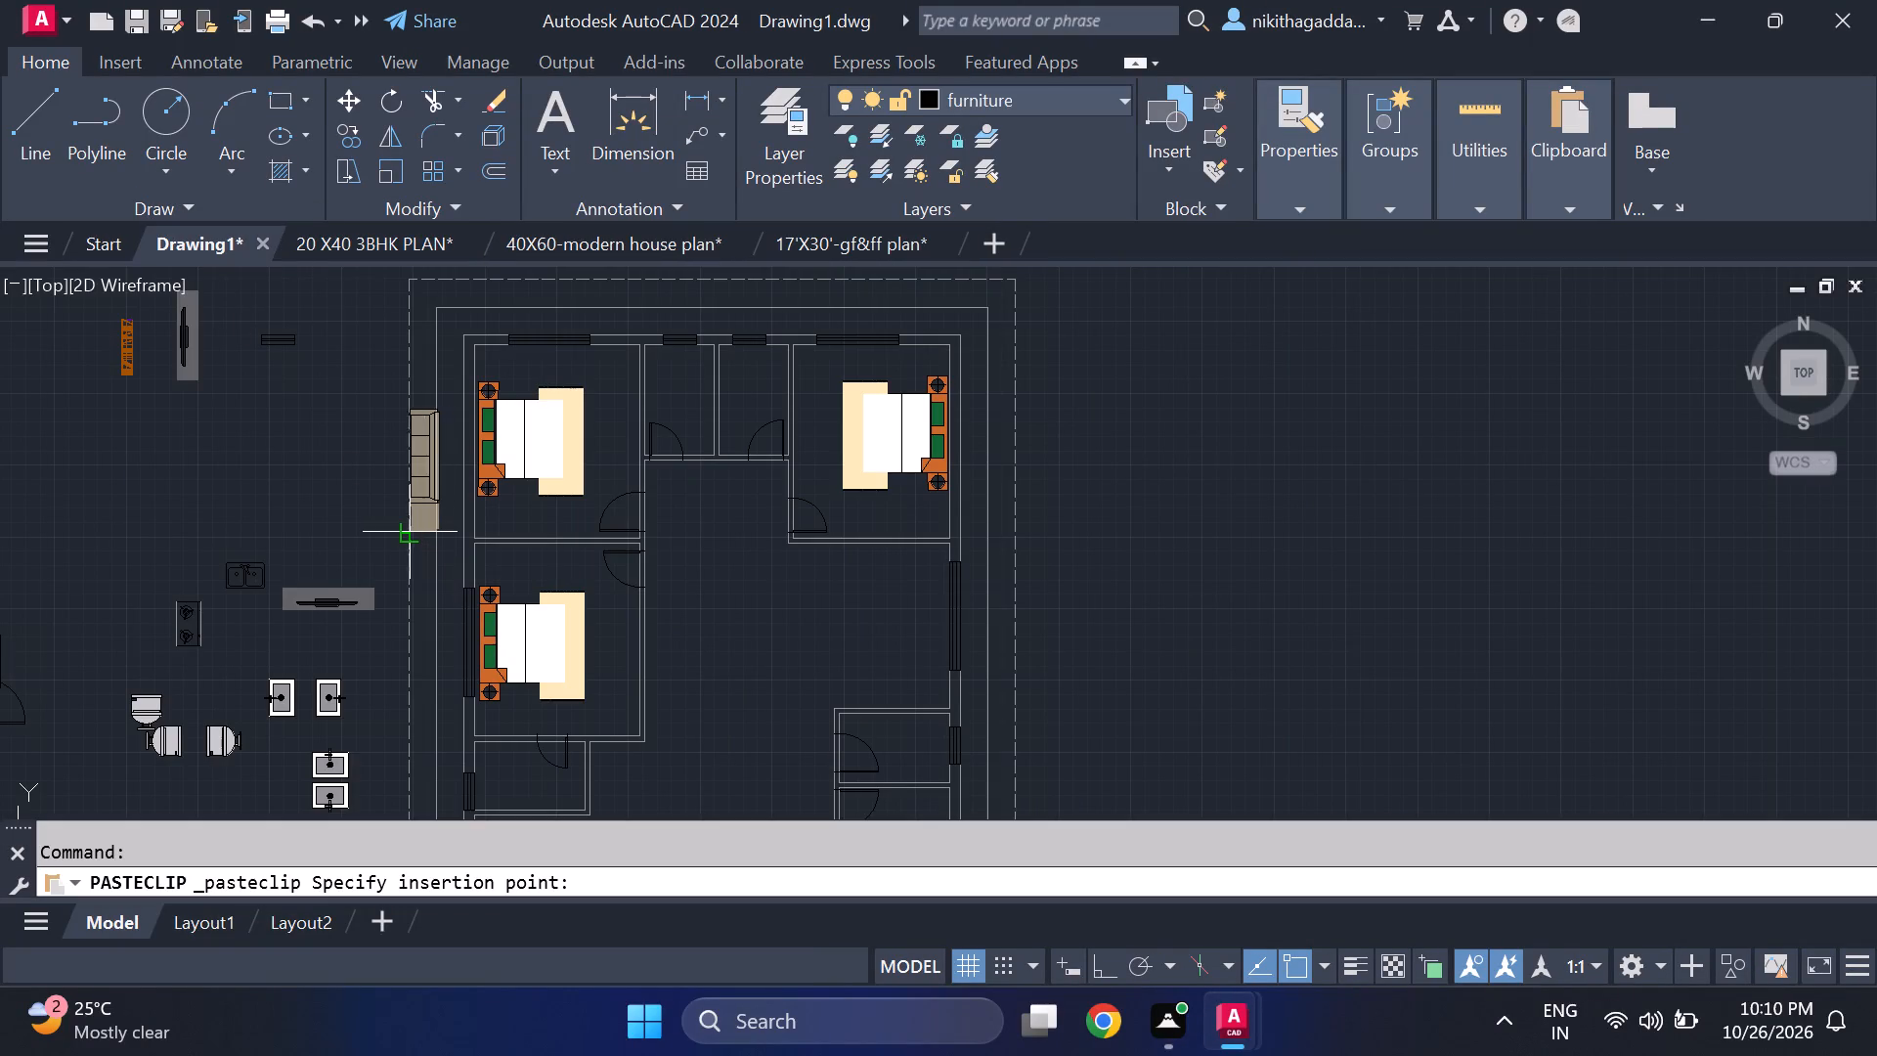
click(304, 511)
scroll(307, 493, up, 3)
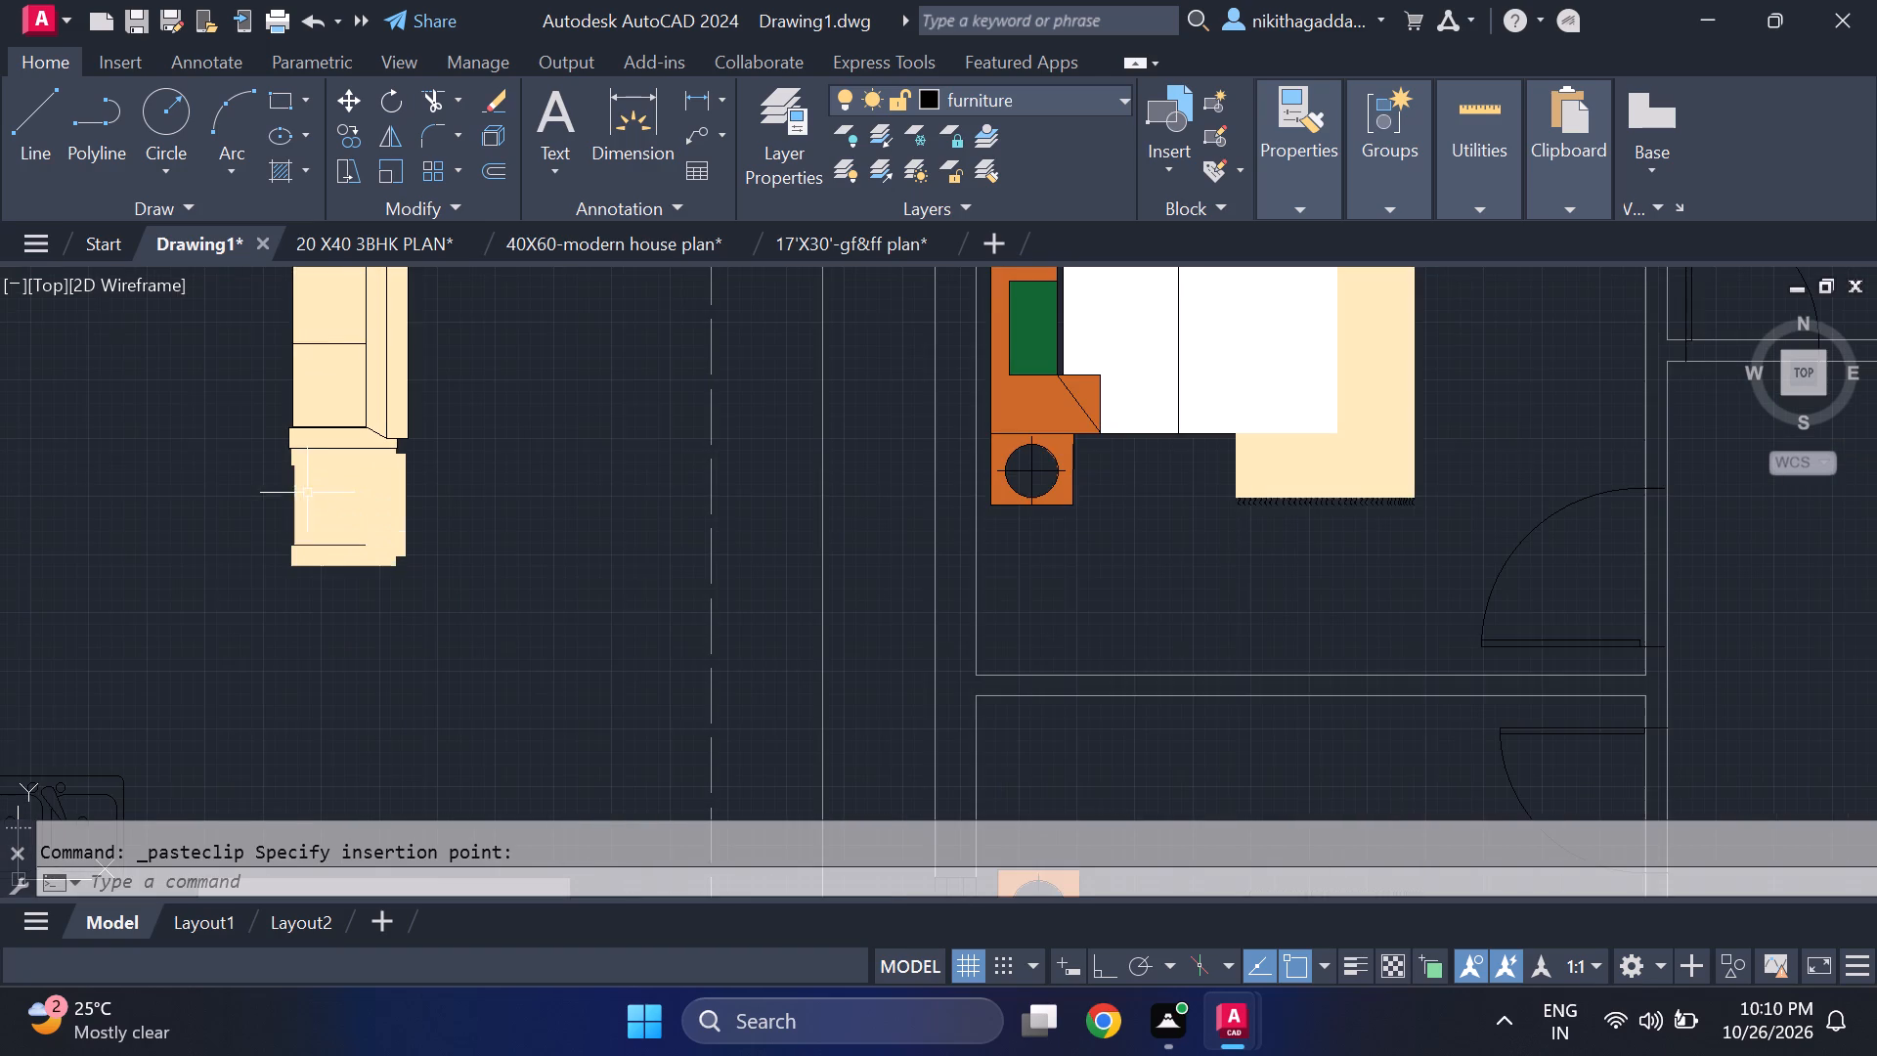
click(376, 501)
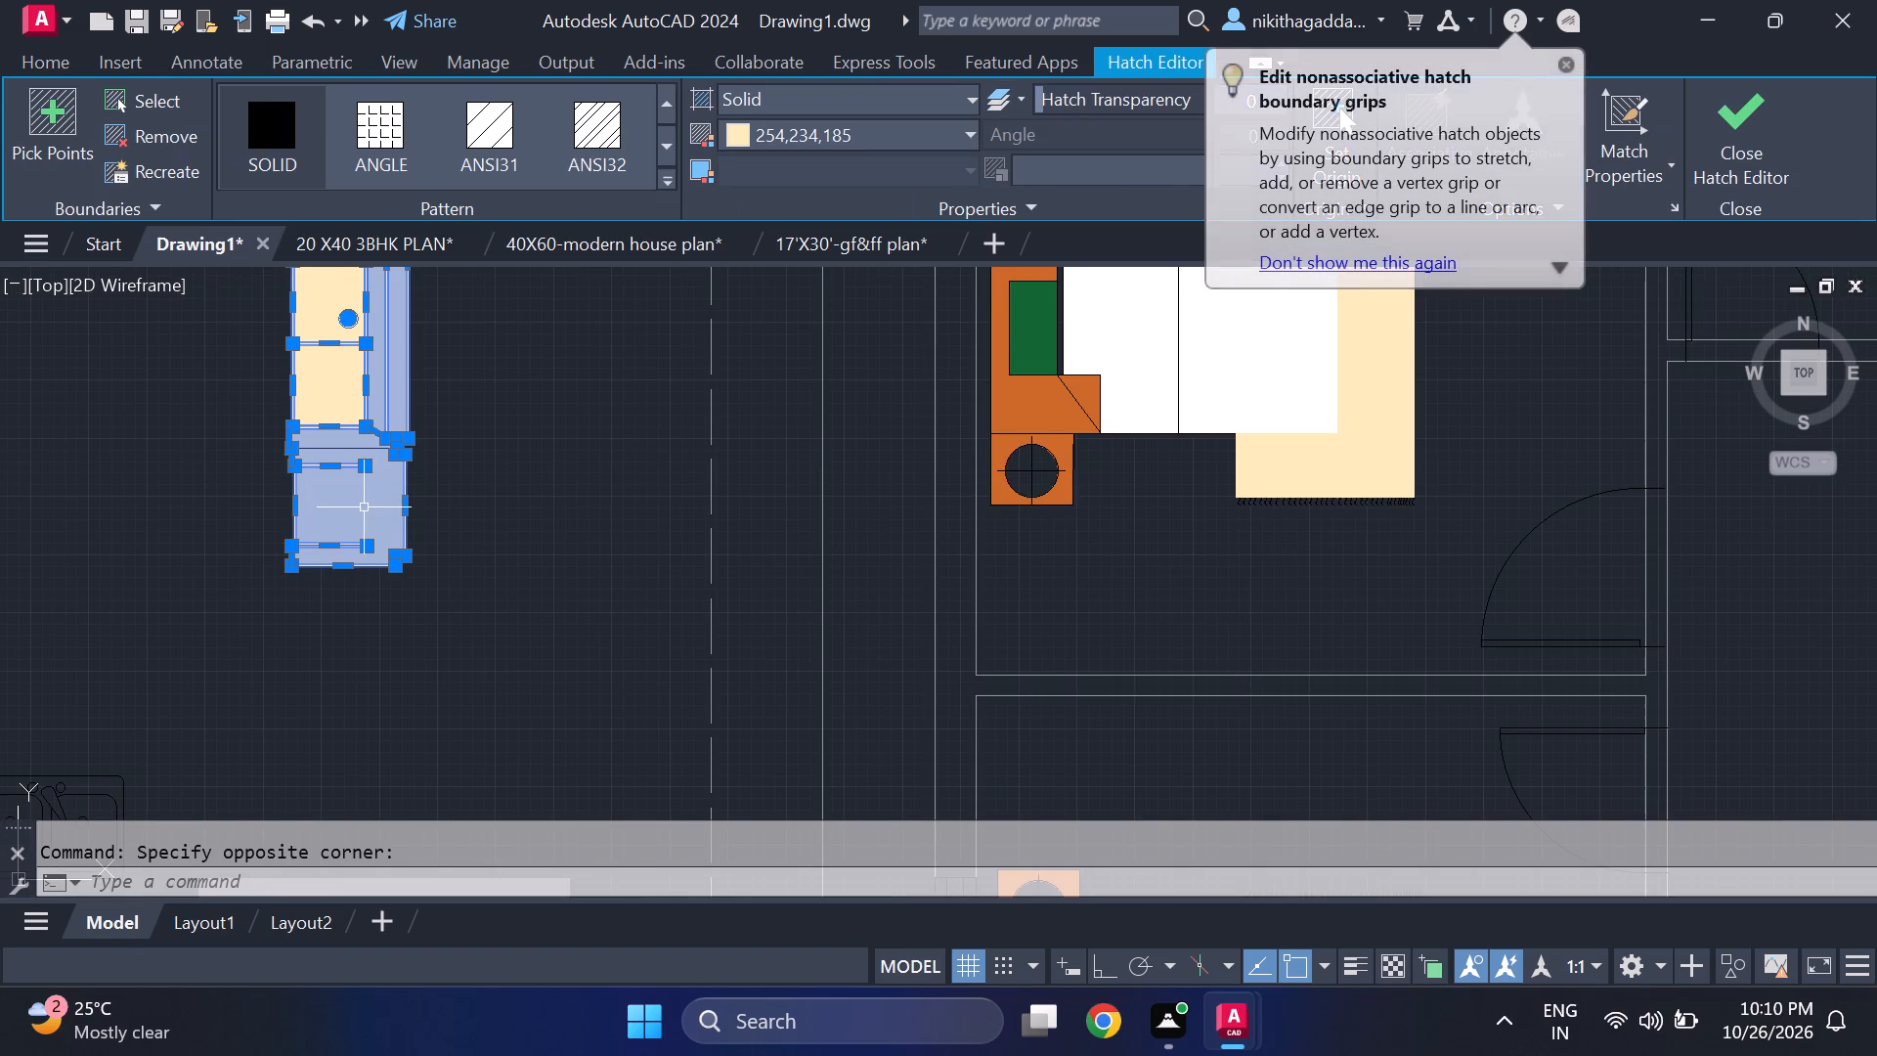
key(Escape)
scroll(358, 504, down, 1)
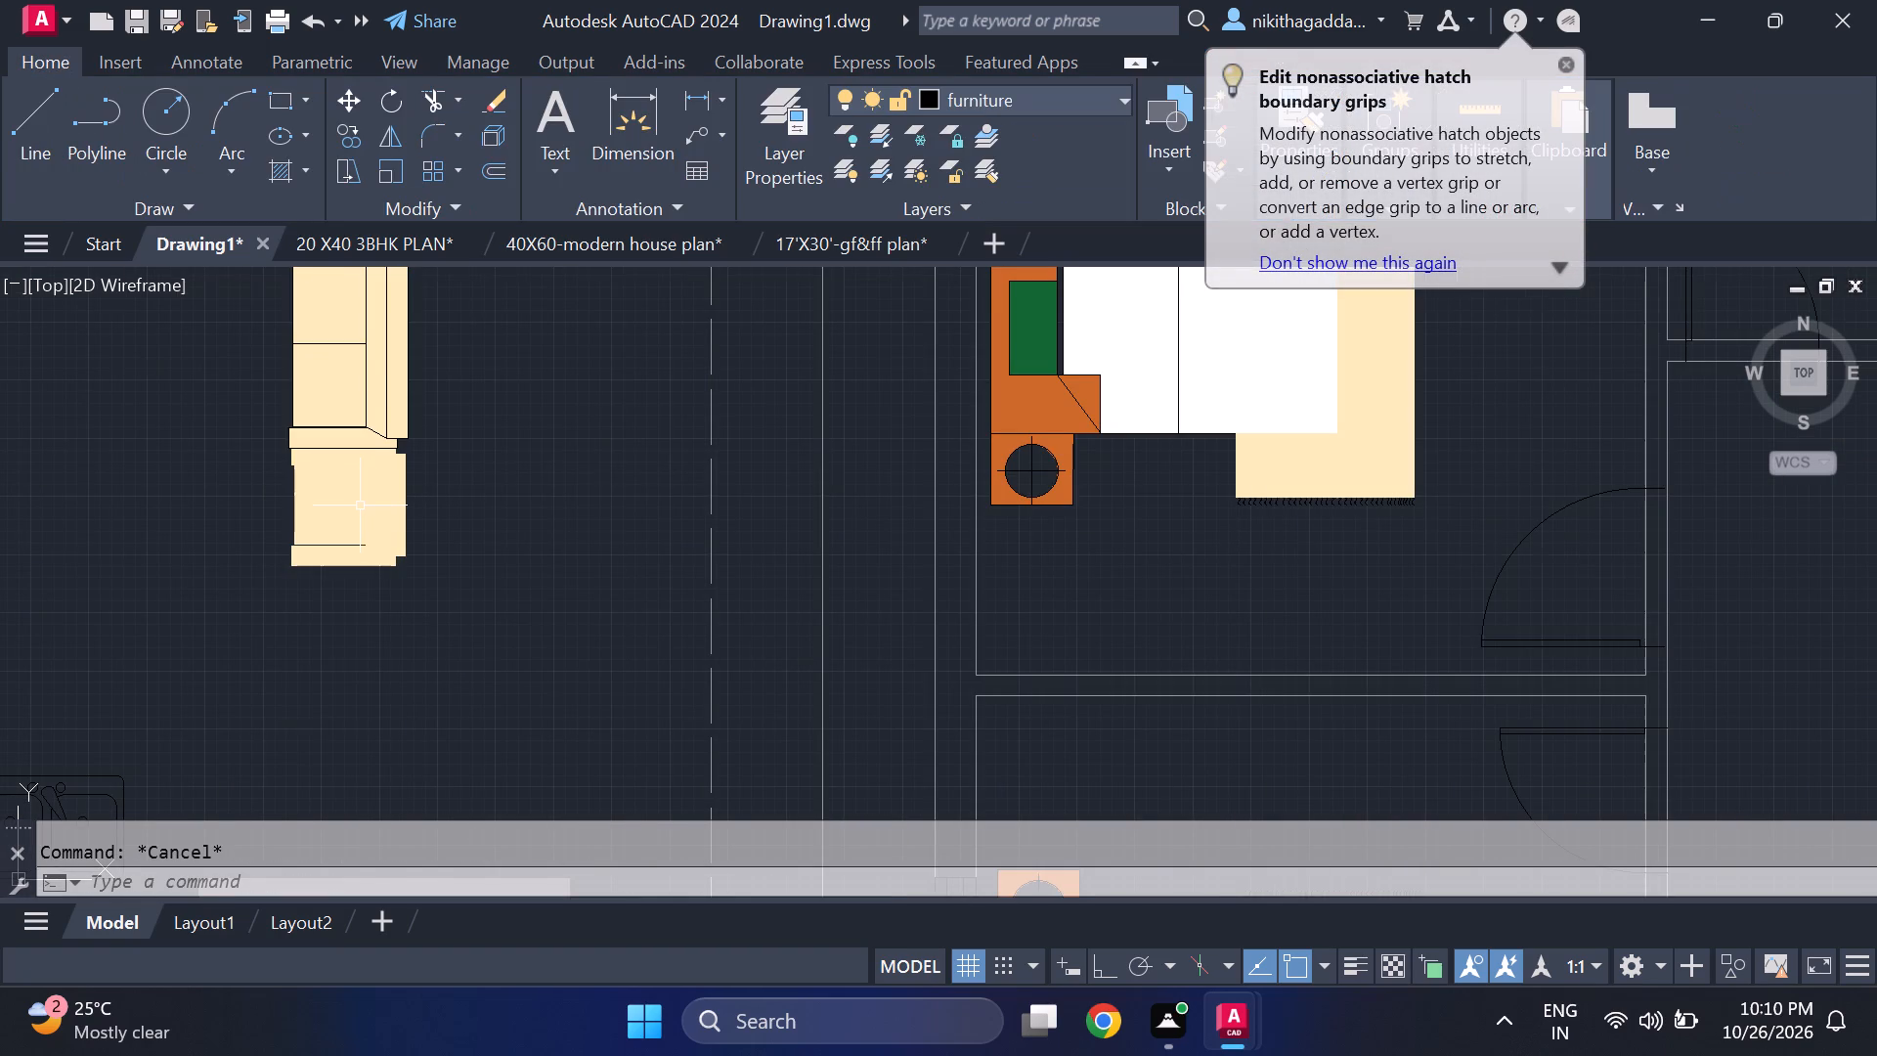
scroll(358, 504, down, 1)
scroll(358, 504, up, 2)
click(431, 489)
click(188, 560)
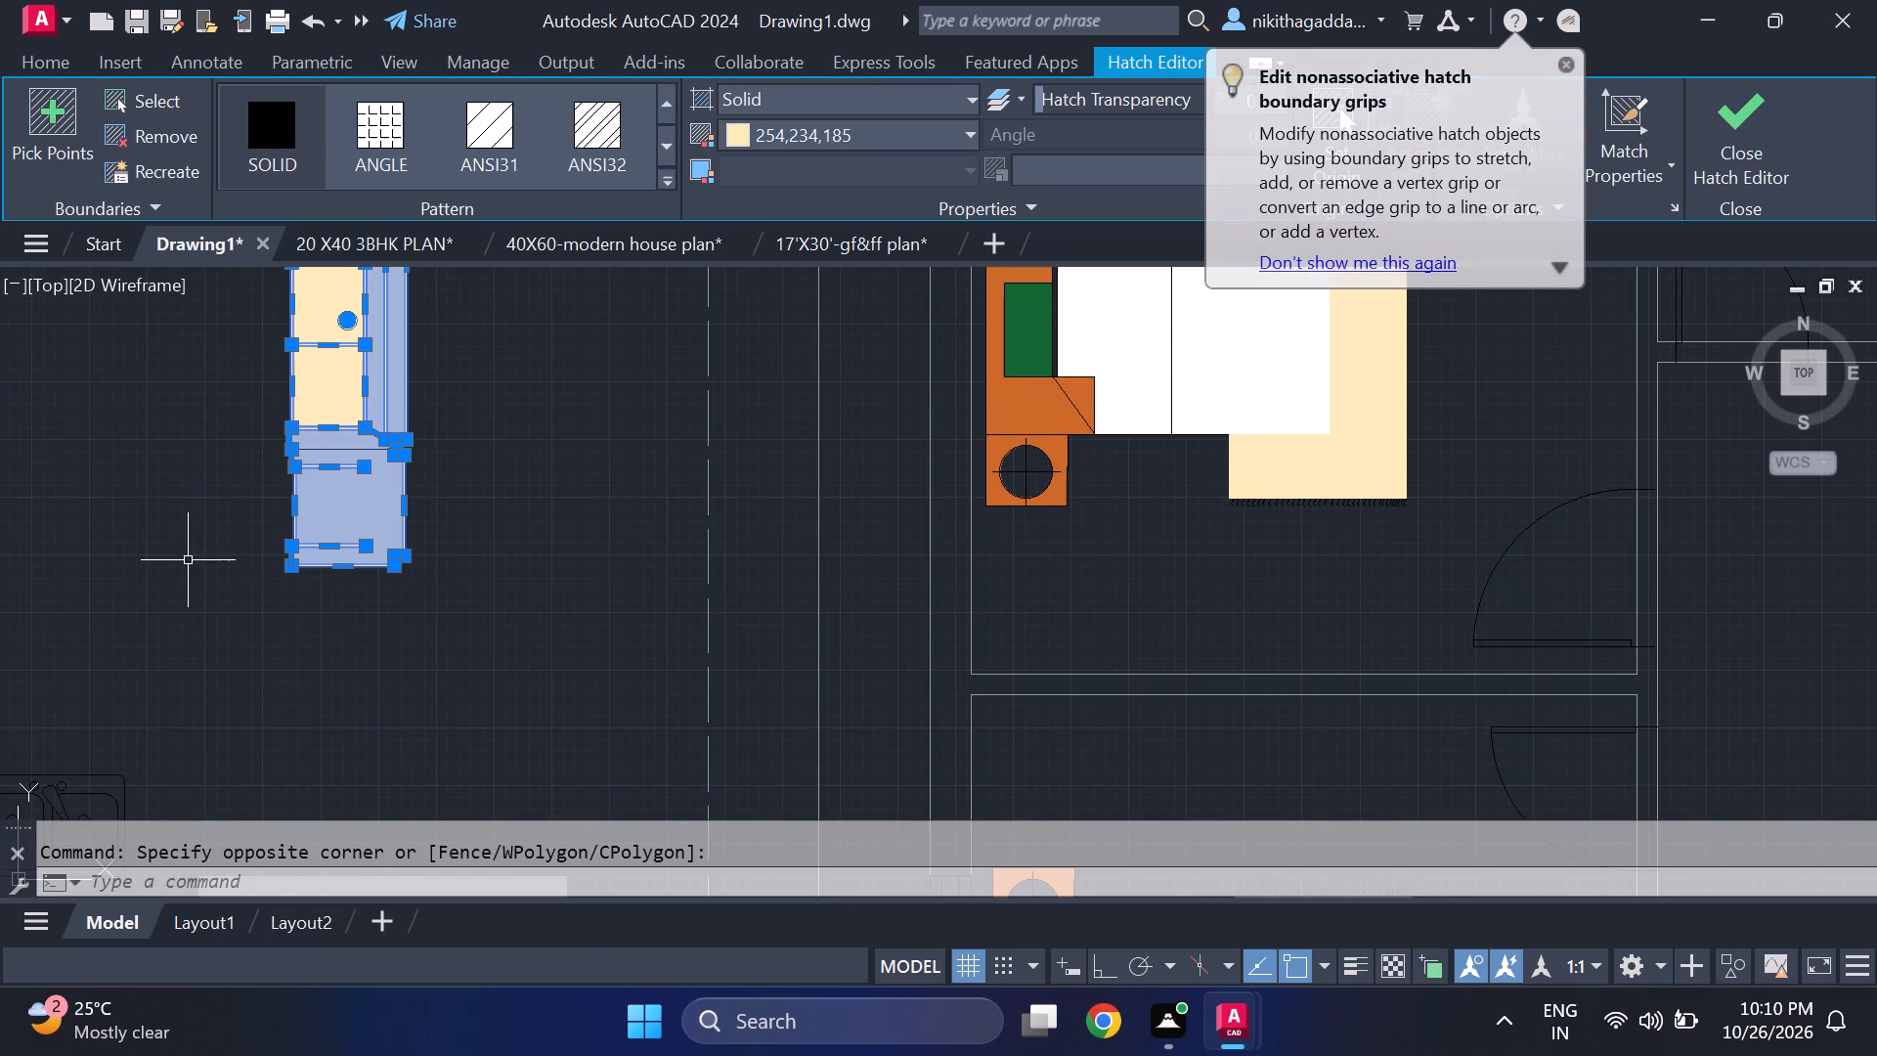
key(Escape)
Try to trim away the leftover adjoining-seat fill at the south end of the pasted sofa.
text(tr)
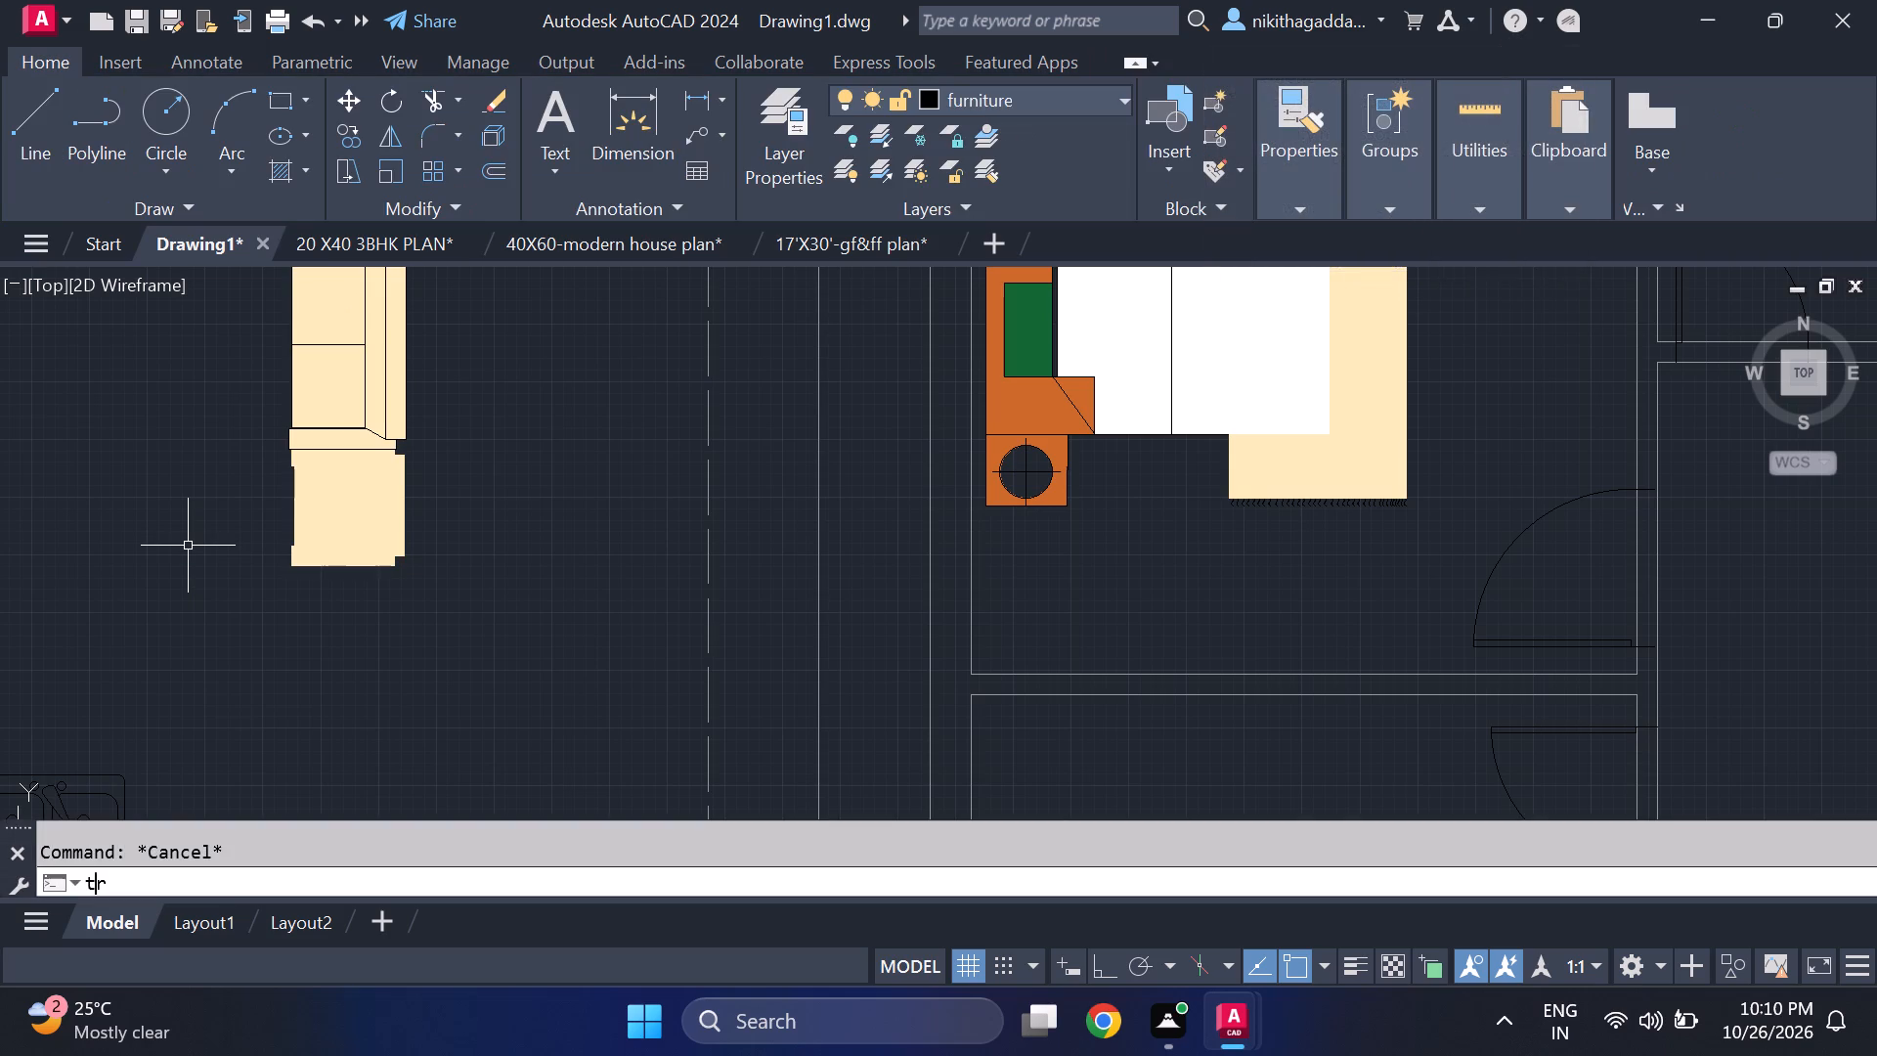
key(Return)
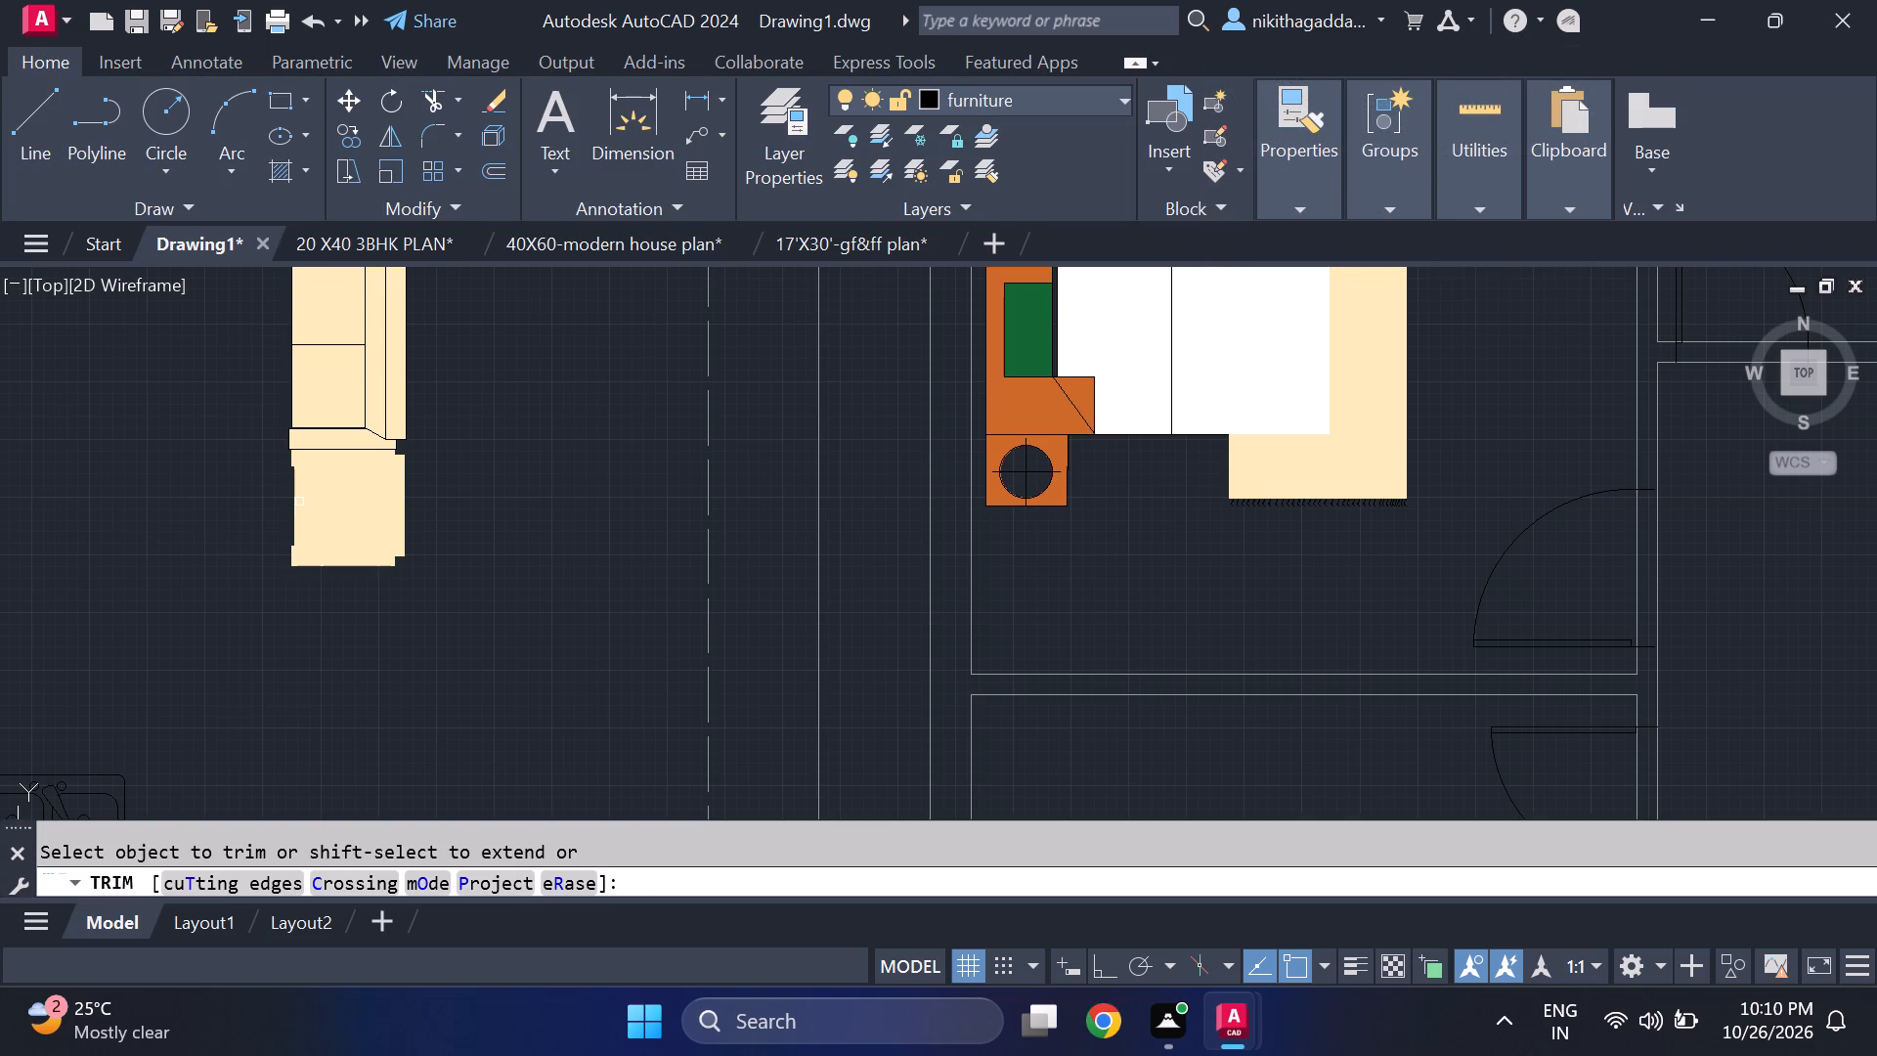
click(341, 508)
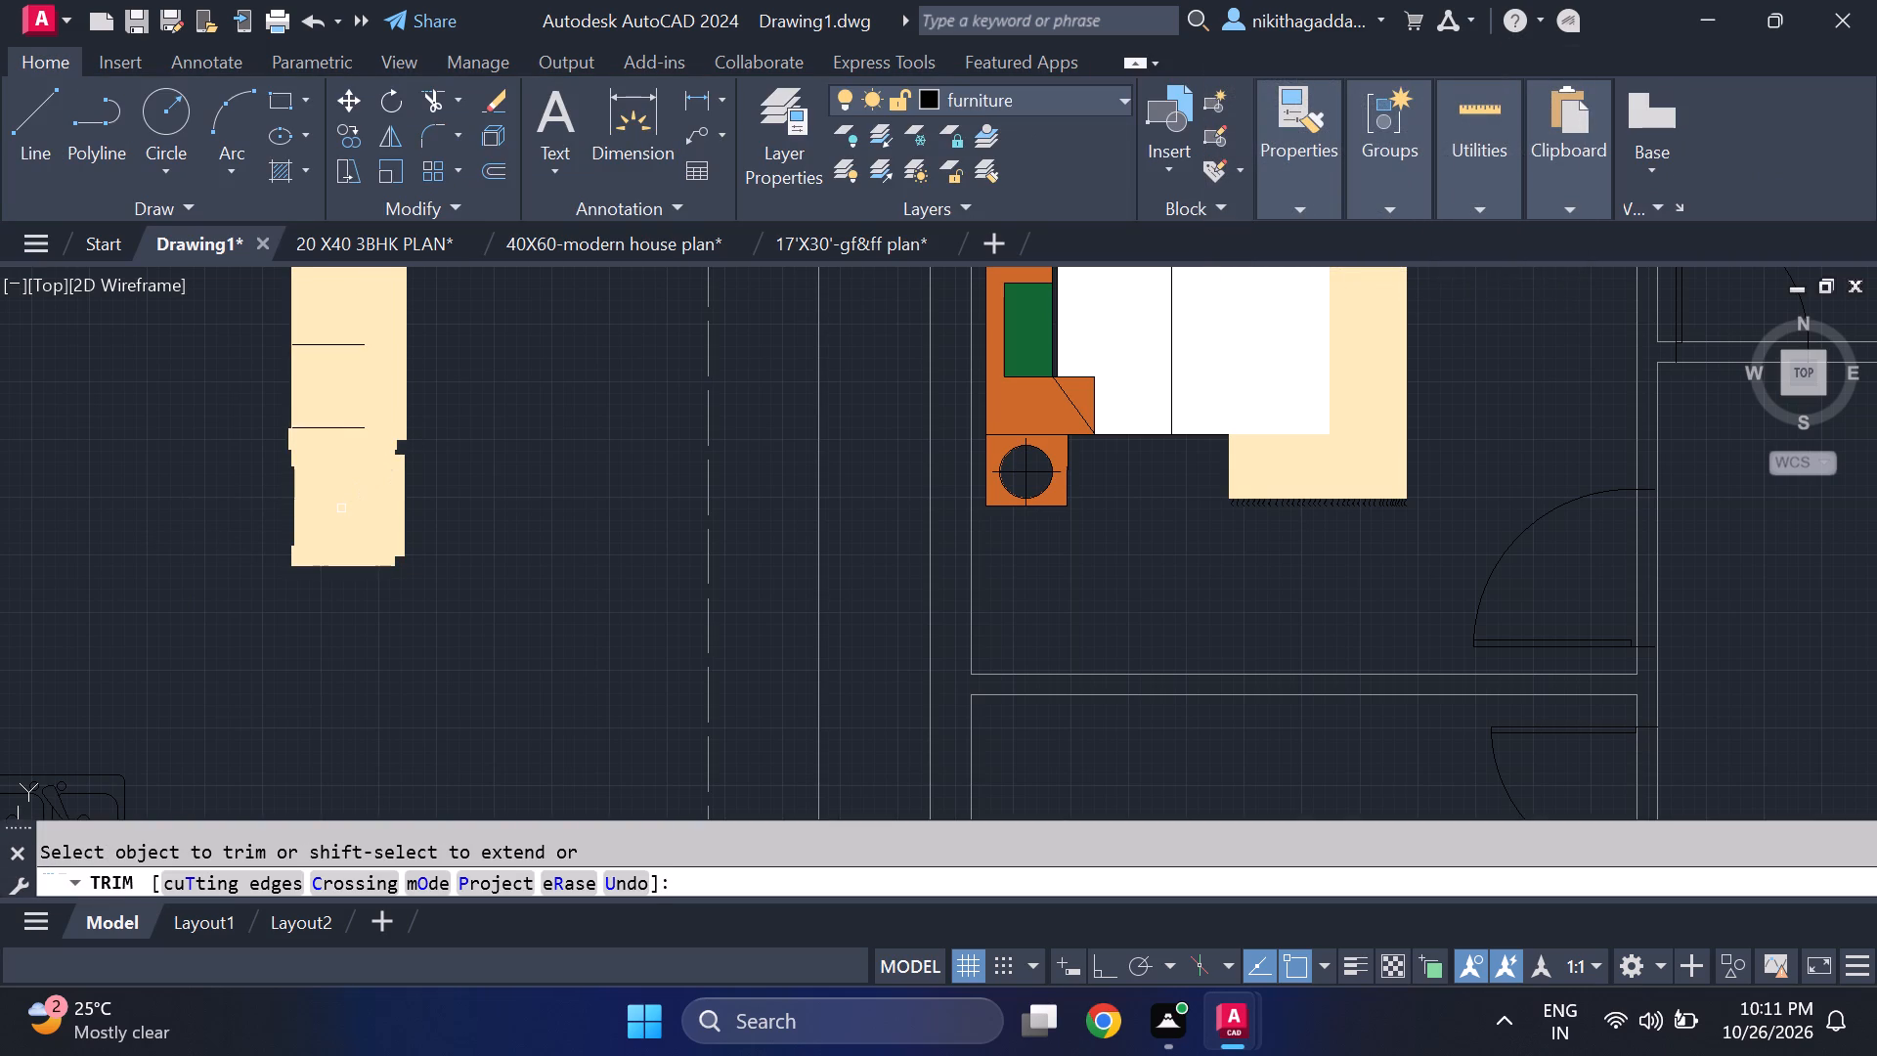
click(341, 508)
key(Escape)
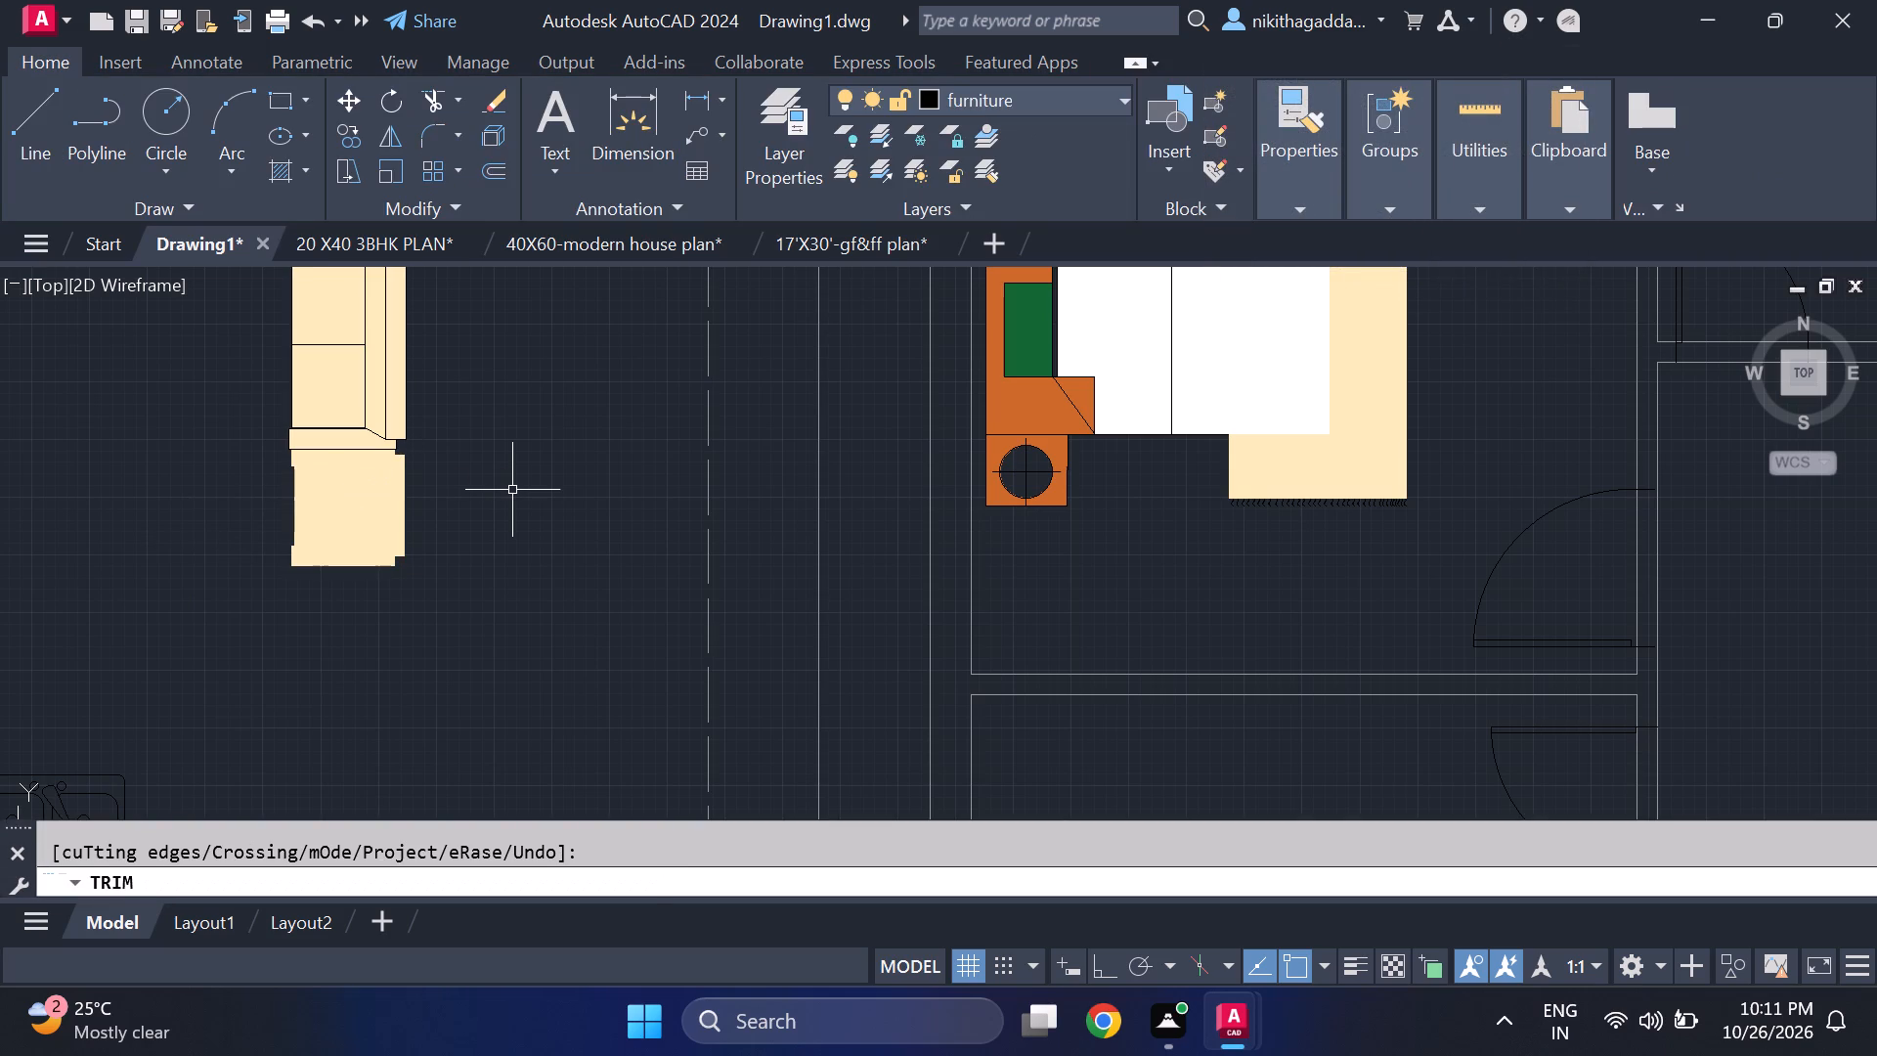
Delete the solid cream hatch covering the adjoining seat, backrest and armrests of the pasted sofa.
click(360, 491)
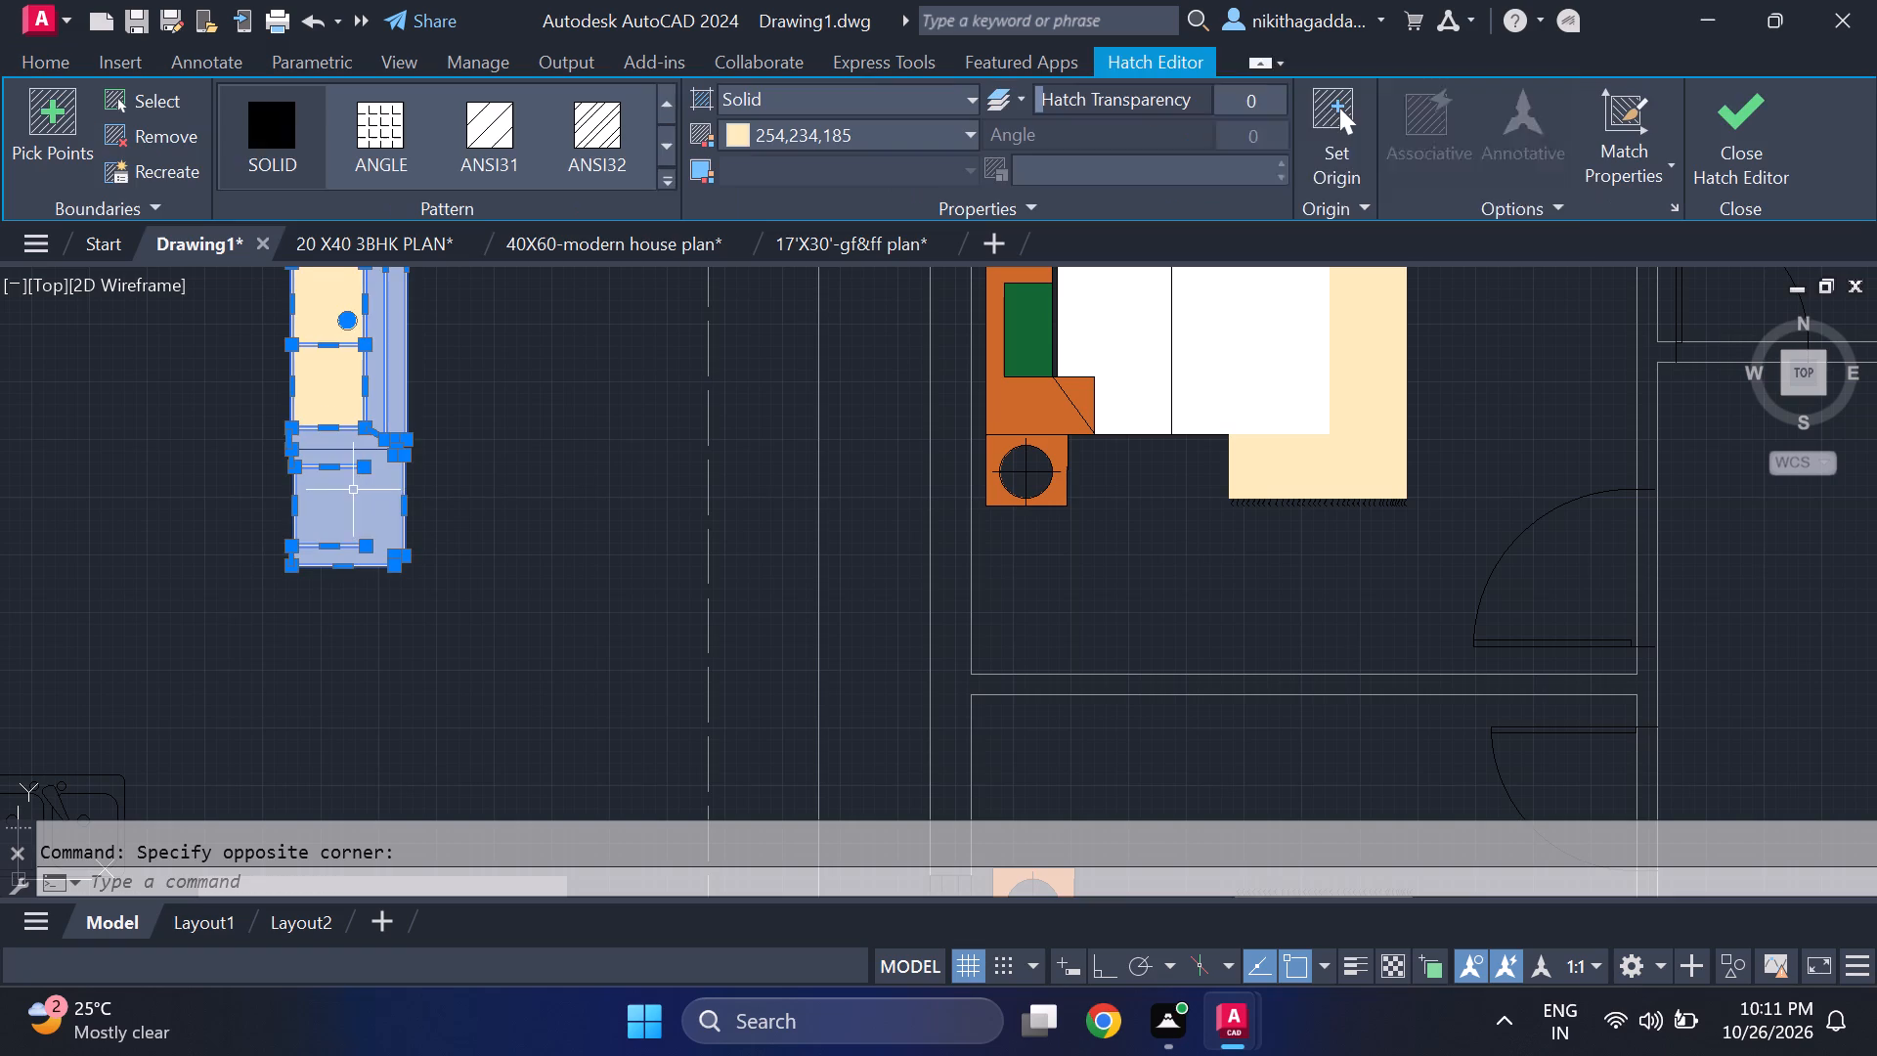
key(Delete)
scroll(348, 490, down, 3)
scroll(353, 429, up, 2)
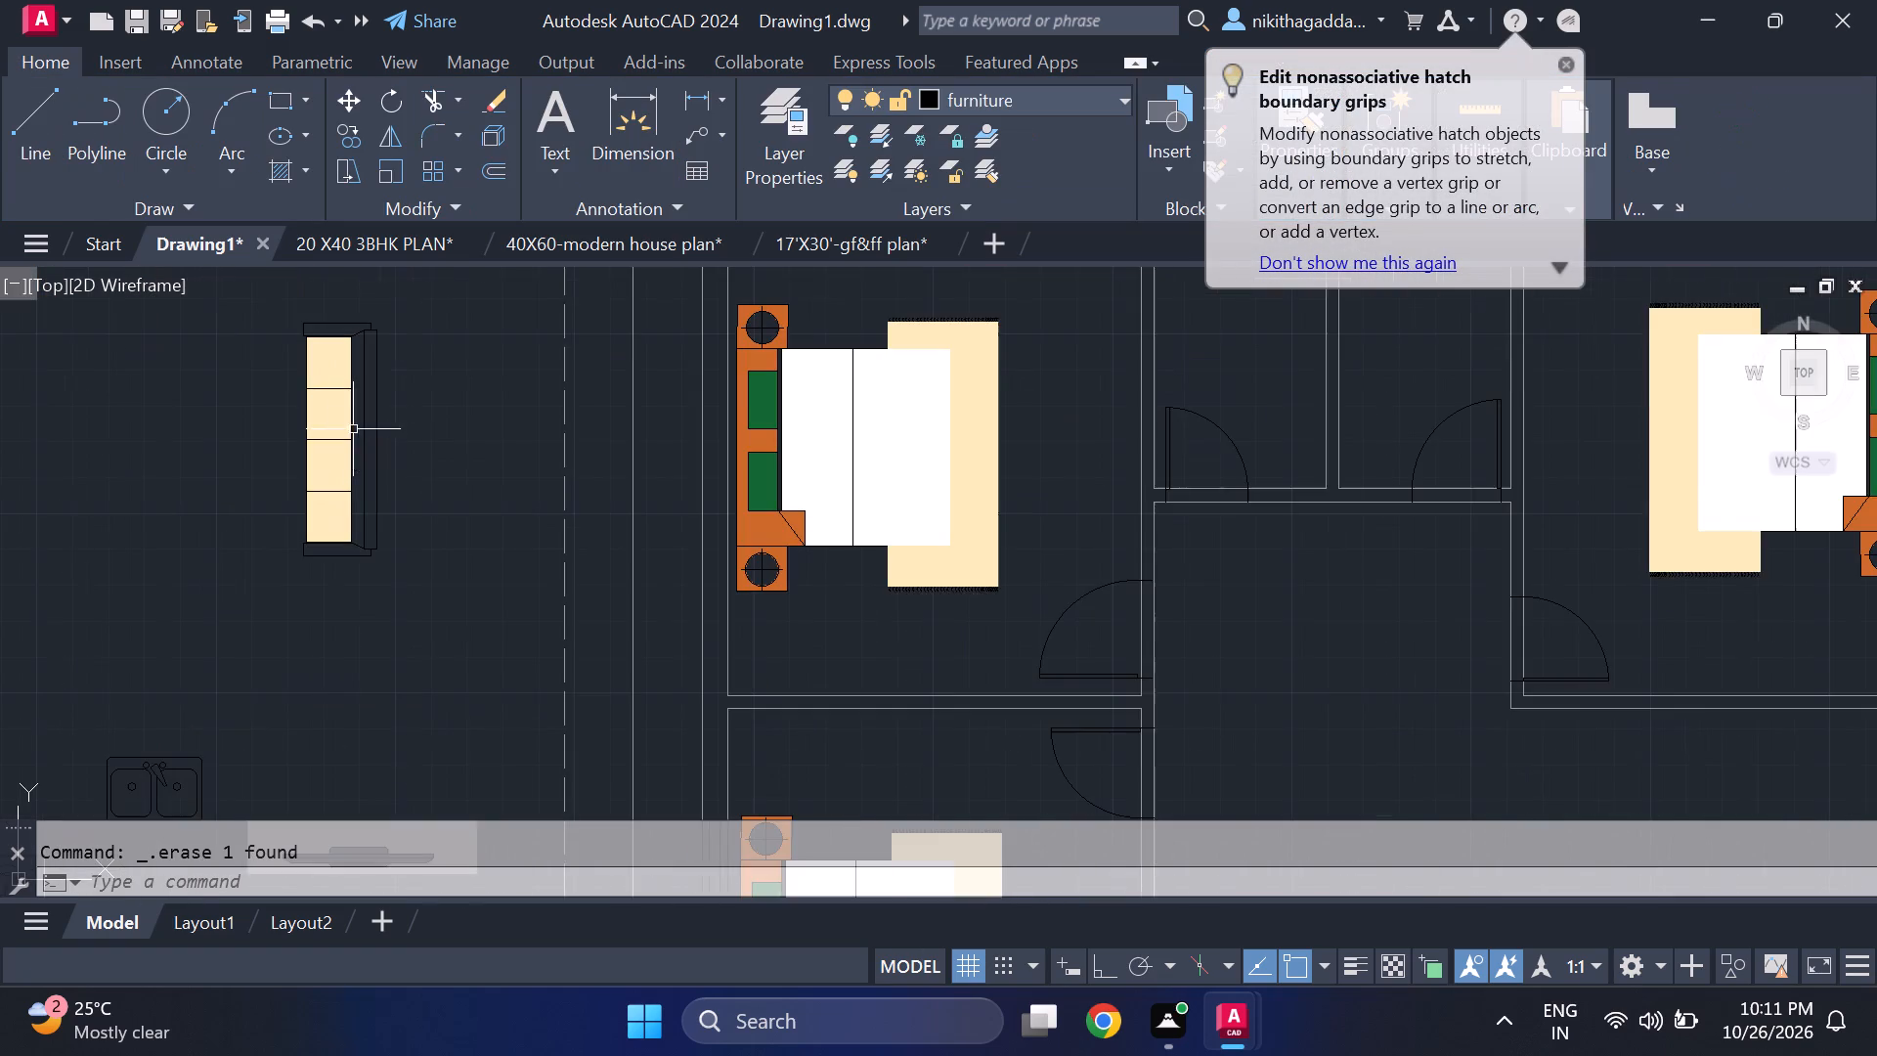
middle_drag(408, 503, 603, 524)
scroll(702, 502, down, 2)
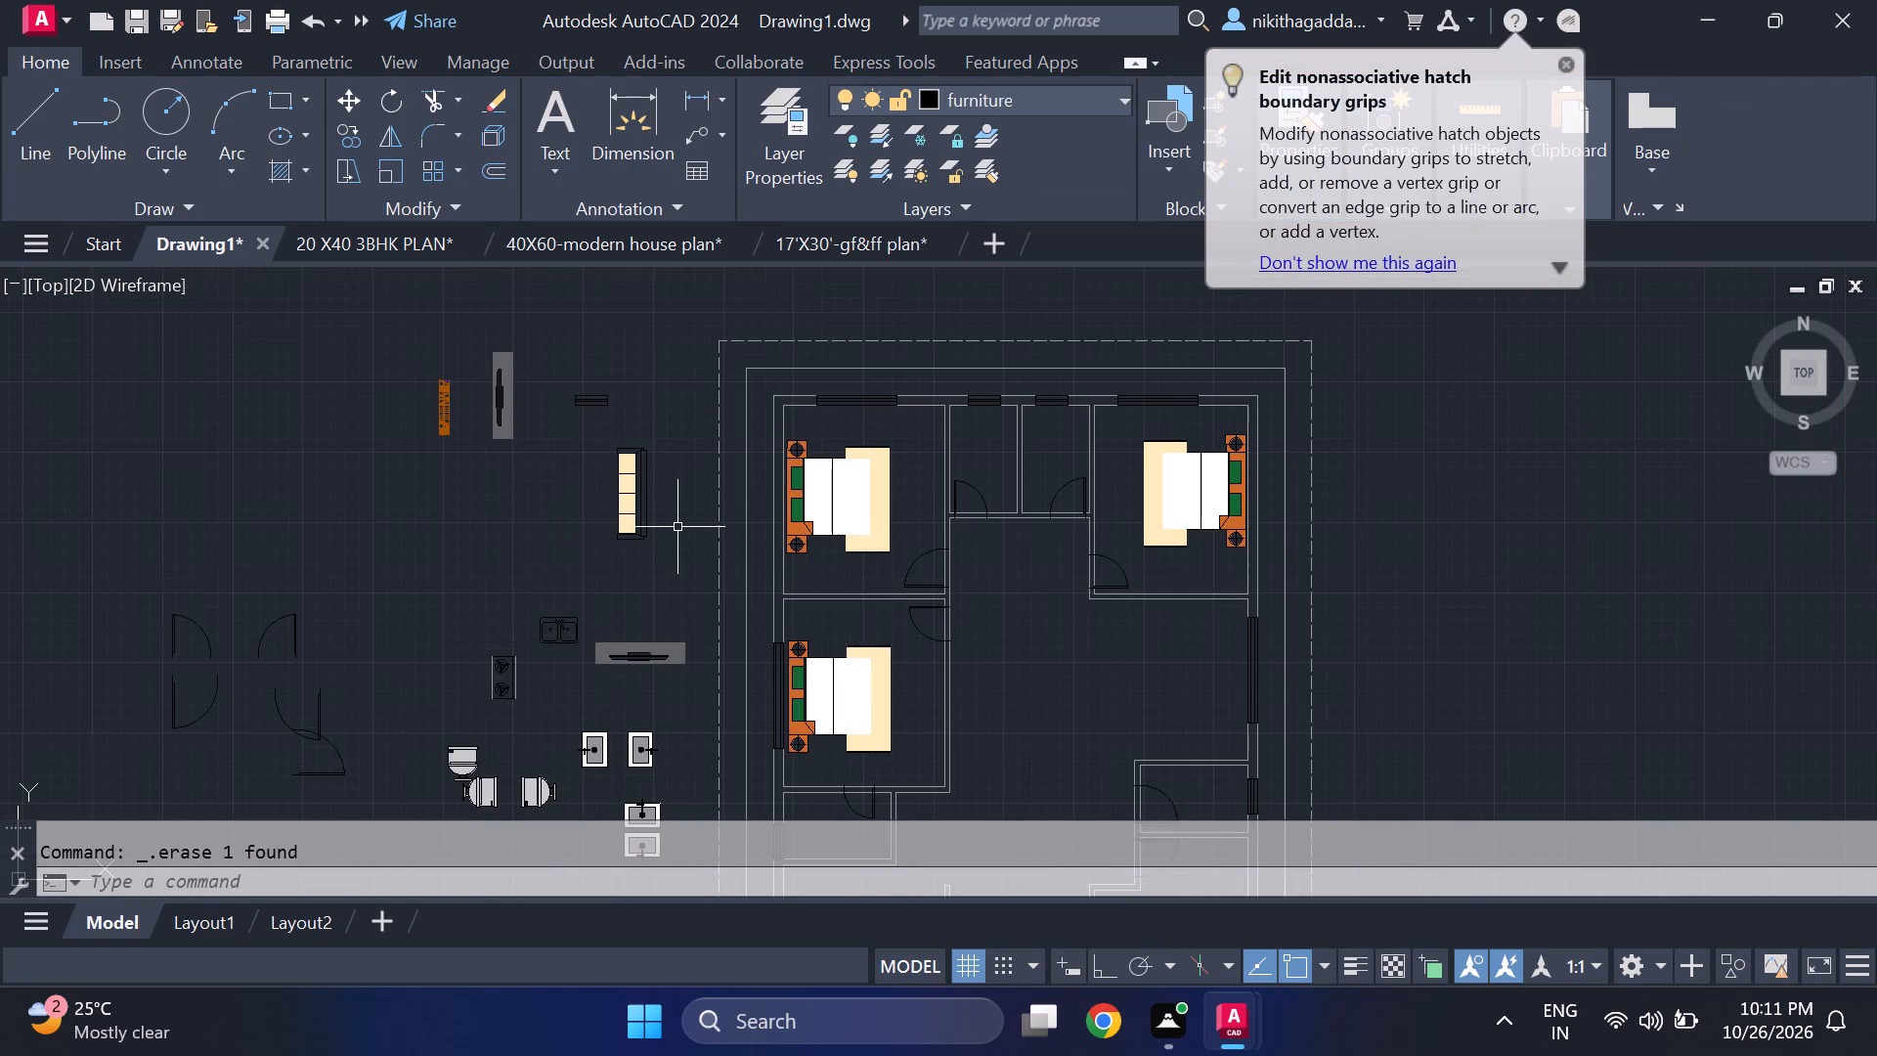
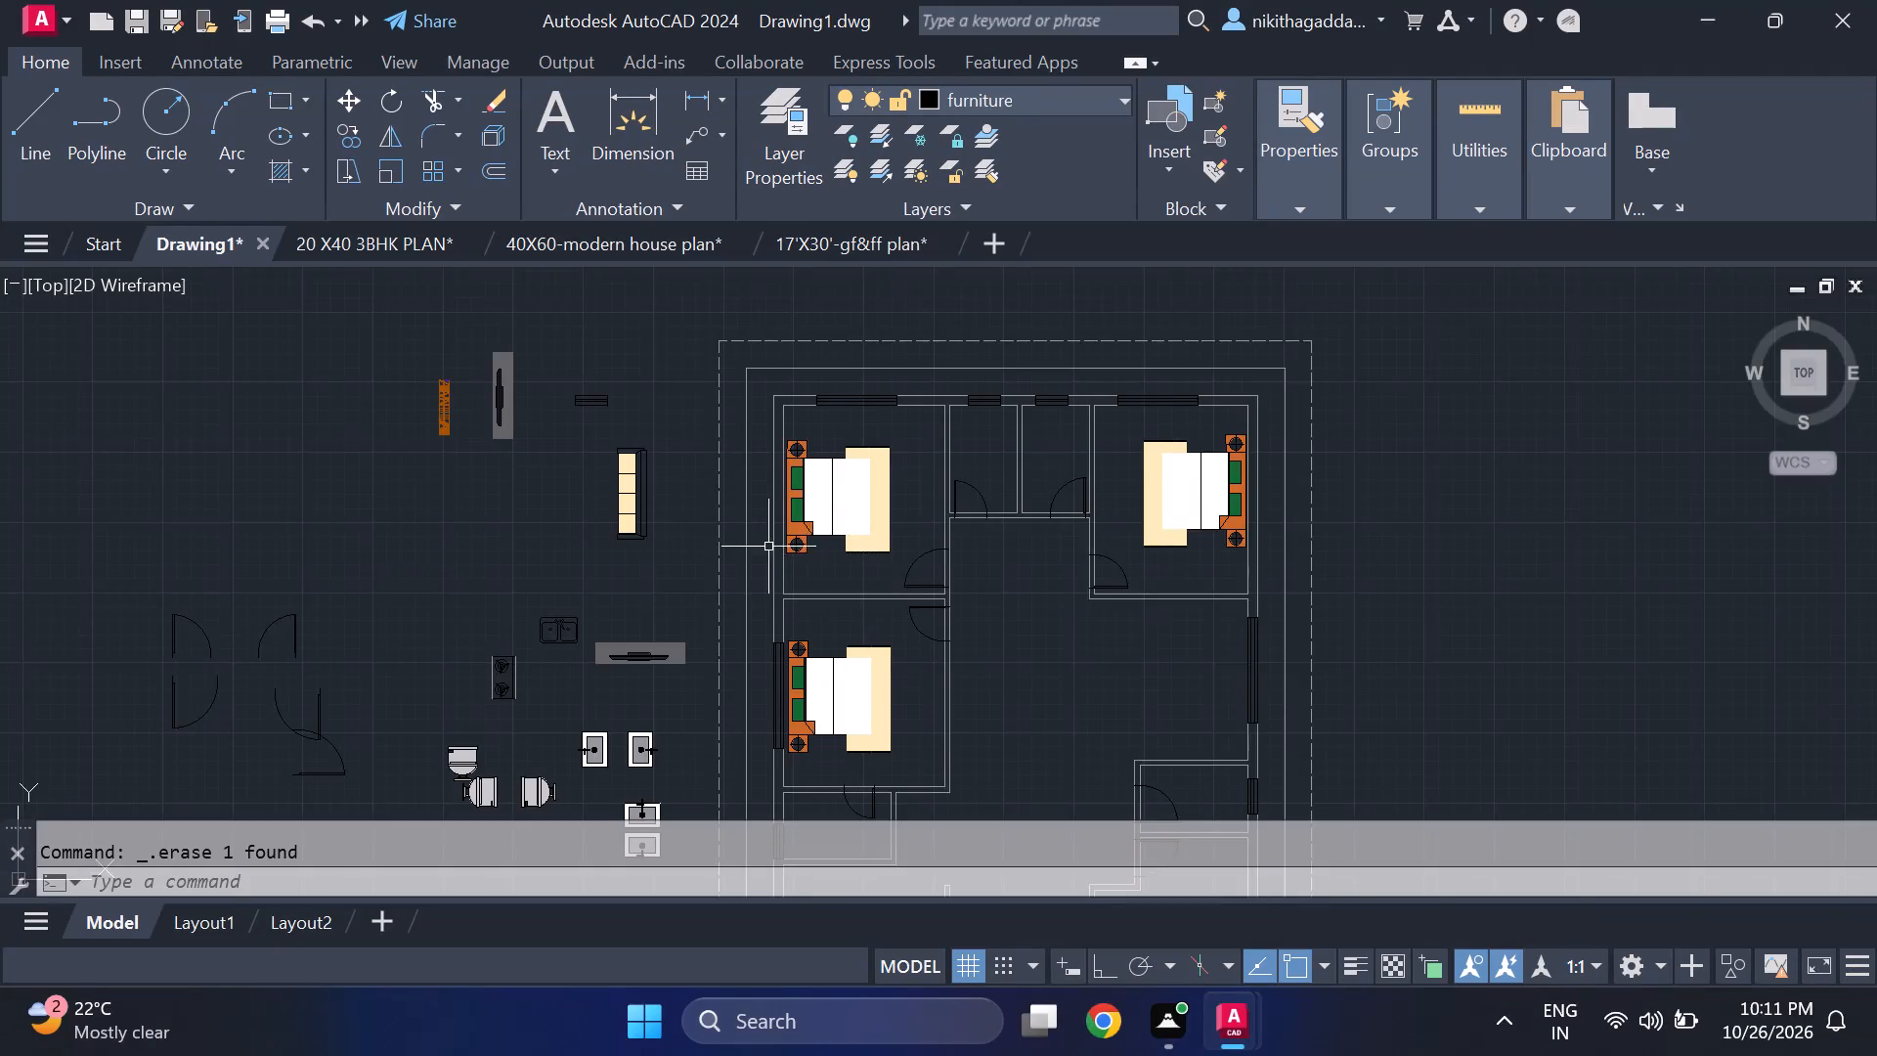
Rotate the four-seat sofa beside the floor plan 90 degrees counterclockwise about its lower back corner so its back faces up.
middle_drag(772, 552, 662, 432)
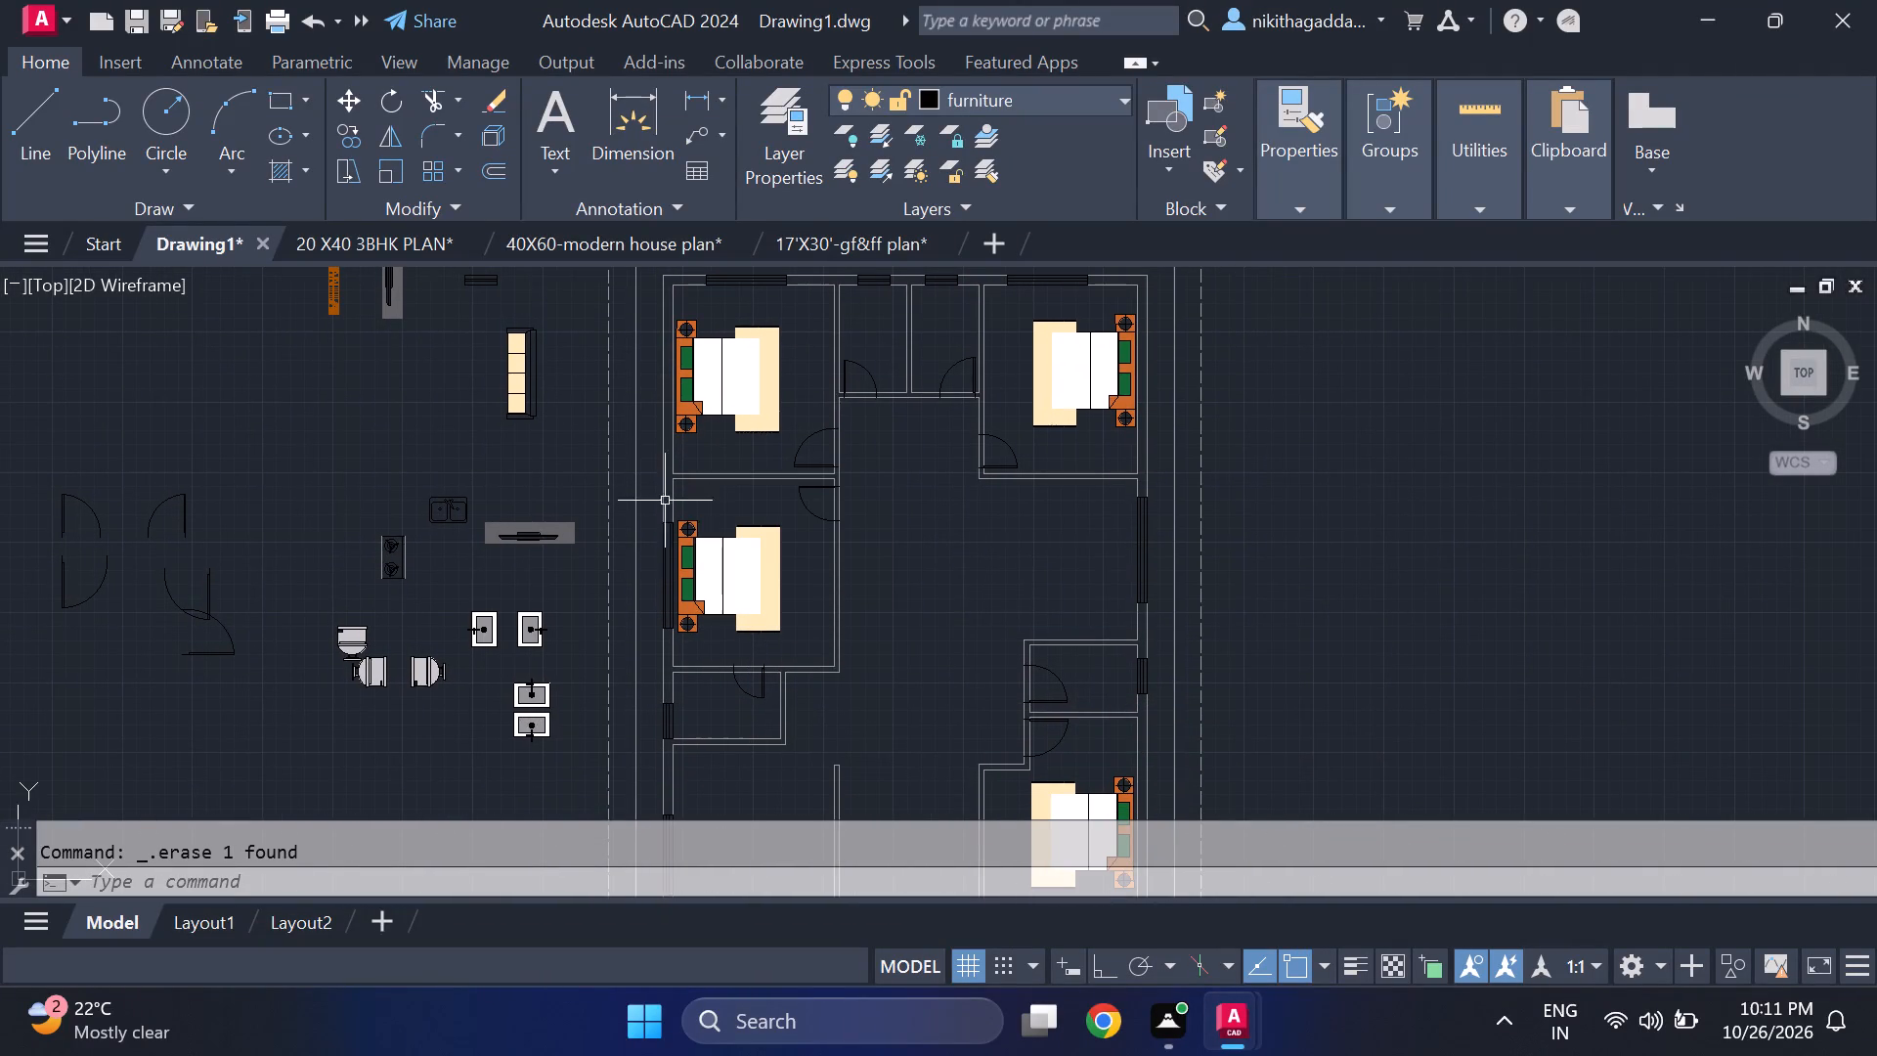
scroll(725, 523, down, 1)
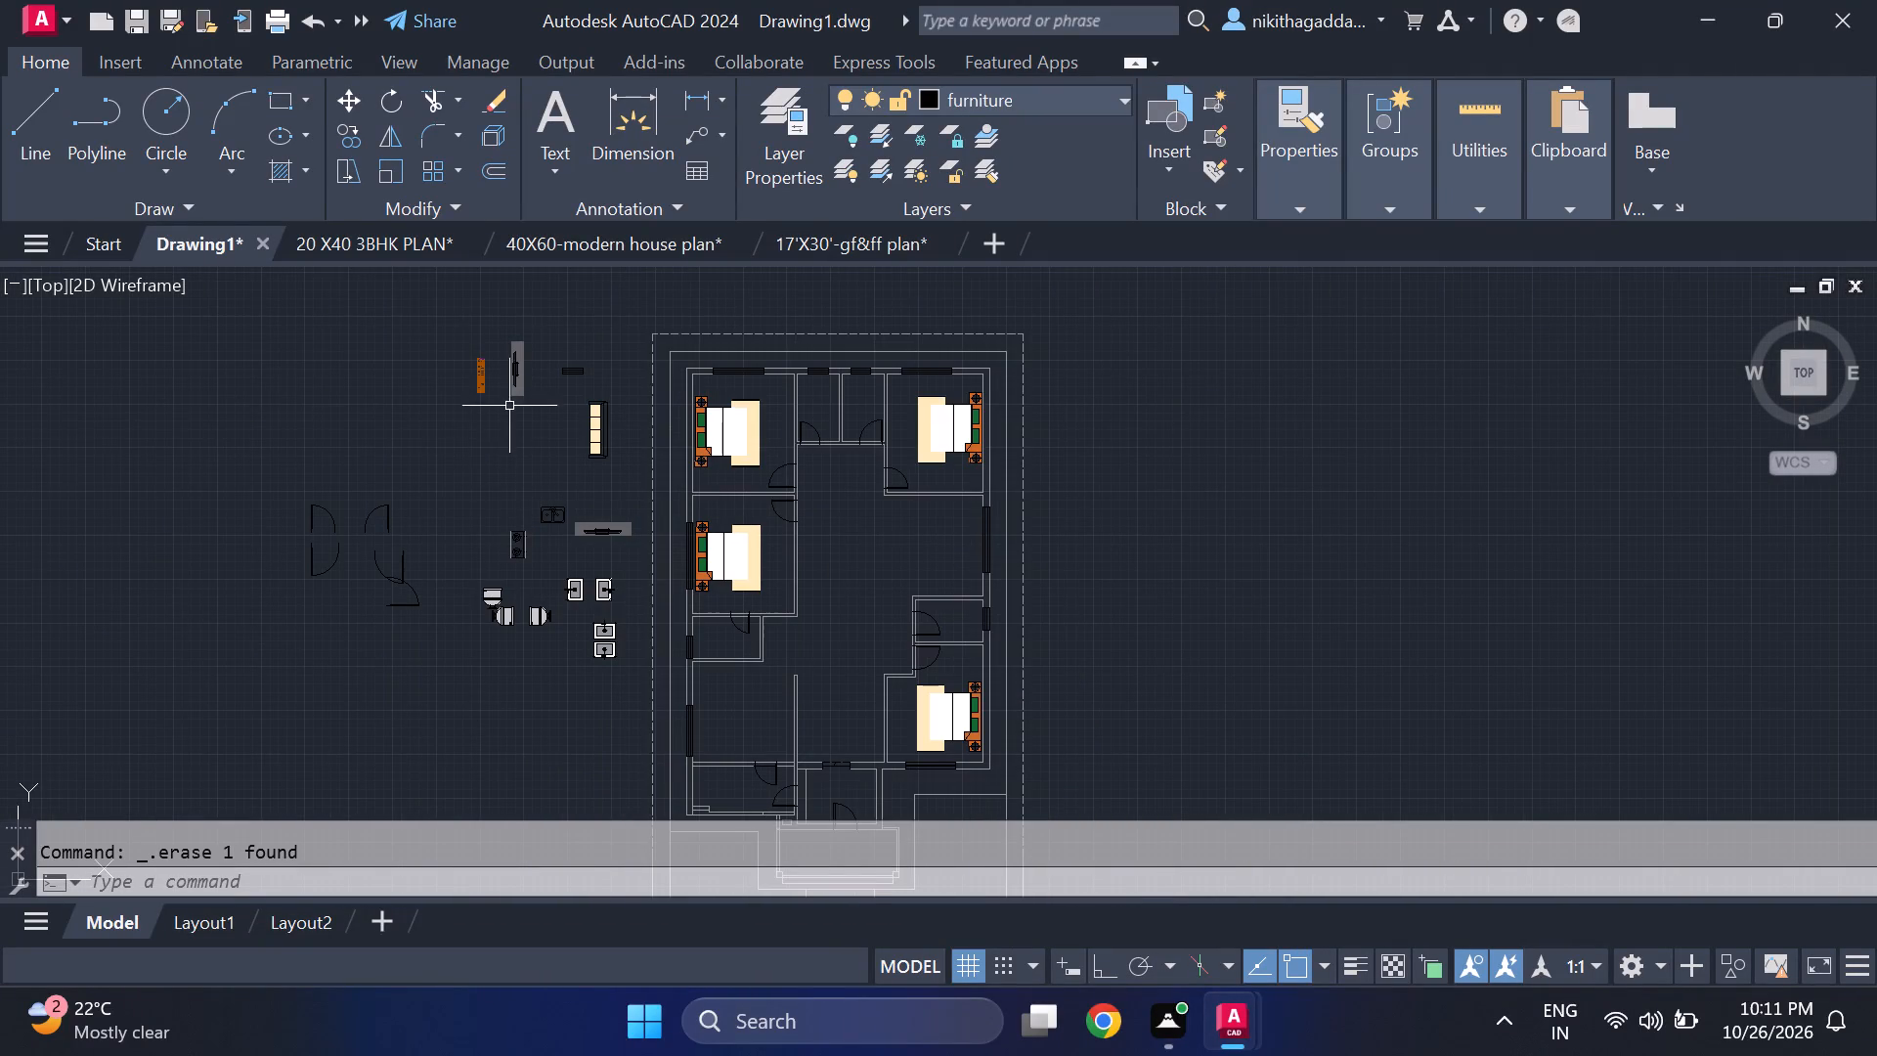
scroll(598, 428, up, 2)
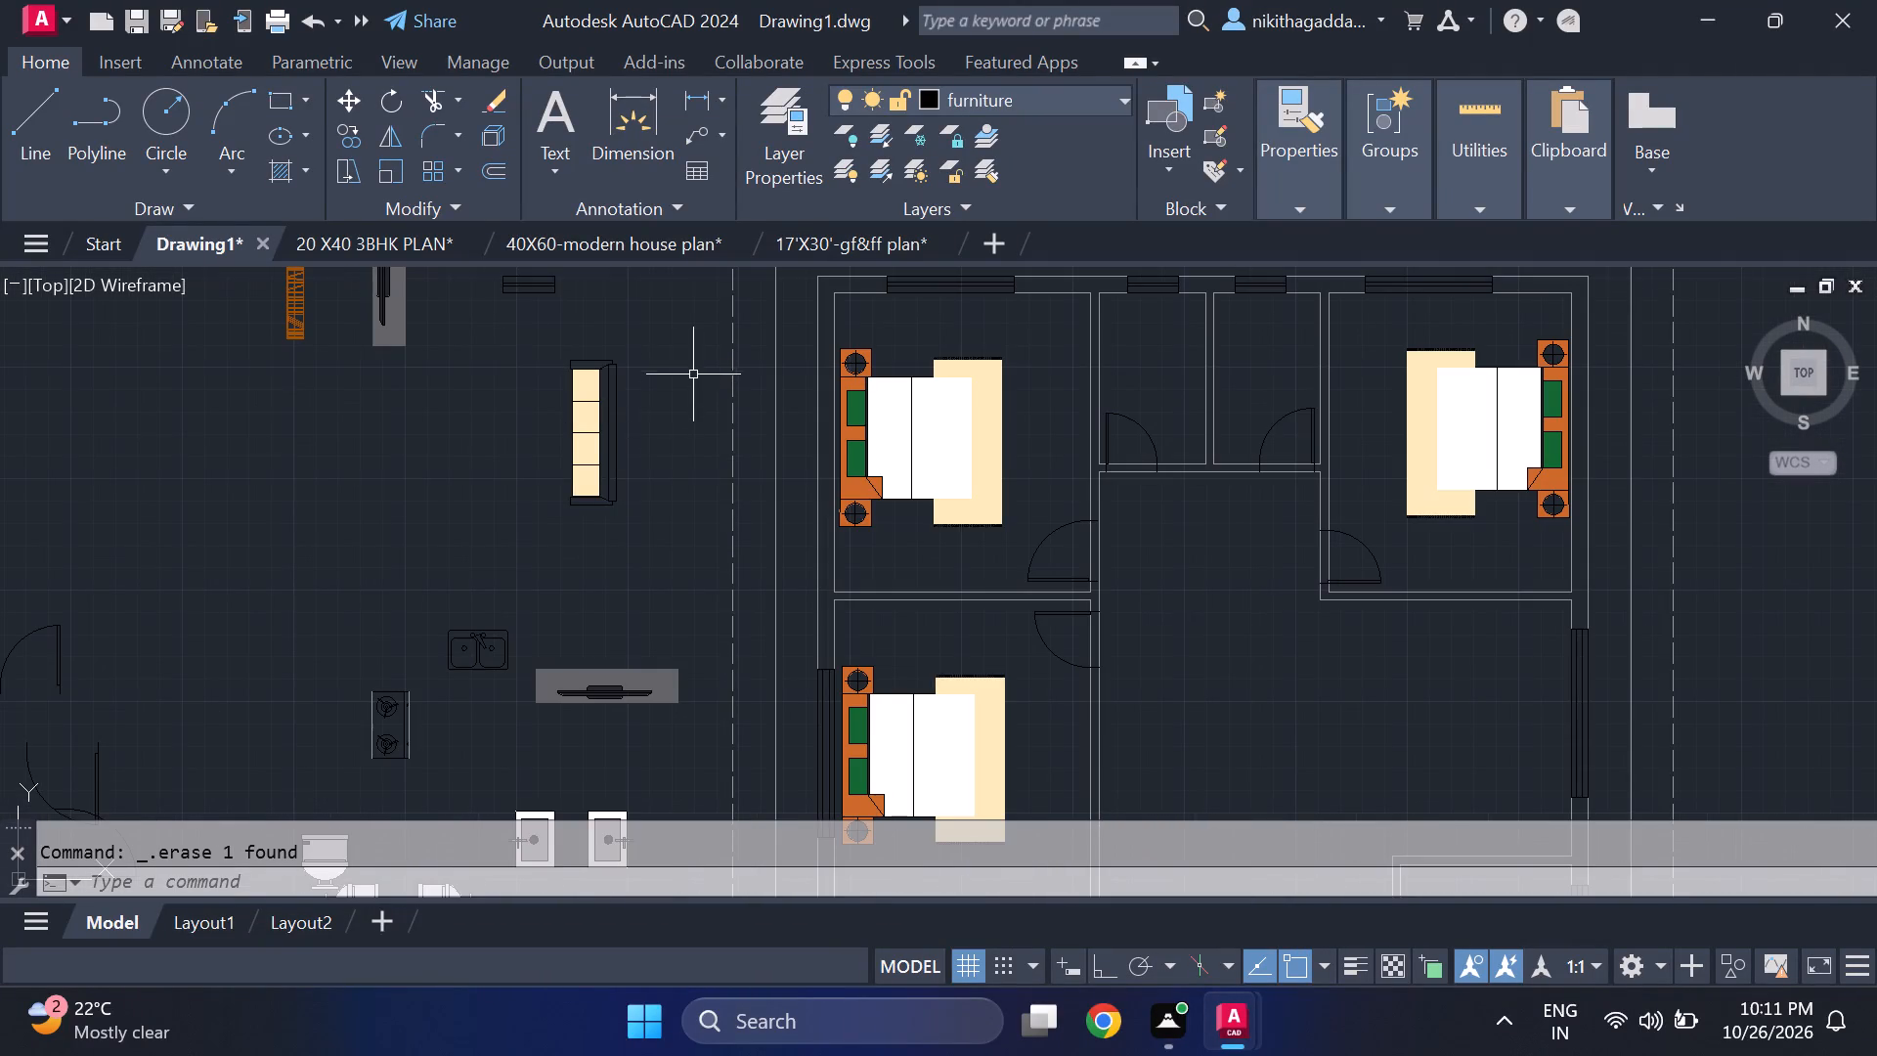
click(664, 352)
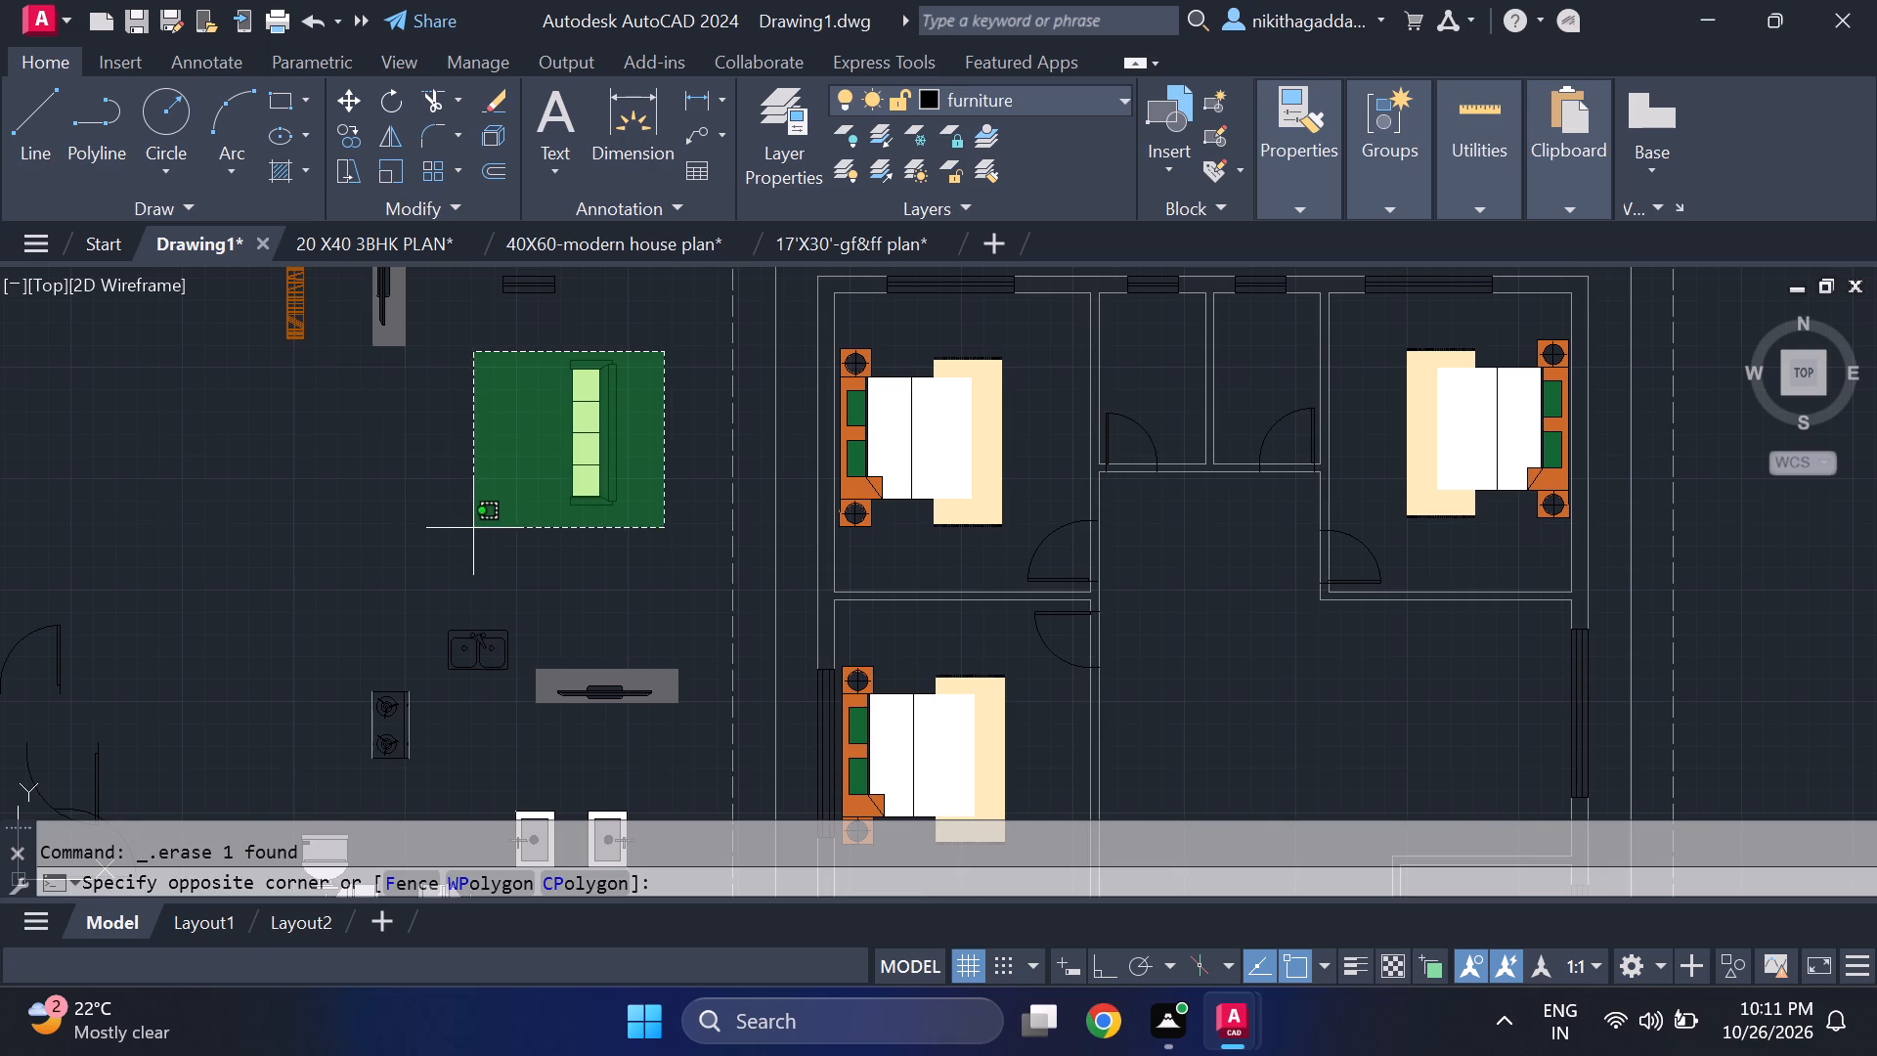
click(482, 517)
text(ro)
key(Return)
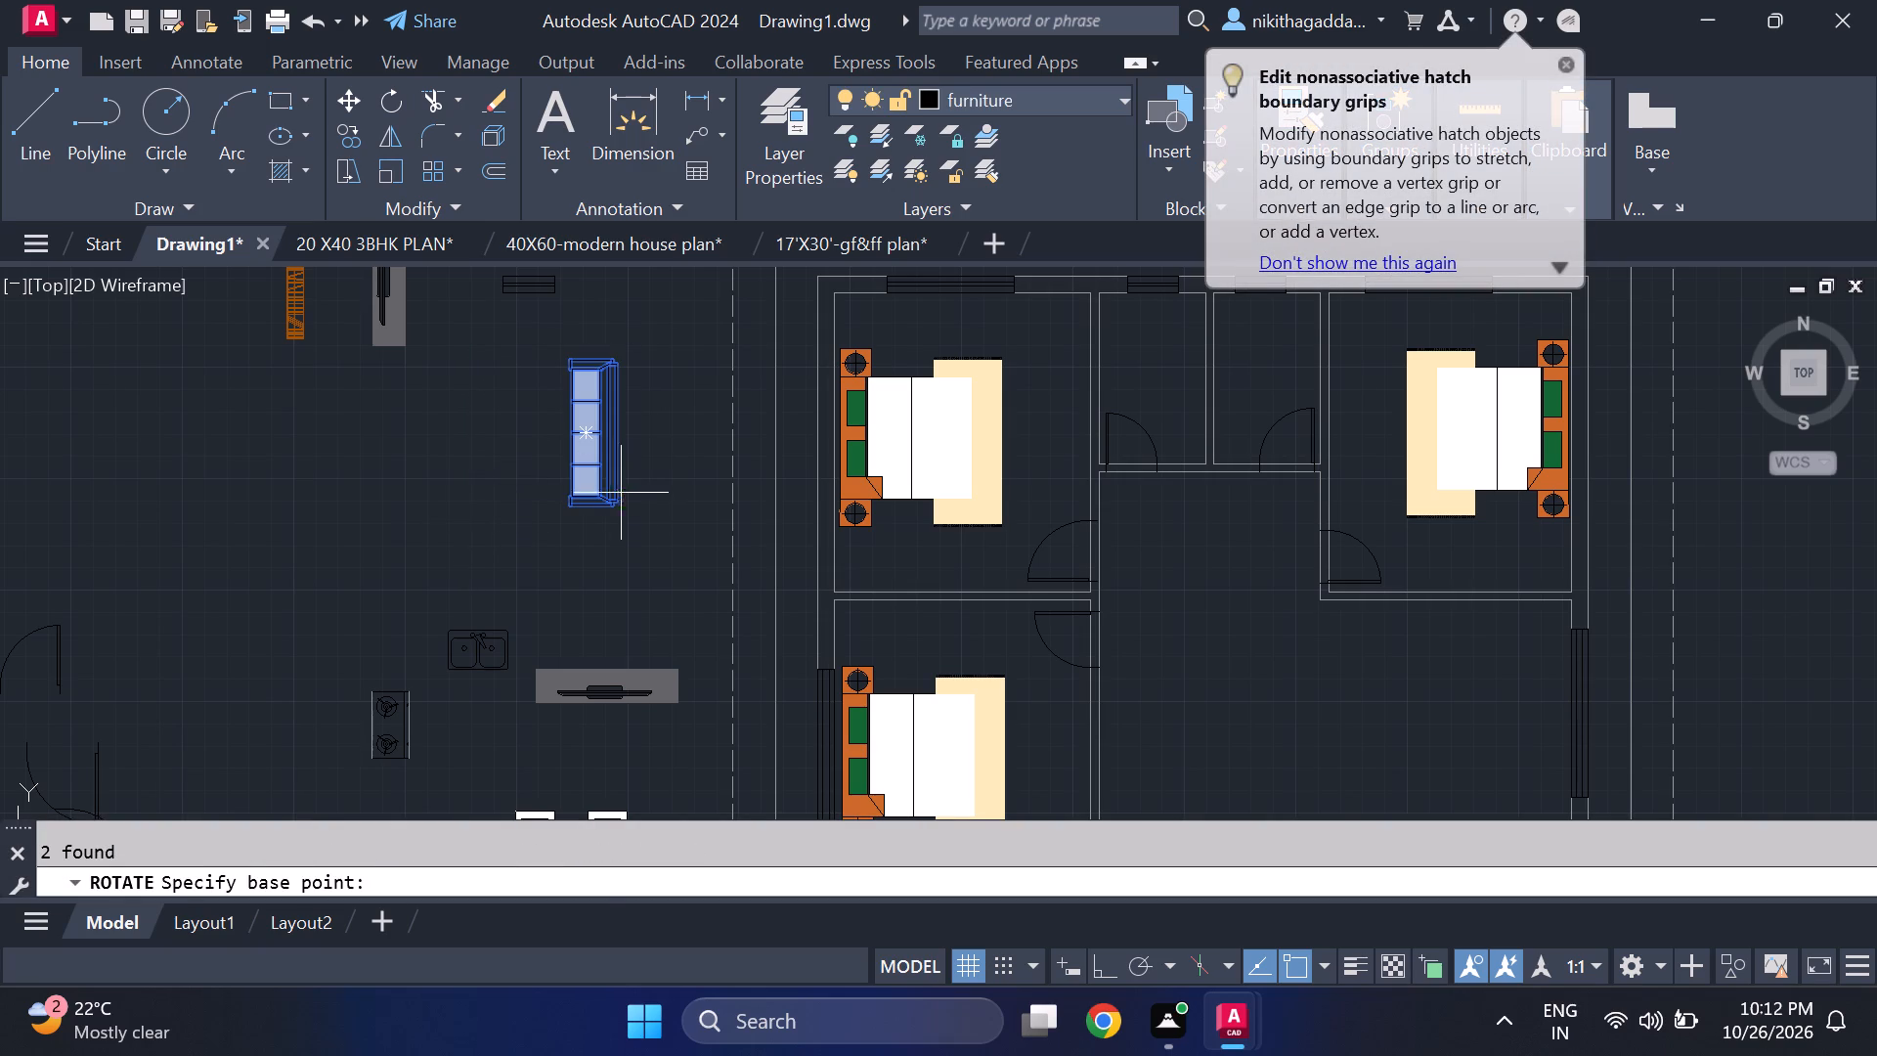
drag(615, 496, 615, 482)
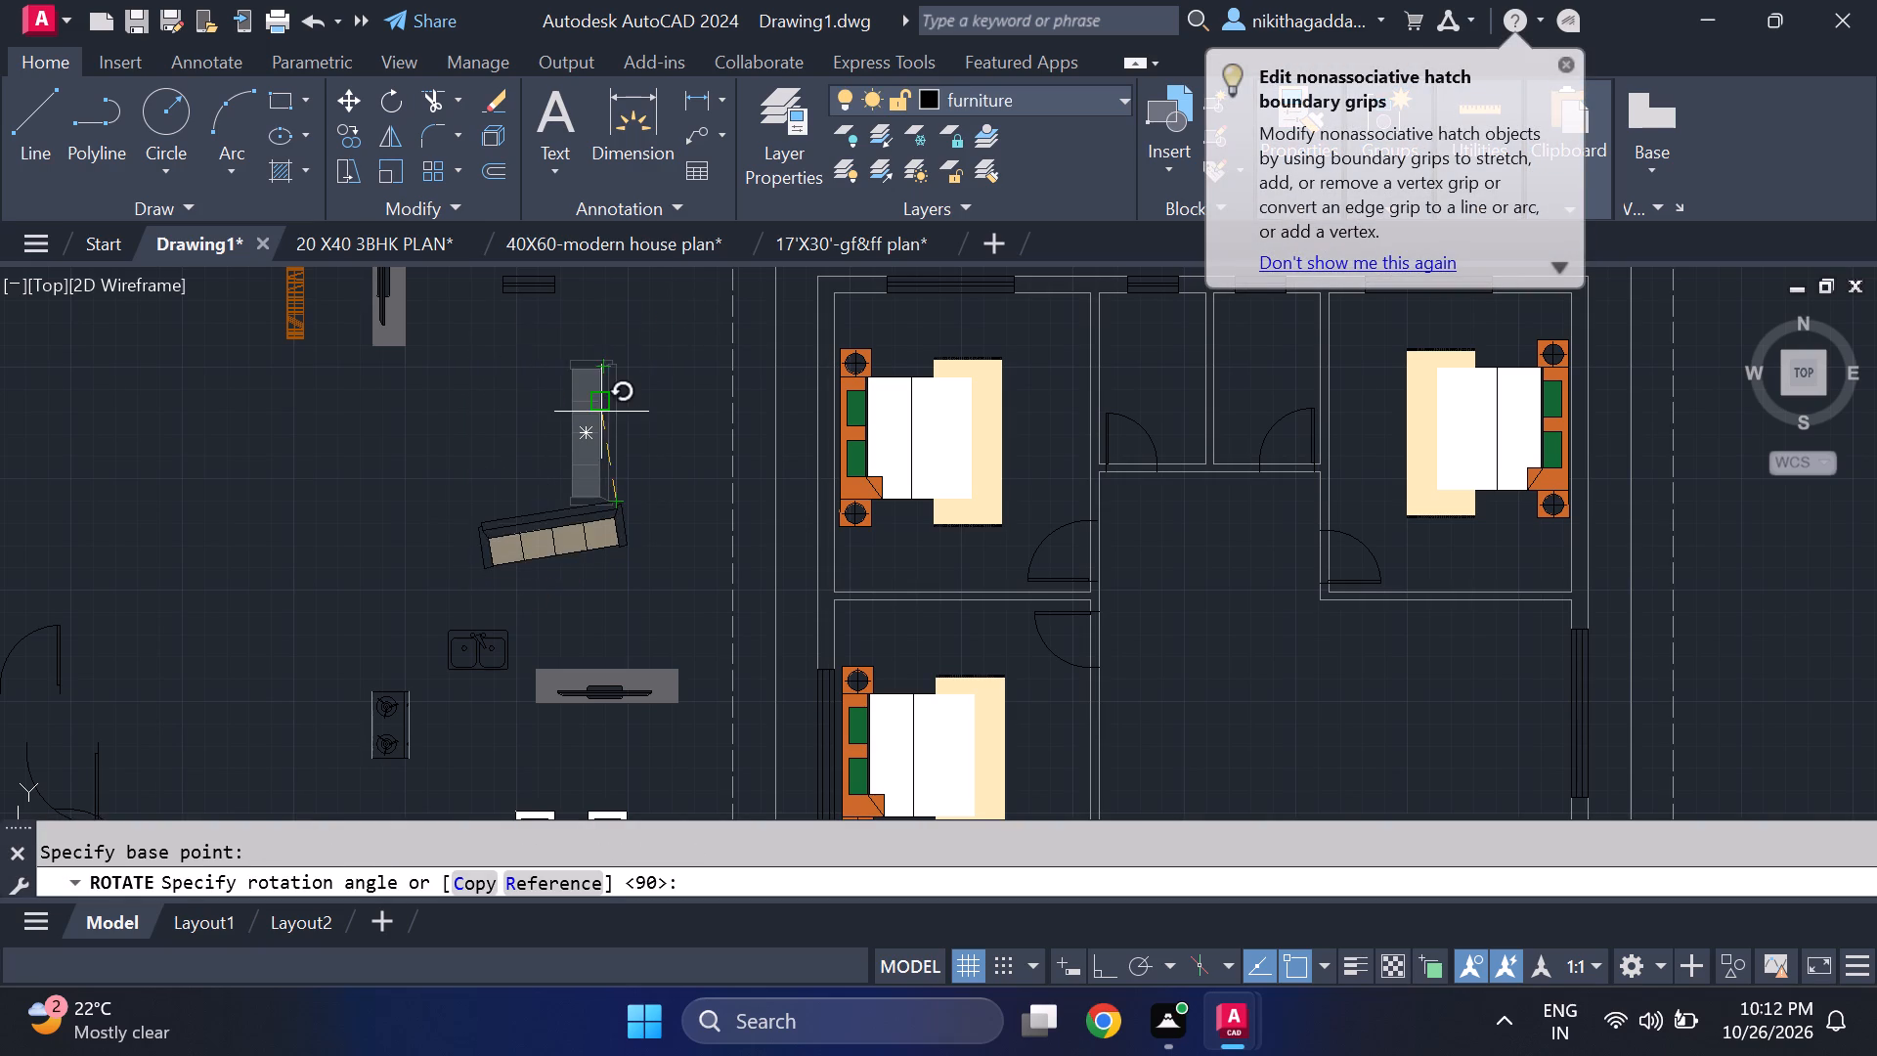
click(612, 353)
Copy the pair of brown armchairs beside the T.V lounge coffee table from the 40X60-modern house plan drawing.
middle_drag(625, 433, 612, 374)
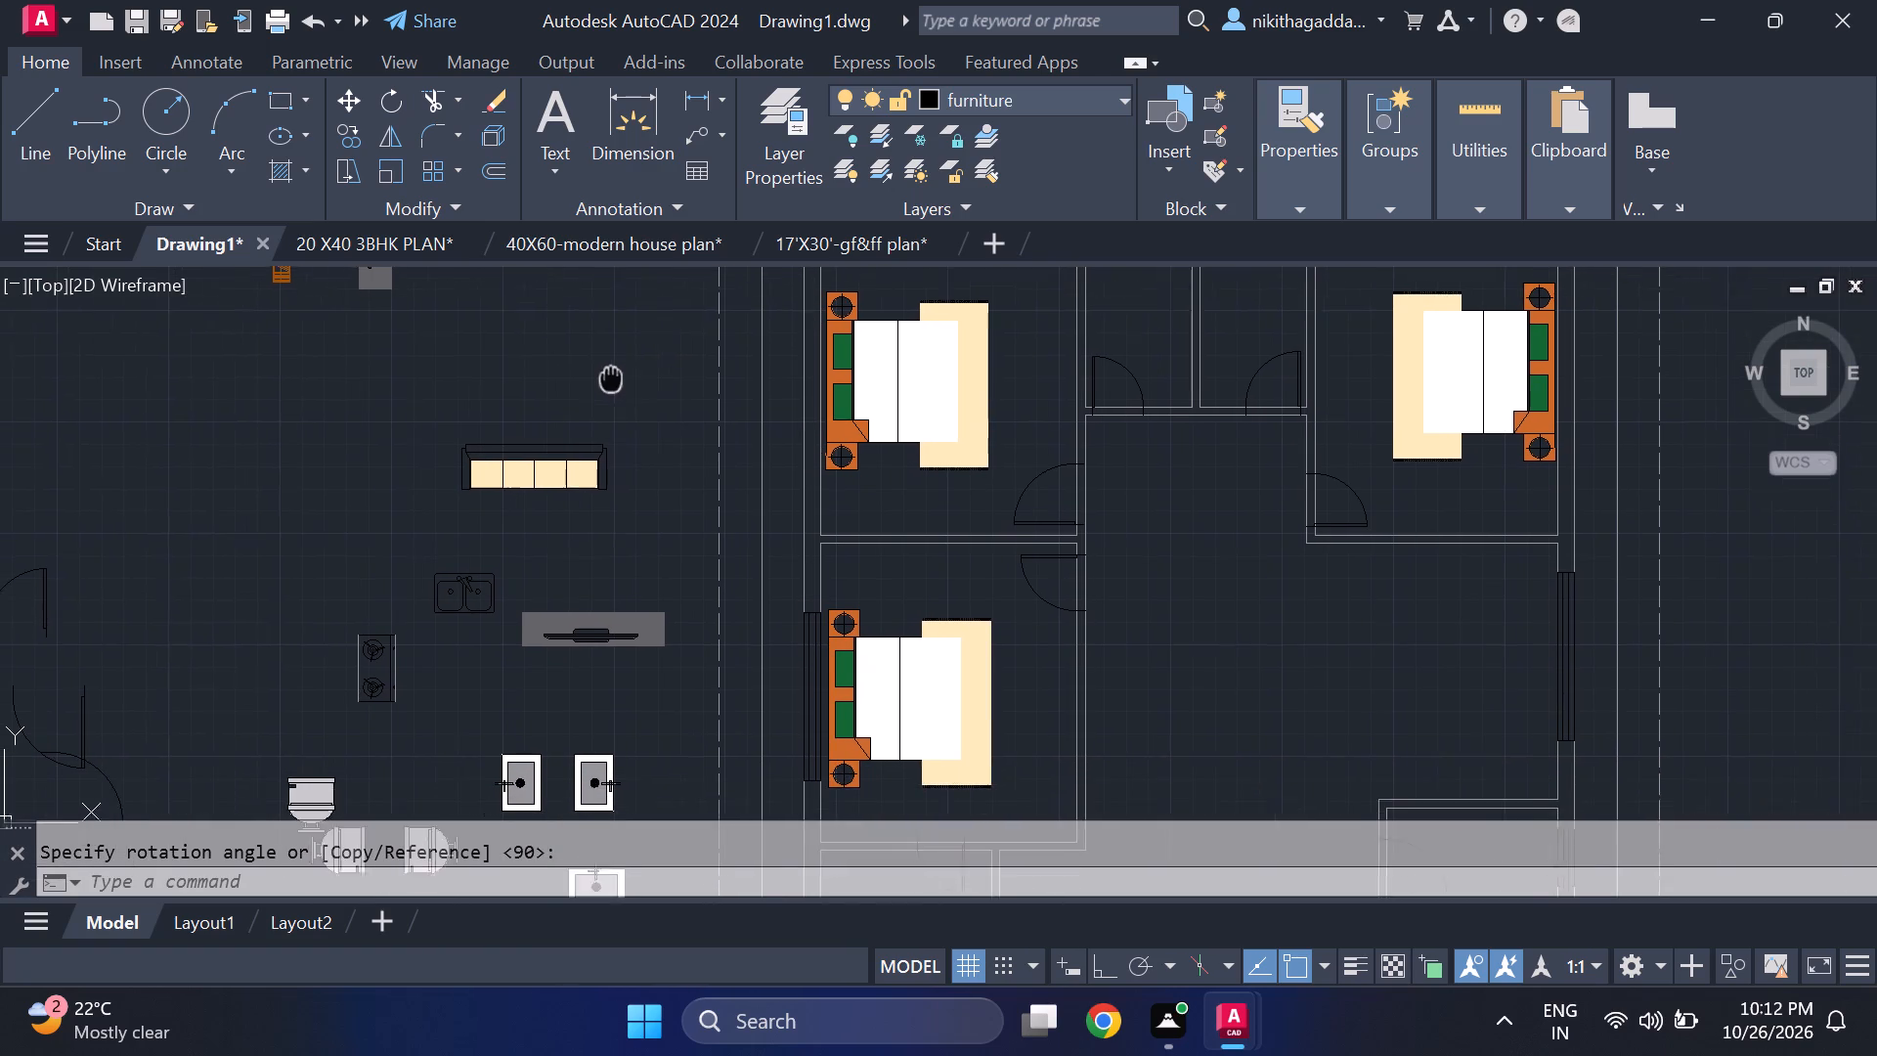
middle_drag(612, 374, 616, 363)
middle_drag(696, 480, 690, 416)
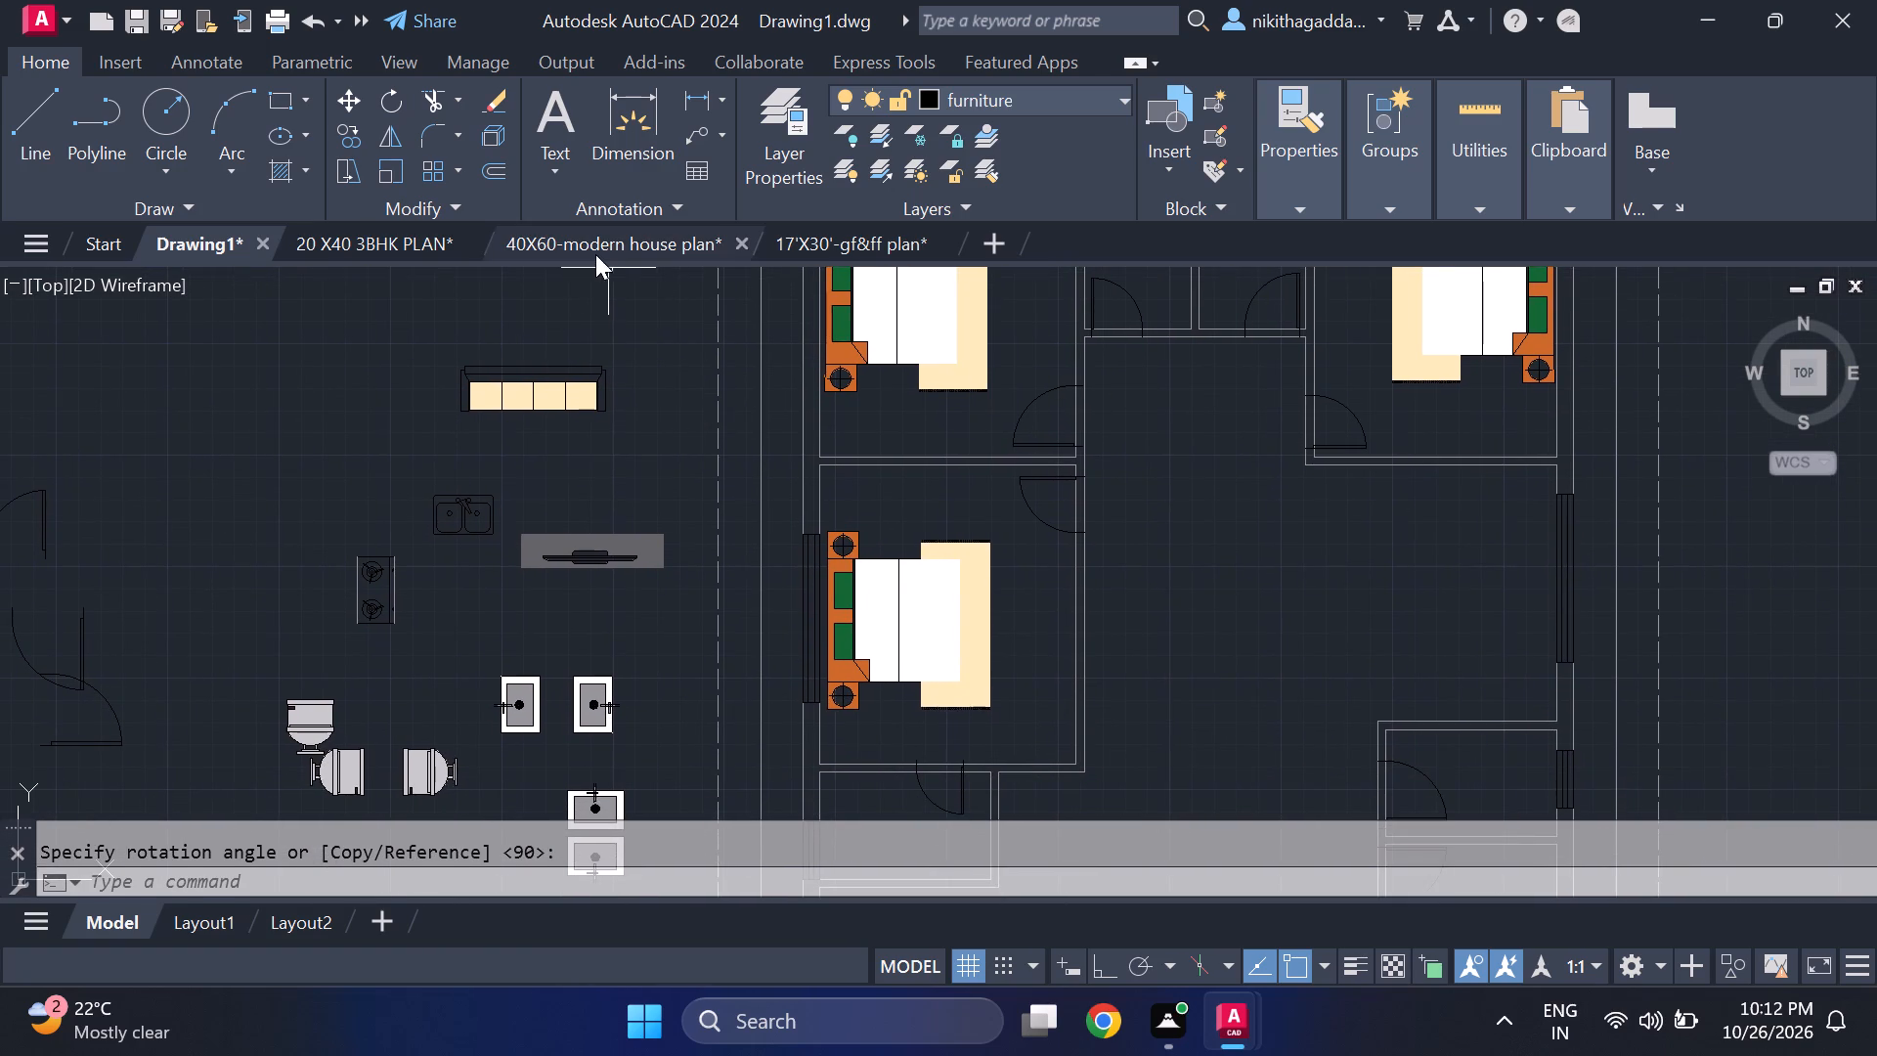
click(595, 254)
scroll(770, 547, down, 1)
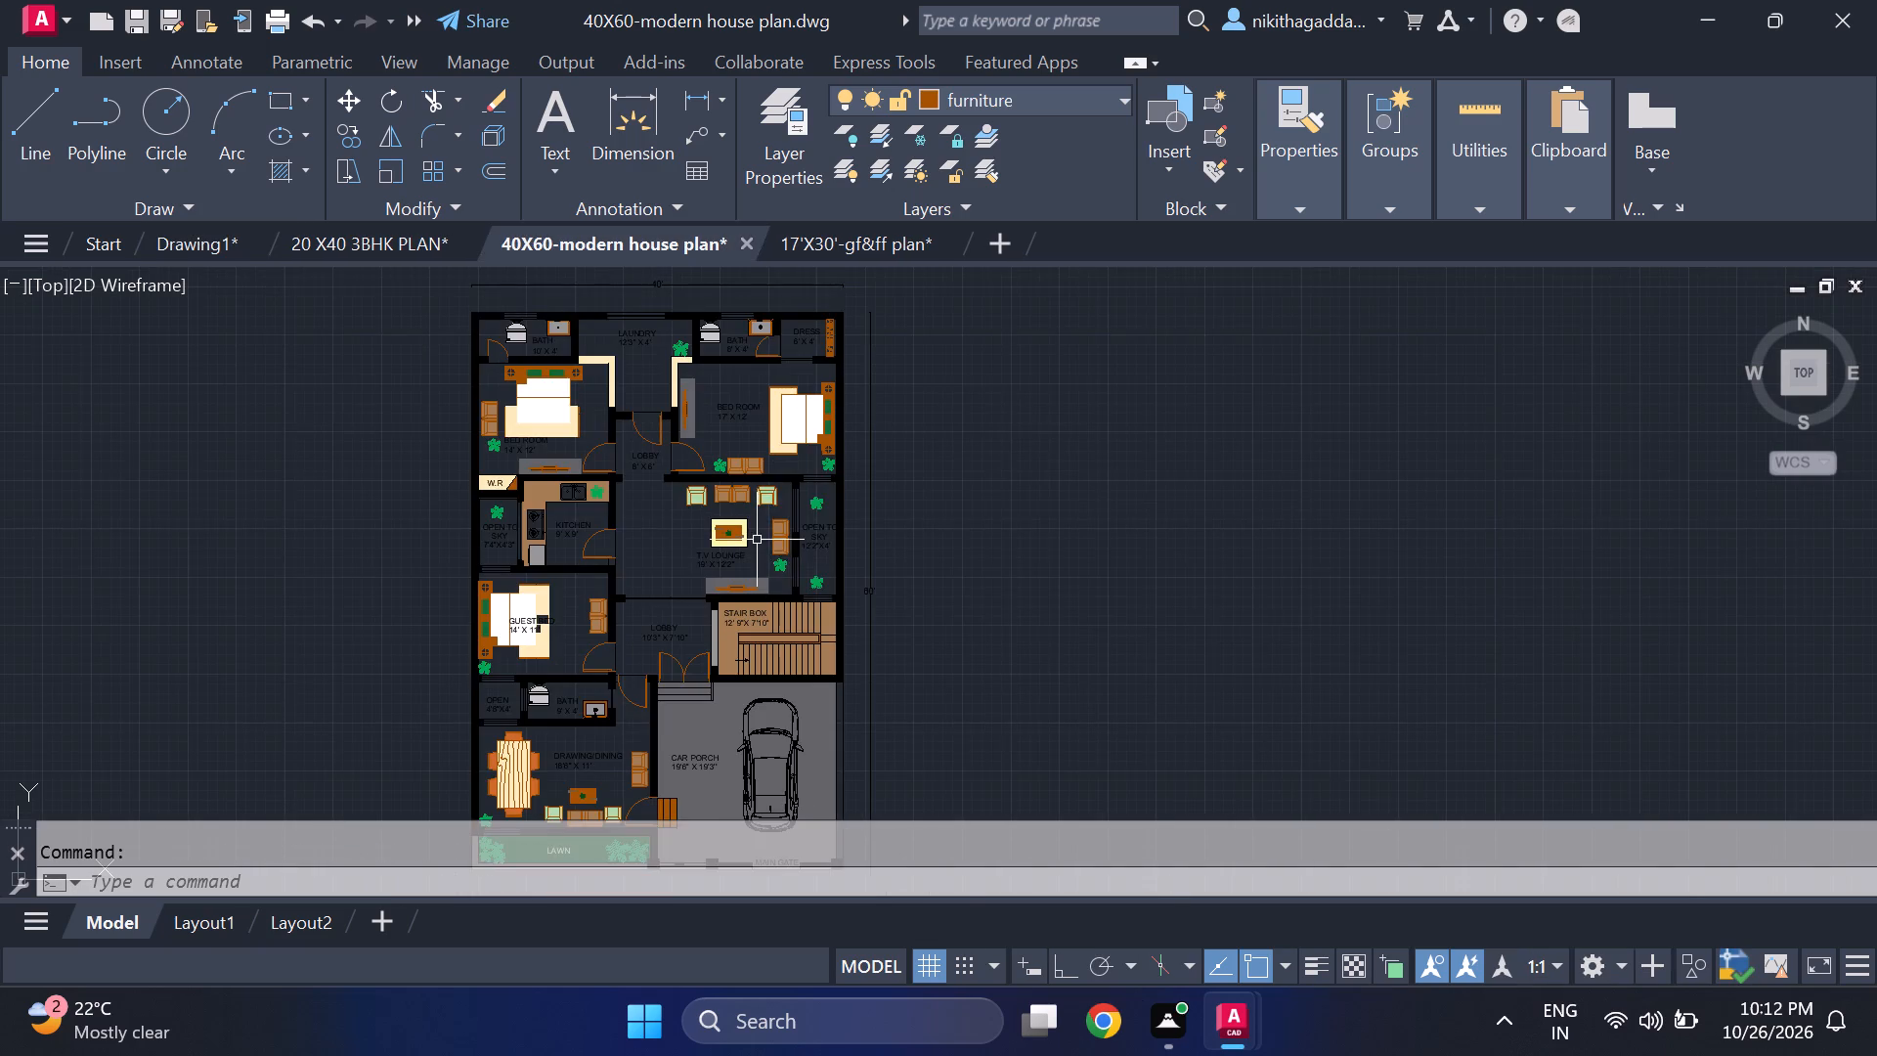
scroll(756, 533, up, 2)
scroll(838, 550, up, 2)
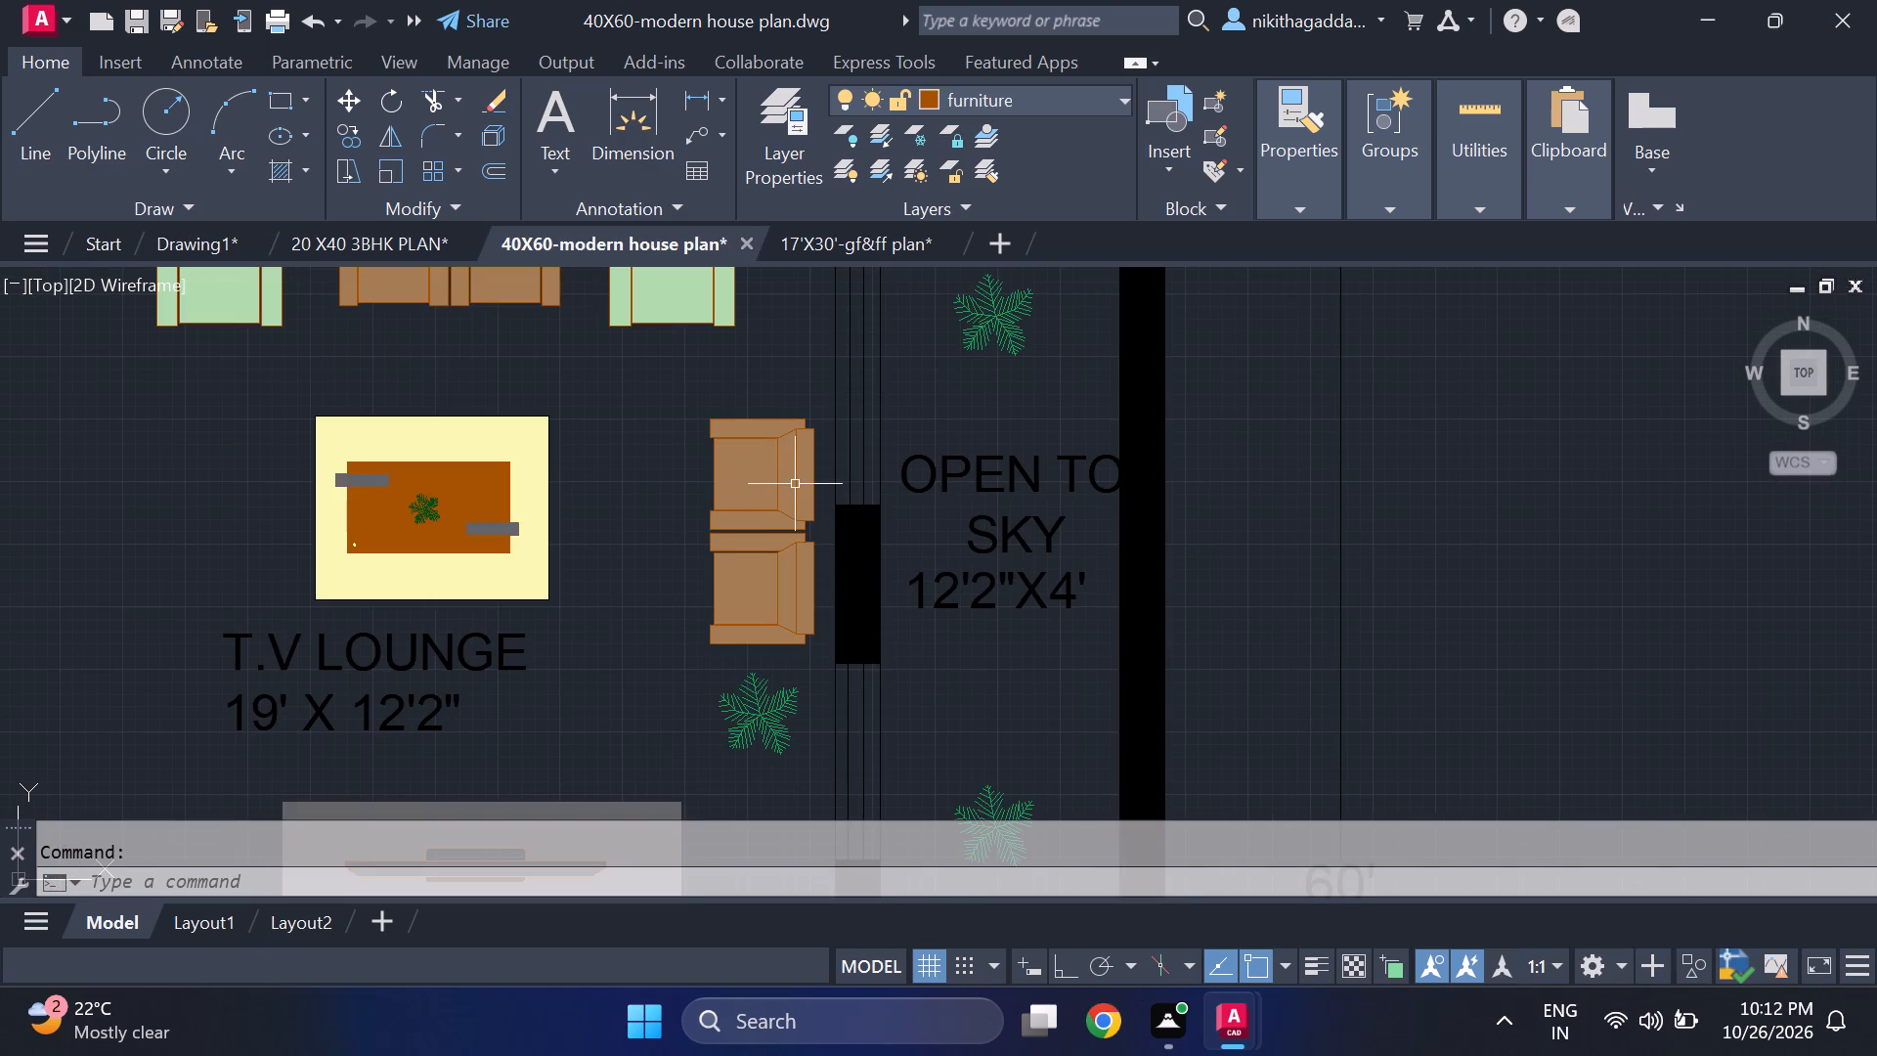
click(795, 484)
click(798, 552)
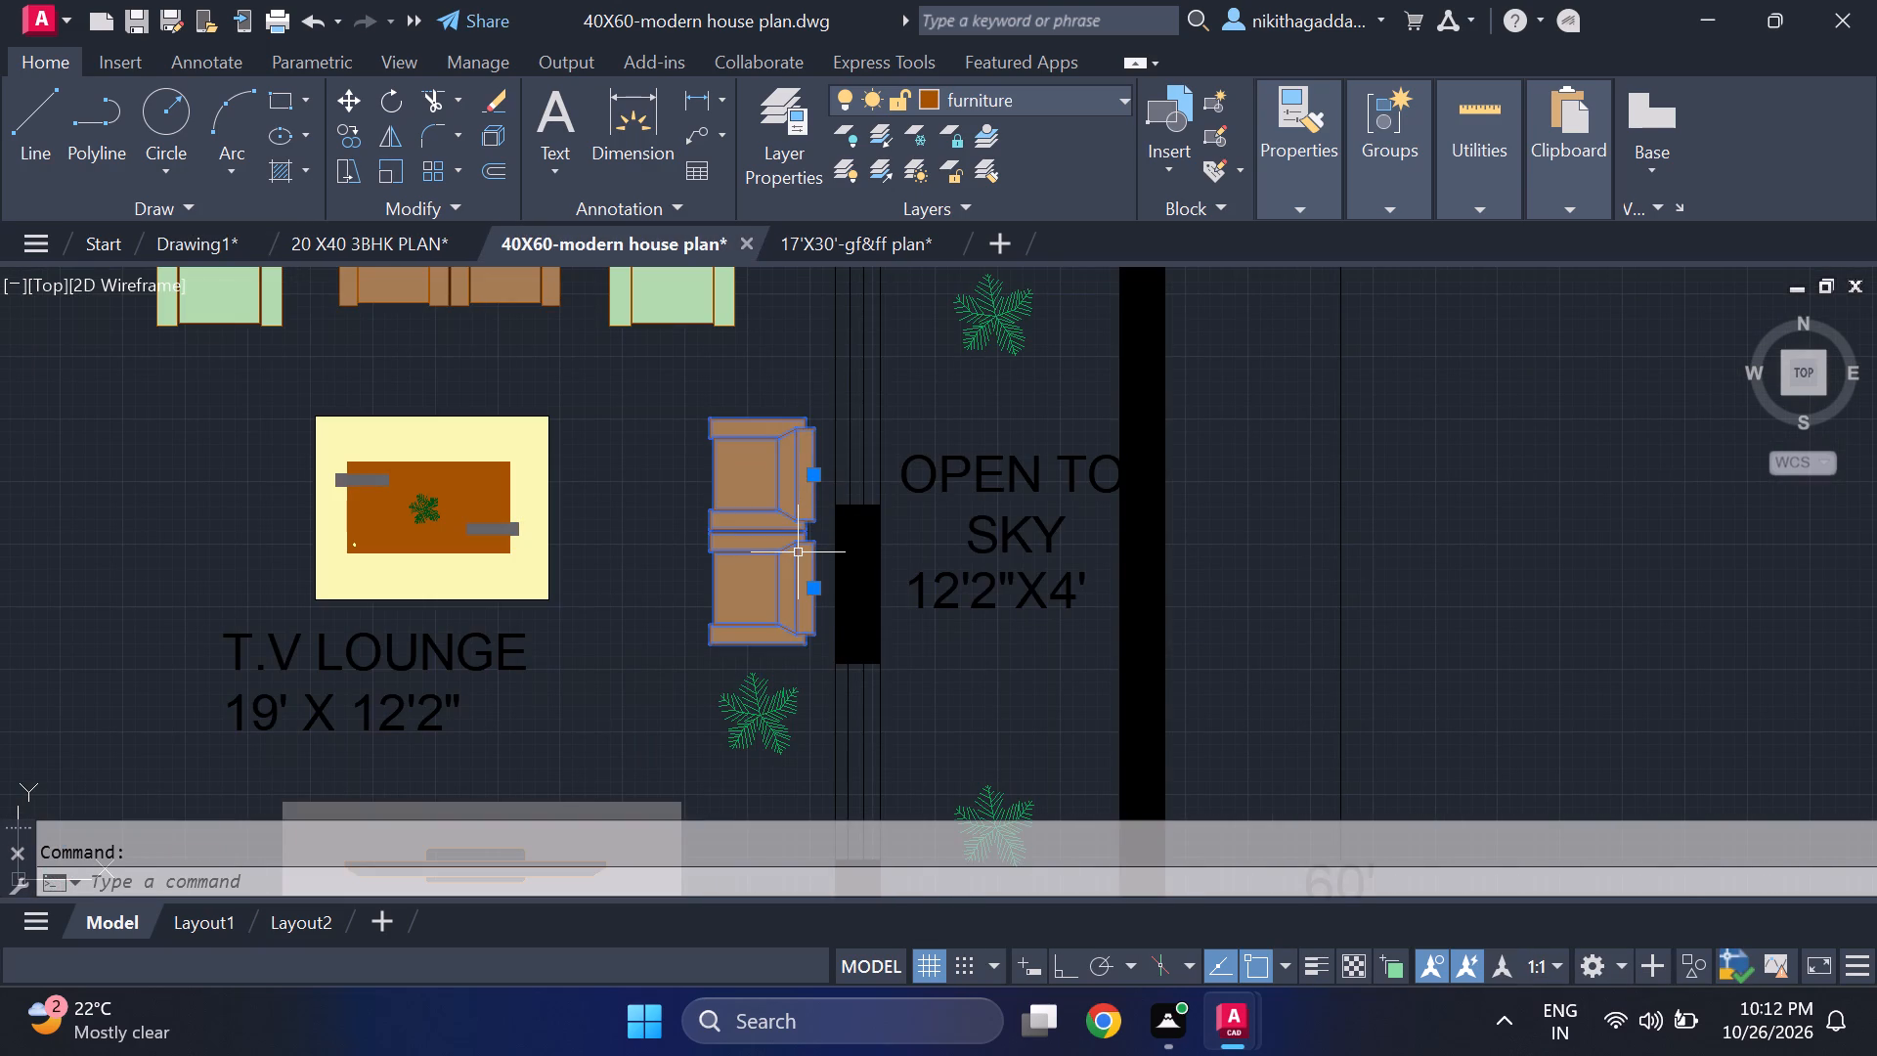
key(ctrl+c)
Paste the pair of armchairs into Drawing1 just below the right end of the rotated sofa.
click(186, 241)
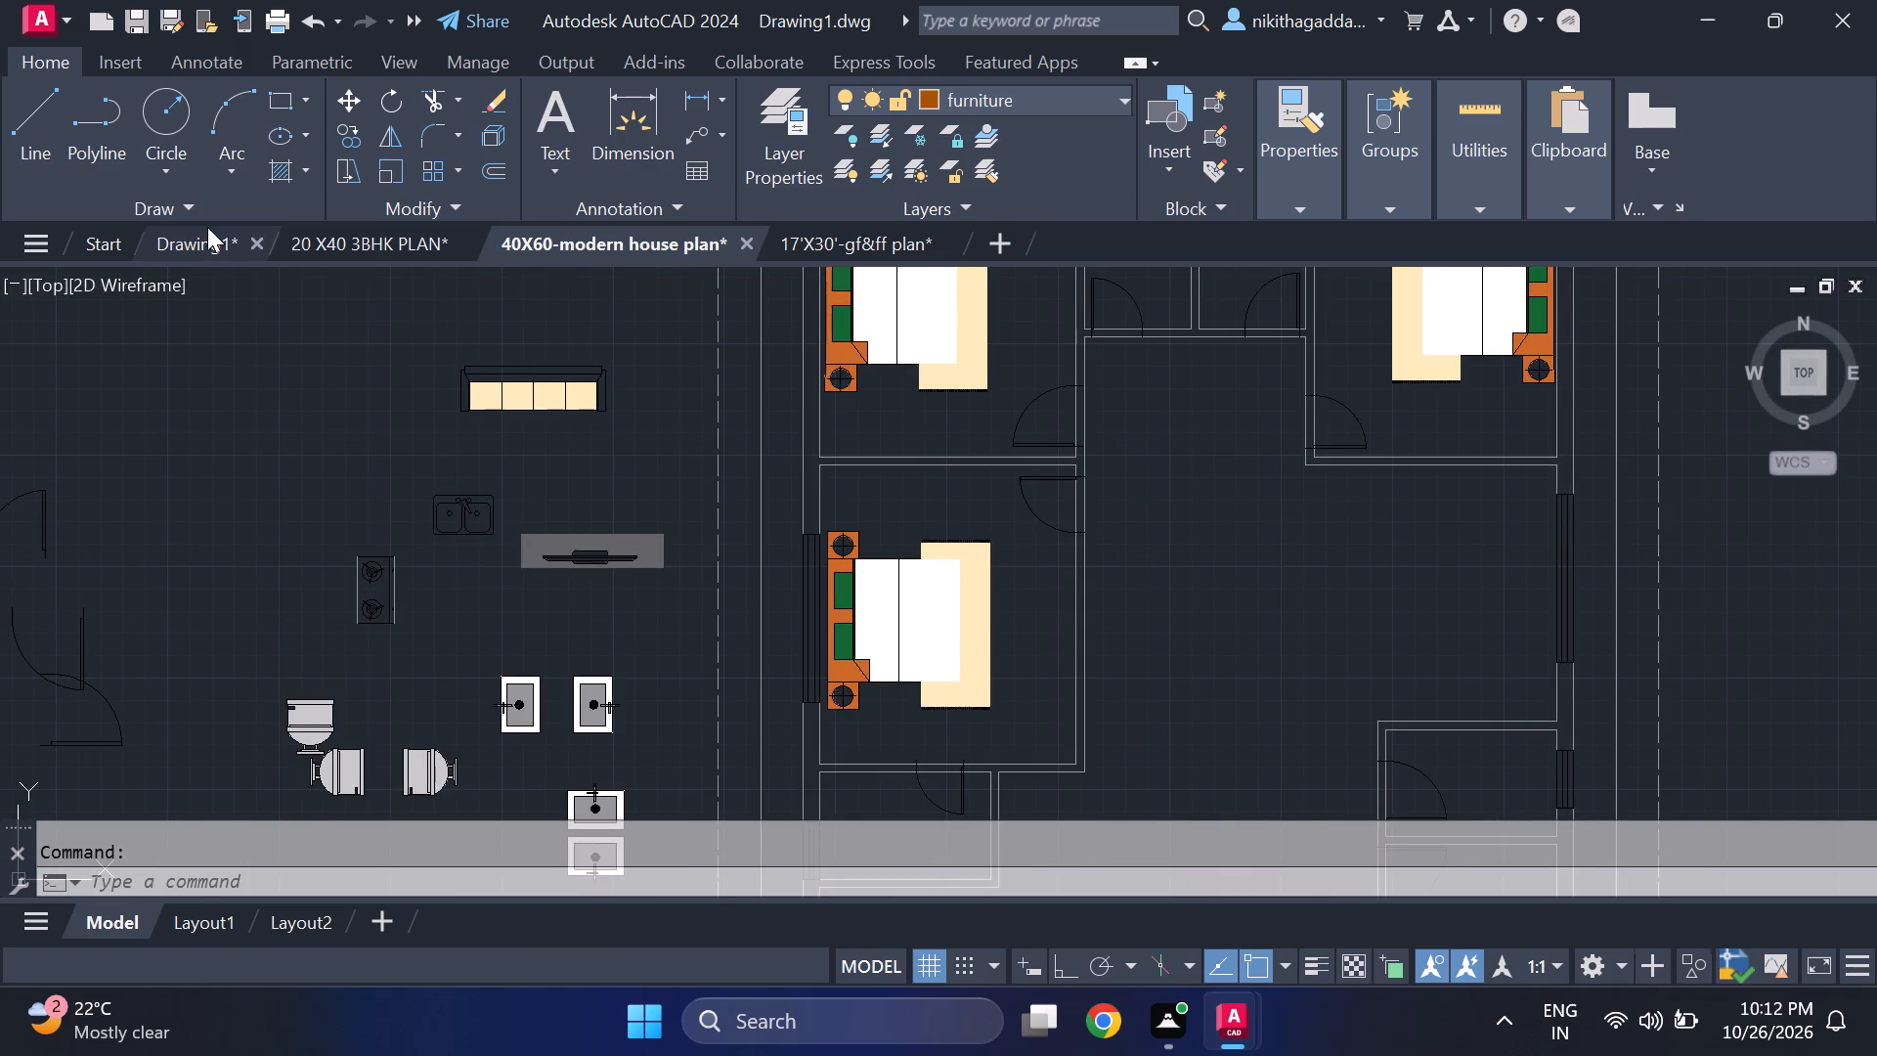
key(ctrl+v)
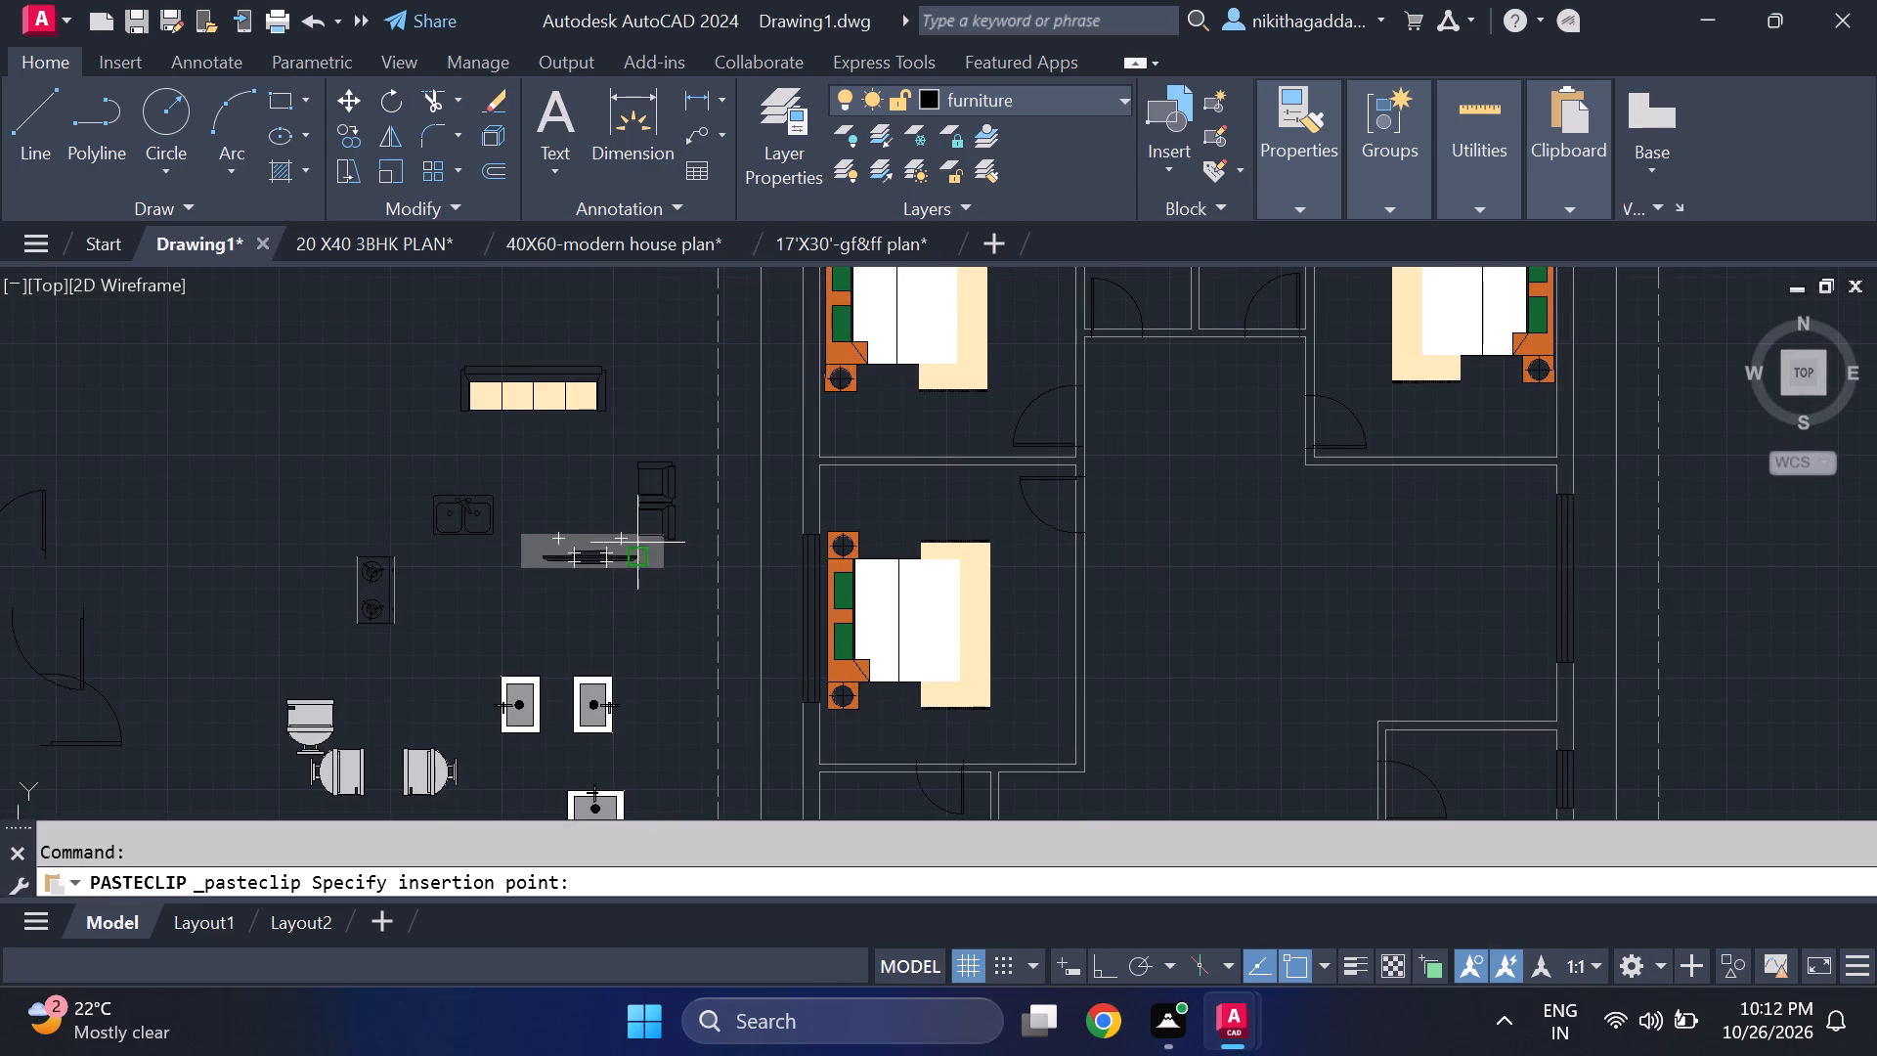
scroll(597, 482, up, 3)
middle_drag(596, 539, 620, 746)
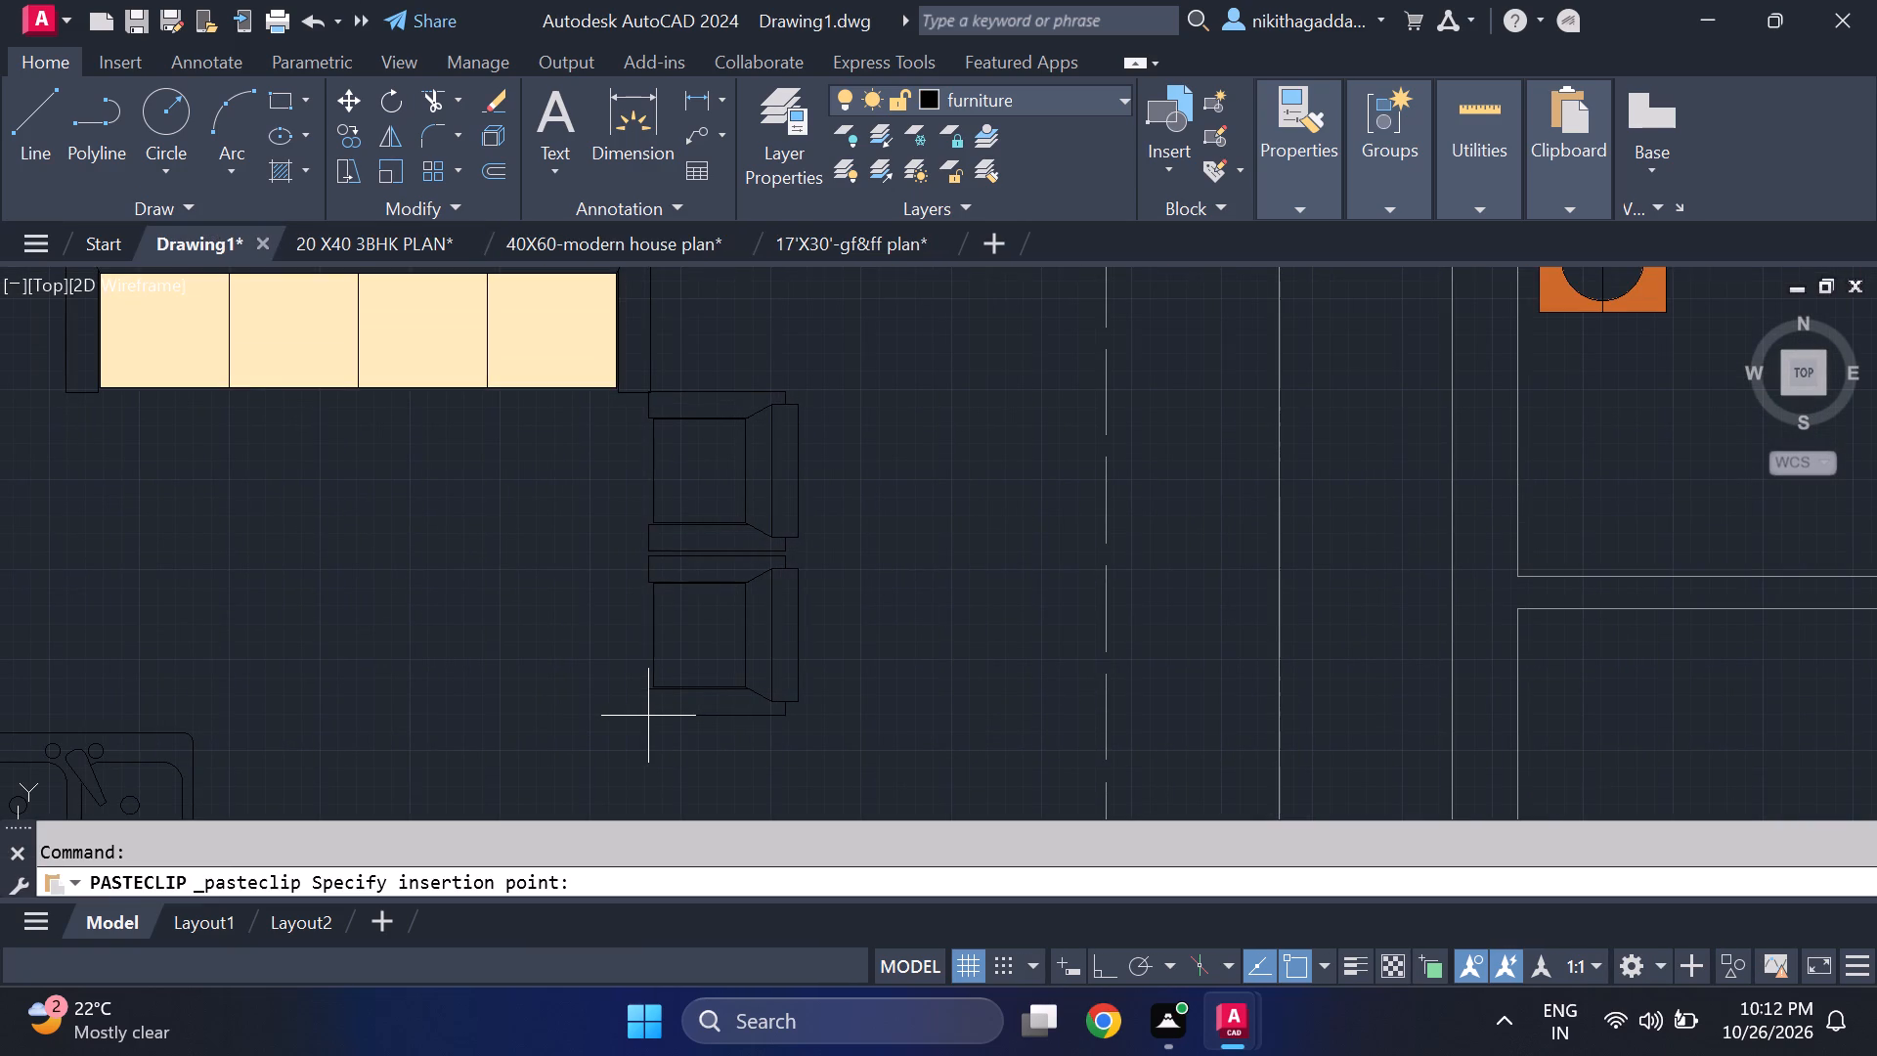
click(655, 716)
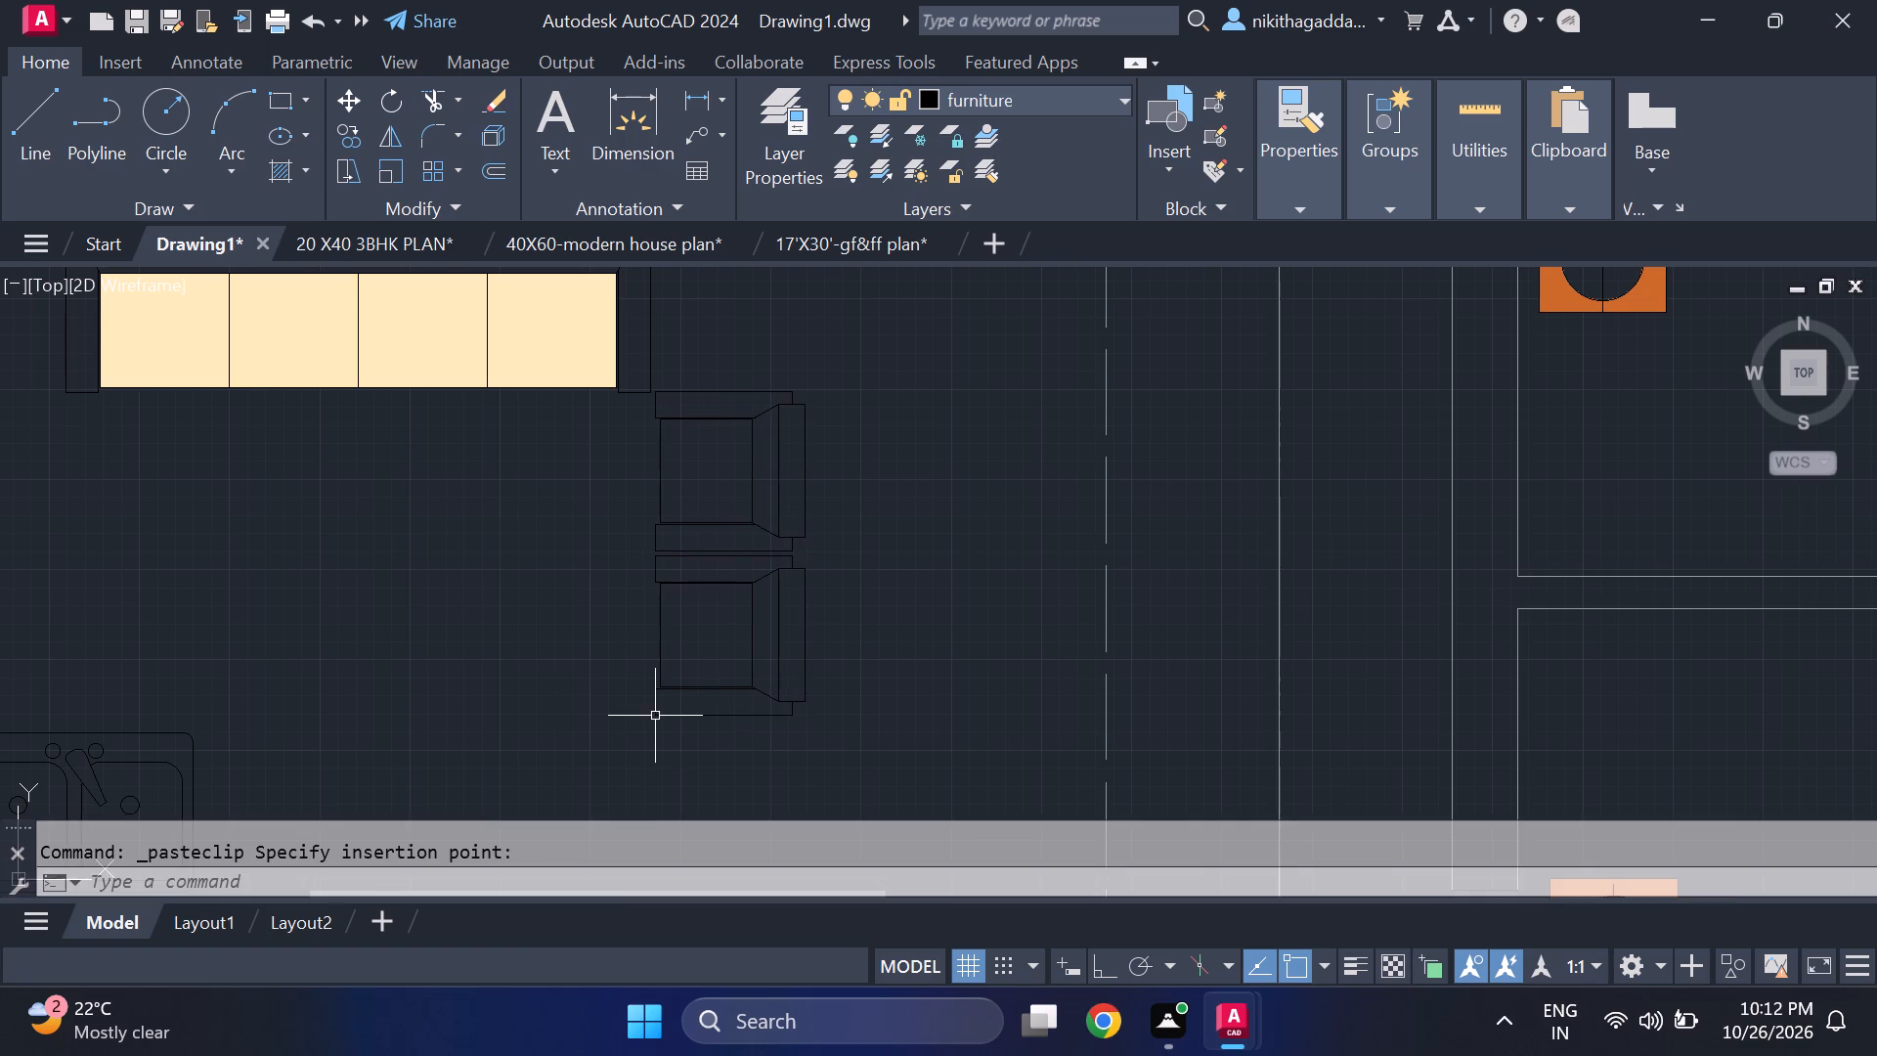
Hatch the sofa's arms and backrest with a solid fill in colour 254,234,185.
scroll(705, 686, down, 4)
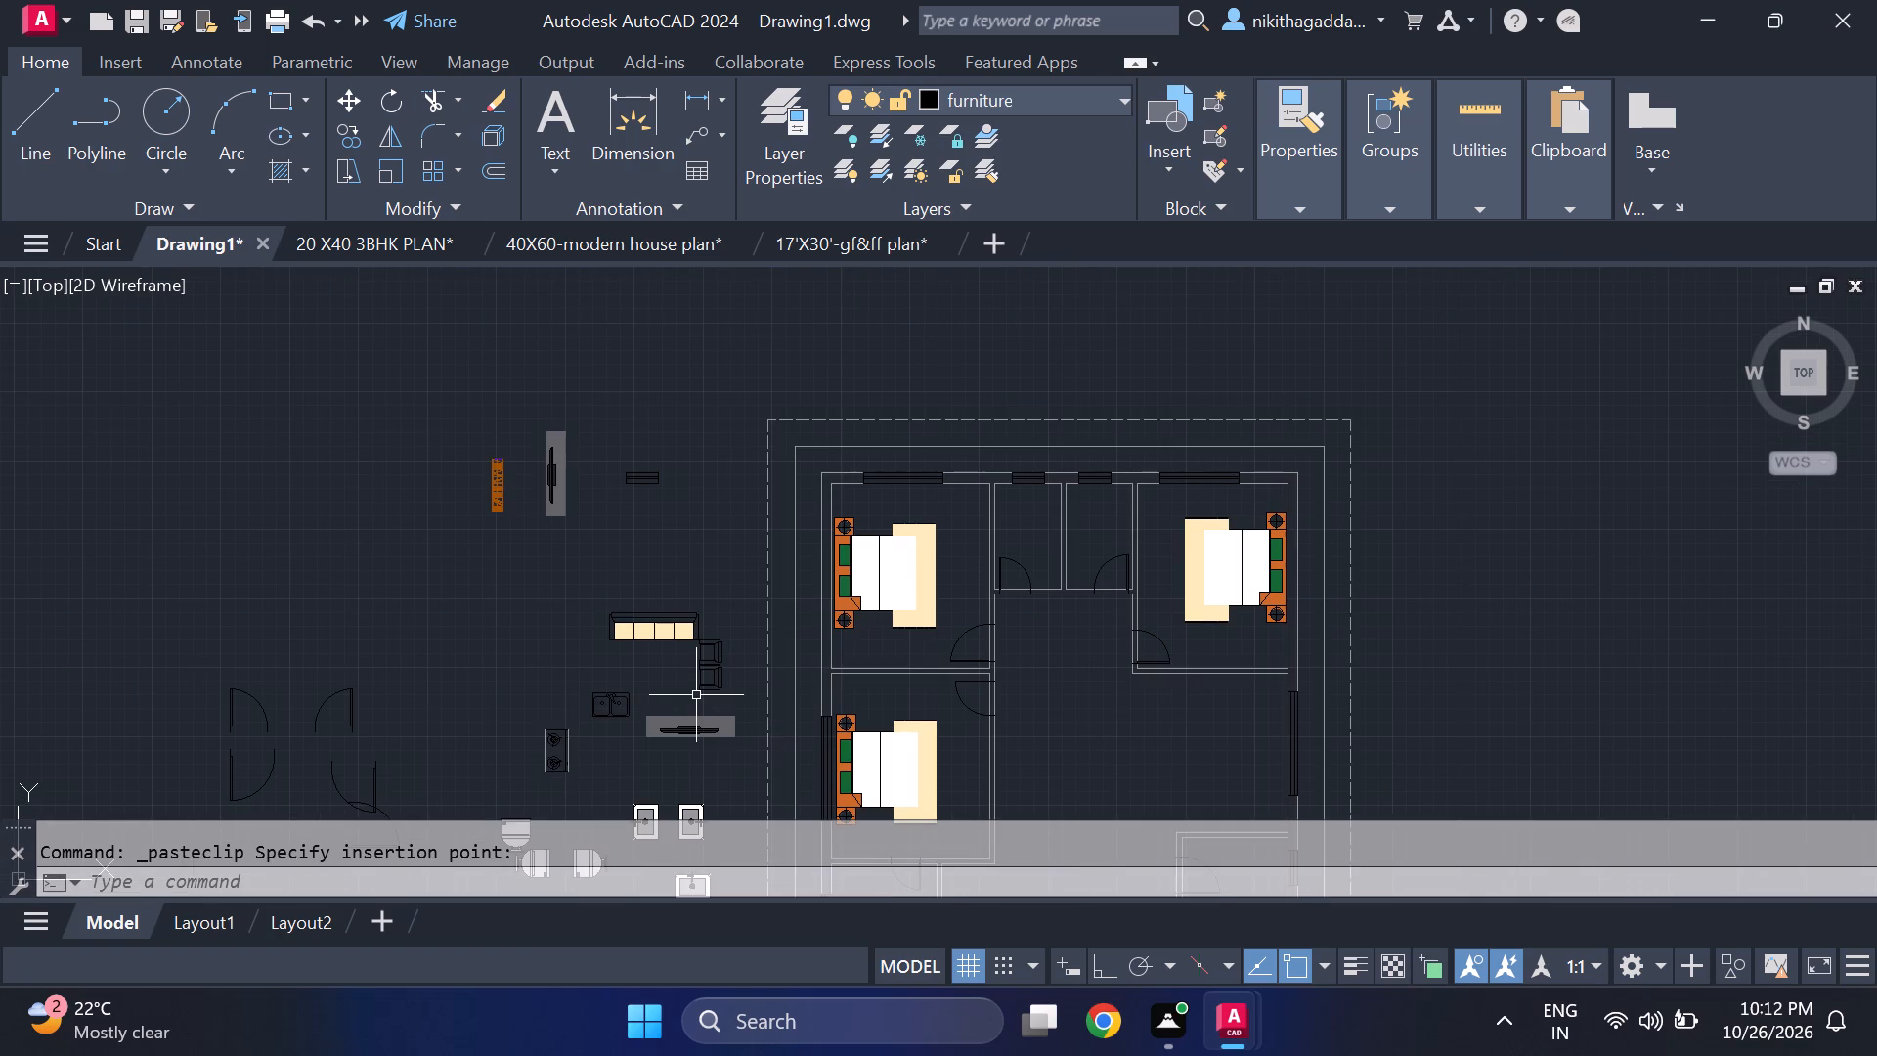
scroll(674, 665, up, 3)
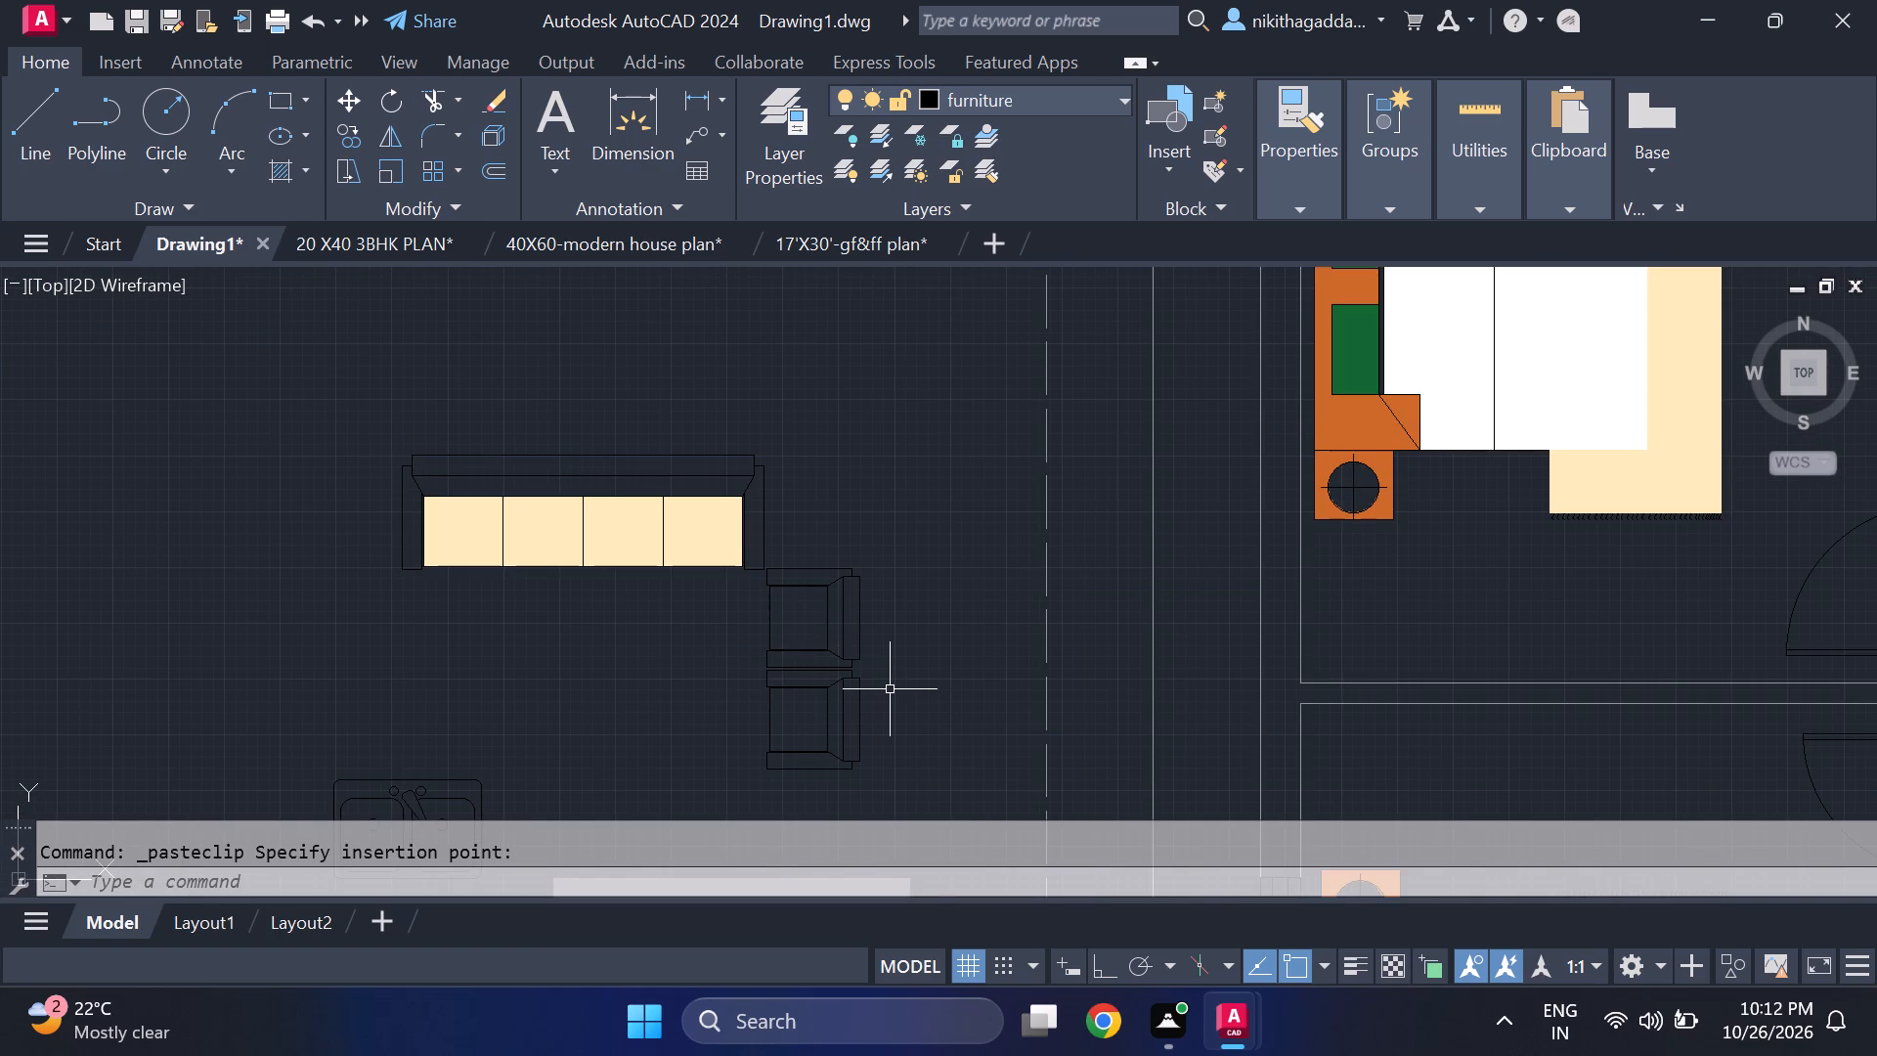
text(hatch)
key(Return)
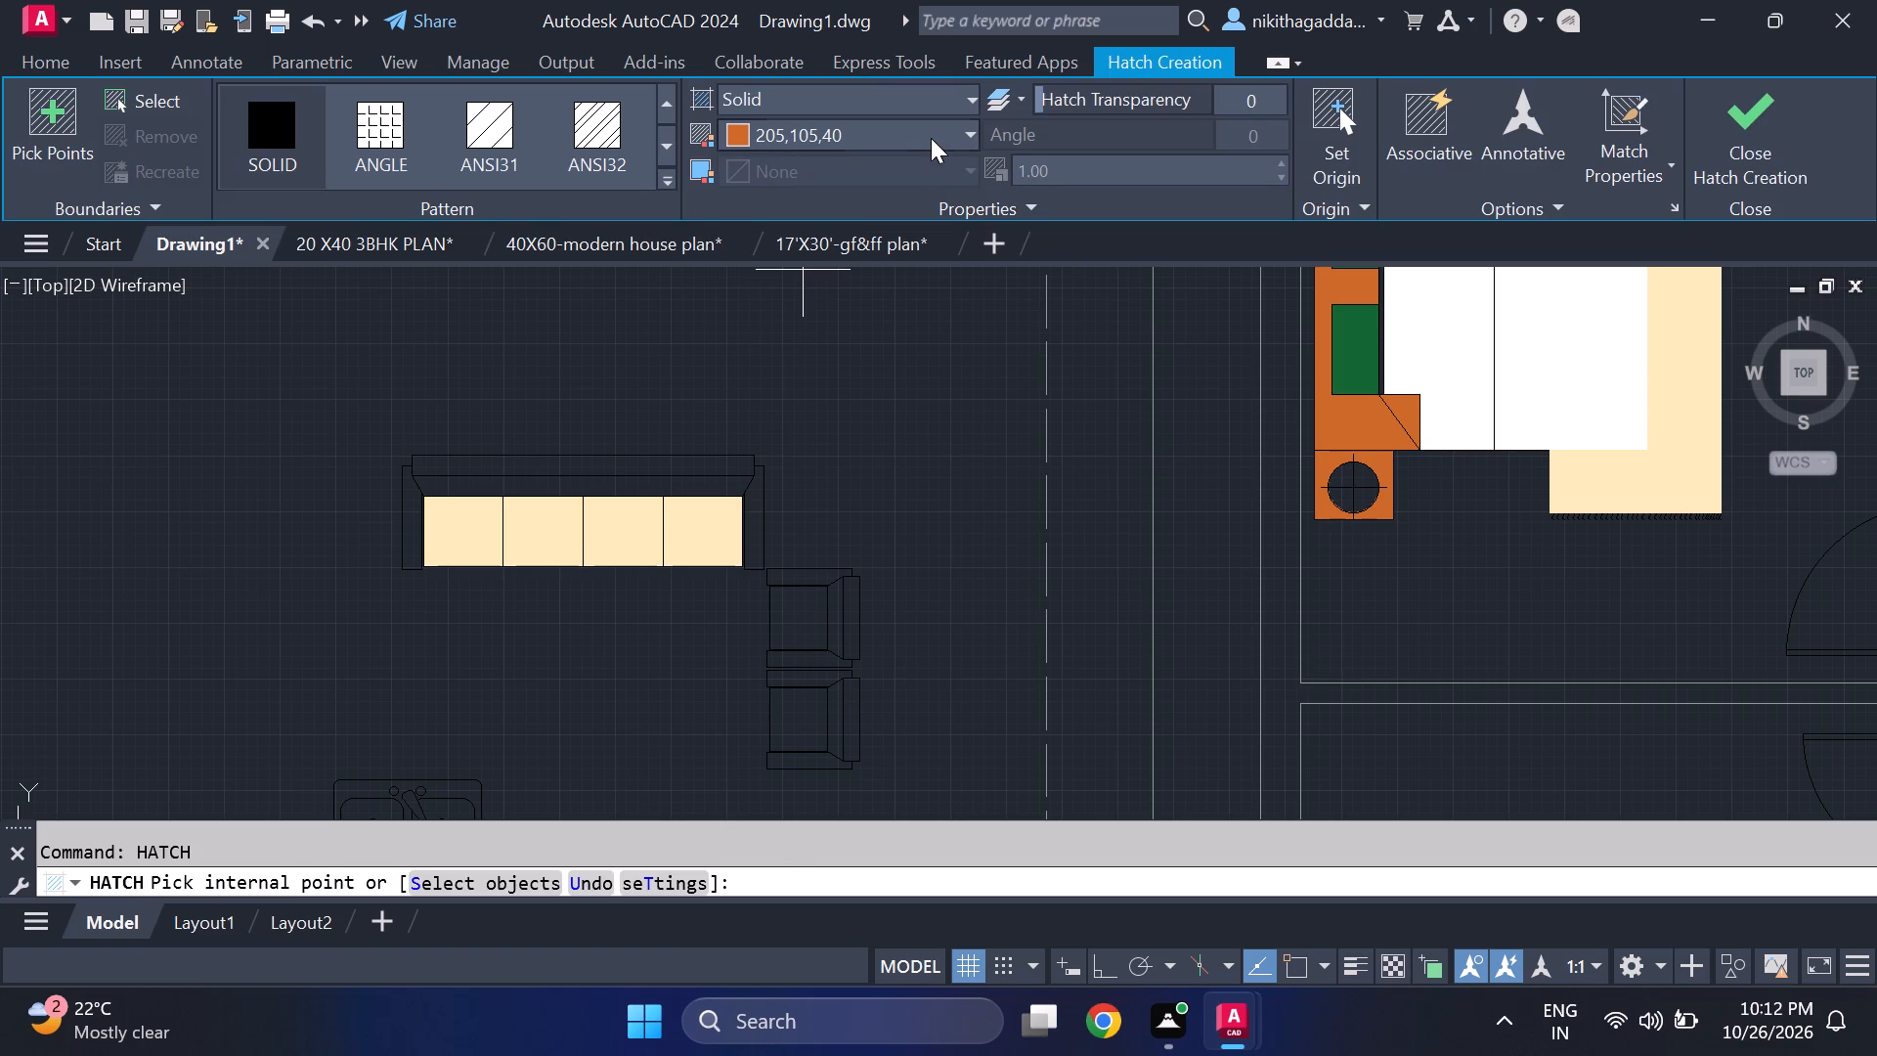
click(931, 138)
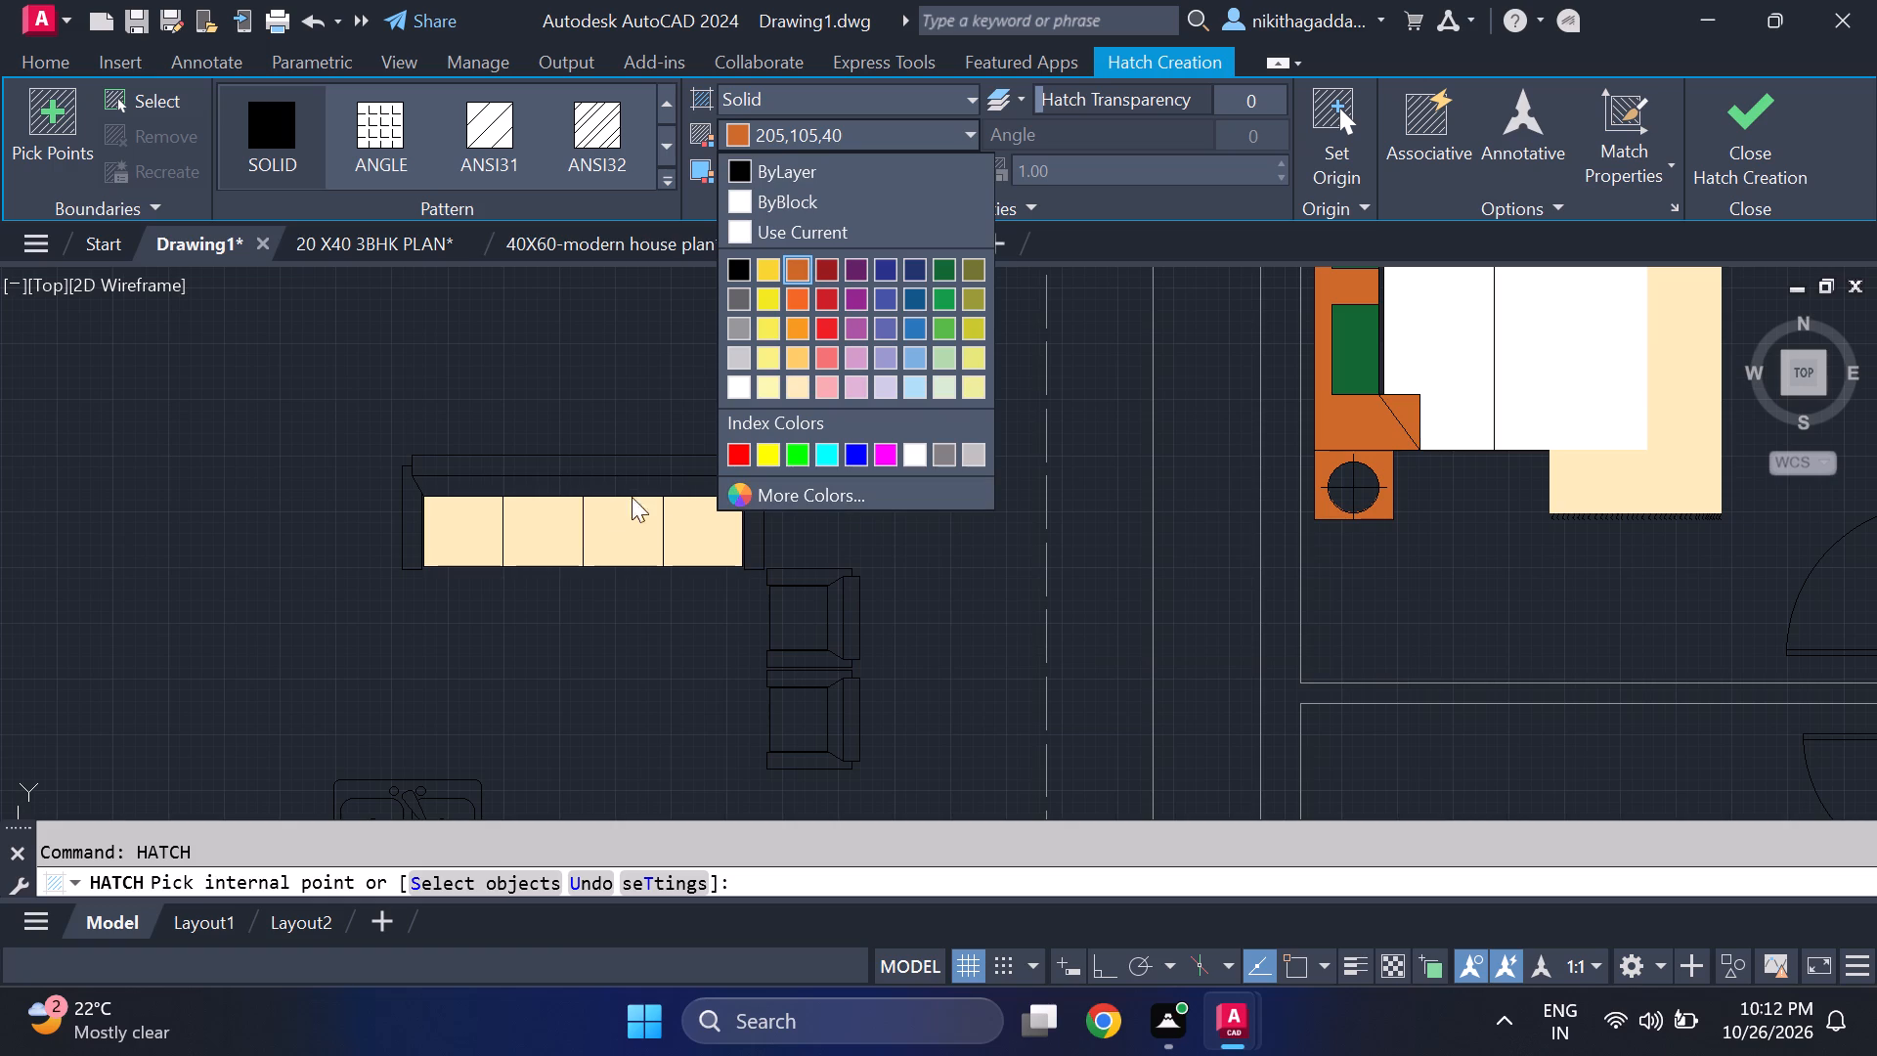
click(804, 388)
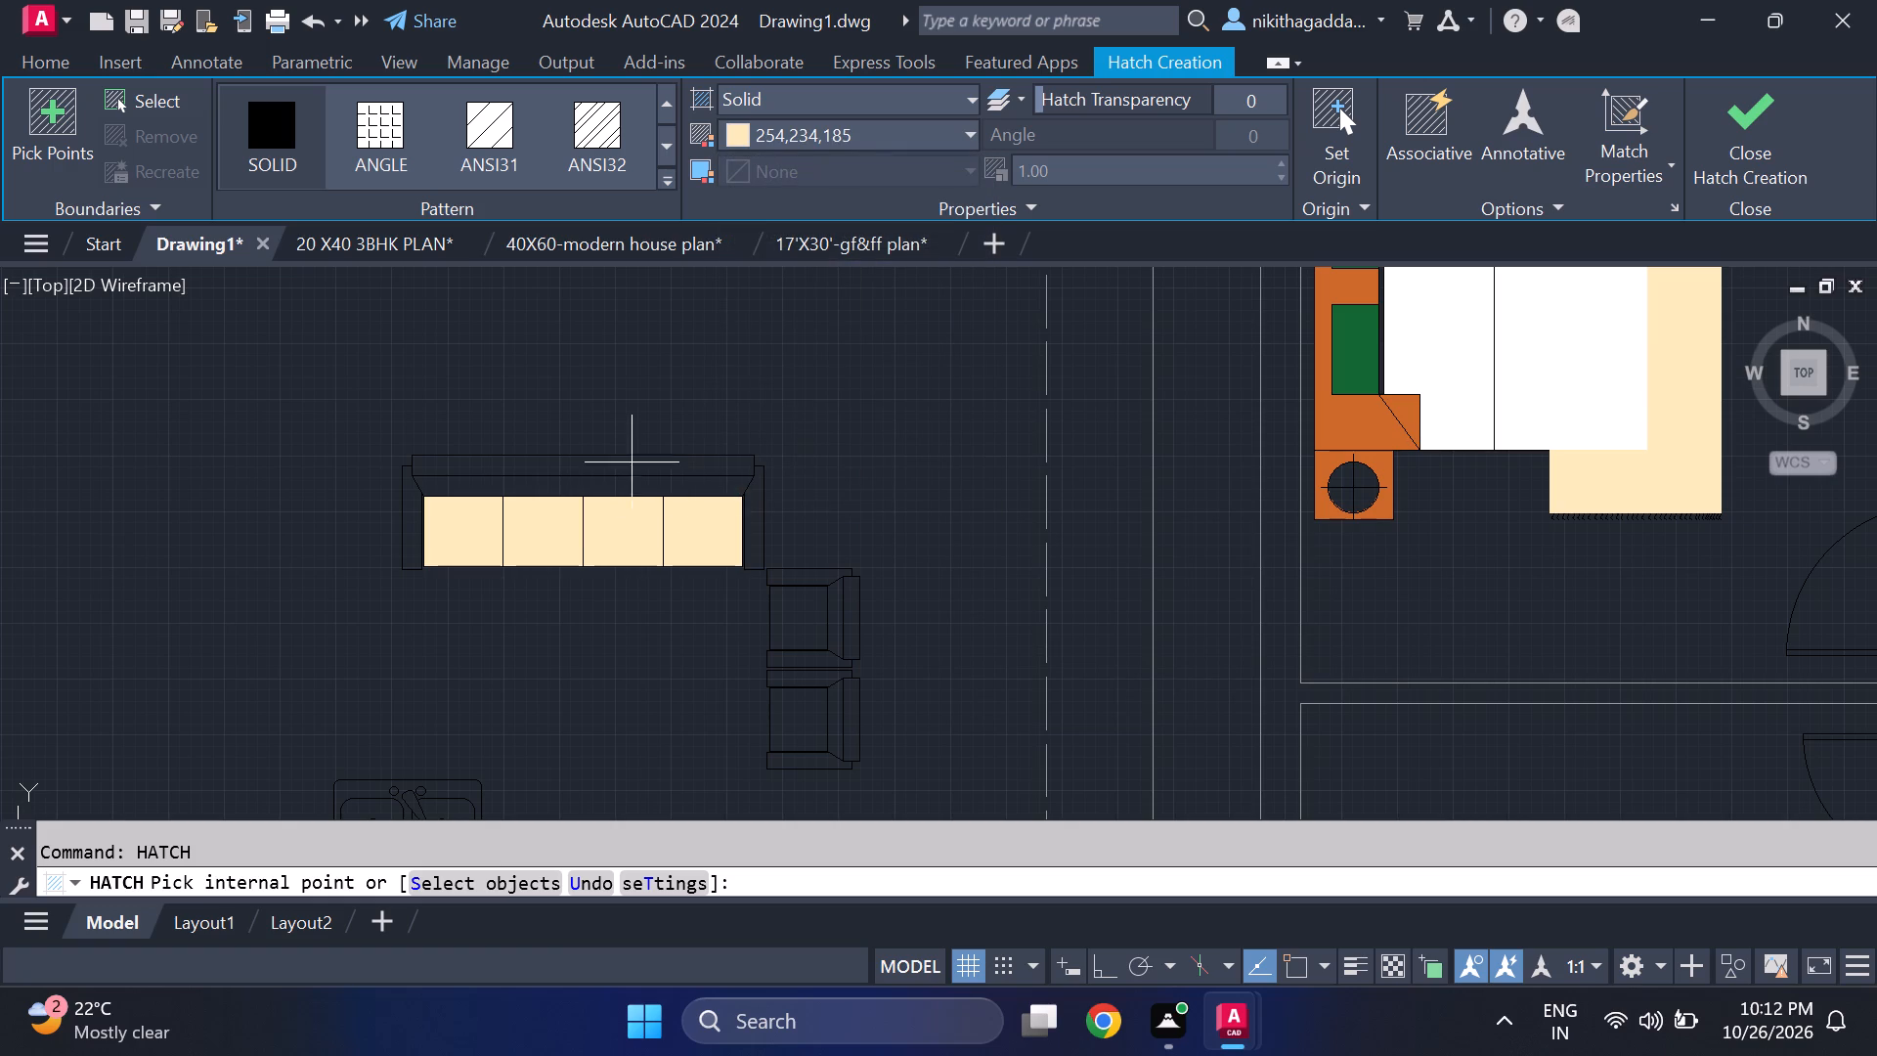
click(408, 494)
click(544, 477)
click(550, 461)
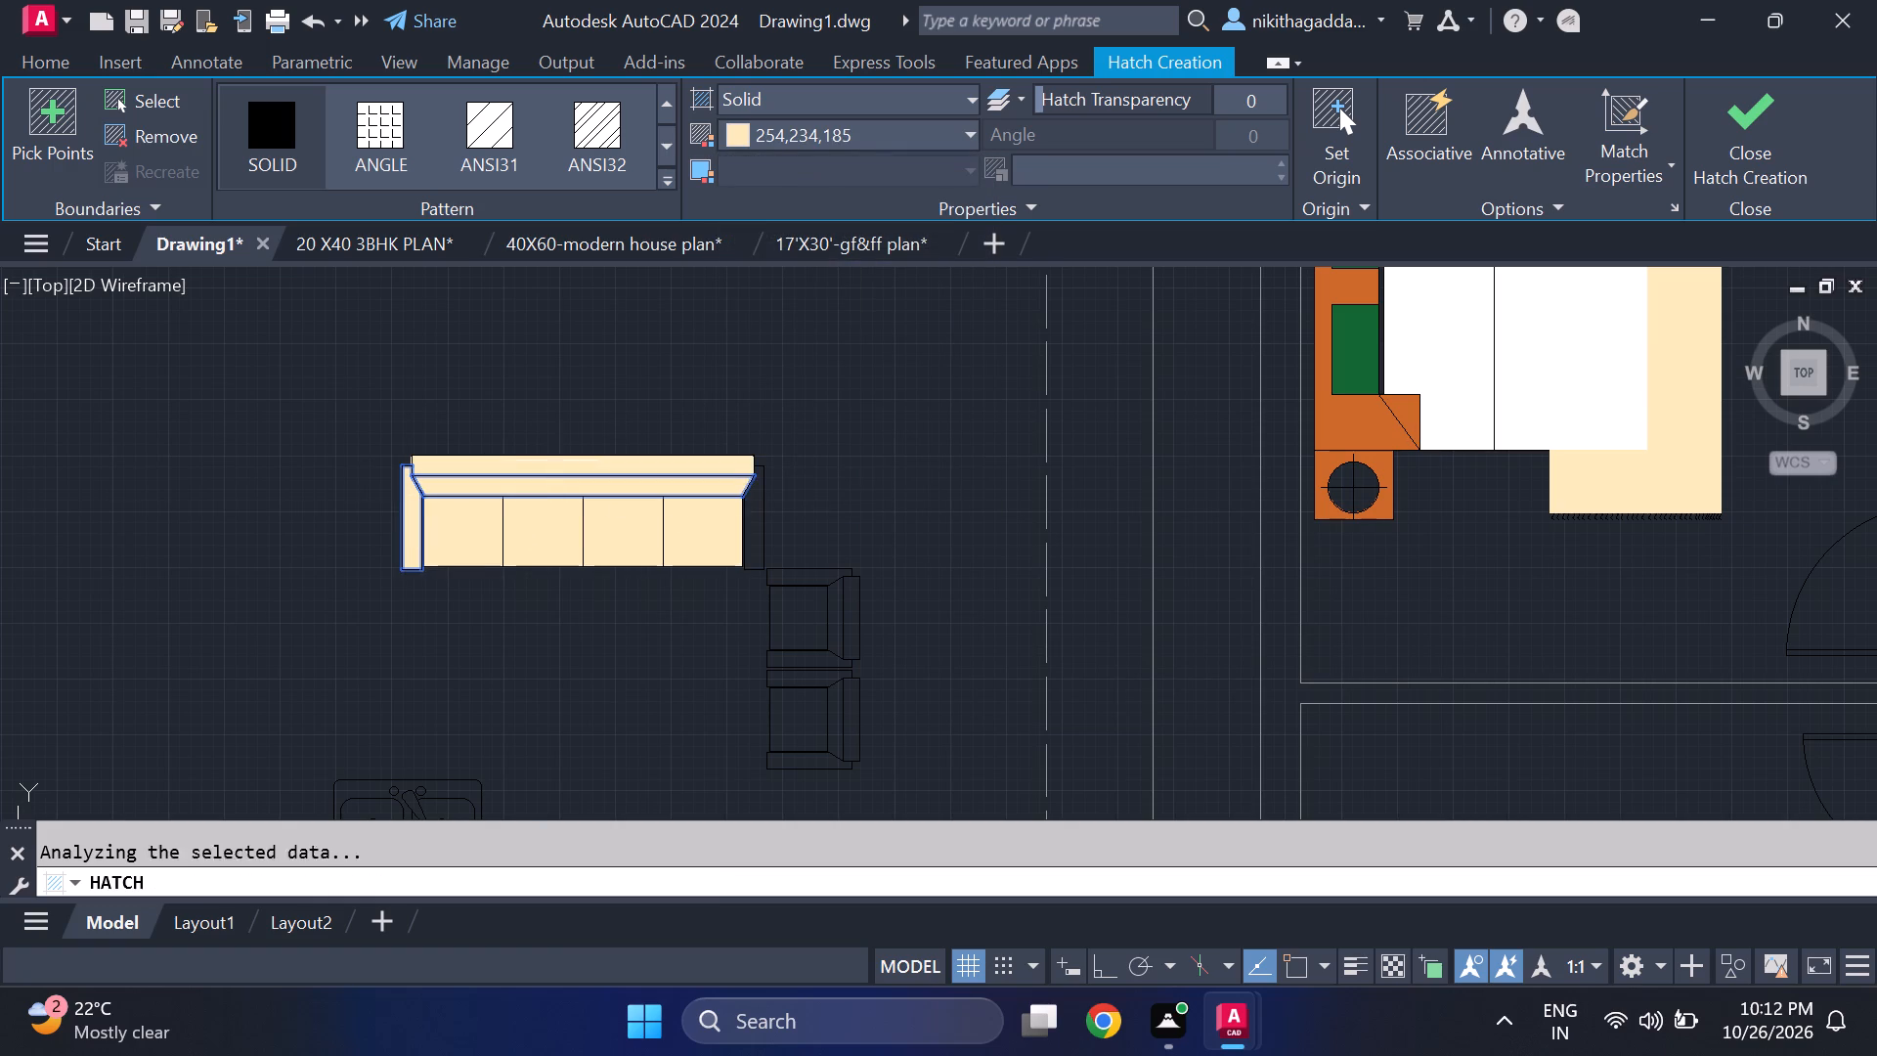
click(760, 542)
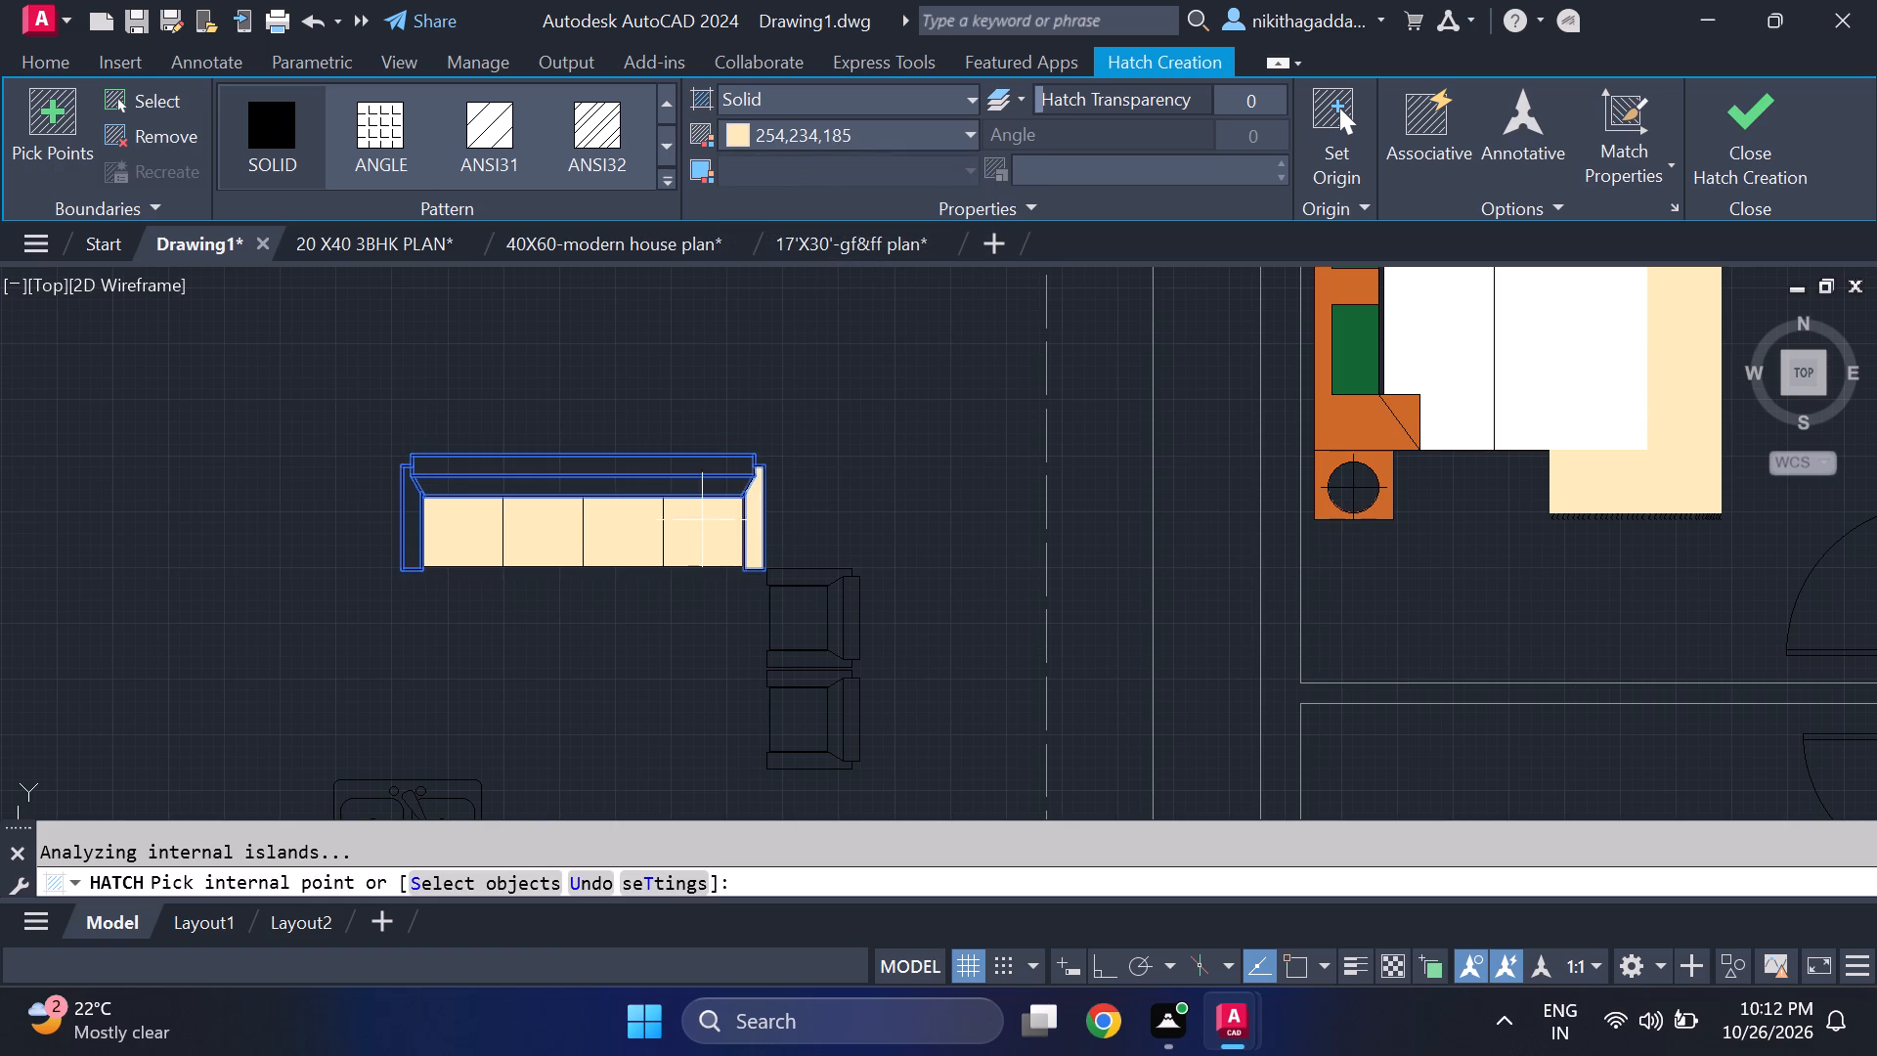
click(417, 544)
drag(1803, 143, 1790, 159)
Apply the solid 254,234,185 hatch to the sofa's unfilled left arm and both backrest sections.
scroll(717, 560, up, 1)
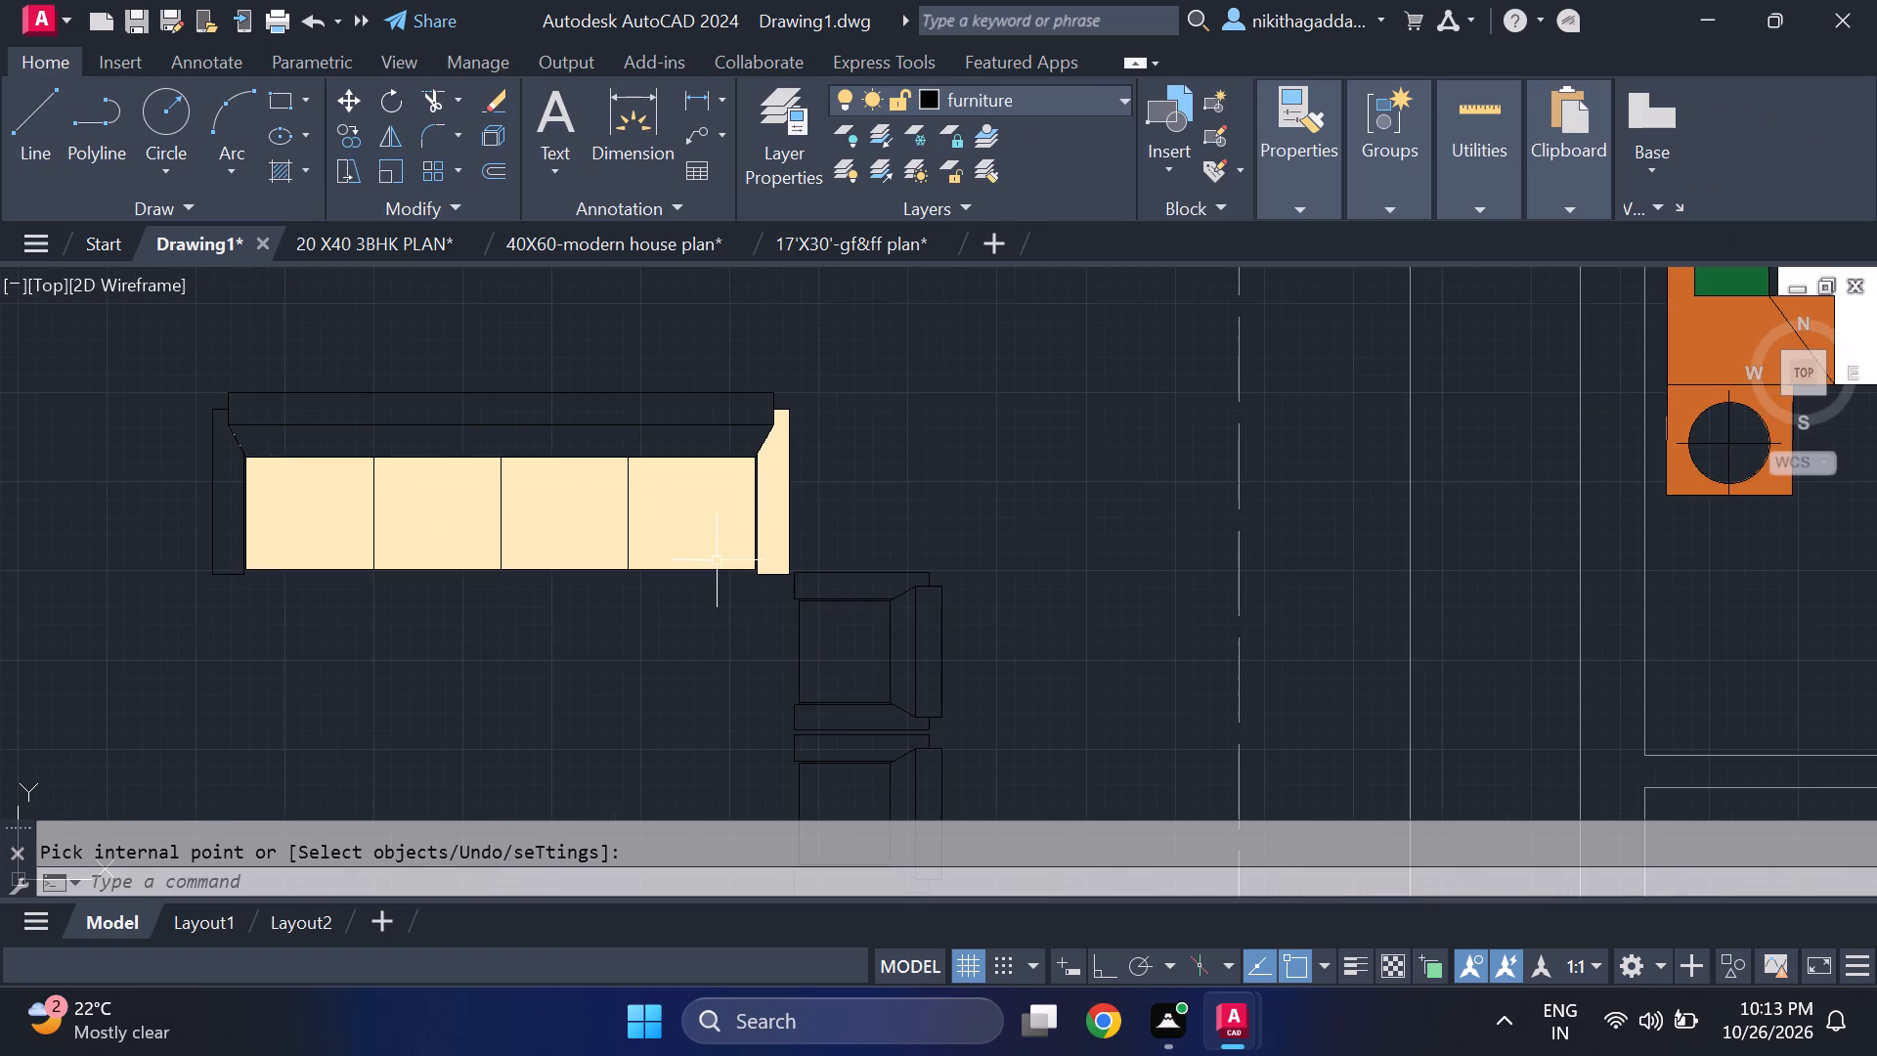
scroll(217, 443, up, 2)
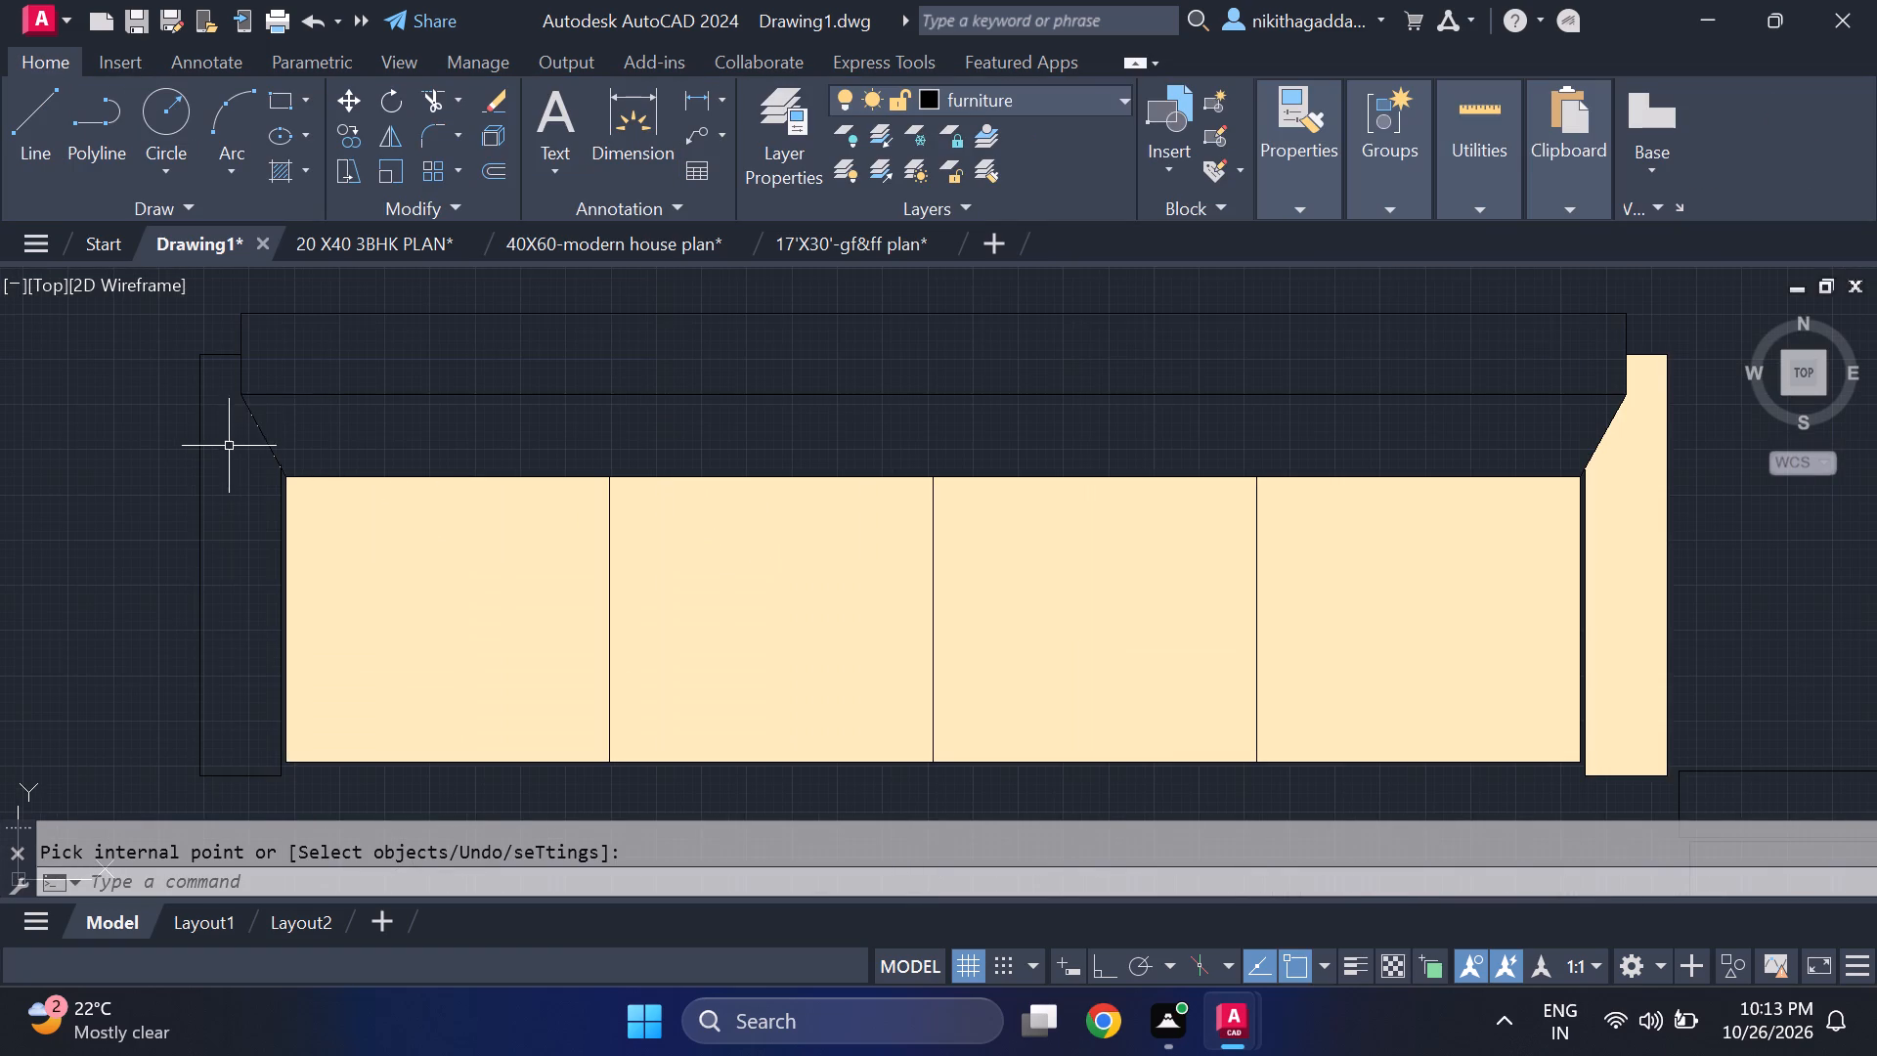
click(258, 420)
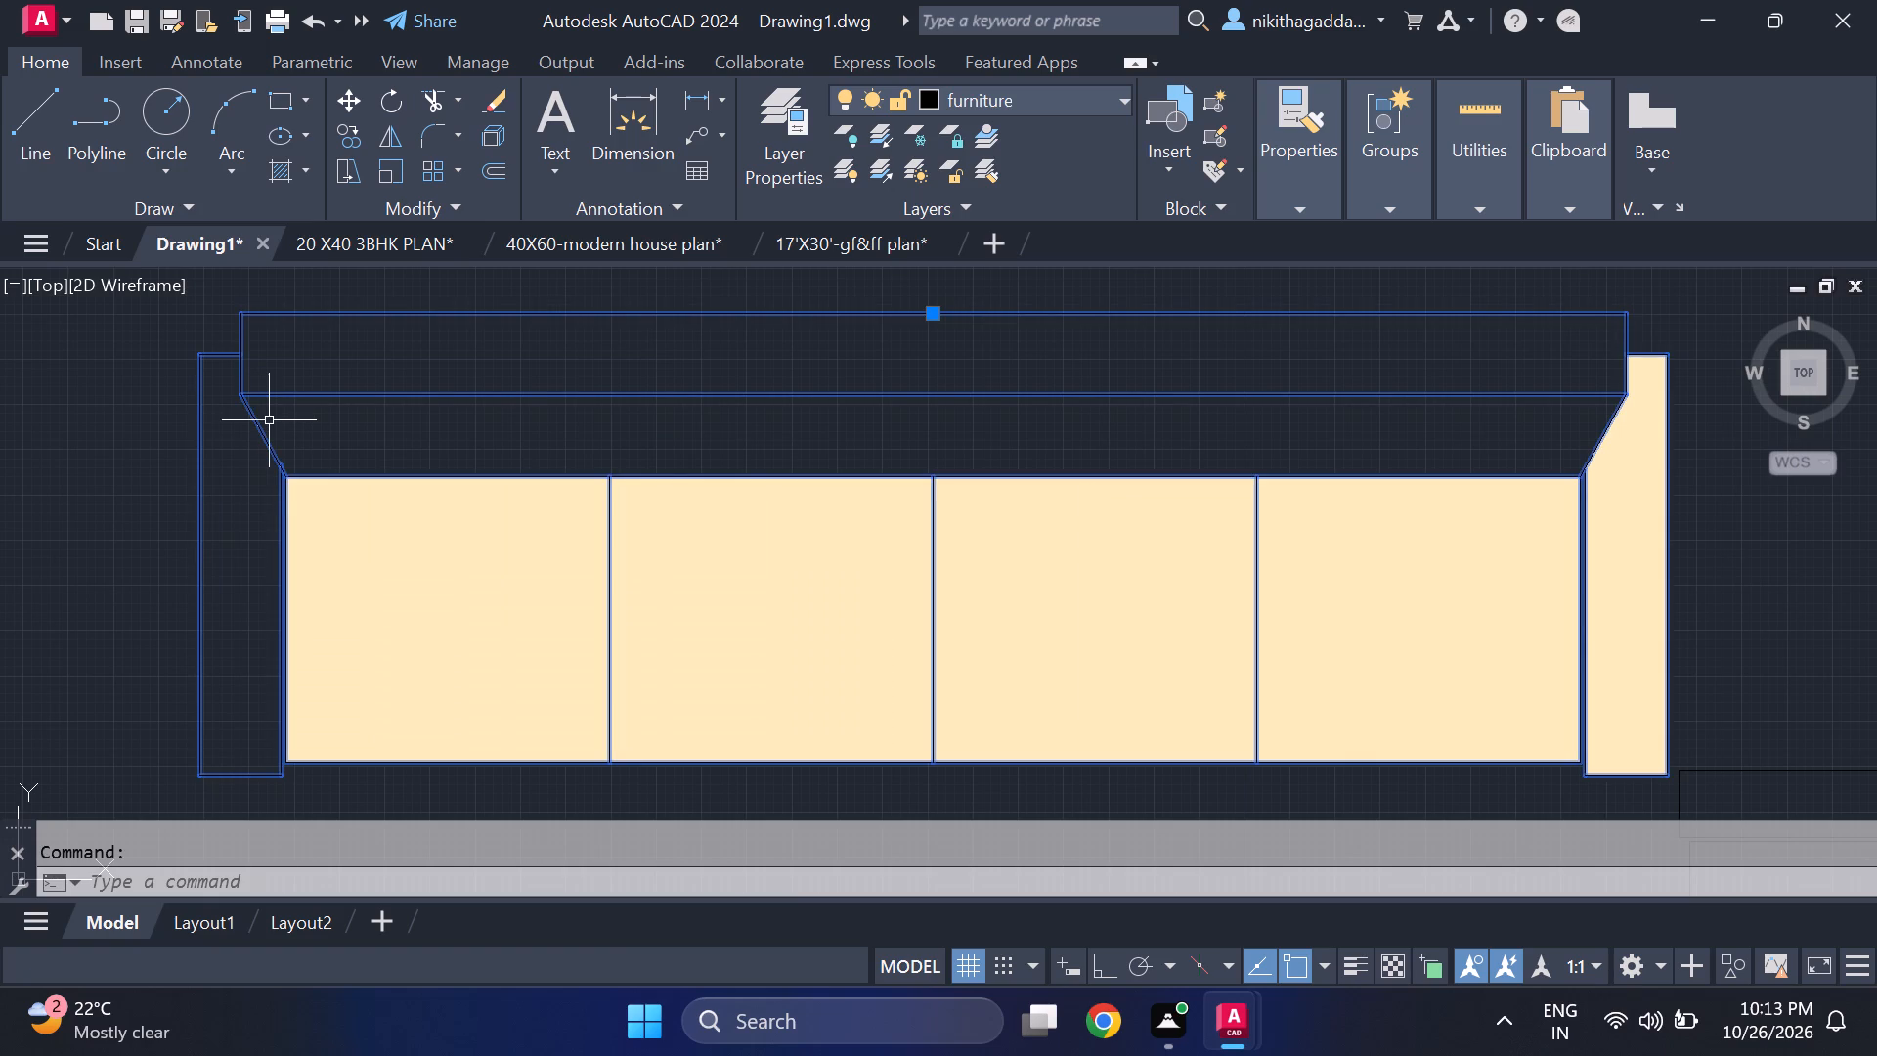
key(Escape)
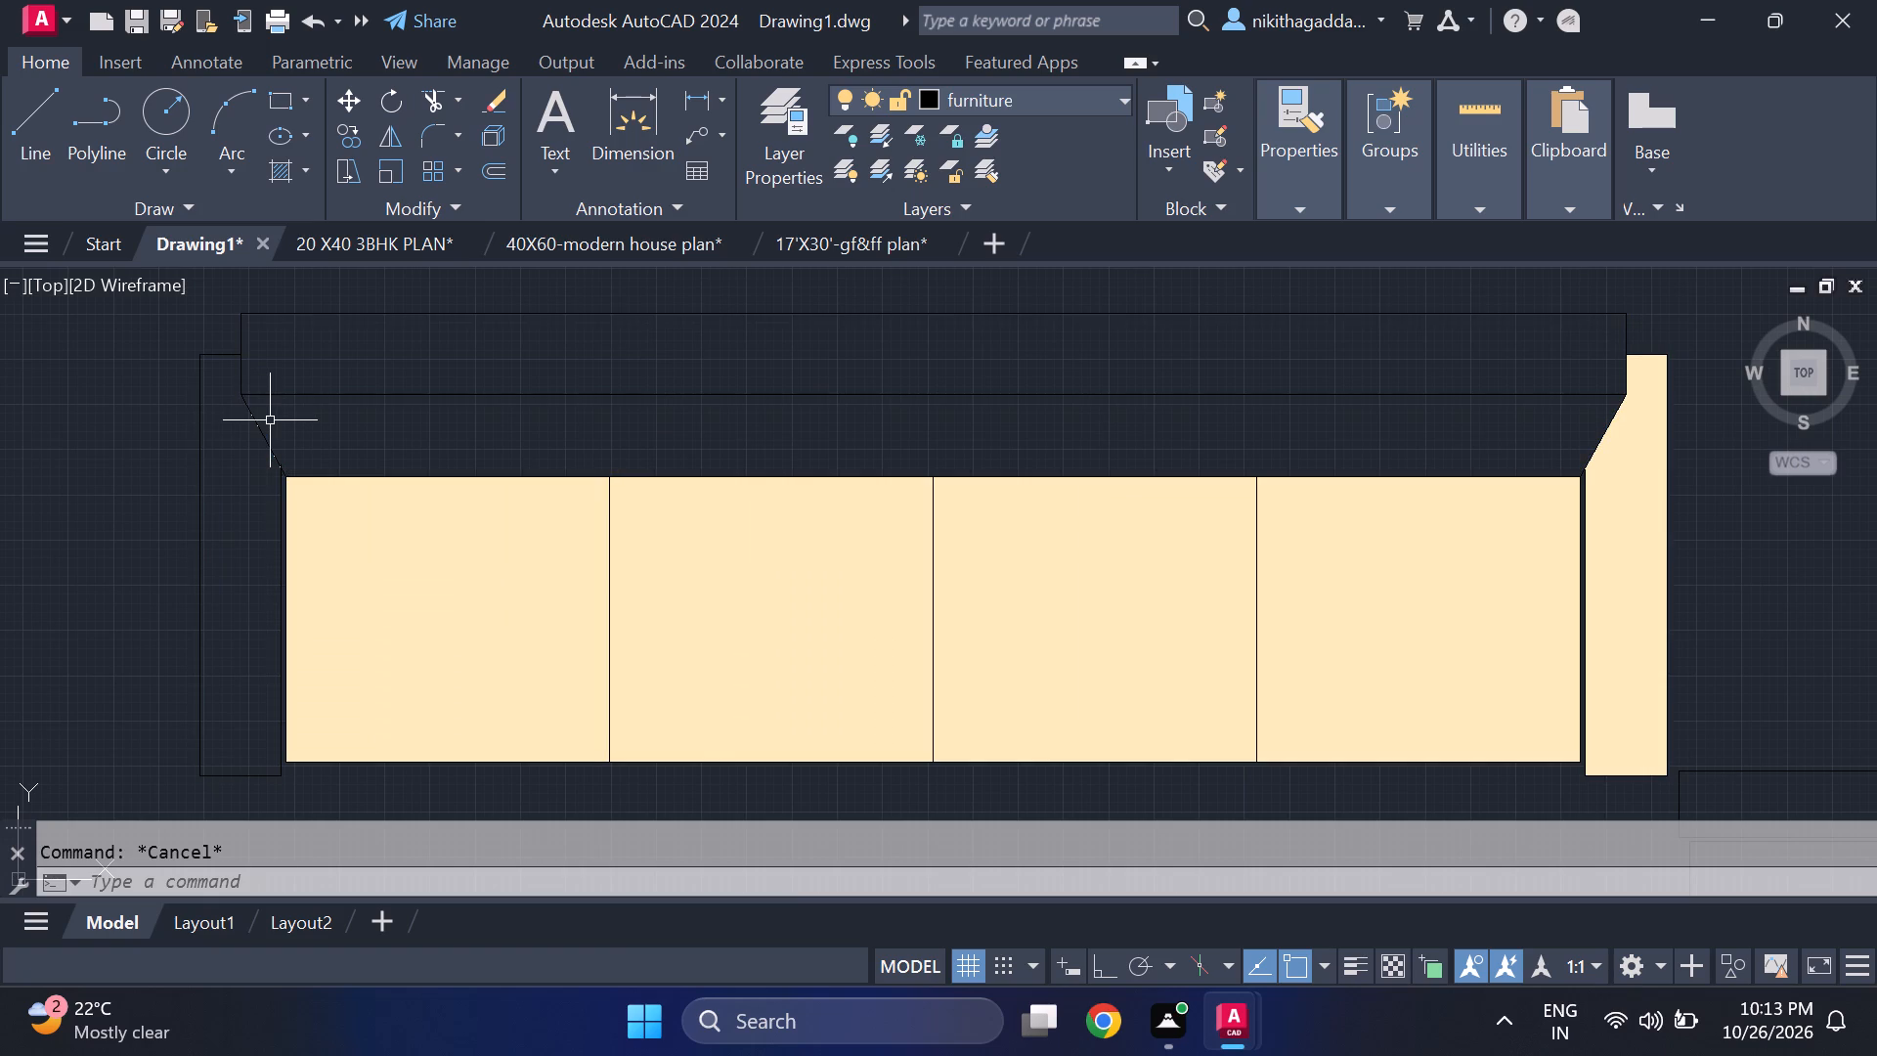
text(hatch)
key(Return)
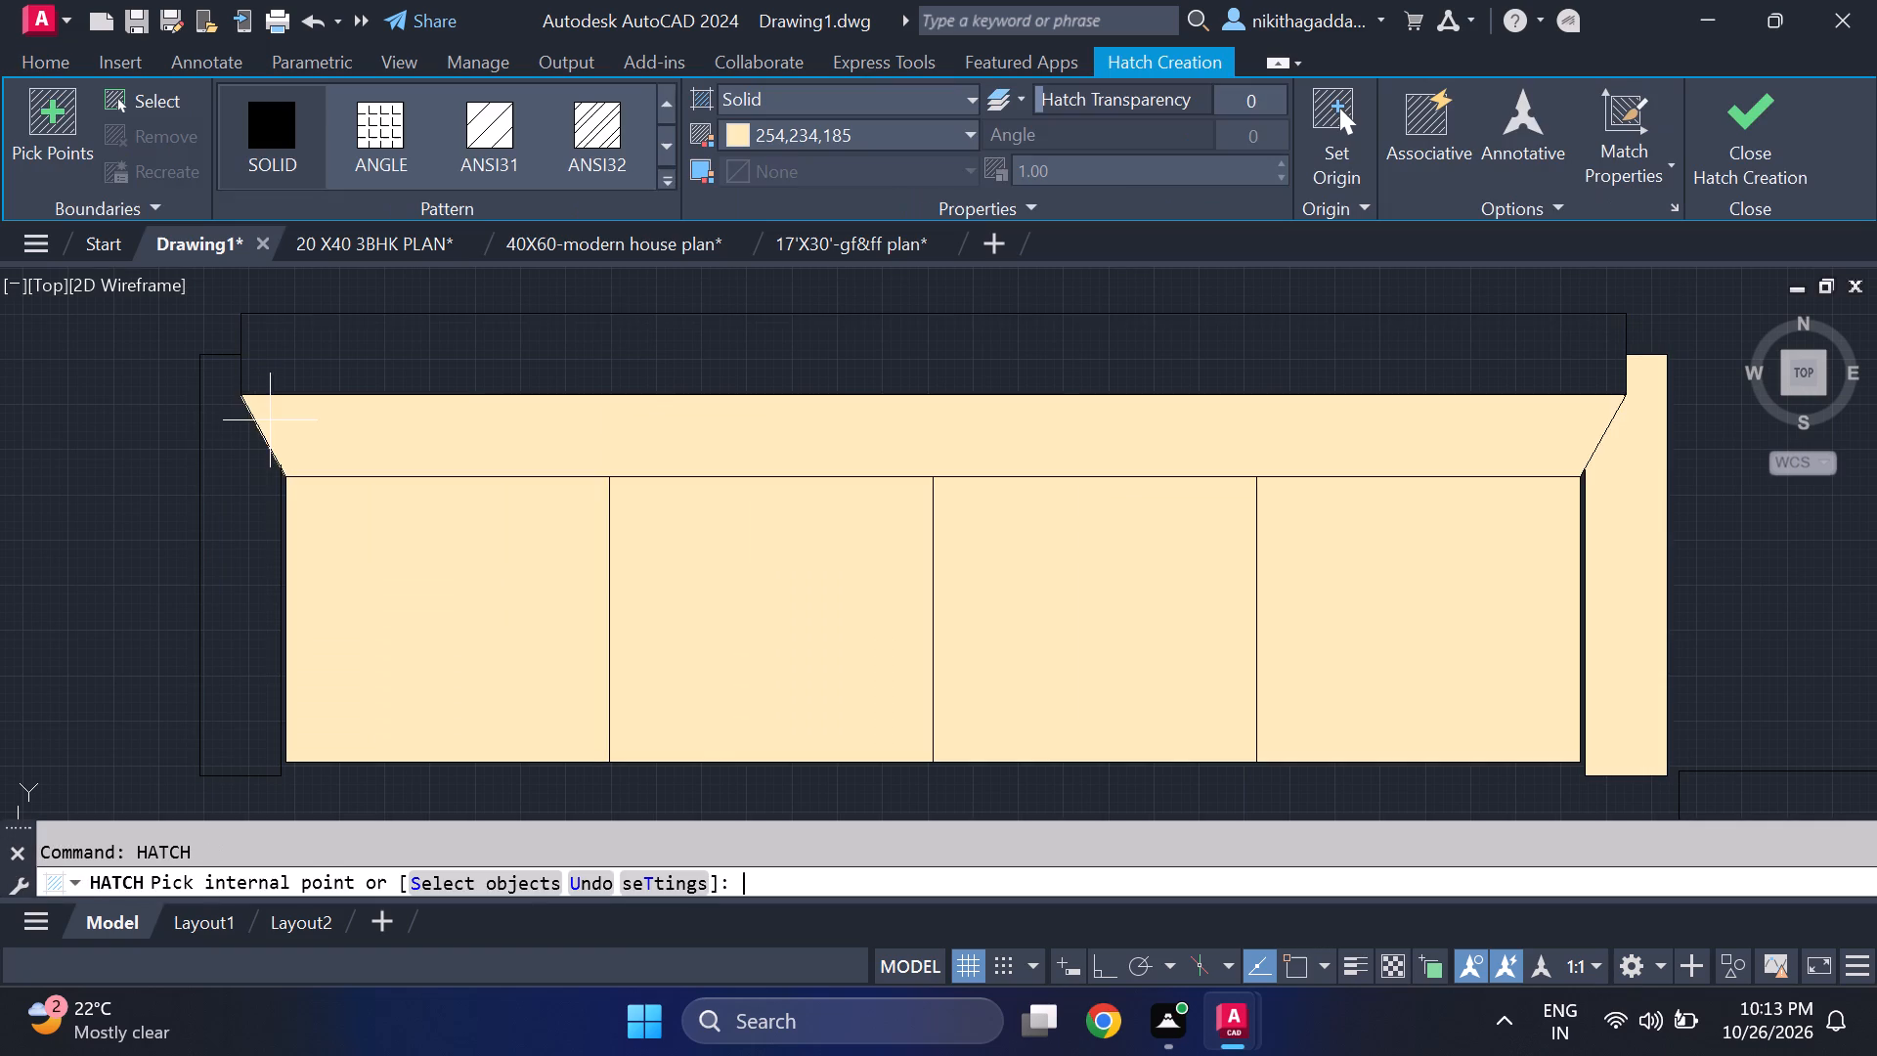
click(207, 483)
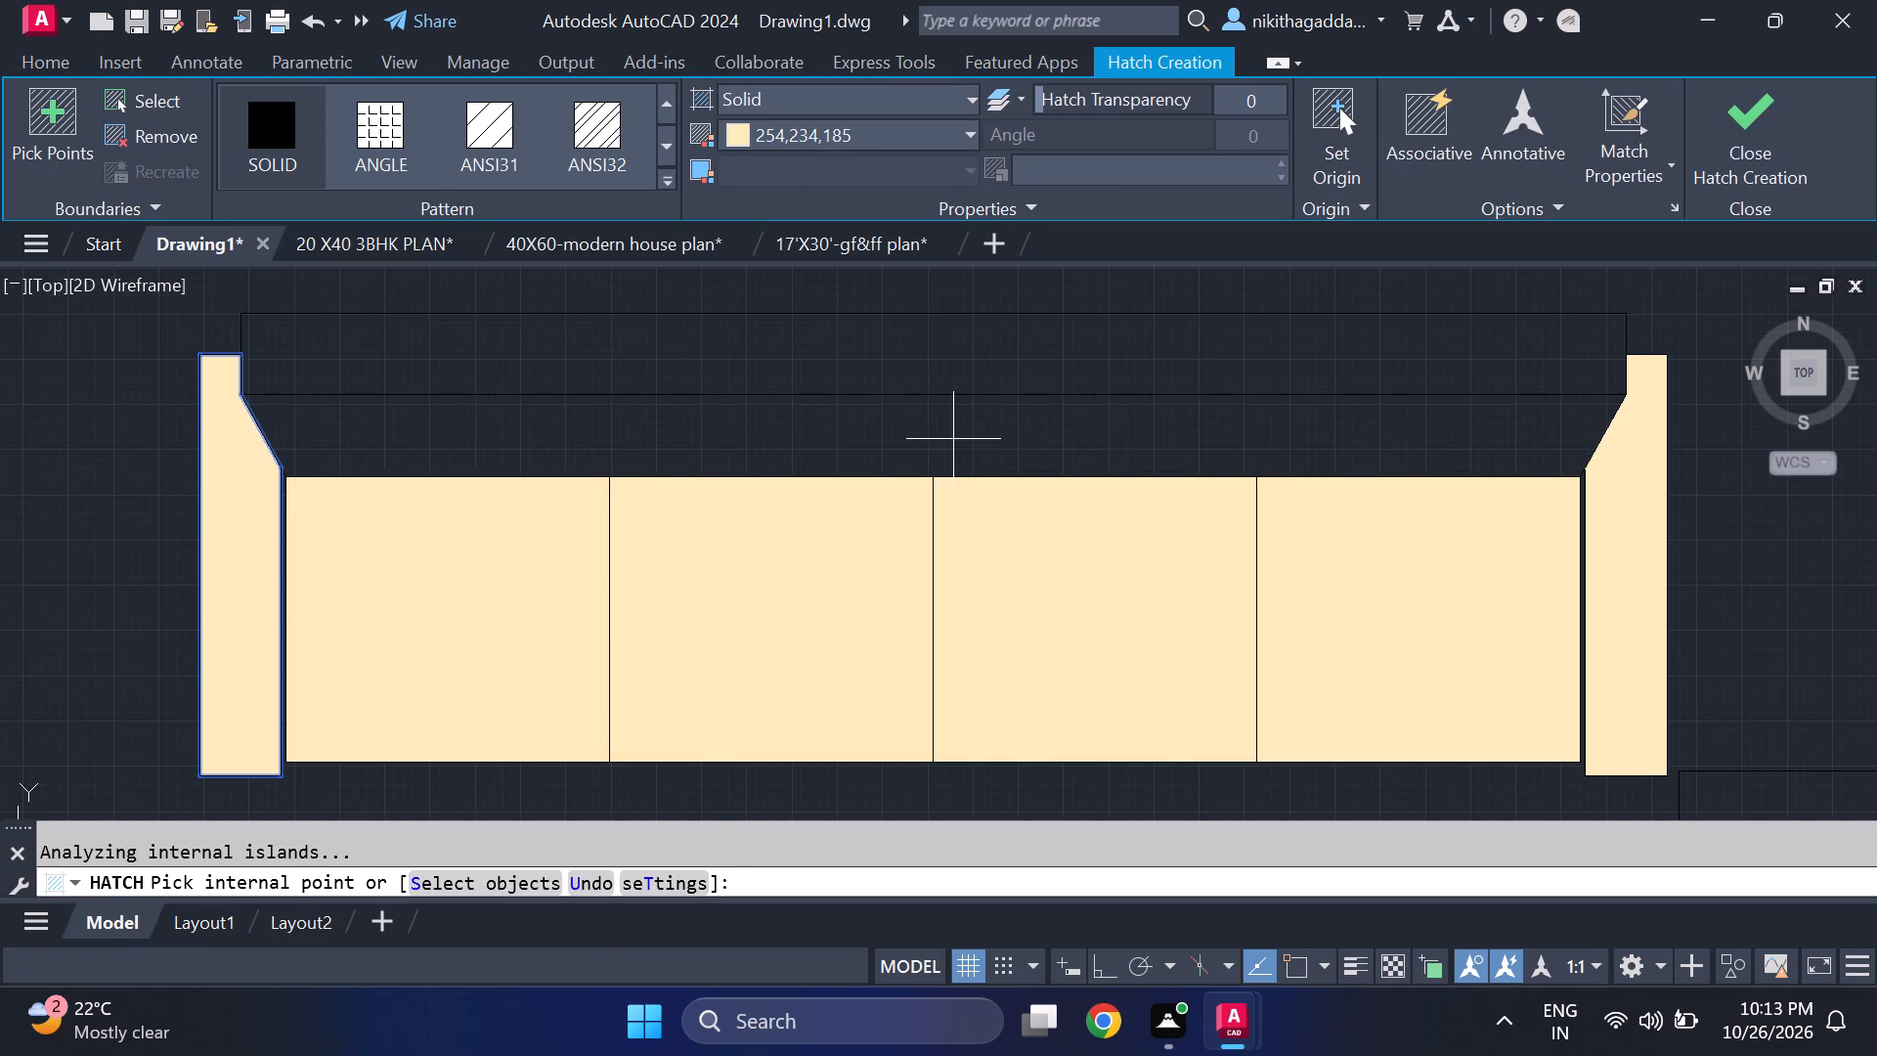
click(952, 439)
click(910, 354)
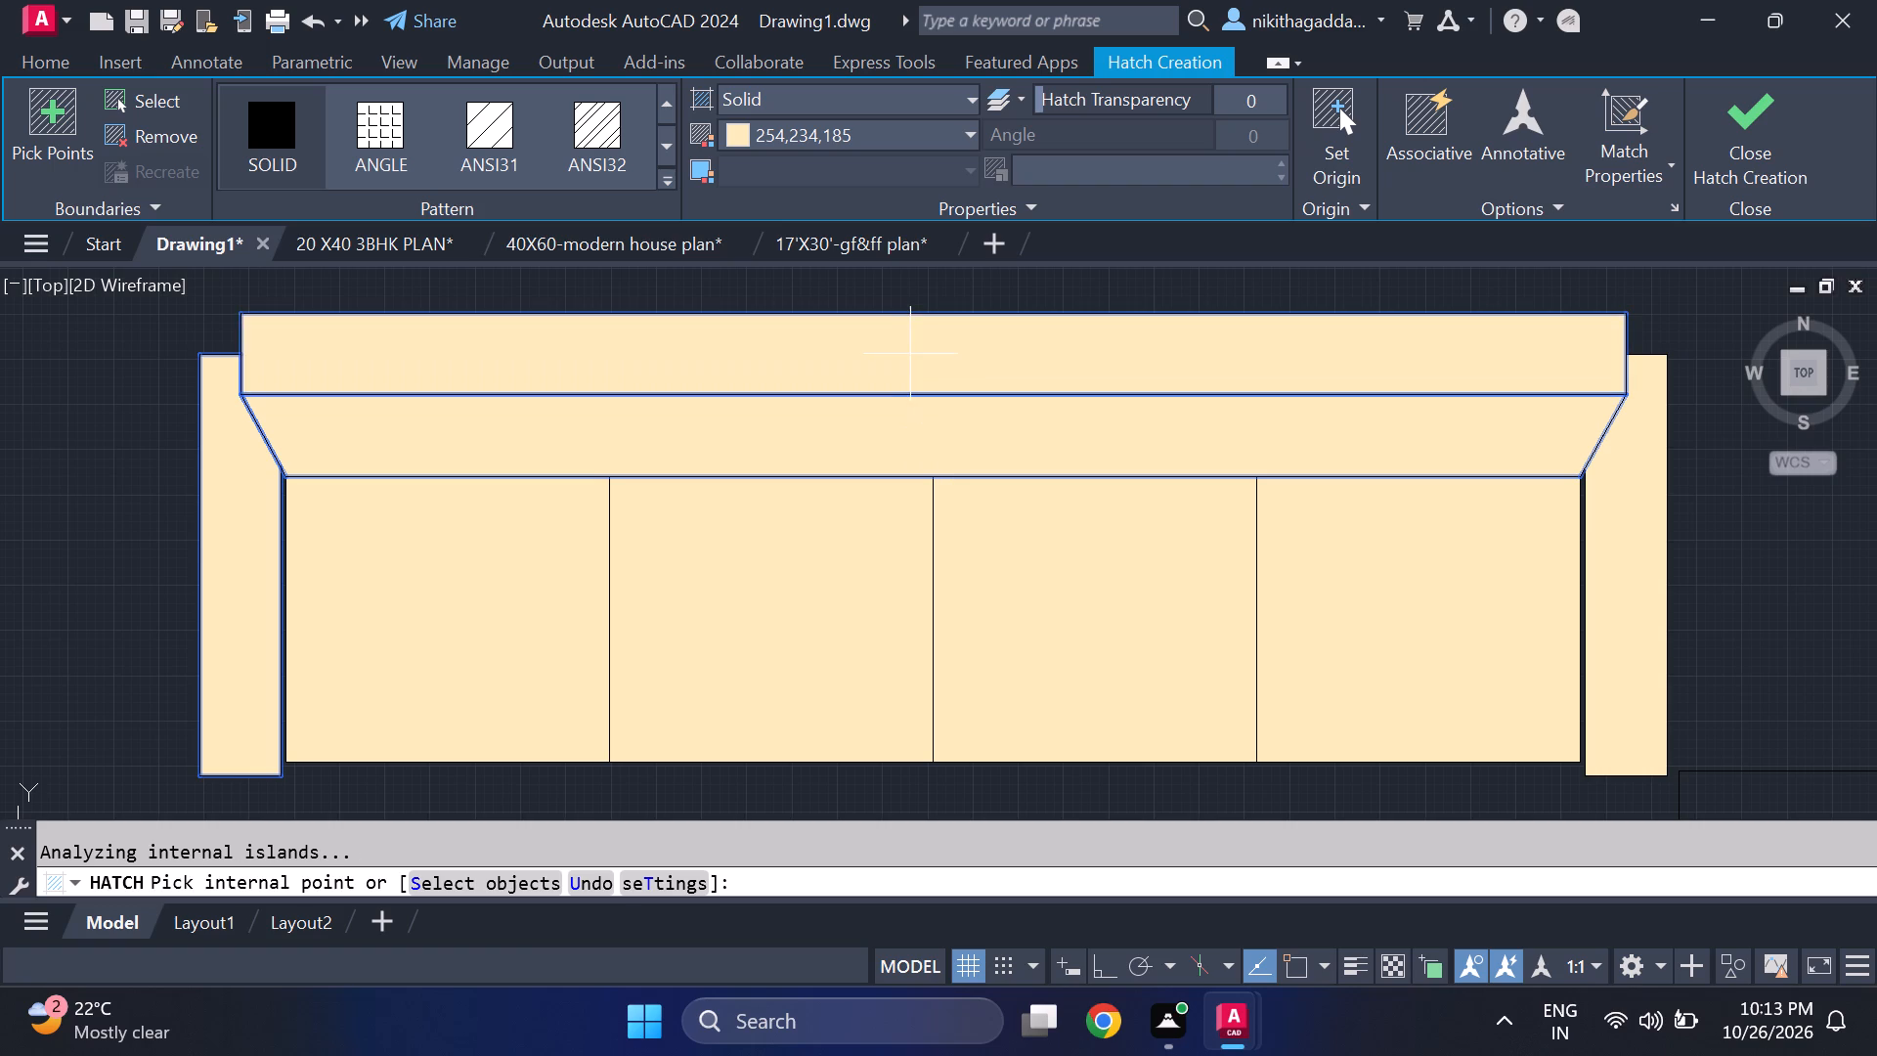
scroll(903, 438, down, 2)
click(1756, 132)
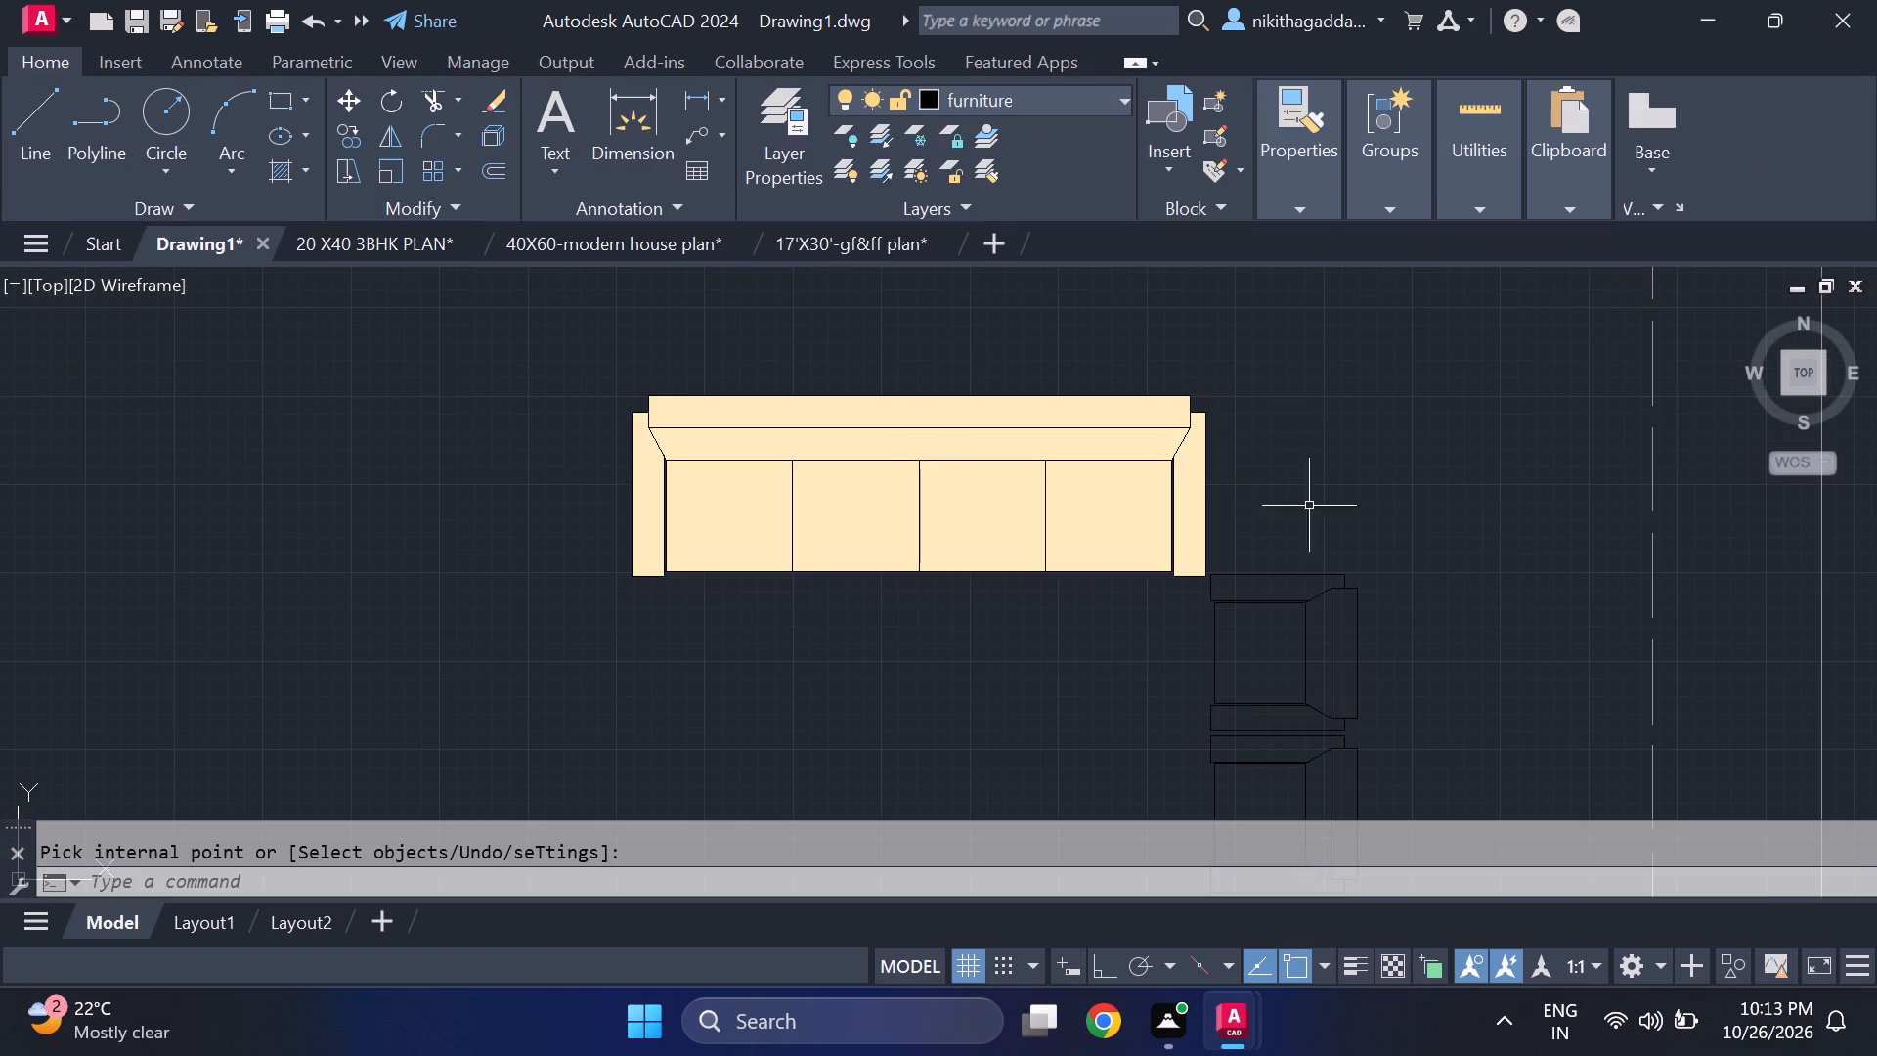
Hatch the seat, arms and backrest of the upper armchair below the sofa with a solid fill in colour 254,234,185.
scroll(1225, 557, down, 2)
middle_drag(1225, 636, 786, 542)
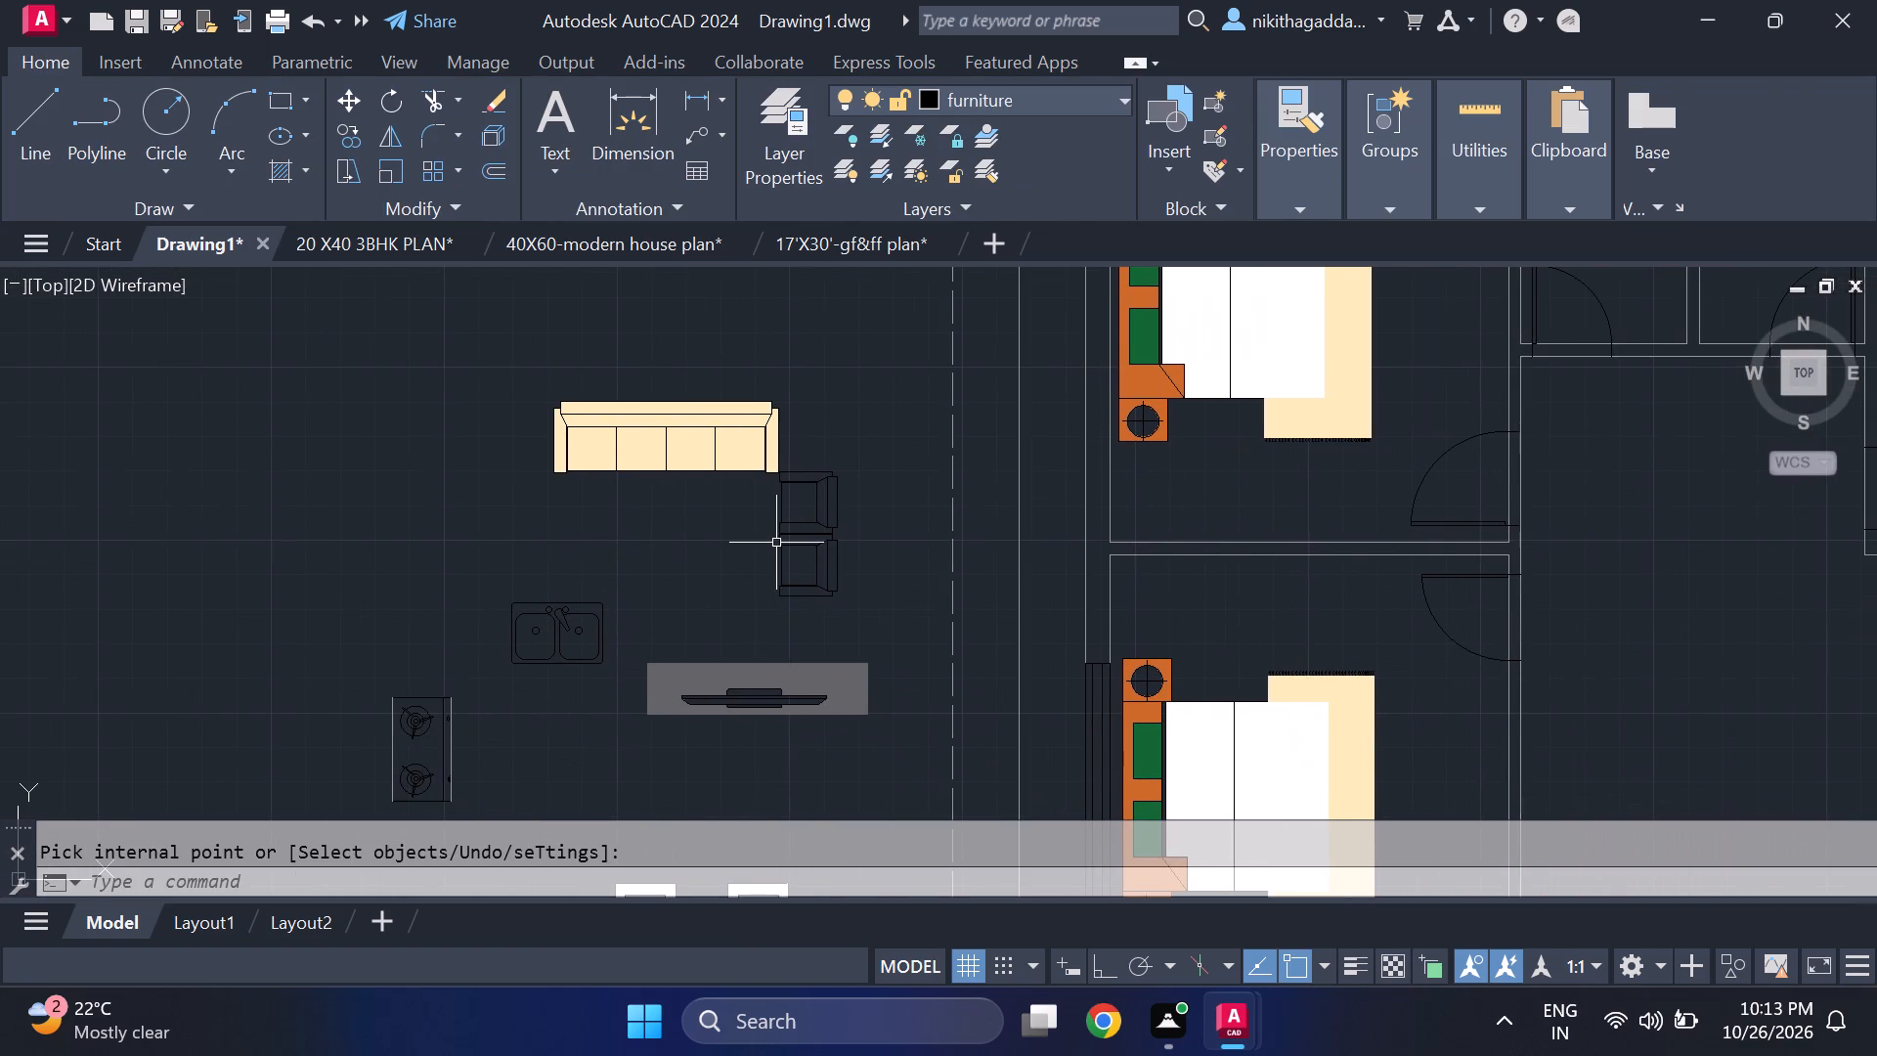
text(hatch)
key(Return)
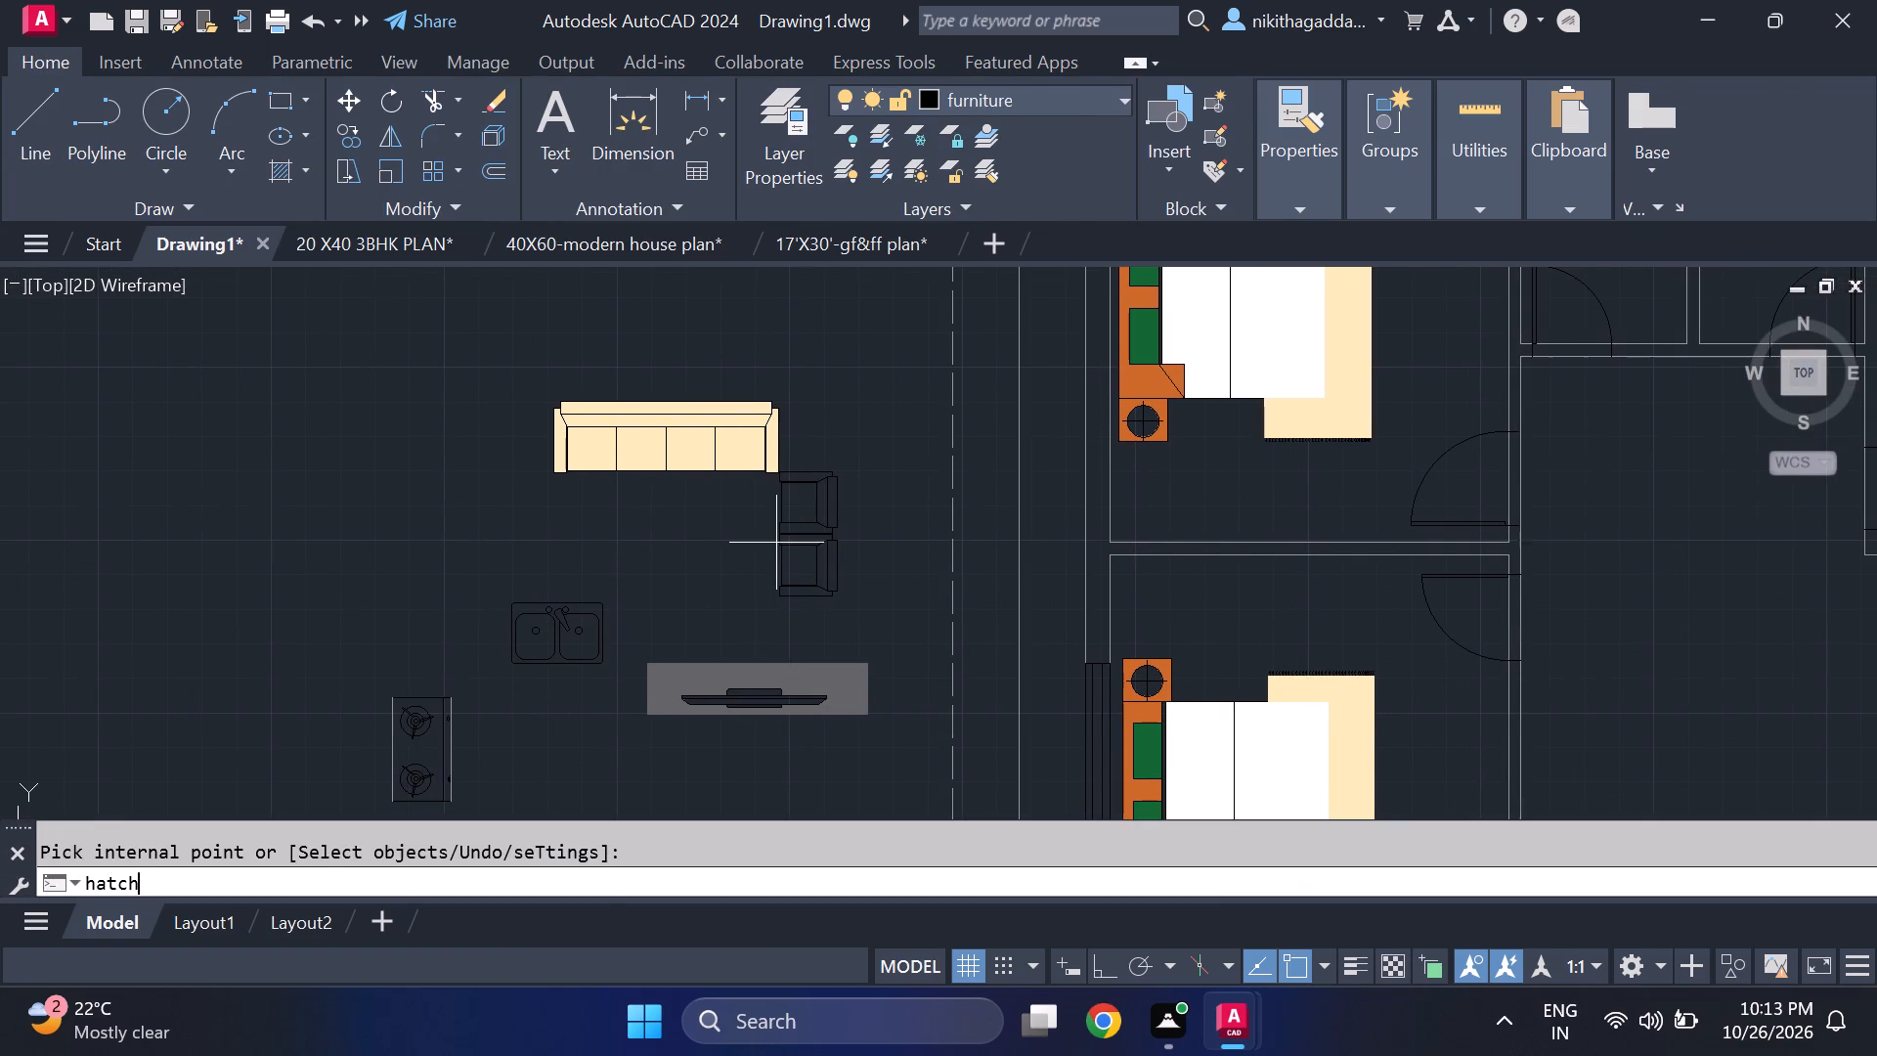
scroll(775, 510, up, 2)
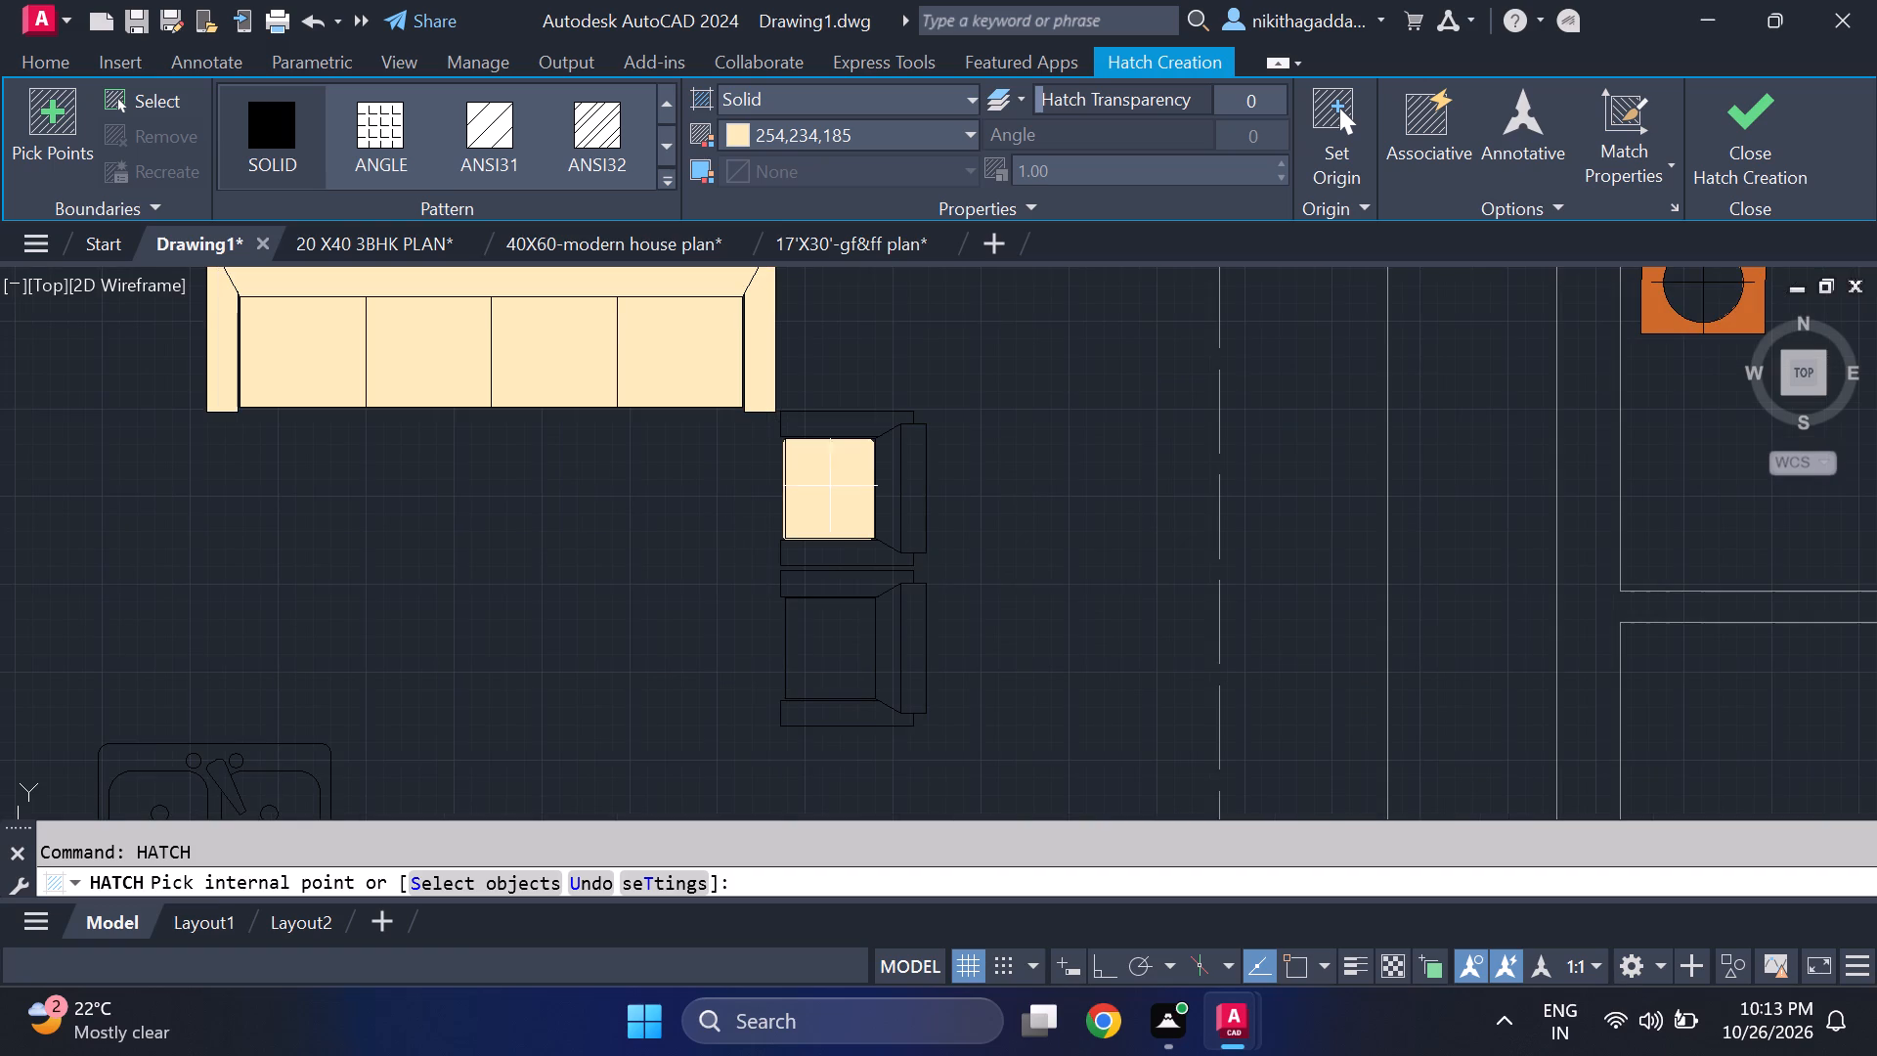
click(833, 485)
click(835, 429)
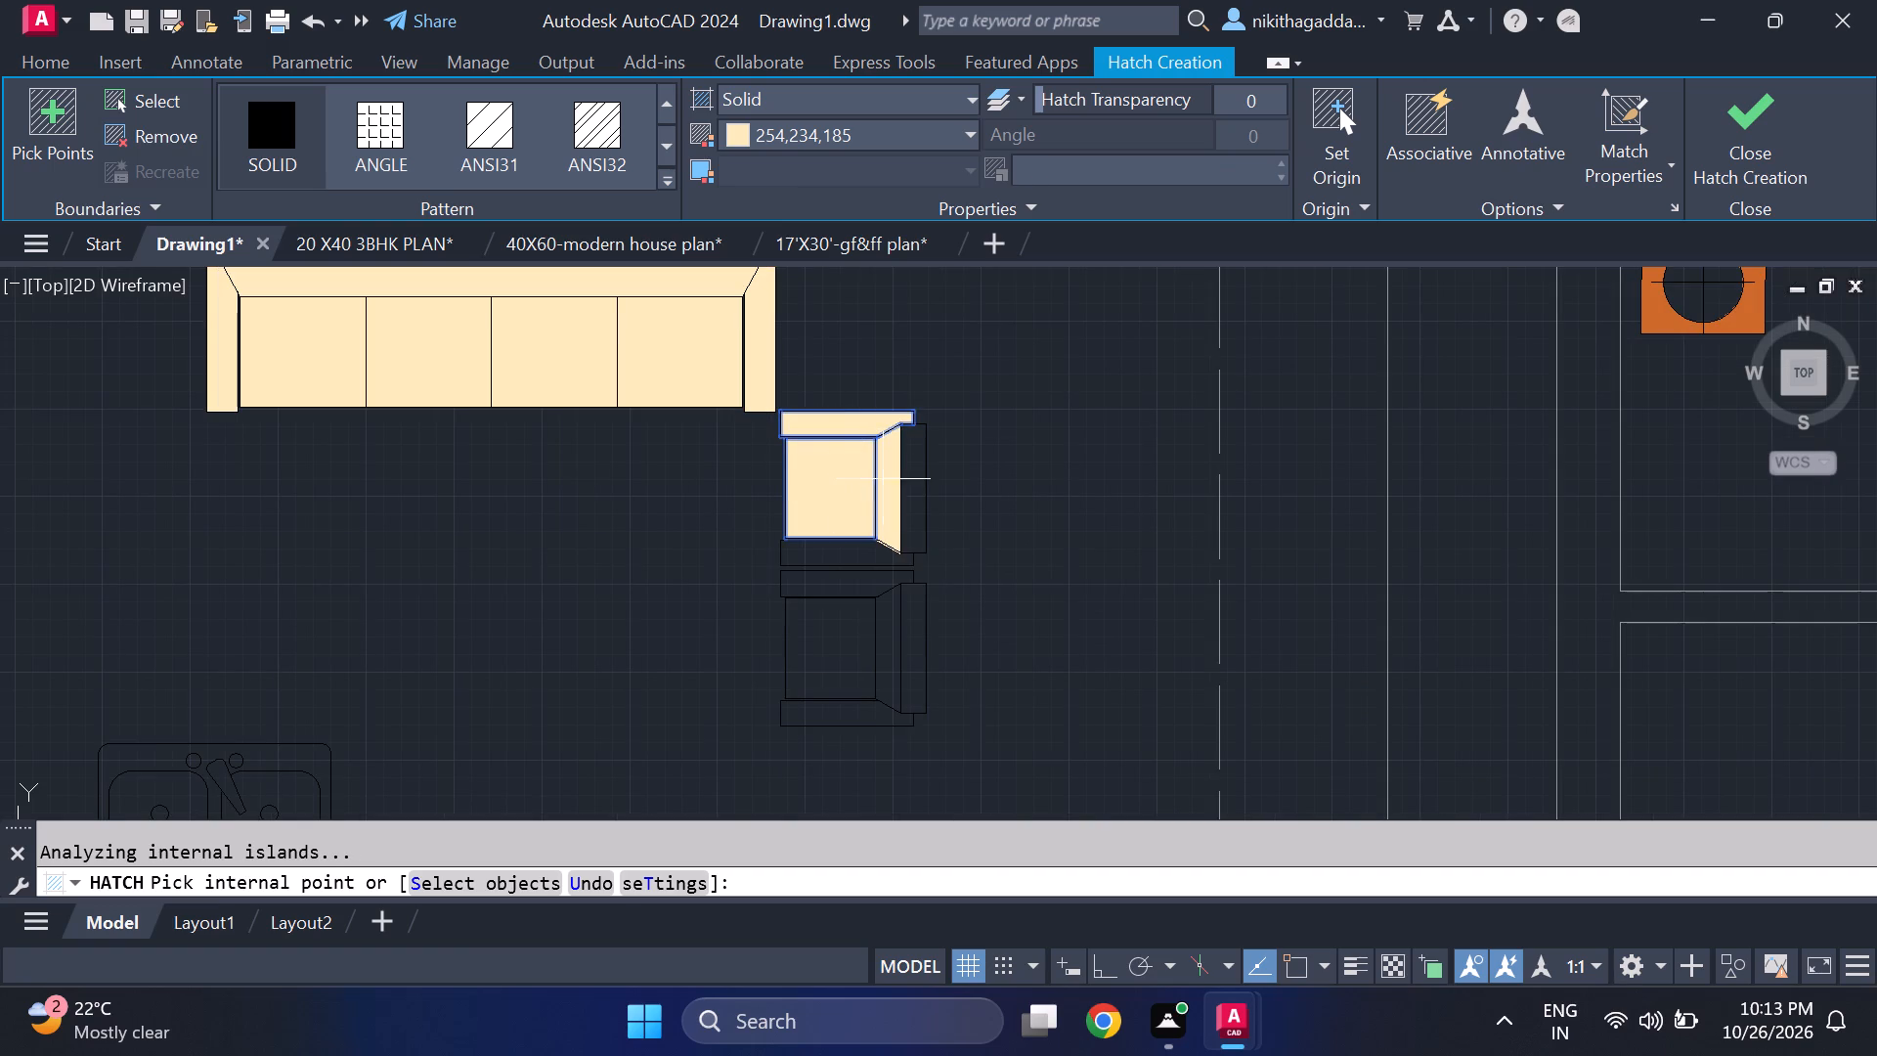
click(883, 479)
click(914, 482)
click(851, 551)
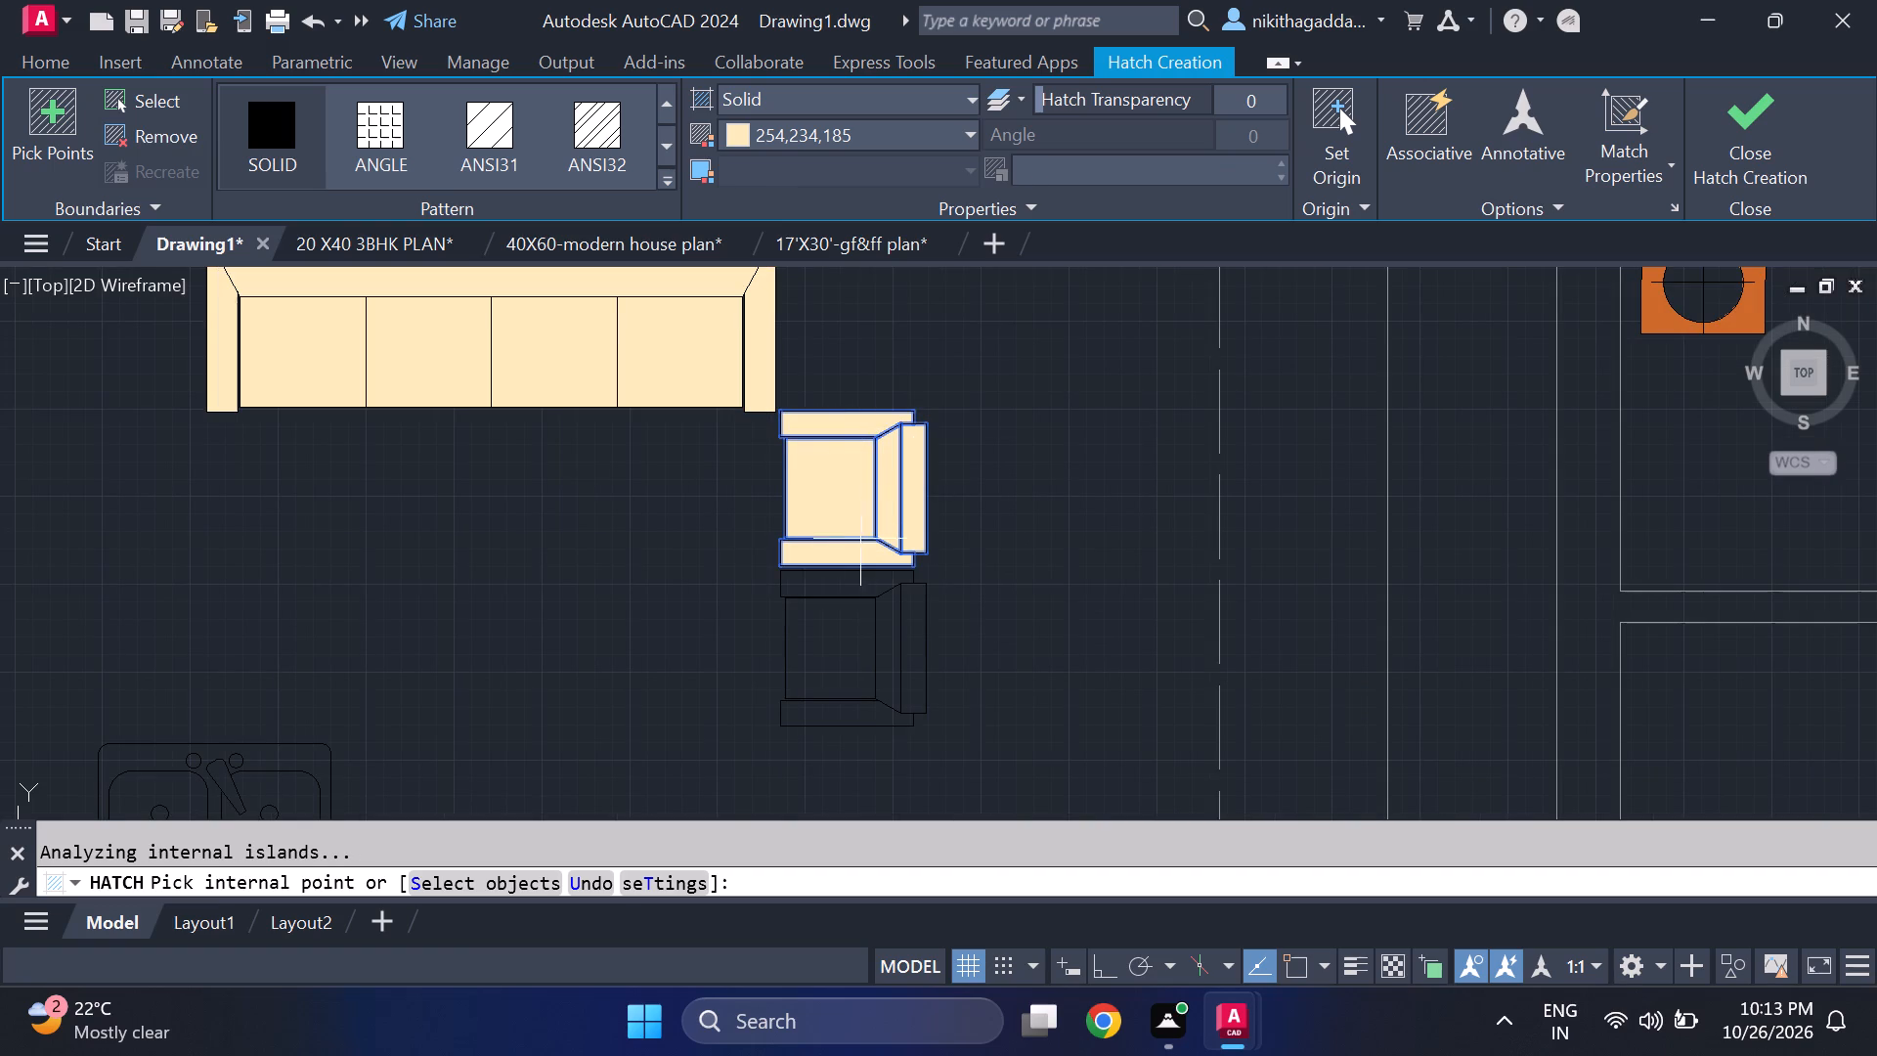
click(1785, 140)
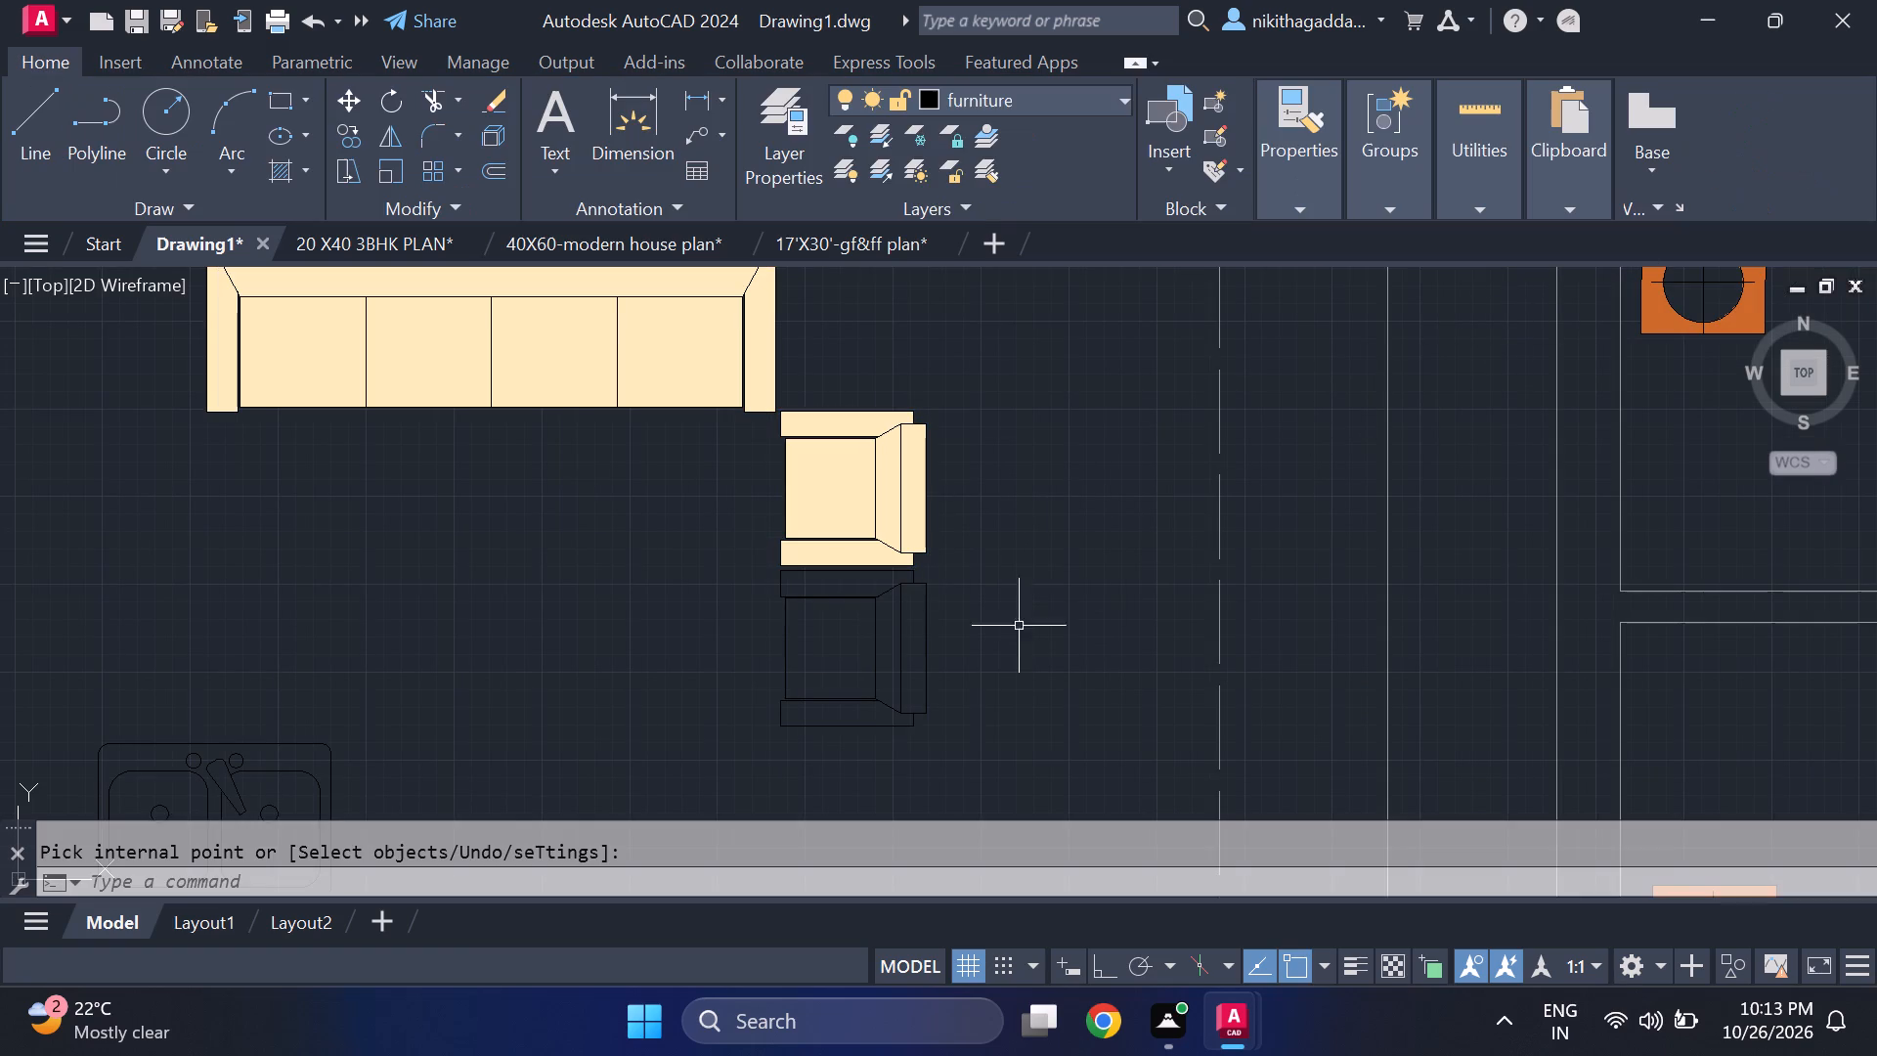
Hatch the seat, arms and backrest of the lower armchair with the same solid 254,234,185 fill.
text(hatch)
key(Return)
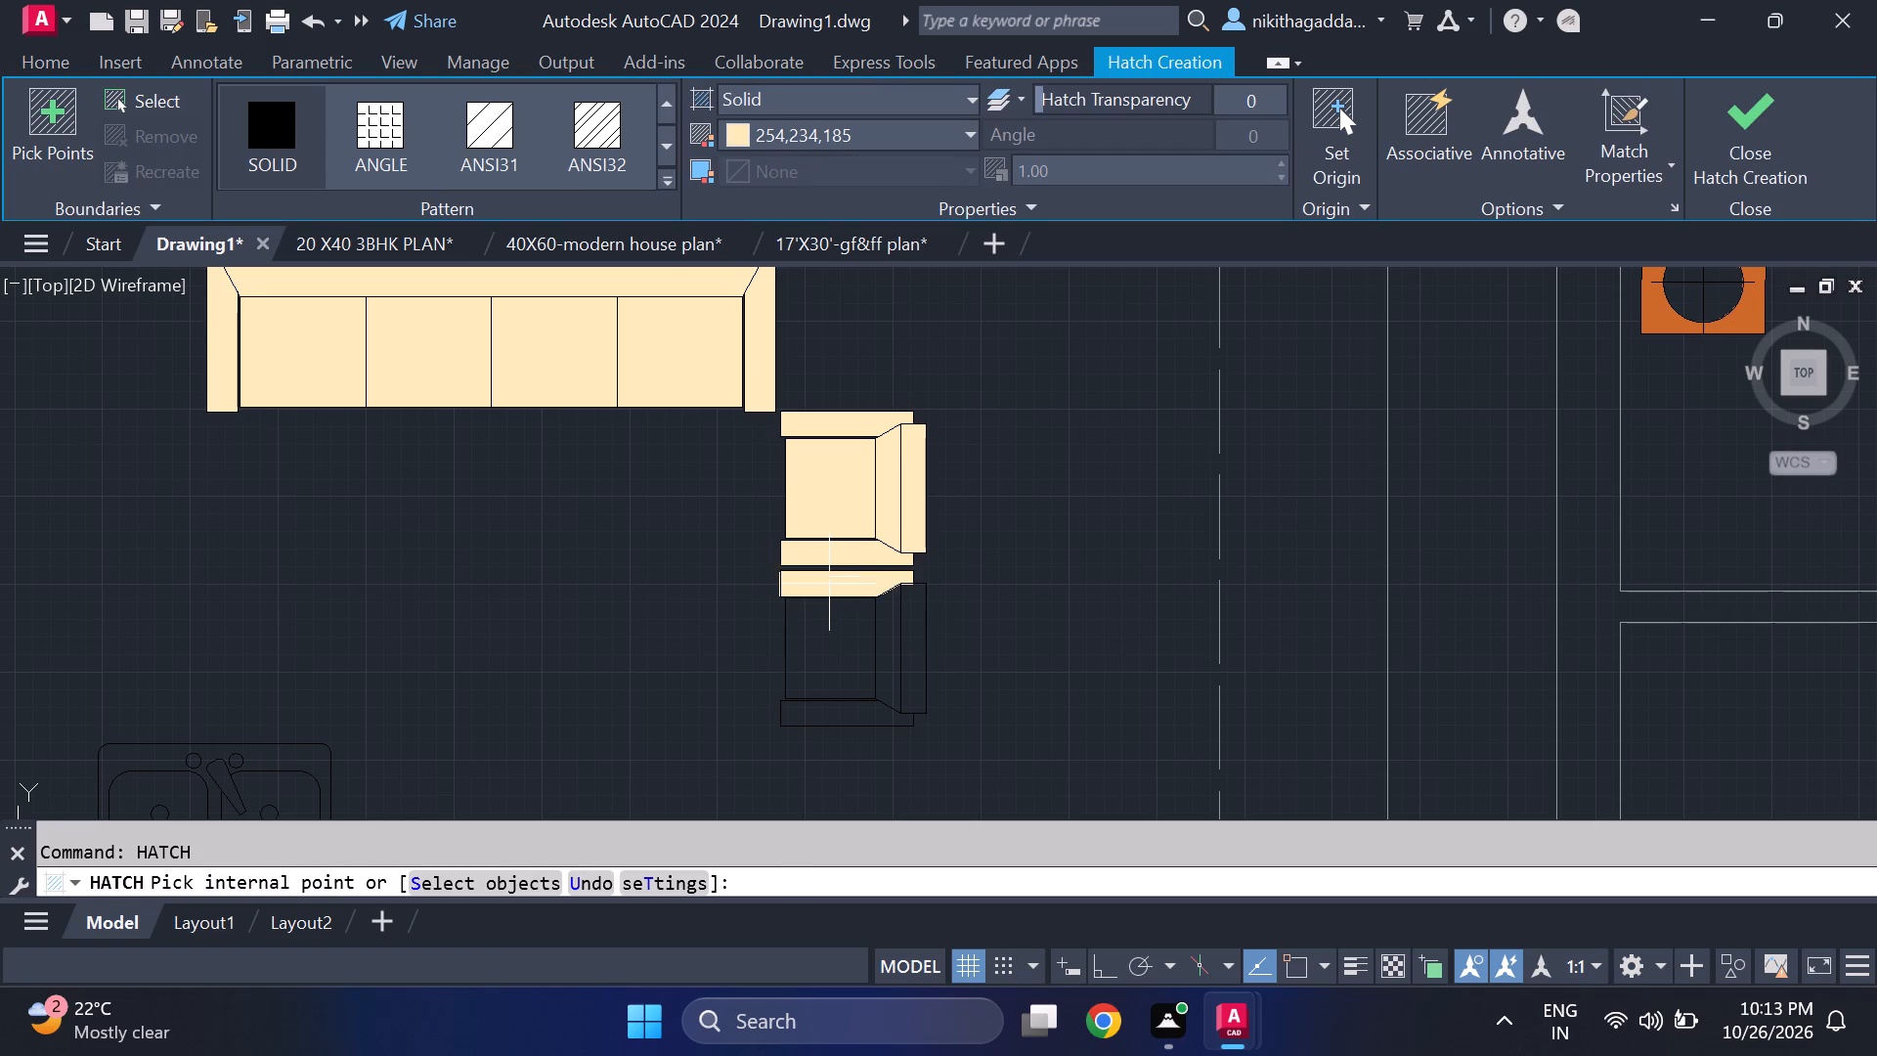
click(829, 586)
click(893, 638)
click(910, 632)
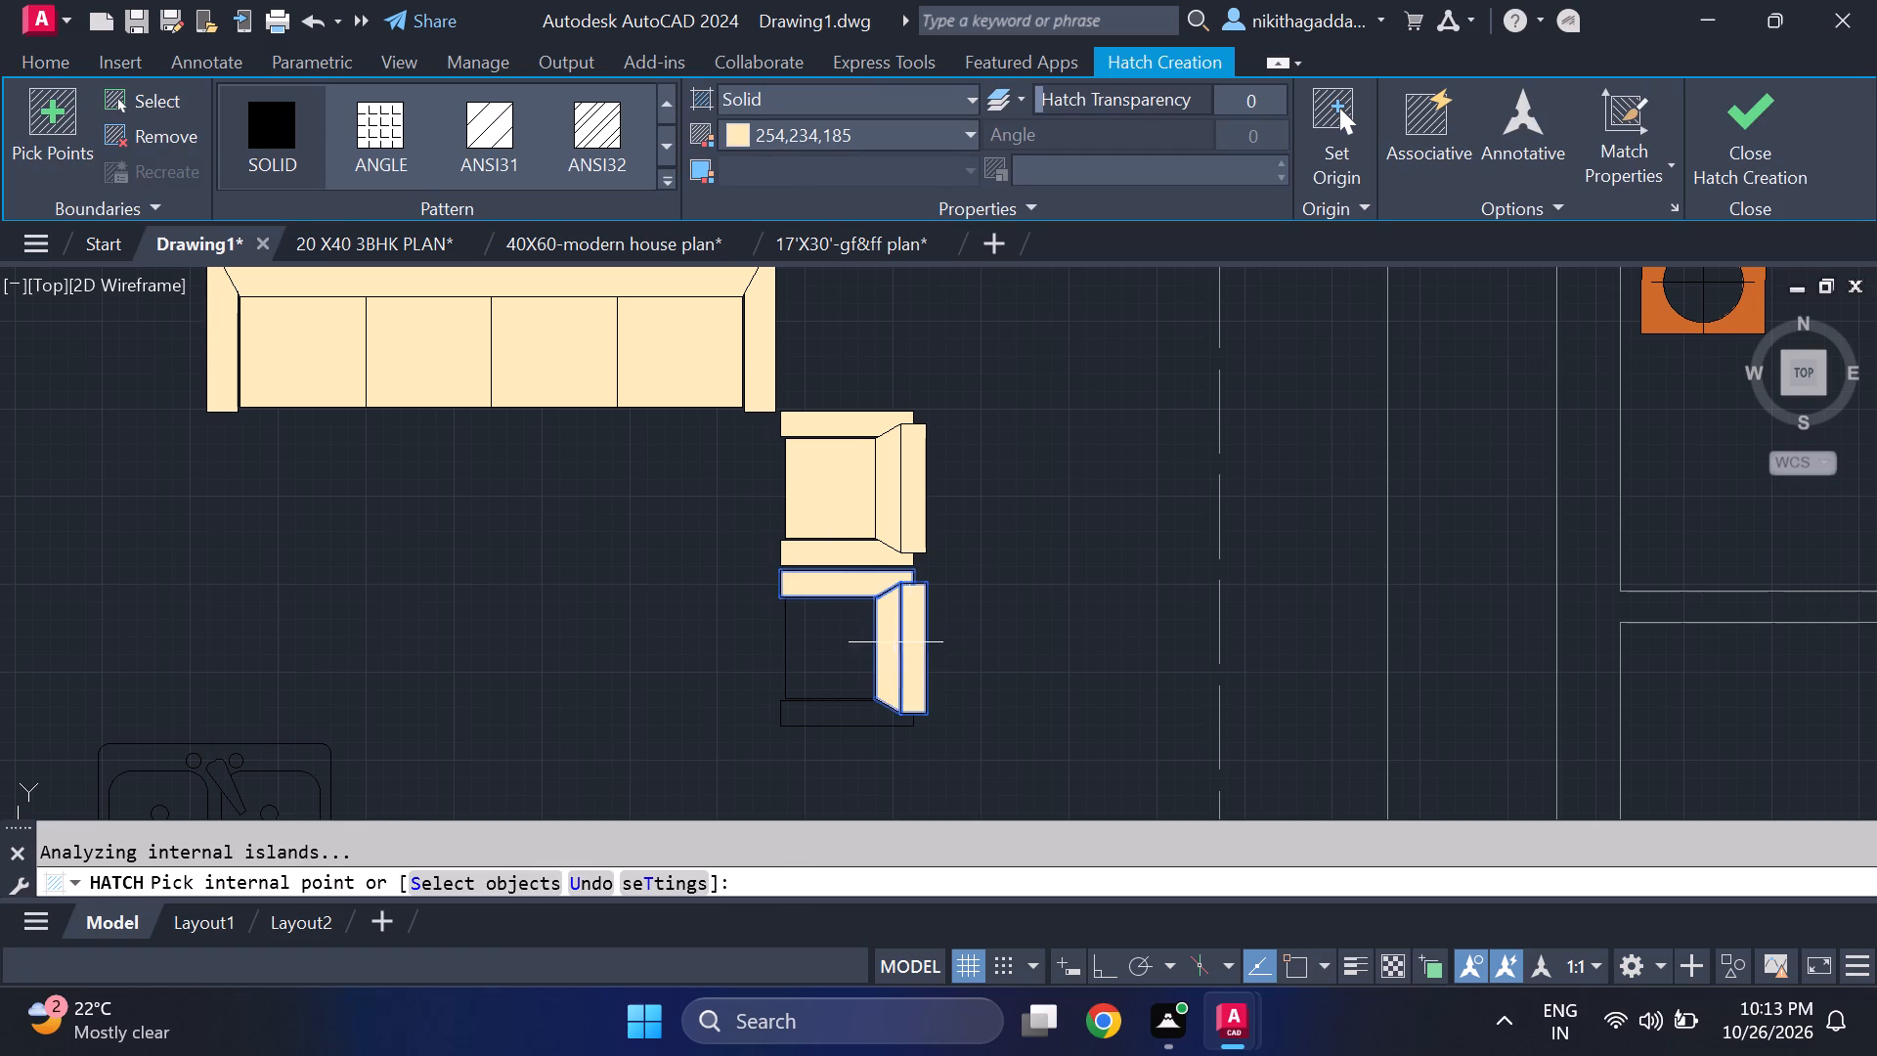
click(827, 716)
click(842, 668)
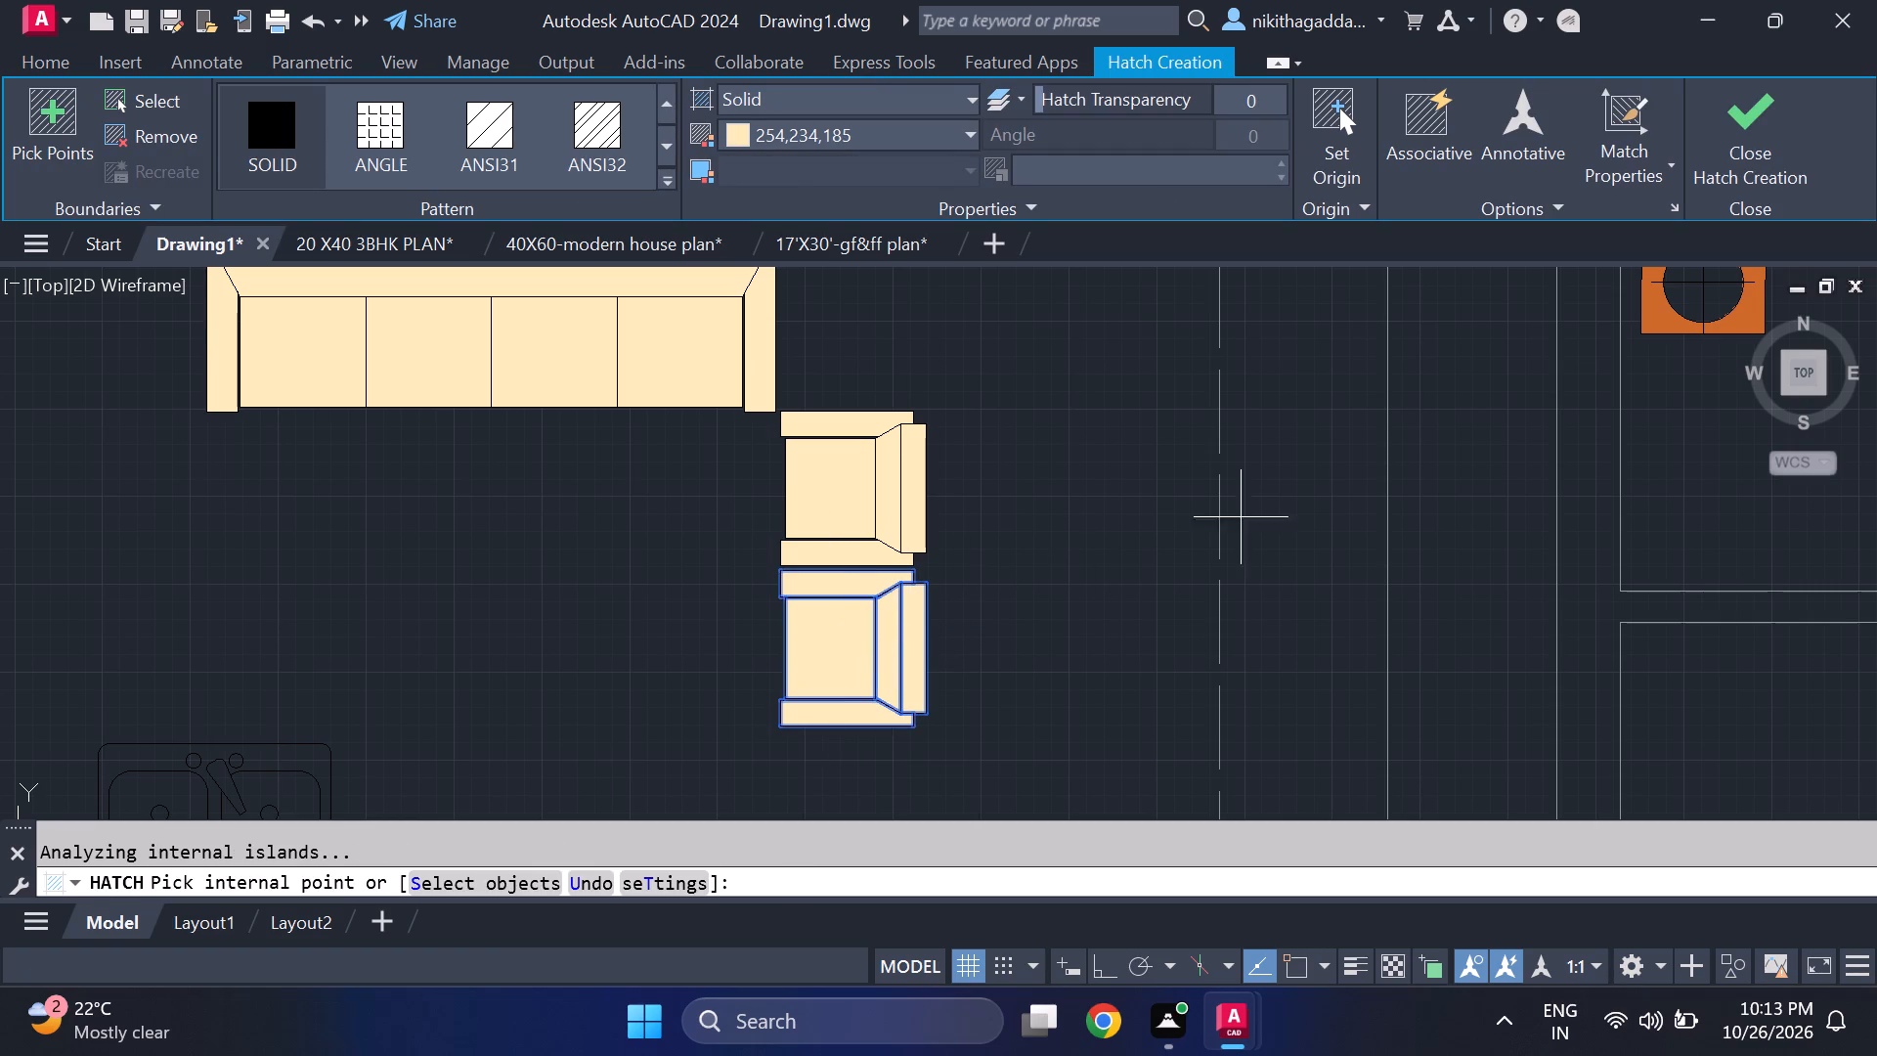
click(1745, 172)
Move the four-seat sofa sideways so its right arm sits directly above the armchairs, forming an L-shaped set.
scroll(885, 667, down, 3)
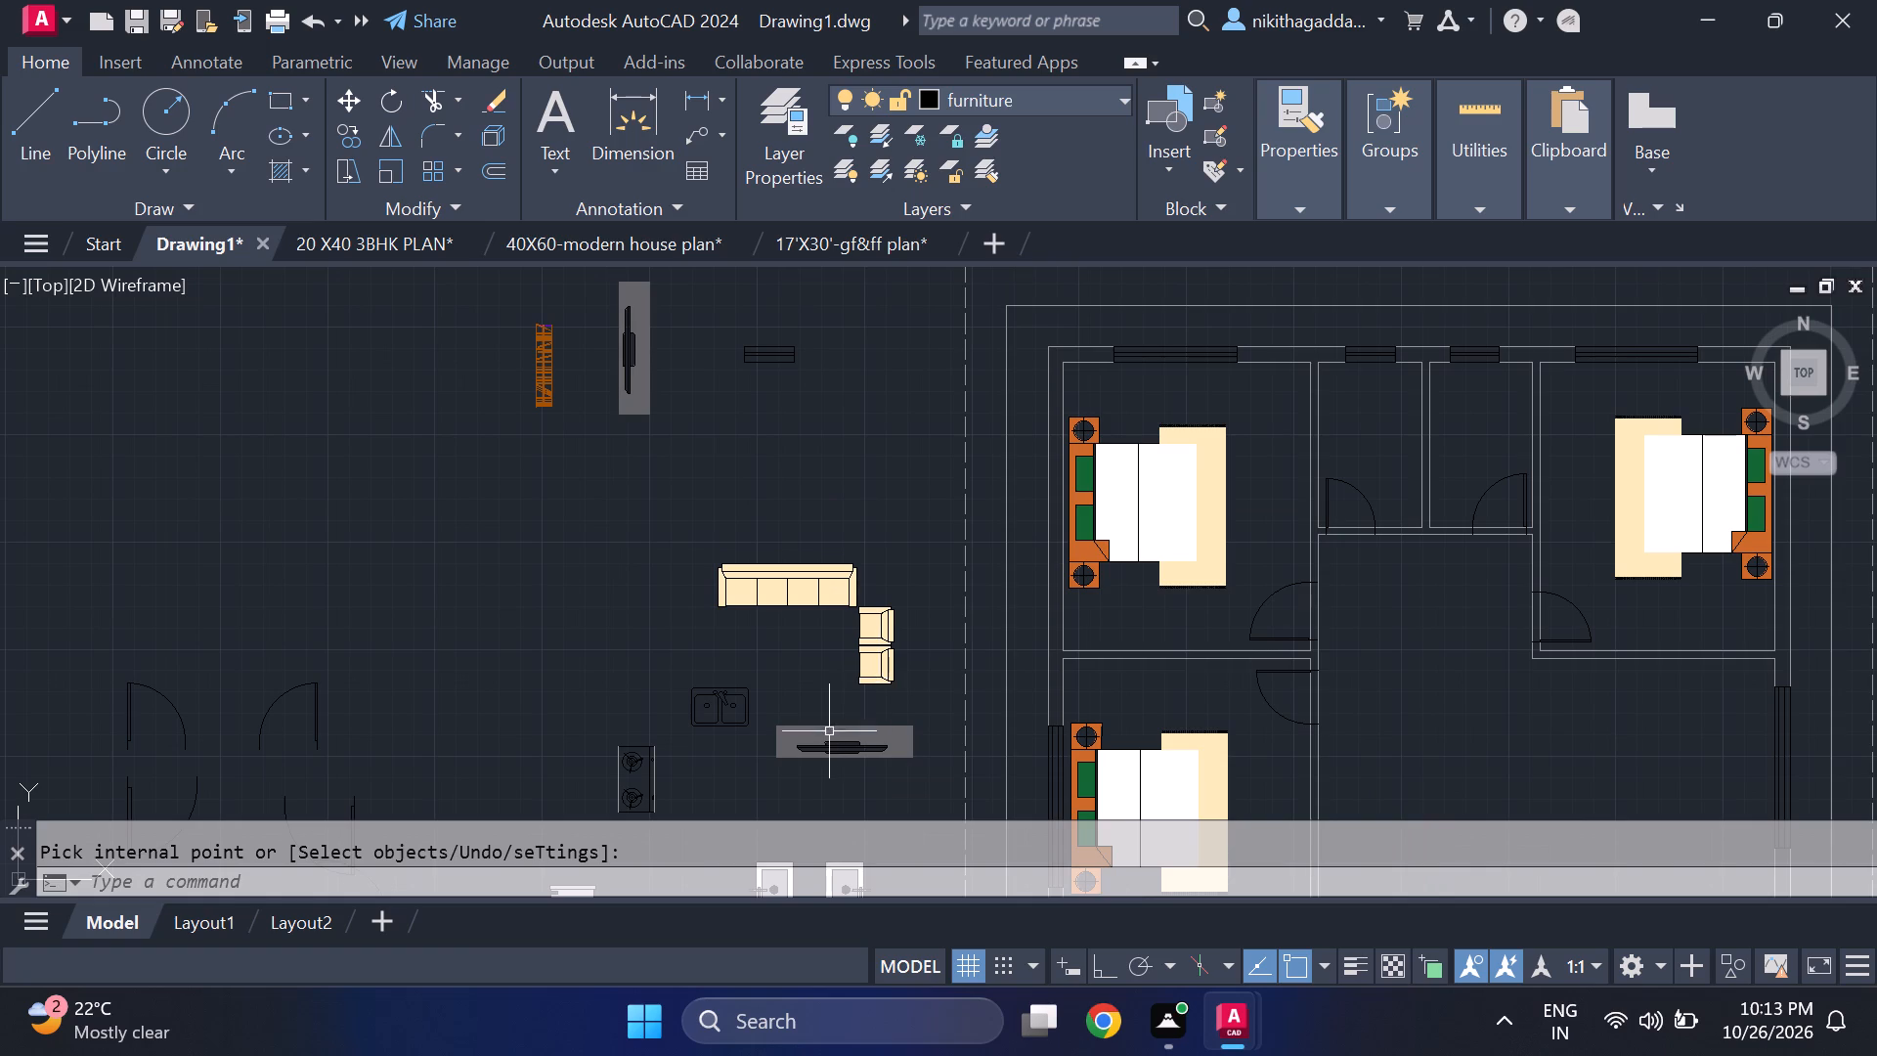
middle_drag(828, 714, 788, 669)
middle_drag(766, 696, 722, 637)
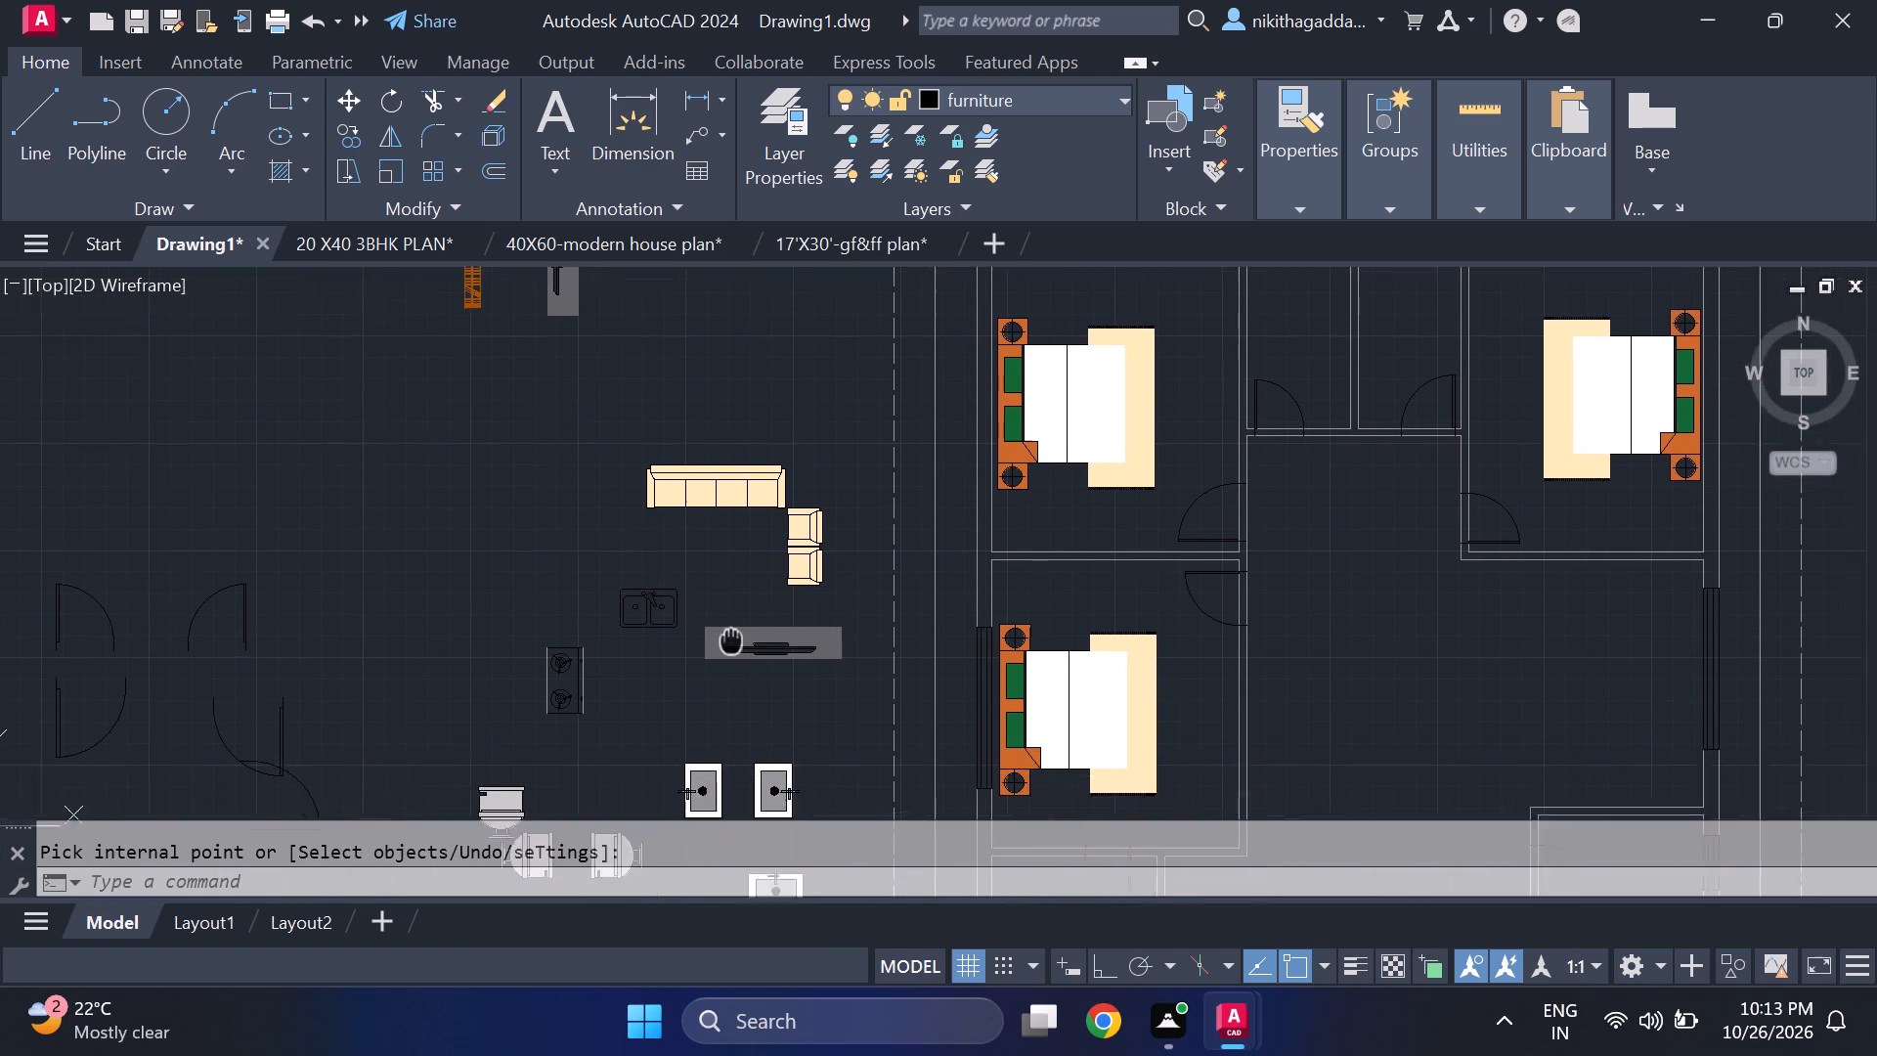
middle_drag(722, 637, 701, 566)
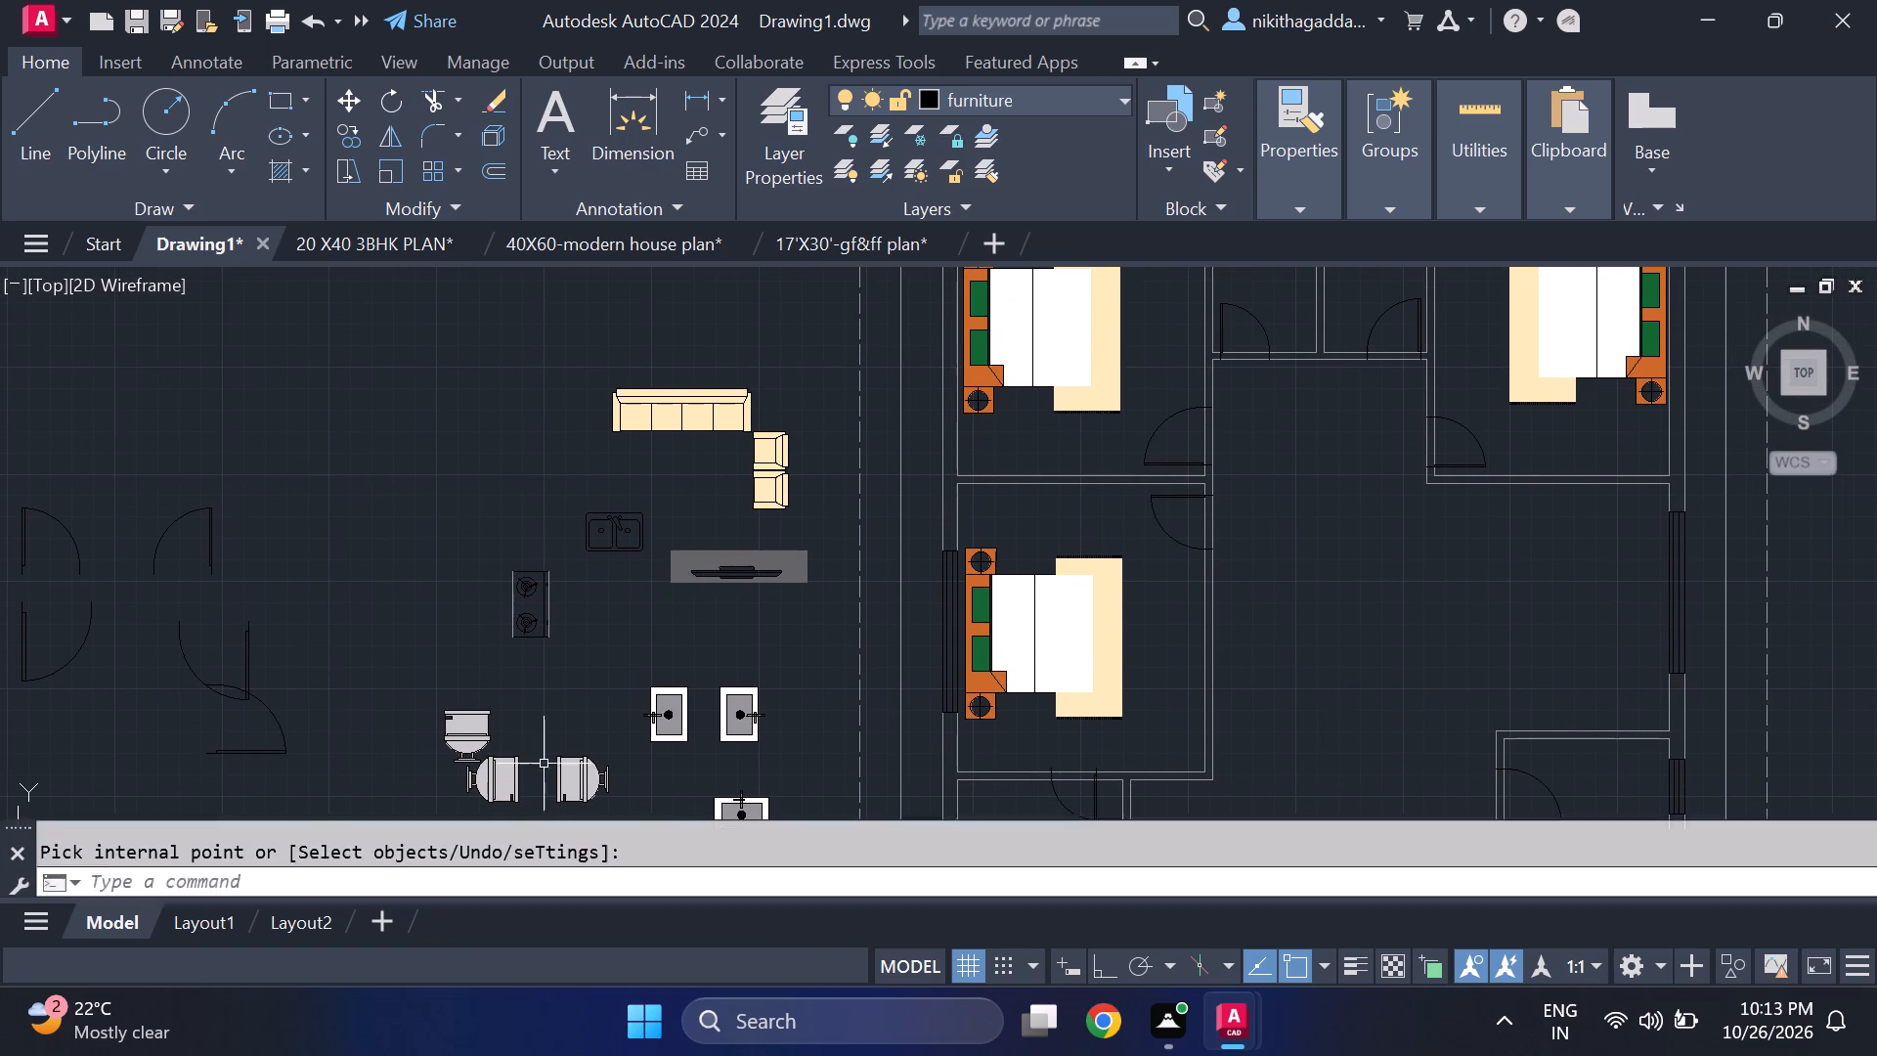
middle_drag(699, 505, 715, 641)
scroll(773, 558, up, 2)
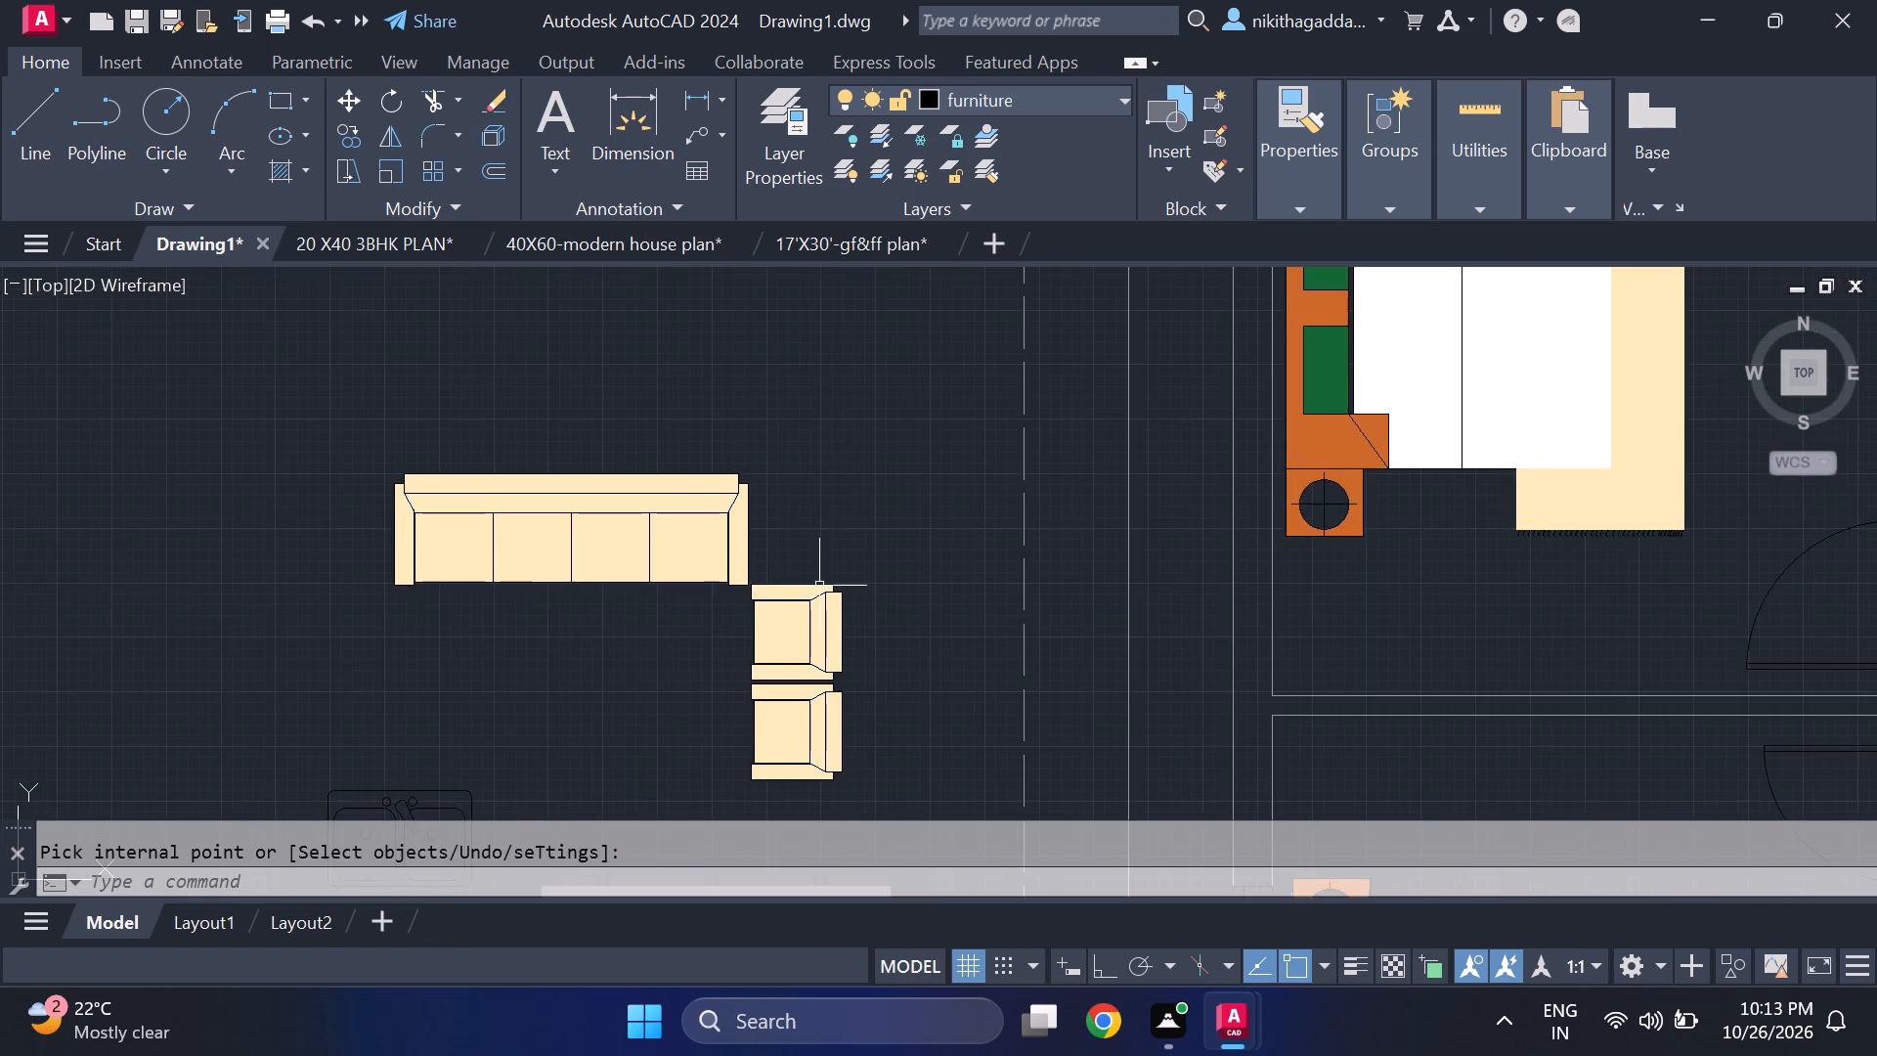
scroll(819, 588, up, 2)
scroll(836, 618, down, 4)
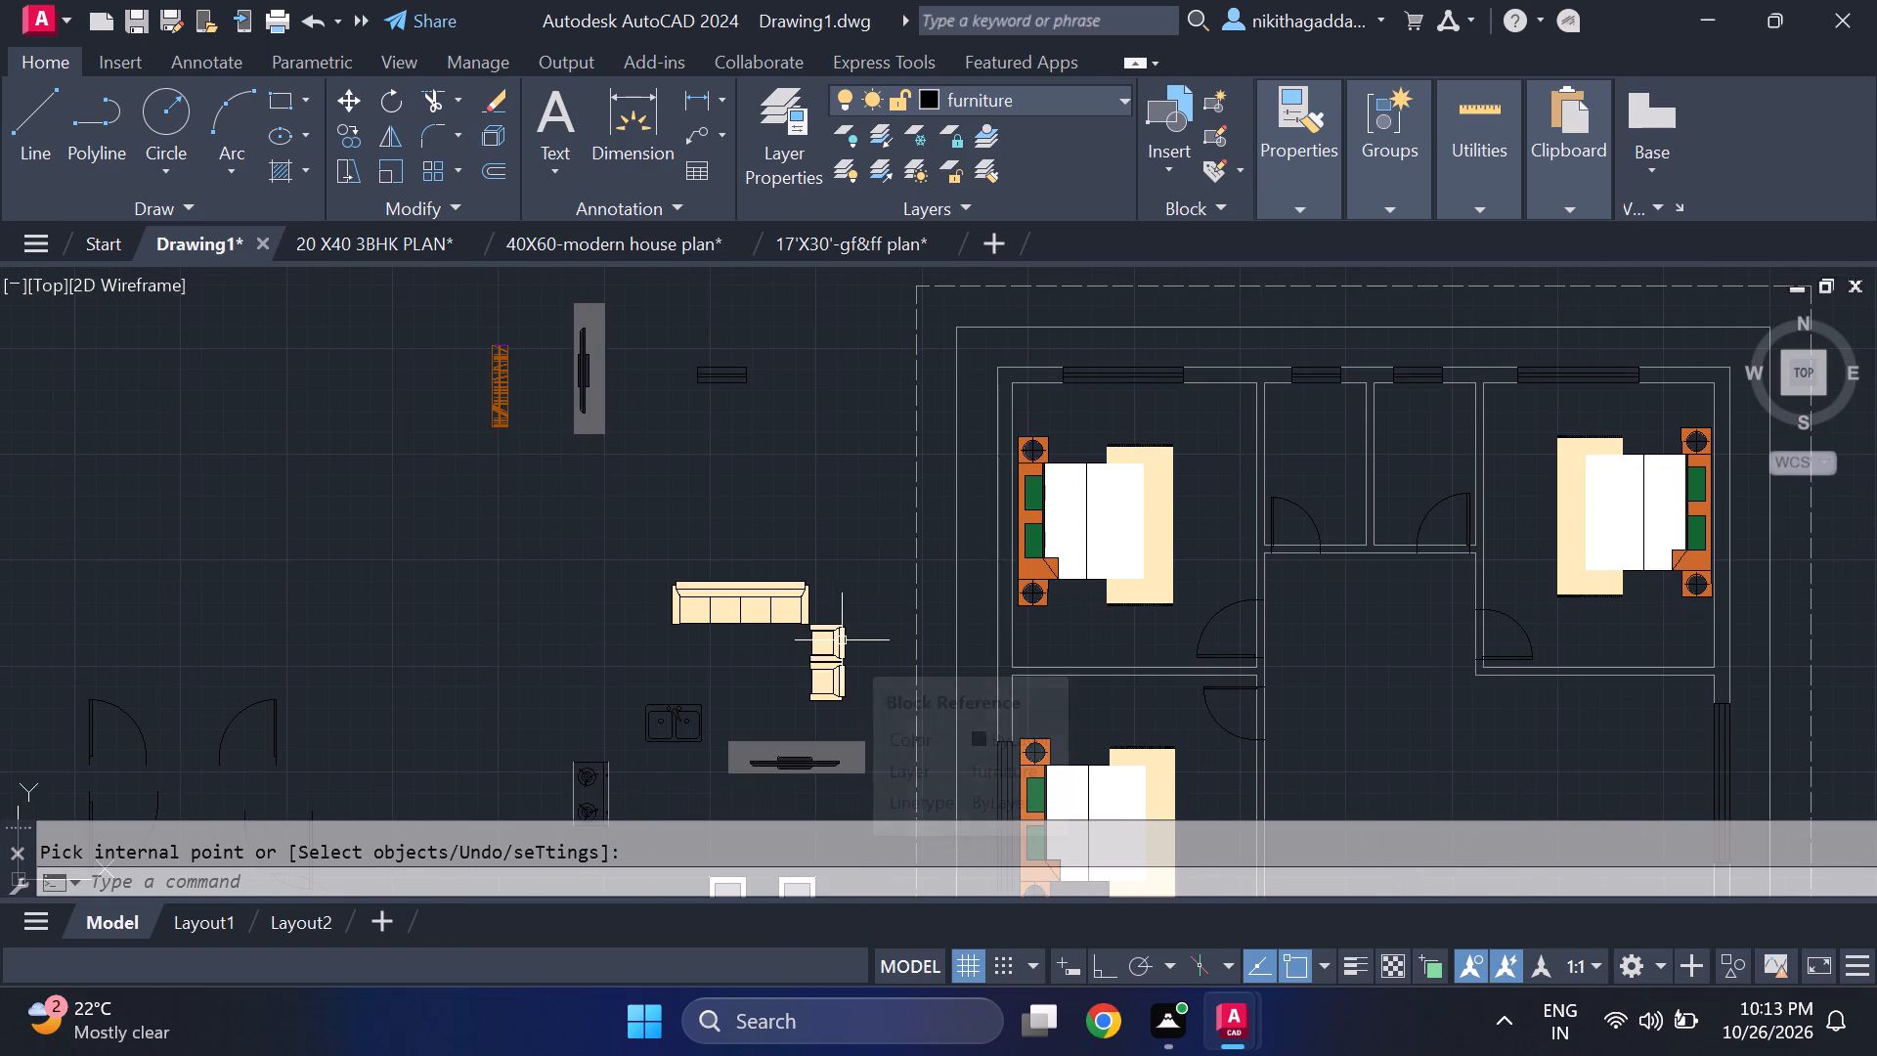
scroll(822, 600, up, 3)
click(794, 501)
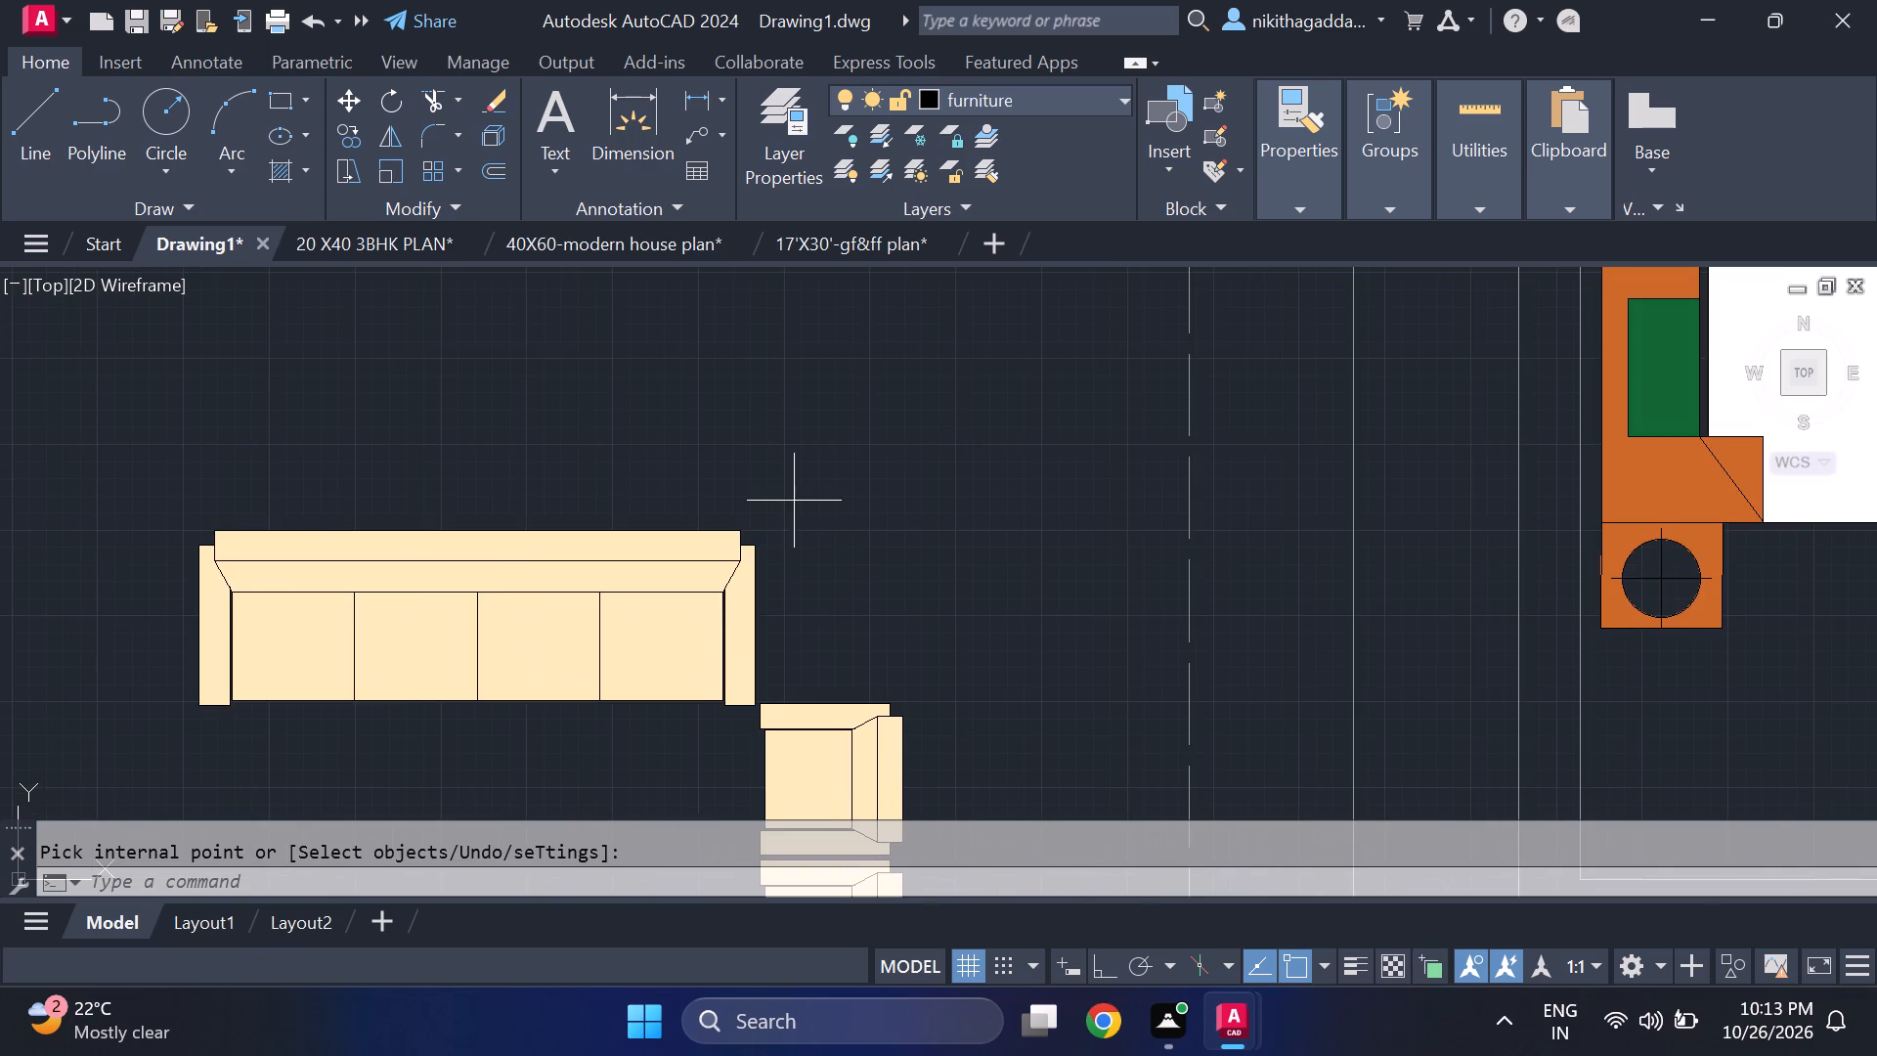
click(338, 682)
key(m)
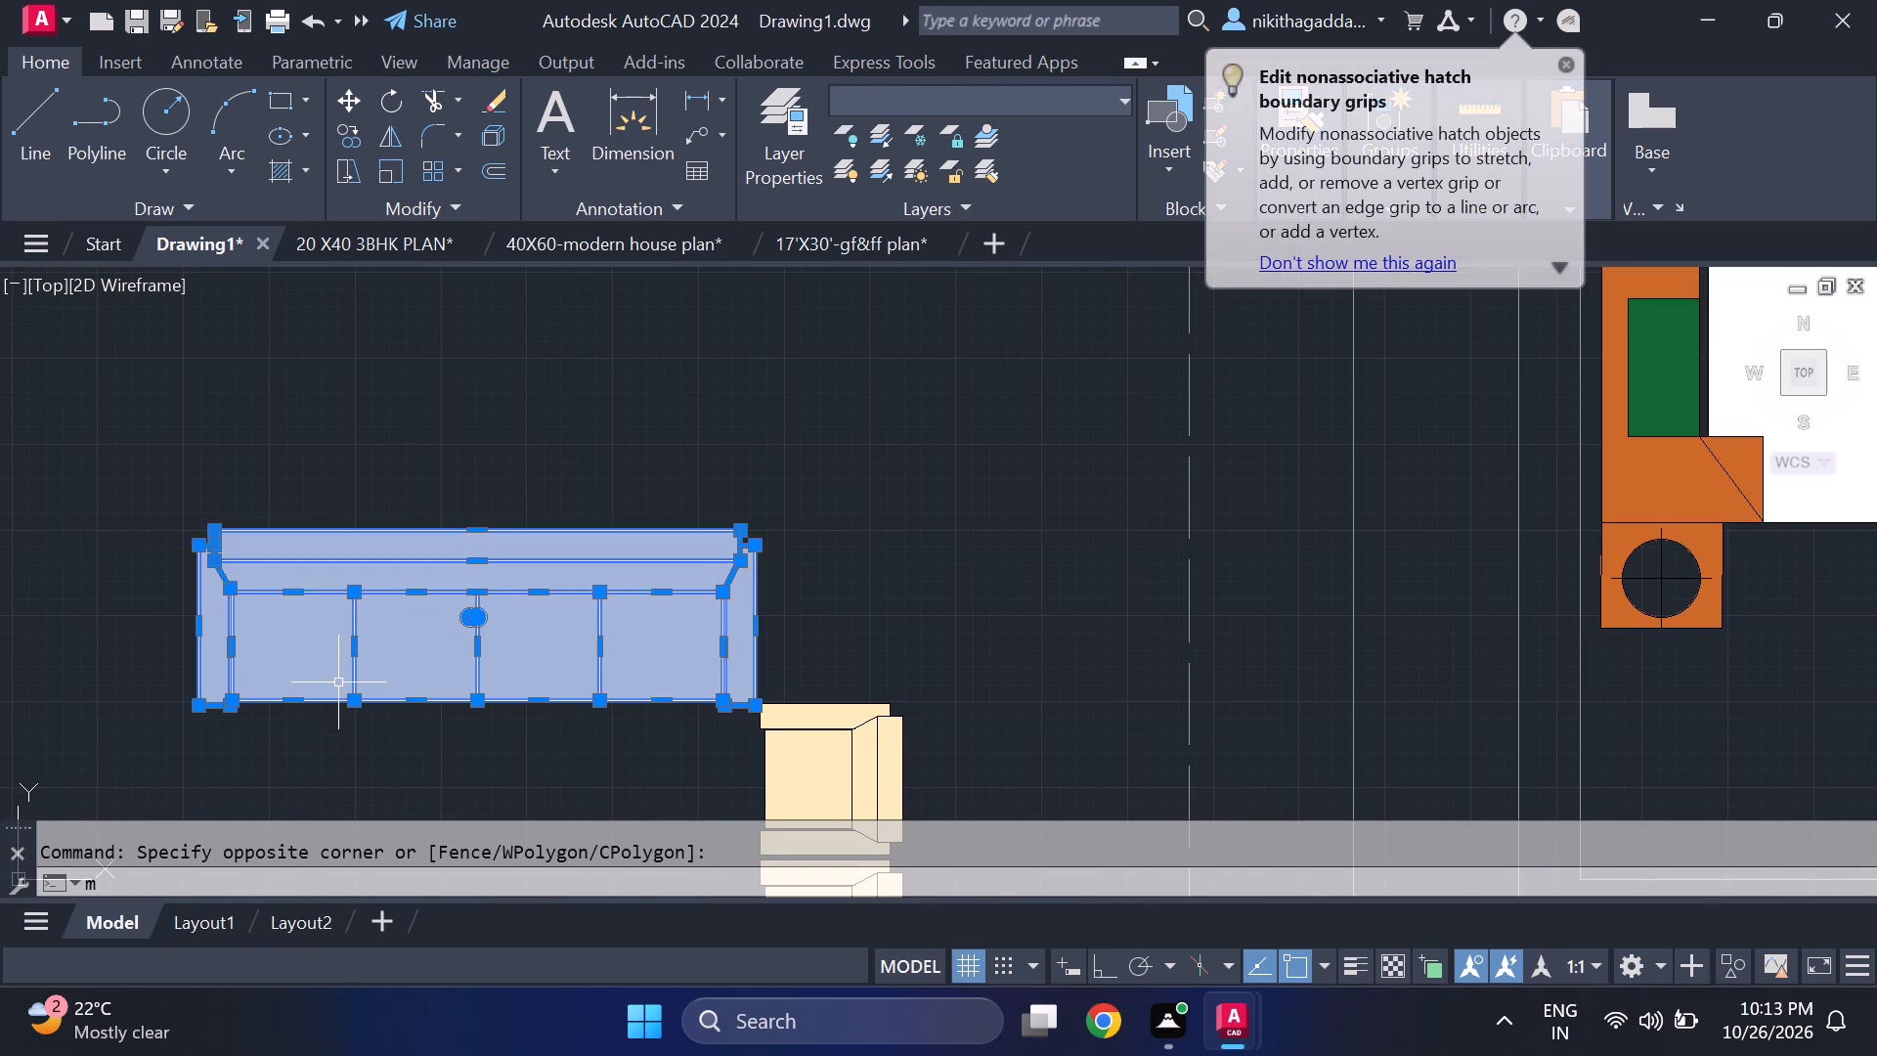
key(Return)
scroll(808, 721, up, 1)
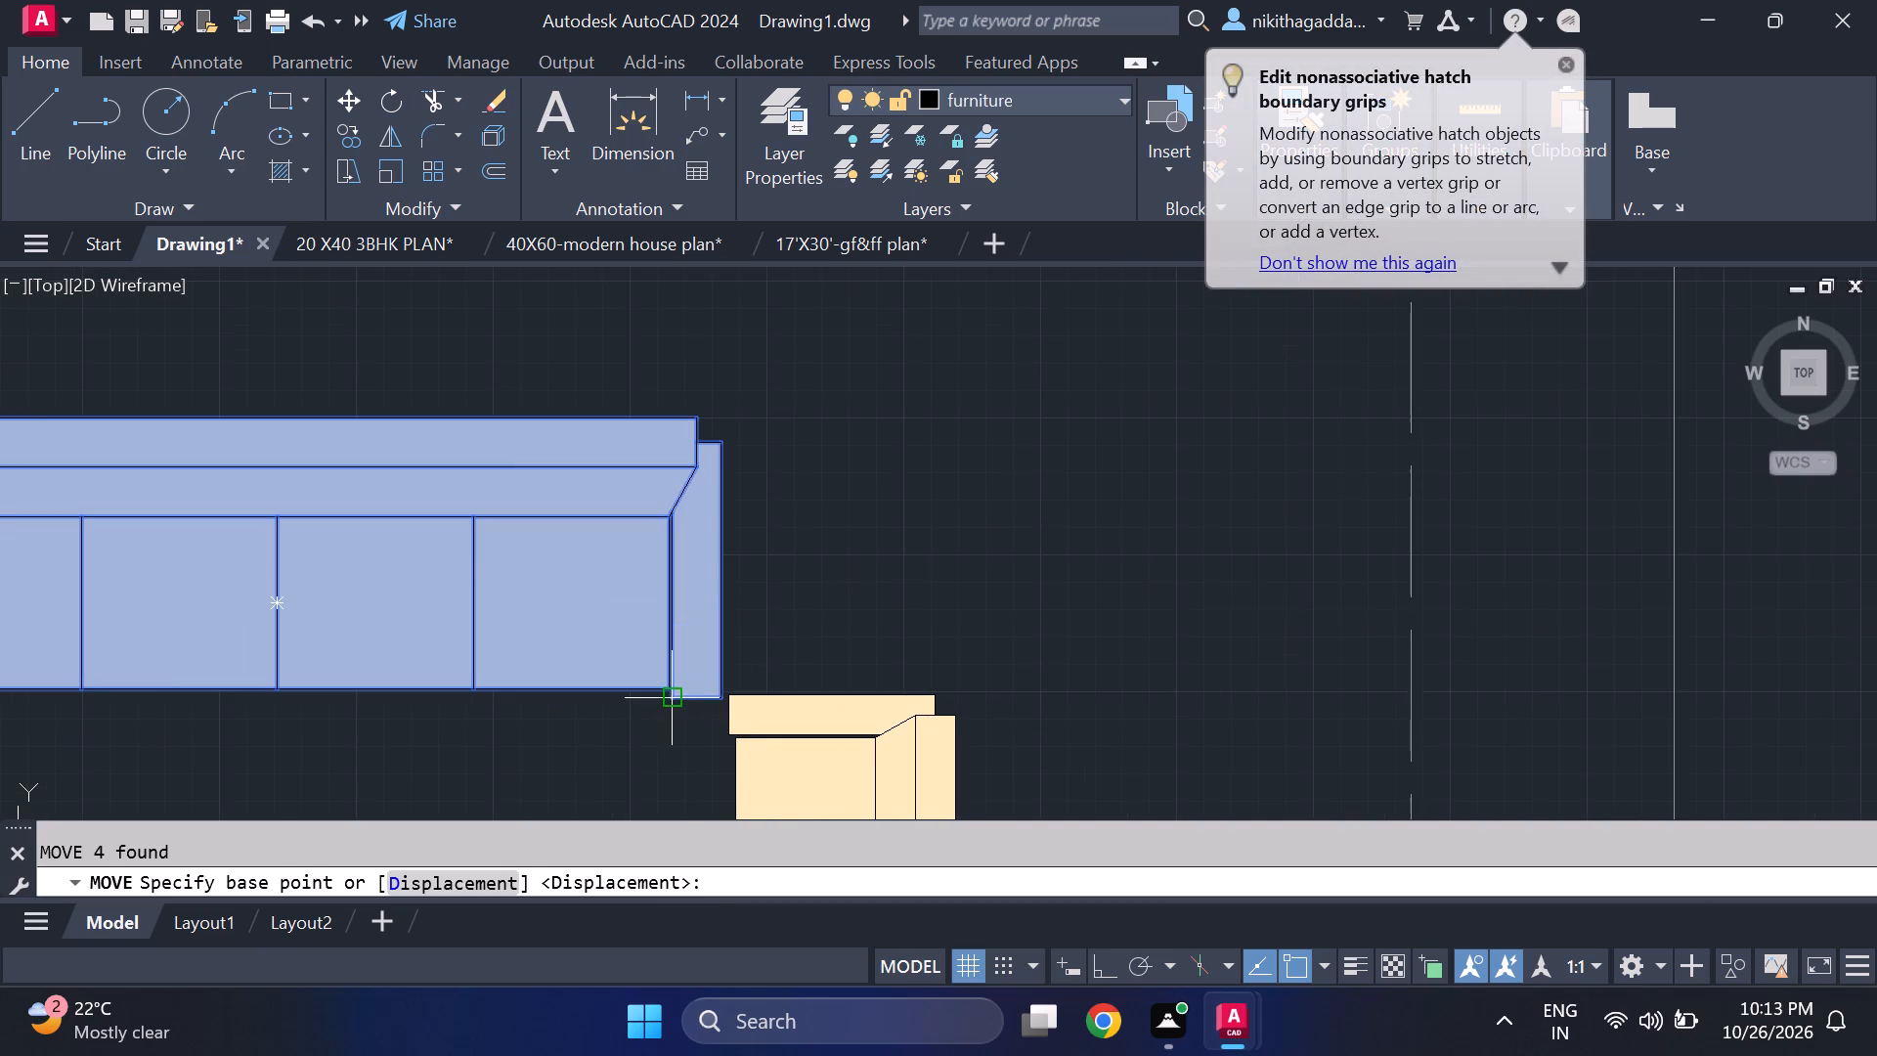
click(724, 704)
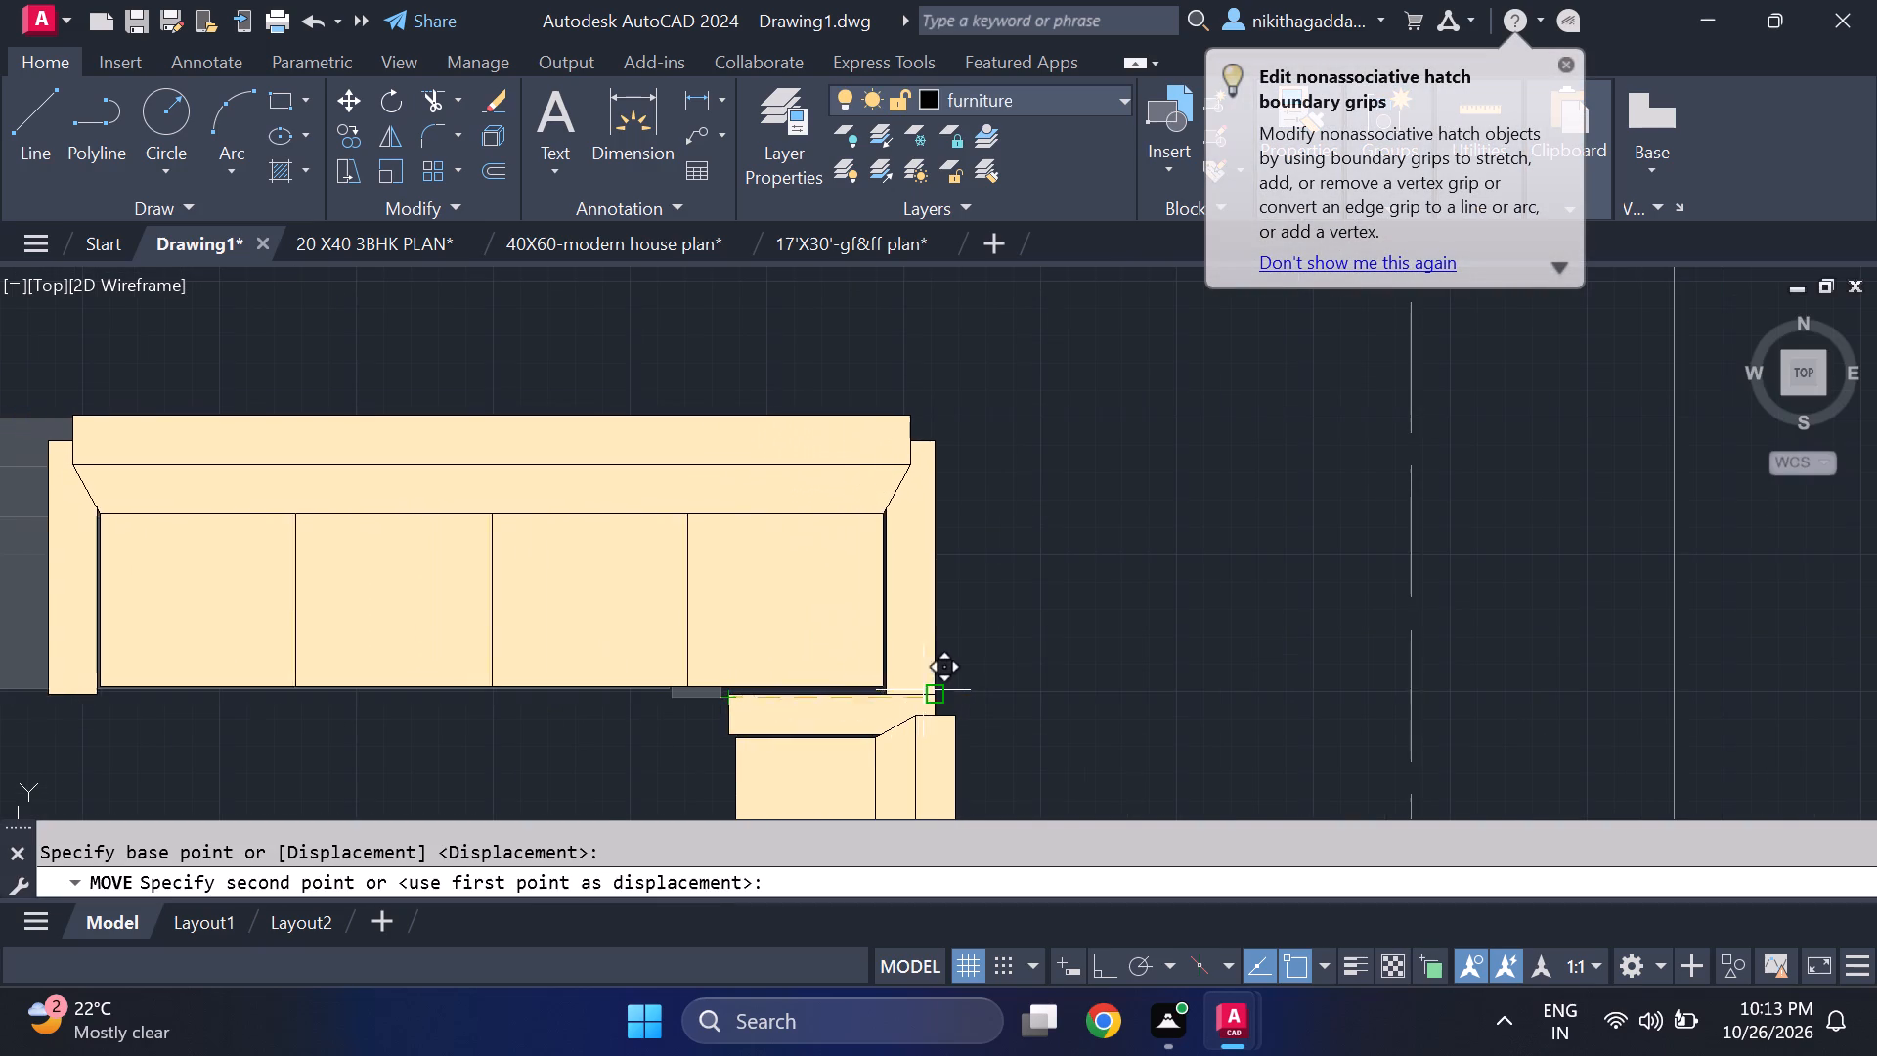
scroll(944, 688, up, 4)
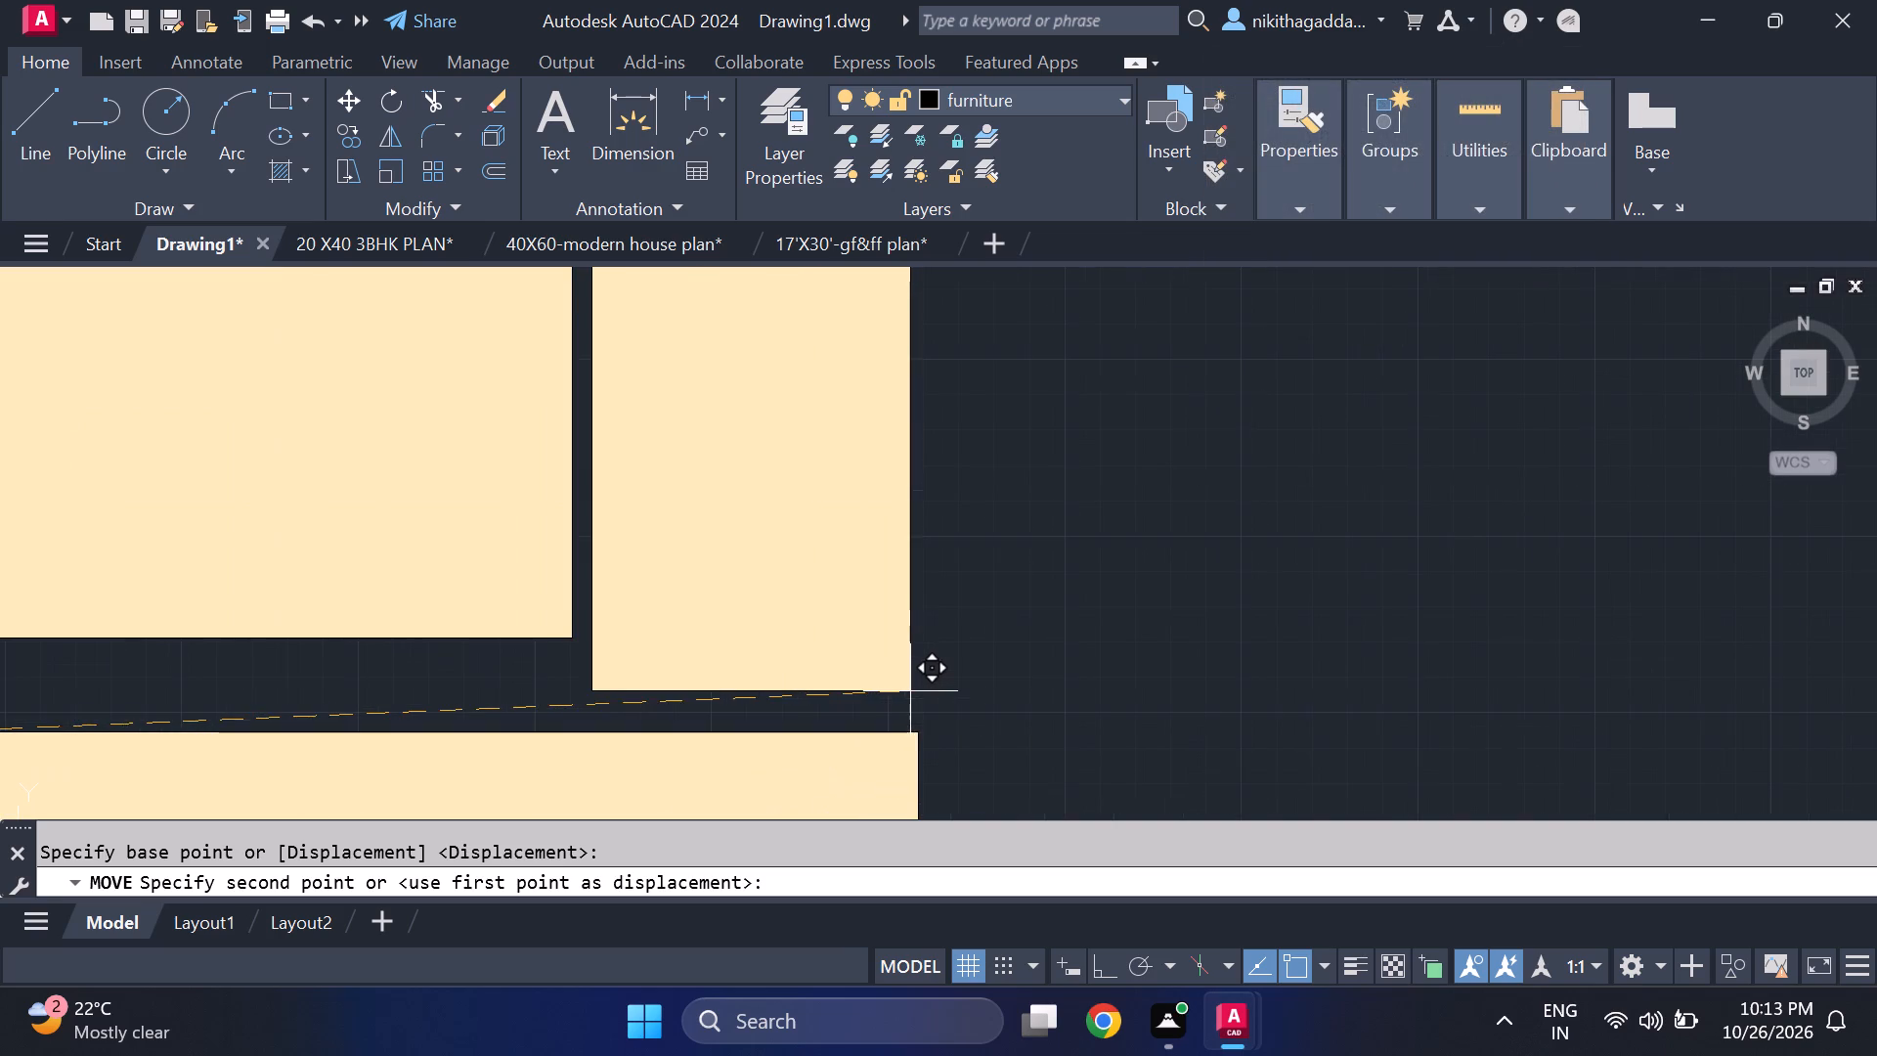
click(925, 690)
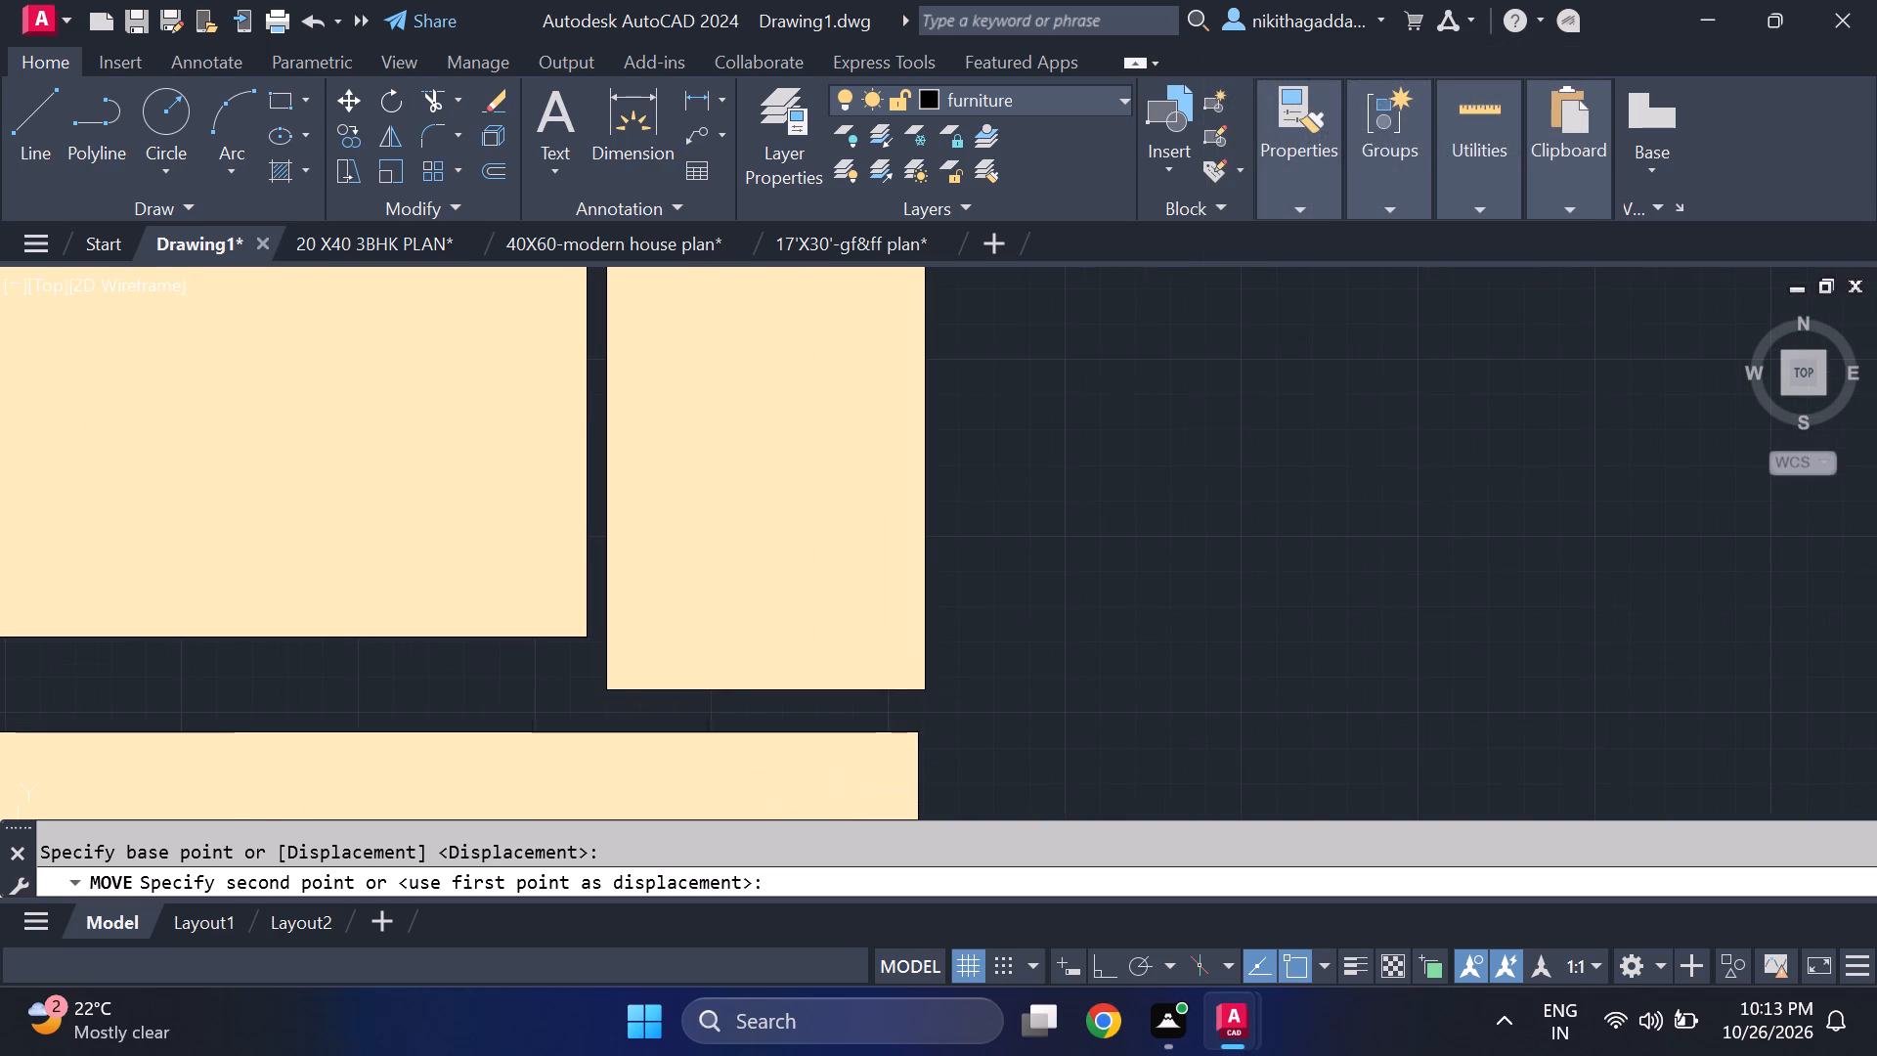
Mirror the sofa and both armchairs about a vertical line west of the set, keeping the source objects.
scroll(932, 686, down, 7)
middle_drag(1017, 761, 987, 606)
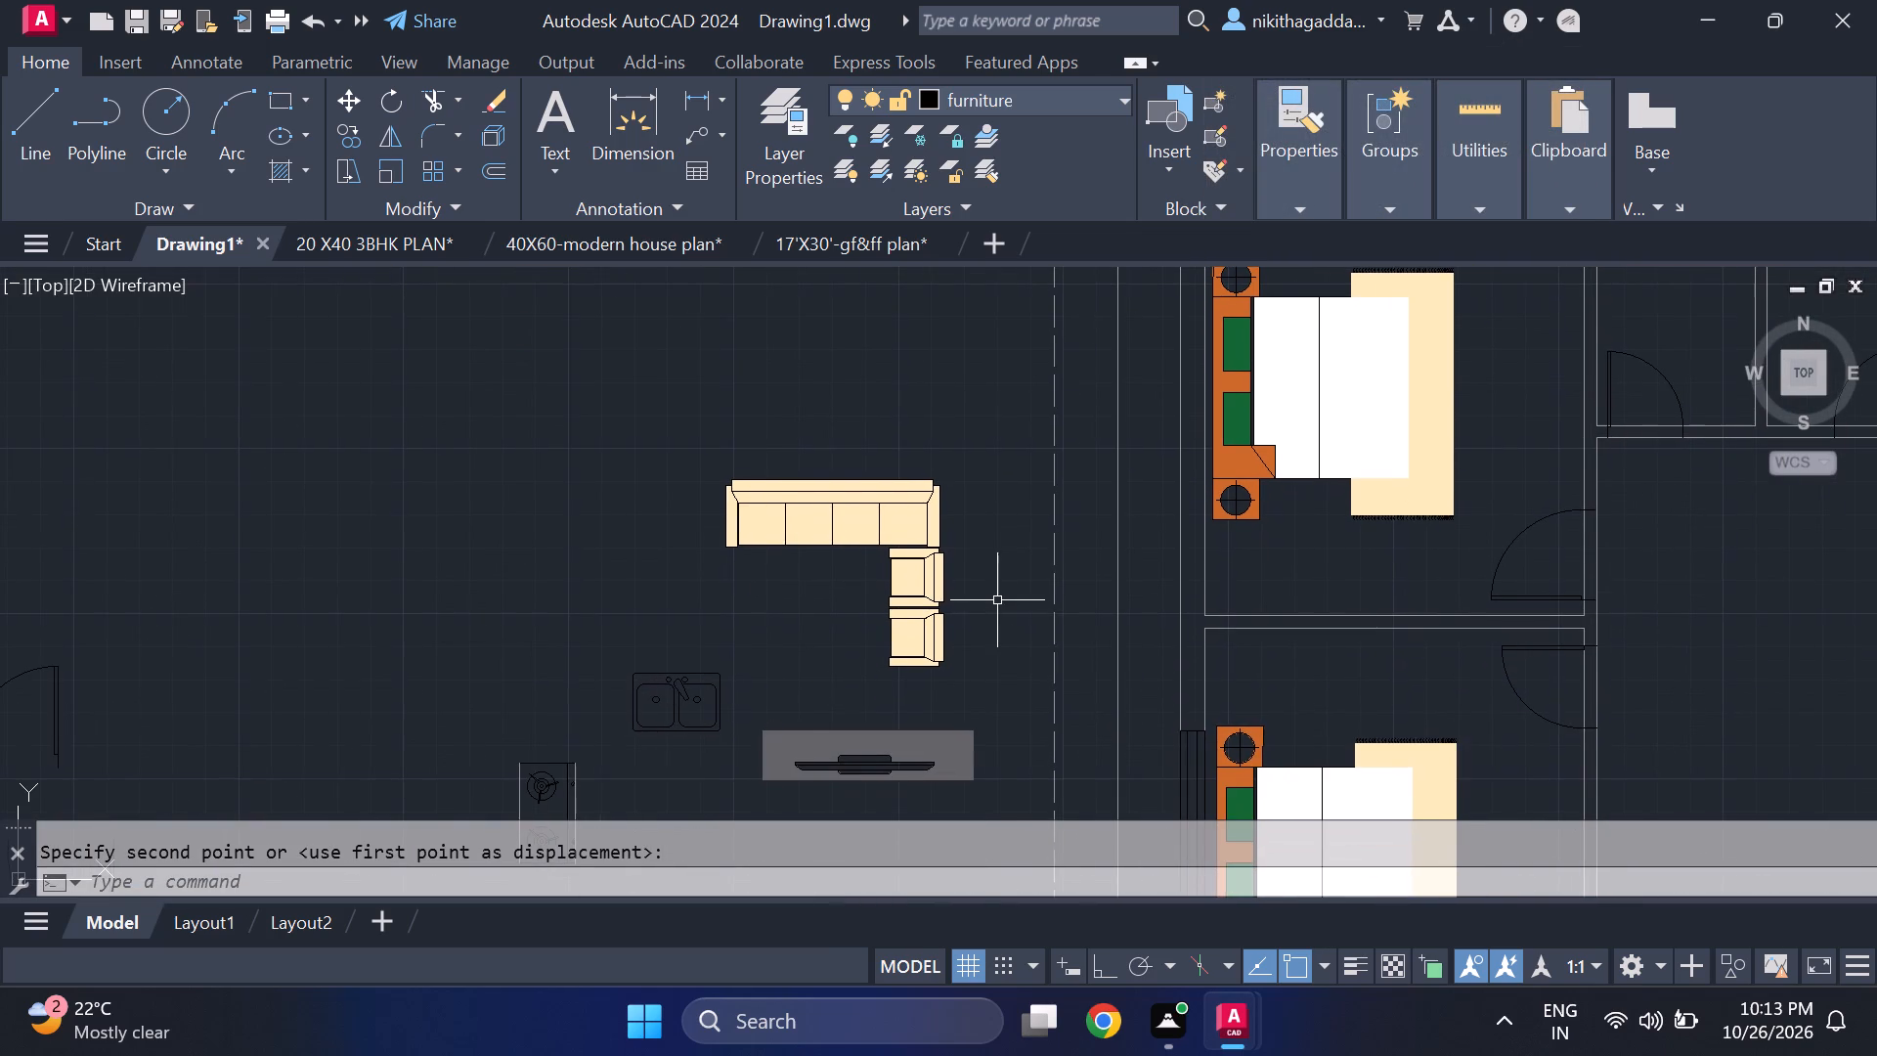
scroll(1010, 611, down, 3)
scroll(1006, 627, up, 3)
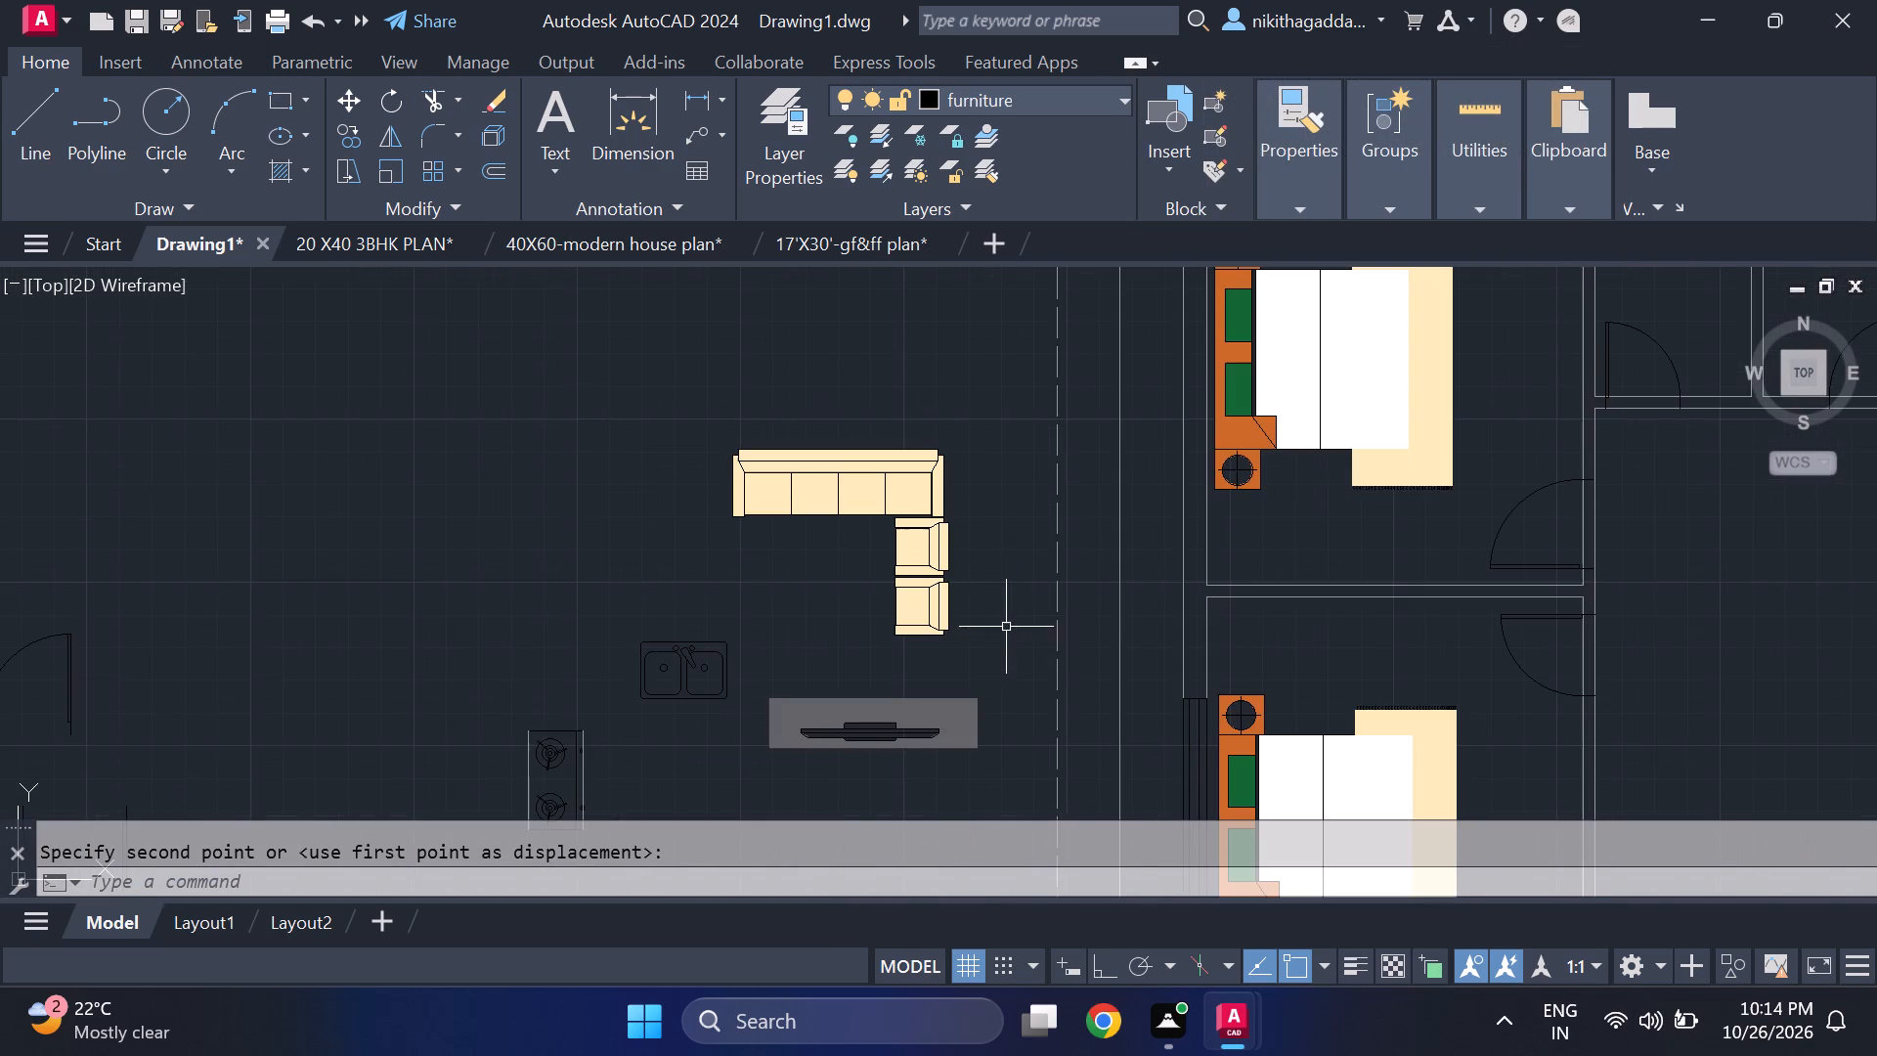
click(999, 409)
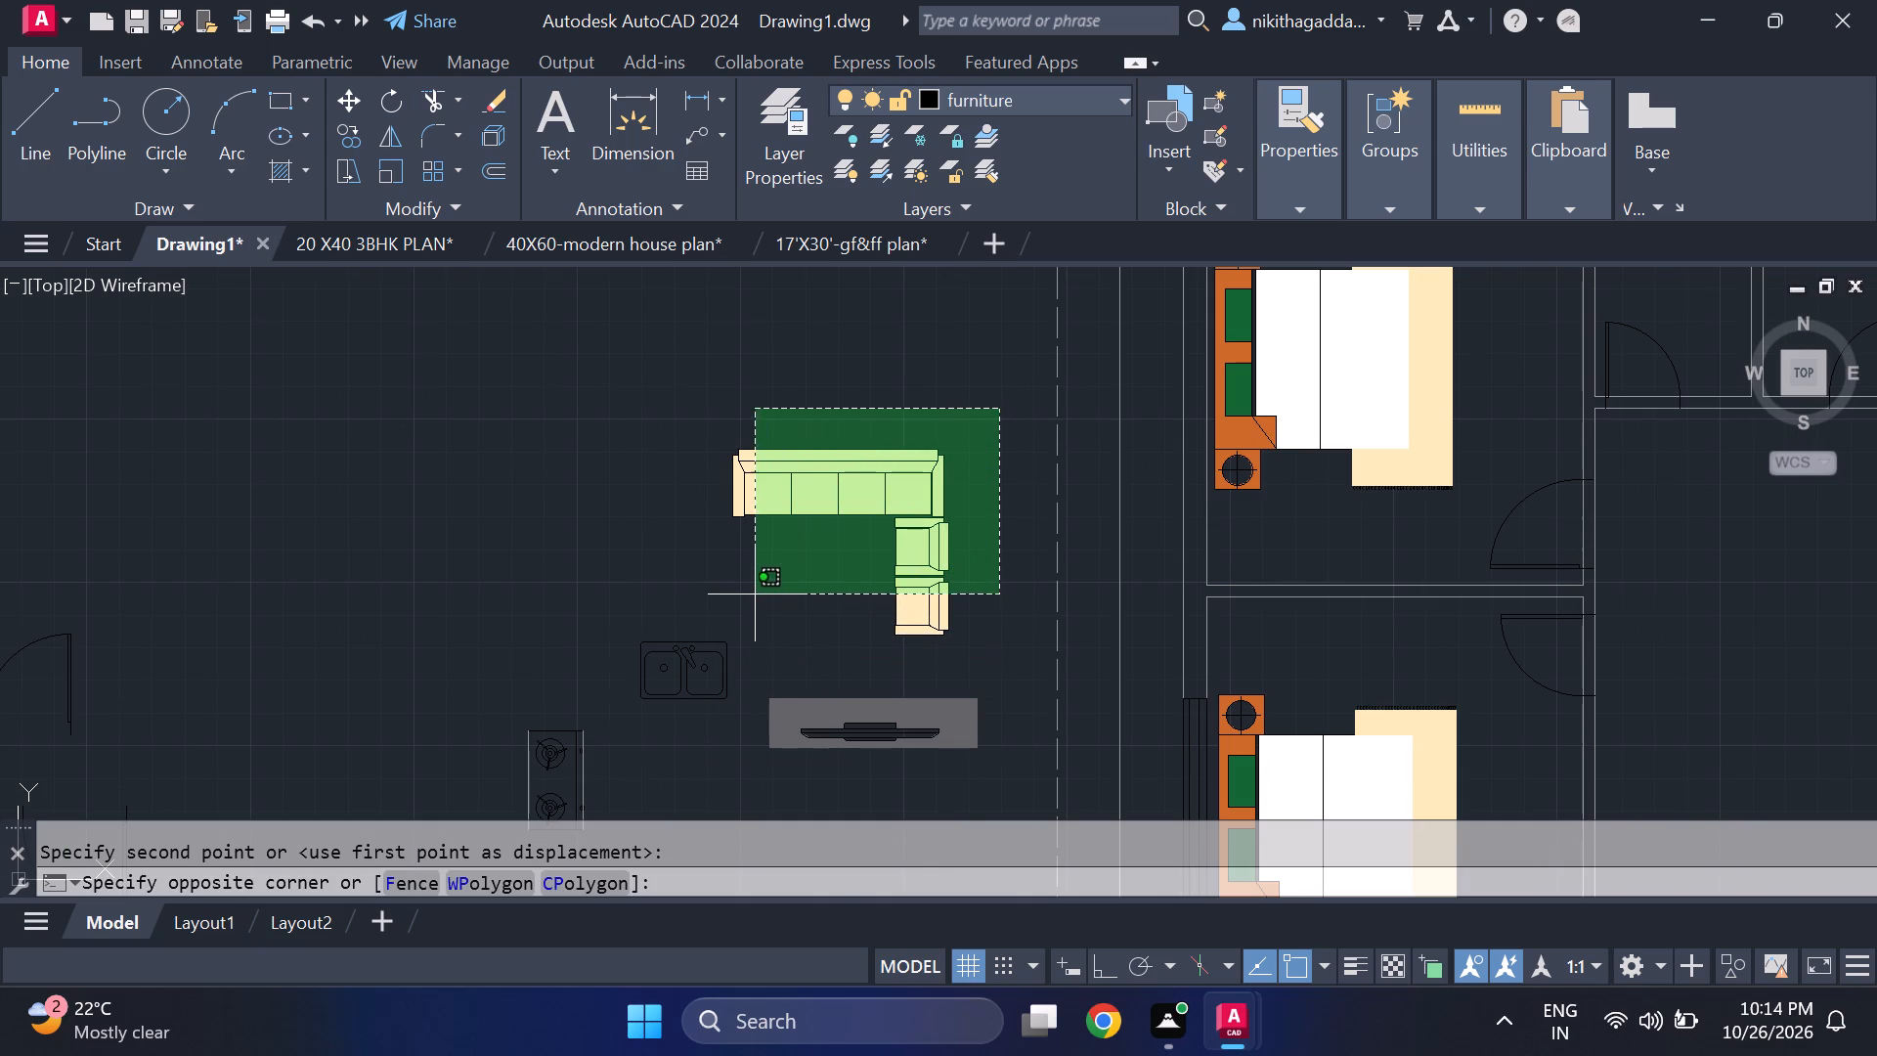
click(688, 607)
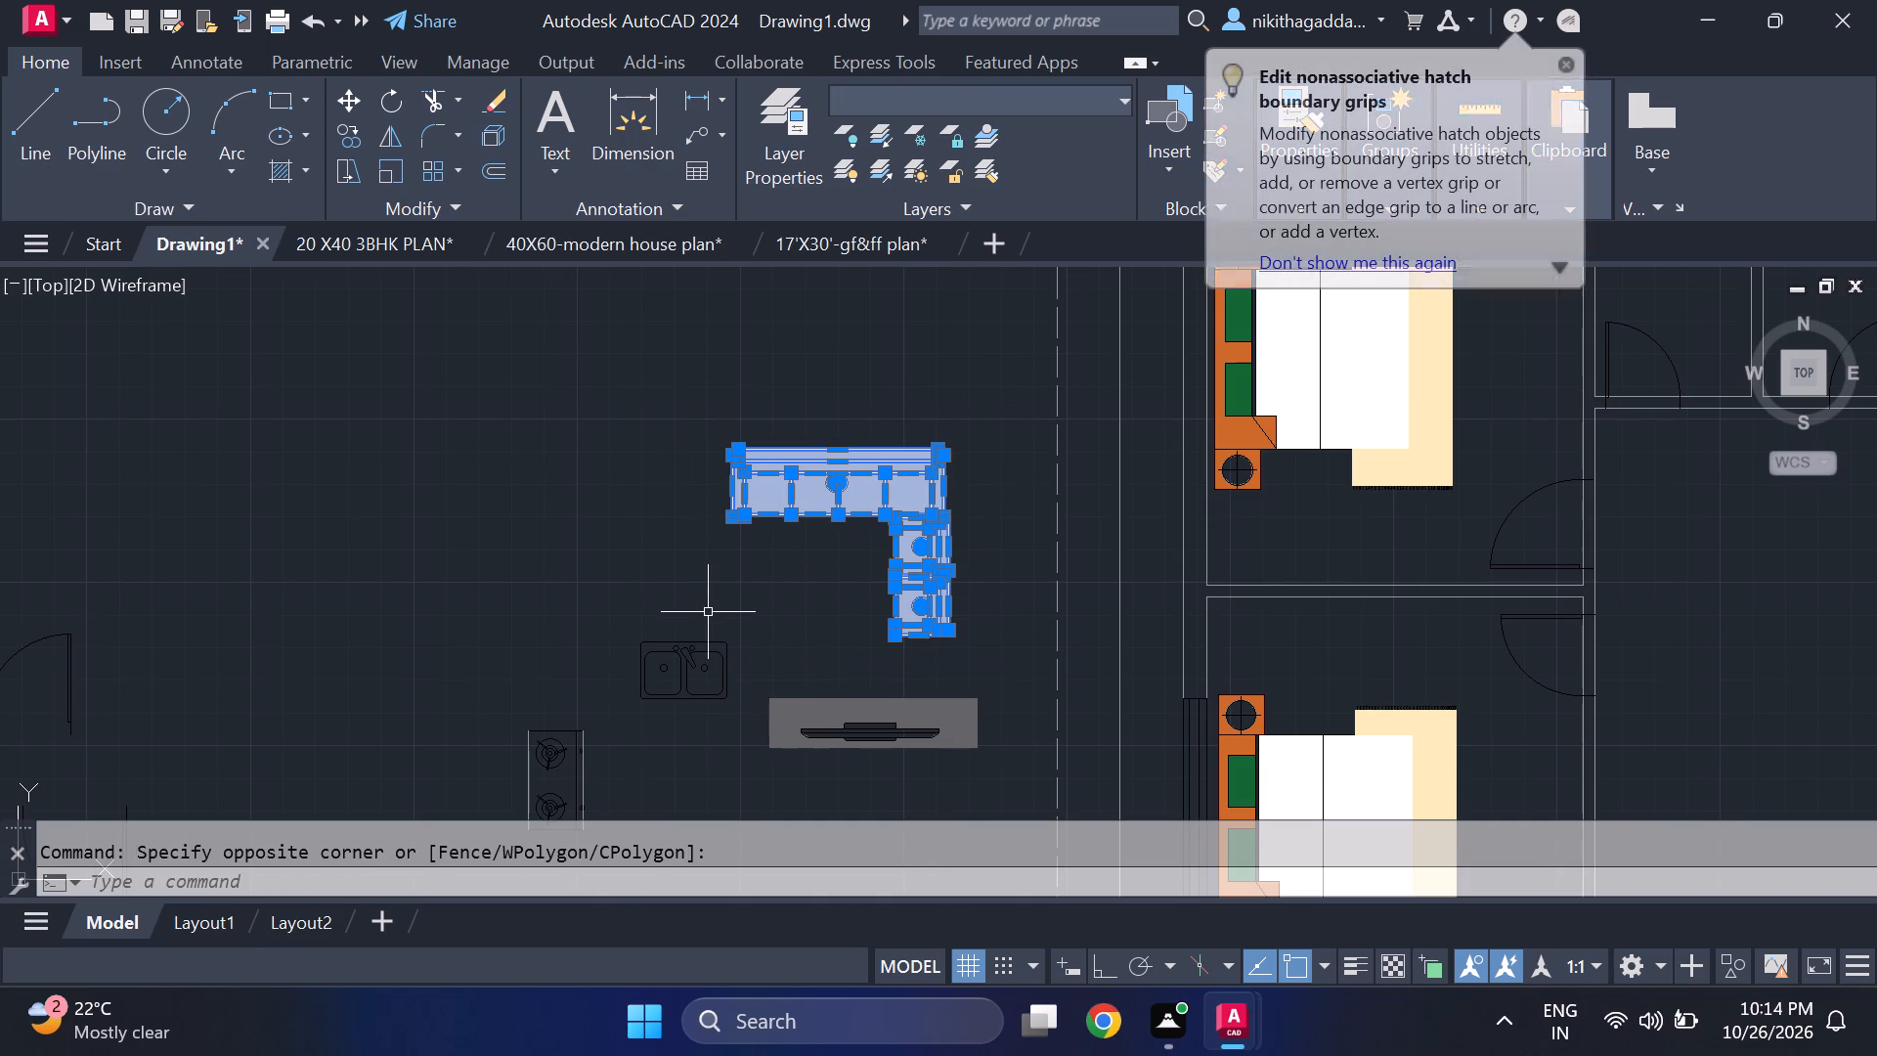
text(mi)
key(Return)
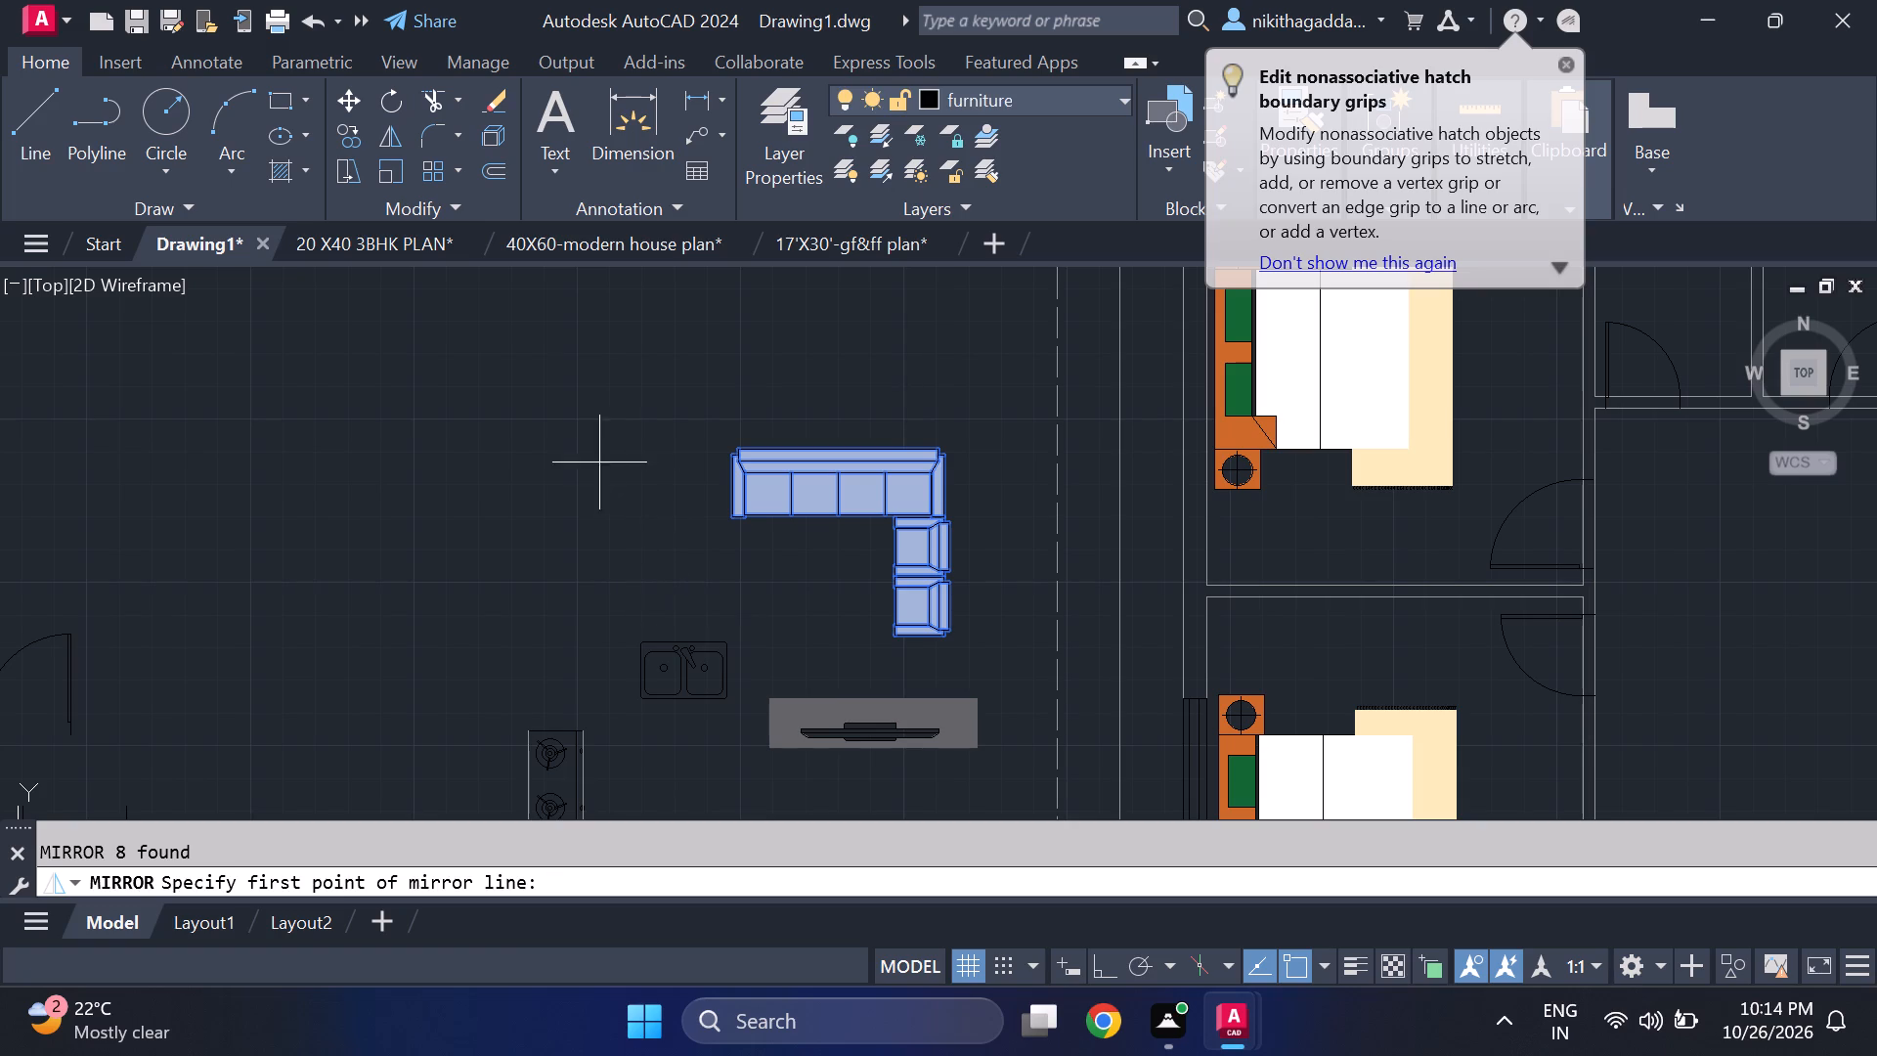
click(374, 400)
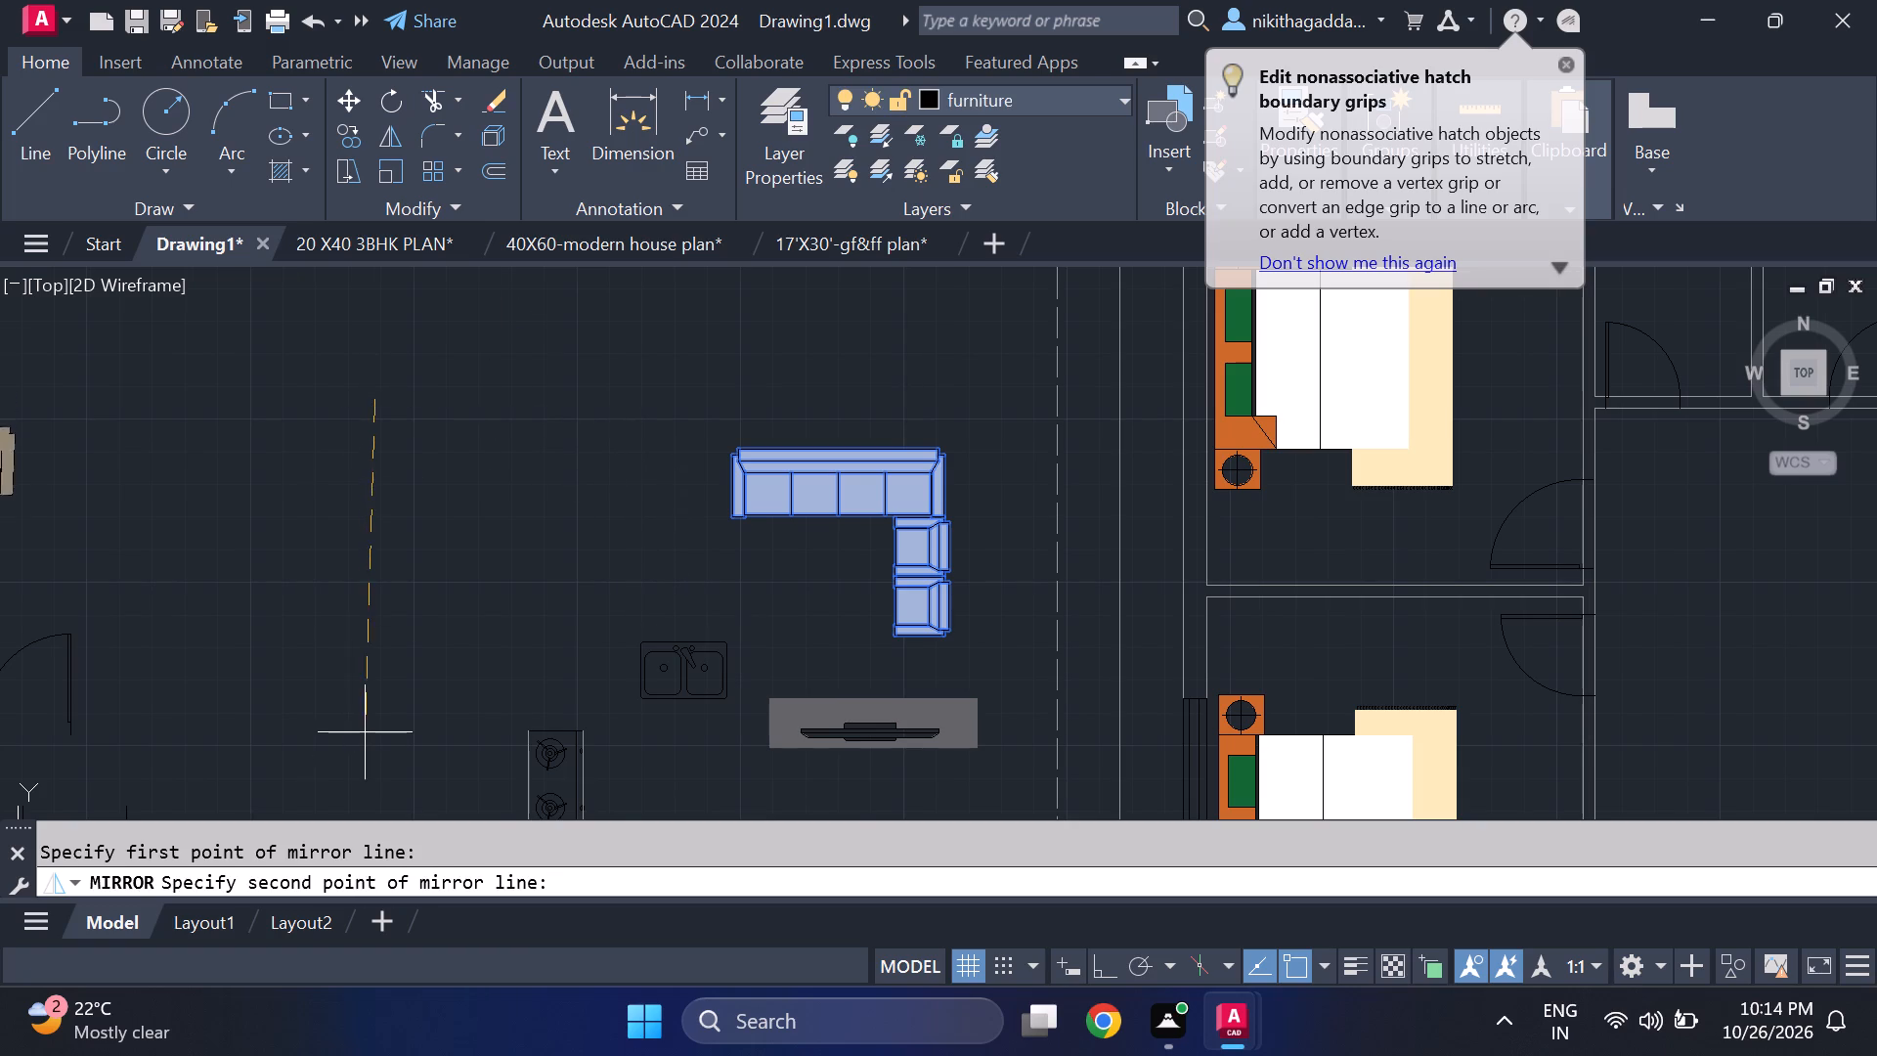
scroll(367, 732, down, 3)
key(F8)
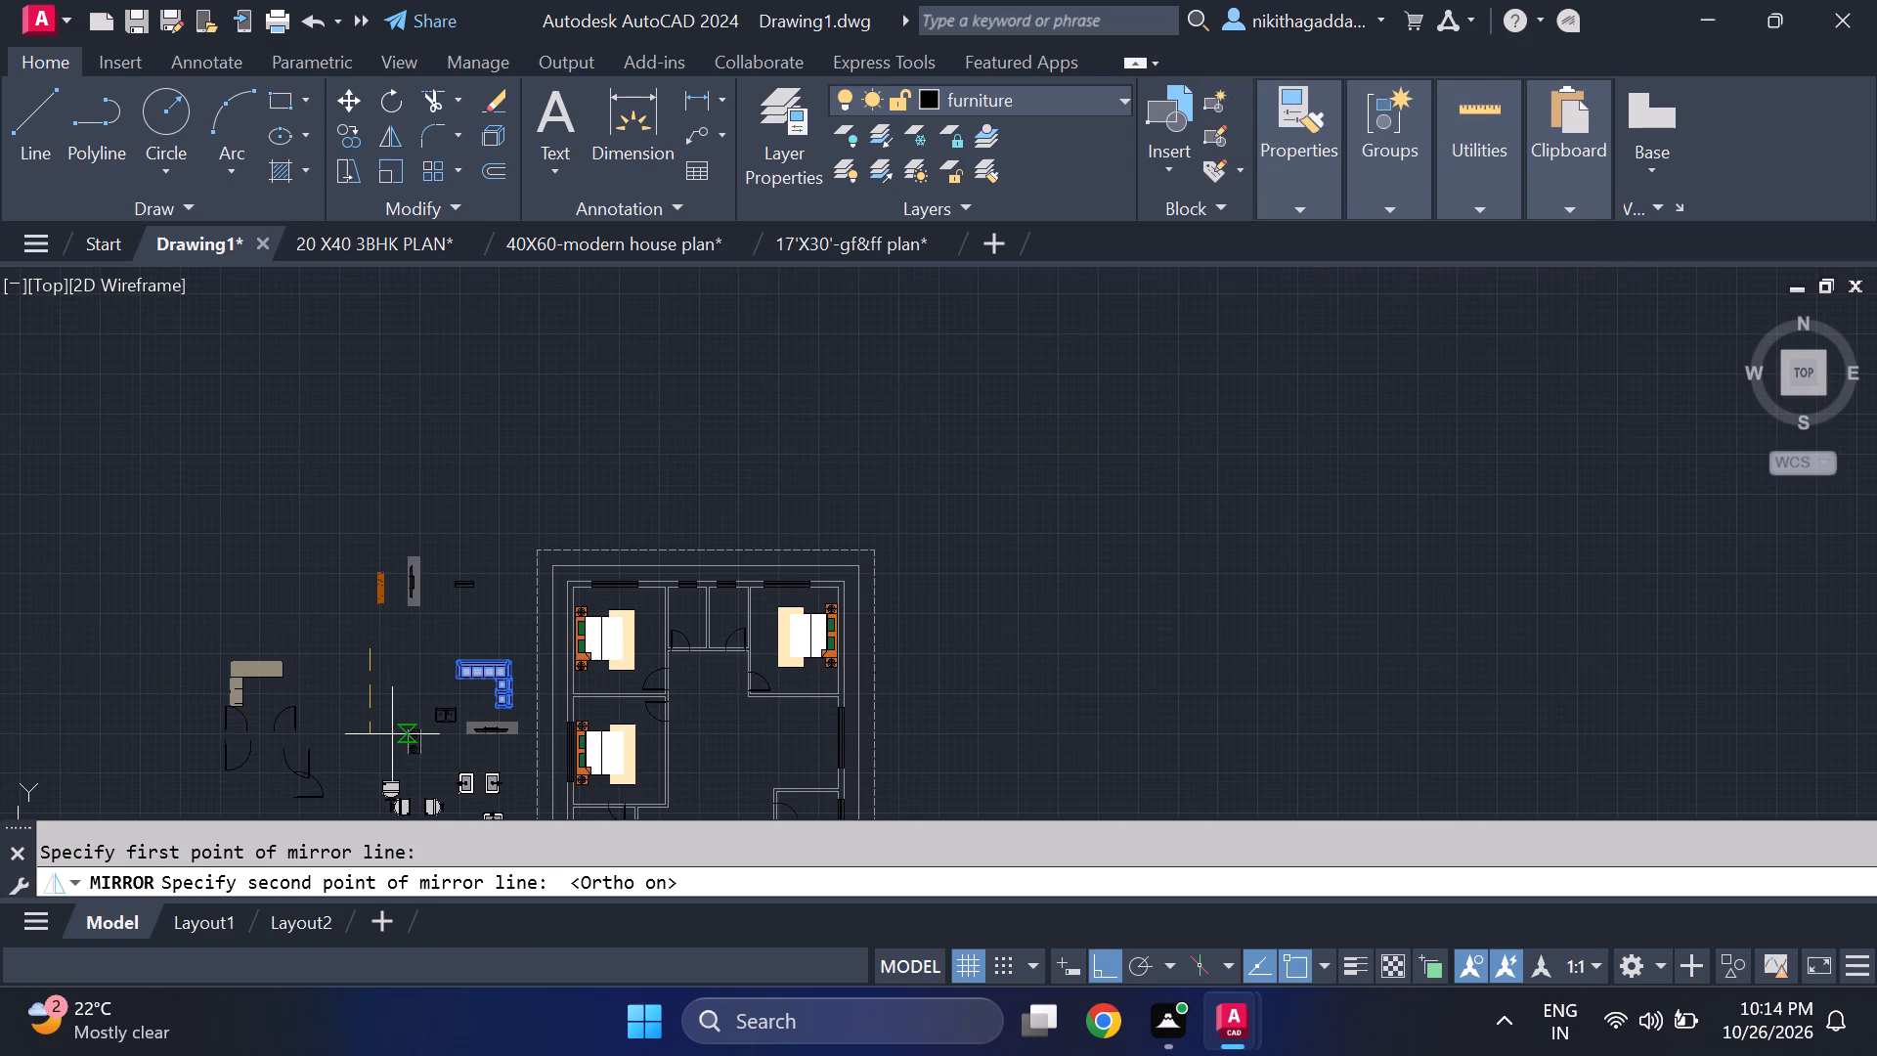
click(367, 737)
text(no)
key(Return)
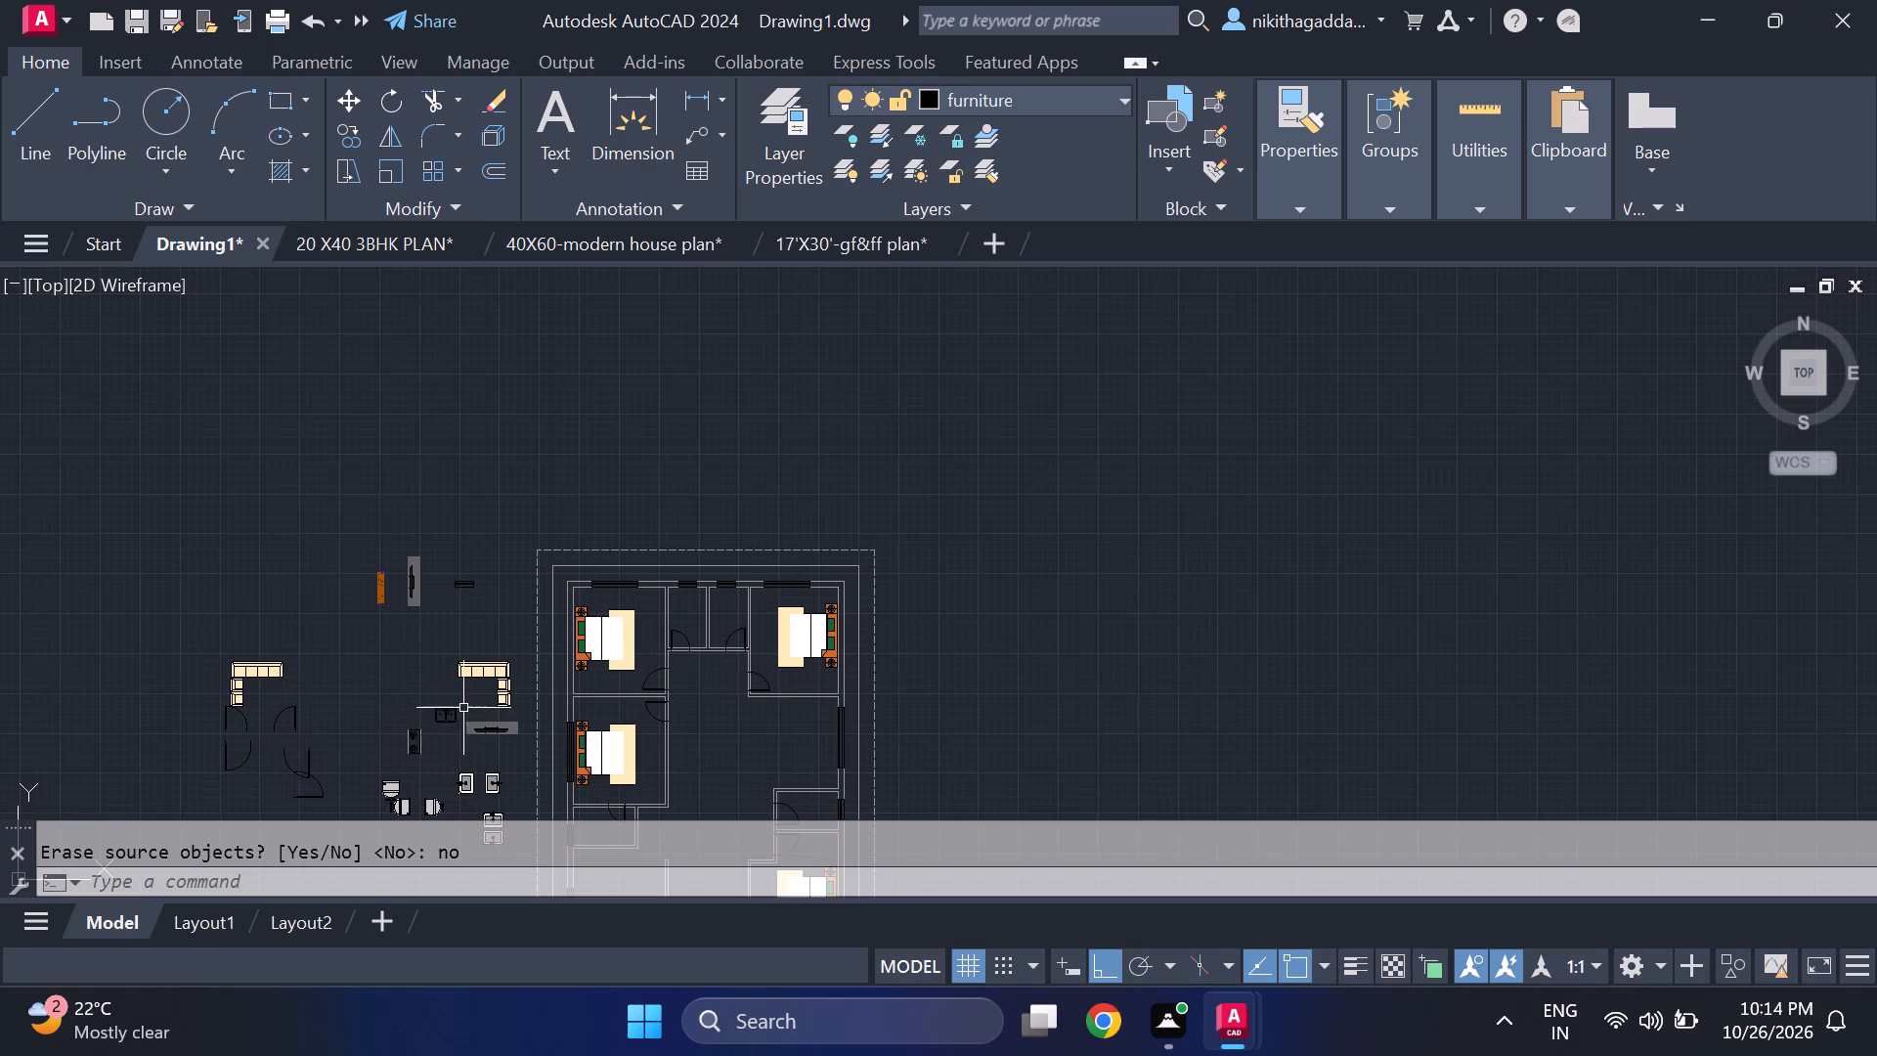
Move the original L-shaped sofa set into the open hall just below the upper-right bedroom, beside the east wall window.
scroll(492, 708, up, 2)
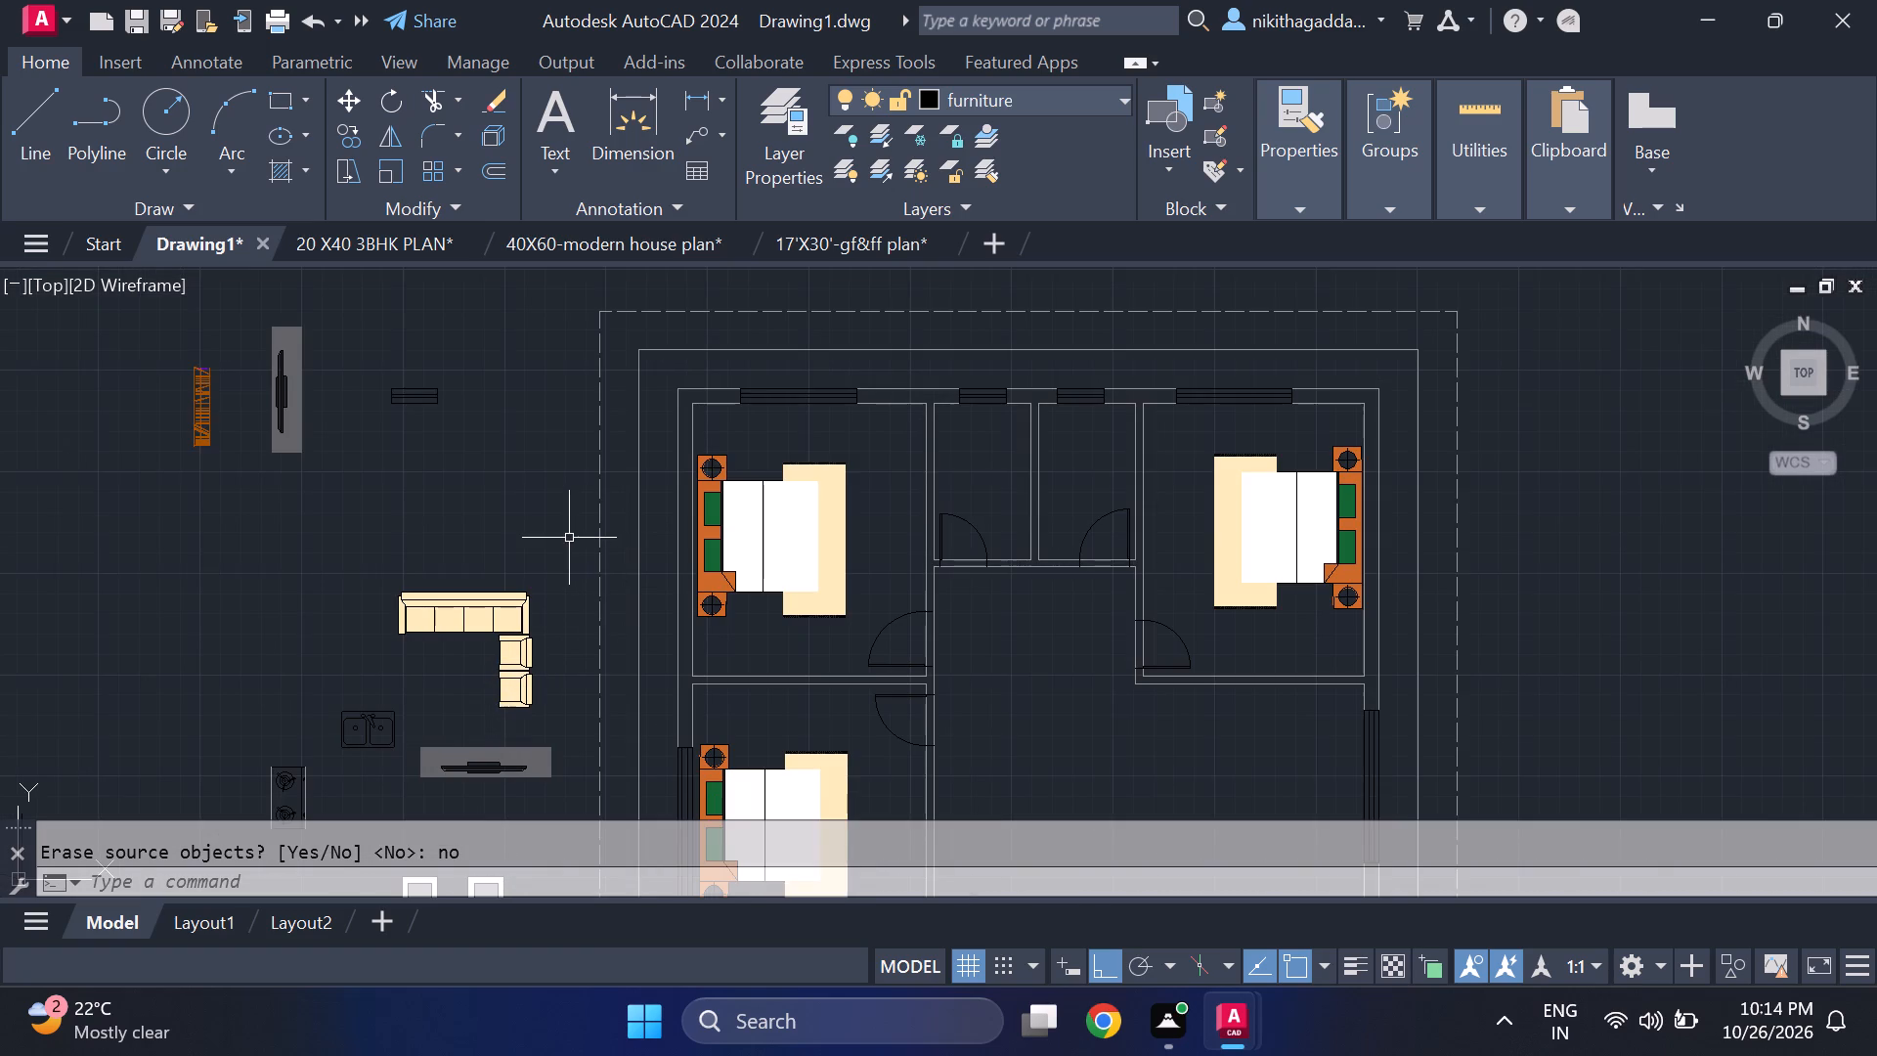
click(569, 538)
click(378, 709)
key(m)
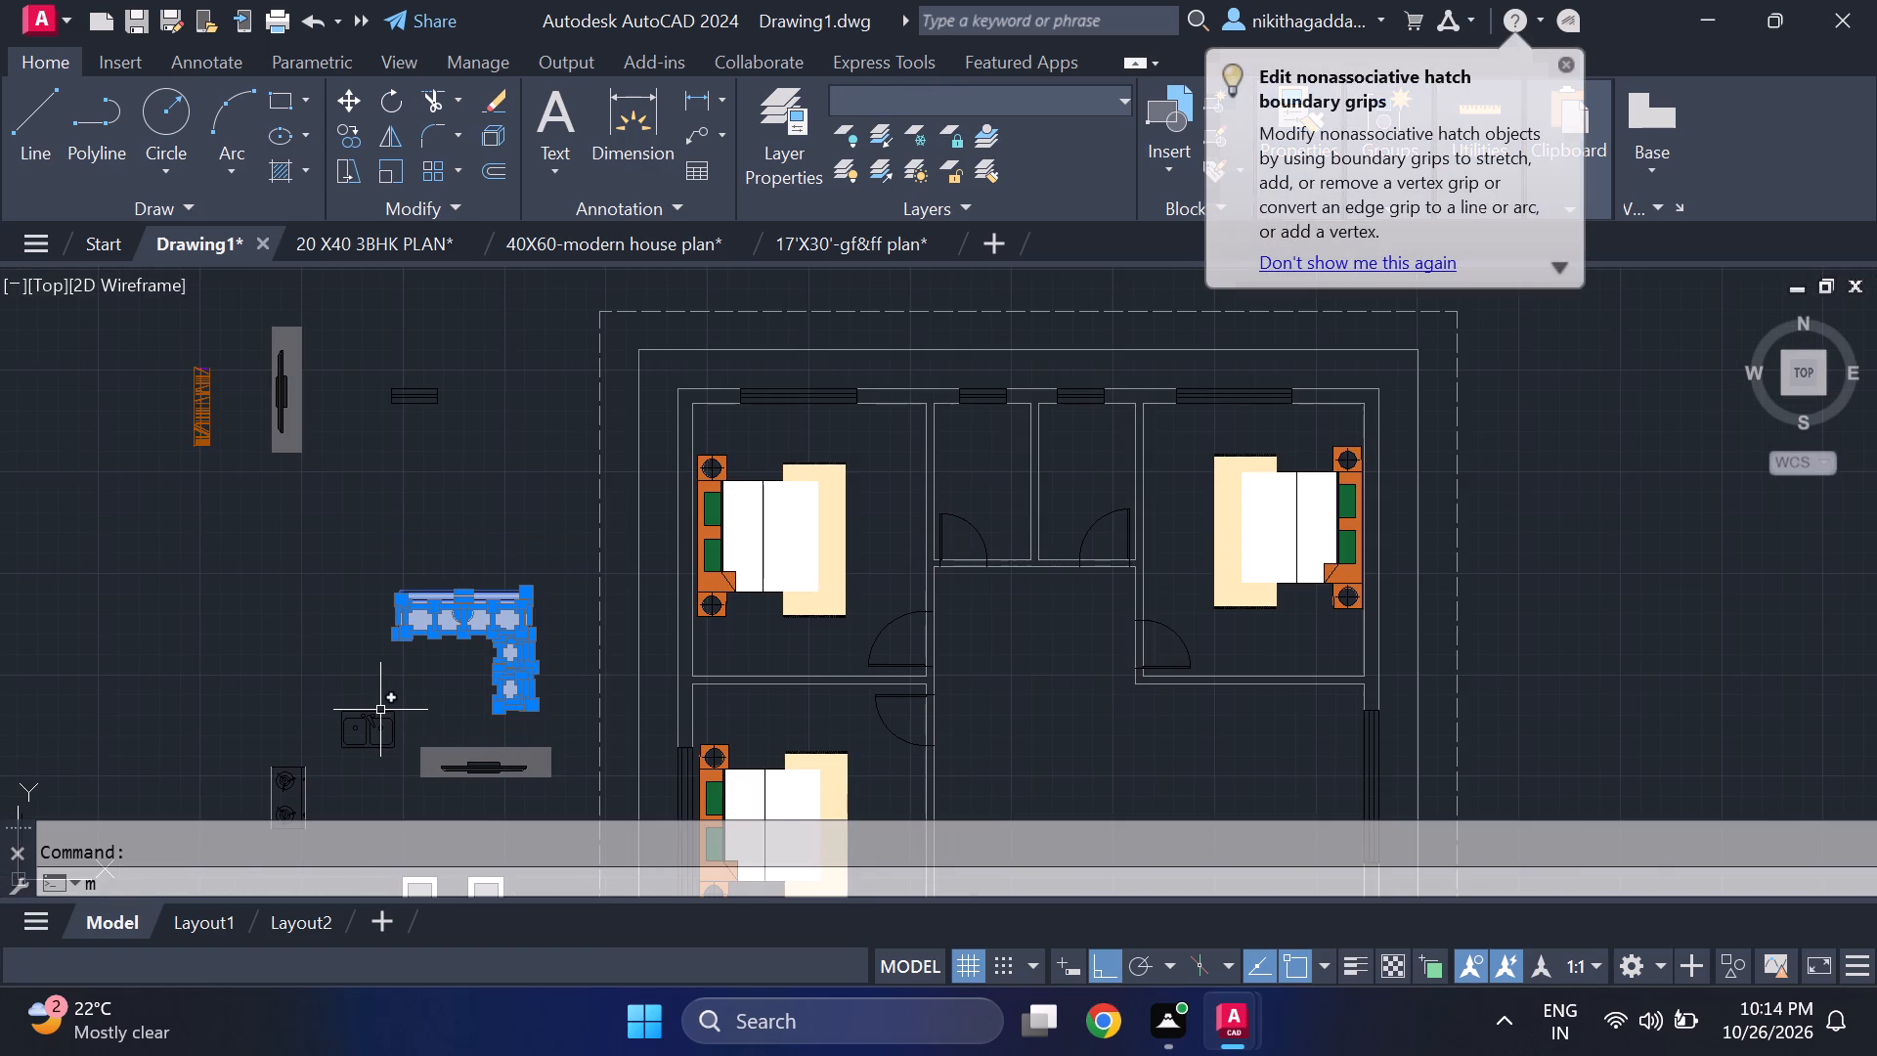
key(Return)
click(403, 580)
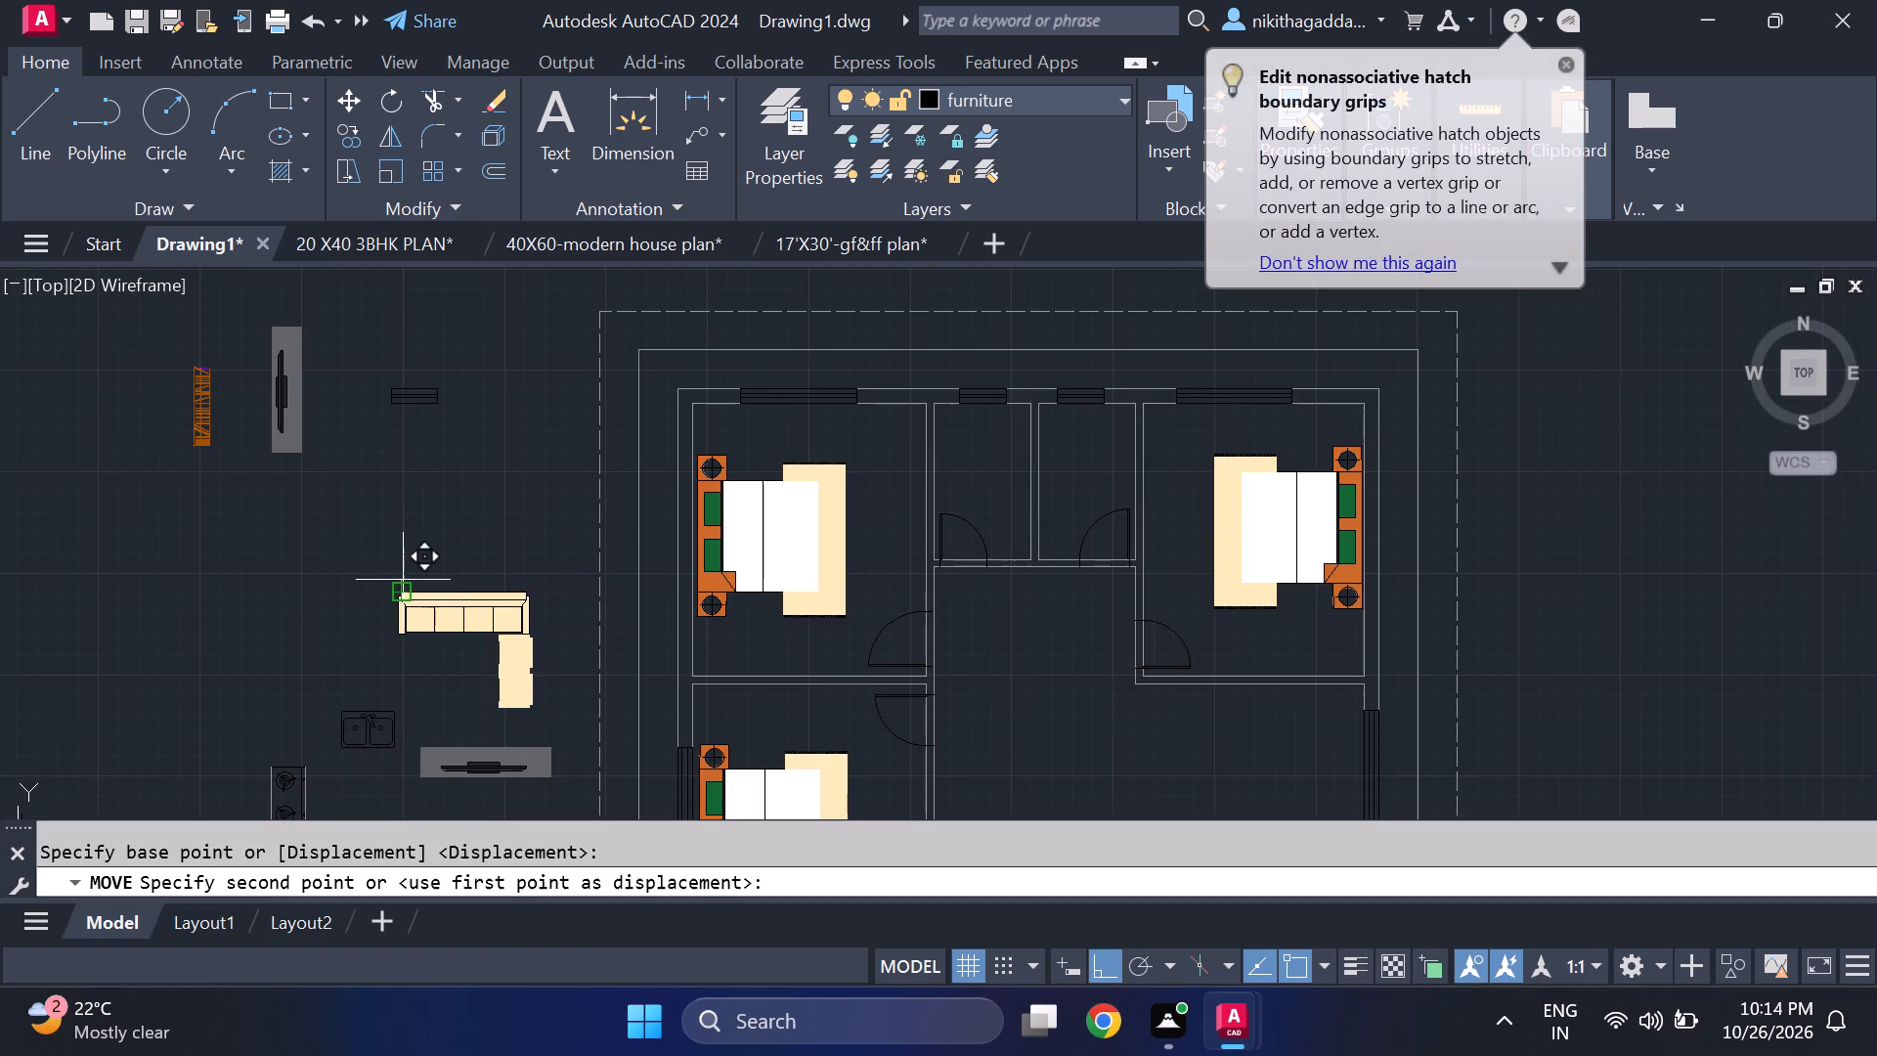
middle_drag(1039, 586, 360, 356)
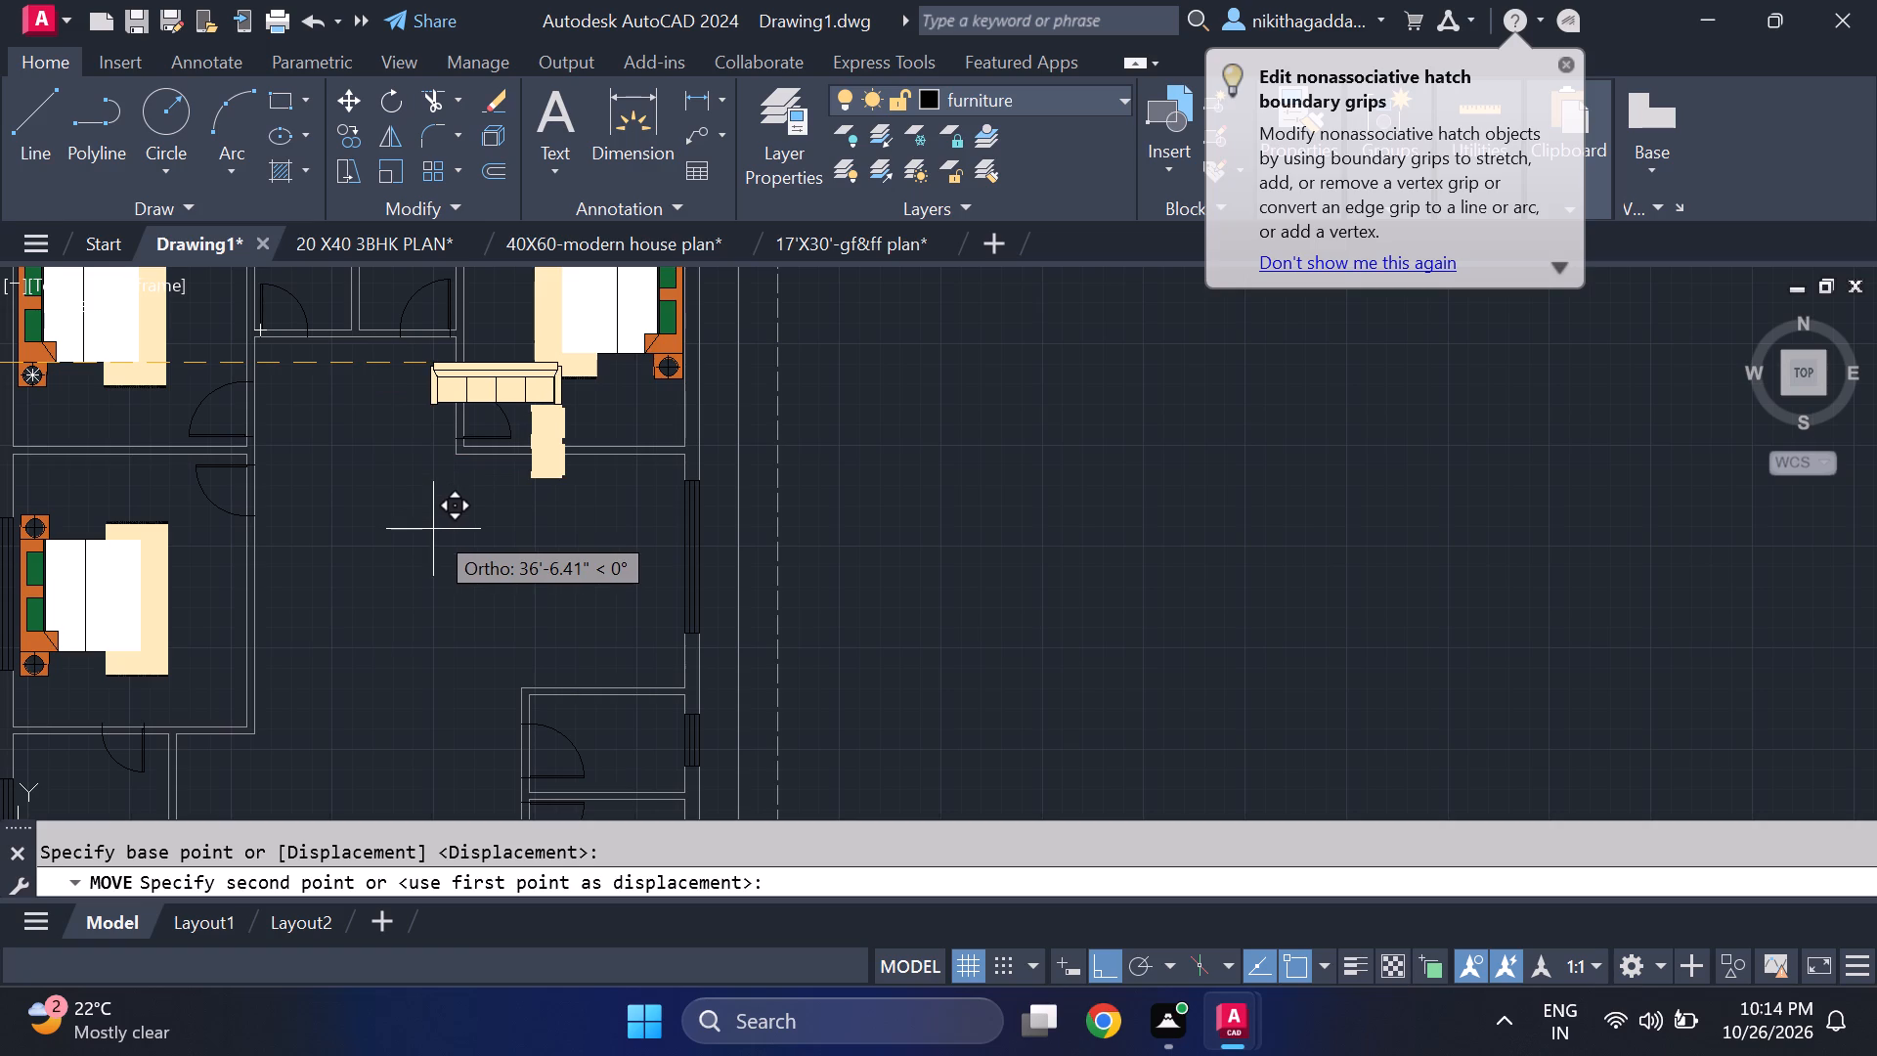
key(F8)
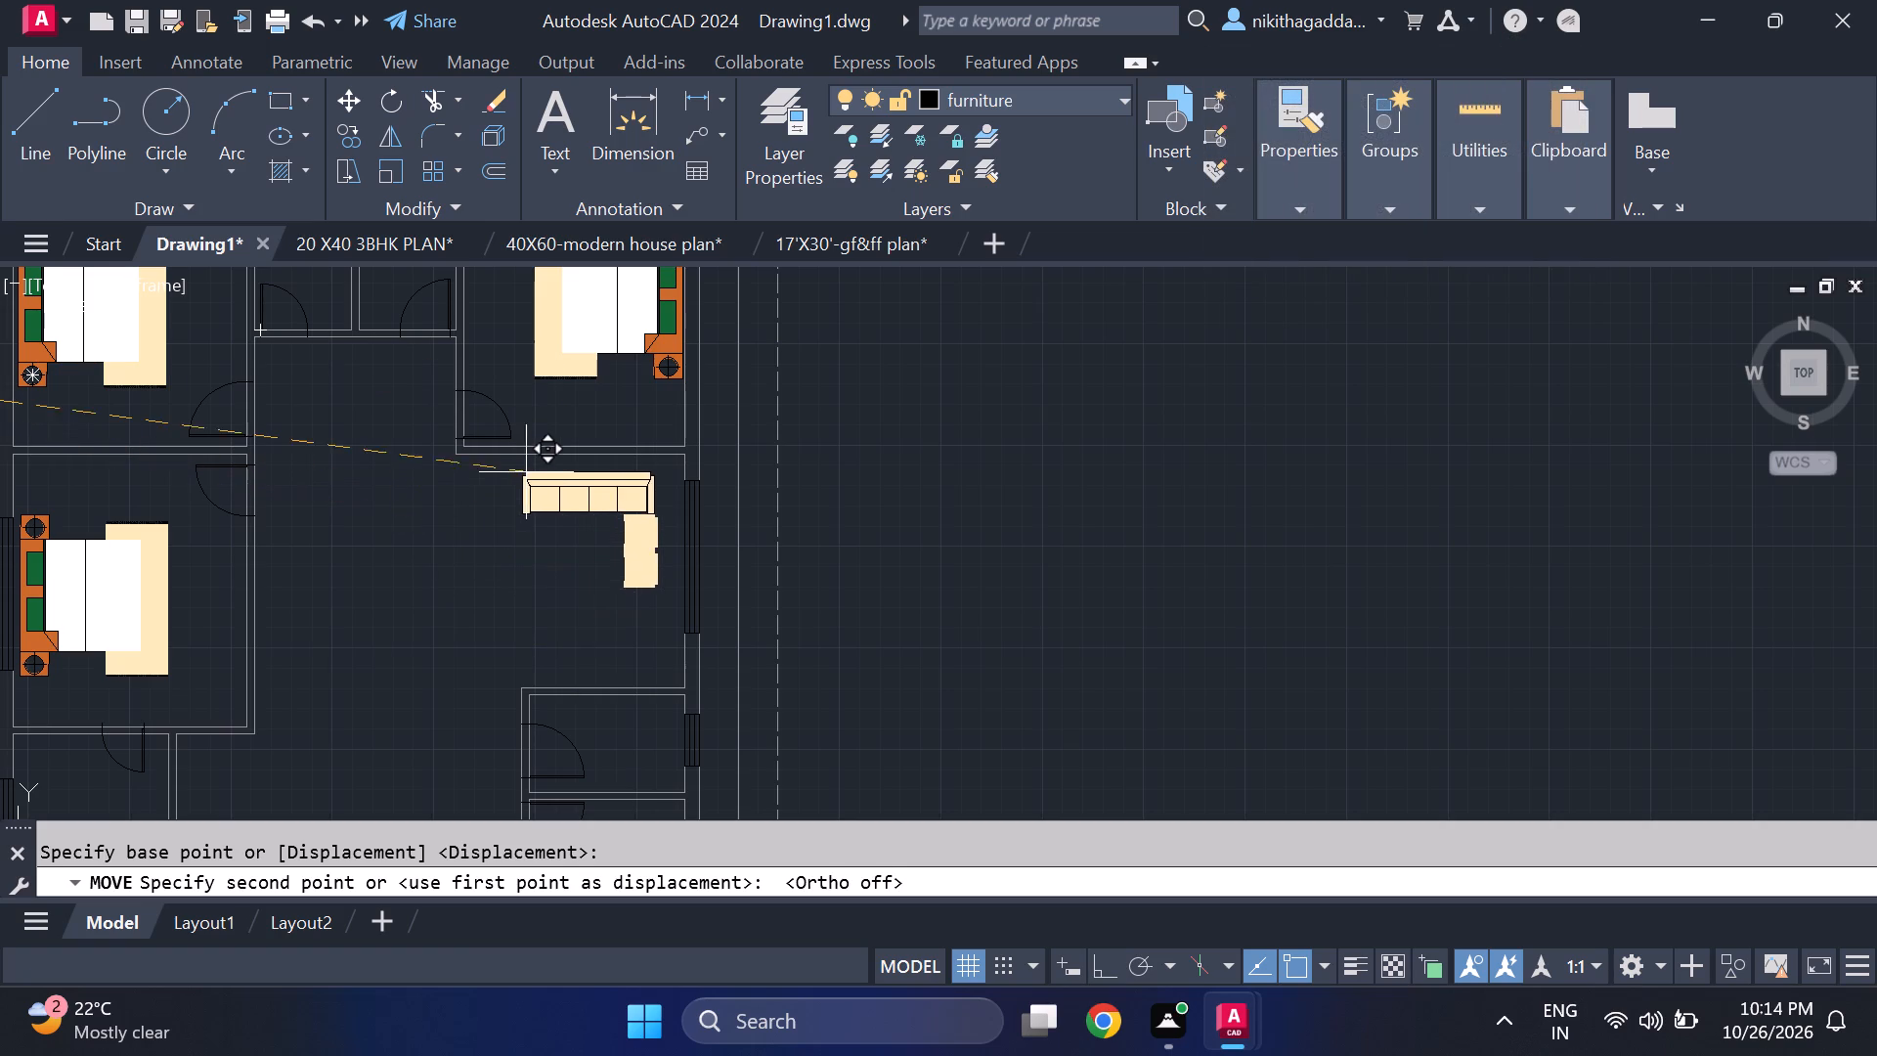
scroll(536, 467, up, 1)
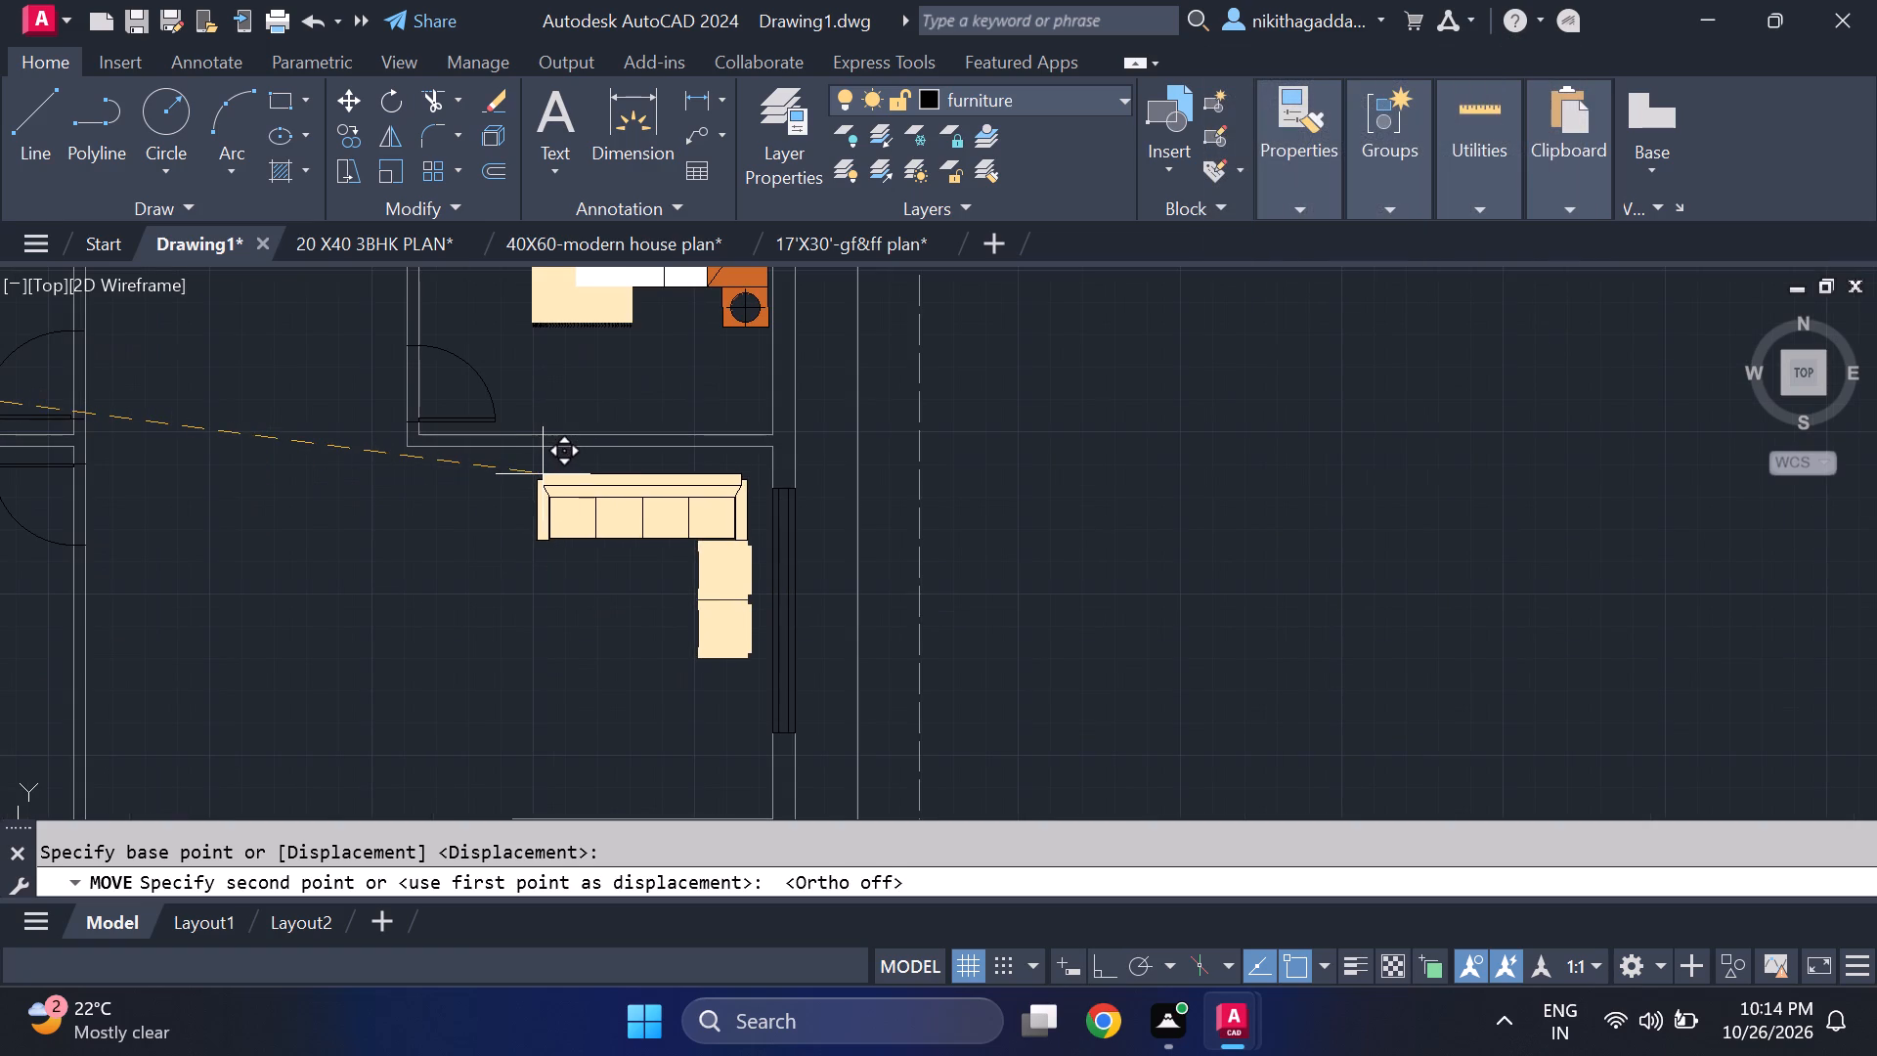
click(545, 474)
scroll(544, 474, down, 1)
scroll(470, 559, down, 1)
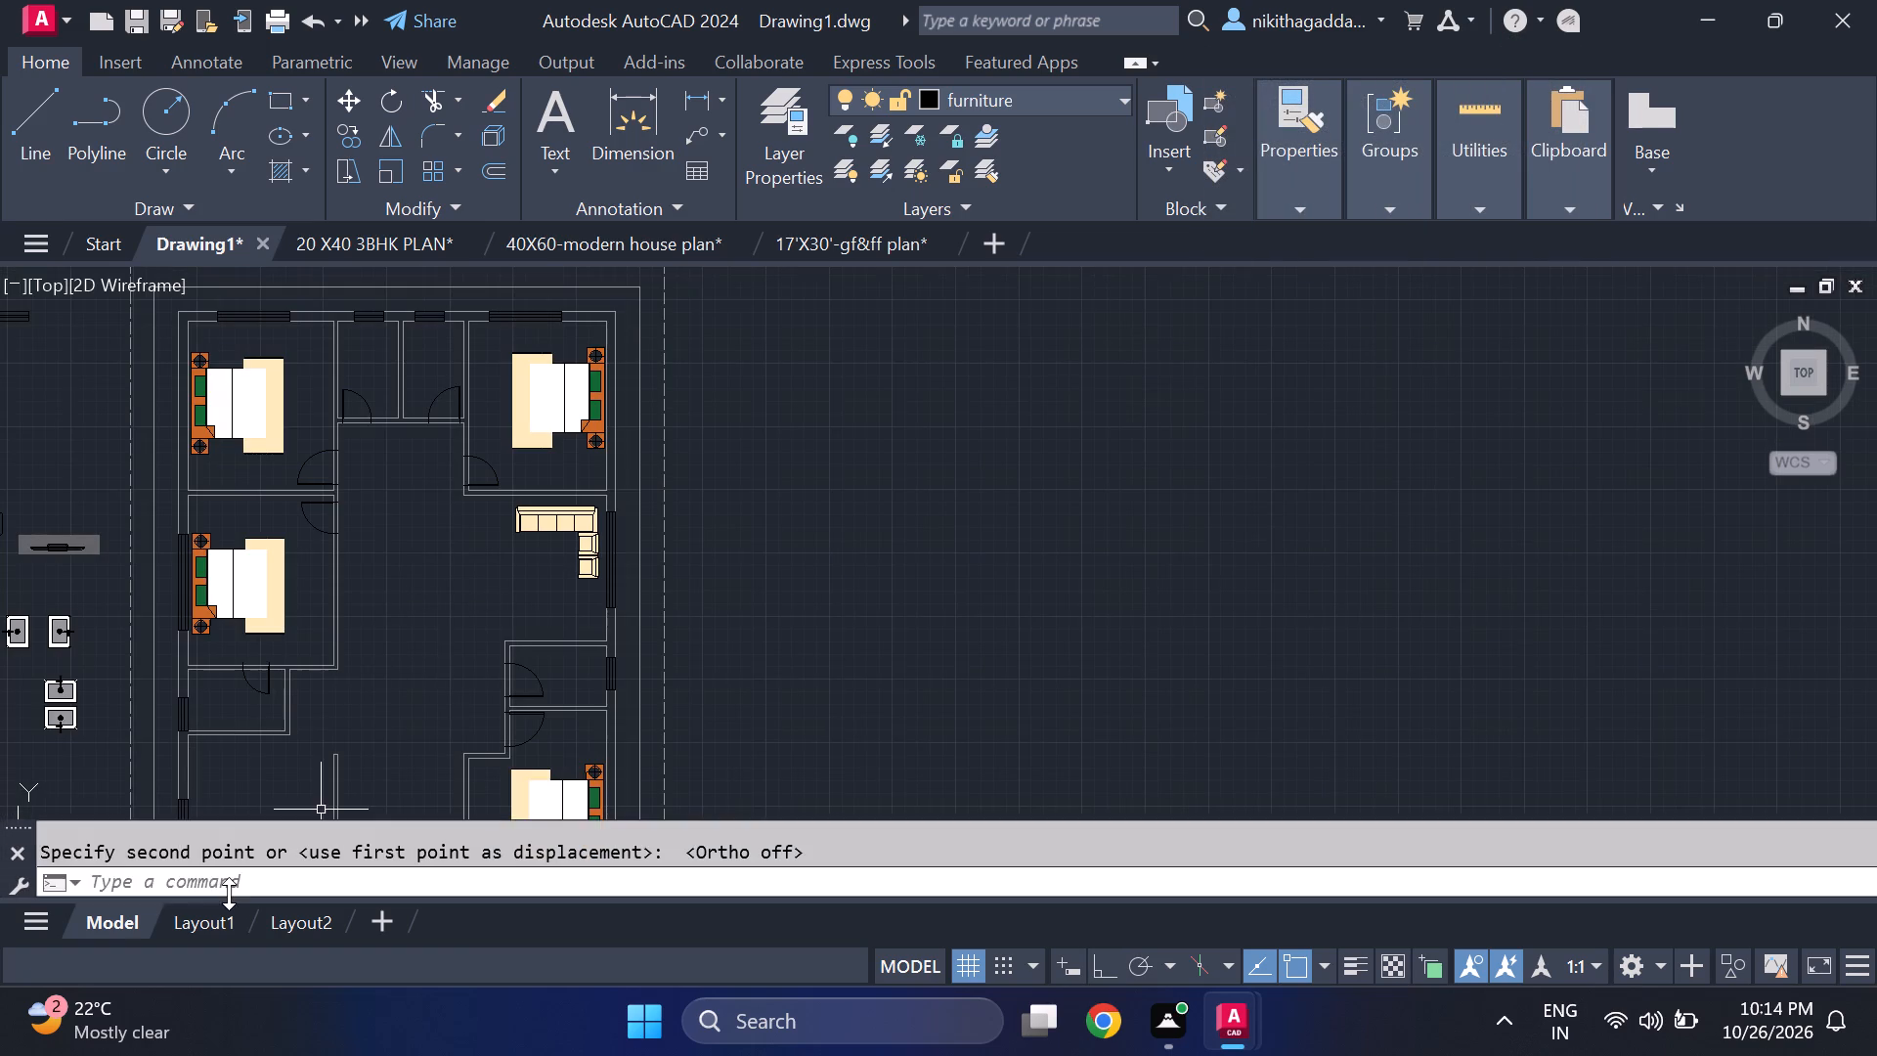
Erase the lower armchair and its hatch from the mirrored L-shaped sofa set outside the plan, keeping the sofa and upper armchair.
middle_drag(837, 527, 1262, 525)
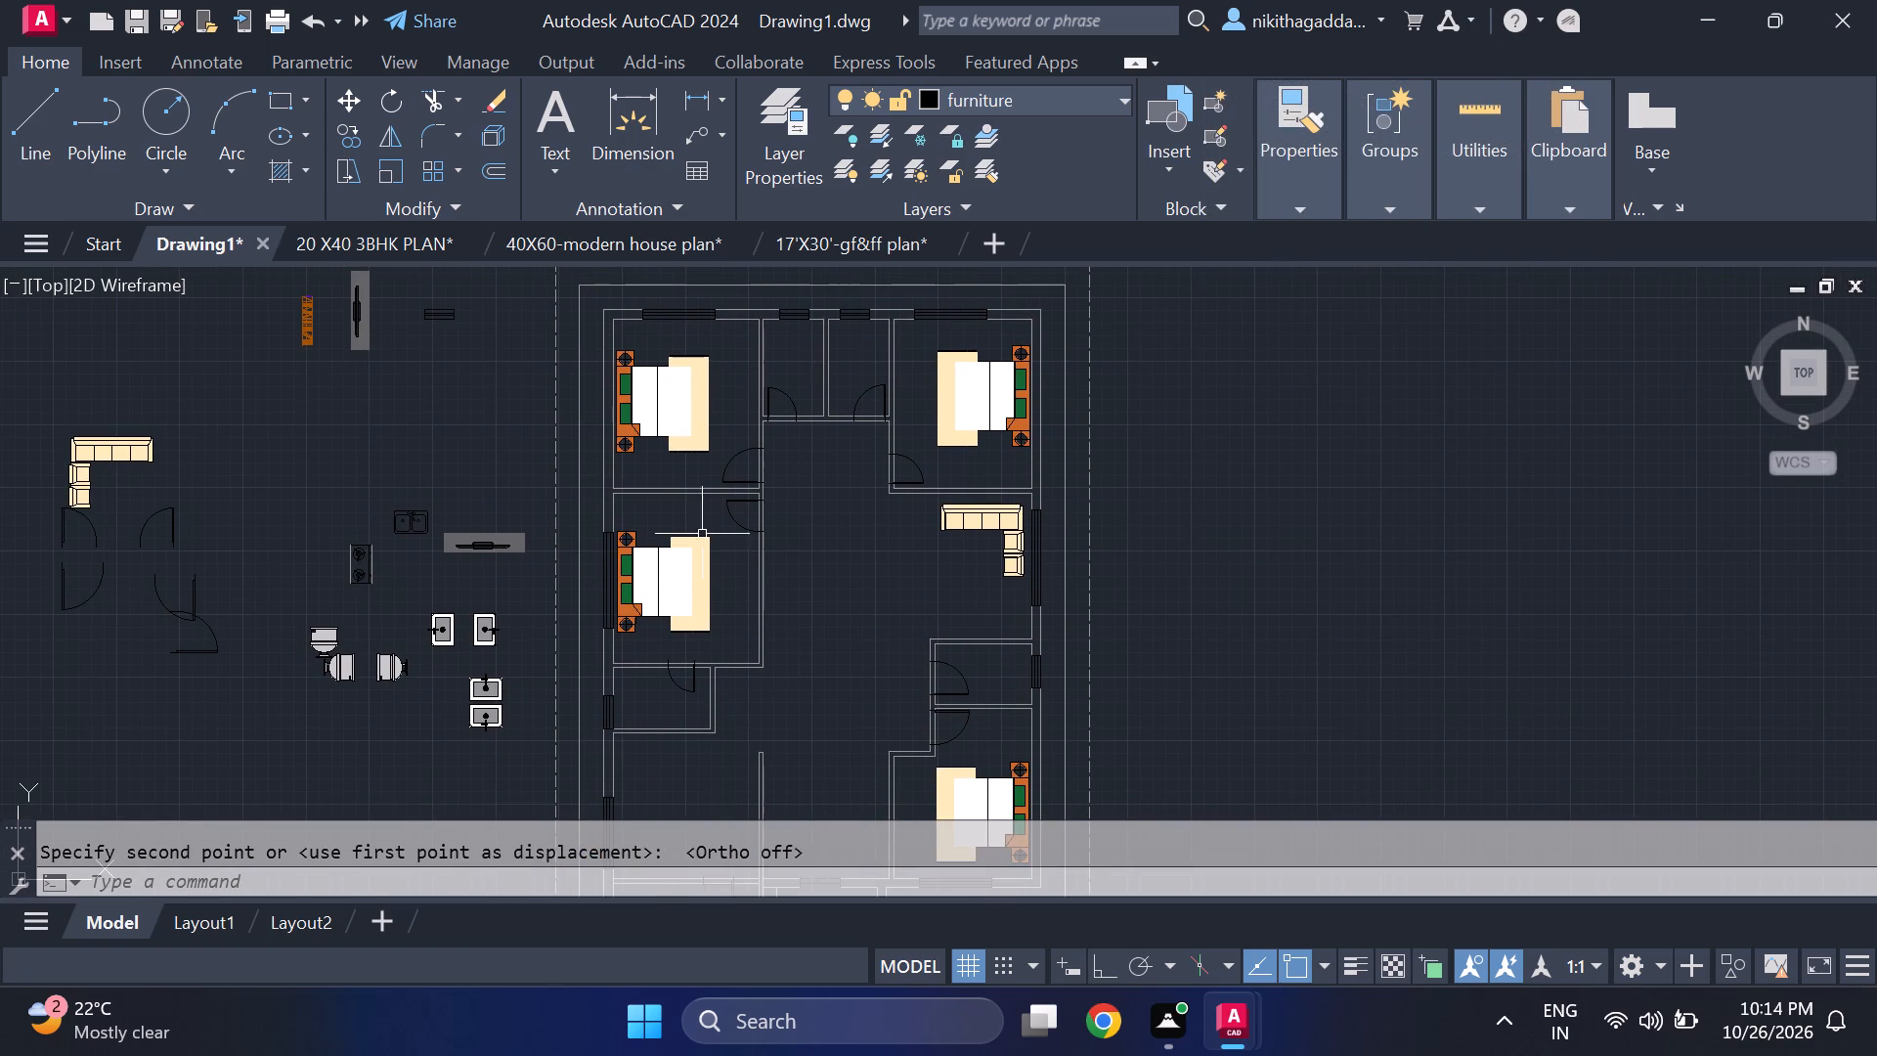
middle_drag(111, 472, 434, 474)
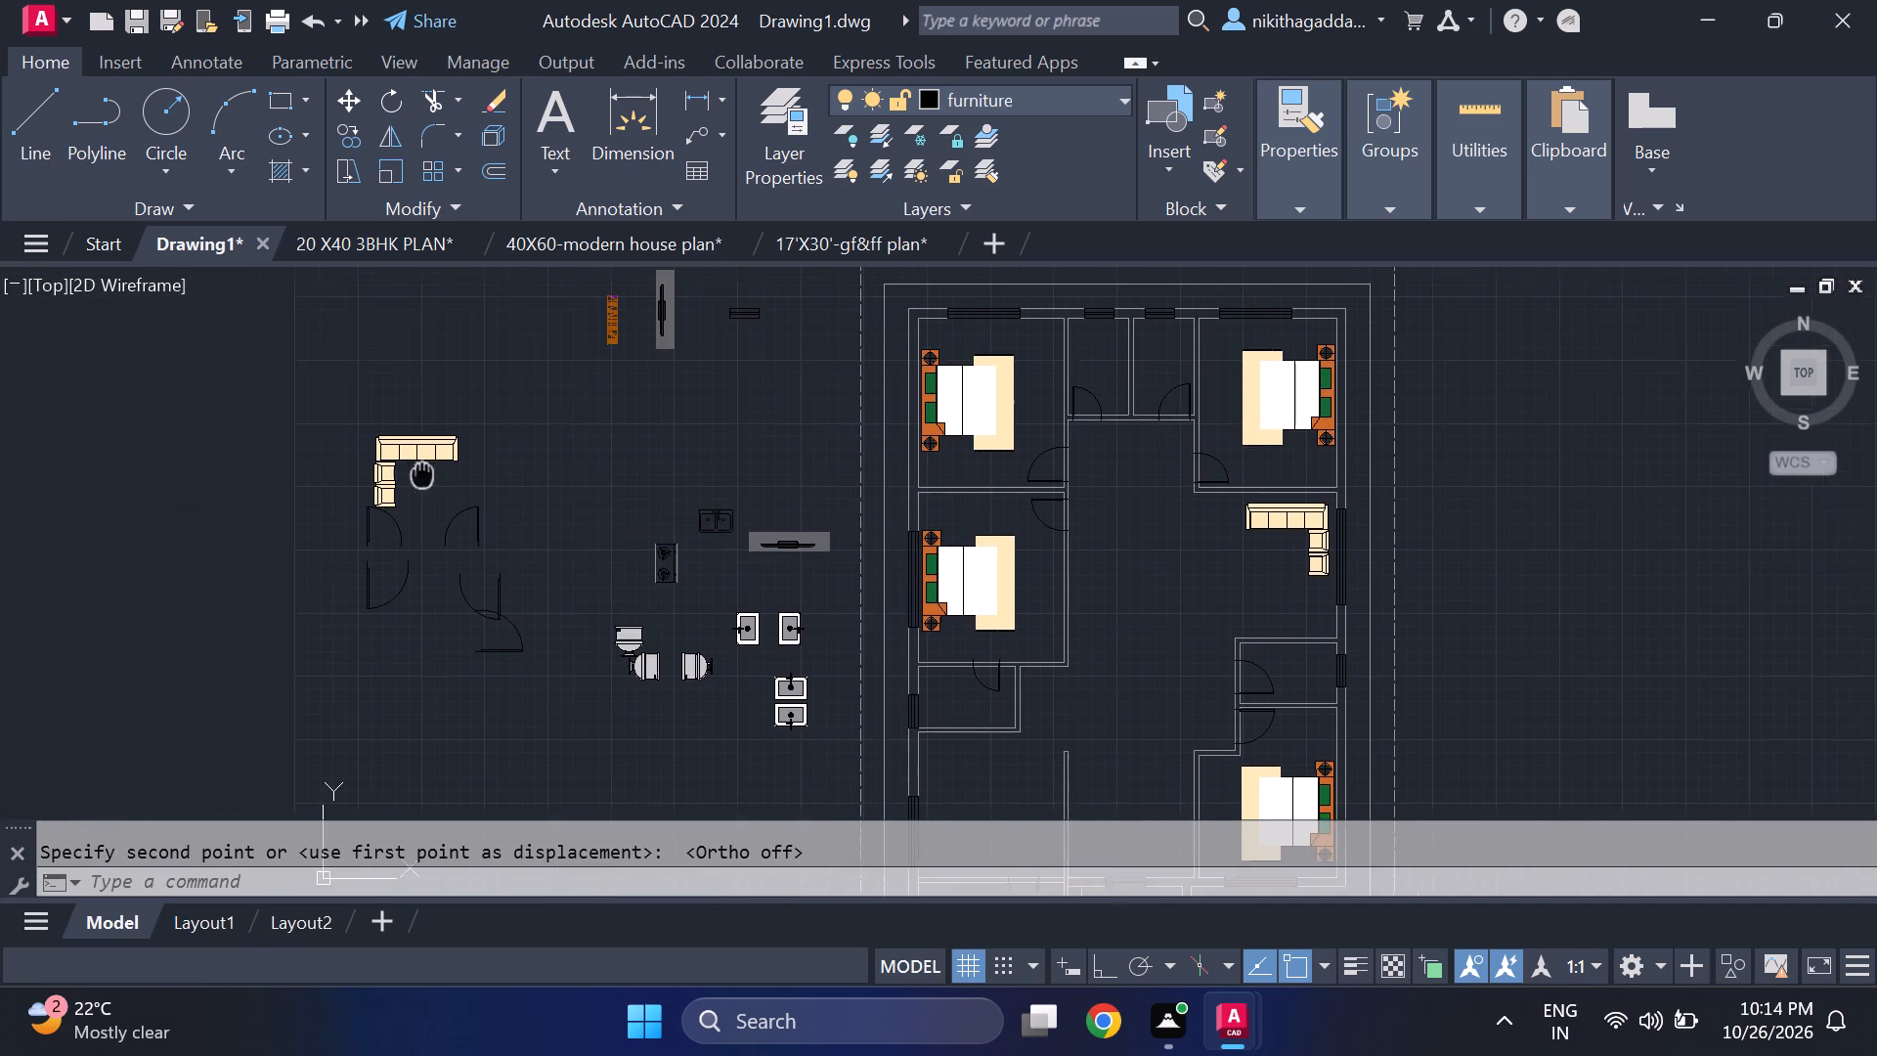
middle_drag(434, 474, 458, 481)
scroll(458, 480, up, 2)
click(370, 531)
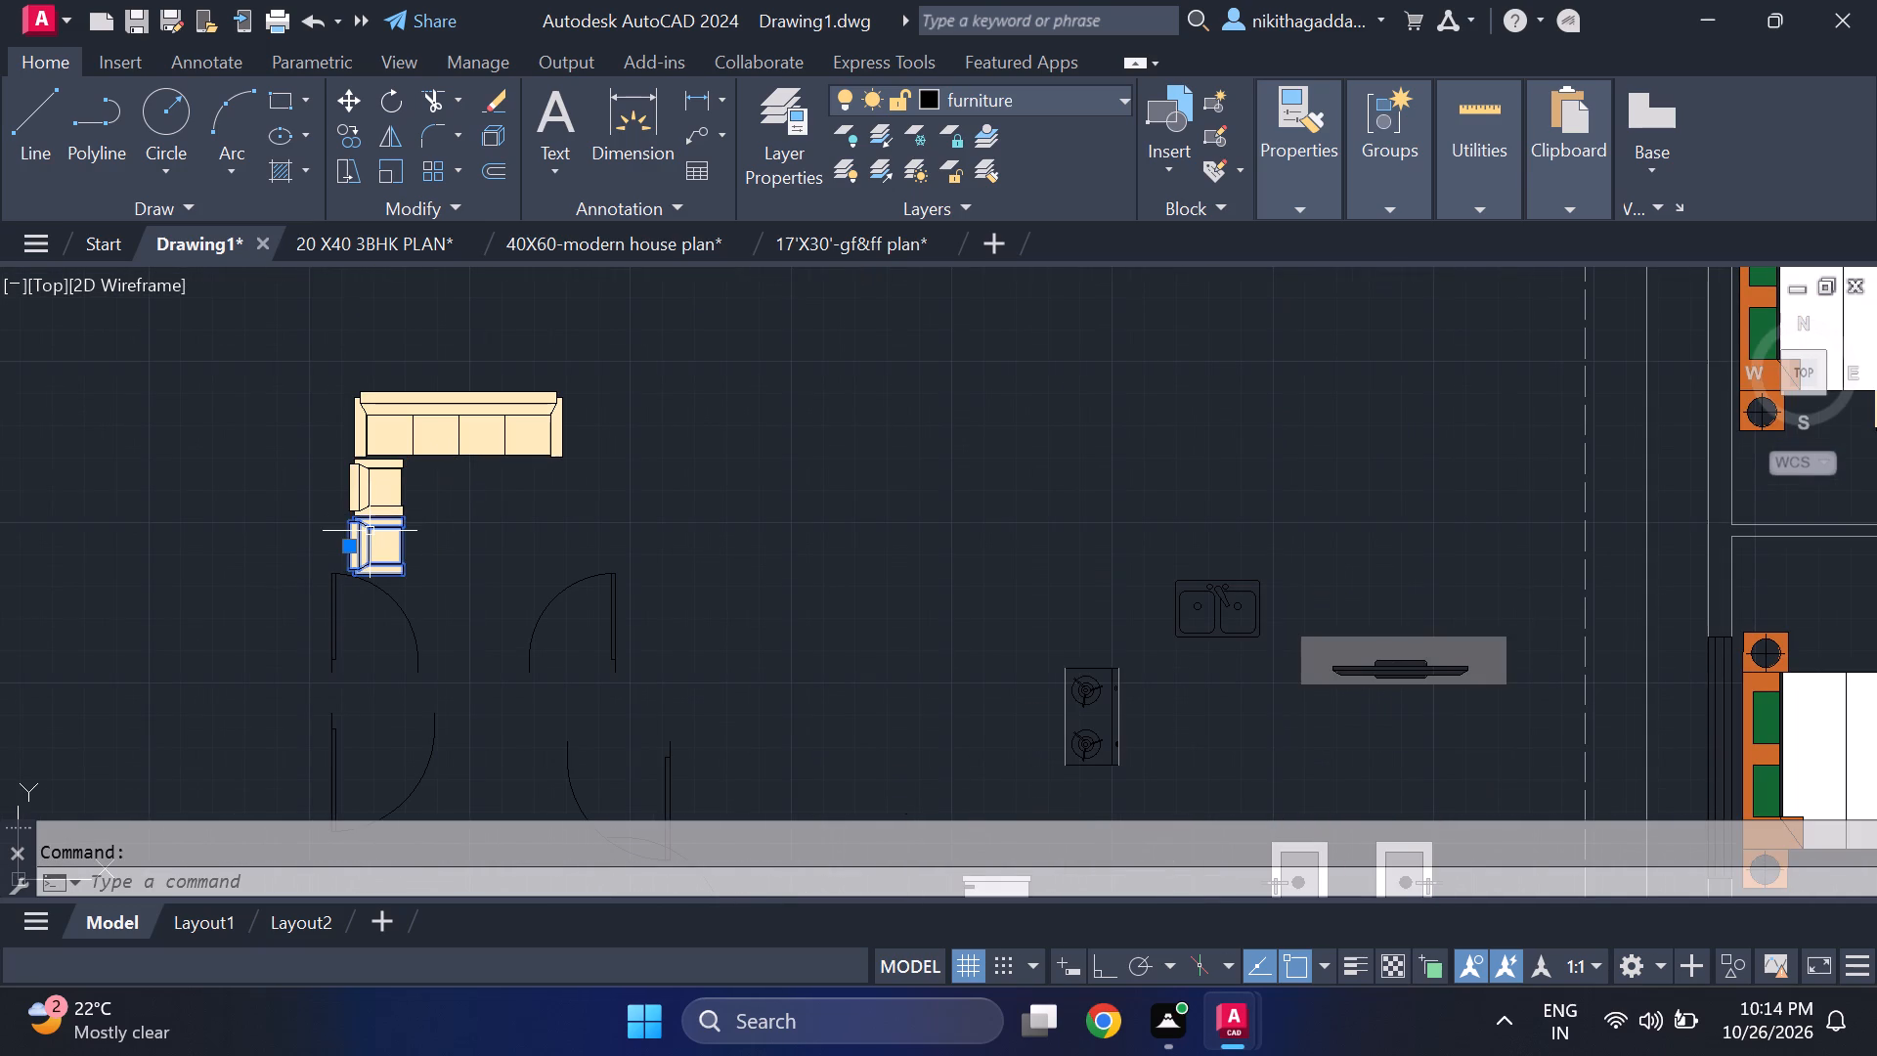
key(Delete)
click(377, 555)
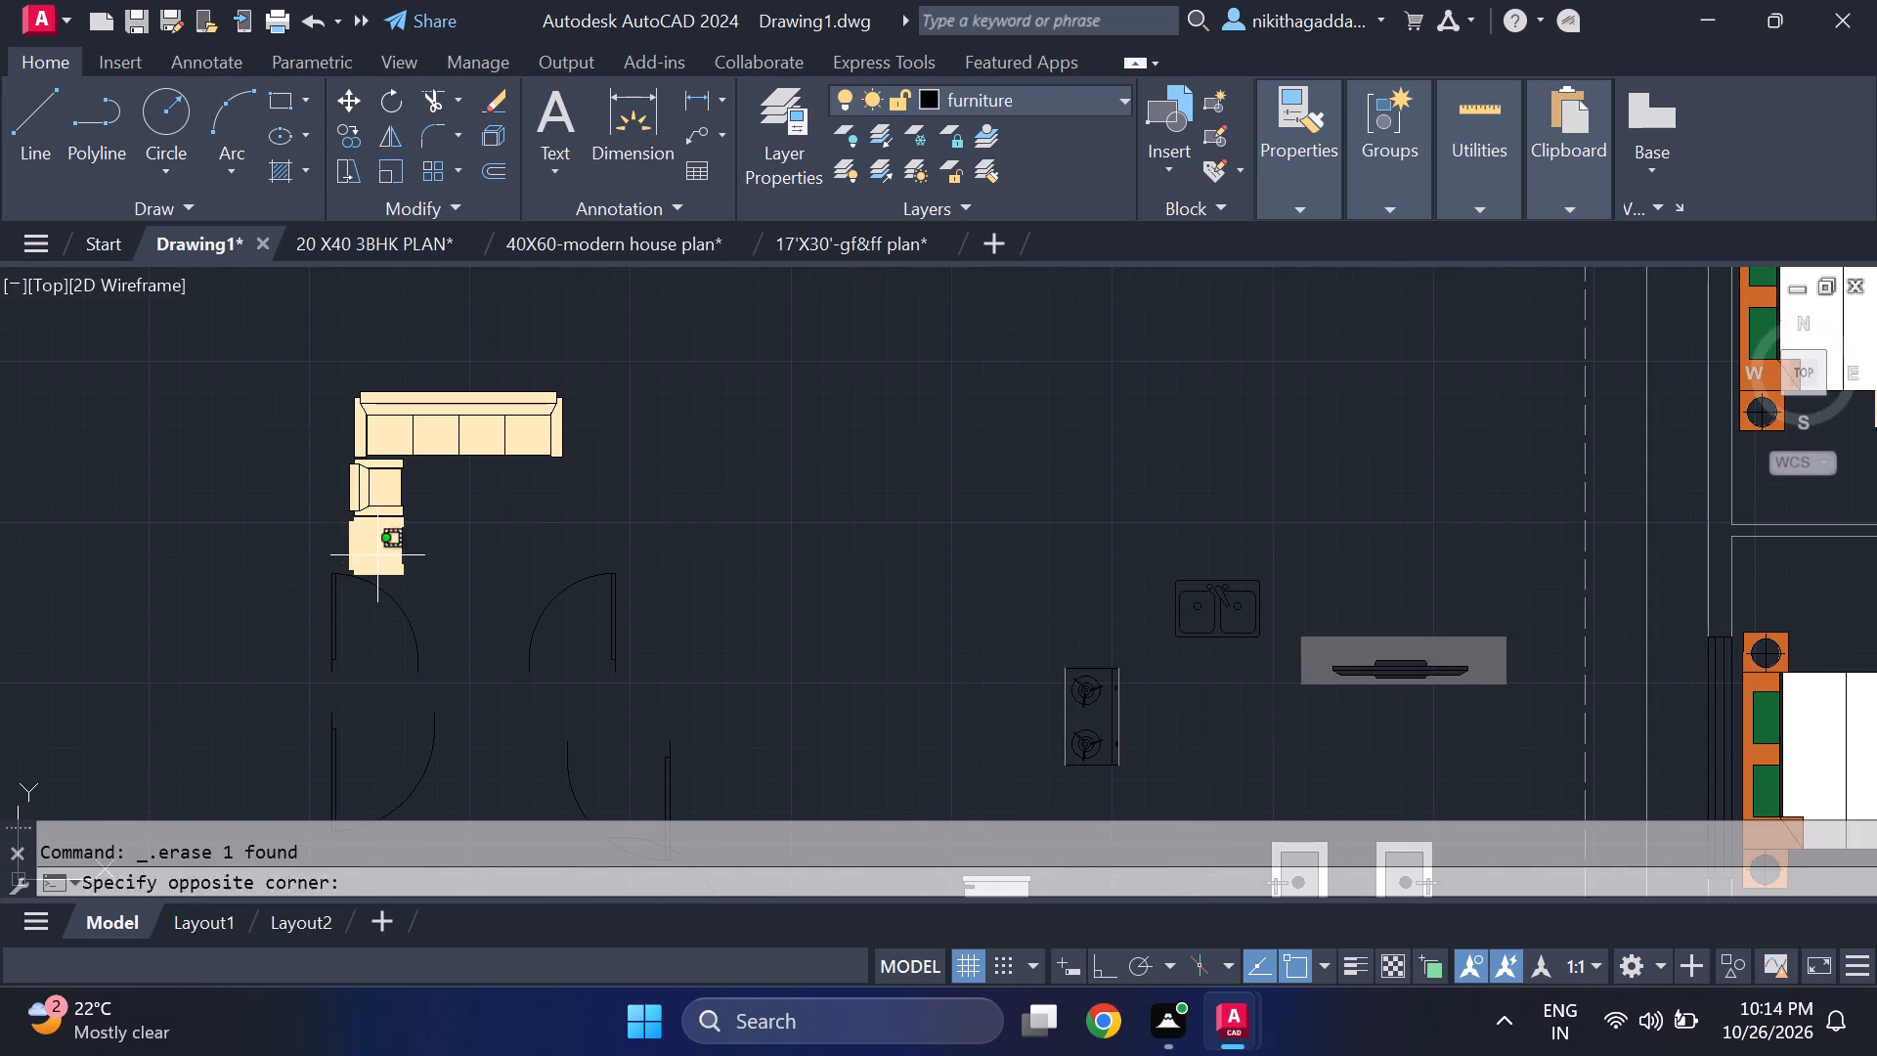
key(Delete)
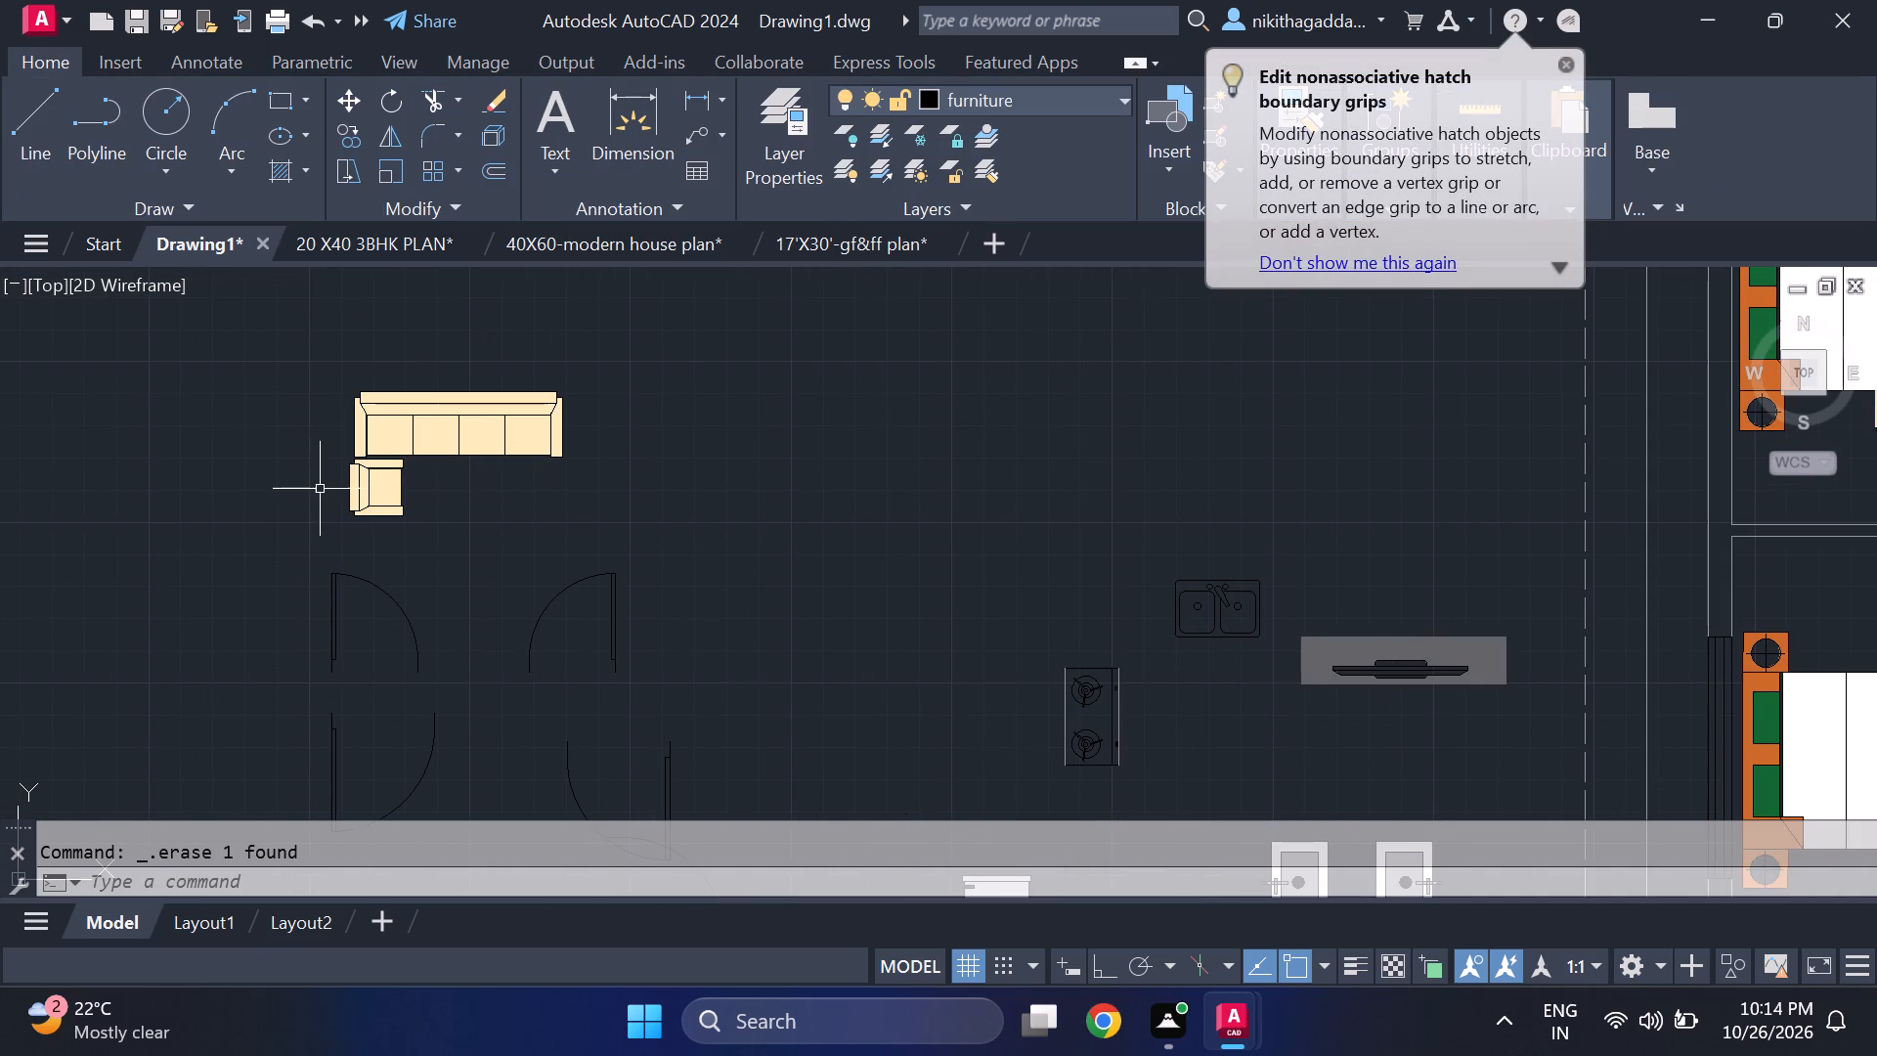
Rotate the remaining sofa and armchair 90° counterclockwise about the four-seat sofa's upper-right back corner.
scroll(550, 386, down, 2)
scroll(568, 392, up, 1)
middle_drag(569, 394, 575, 454)
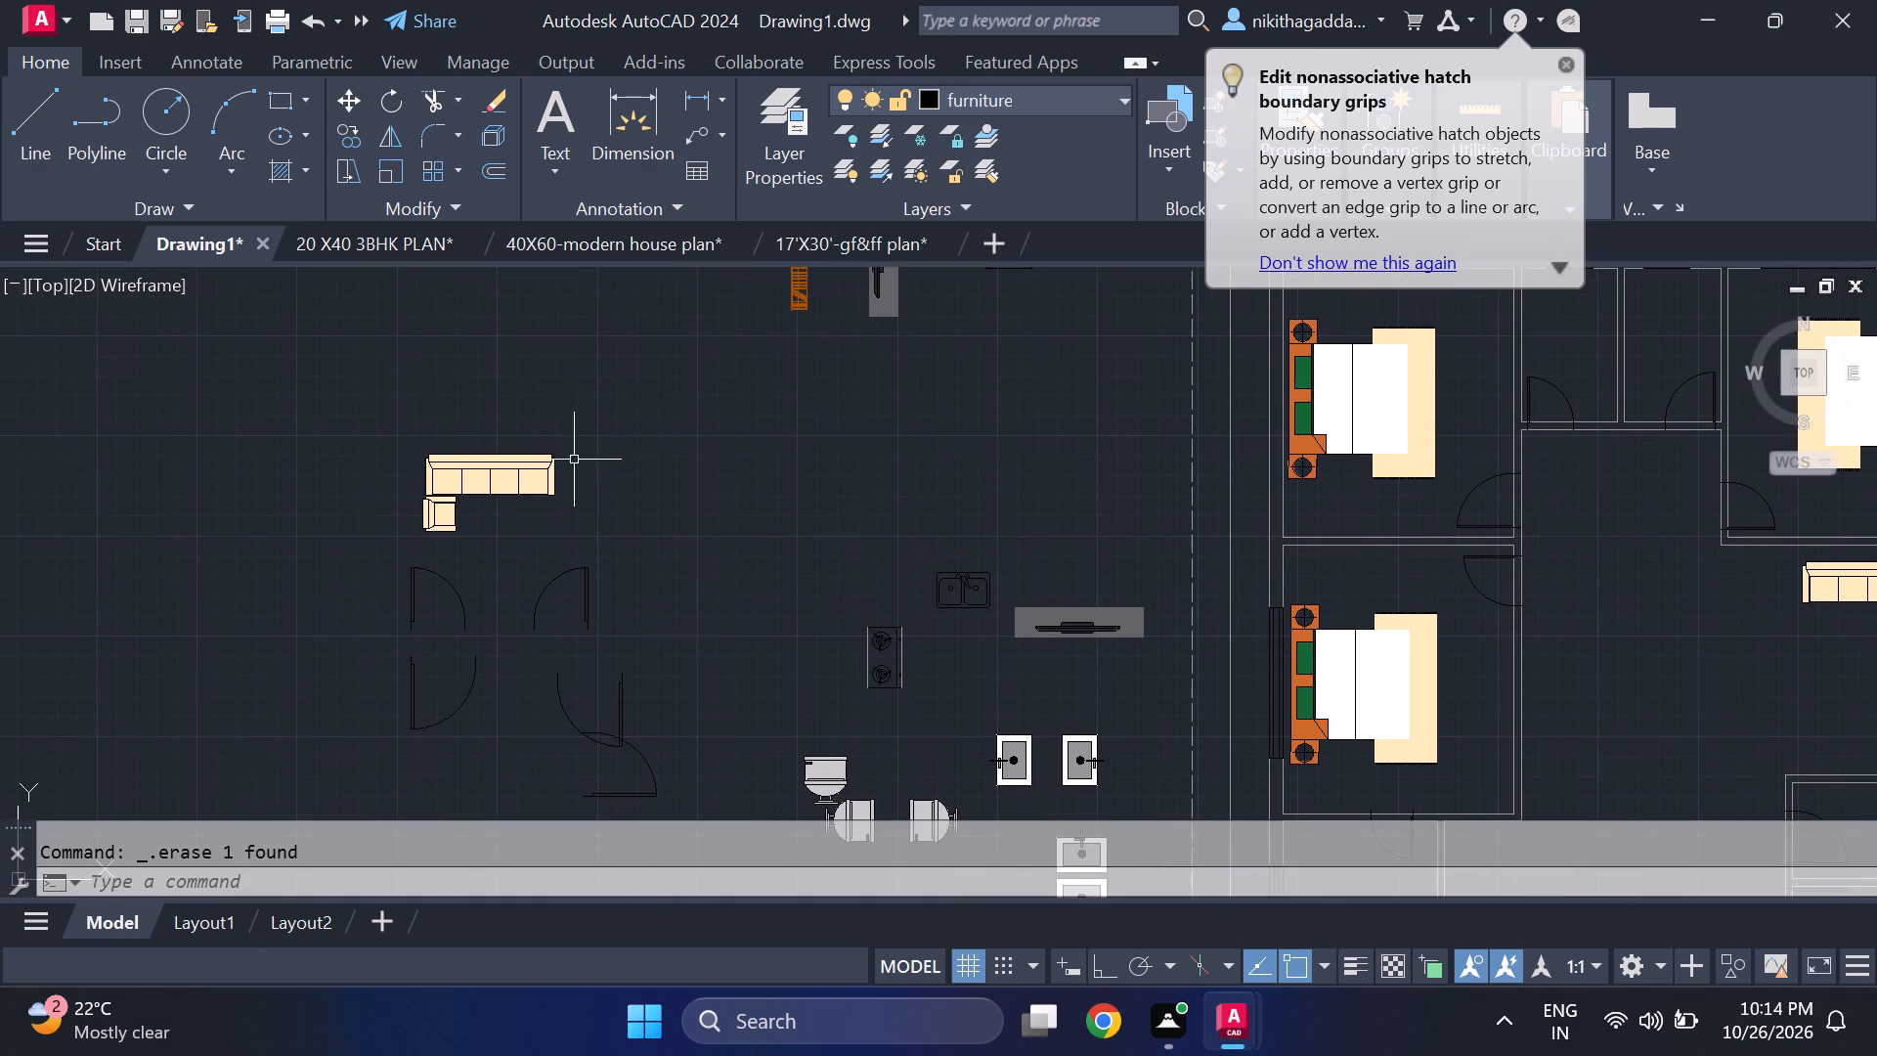
click(585, 429)
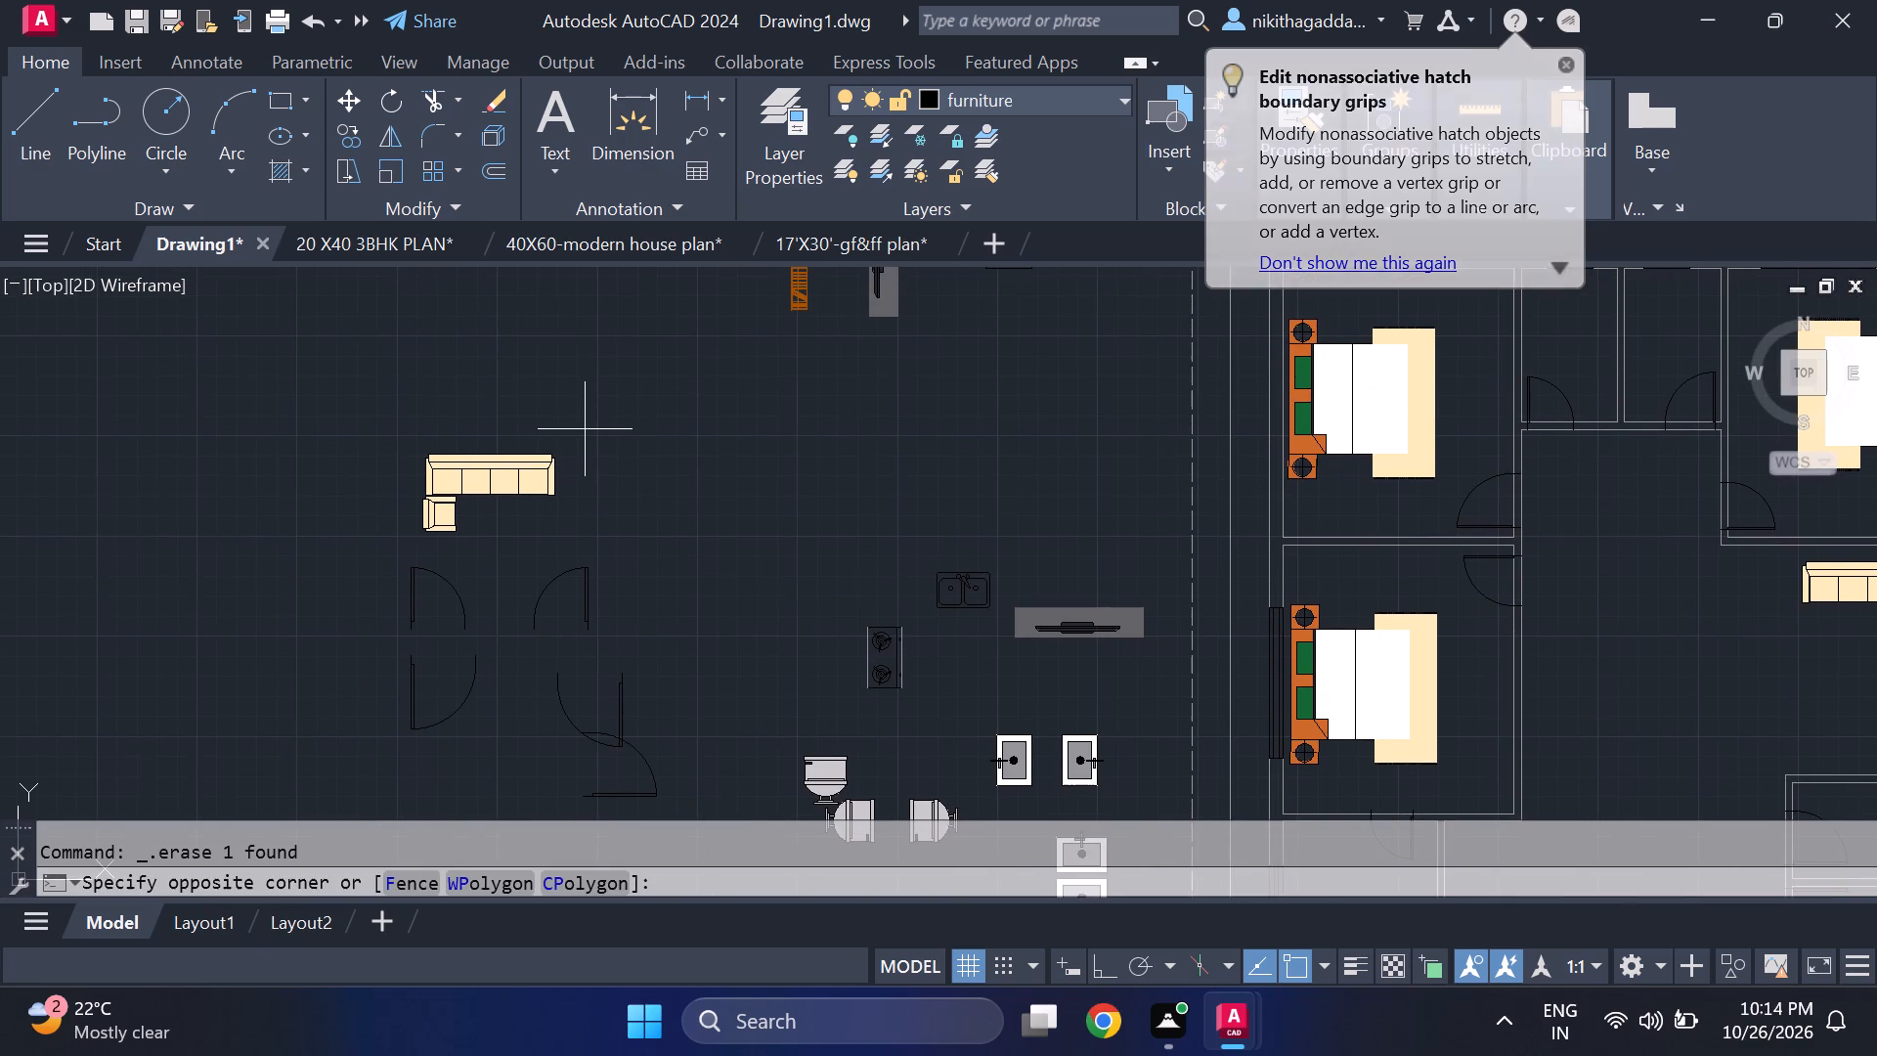
click(380, 546)
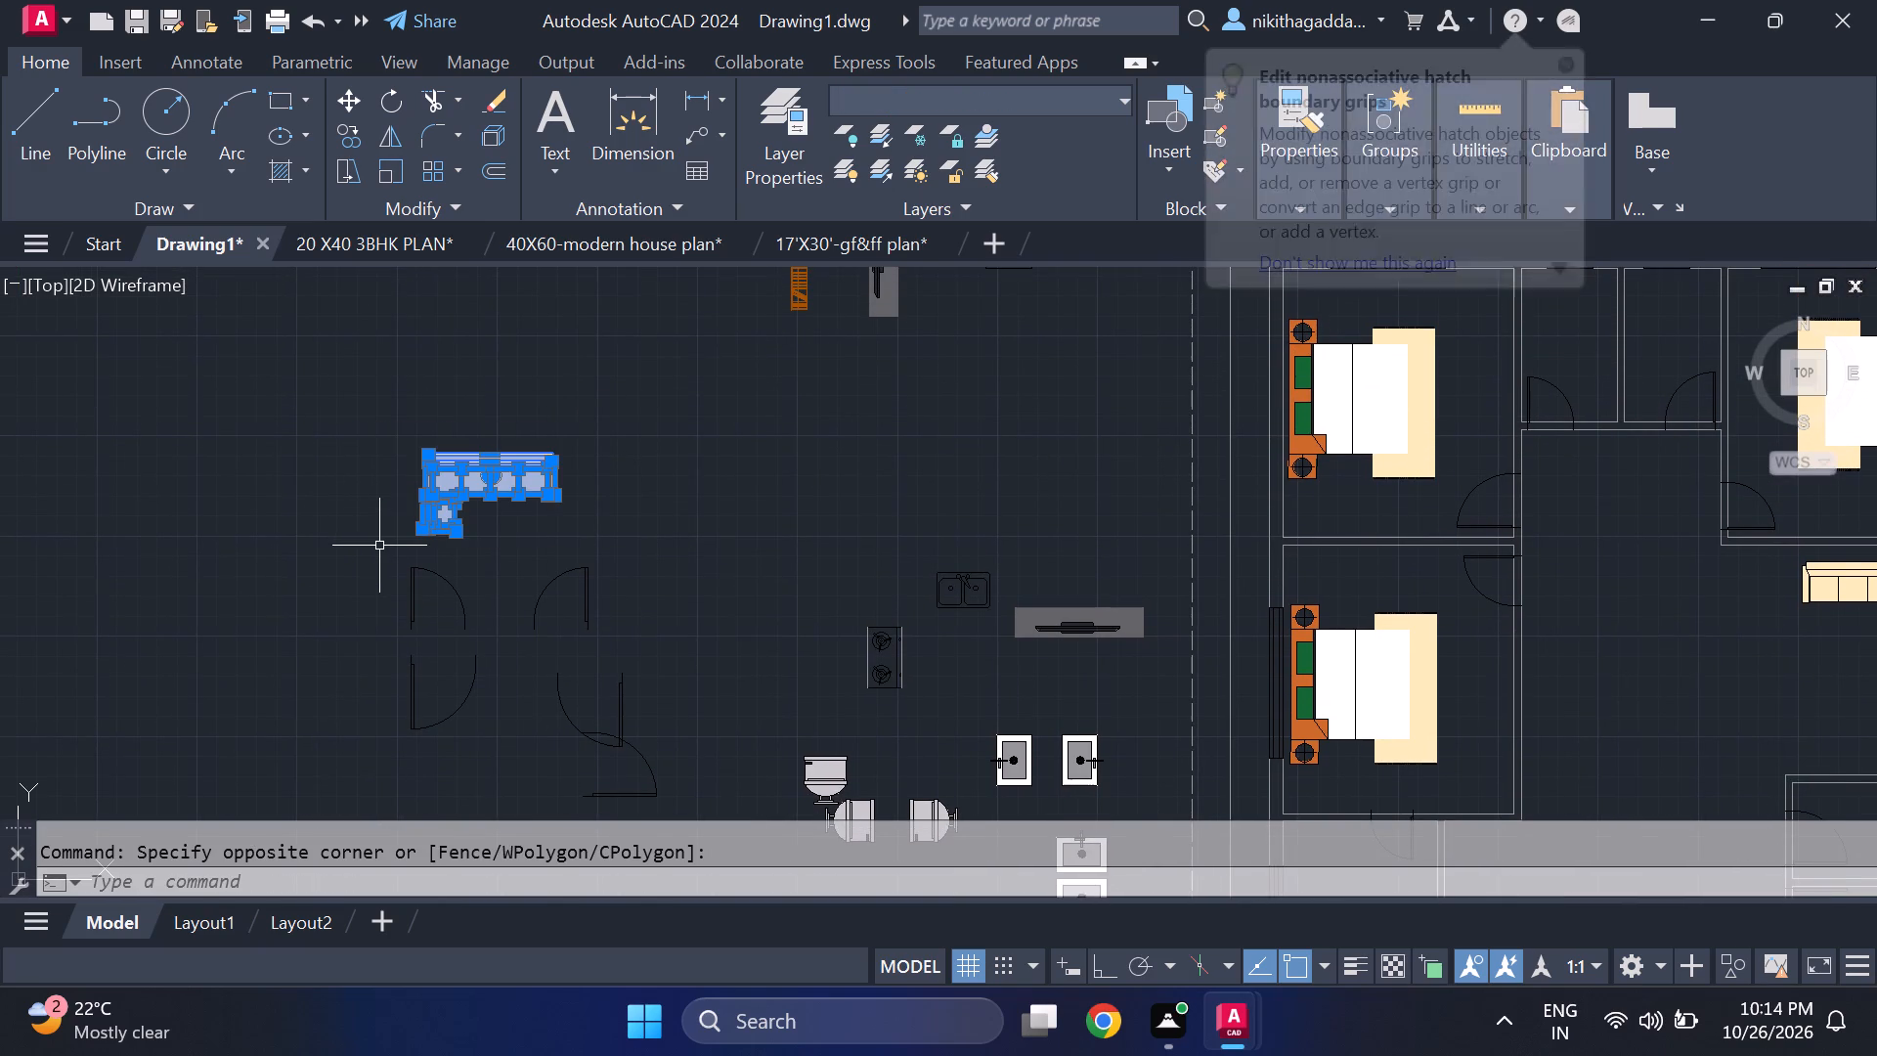
text(ro)
key(Return)
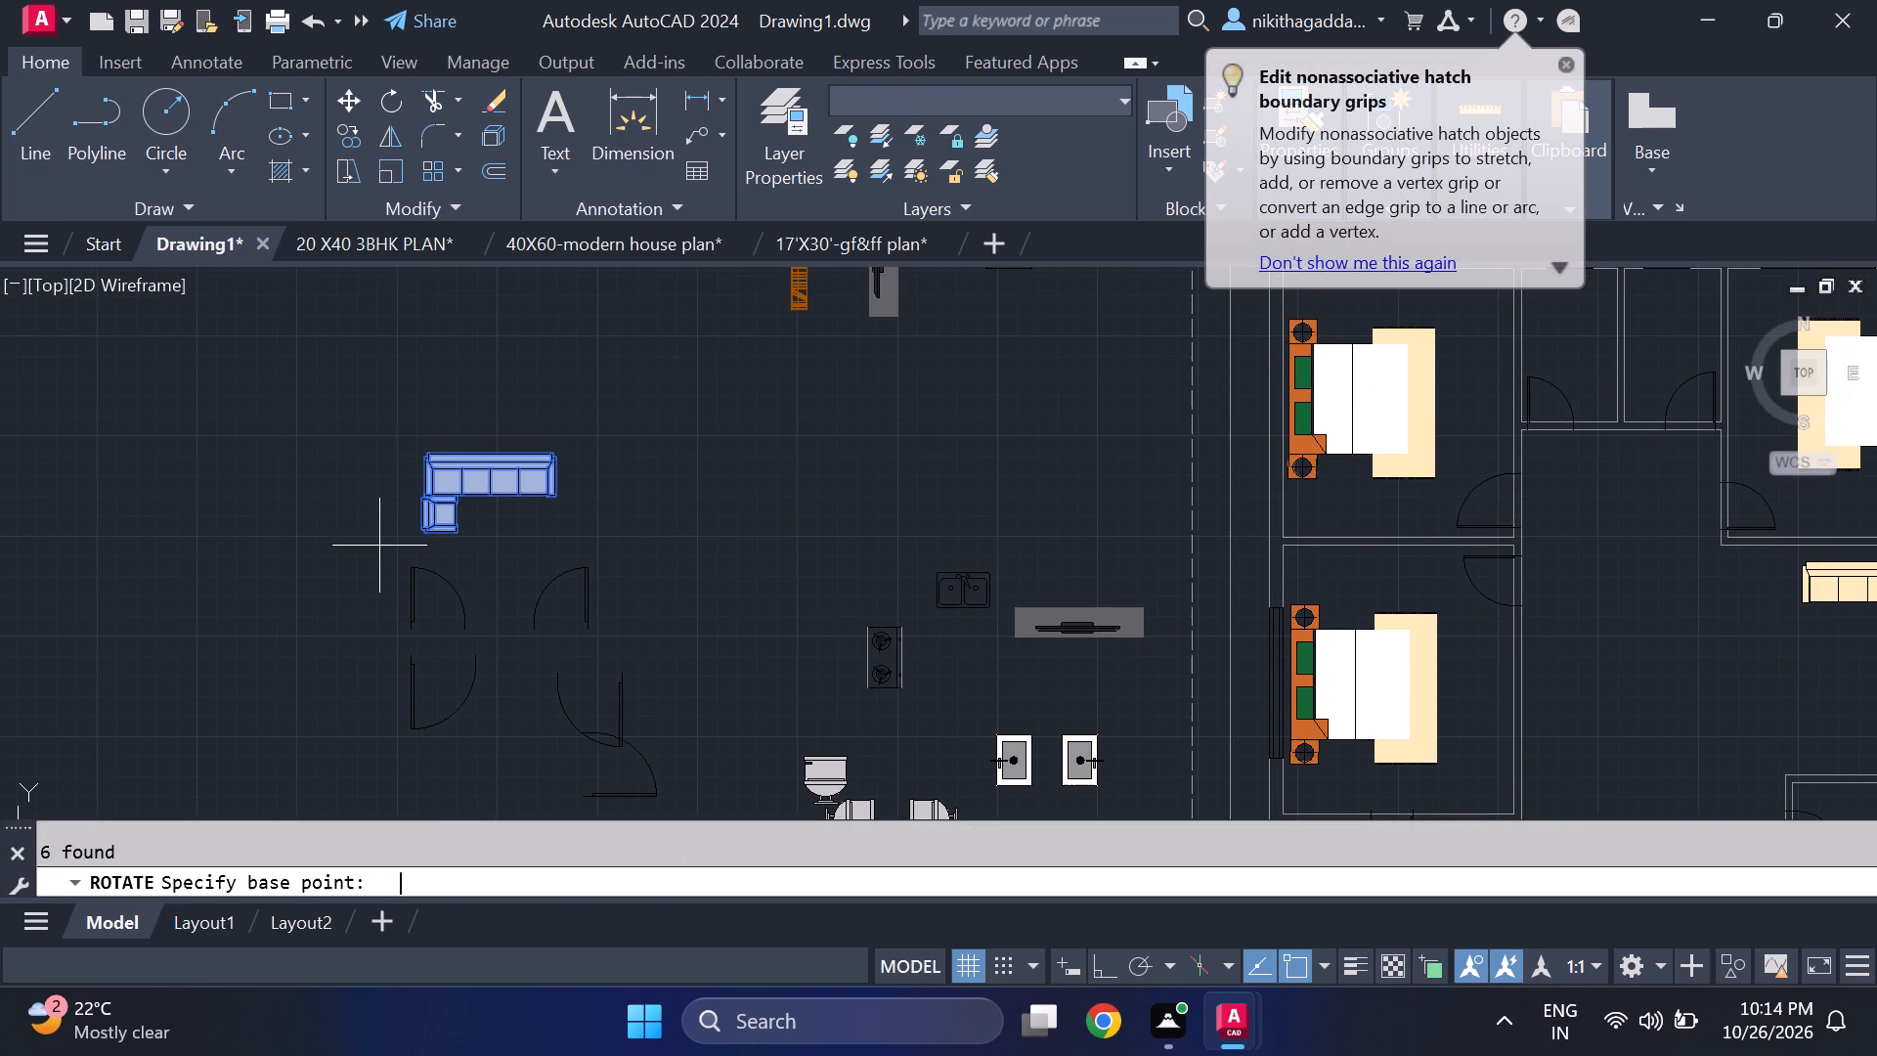
click(549, 461)
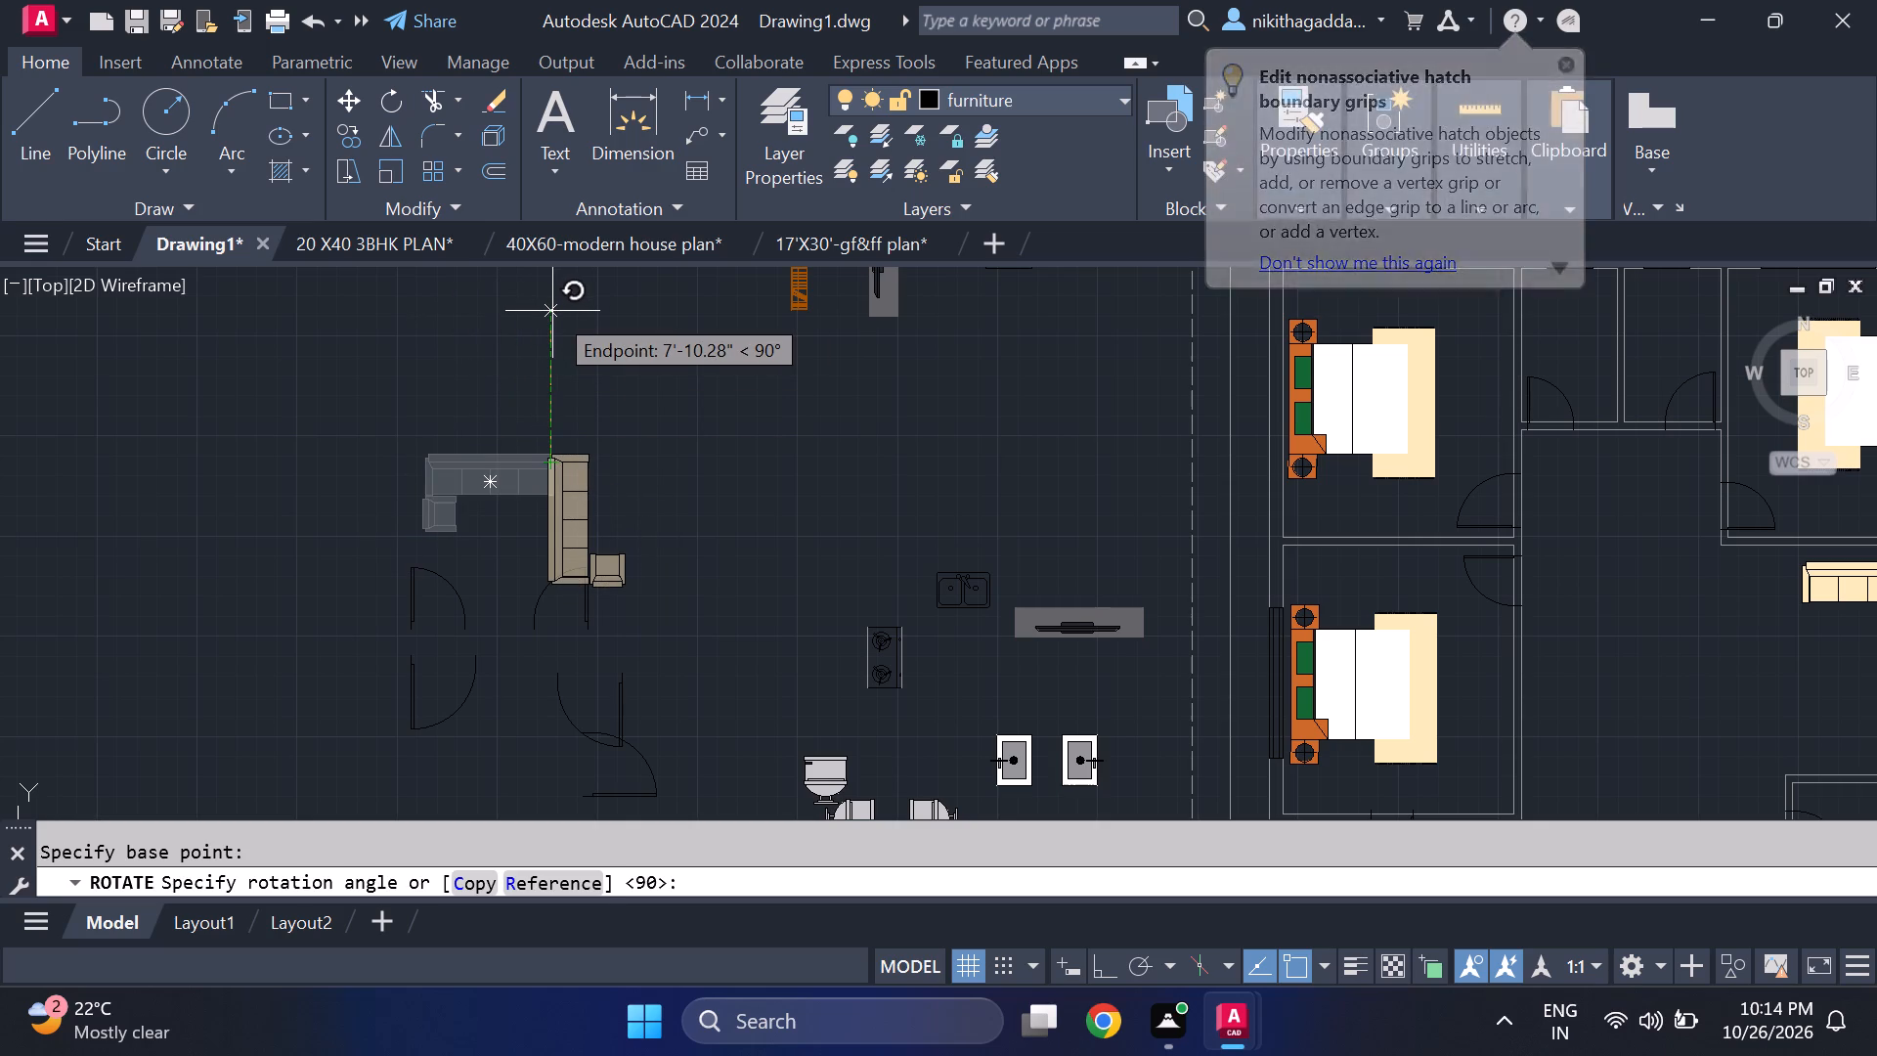
key(F8)
click(555, 345)
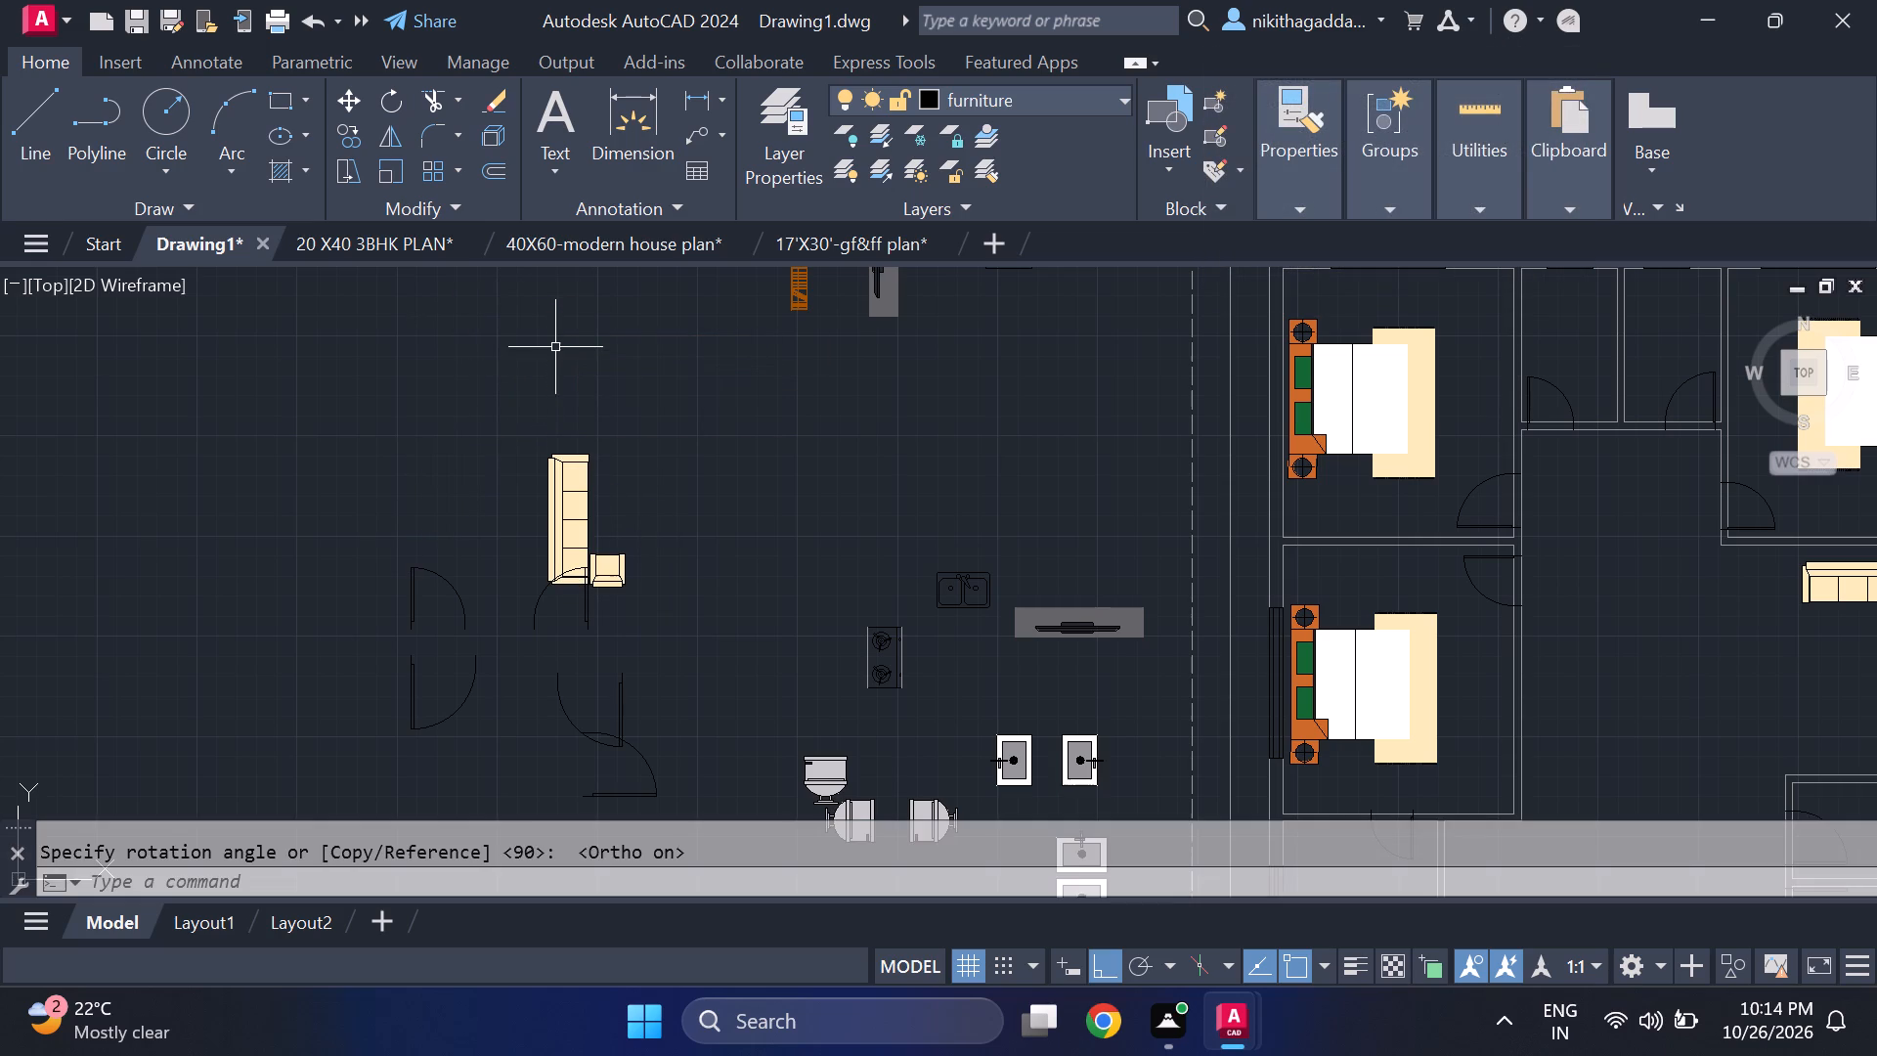
Move the rotated sofa and armchair into the lower hall, with the sofa's back against the partition wall, west of the lower-right bedroom.
click(699, 453)
click(484, 513)
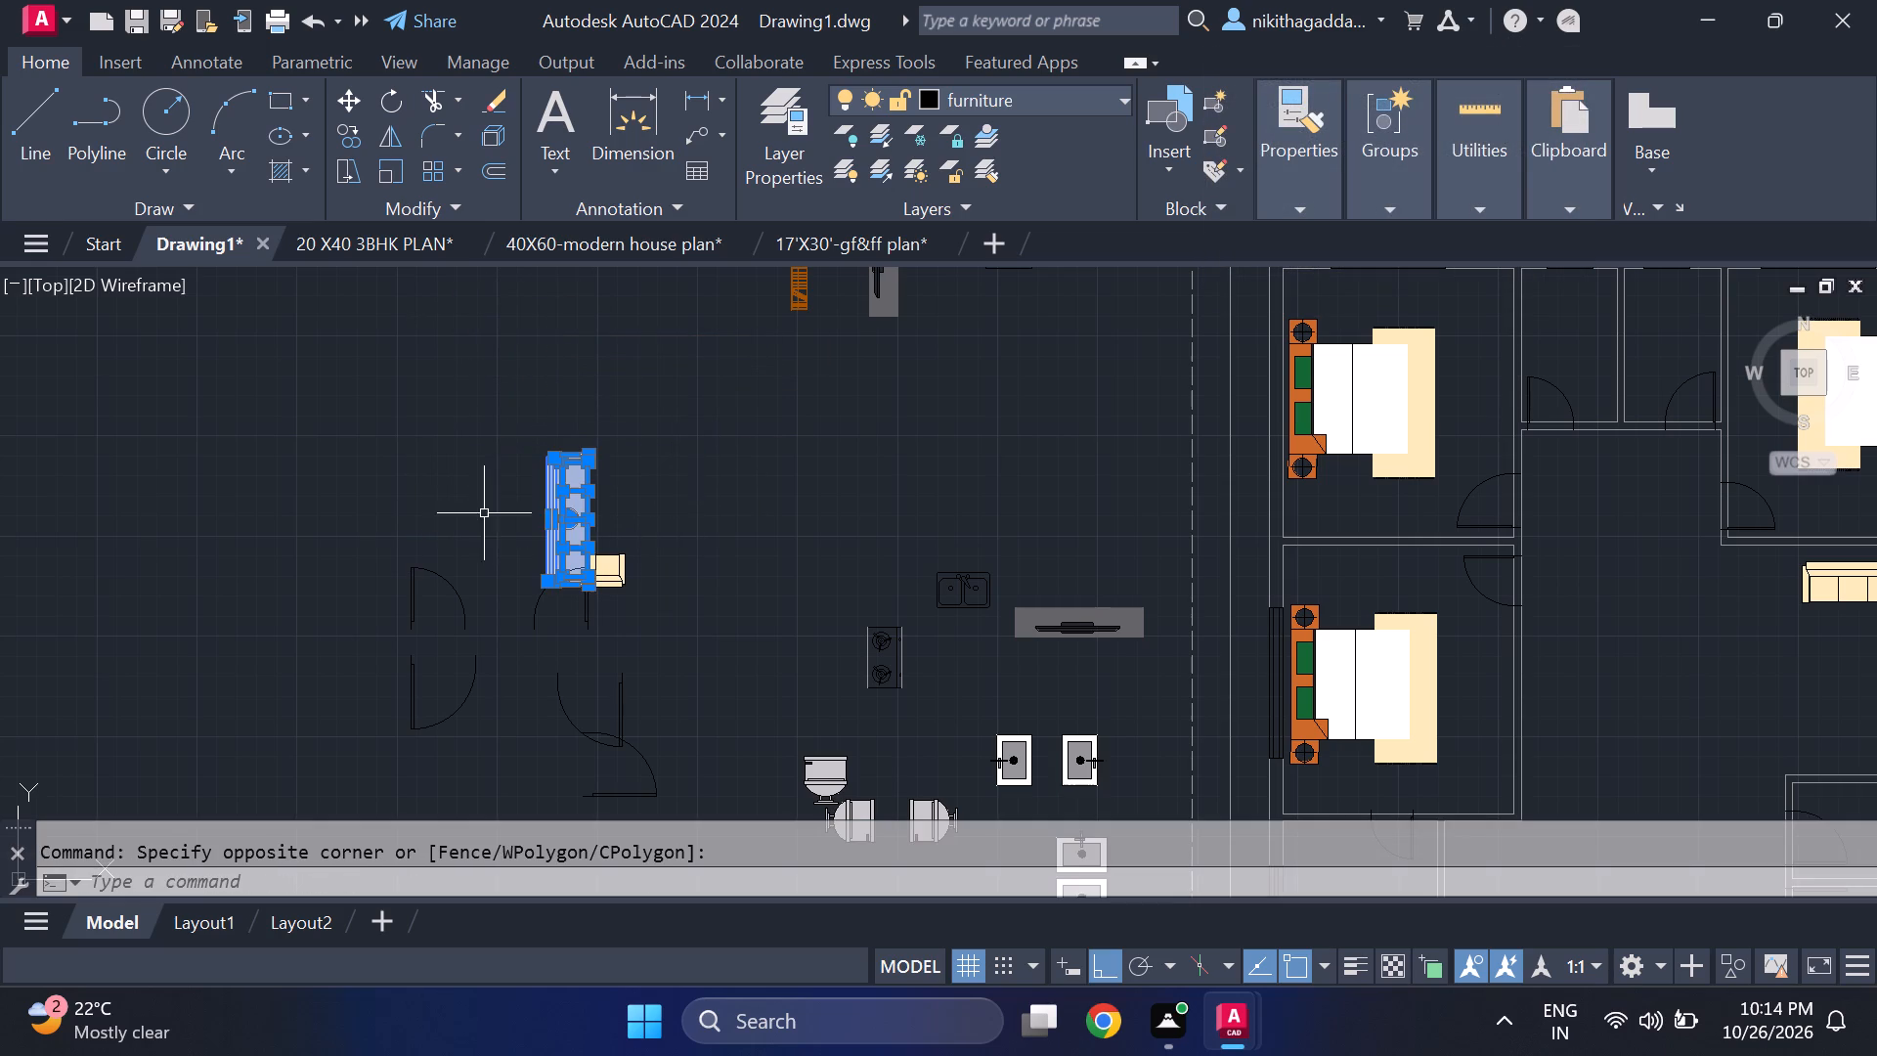
scroll(634, 549, up, 2)
drag(647, 542, 645, 553)
click(576, 611)
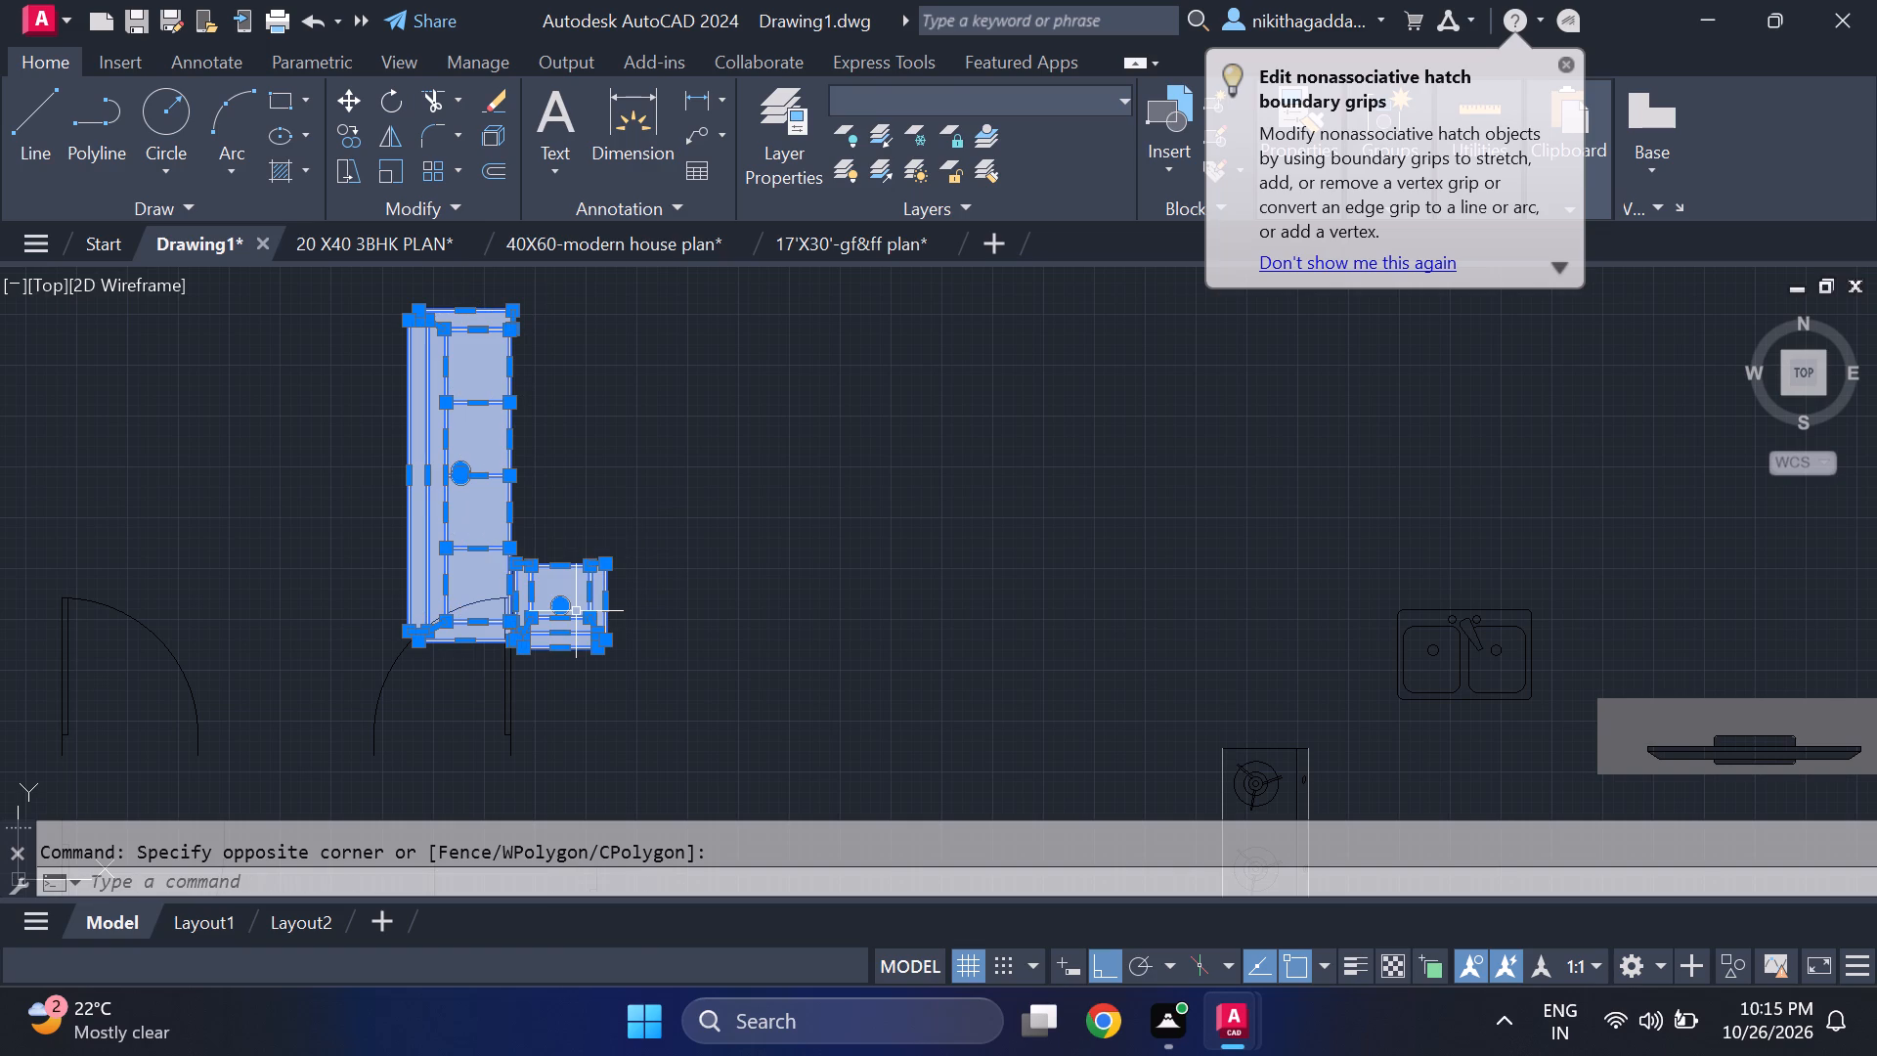
key(m)
key(Return)
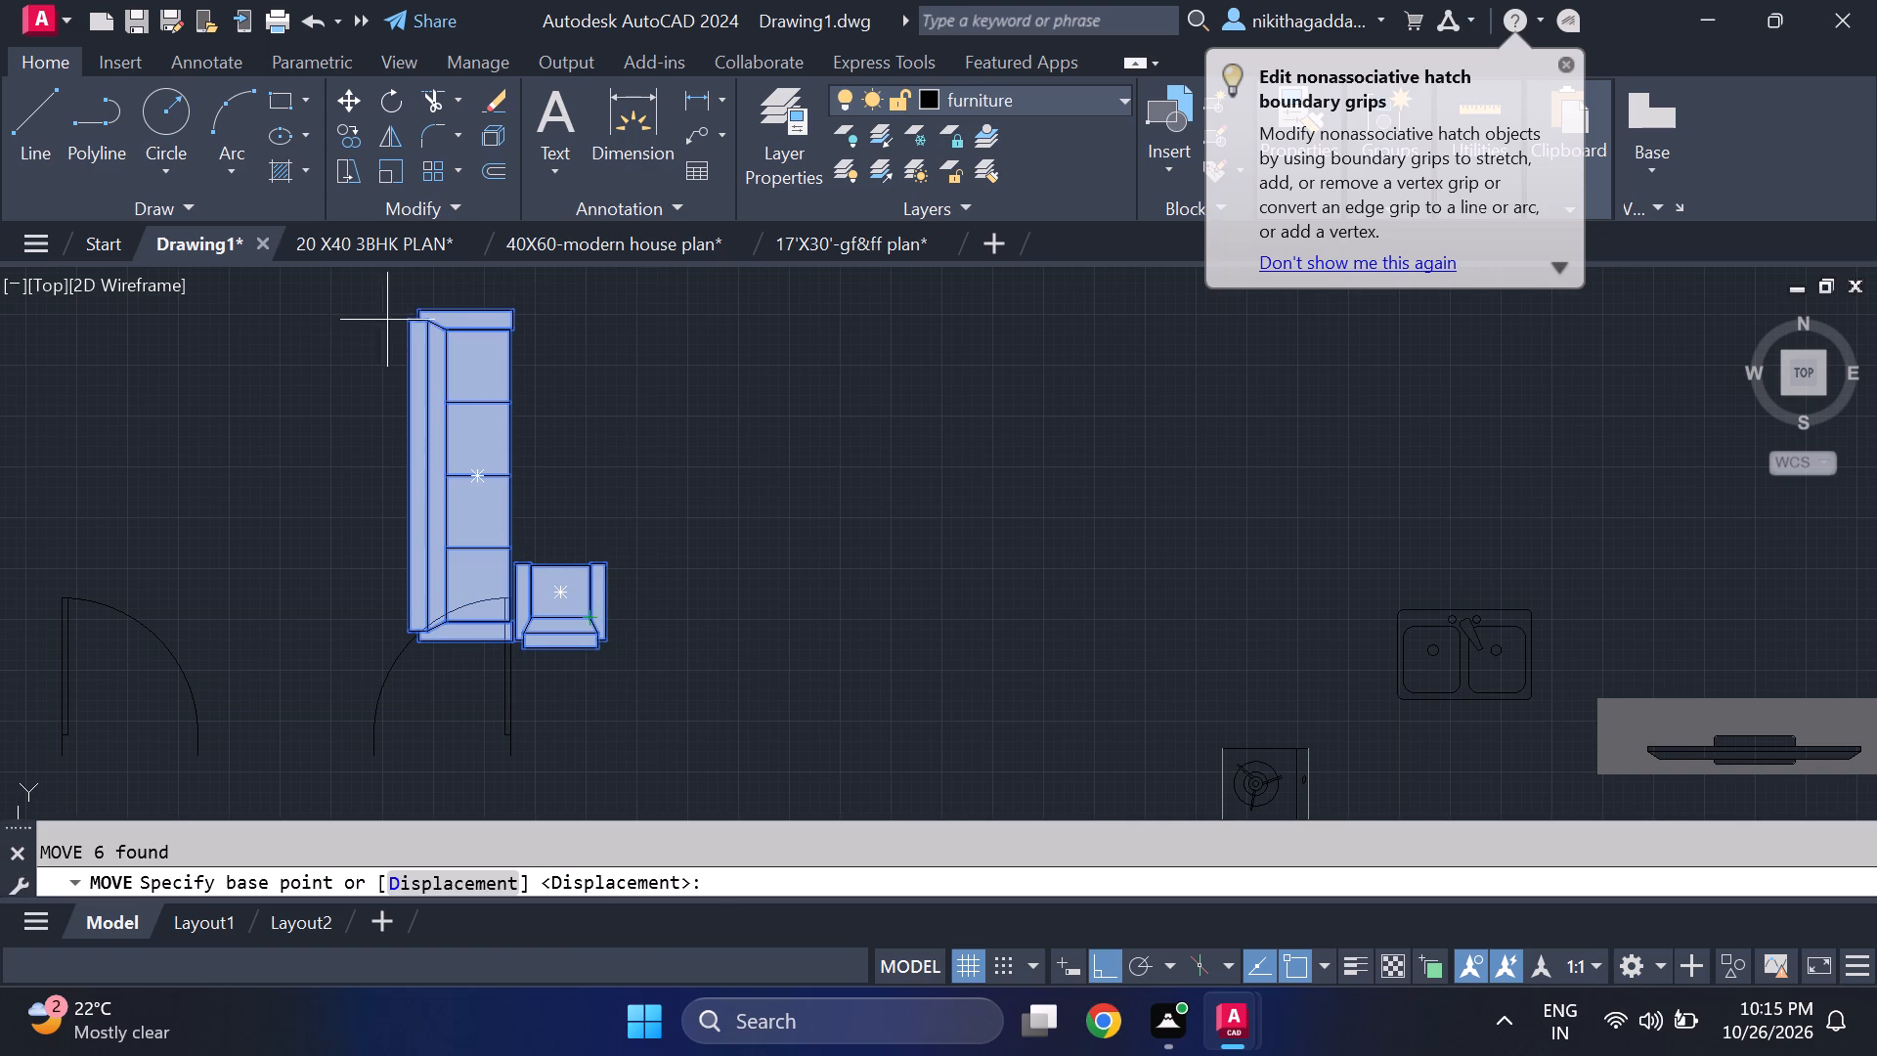
click(406, 318)
scroll(762, 472, down, 4)
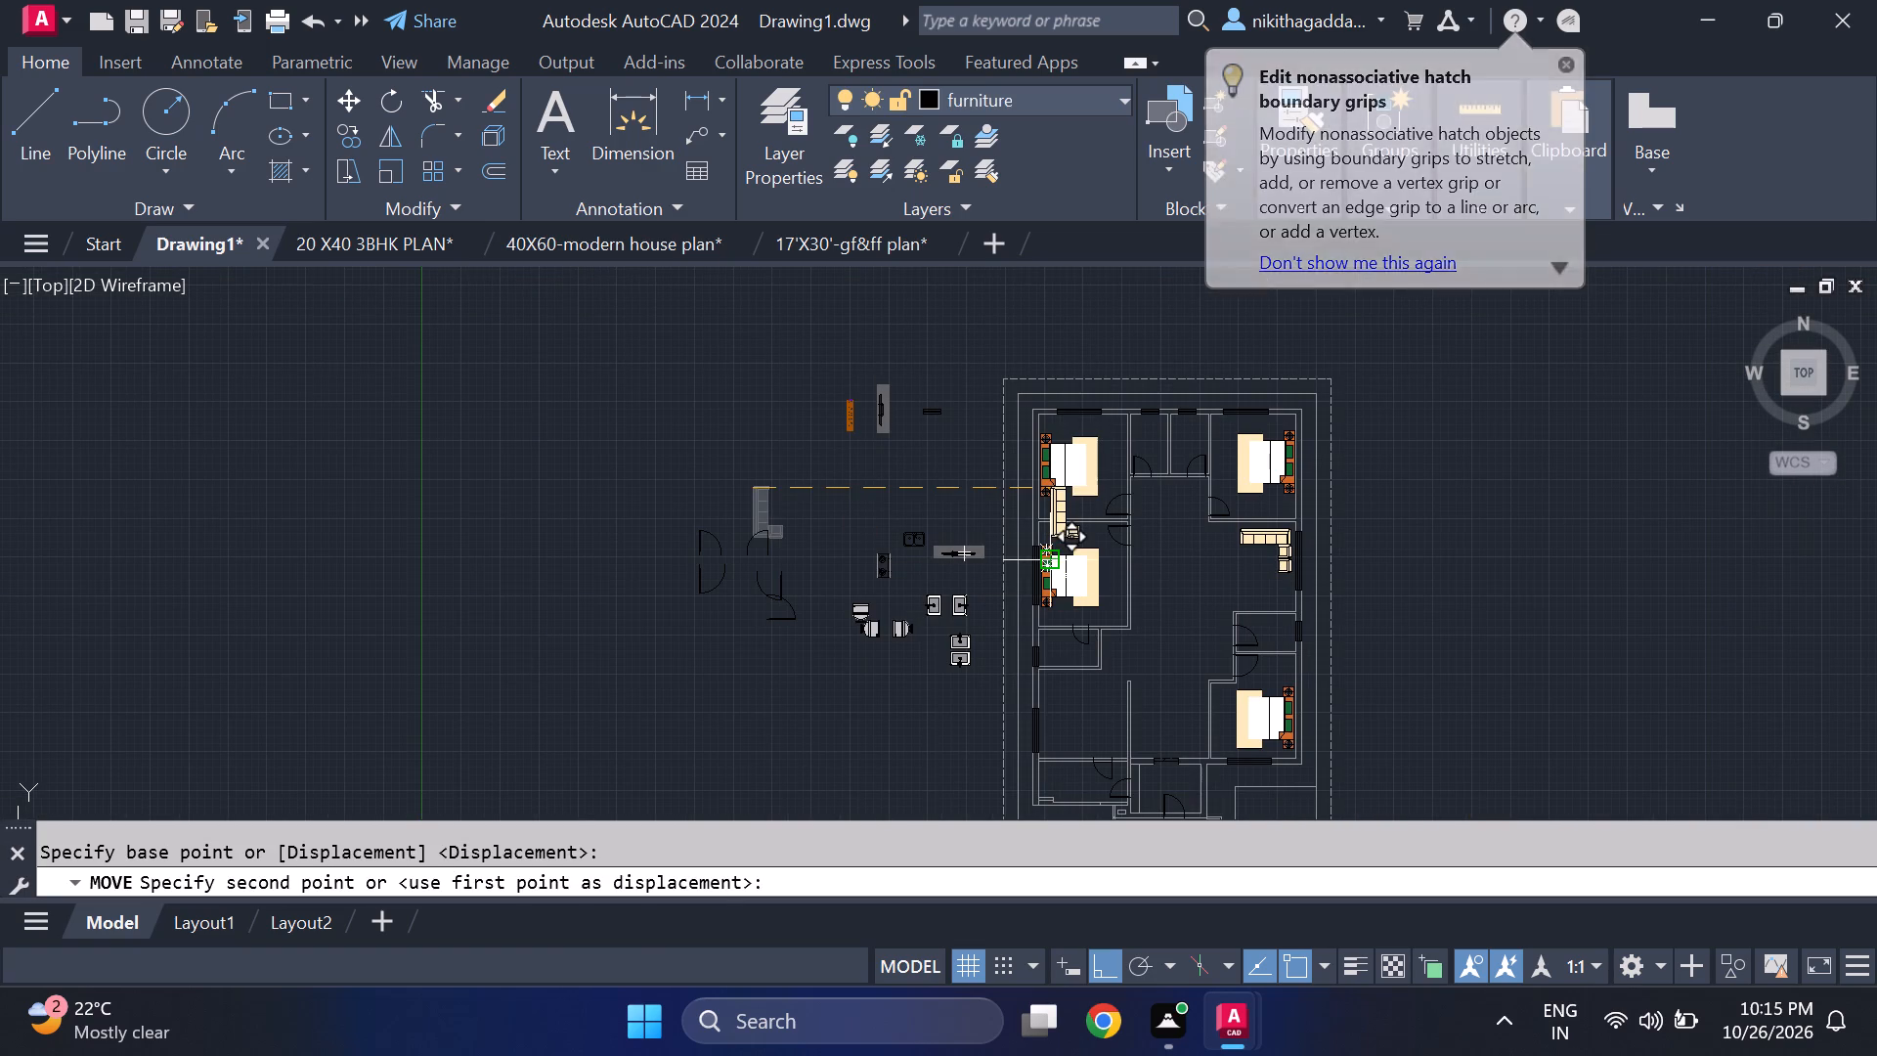
key(F8)
middle_drag(1148, 709, 1111, 671)
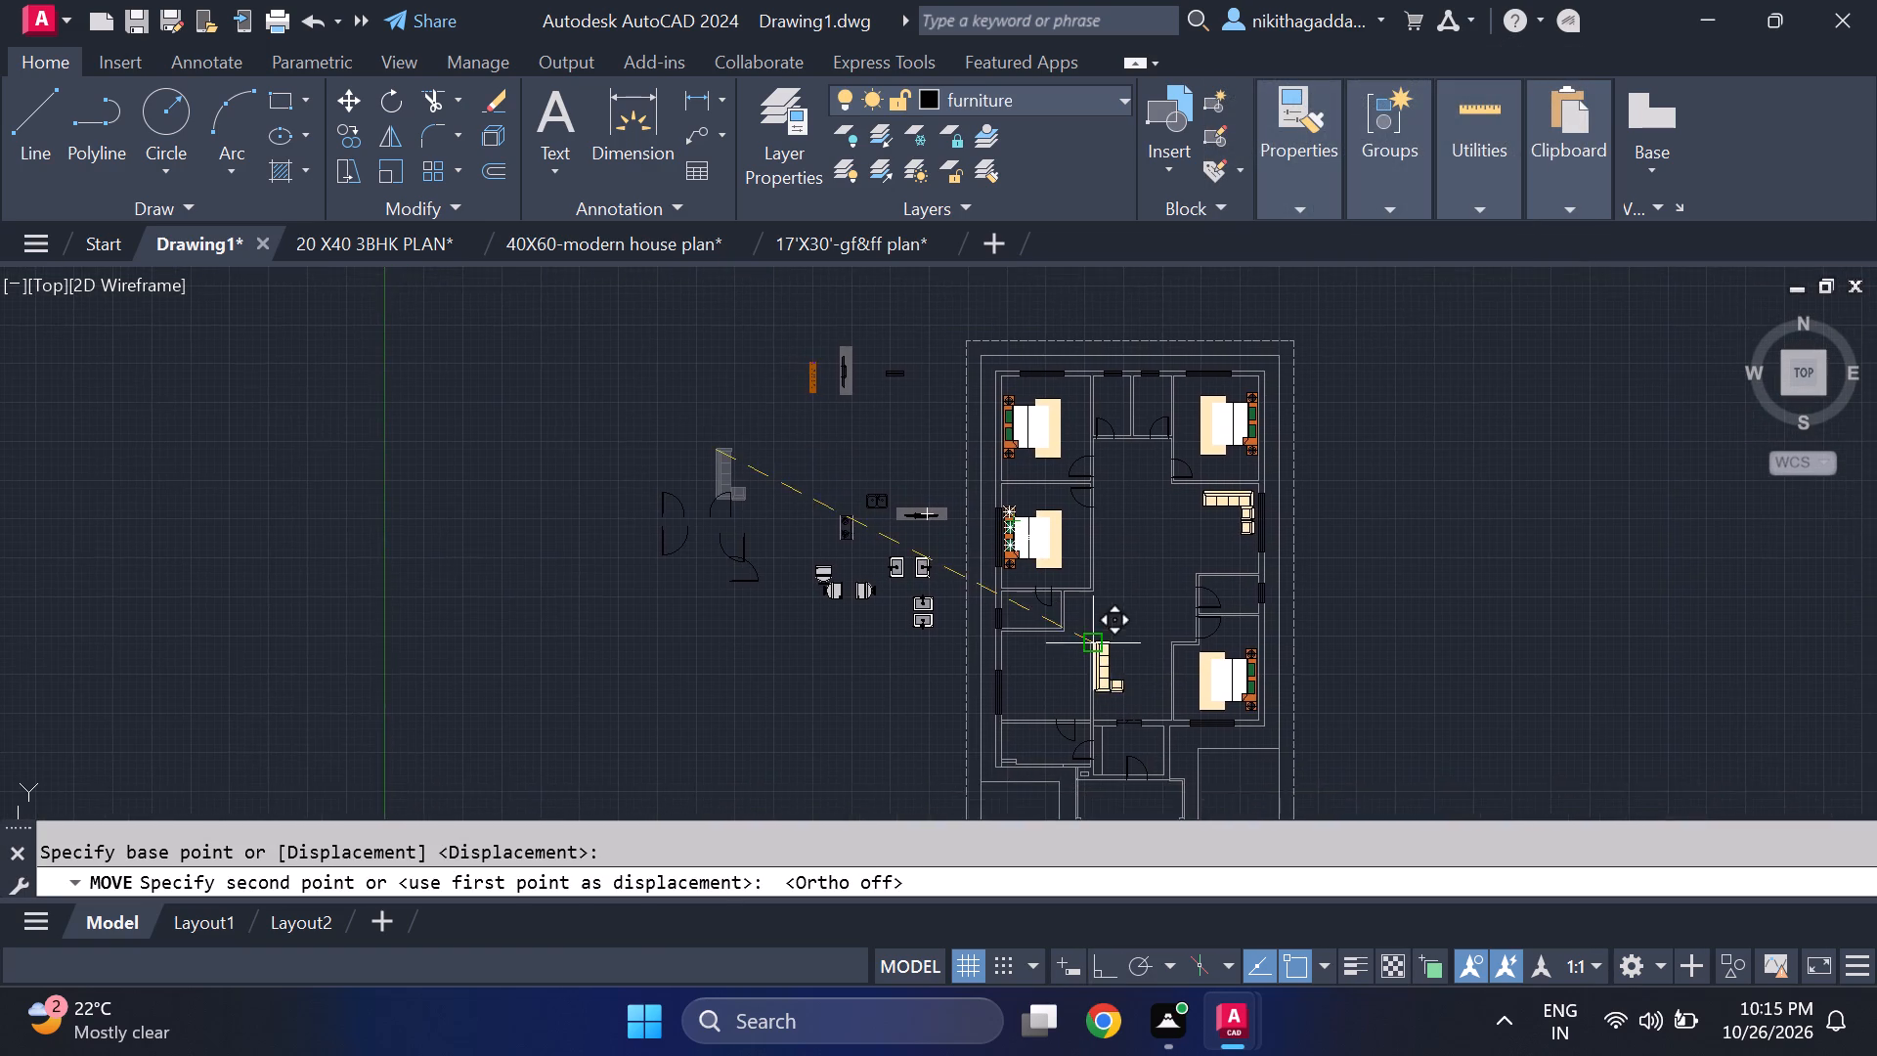
scroll(1093, 647, up, 2)
middle_drag(1112, 680, 1037, 478)
scroll(1025, 486, up, 1)
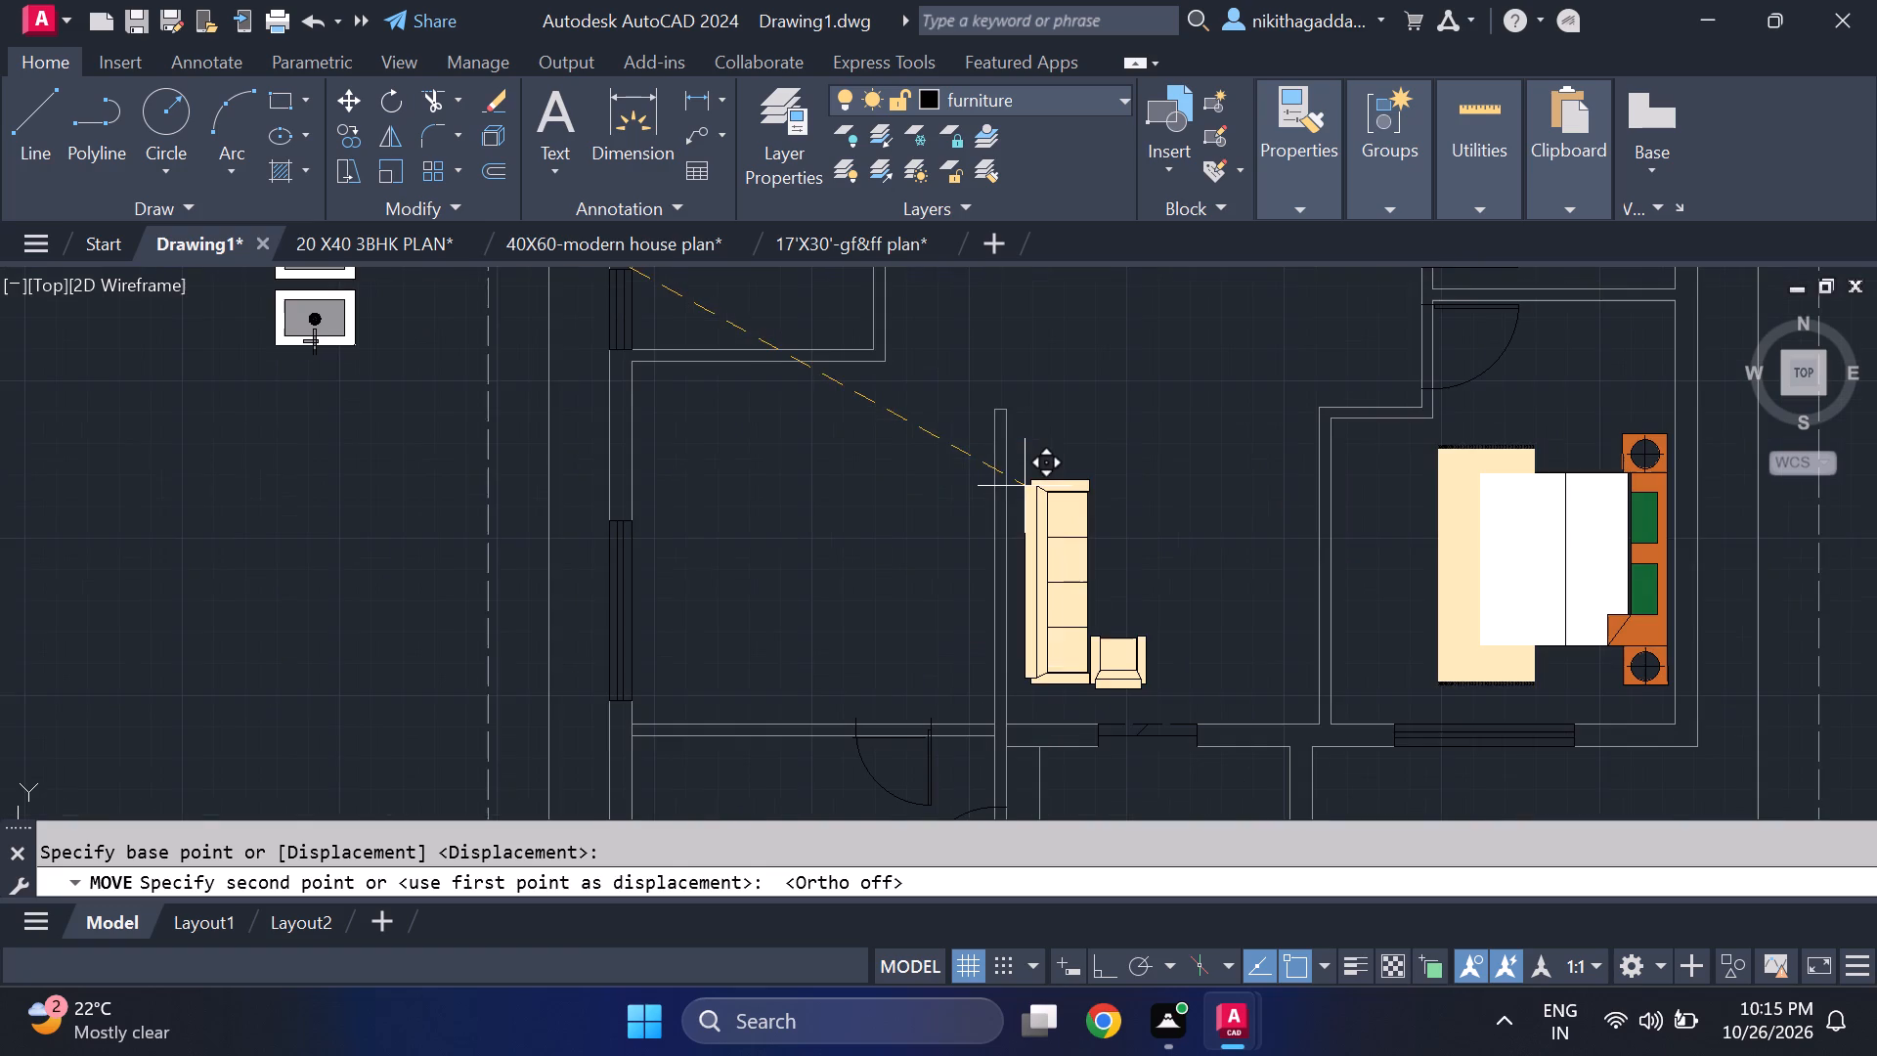
scroll(1026, 509, up, 2)
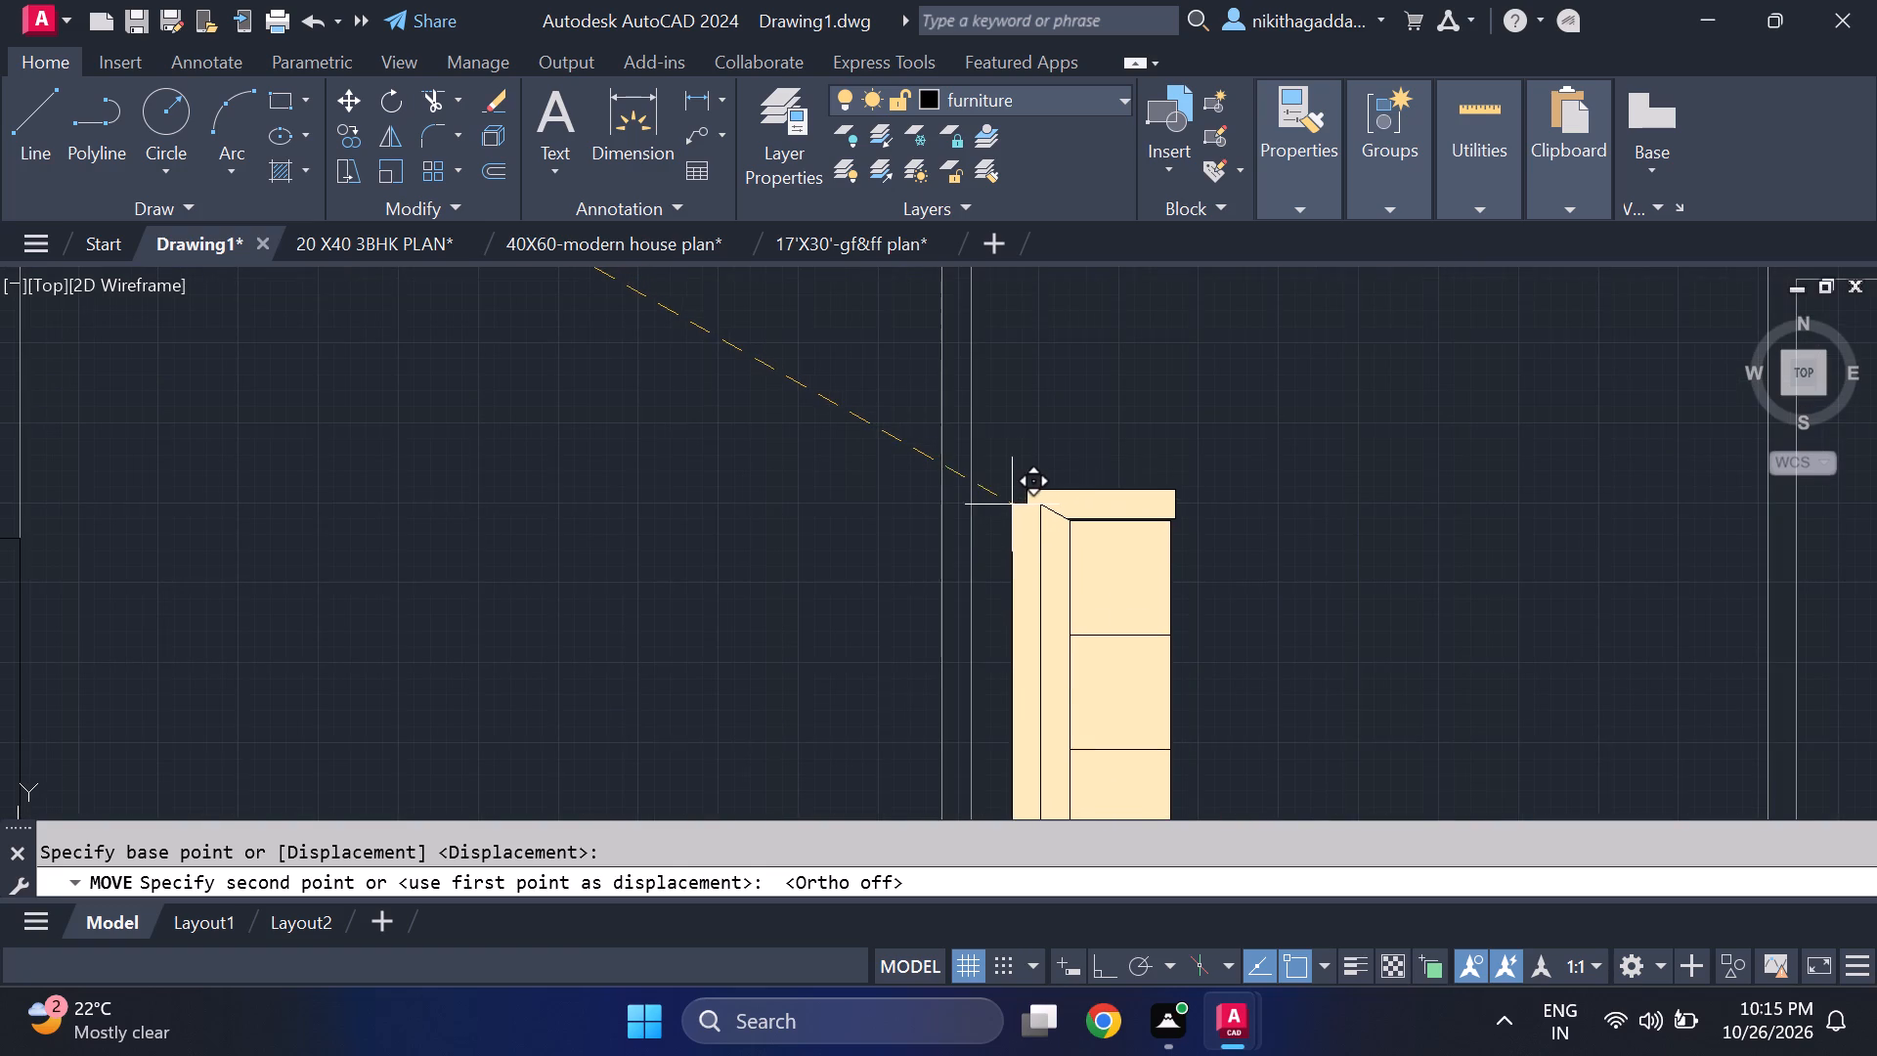
middle_drag(1002, 496, 962, 353)
scroll(960, 354, down, 3)
scroll(960, 354, up, 1)
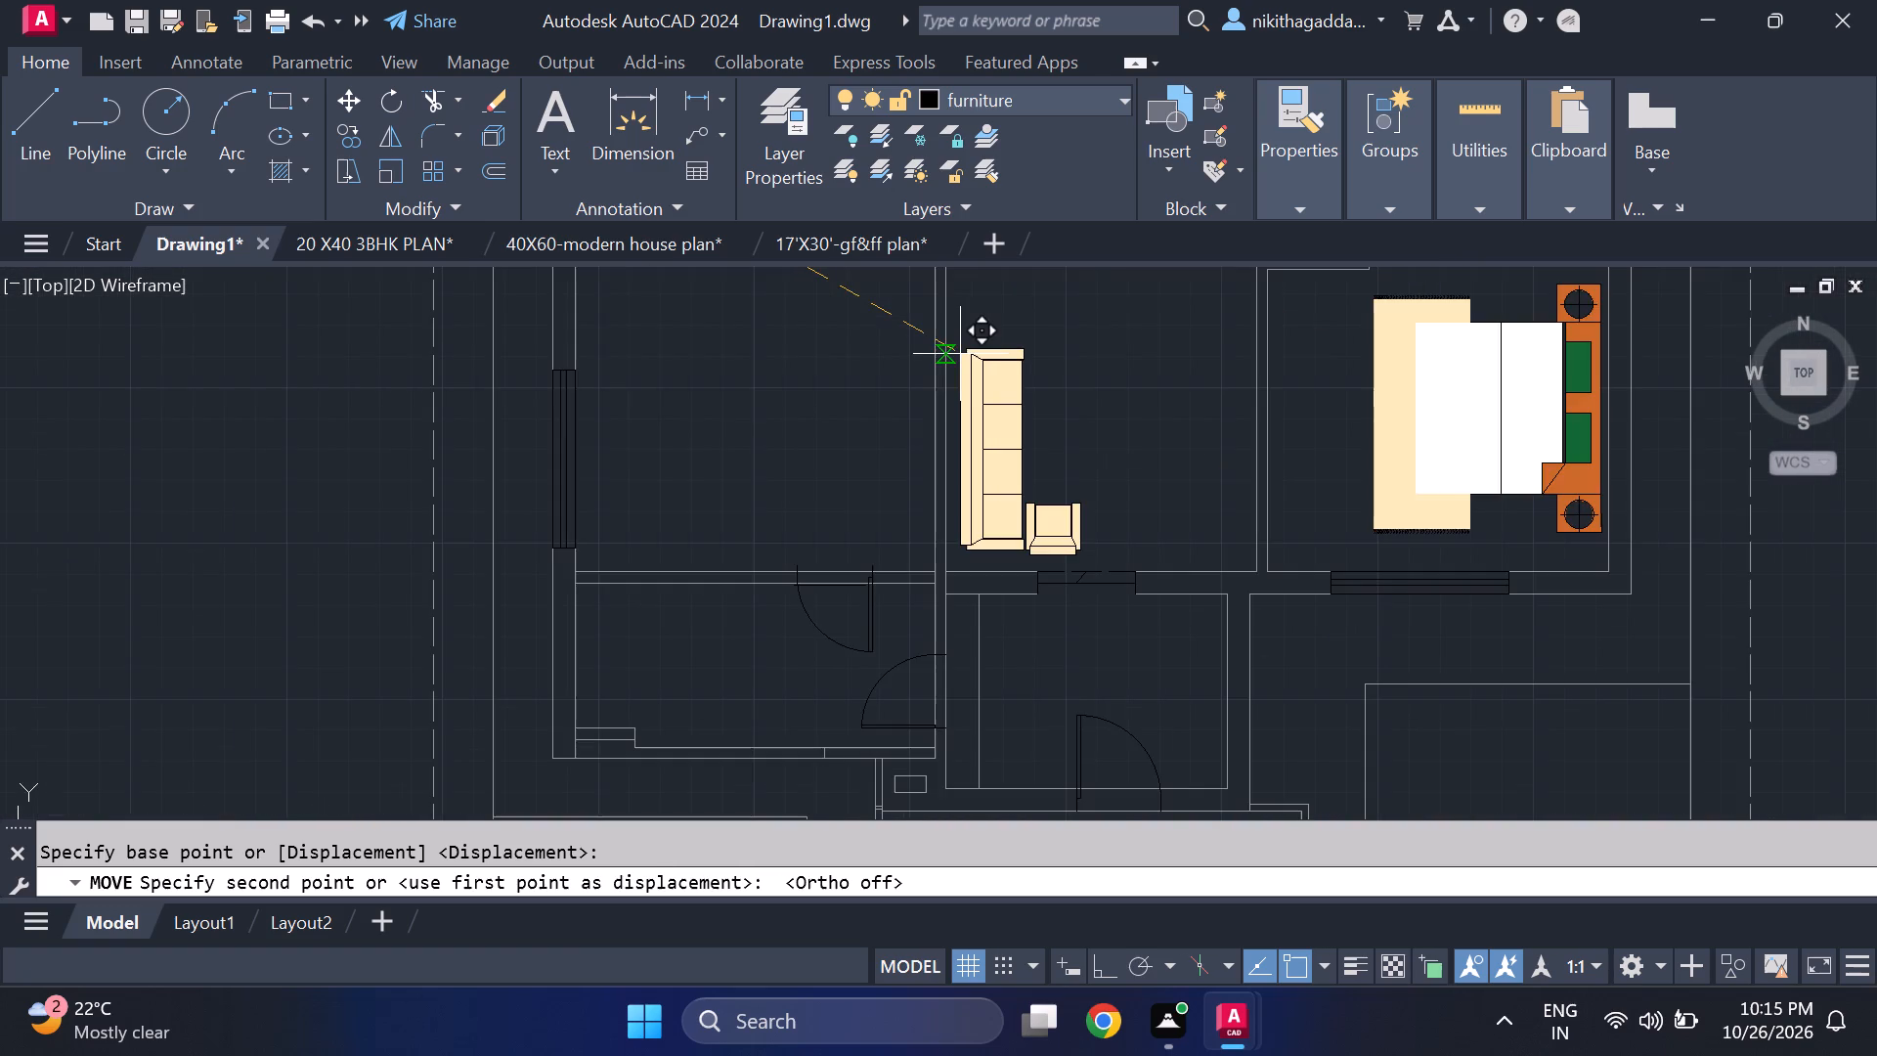
scroll(960, 354, up, 1)
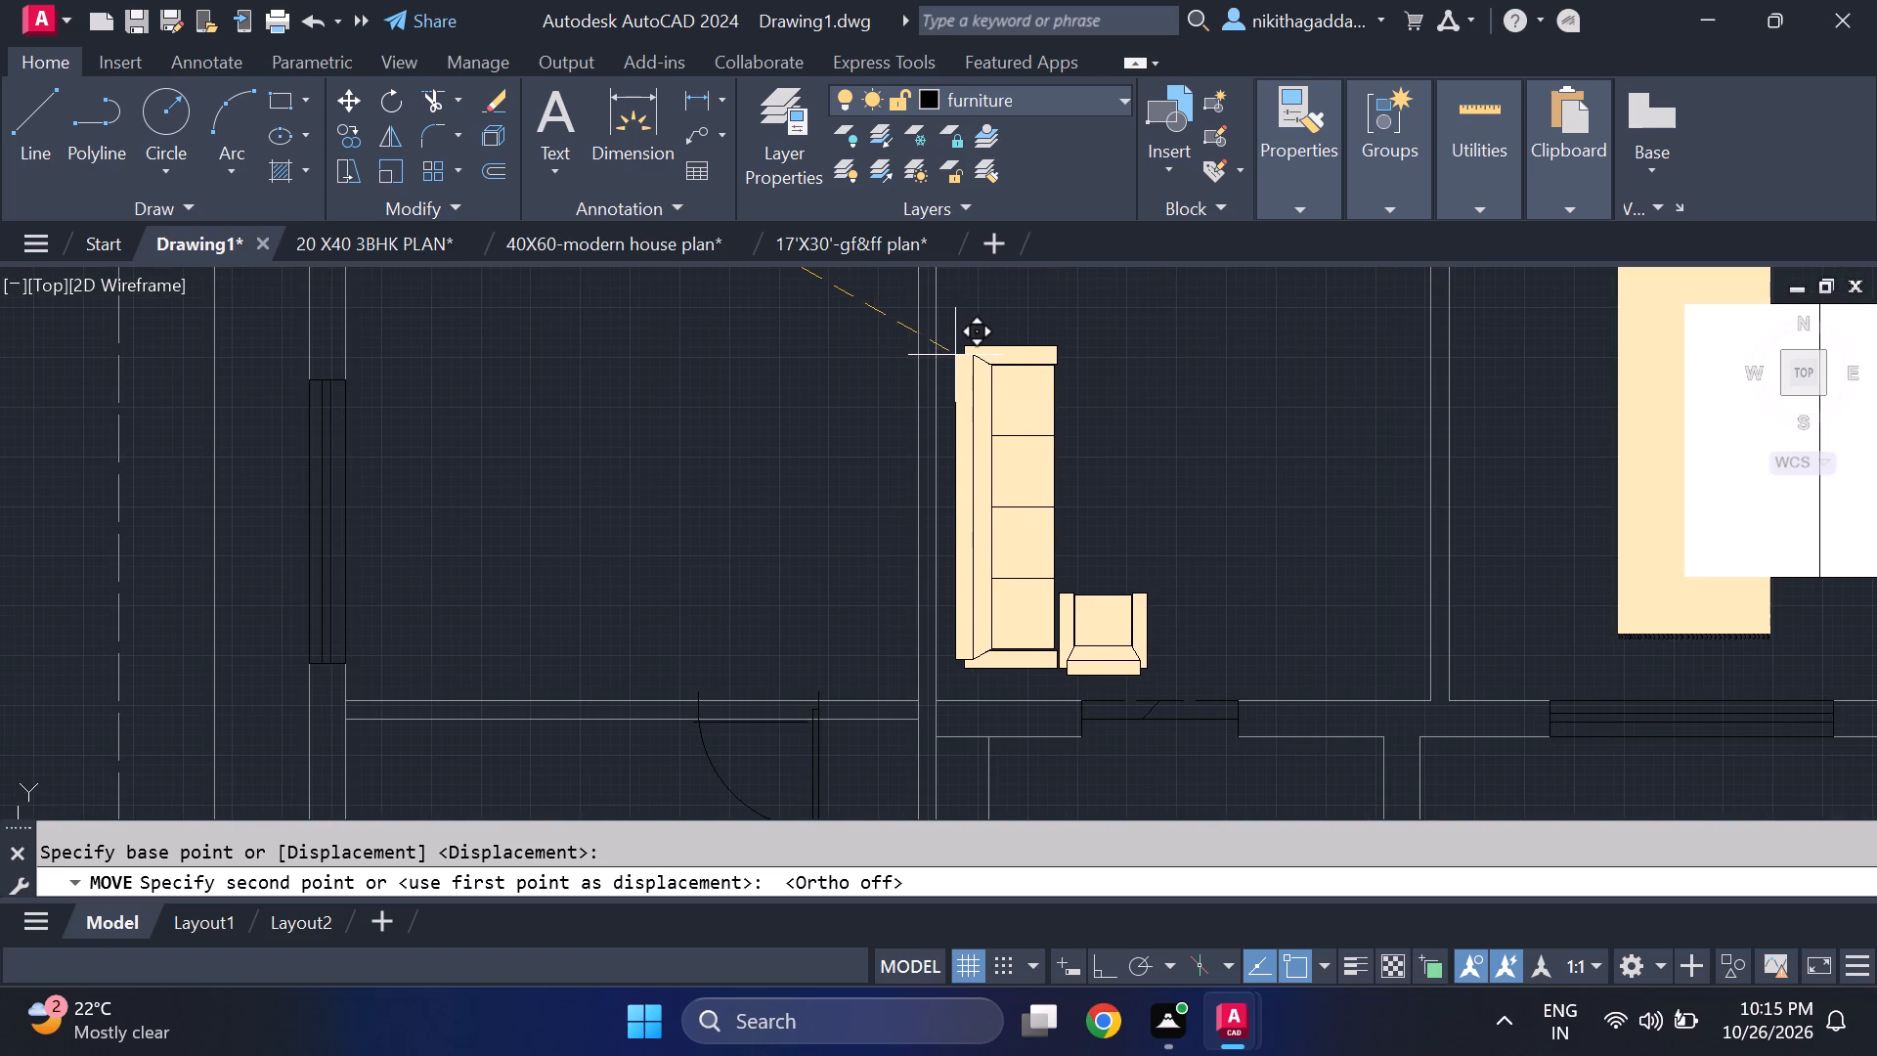
click(955, 355)
Trim the foyer's inner wall line across the entrance door opening, including the short piece at the door leaf.
scroll(991, 330, down, 2)
middle_drag(864, 459, 912, 521)
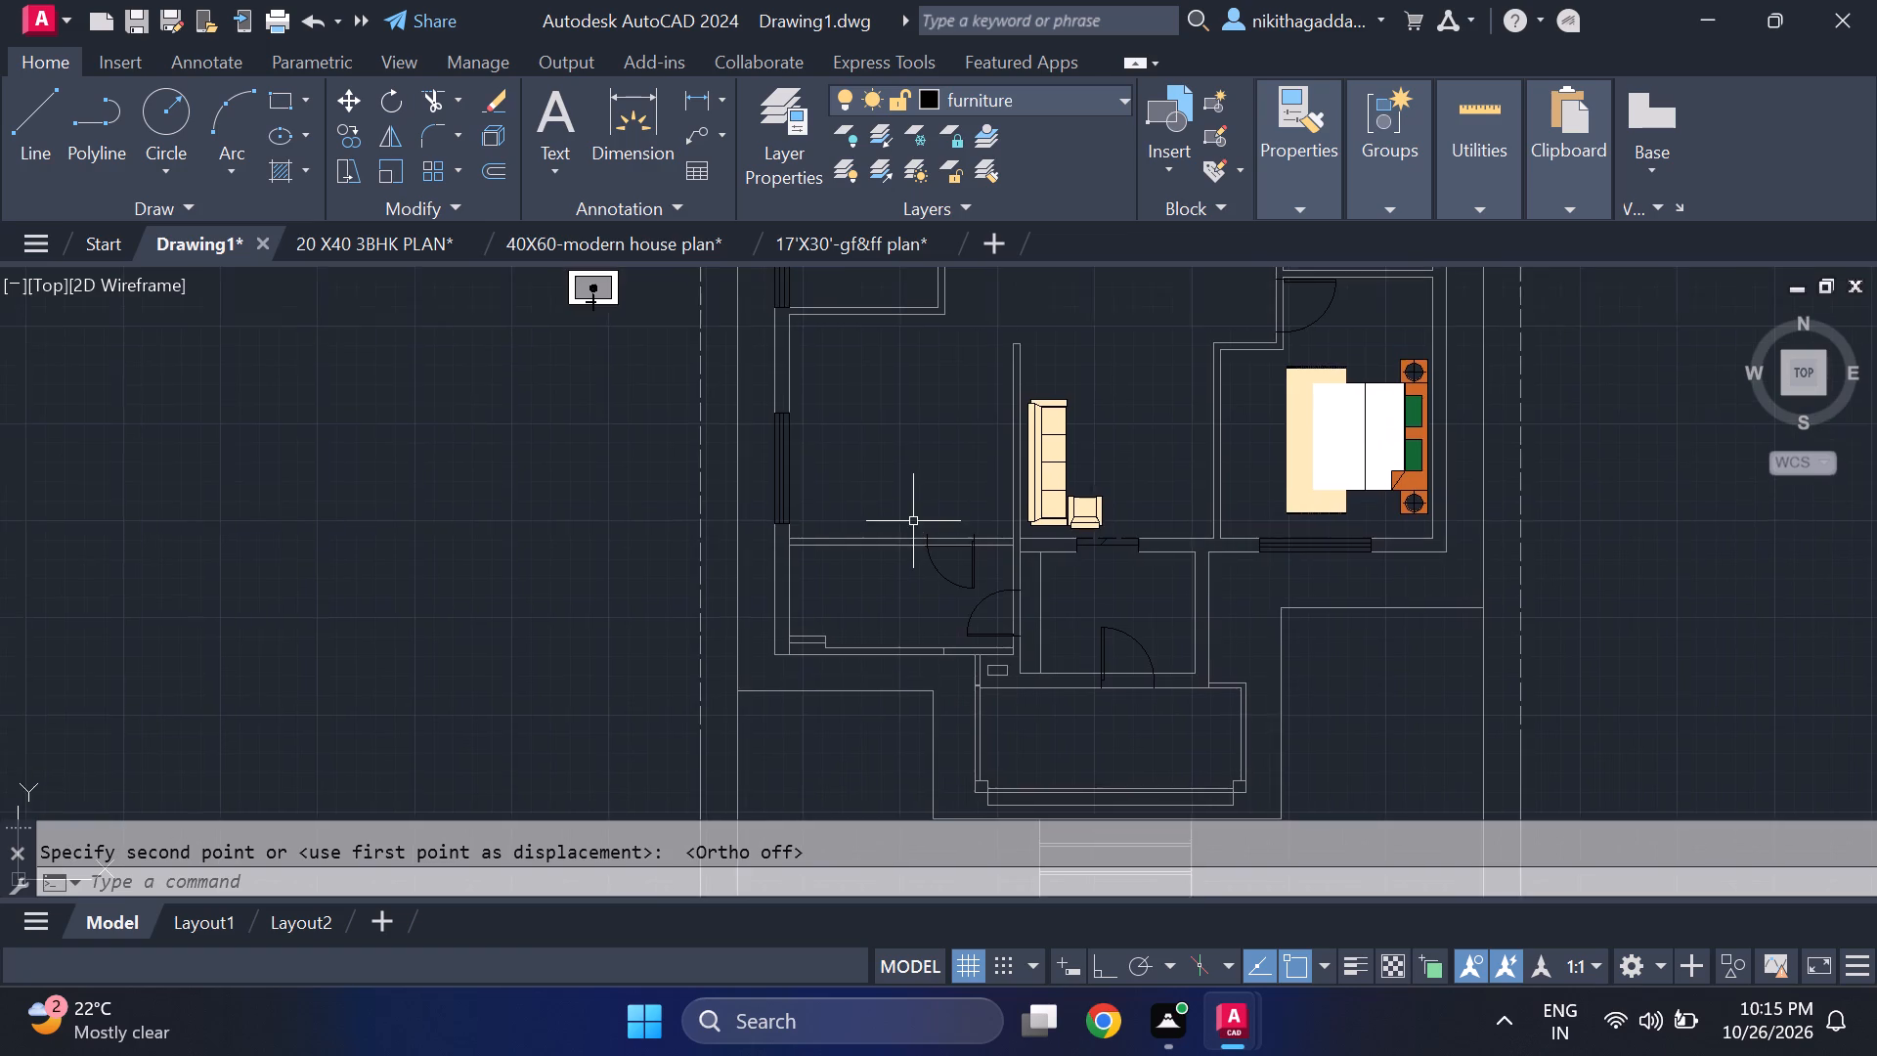
scroll(913, 521, down, 2)
scroll(898, 518, up, 2)
middle_drag(902, 522, 931, 654)
scroll(930, 640, down, 1)
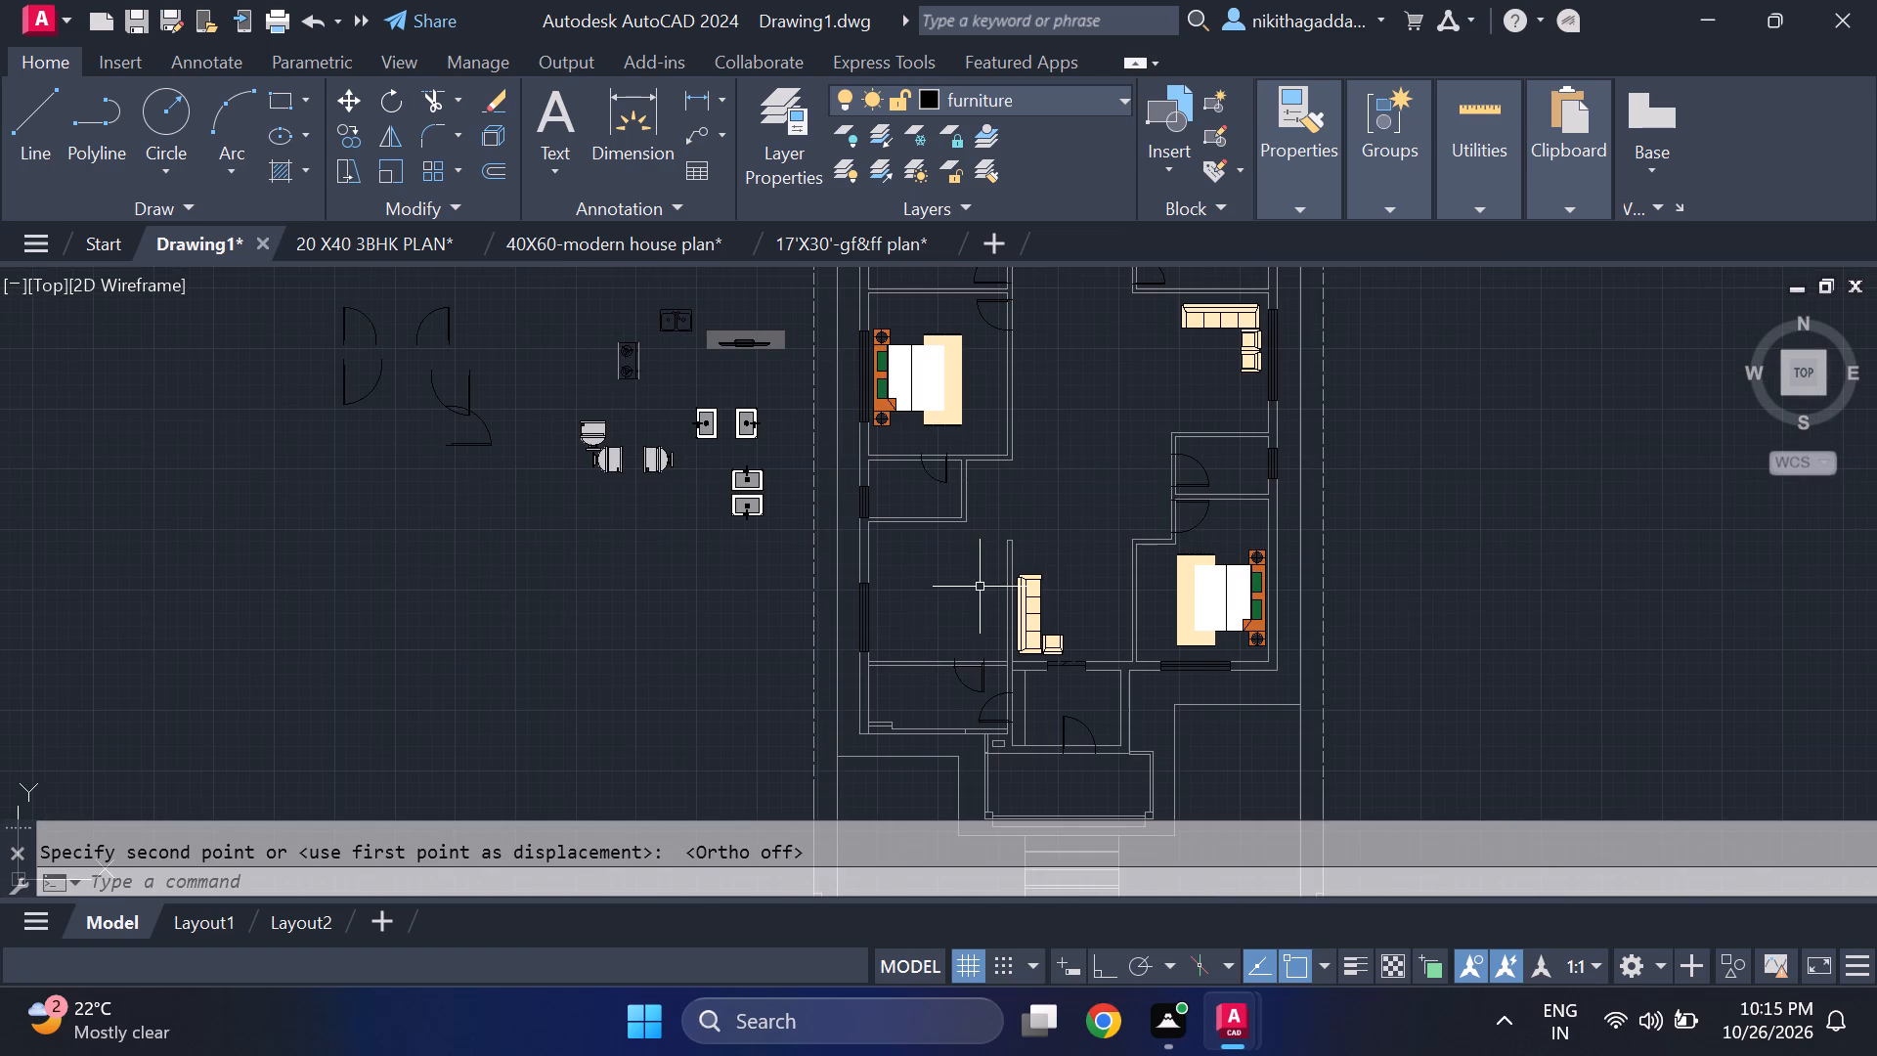
middle_drag(986, 577, 964, 535)
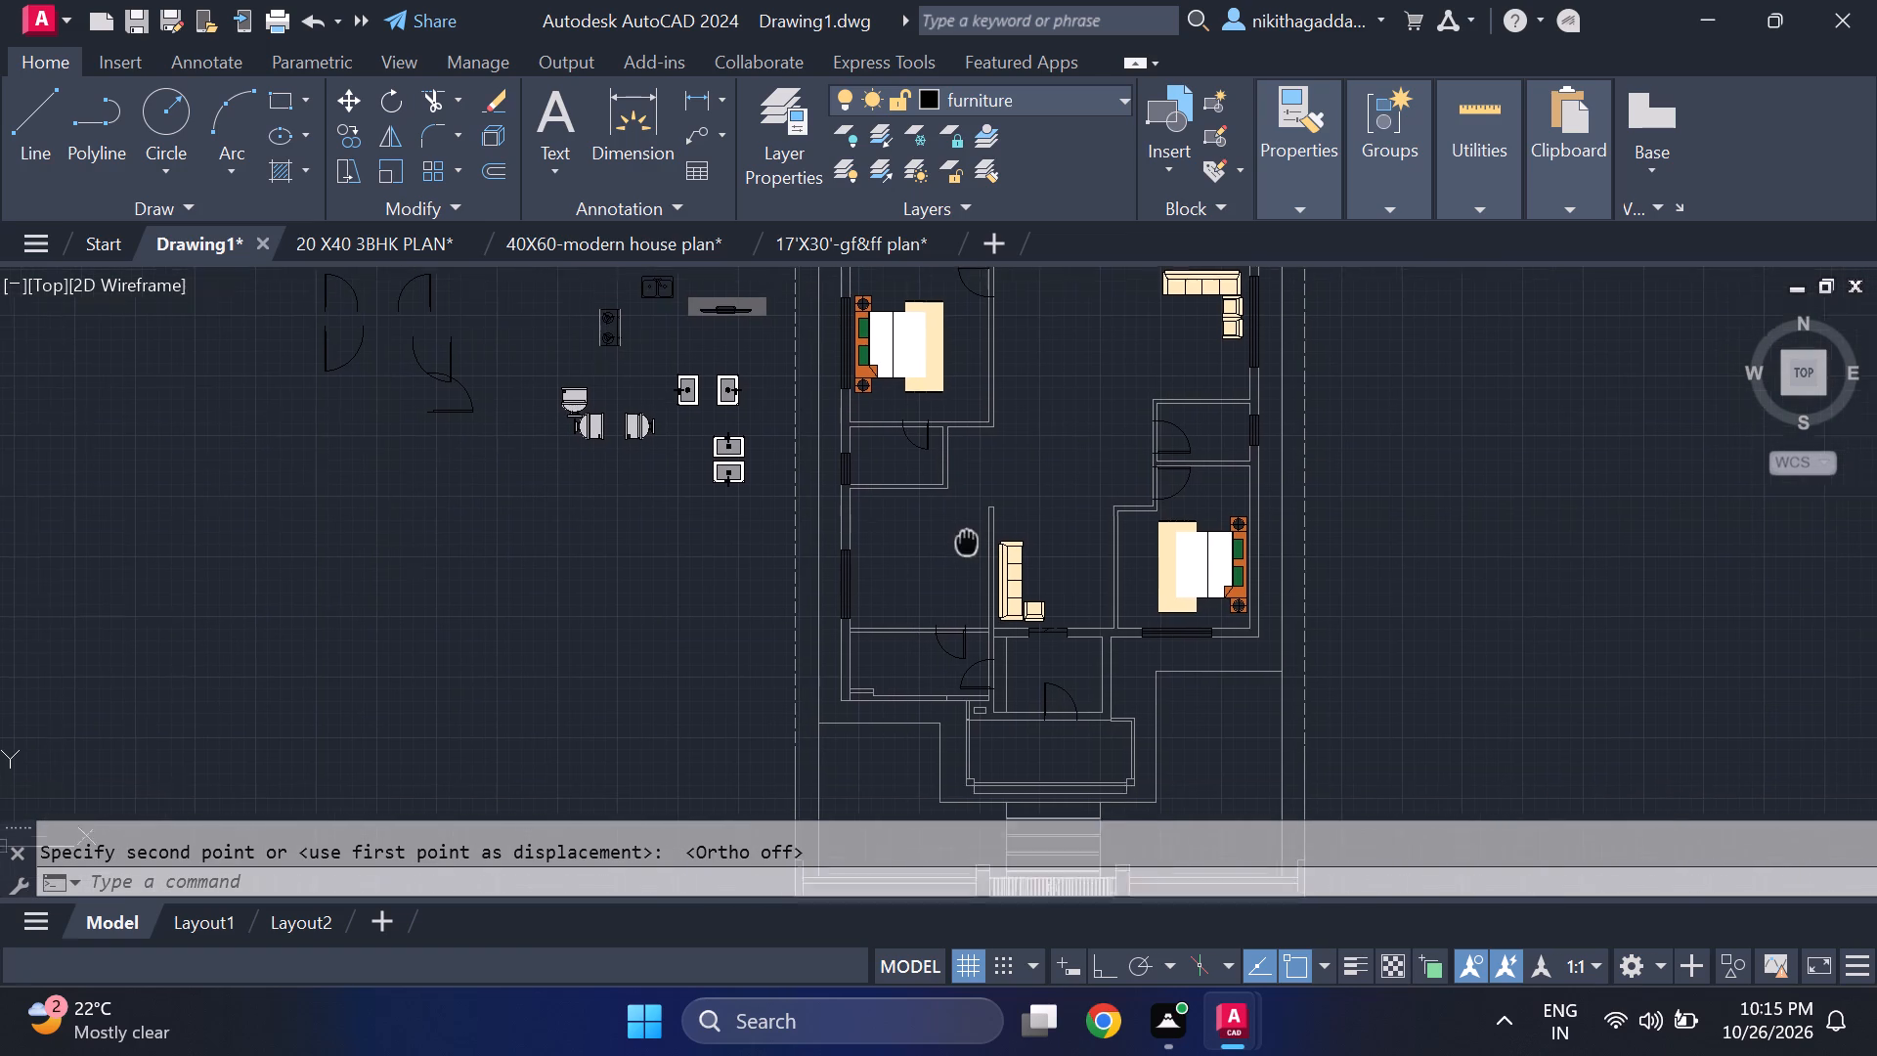
middle_drag(964, 535, 962, 527)
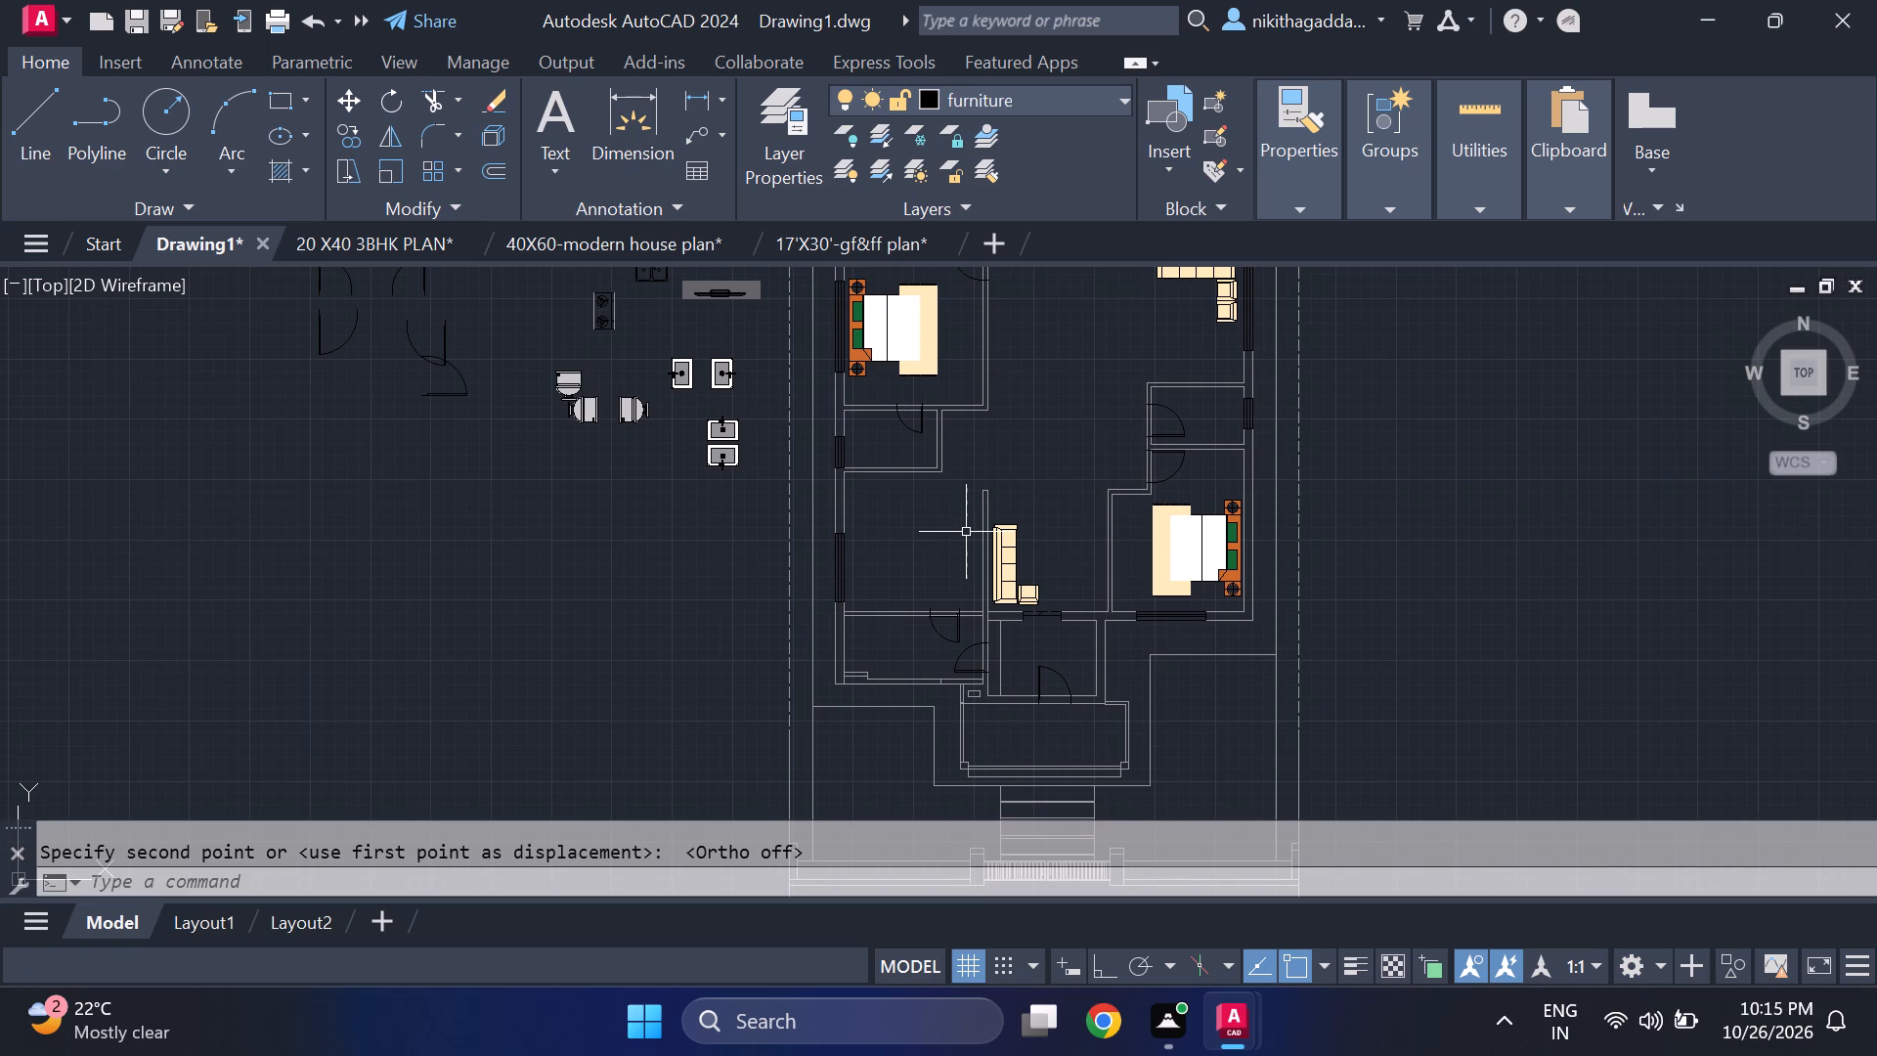
text(tr)
key(Return)
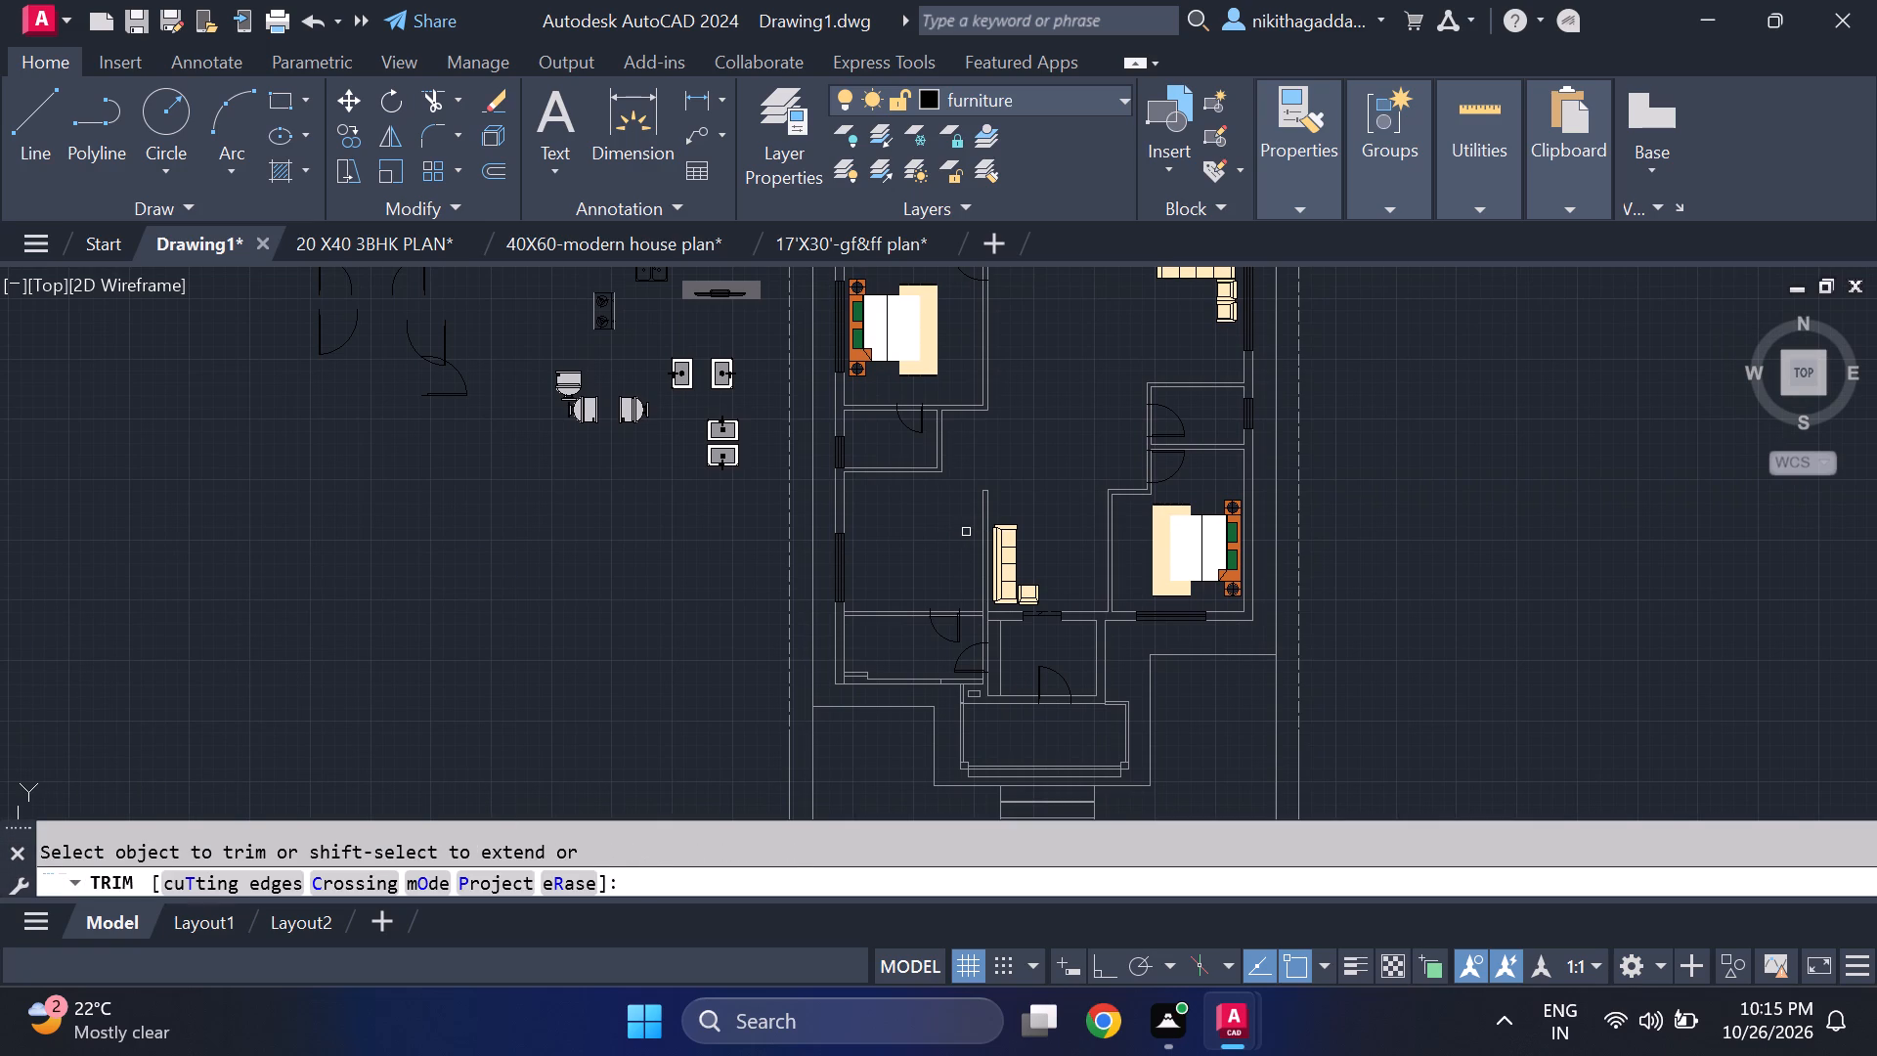
scroll(1060, 644, up, 2)
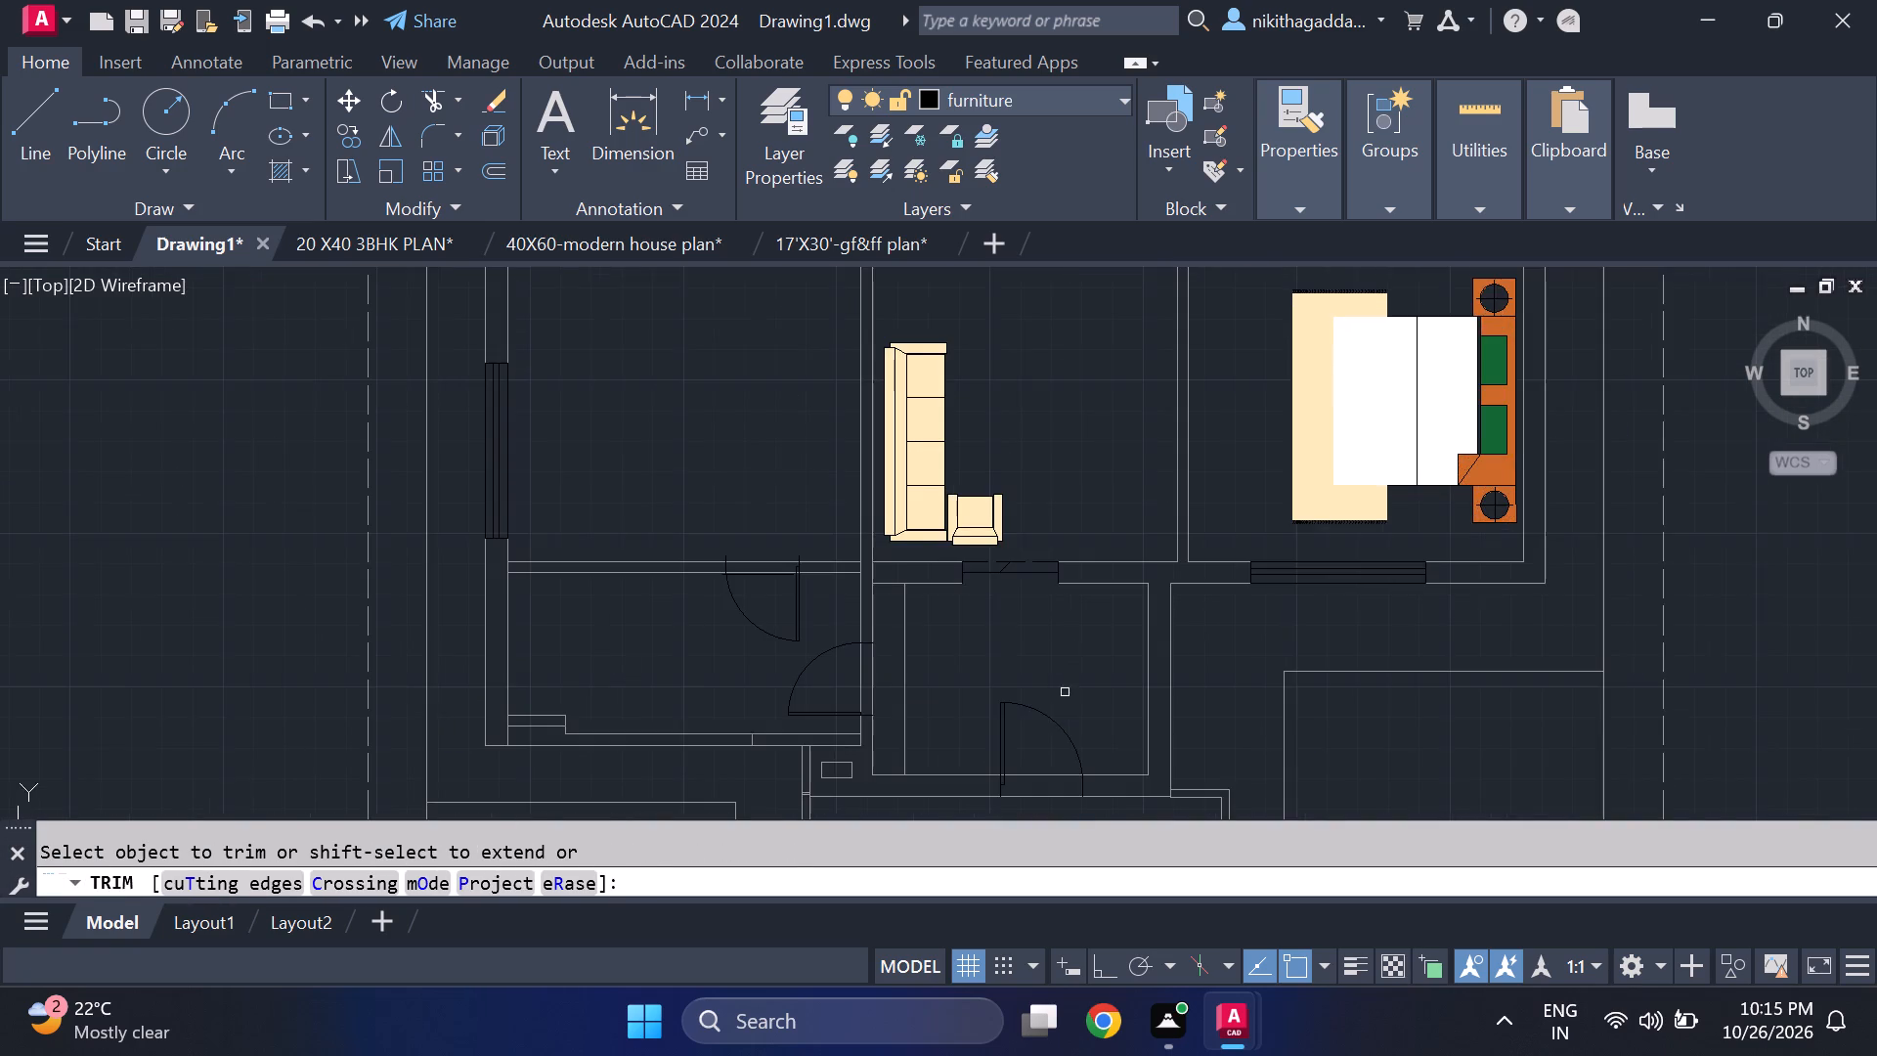
middle_drag(1074, 627, 1052, 506)
middle_drag(1022, 707, 1002, 630)
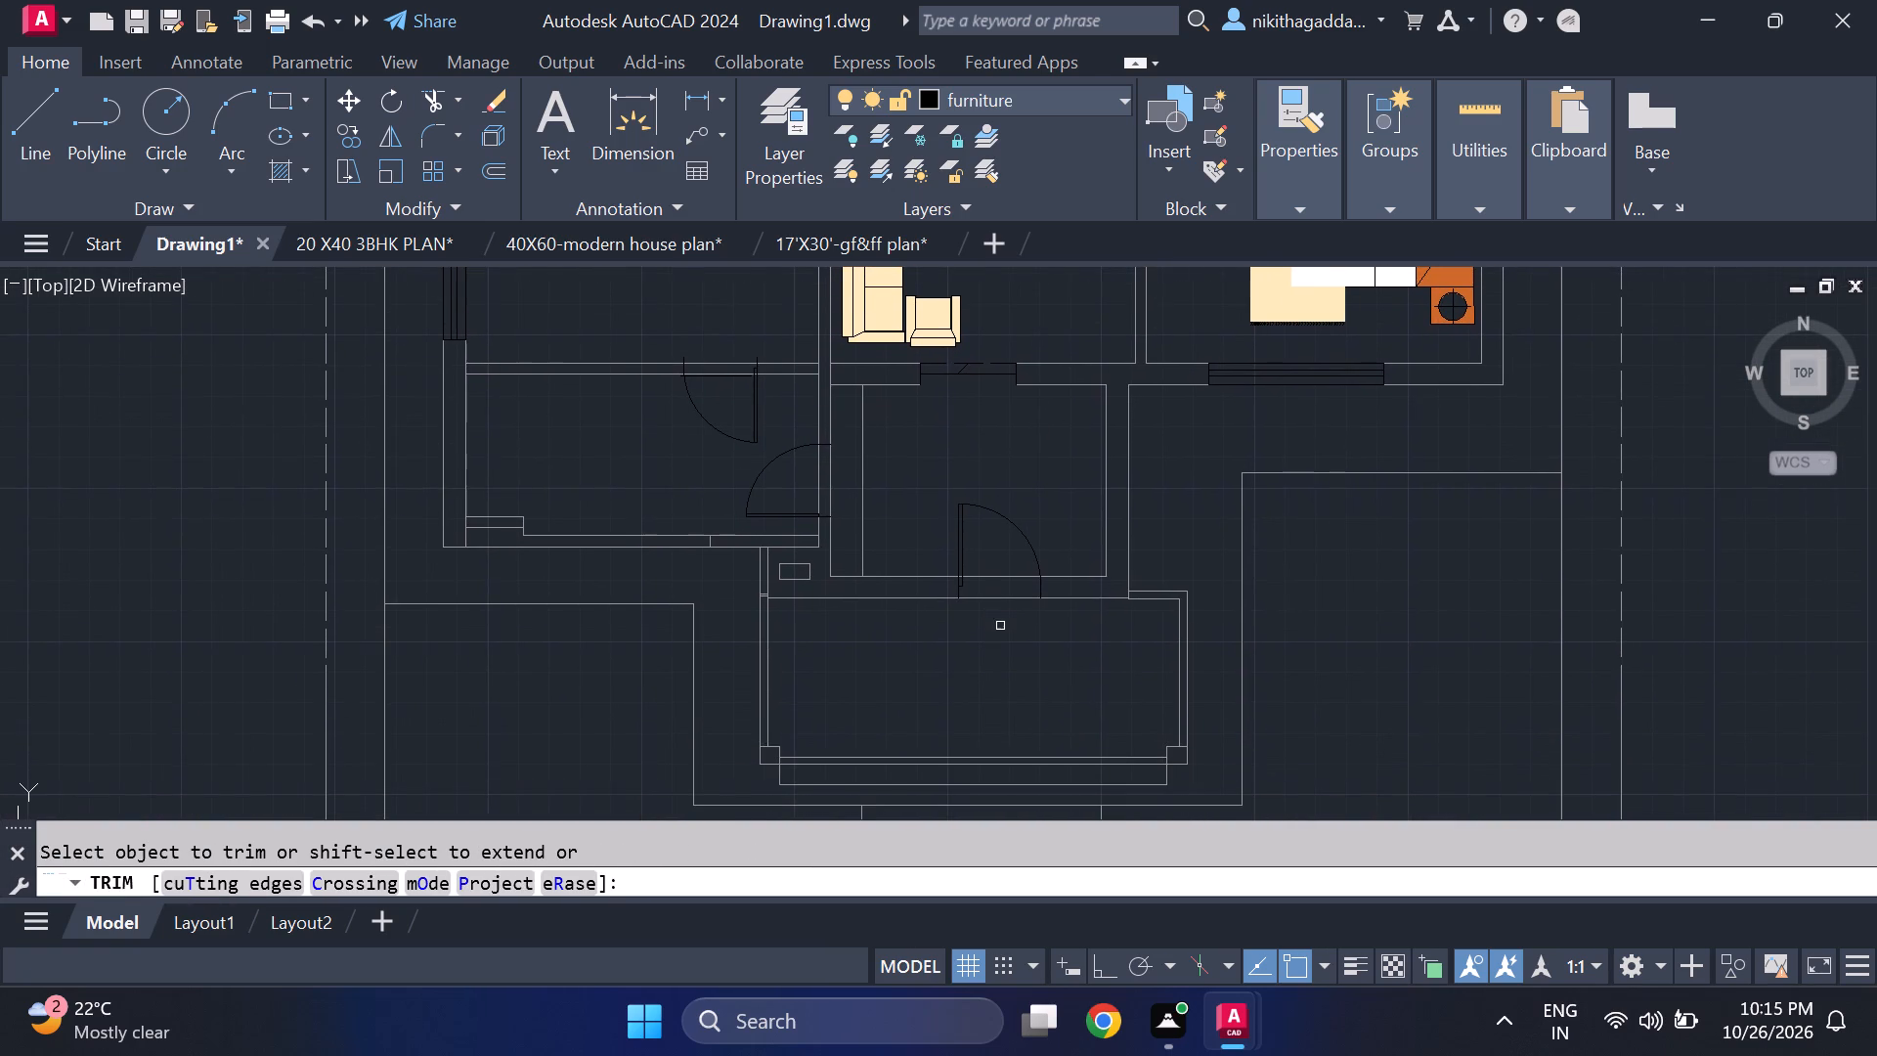
click(993, 575)
click(1022, 576)
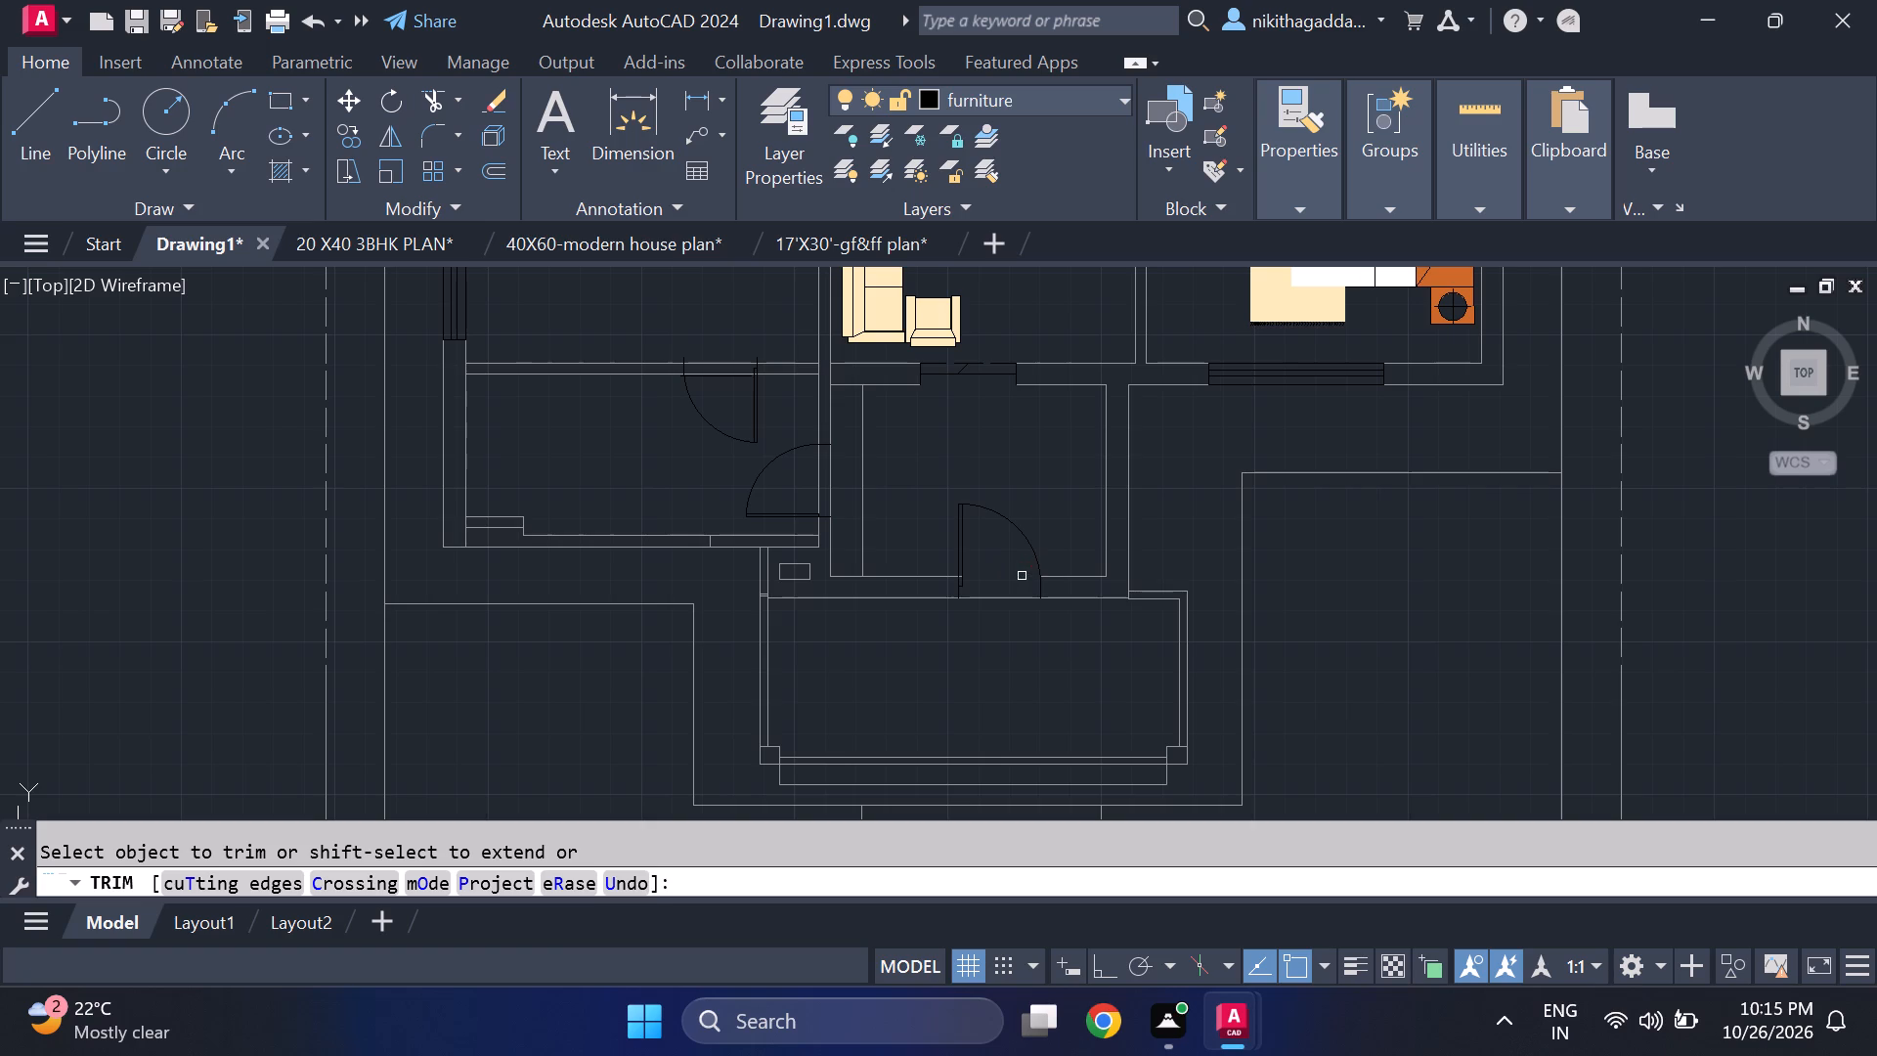
scroll(943, 583, up, 4)
click(1040, 541)
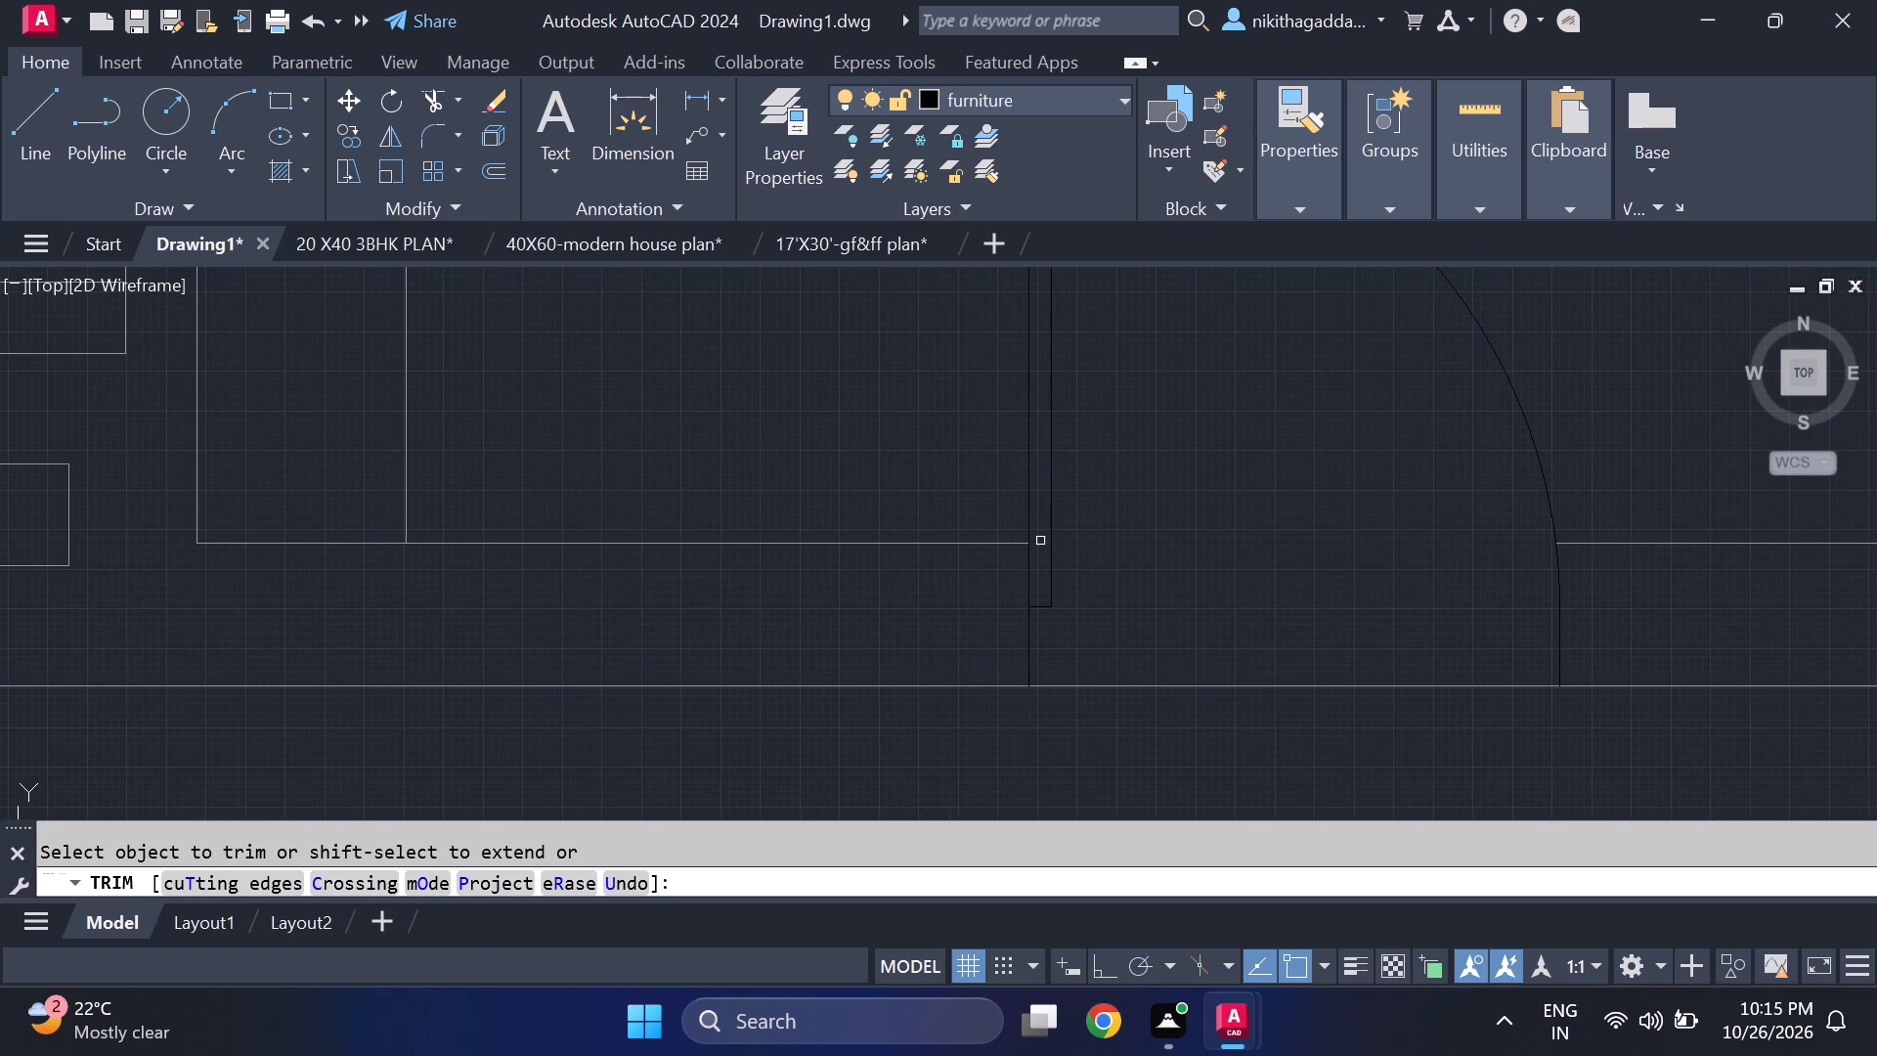
scroll(1068, 557, down, 4)
scroll(927, 429, up, 2)
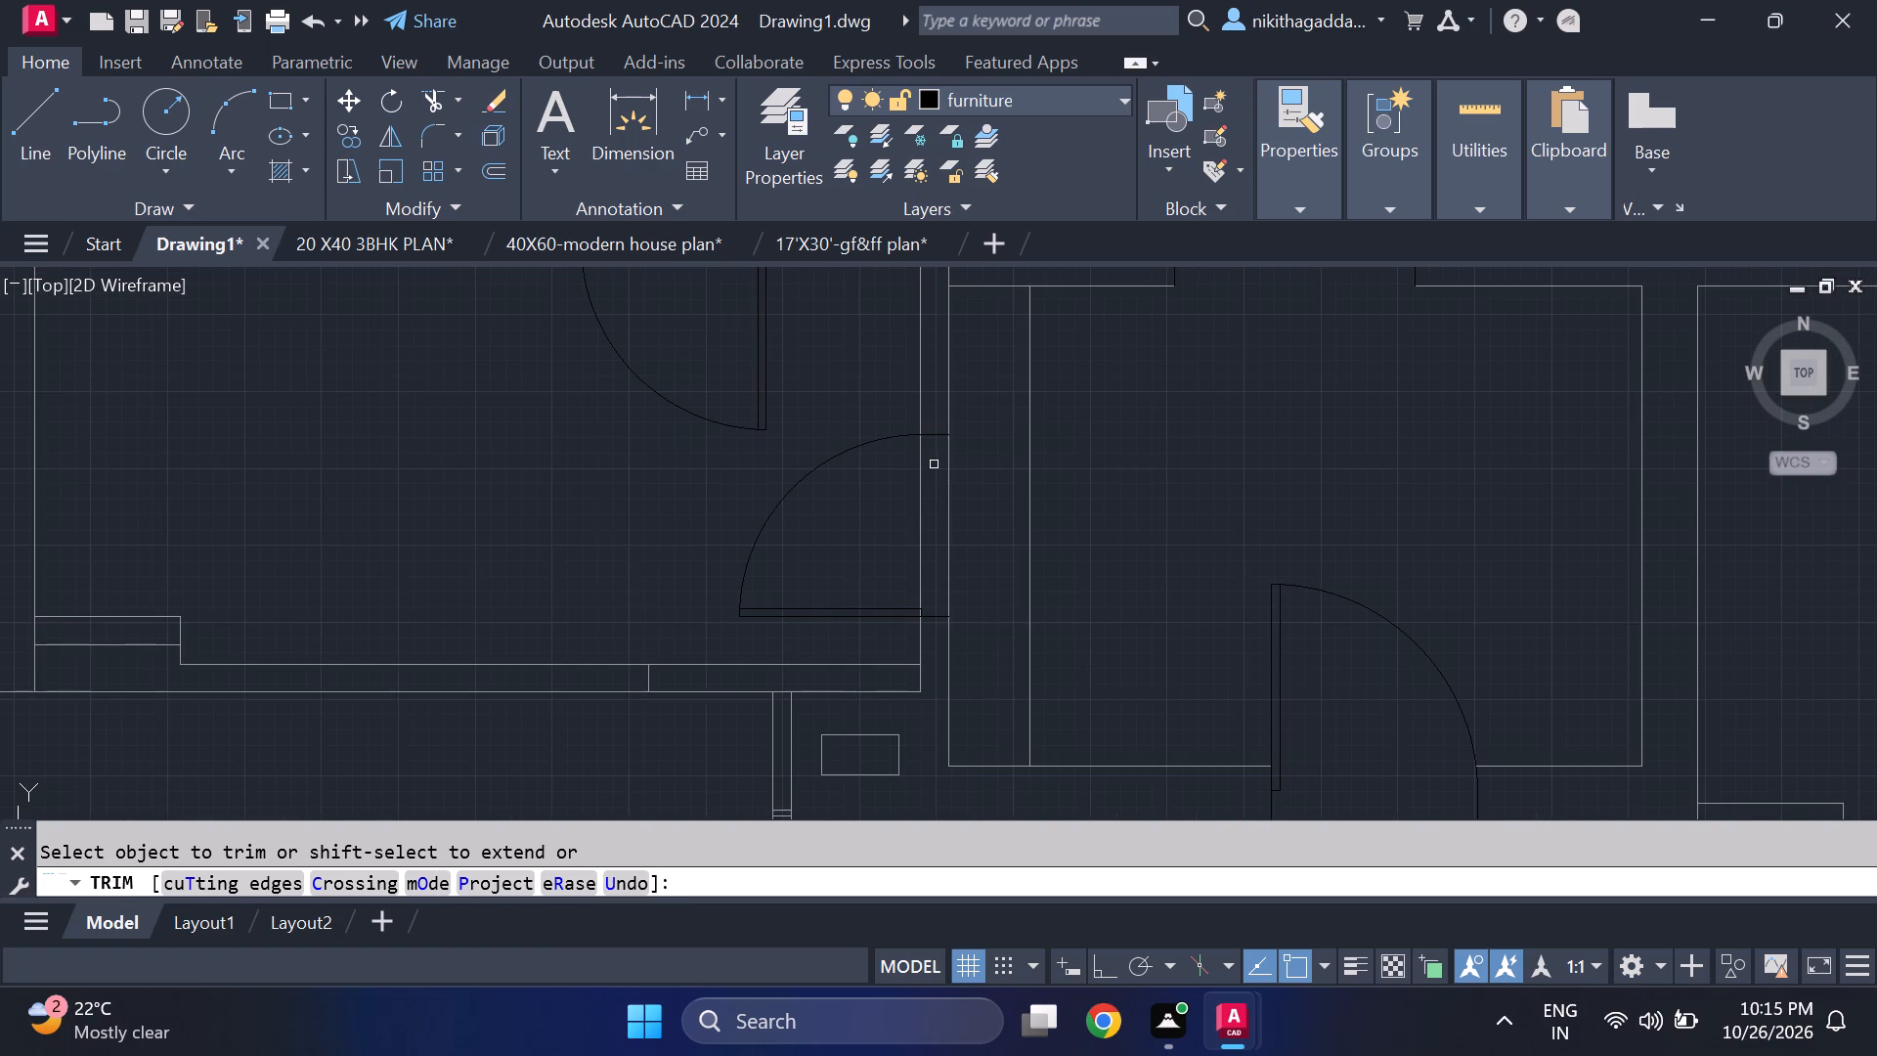
Trim the west wall line across the door opening between the lower-left room and the foyer, including the short piece at the door leaf.
click(919, 479)
scroll(909, 597, up, 2)
click(930, 631)
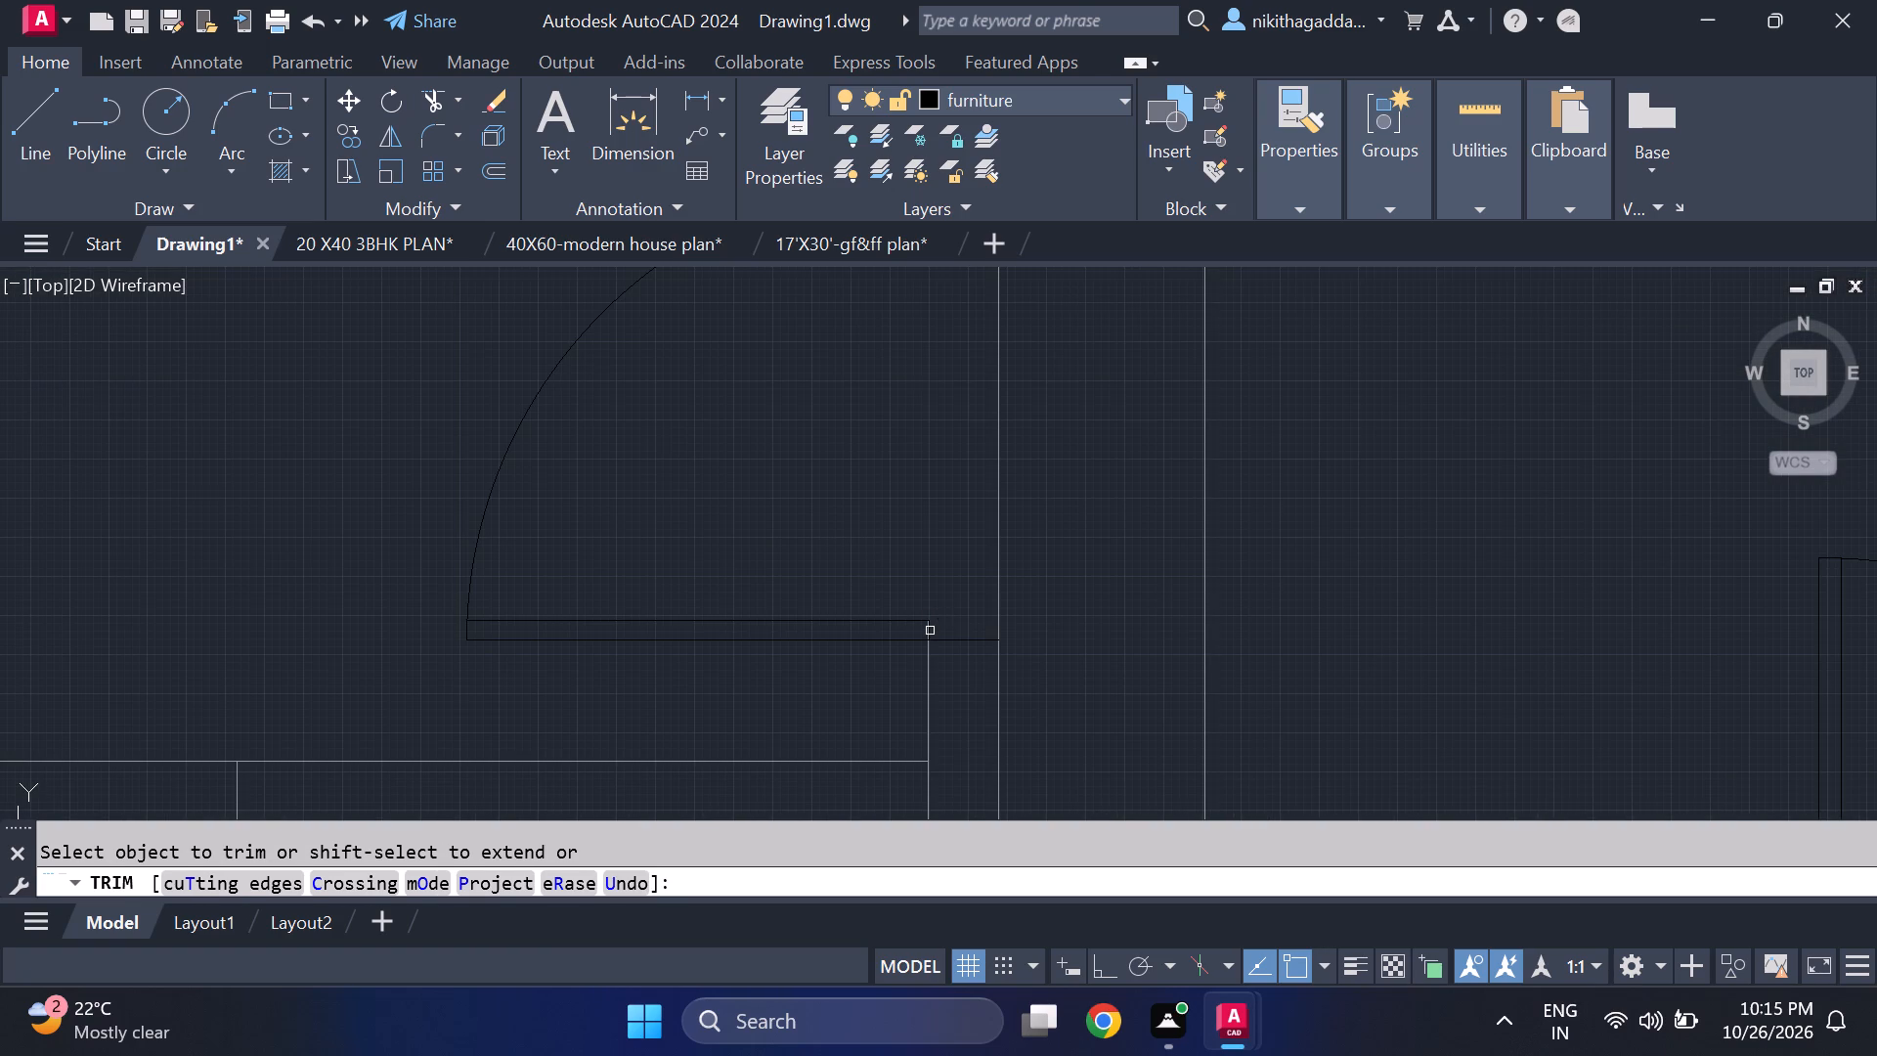
click(927, 631)
triple_click(927, 631)
scroll(937, 630, up, 3)
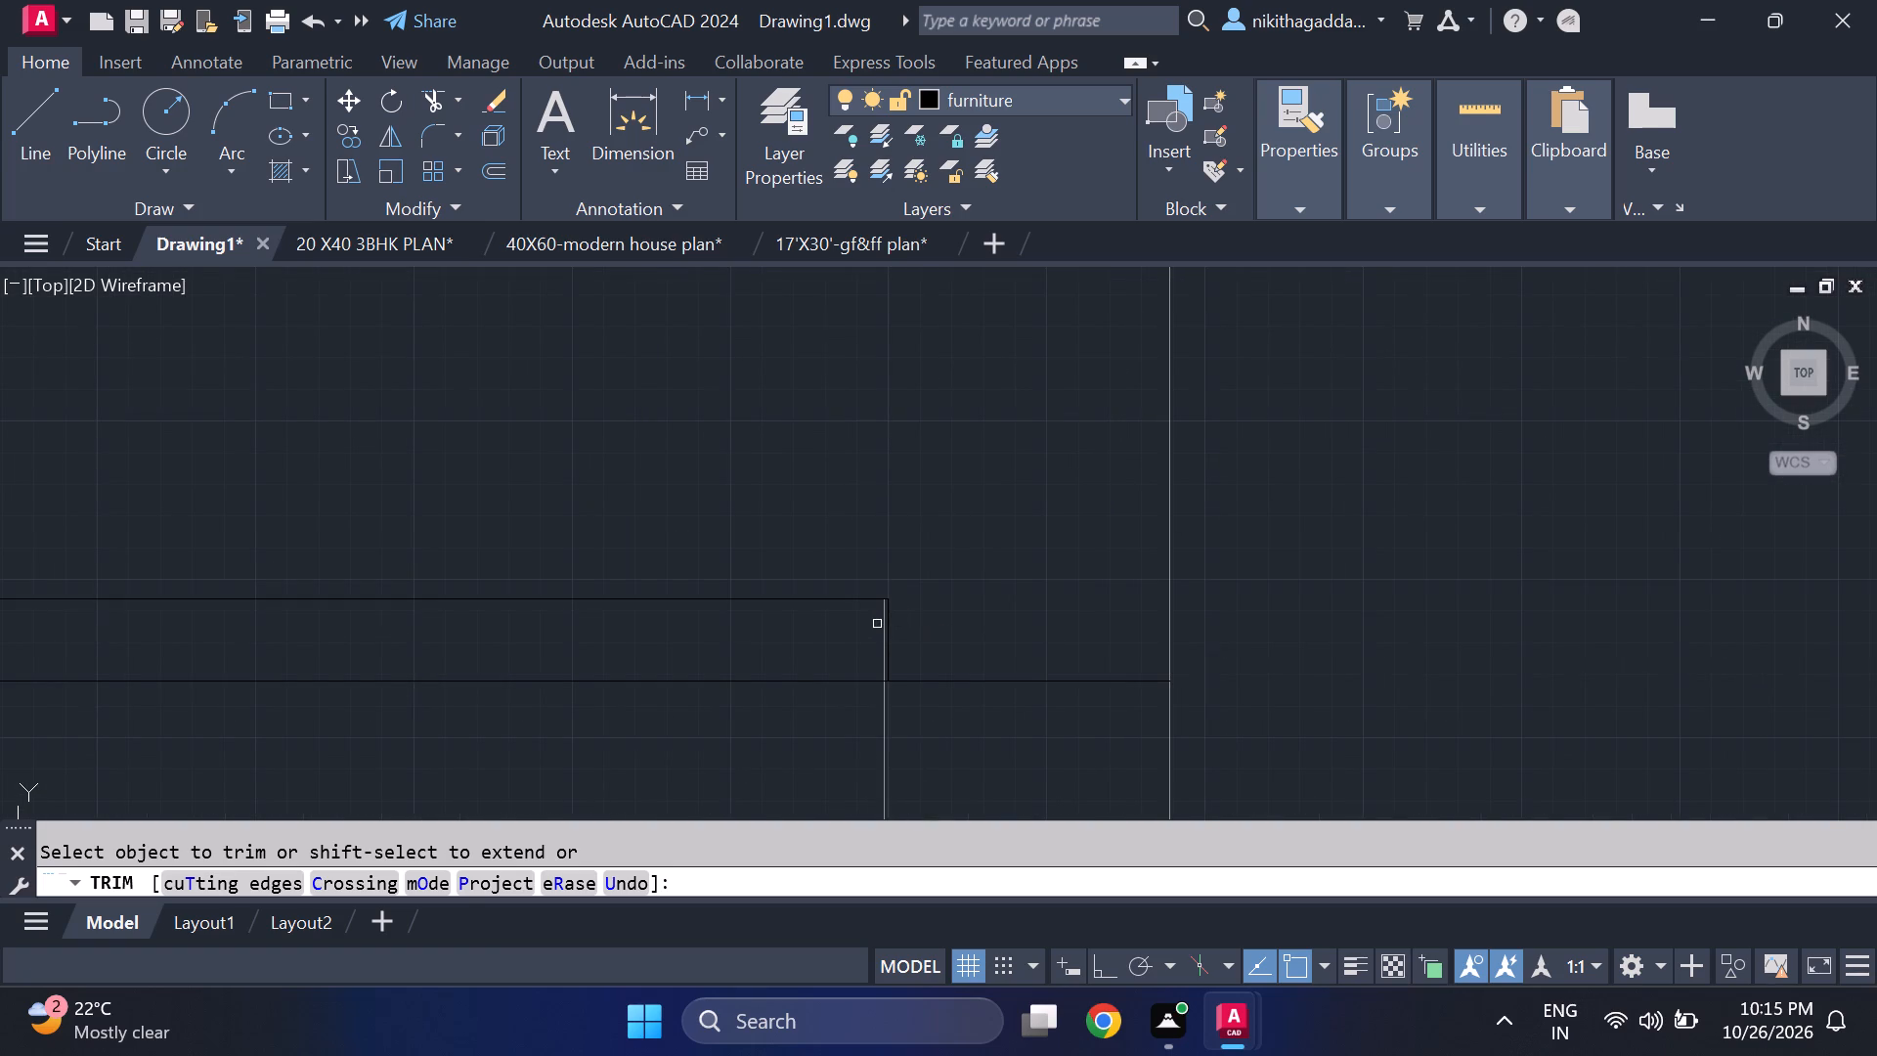
click(880, 620)
scroll(883, 587, down, 4)
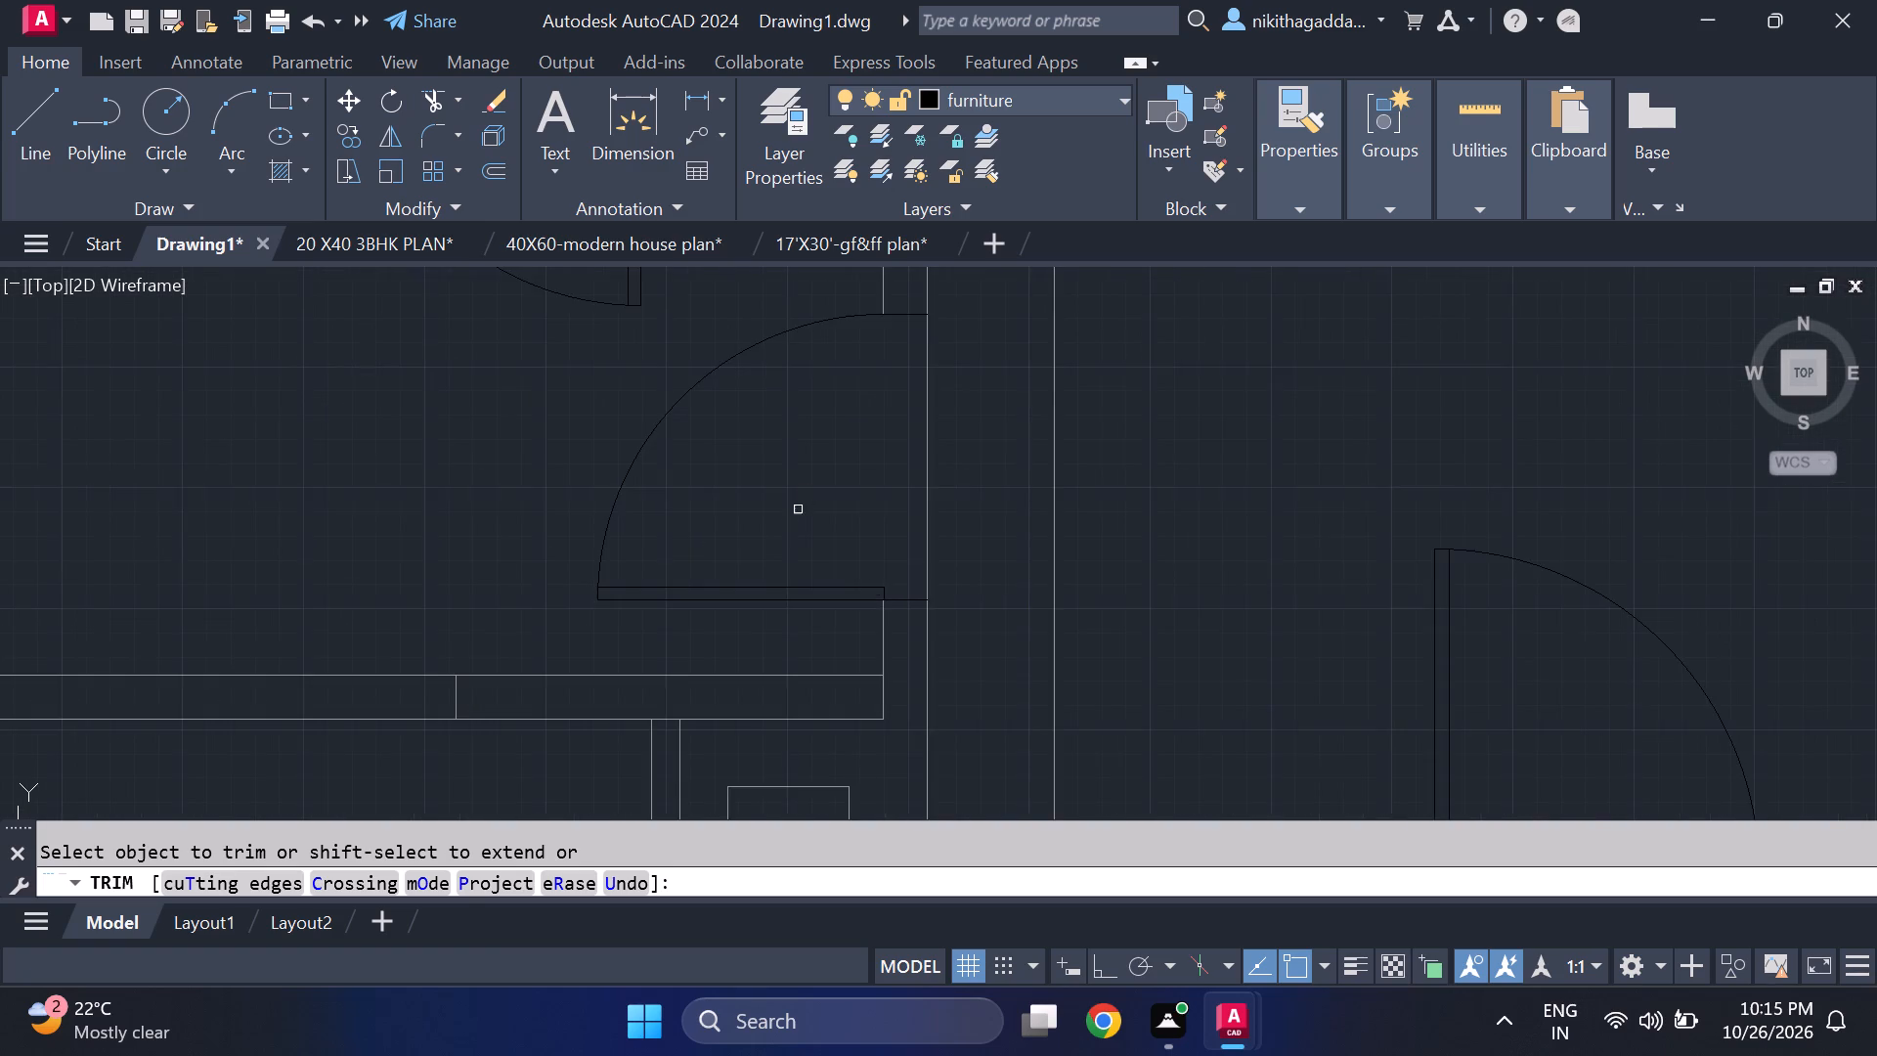
scroll(799, 508, down, 2)
middle_drag(609, 326, 642, 449)
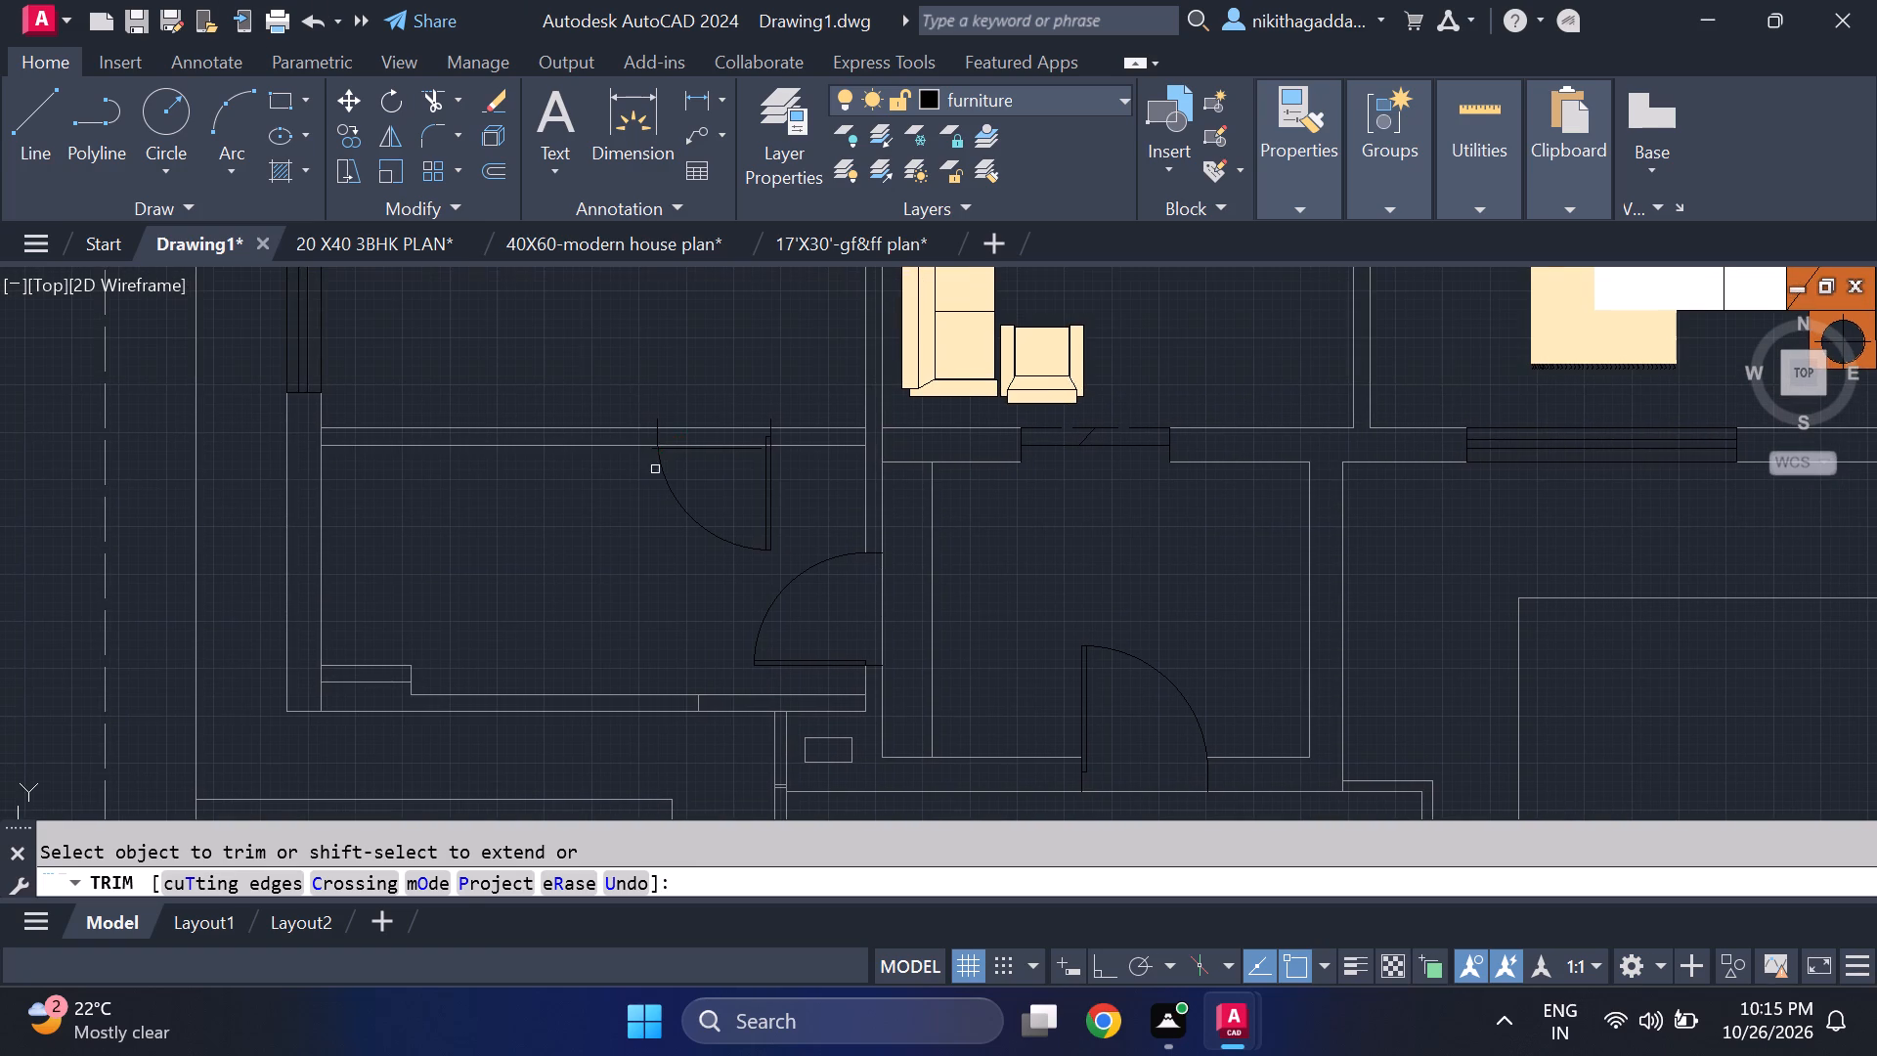
scroll(728, 446, up, 2)
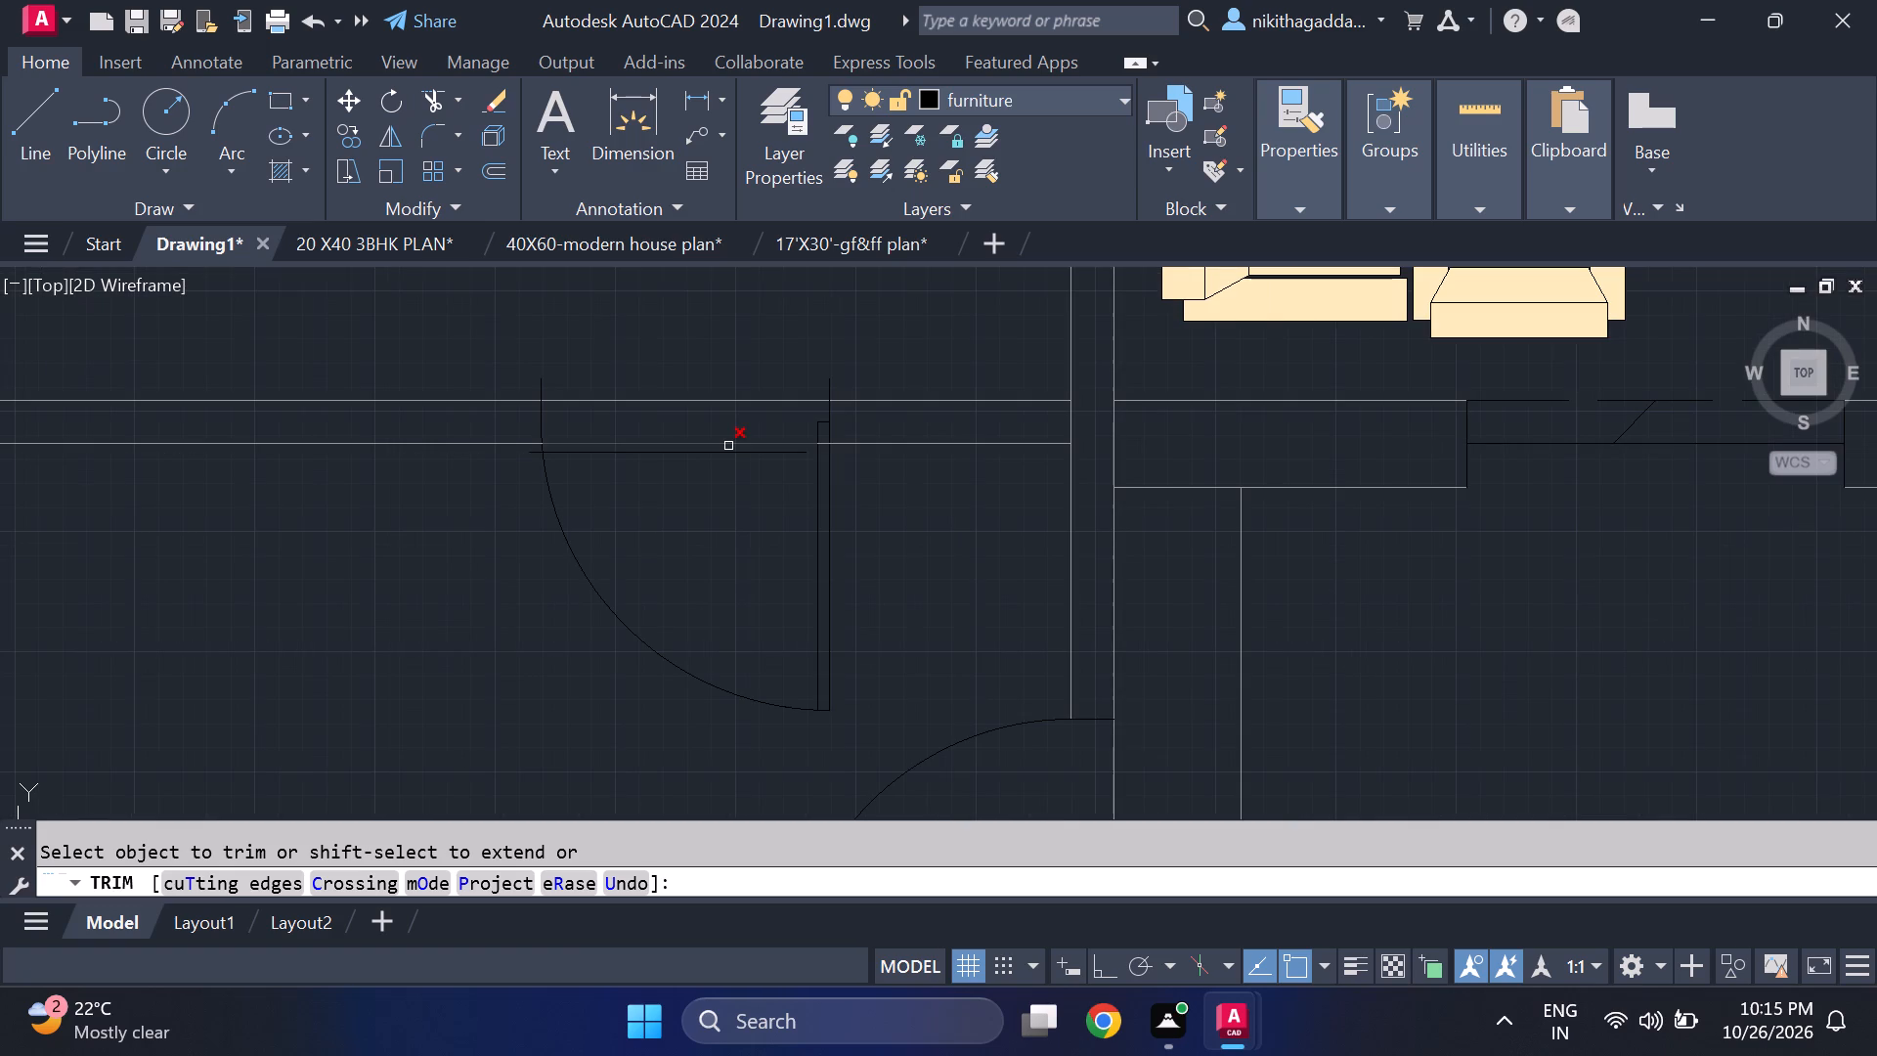
key(Escape)
Erase the stray black line across the door in the lower-left room's north wall.
scroll(904, 510, down, 3)
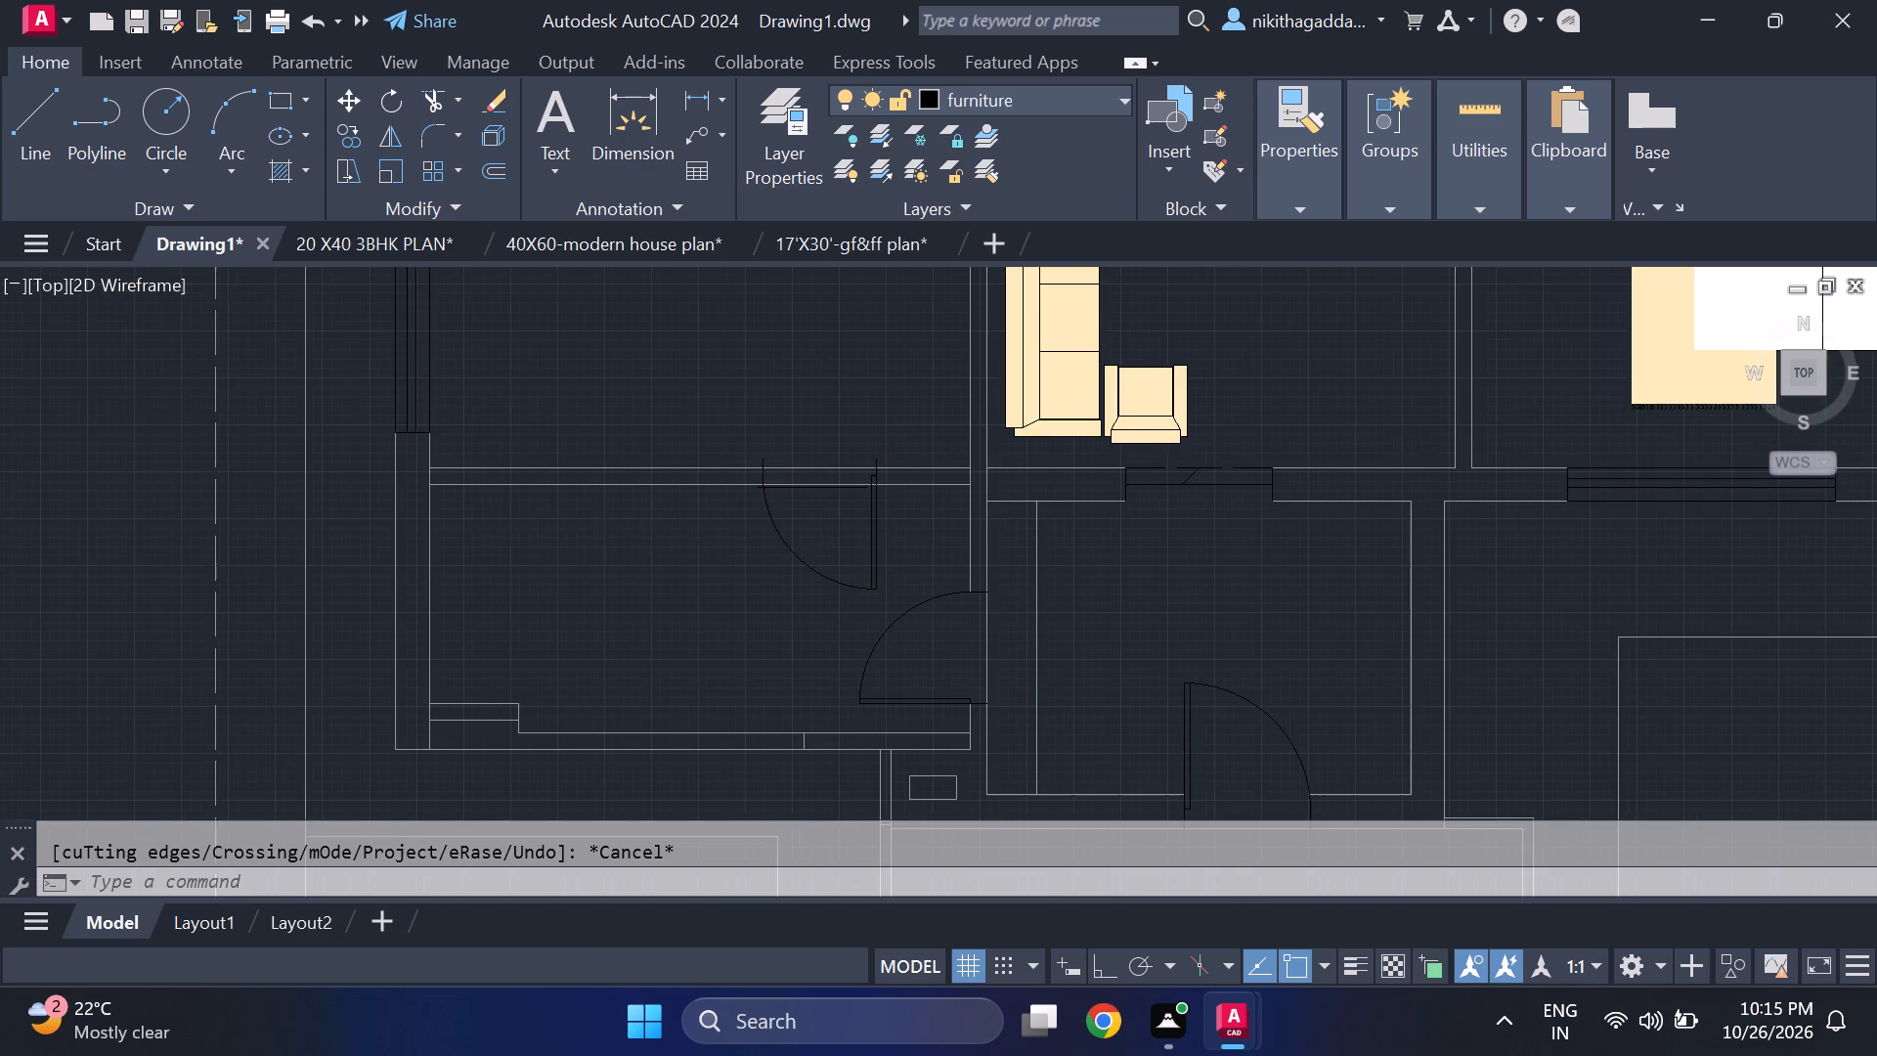
scroll(904, 510, up, 2)
scroll(886, 513, down, 3)
scroll(883, 523, up, 3)
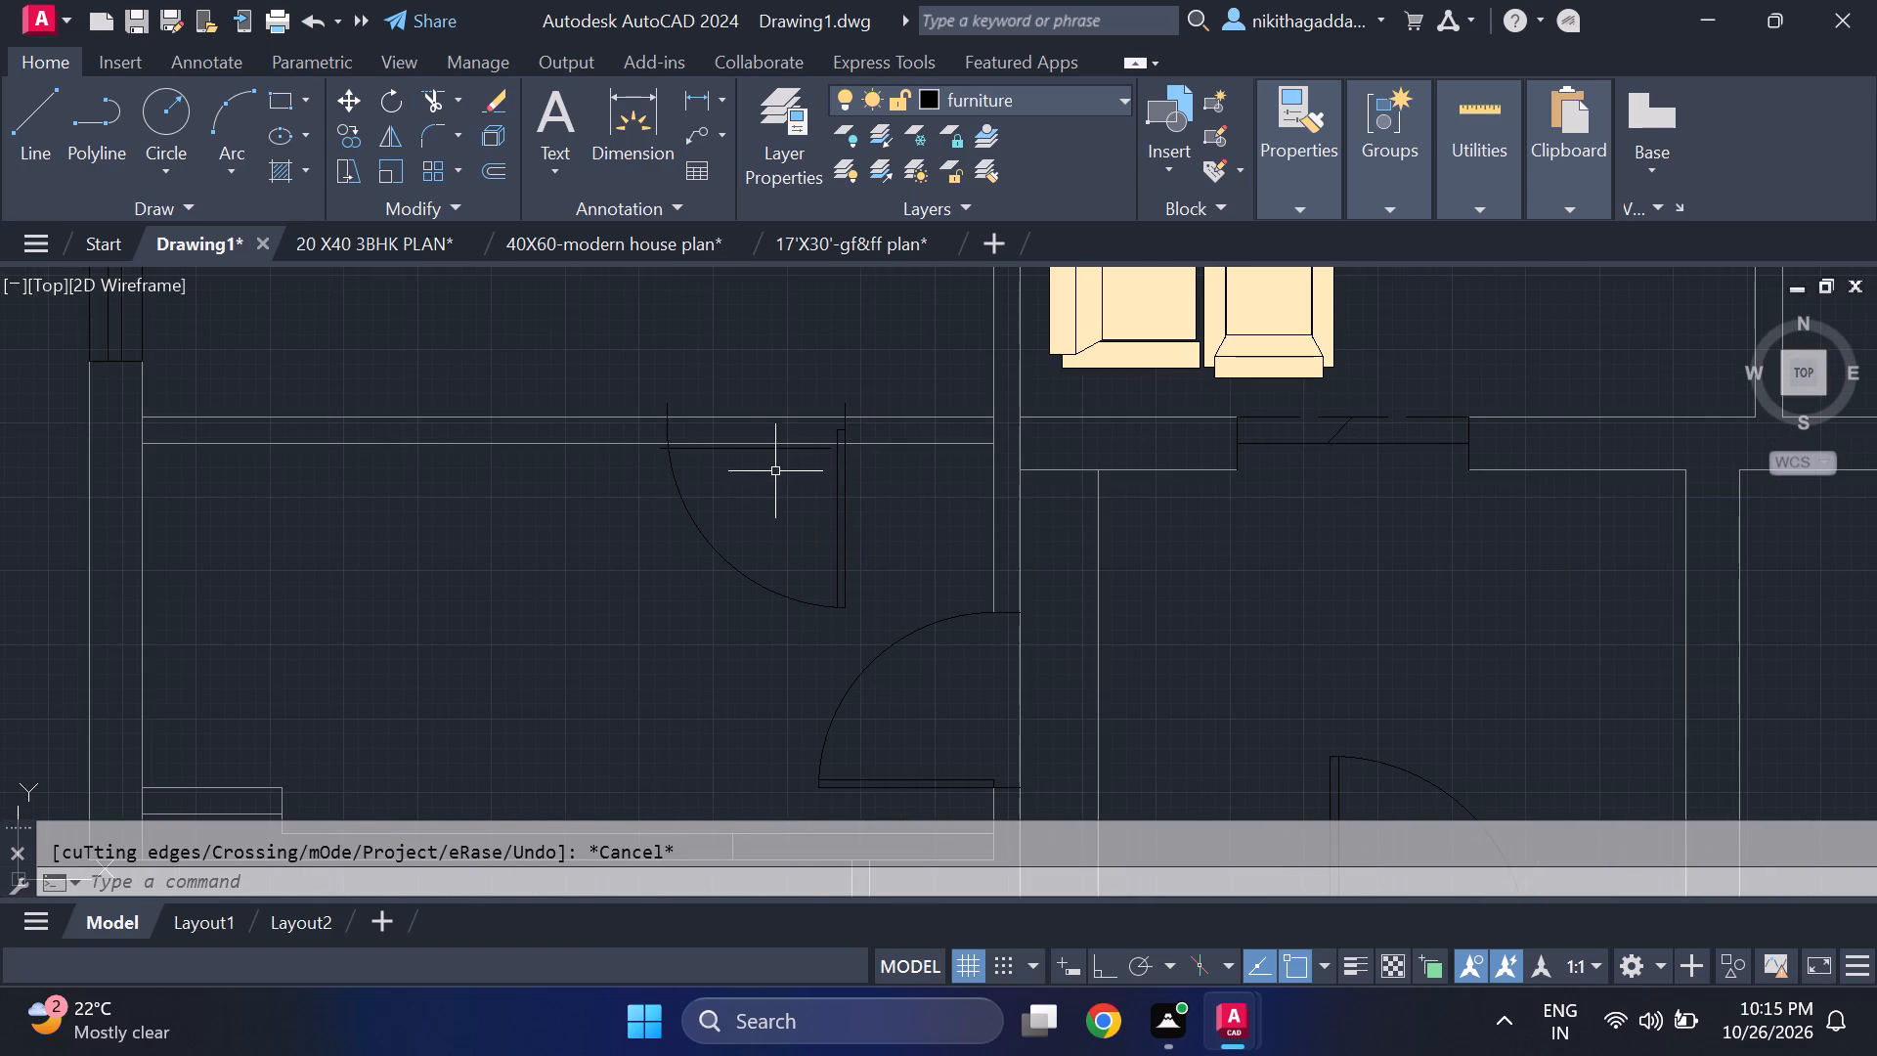
click(775, 450)
key(Delete)
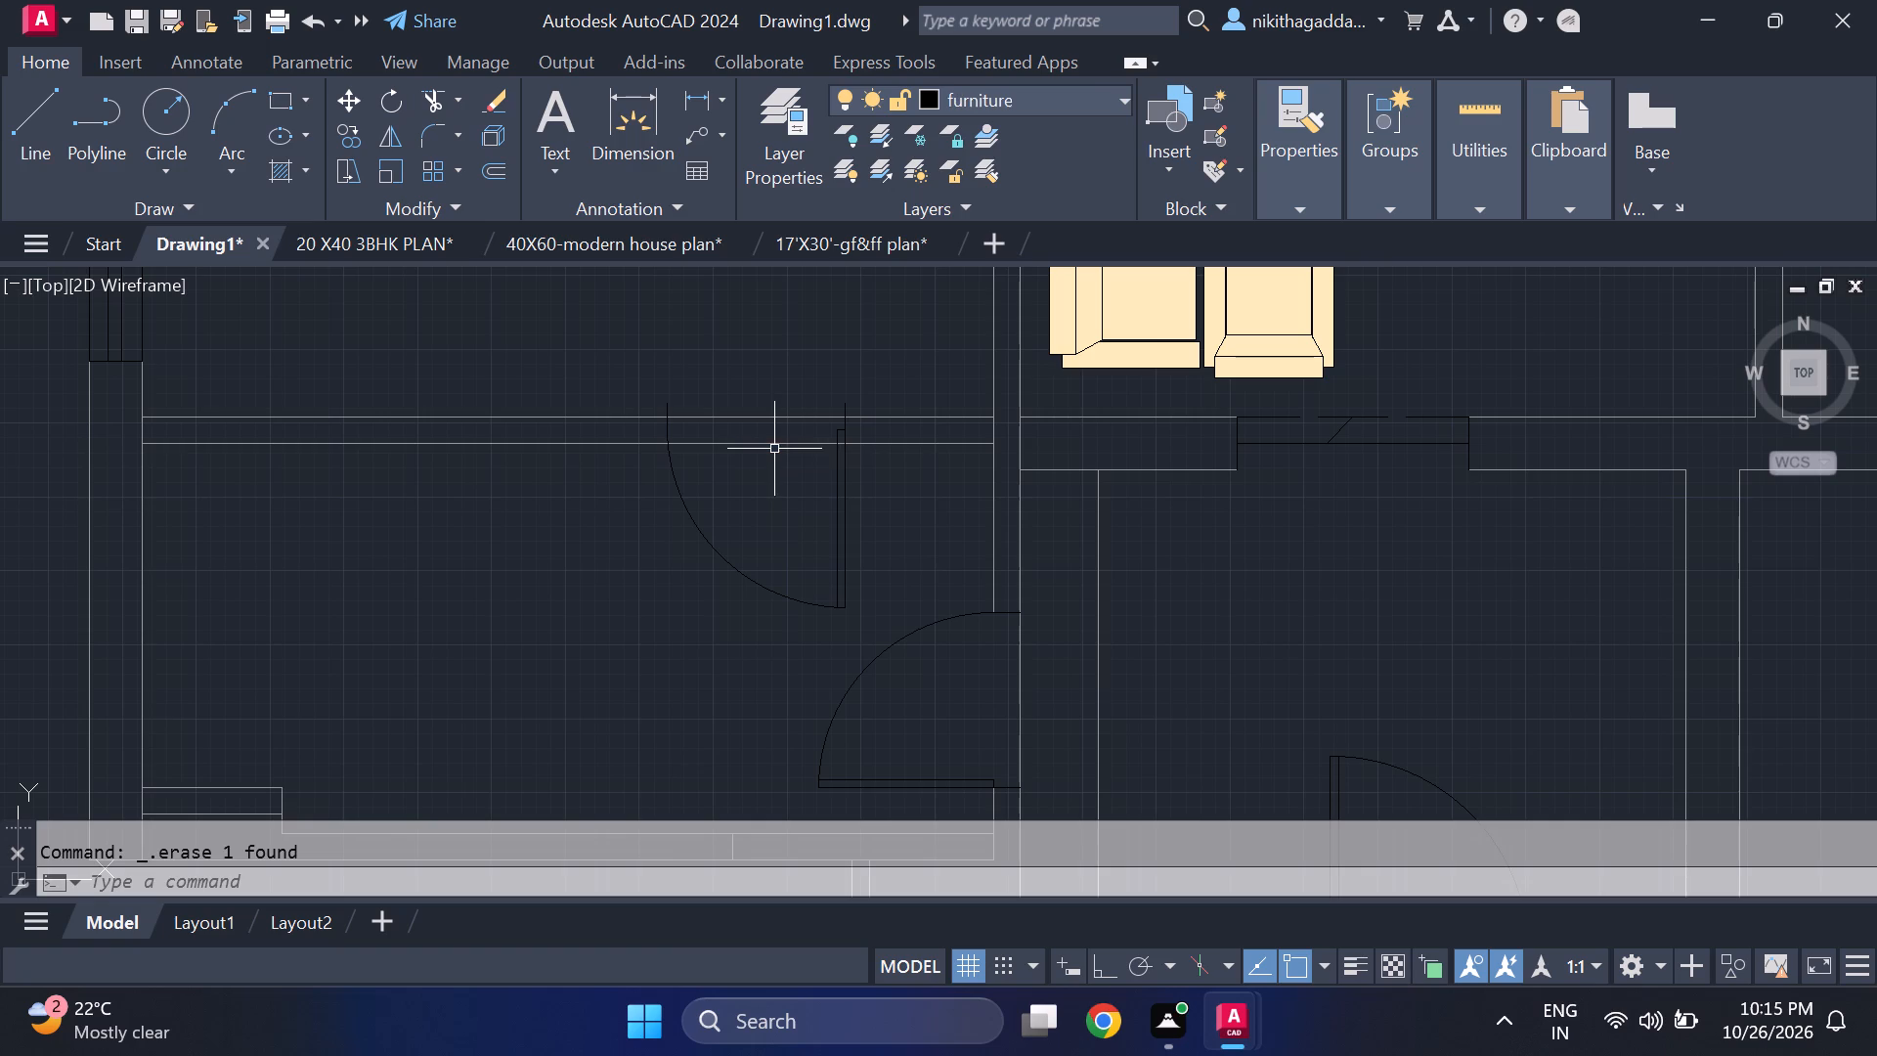
Move the door in the lower-left room's north wall down so its jamb ends meet the wall's upper line.
click(865, 494)
click(617, 555)
key(m)
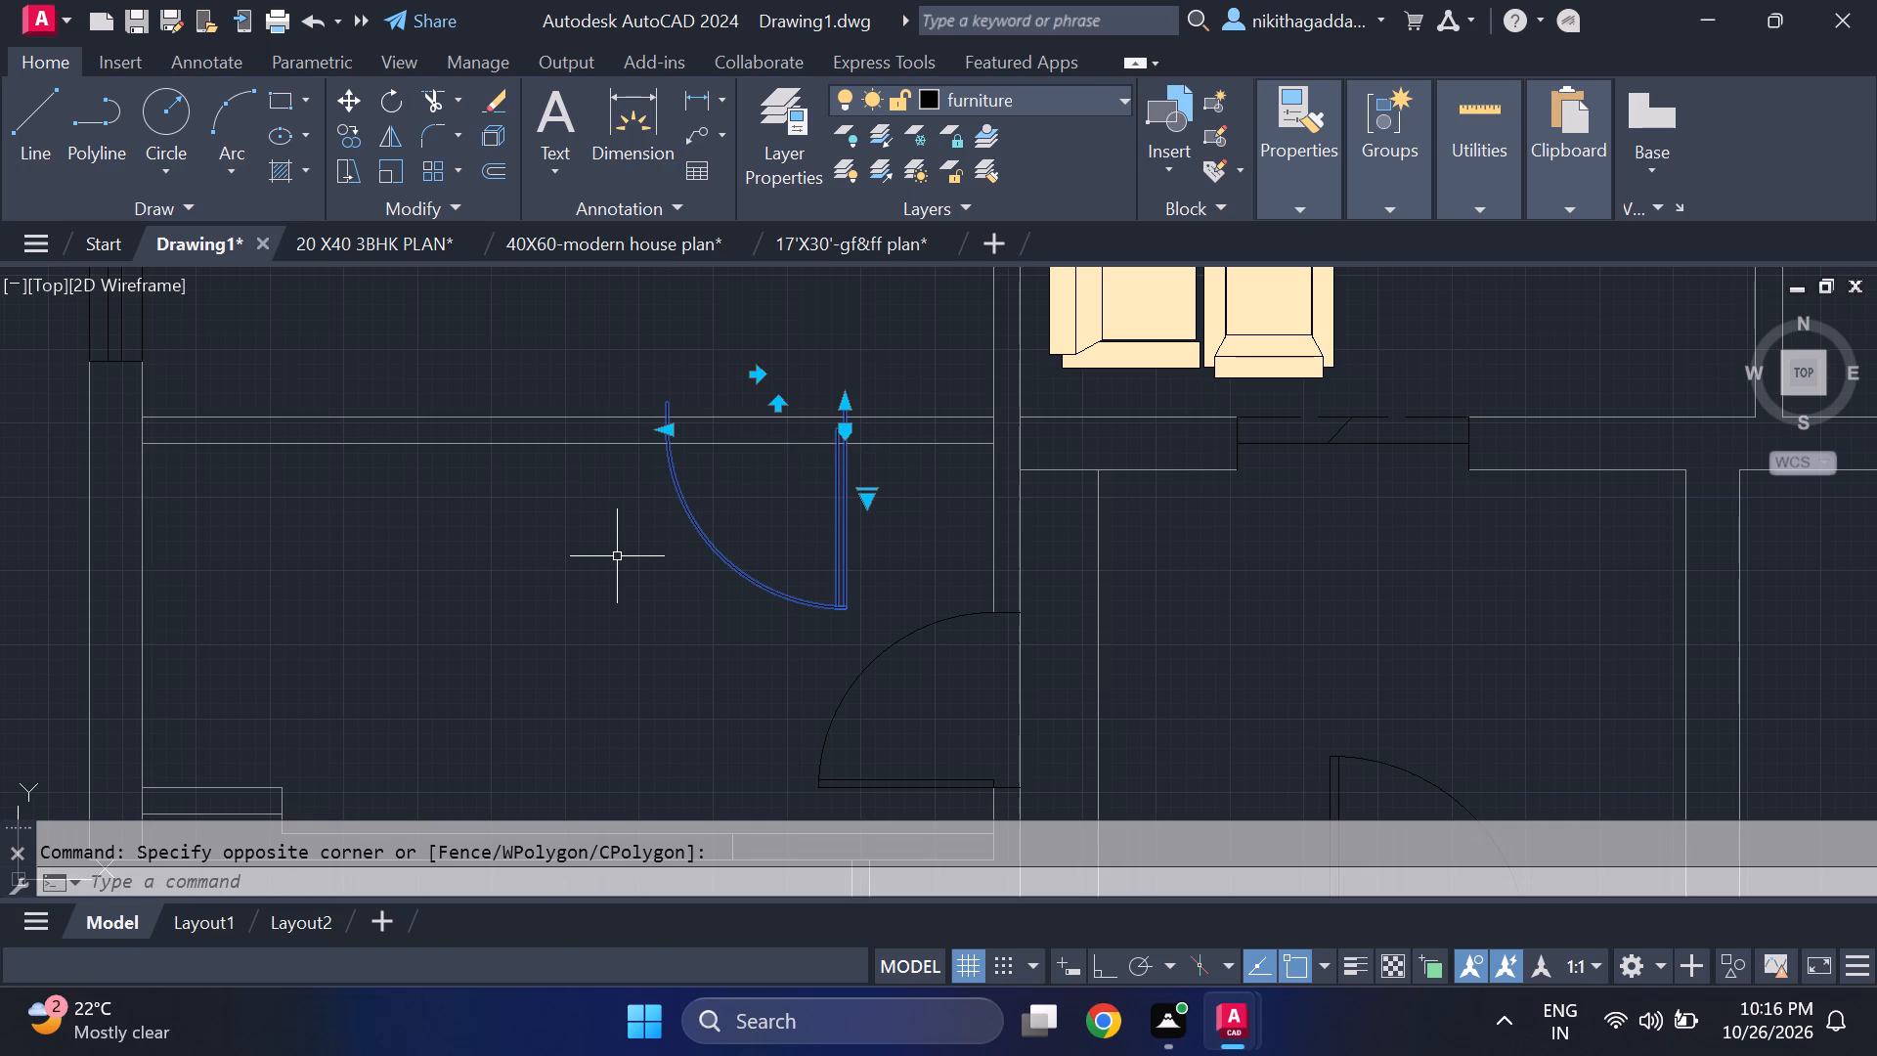
key(Return)
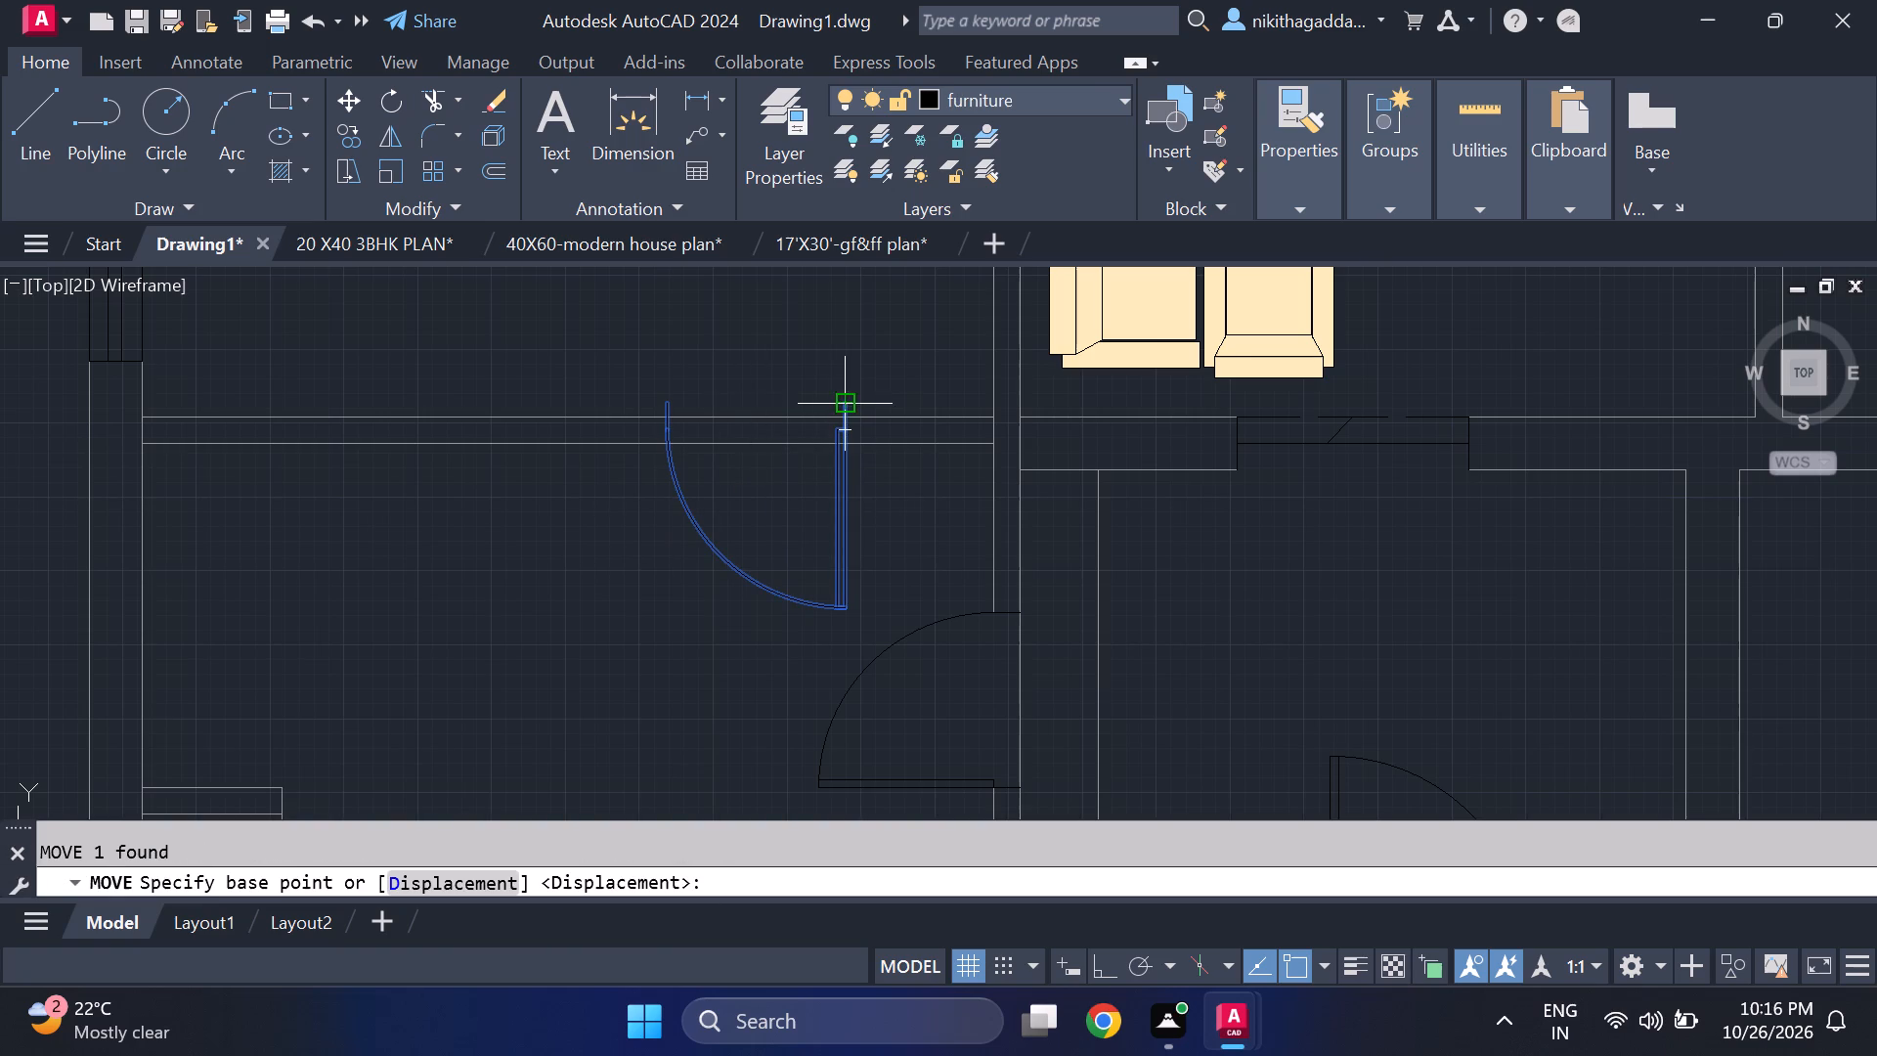
click(839, 401)
scroll(840, 402, up, 2)
click(840, 445)
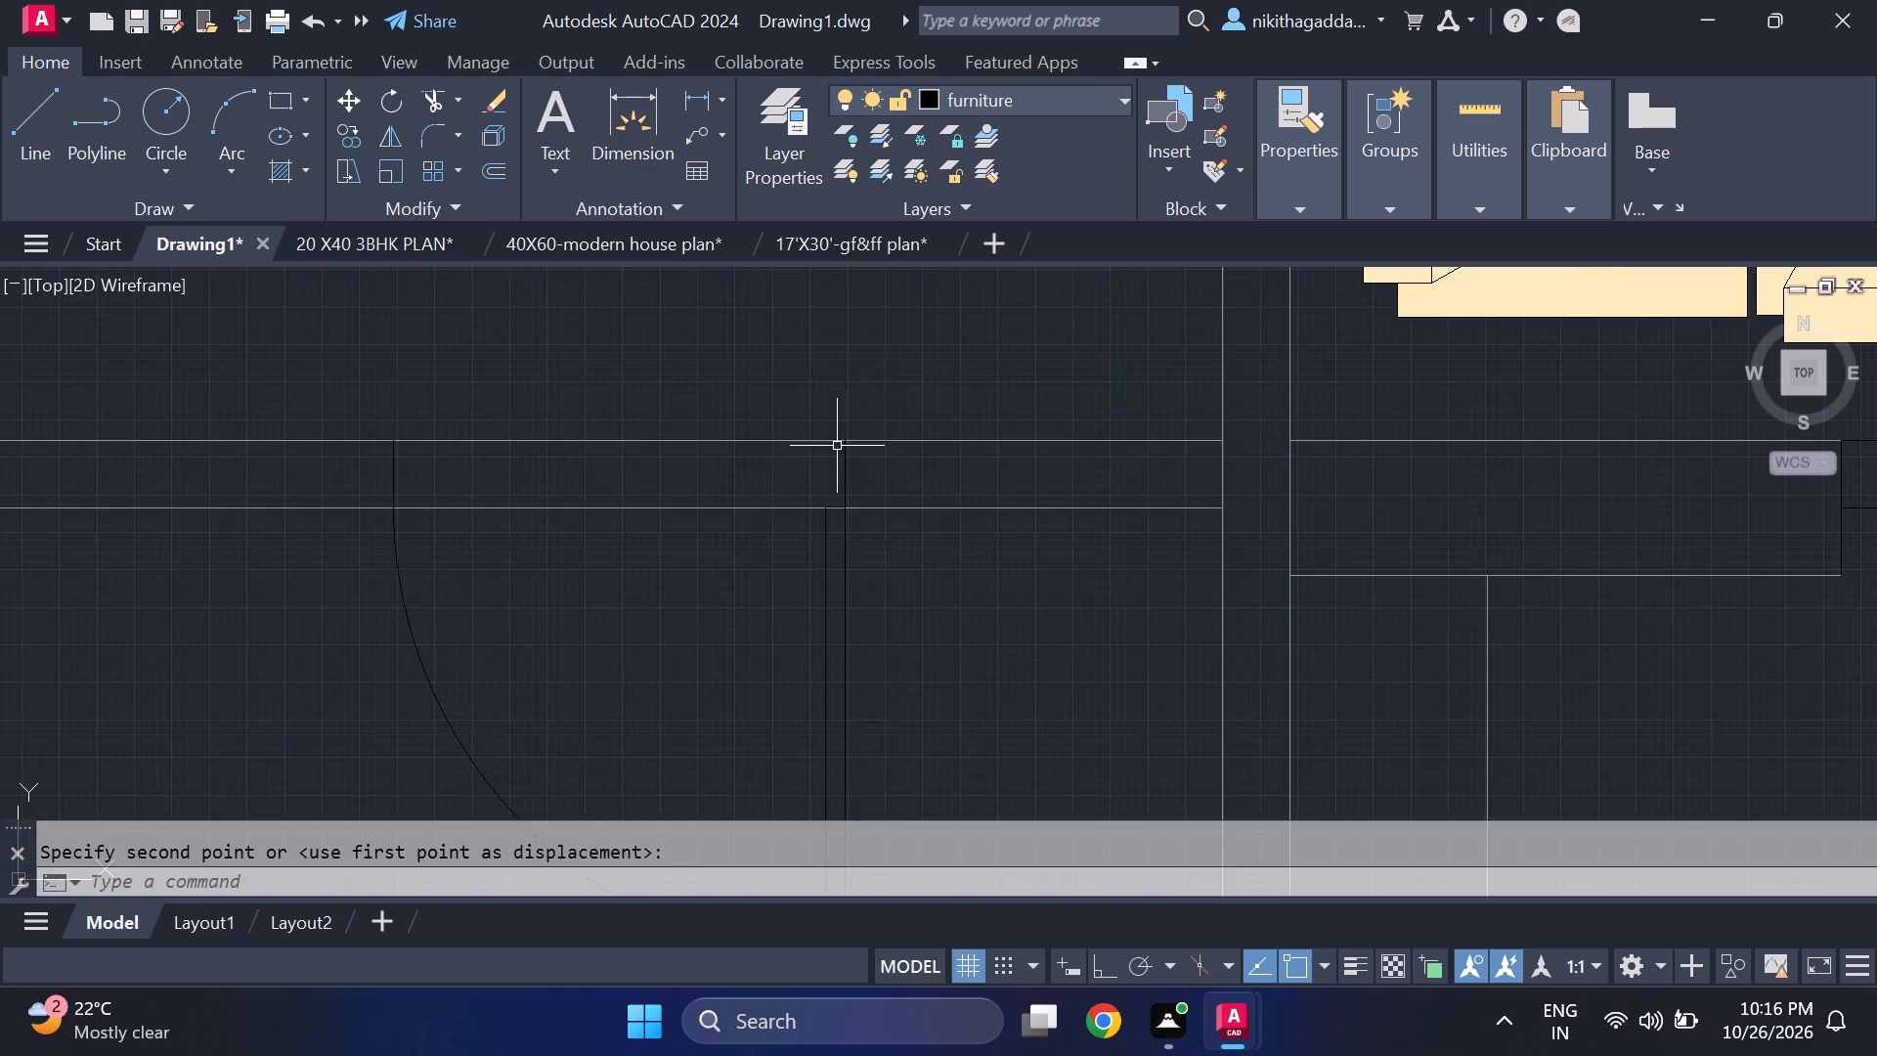
Trim the upper line of the lower-left room's north wall across the repositioned door's opening.
scroll(843, 409, down, 5)
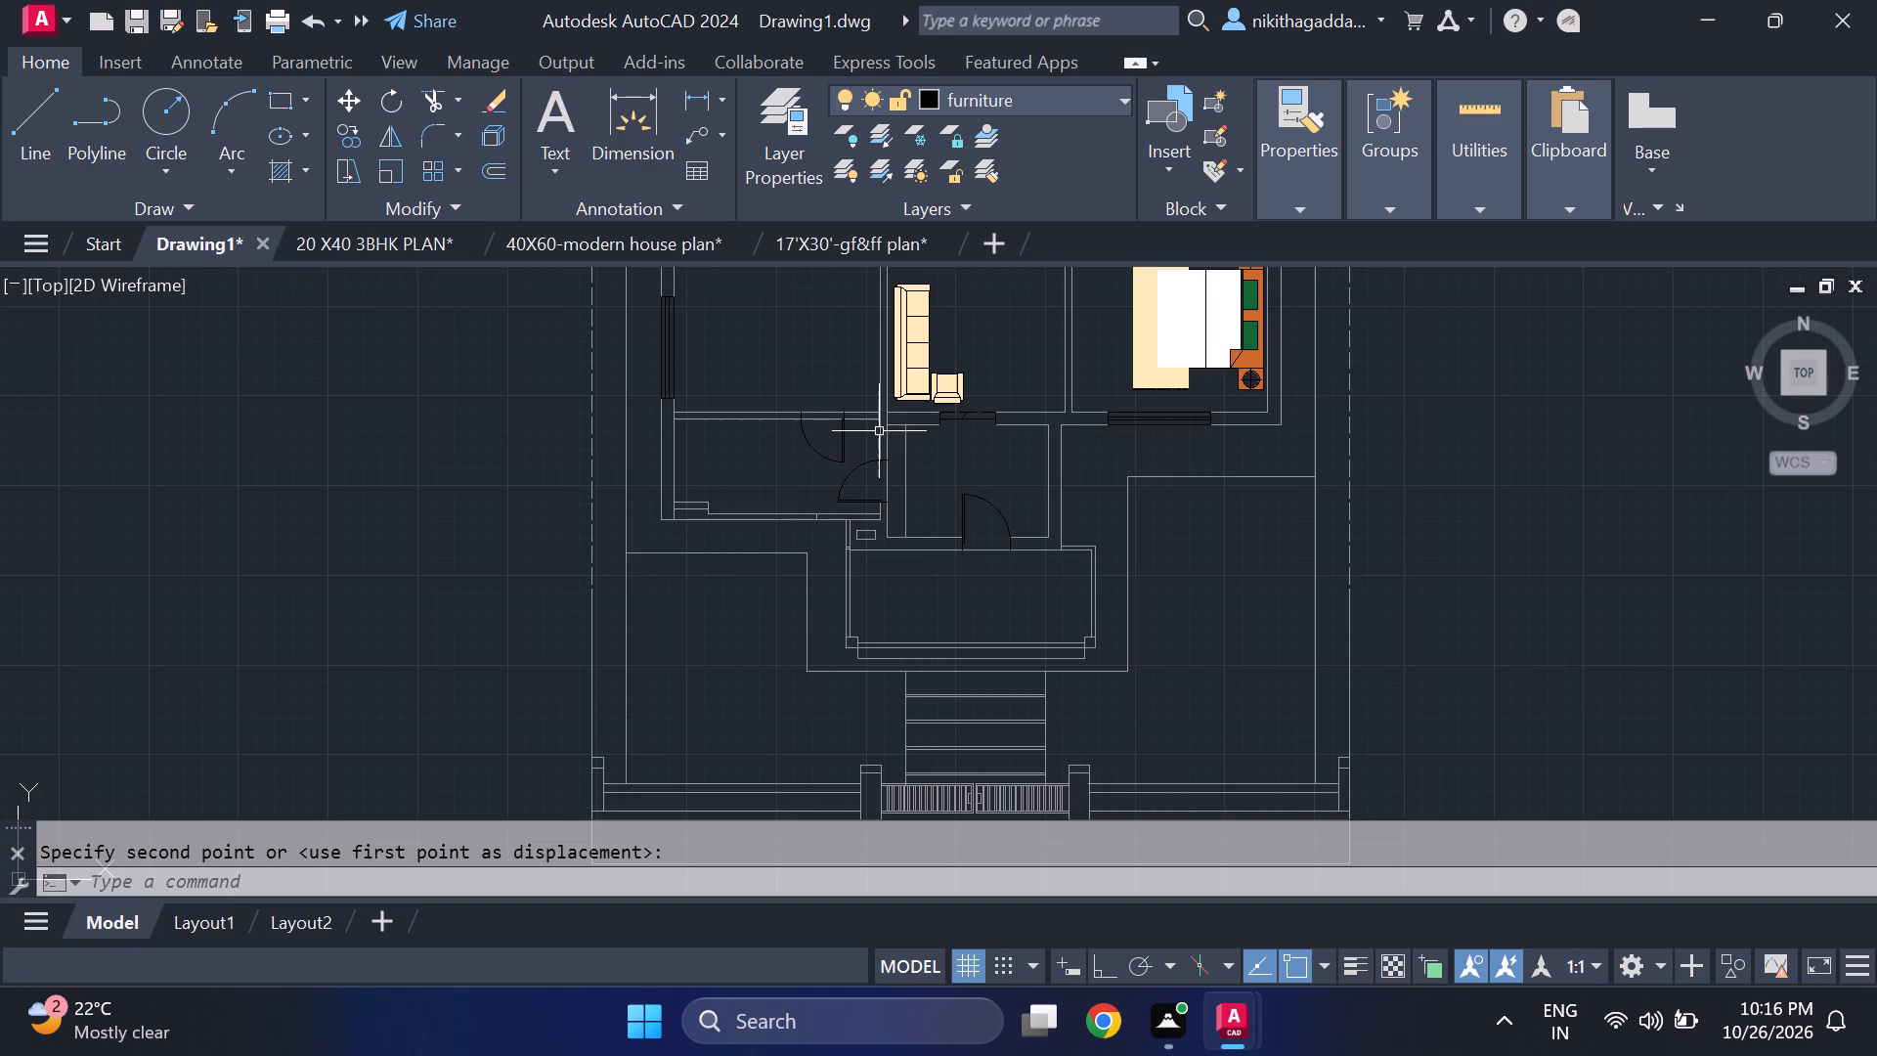
middle_drag(875, 468, 880, 554)
middle_click(880, 558)
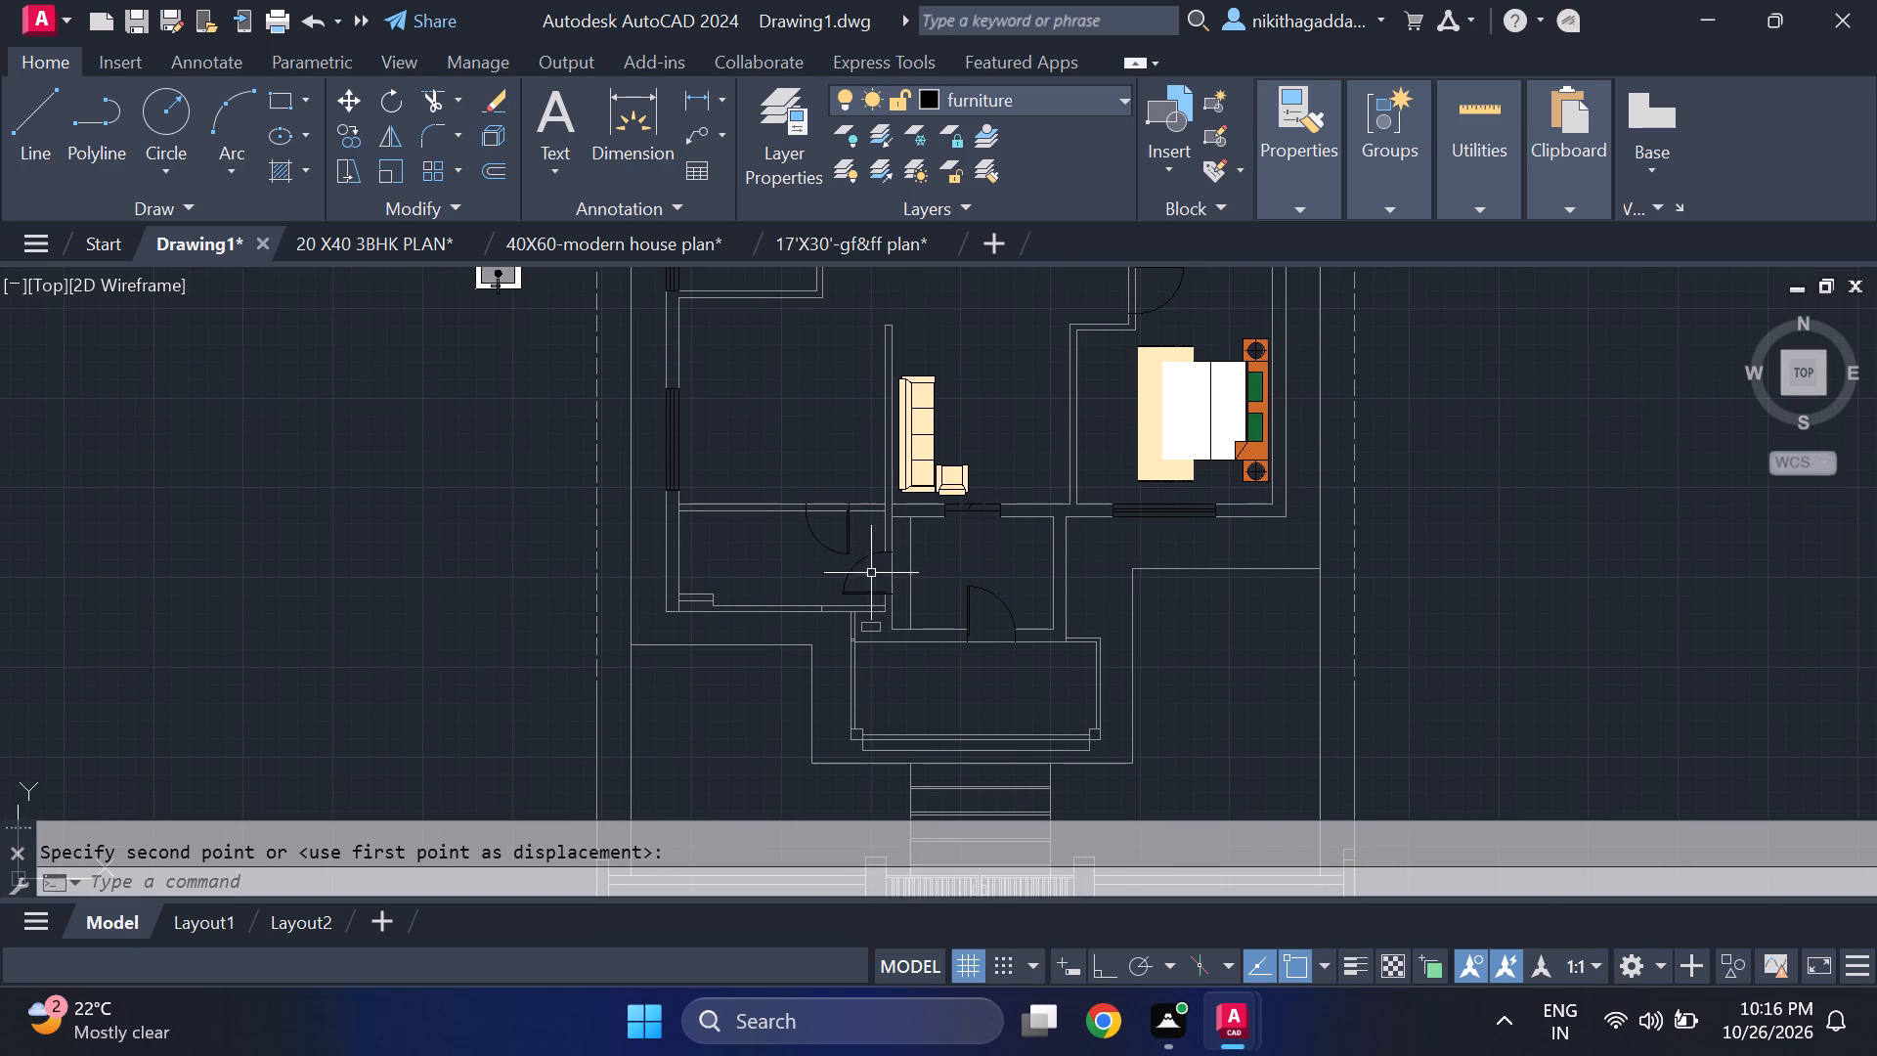
scroll(806, 511, up, 2)
text(tr)
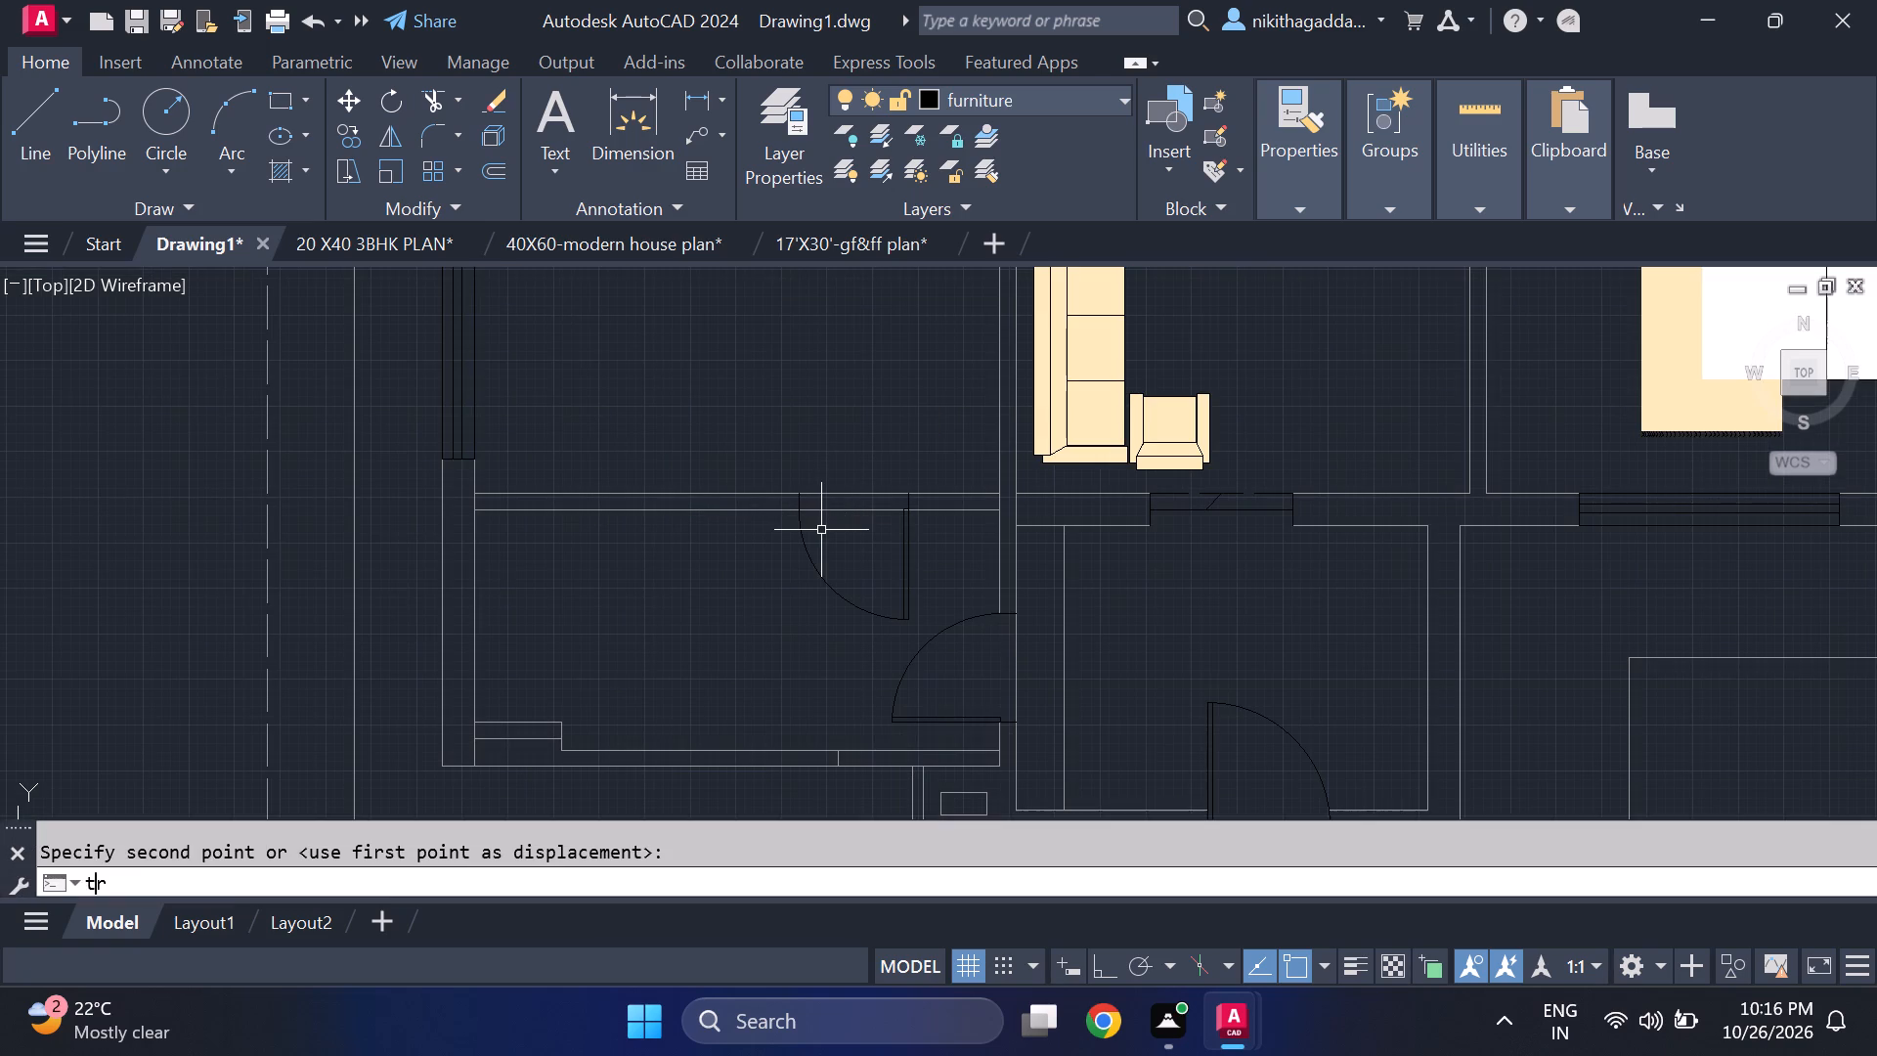
key(Return)
scroll(811, 515, up, 2)
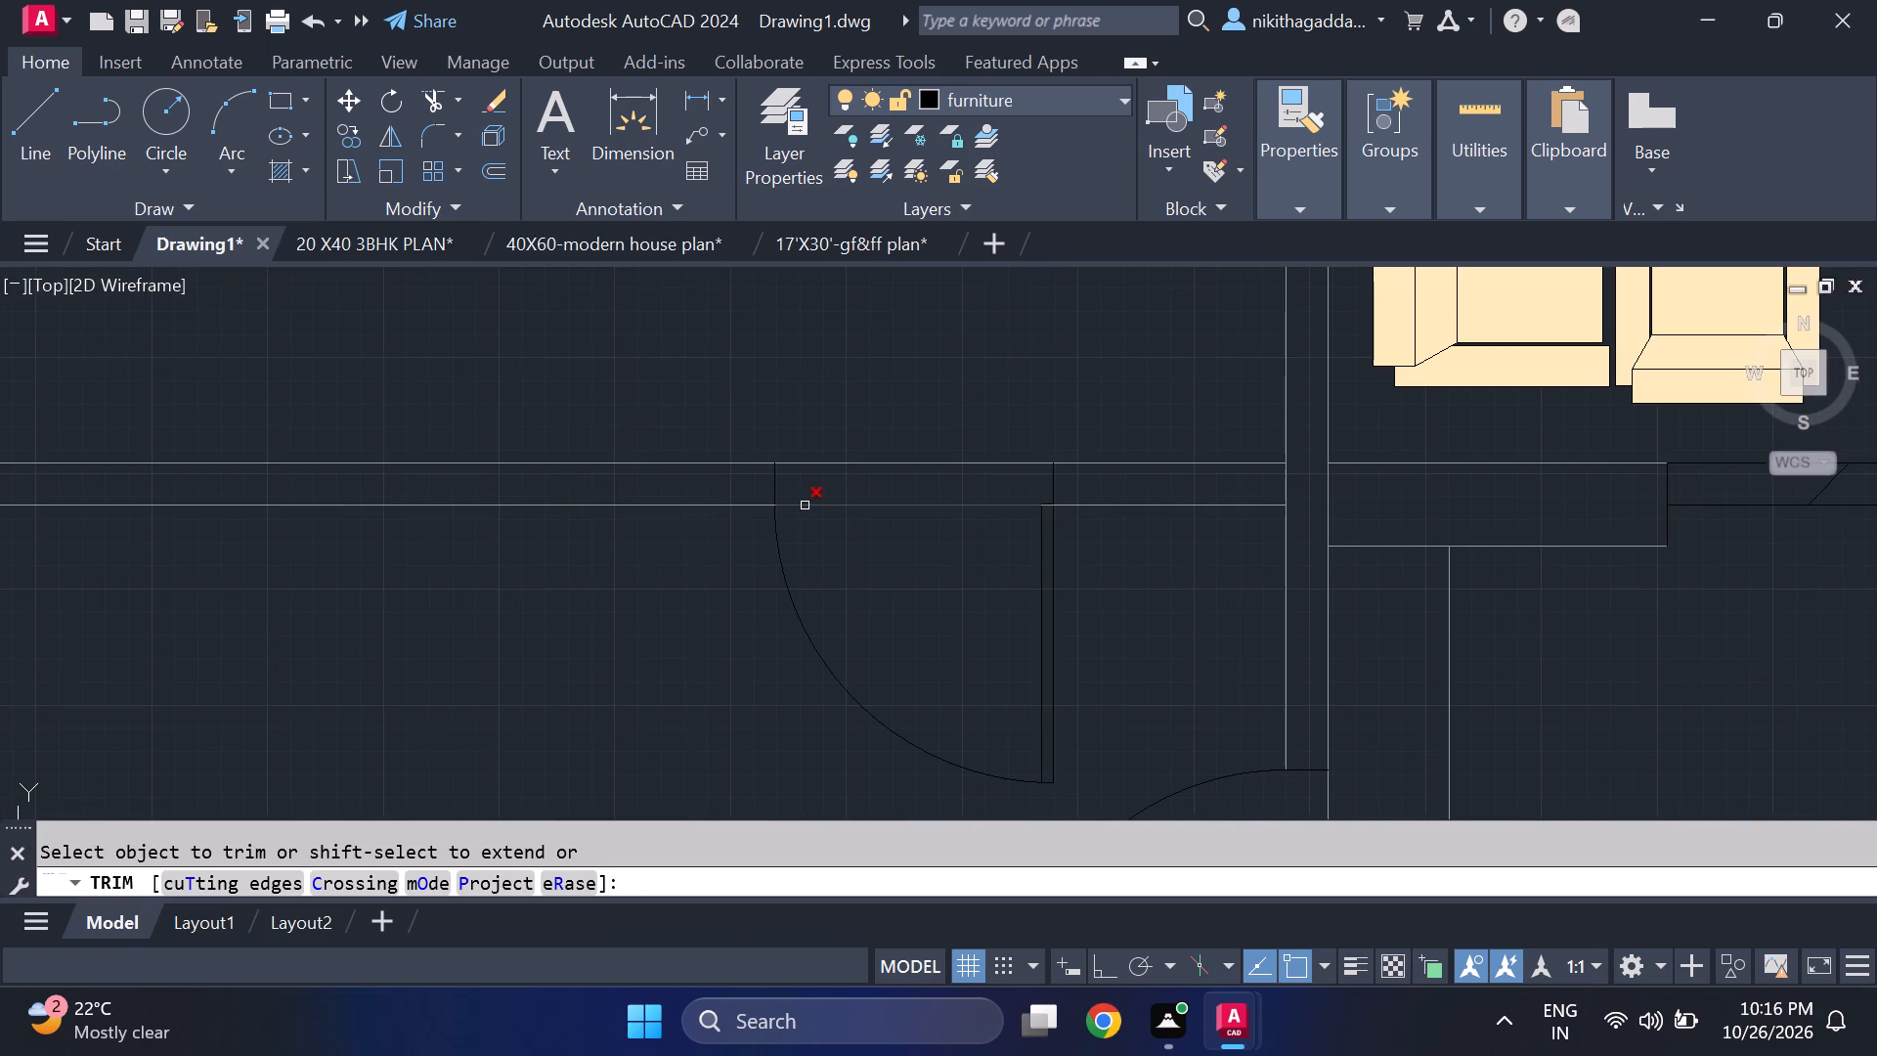
click(830, 462)
scroll(888, 403, down, 2)
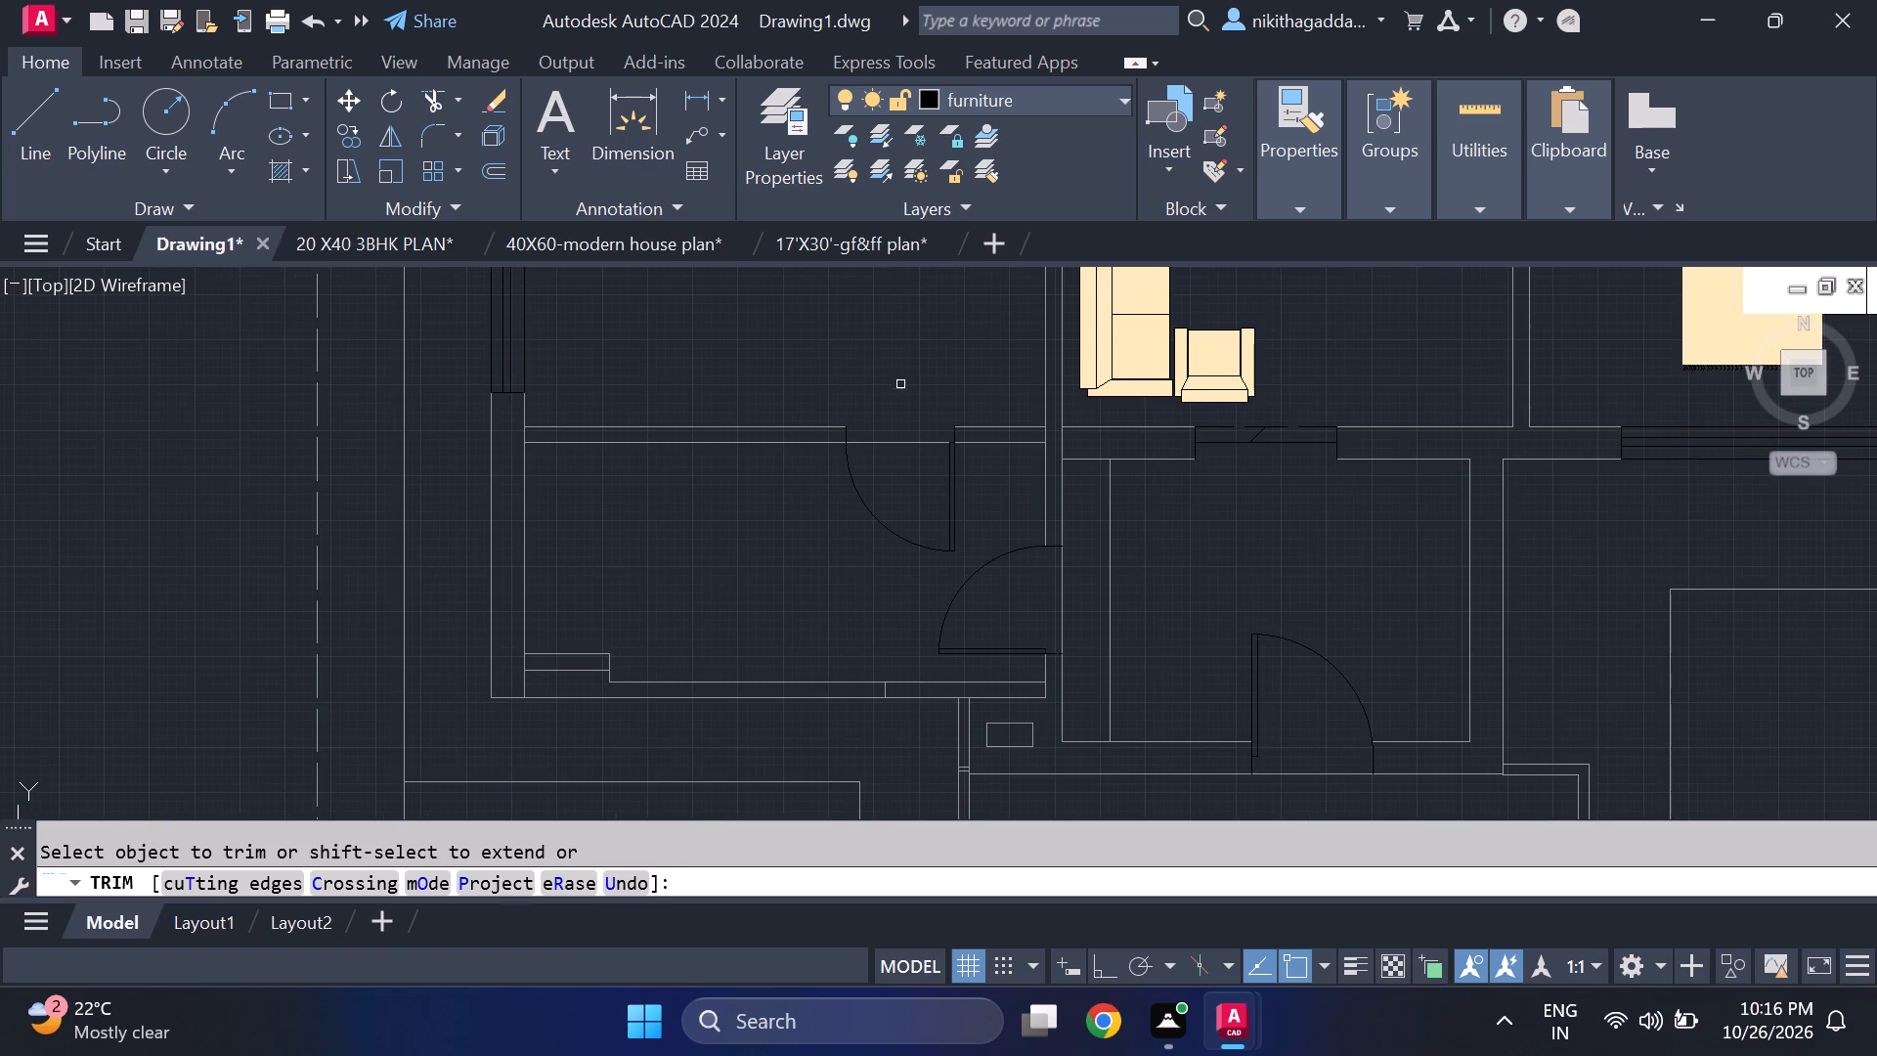
Trim the lower wall line across the door opening of the small room below the west bedroom, including the piece at the door leaf.
middle_drag(908, 379, 788, 643)
scroll(785, 659, down, 2)
middle_drag(717, 551, 737, 672)
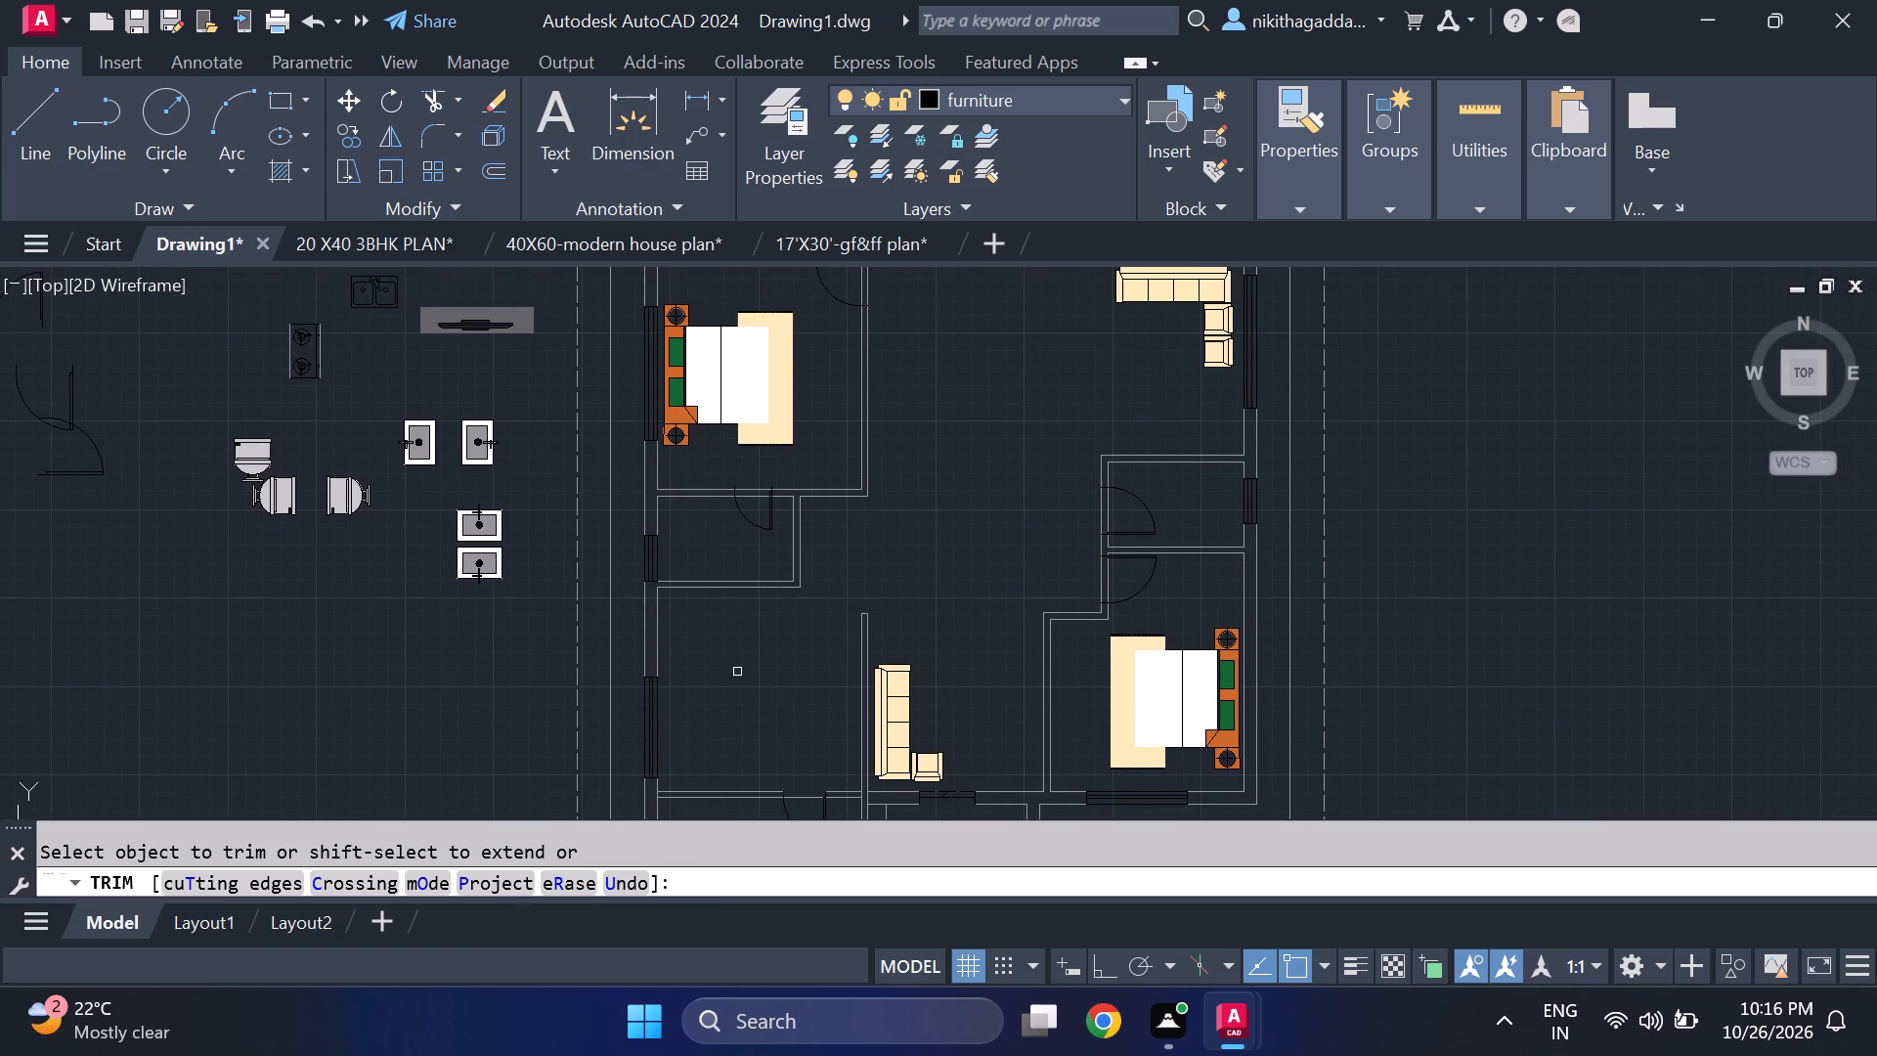
scroll(759, 489, up, 2)
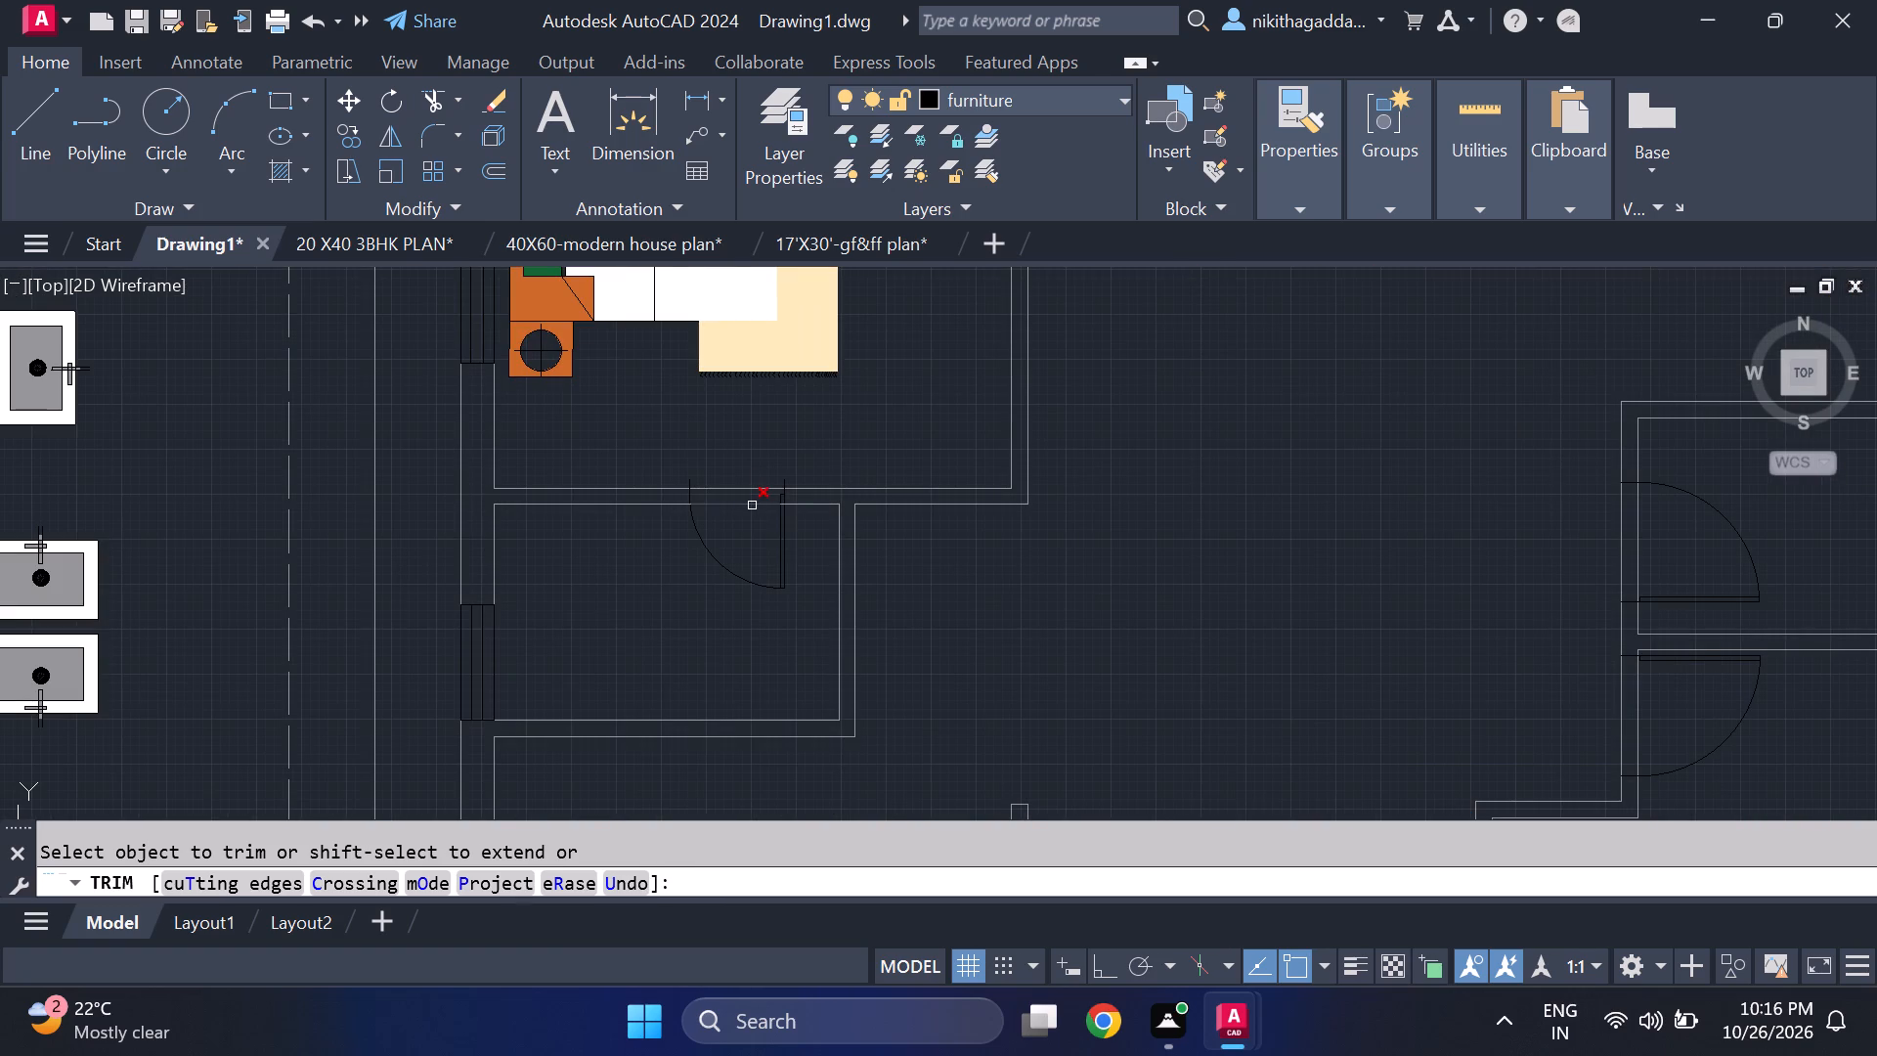
click(752, 506)
scroll(785, 499, up, 4)
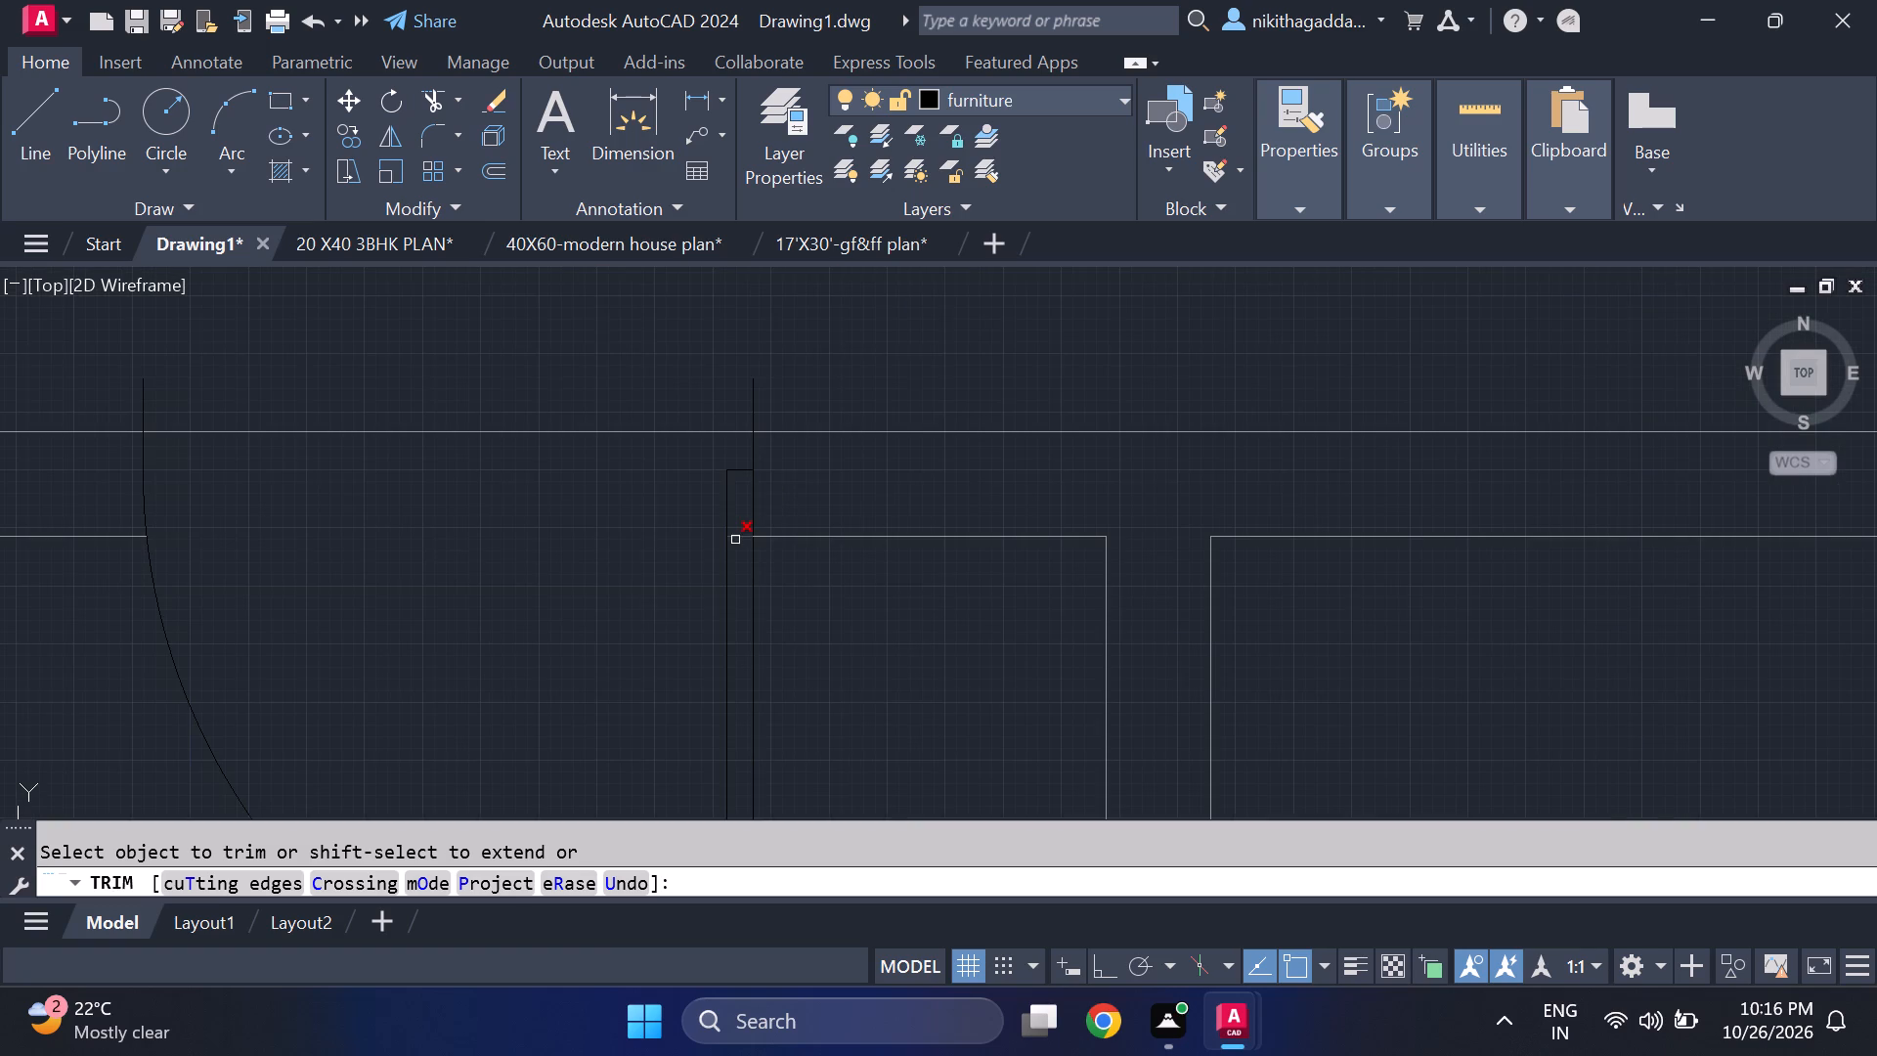
click(735, 540)
Trim the inner wall line across the door openings of the lower-right bedroom and the small room directly above it.
scroll(775, 527, down, 5)
middle_drag(812, 485, 533, 523)
middle_drag(956, 681, 744, 578)
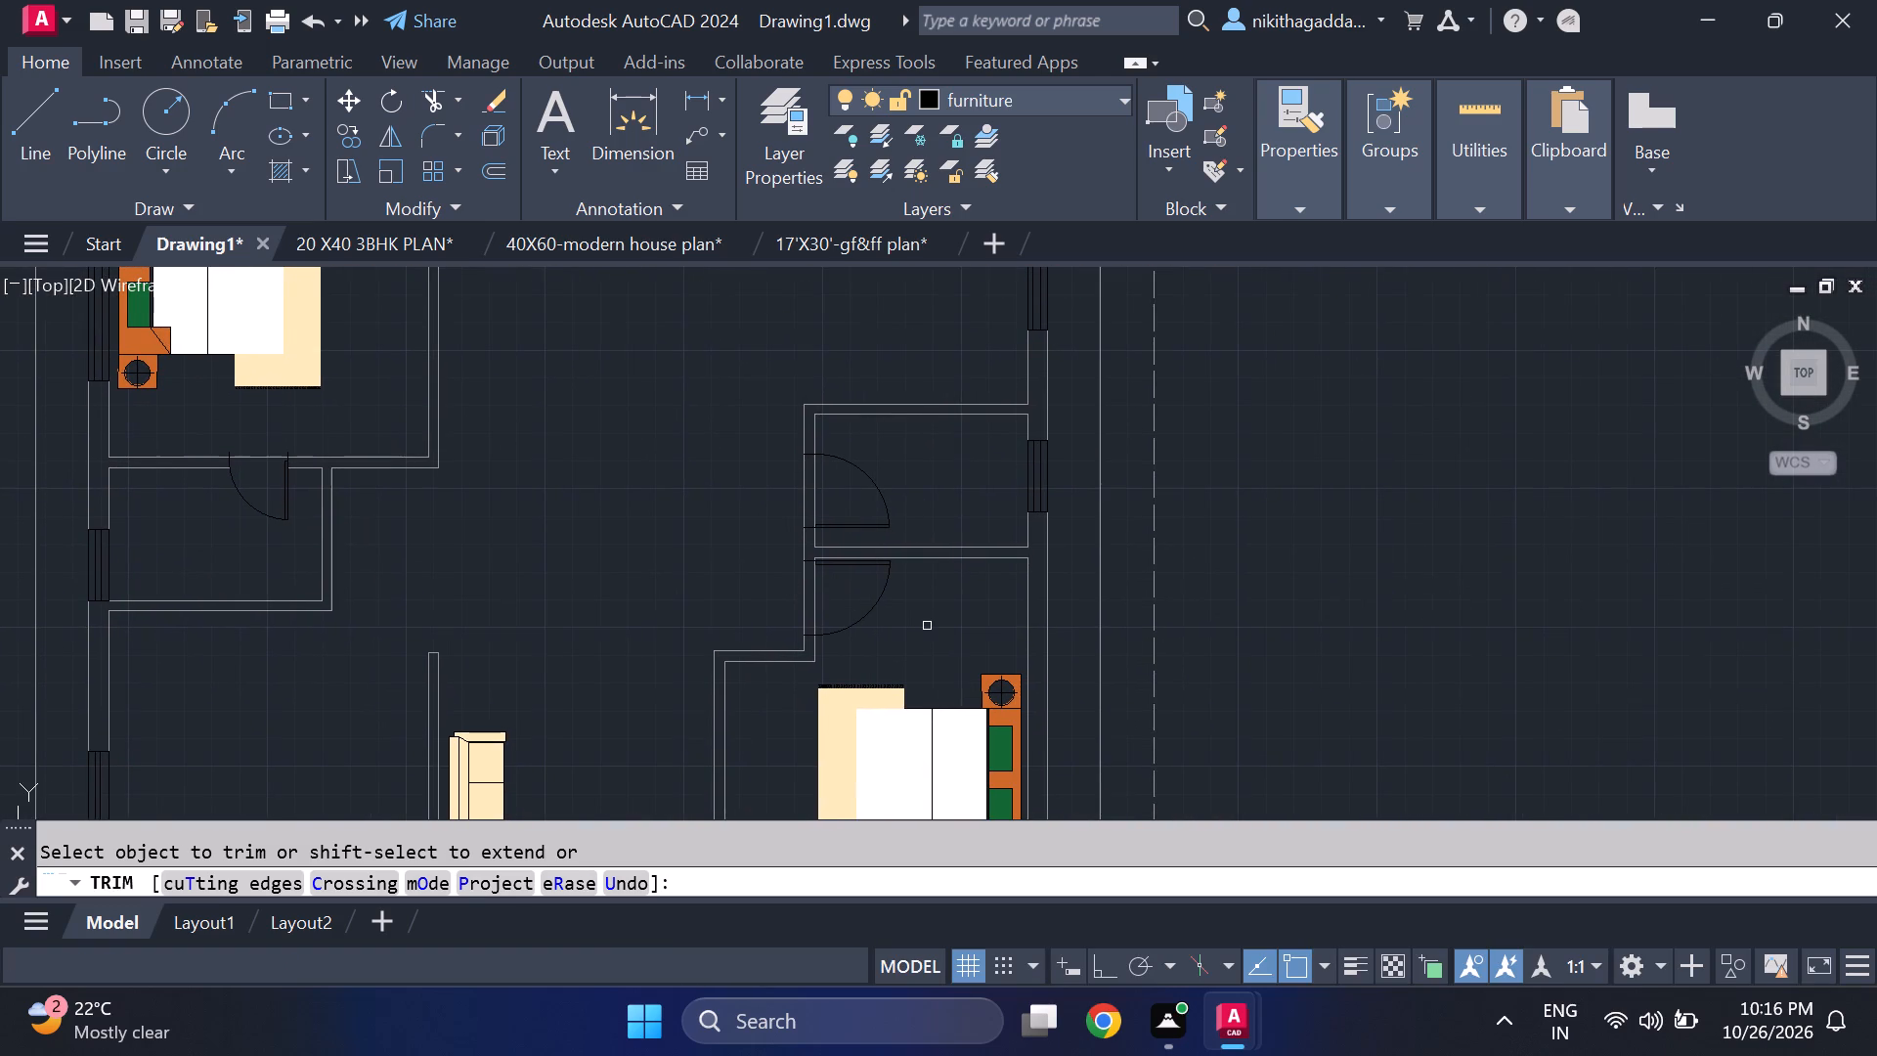
scroll(930, 621, up, 3)
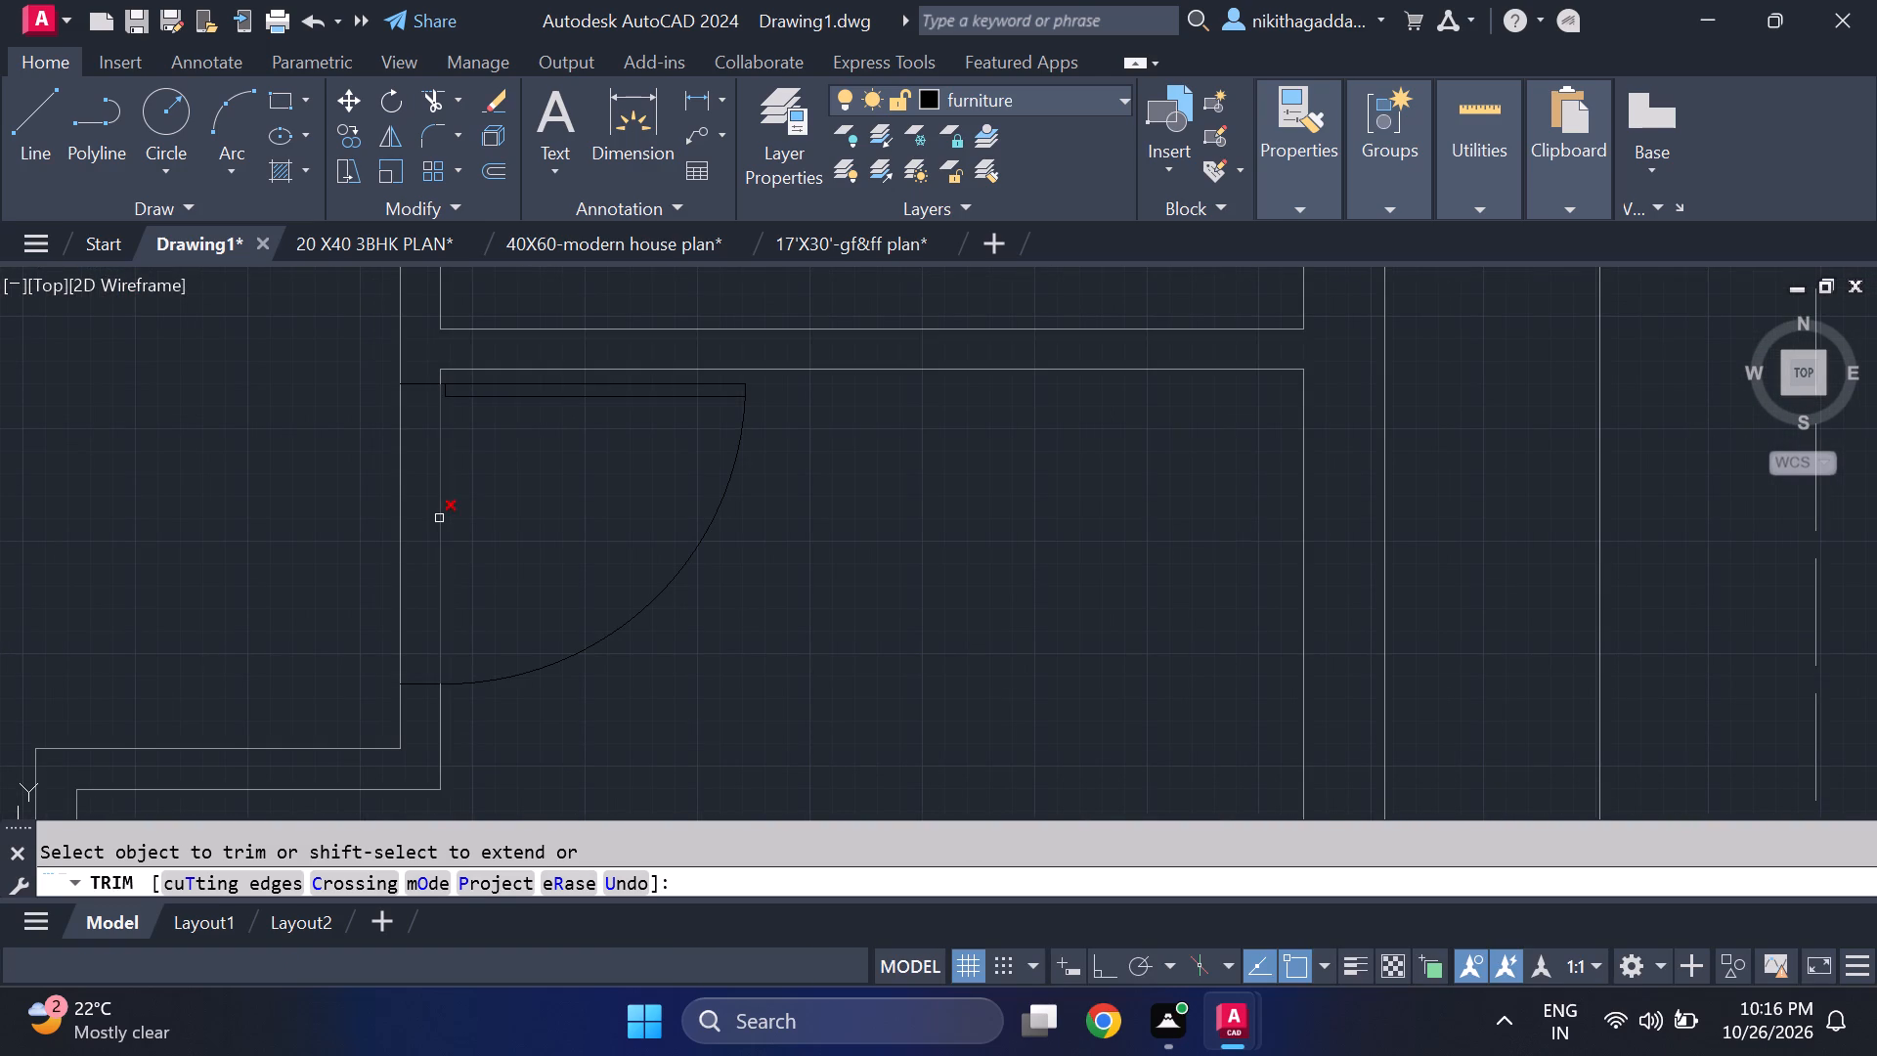
click(439, 518)
scroll(473, 489, down, 2)
middle_drag(471, 477, 541, 657)
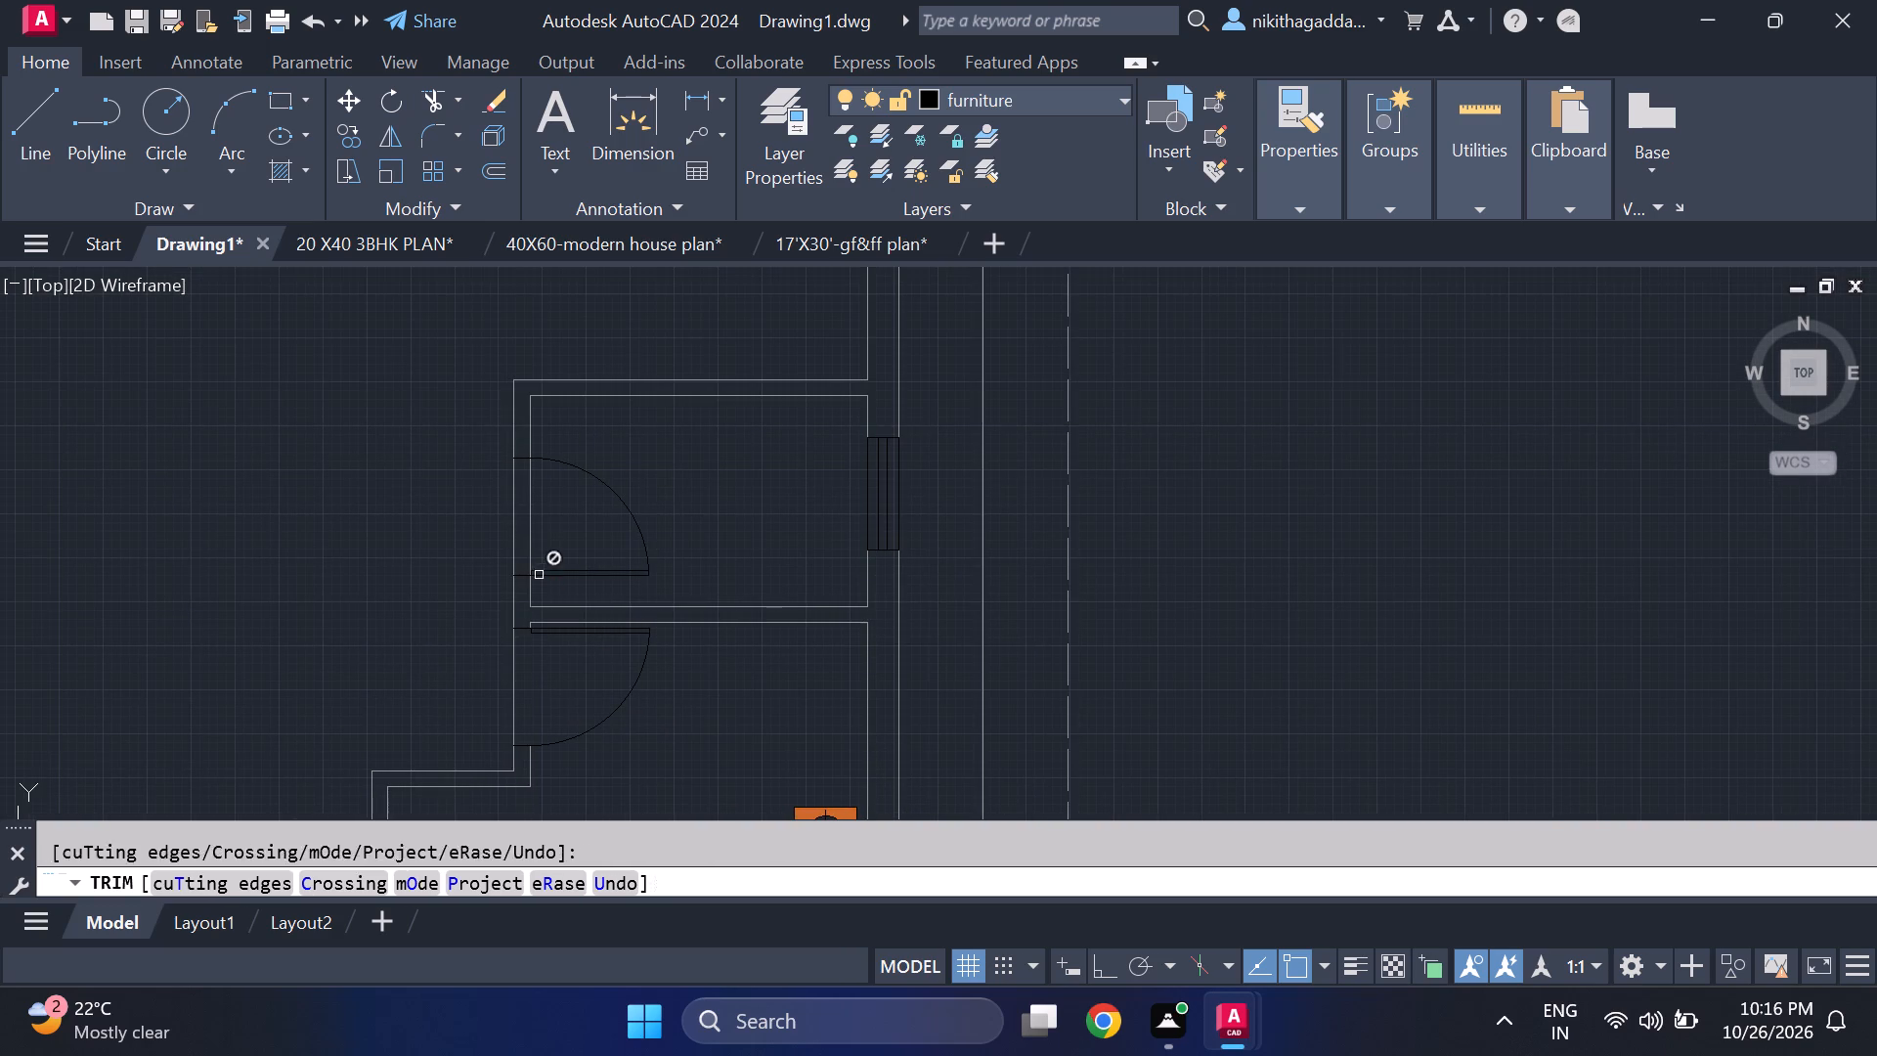
click(533, 534)
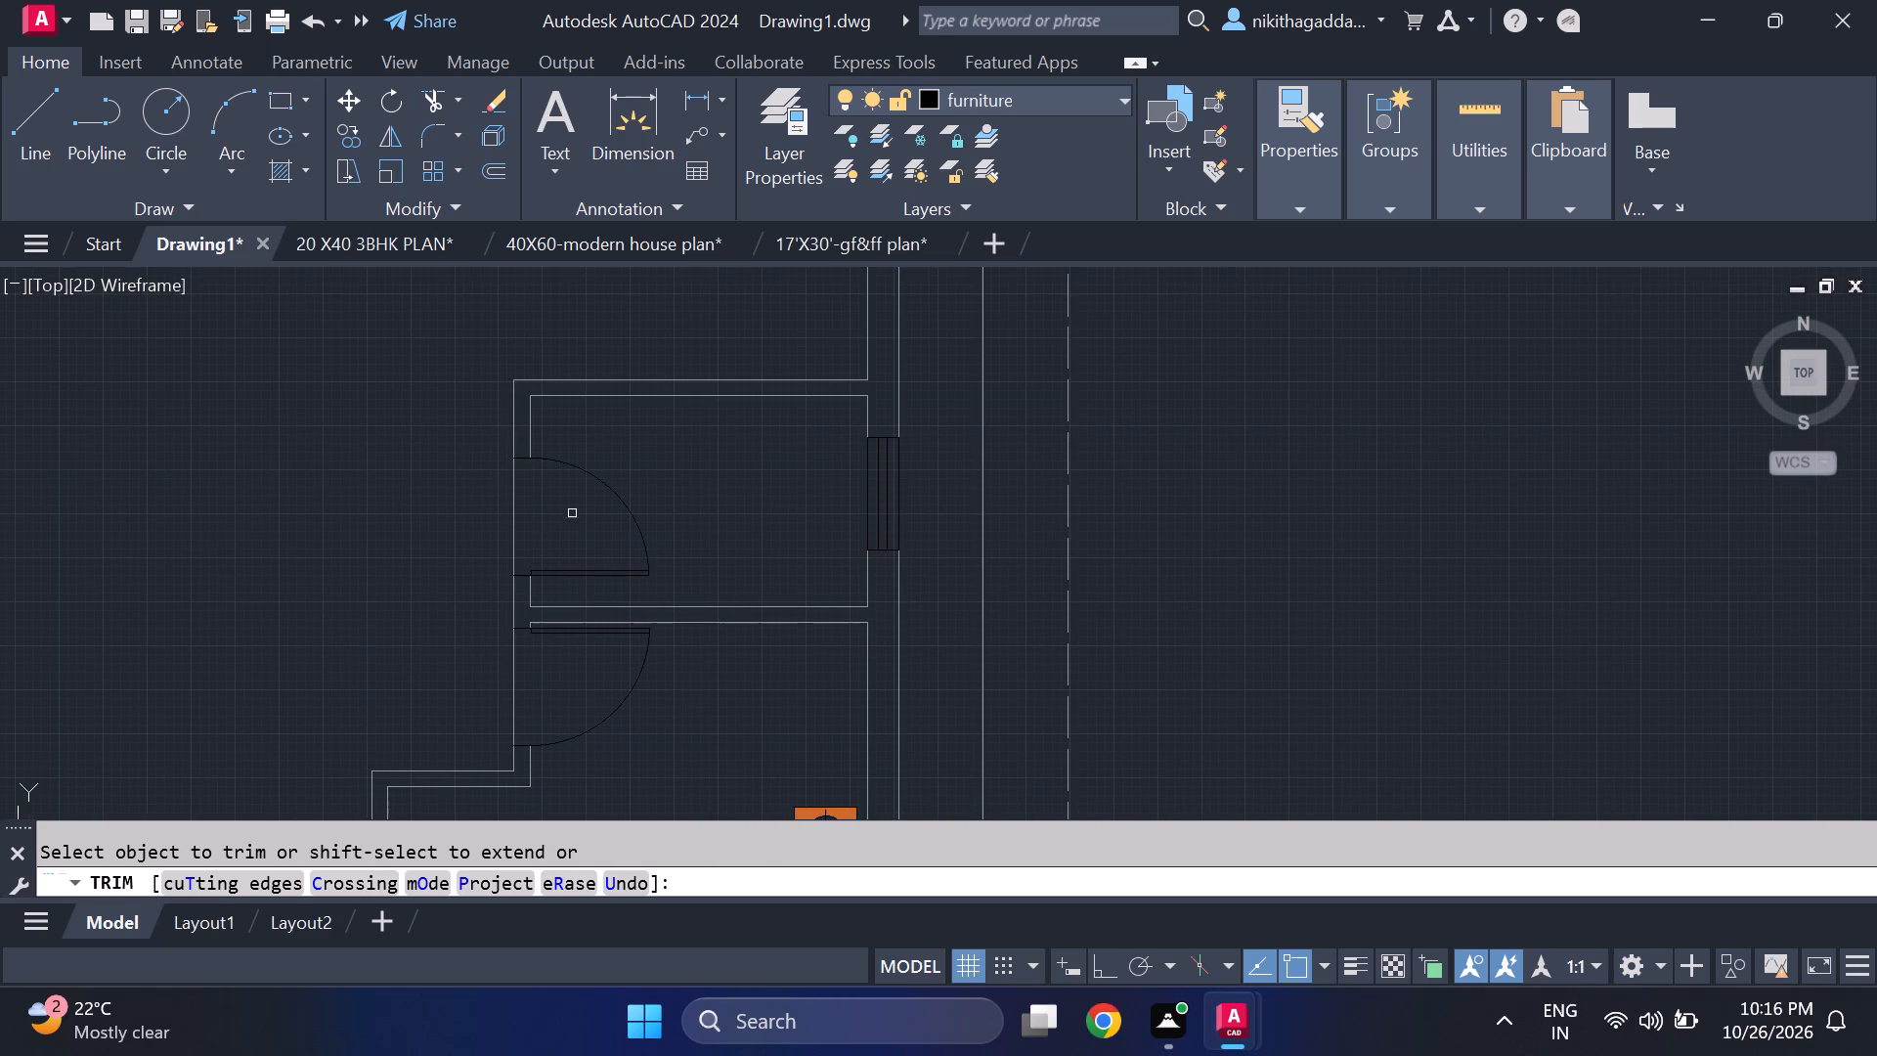
Trim the upper-right bedroom's inner wall line across its door opening, including the short piece at the door leaf.
scroll(568, 534, down, 4)
middle_drag(547, 505, 596, 581)
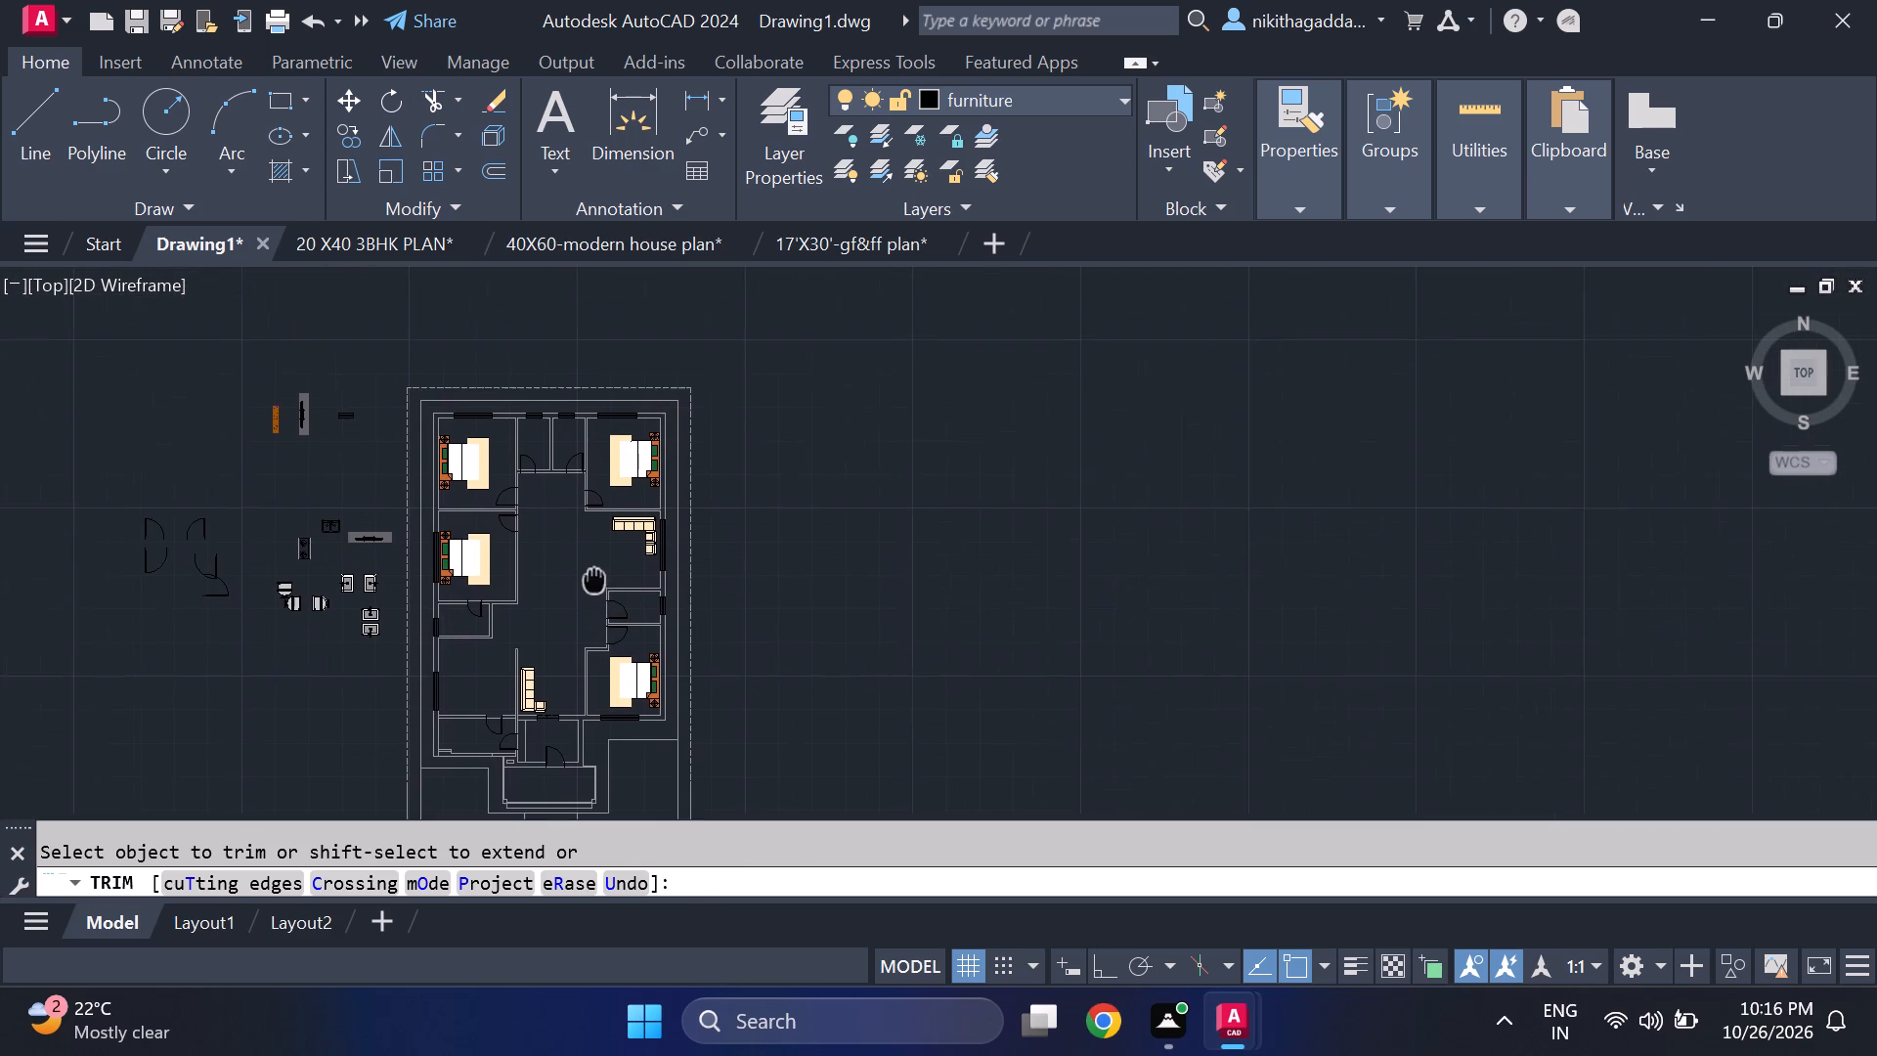
middle_drag(596, 581, 625, 637)
scroll(605, 563, up, 4)
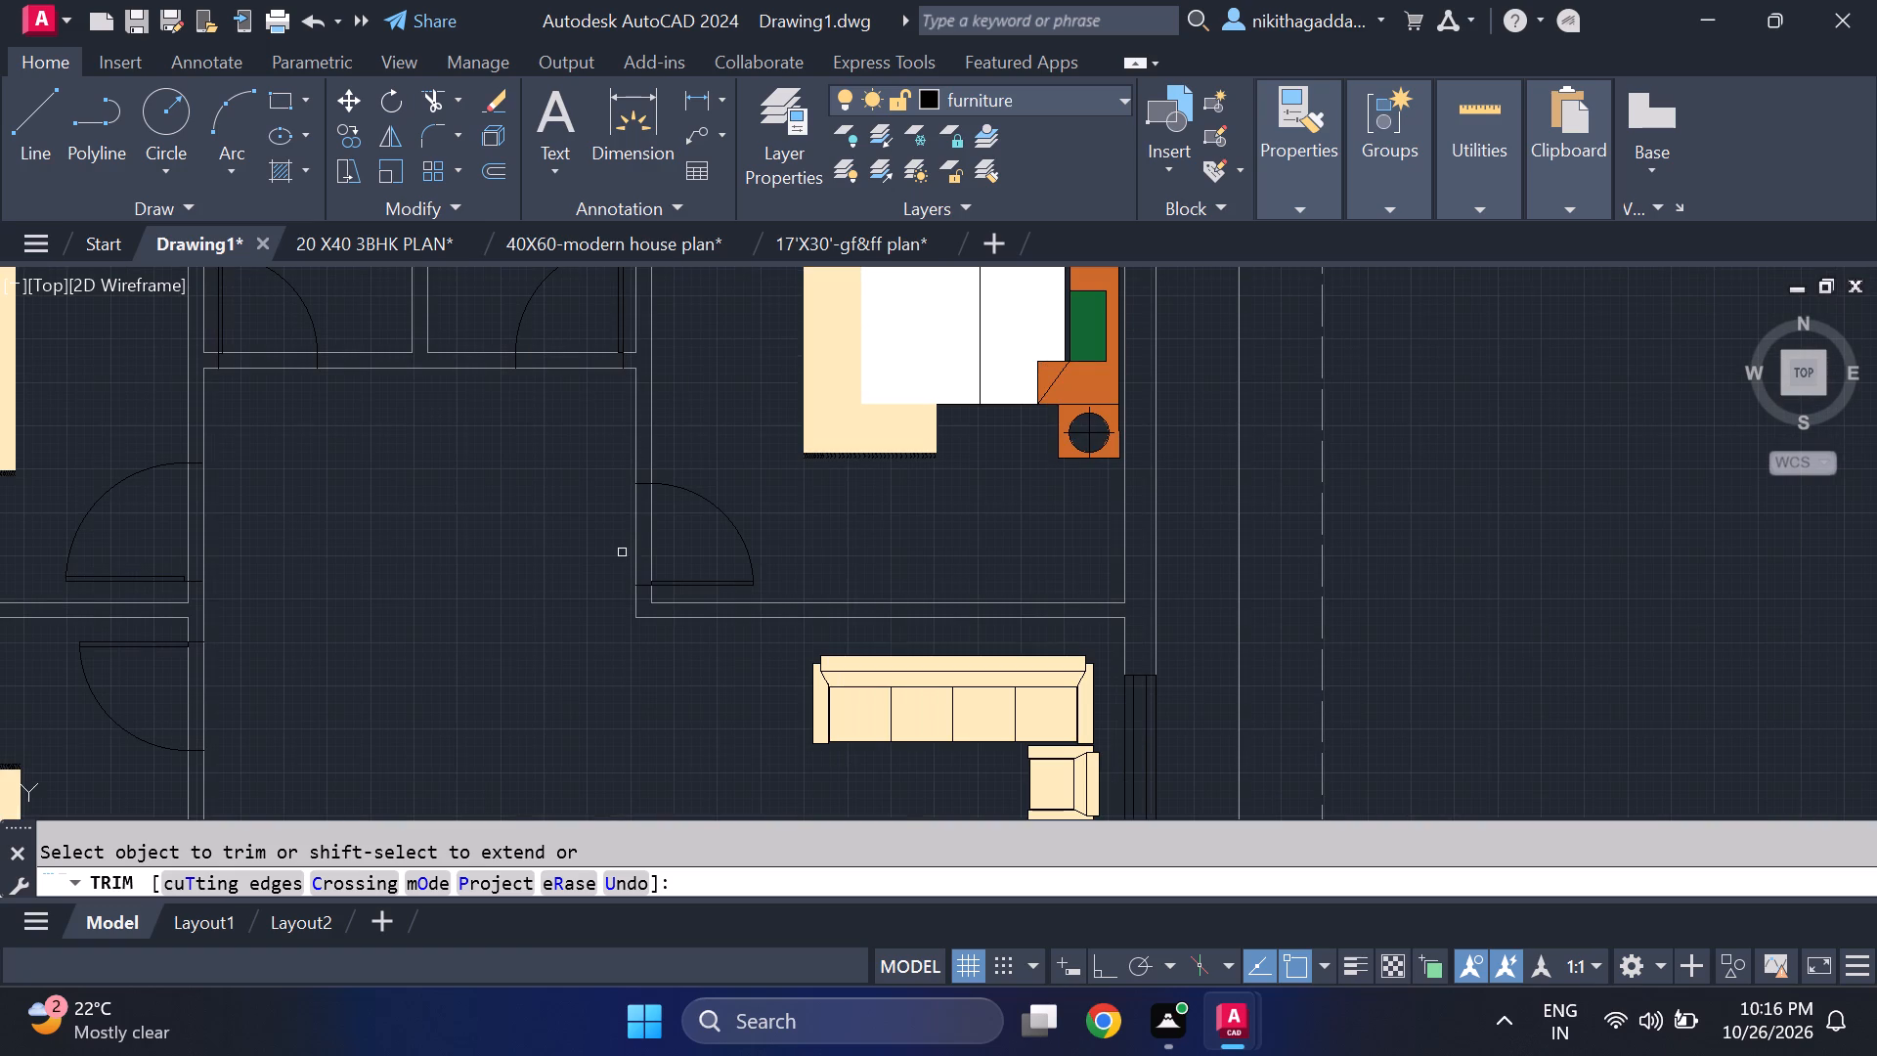
click(648, 528)
scroll(656, 600, up, 4)
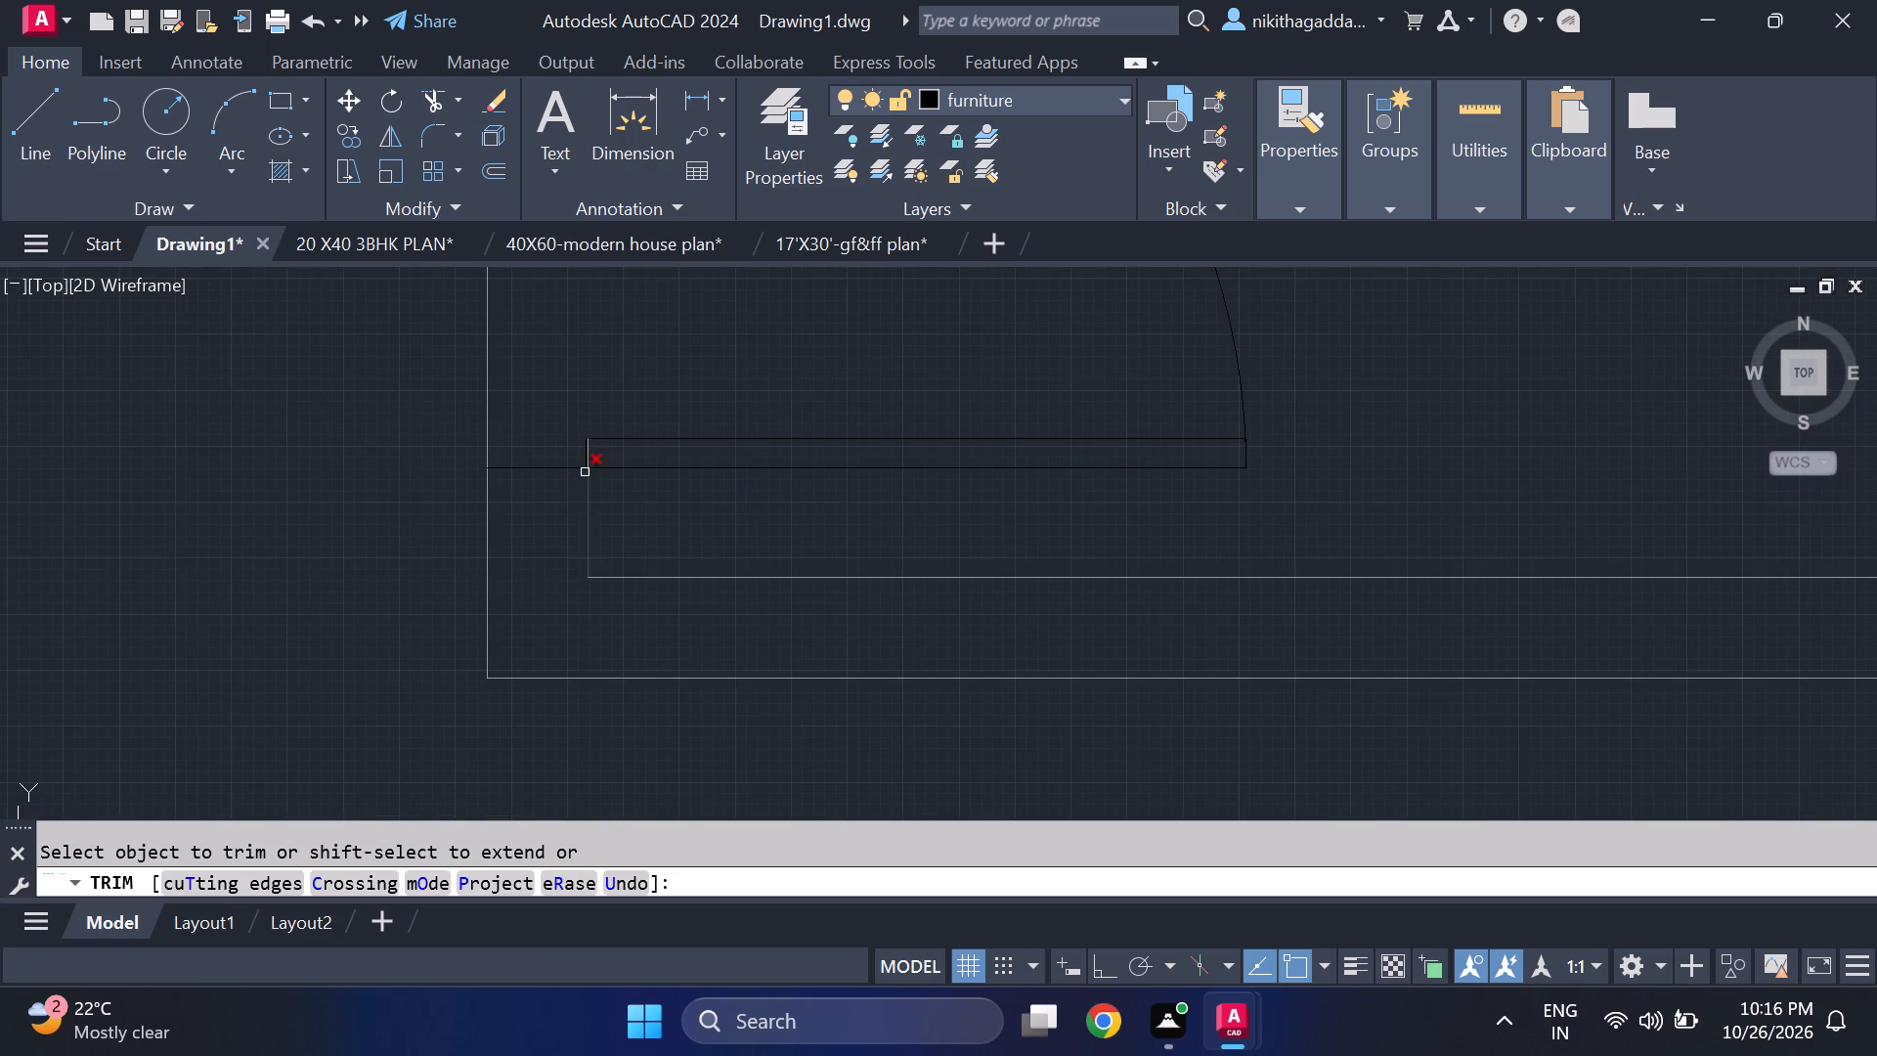
scroll(585, 467, up, 3)
click(589, 445)
scroll(595, 482, down, 5)
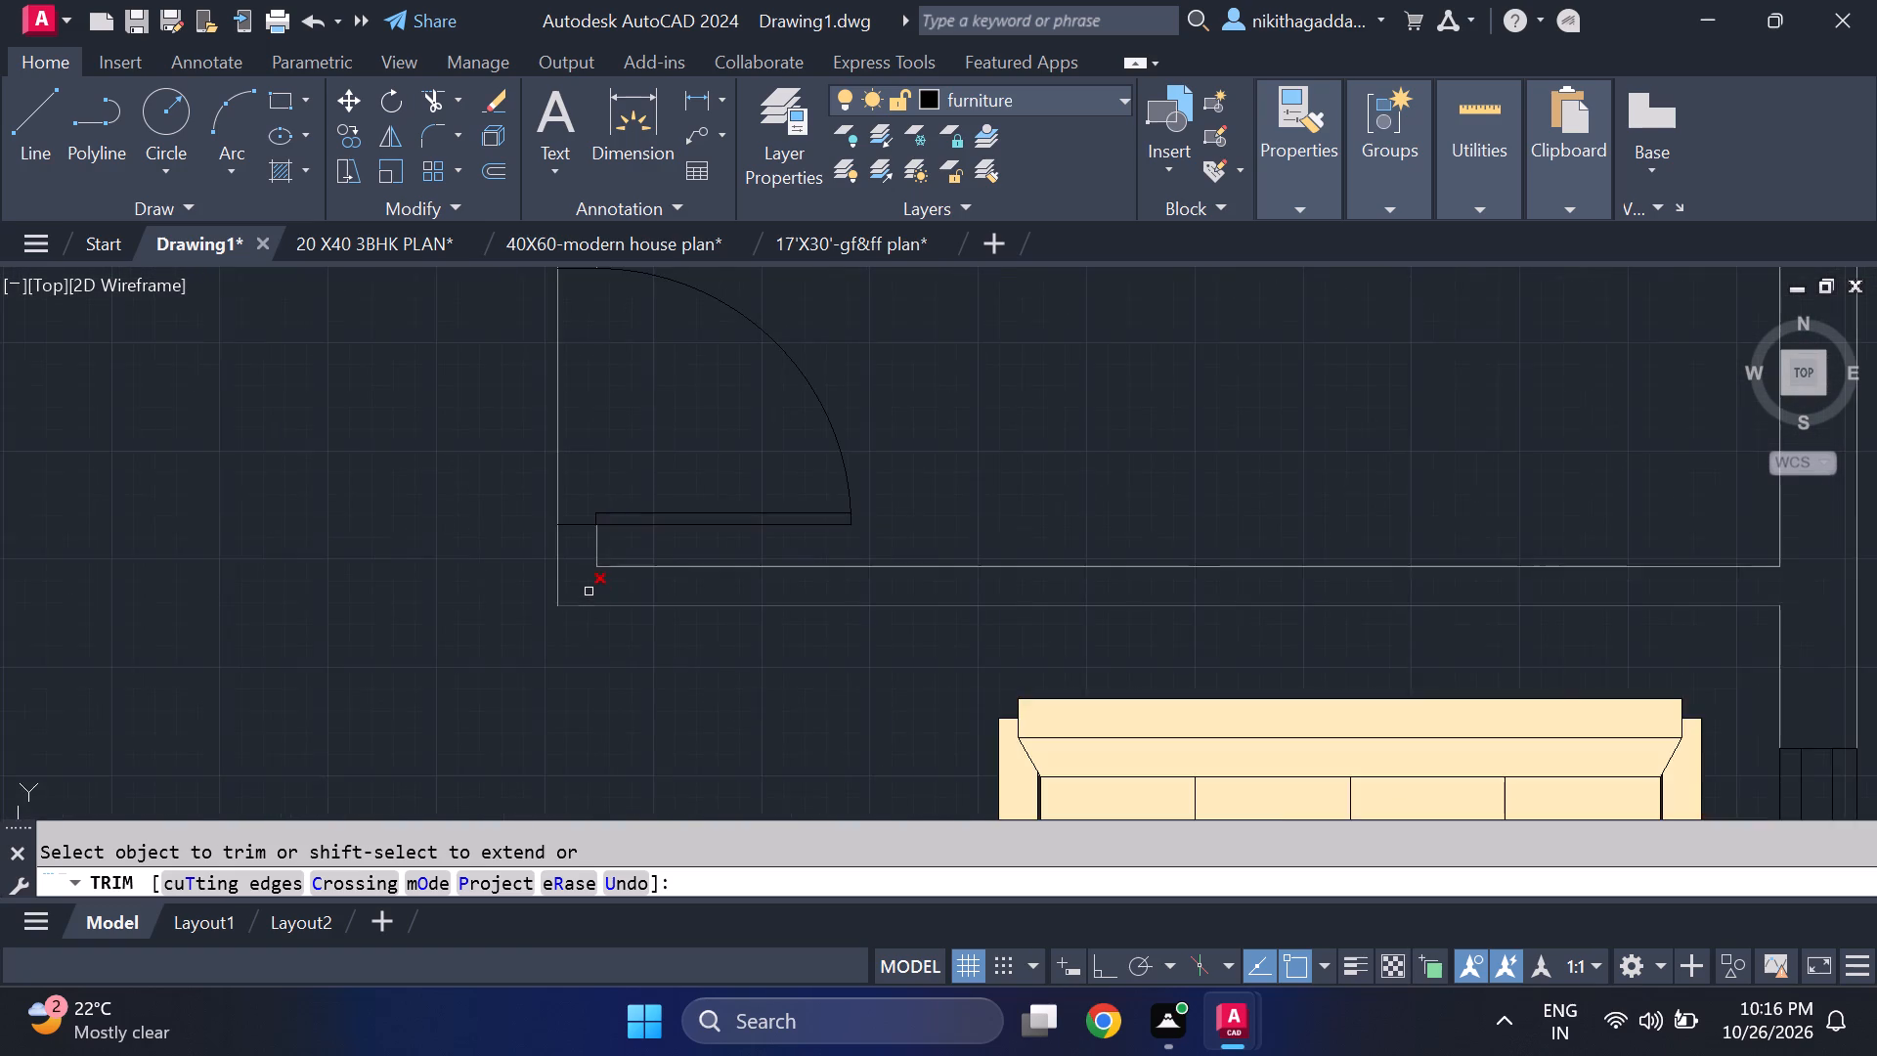
Trim the lower wall lines across the door openings of the two small rooms between the upper bedrooms, including the left door-leaf piece.
scroll(589, 592, down, 3)
middle_drag(466, 503, 593, 709)
scroll(620, 623, up, 3)
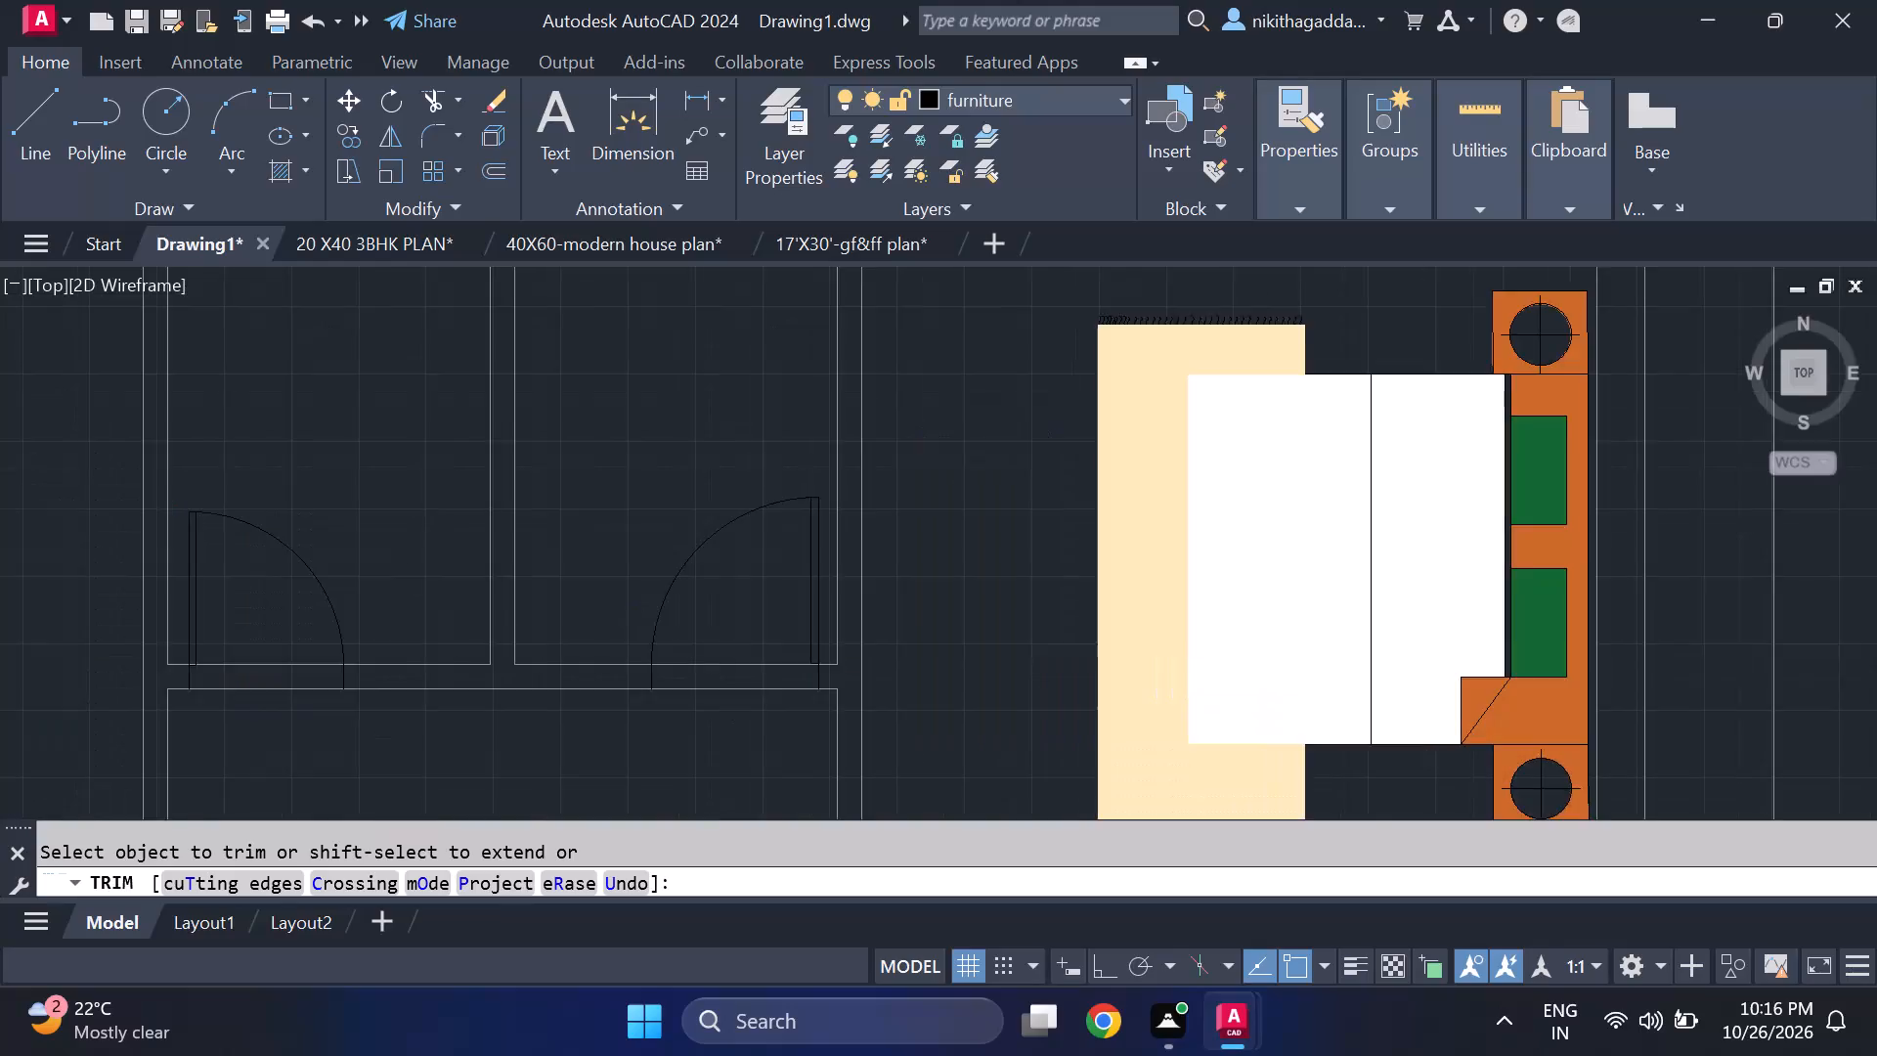
click(729, 691)
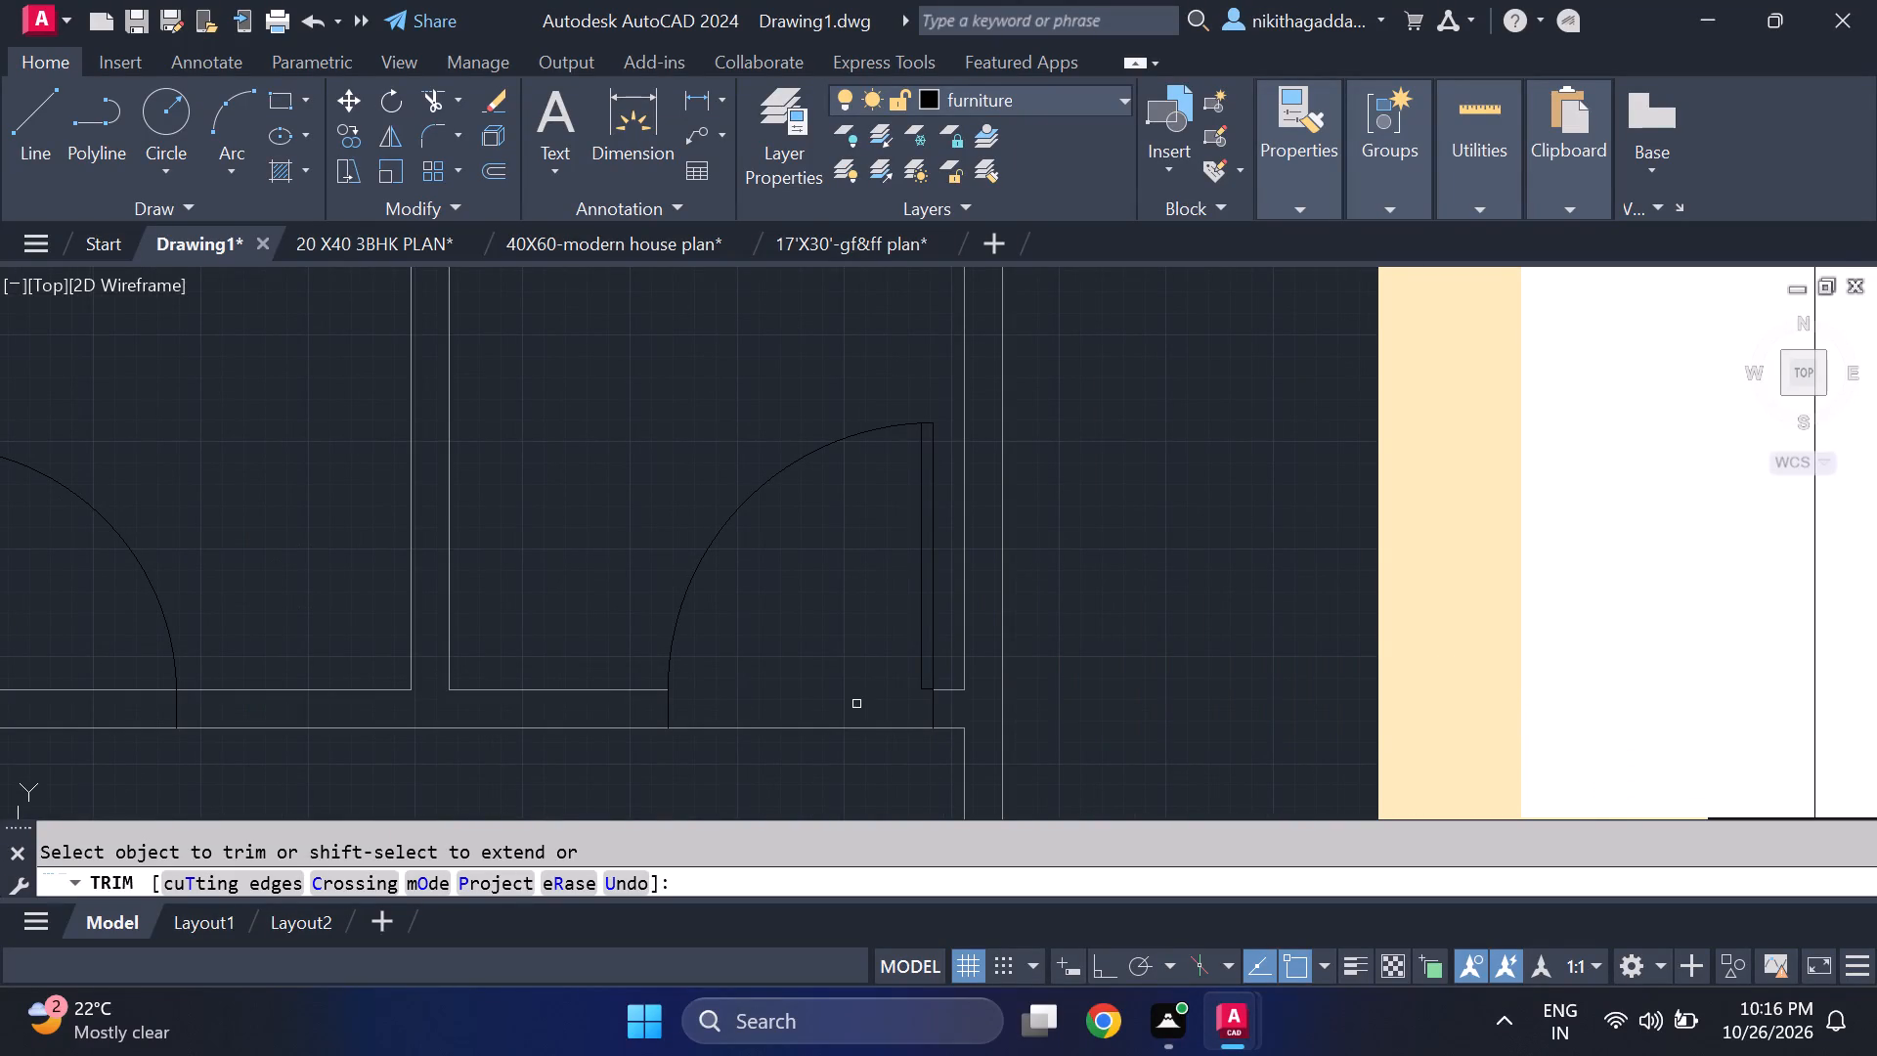
scroll(855, 696, down, 3)
scroll(731, 705, up, 2)
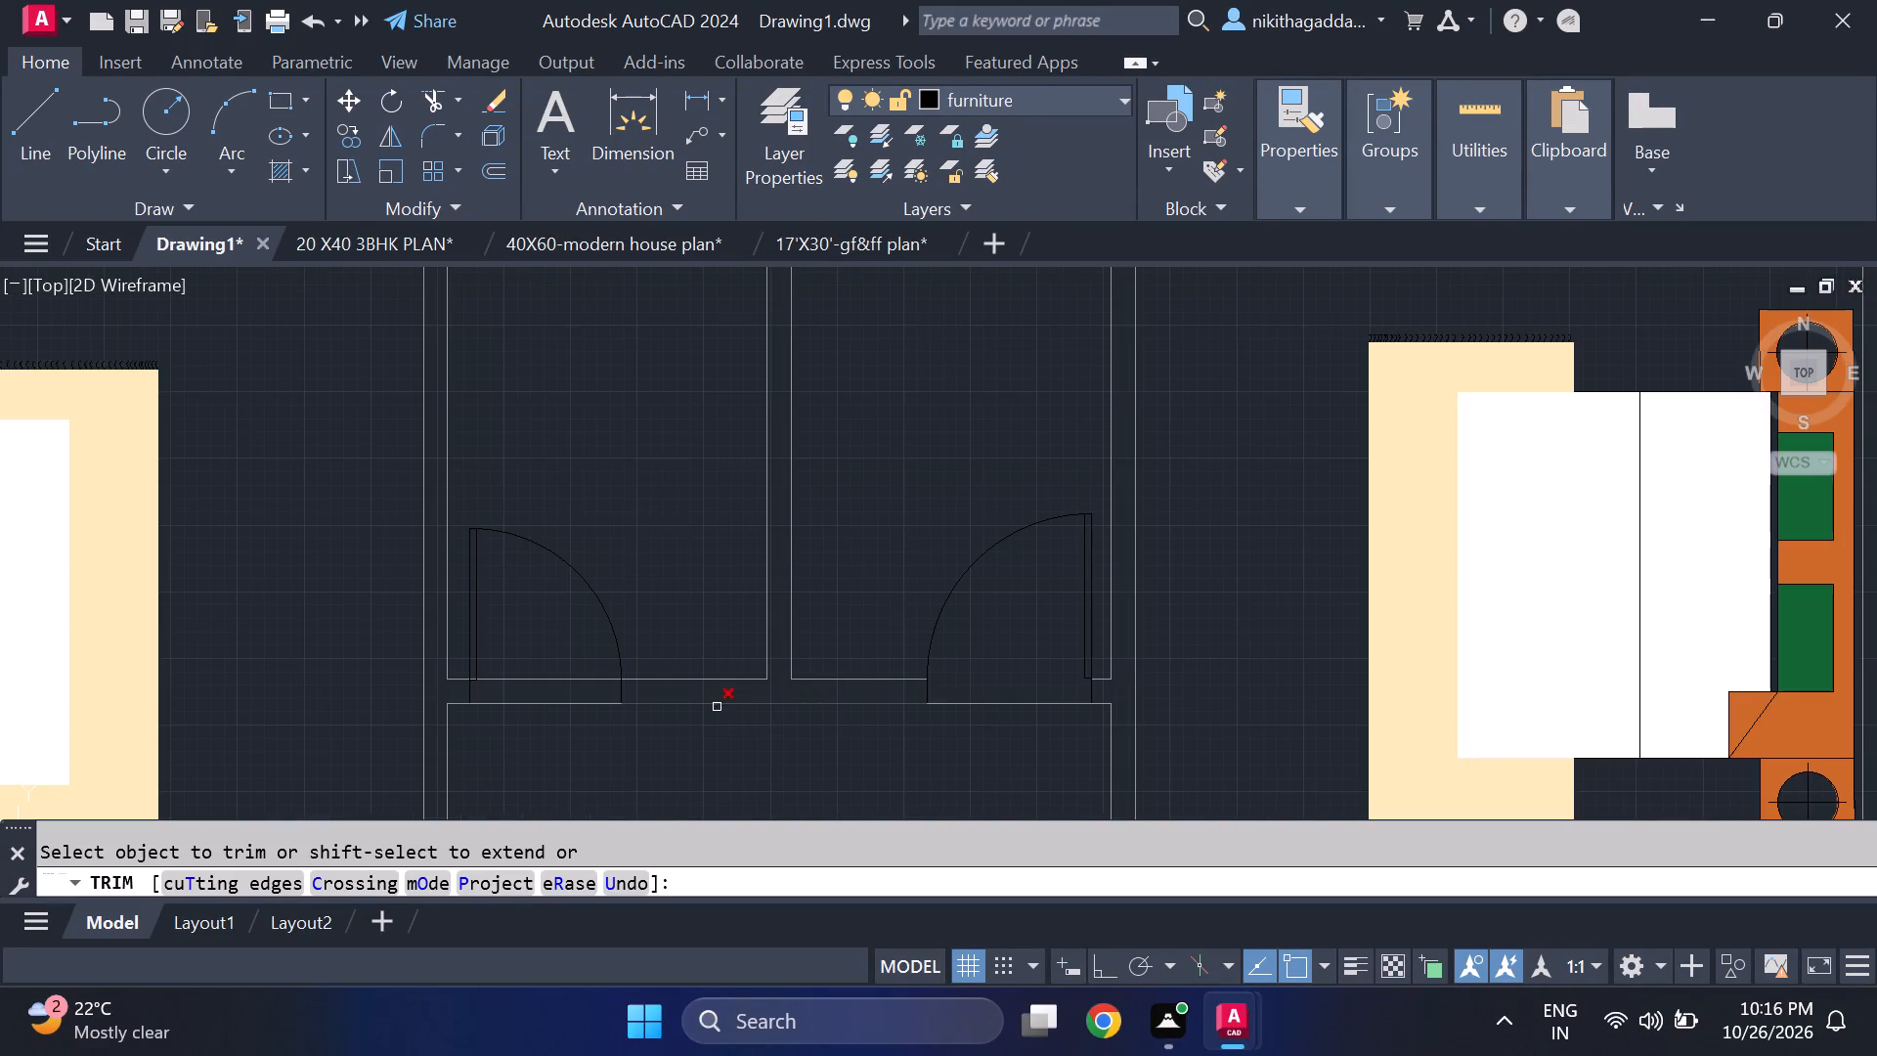
scroll(526, 702, up, 2)
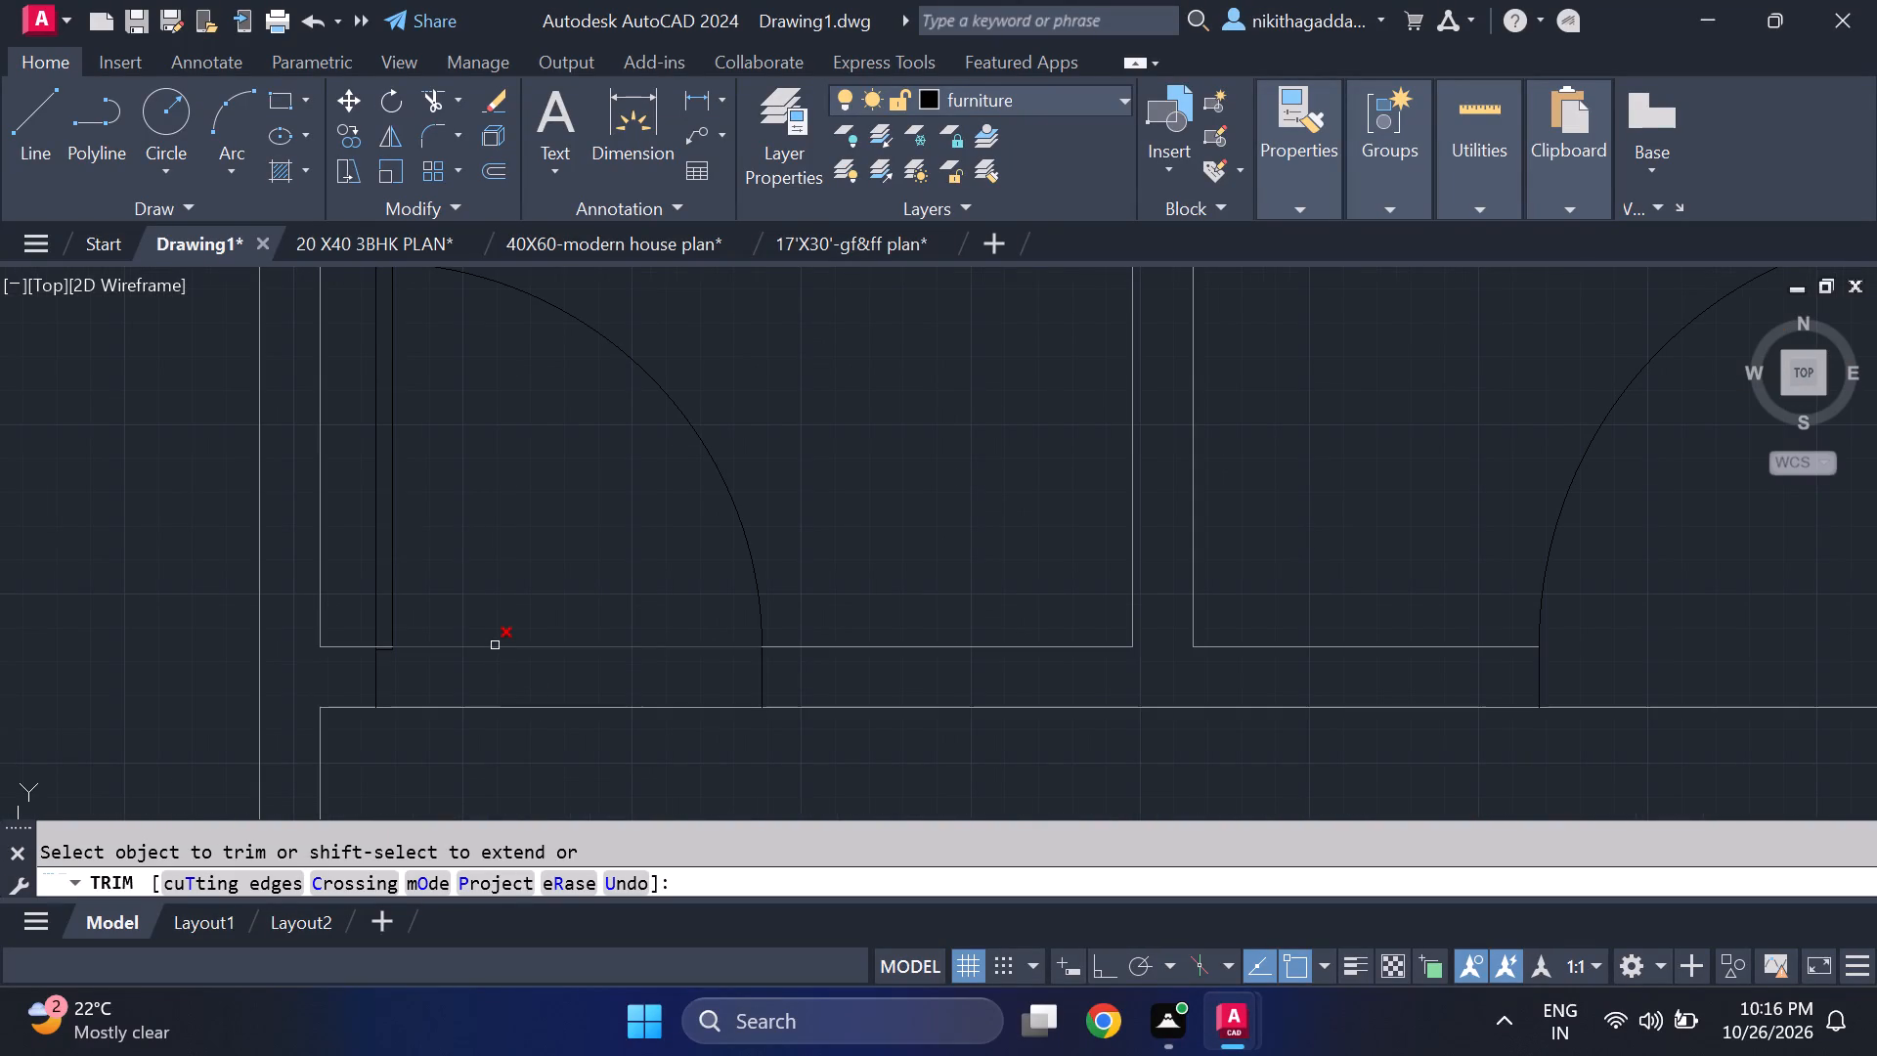
click(496, 645)
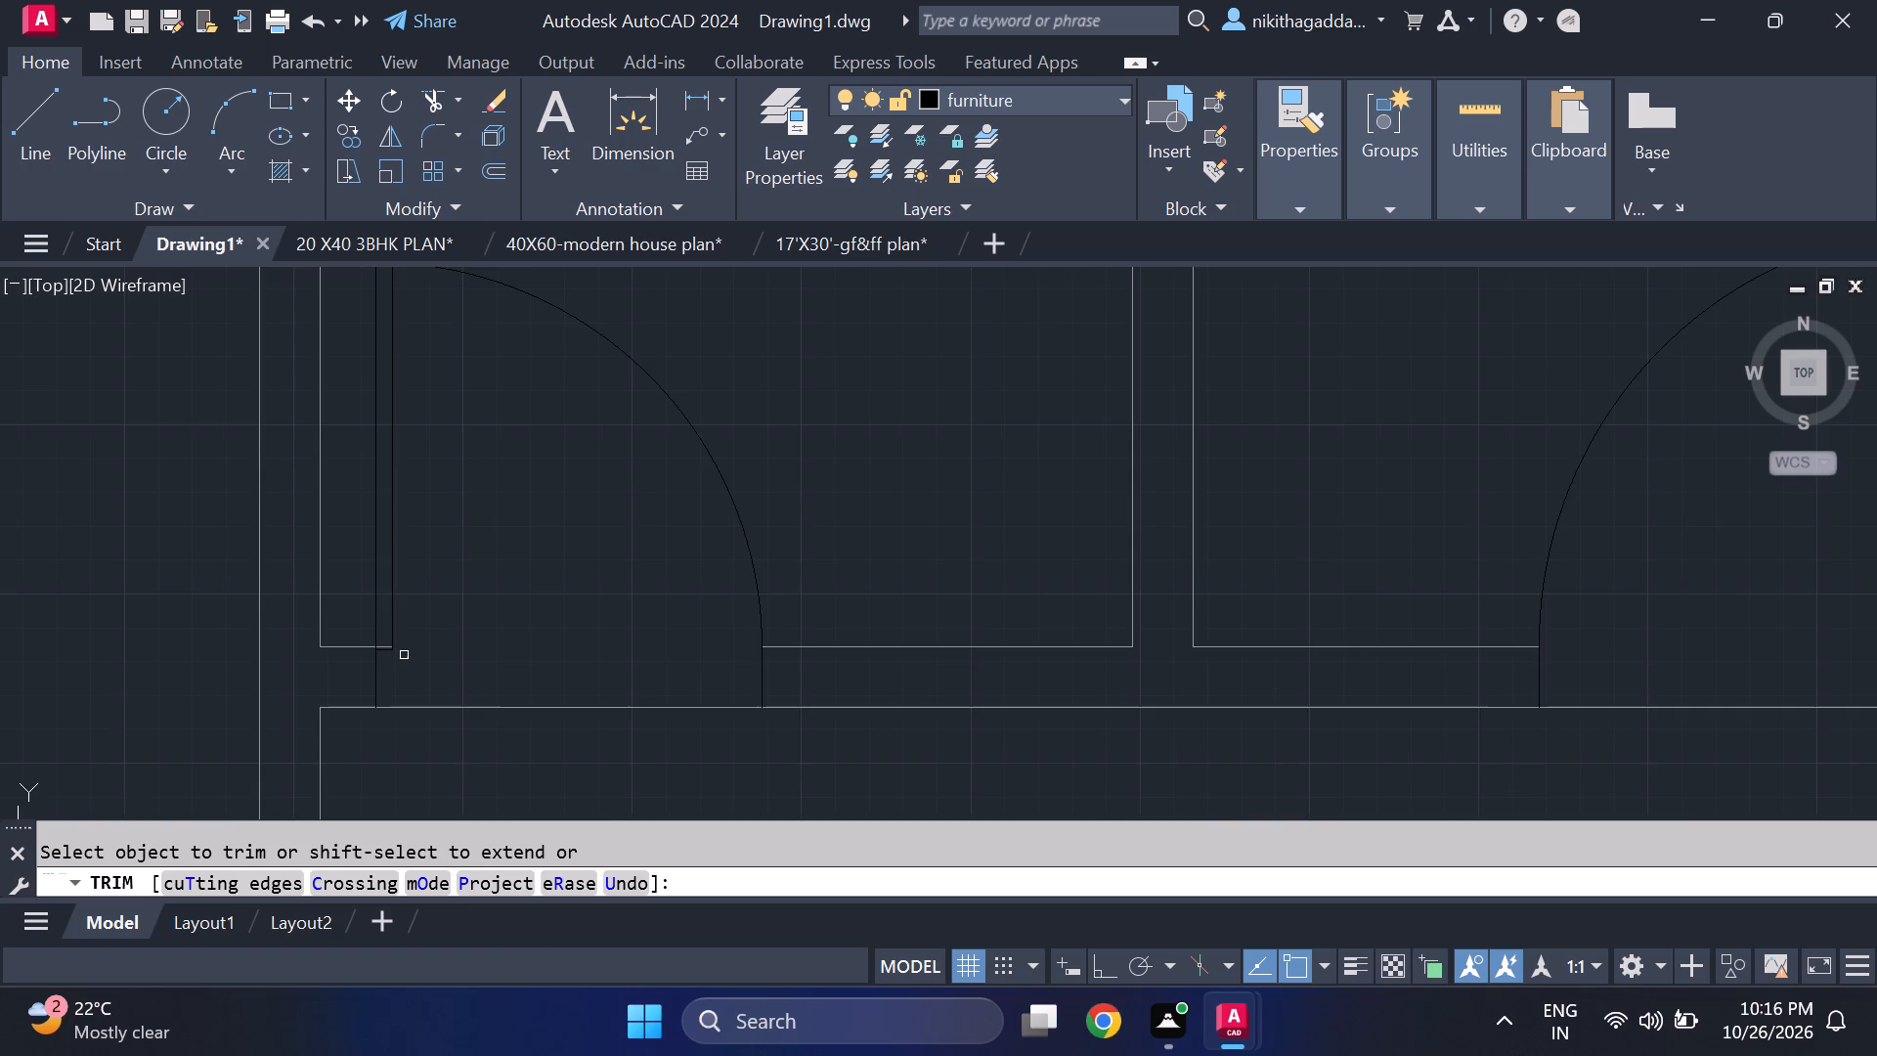
scroll(396, 647, up, 3)
click(350, 647)
scroll(415, 612, down, 5)
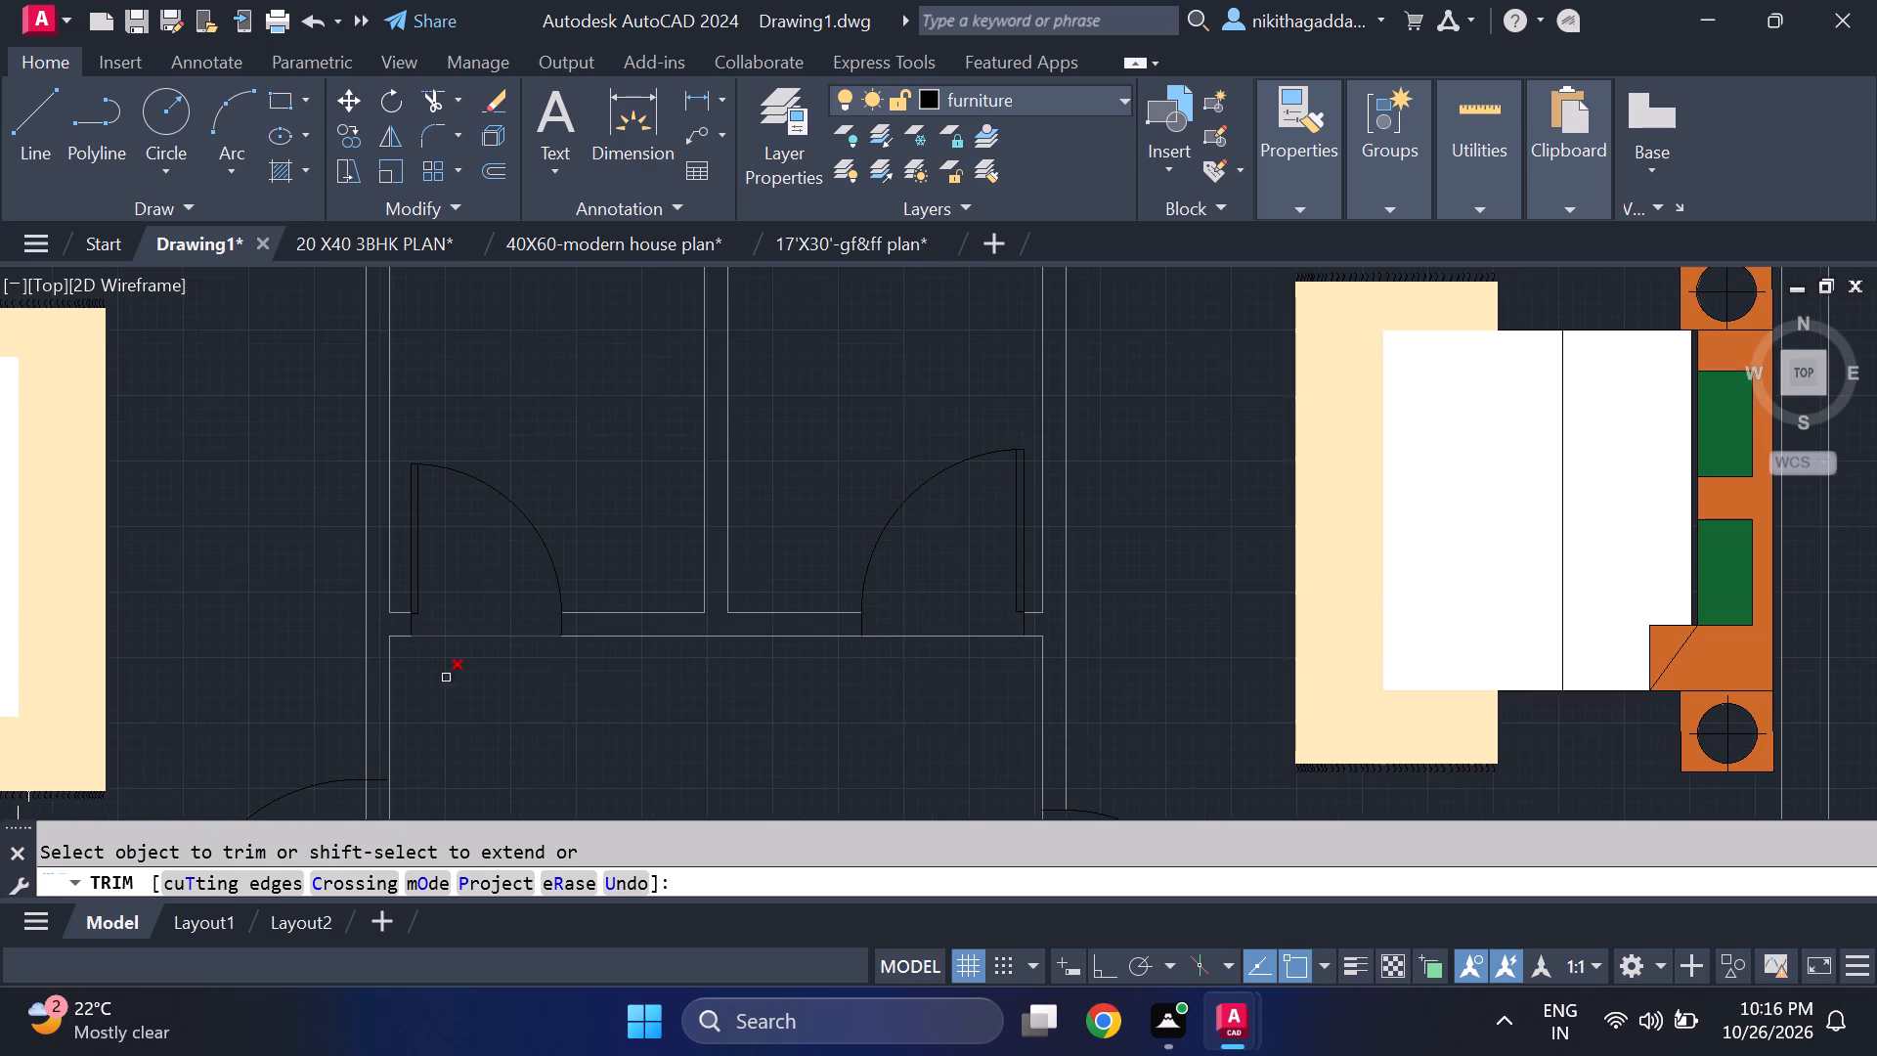
Trim the inner wall line across the door openings of the upper-left bedroom and the west bedroom below it, and end trimming.
scroll(469, 730, down, 3)
middle_drag(500, 763, 567, 588)
scroll(463, 678, up, 3)
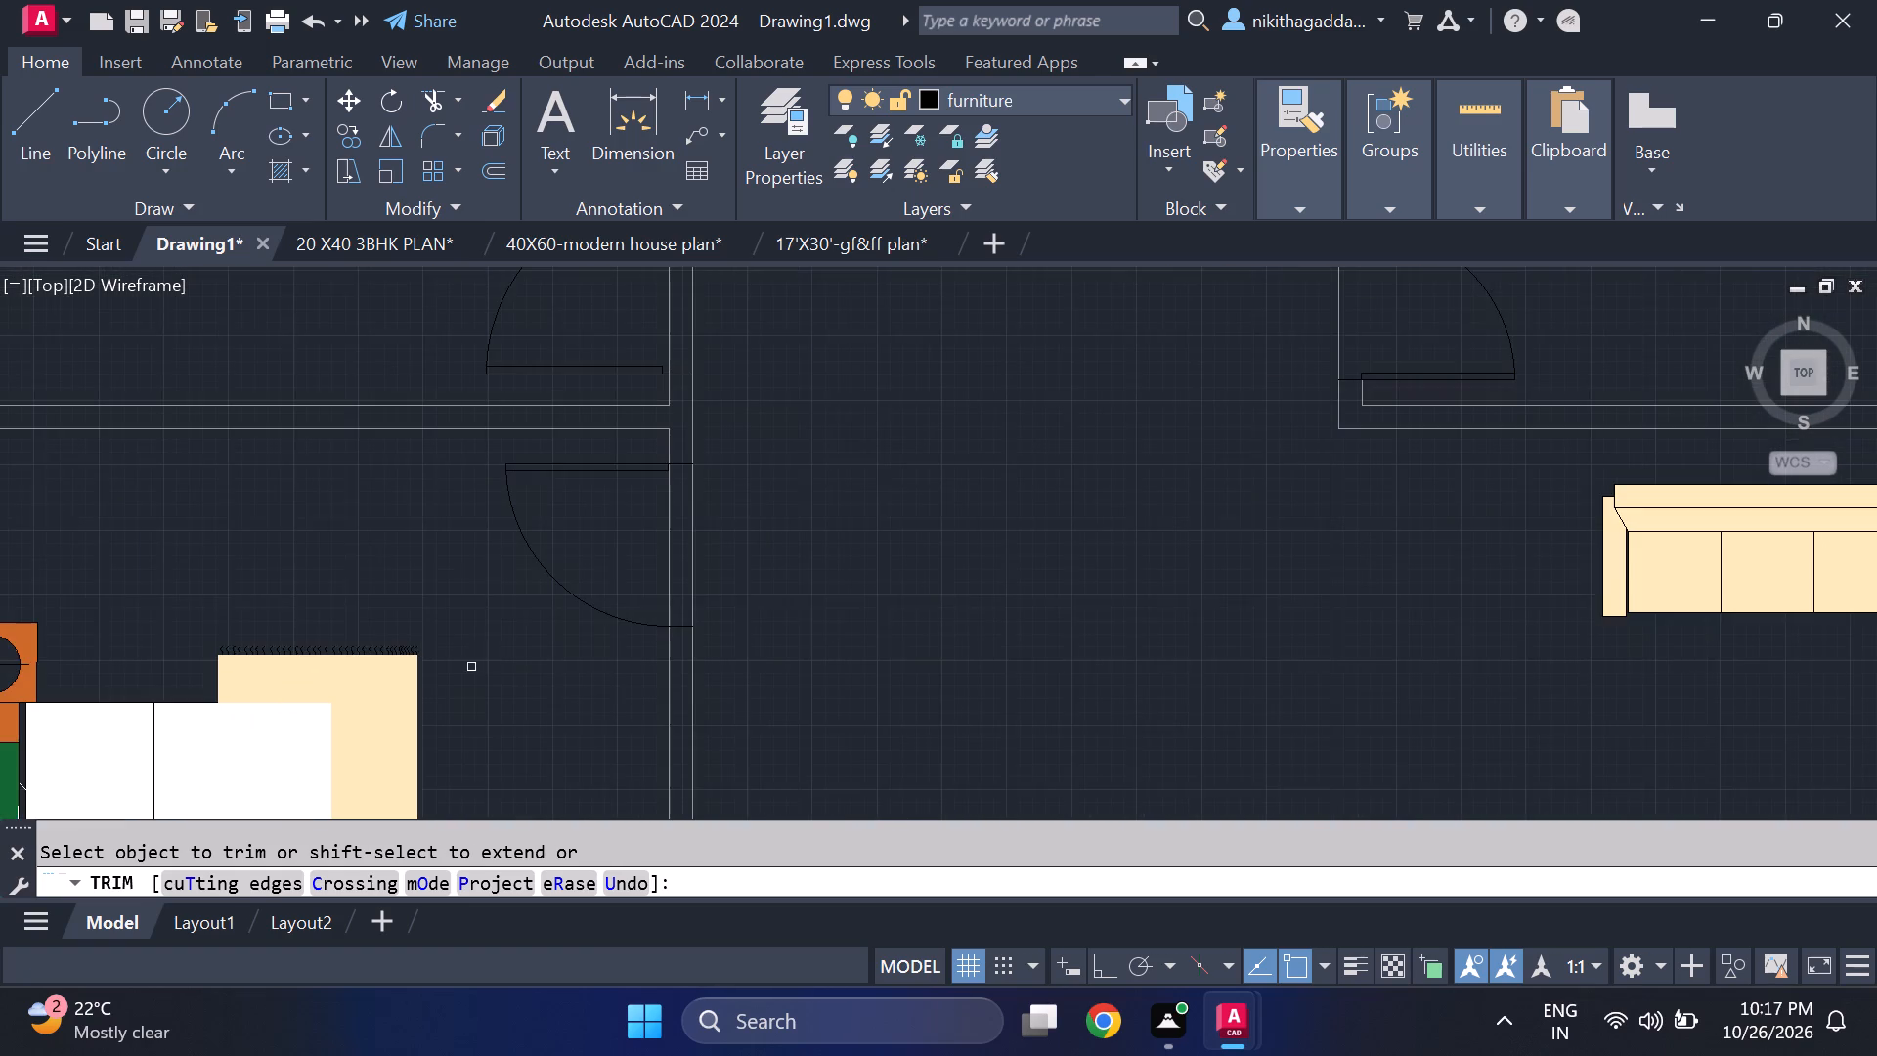
middle_drag(658, 488, 598, 732)
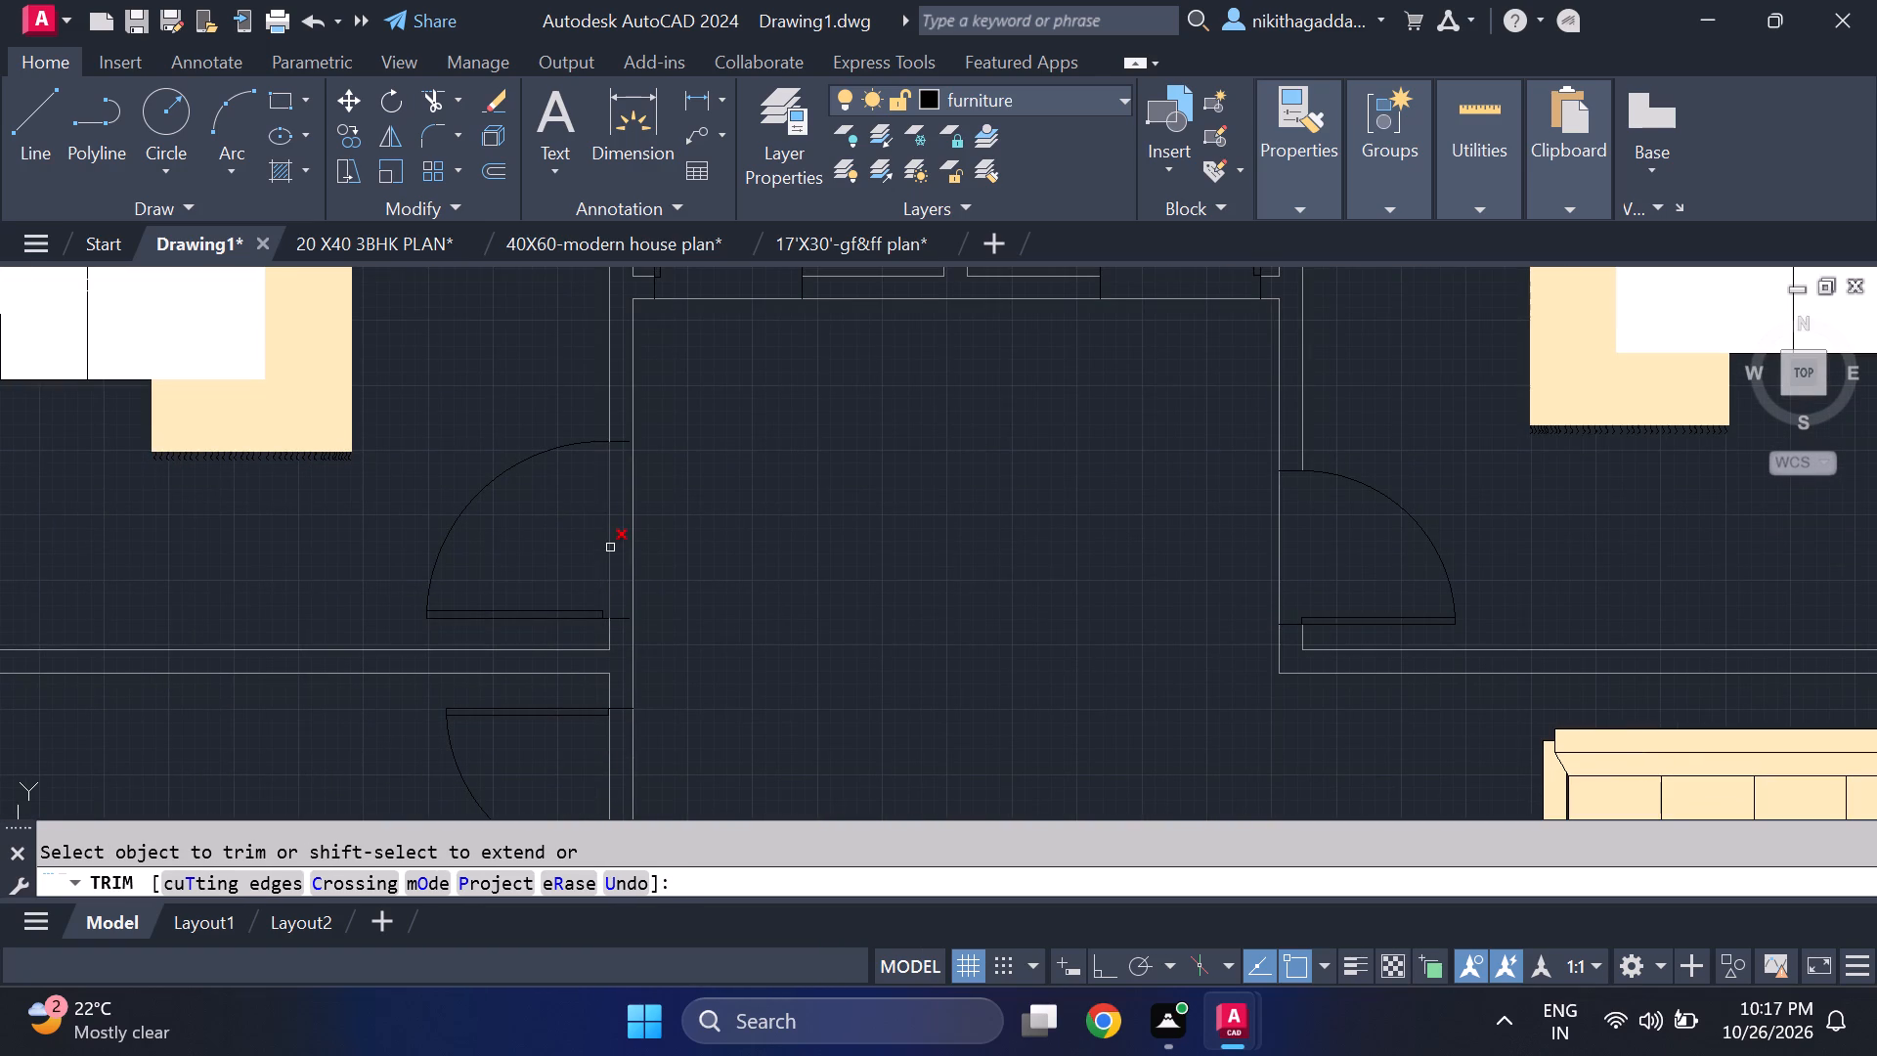
click(610, 548)
scroll(613, 632, up, 1)
scroll(616, 637, down, 3)
middle_drag(675, 714, 690, 675)
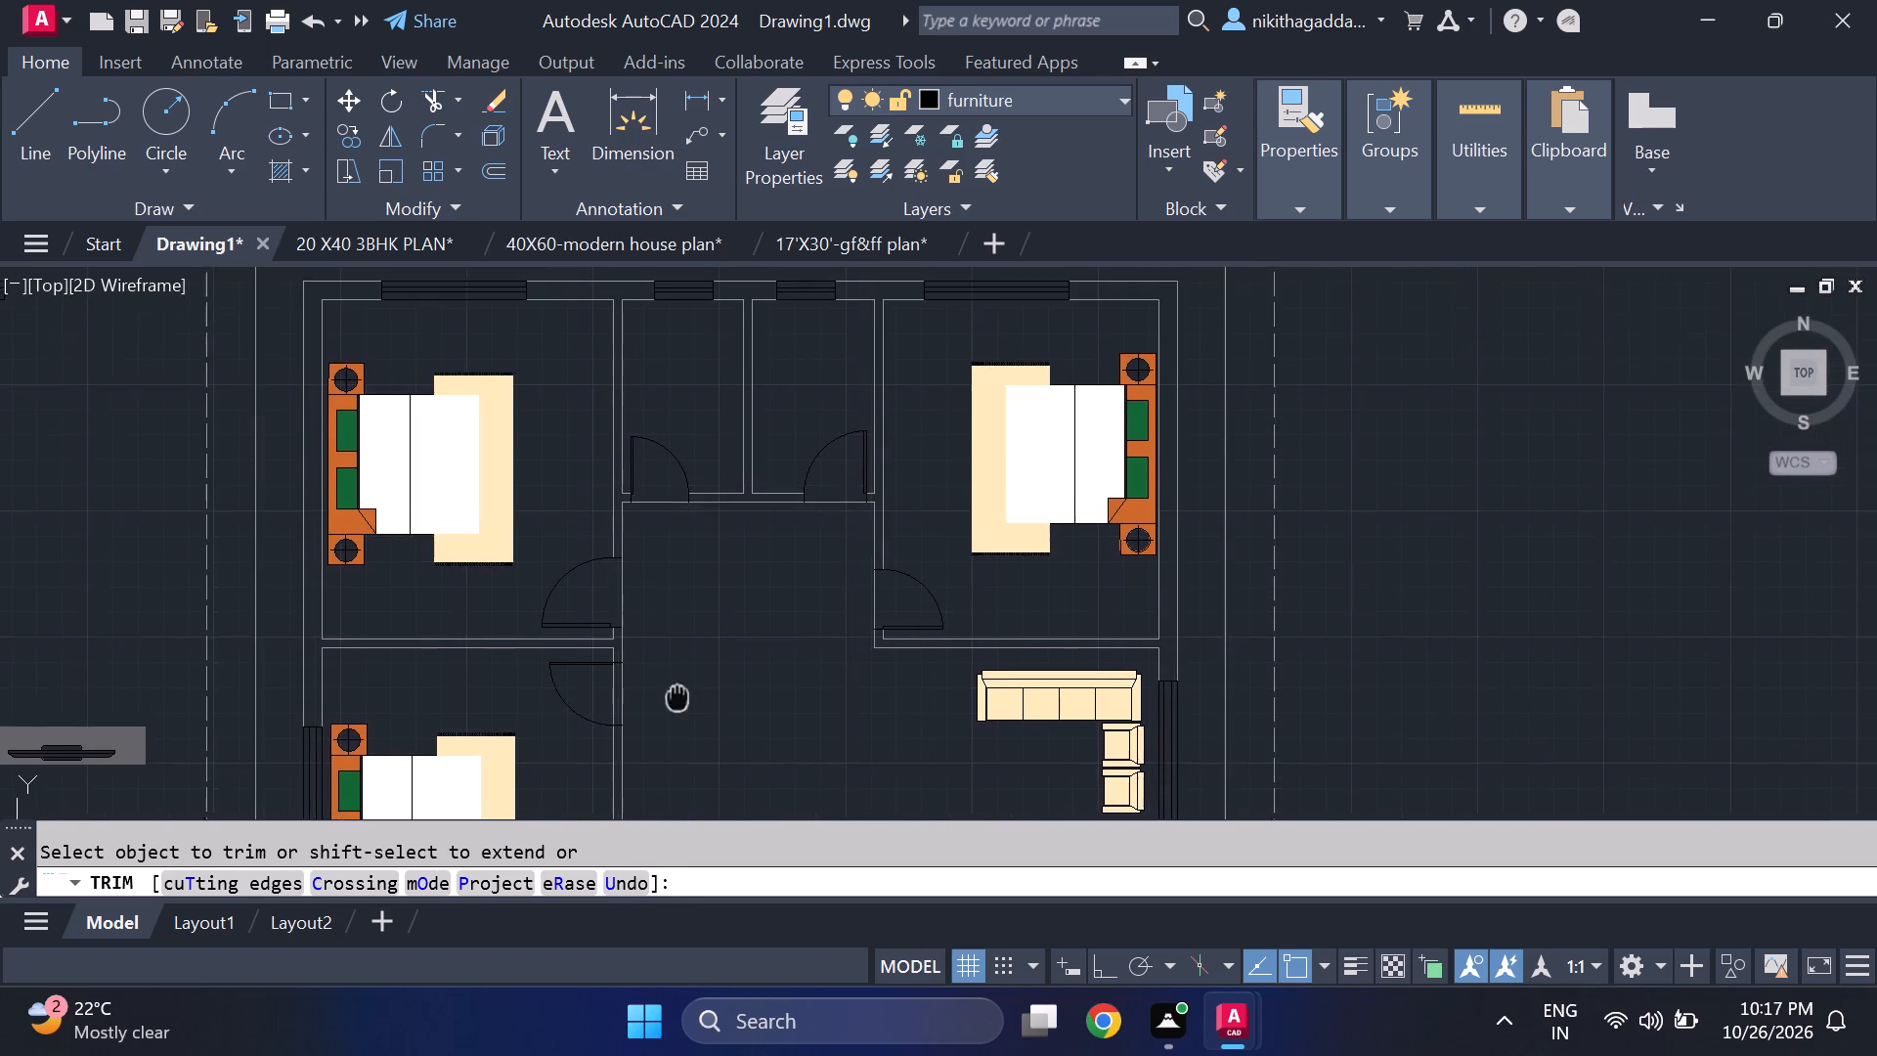
middle_drag(690, 675, 736, 550)
scroll(666, 542, up, 2)
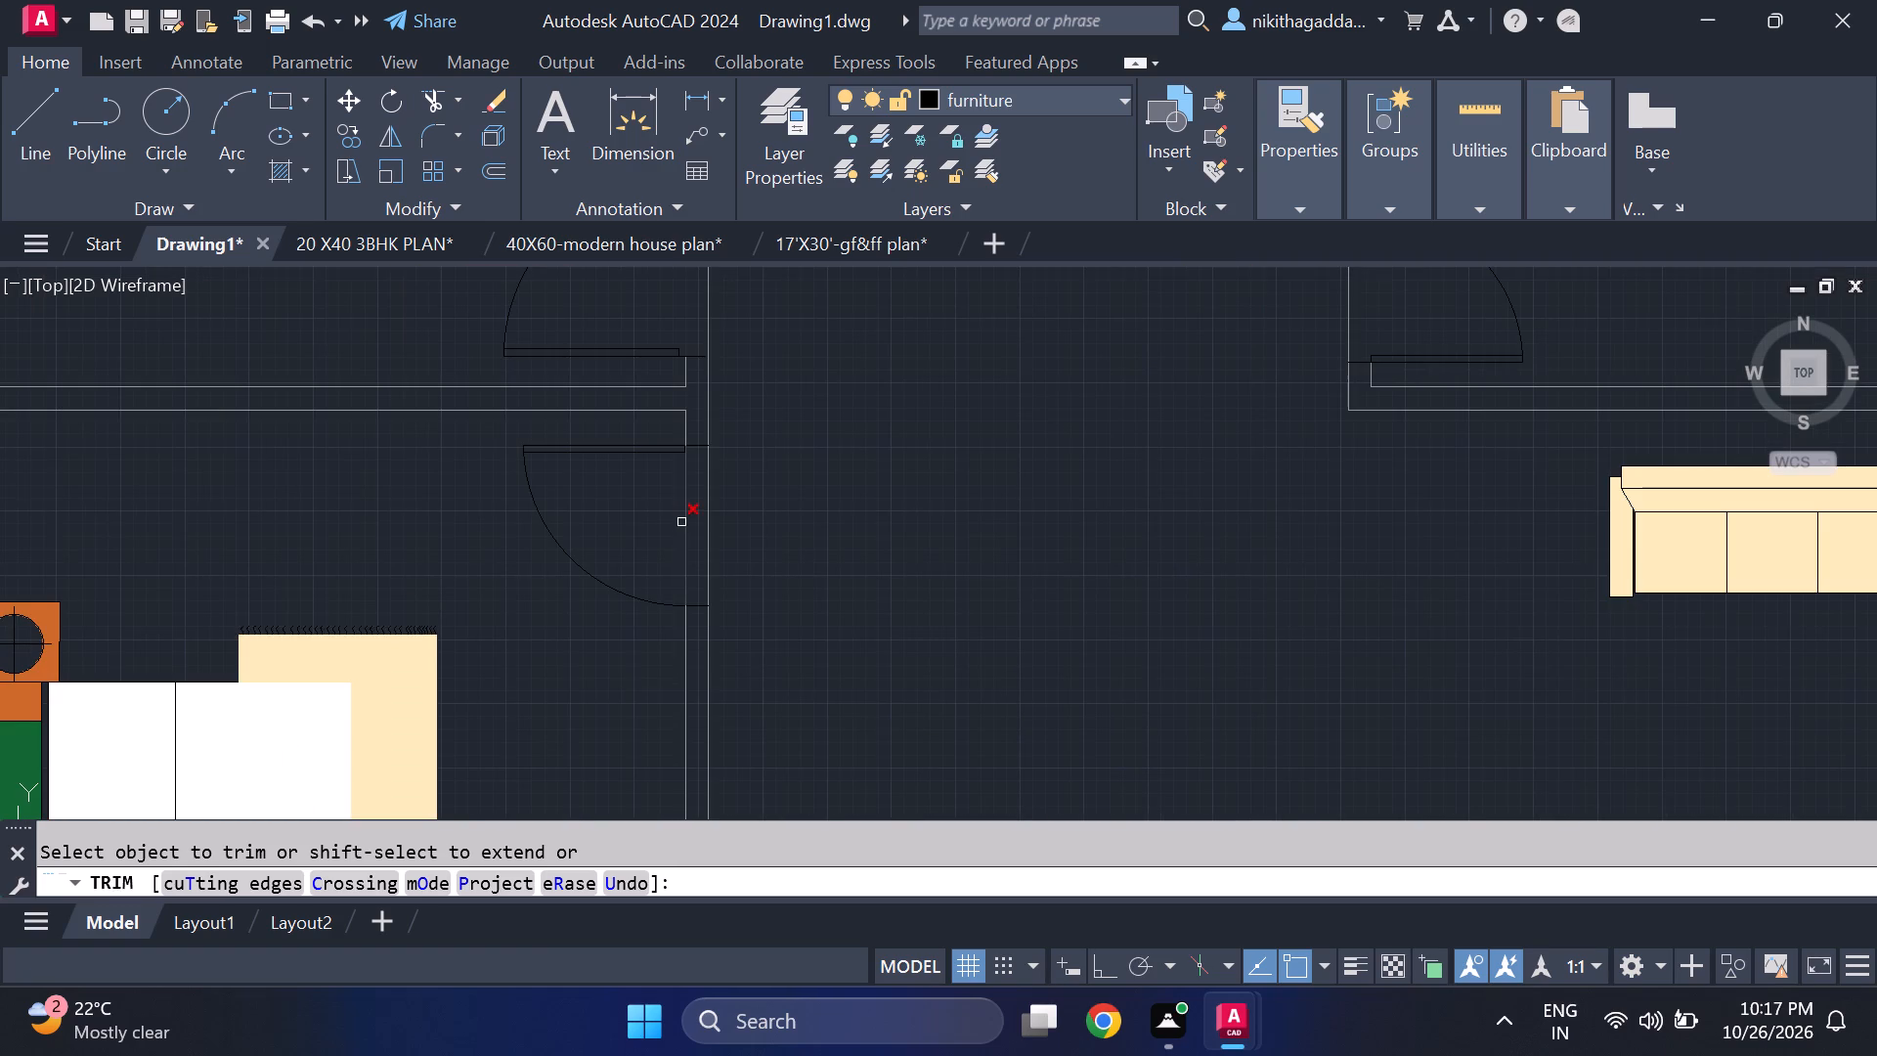
click(681, 522)
scroll(704, 520, down, 4)
middle_drag(818, 629, 793, 597)
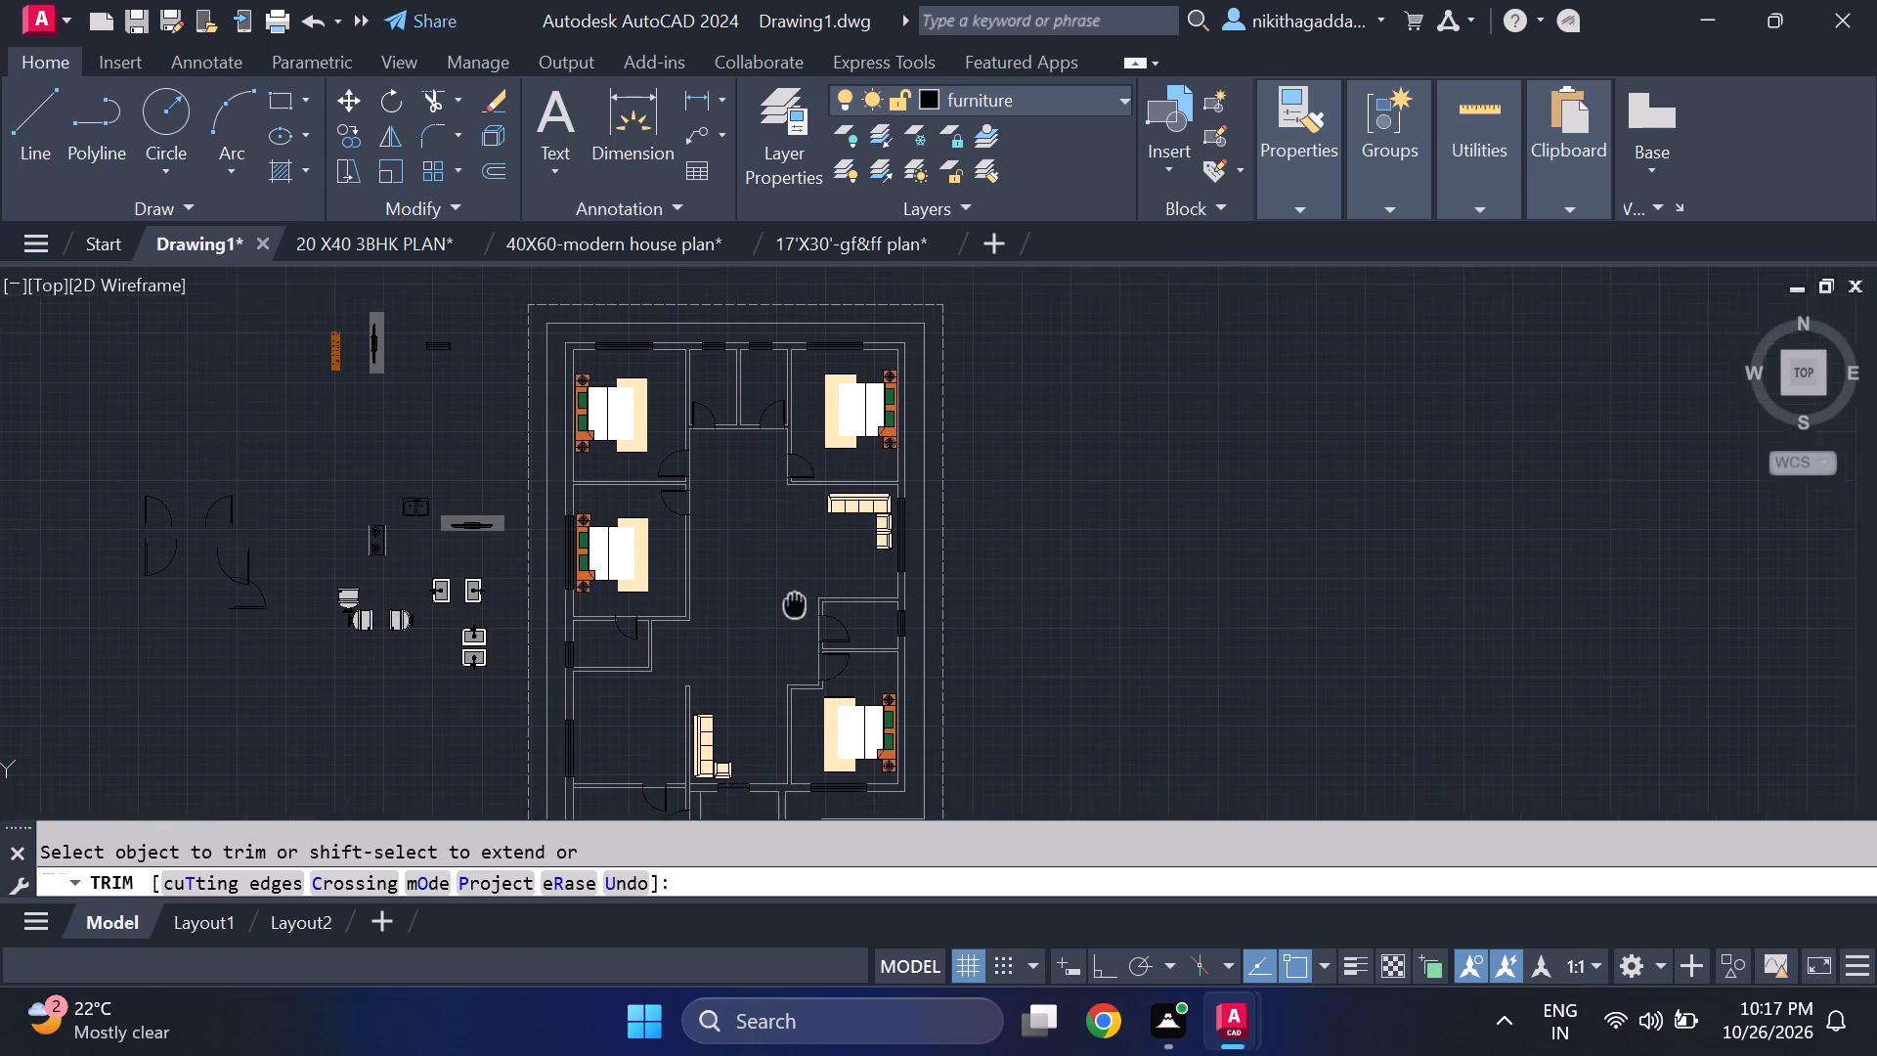
middle_drag(793, 597, 763, 501)
key(Escape)
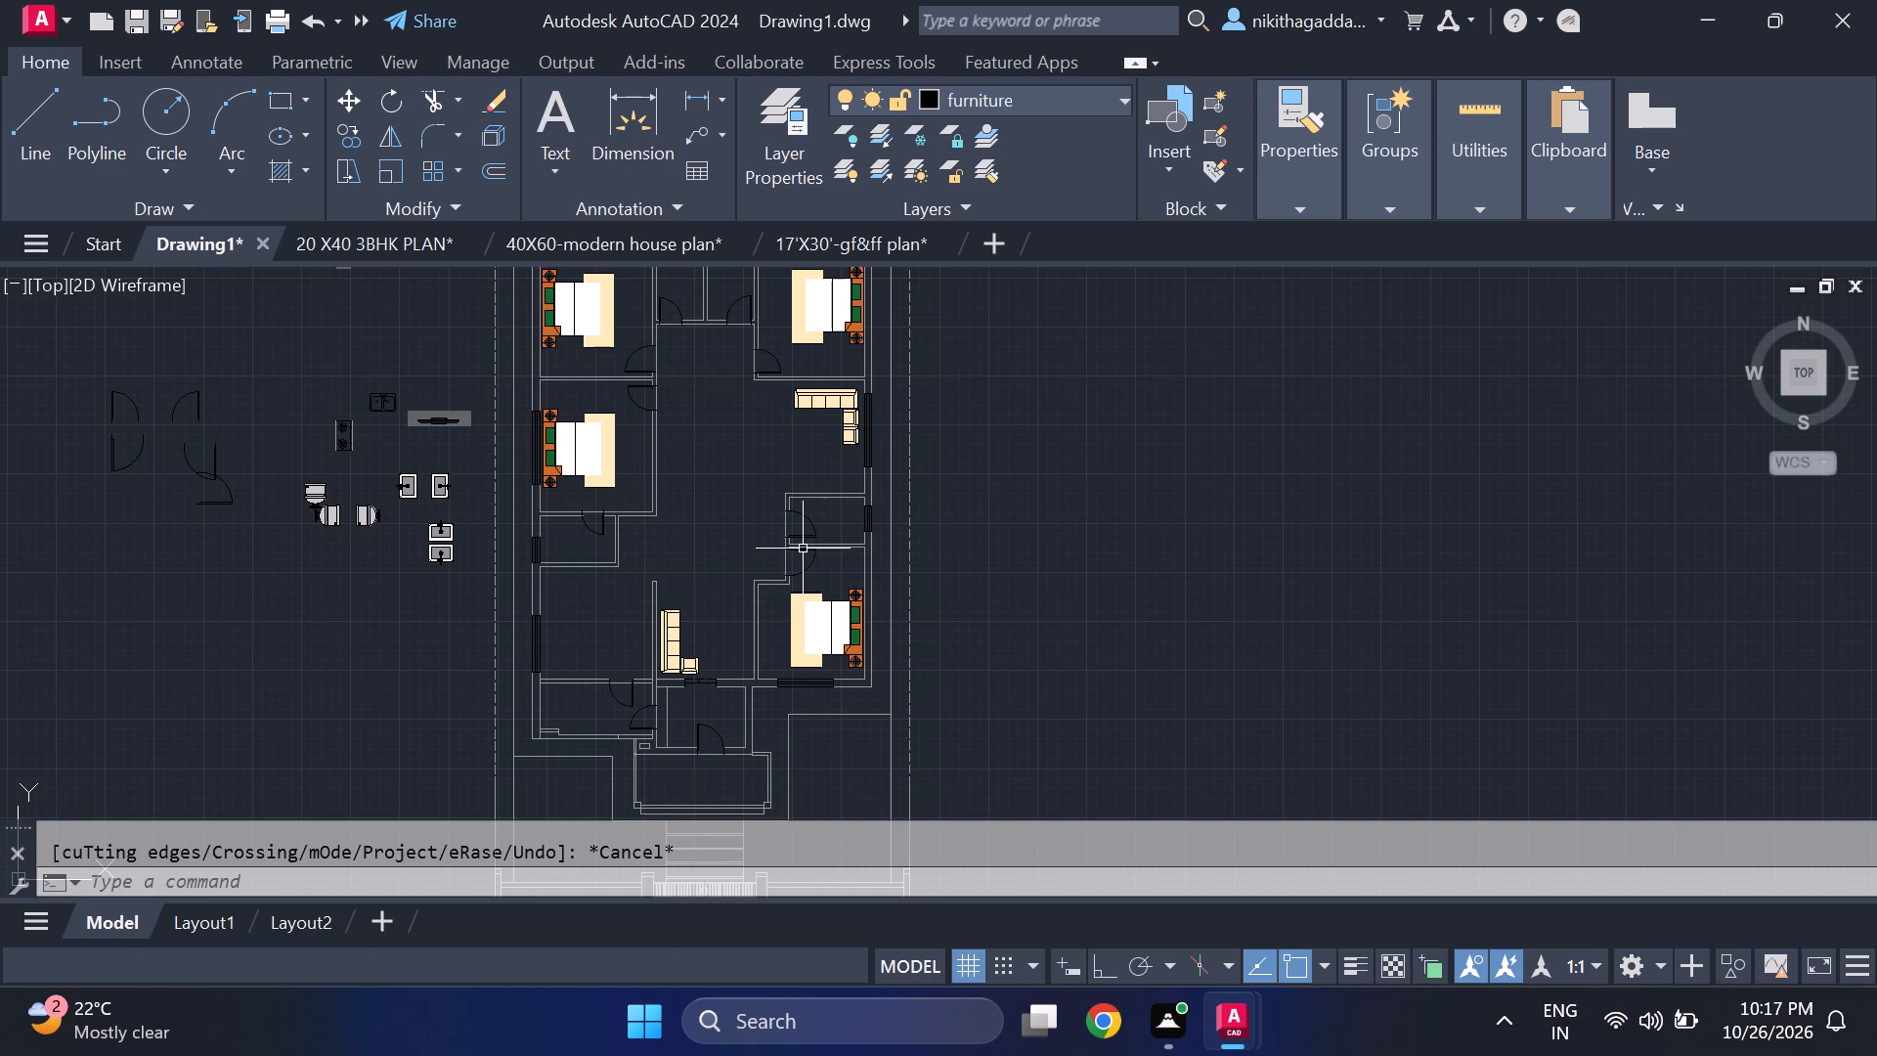
Start a Hatch with the solid pattern and the hatch color set to black 0,0,0.
text(hatch)
key(Return)
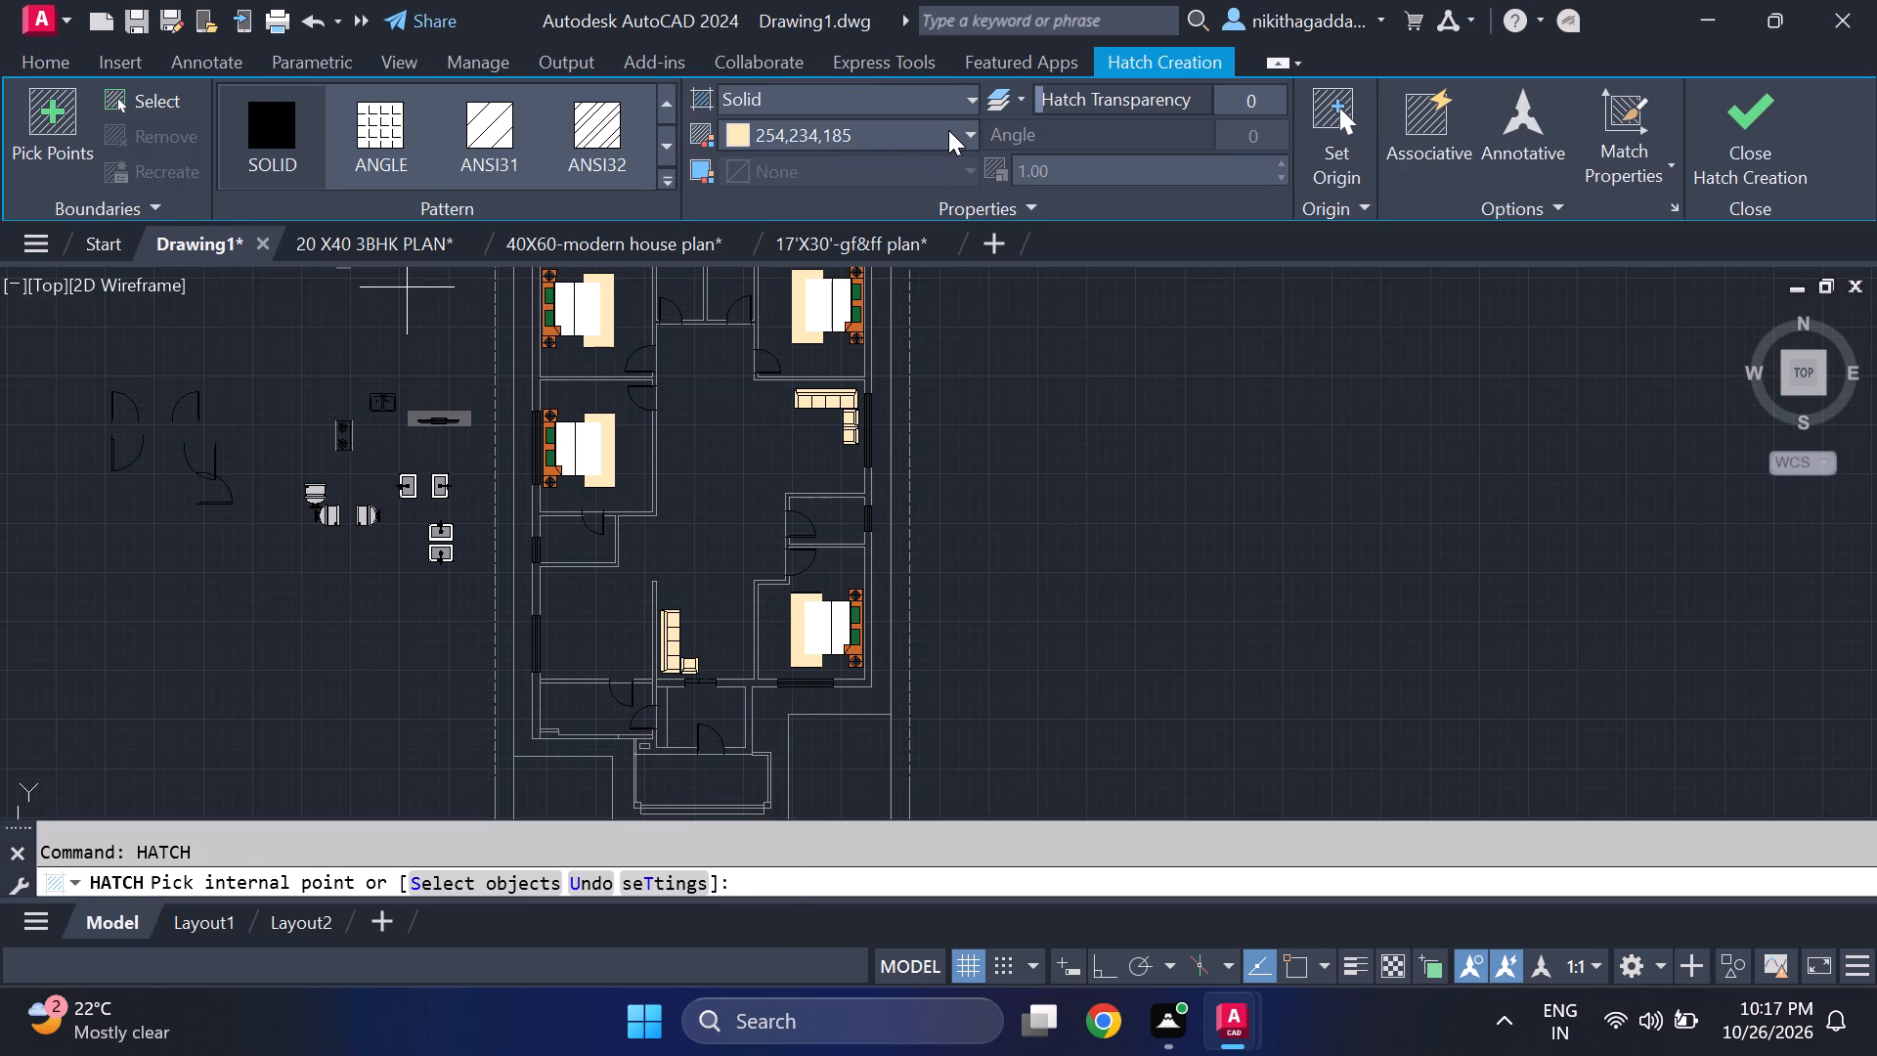
click(948, 130)
click(739, 270)
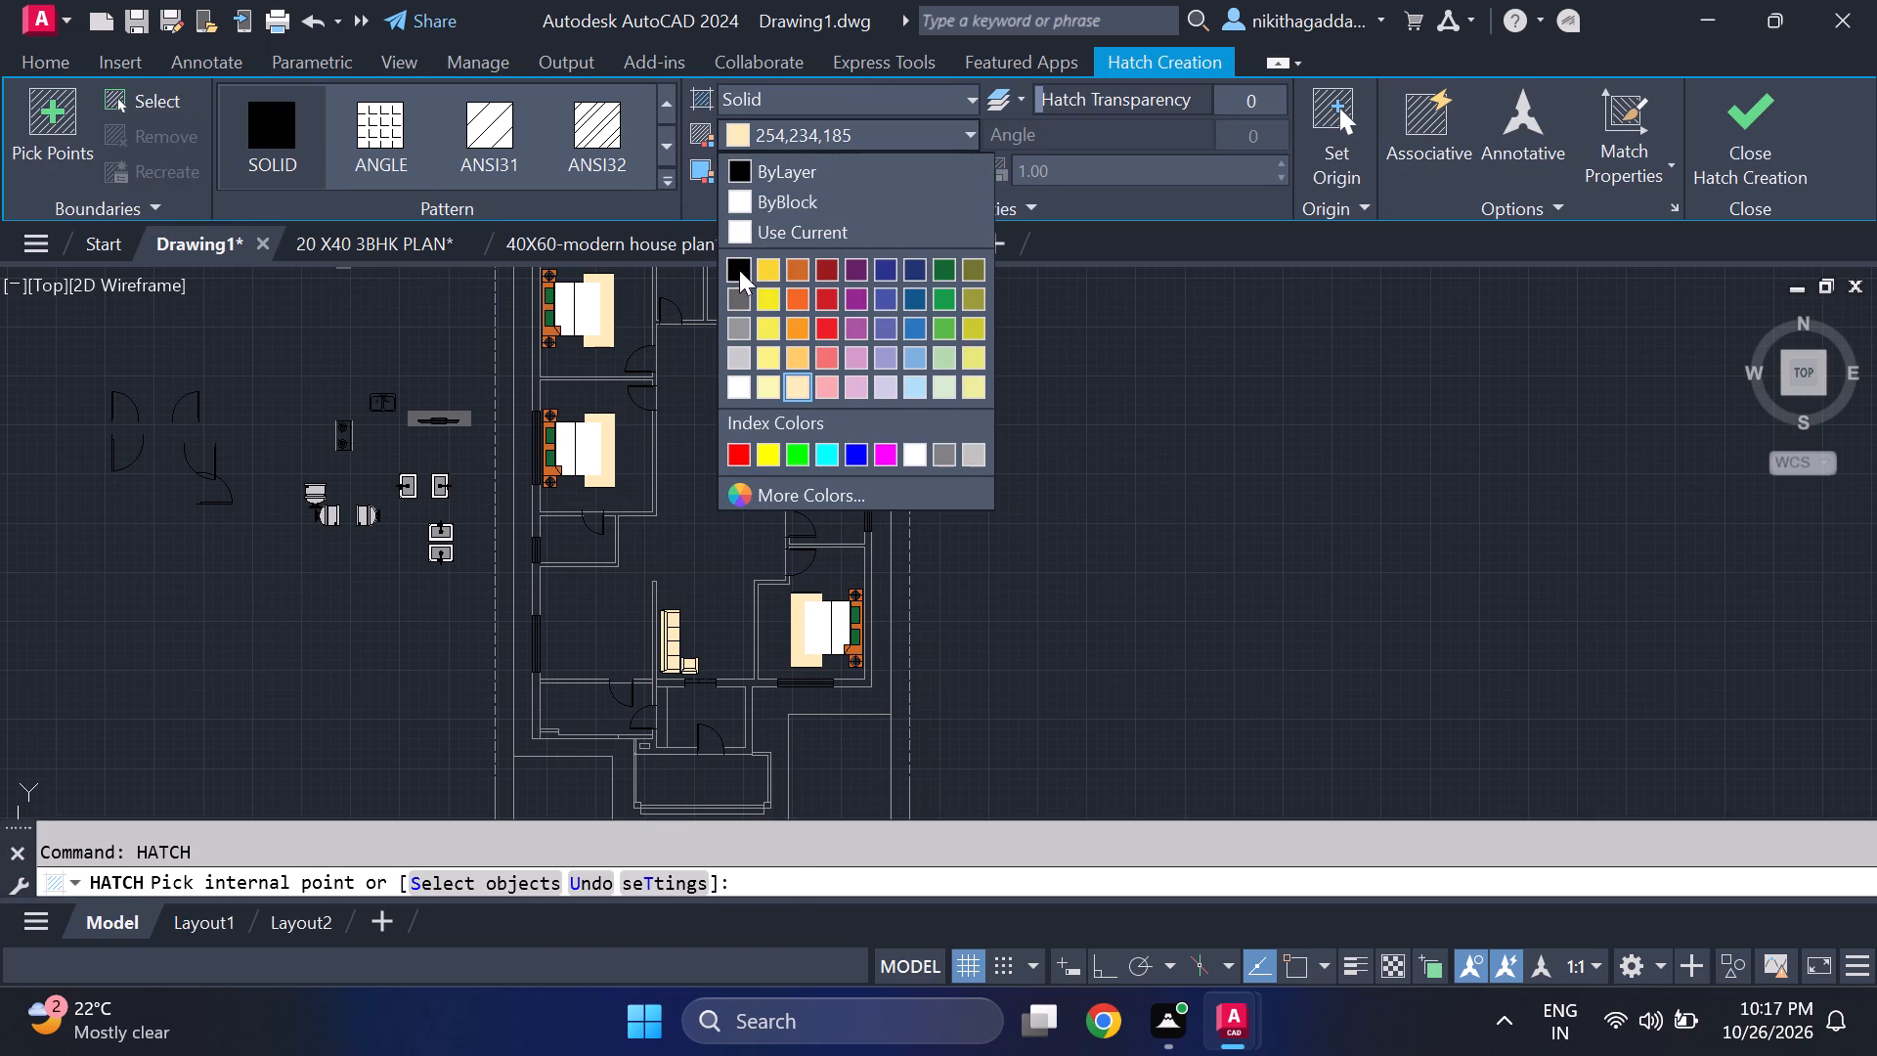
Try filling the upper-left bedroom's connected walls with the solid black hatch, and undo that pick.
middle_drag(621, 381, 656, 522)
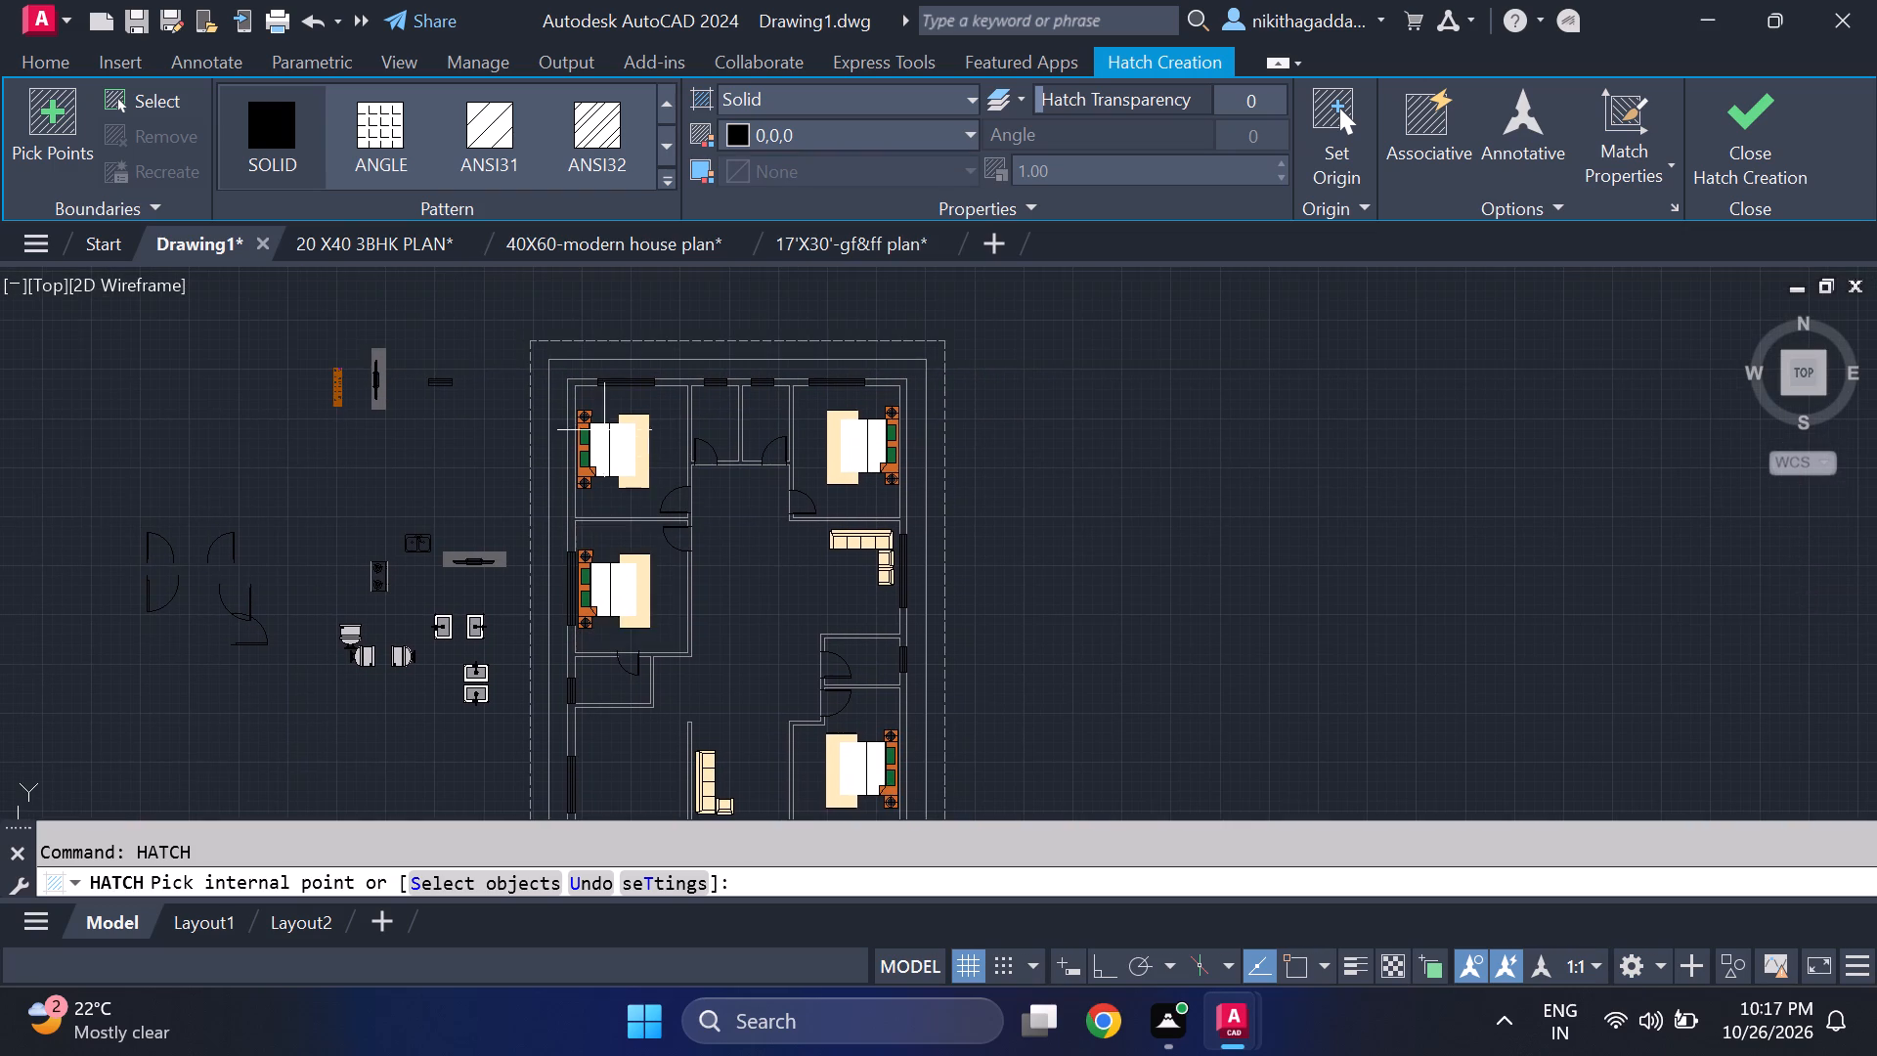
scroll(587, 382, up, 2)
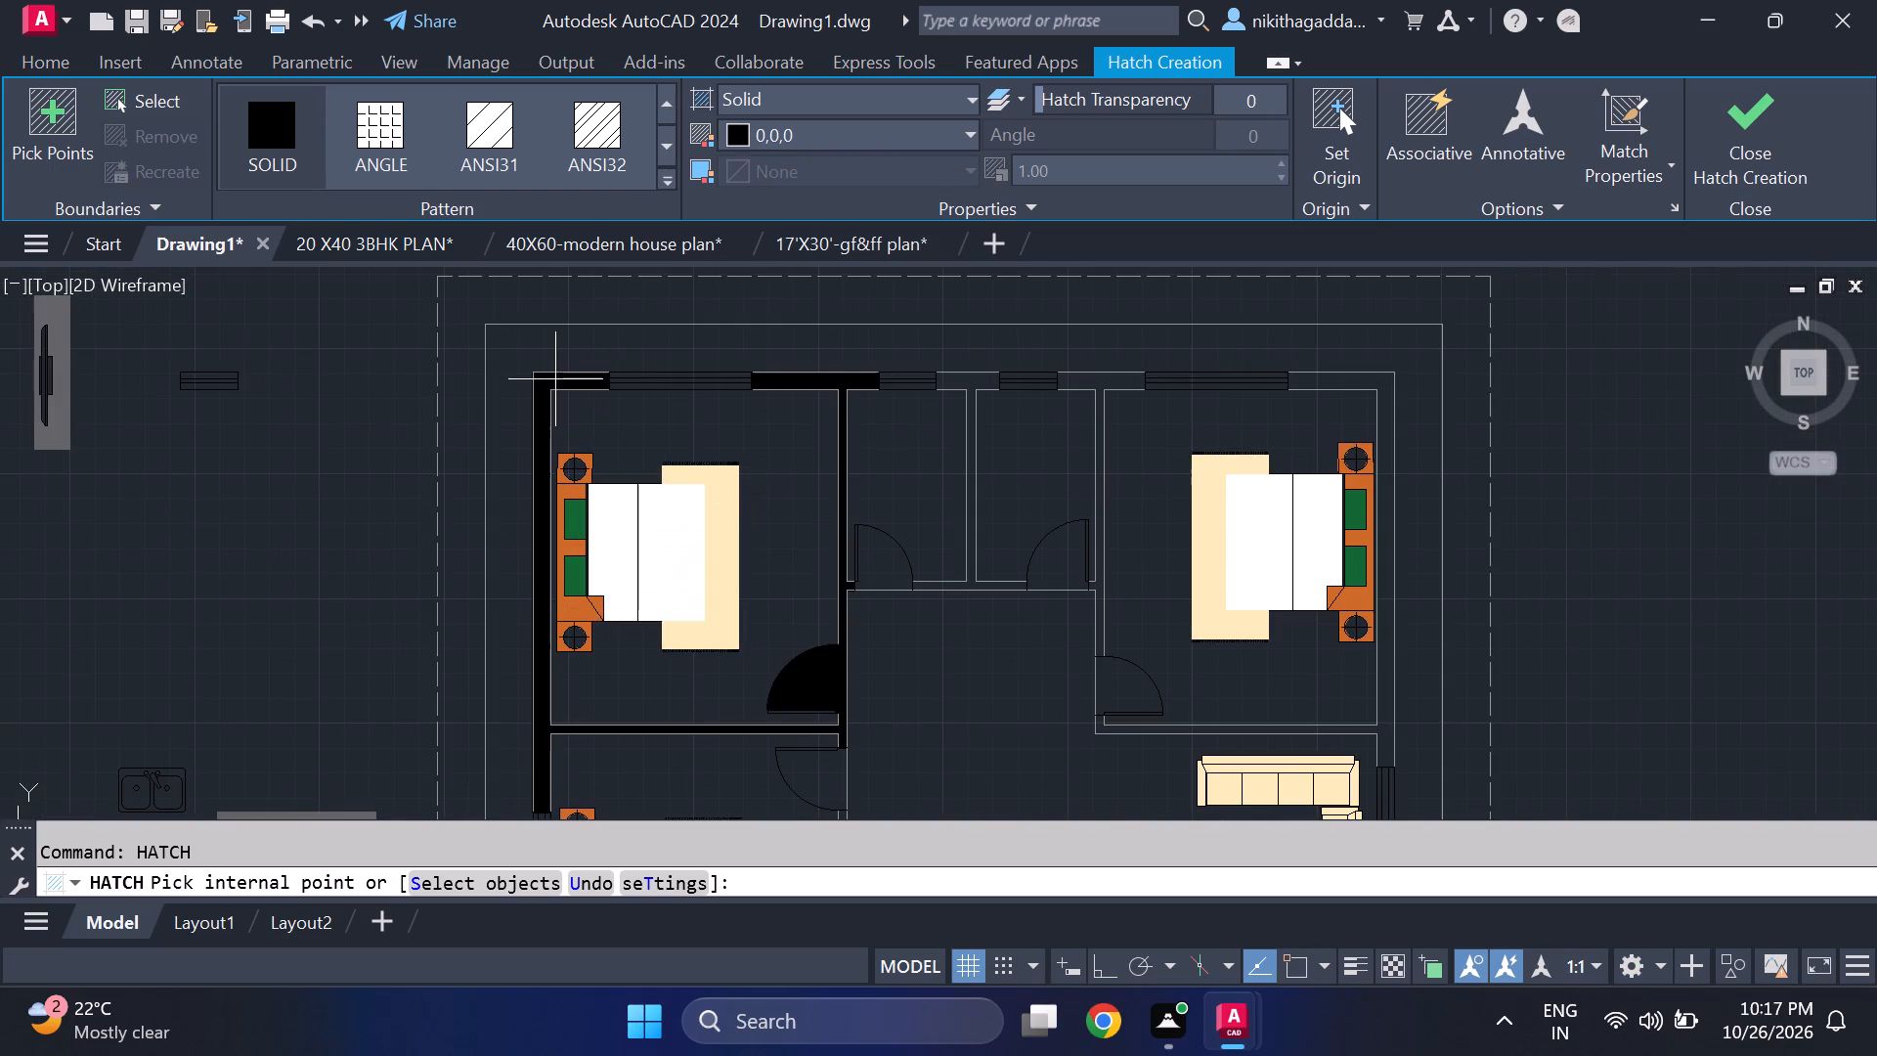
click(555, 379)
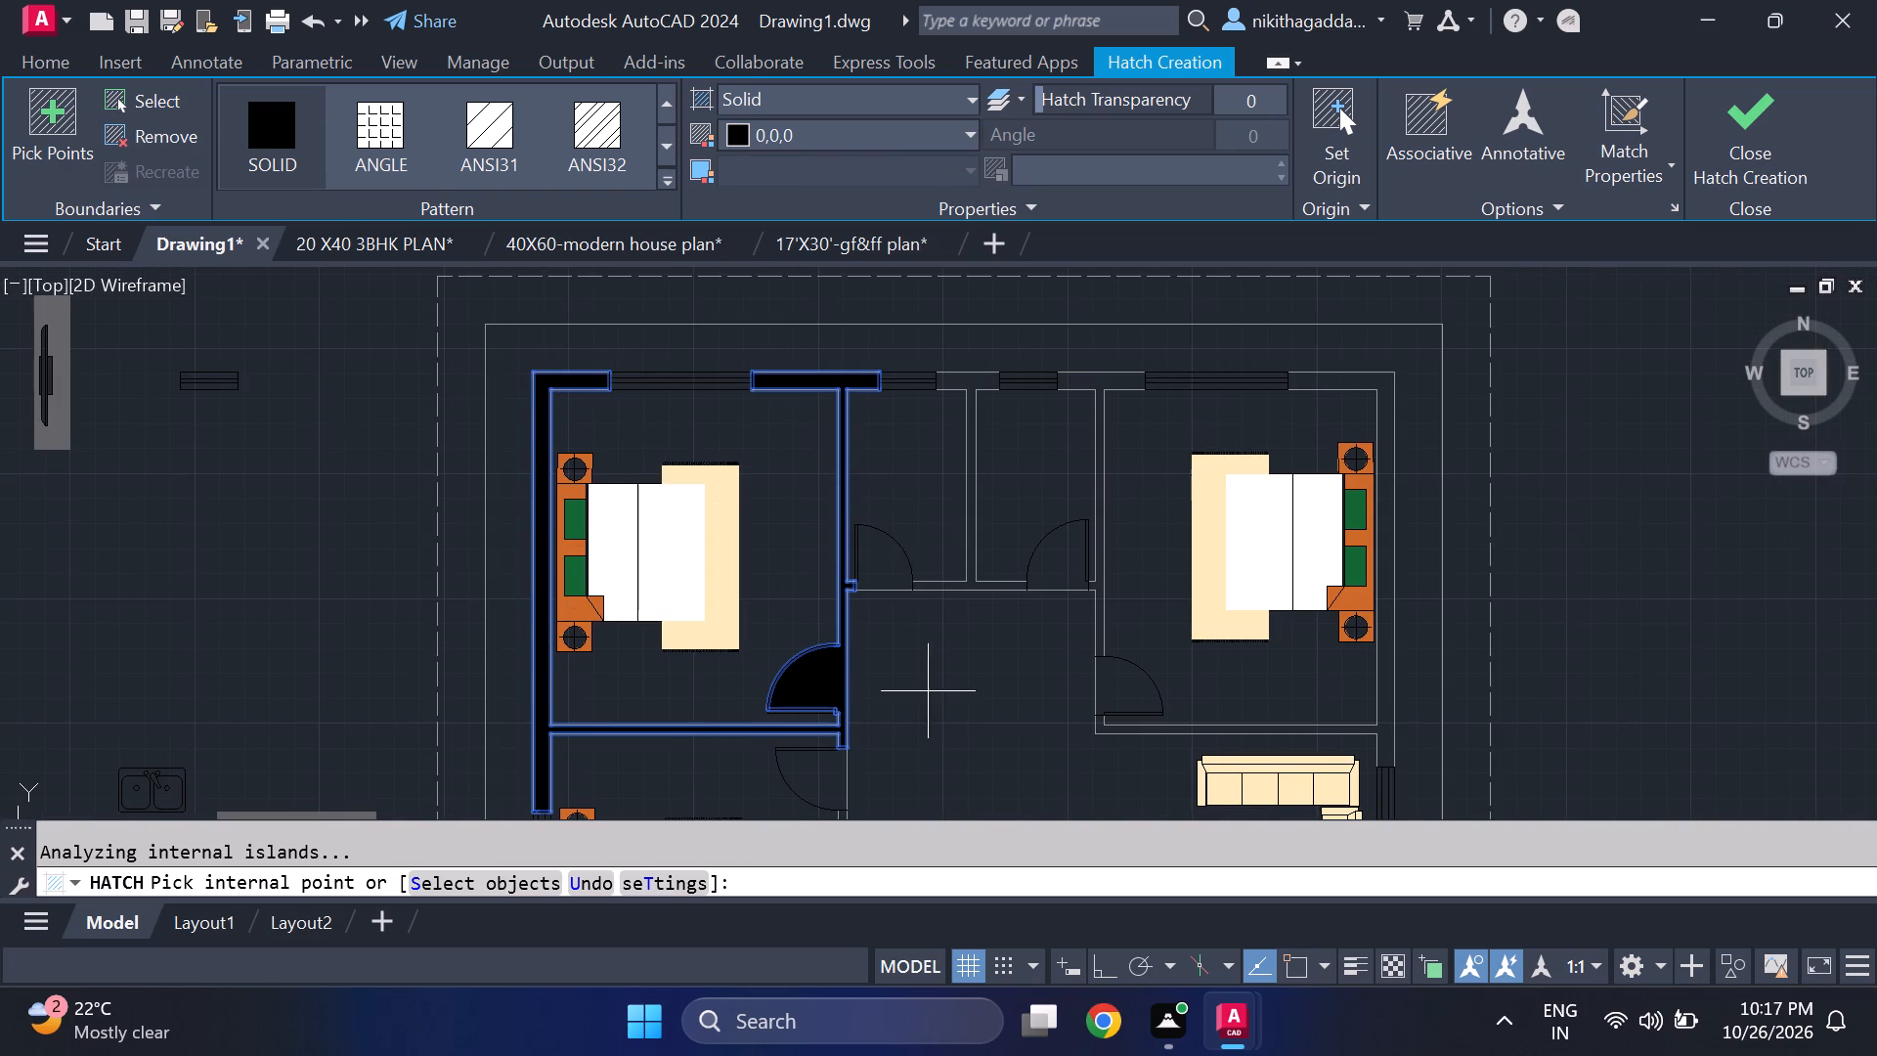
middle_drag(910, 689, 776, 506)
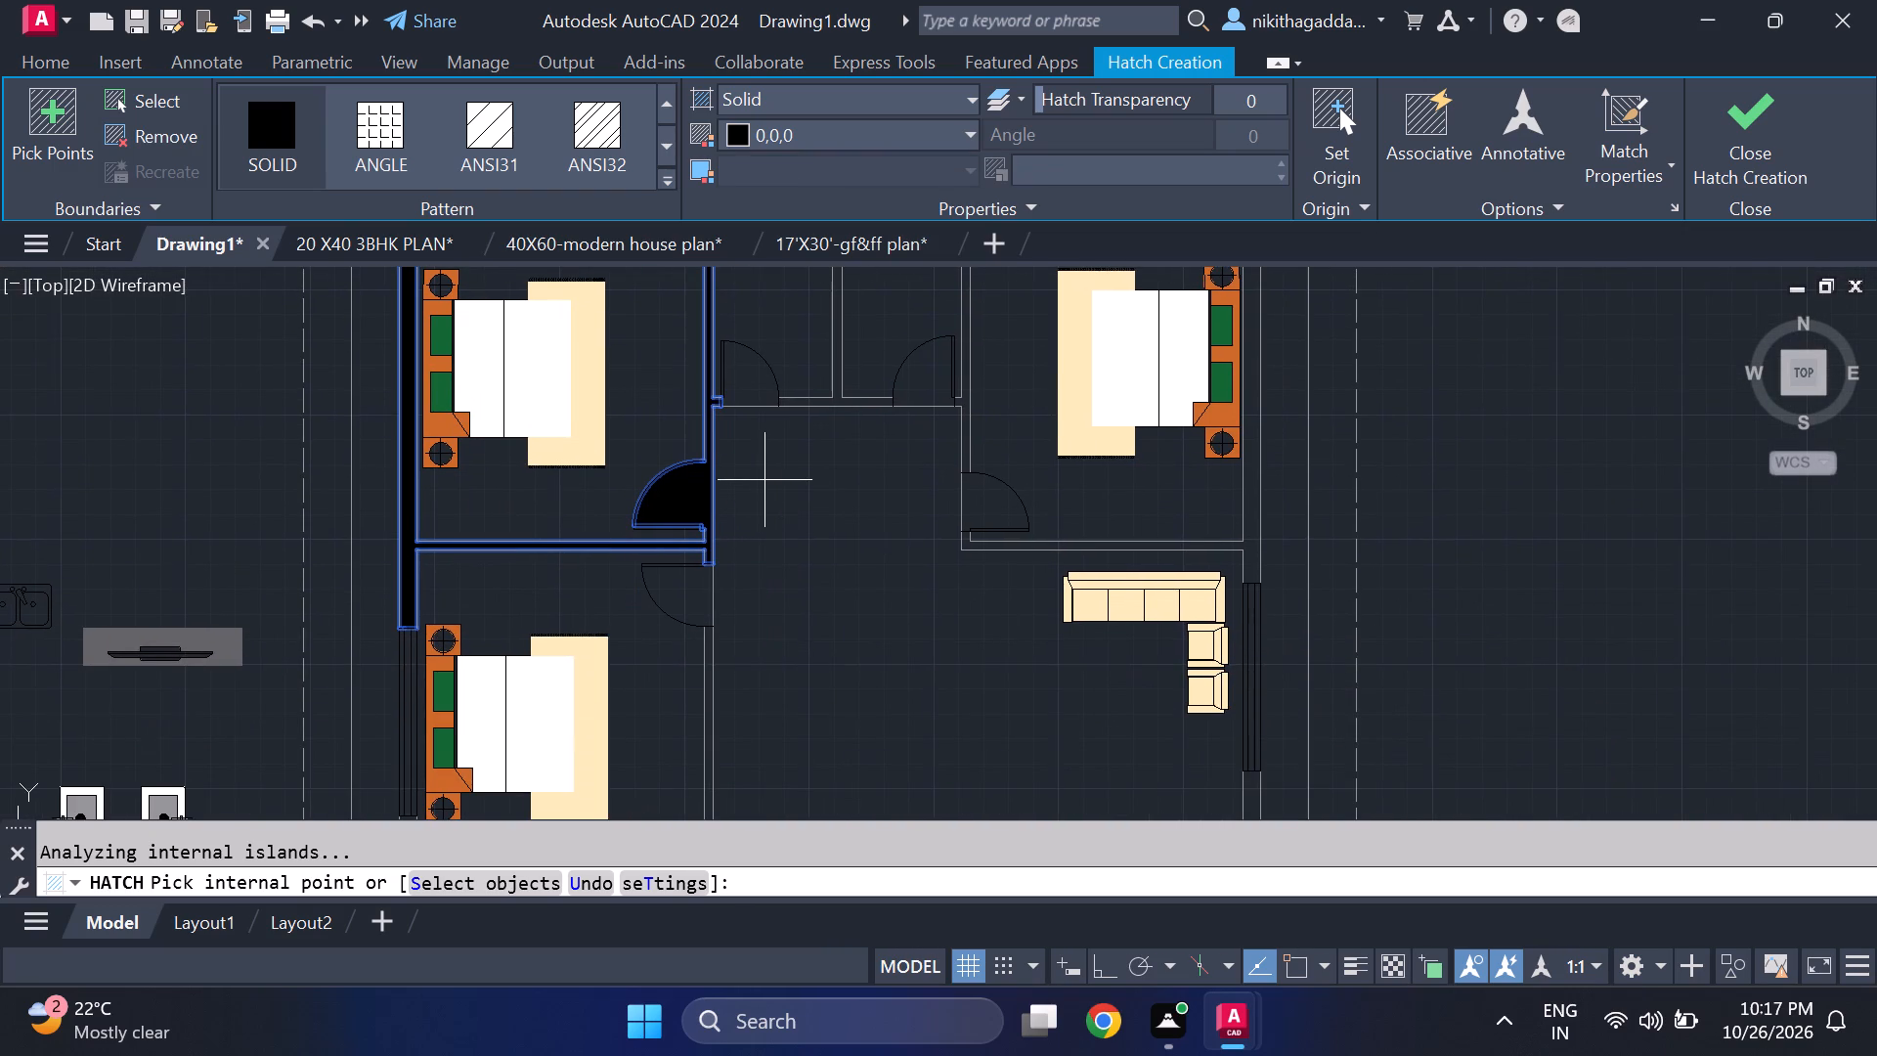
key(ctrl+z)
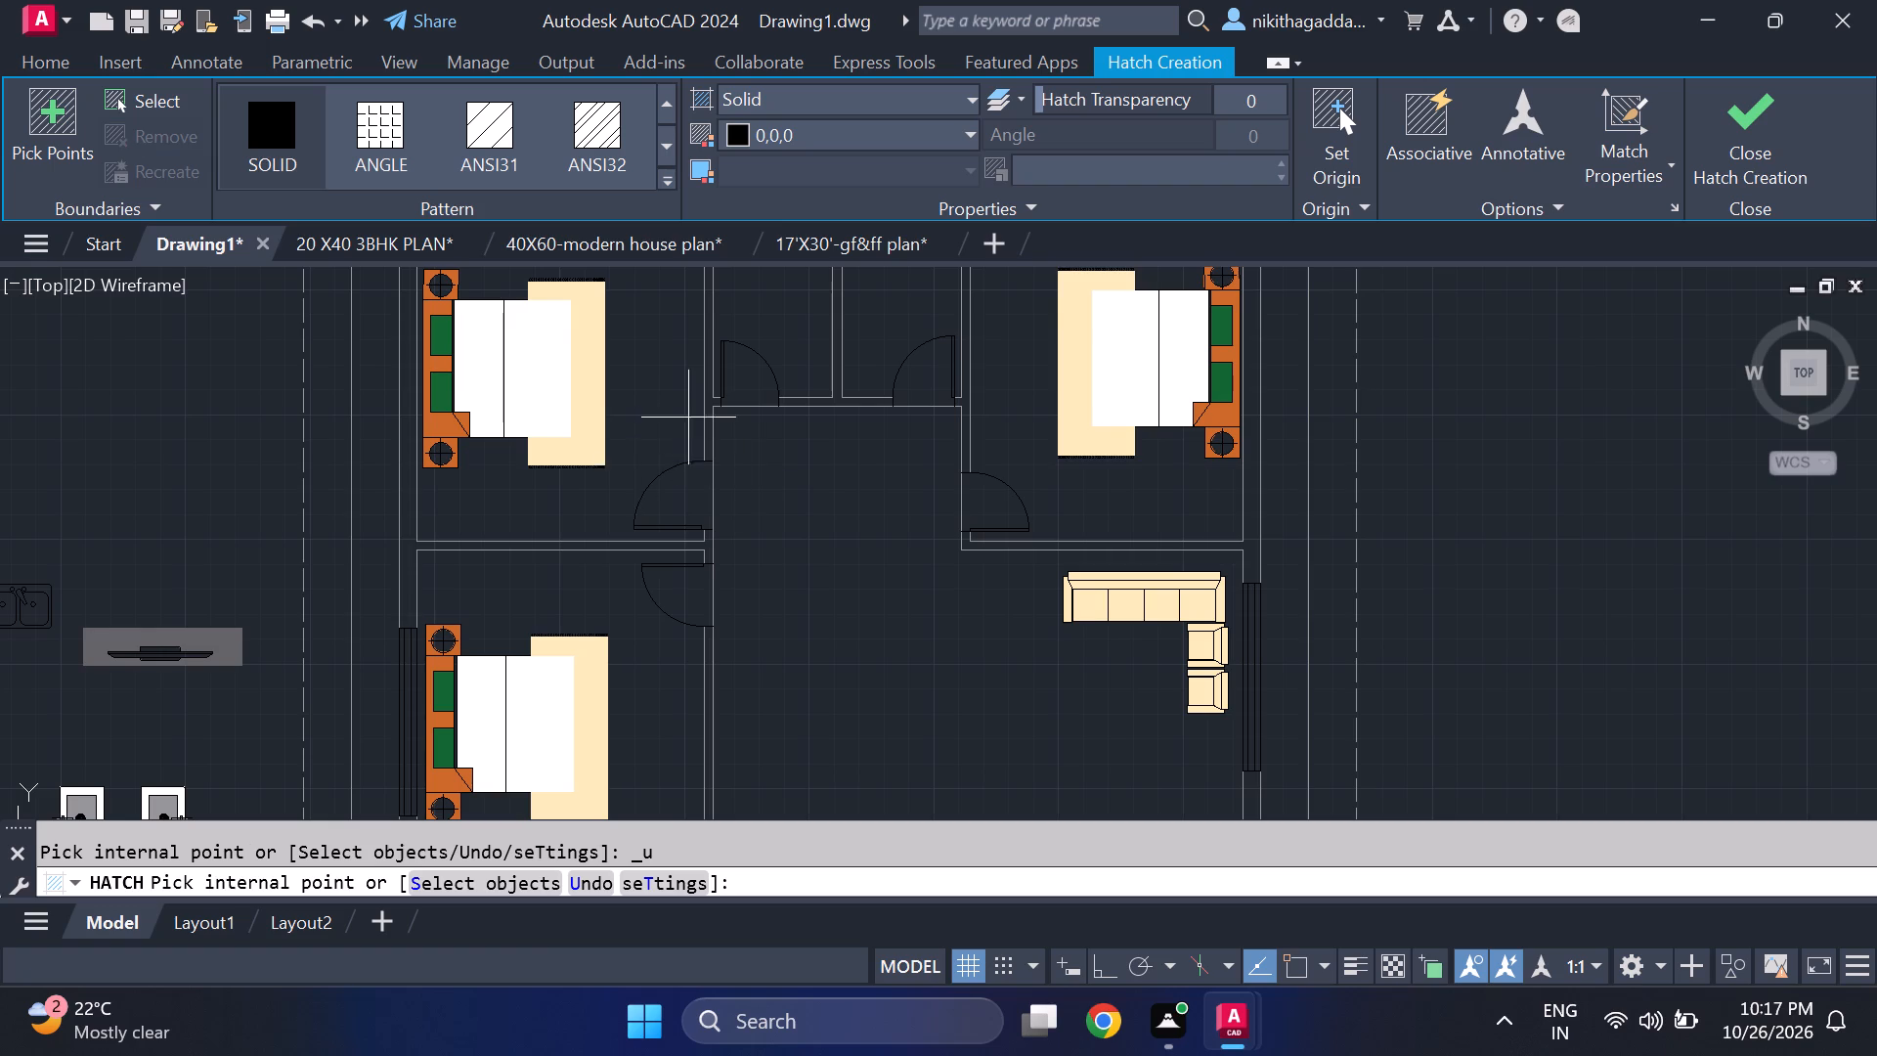
Fill the walls around the small room below the west bedroom with solid black hatch, including the adjoining outer wall sections.
scroll(715, 400, up, 2)
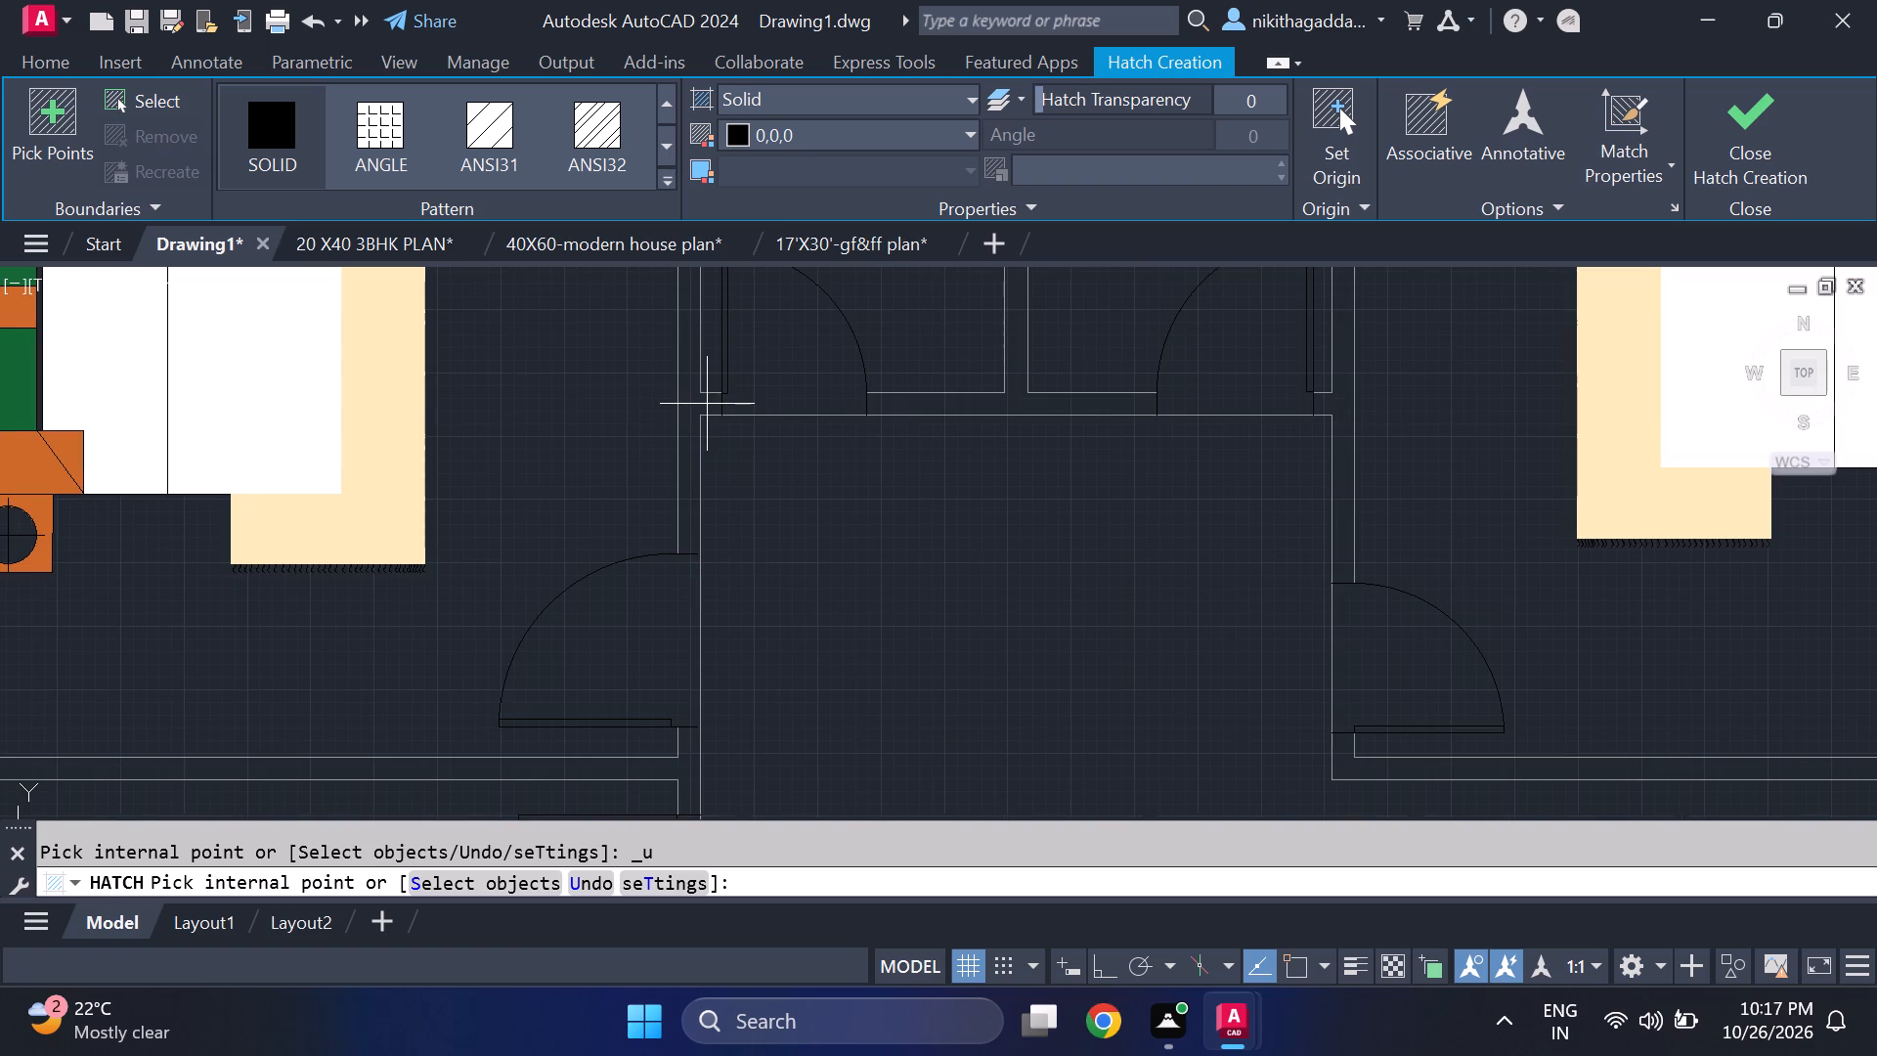
scroll(858, 471, down, 3)
middle_drag(694, 731, 642, 551)
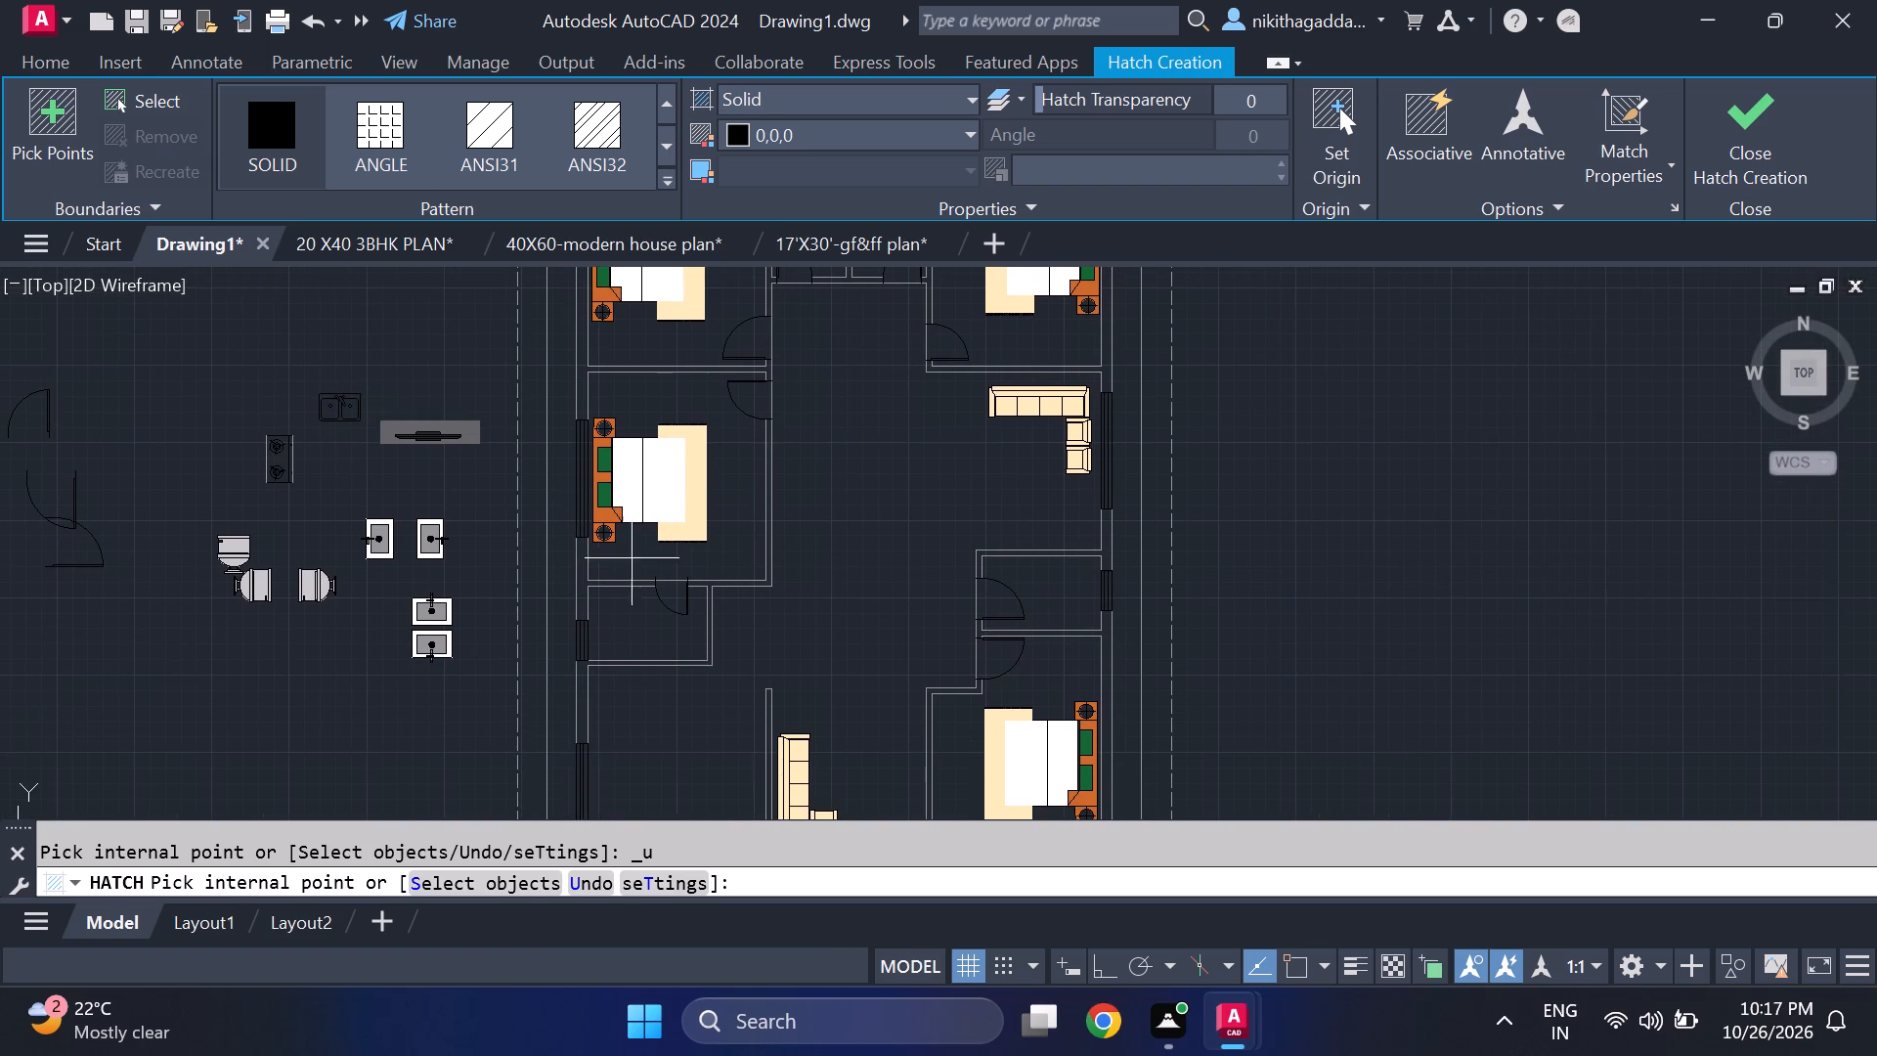
click(579, 580)
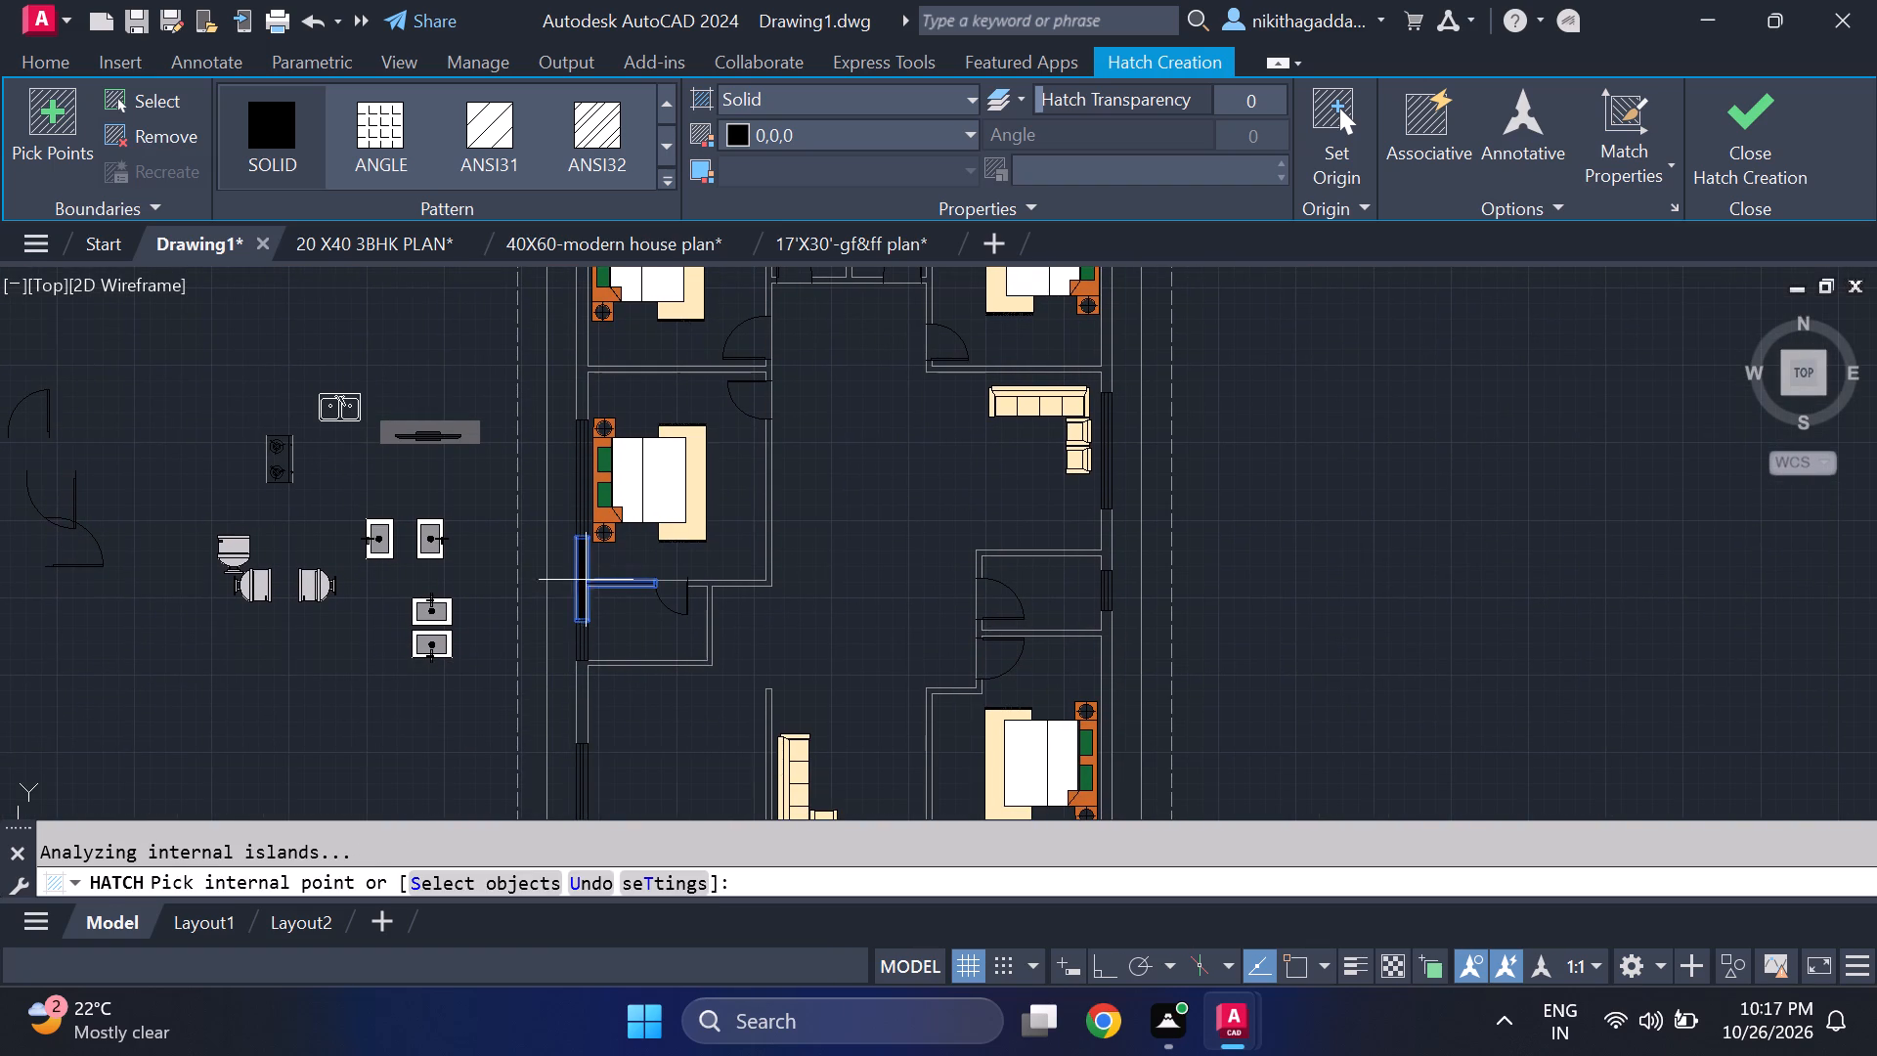
click(647, 663)
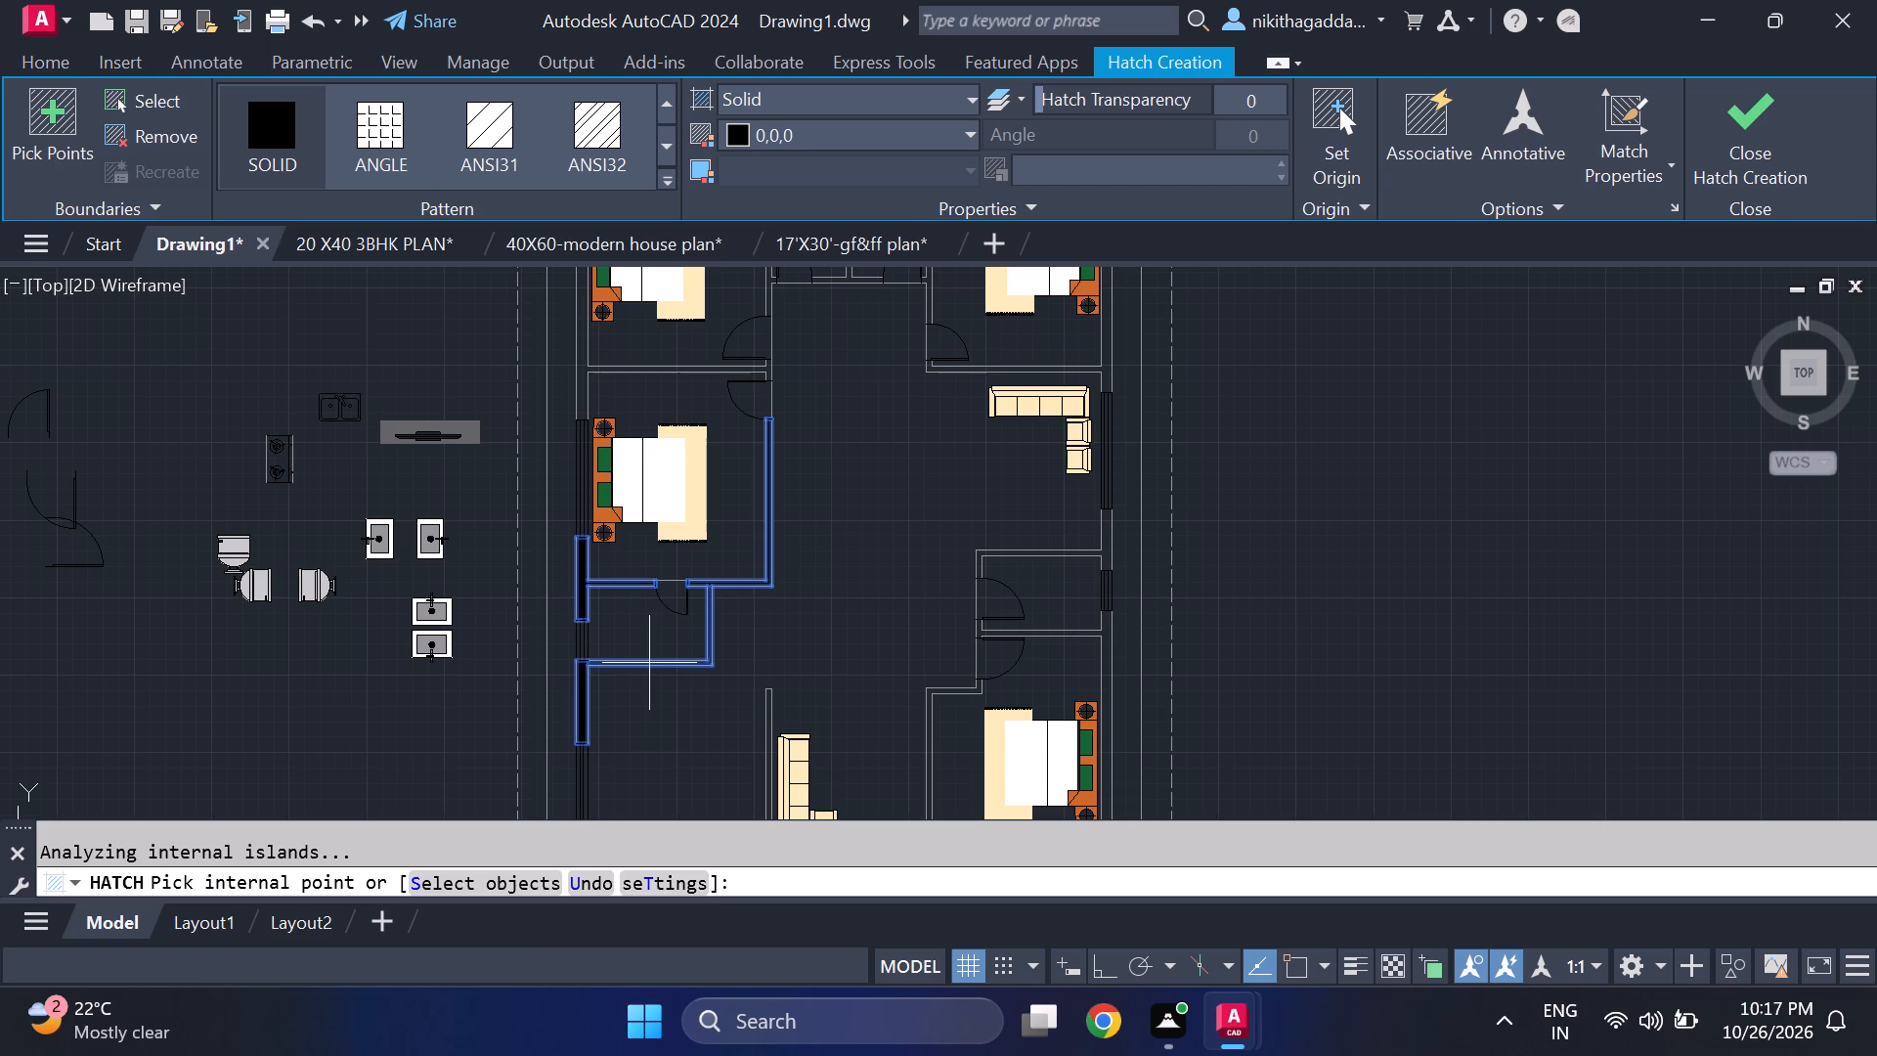
Fill the lower-left room's outer west wall, short ledge and southeast wall piece, plus the adjoining entrance wall and its small inner rectangle, with black hatch.
middle_drag(703, 689, 672, 448)
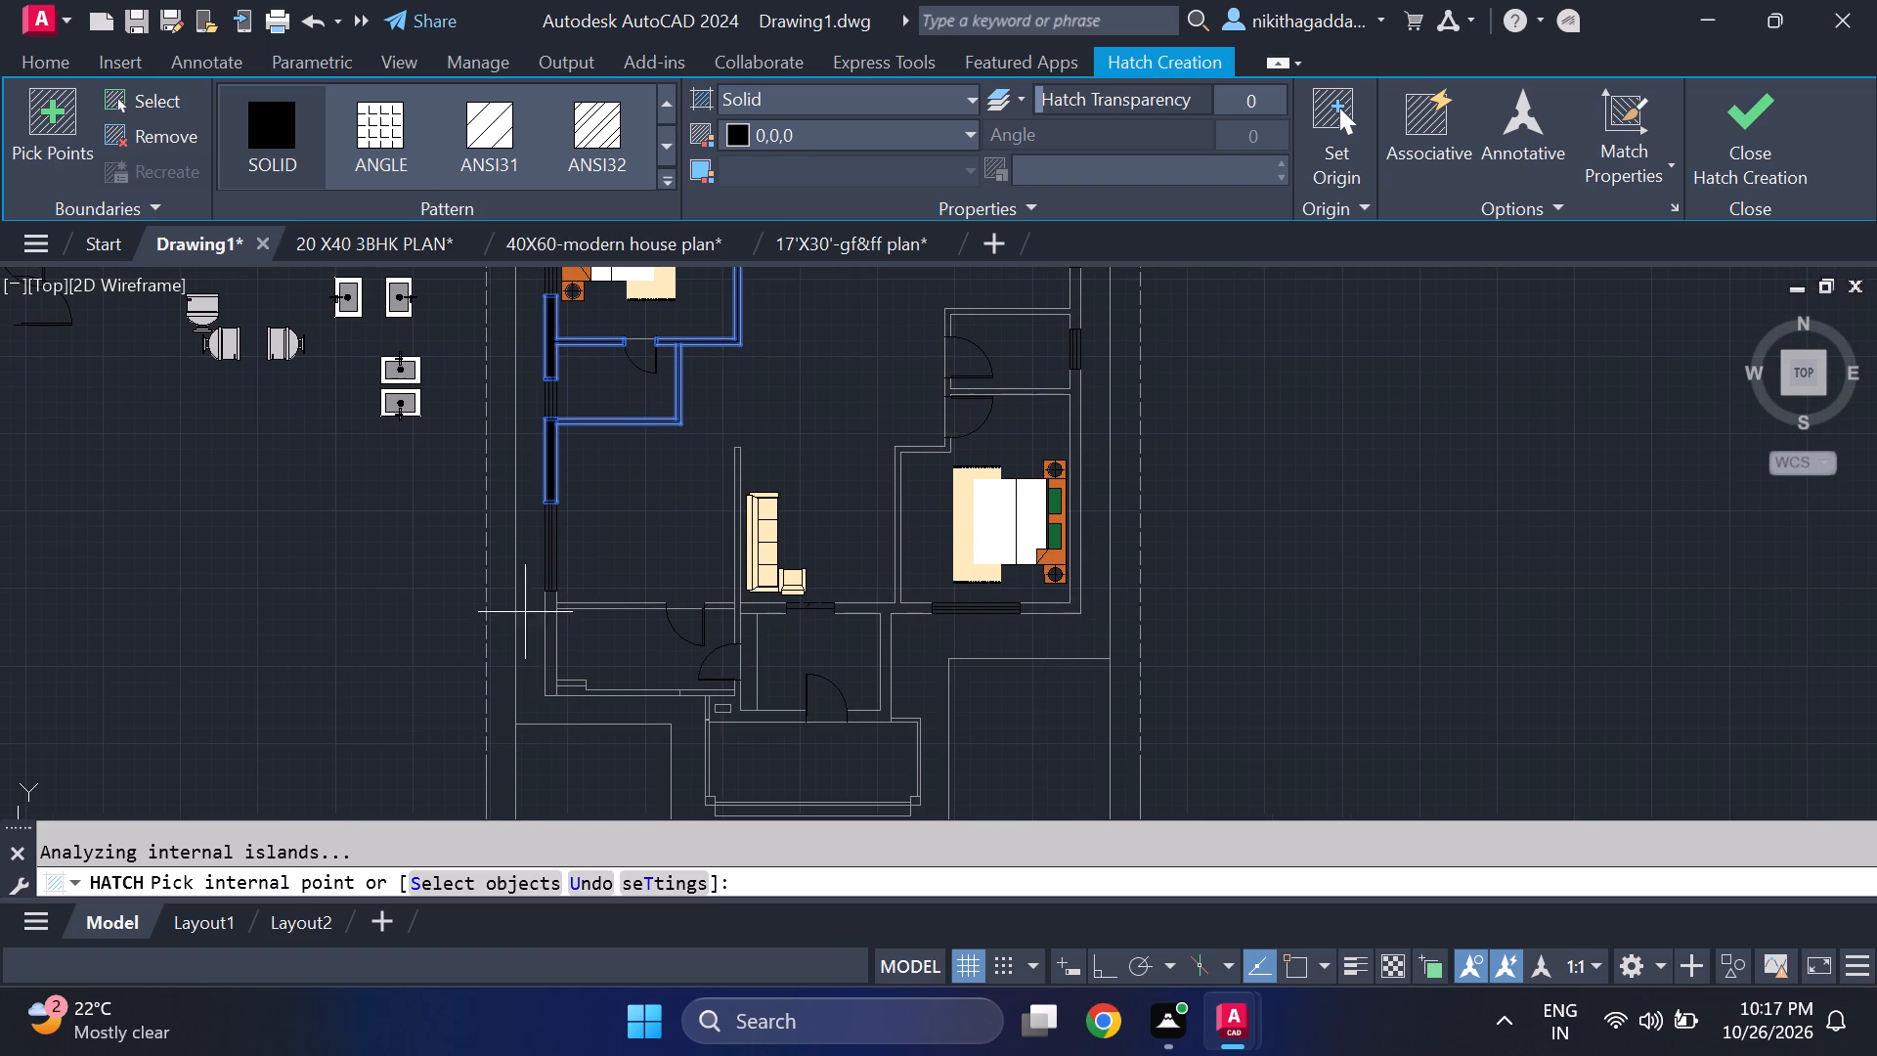
click(551, 639)
scroll(584, 714, up, 3)
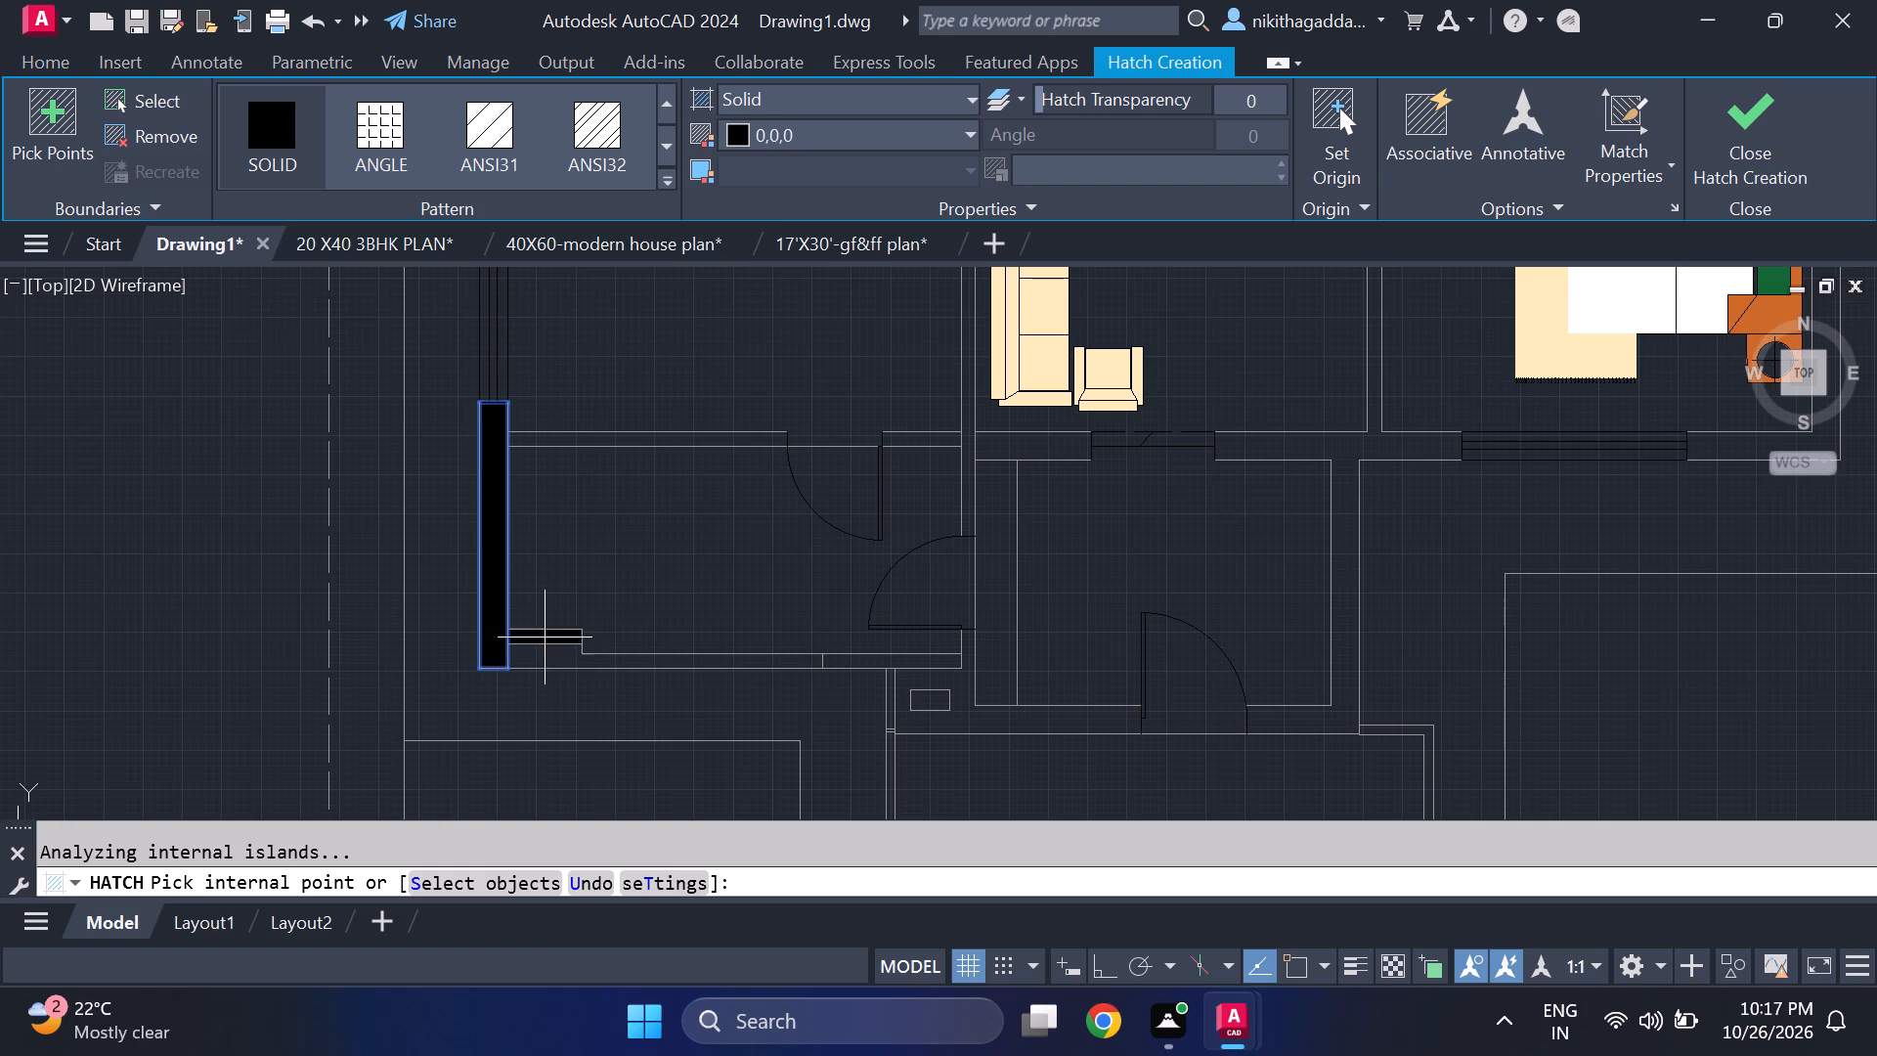
click(544, 638)
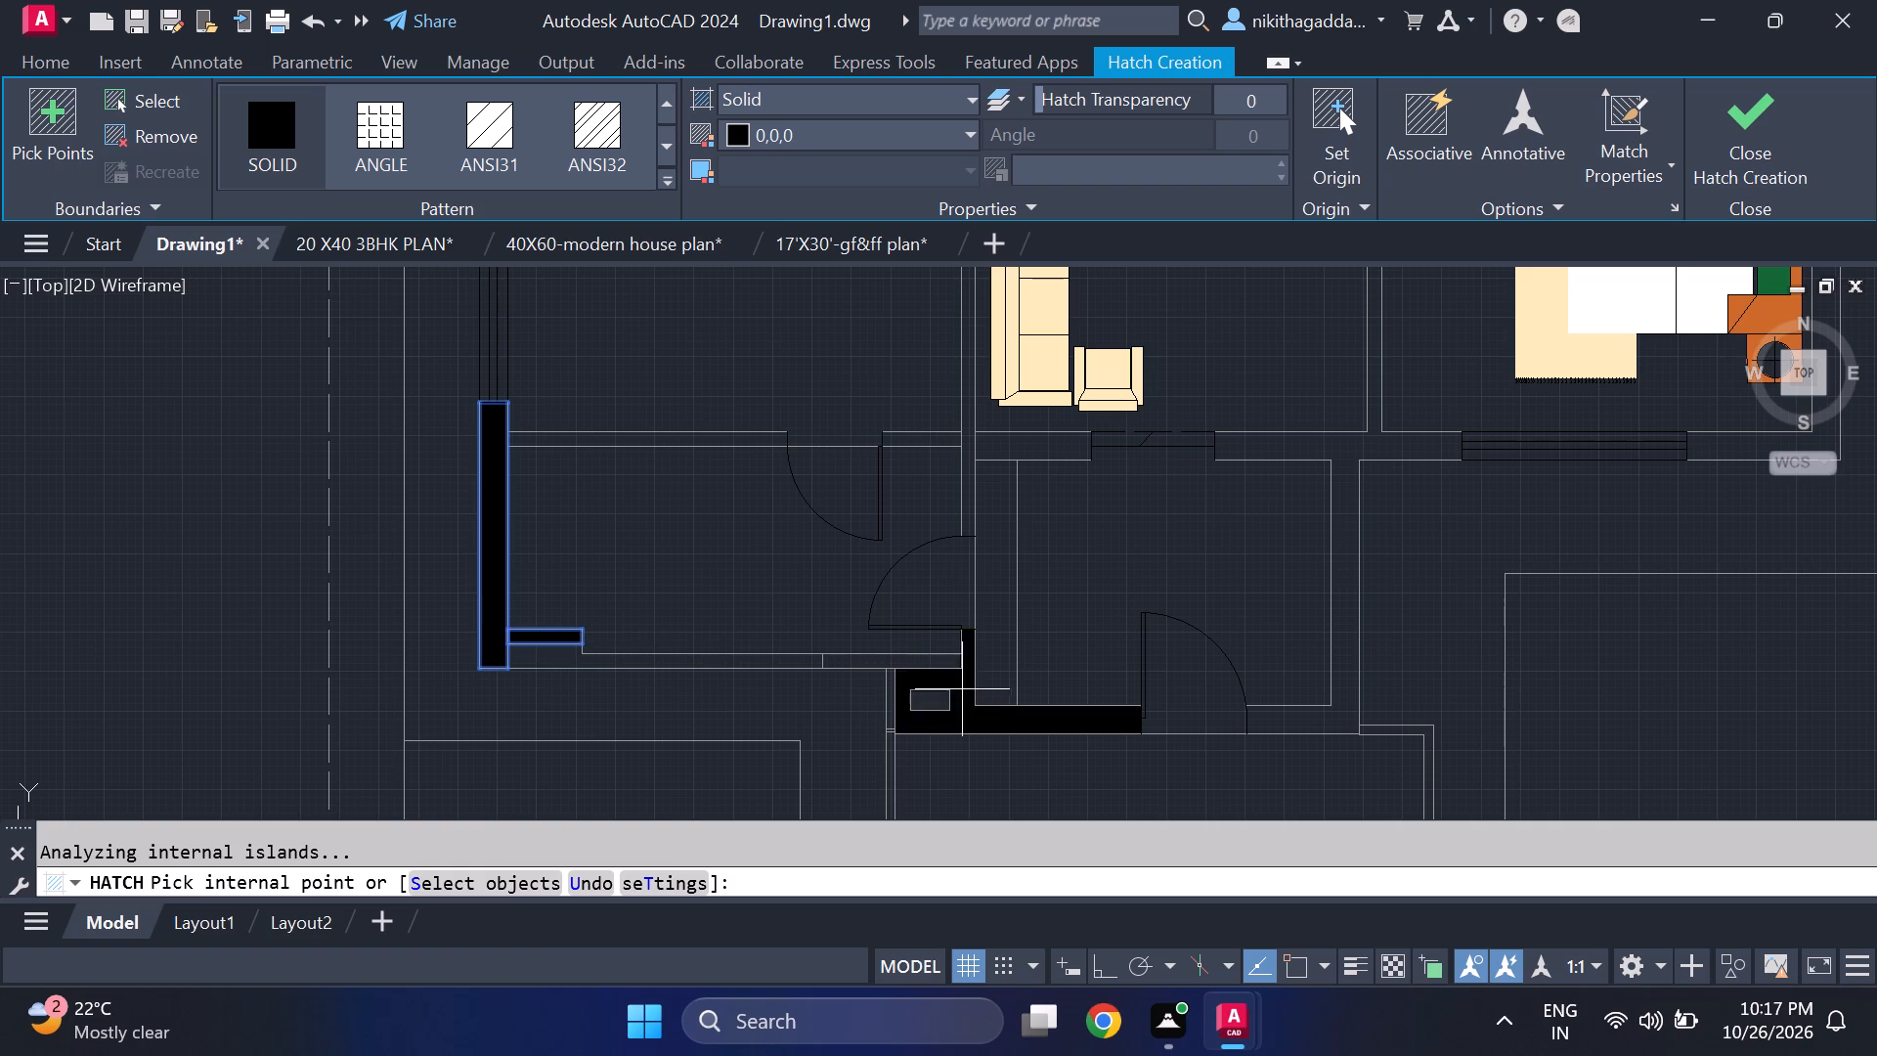
click(890, 665)
middle_drag(890, 665, 663, 606)
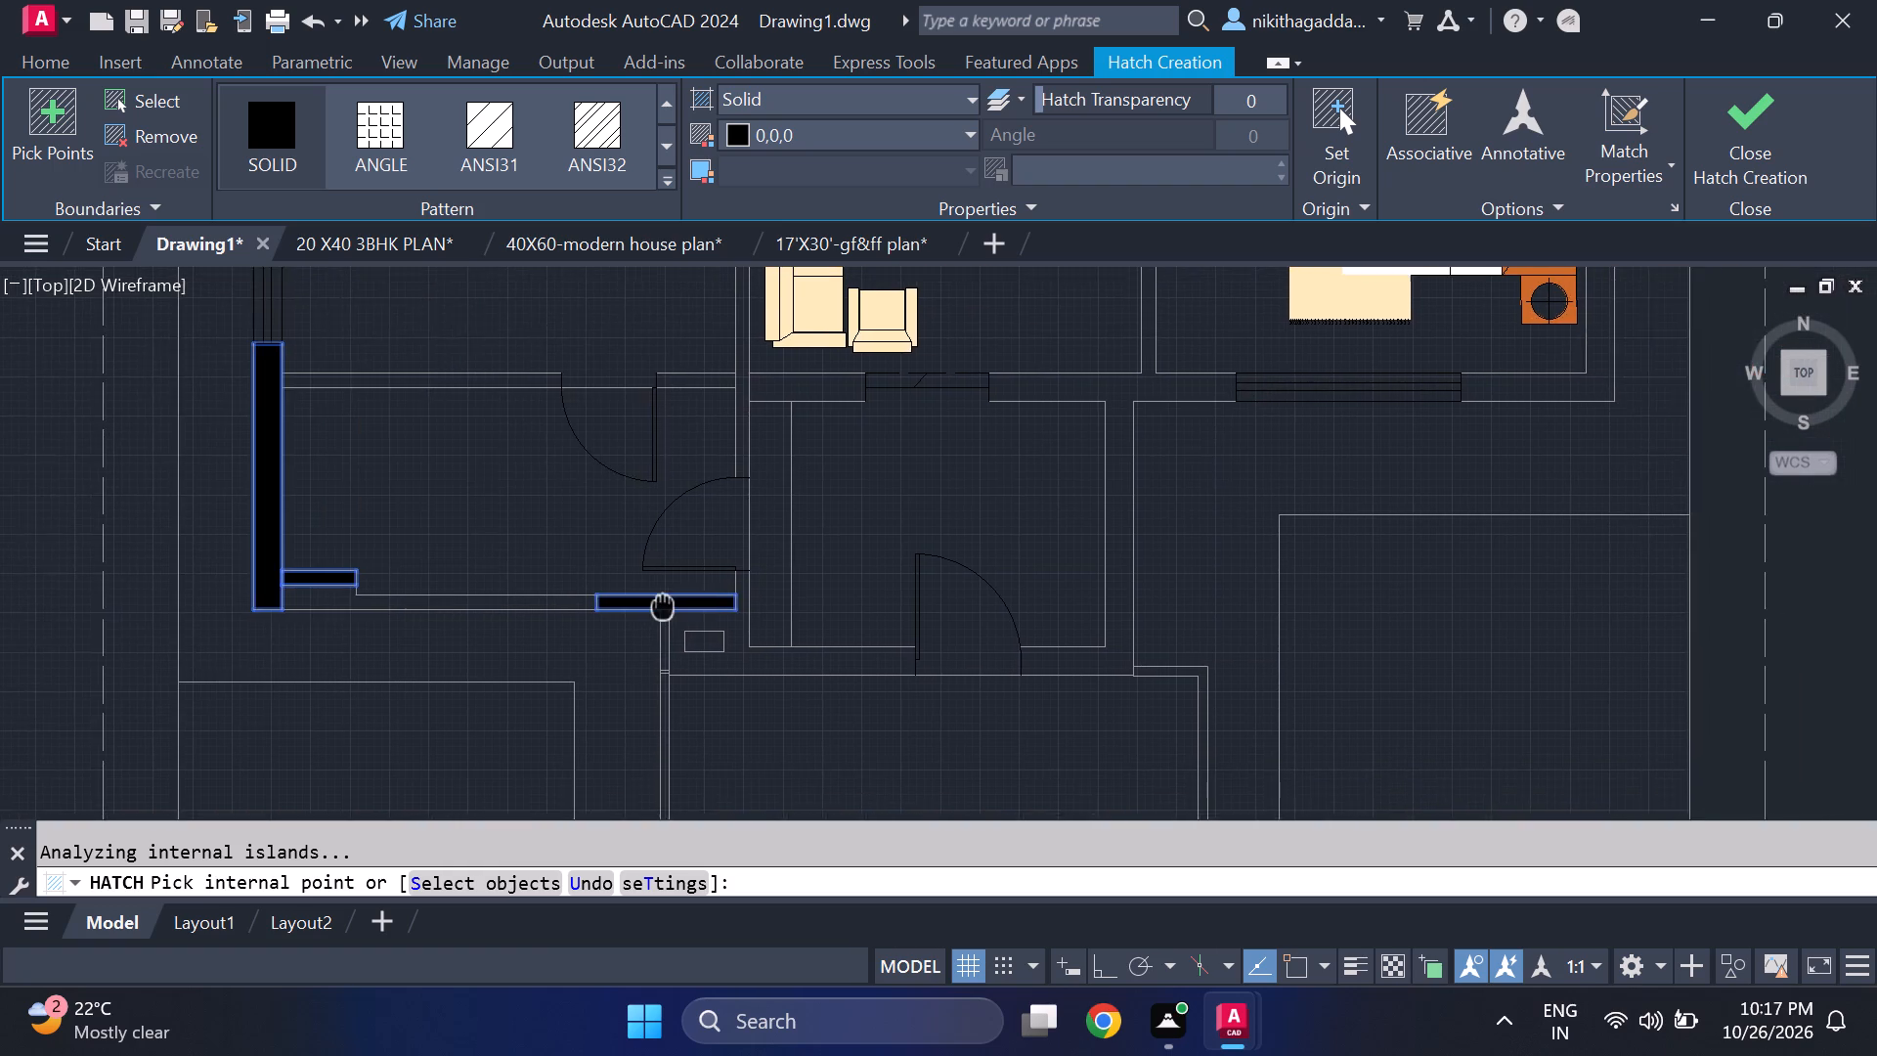
middle_drag(663, 606, 619, 617)
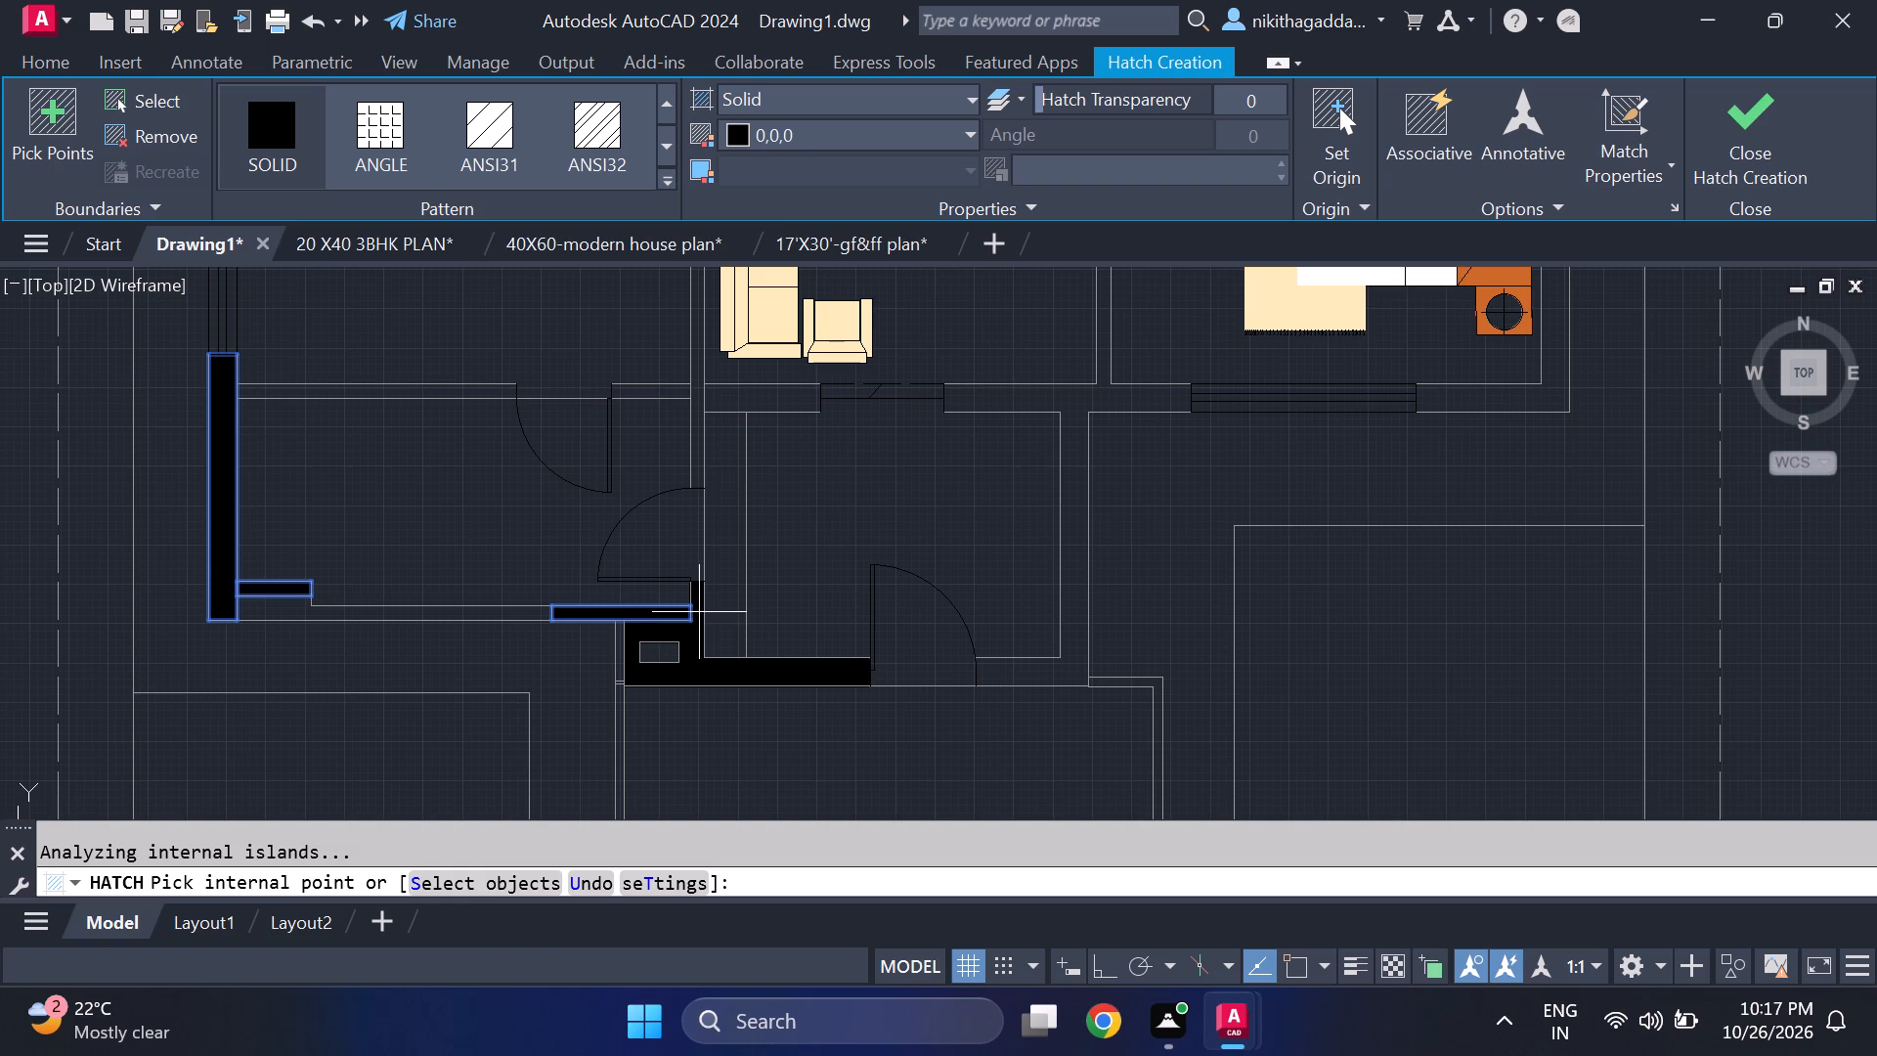
click(700, 624)
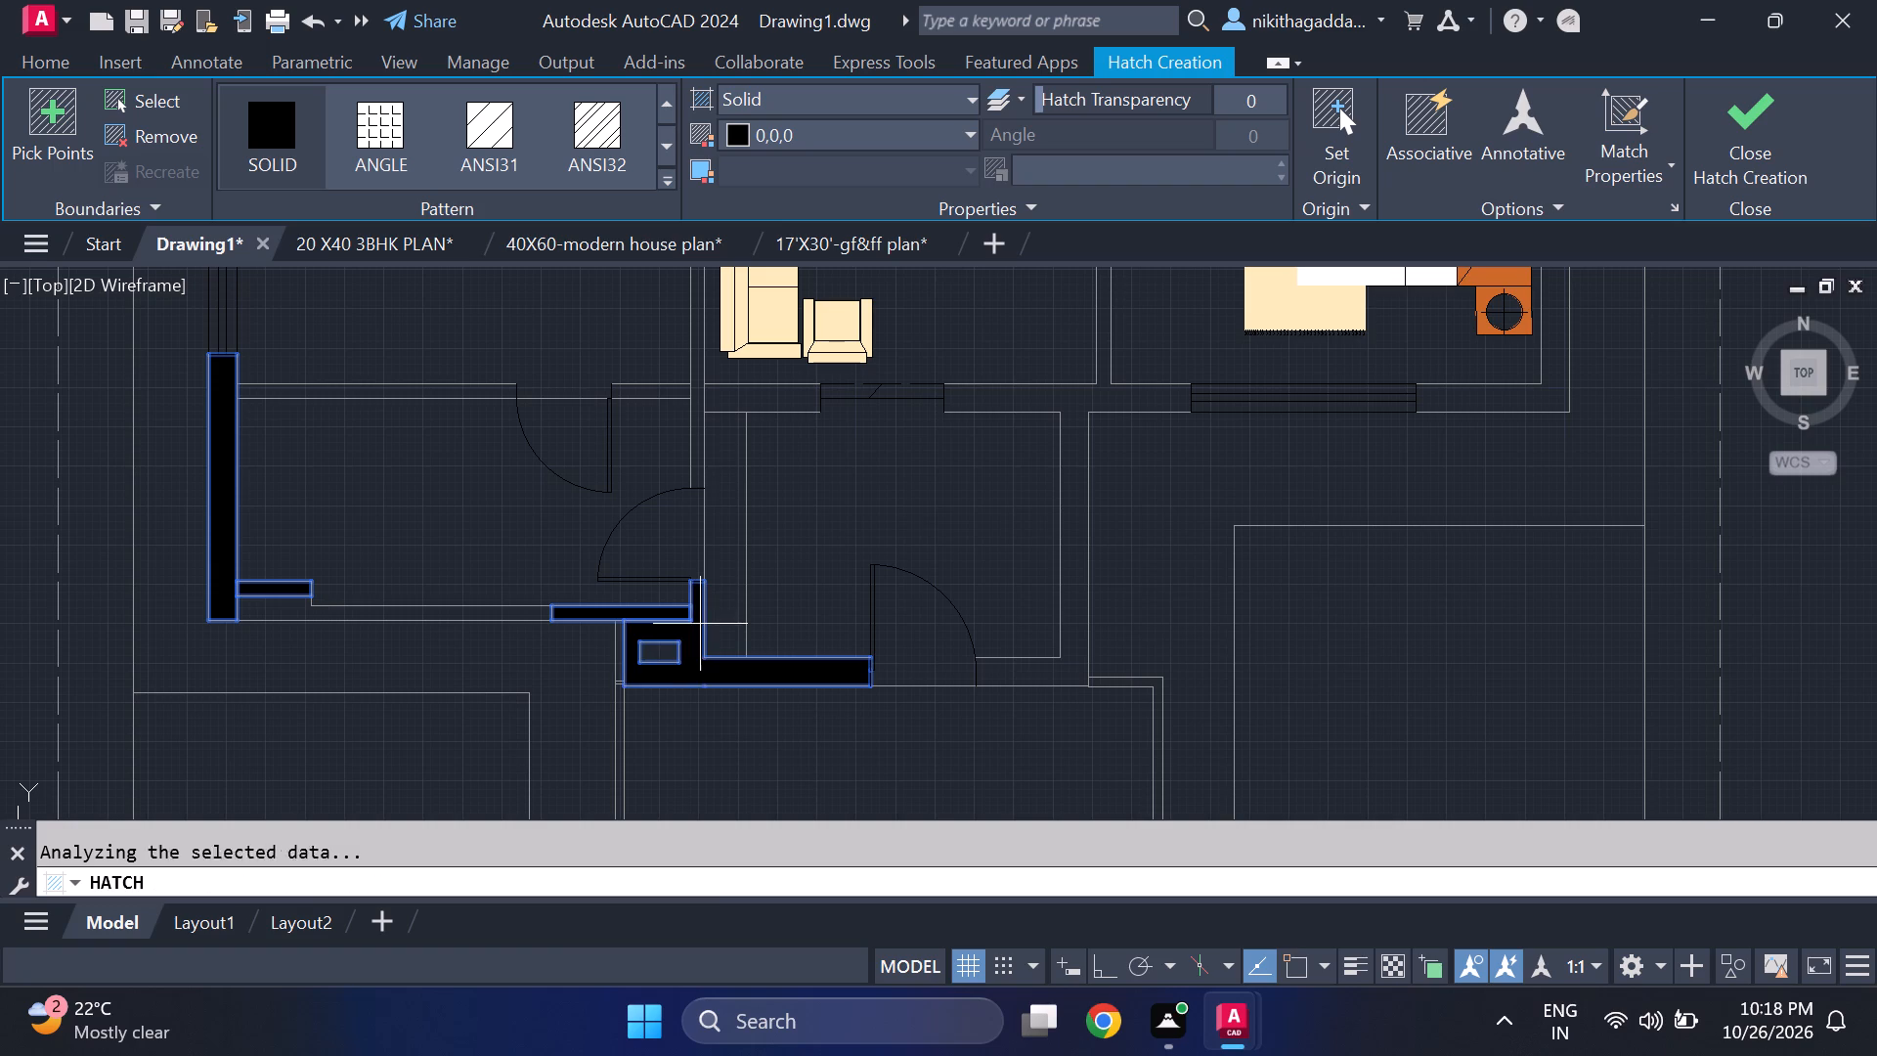
click(666, 656)
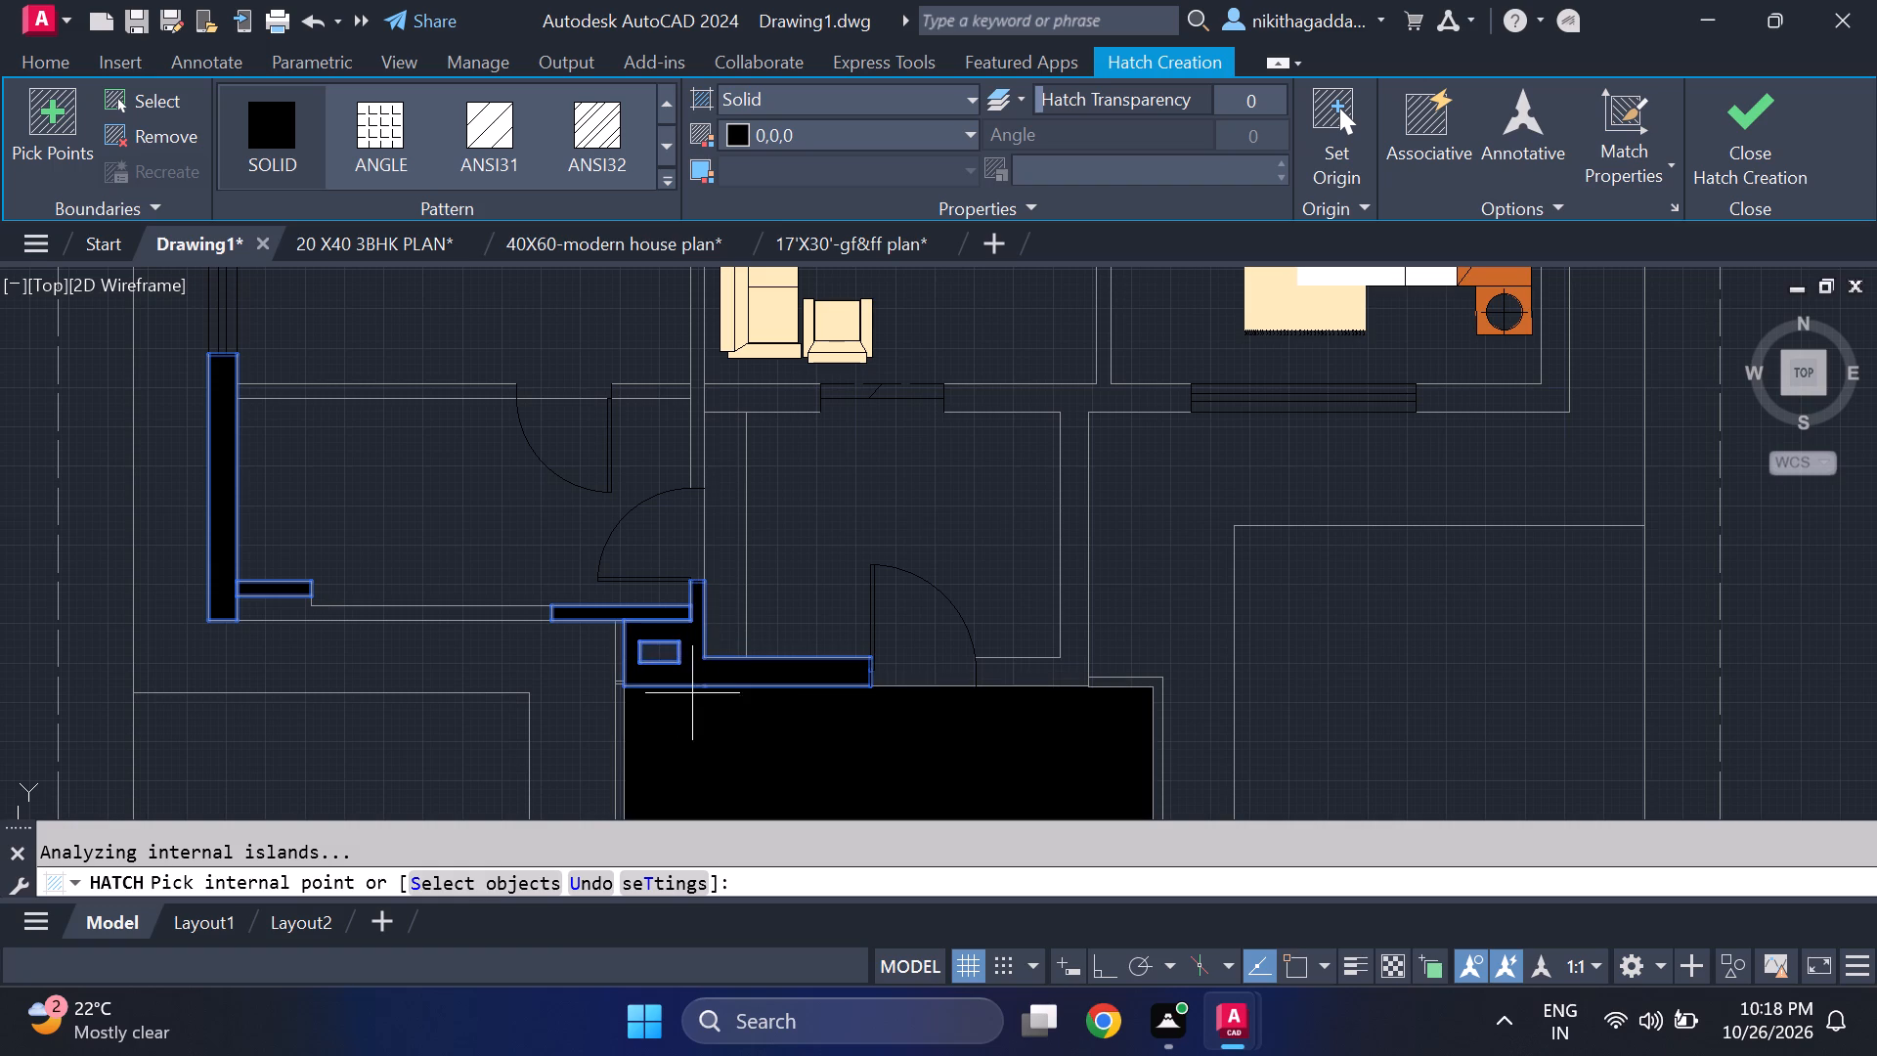
Fill the two square columns at the front corners of the entrance porch with solid black hatch.
middle_drag(666, 705, 603, 599)
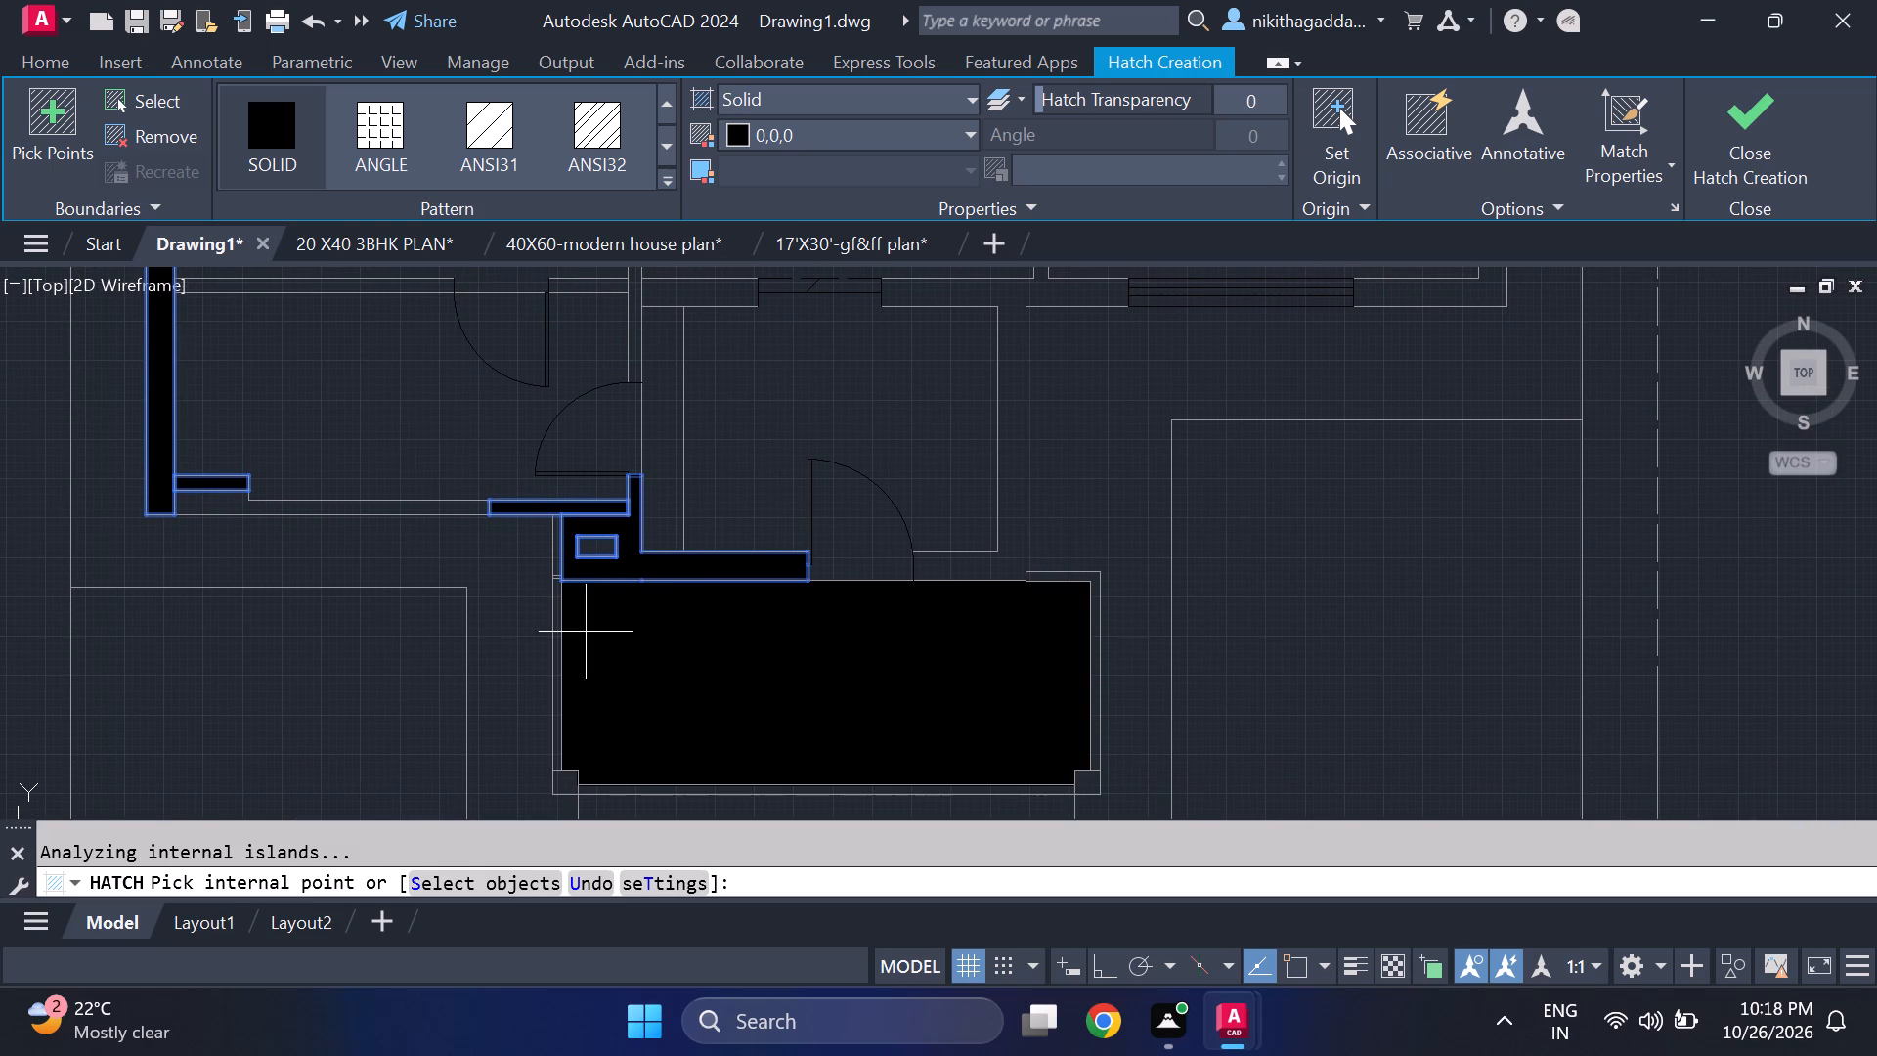
middle_drag(780, 610, 697, 486)
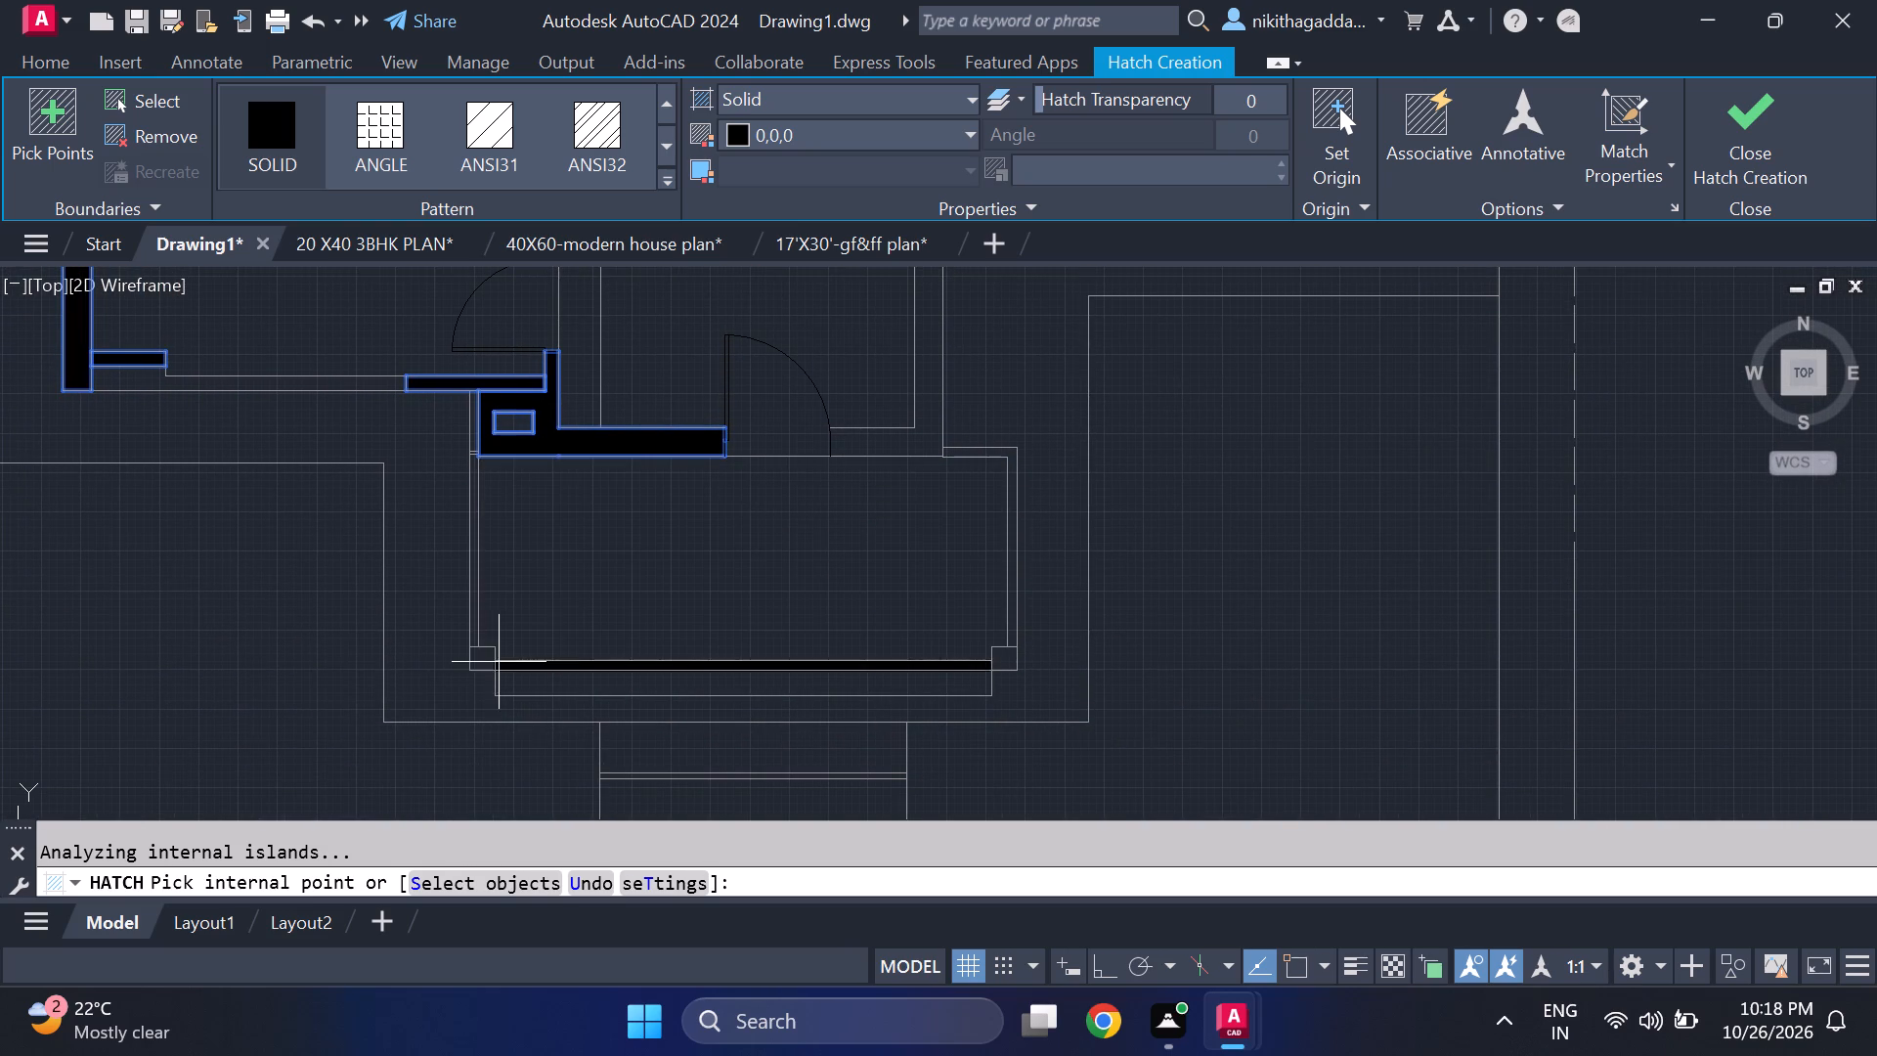
click(482, 664)
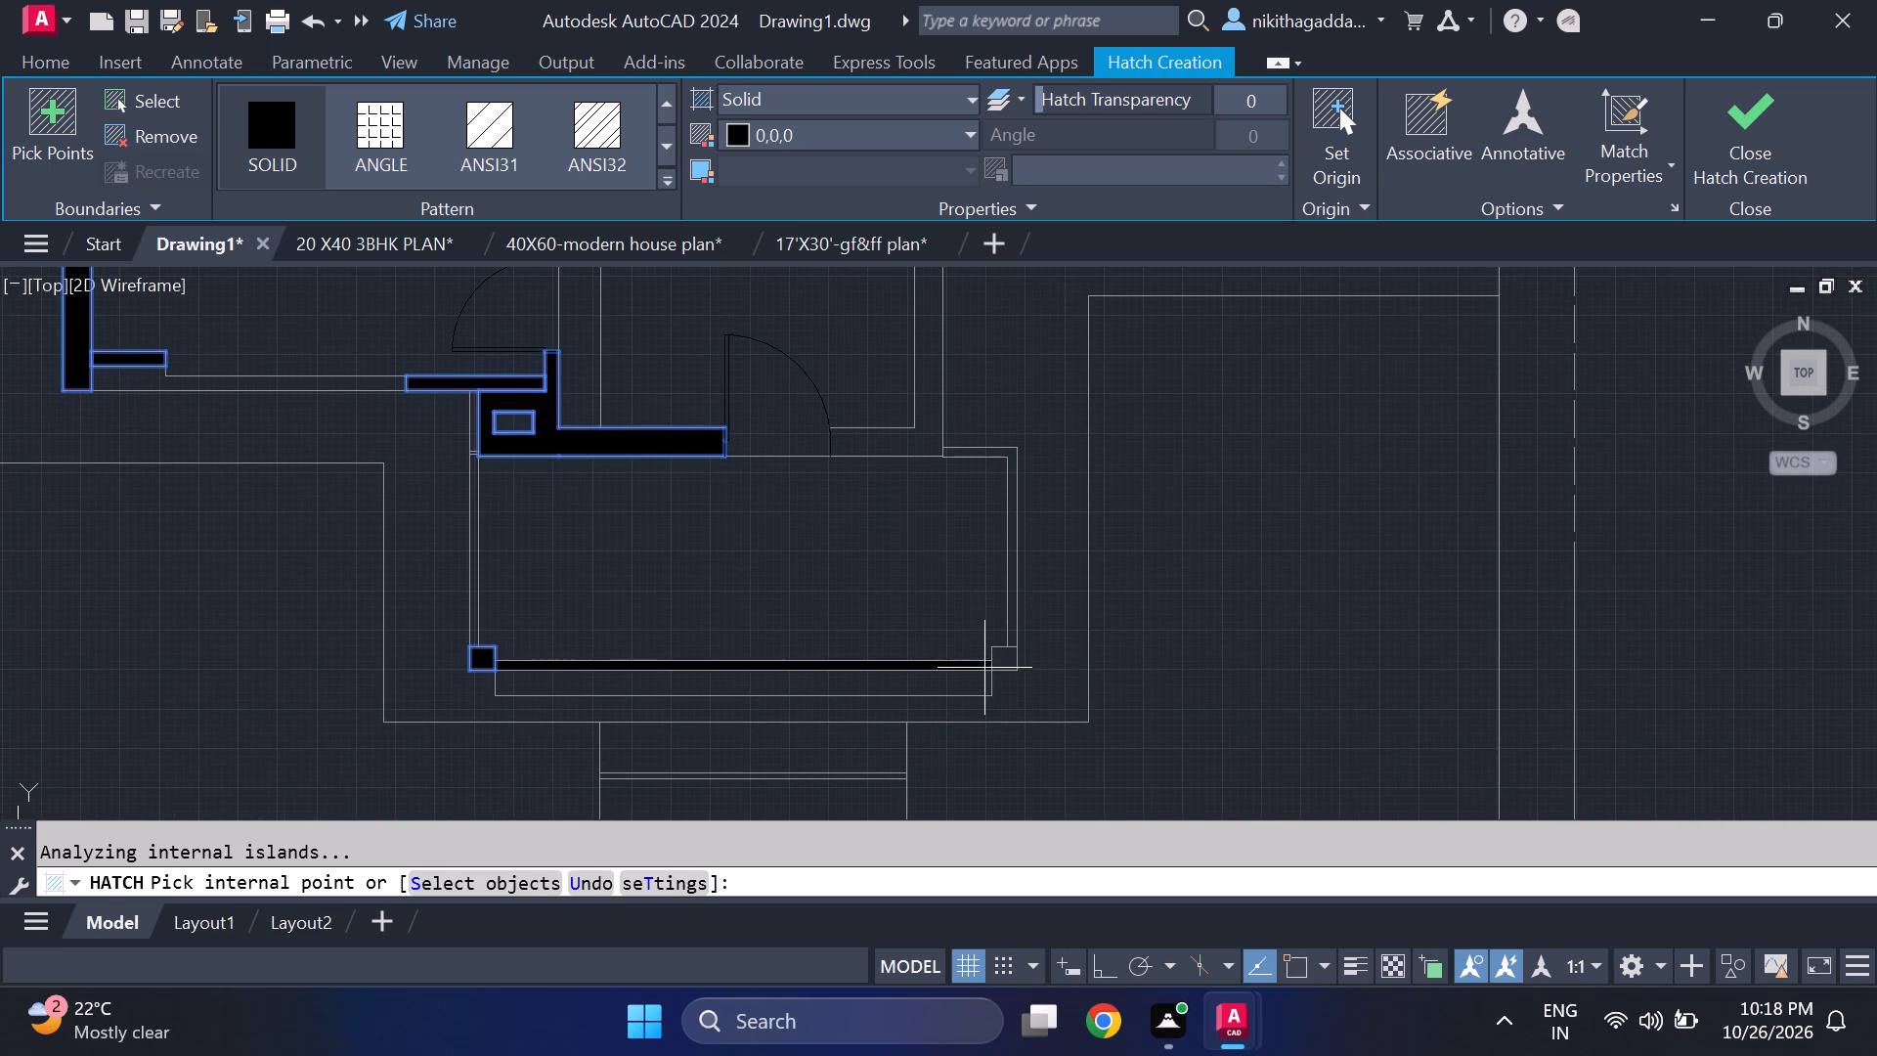
click(1009, 660)
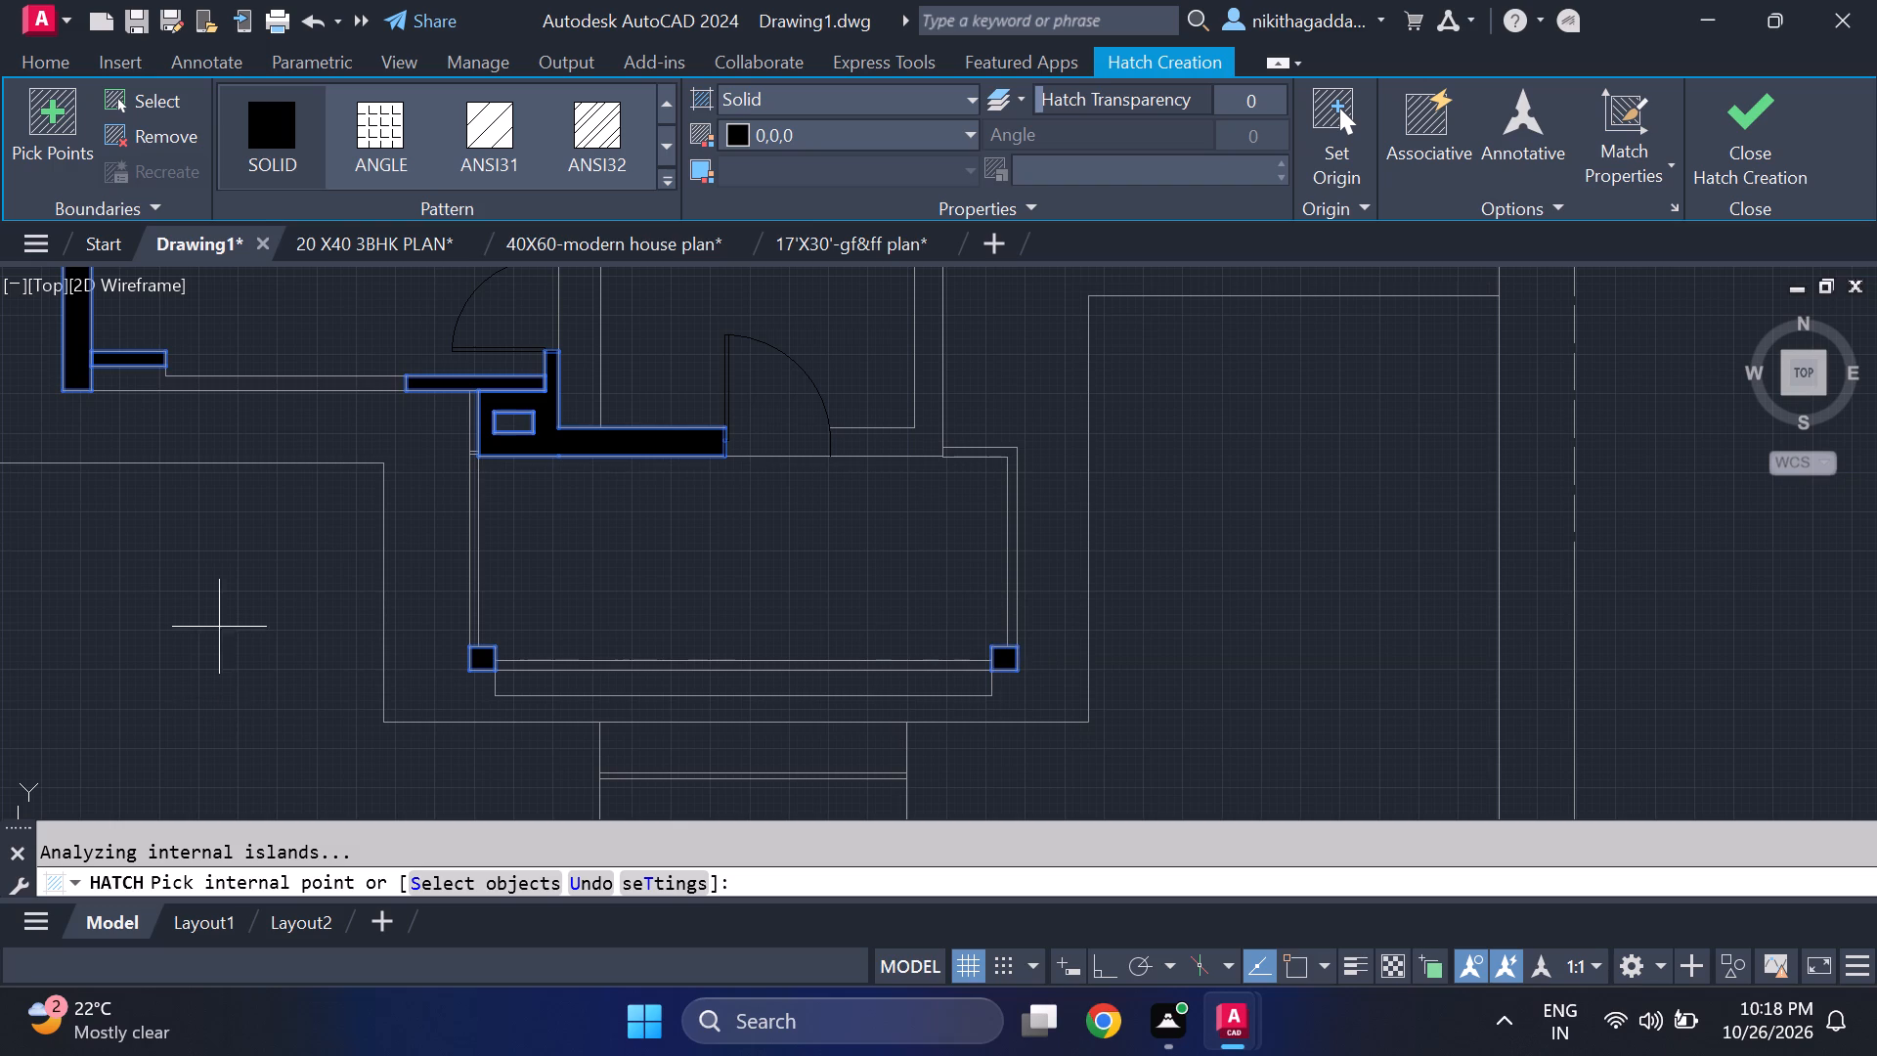
Fill the entrance foyer's east wall, the connected southeast bedroom wall, and the short wall piece below the armchair with solid black hatch.
middle_drag(998, 476, 938, 501)
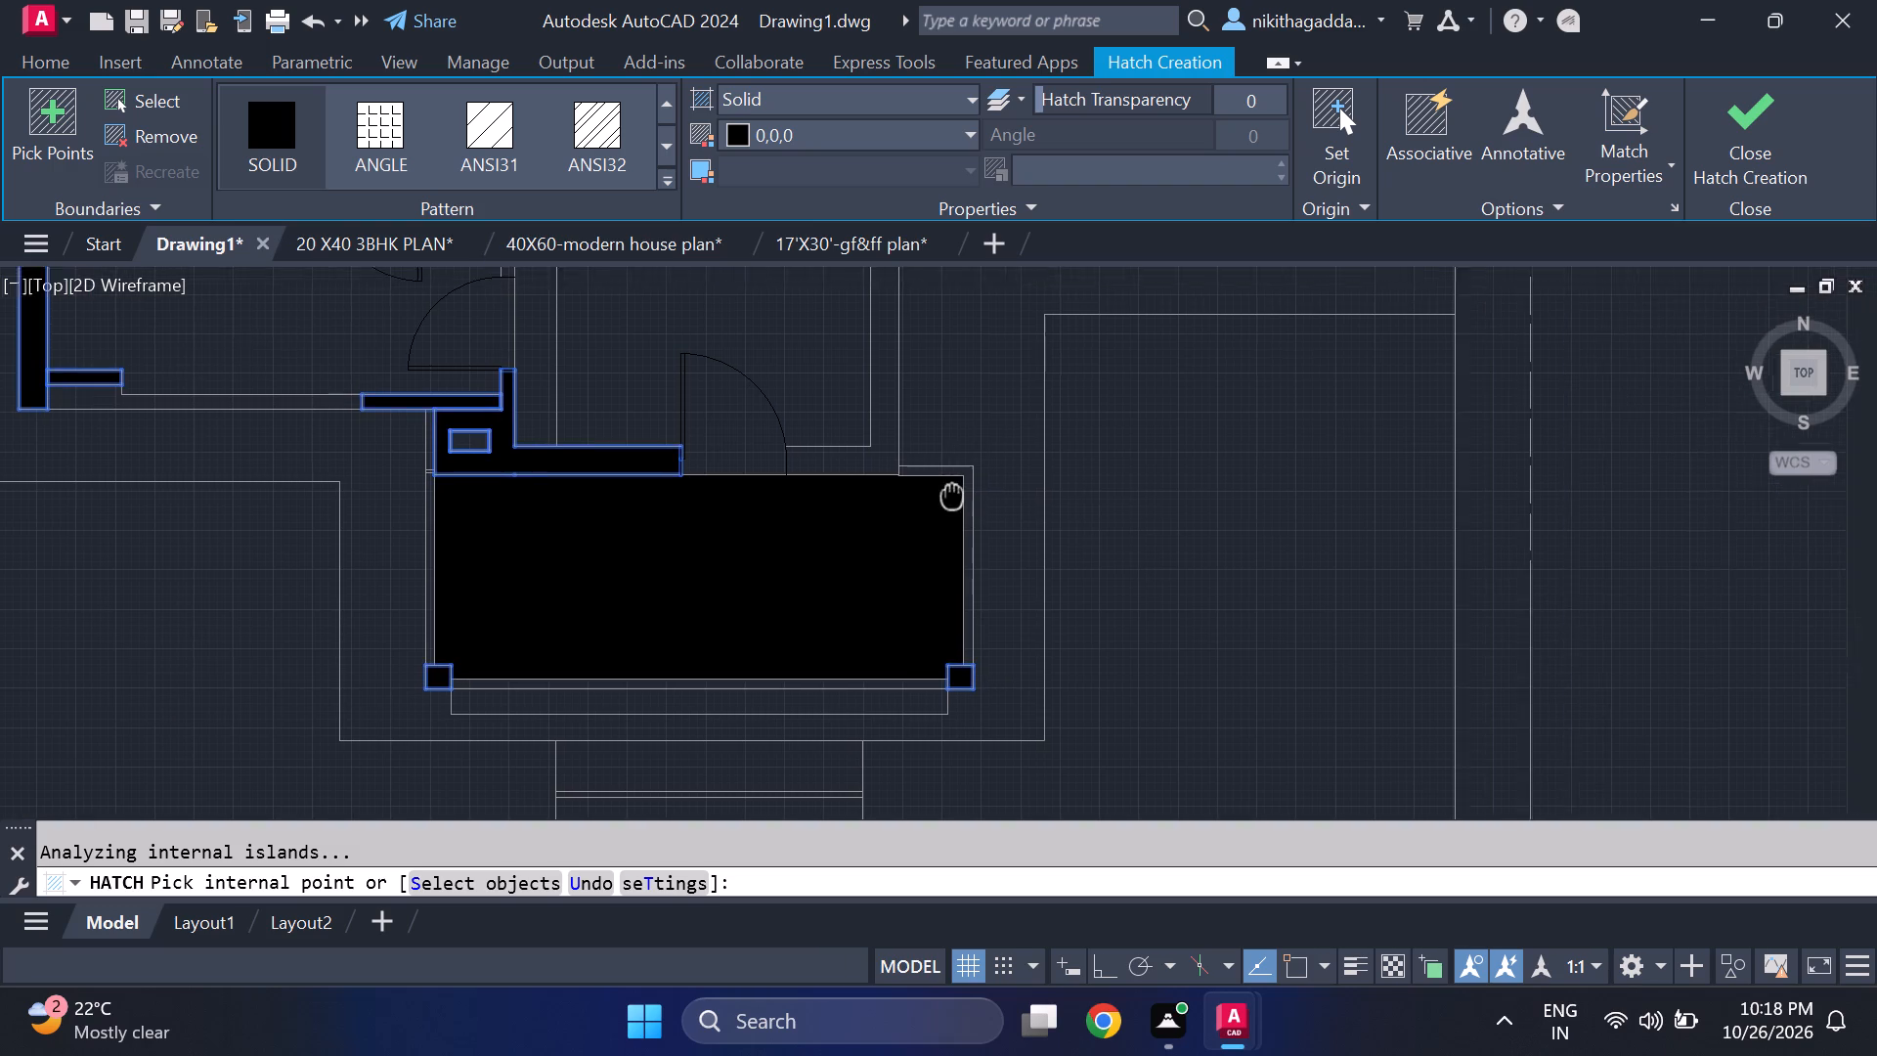
middle_drag(938, 501, 878, 499)
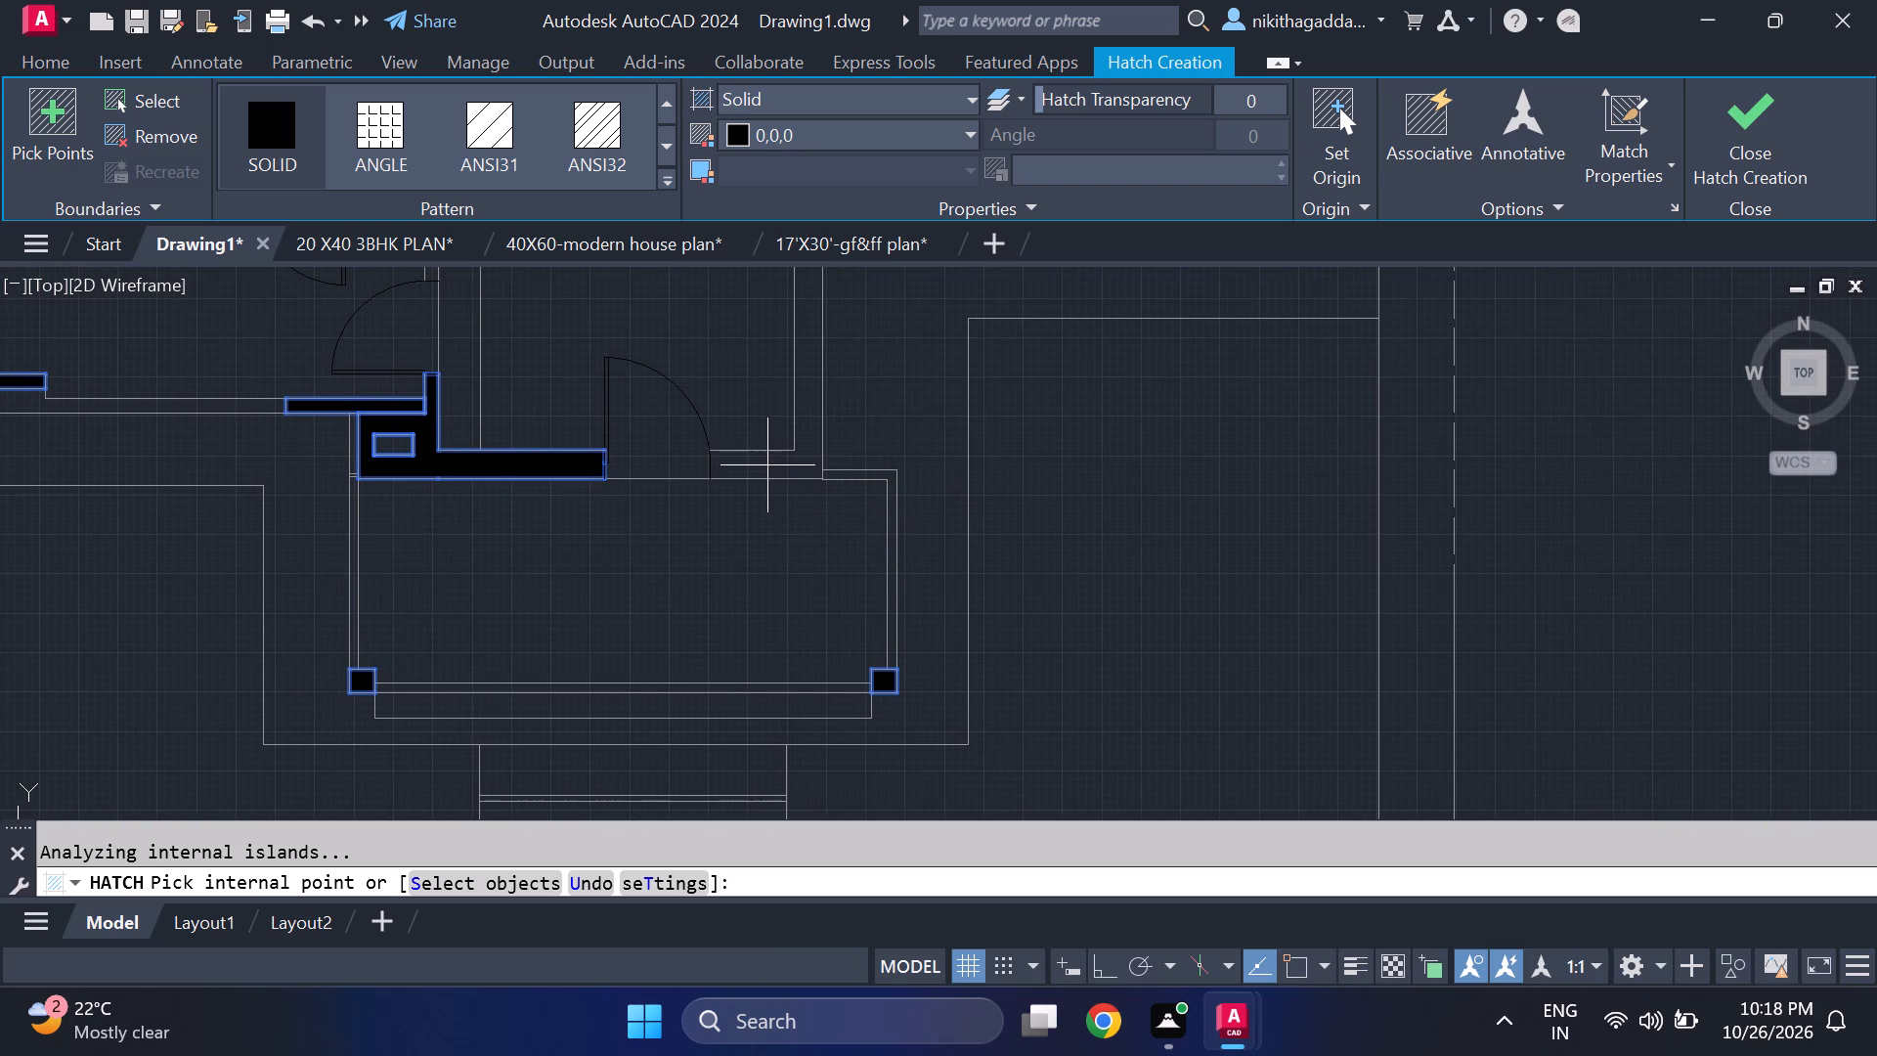
scroll(769, 460, down, 4)
scroll(793, 404, up, 2)
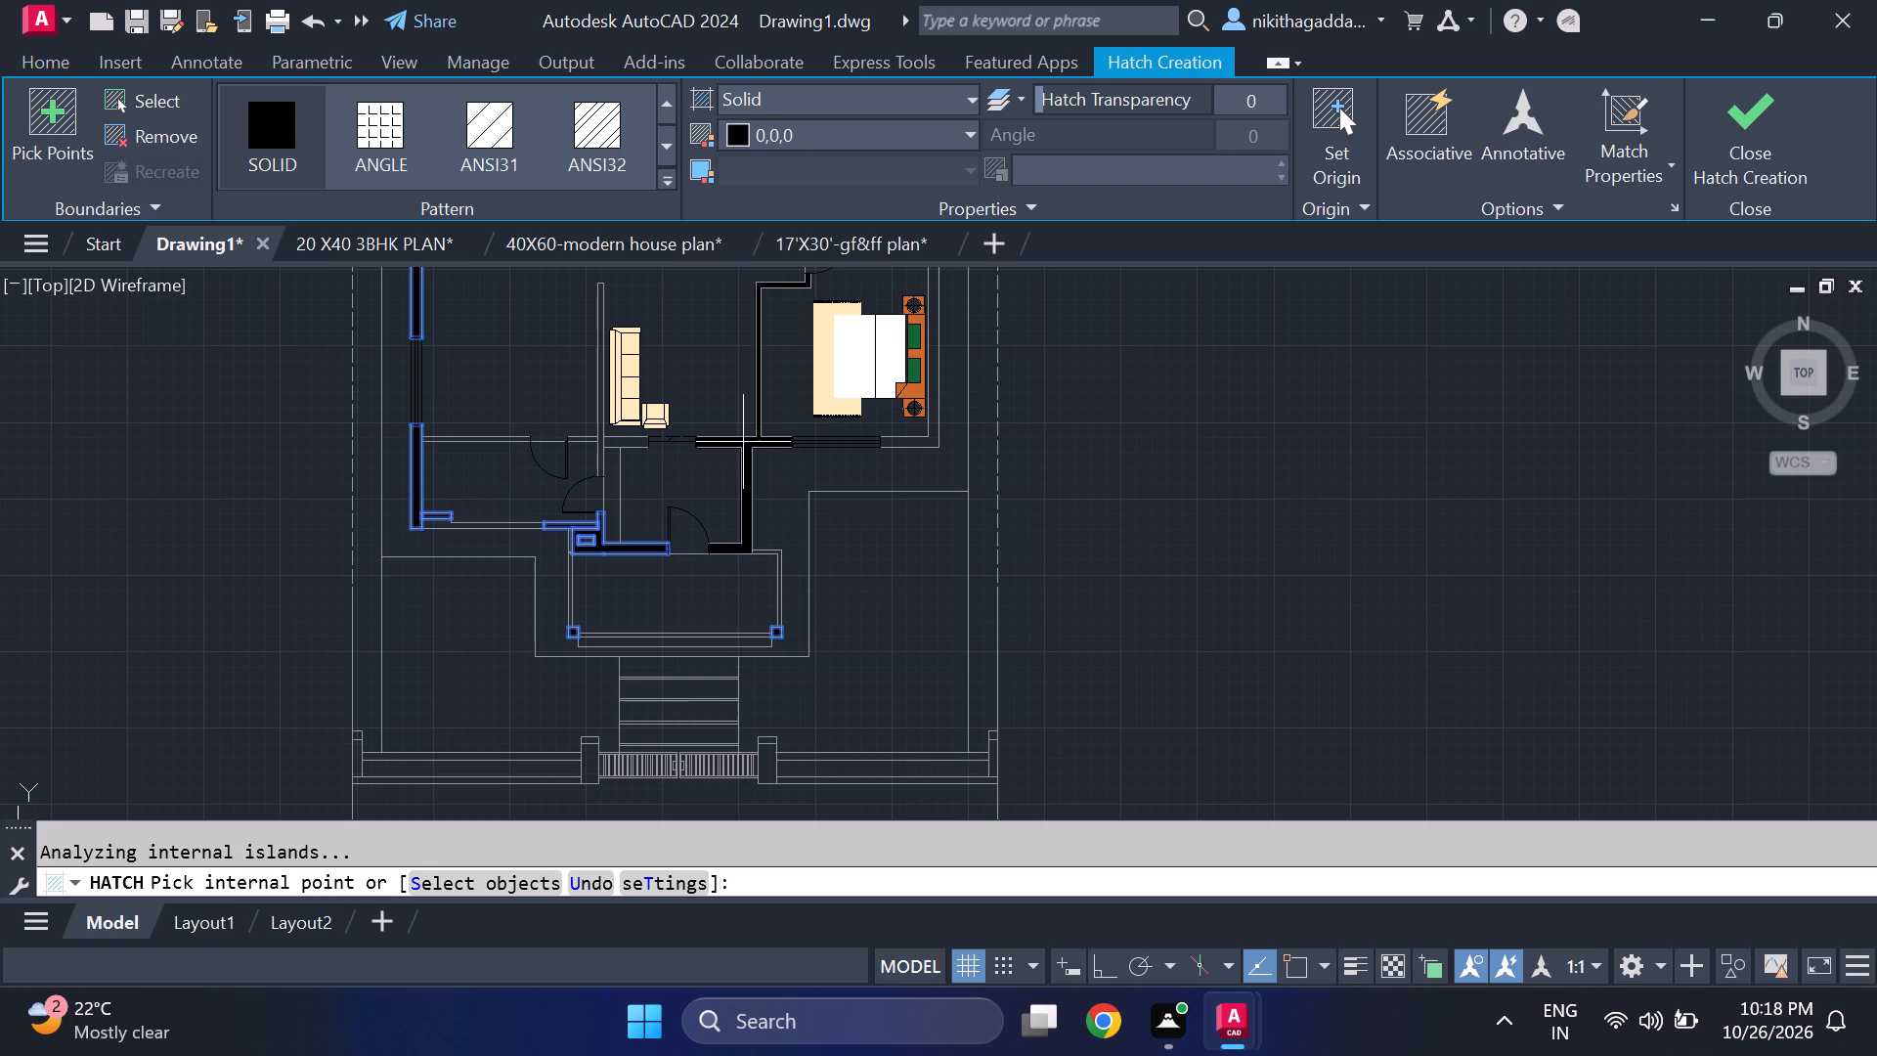
click(743, 442)
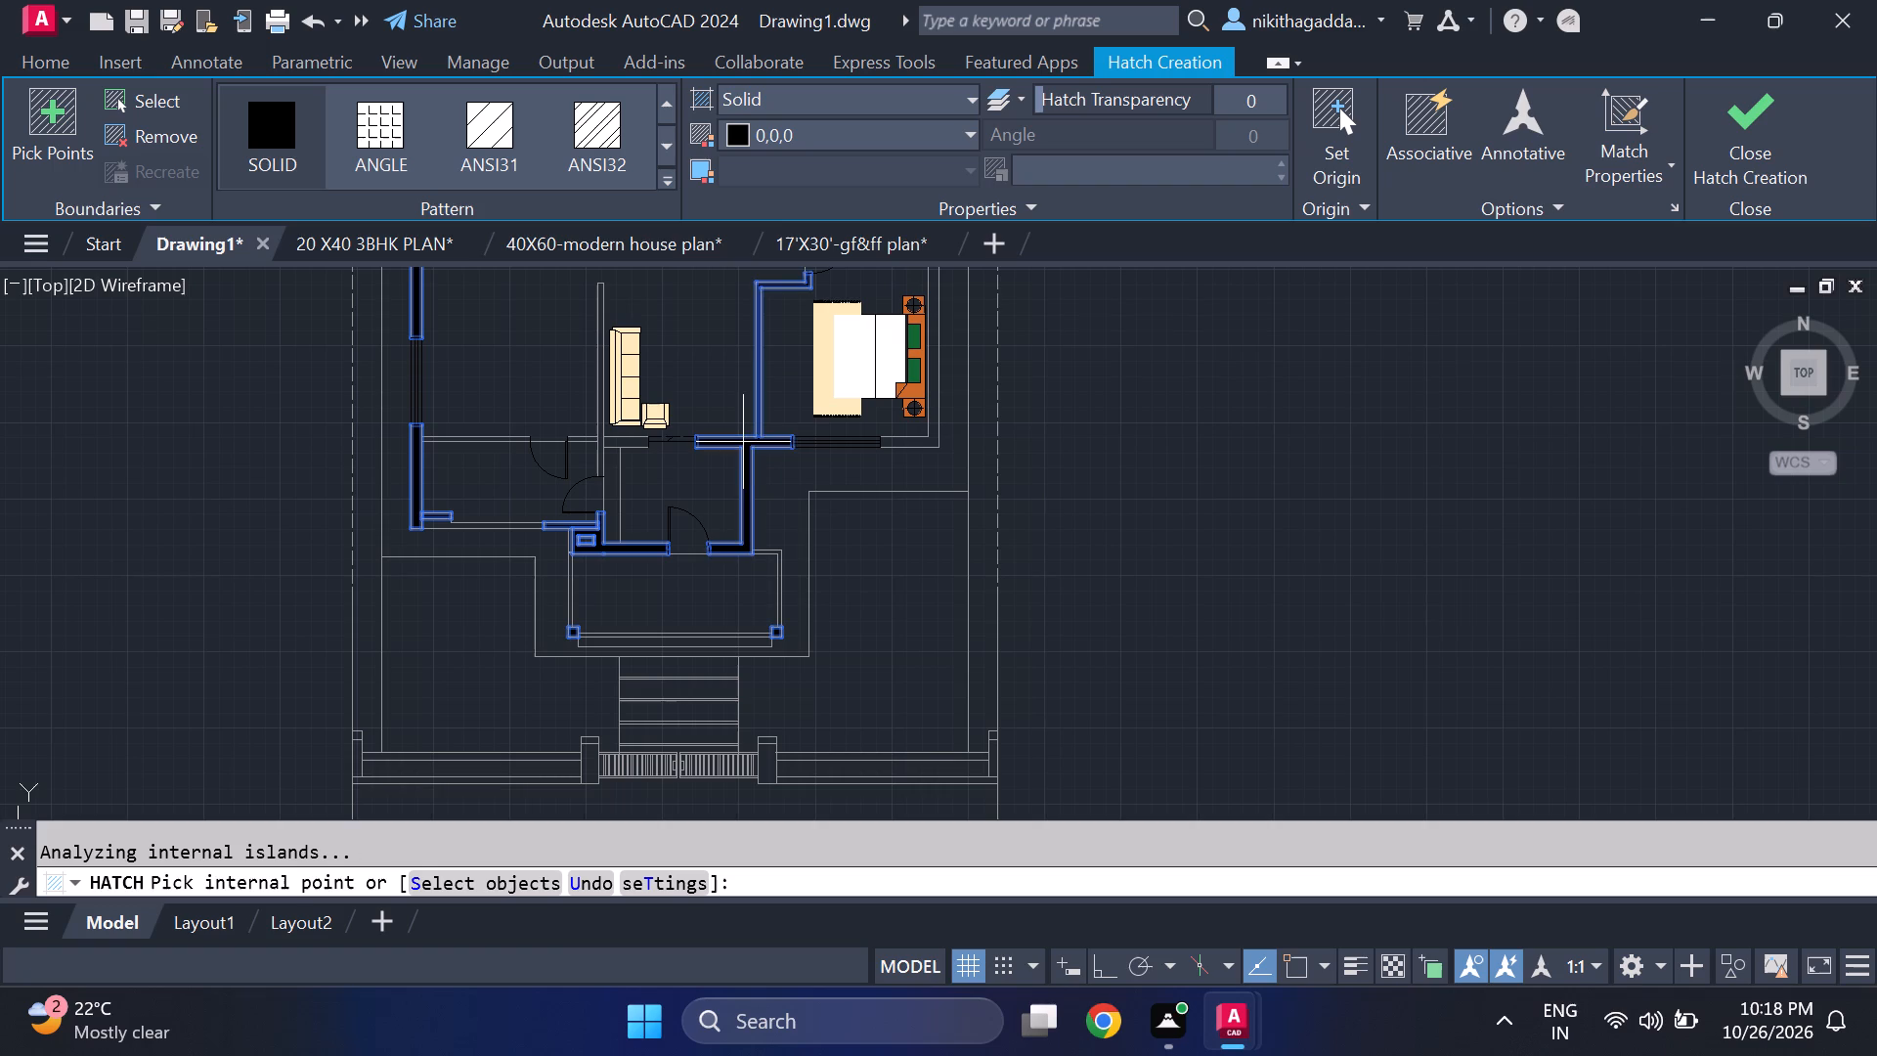
scroll(799, 453, down, 1)
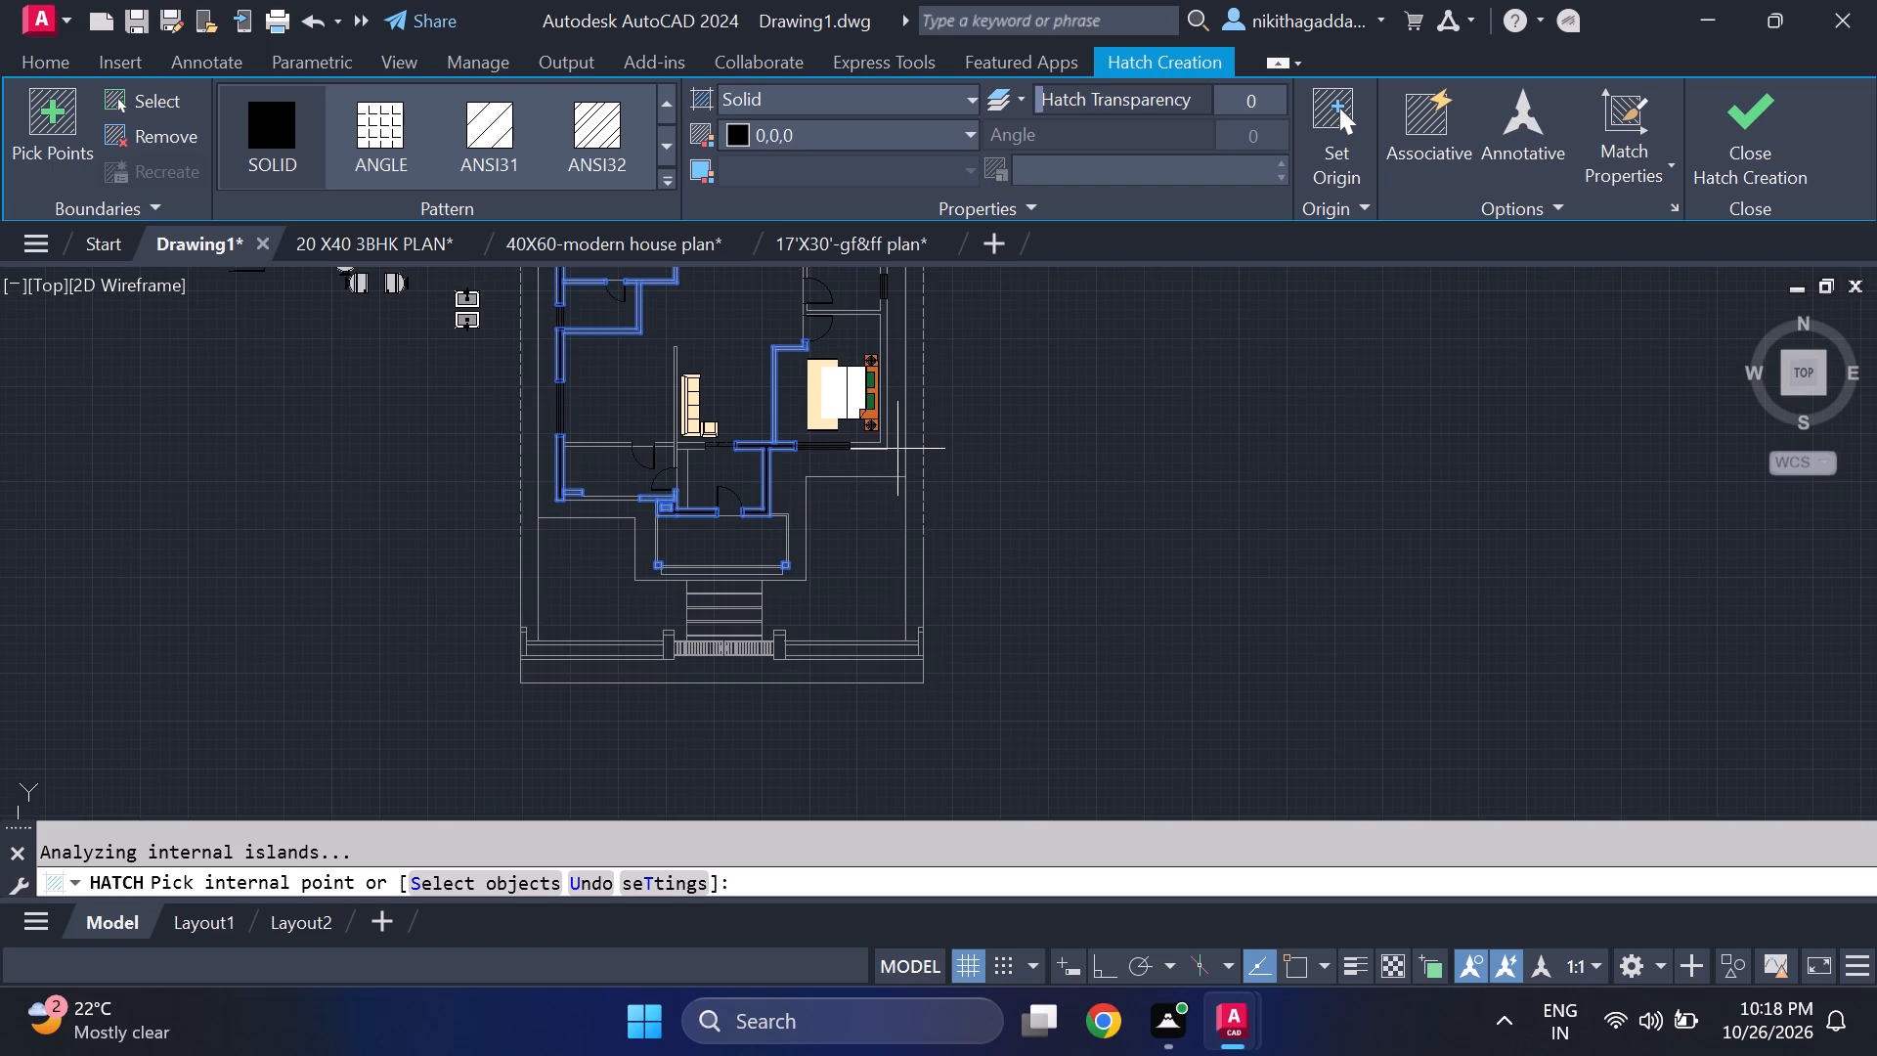
scroll(877, 451, up, 1)
scroll(588, 451, up, 1)
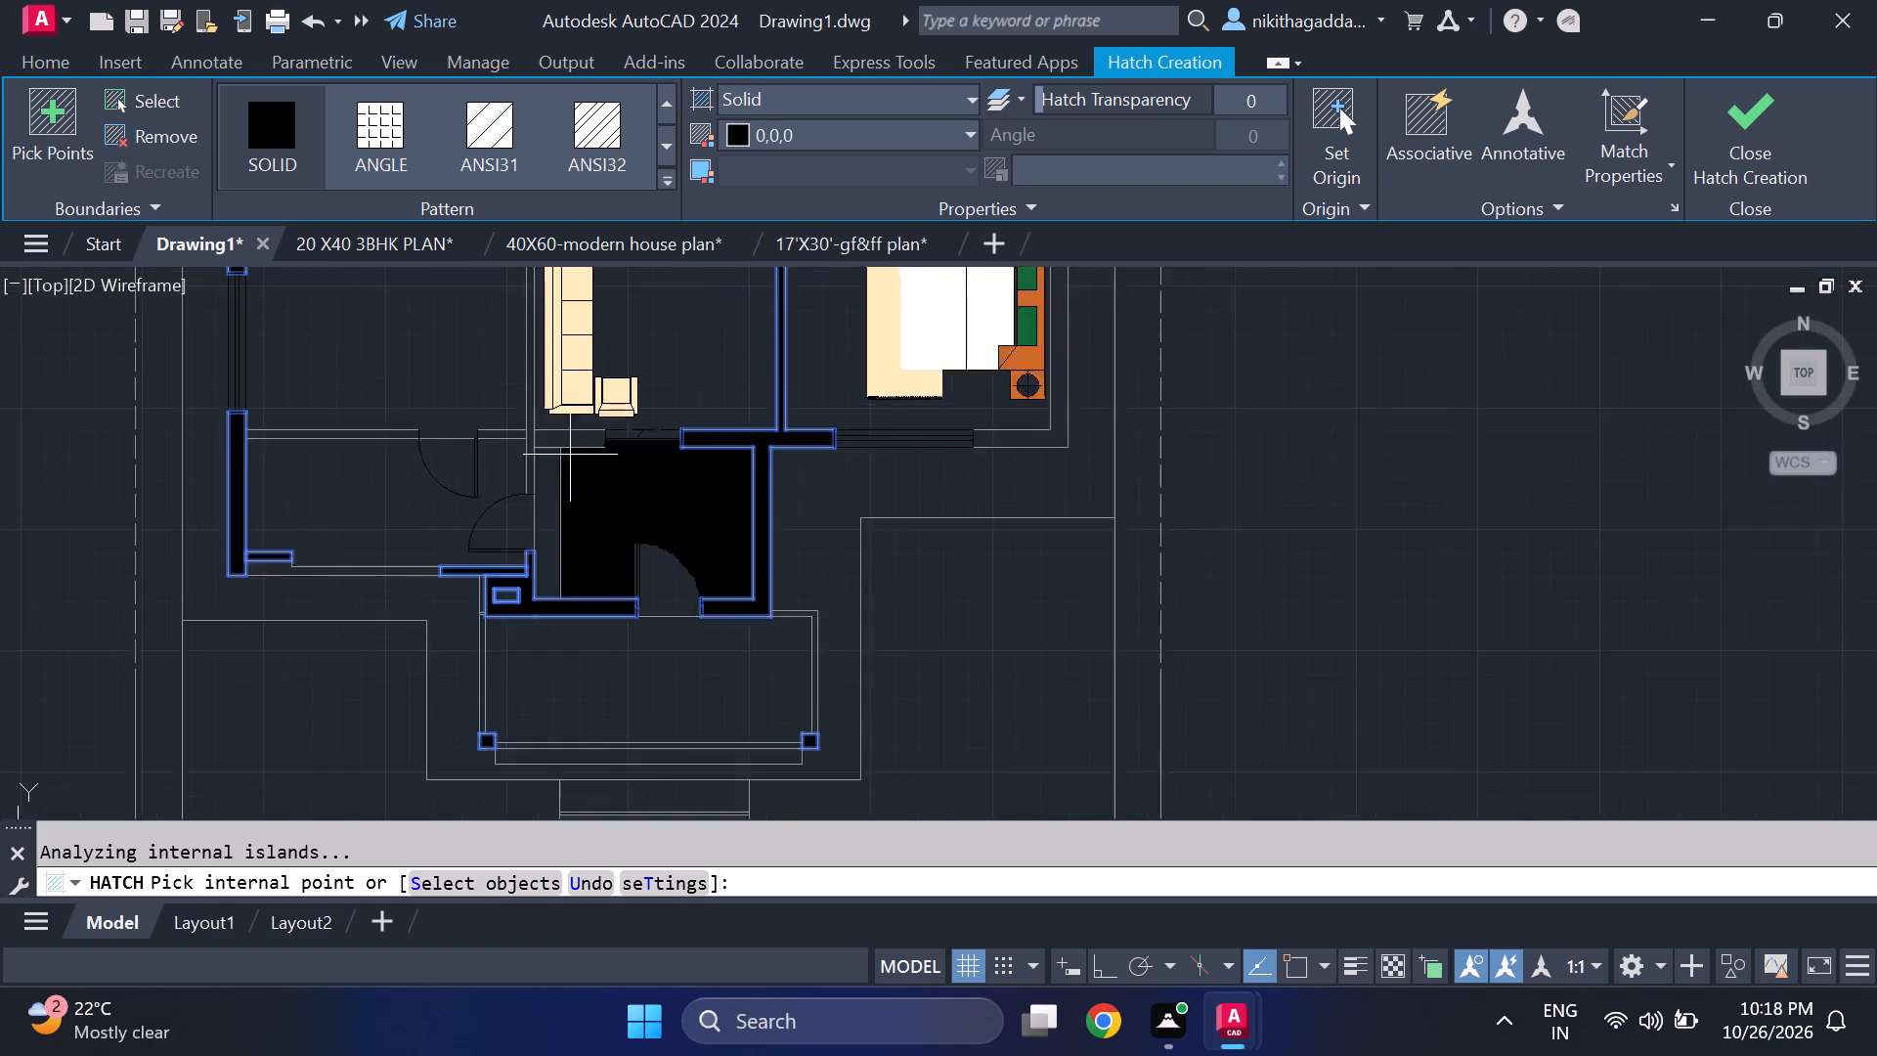
scroll(564, 455, up, 1)
click(553, 425)
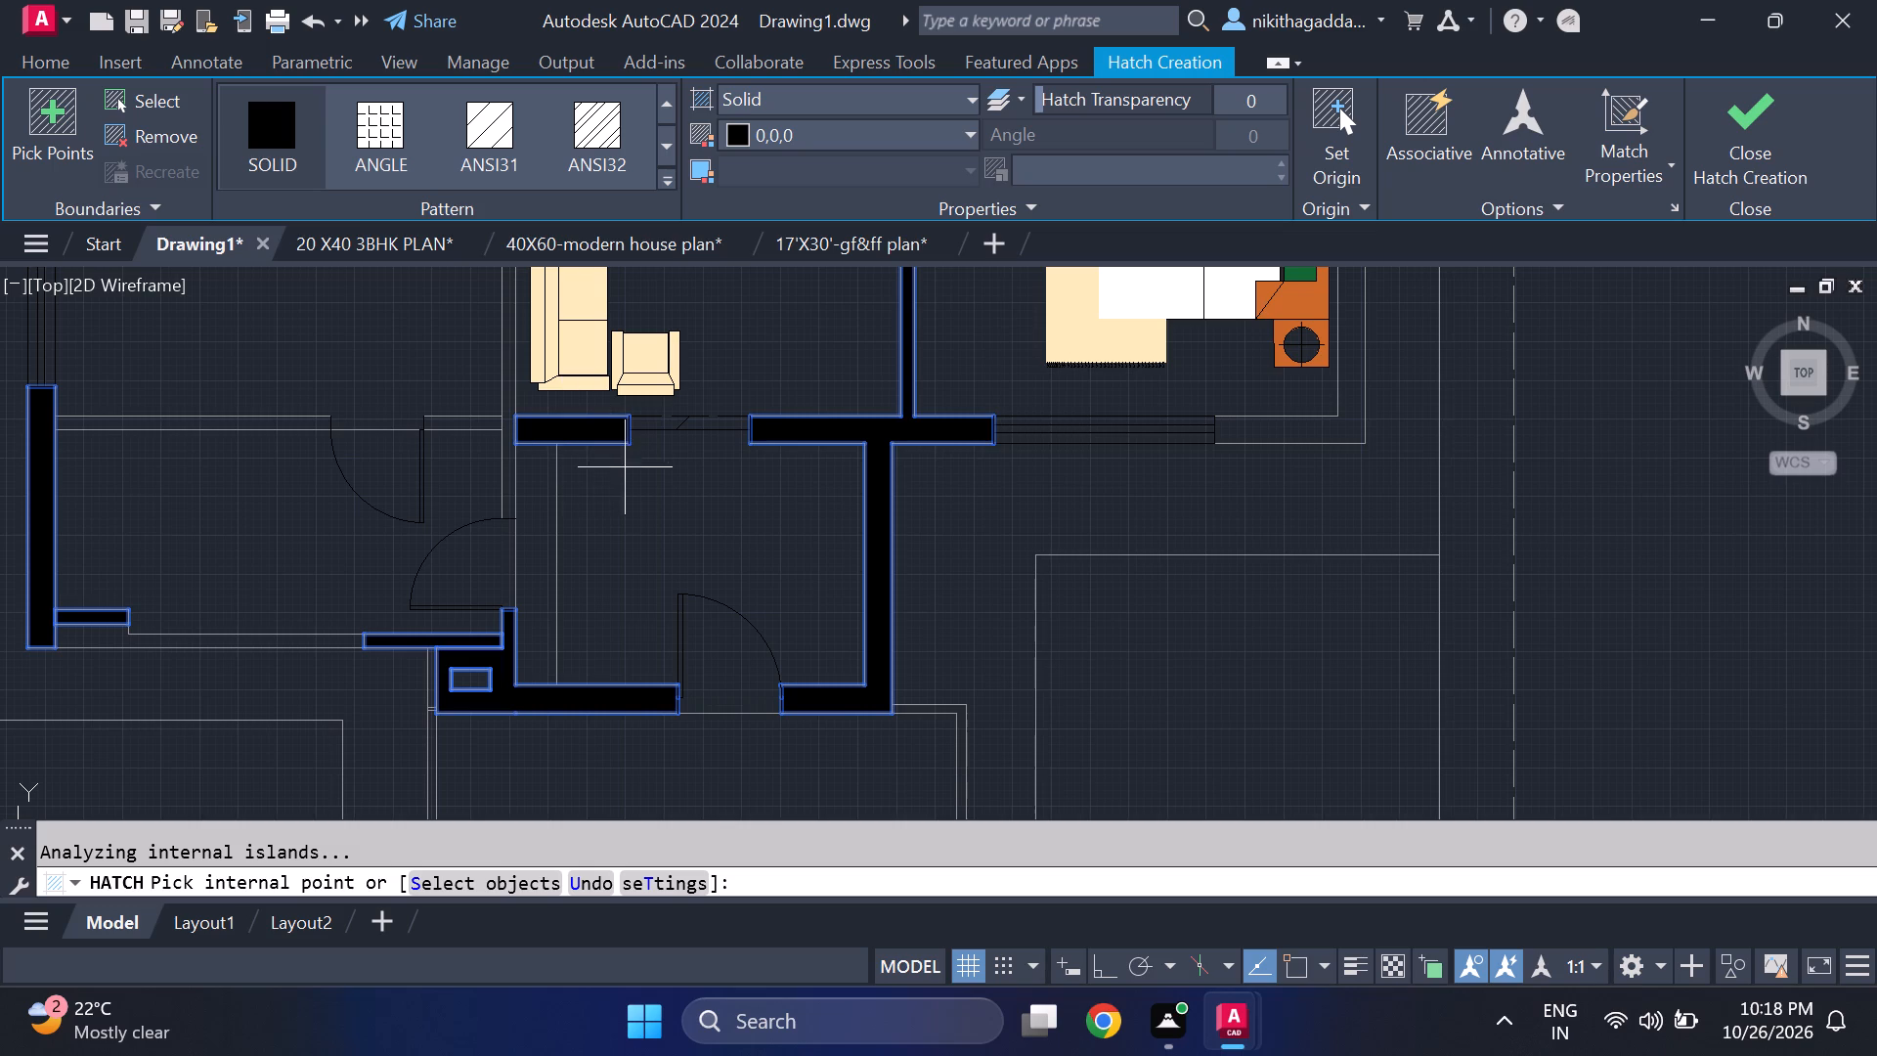
Fill the wall pieces on both sides of the door in the lower-left room's north wall with solid black hatch.
middle_drag(641, 478, 781, 505)
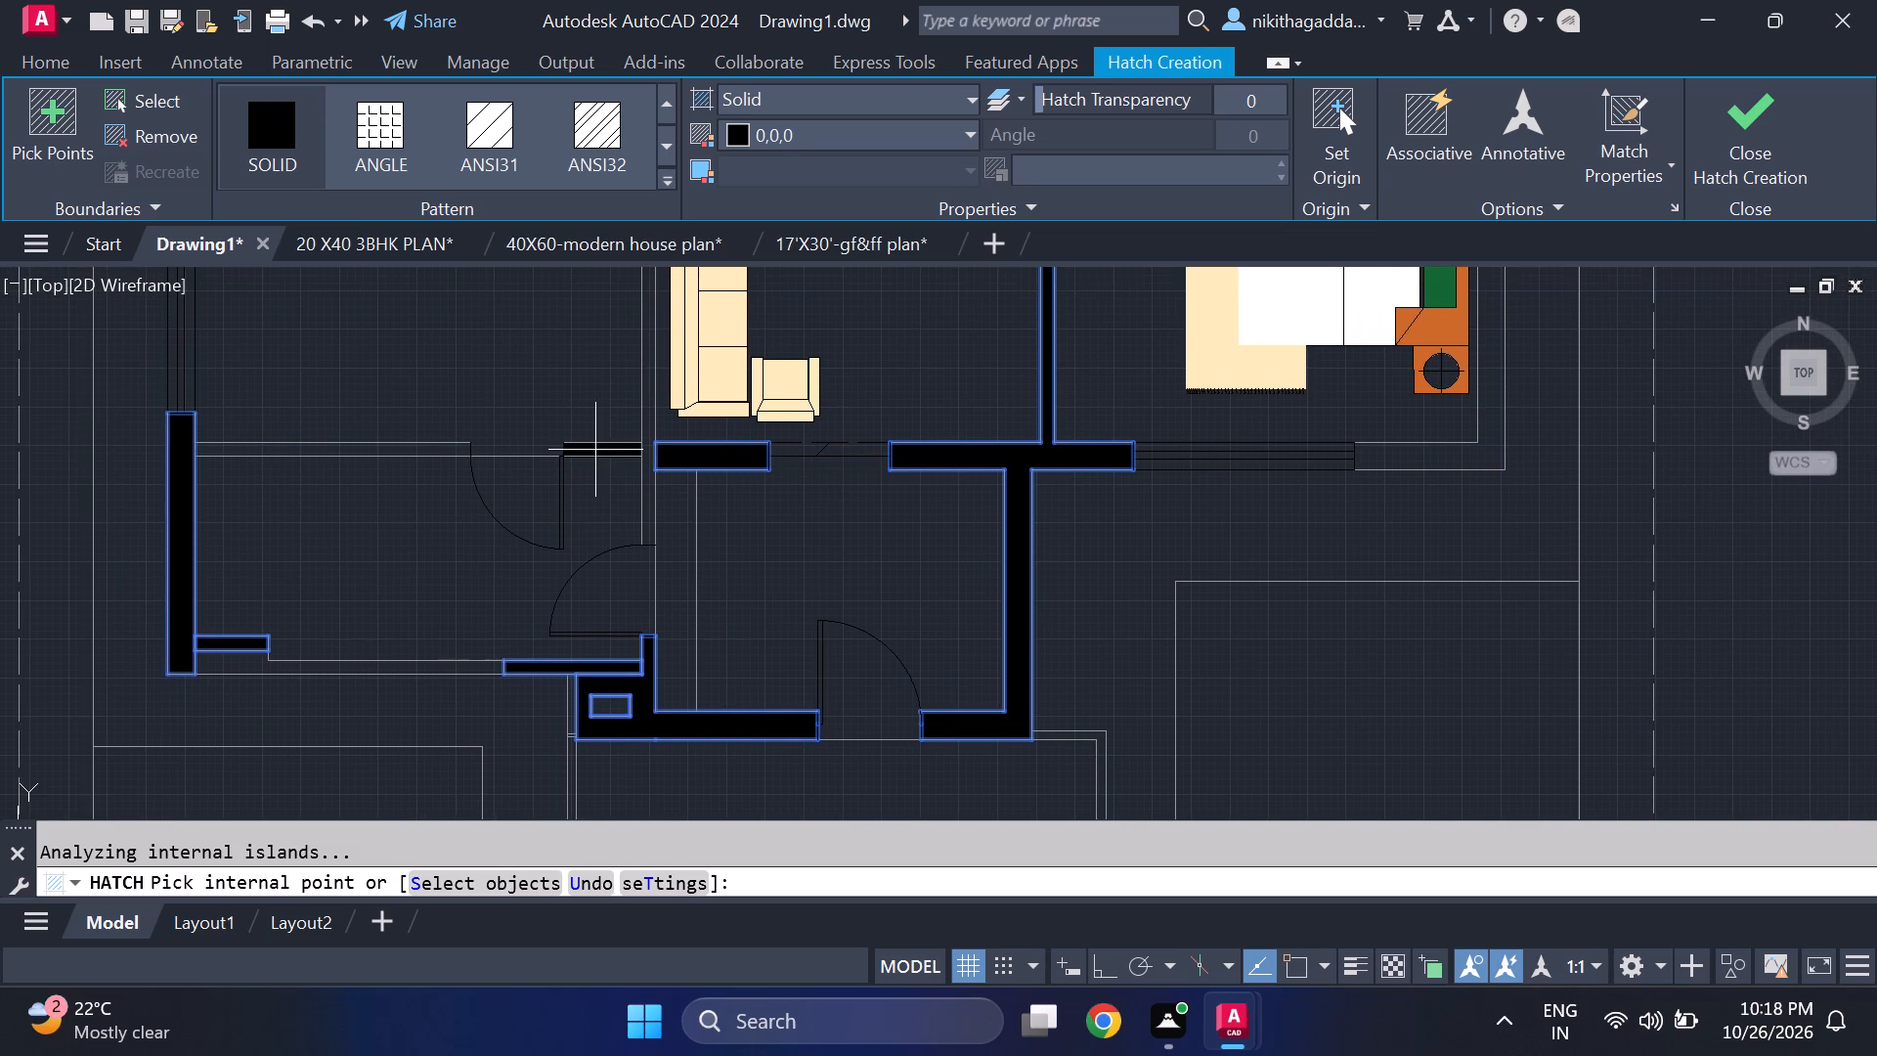
click(595, 450)
click(362, 449)
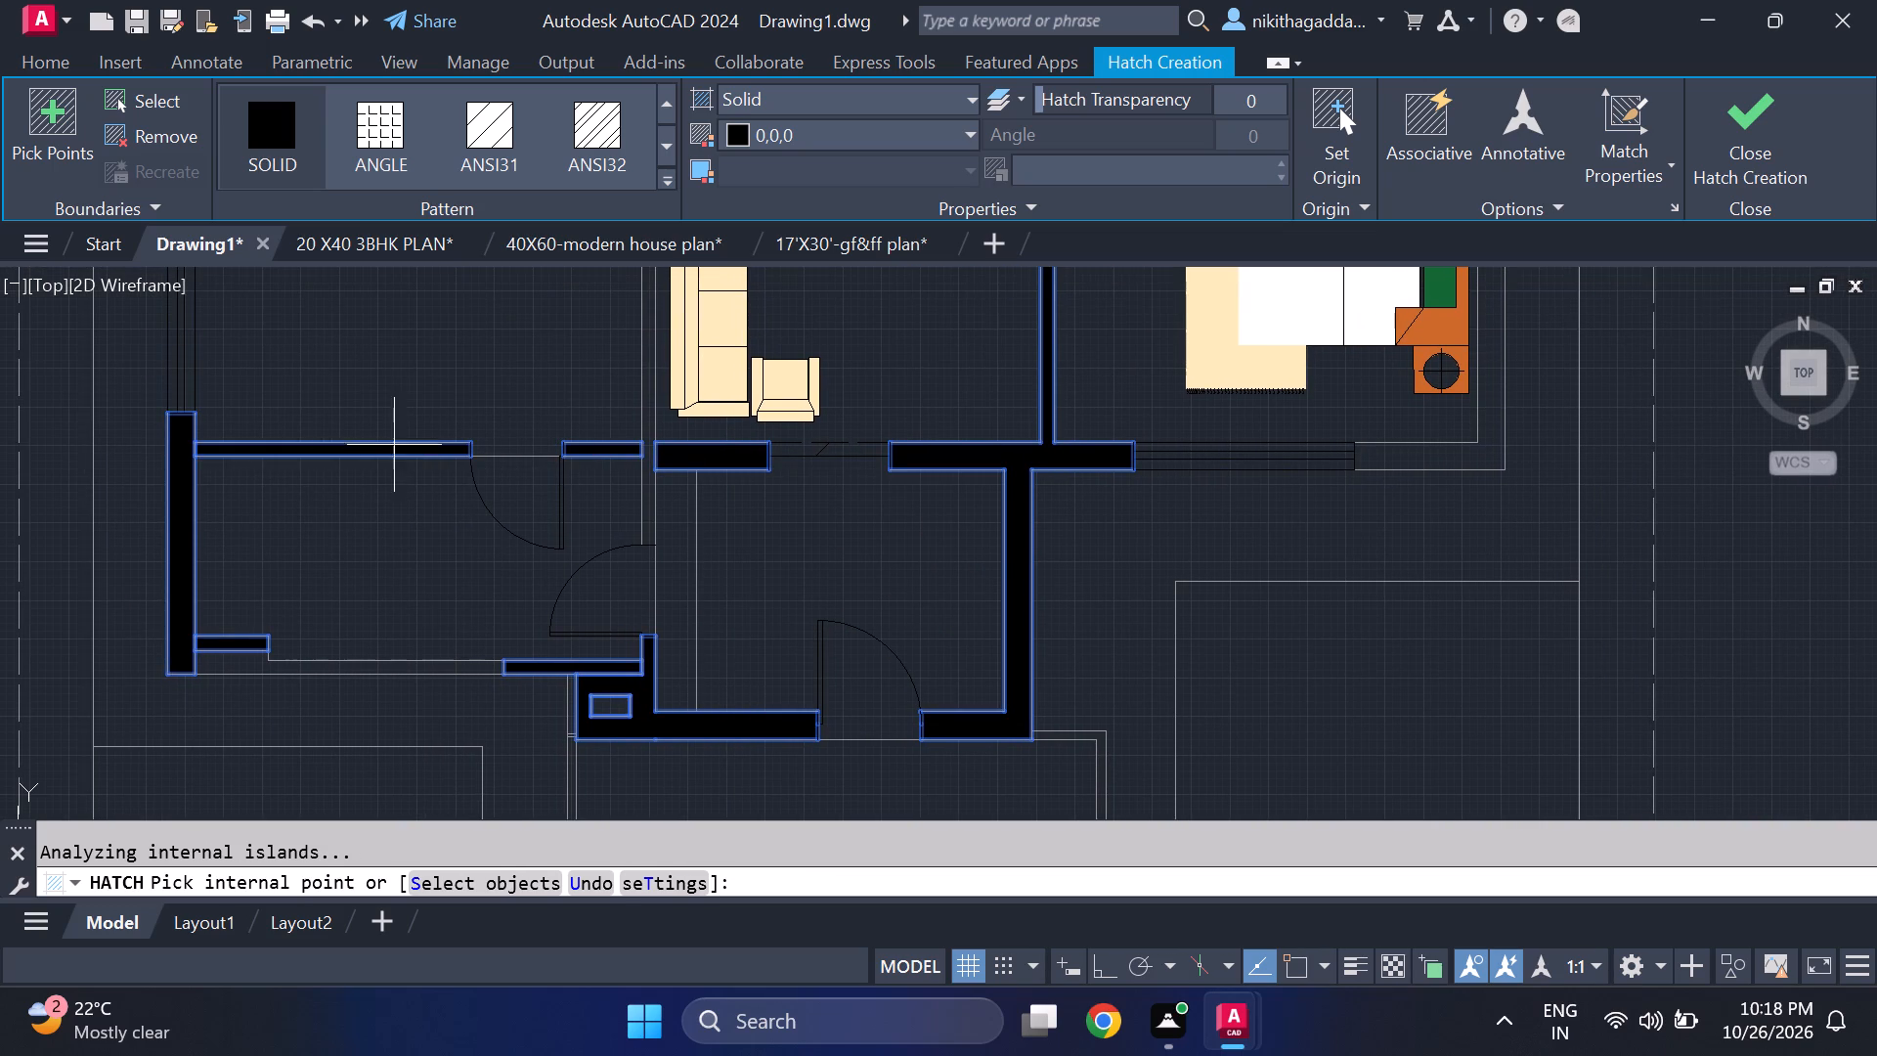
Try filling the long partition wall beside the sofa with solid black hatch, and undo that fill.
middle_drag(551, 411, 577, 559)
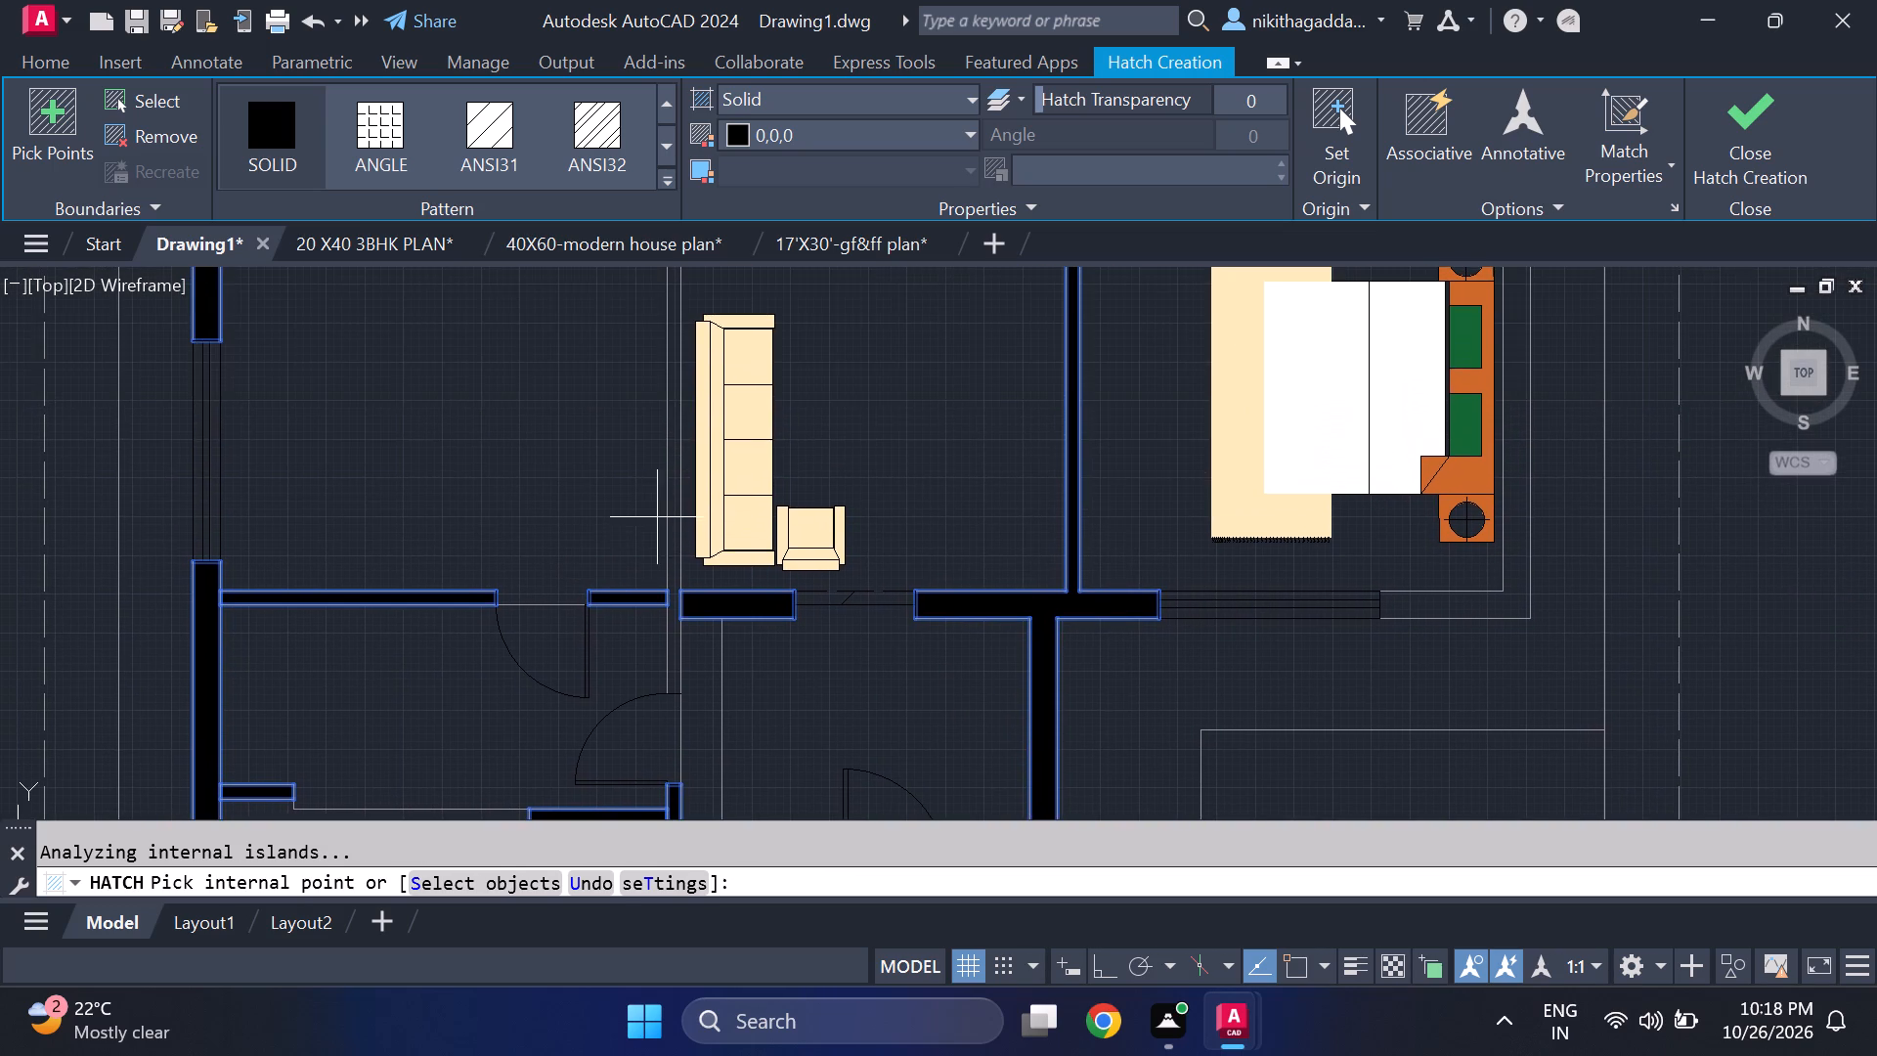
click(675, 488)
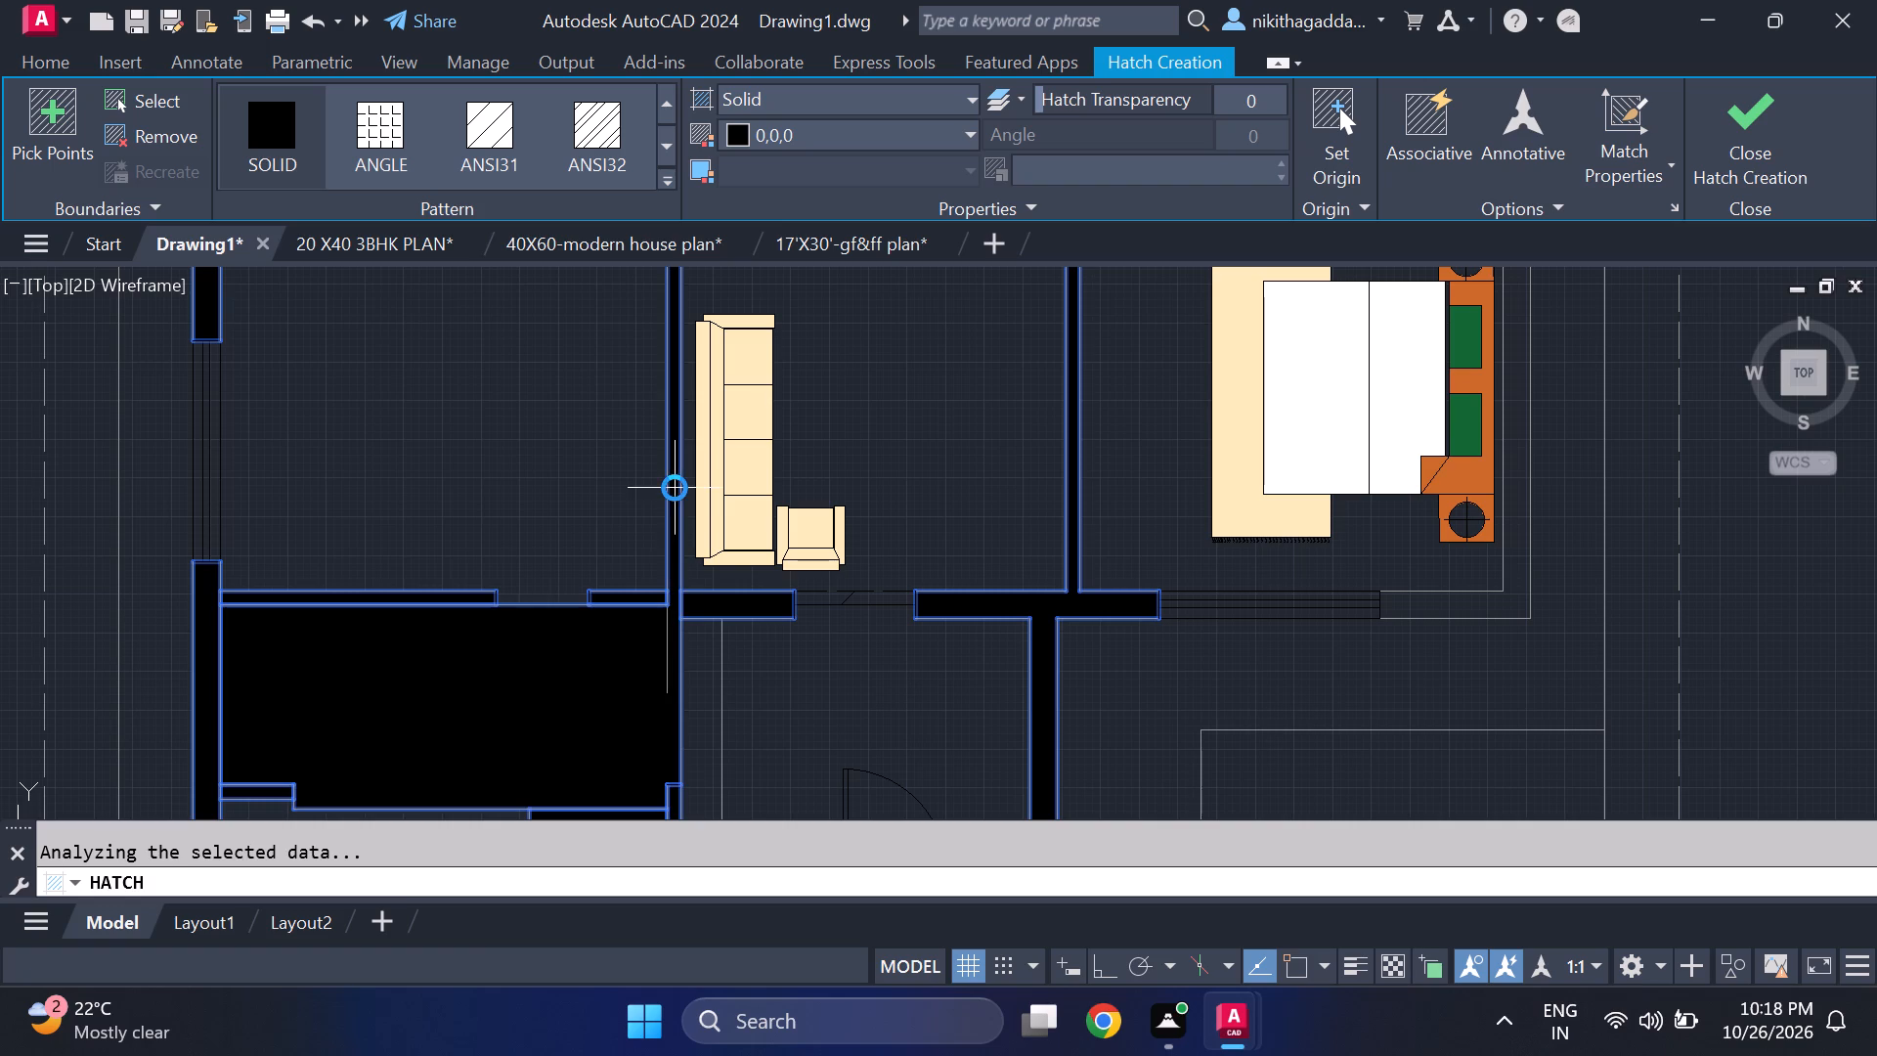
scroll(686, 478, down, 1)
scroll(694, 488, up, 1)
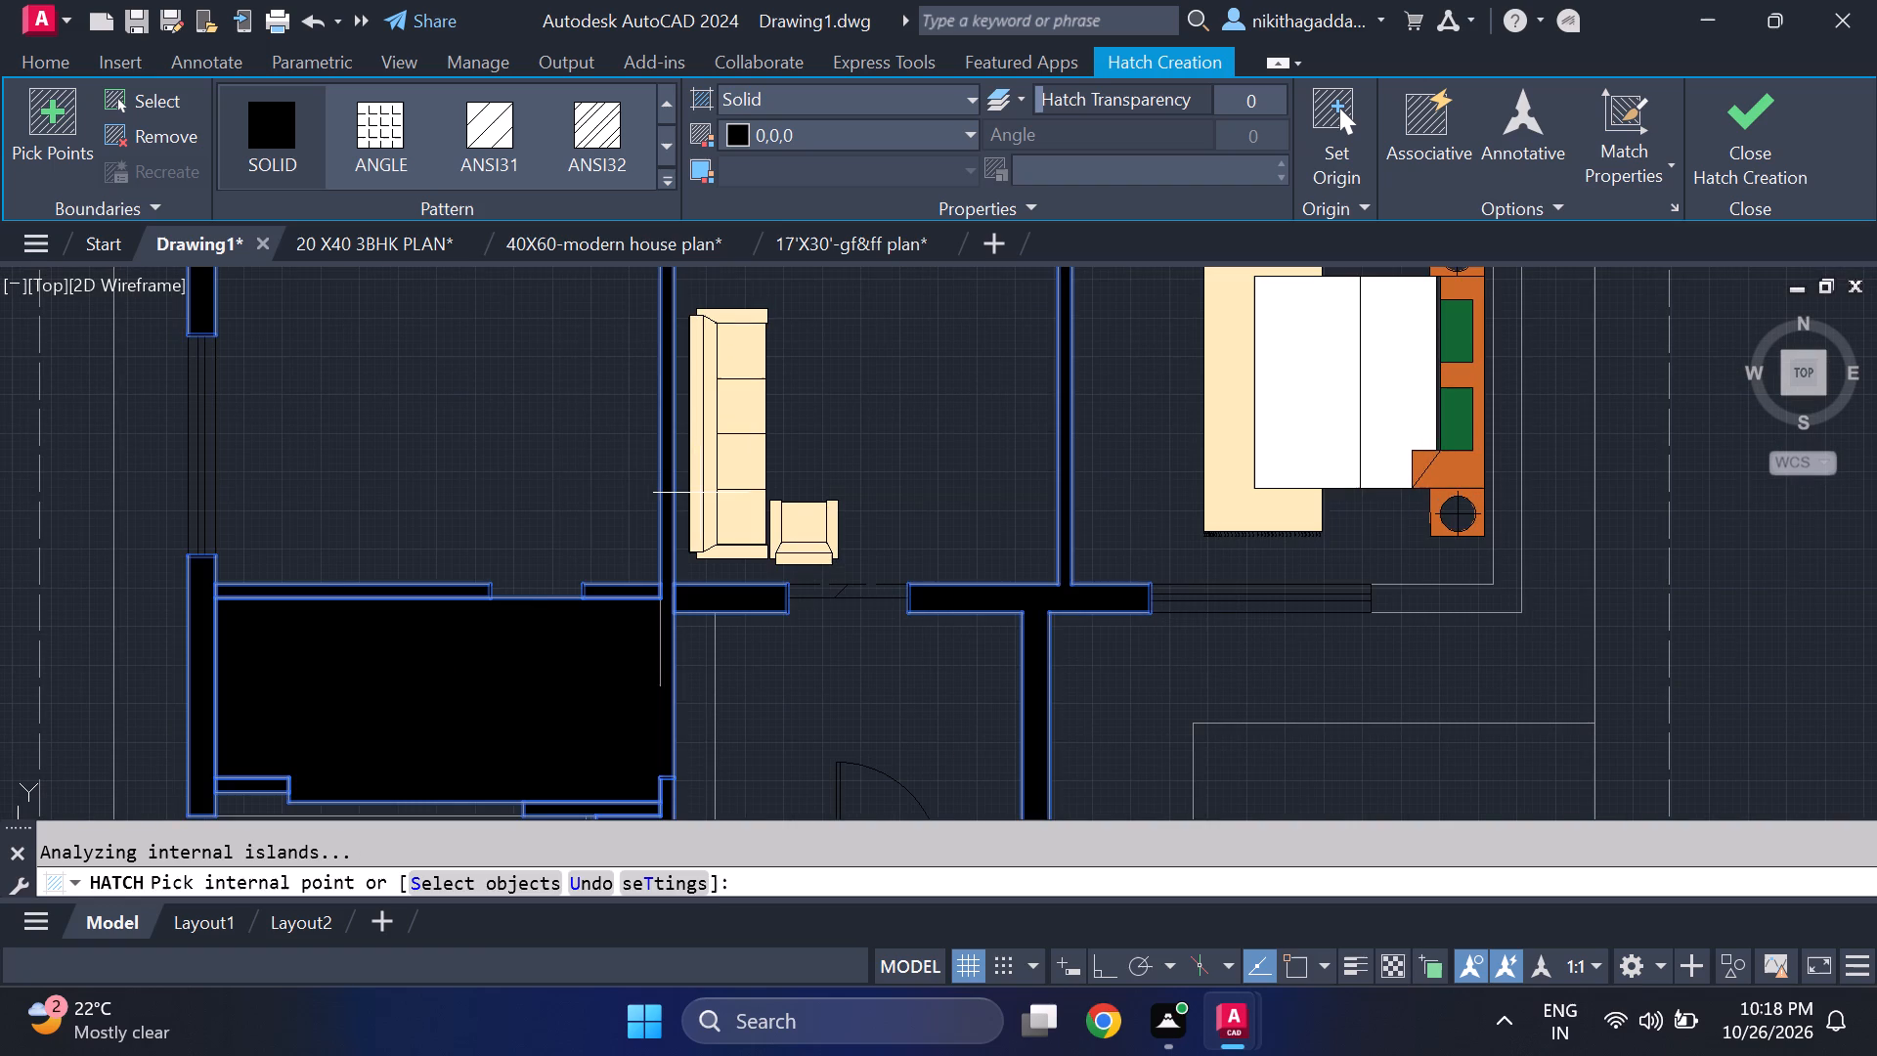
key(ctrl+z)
Fill the sofa's narrow back strip and the lower-left room's north wall piece west of the door with black hatch, and finish the hatch.
click(700, 493)
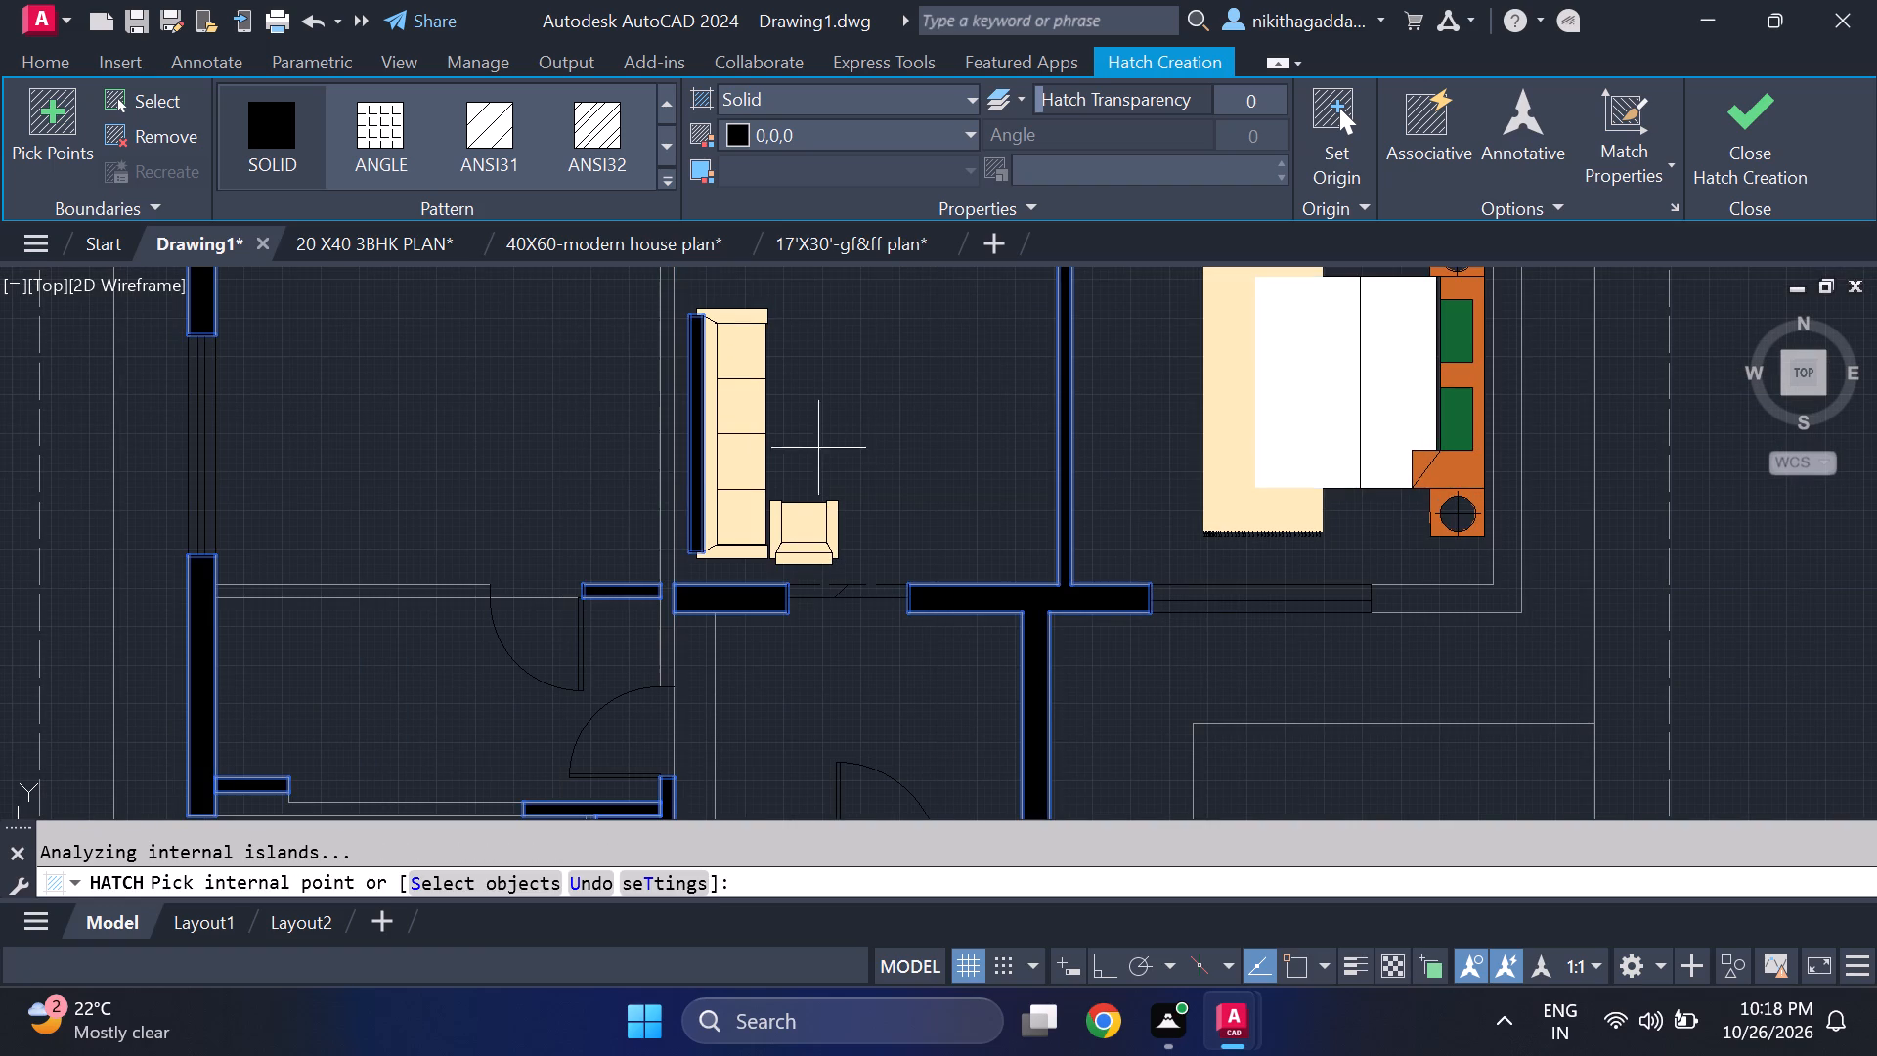
click(408, 595)
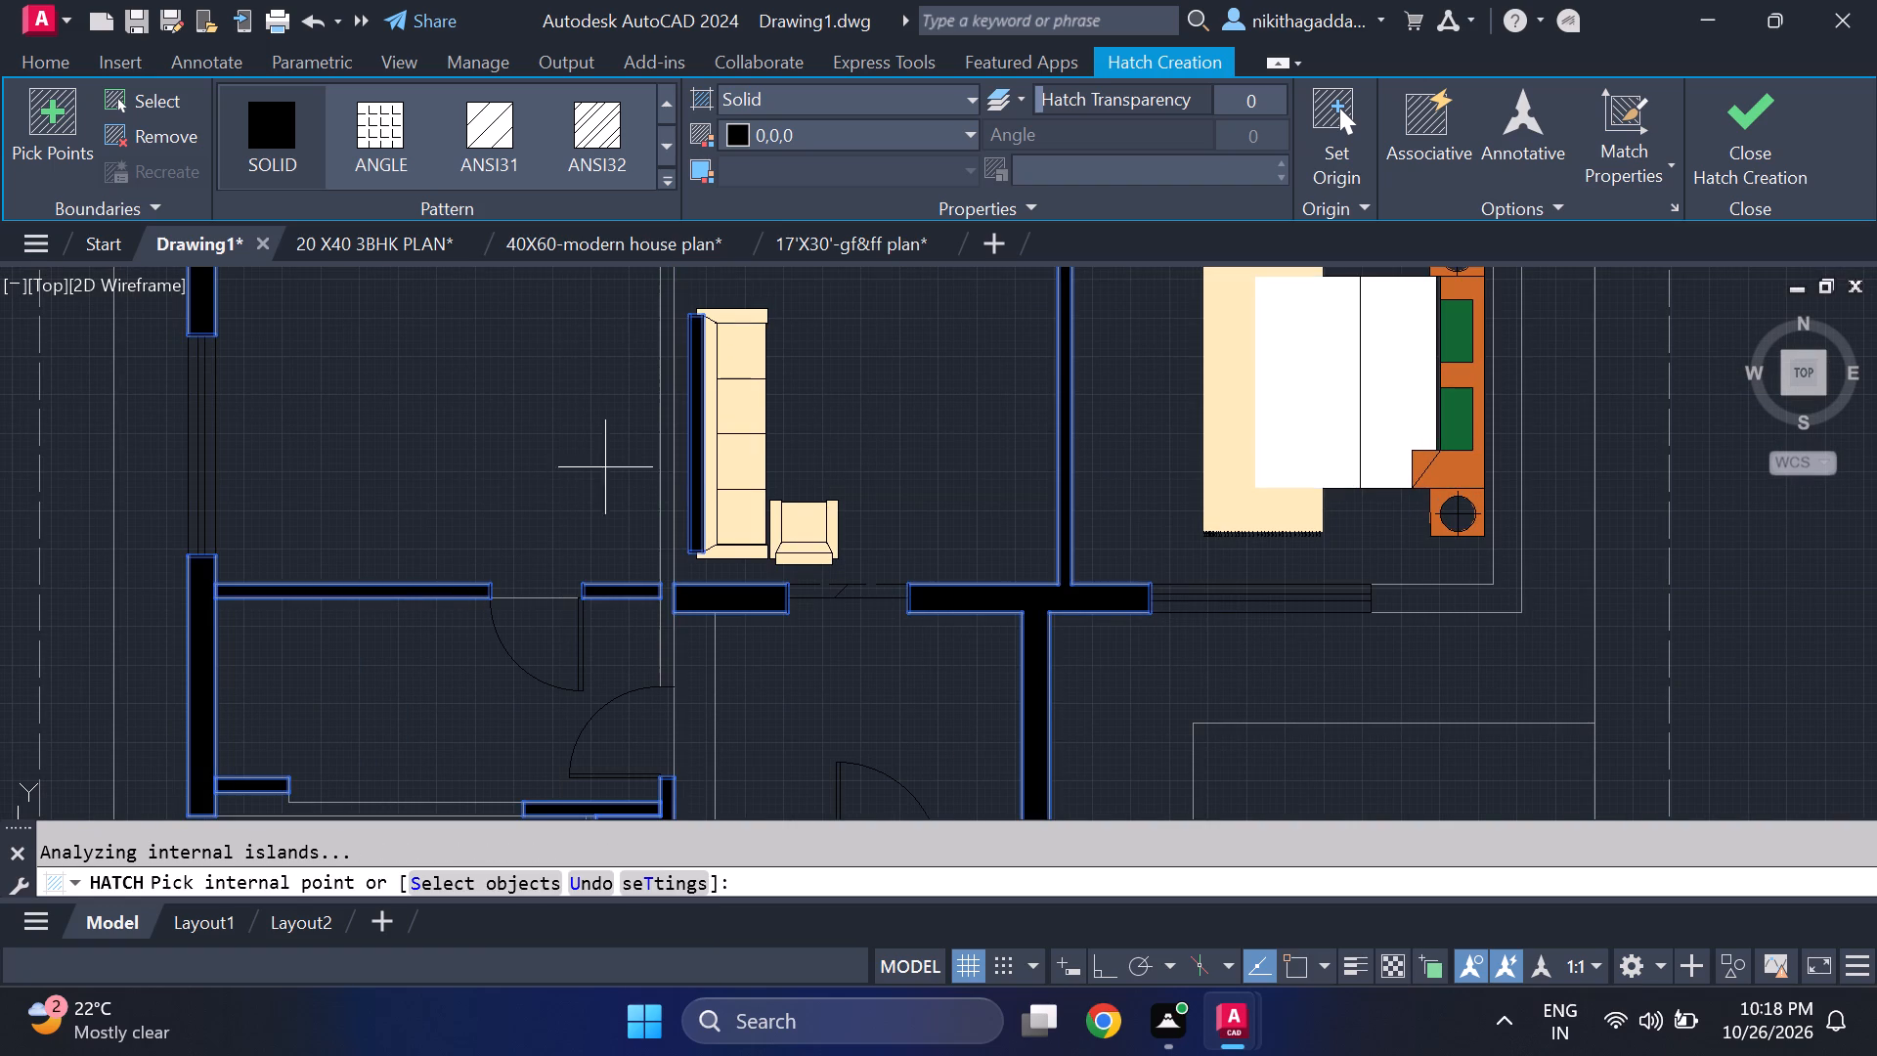
click(1773, 158)
Make walls the current layer and draw a short line closing the partition wall's open end at the lower-left room's east door.
middle_drag(855, 642, 856, 632)
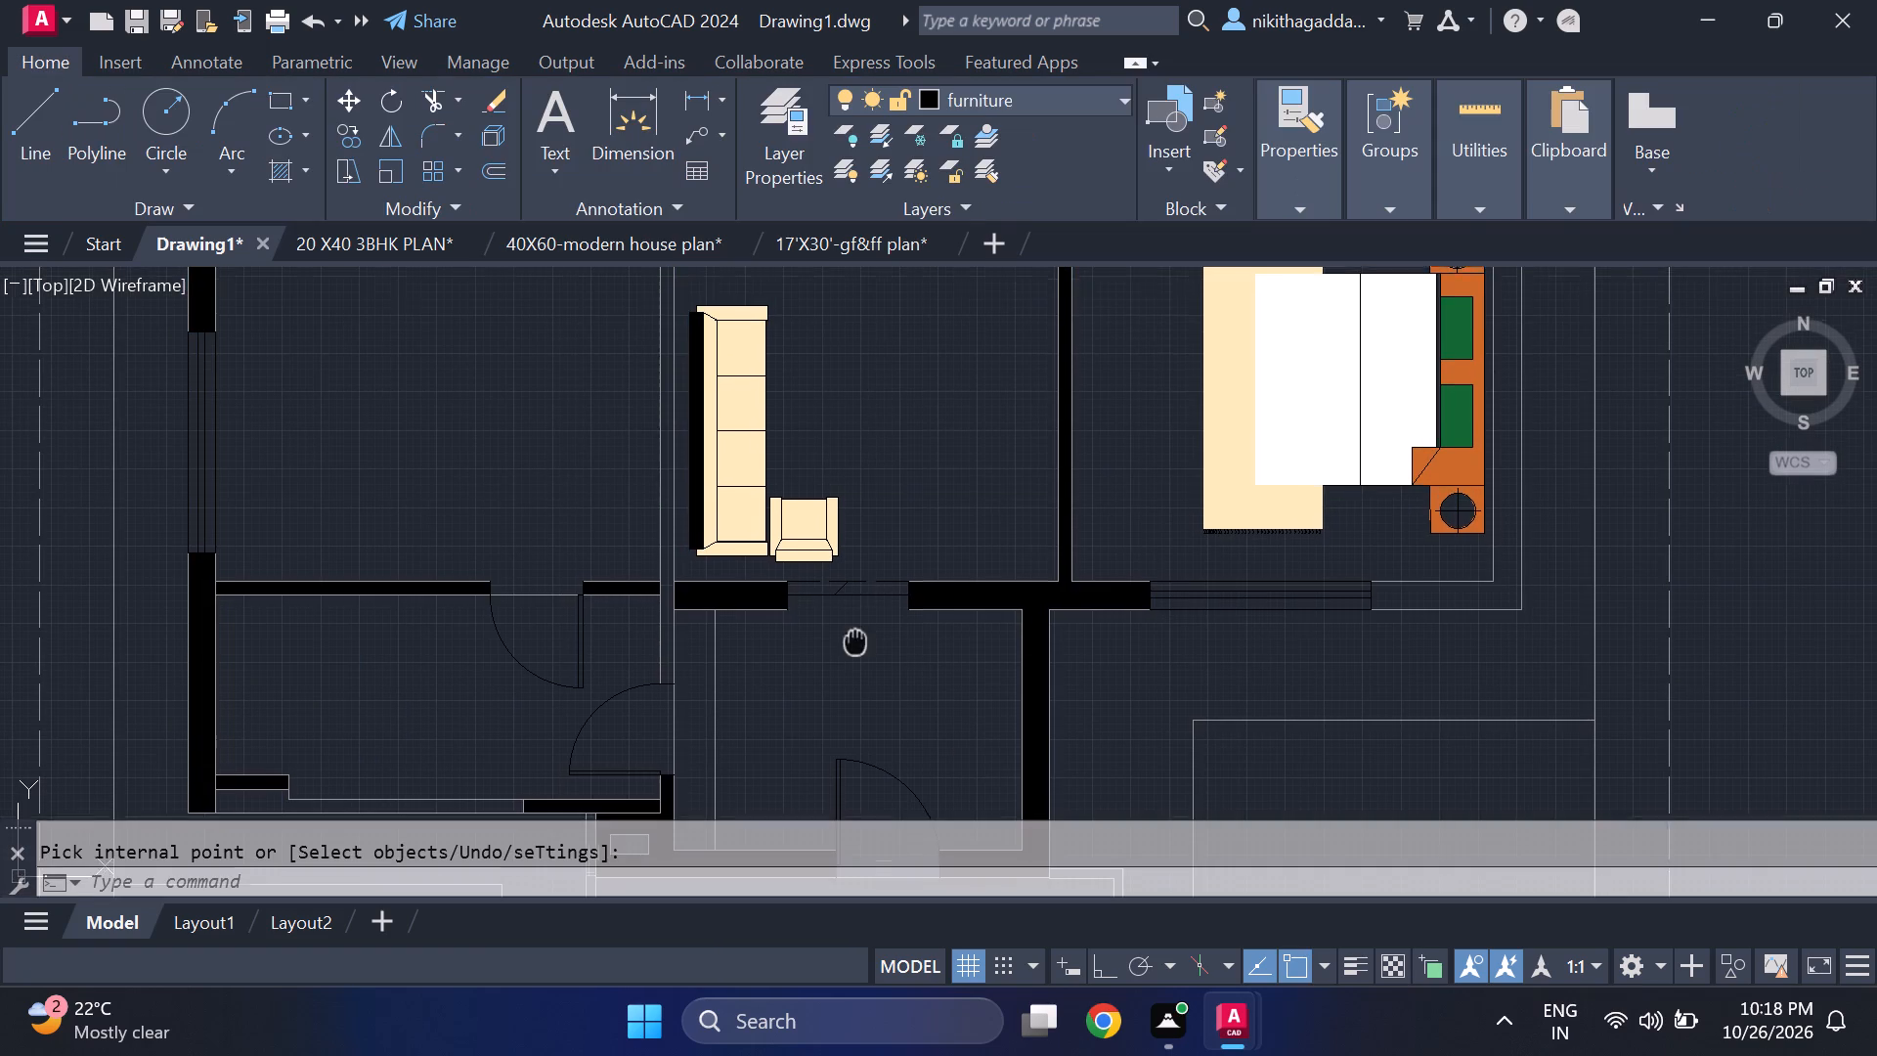
middle_drag(856, 632, 897, 542)
scroll(722, 555, down, 2)
scroll(714, 534, up, 2)
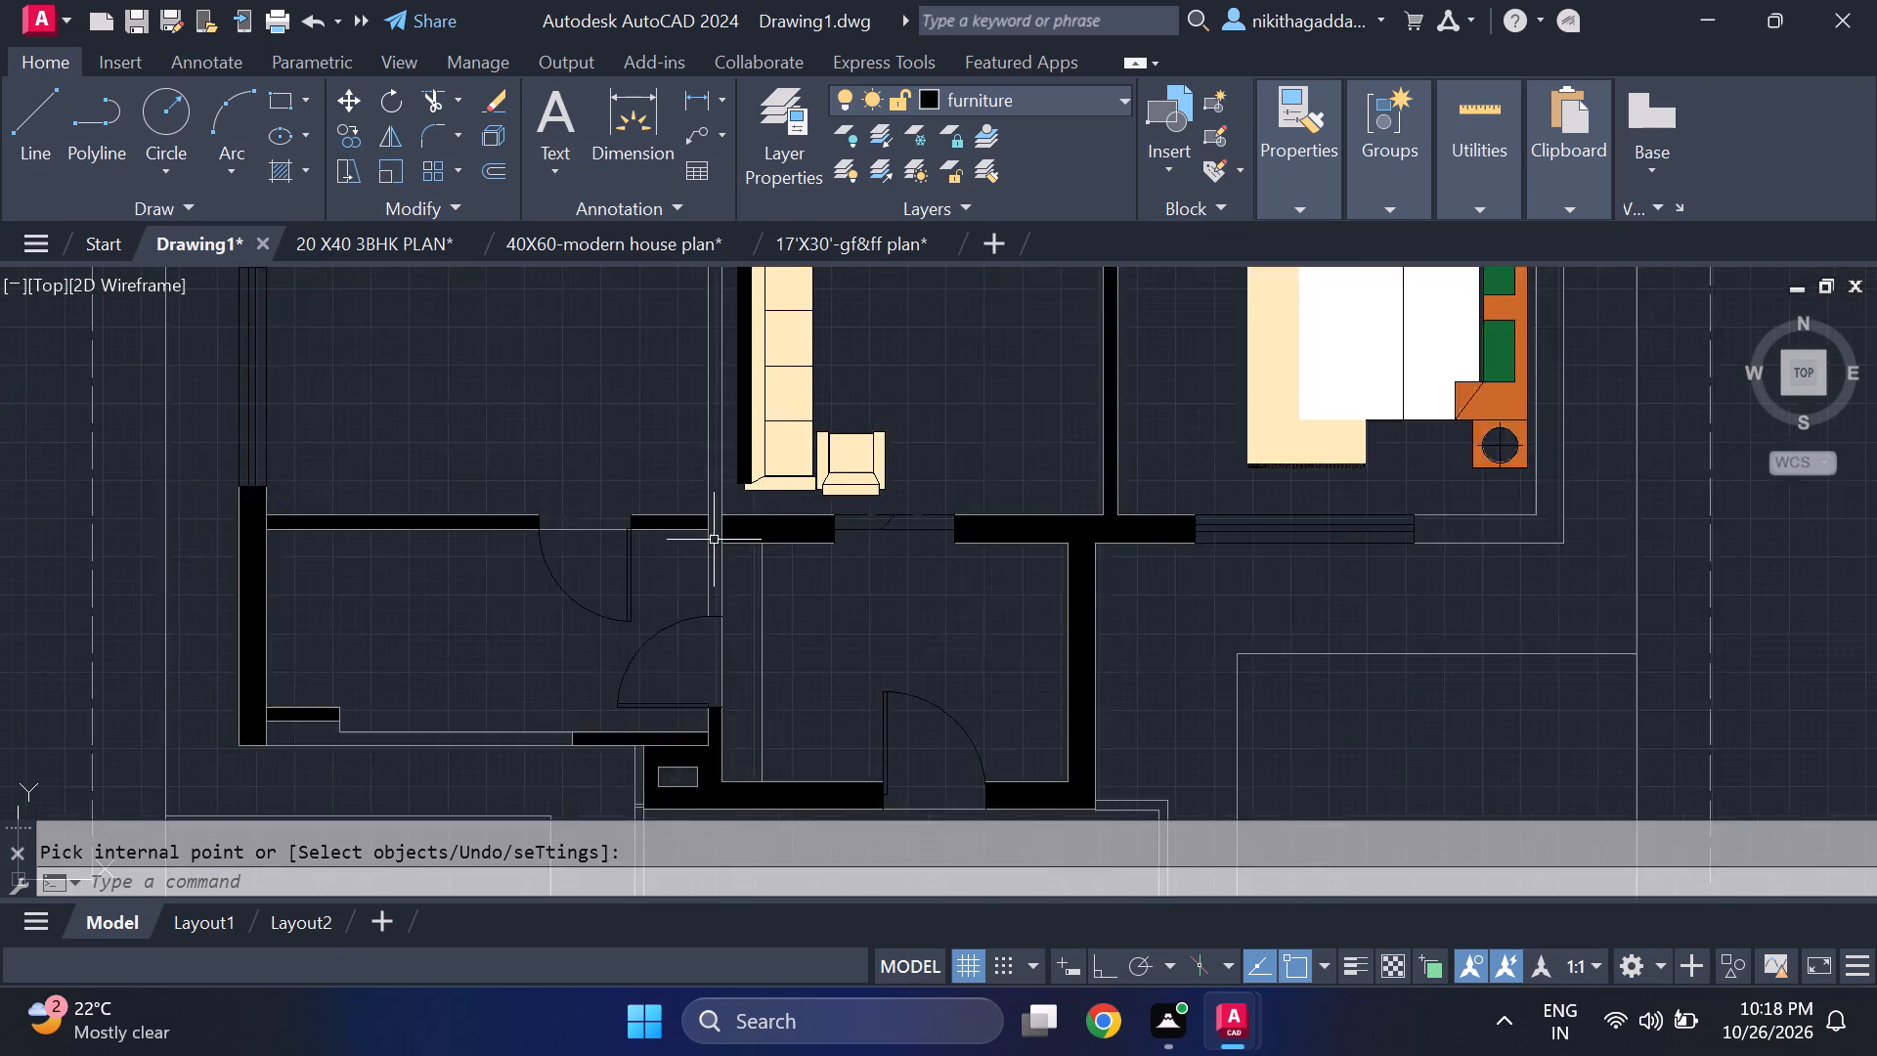
scroll(714, 540, up, 1)
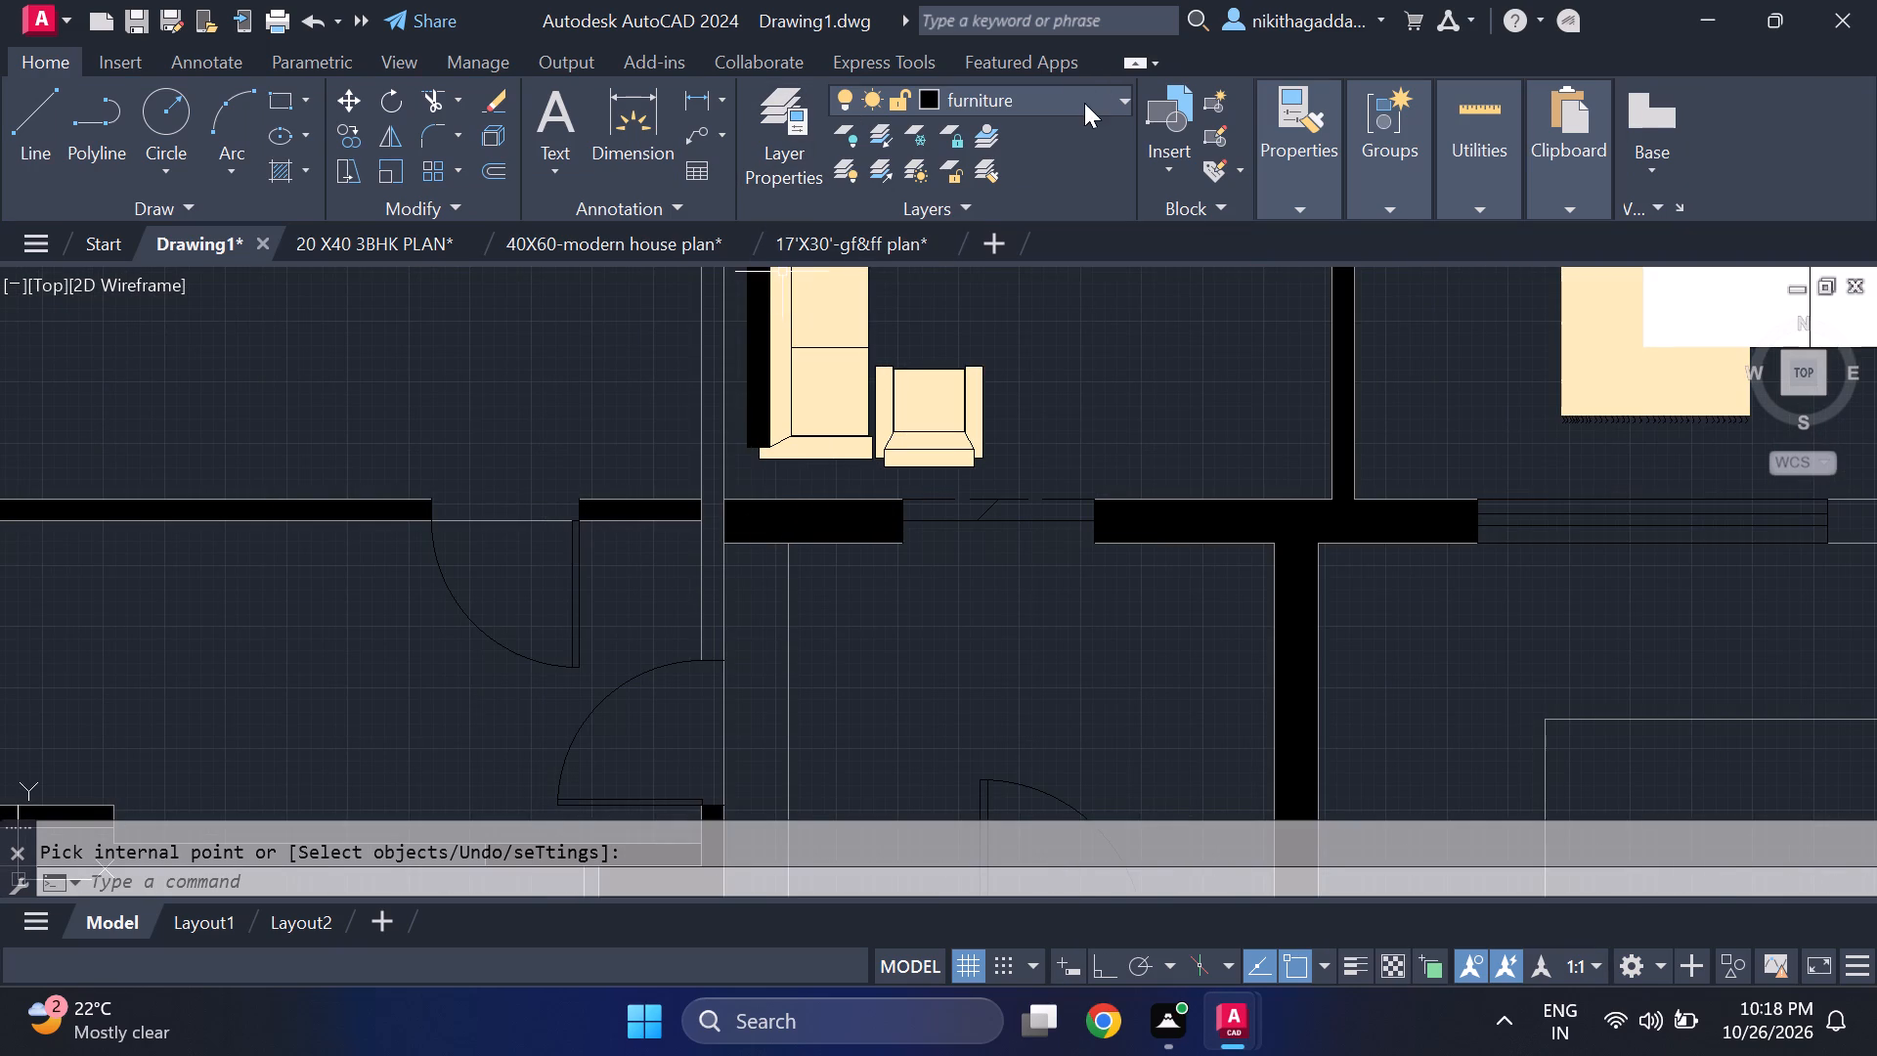
click(1083, 106)
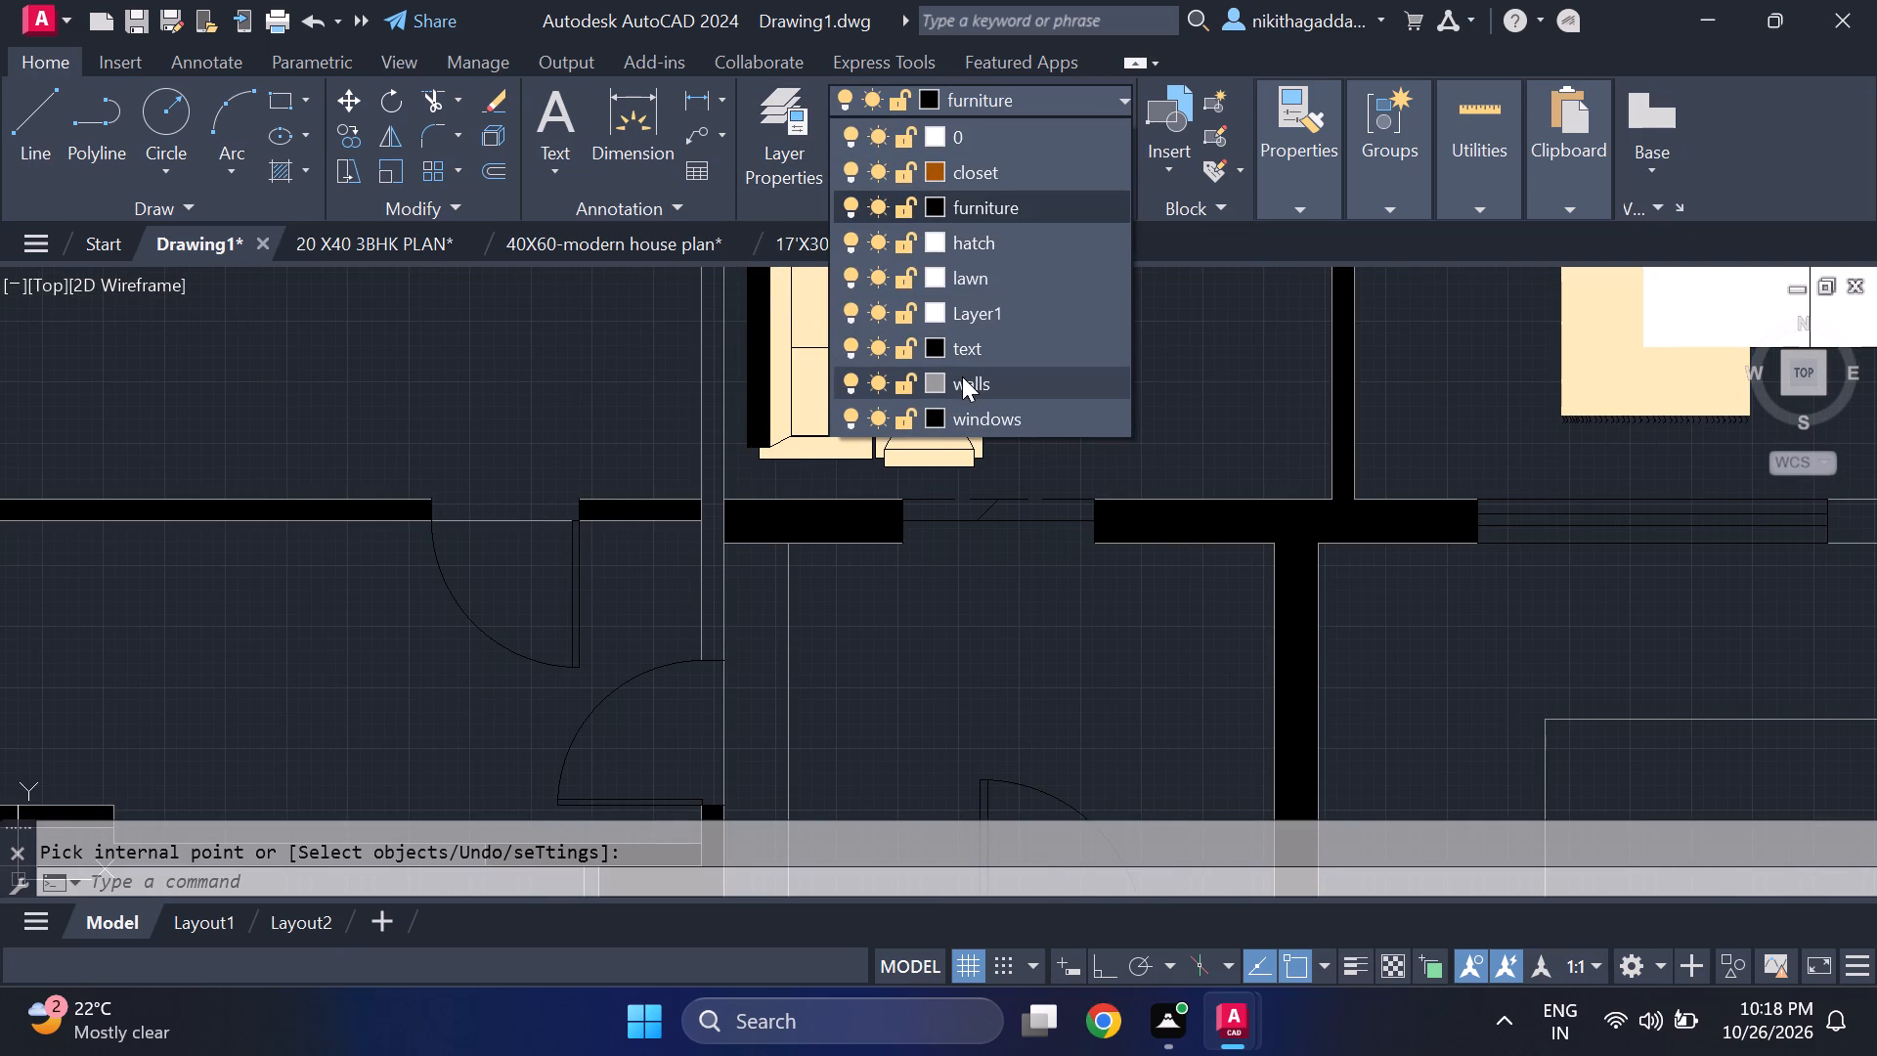
click(962, 376)
key(l)
key(Return)
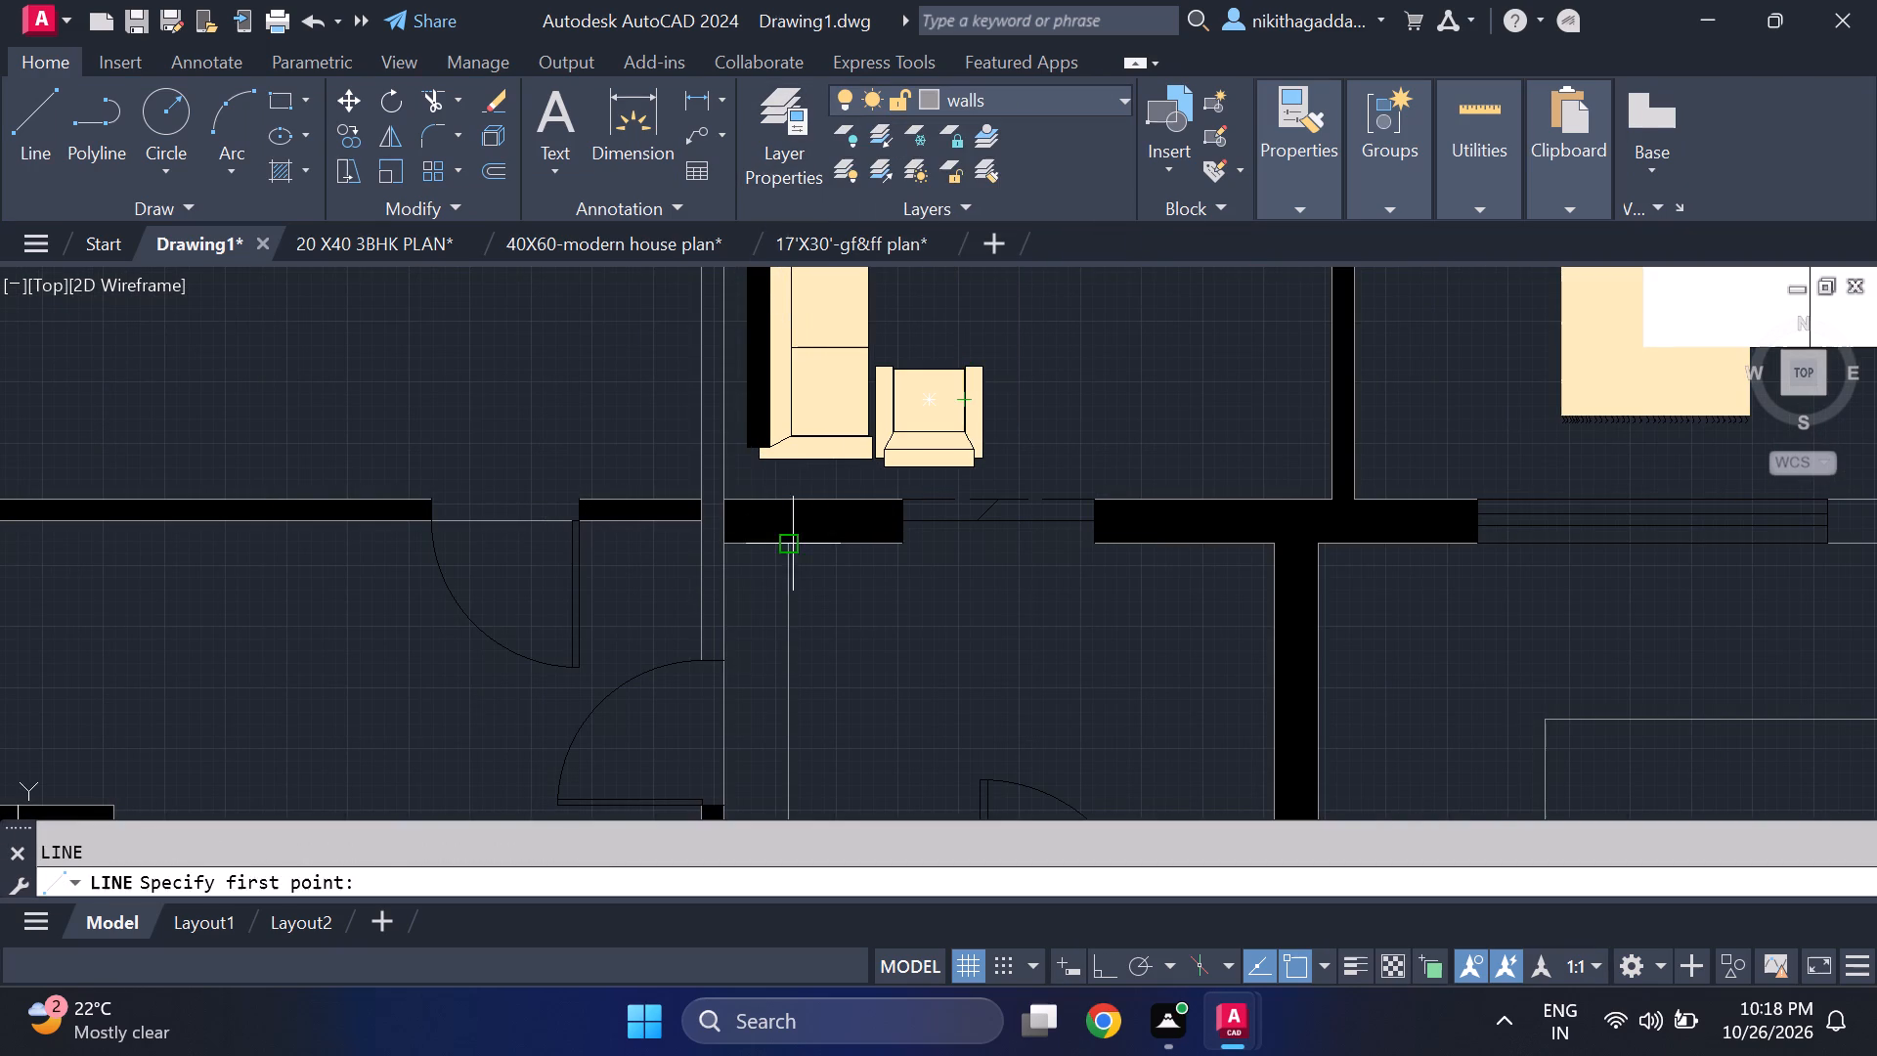
scroll(705, 684, up, 2)
click(698, 629)
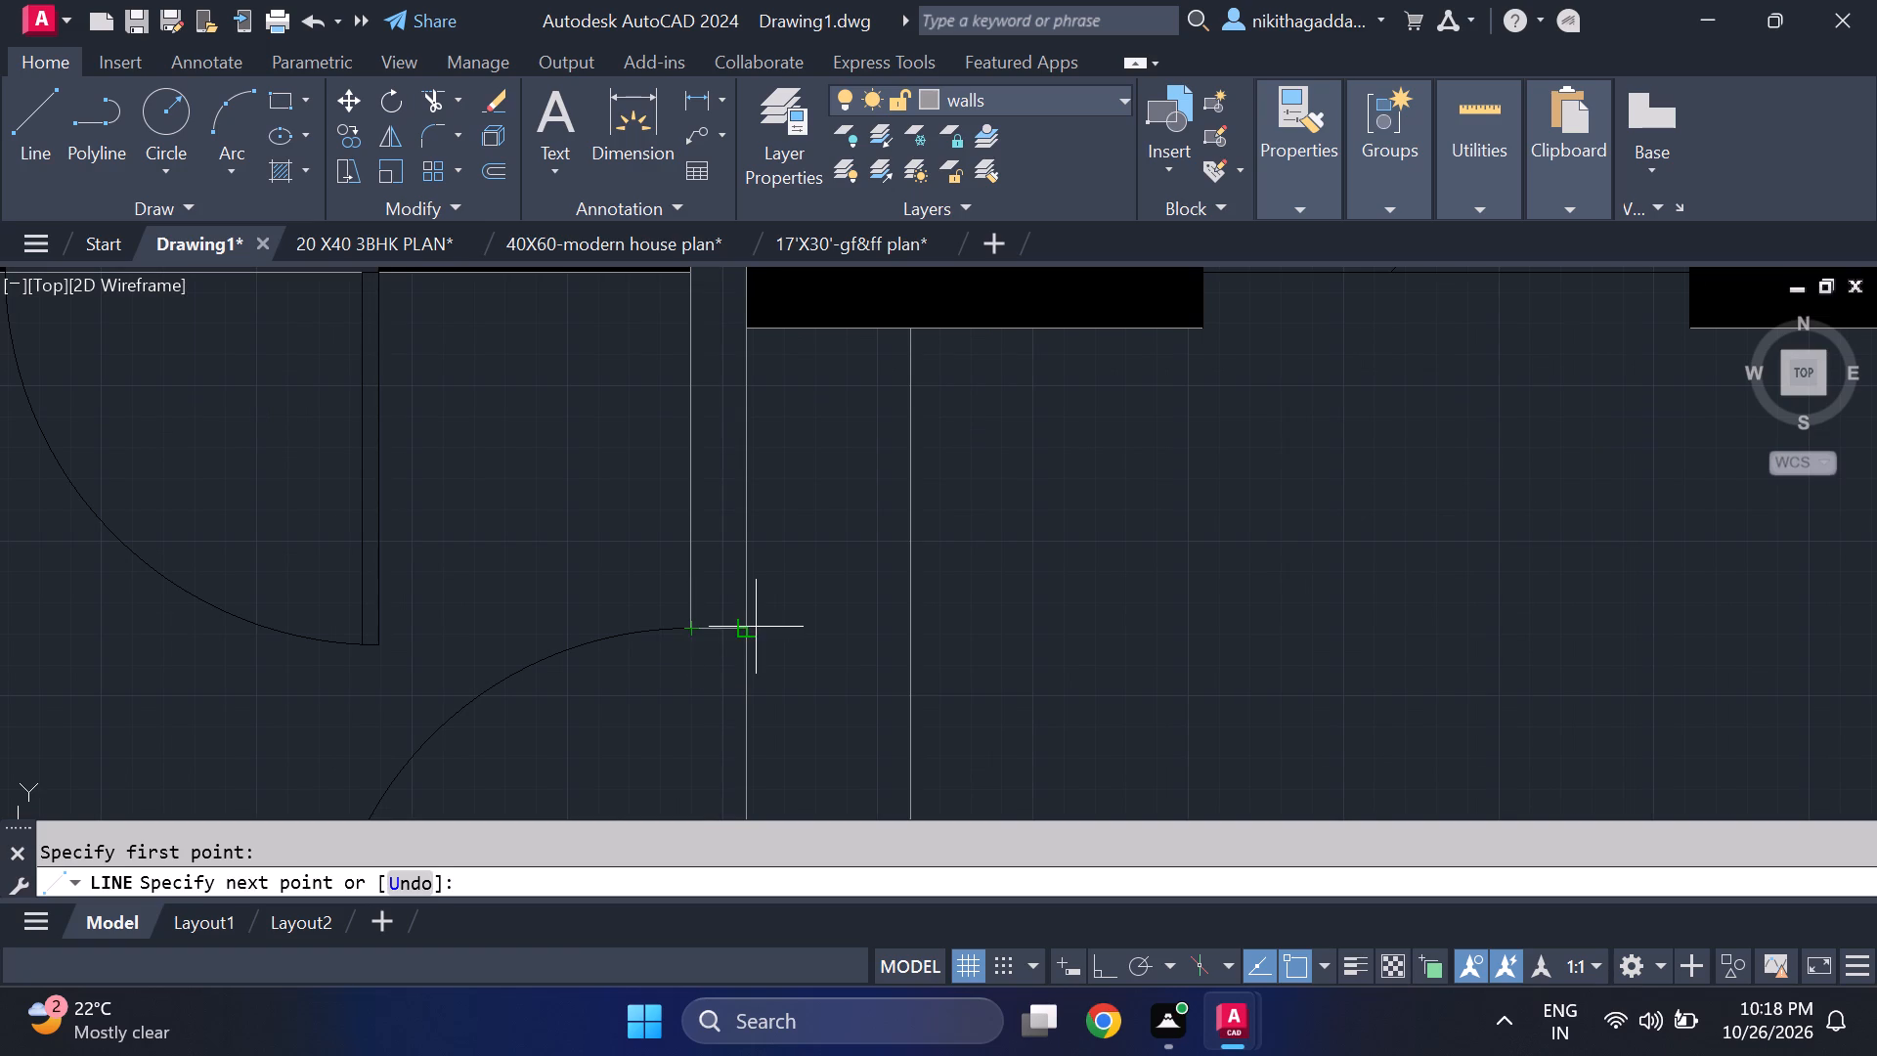
click(752, 623)
key(Escape)
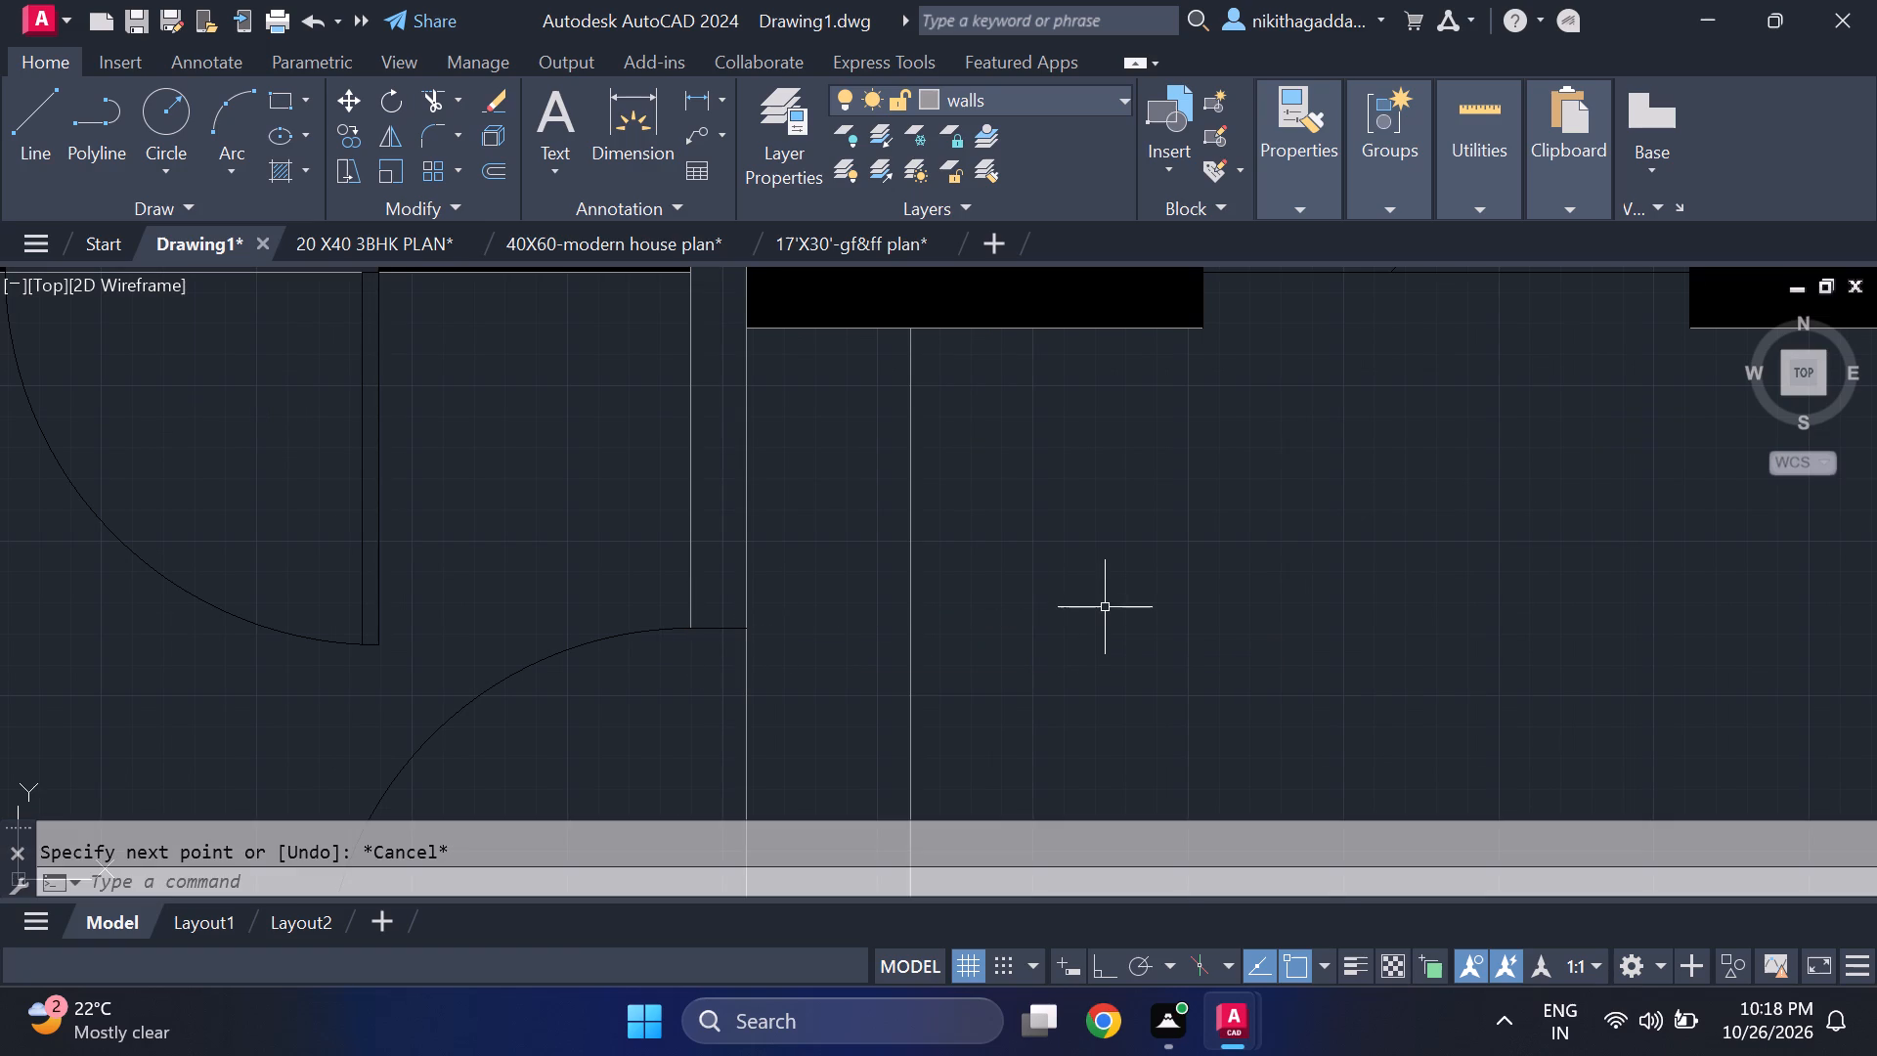
Start a new solid black hatch and try filling the closed-off partition wall beside the sofa.
text(hatch)
key(Return)
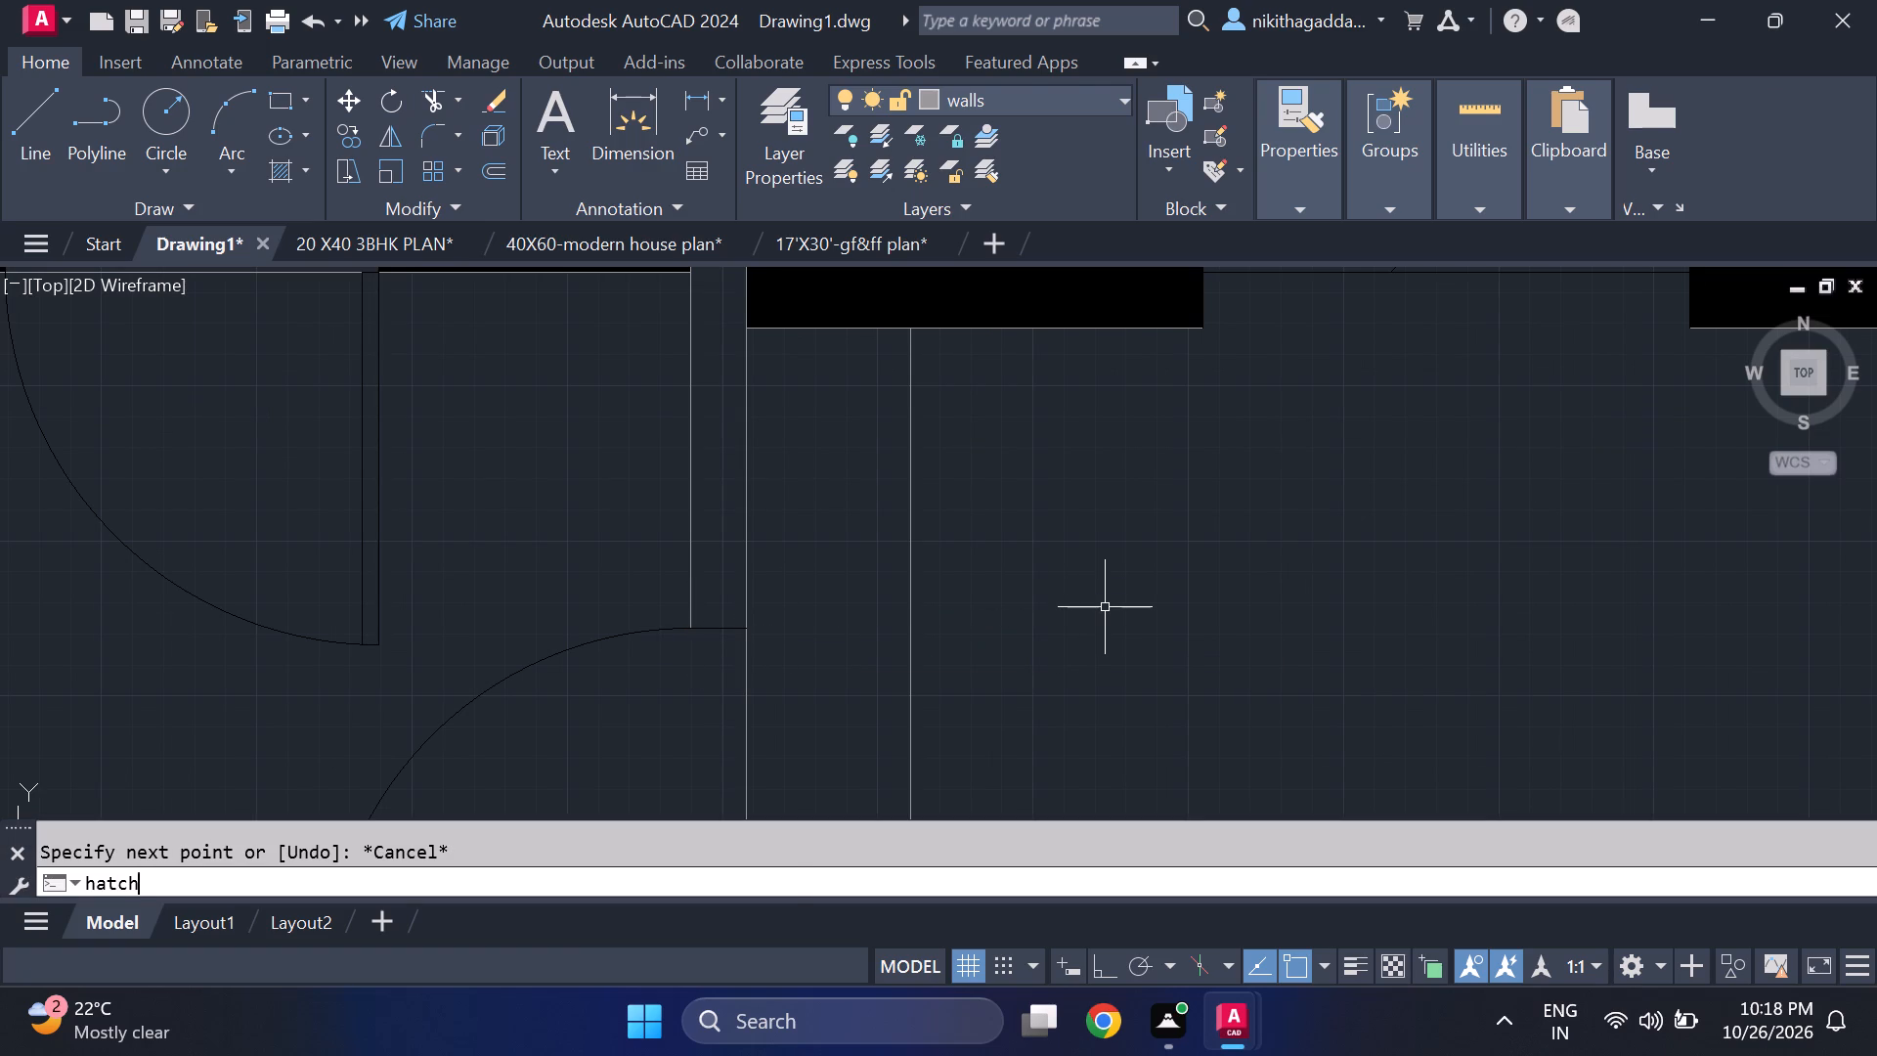
click(716, 457)
click(716, 457)
scroll(715, 454, down, 4)
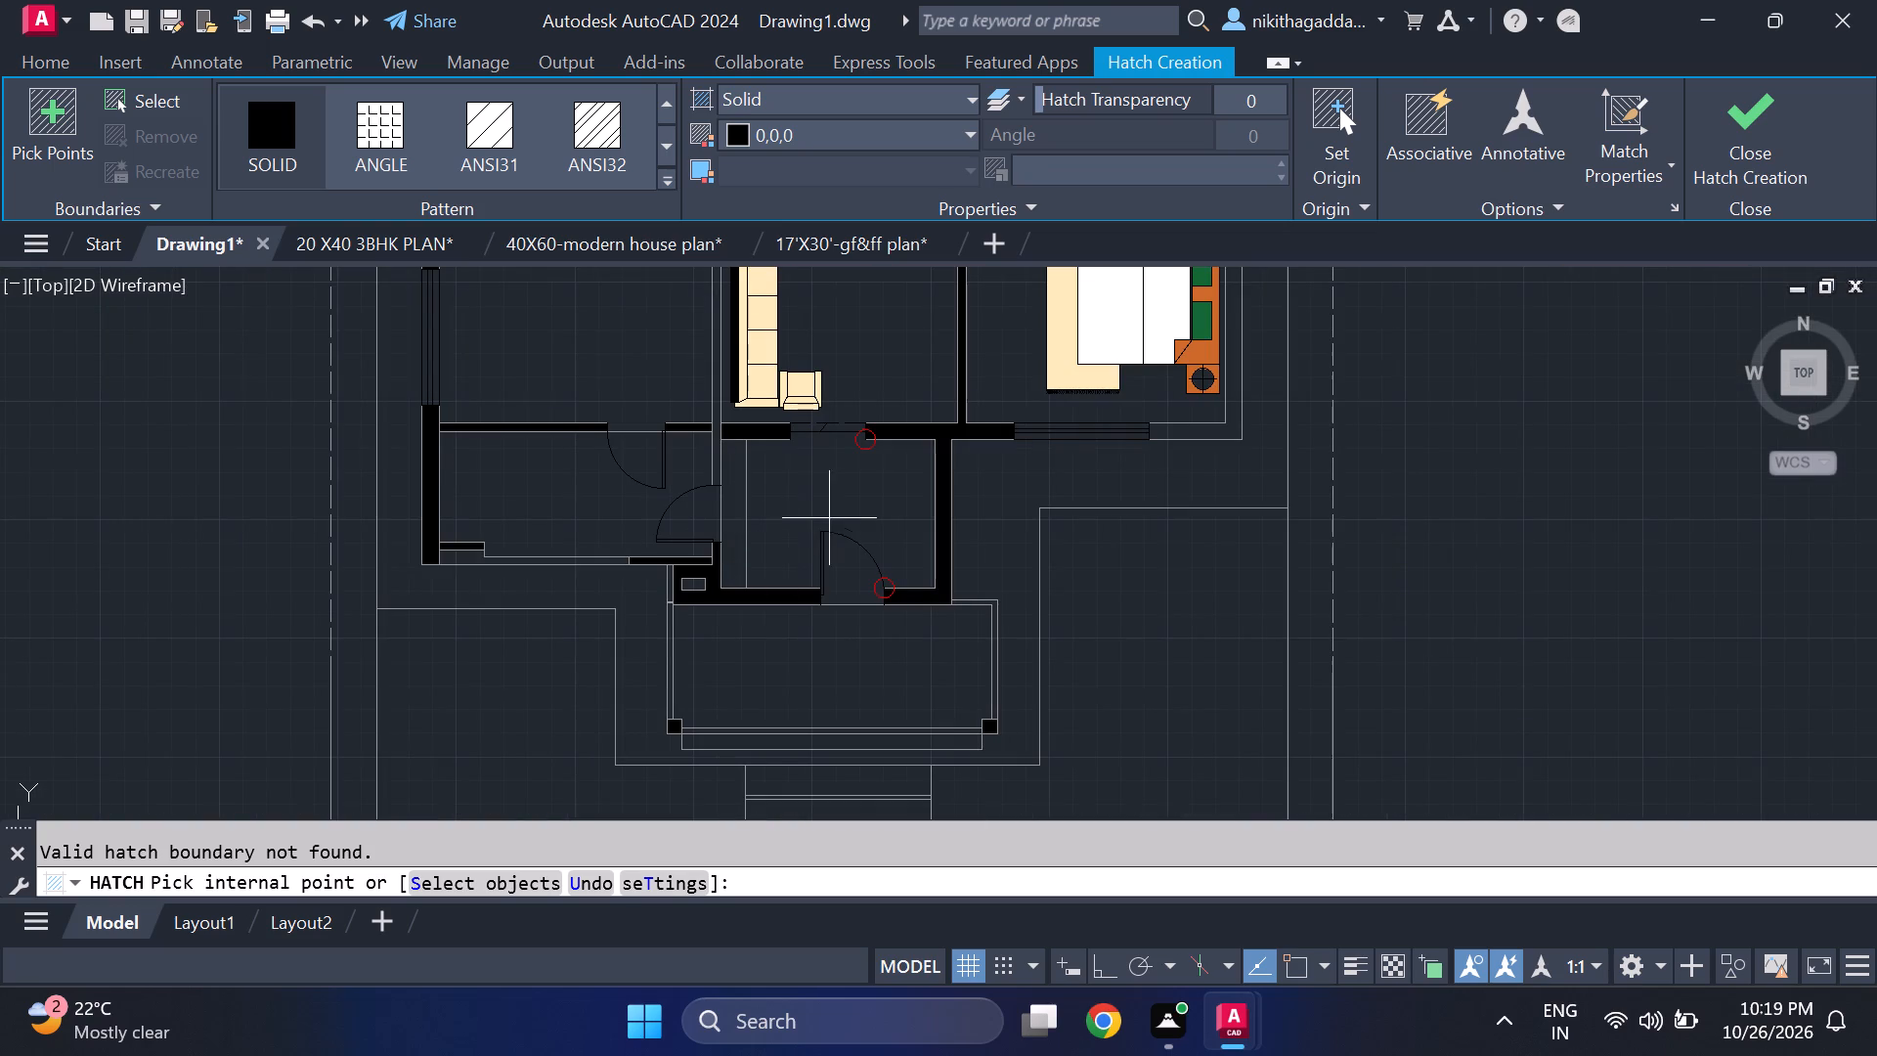
middle_drag(831, 518, 803, 736)
middle_click(804, 770)
middle_drag(656, 443, 697, 500)
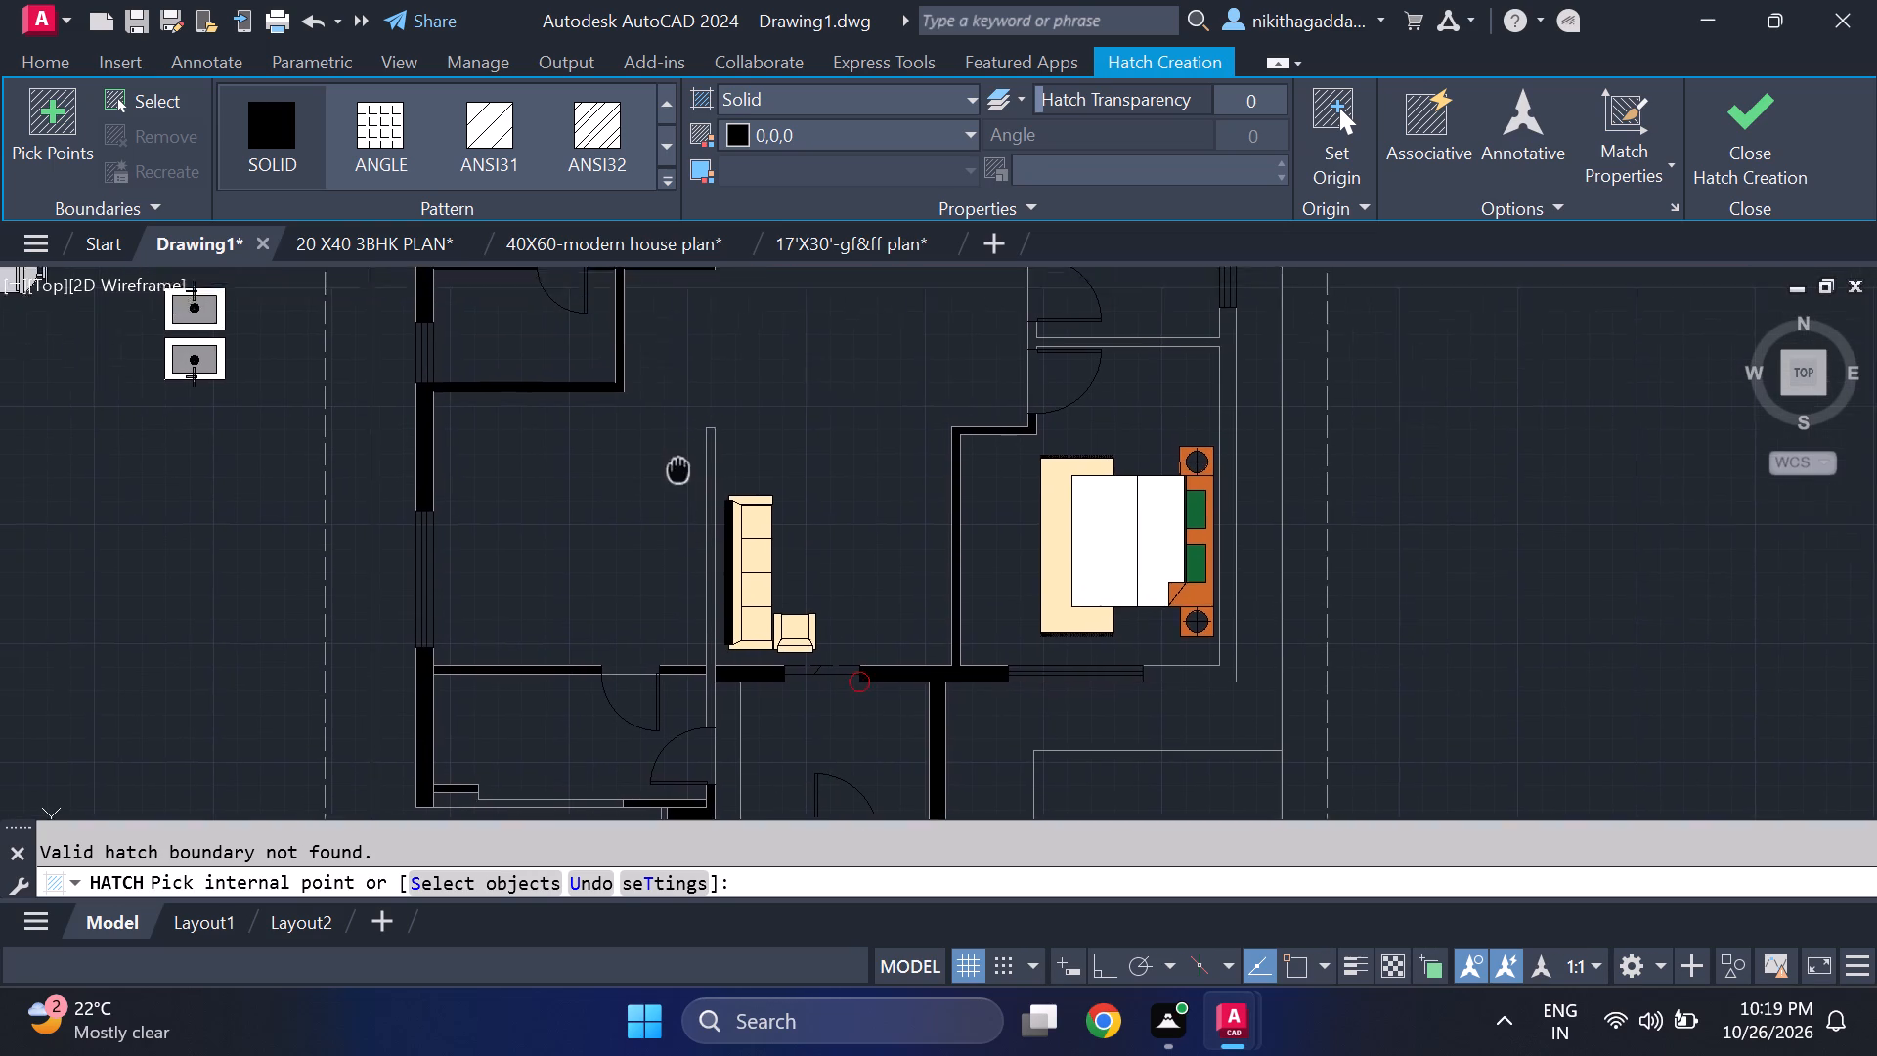
middle_drag(697, 500, 753, 720)
Fill the southeast bedroom's outer east wall and the walls around the small room above it with solid black hatch.
middle_drag(1039, 643, 688, 463)
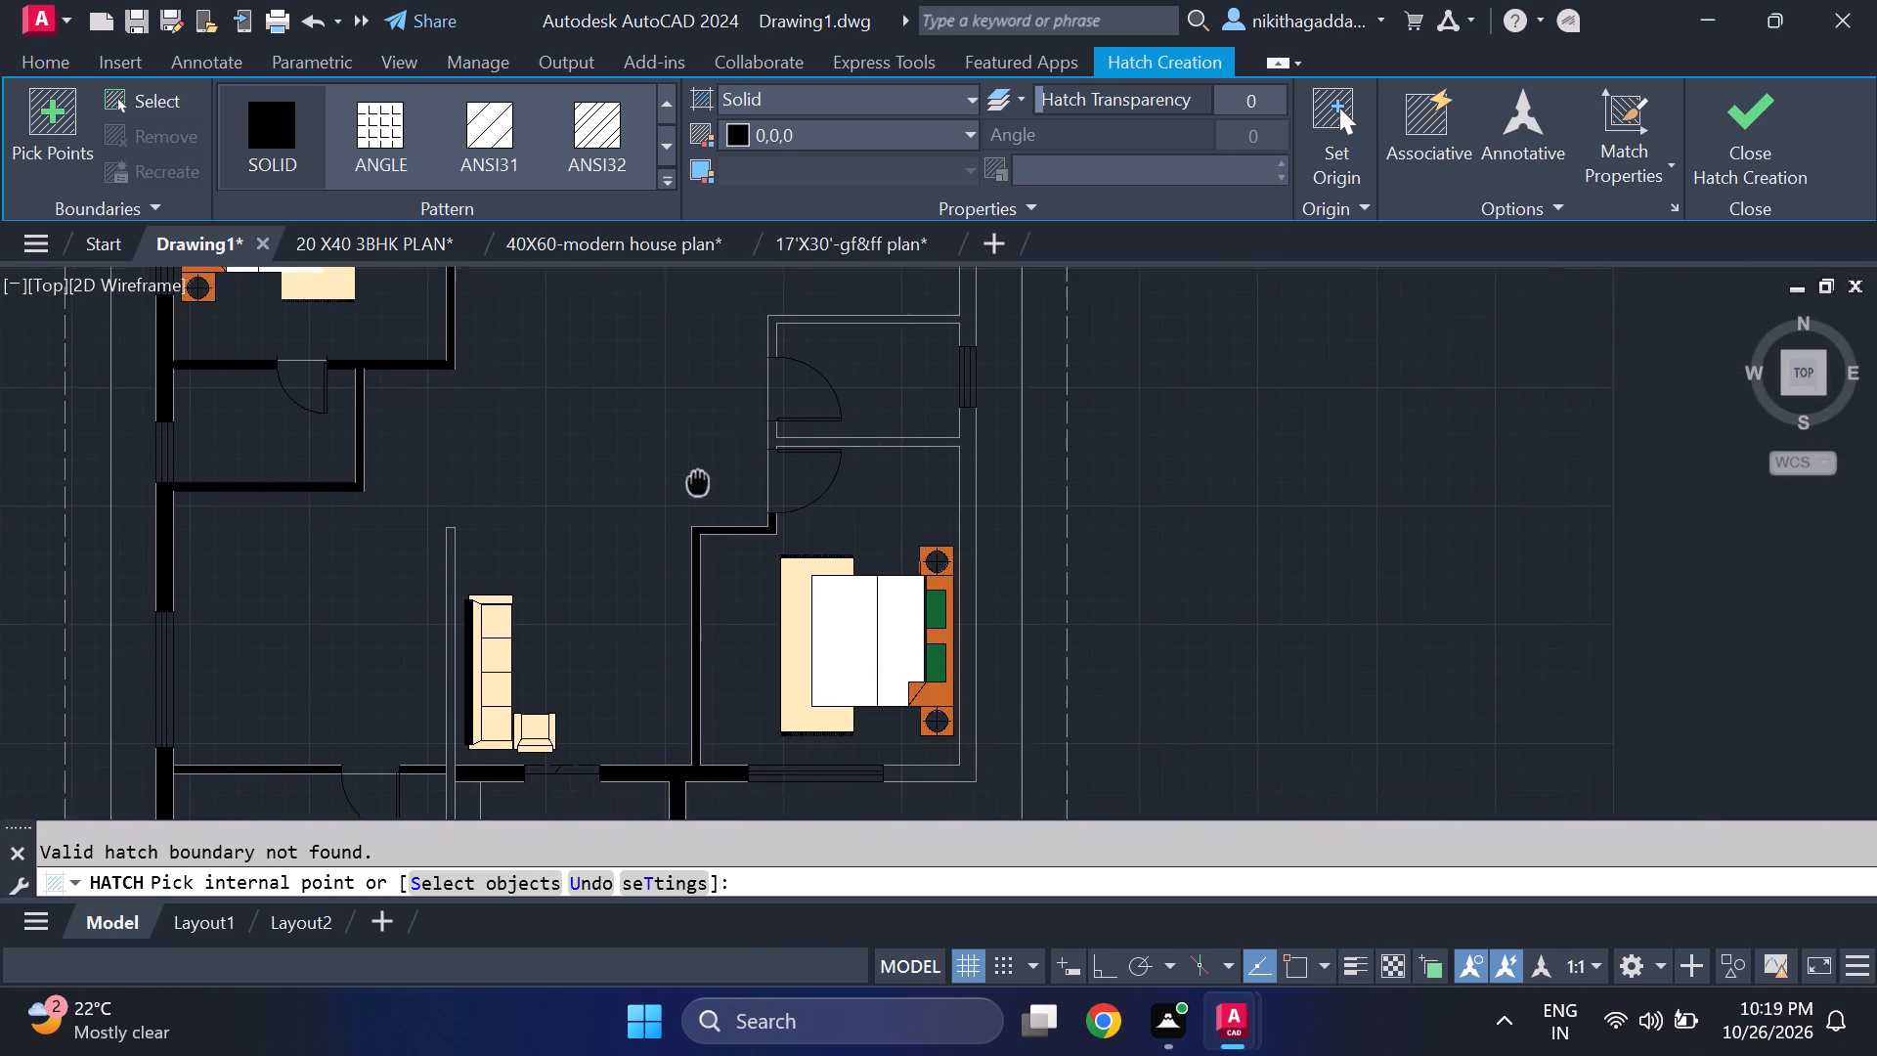
middle_drag(688, 463, 677, 435)
middle_drag(837, 604, 758, 526)
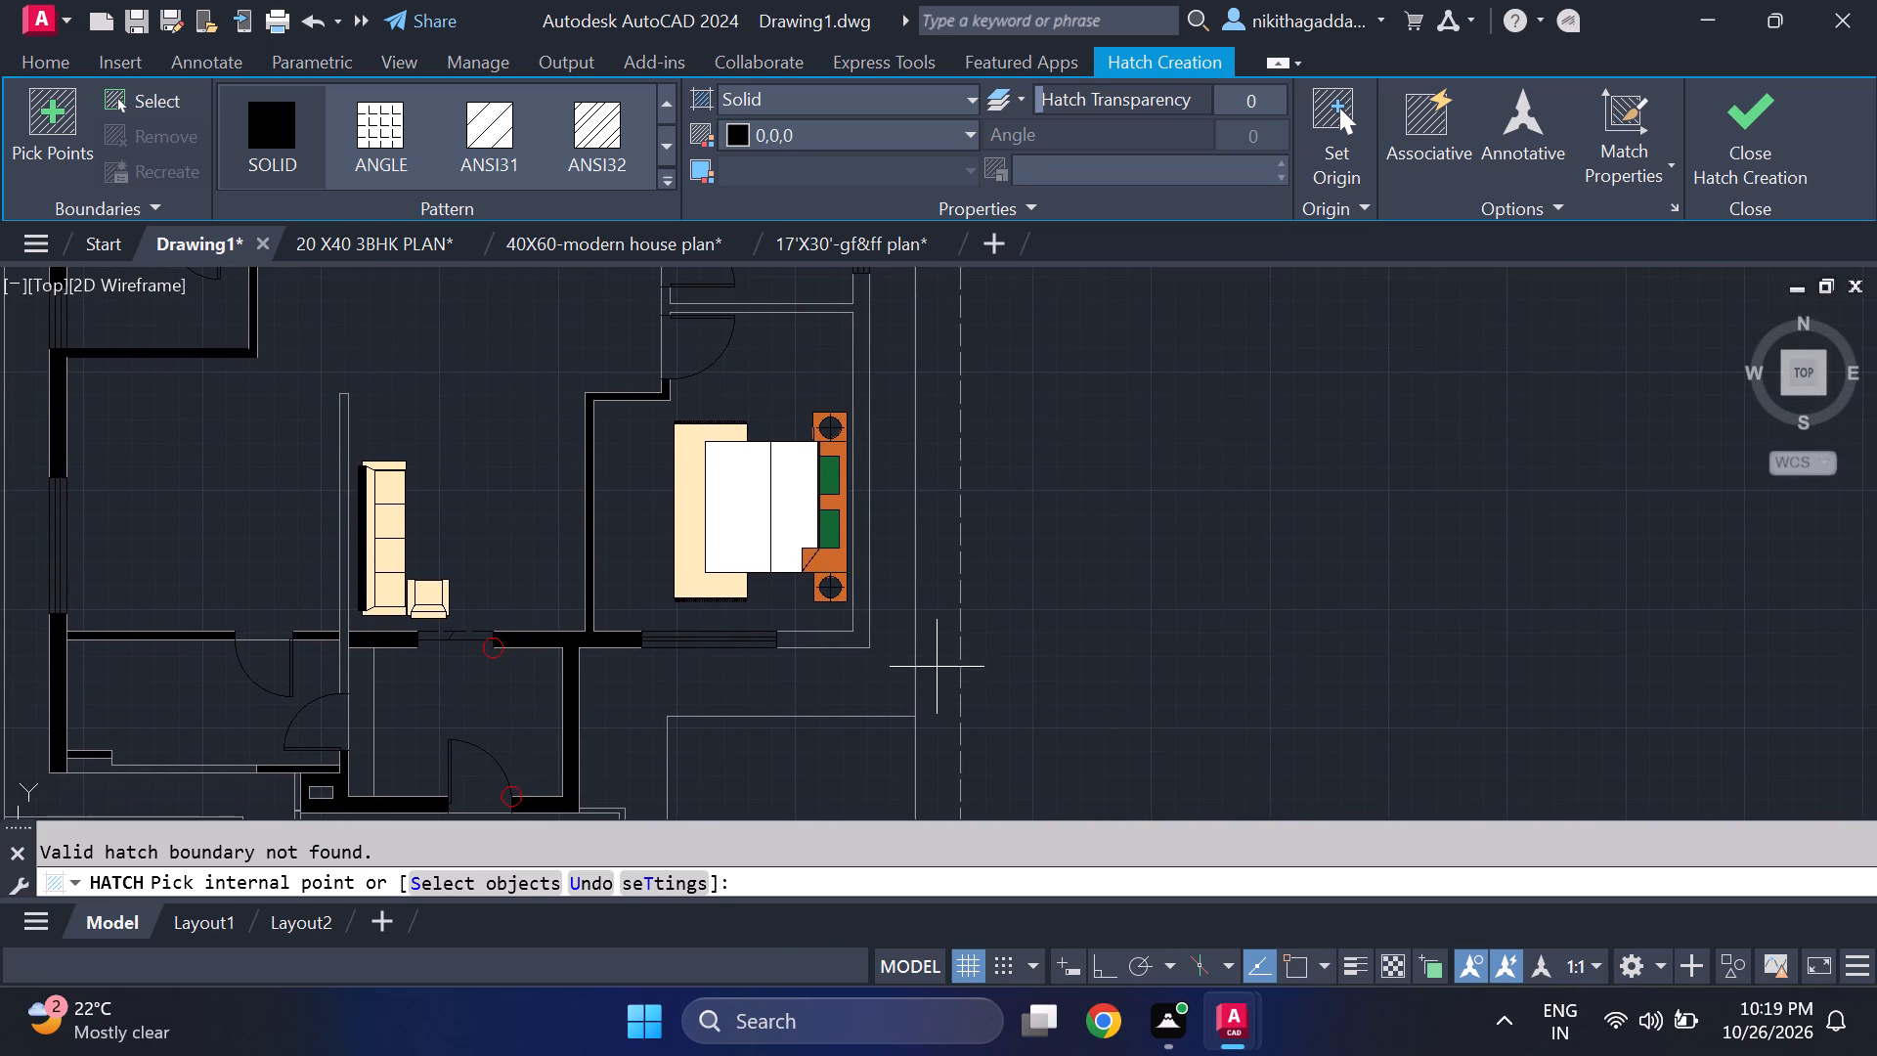
click(830, 643)
middle_drag(847, 460, 862, 721)
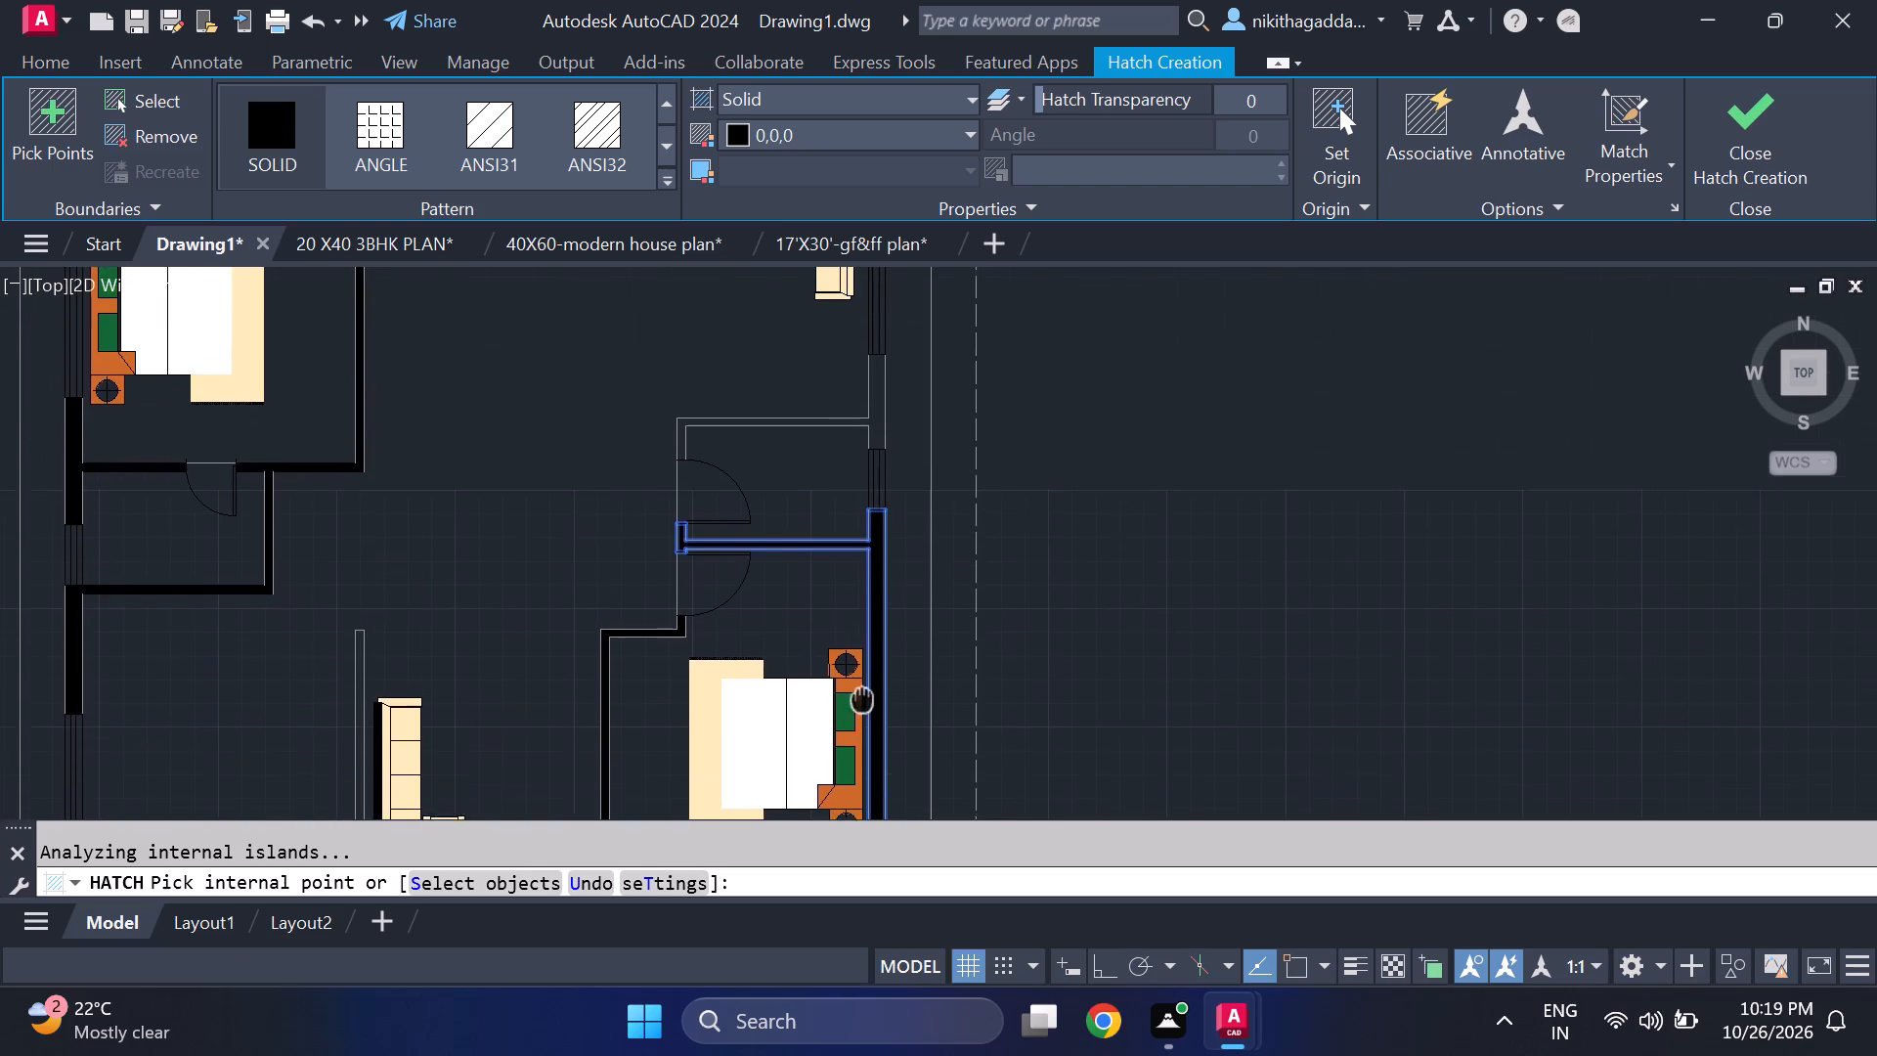
middle_drag(862, 721, 862, 728)
click(847, 453)
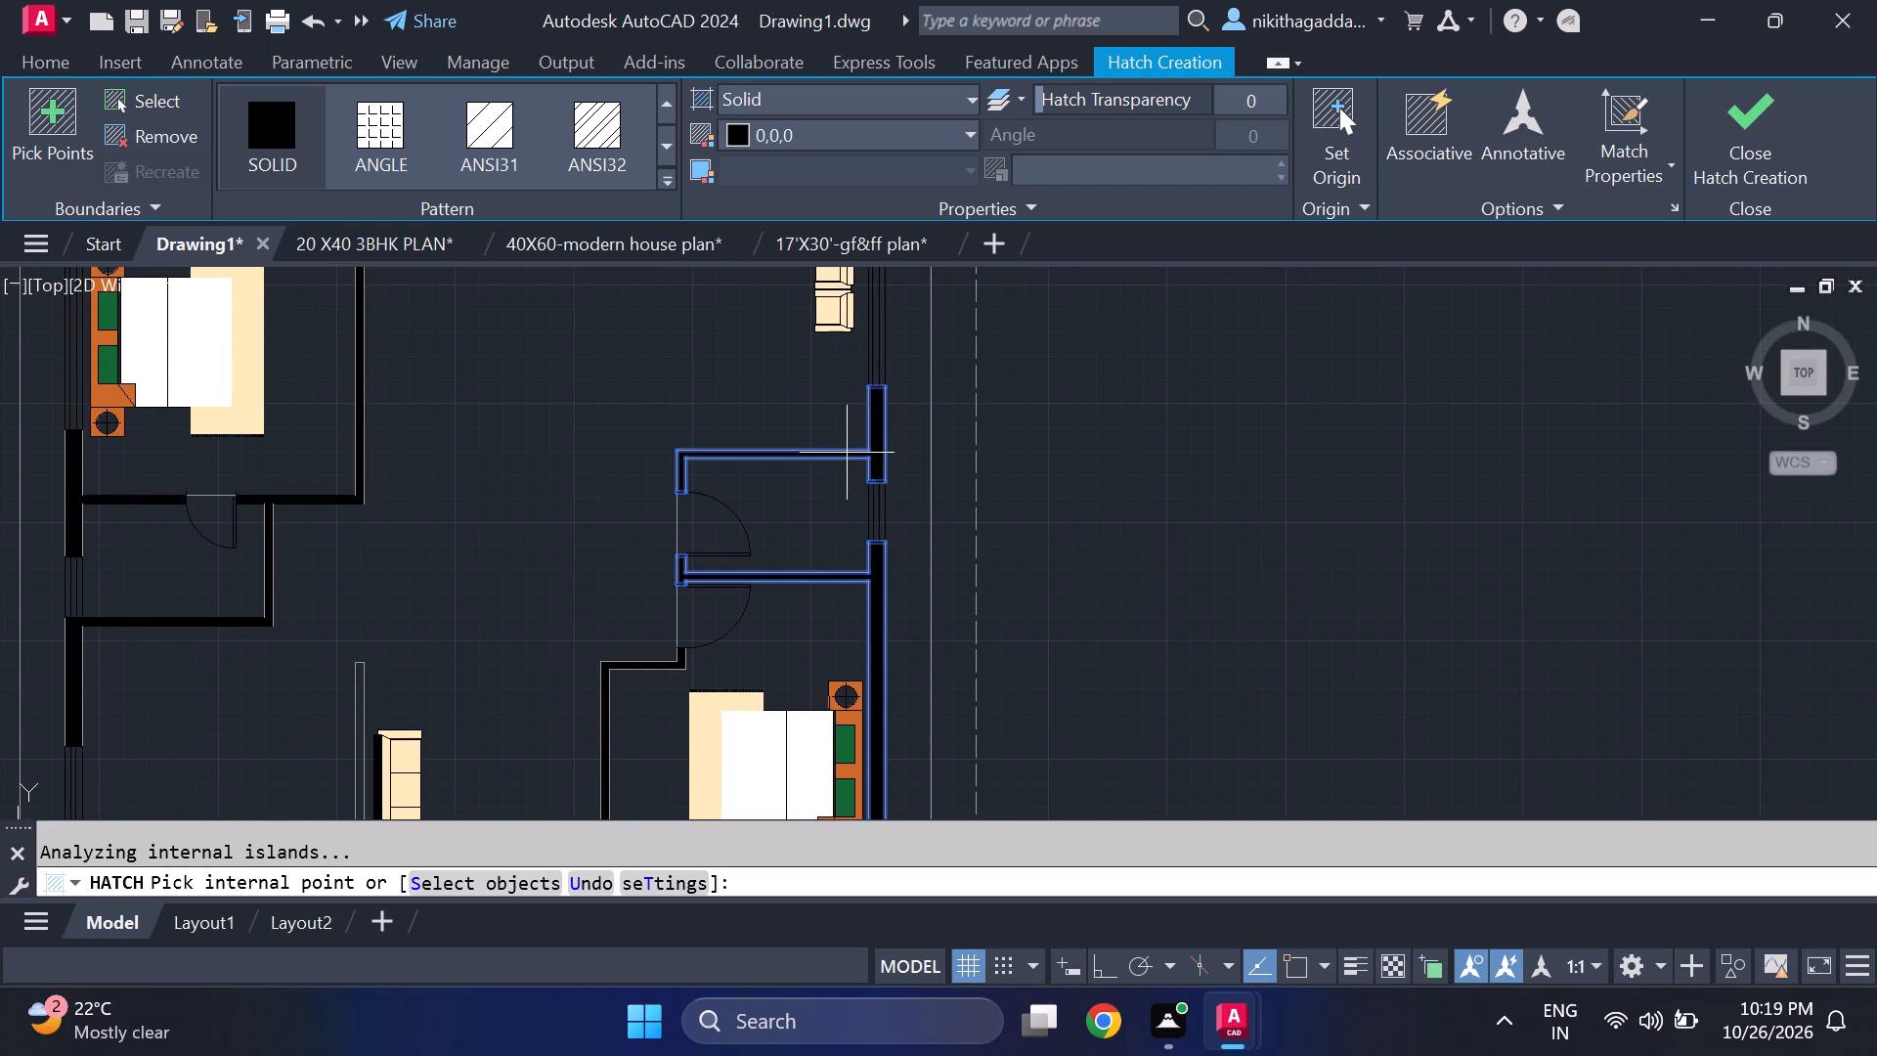
Fill the northeast bedroom's west, south and outer east walls, including the connected north wall sections, with solid black hatch.
middle_drag(783, 415, 795, 602)
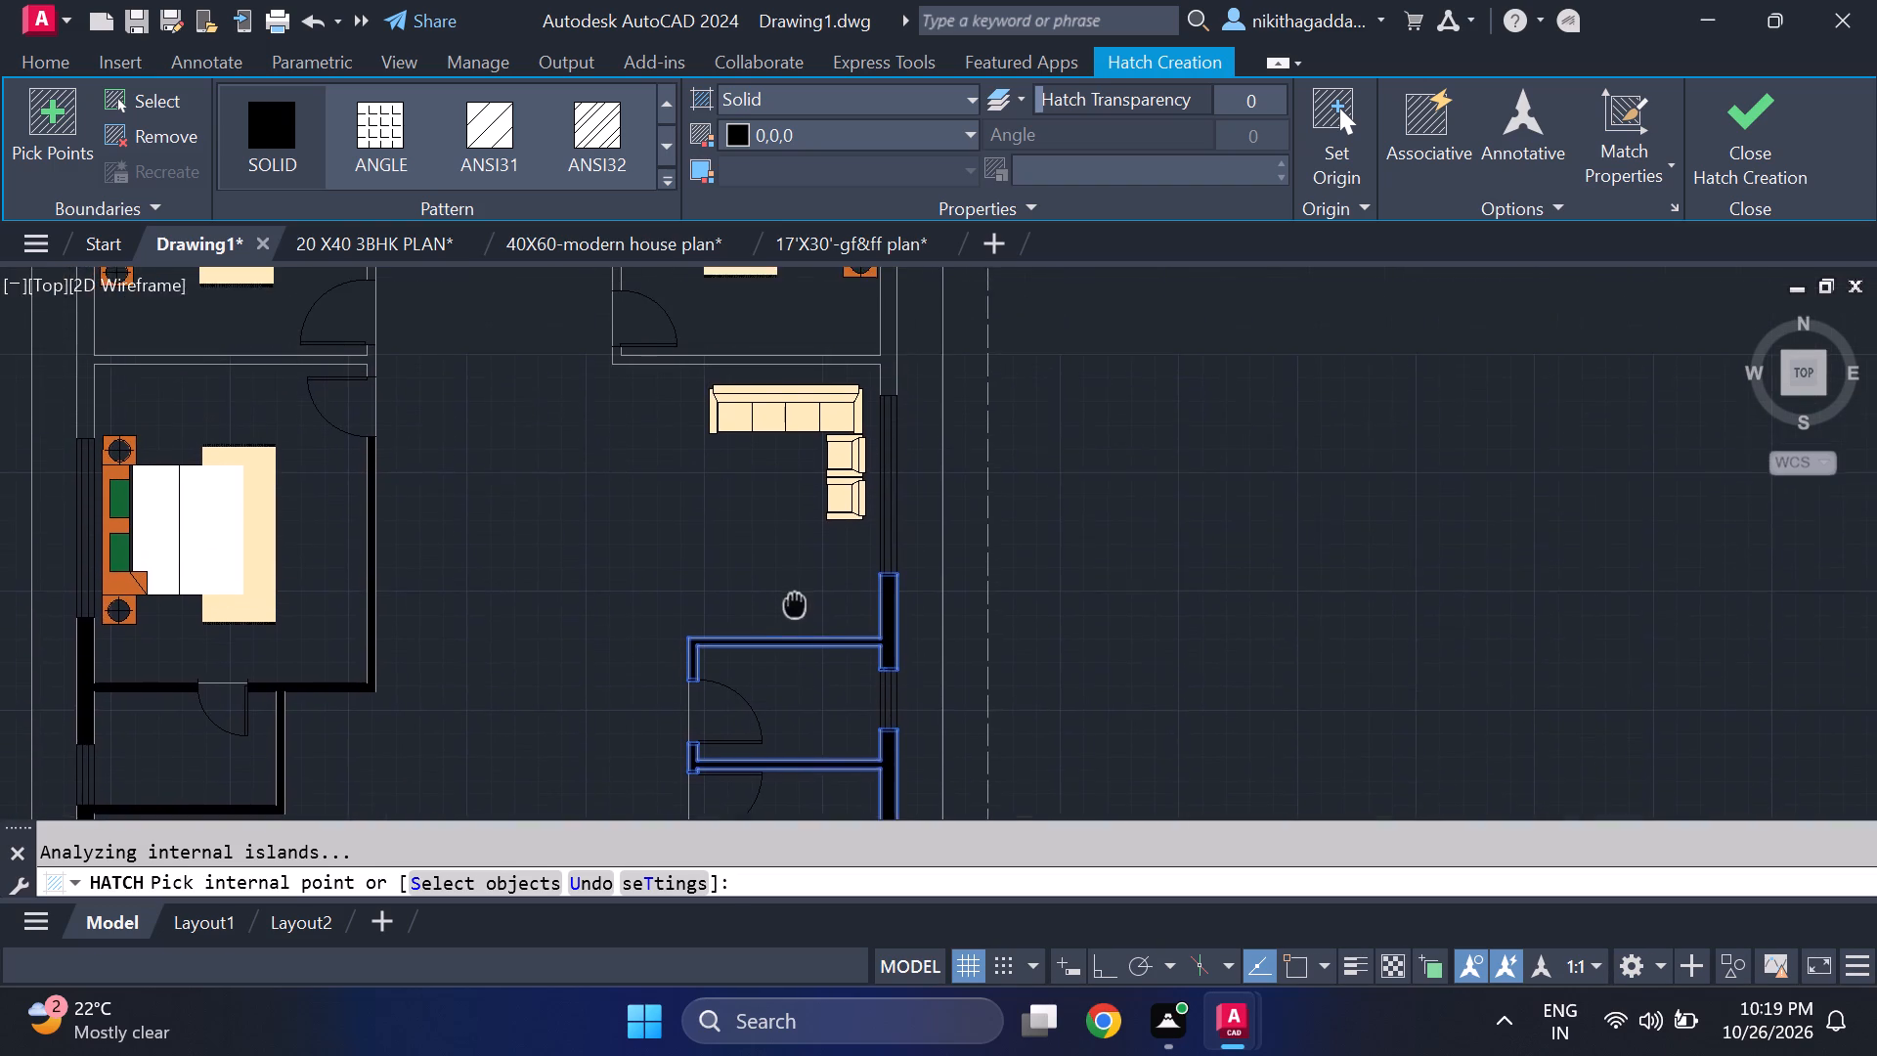
middle_drag(795, 602, 793, 666)
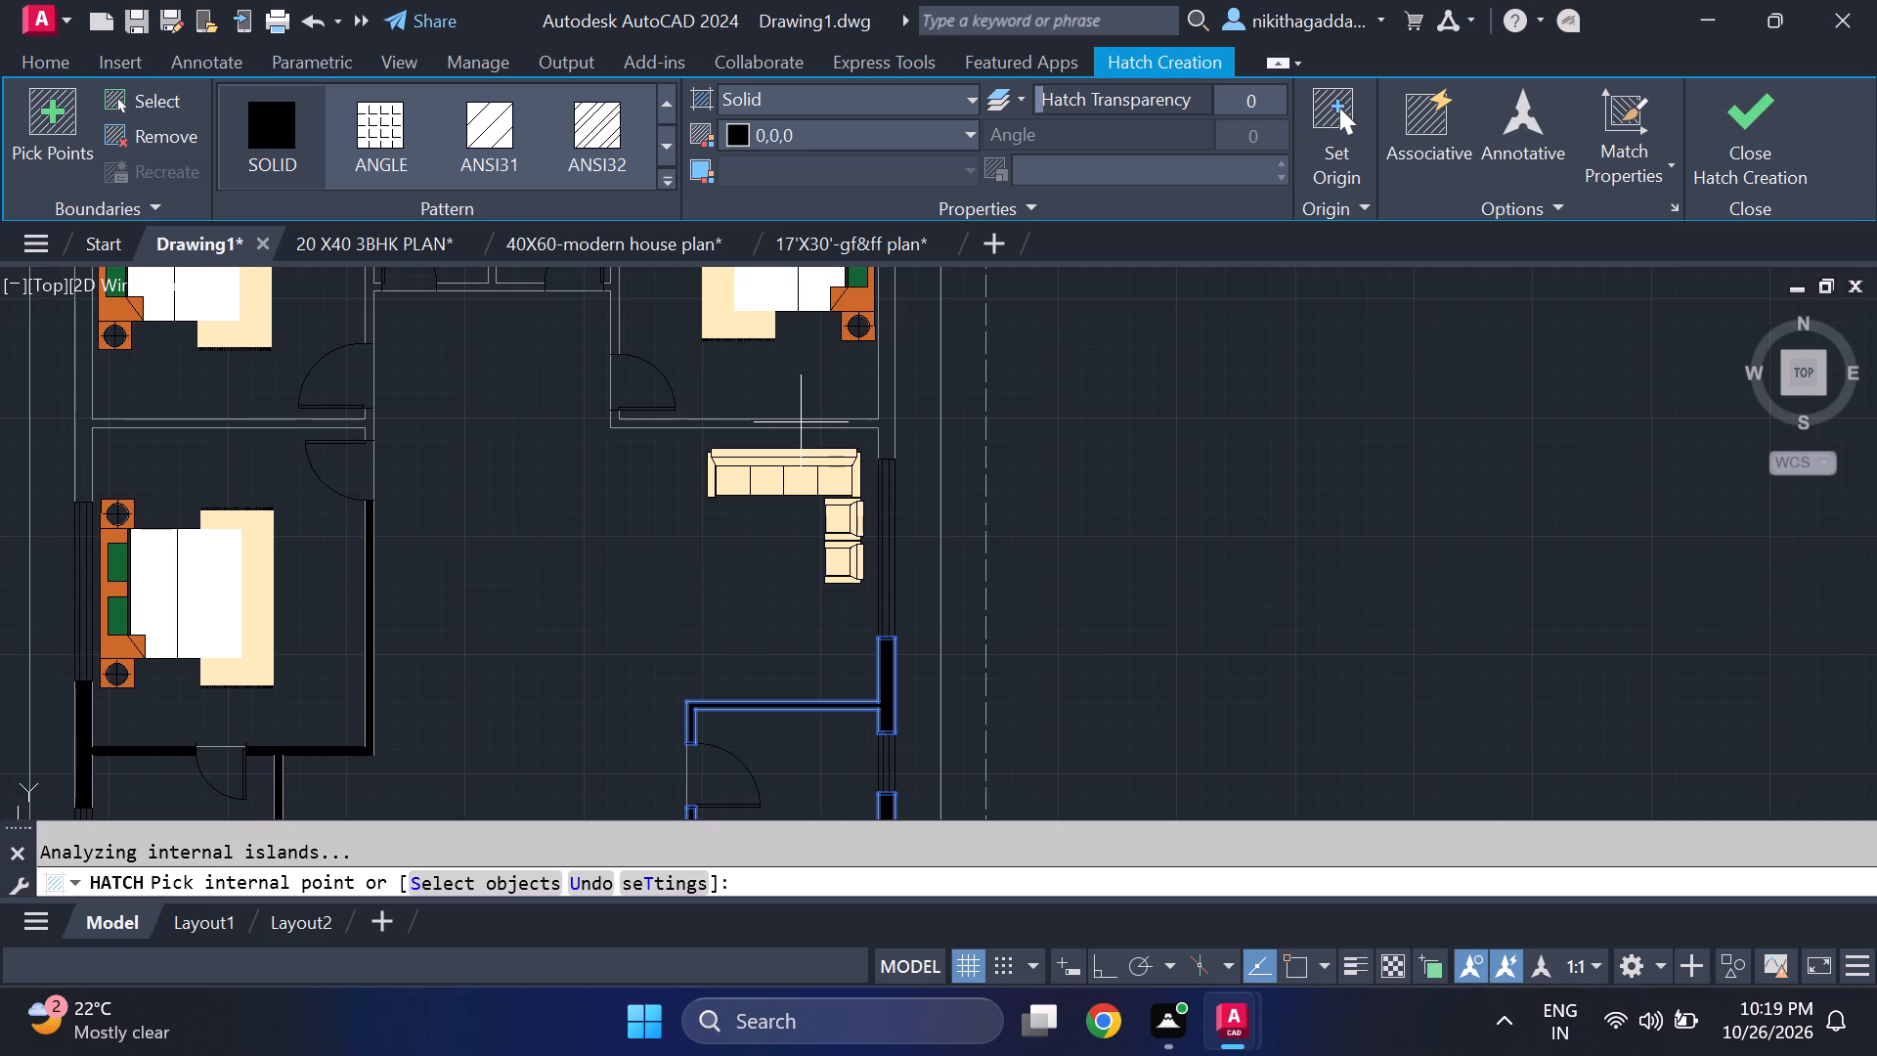
middle_drag(805, 433, 760, 691)
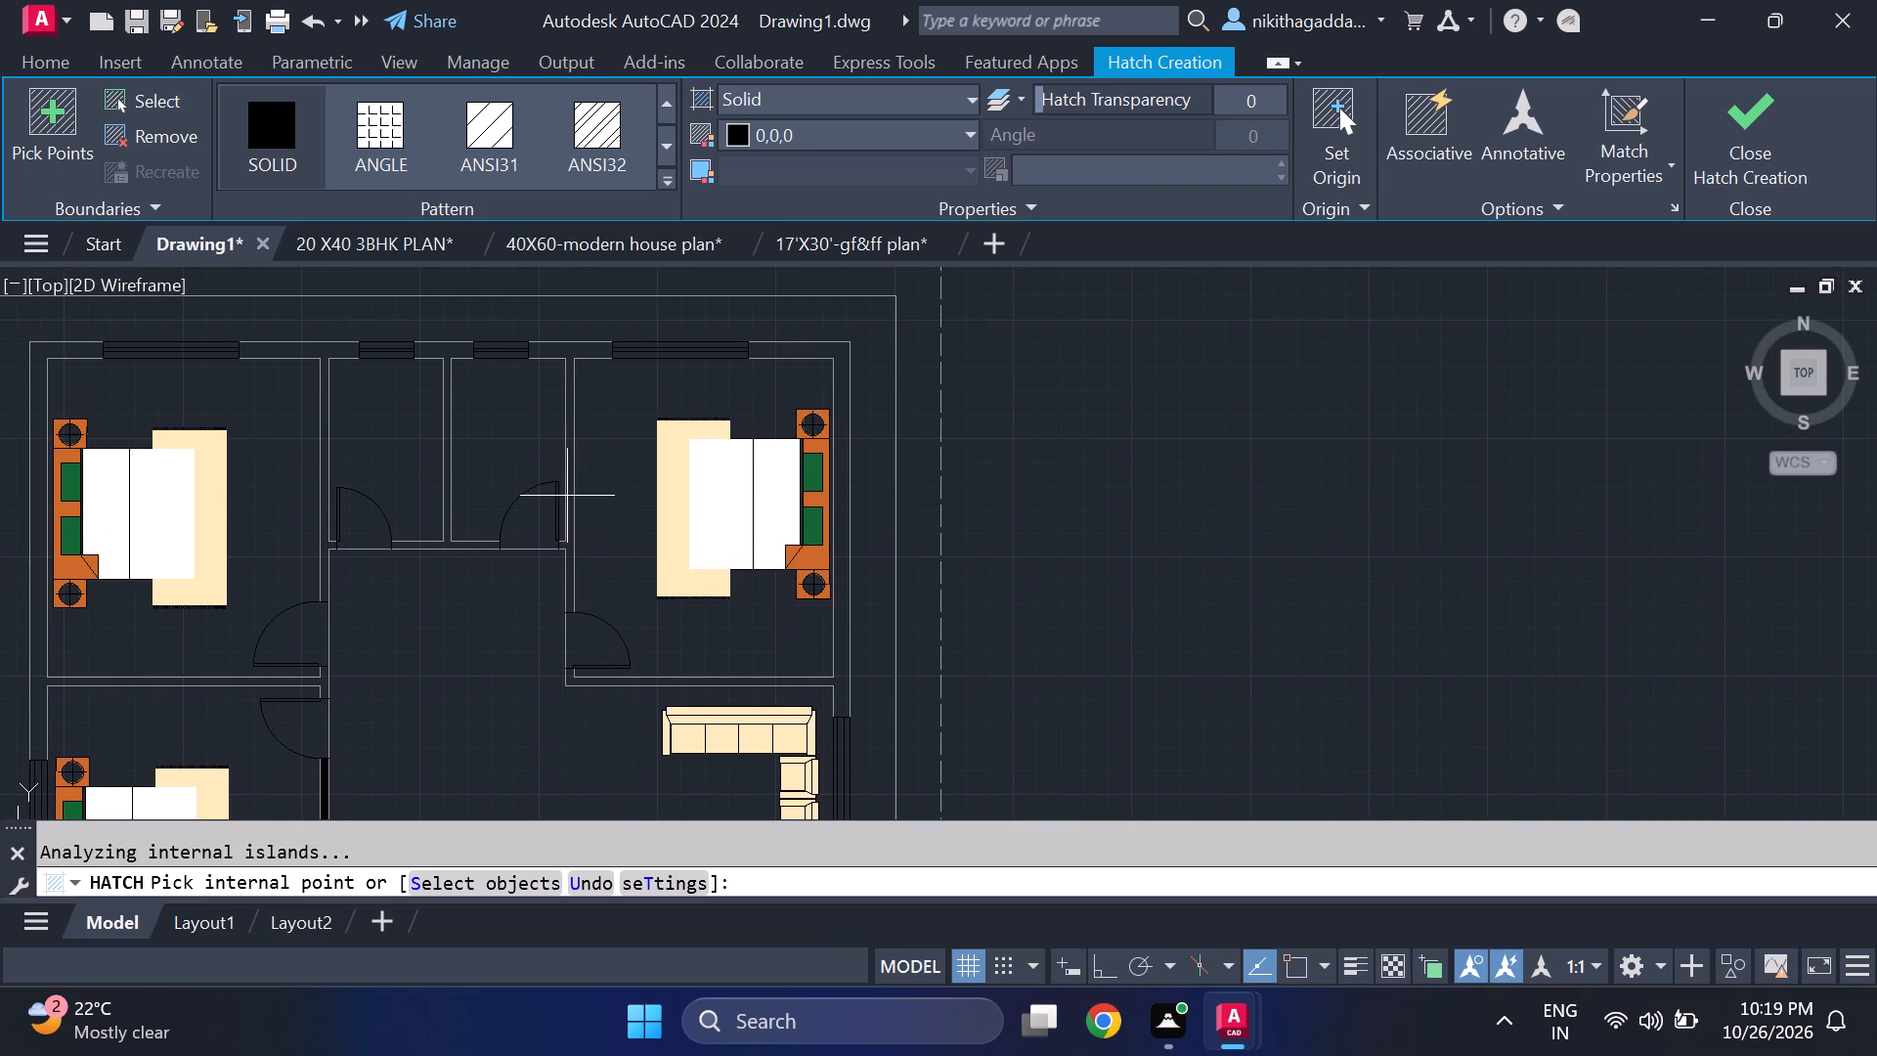
click(567, 496)
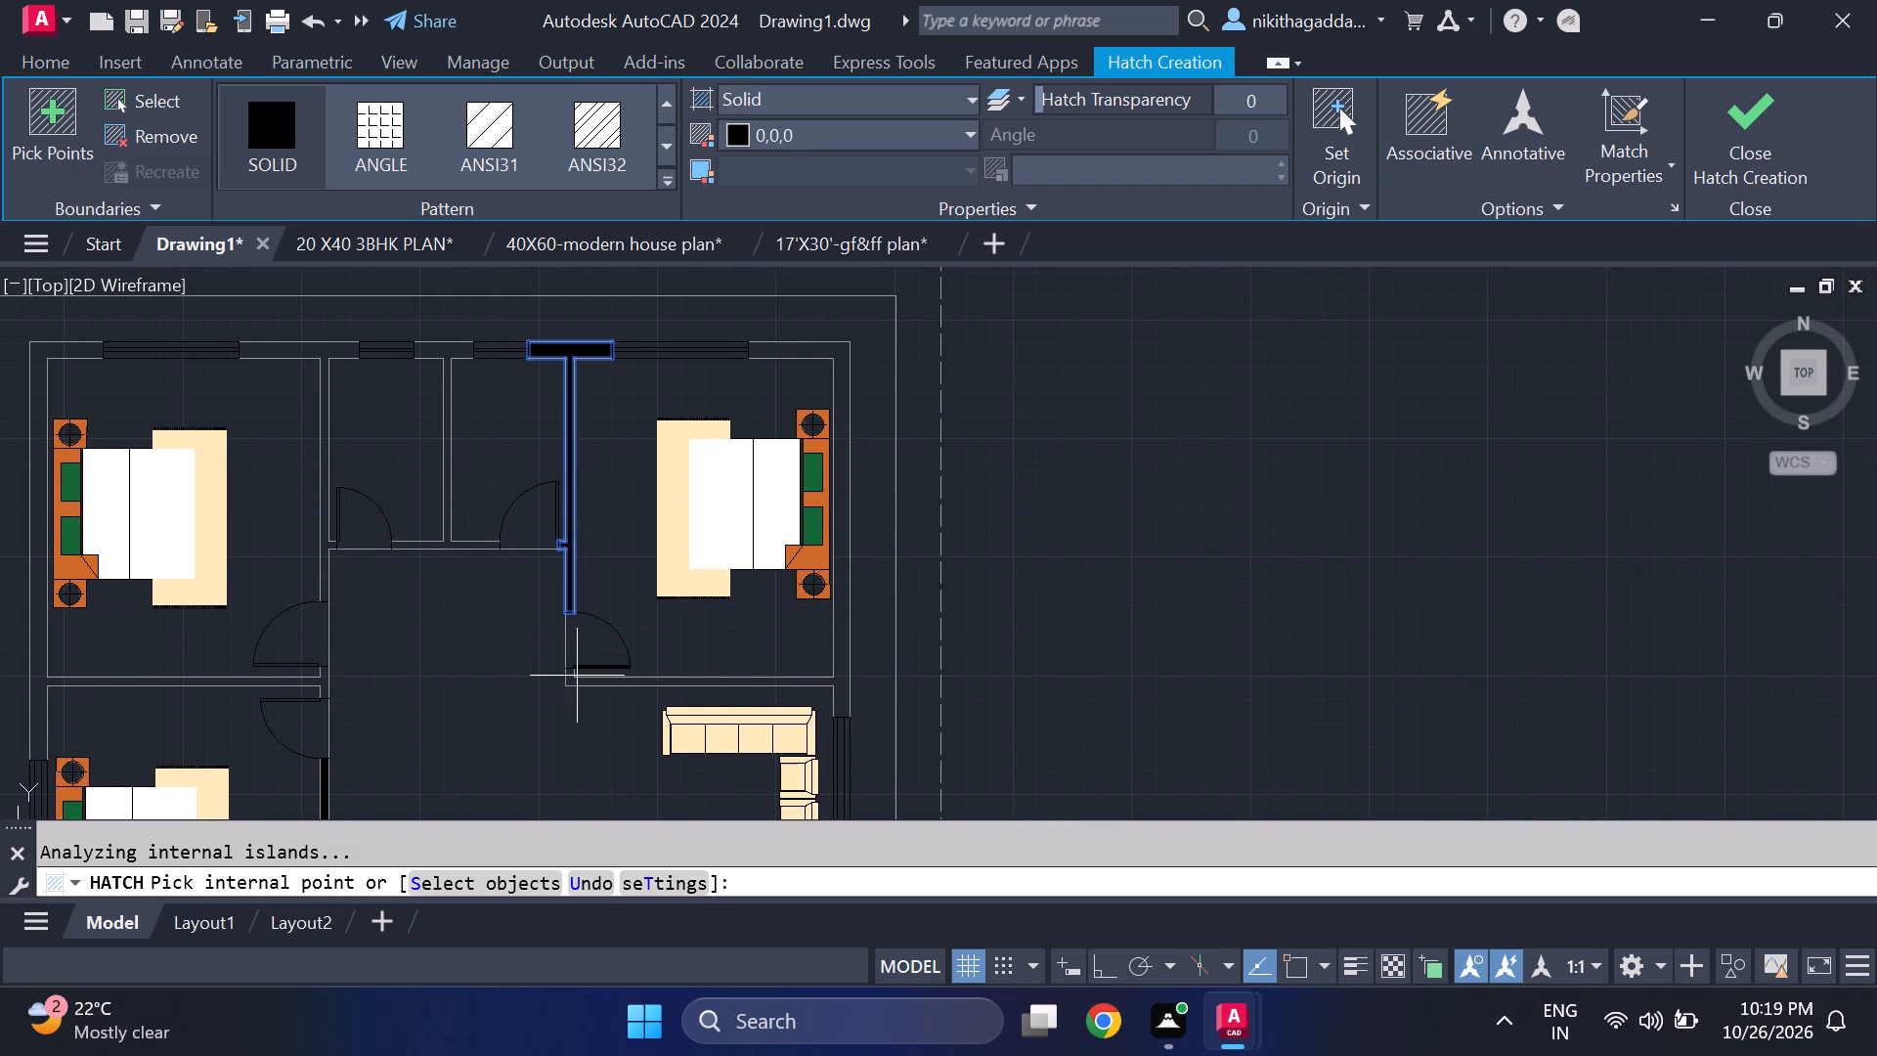
click(592, 682)
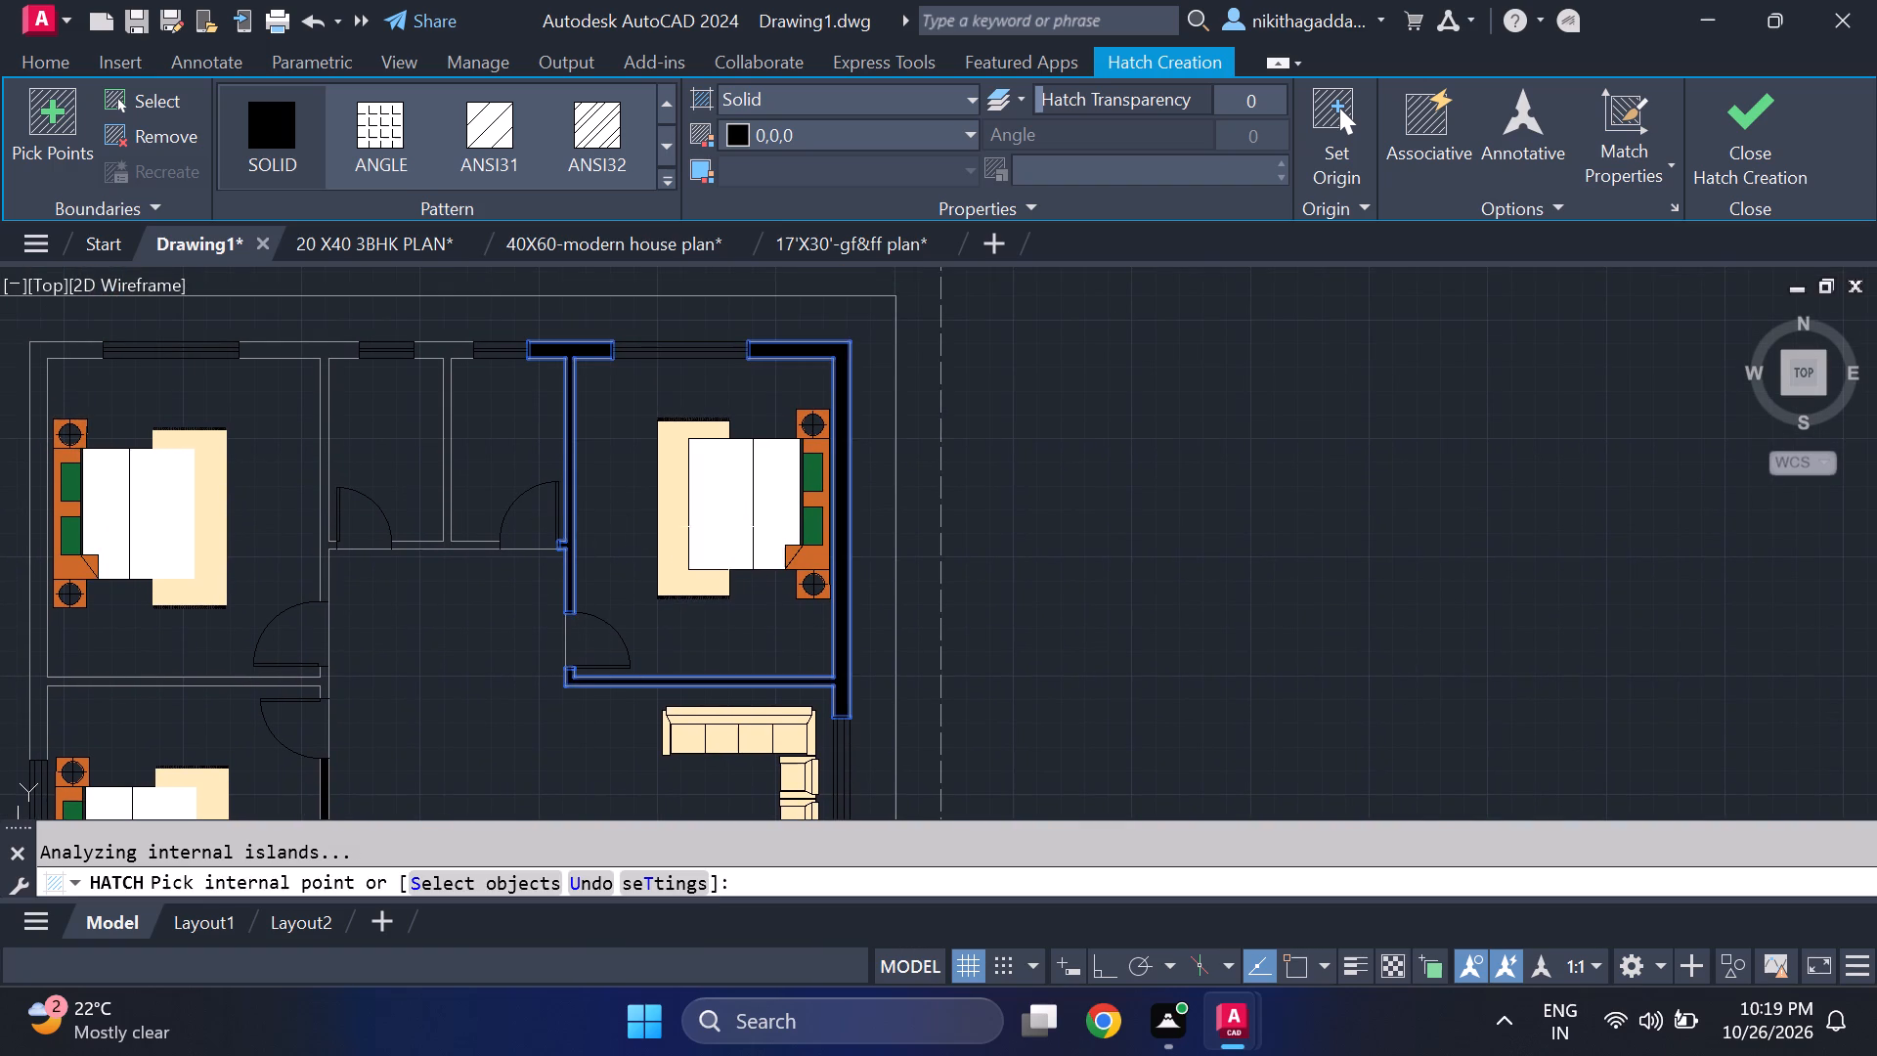
Fill the partition between the two small north rooms, with its connected north and south wall pieces, with solid black hatch.
middle_drag(721, 457, 1033, 479)
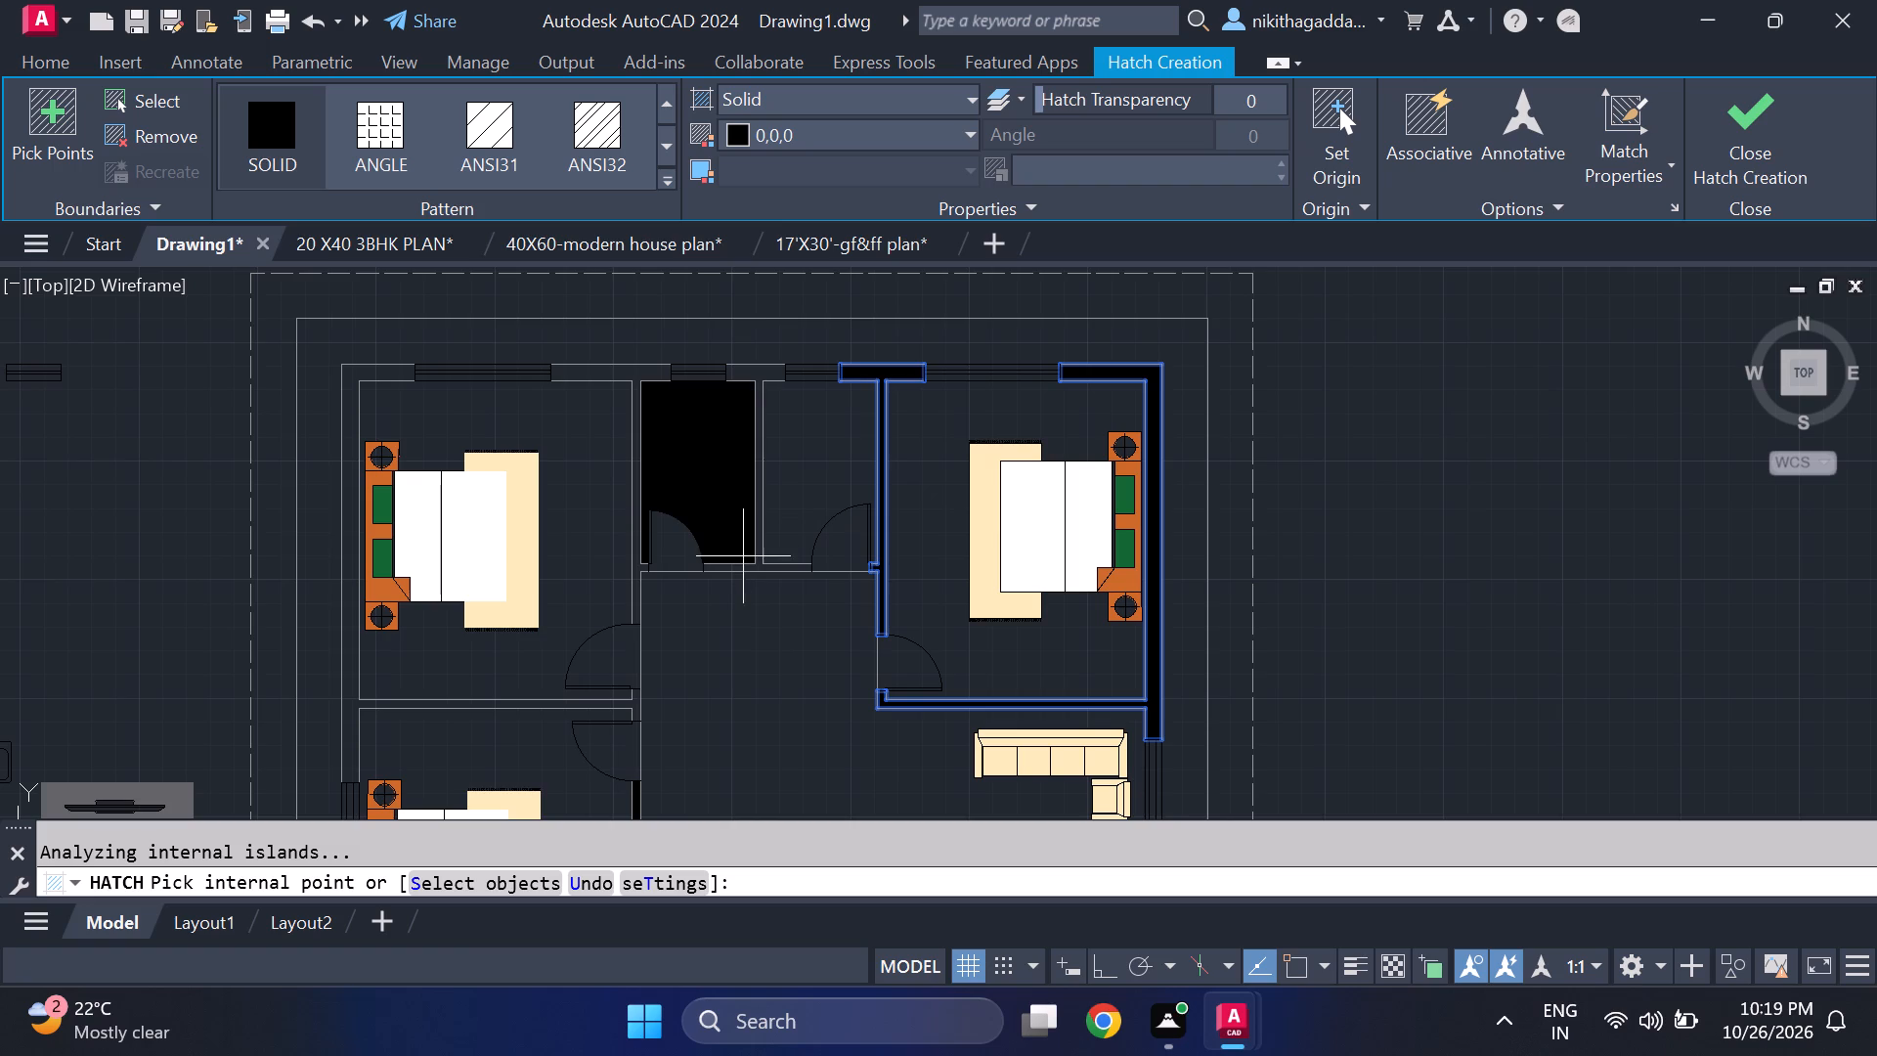
click(758, 562)
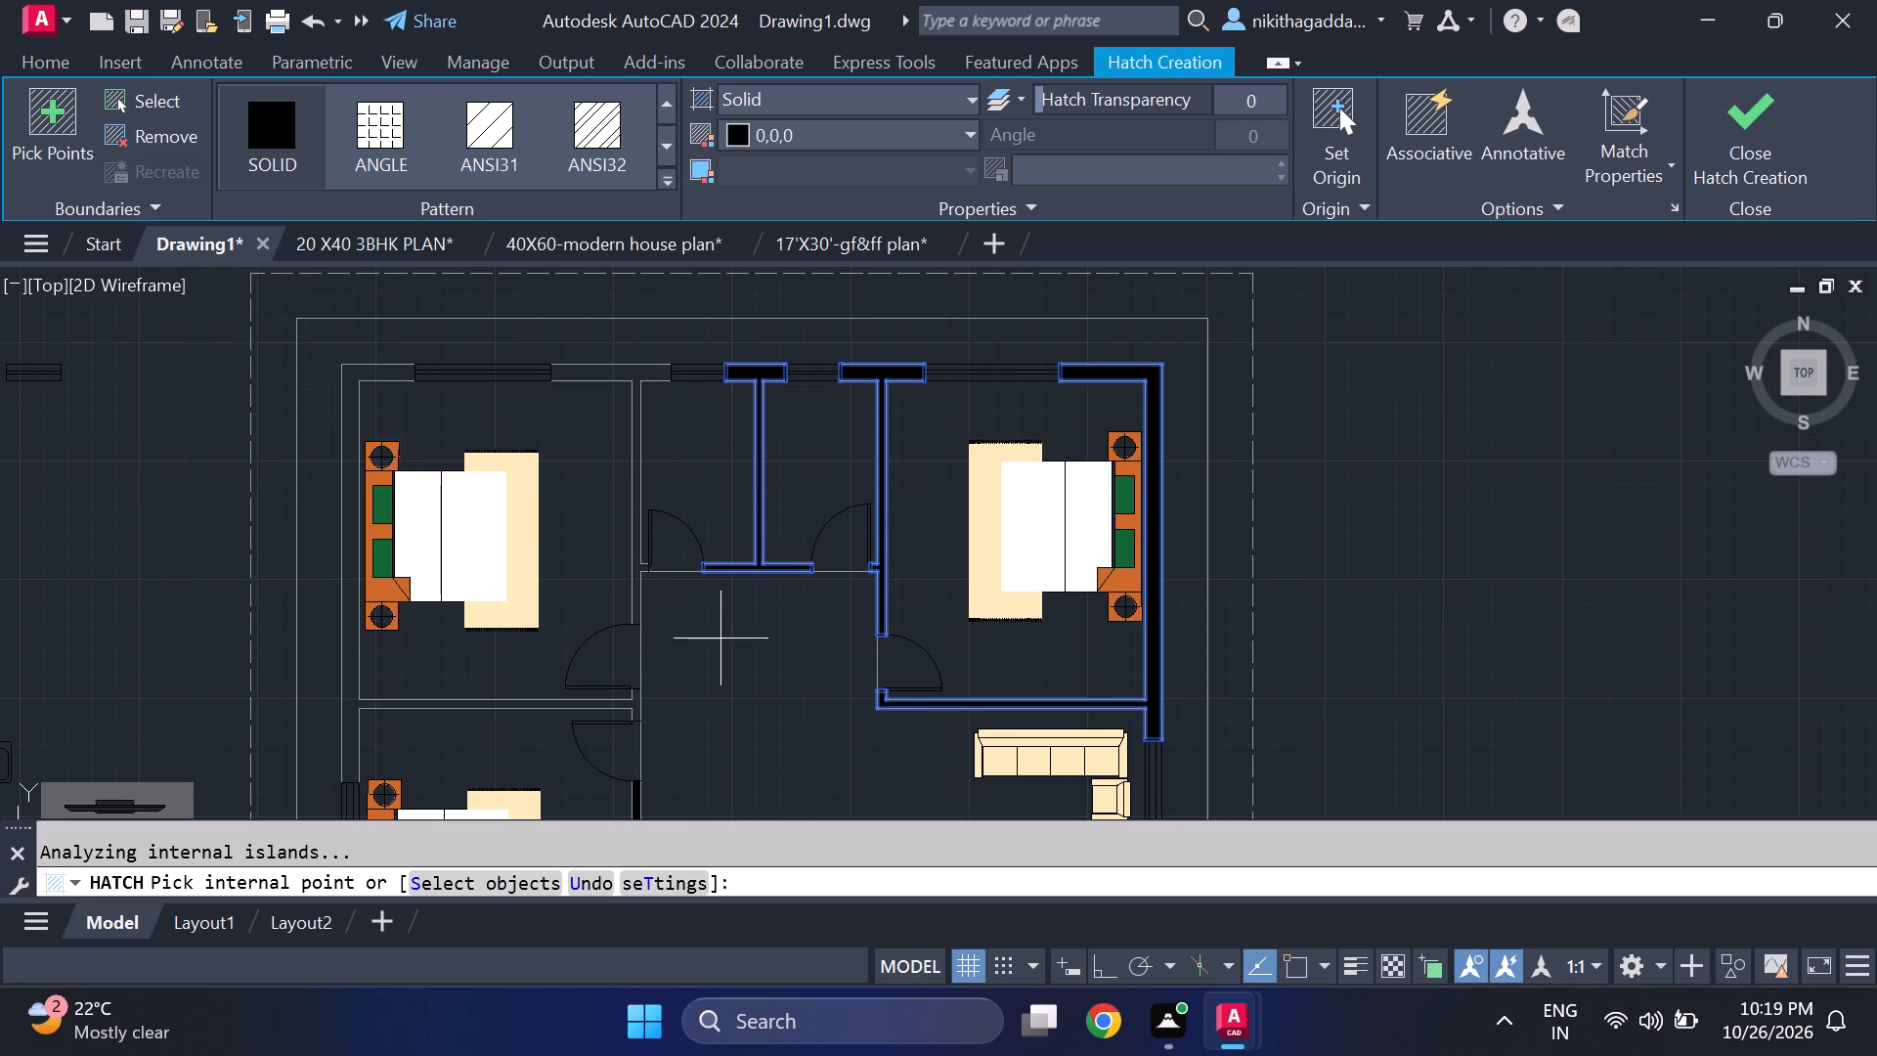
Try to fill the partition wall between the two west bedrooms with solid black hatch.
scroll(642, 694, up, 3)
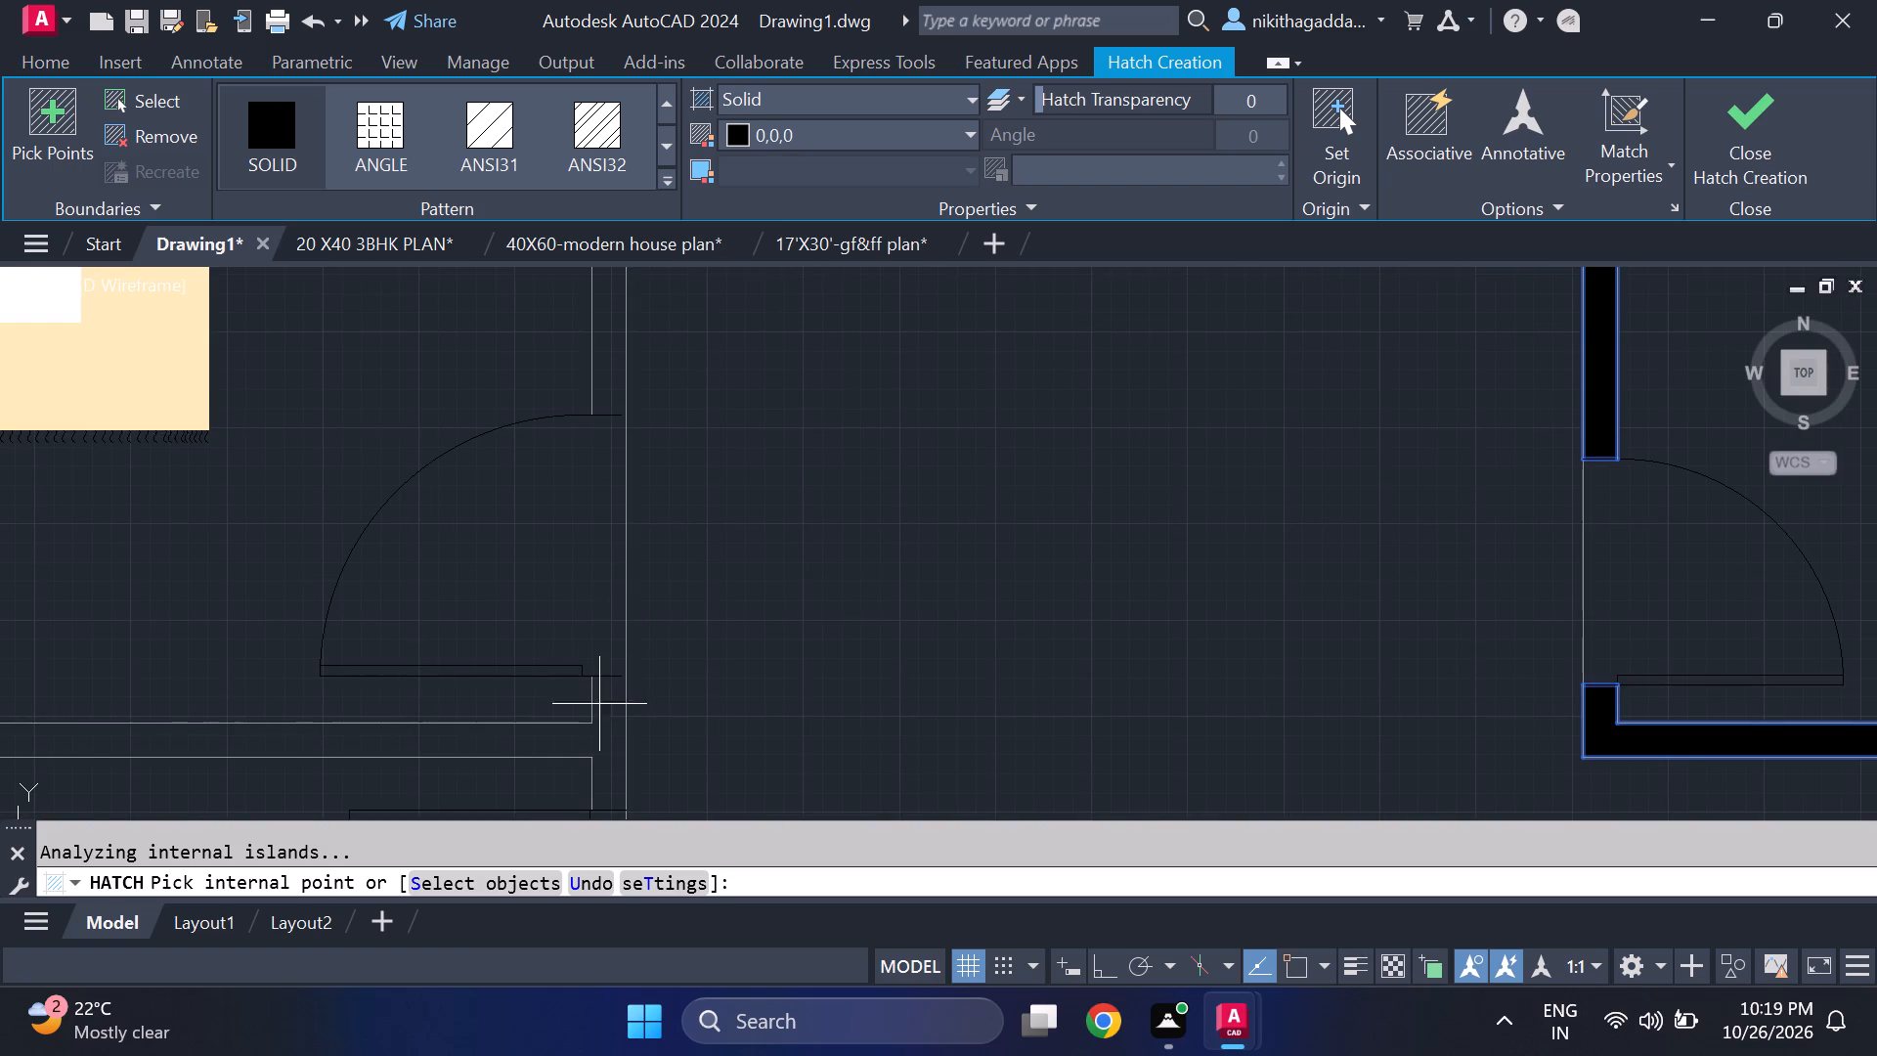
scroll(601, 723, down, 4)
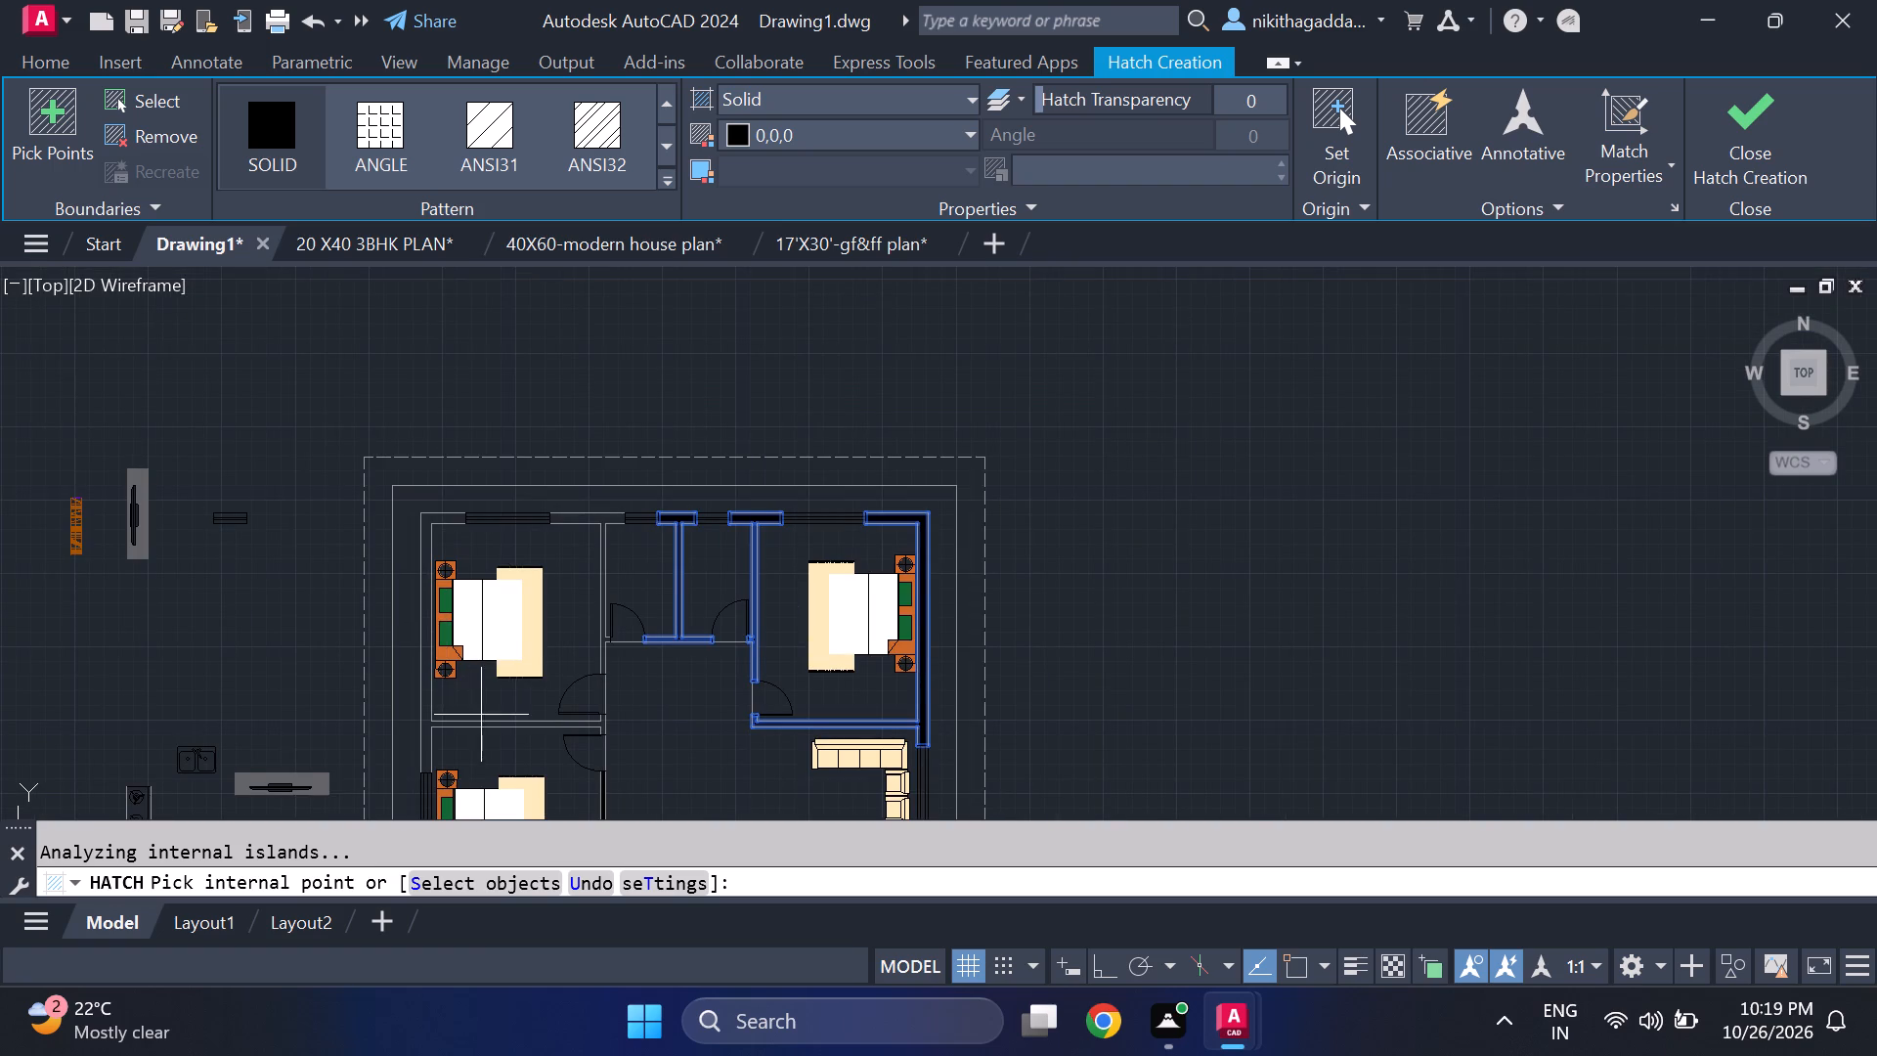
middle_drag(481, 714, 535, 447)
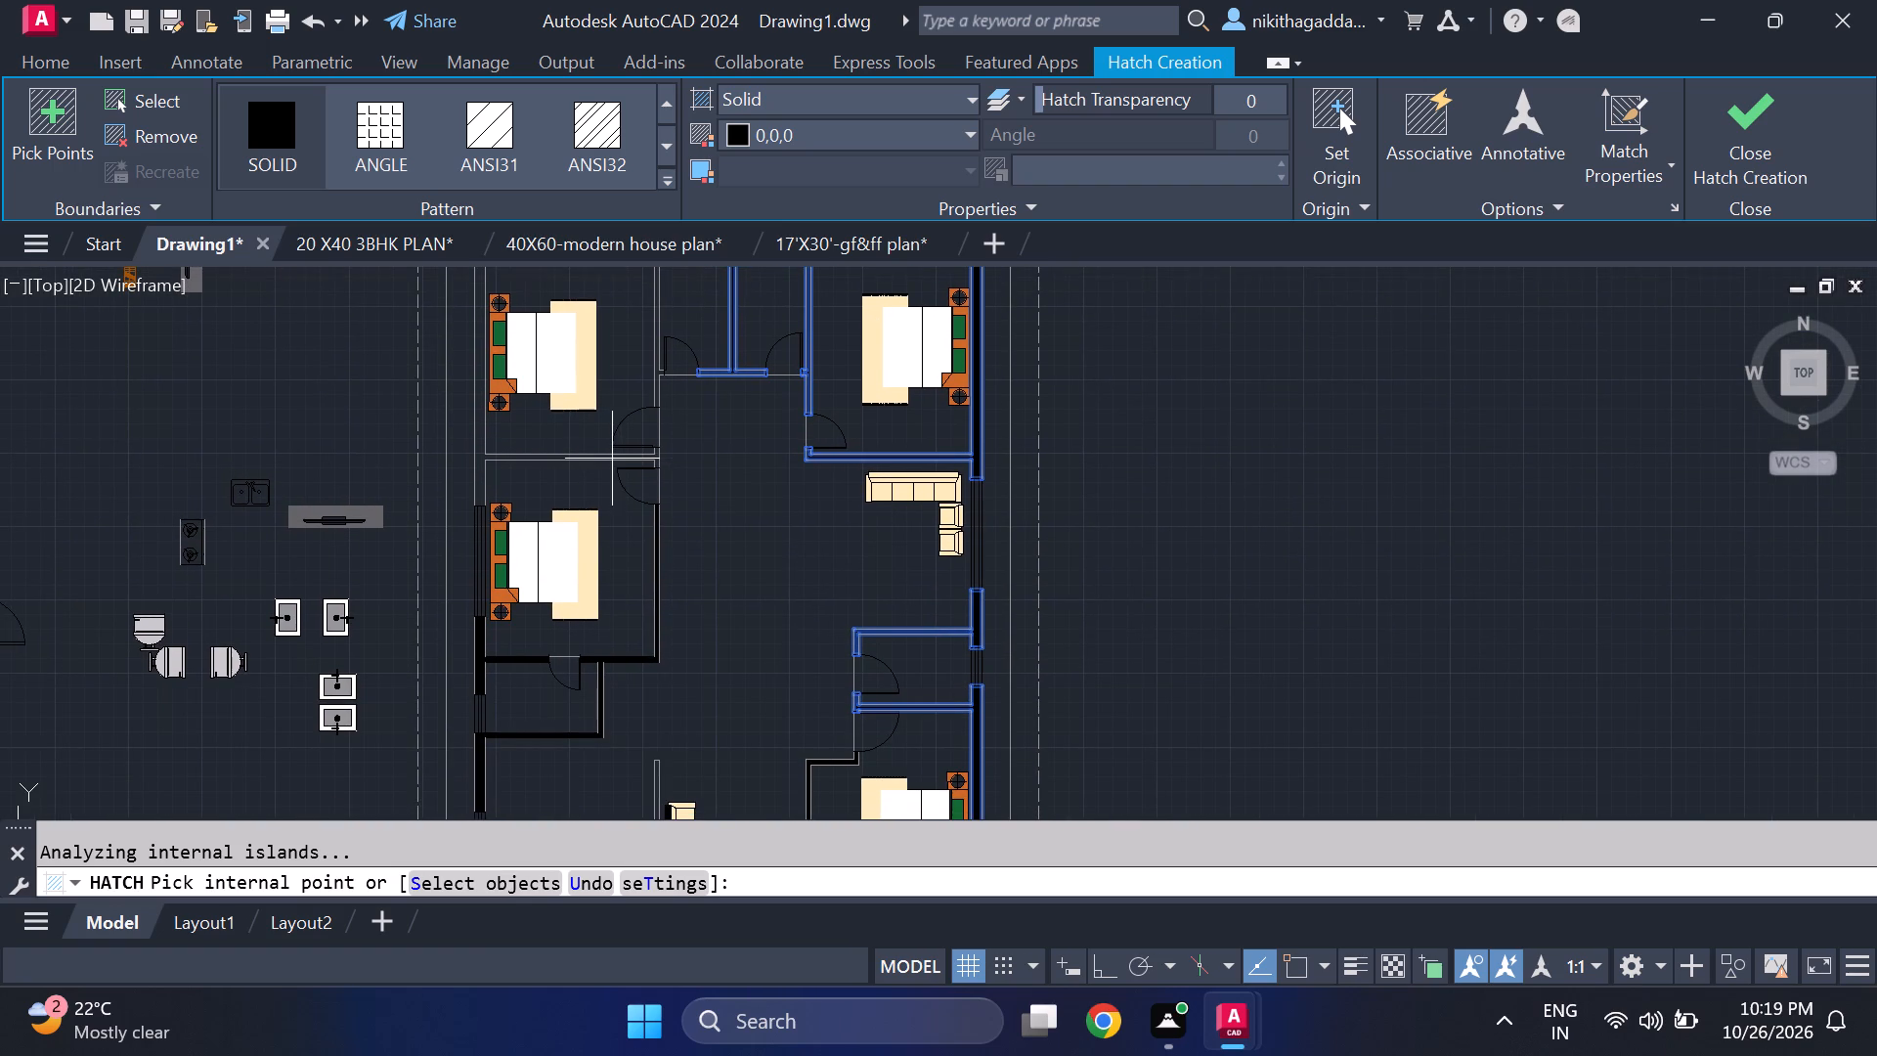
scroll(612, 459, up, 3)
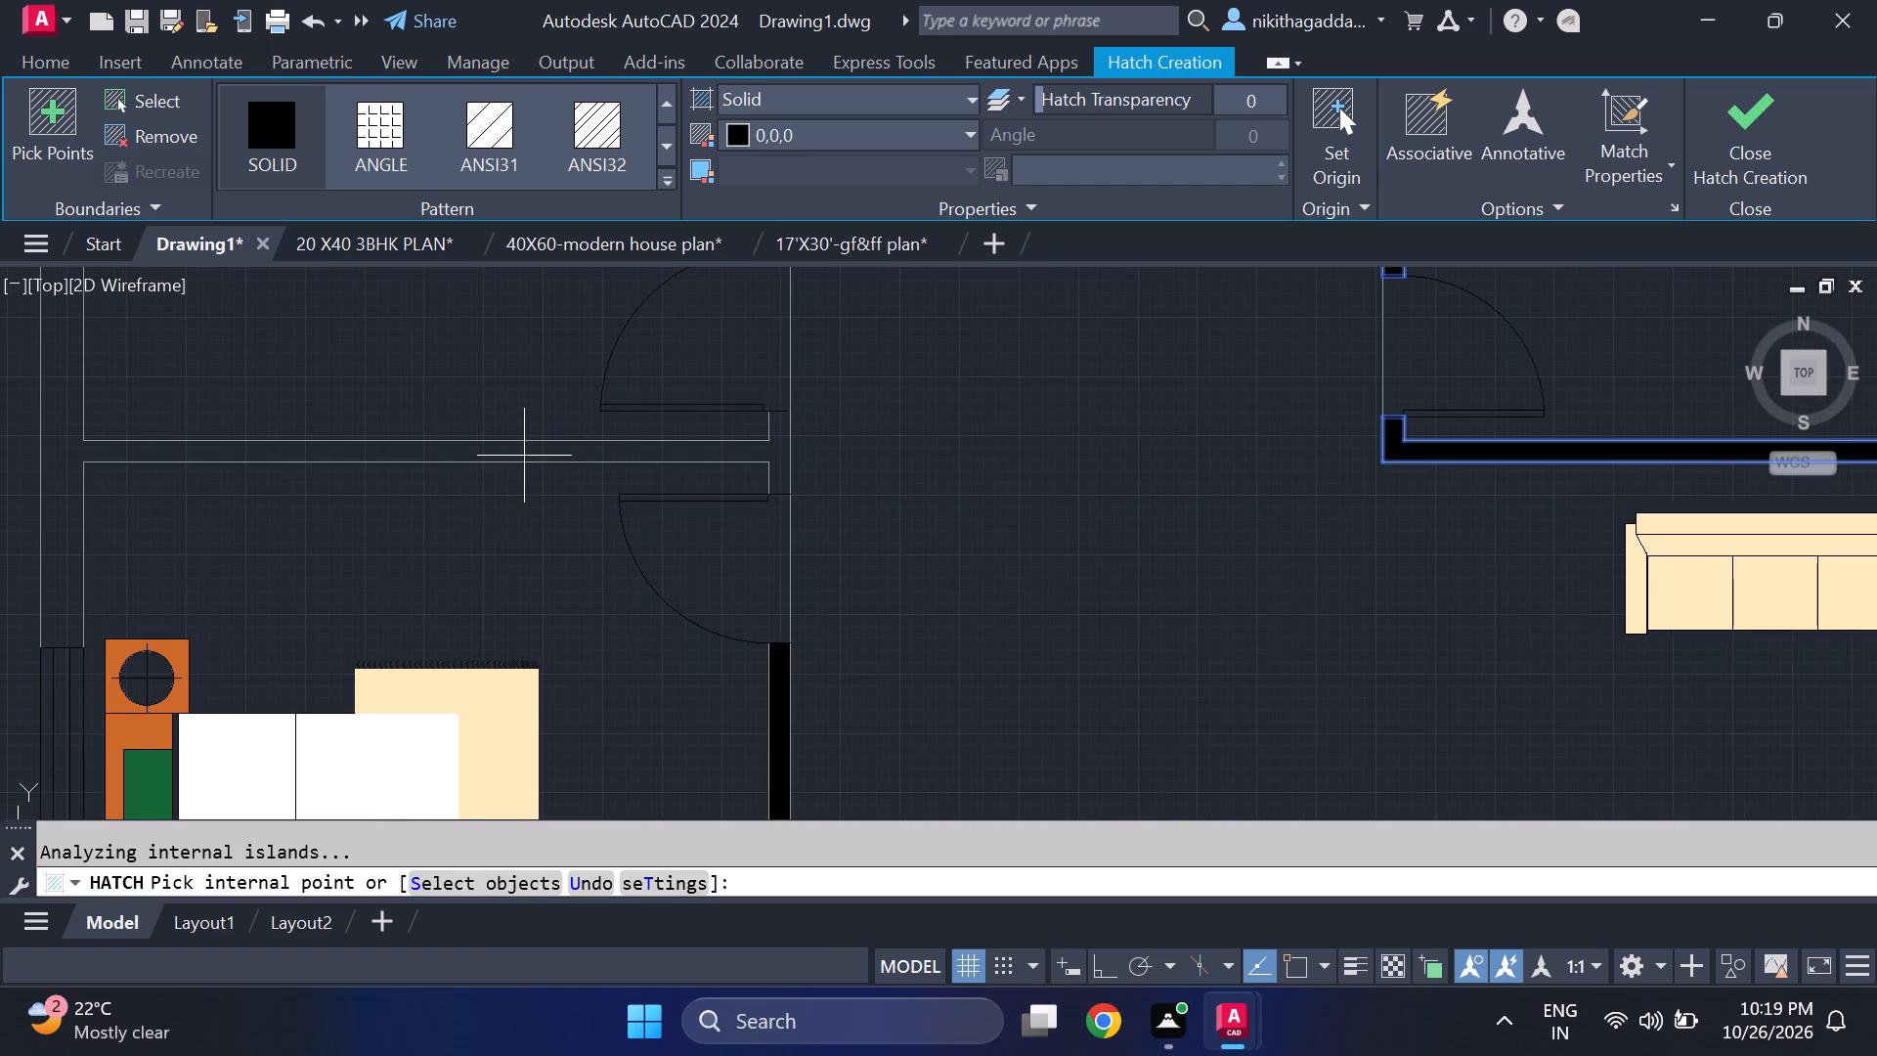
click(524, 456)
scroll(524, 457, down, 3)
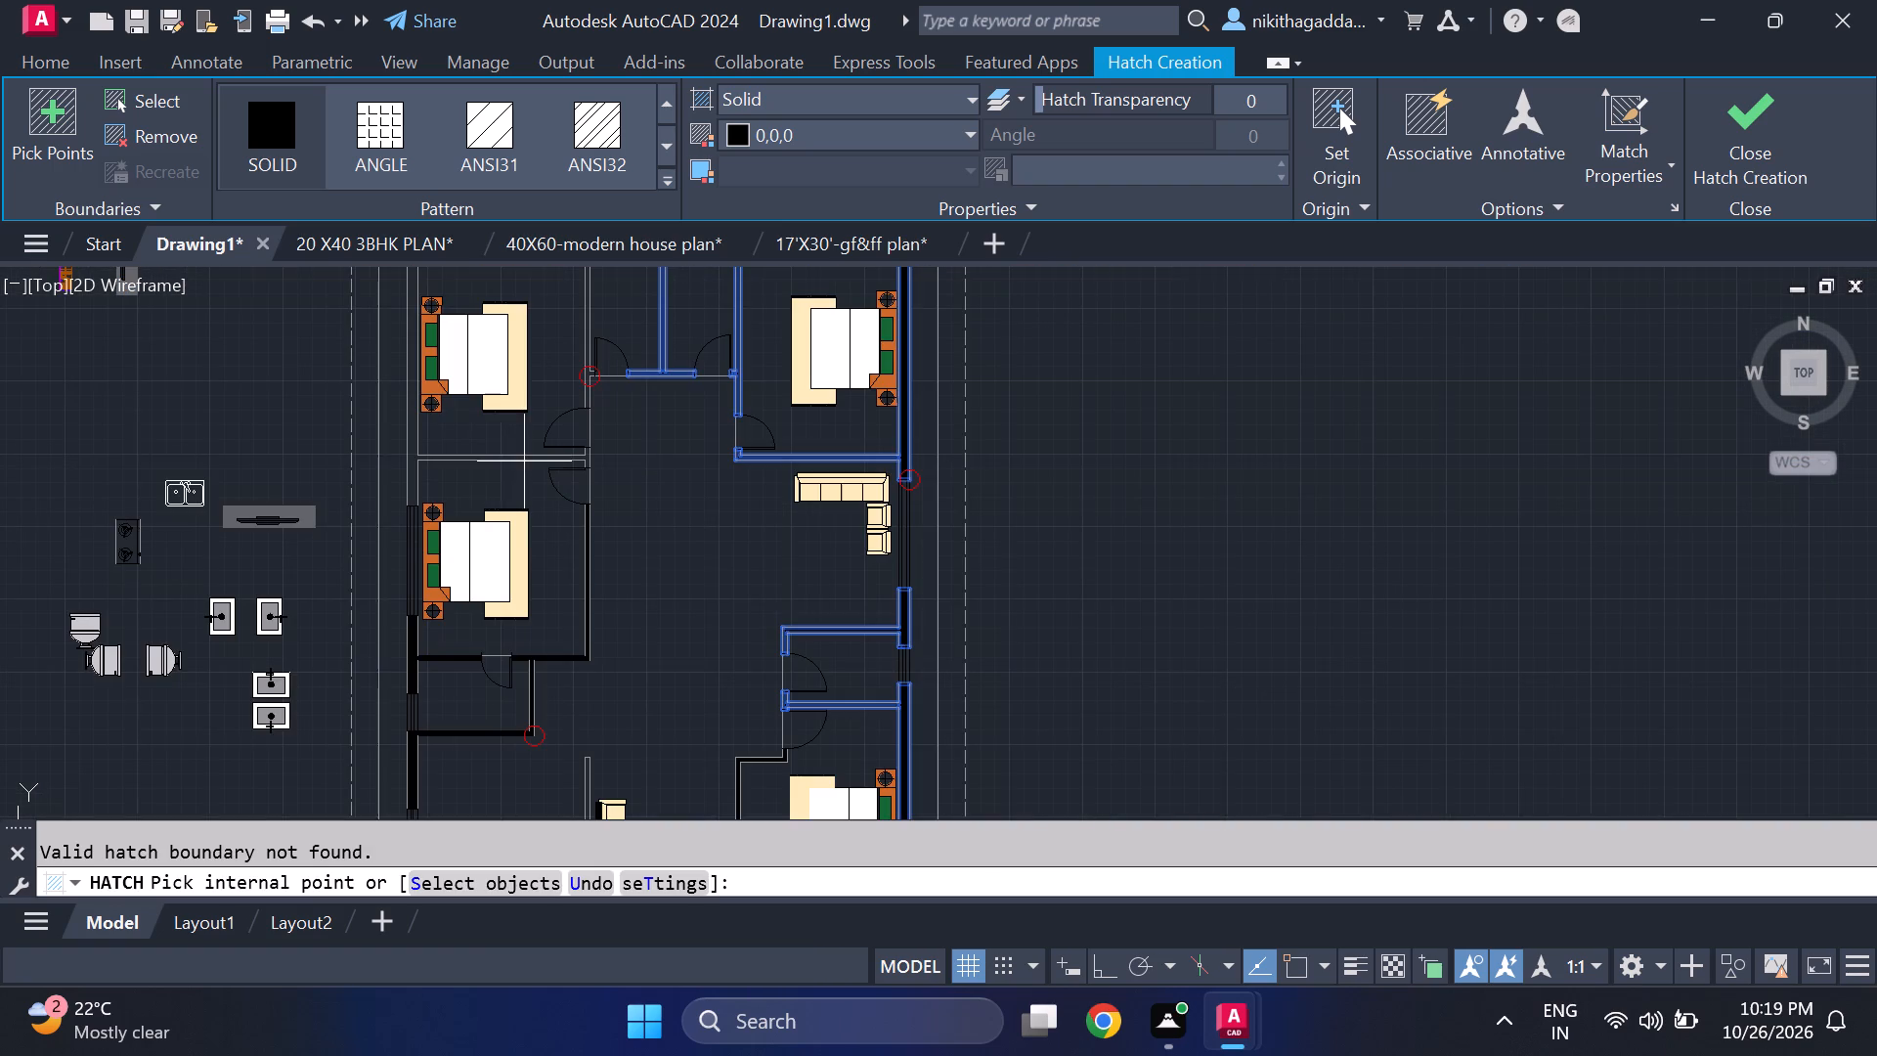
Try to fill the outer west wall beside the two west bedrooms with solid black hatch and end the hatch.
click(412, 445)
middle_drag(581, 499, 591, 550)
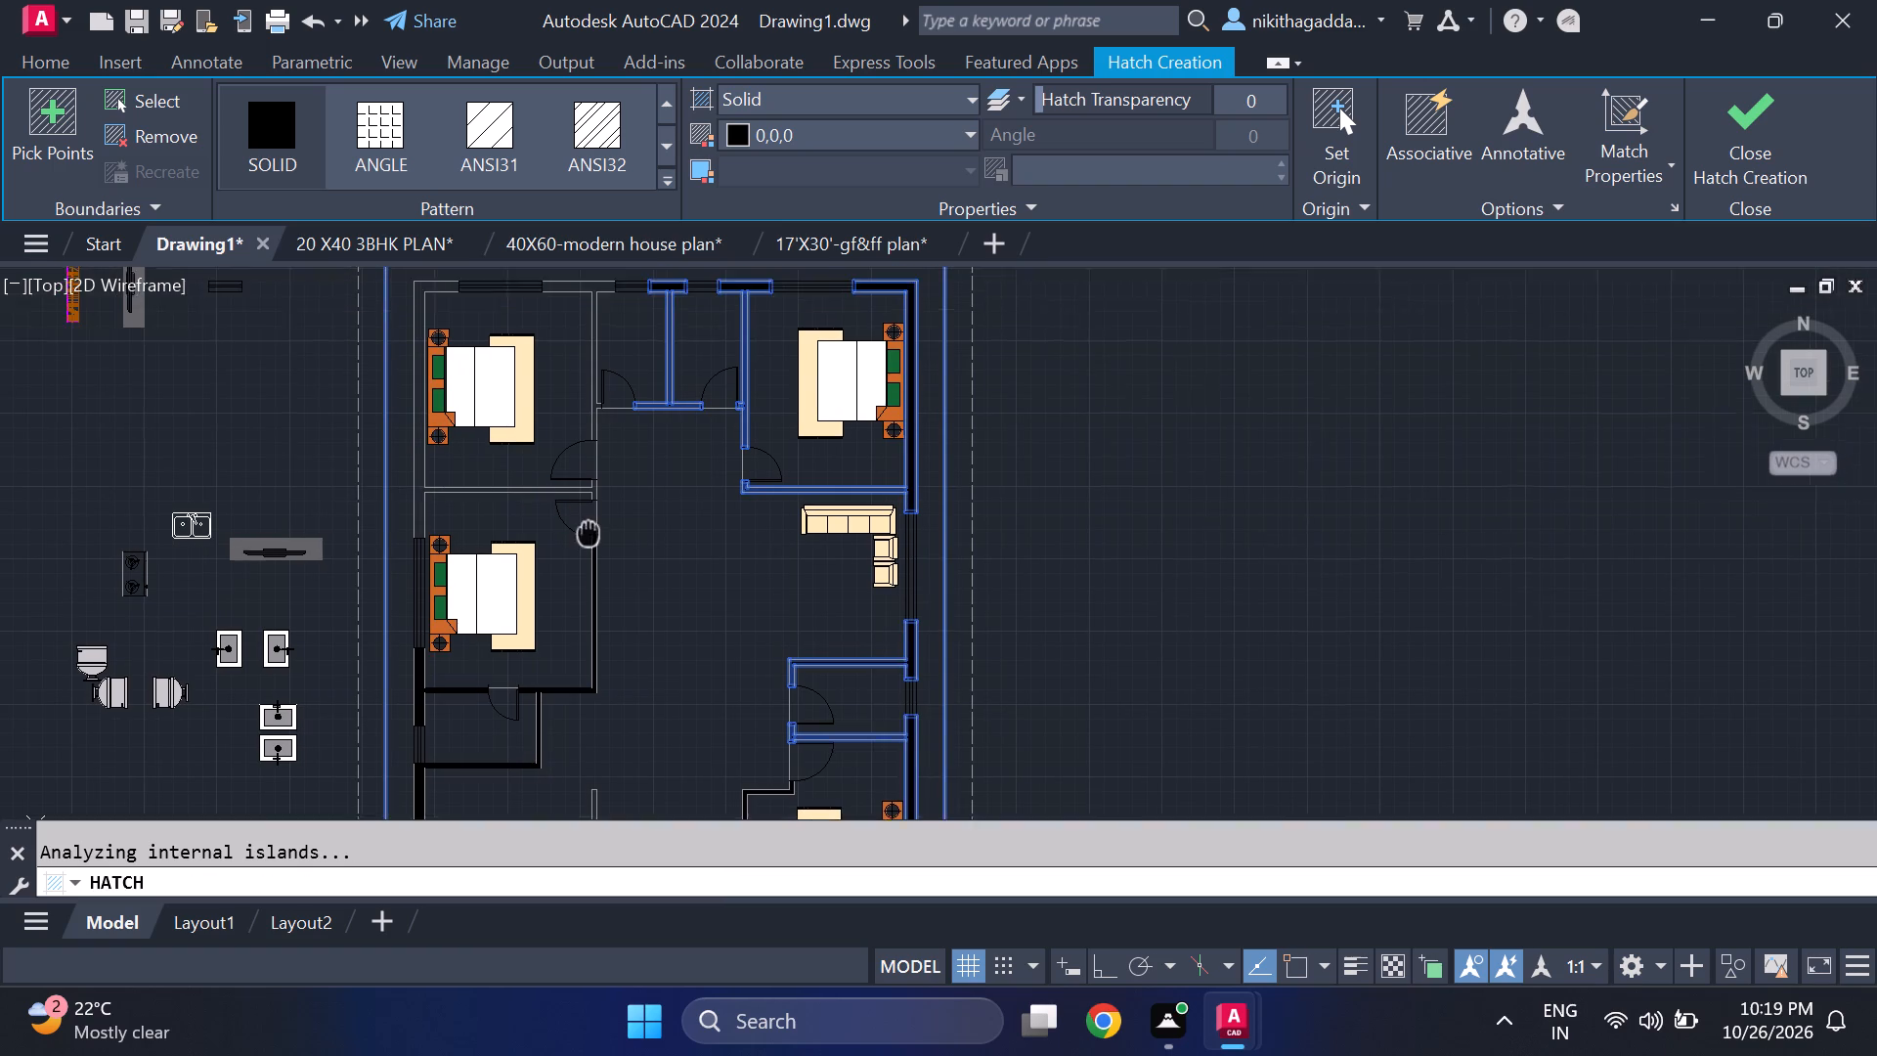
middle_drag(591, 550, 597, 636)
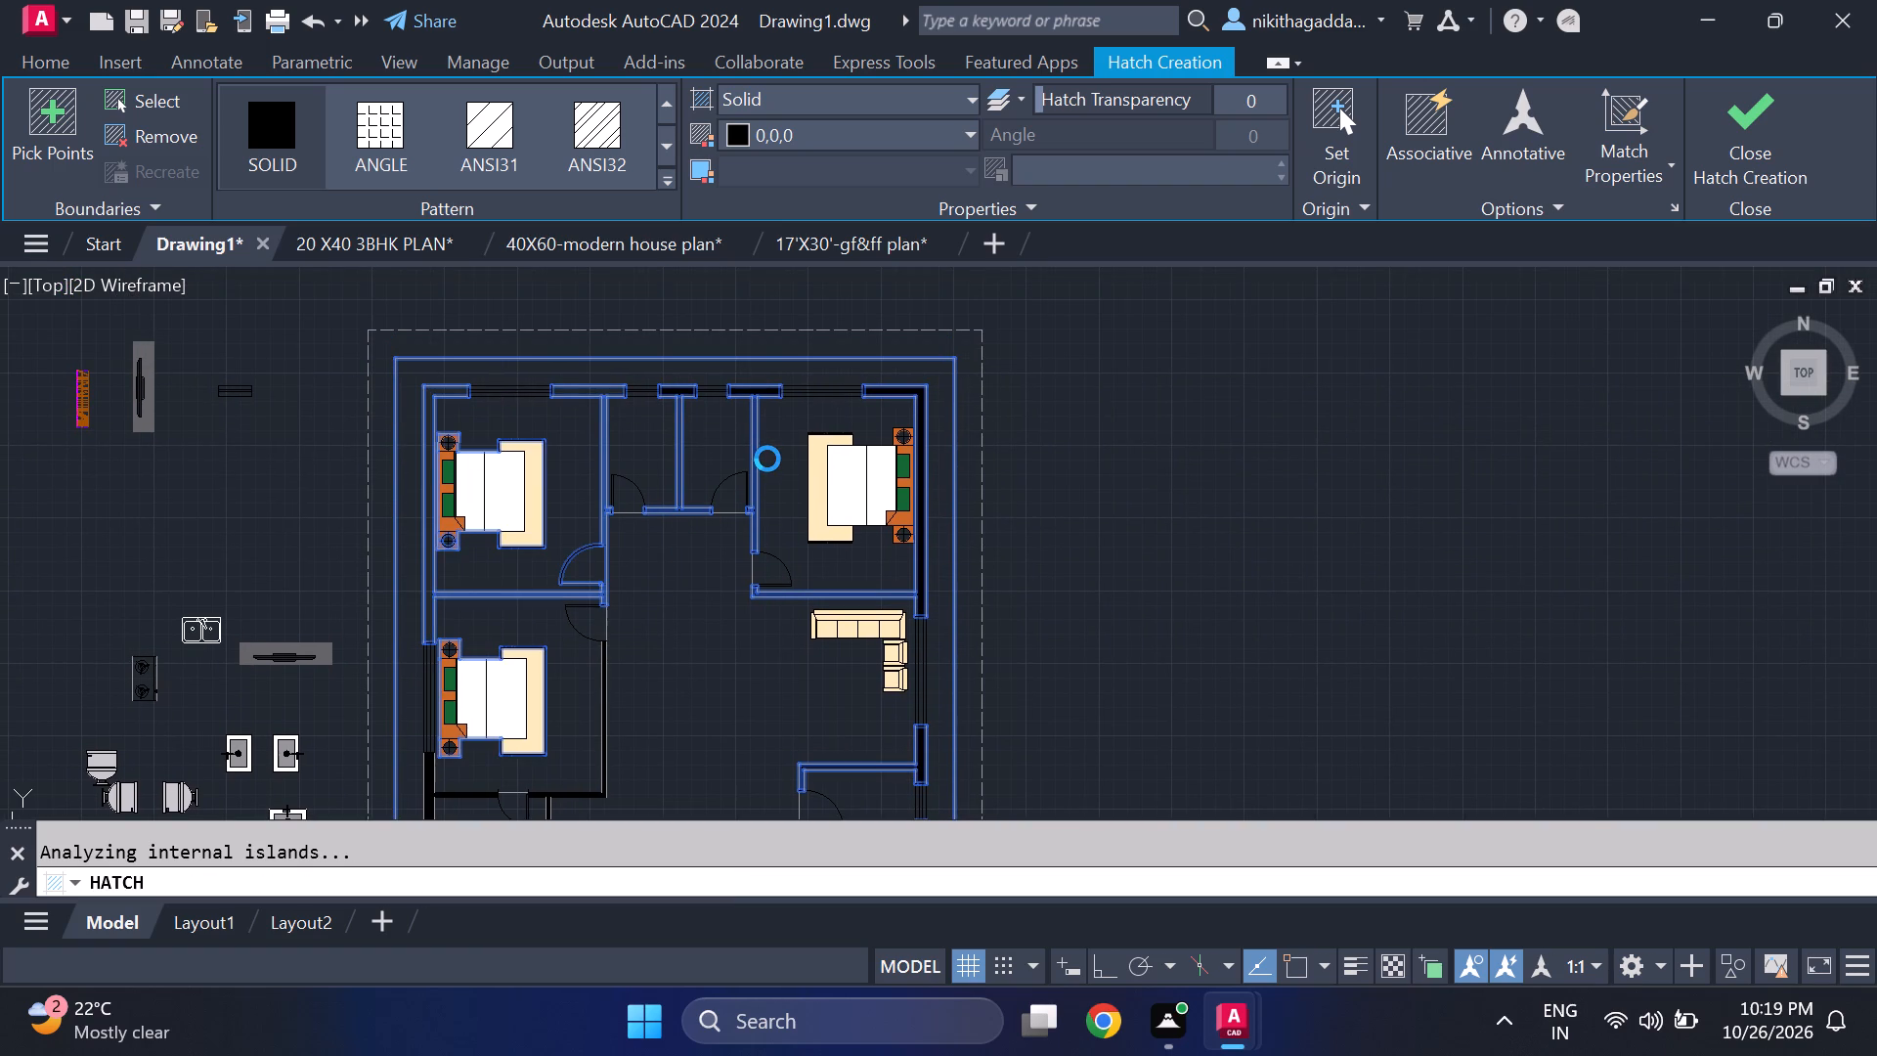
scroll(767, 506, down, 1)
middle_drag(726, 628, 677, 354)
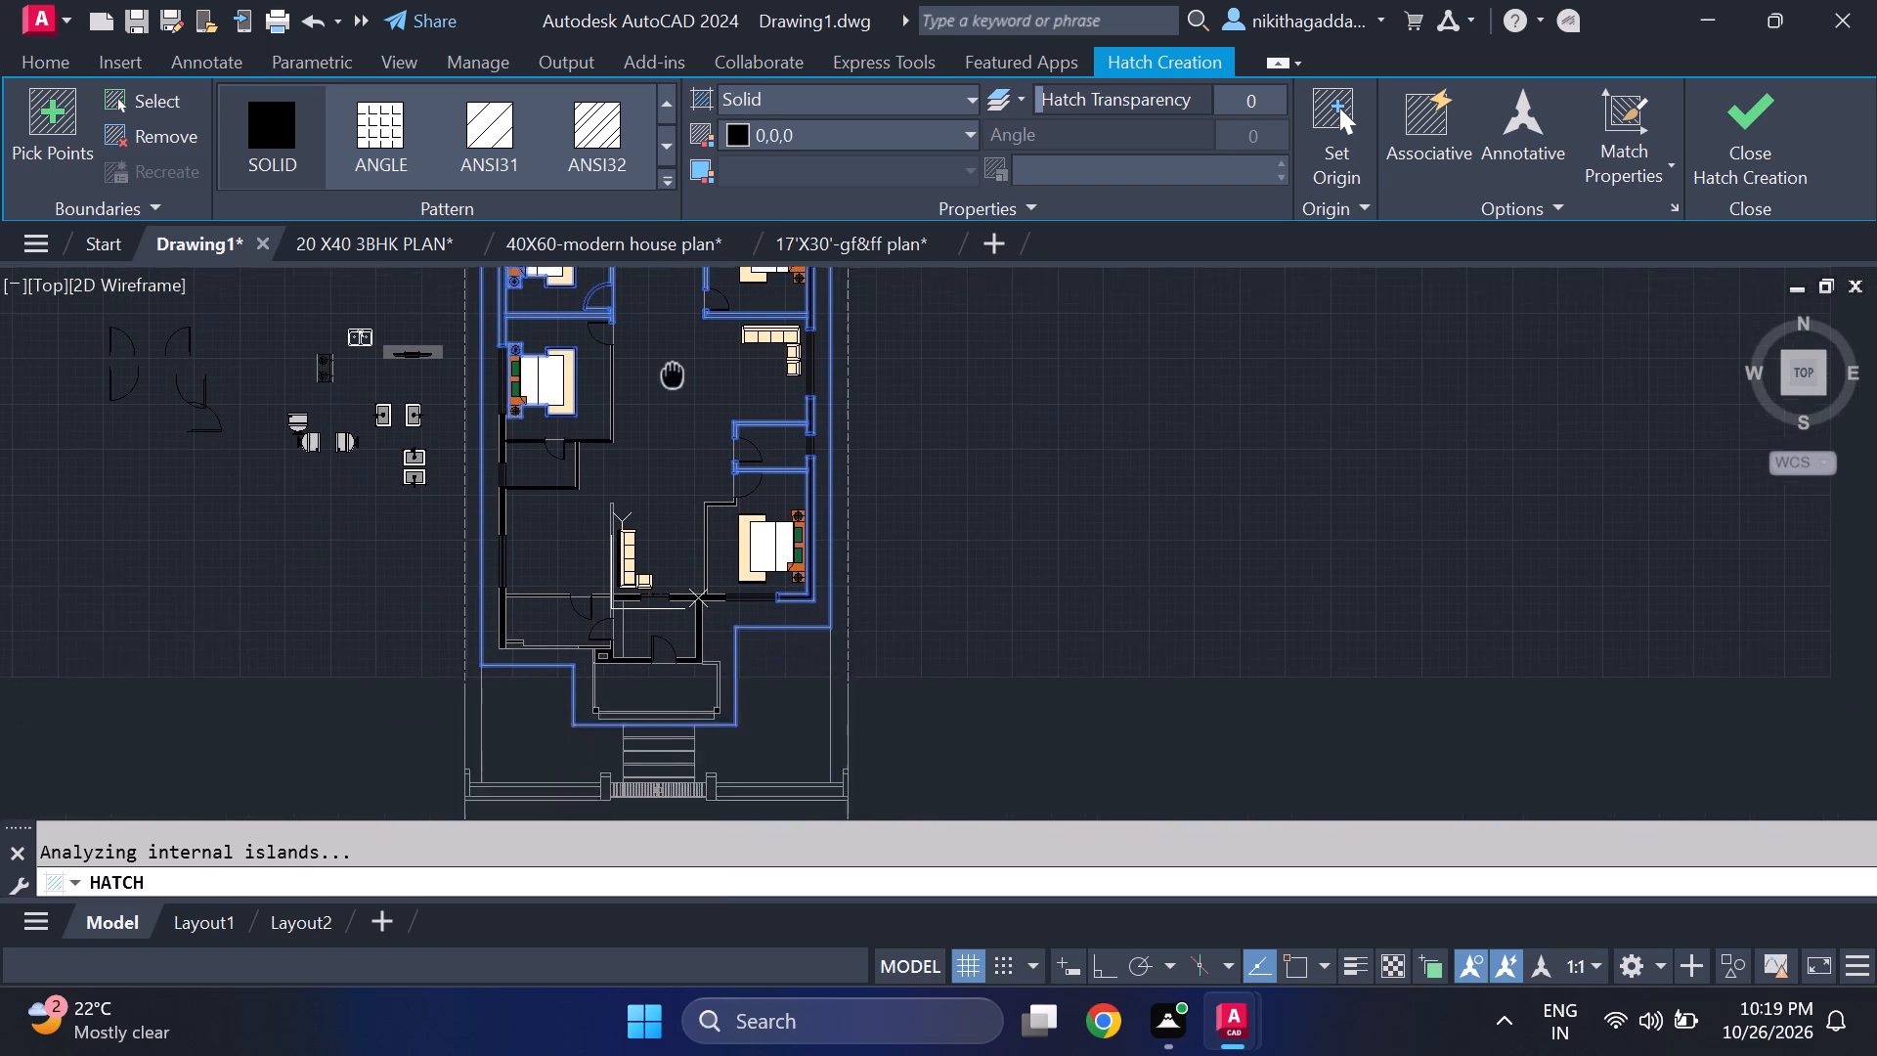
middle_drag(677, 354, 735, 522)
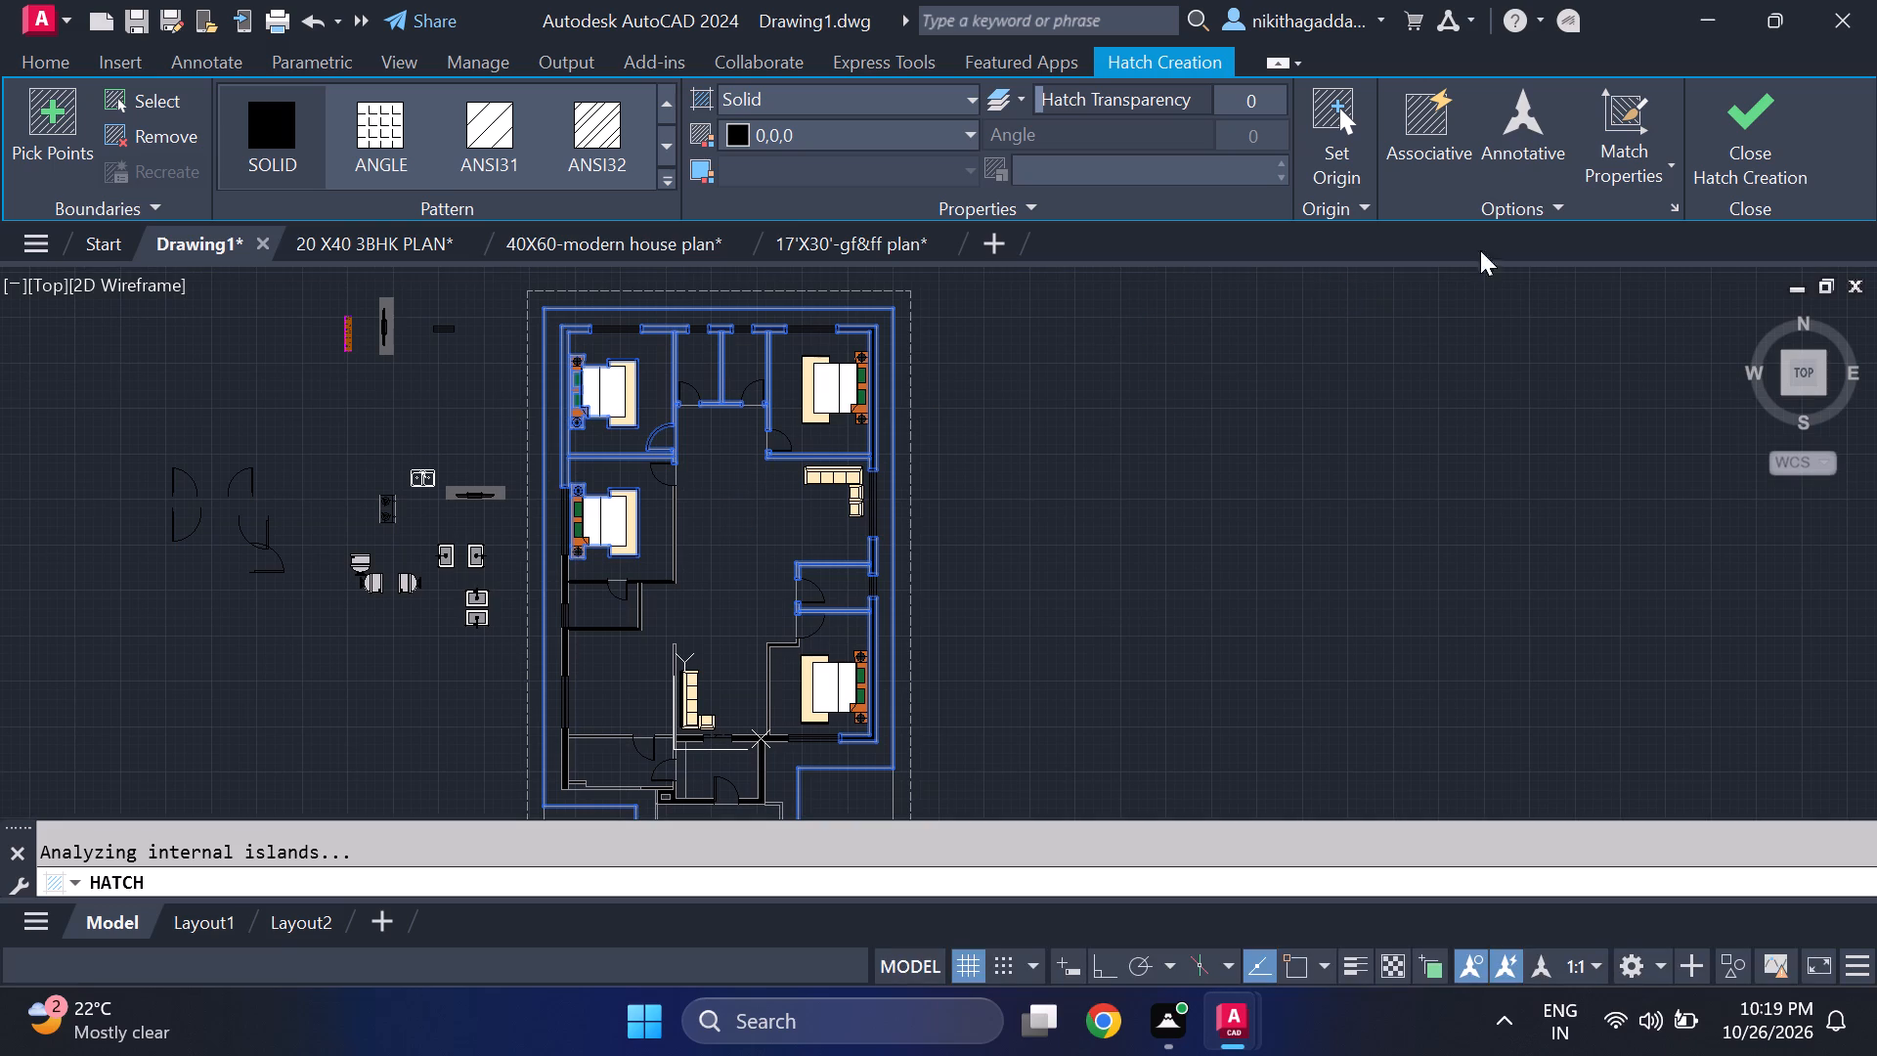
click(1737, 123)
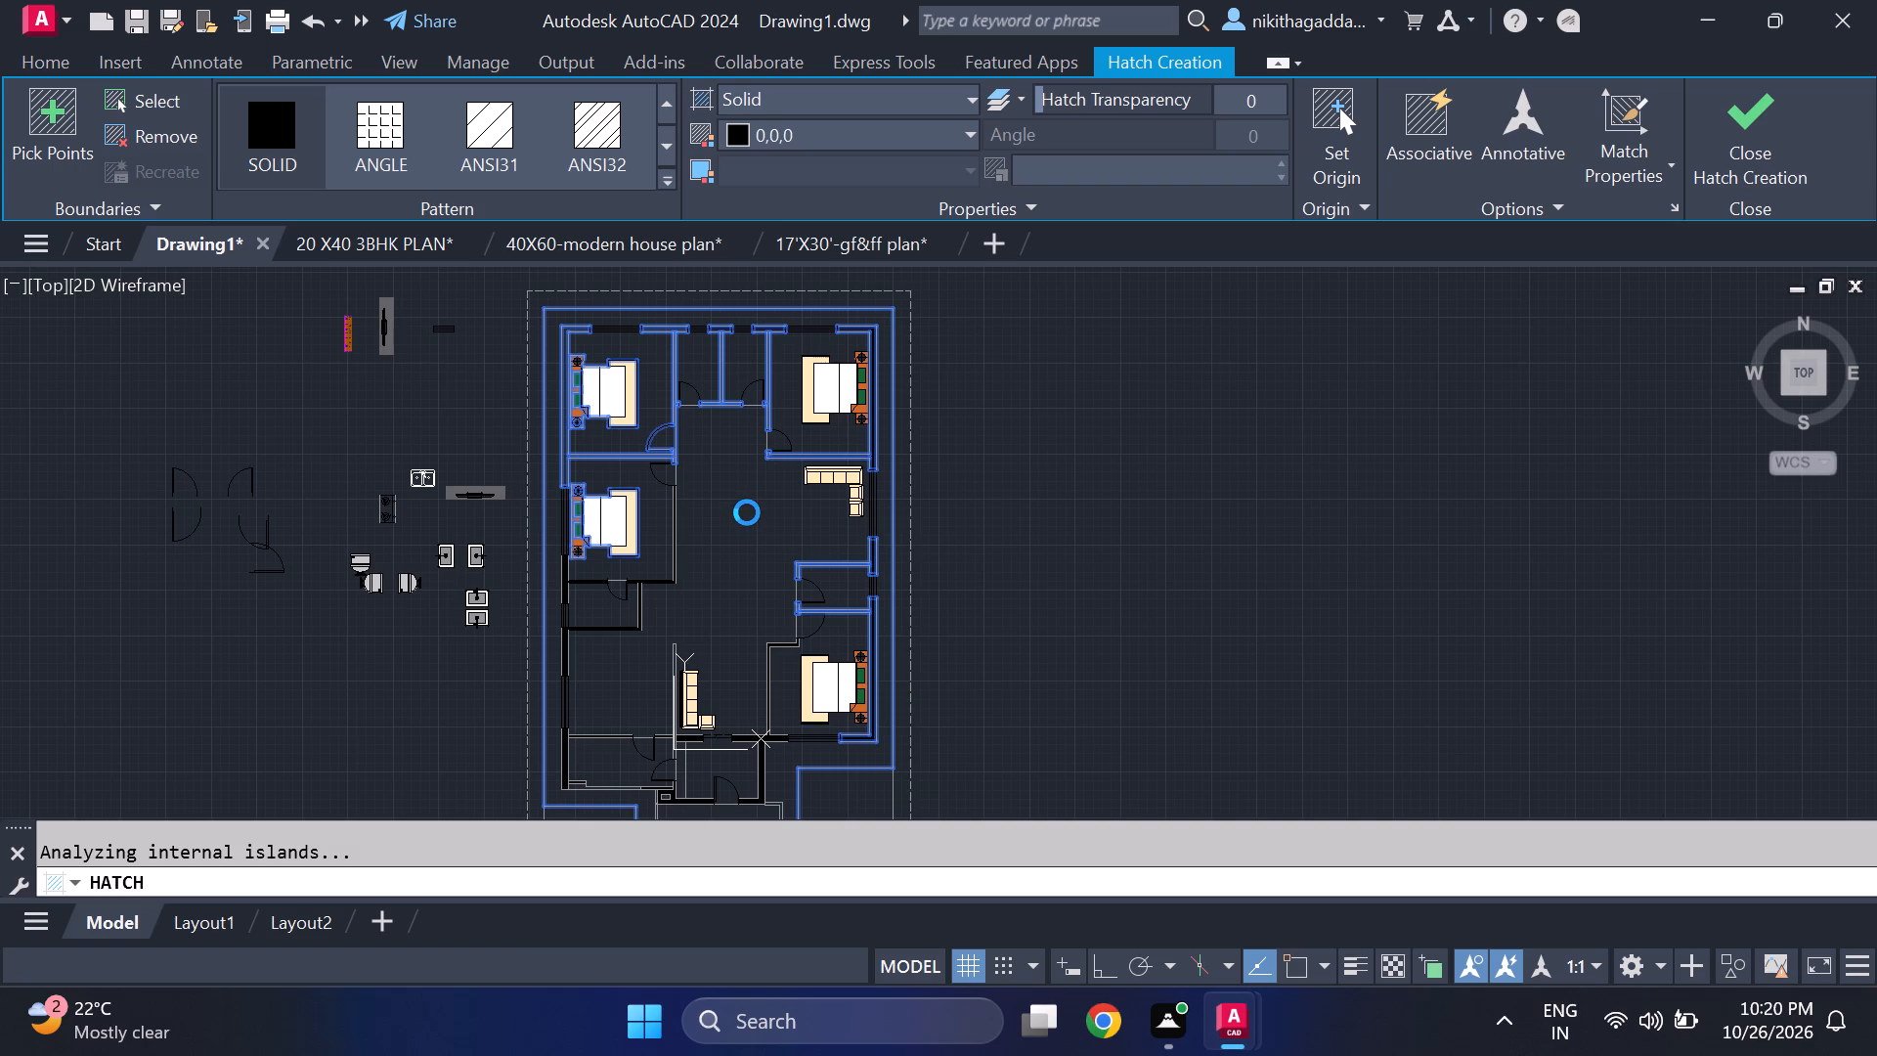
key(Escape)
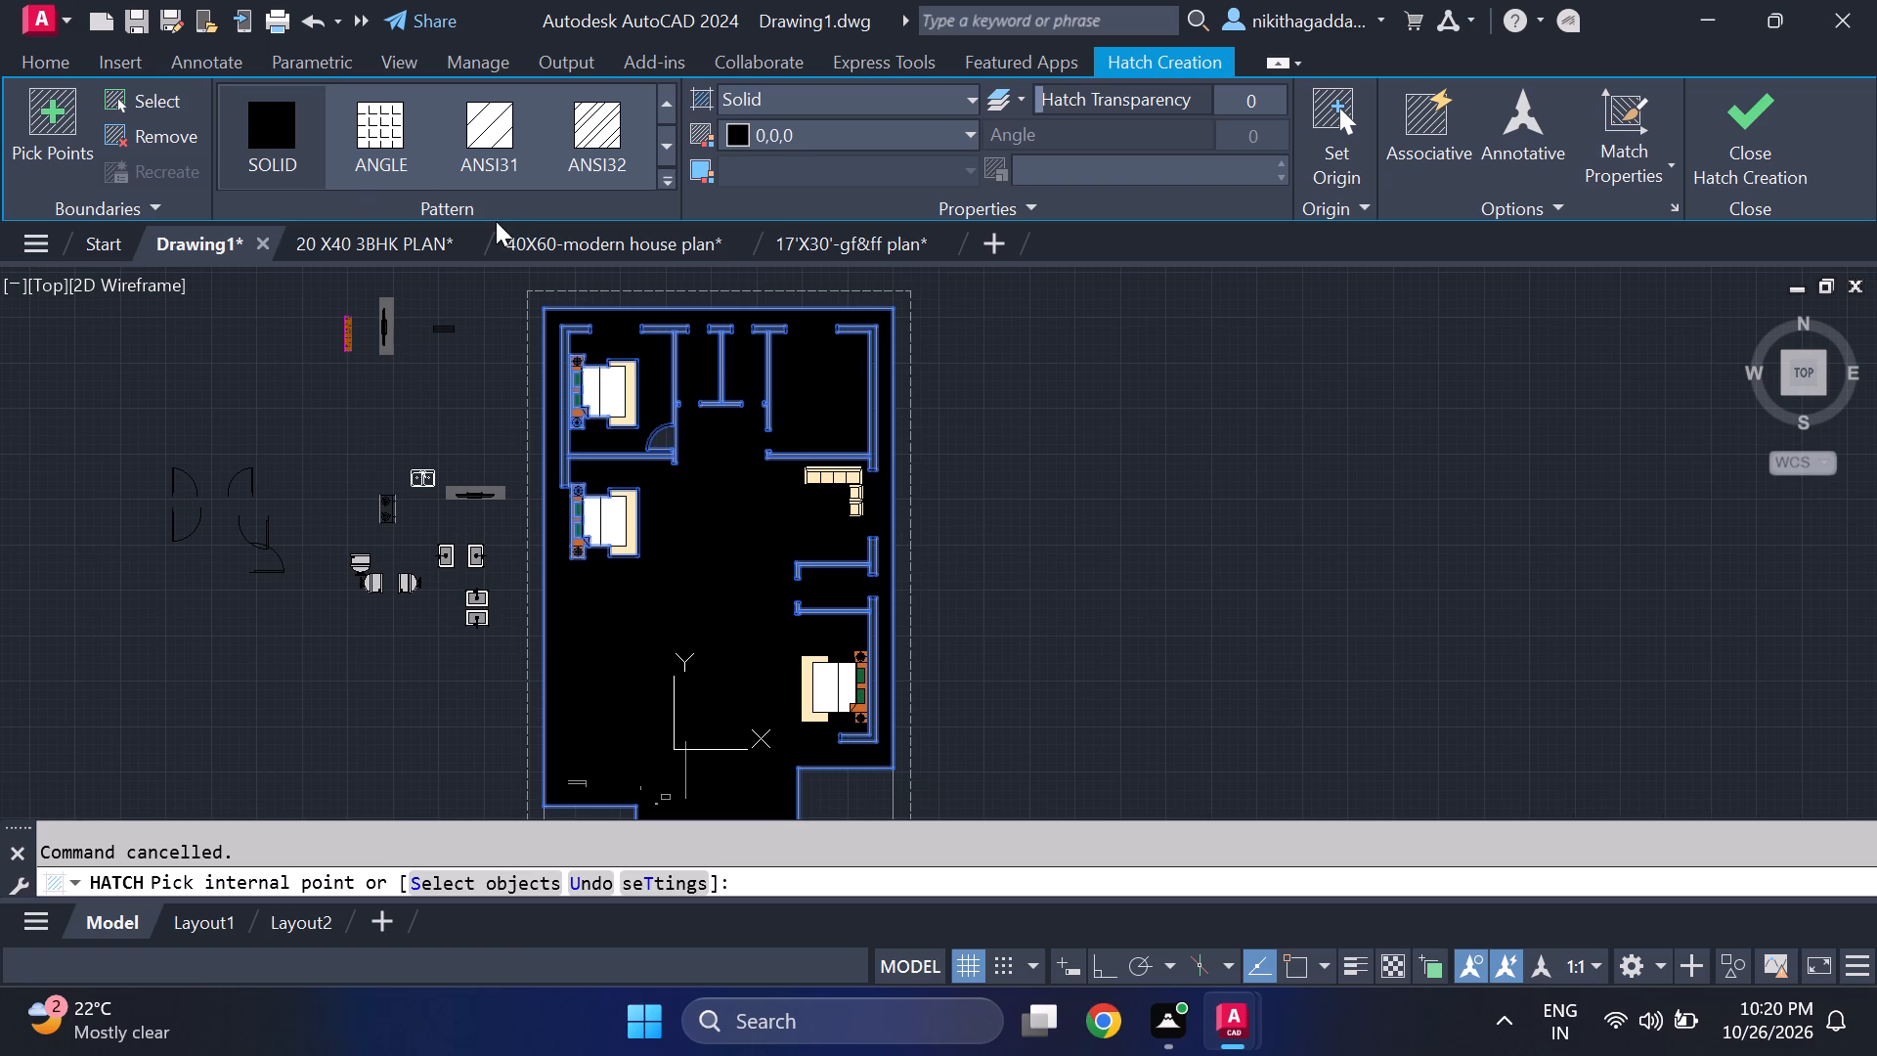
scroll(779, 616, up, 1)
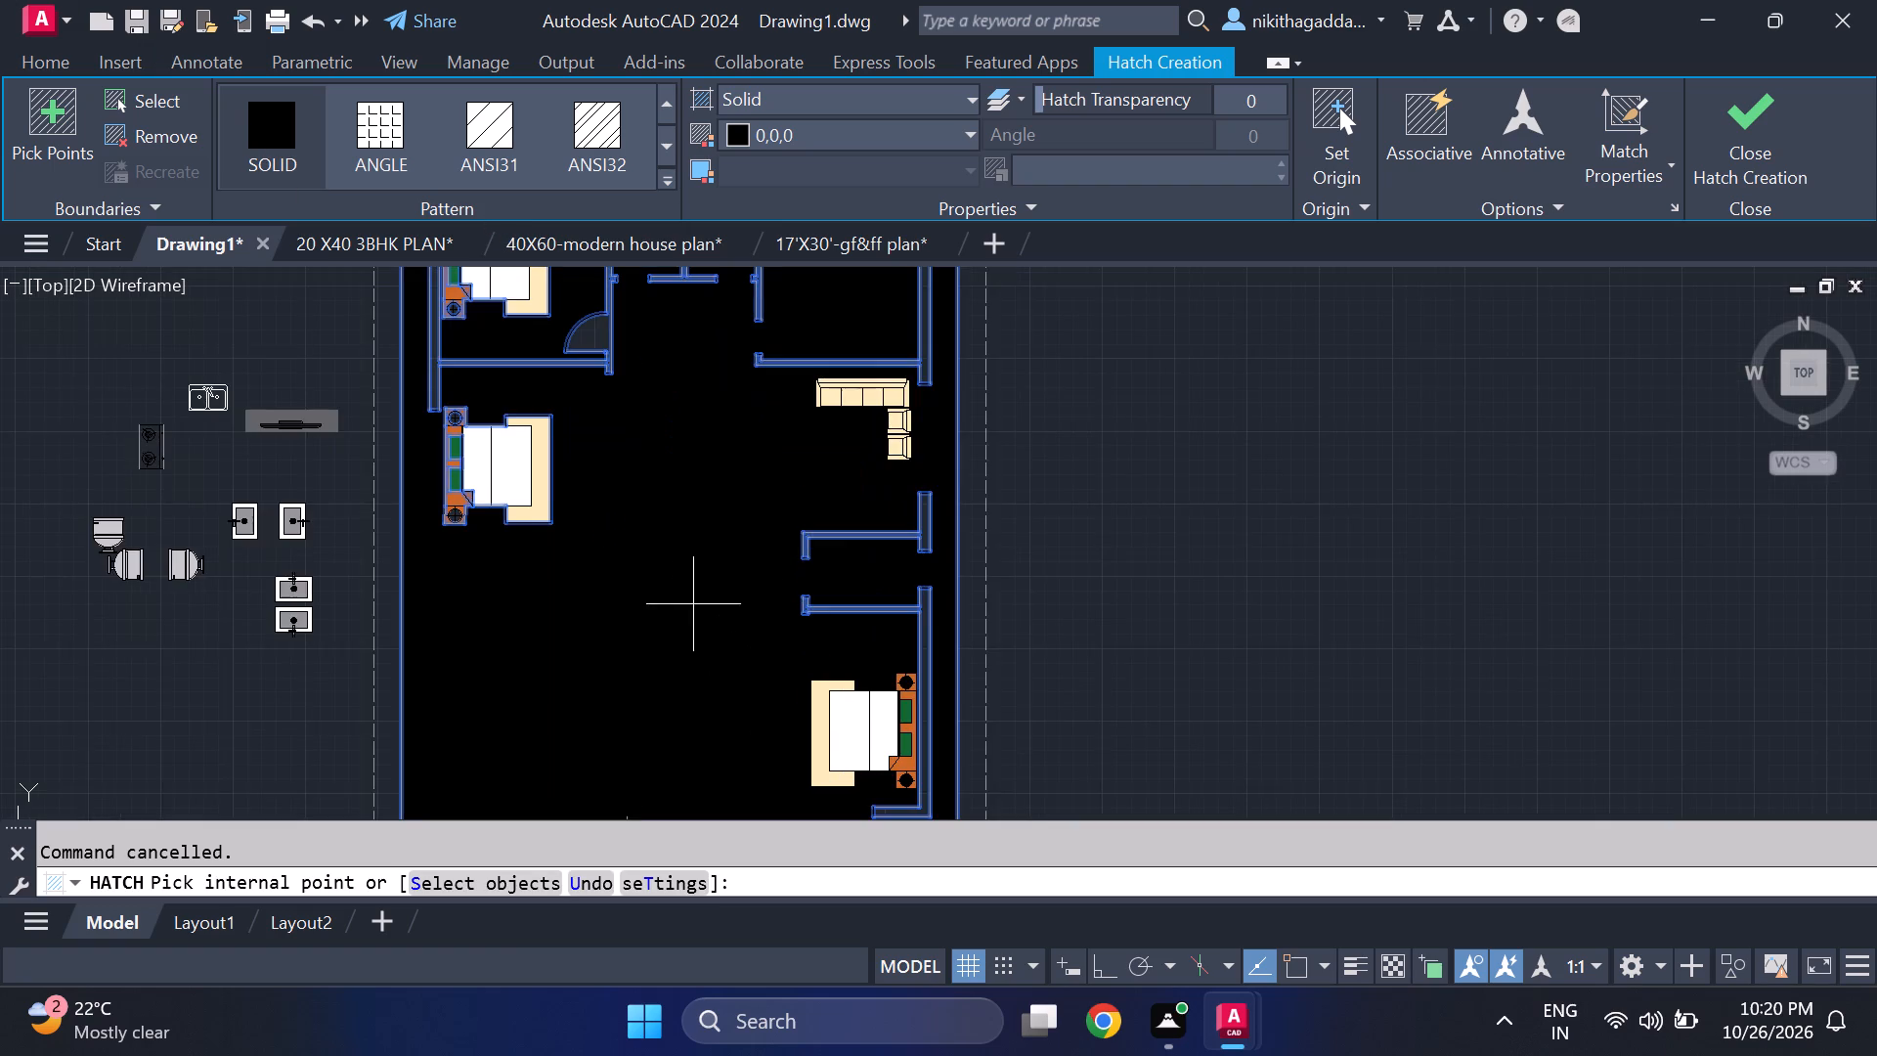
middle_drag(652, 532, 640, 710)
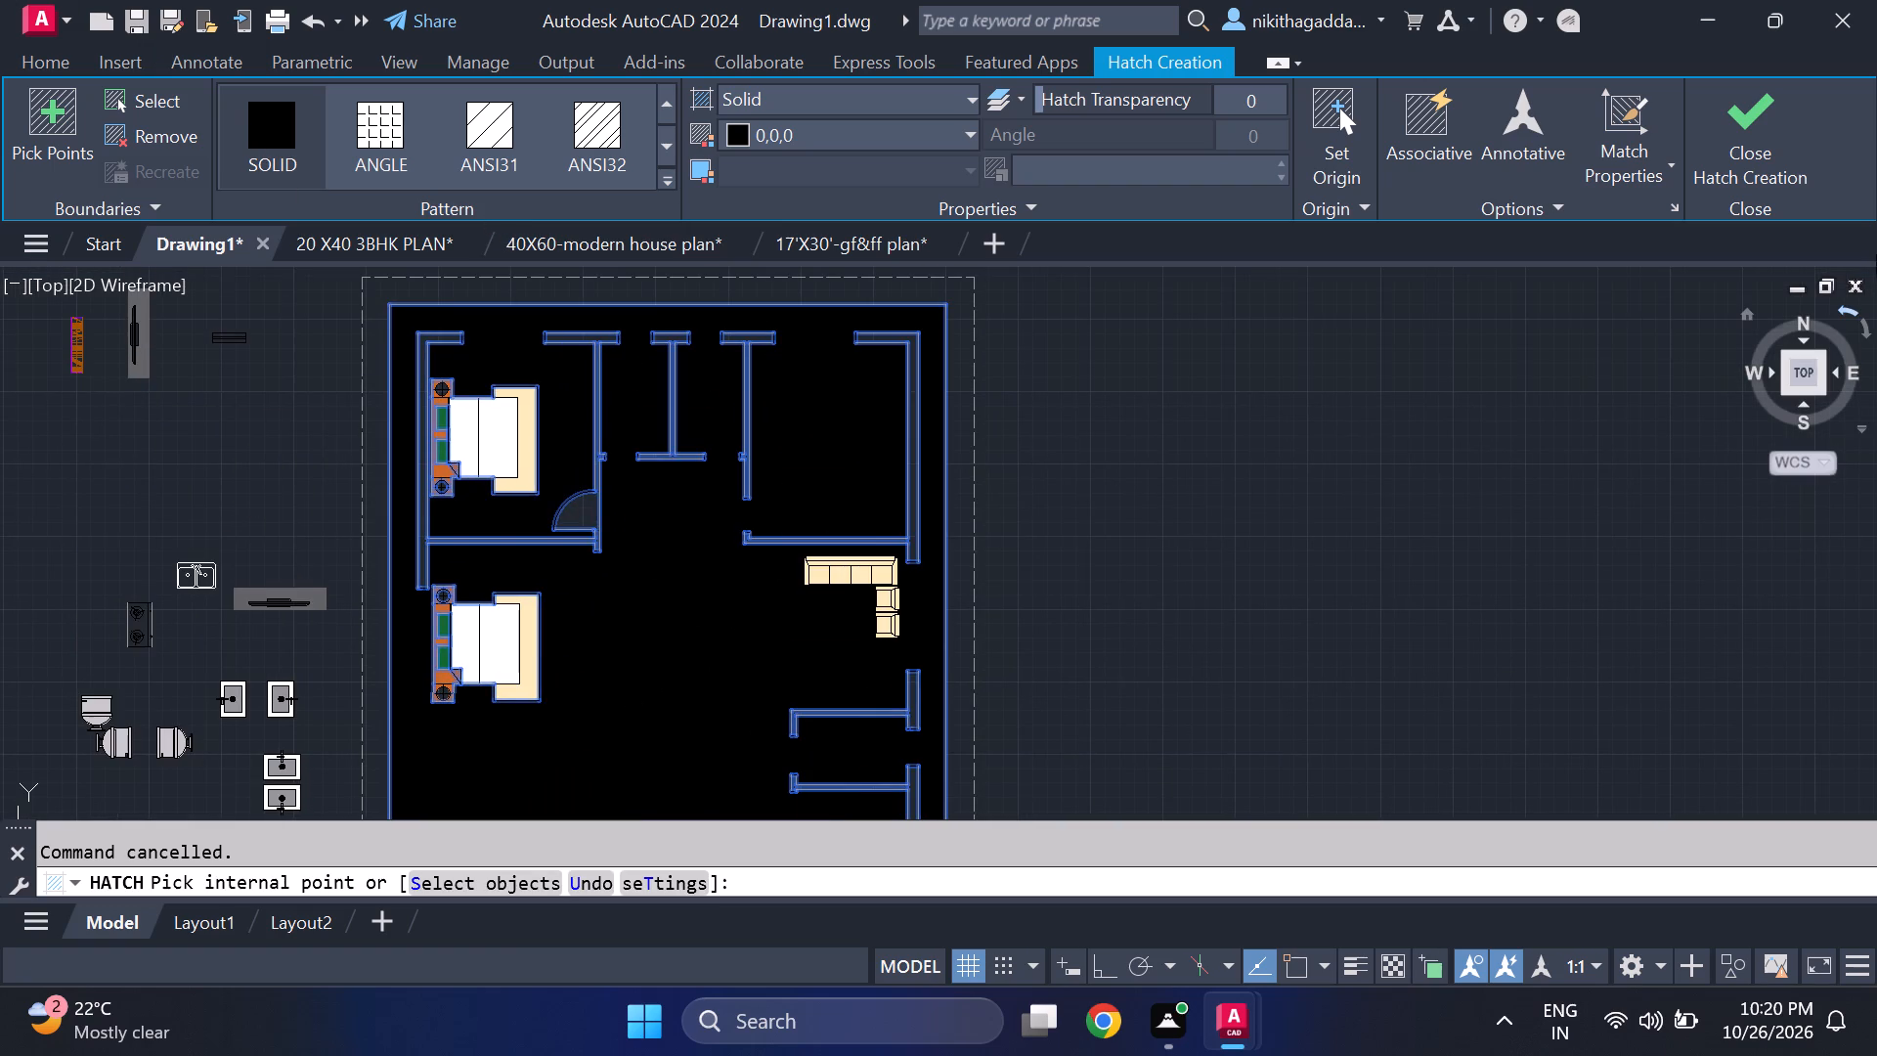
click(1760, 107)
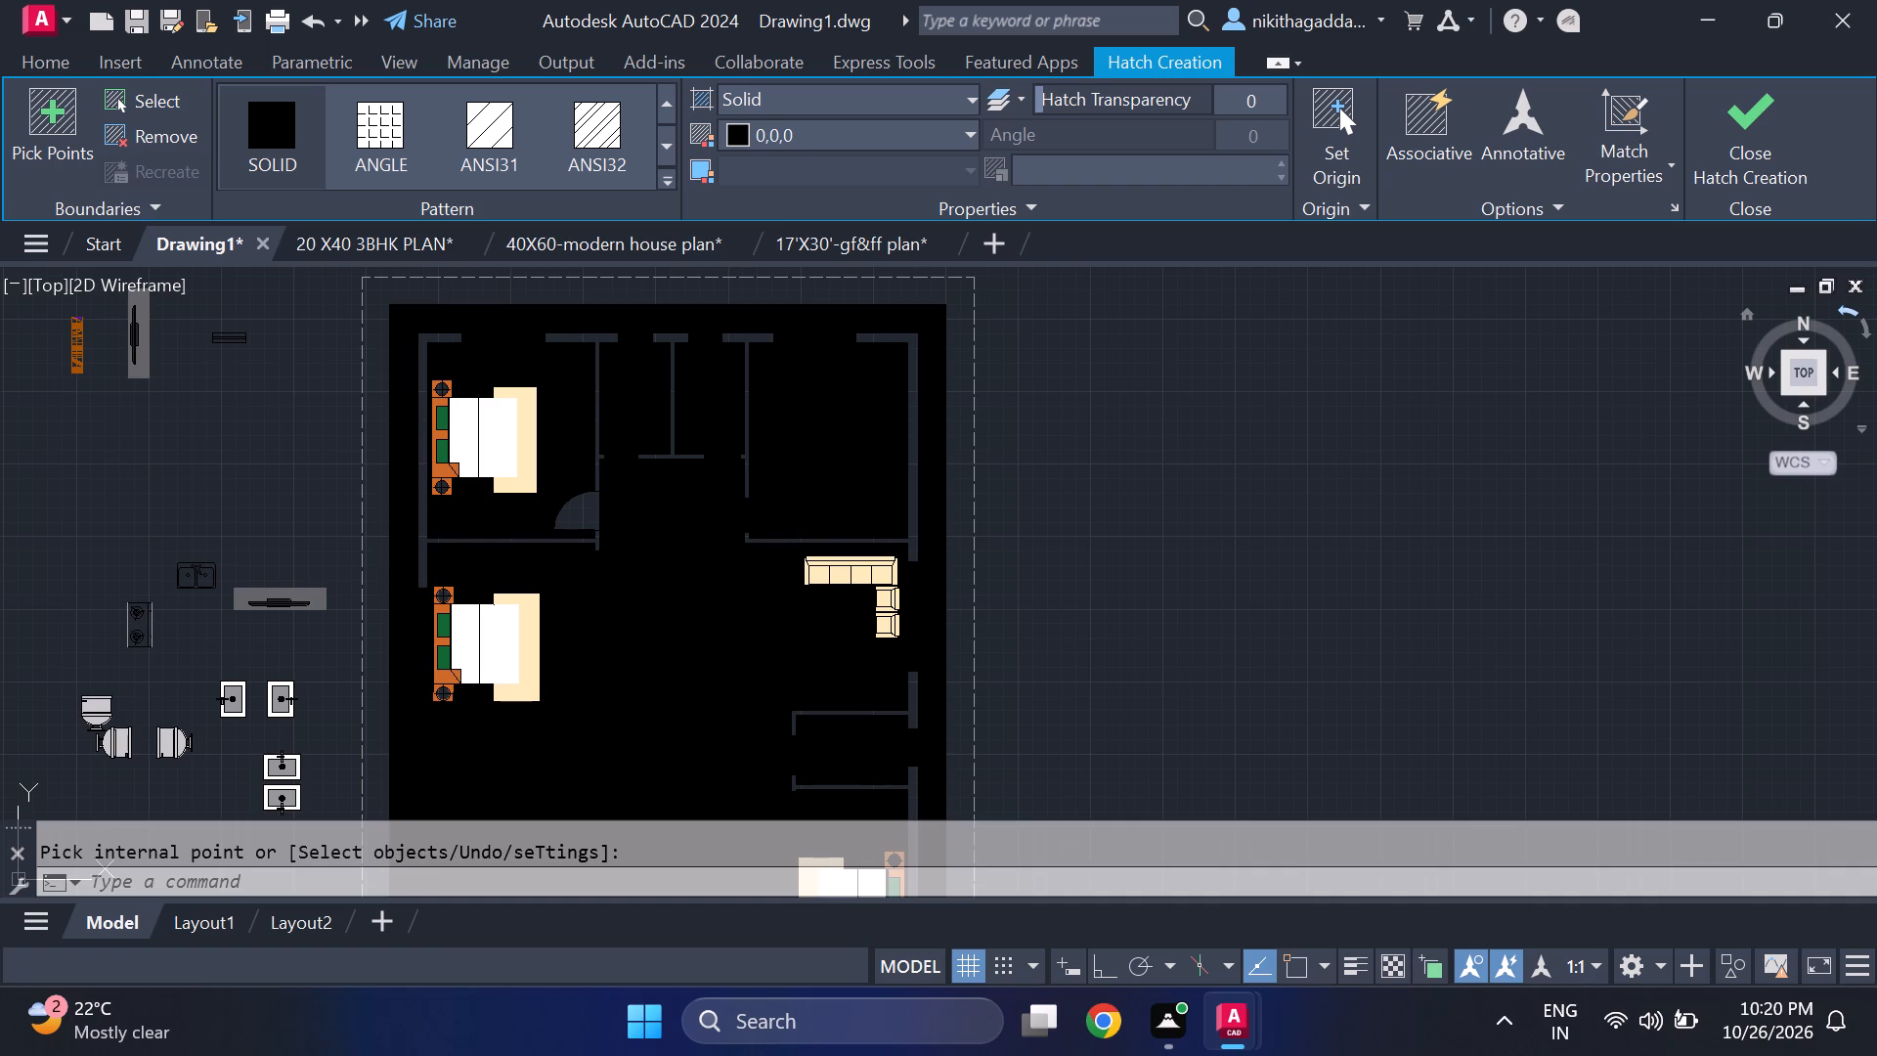
Delete the solid black hatch that spreads over the rooms of the floor plan.
scroll(825, 354, up, 1)
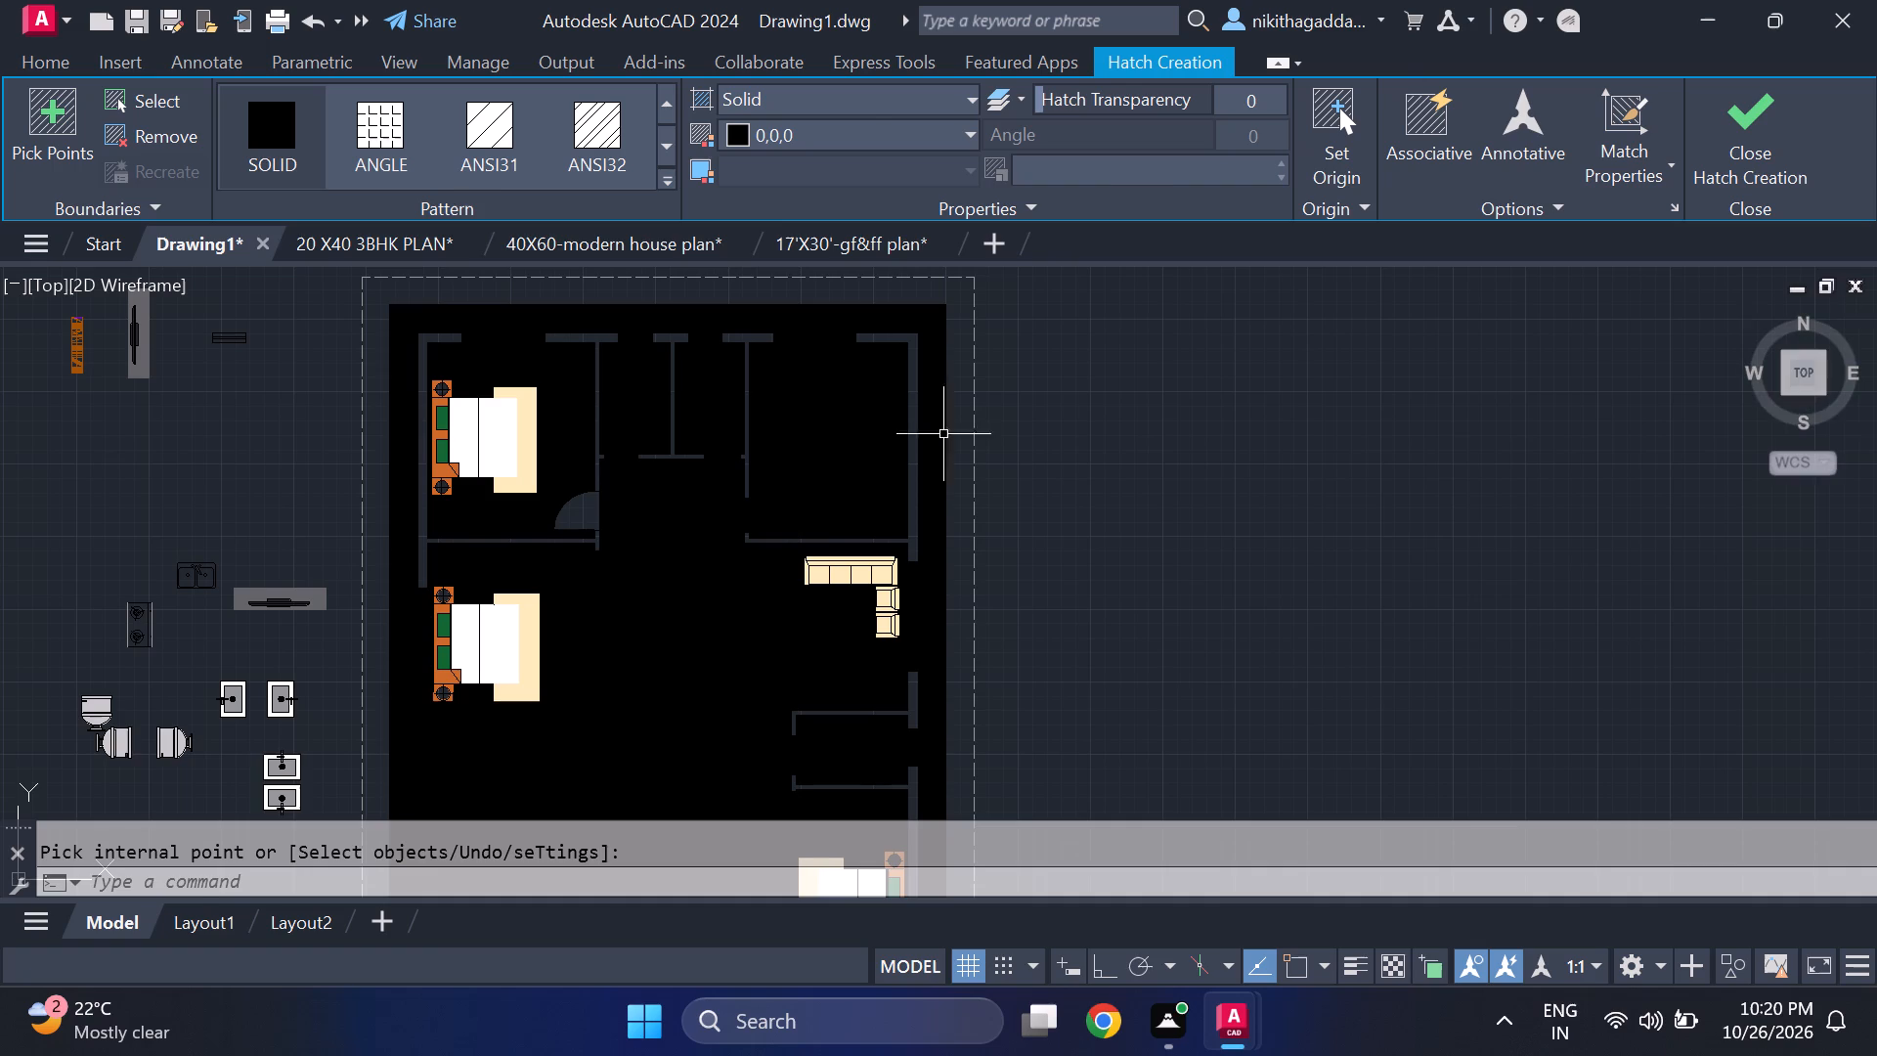
scroll(801, 601, down, 2)
click(710, 717)
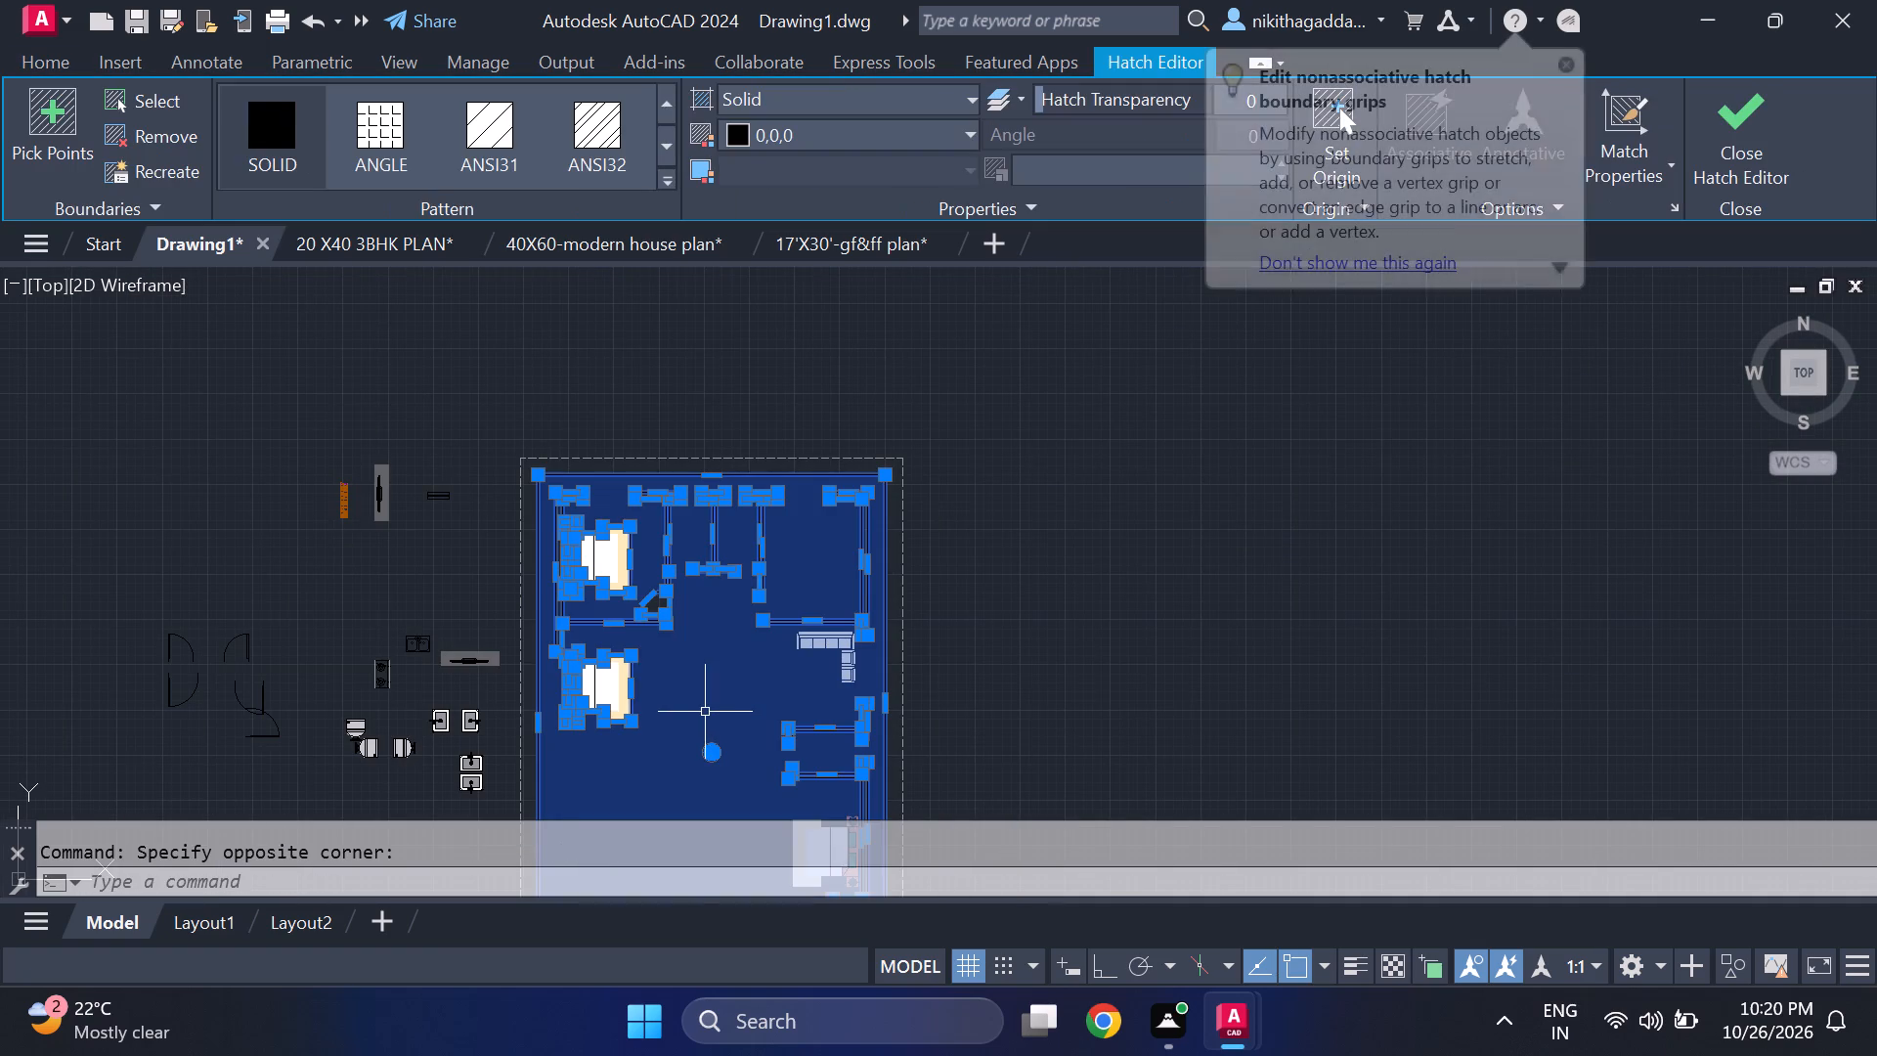
key(Delete)
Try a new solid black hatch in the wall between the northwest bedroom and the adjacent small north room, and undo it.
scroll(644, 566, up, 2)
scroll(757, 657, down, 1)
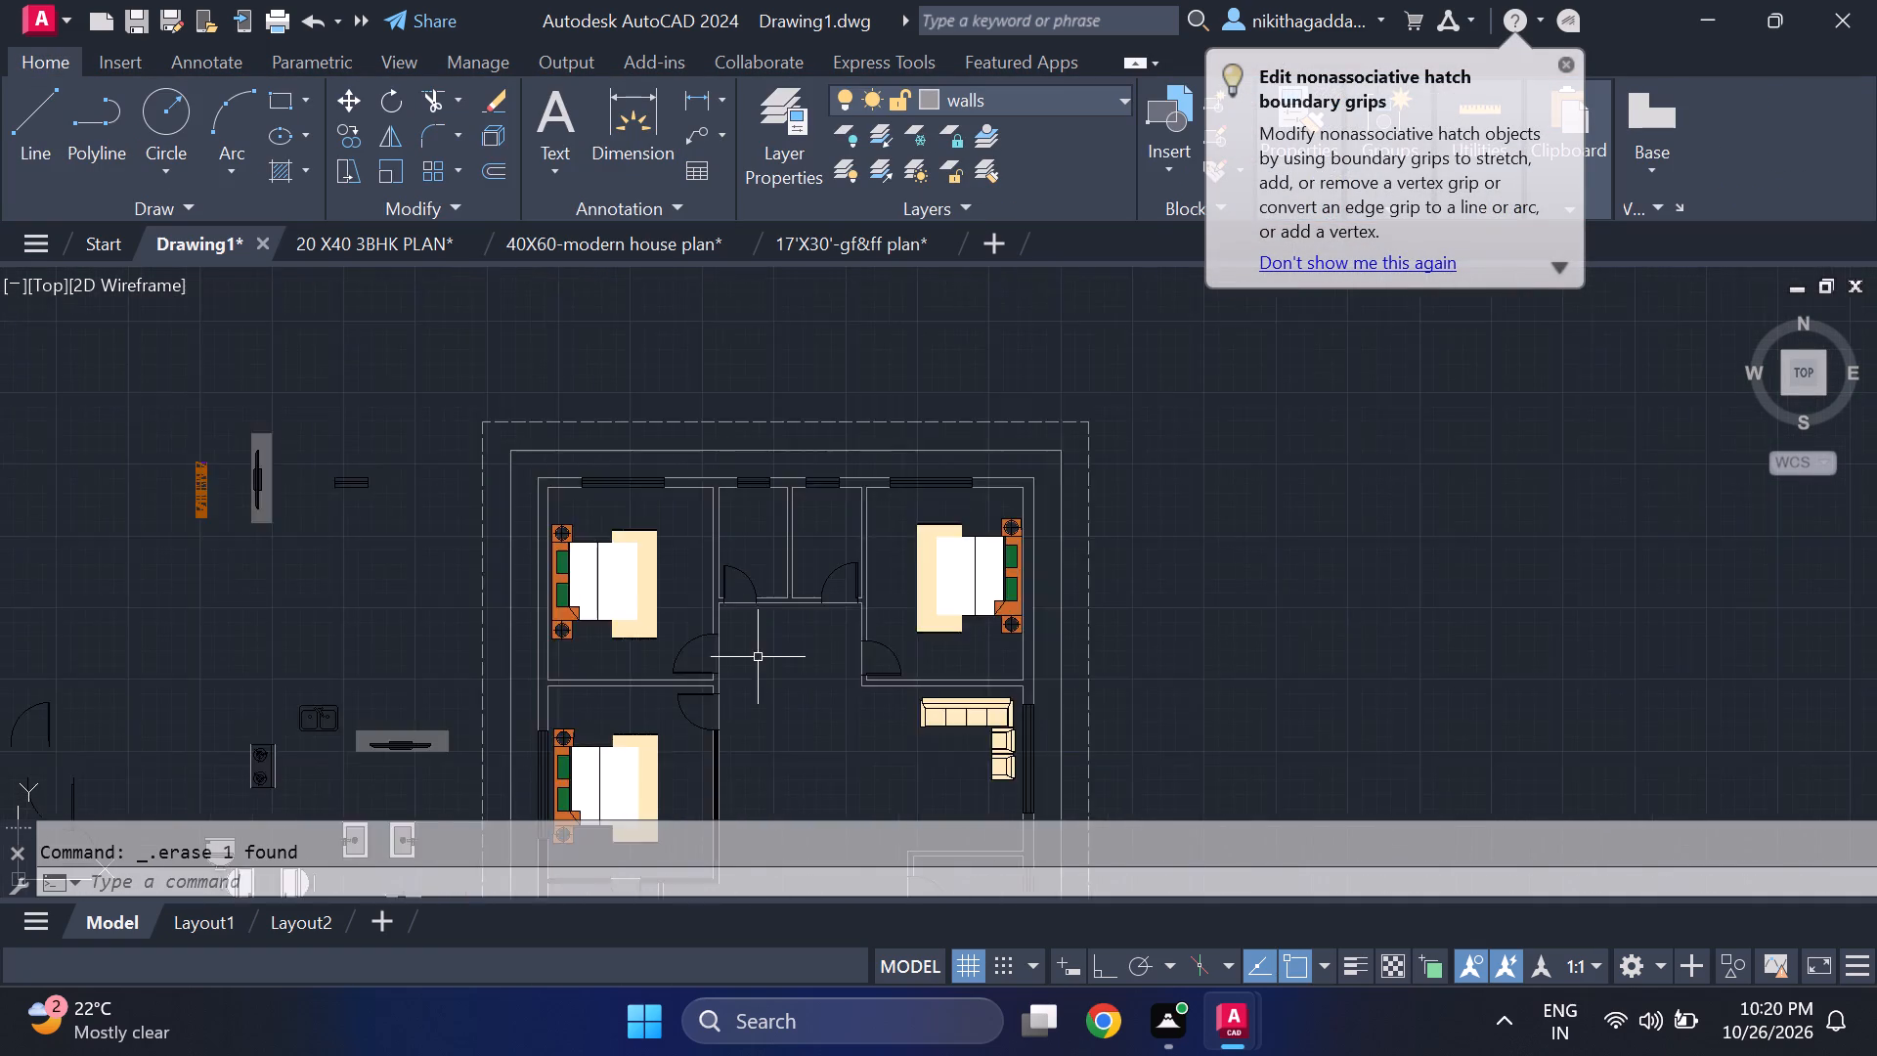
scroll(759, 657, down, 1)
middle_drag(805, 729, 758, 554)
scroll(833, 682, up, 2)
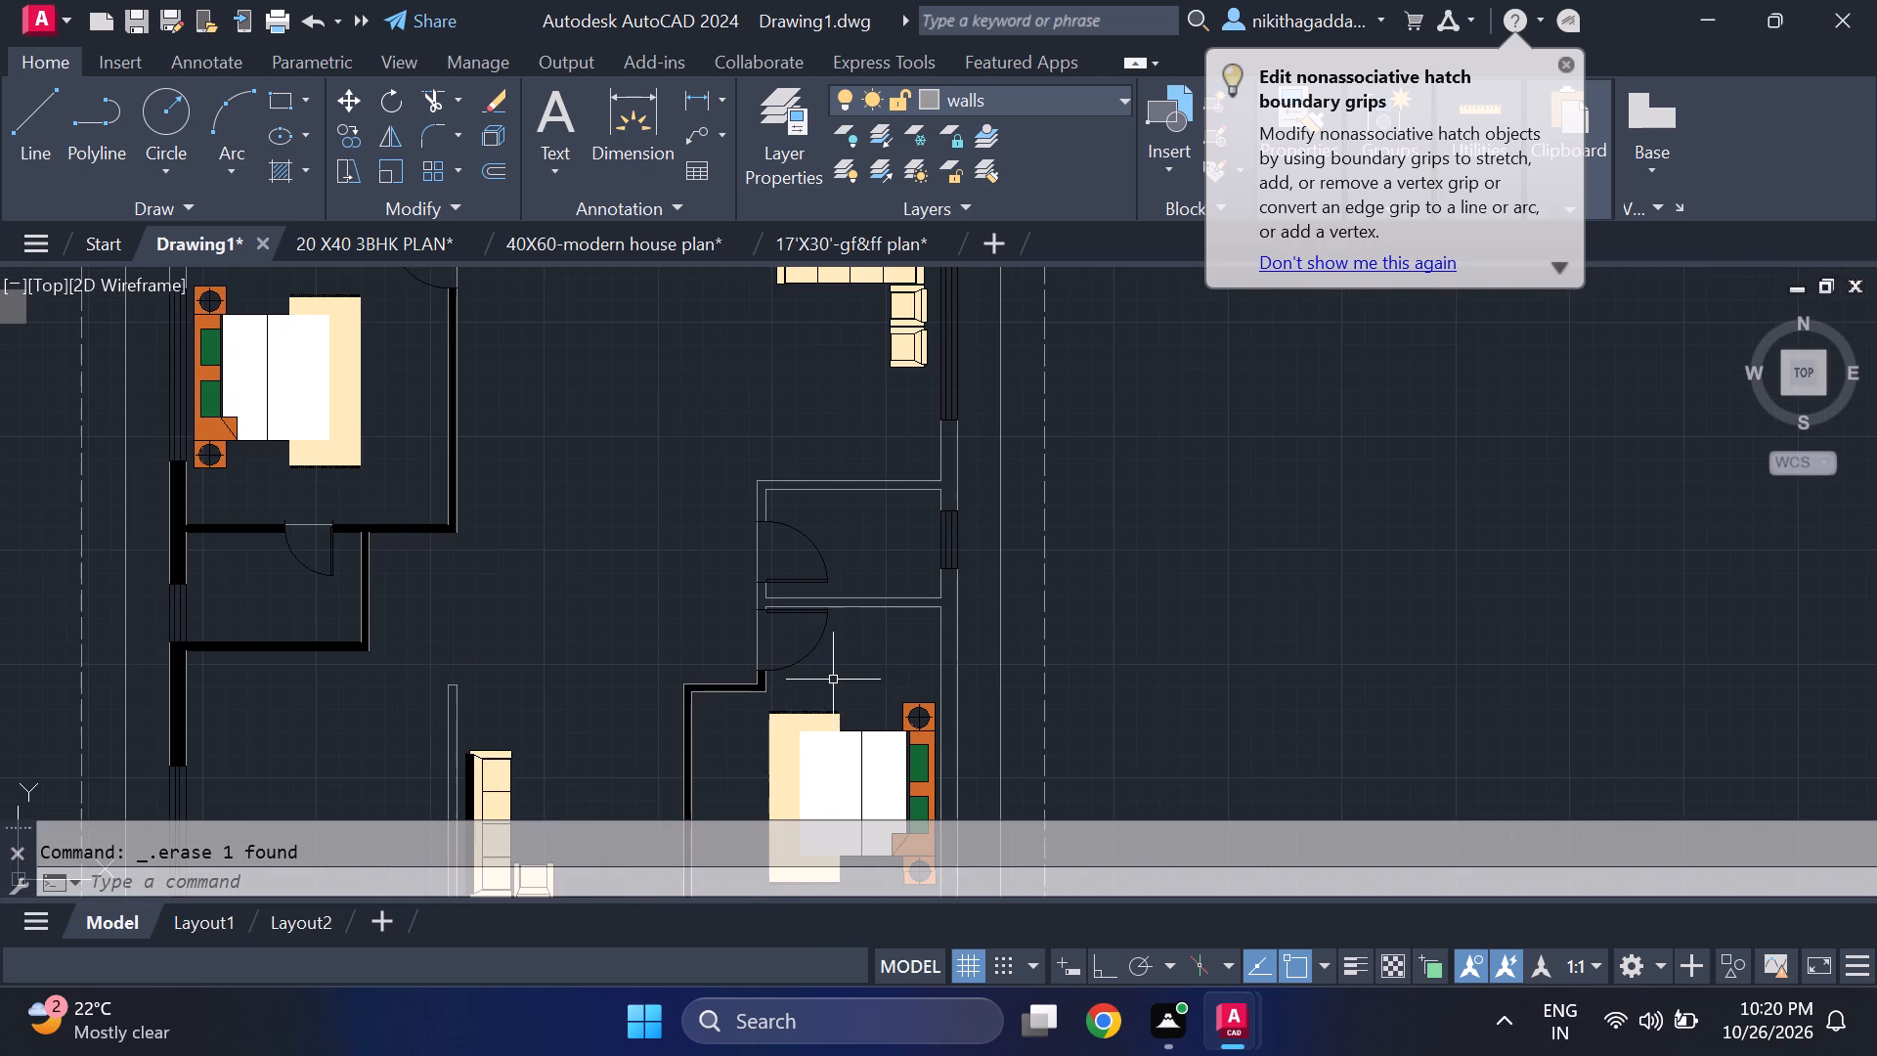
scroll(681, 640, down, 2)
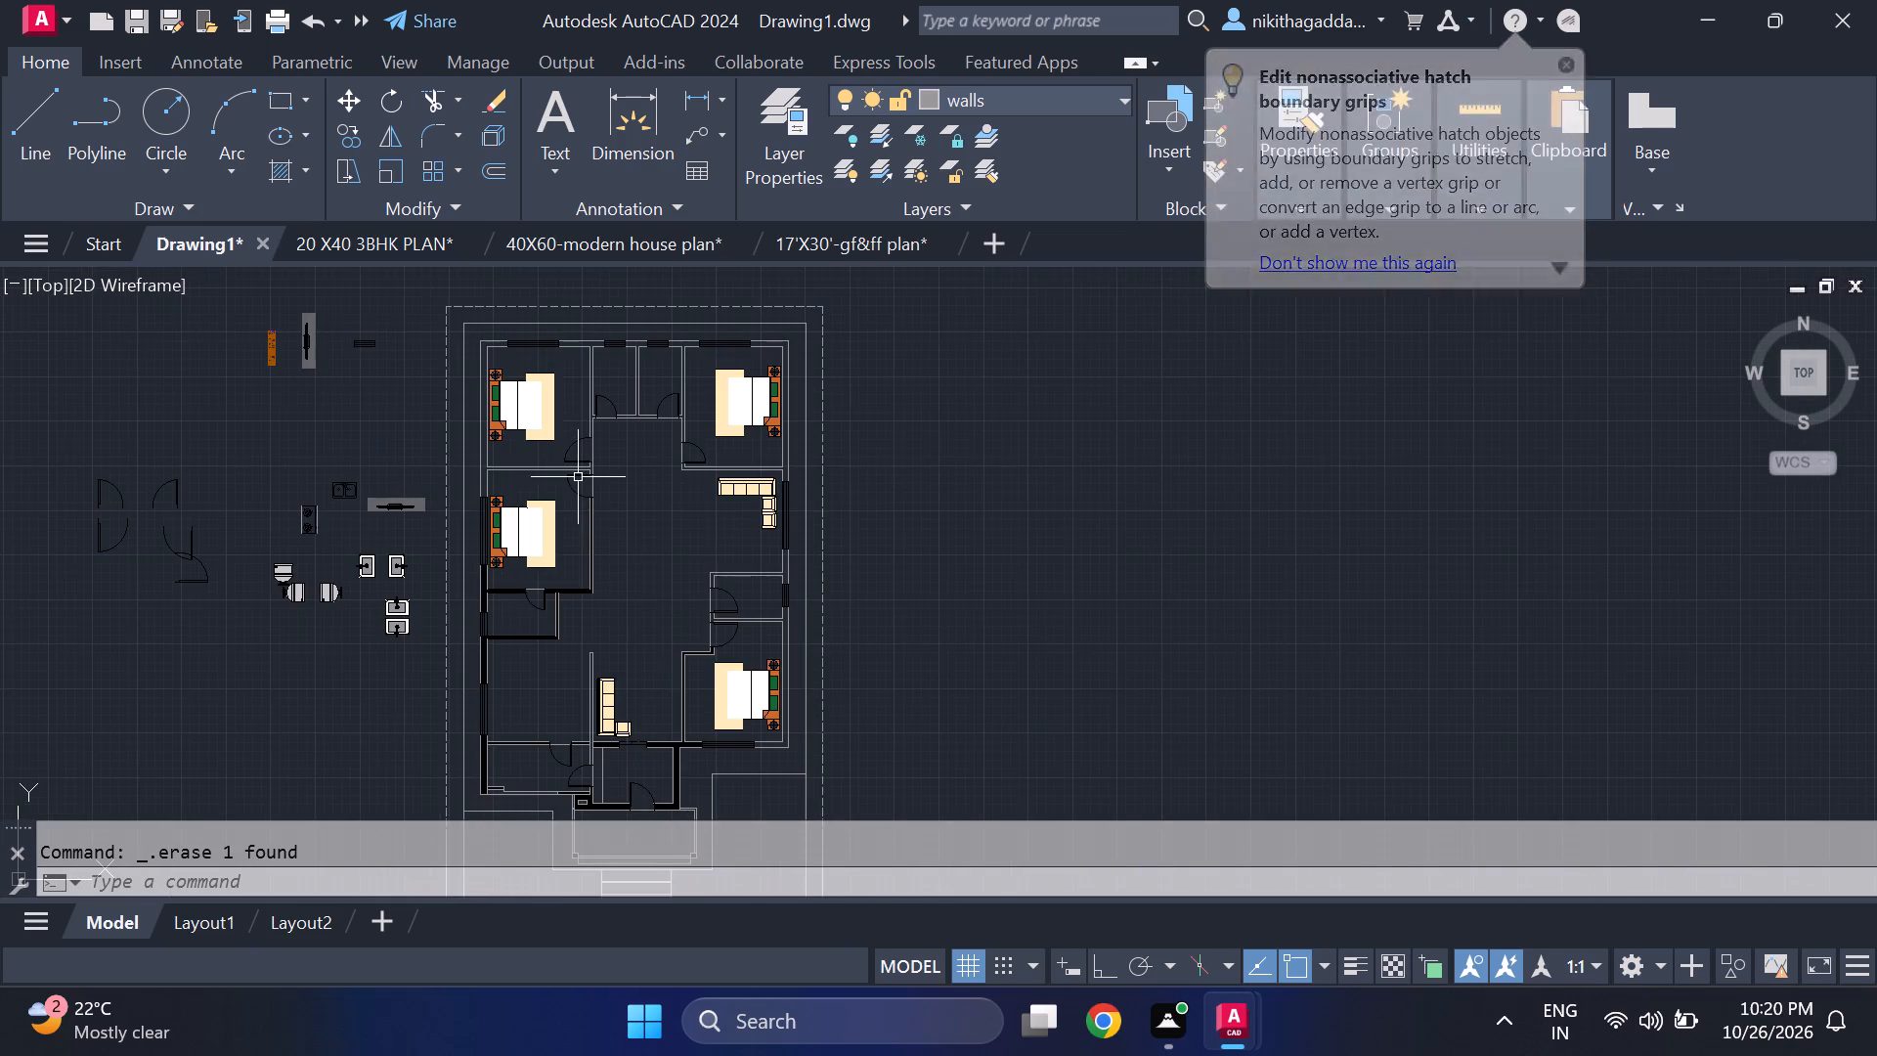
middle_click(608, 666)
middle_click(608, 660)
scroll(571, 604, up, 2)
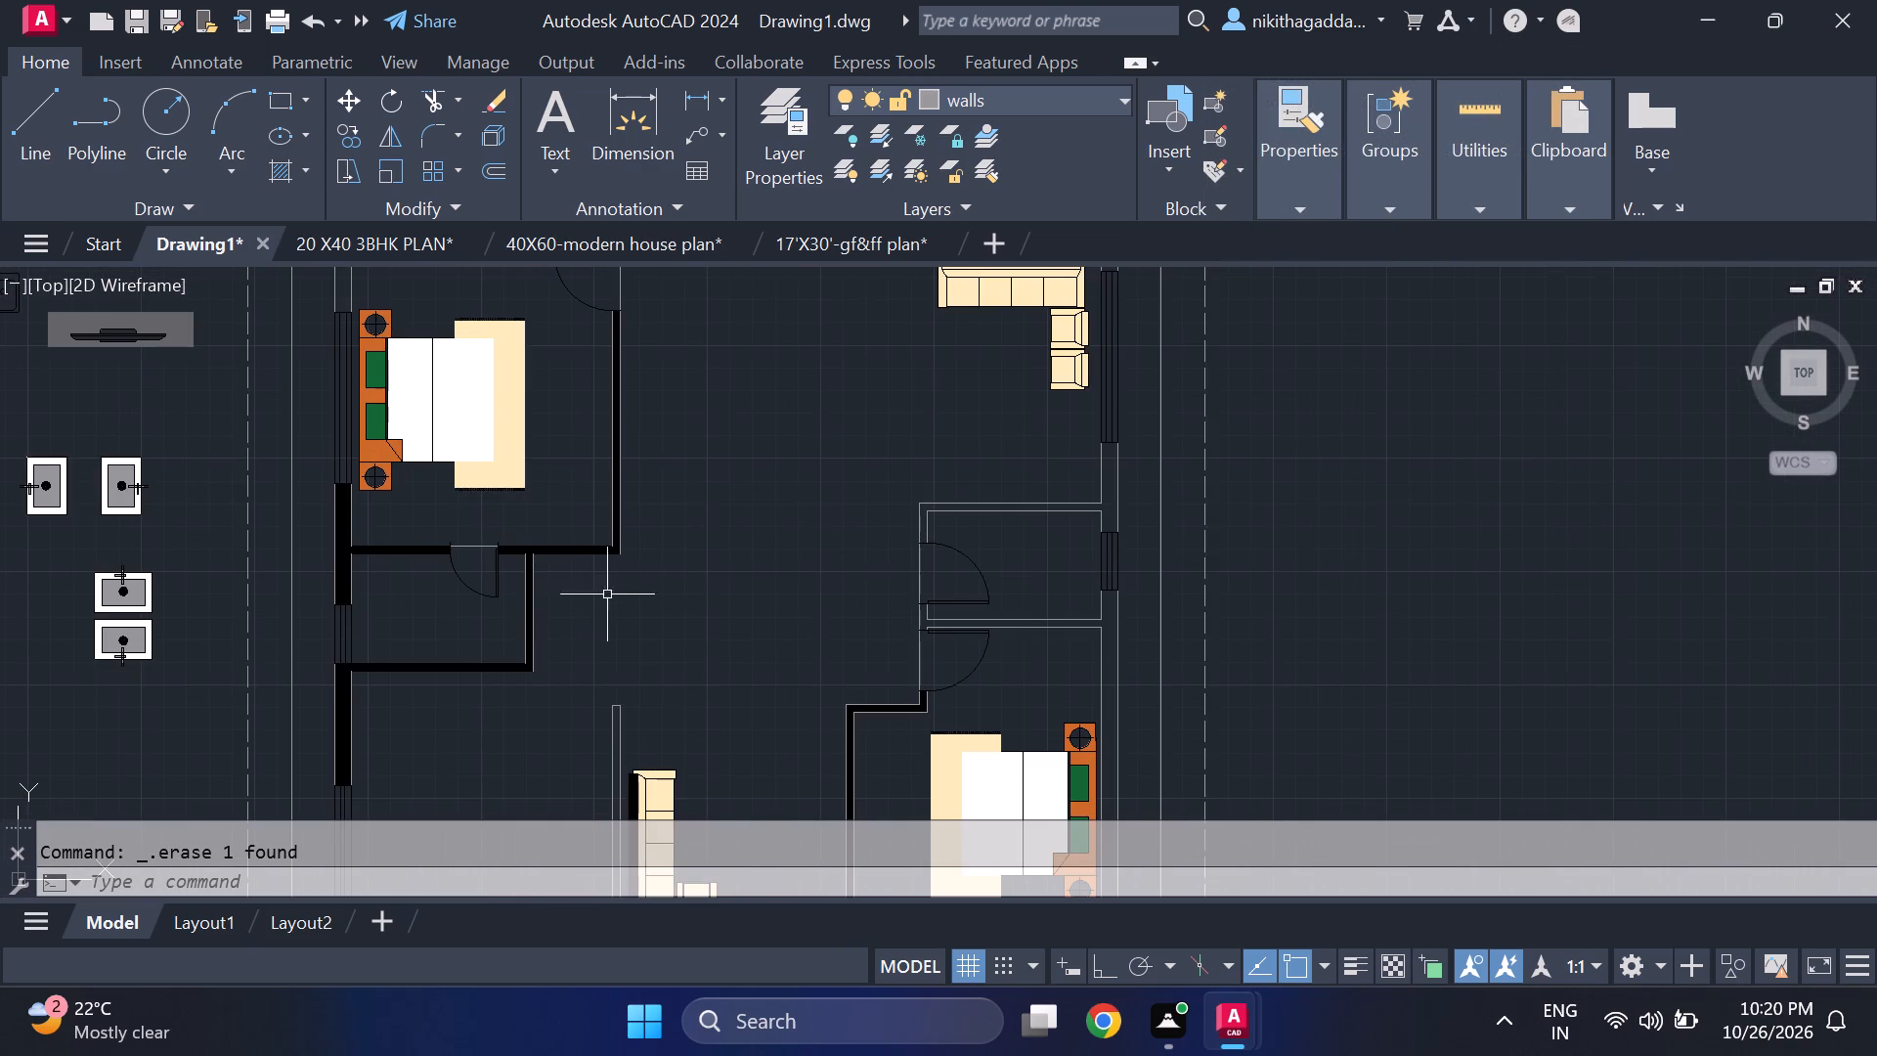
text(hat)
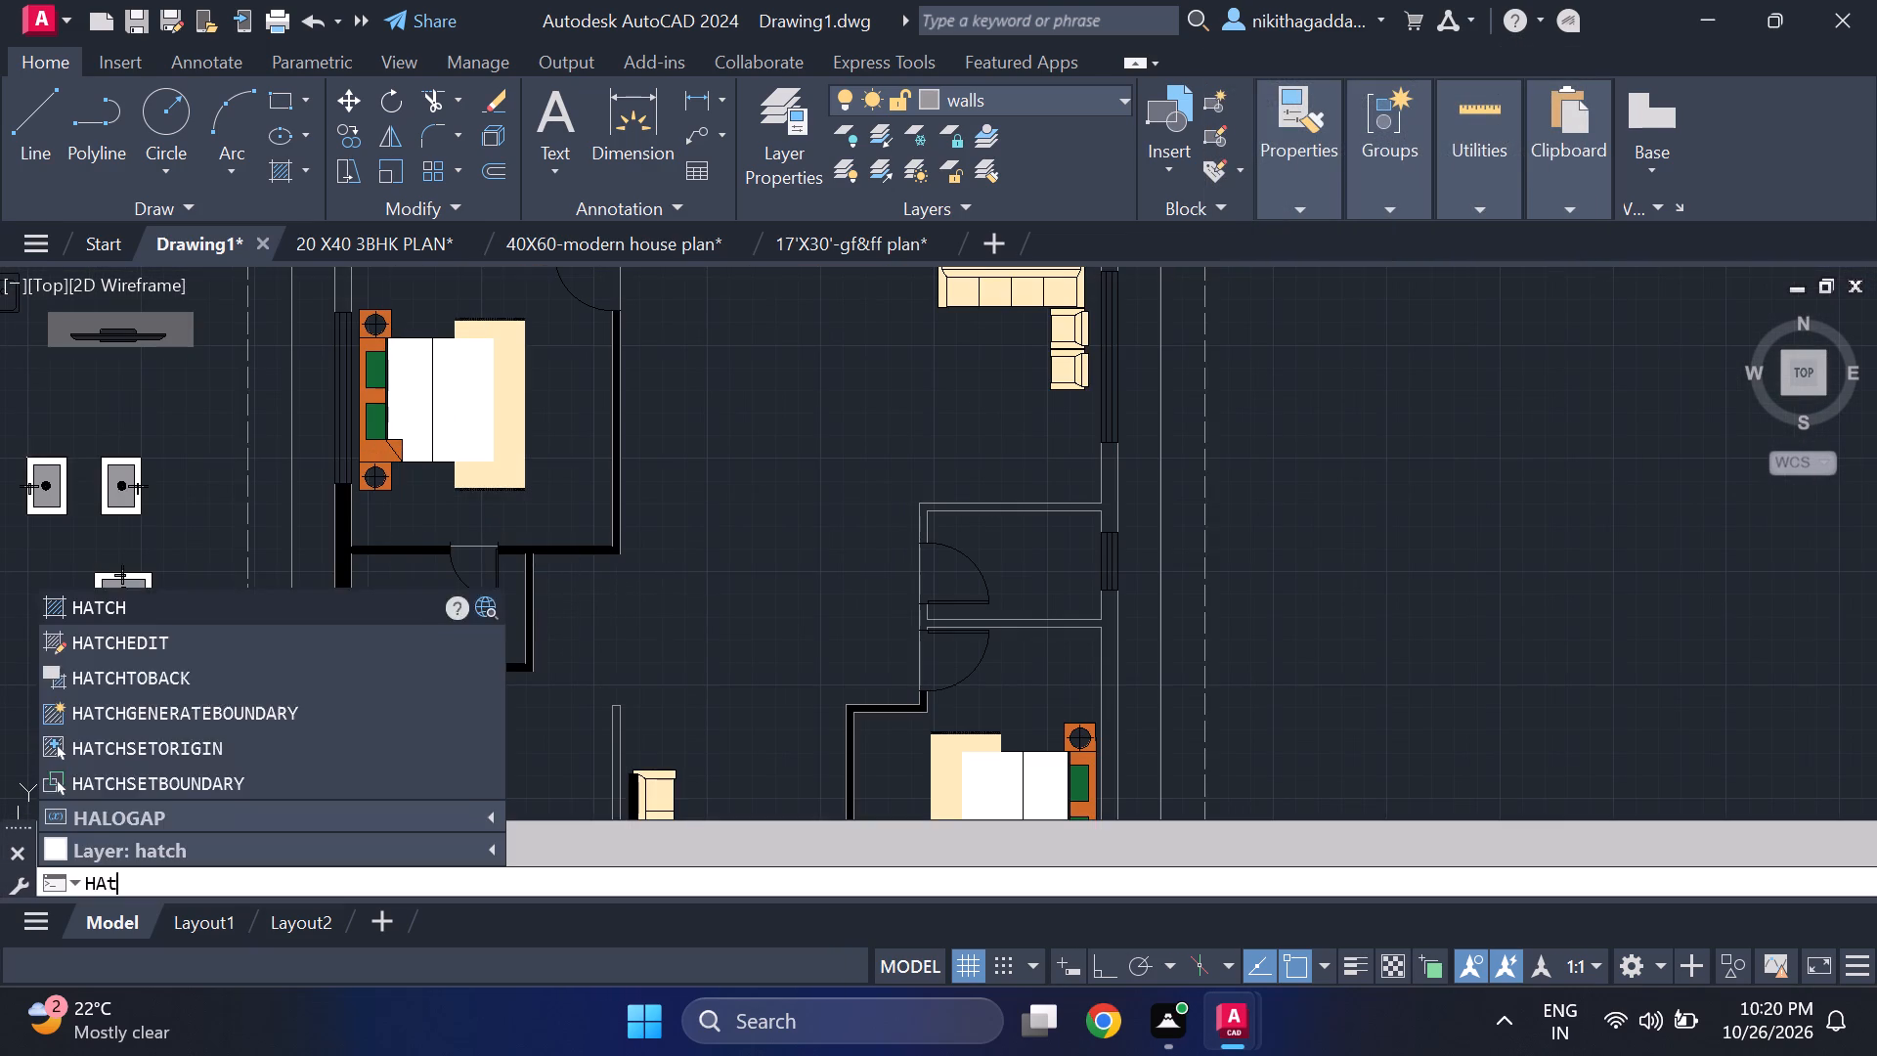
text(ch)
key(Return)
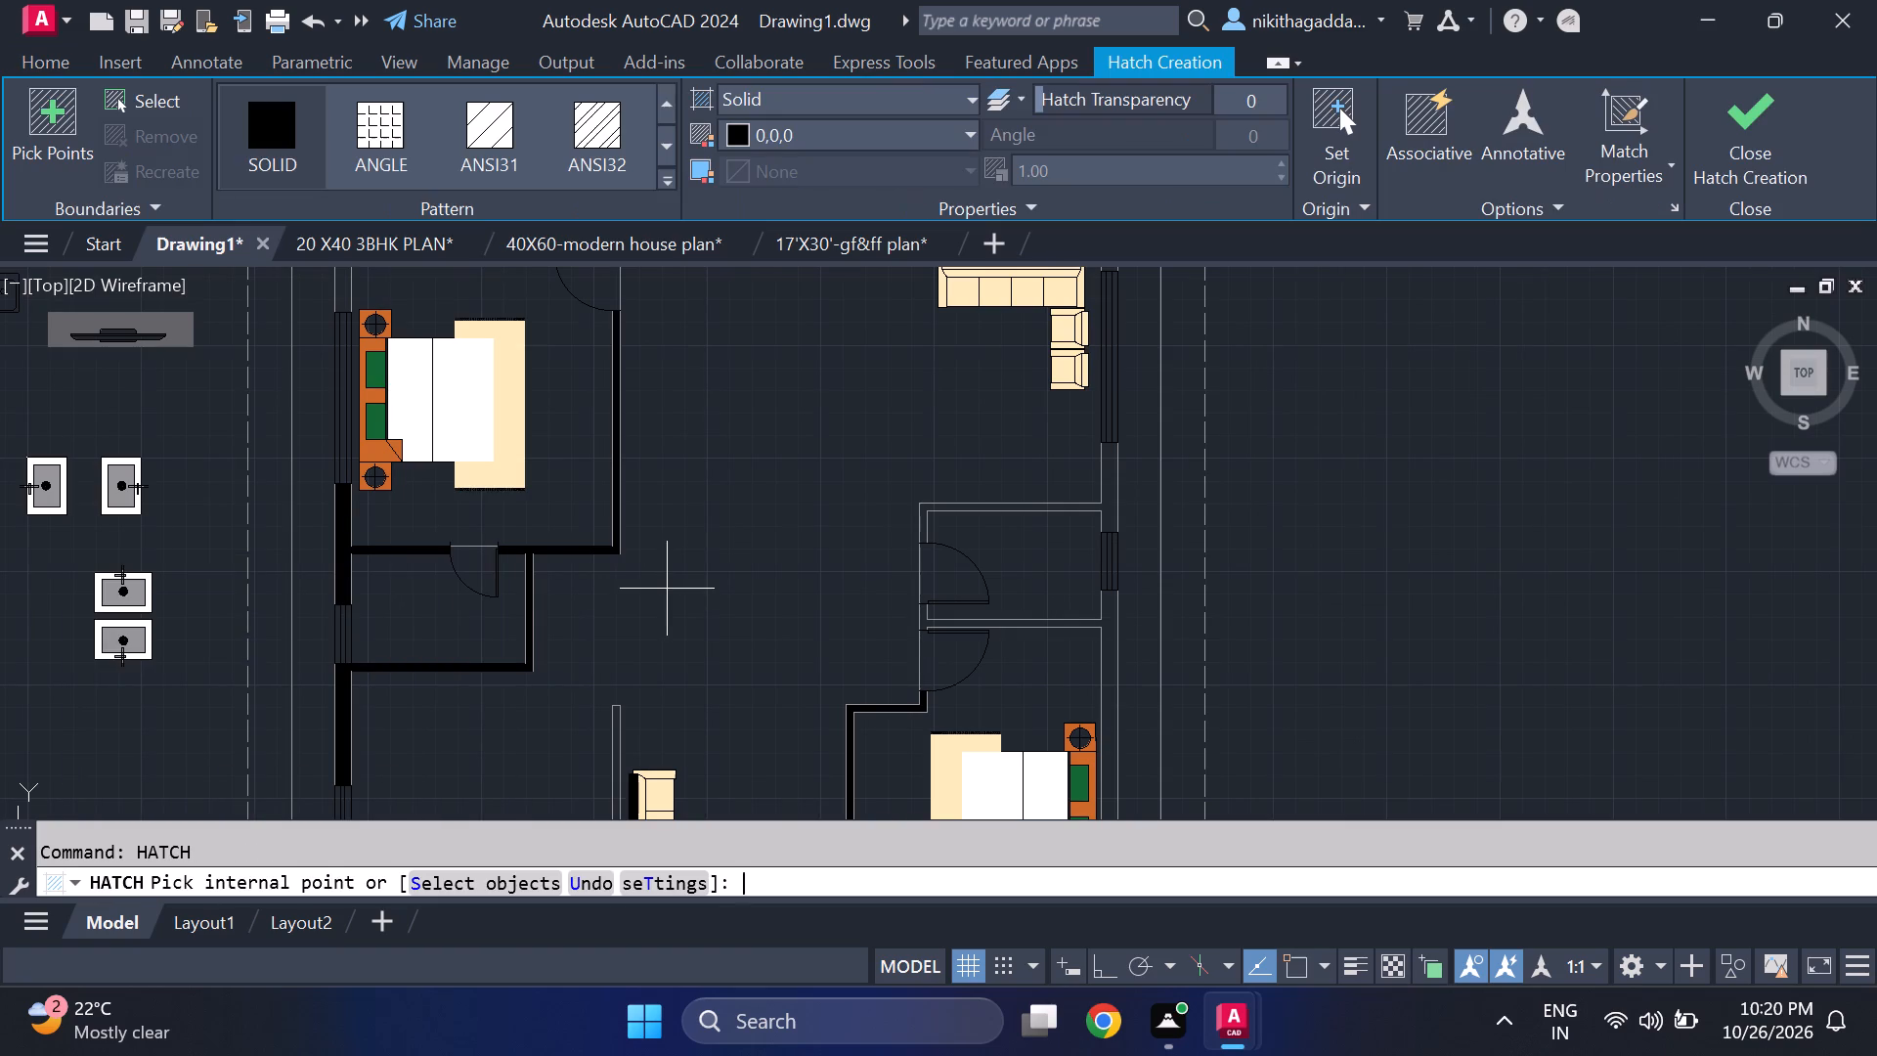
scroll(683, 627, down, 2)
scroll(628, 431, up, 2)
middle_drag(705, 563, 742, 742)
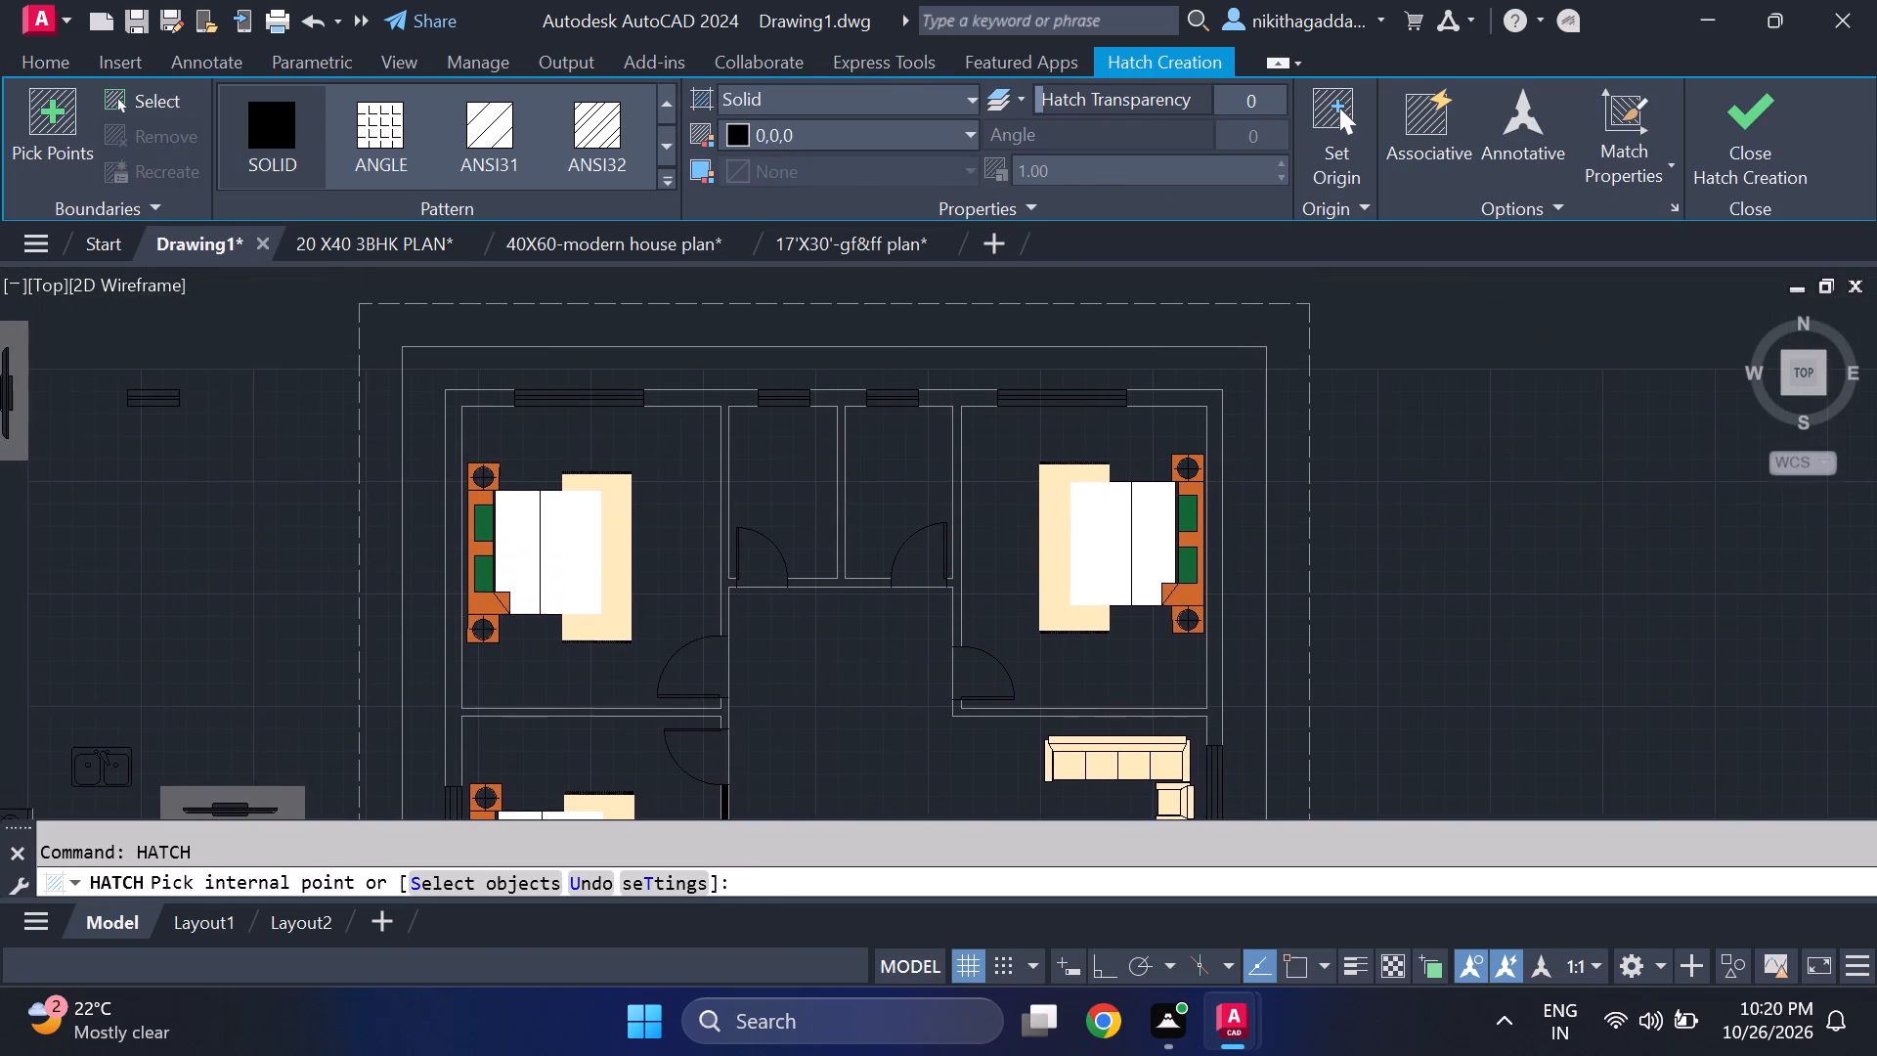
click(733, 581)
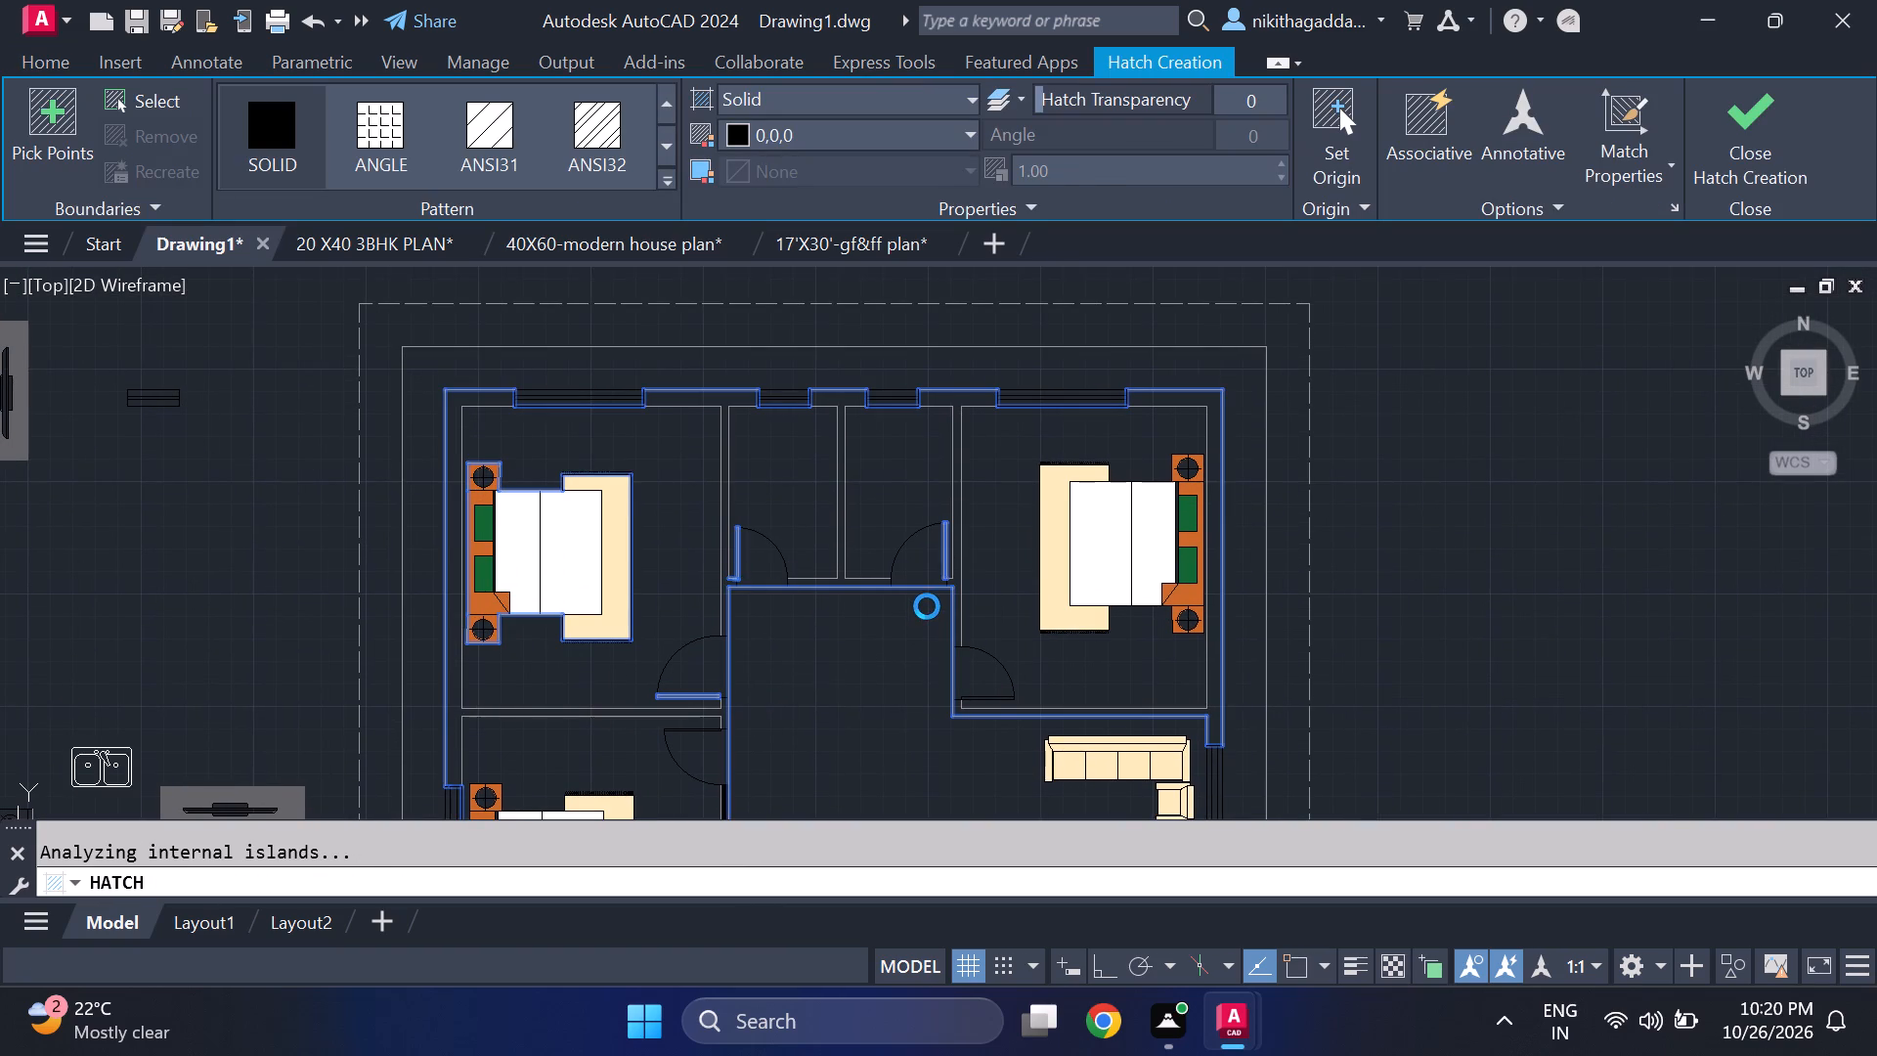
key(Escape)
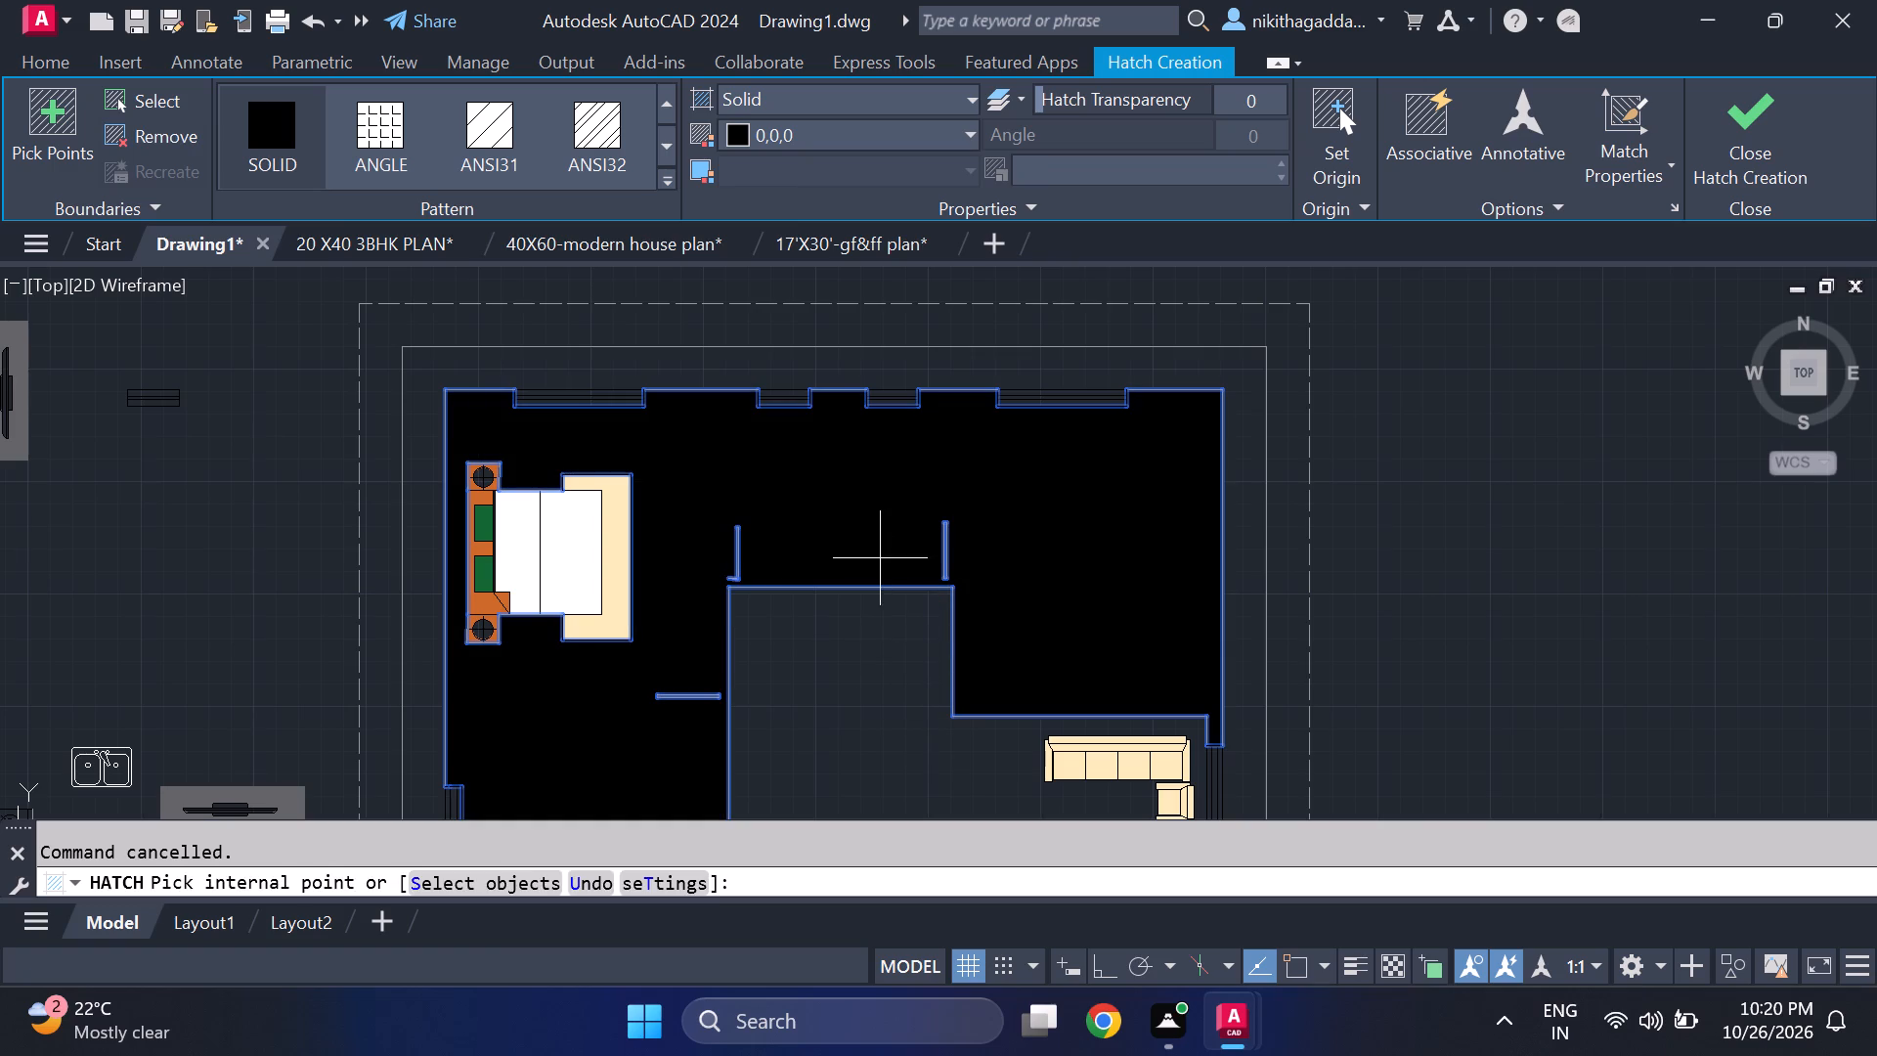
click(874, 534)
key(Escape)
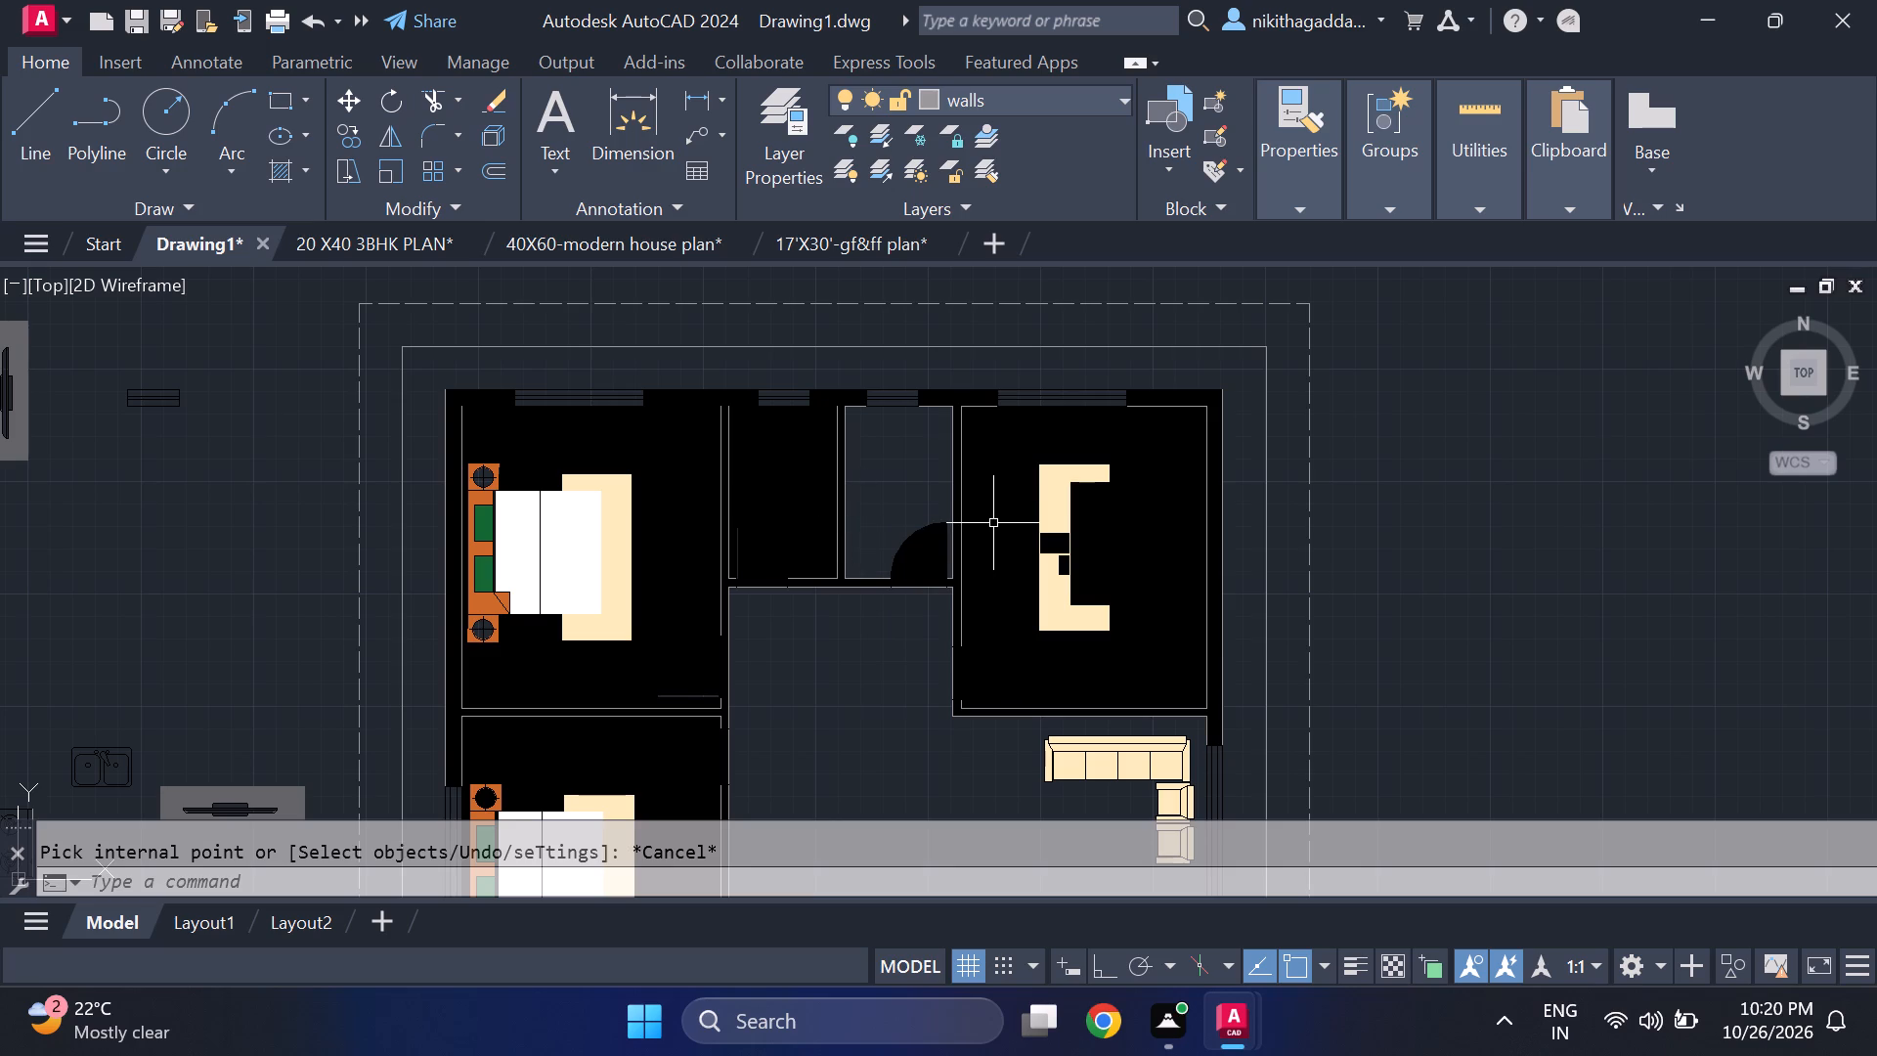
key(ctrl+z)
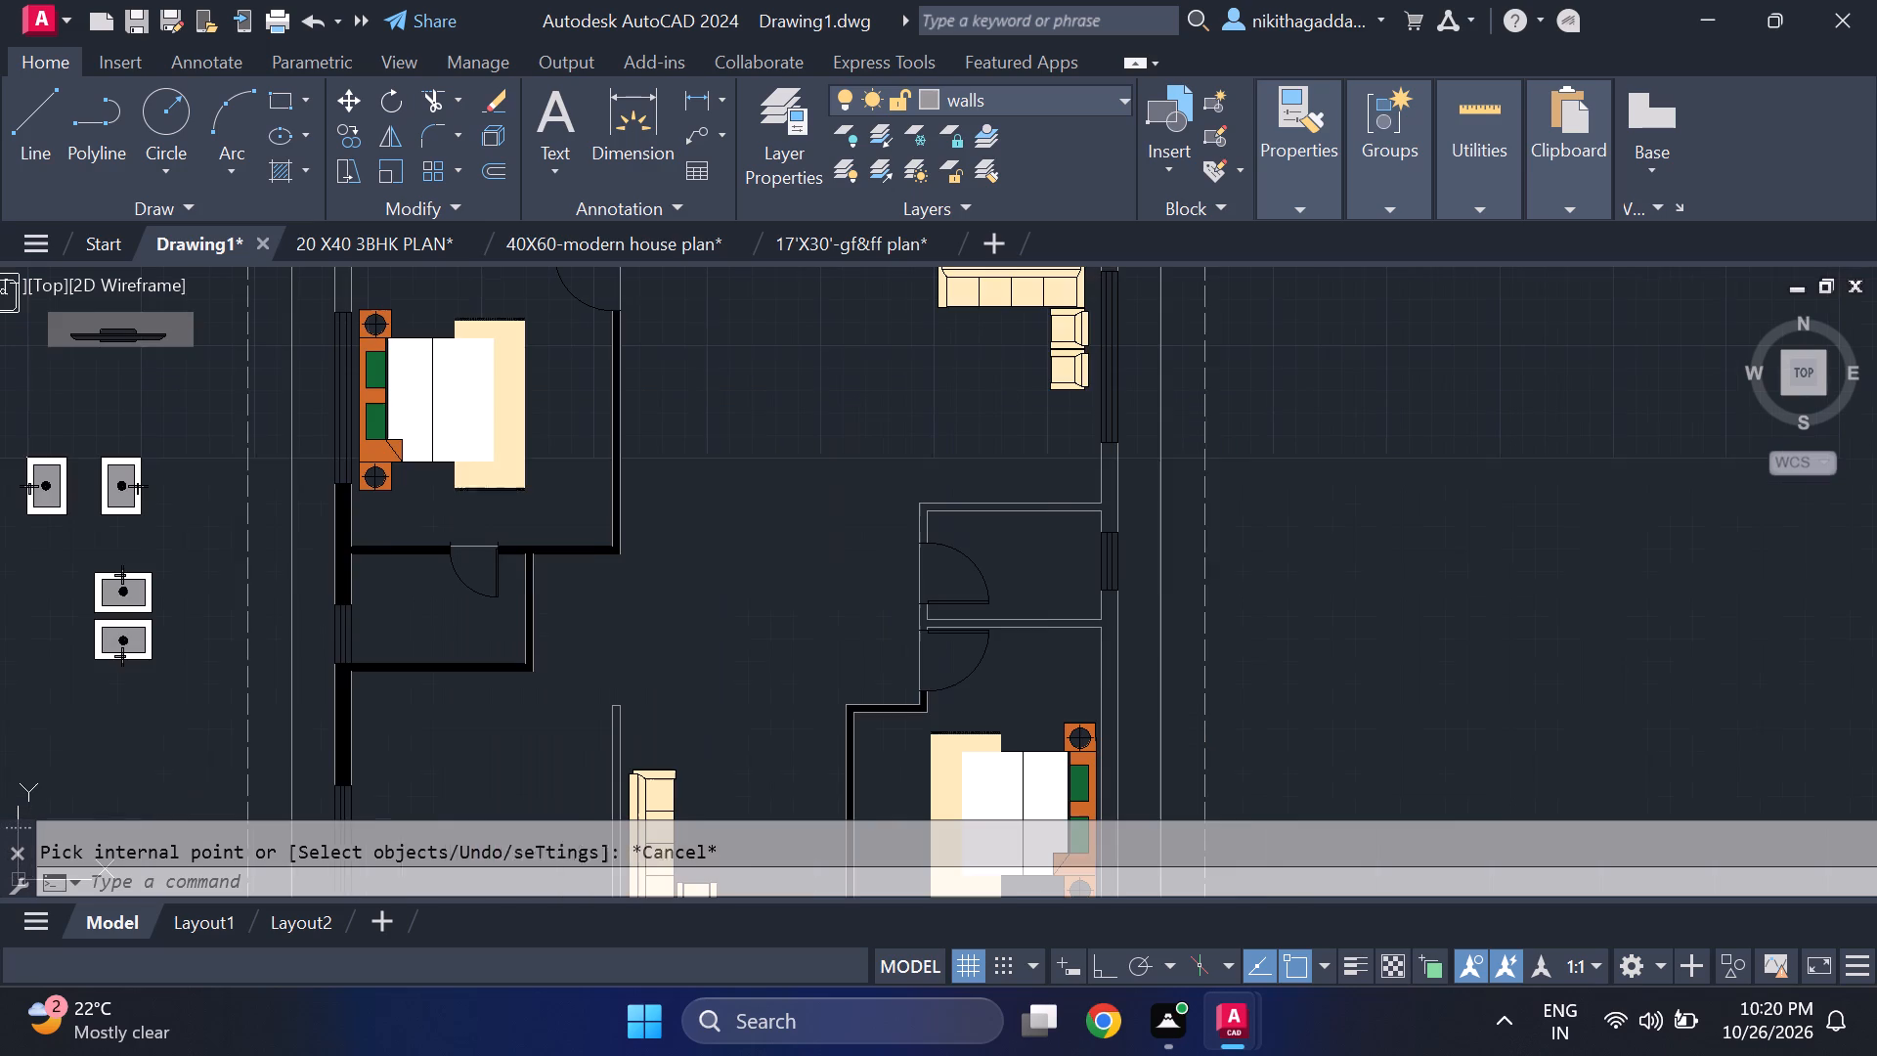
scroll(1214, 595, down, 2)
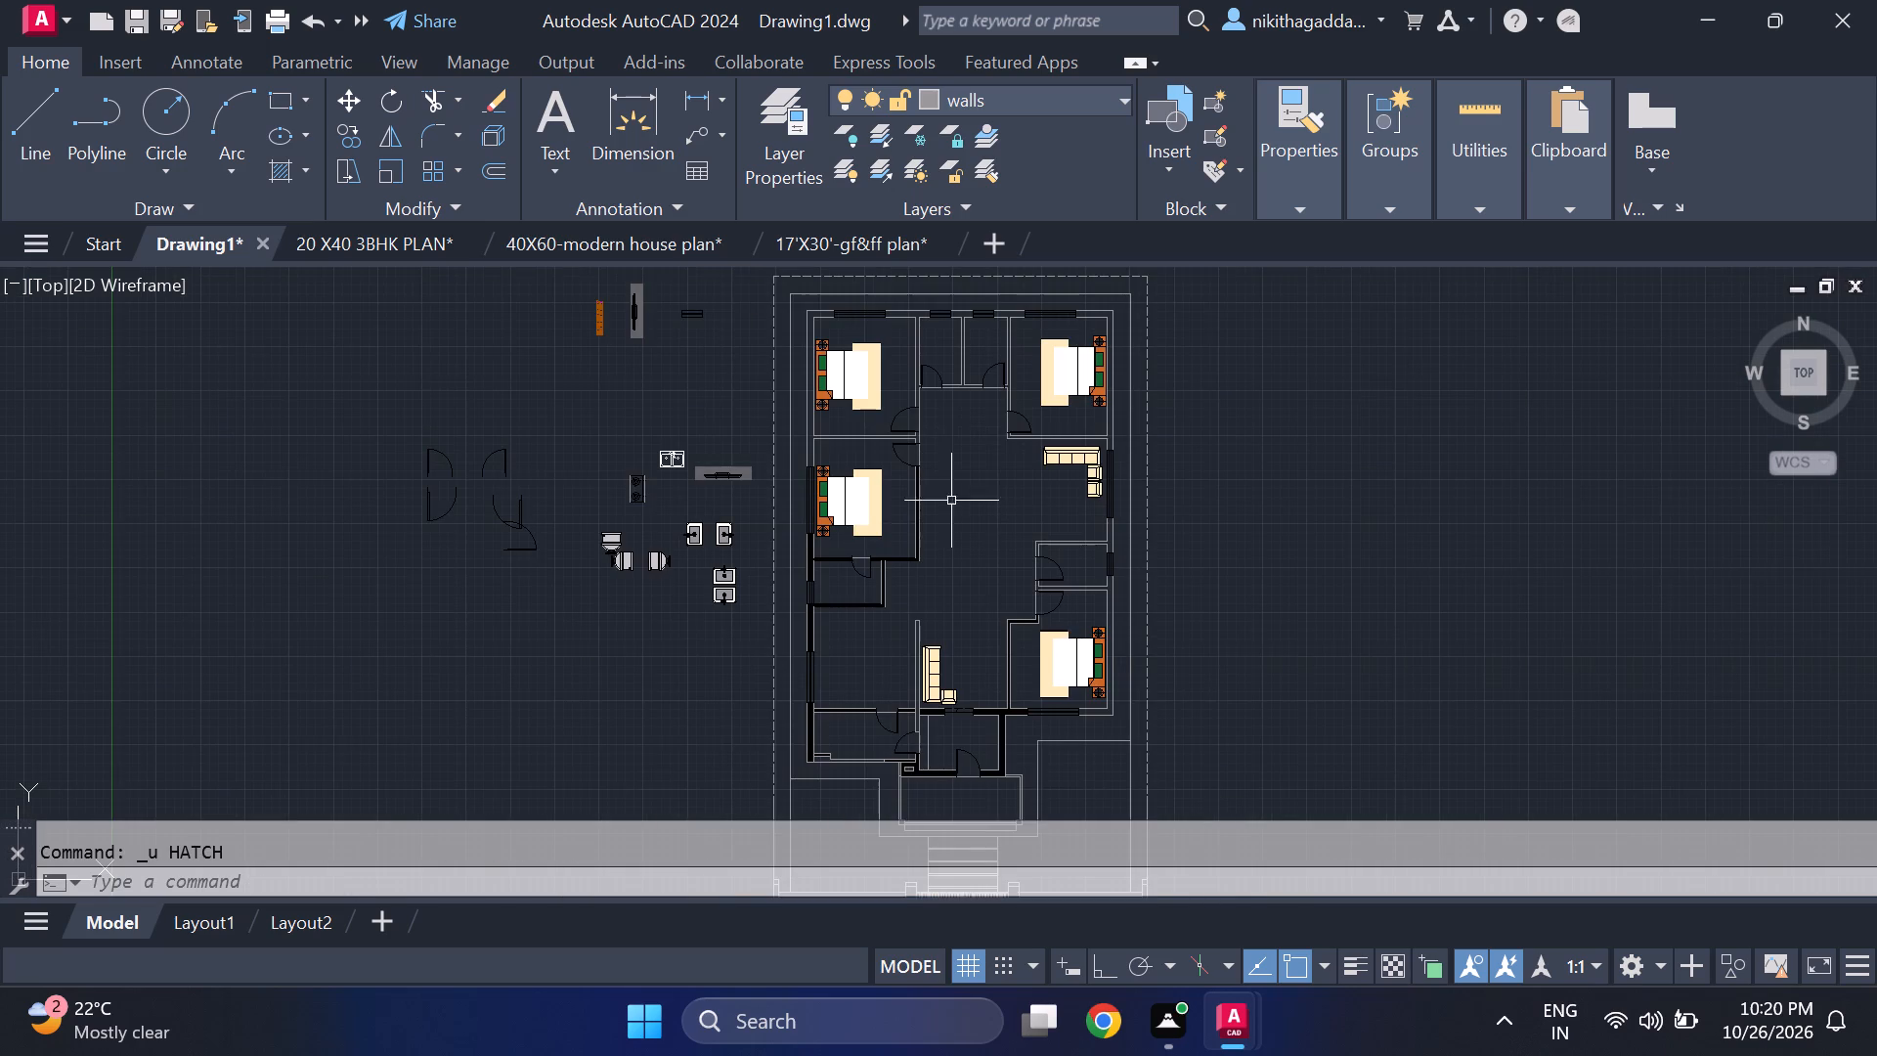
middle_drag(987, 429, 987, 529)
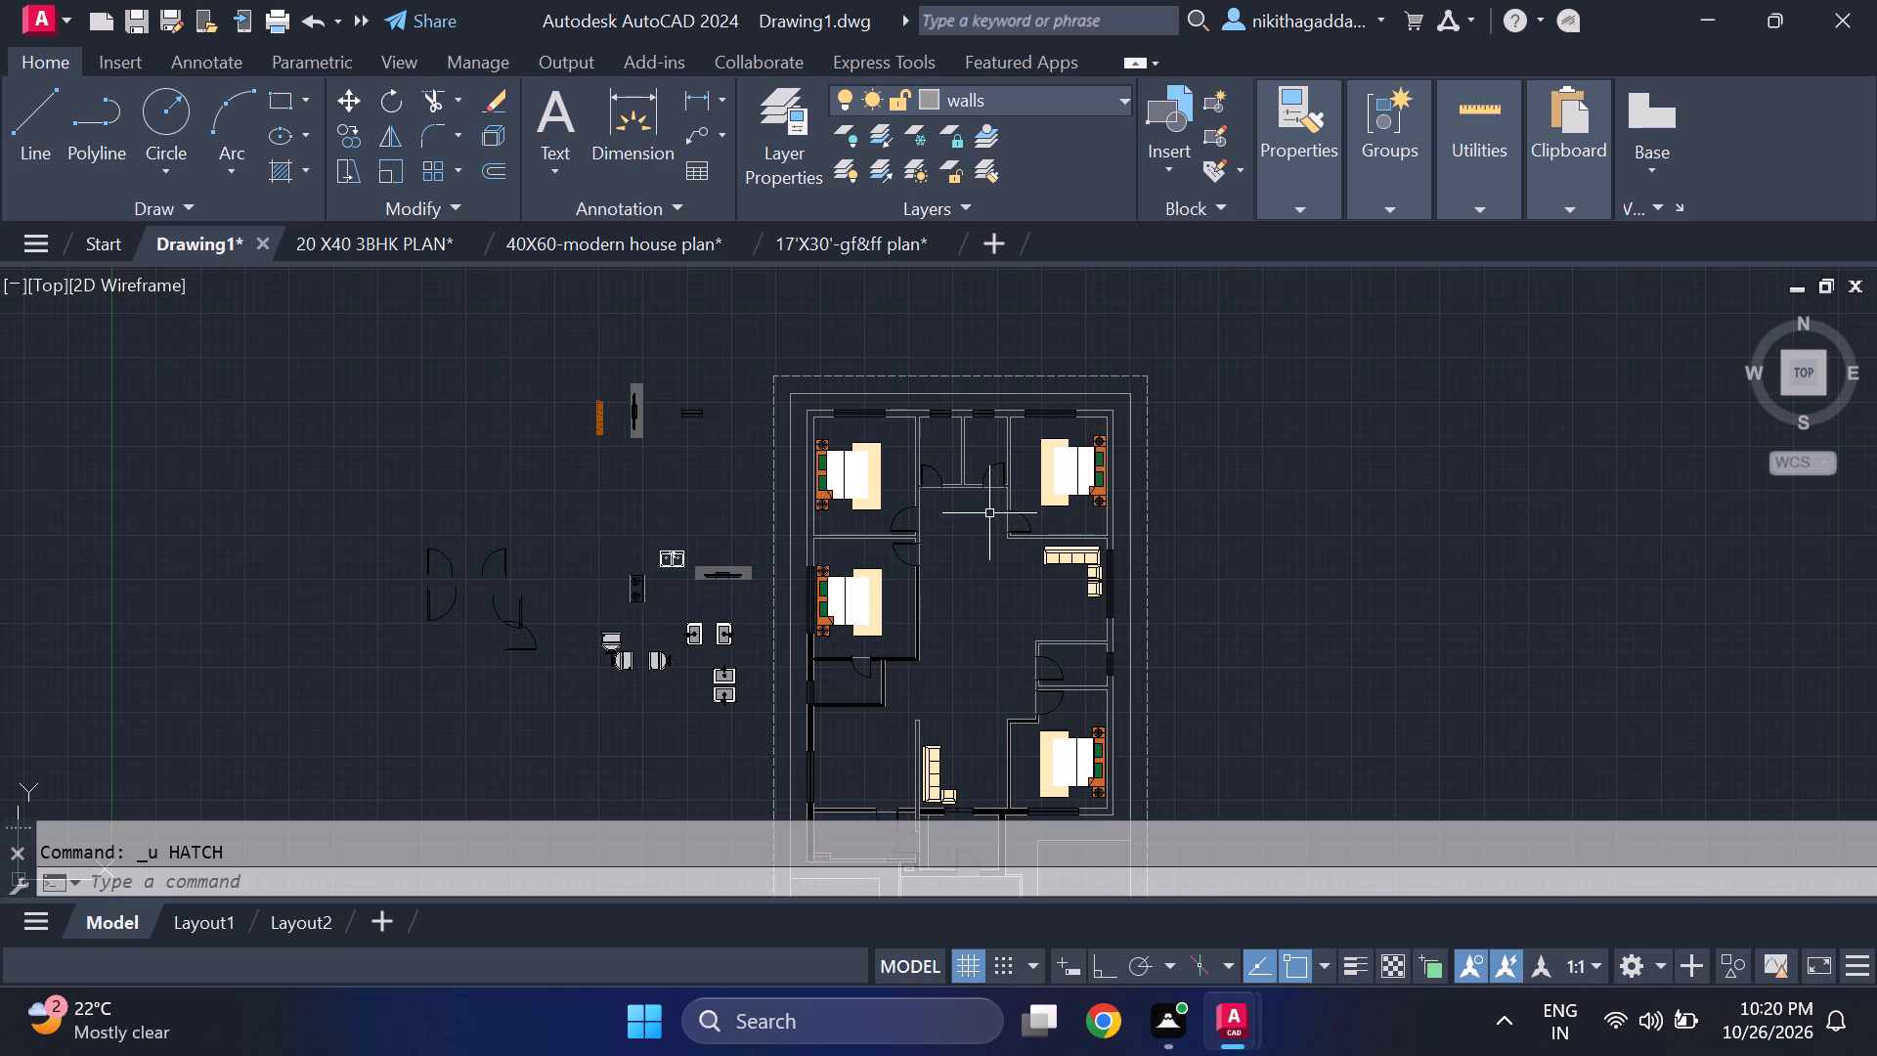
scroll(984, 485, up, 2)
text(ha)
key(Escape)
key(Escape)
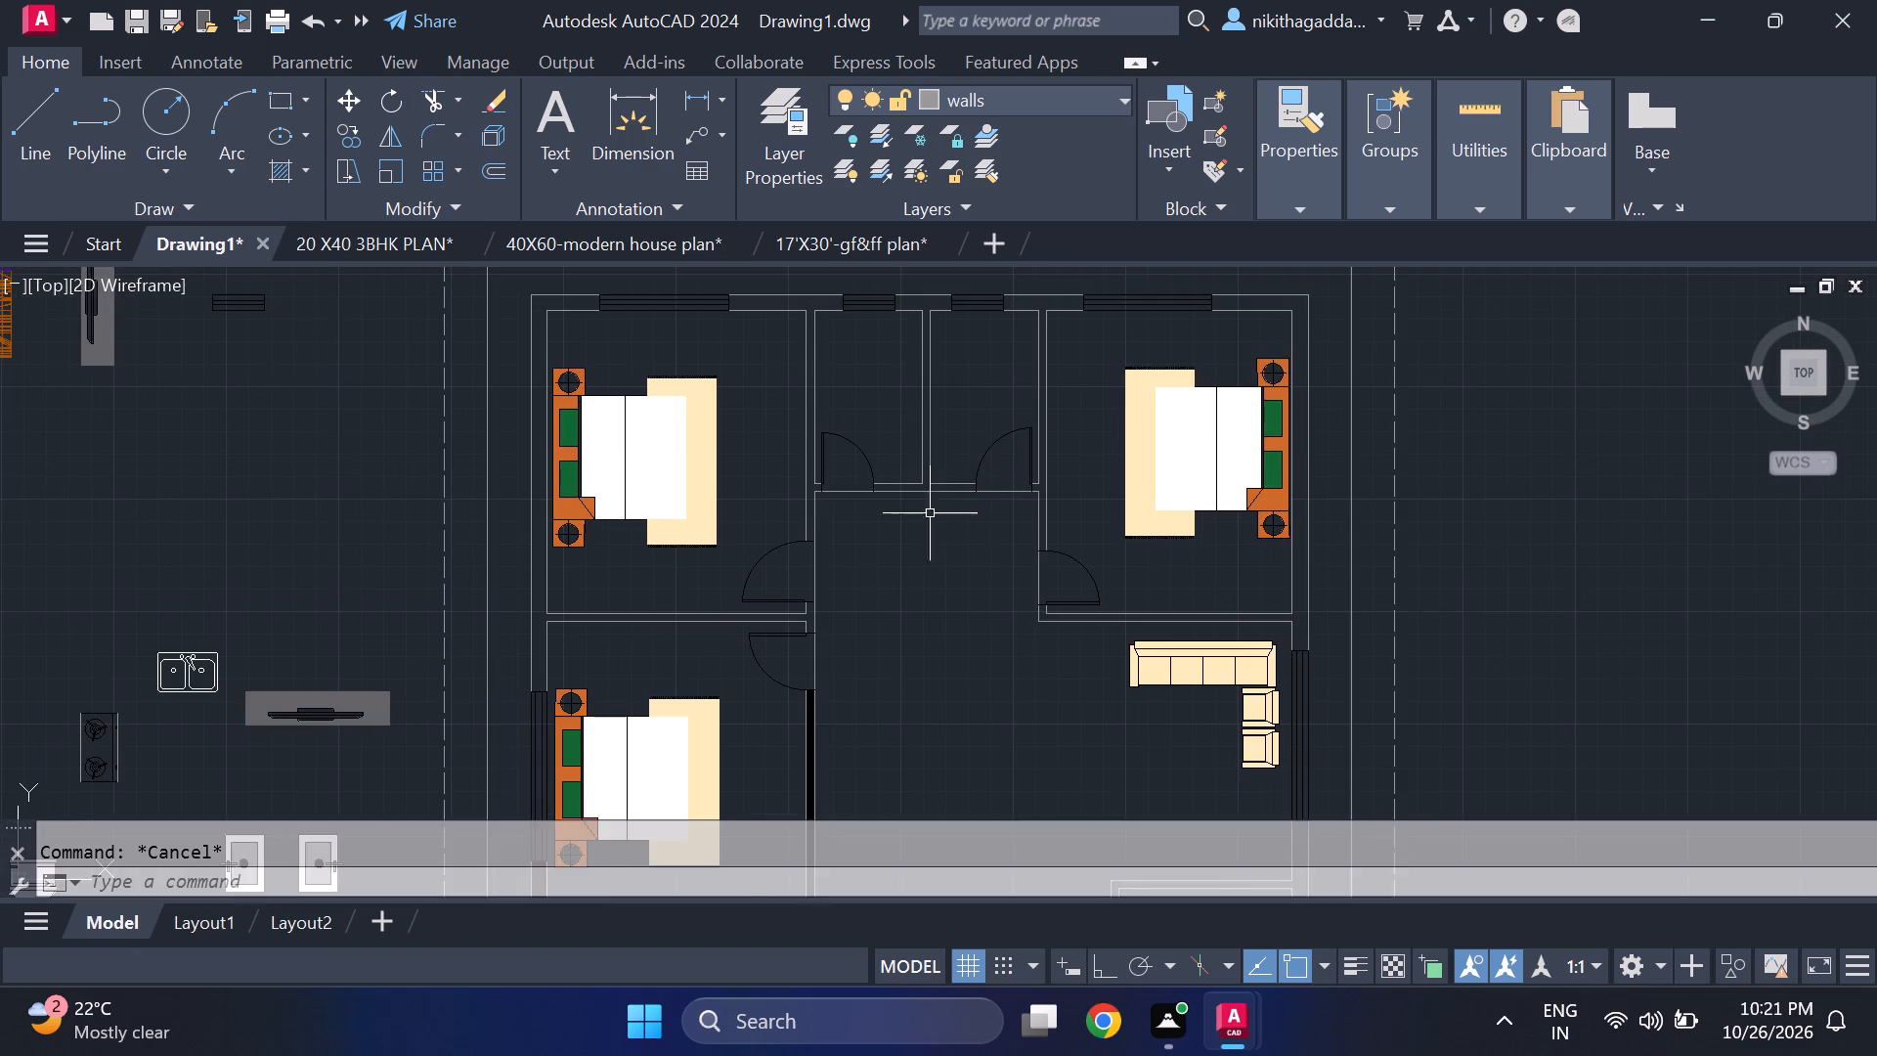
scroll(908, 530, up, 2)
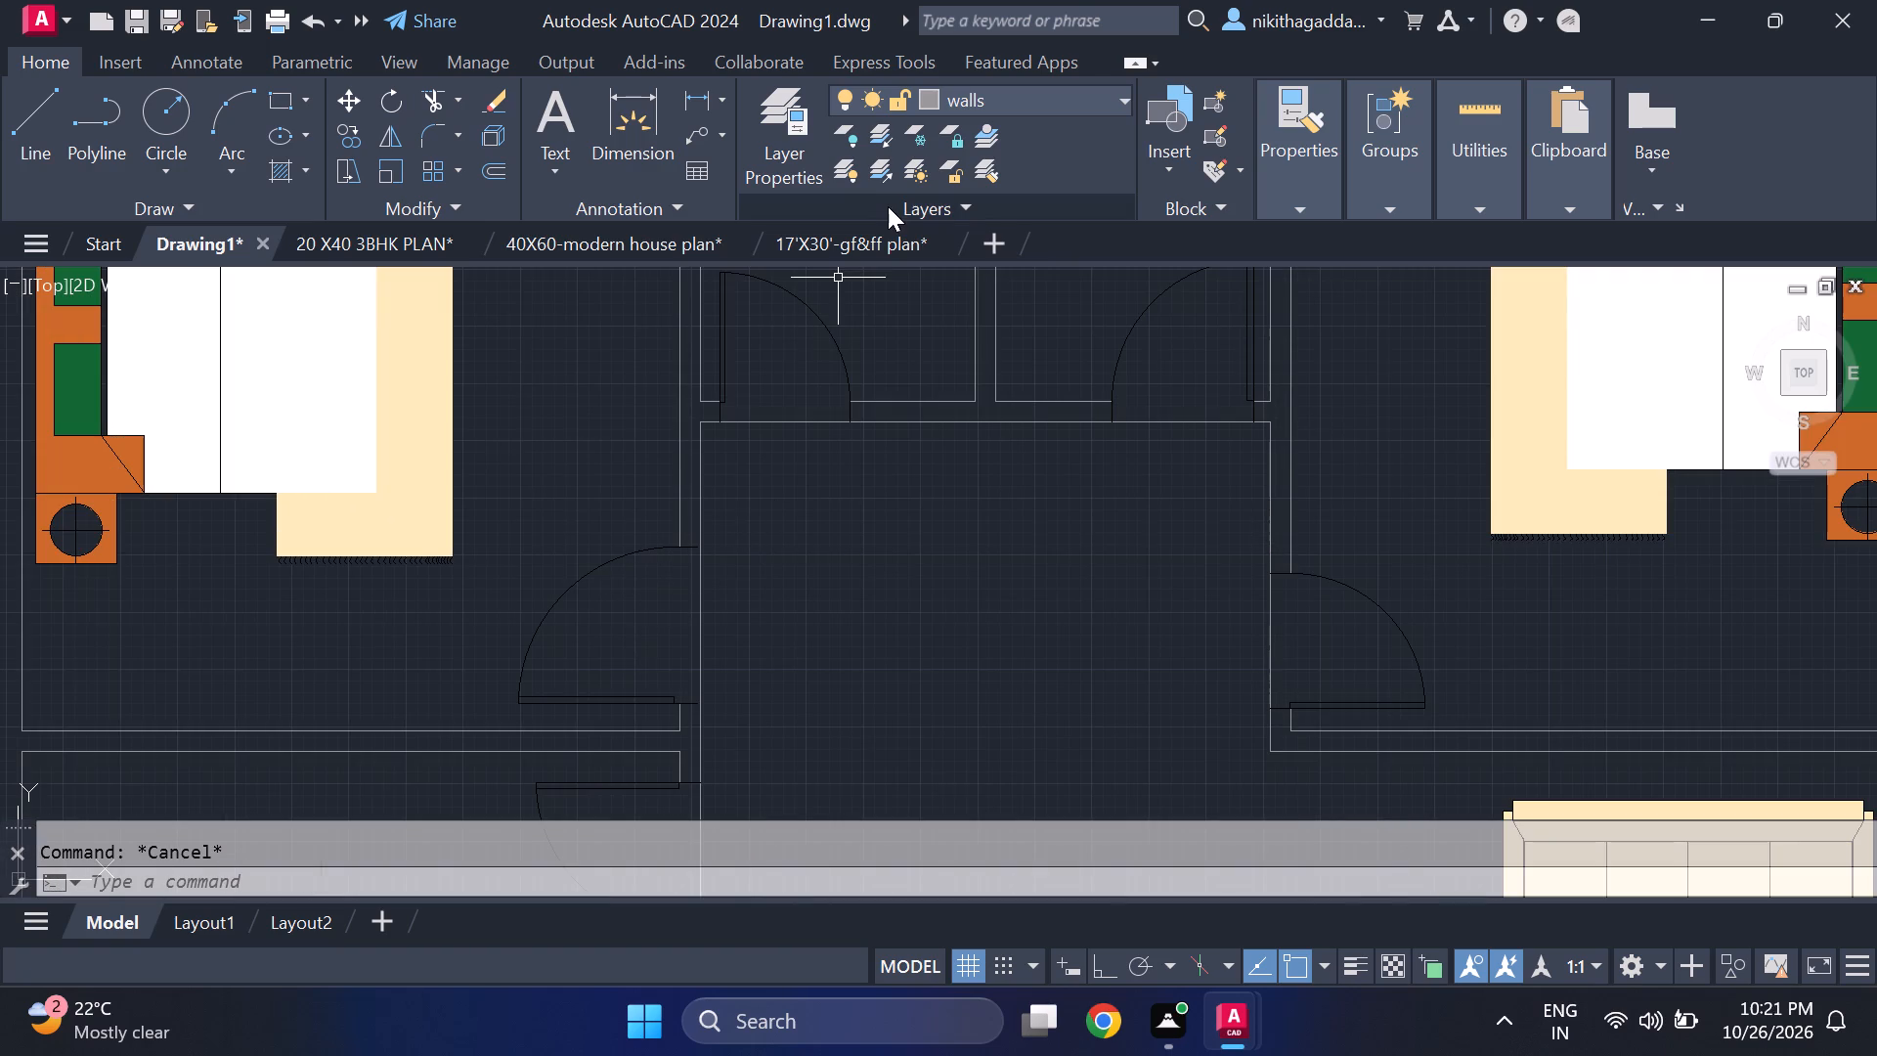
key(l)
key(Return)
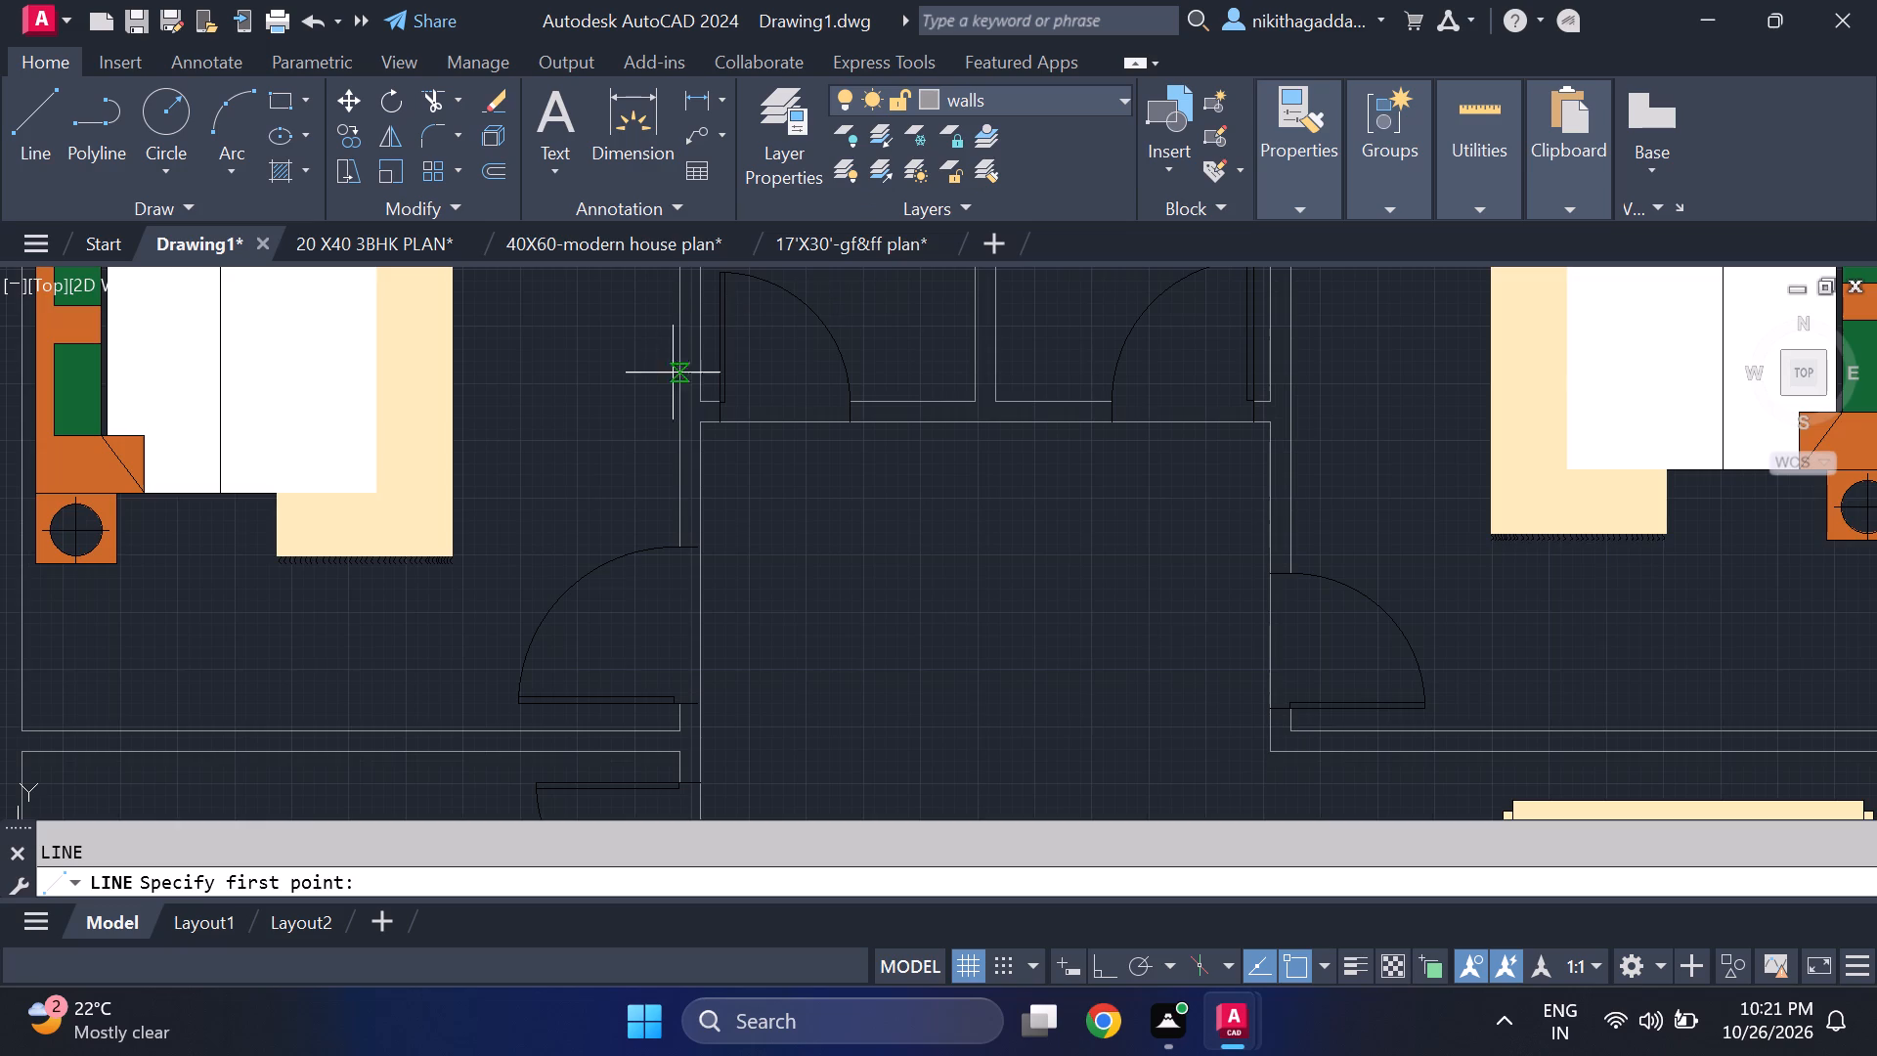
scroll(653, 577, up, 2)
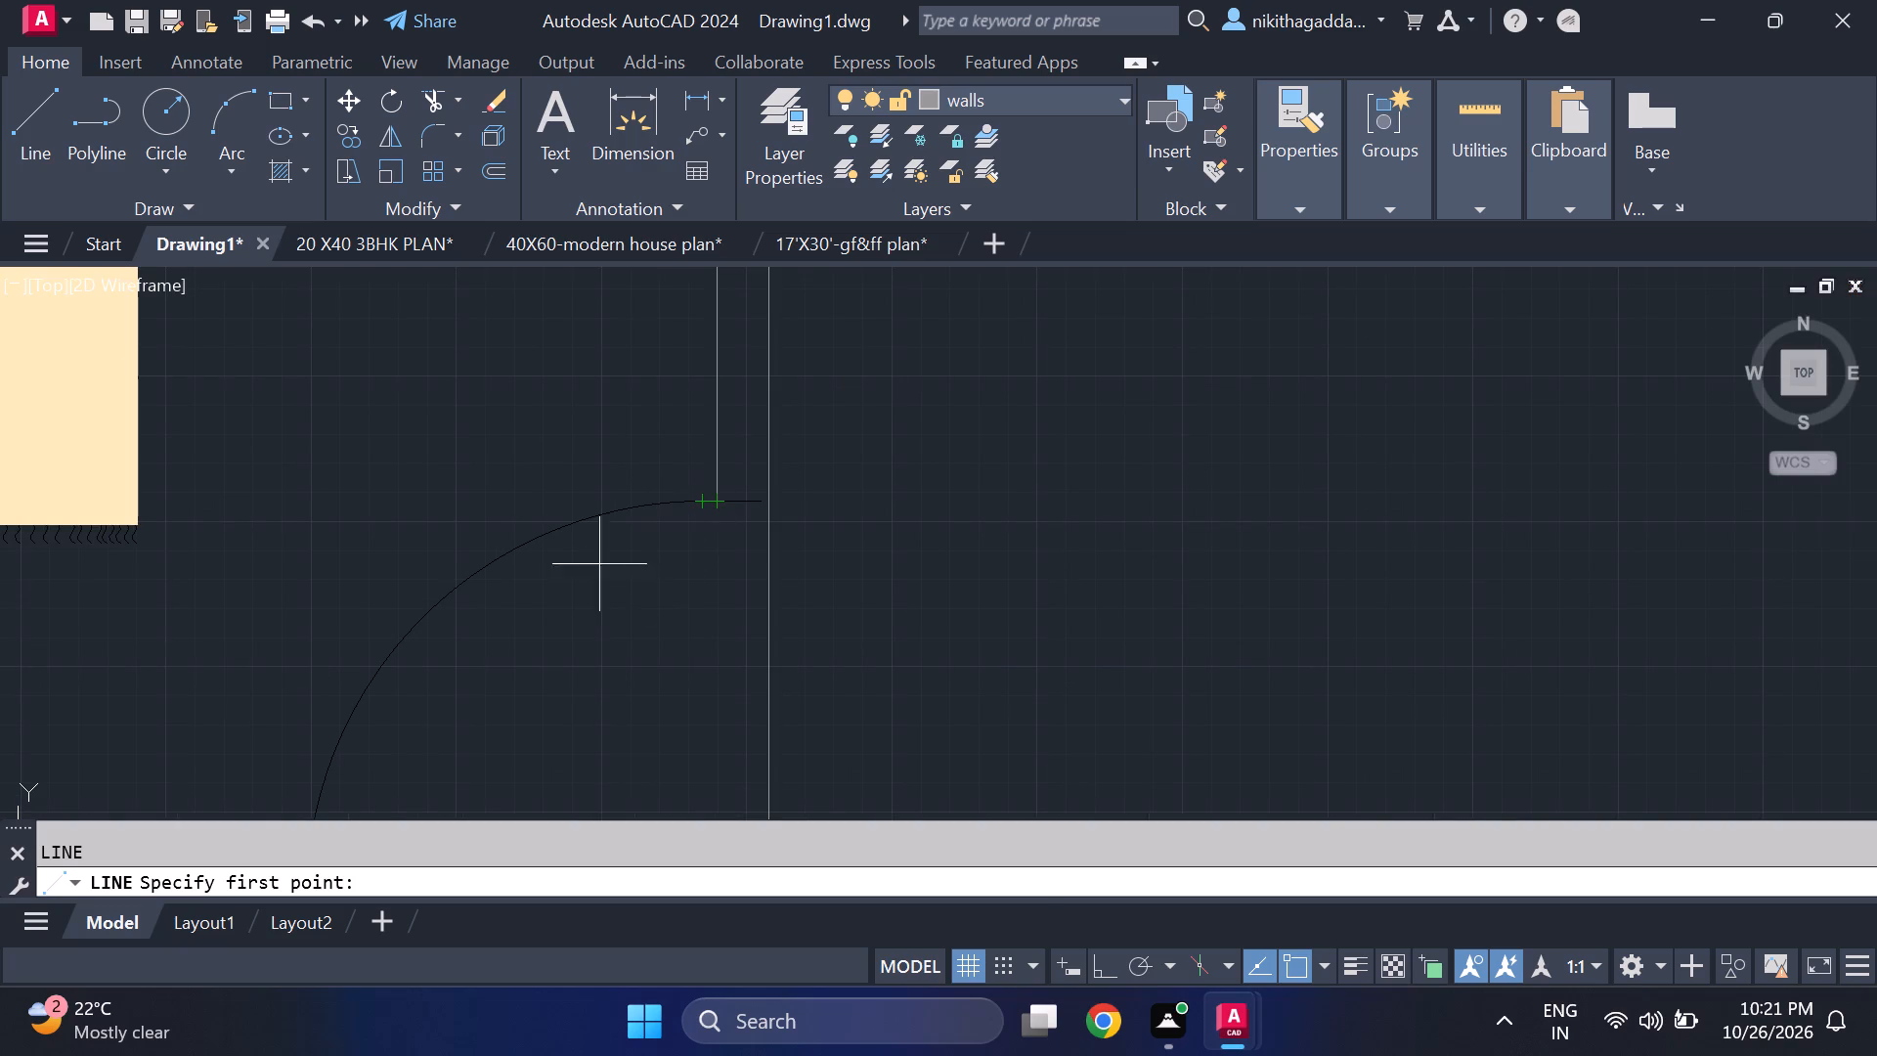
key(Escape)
Move the northwest bedroom's door block by its jamb end so it meets the hall-side wall line.
click(638, 579)
click(408, 567)
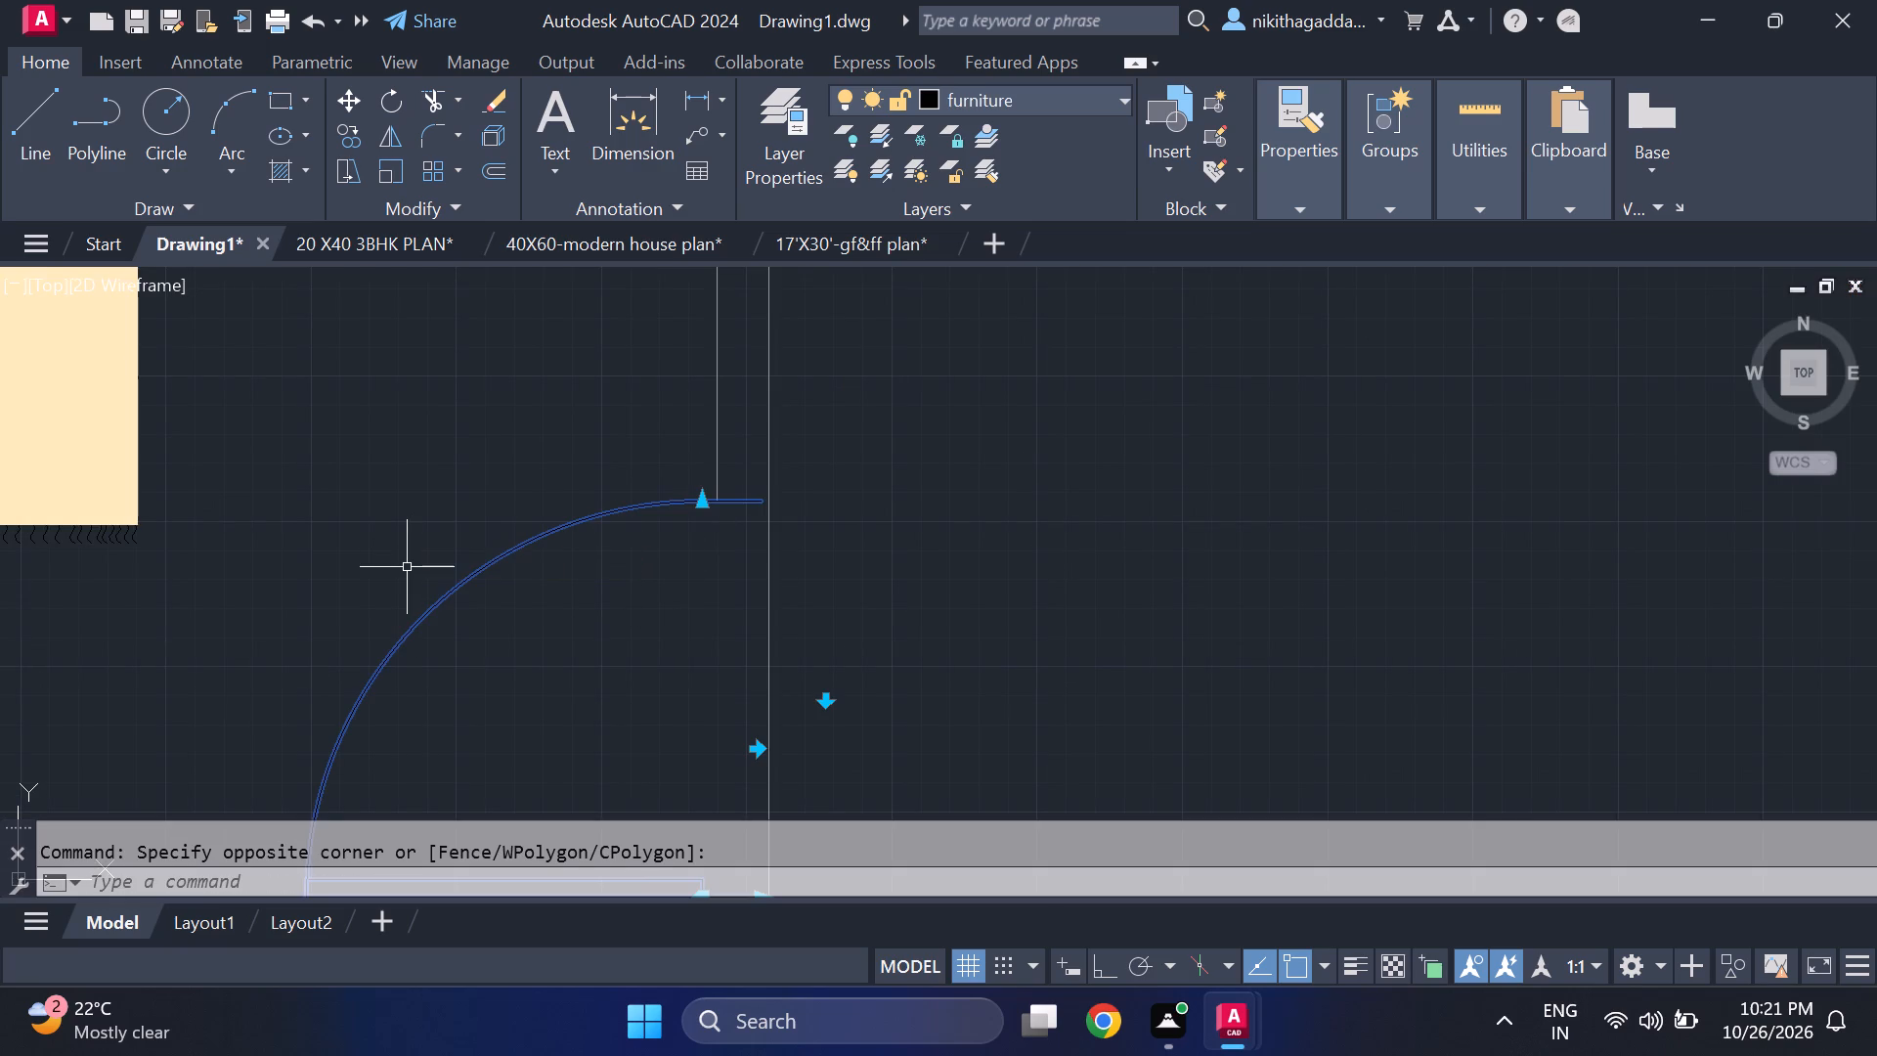
key(m)
key(Return)
scroll(845, 587, down, 2)
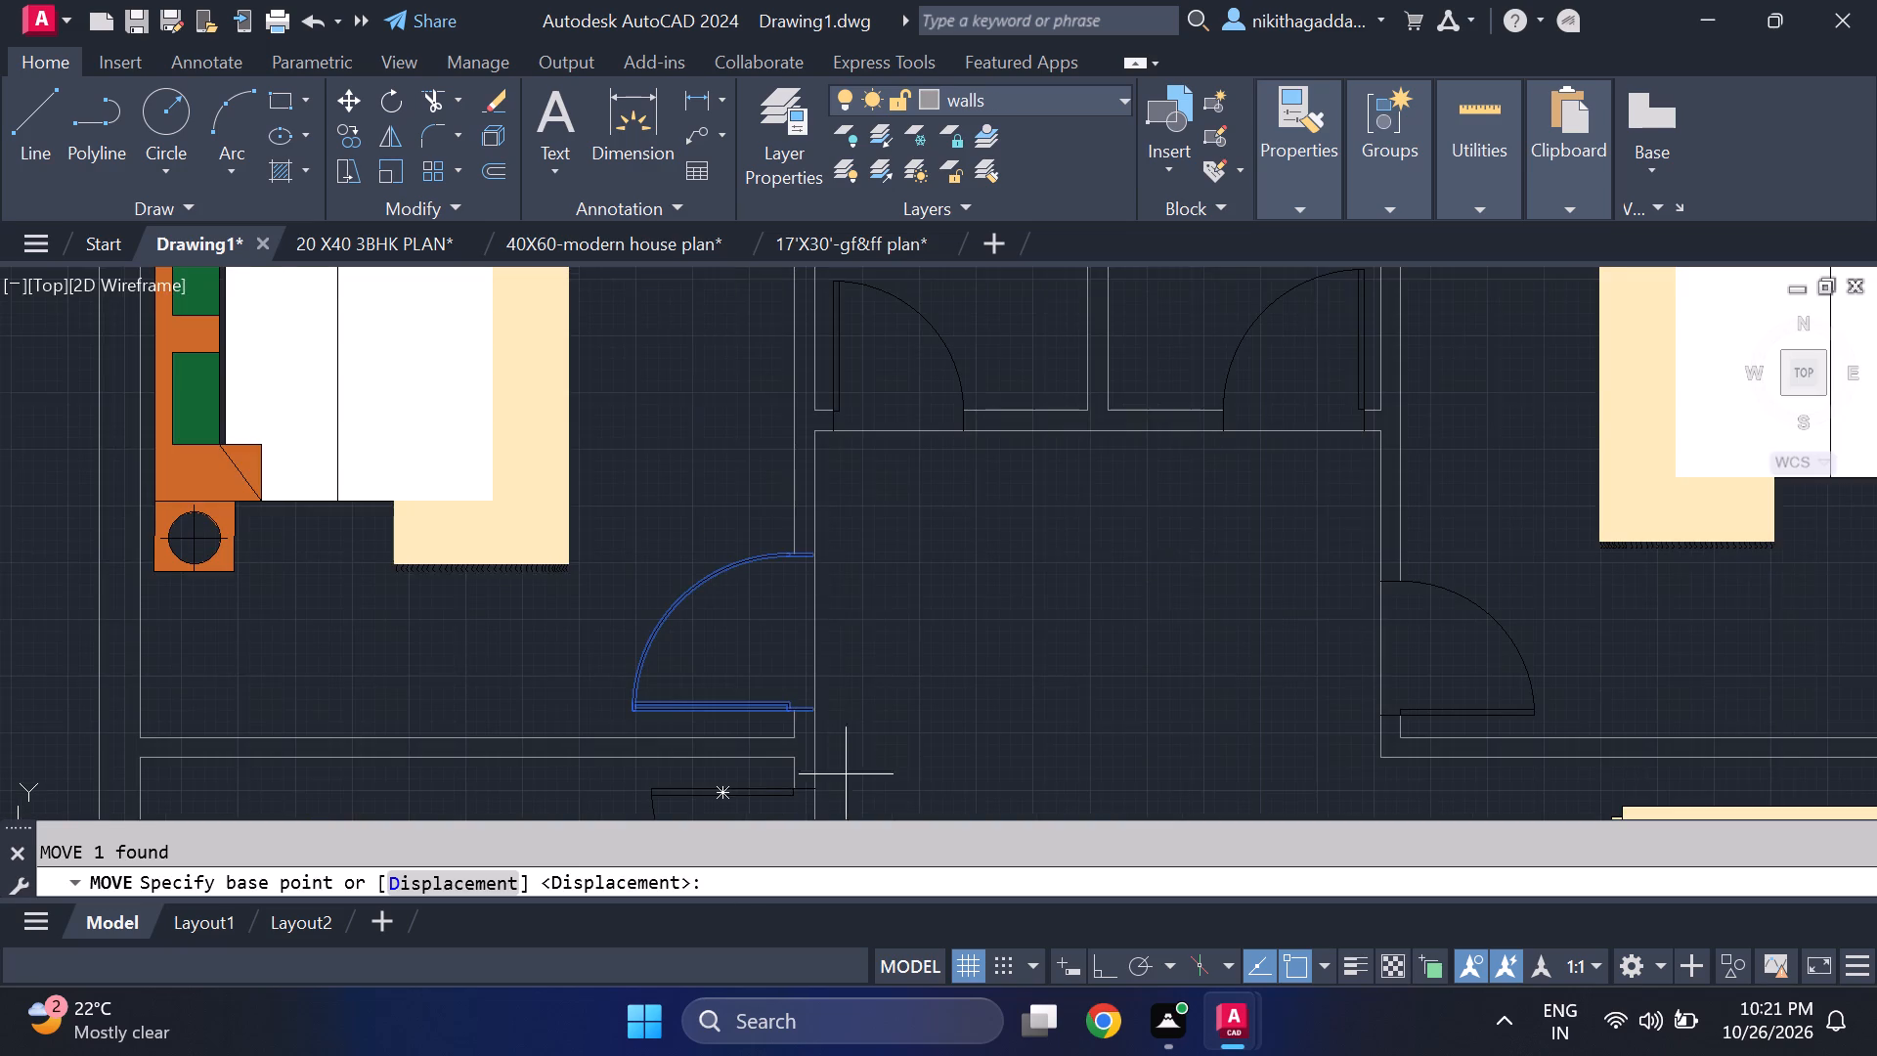
middle_drag(921, 746, 914, 654)
scroll(827, 632, up, 3)
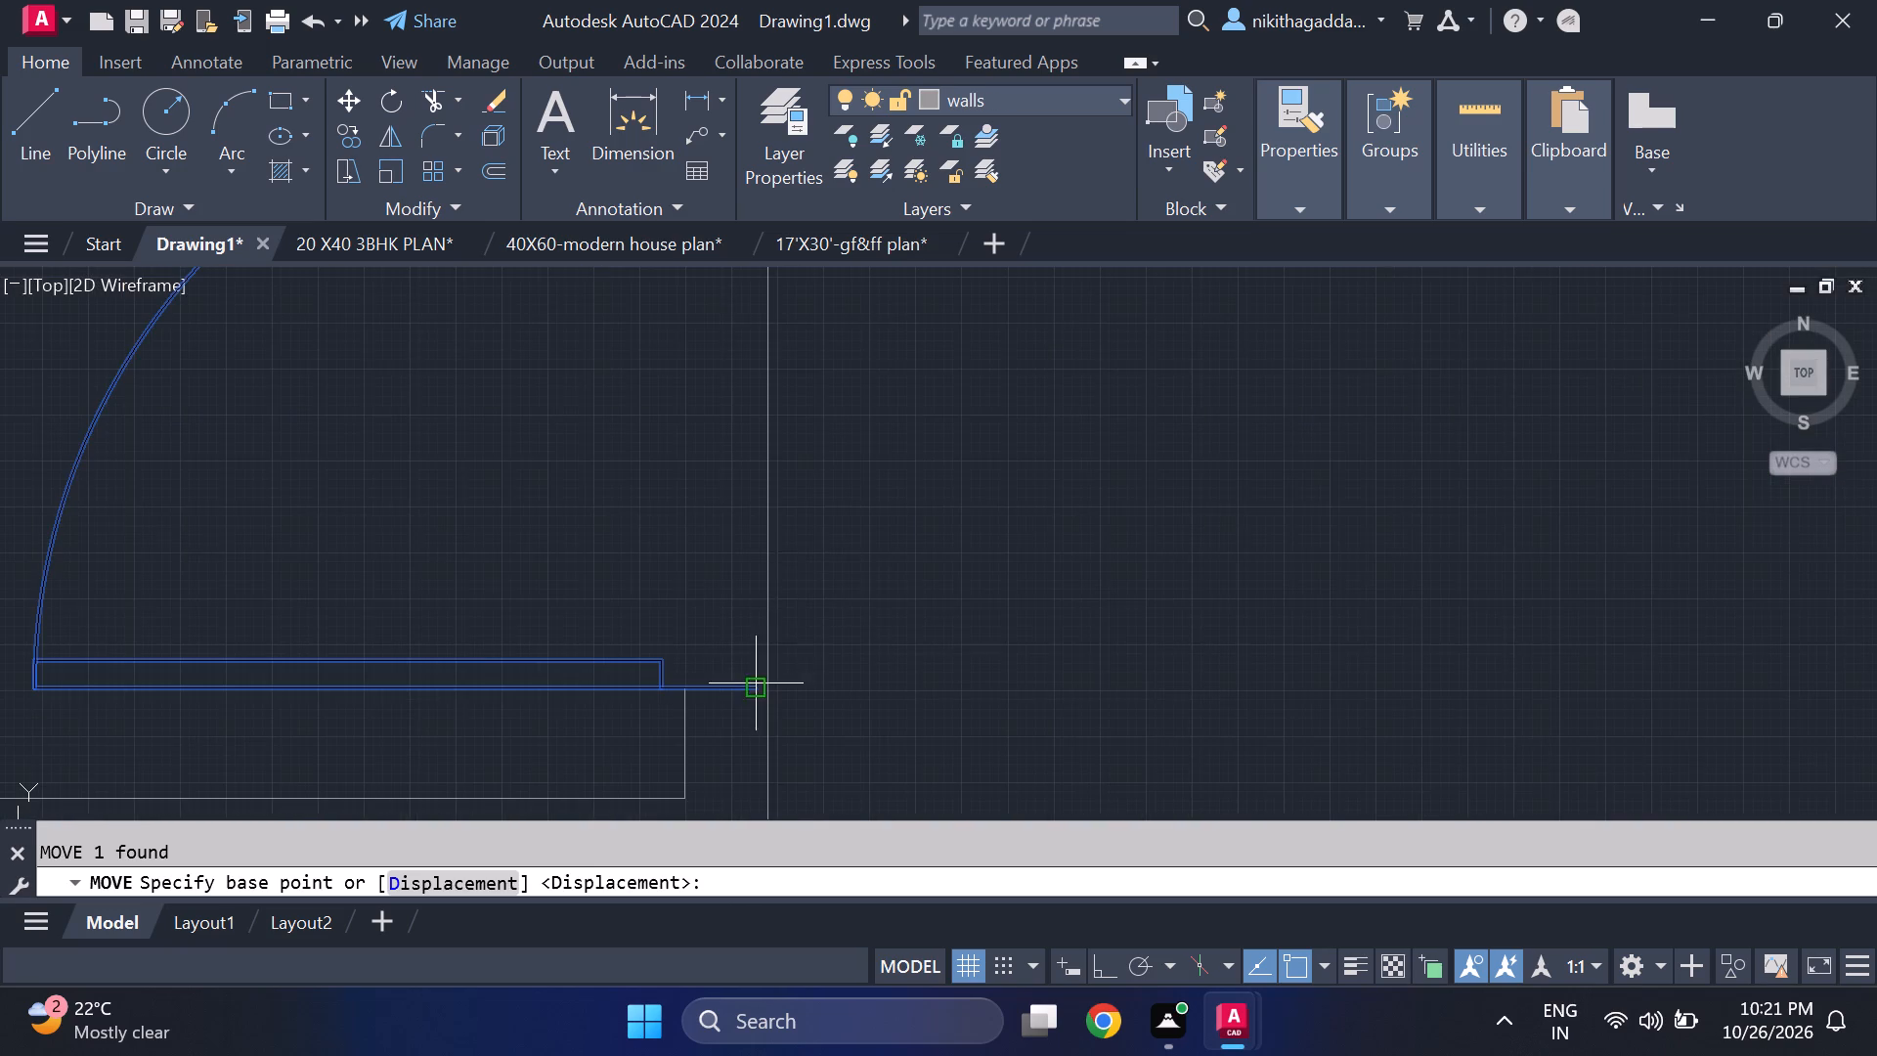
scroll(756, 689, up, 2)
click(757, 697)
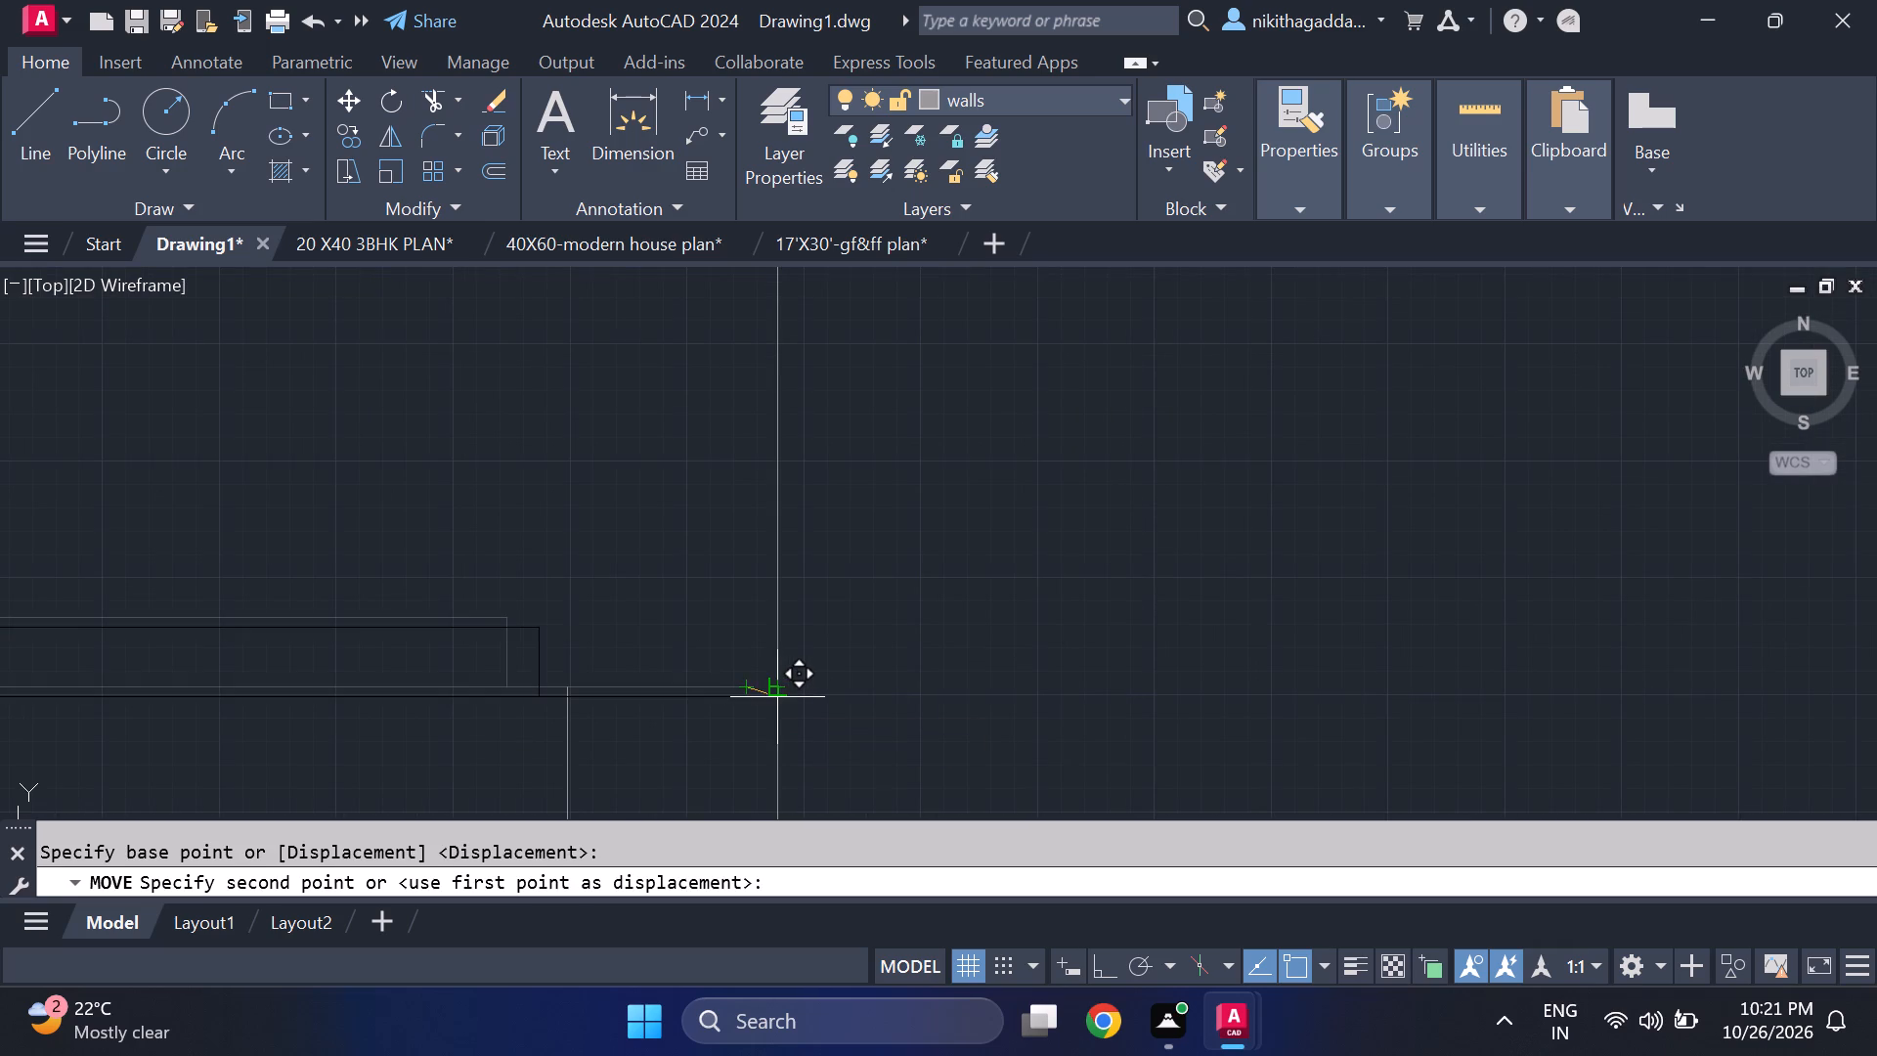
click(777, 690)
scroll(967, 592, down, 6)
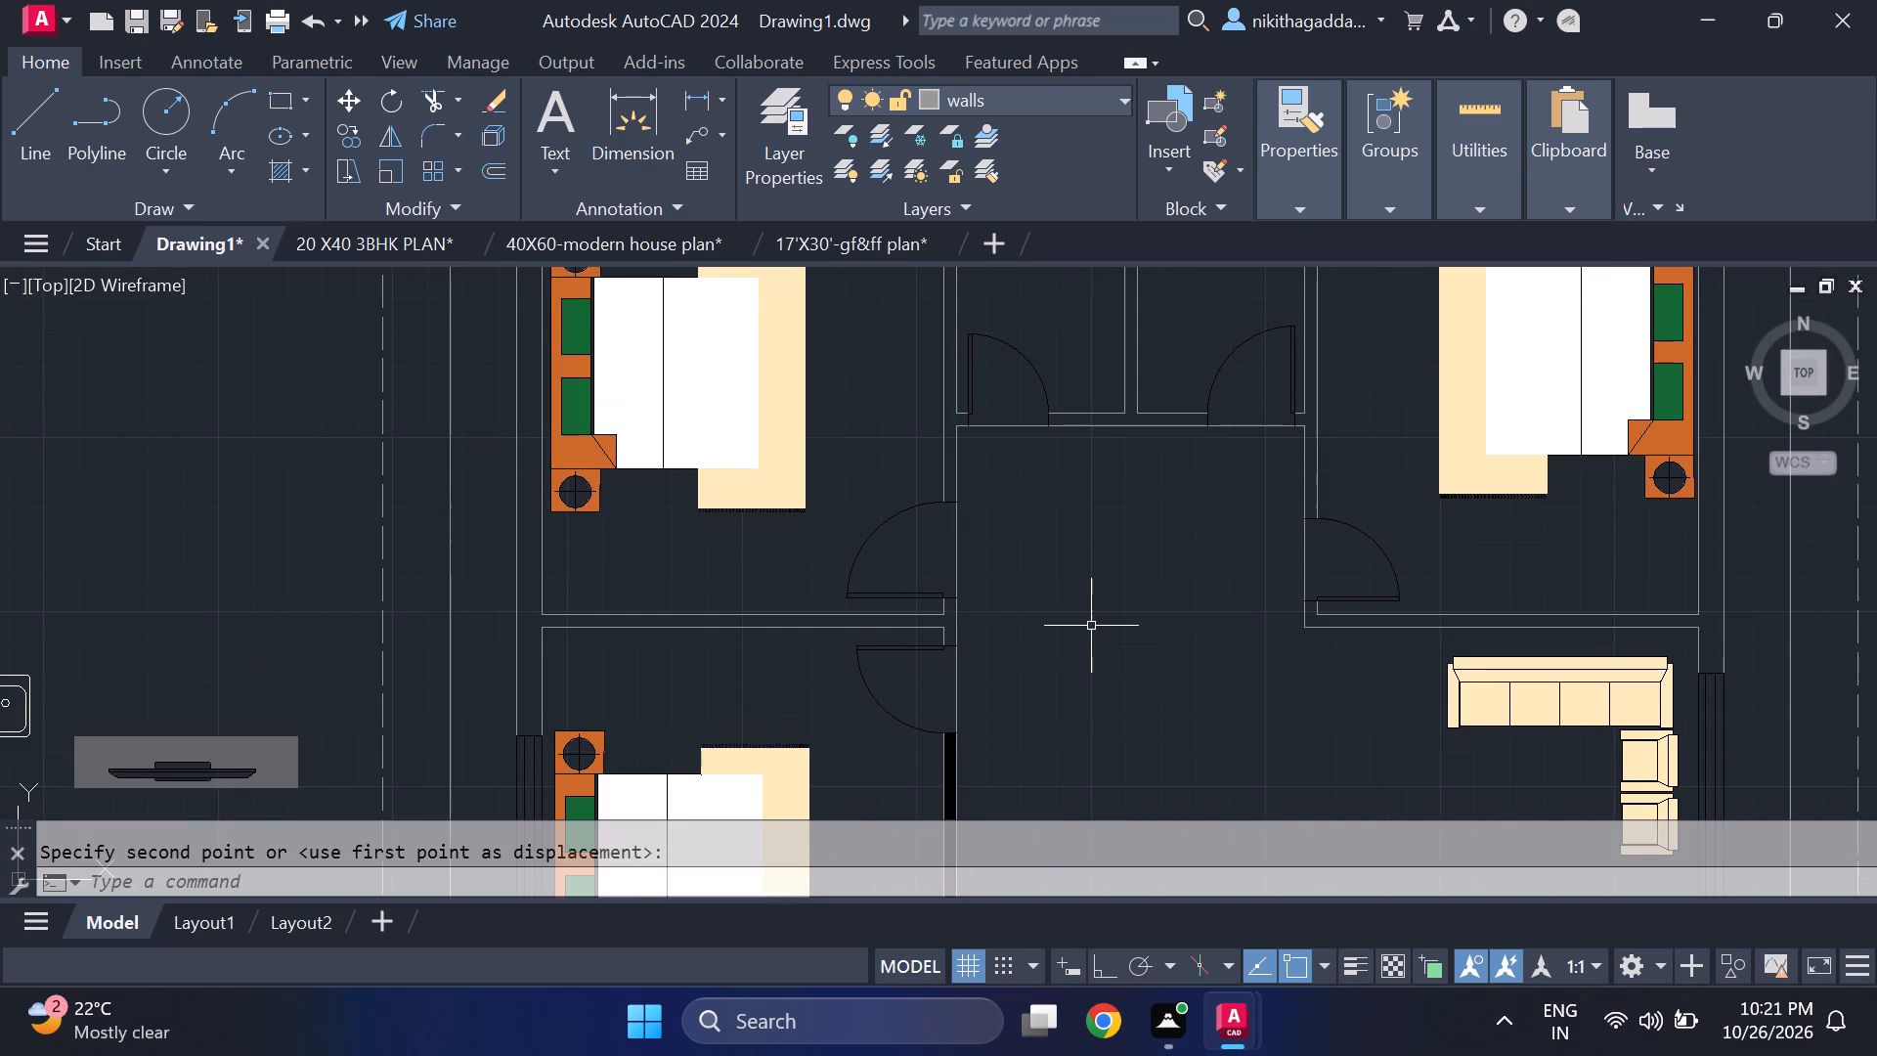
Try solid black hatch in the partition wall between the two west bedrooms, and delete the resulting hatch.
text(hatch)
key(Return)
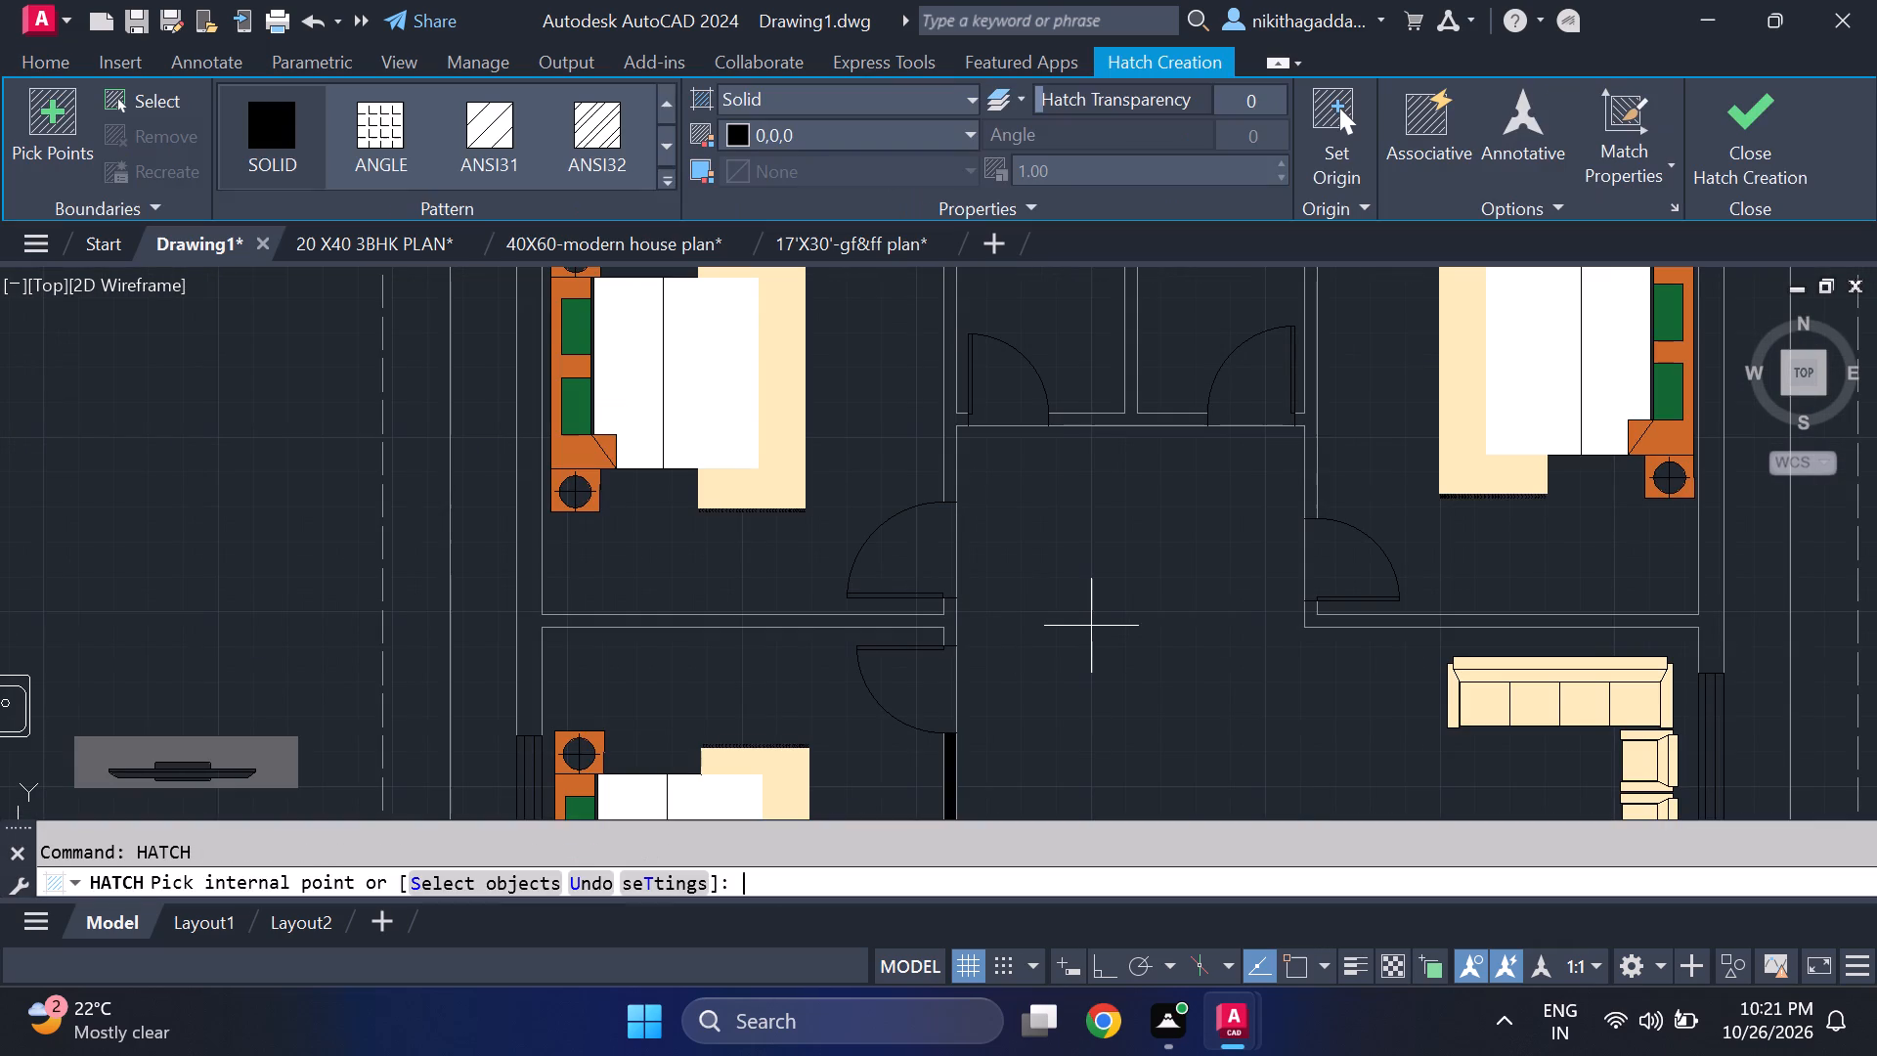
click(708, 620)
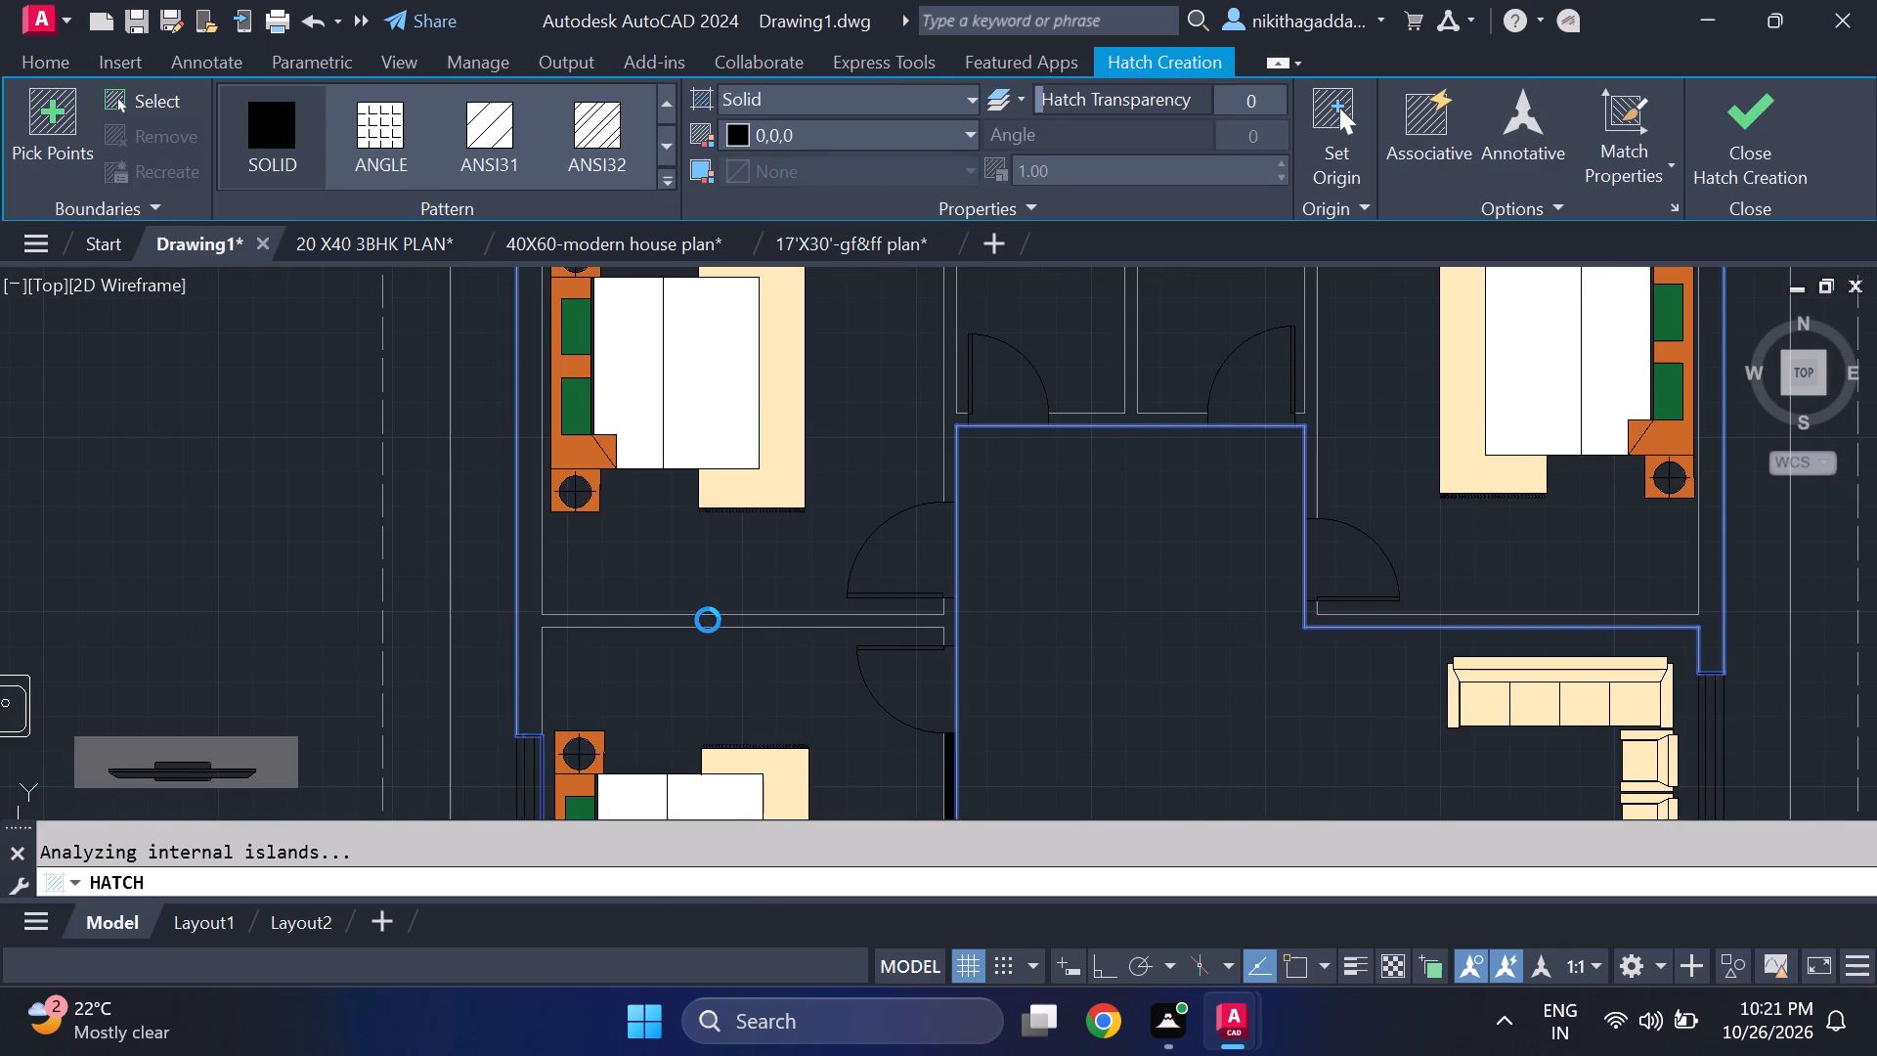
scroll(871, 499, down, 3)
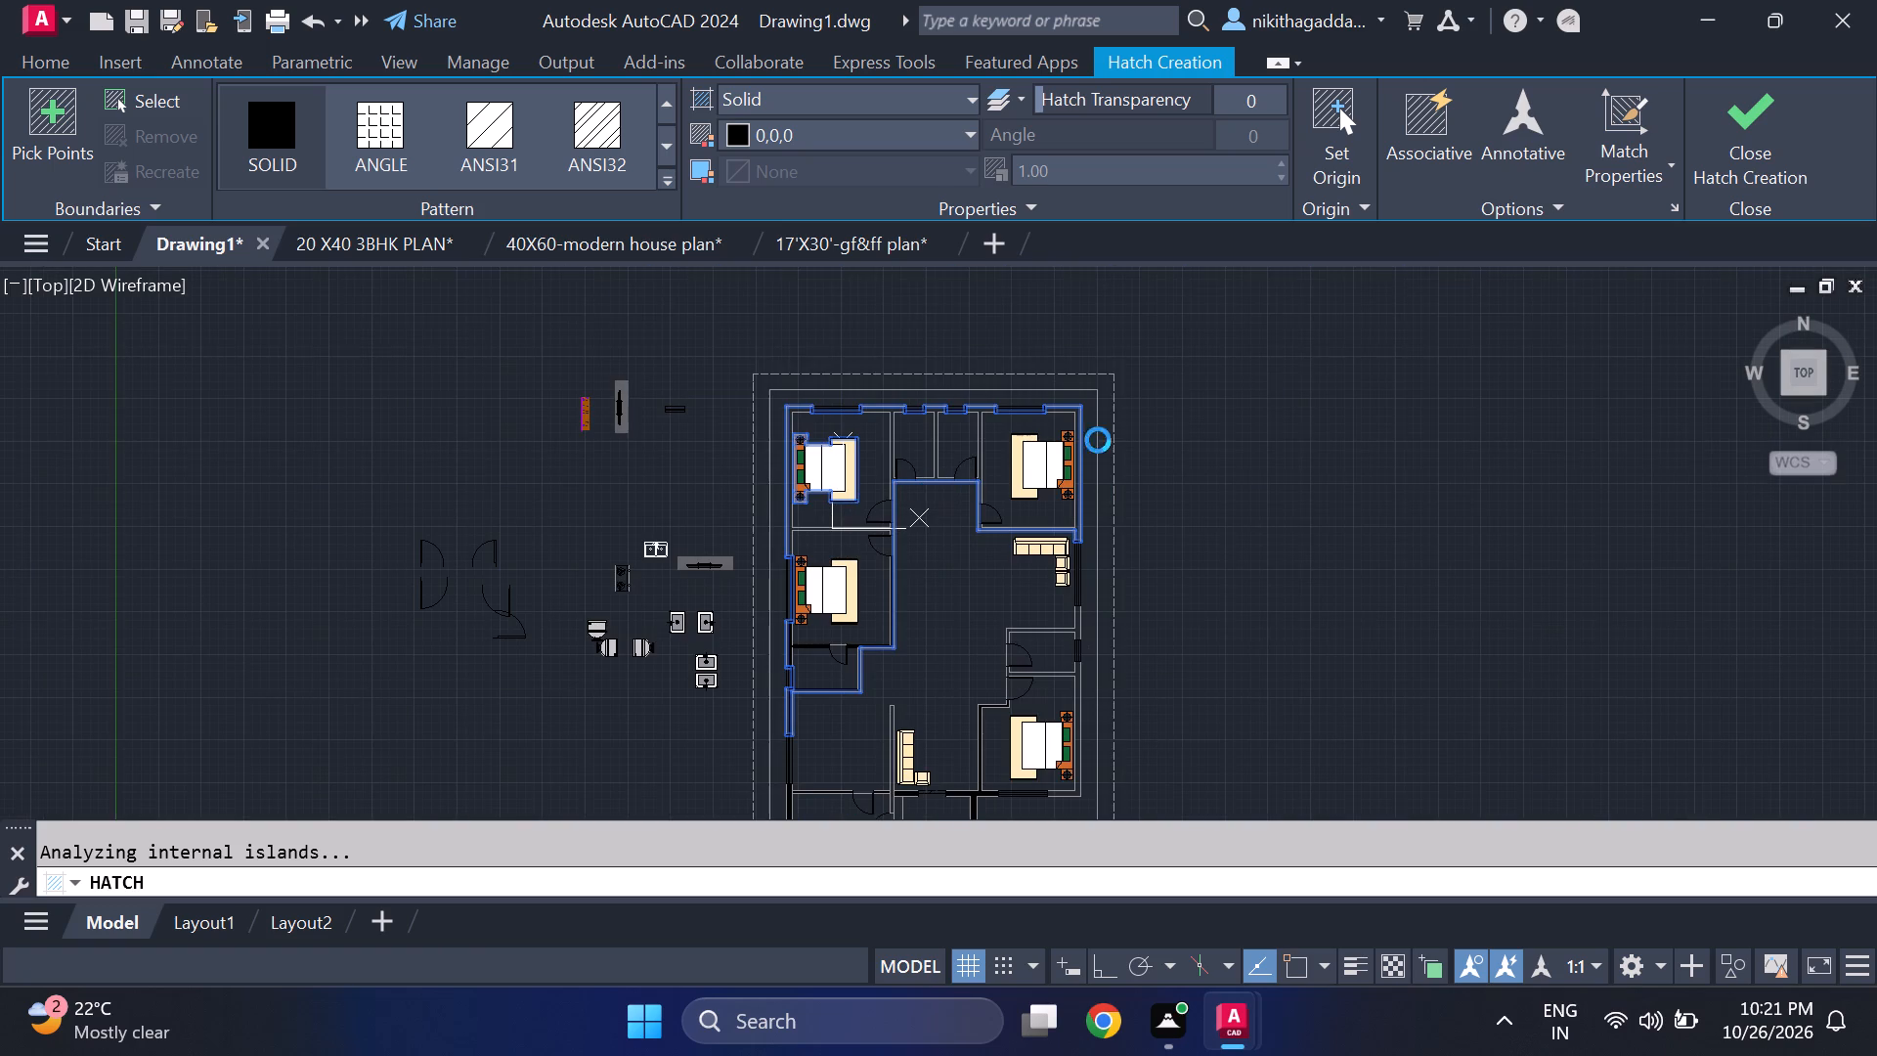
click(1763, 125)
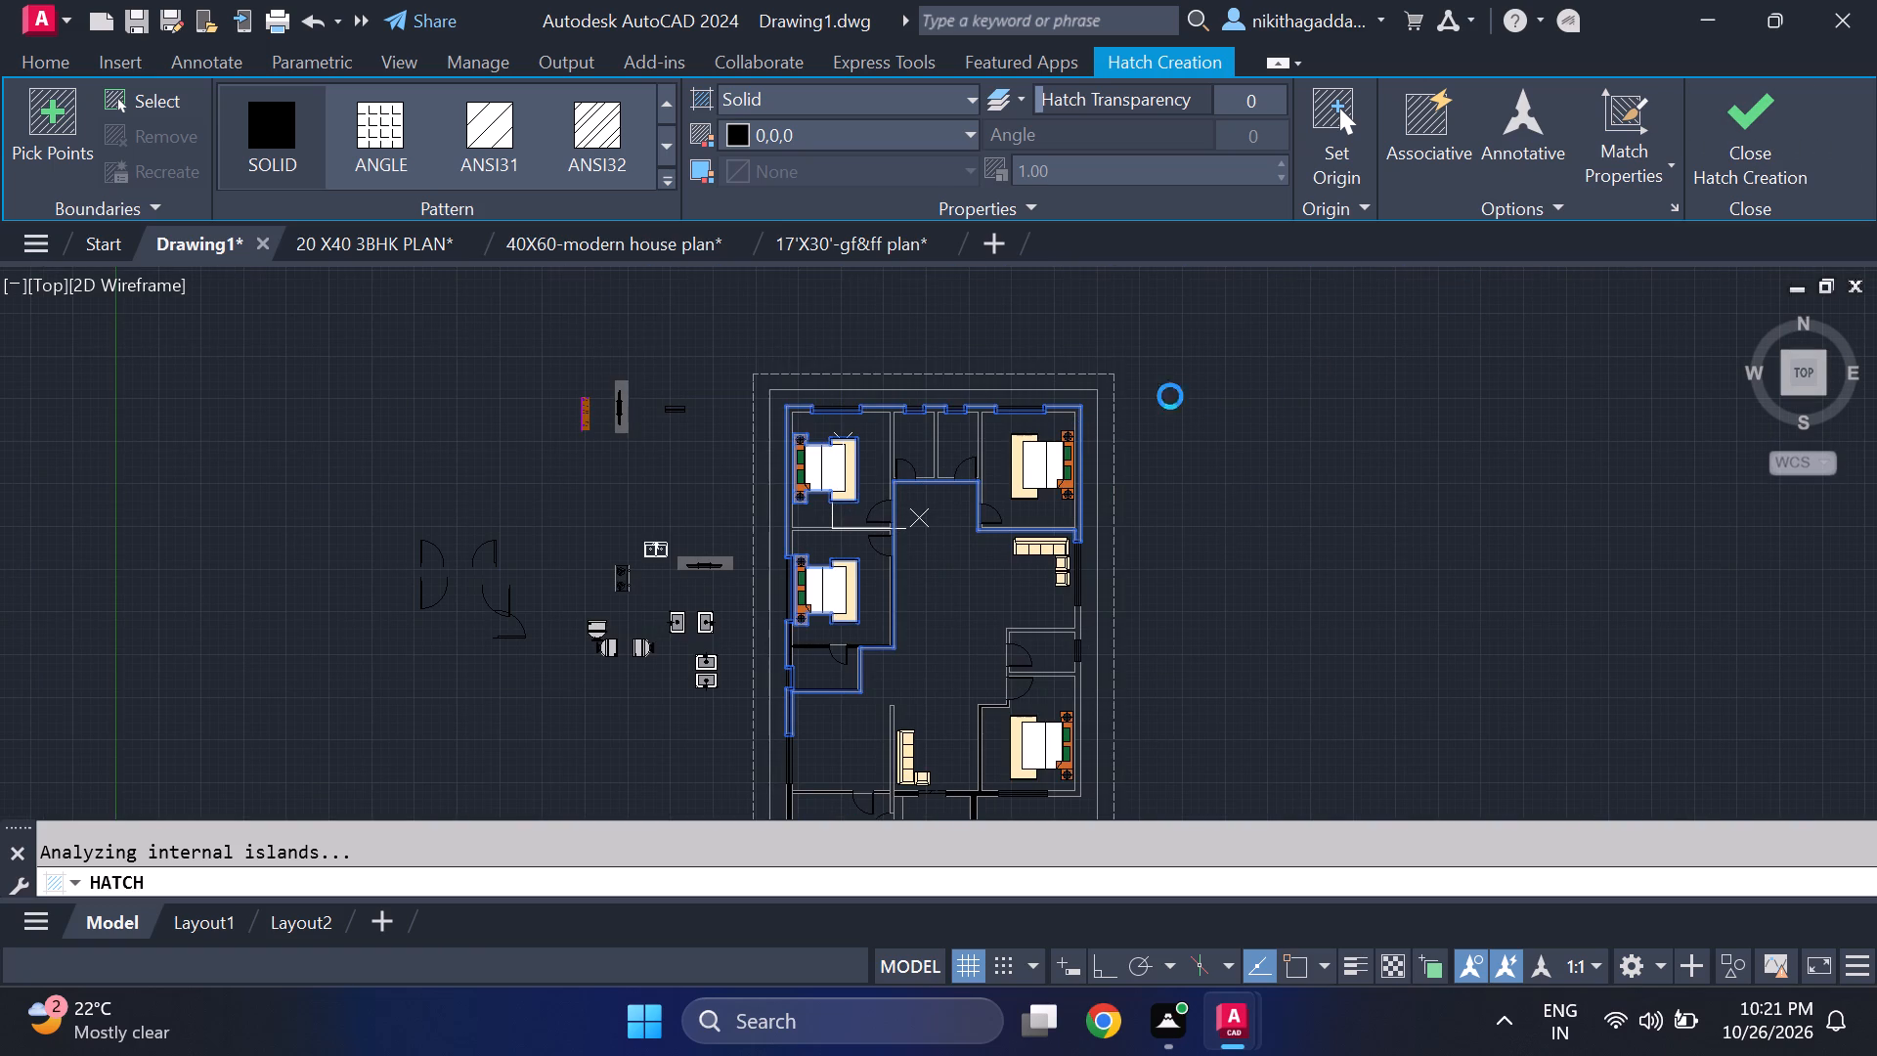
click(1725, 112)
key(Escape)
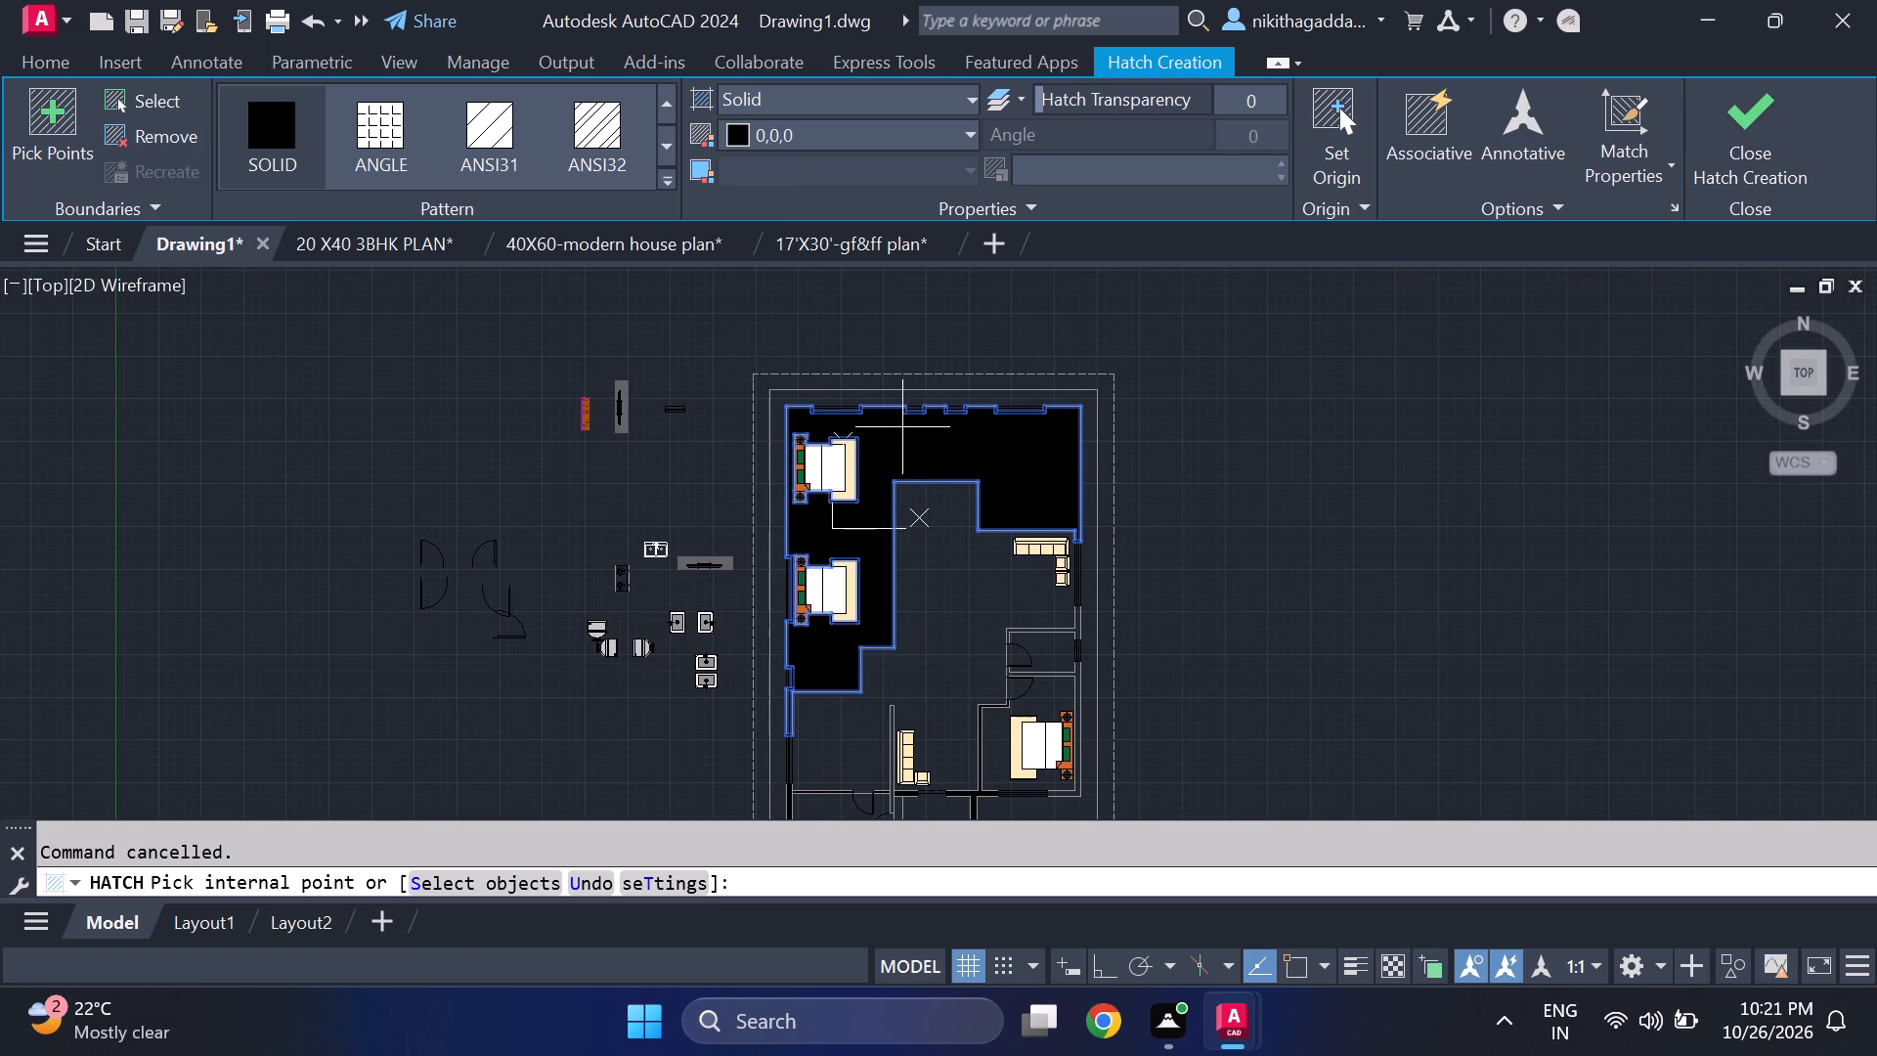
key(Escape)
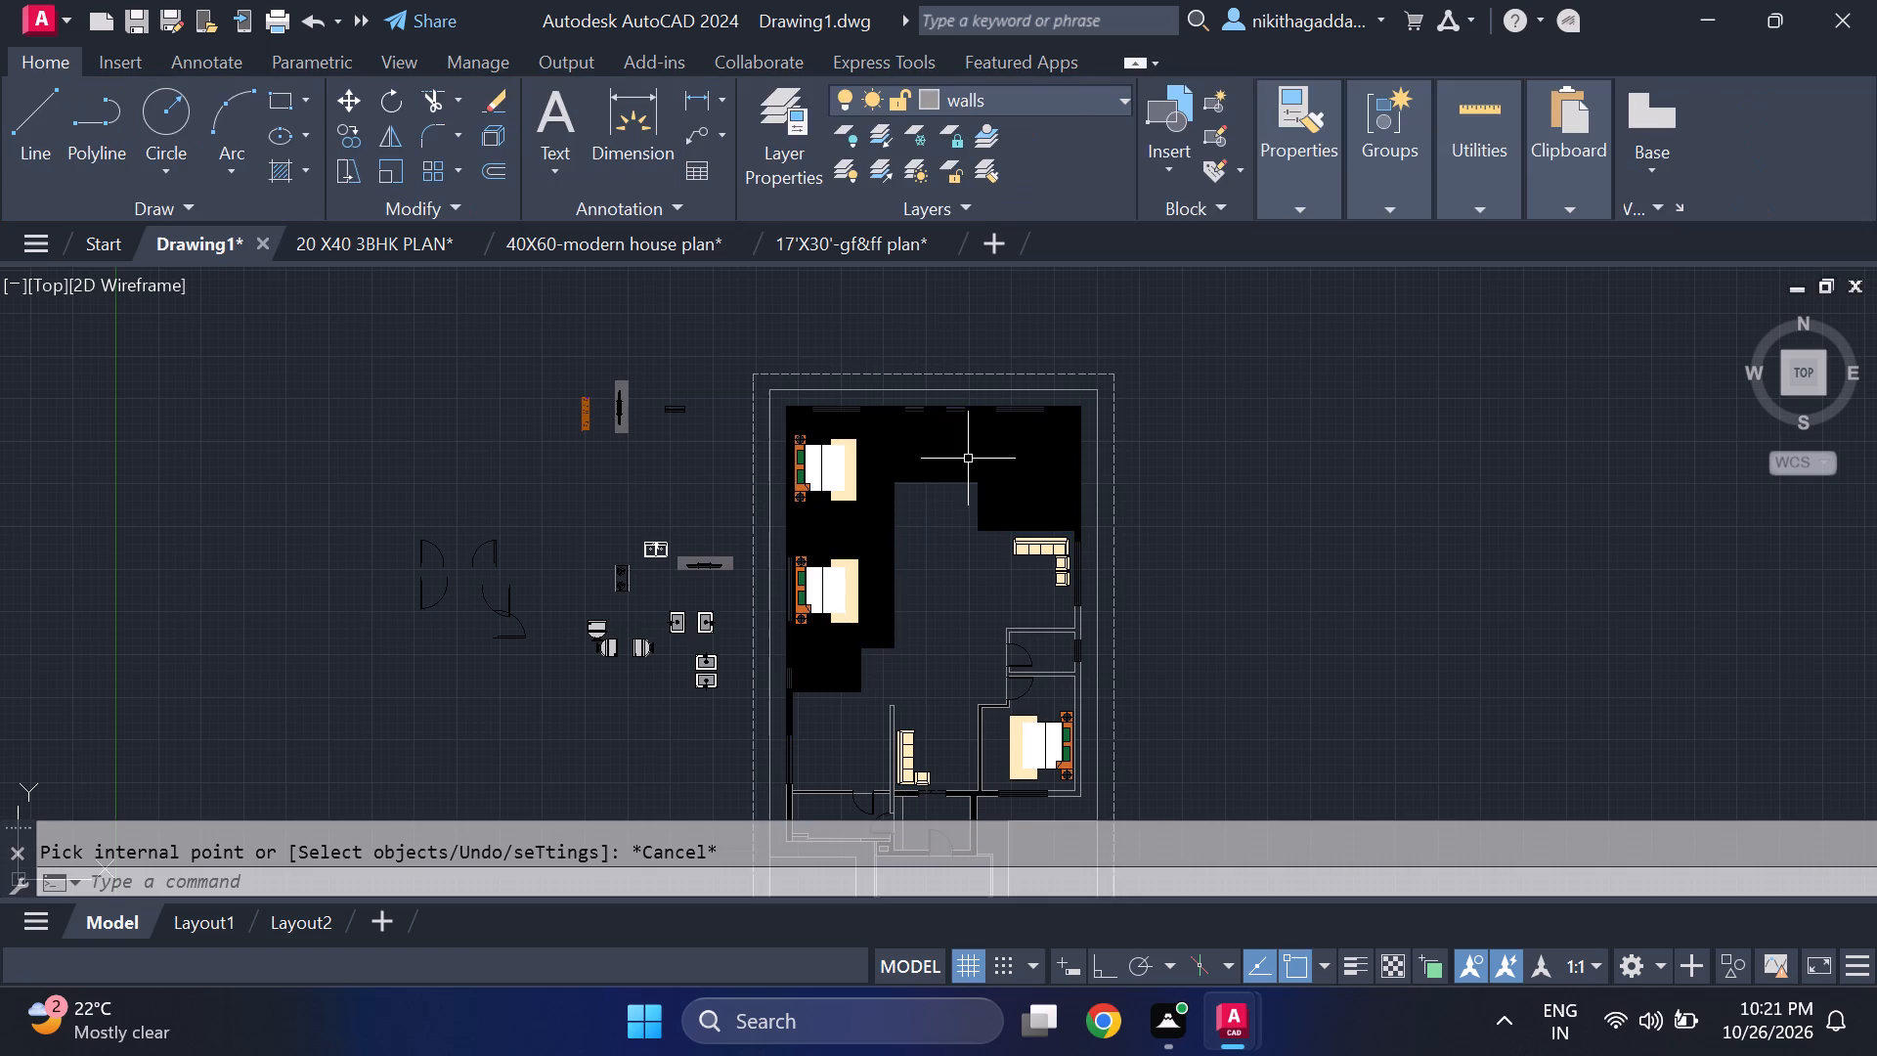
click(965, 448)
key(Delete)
Start a new solid black hatch and fill the partition wall behind the southern sofa.
text(hatch)
key(Return)
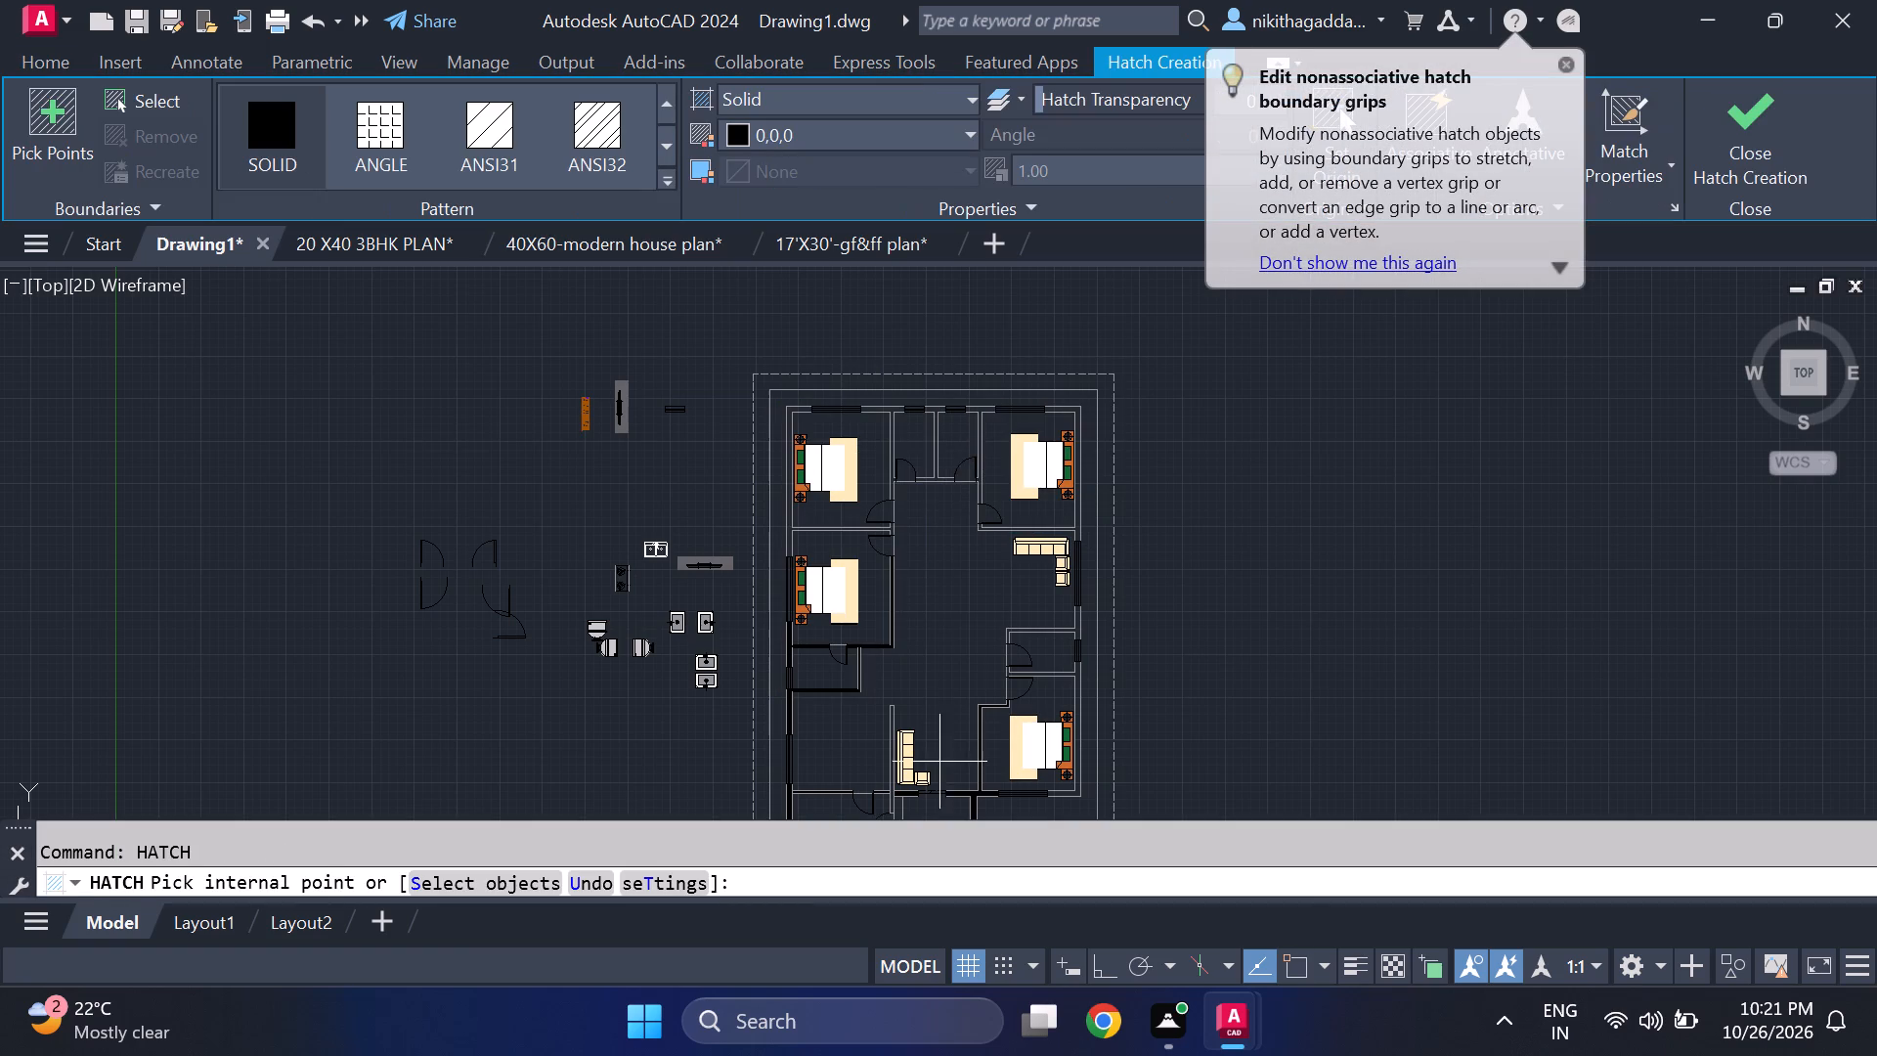
middle_drag(921, 754, 923, 556)
scroll(904, 552, up, 2)
scroll(846, 627, up, 2)
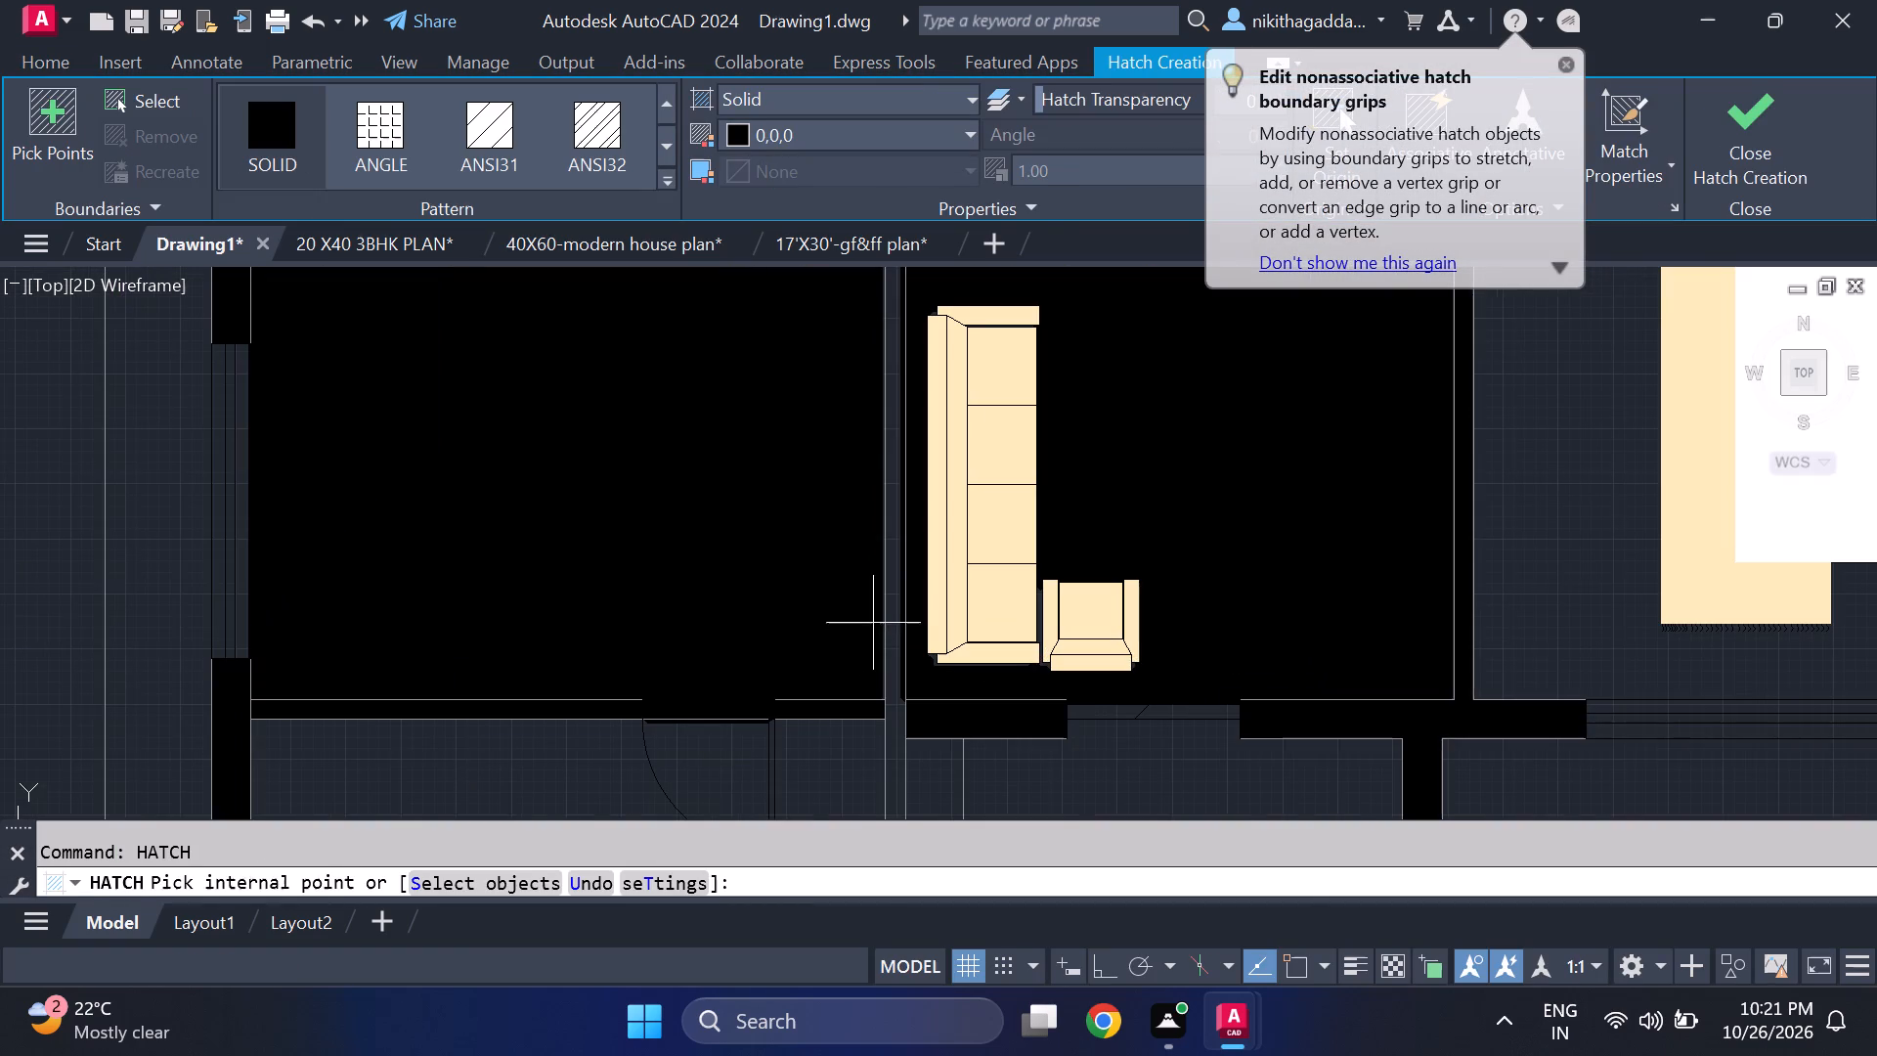
click(895, 600)
scroll(902, 593, down, 2)
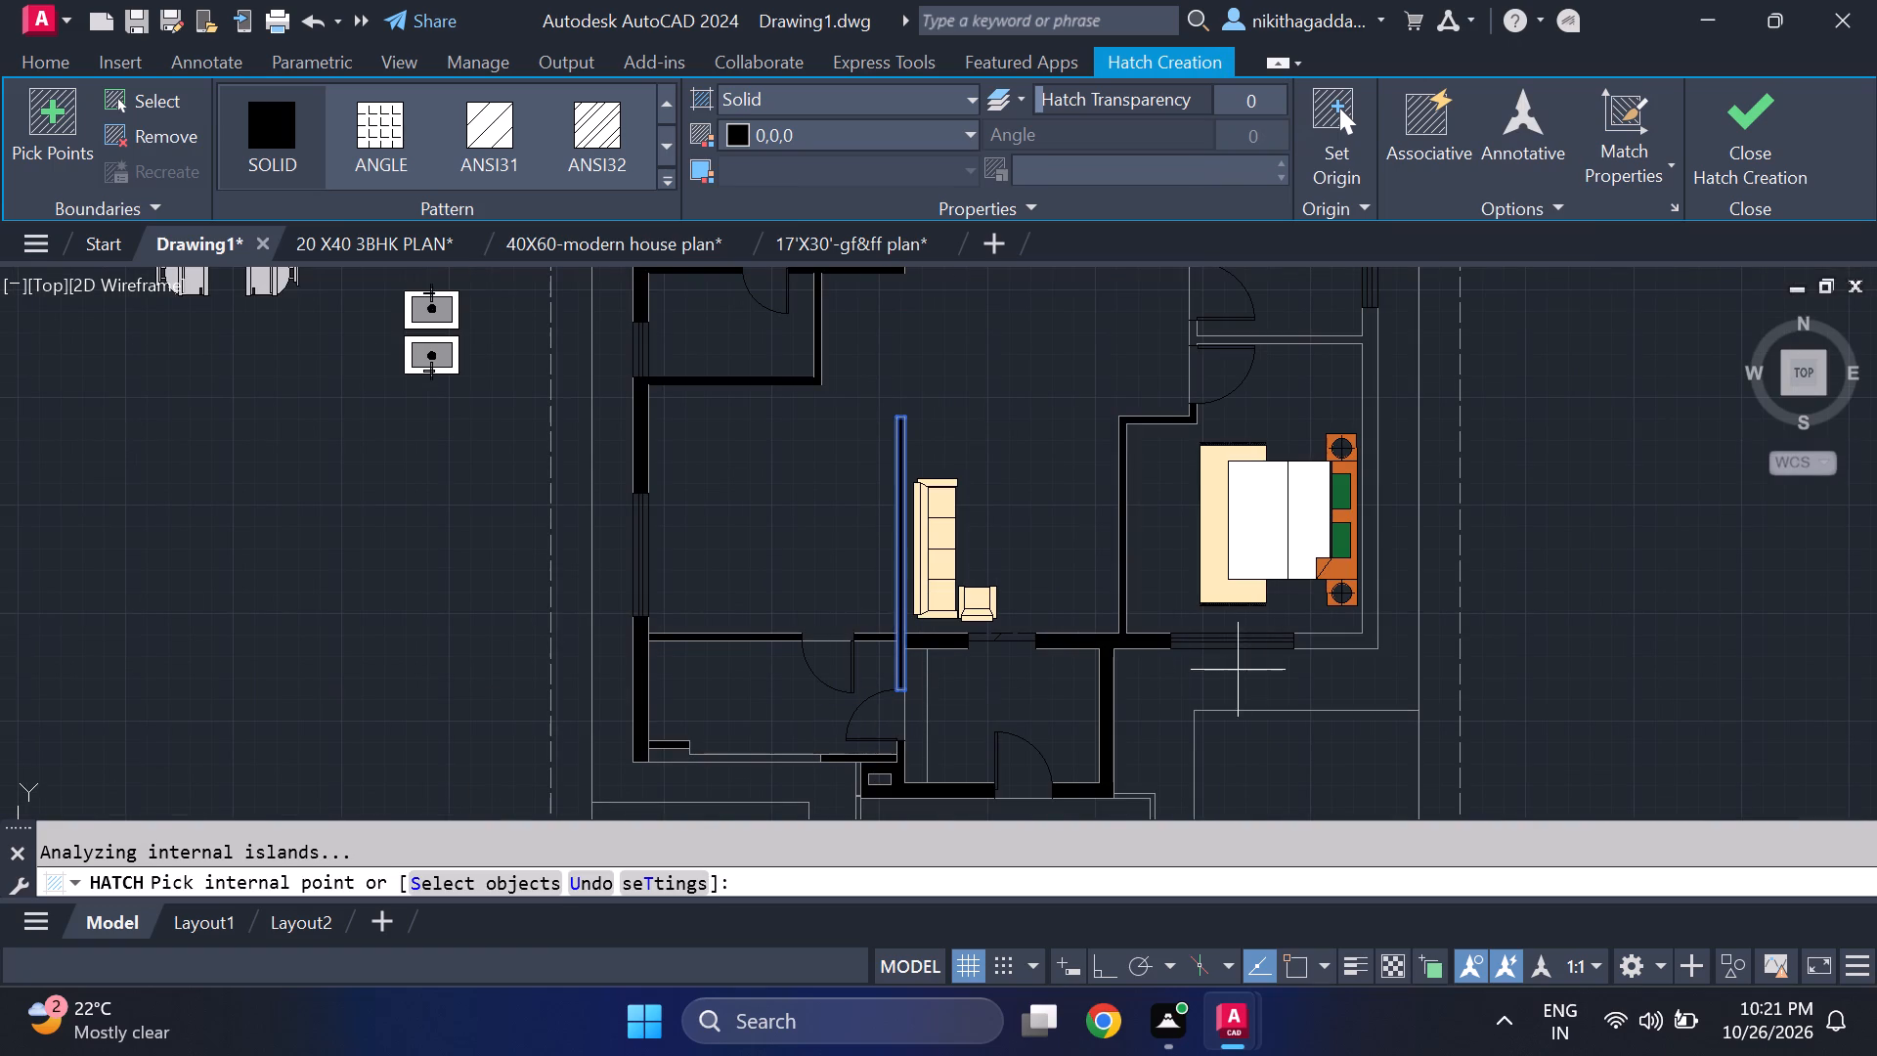
Fill the southeast bedroom's outer walls and the walls around the small east room with solid black hatch.
middle_drag(1442, 538, 1410, 377)
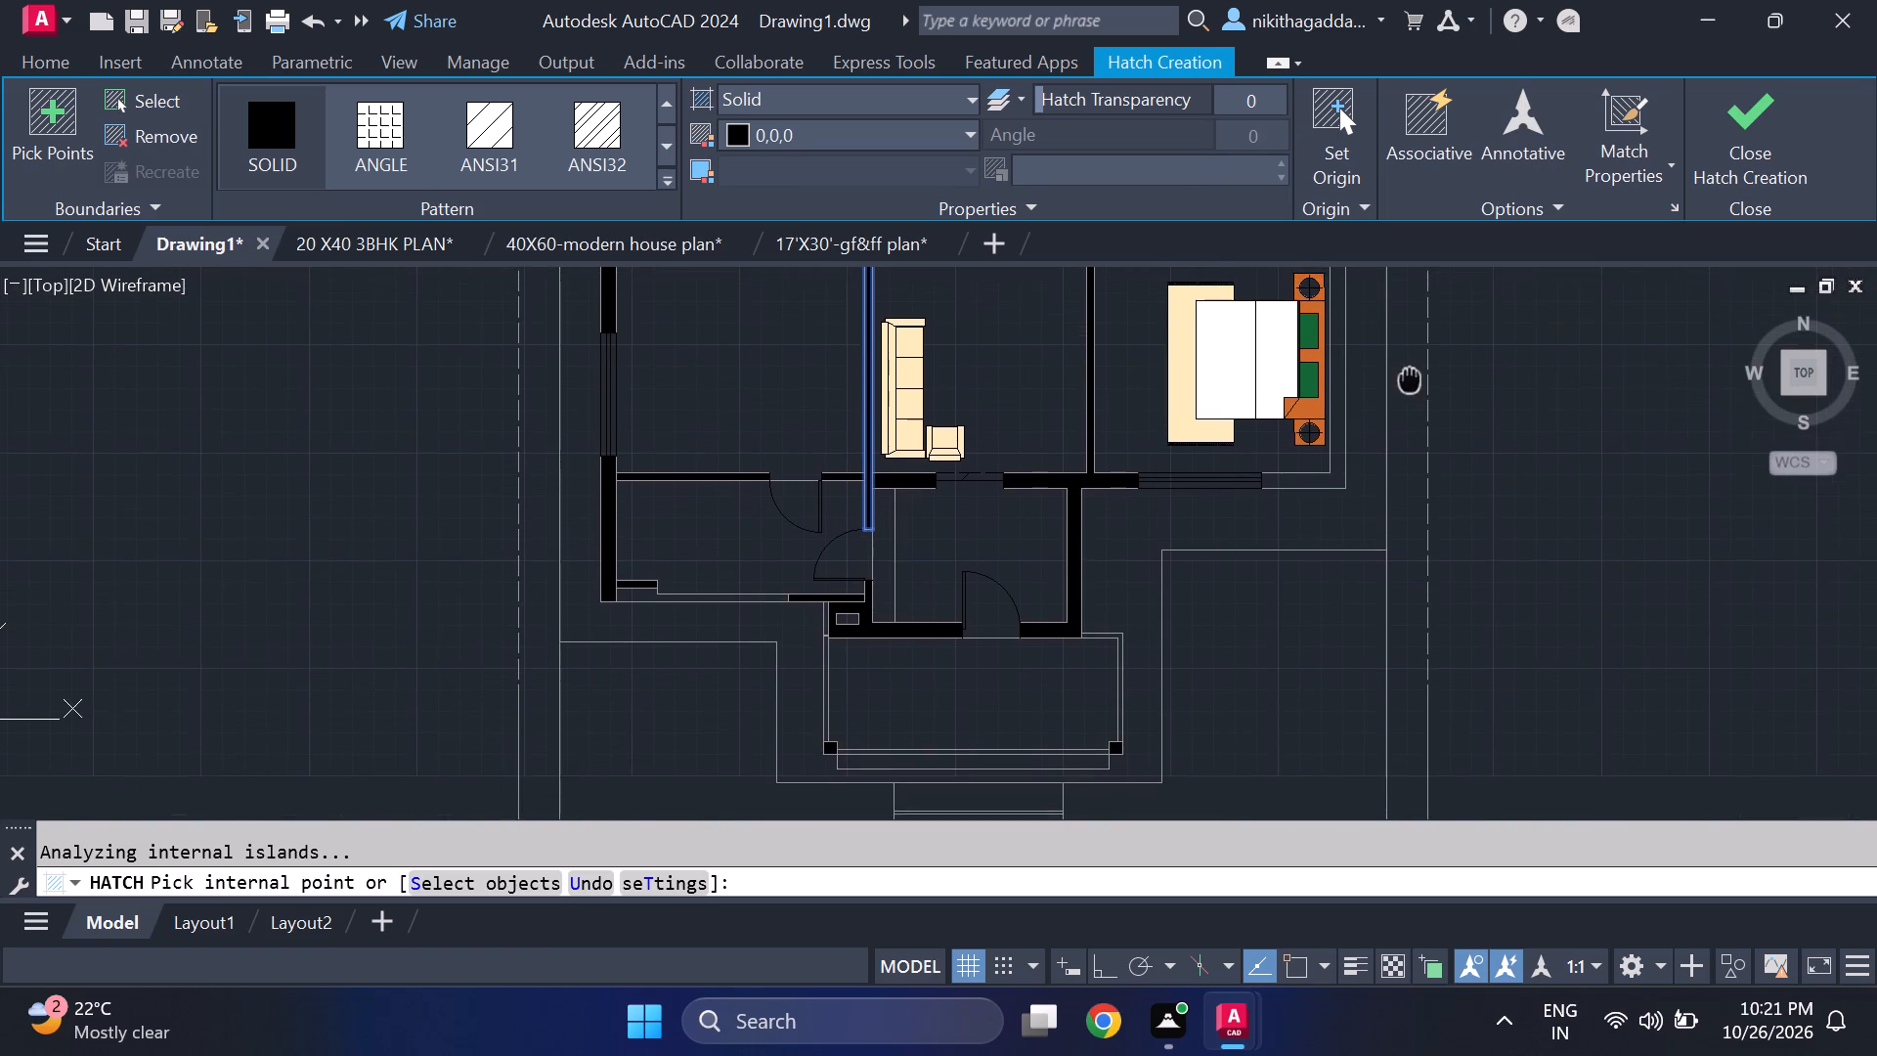
middle_drag(1410, 377, 1377, 472)
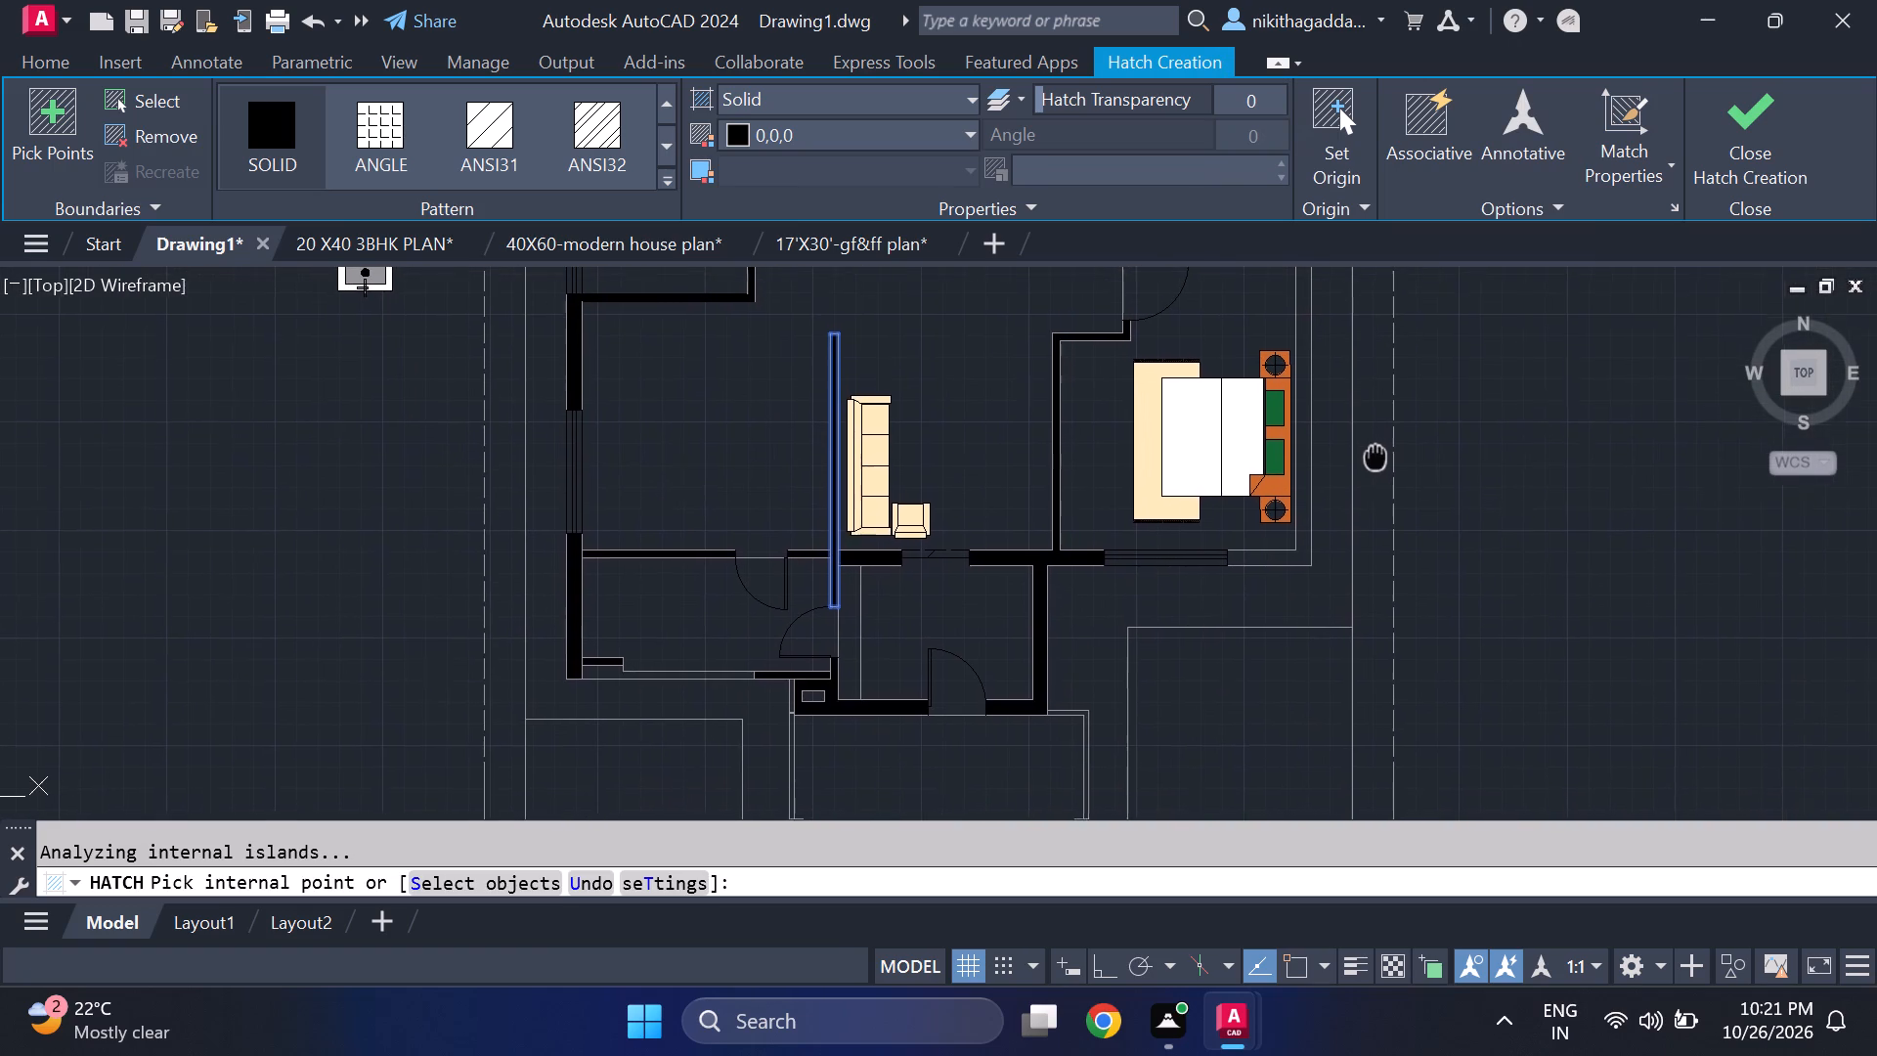
middle_drag(1377, 472, 1371, 600)
click(1286, 703)
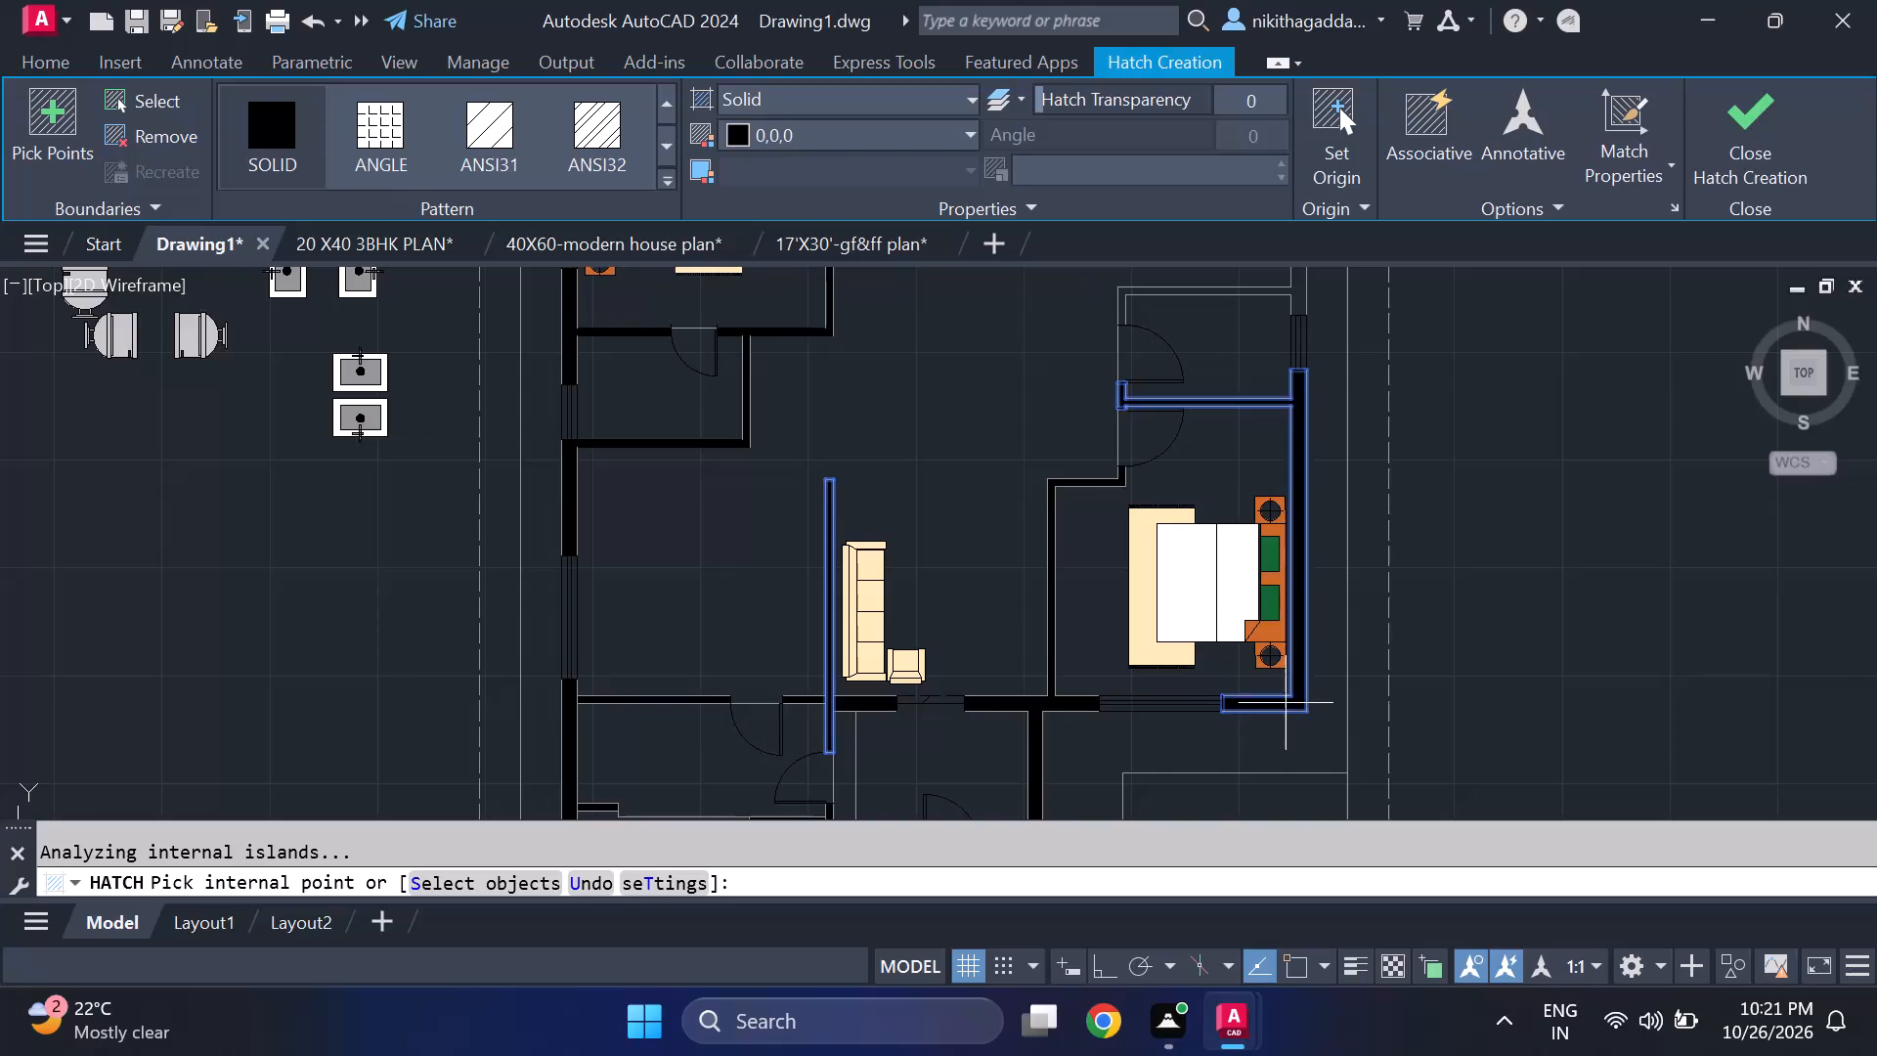
middle_drag(1185, 426, 1186, 593)
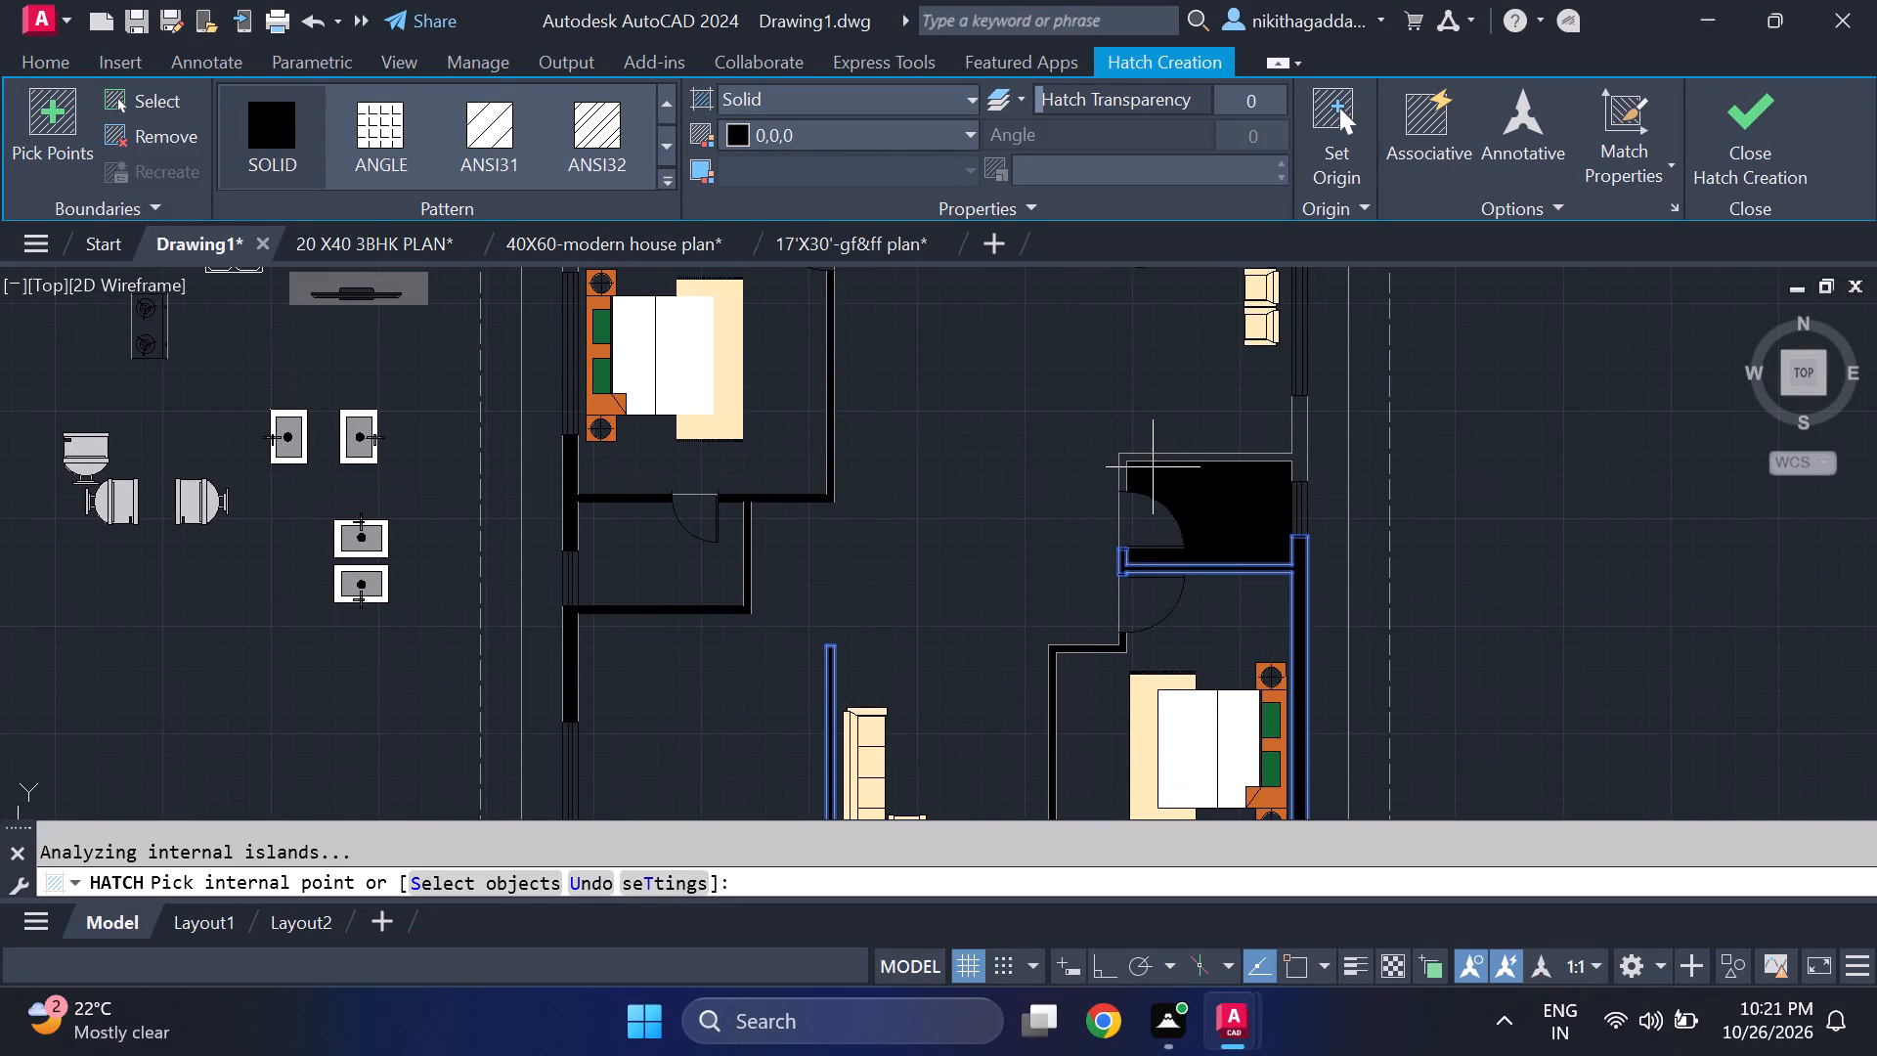
click(1157, 455)
Fill the walls around the northeast bedroom, on both sides of its door, with solid black hatch.
middle_drag(1154, 407, 1135, 668)
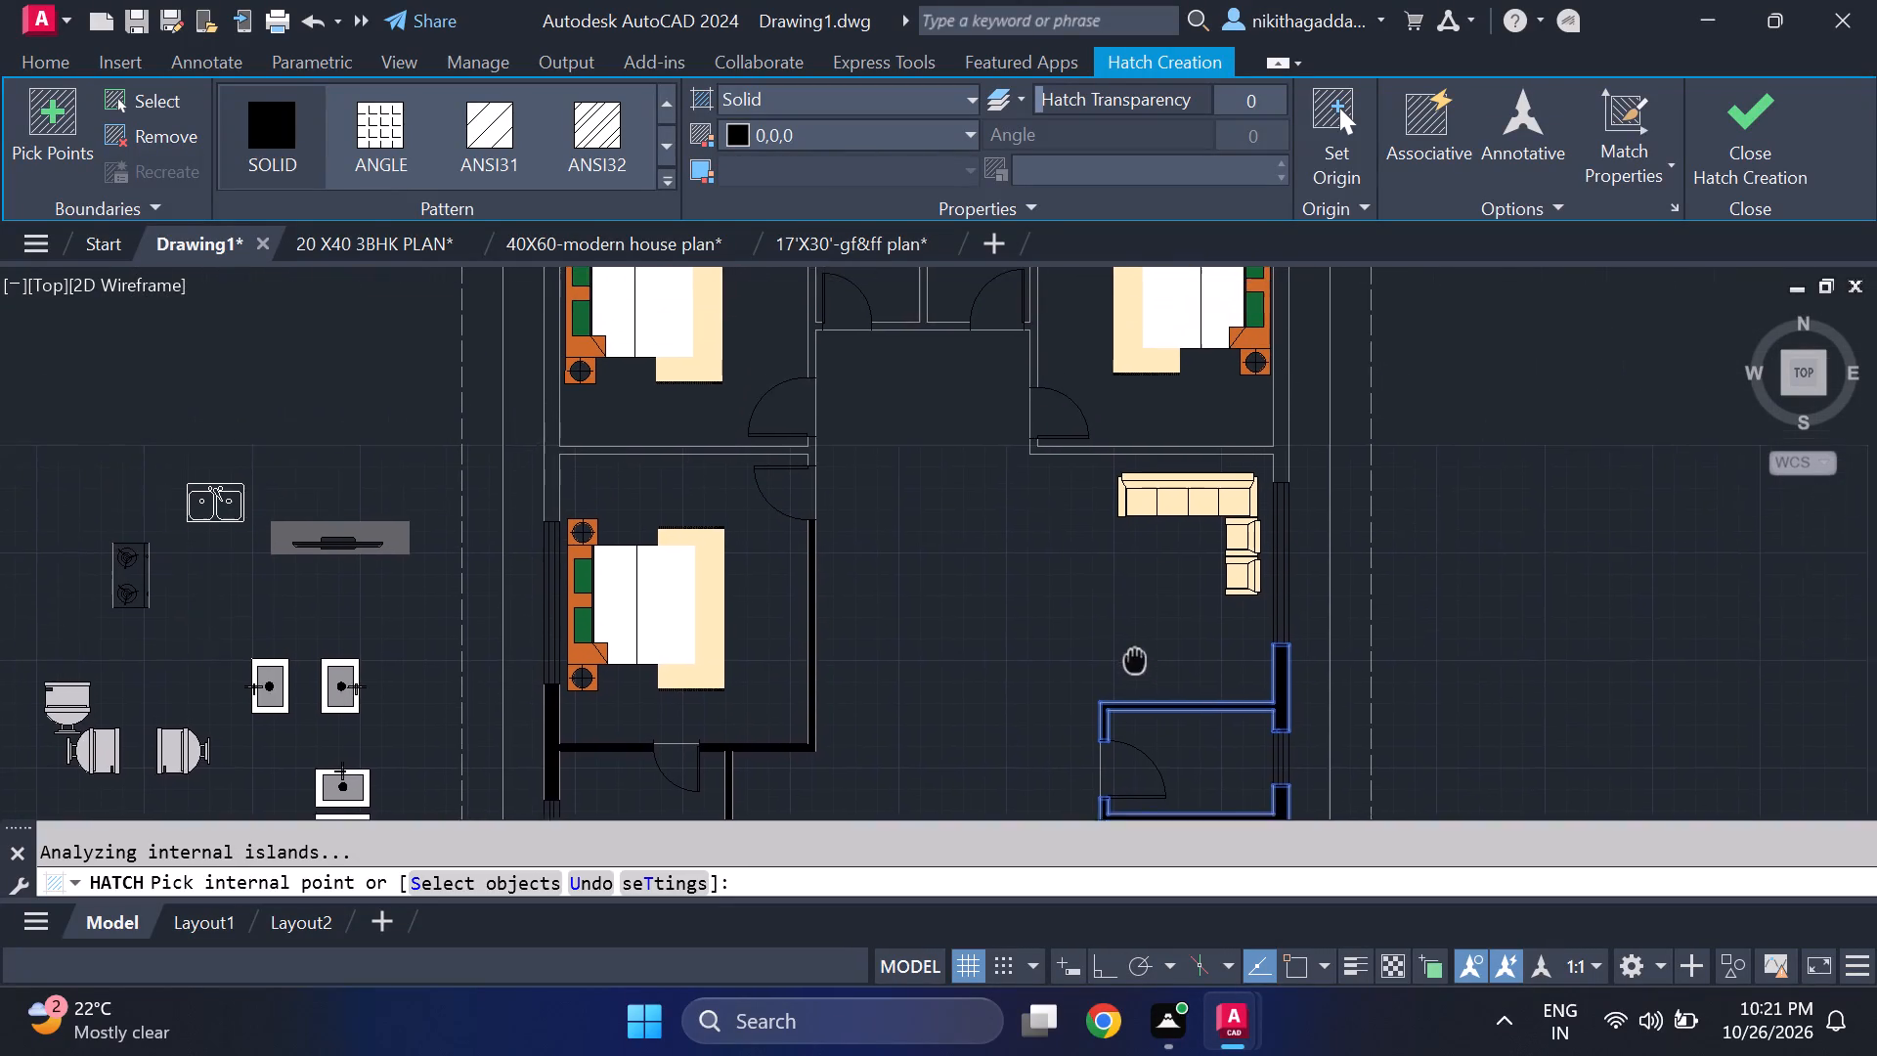
middle_drag(1135, 668, 1135, 703)
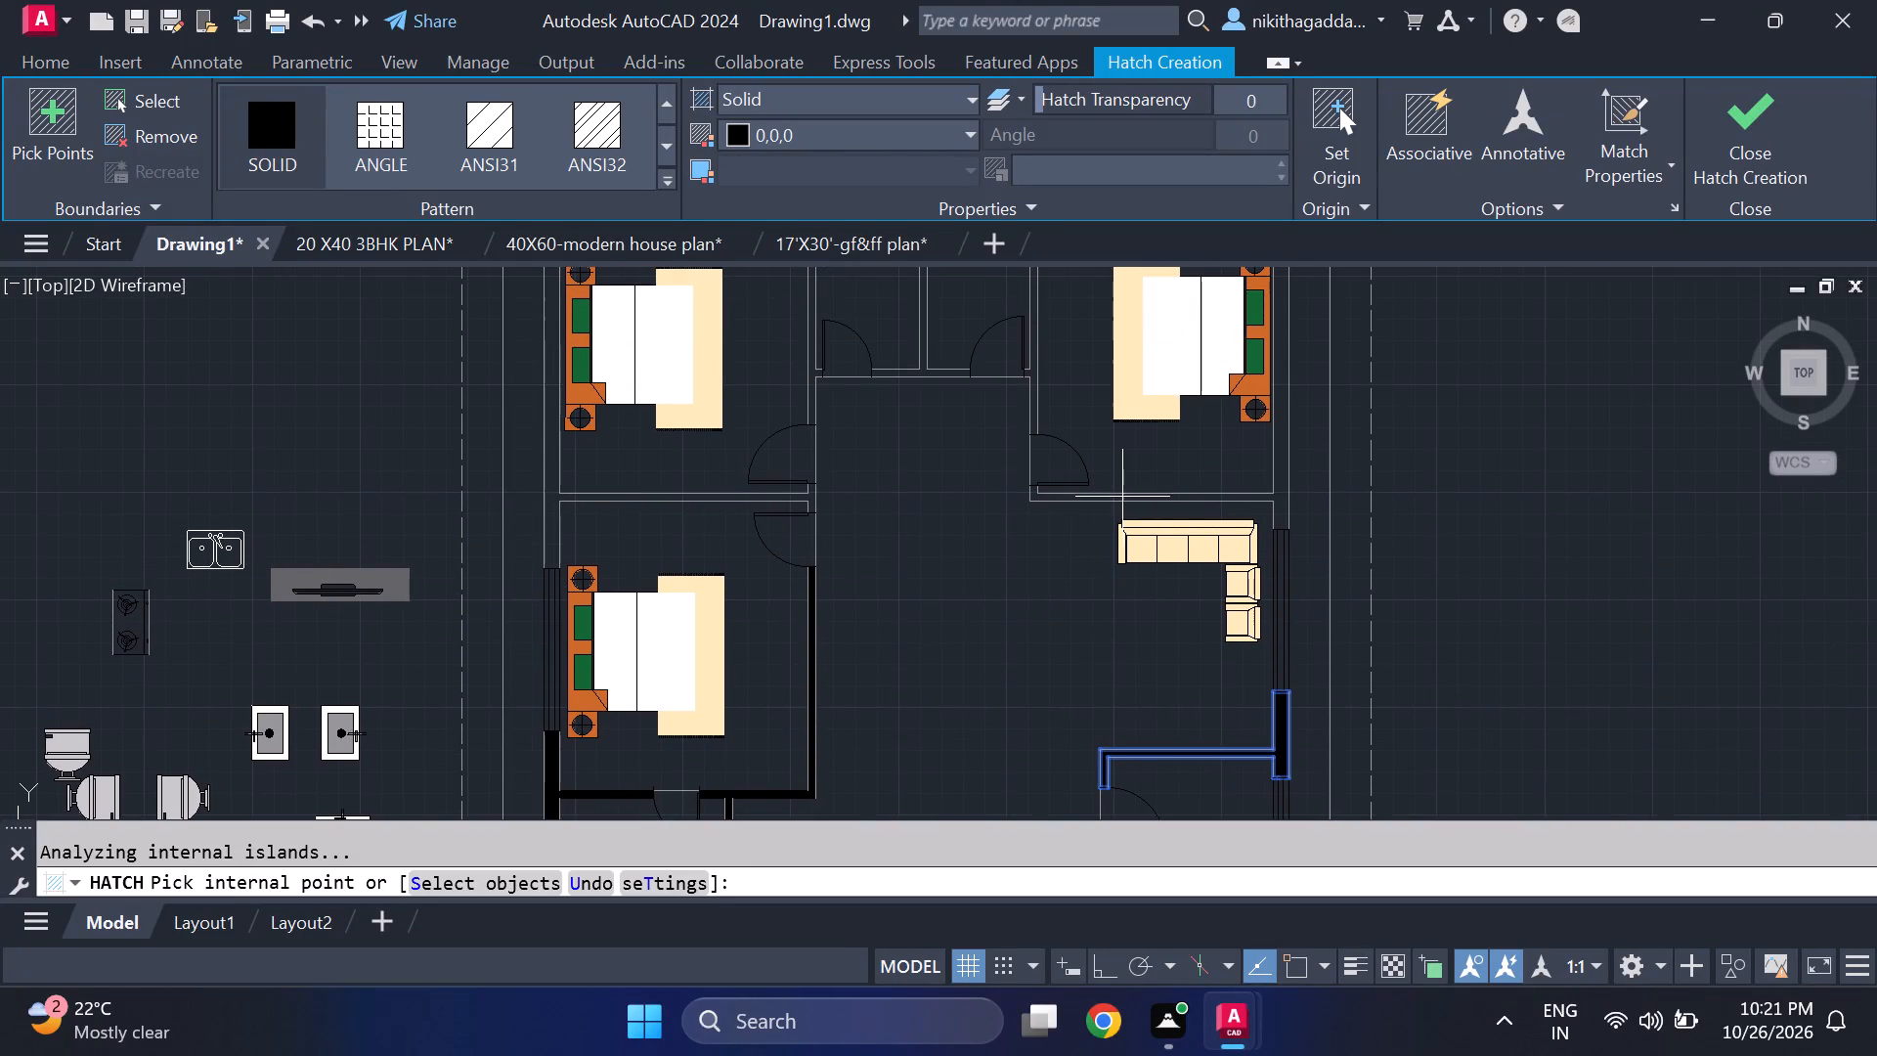
middle_drag(1241, 544, 1233, 738)
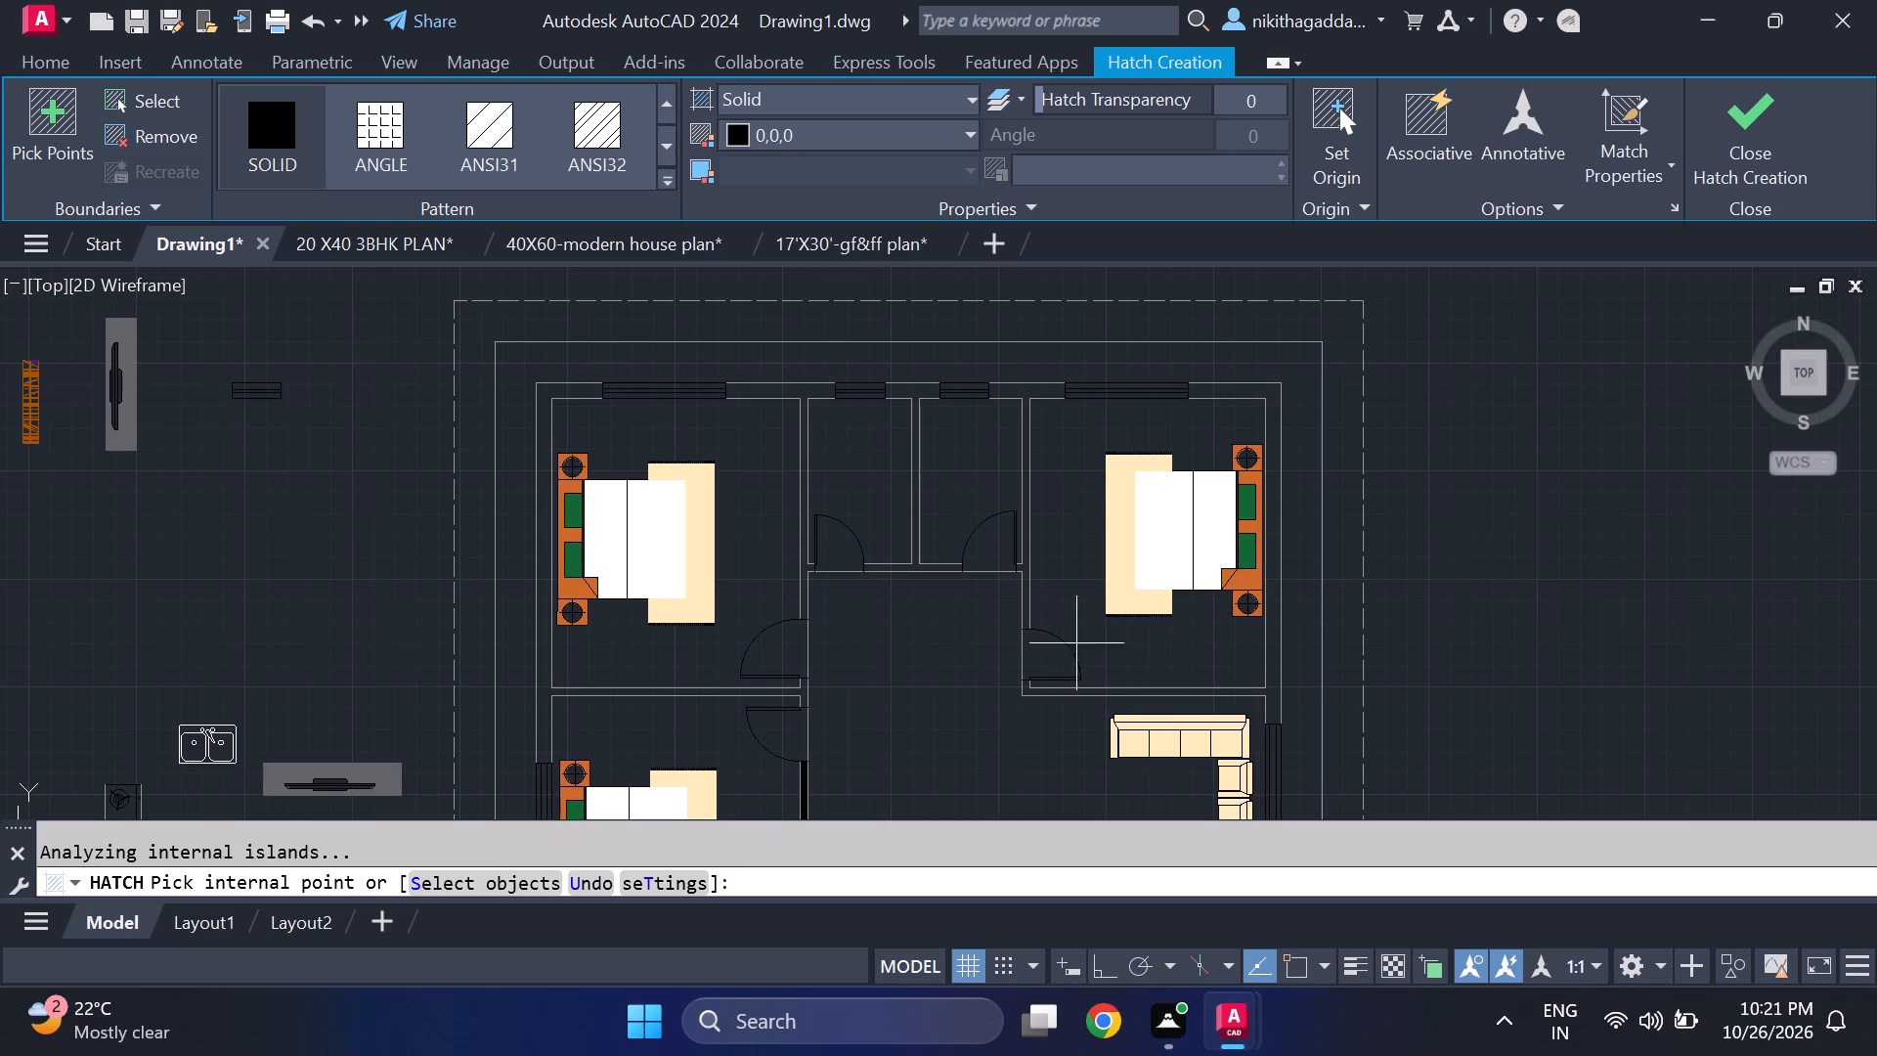
click(1026, 525)
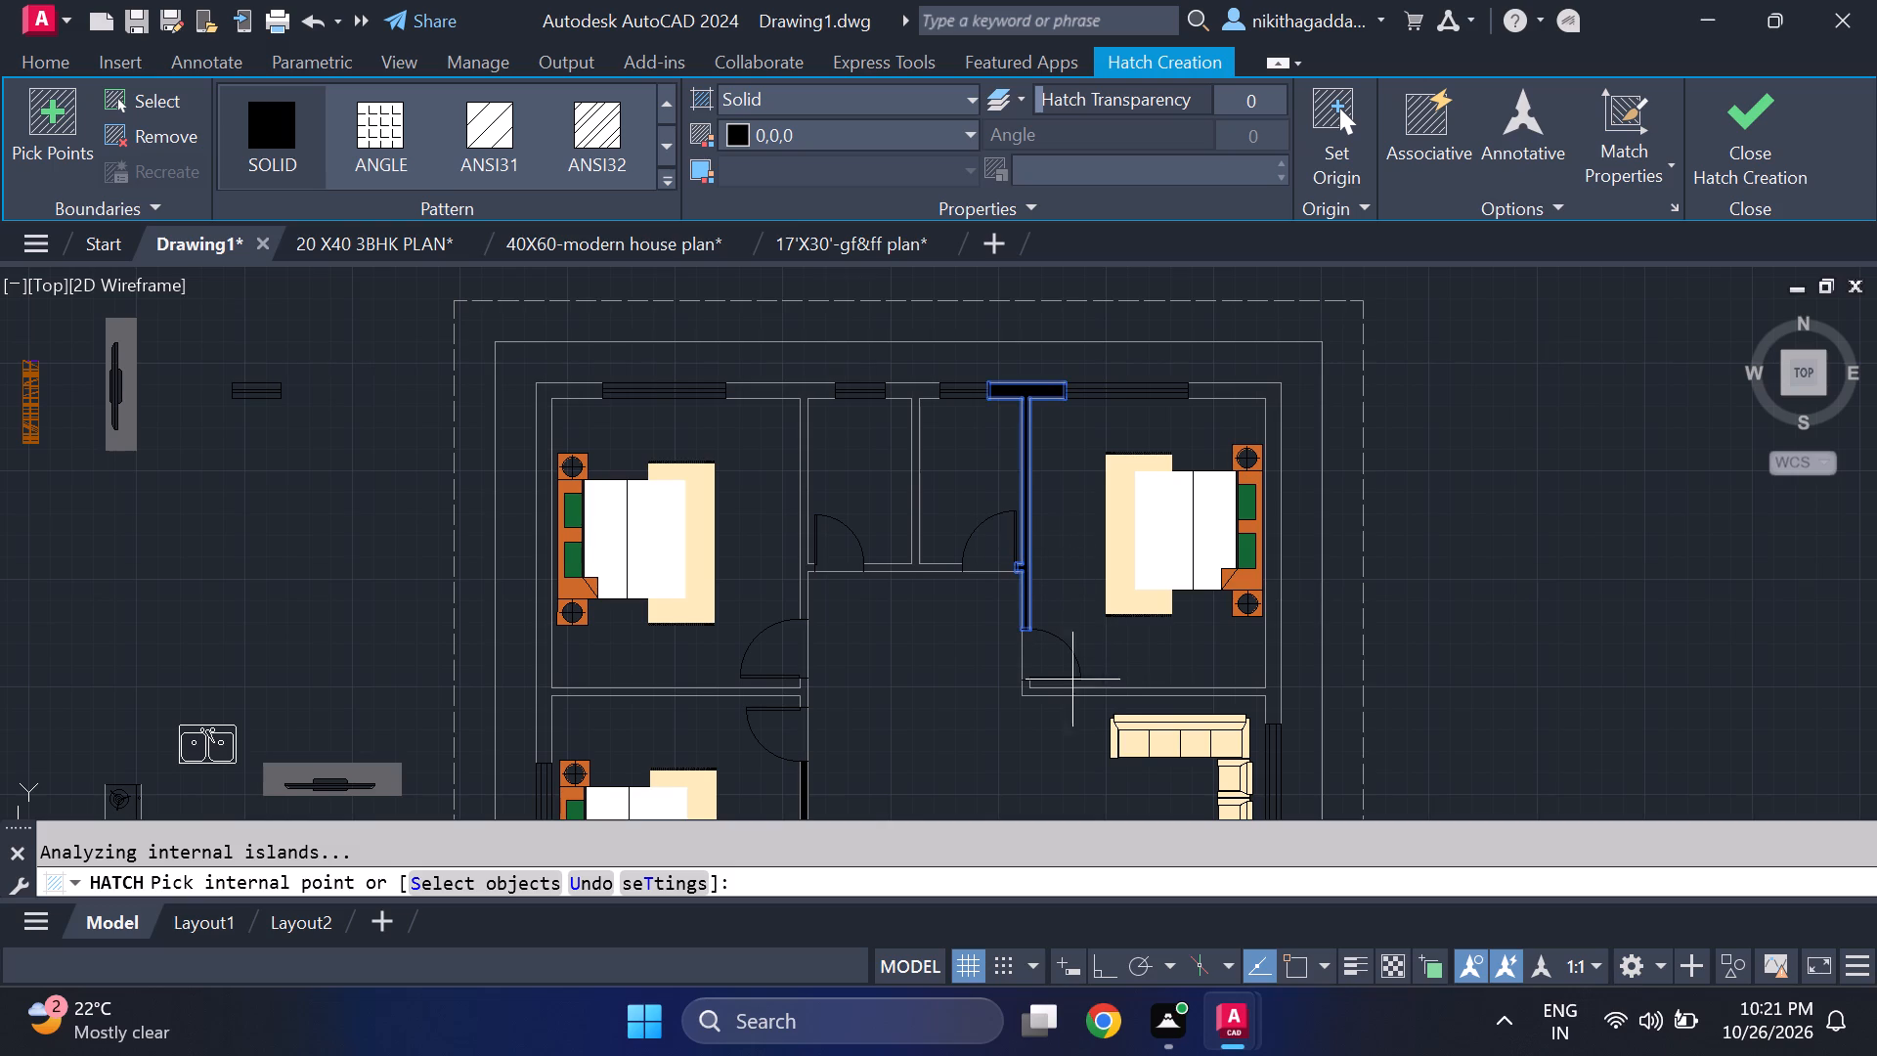
click(1066, 691)
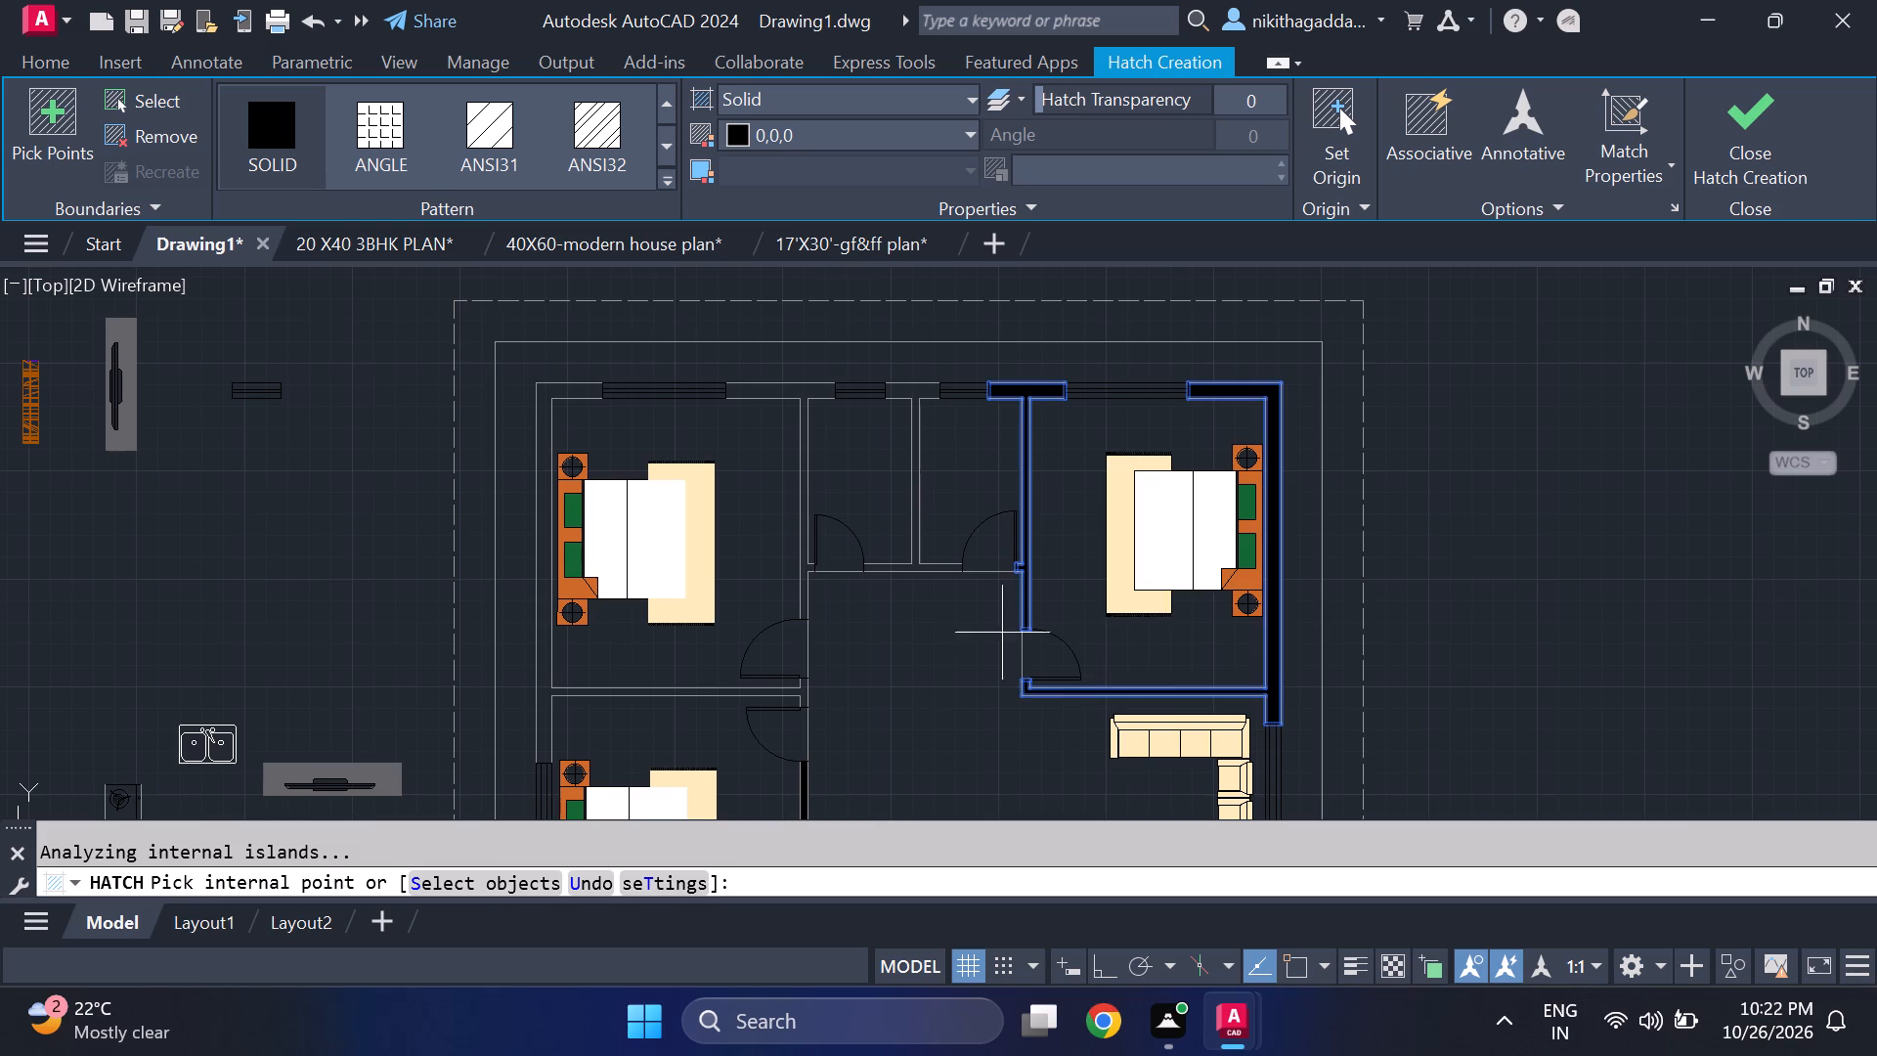
Fill the walls of the two small north rooms and the northwest bedroom with solid black hatch, and end the hatch.
click(902, 384)
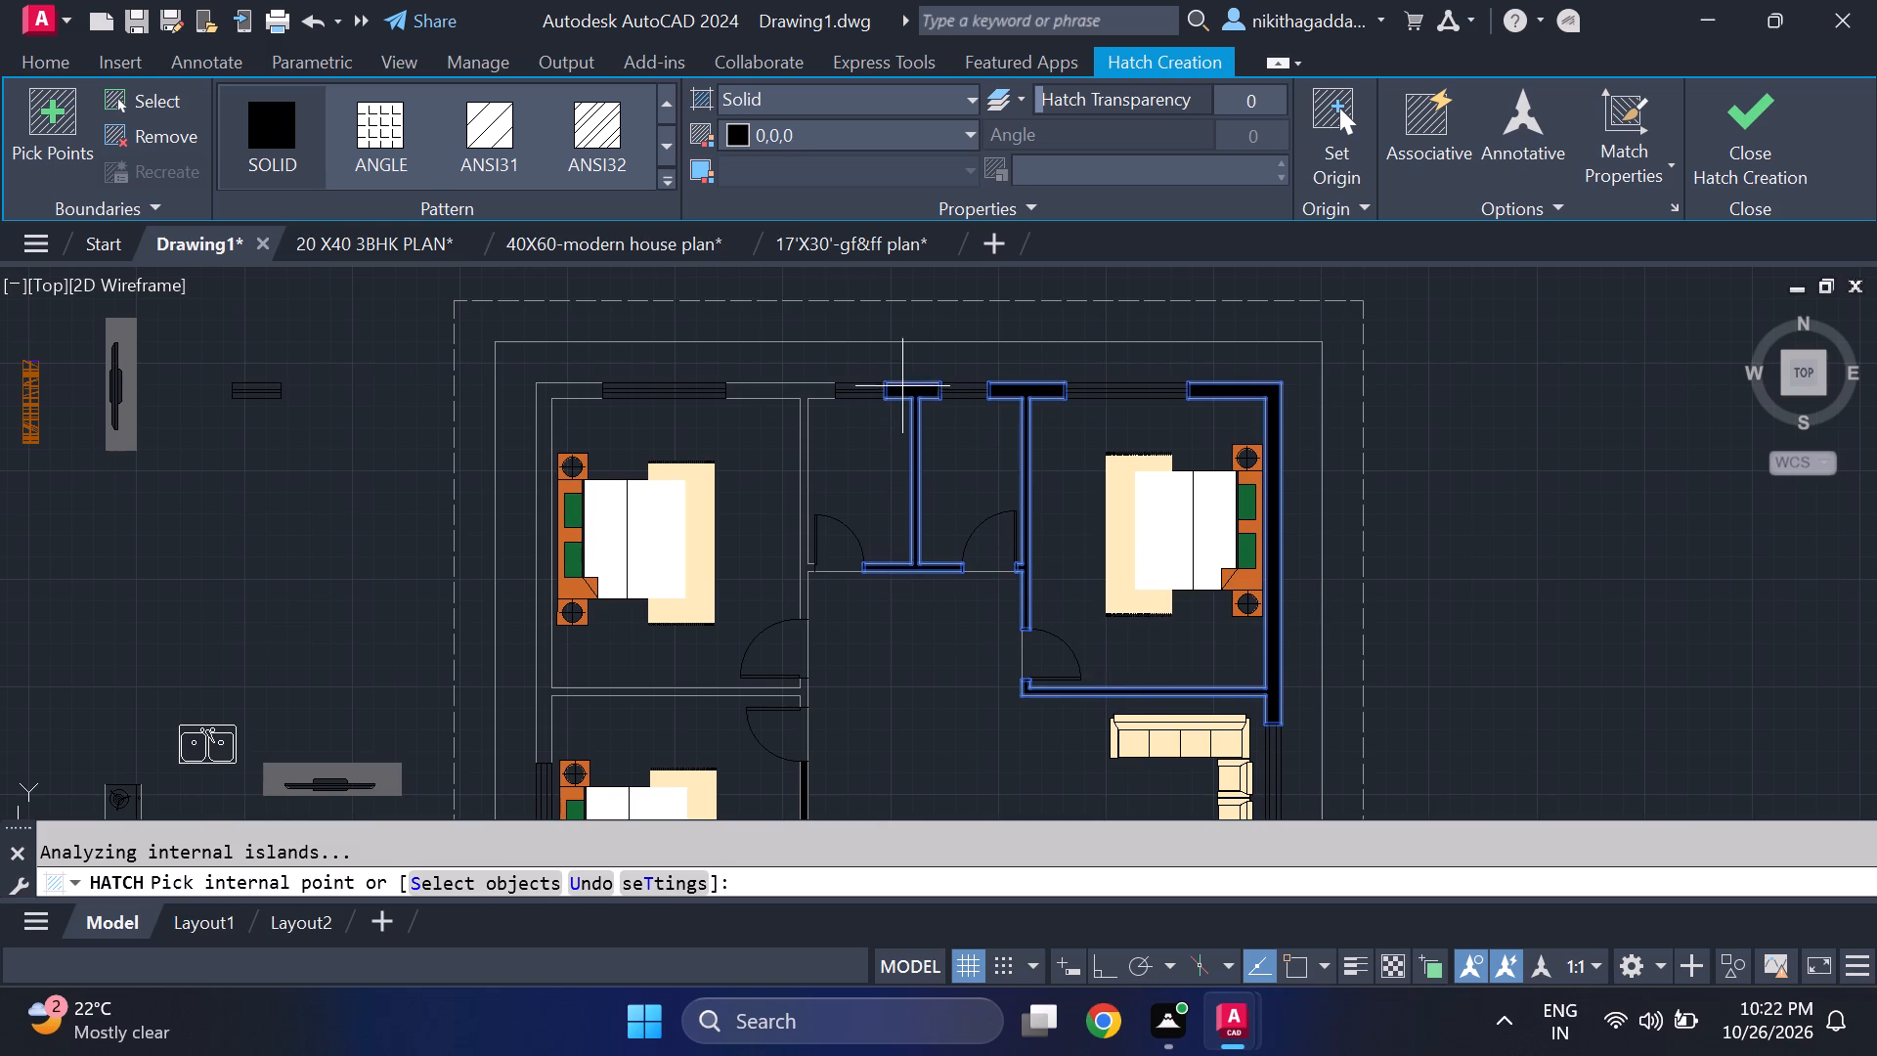
click(807, 424)
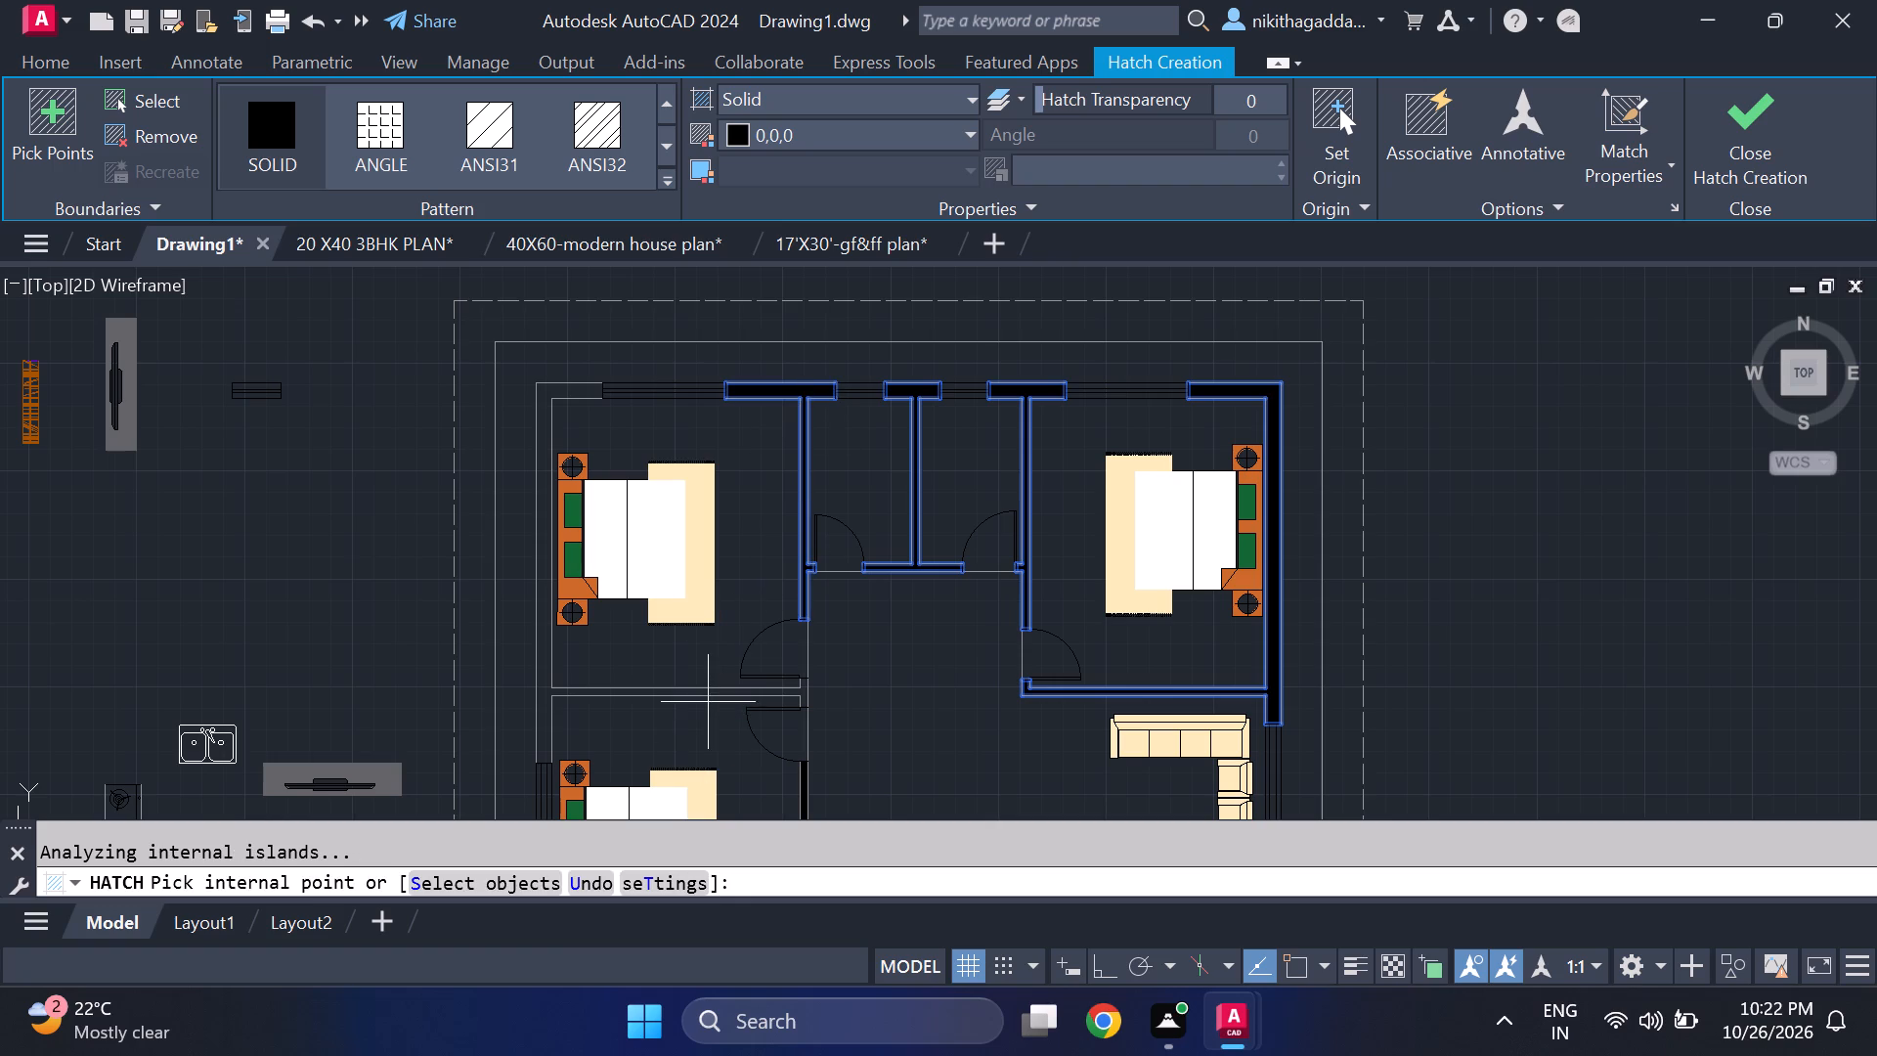
click(707, 692)
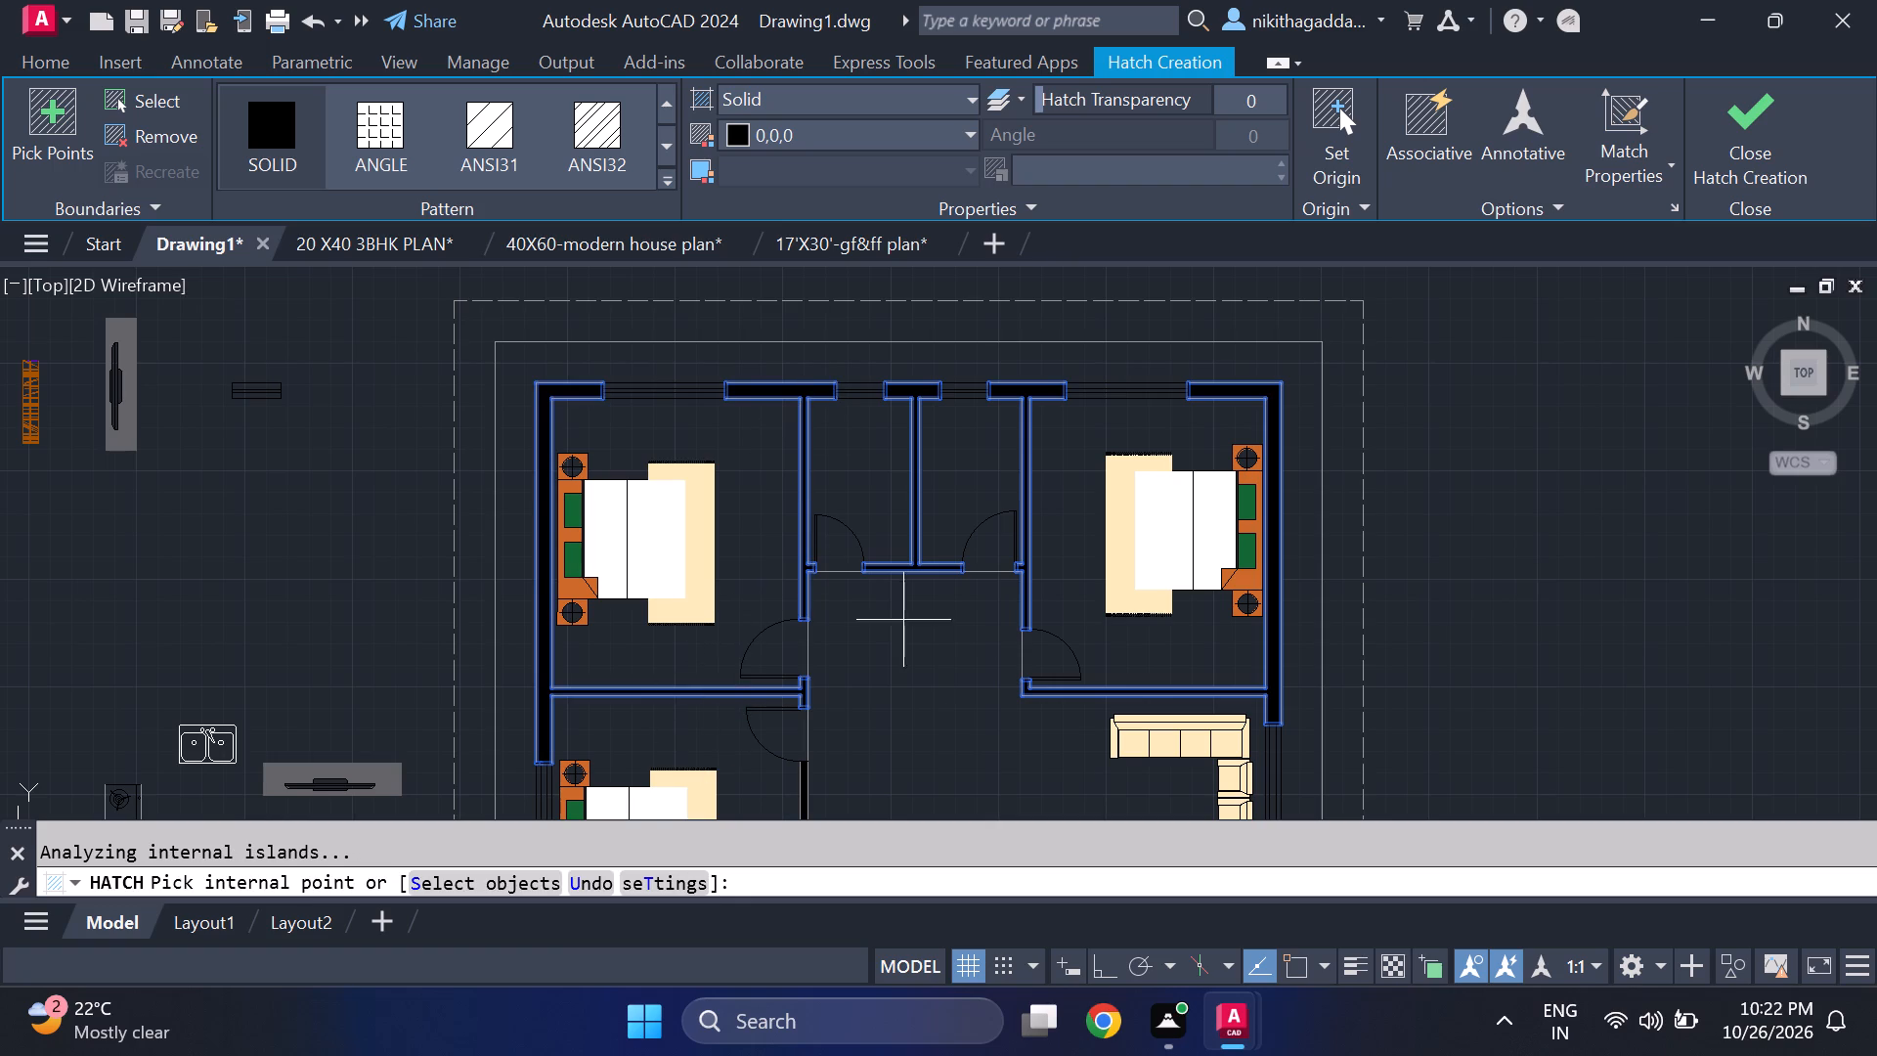
middle_drag(984, 725, 1014, 495)
scroll(991, 519, down, 2)
middle_drag(981, 549, 960, 598)
click(1732, 154)
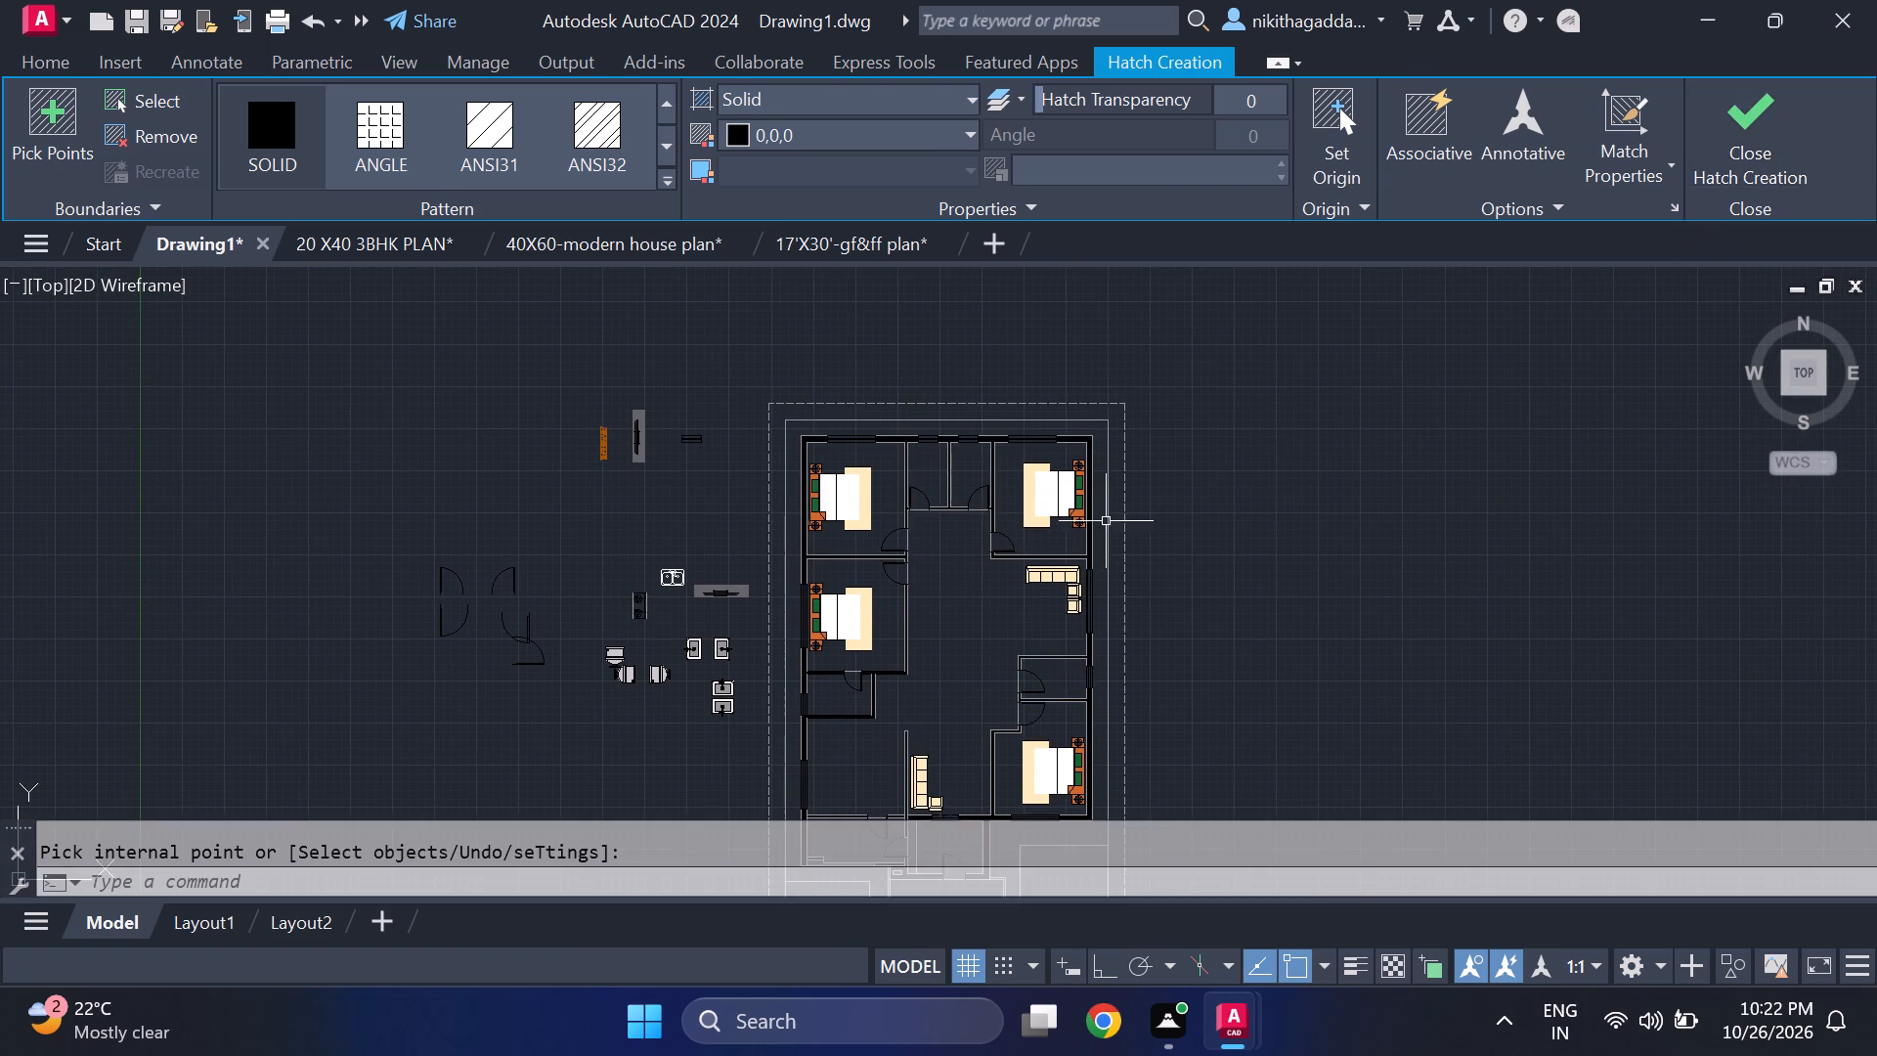
Start a solid hatch in colour 254,234,185 and fill the open strip in the southwest room's south wall.
scroll(941, 569, up, 3)
scroll(941, 569, down, 1)
middle_drag(962, 580, 967, 735)
scroll(969, 735, down, 1)
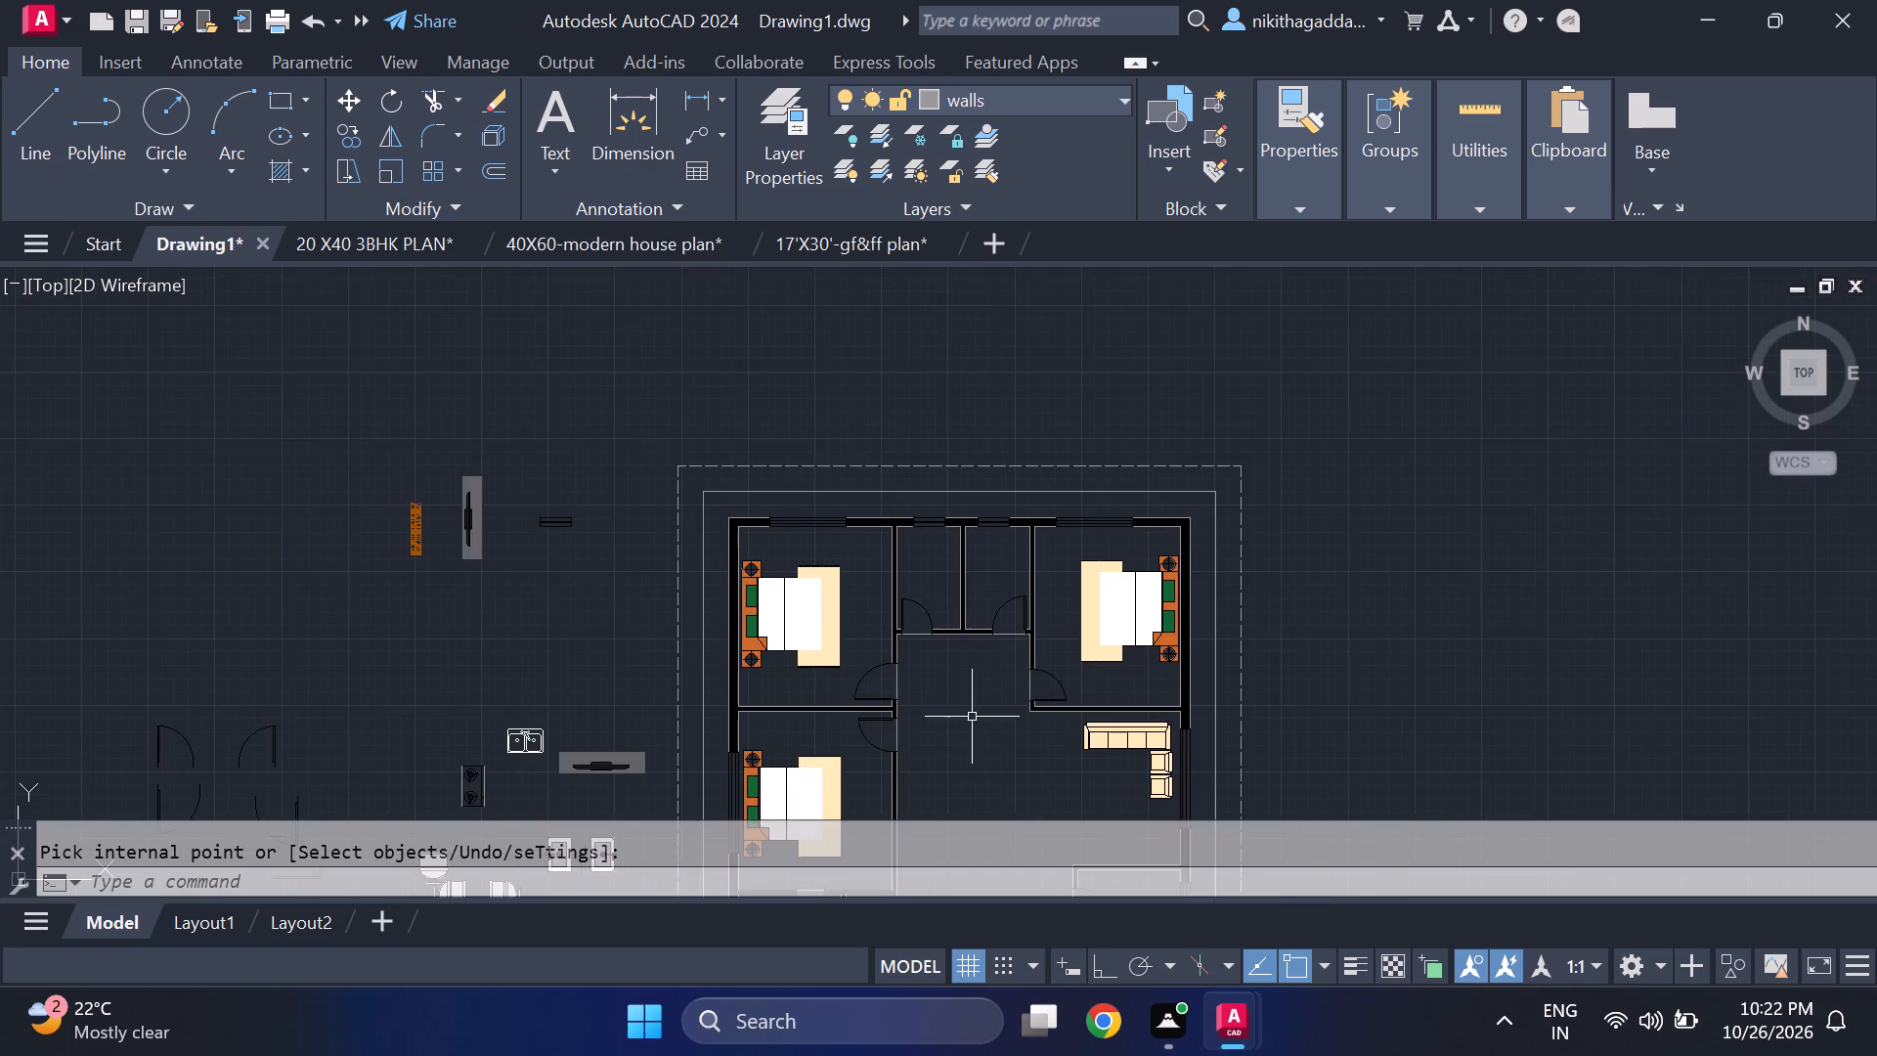
middle_drag(1003, 747, 1002, 427)
scroll(940, 658, up, 1)
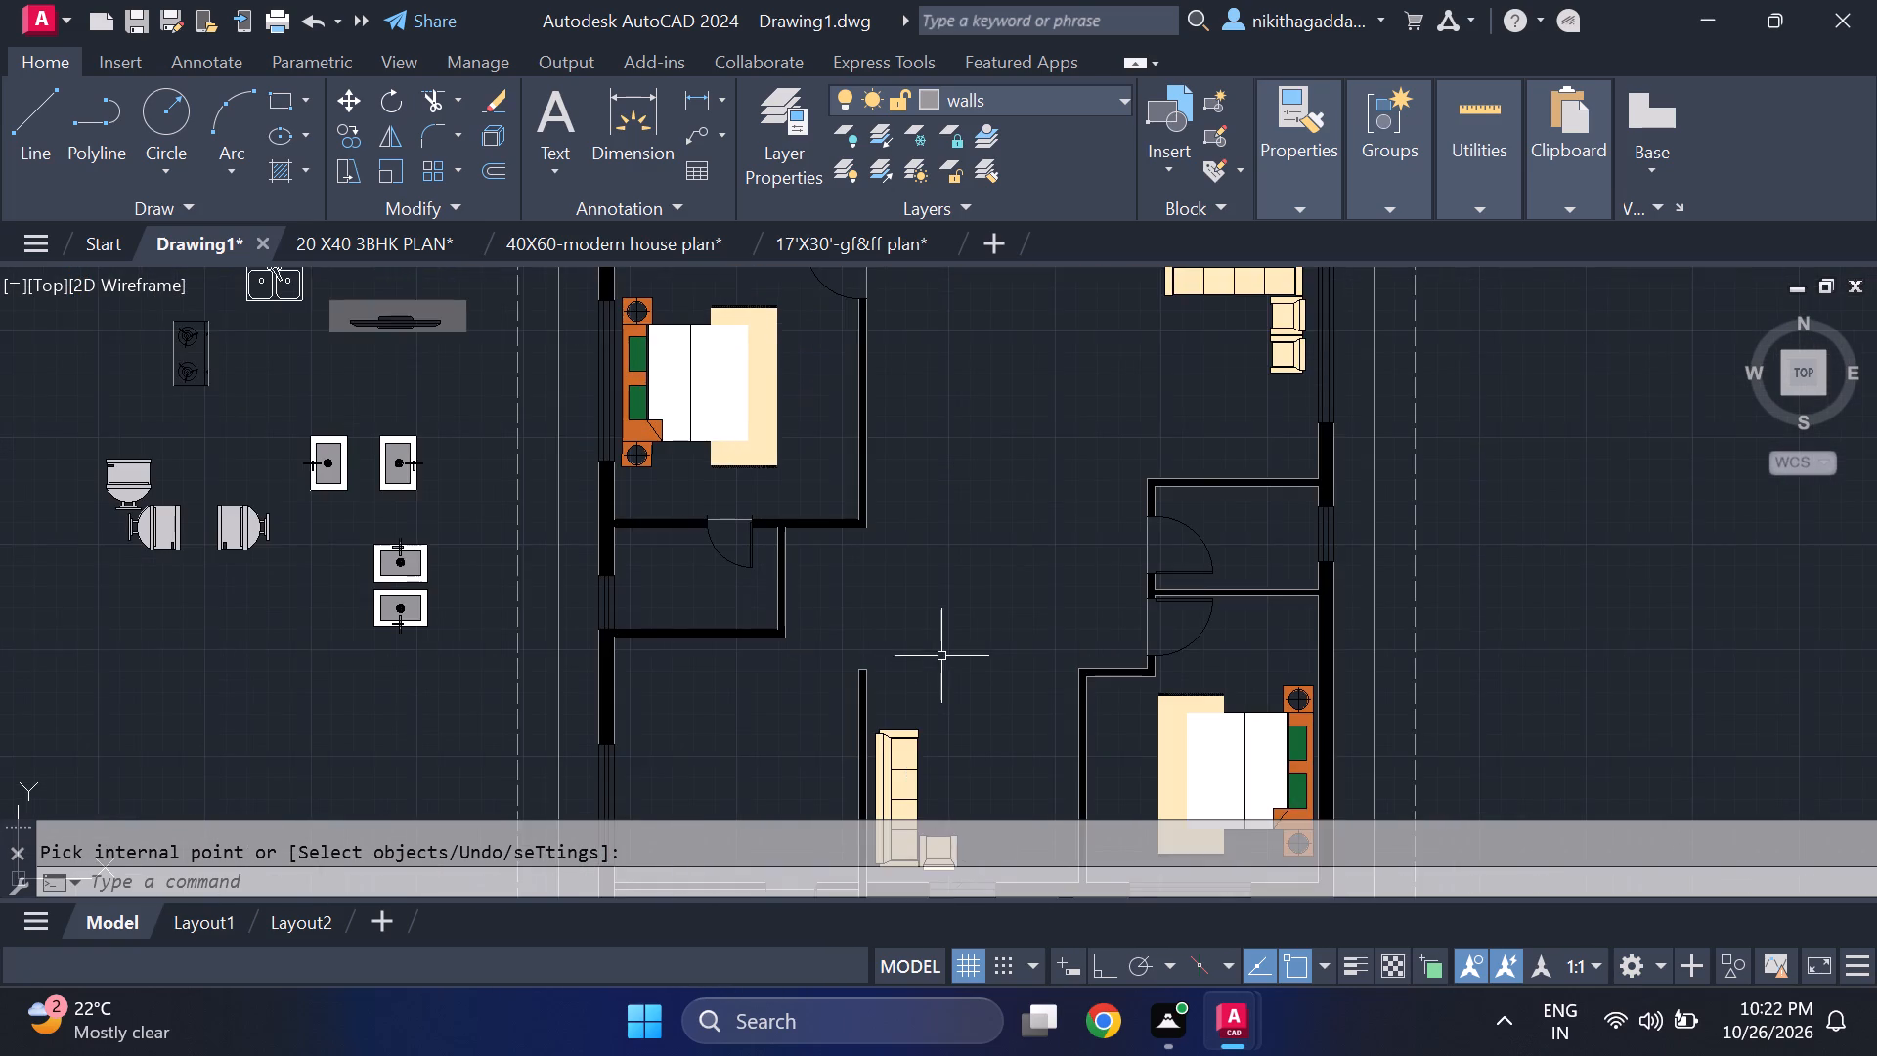
middle_drag(937, 637, 937, 455)
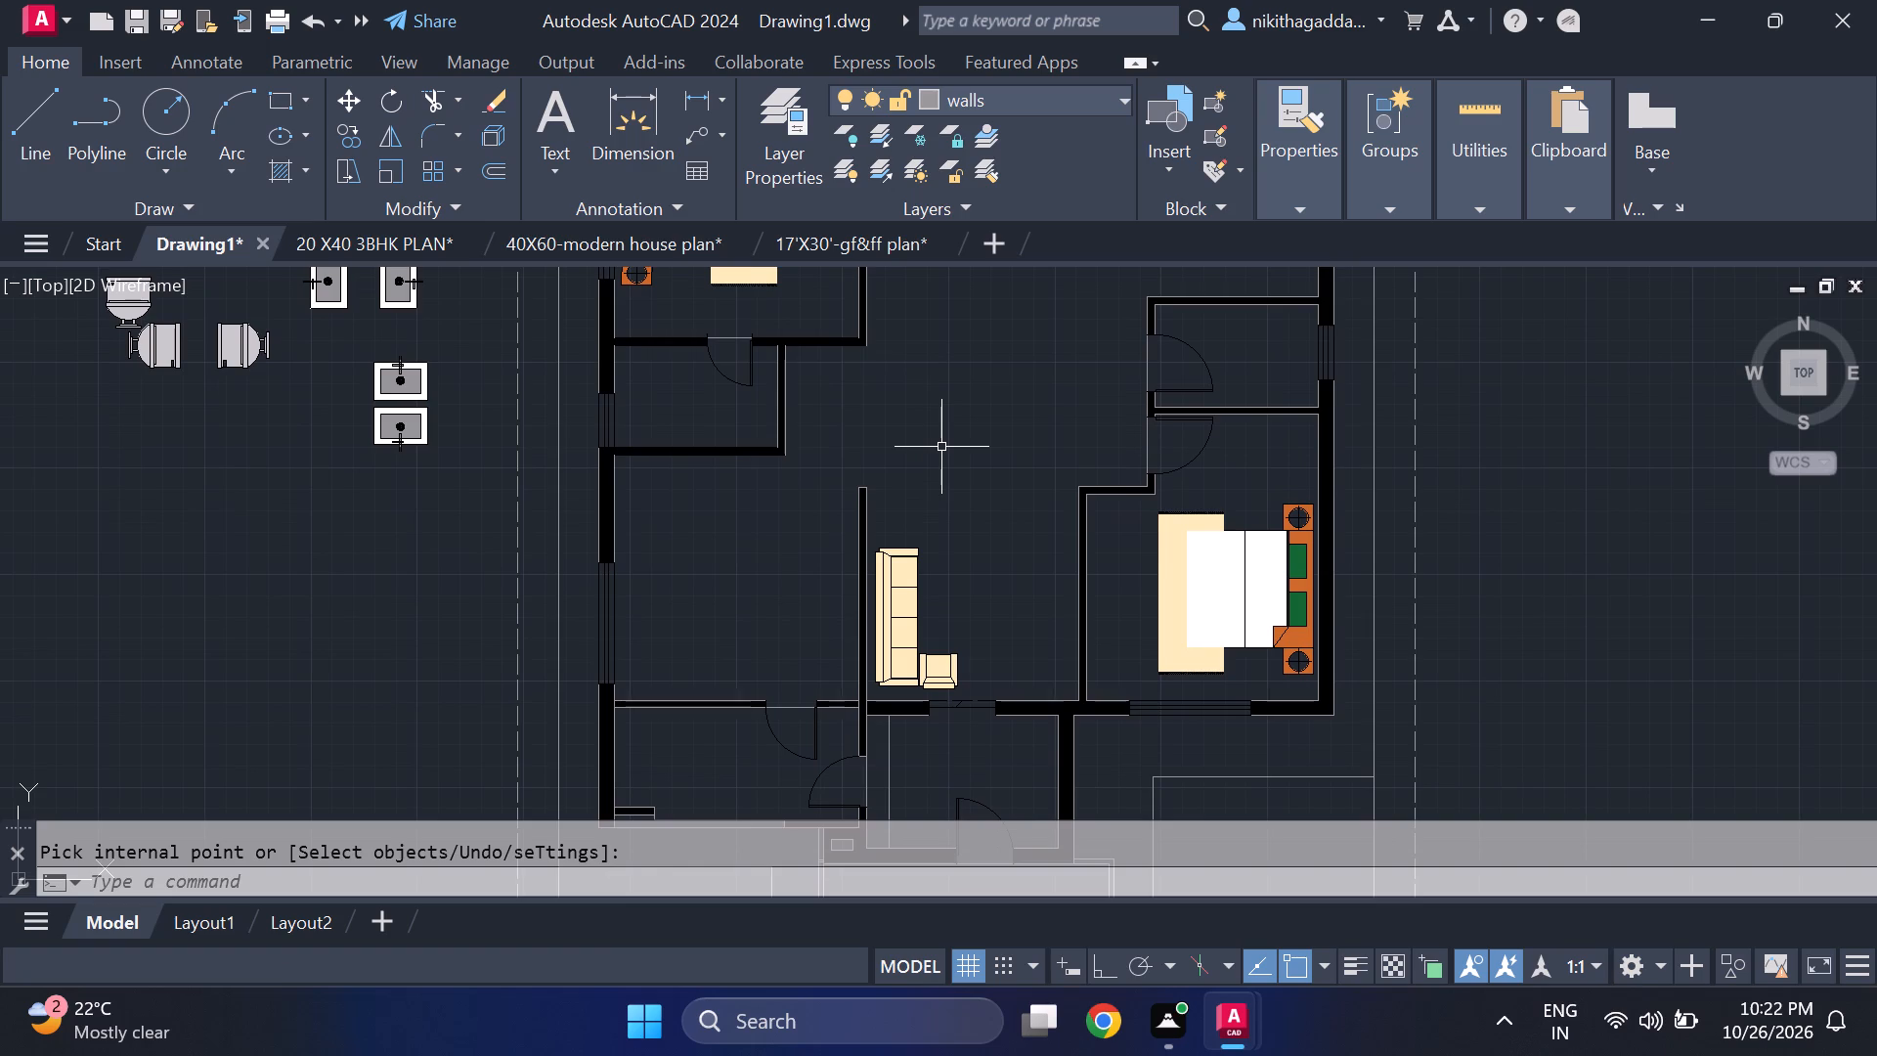
text(hatch)
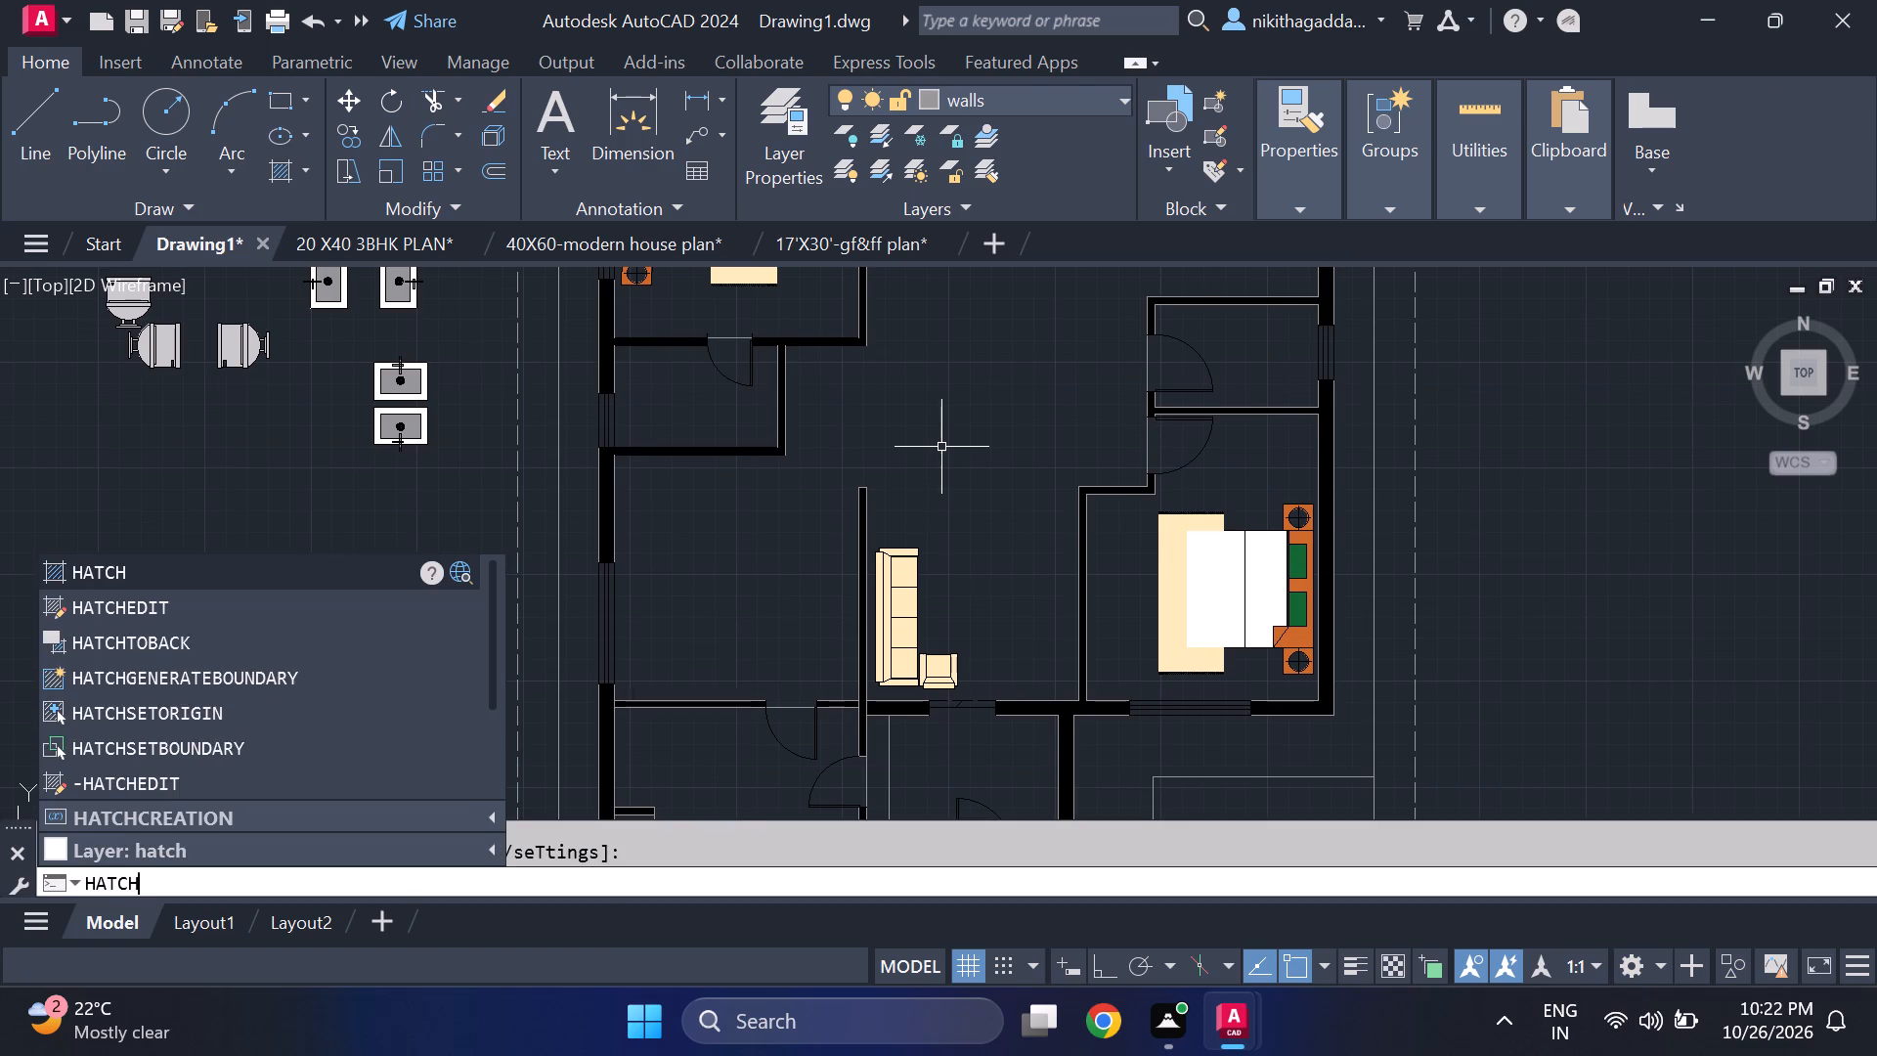
key(Return)
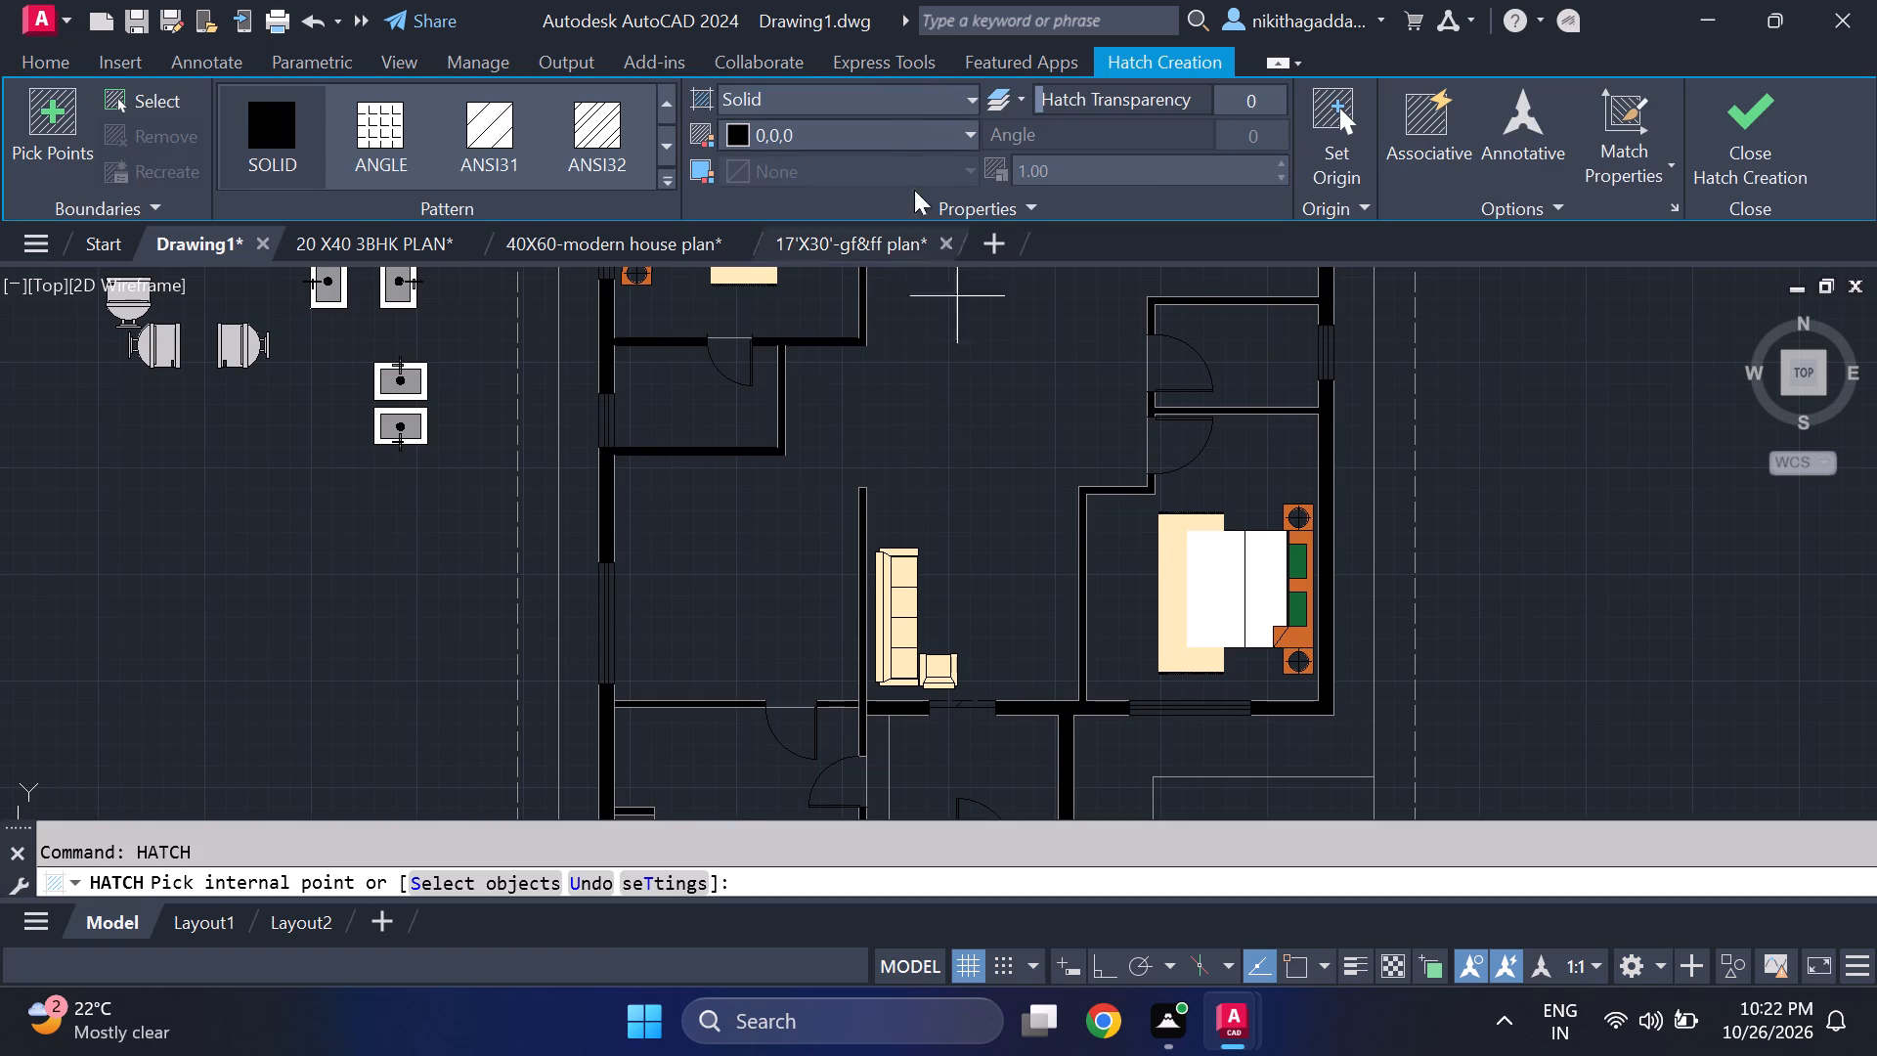
click(924, 129)
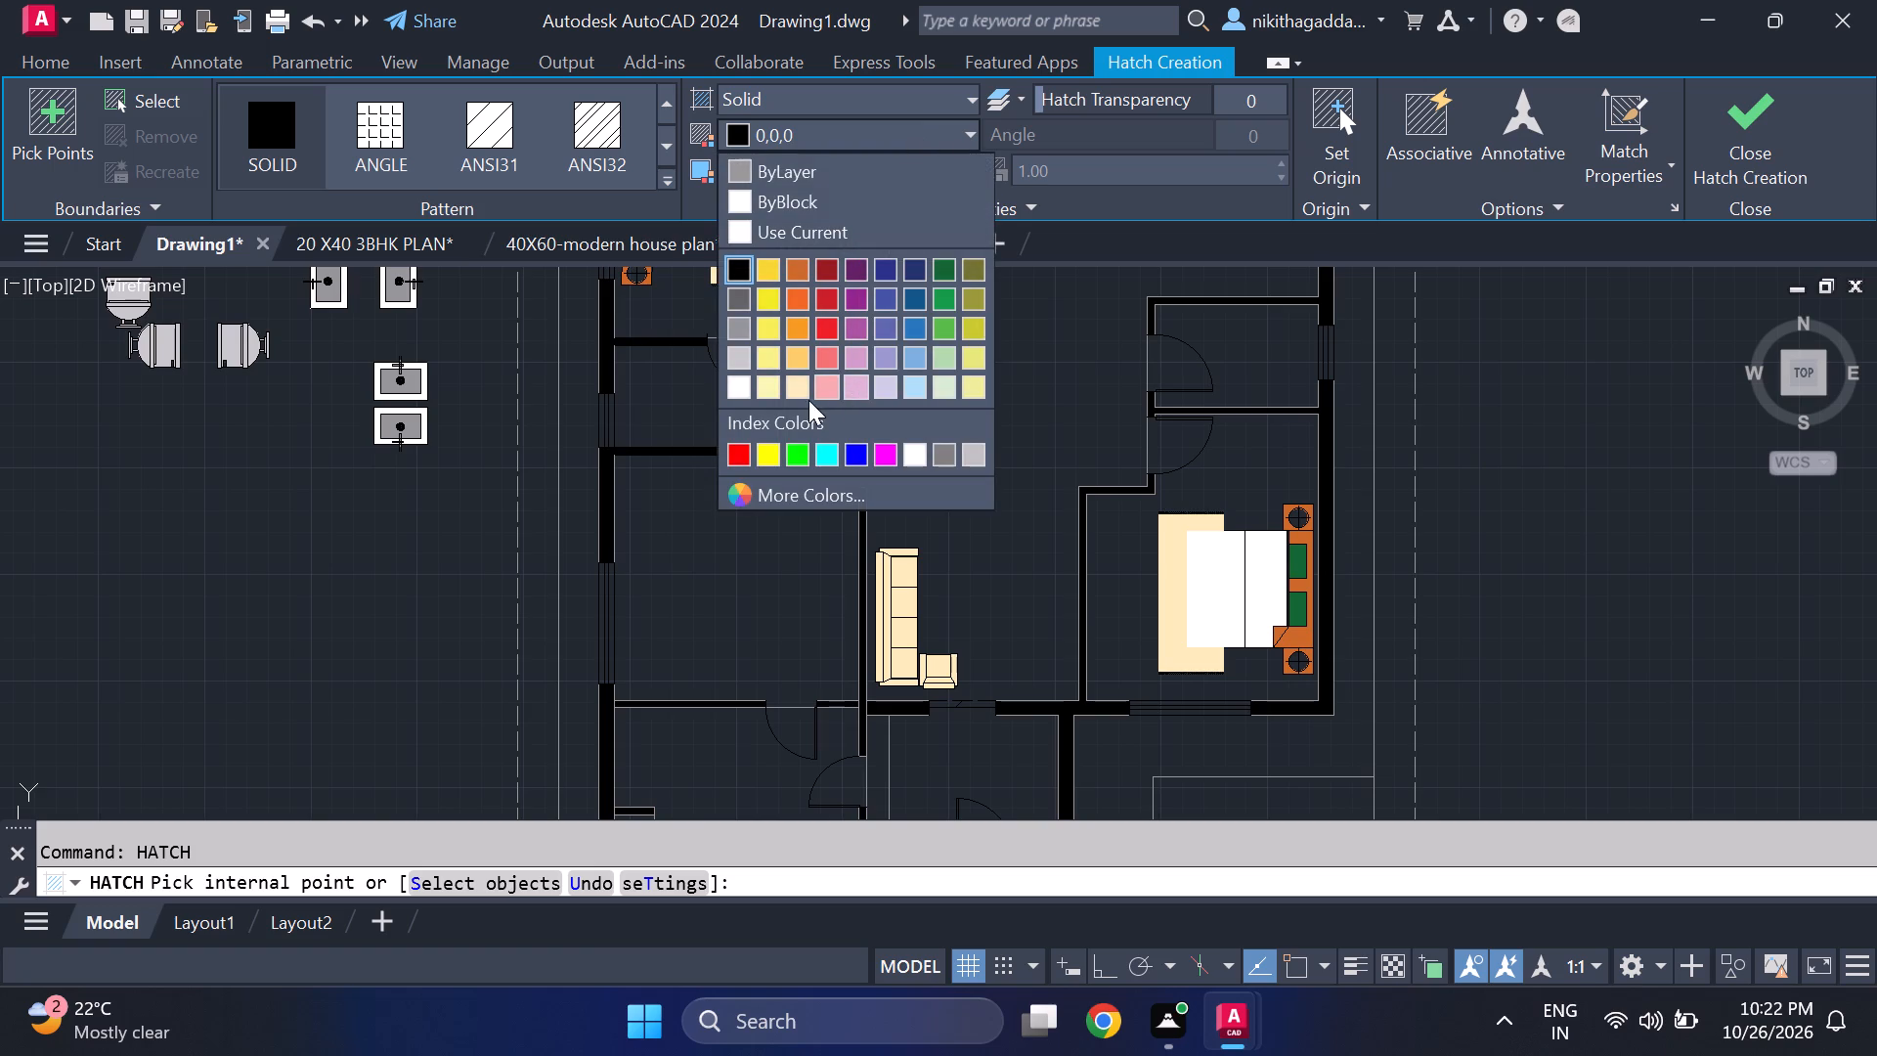
click(787, 382)
middle_drag(779, 557, 824, 298)
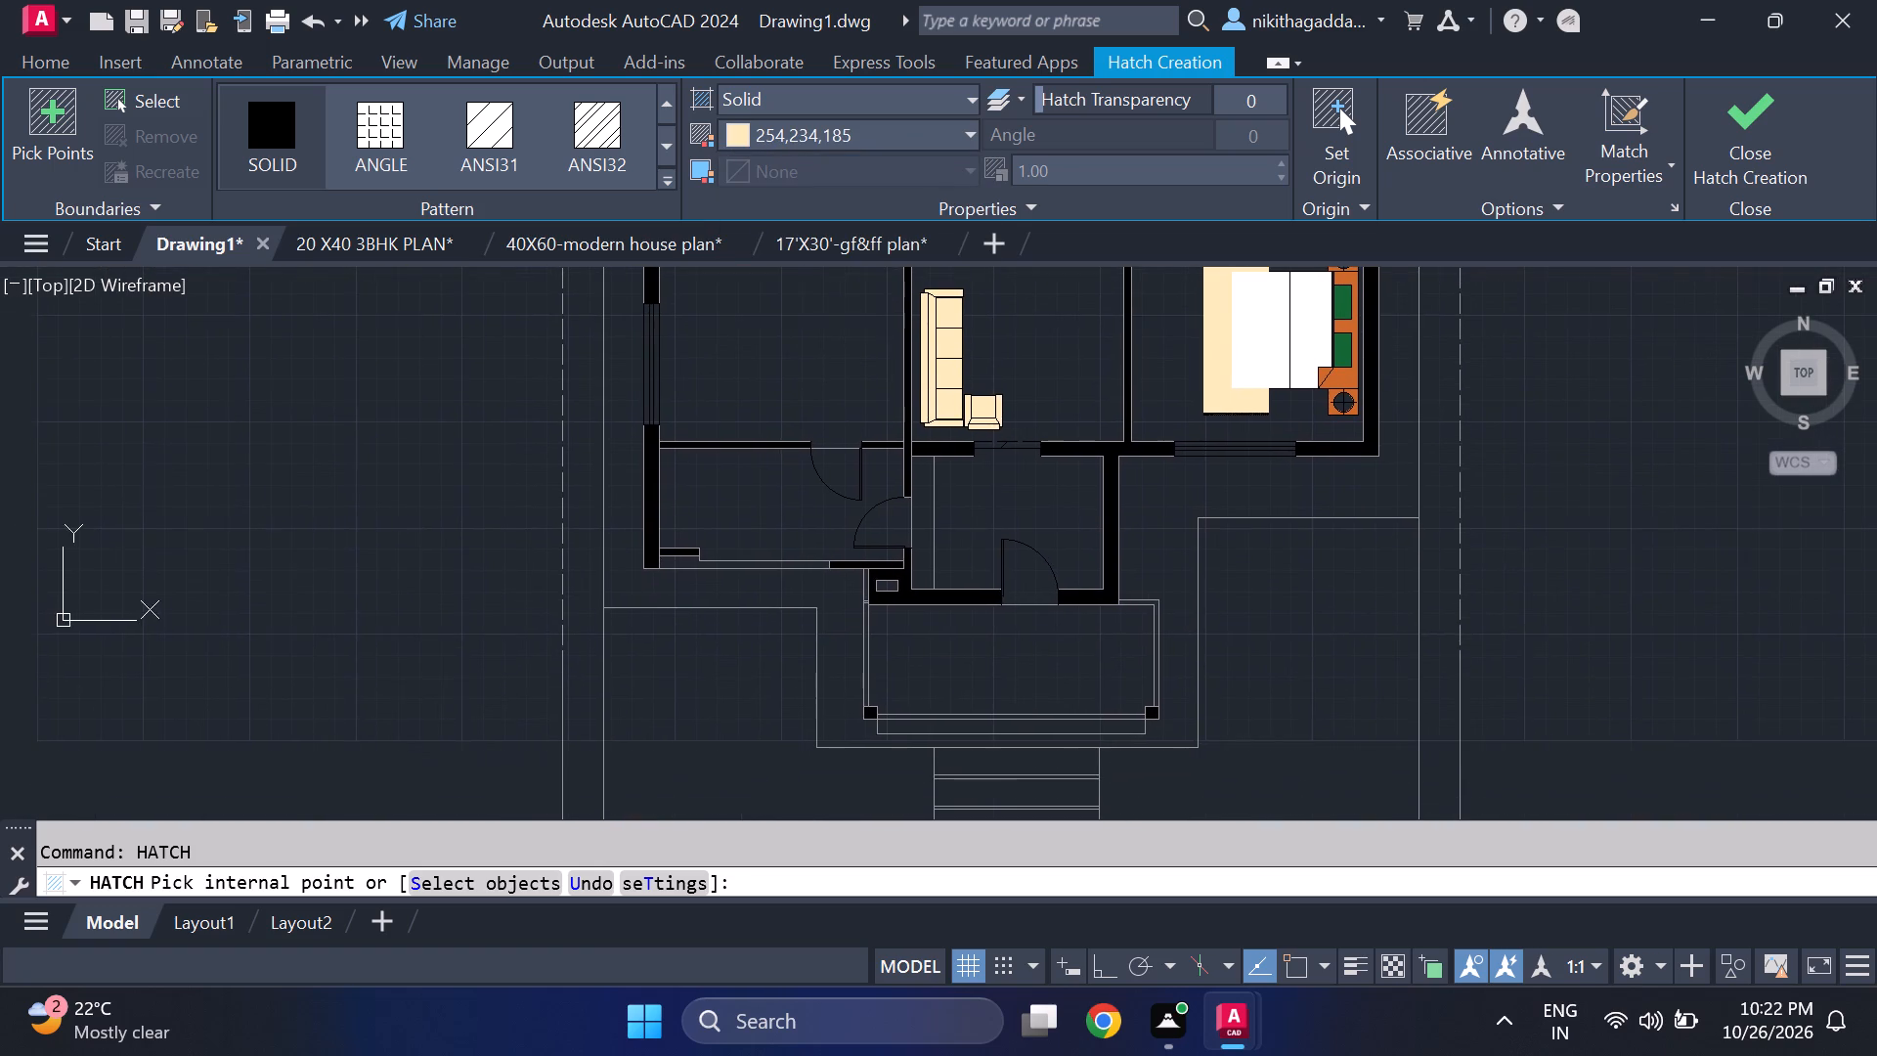
scroll(663, 583, up, 2)
click(674, 550)
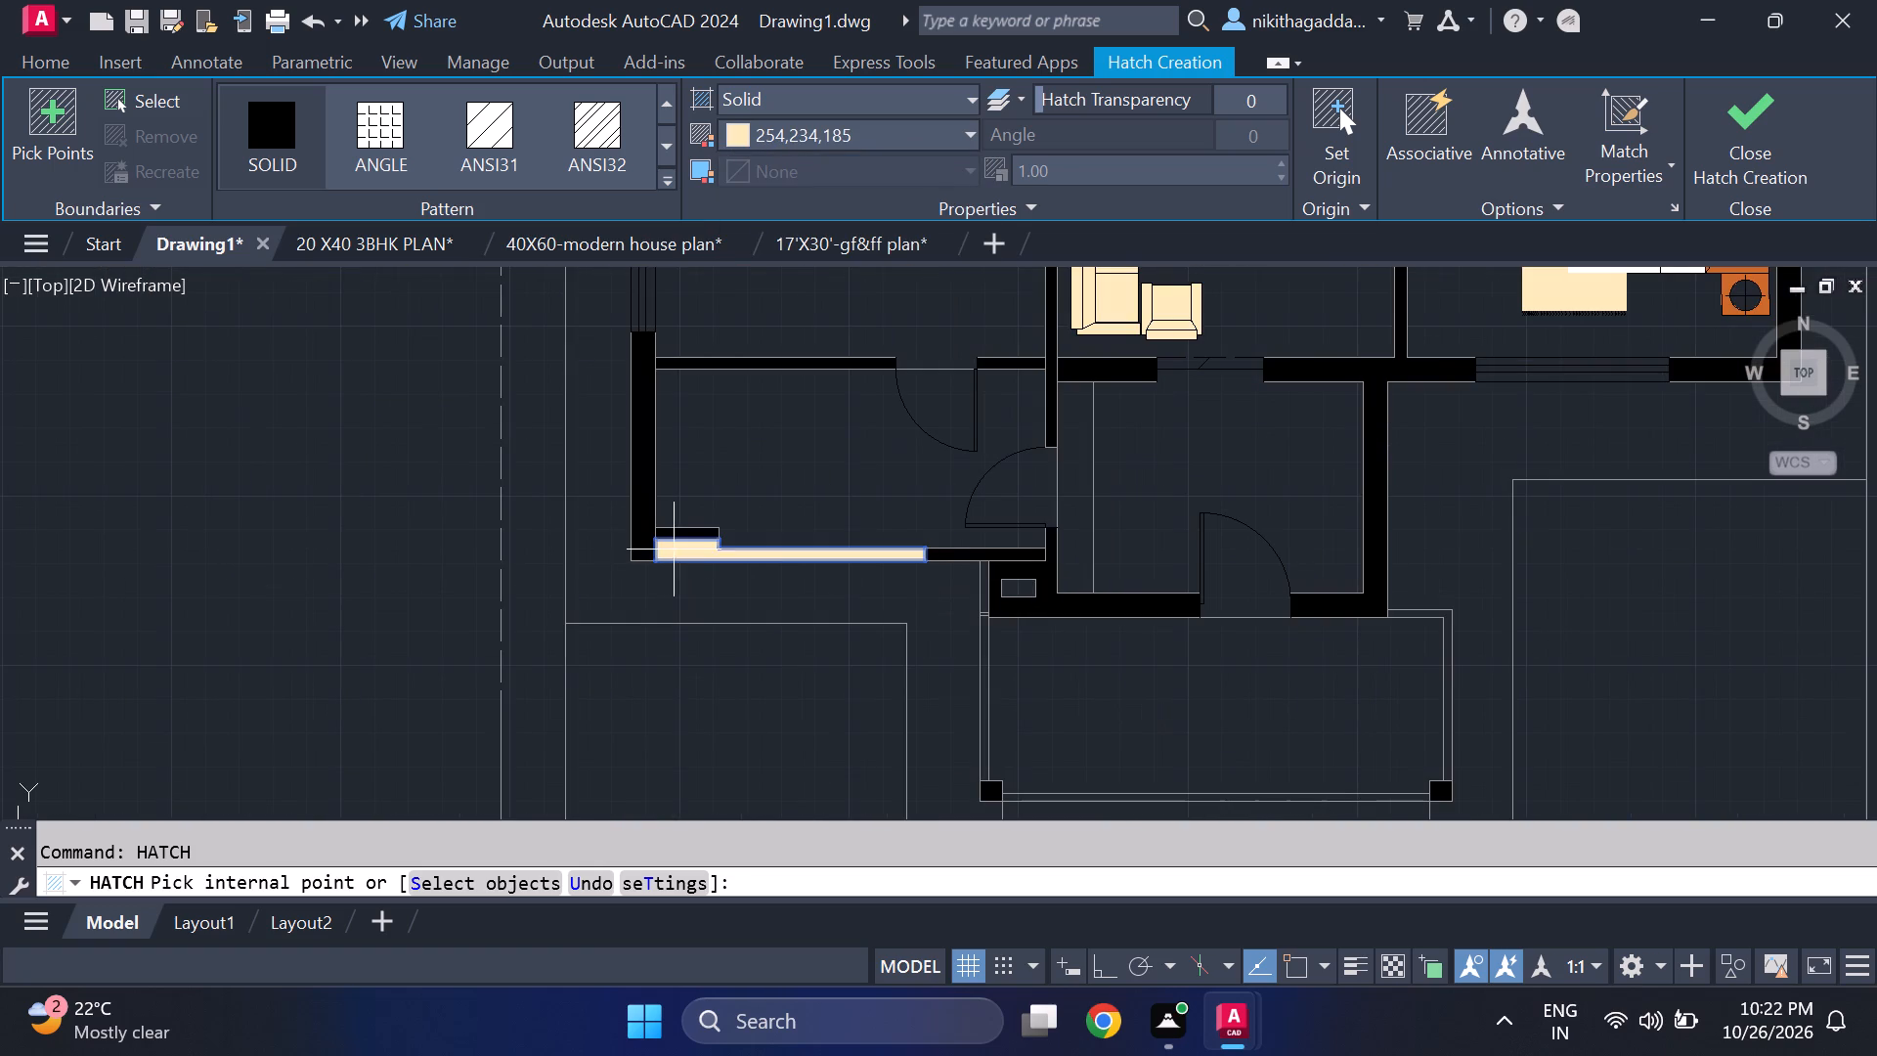
Fill the low boundary walls around the front porch with the cream hatch on the west, south and east sides, and end the hatch.
middle_drag(917, 662, 749, 522)
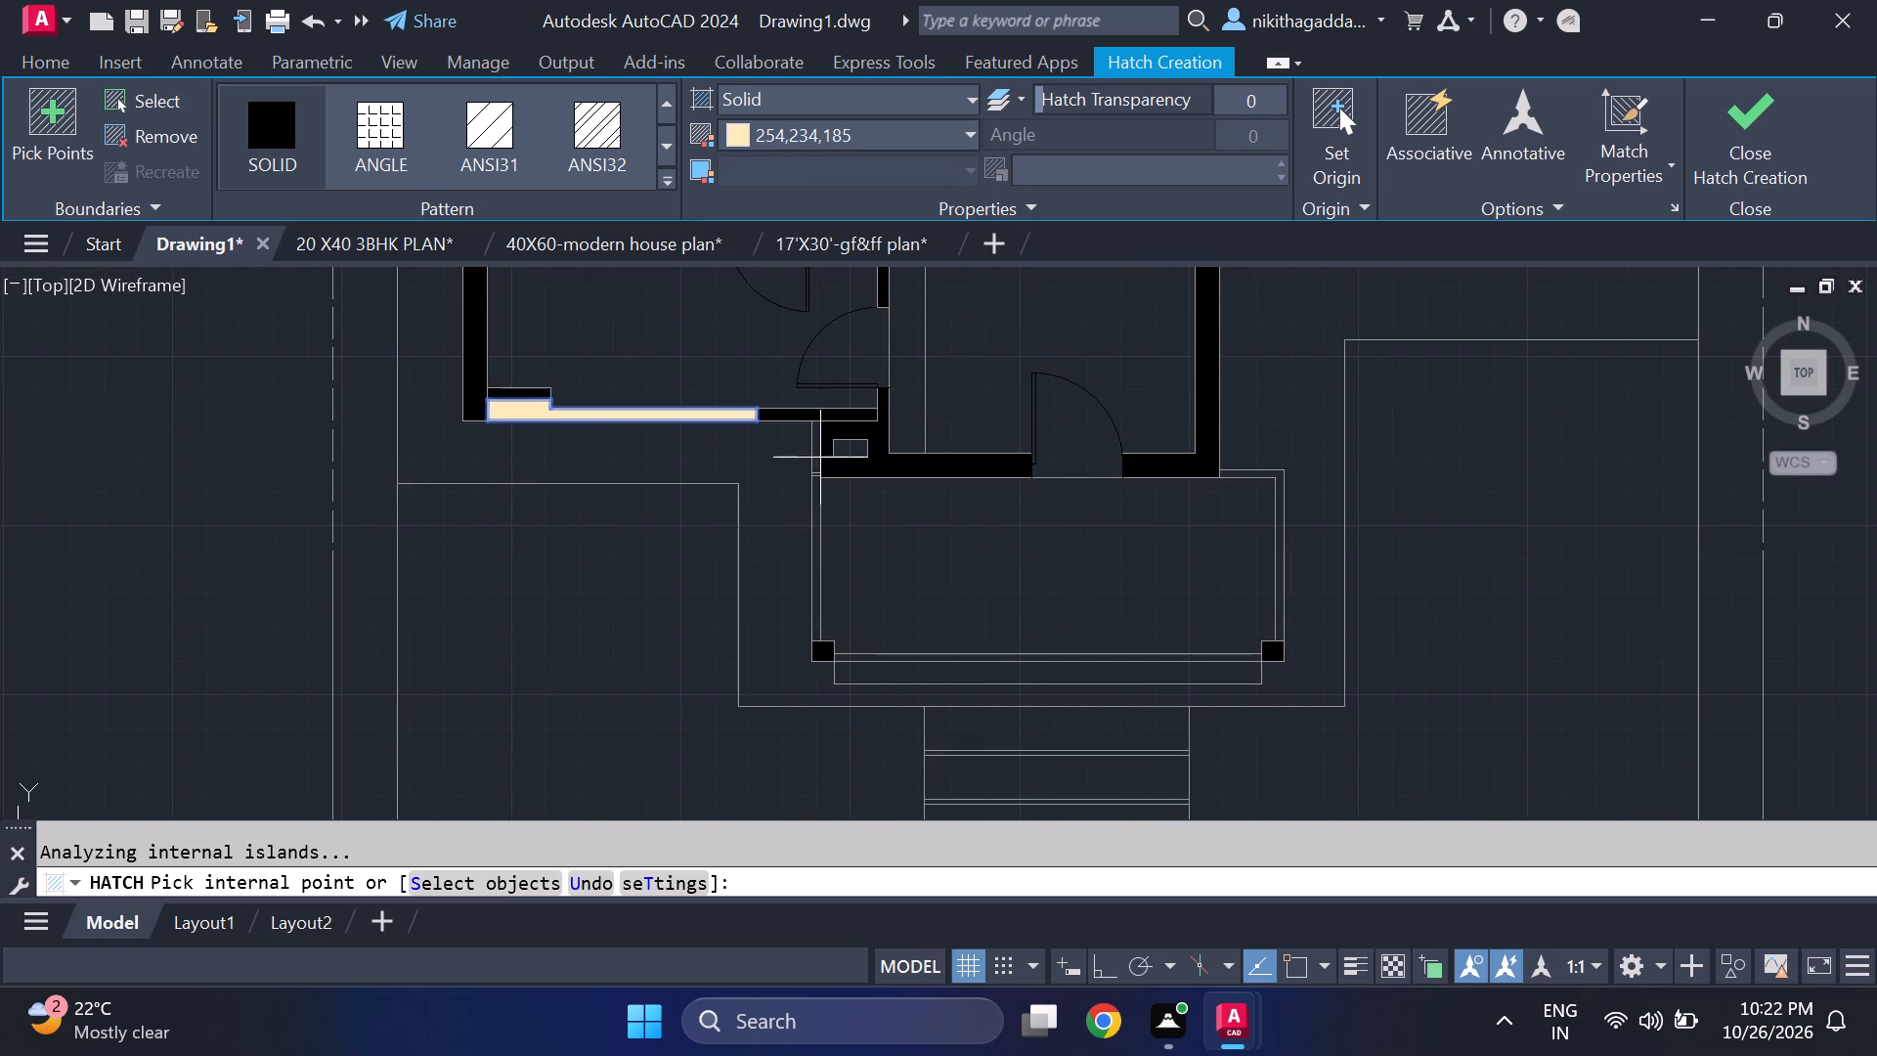
click(815, 445)
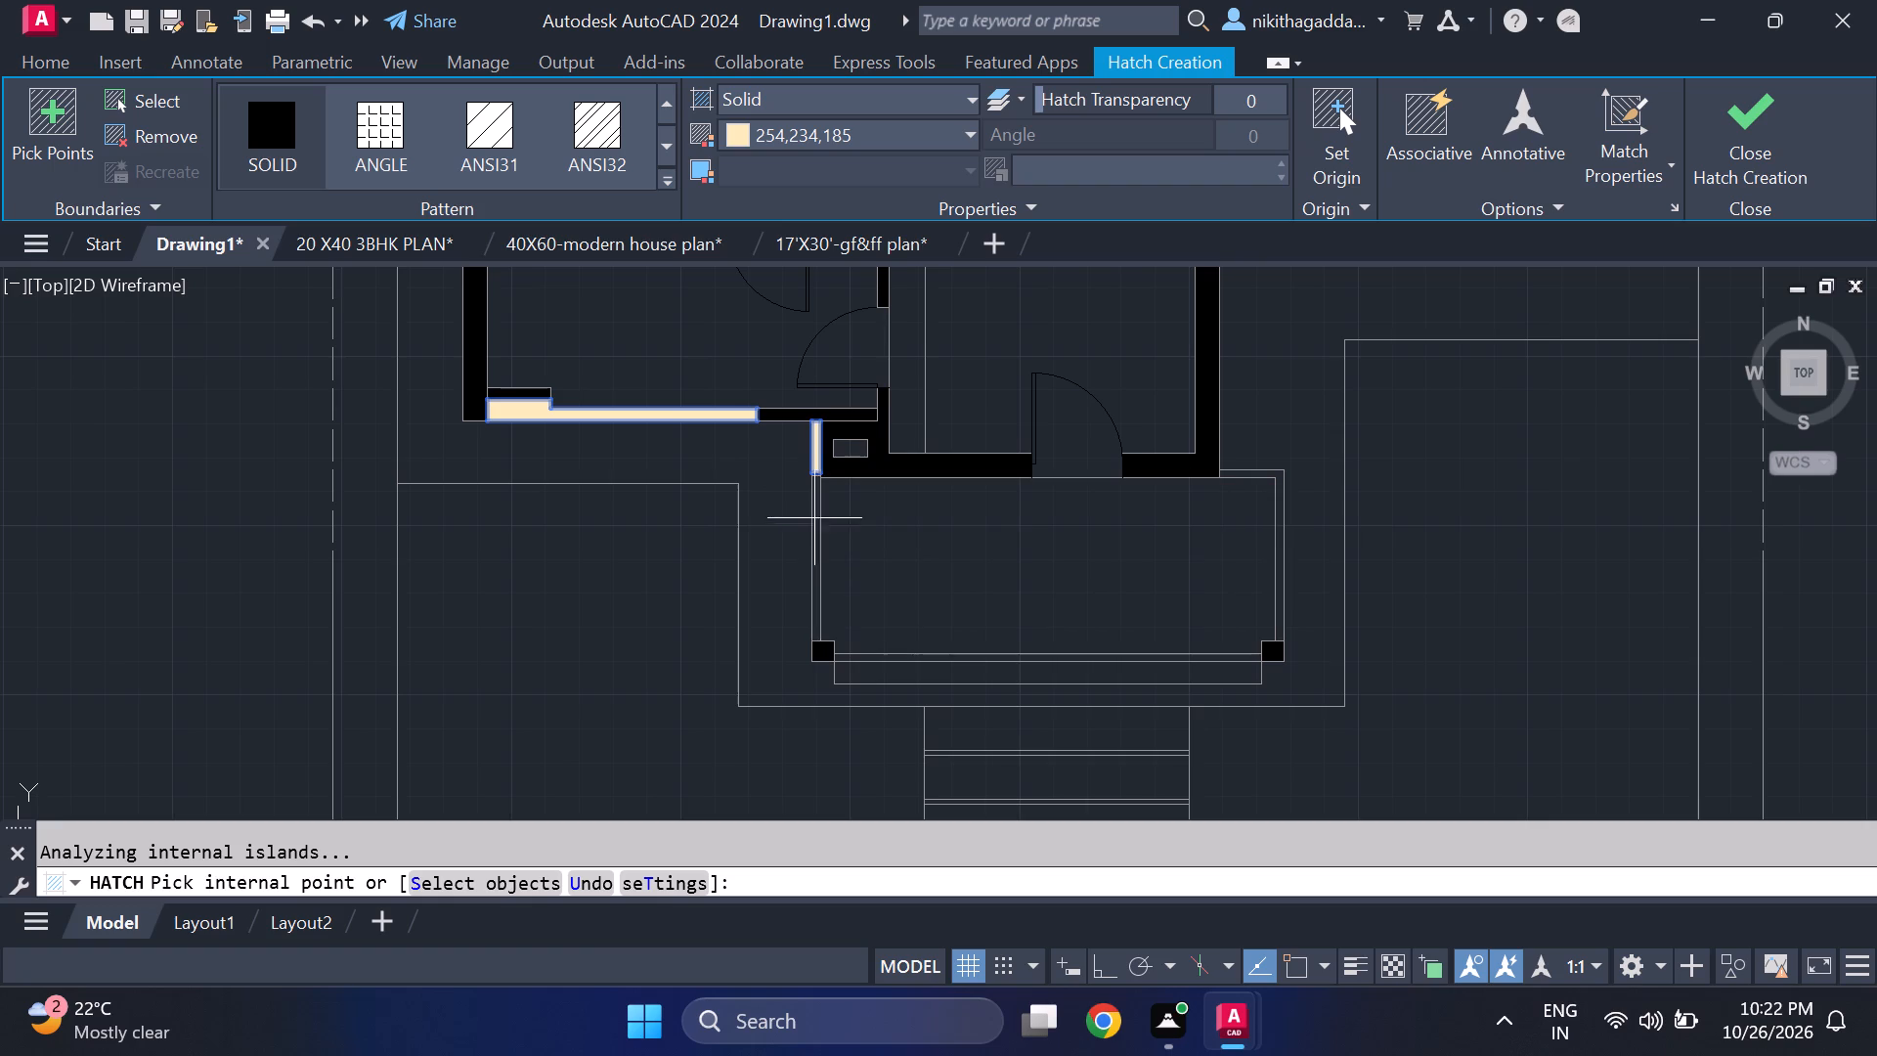
click(814, 517)
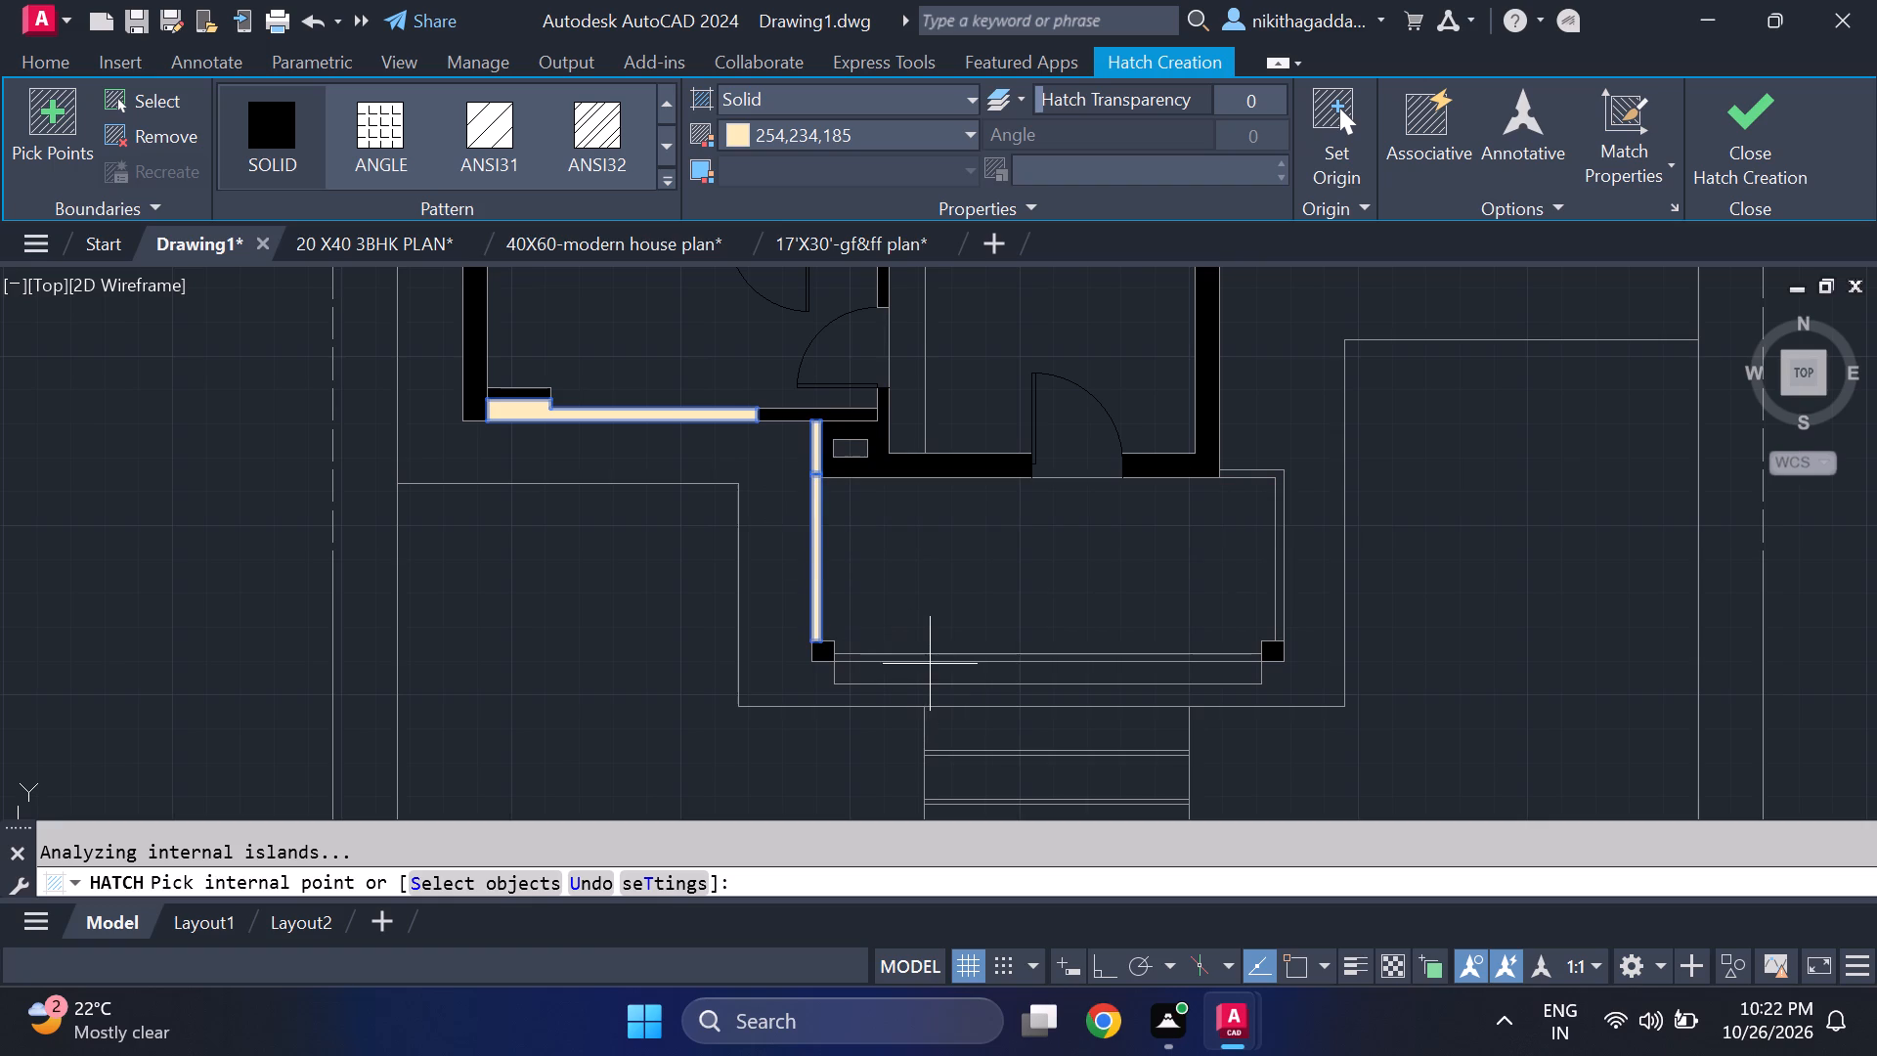
click(933, 654)
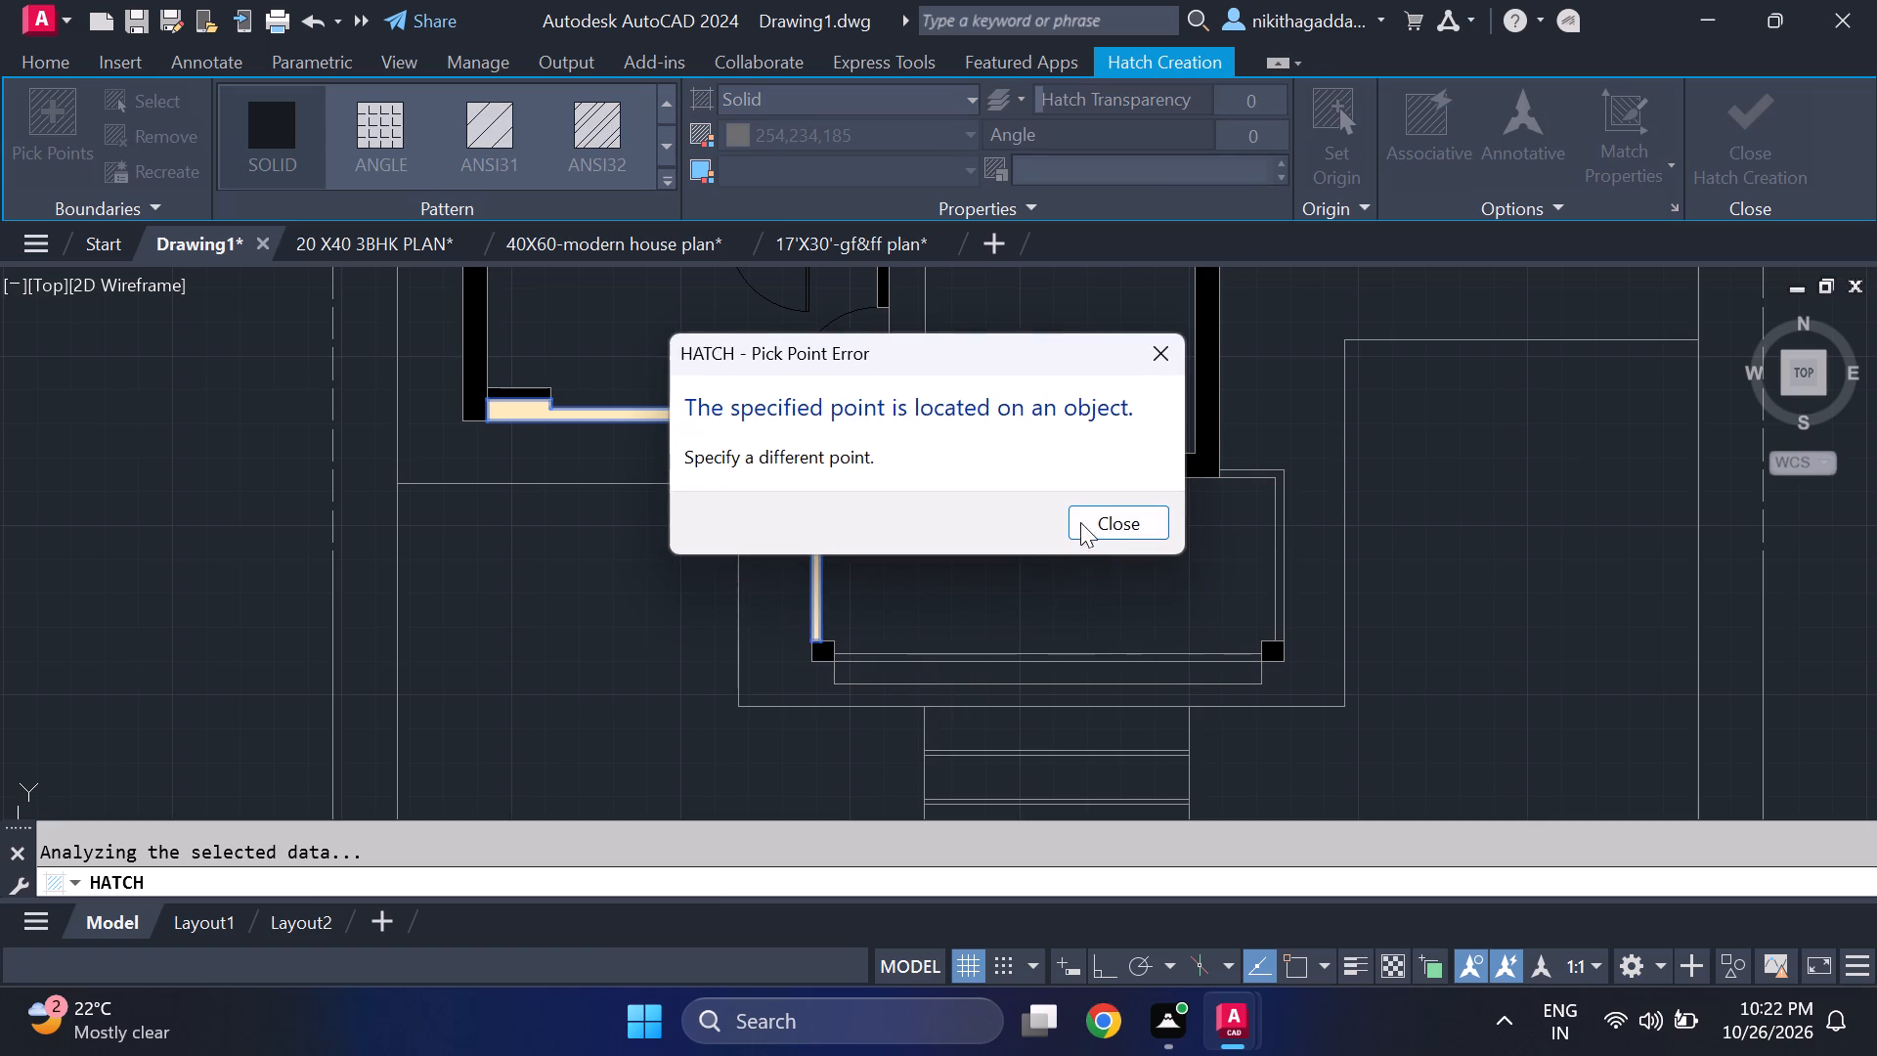
click(1093, 522)
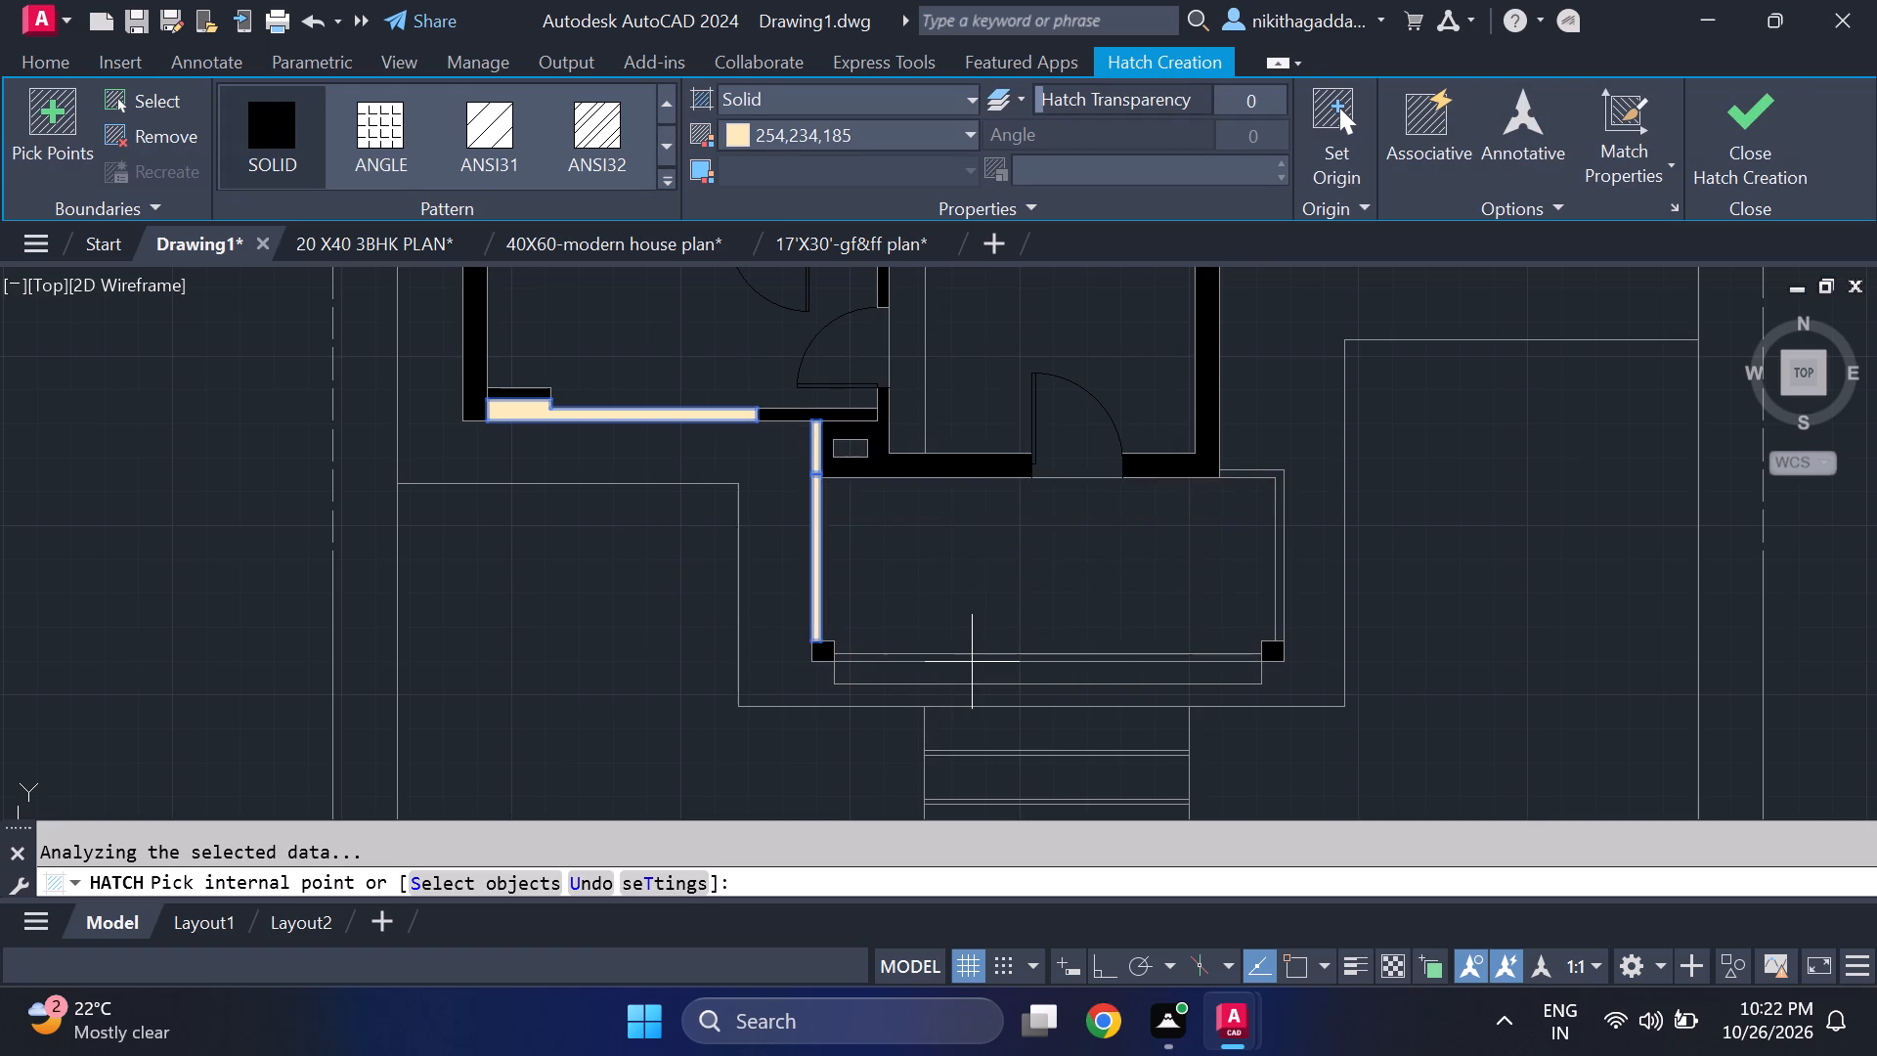
scroll(972, 662, up, 2)
click(962, 652)
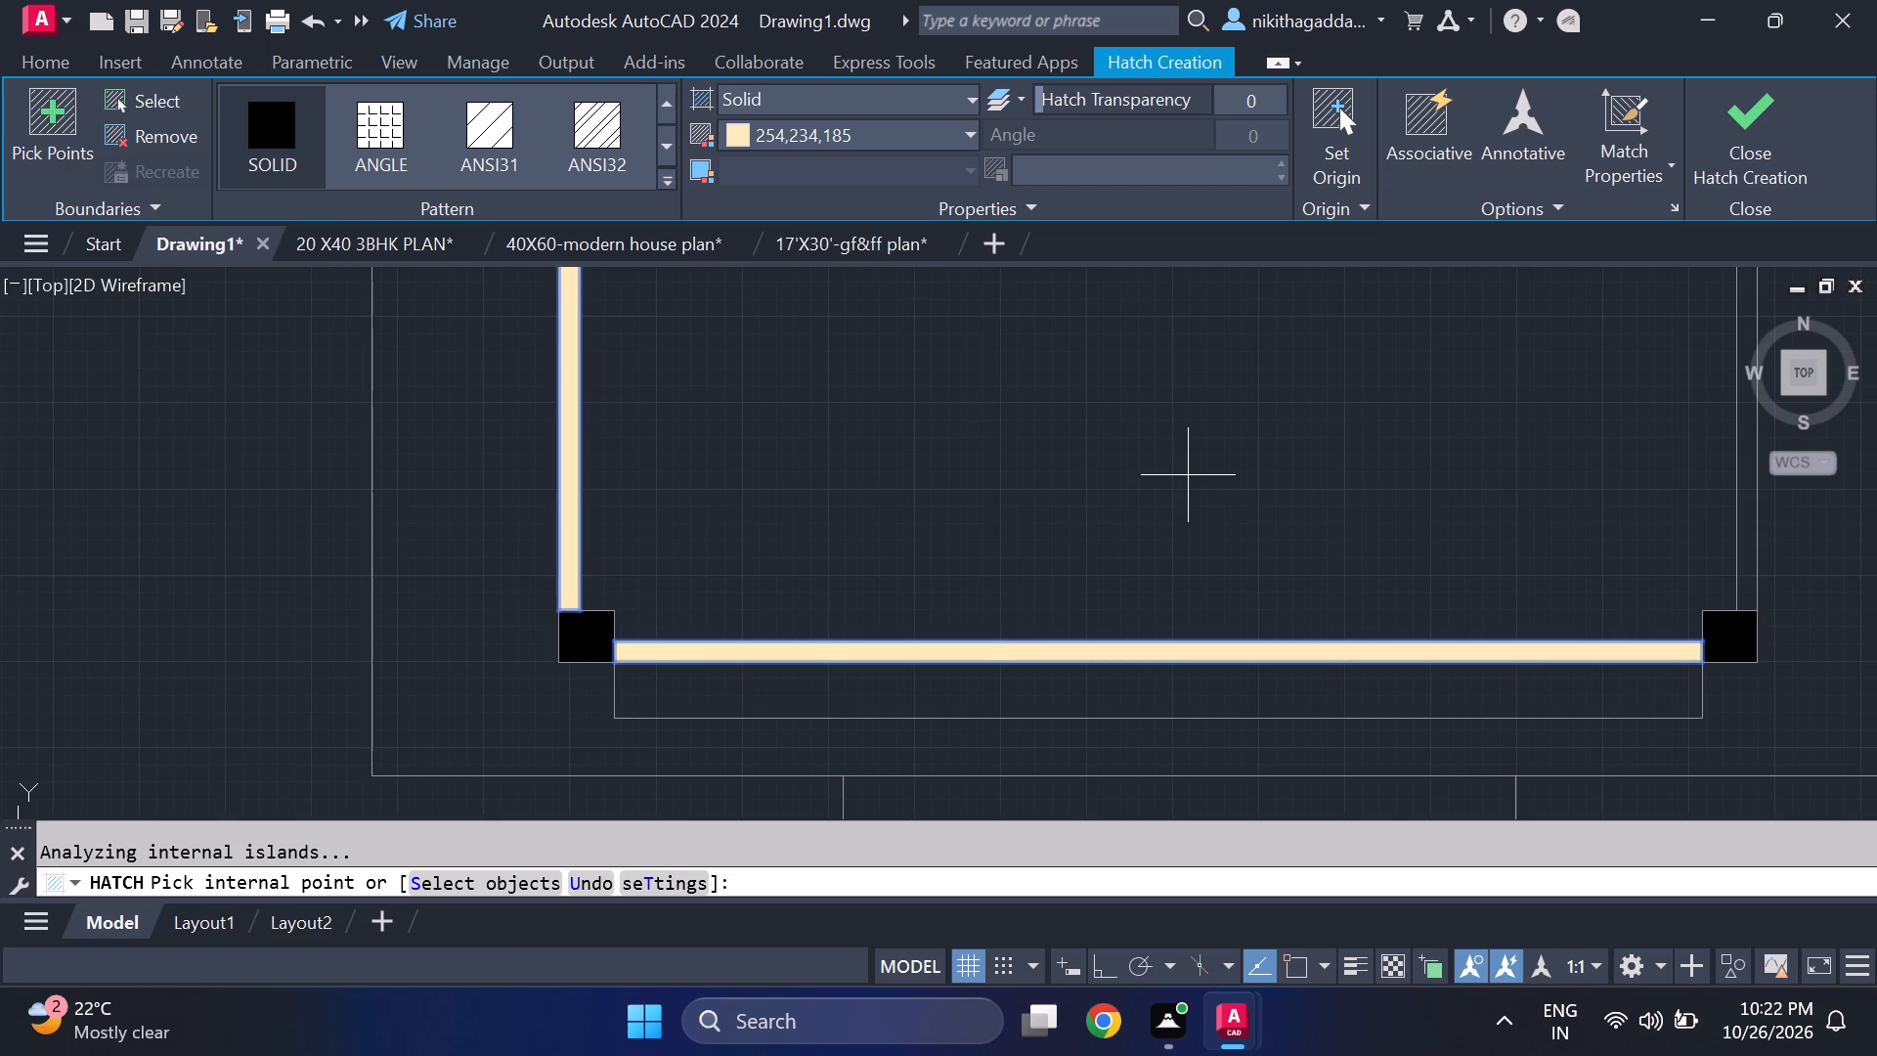
middle_drag(1188, 475, 764, 527)
scroll(1112, 493, up, 1)
scroll(790, 510, down, 3)
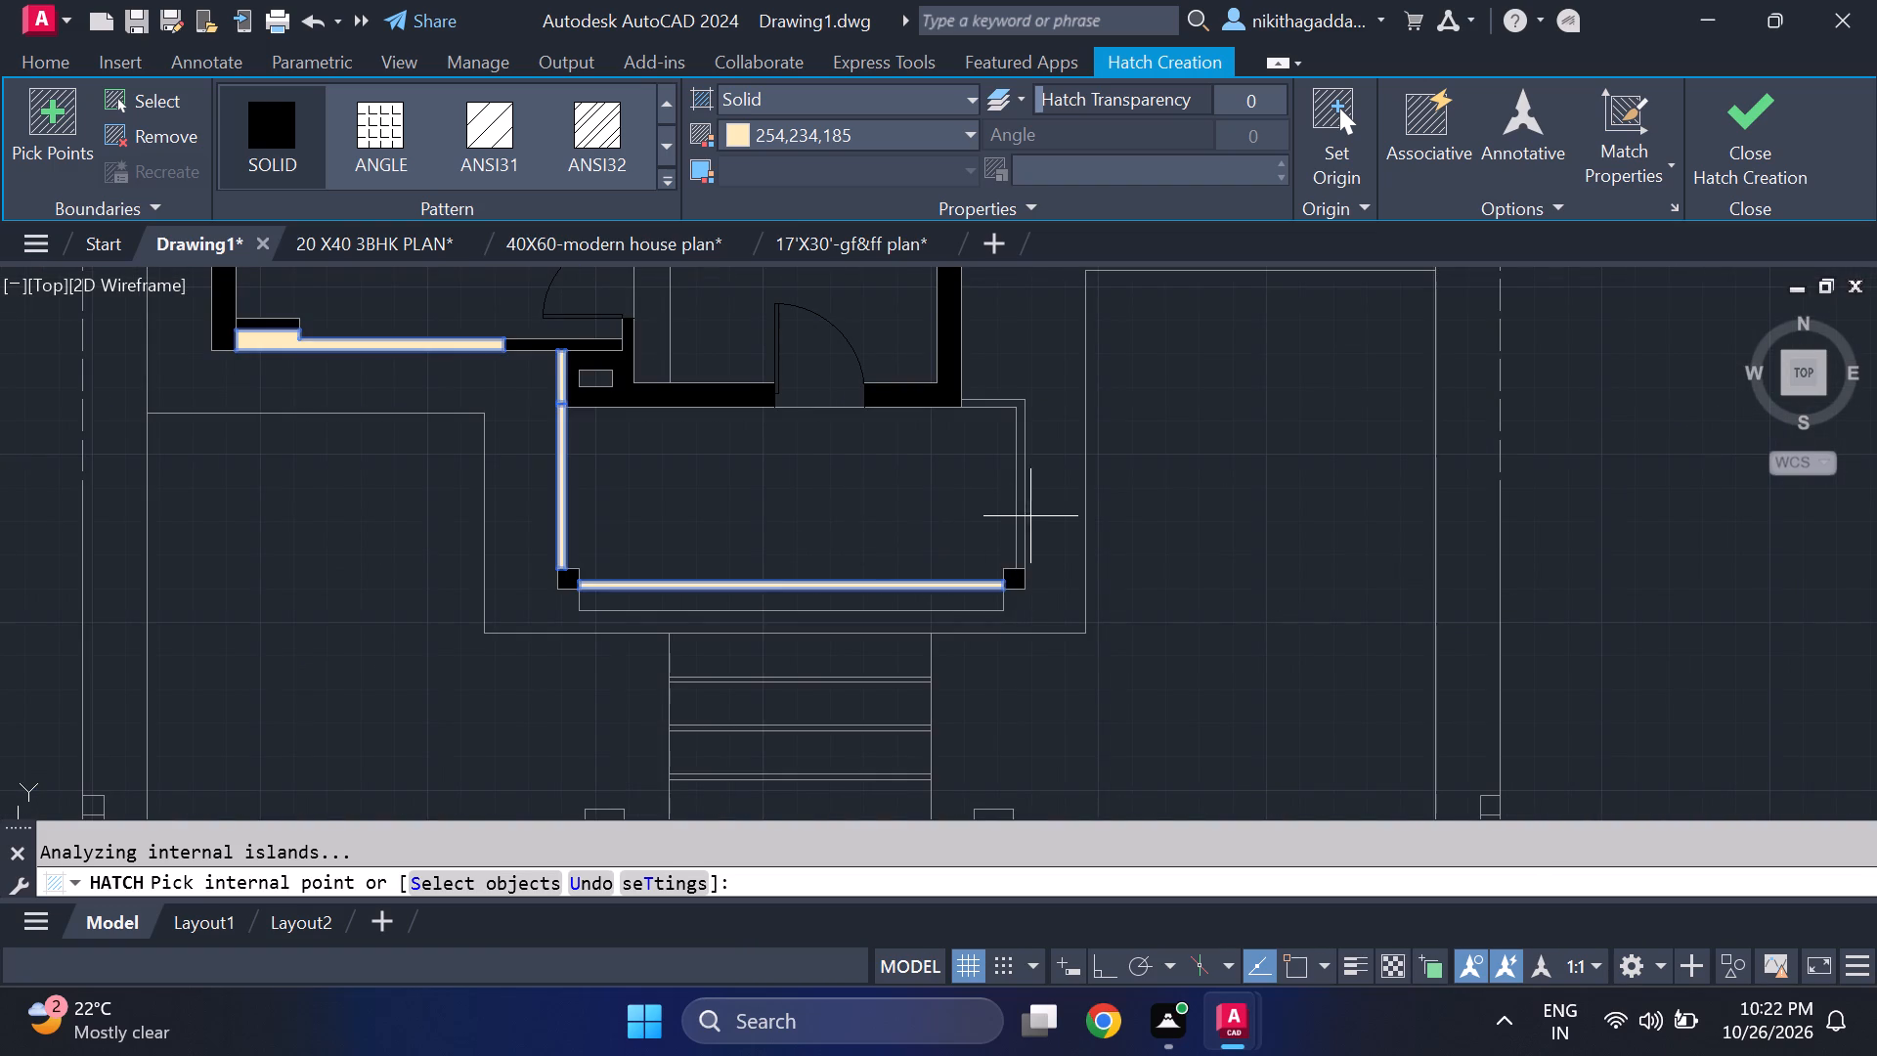
scroll(1026, 514, up, 1)
click(1018, 513)
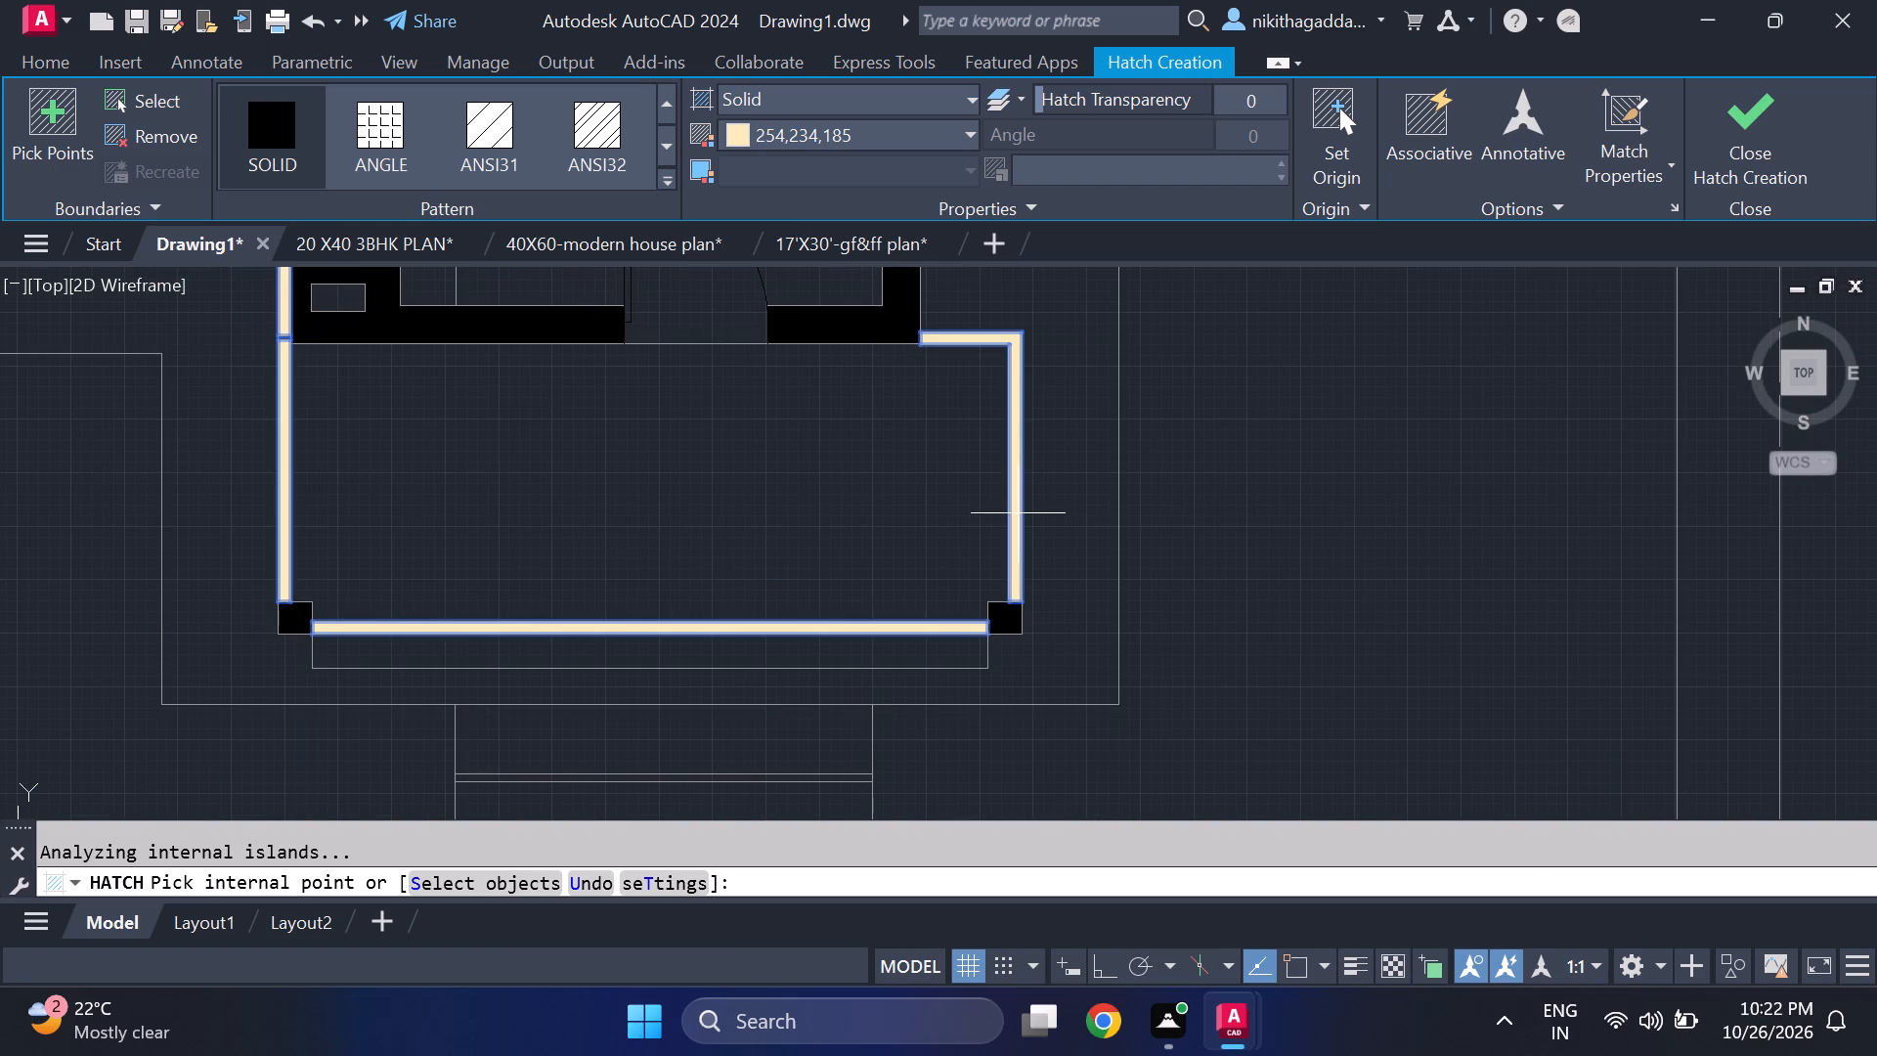
drag(1735, 149, 1726, 153)
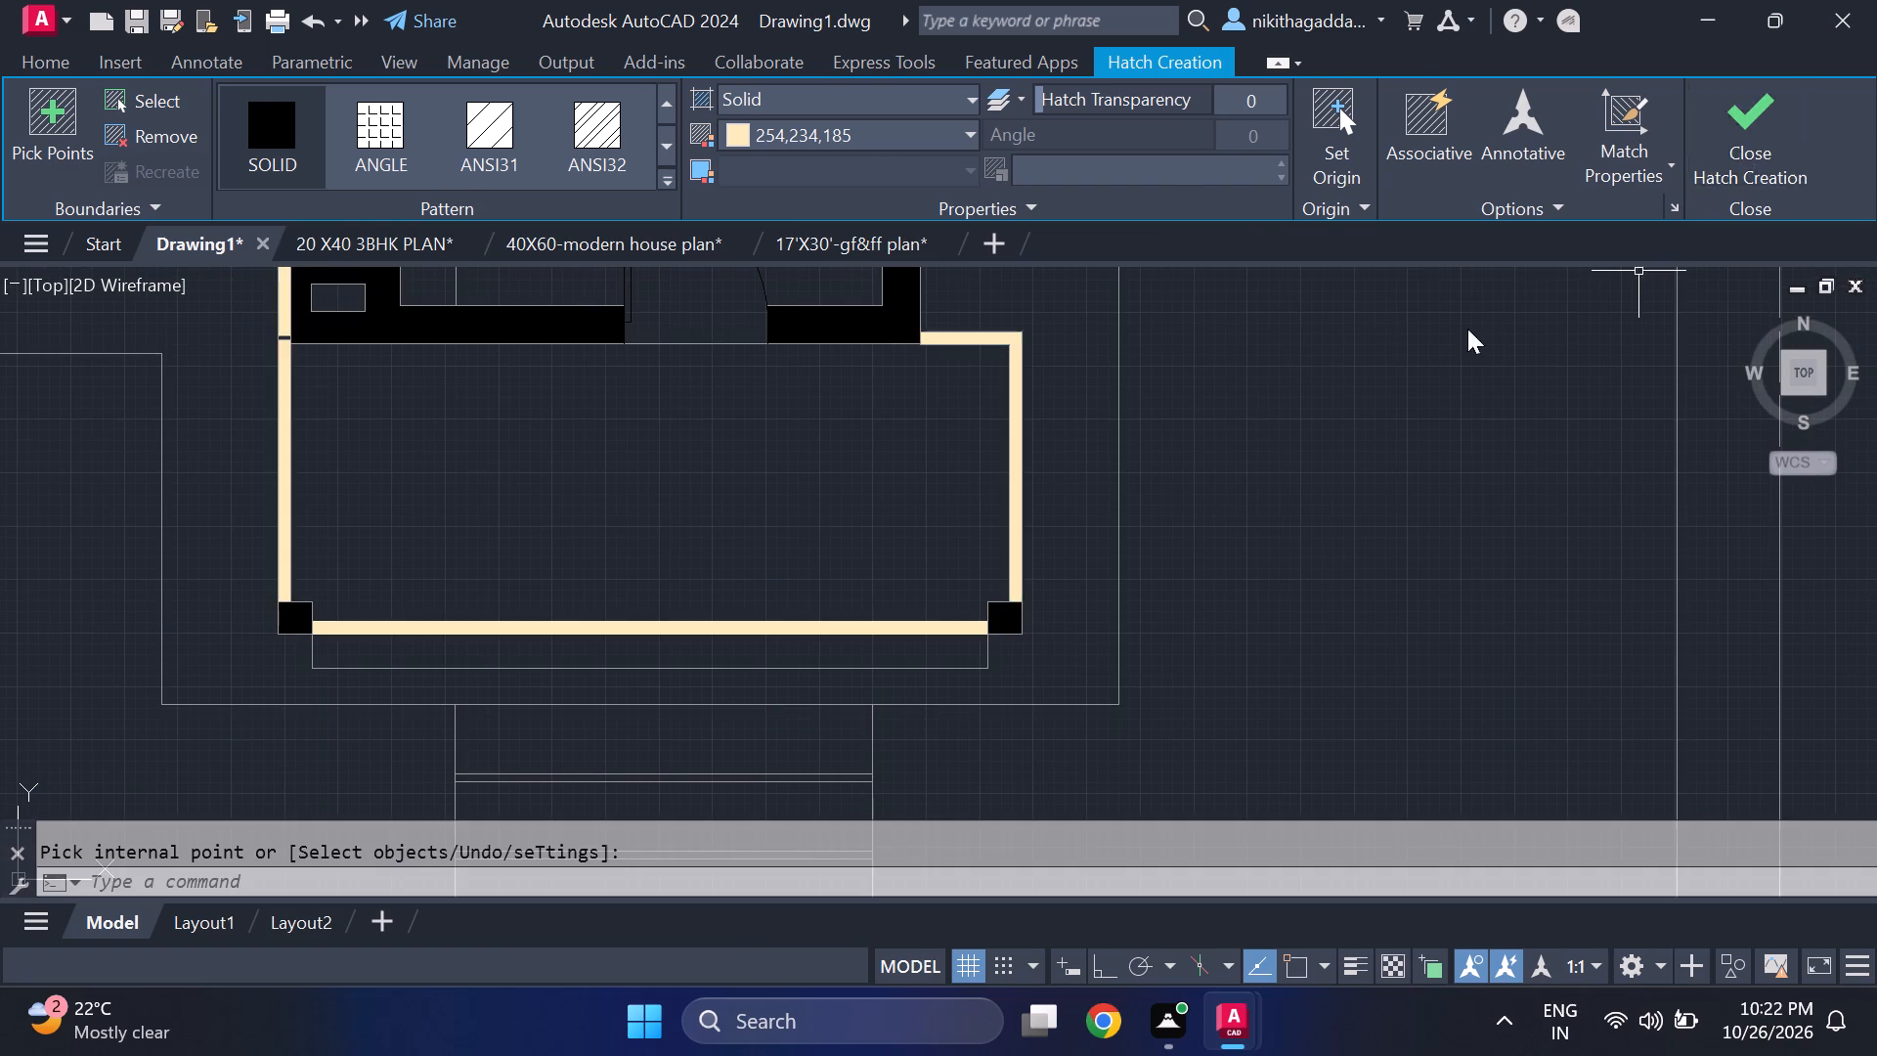
Start another solid cream hatch and fill the narrow strip along the west wall of the entrance room.
scroll(1136, 533, down, 2)
middle_drag(1023, 497, 1030, 535)
scroll(926, 650, up, 4)
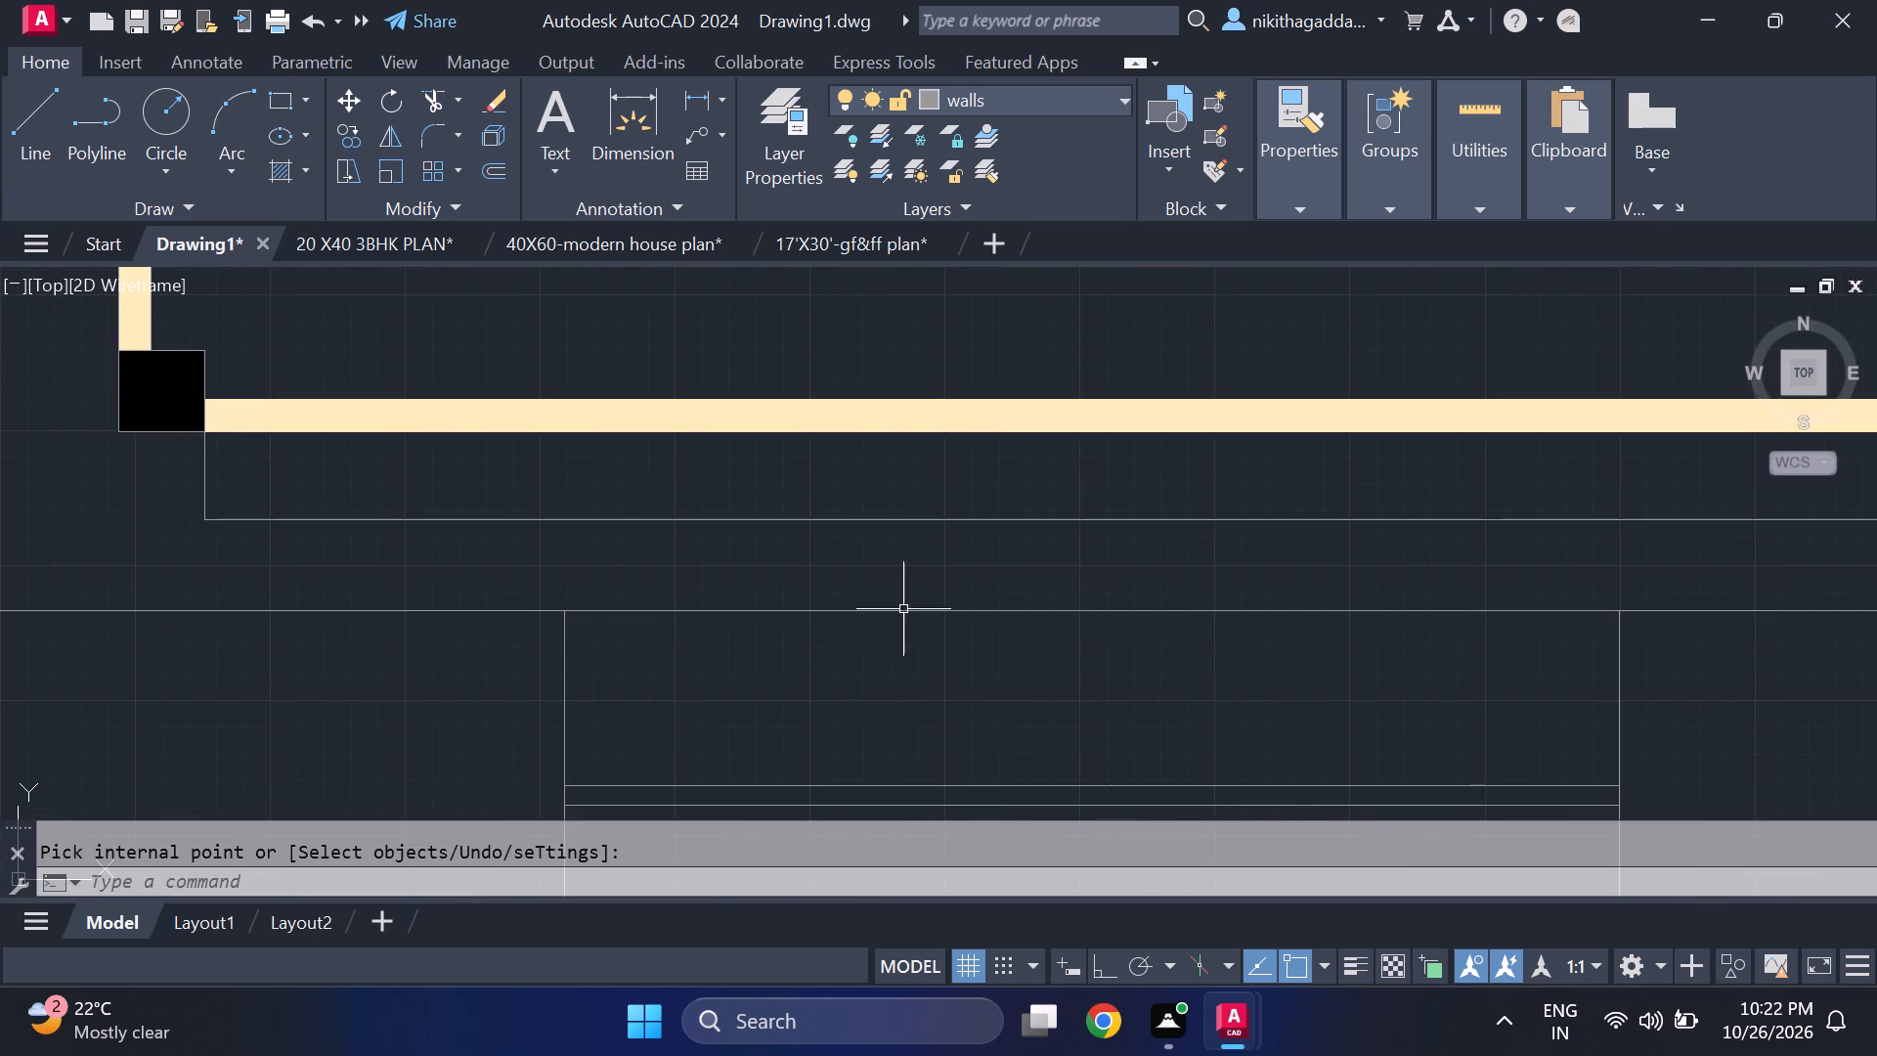
scroll(861, 422, up, 7)
scroll(856, 425, down, 8)
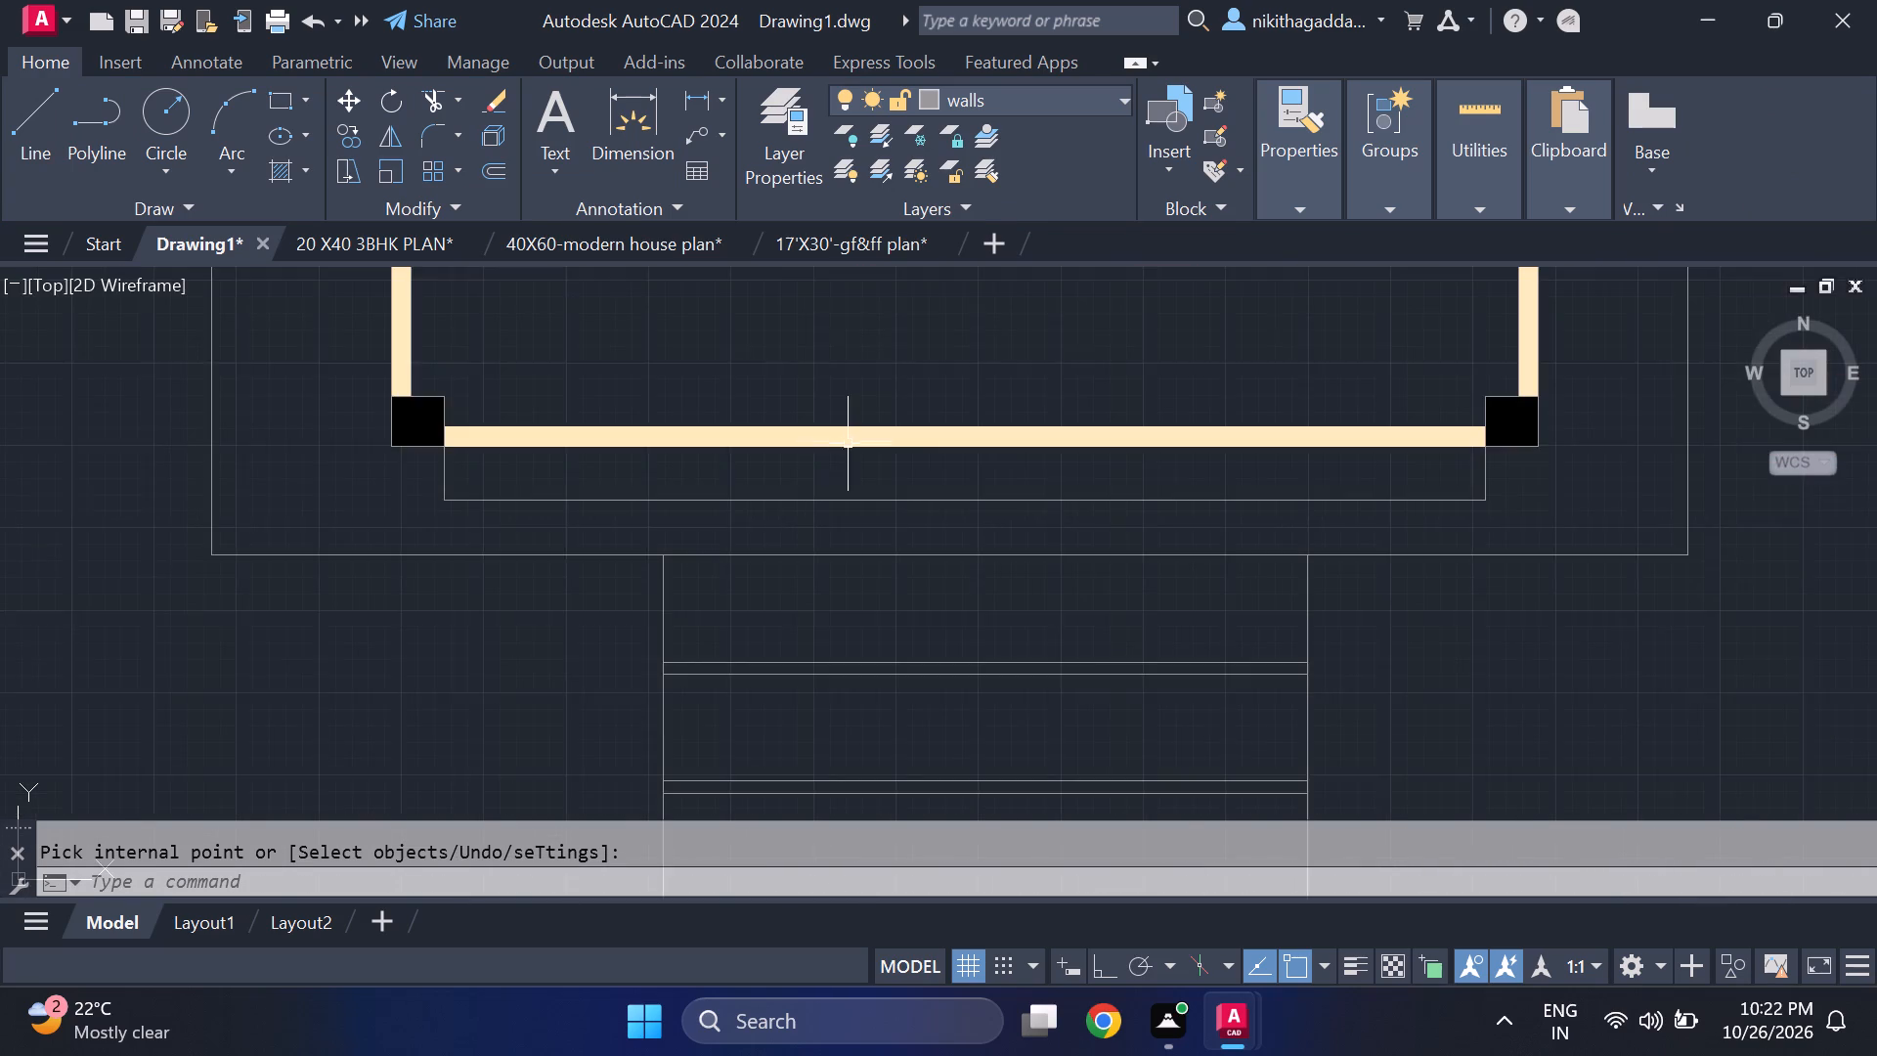
scroll(849, 470, down, 5)
middle_drag(885, 465, 934, 638)
scroll(930, 638, up, 3)
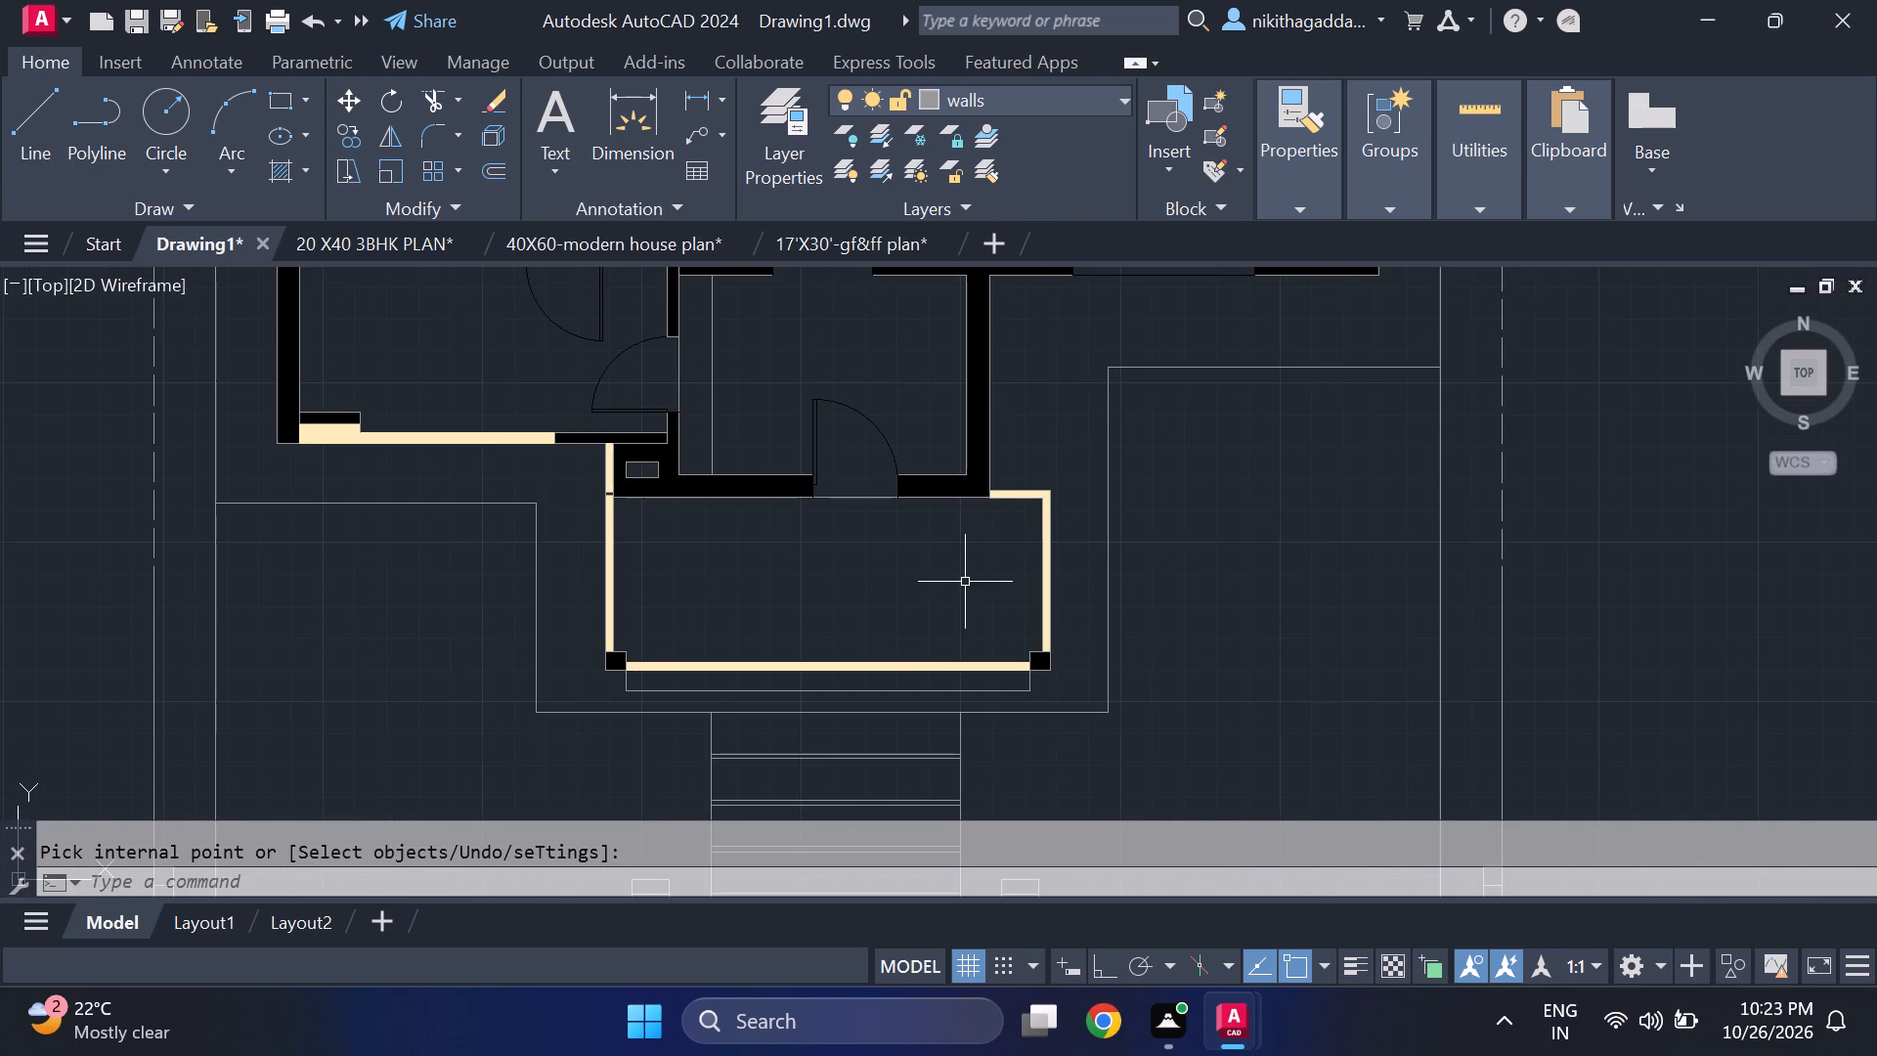
middle_drag(969, 570, 983, 688)
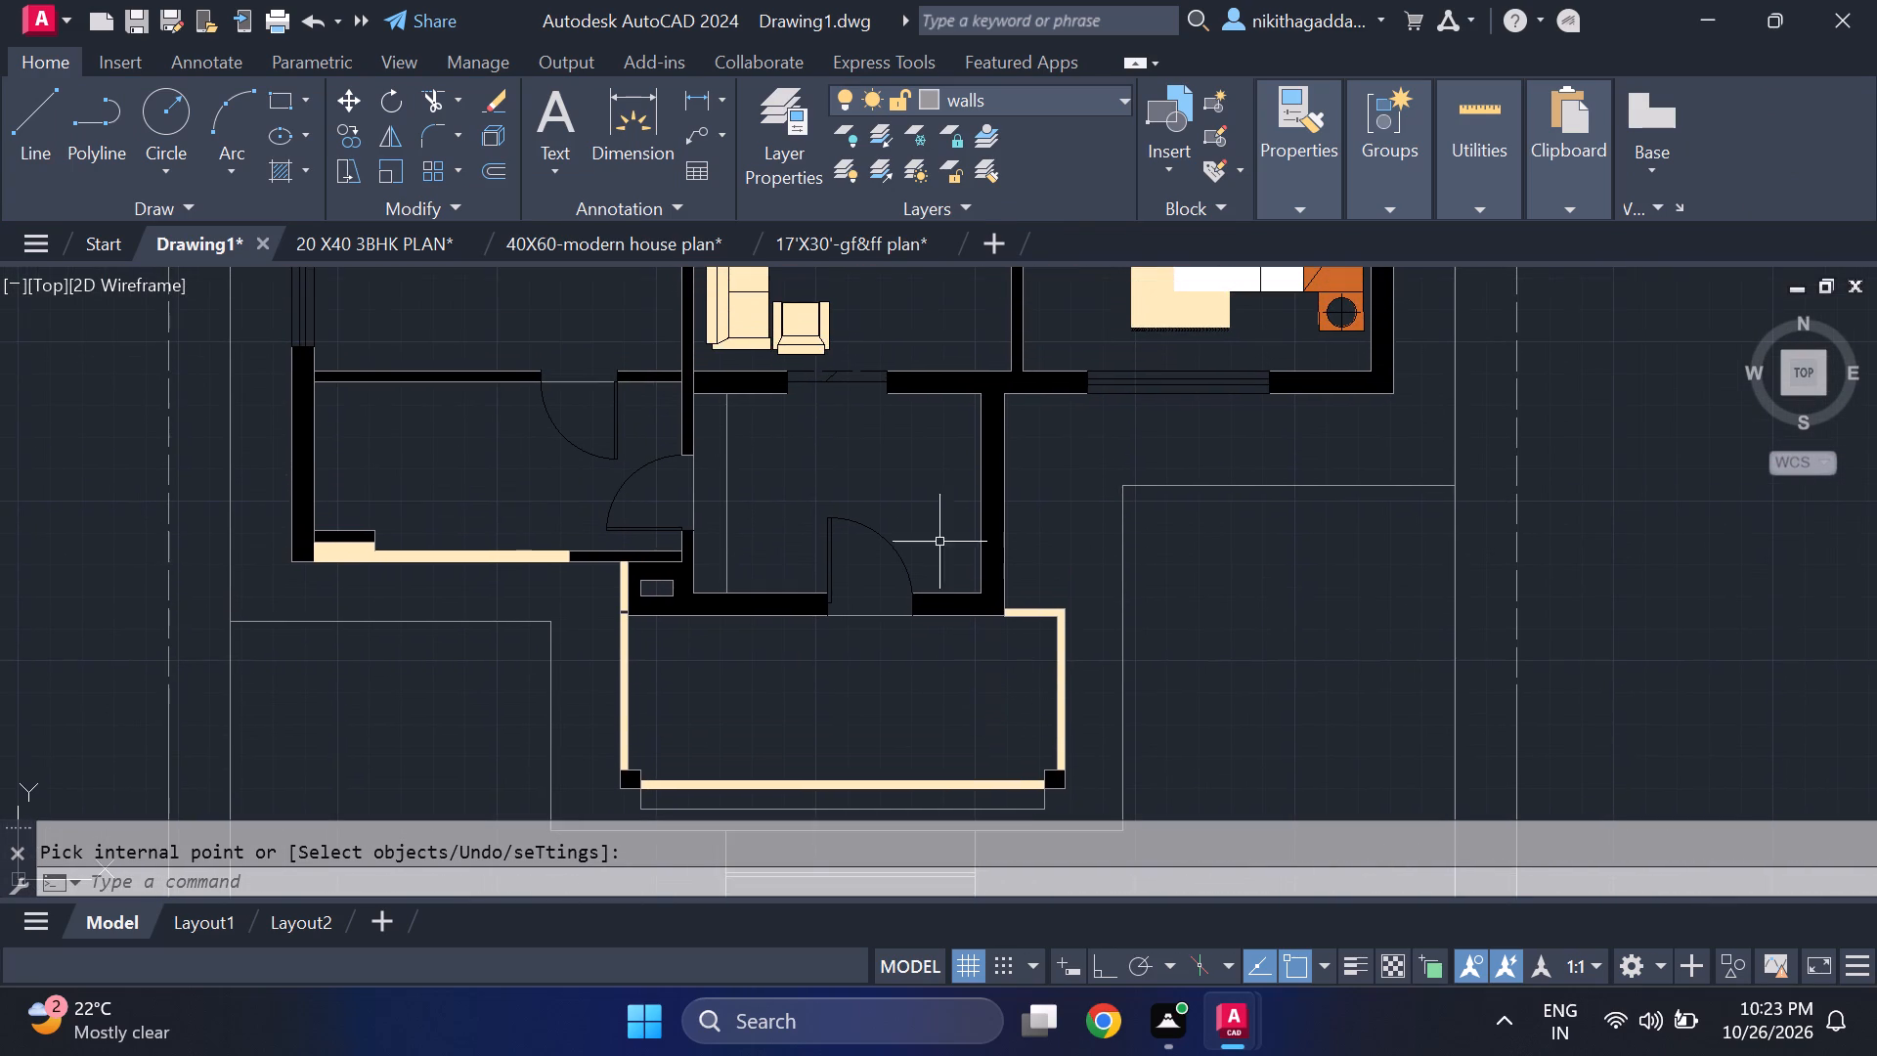
middle_drag(923, 514, 961, 579)
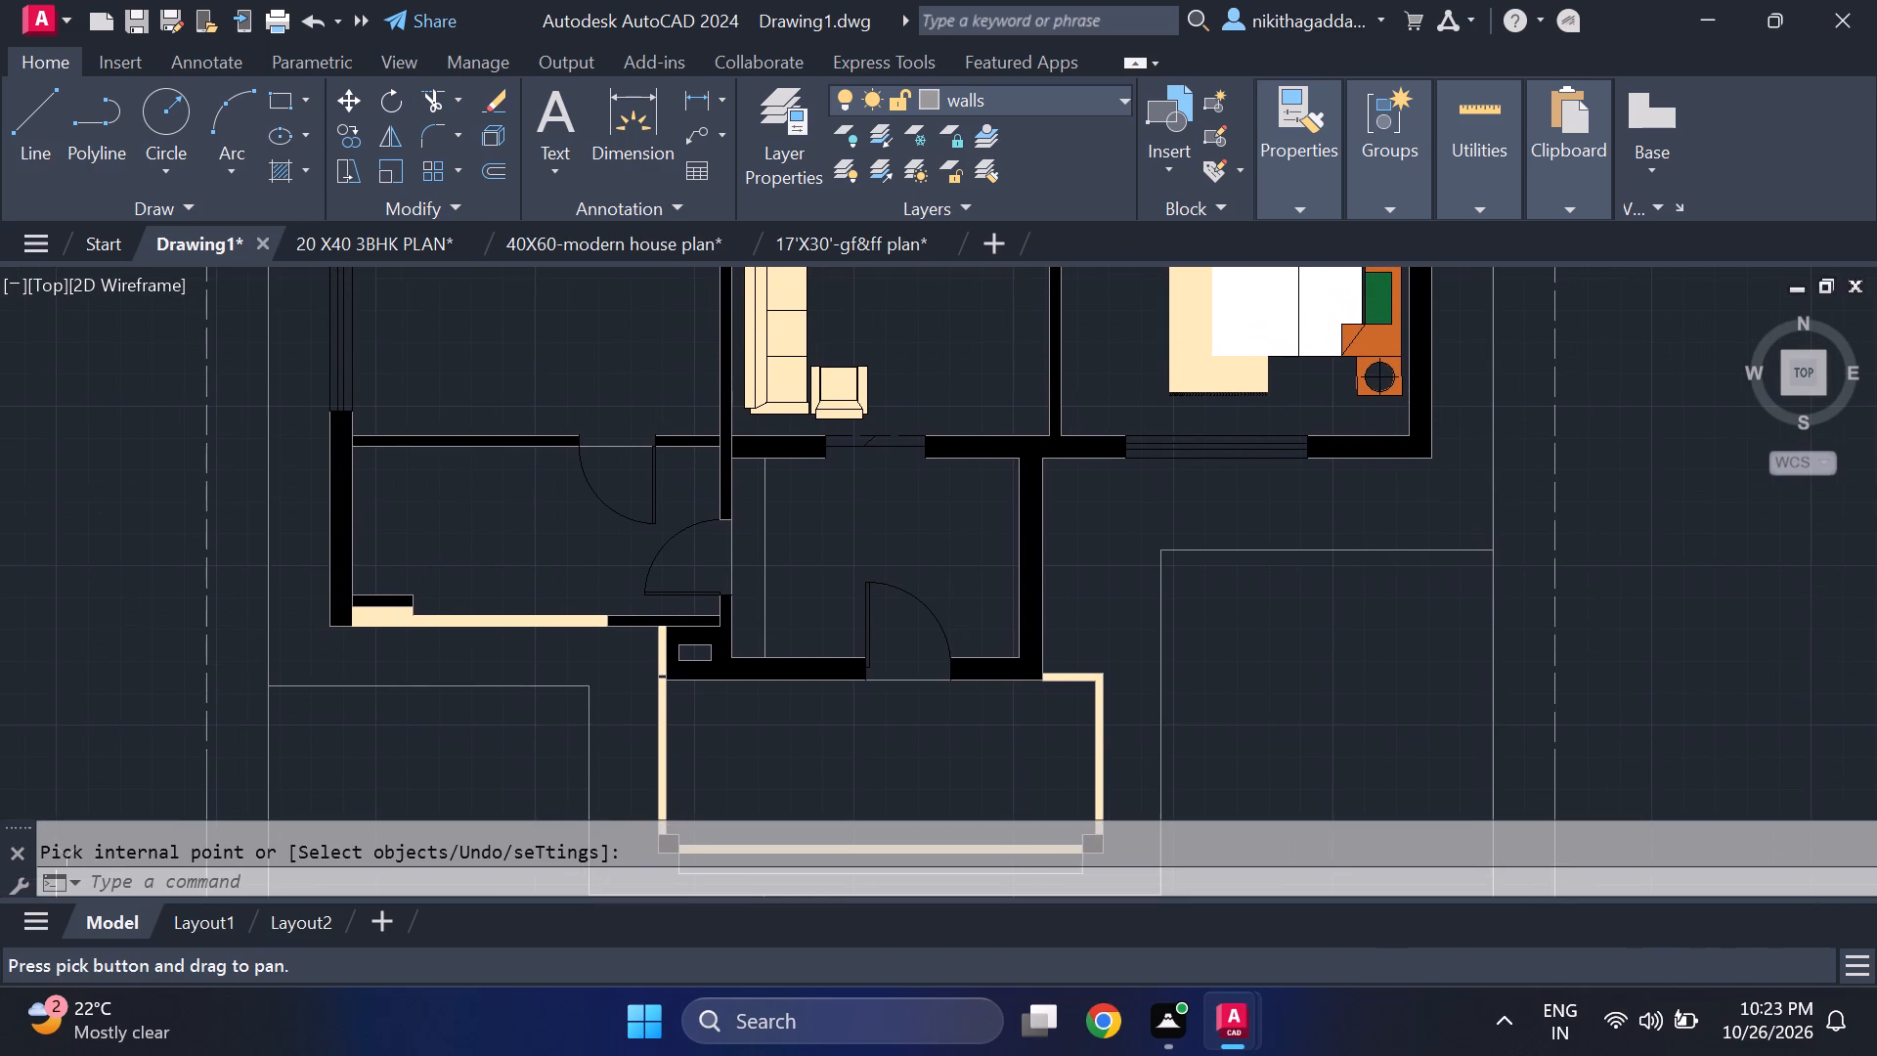
text(hatch)
key(Return)
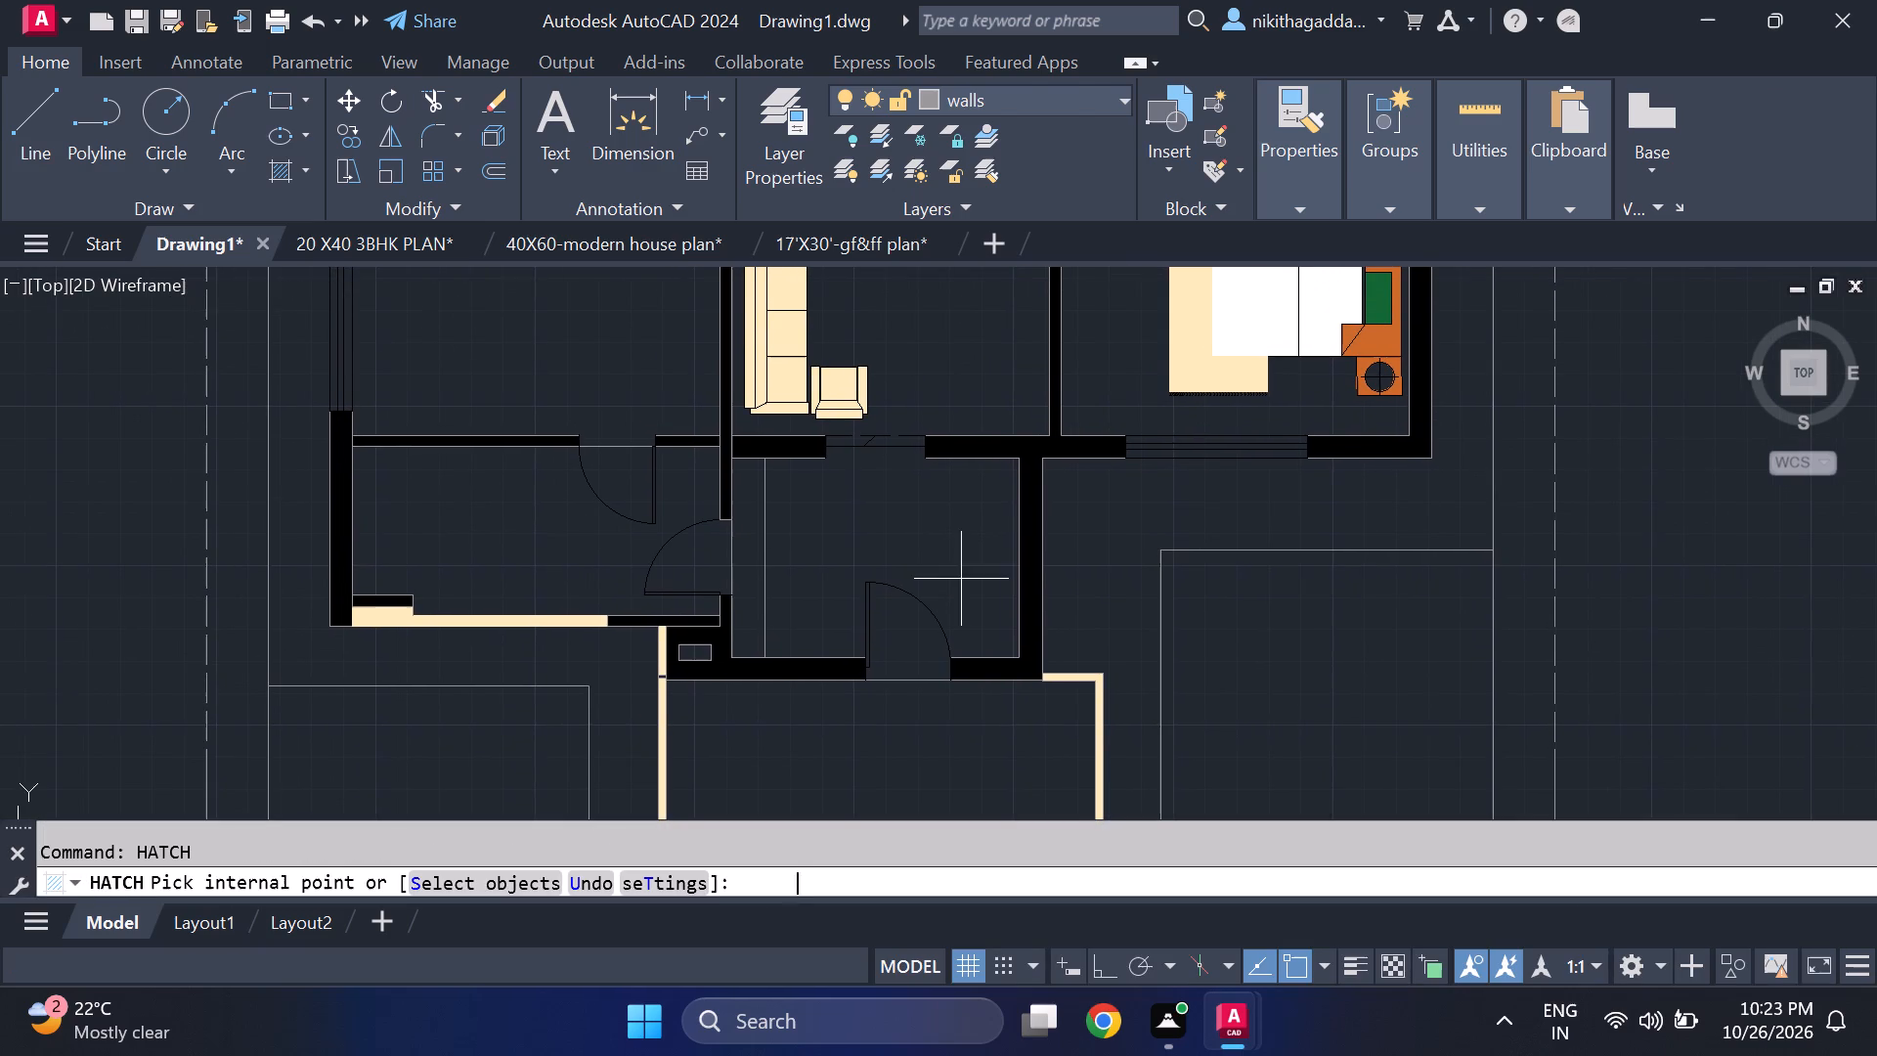
click(741, 532)
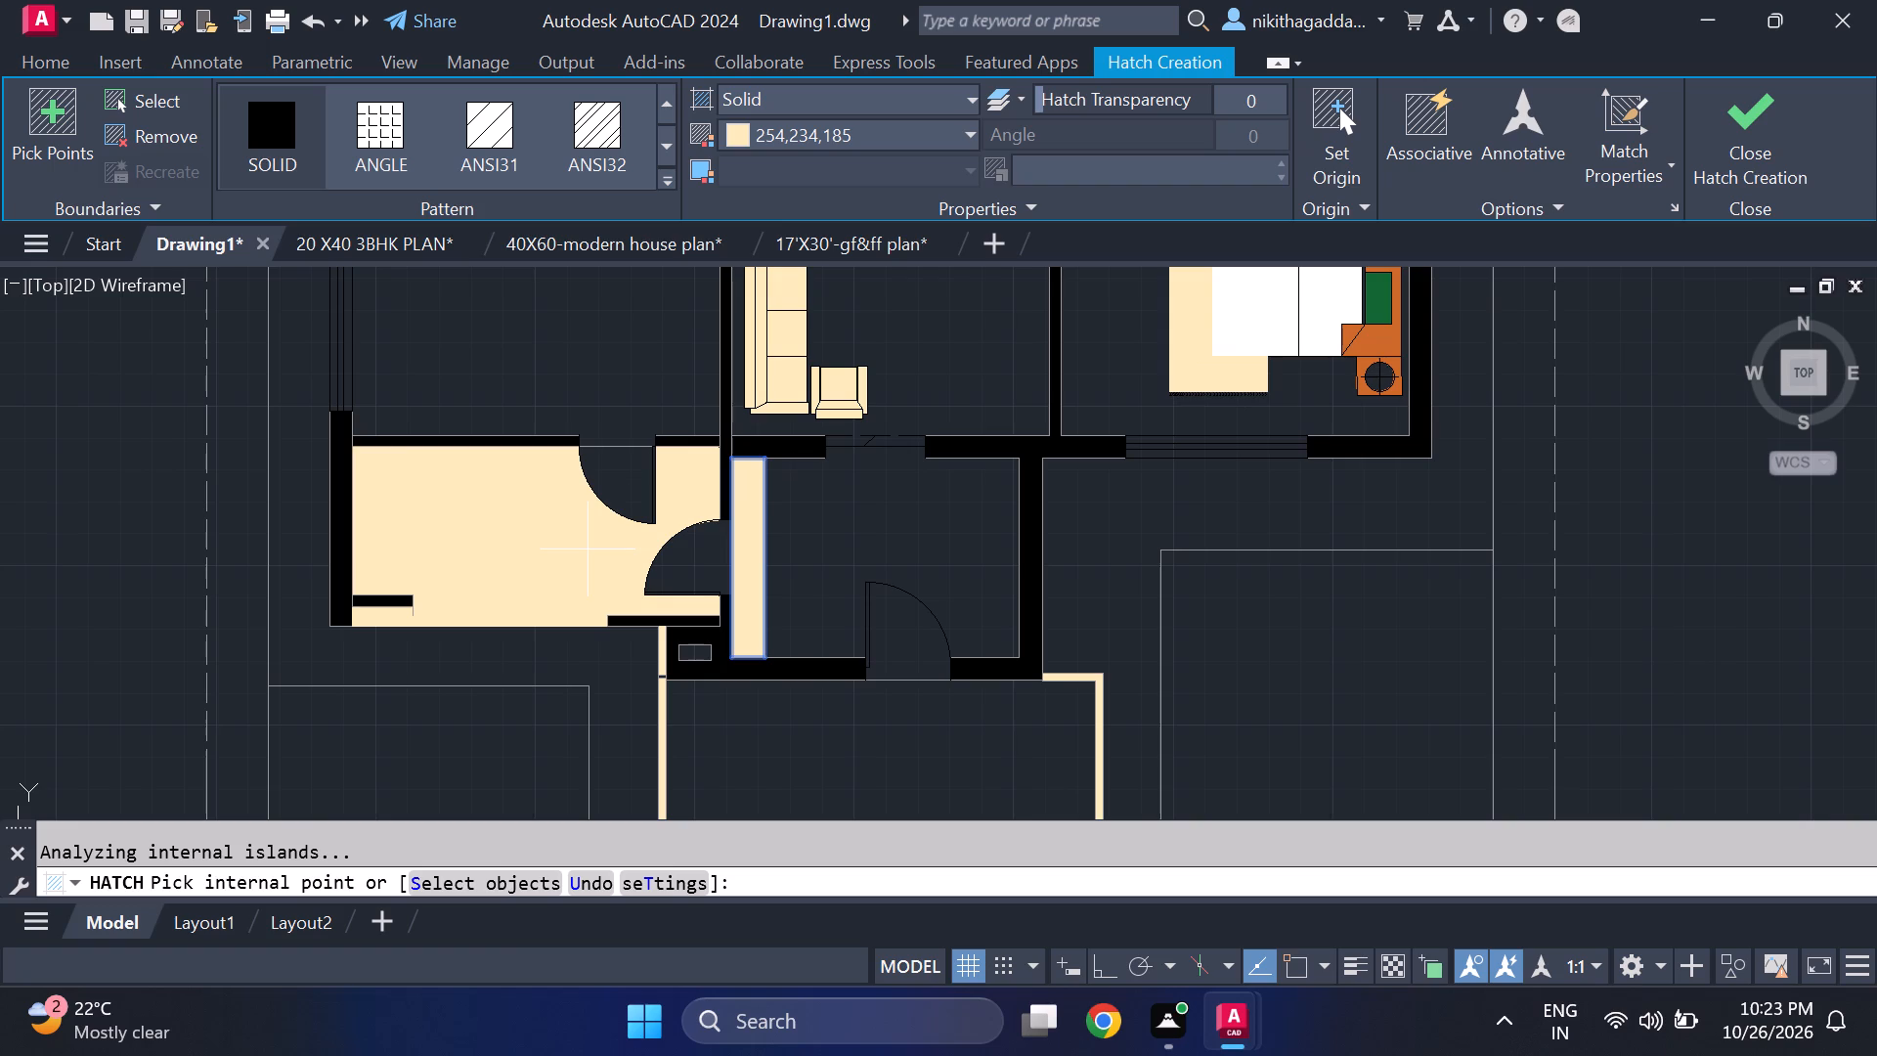
Fill the front porch floor with the same cream hatch and end the hatch.
scroll(386, 594, up, 3)
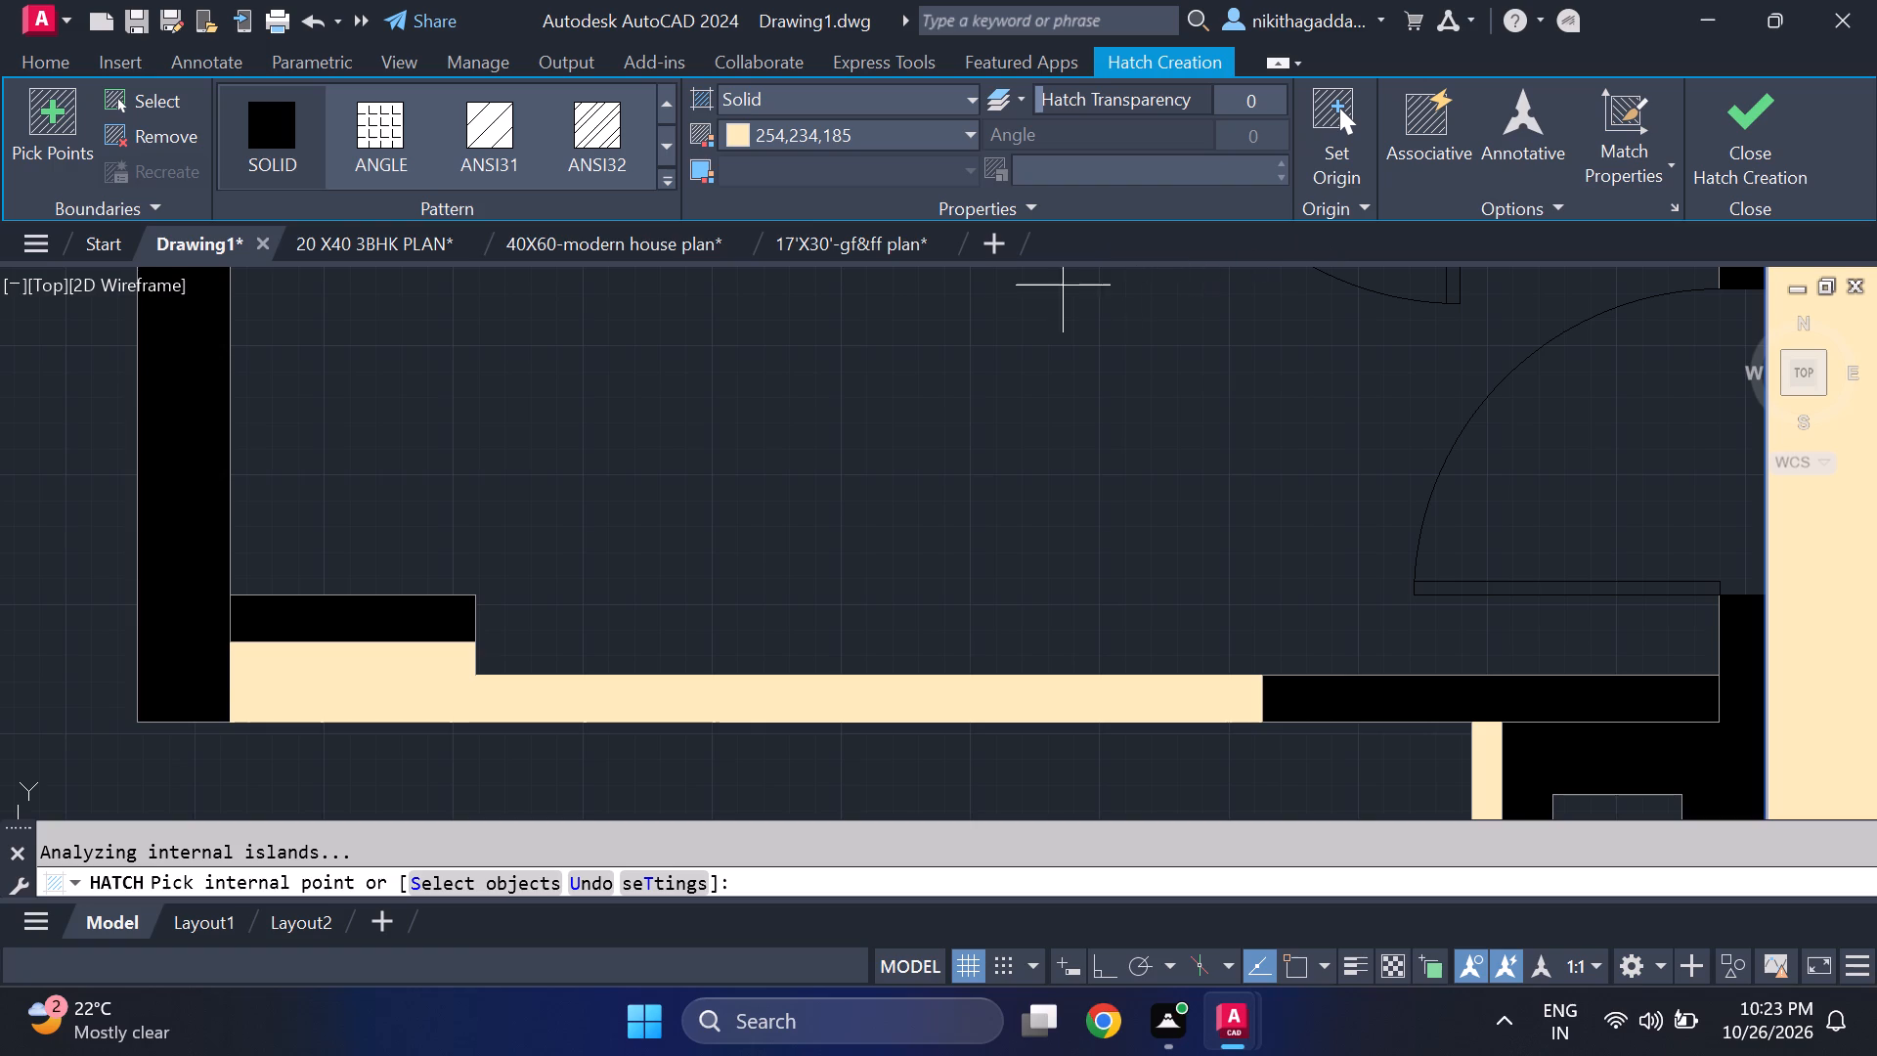
scroll(1044, 591, down, 3)
middle_drag(1258, 751, 1158, 640)
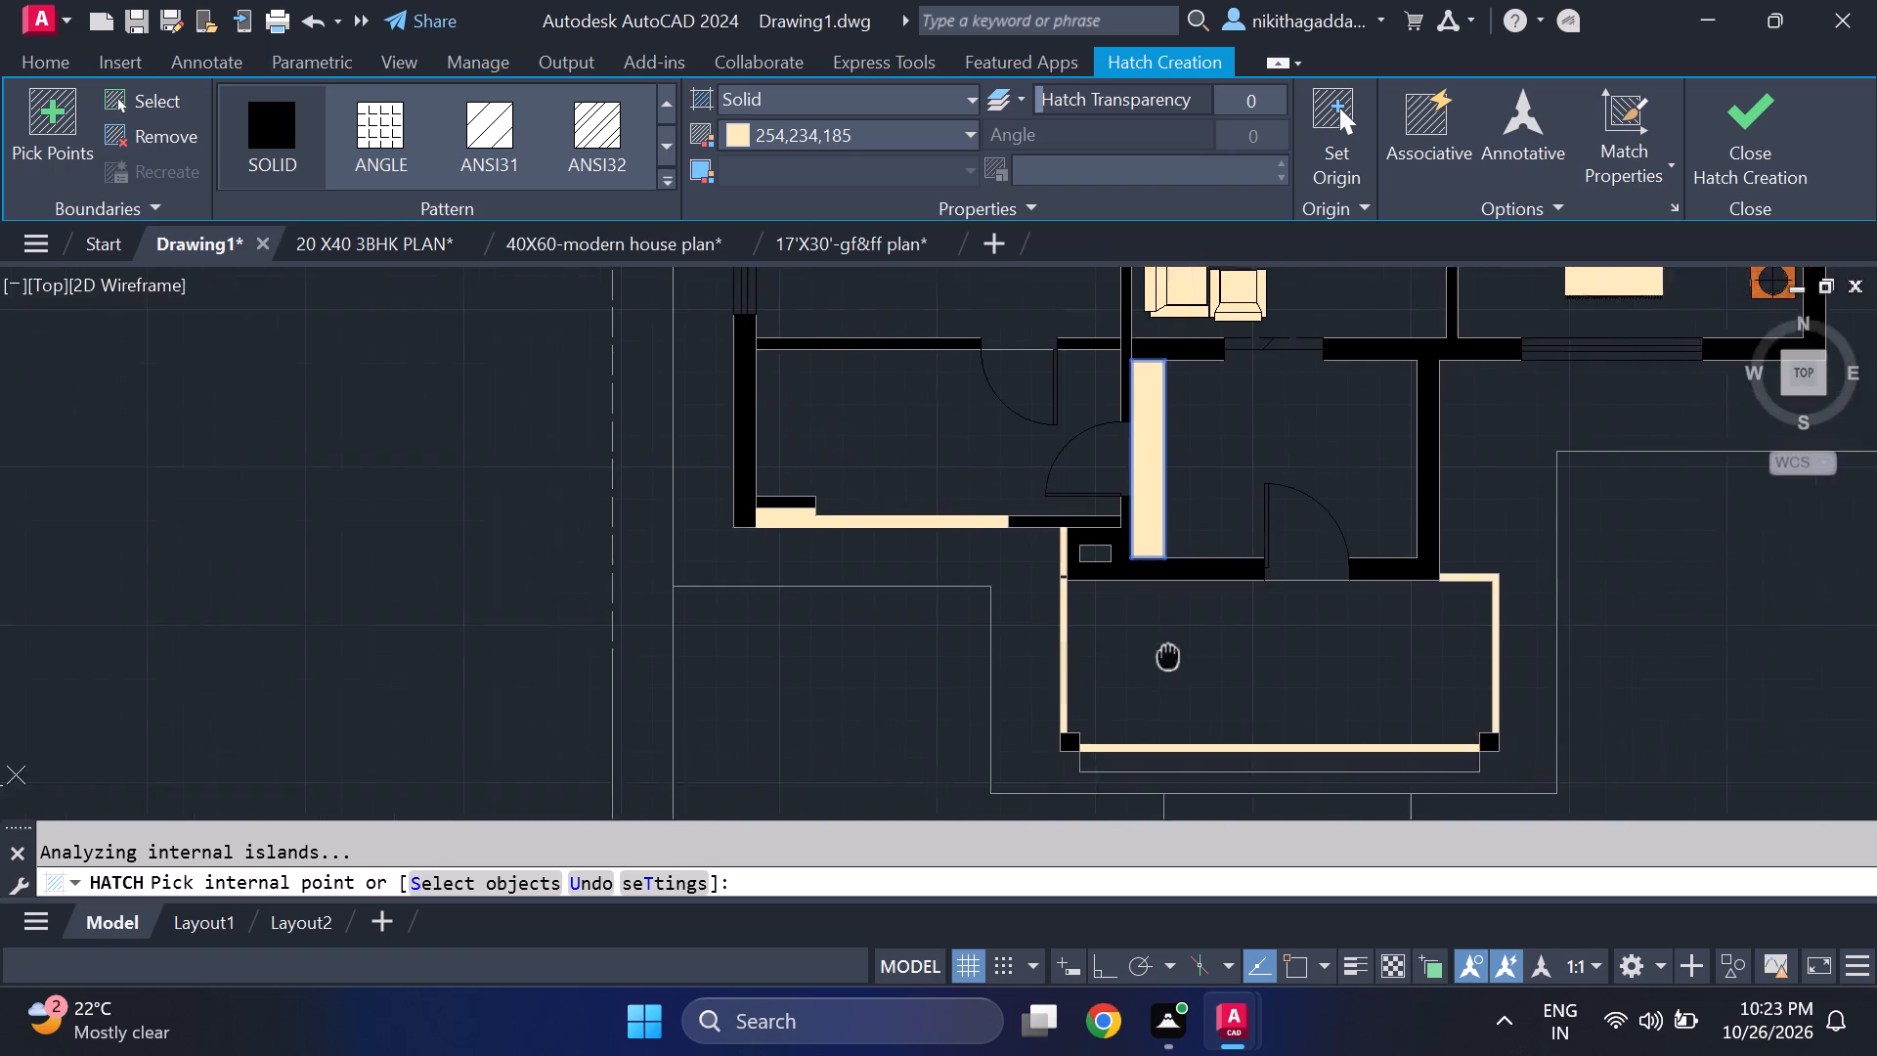
middle_drag(1158, 640, 992, 447)
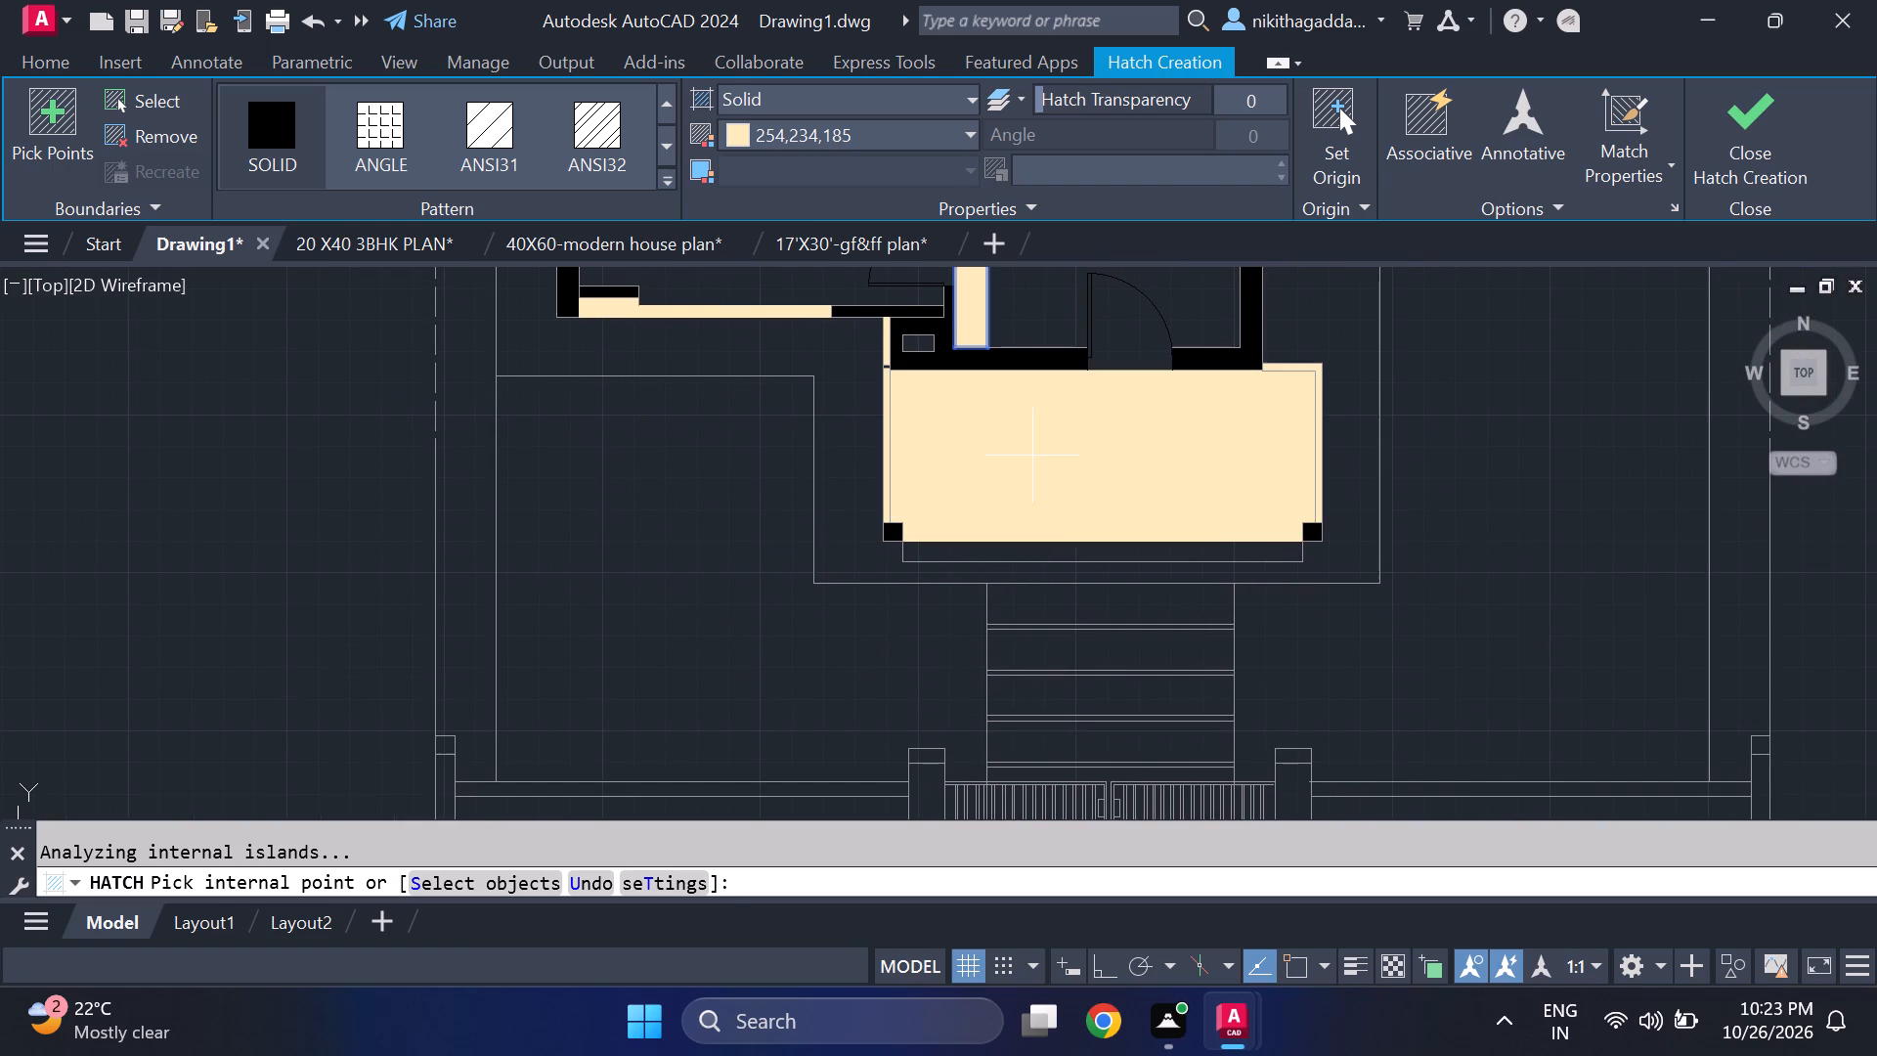
click(1032, 456)
middle_drag(992, 418, 1062, 678)
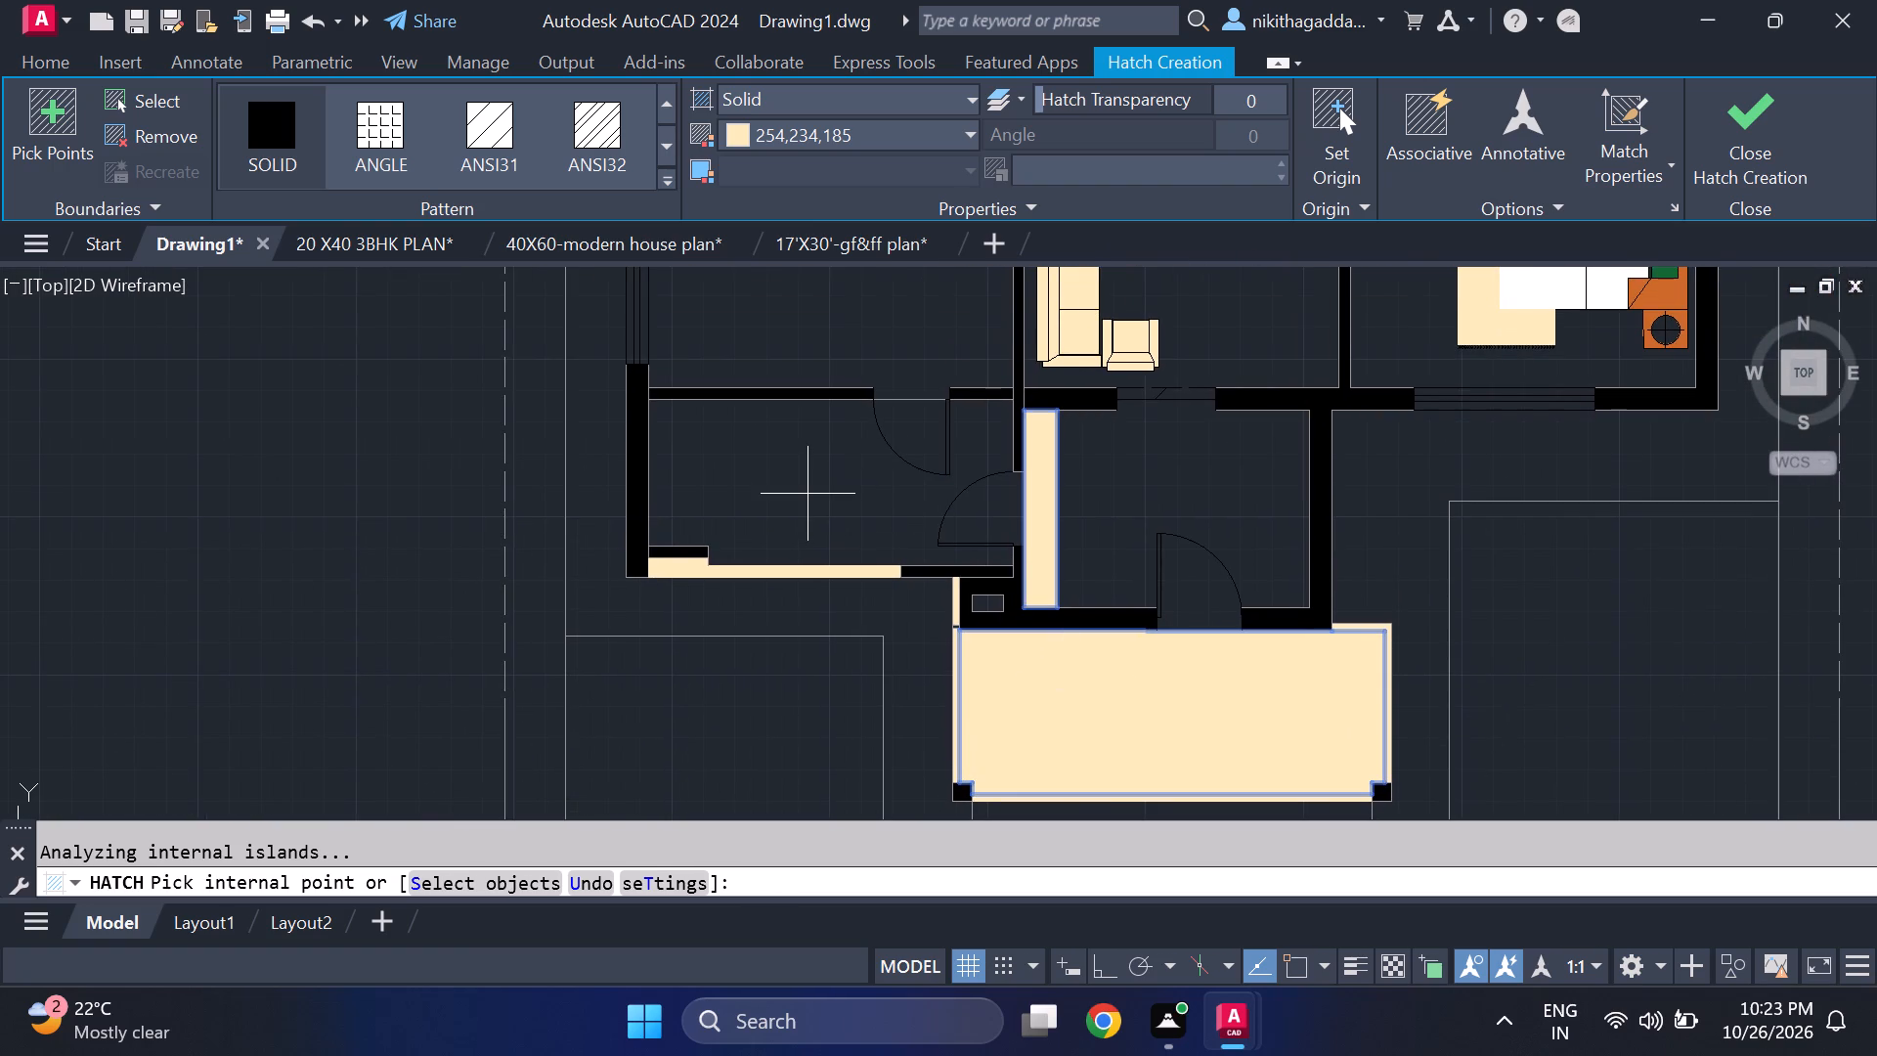
click(1761, 143)
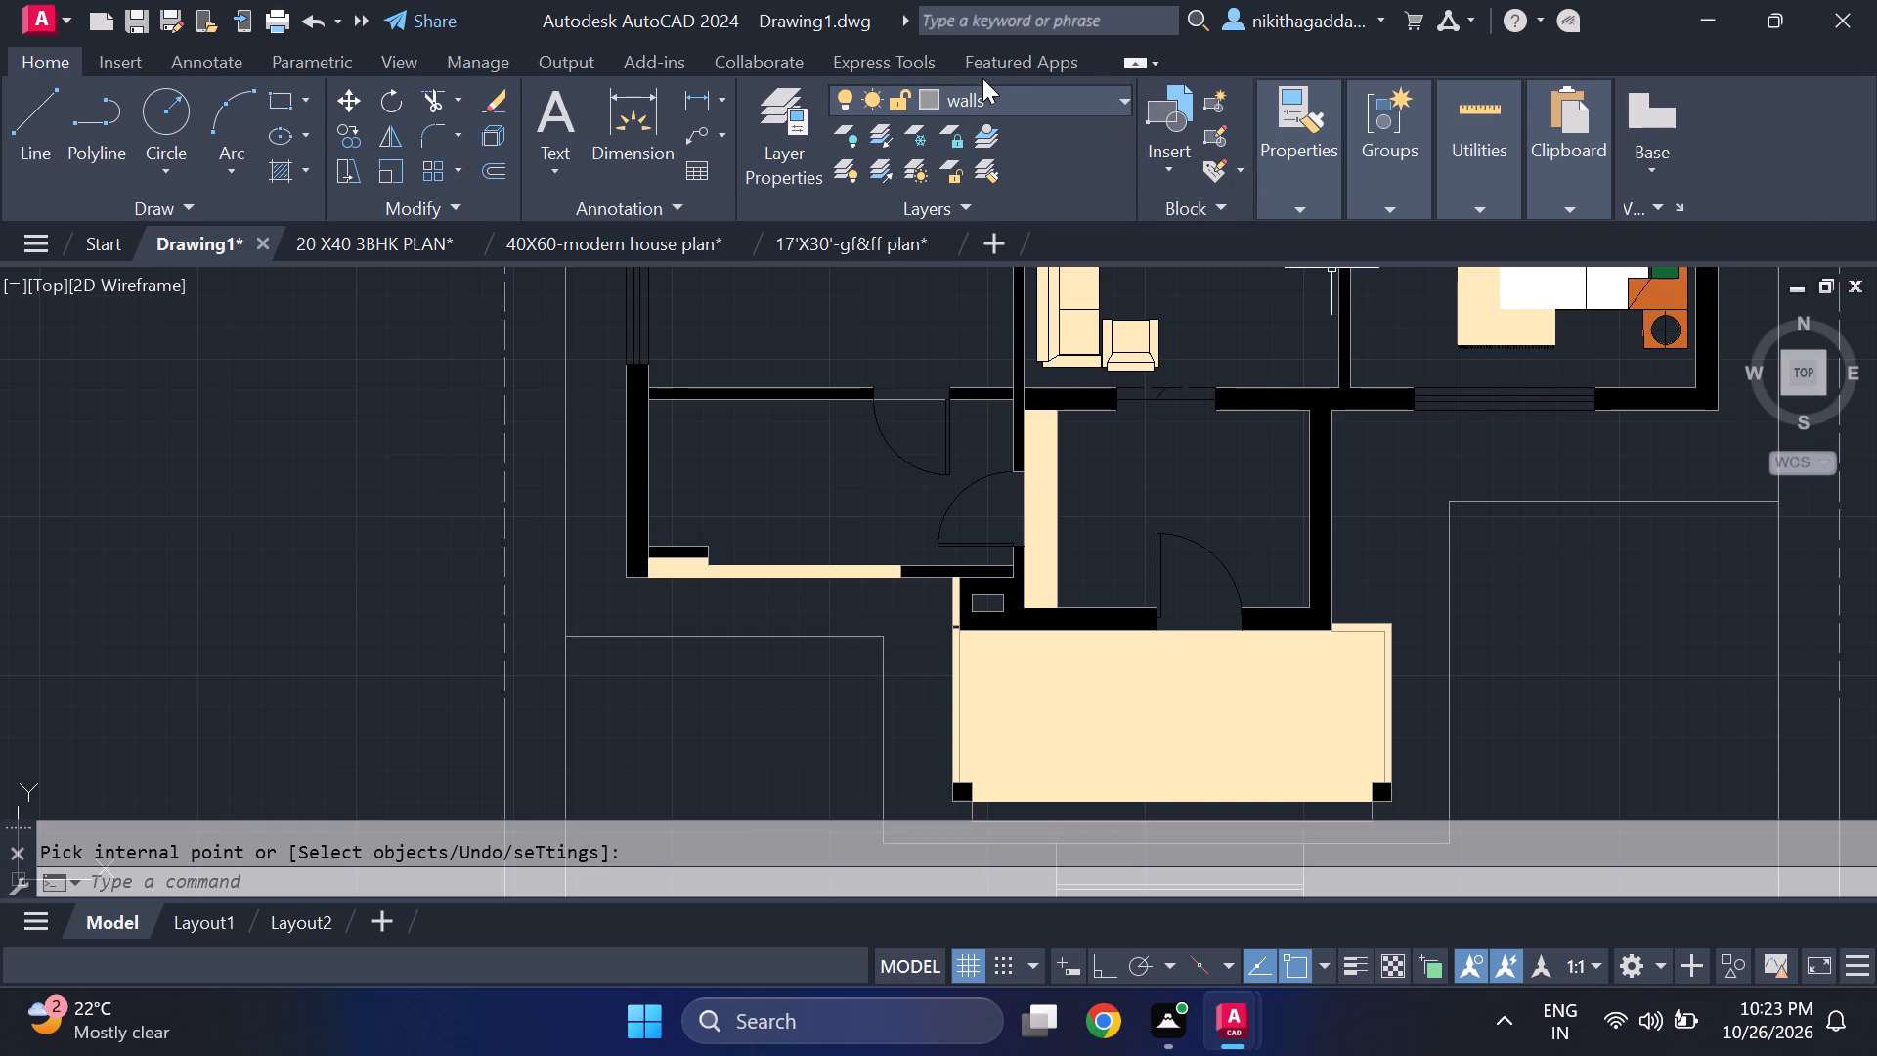
Change the walls layer's colour to dark grey, index colour 251.
click(1013, 97)
click(931, 388)
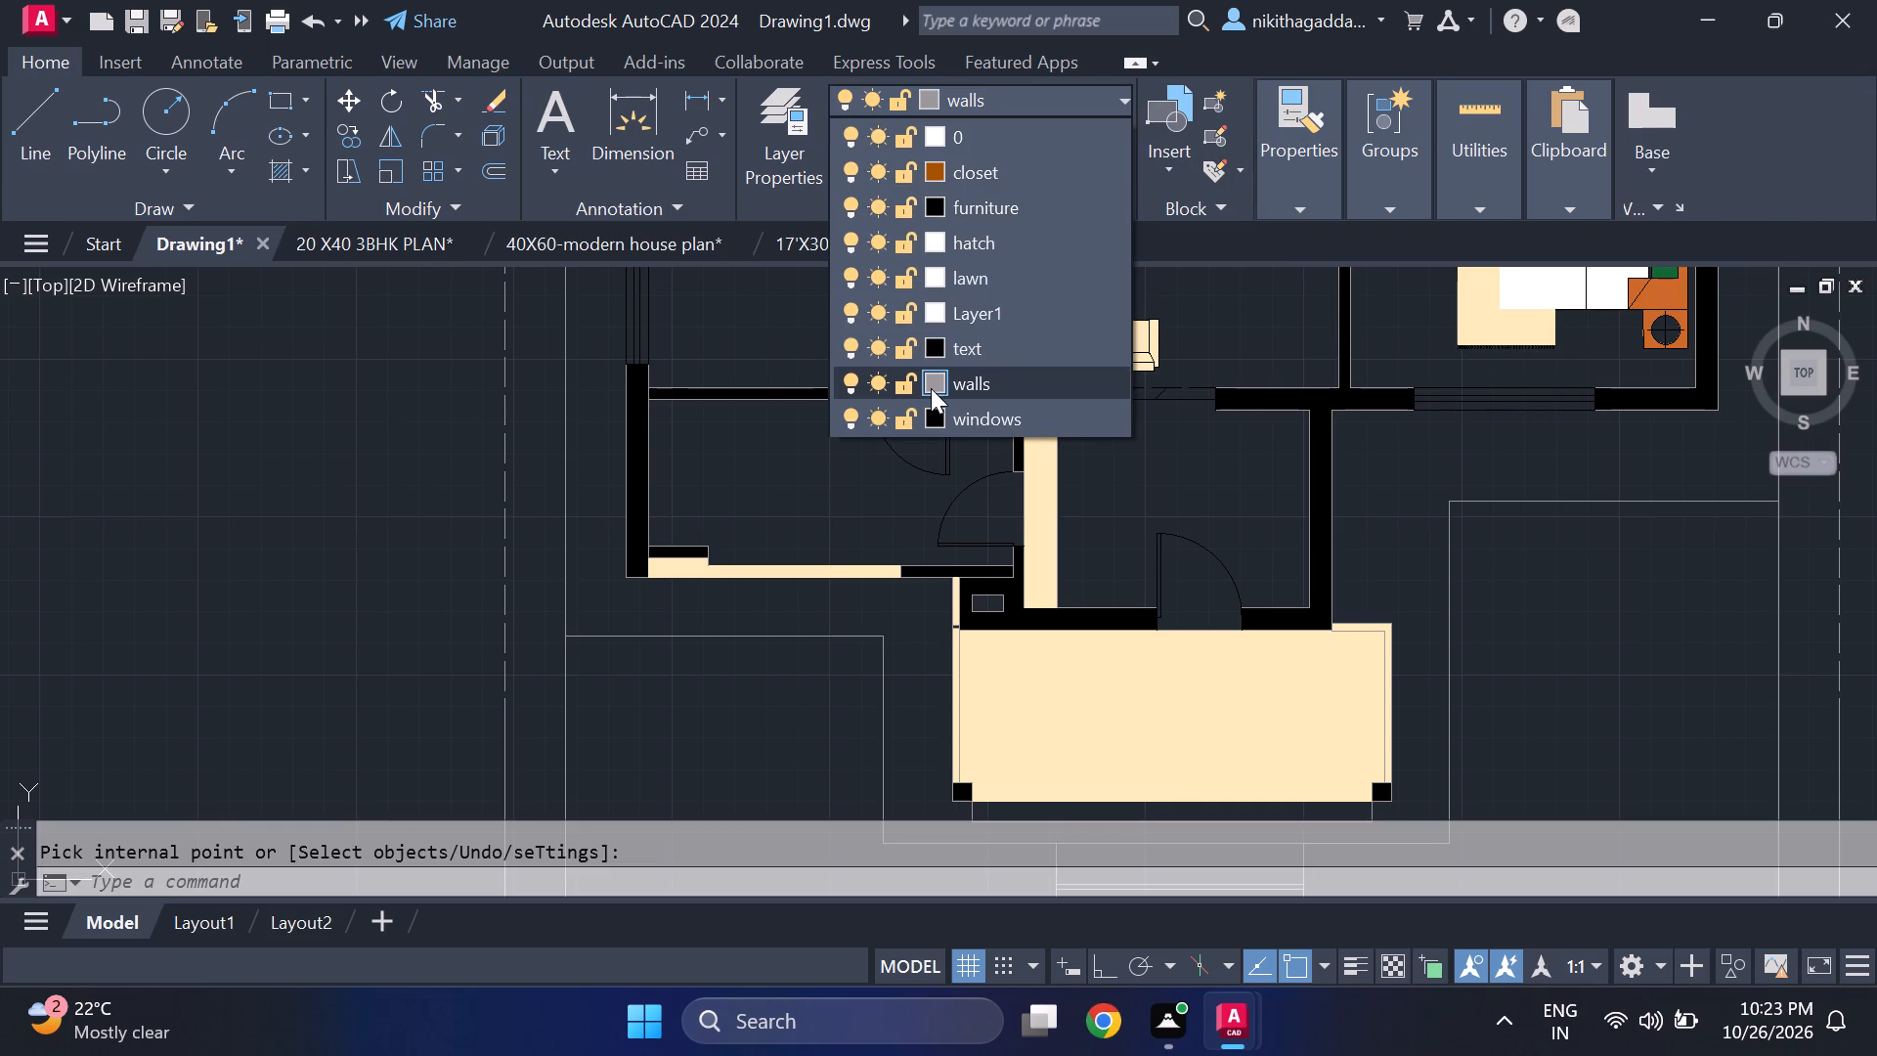
click(623, 417)
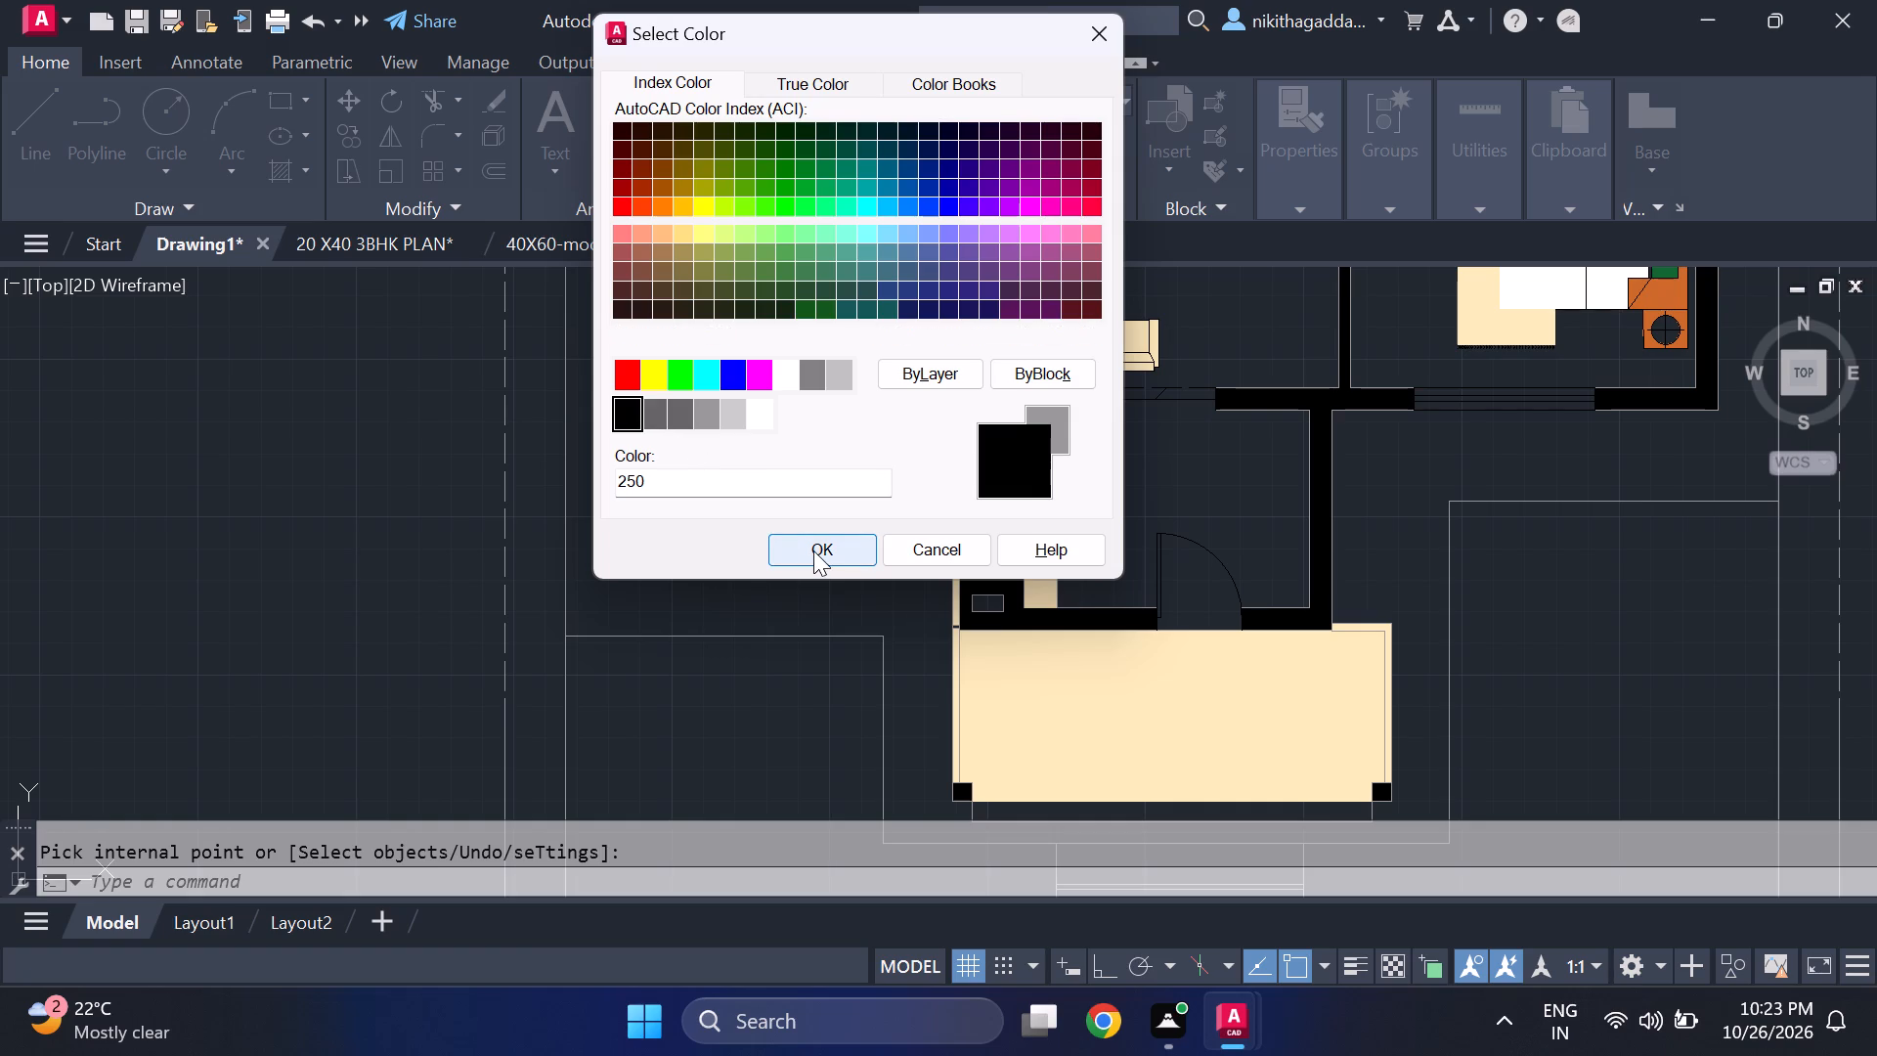
click(673, 422)
click(659, 412)
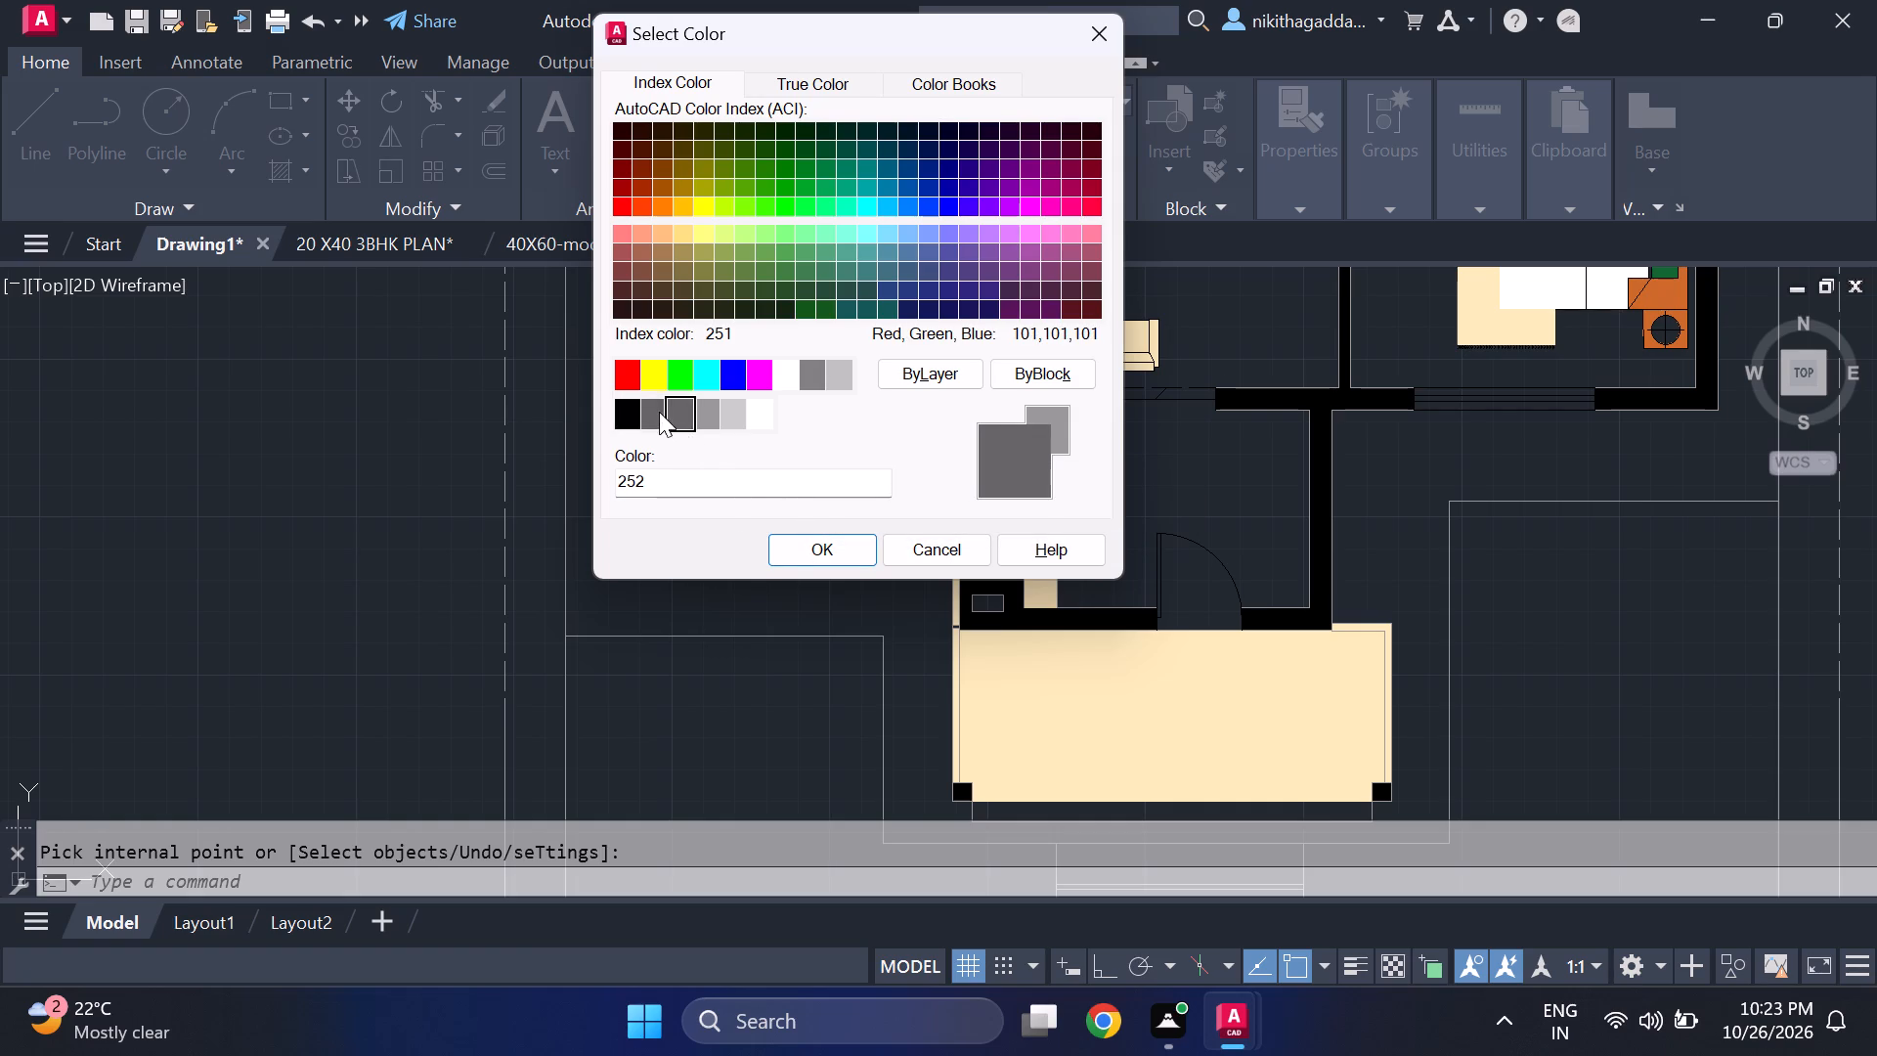
click(814, 547)
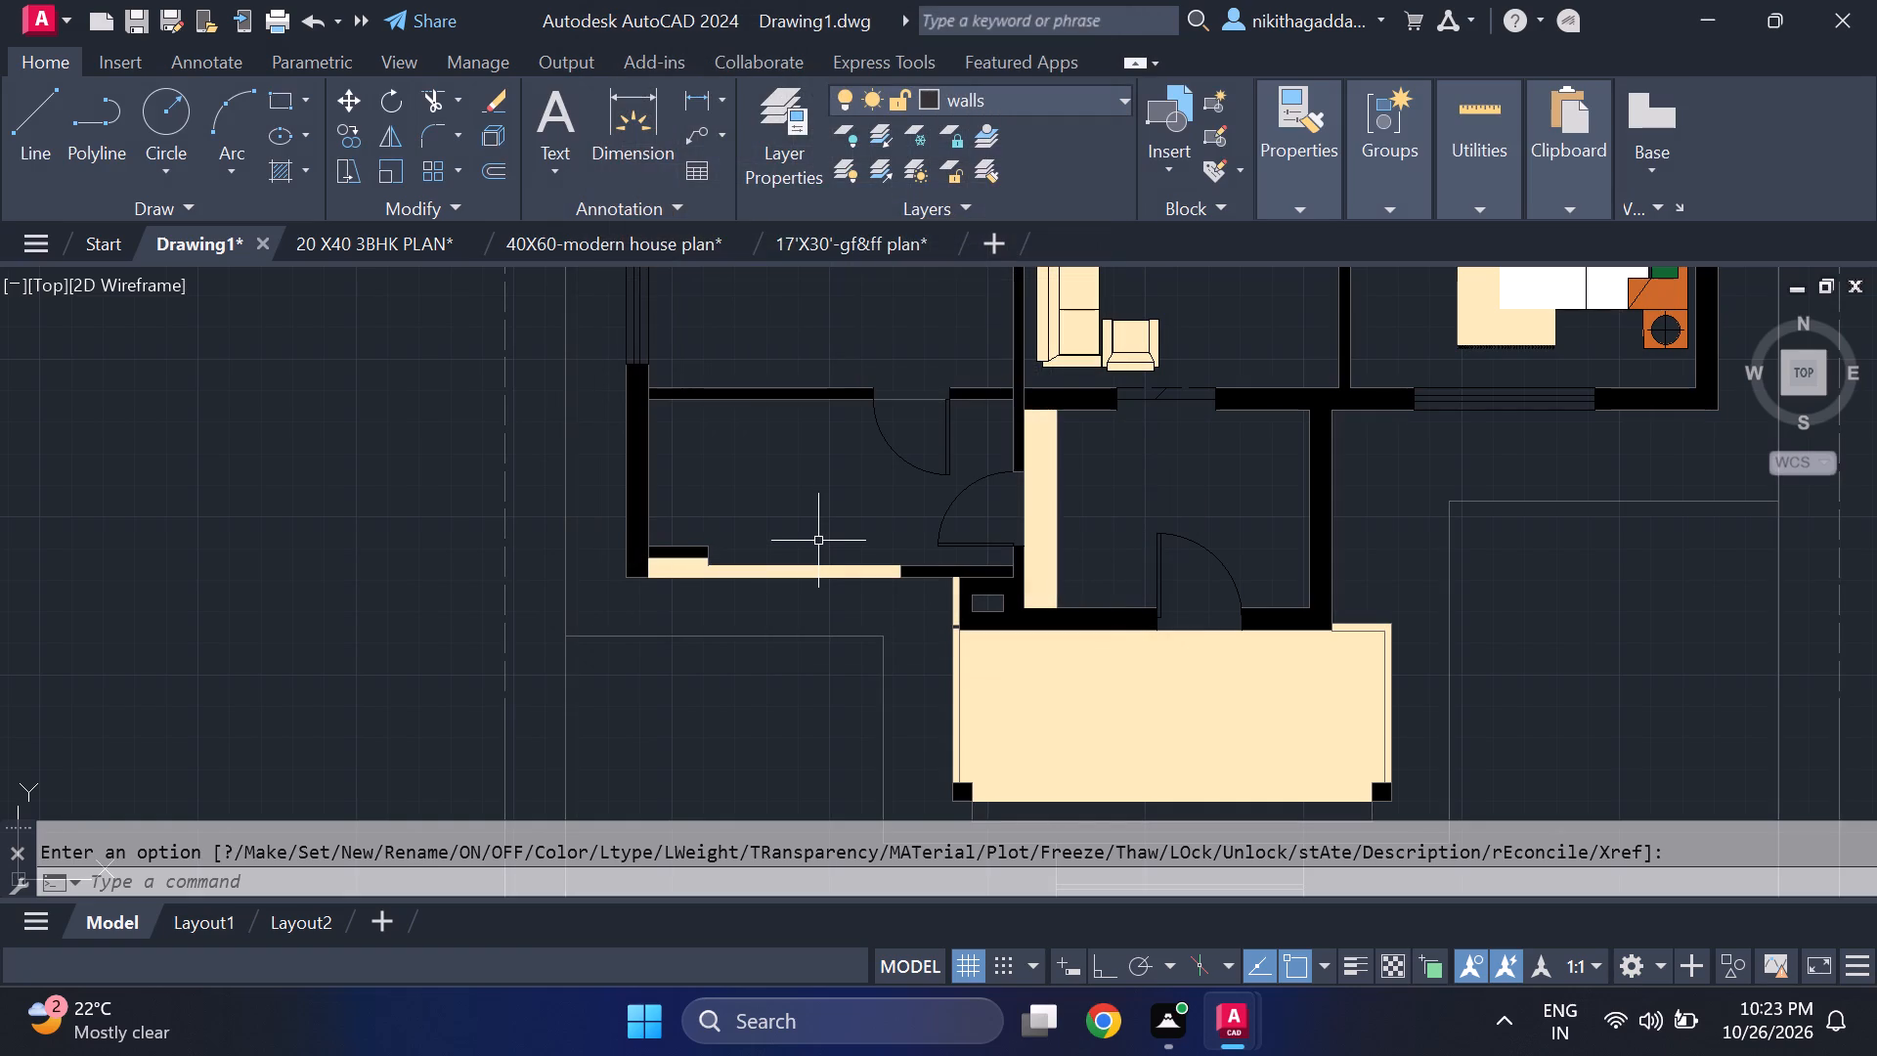
key(Escape)
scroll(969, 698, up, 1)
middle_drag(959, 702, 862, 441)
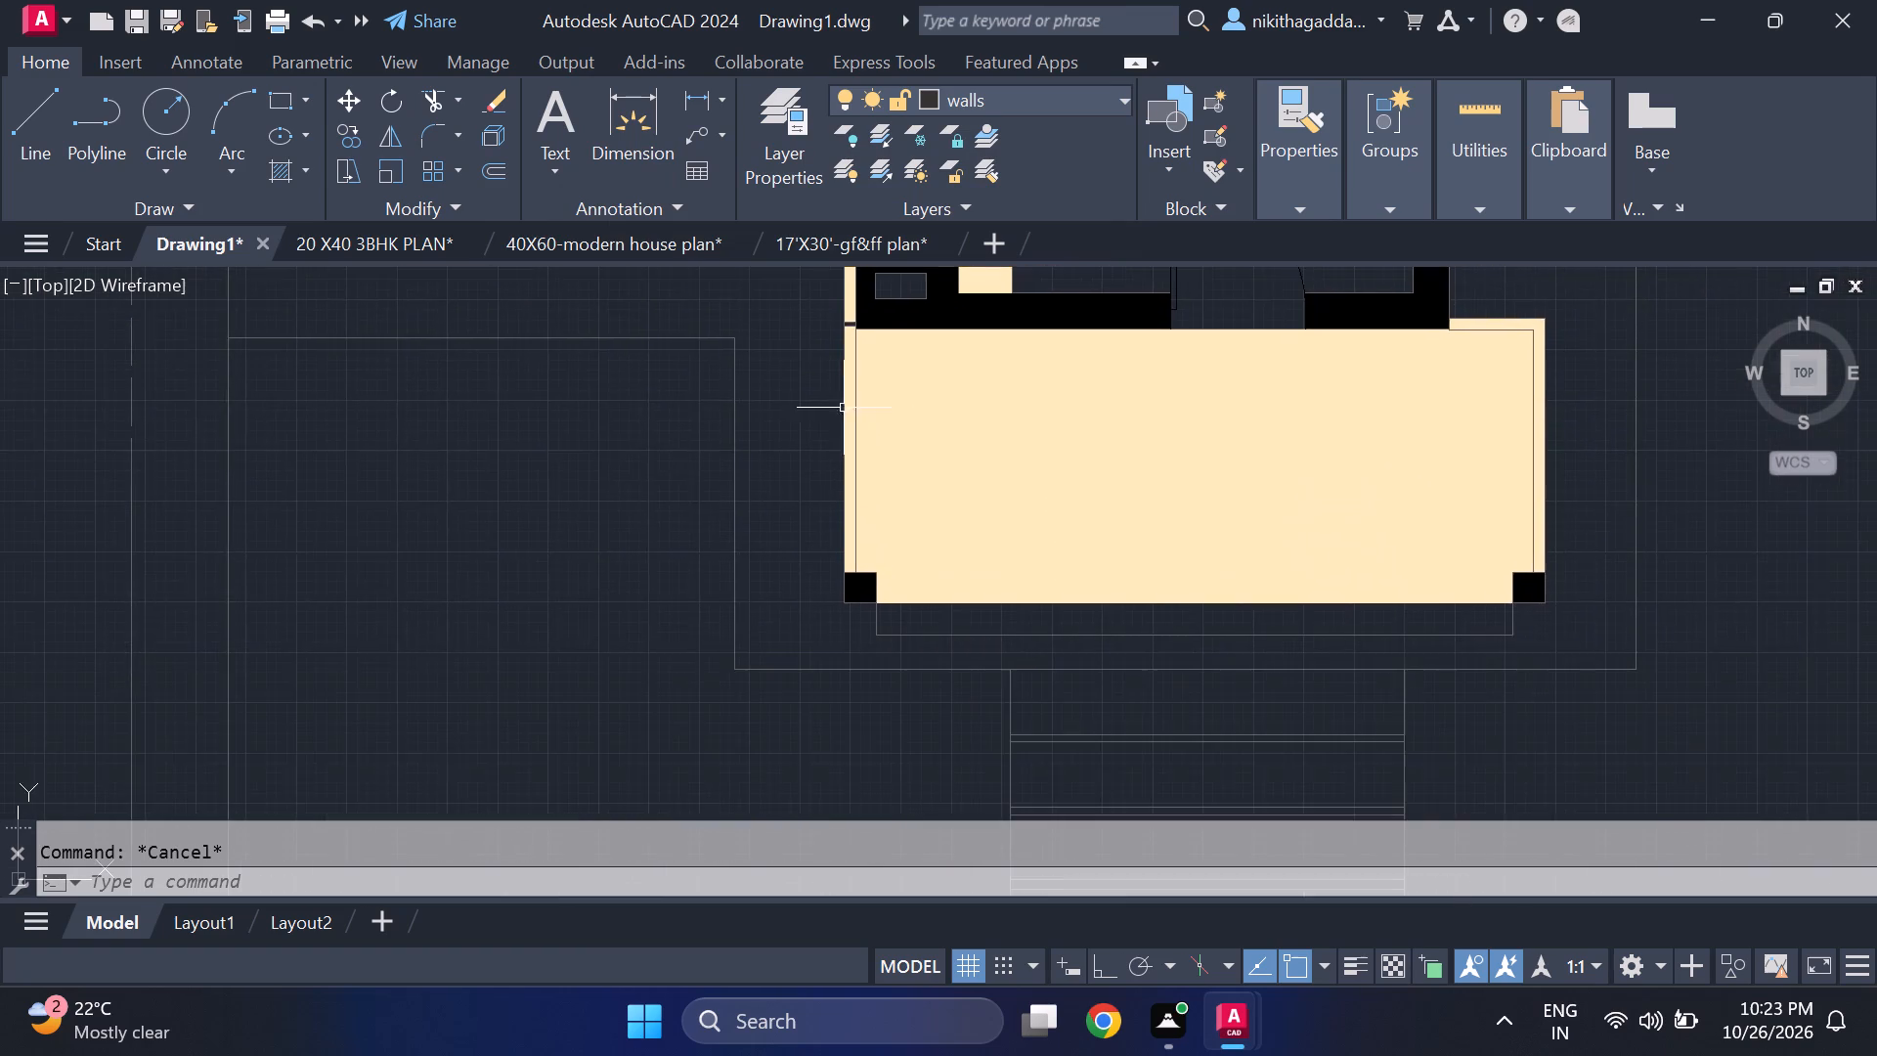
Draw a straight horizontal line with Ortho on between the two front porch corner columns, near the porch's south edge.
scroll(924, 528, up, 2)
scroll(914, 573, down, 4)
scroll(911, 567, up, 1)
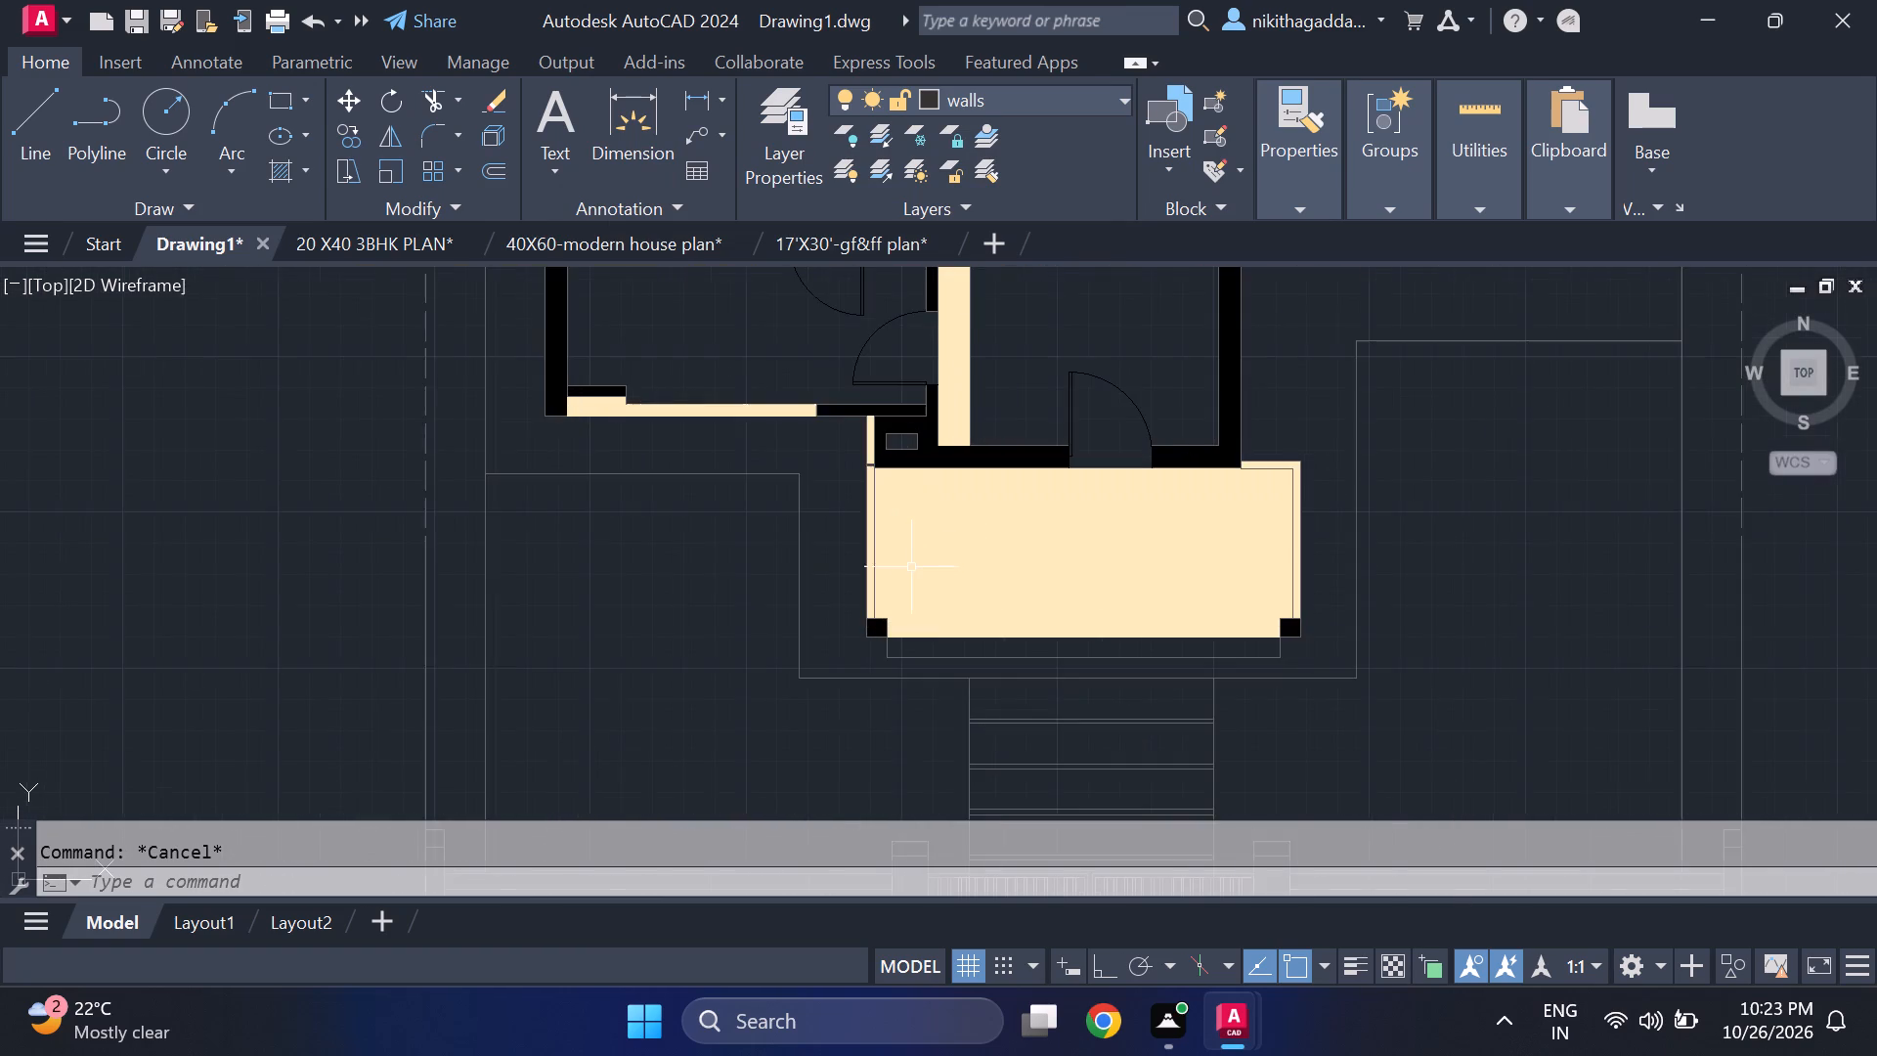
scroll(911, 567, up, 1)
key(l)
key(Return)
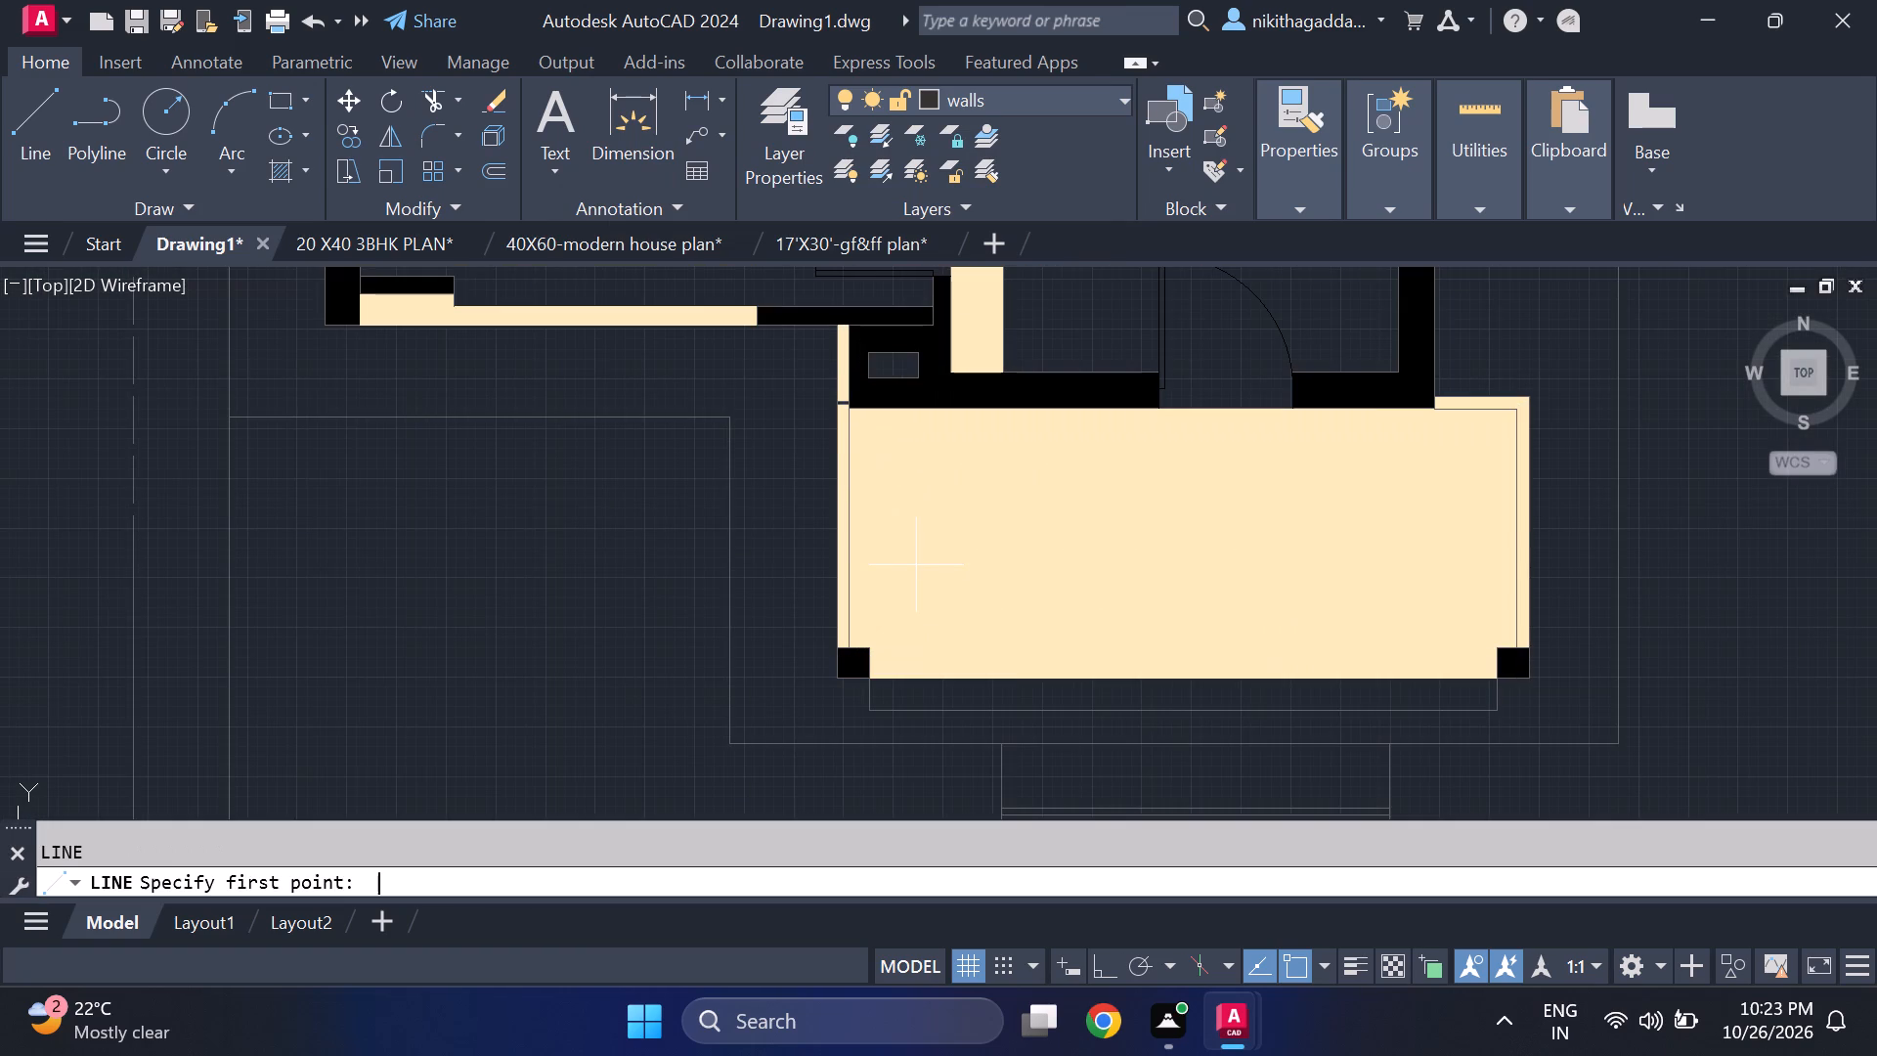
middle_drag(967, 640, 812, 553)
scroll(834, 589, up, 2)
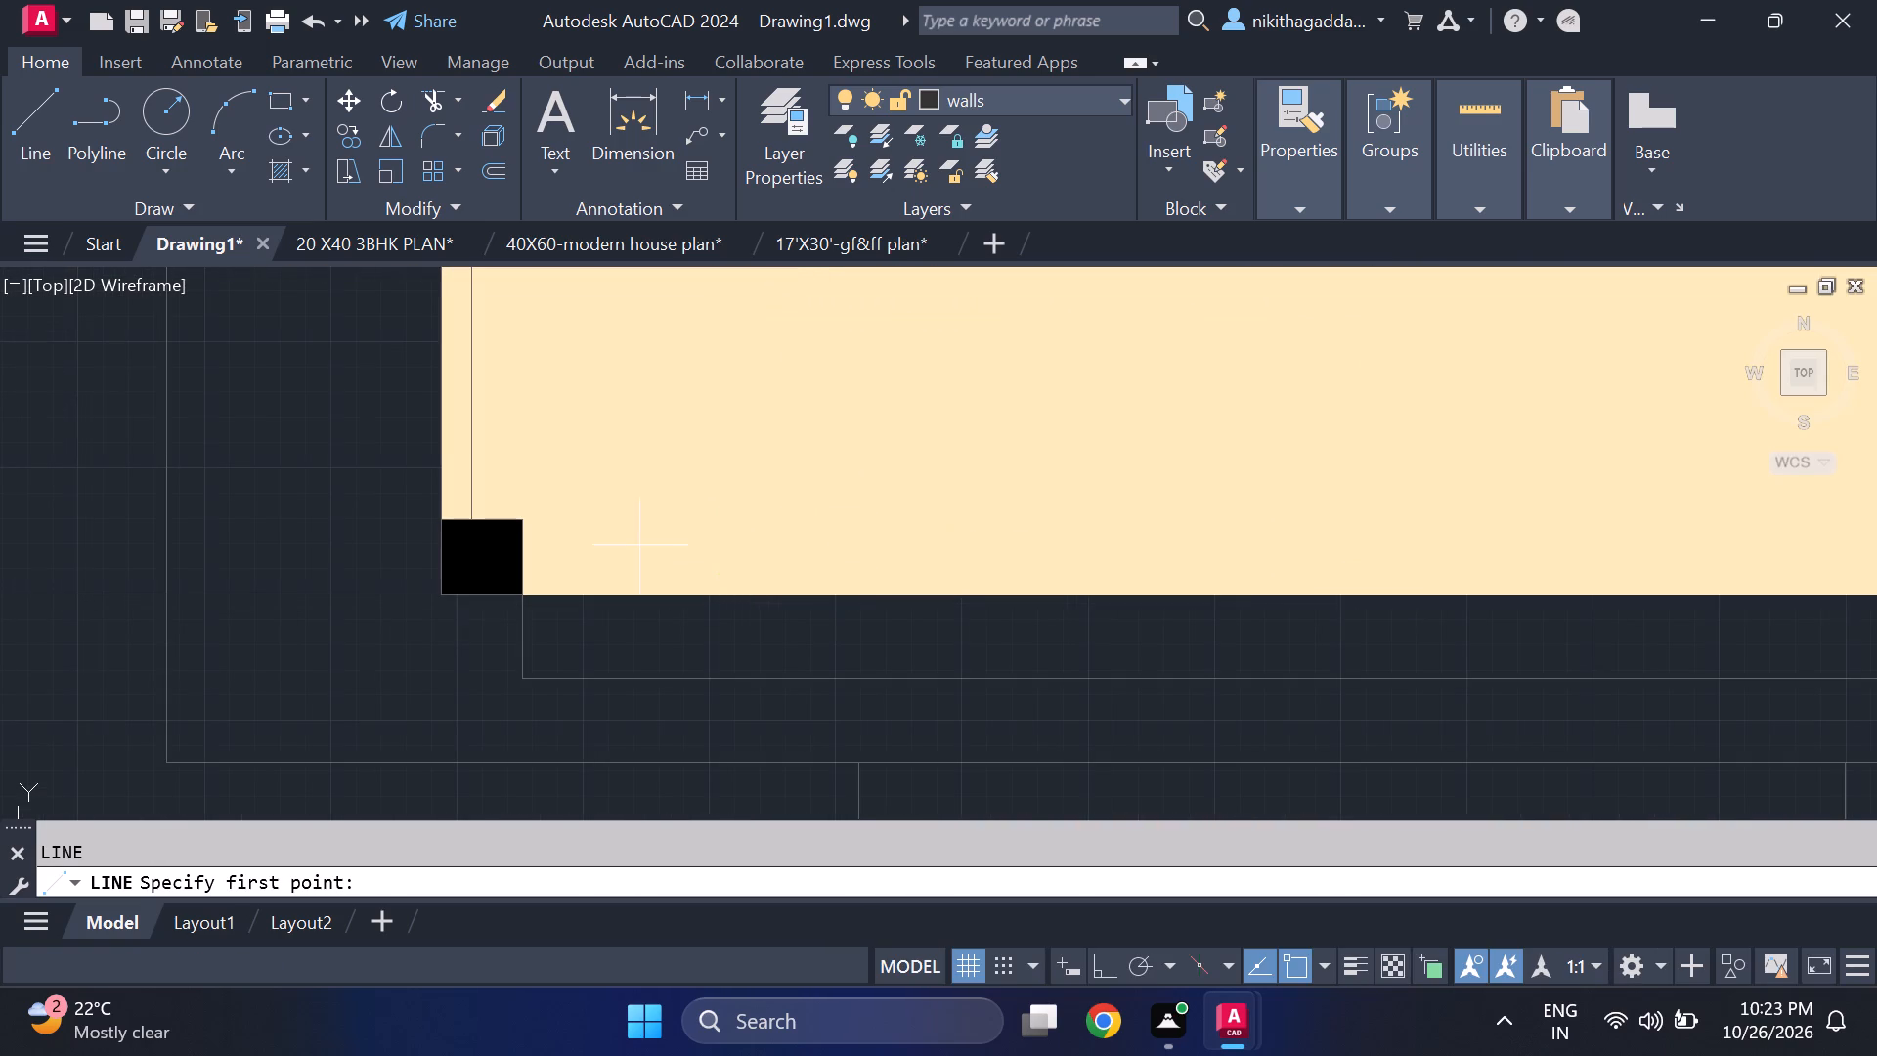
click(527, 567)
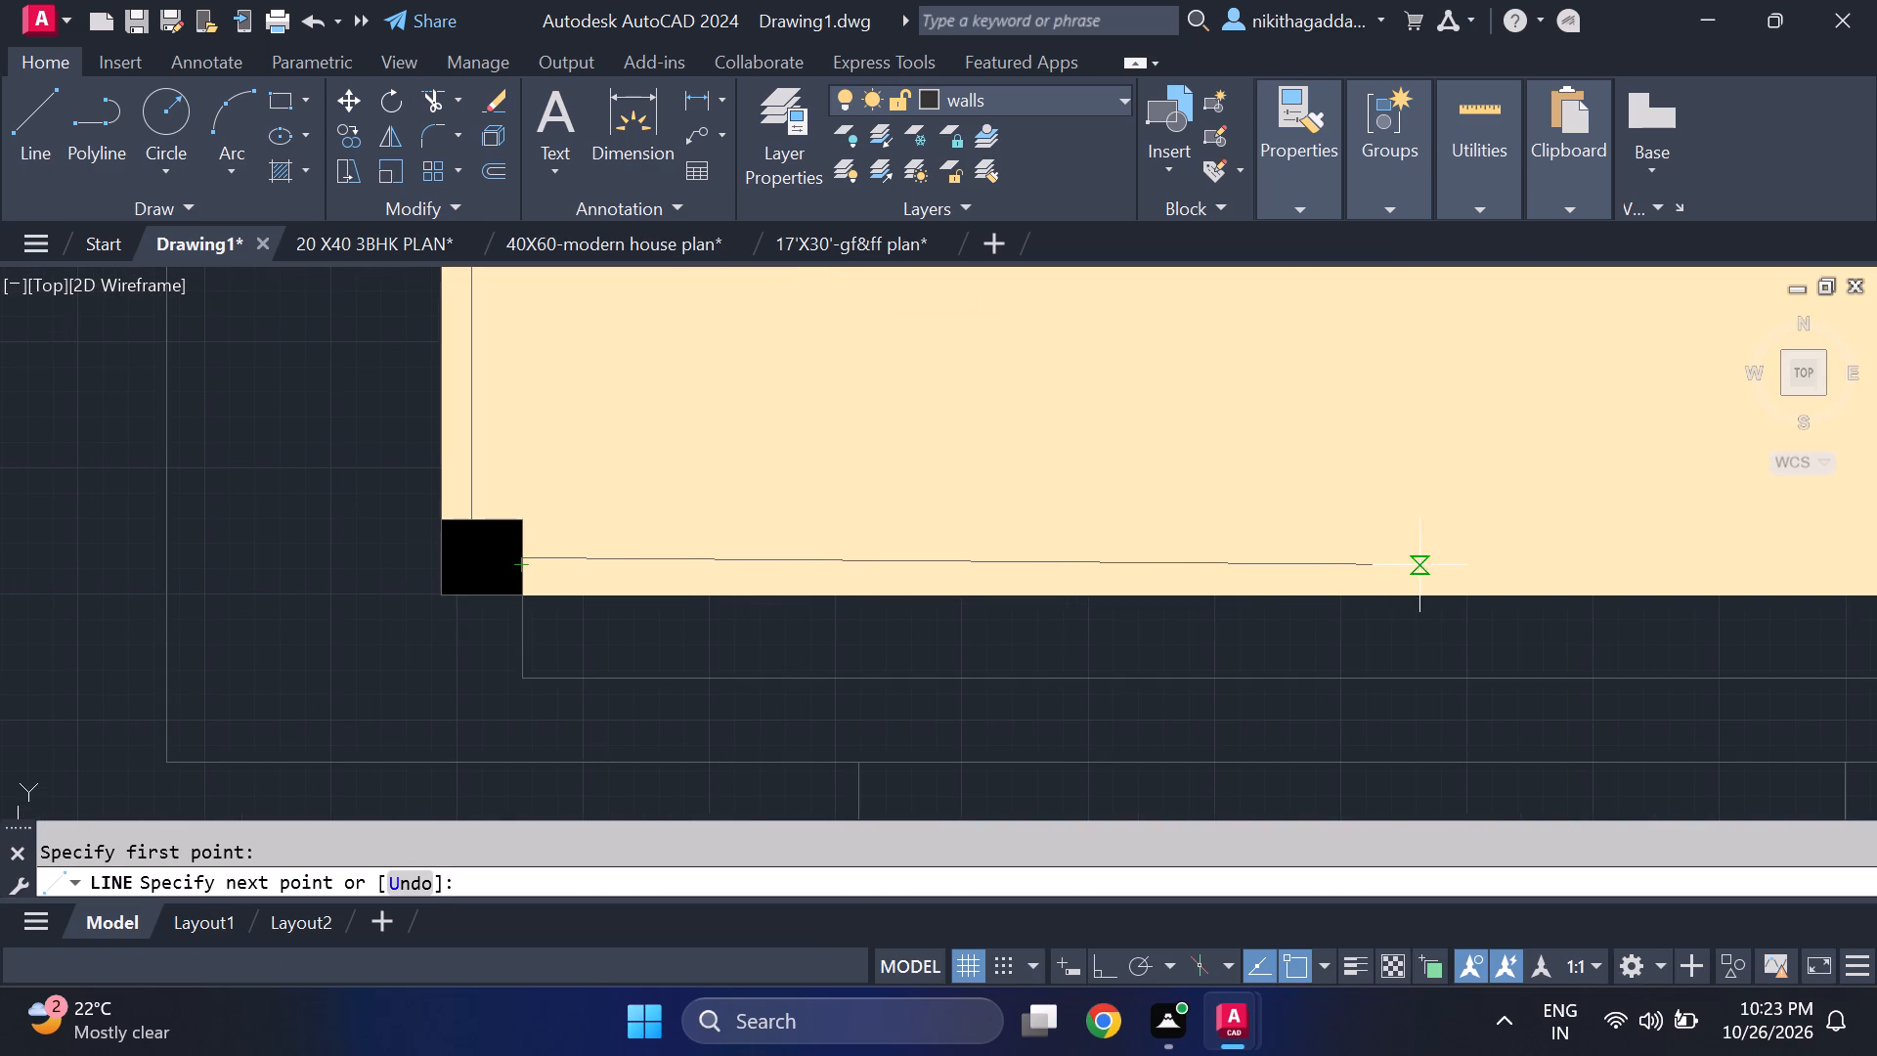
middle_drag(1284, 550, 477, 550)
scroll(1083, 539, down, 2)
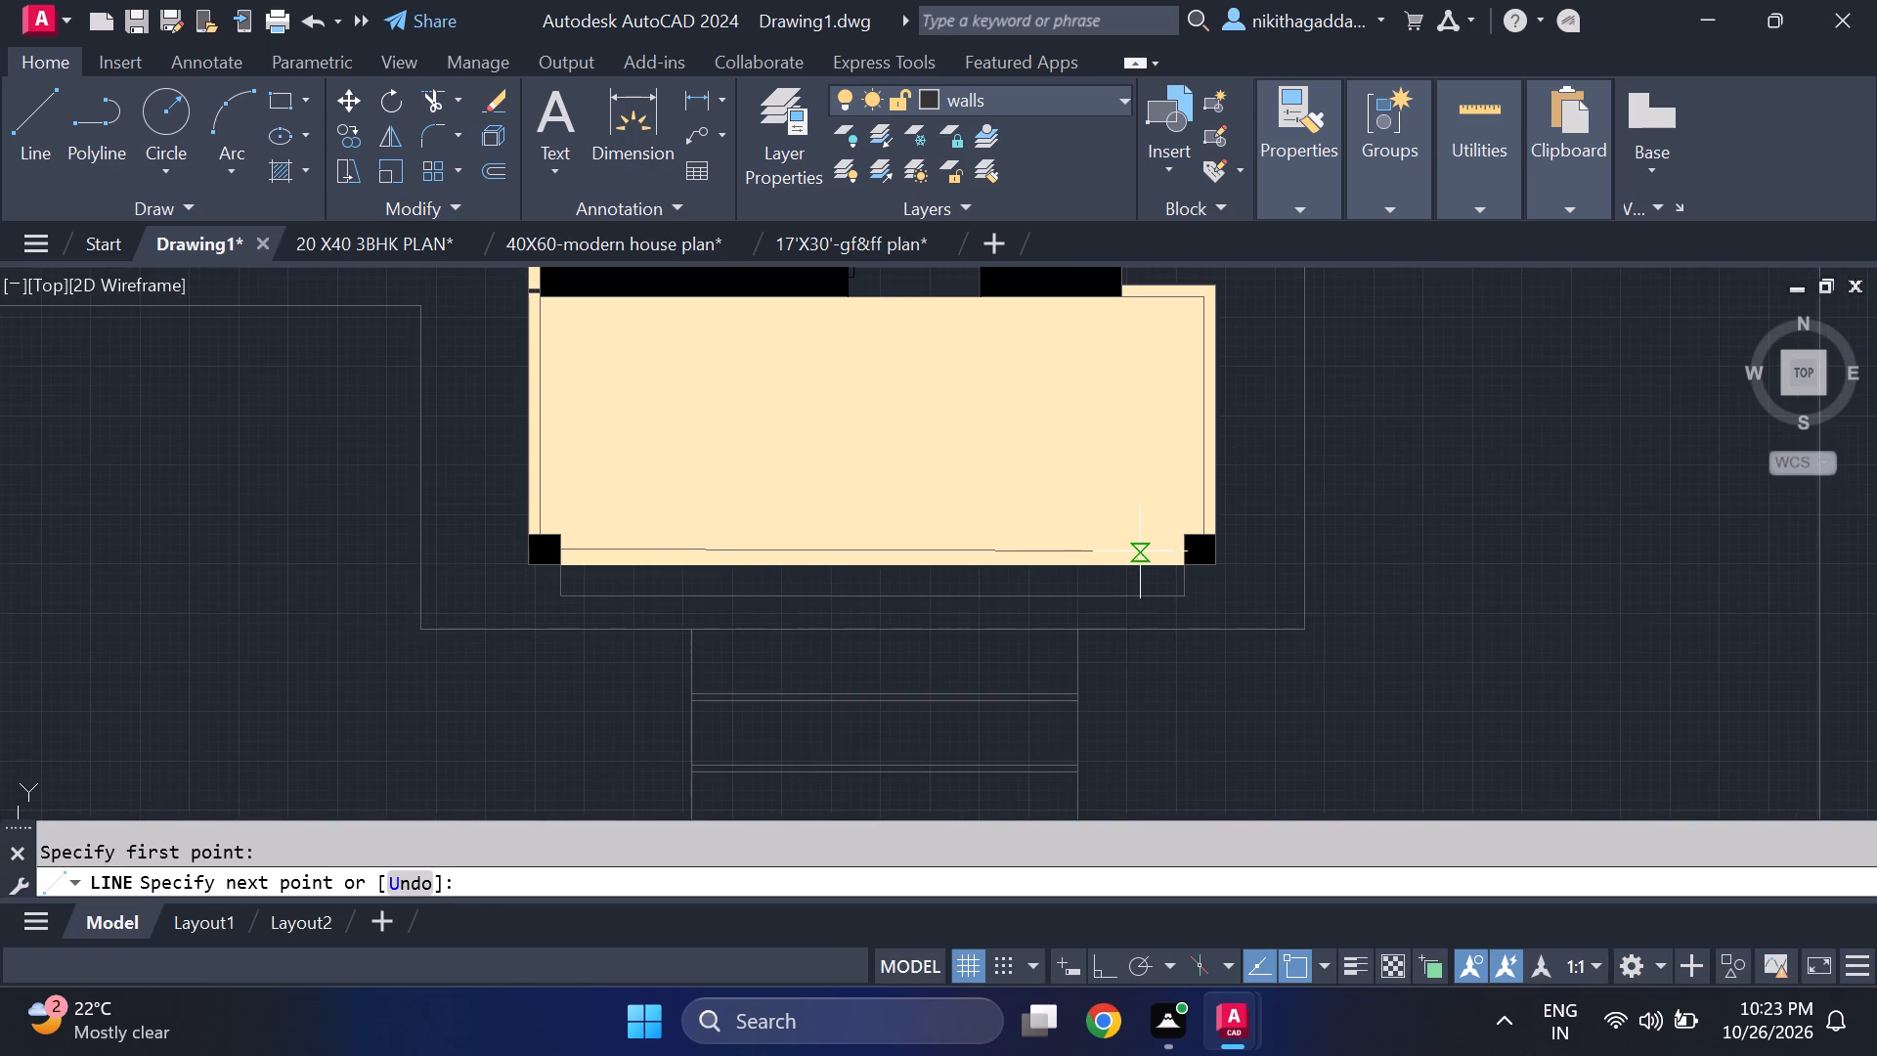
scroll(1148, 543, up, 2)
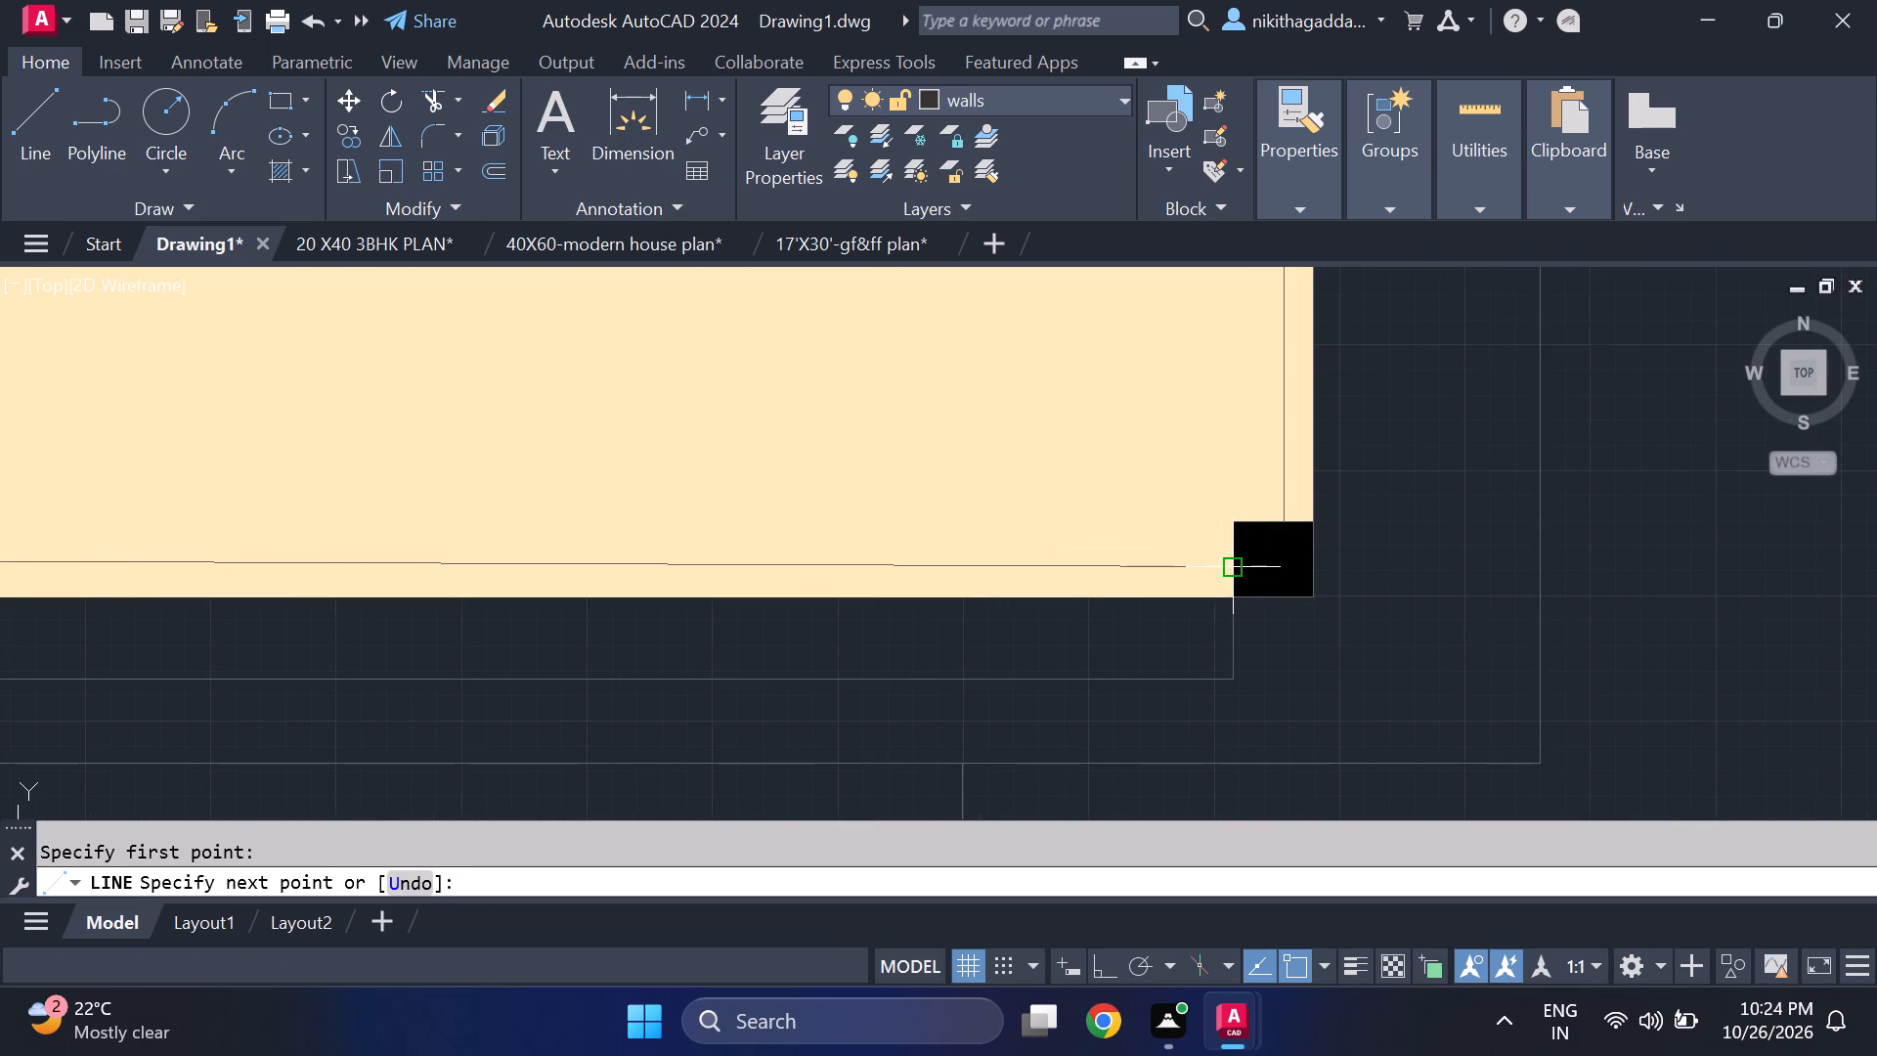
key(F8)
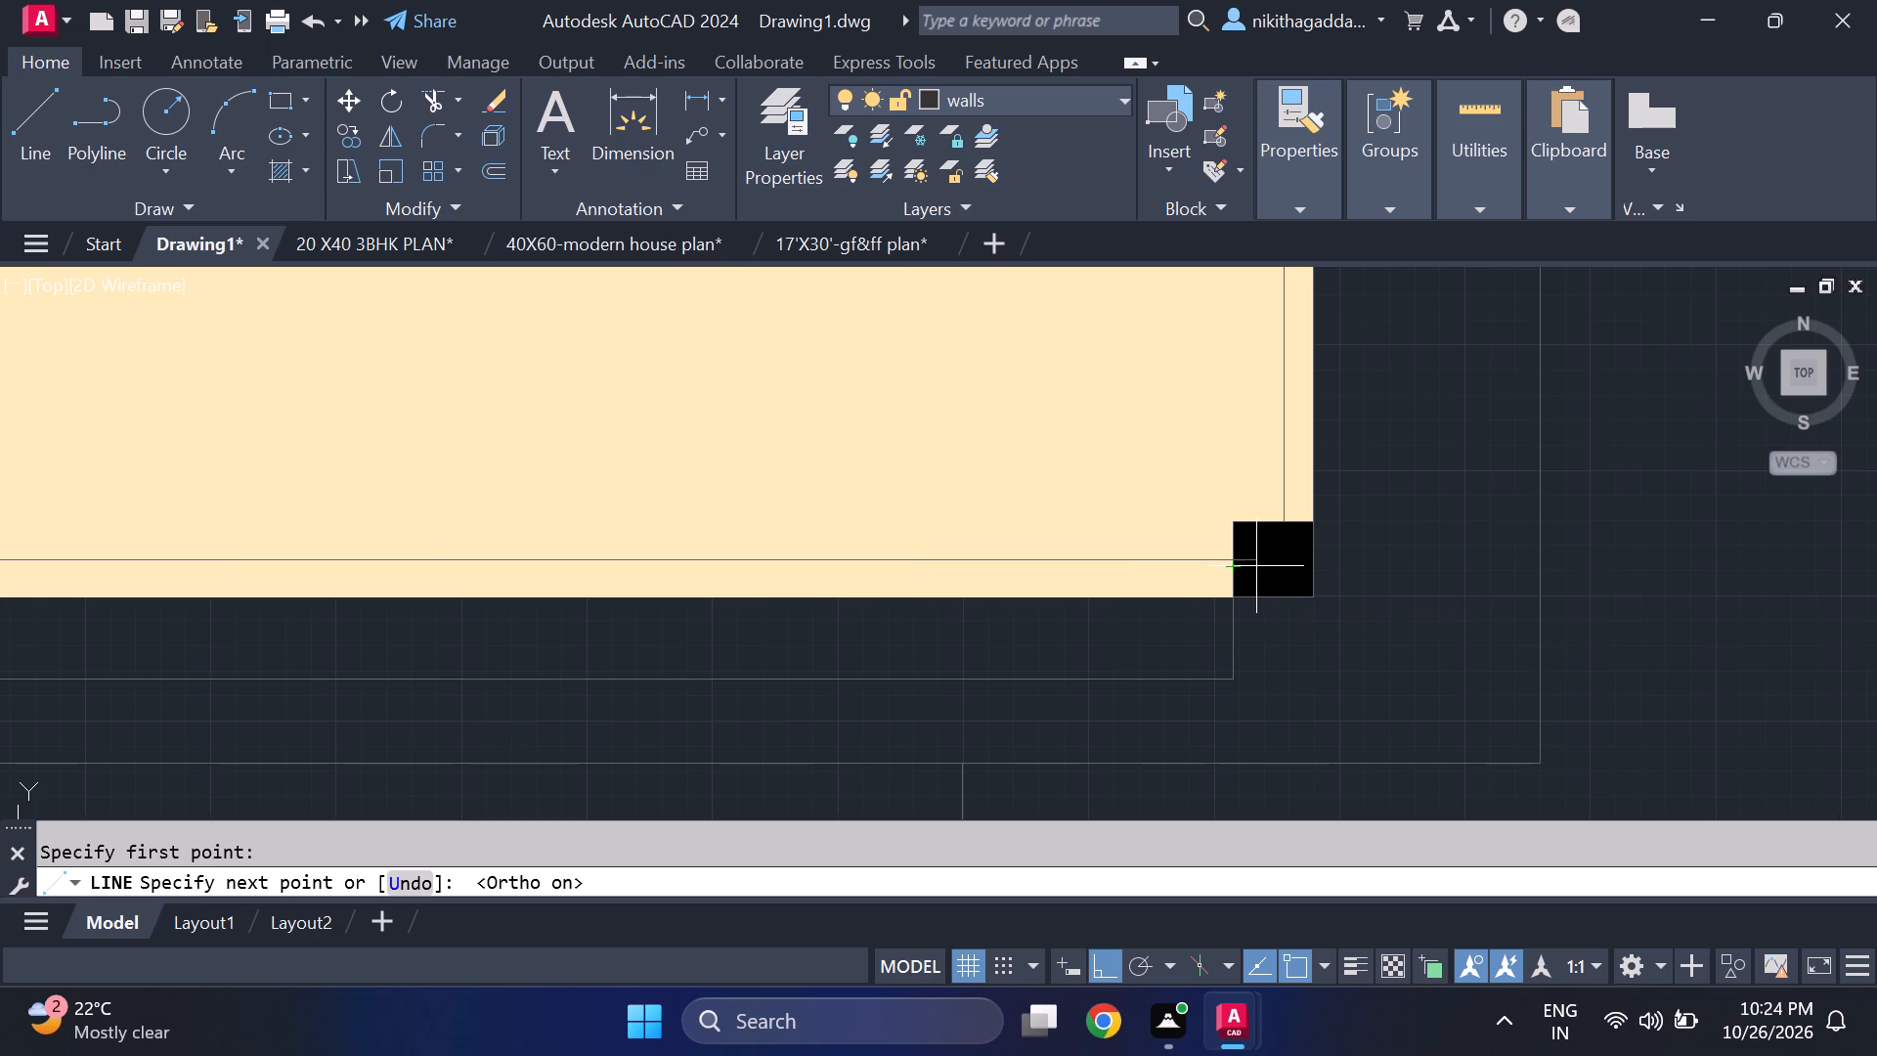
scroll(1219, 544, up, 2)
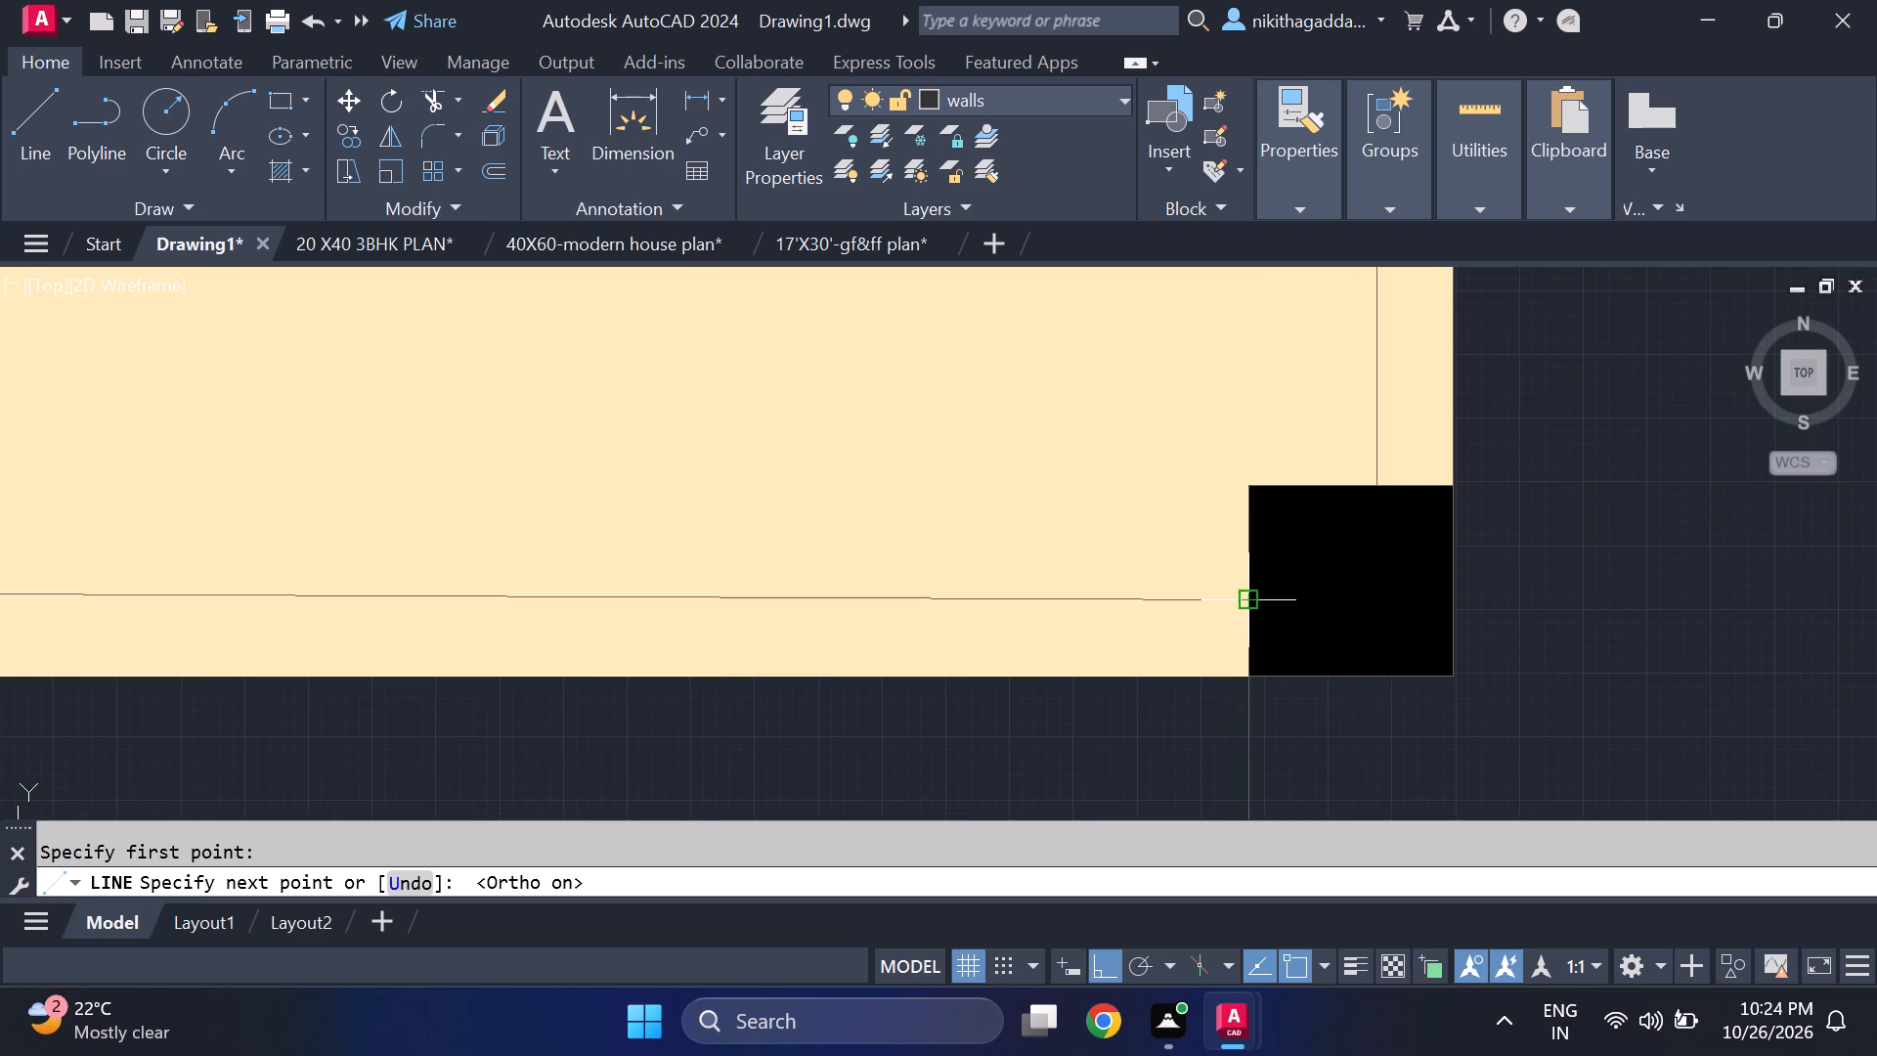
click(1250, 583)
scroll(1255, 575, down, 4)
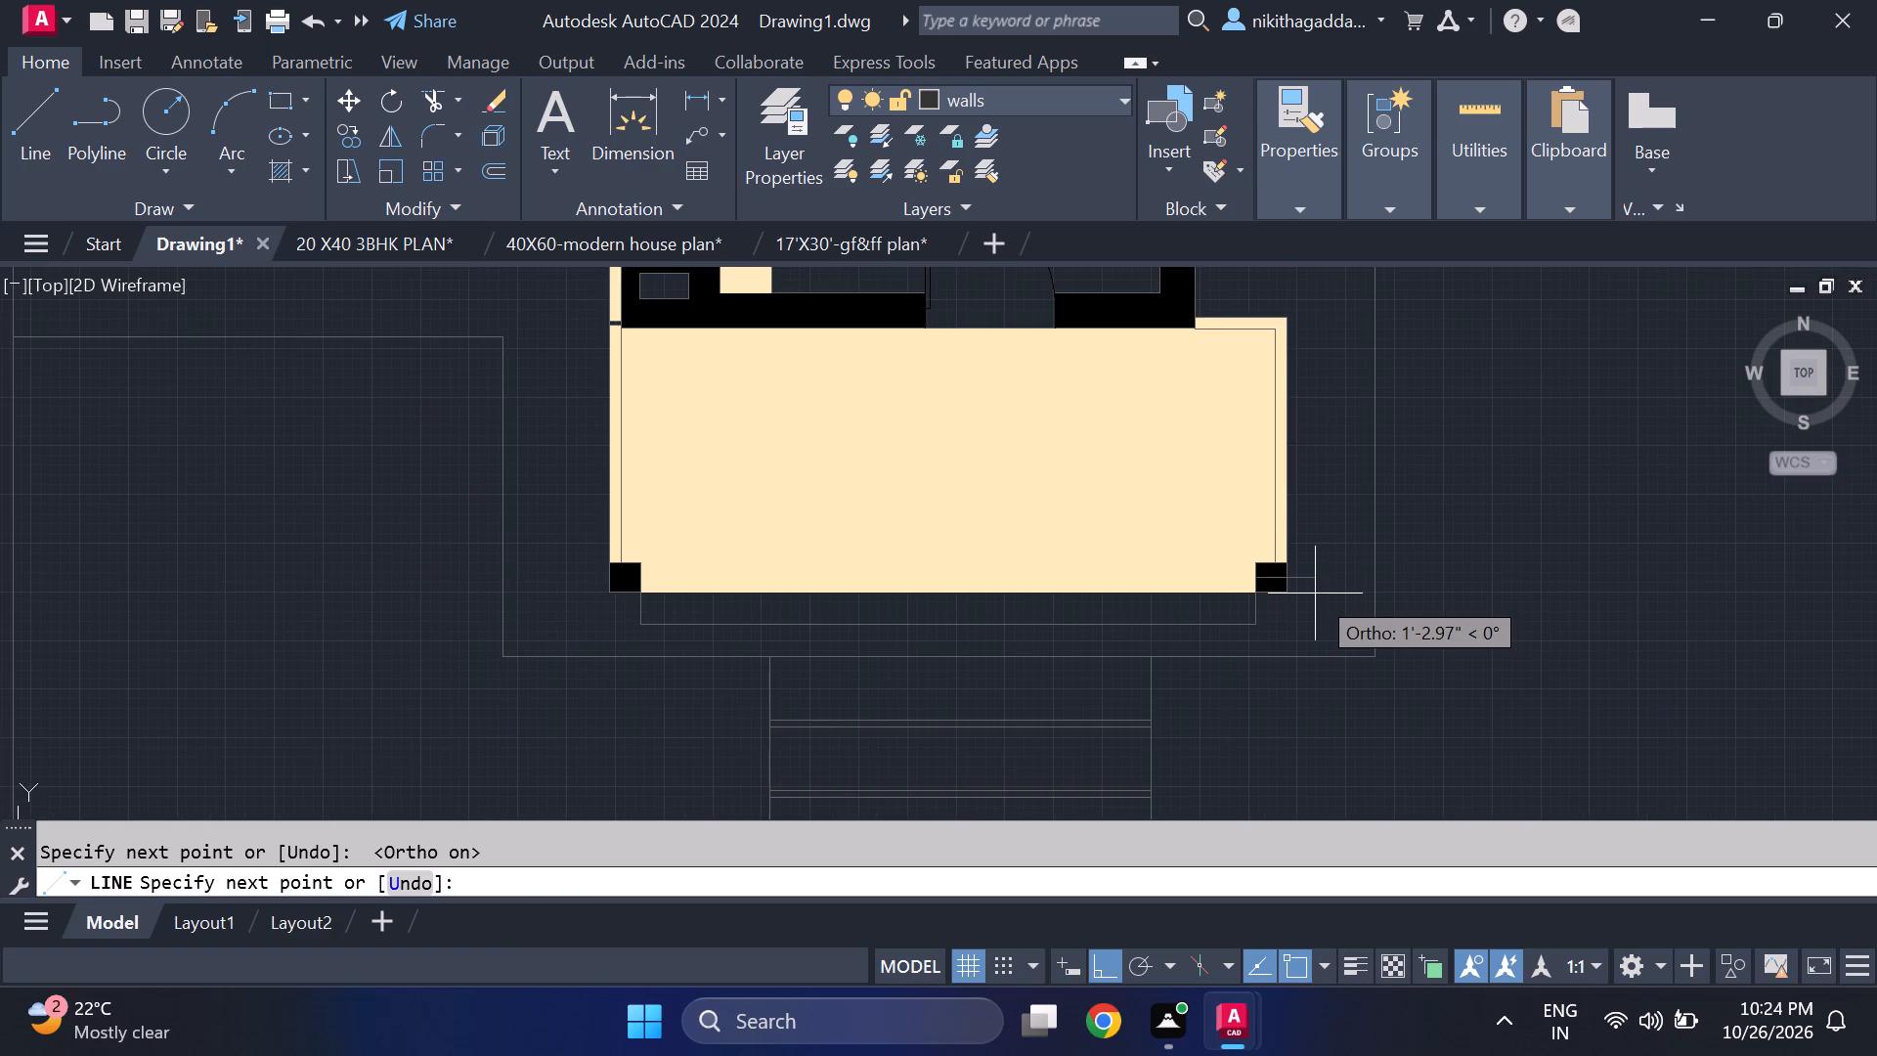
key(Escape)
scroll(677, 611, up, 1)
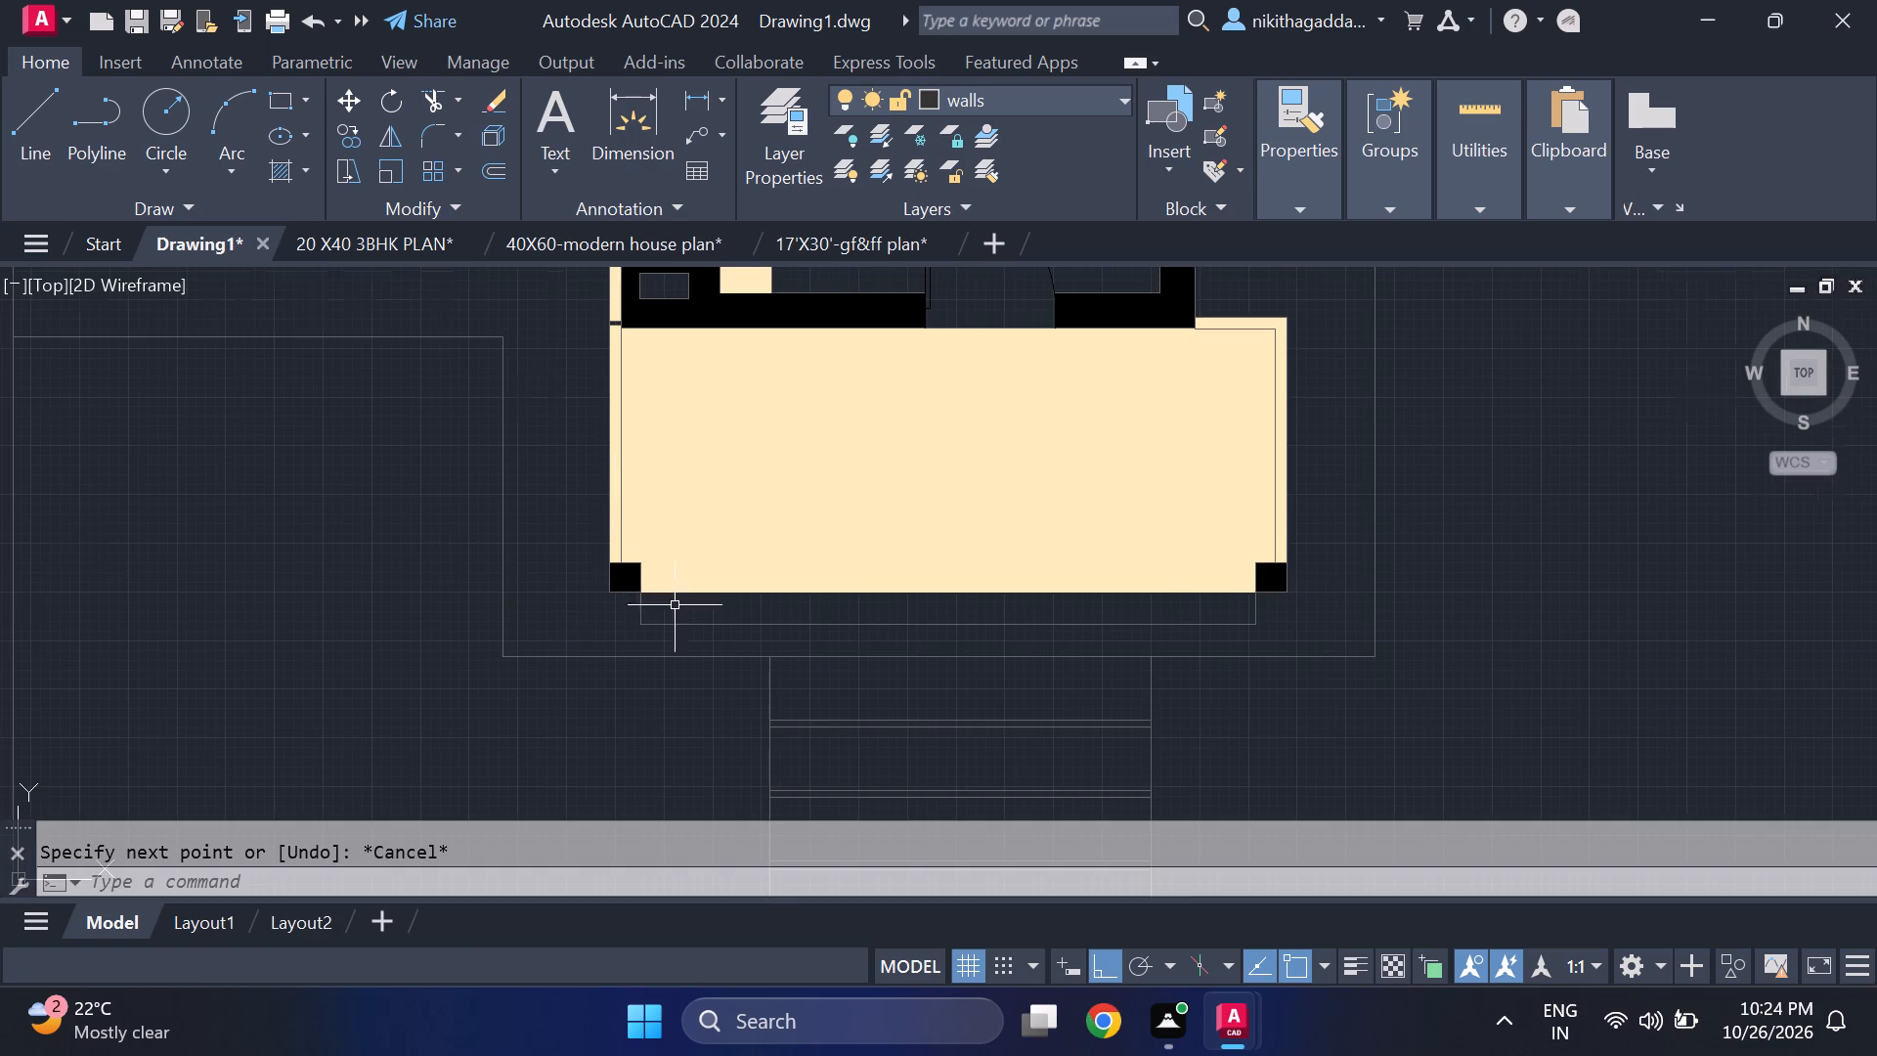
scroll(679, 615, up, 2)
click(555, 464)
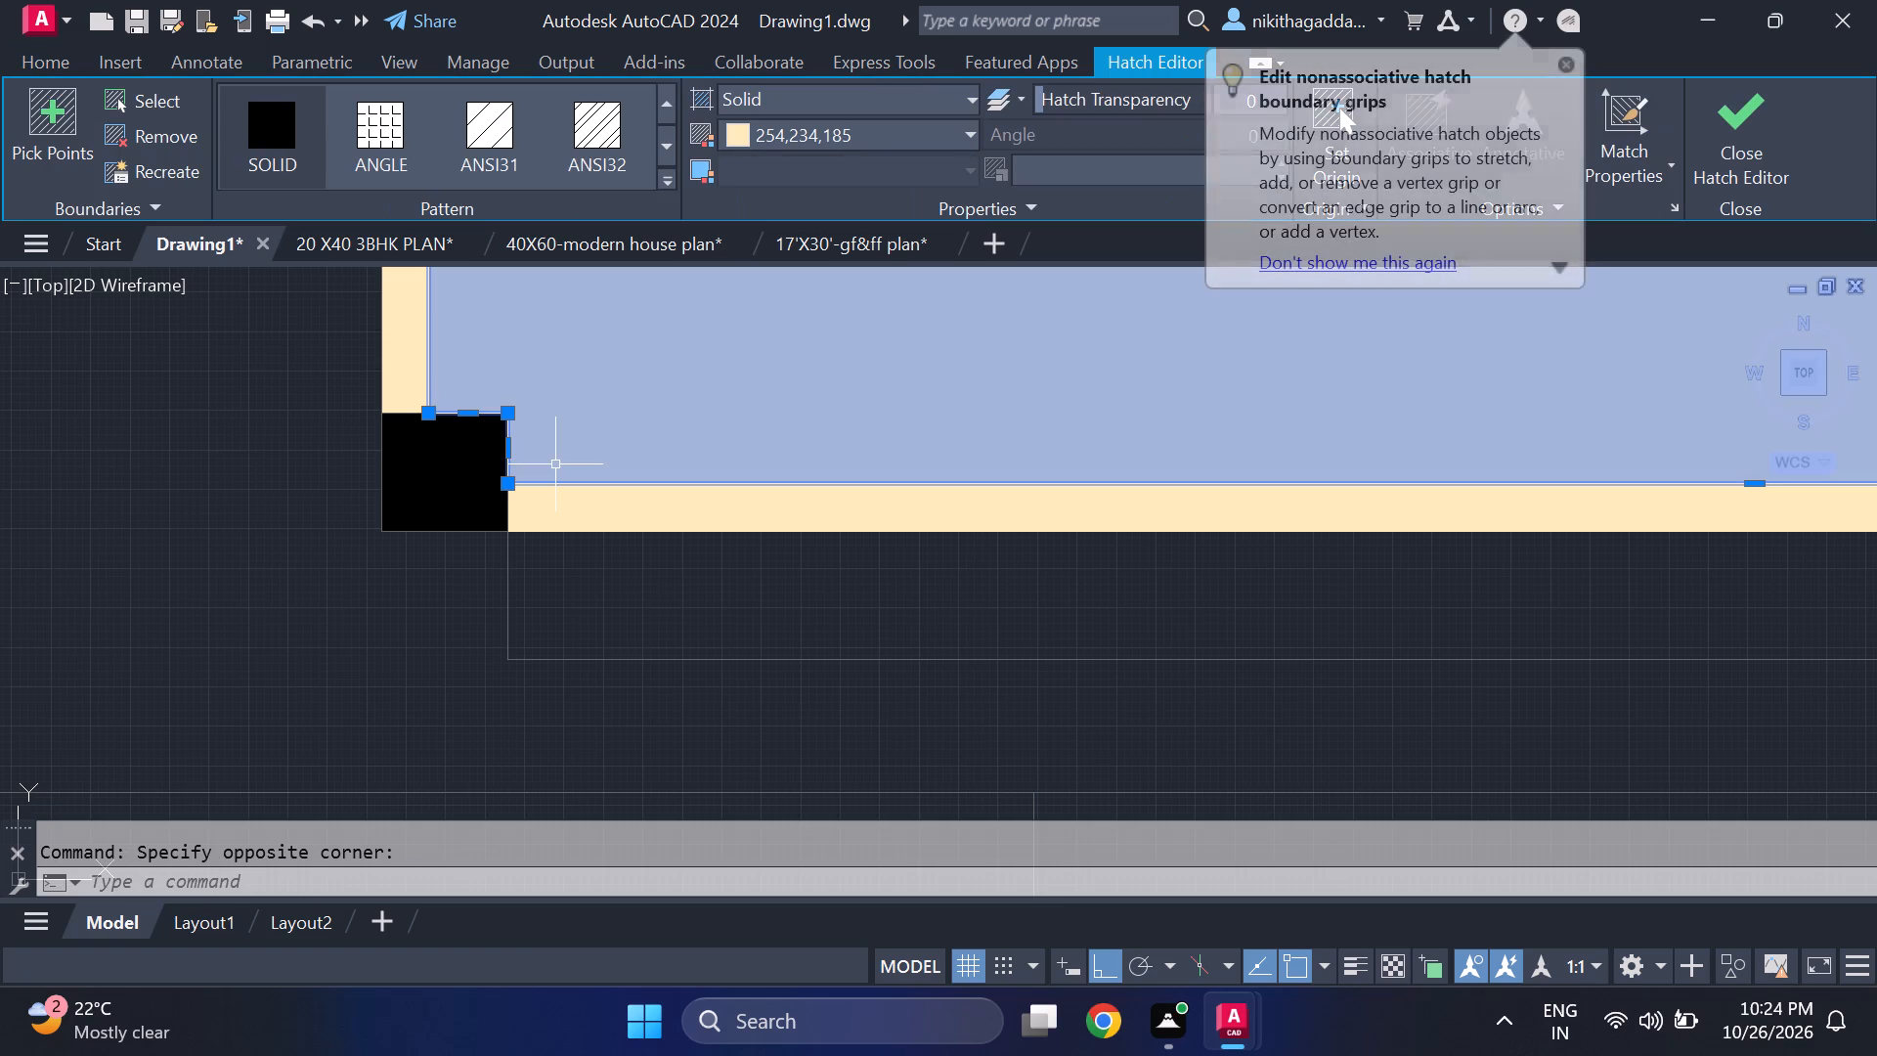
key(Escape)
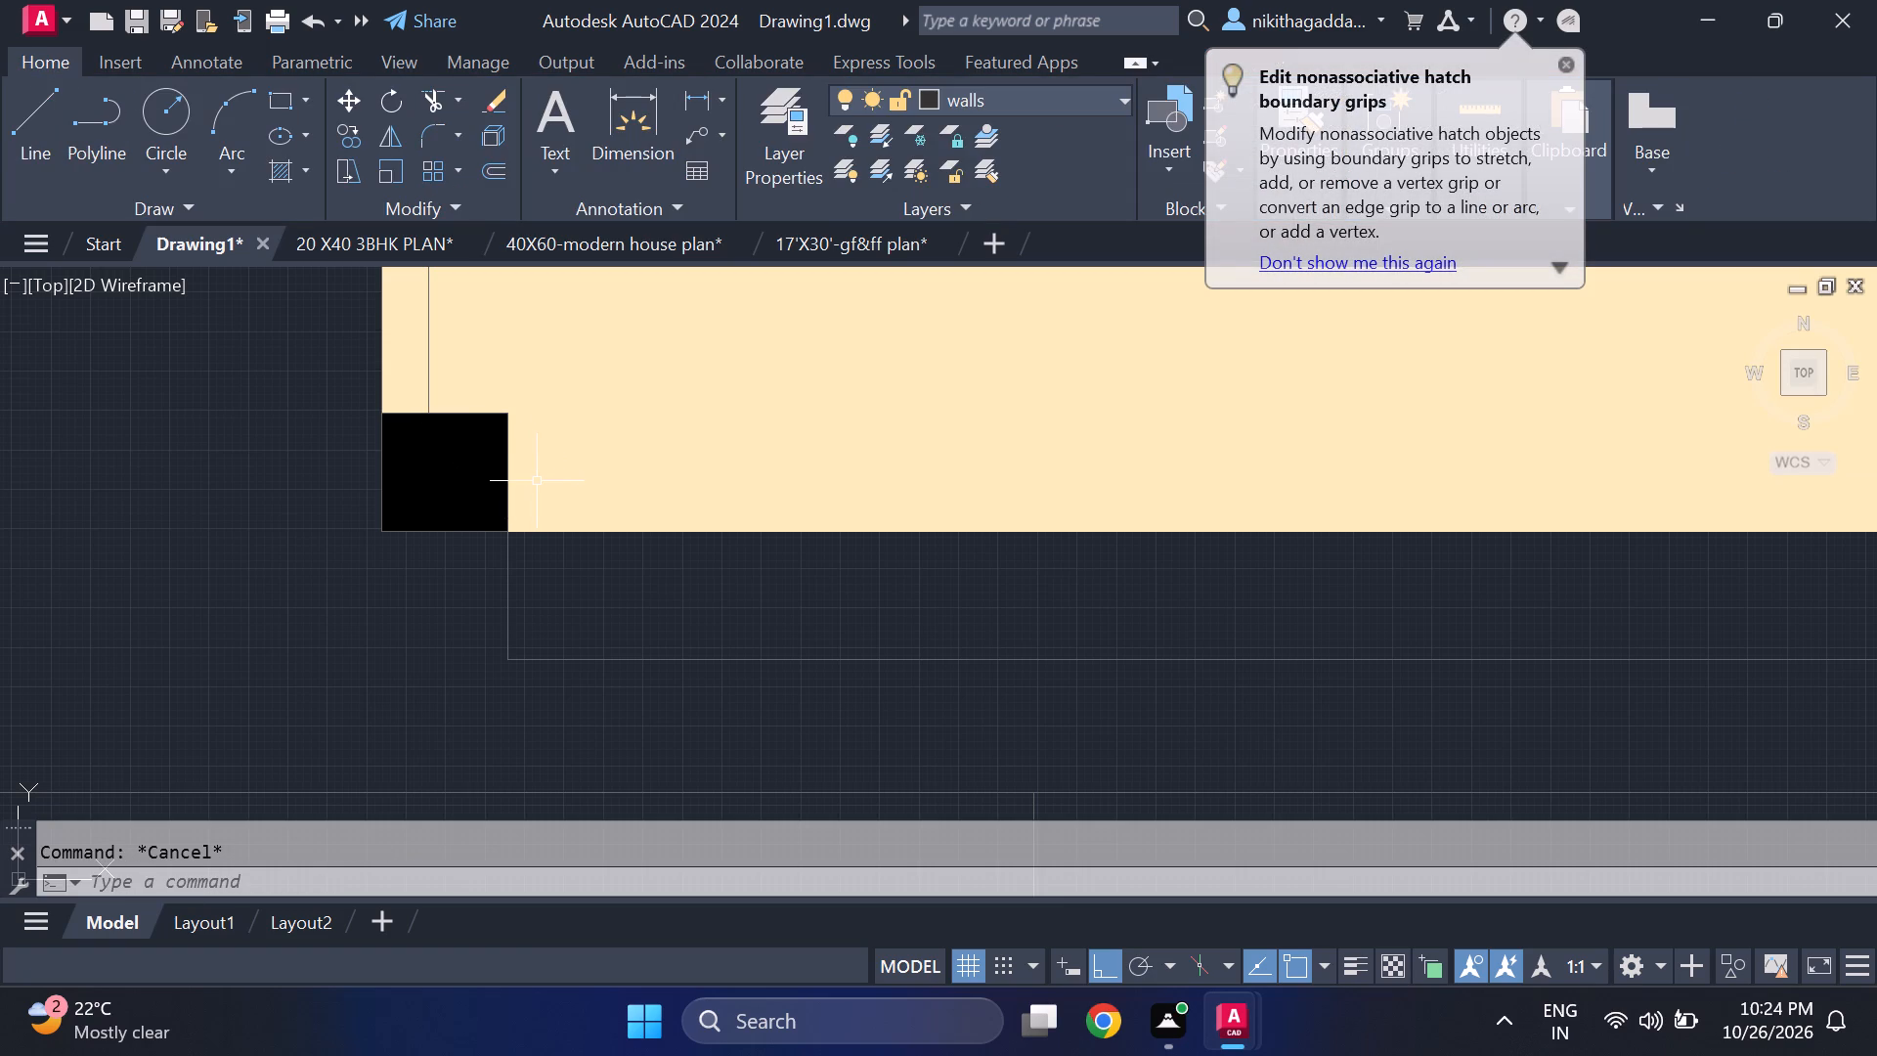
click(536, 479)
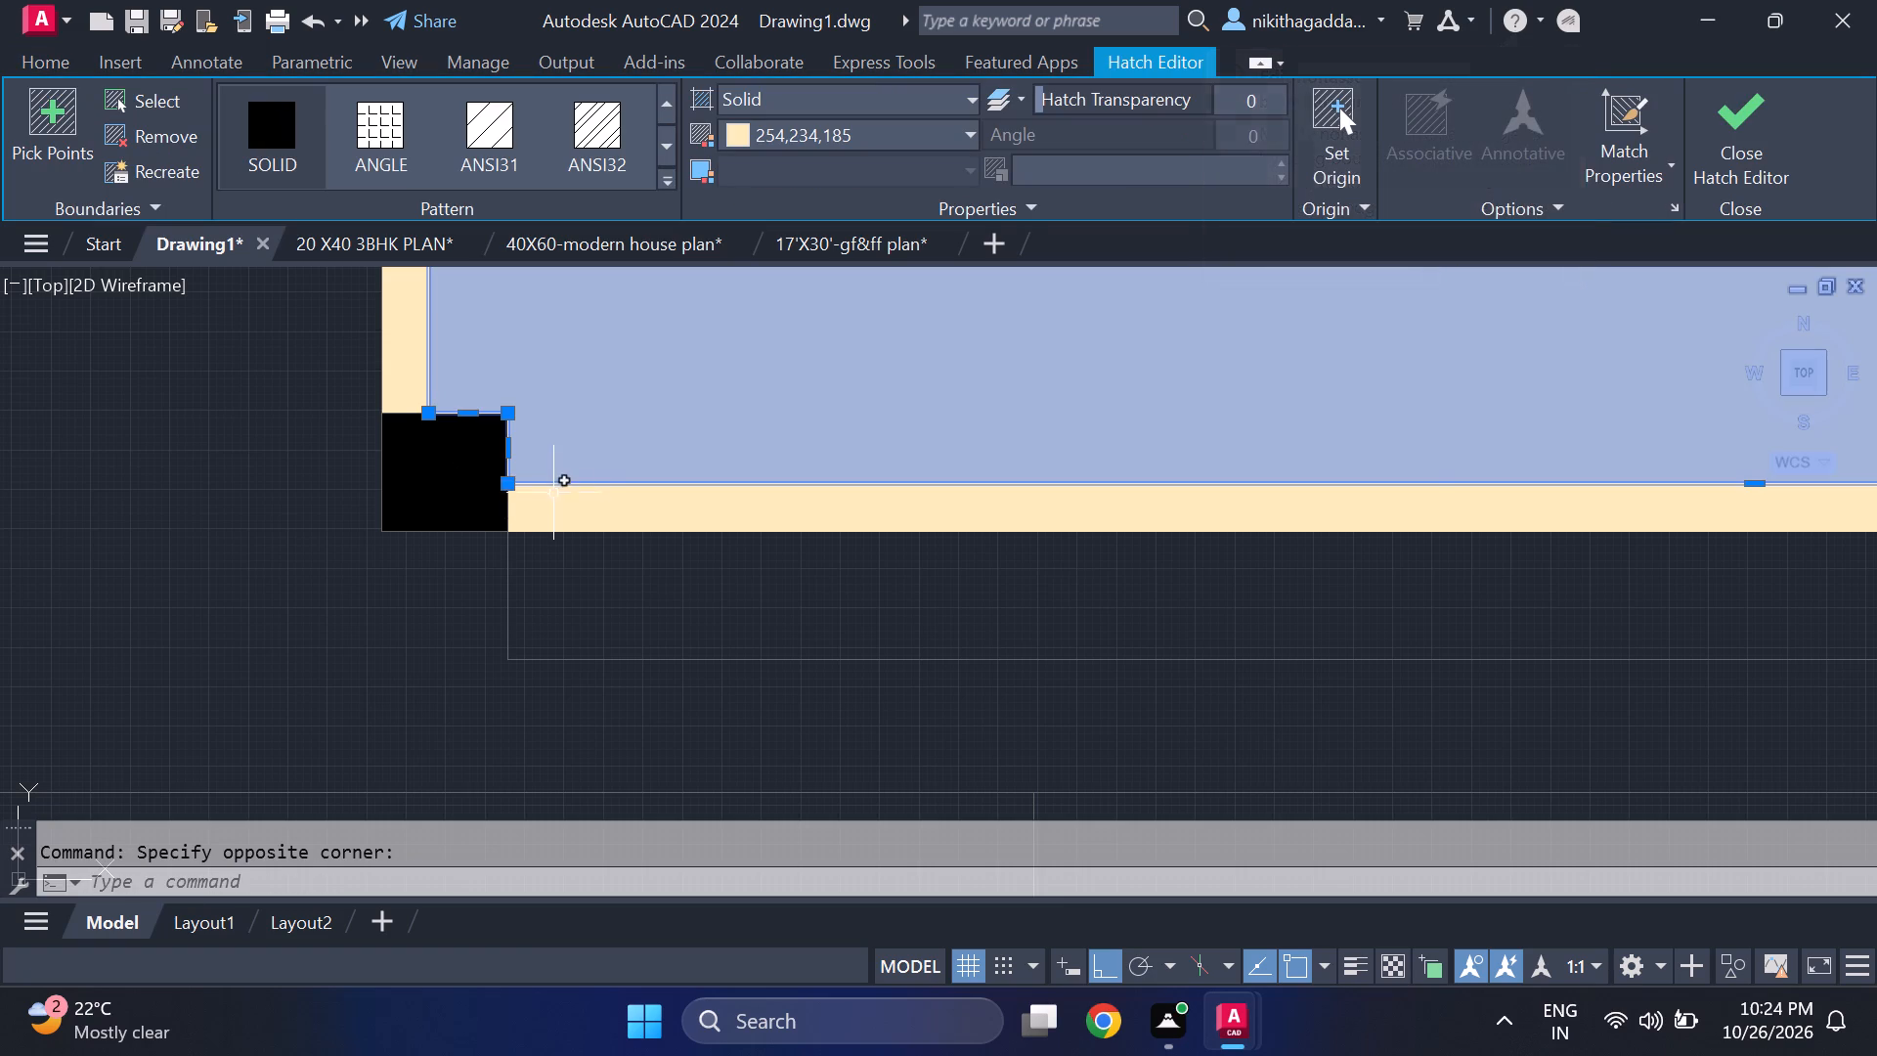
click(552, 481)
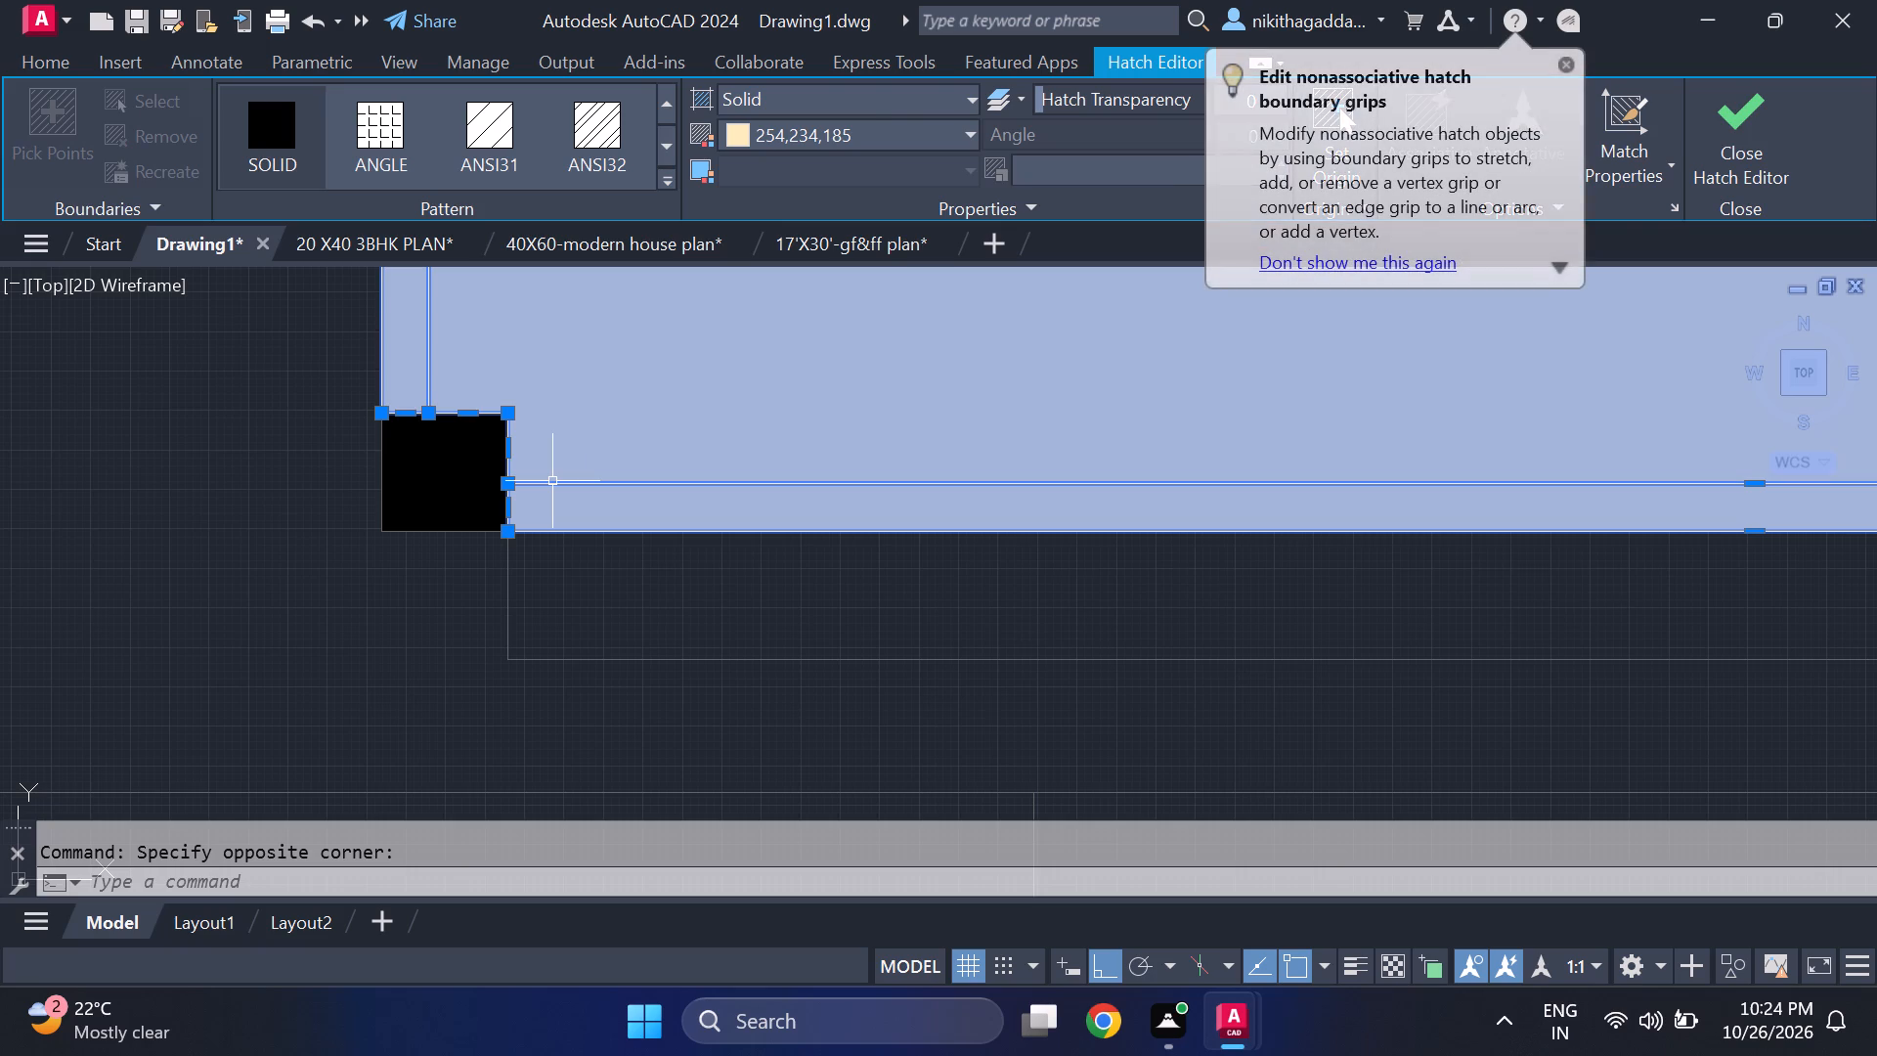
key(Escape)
Delete the cream hatch covering the front porch floor, keeping the cream boundary wall strips.
scroll(596, 468, down, 4)
scroll(725, 411, down, 2)
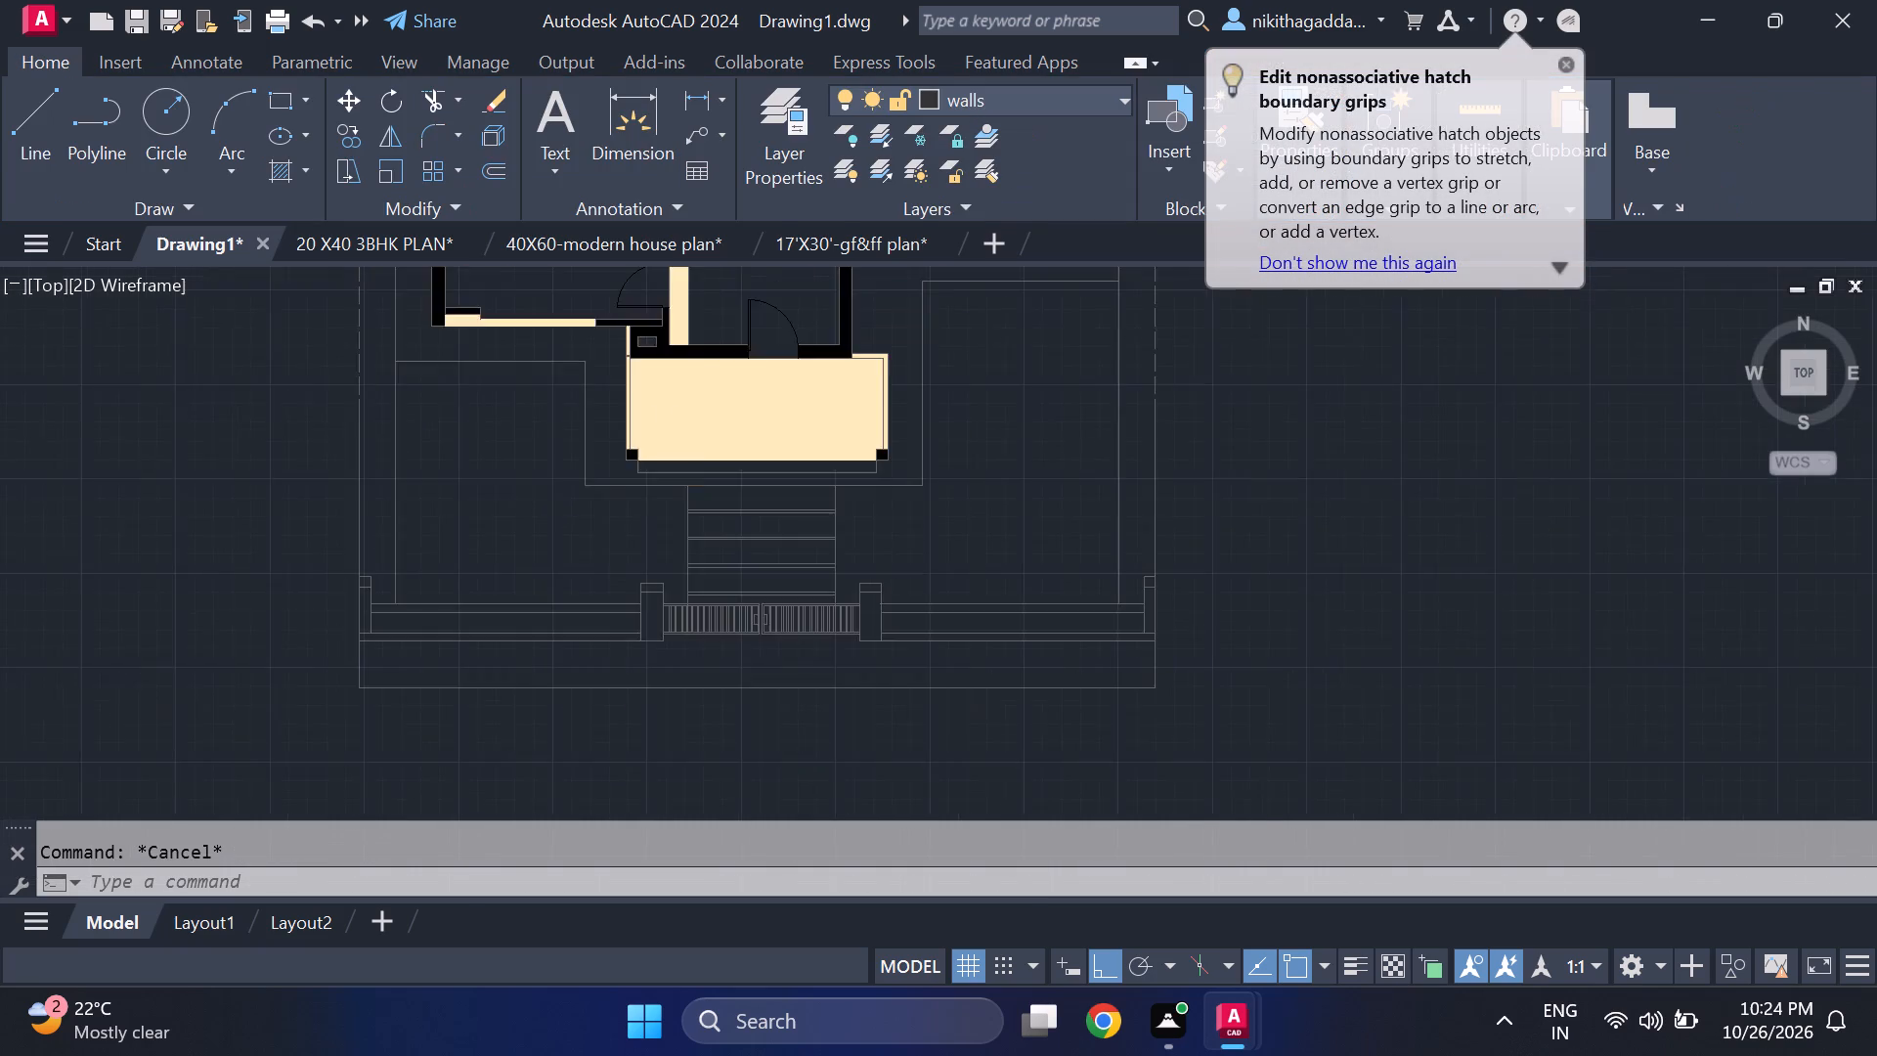
middle_drag(738, 416, 743, 550)
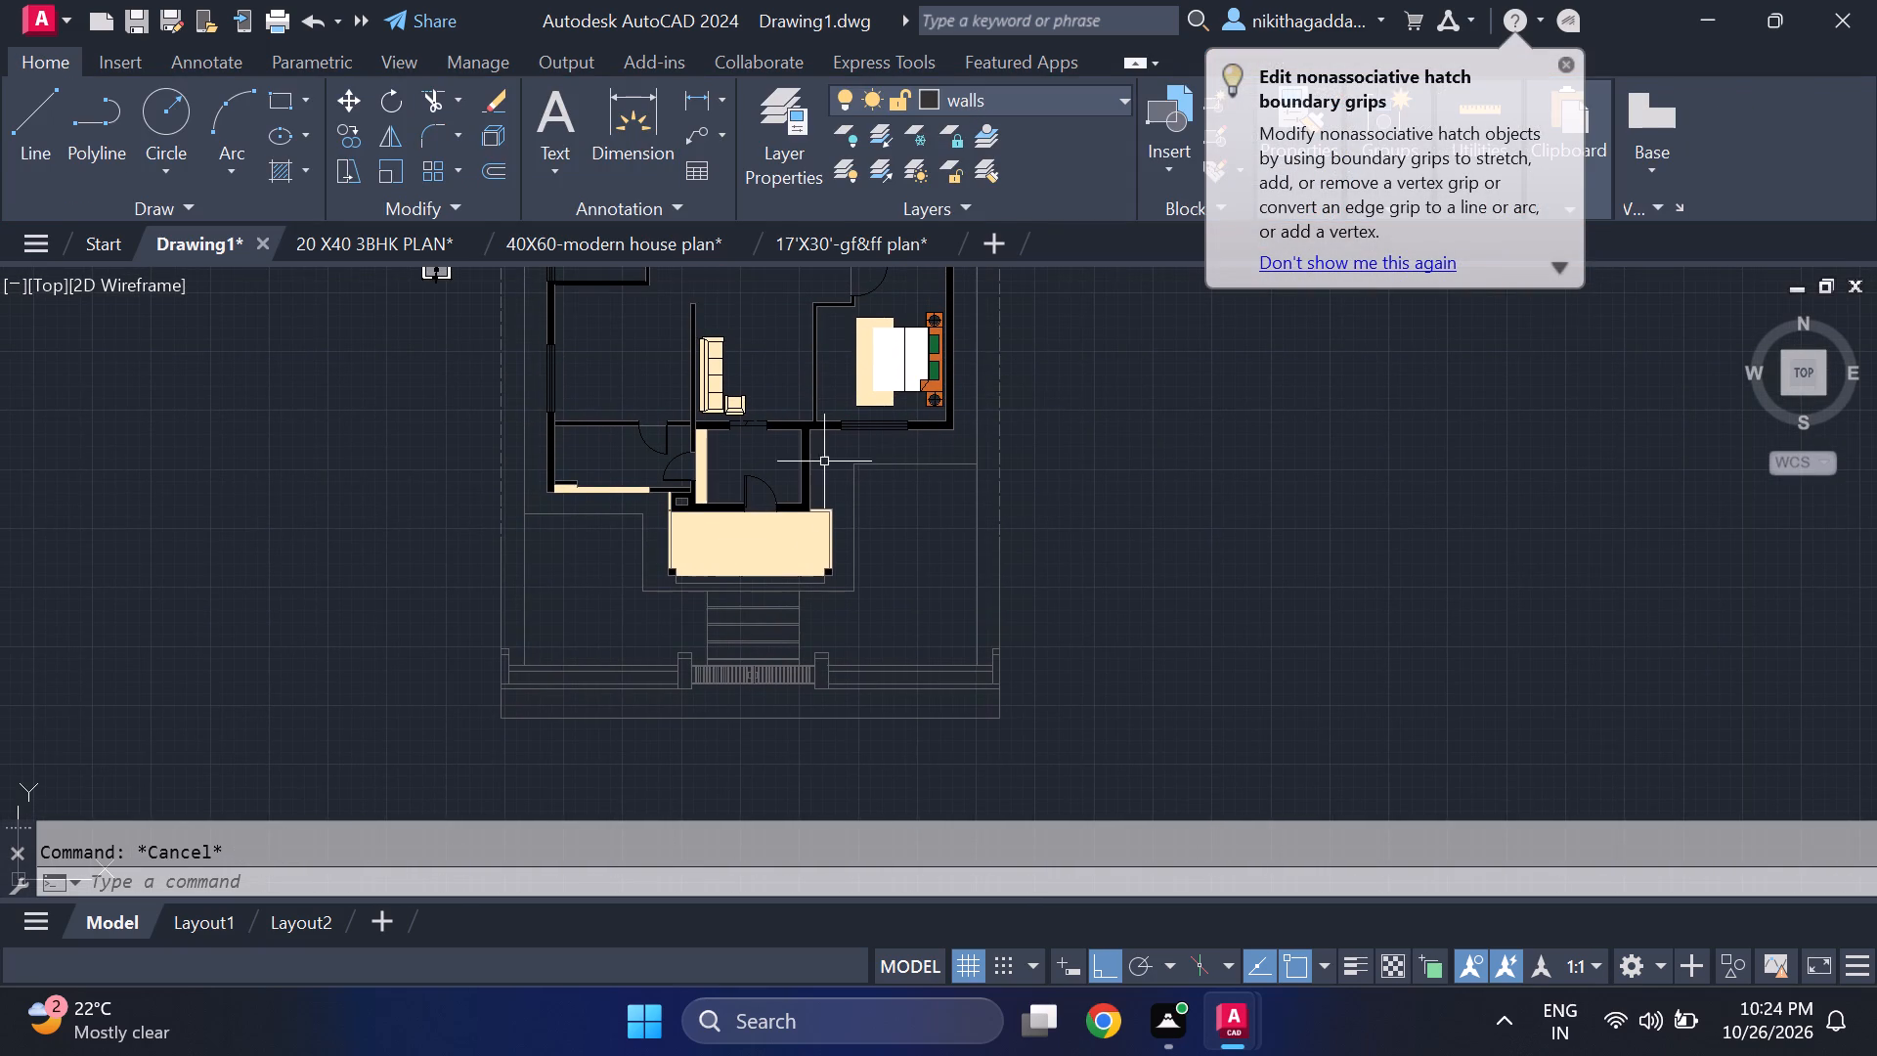
middle_drag(824, 543, 860, 617)
scroll(777, 604, up, 3)
middle_drag(707, 671, 695, 545)
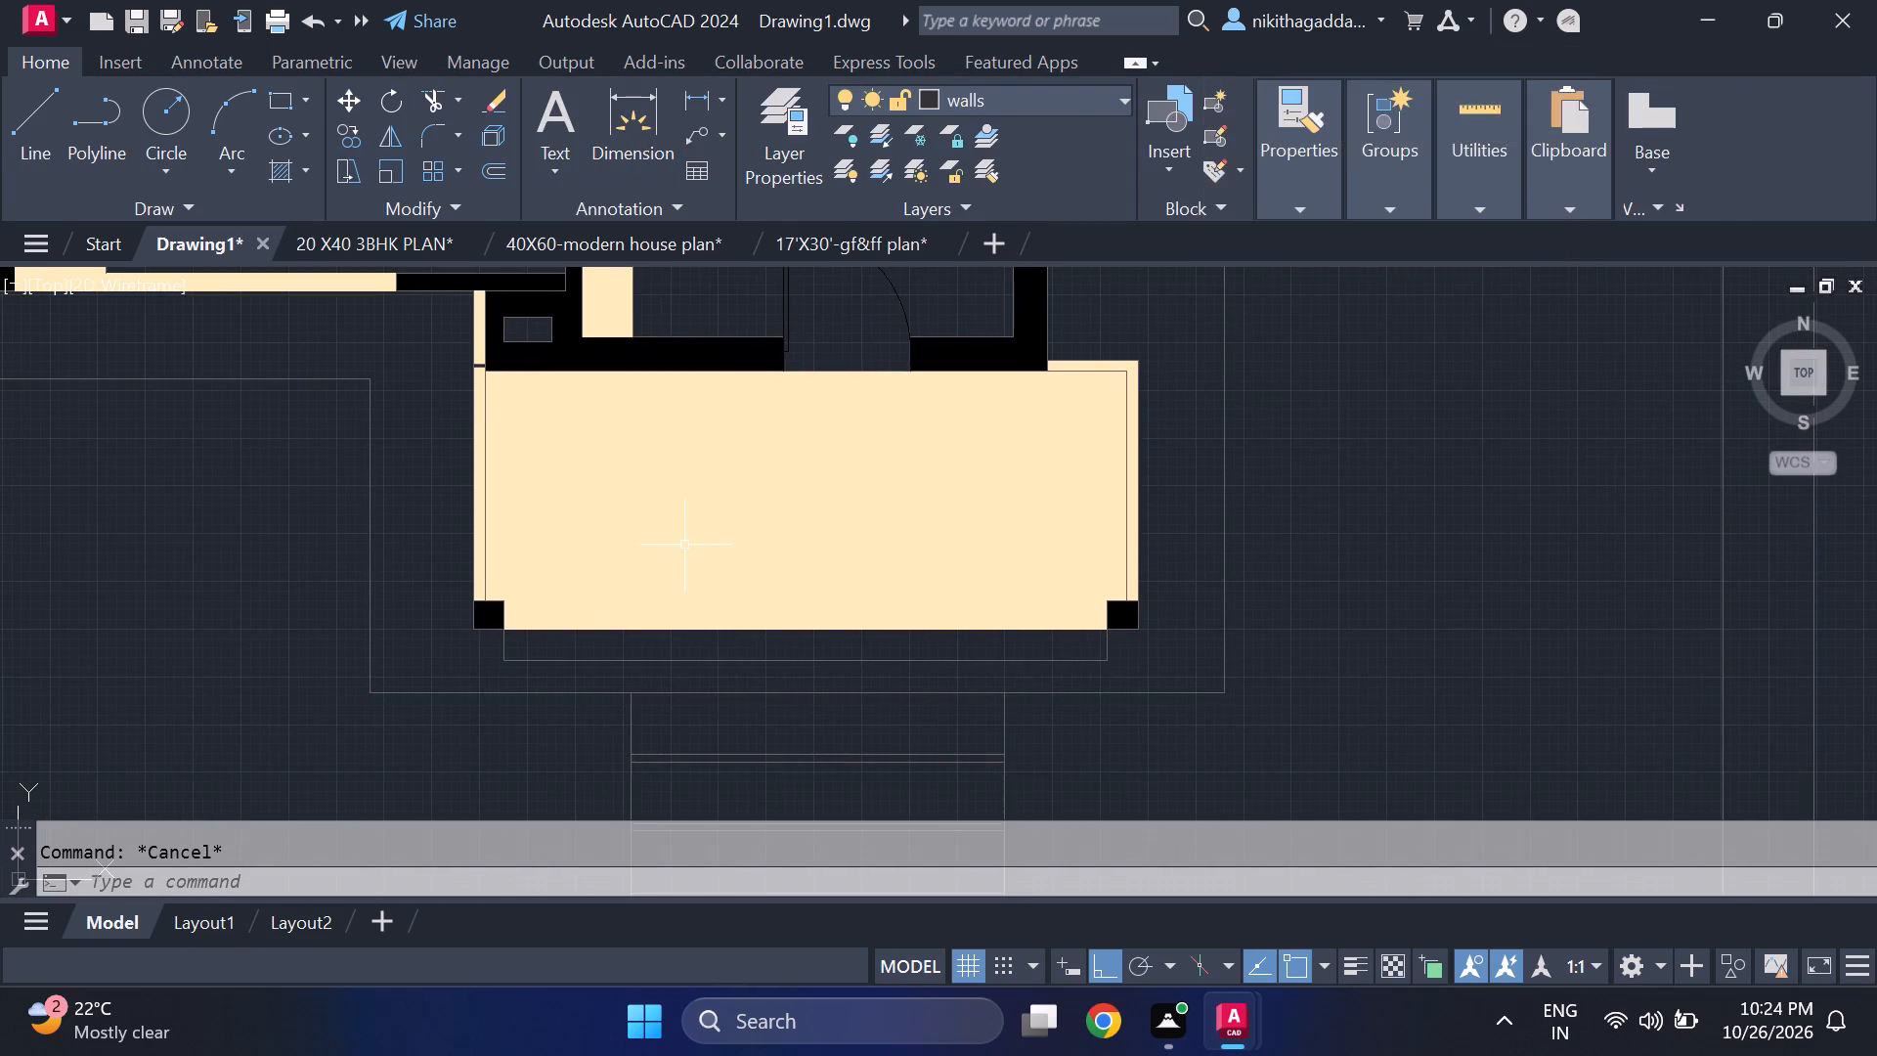
click(684, 546)
key(Delete)
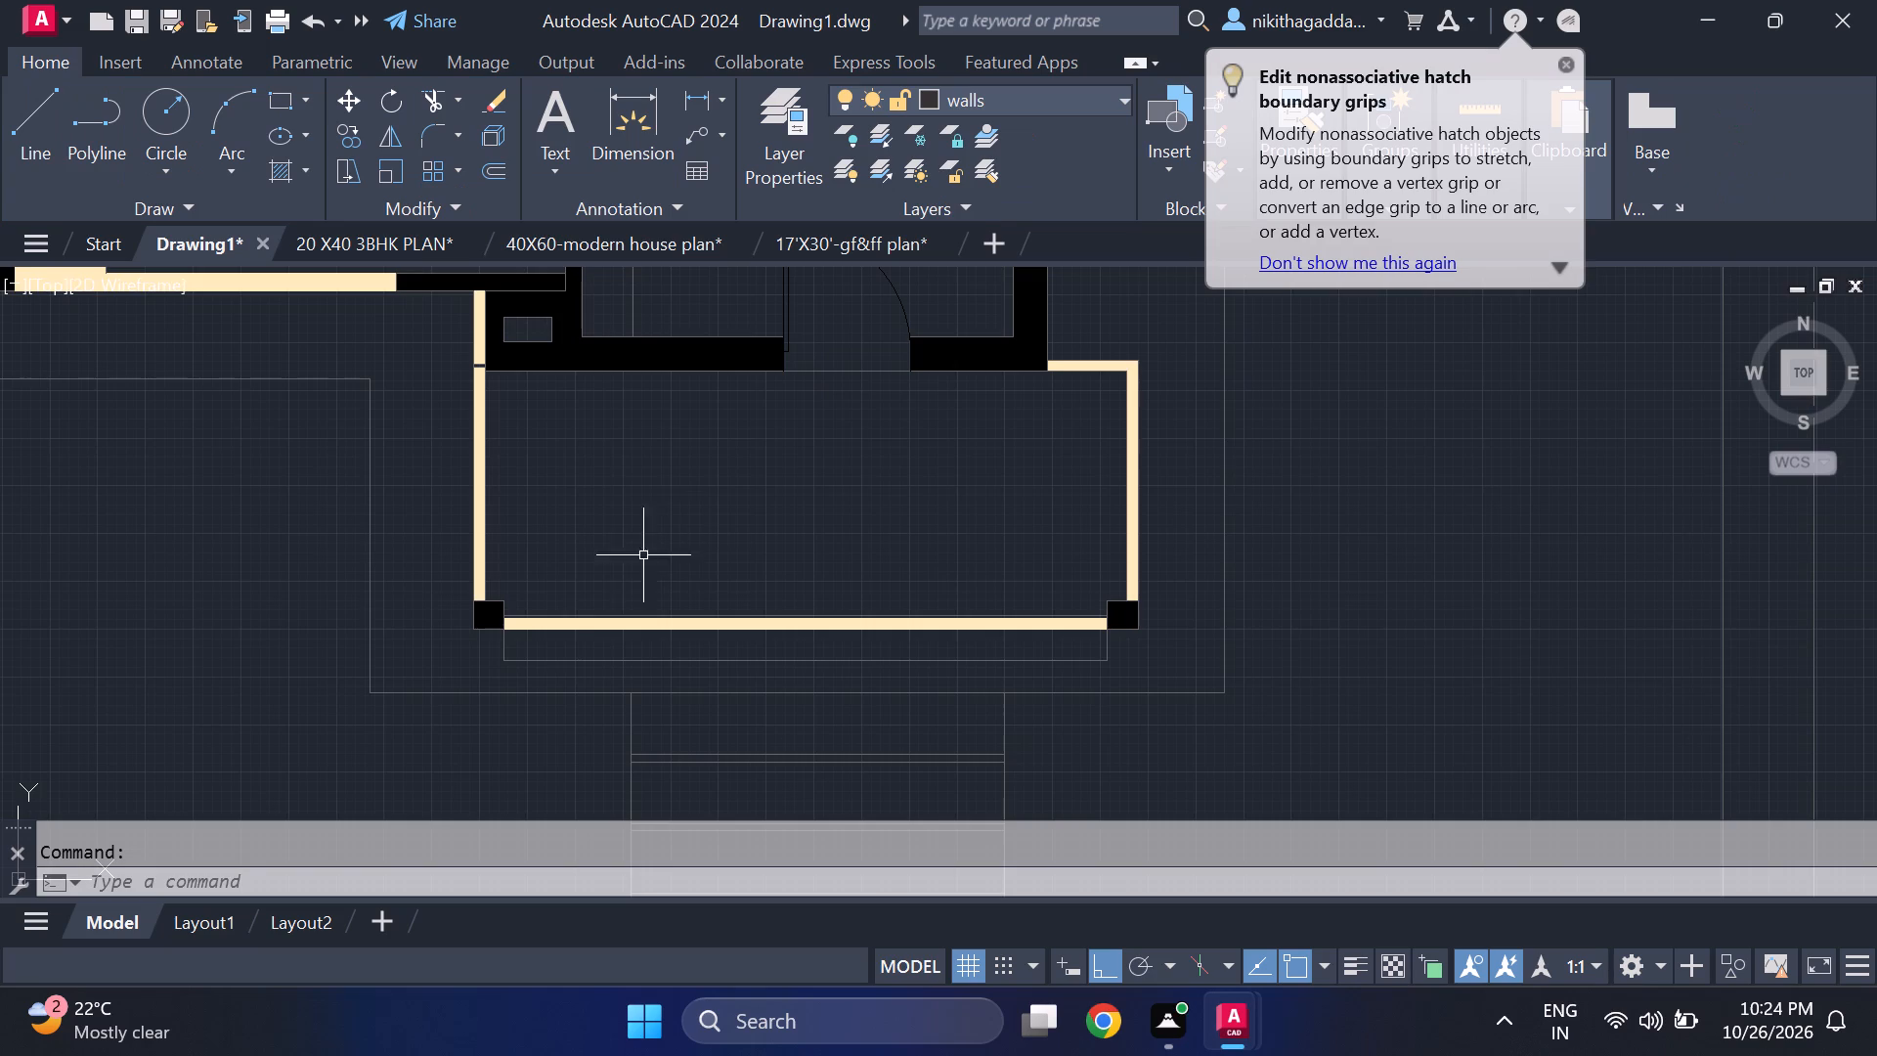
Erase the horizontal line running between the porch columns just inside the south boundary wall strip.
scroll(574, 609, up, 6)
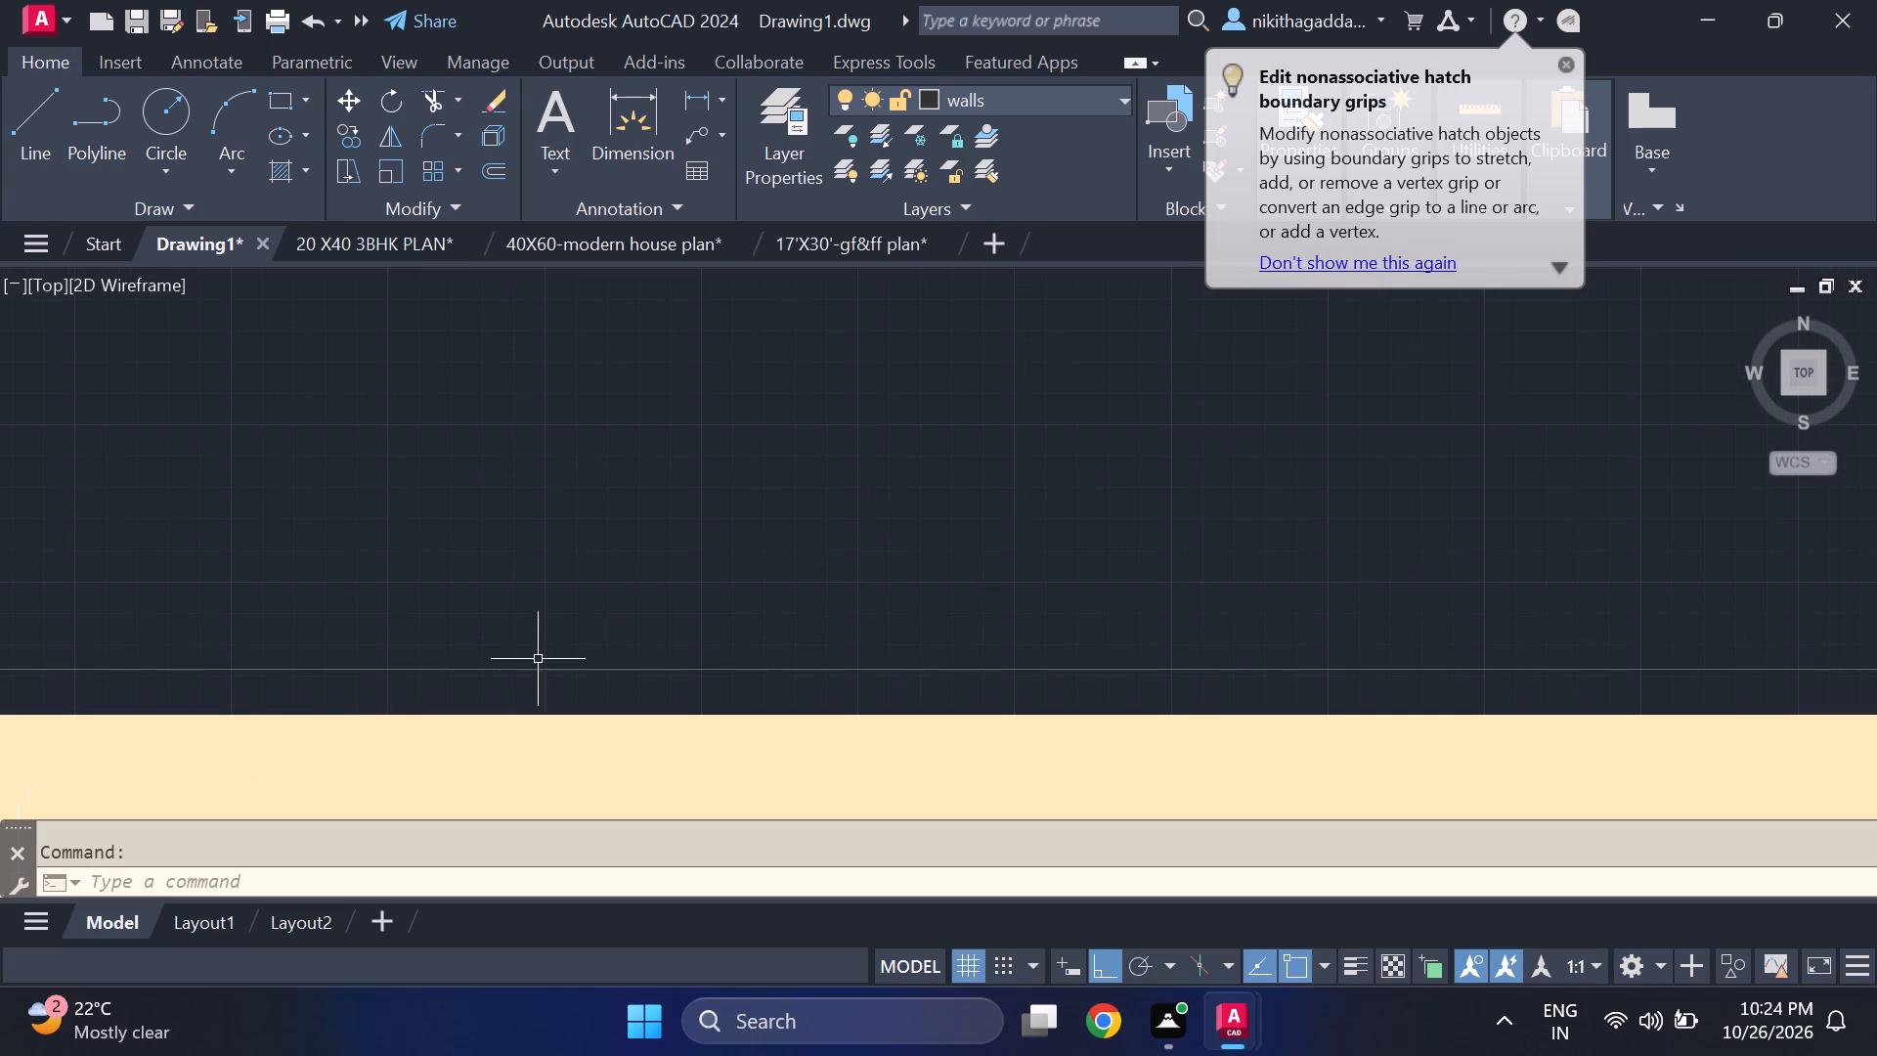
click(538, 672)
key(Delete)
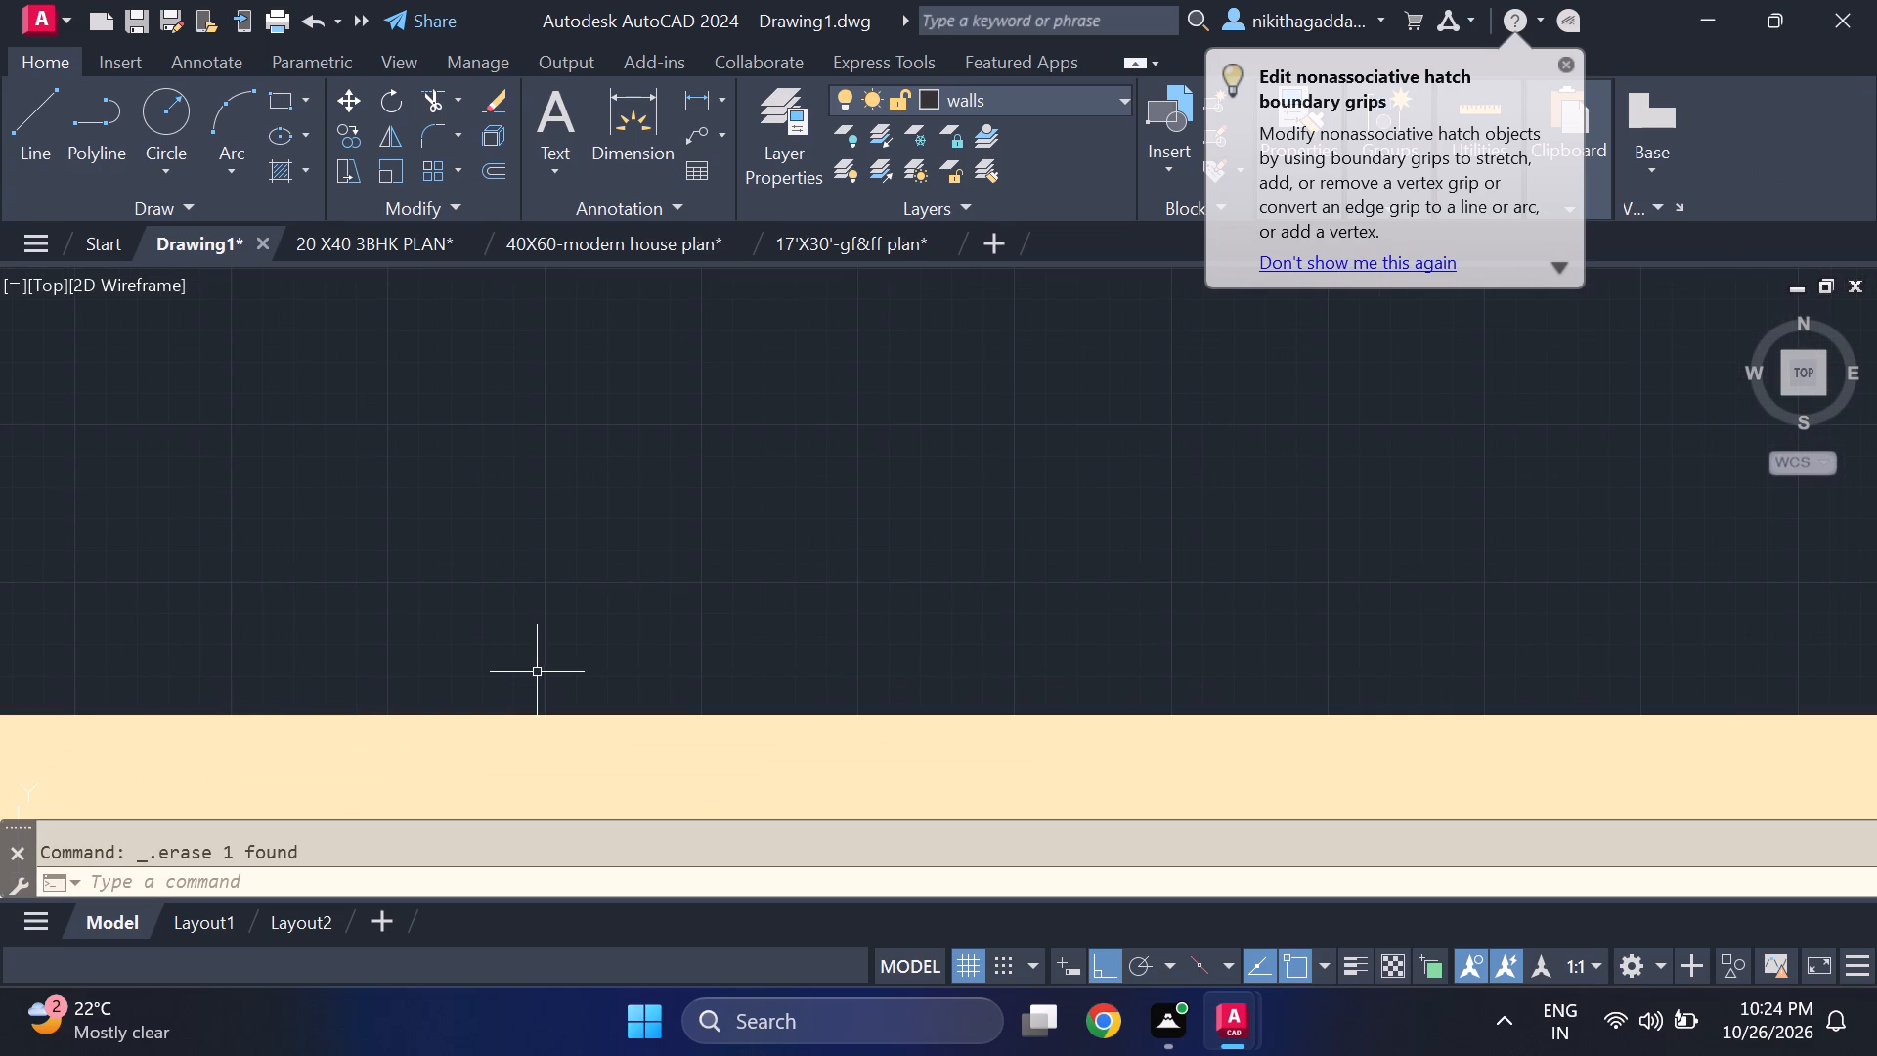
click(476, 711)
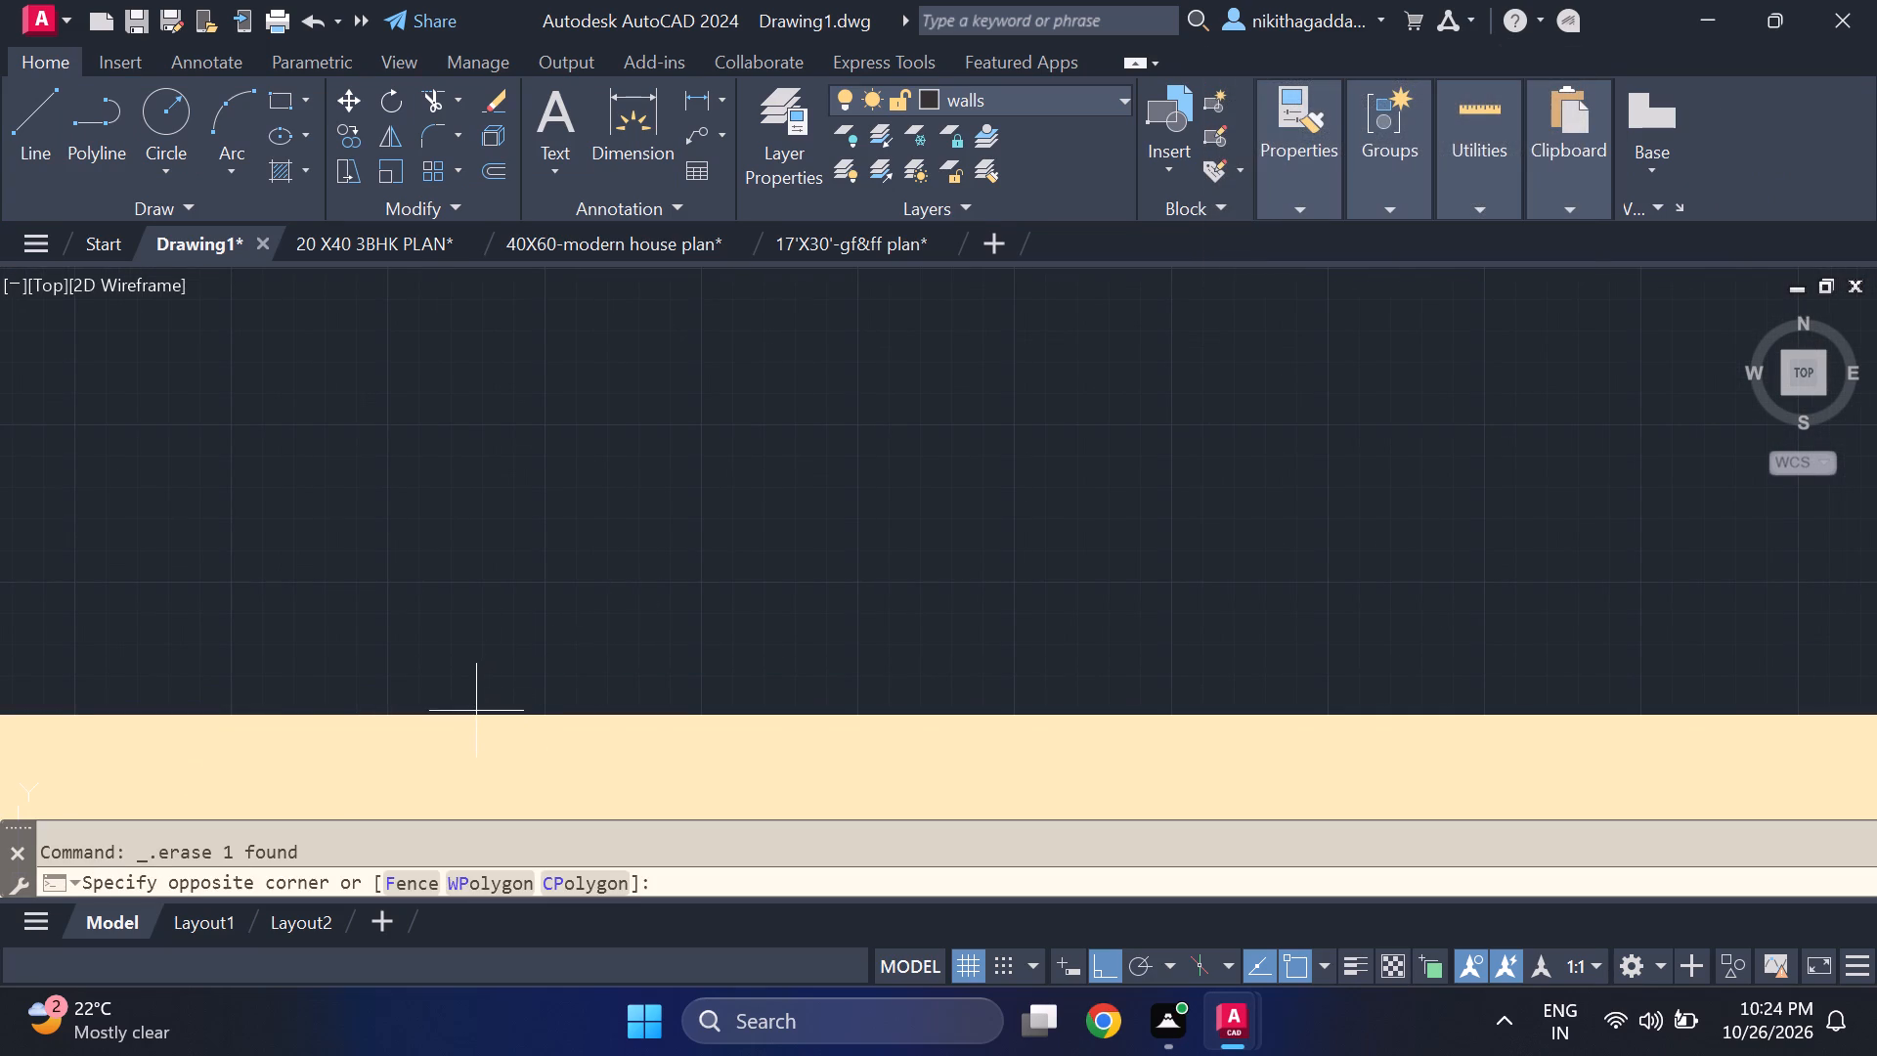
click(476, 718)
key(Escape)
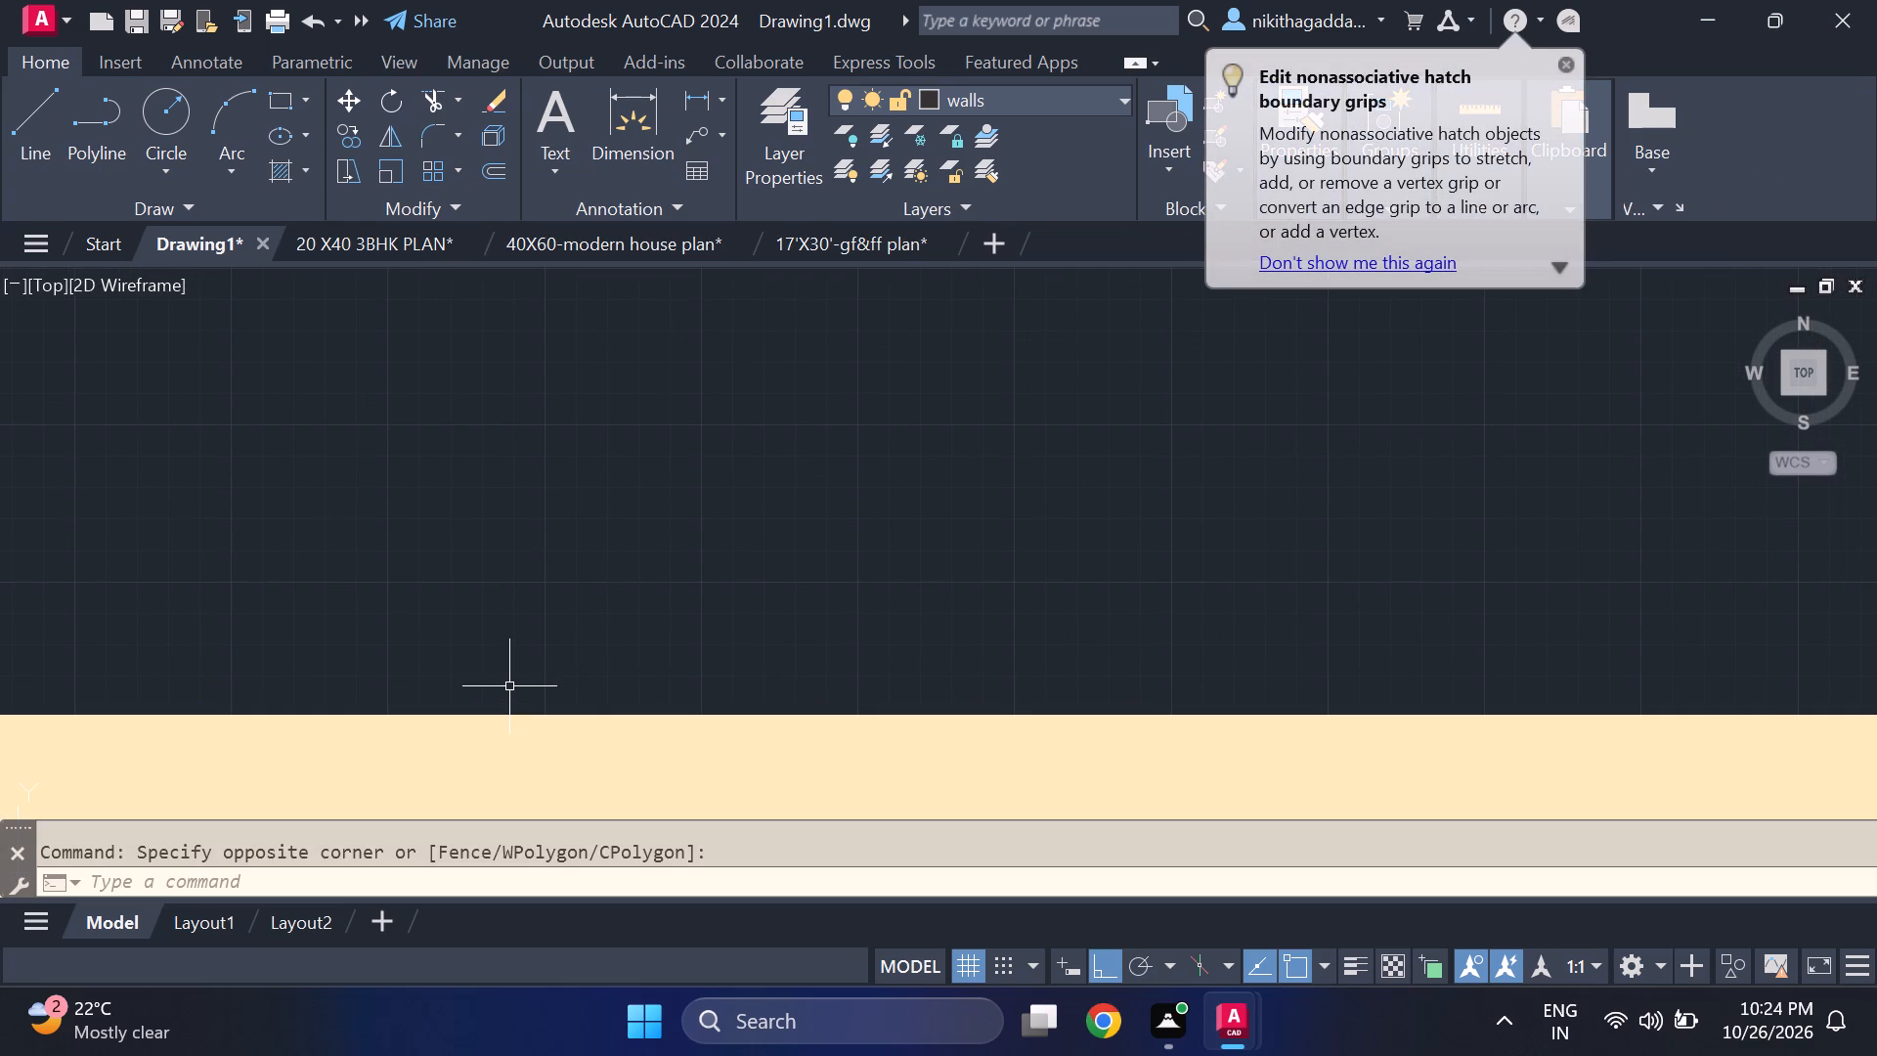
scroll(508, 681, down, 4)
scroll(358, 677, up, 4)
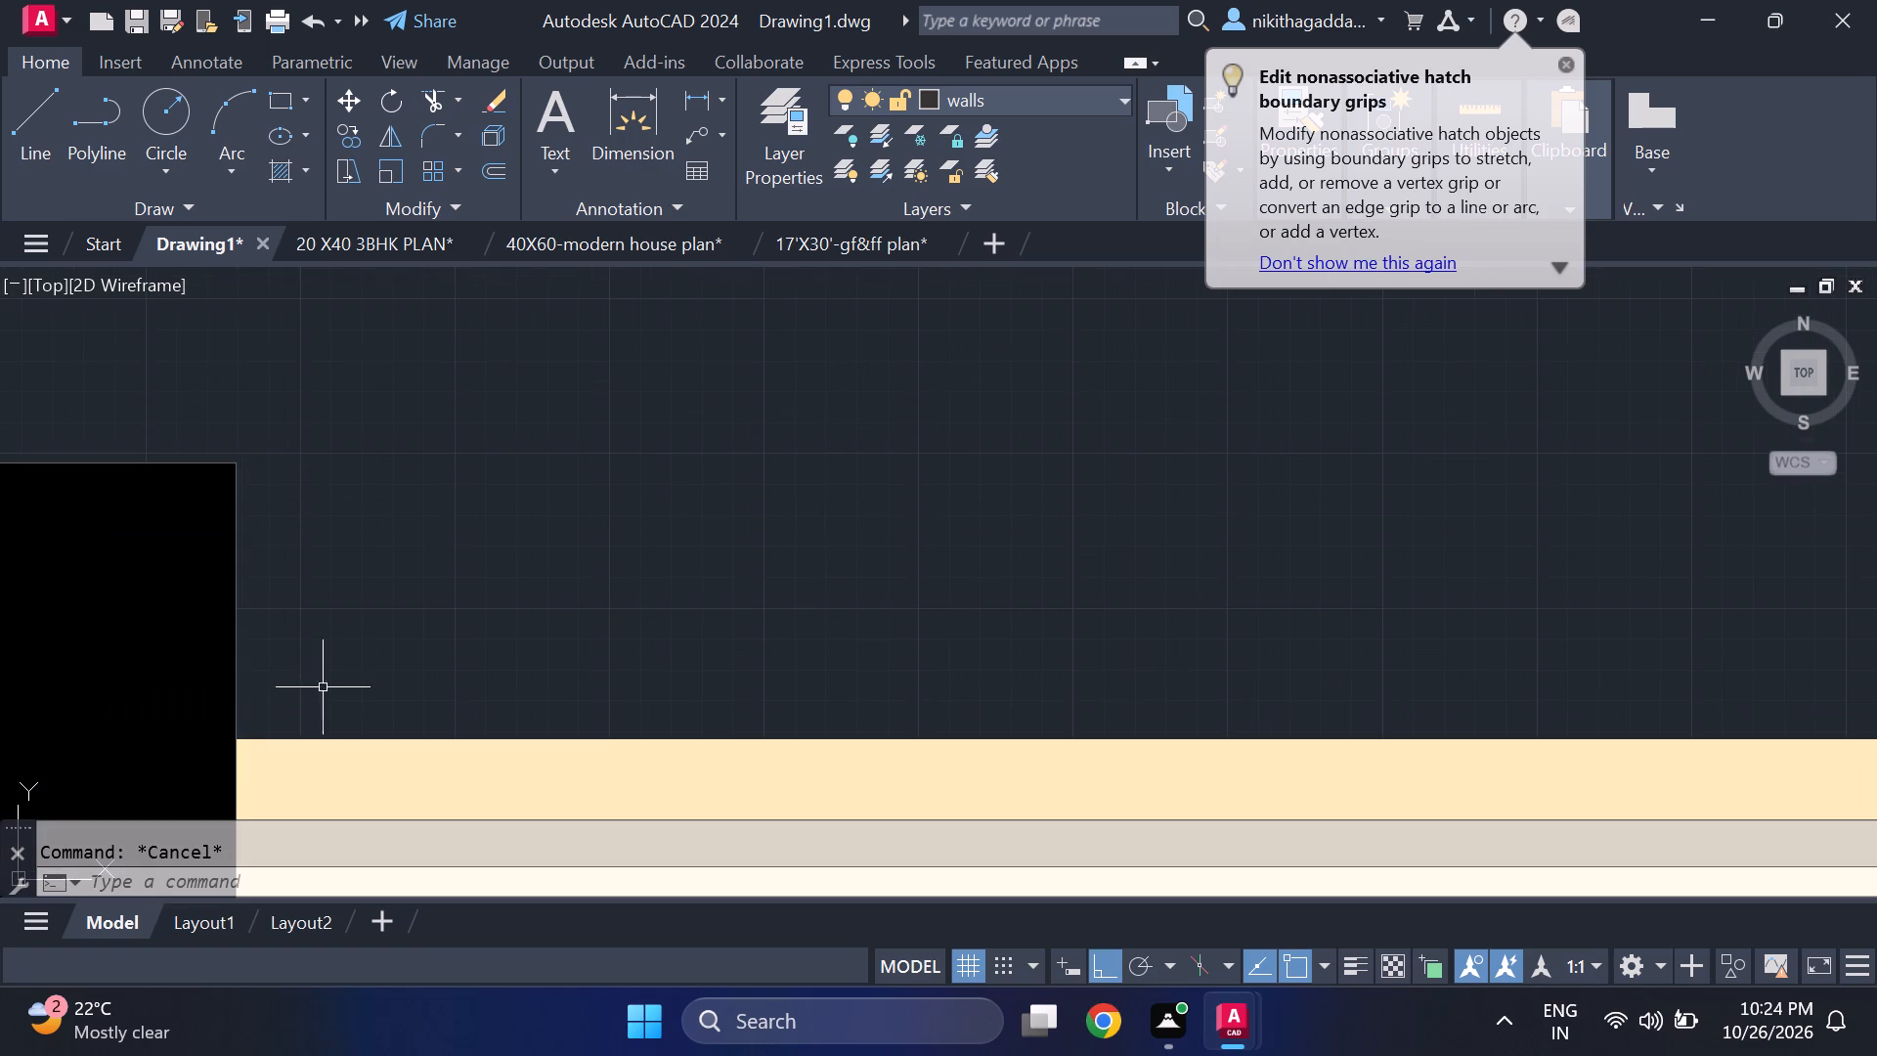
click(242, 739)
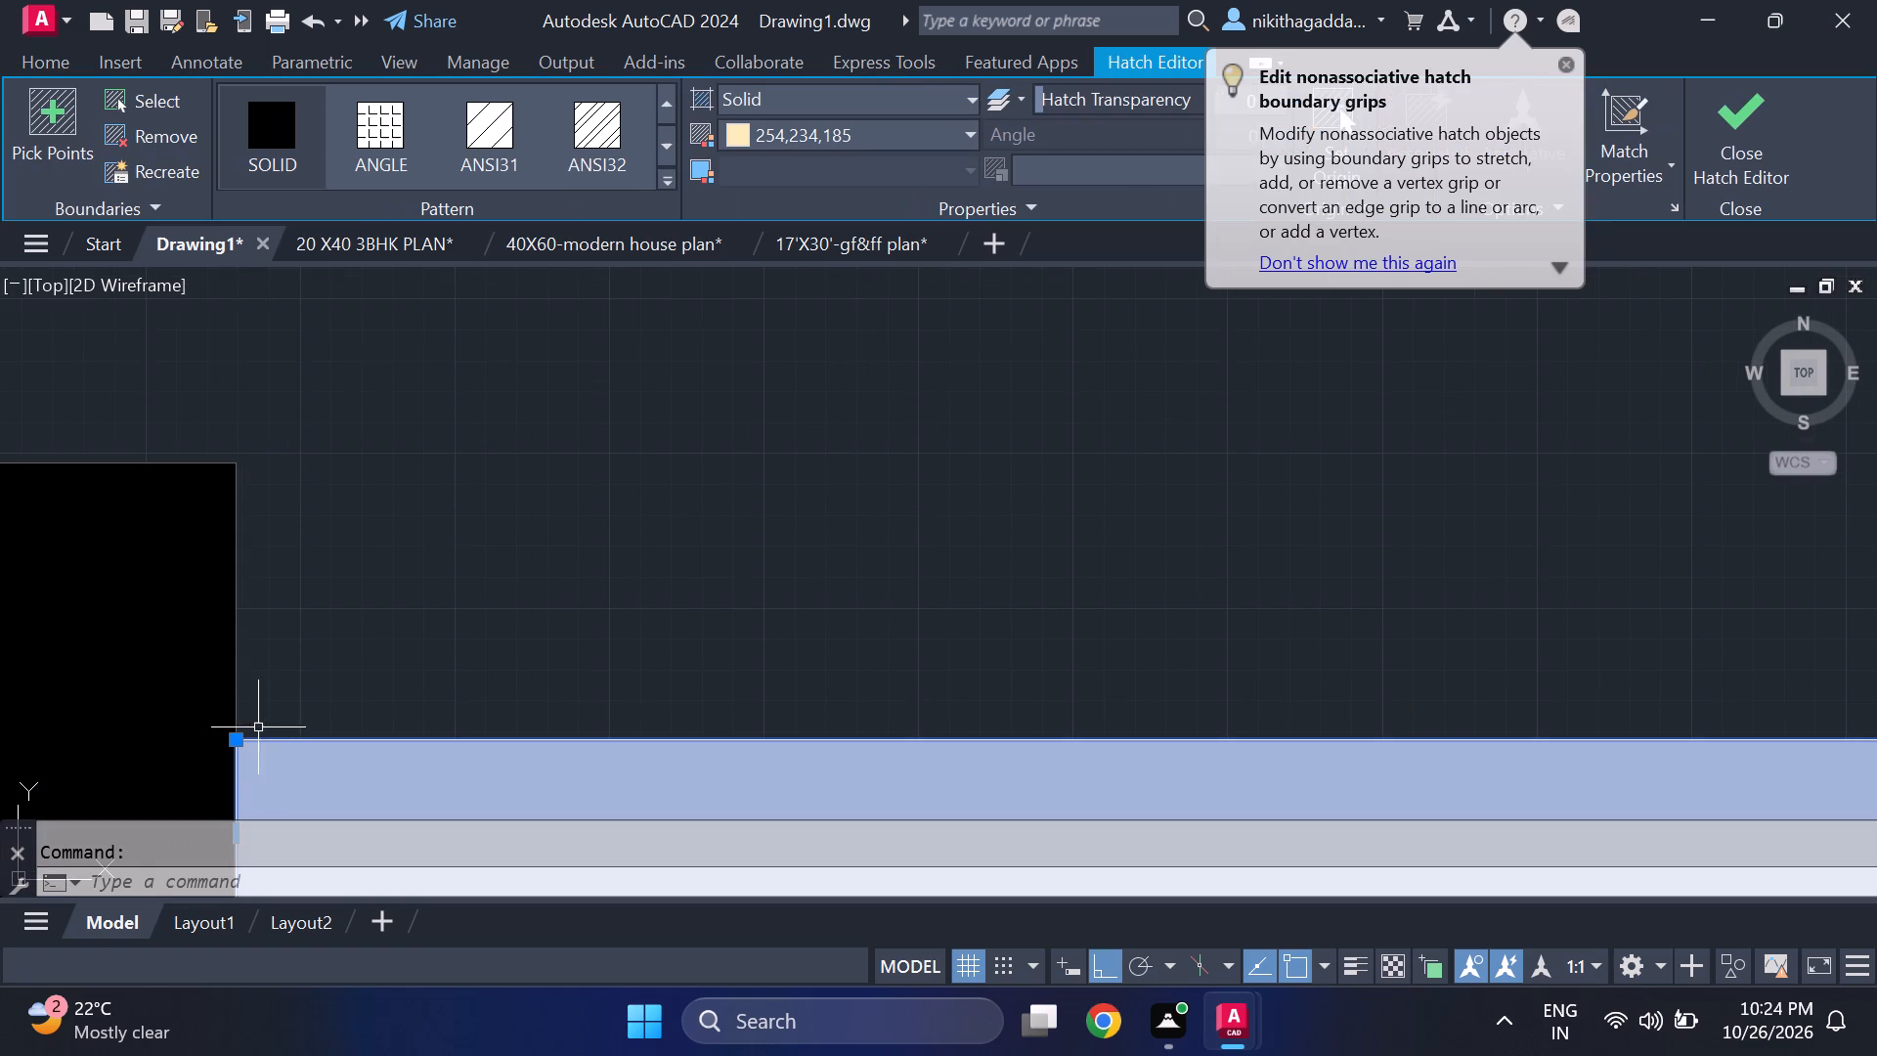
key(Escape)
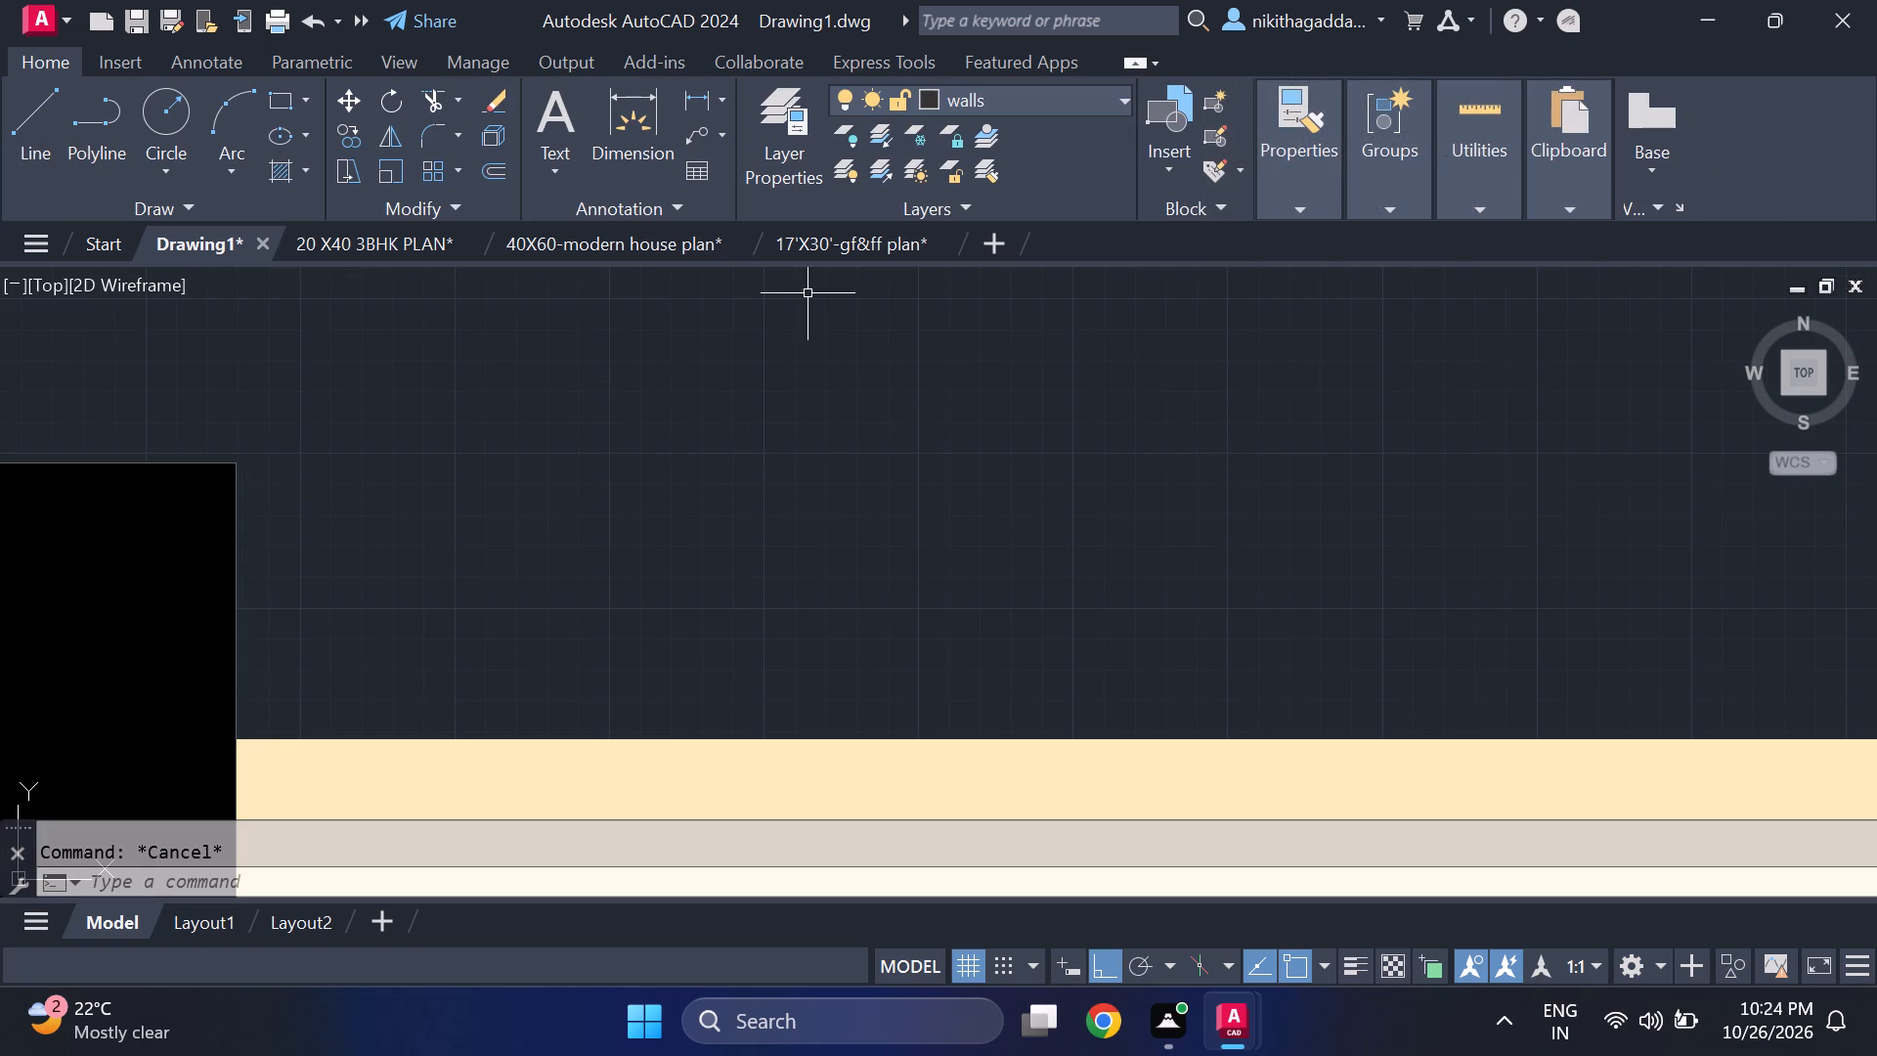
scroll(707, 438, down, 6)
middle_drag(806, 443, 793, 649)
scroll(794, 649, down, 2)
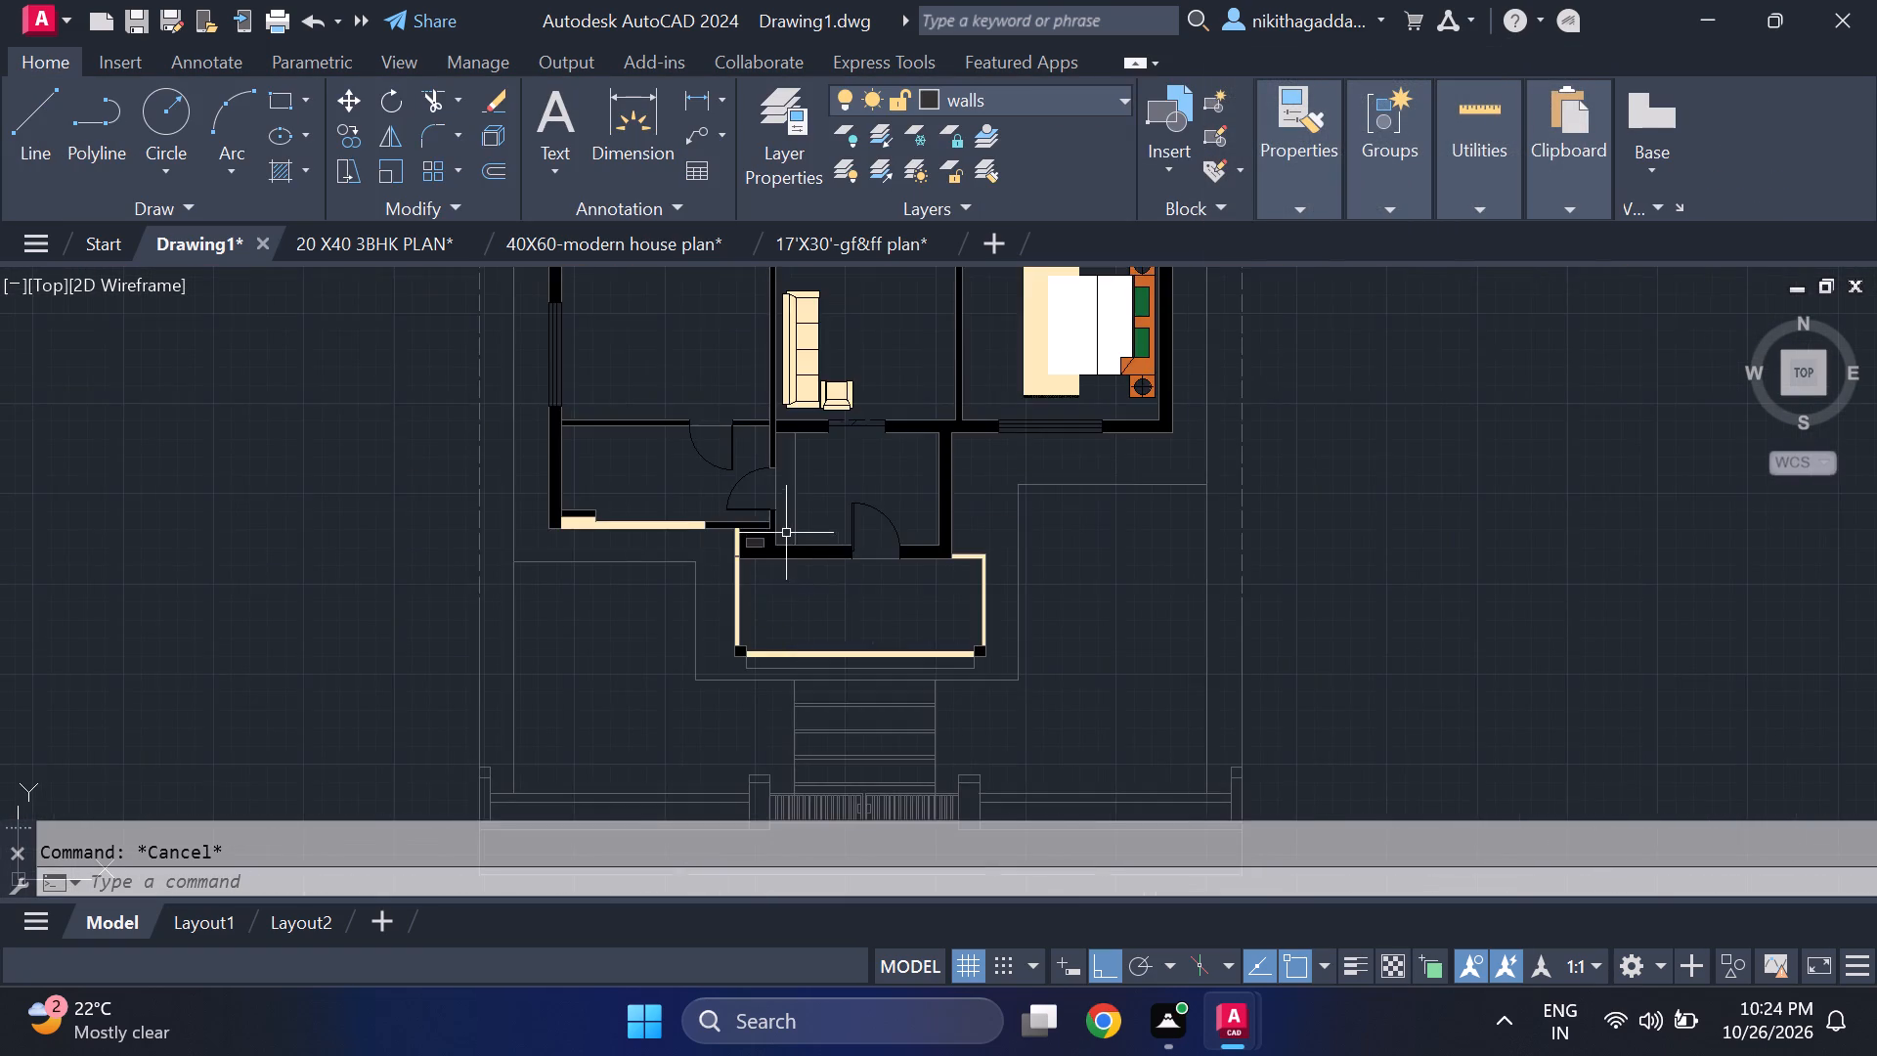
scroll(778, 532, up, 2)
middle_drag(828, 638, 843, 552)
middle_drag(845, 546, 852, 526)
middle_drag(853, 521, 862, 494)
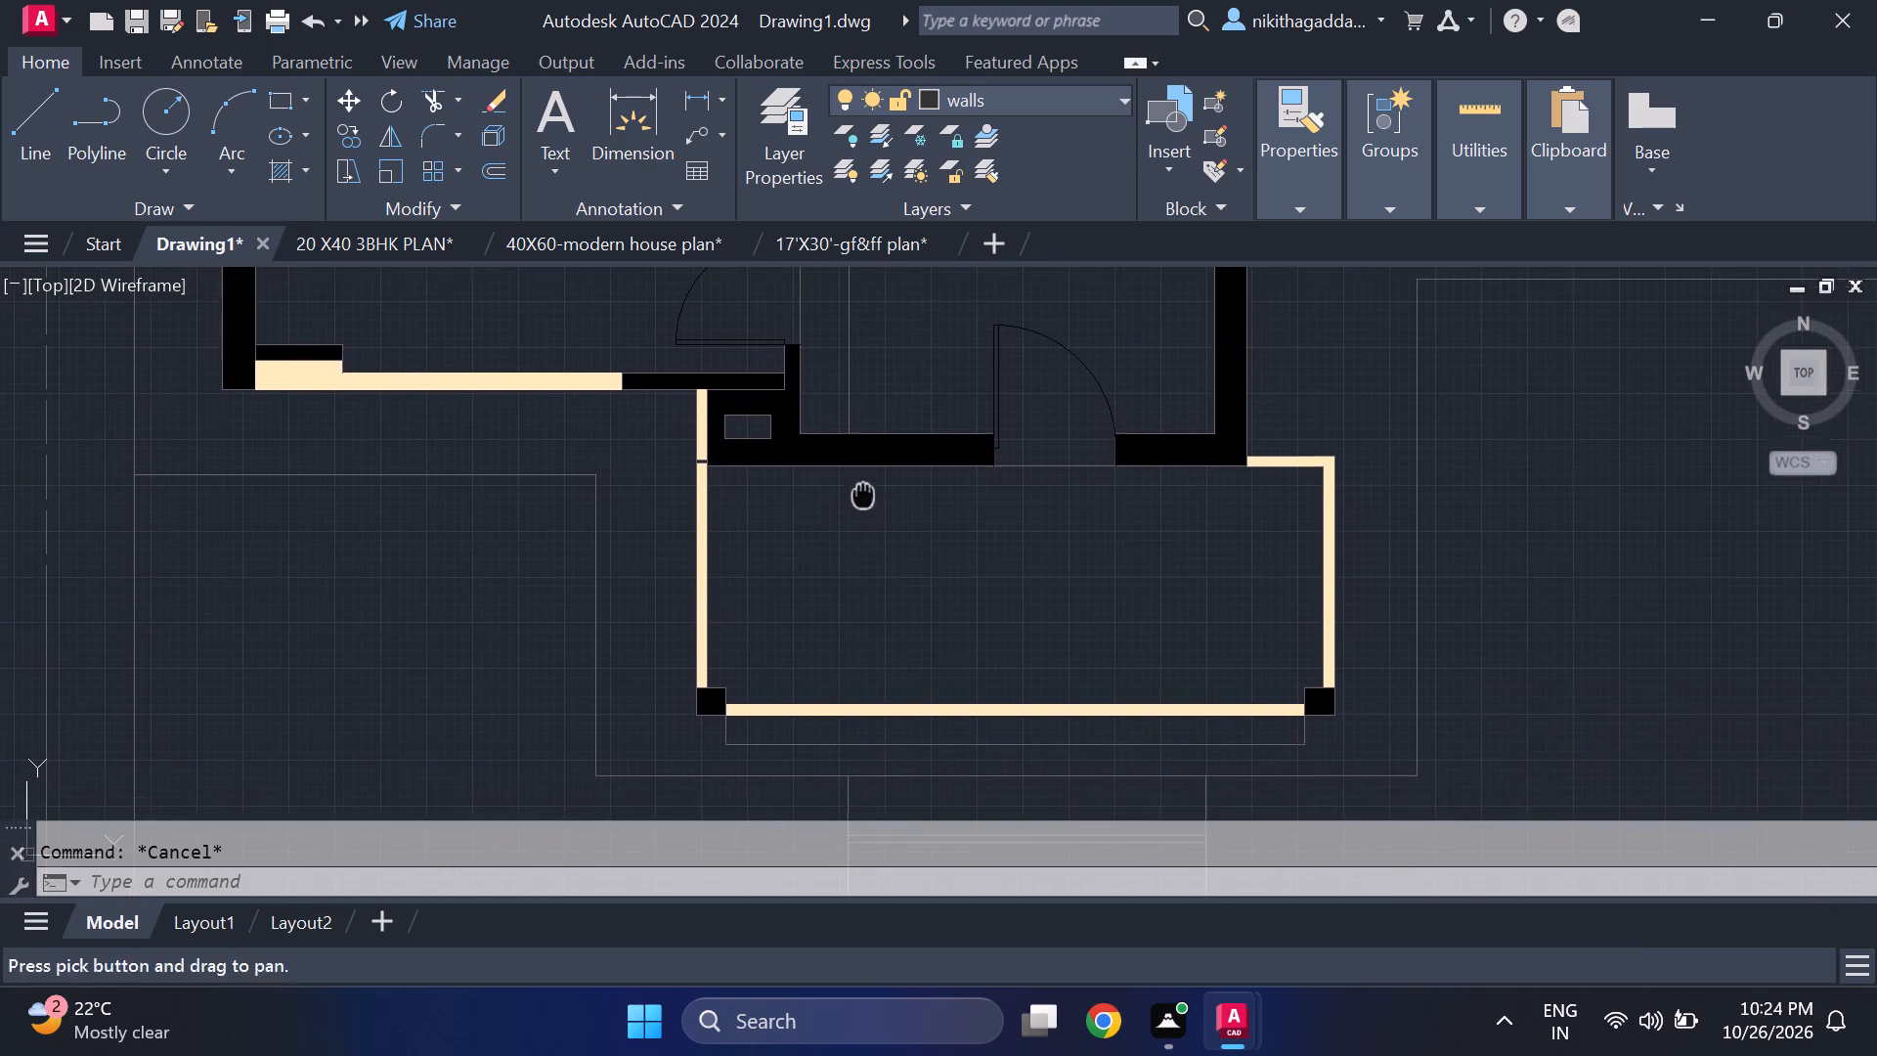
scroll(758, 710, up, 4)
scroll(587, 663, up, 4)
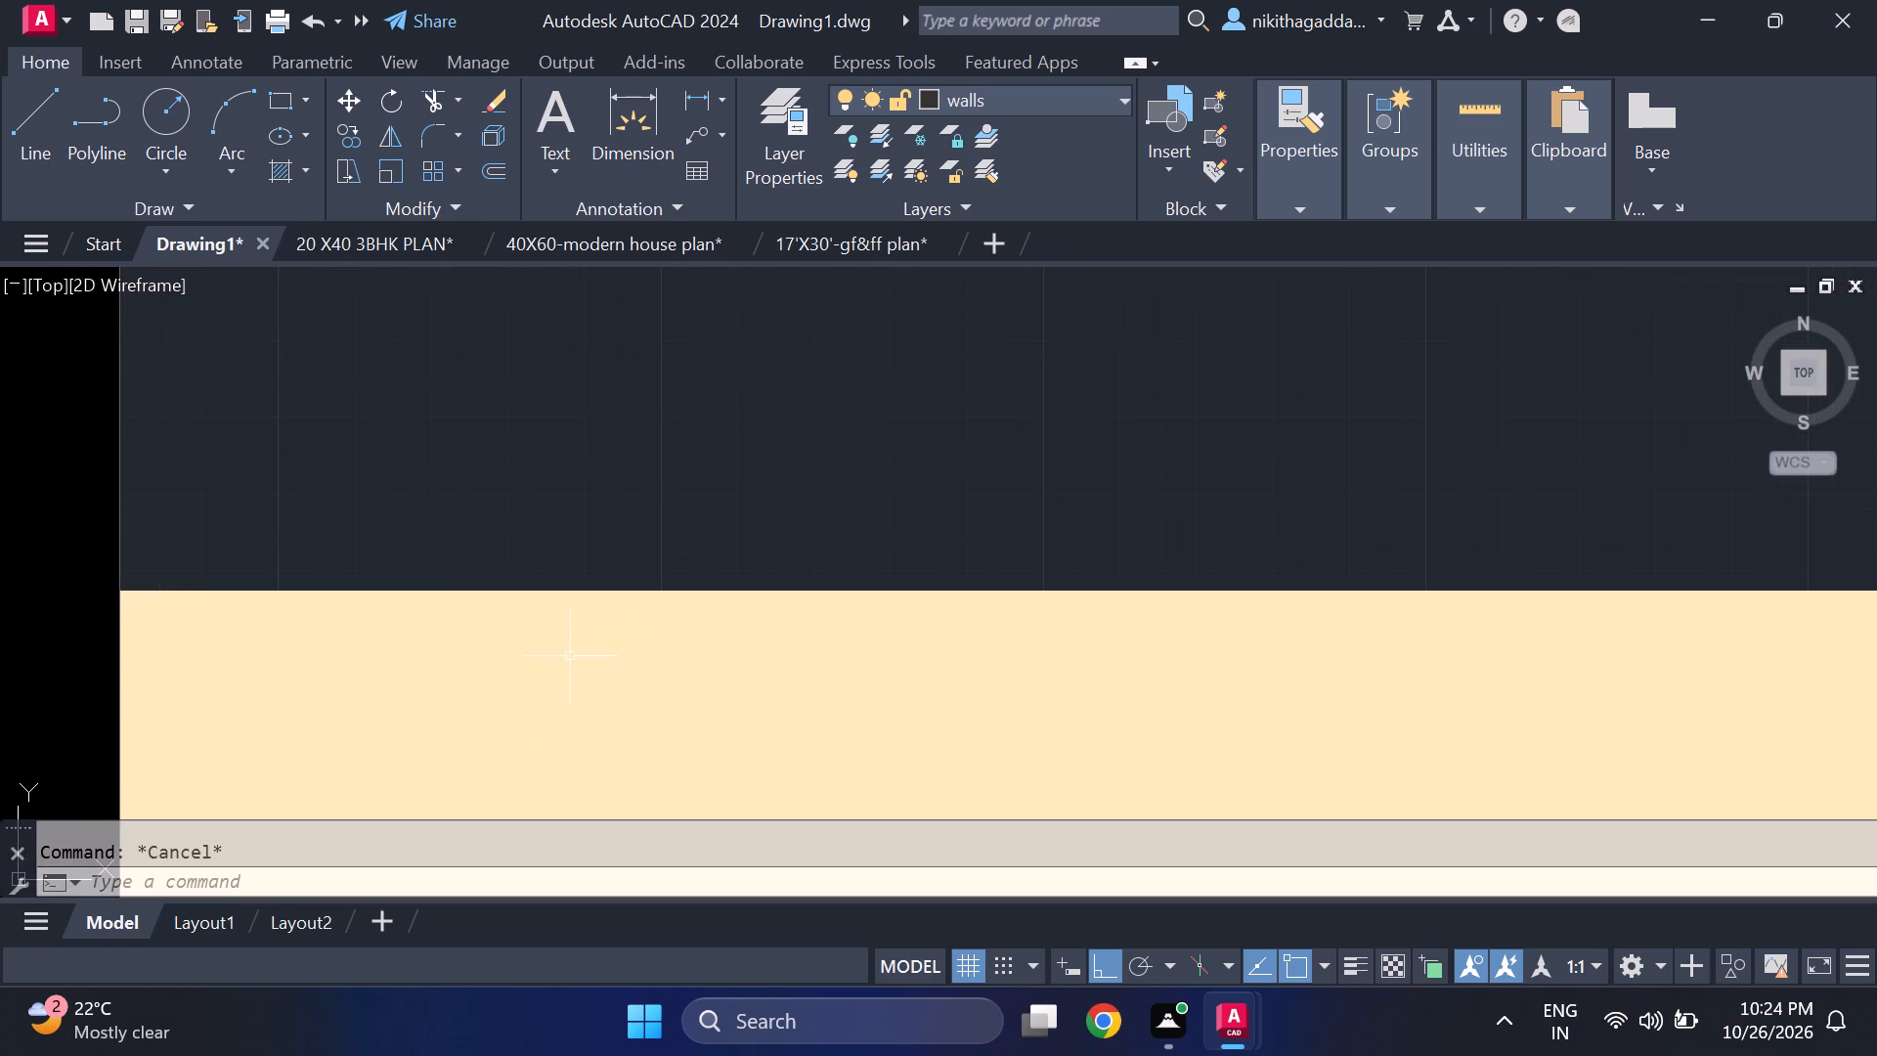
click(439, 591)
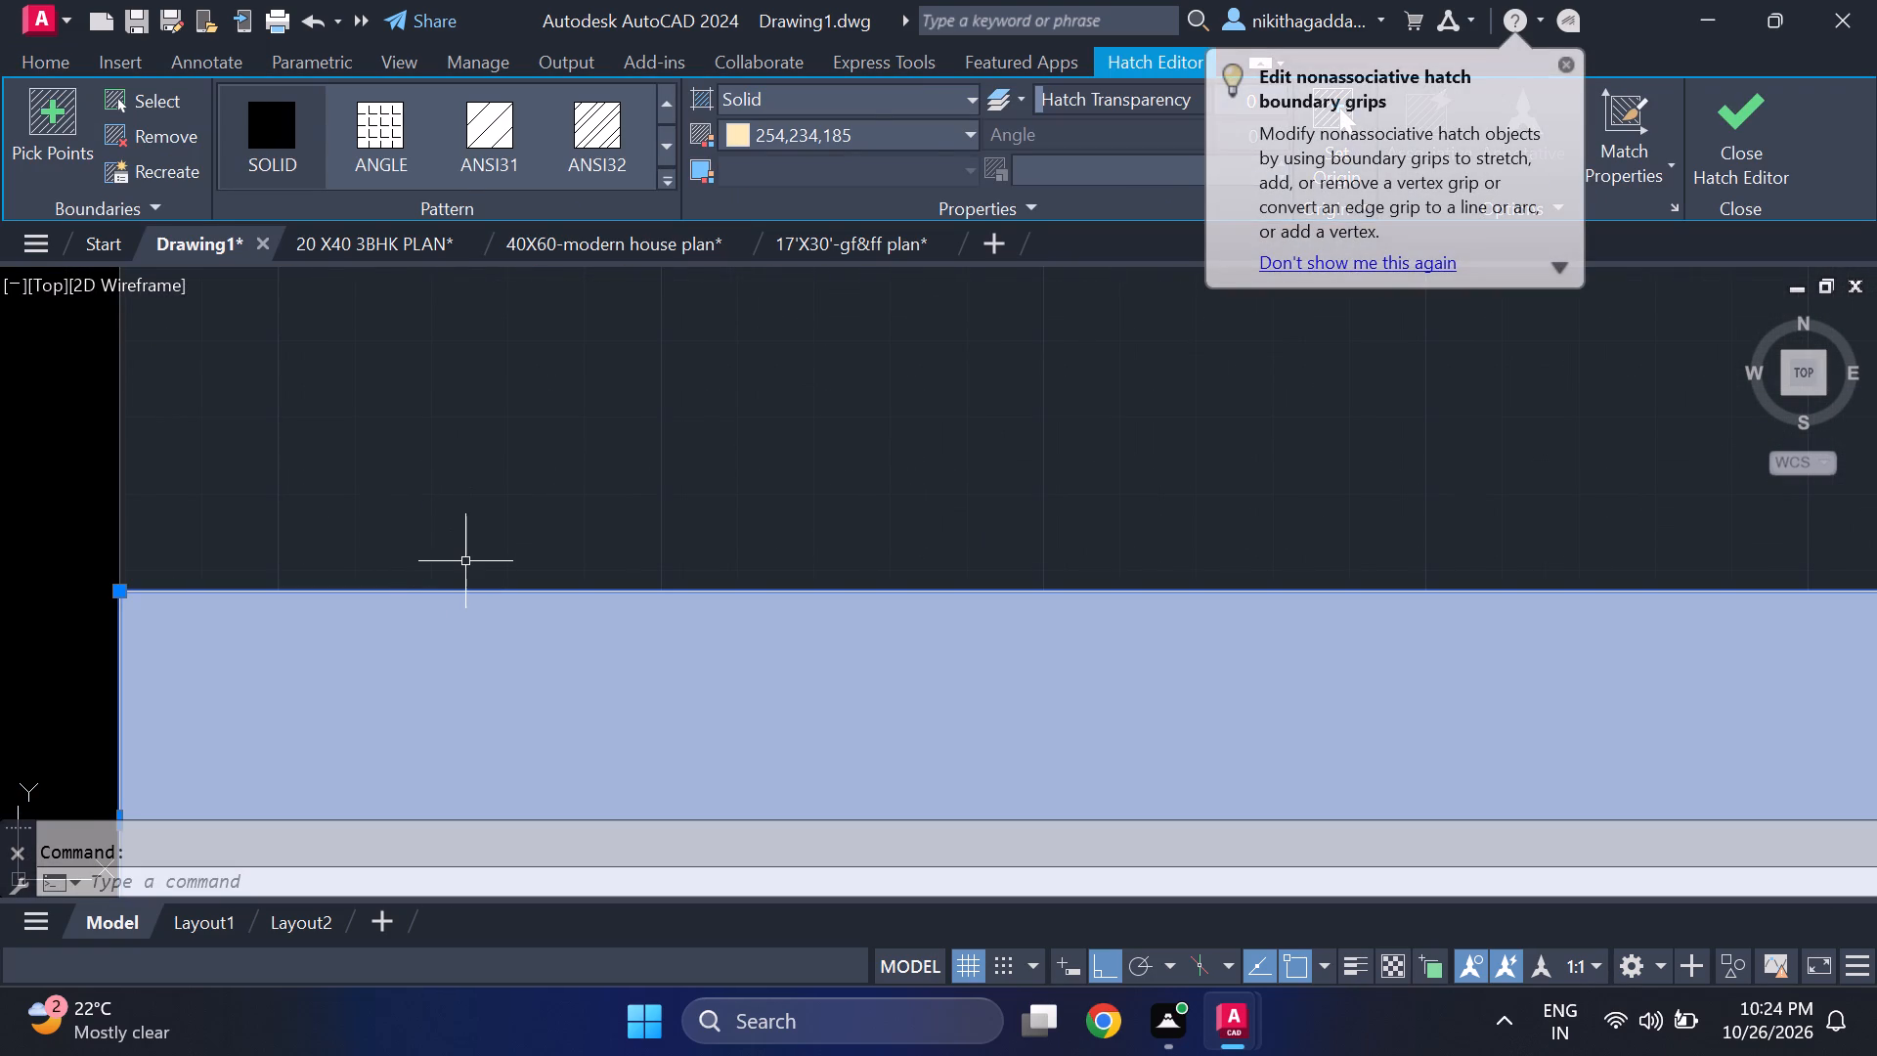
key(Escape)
Draw a horizontal line about 13'-2" long between the two porch corner columns, just inside the cream south boundary wall strip.
scroll(458, 533, down, 3)
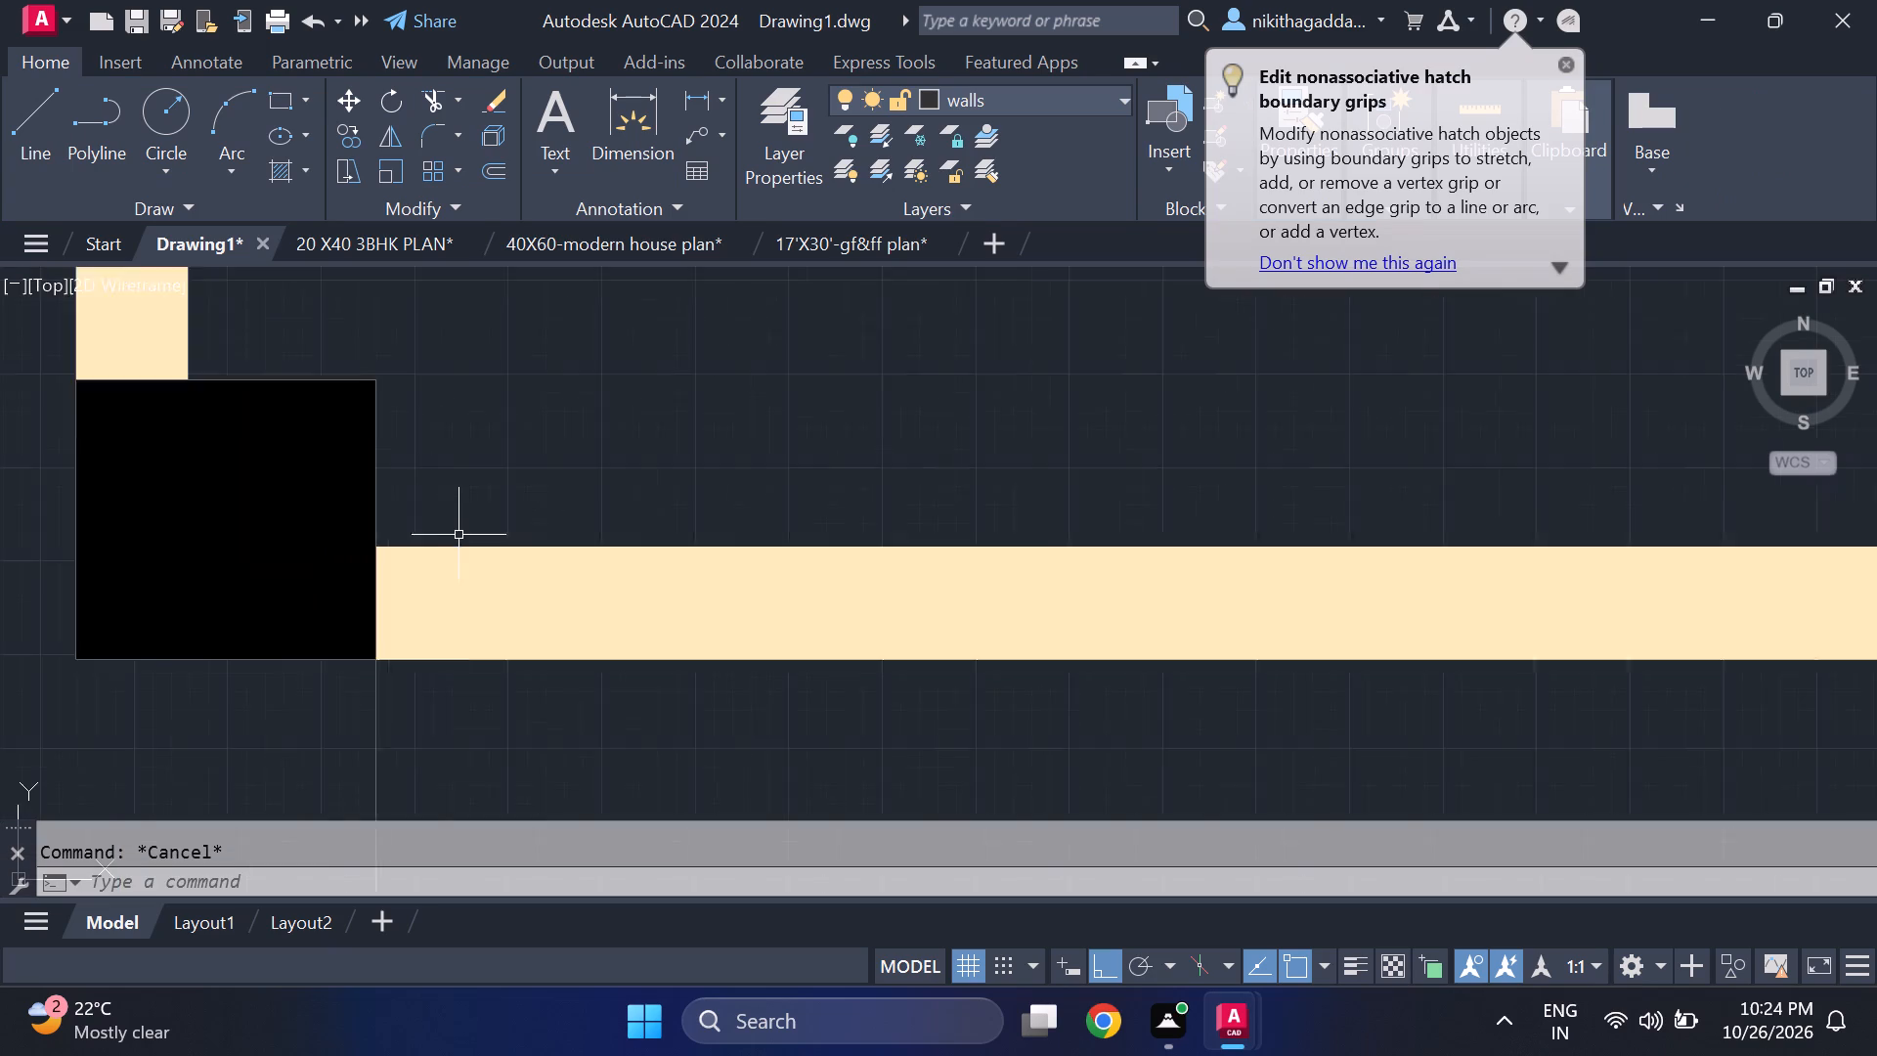
scroll(458, 535, down, 1)
scroll(442, 534, up, 2)
key(l)
key(Return)
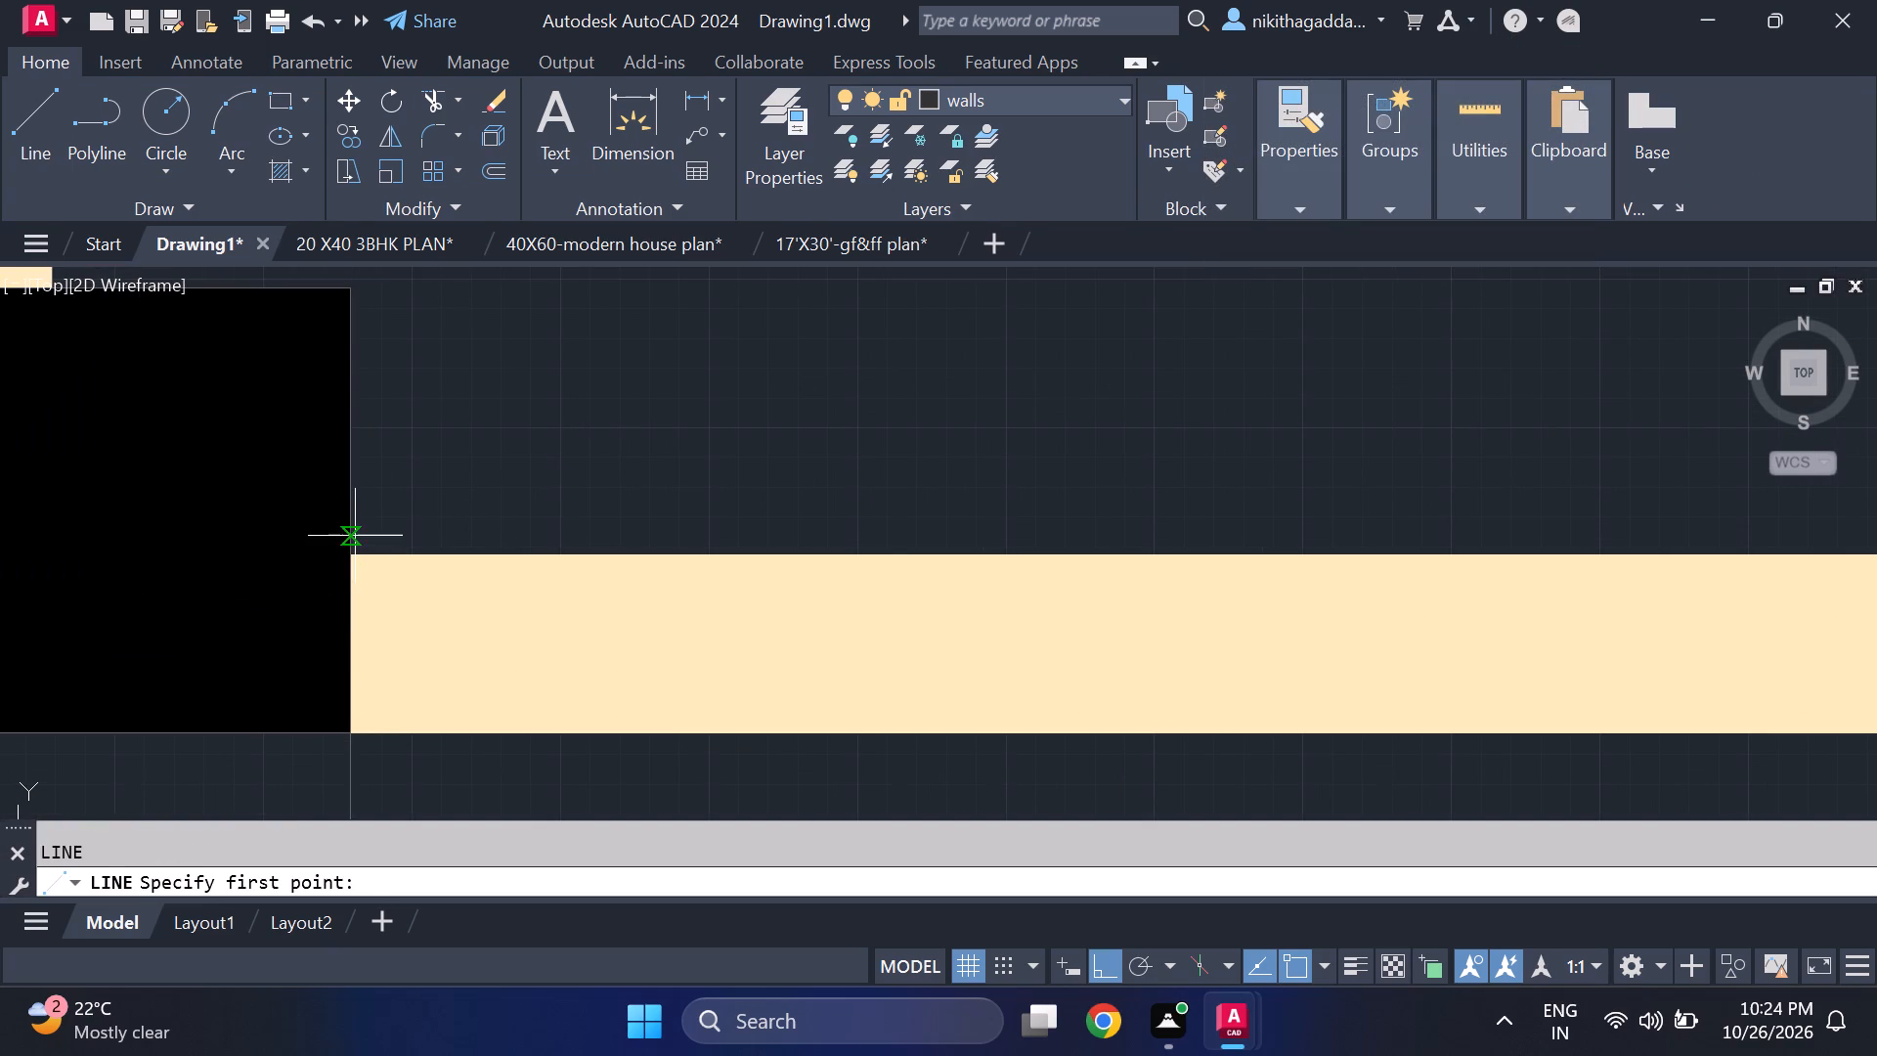
click(355, 535)
middle_drag(1516, 555, 832, 496)
scroll(824, 498, down, 2)
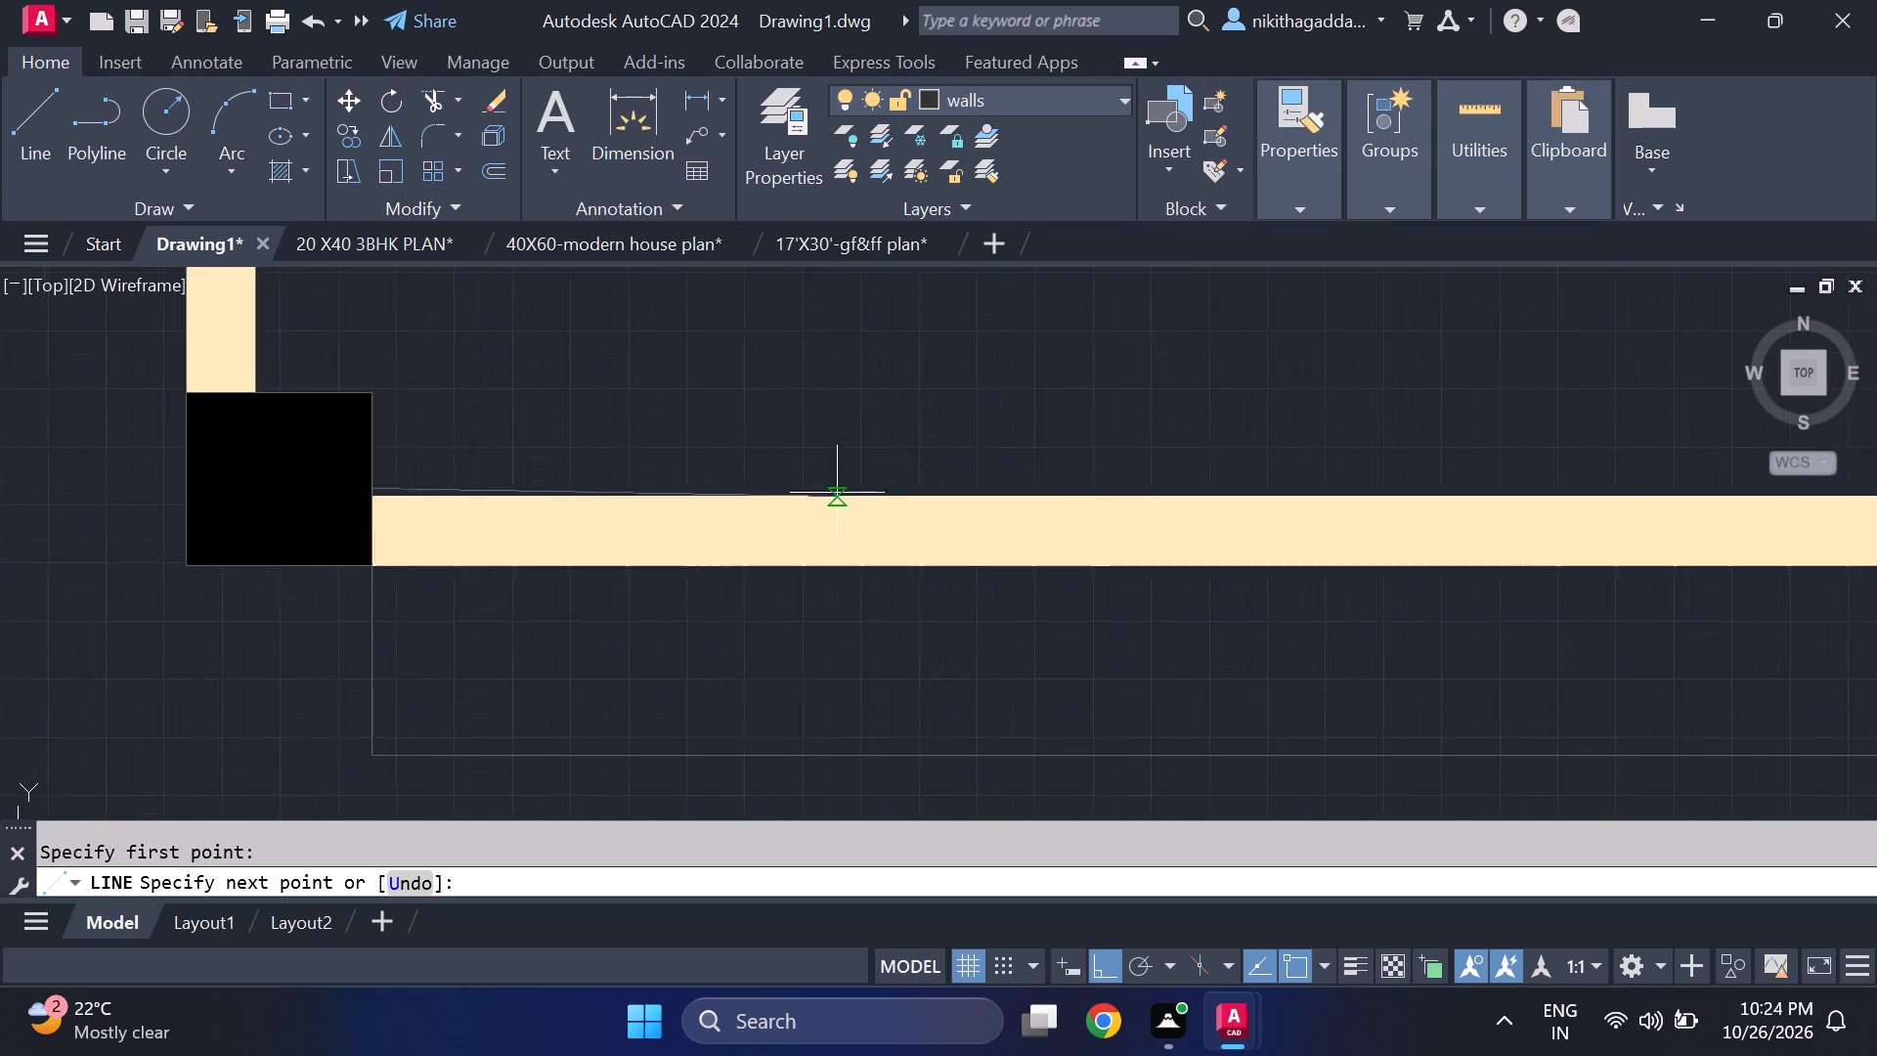
scroll(856, 489, down, 1)
middle_drag(1548, 511, 680, 499)
scroll(1515, 469, down, 3)
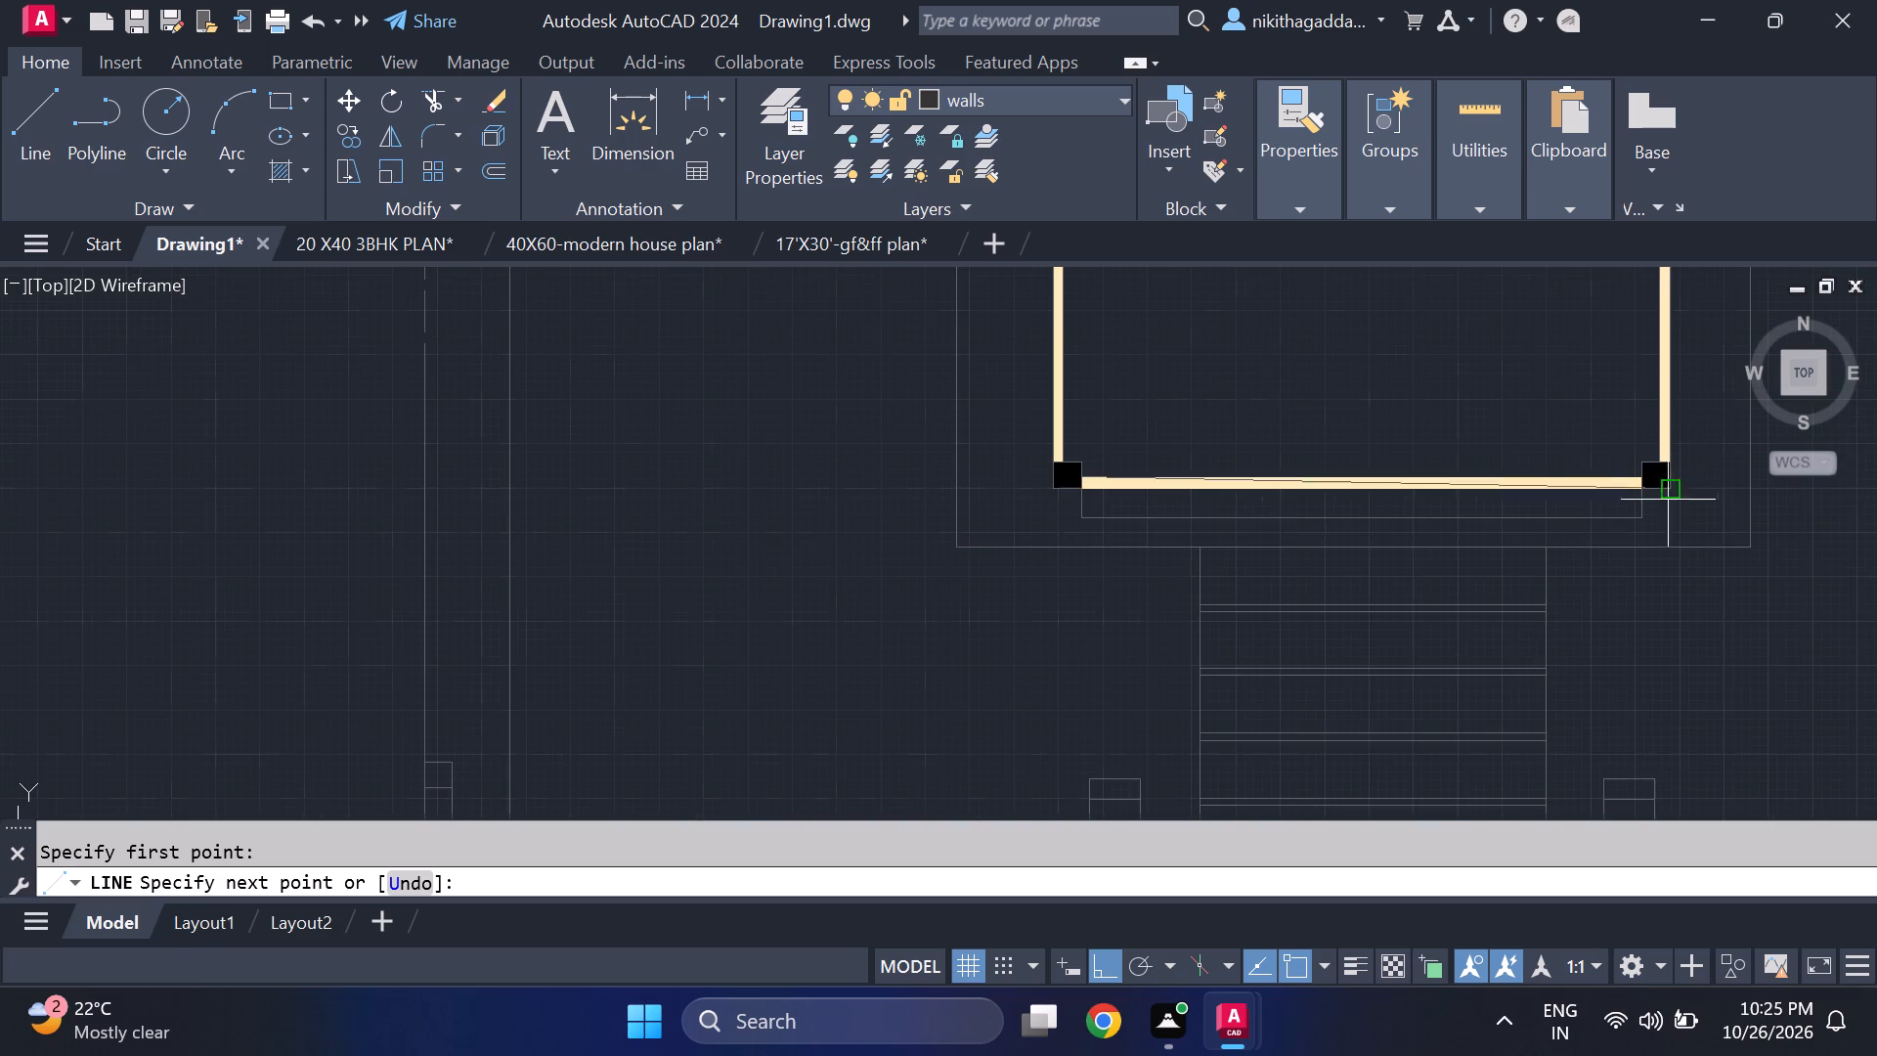
scroll(1650, 450, up, 3)
scroll(1600, 535, up, 3)
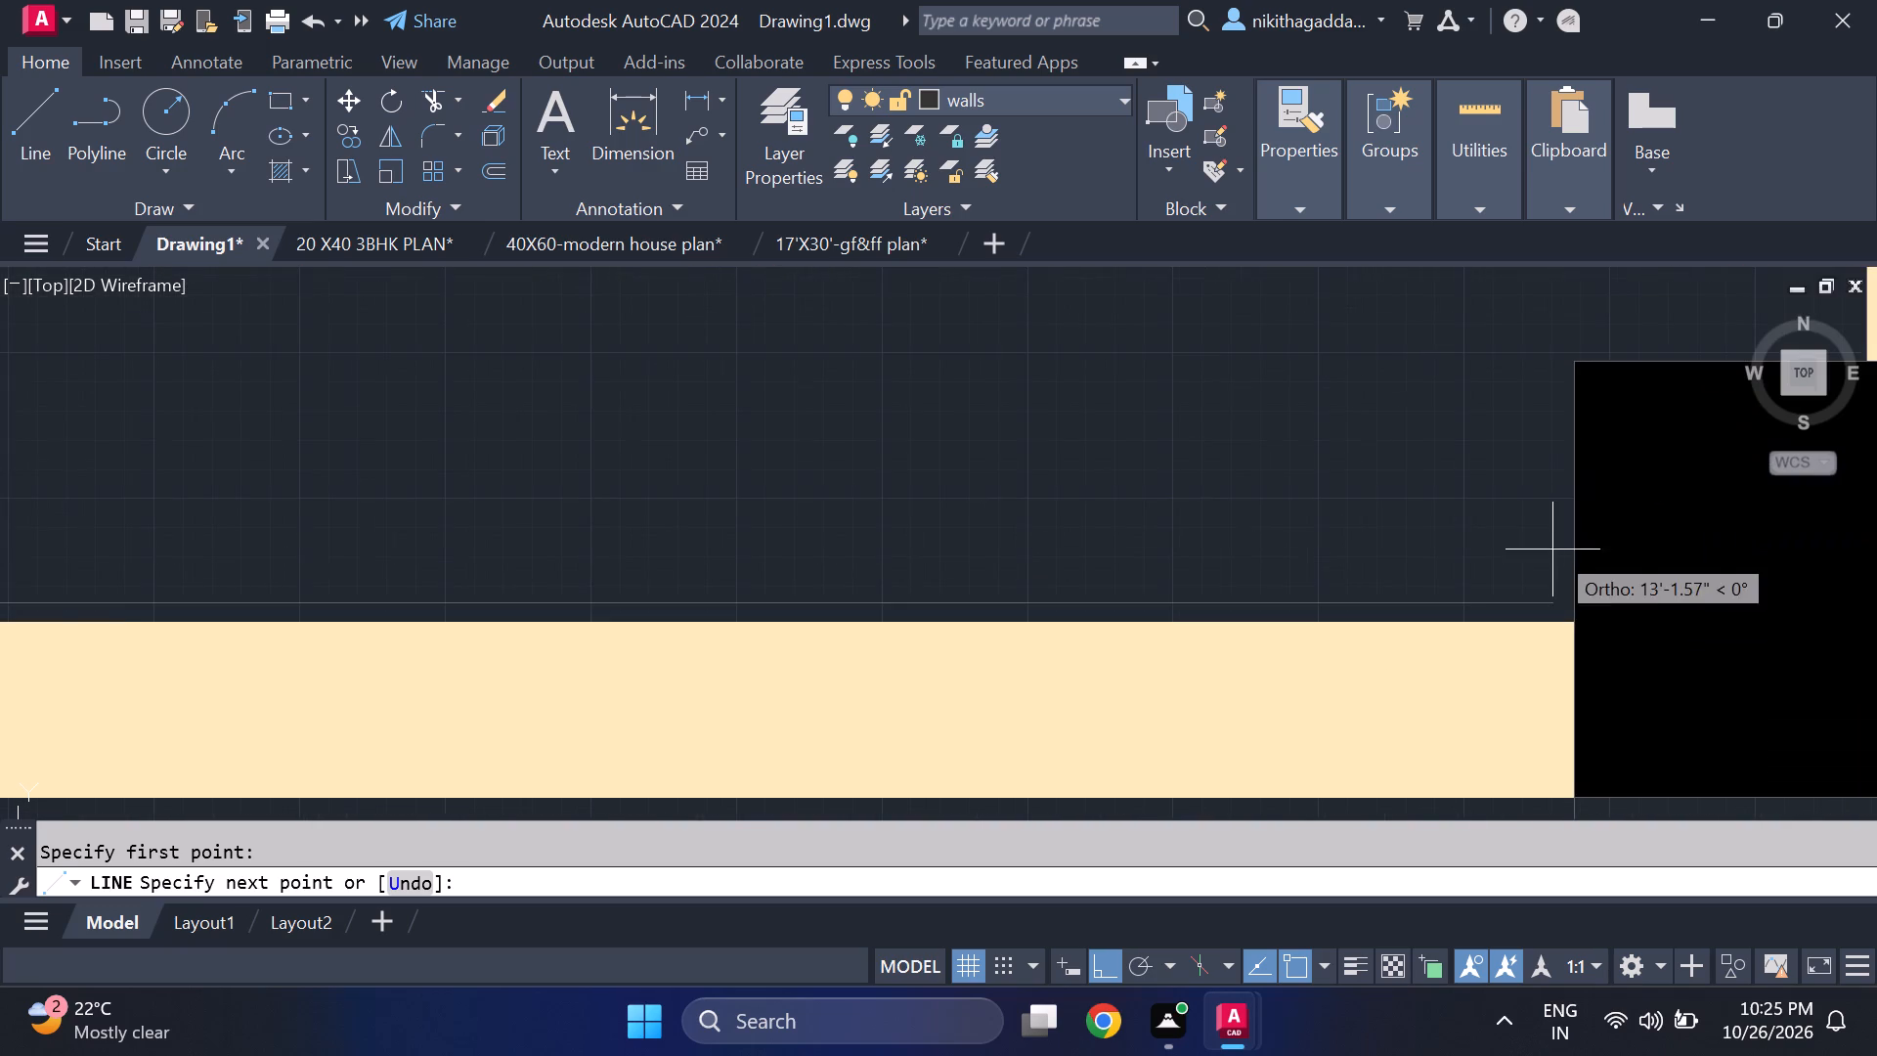
click(1574, 610)
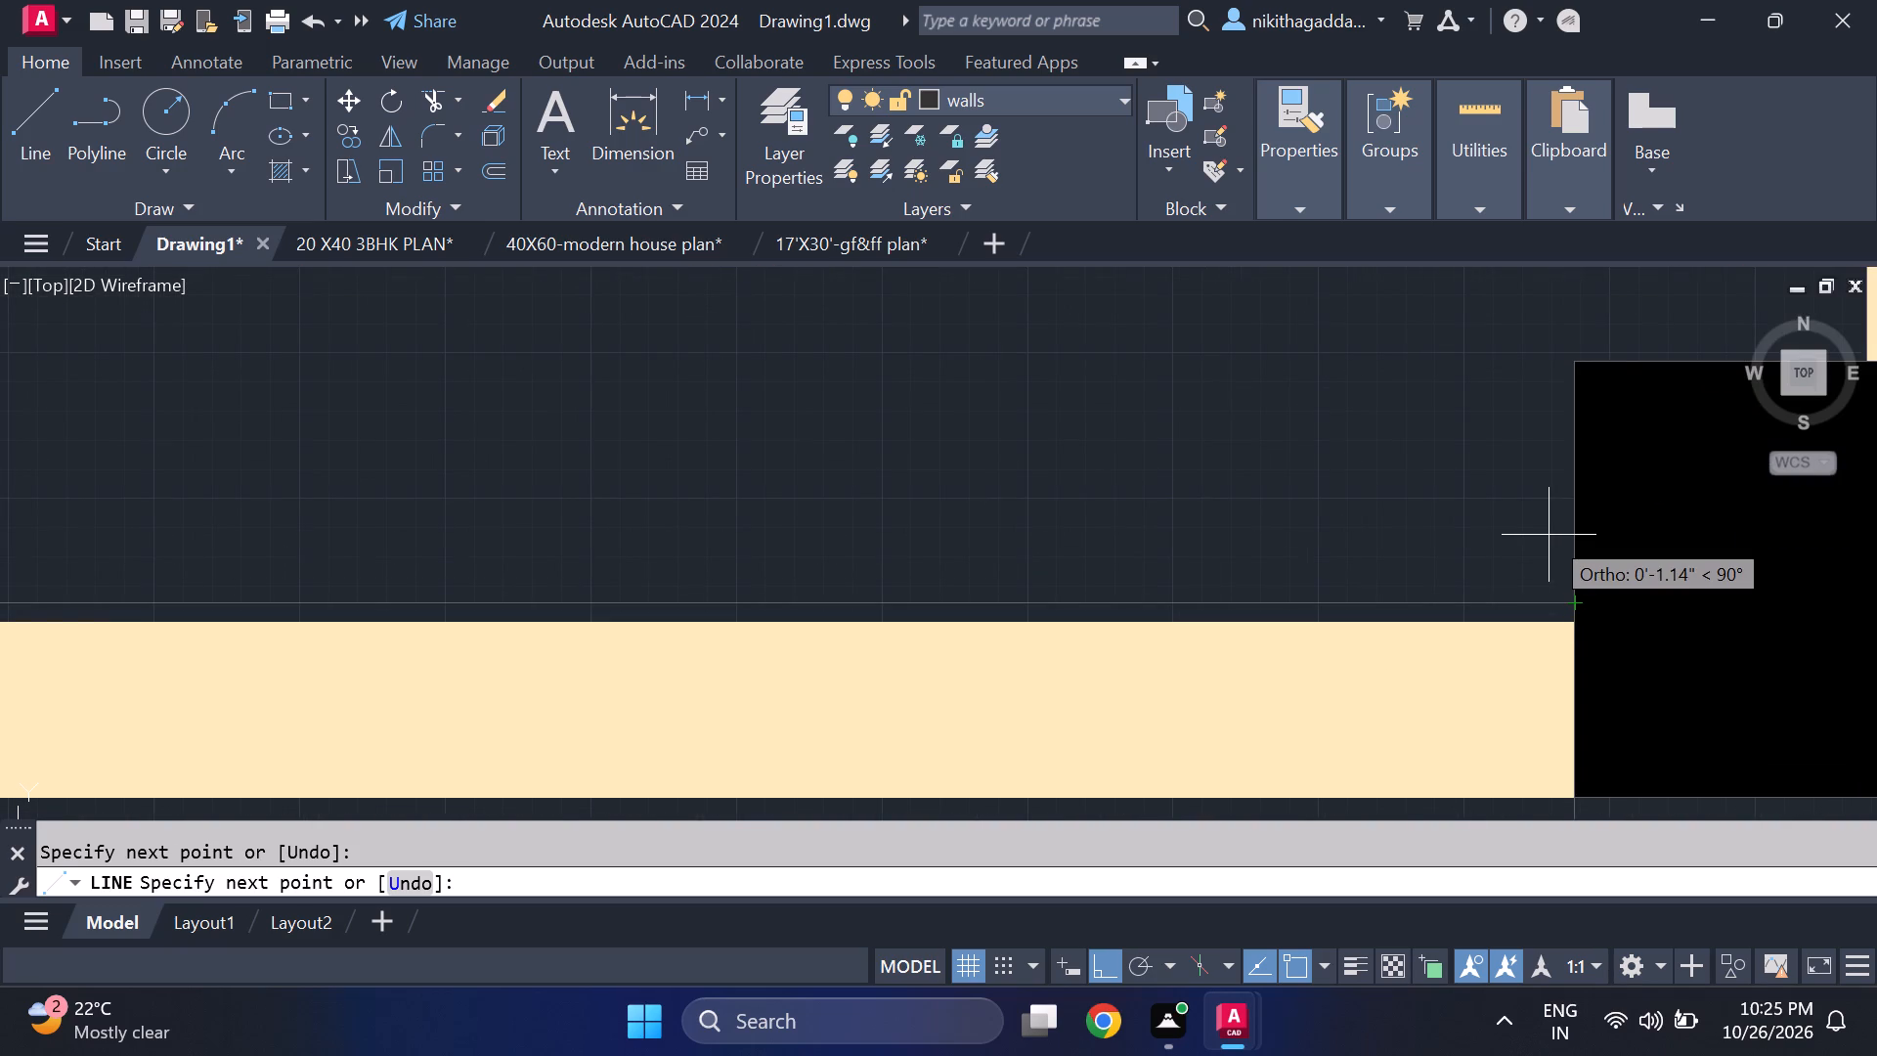
Move the horizontal line between the porch columns straight west, to empty space outside the house plan.
key(Escape)
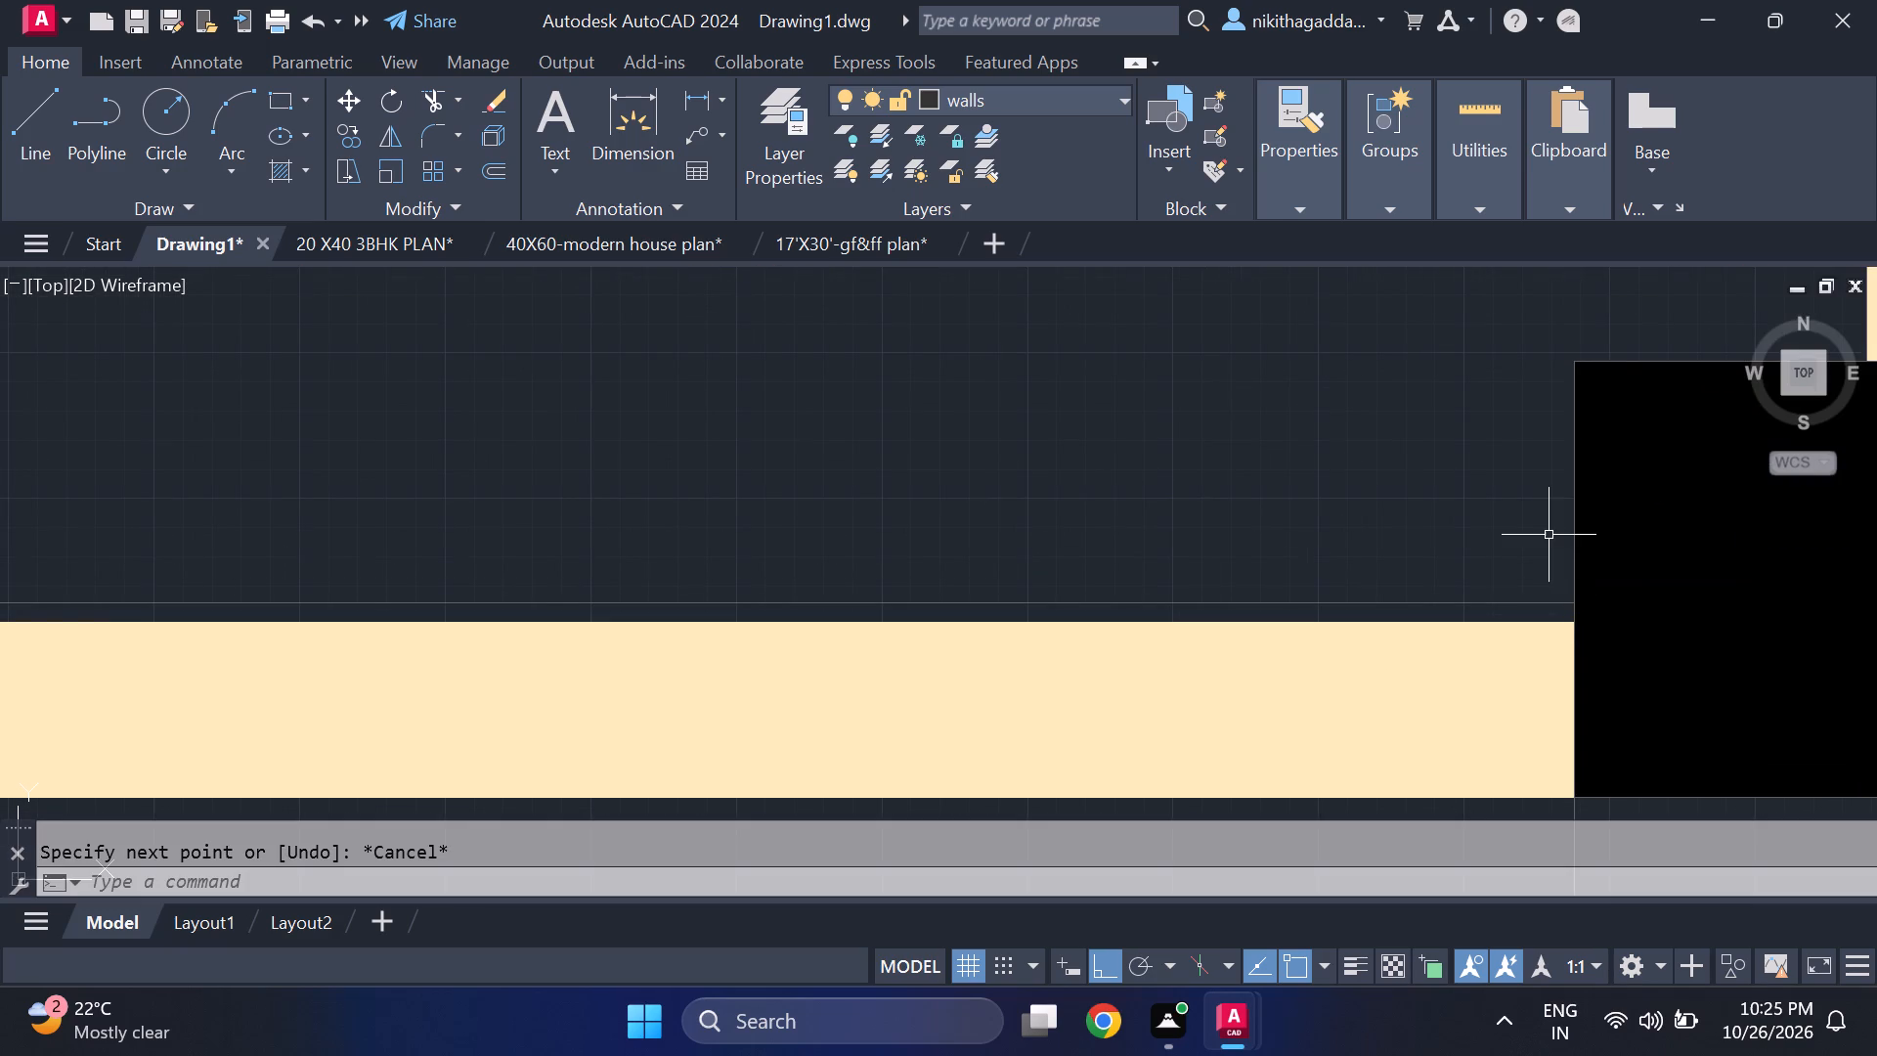
click(1480, 603)
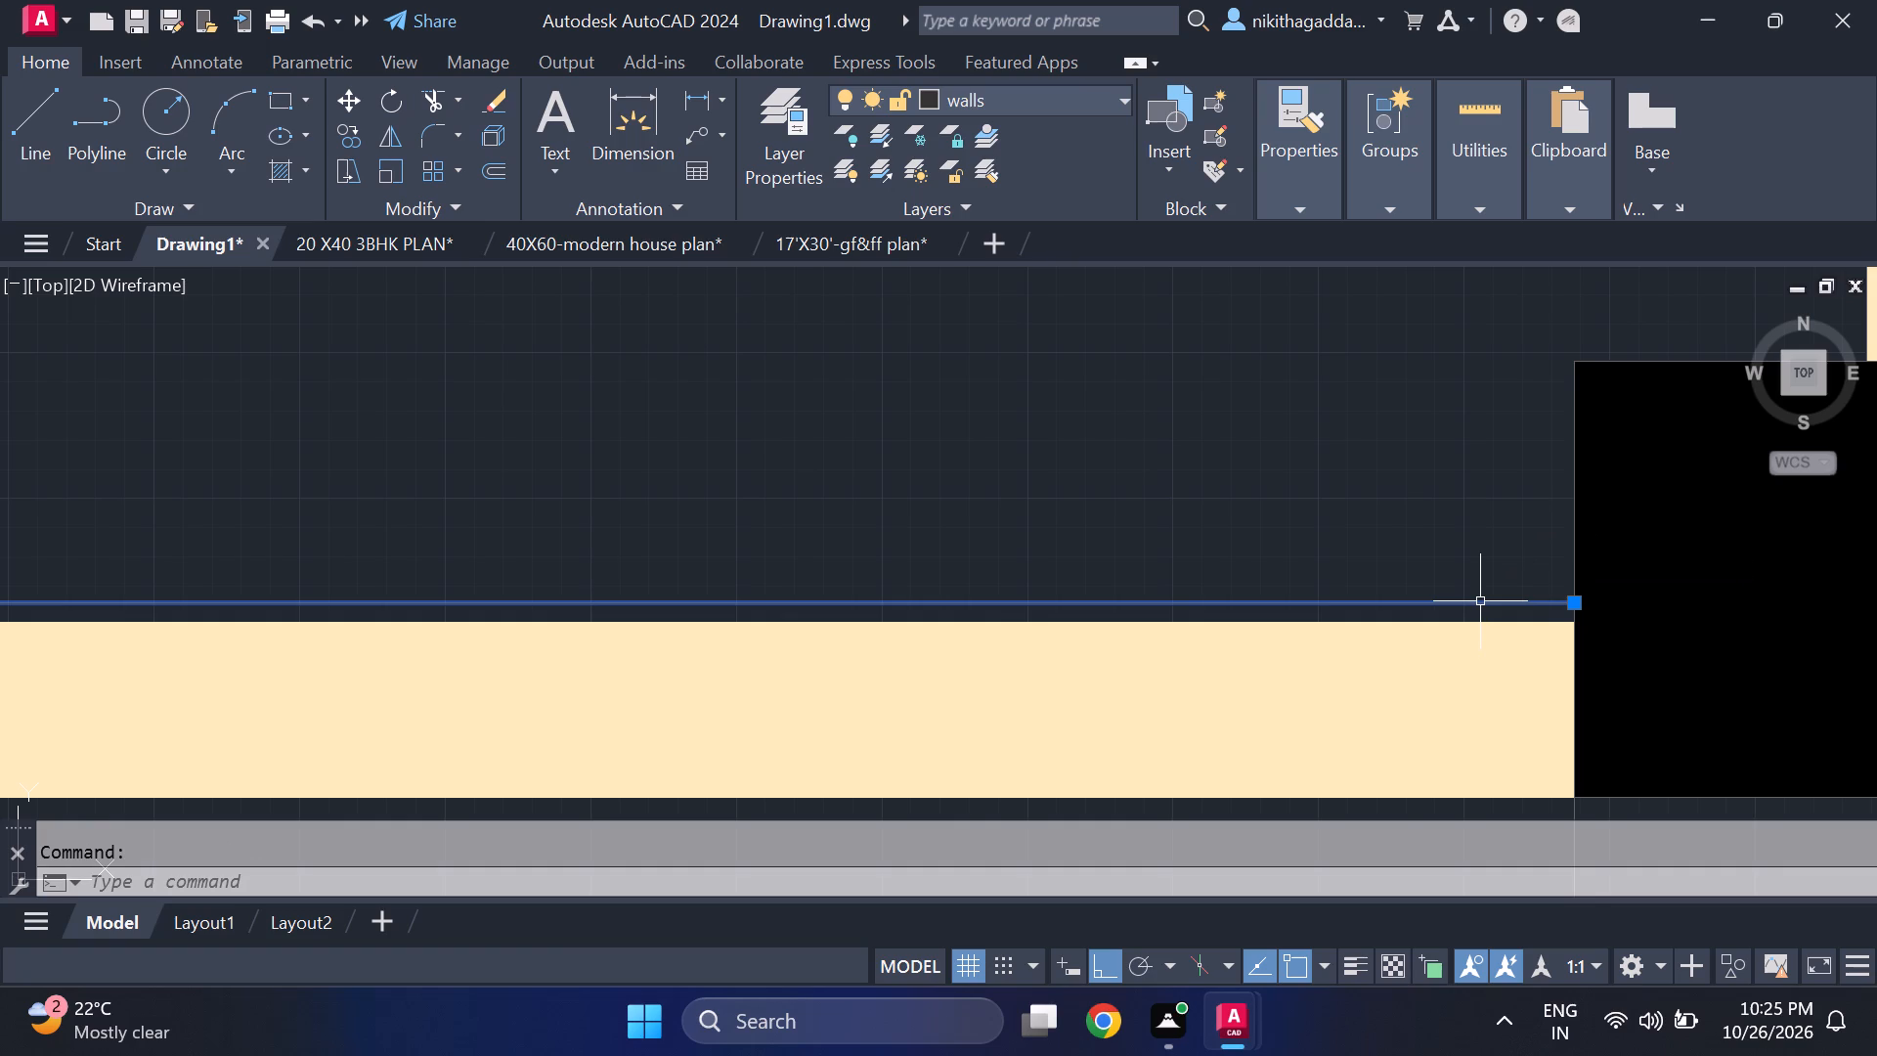
key(m)
key(Return)
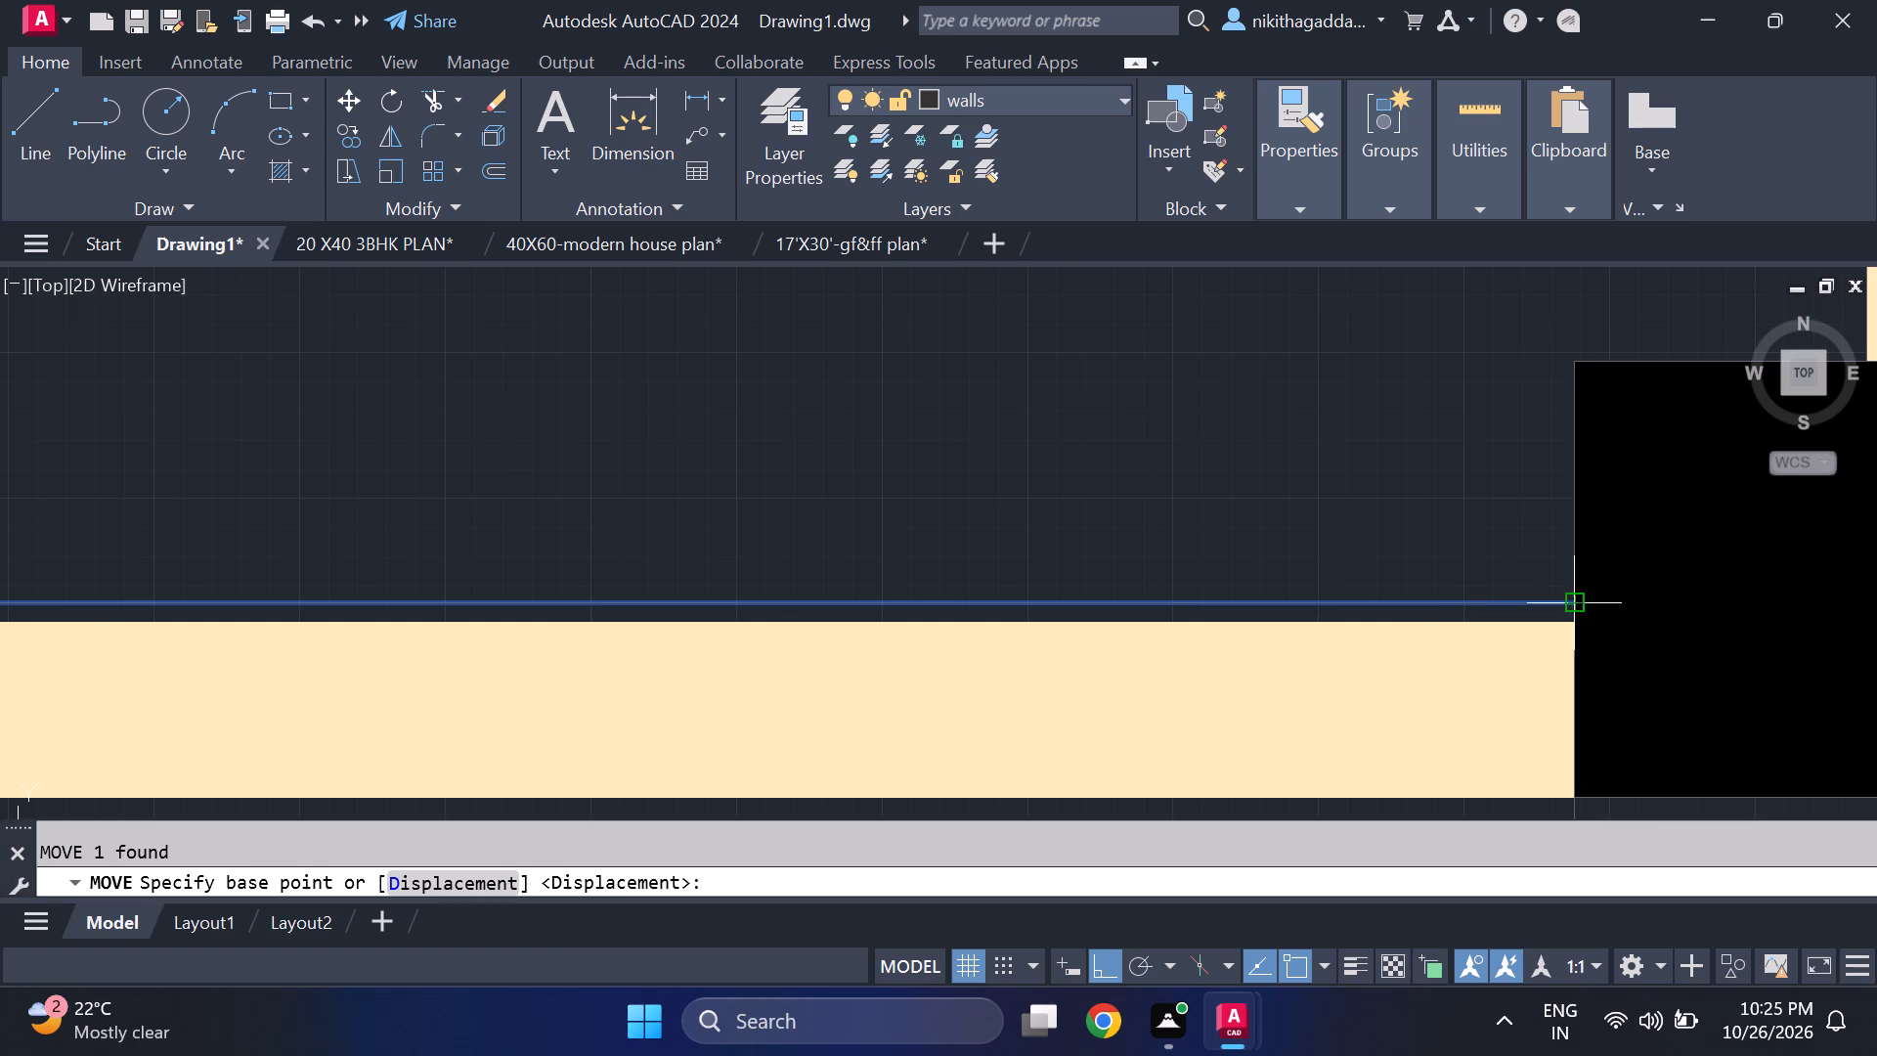
click(1573, 600)
scroll(982, 581, down, 5)
middle_drag(90, 428, 1229, 697)
scroll(1035, 650, down, 1)
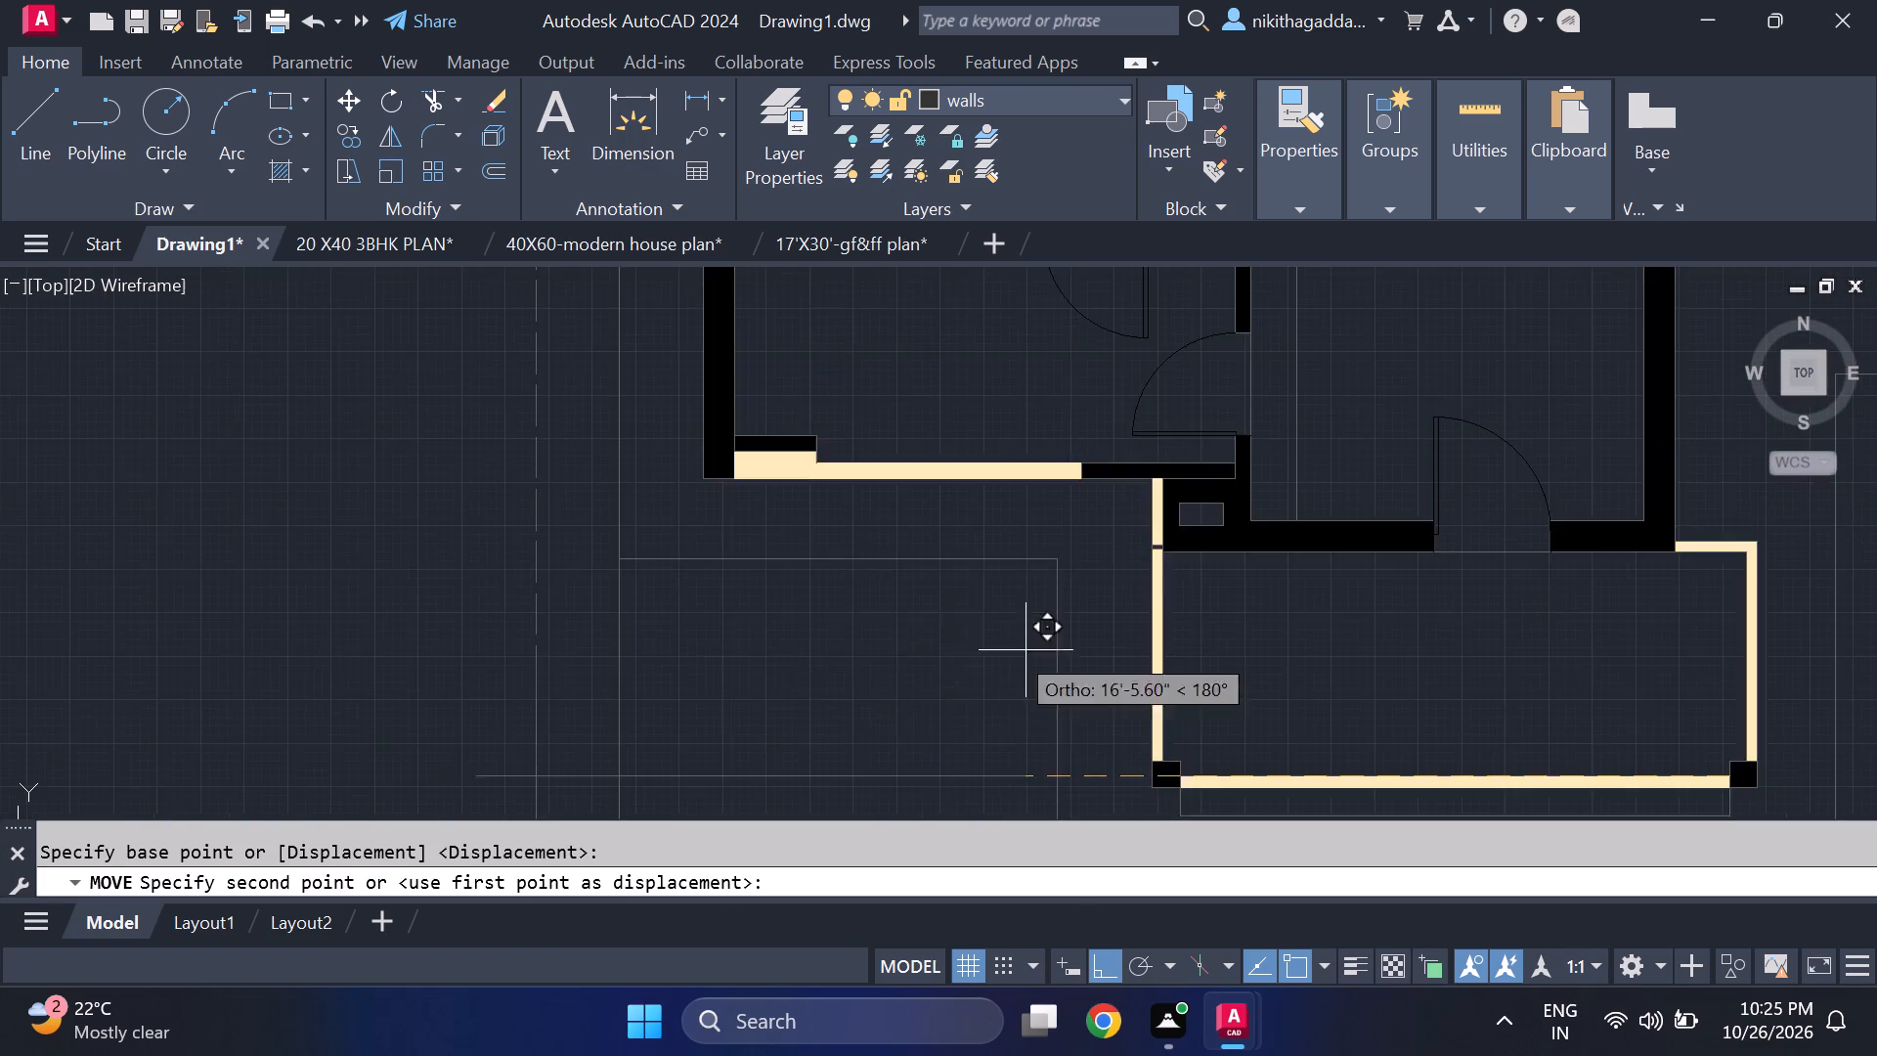
scroll(961, 650, down, 3)
click(496, 637)
Hatch the front porch floor with the Solid pattern in cream 254,234,185.
scroll(935, 730, up, 2)
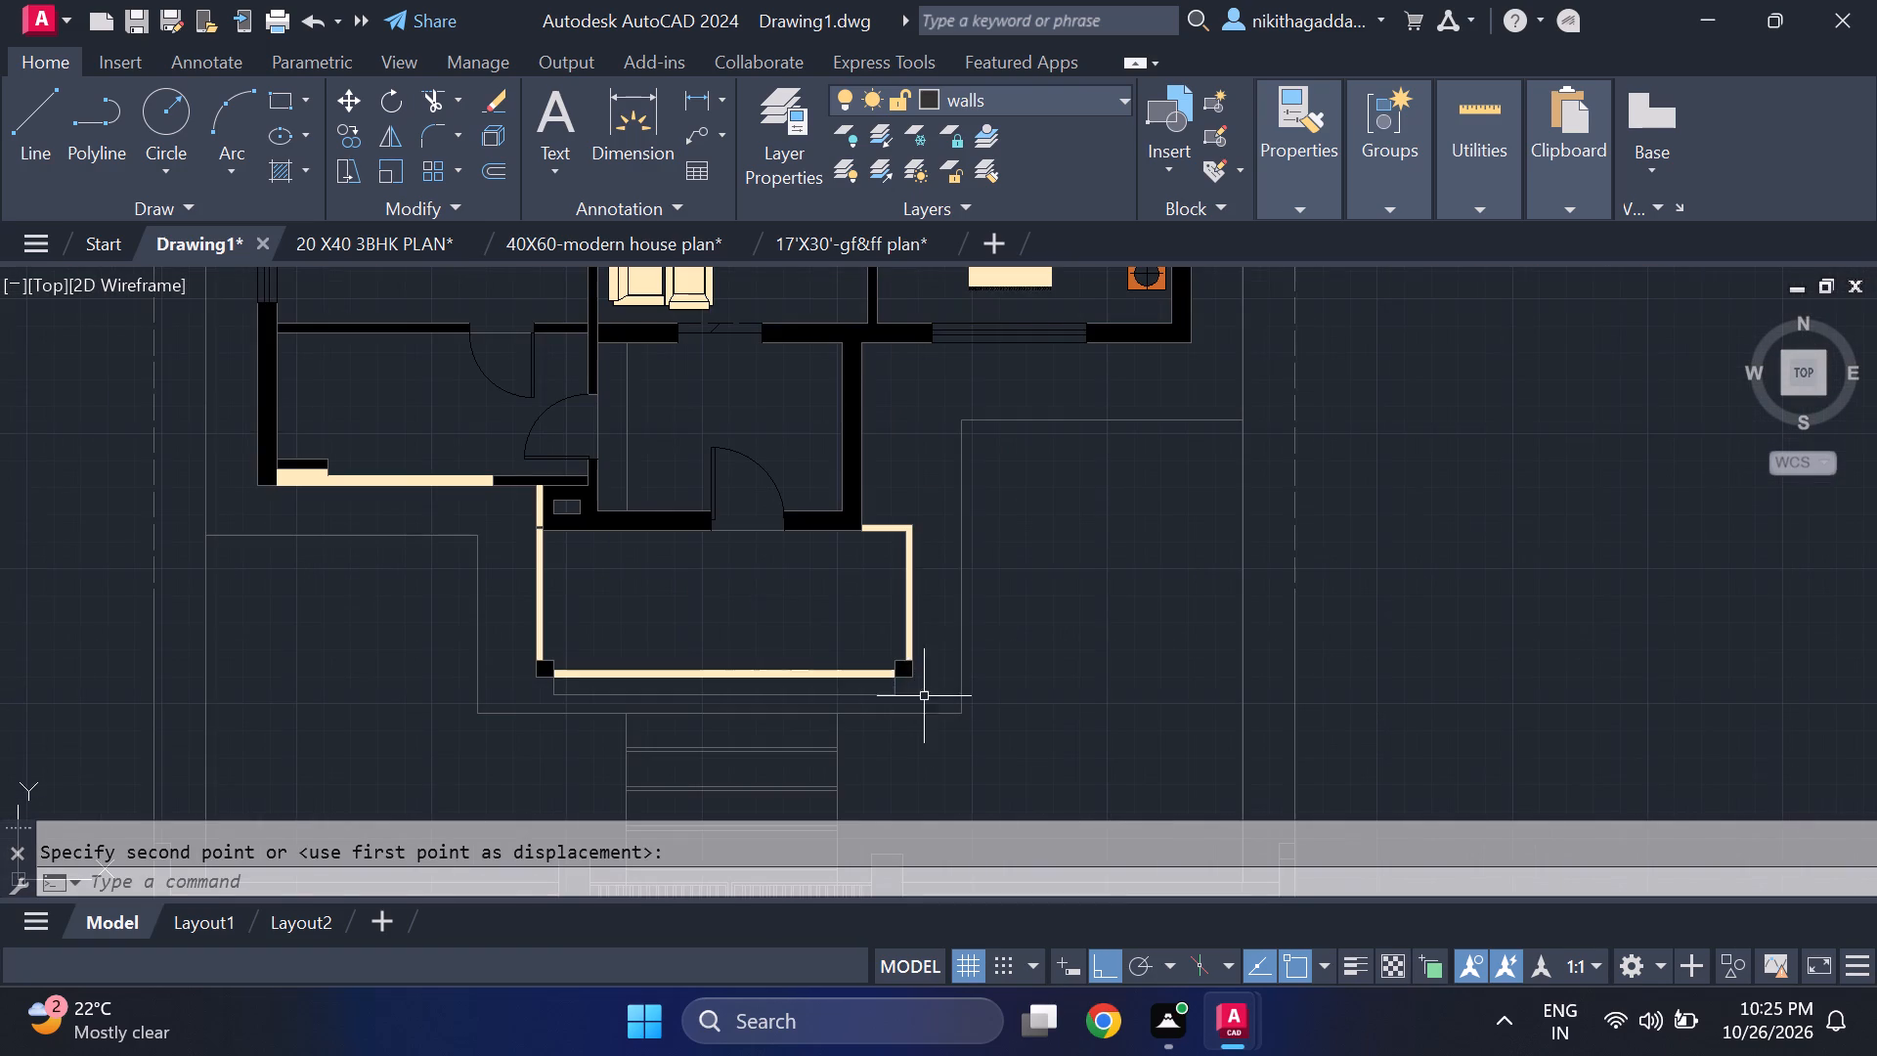
text(hatch)
key(Return)
click(763, 601)
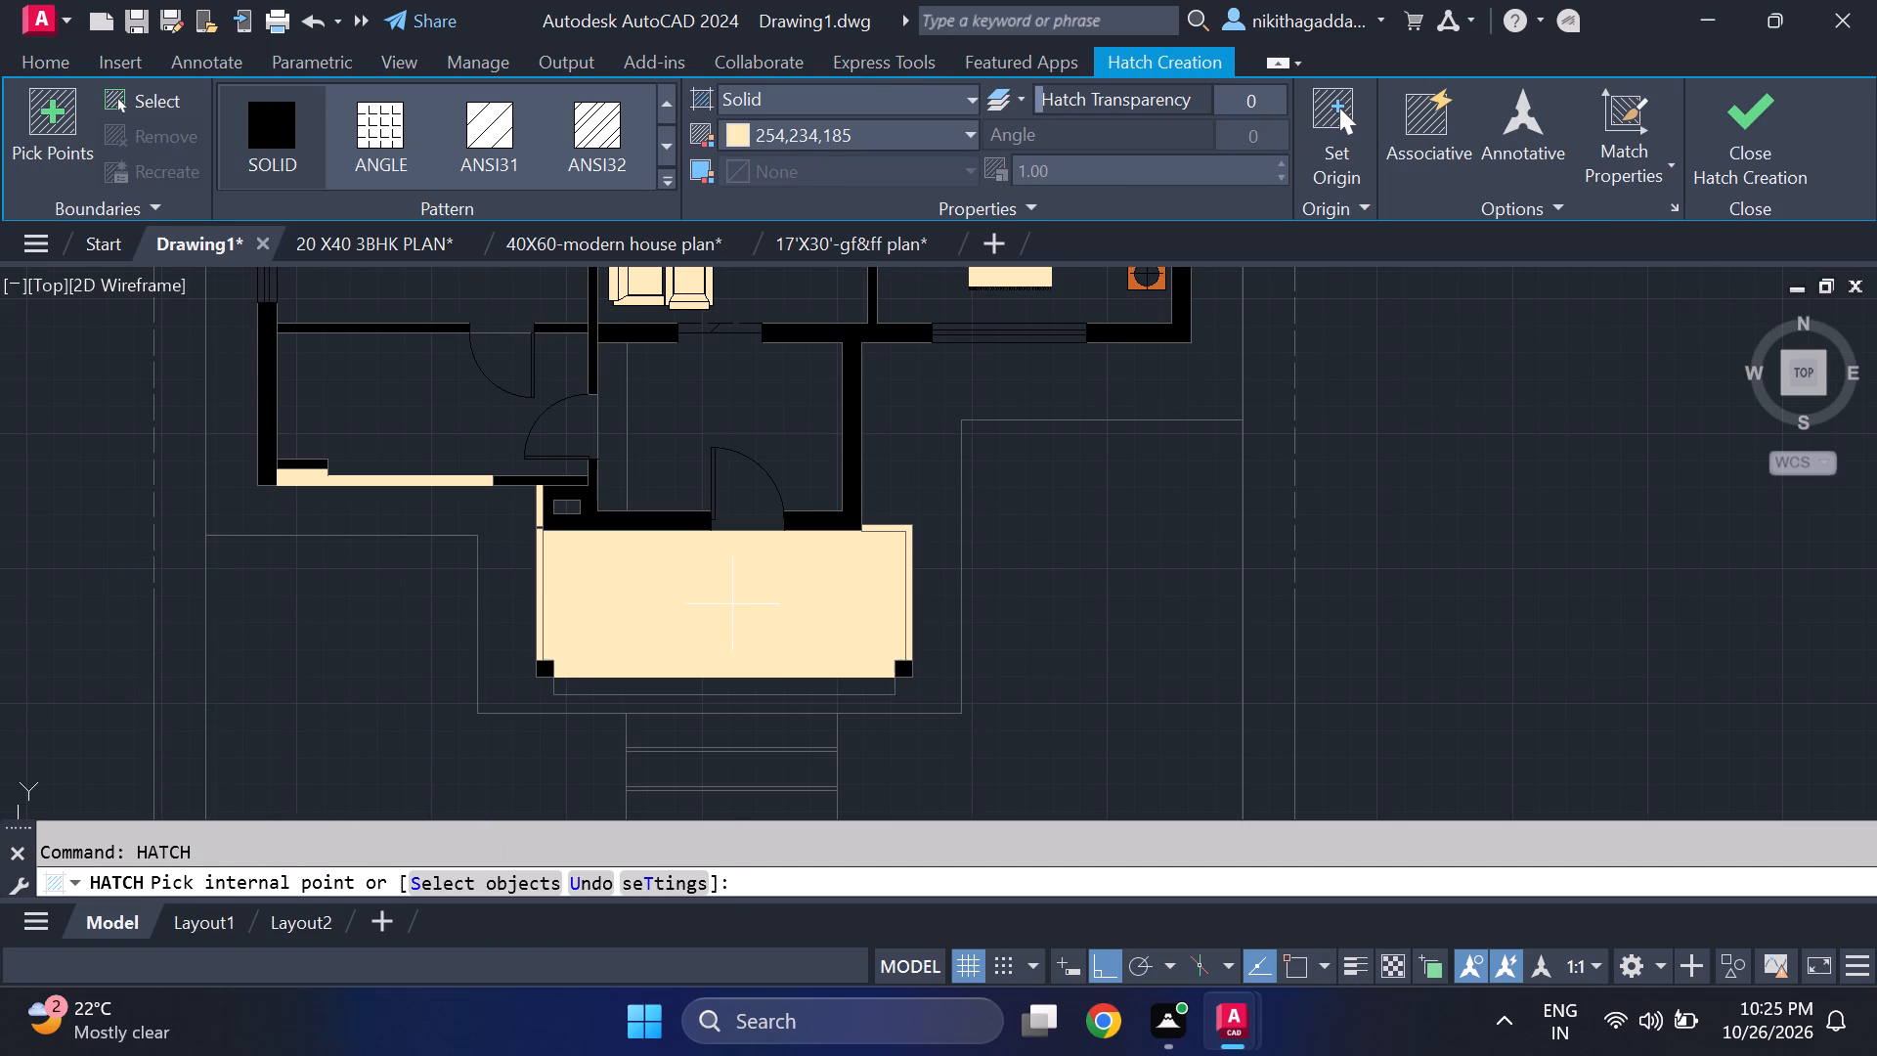
click(732, 604)
click(1758, 161)
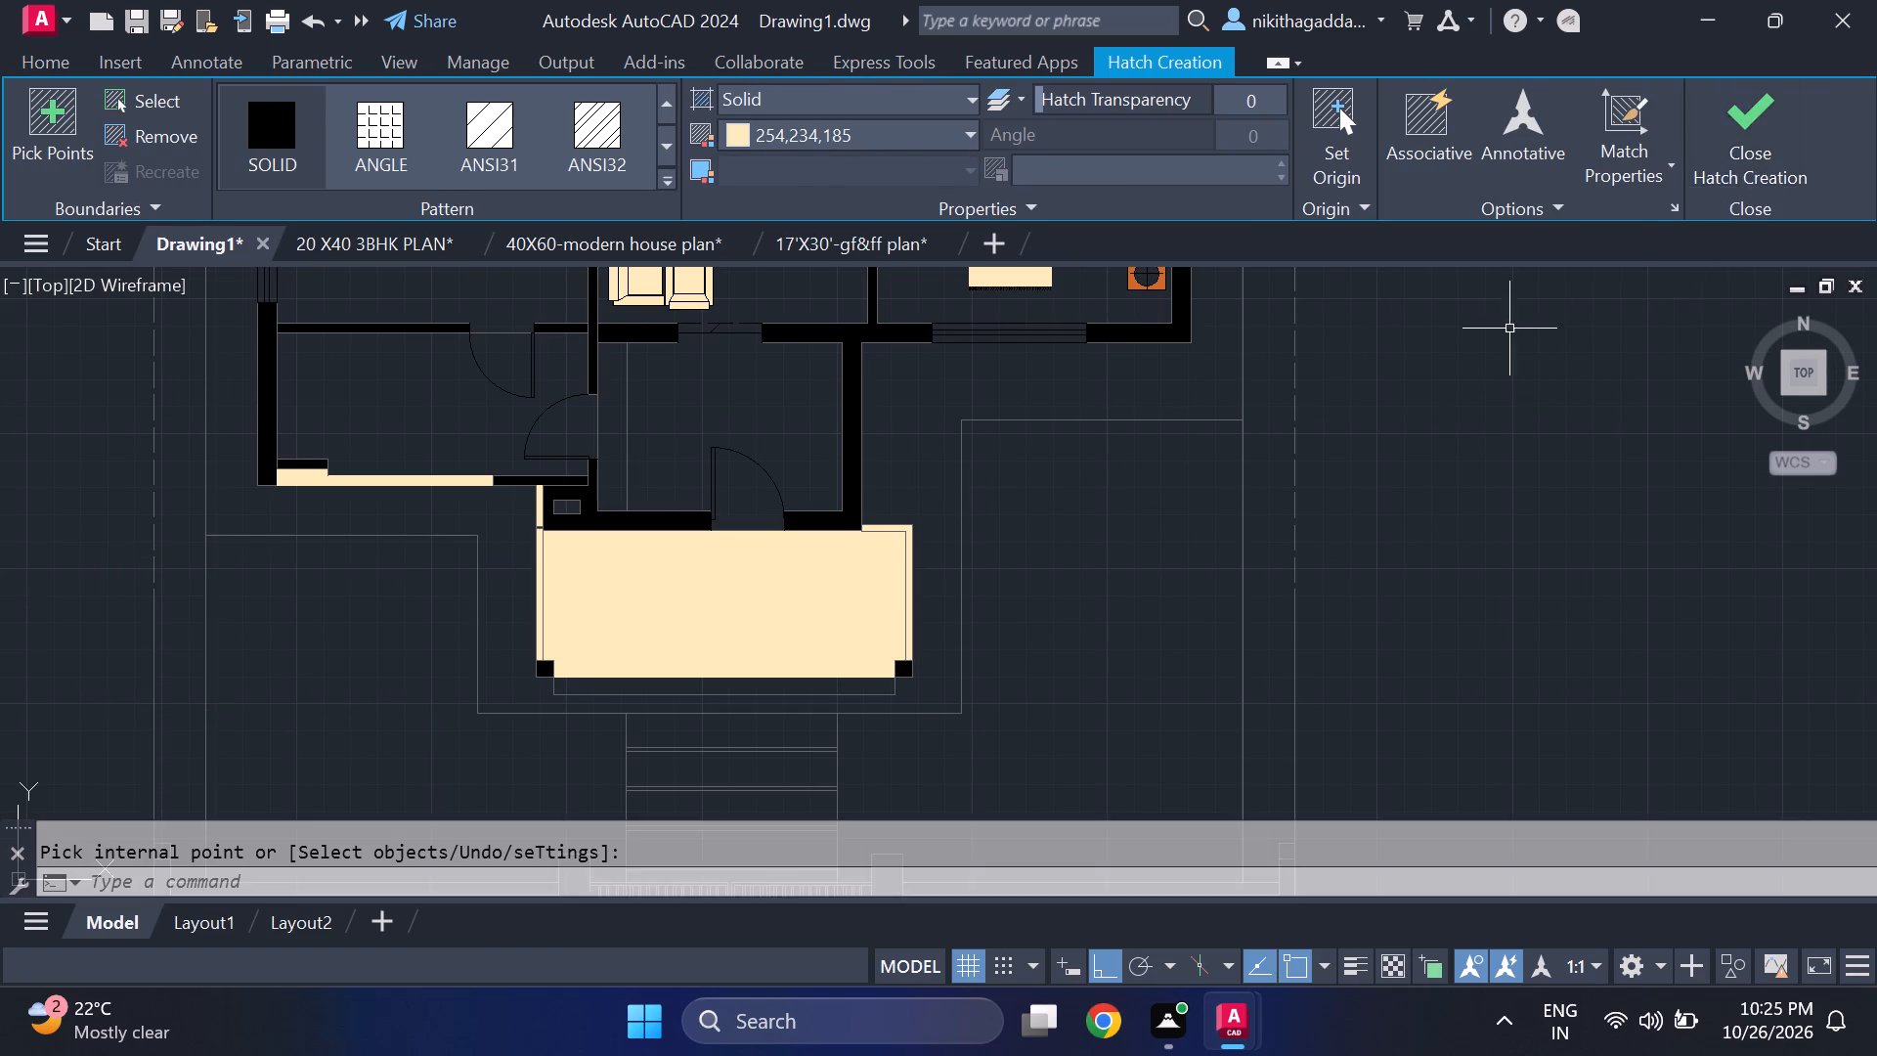
Copy the horizontal line lying west of the plan back to its place between the two porch corner columns.
middle_drag(765, 546, 949, 525)
scroll(320, 609, down, 2)
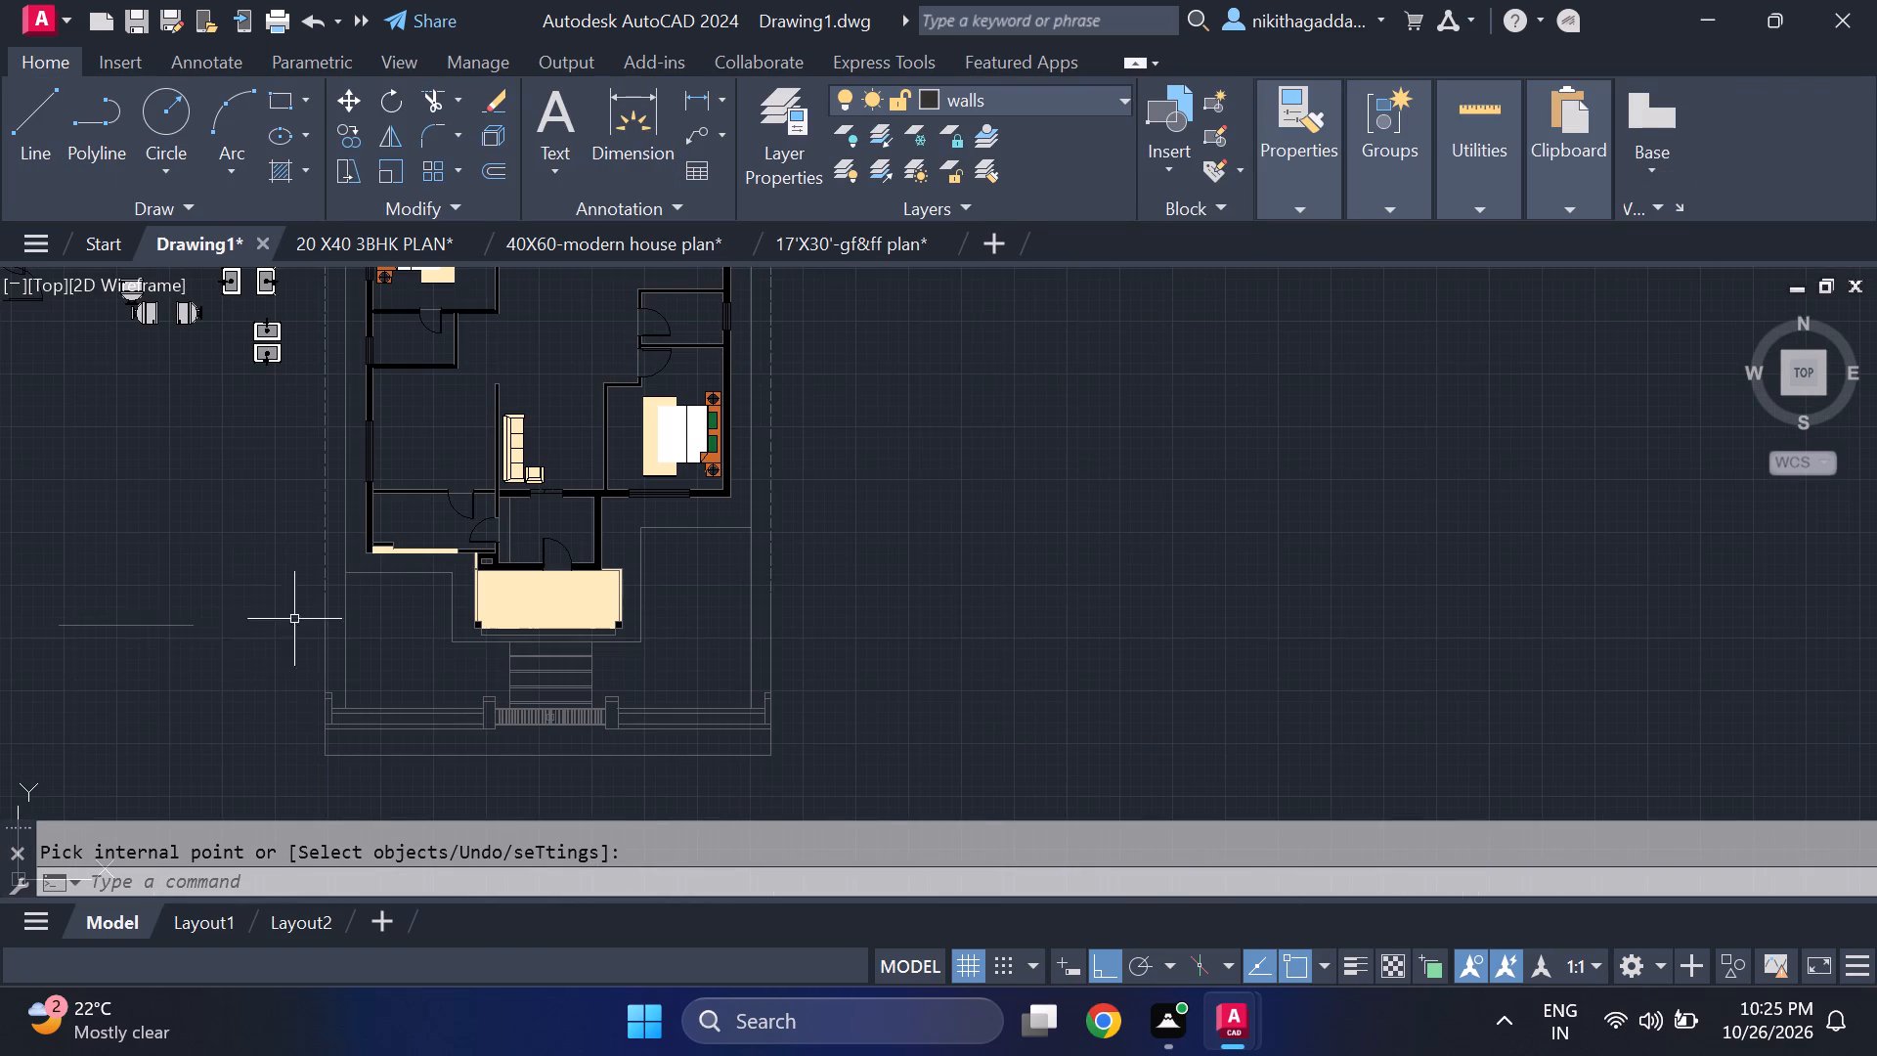
drag(240, 555, 231, 573)
click(66, 638)
text(co)
key(Return)
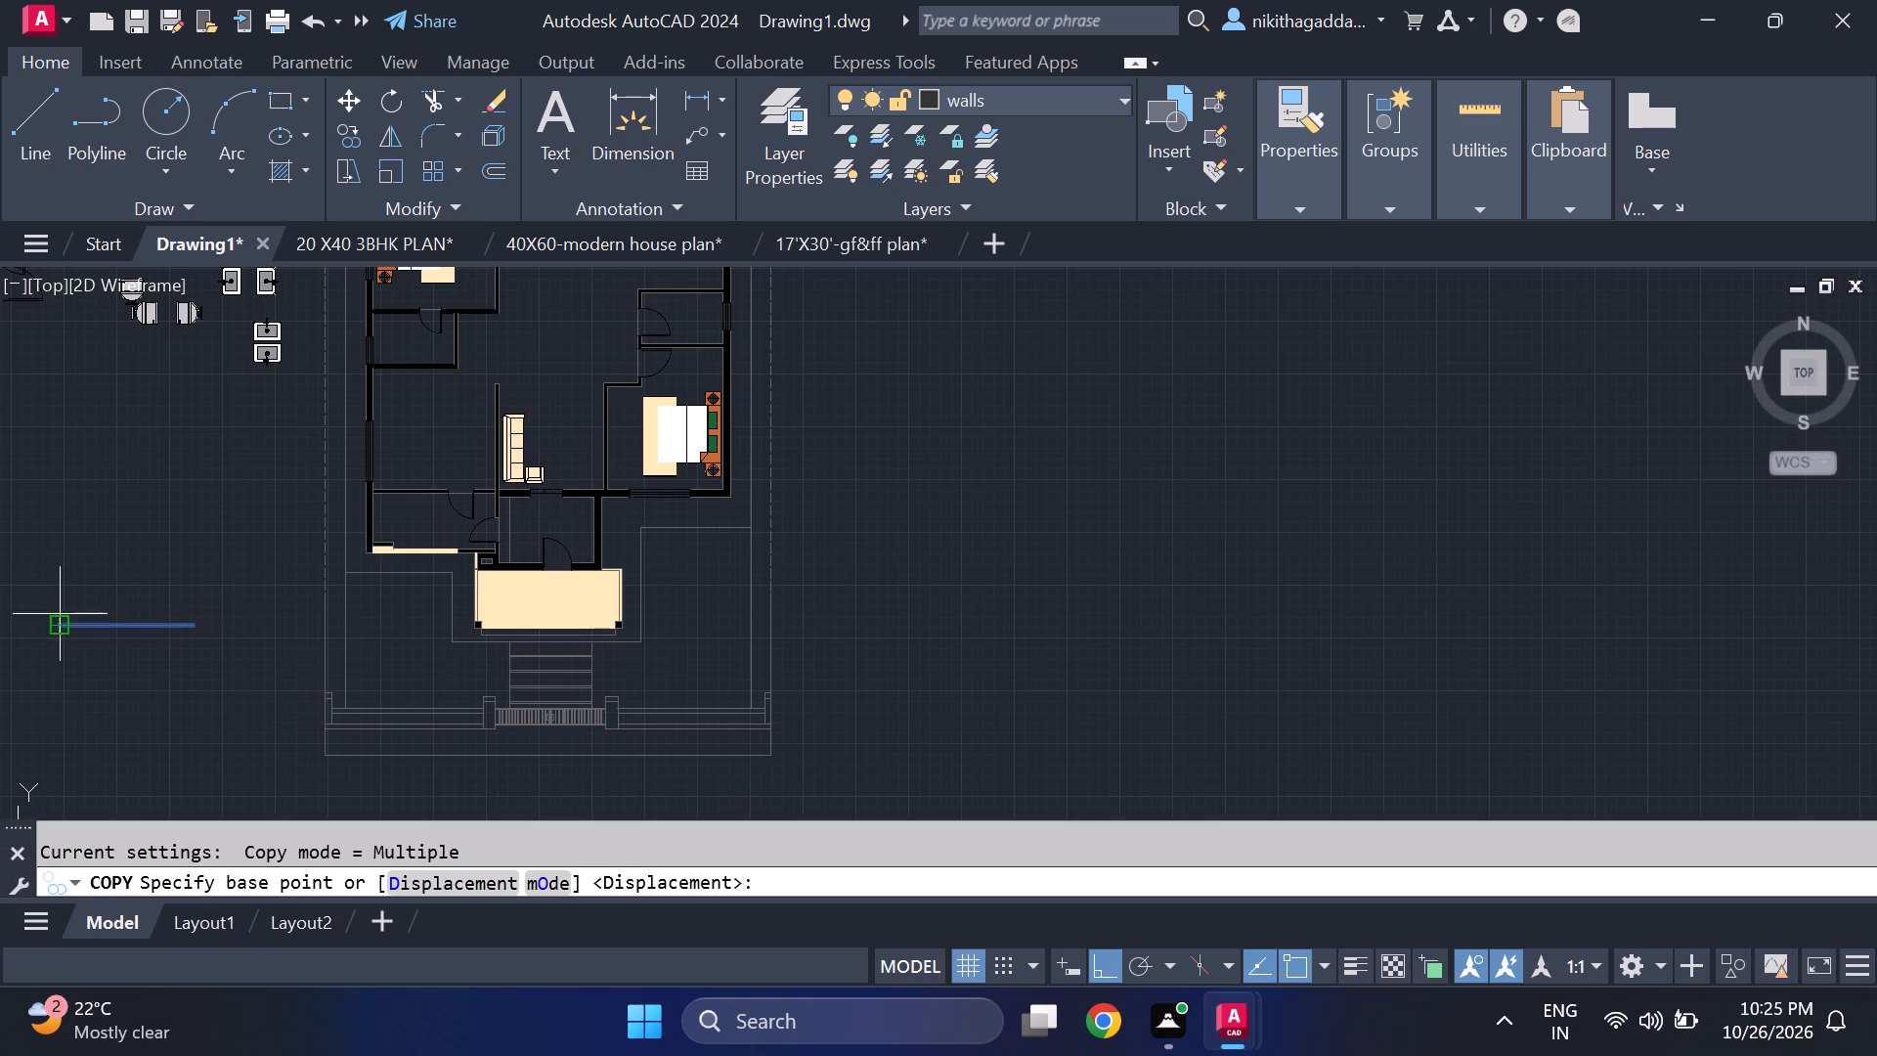
click(62, 628)
scroll(513, 590, up, 3)
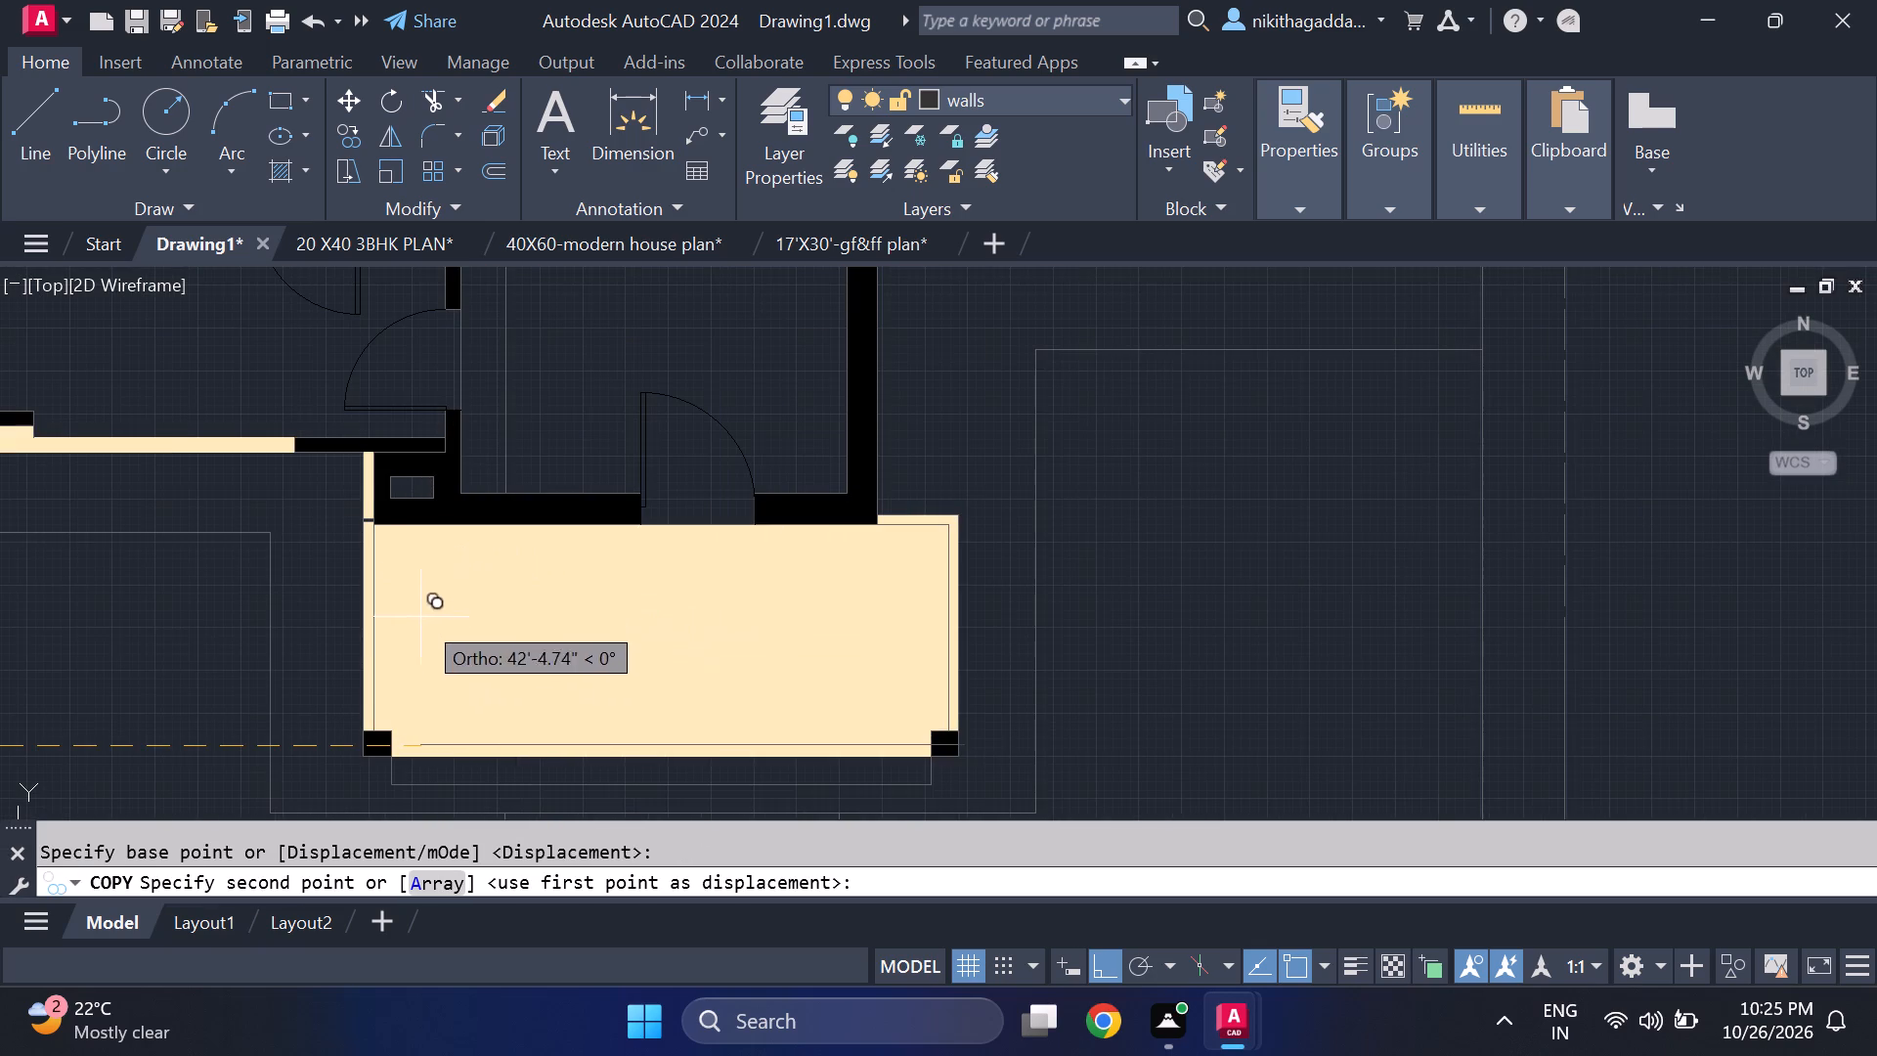
scroll(375, 736, up, 2)
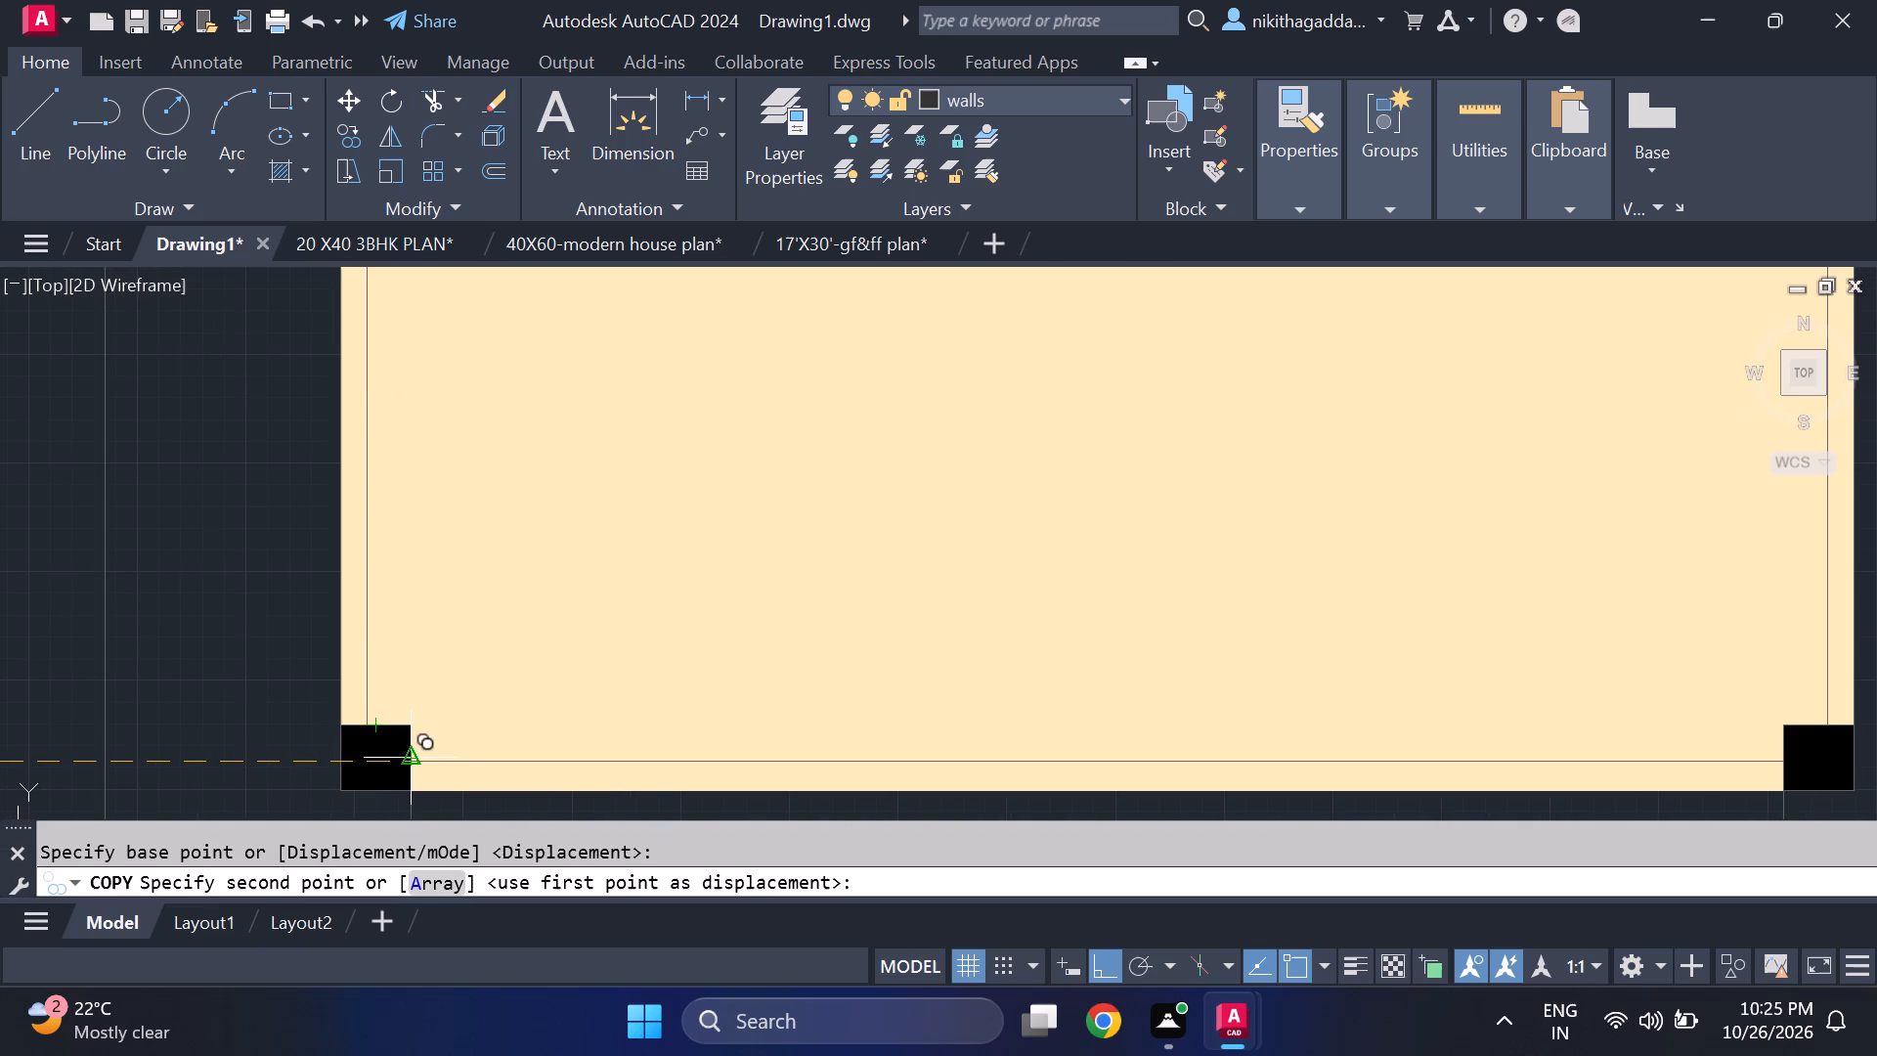
click(413, 751)
scroll(570, 544, down, 3)
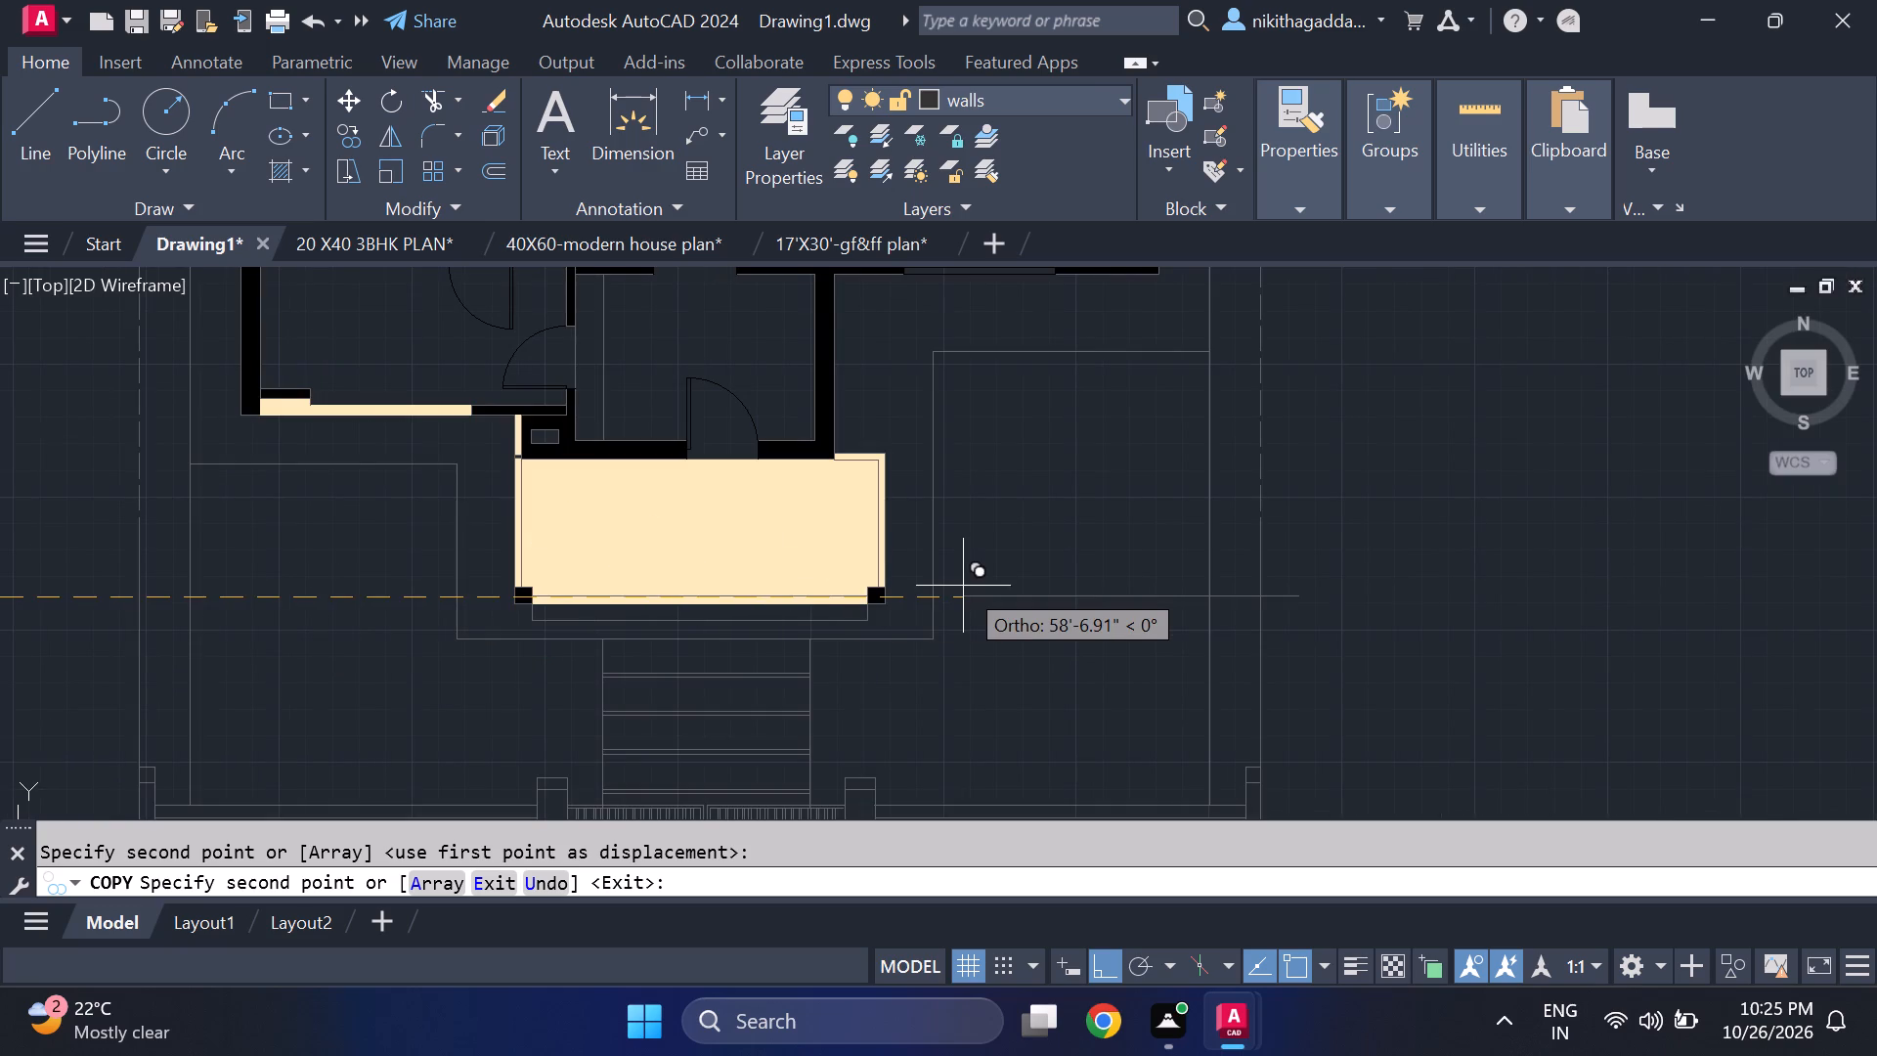
key(Escape)
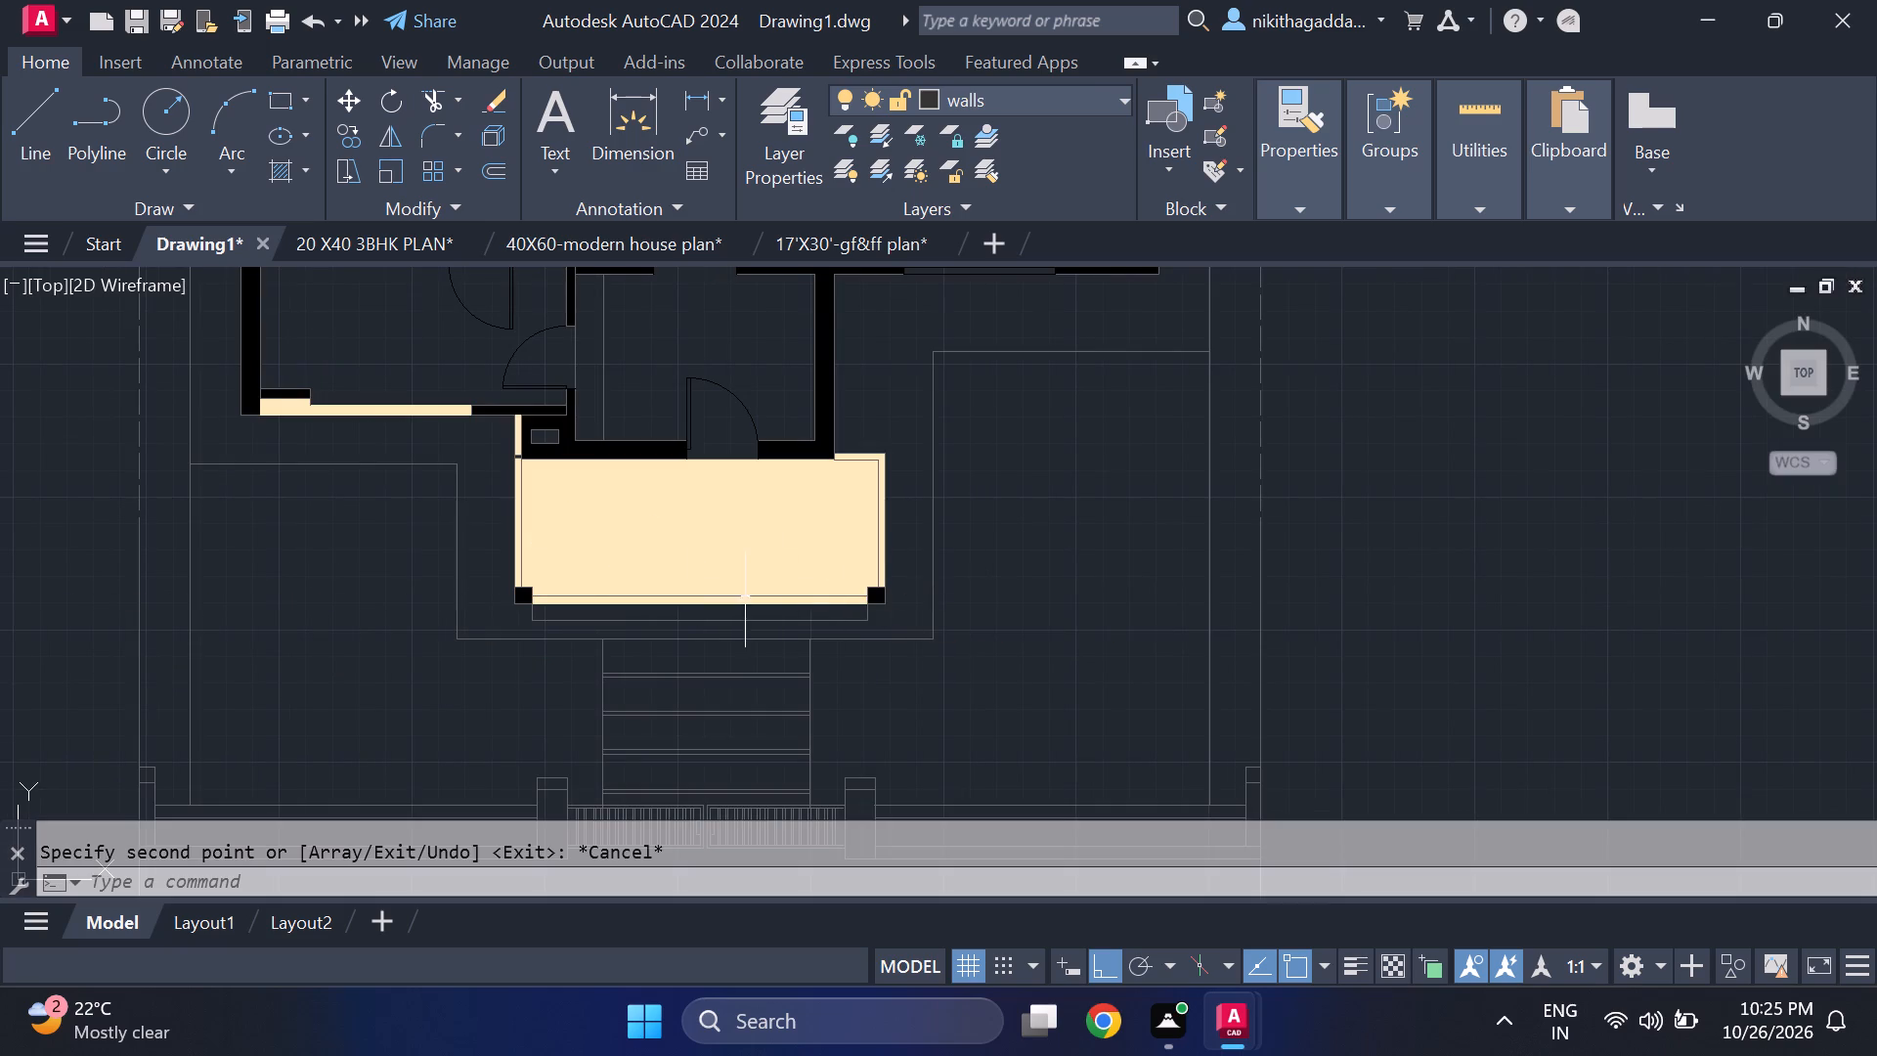
Move the two short lines edging the unfilled gap in the porch's west wall strip horizontally west, clear of the wall.
scroll(628, 573, up, 3)
scroll(628, 573, down, 4)
scroll(635, 520, up, 2)
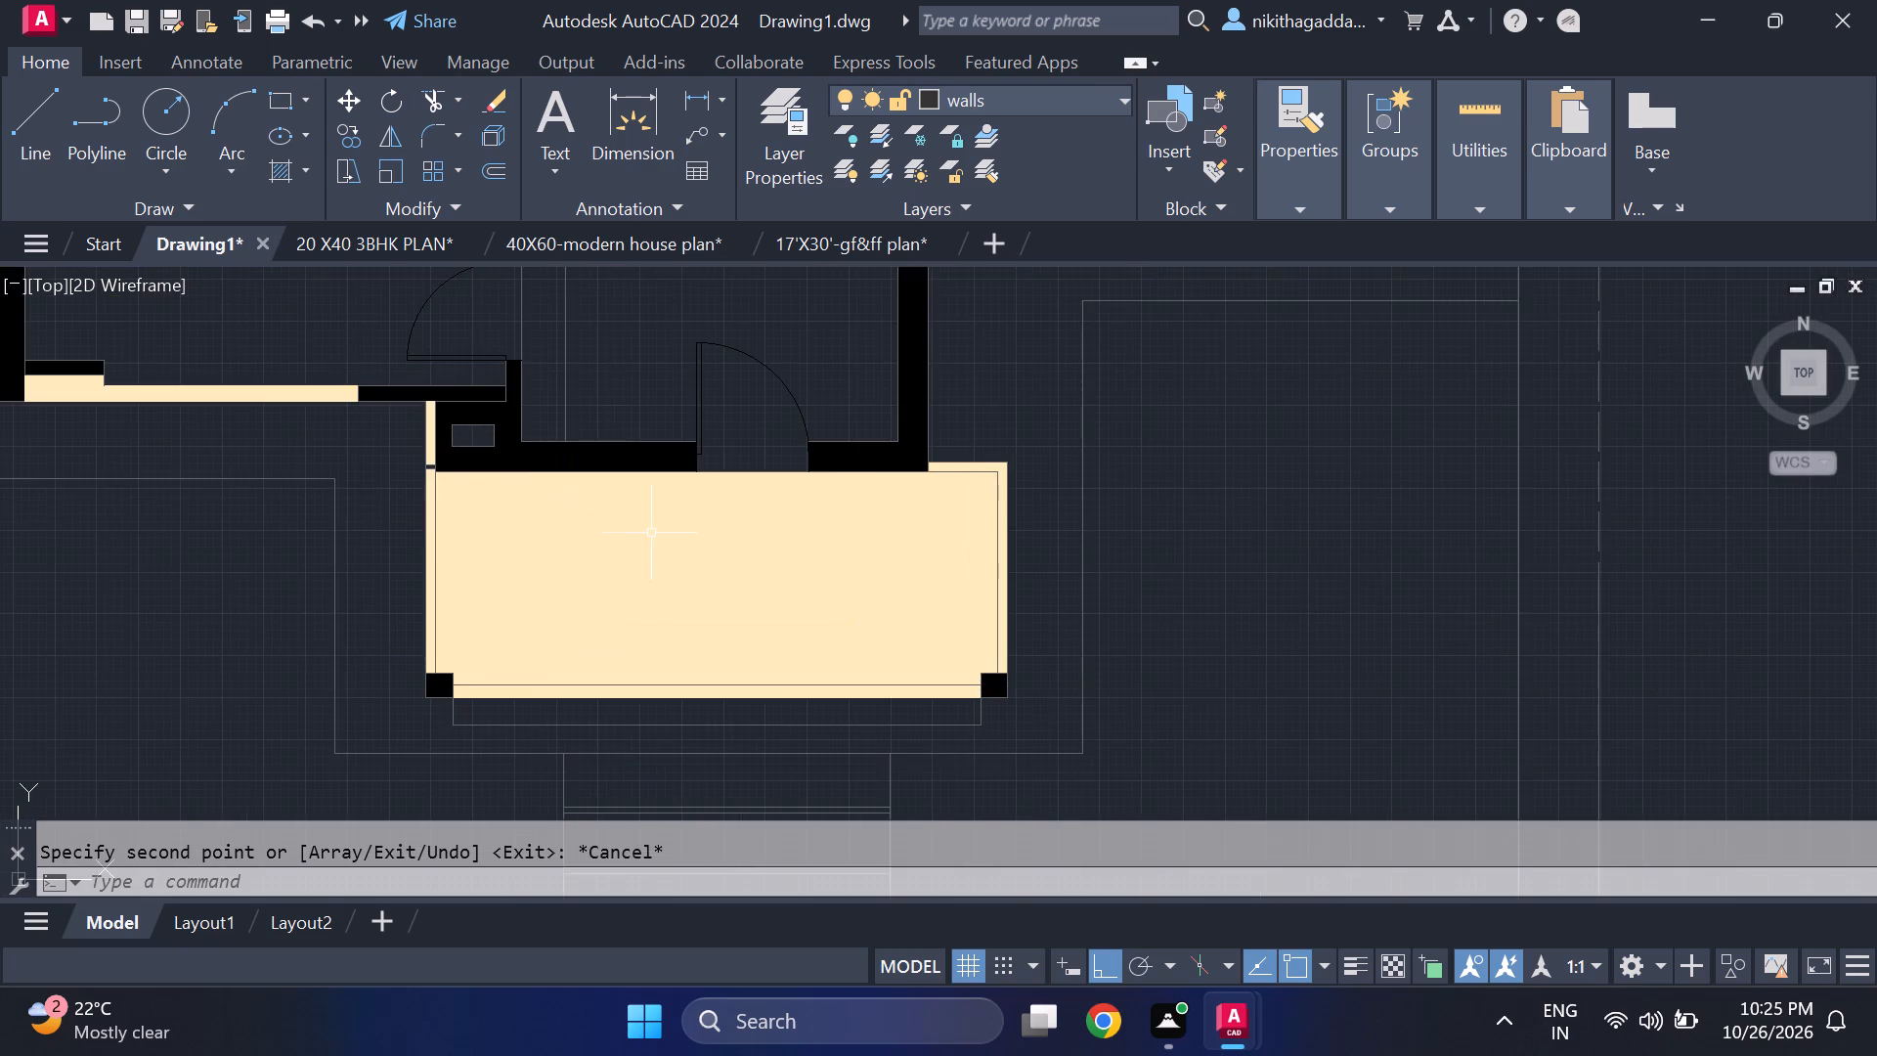
middle_drag(655, 537, 872, 604)
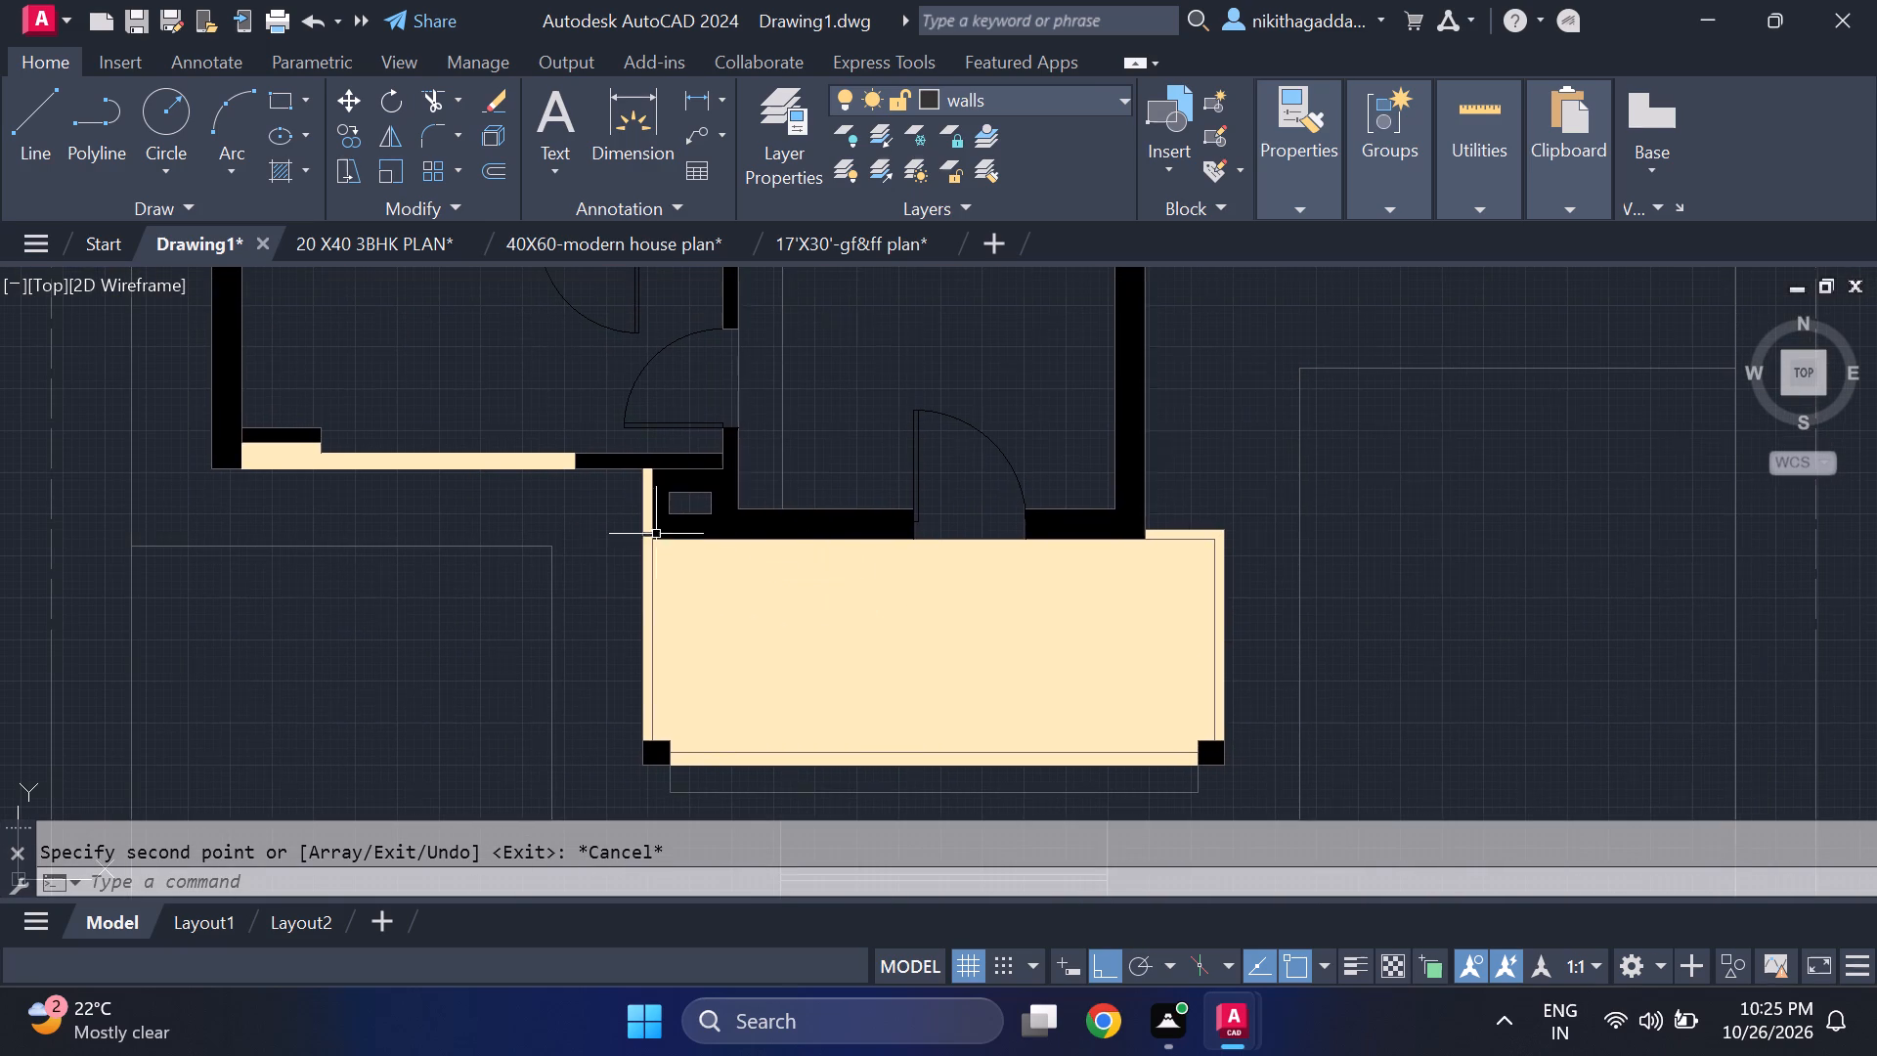
scroll(646, 532, up, 6)
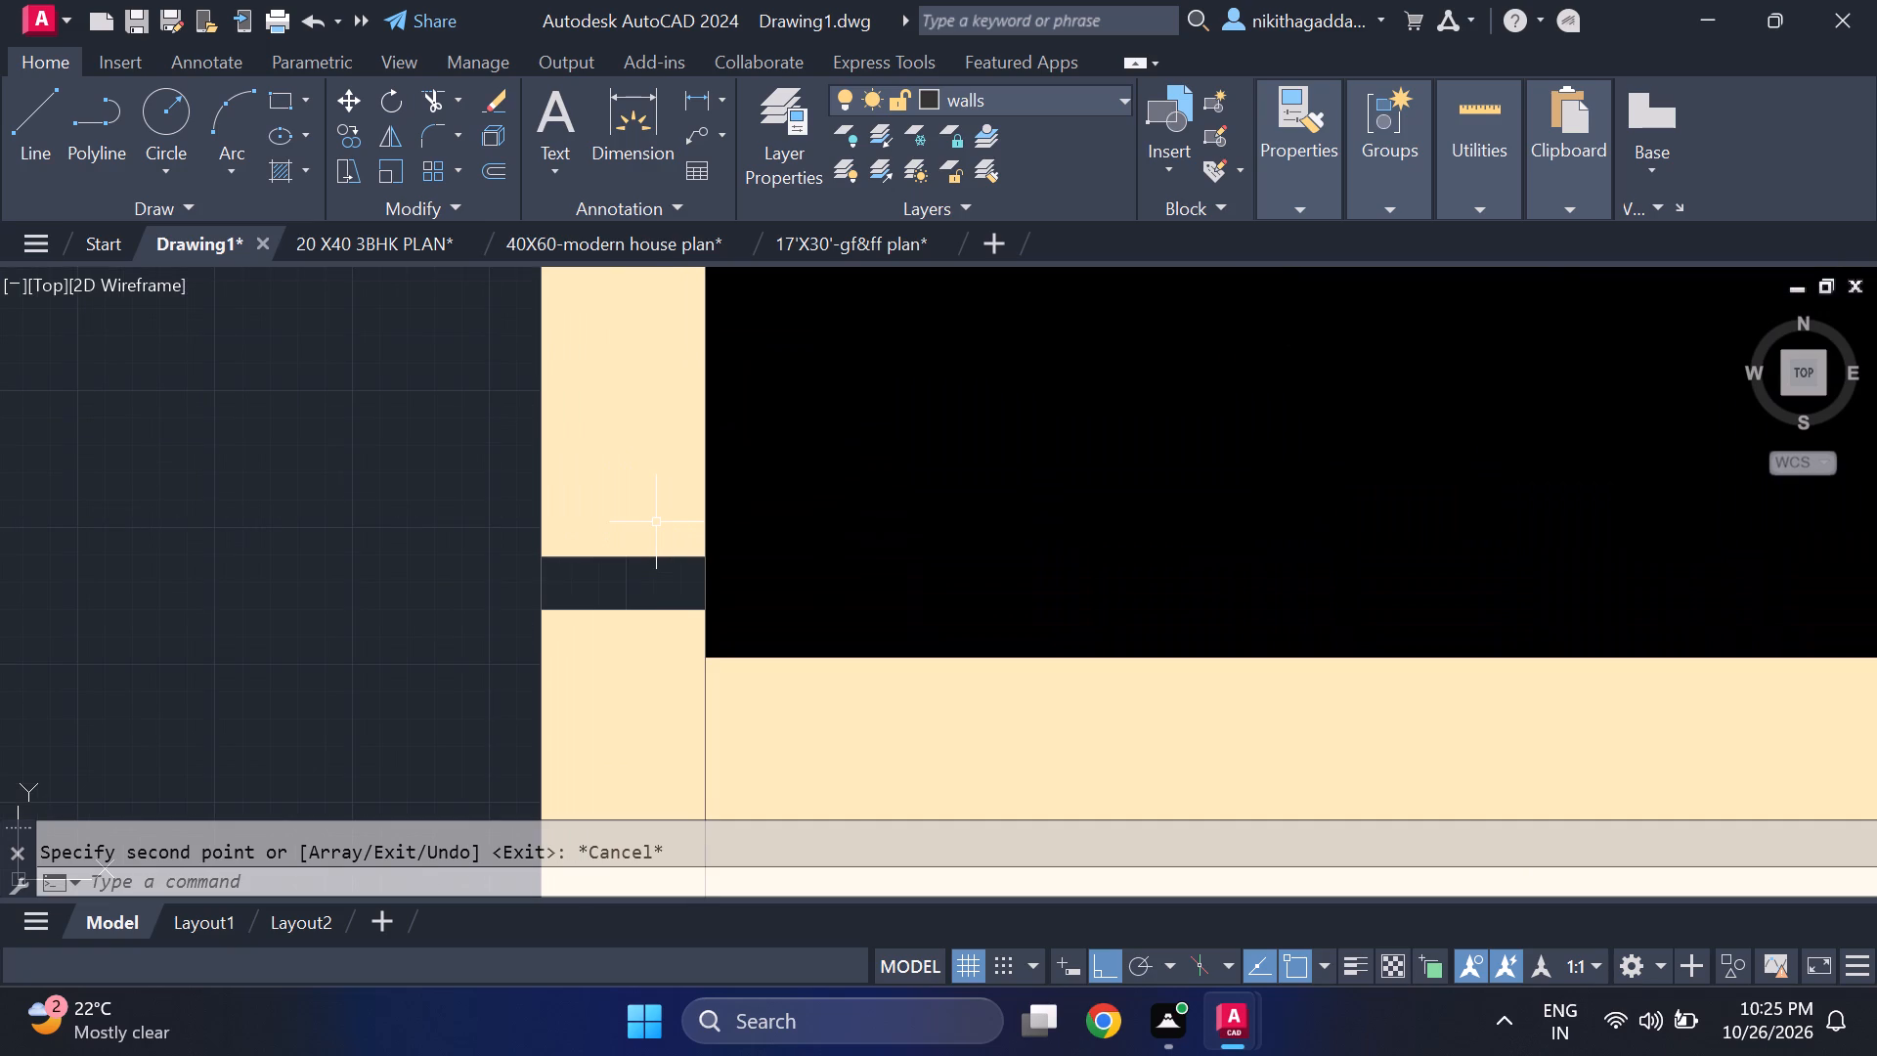
scroll(656, 522, down, 5)
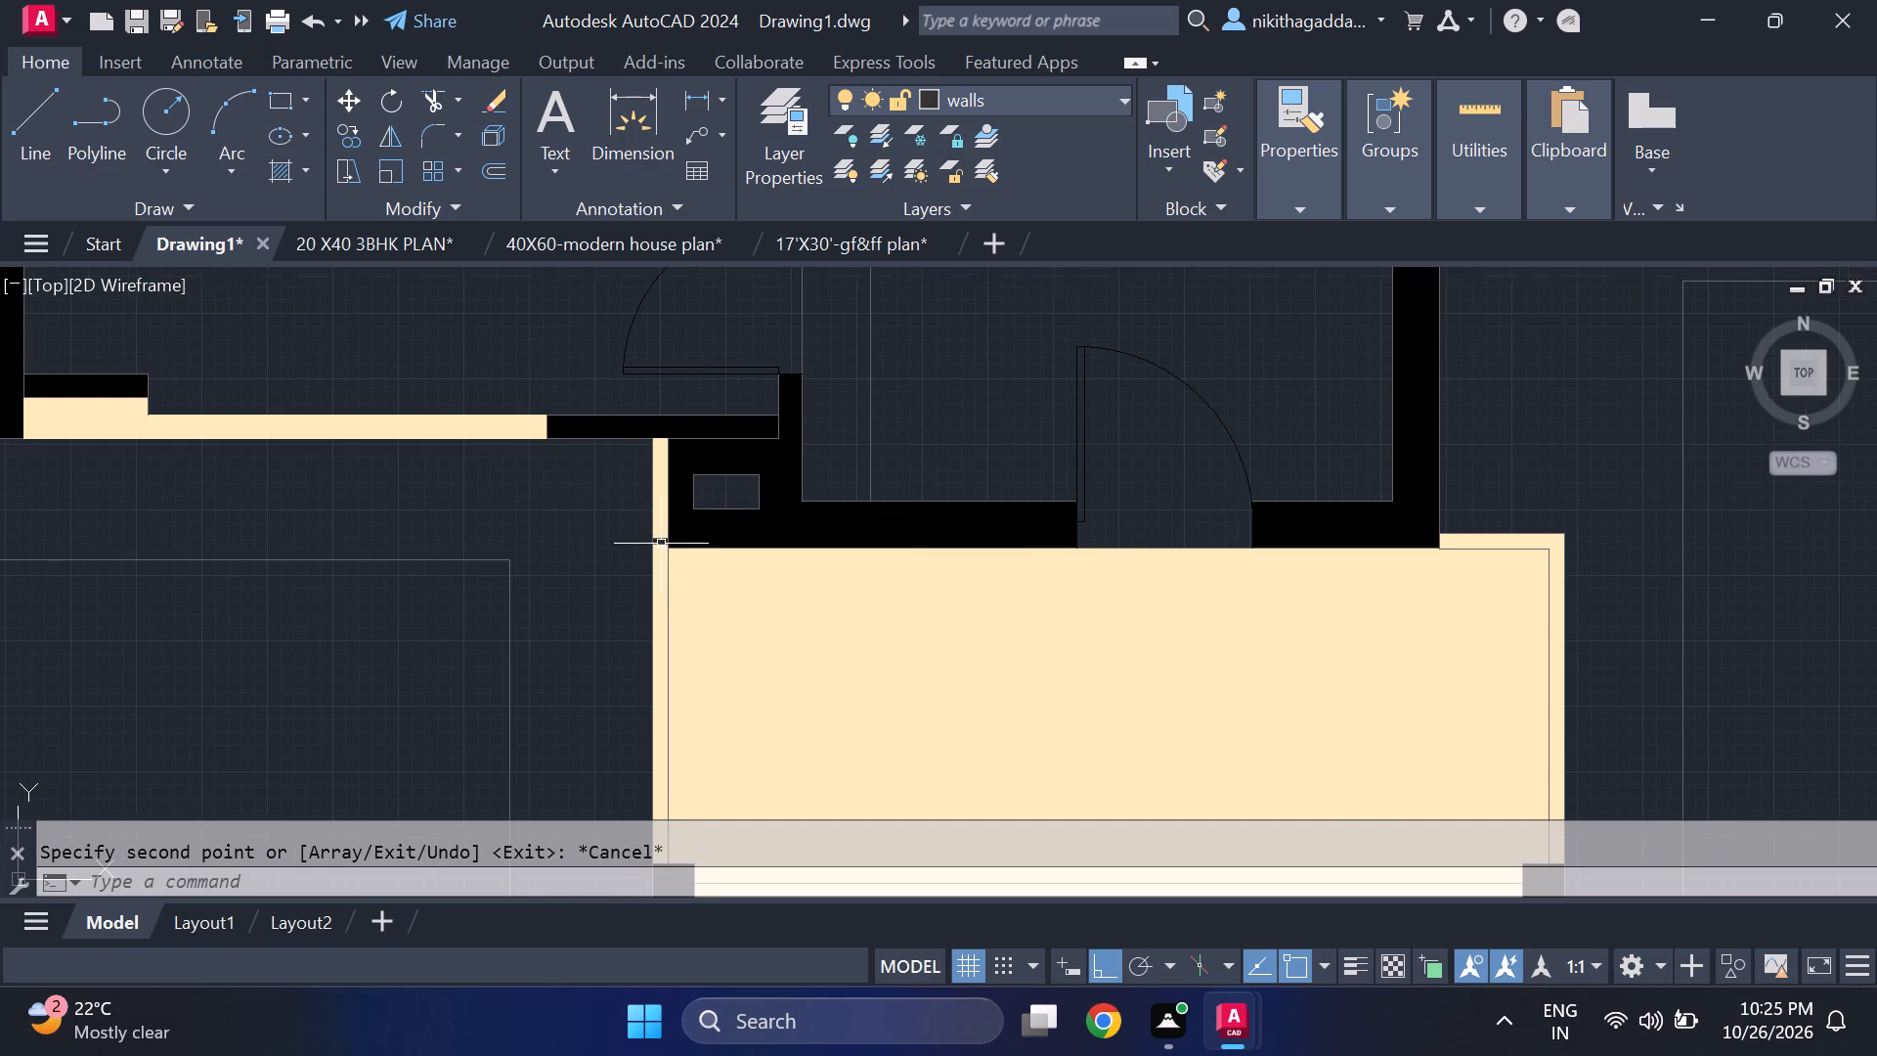
scroll(661, 544, down, 3)
scroll(661, 544, up, 8)
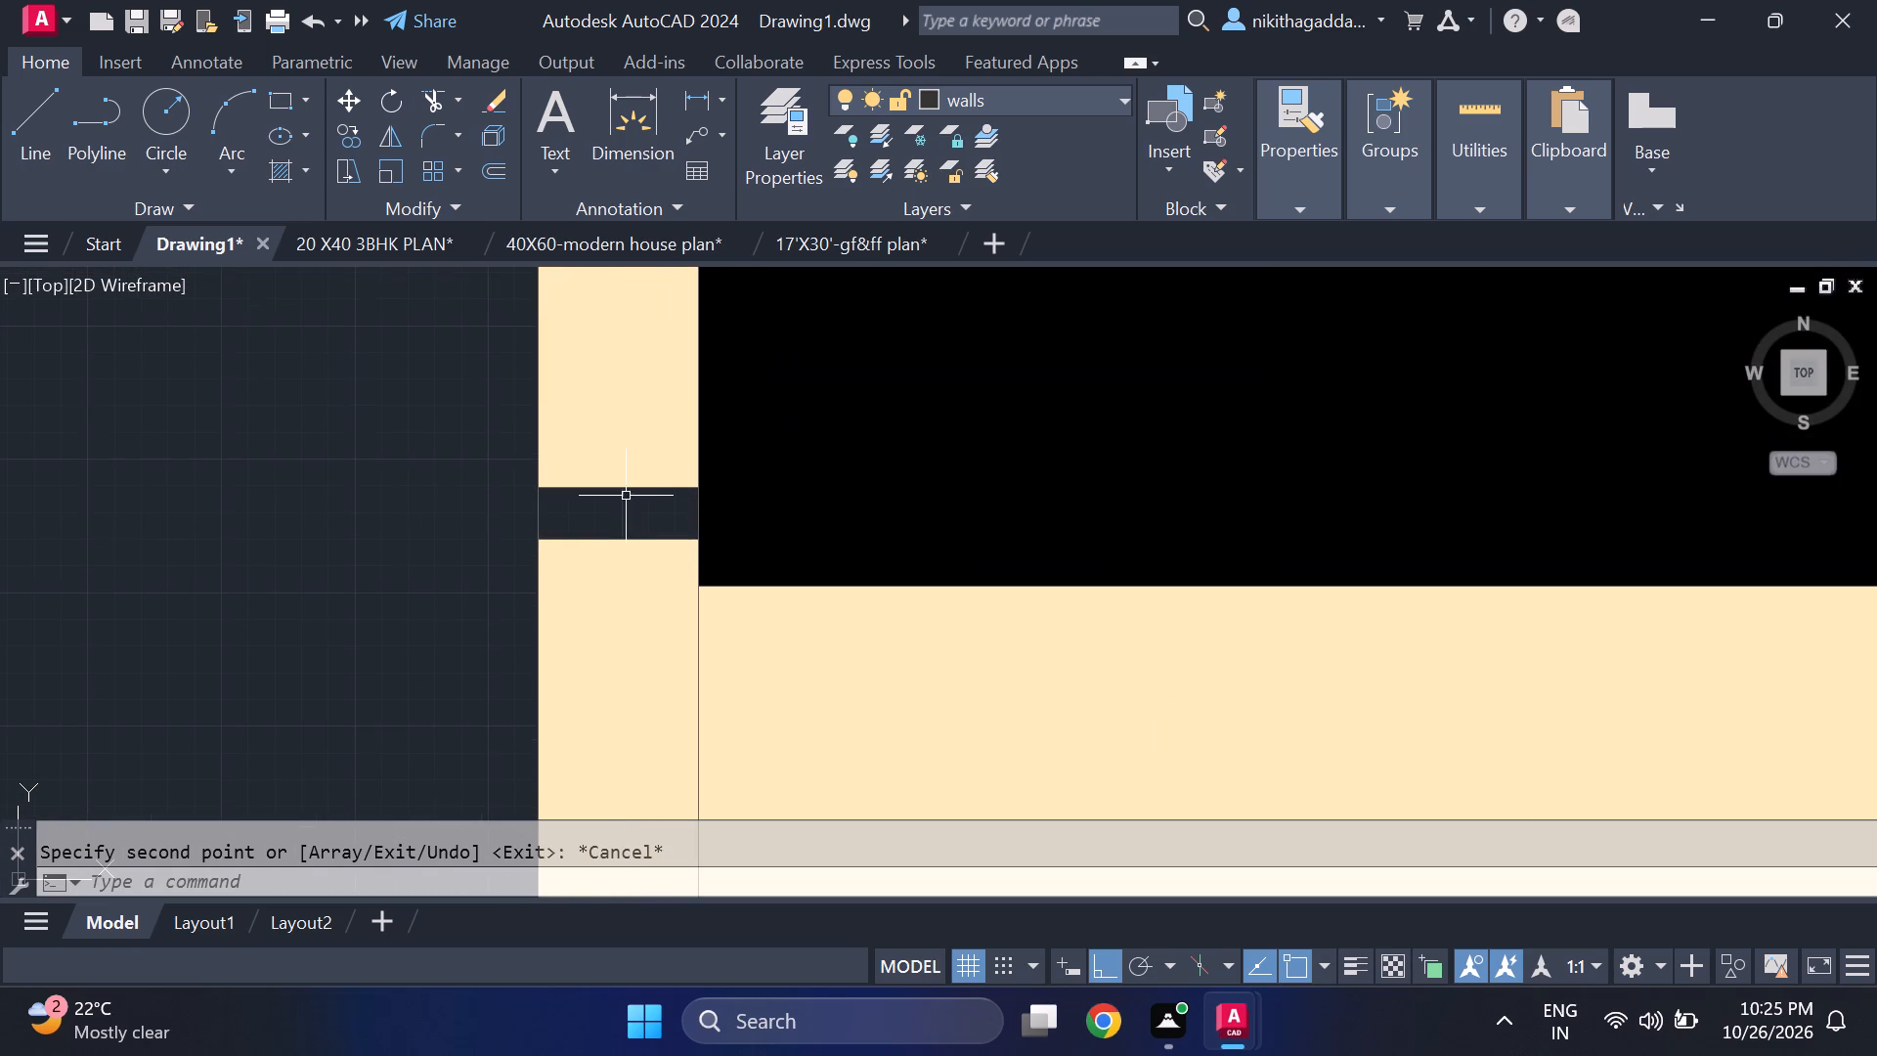
click(626, 489)
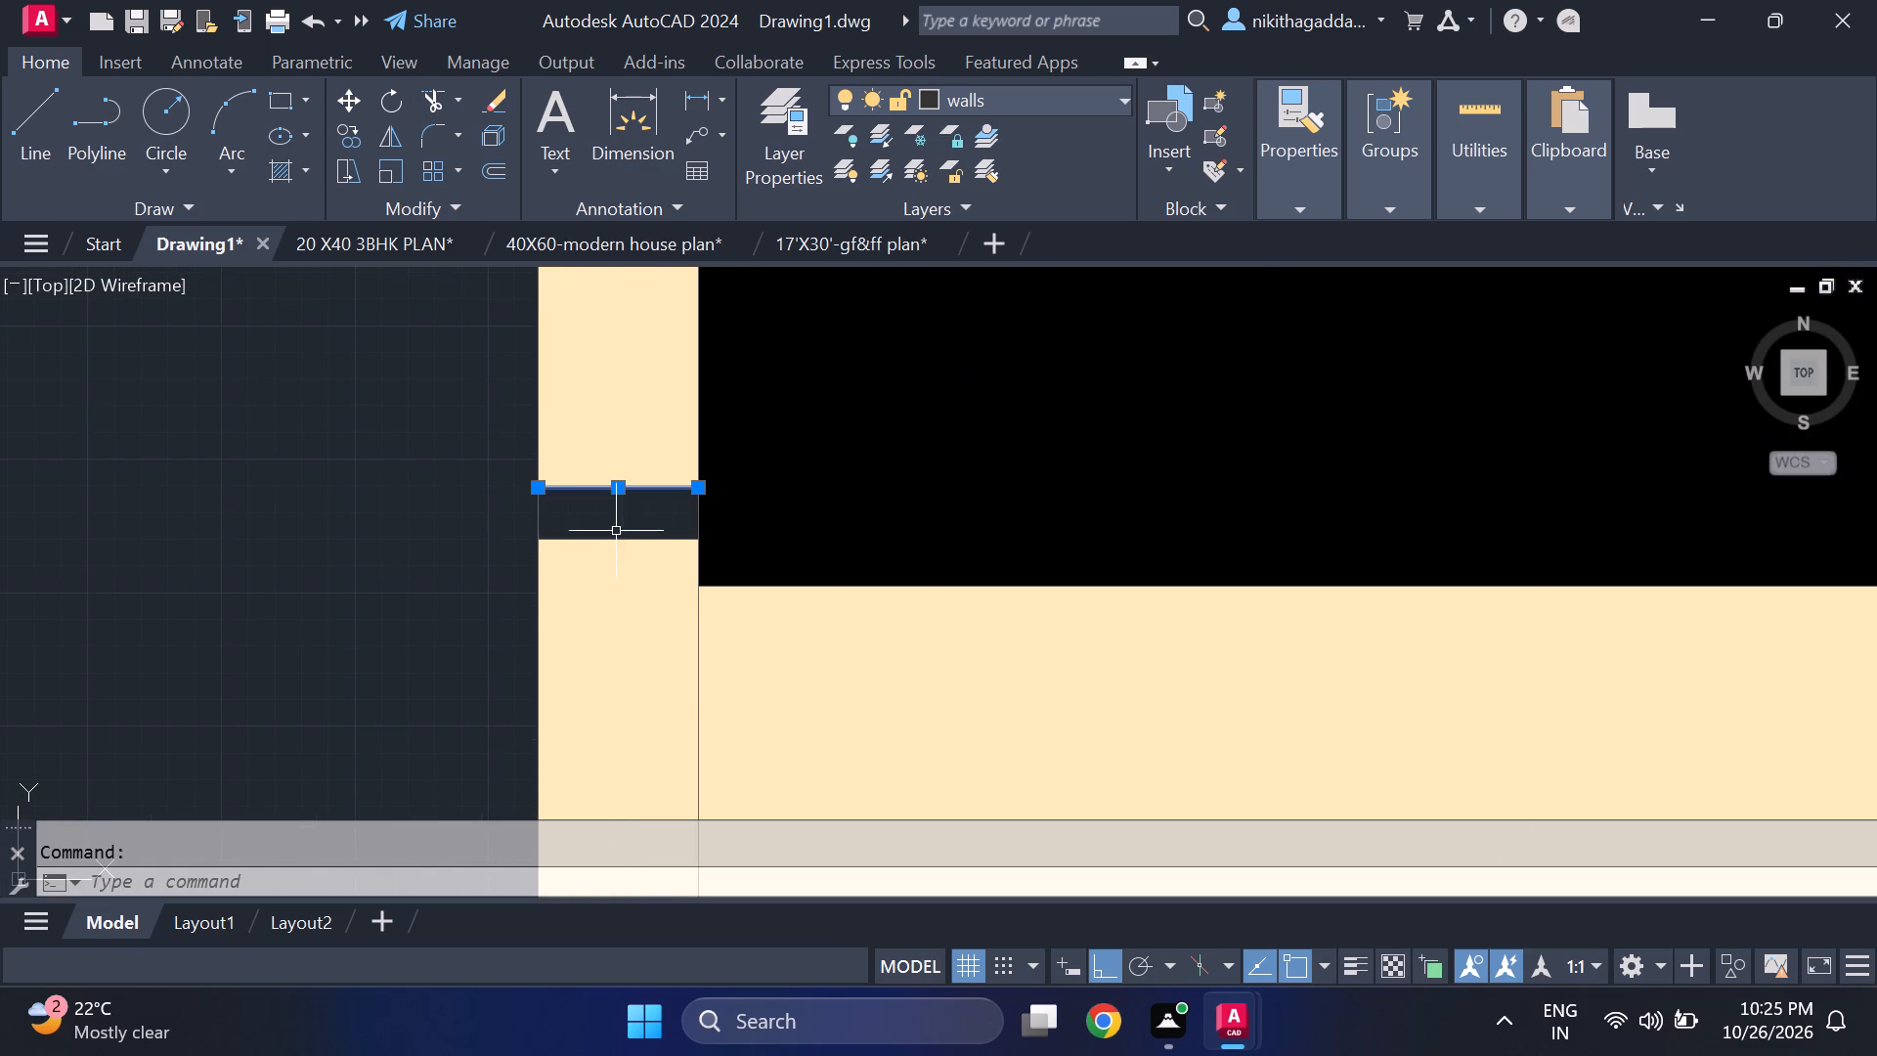
click(607, 542)
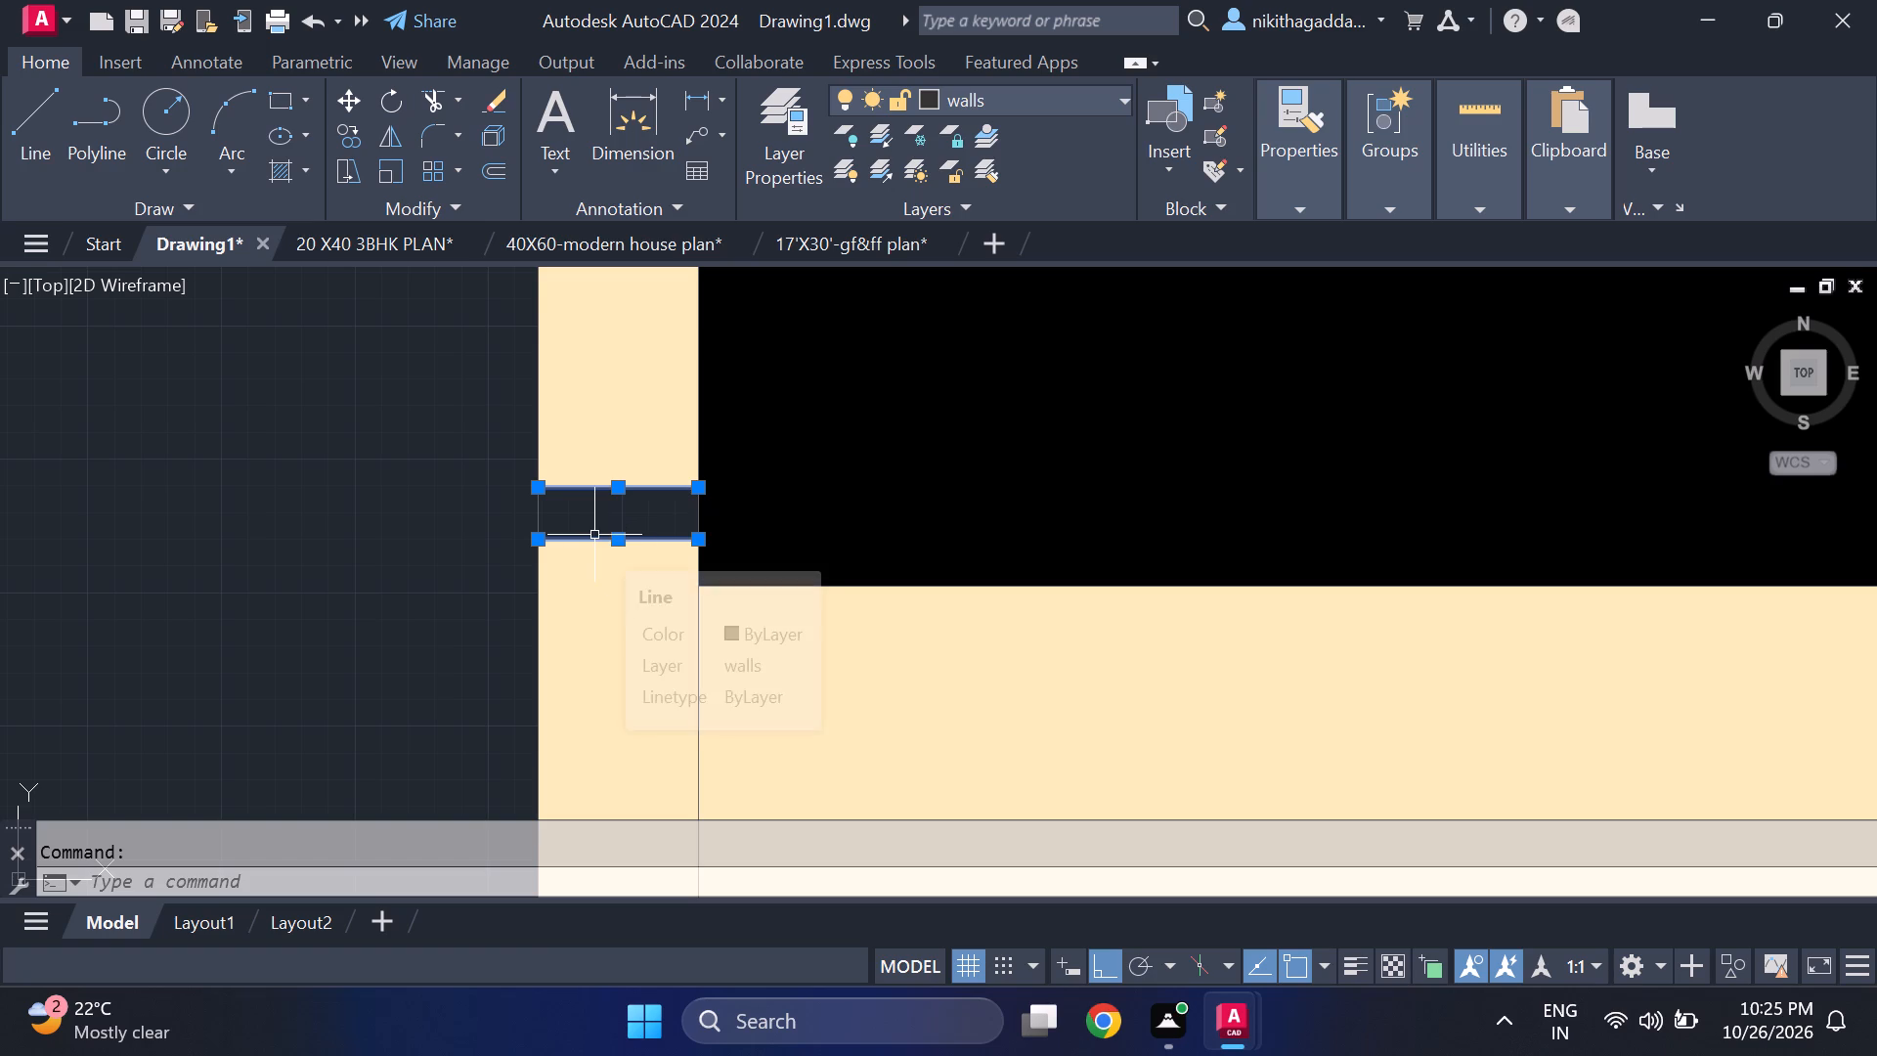
key(c)
key(BackSpace)
key(m)
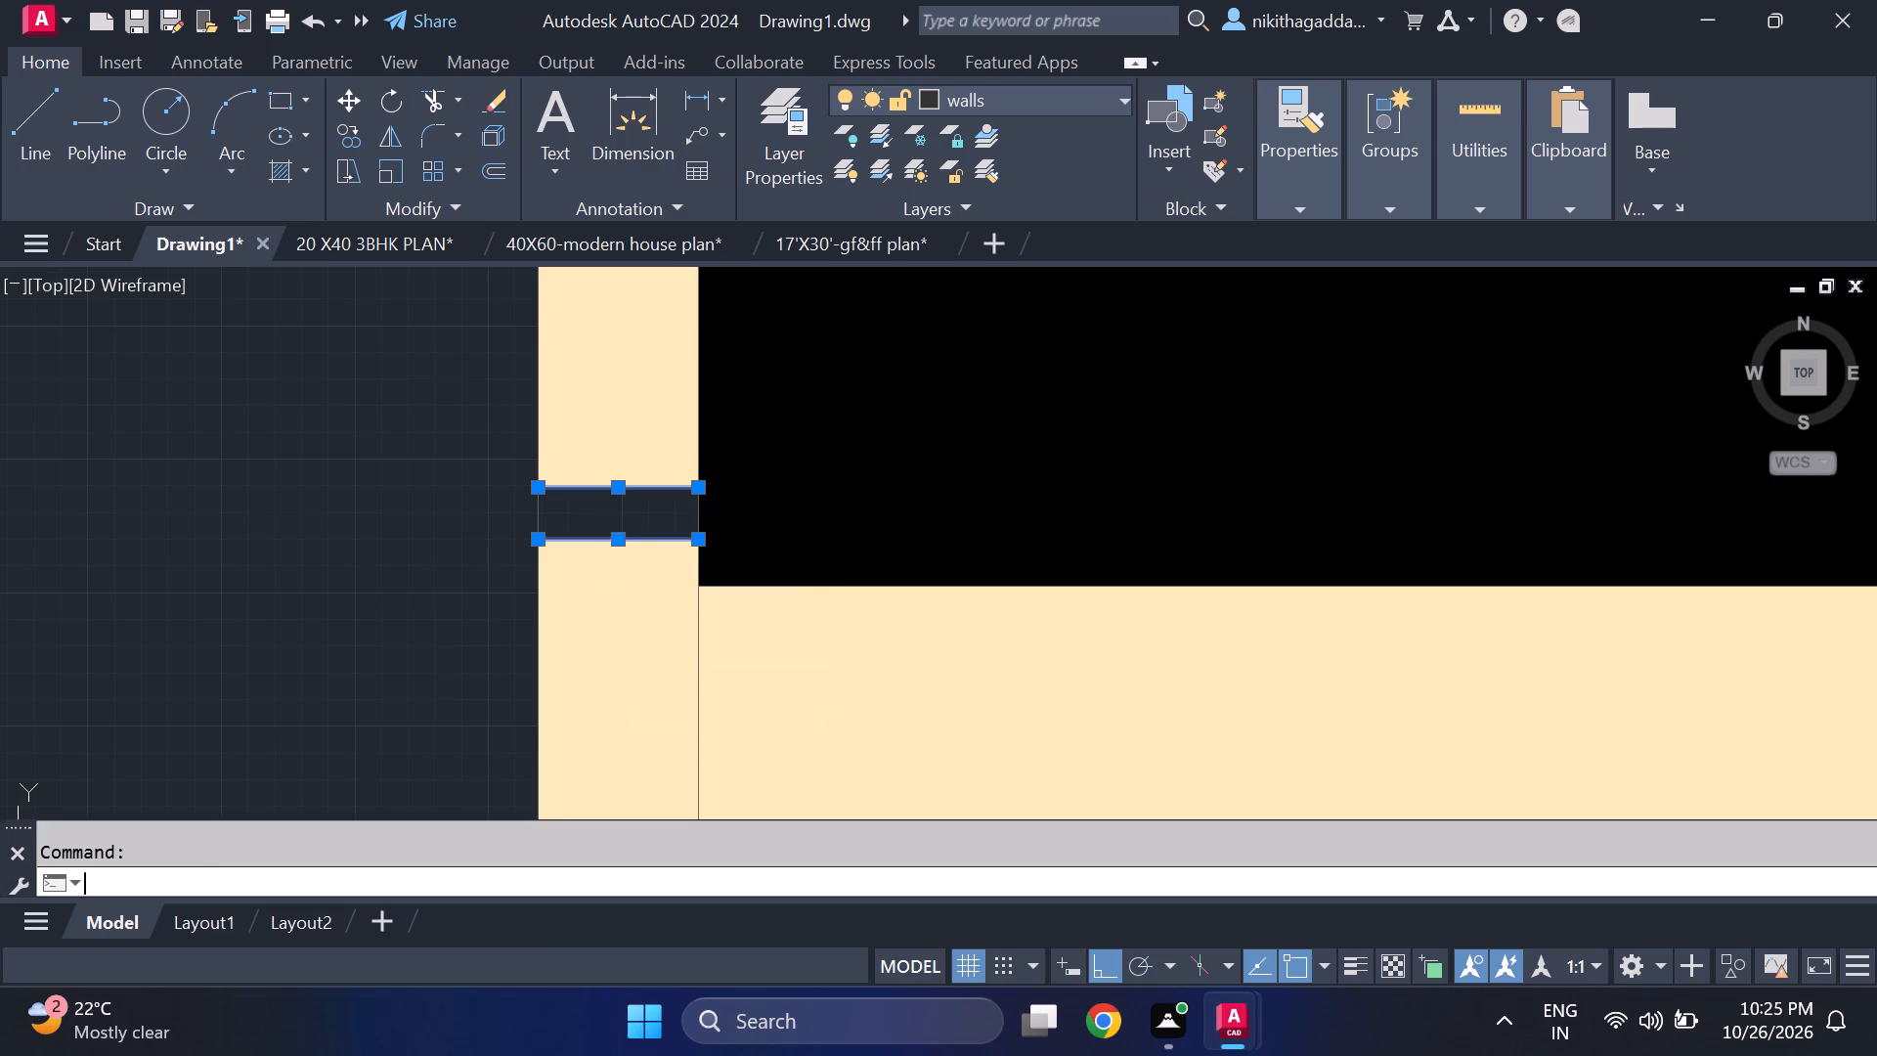
key(Return)
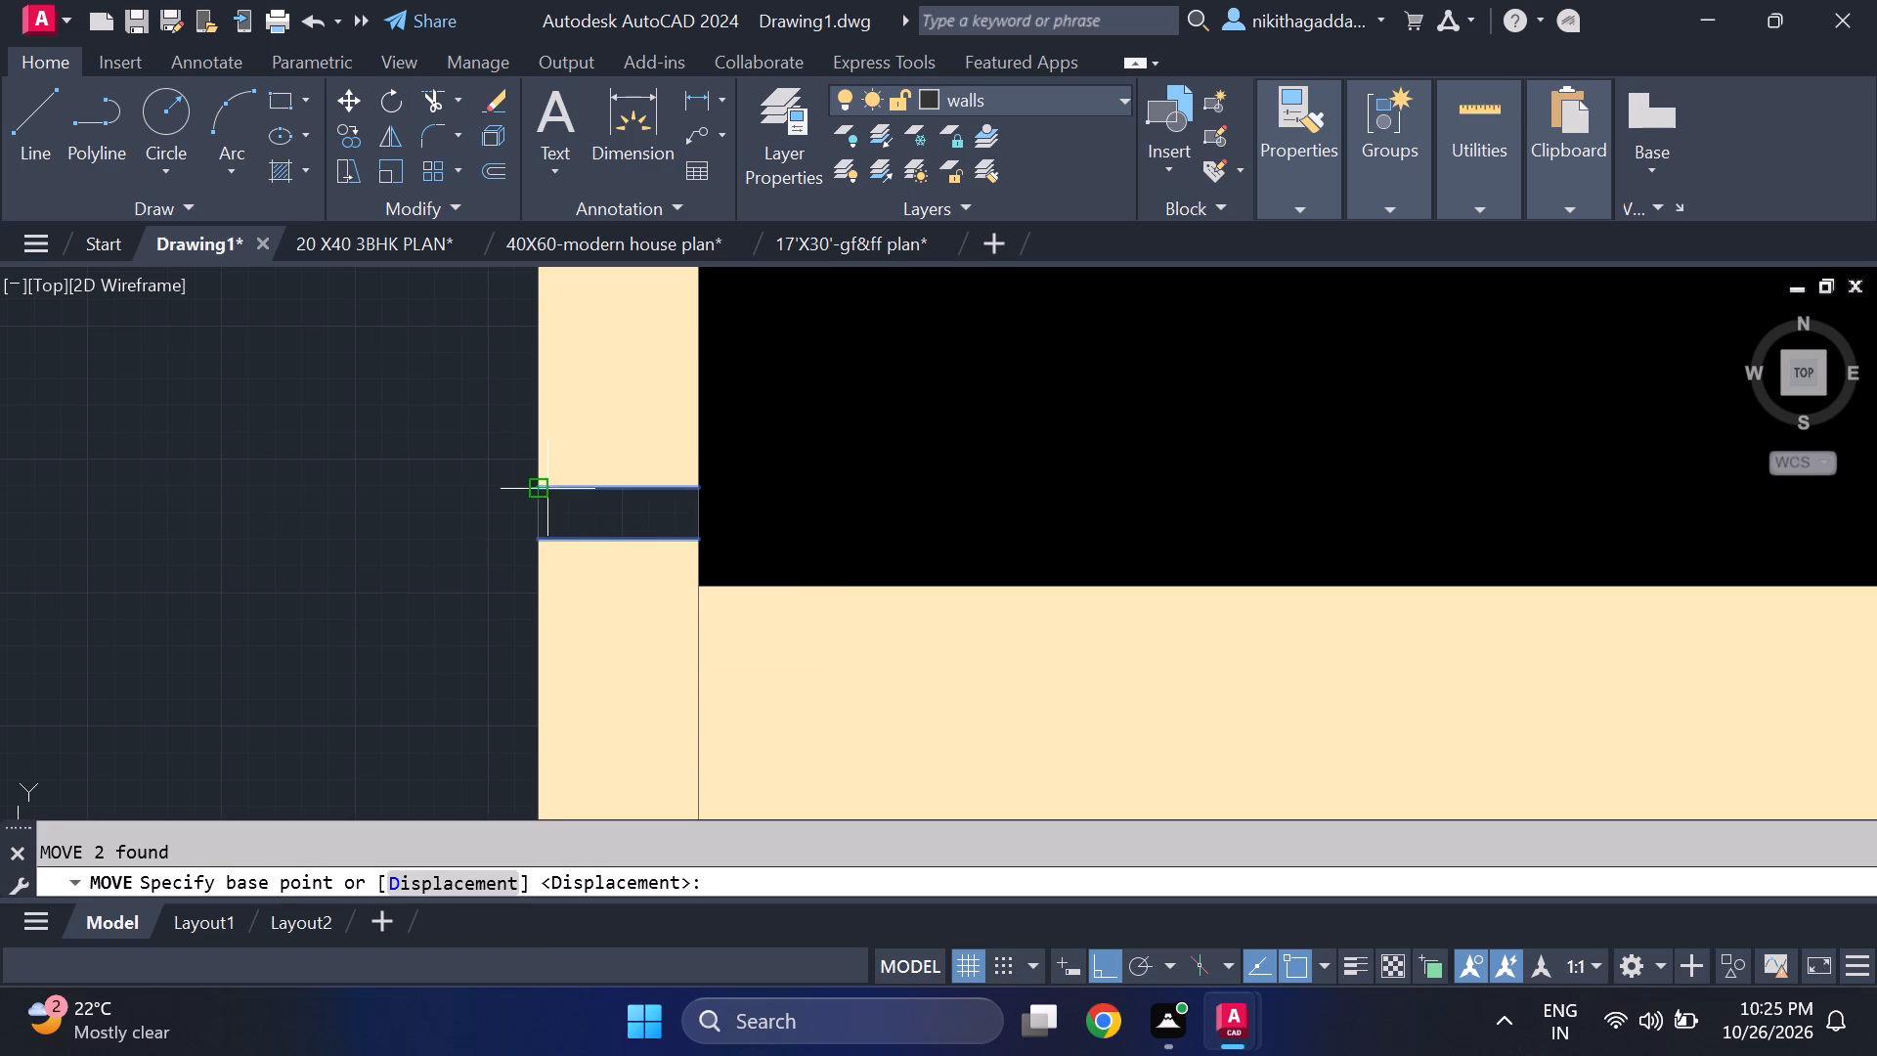
click(547, 489)
click(302, 505)
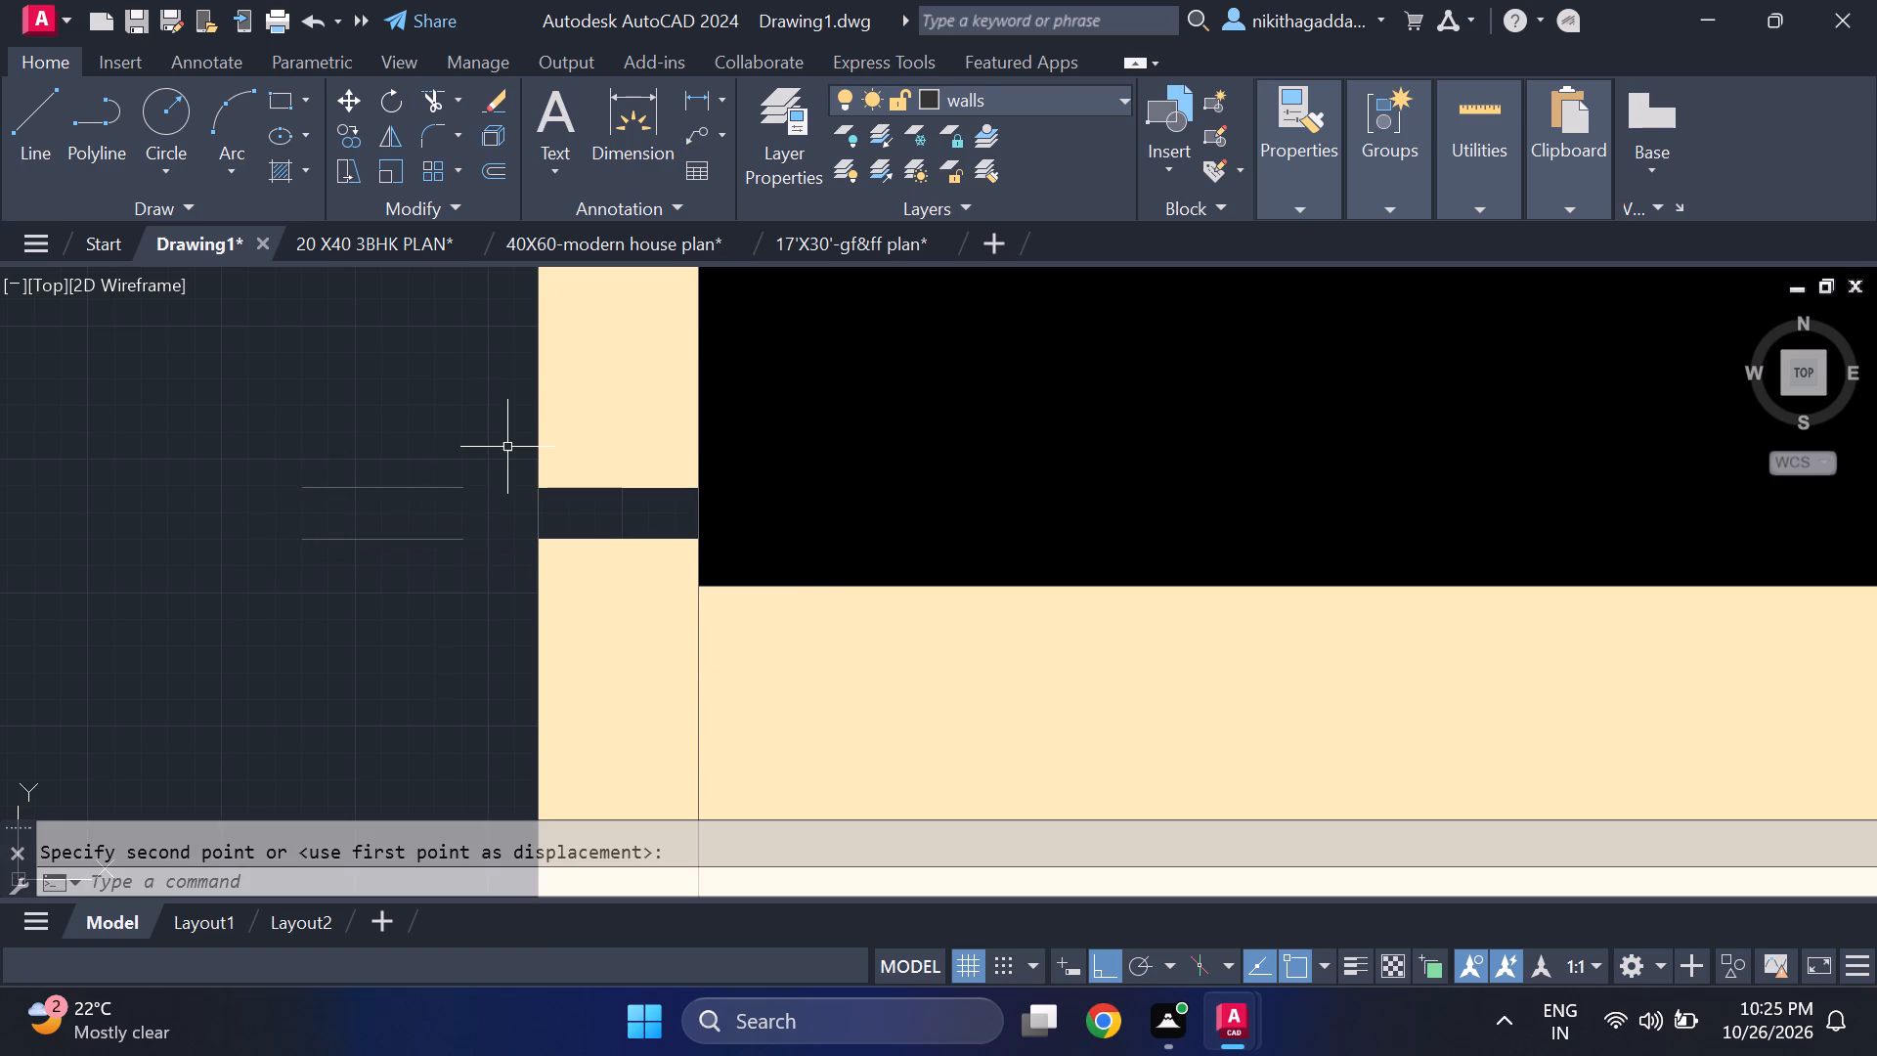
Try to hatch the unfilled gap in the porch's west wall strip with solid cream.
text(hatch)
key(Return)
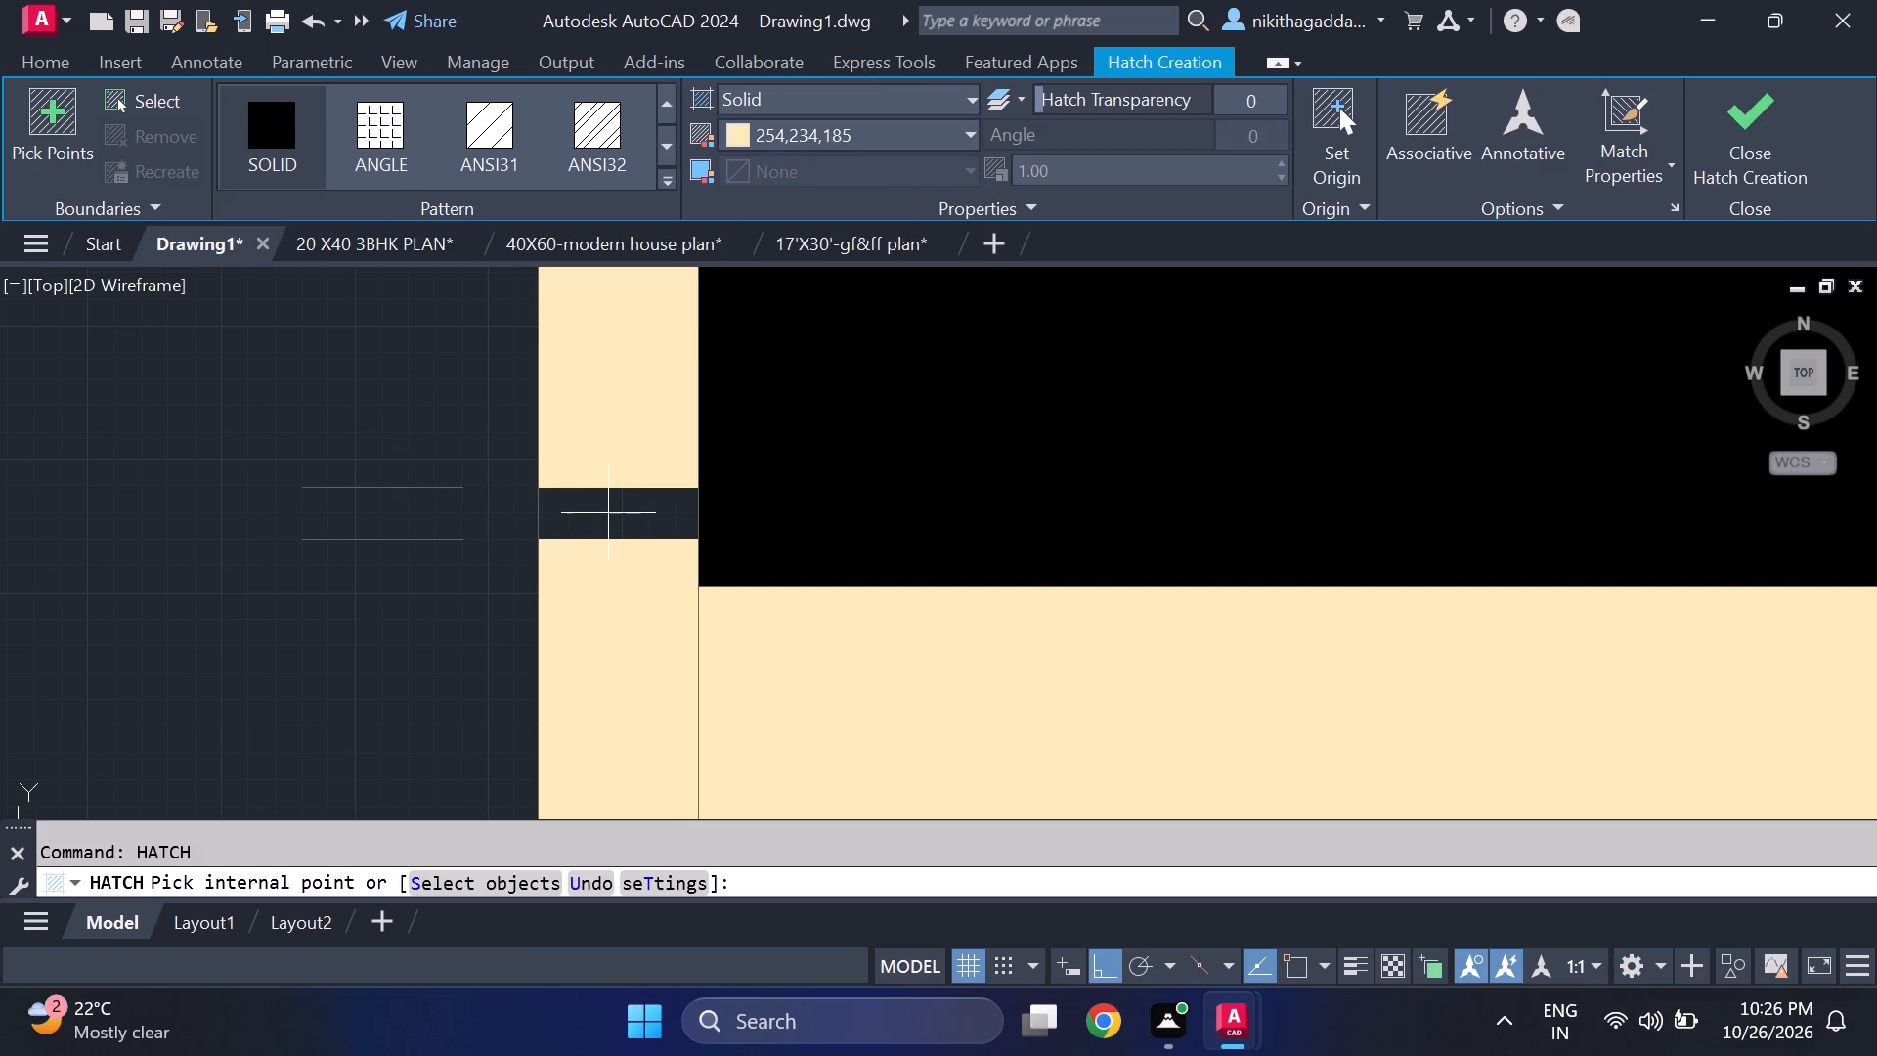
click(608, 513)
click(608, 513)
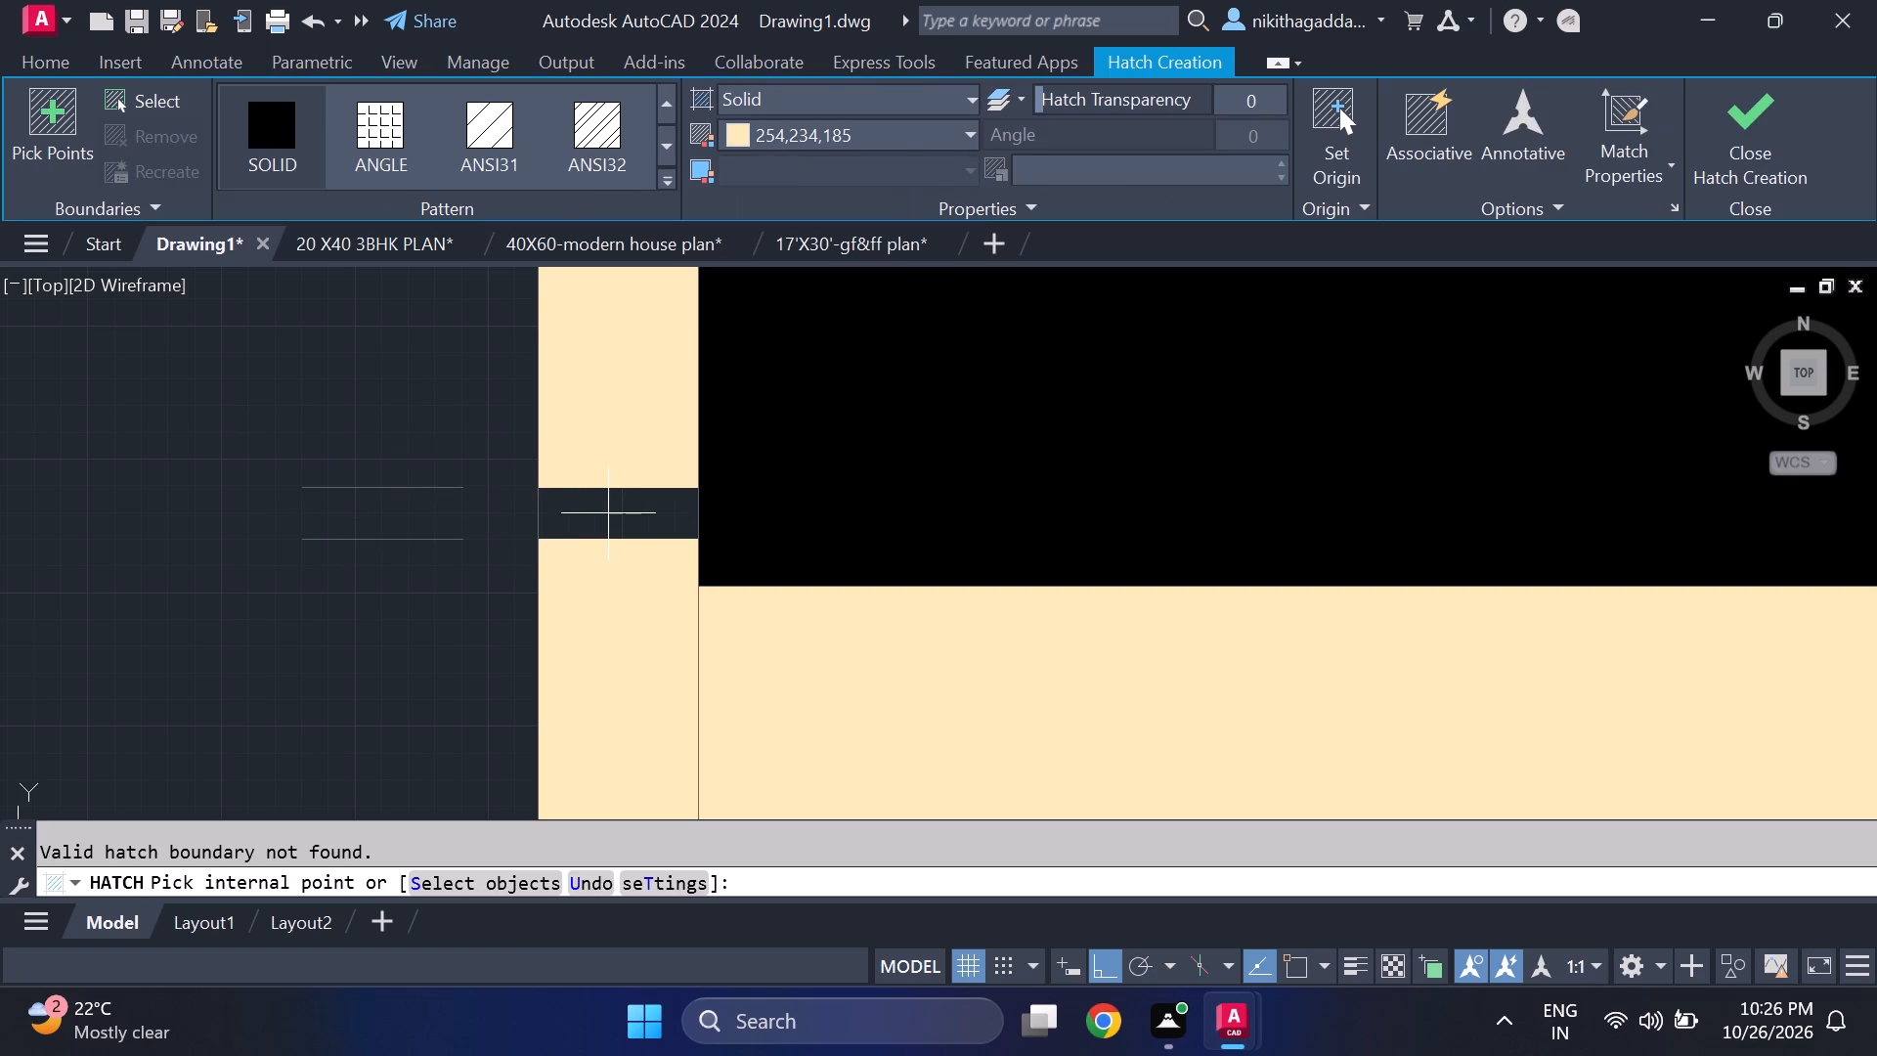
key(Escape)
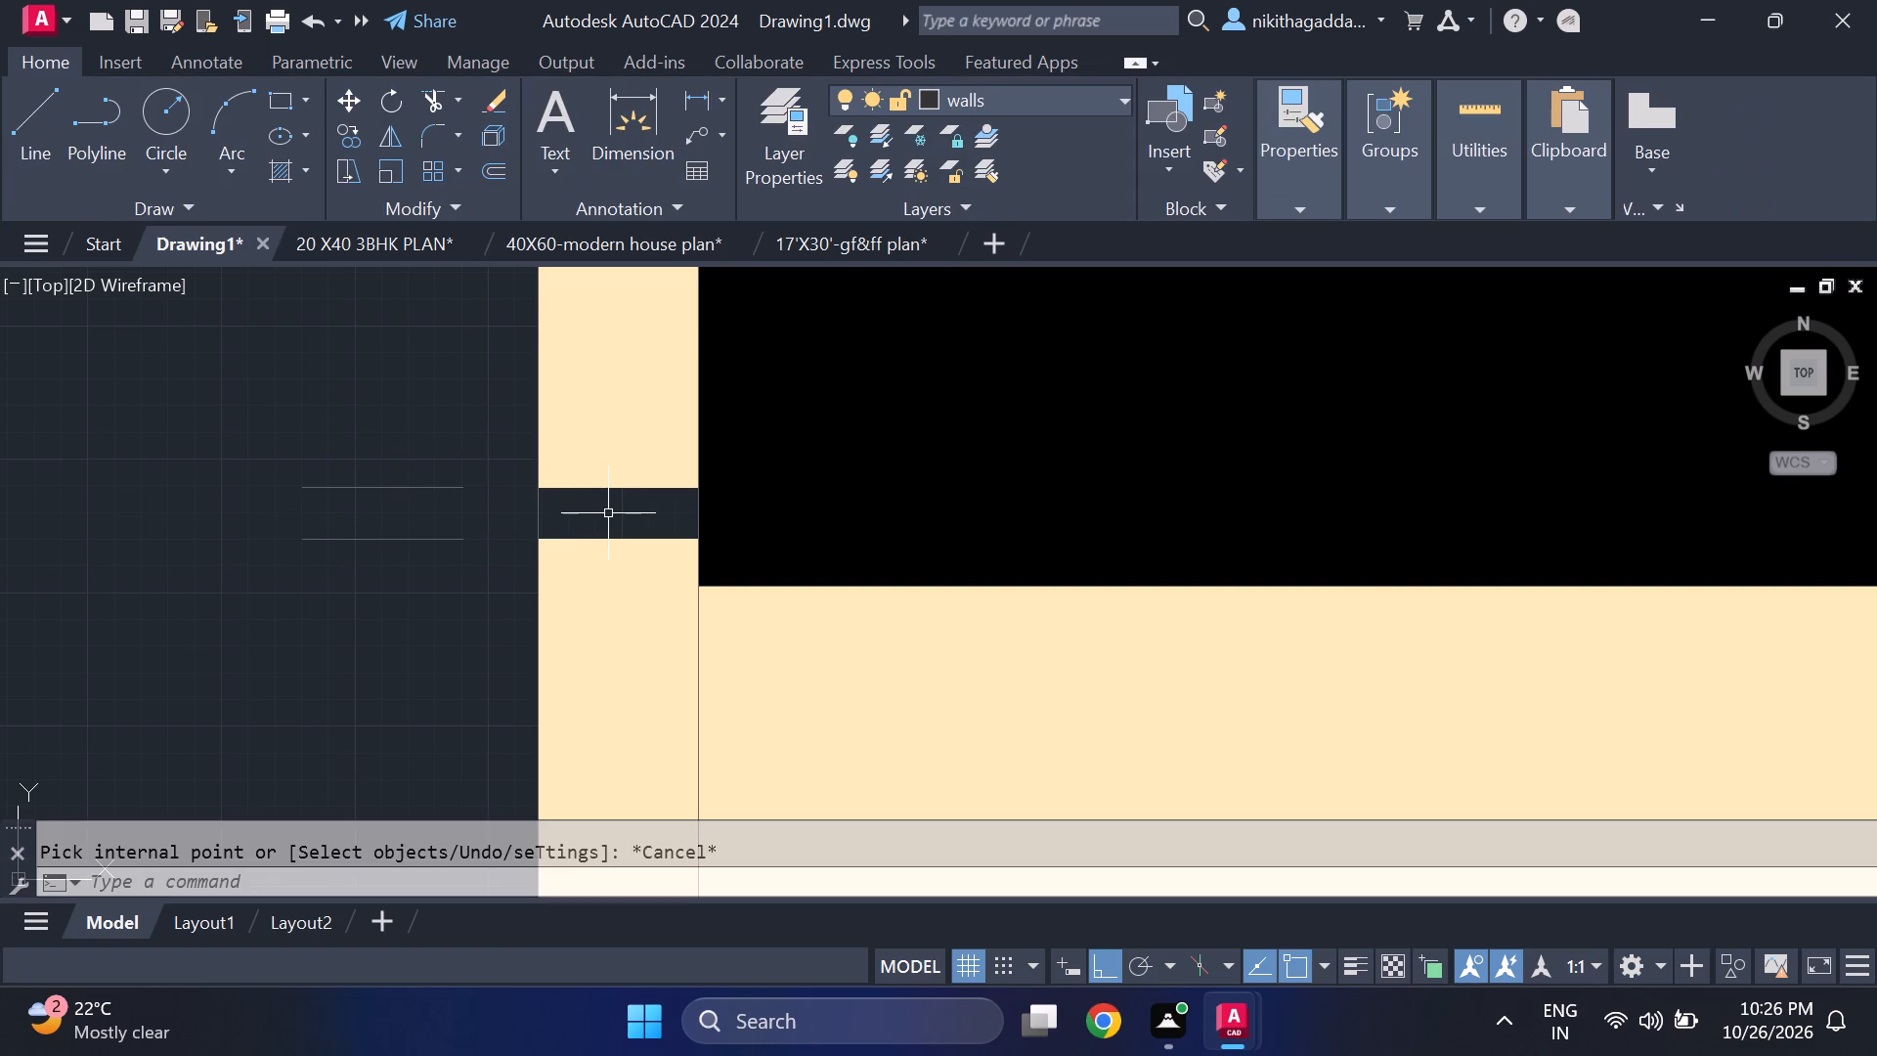
Copy the two short lines beside the porch's west wall back onto the edges of the unfilled gap.
drag(458, 419, 456, 429)
click(289, 644)
text(co)
key(Return)
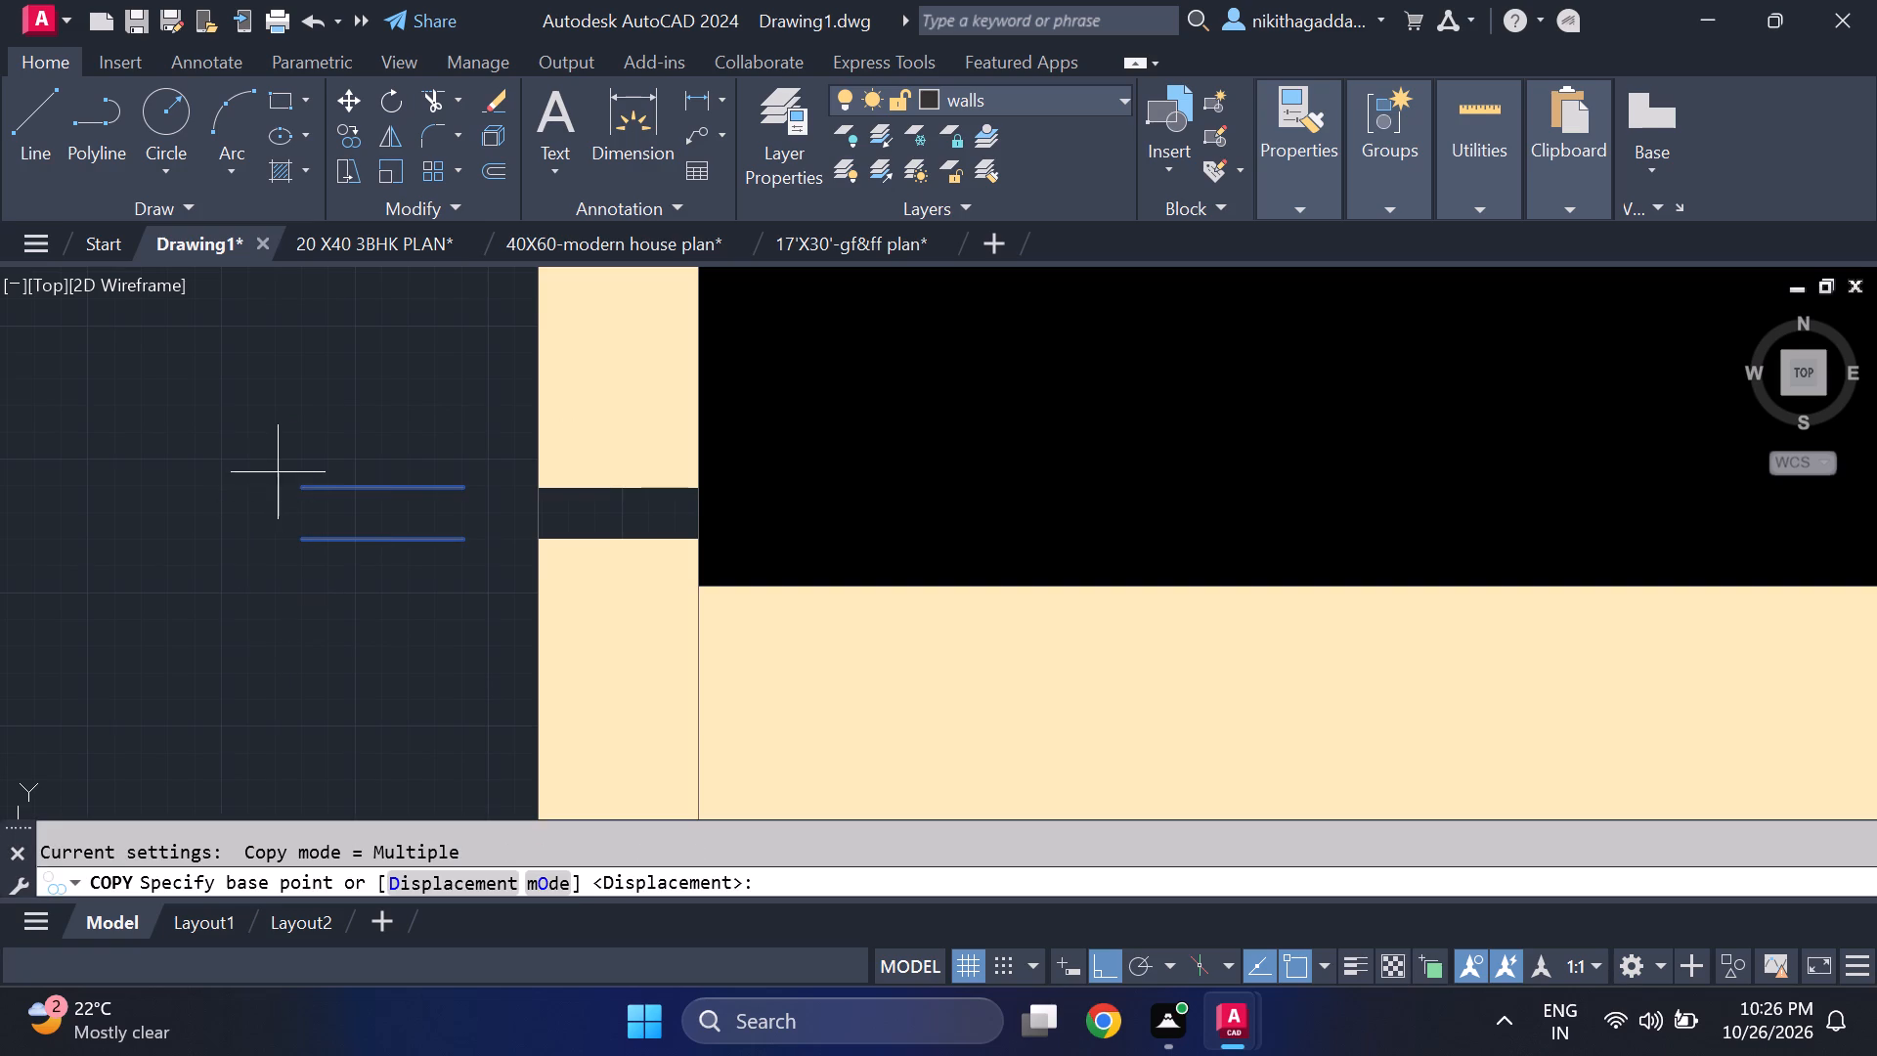
click(292, 486)
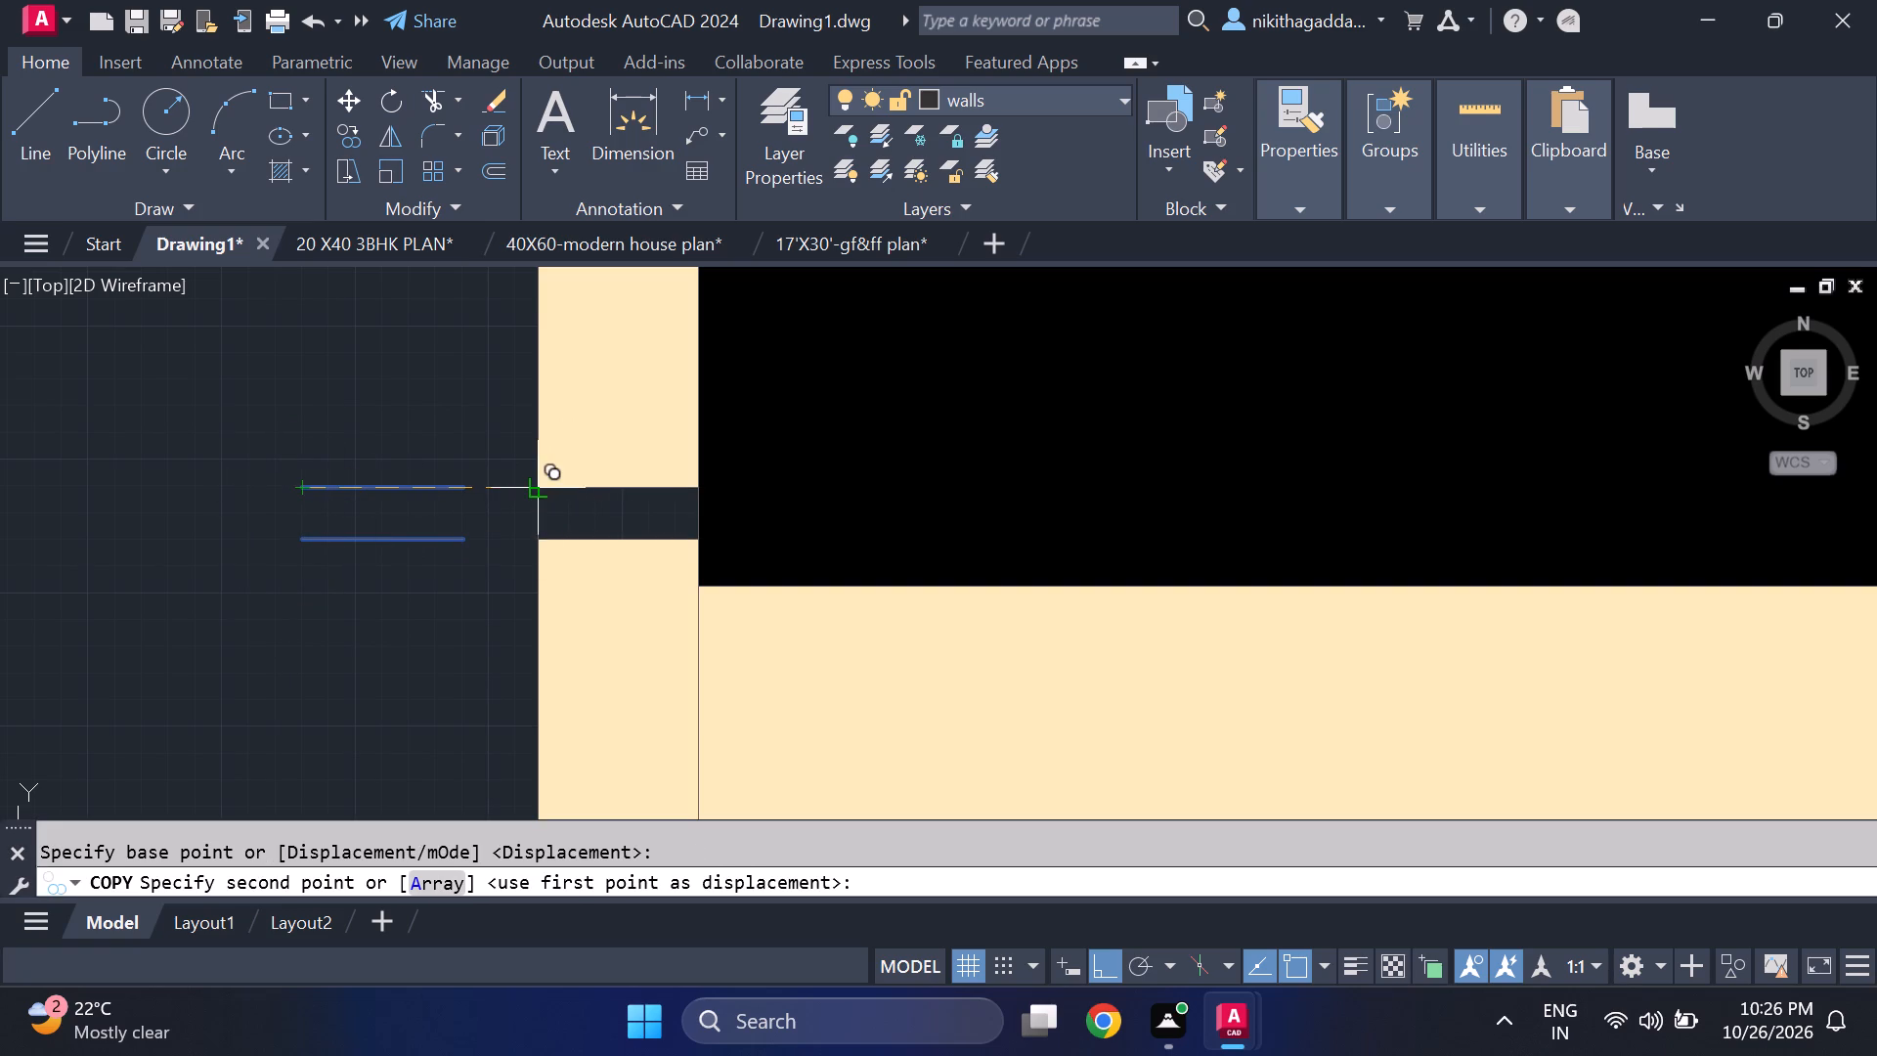
click(533, 494)
key(Escape)
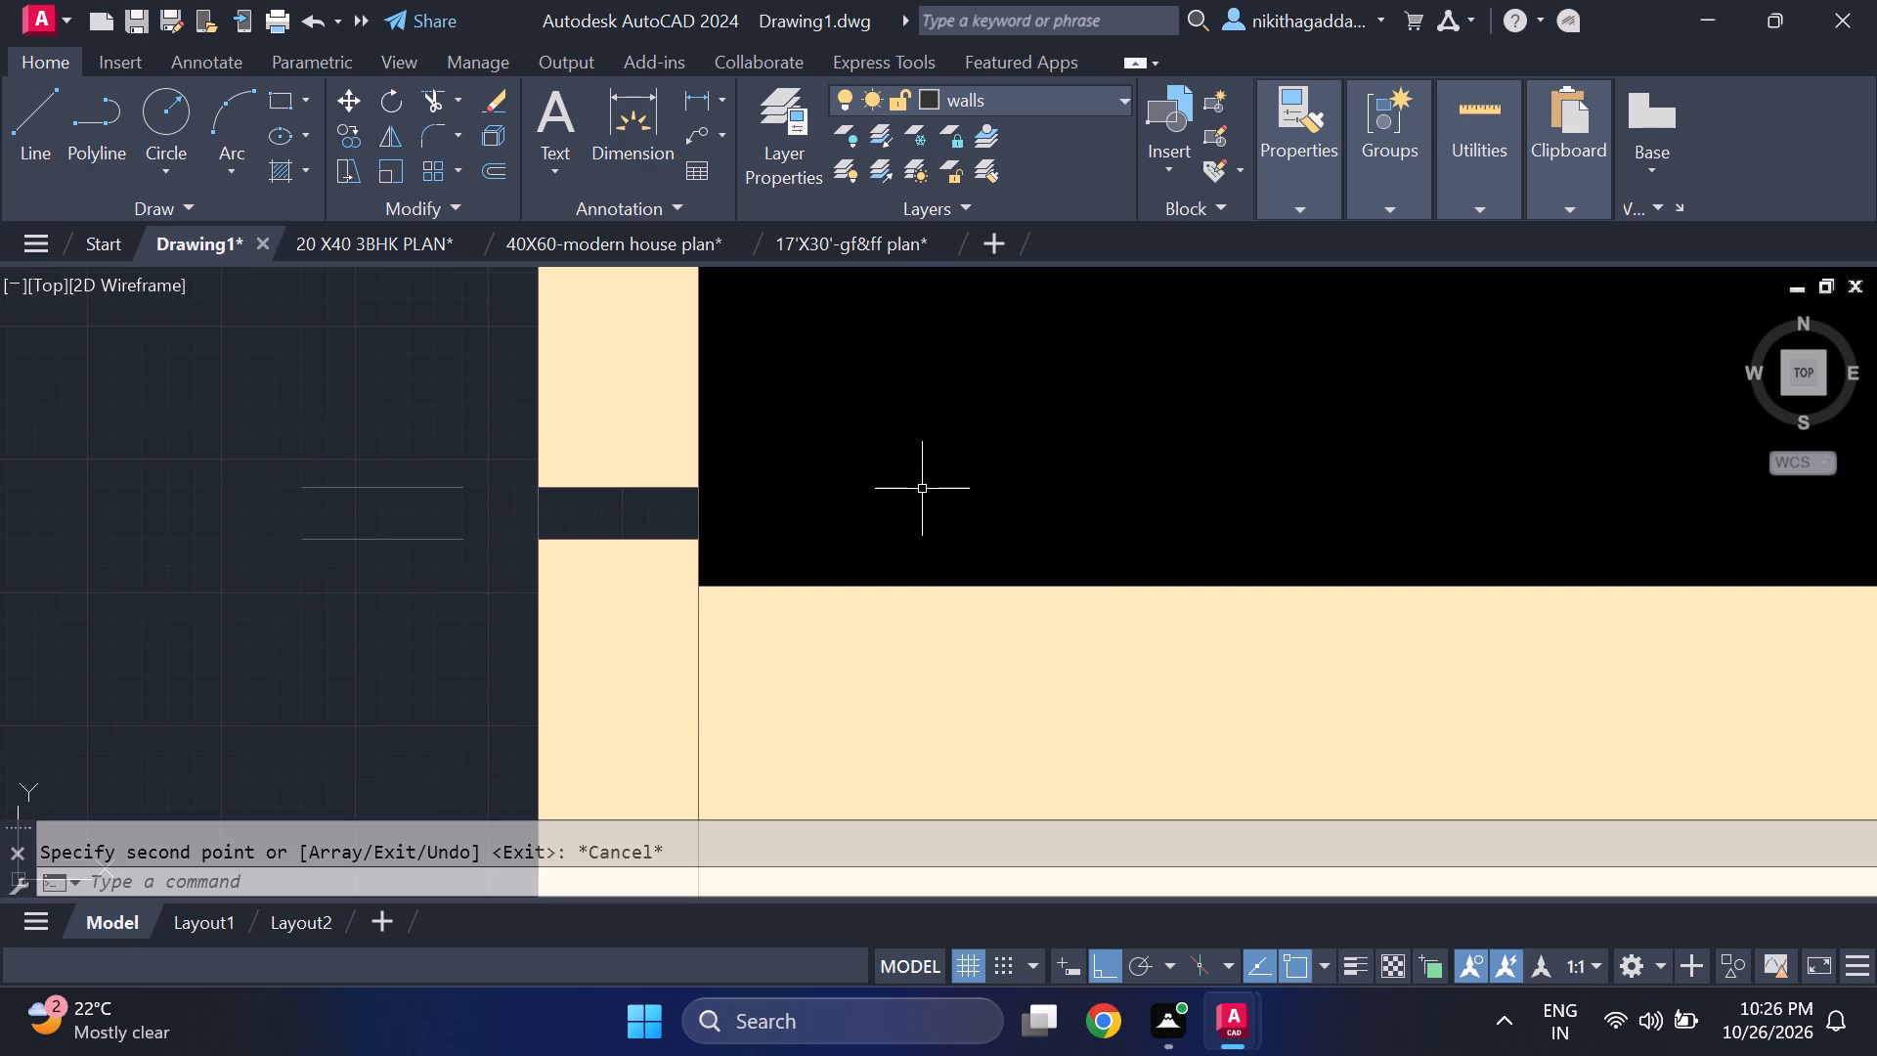
Hatch the gap in the porch's west wall strip with the Solid pattern in cream 254,234,185.
text(hatch)
key(Return)
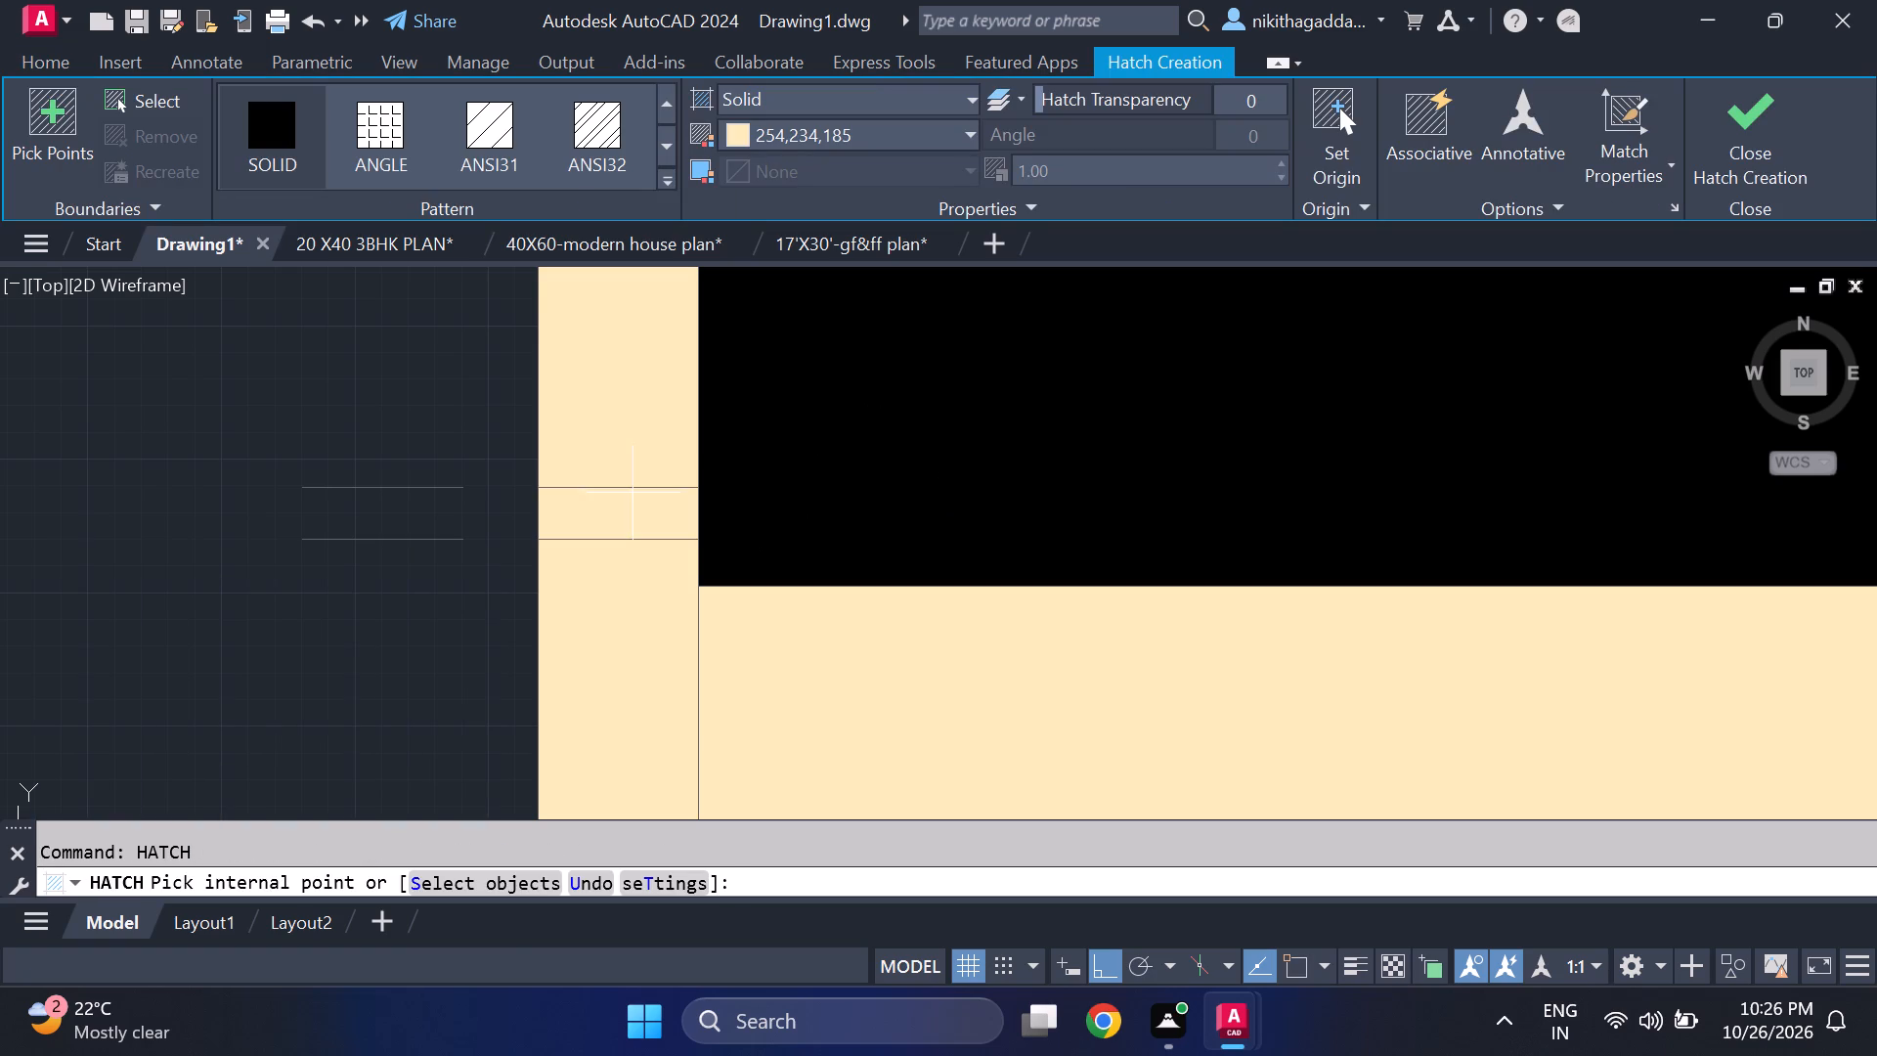
click(633, 493)
click(1748, 140)
Erase the two leftover short lines lying just west of the porch wall strip.
scroll(1007, 442, down, 4)
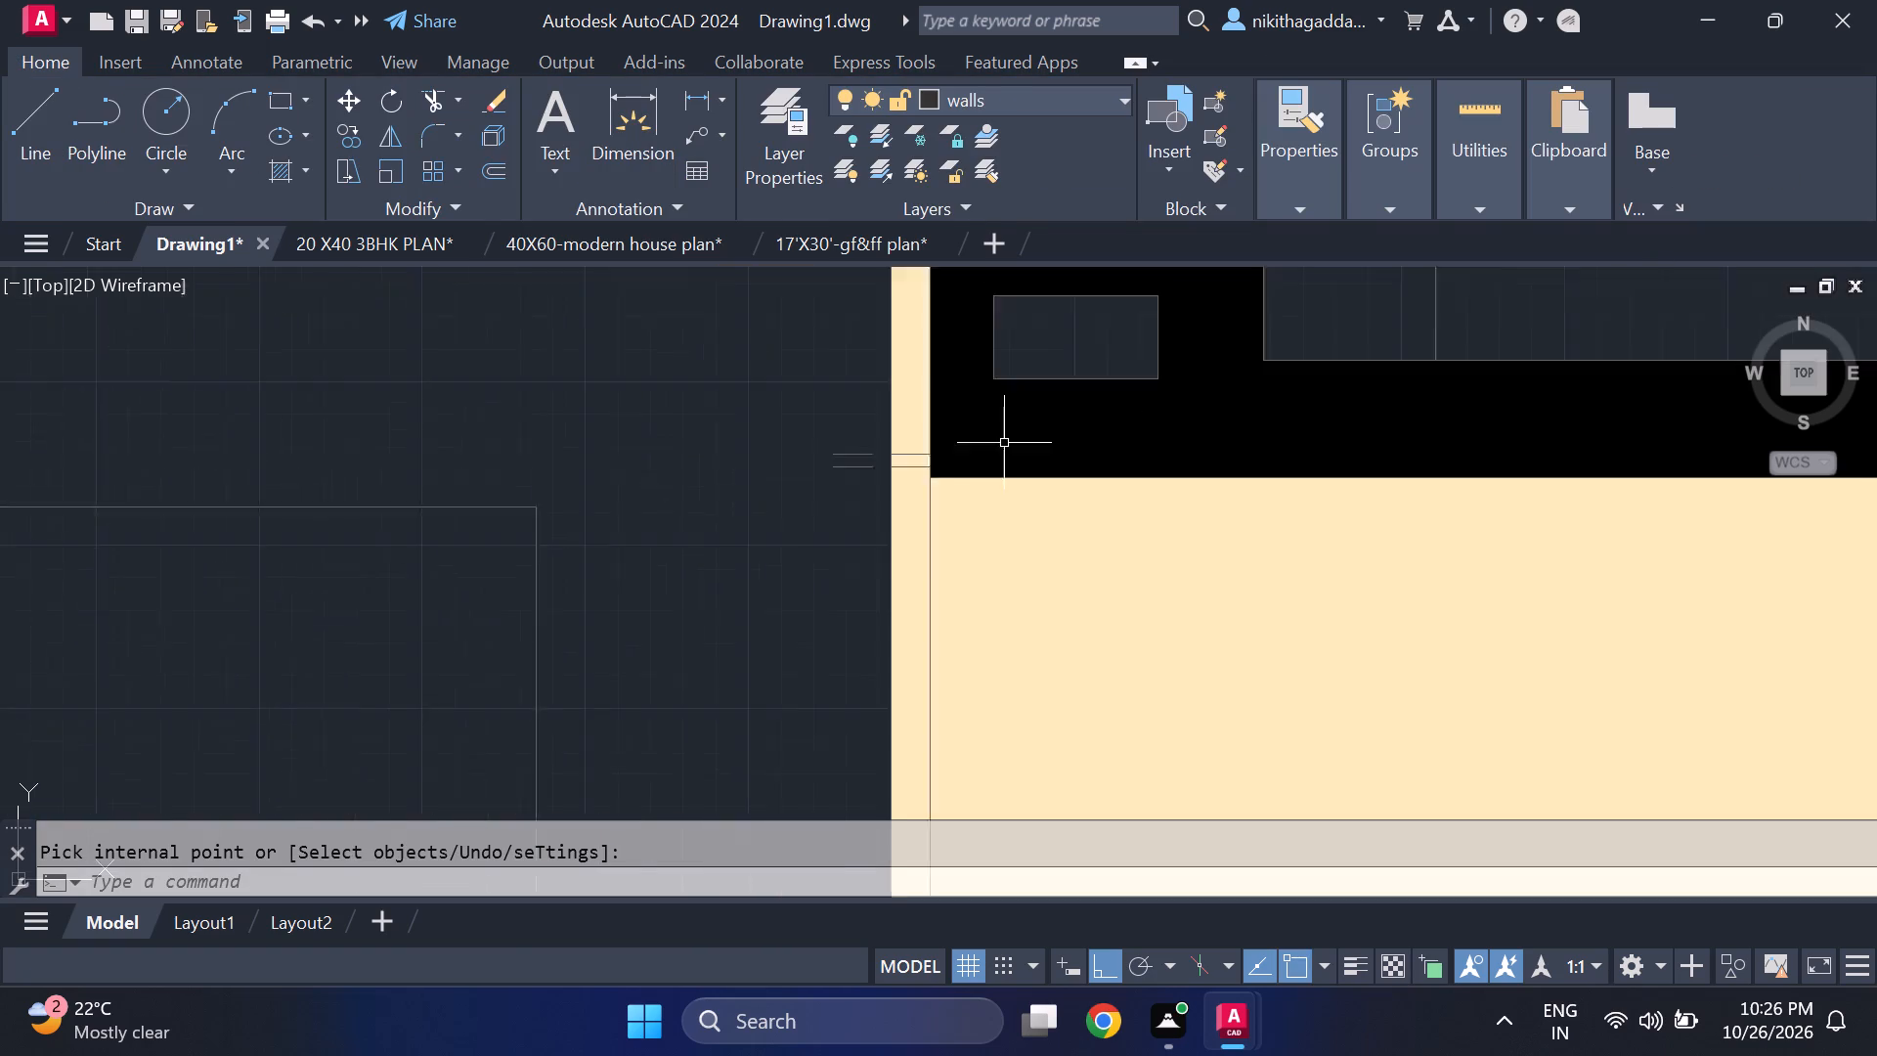
scroll(898, 454, up, 2)
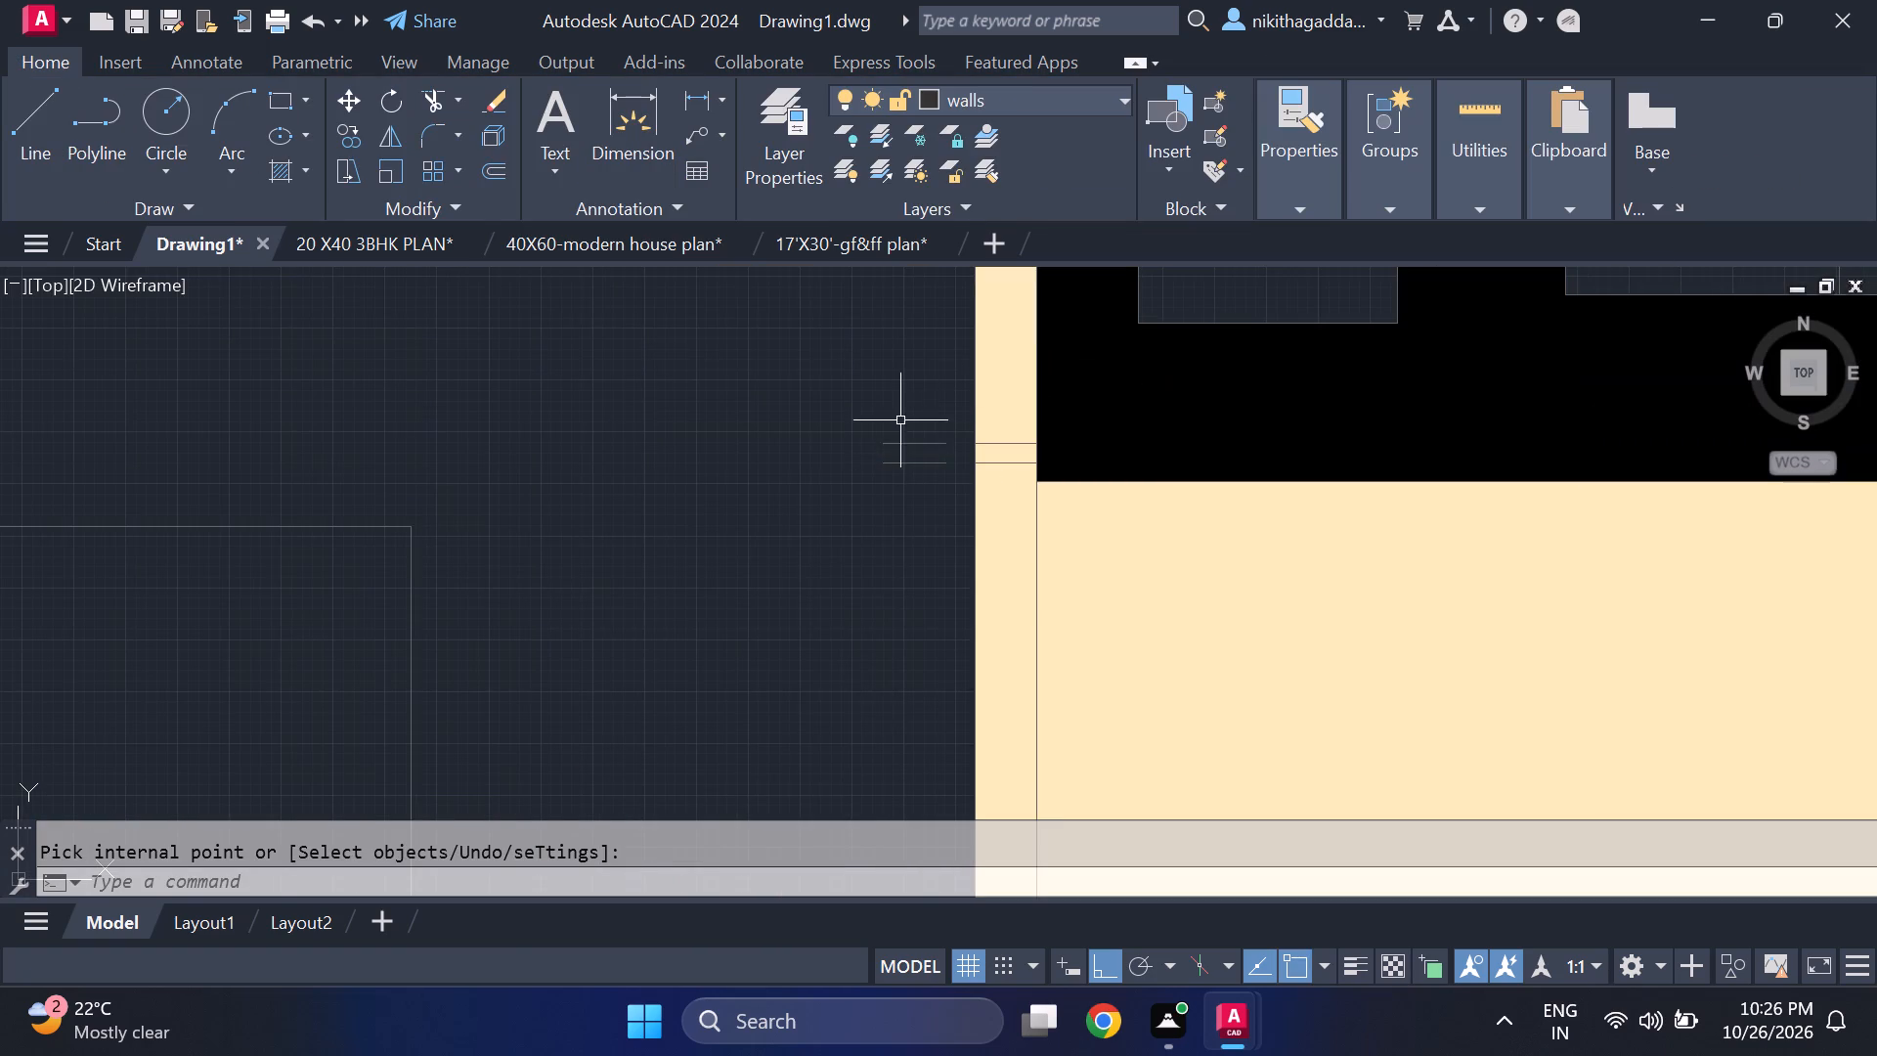
drag(951, 420, 929, 428)
click(850, 484)
key(Delete)
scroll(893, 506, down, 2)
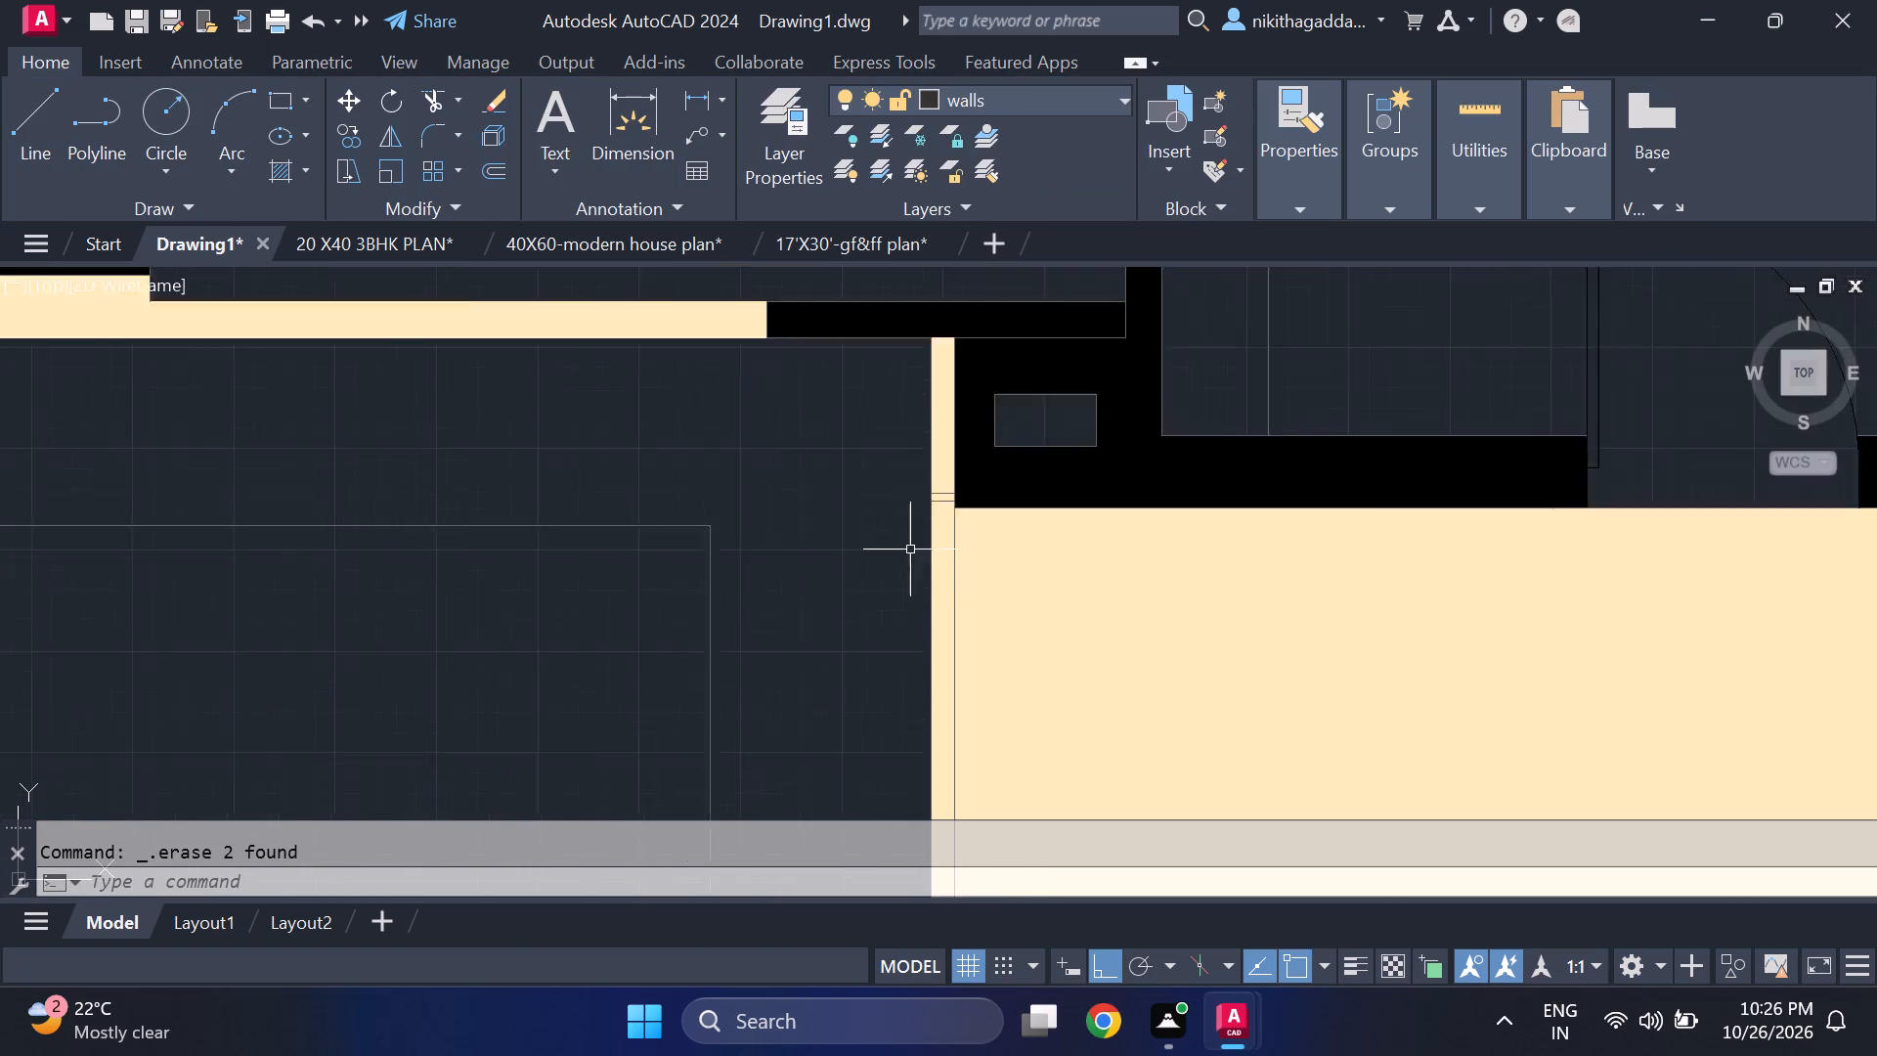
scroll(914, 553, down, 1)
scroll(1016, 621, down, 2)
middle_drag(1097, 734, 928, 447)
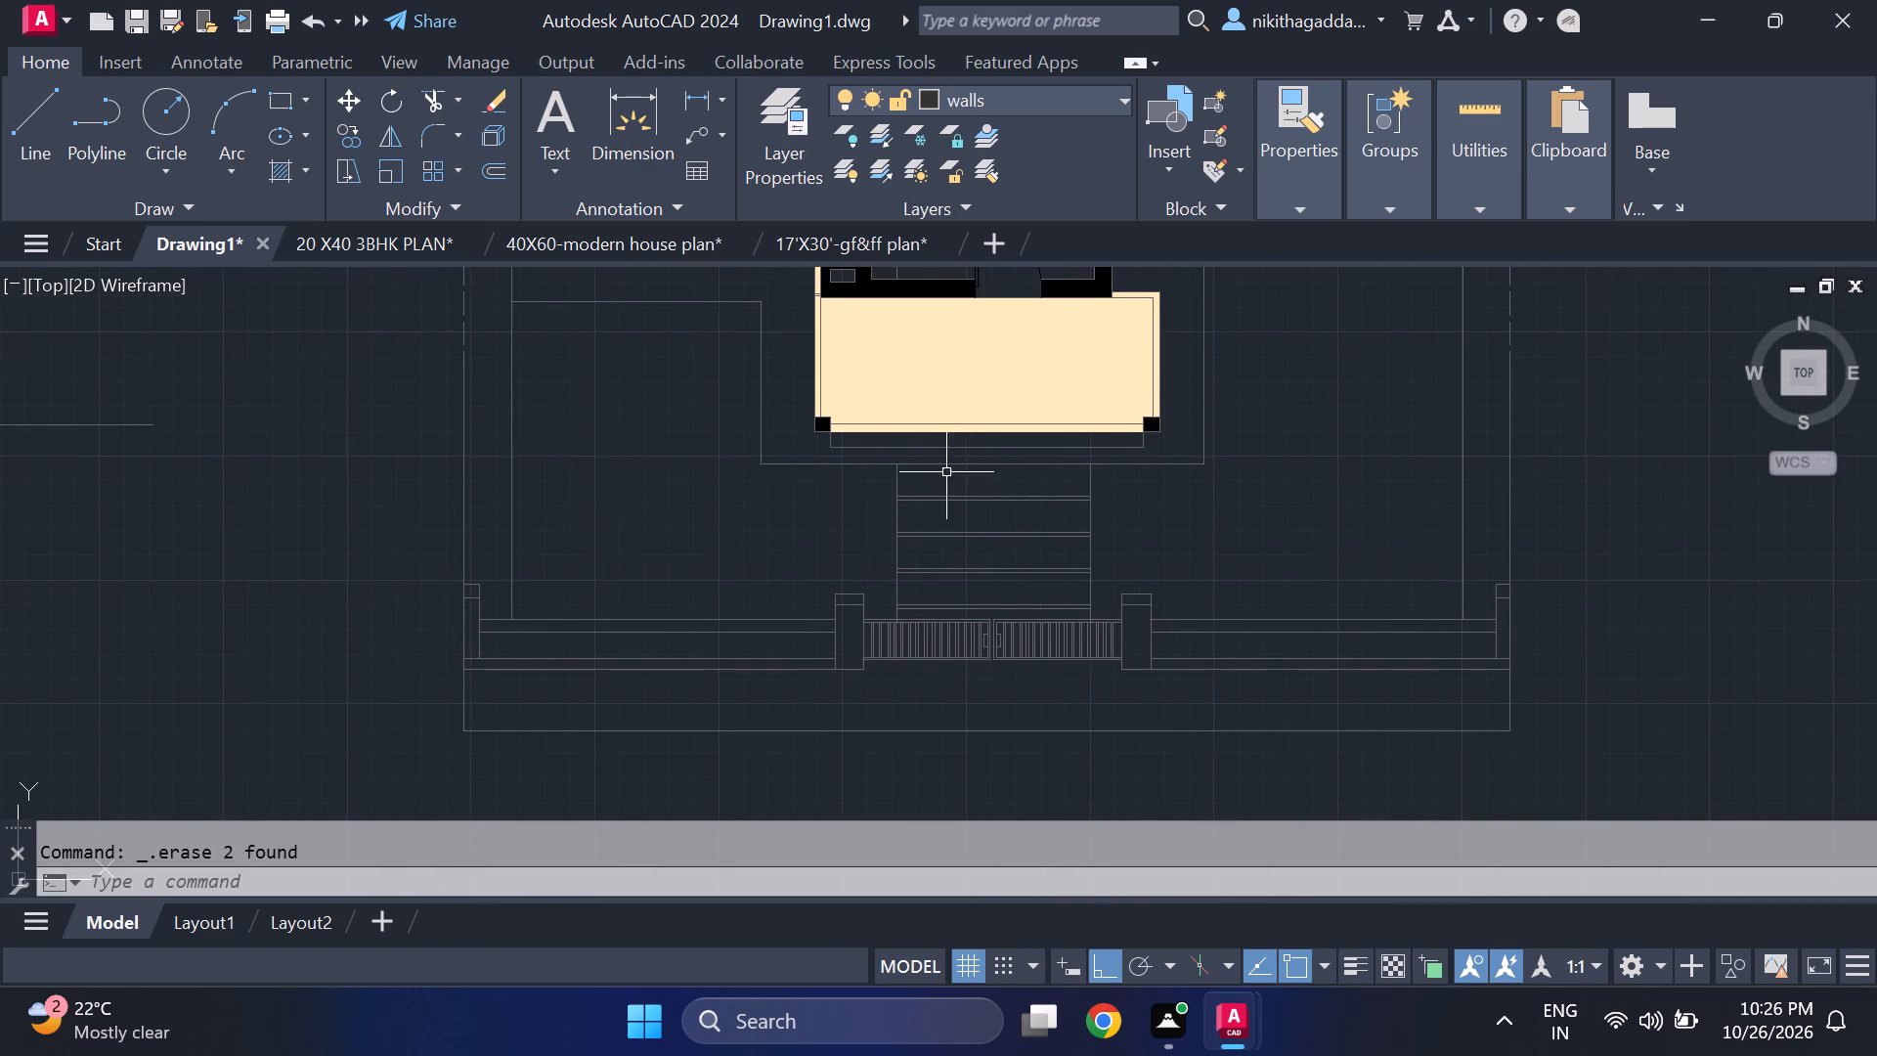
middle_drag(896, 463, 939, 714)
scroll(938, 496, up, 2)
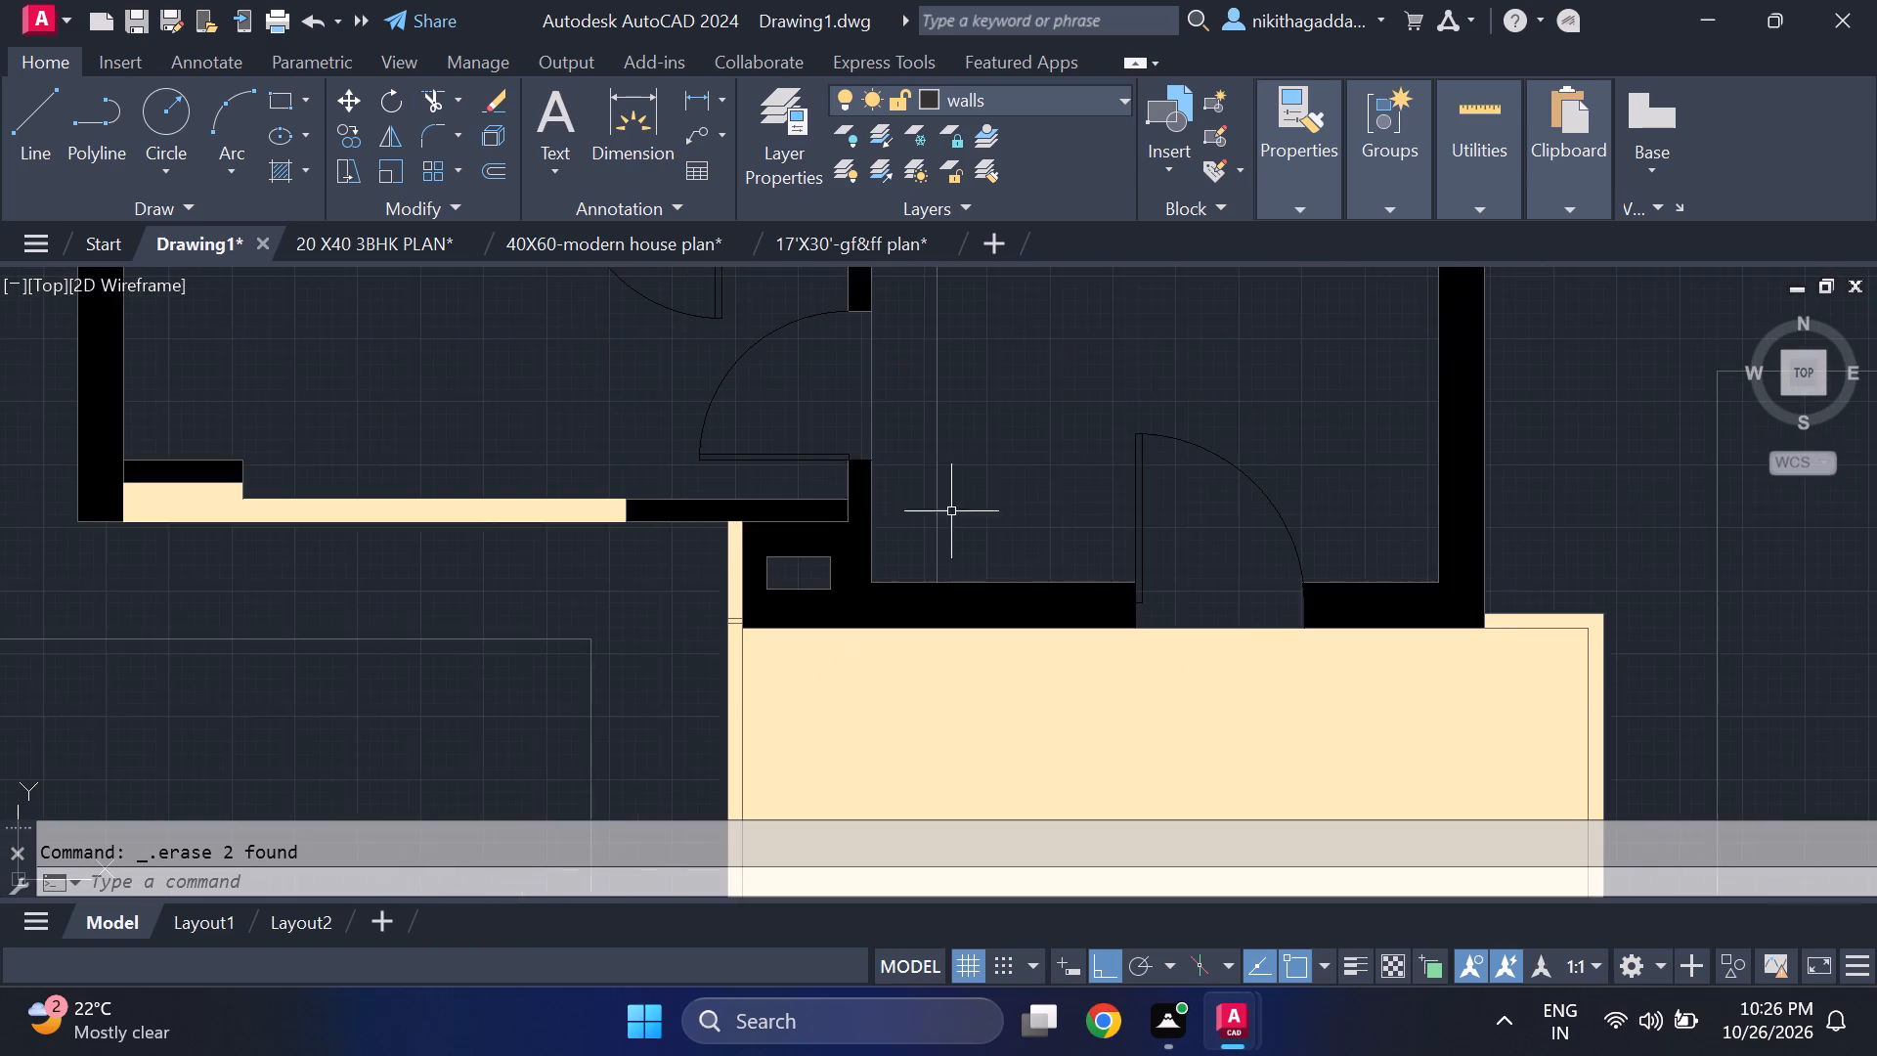
Hatch the narrow strip along the west wall inside the entrance room with the Solid pattern in cream 254,234,185.
middle_drag(970, 526, 998, 607)
text(hatch)
key(Return)
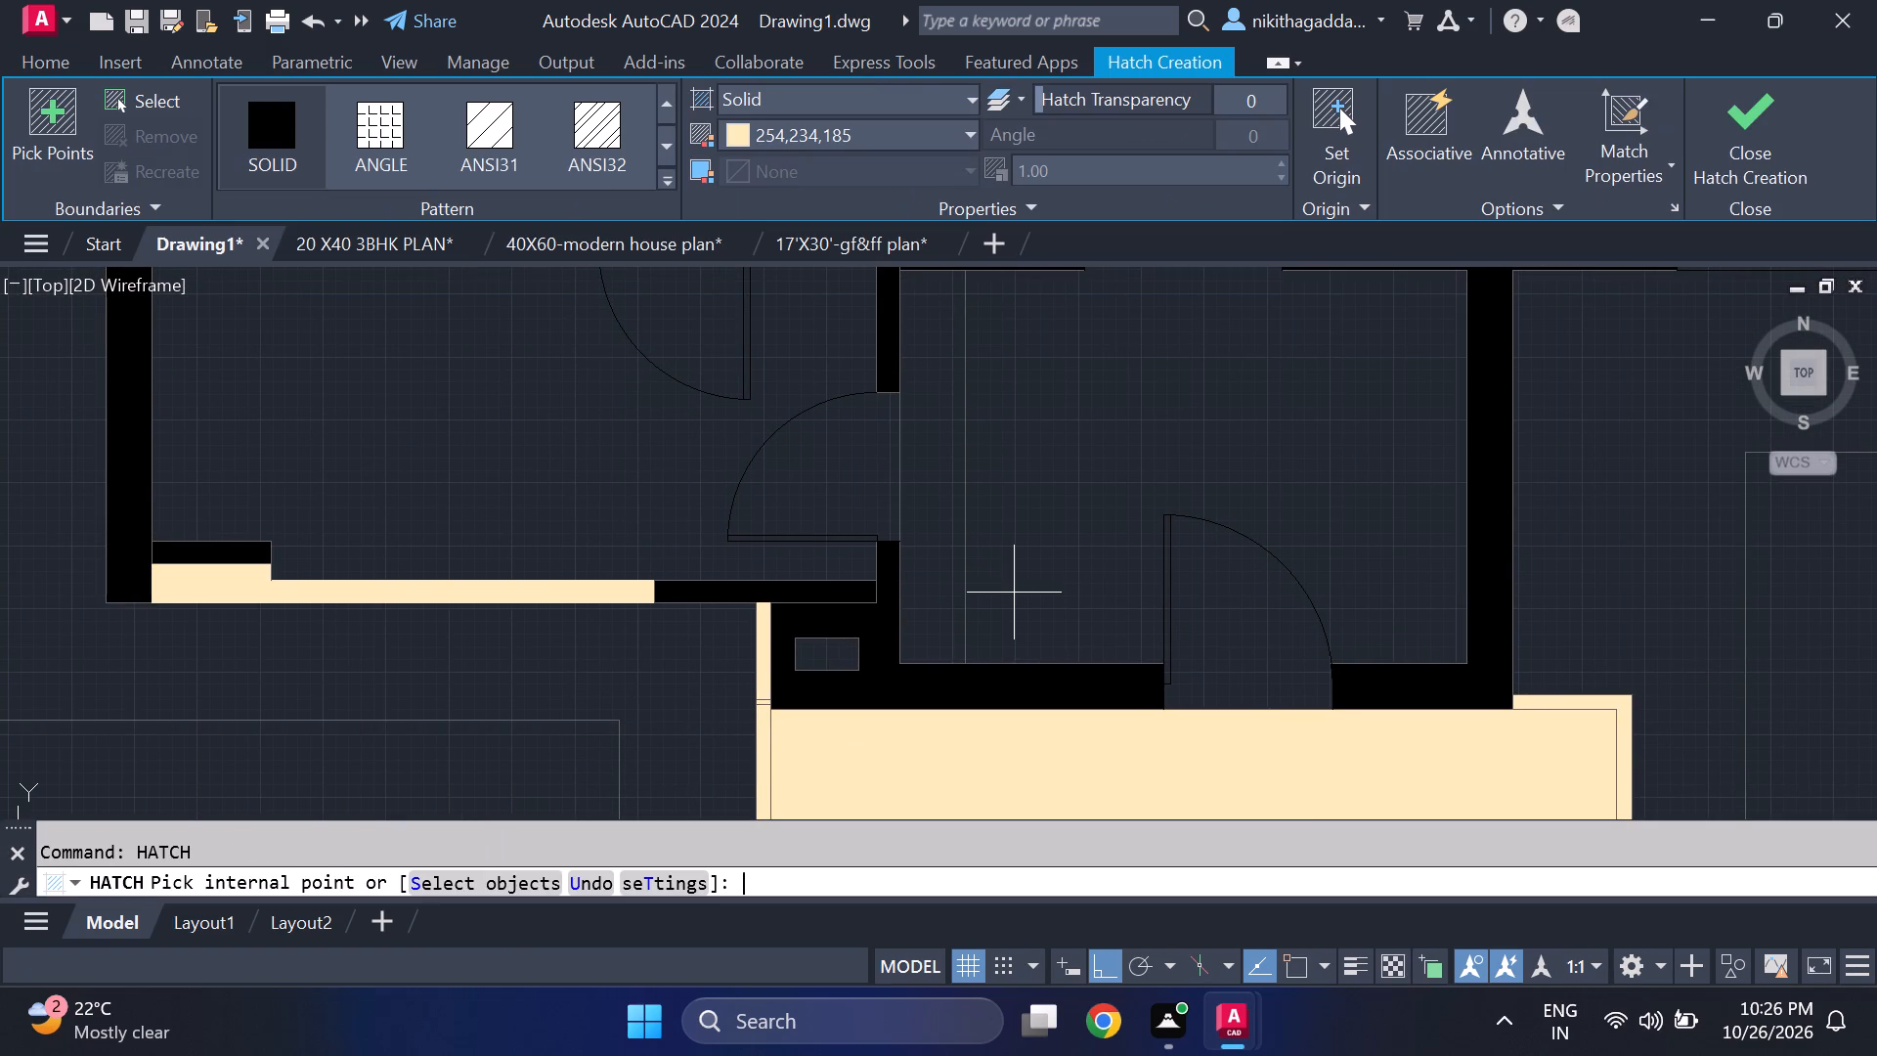
click(923, 465)
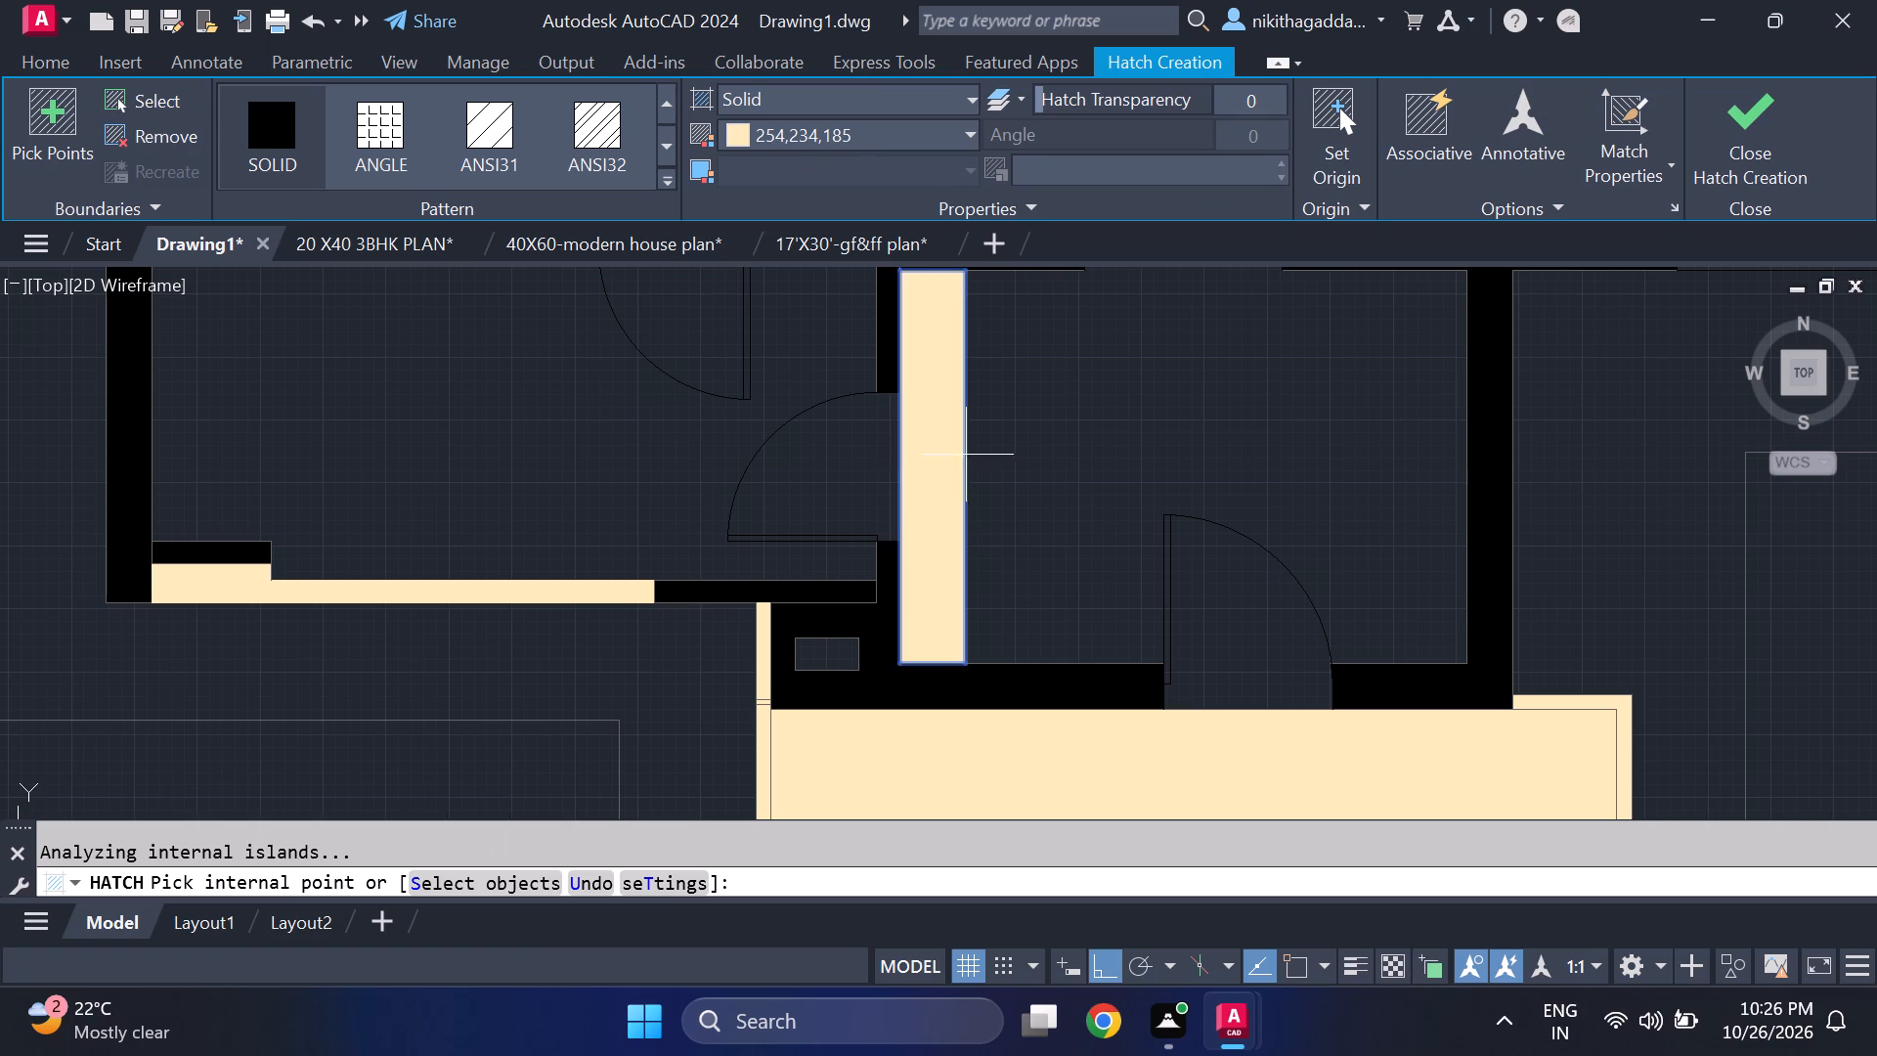
click(1744, 150)
scroll(1284, 501, down, 2)
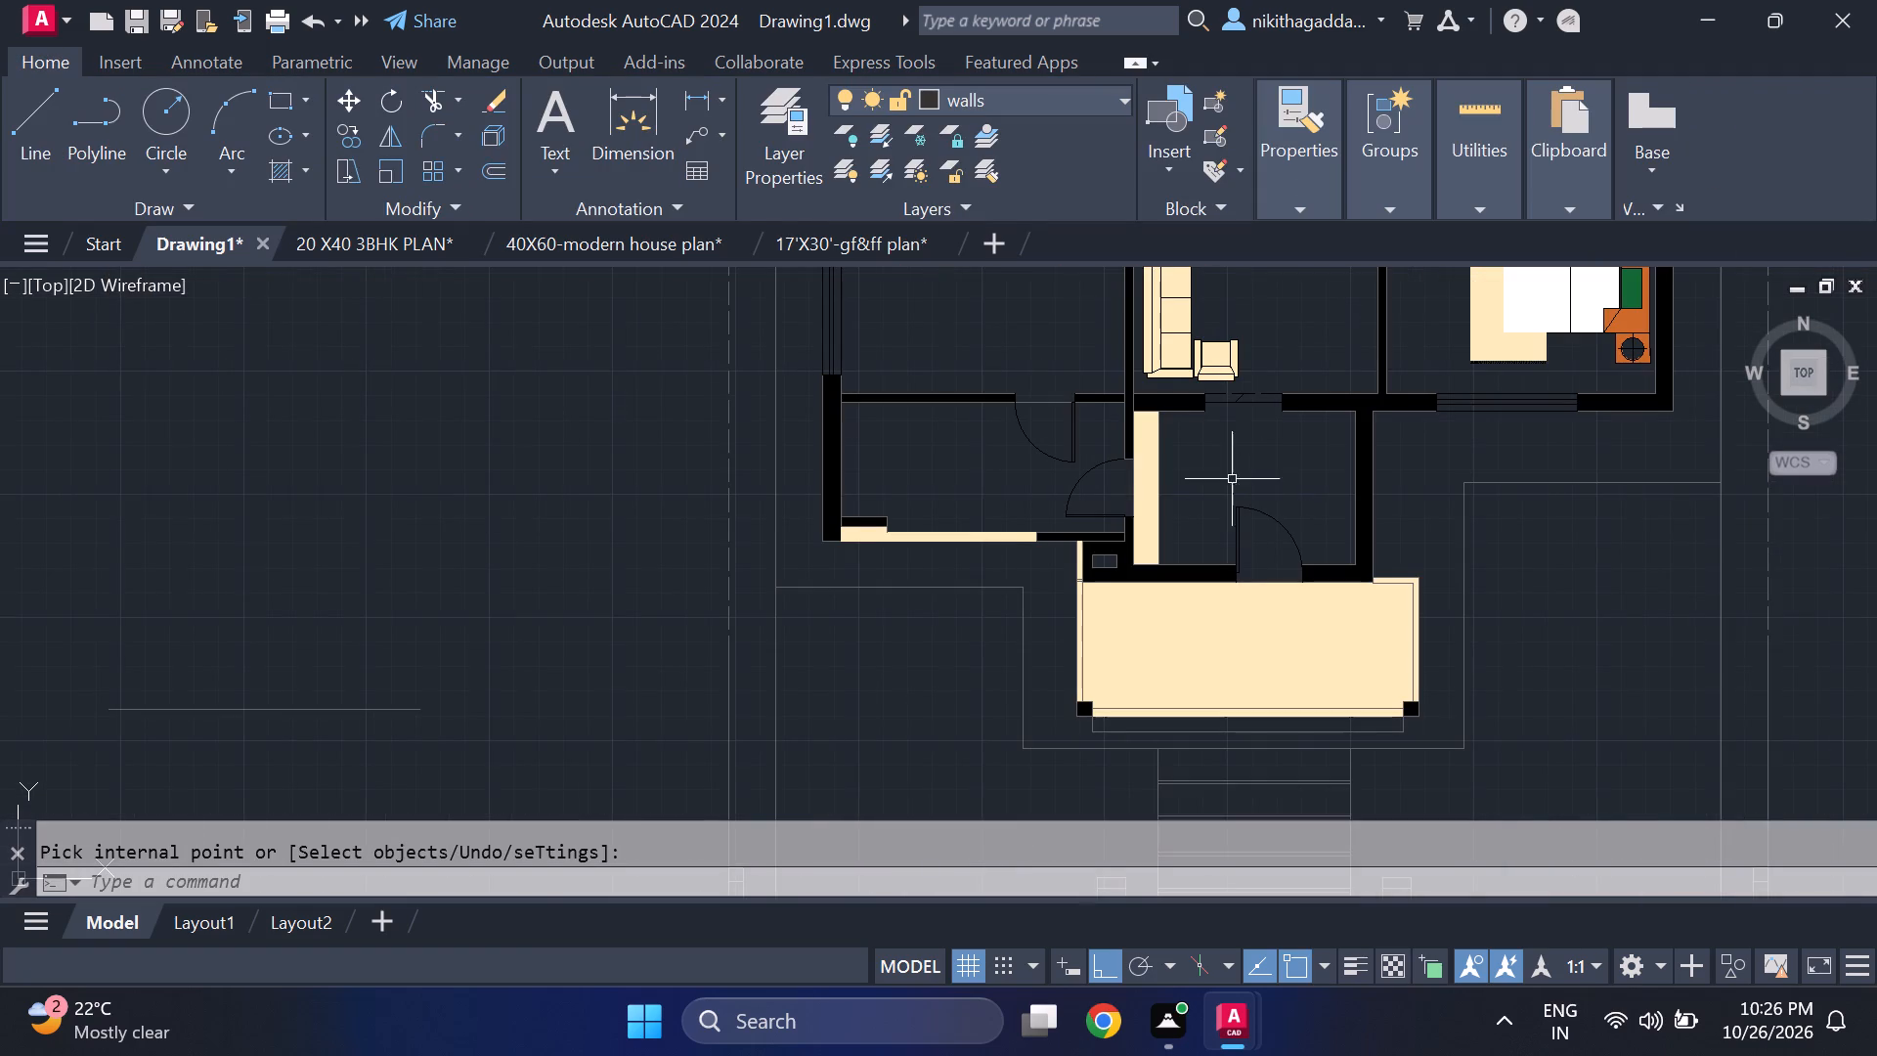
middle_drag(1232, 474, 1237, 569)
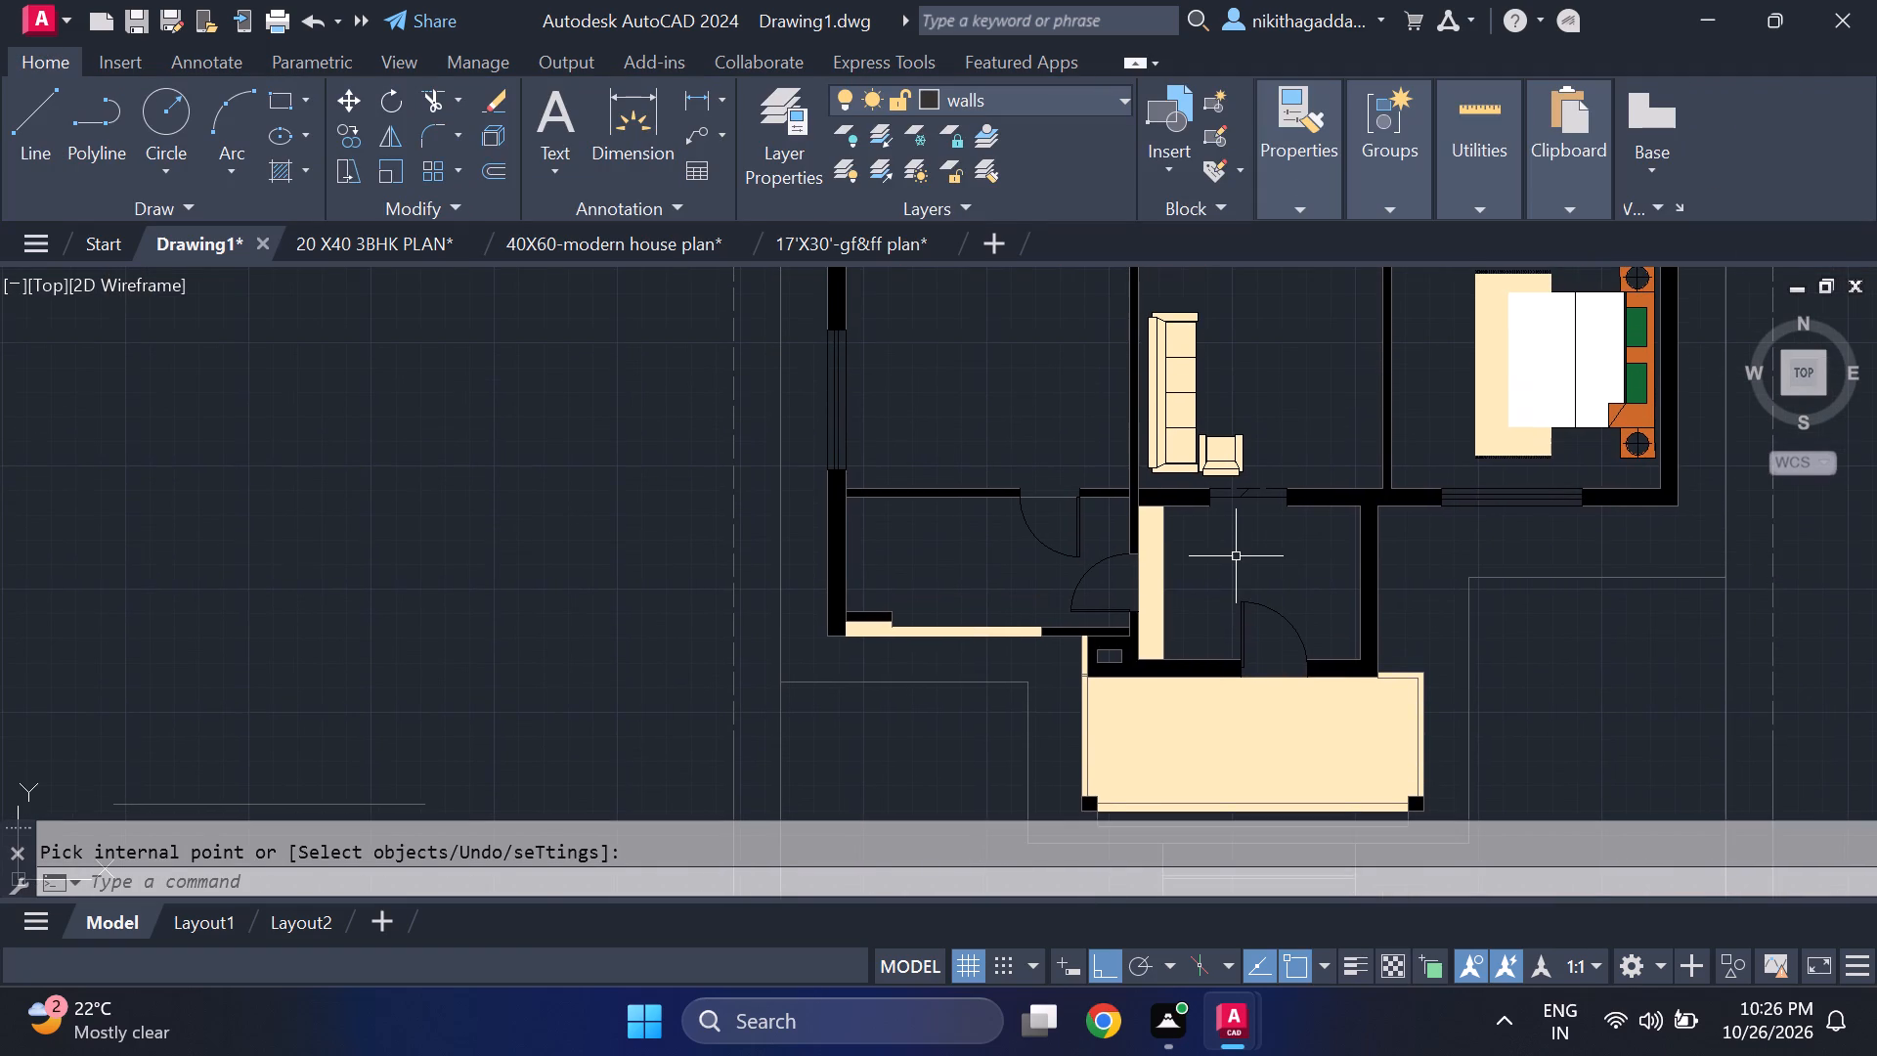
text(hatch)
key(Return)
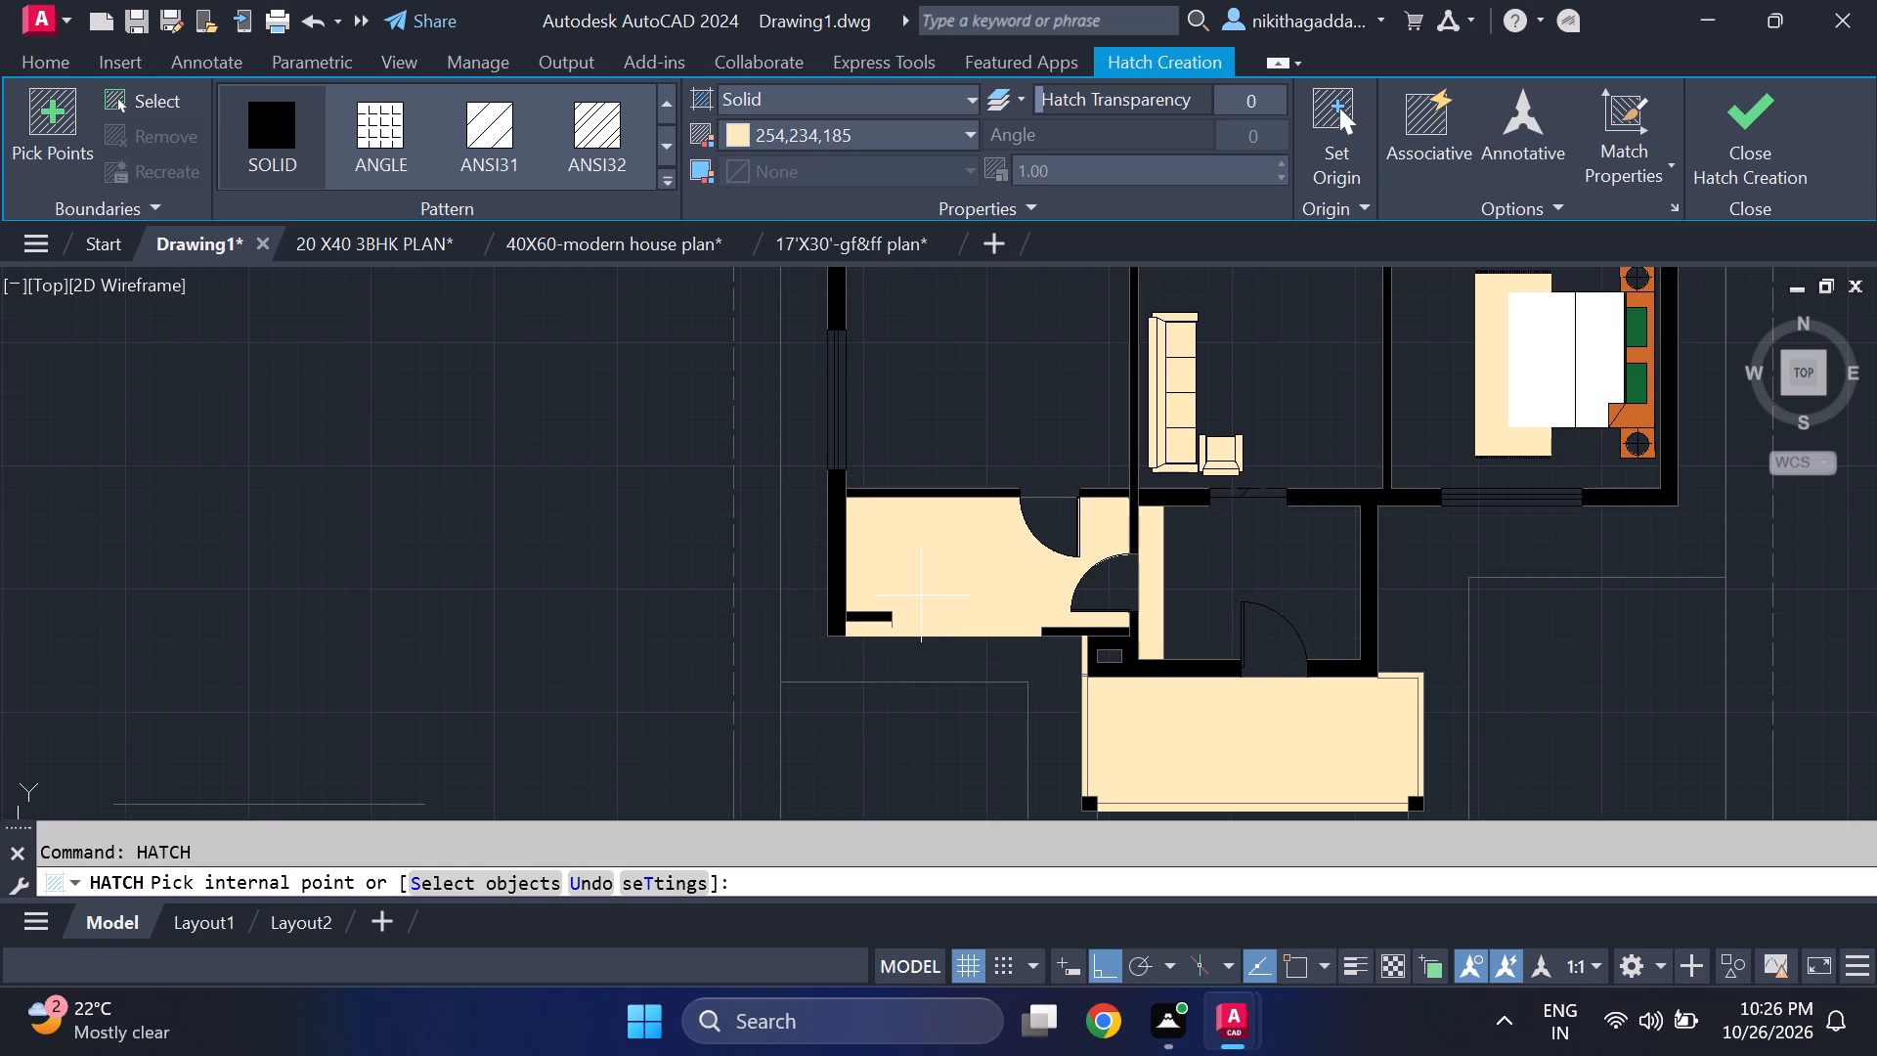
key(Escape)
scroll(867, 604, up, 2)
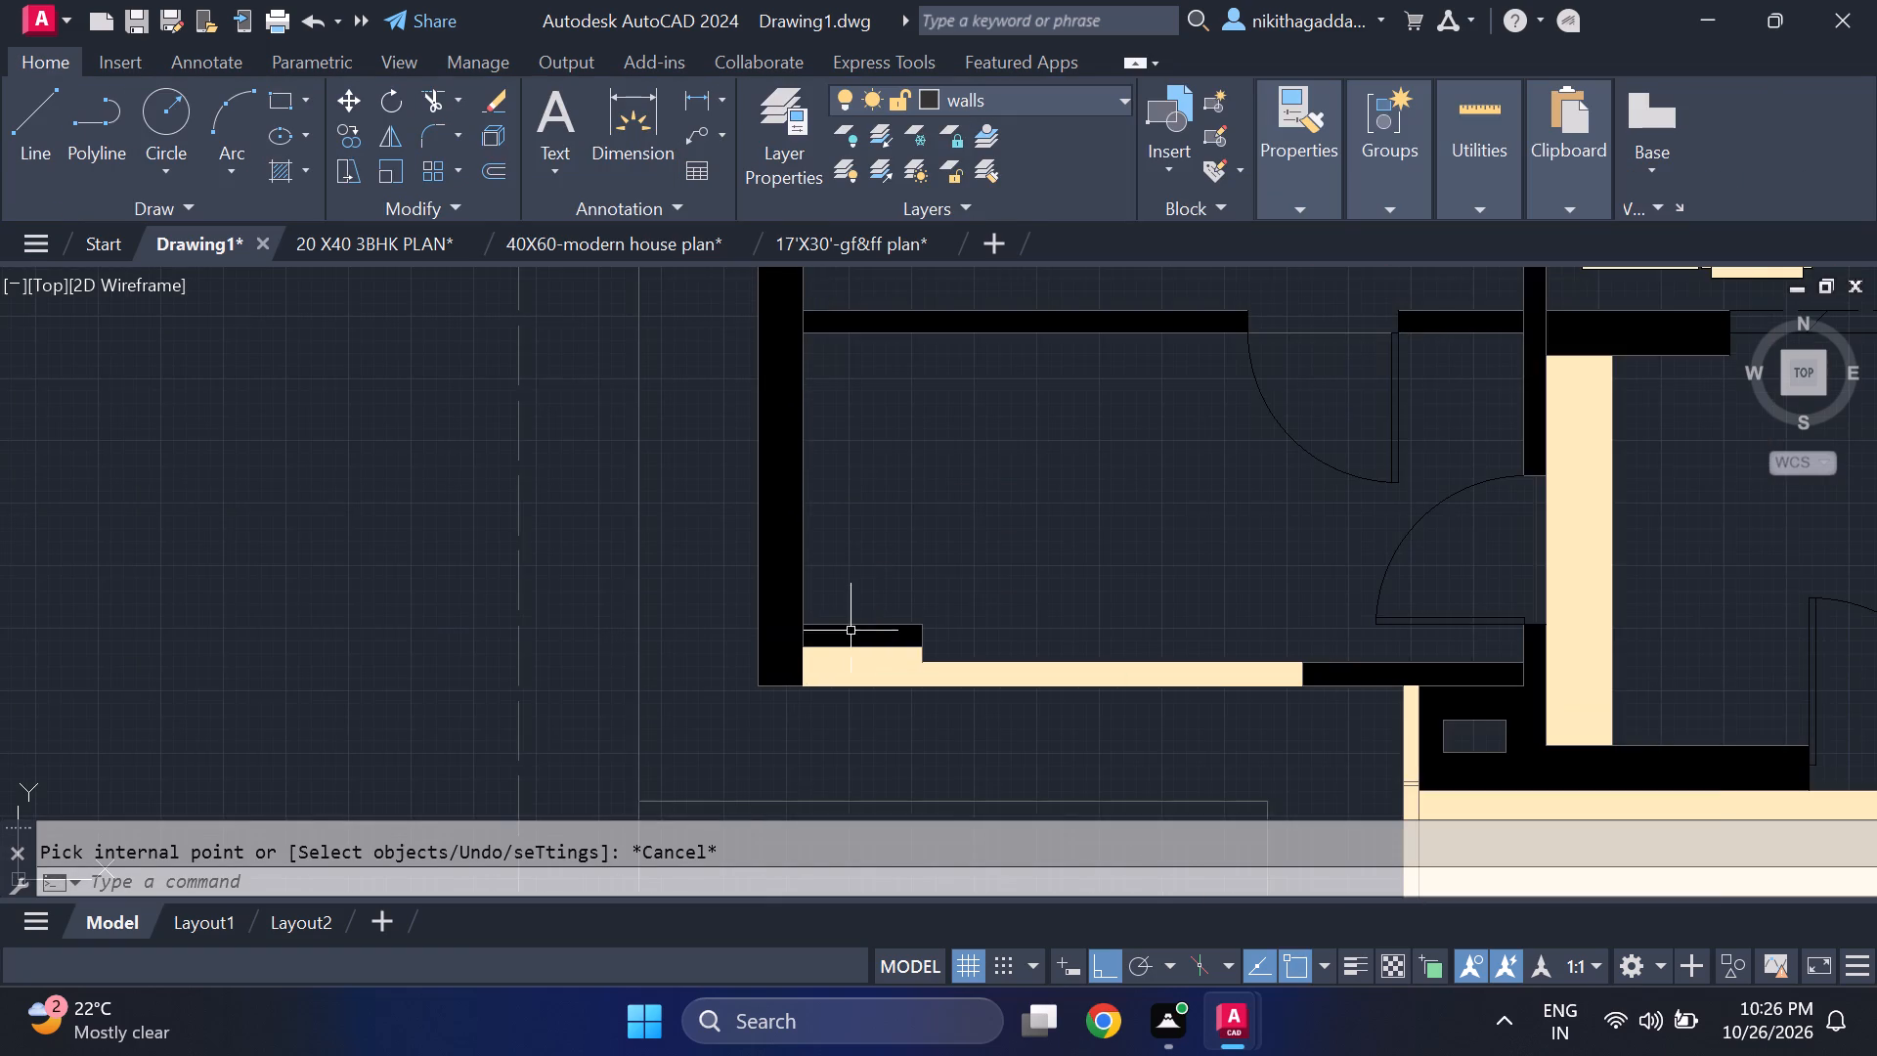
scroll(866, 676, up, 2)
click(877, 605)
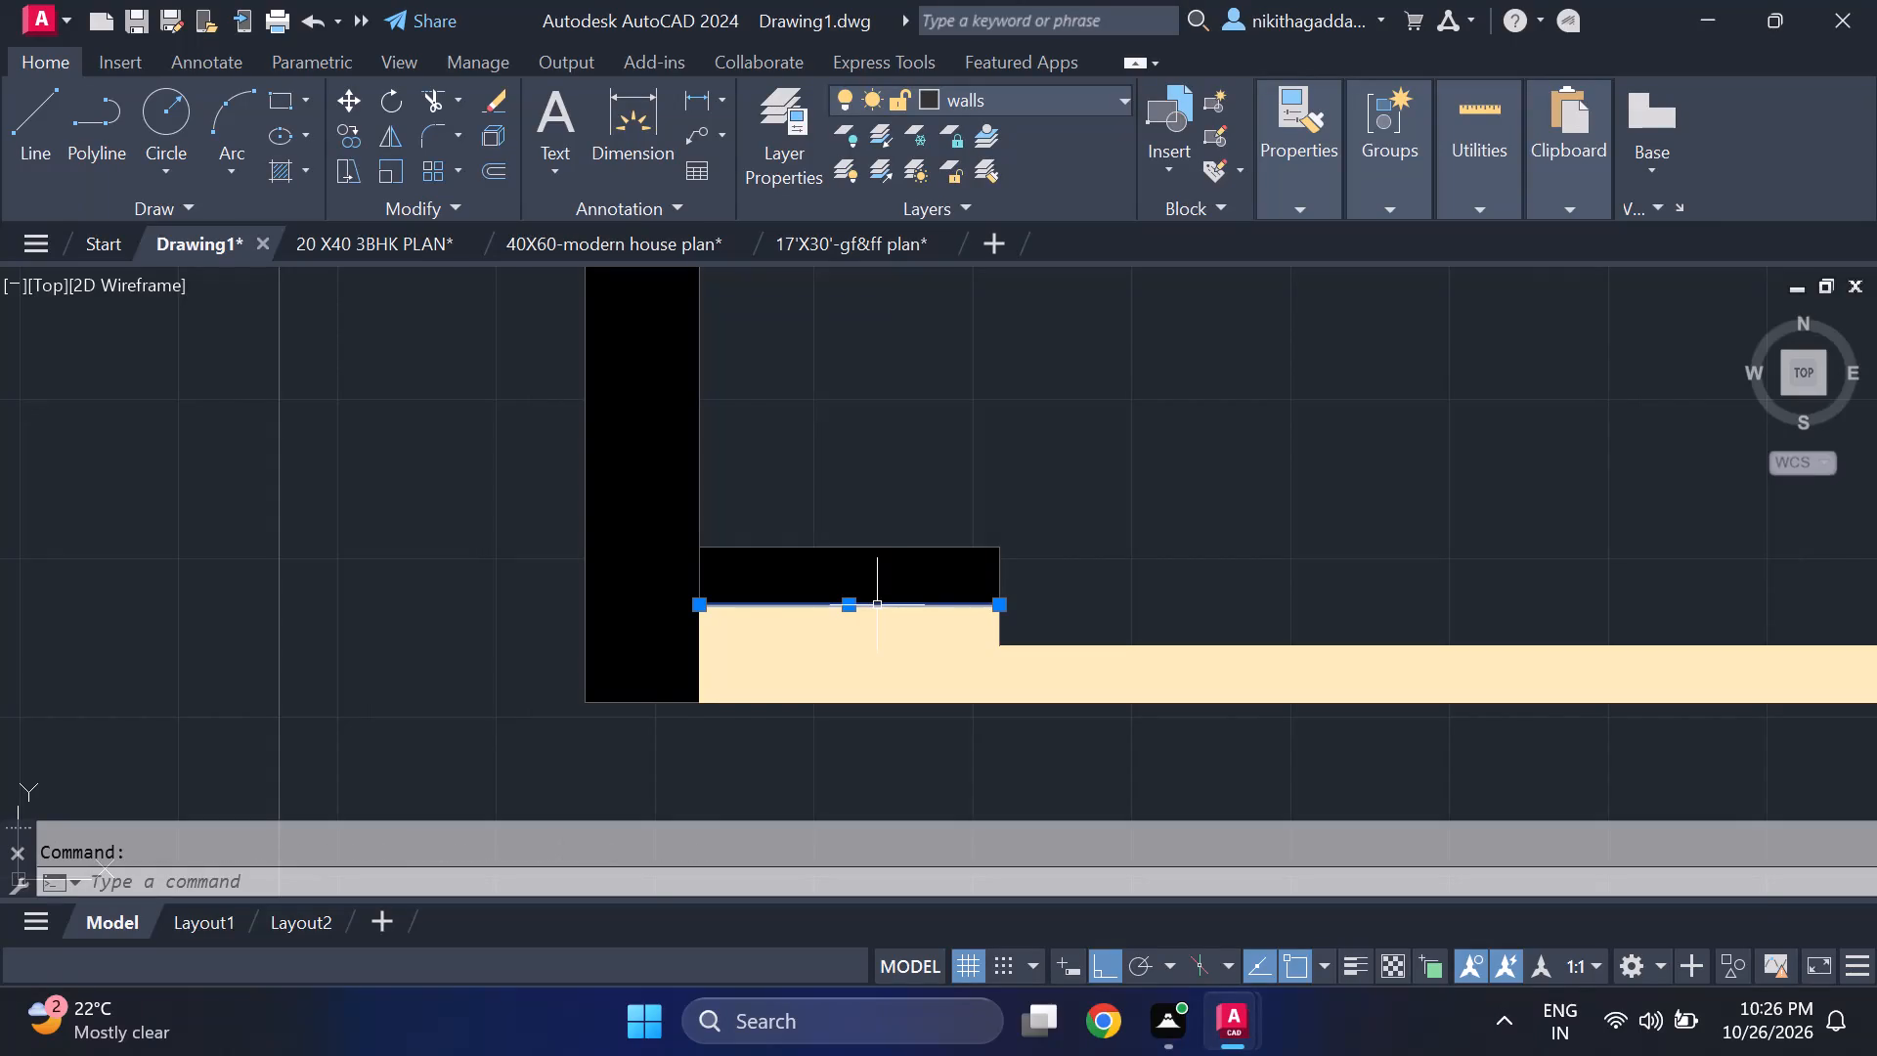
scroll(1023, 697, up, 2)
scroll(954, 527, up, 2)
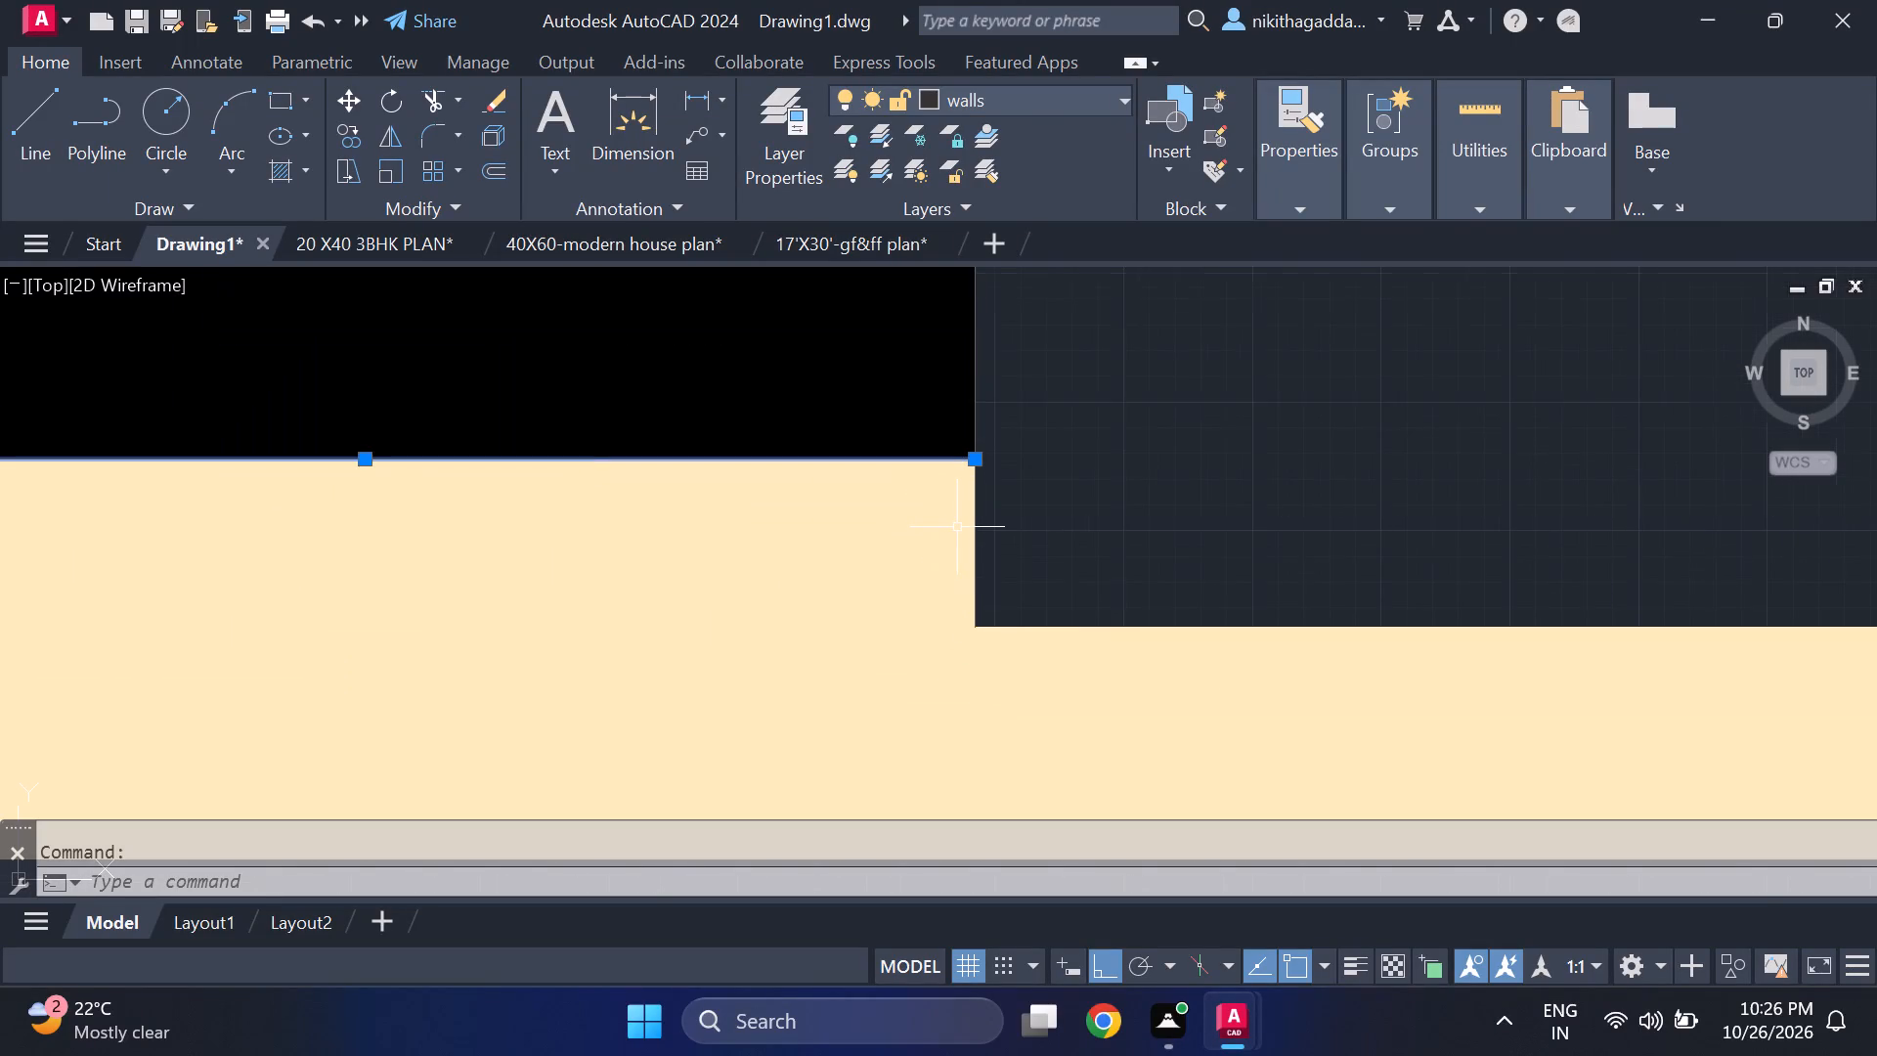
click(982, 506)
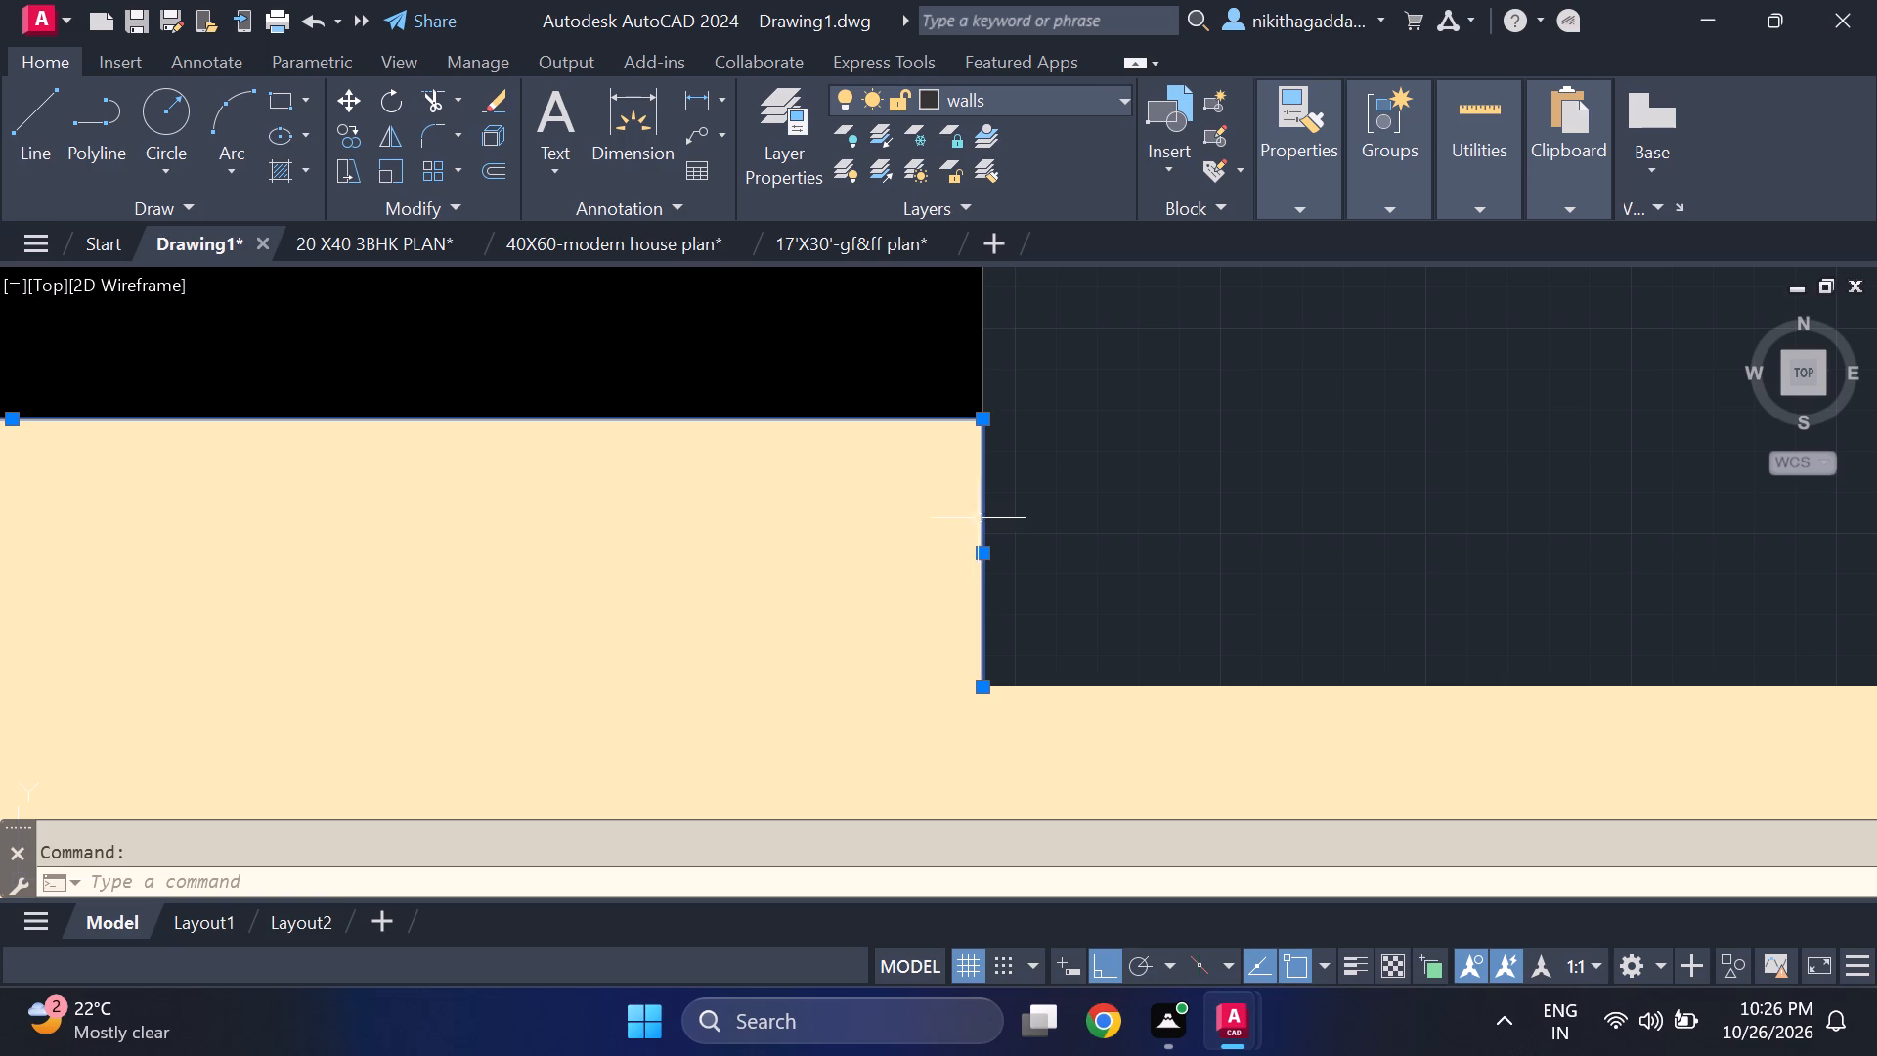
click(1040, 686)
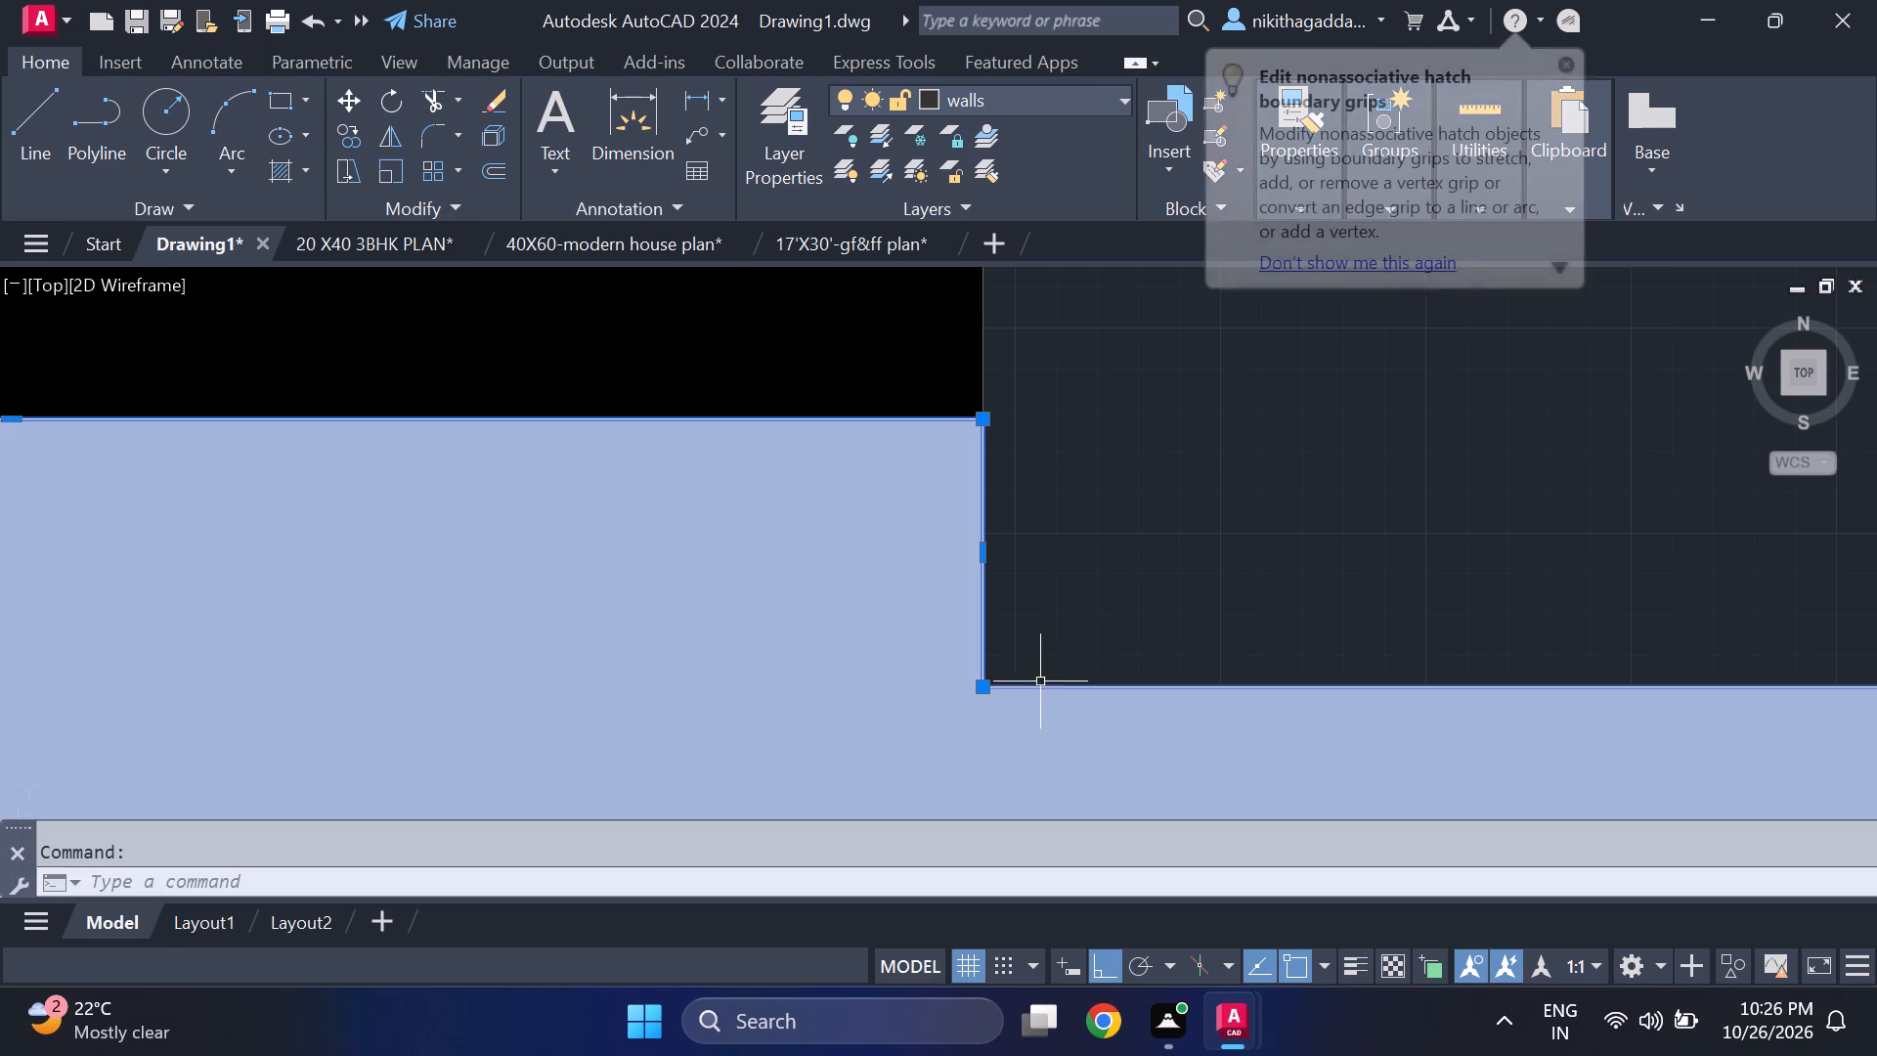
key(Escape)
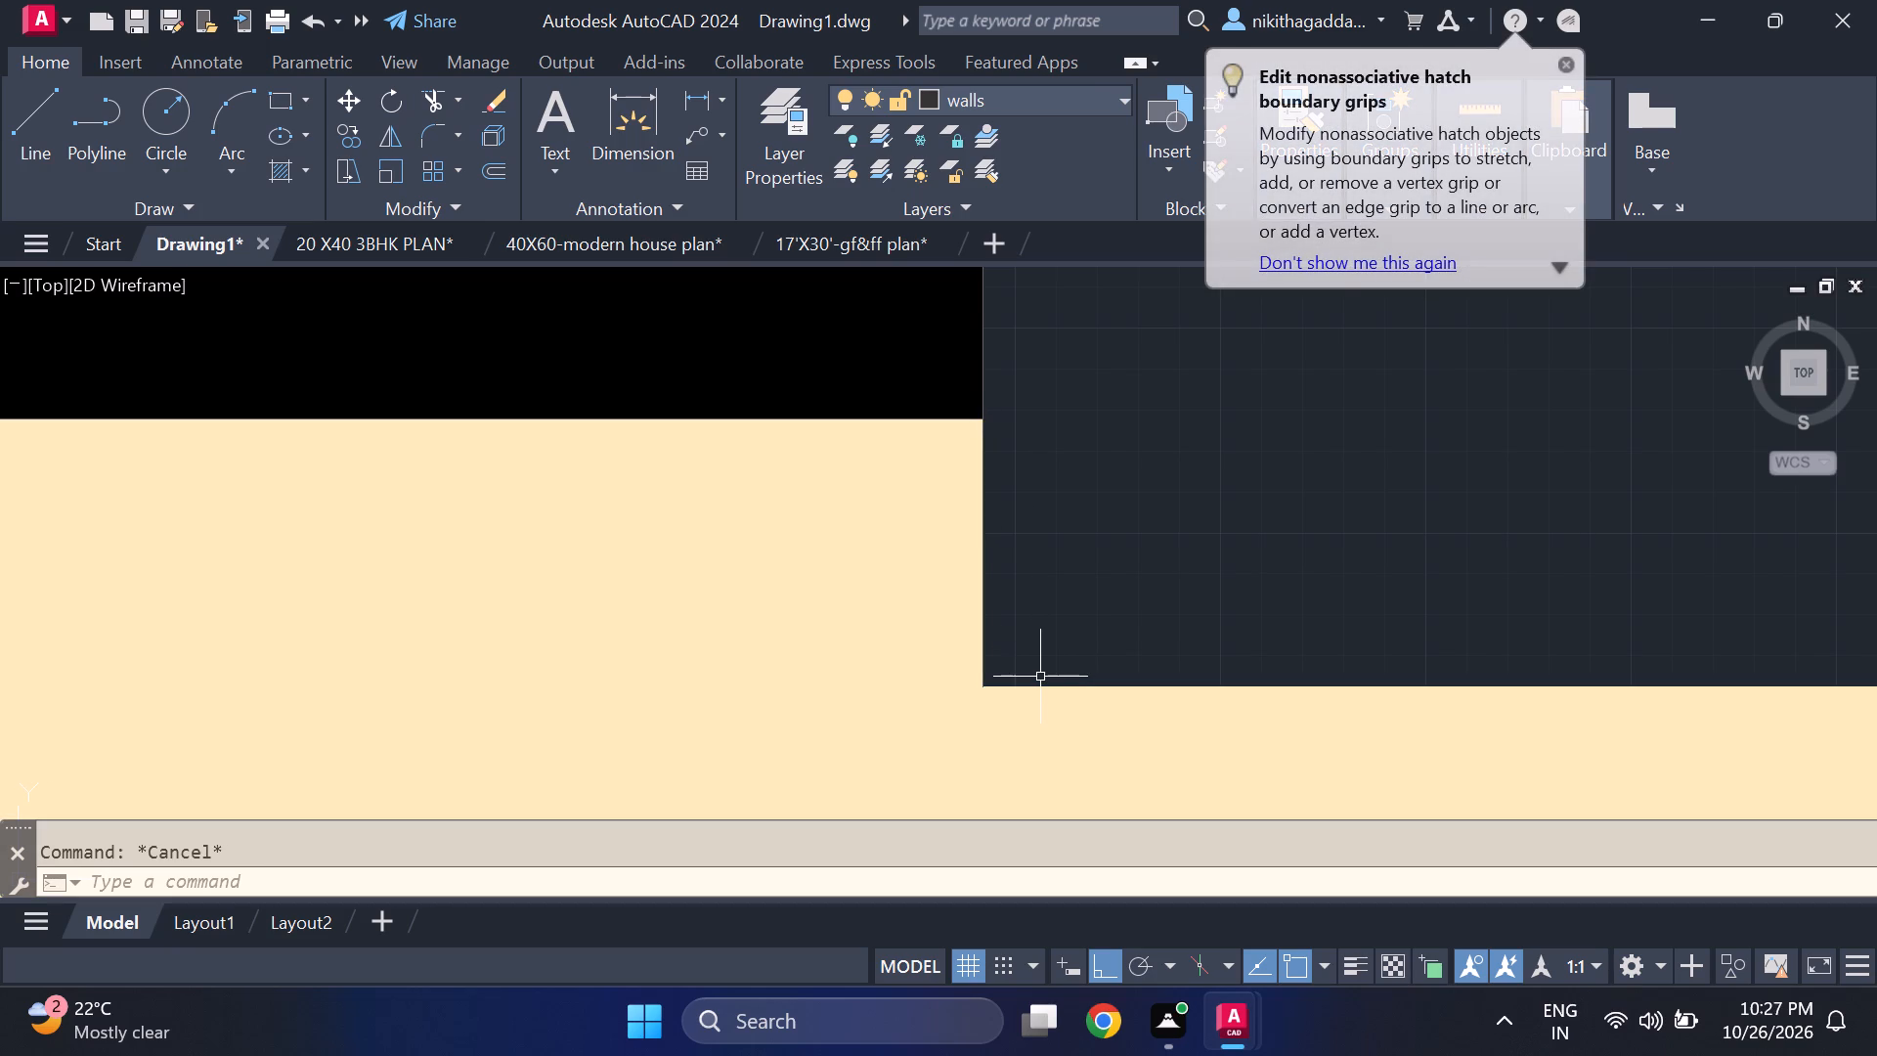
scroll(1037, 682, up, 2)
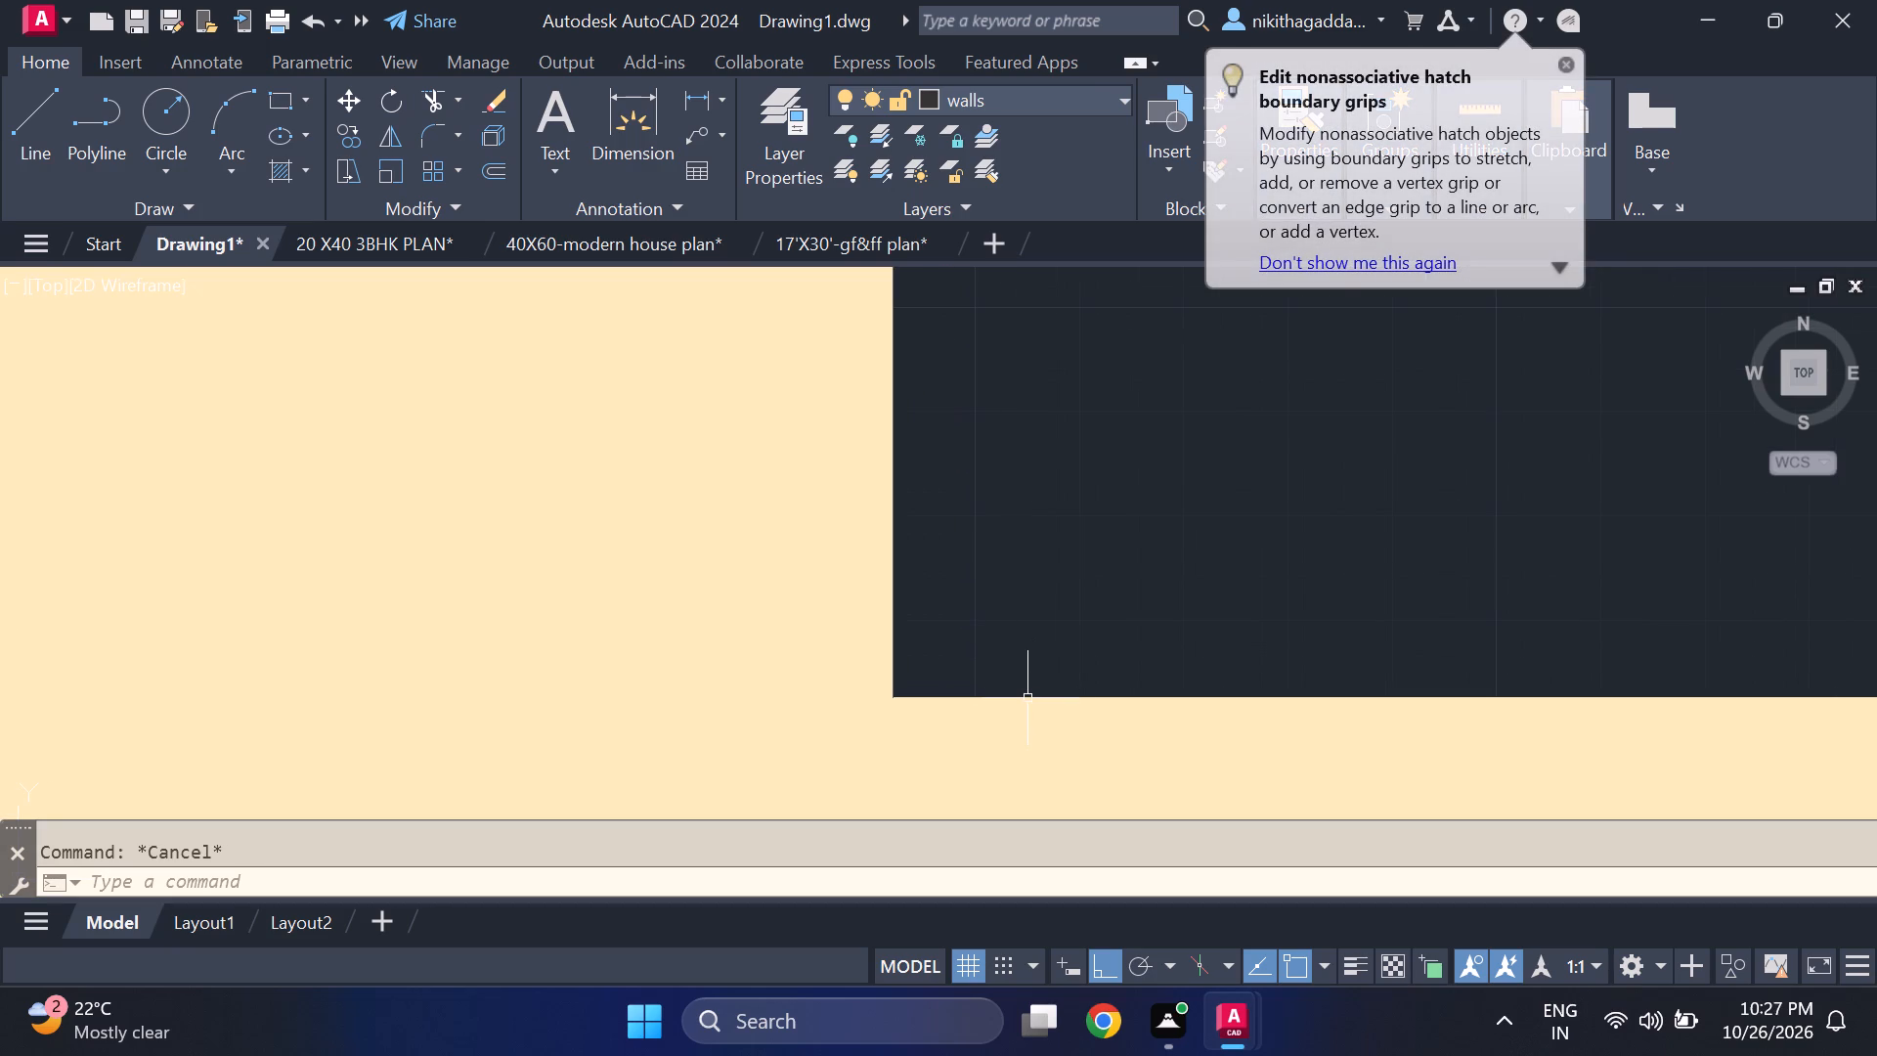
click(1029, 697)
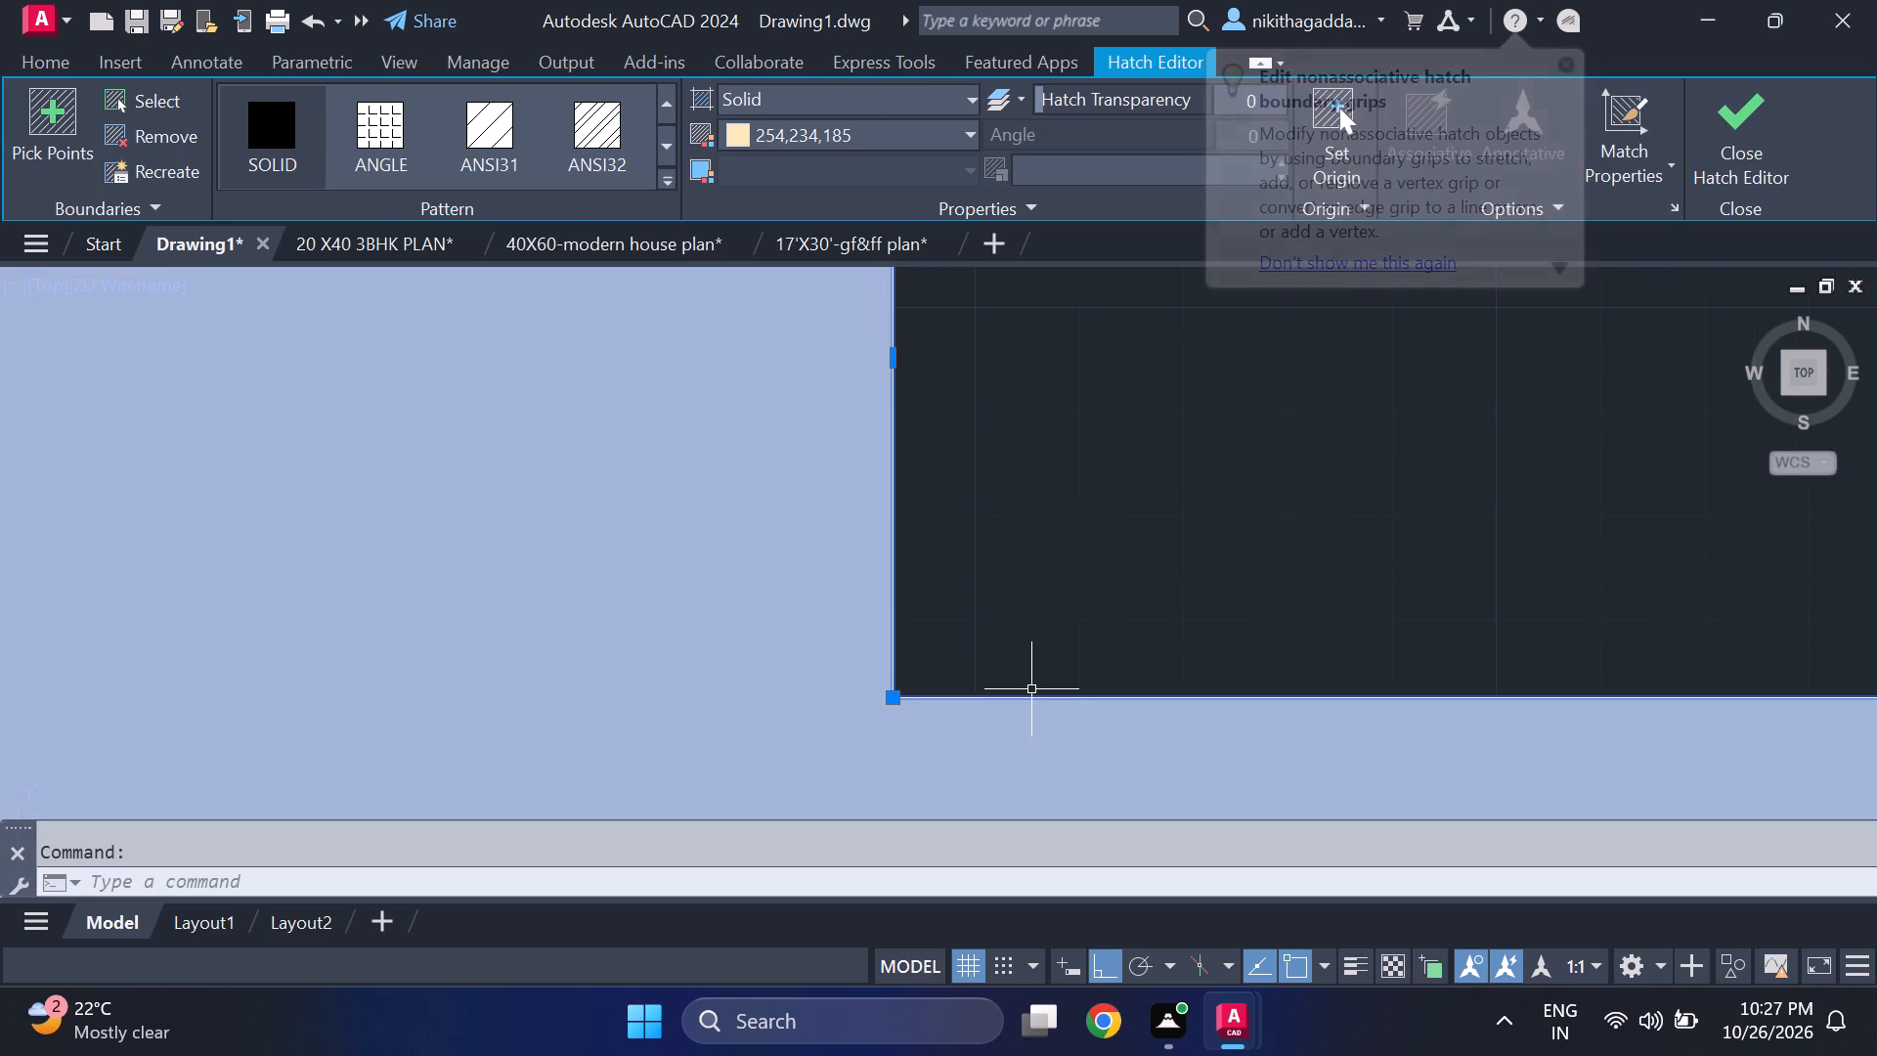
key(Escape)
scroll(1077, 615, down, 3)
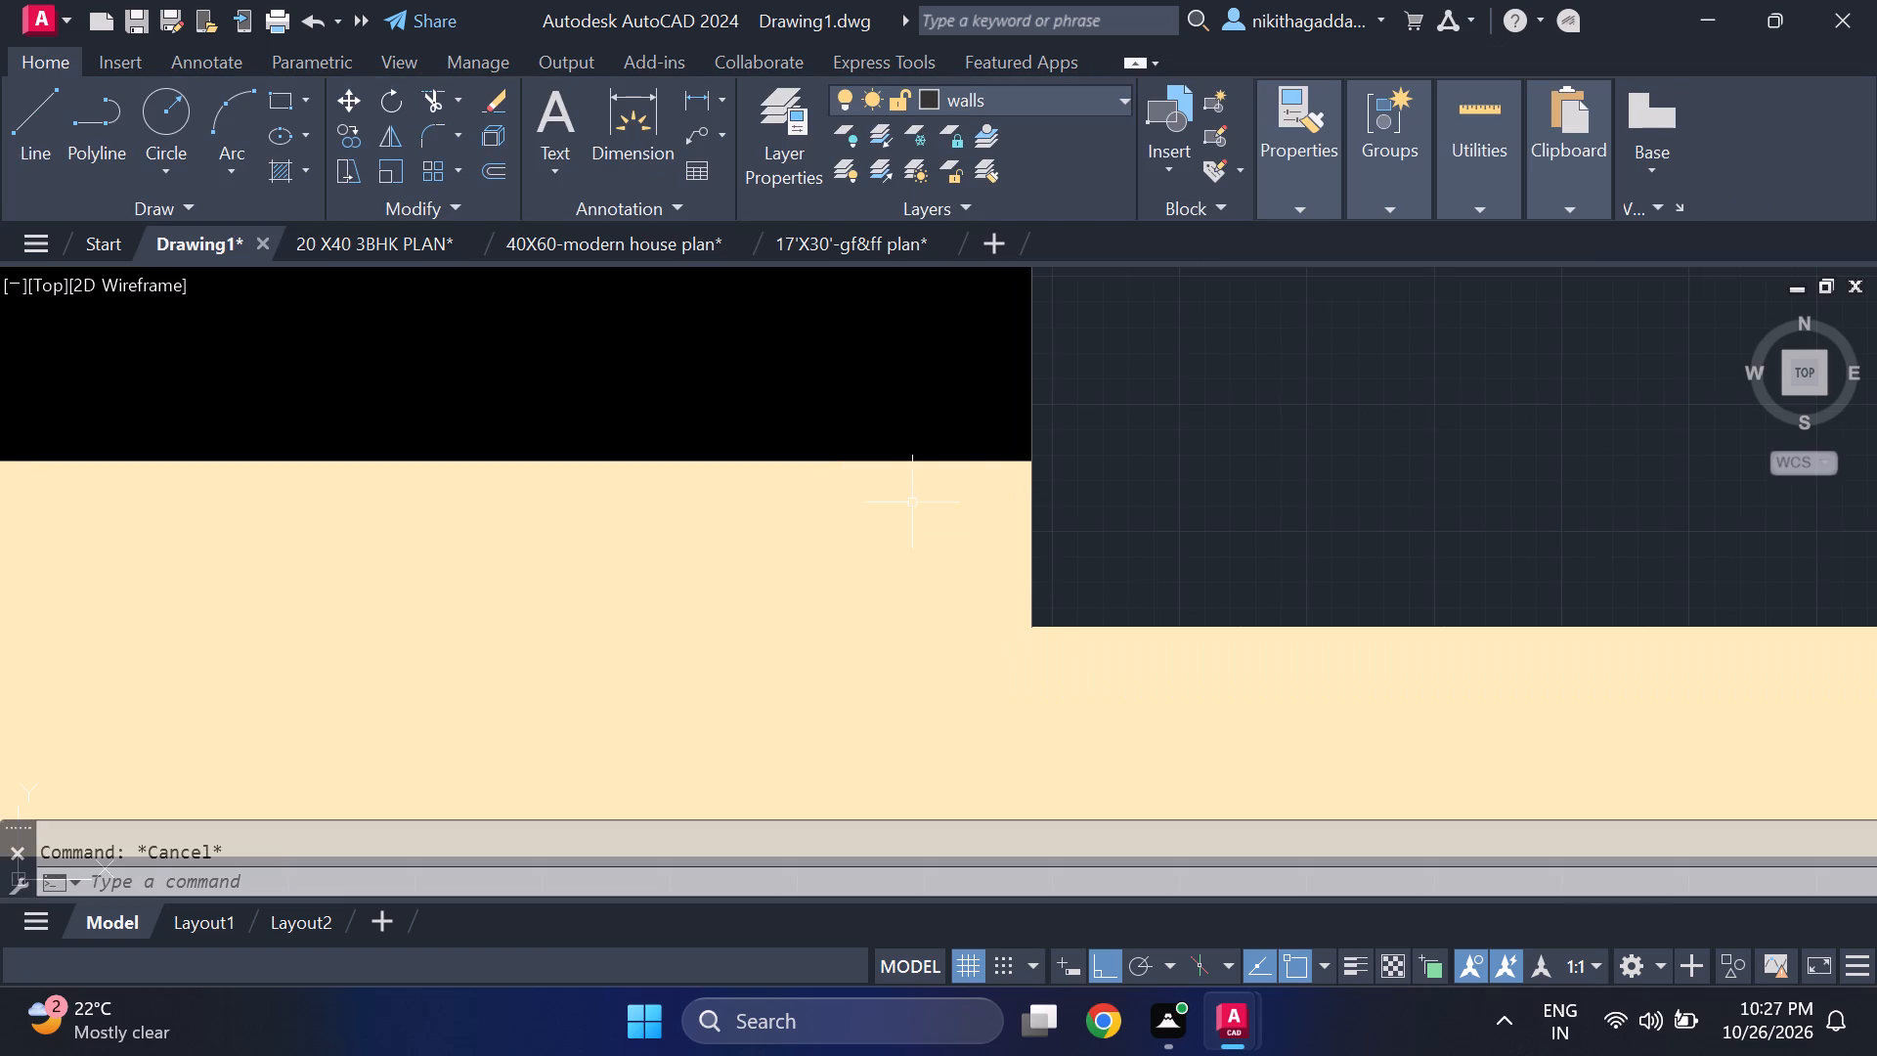
Copy the two edge lines below the short black wall stub in the southwest room to the empty area just west of the house.
scroll(1014, 506, up, 2)
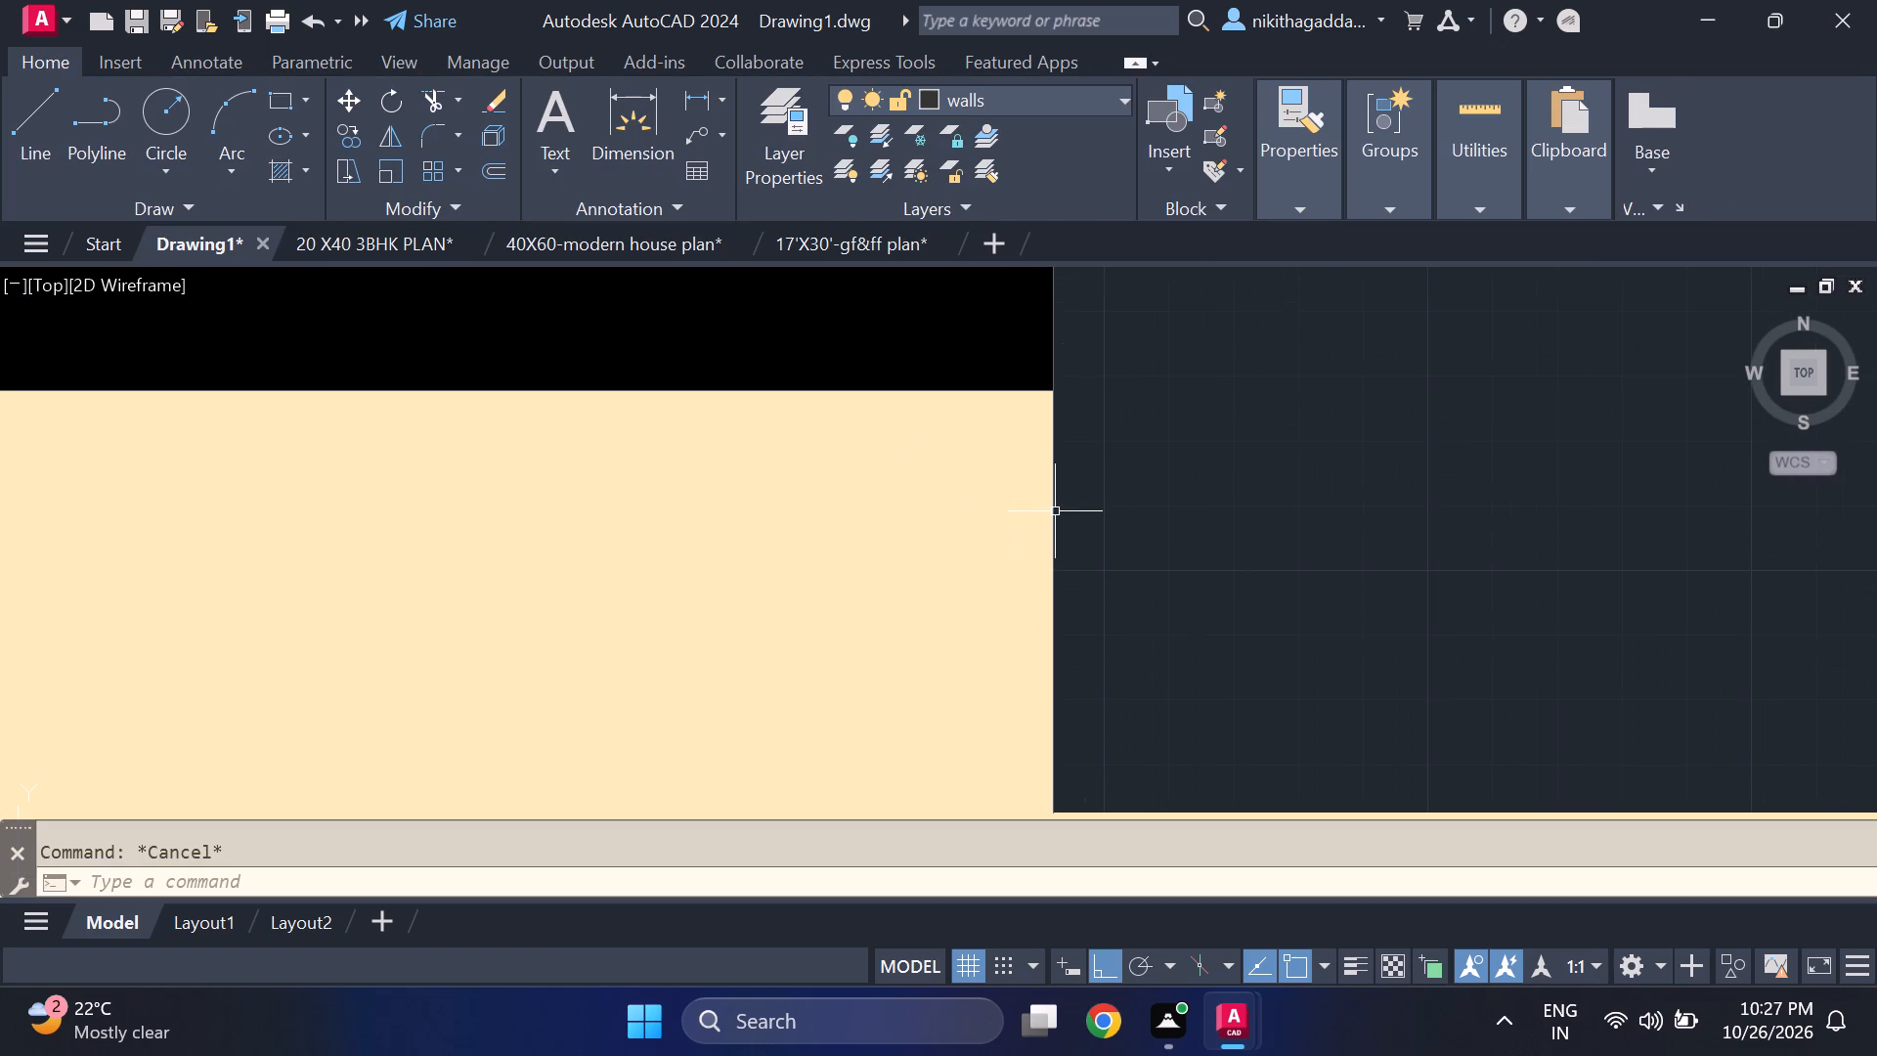
click(1054, 510)
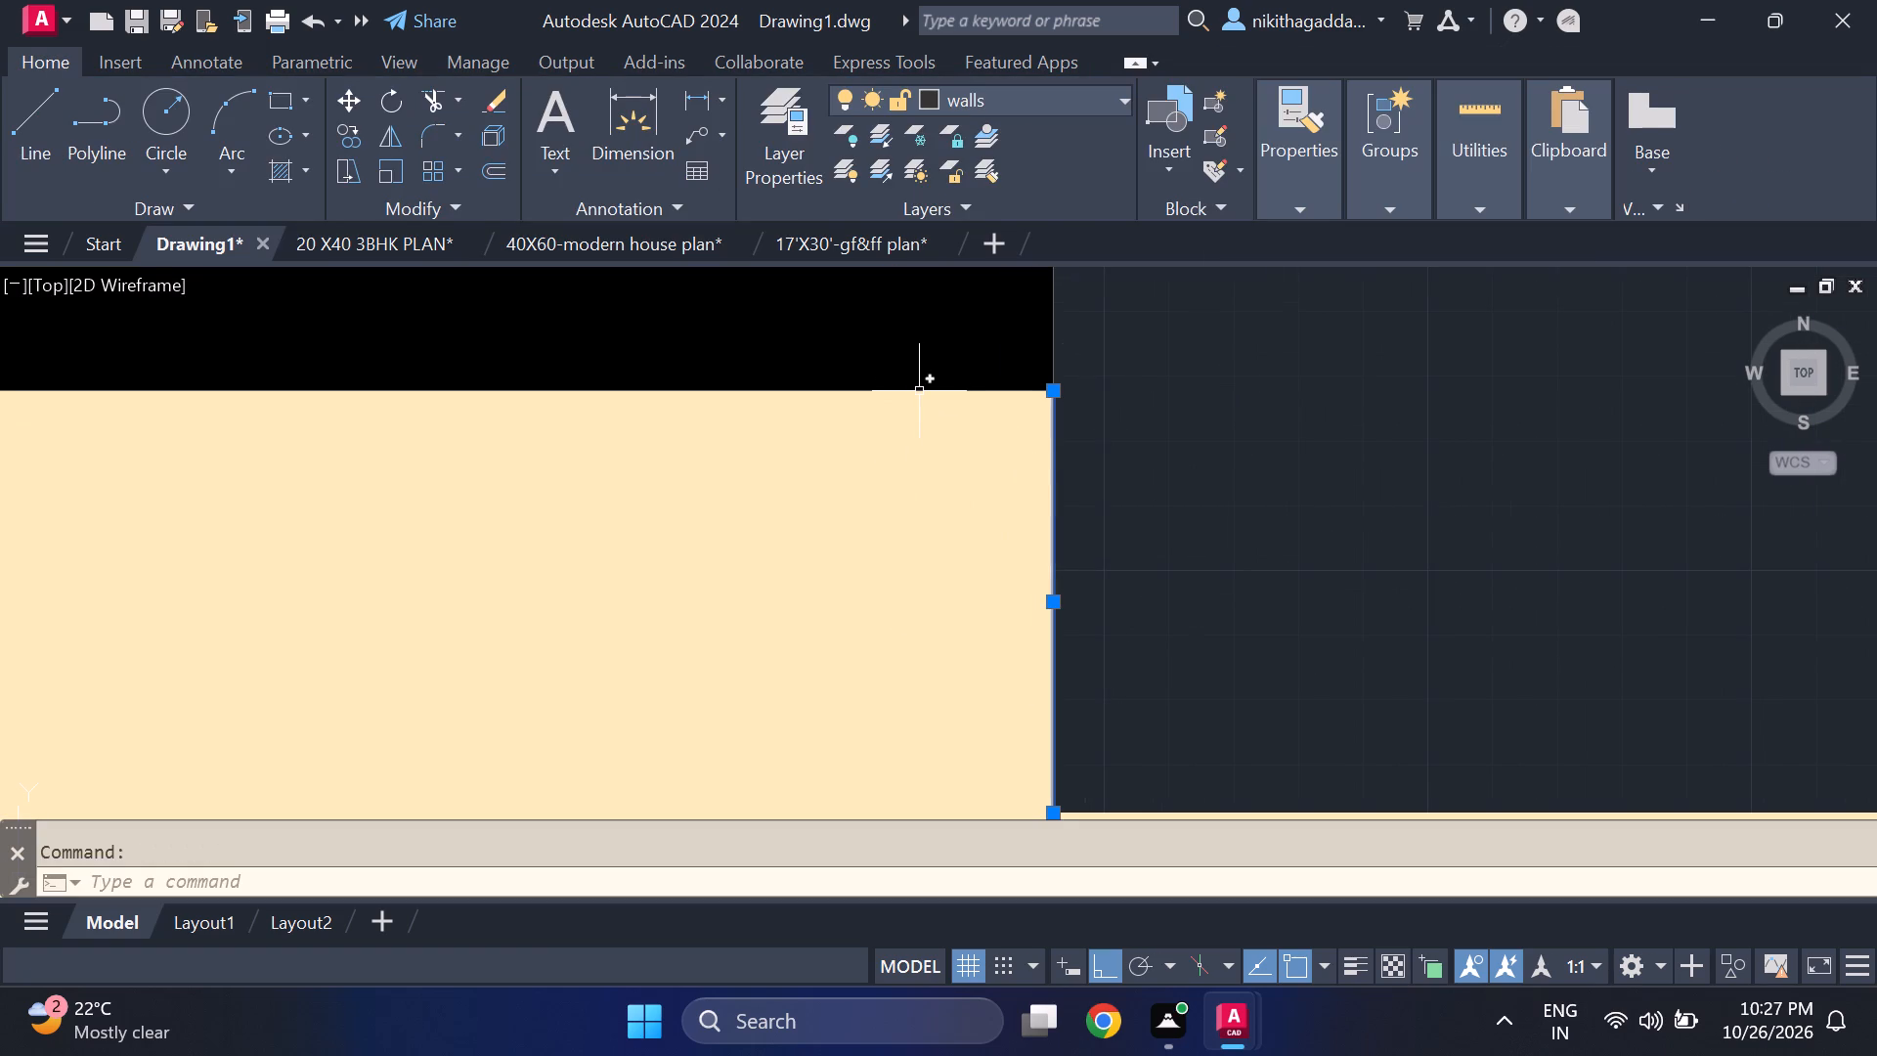
click(916, 391)
scroll(961, 391, down, 4)
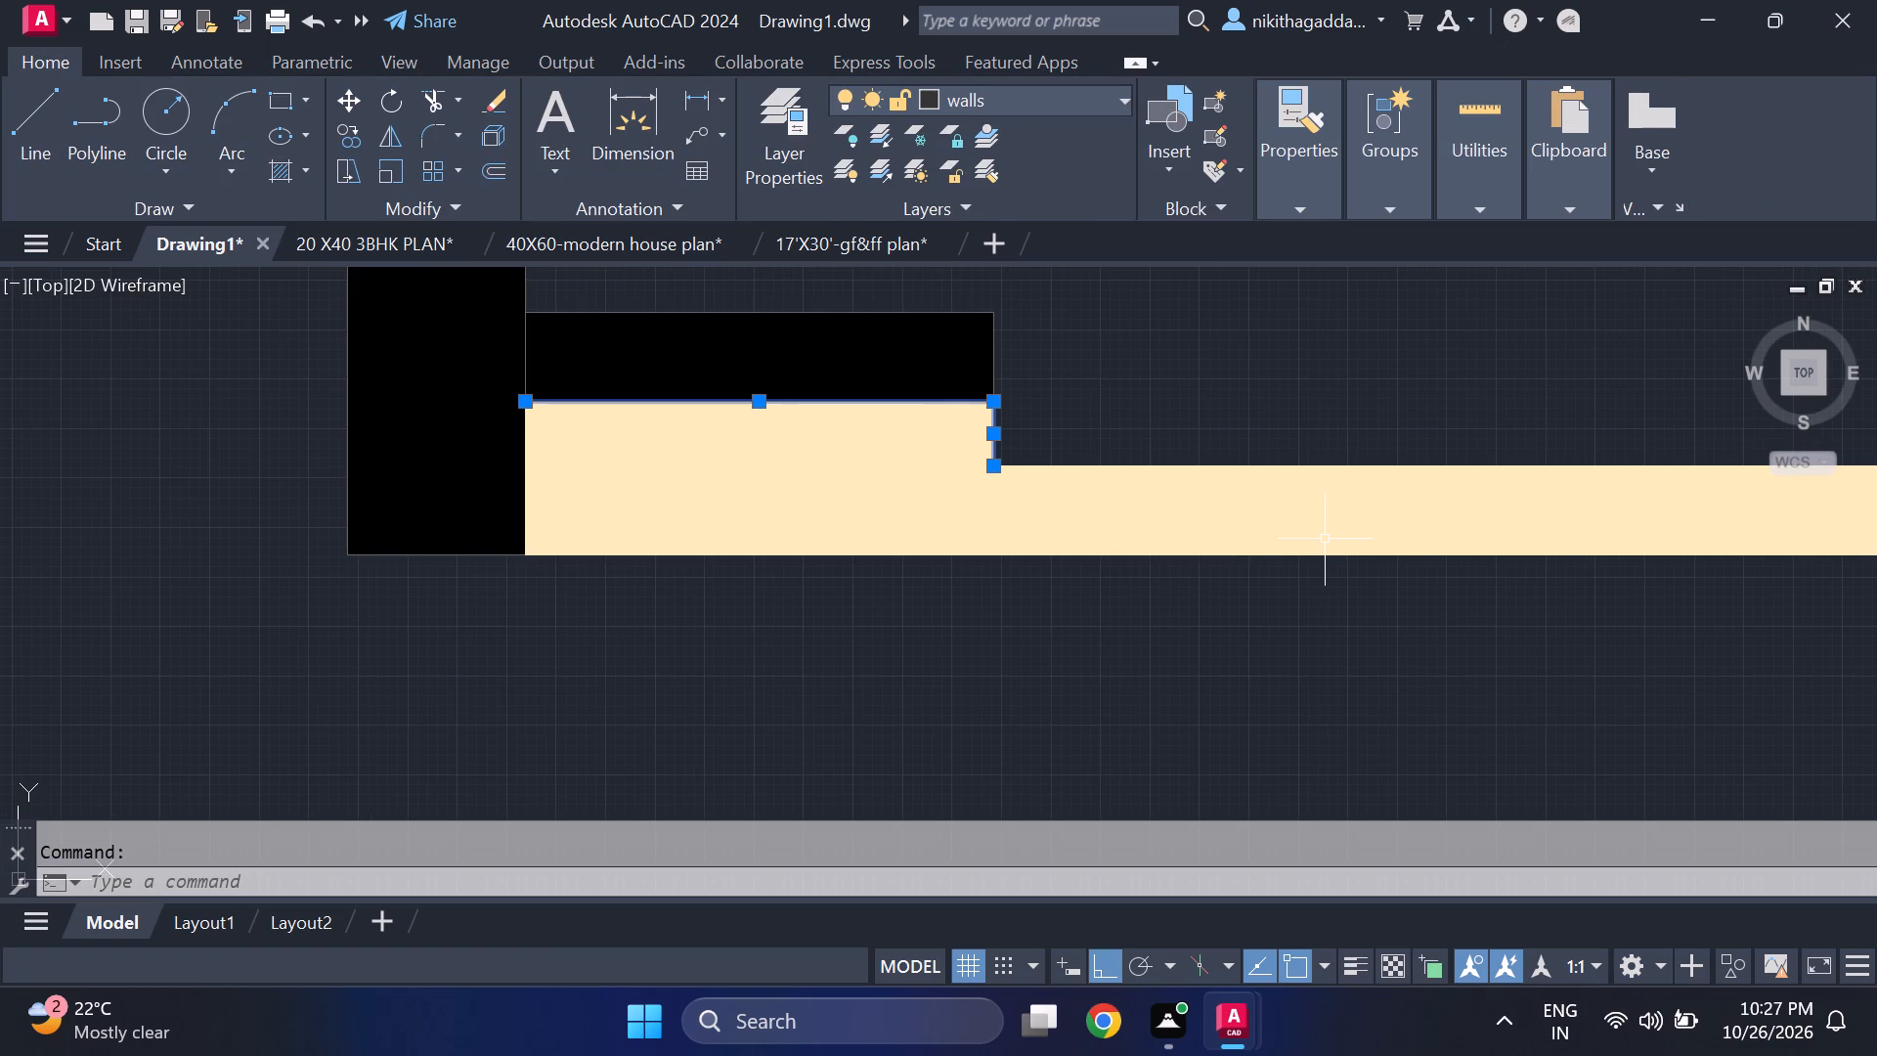
text(co)
key(Return)
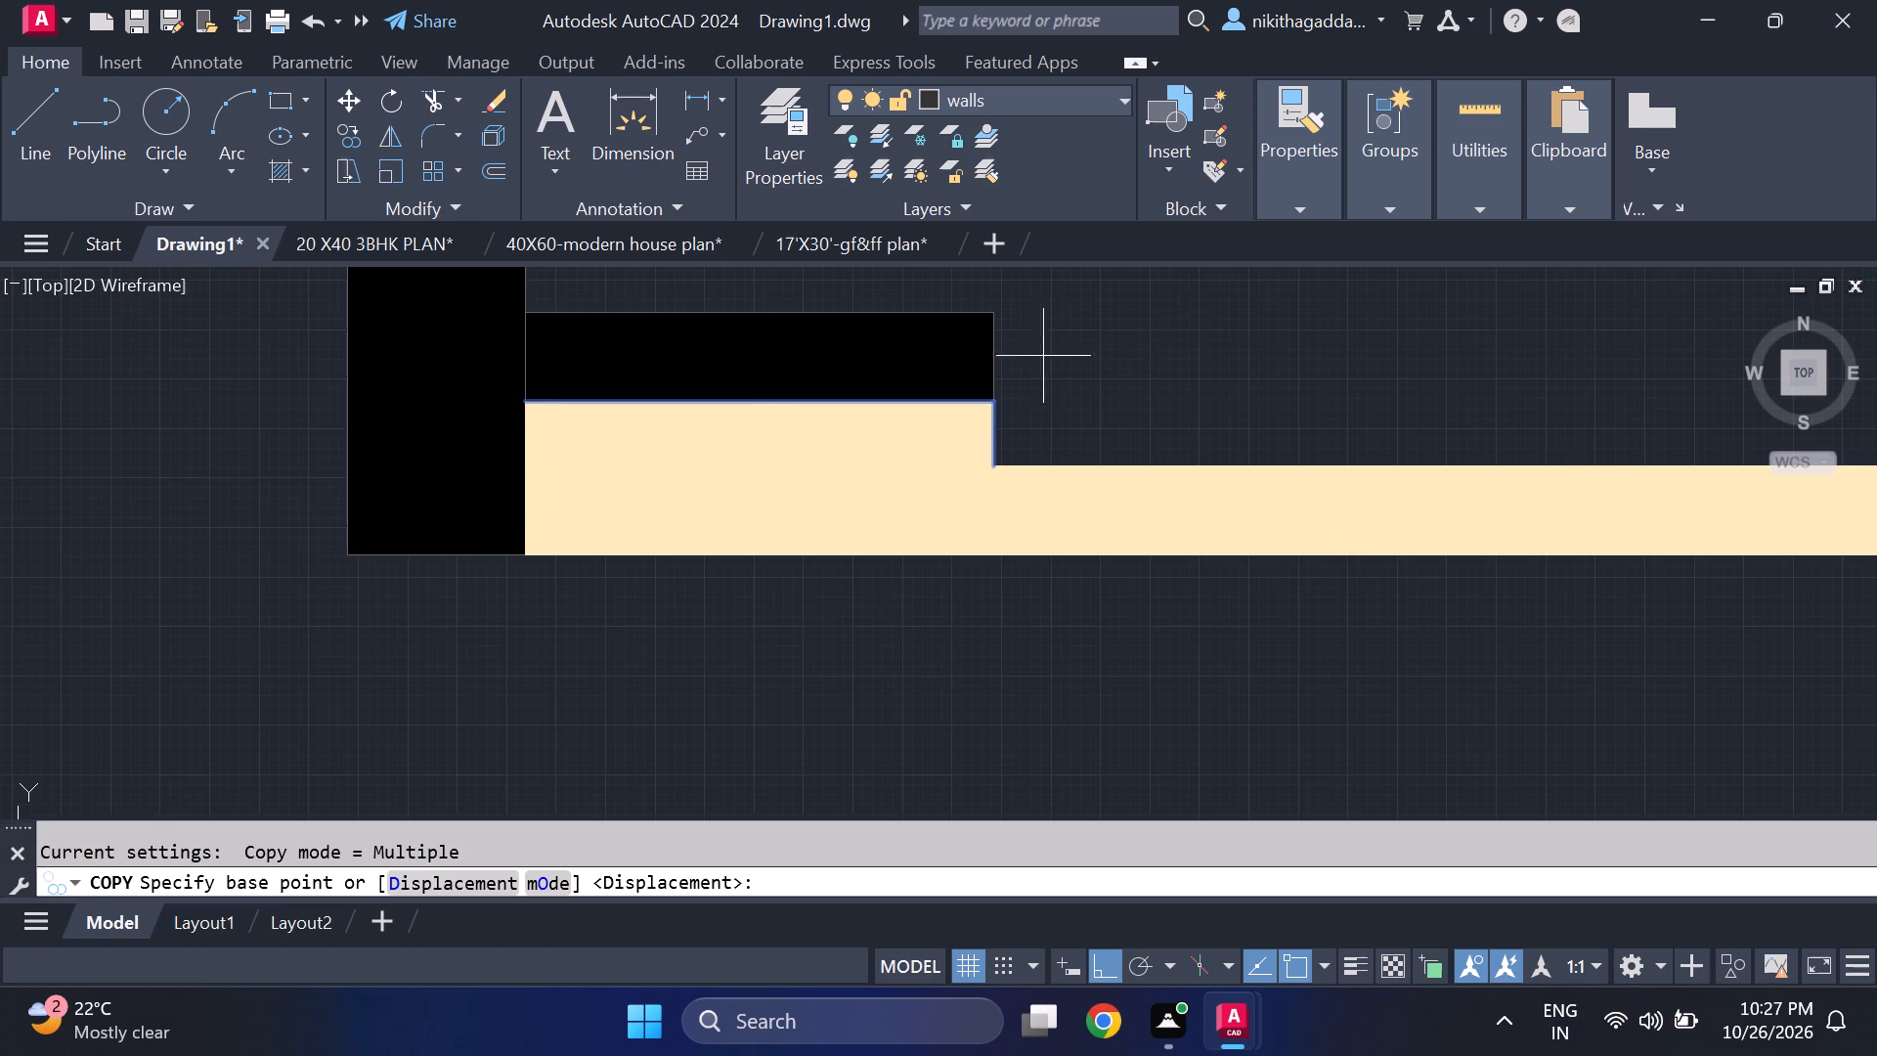
click(989, 400)
middle_drag(354, 439, 722, 478)
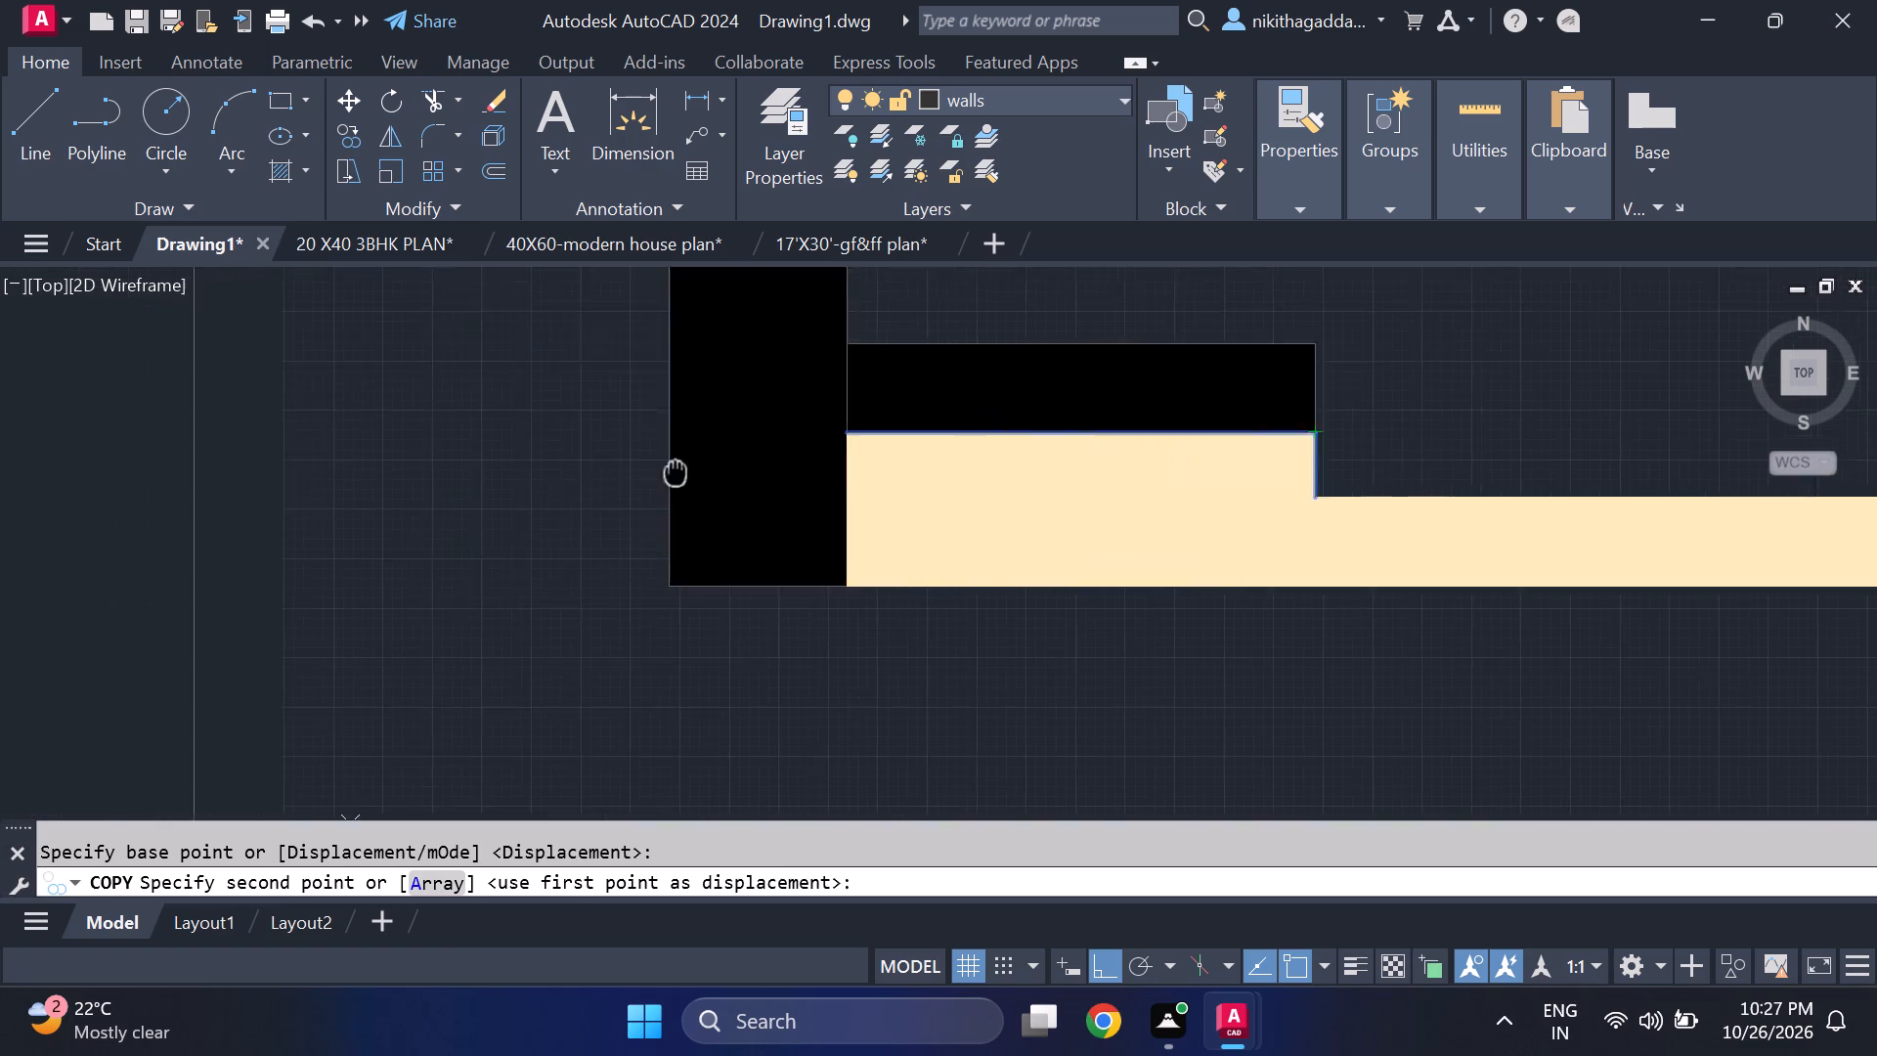
middle_drag(722, 478, 818, 505)
click(696, 489)
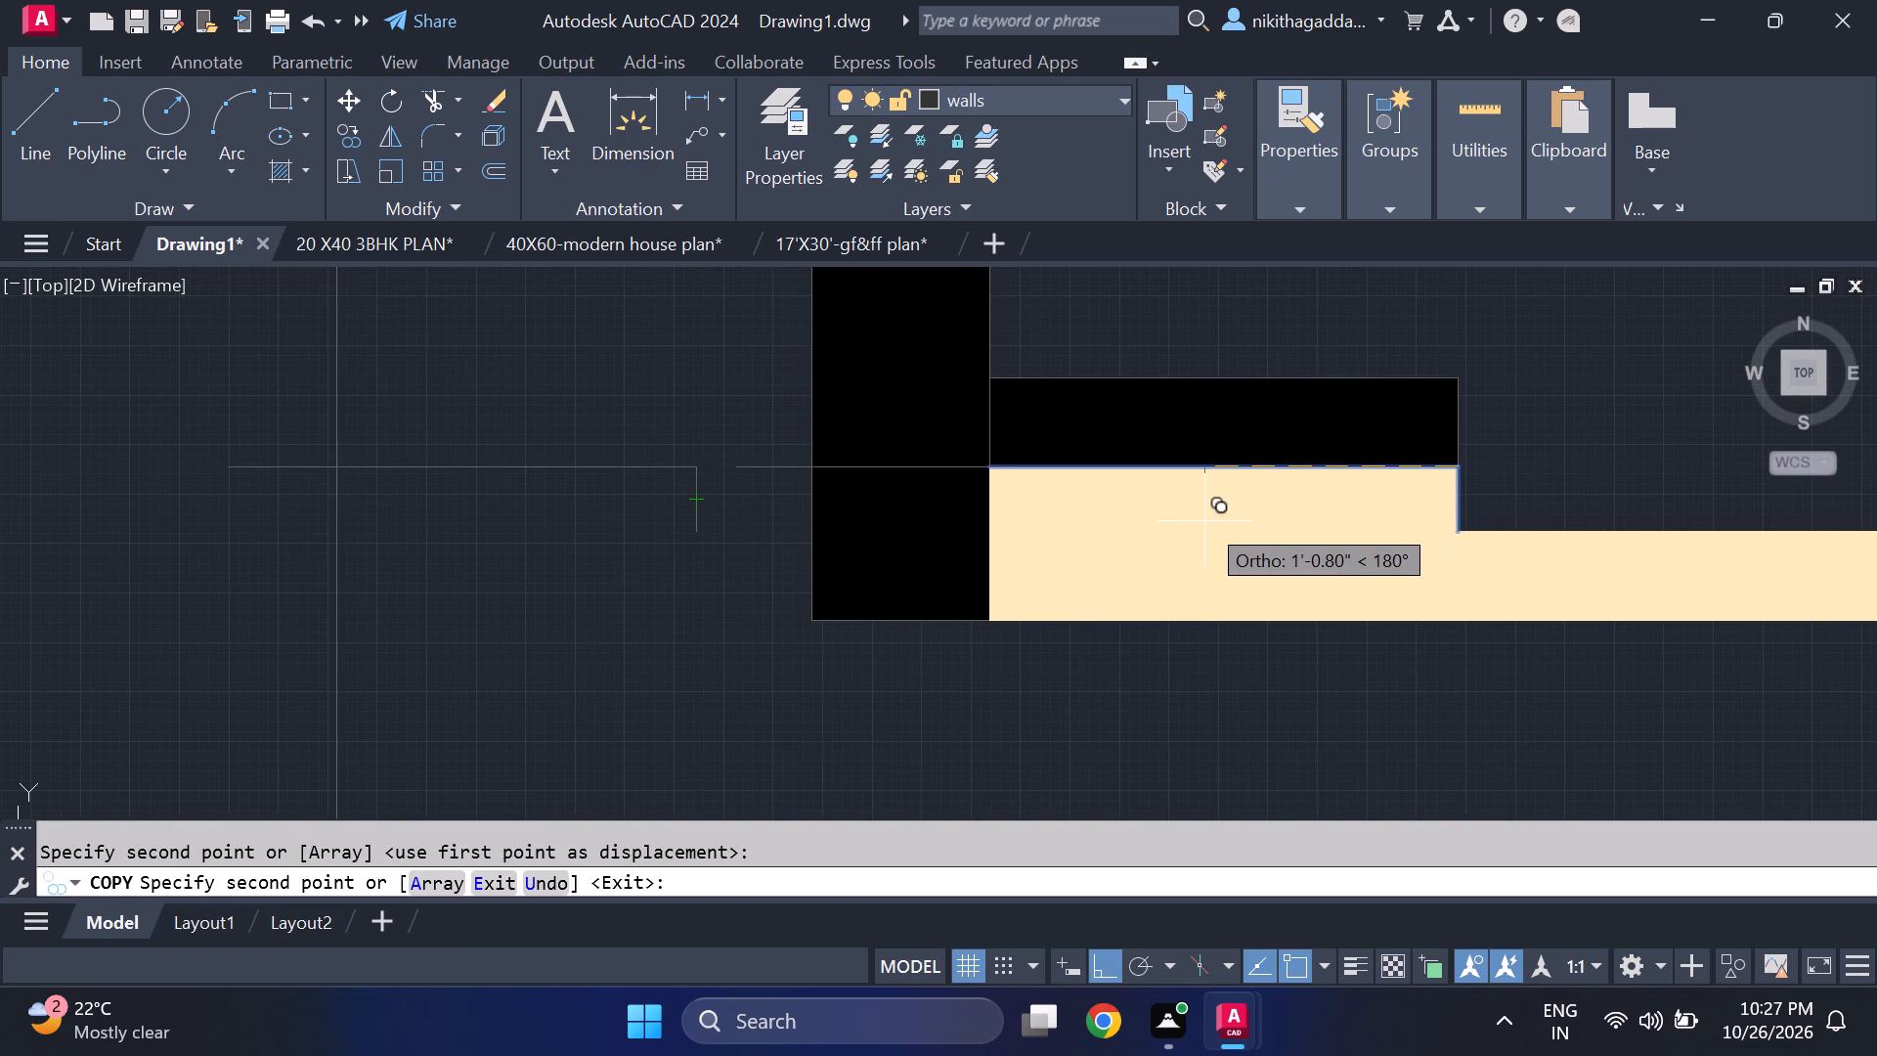
key(Escape)
Hatch the southwest room's floor and its two door-swing areas with the Solid pattern in cream 254,234,185.
text(hatch)
key(Return)
scroll(1286, 380, down, 3)
middle_drag(1449, 352, 1101, 502)
scroll(1191, 417, down, 2)
middle_drag(1191, 415, 1144, 492)
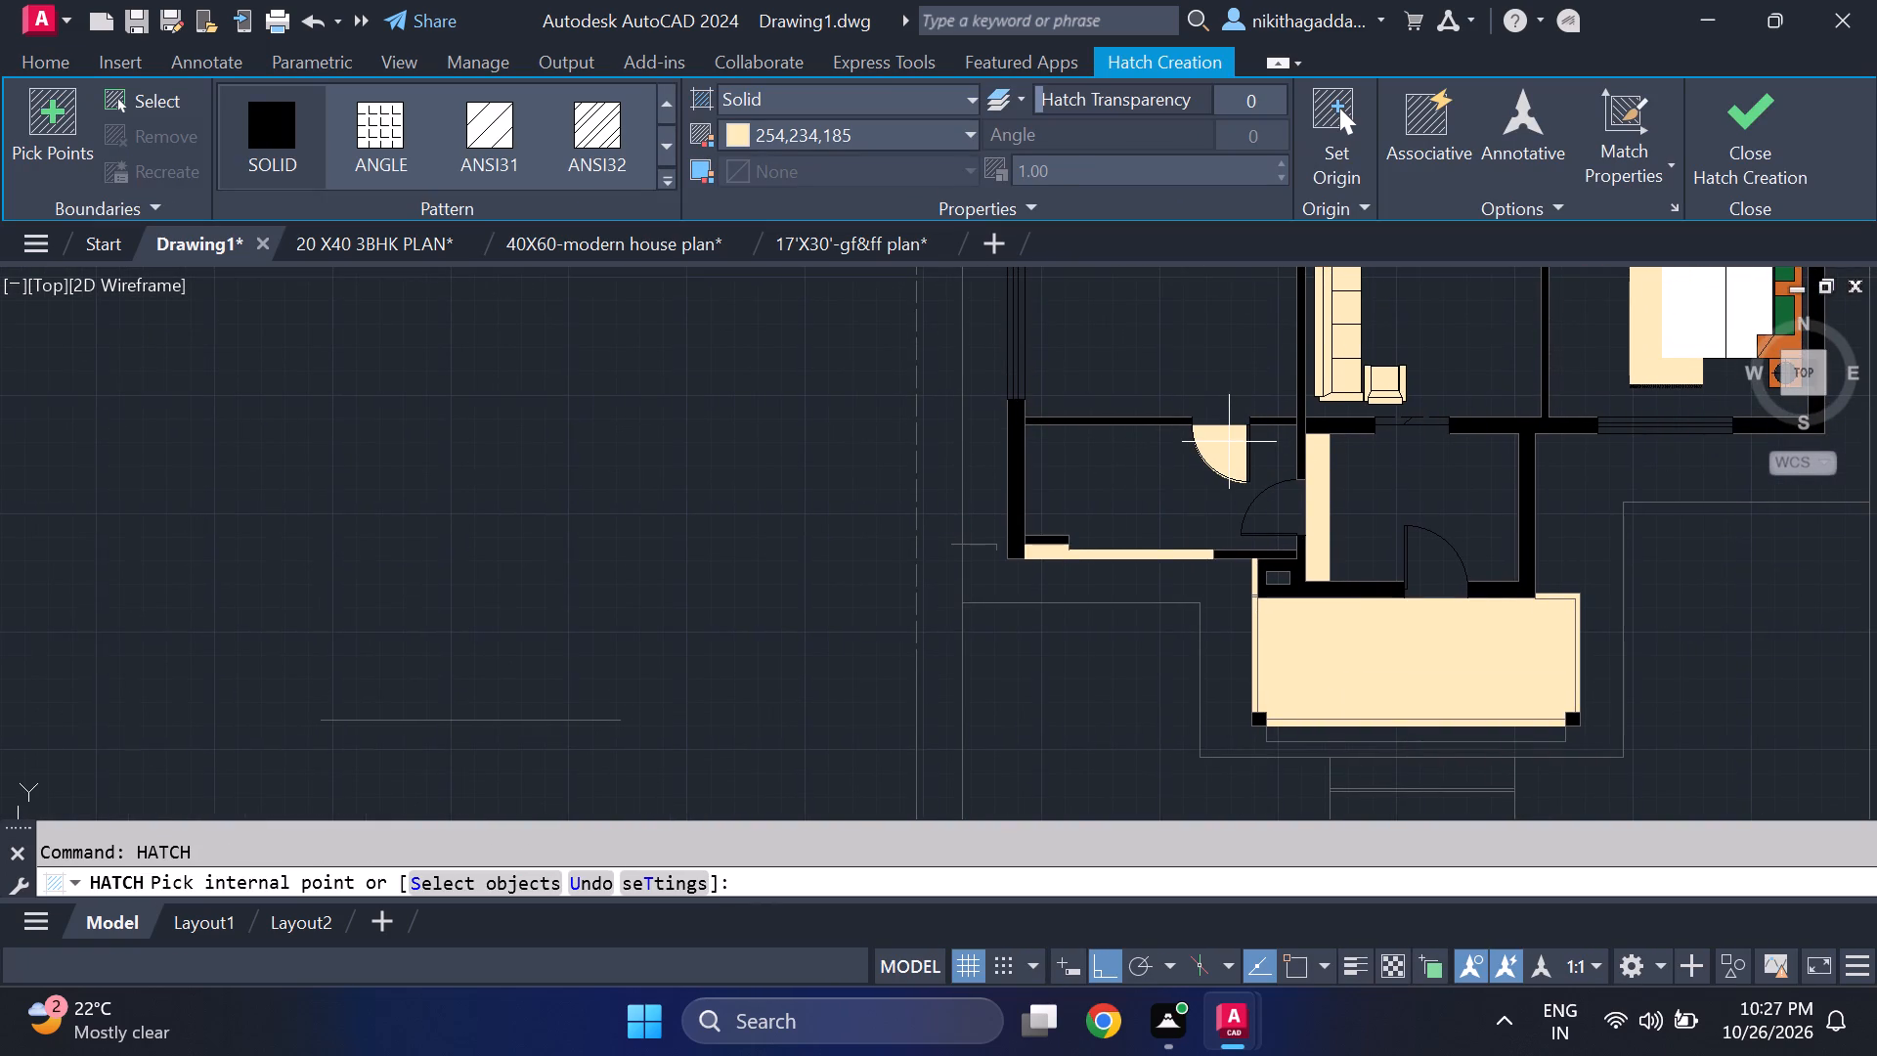
click(1073, 470)
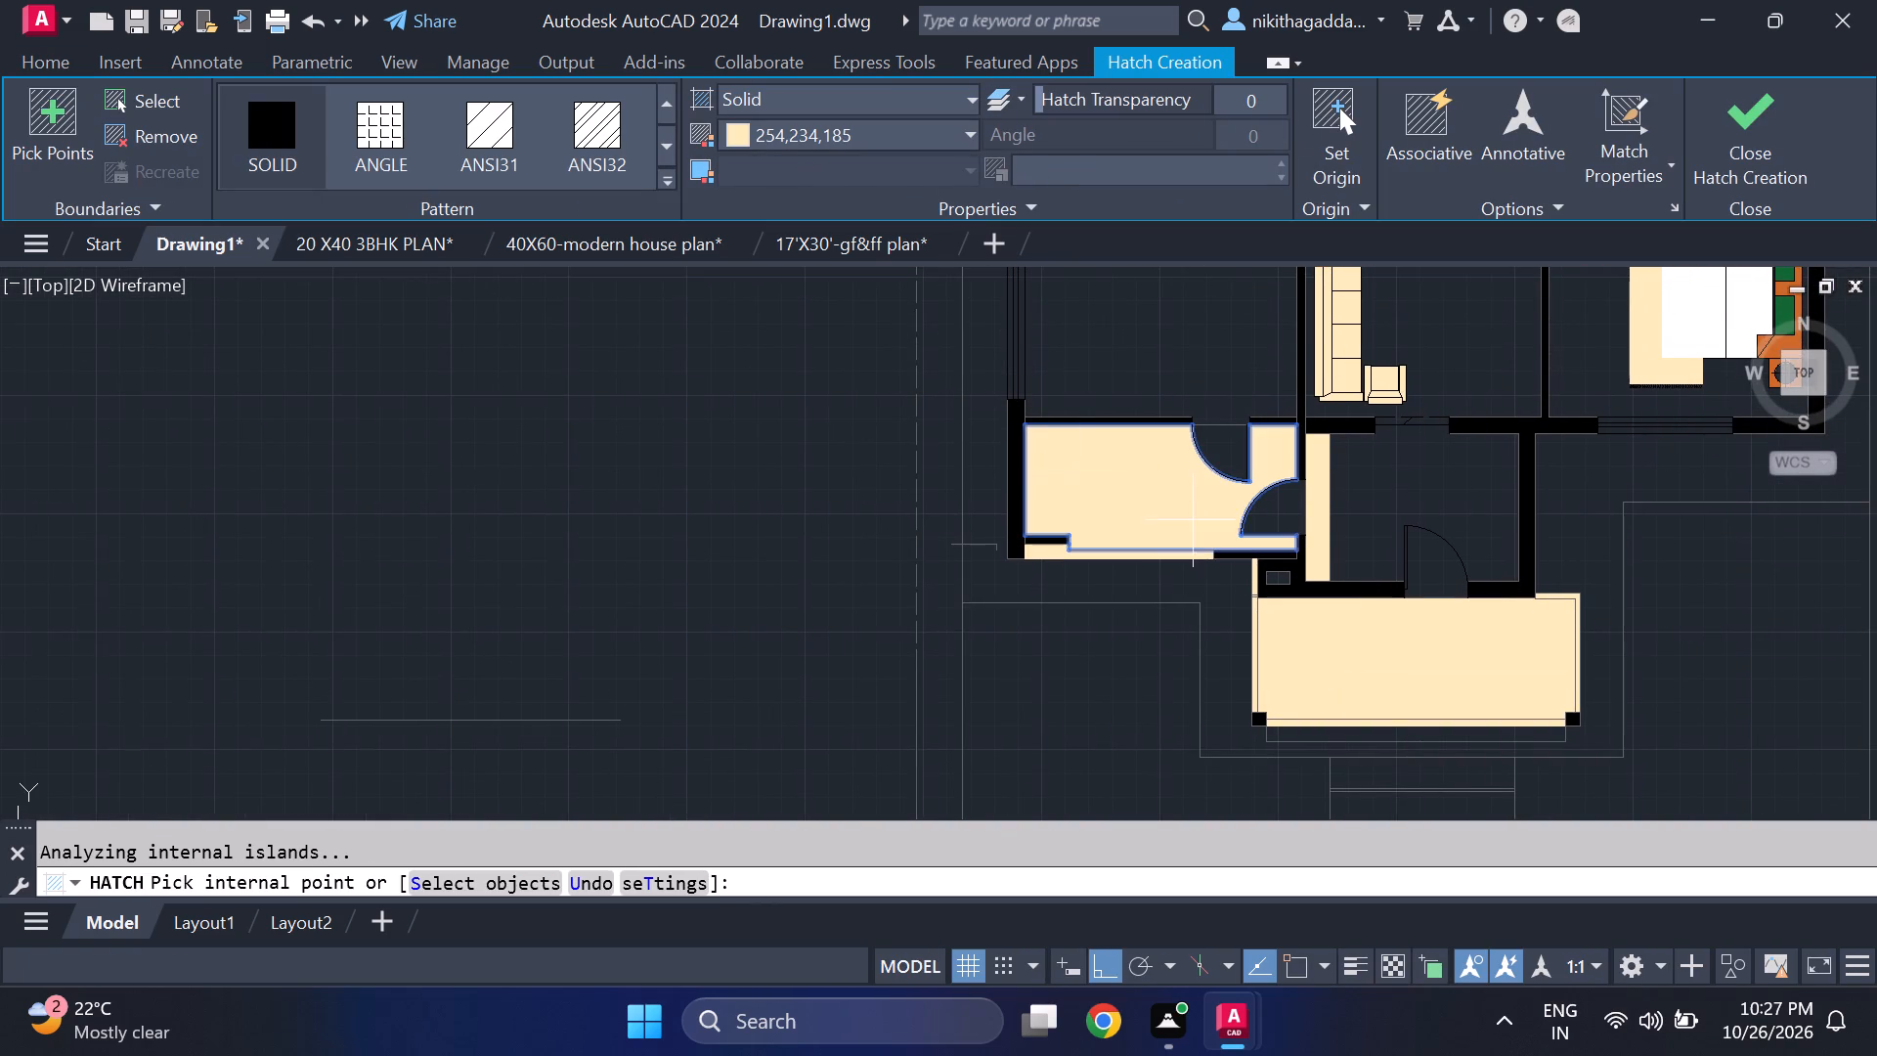
scroll(1297, 506, up, 1)
click(1284, 502)
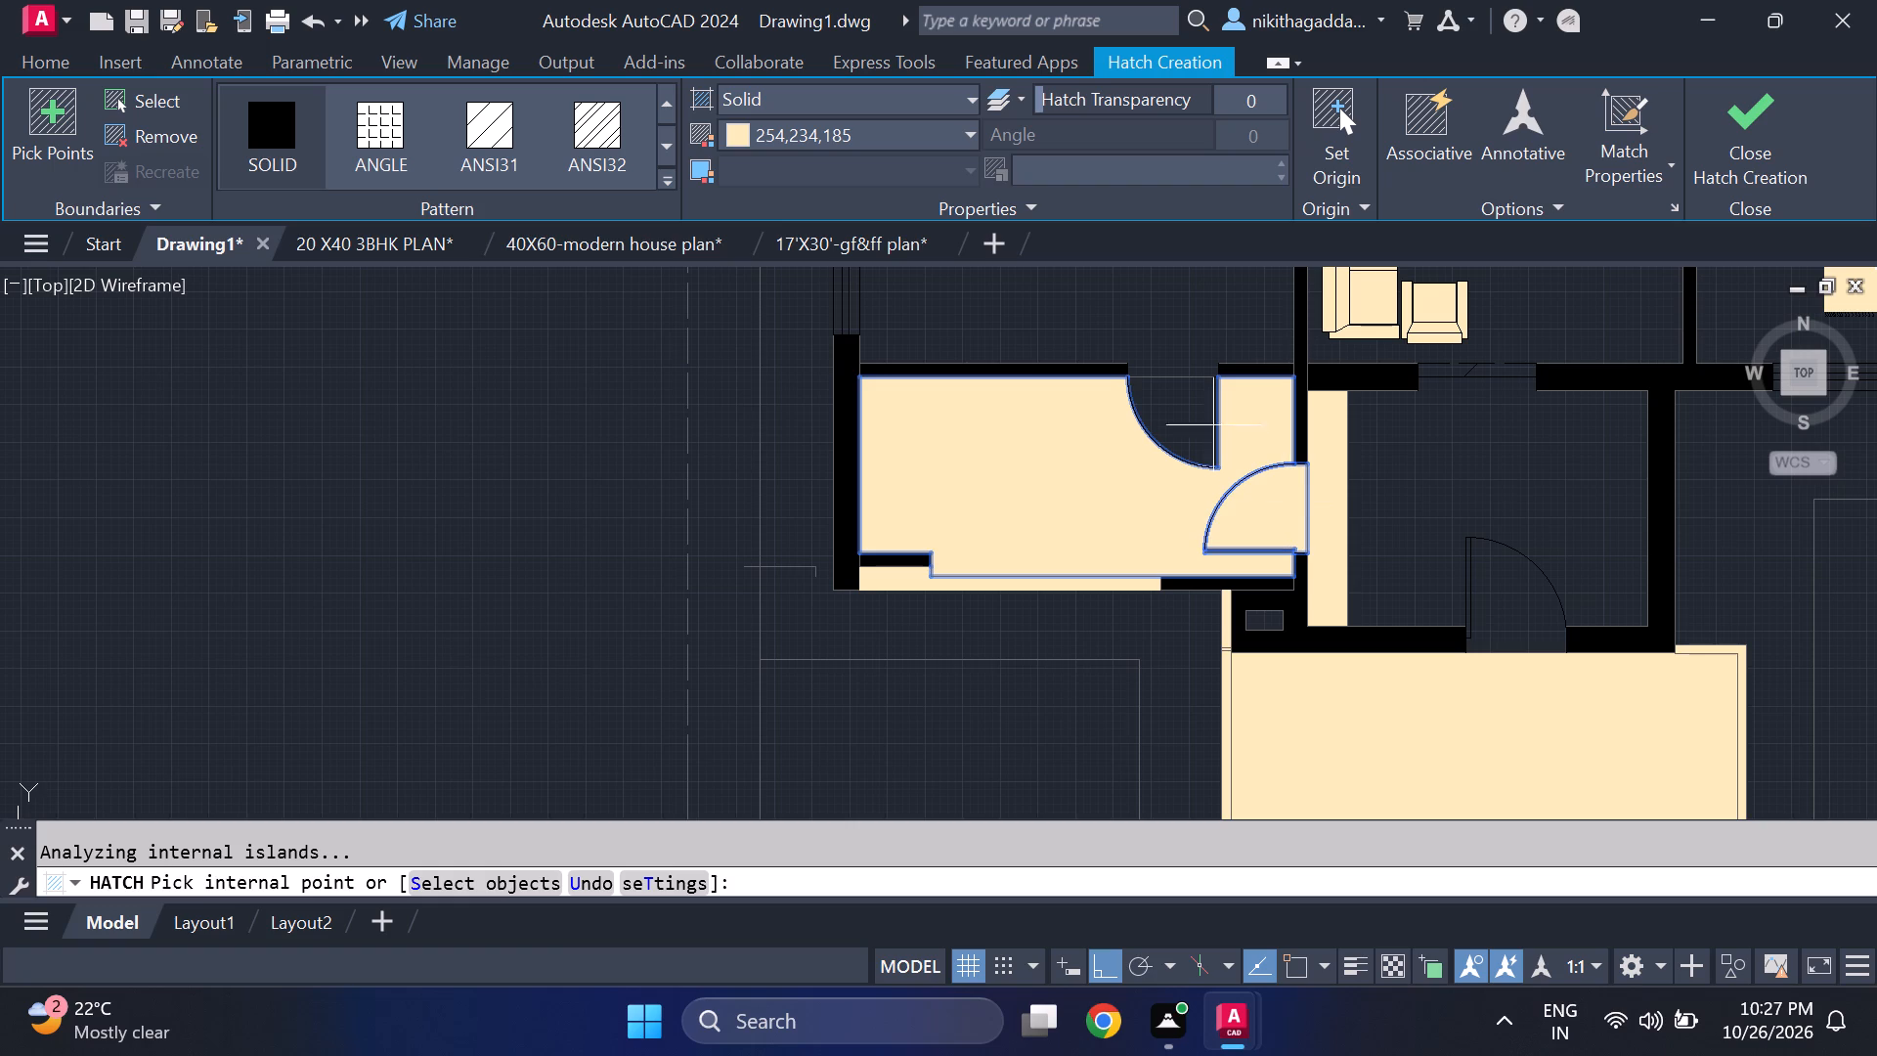
click(1190, 397)
click(1734, 140)
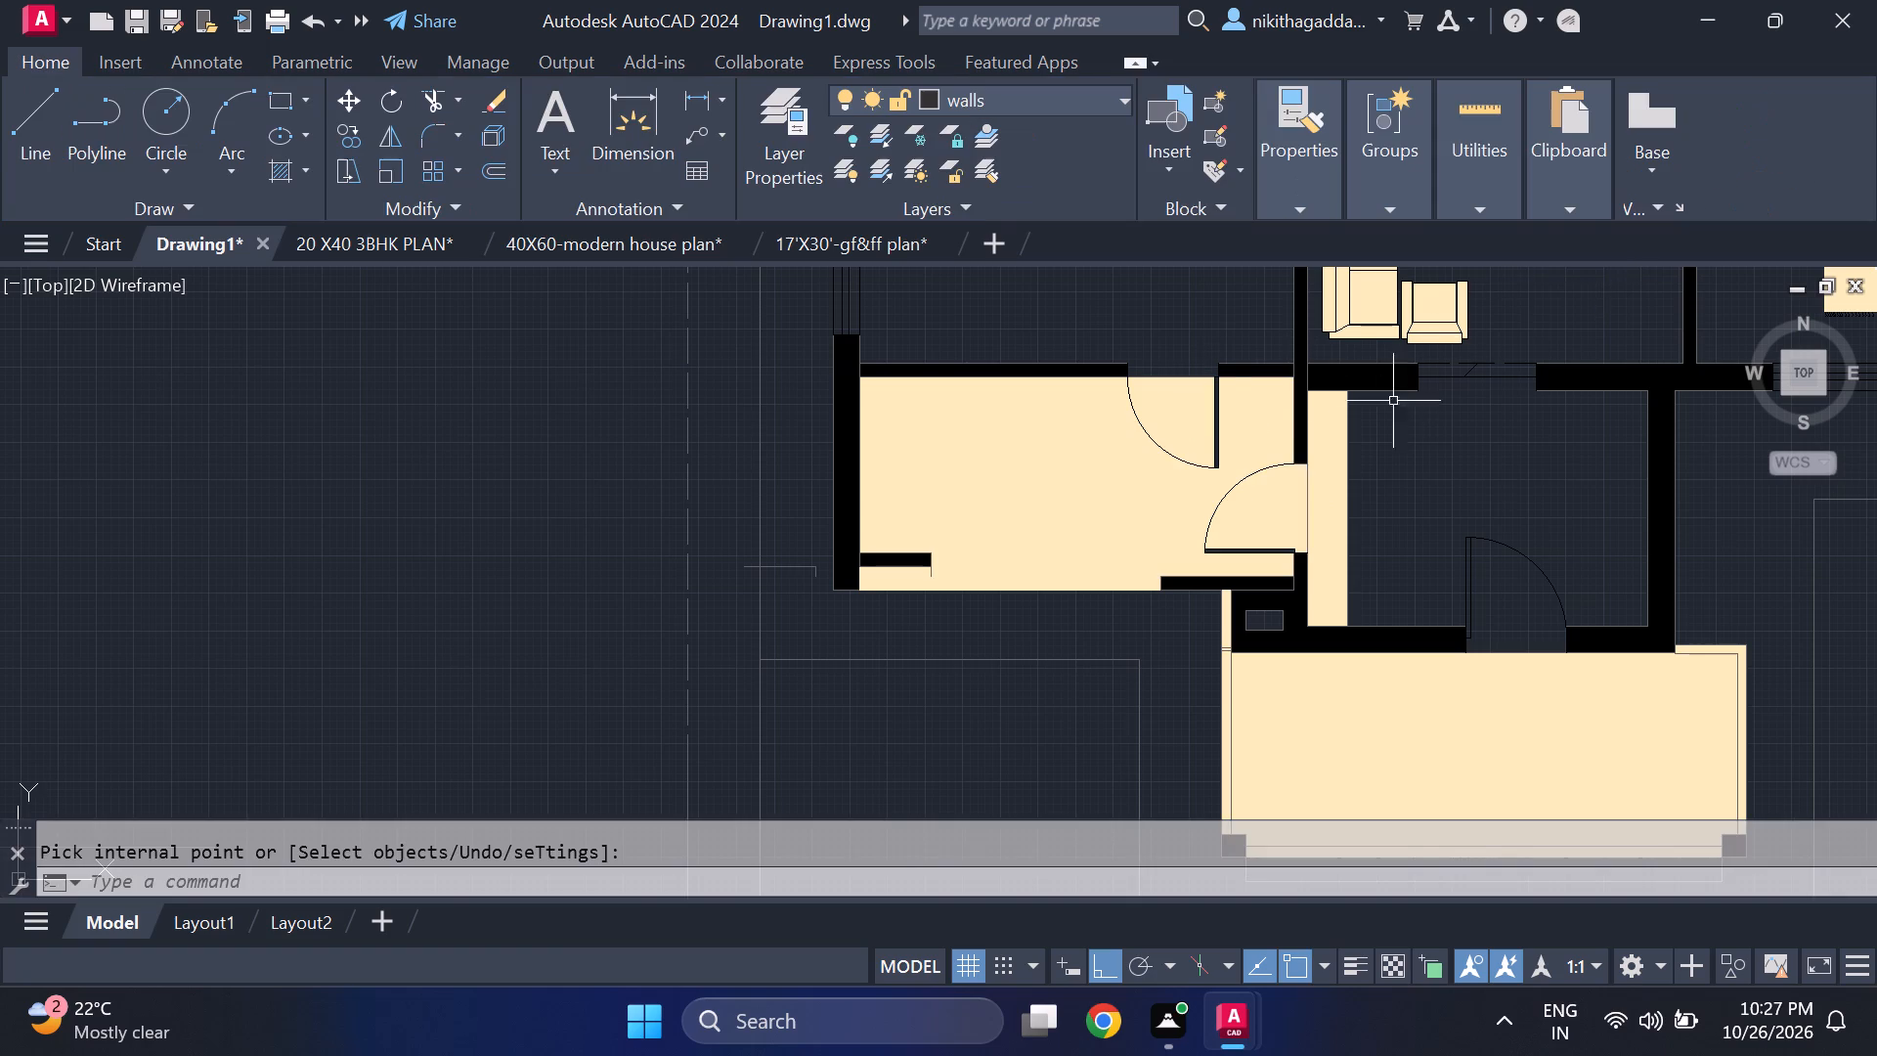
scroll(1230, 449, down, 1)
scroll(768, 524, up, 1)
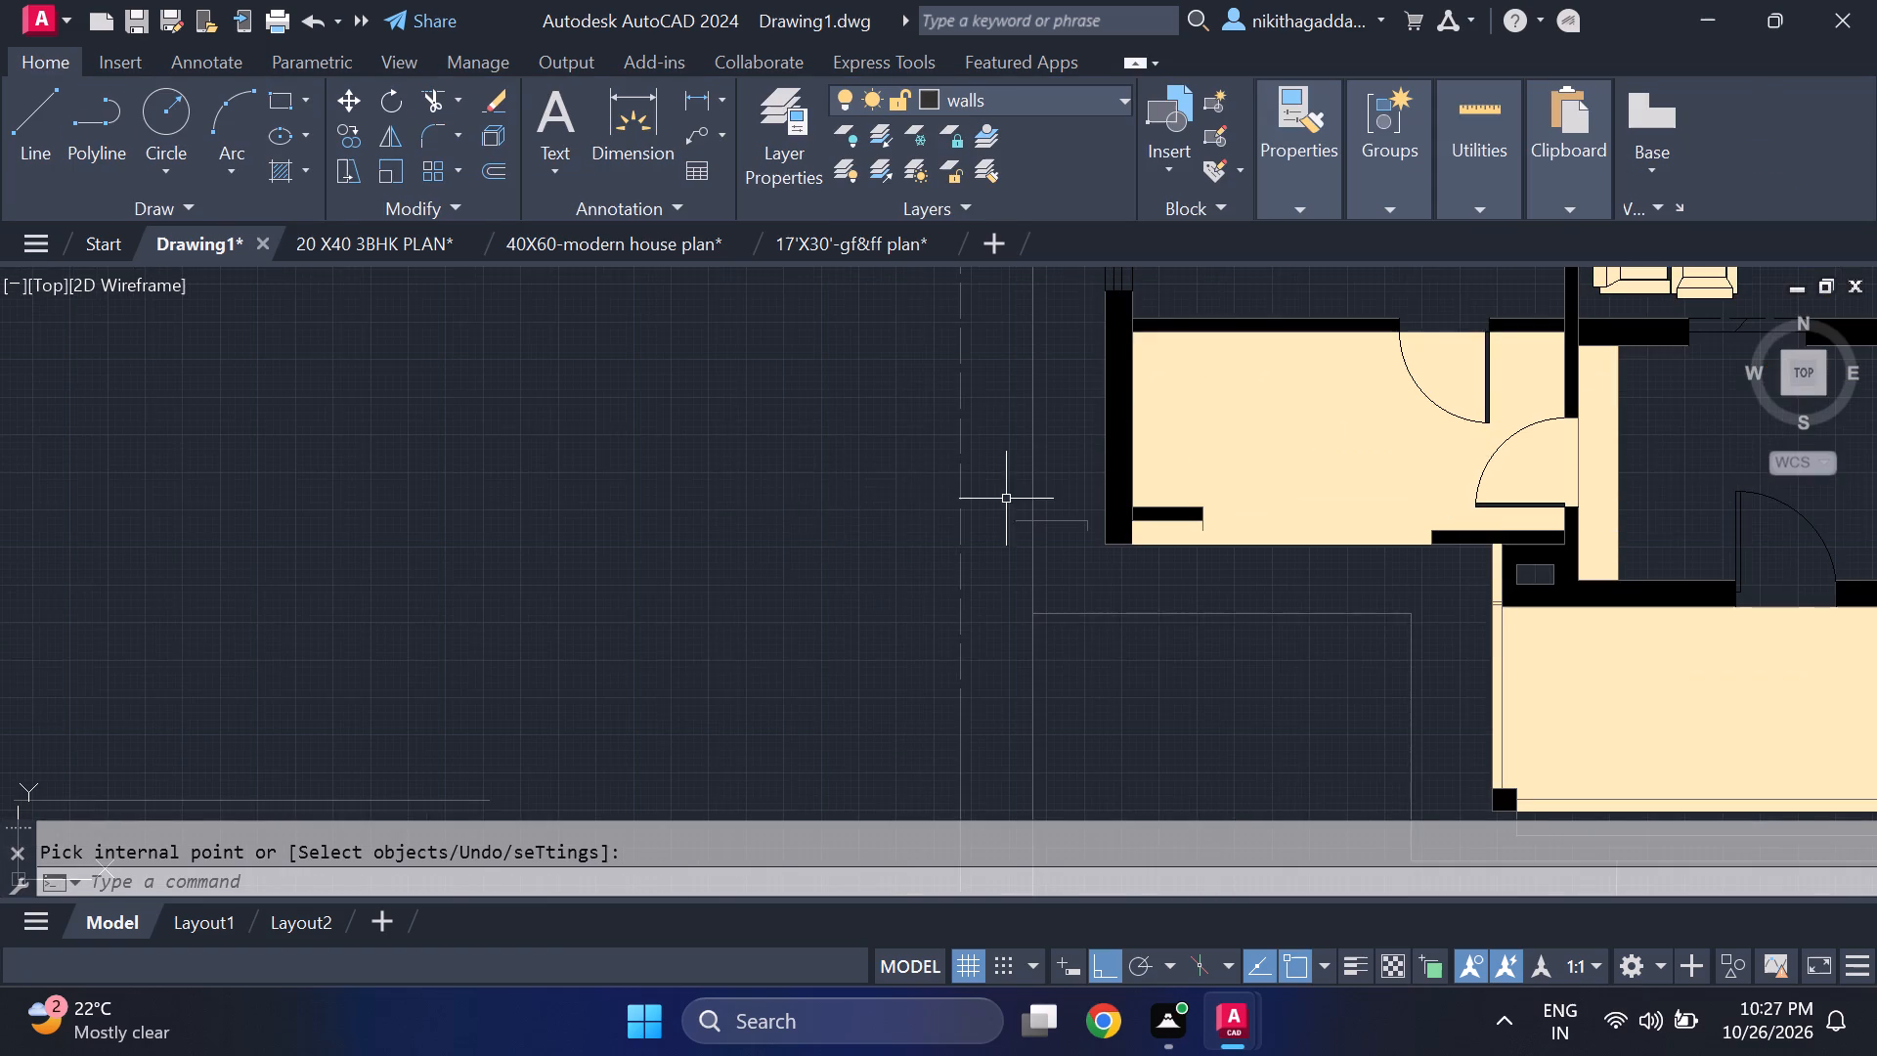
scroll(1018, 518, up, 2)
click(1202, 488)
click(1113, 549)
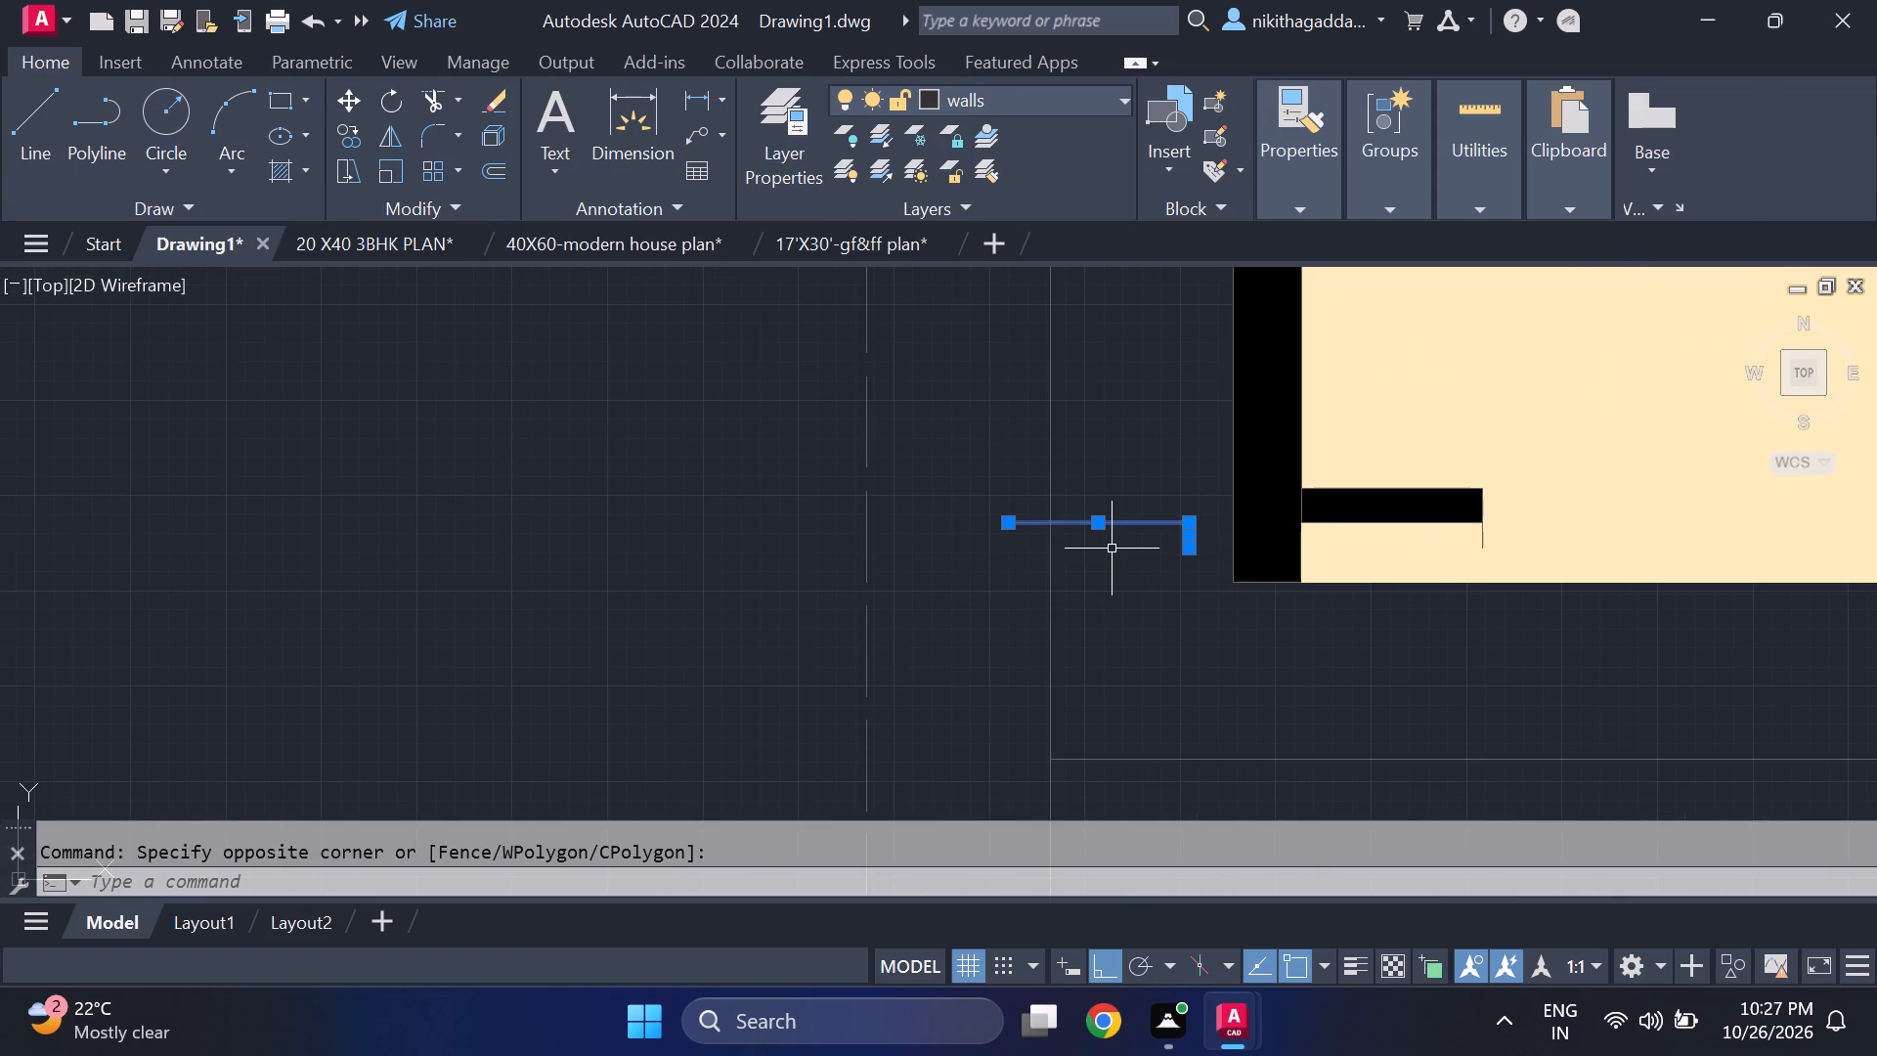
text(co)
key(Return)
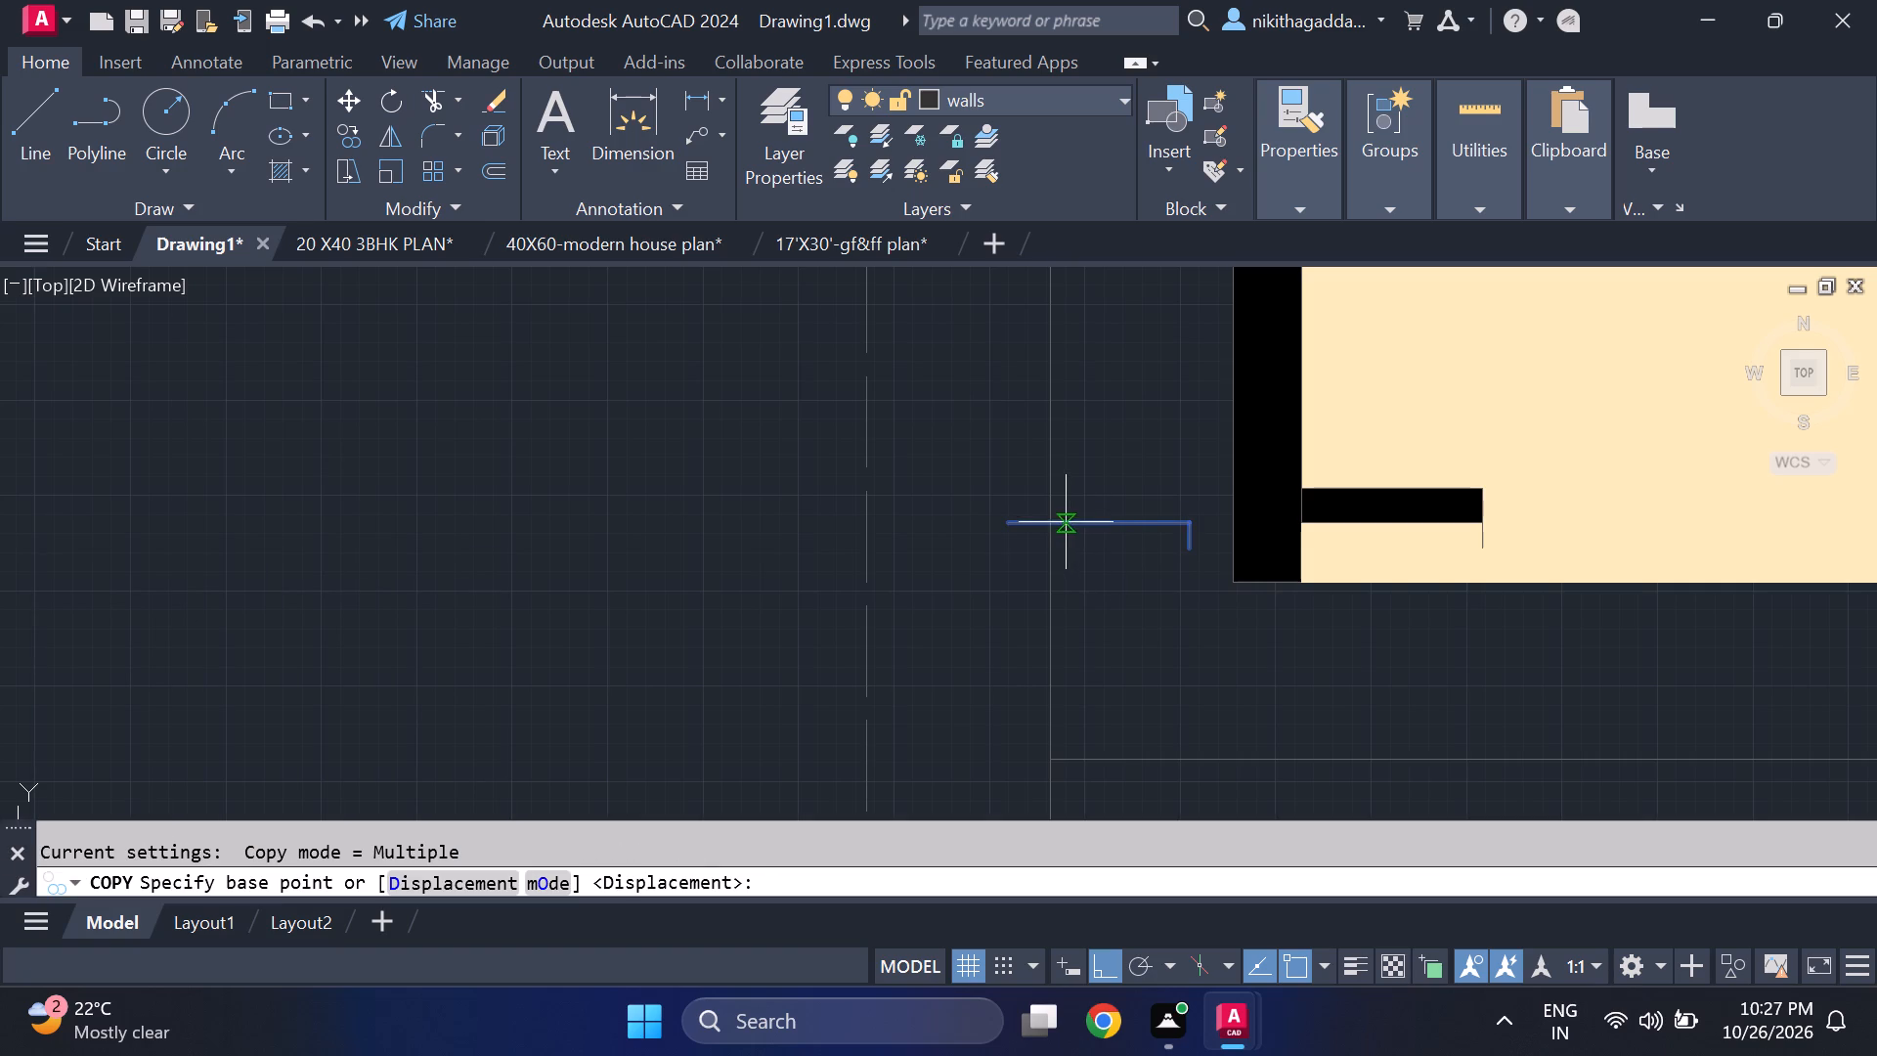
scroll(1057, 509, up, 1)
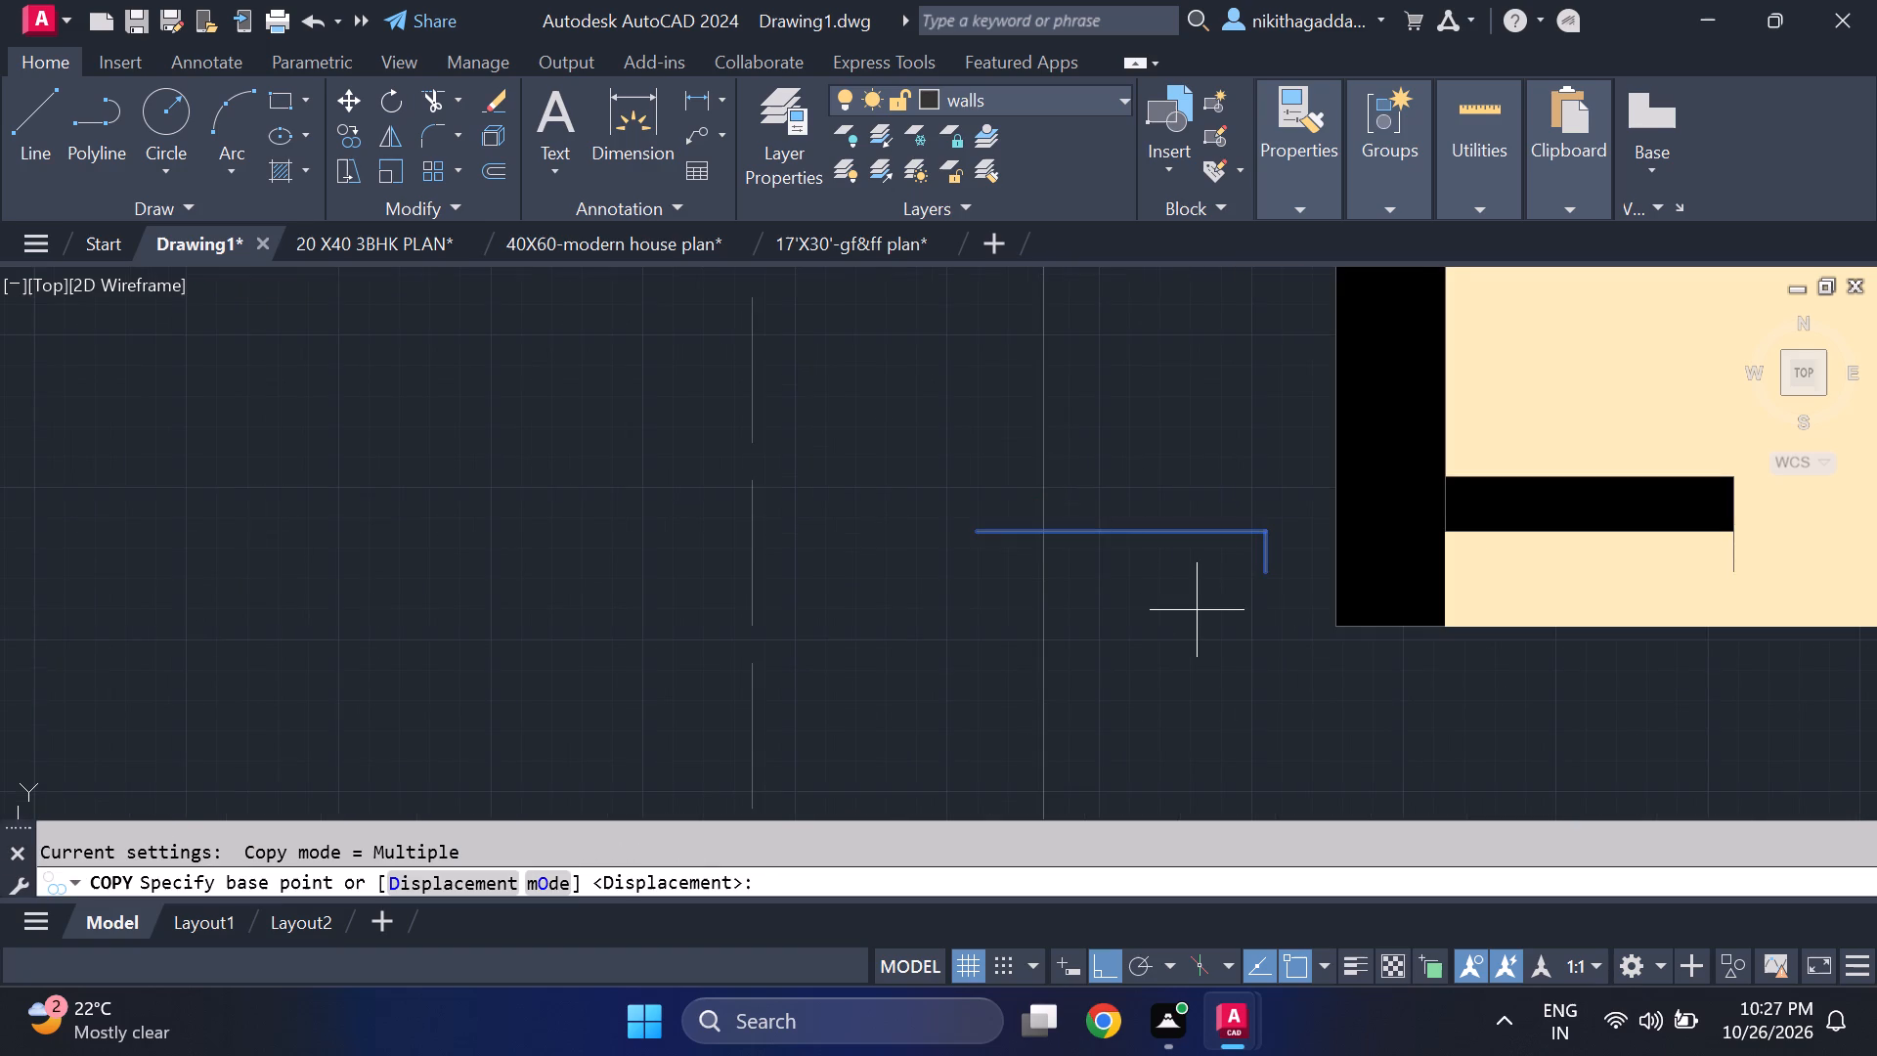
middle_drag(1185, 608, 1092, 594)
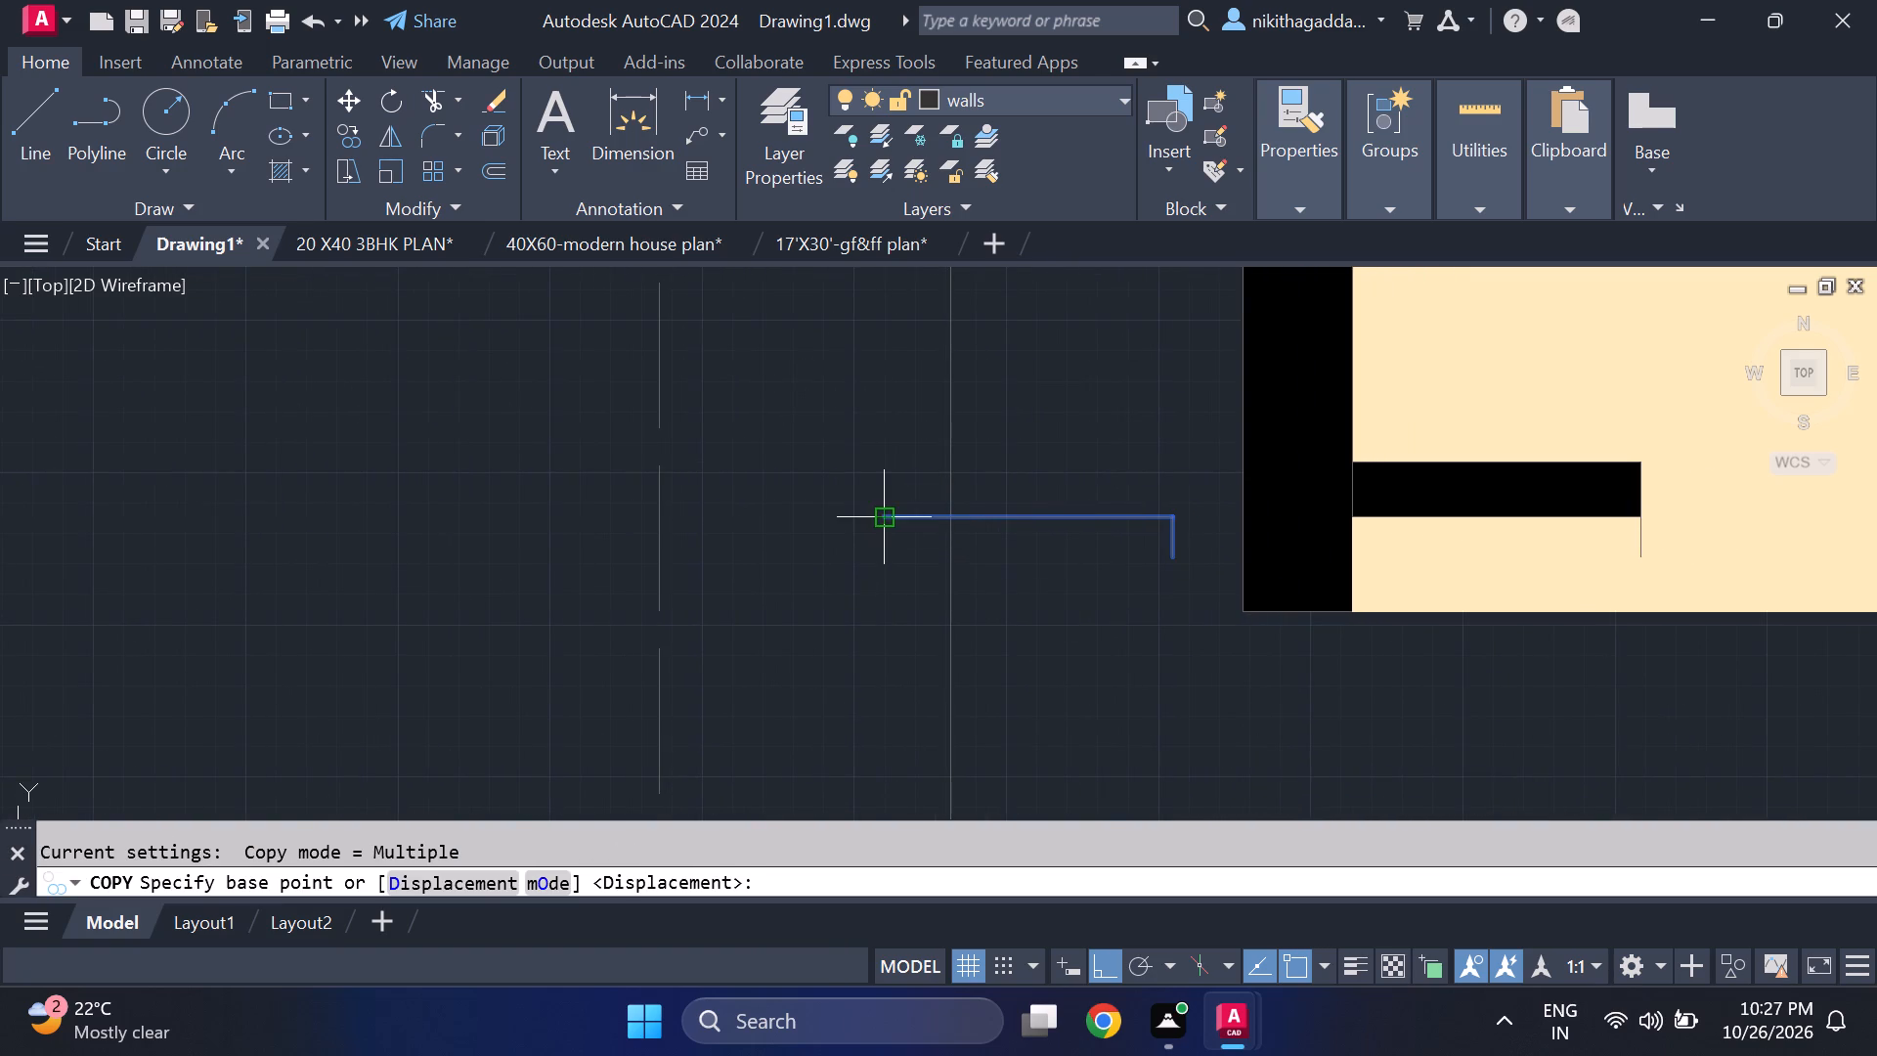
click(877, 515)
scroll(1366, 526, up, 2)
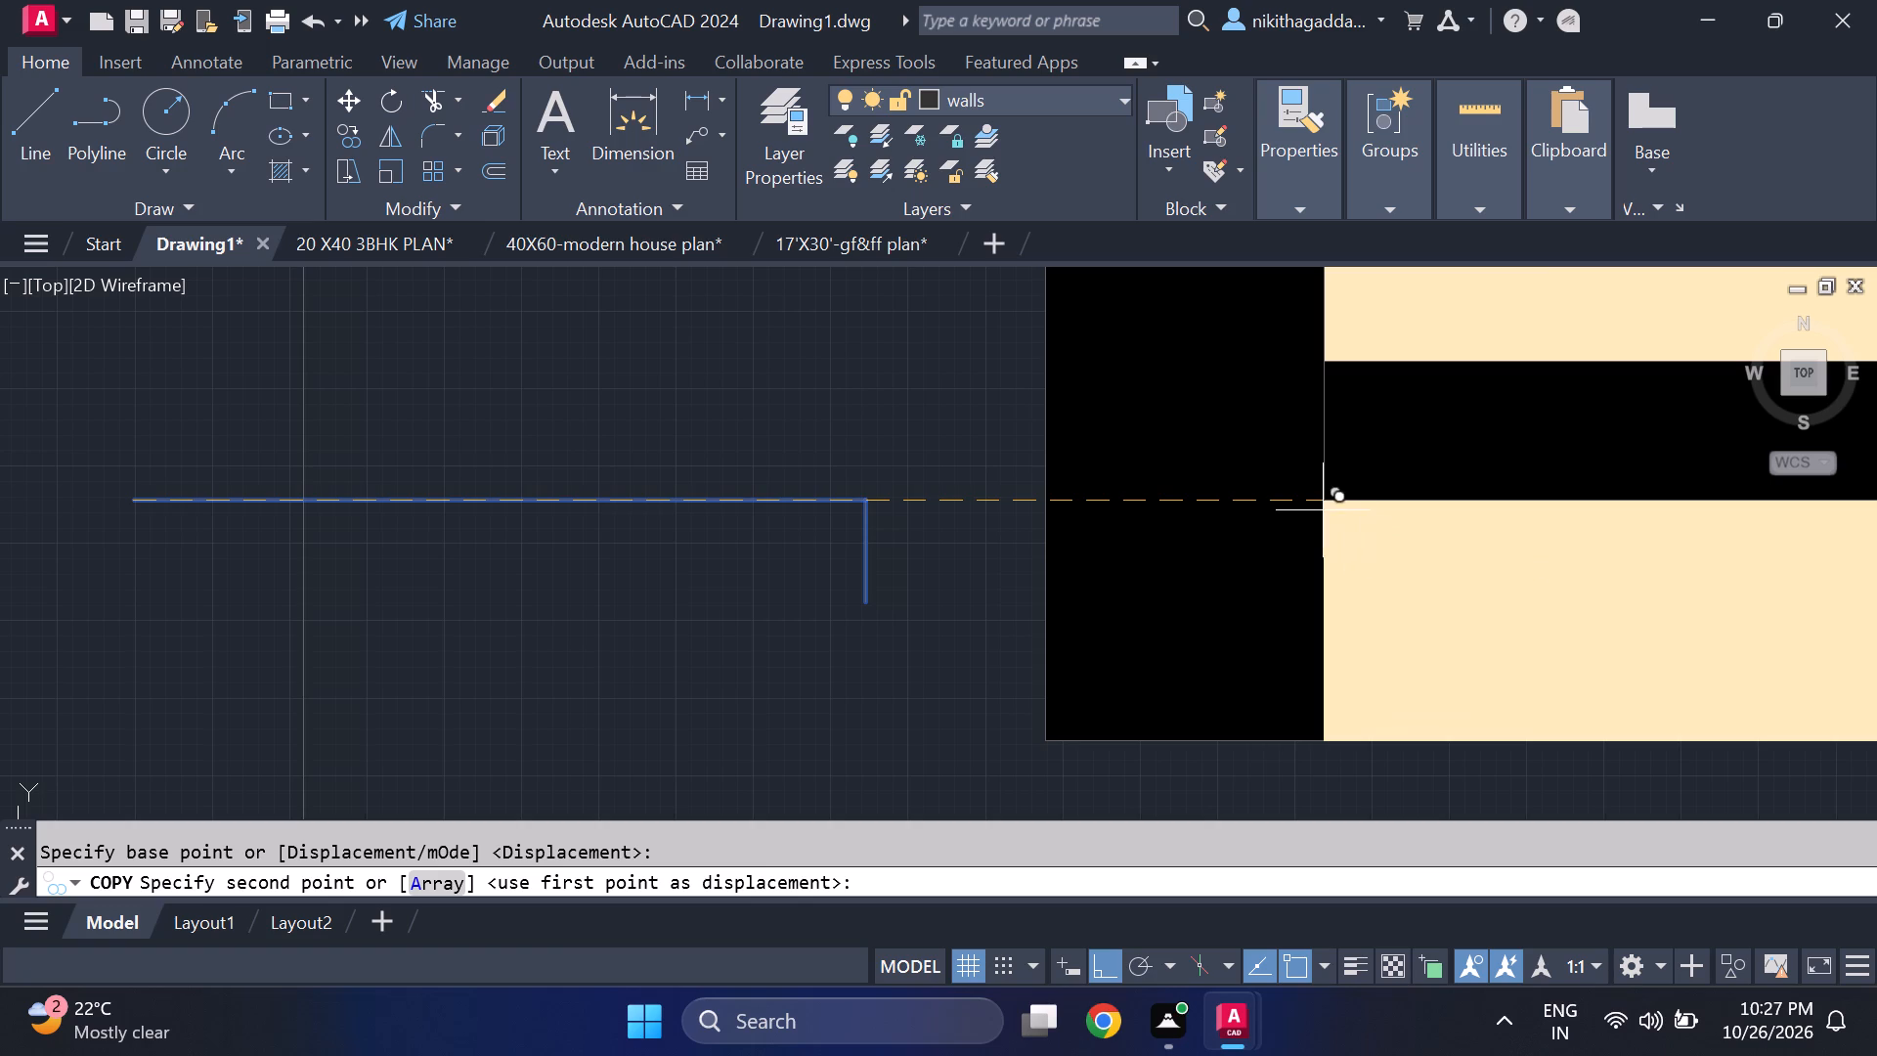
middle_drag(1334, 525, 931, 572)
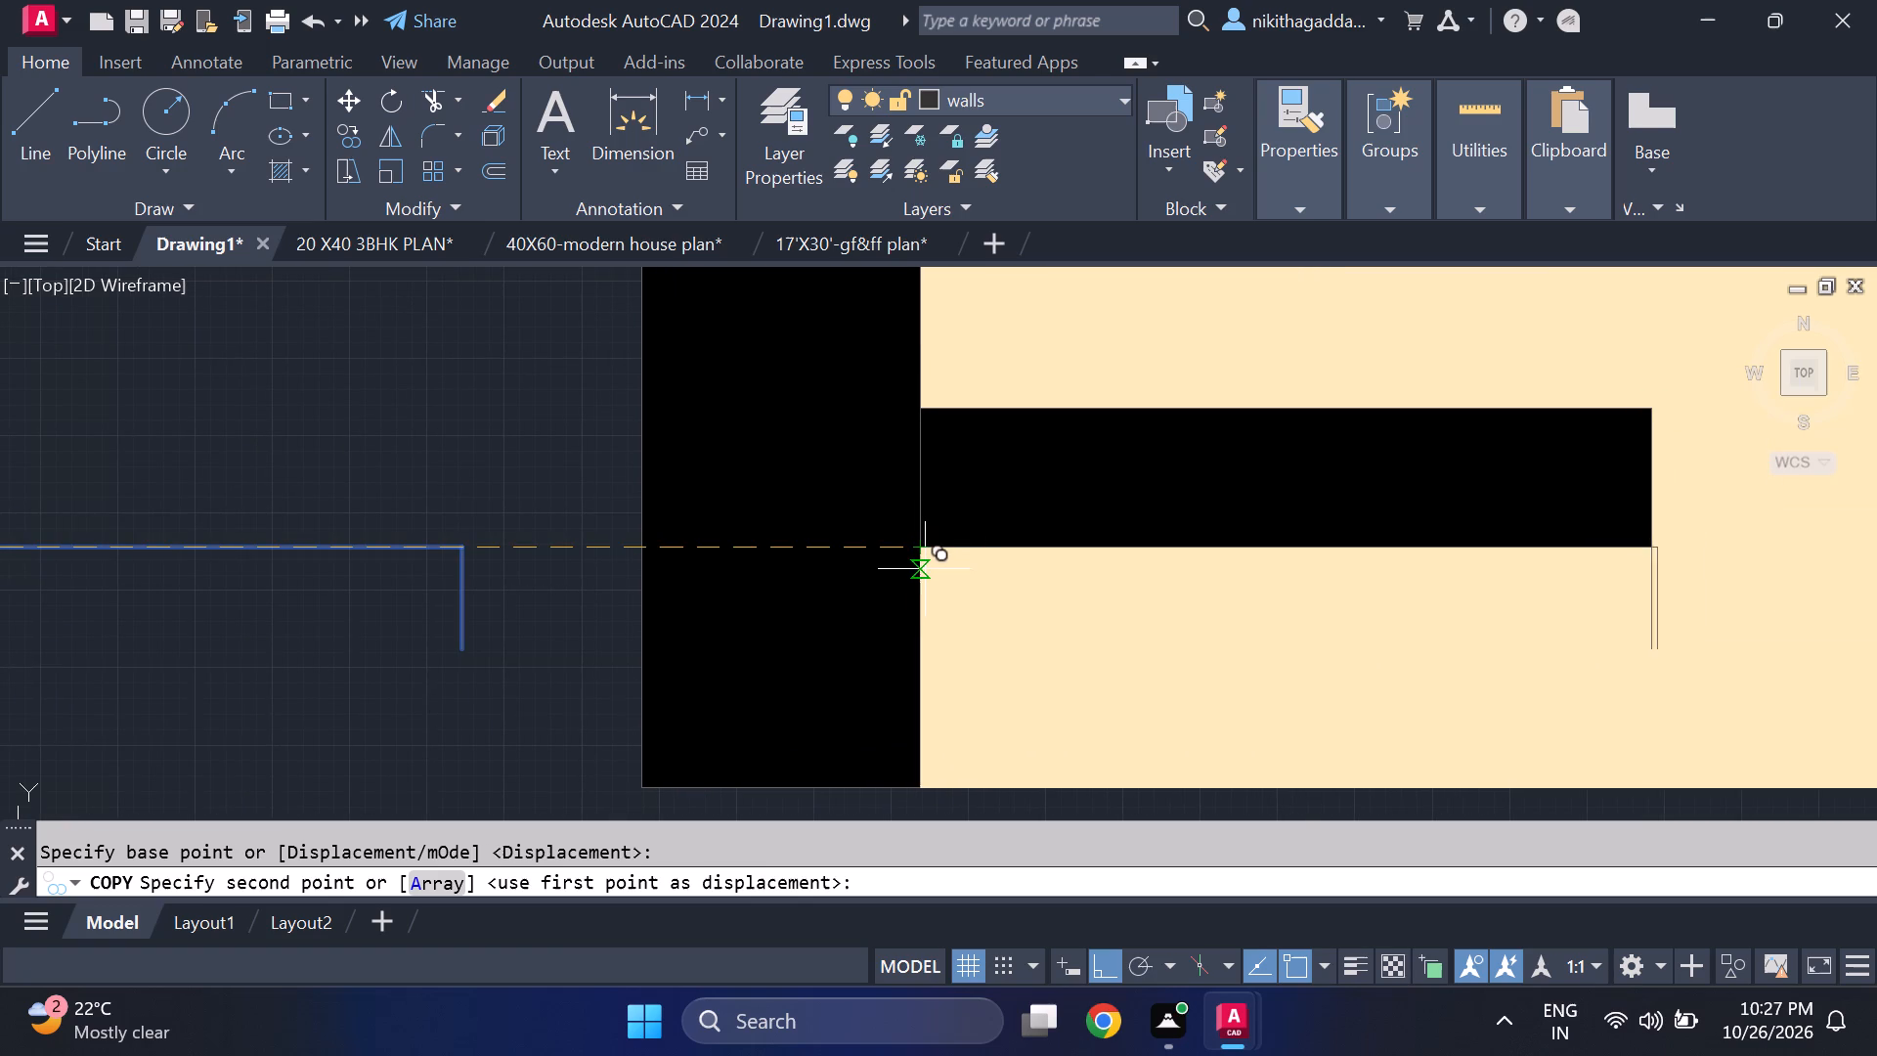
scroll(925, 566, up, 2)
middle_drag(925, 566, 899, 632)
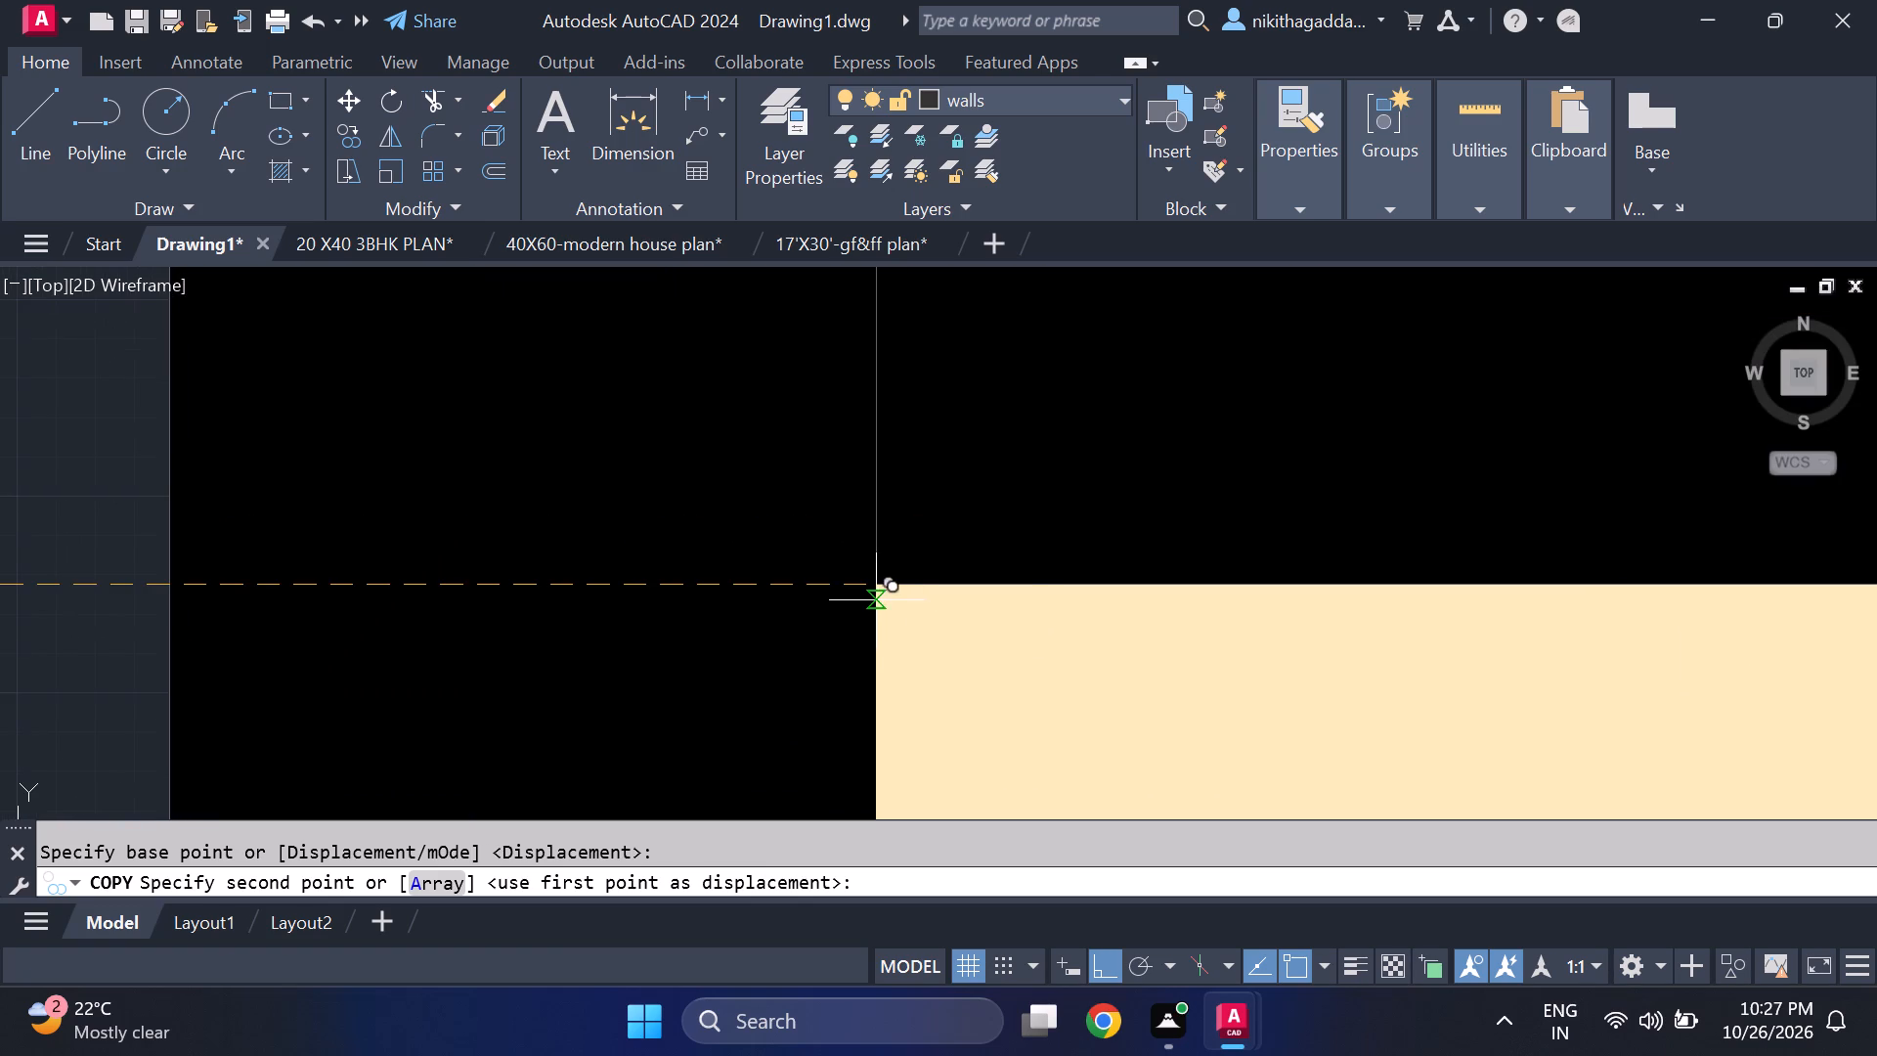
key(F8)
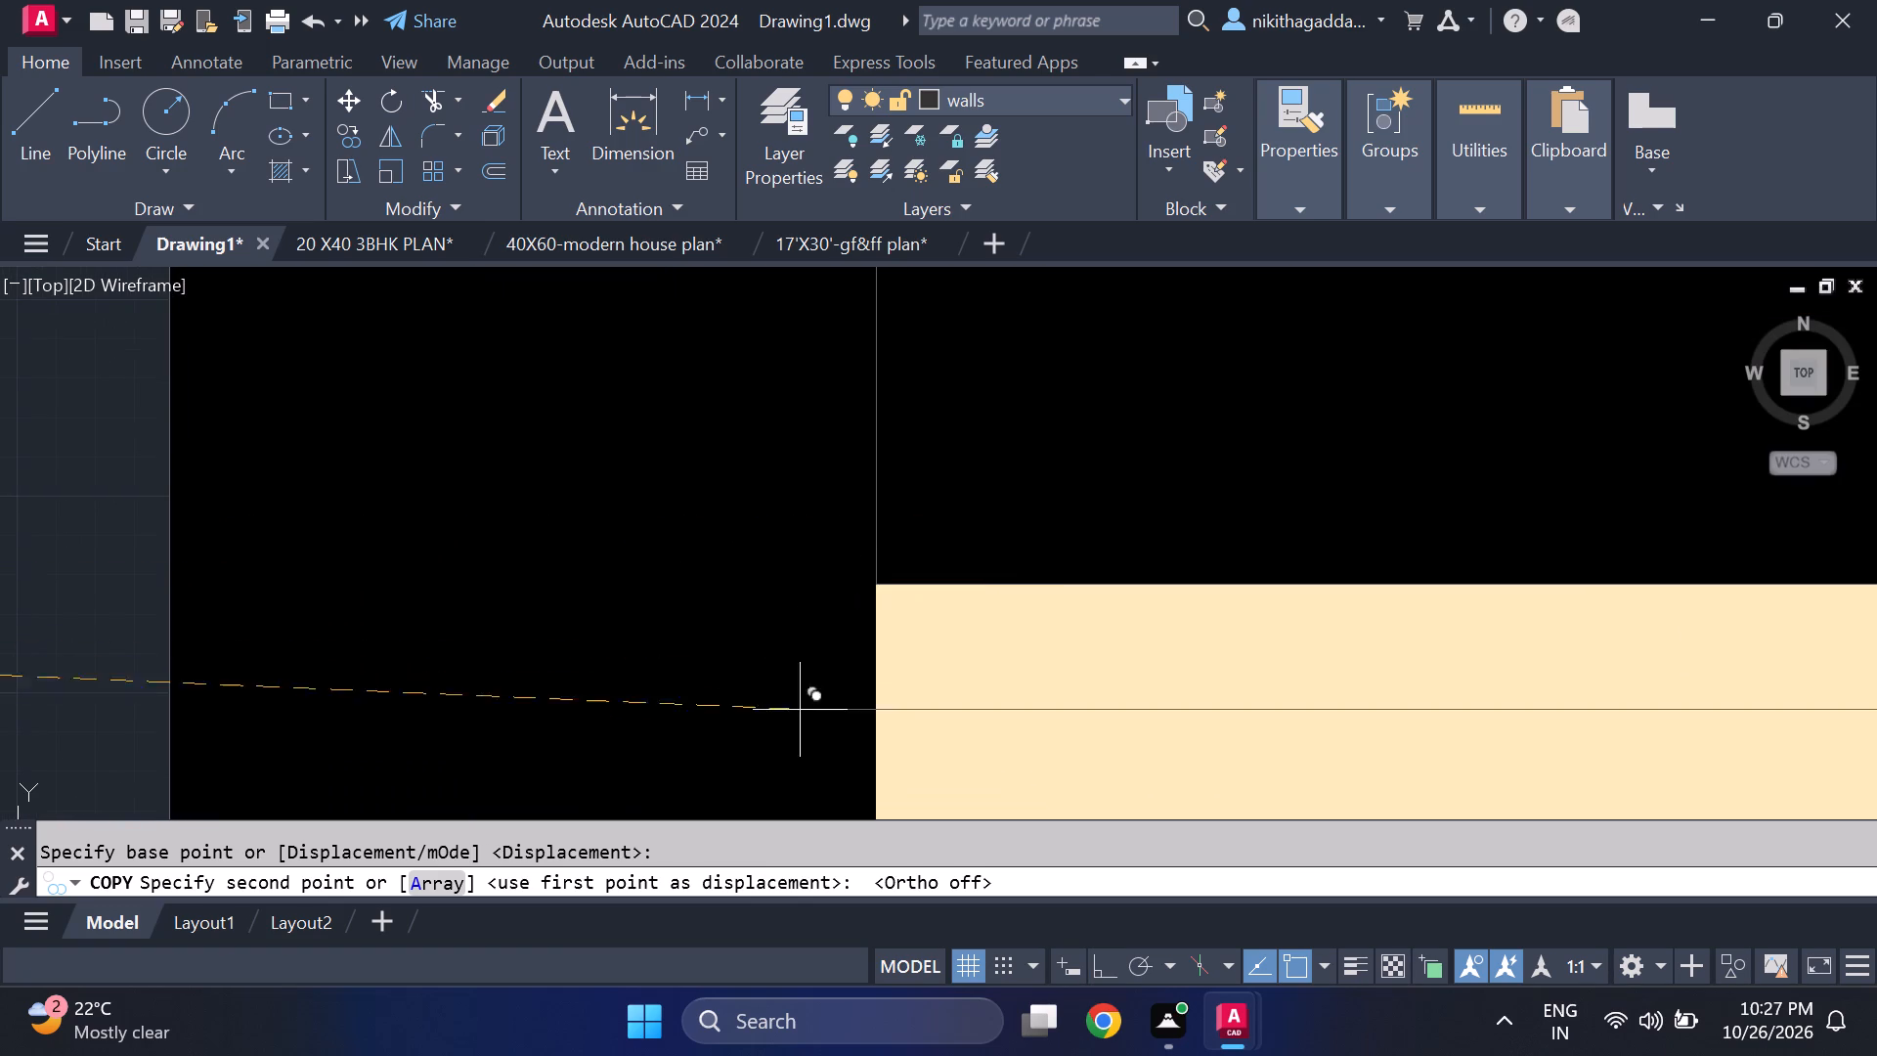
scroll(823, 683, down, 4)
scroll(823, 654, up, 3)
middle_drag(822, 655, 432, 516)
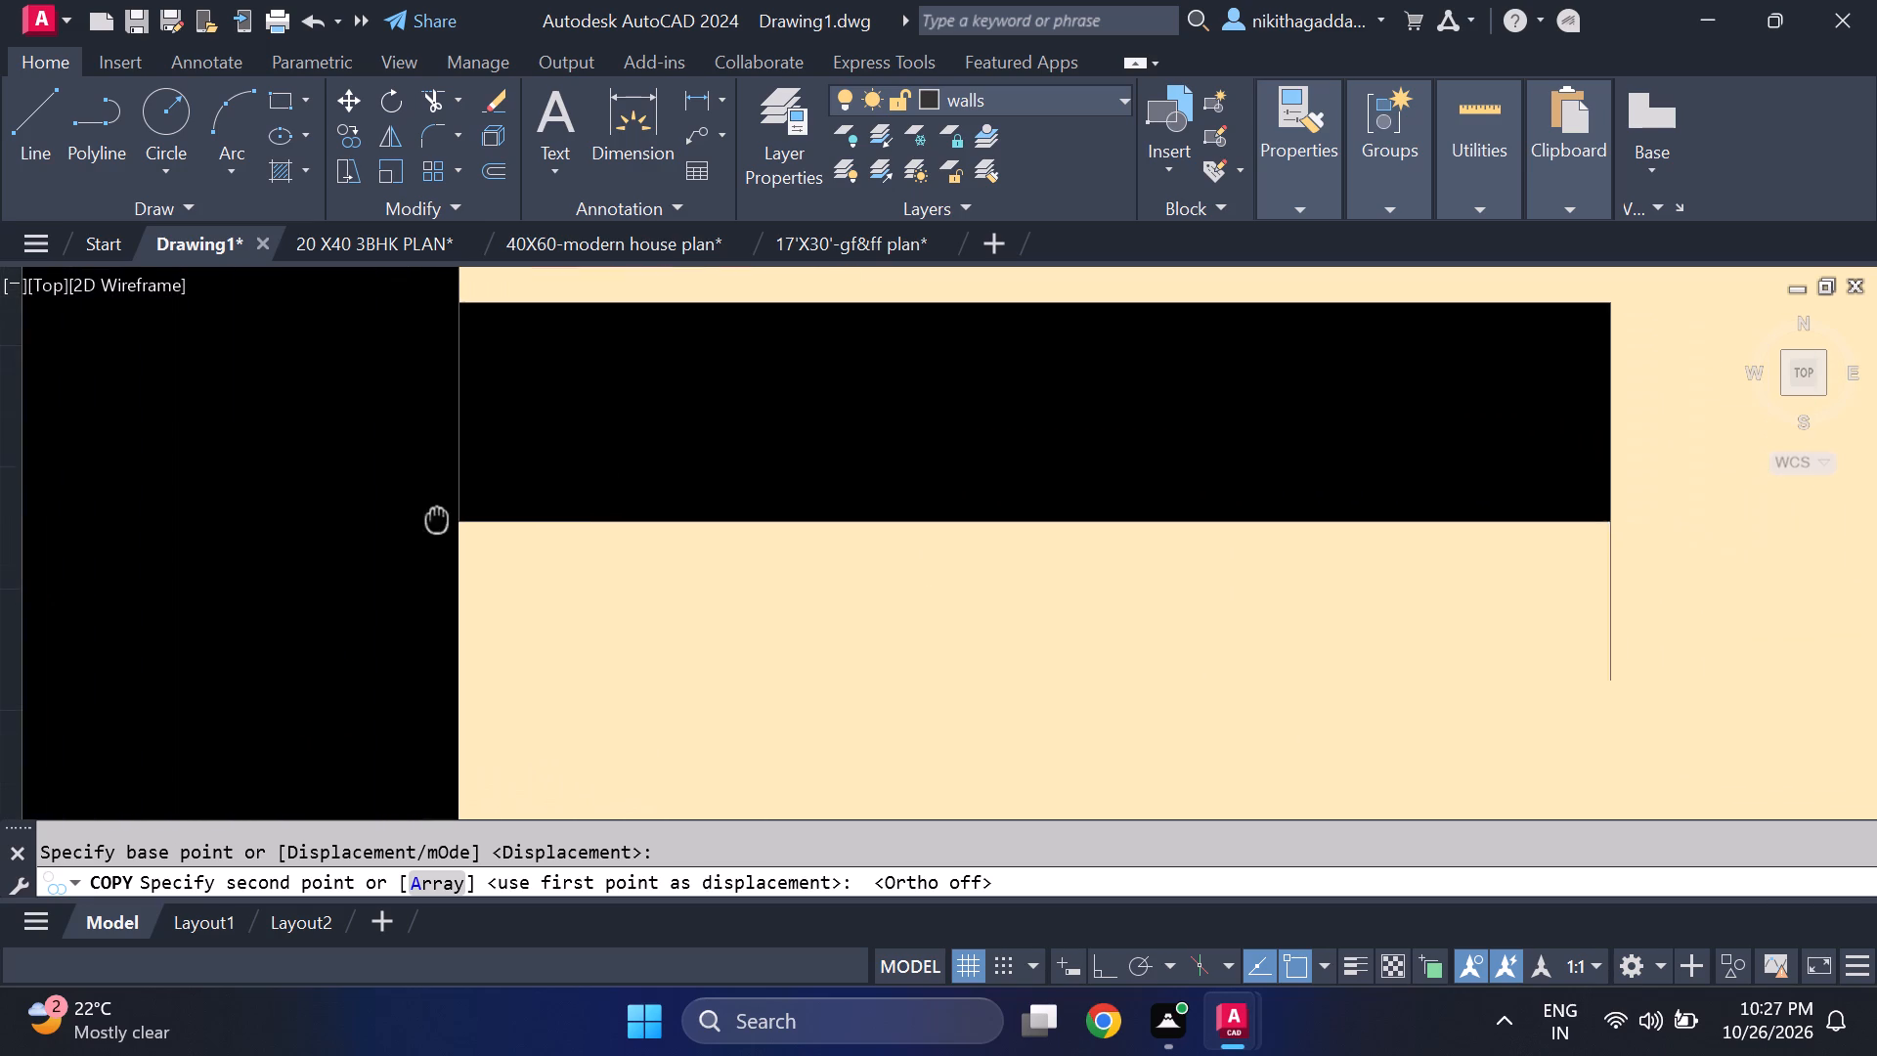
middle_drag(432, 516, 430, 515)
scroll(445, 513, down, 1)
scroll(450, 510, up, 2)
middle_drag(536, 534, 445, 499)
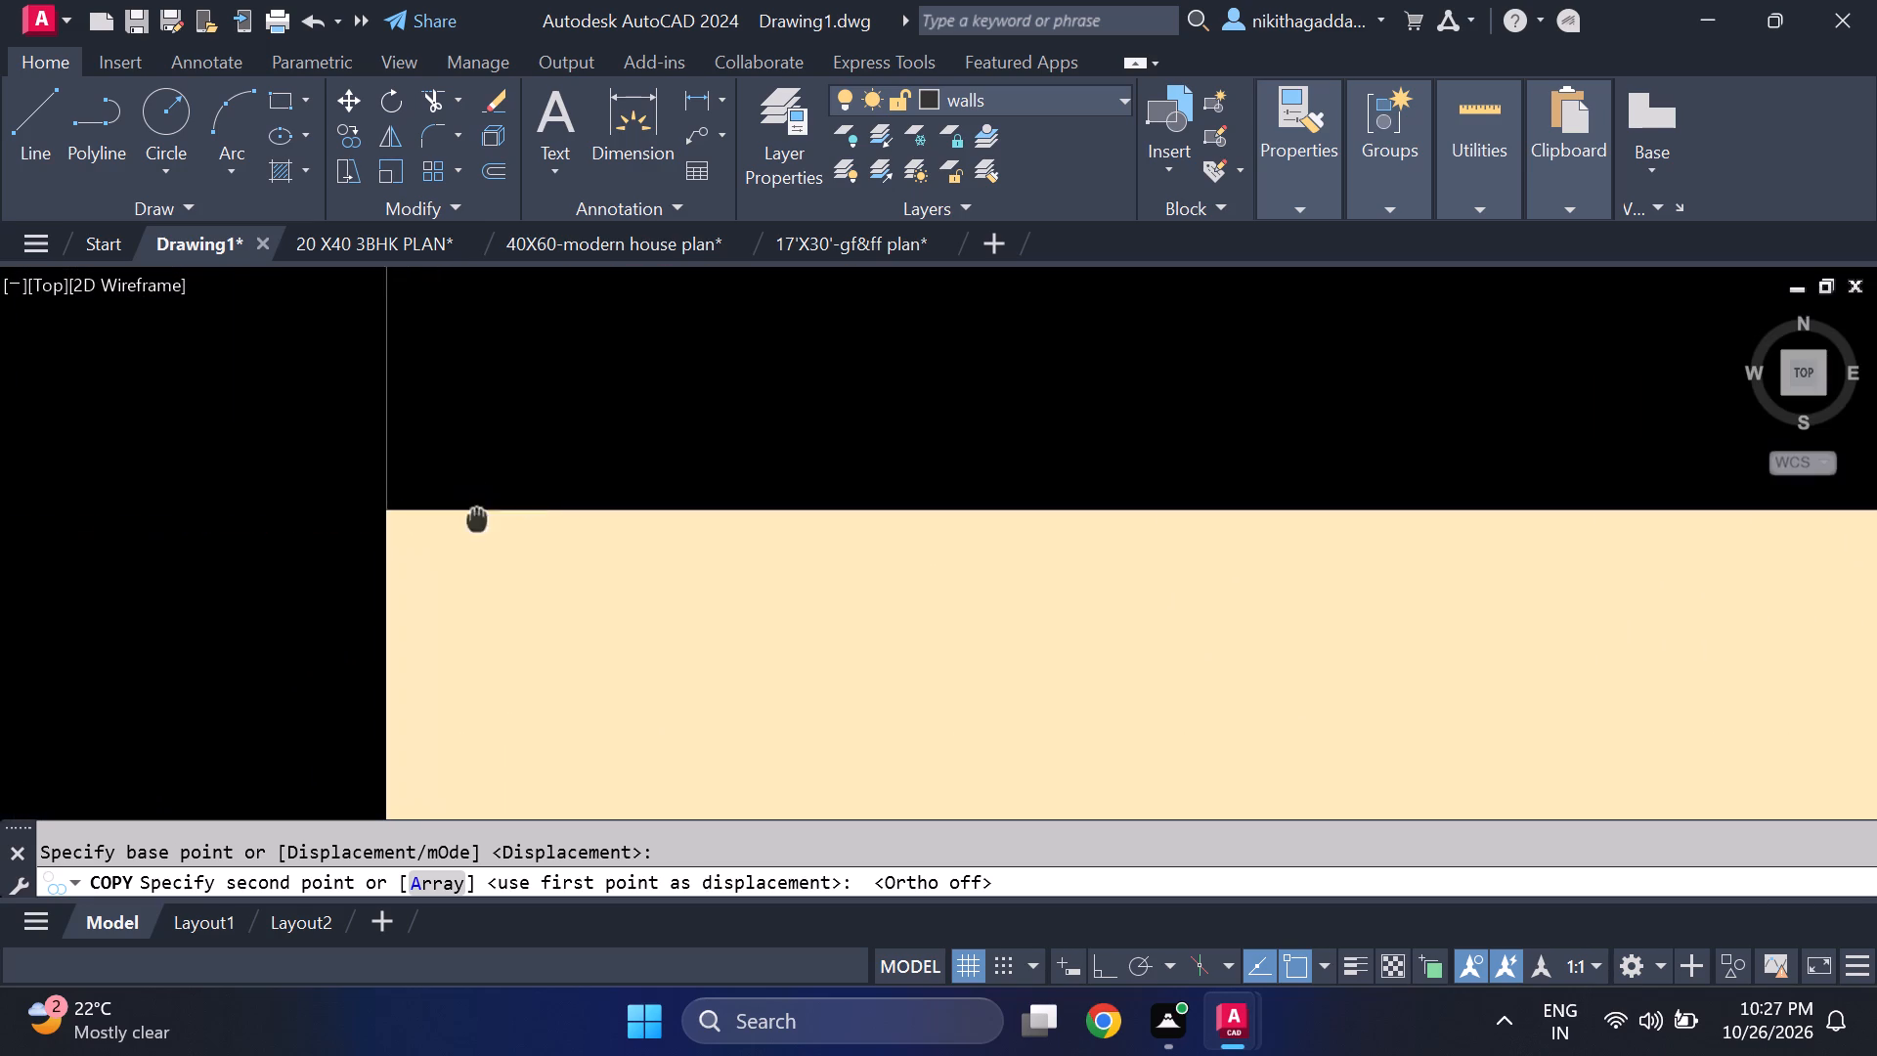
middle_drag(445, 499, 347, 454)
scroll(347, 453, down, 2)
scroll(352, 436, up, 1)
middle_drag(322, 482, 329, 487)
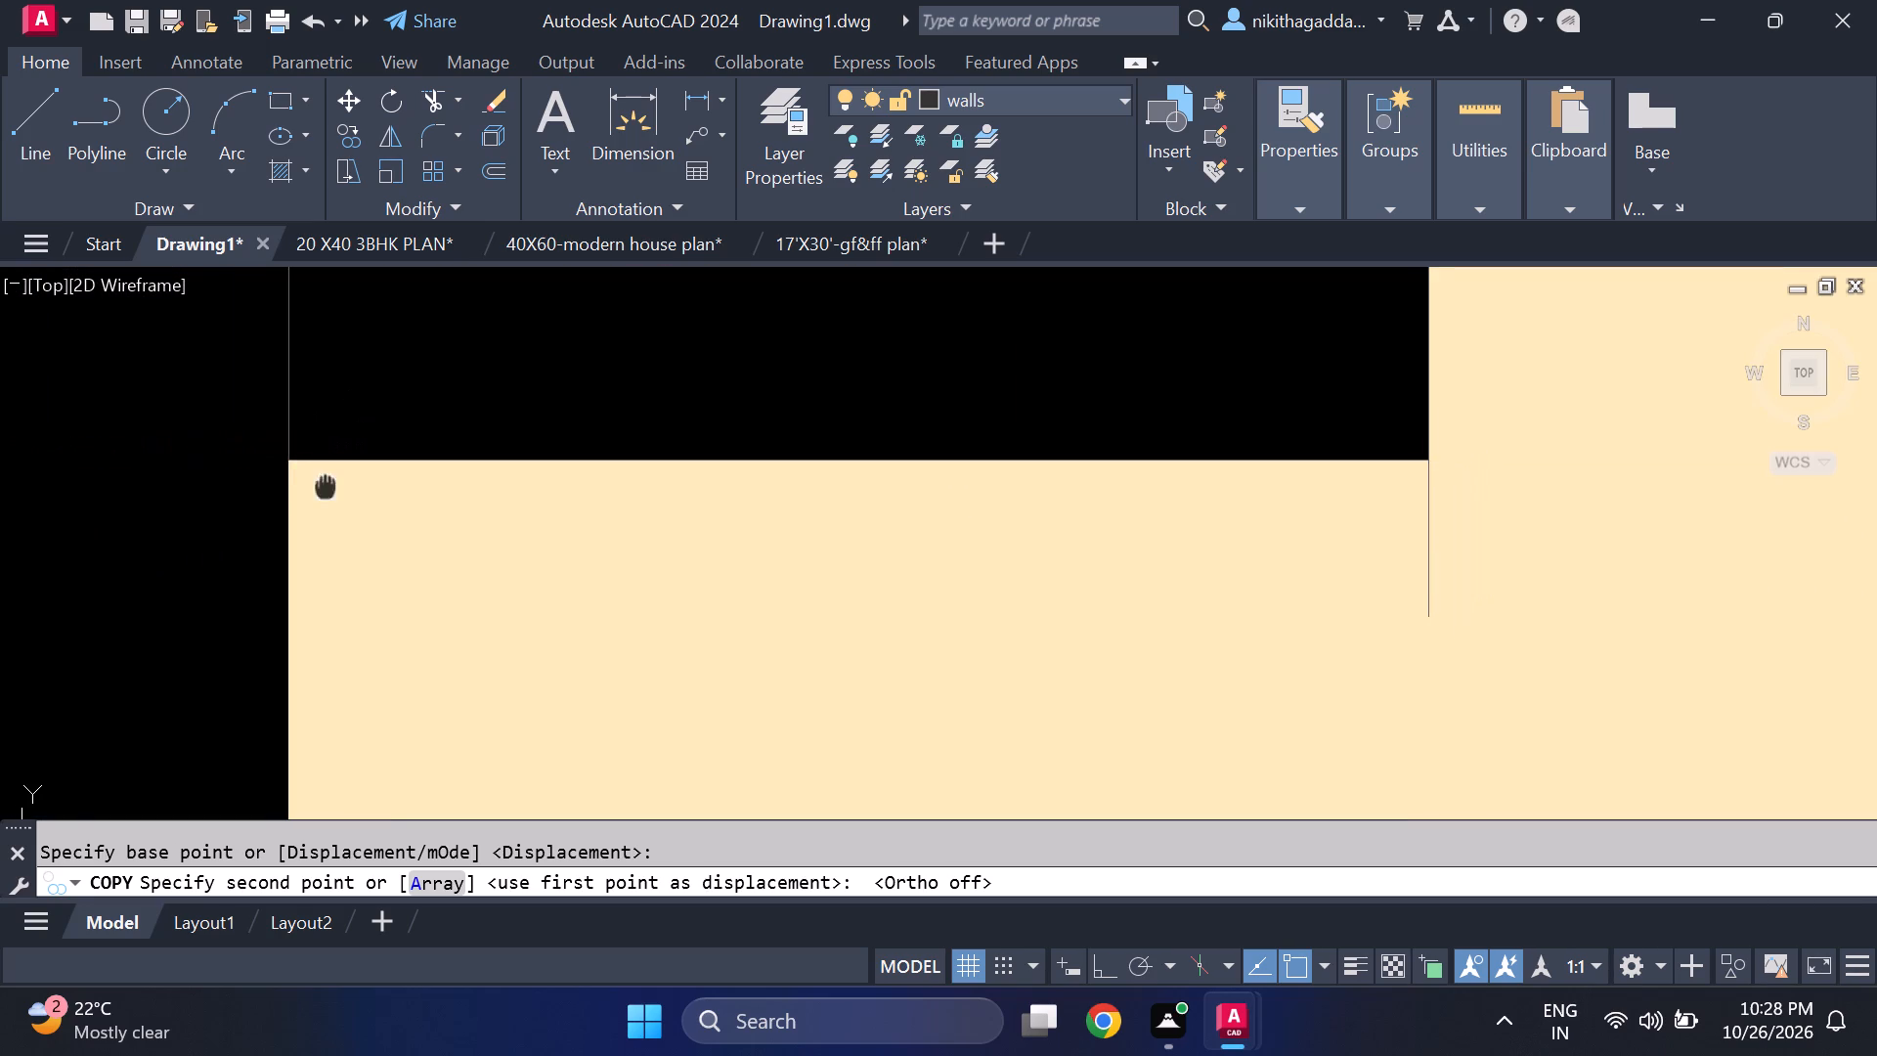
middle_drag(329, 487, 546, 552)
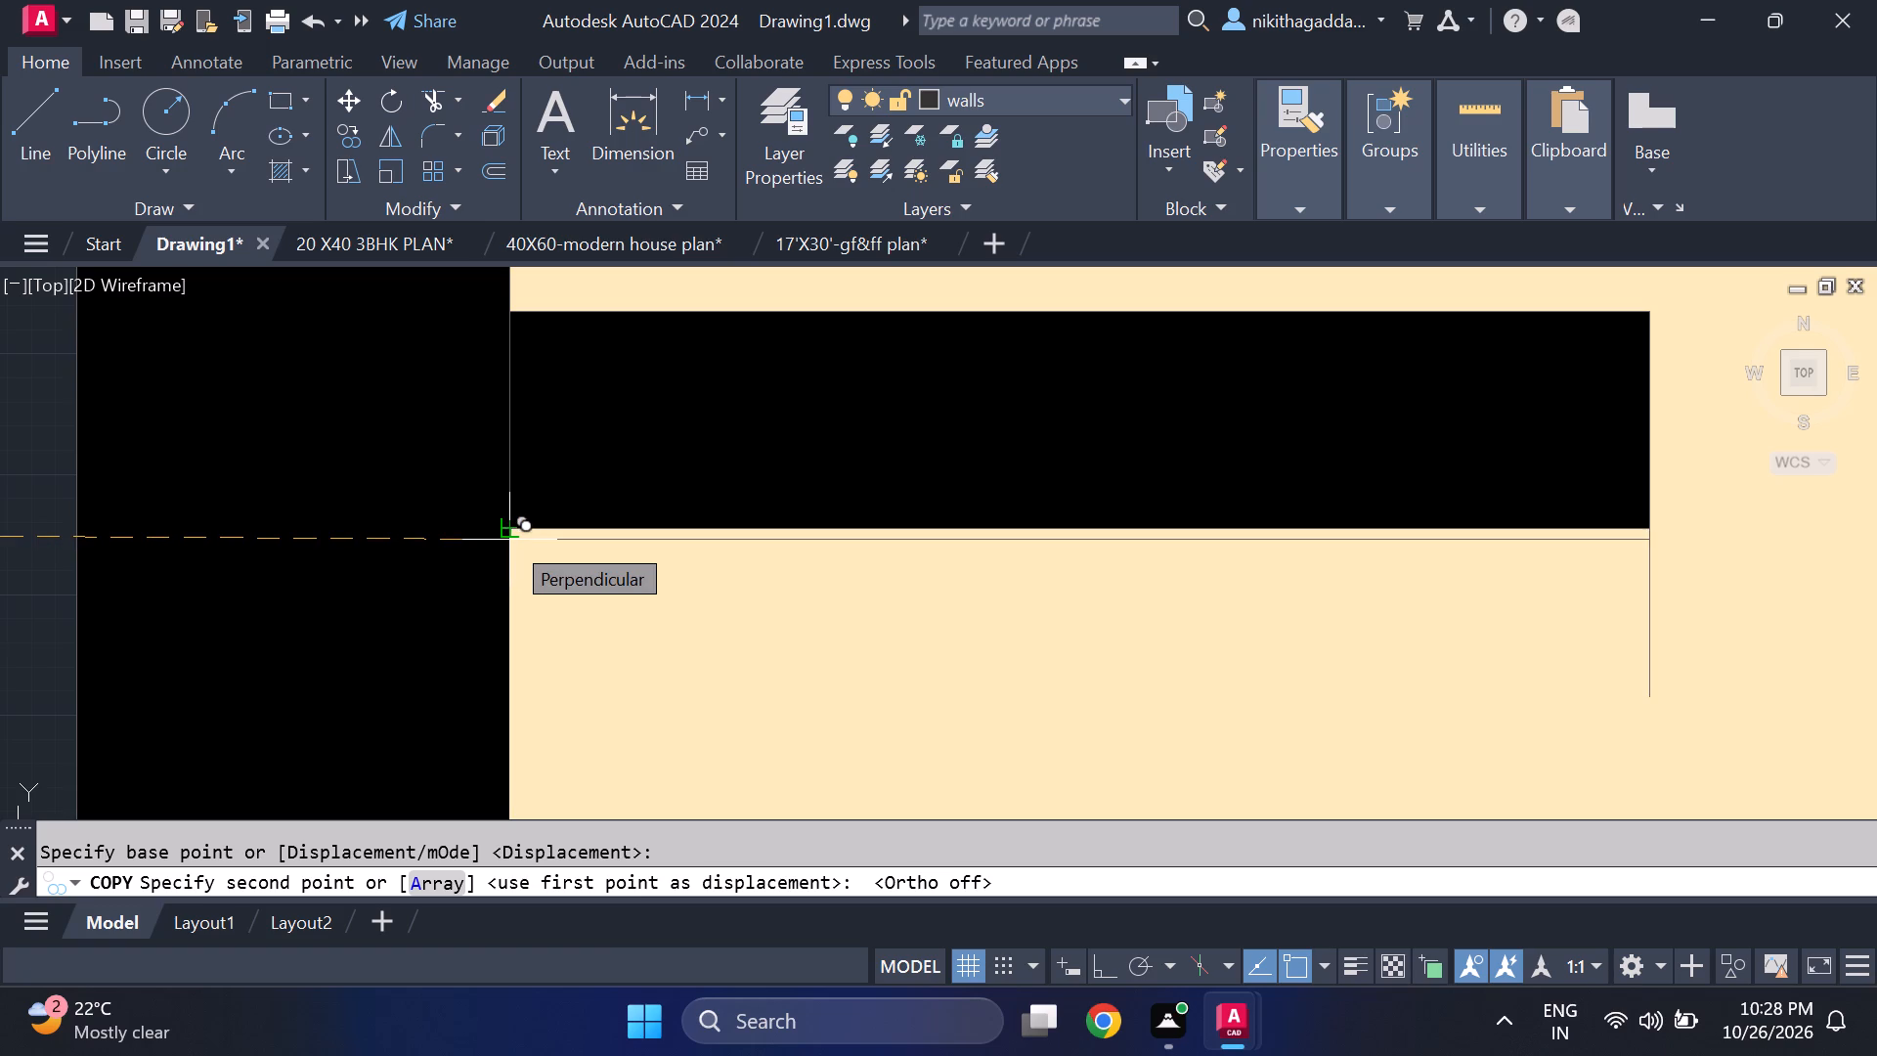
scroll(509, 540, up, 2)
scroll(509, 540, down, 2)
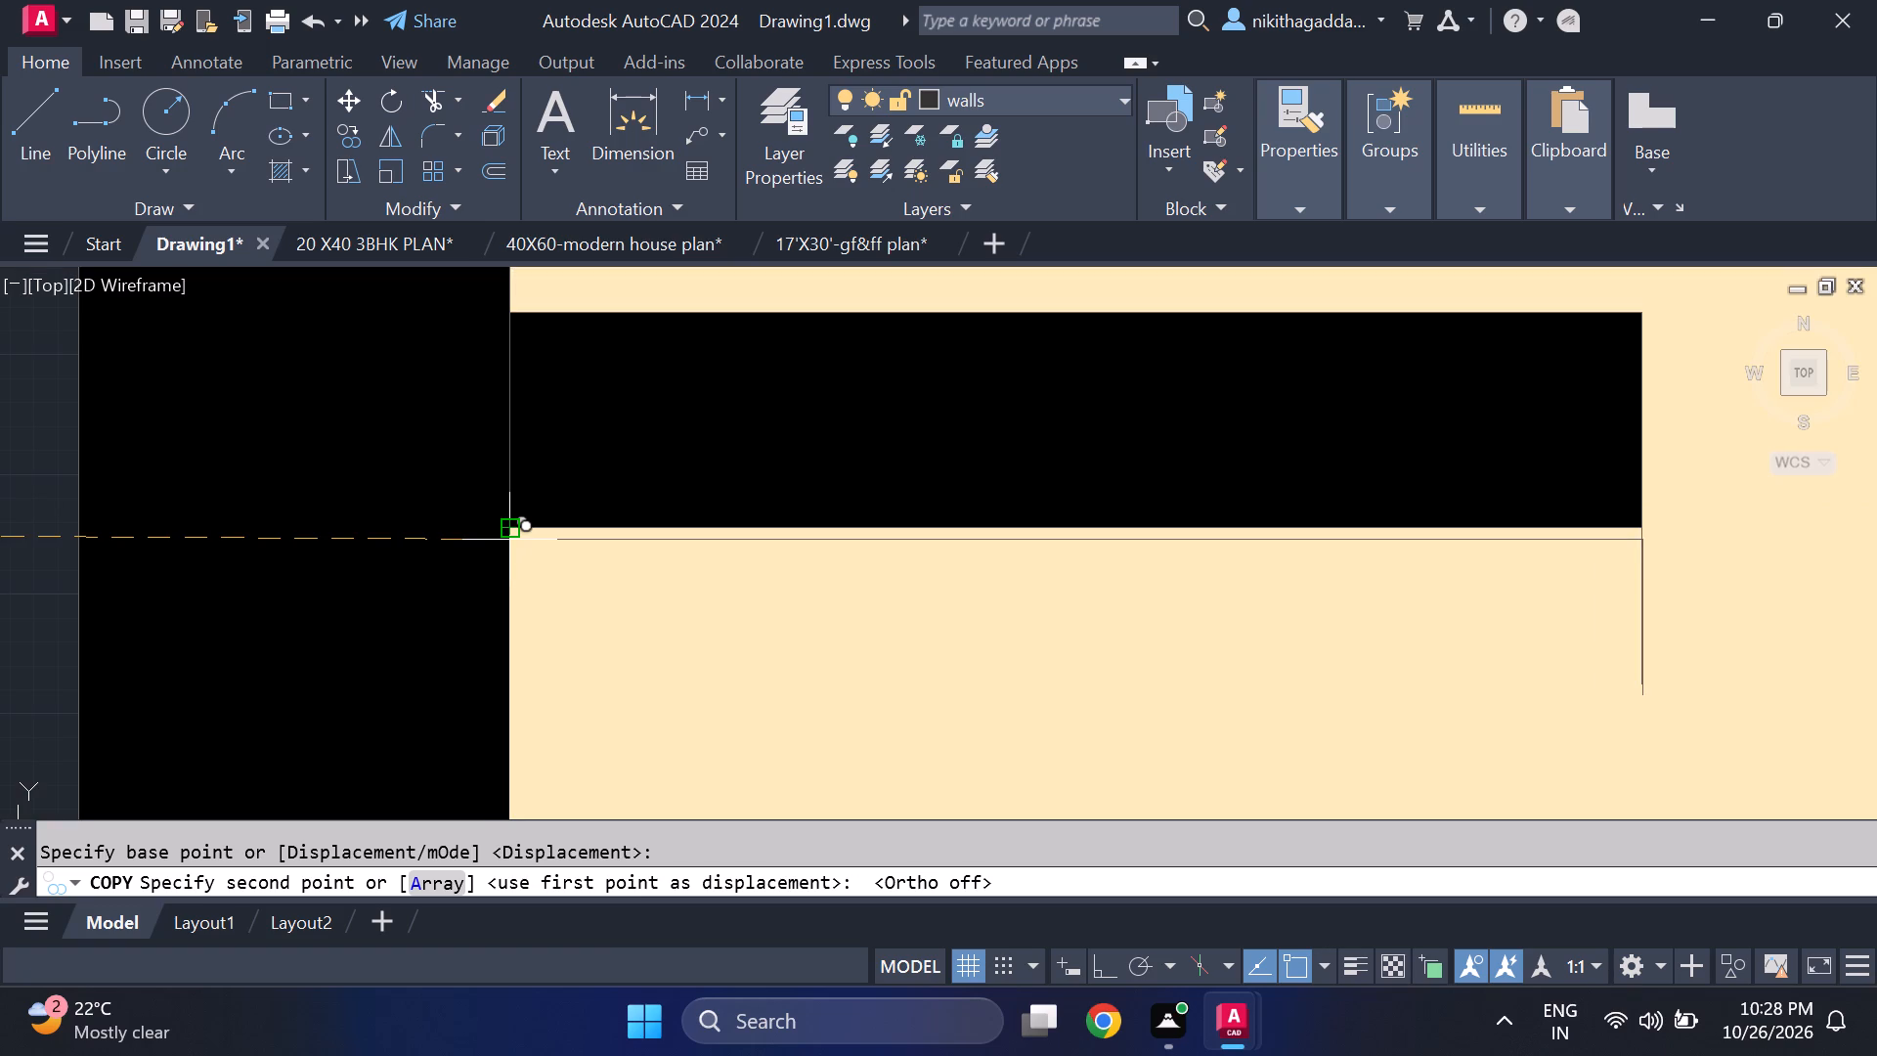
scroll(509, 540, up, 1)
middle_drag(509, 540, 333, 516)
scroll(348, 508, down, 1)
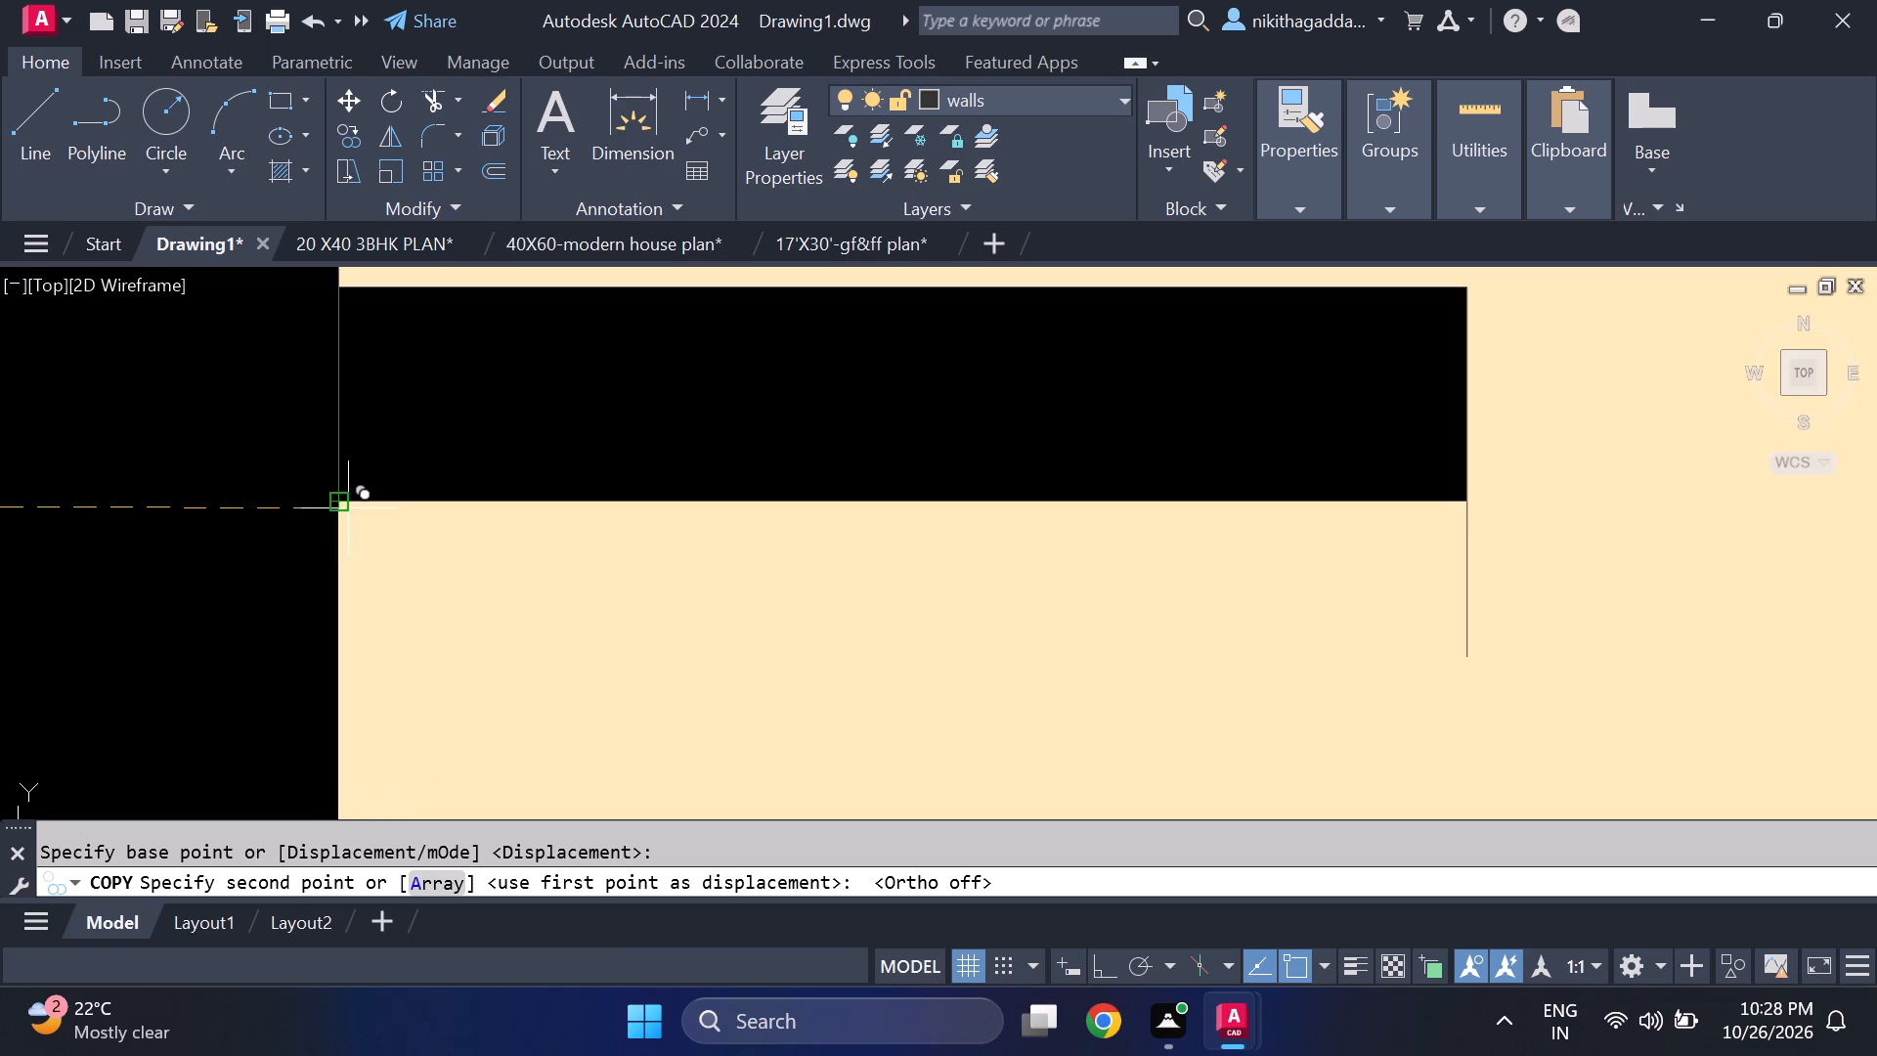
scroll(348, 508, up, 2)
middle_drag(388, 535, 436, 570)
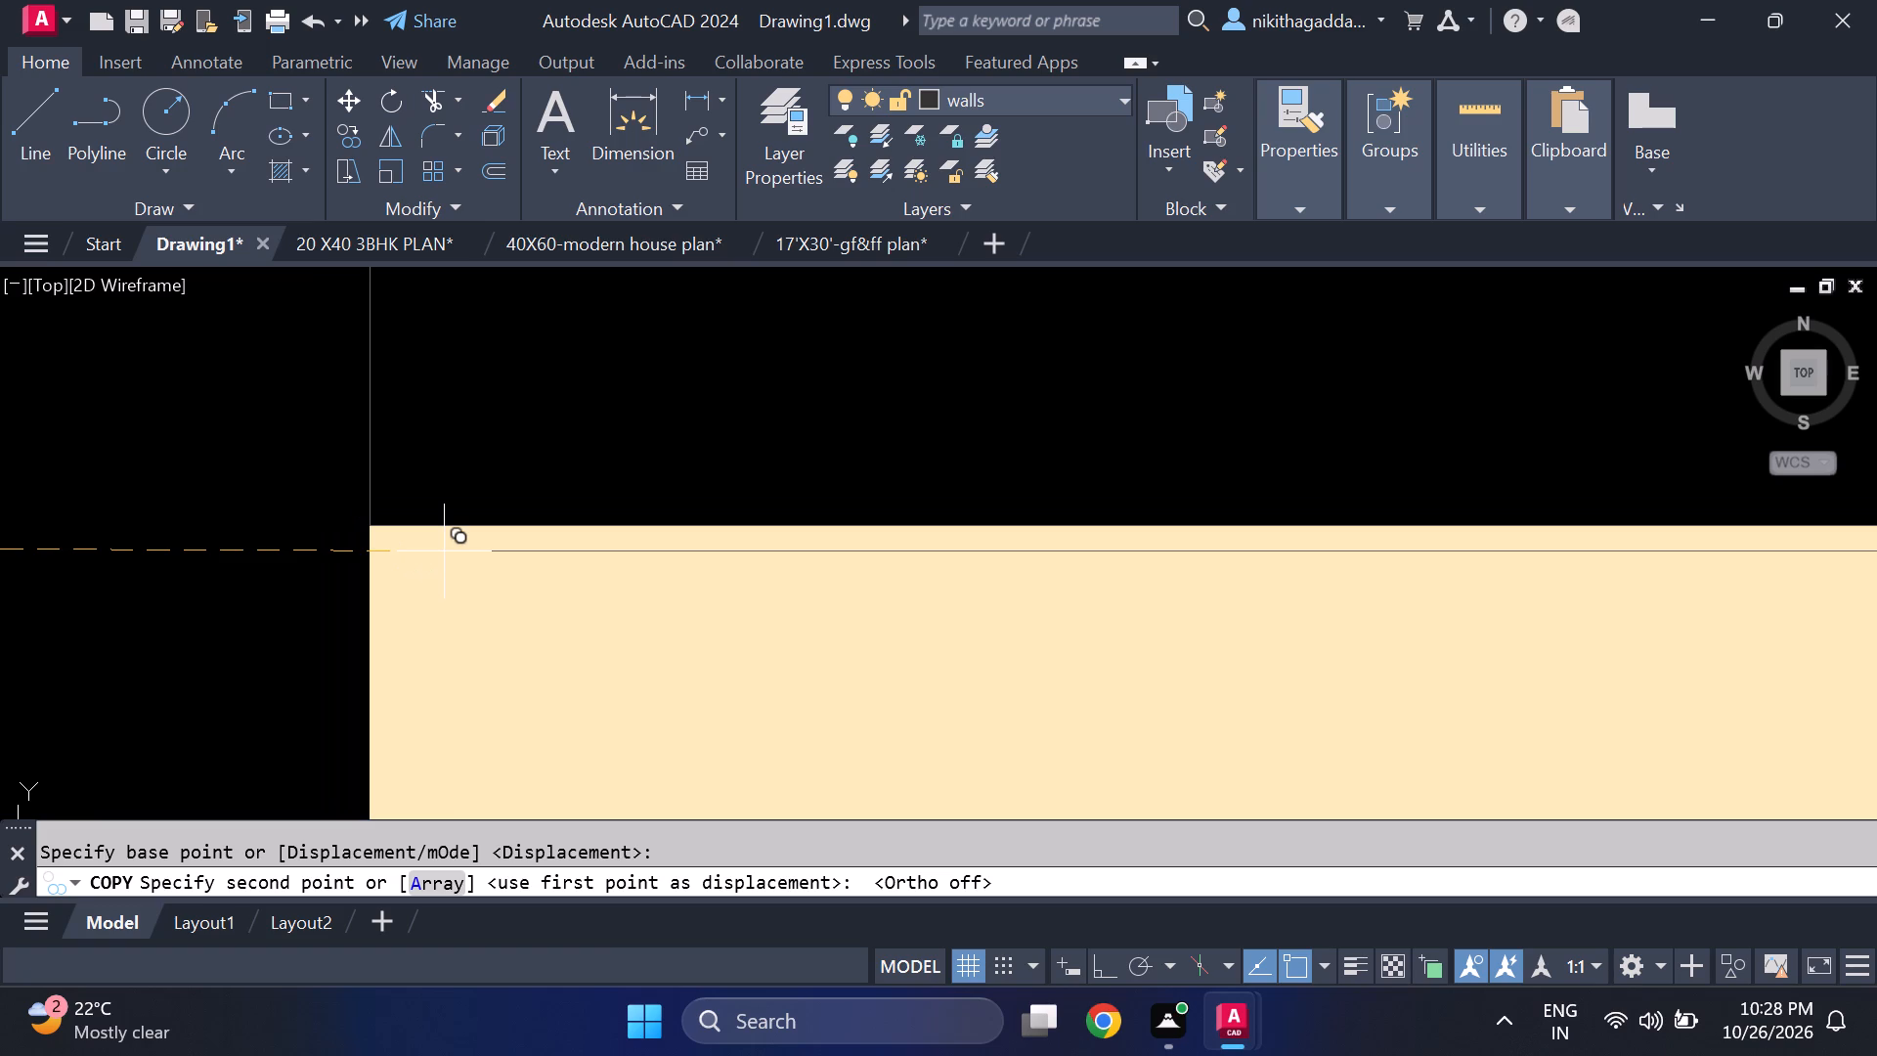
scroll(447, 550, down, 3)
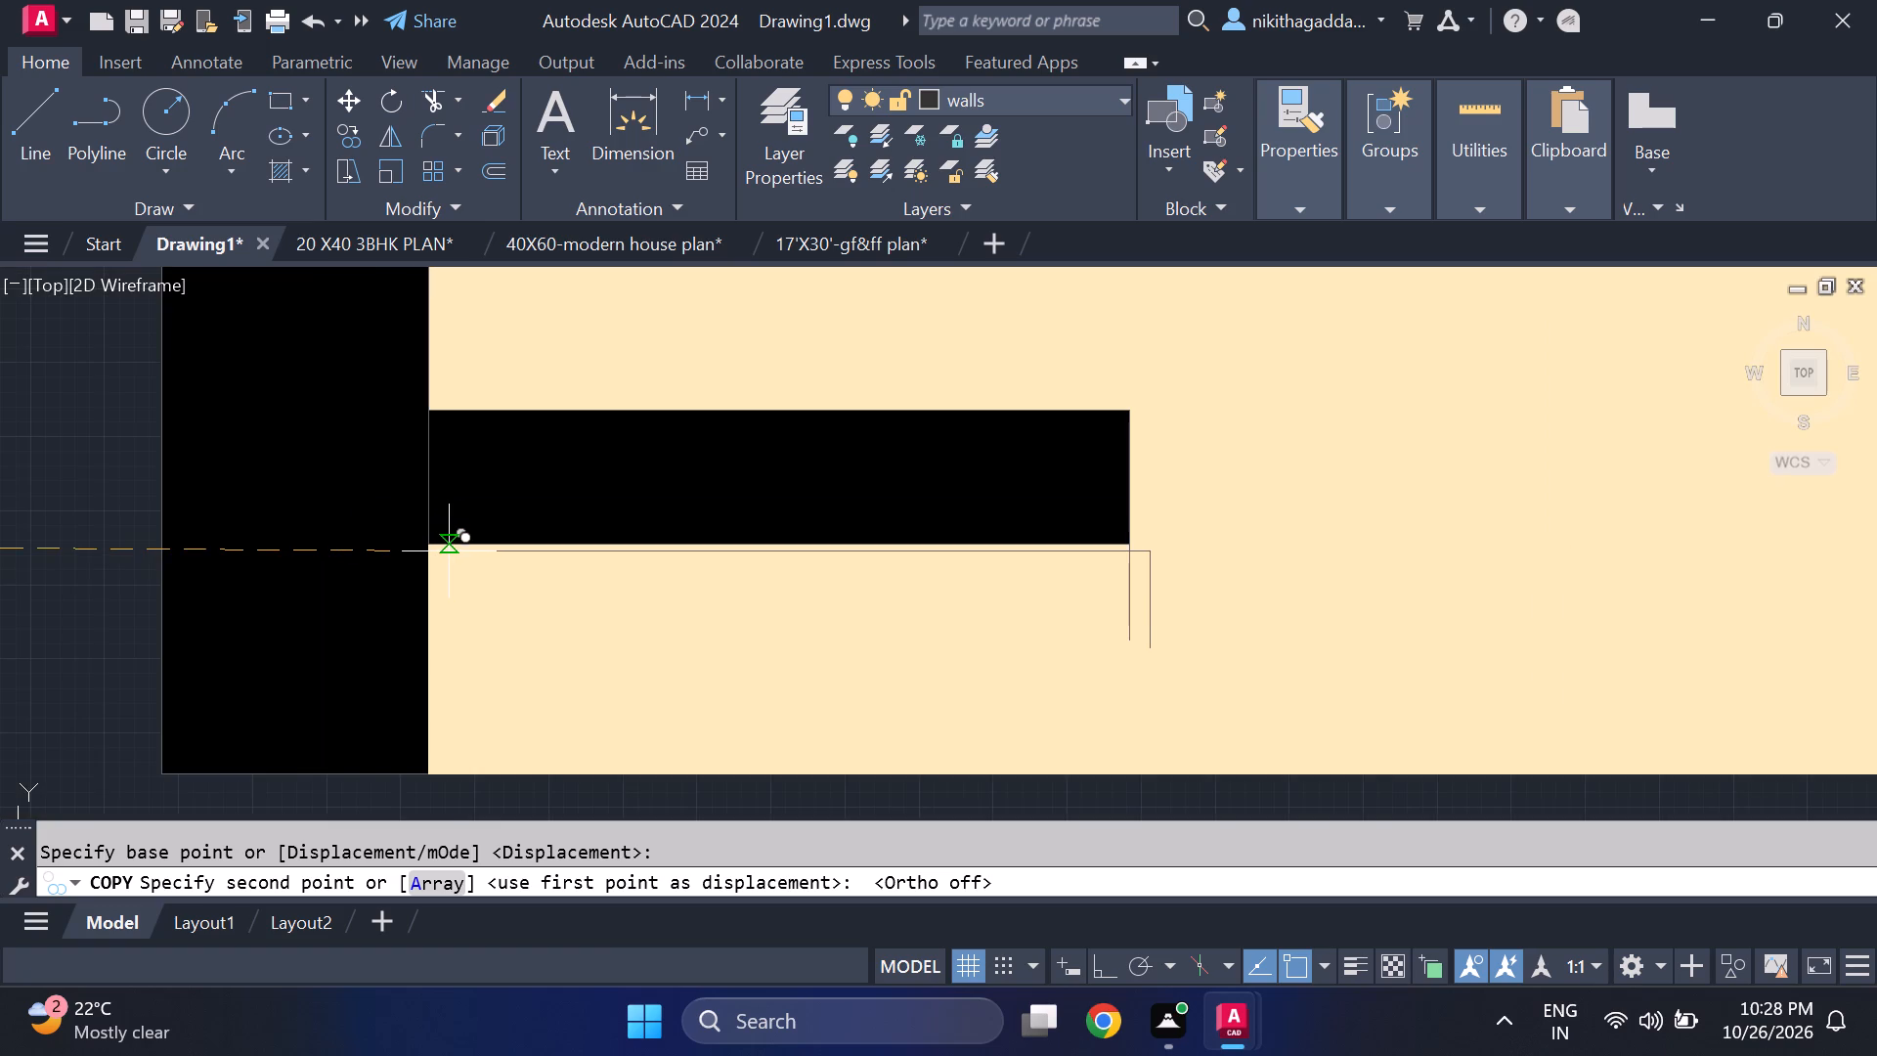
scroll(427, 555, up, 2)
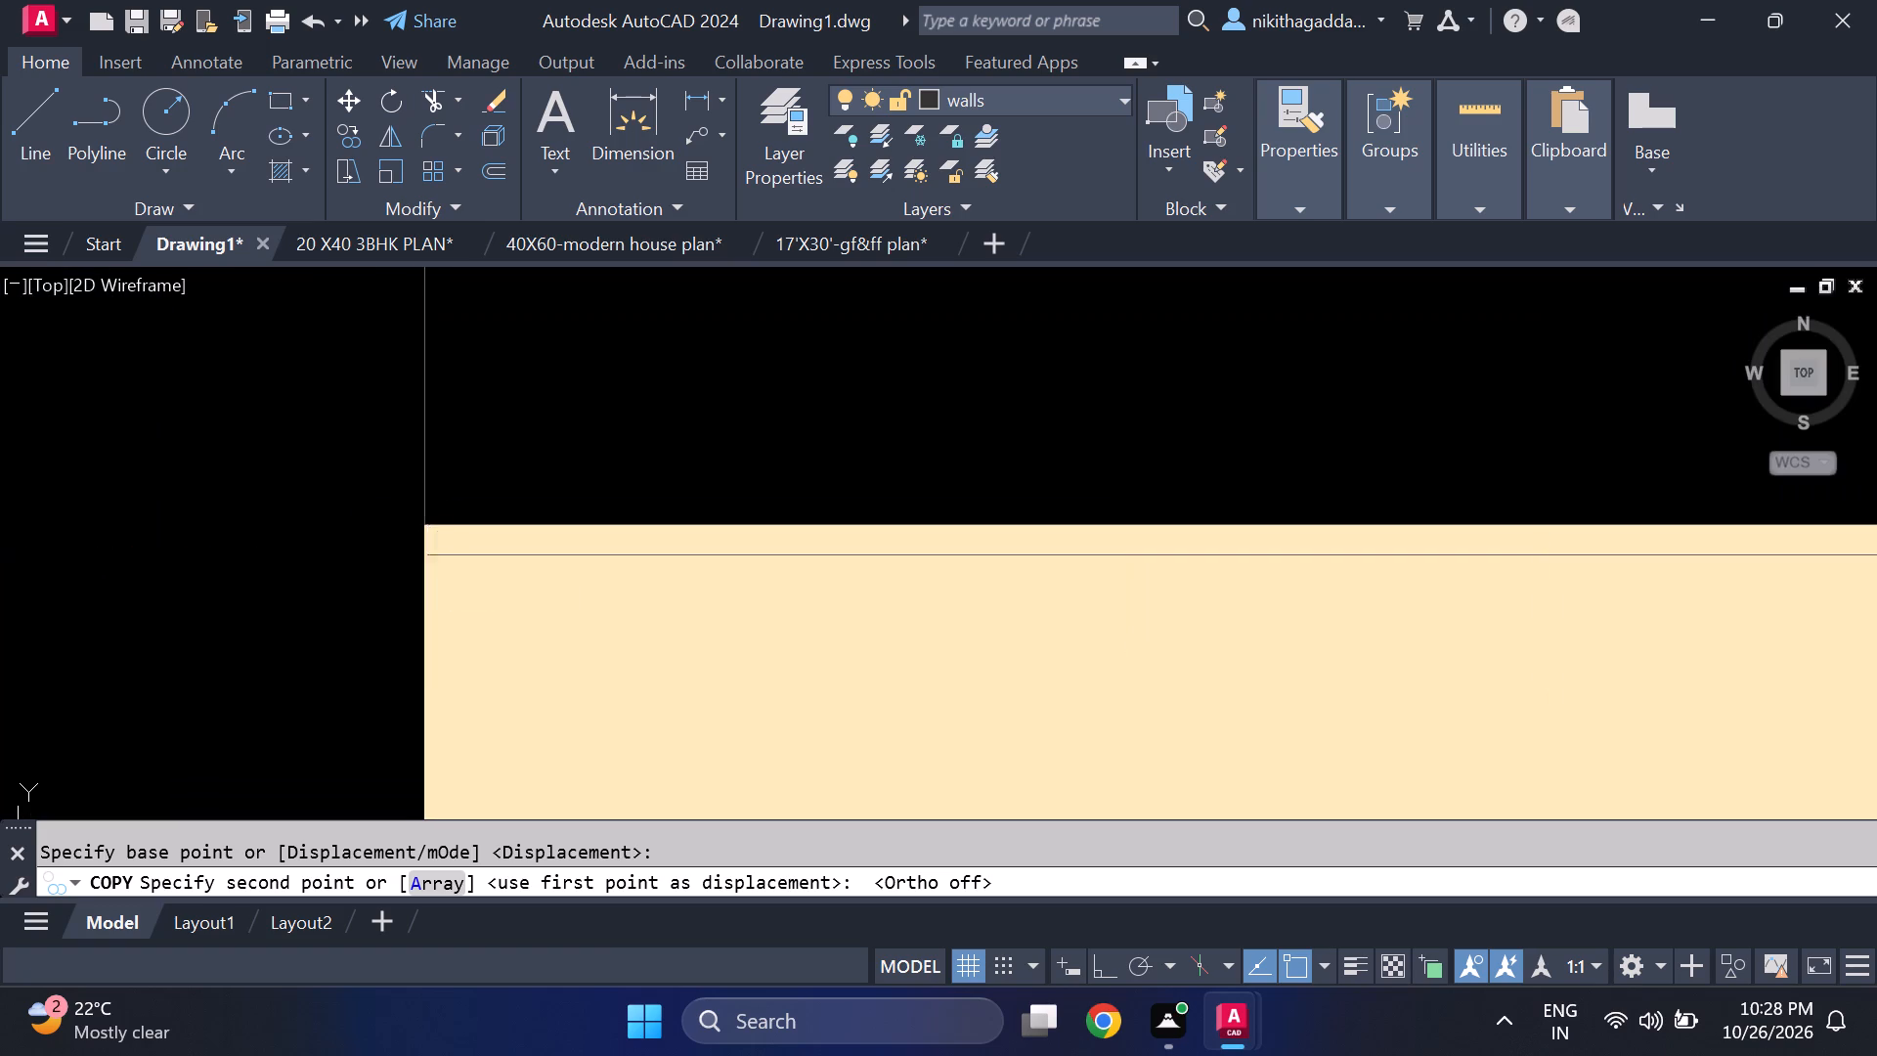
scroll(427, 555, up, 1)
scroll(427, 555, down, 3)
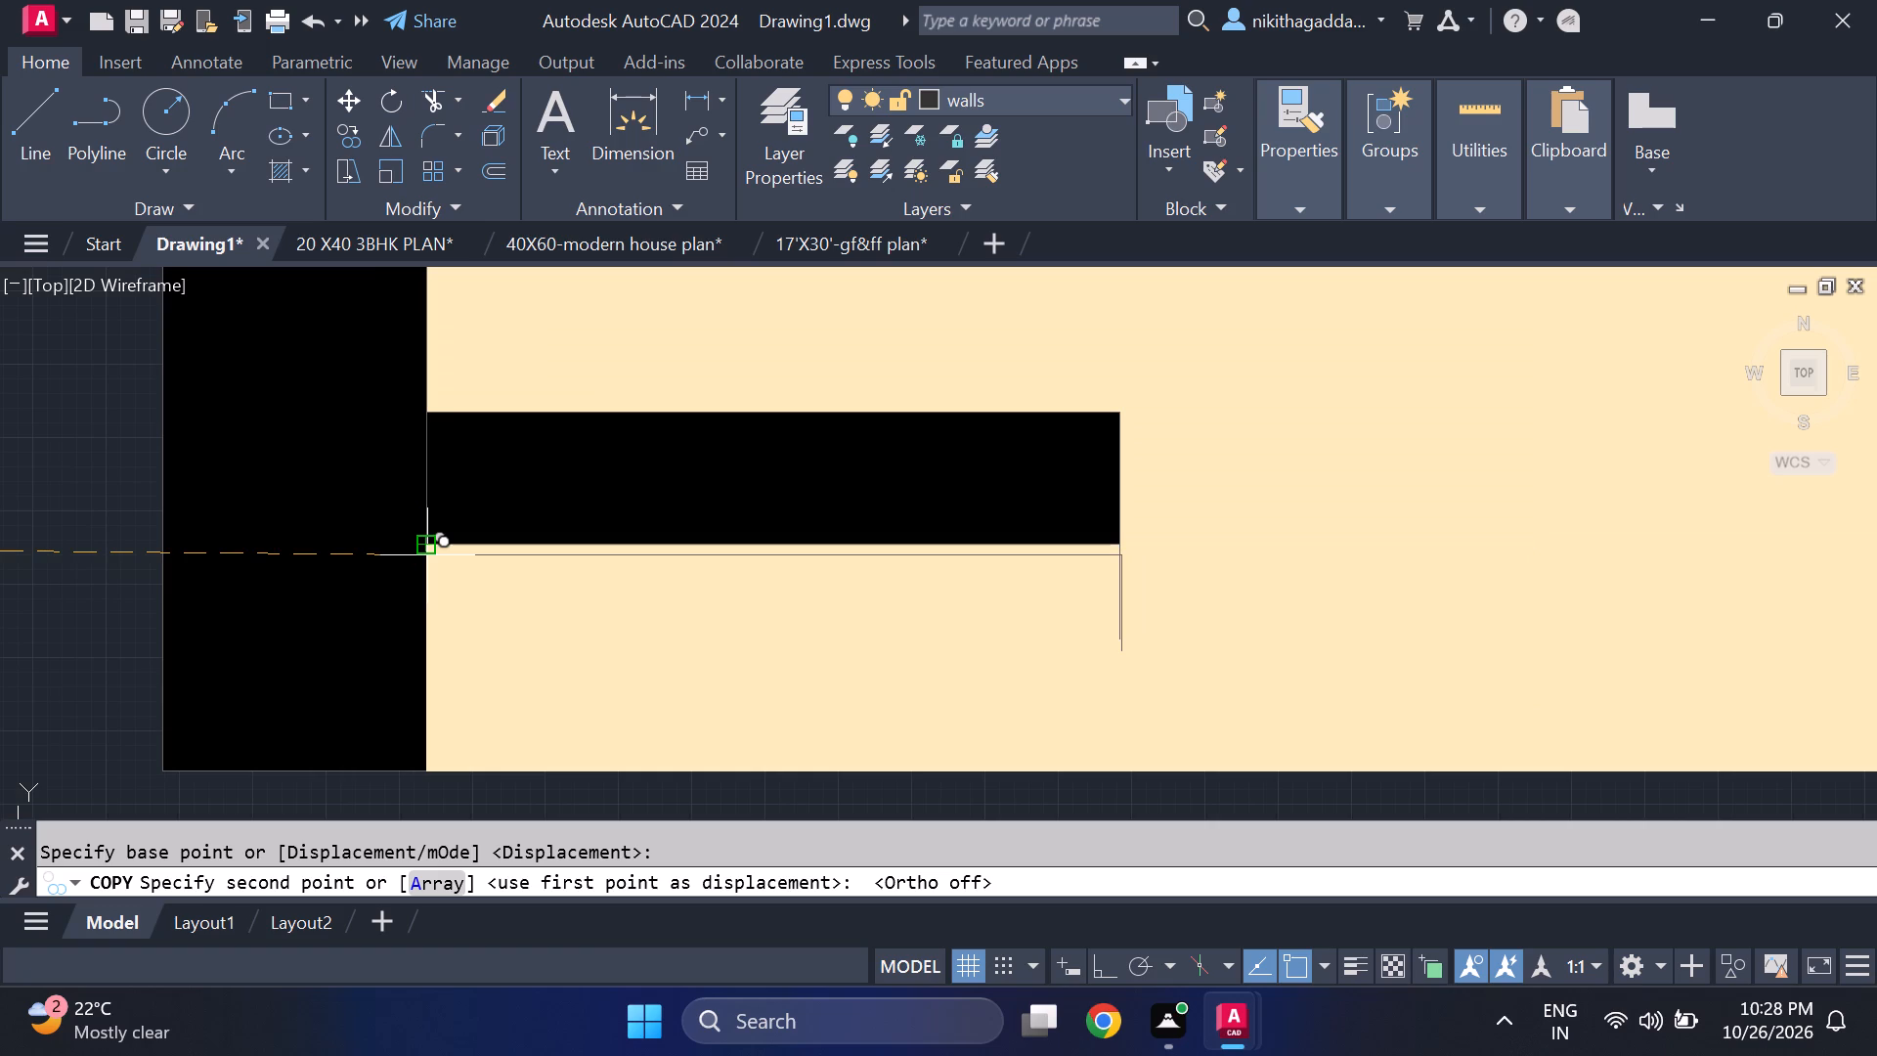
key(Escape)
Draw a horizontal line in the southwest room from the stub's short edge line to the black southeast wall segment, and retrace it back.
scroll(864, 629, down, 4)
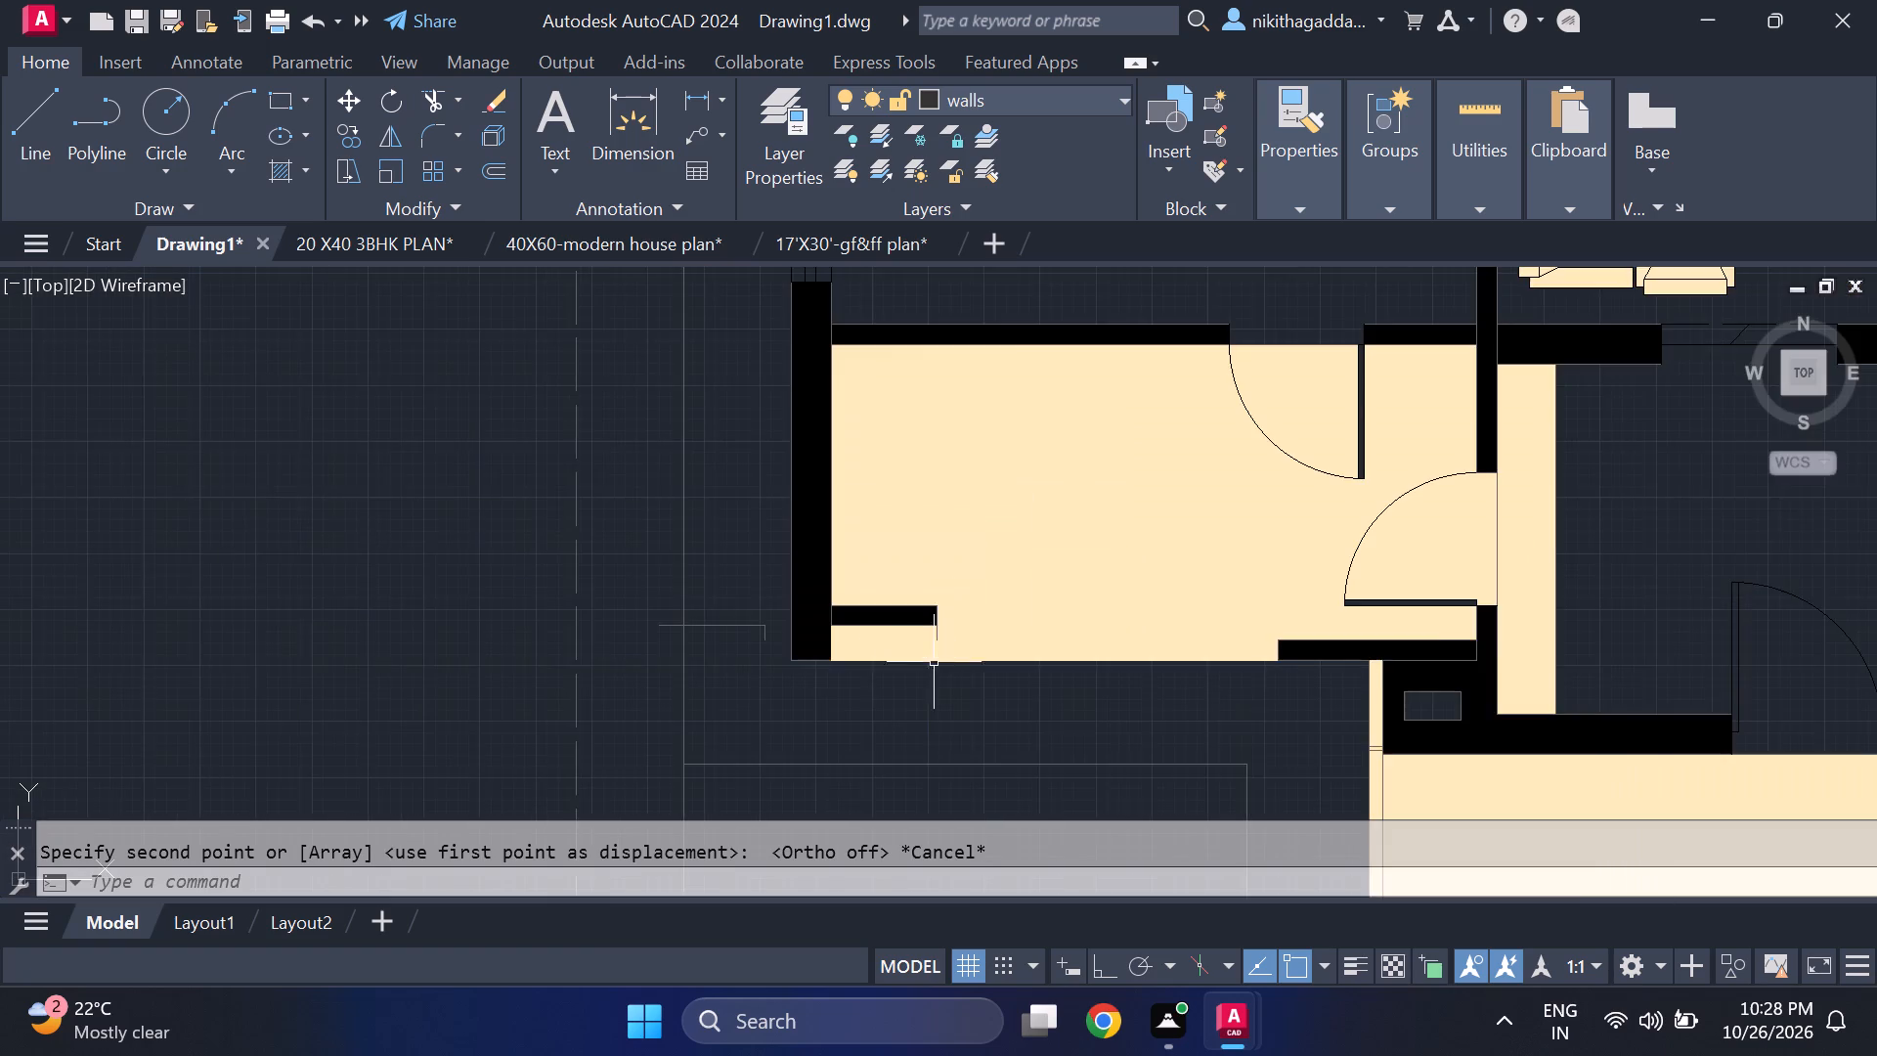
scroll(972, 645, up, 2)
scroll(972, 645, down, 1)
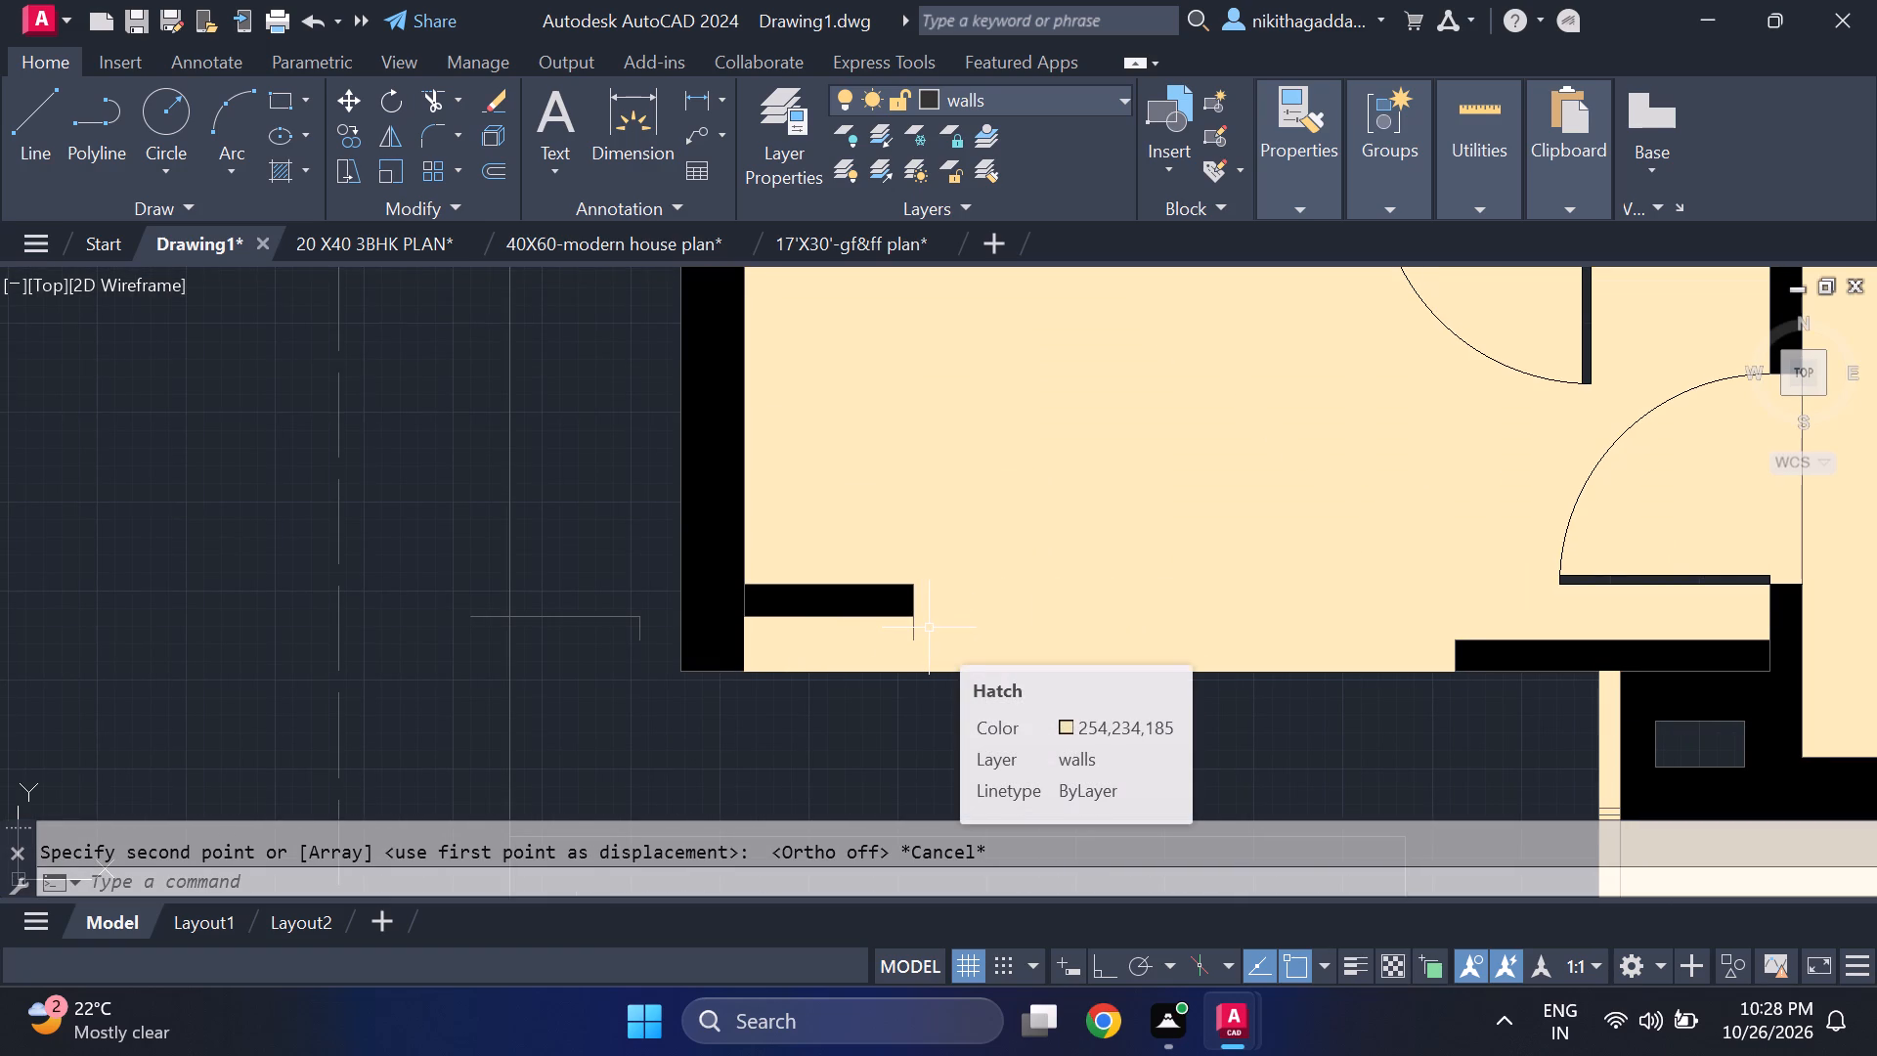
scroll(929, 628, down, 3)
scroll(1098, 552, down, 2)
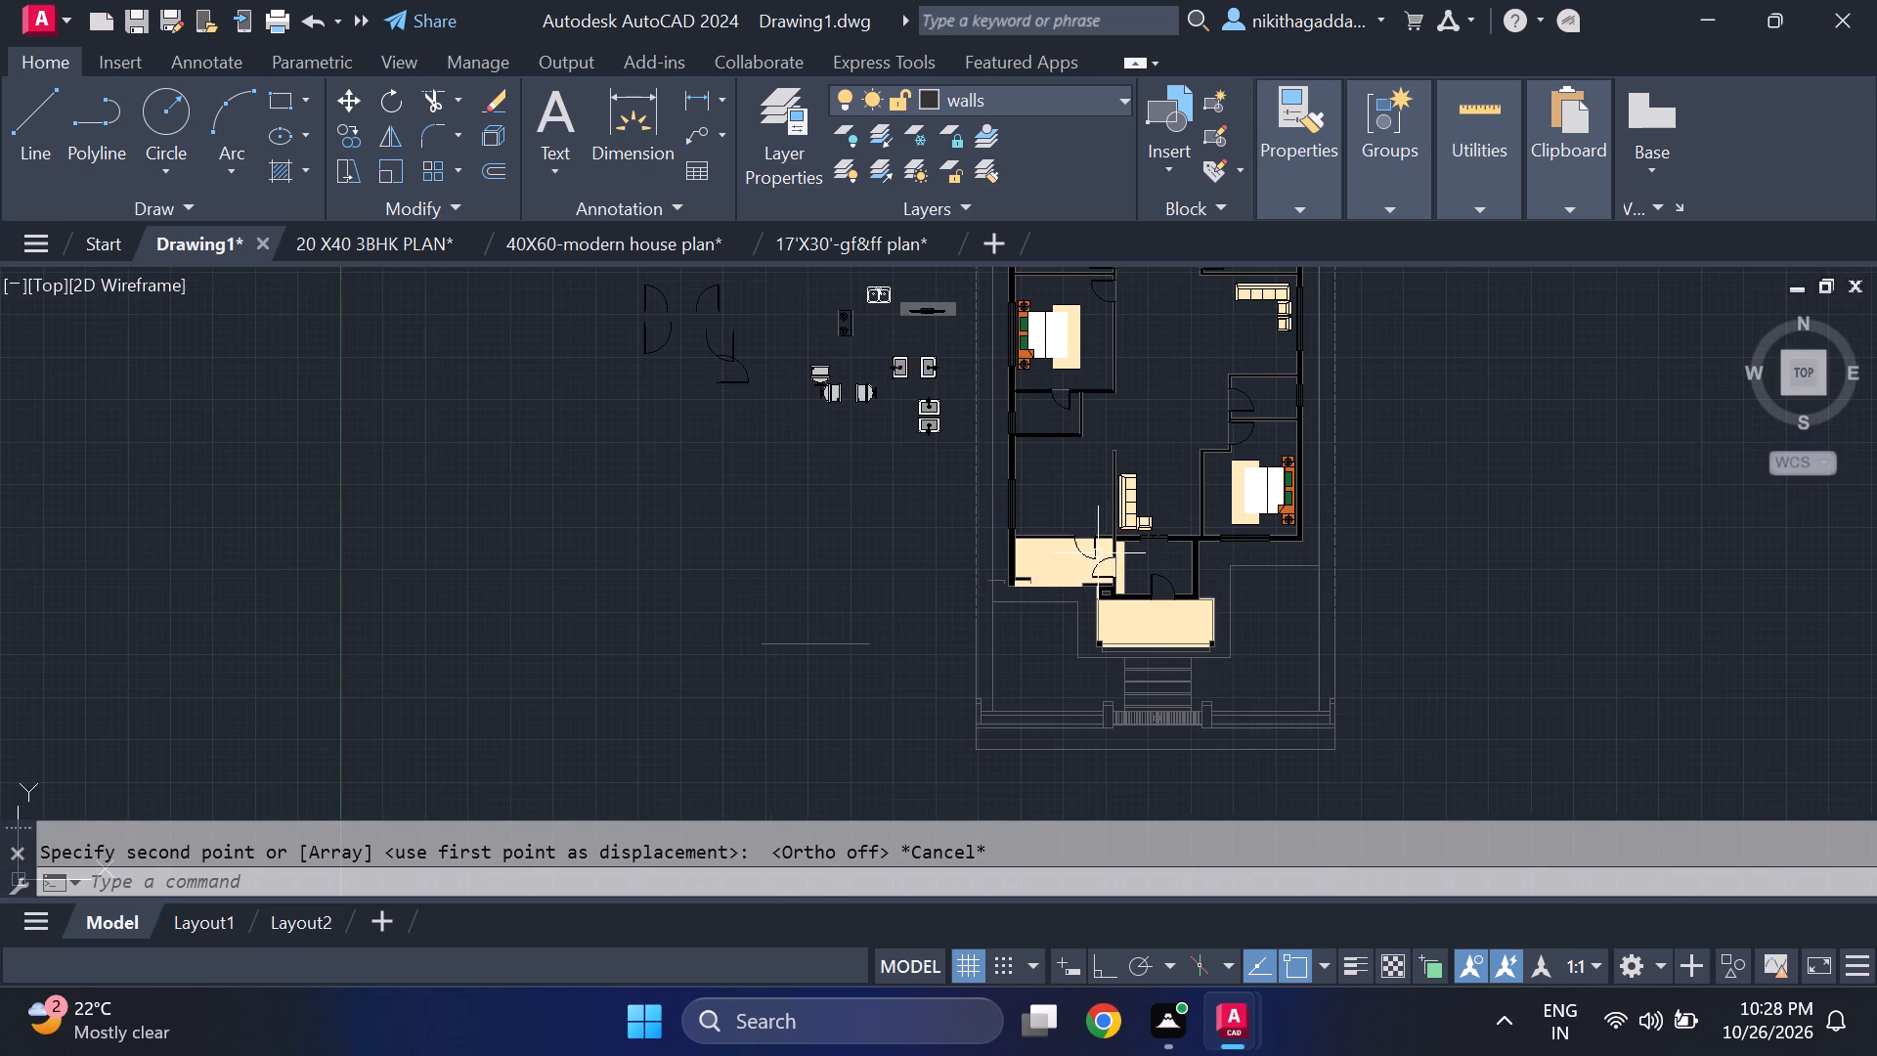
scroll(1070, 583, up, 1)
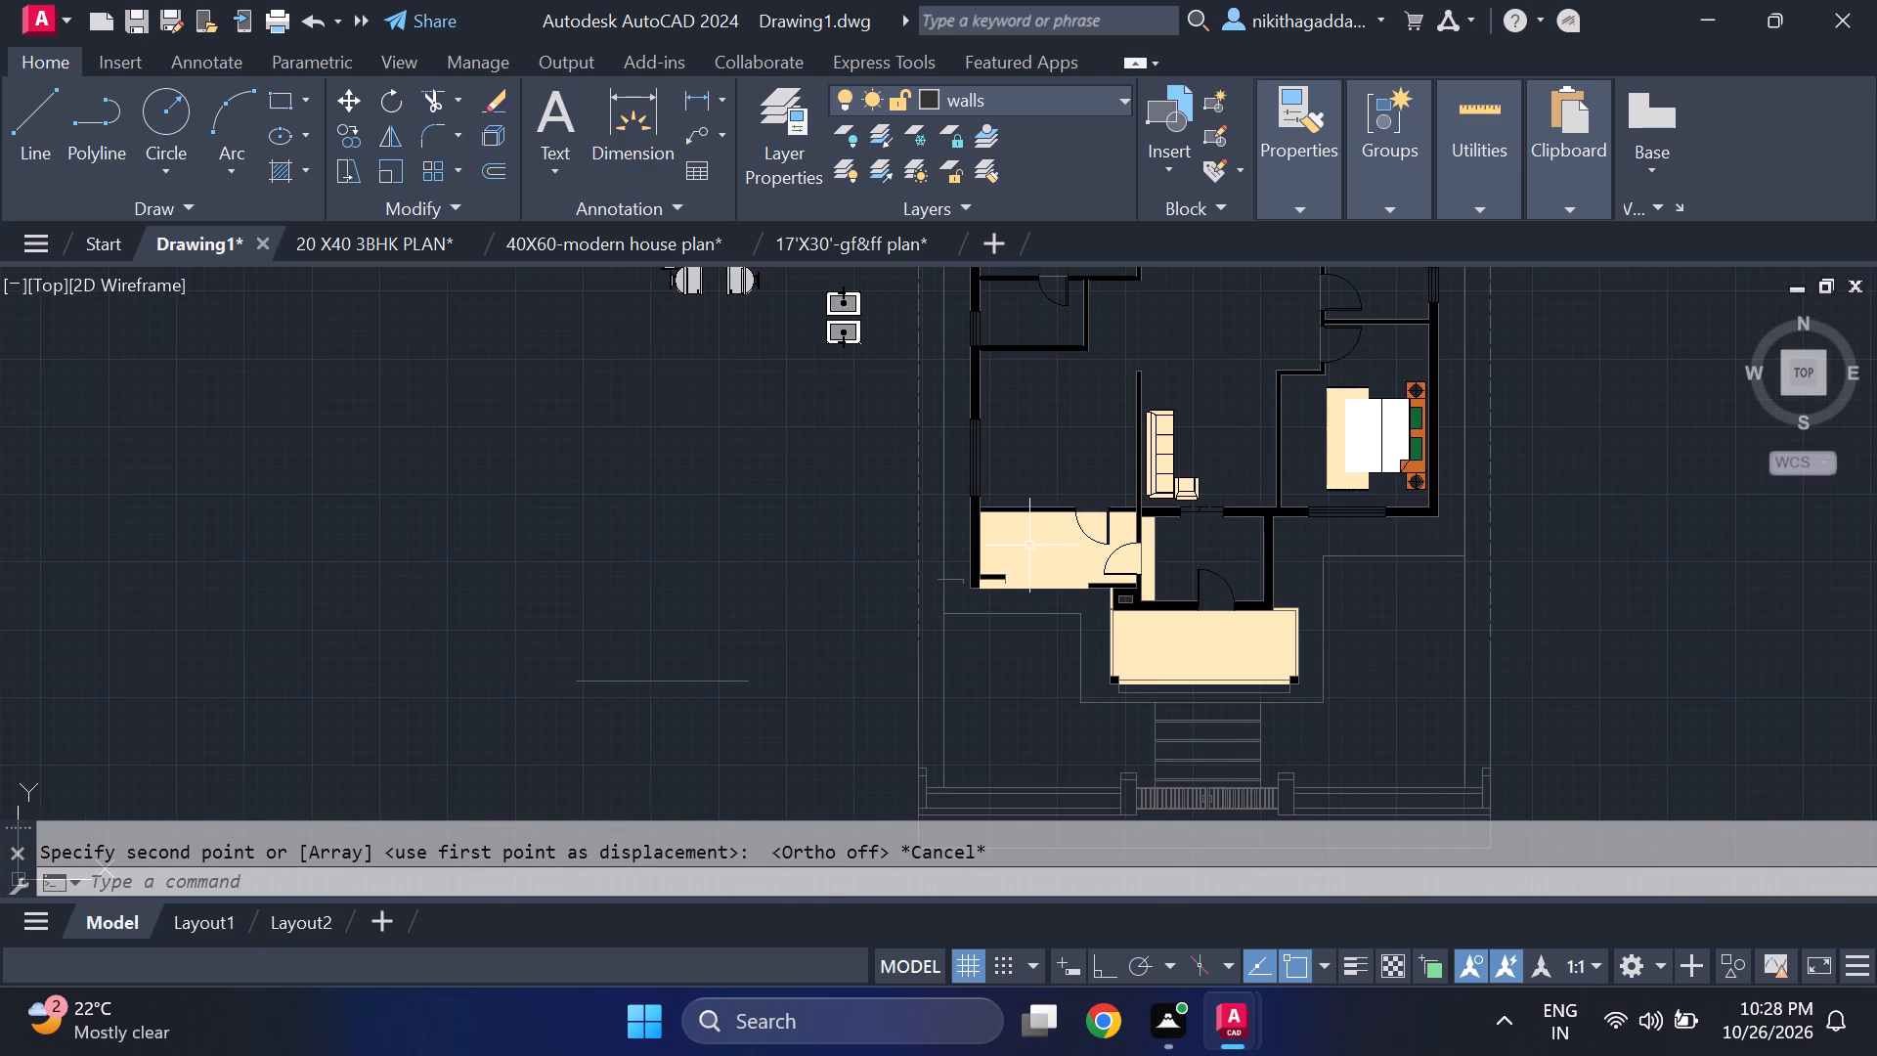
scroll(967, 576, up, 3)
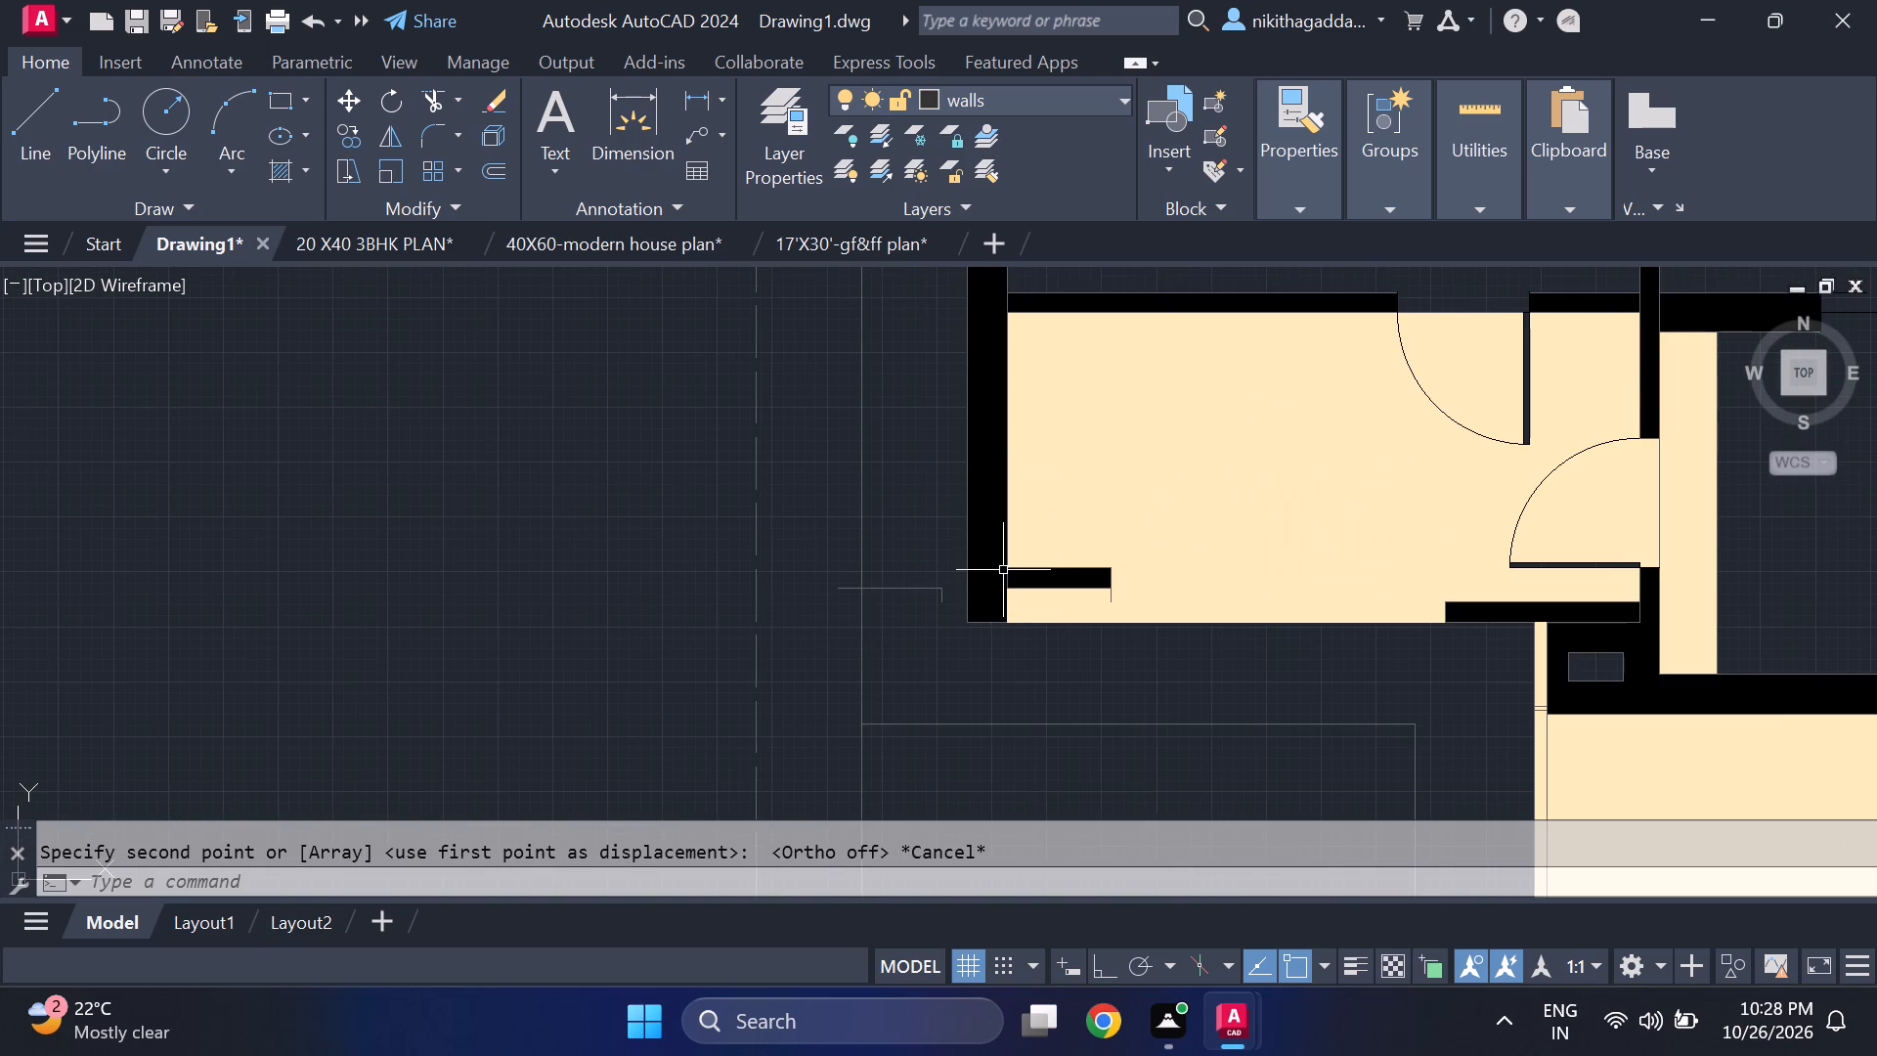
key(l)
key(Return)
scroll(1140, 599, up, 2)
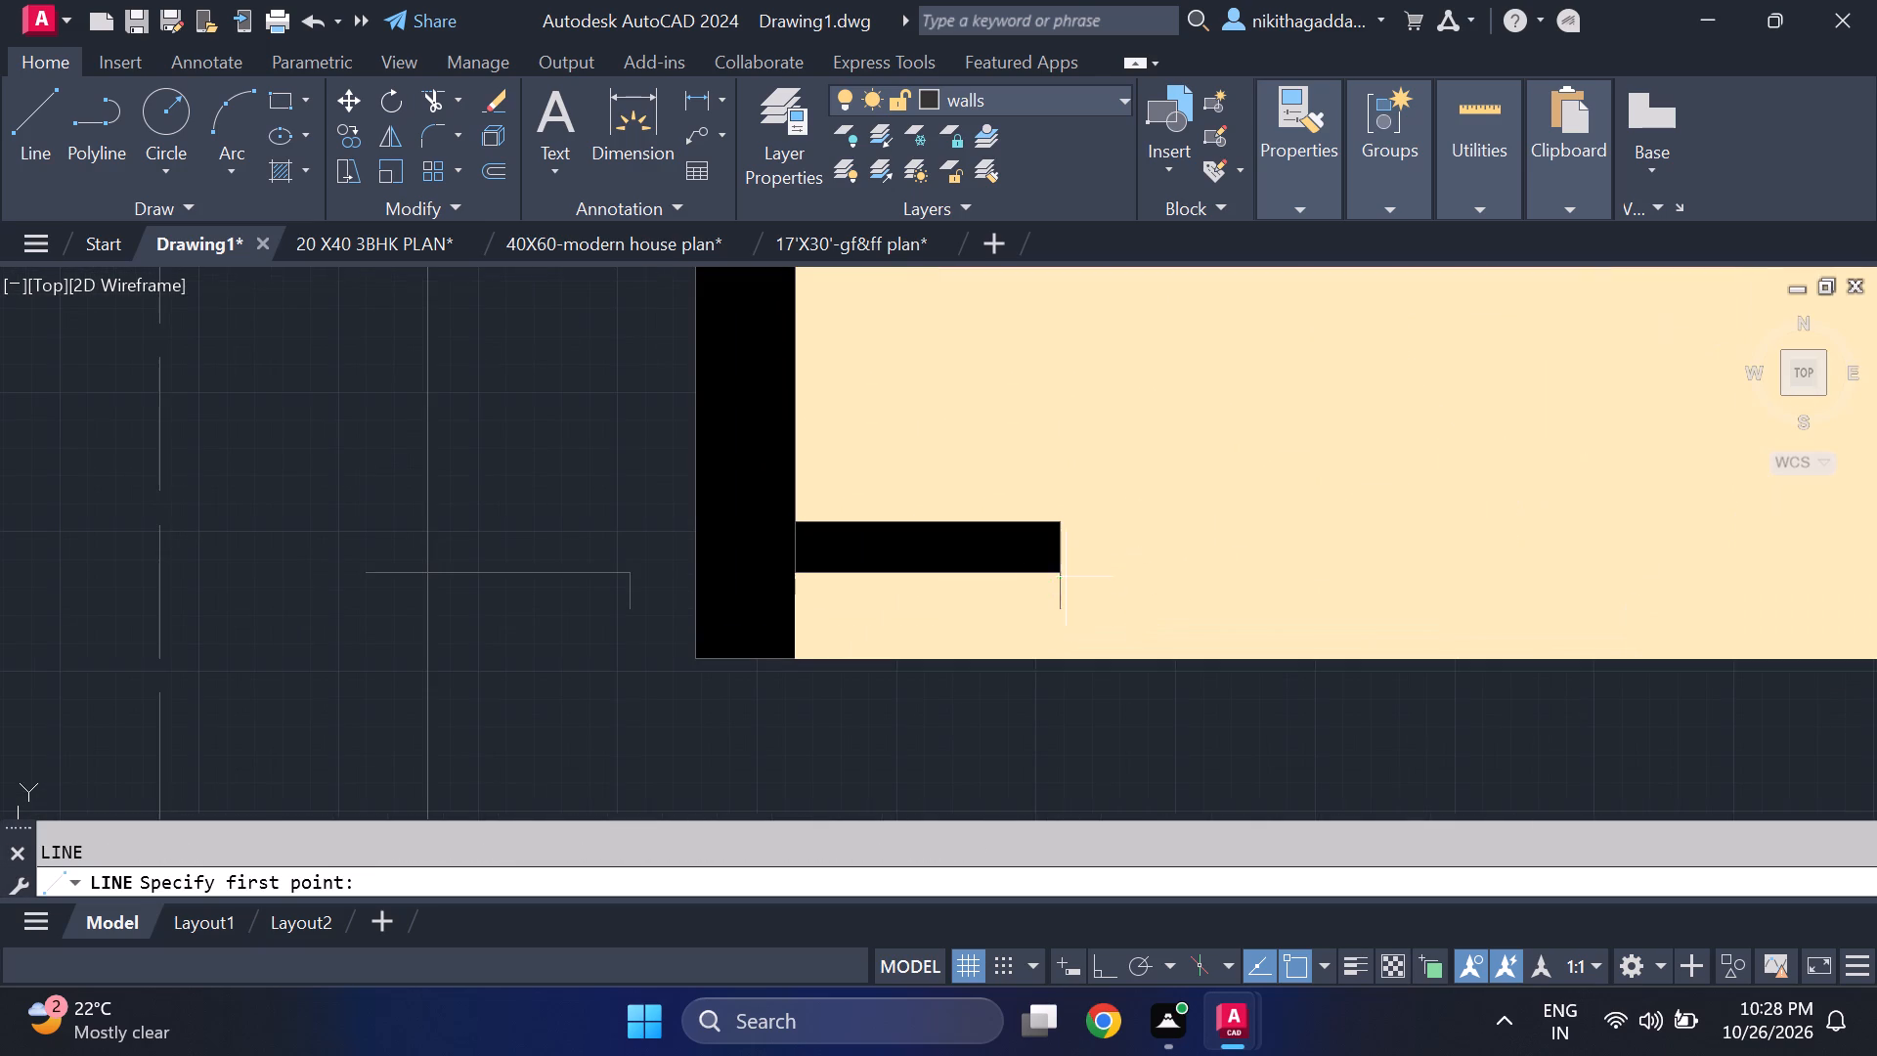
click(1071, 613)
middle_drag(1657, 617, 1116, 626)
key(F8)
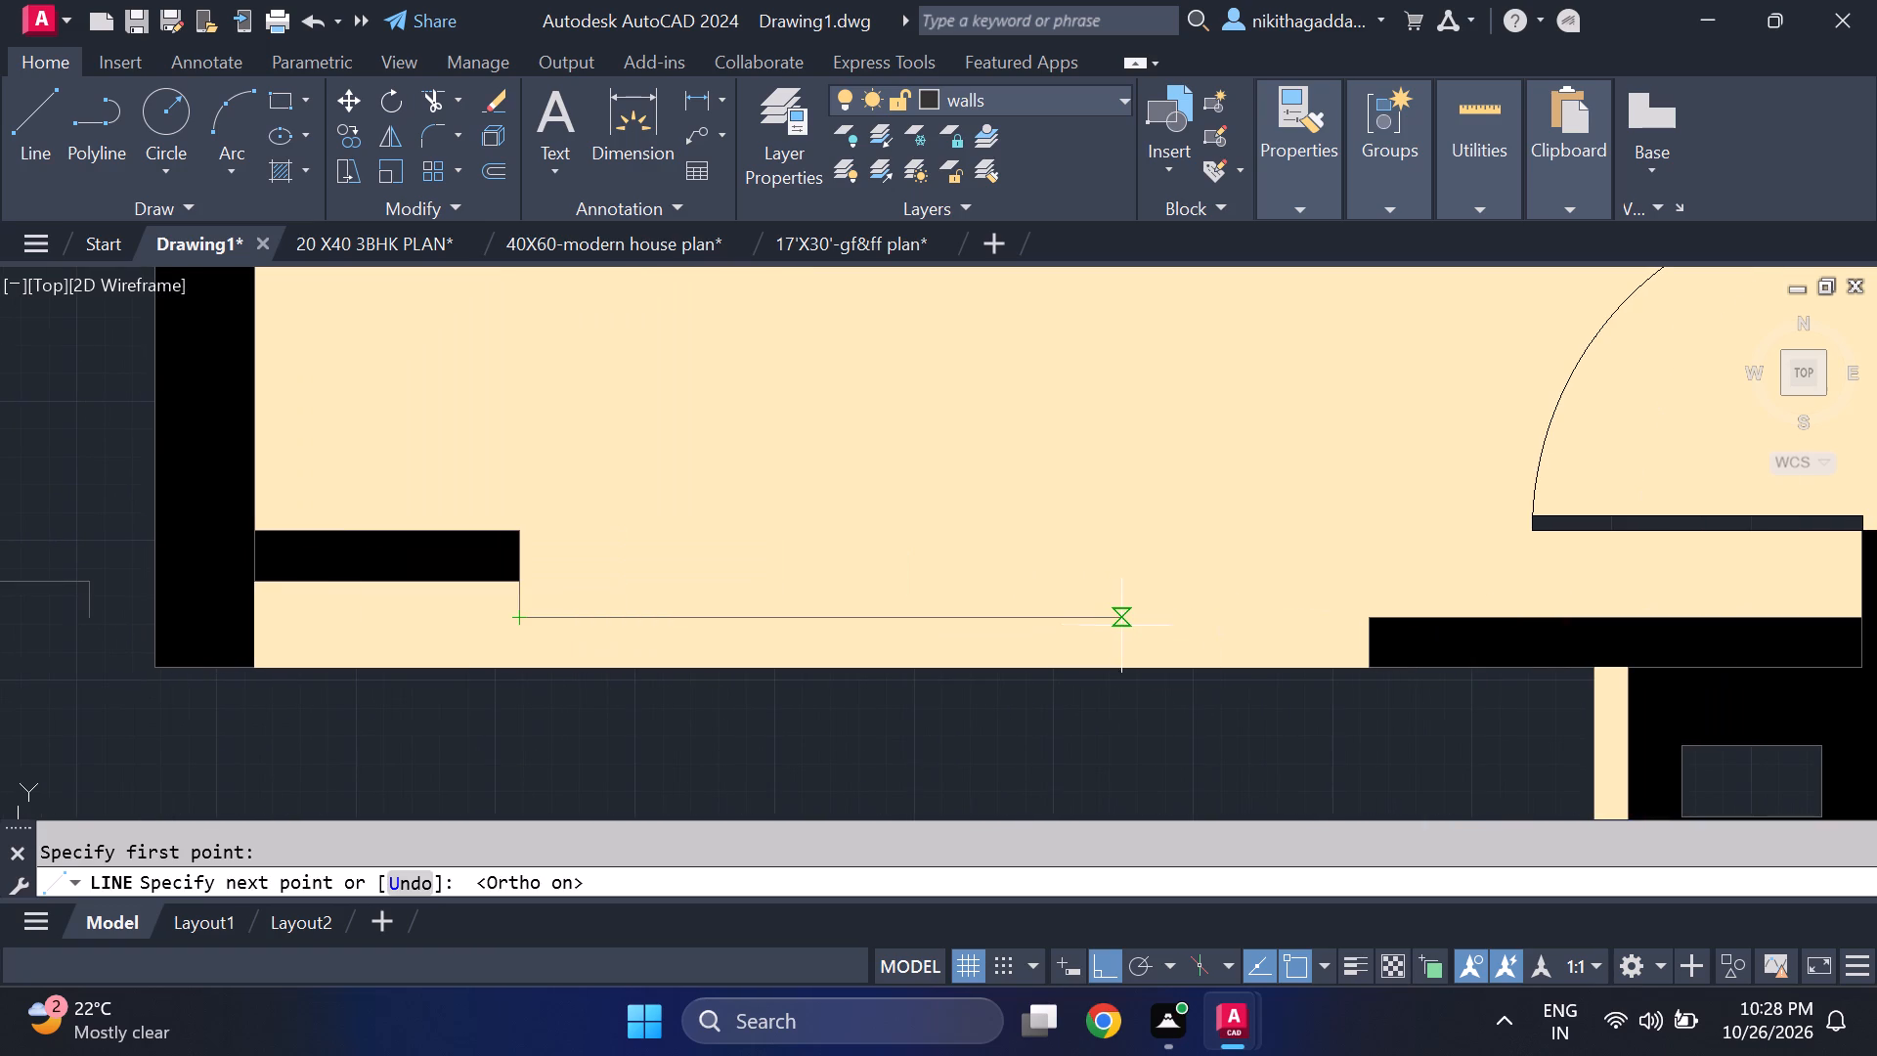
click(1369, 625)
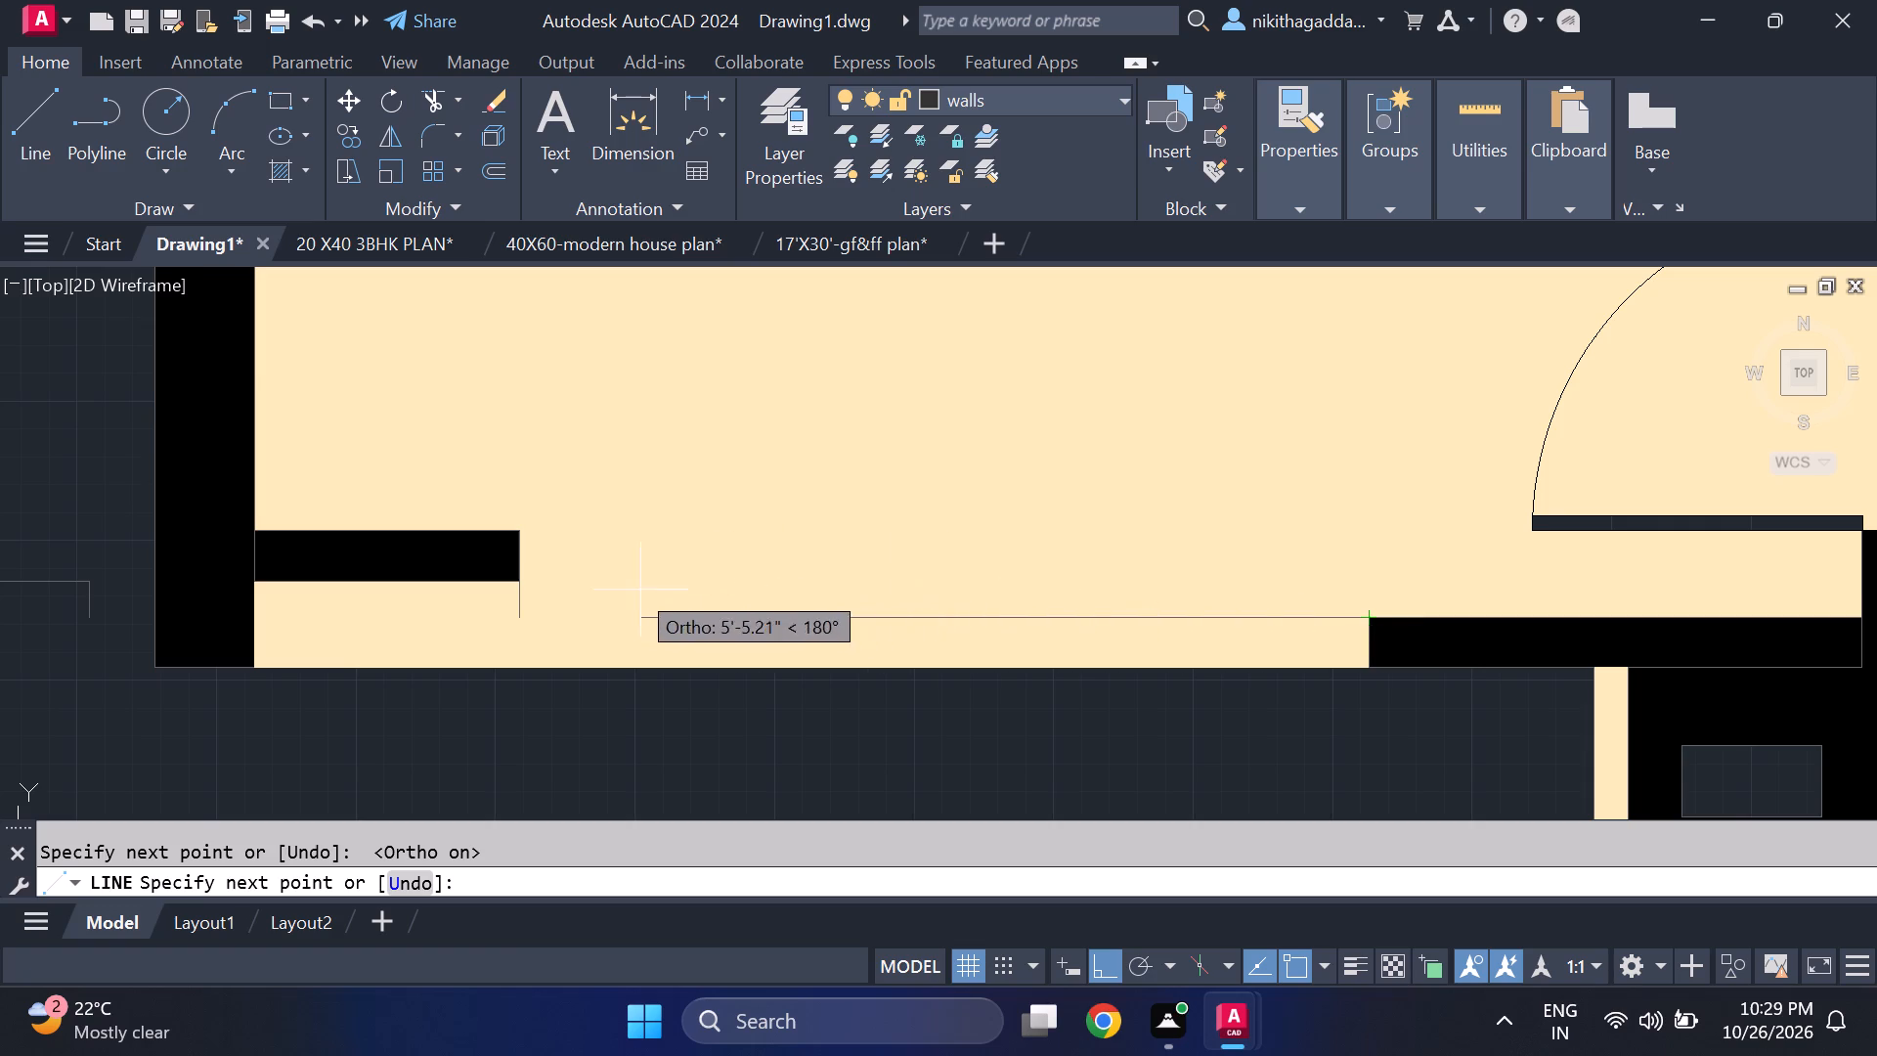
click(516, 626)
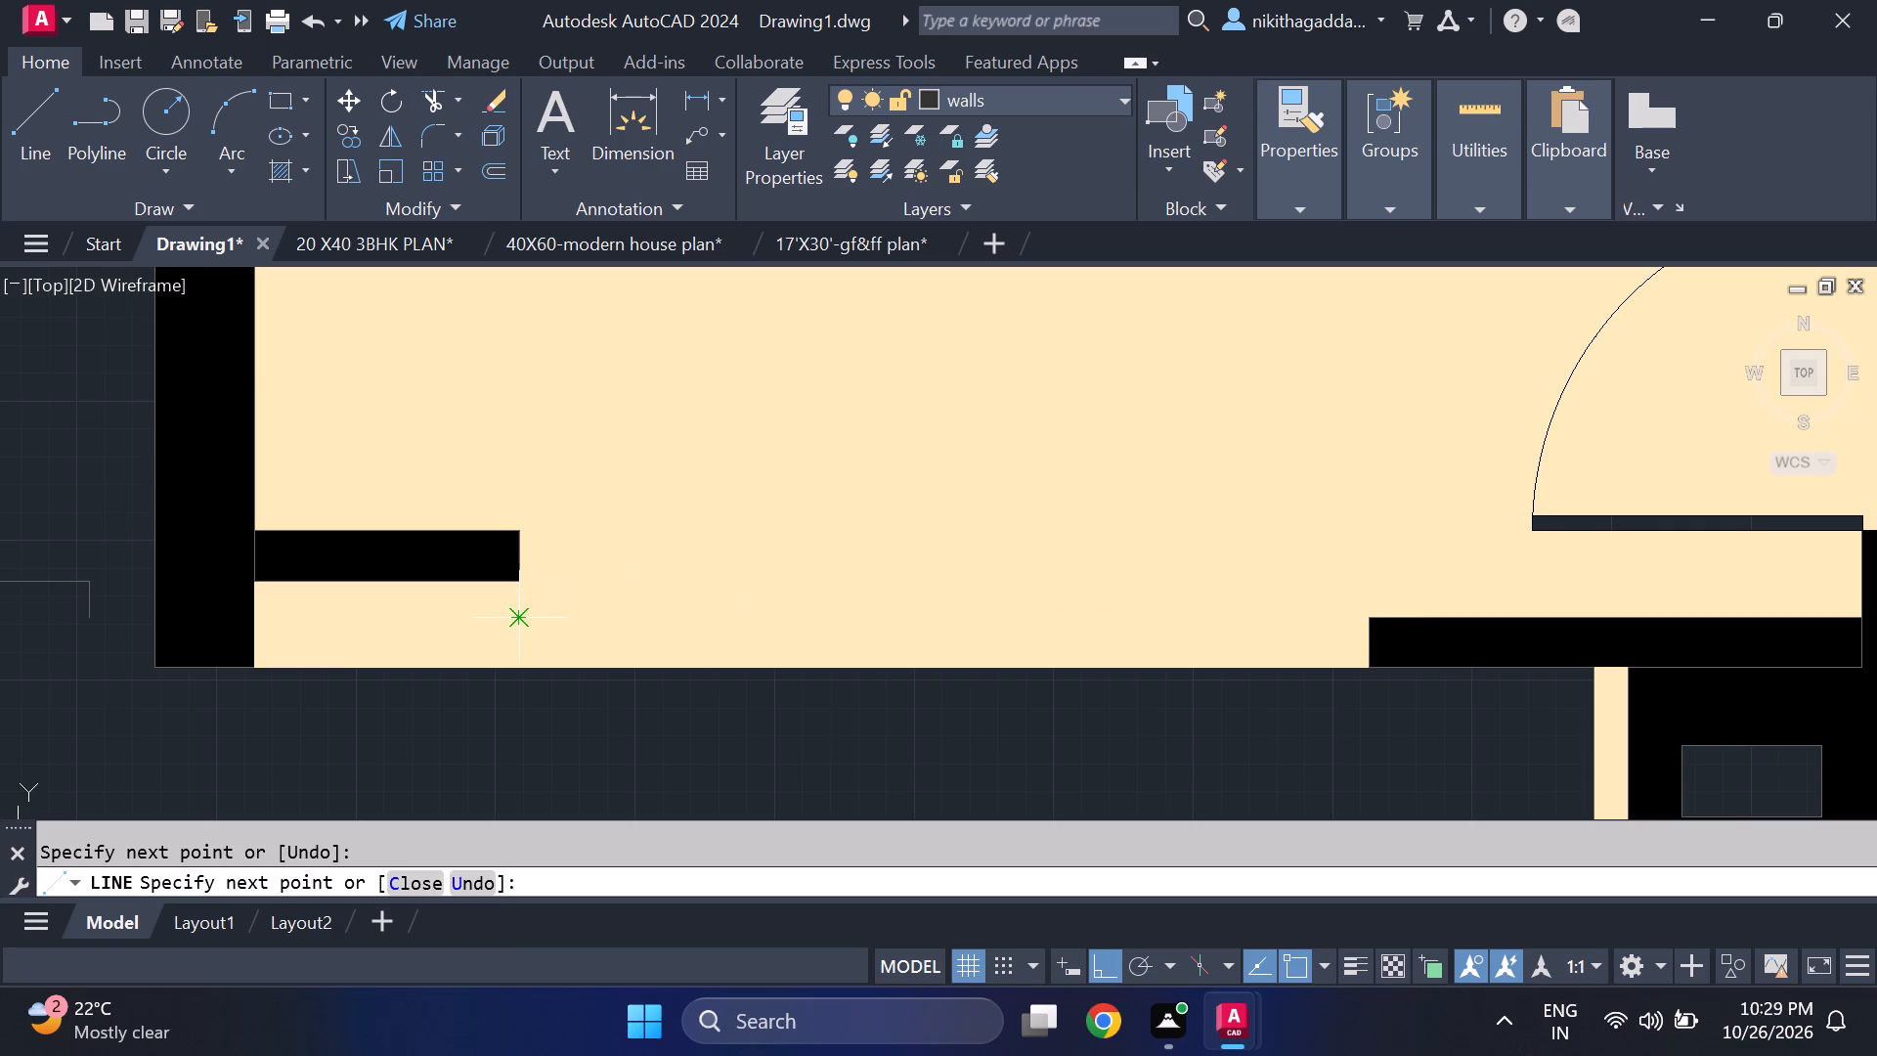
key(Escape)
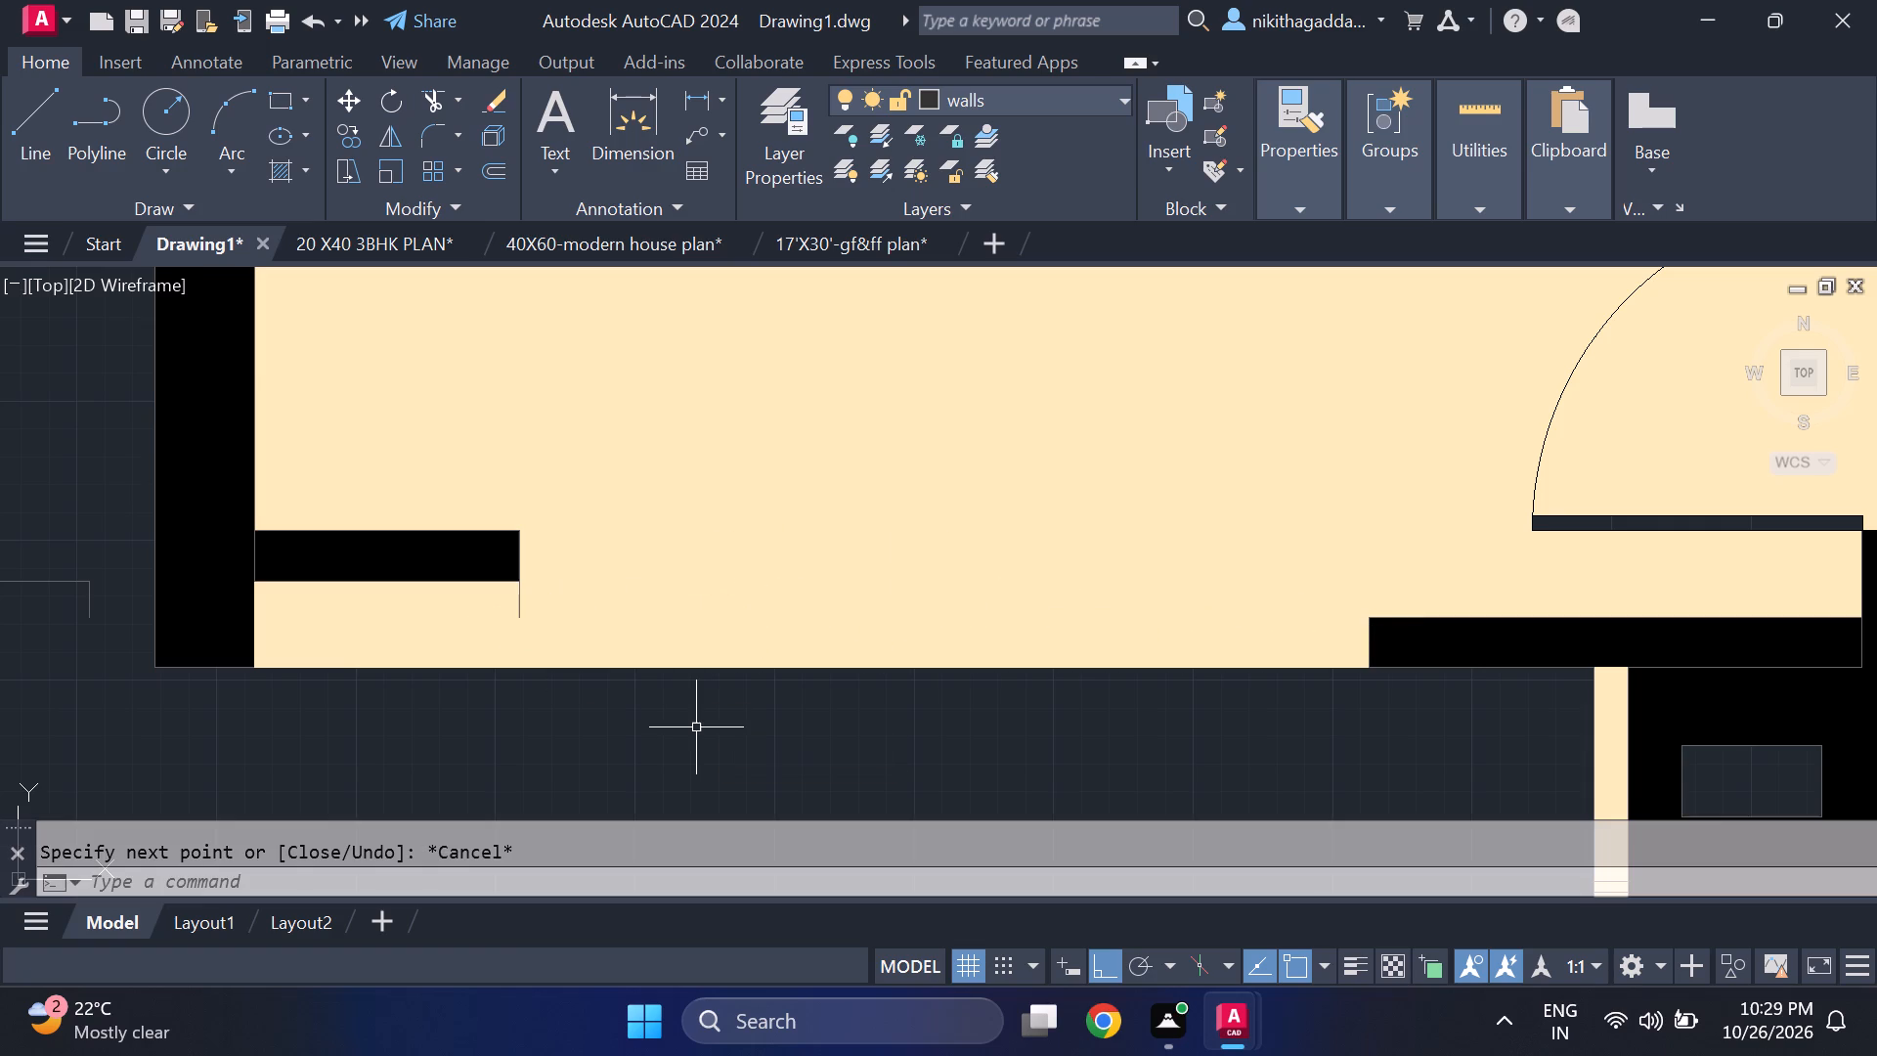
Delete the cream hatch strip between the new horizontal line and the southwest room's outer south edge.
scroll(514, 545, up, 3)
middle_drag(625, 779, 646, 558)
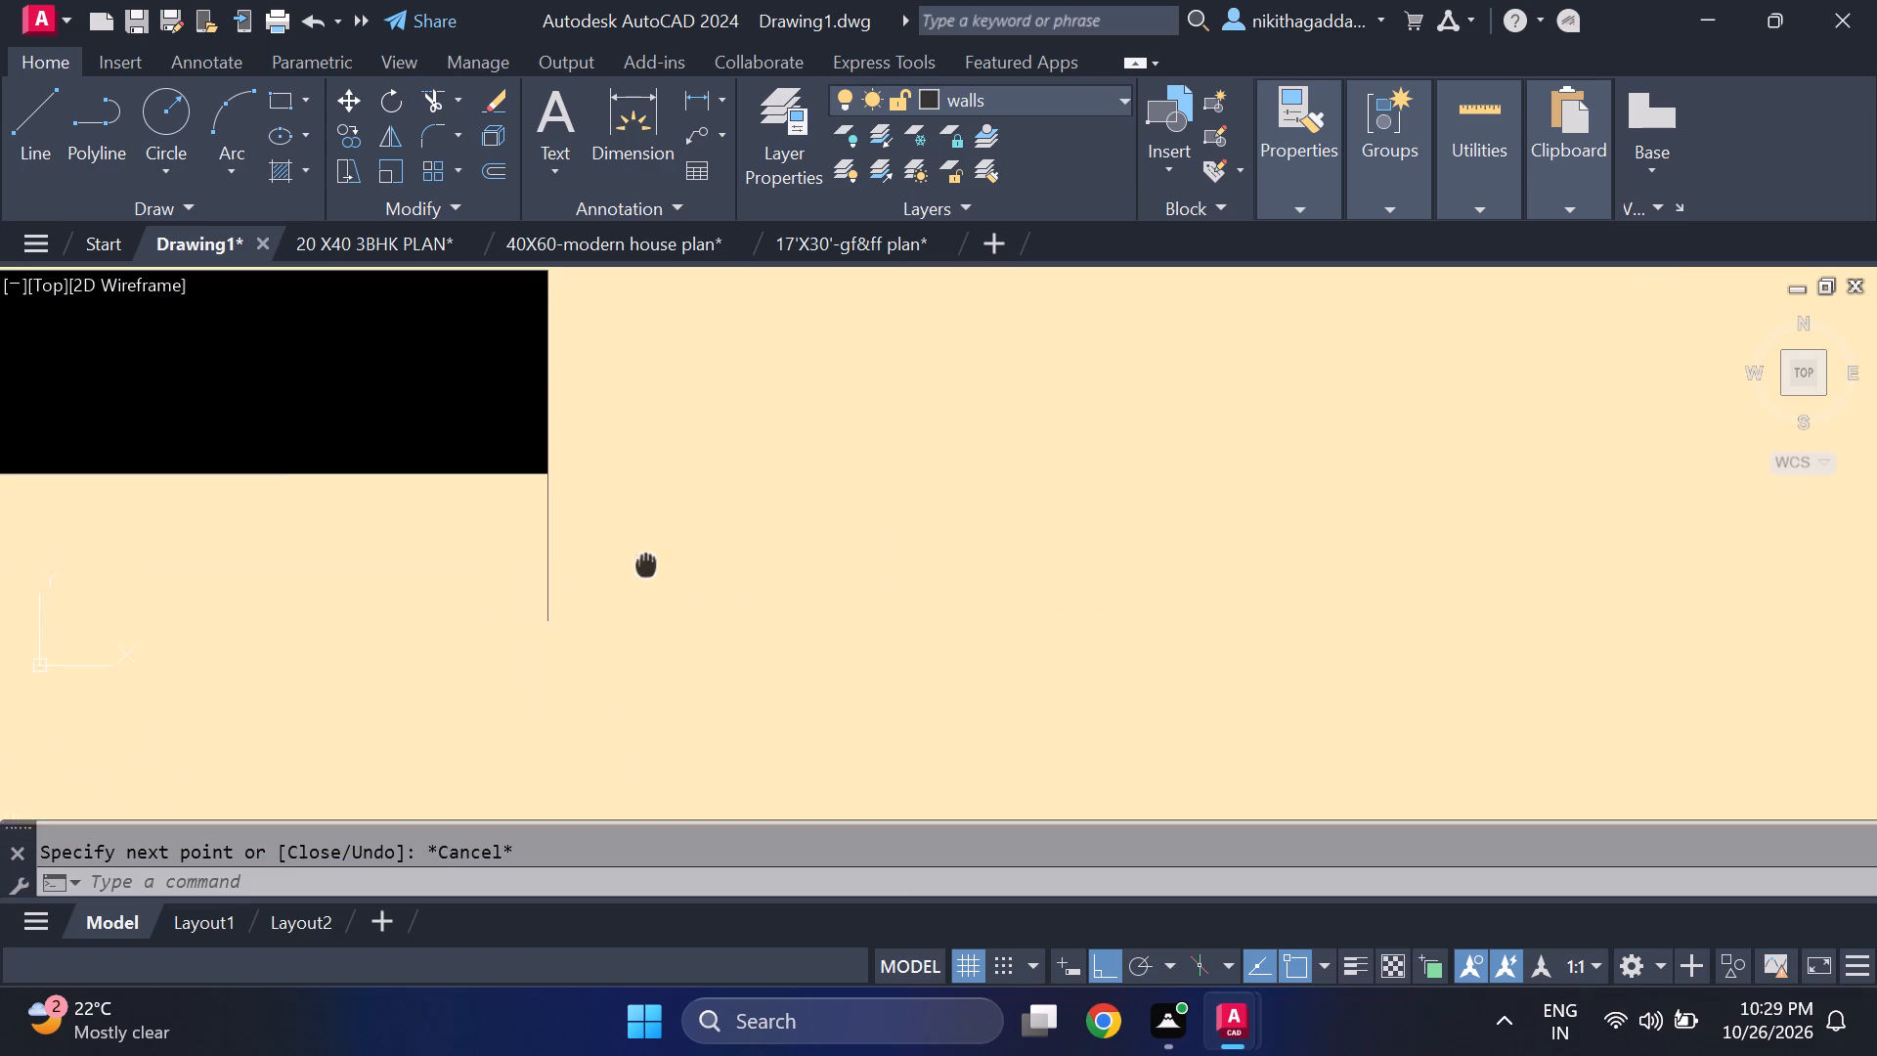
middle_drag(646, 558, 648, 524)
click(597, 594)
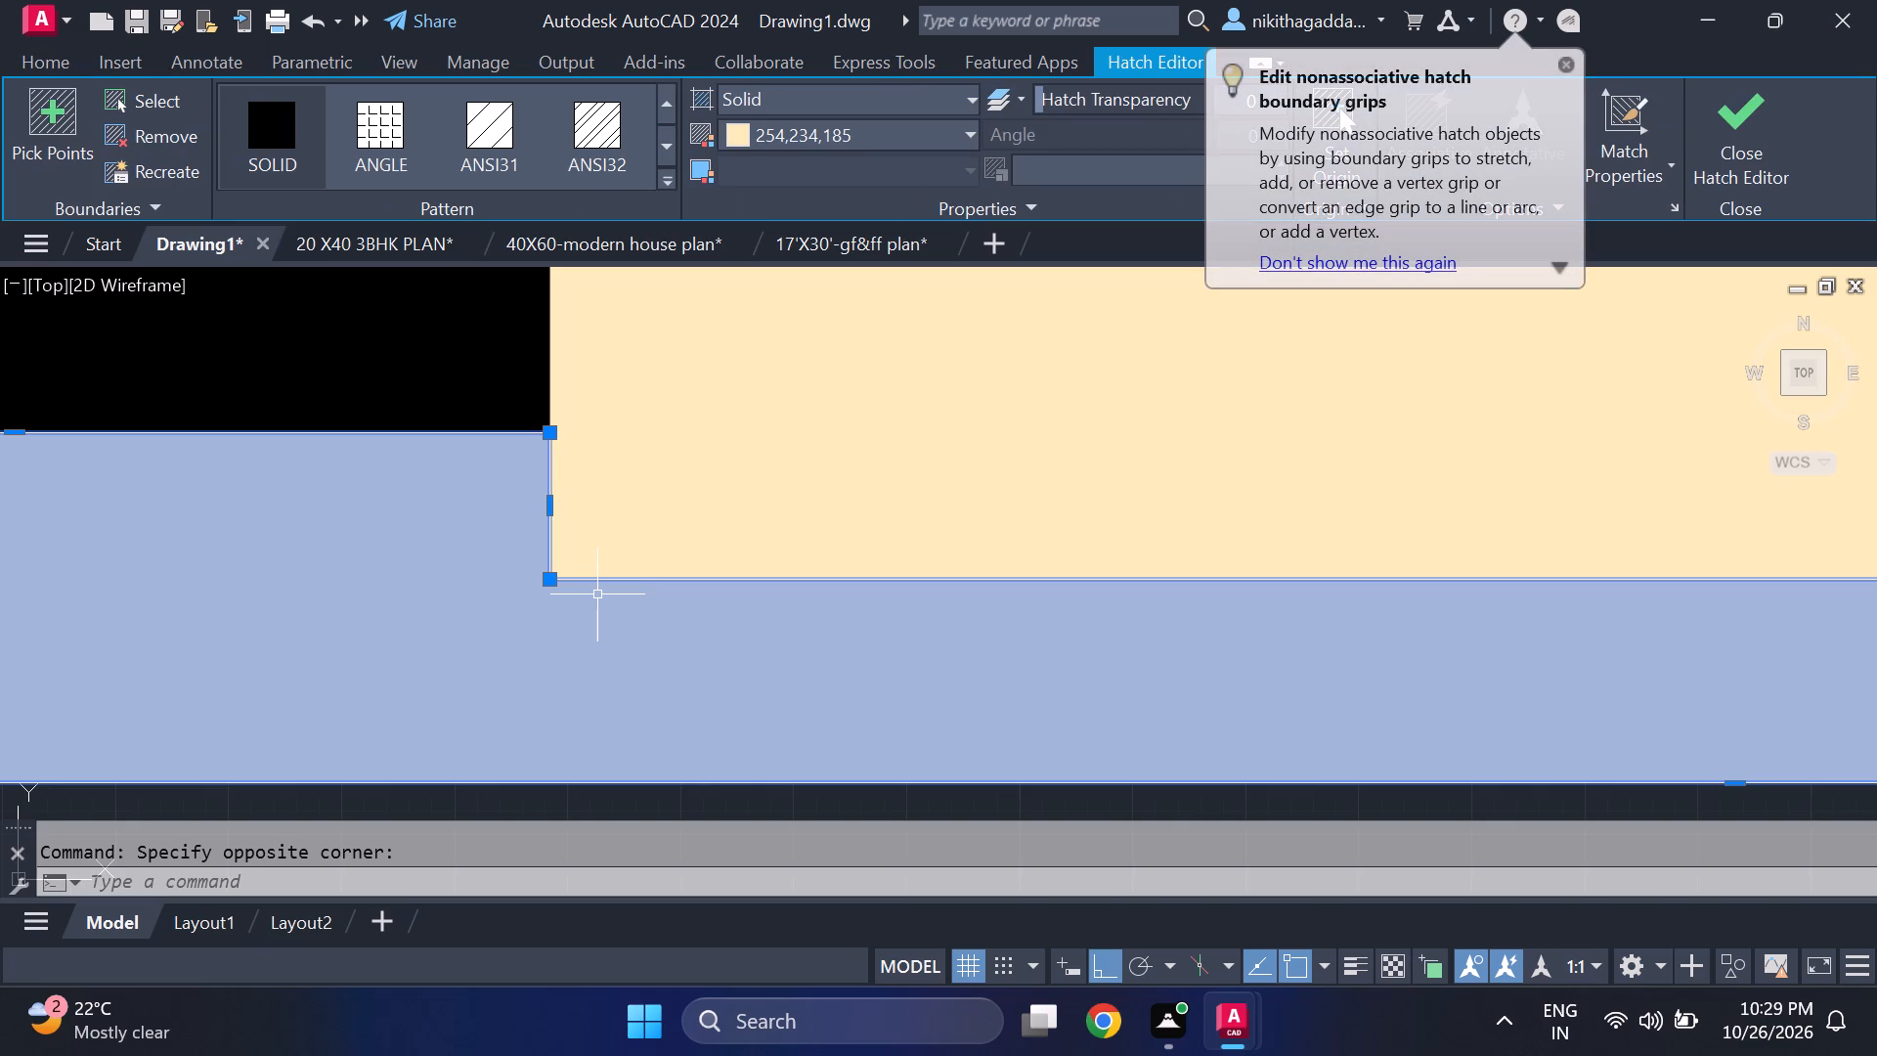
key(Delete)
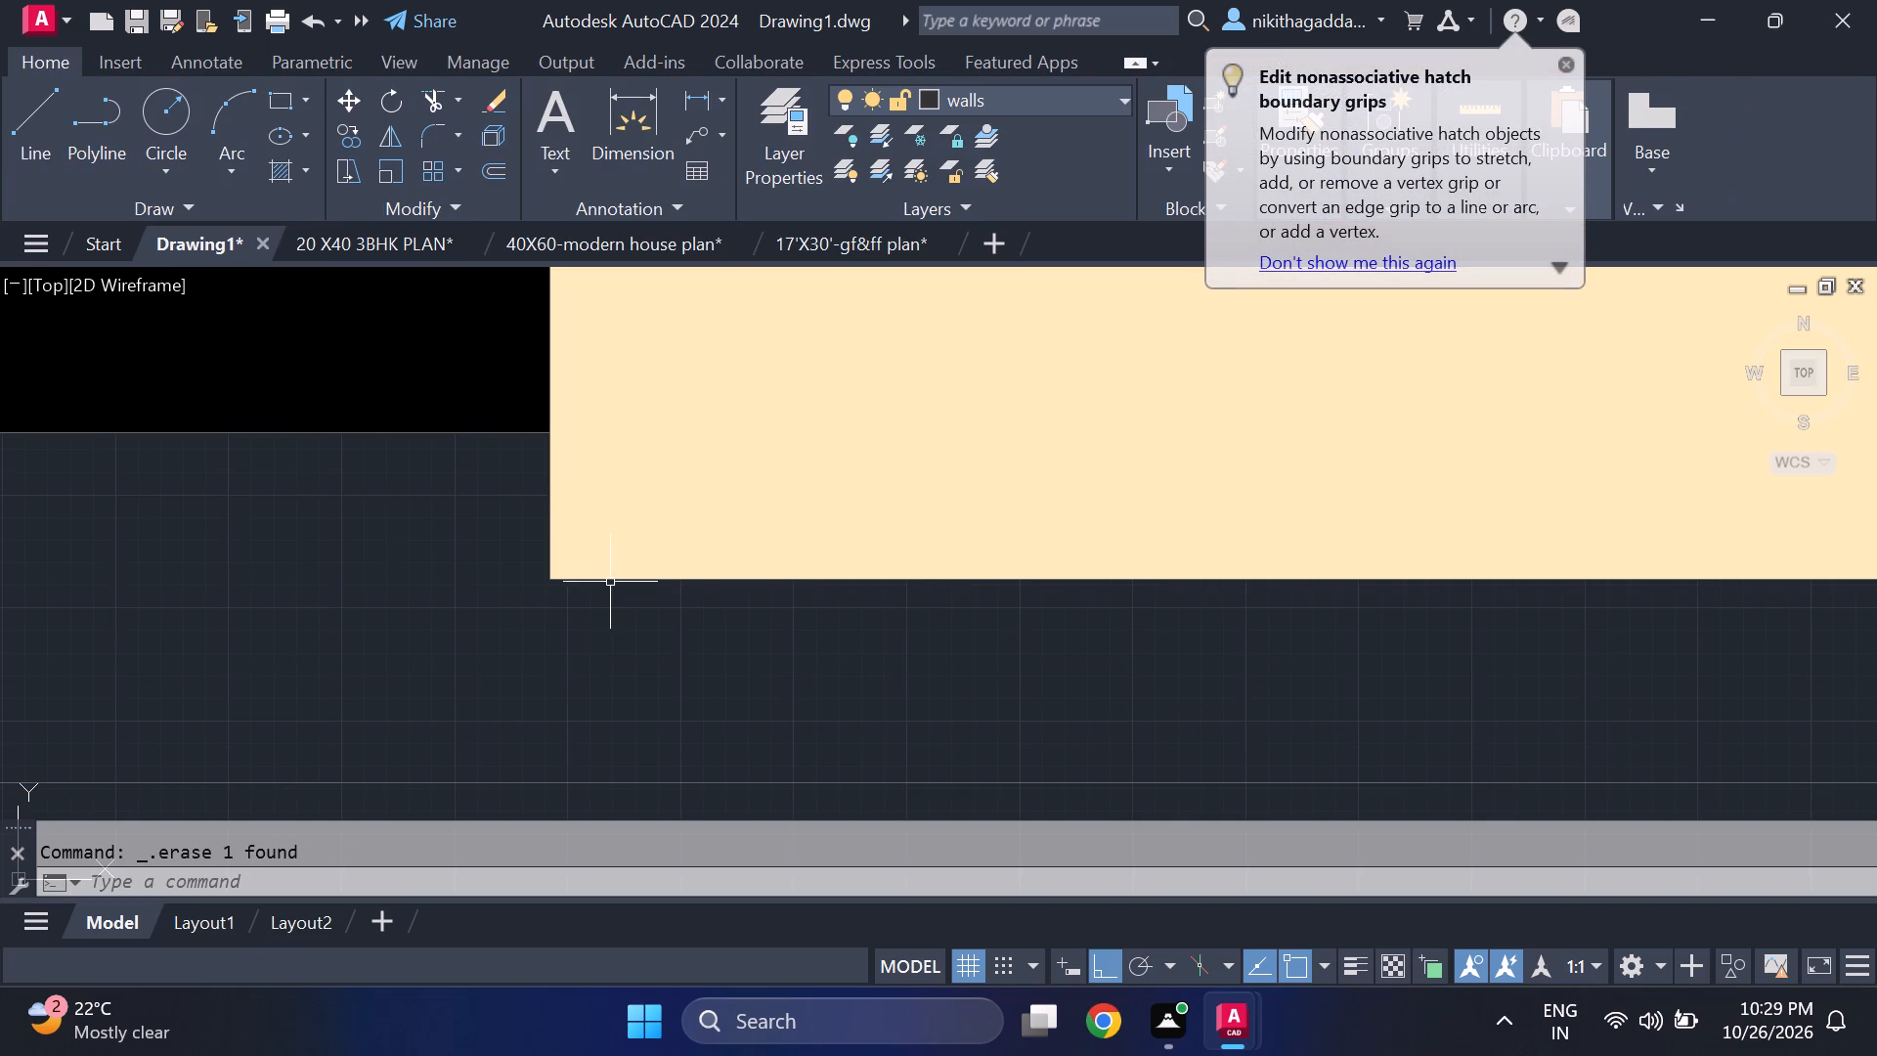
Copy the horizontal line at the southwest room's south floor edge about 7'-3" west, partly outside the house.
click(617, 578)
text(co)
key(Return)
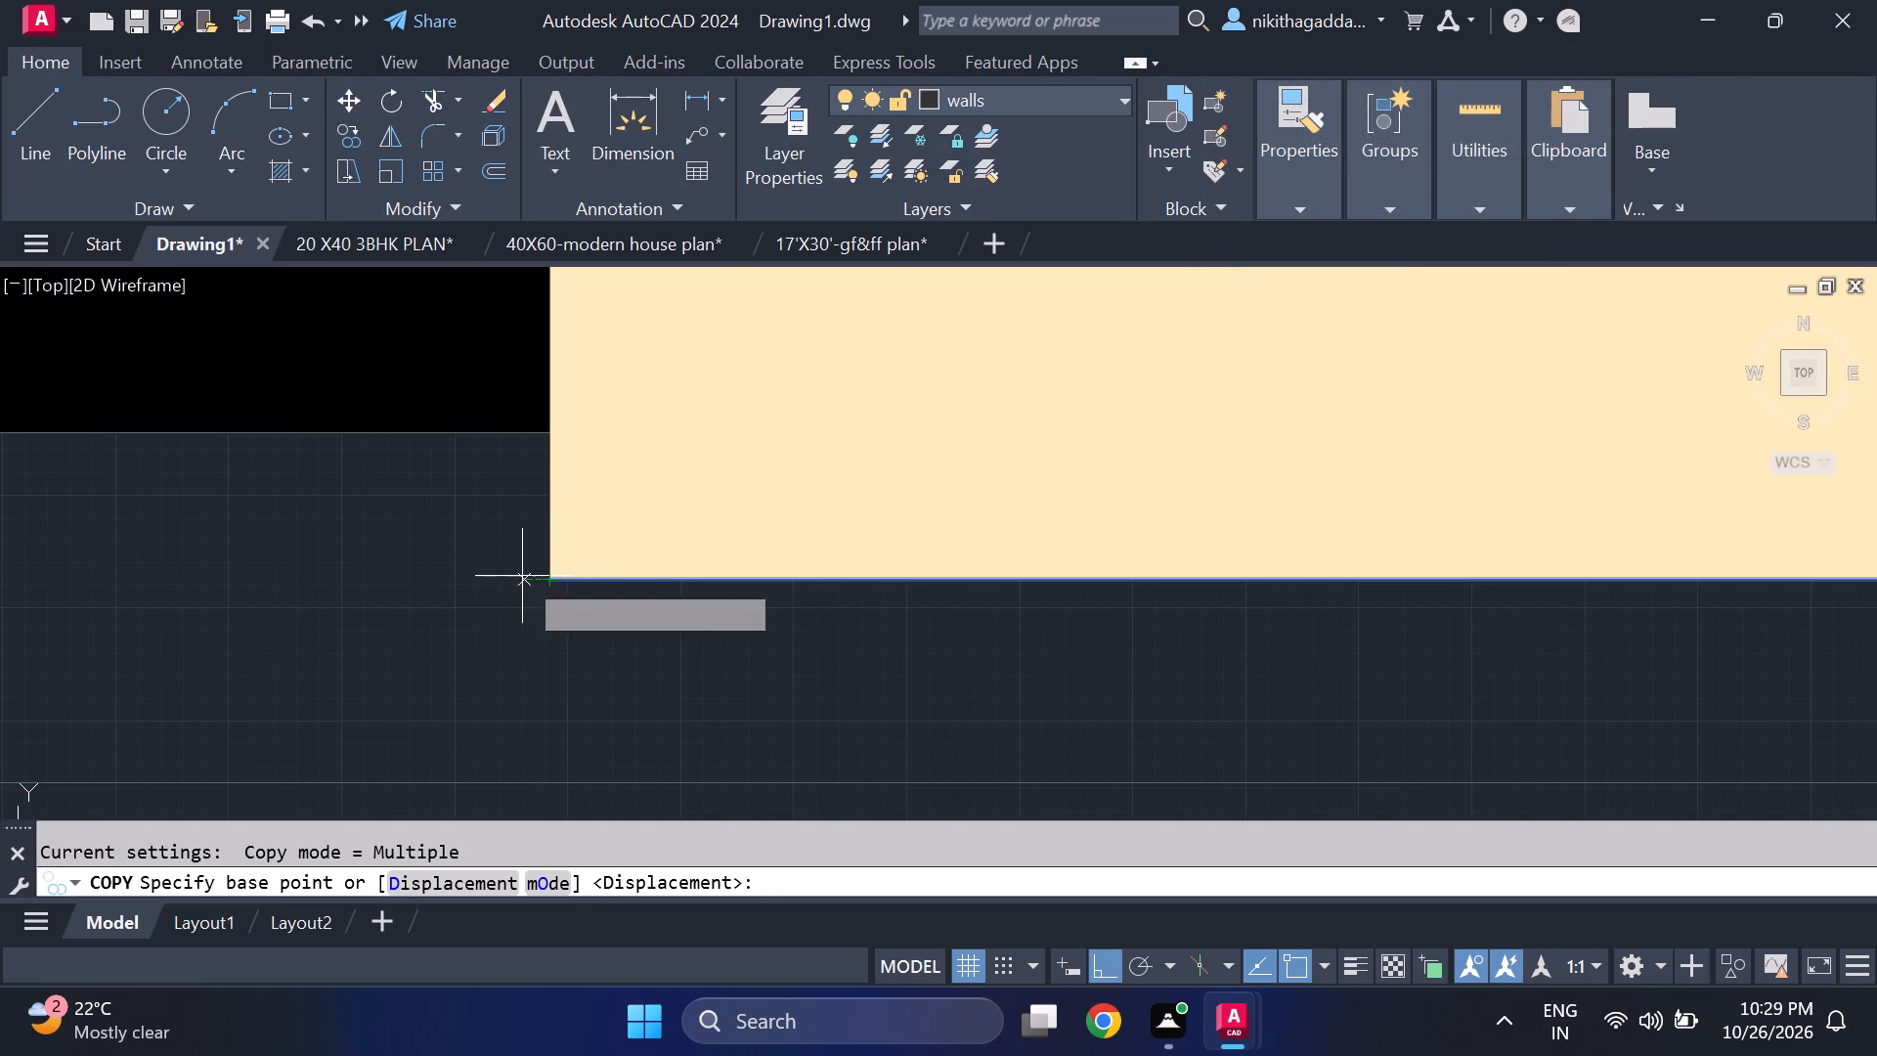
click(522, 576)
scroll(523, 576, down, 5)
middle_drag(500, 608, 1202, 777)
scroll(575, 623, up, 1)
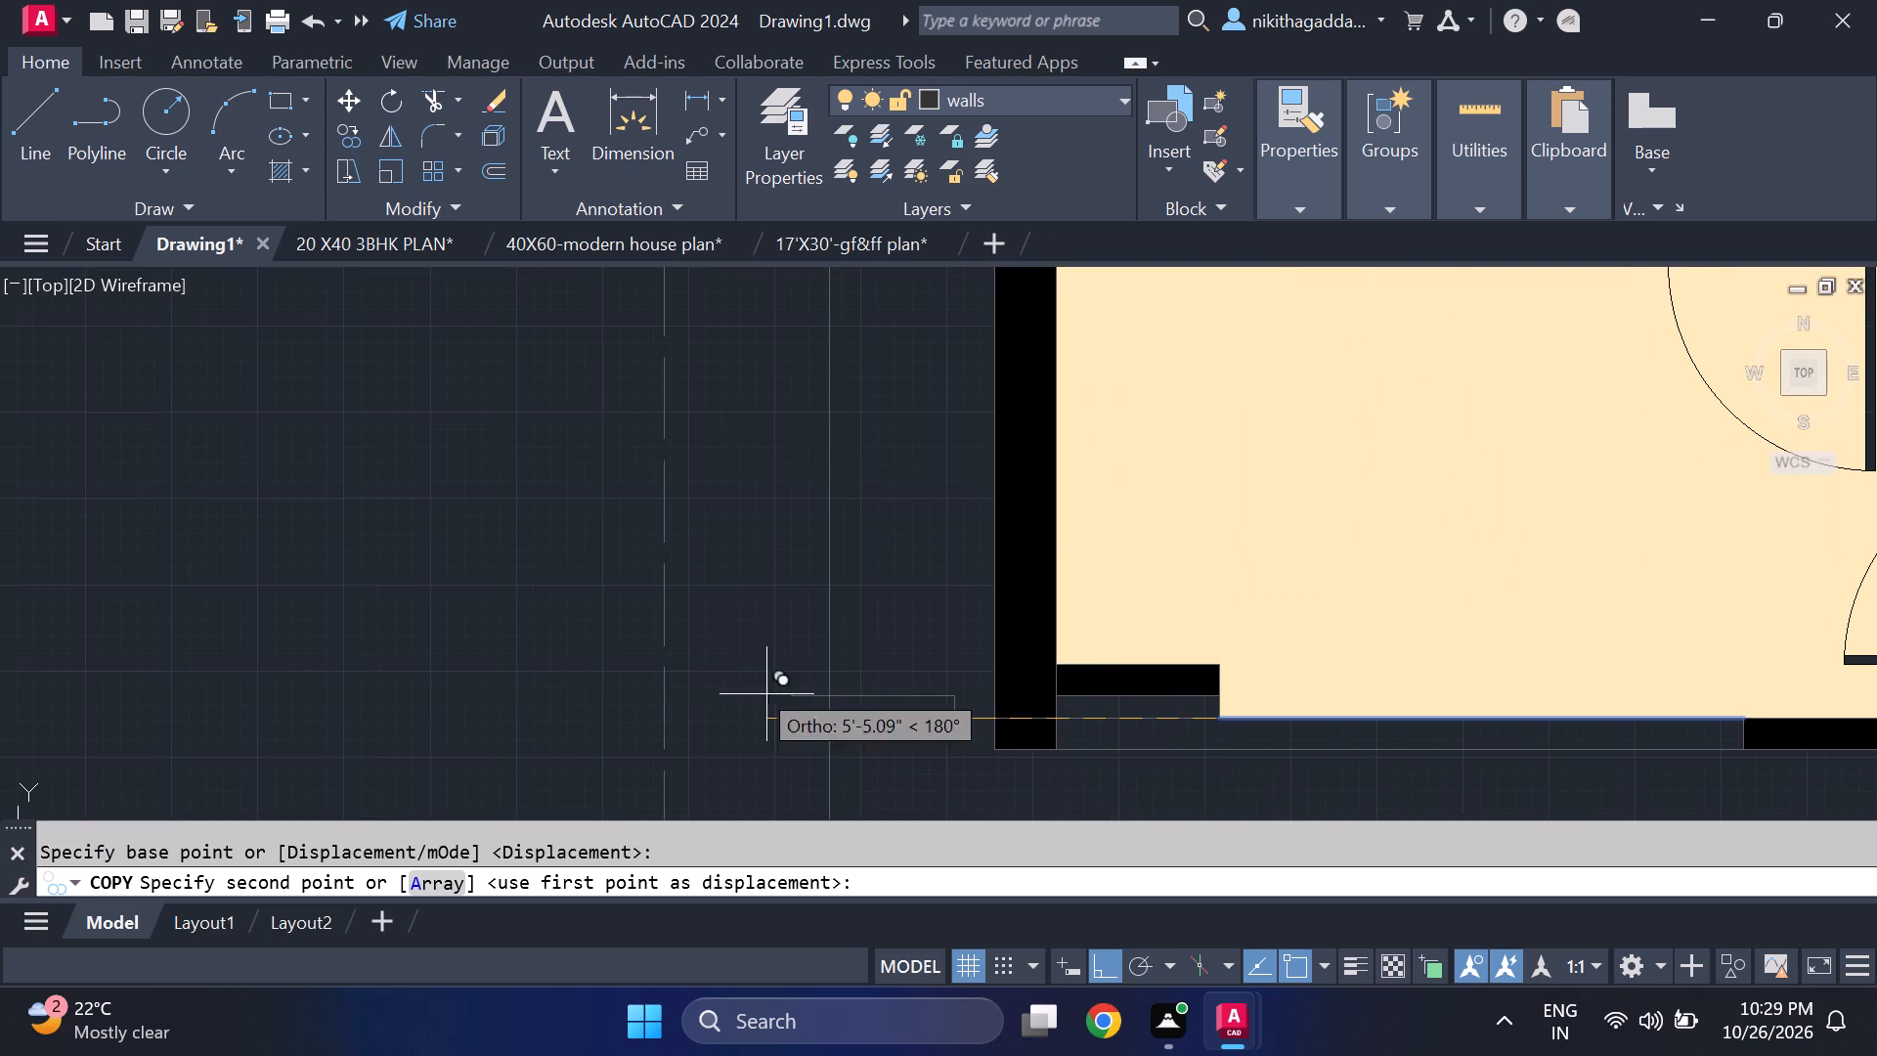
middle_drag(937, 753, 834, 438)
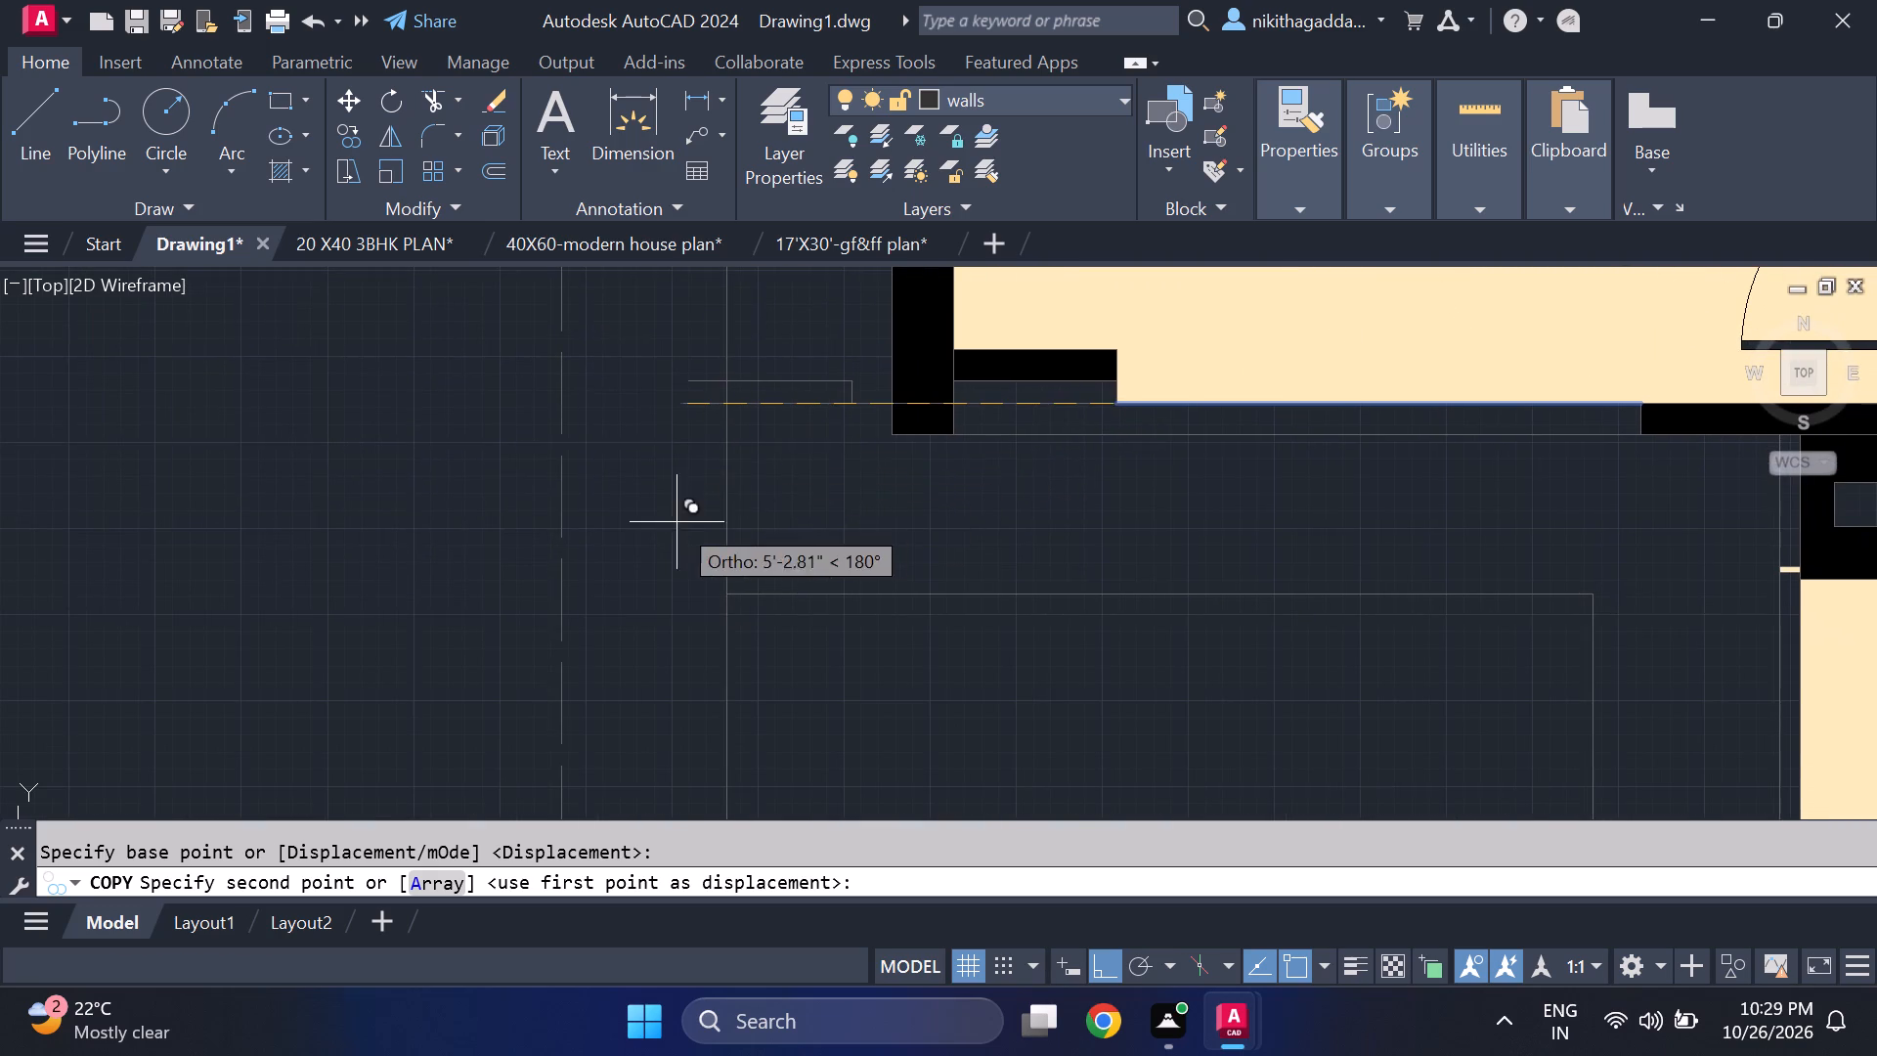
click(504, 517)
key(Escape)
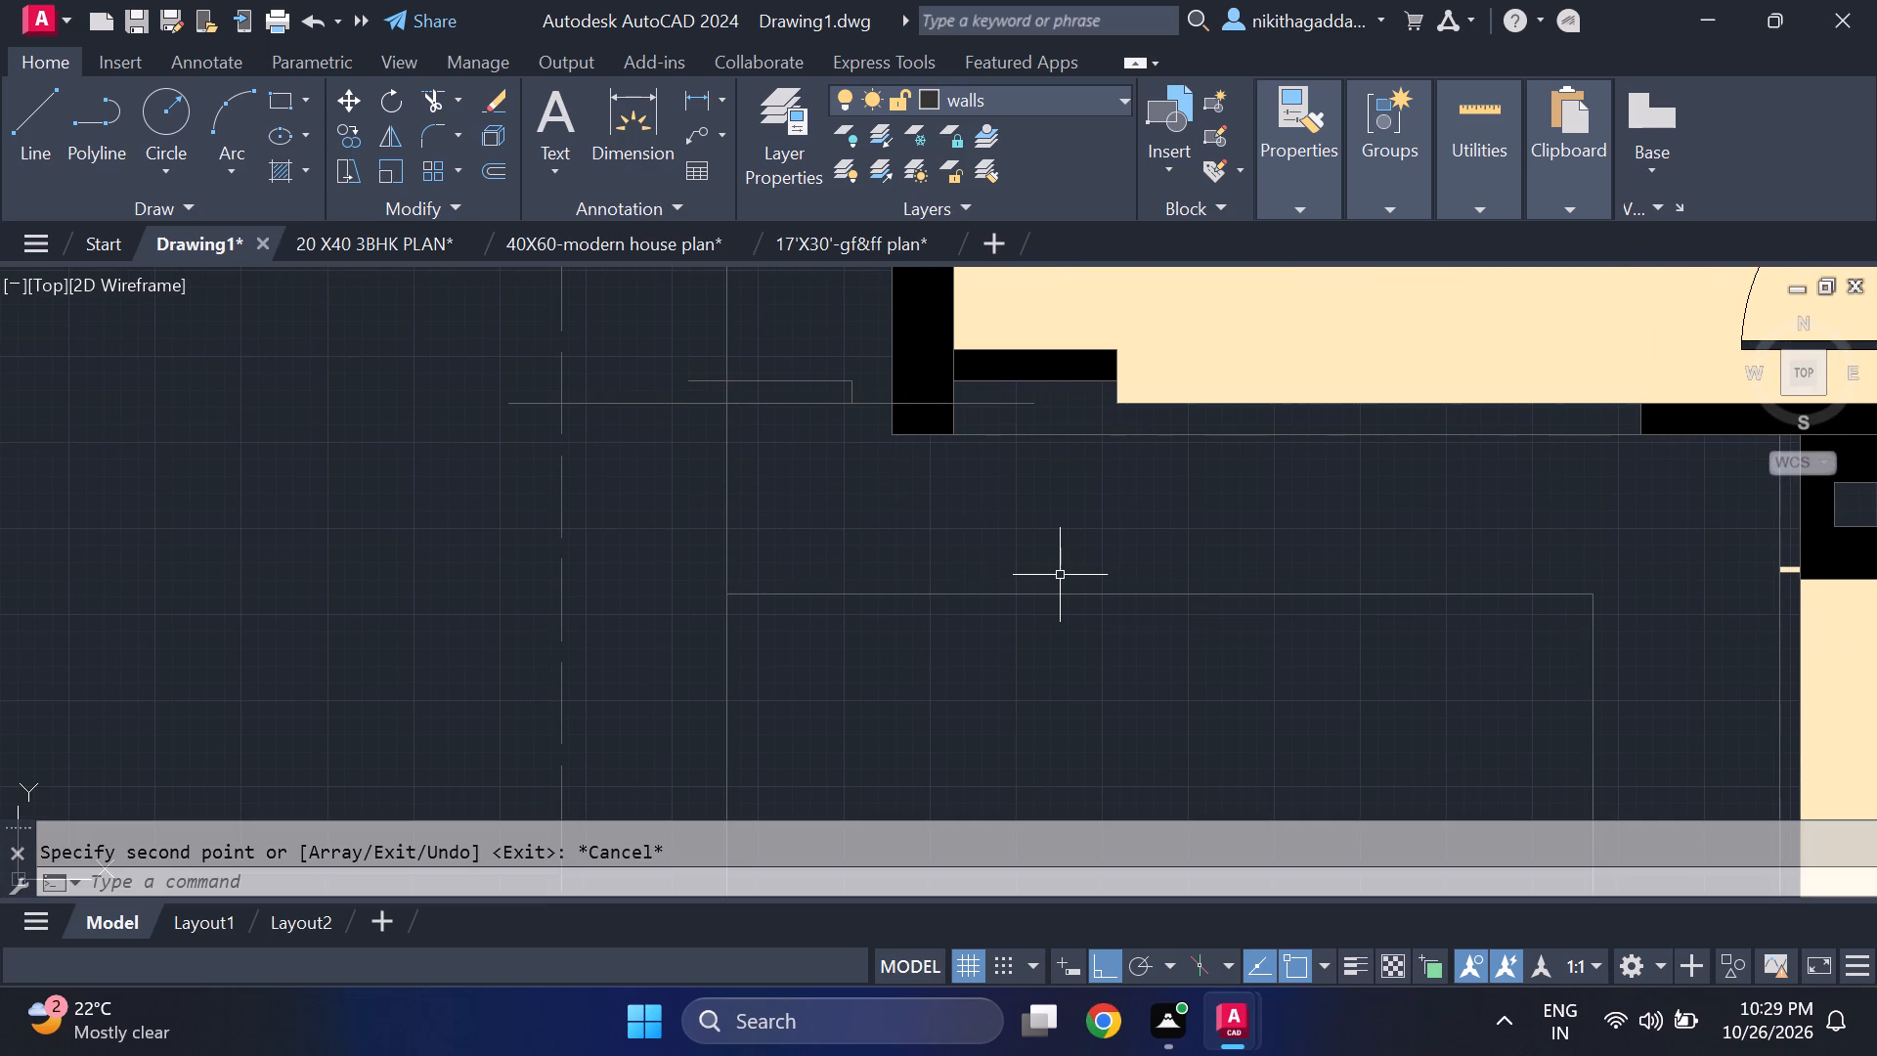
Hatch the strip along the southwest room's outer south edge with the Solid pattern in cream 254,234,185.
text(hatch)
key(Return)
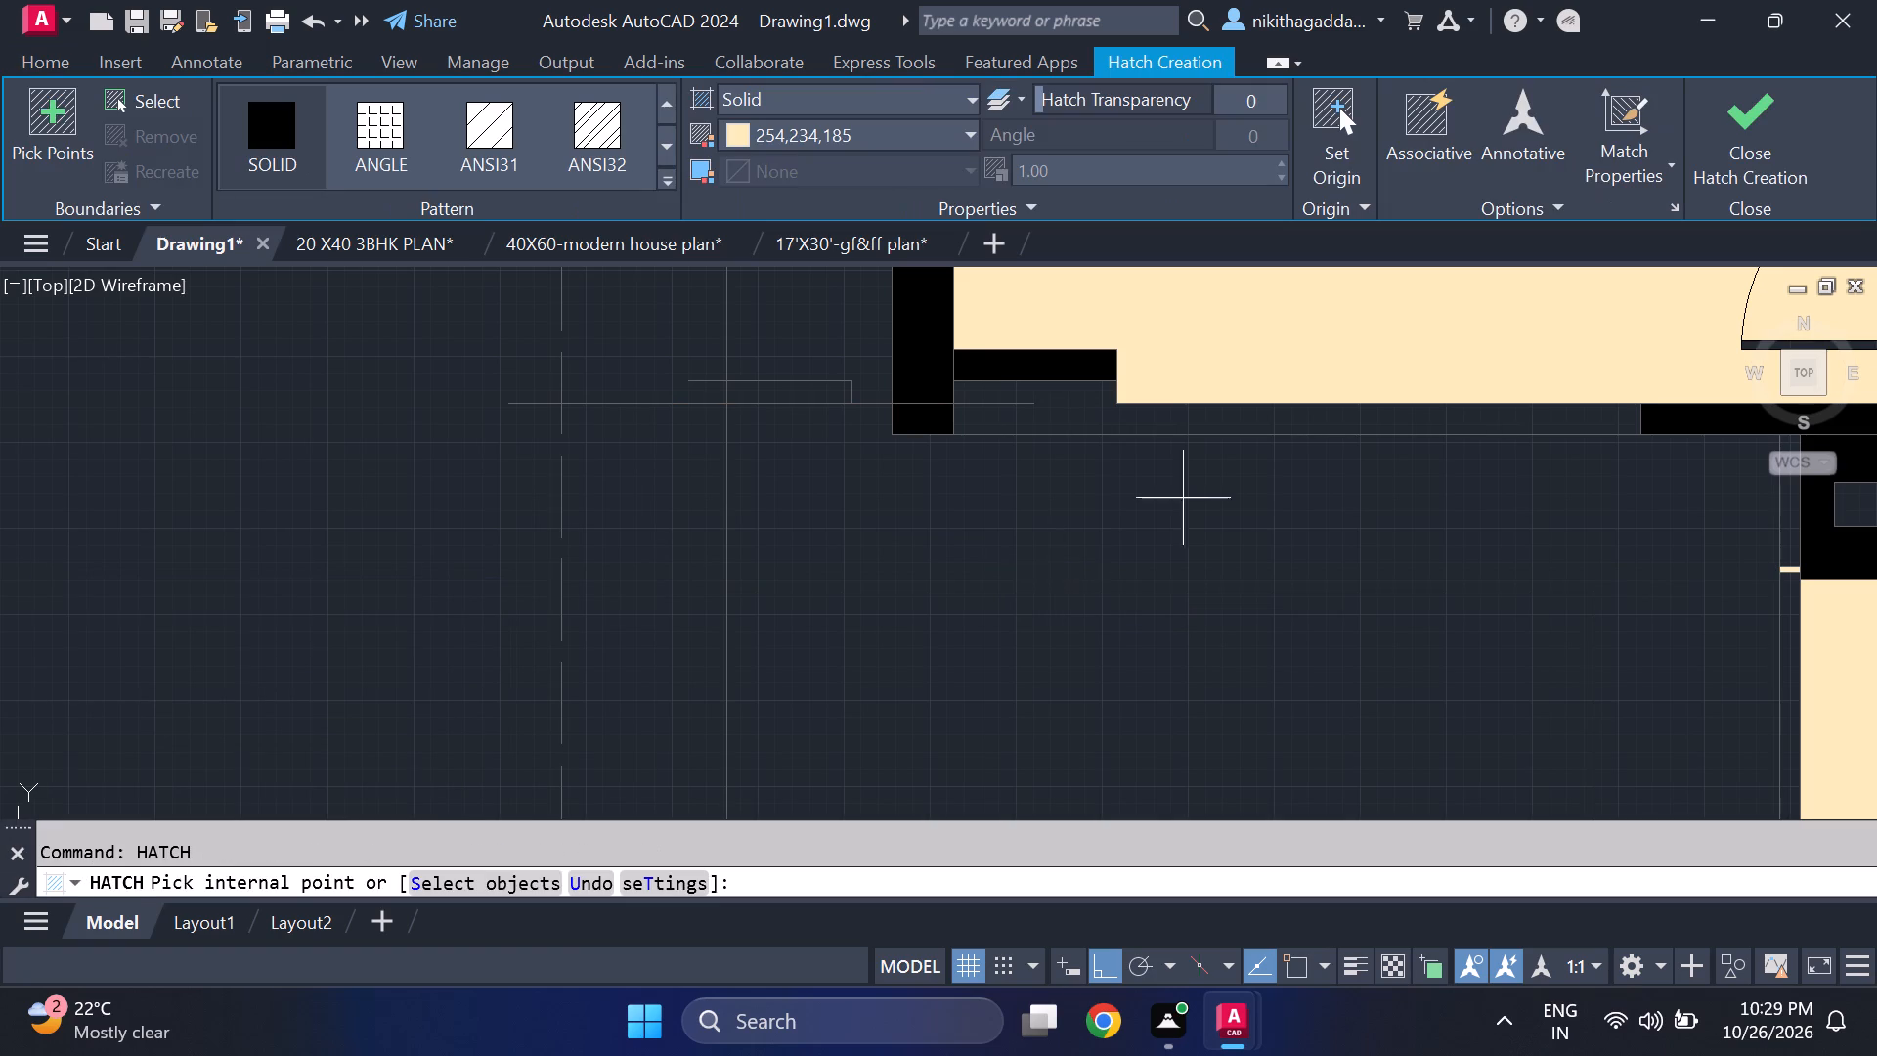
click(1082, 418)
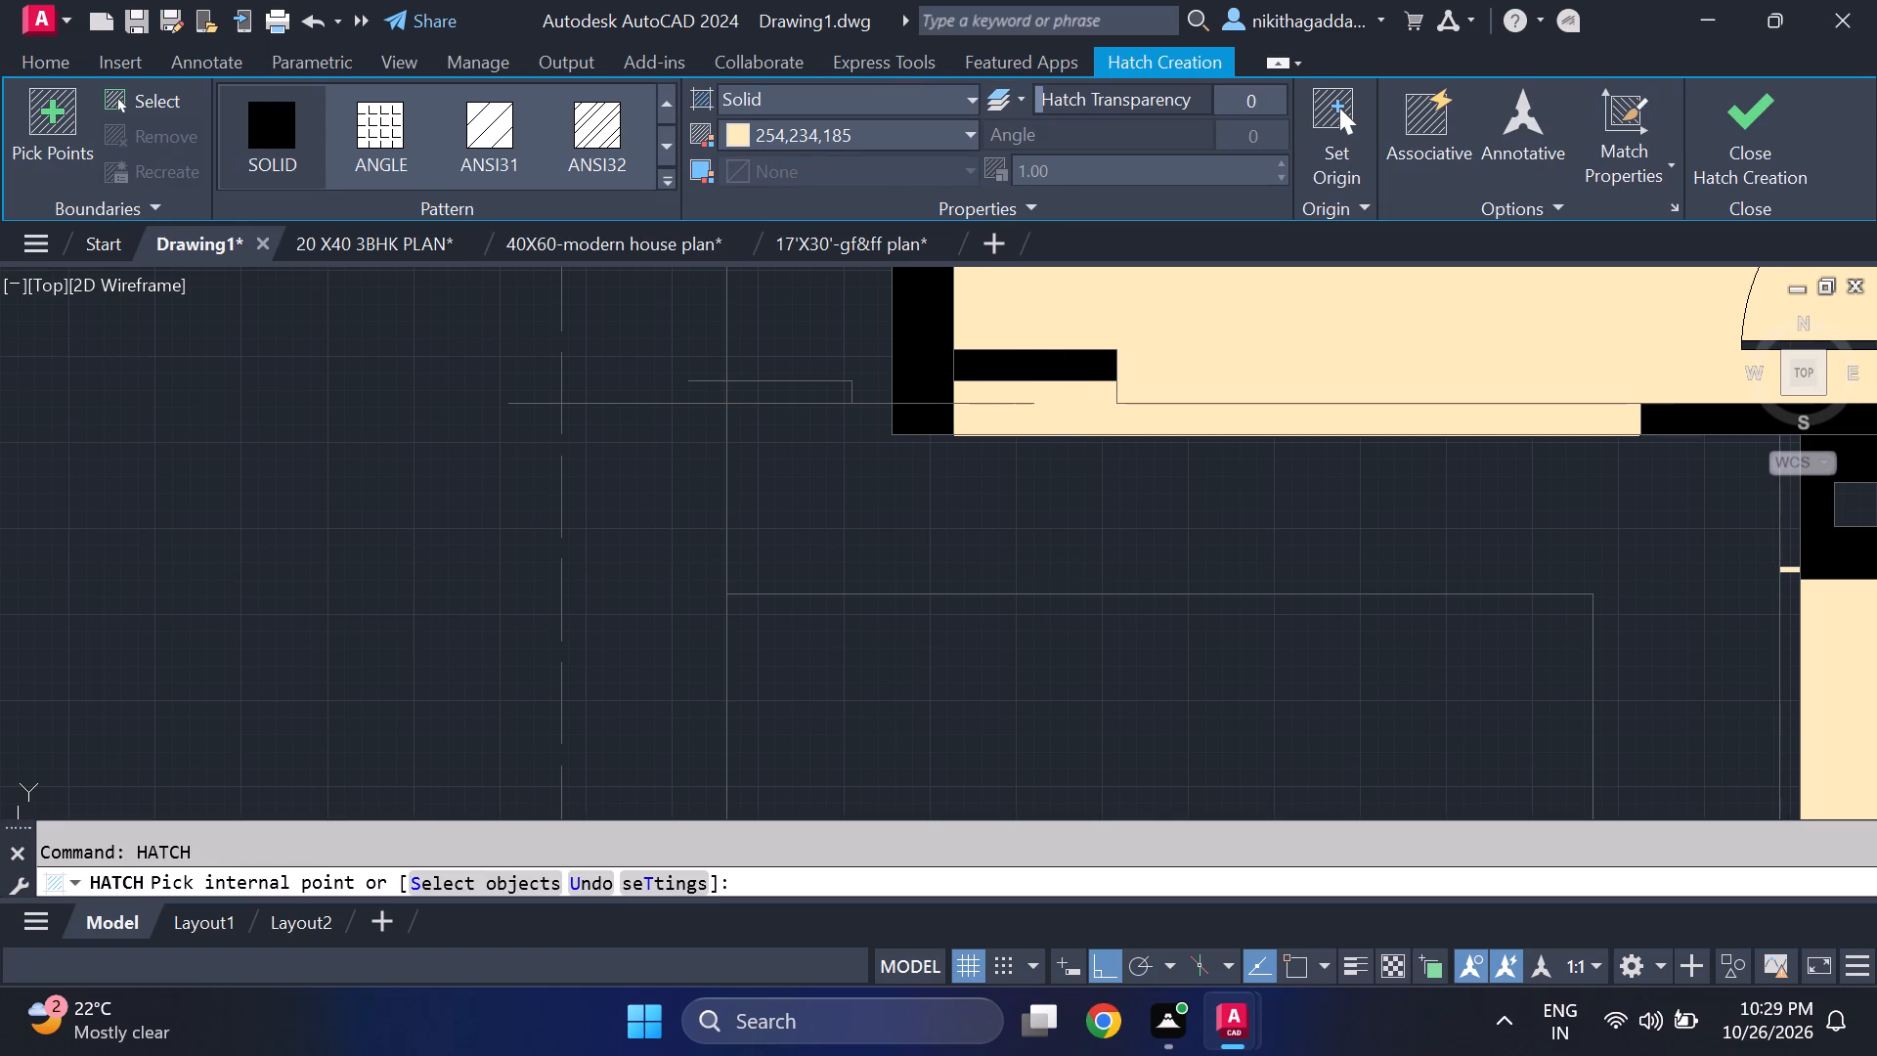
click(1751, 140)
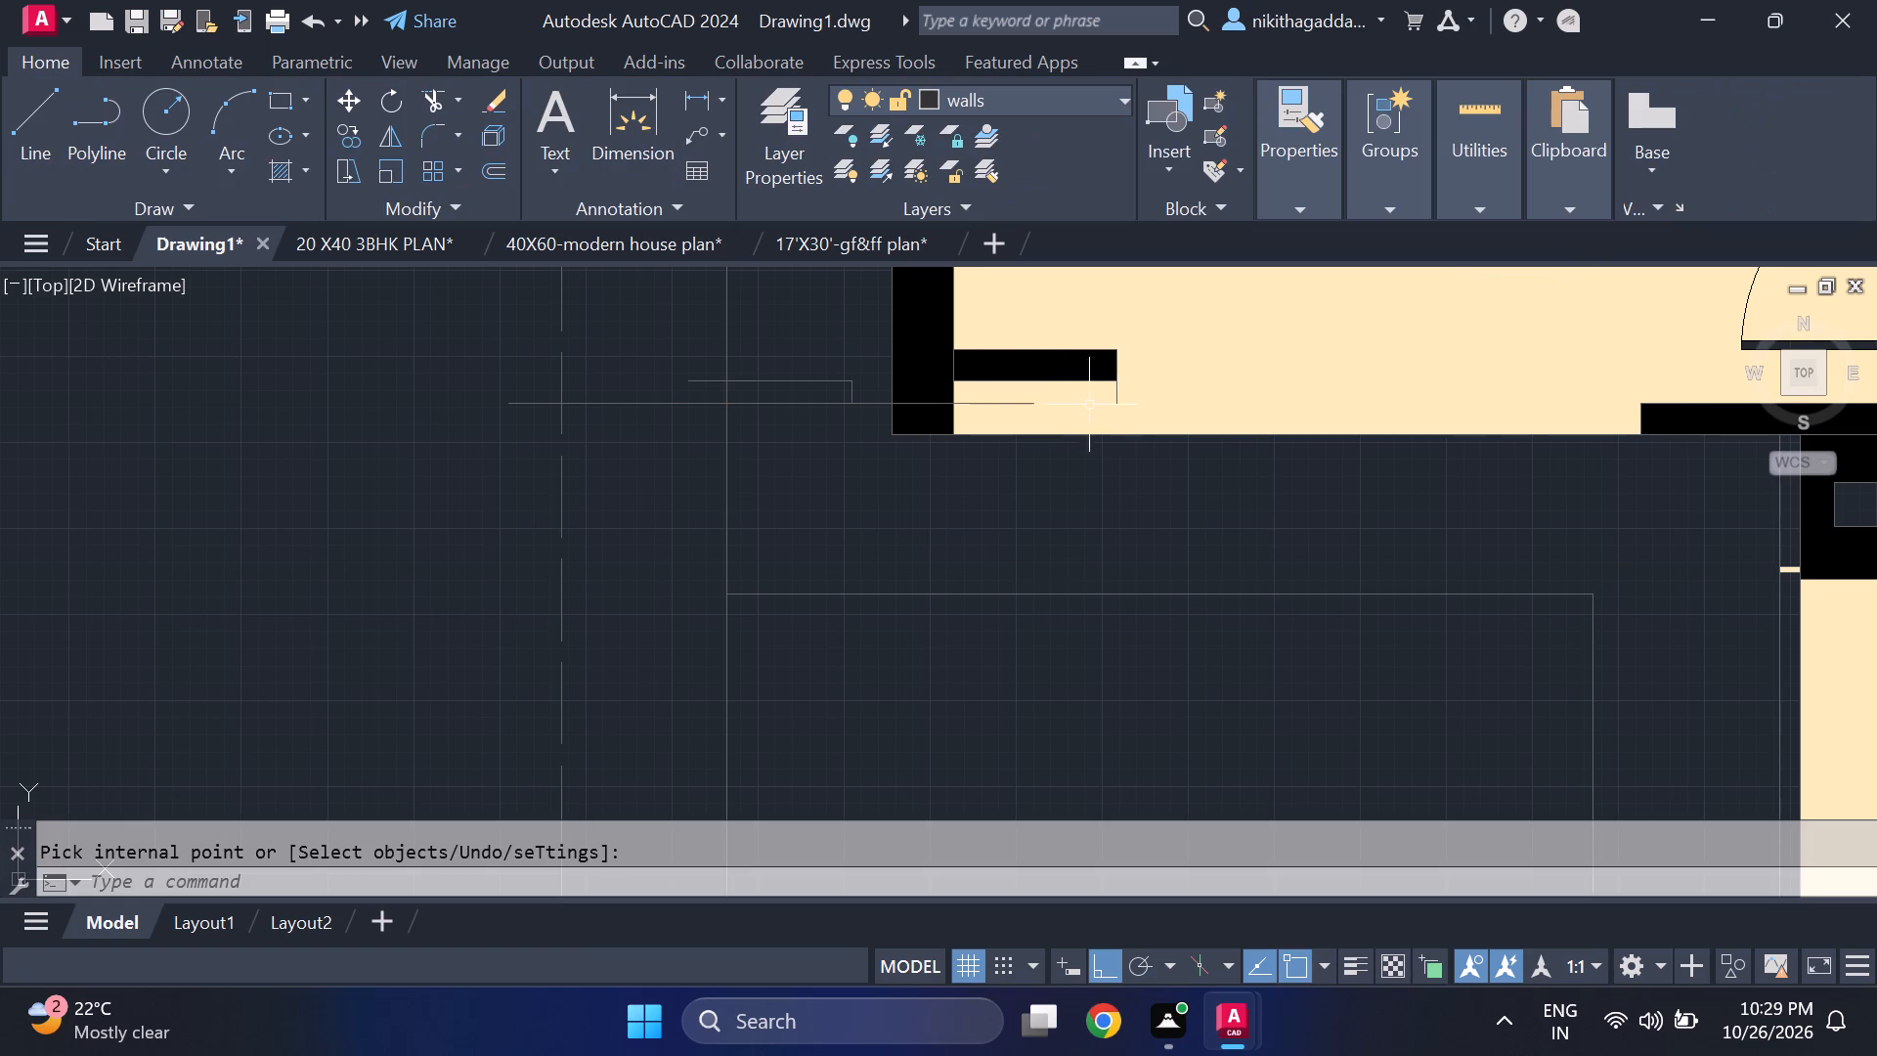
Copy the displaced horizontal line back onto the cream floor, starting at the lower end of the black stub's short edge line.
click(693, 406)
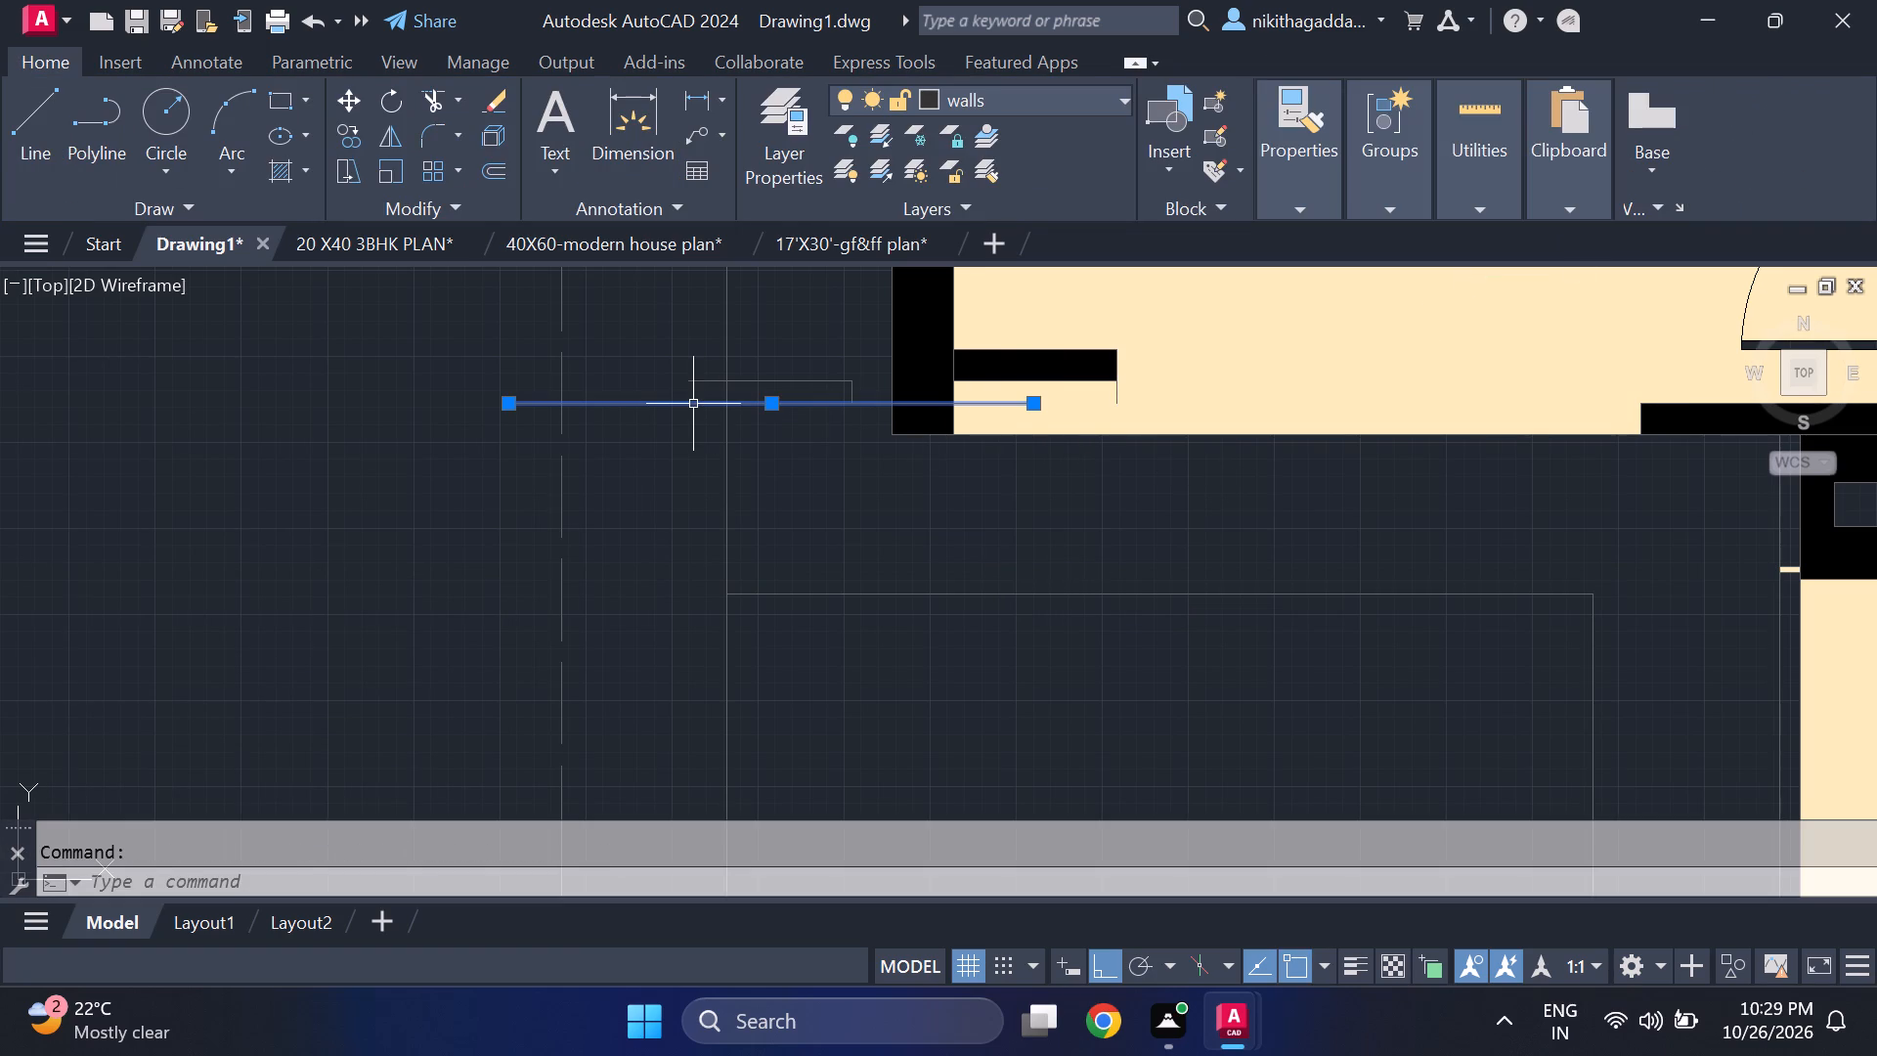
text(co)
key(Return)
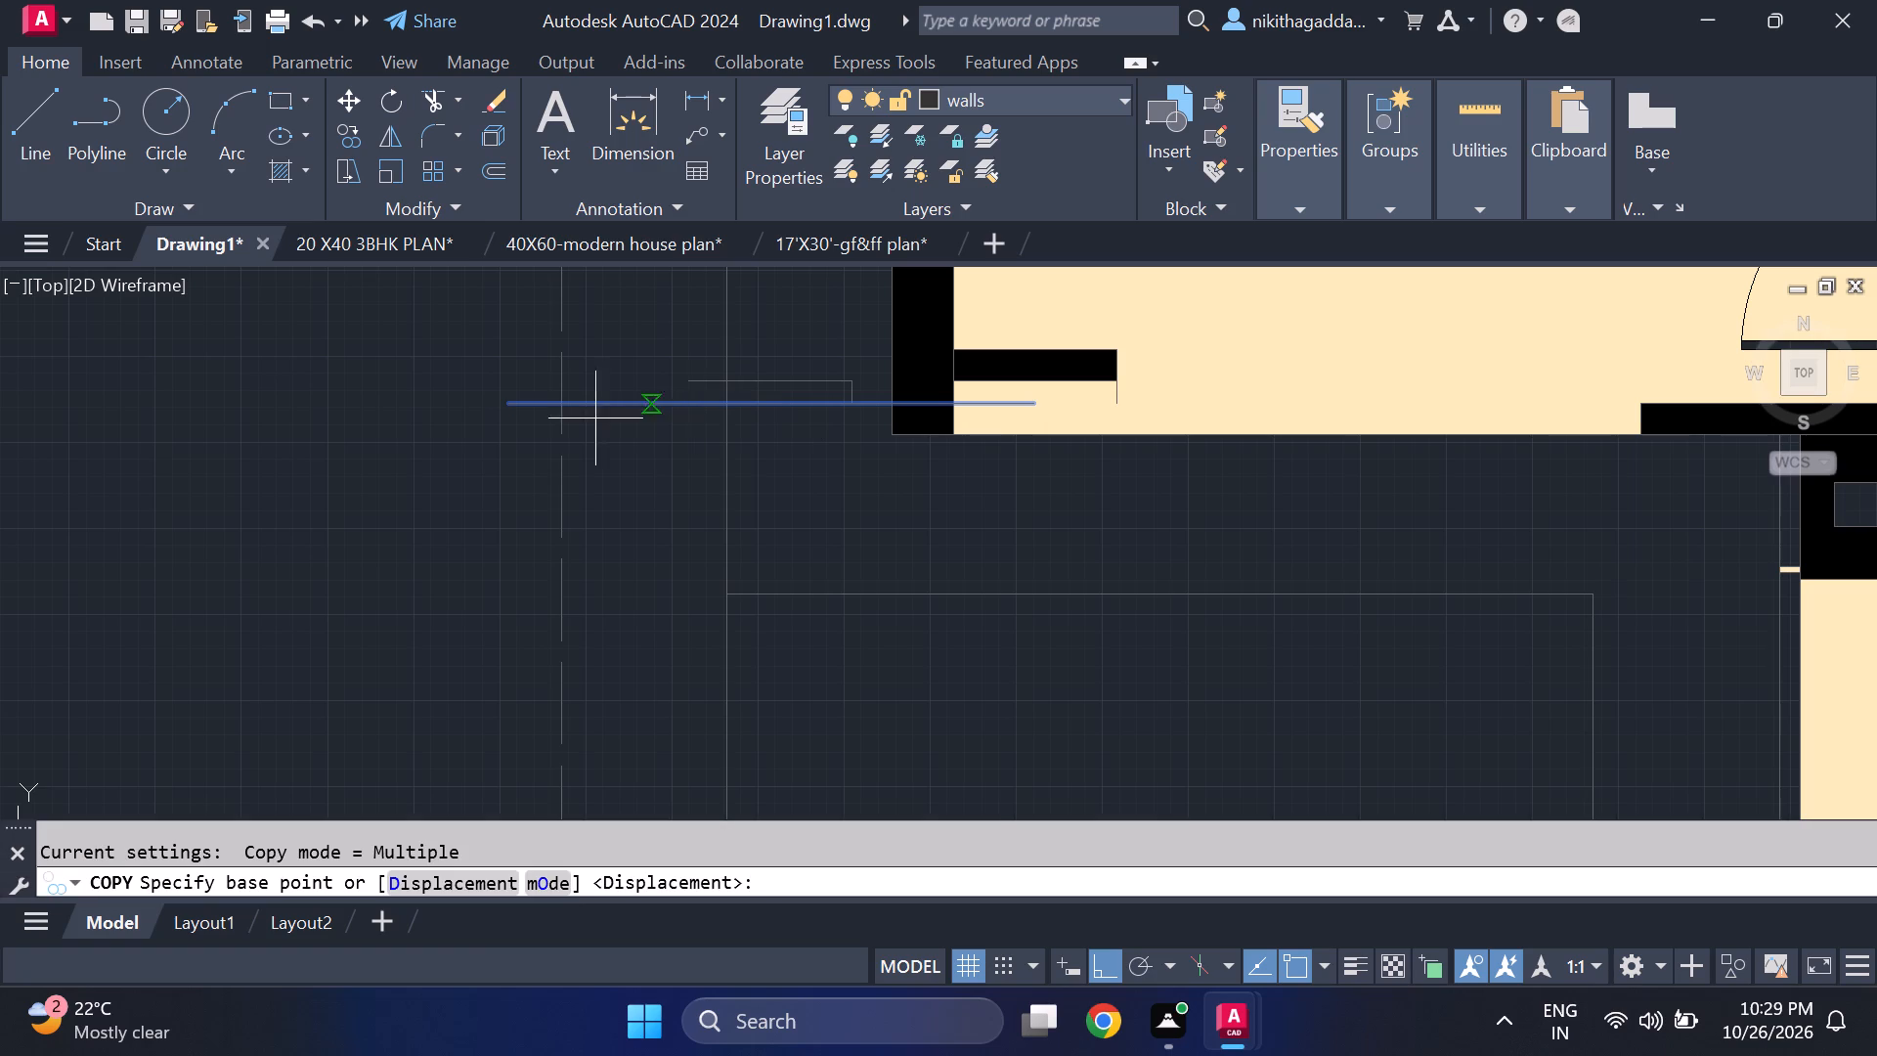
click(511, 398)
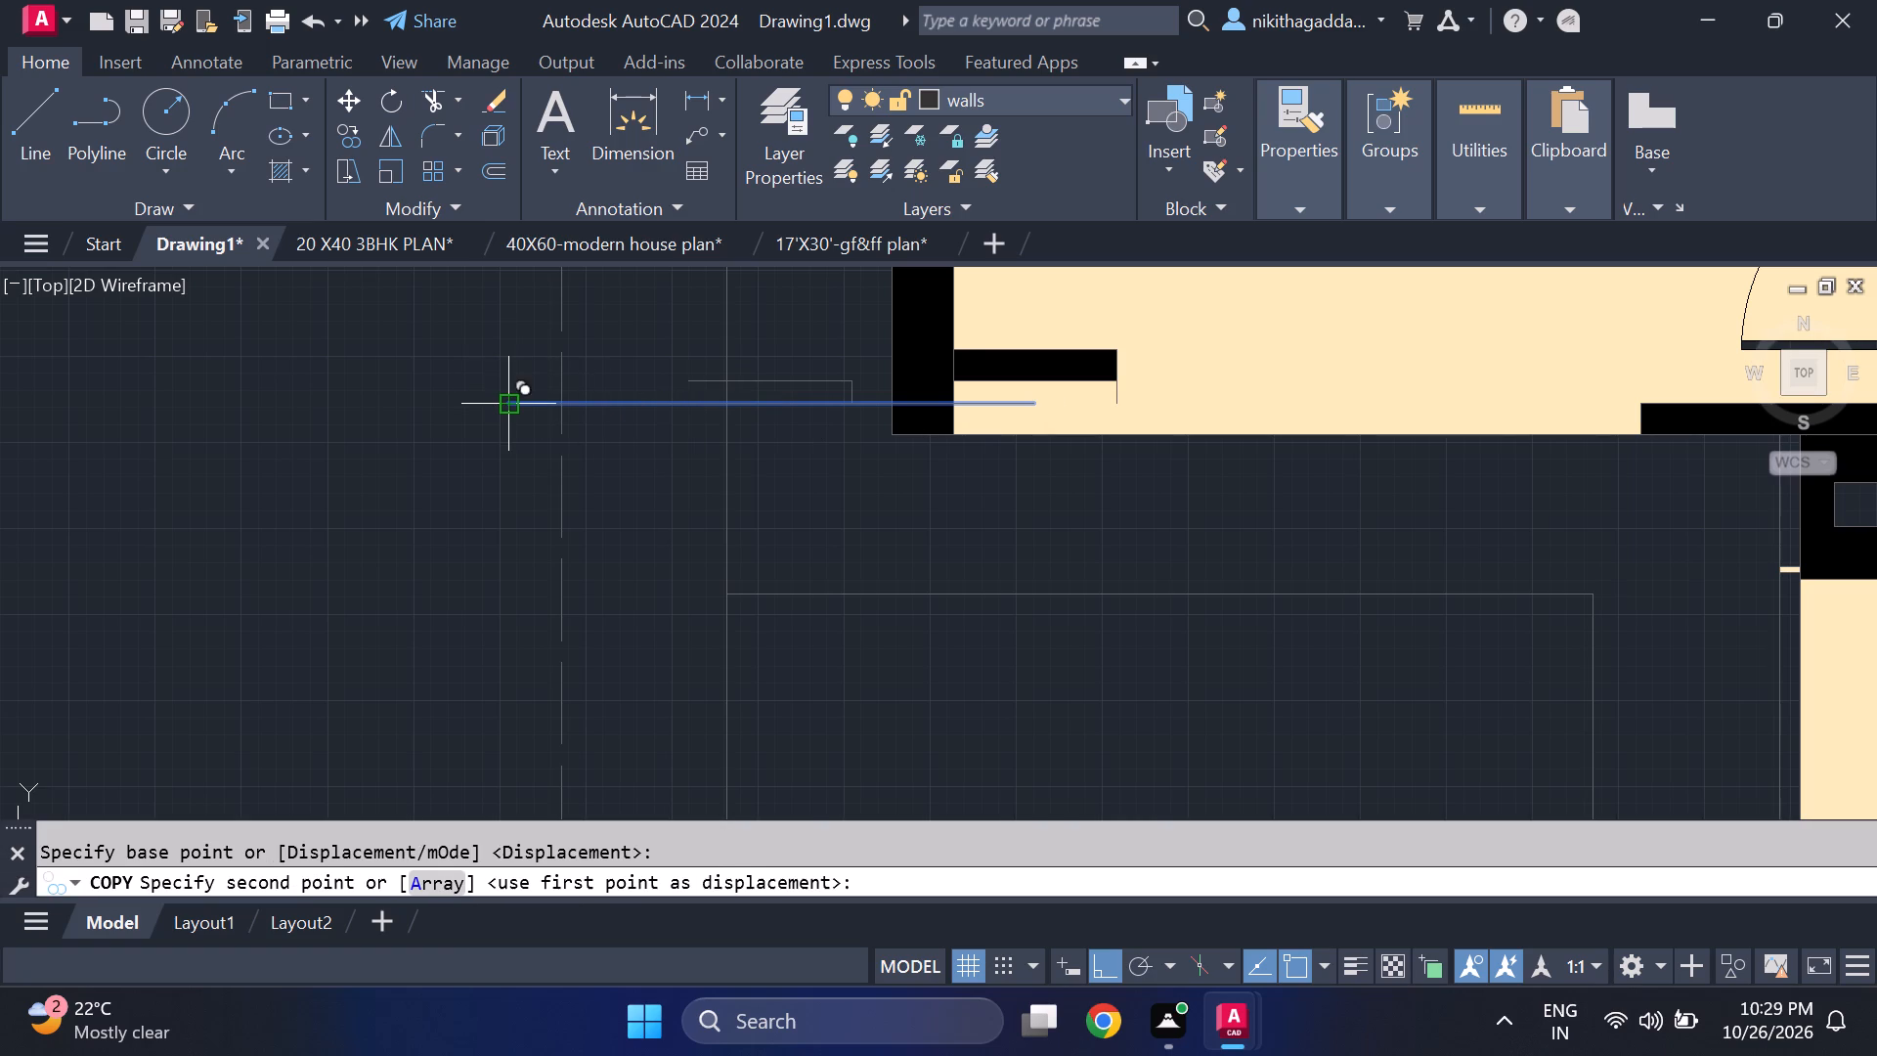
click(1115, 396)
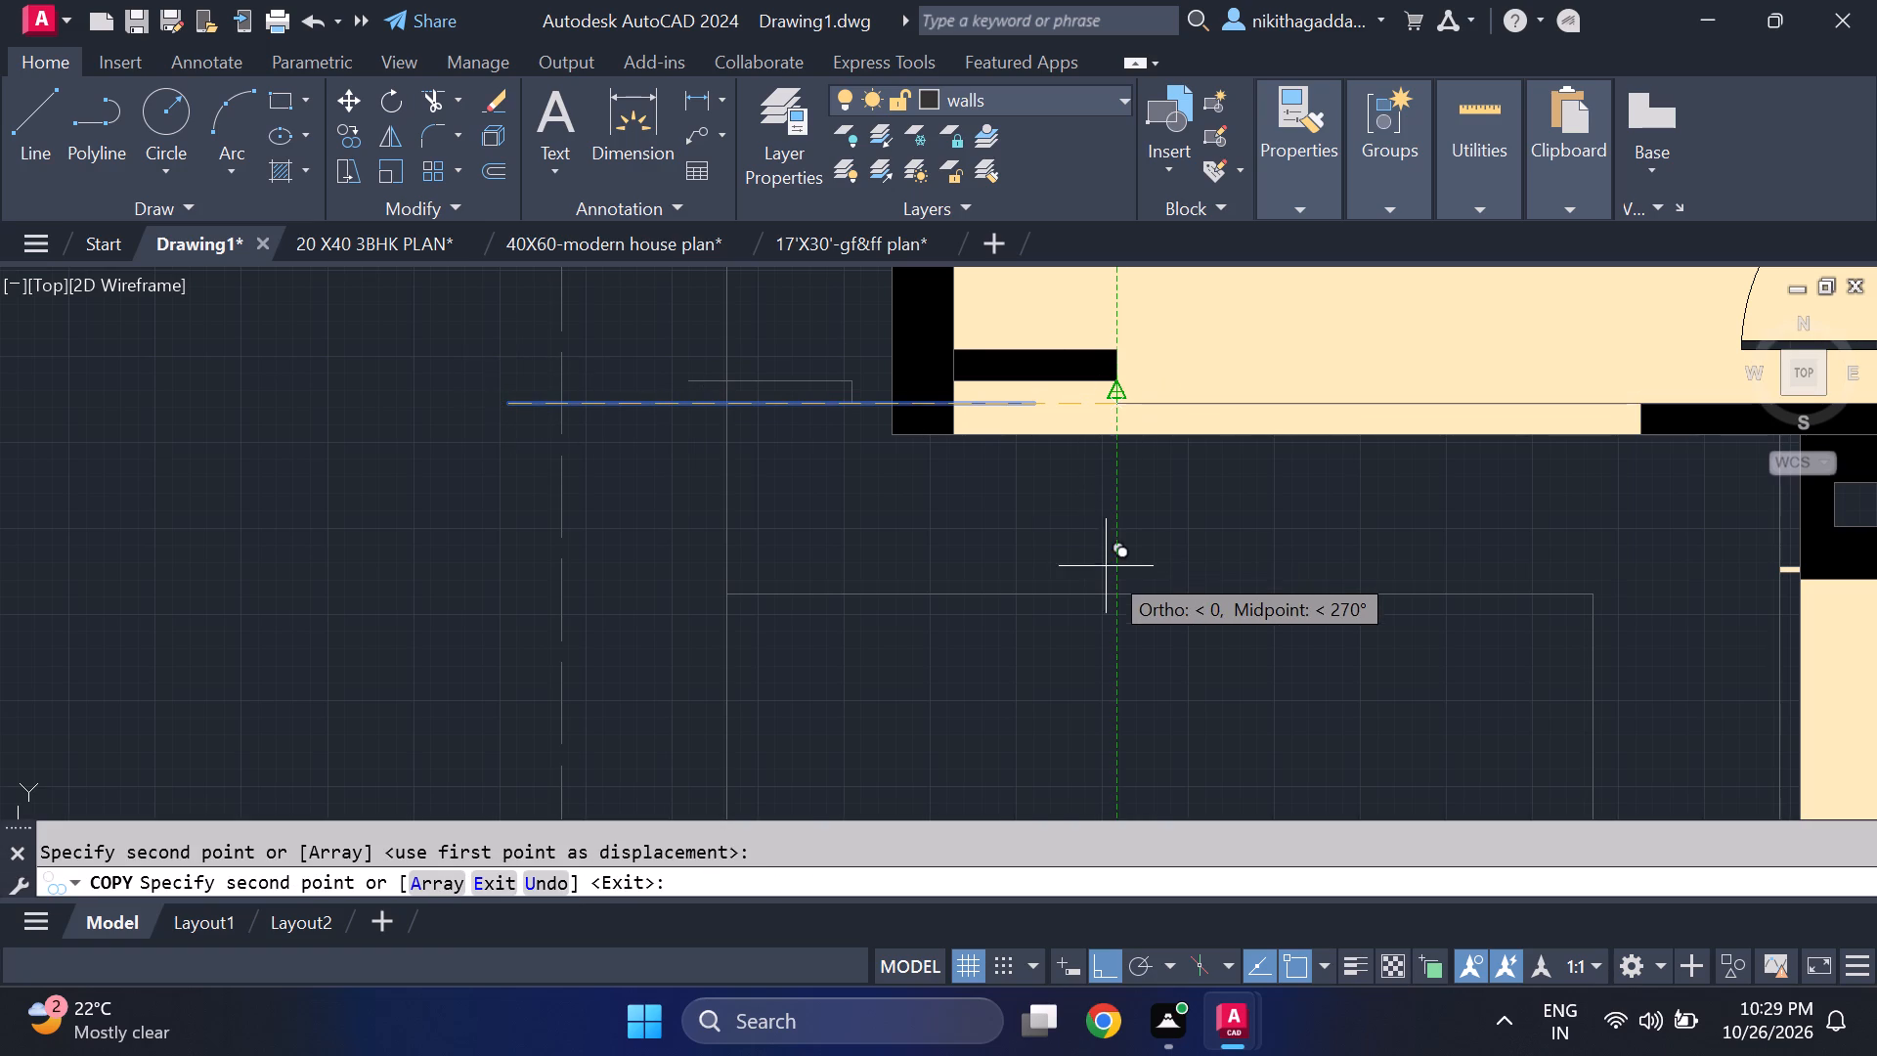
key(Escape)
Delete the leftover horizontal and short vertical line copies just west of the southwest room.
scroll(947, 560, down, 1)
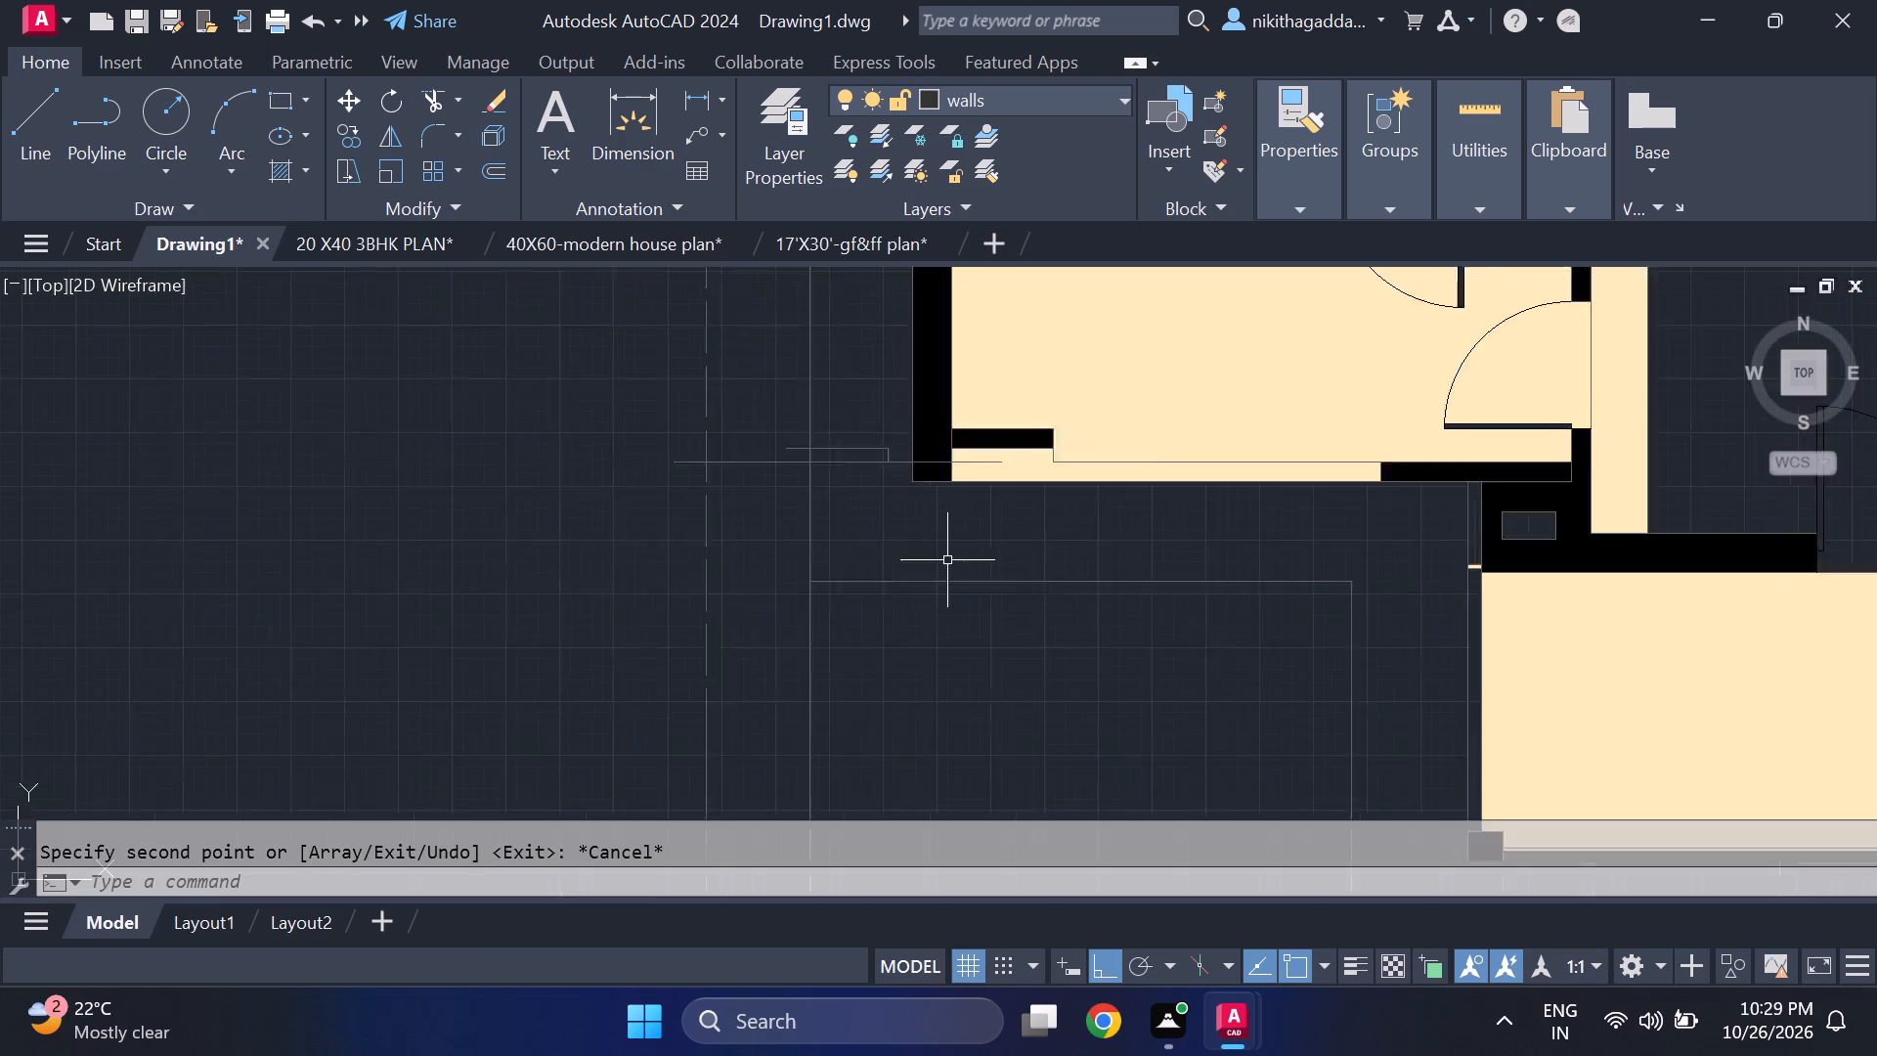
scroll(947, 560, down, 3)
scroll(929, 513, up, 3)
drag(922, 563, 914, 580)
click(871, 641)
key(Delete)
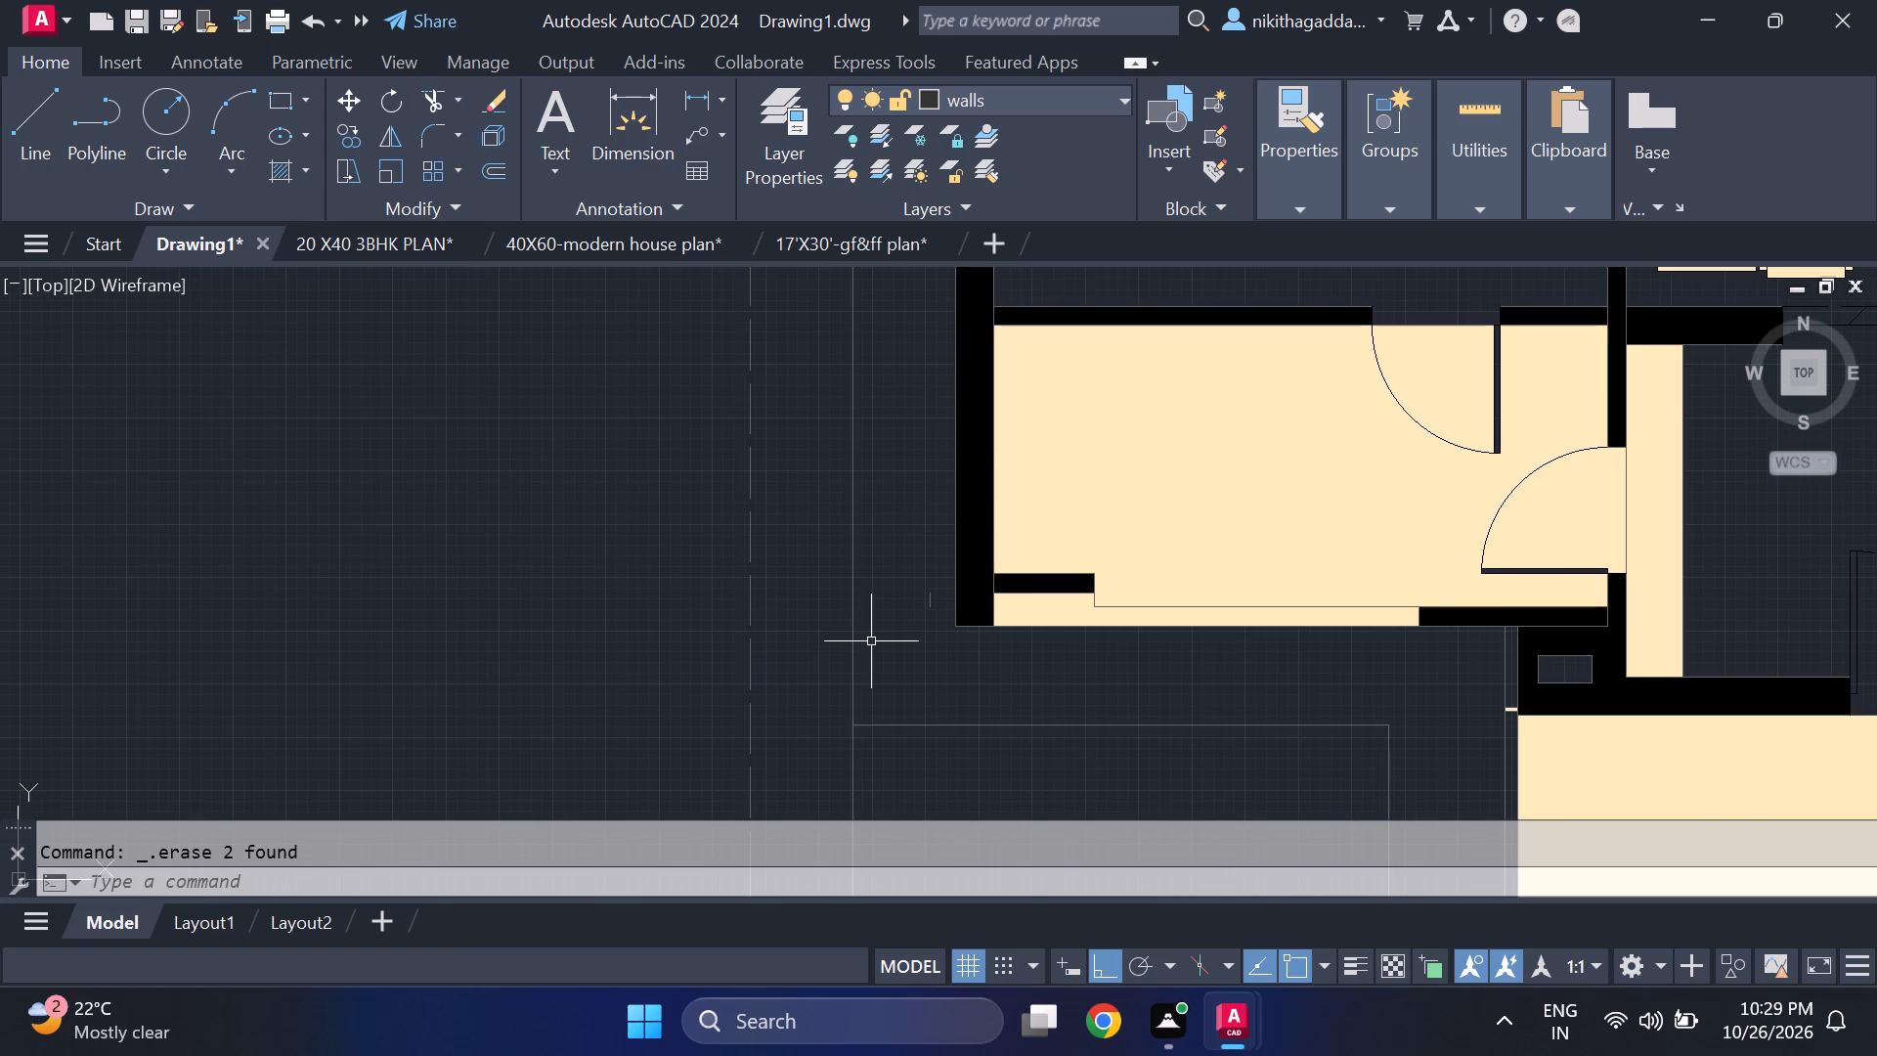
scroll(923, 619, up, 2)
click(961, 558)
click(862, 621)
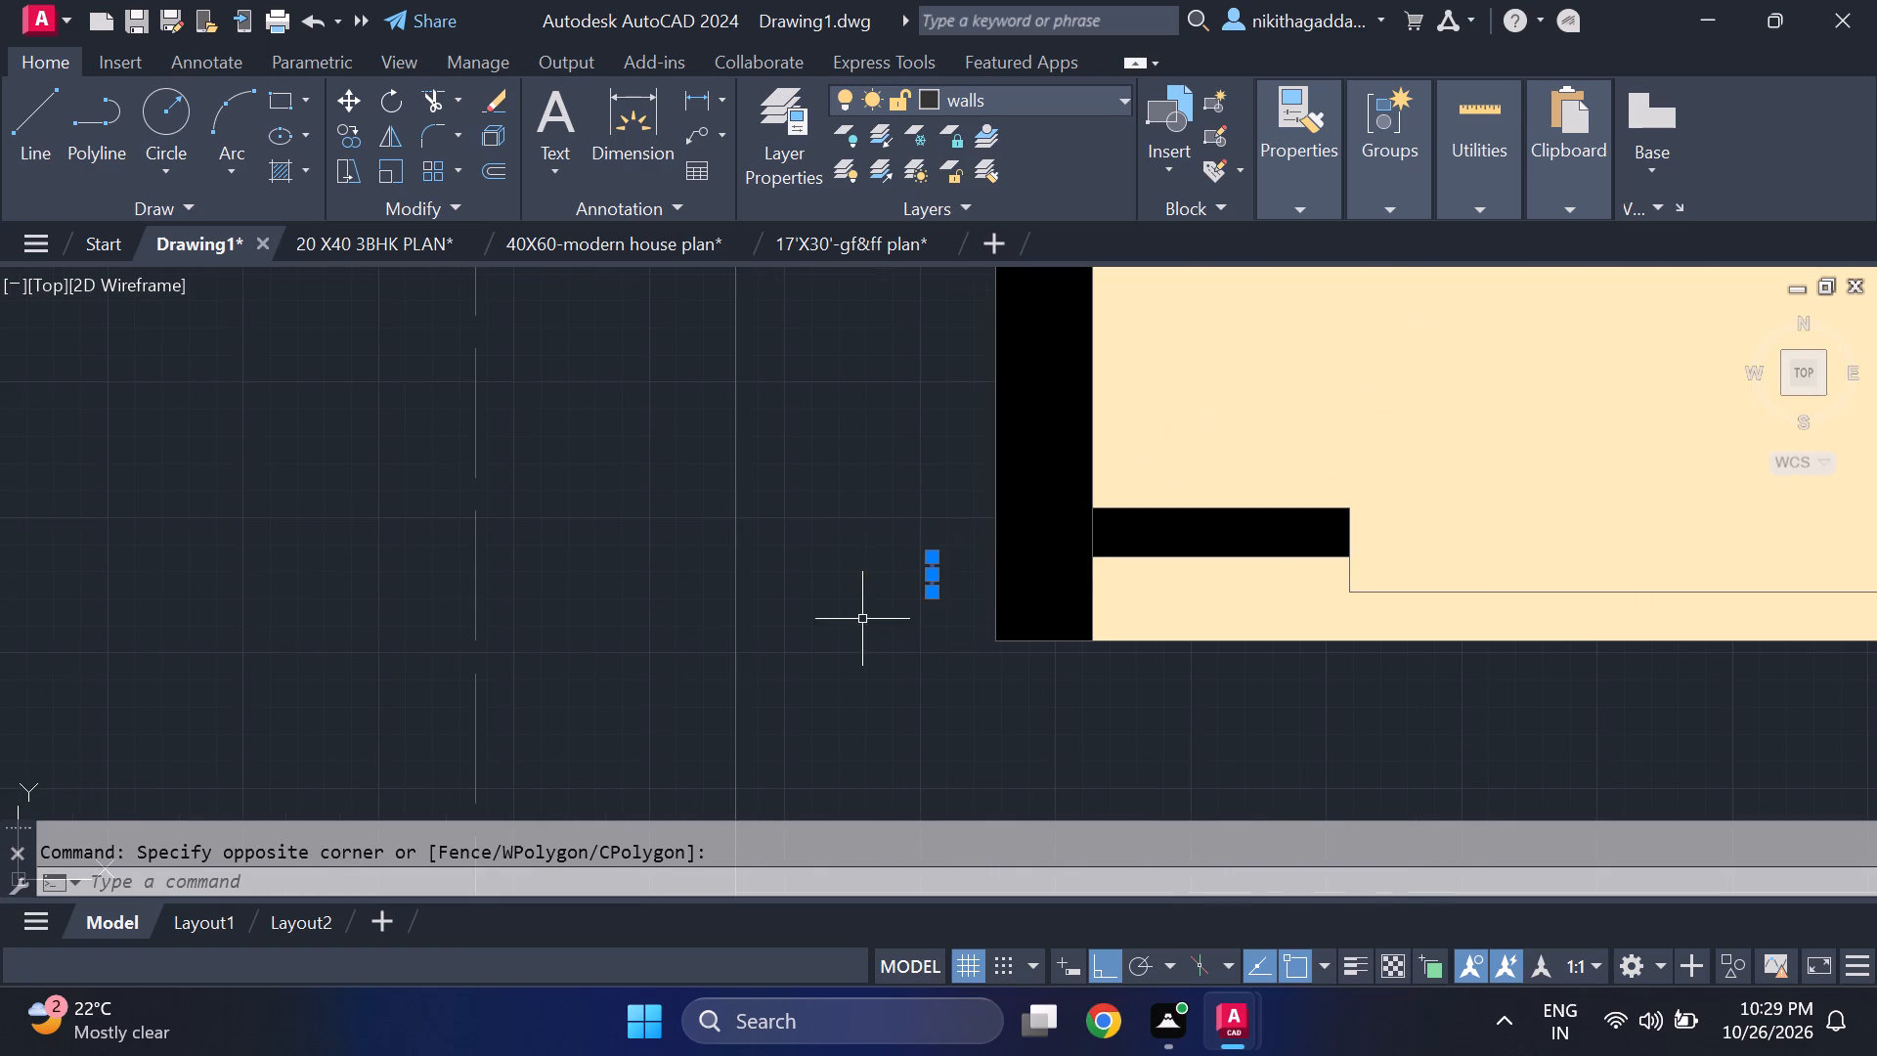
key(Delete)
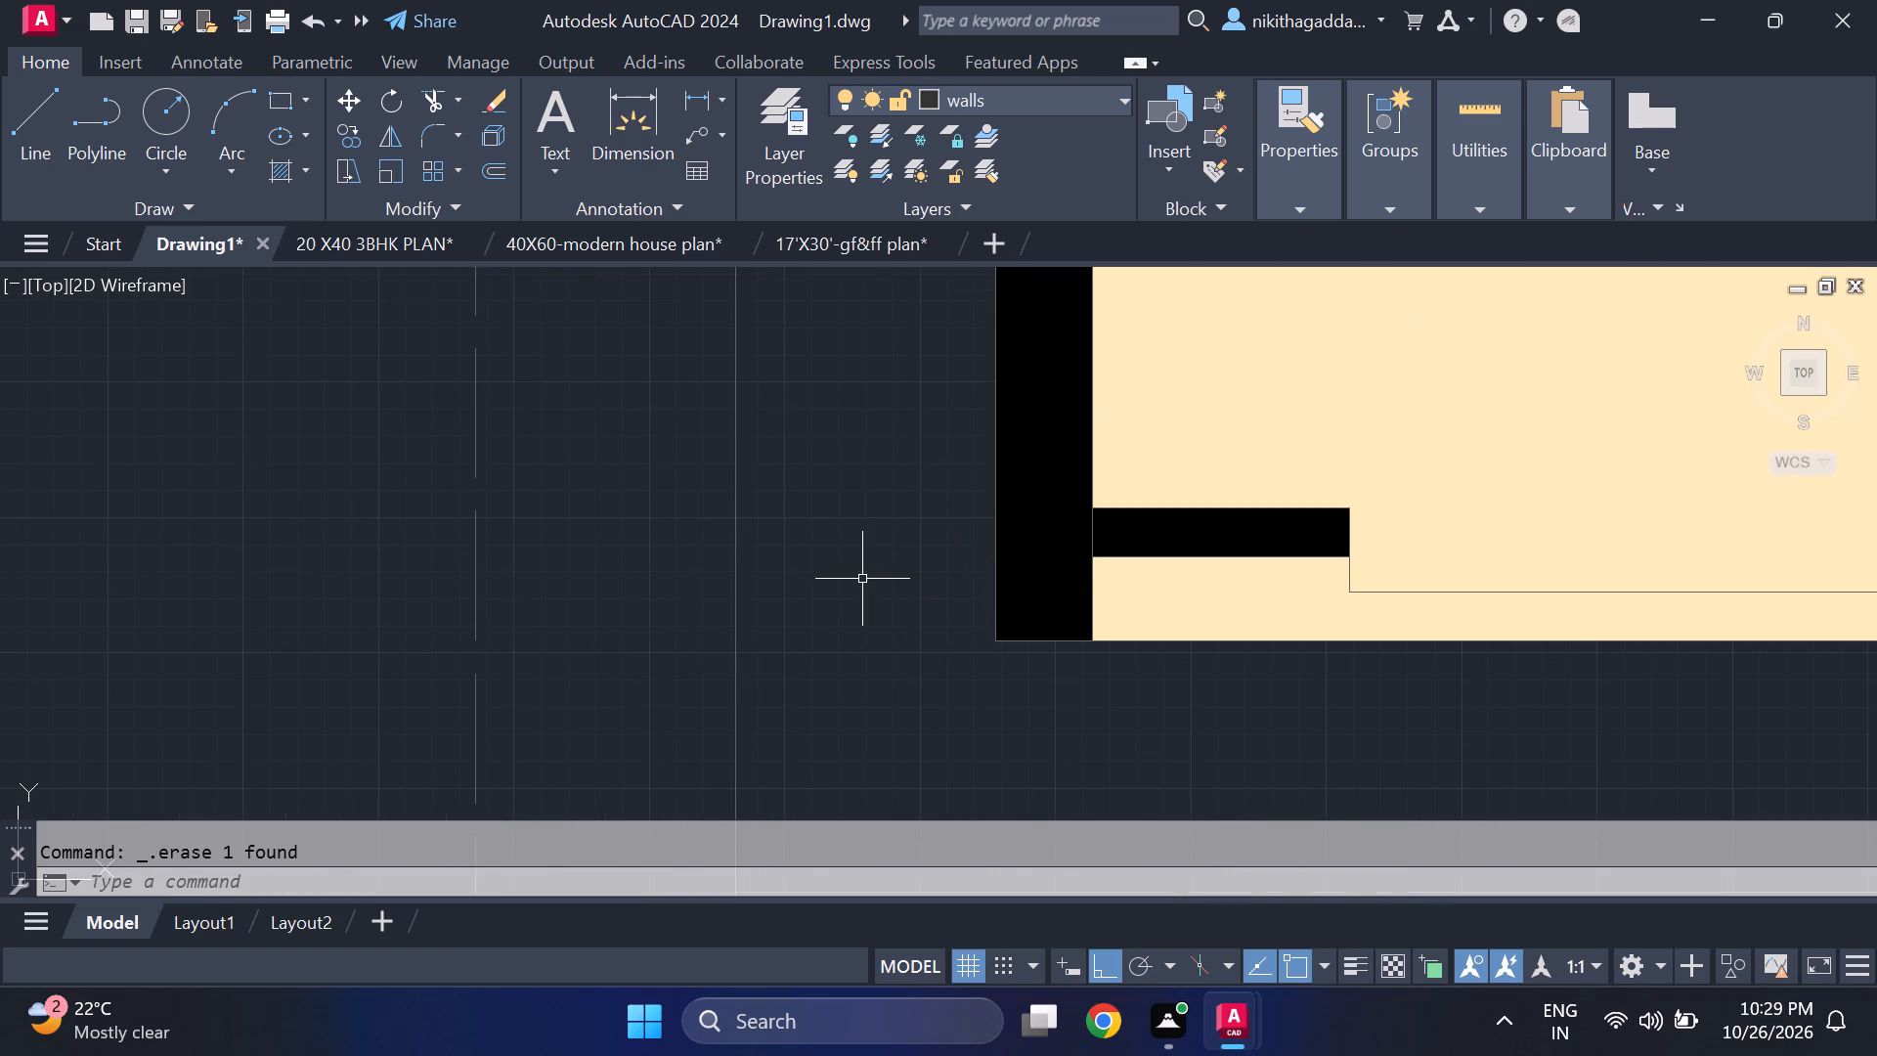